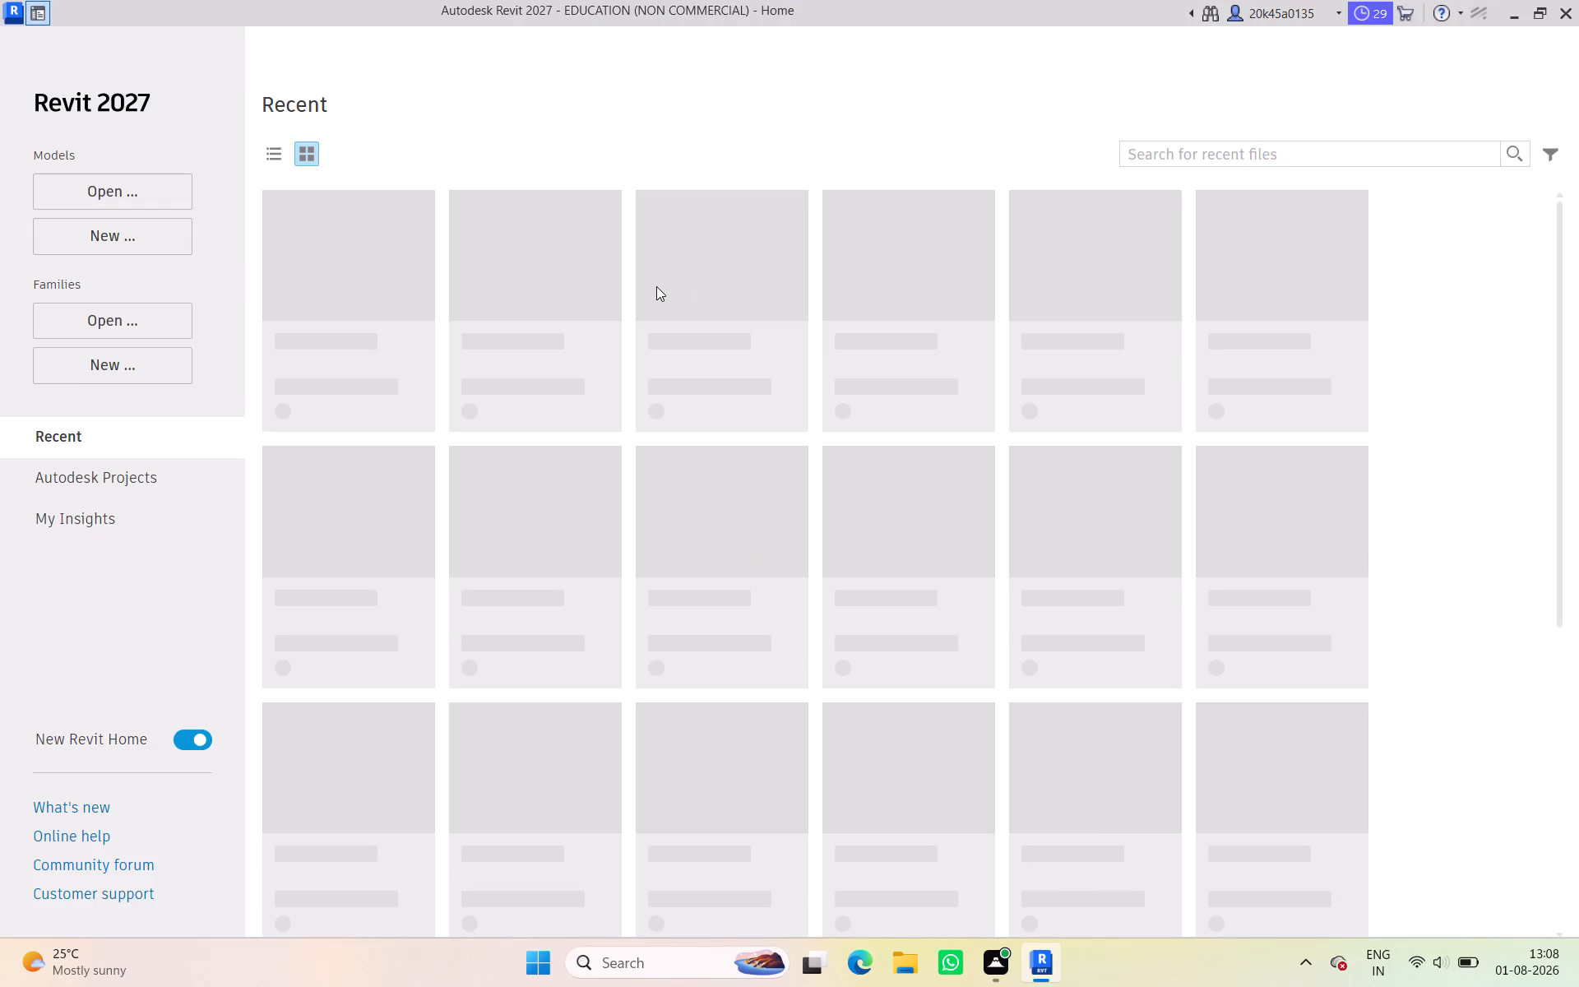
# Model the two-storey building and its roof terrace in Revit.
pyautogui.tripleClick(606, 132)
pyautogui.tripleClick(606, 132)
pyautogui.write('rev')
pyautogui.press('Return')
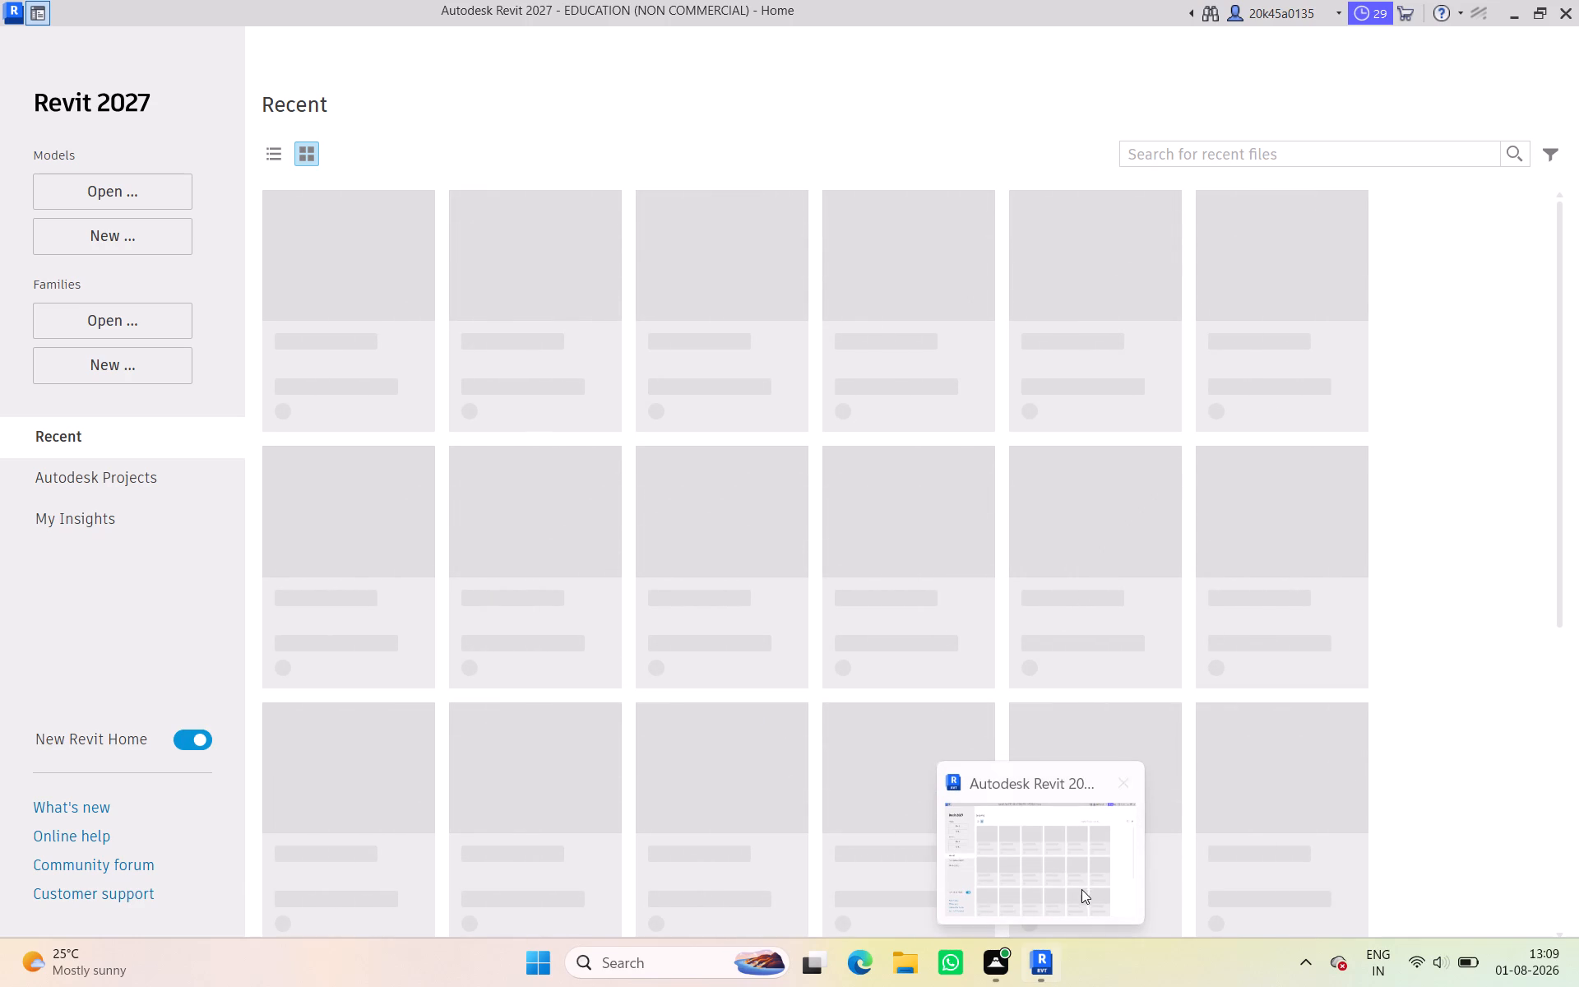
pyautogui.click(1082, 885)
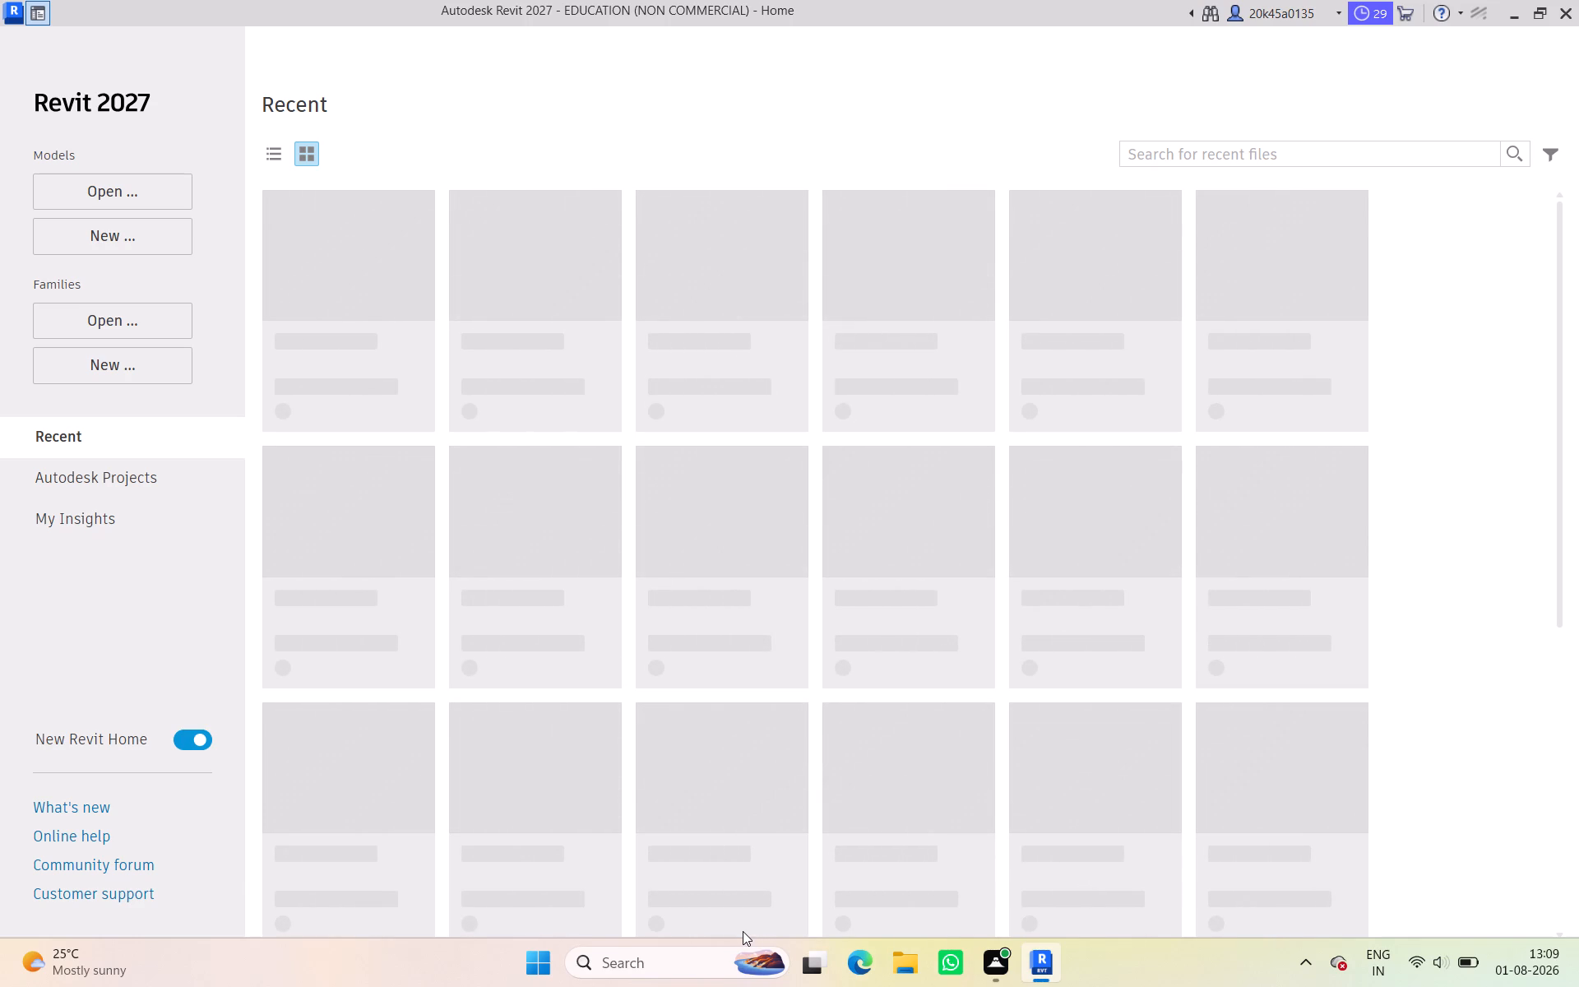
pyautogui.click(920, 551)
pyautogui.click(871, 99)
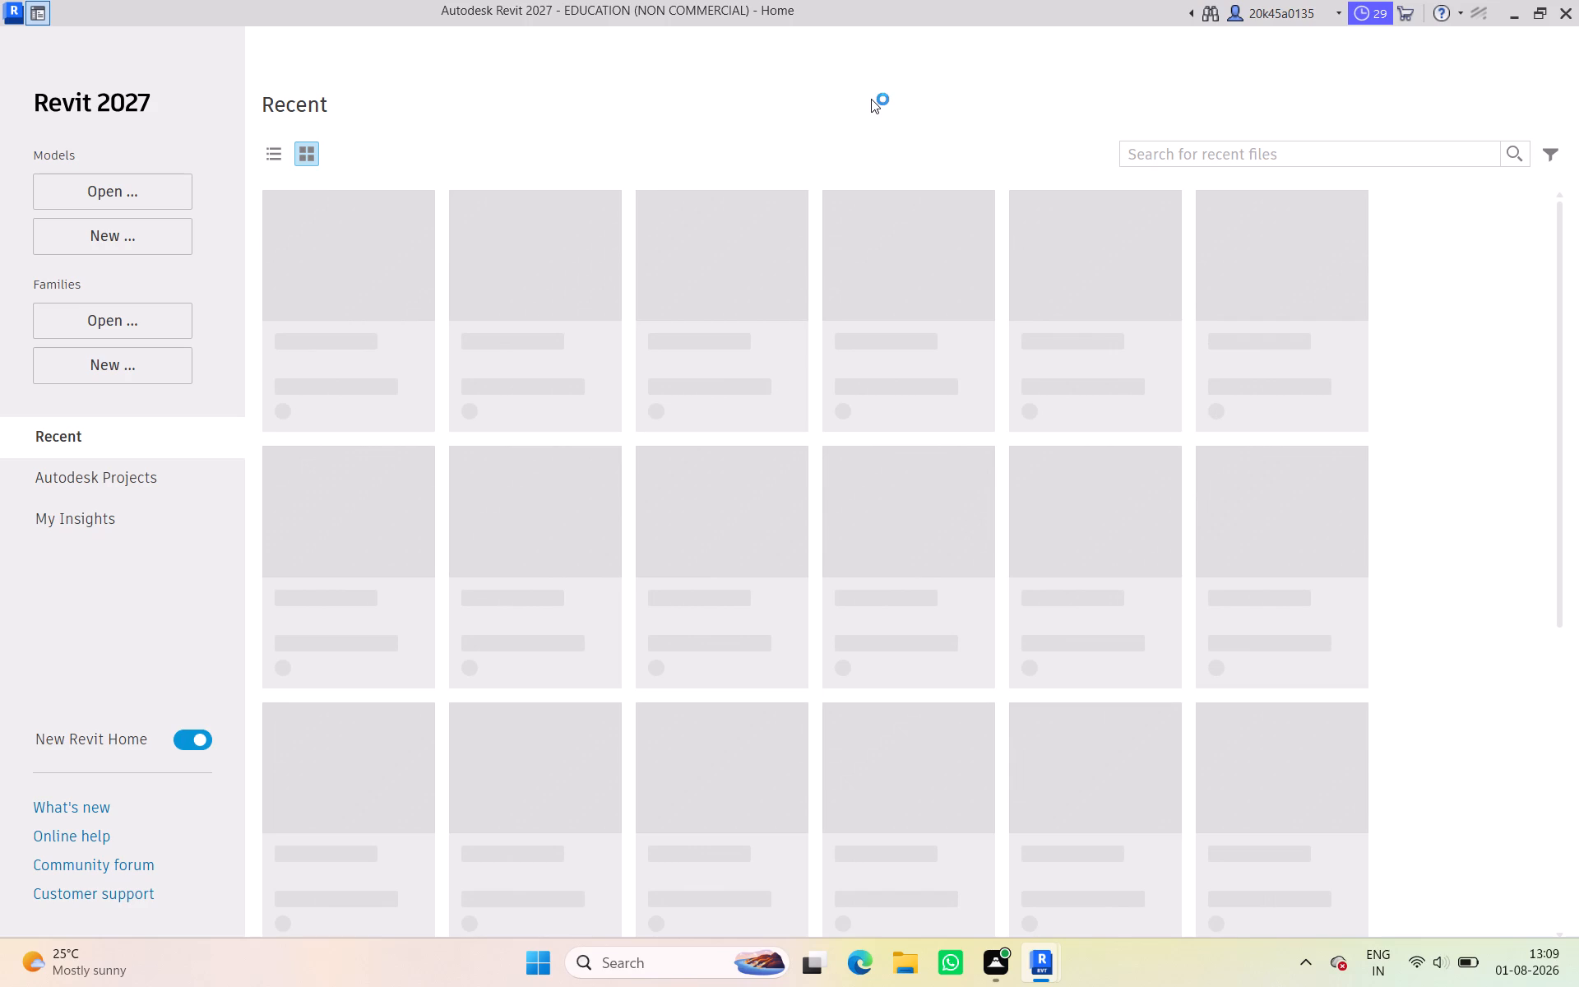
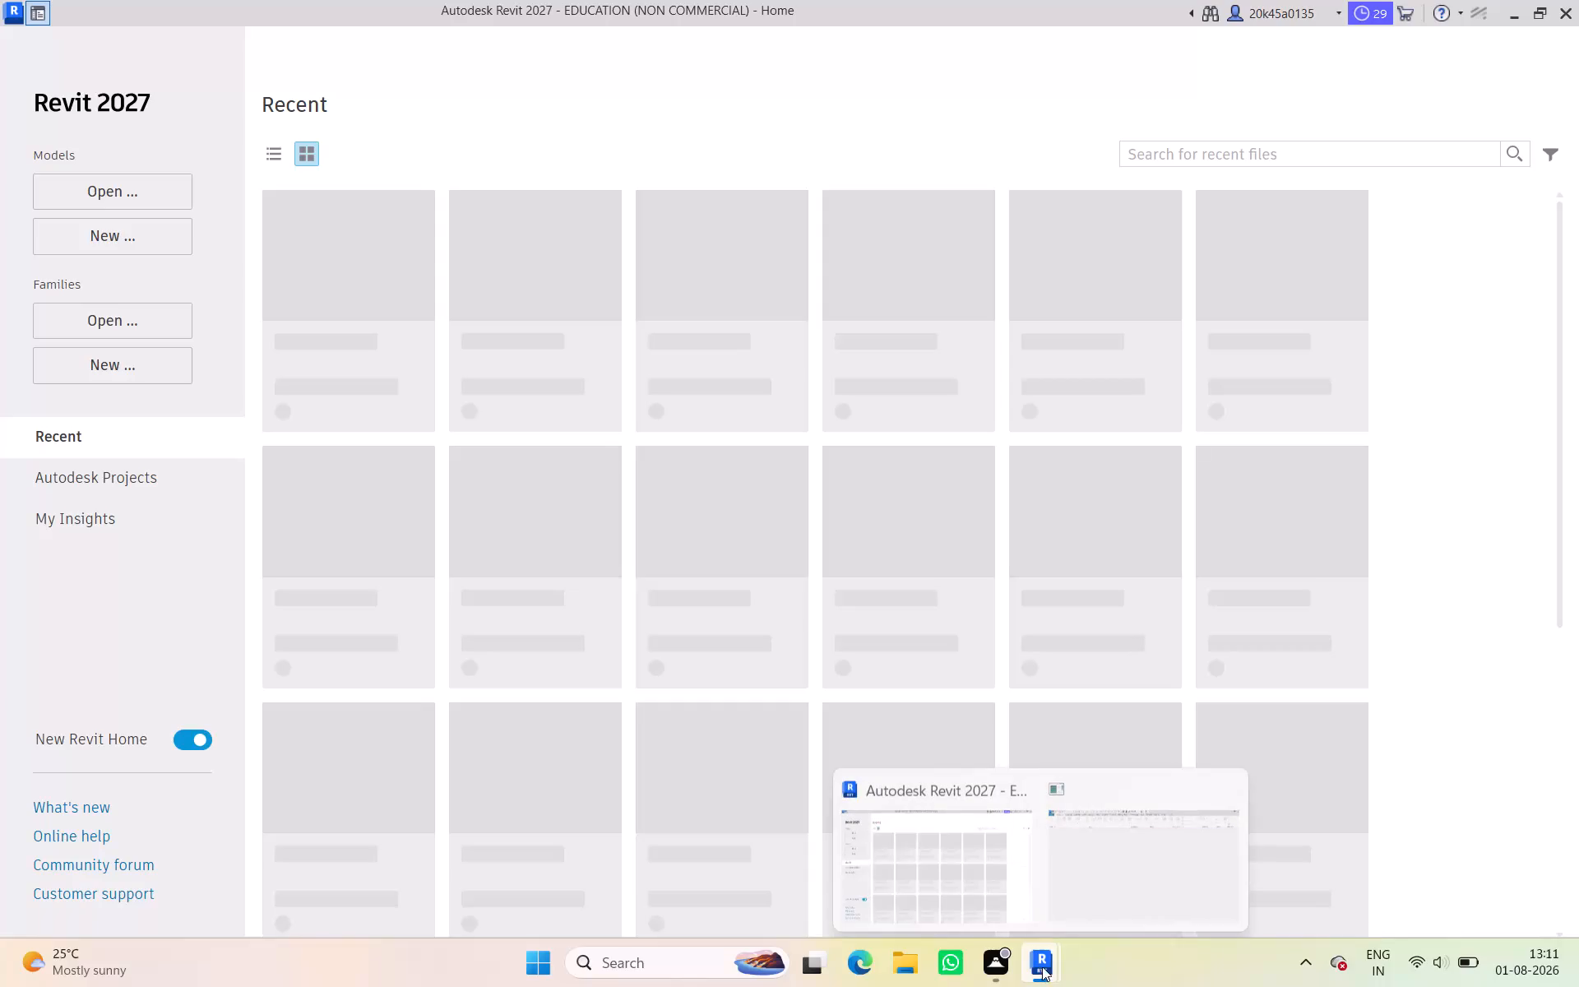
# Switch to the Autodesk Revit 2027 main window with the empty modelling workspace.
pyautogui.click(1119, 854)
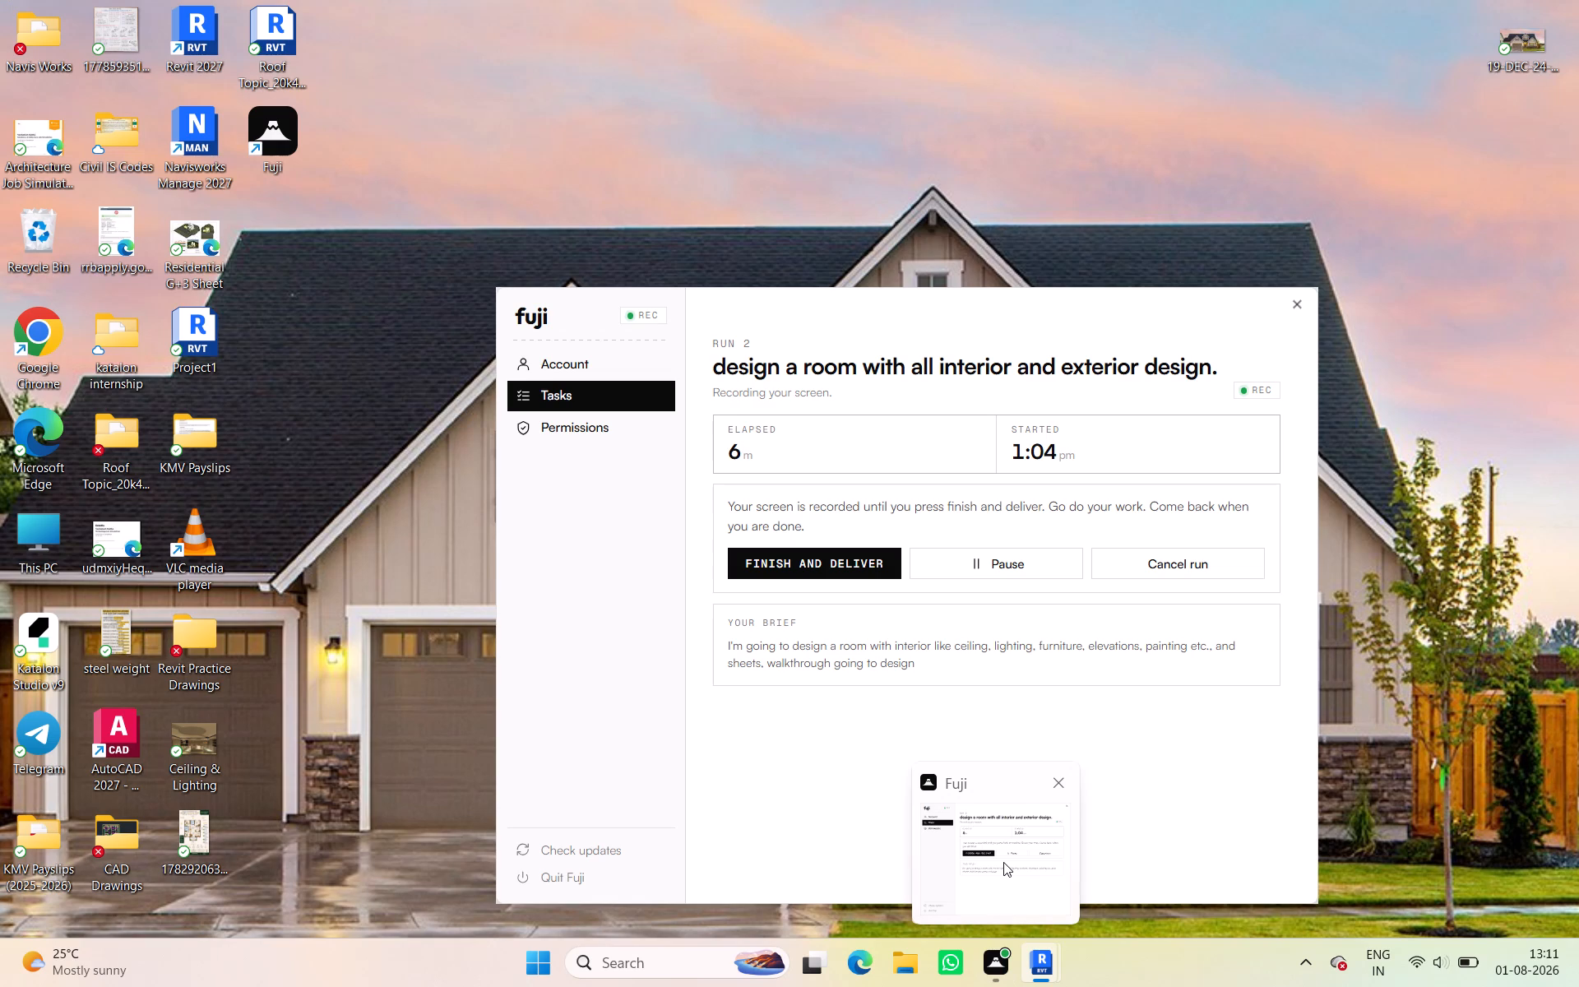
pyautogui.click(1092, 893)
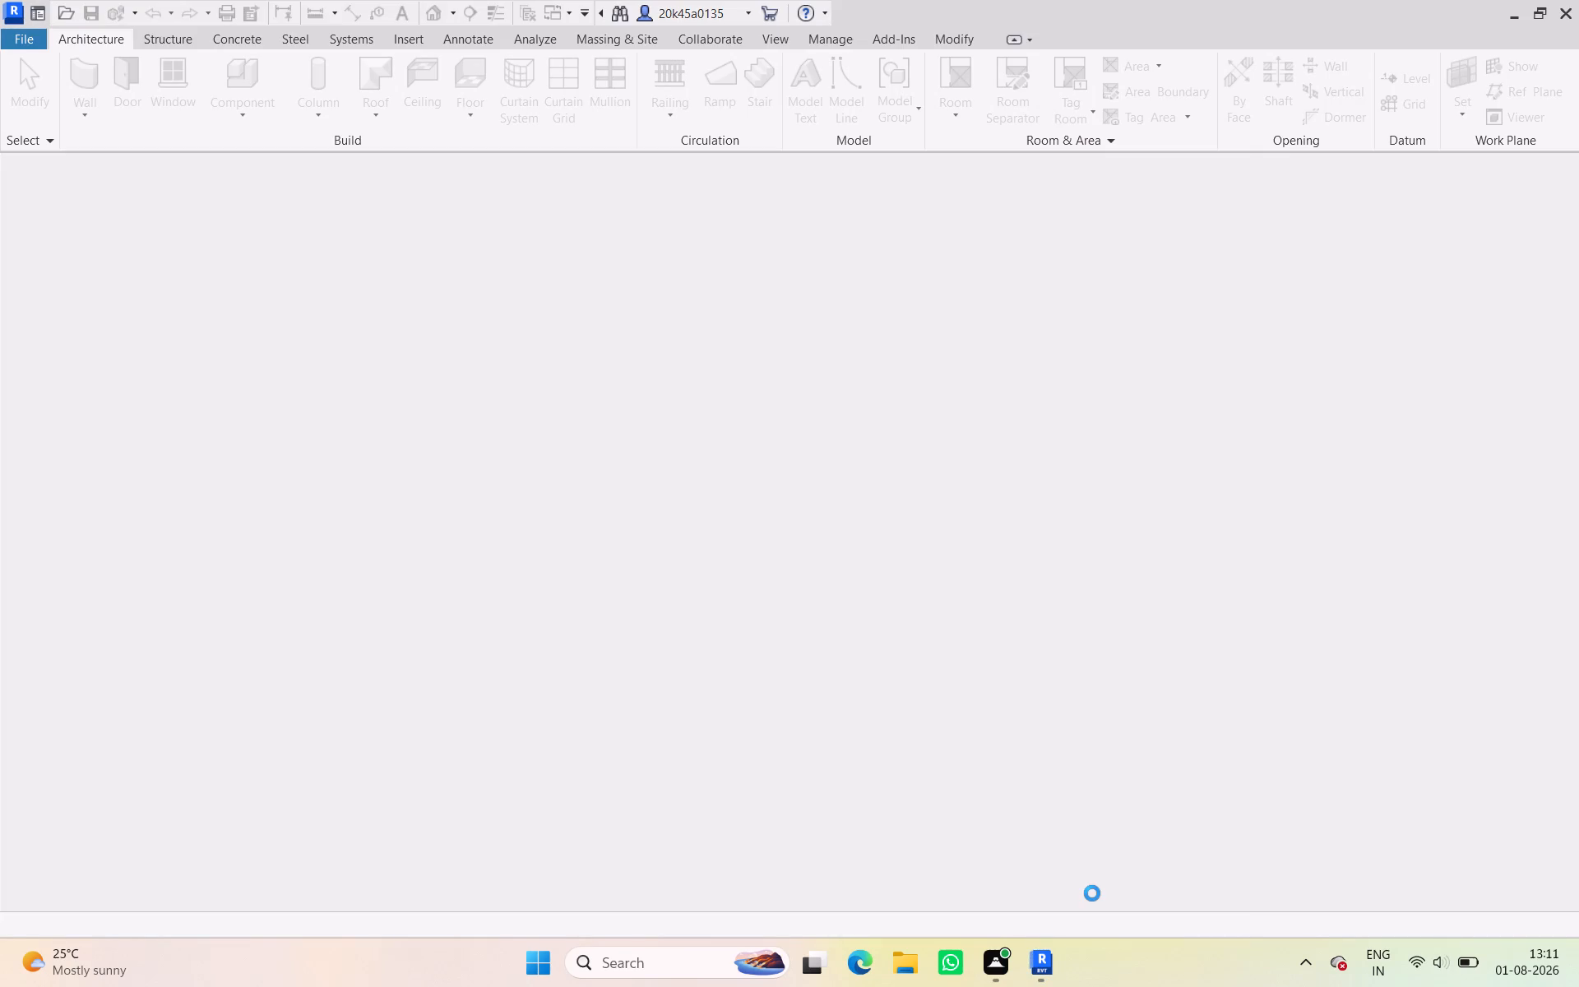
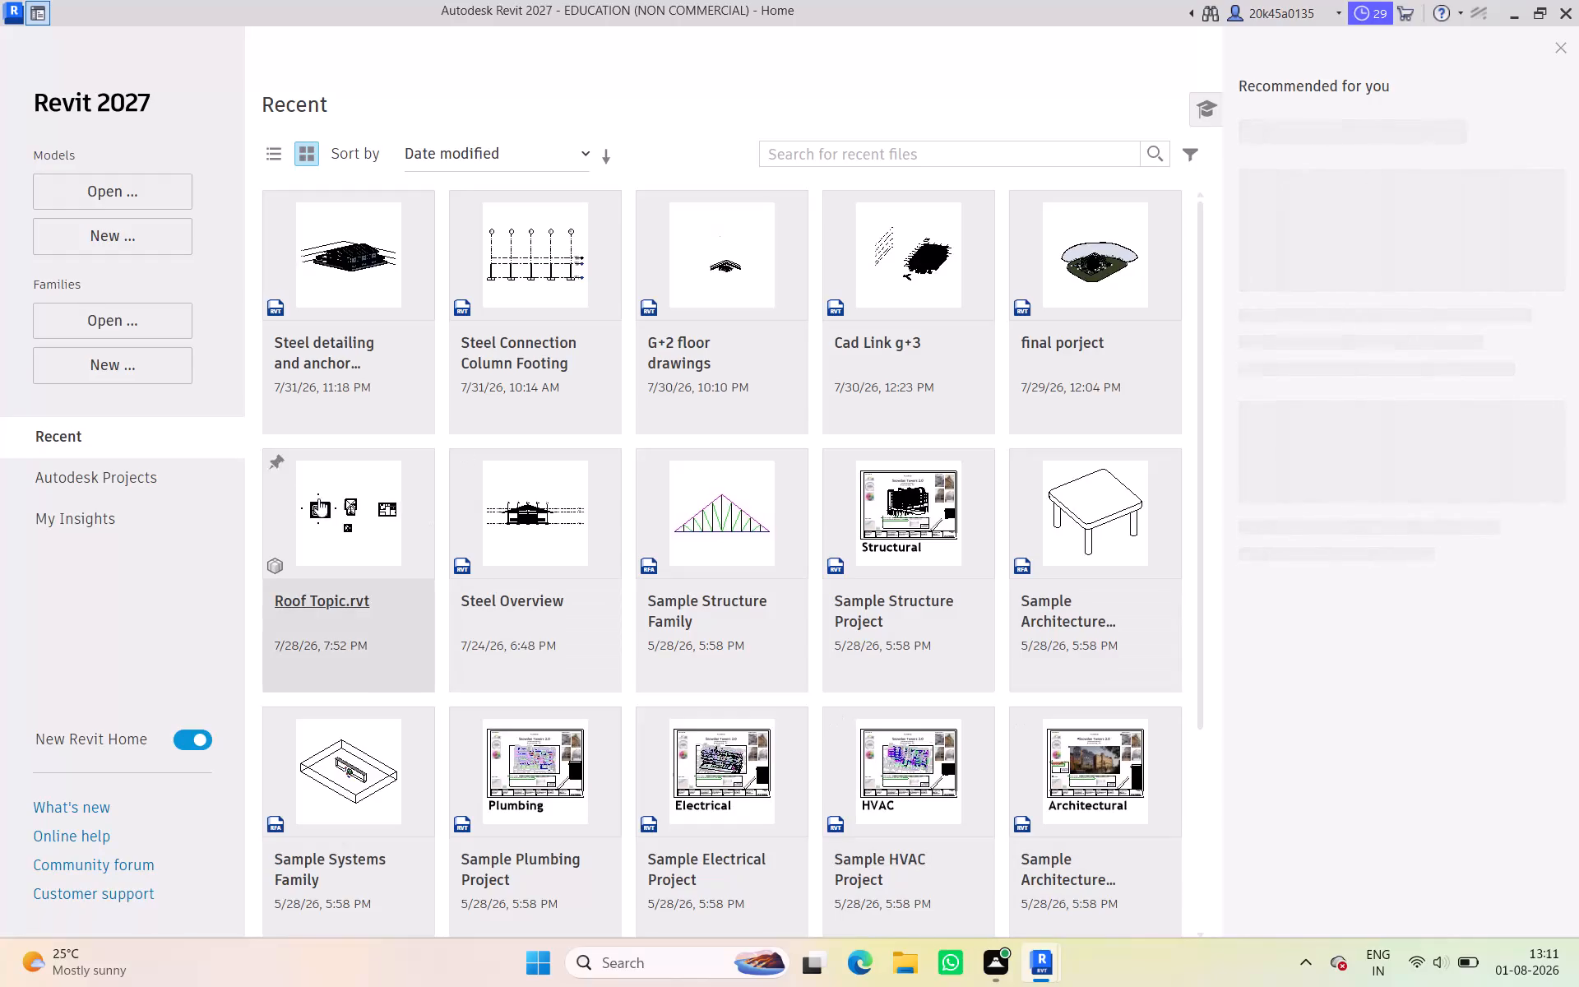
# Create a new project from the default.rte template in the English-Imperial folder.
pyautogui.click(120, 240)
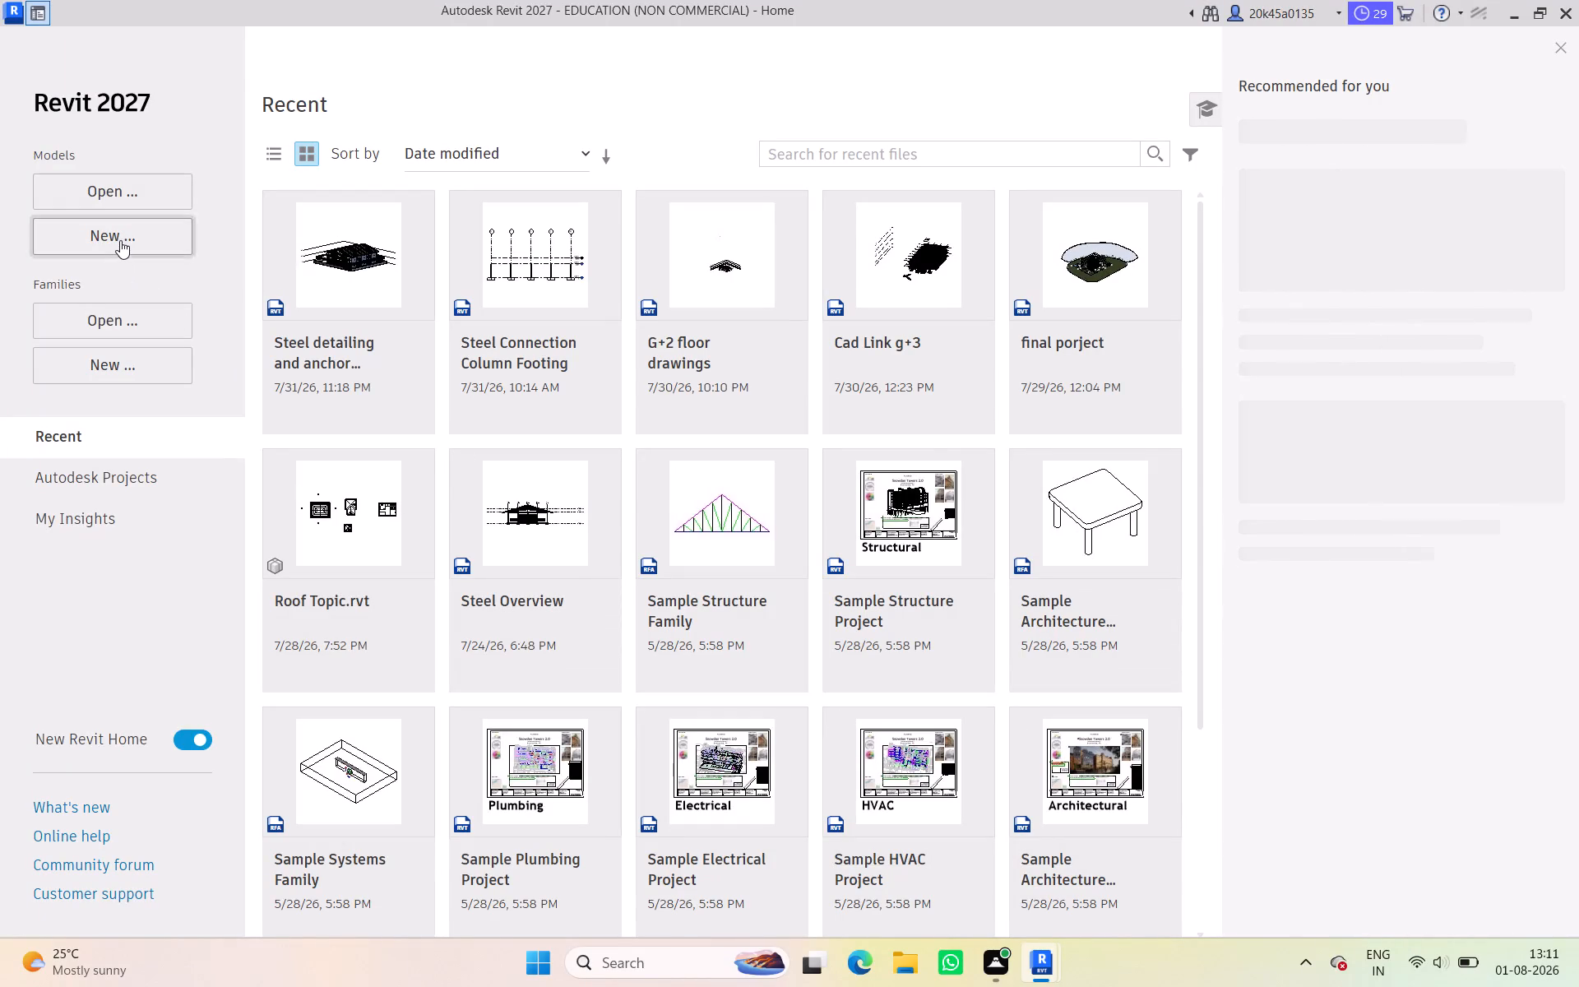
pyautogui.click(887, 433)
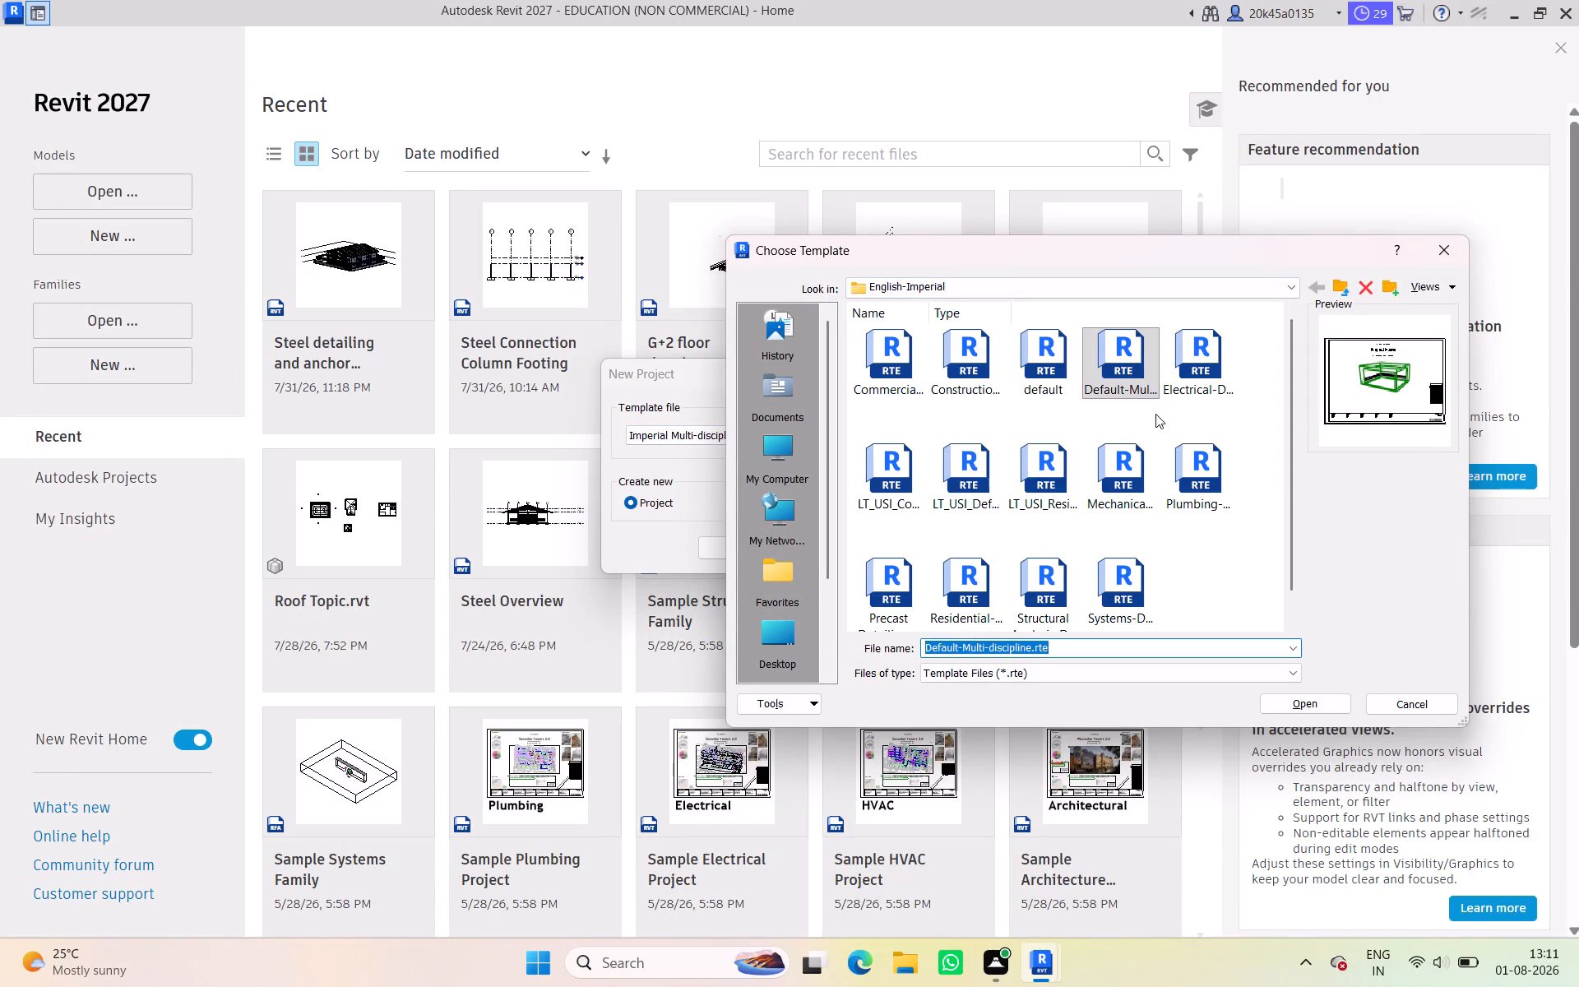
pyautogui.click(1054, 364)
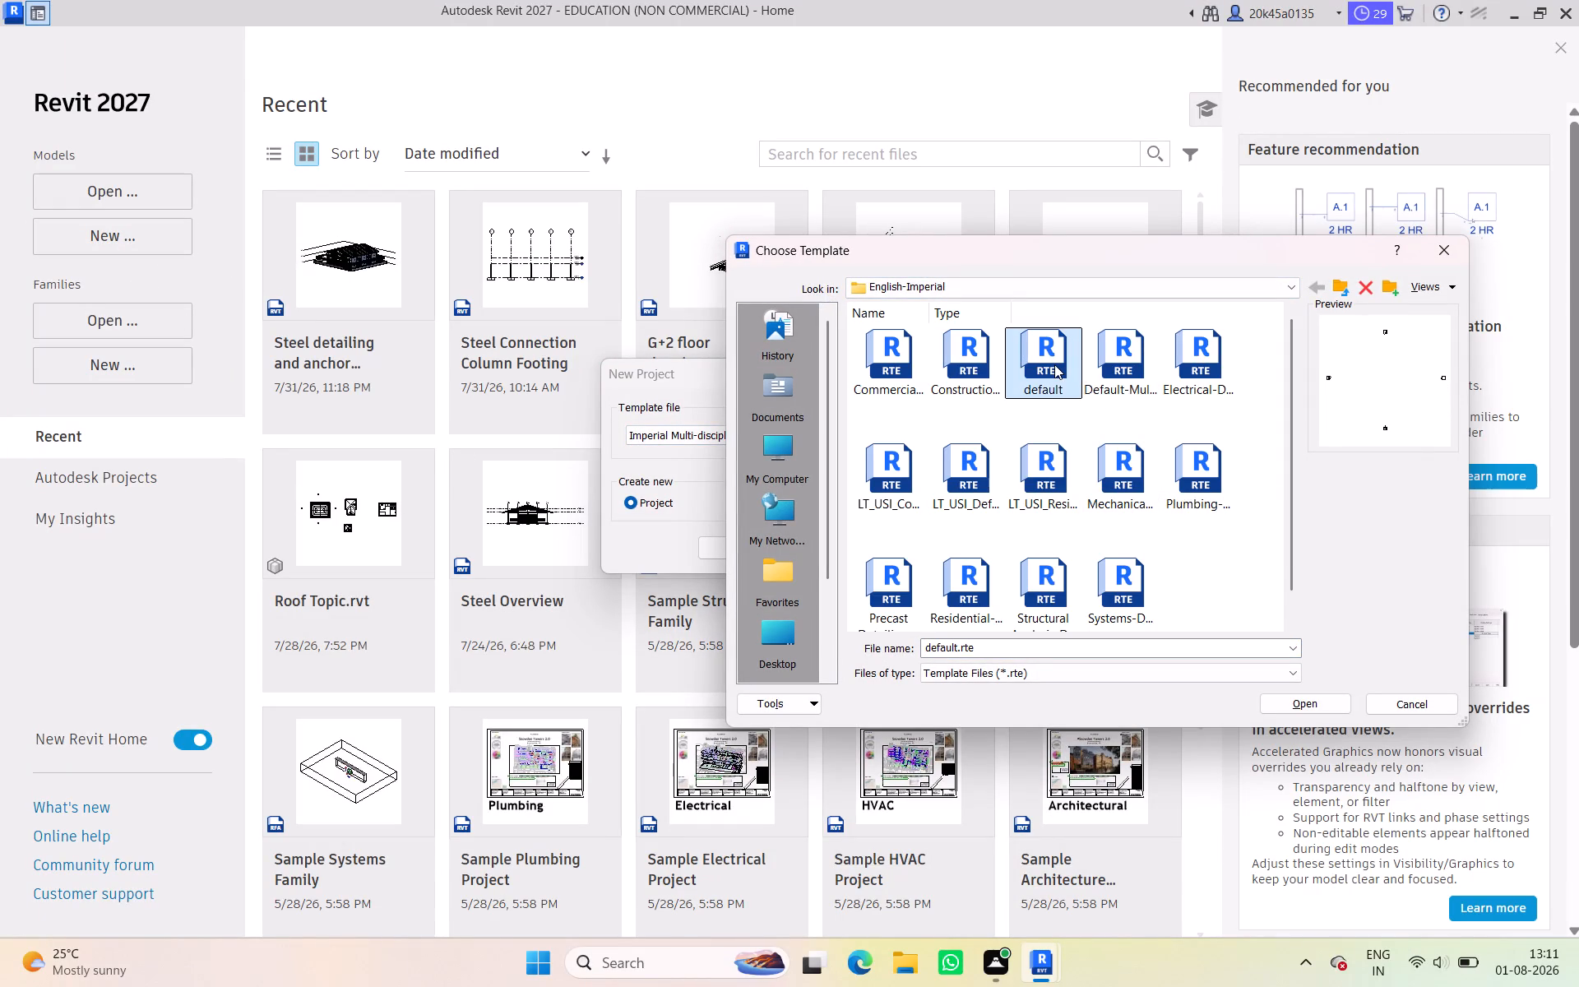
pyautogui.click(1296, 704)
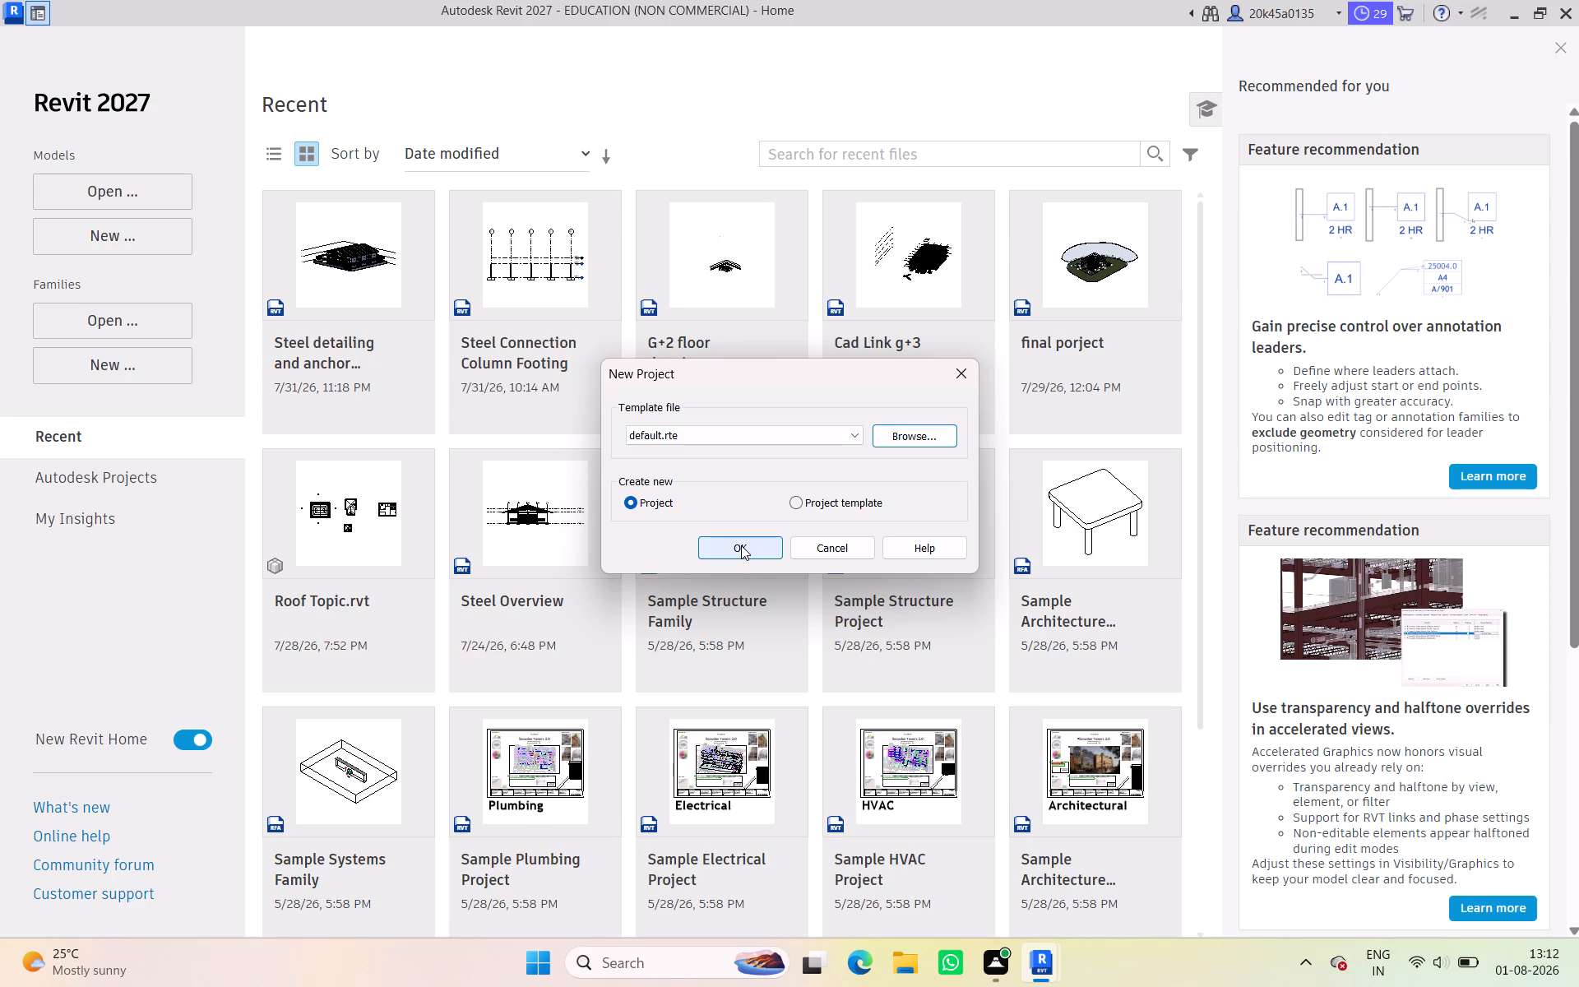
pyautogui.click(741, 545)
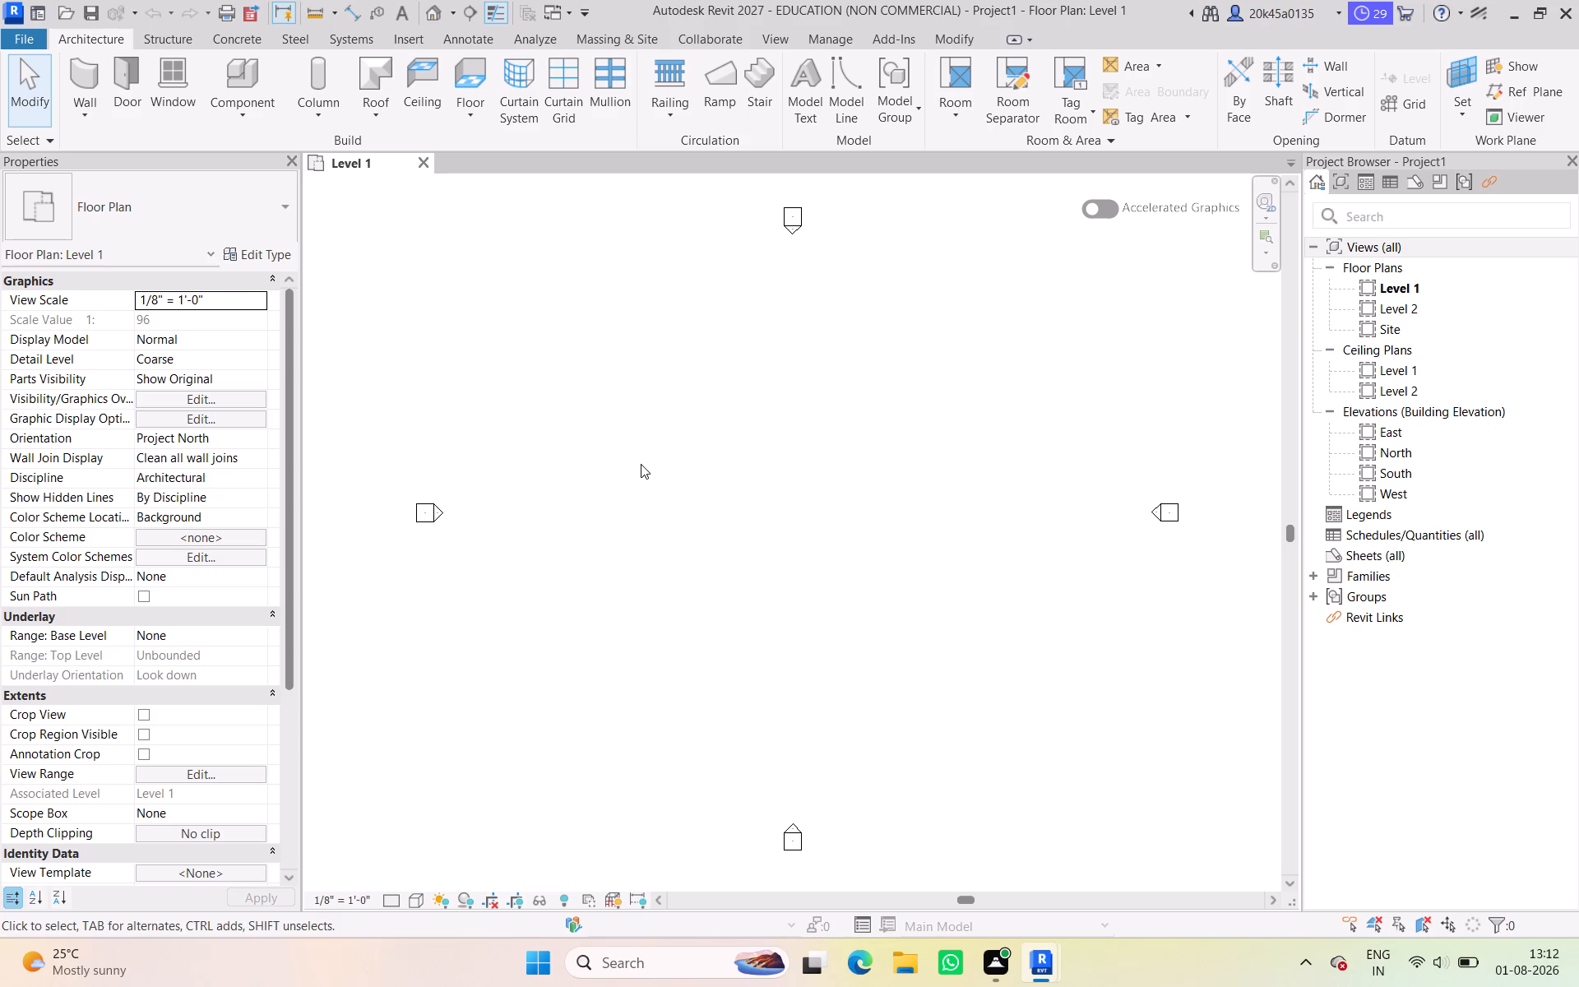
pyautogui.click(641, 464)
pyautogui.click(655, 413)
# Open the North elevation and set the elevation of Level 2 to 10' 6".
pyautogui.doubleClick(1387, 452)
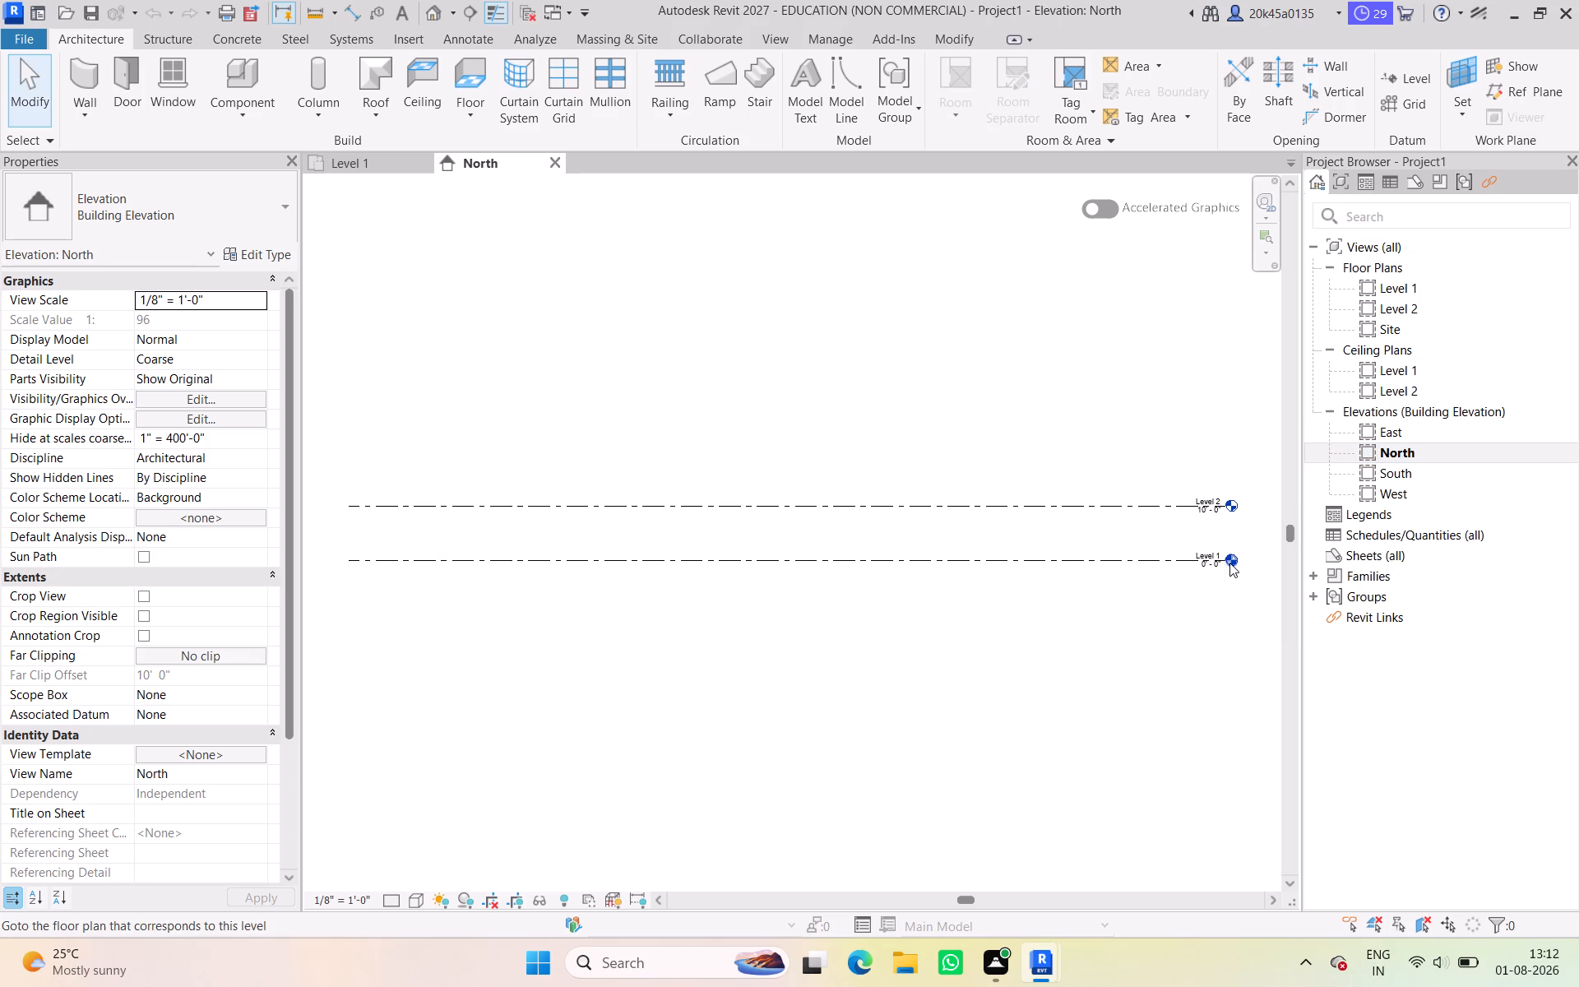
pyautogui.scroll(10, 1229, 563)
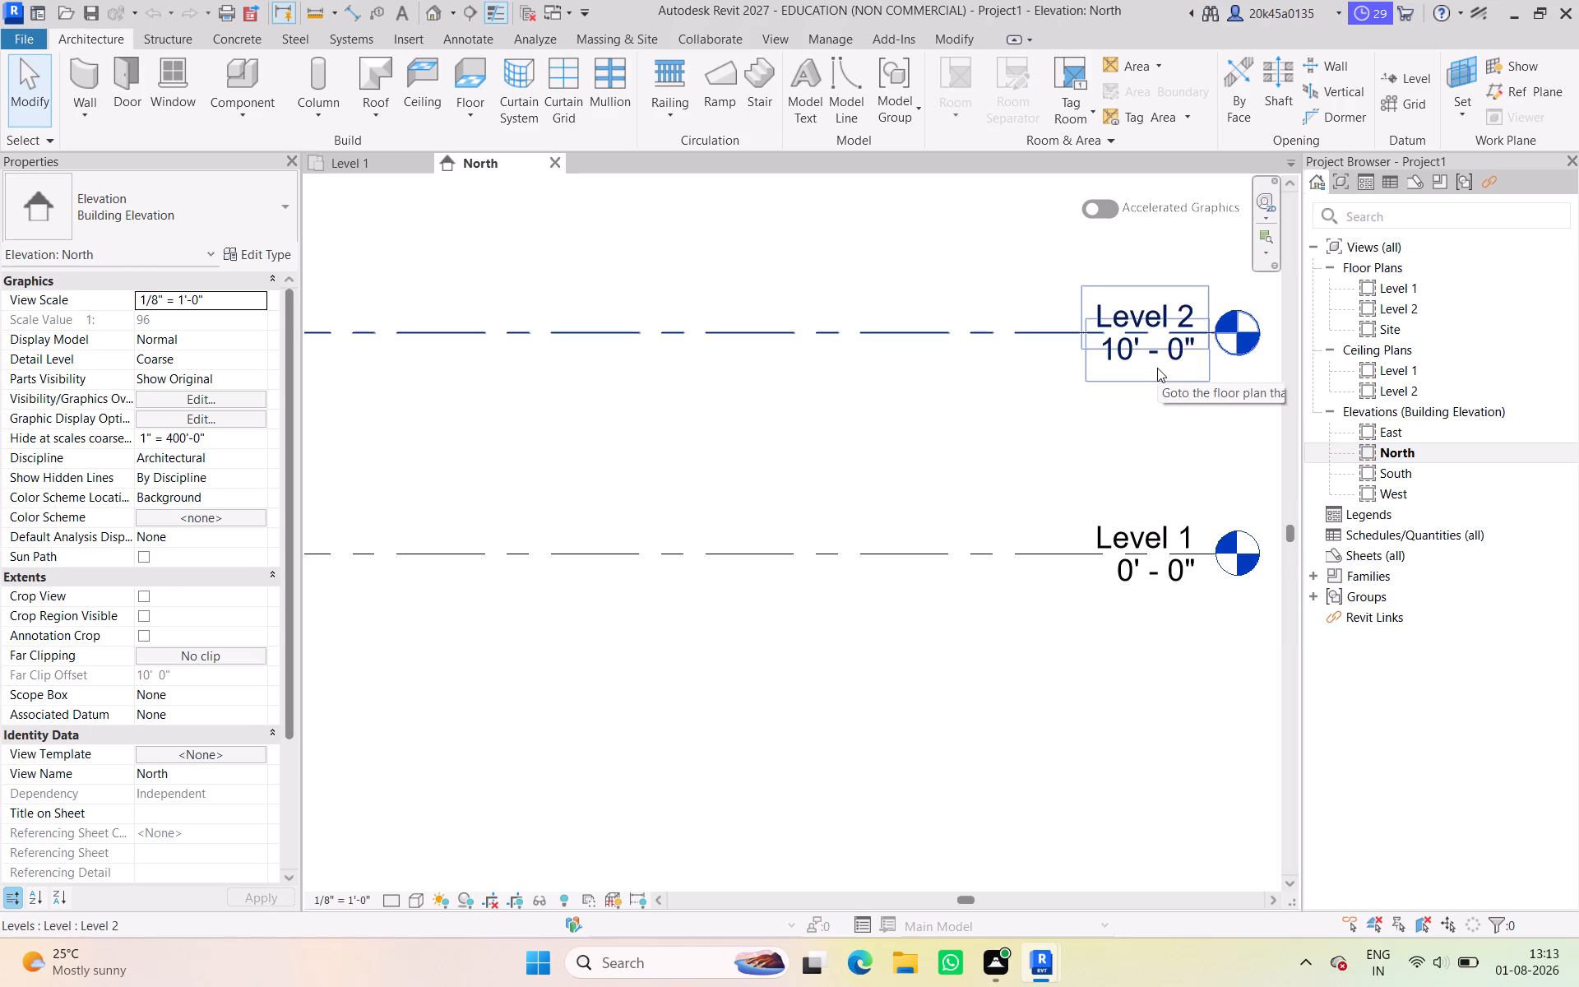
pyautogui.doubleClick(1157, 368)
pyautogui.click(1159, 350)
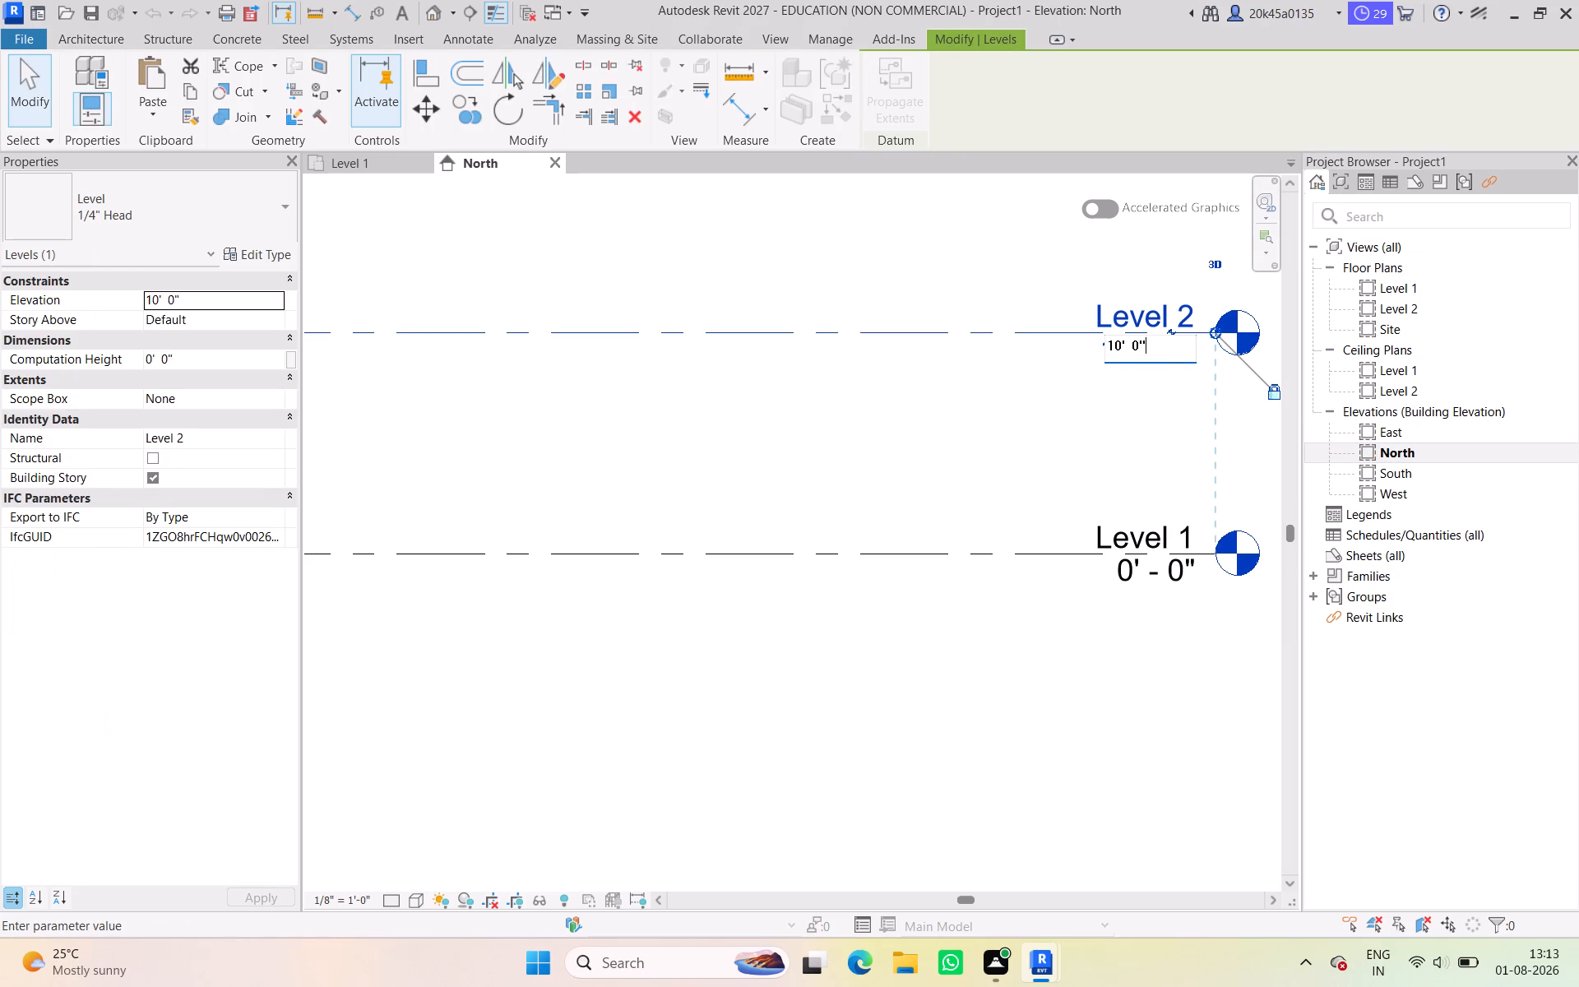
pyautogui.press('Left')
pyautogui.press('BackSpace')
pyautogui.press('6')
pyautogui.press('Return')
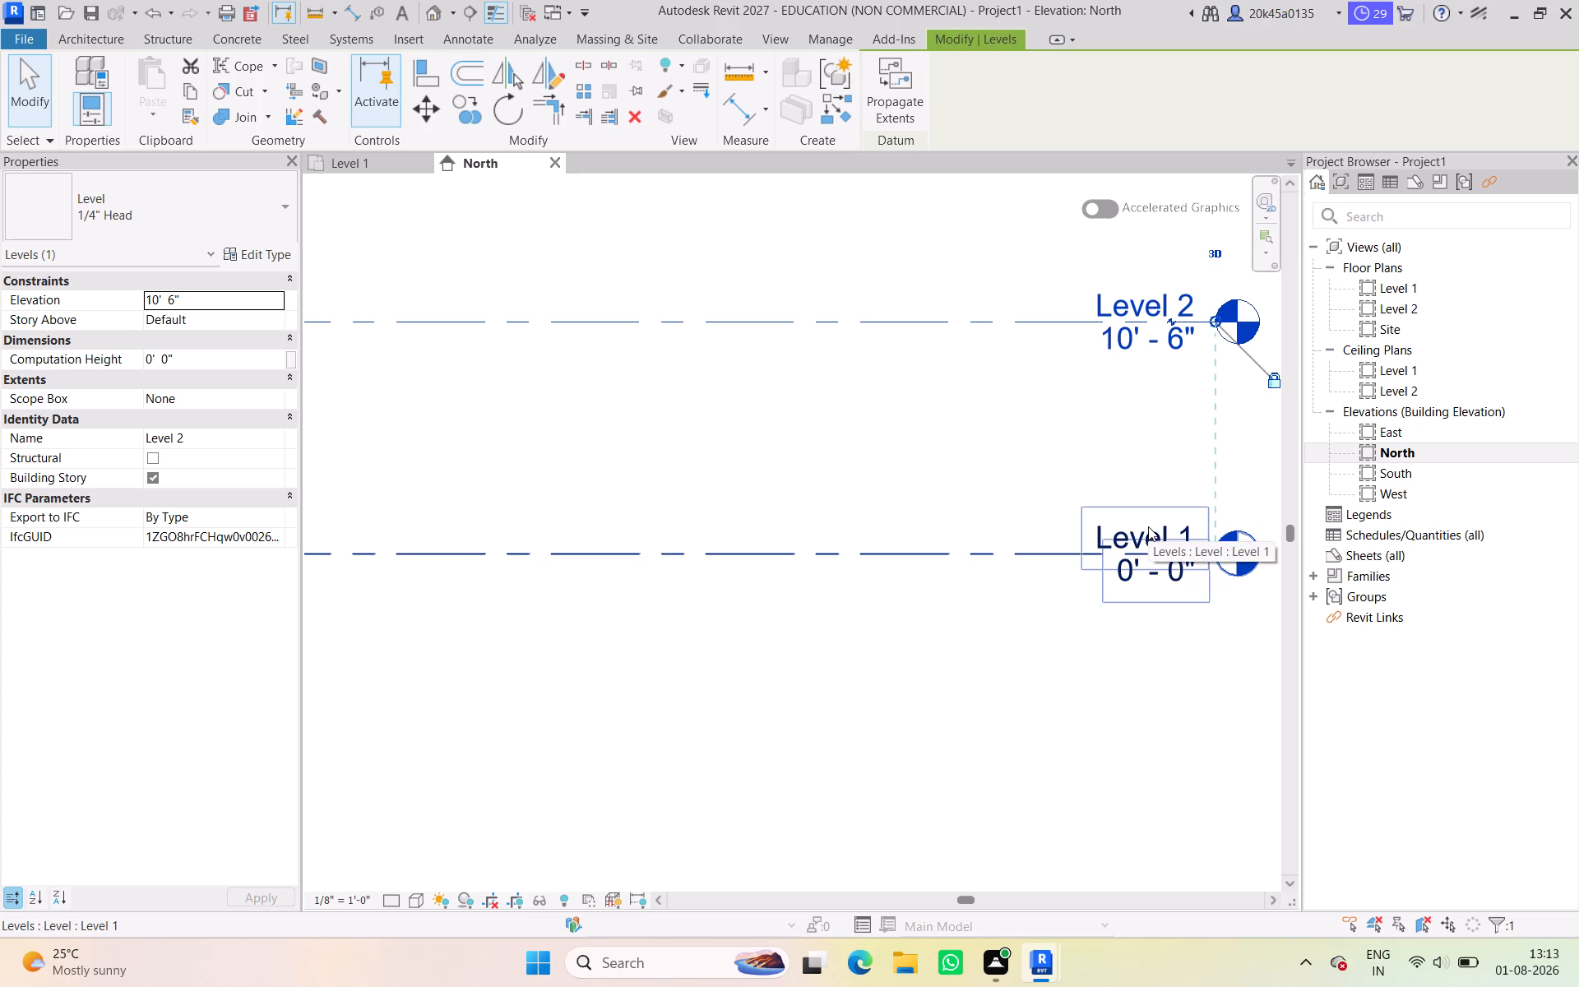
# Rename Level 1 as GL.
pyautogui.doubleClick(1148, 526)
pyautogui.write('PL')
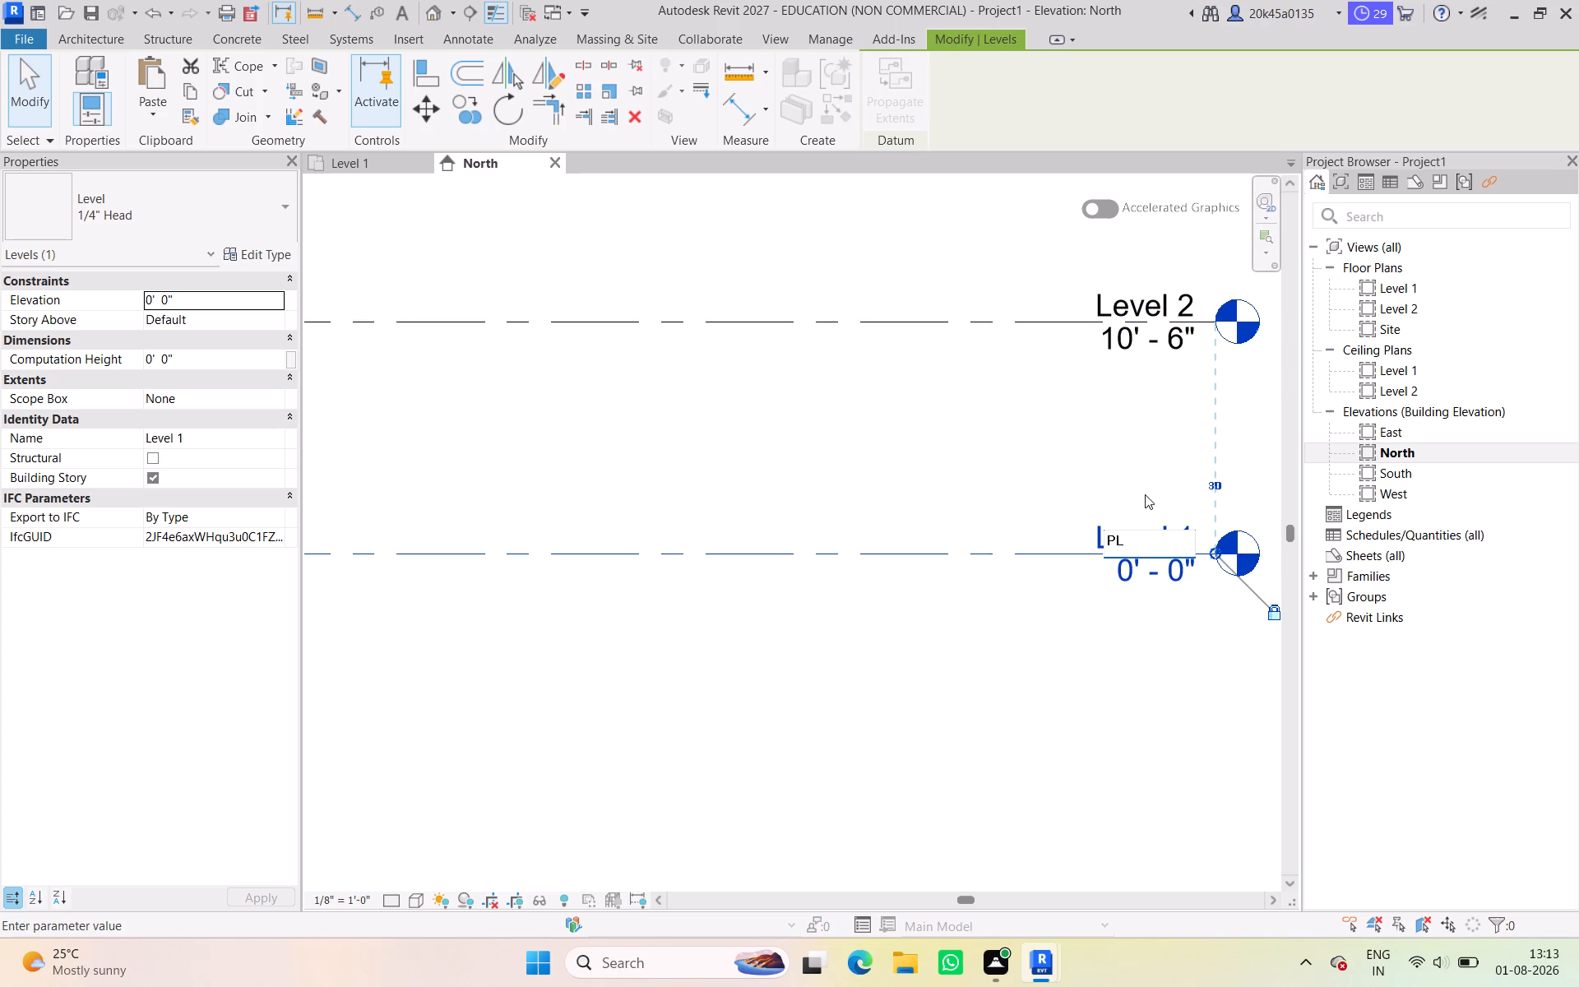
pyautogui.press('BackSpace')
pyautogui.press('BackSpace')
pyautogui.write('GL')
pyautogui.click(1081, 456)
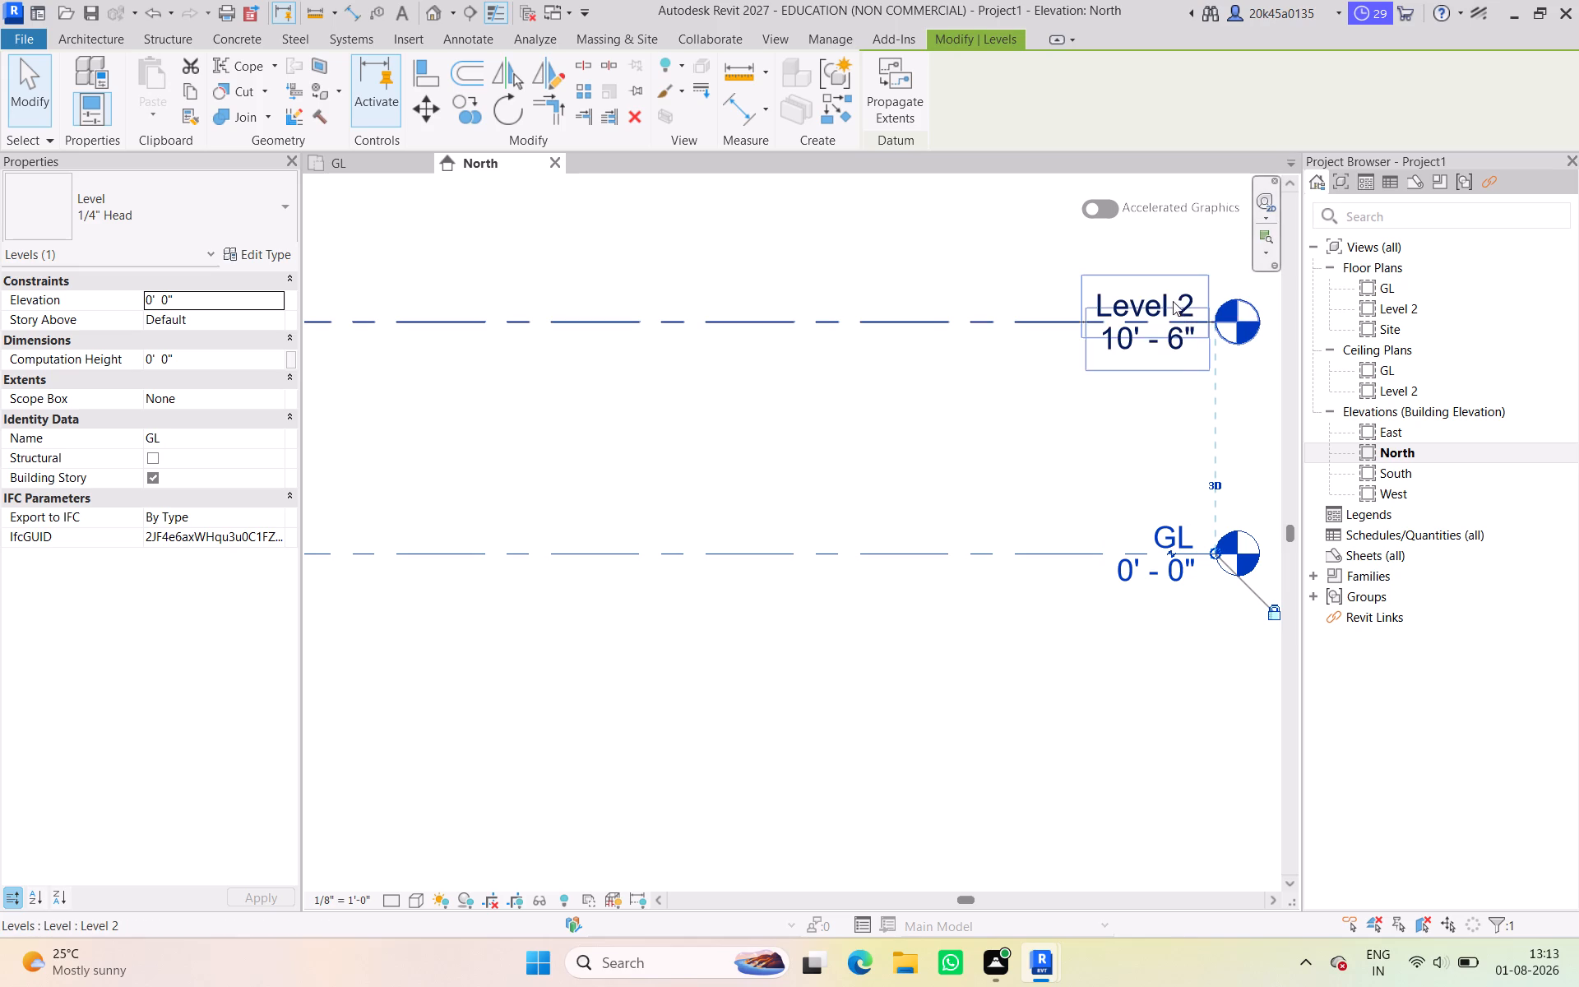
# Rename Level 2 as 1st floor.
pyautogui.doubleClick(1165, 290)
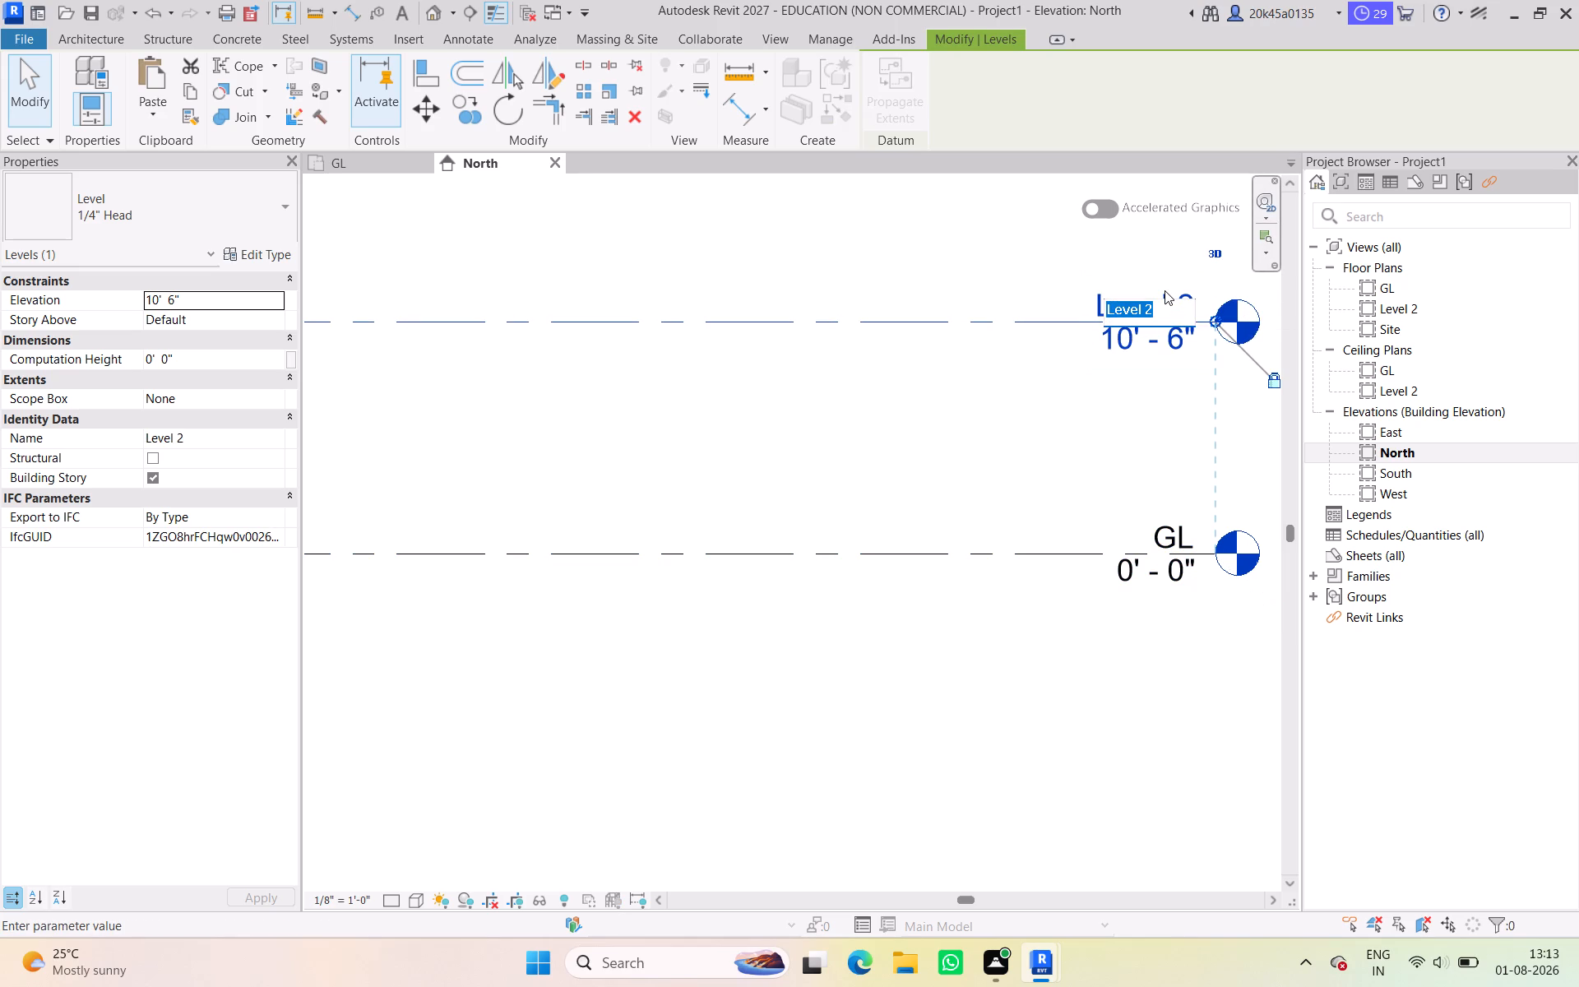
pyautogui.write('!st floor')
pyautogui.press('Return')
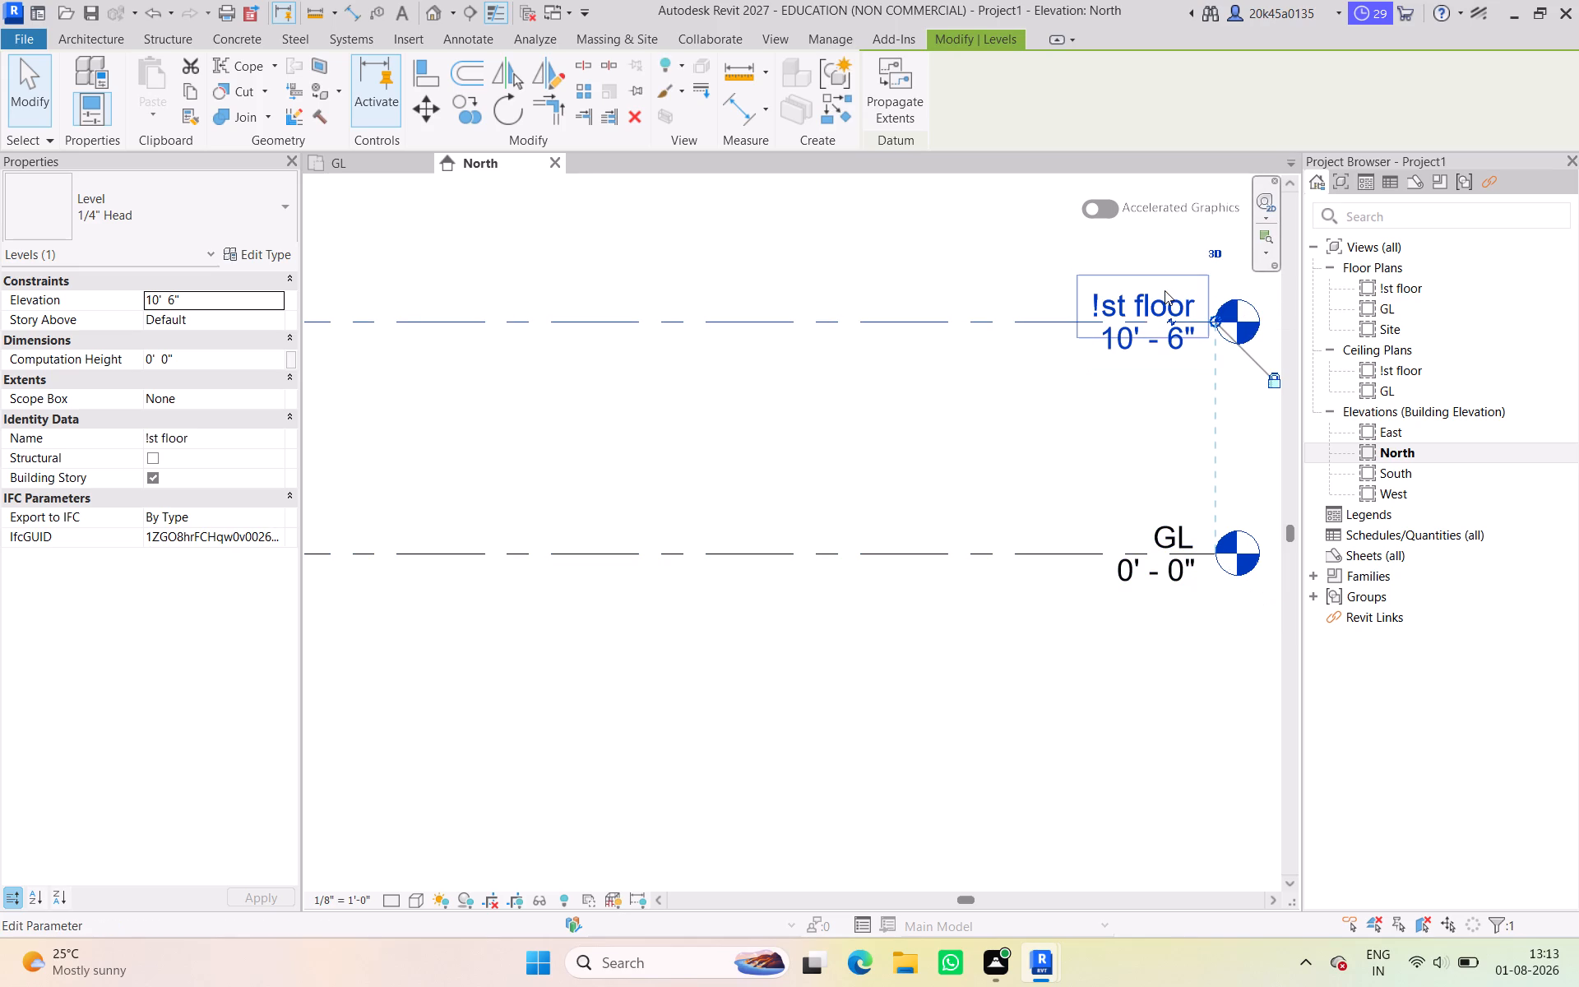
pyautogui.click(1165, 290)
pyautogui.press('Left')
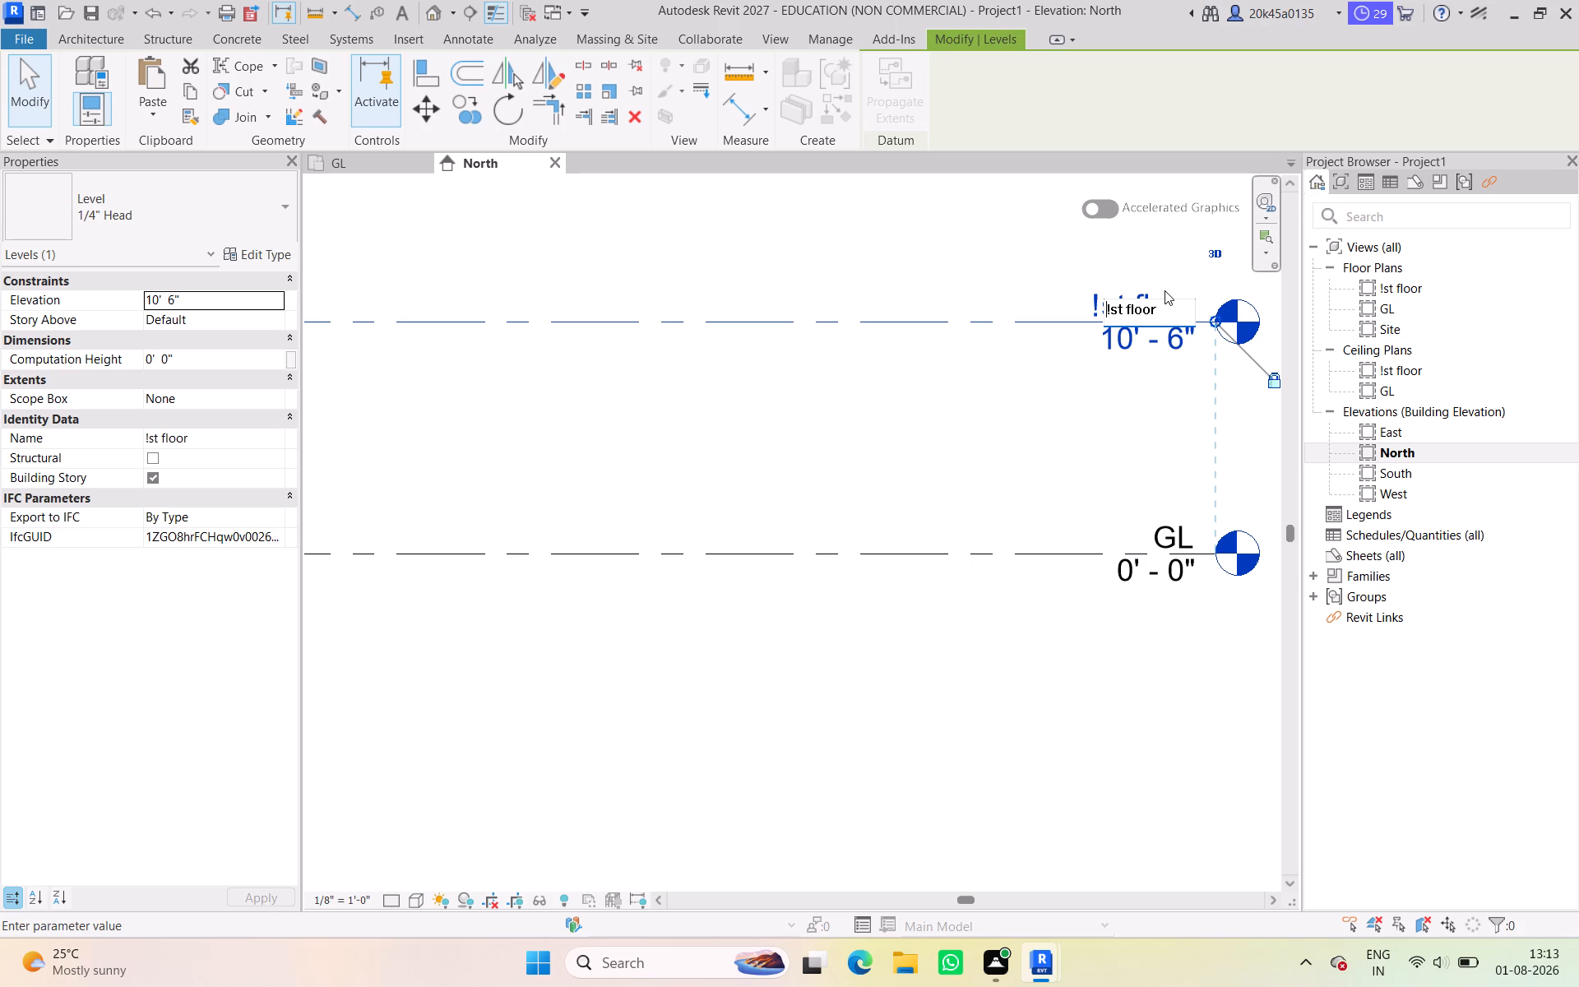
pyautogui.press('Delete')
pyautogui.press('1')
pyautogui.press('Return')
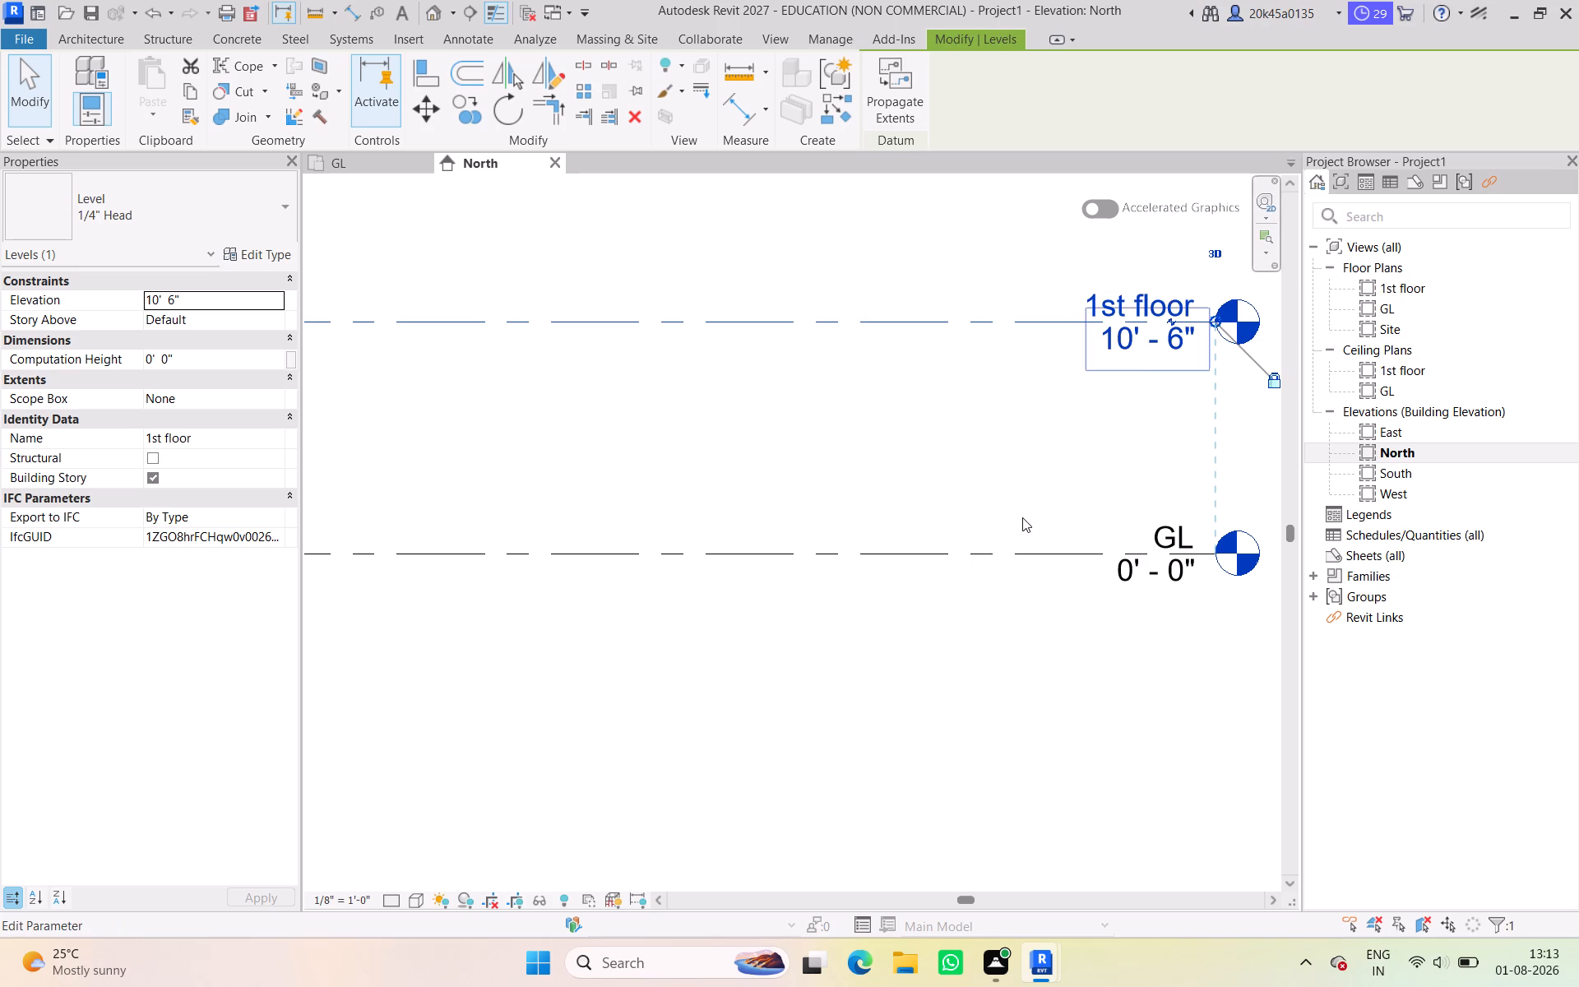
pyautogui.scroll(-14, 1022, 517)
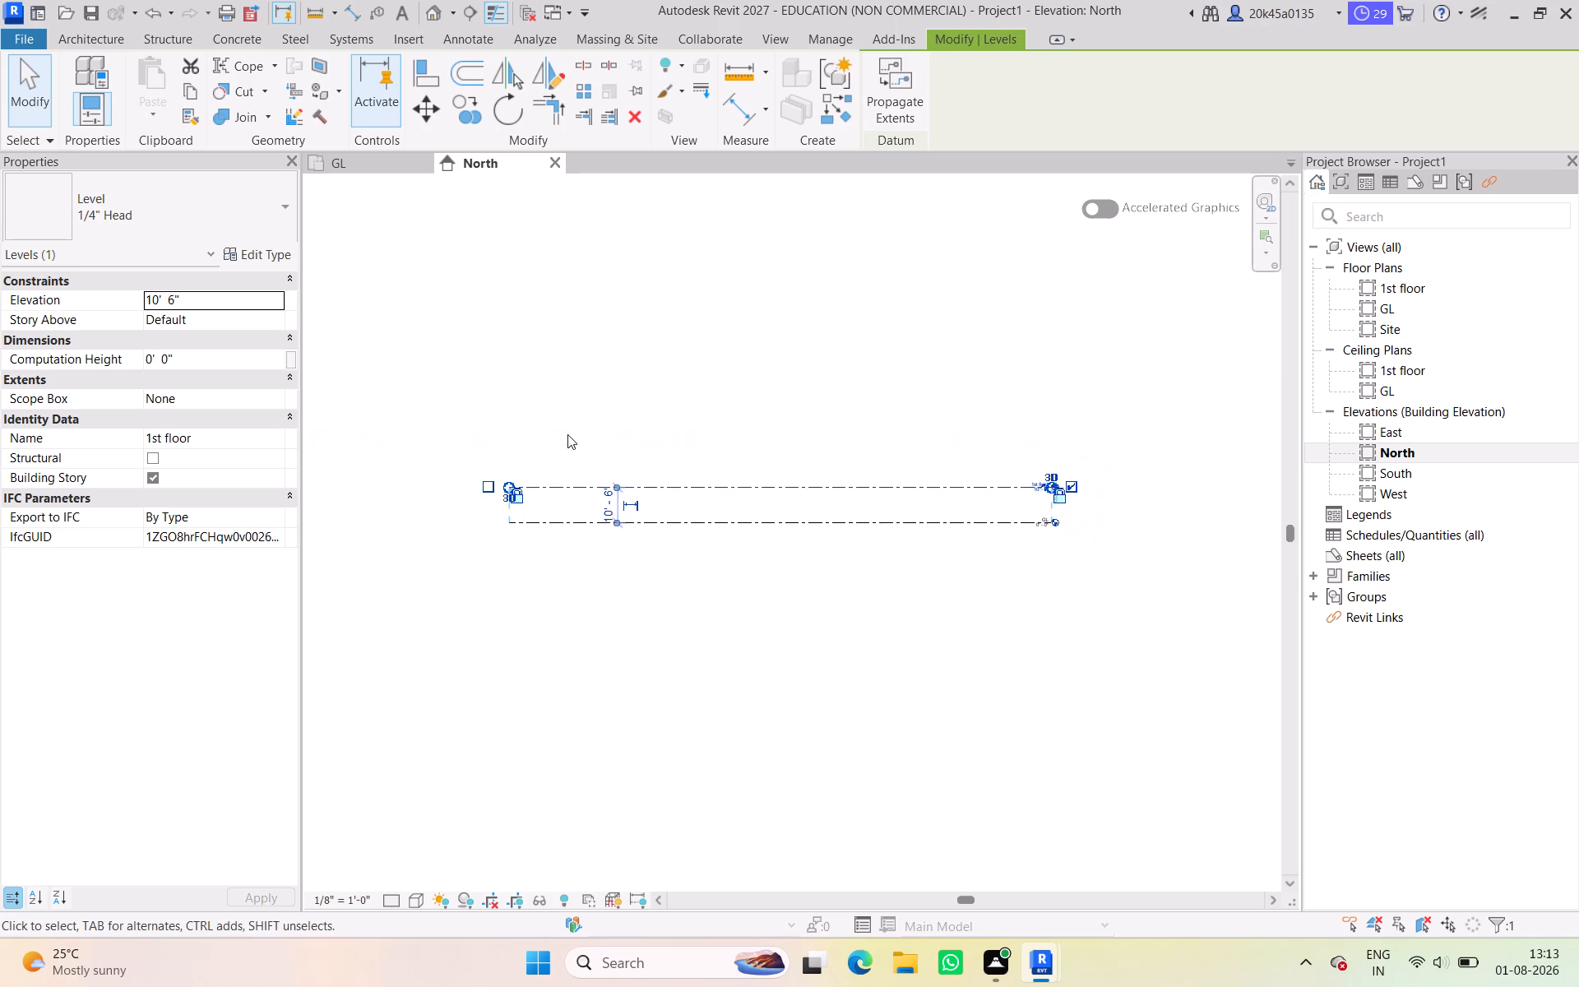
pyautogui.scroll(8, 567, 434)
pyautogui.click(567, 434)
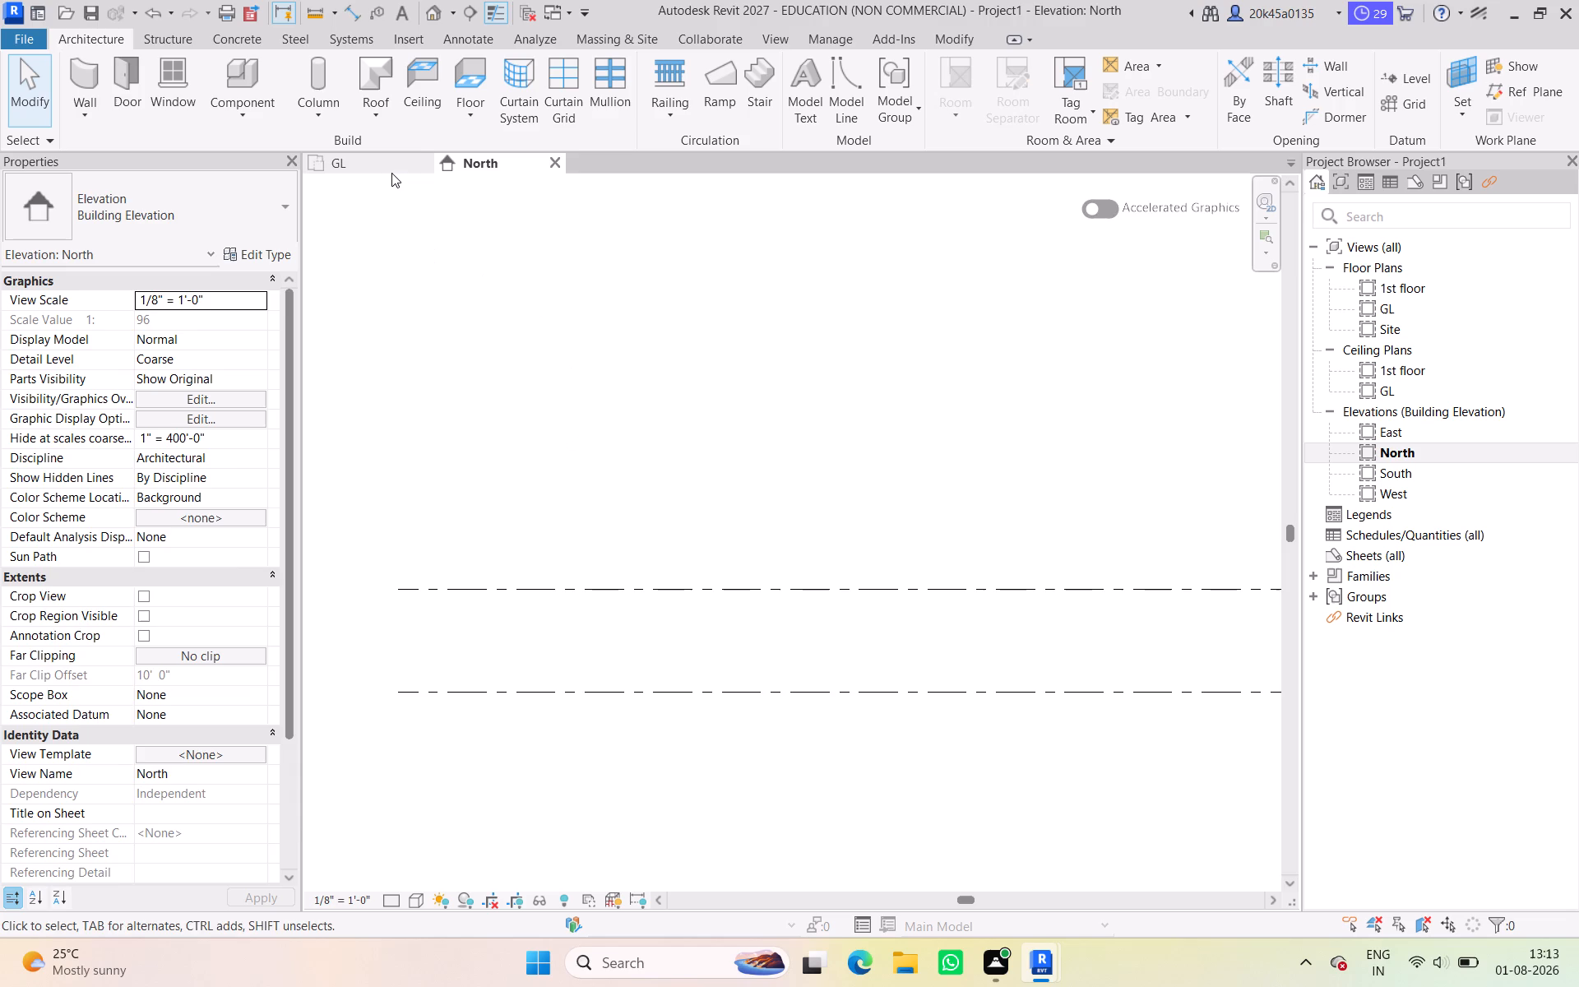
# In the GL floor plan, start an architectural wall and duplicate the Generic - 8" type as Generic - 9".
pyautogui.click(391, 173)
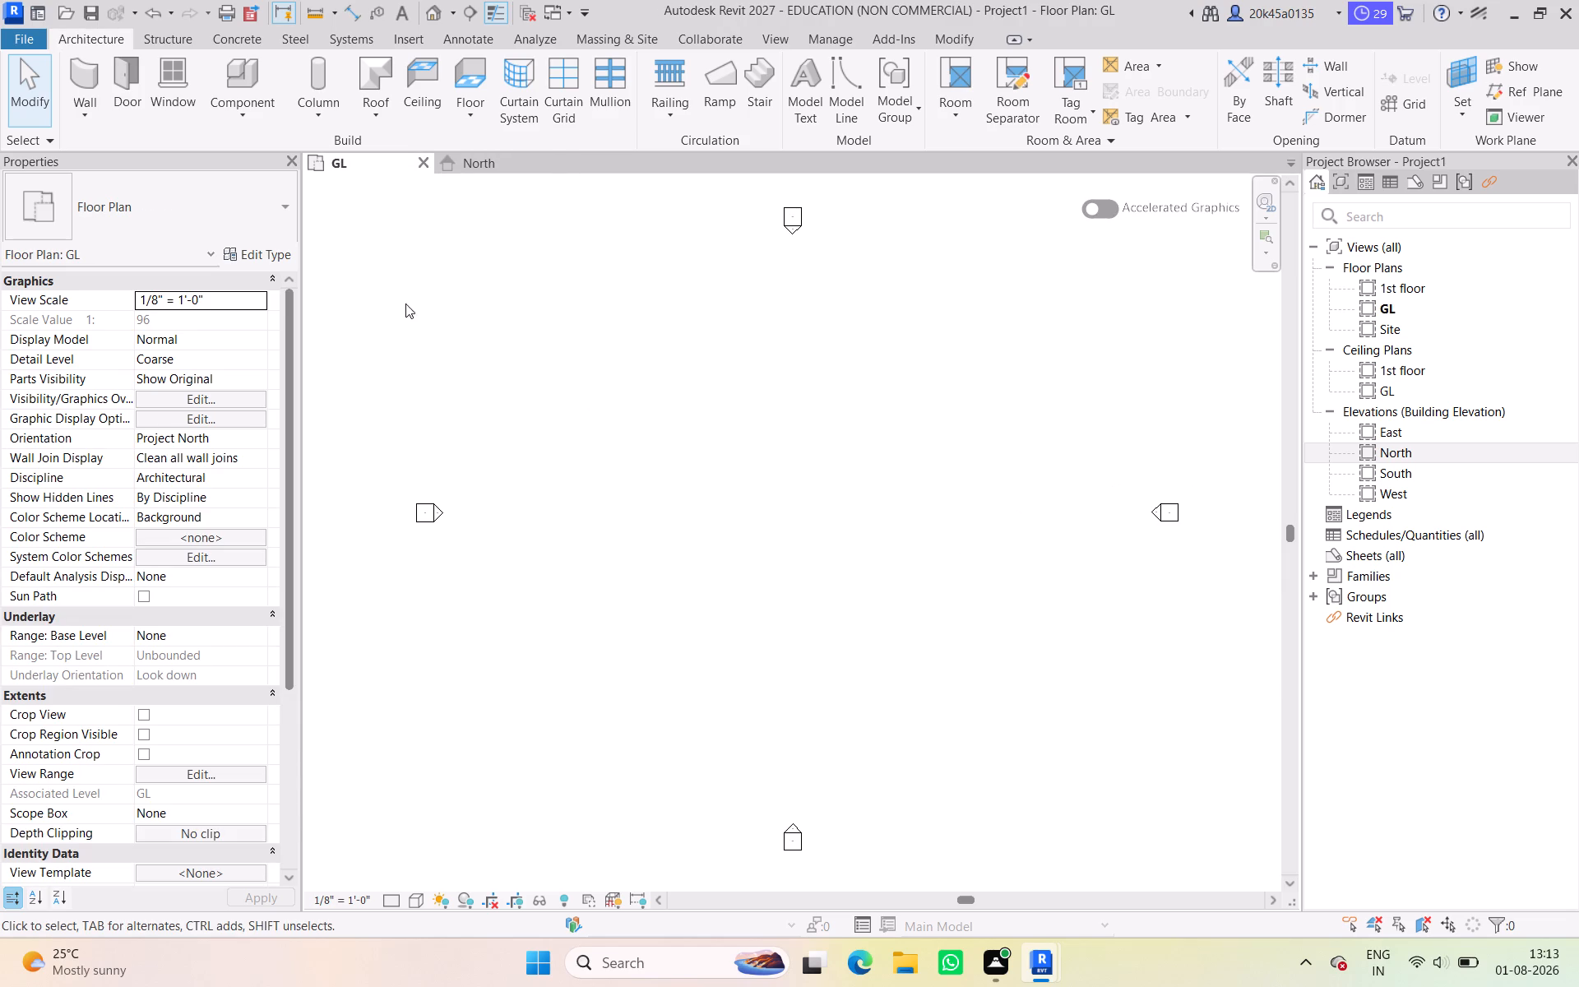
pyautogui.click(96, 109)
pyautogui.click(122, 151)
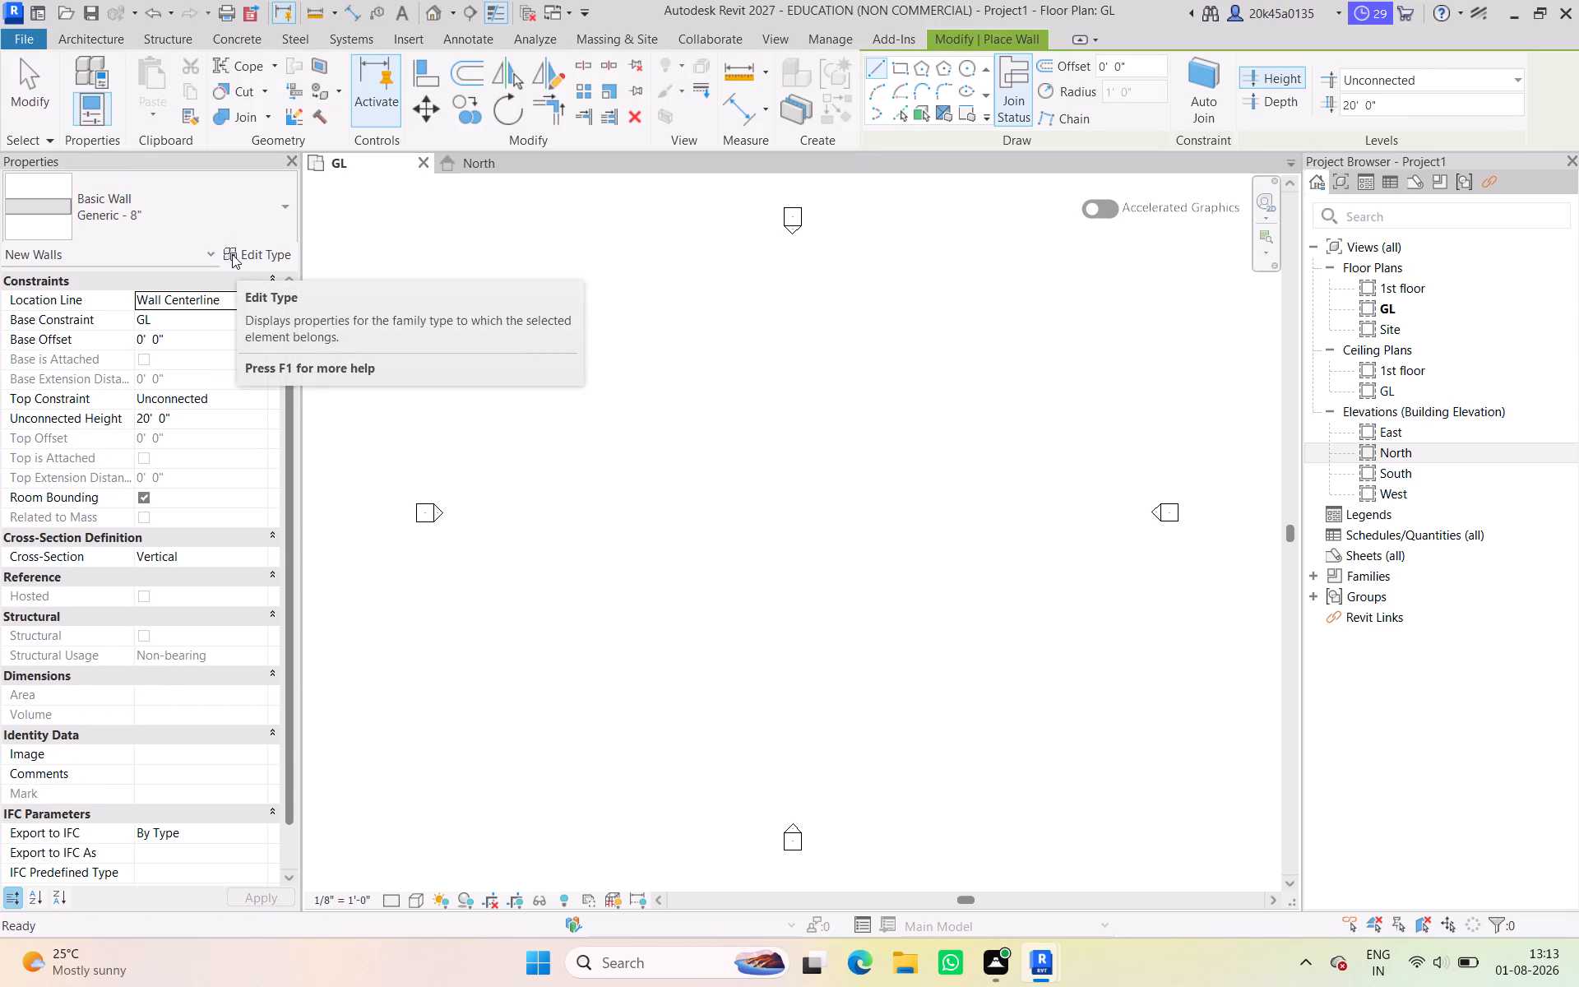
pyautogui.click(232, 254)
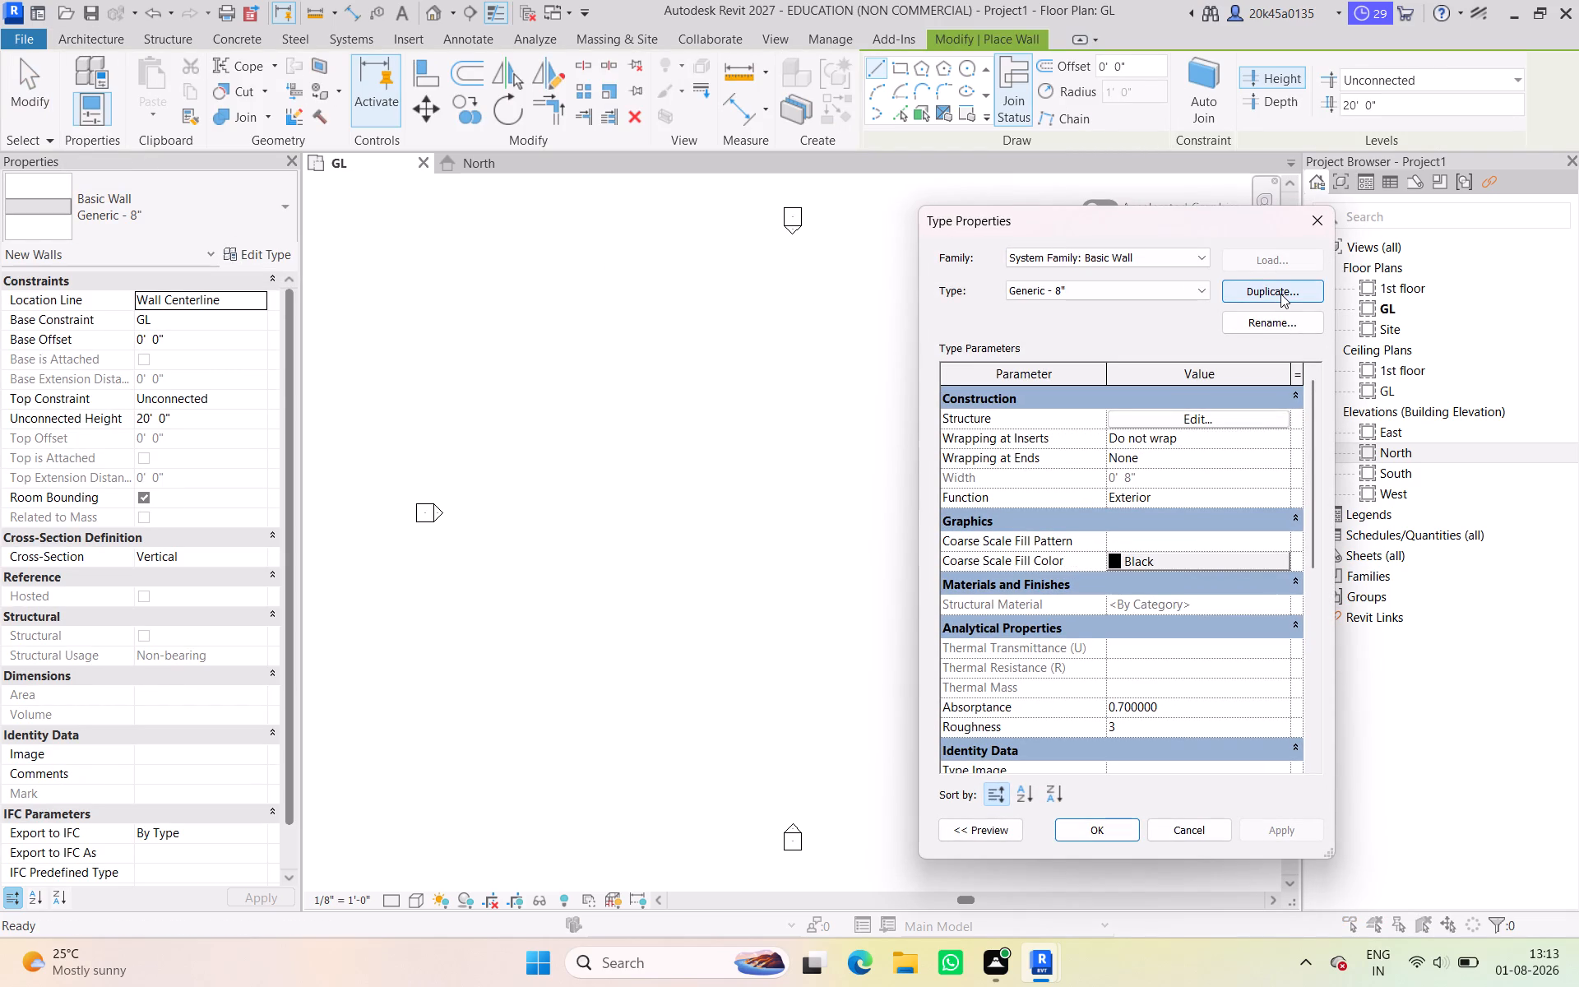
pyautogui.click(1280, 294)
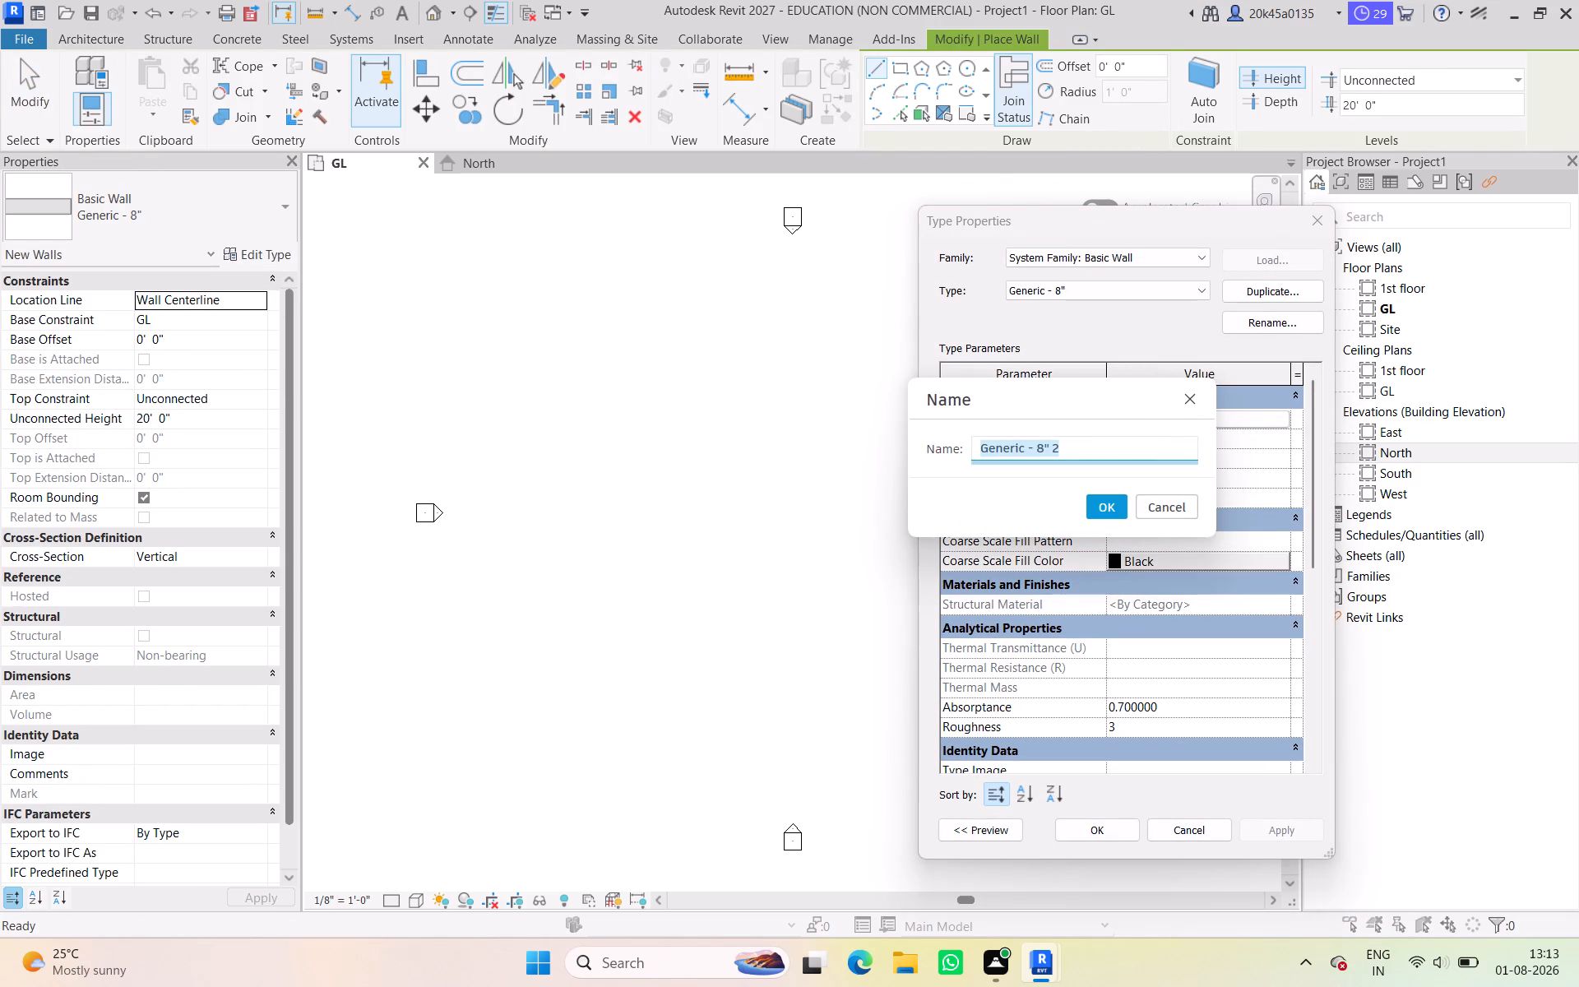
pyautogui.click(1118, 441)
pyautogui.press('BackSpace')
pyautogui.press('BackSpace')
pyautogui.press('BackSpace')
pyautogui.press('BackSpace')
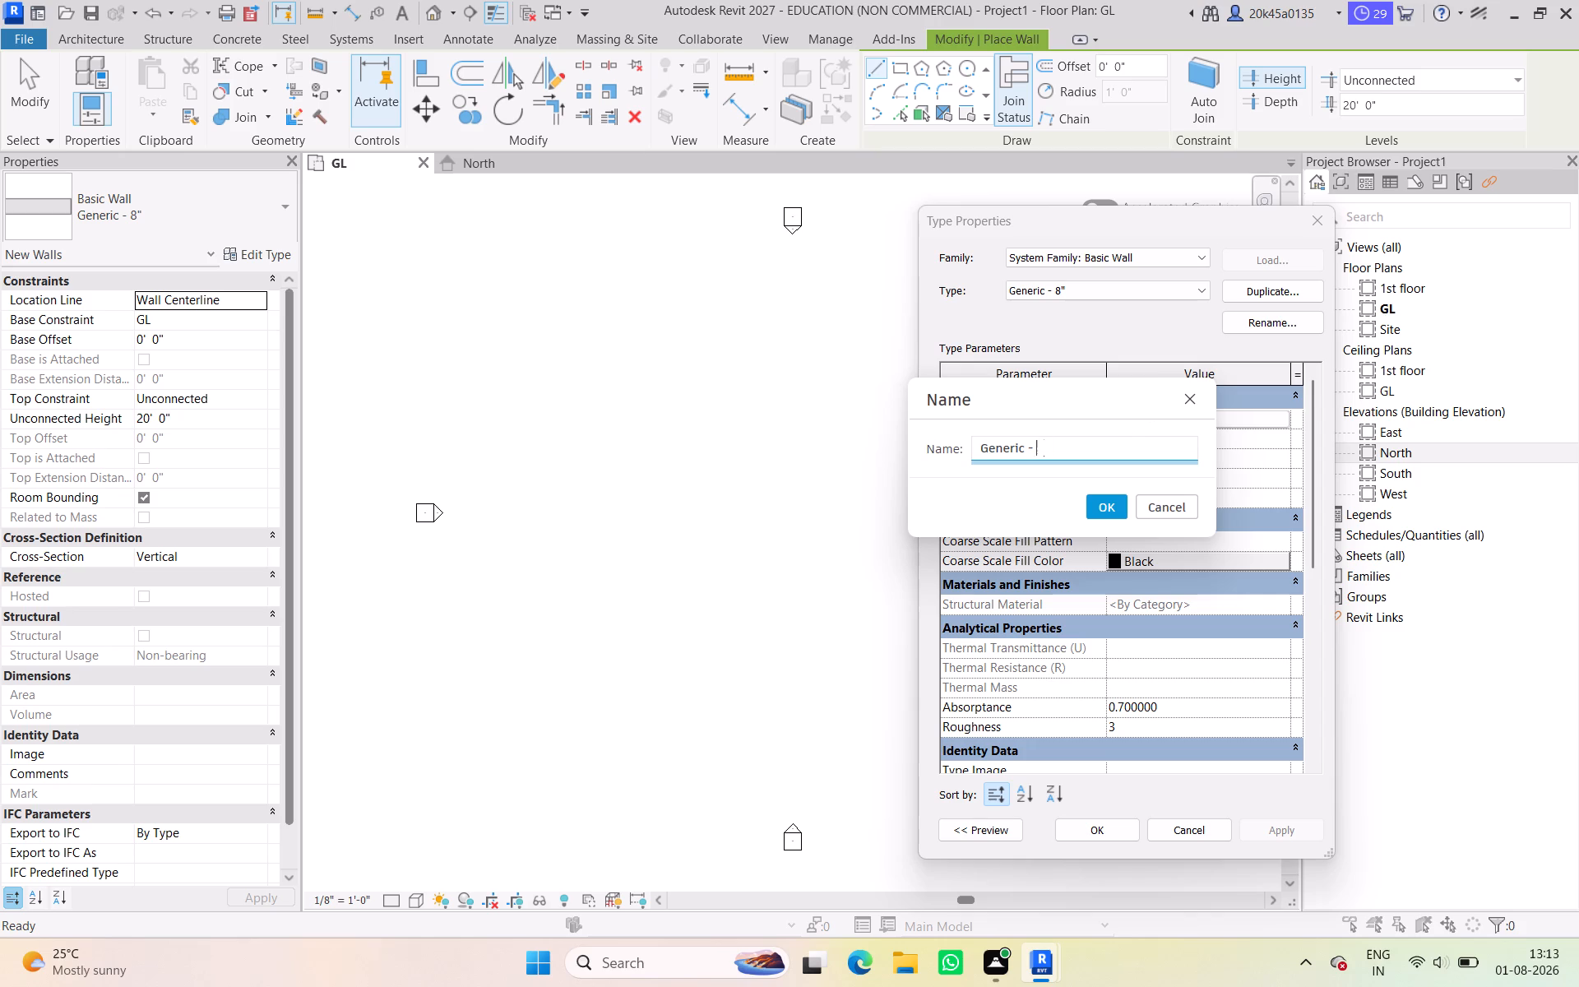
pyautogui.press('9')
pyautogui.hotkey('shift', '"')
pyautogui.click(1110, 512)
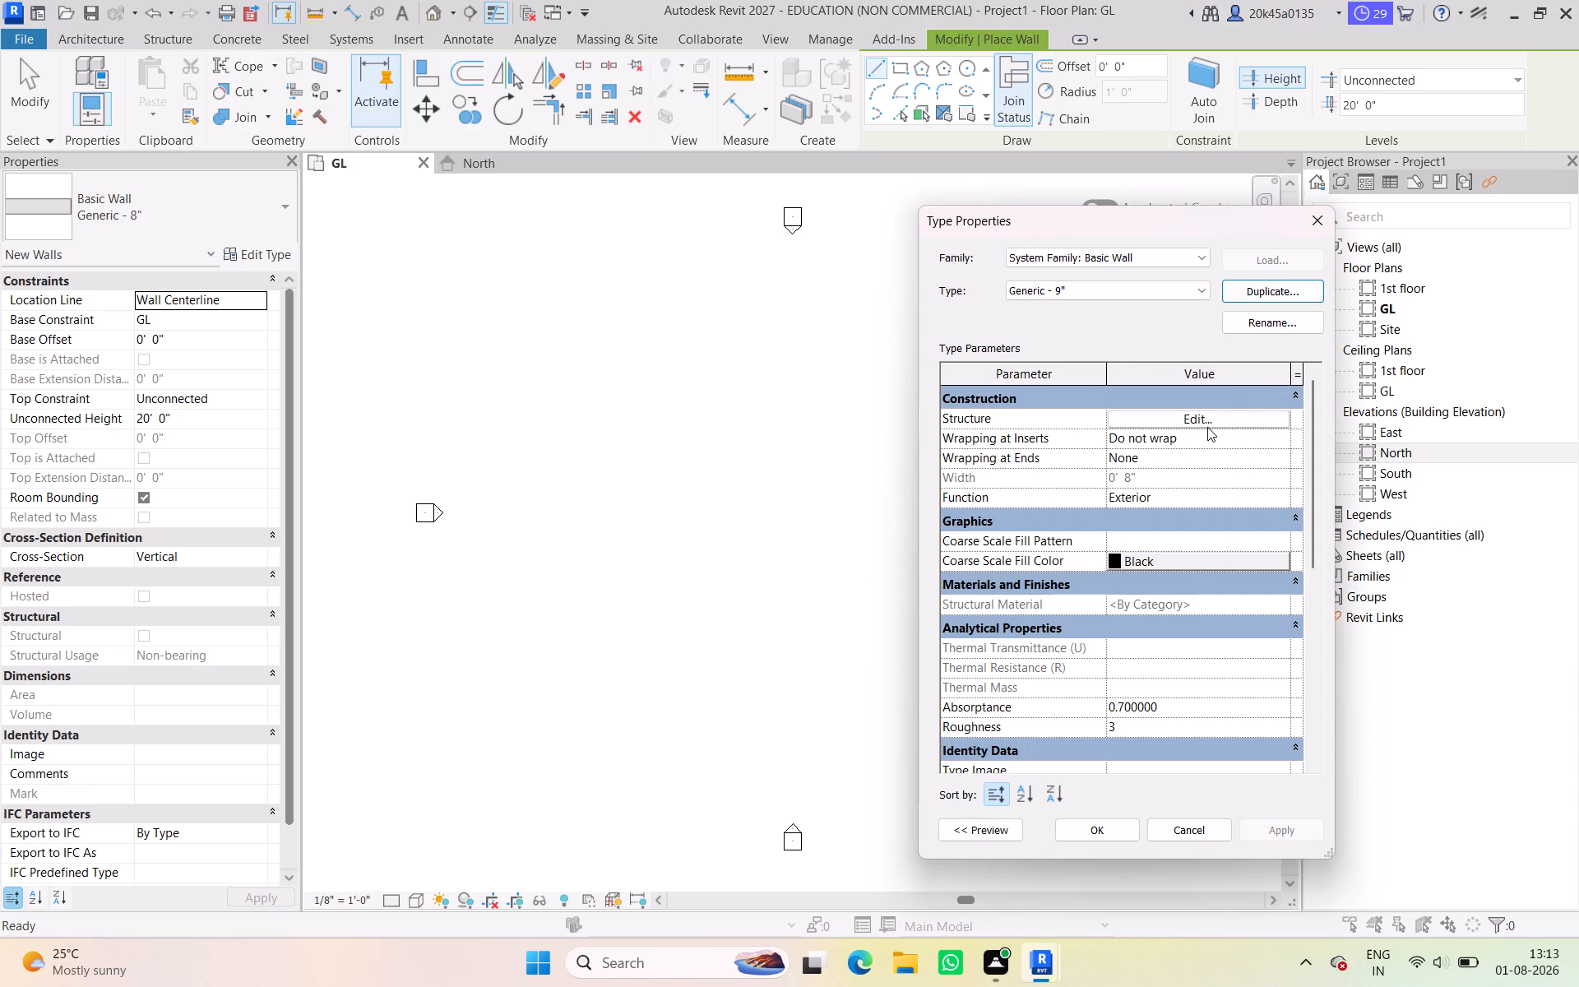
# In the Generic - 9" wall structure, insert two layers, placing one outside the exterior core boundary and one outside the interior core boundary.
pyautogui.click(1207, 427)
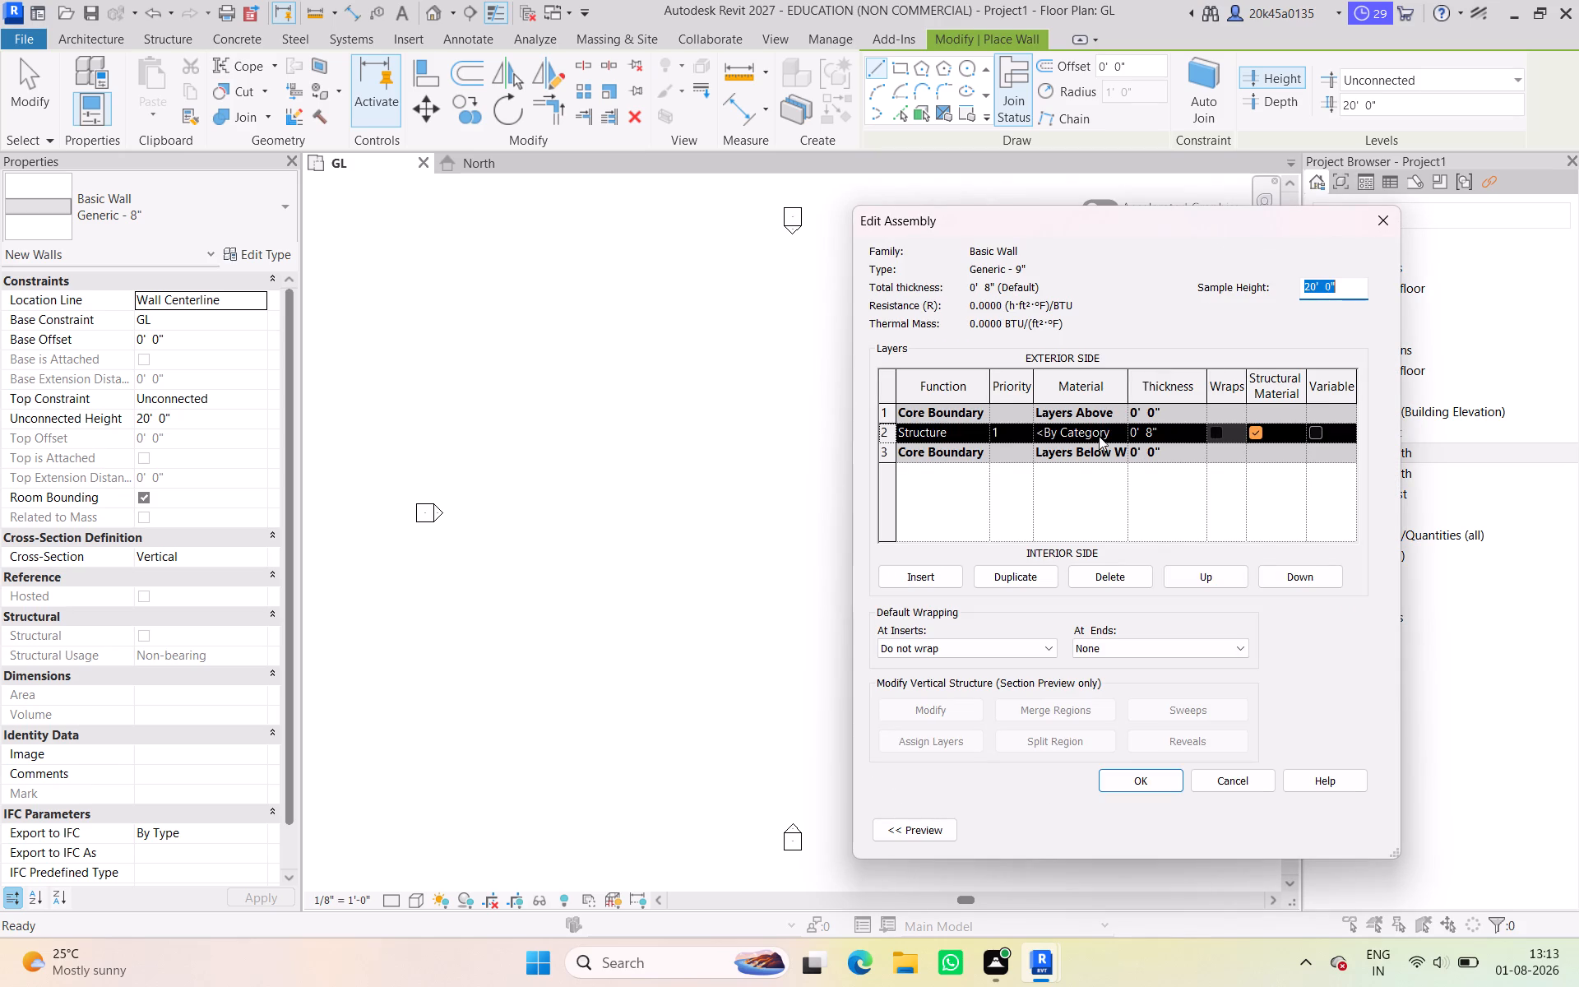
pyautogui.doubleClick(928, 582)
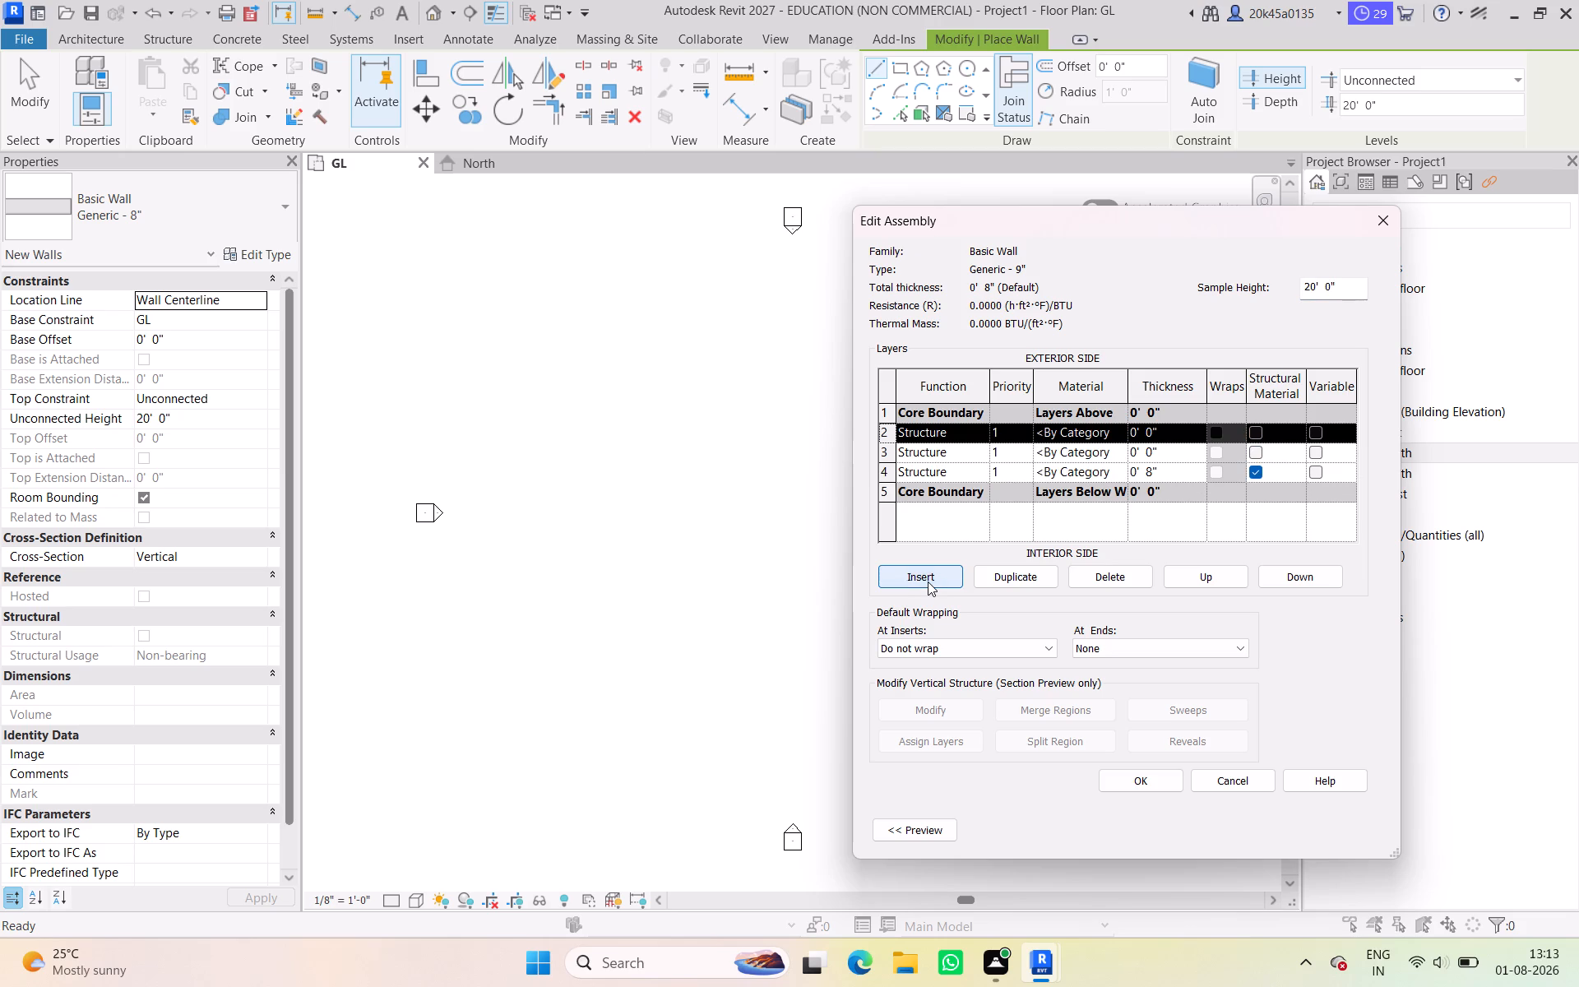
pyautogui.click(887, 452)
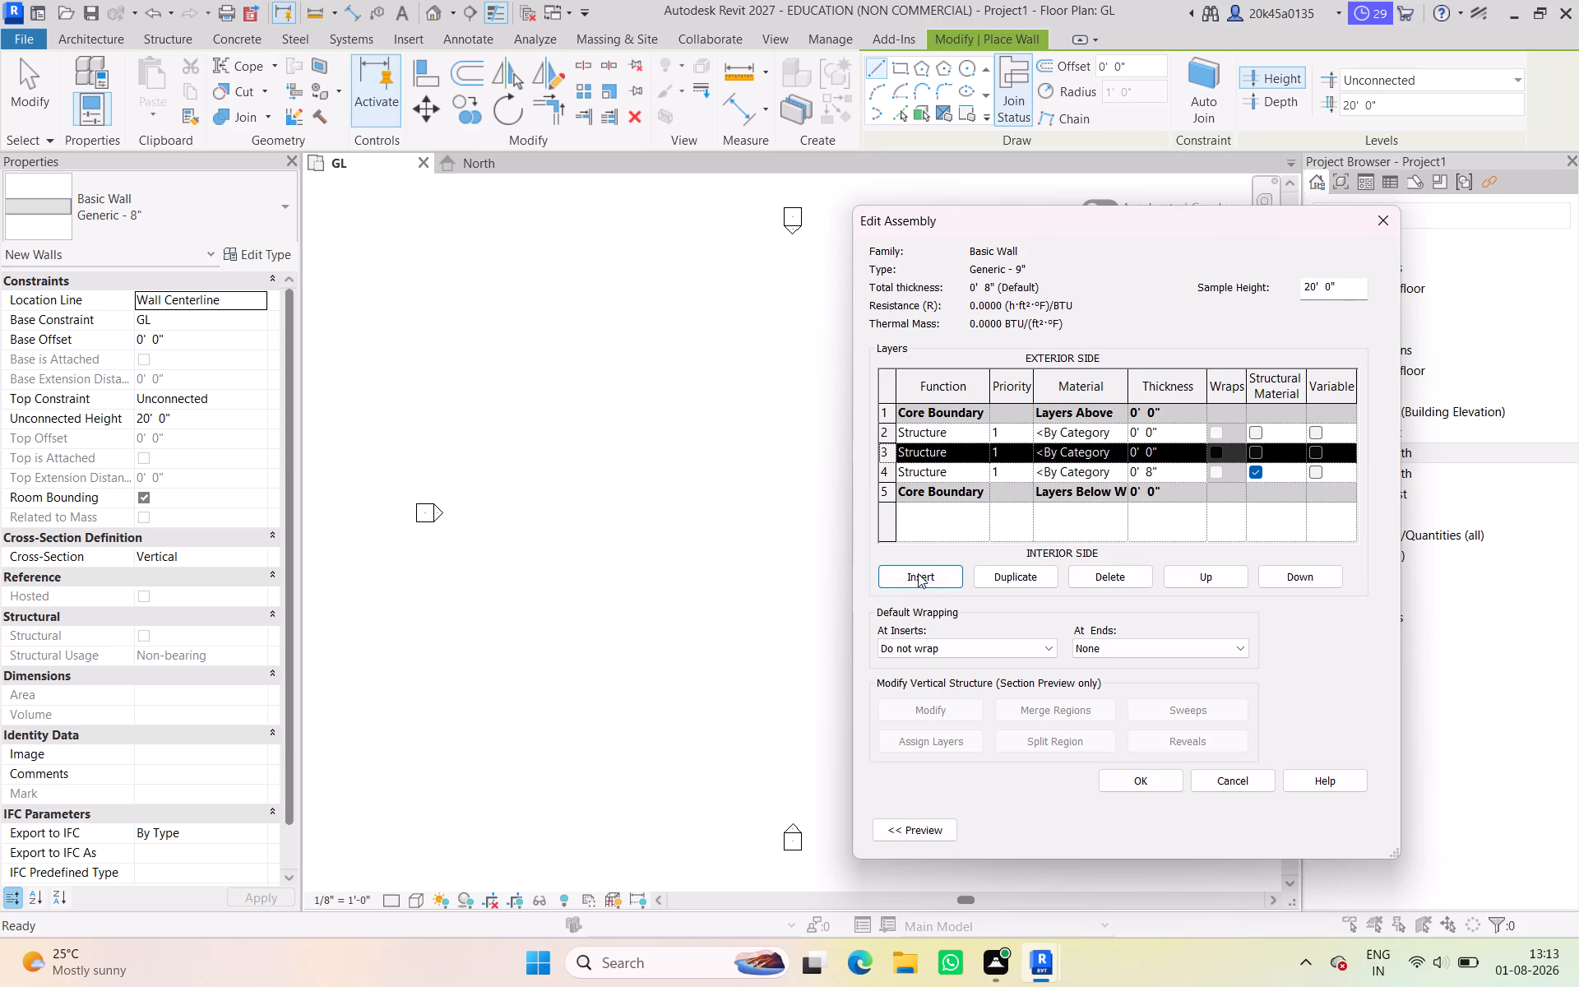
pyautogui.doubleClick(1202, 574)
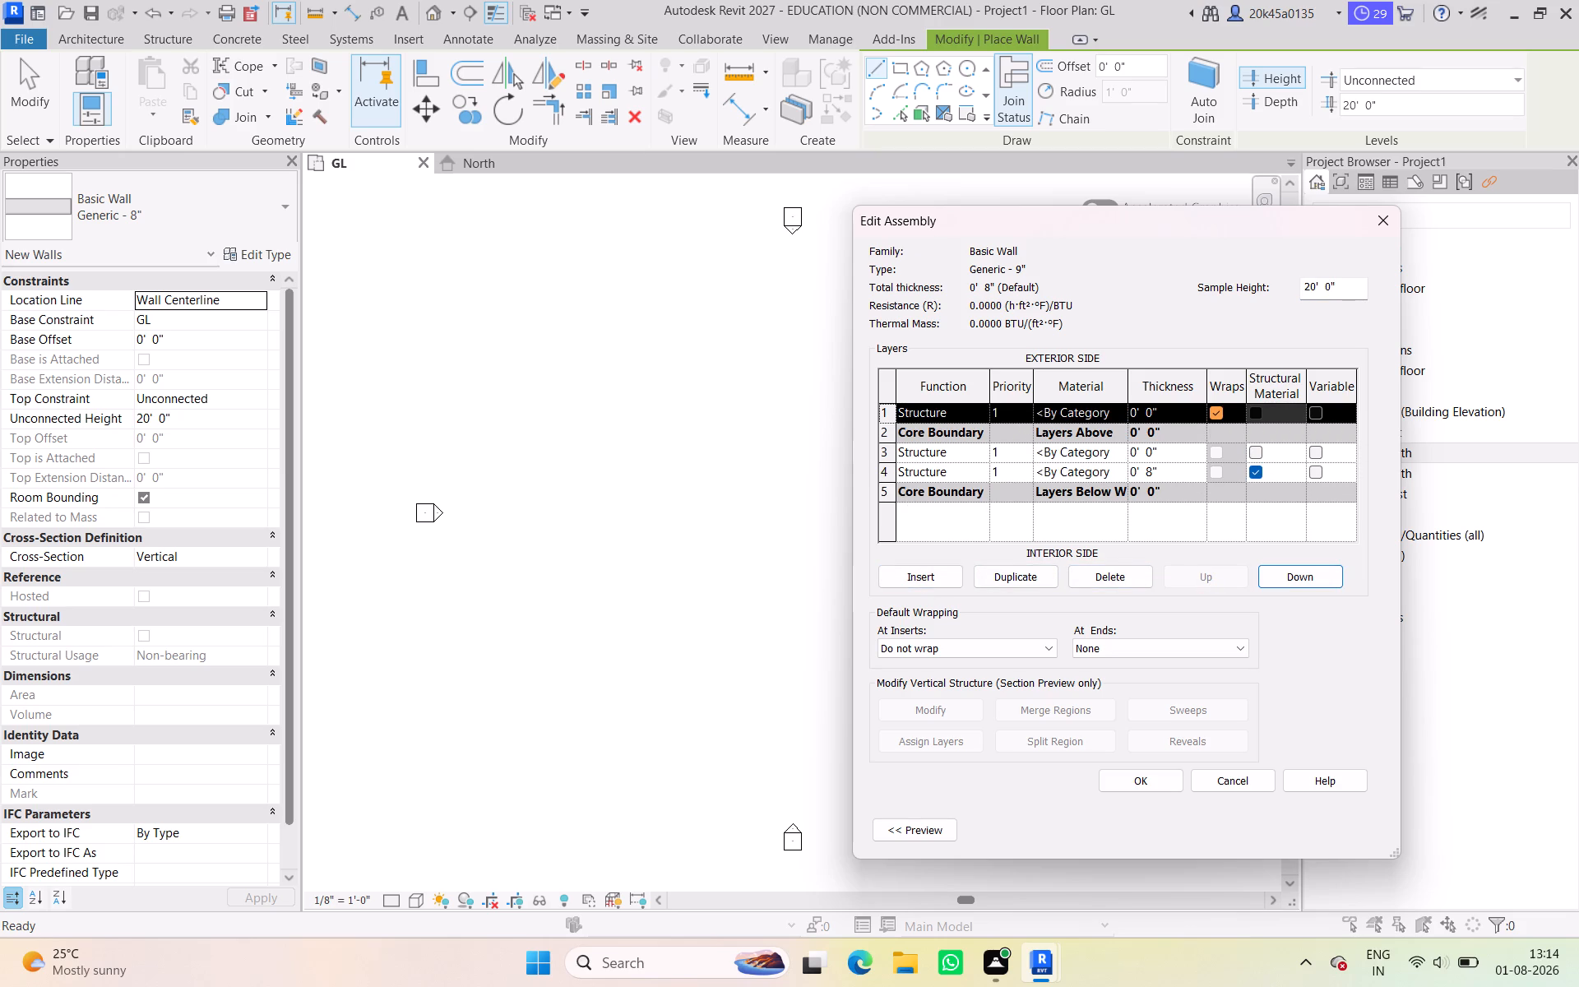
pyautogui.click(882, 466)
pyautogui.click(882, 456)
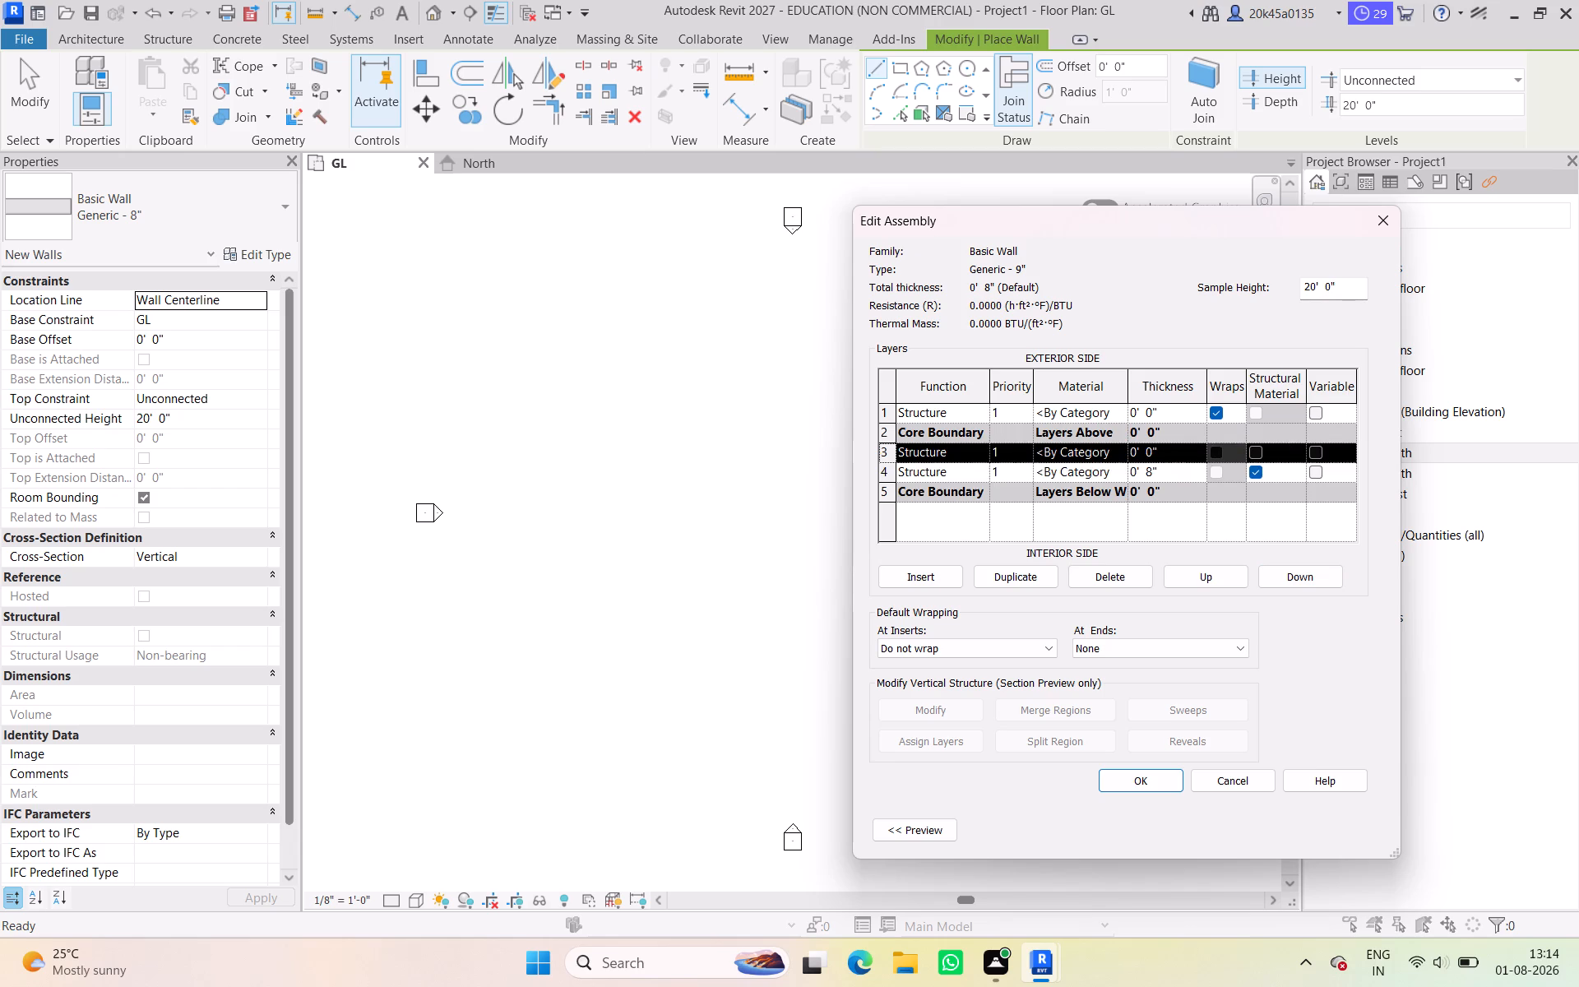
pyautogui.tripleClick(1287, 574)
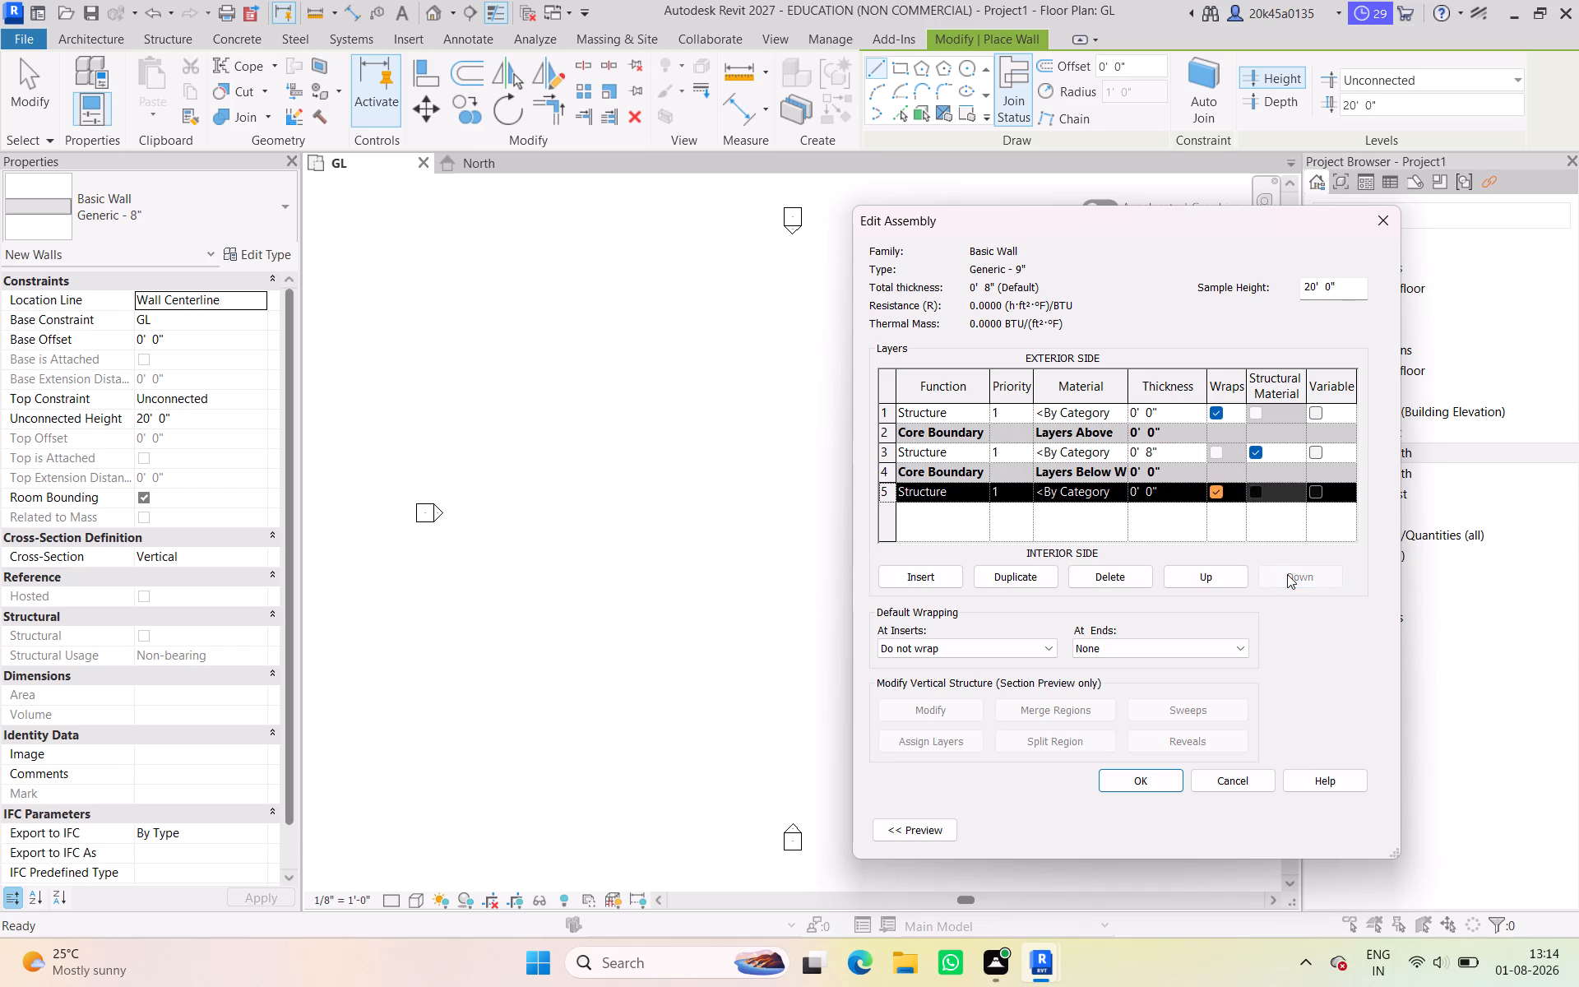
# Set the function of the exterior layer to Finish 1 and of the interior layer to Finish 2.
pyautogui.click(949, 408)
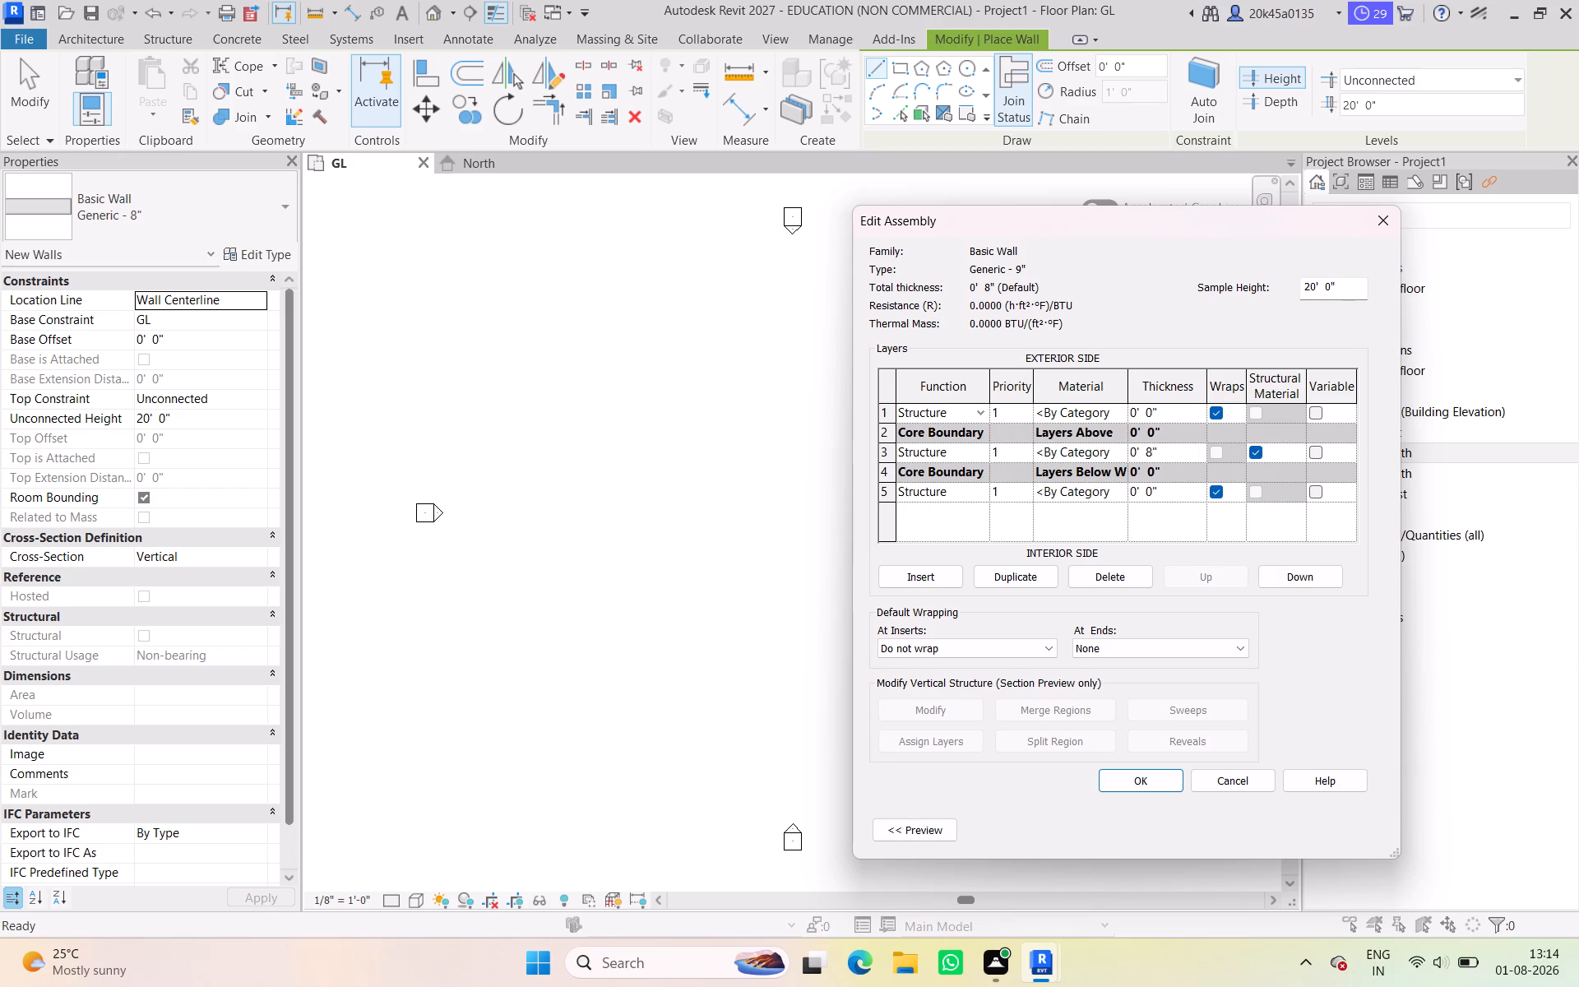
pyautogui.click(974, 411)
pyautogui.click(940, 484)
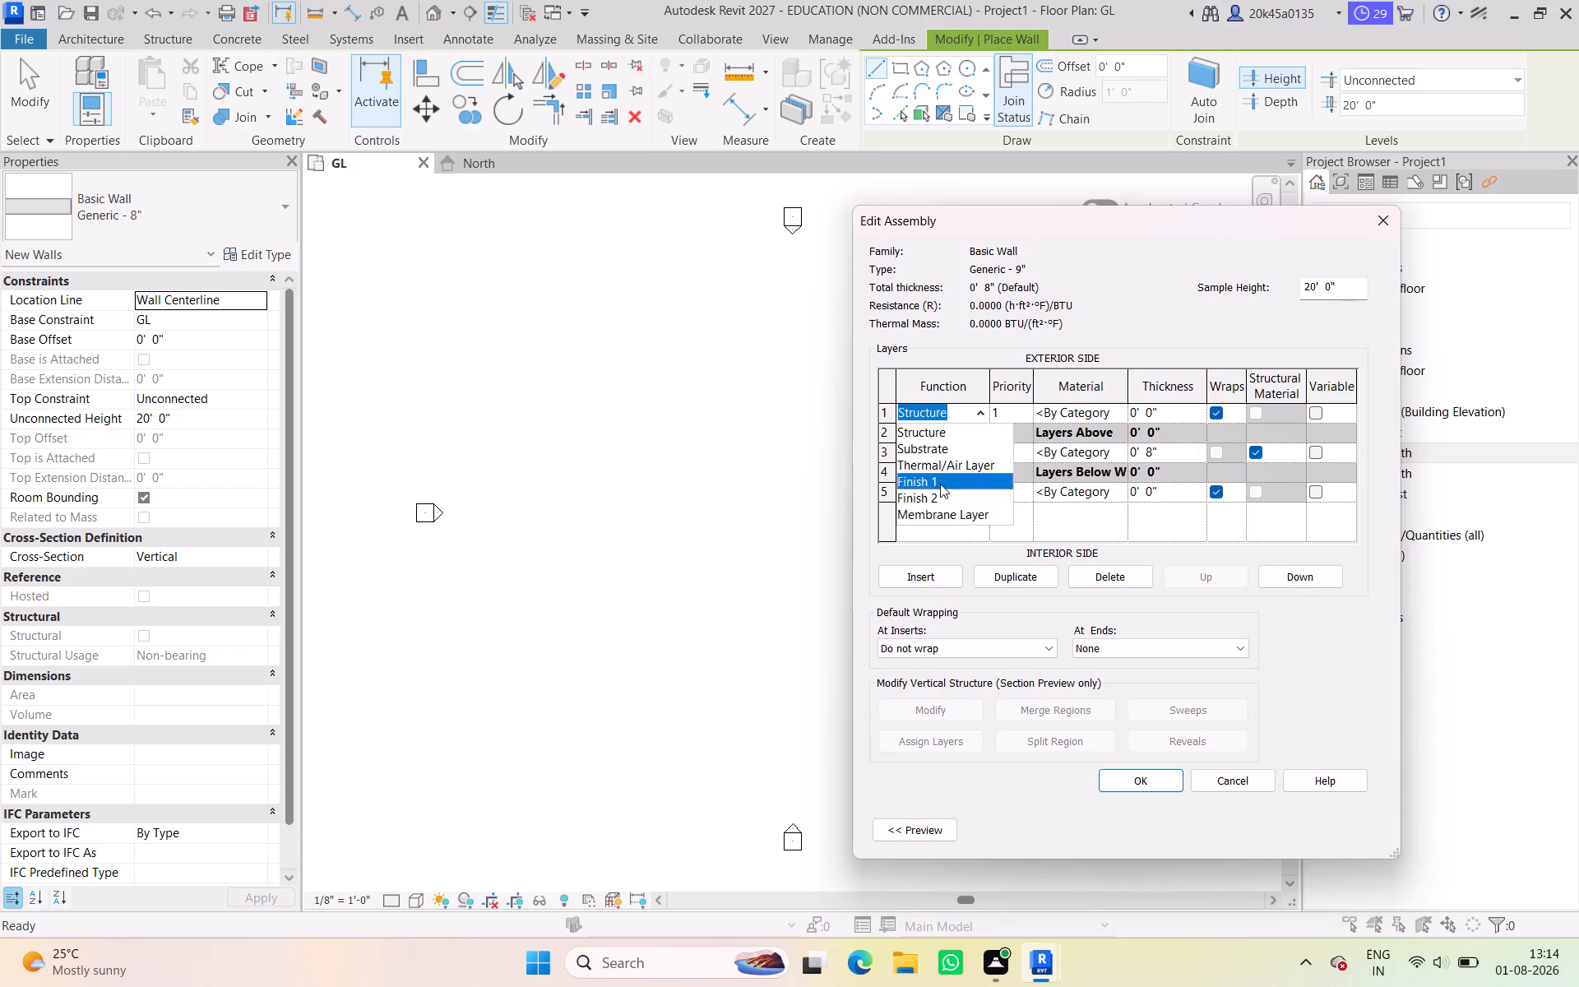
pyautogui.click(965, 490)
pyautogui.click(980, 490)
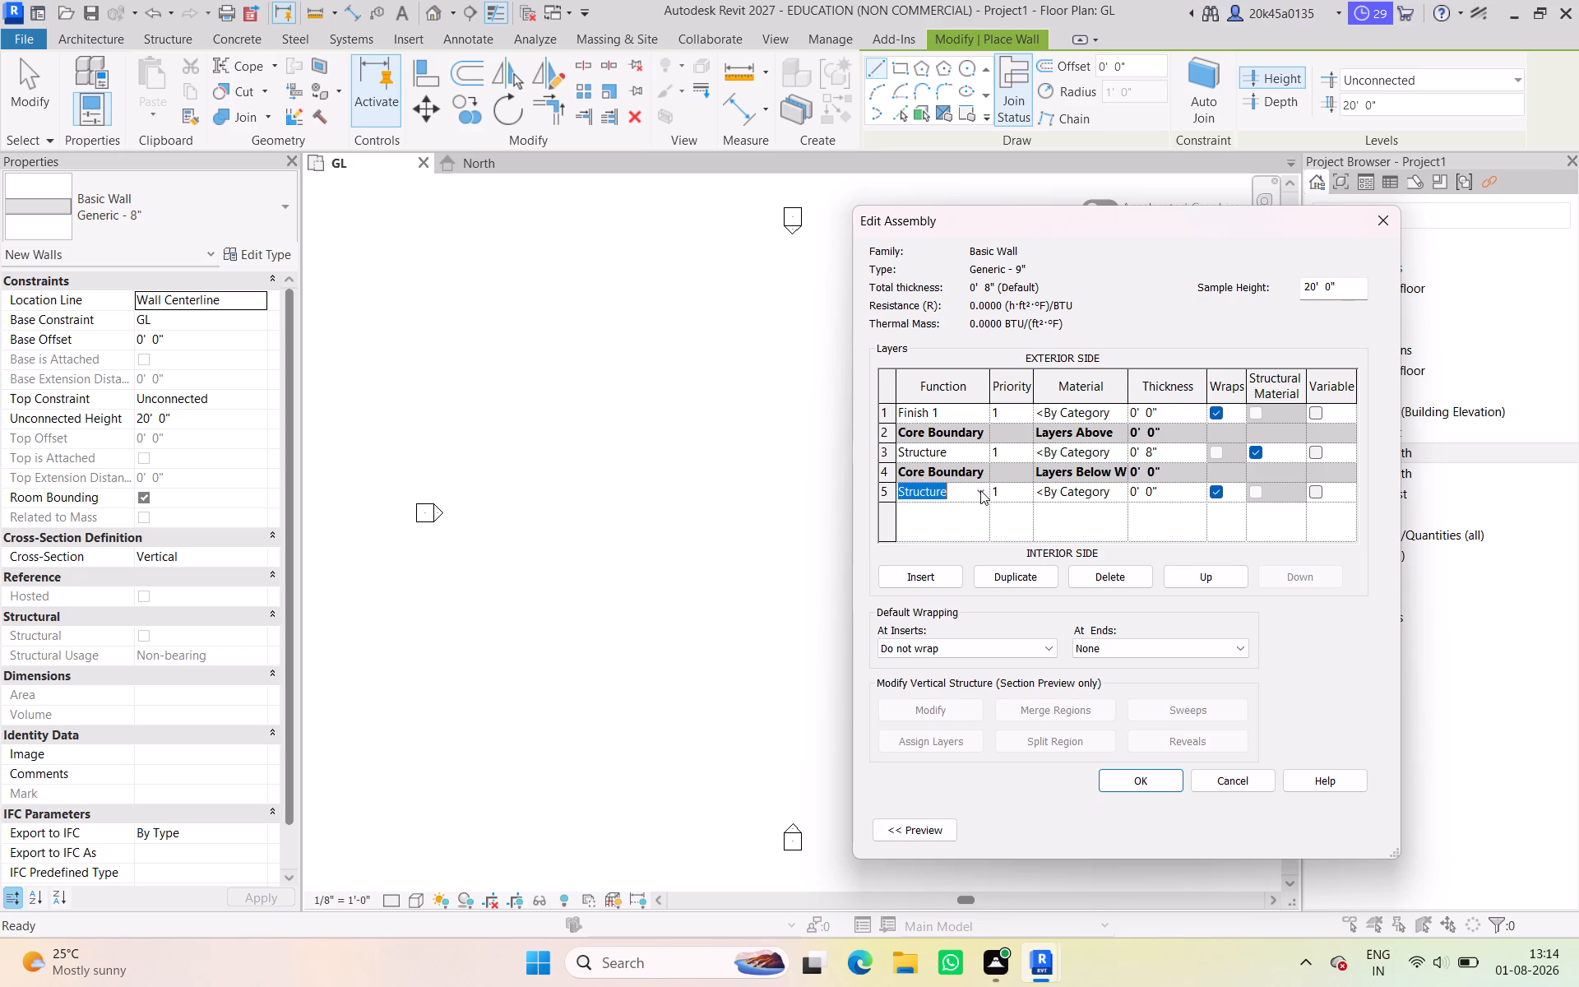
pyautogui.click(942, 579)
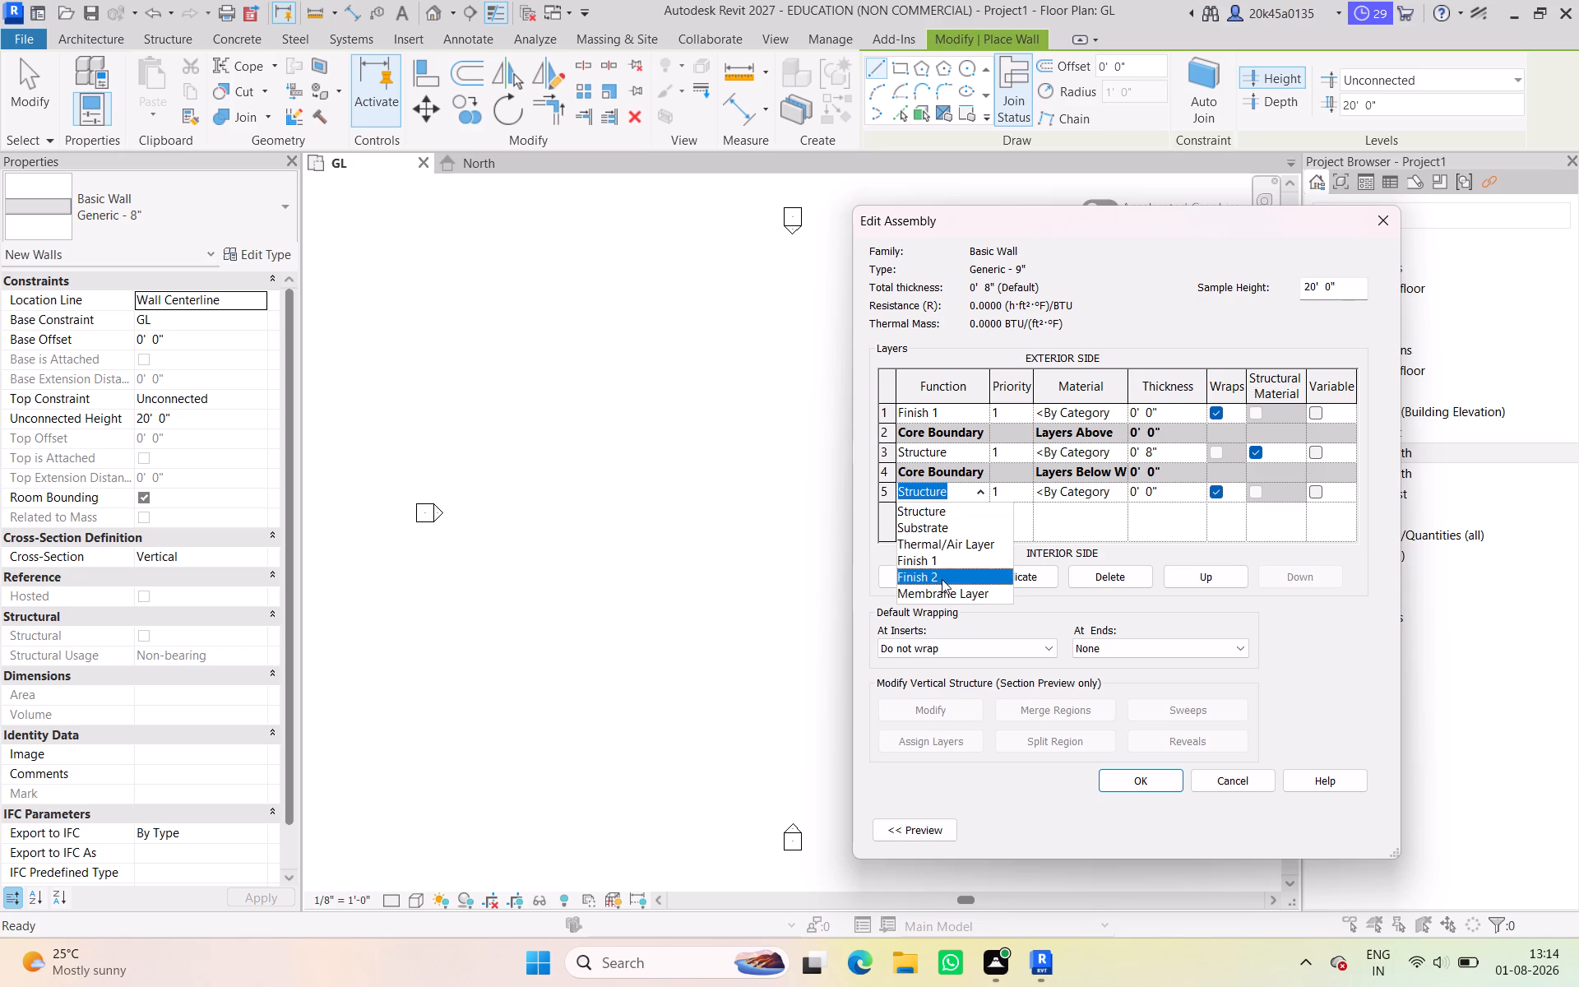
# Set the thickness of both the Finish 1 and Finish 2 layers to 0.5".
pyautogui.doubleClick(1160, 410)
pyautogui.moveTo(1160, 410); pyautogui.dragTo(1059, 424)
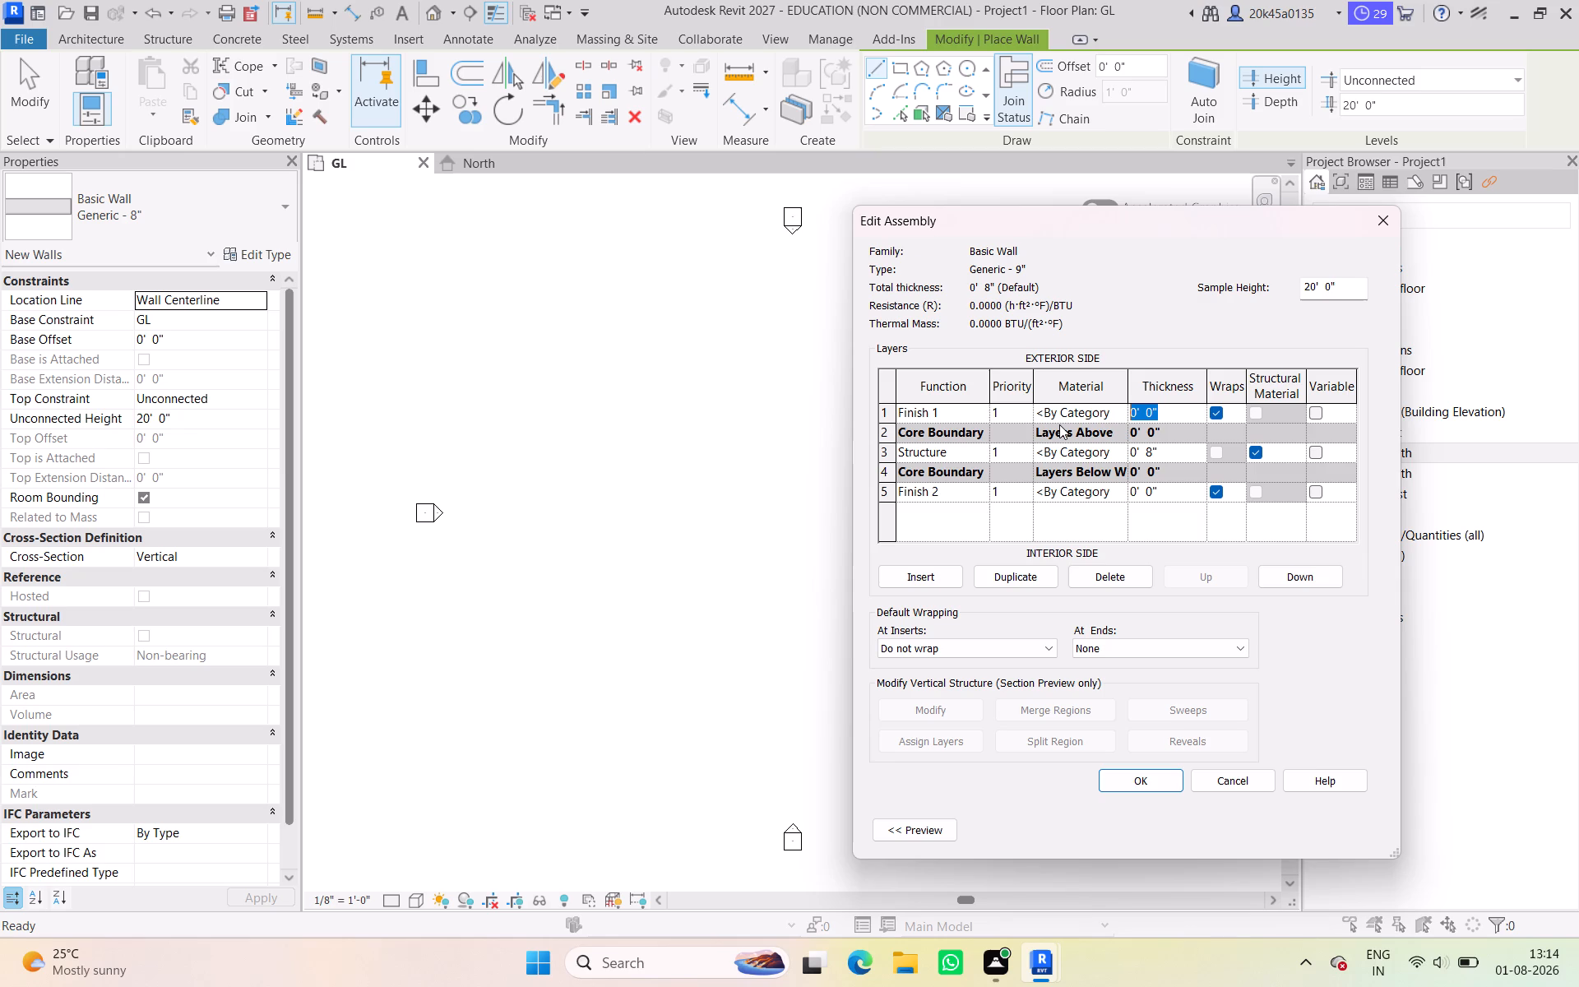
pyautogui.write('0.5"')
pyautogui.press('Return')
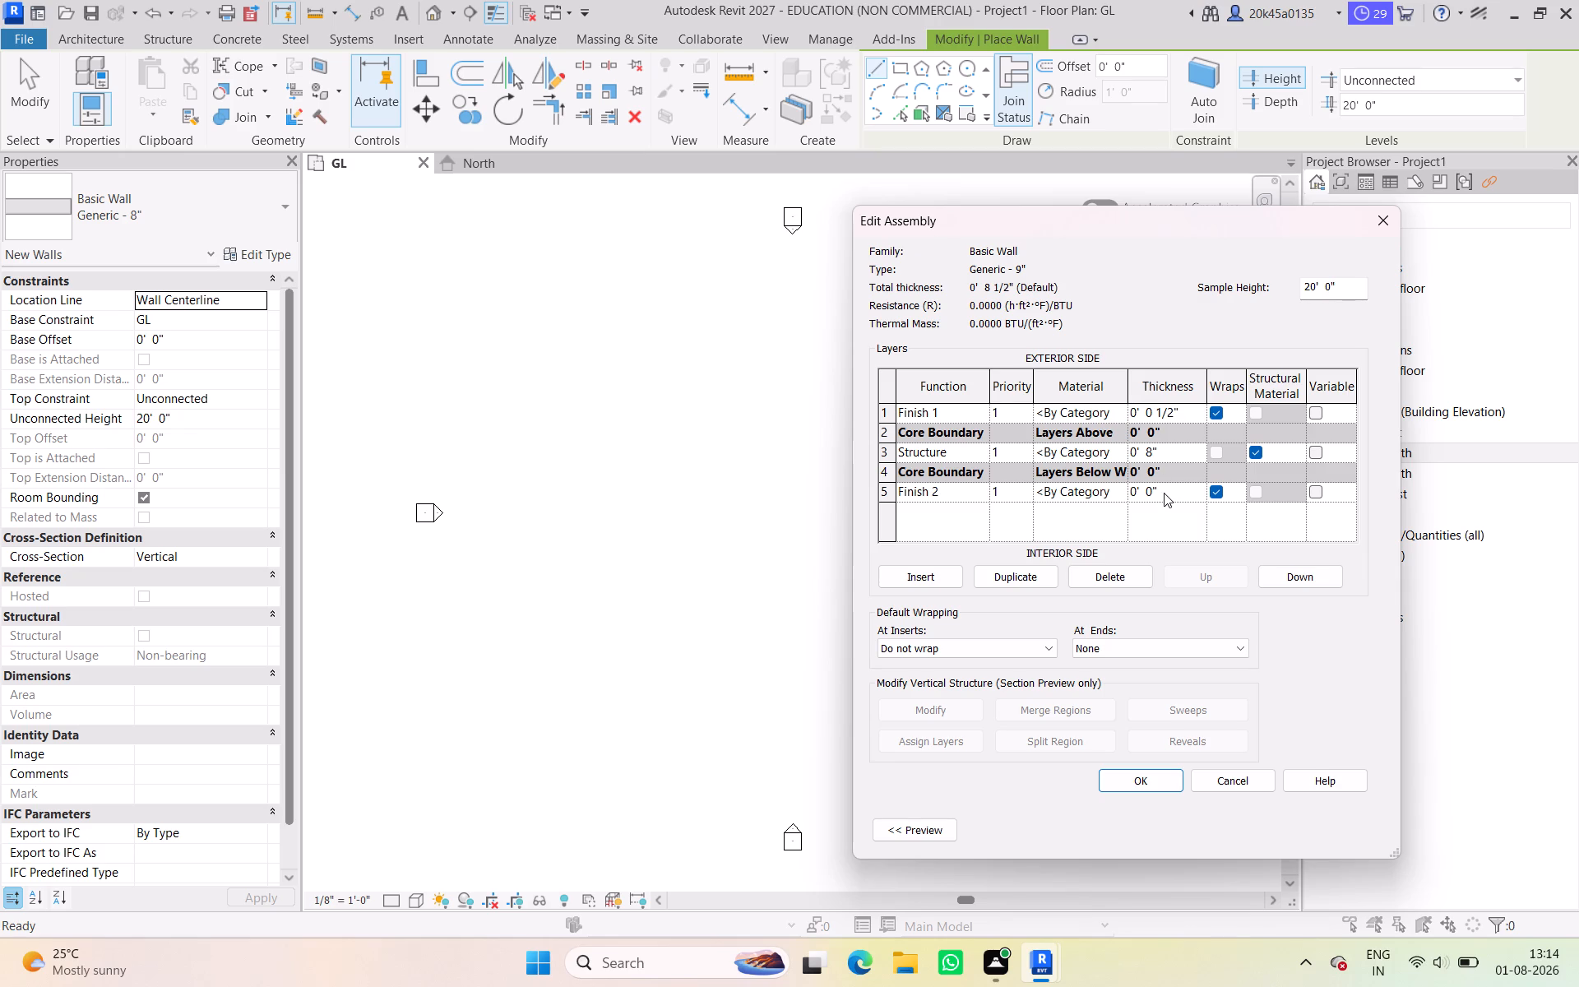
pyautogui.click(1164, 493)
pyautogui.moveTo(1164, 493); pyautogui.dragTo(1017, 510)
pyautogui.write('0.5"')
pyautogui.press('Return')
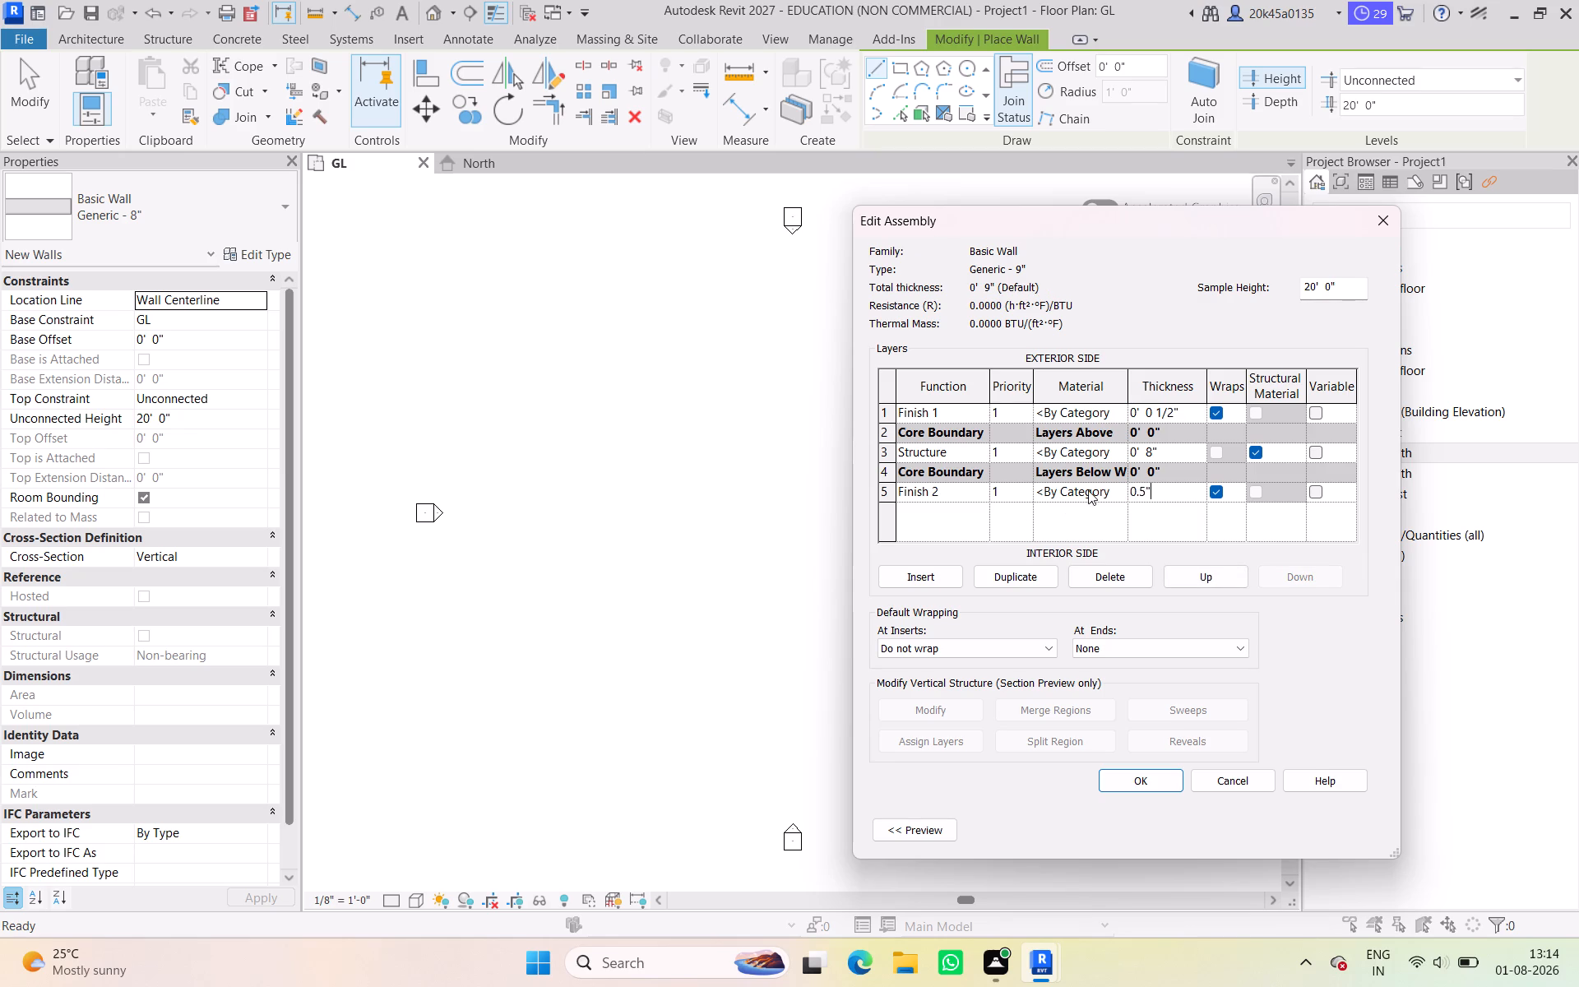
# Assign the Brick, Common material to the structure layer, with its shading set to use the render appearance.
pyautogui.click(1114, 446)
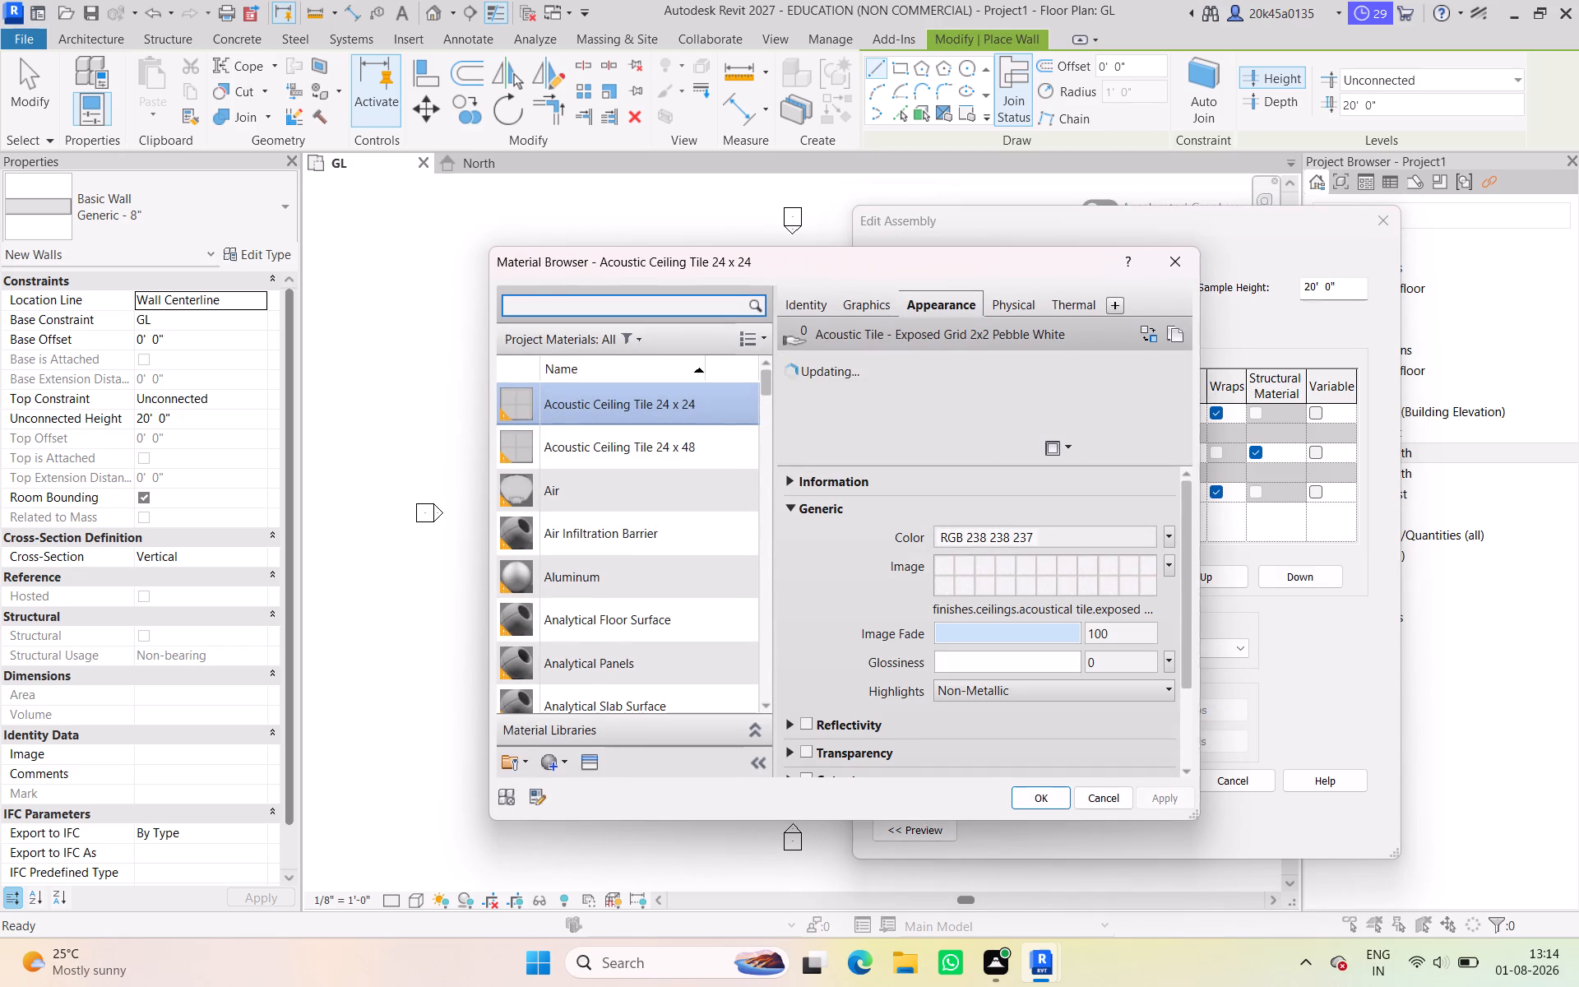
pyautogui.click(567, 306)
pyautogui.write('br')
pyautogui.write('ck')
pyautogui.press('BackSpace')
pyautogui.press('BackSpace')
pyautogui.press('BackSpace')
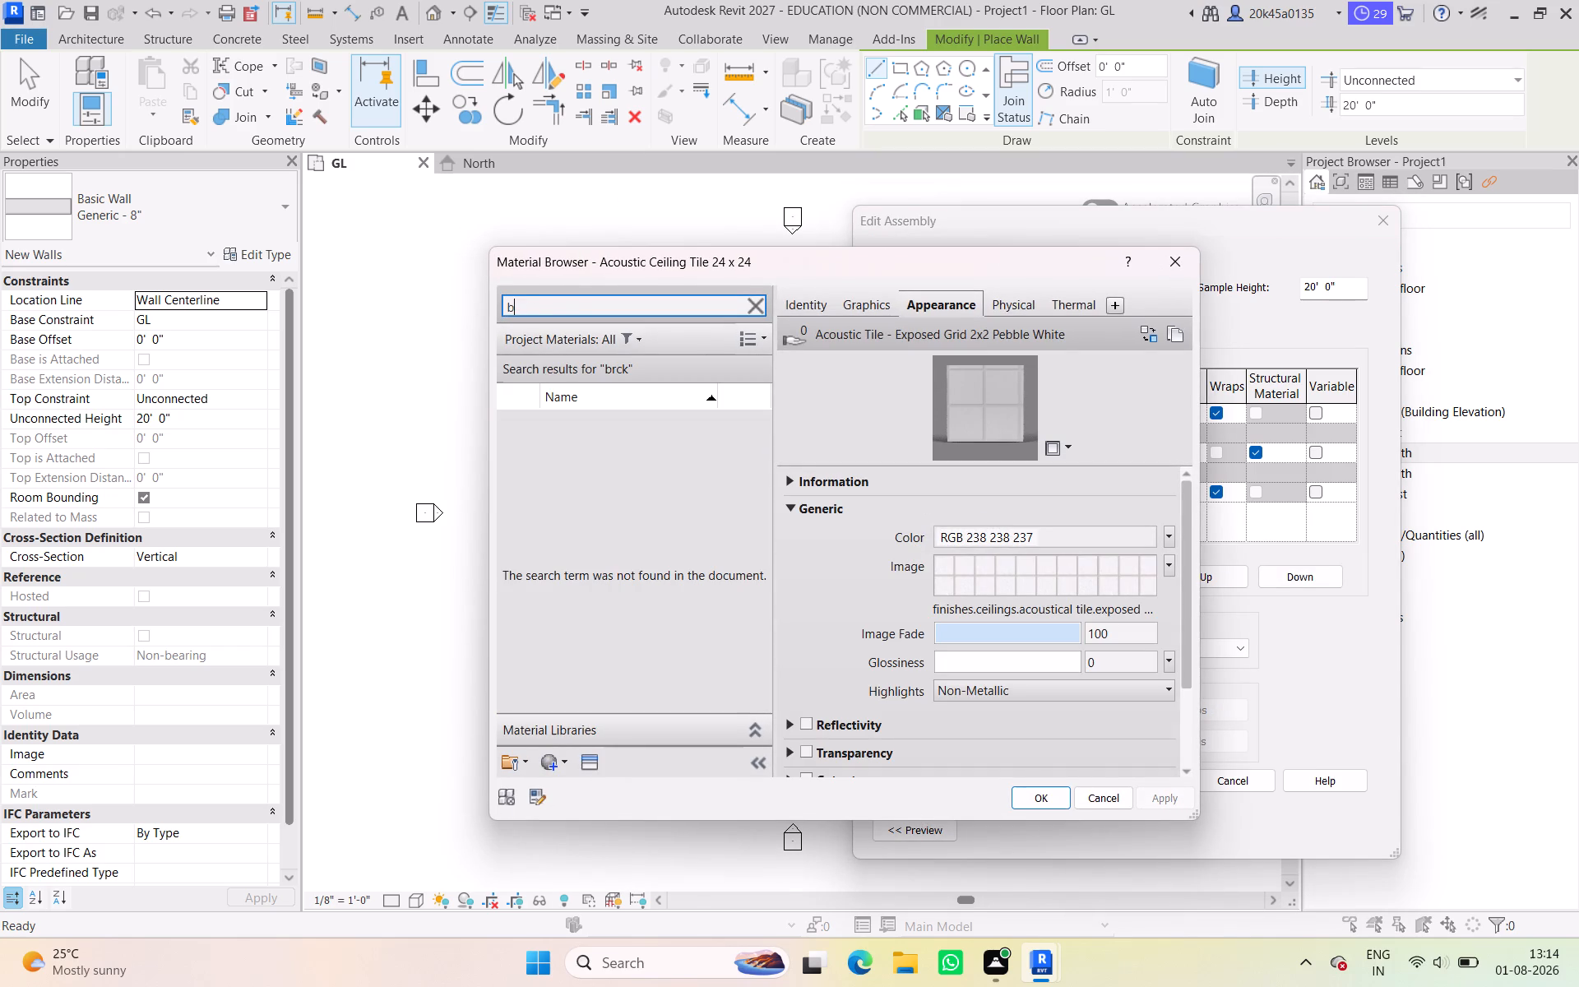
pyautogui.write('rick')
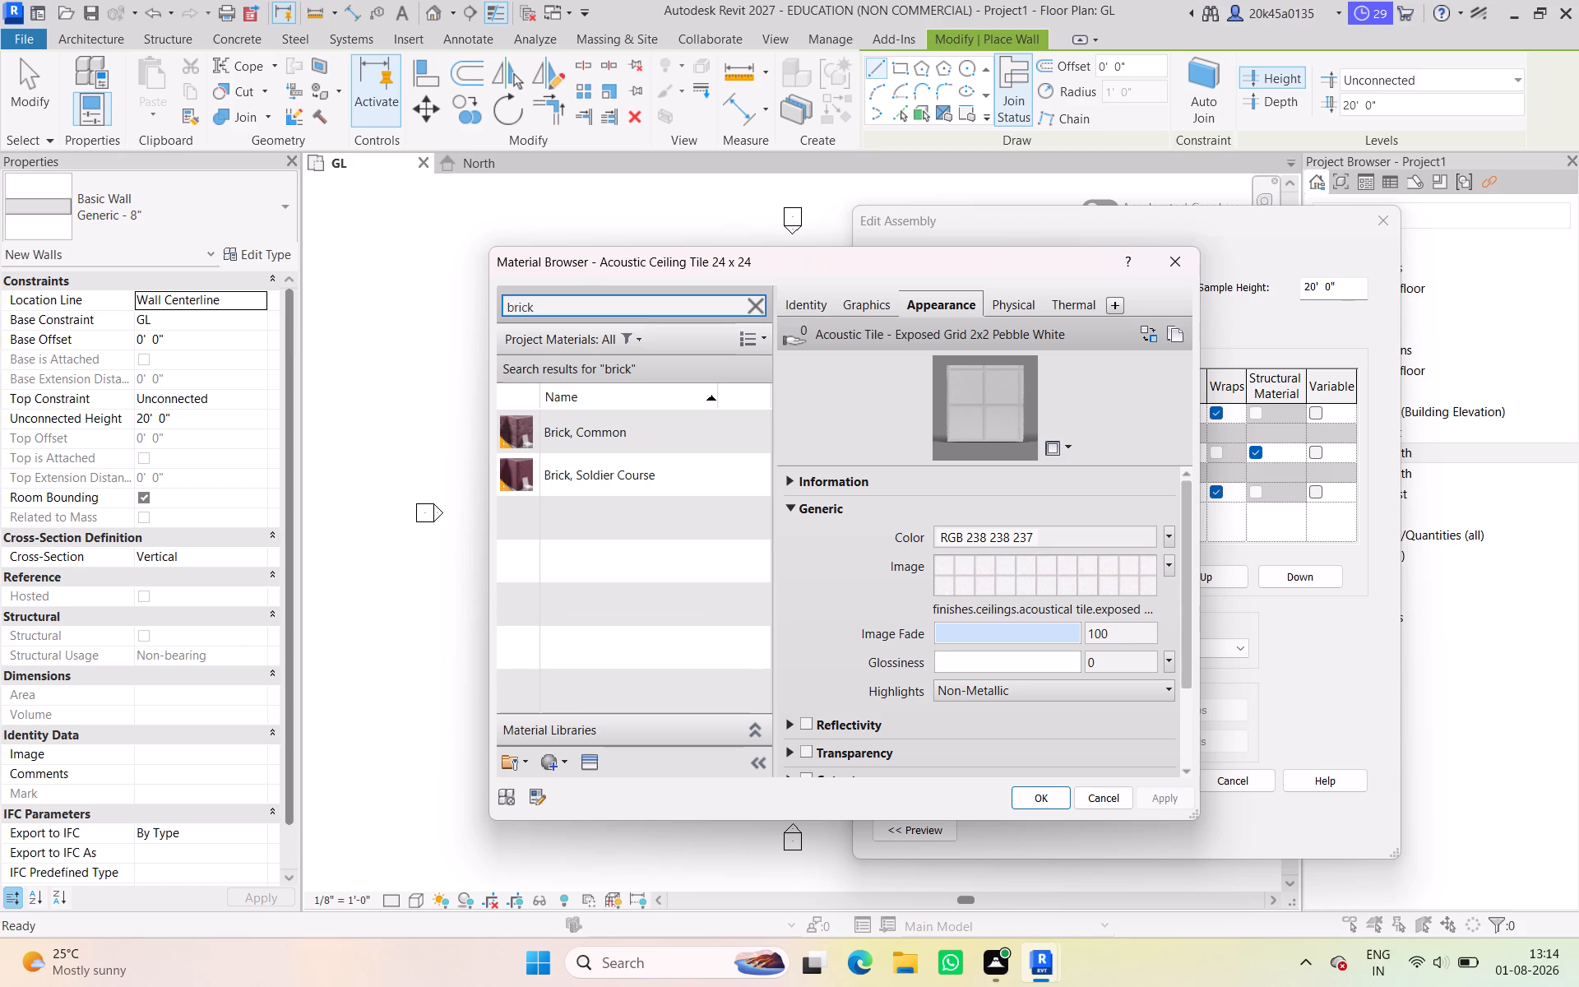
pyautogui.click(573, 443)
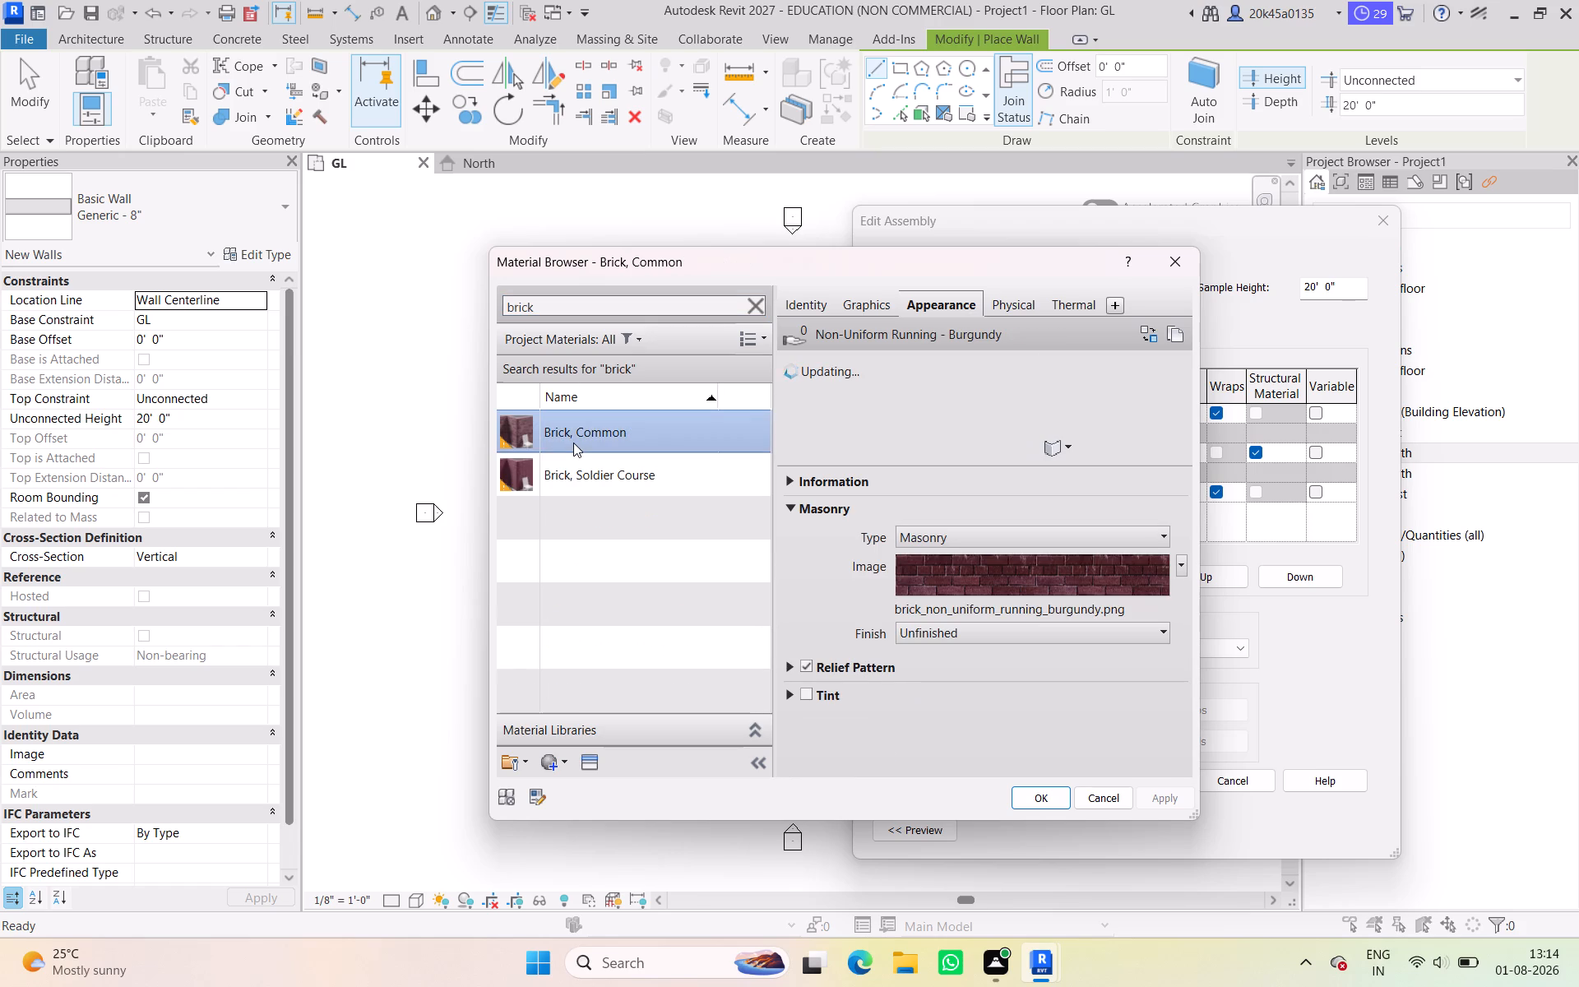
pyautogui.click(887, 297)
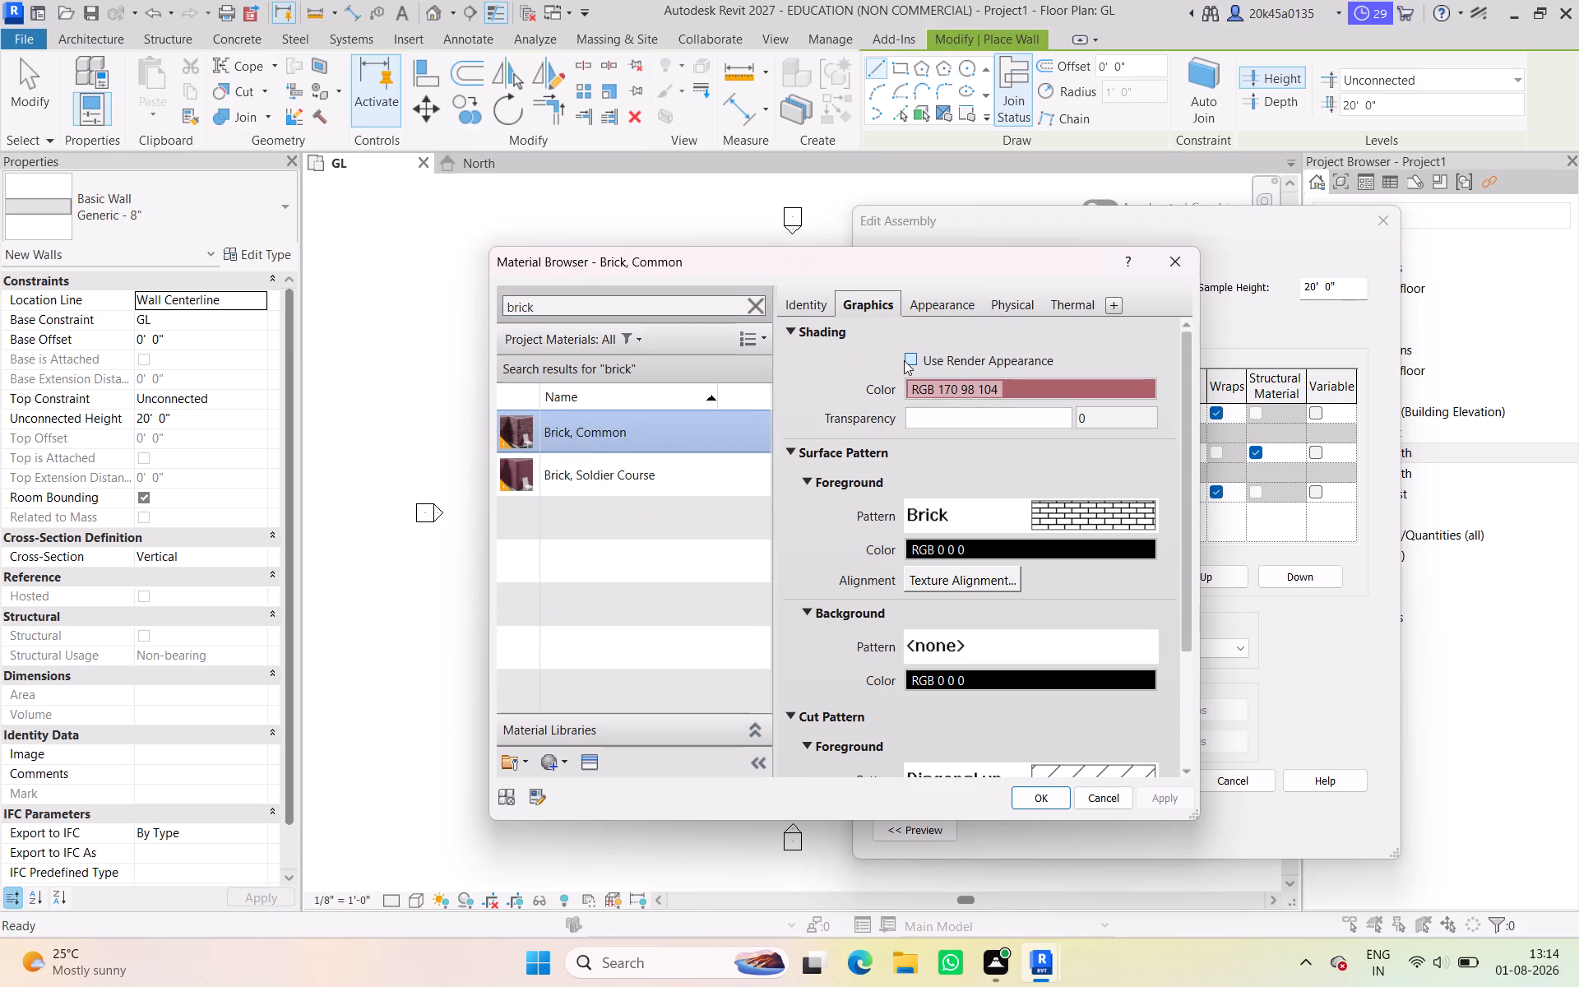
pyautogui.click(904, 360)
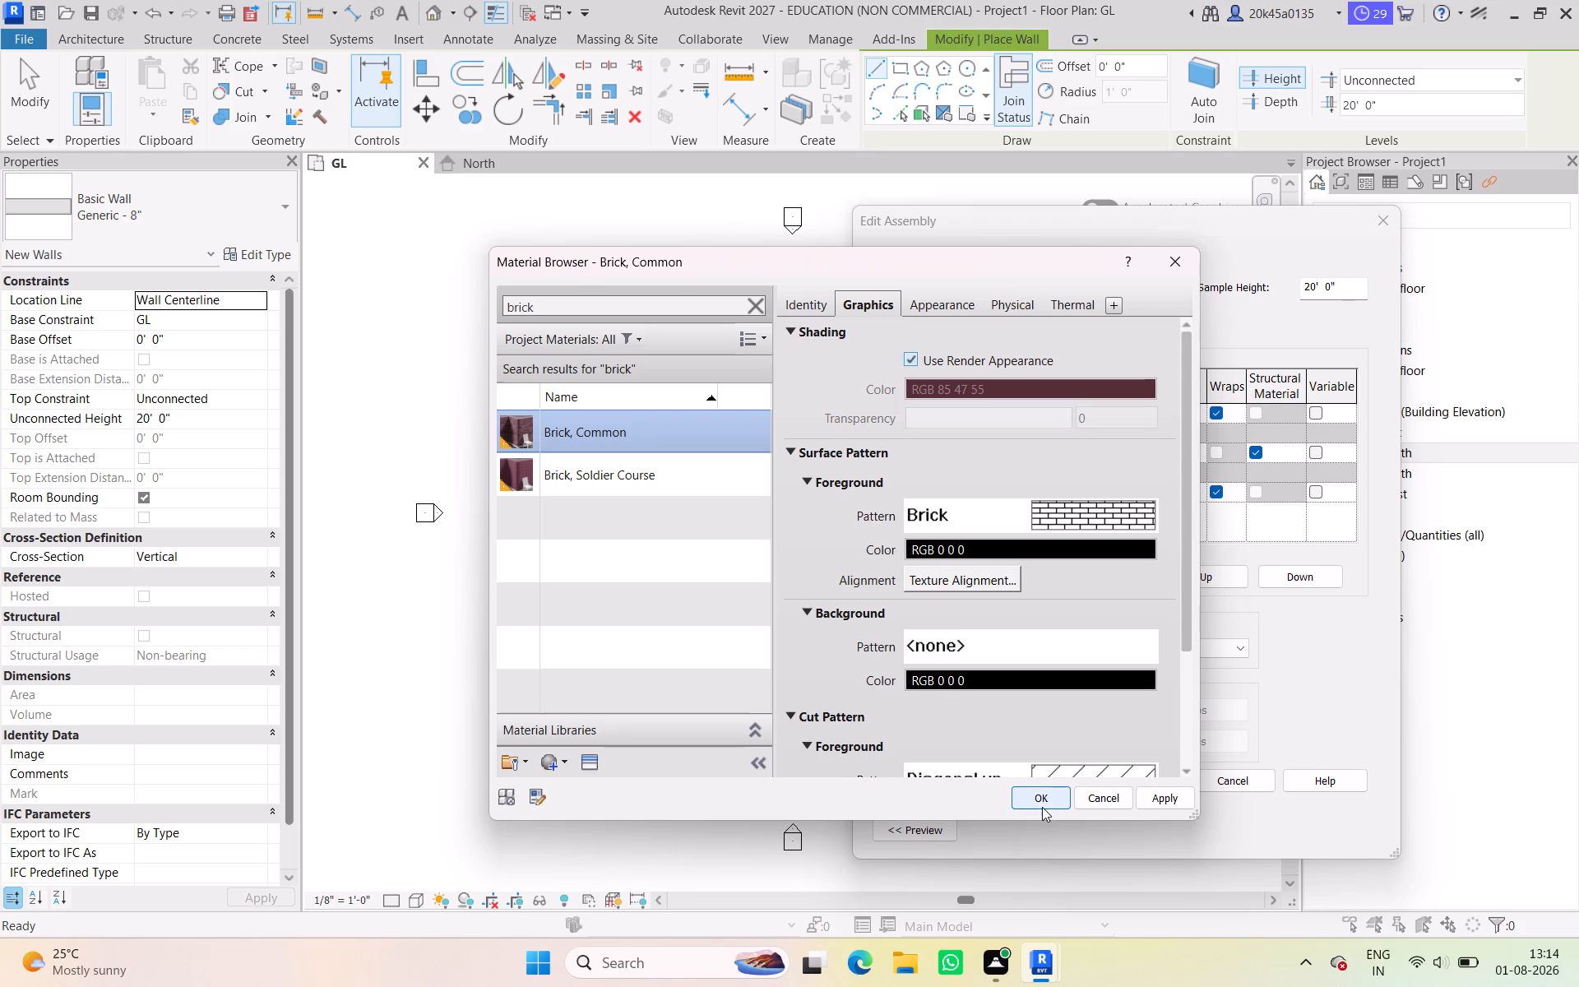
pyautogui.click(1044, 800)
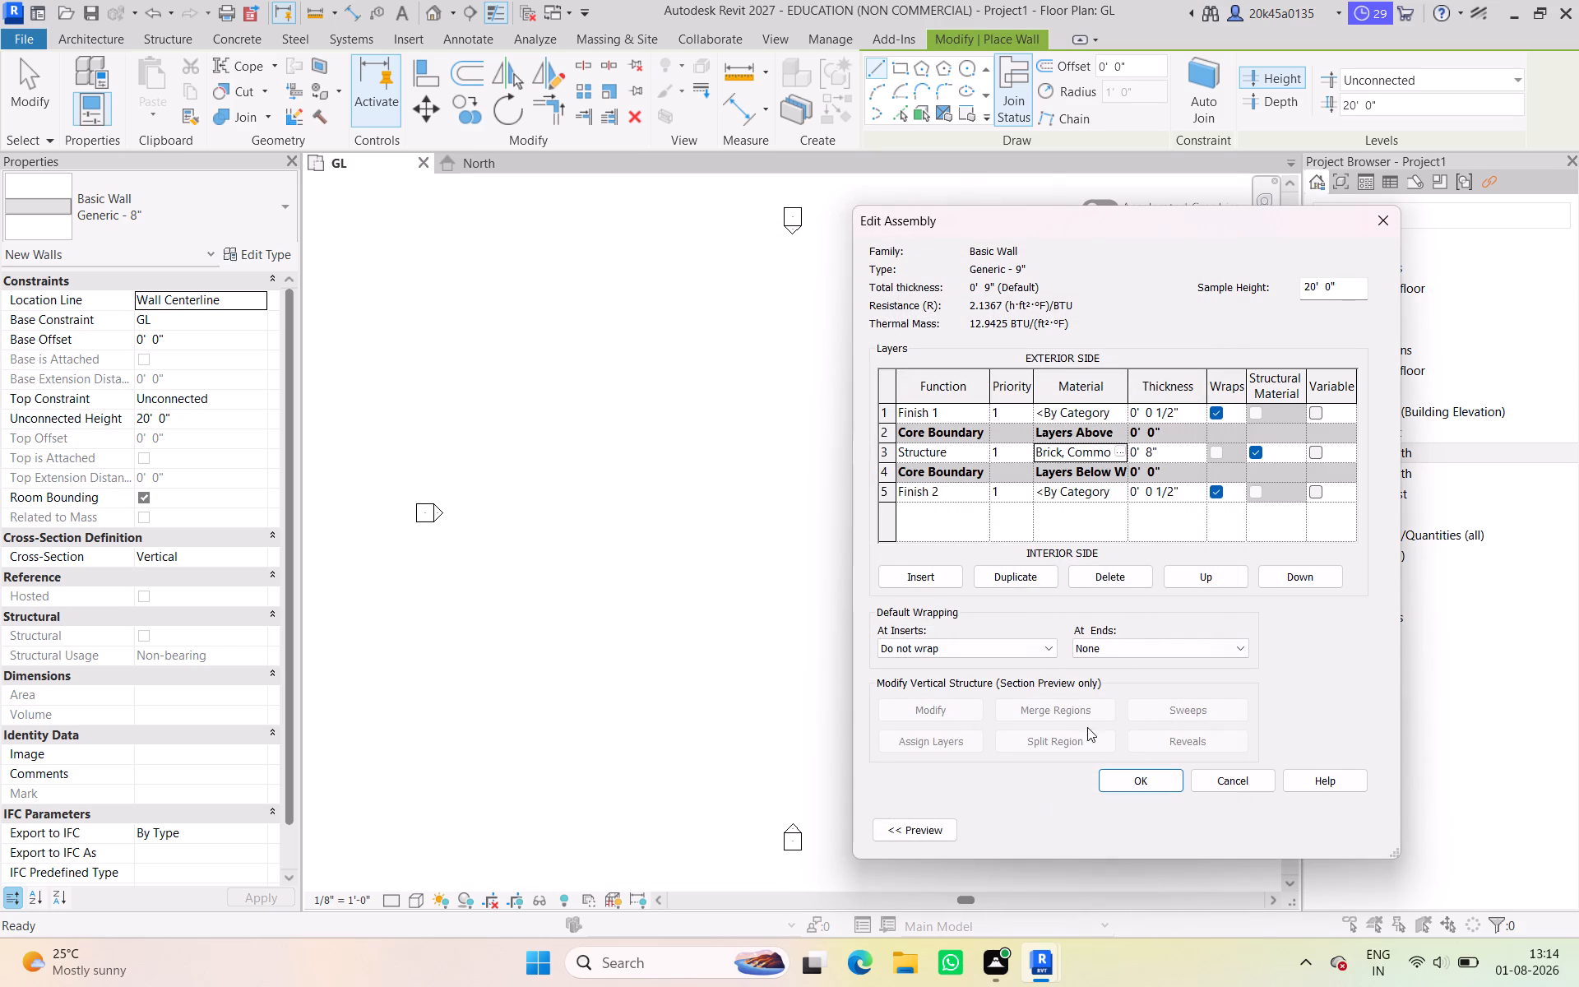
# Search the project materials for "fini" and "plas" to find a material for the Finish 1 layer.
pyautogui.click(1124, 406)
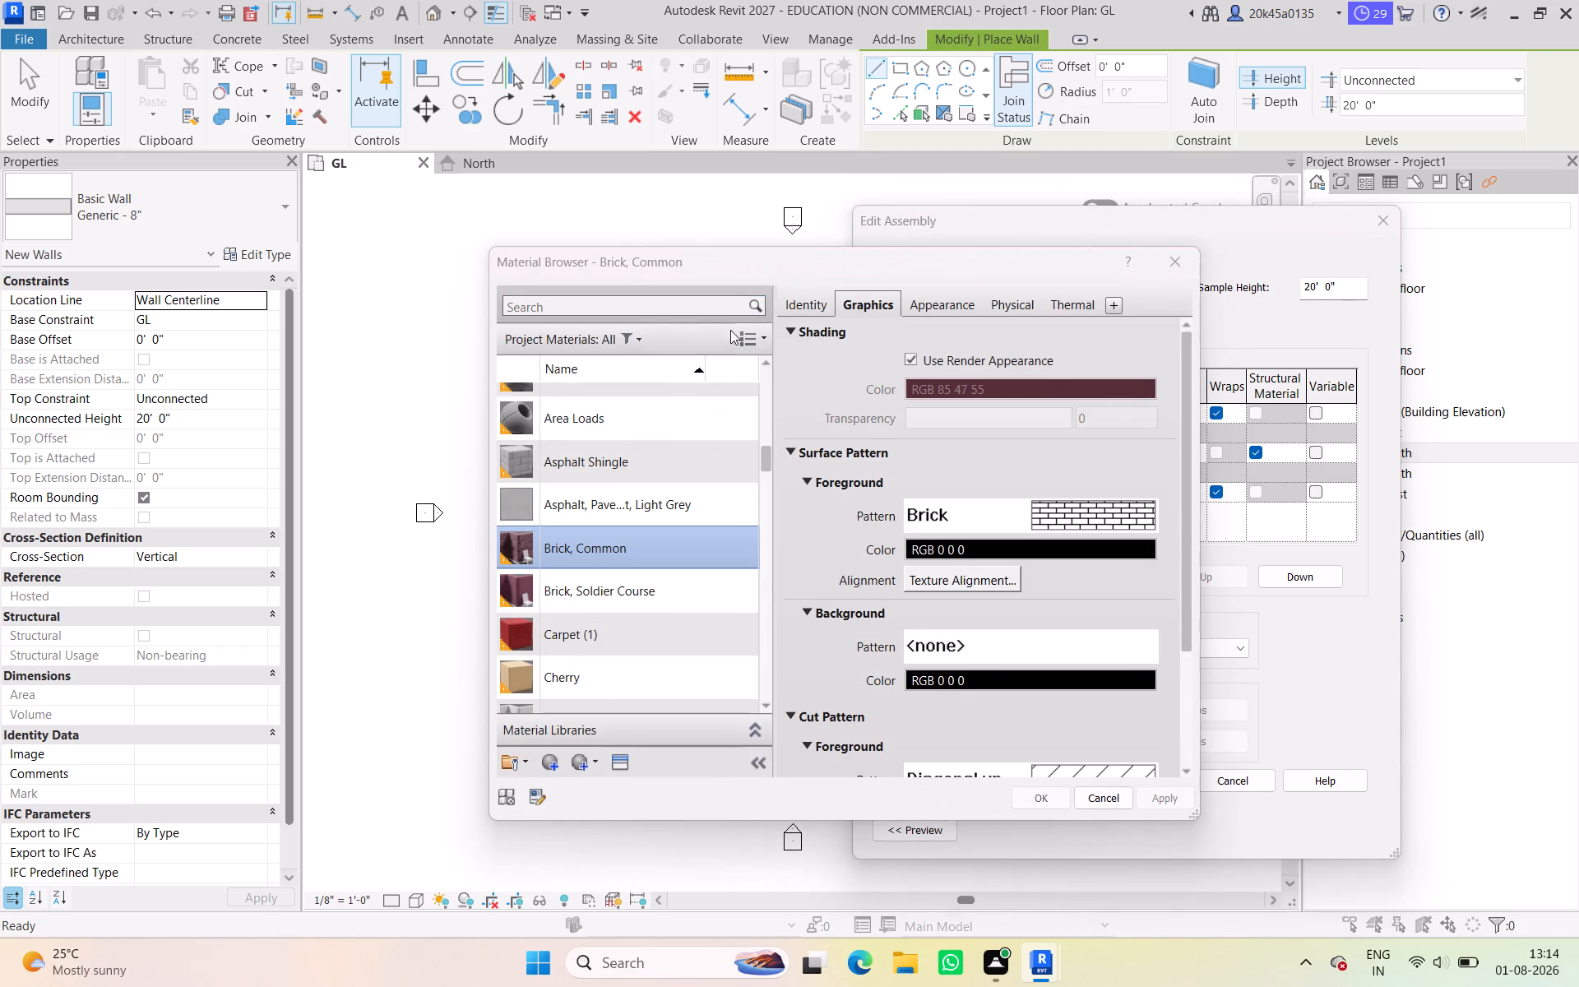
pyautogui.click(632, 314)
pyautogui.write('fini')
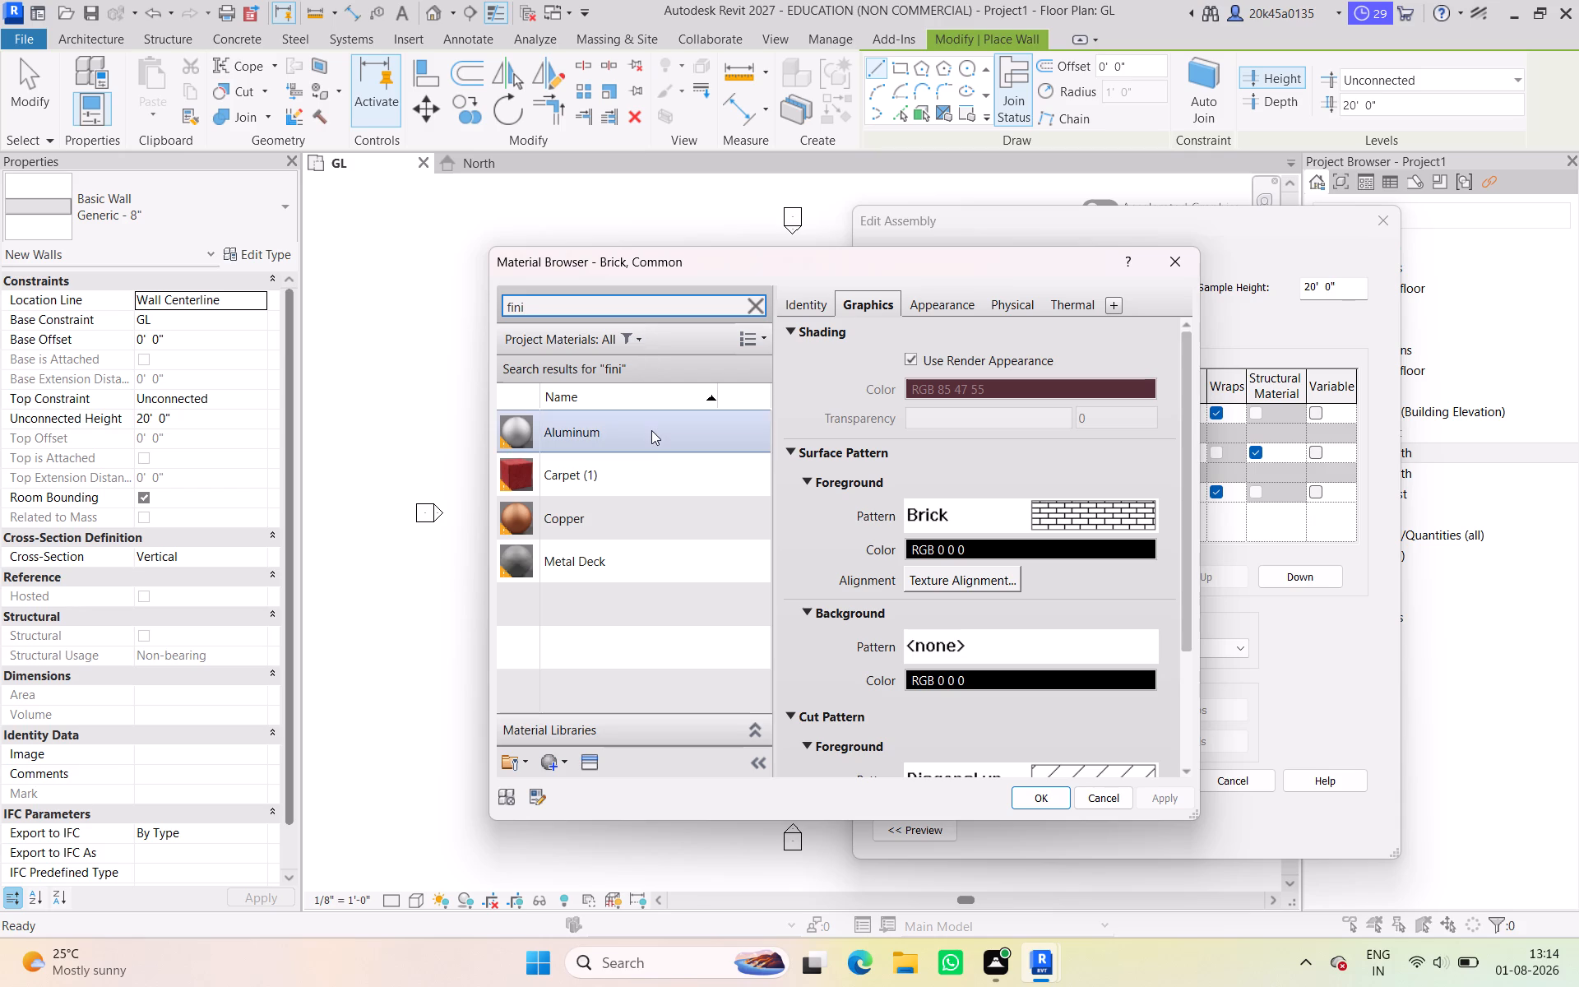
pyautogui.press('BackSpace')
pyautogui.press('BackSpace')
pyautogui.press('BackSpace')
pyautogui.press('BackSpace')
pyautogui.press('BackSpace')
pyautogui.write('plas')
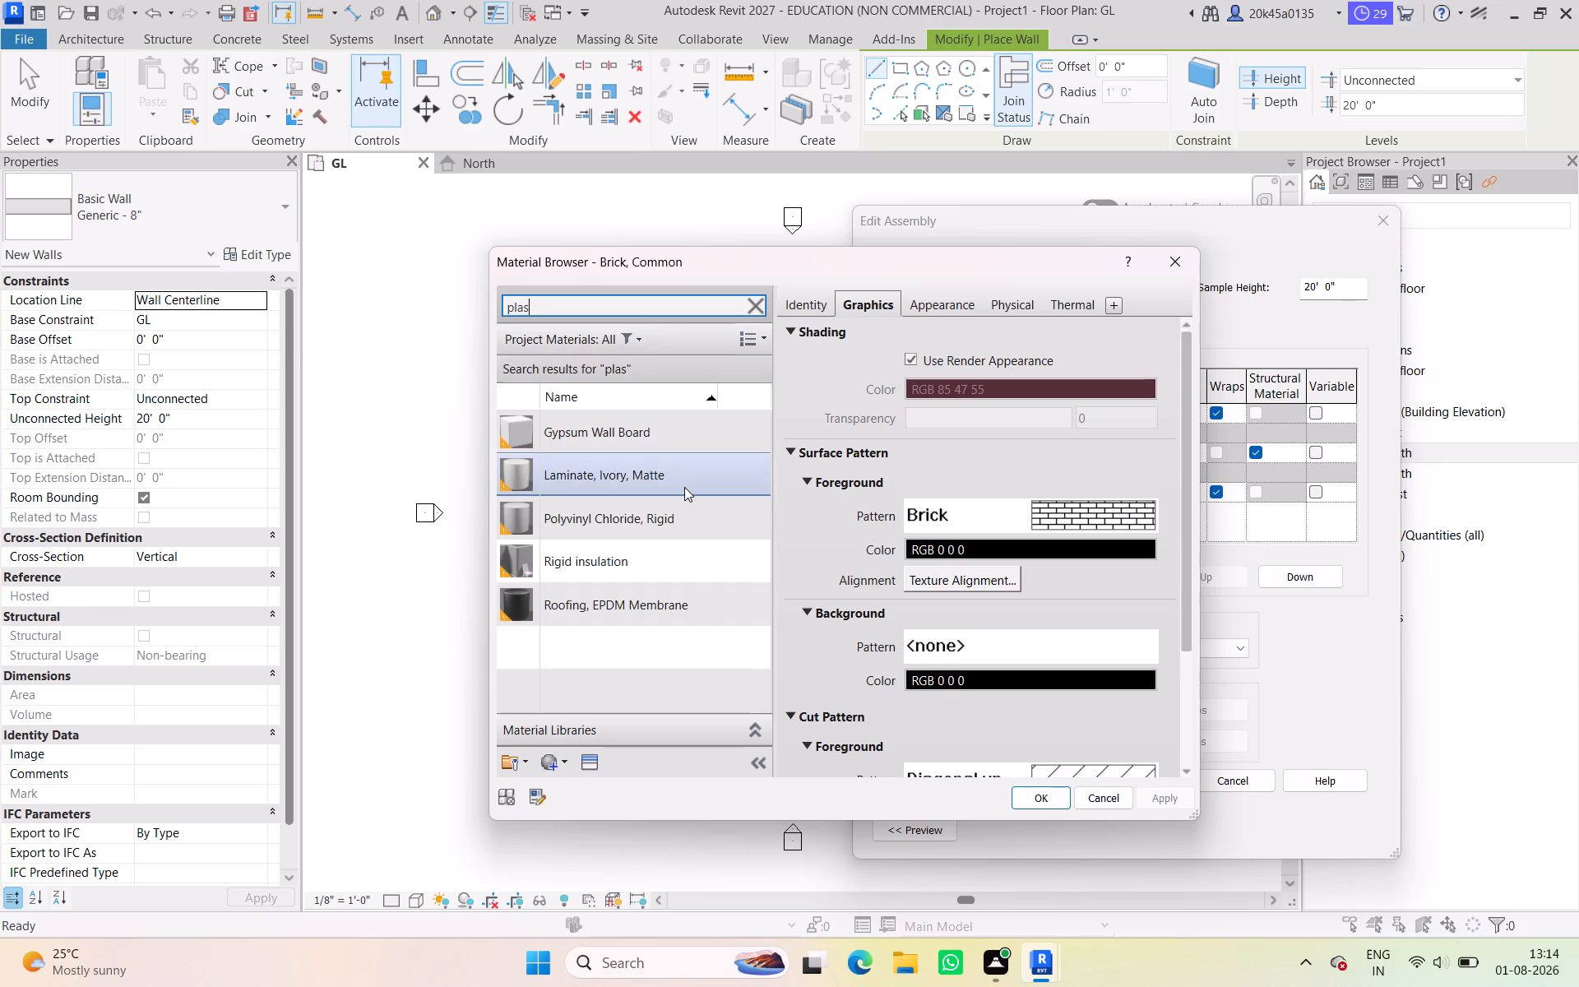
pyautogui.scroll(12, 684, 487)
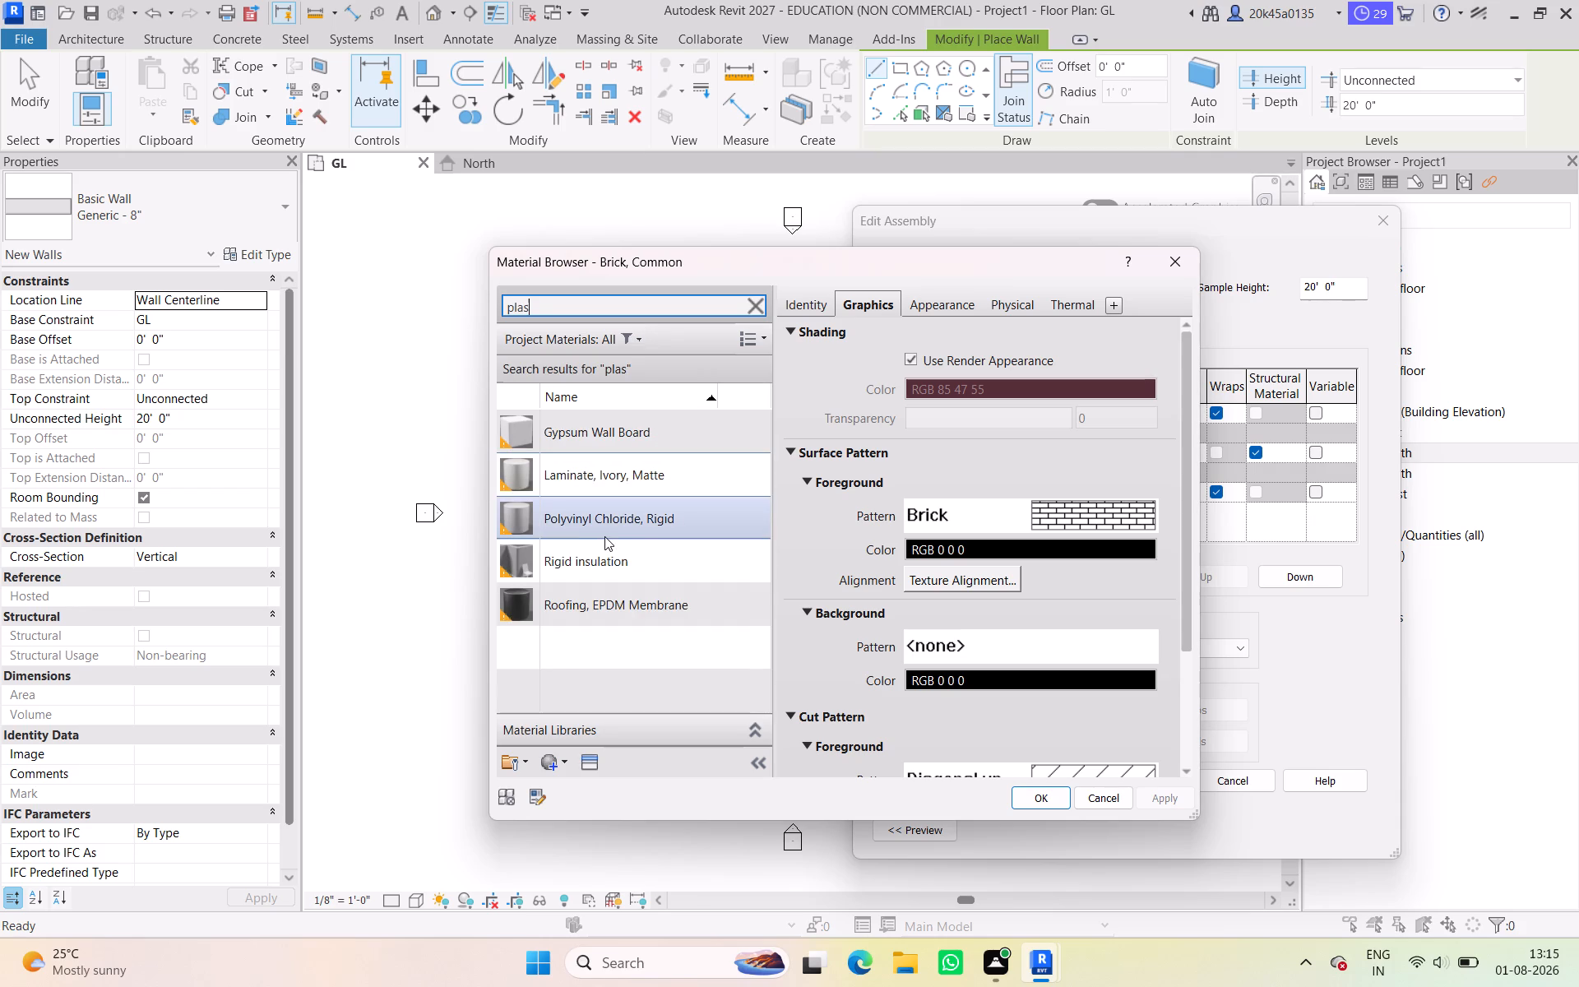
pyautogui.click(756, 304)
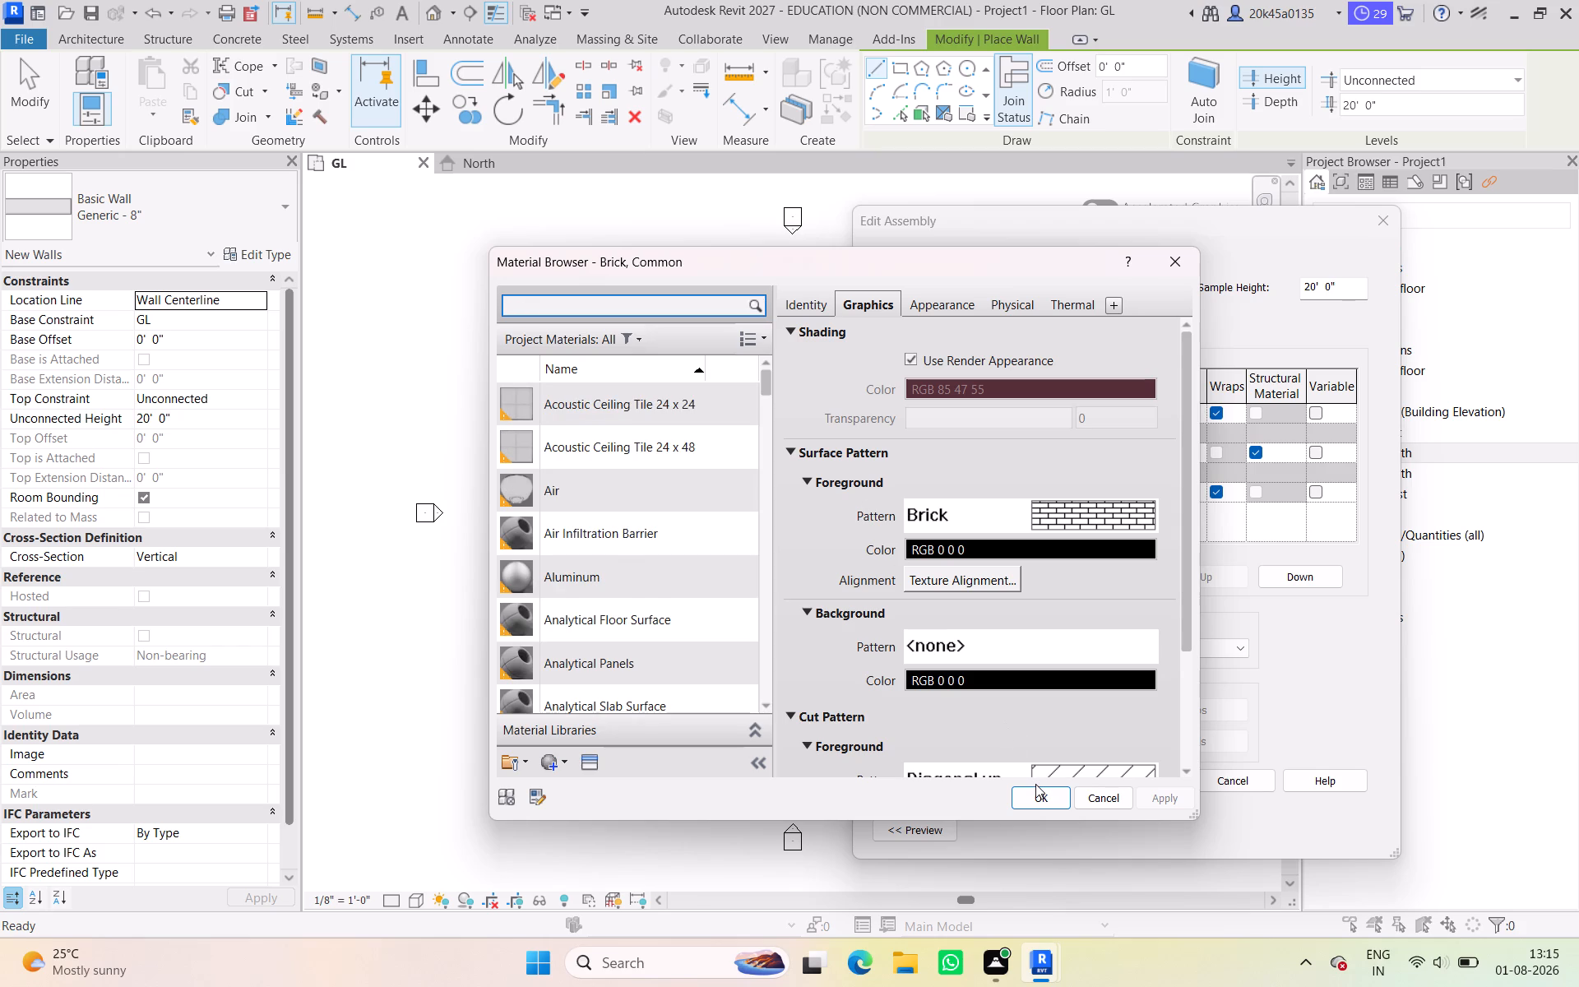
# Look through the Appearance Library's Finish assets and search them for "plas", leaving the Finish 1 material unassigned.
pyautogui.click(595, 762)
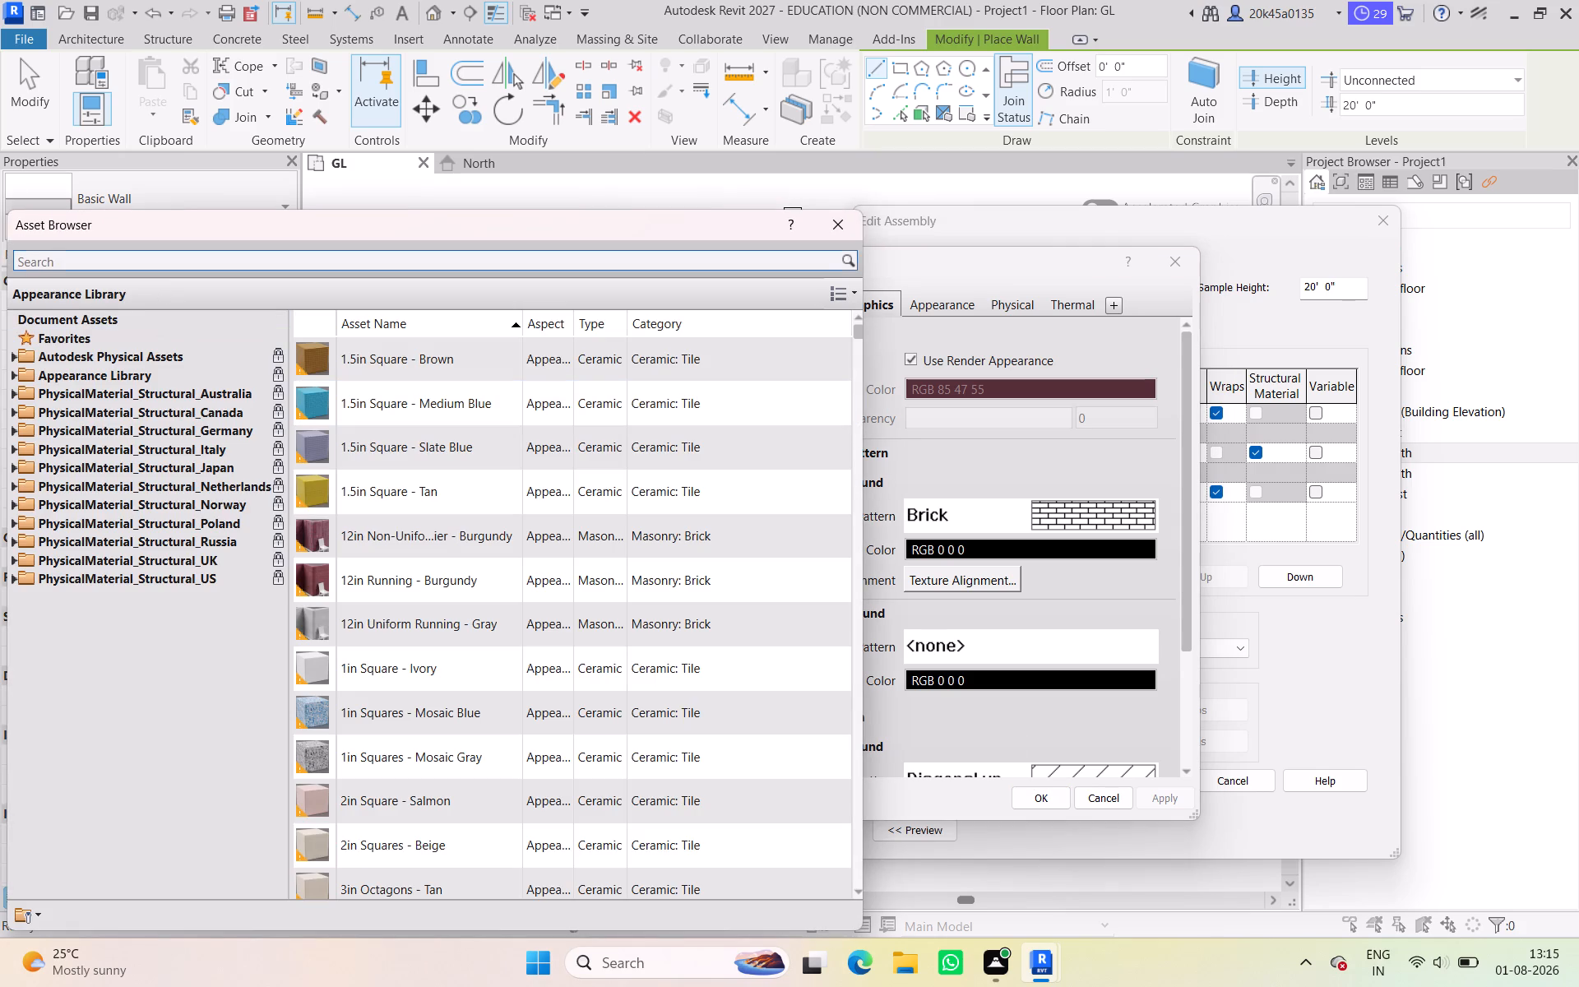
pyautogui.click(14, 376)
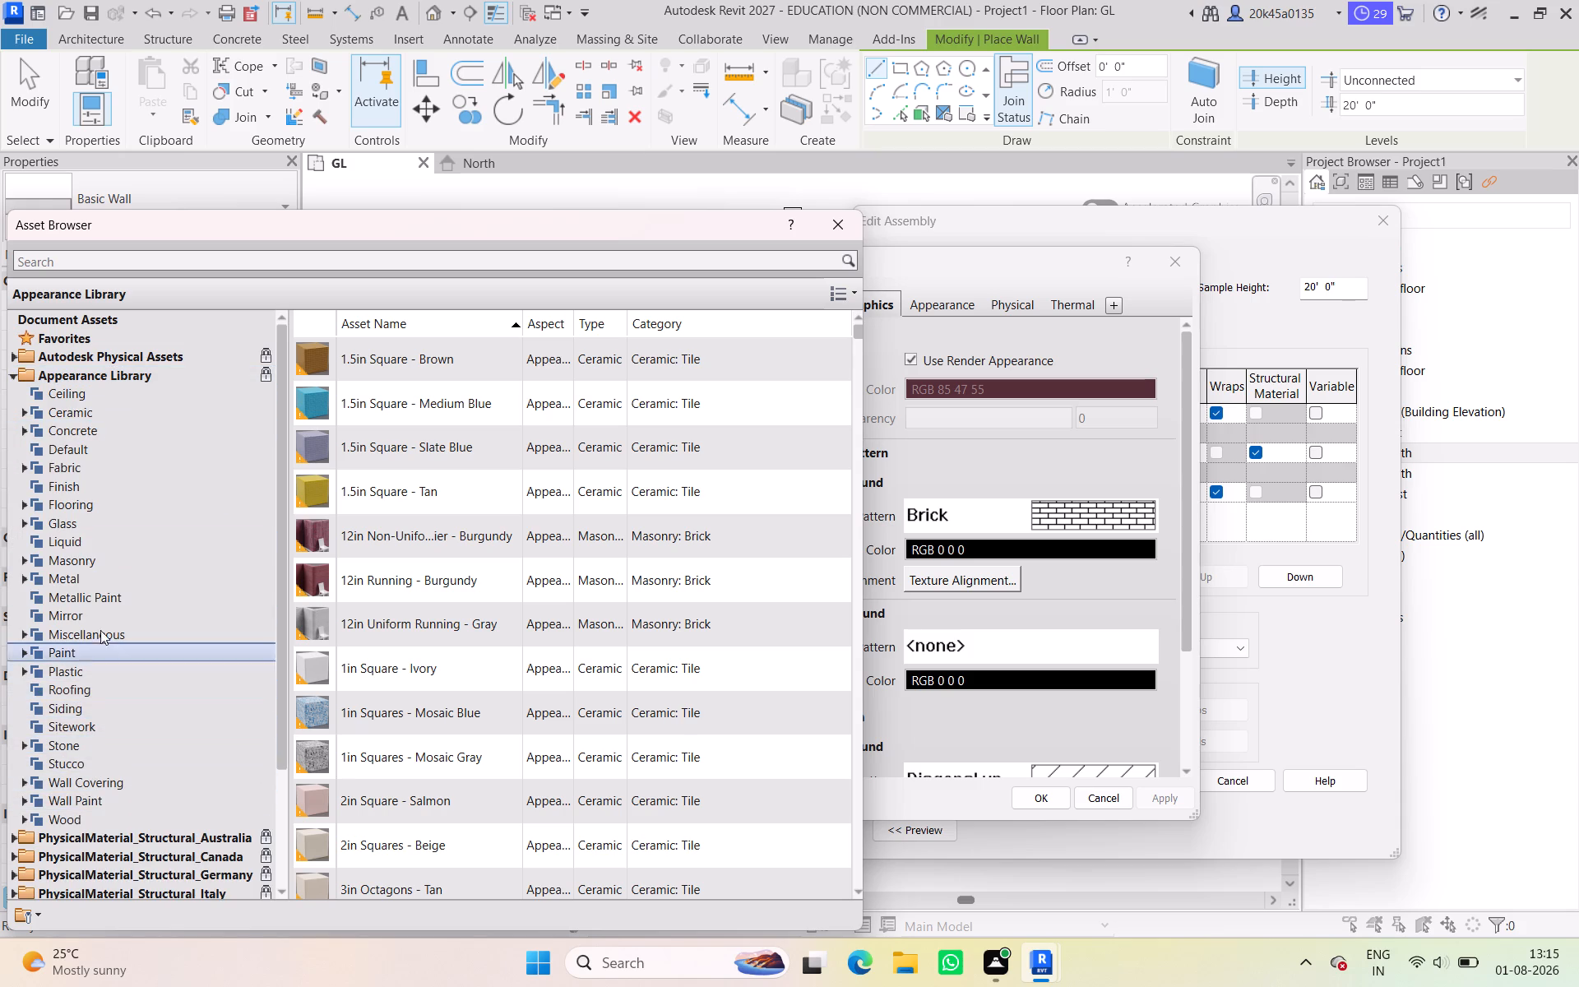
pyautogui.doubleClick(44, 487)
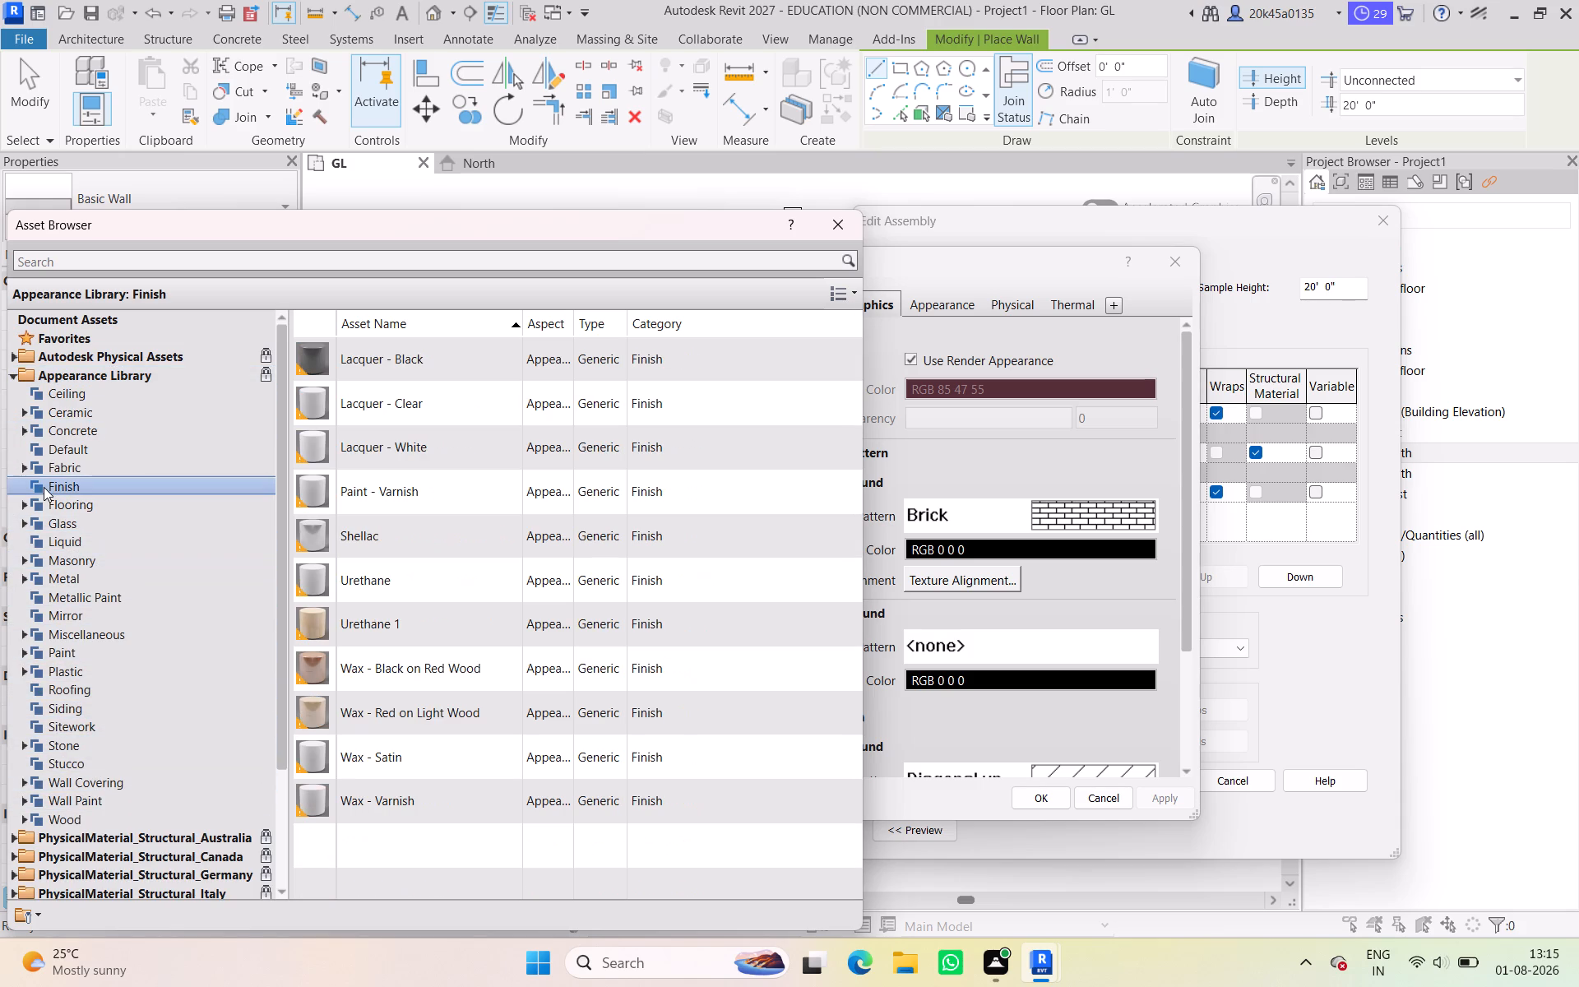
pyautogui.scroll(-6, 386, 727)
pyautogui.scroll(5, 386, 727)
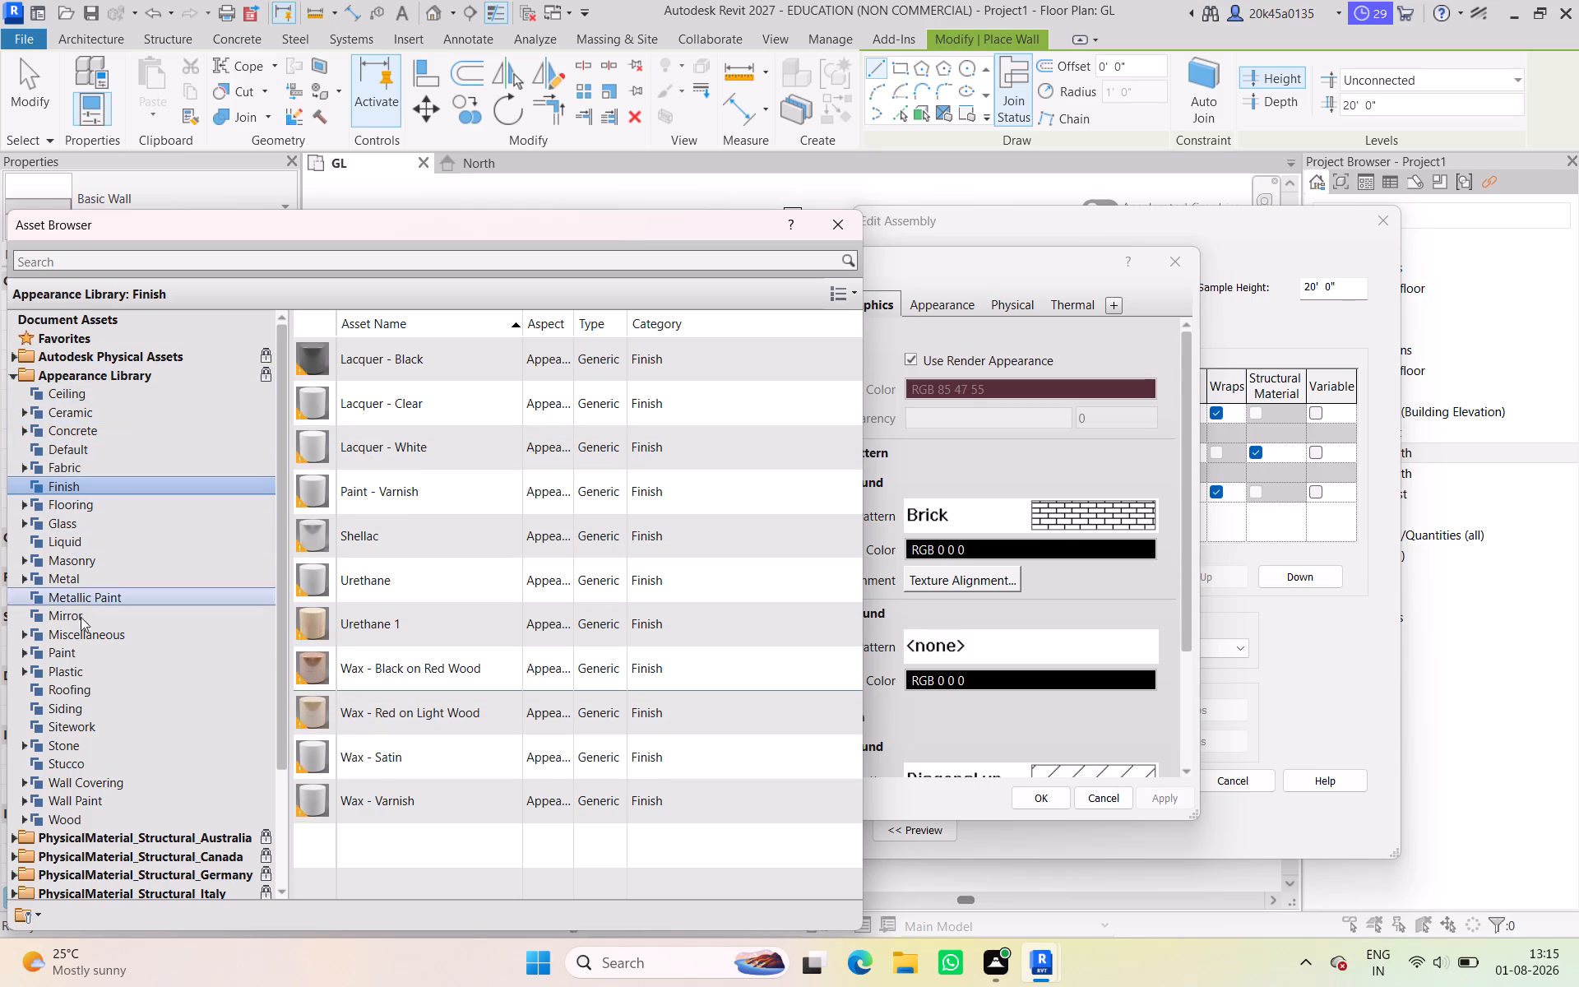
pyautogui.click(192, 263)
pyautogui.write('plas')
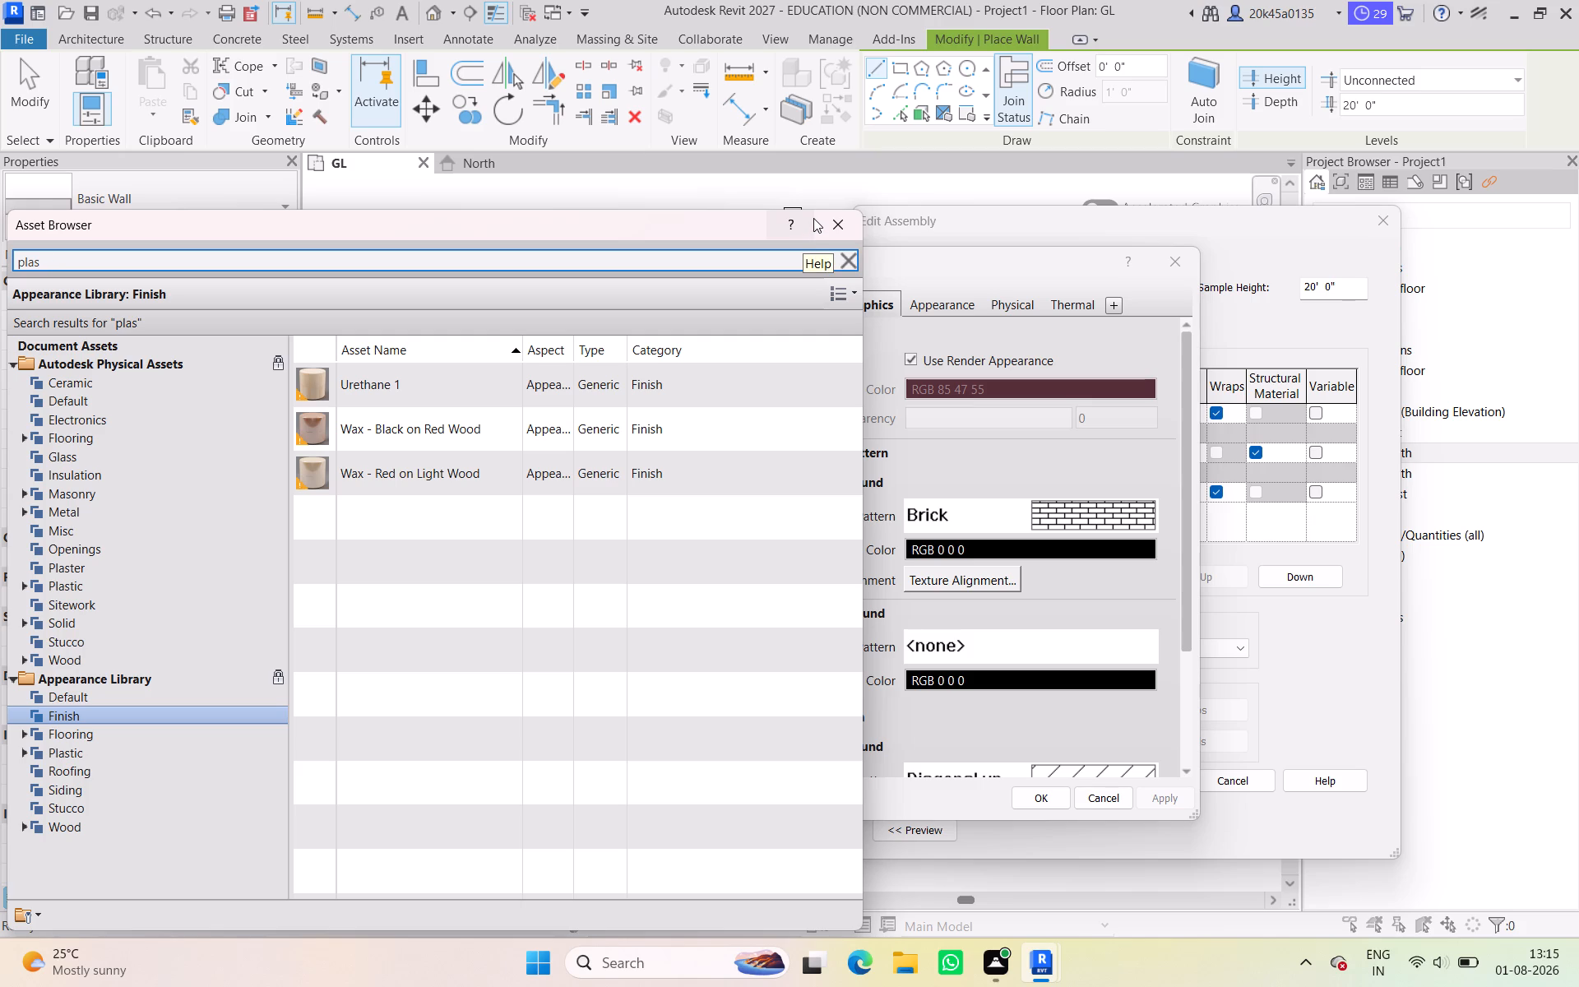
pyautogui.click(837, 221)
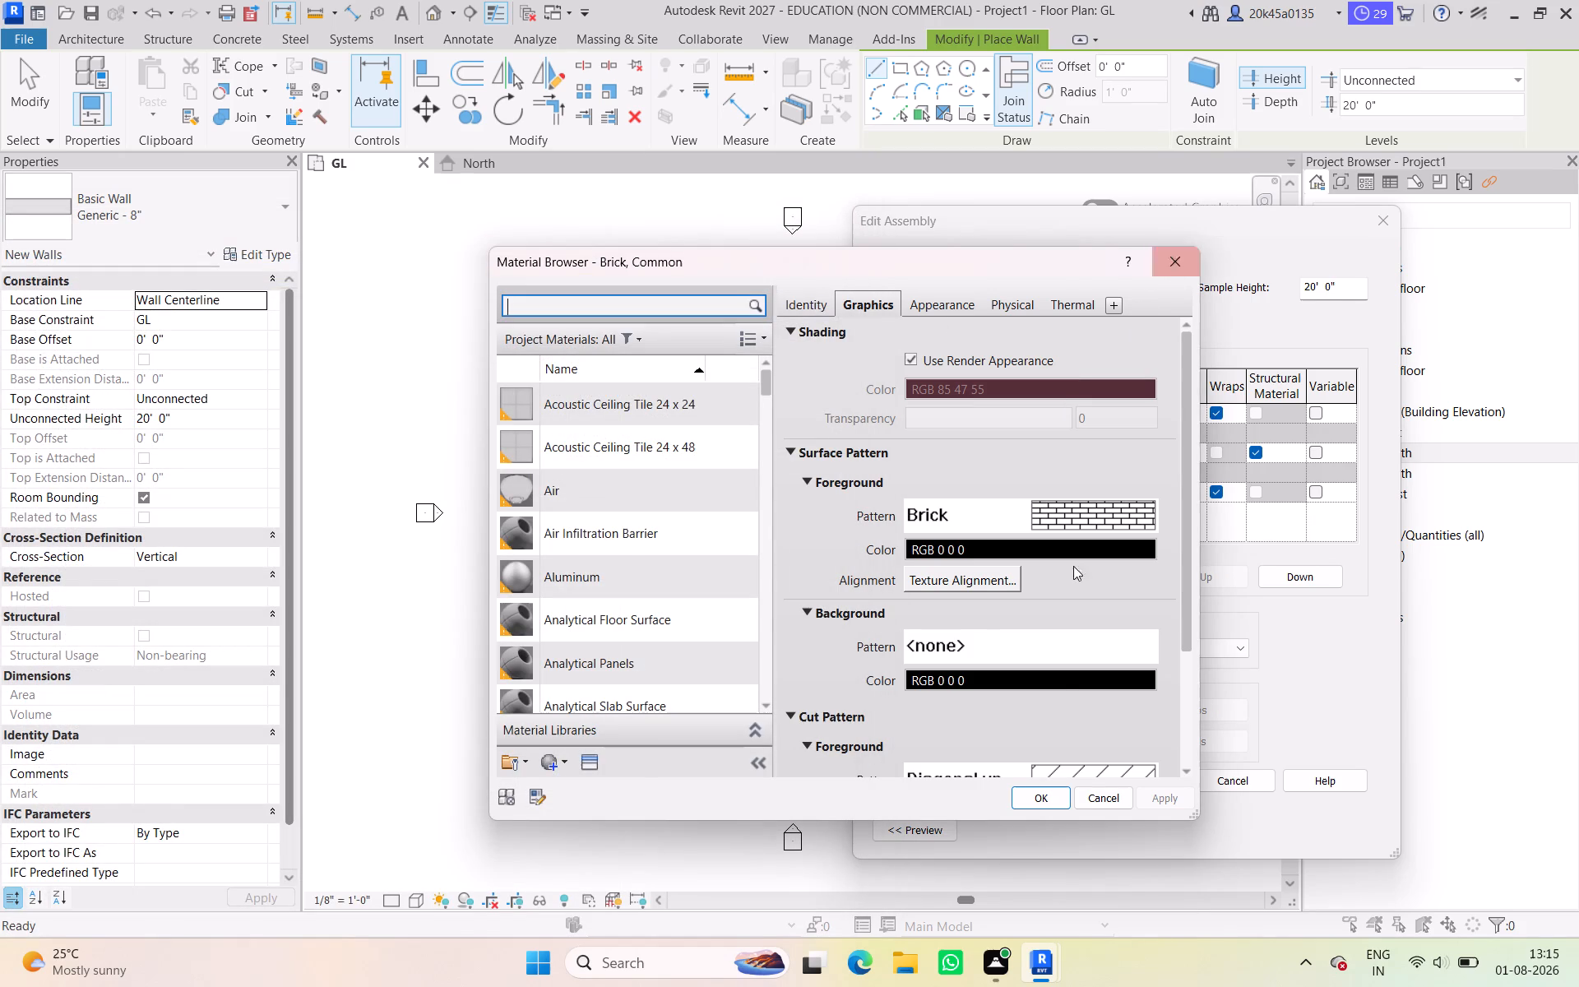
pyautogui.click(1169, 253)
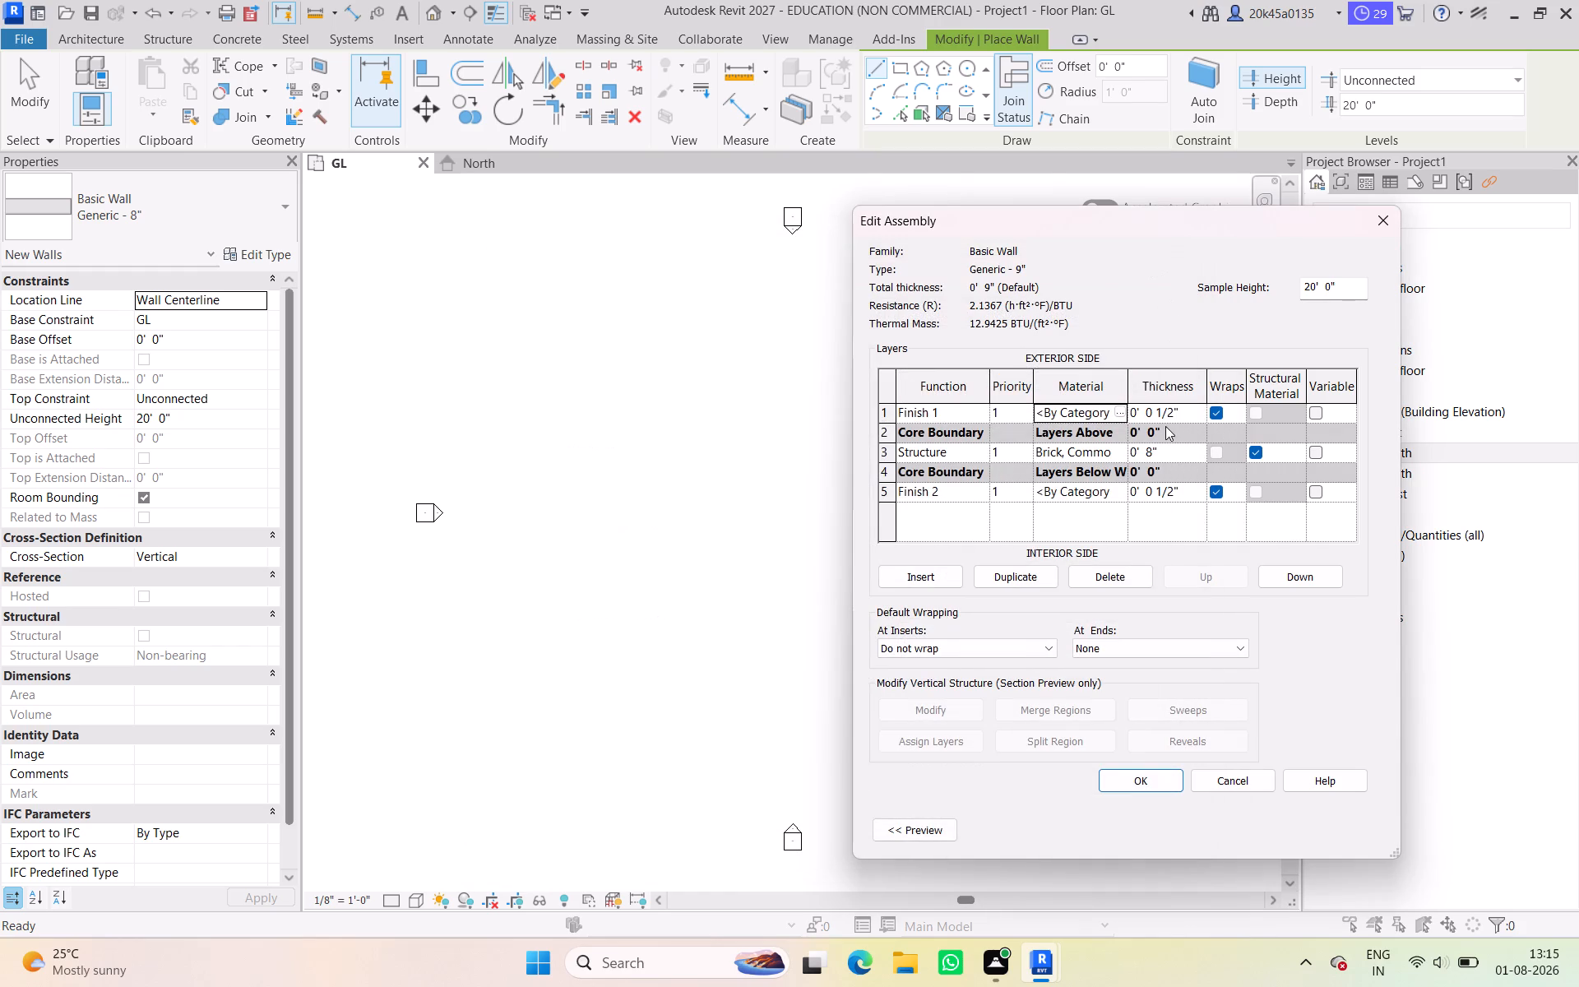
# Accept the edited layer structure and the Generic - 9" type as the wall type for placement.
pyautogui.click(1157, 777)
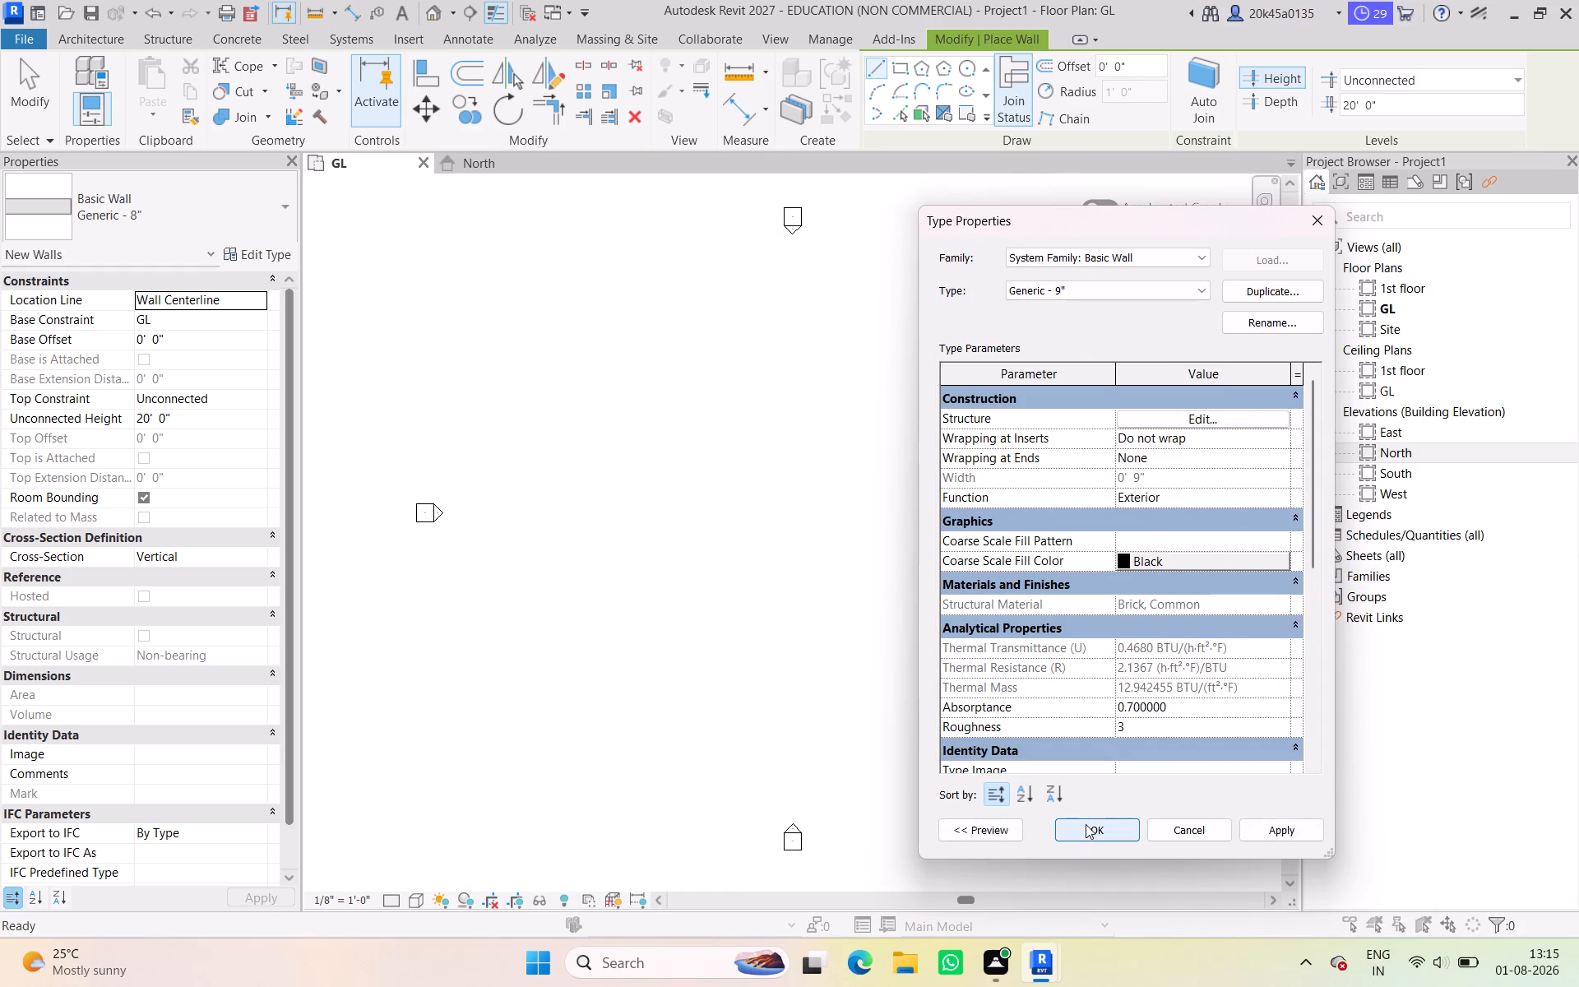
pyautogui.click(1086, 824)
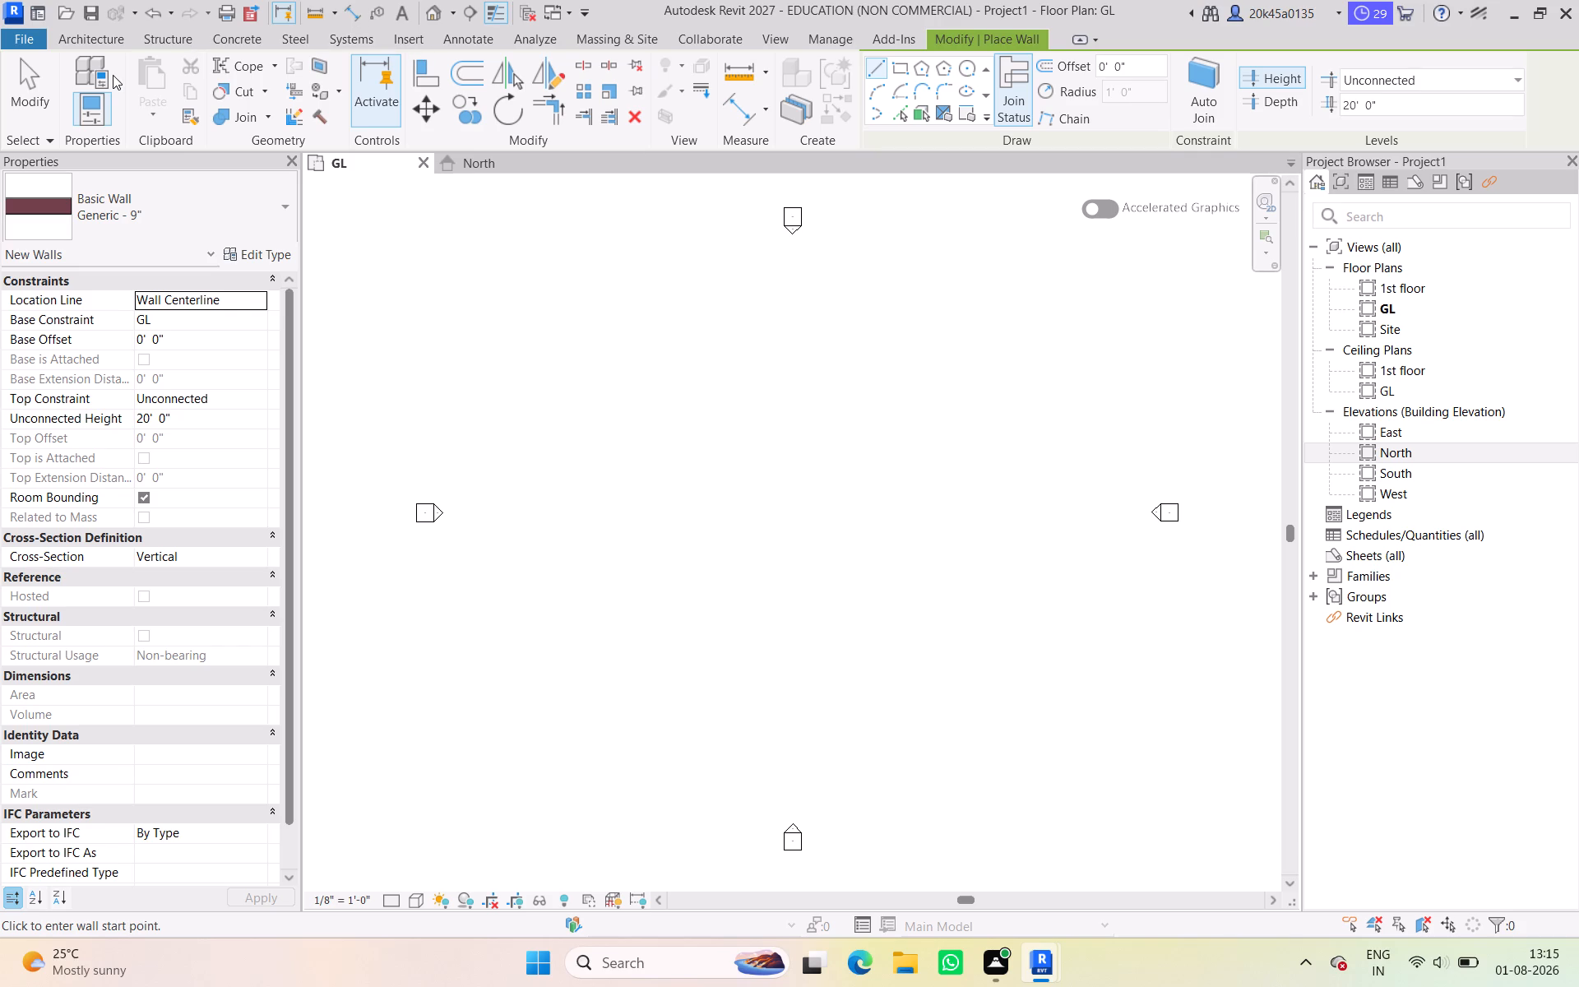
# Set the new walls to rectangular drawing, with top constraint Up to level: 1st floor and a top offset of -6".
pyautogui.click(79, 30)
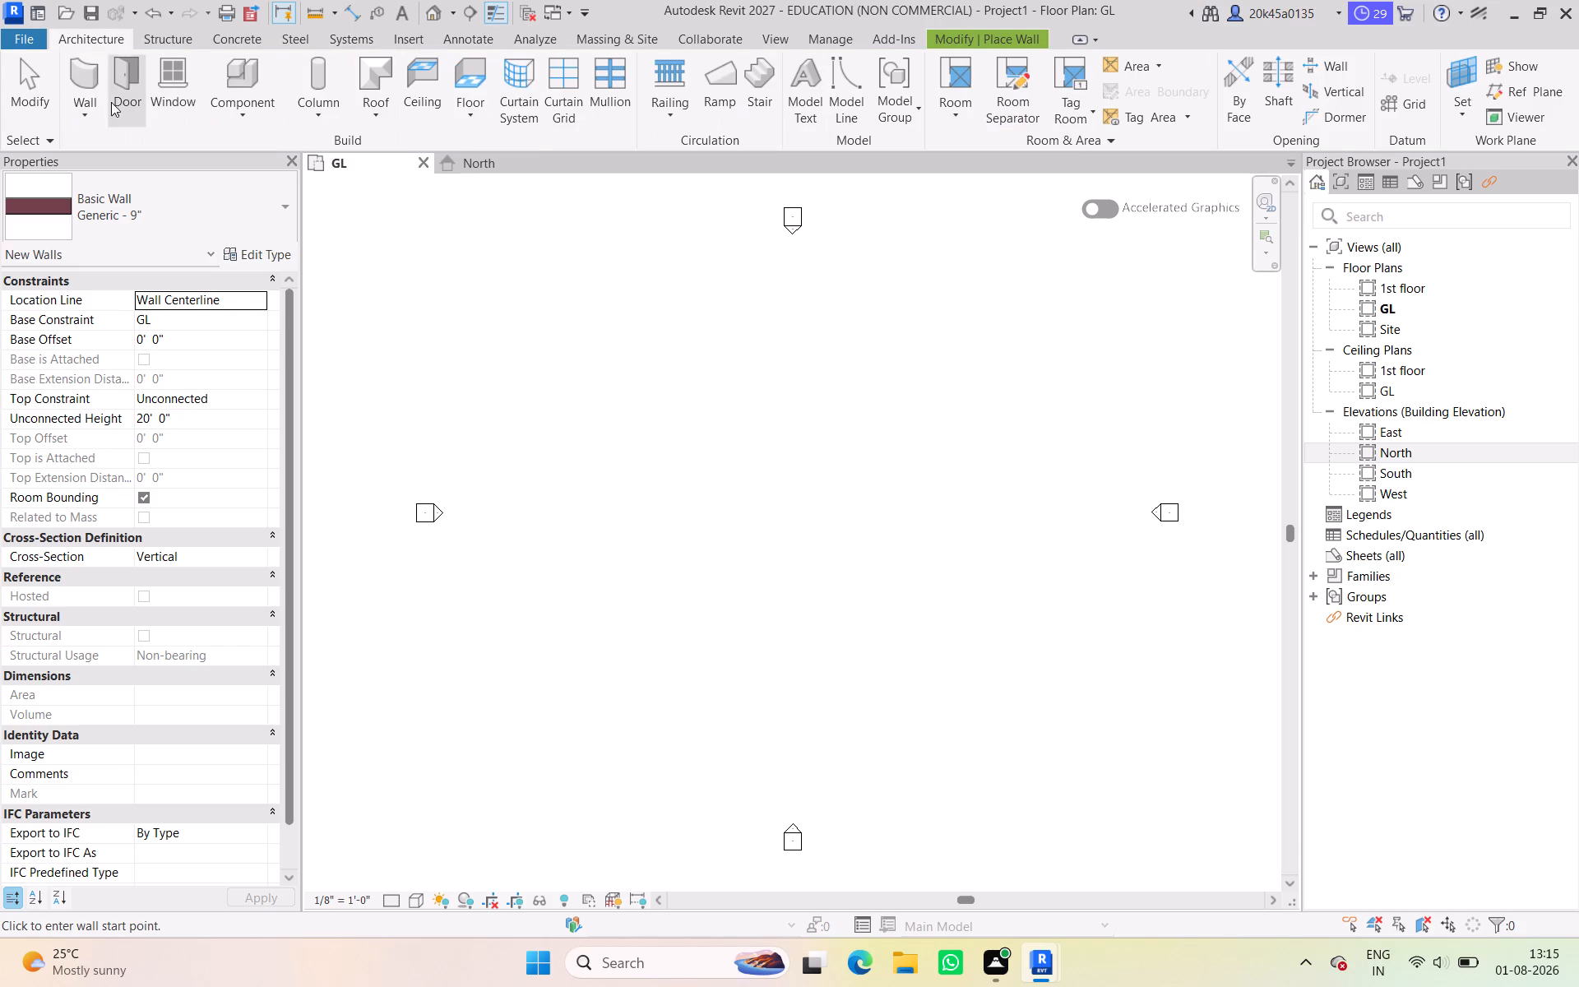
pyautogui.click(102, 106)
pyautogui.click(125, 146)
pyautogui.click(945, 35)
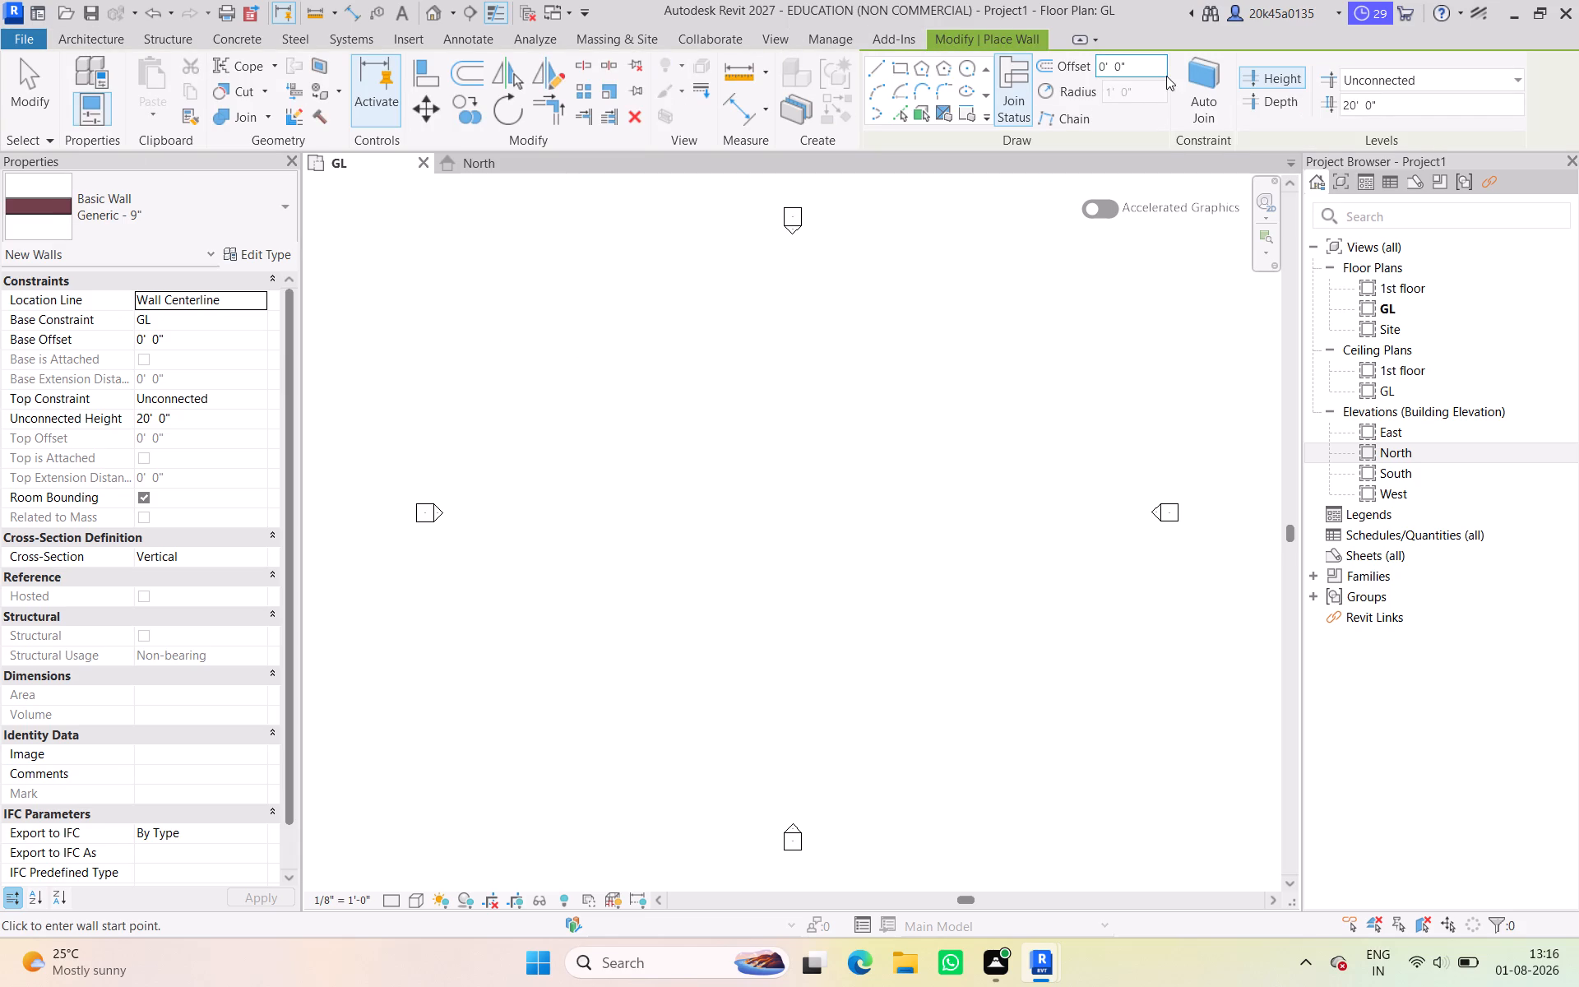
pyautogui.click(902, 70)
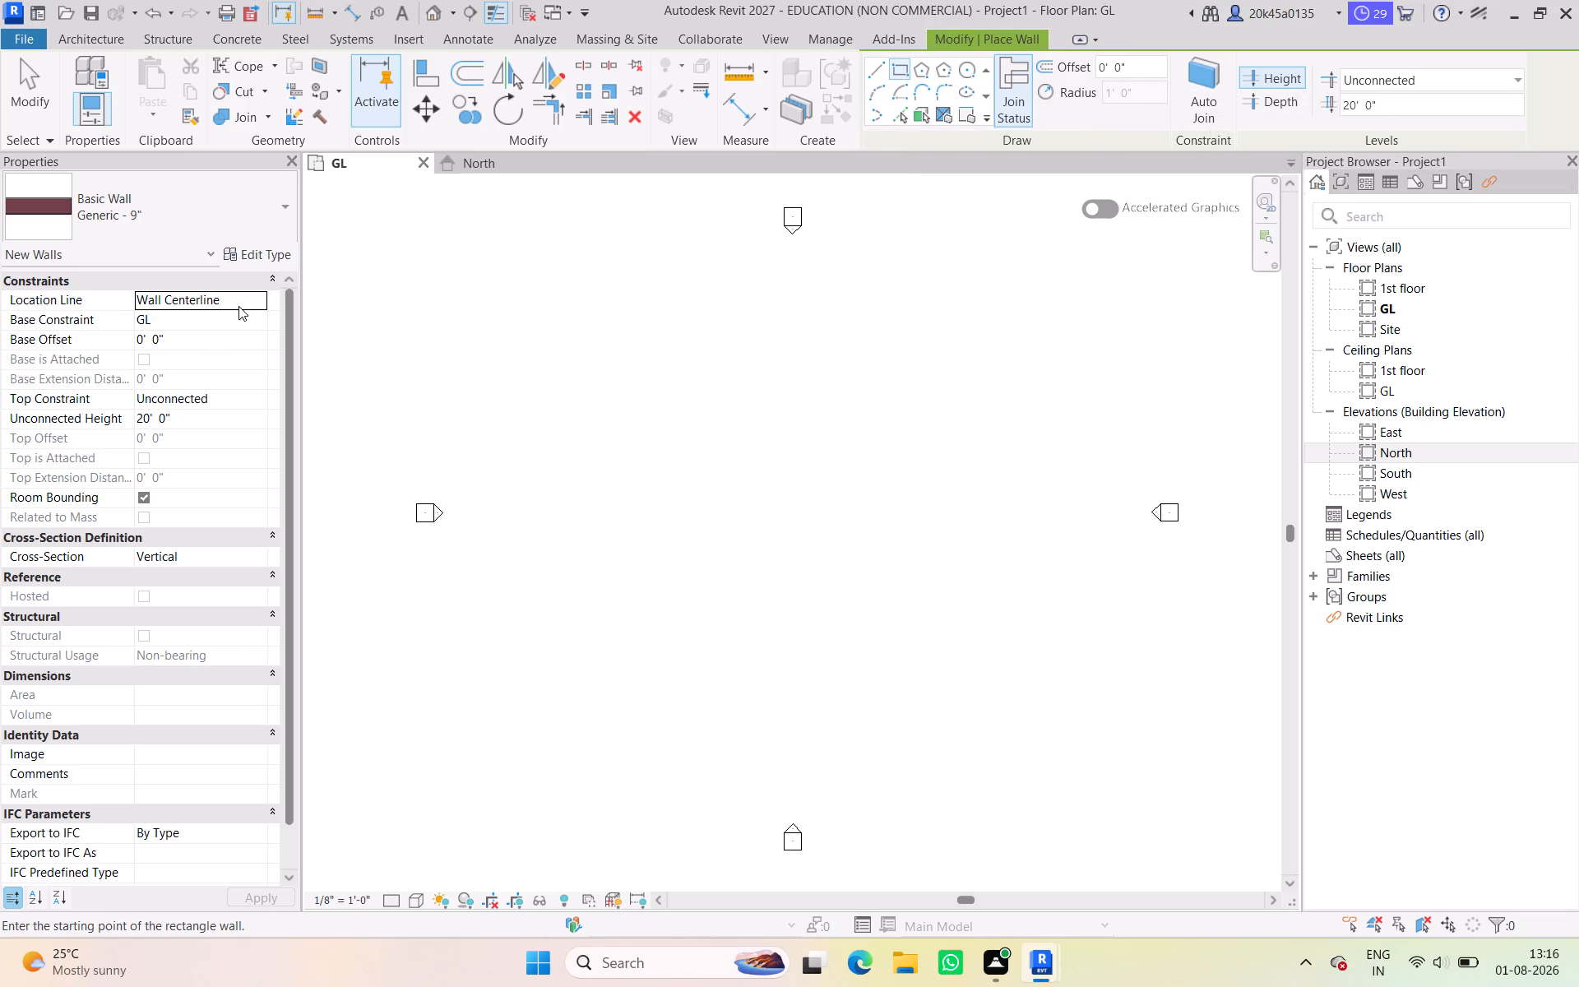
pyautogui.click(208, 397)
pyautogui.click(262, 398)
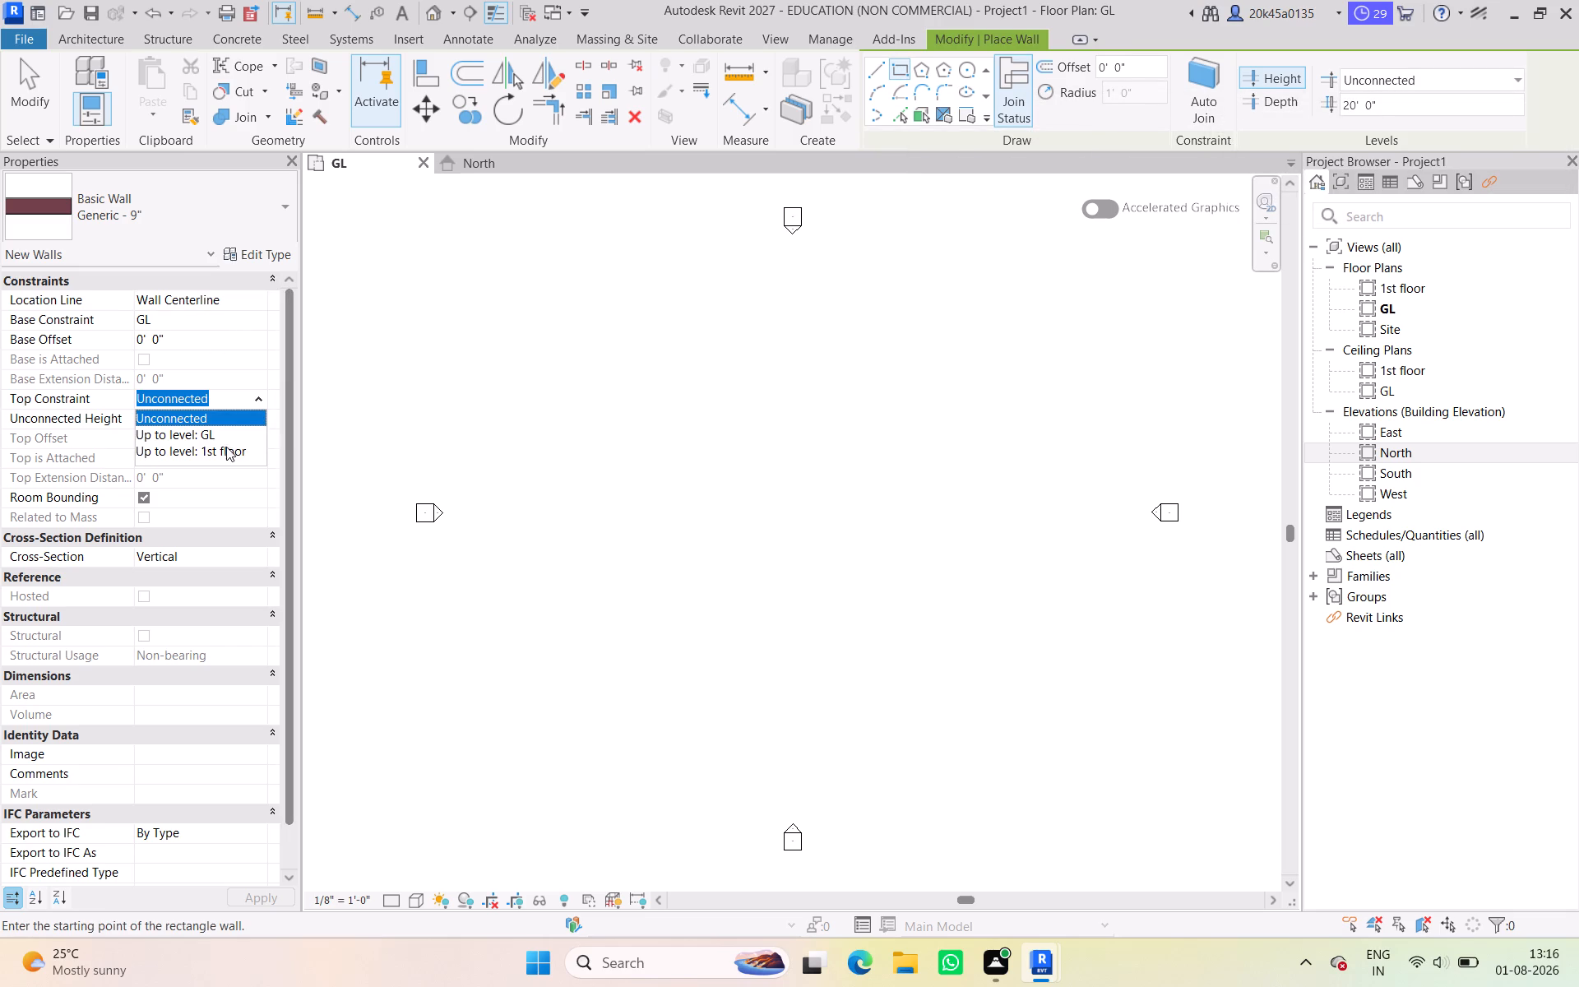
pyautogui.click(223, 450)
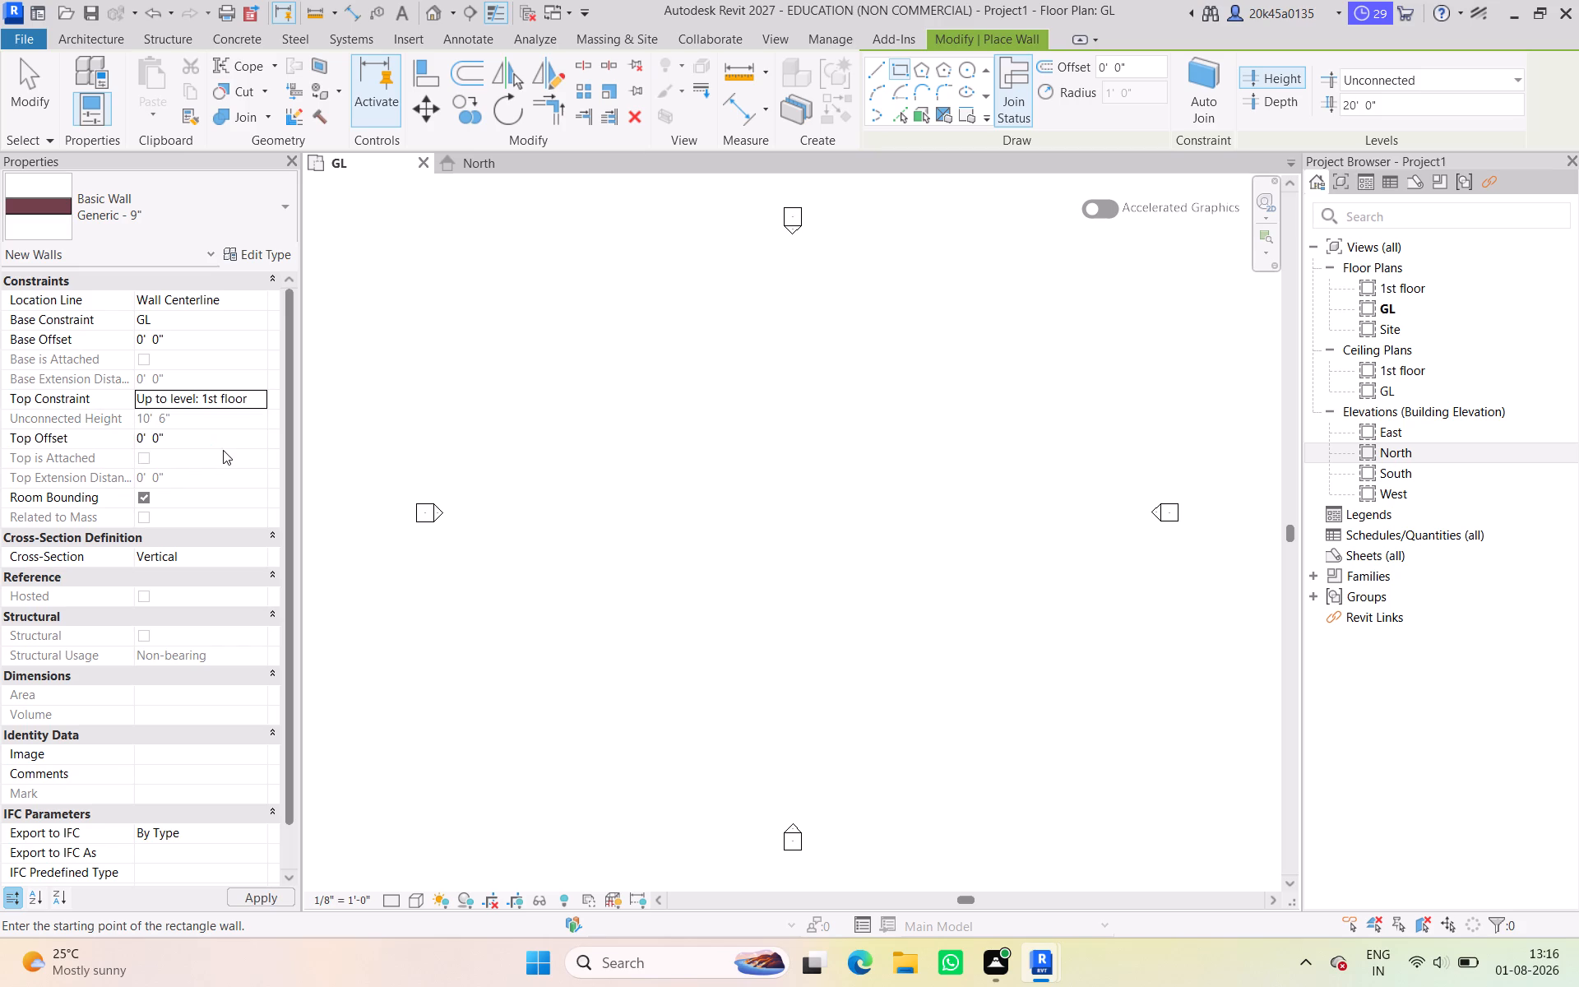
pyautogui.click(193, 438)
pyautogui.write('-6')
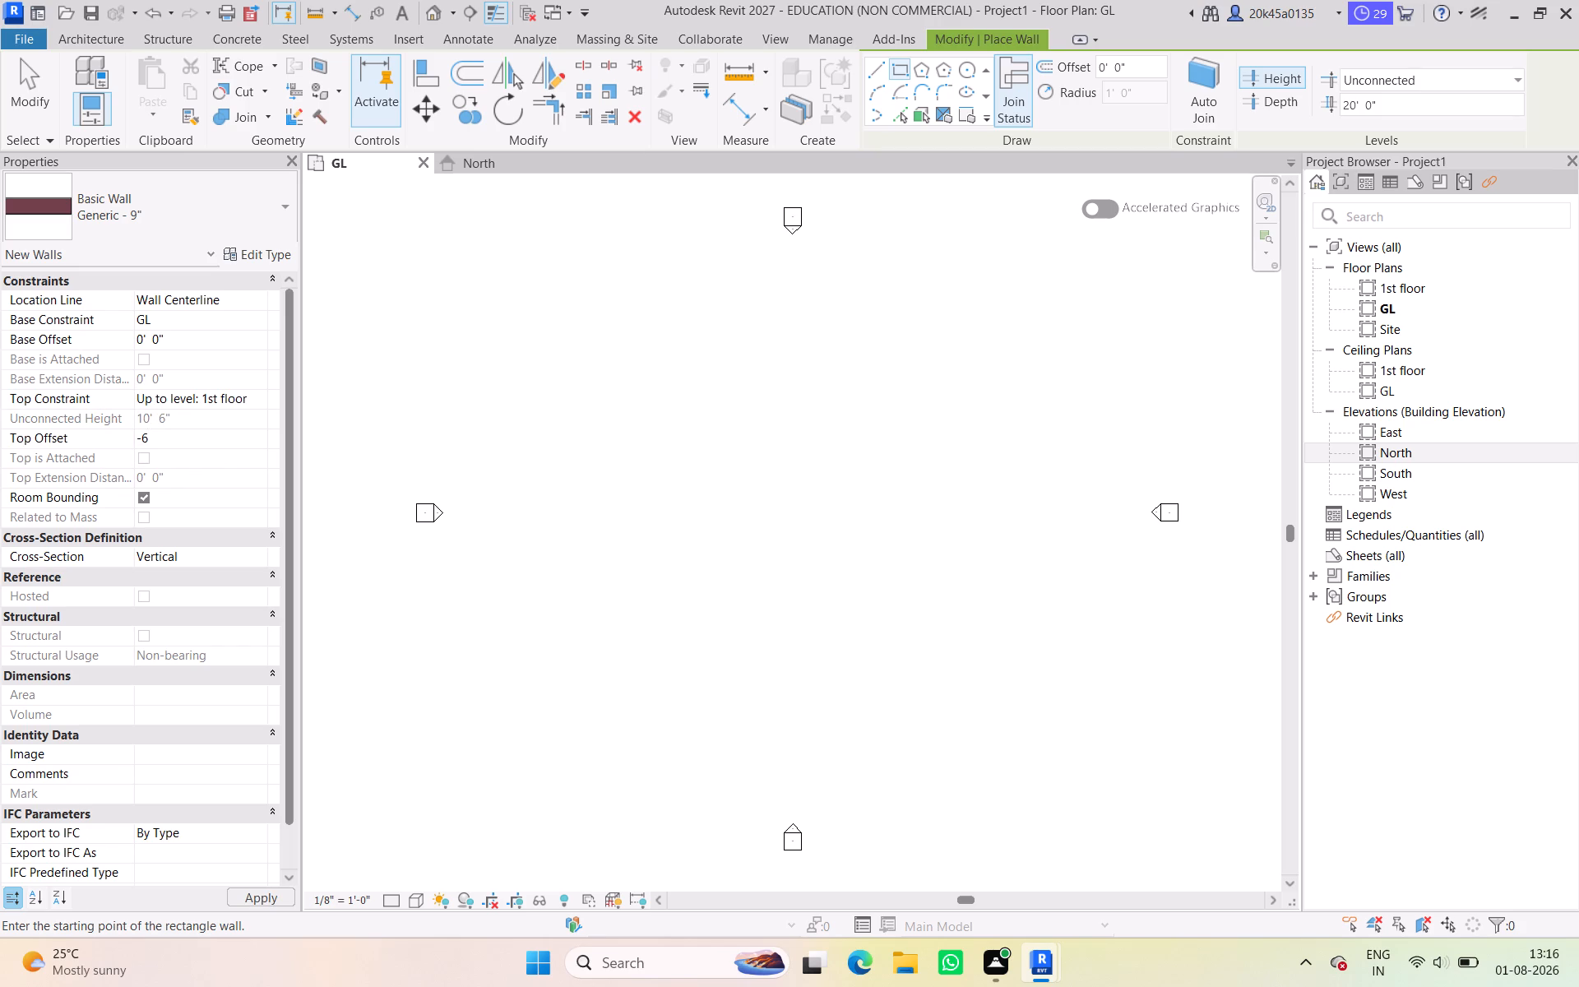
pyautogui.hotkey('shift', '"')
pyautogui.press('Return')
pyautogui.click(265, 893)
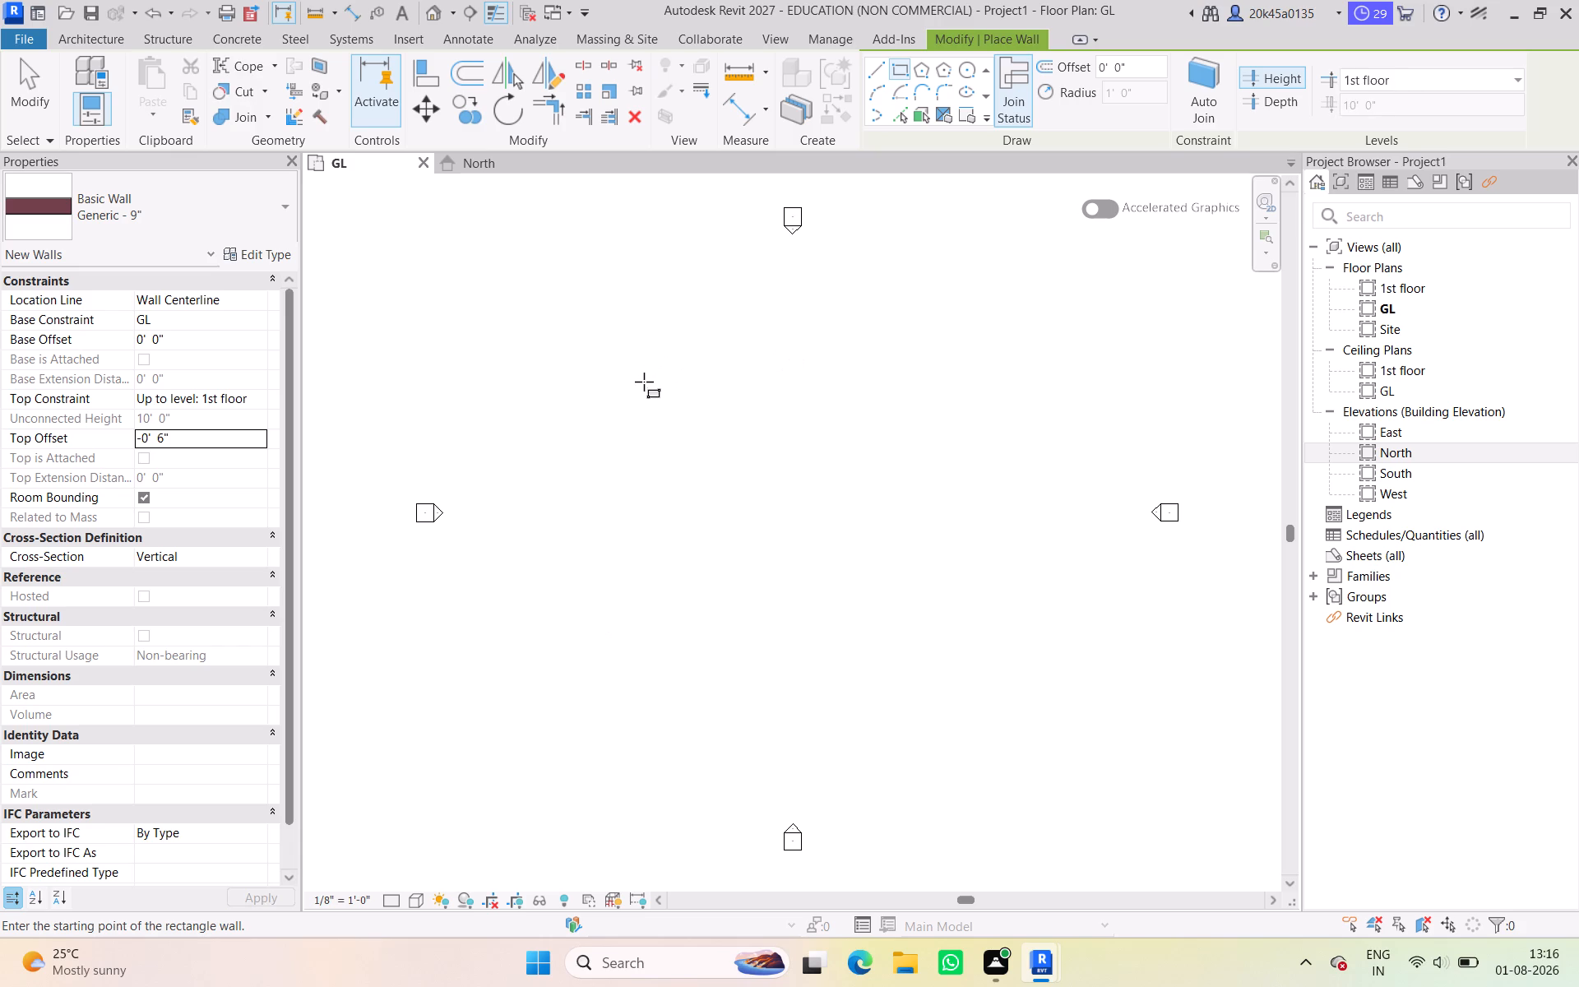
# Draw the room's rectangular wall outline in the GL floor plan, between the four elevation markers.
pyautogui.click(644, 382)
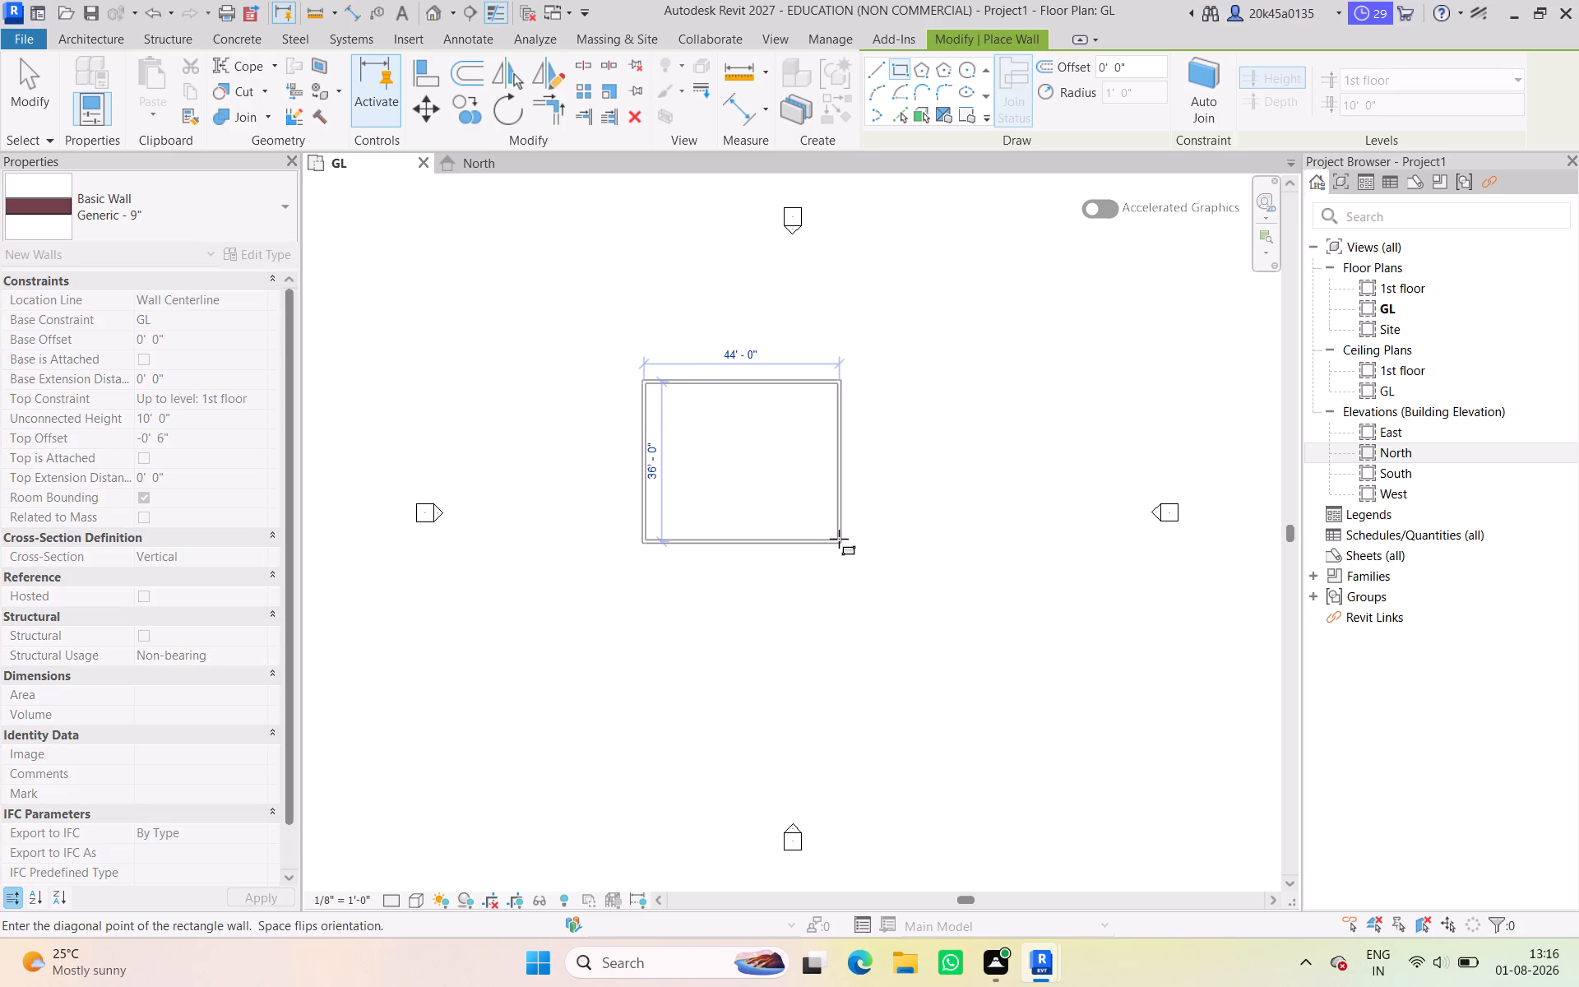
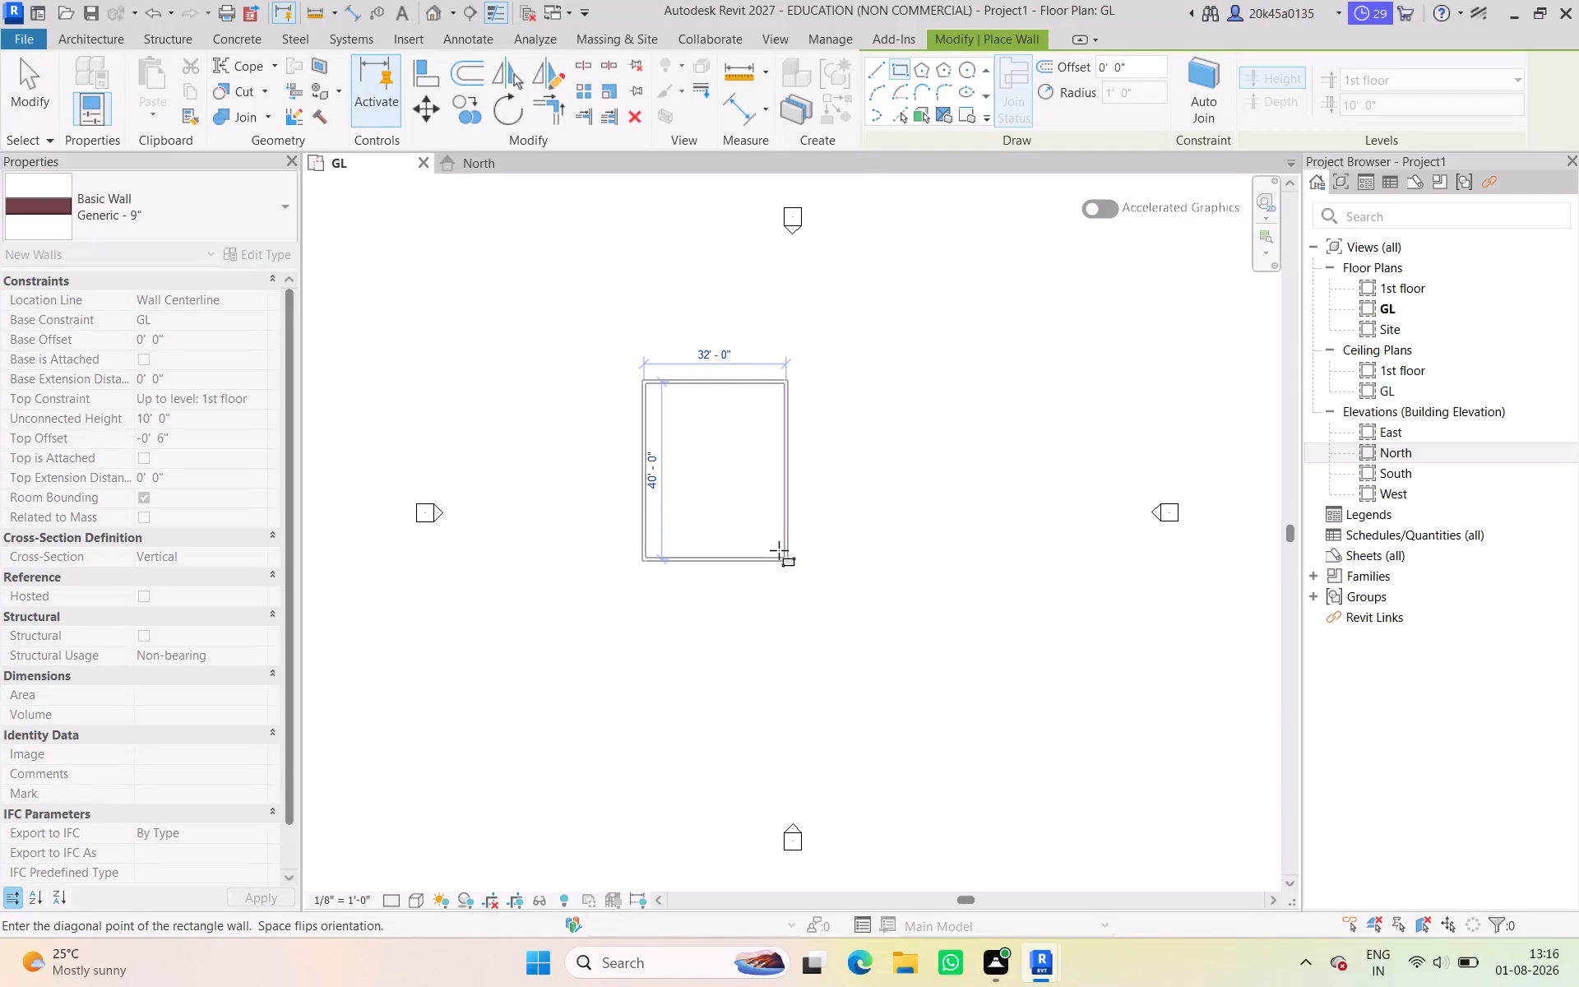
# Complete the rectangular wall outline at 32' wide by 40' long and finish wall placement.
pyautogui.click(779, 554)
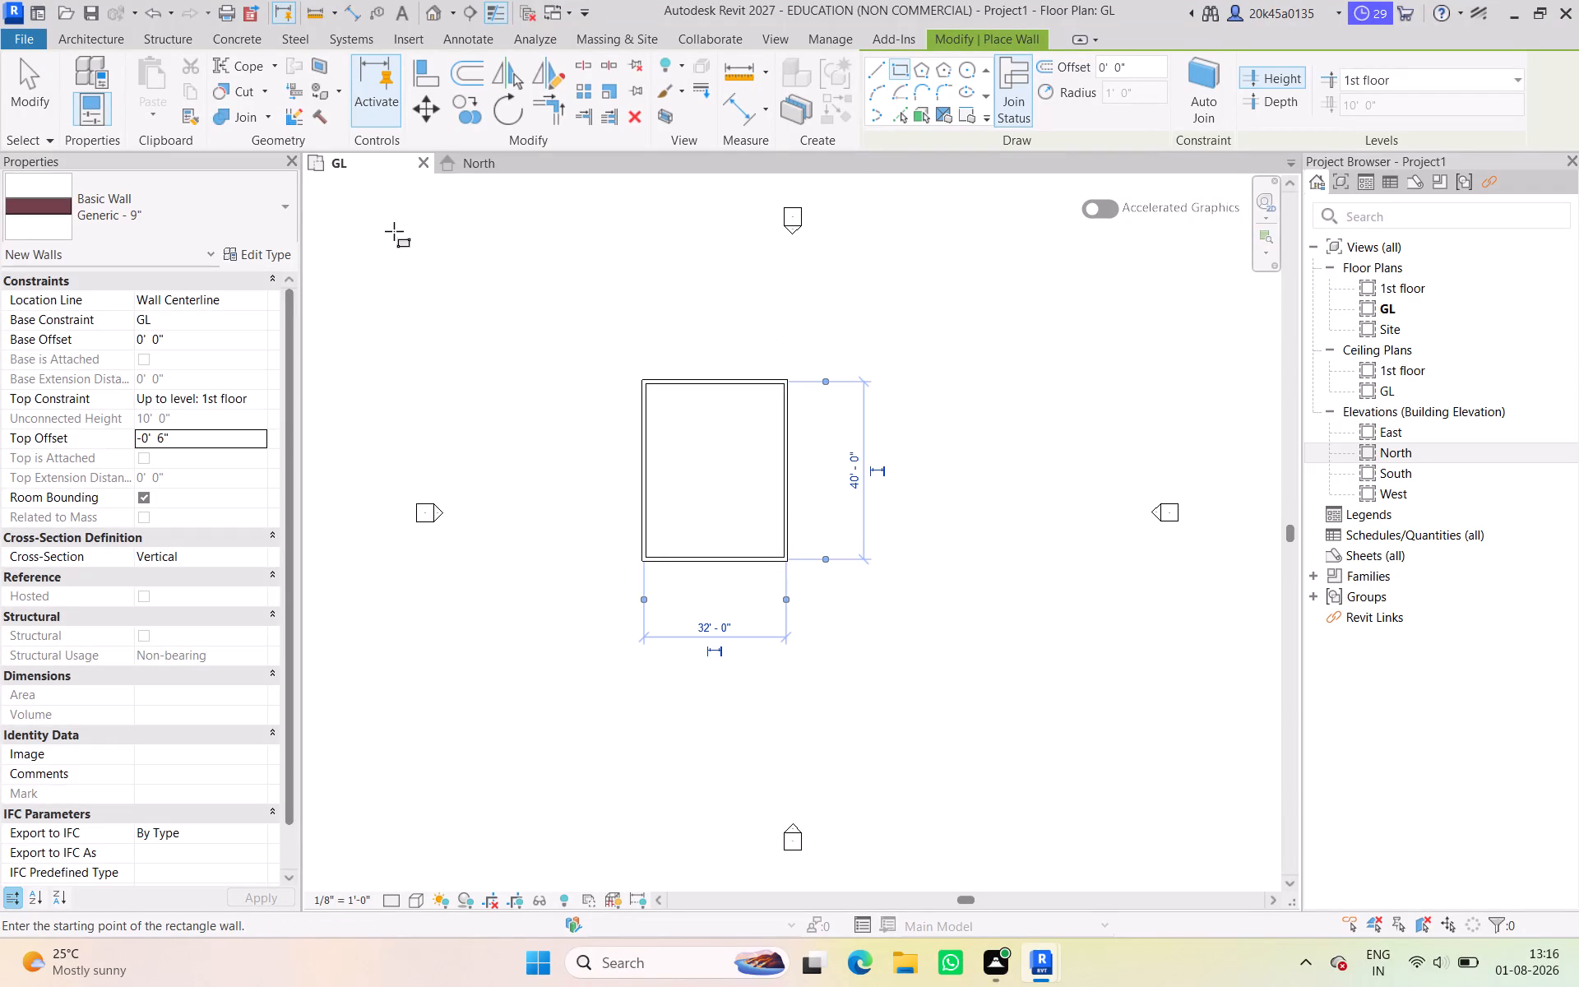
pyautogui.click(36, 104)
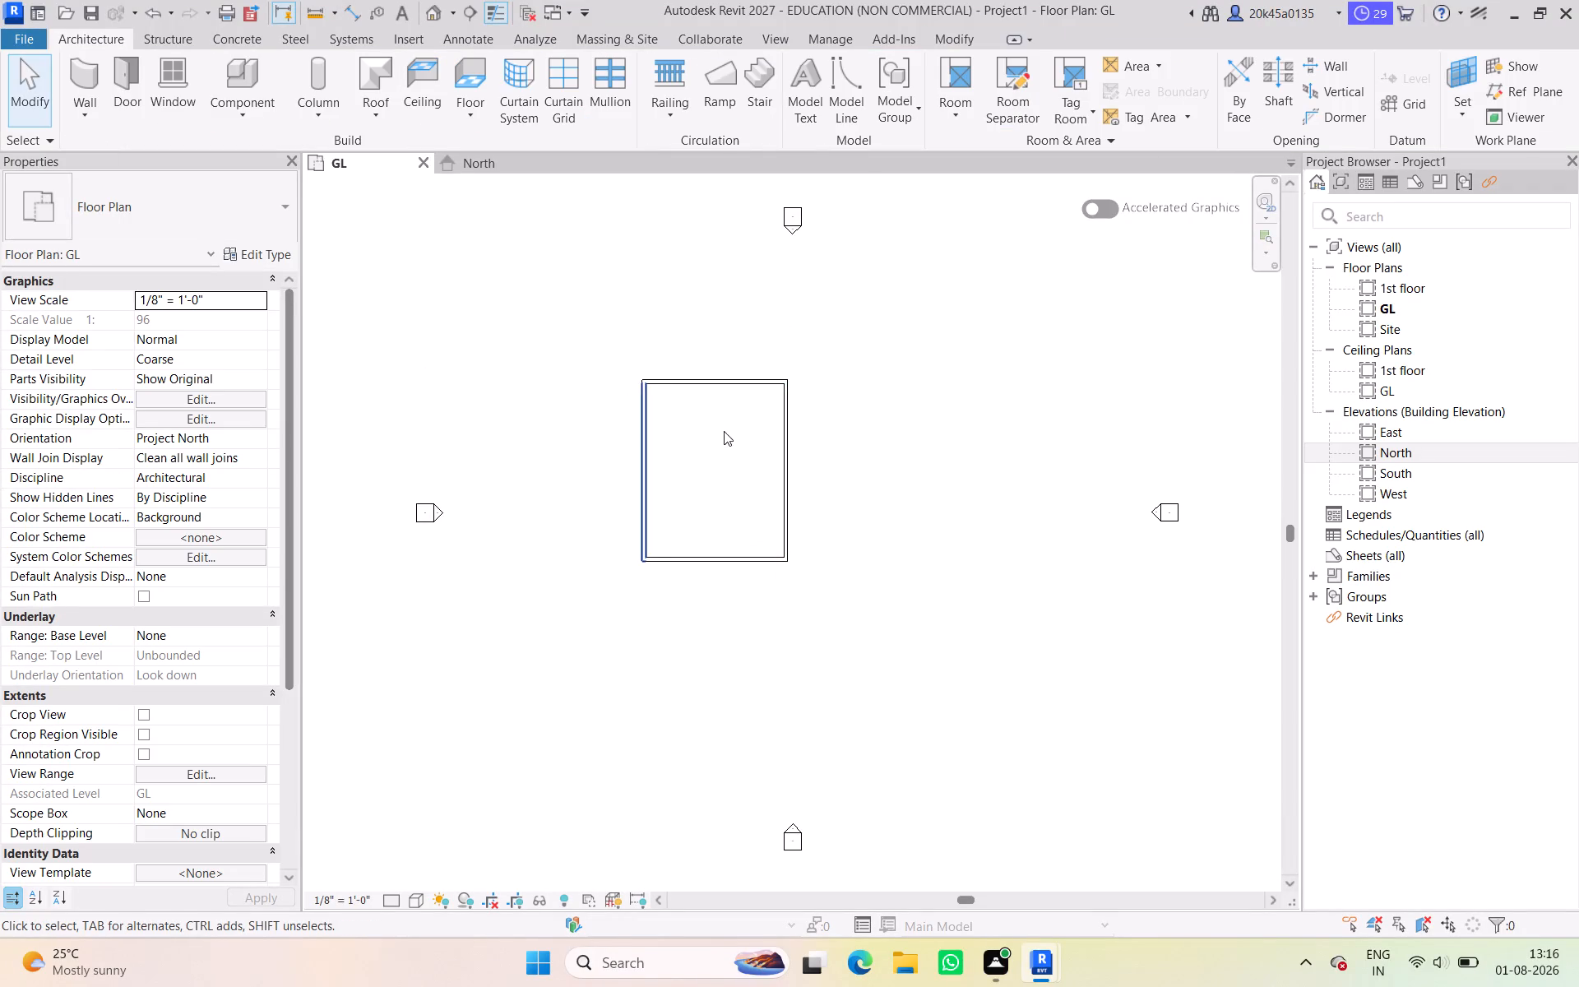
# Move the outline's east wall so that it sits 30' from the west wall.
pyautogui.click(783, 443)
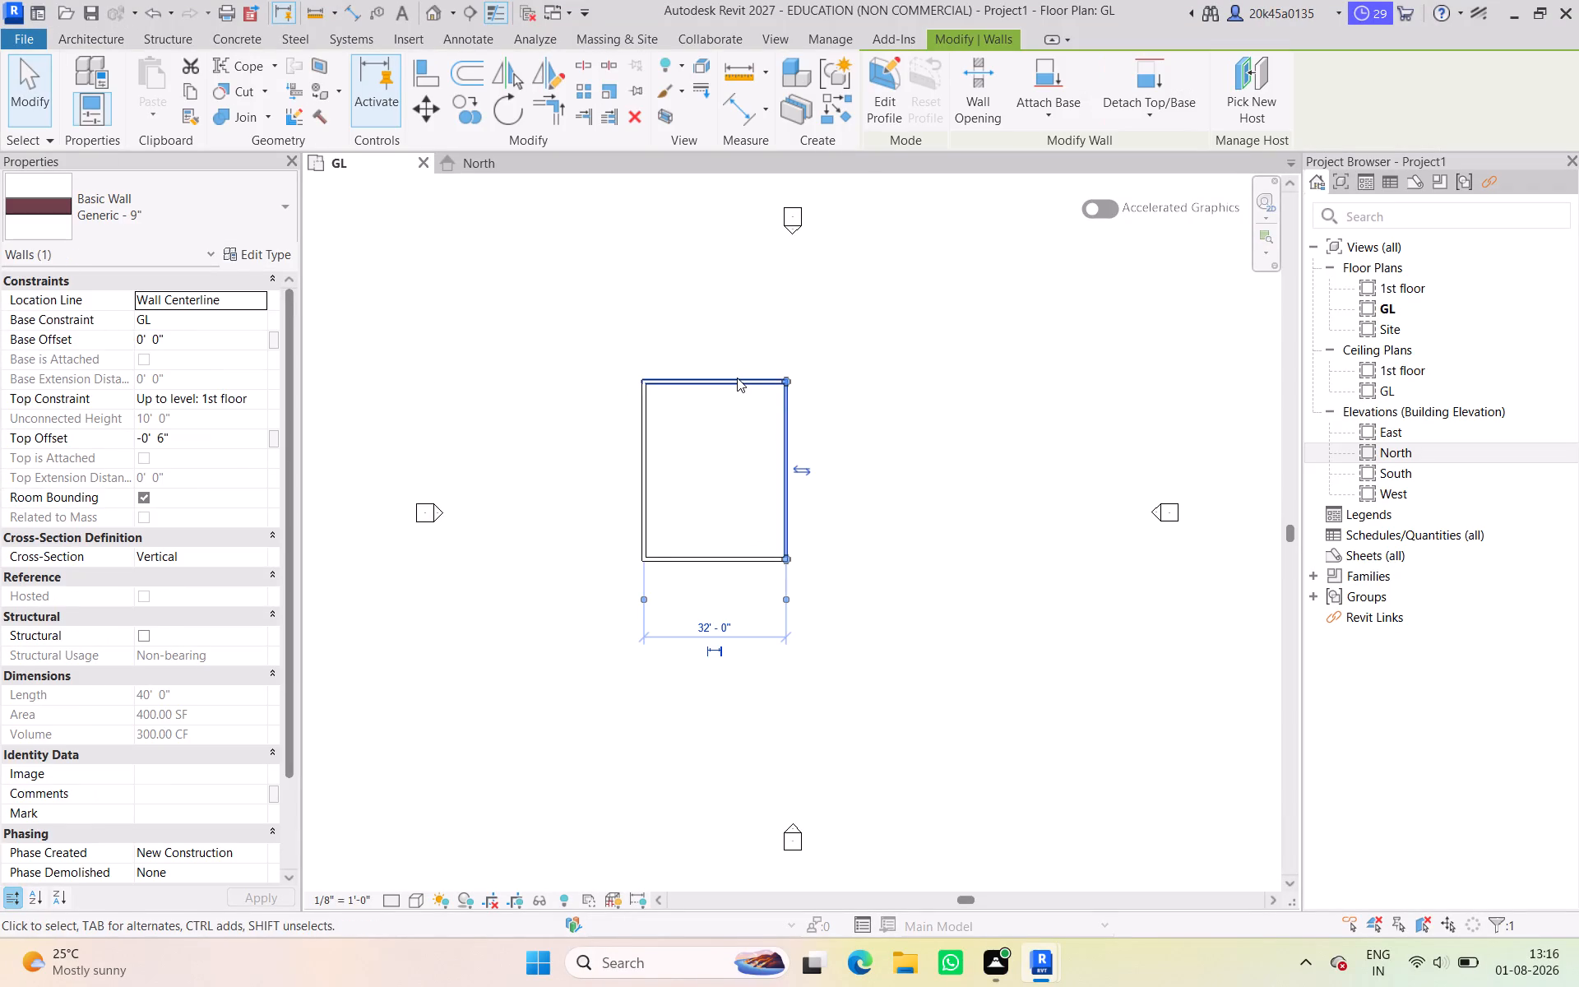
pyautogui.click(737, 378)
pyautogui.click(785, 456)
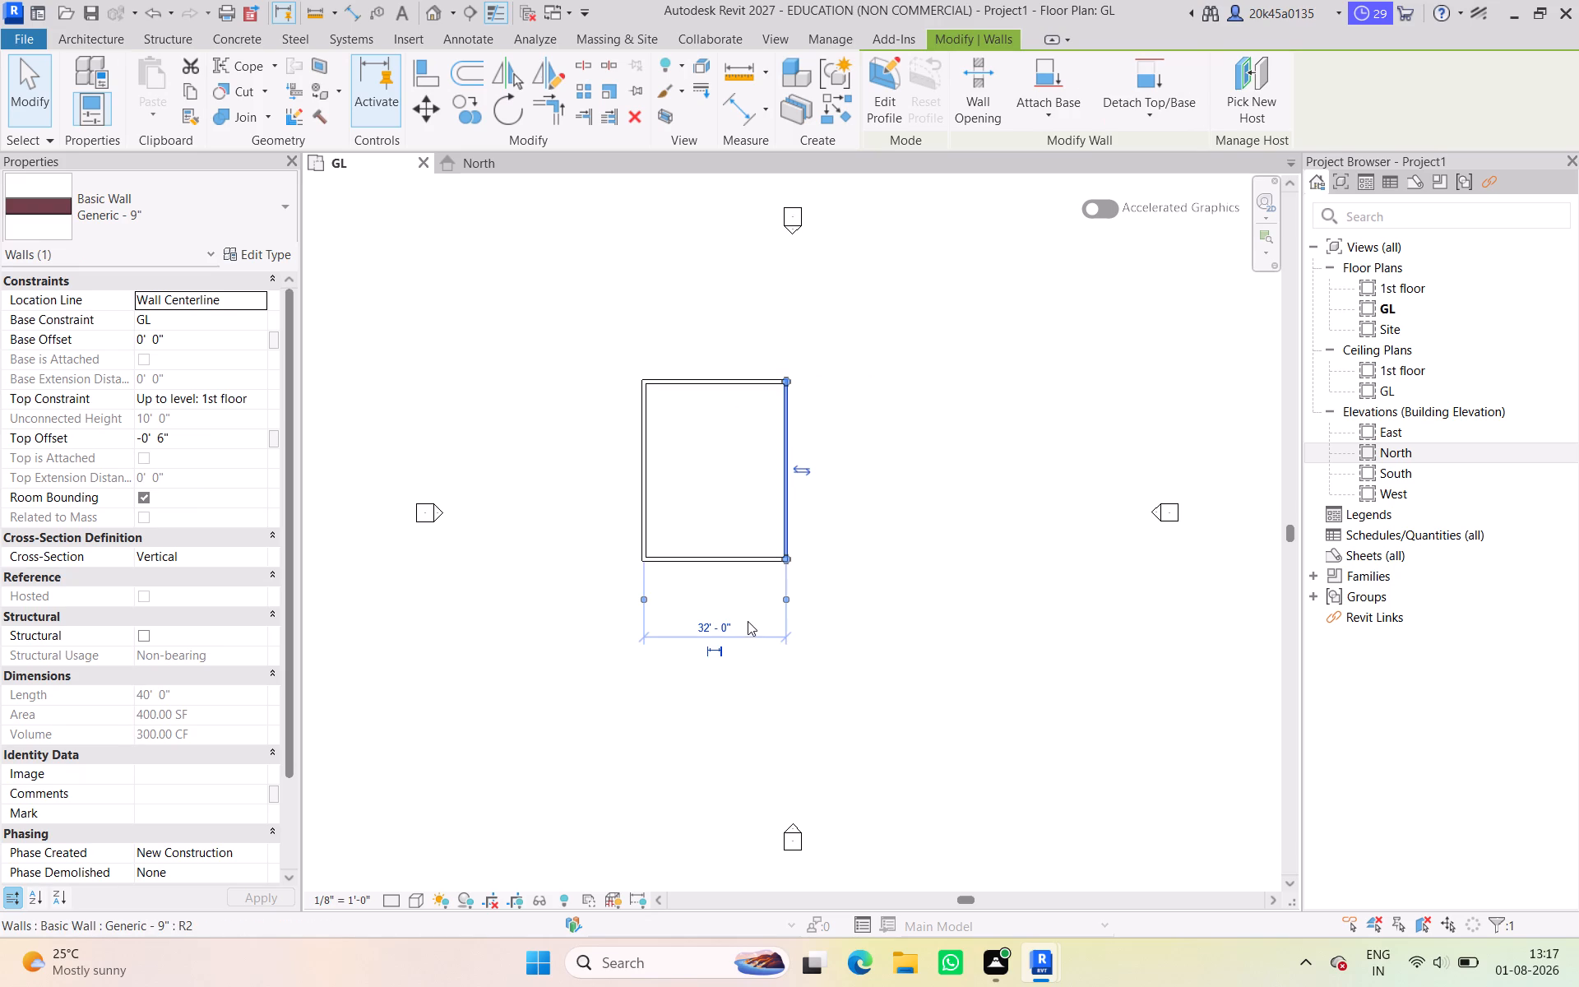
pyautogui.click(726, 624)
pyautogui.write("30'")
pyautogui.press('Return')
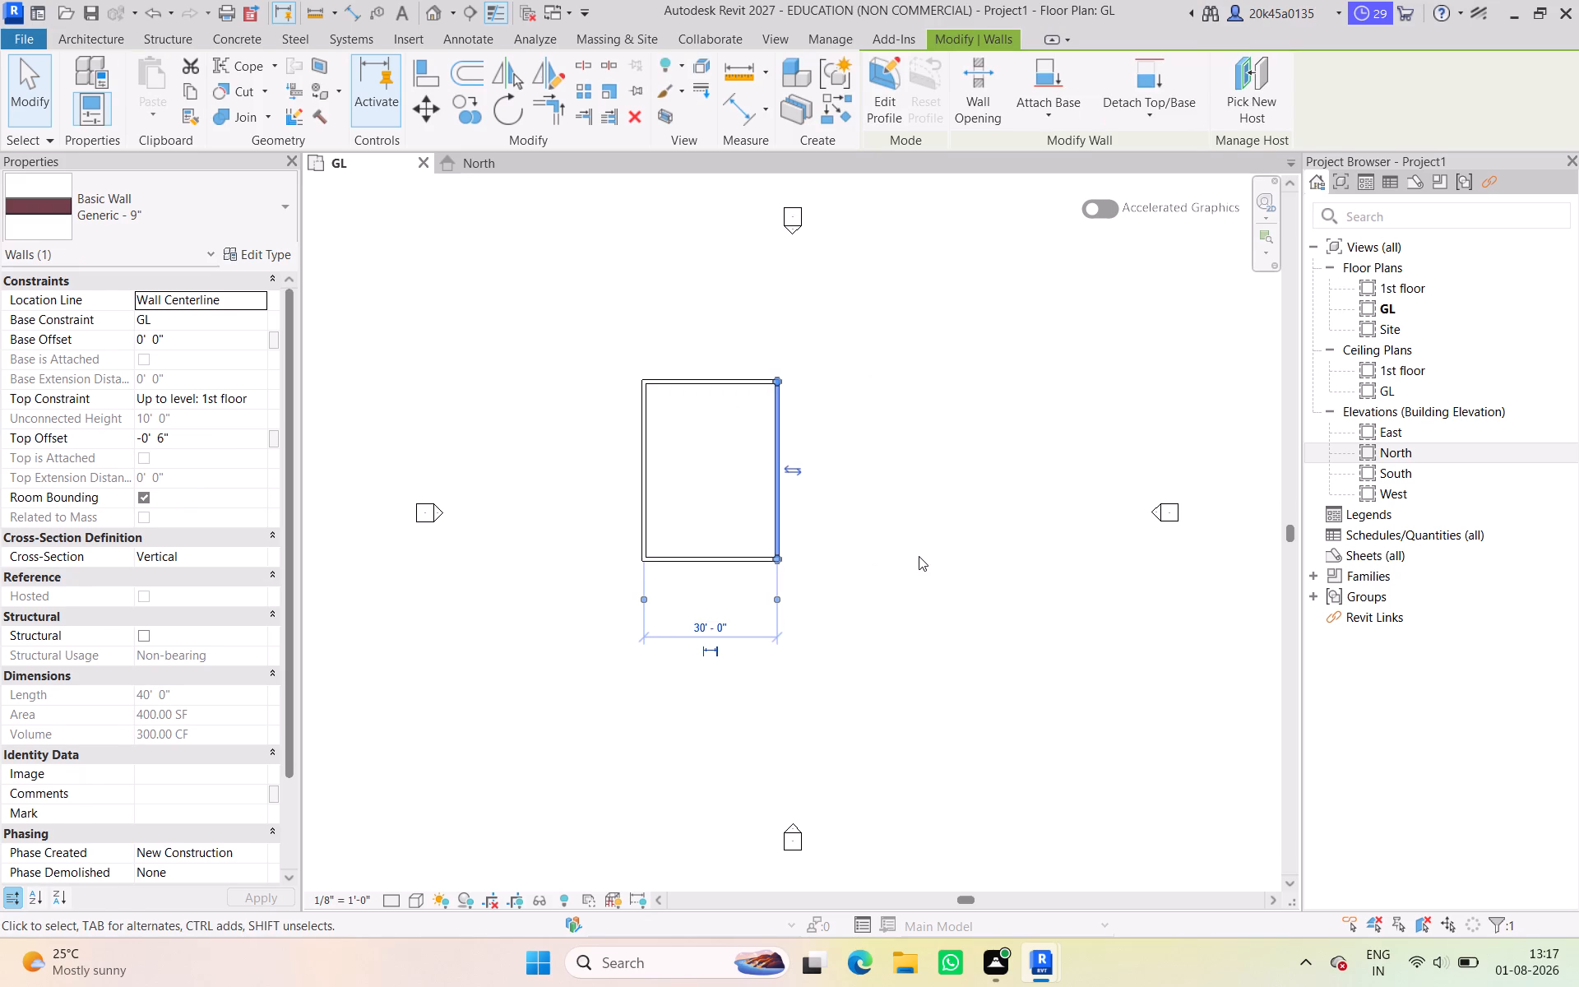
pyautogui.click(919, 556)
# Draw a partition wall from the midpoint of the north wall straight down into the room, about 12' 6" long.
pyautogui.click(93, 89)
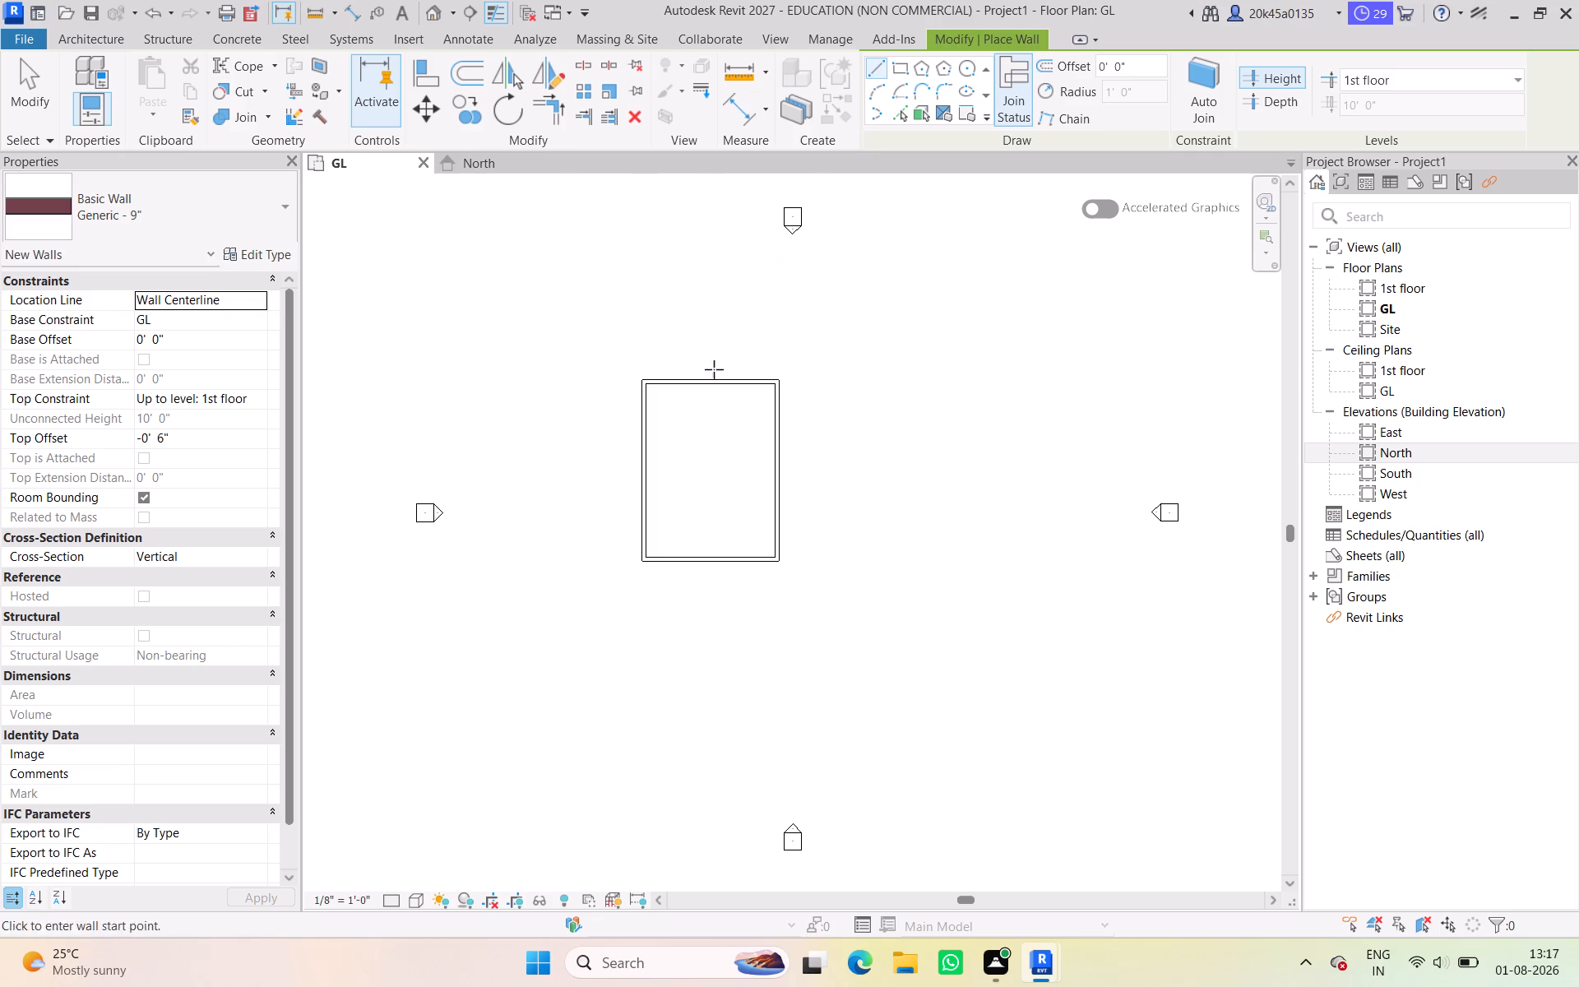
pyautogui.scroll(9, 720, 381)
pyautogui.scroll(-4, 689, 505)
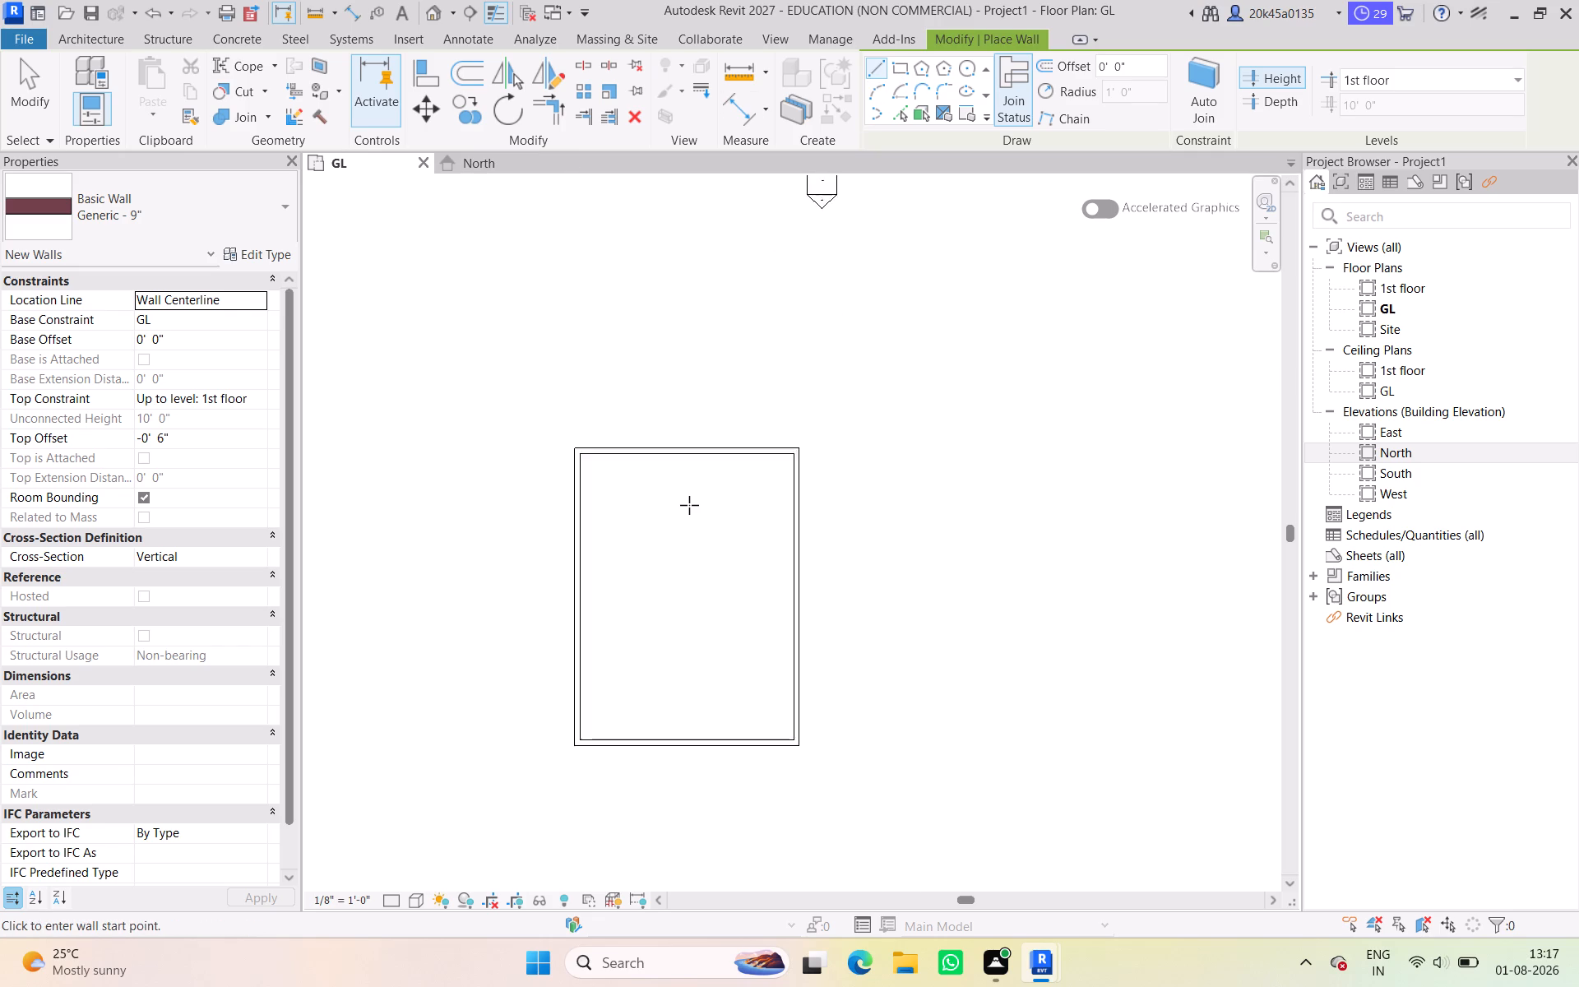
pyautogui.scroll(-3, 689, 505)
pyautogui.scroll(2, 689, 466)
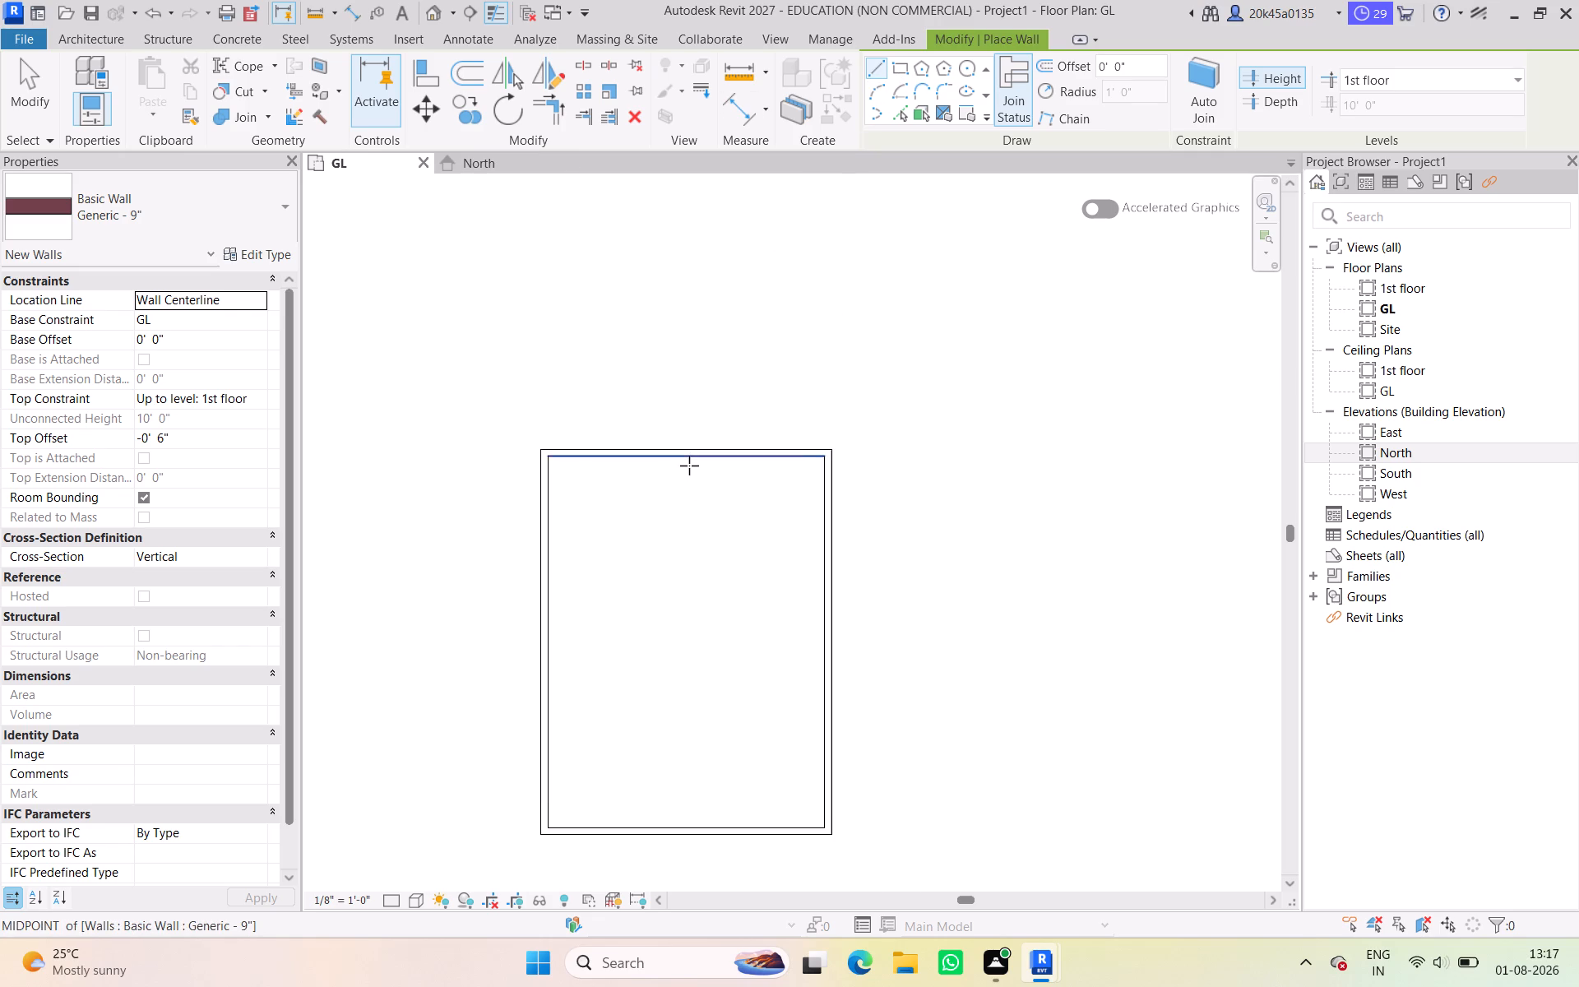
pyautogui.scroll(1, 689, 466)
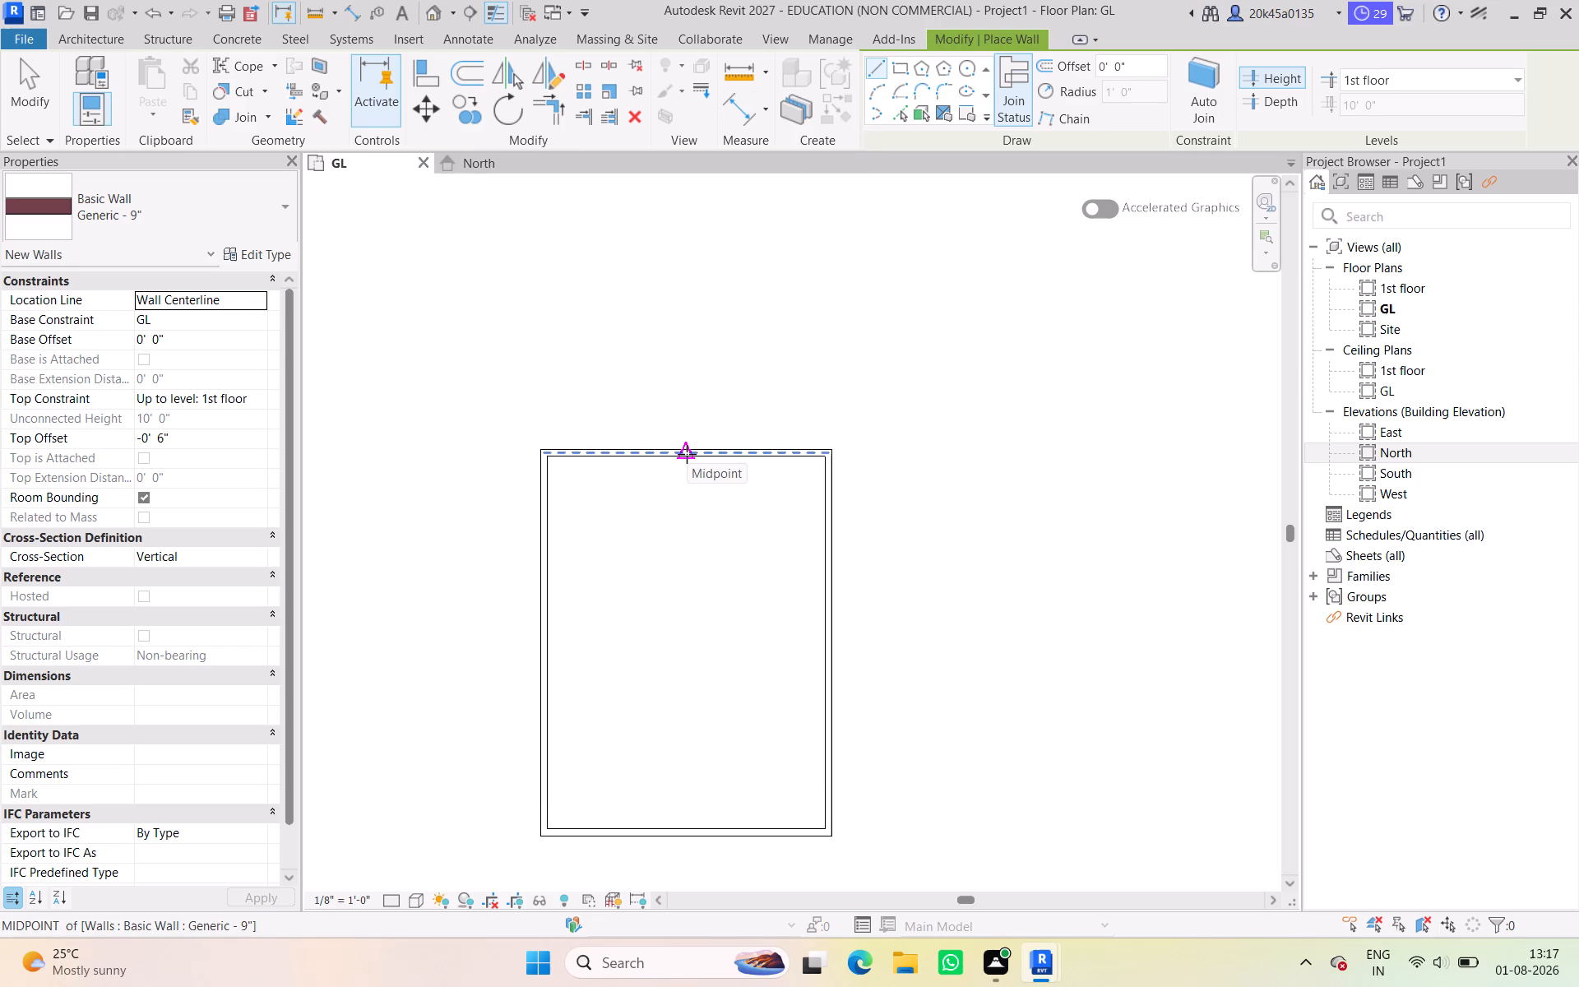
pyautogui.click(687, 454)
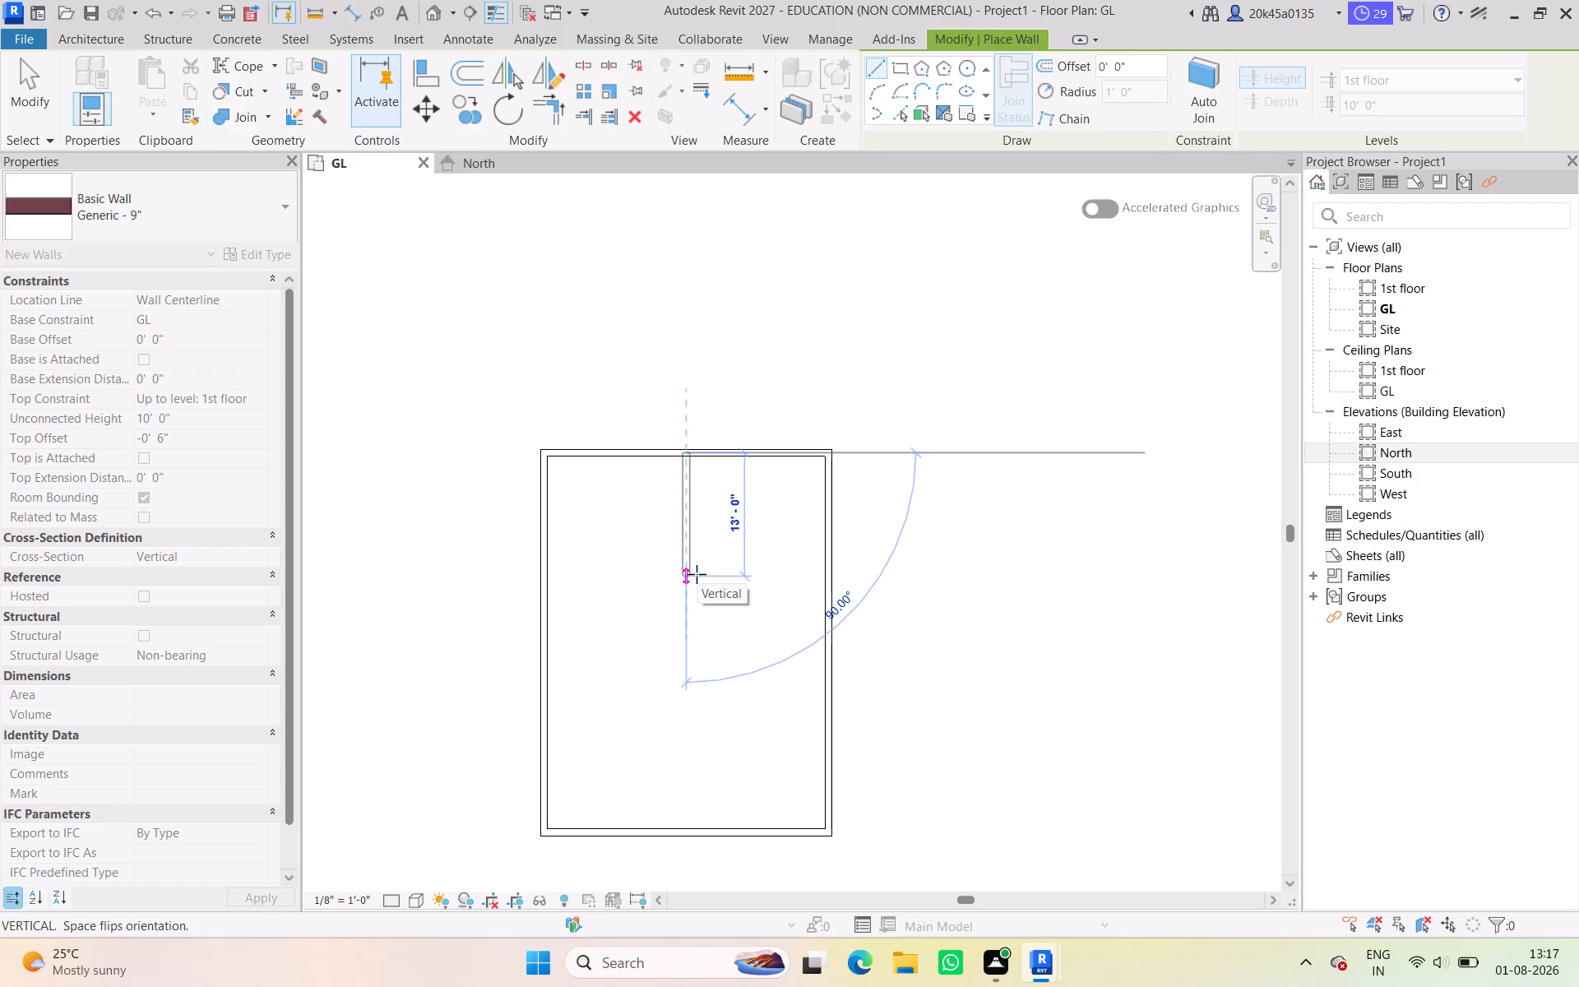
pyautogui.click(697, 569)
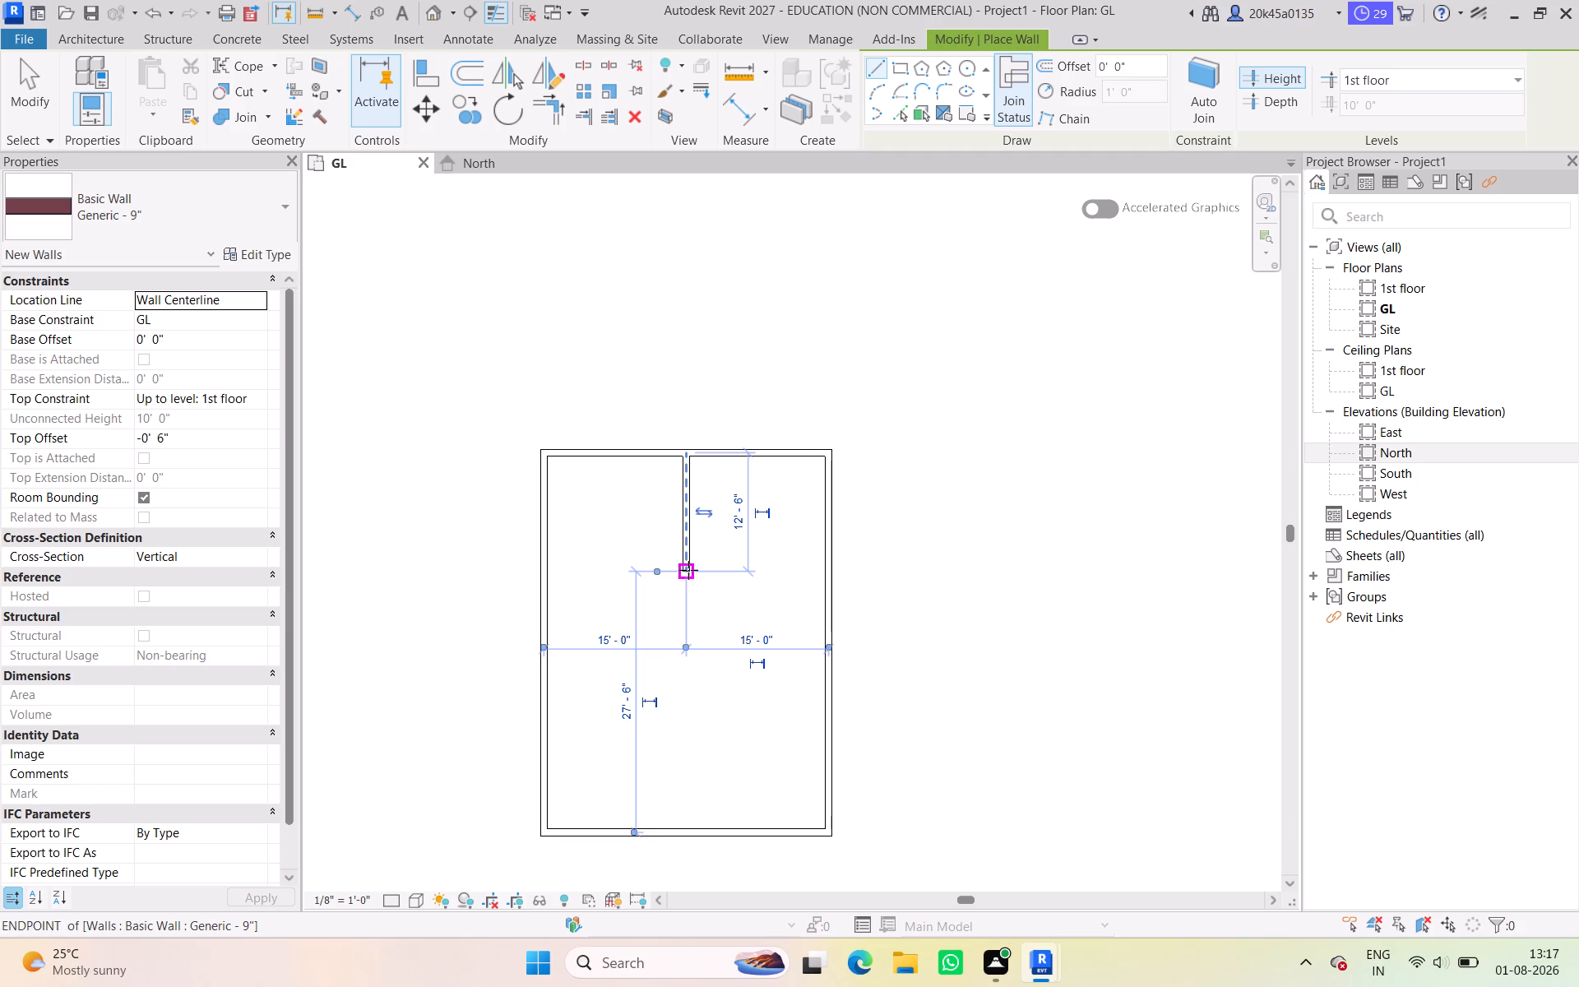
# Draw cross partition walls from the central partition's lower end to the east wall and from the west wall back to it.
pyautogui.click(688, 570)
pyautogui.click(825, 572)
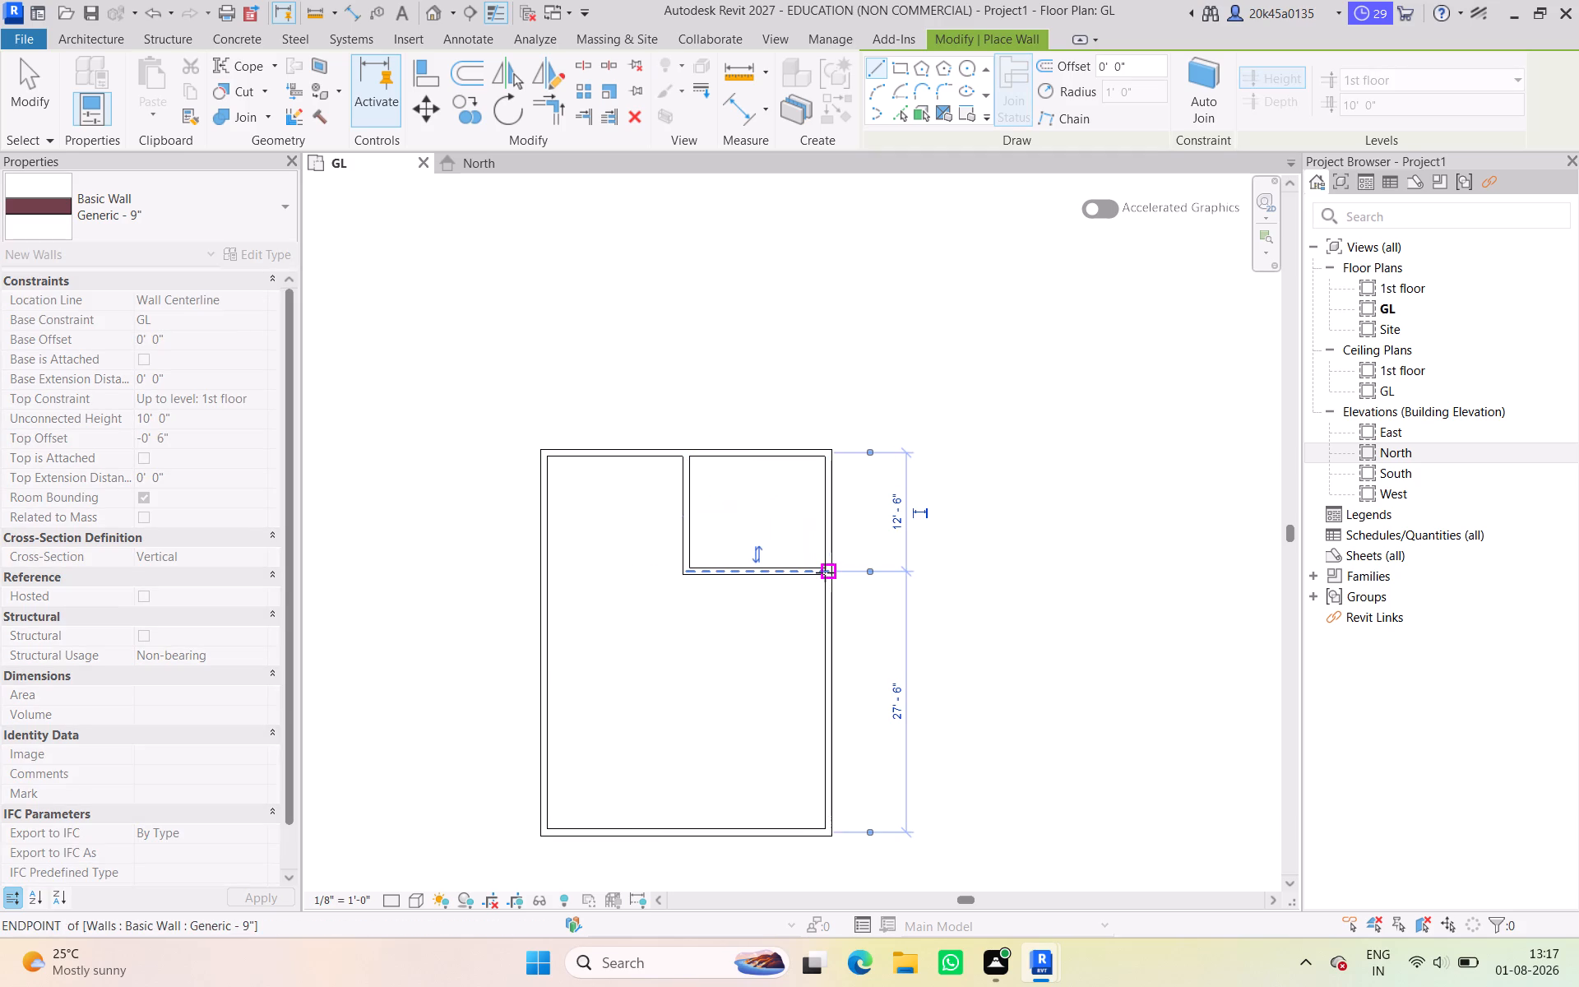
pyautogui.click(547, 568)
pyautogui.click(684, 570)
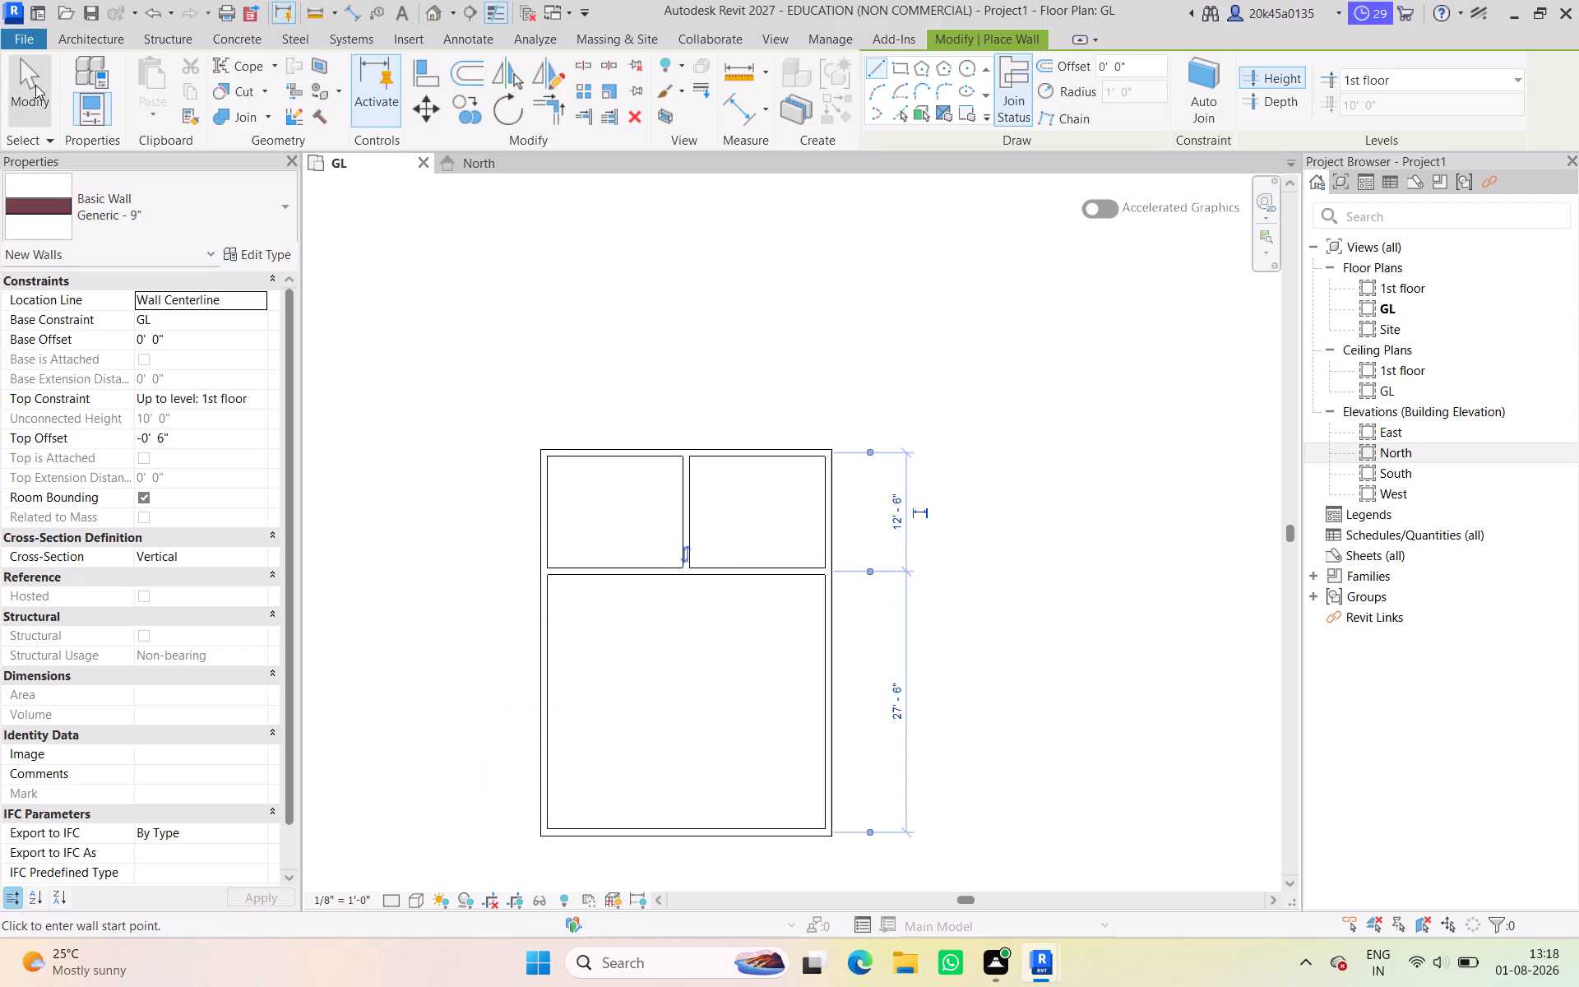
# Set the cross partition's distance from the north wall to 15' 6".
pyautogui.click(896, 514)
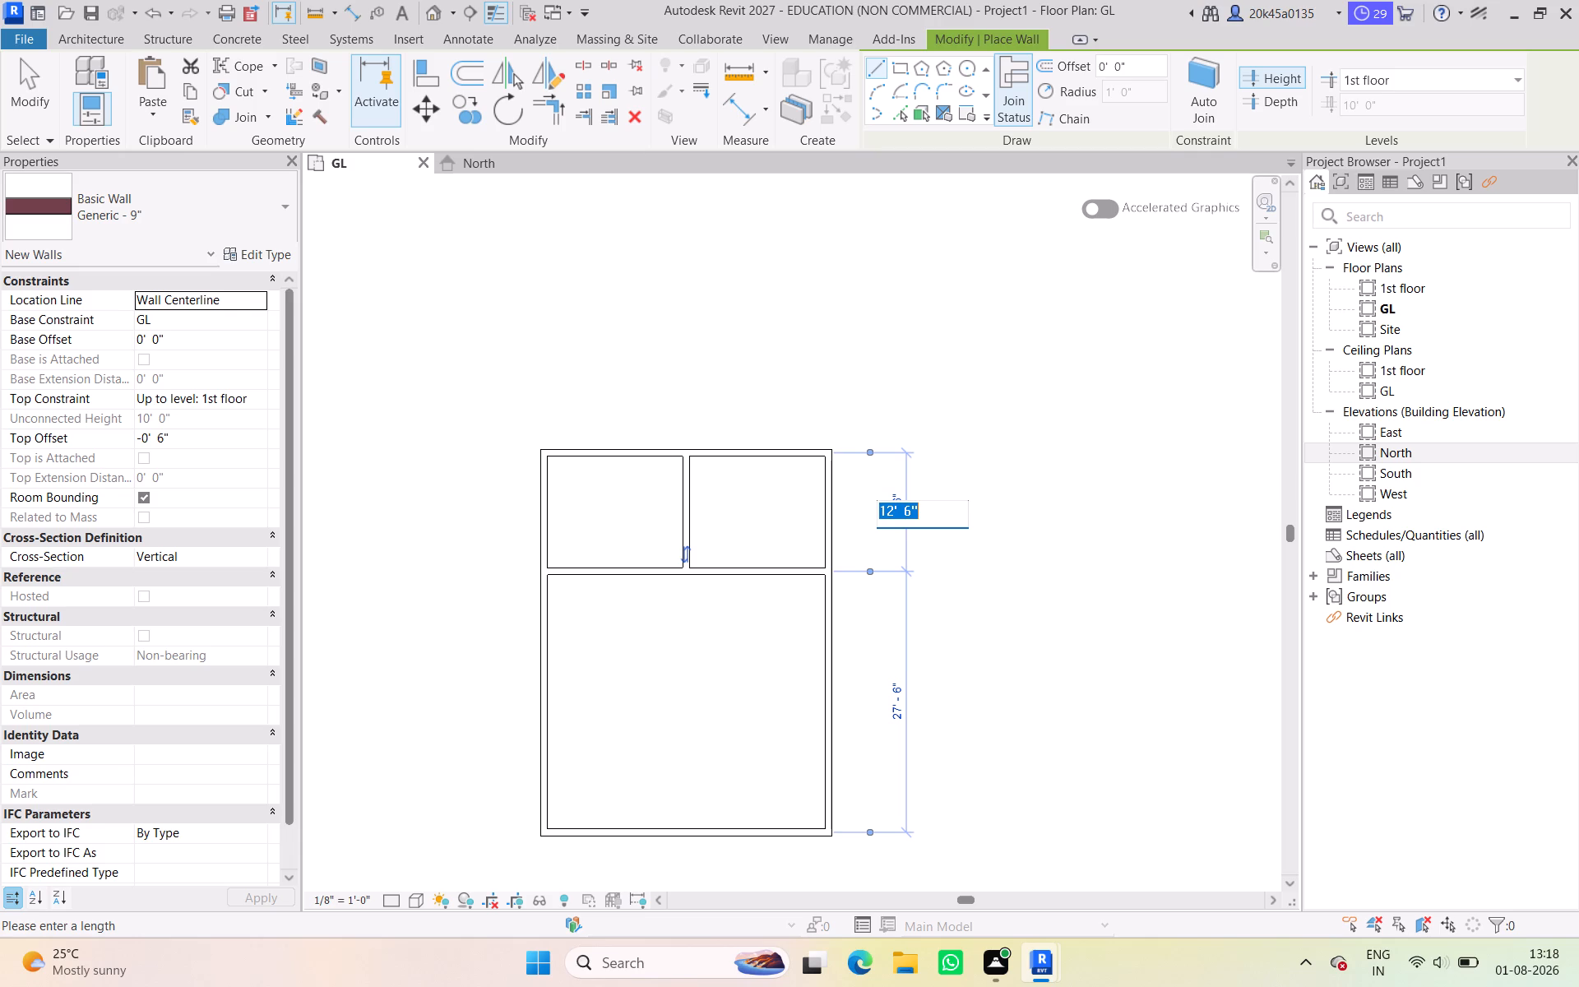
pyautogui.write('15\'6"')
pyautogui.press('Return')
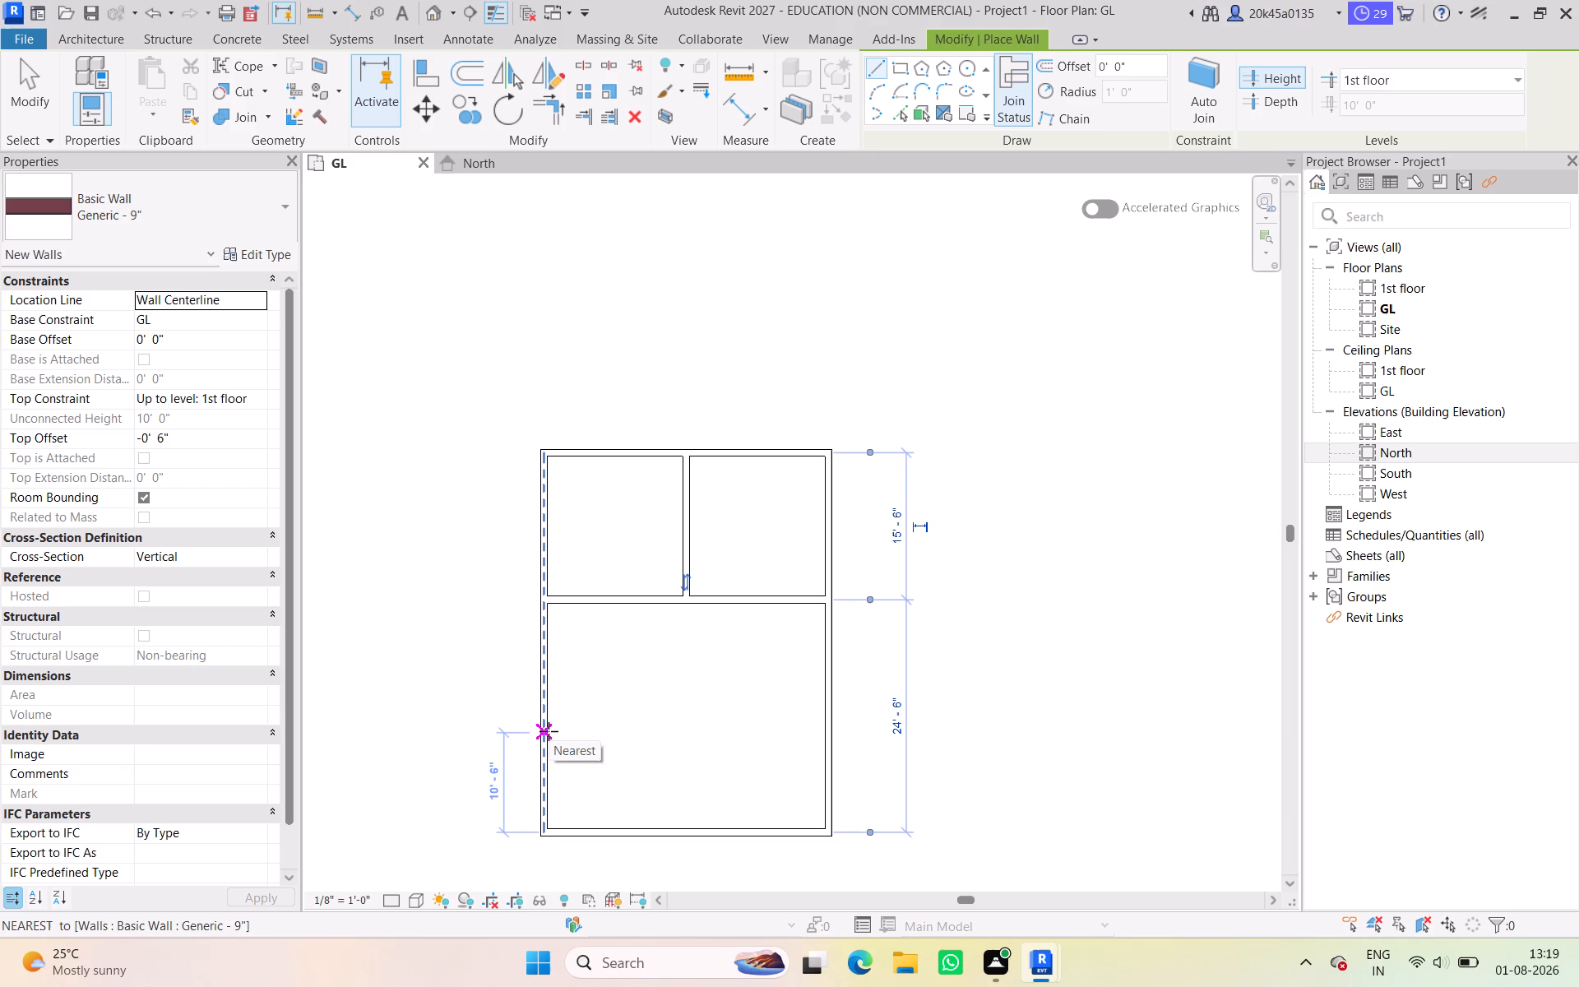
# Enclose a room in the plan's south-west corner with walls about 12' wide and 10' 6" deep.
pyautogui.click(549, 731)
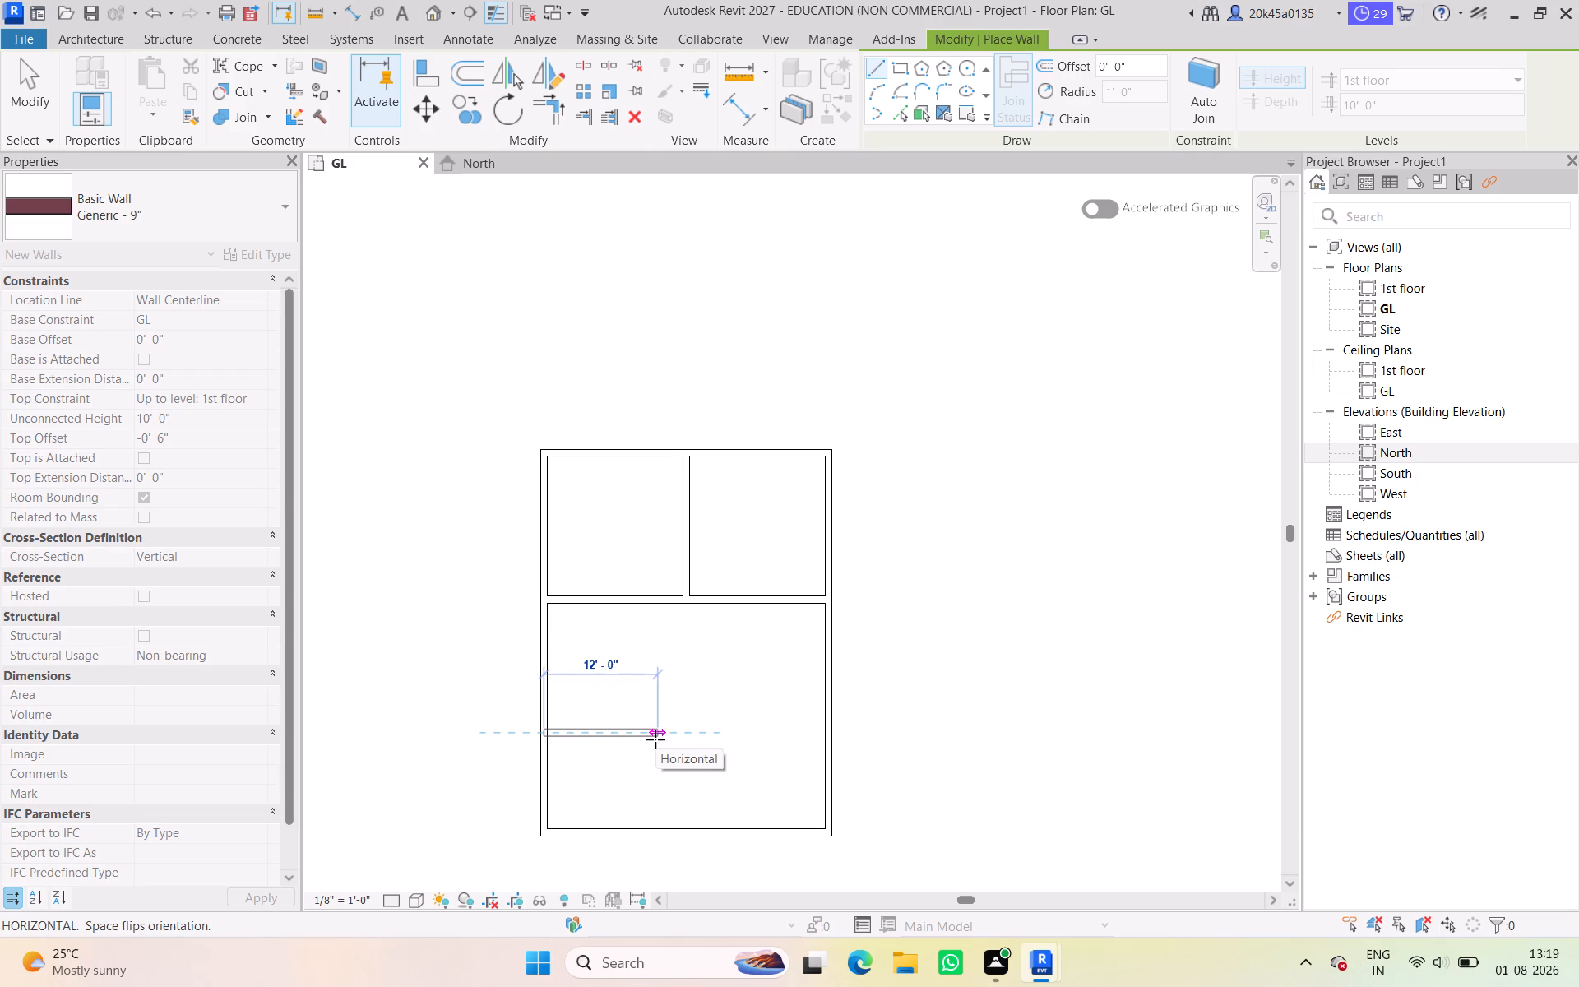
pyautogui.click(655, 739)
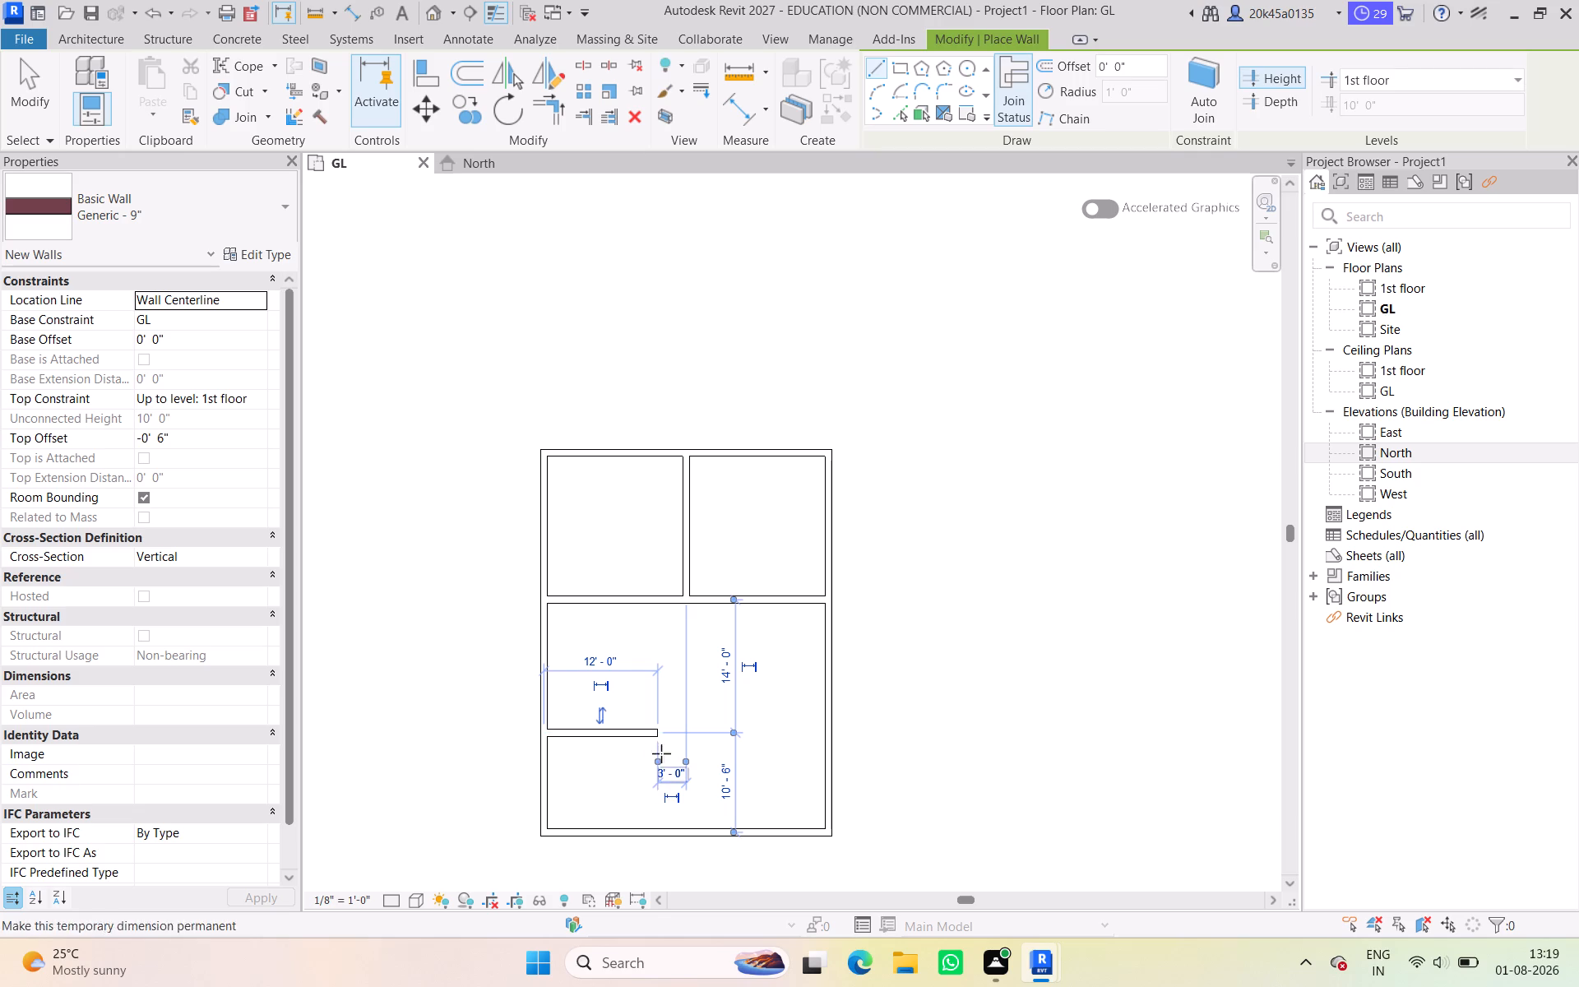
pyautogui.moveTo(660, 734); pyautogui.dragTo(660, 827)
pyautogui.click(660, 827)
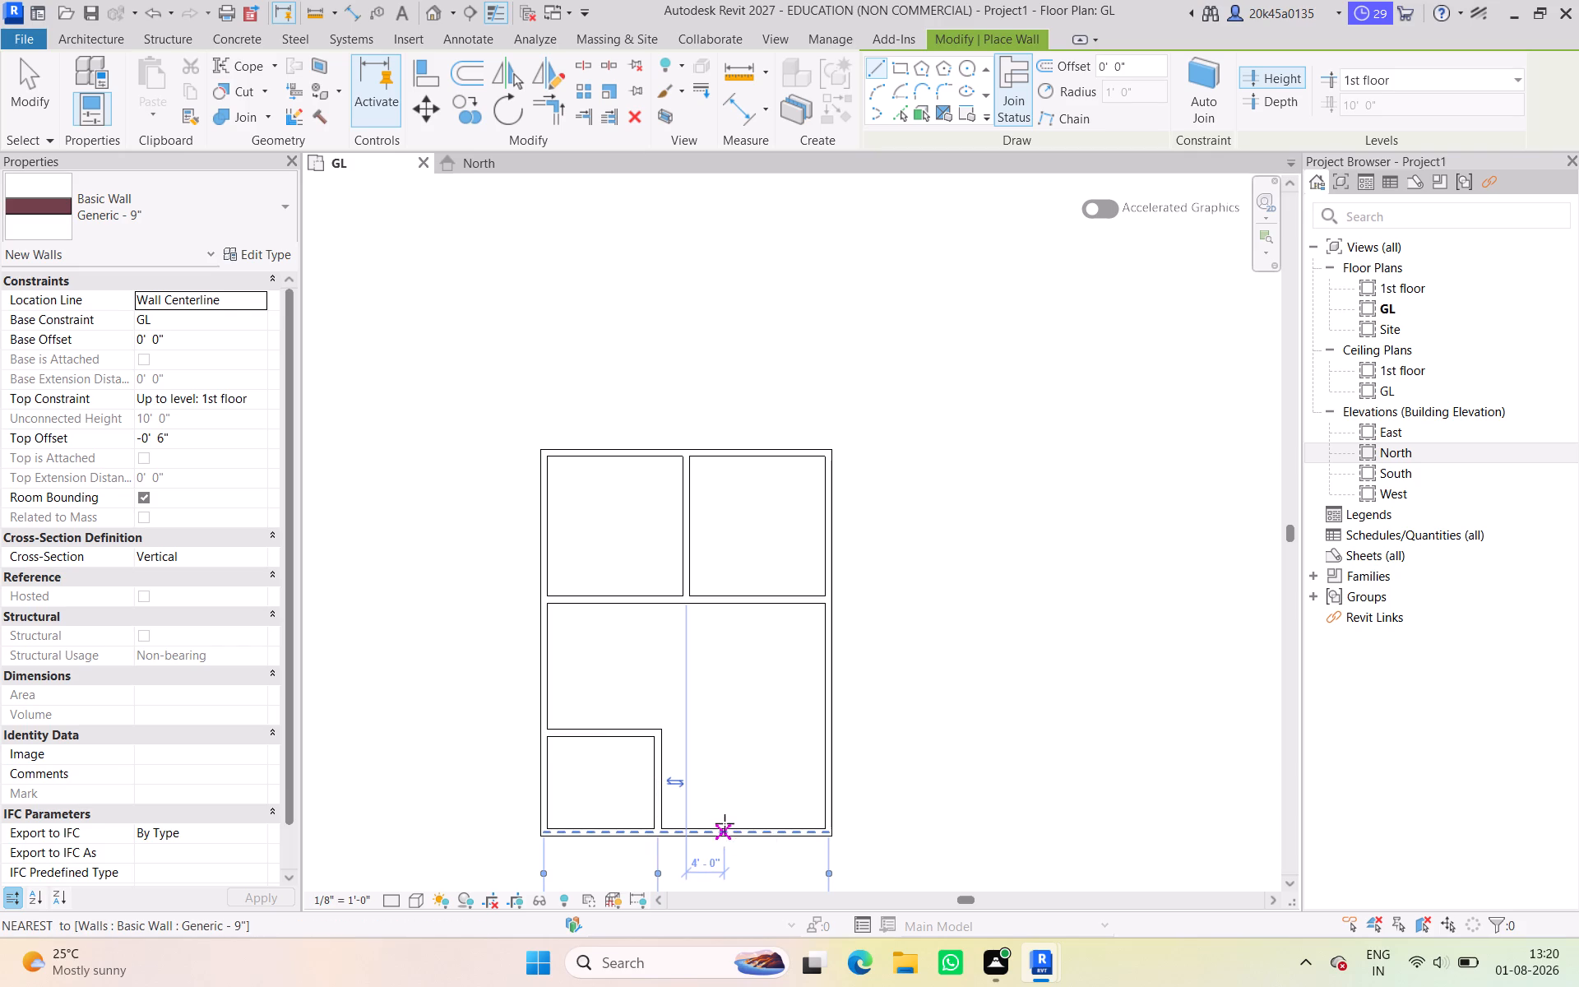
pyautogui.scroll(-3, 729, 822)
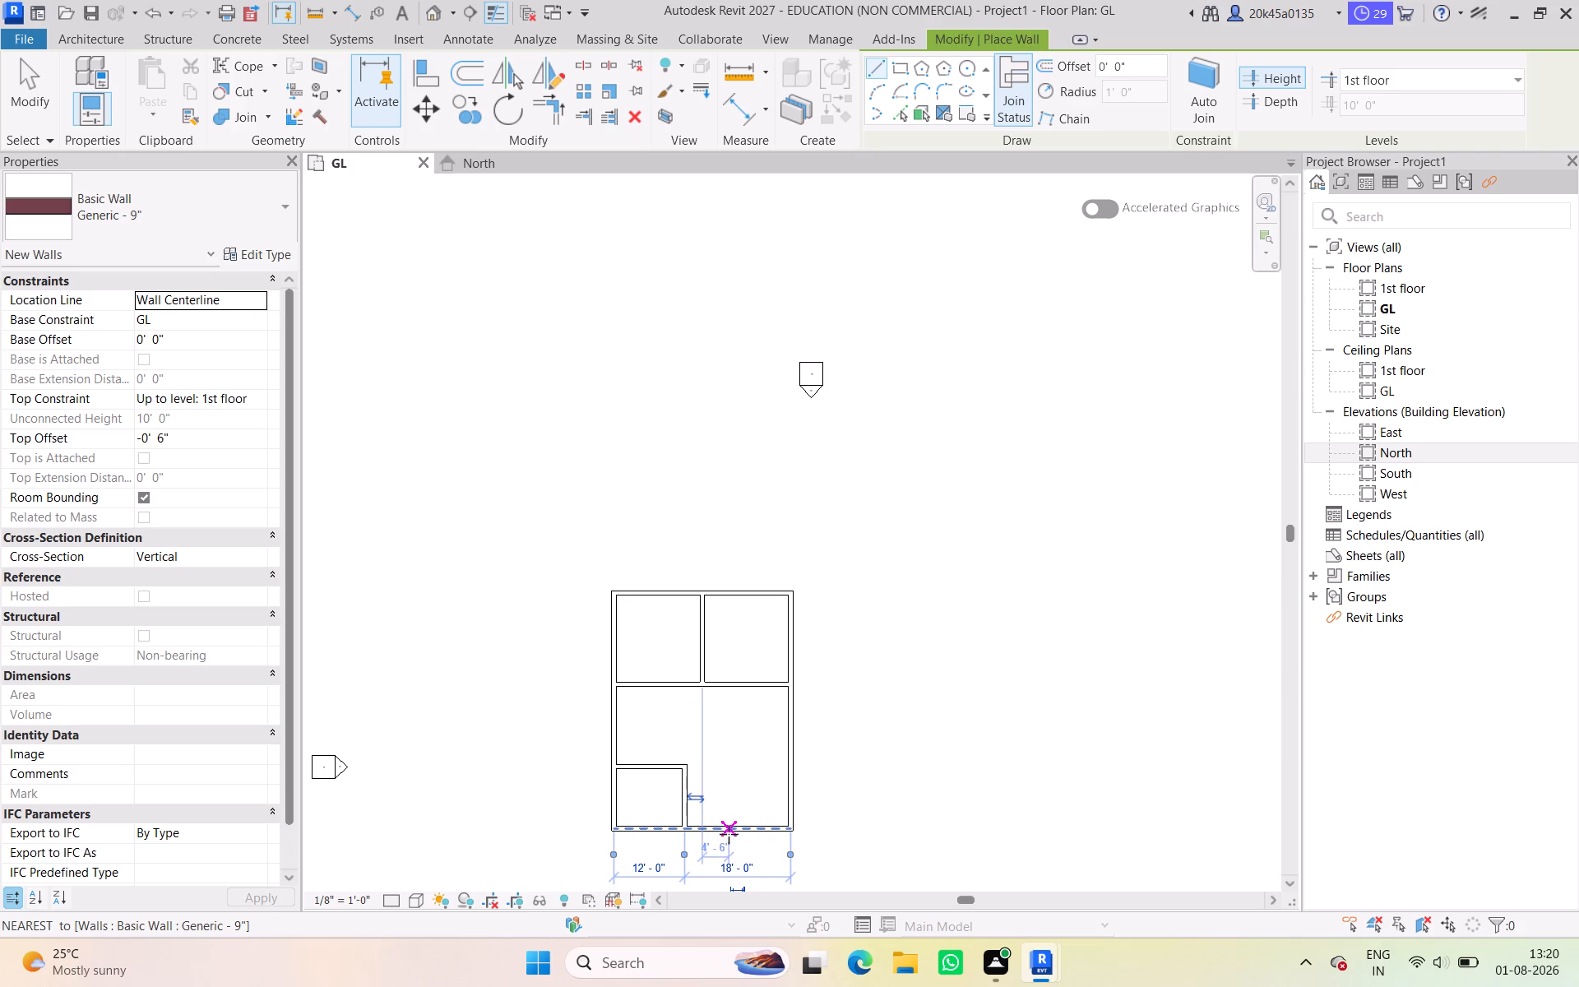
pyautogui.press('Escape')
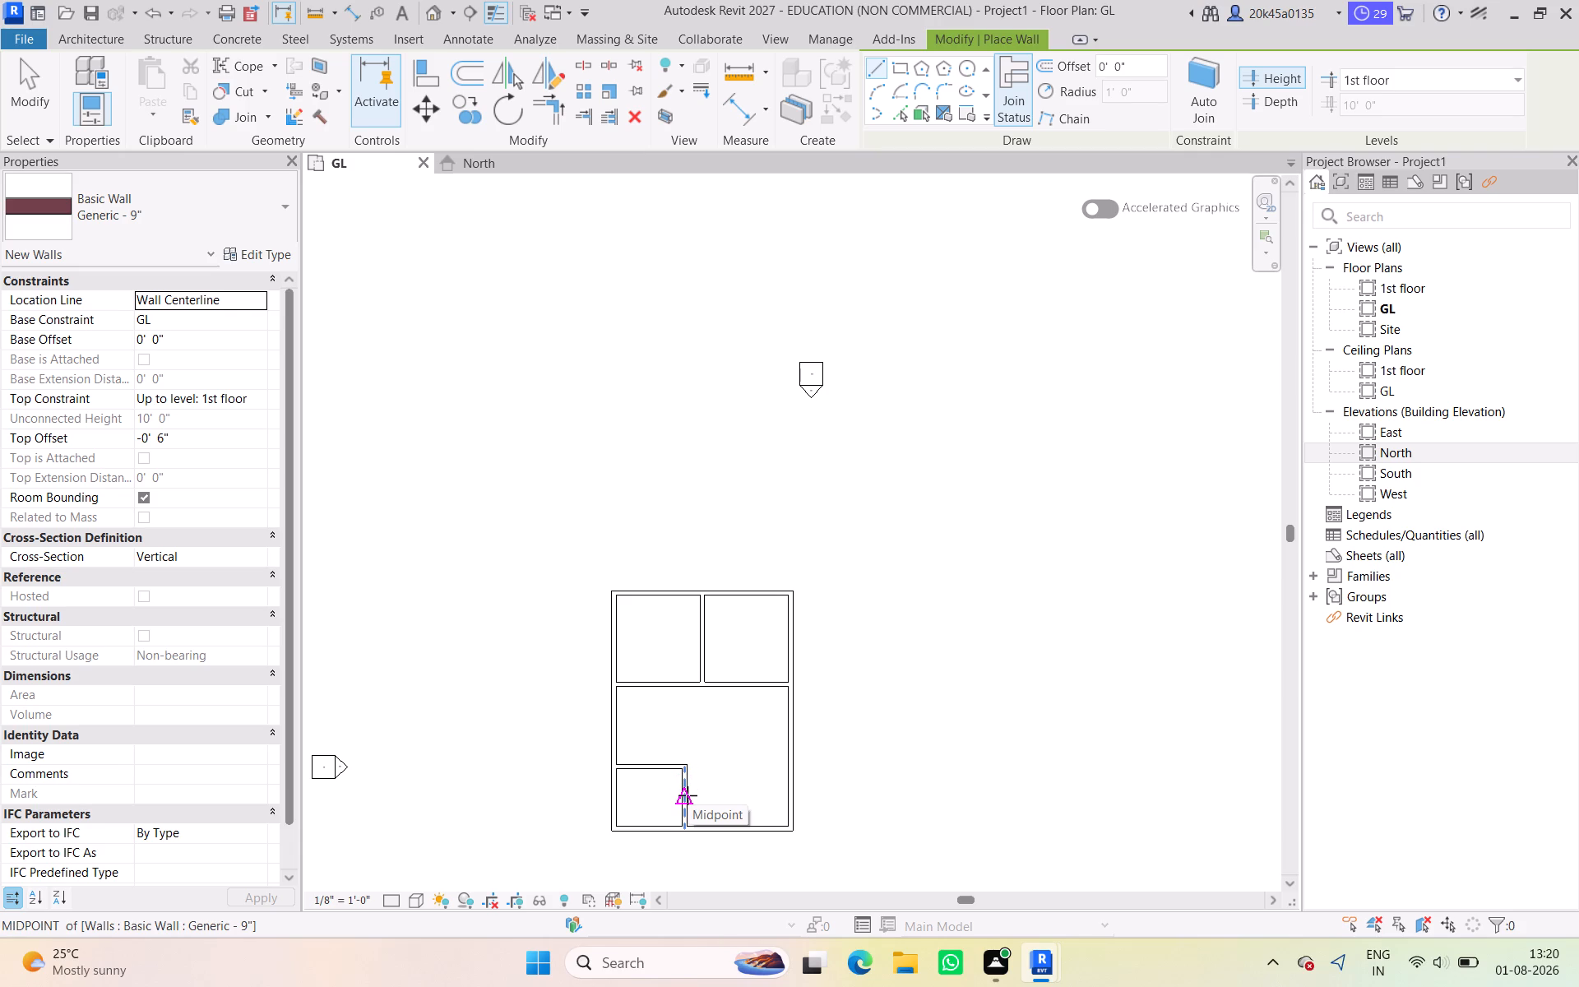
# Enclose a small room of about 6' by 6' against the south-west room's east side and the south wall.
pyautogui.scroll(9, 688, 795)
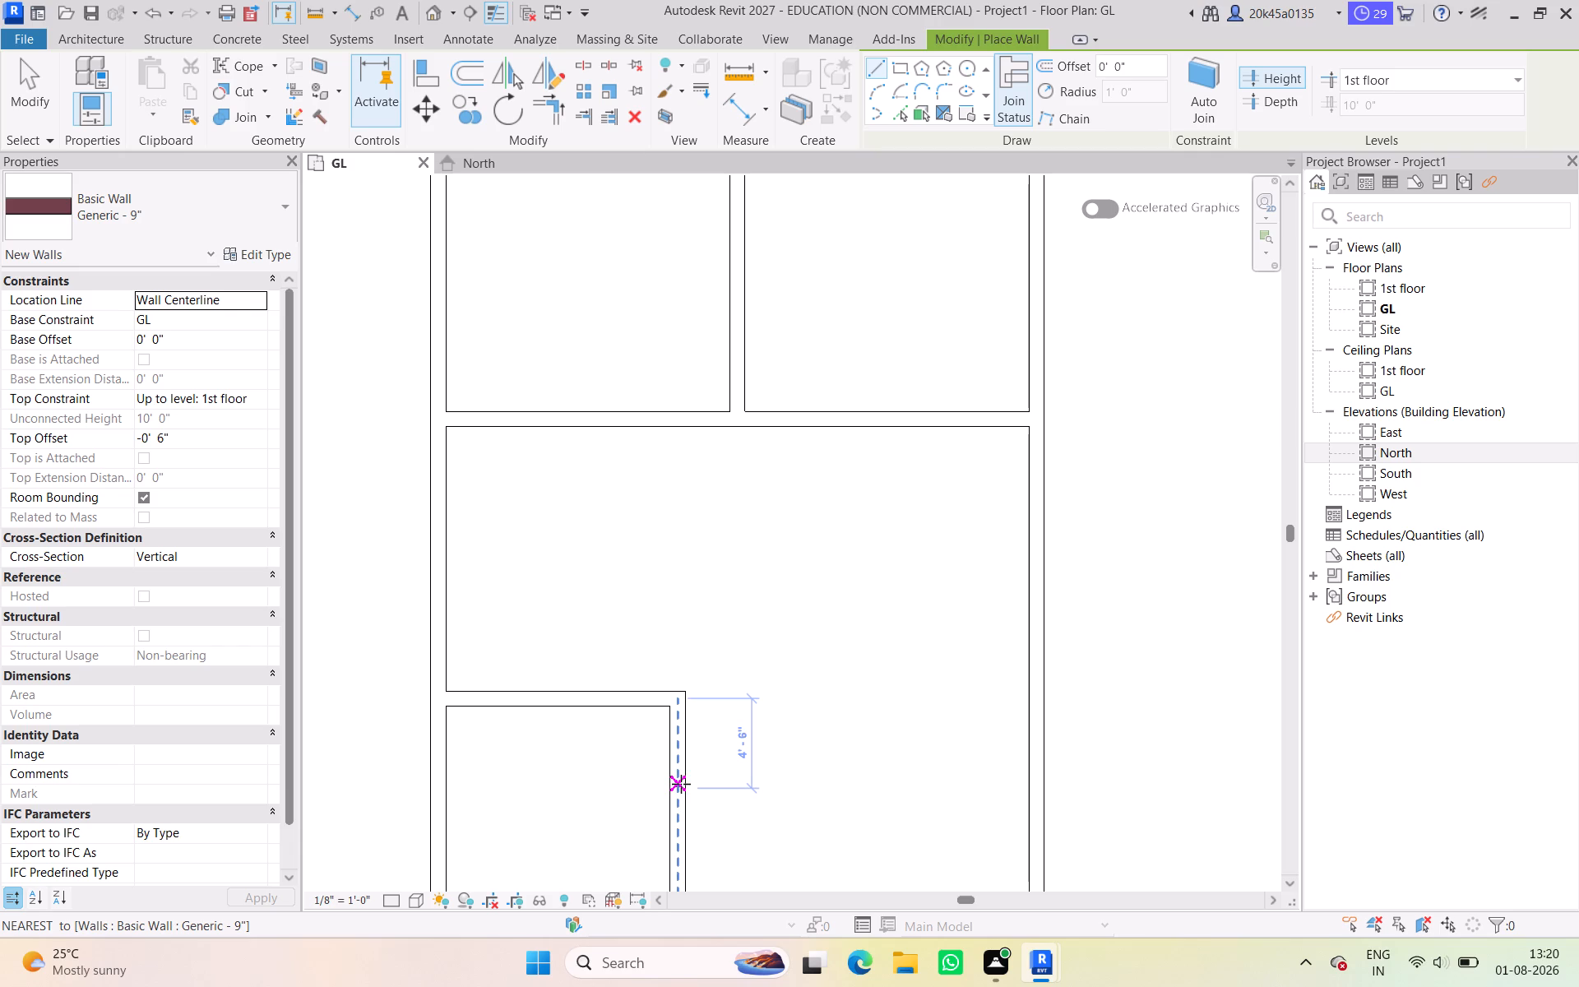
pyautogui.click(681, 785)
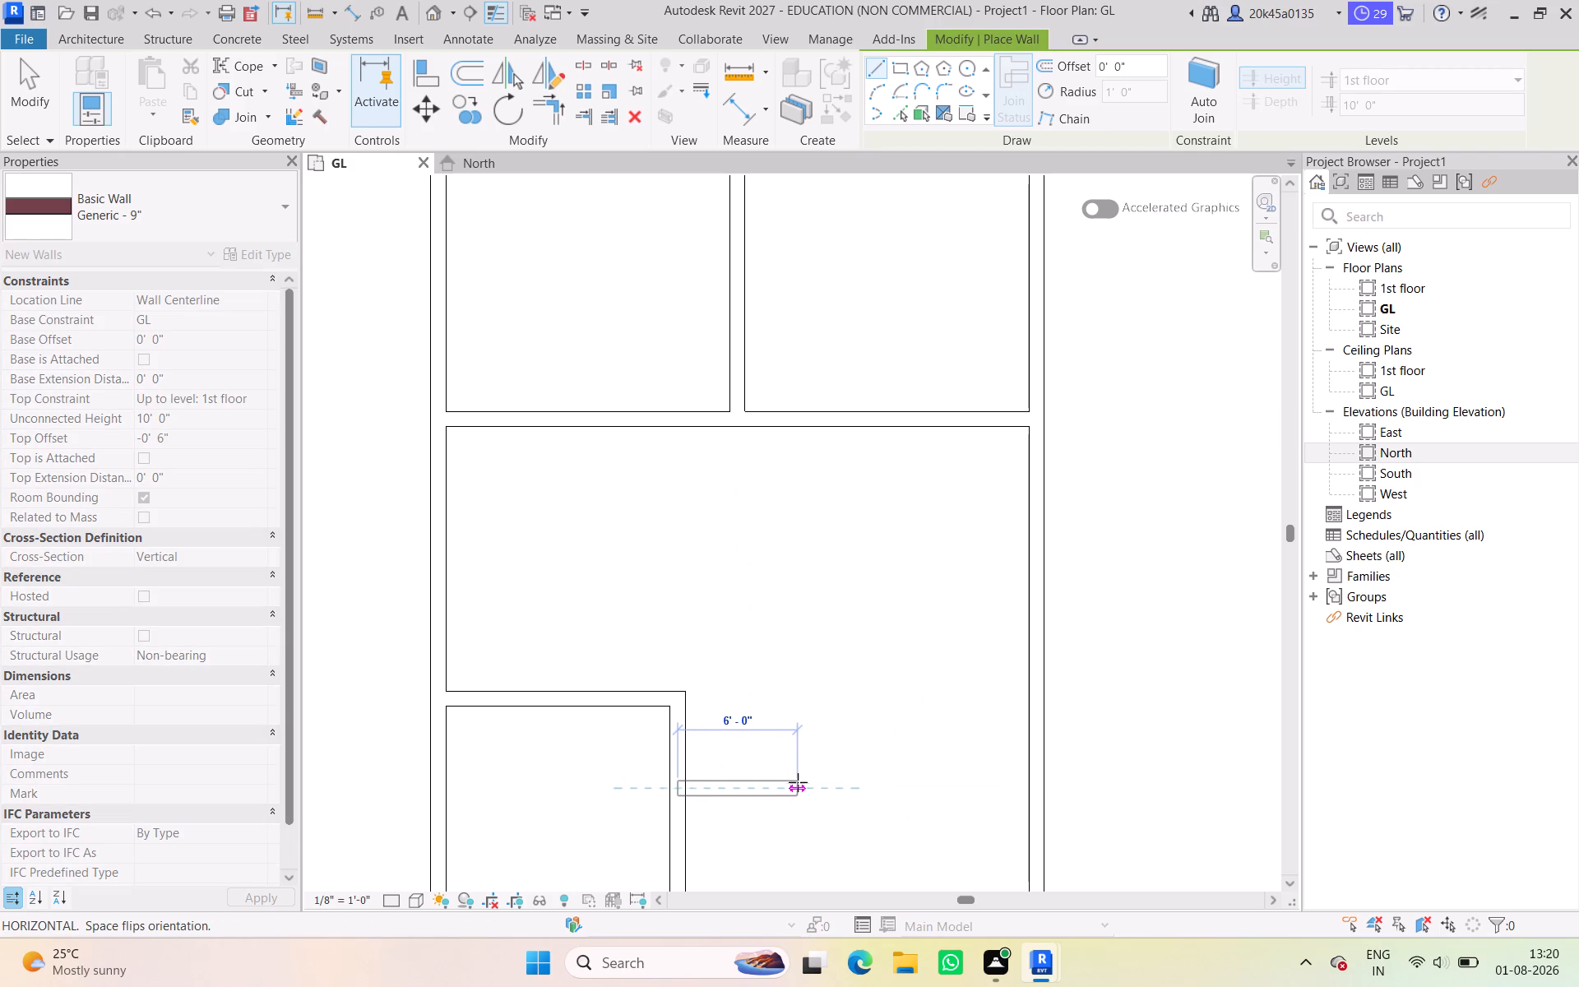
pyautogui.scroll(-4, 803, 782)
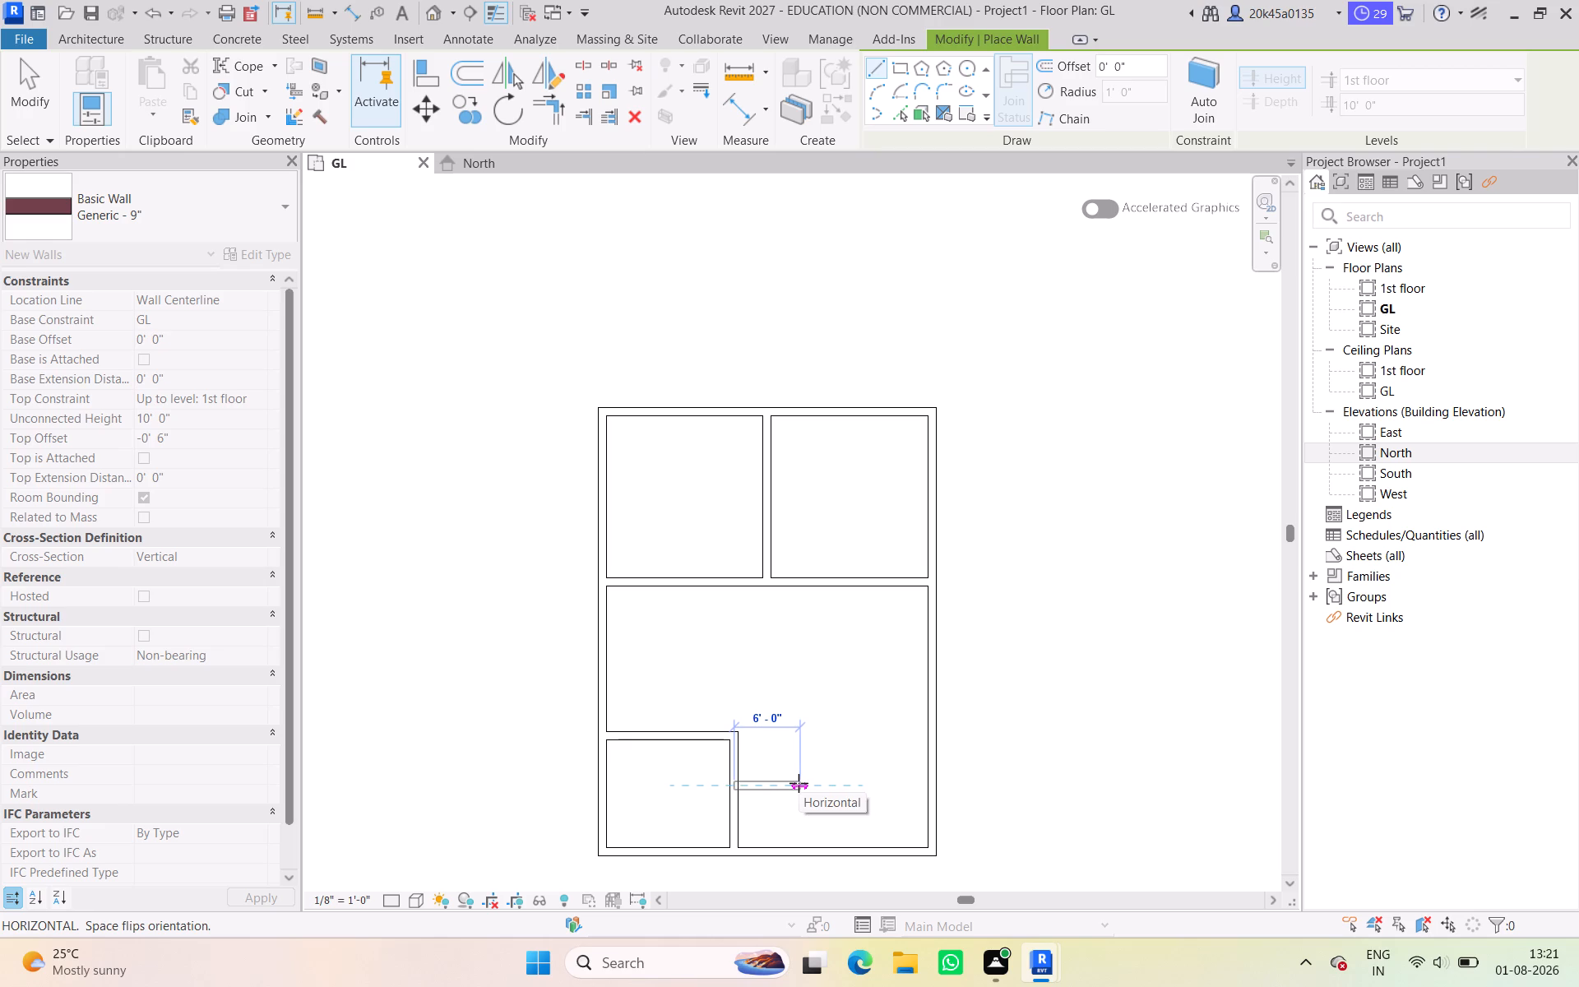
pyautogui.click(799, 783)
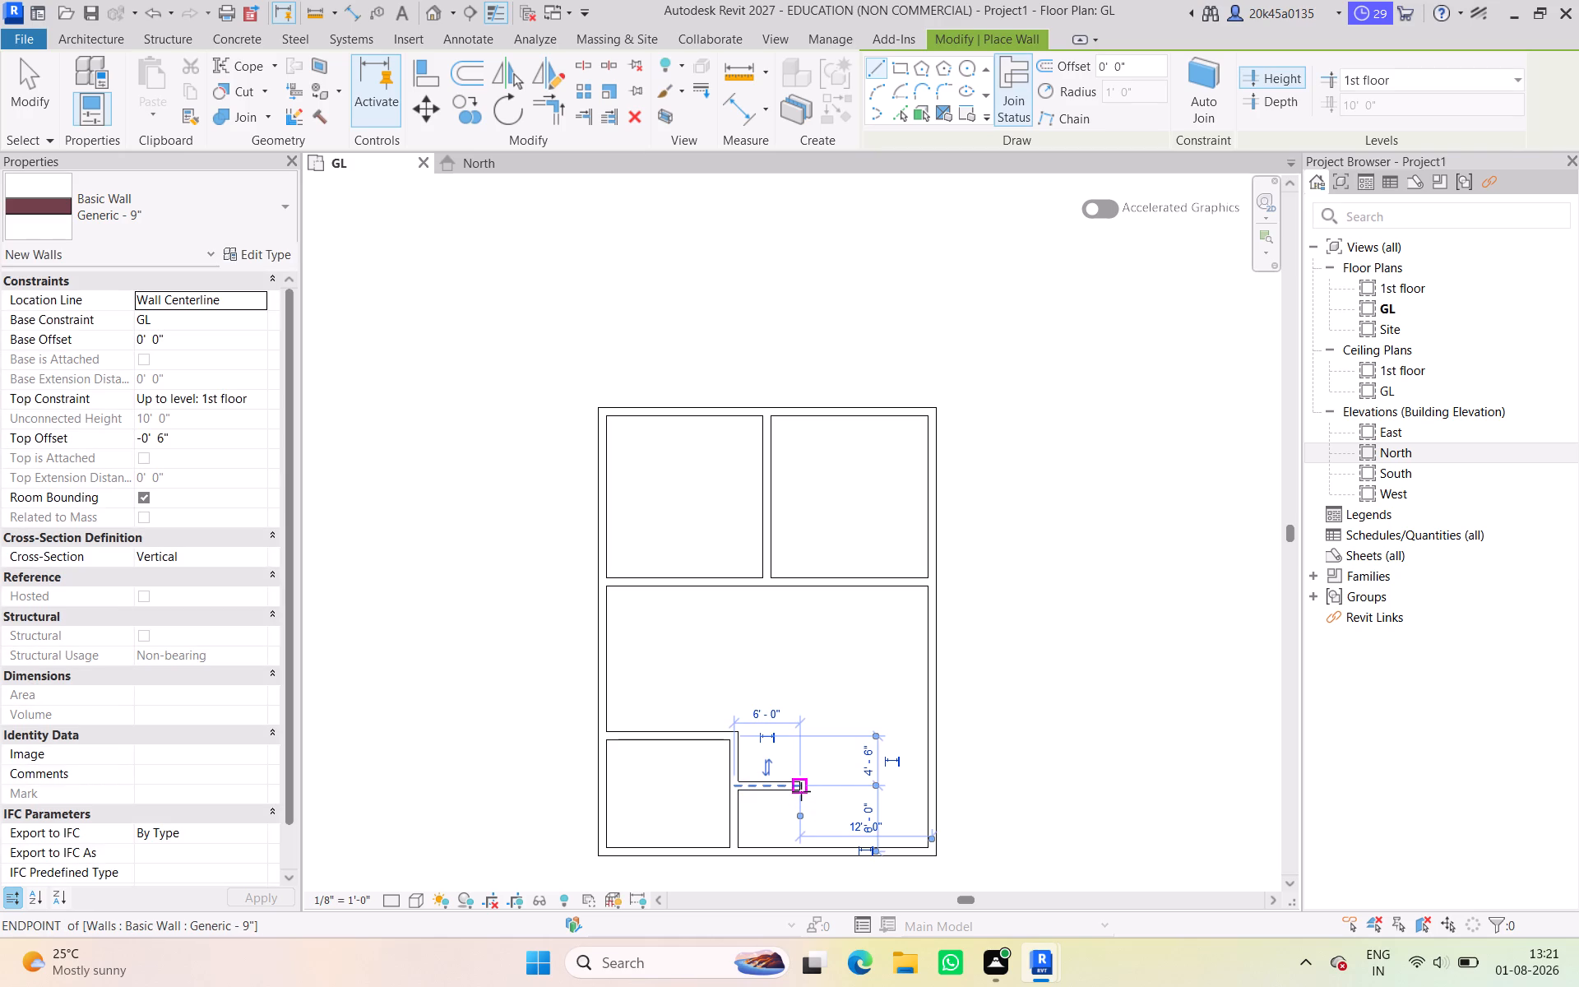
pyautogui.moveTo(801, 791); pyautogui.dragTo(802, 853)
pyautogui.click(802, 853)
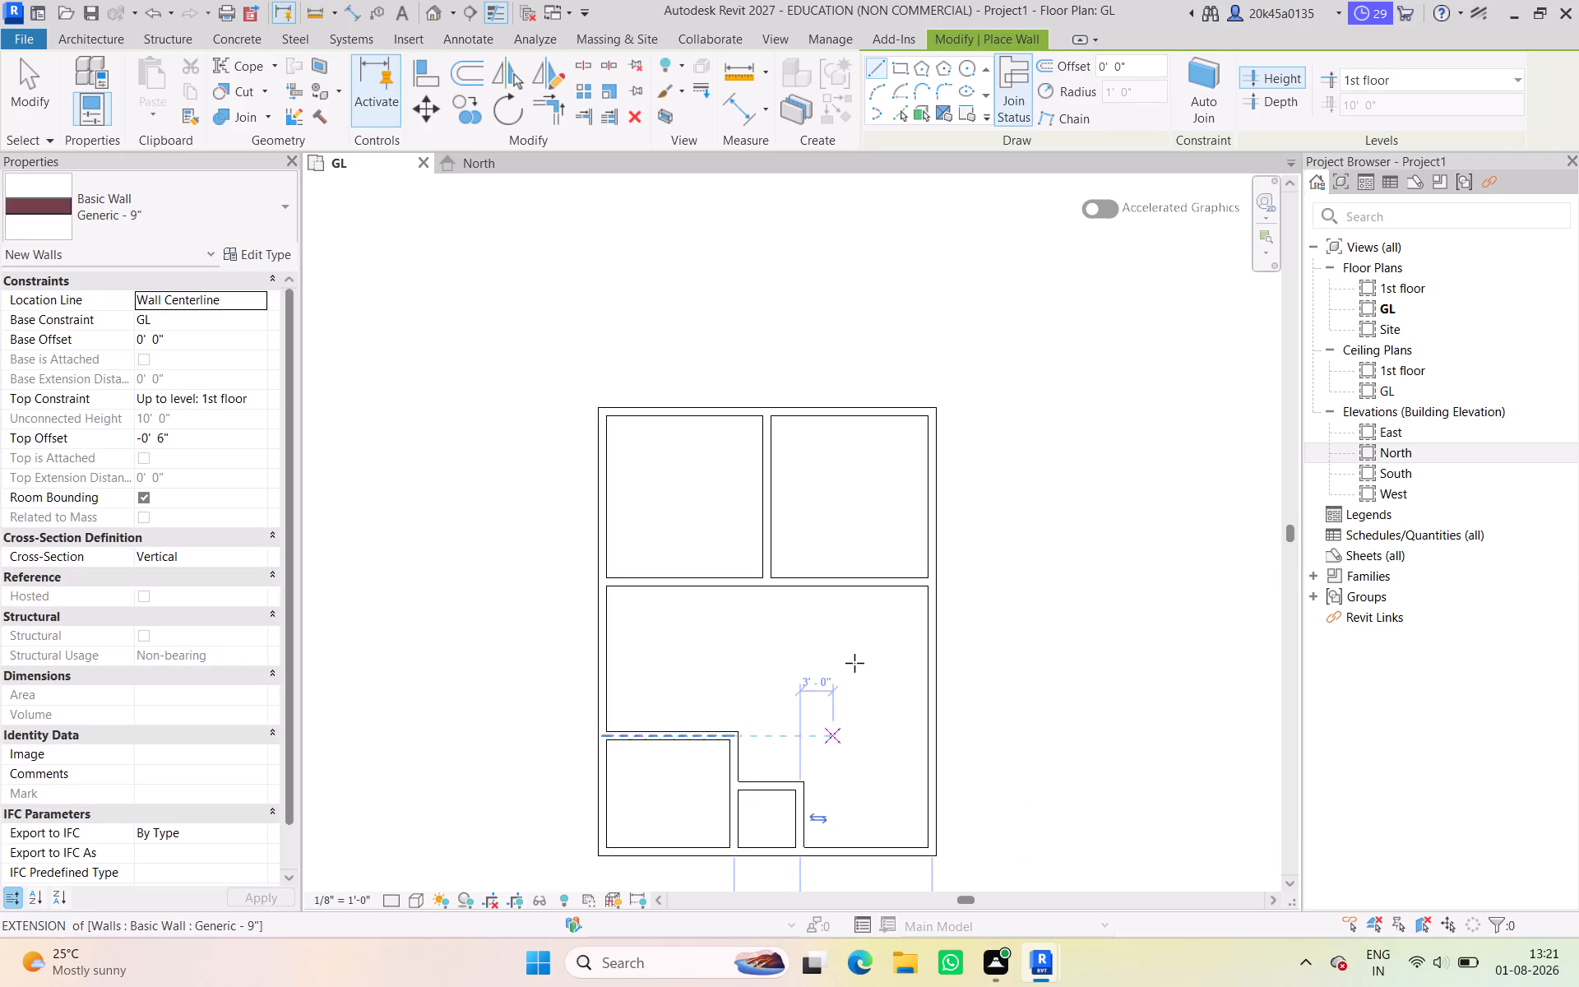
pyautogui.scroll(-4, 986, 704)
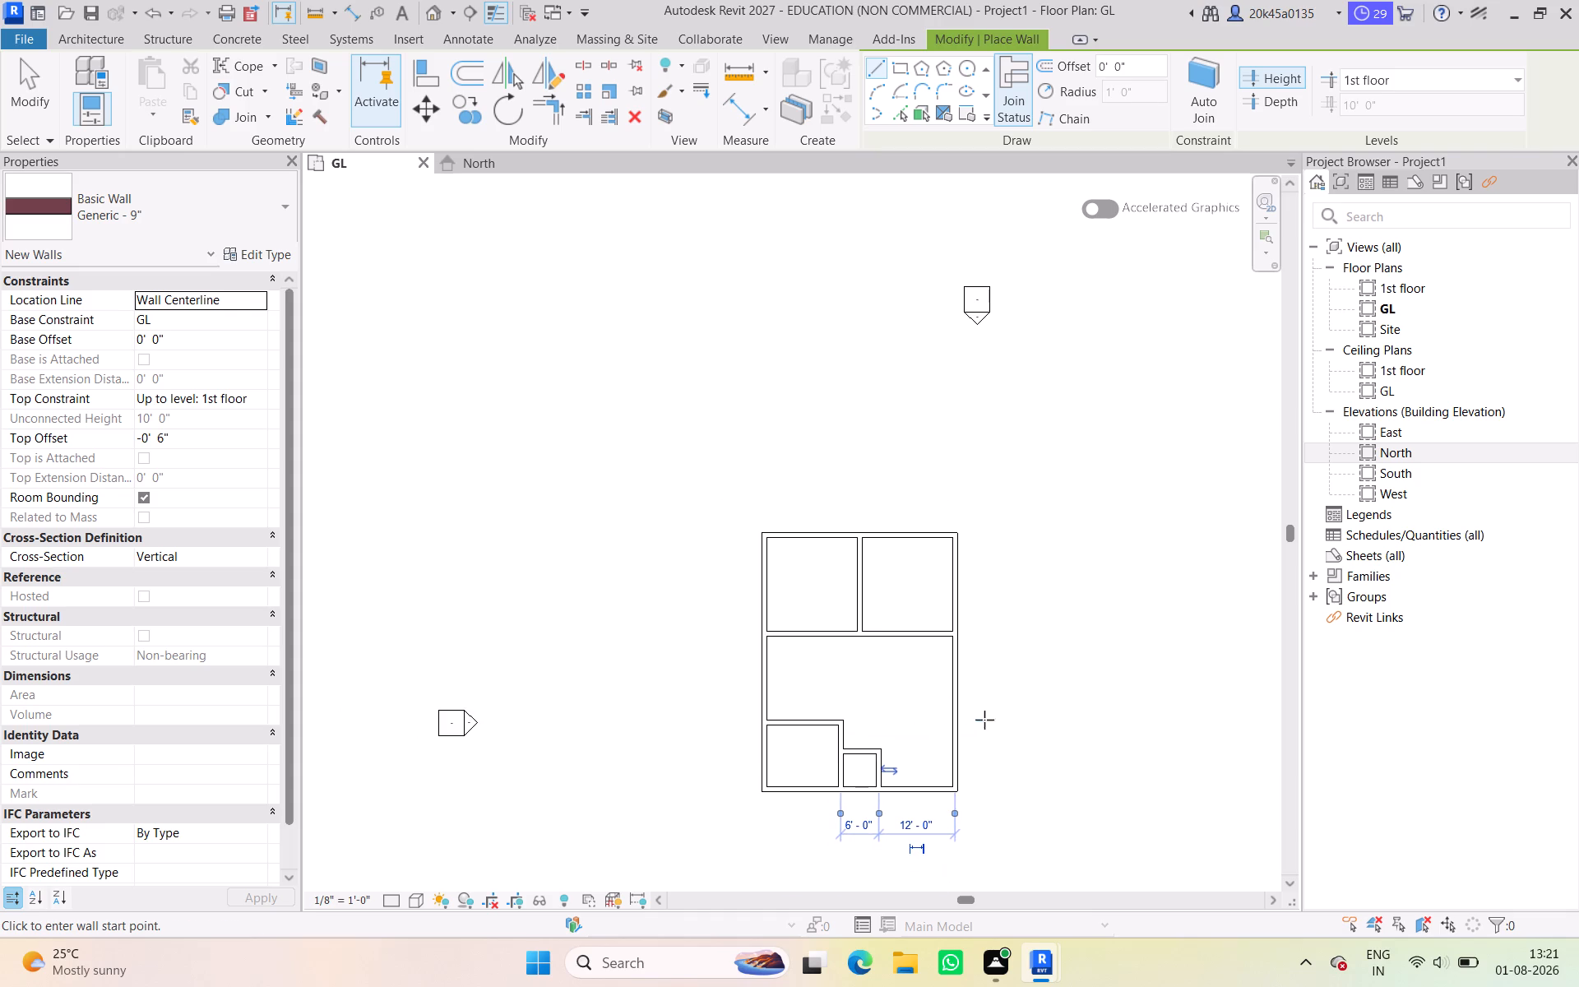
pyautogui.scroll(4, 971, 785)
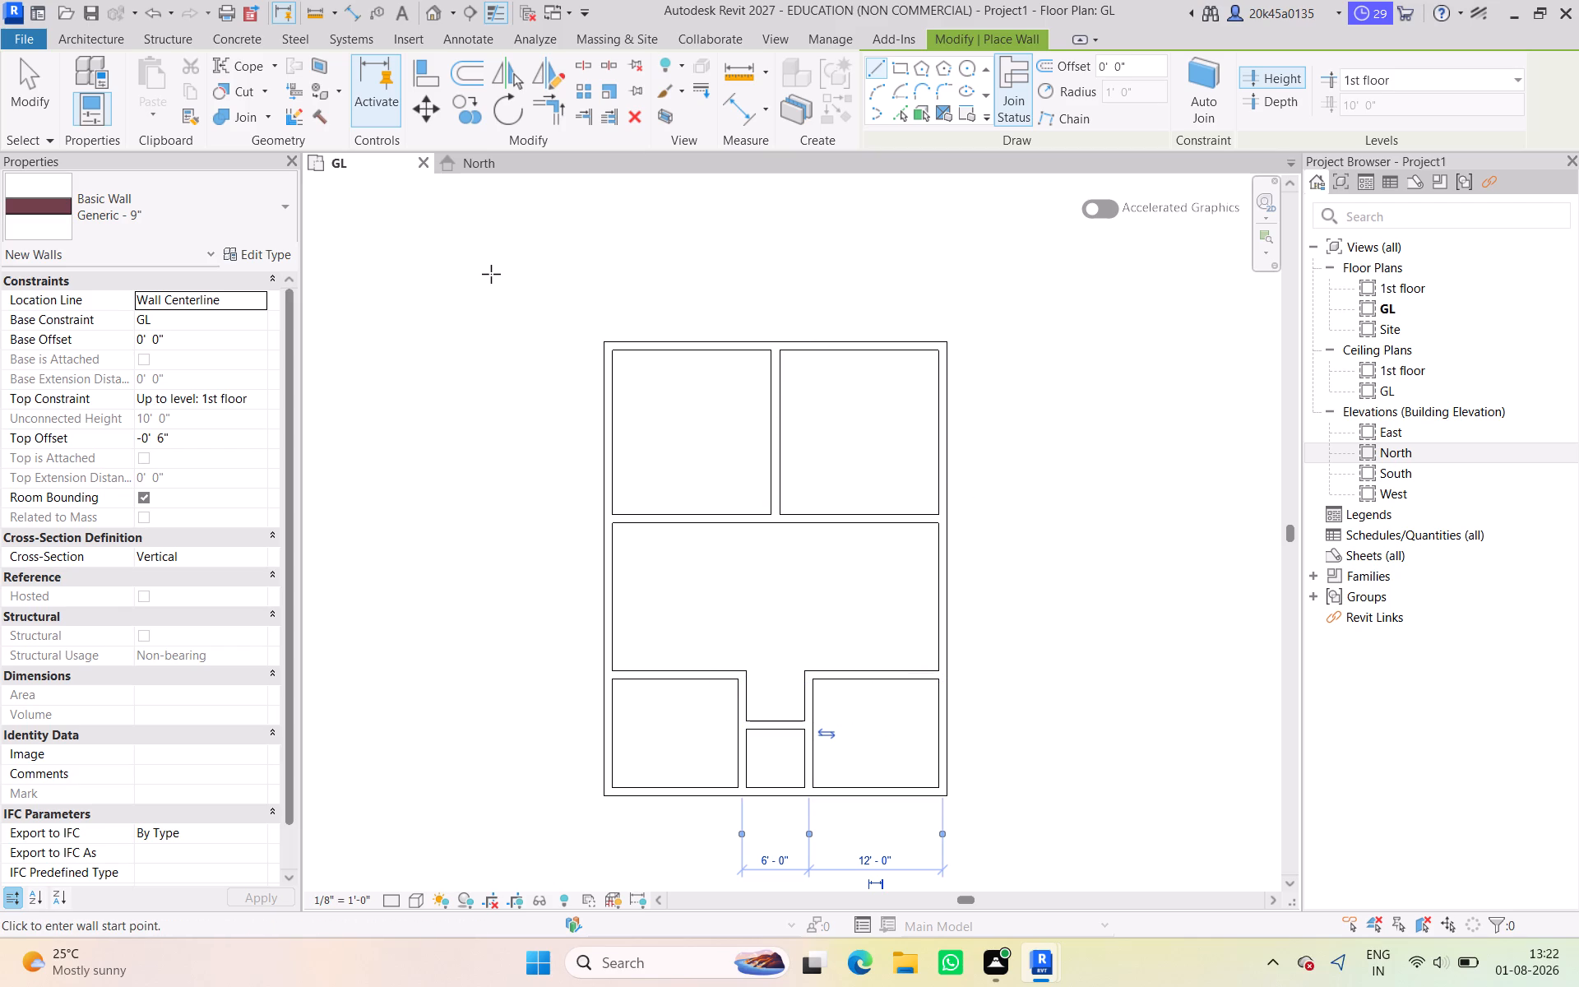
pyautogui.click(33, 98)
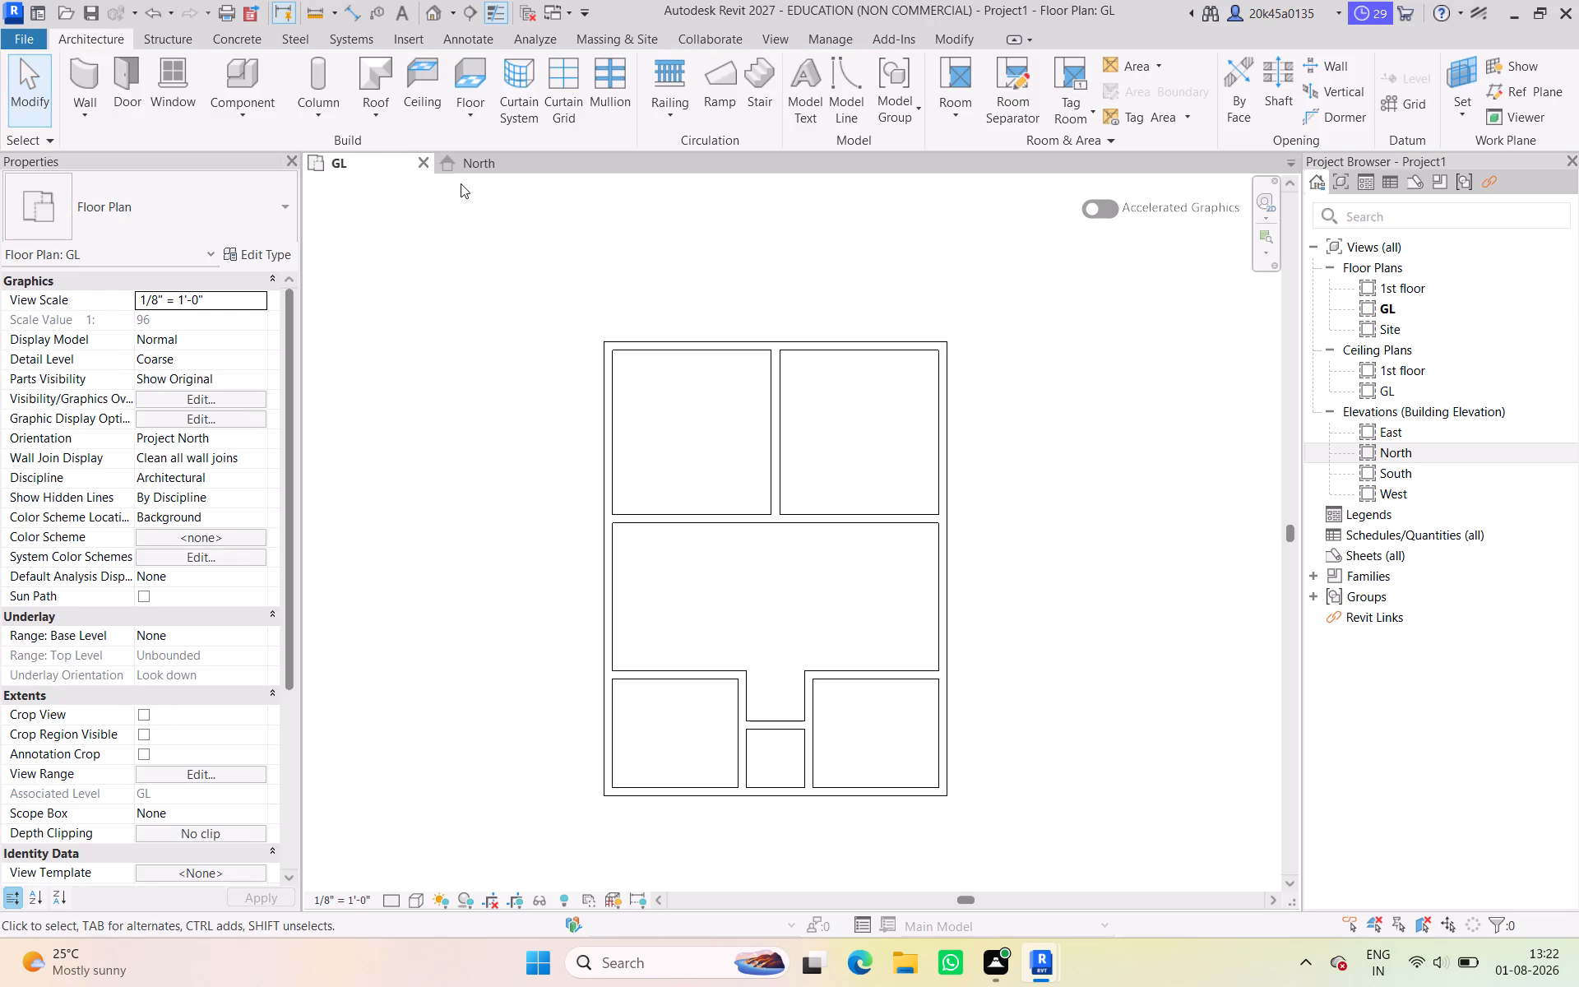
# Start an architectural floor on GL and duplicate the Generic - 12" floor type as Generic - 6".
pyautogui.click(461, 116)
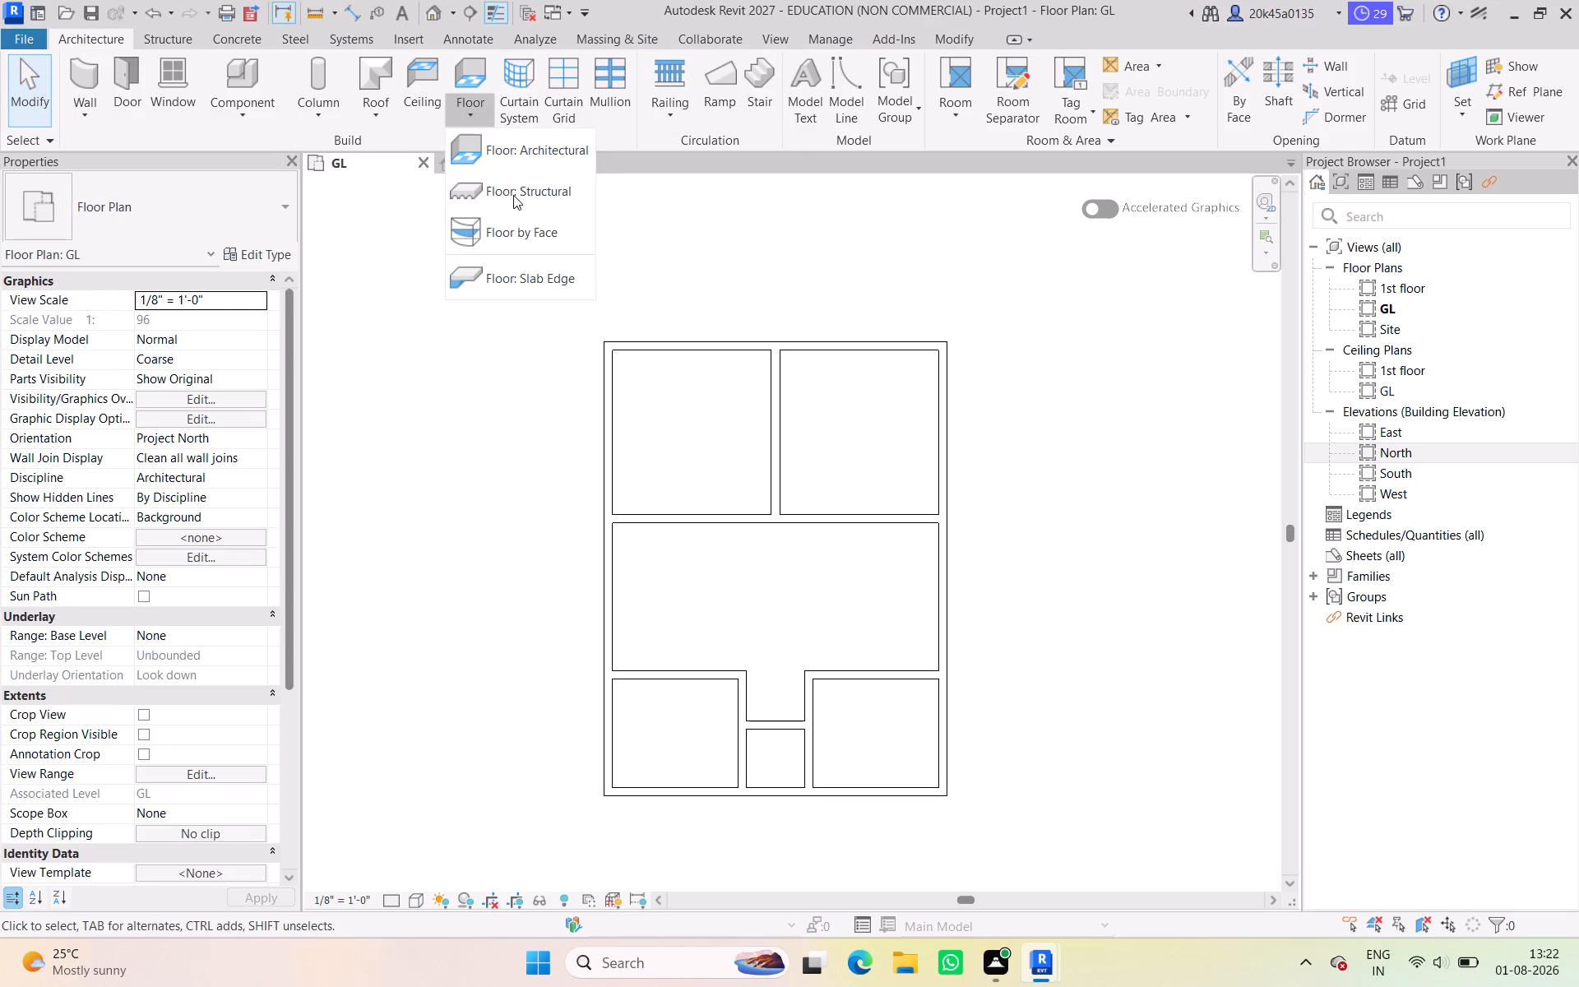
pyautogui.click(526, 151)
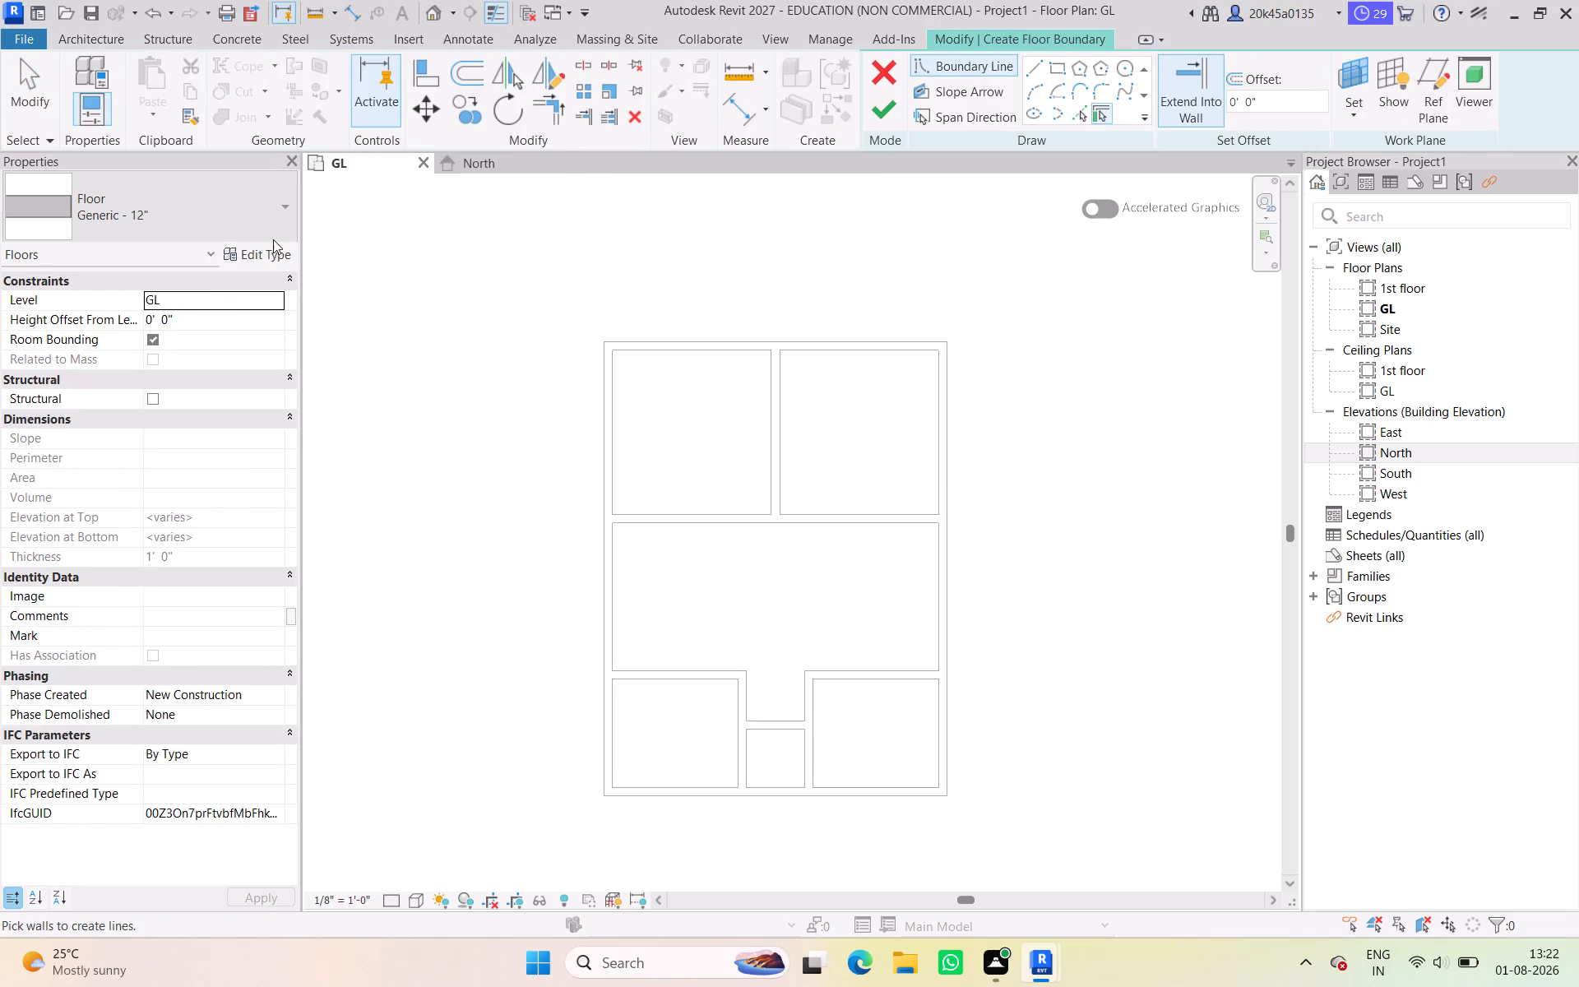
pyautogui.click(273, 248)
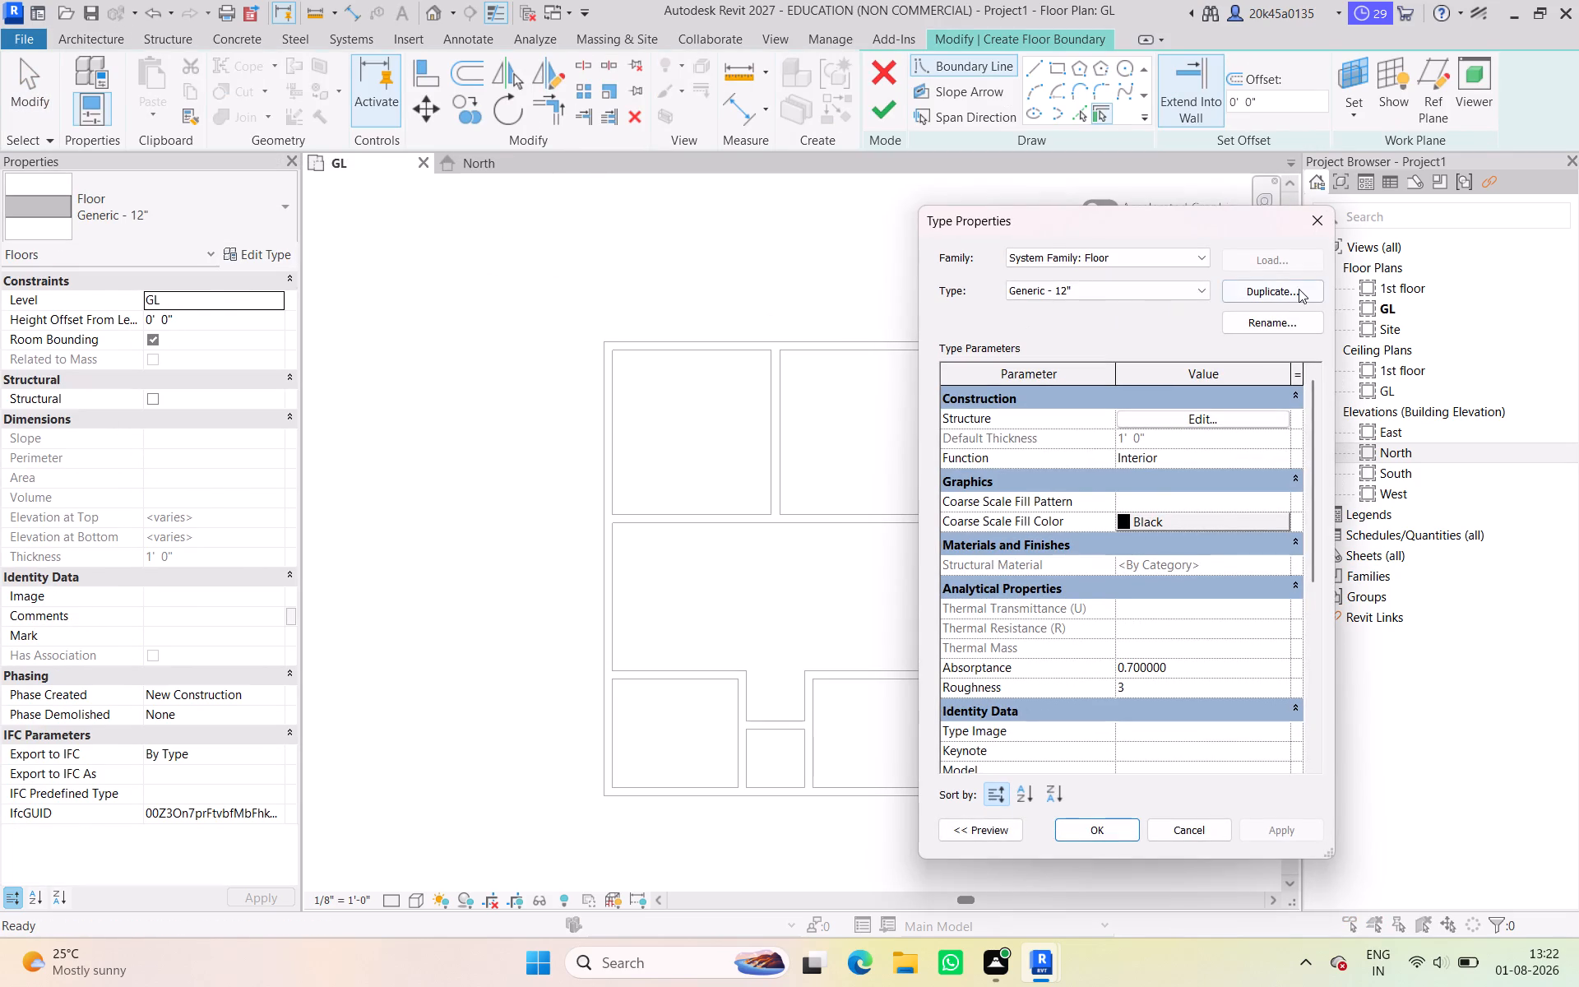
pyautogui.click(1299, 290)
pyautogui.click(1094, 443)
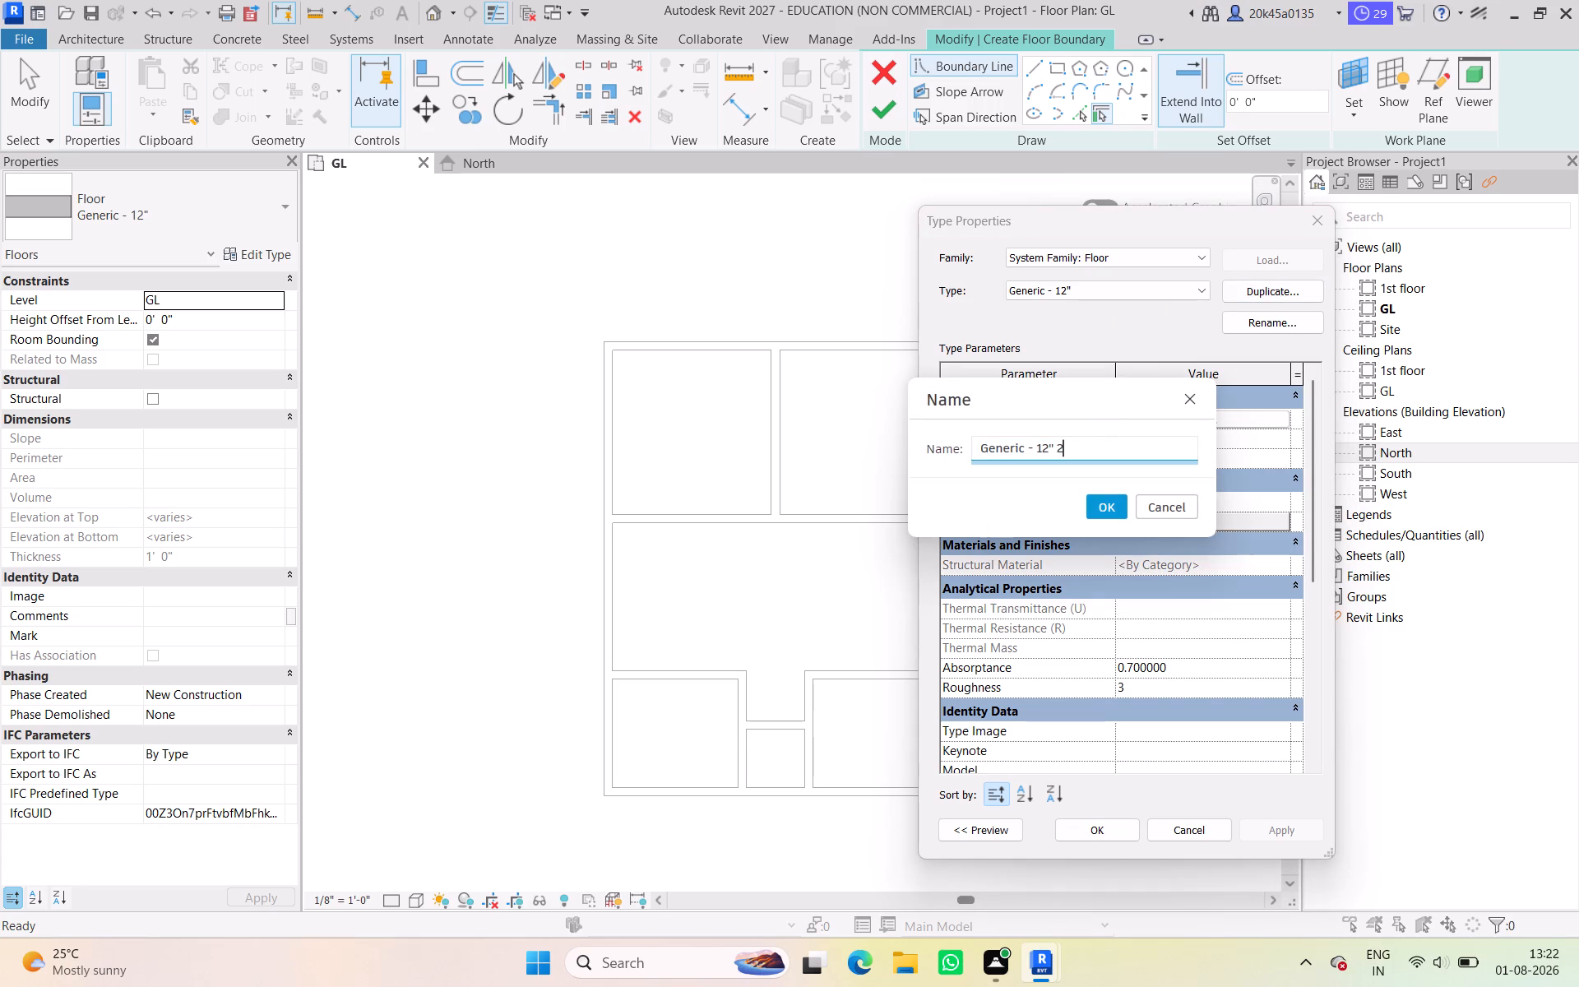
pyautogui.press('BackSpace')
pyautogui.press('BackSpace')
pyautogui.press('BackSpace')
pyautogui.press('BackSpace')
pyautogui.press('BackSpace')
pyautogui.write('6"')
pyautogui.press('Return')
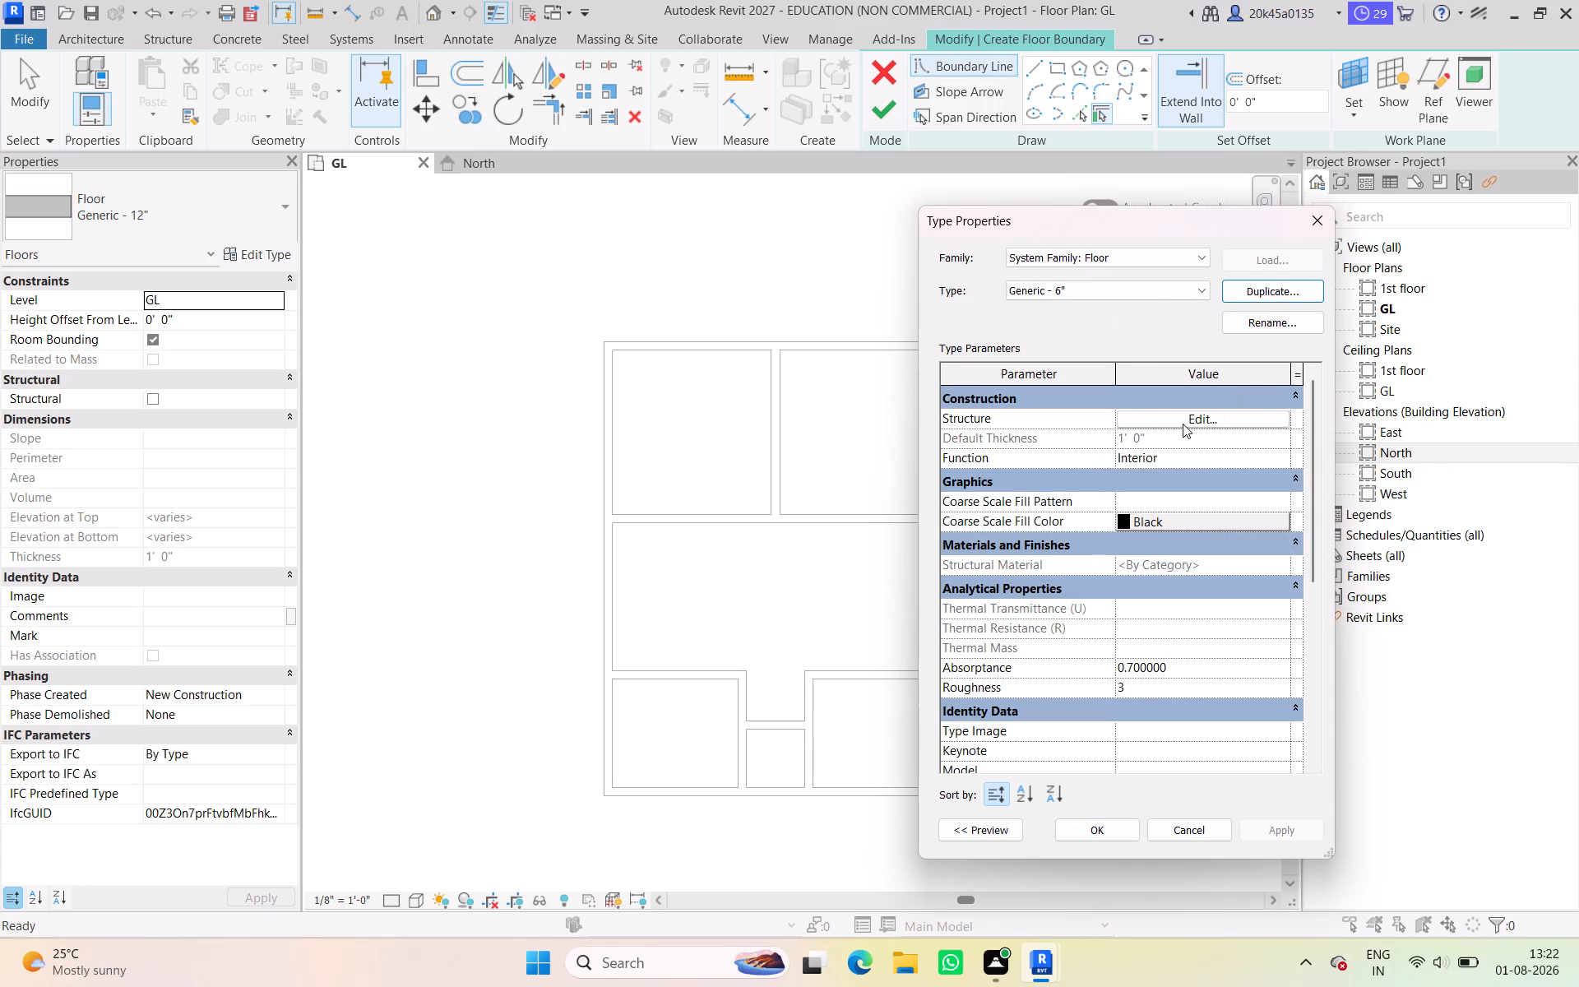
# Set the thickness of the Generic - 6" floor type's structure layer to 6".
pyautogui.click(1183, 424)
pyautogui.click(1159, 436)
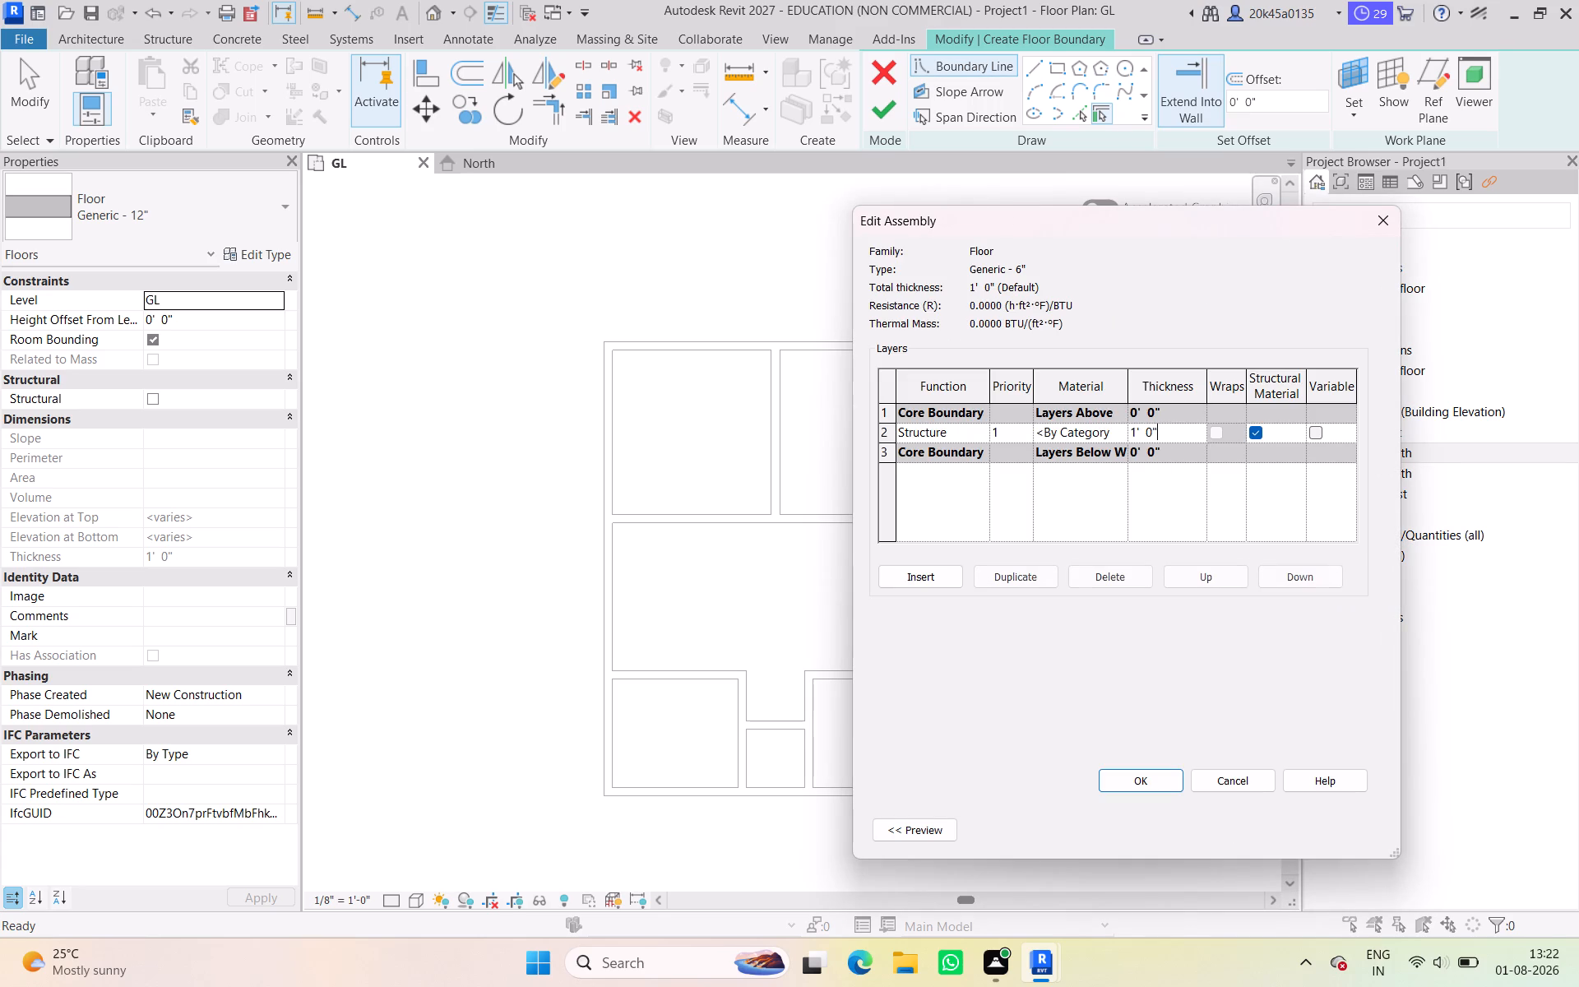
pyautogui.moveTo(1174, 434); pyautogui.dragTo(1050, 423)
pyautogui.write('6"')
pyautogui.press('Return')
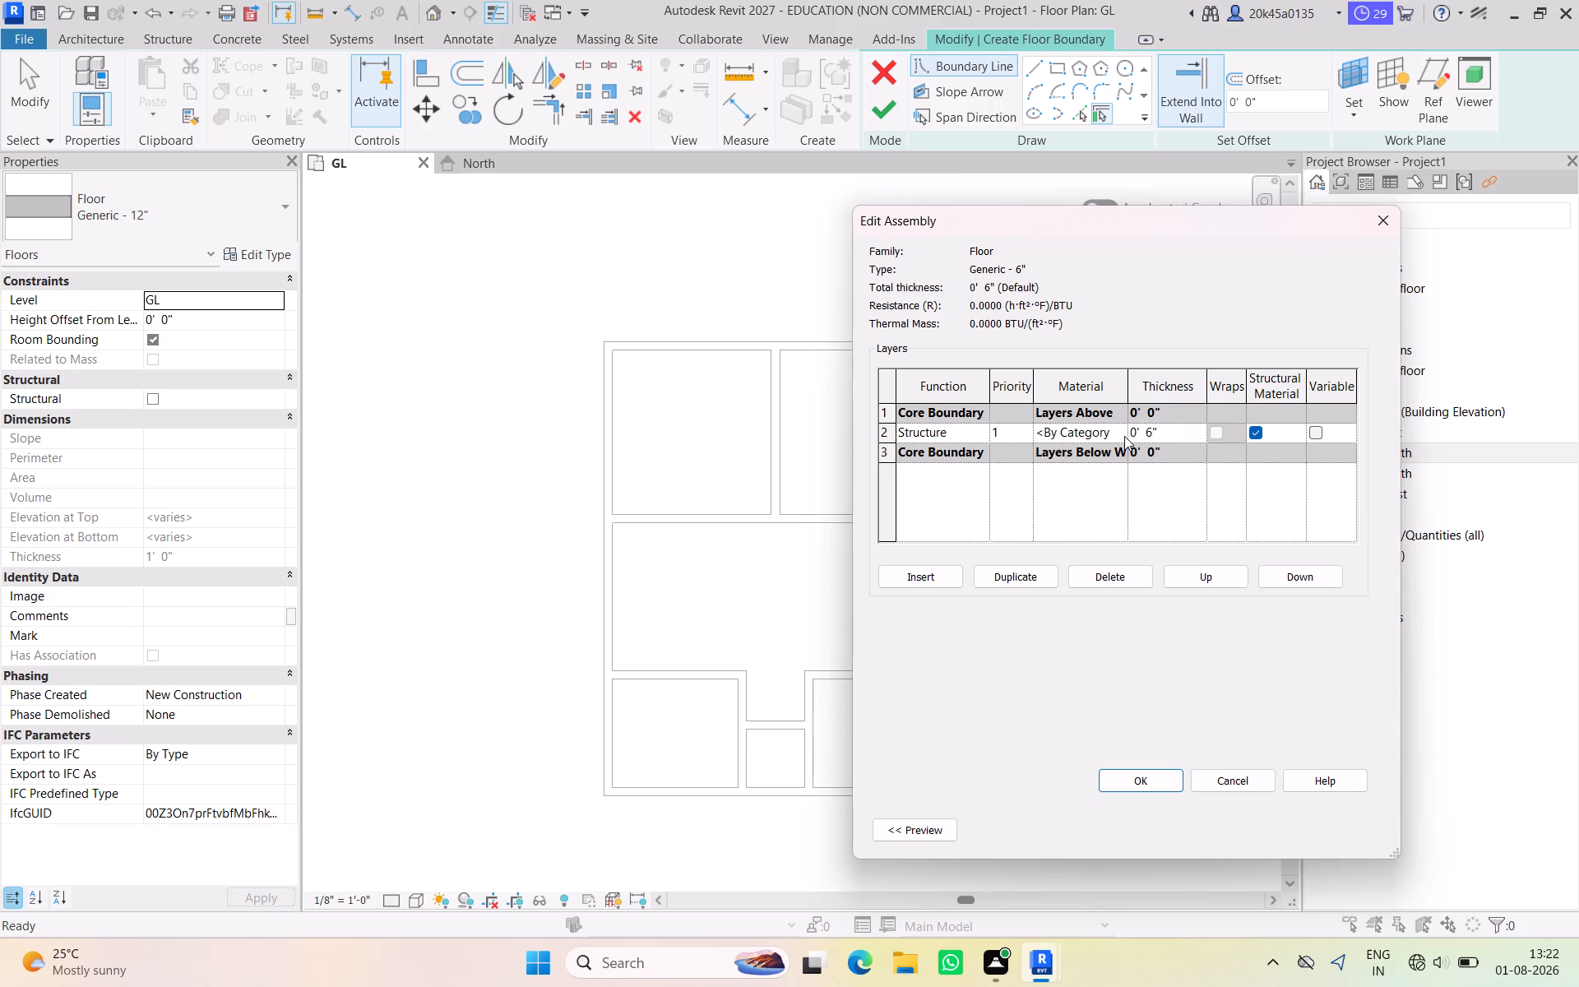
# Assign Concrete, Cast-in-Place gray to the floor's structure layer, using its render appearance for shading, and accept the floor type.
pyautogui.click(1119, 432)
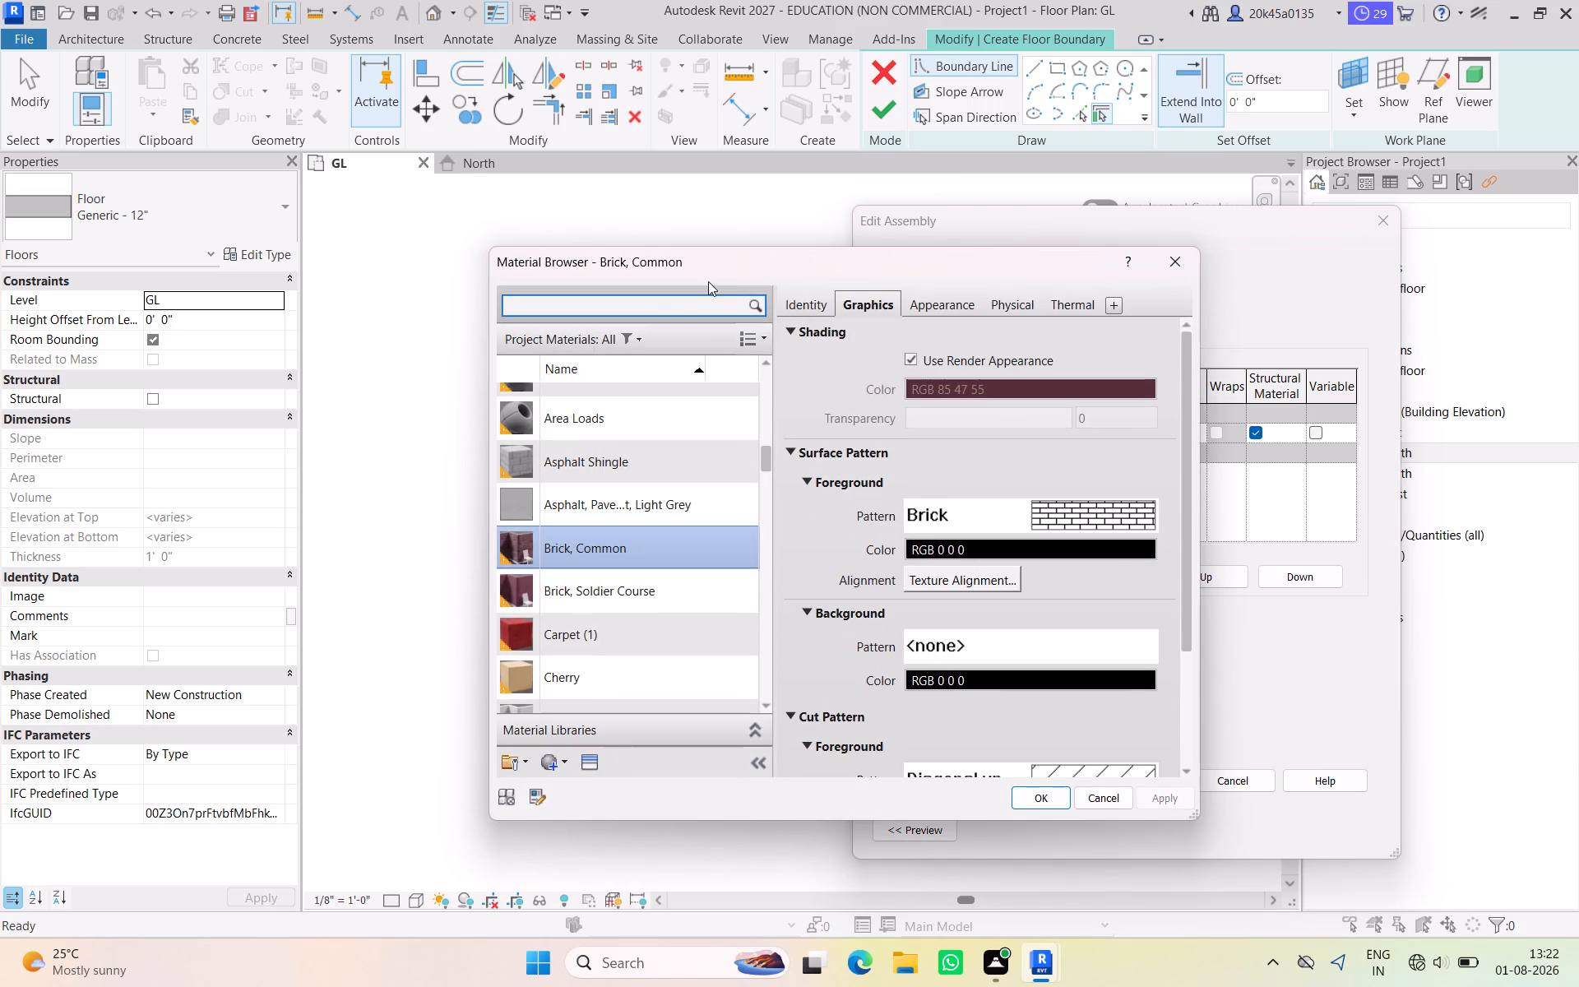
pyautogui.write('concr')
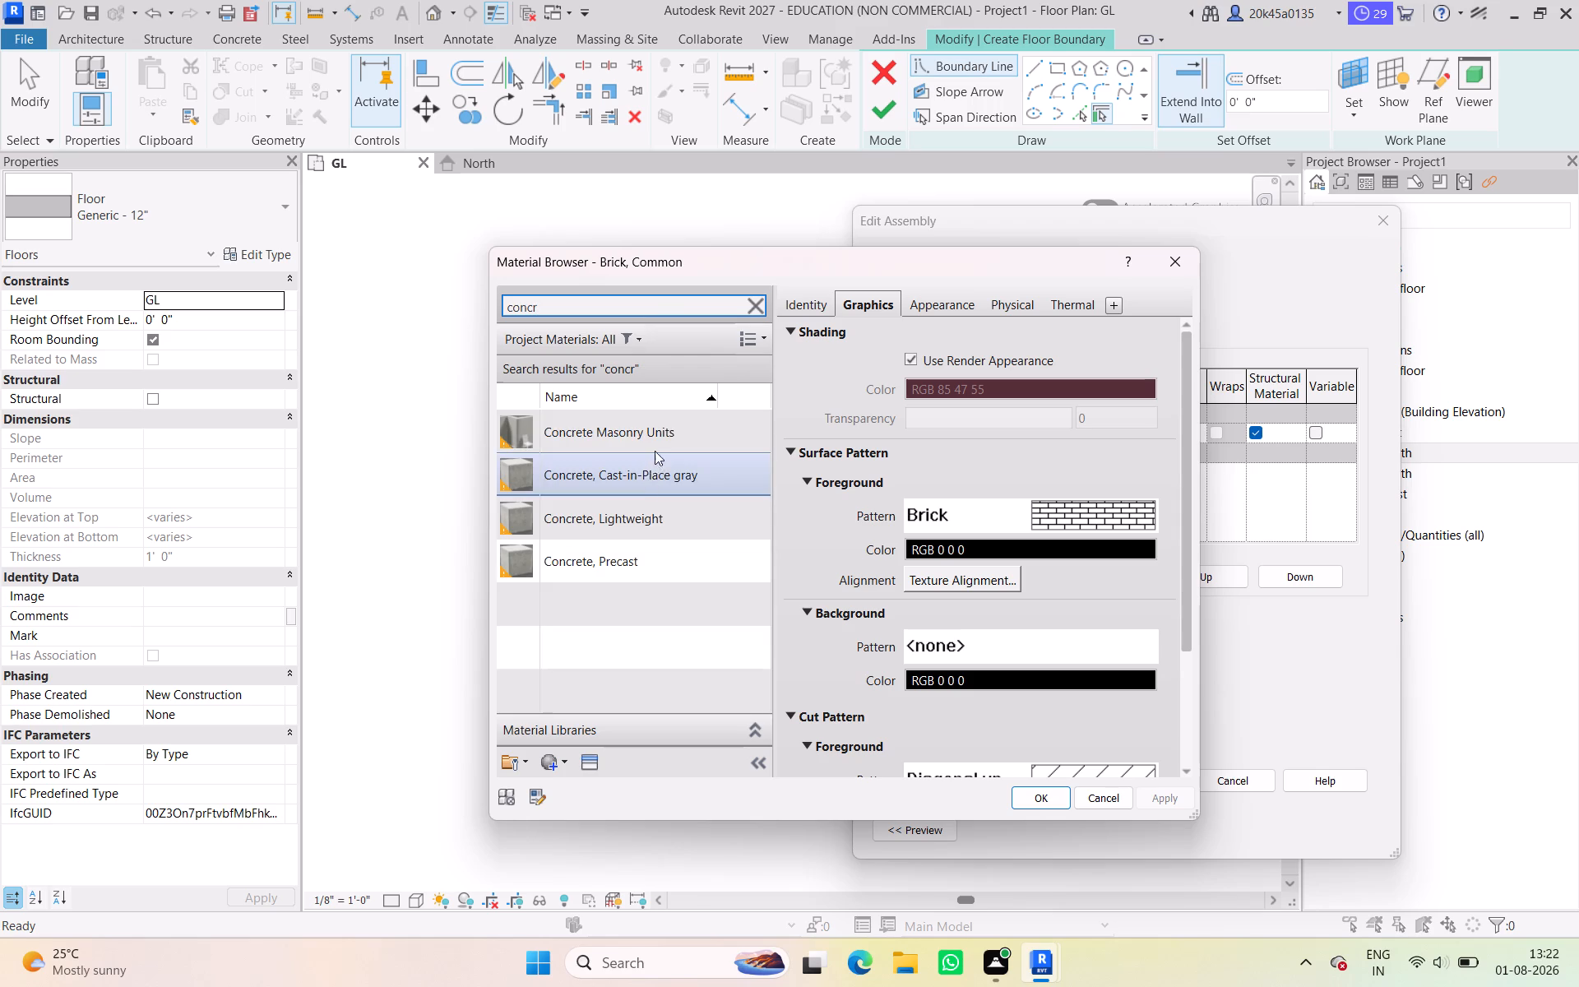
pyautogui.click(660, 473)
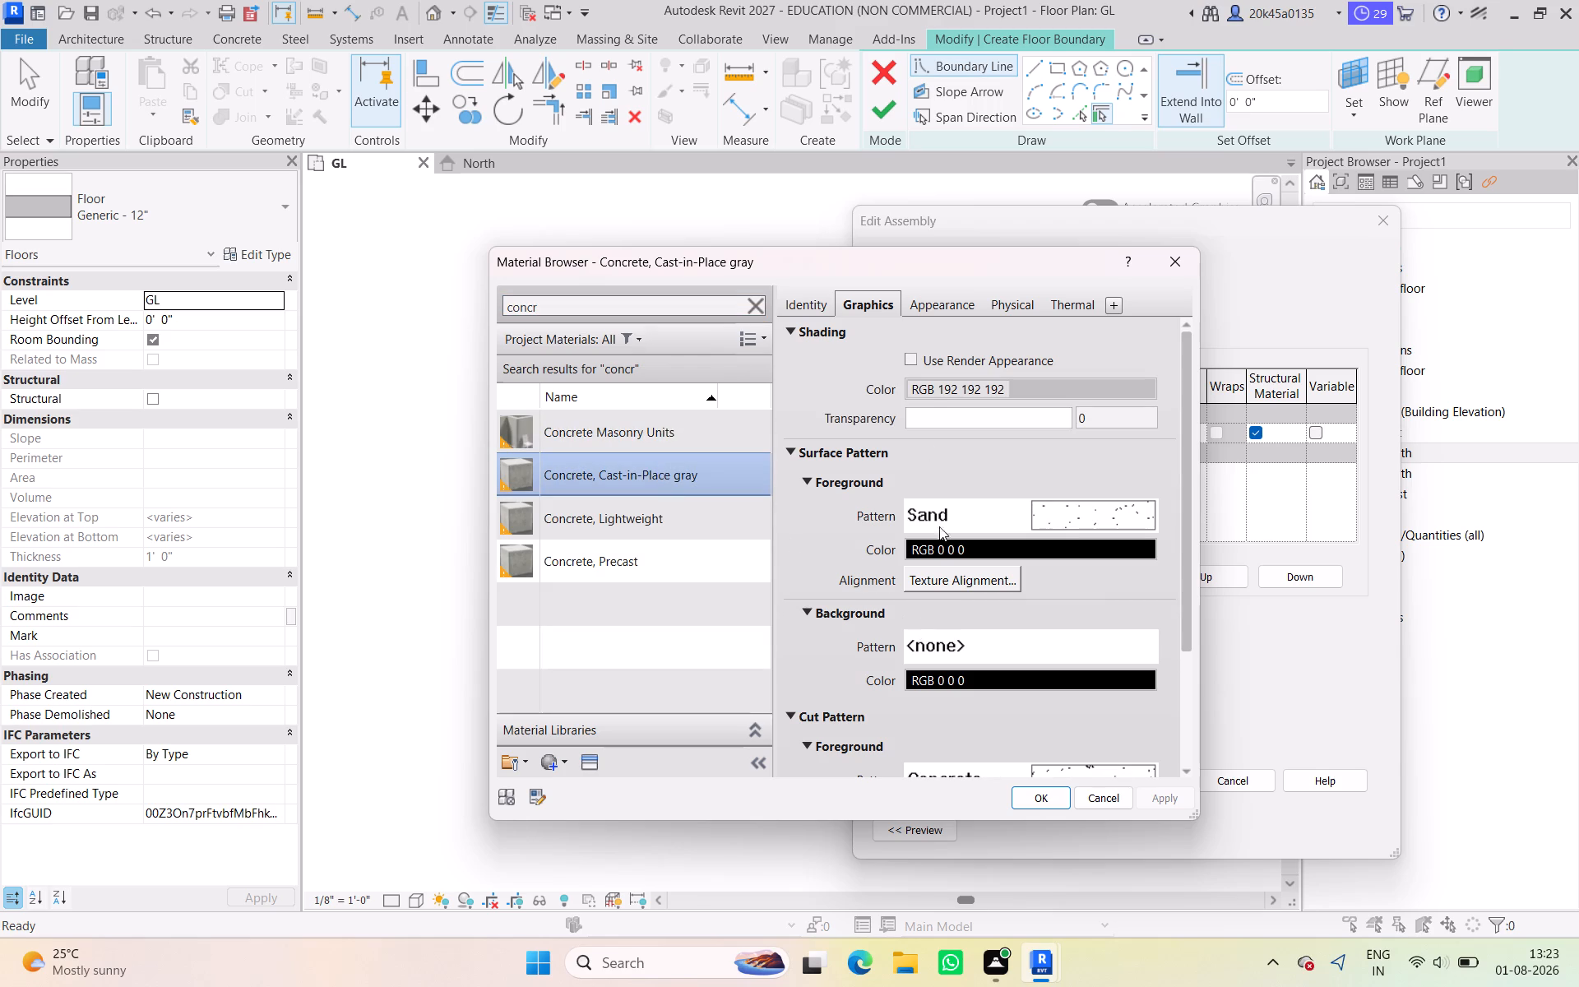
pyautogui.click(905, 356)
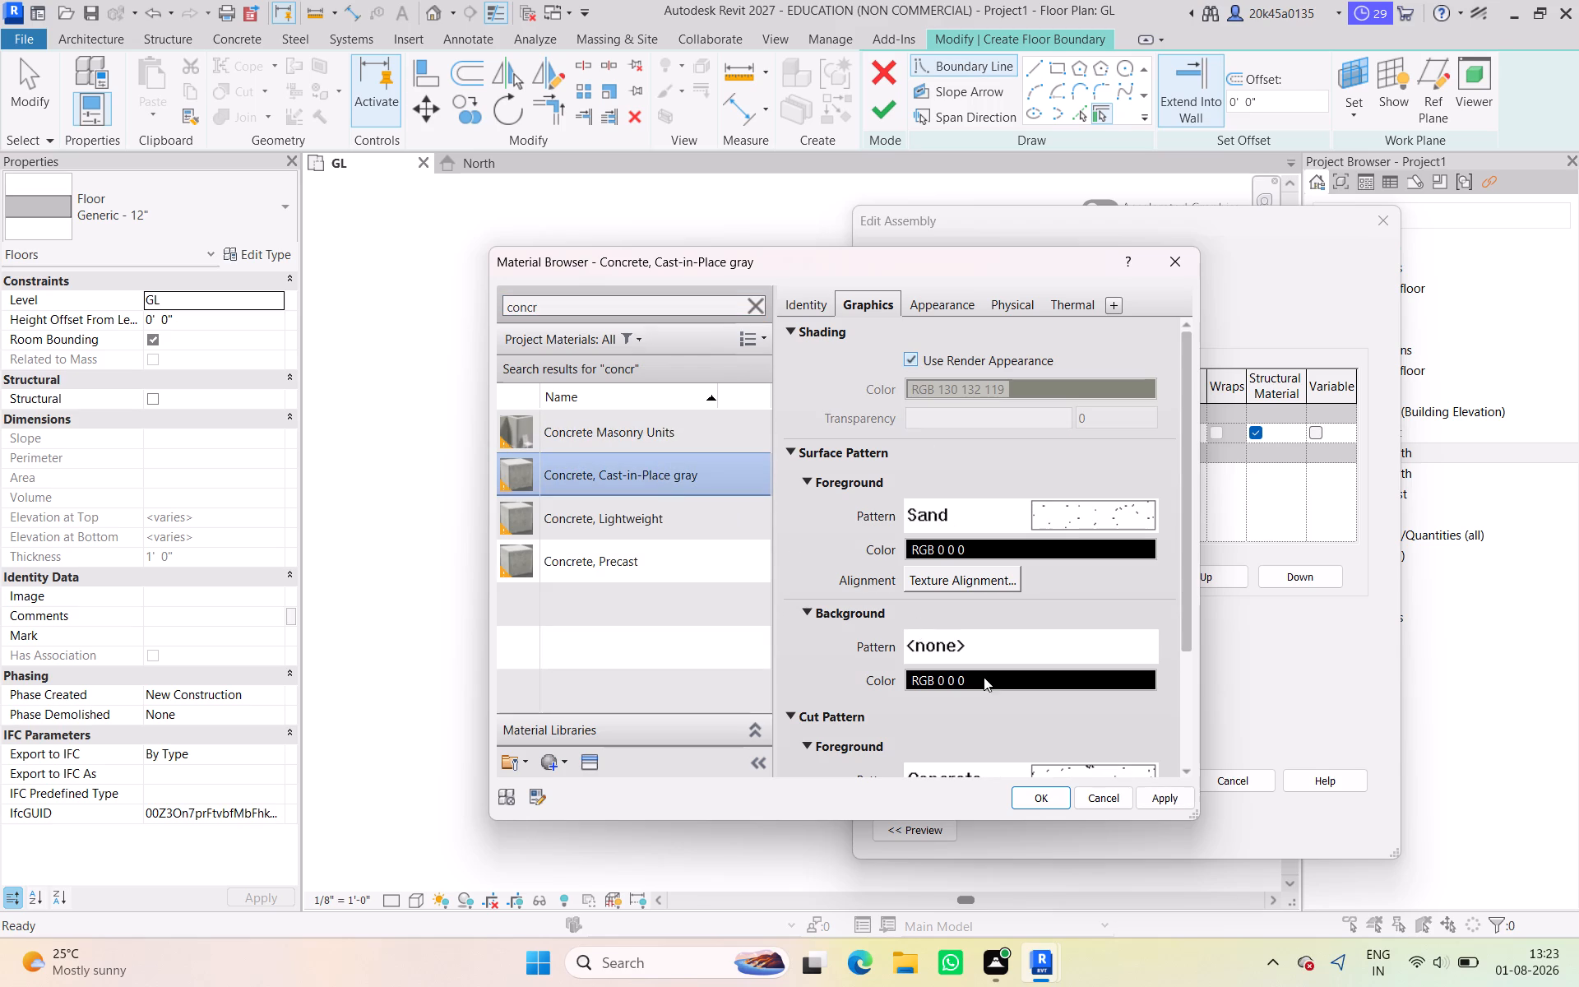
pyautogui.click(1035, 798)
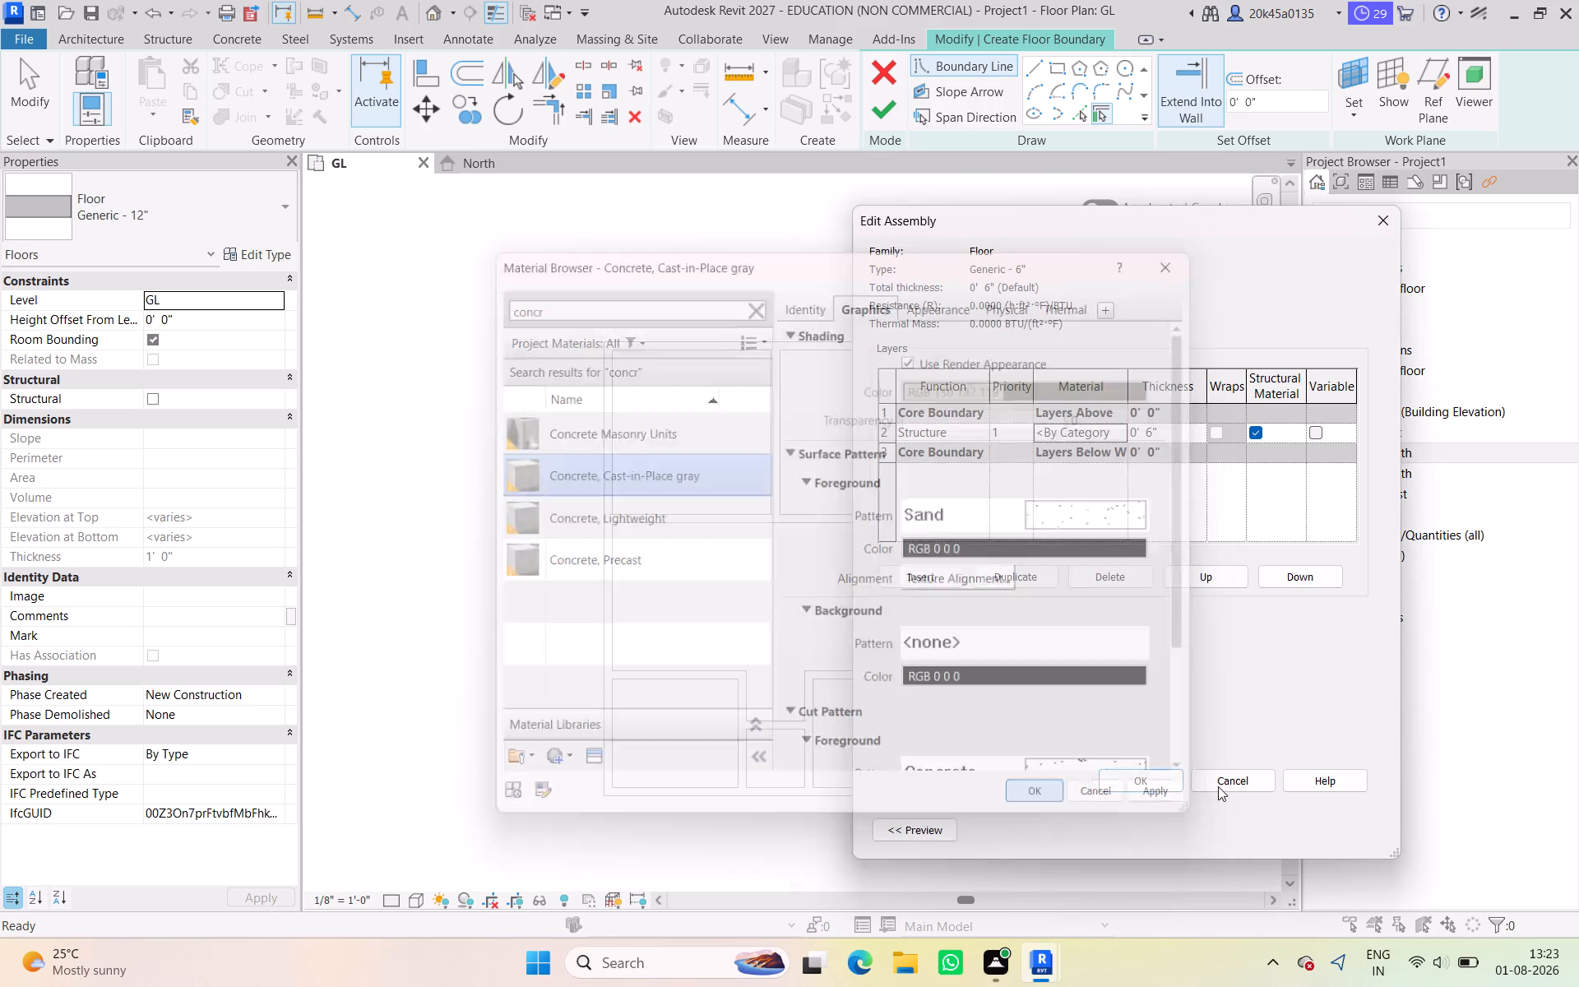
pyautogui.click(1163, 790)
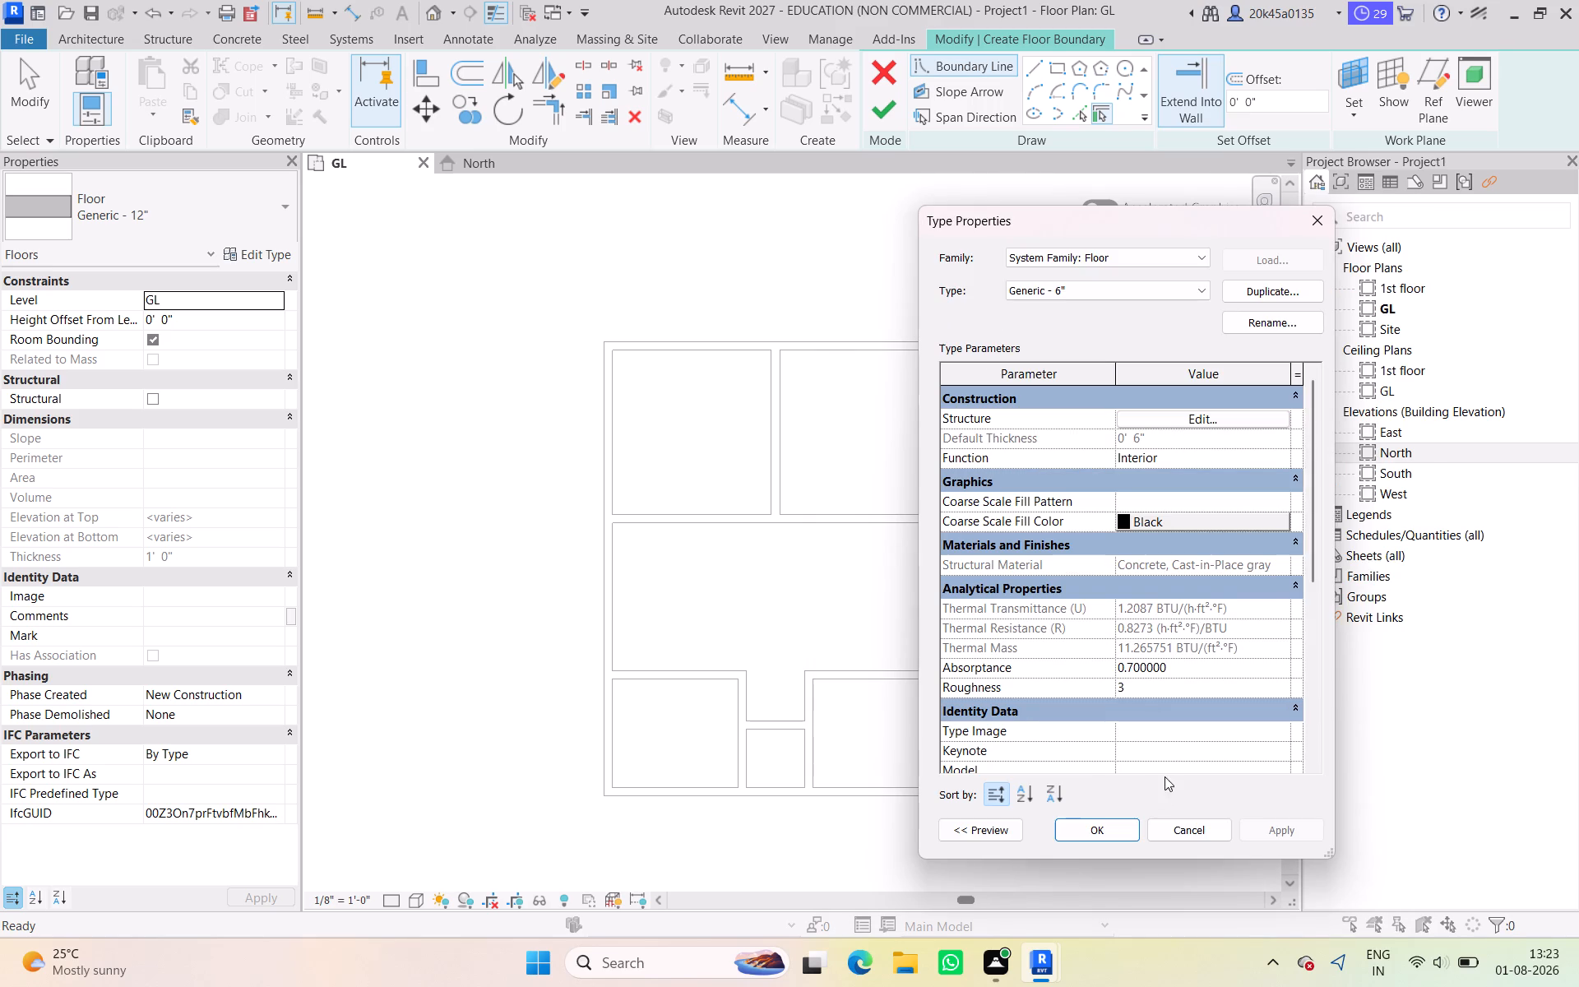
pyautogui.click(1087, 835)
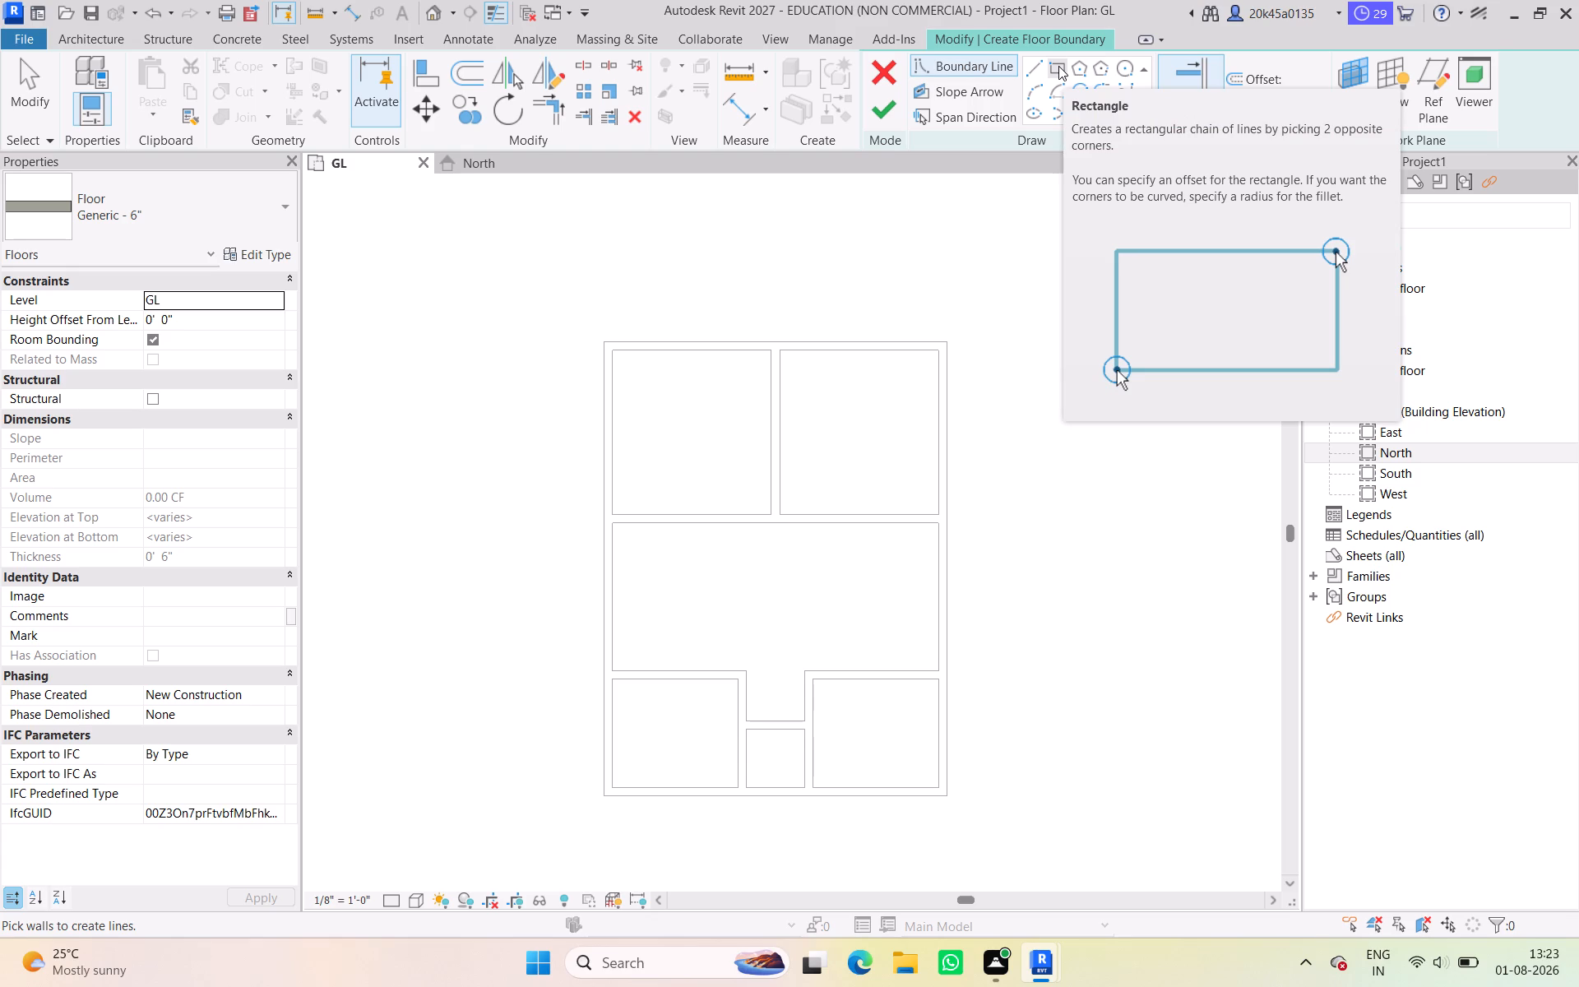
# Sketch a rectangular floor boundary along the outer faces of the exterior walls and finish the floor.
pyautogui.click(1058, 66)
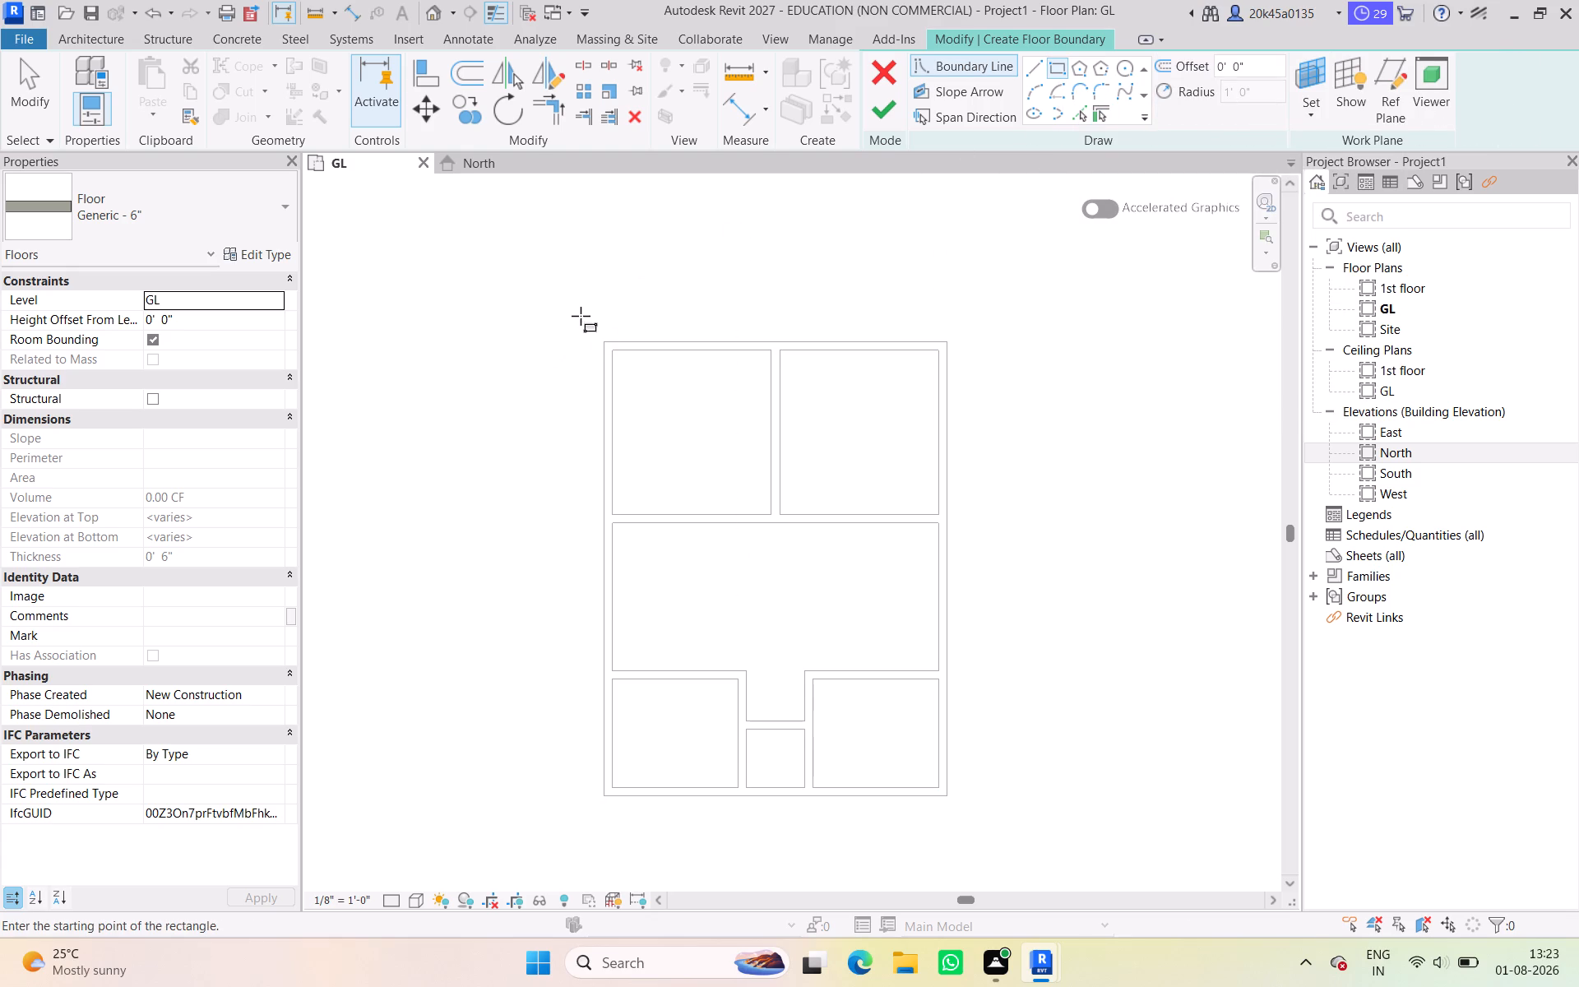
pyautogui.click(601, 336)
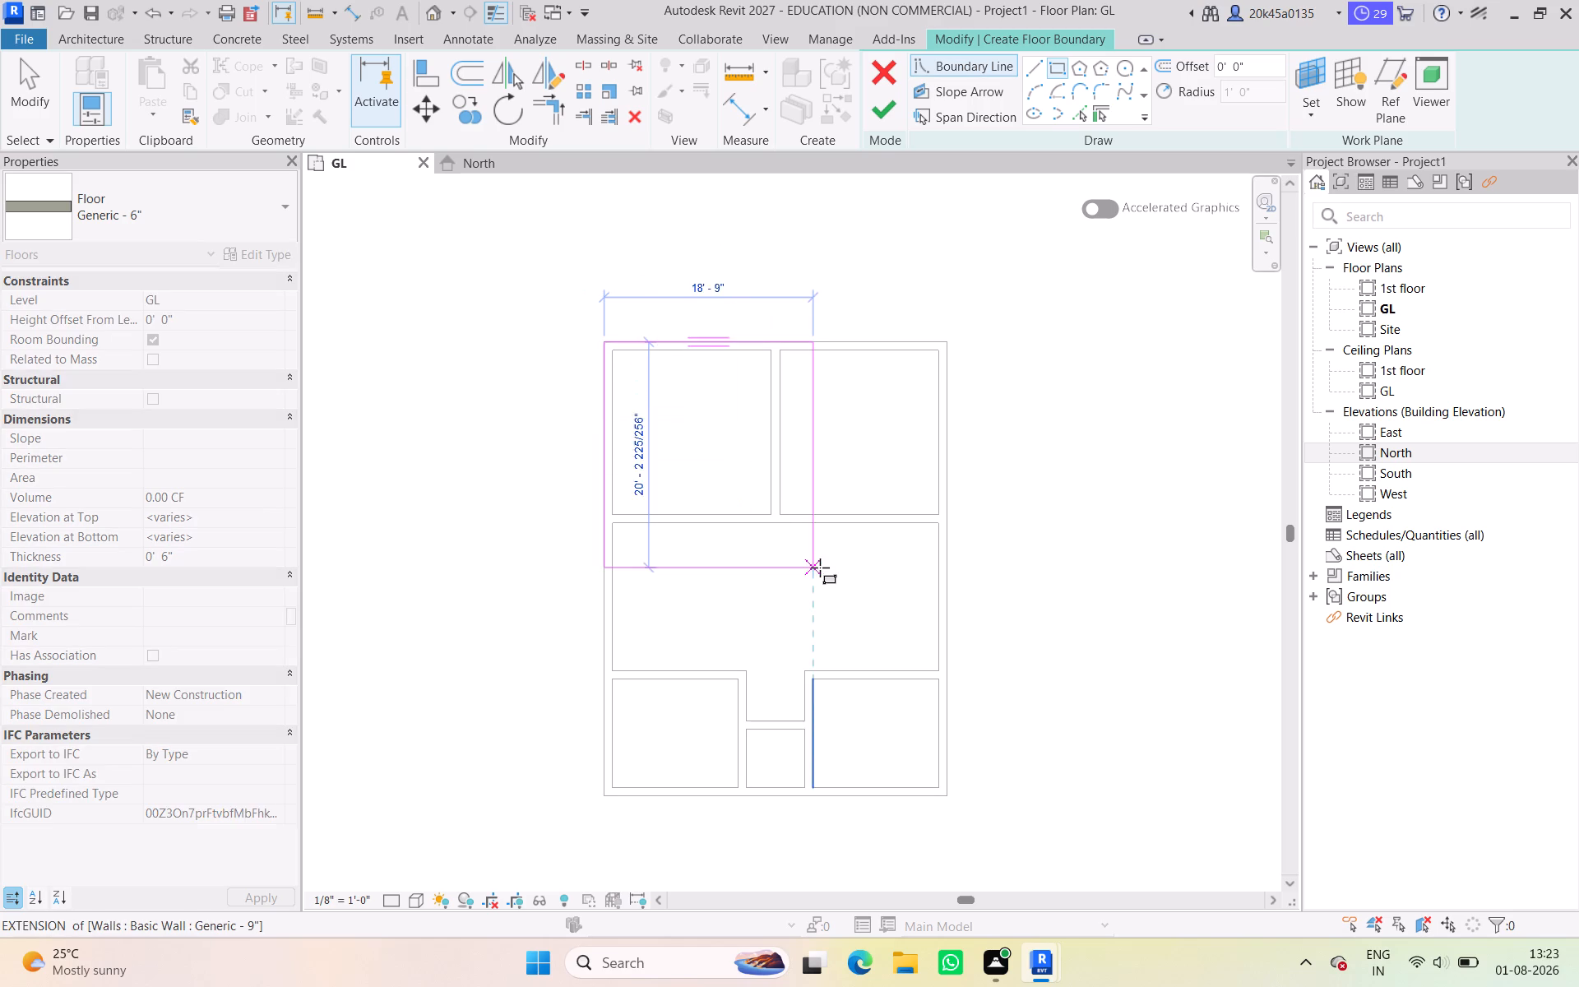
pyautogui.click(951, 799)
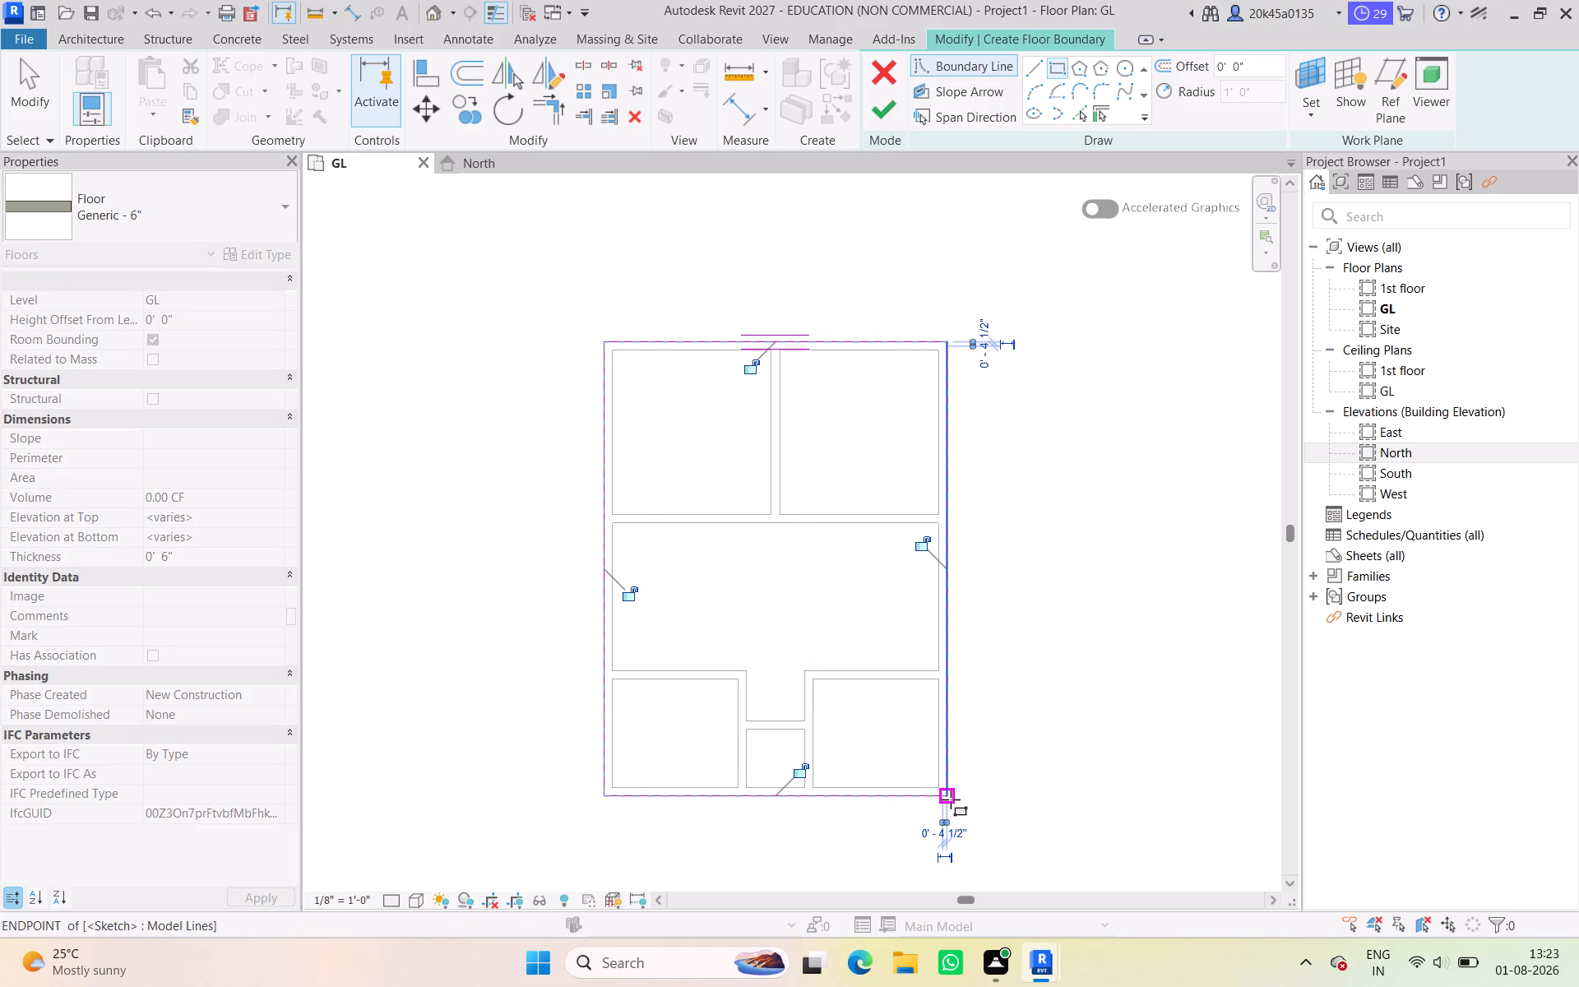
pyautogui.click(882, 111)
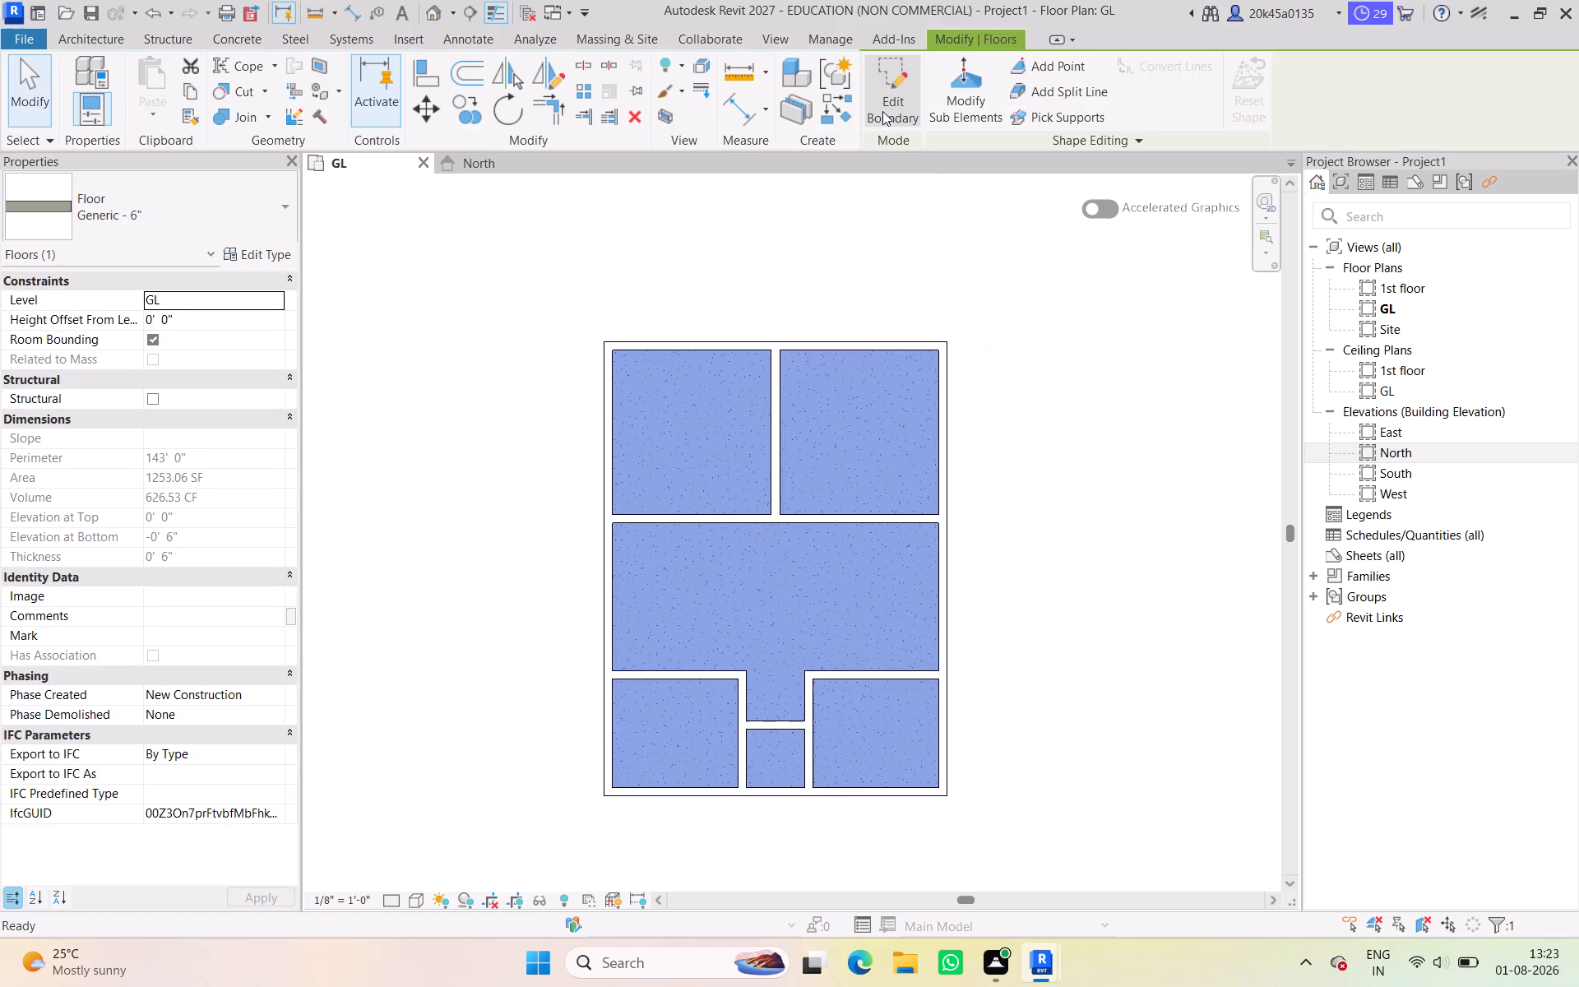
# Examine the walls and floor in the North elevation and the default 3D view.
pyautogui.click(507, 168)
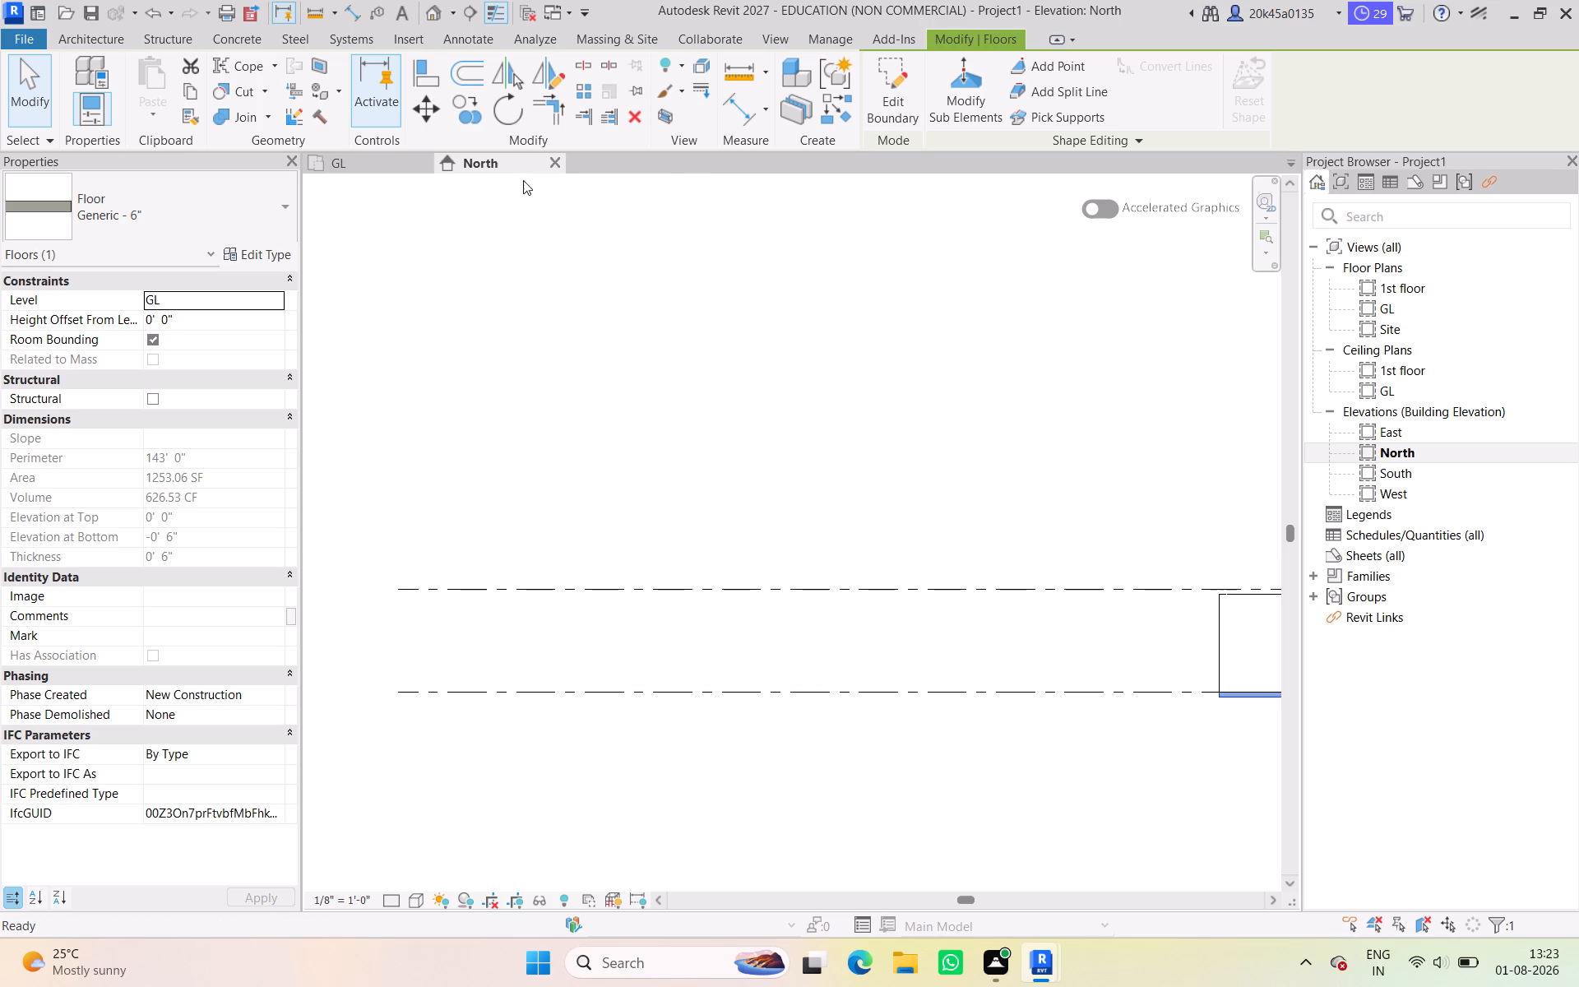
pyautogui.click(430, 14)
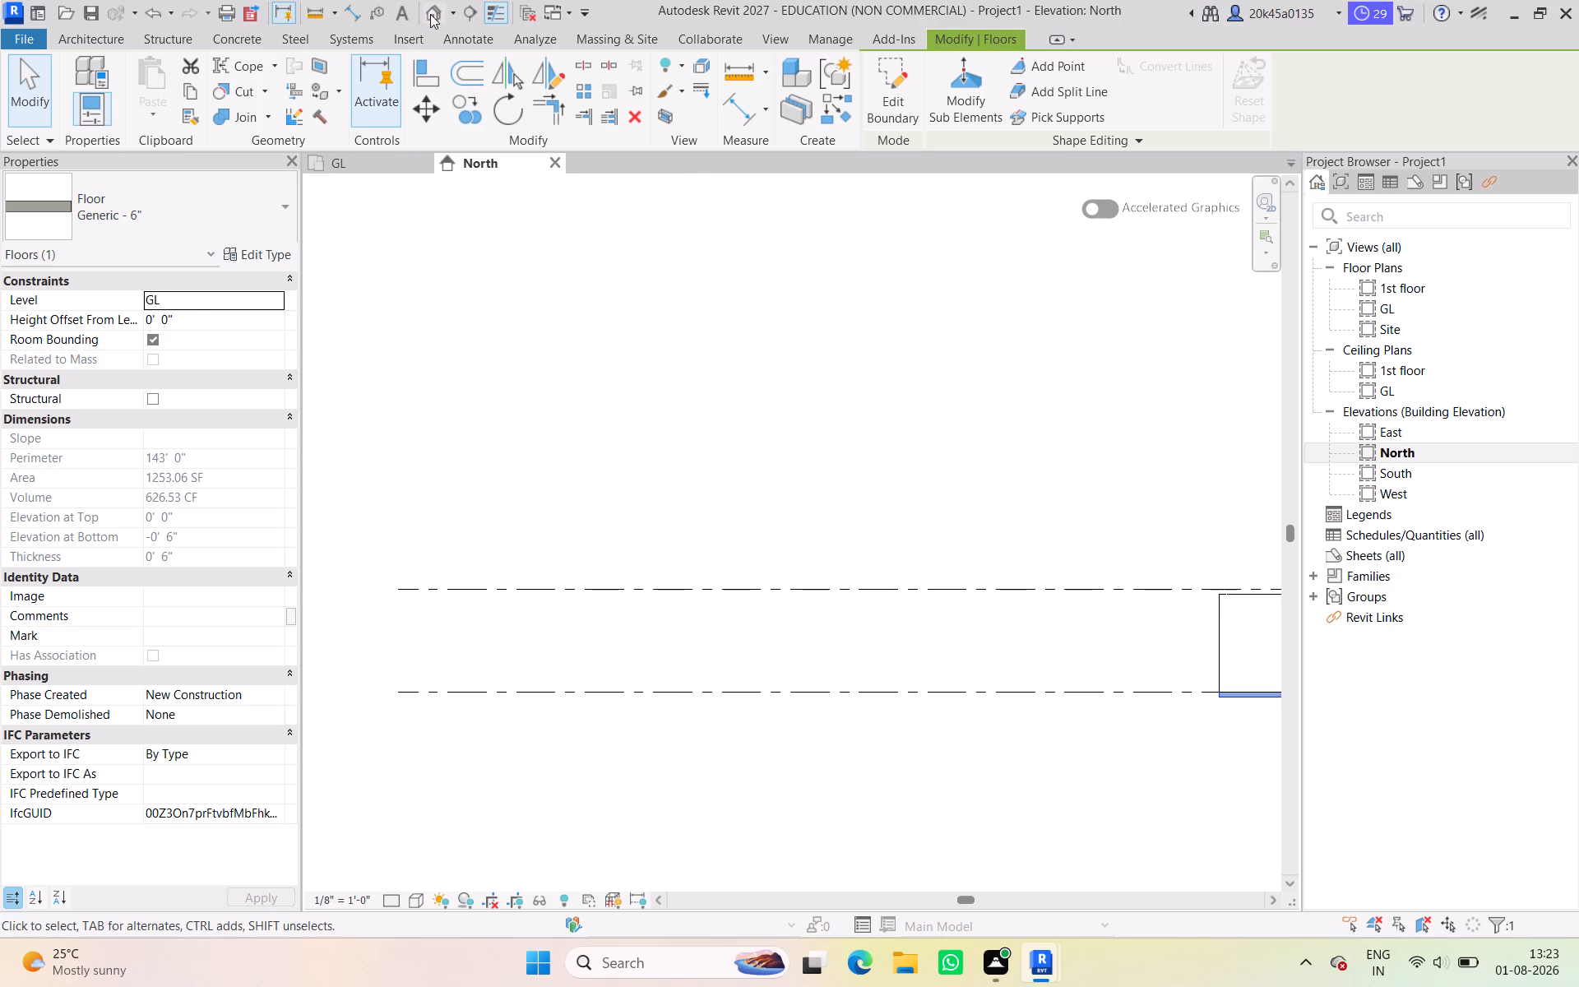
pyautogui.scroll(7, 823, 549)
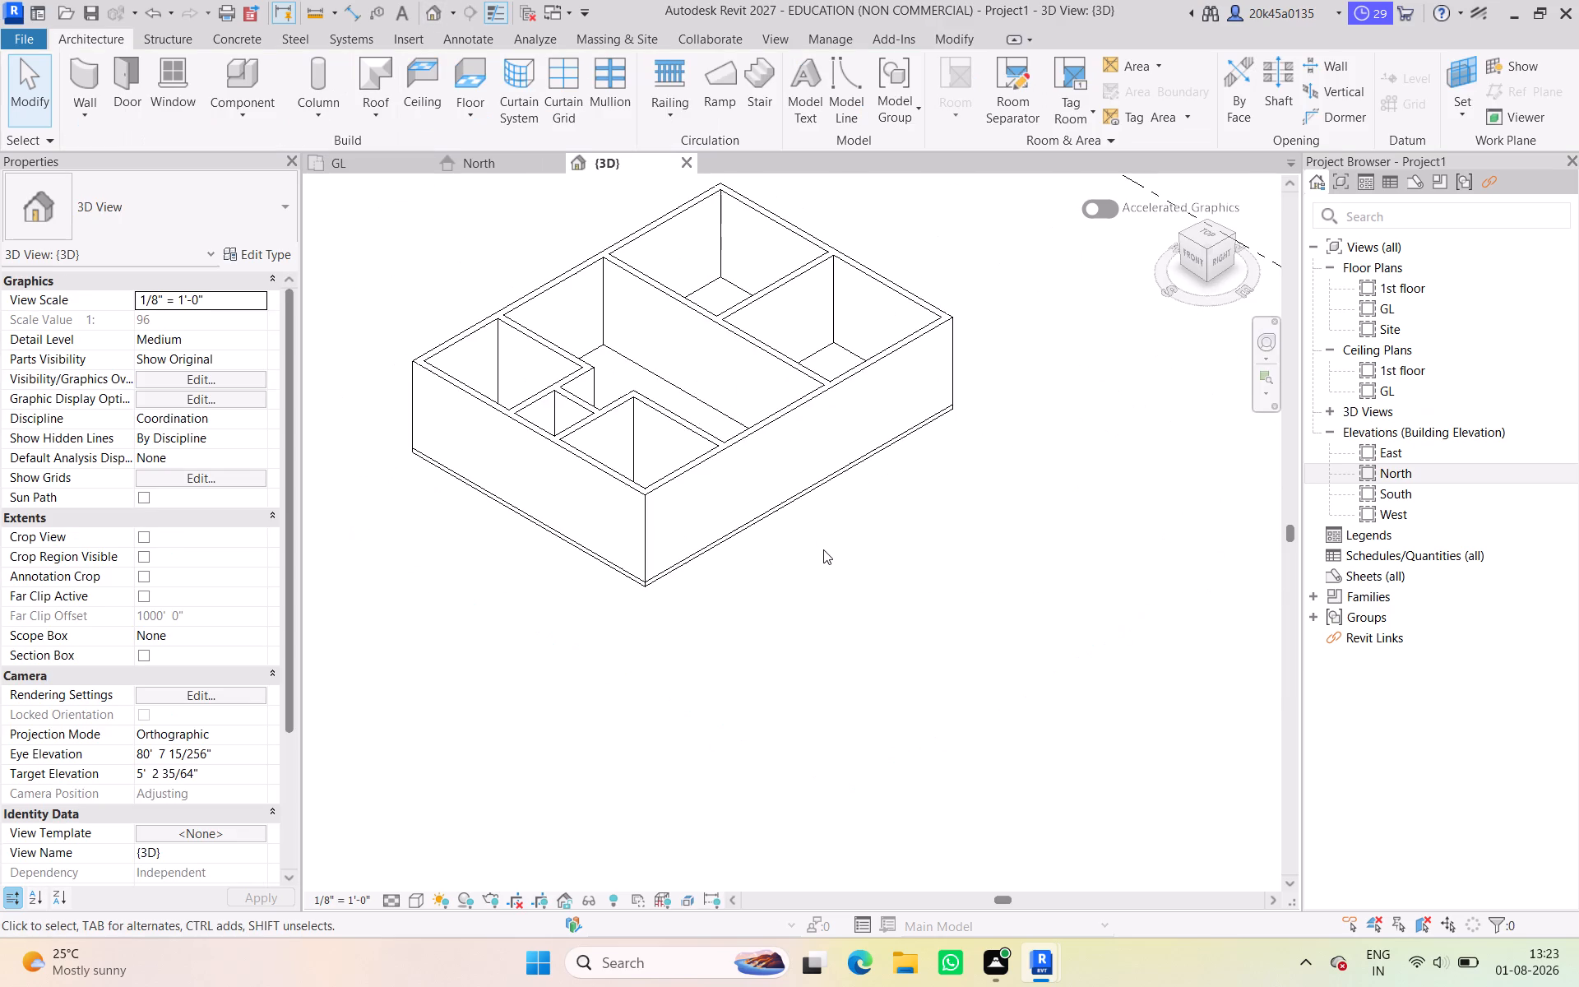
pyautogui.scroll(-10, 823, 549)
pyautogui.scroll(10, 790, 428)
pyautogui.scroll(-5, 790, 428)
pyautogui.scroll(6, 800, 605)
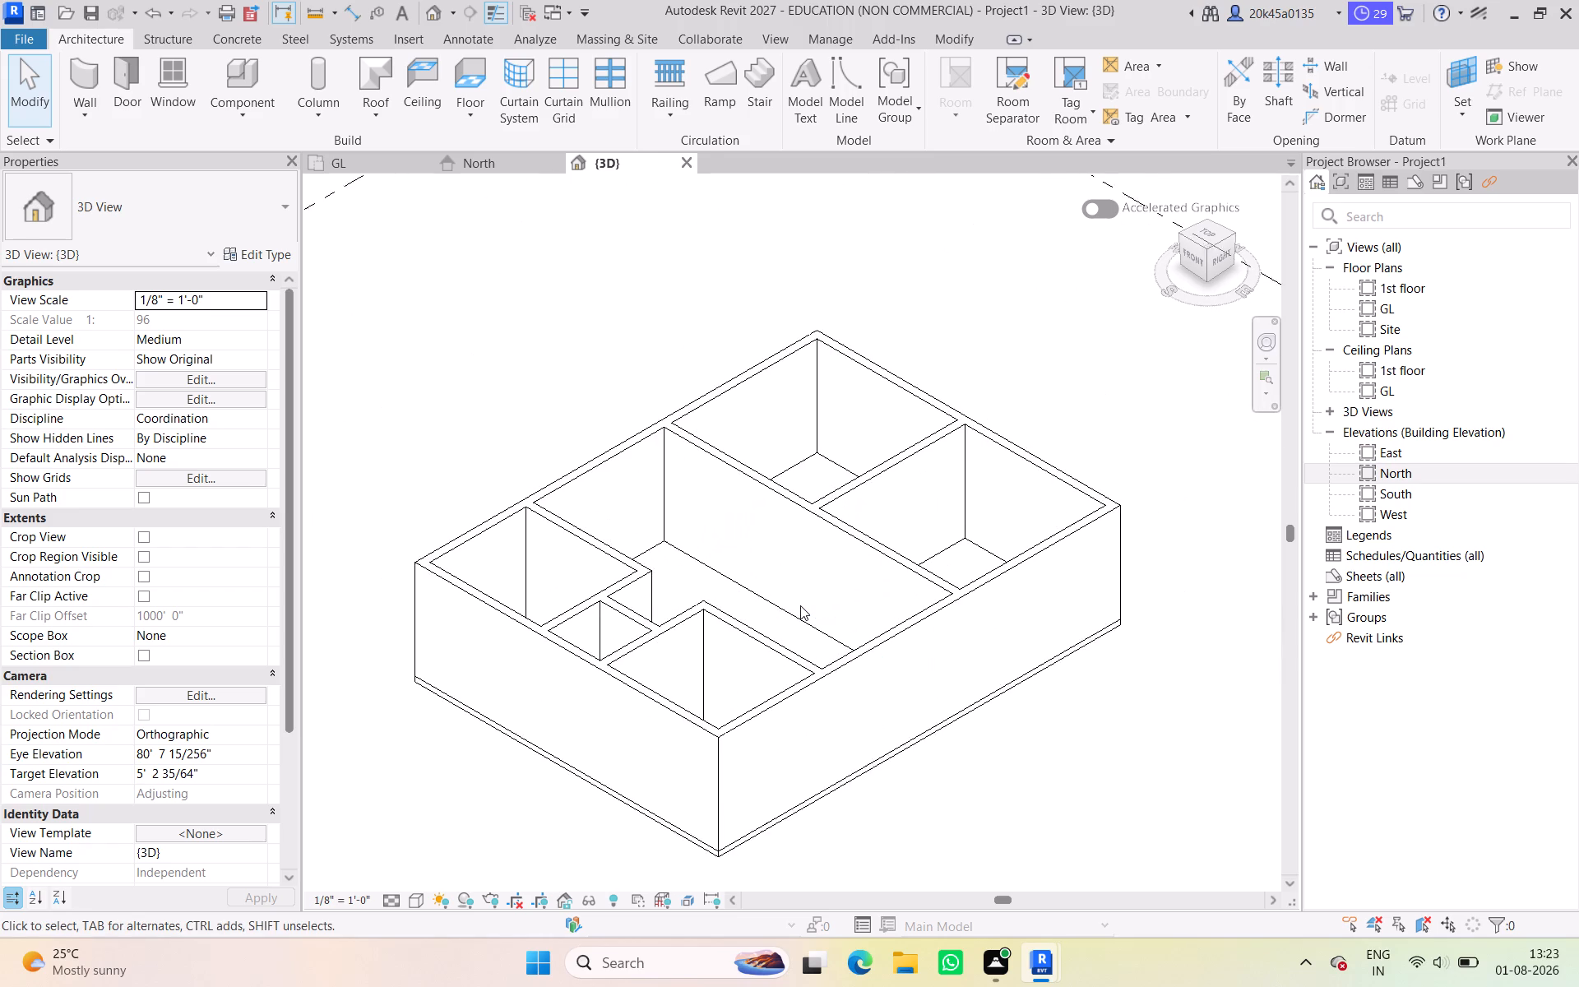
pyautogui.scroll(1, 800, 605)
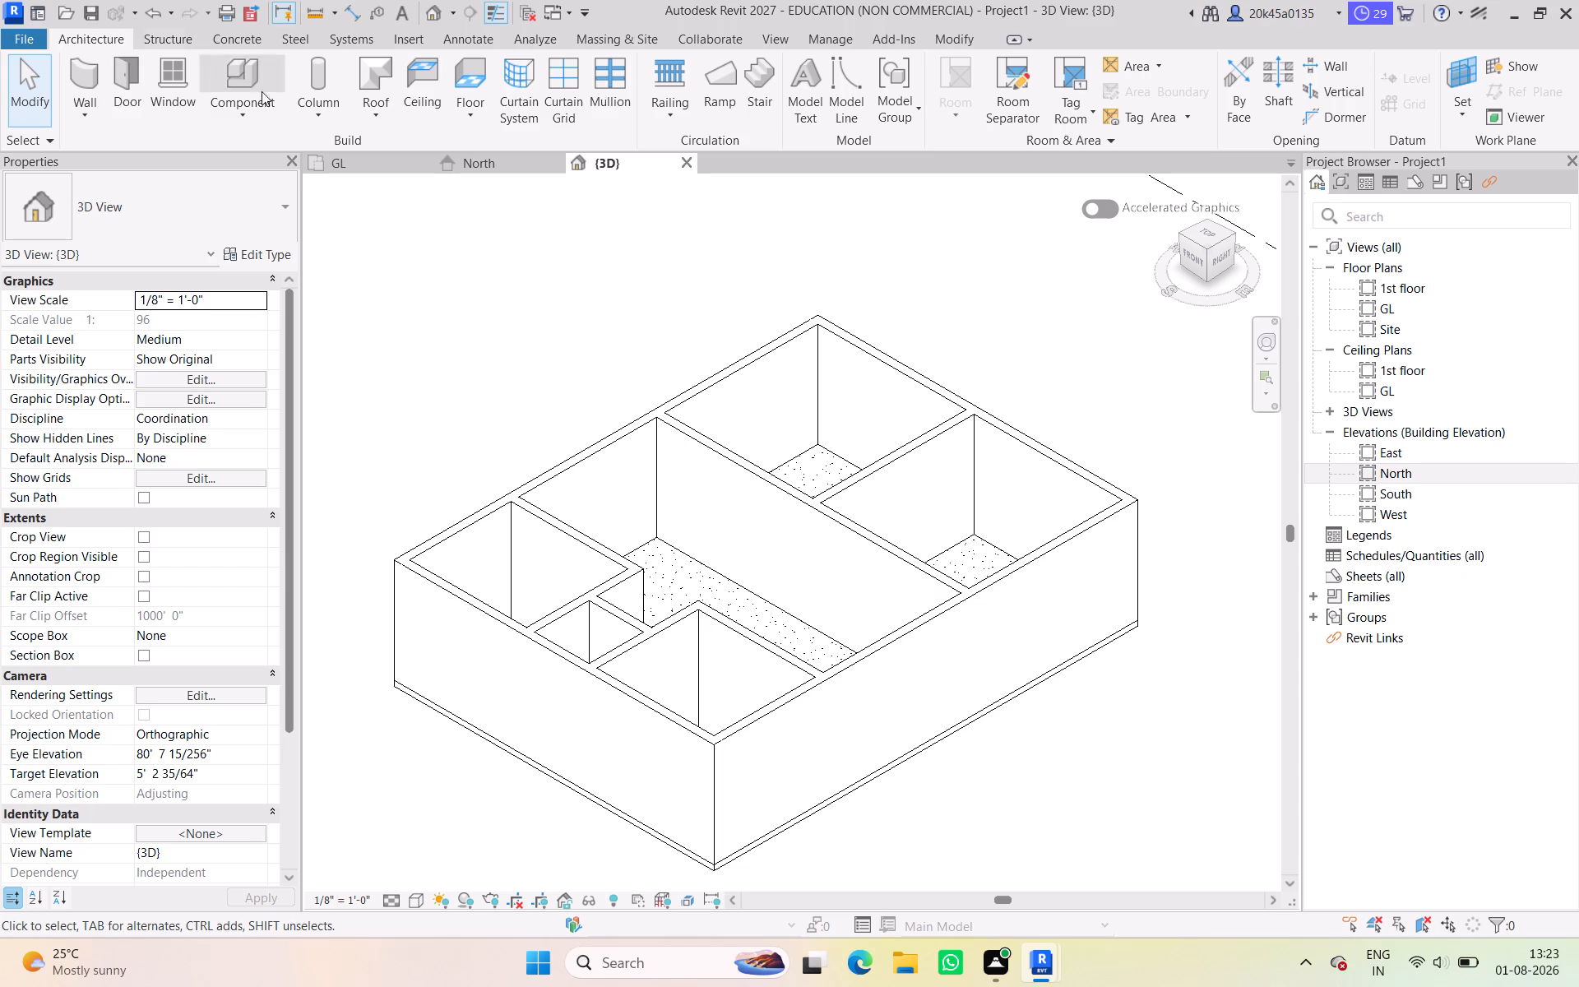
# Start placing a door on the GL plan and open the door folder in the SHUBHAM CITY library to load a family.
pyautogui.click(377, 171)
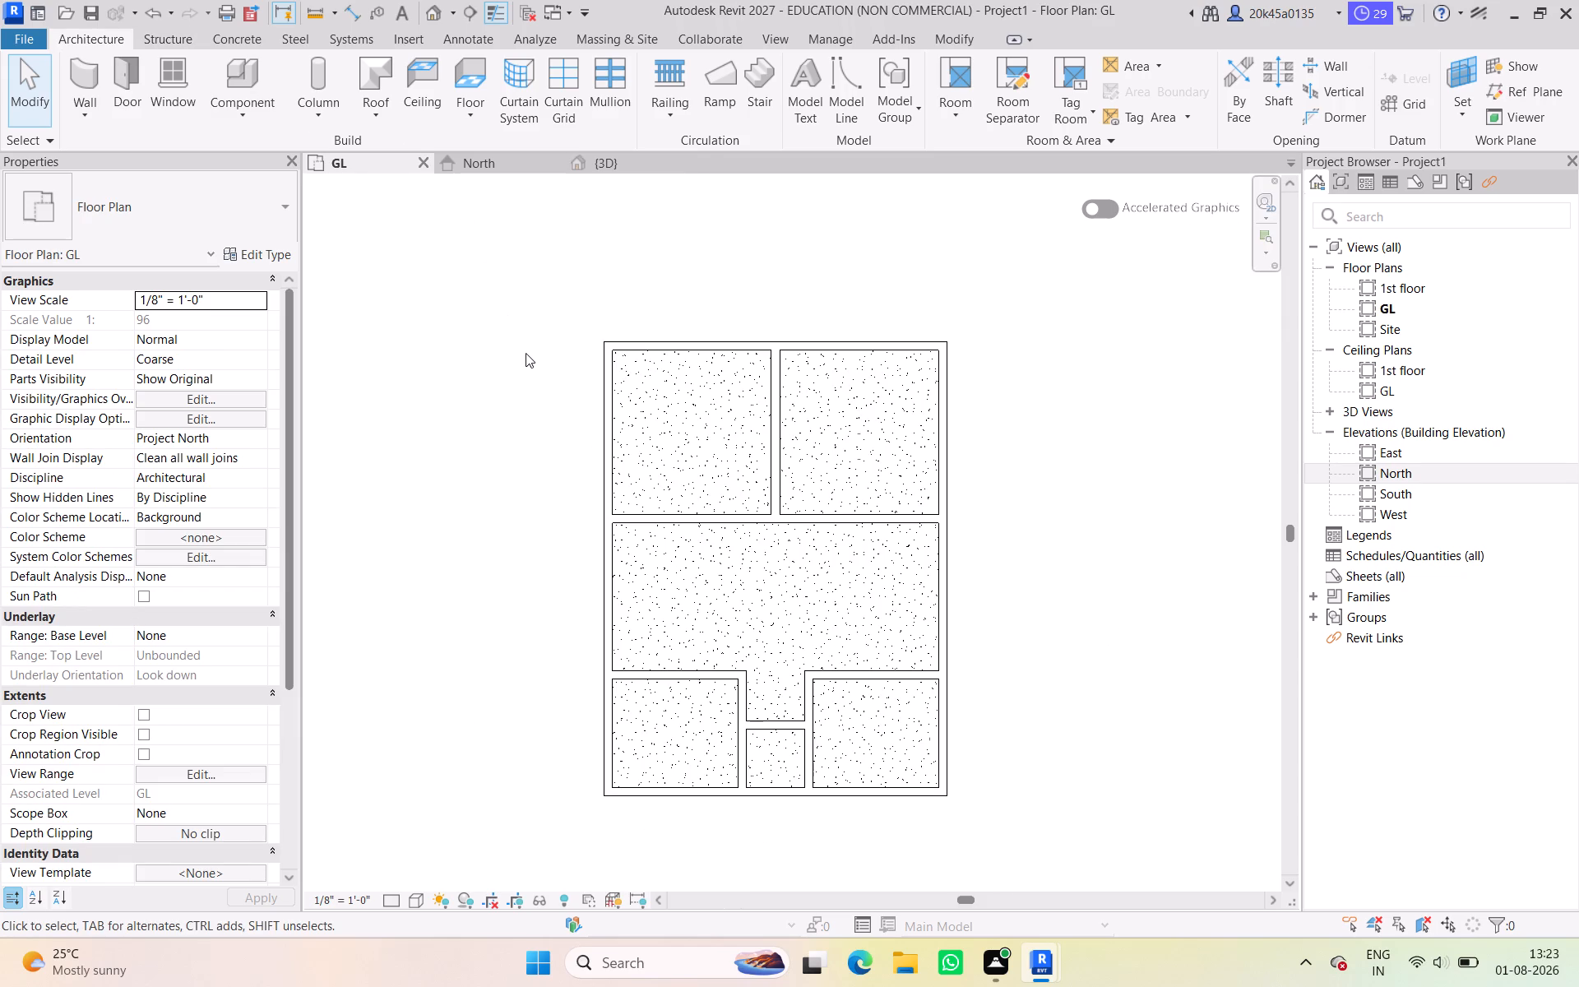
pyautogui.write('dr')
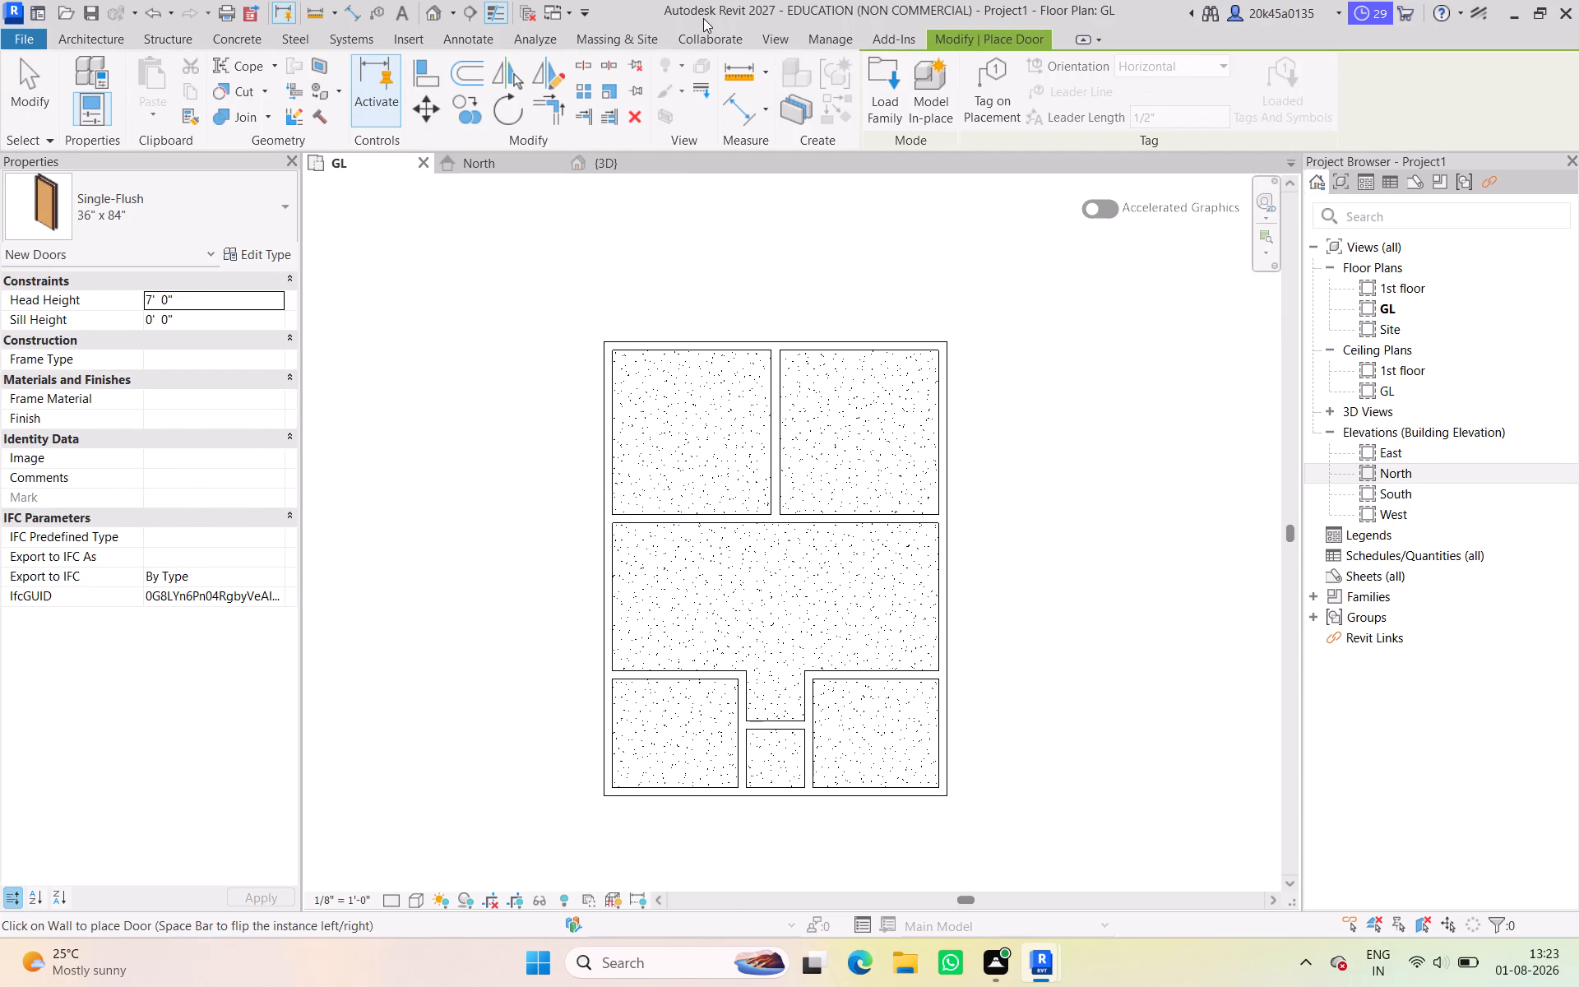
pyautogui.click(887, 97)
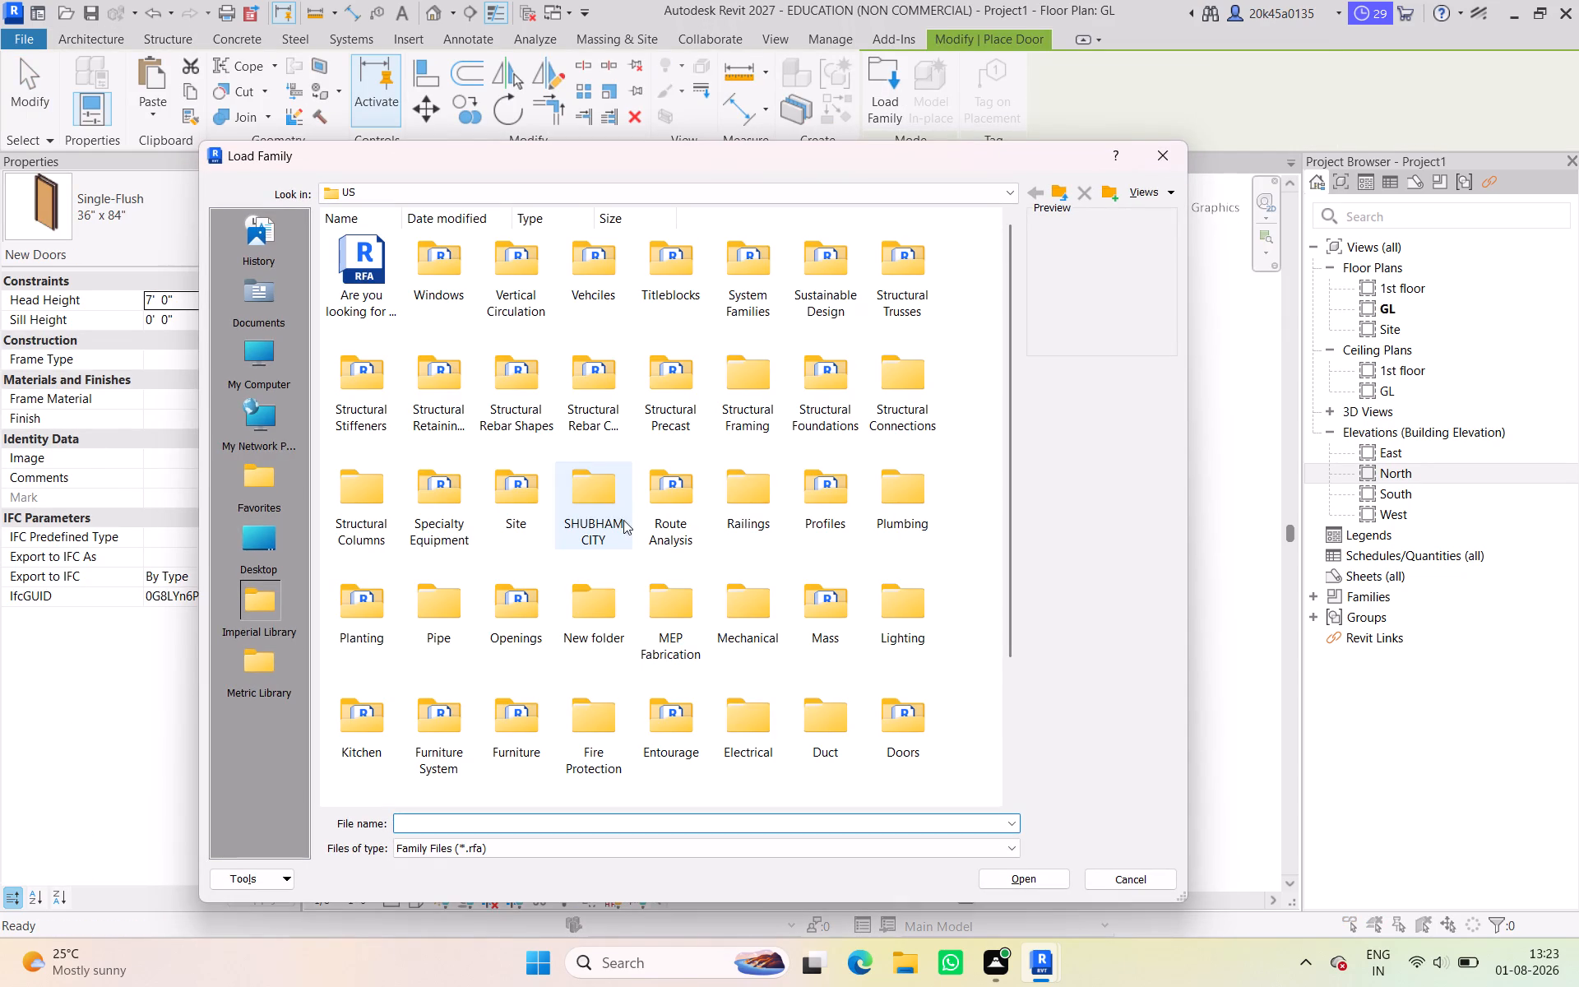
pyautogui.press('s')
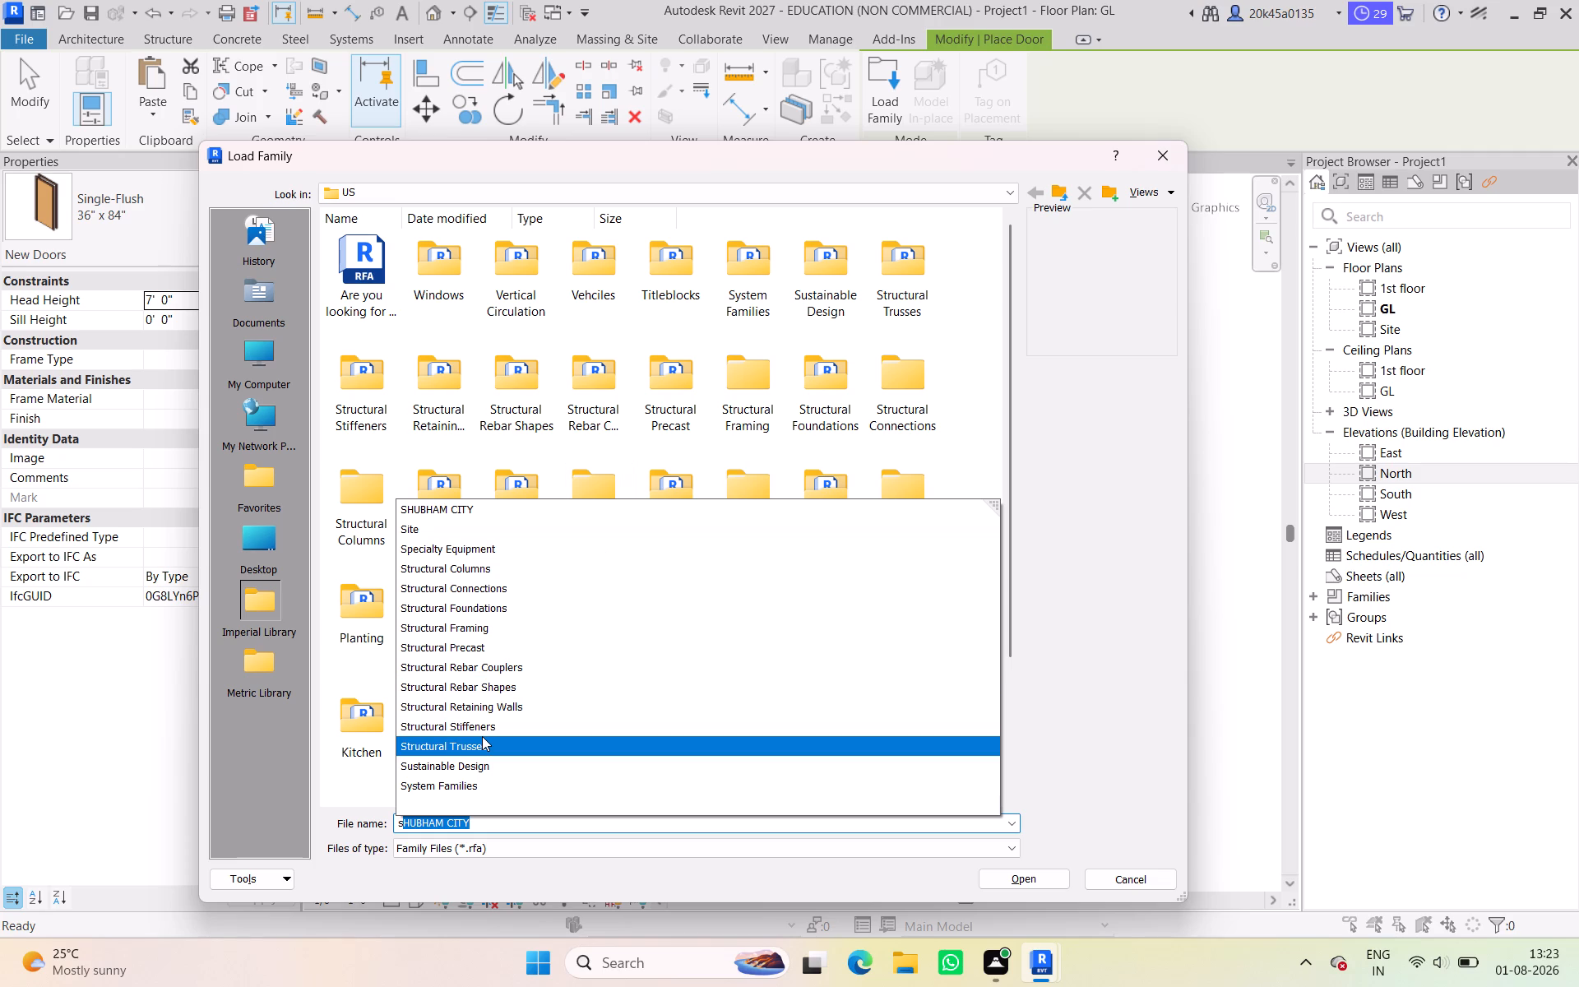
pyautogui.press('Return')
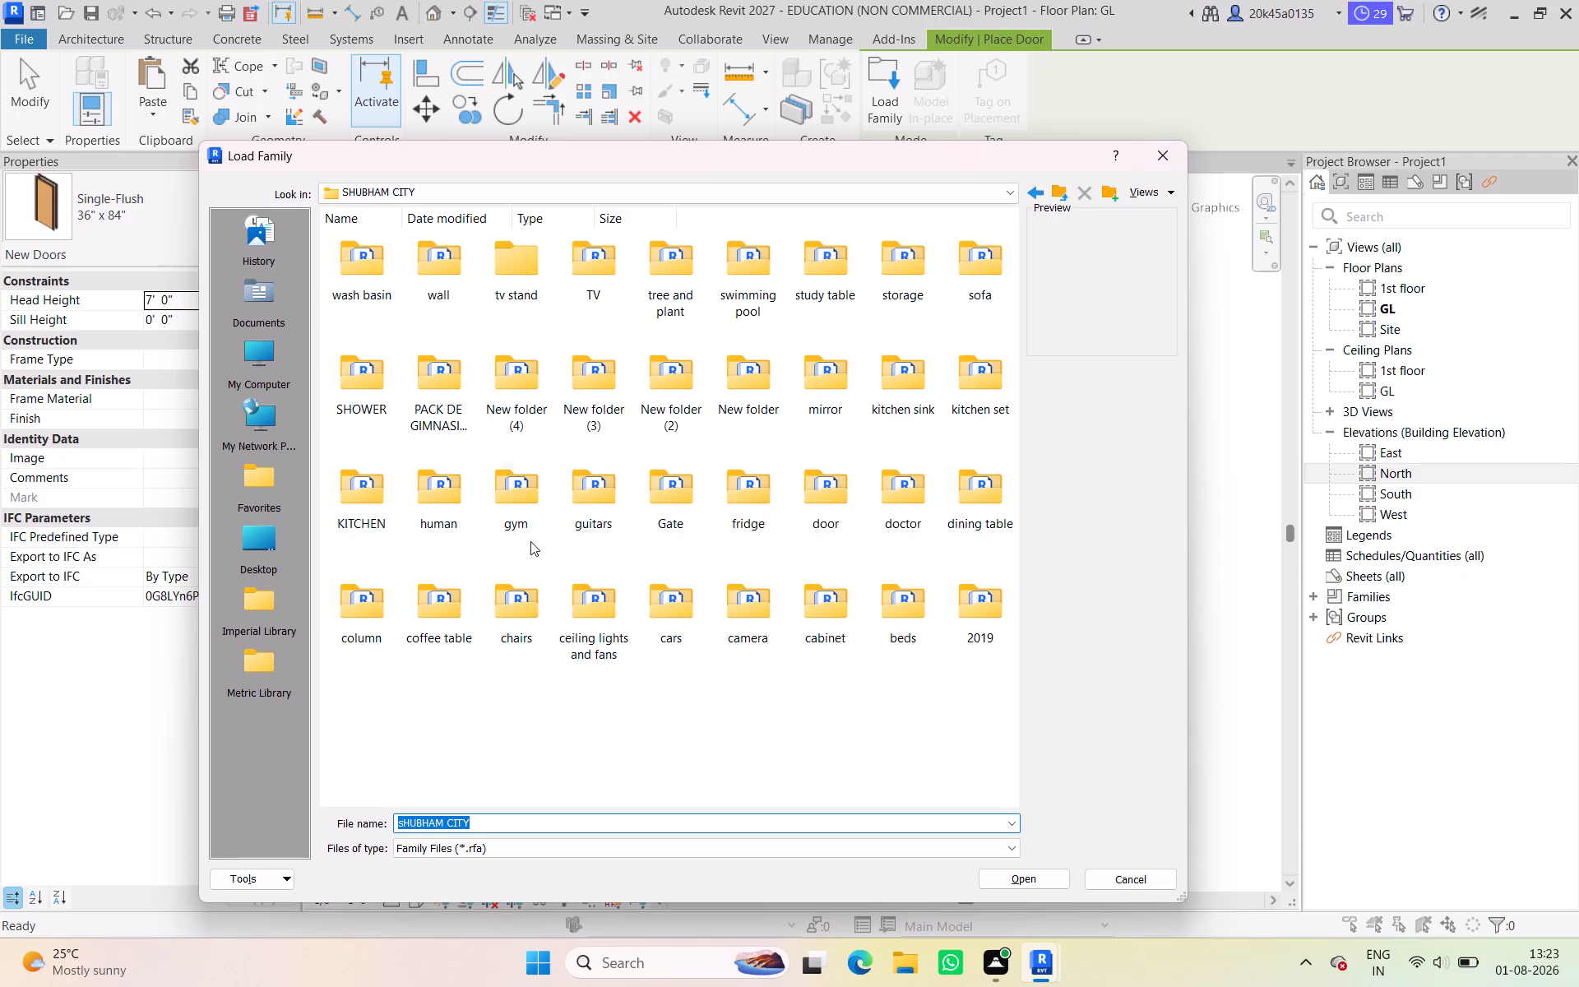
pyautogui.press('d')
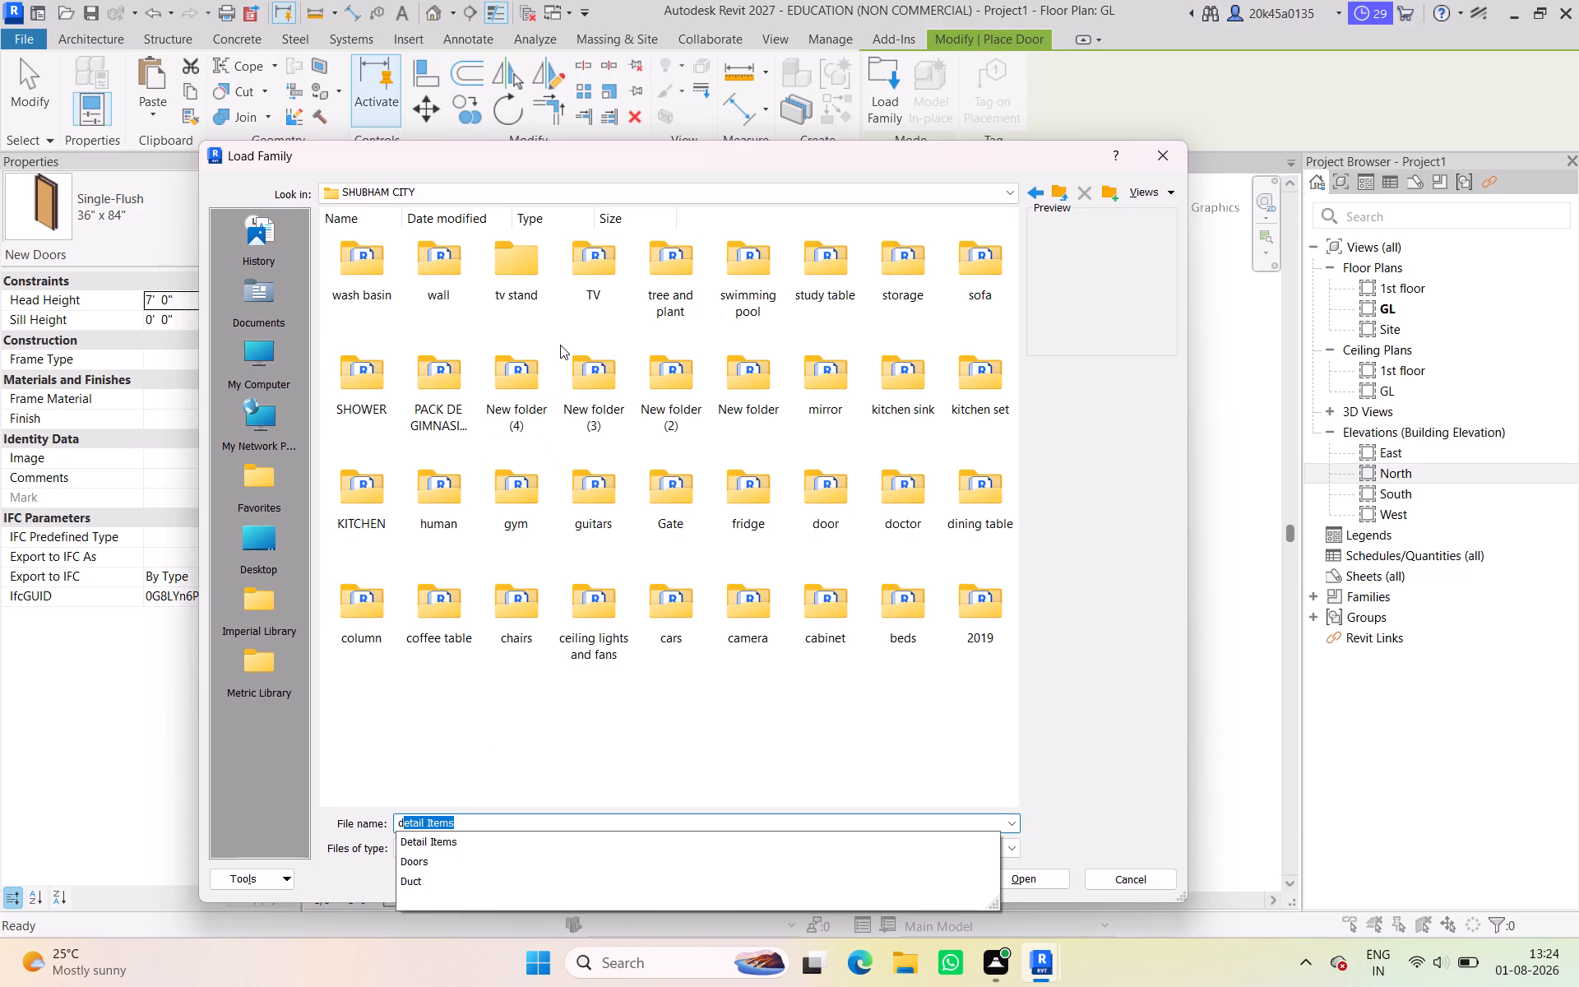
pyautogui.press('Down')
pyautogui.press('Down')
pyautogui.press('Return')
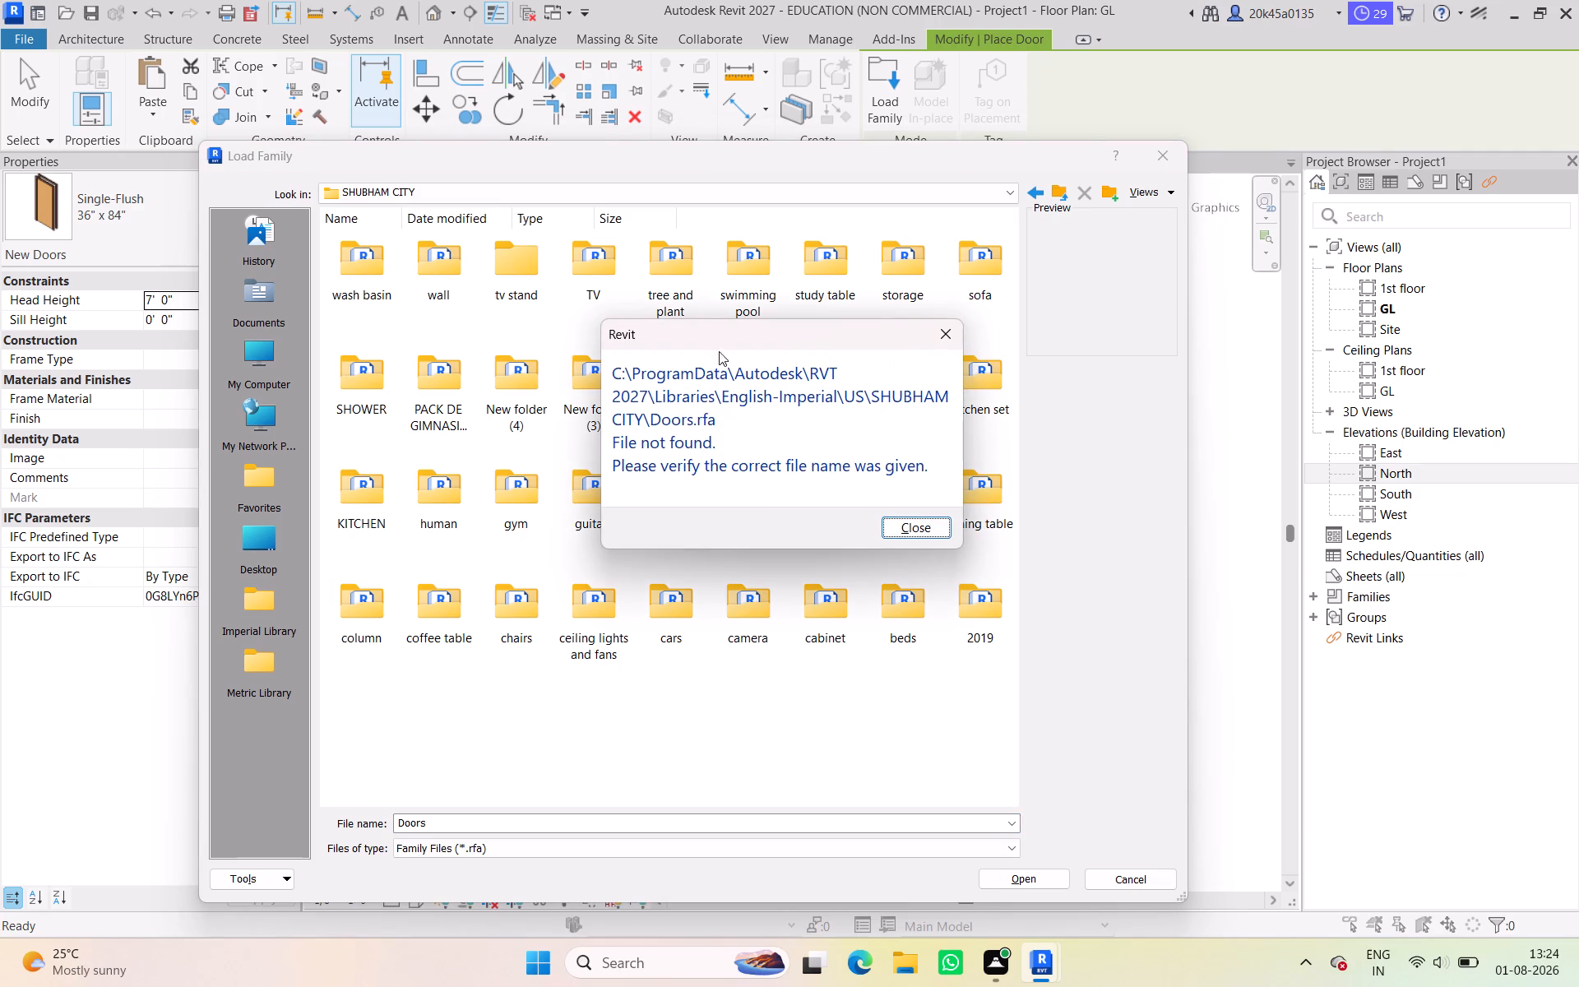
pyautogui.click(911, 532)
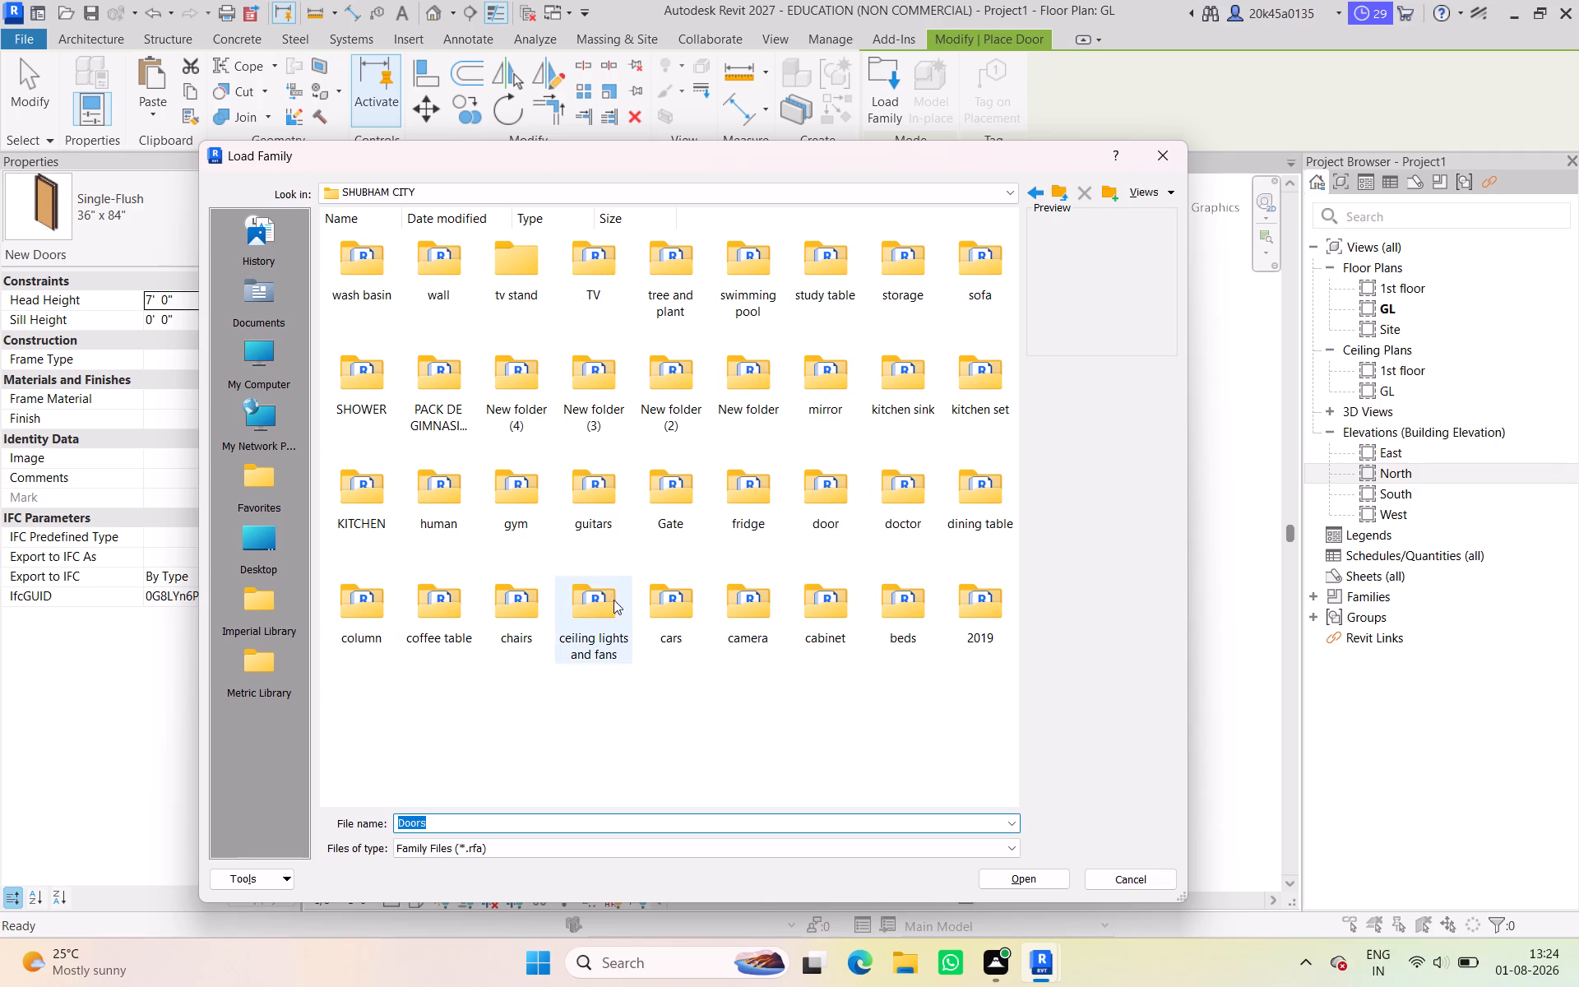
pyautogui.doubleClick(813, 512)
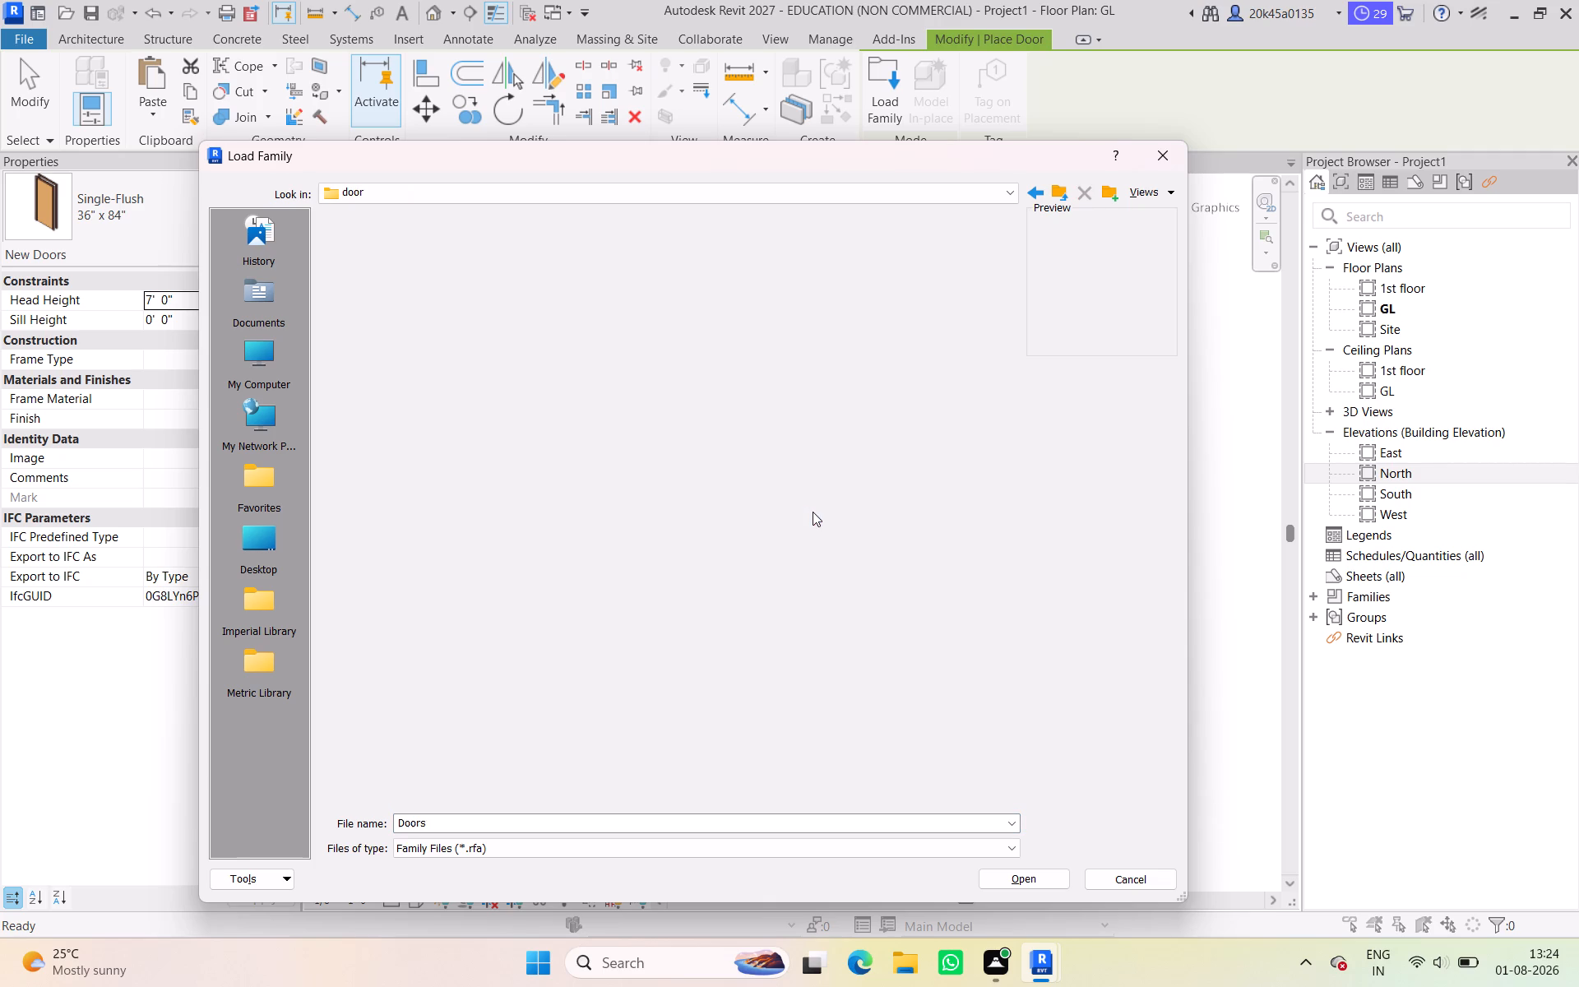
# Browse the previews in the door folder and load the Single_-_Modern_Wooden_Door_17379 family.
pyautogui.click(365, 285)
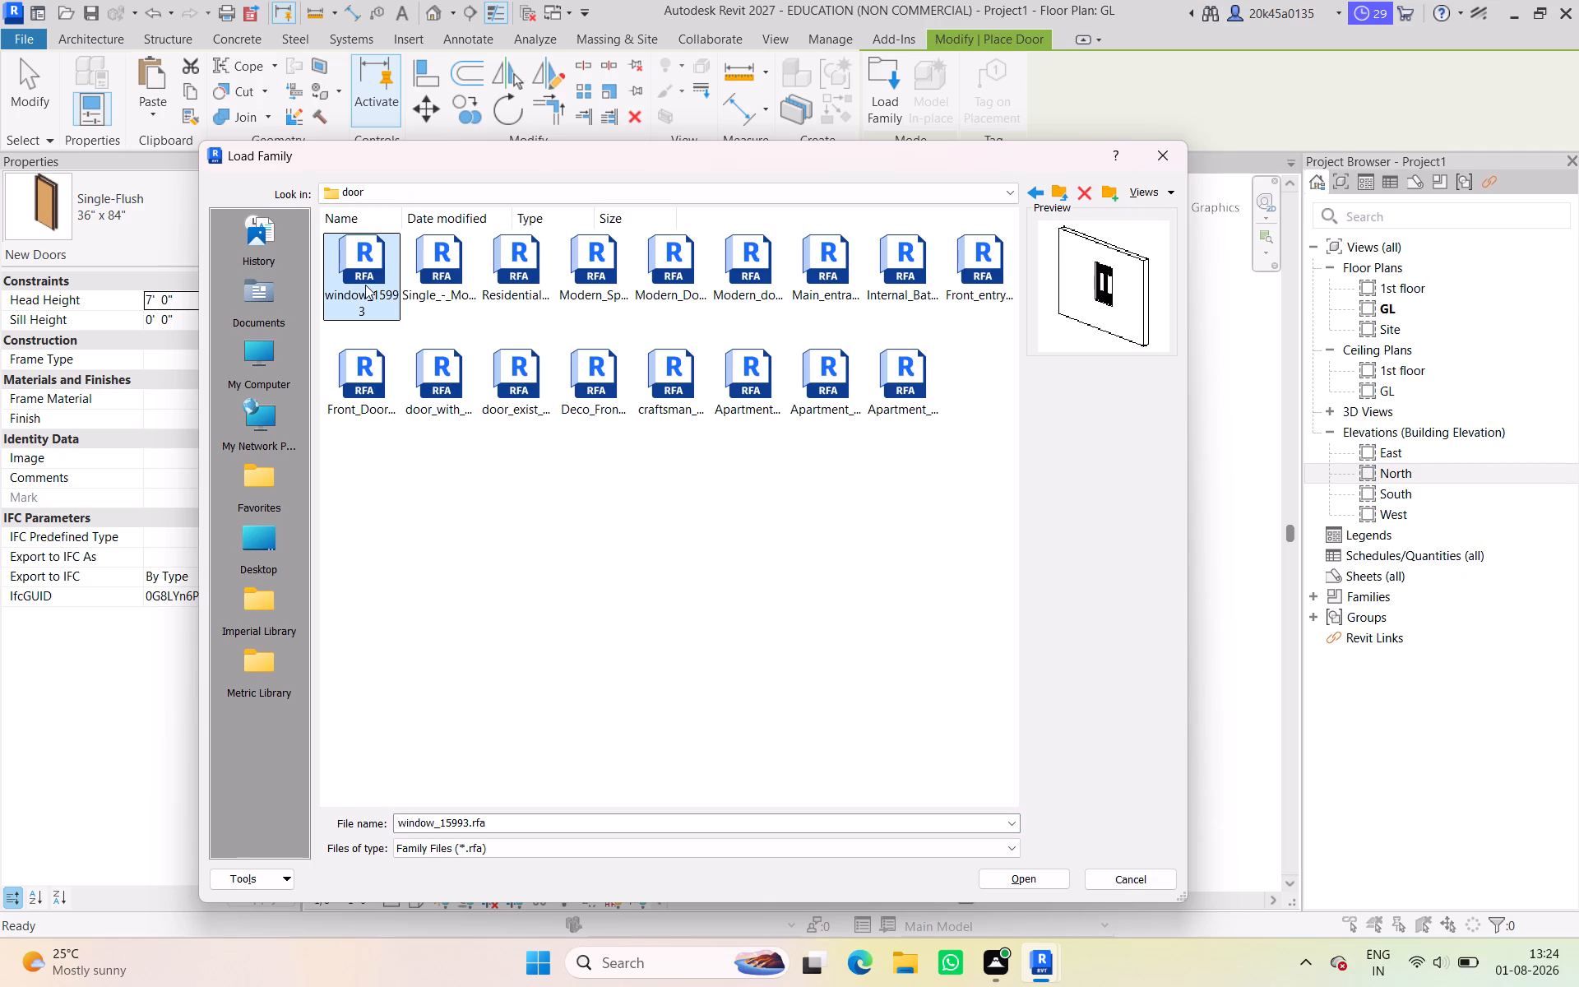
pyautogui.press('Right')
pyautogui.press('Right')
pyautogui.press('Left')
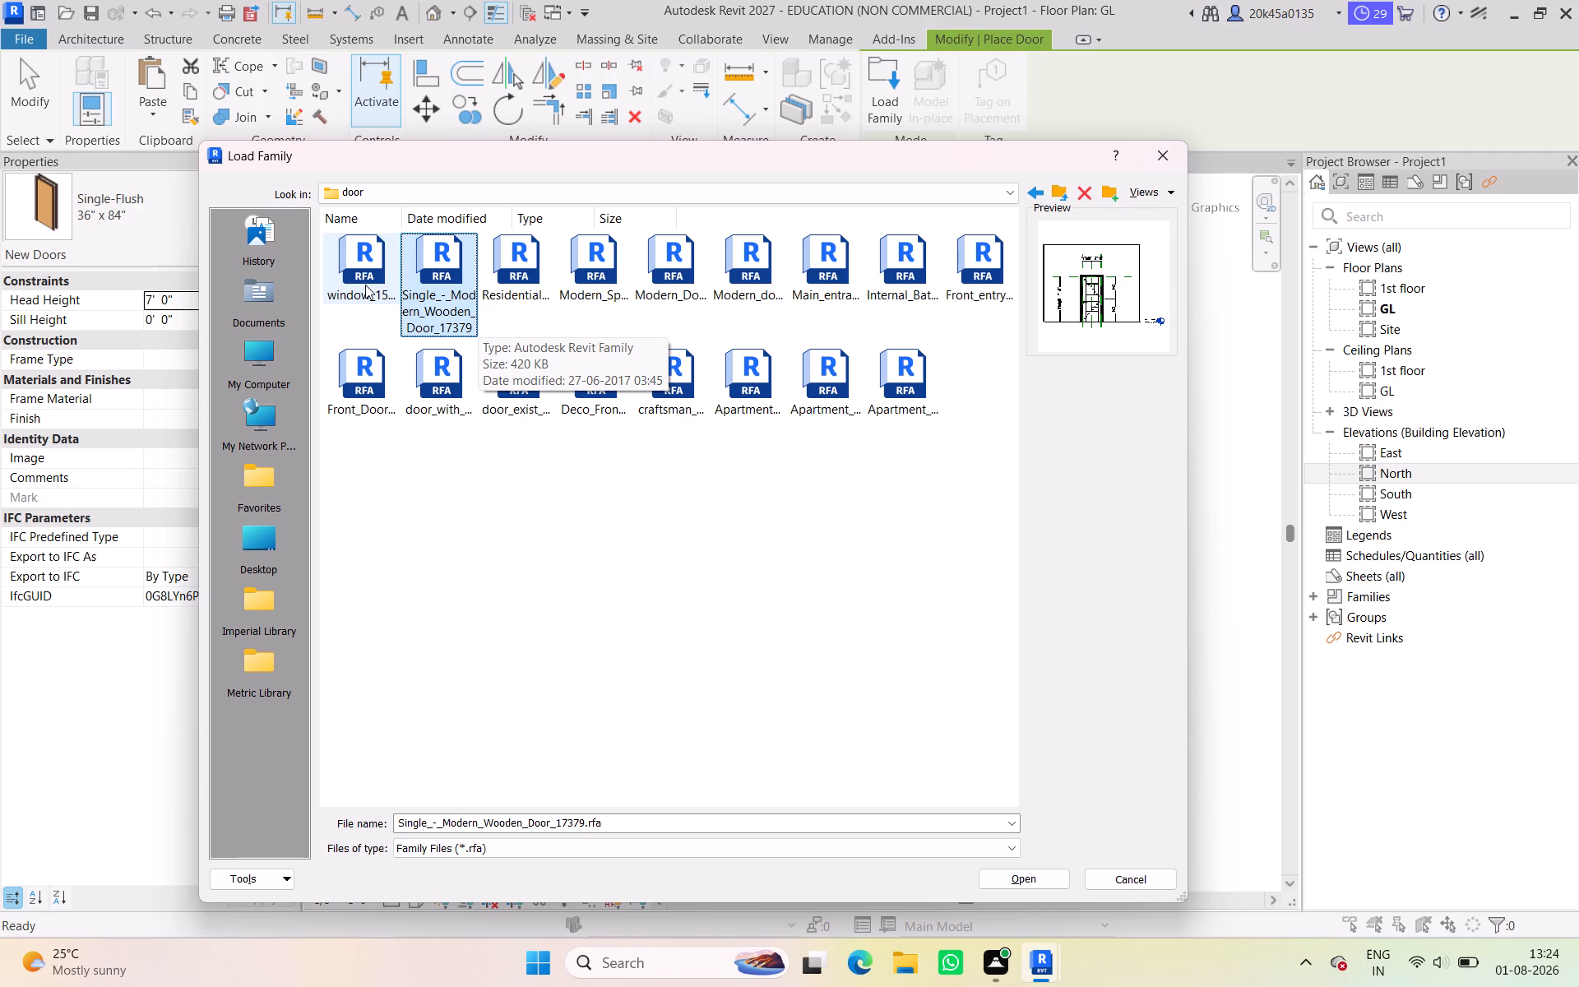
pyautogui.press('Right')
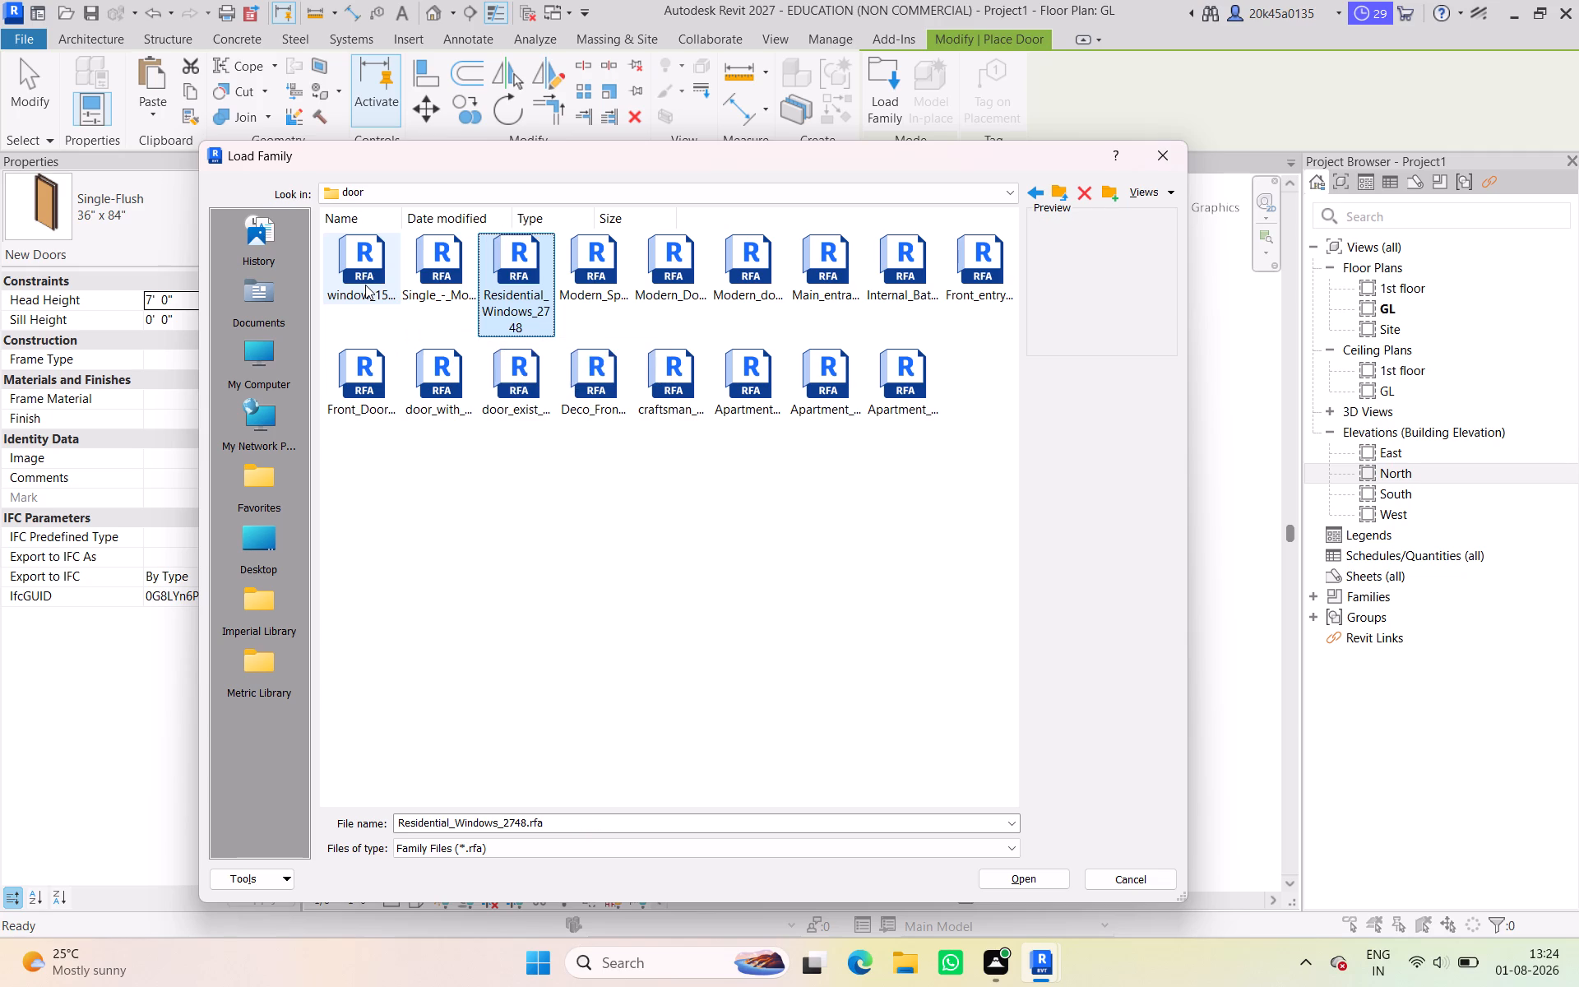
pyautogui.press('Right')
pyautogui.press('Right')
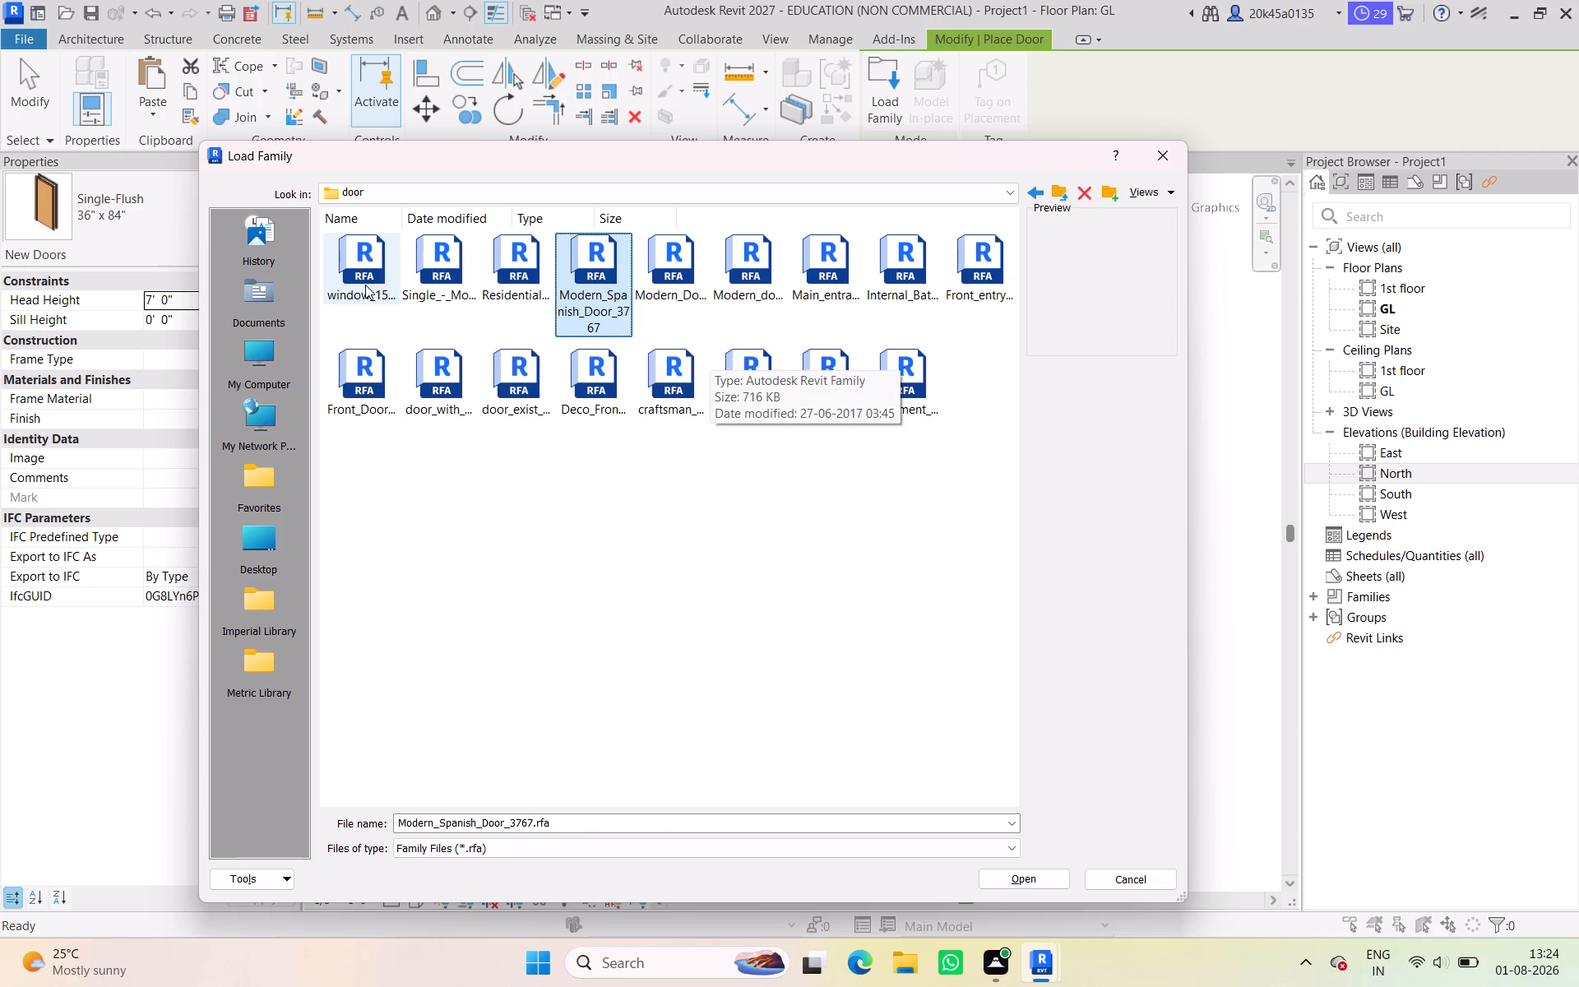
pyautogui.press('Right')
pyautogui.press('Right')
pyautogui.press('Right')
pyautogui.press('Right')
pyautogui.press('Right')
pyautogui.press('Left')
pyautogui.press('Left')
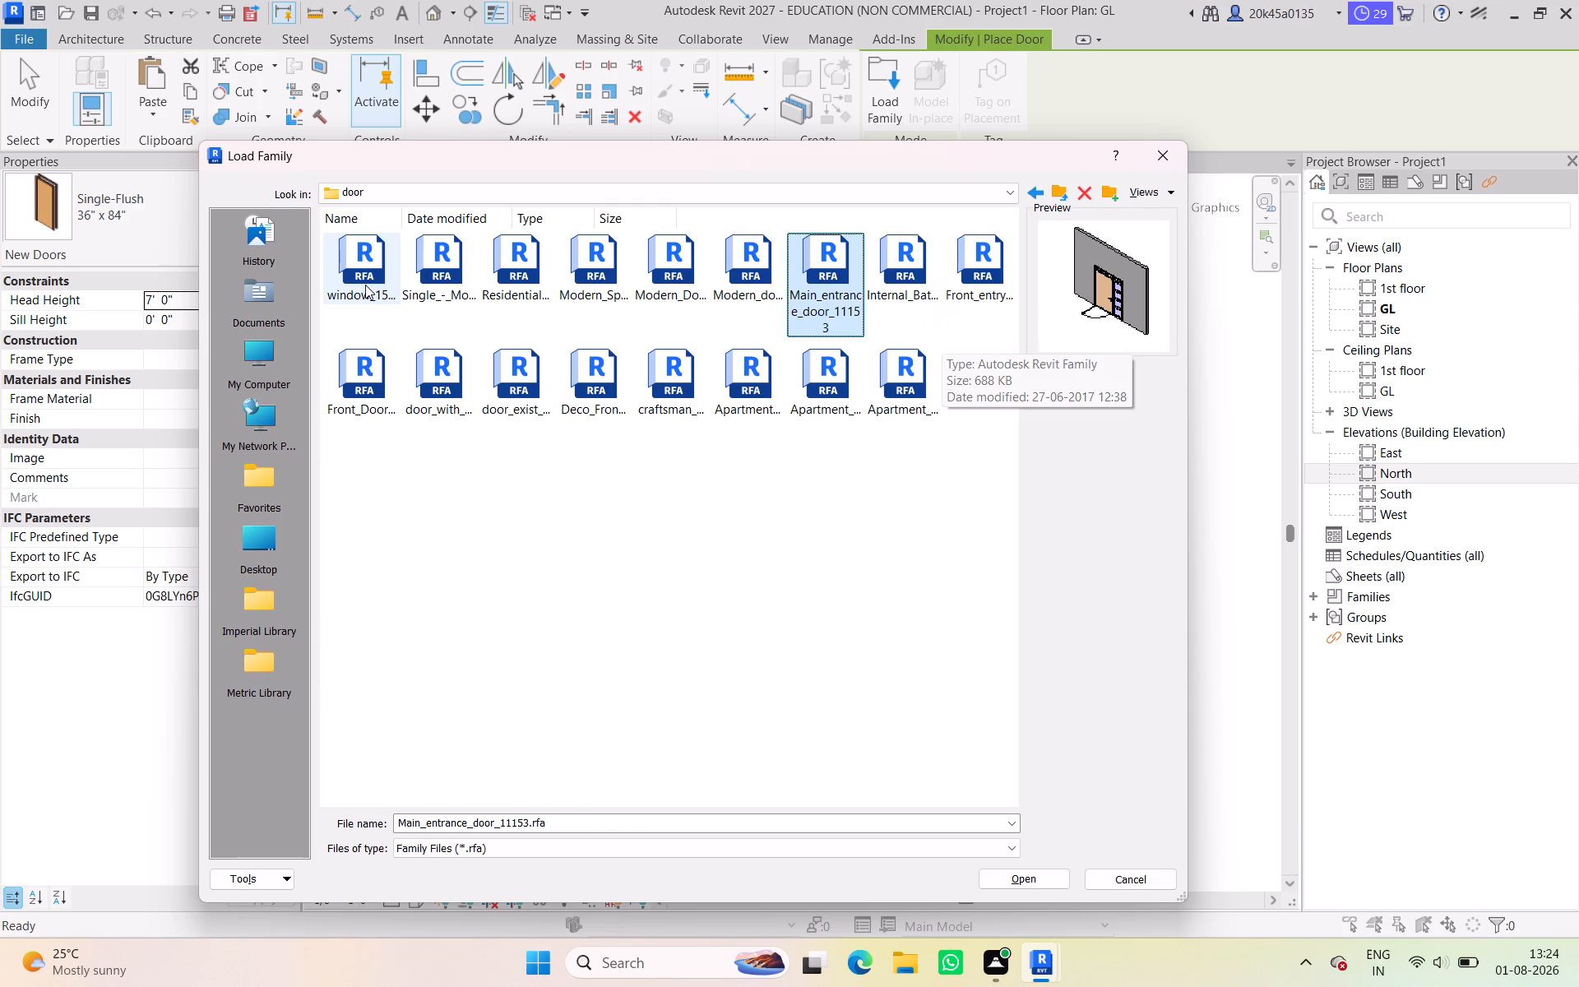
pyautogui.press('Down')
pyautogui.press('Left')
pyautogui.press('Left')
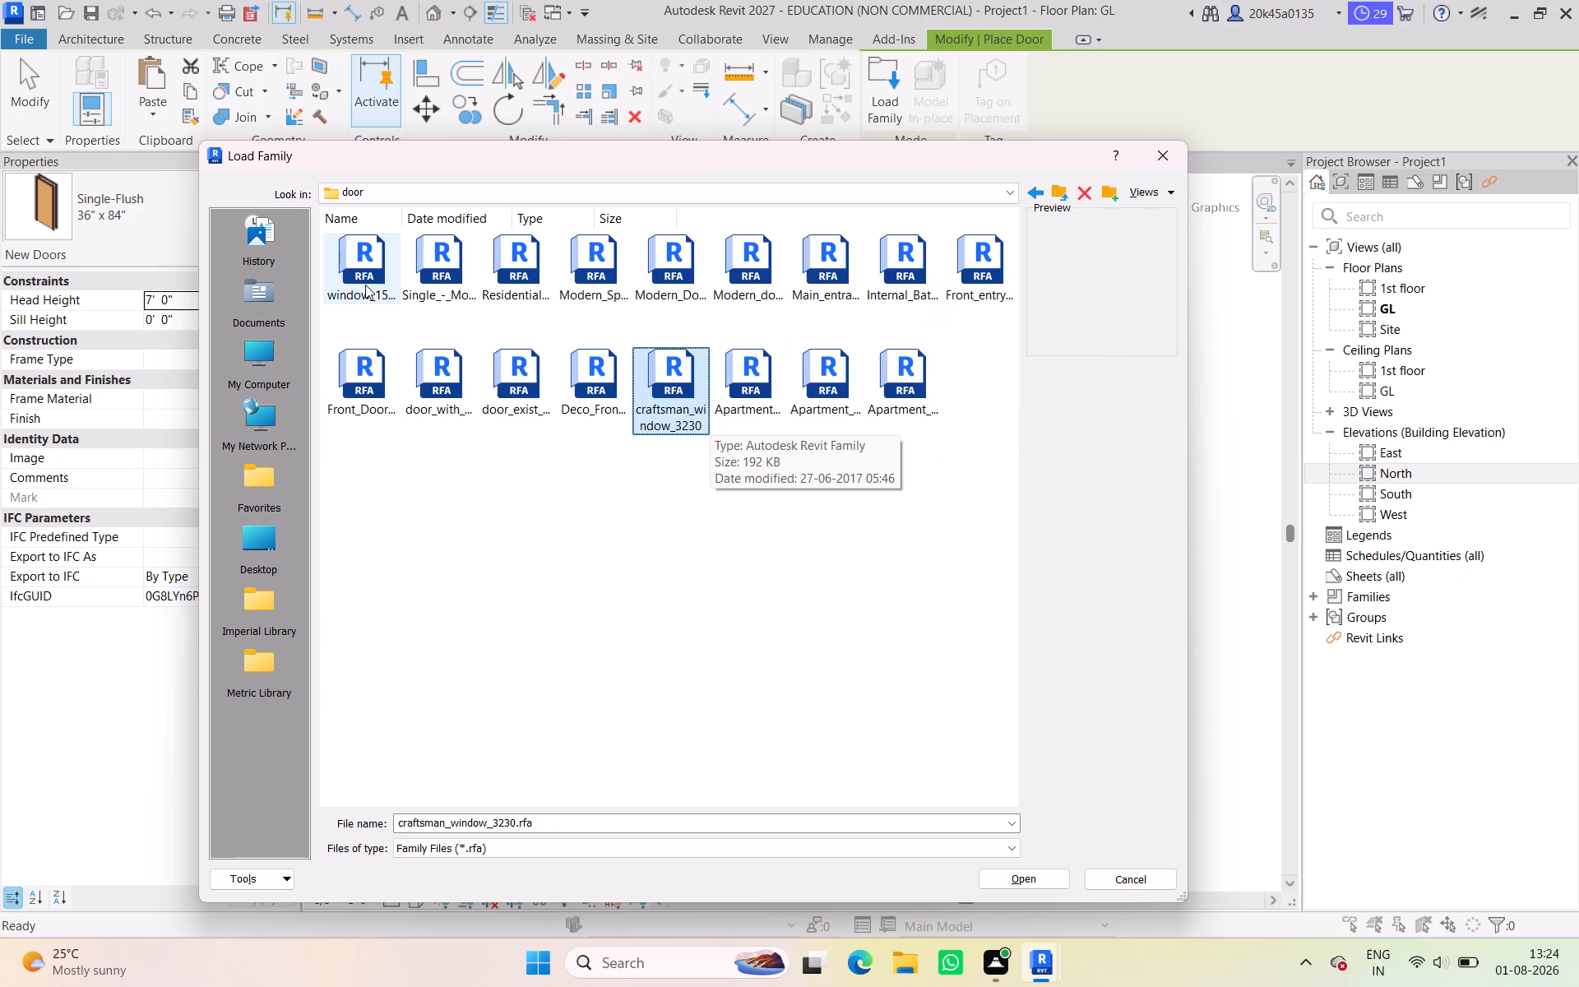
pyautogui.press('Left')
pyautogui.press('Left')
pyautogui.press('Left')
pyautogui.press('Left')
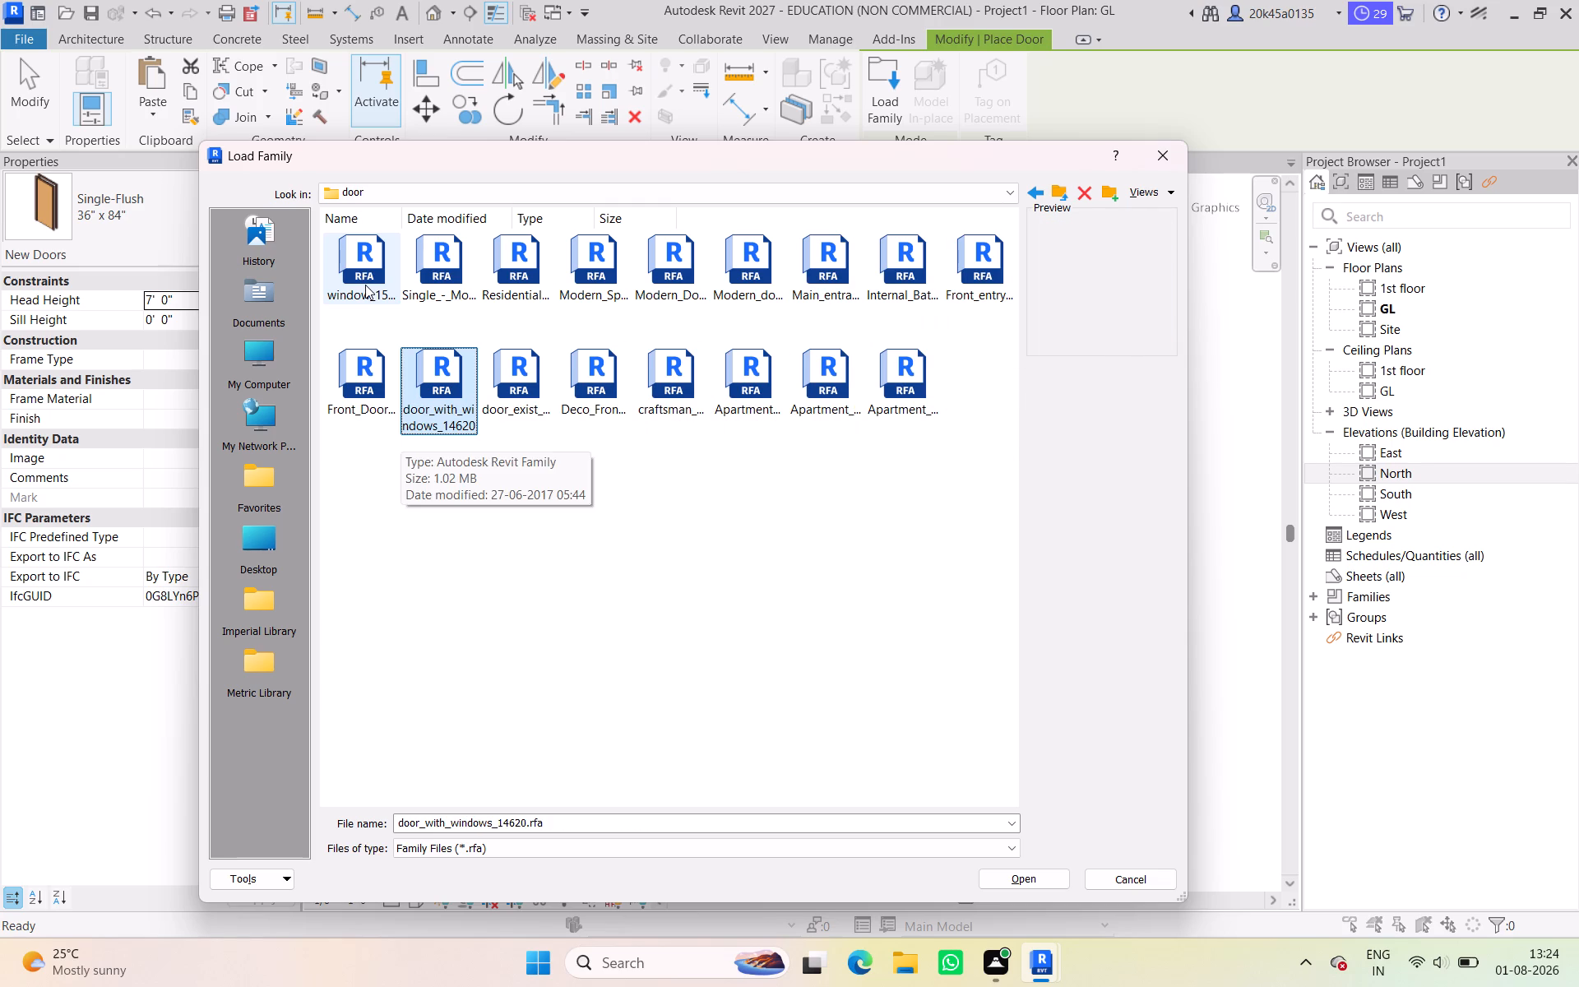
pyautogui.press('Left')
pyautogui.press('Up')
pyautogui.press('Right')
pyautogui.press('Right')
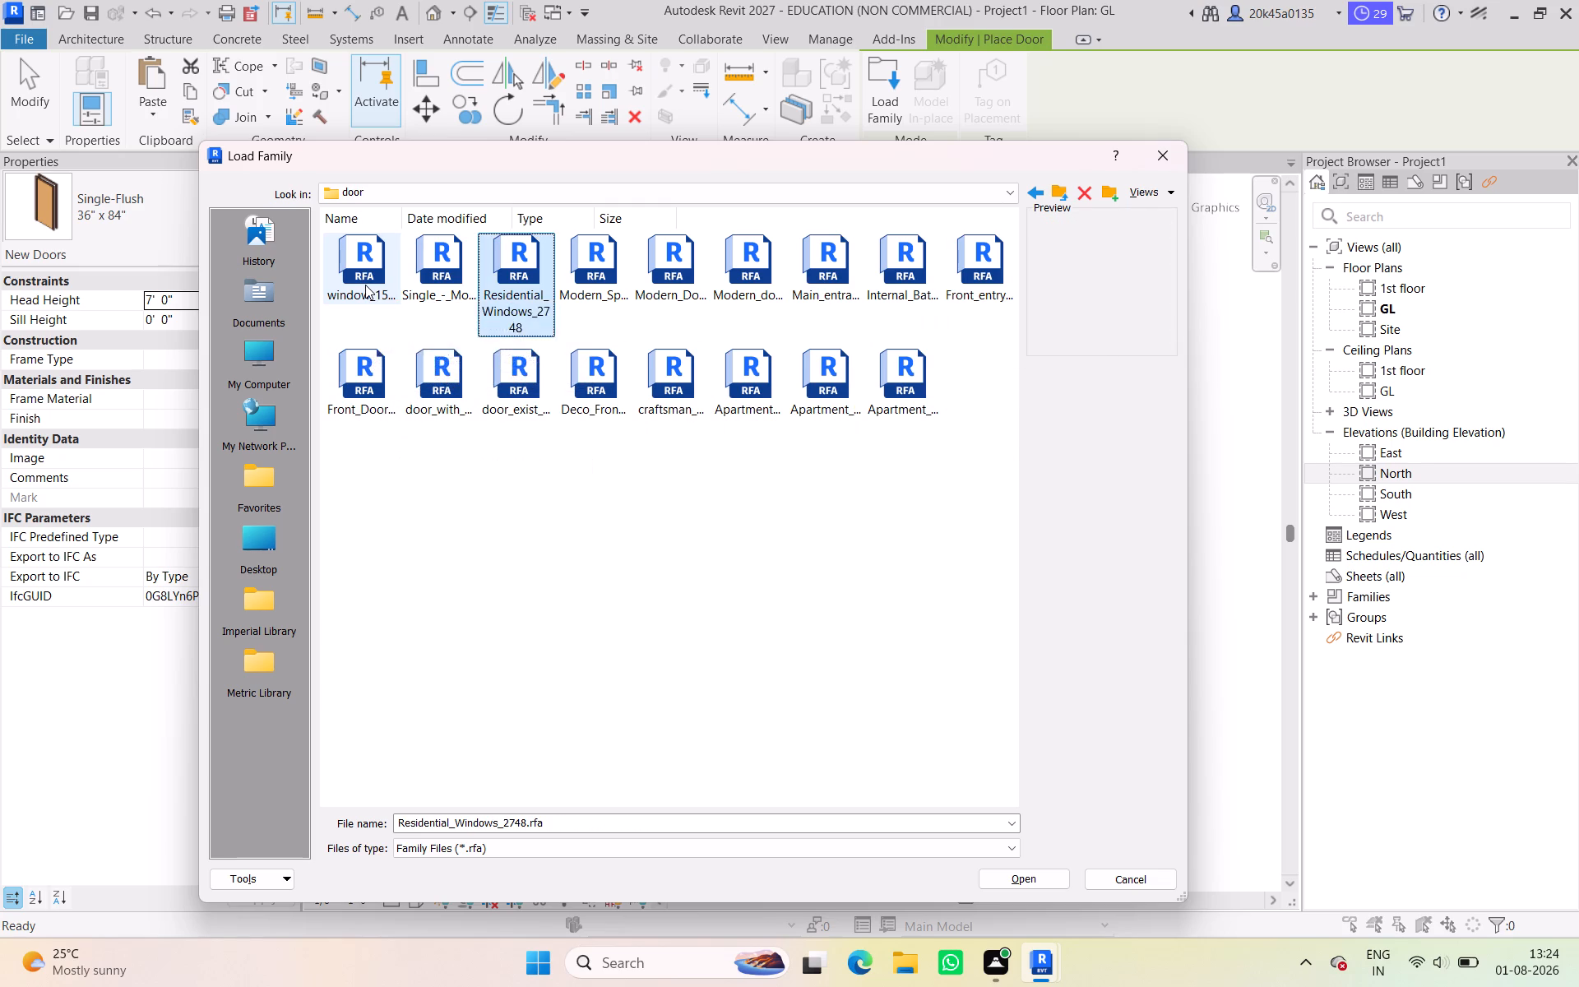
pyautogui.press('Left')
pyautogui.press('Return')
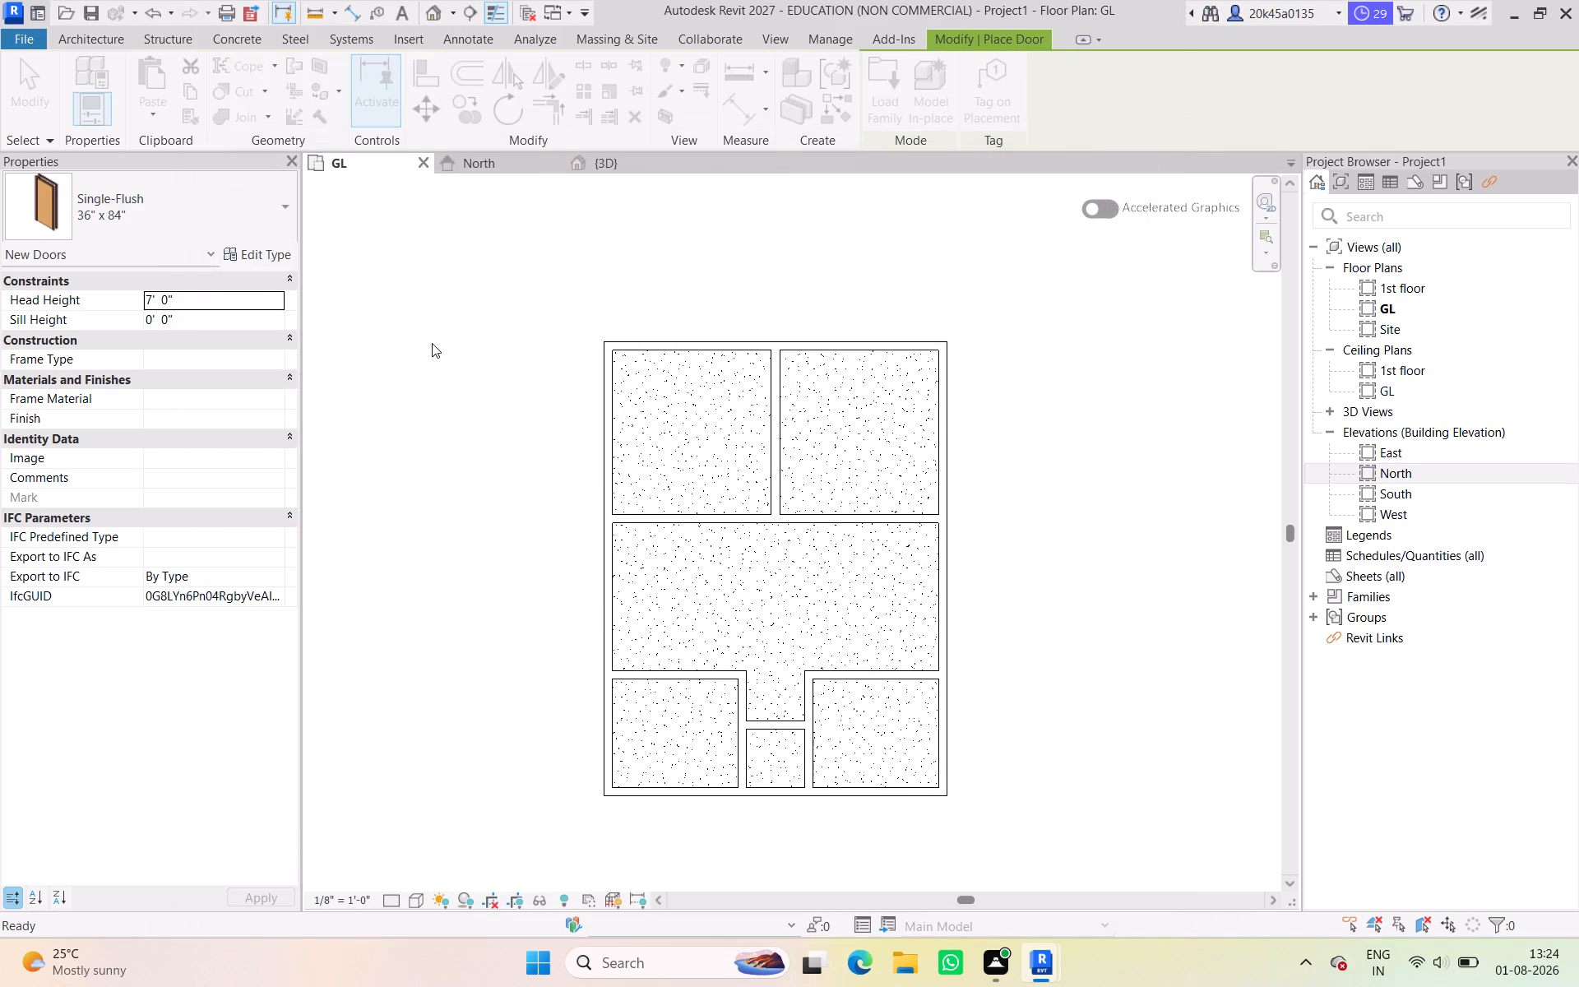
# Place two doors in the wall below the upper rooms, one on each side of the central partition and 2' 6" from it.
pyautogui.click(746, 517)
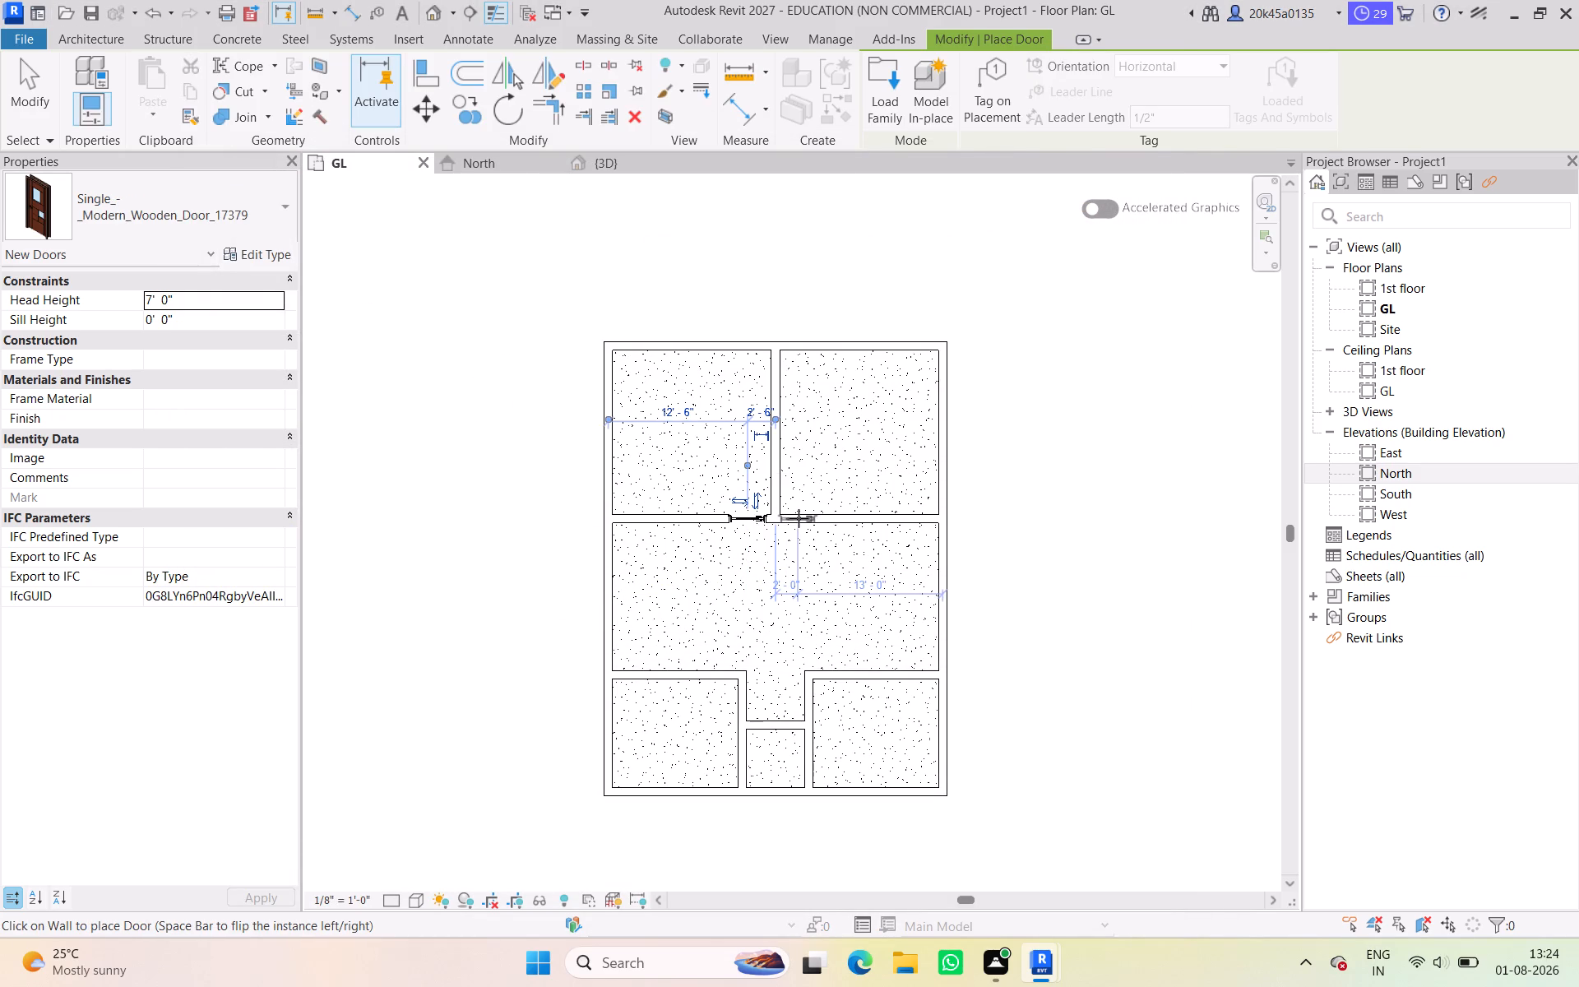
pyautogui.click(806, 521)
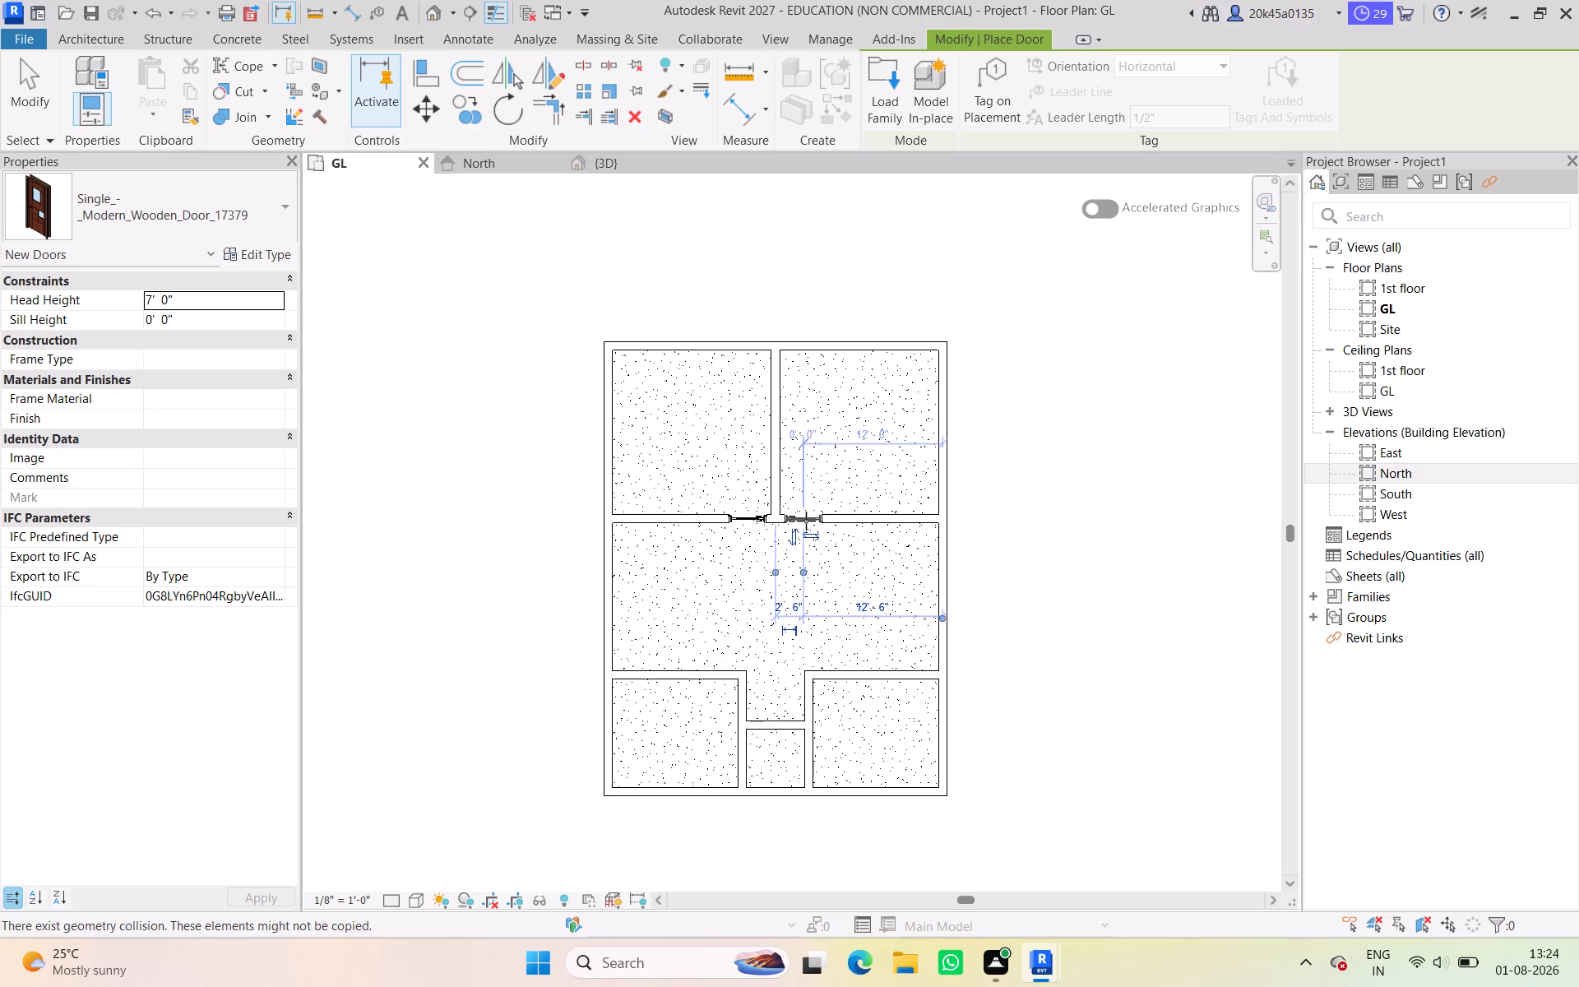
pyautogui.click(35, 100)
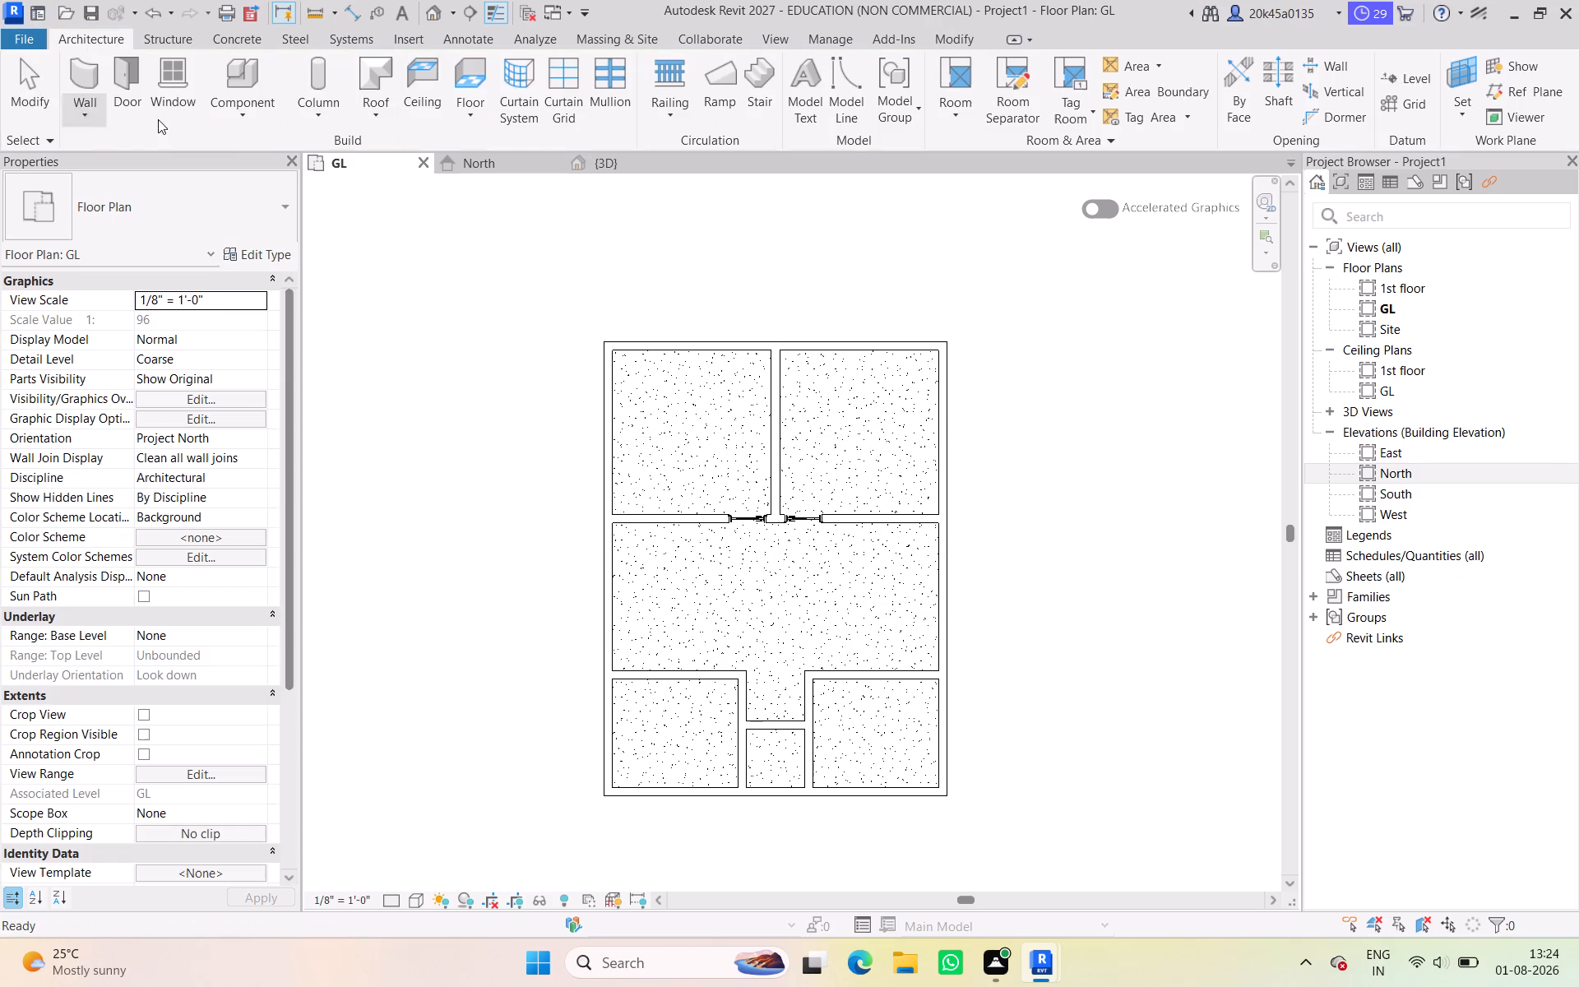
# Set the default 3D view to Fine detail level and Realistic visual style, and inspect the two placed doors.
pyautogui.click(582, 162)
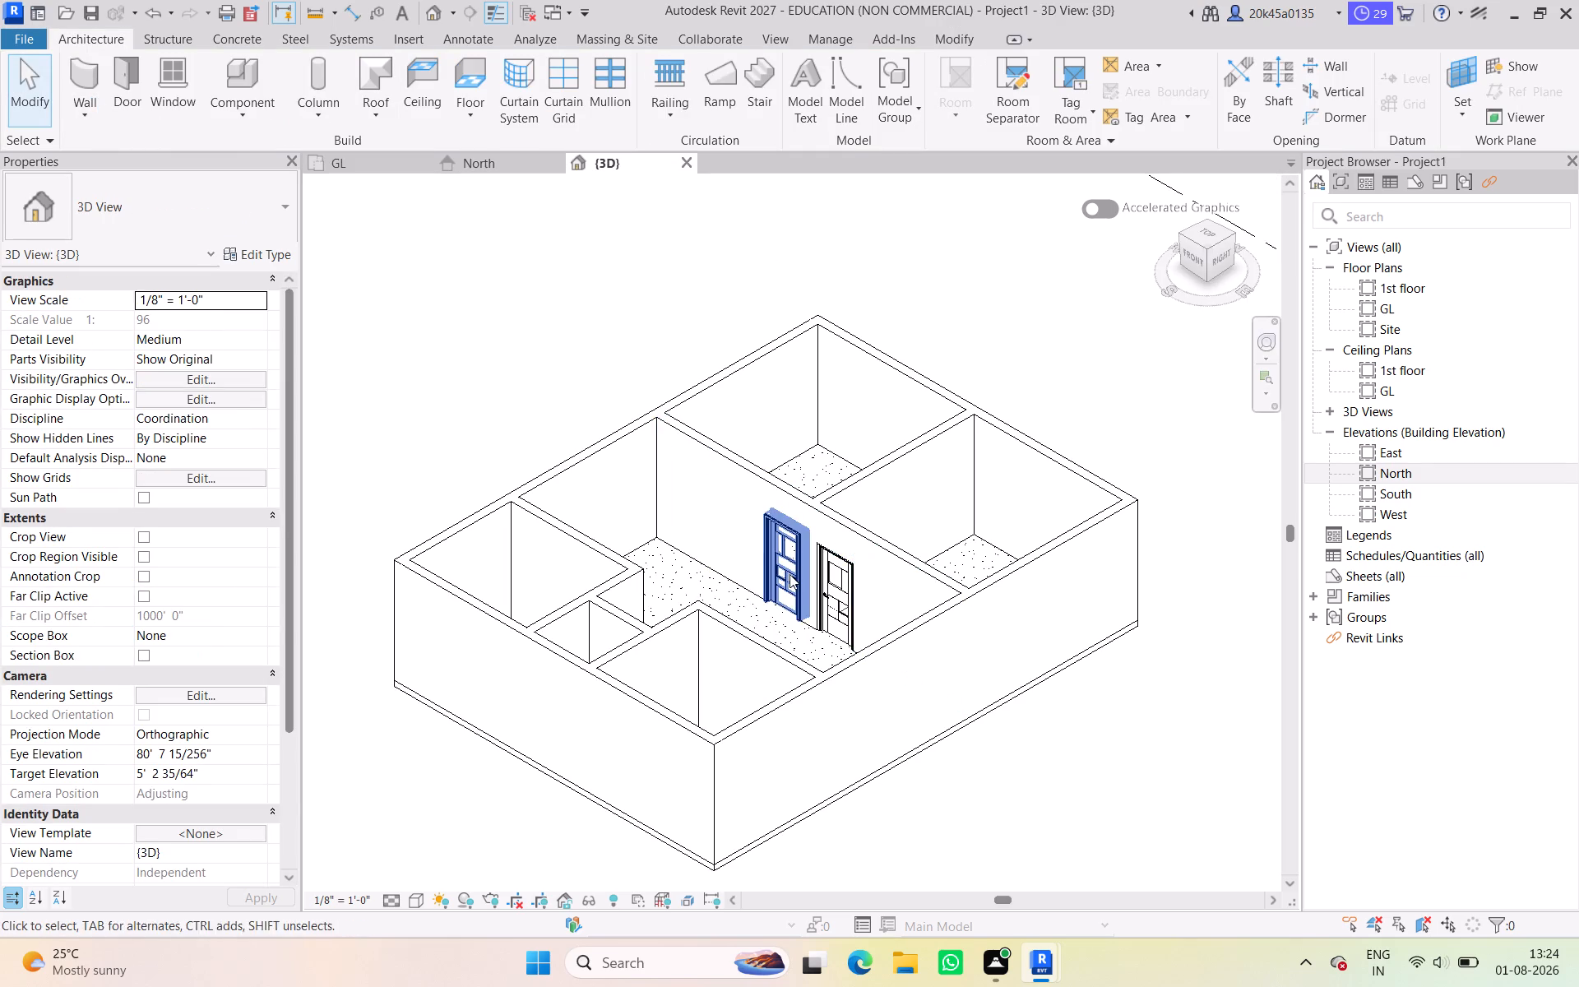
pyautogui.scroll(12, 789, 574)
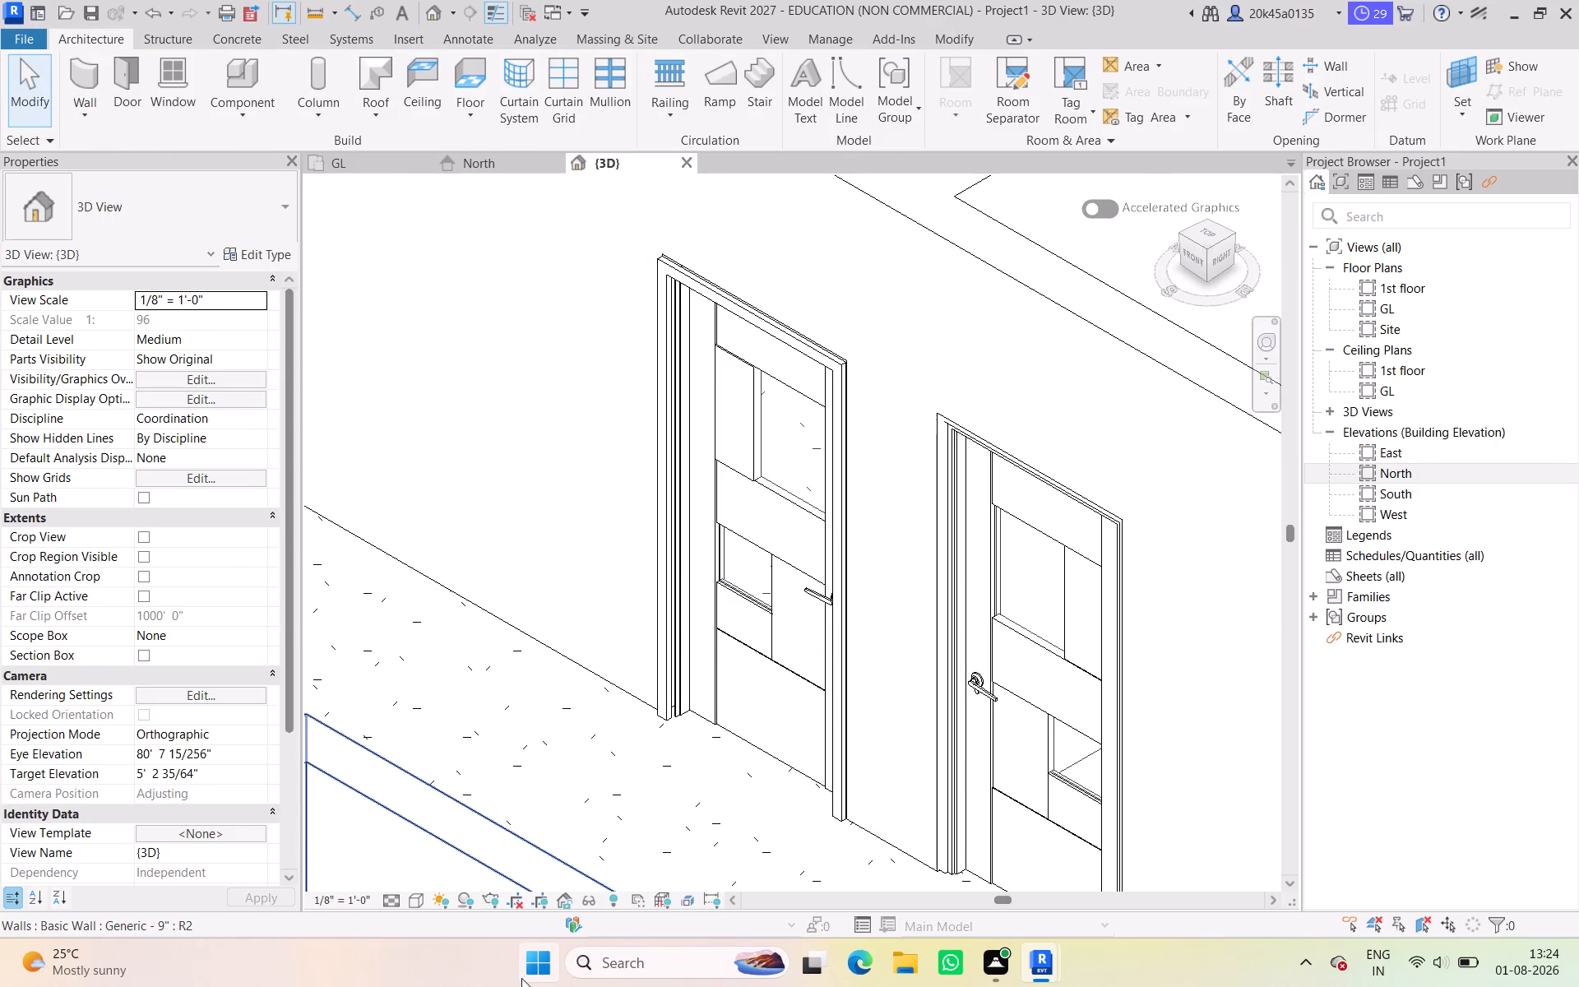
pyautogui.click(424, 896)
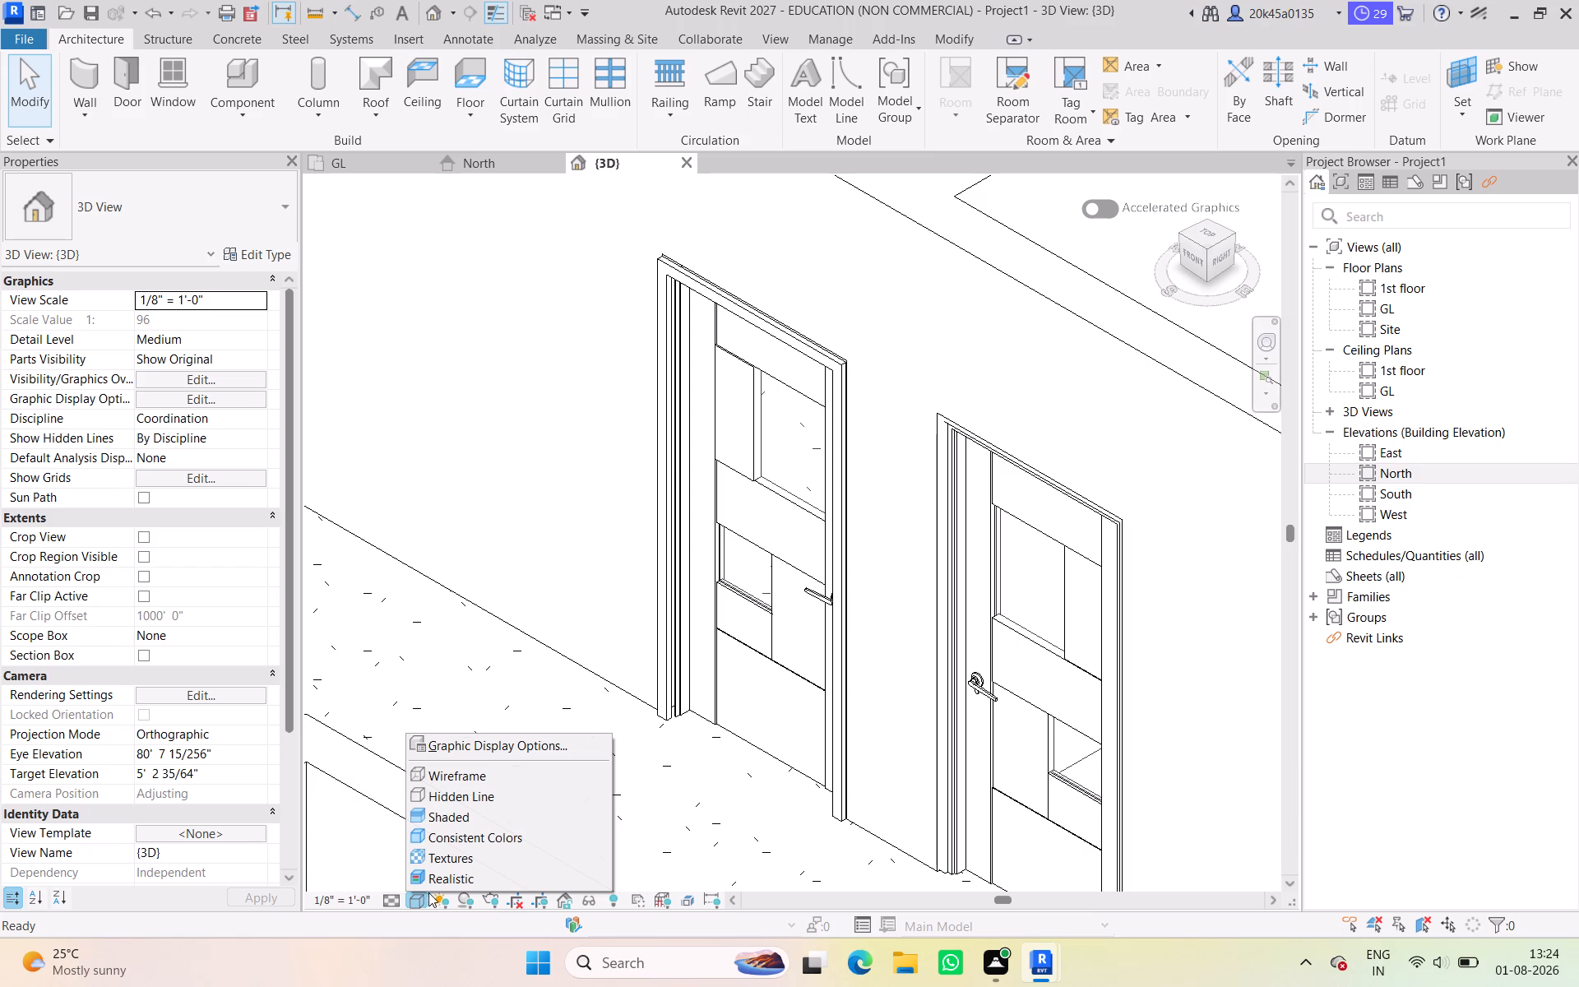
pyautogui.moveTo(438, 880); pyautogui.dragTo(386, 901)
pyautogui.click(386, 901)
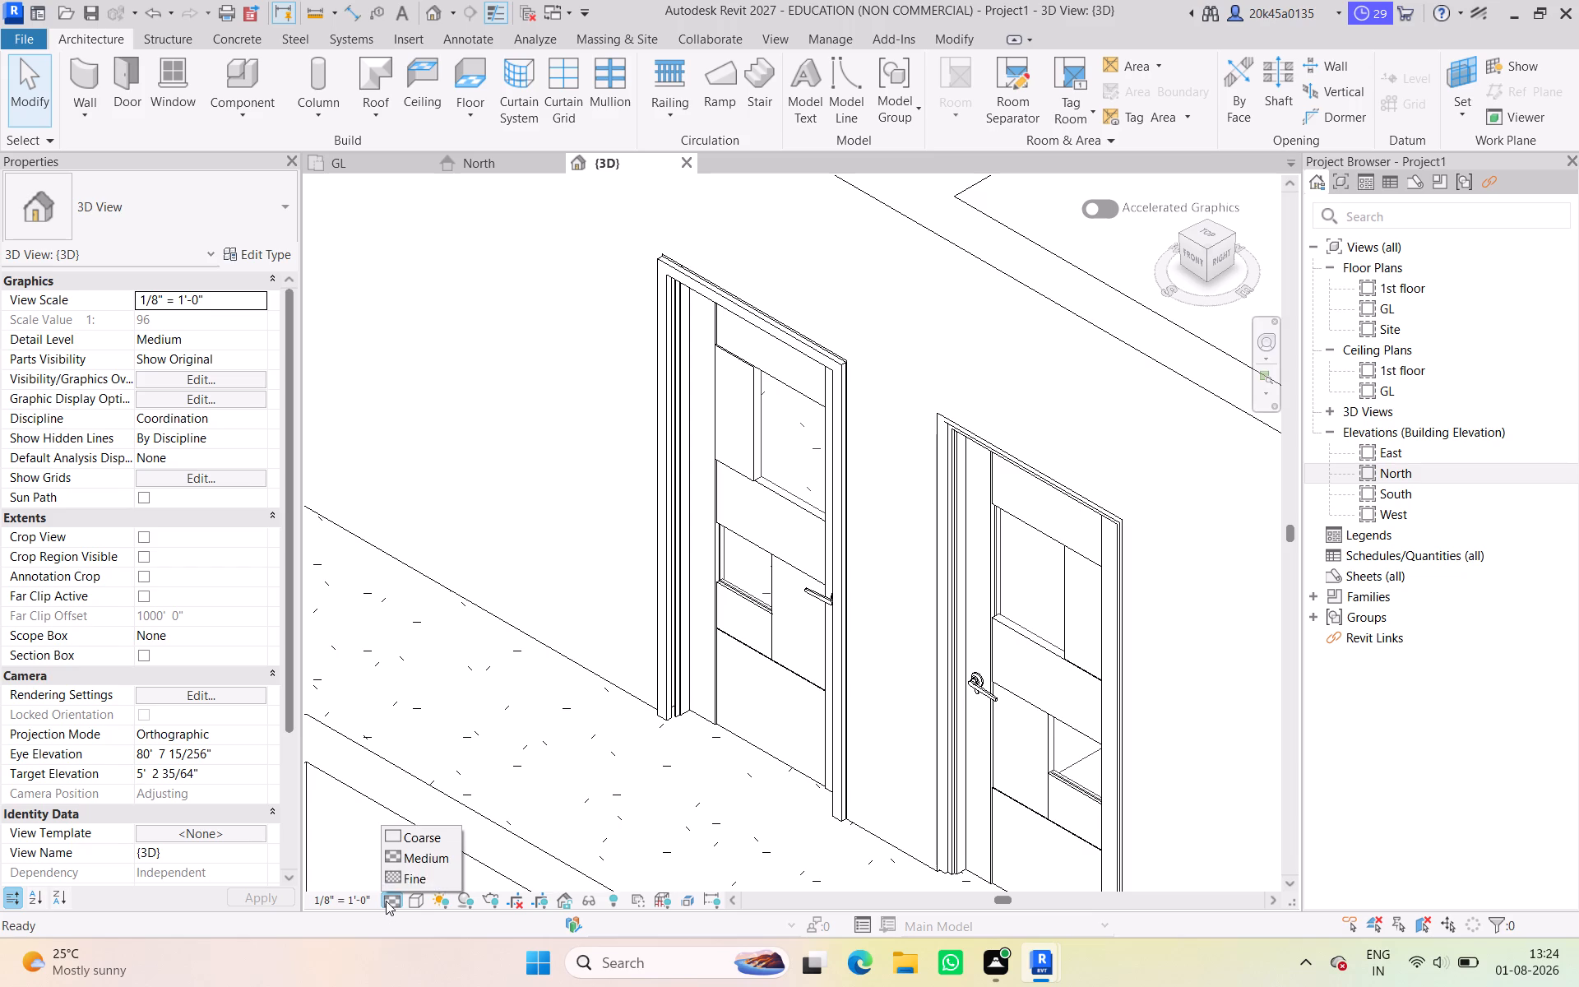
pyautogui.moveTo(403, 882); pyautogui.dragTo(418, 860)
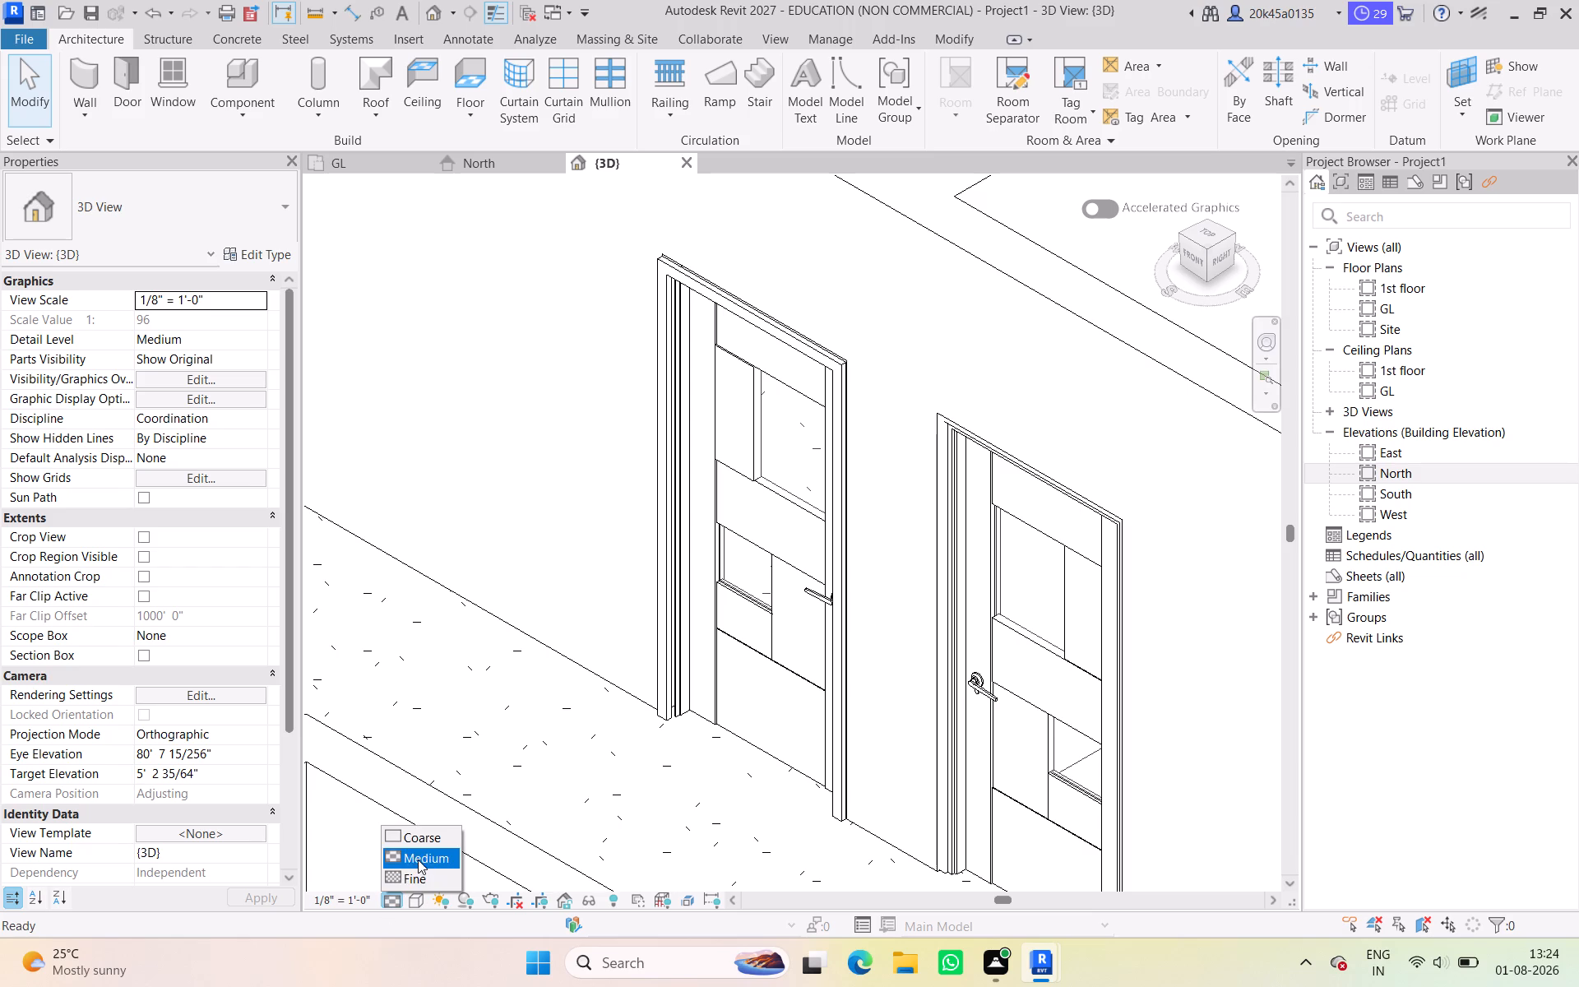
pyautogui.moveTo(418, 860); pyautogui.dragTo(417, 879)
pyautogui.click(417, 879)
pyautogui.click(418, 898)
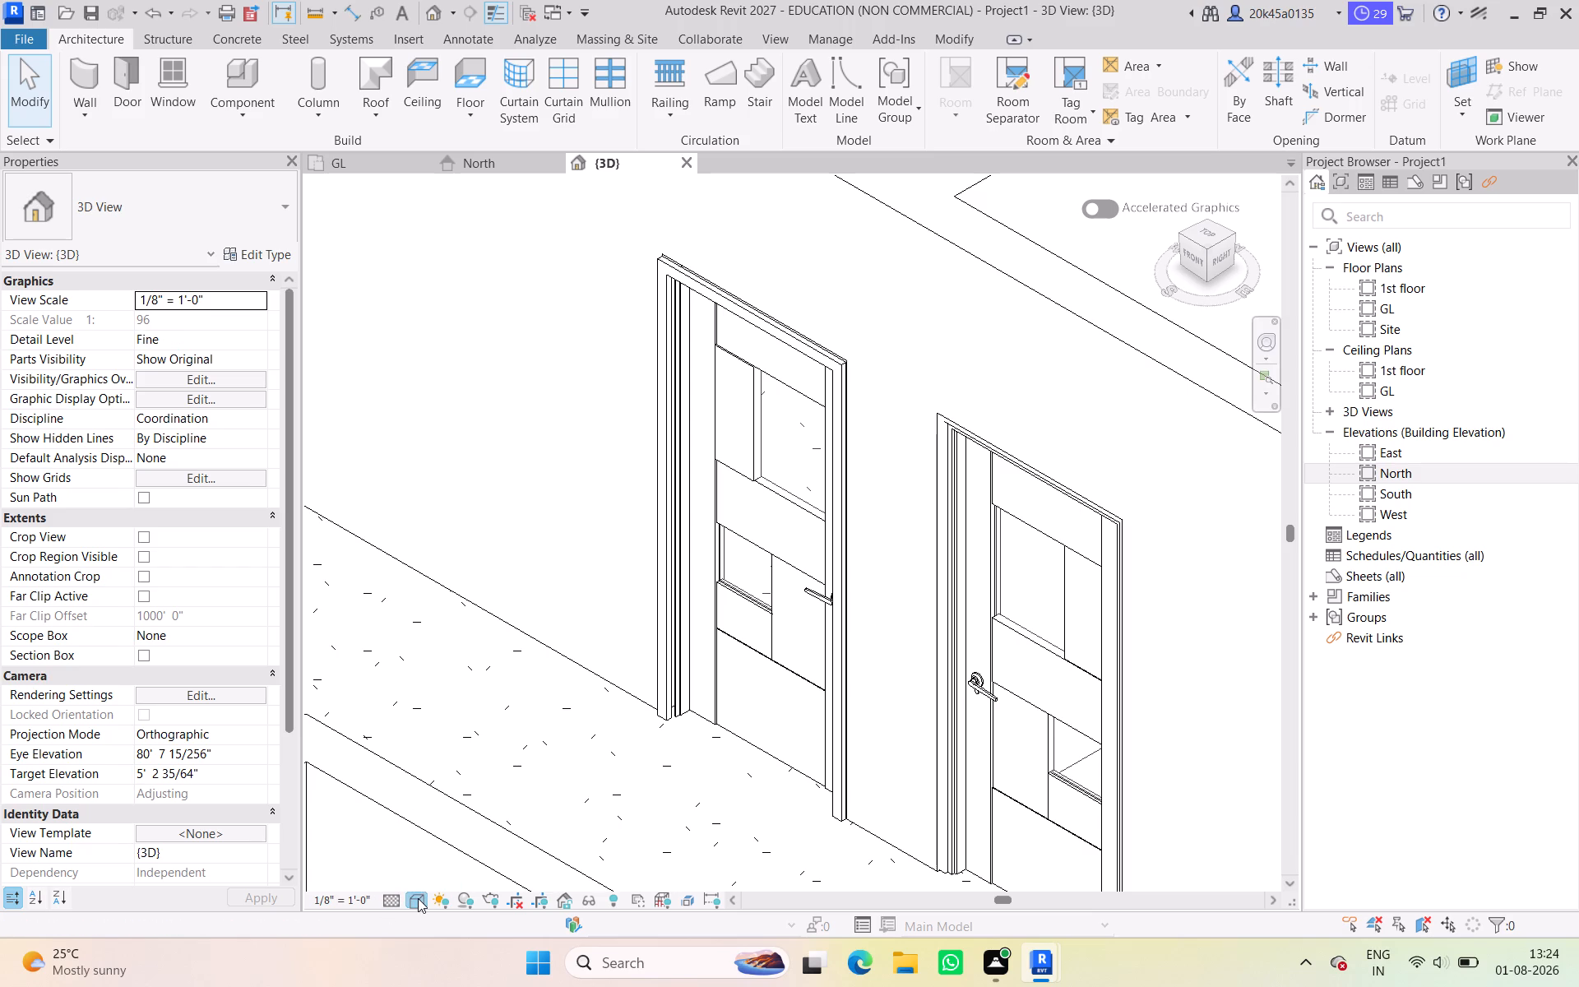
pyautogui.click(445, 875)
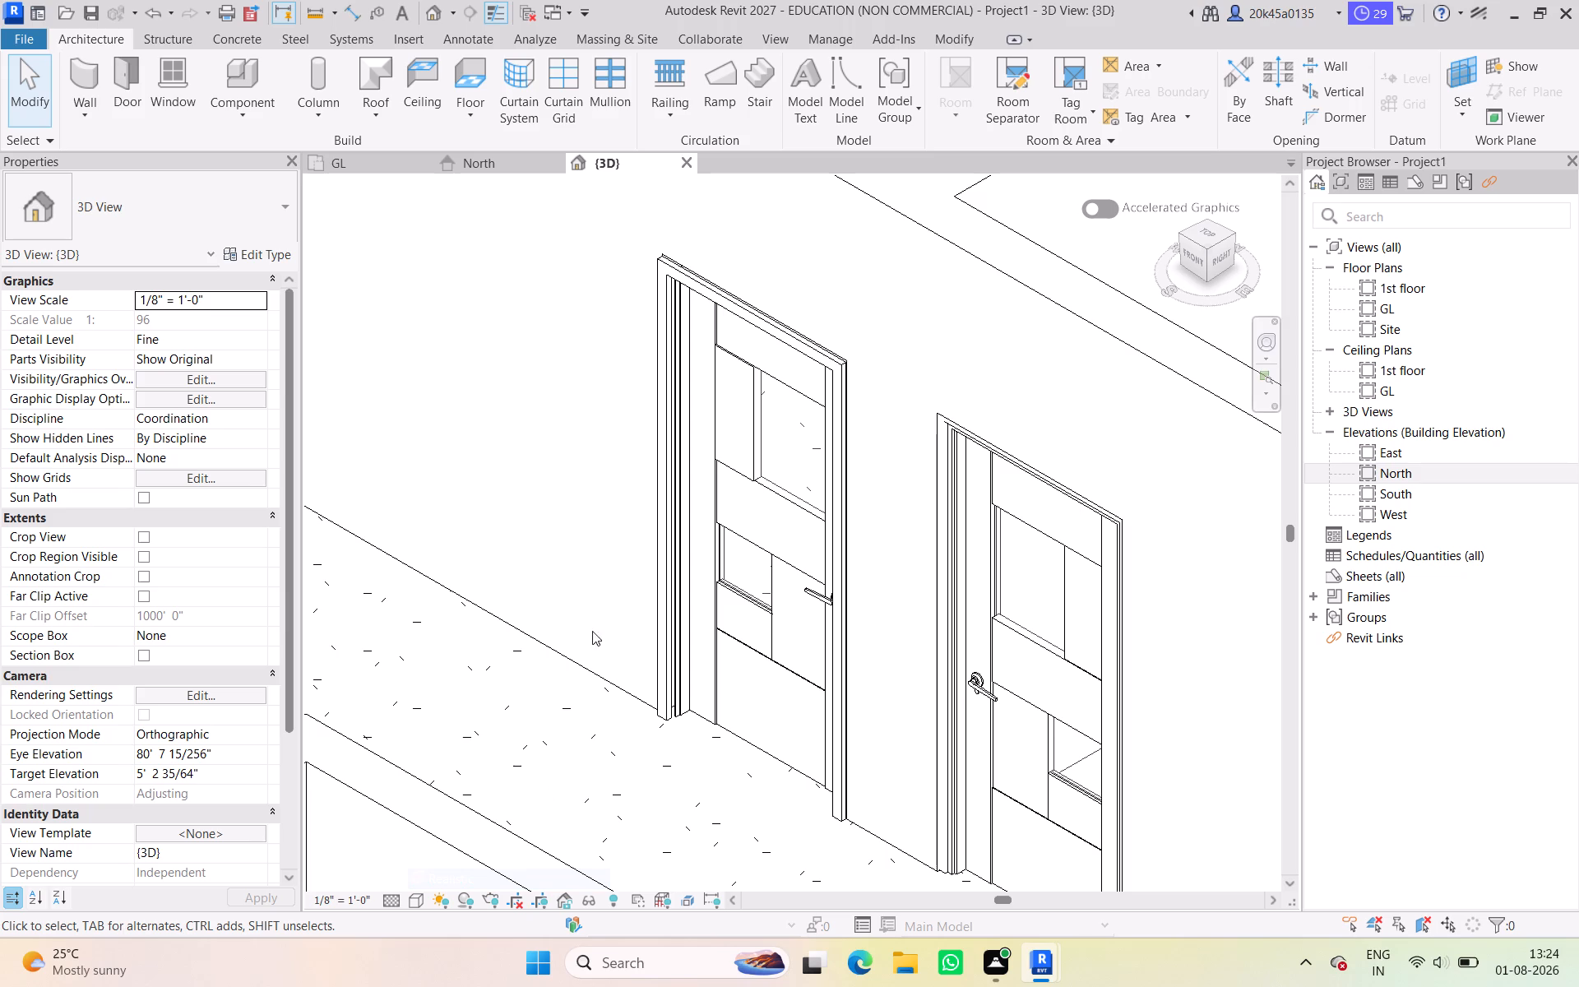
pyautogui.click(585, 613)
pyautogui.click(585, 613)
pyautogui.scroll(-2, 585, 613)
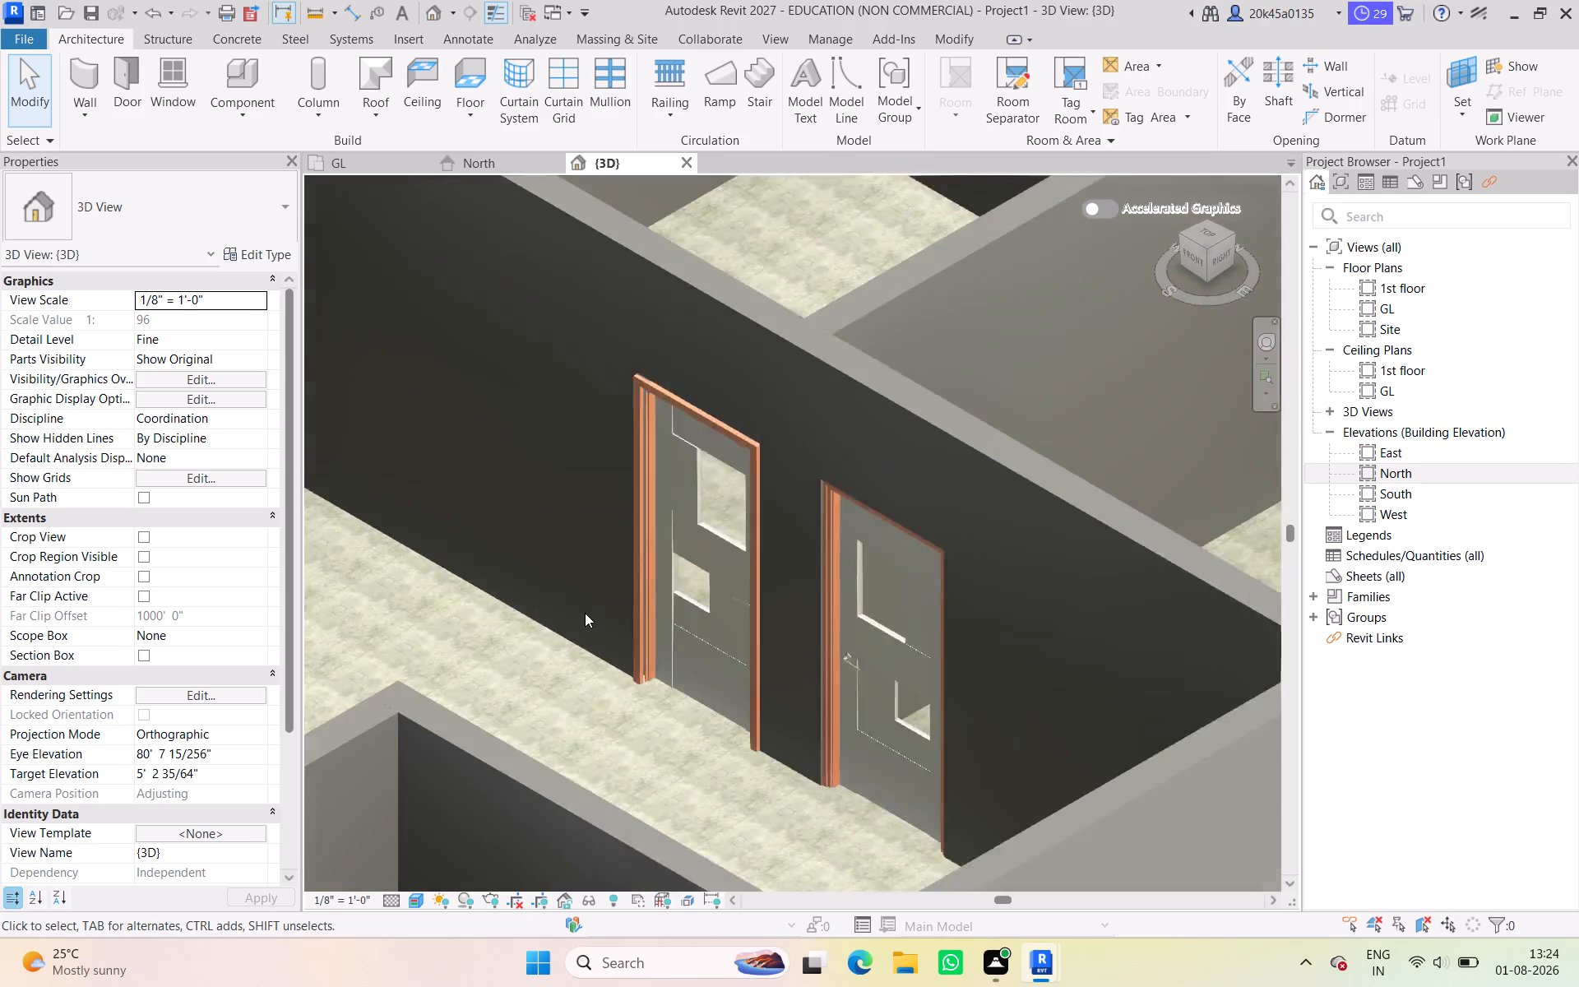
pyautogui.scroll(-4, 585, 613)
pyautogui.scroll(8, 623, 661)
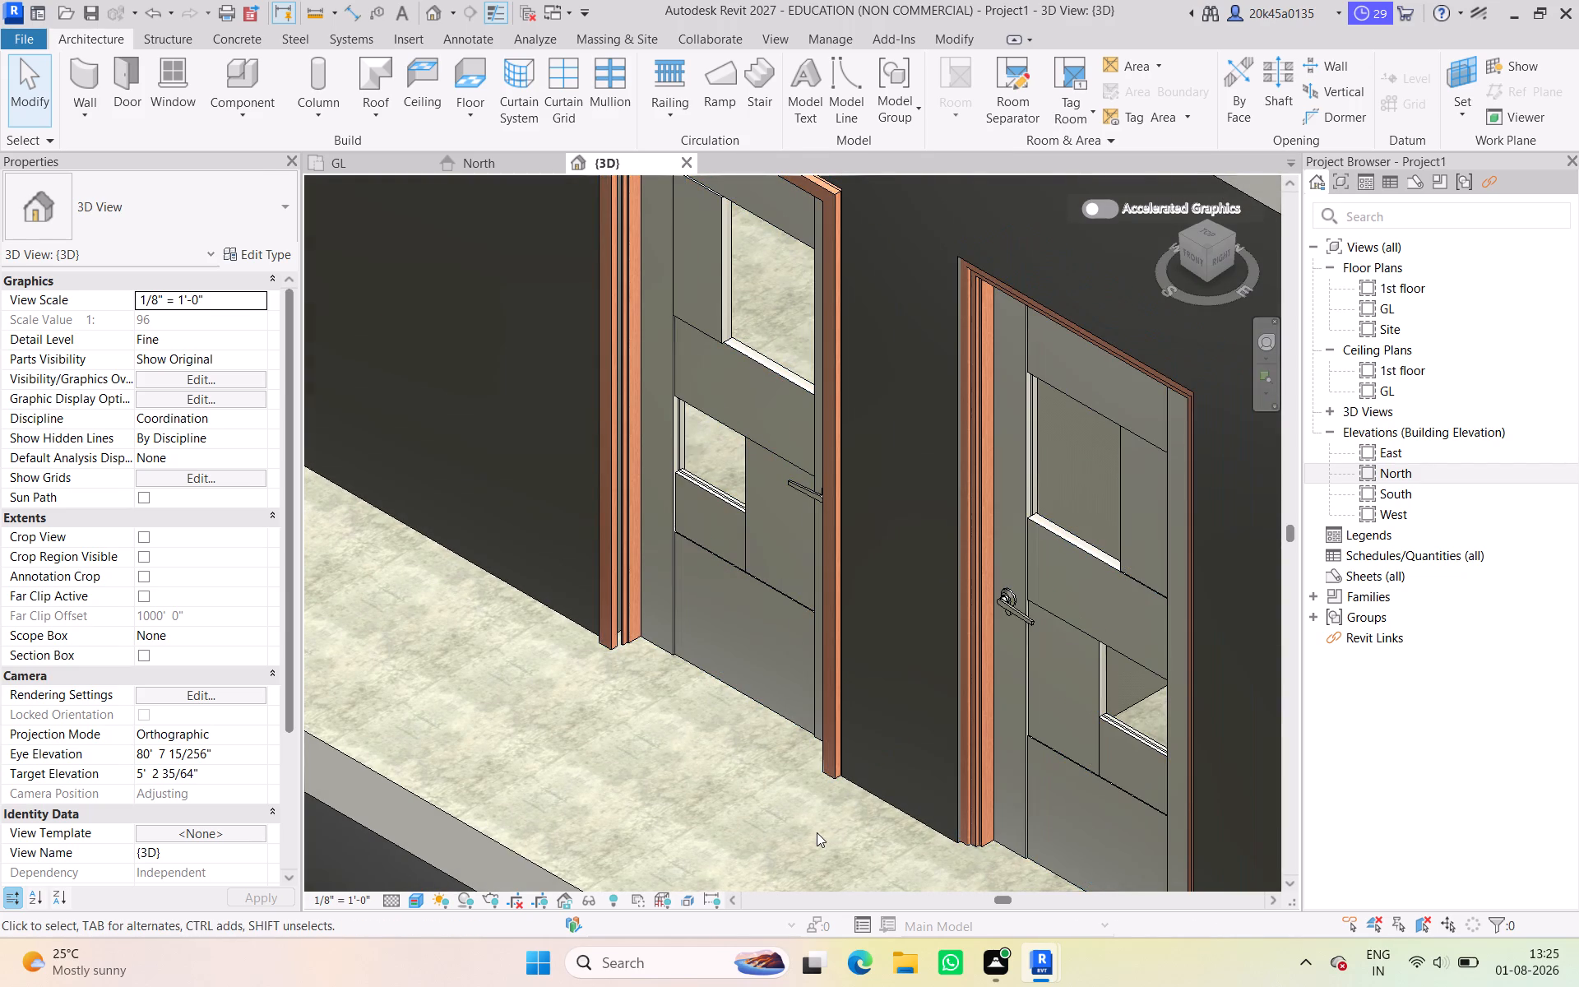
pyautogui.scroll(-14, 817, 832)
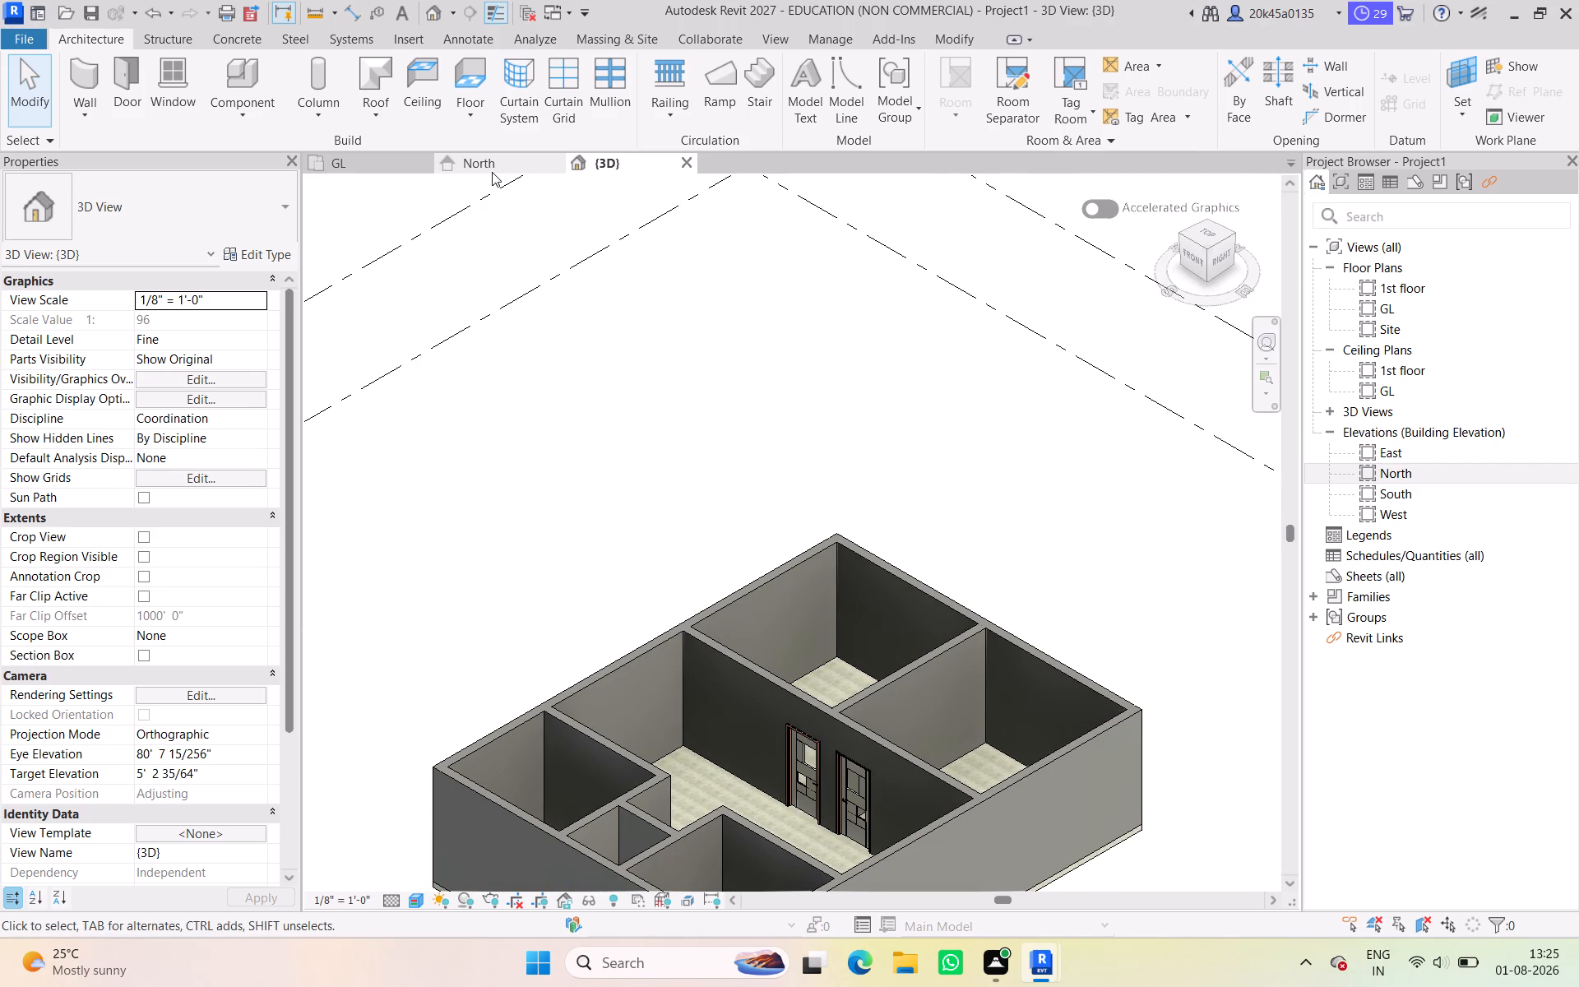
# Start placing another door and open the Doors folder of the US imperial library to load a family.
pyautogui.write('dr')
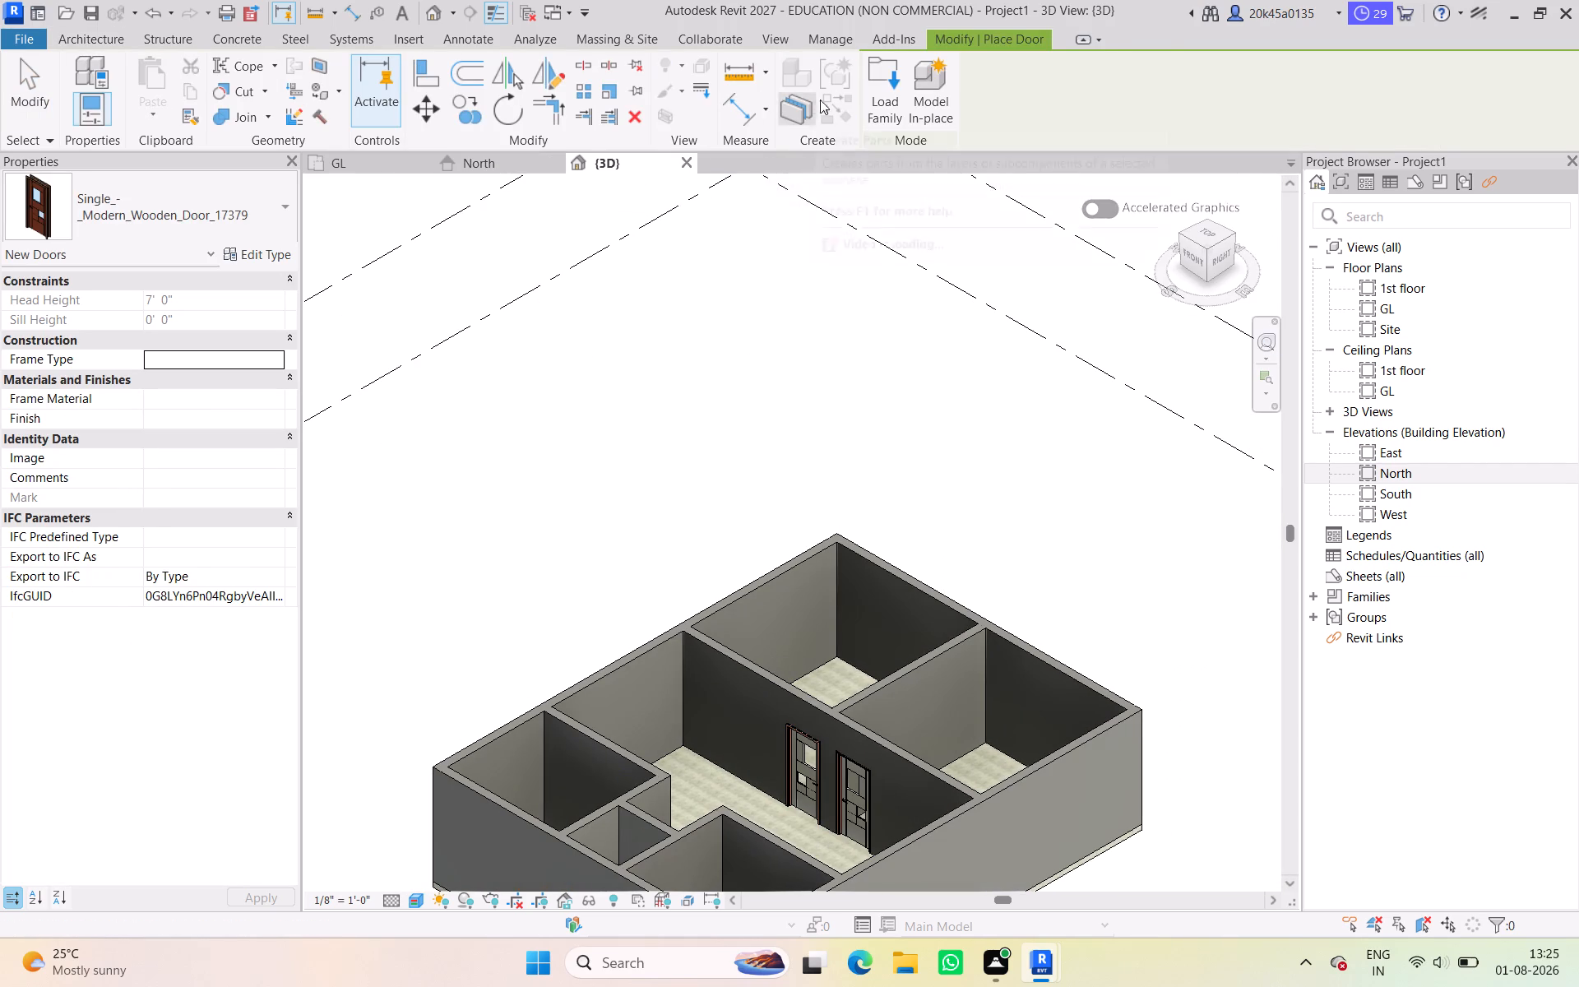
pyautogui.click(877, 85)
pyautogui.press('BackSpace')
pyautogui.press('BackSpace')
pyautogui.press('BackSpace')
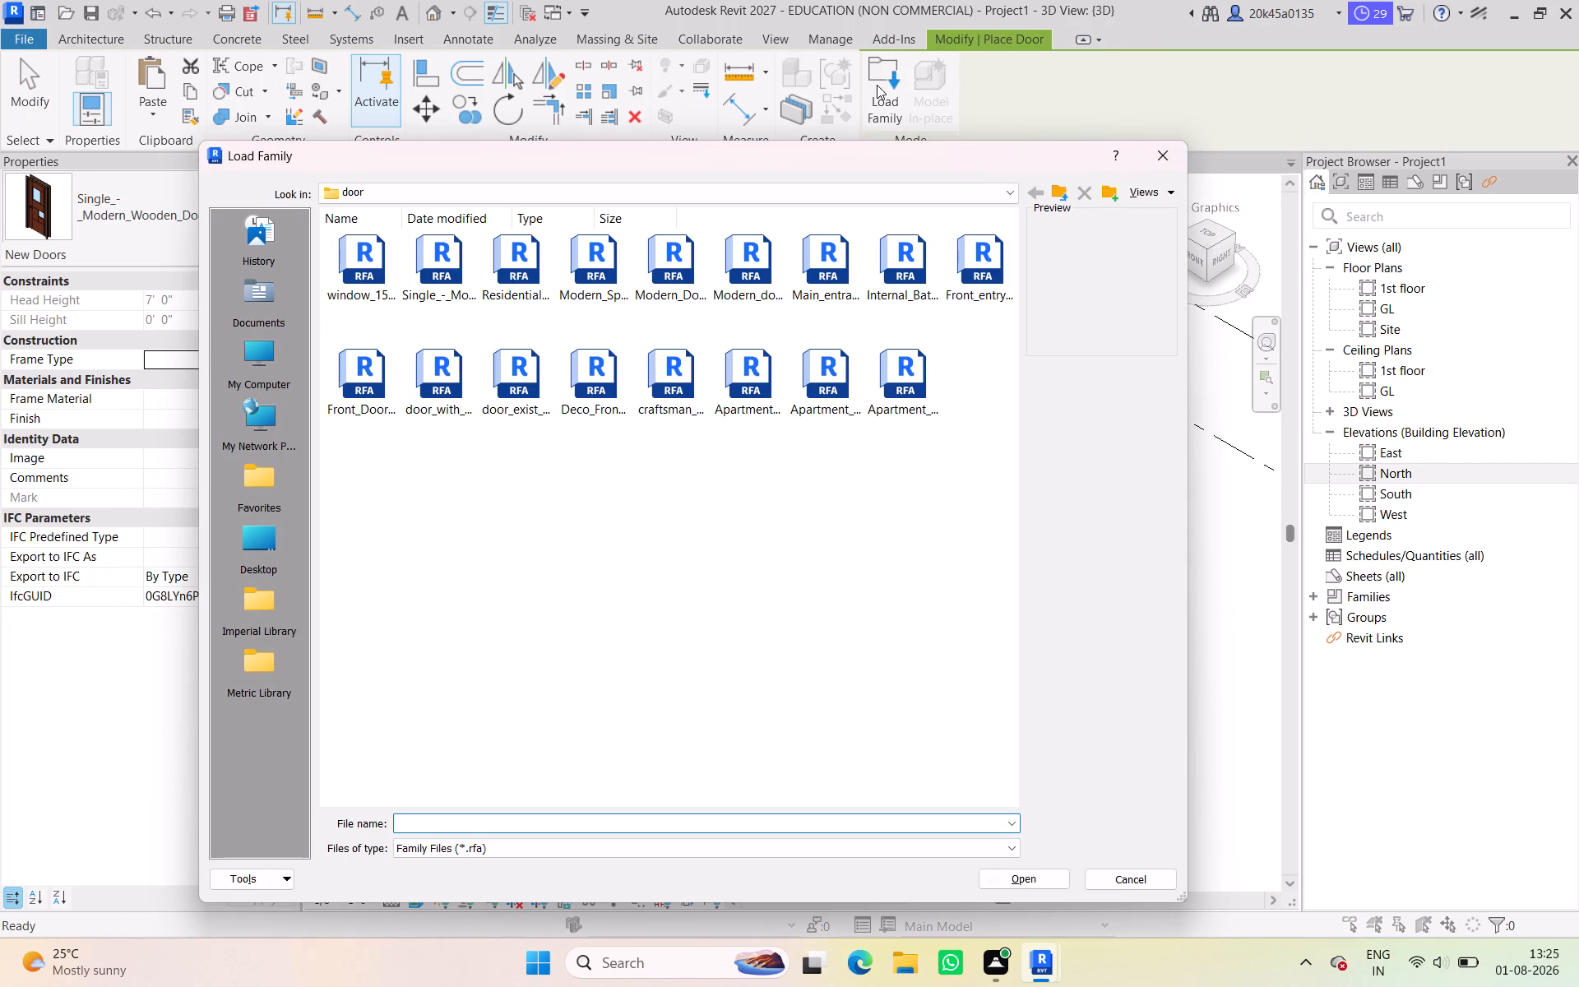
pyautogui.click(910, 587)
pyautogui.press('BackSpace')
pyautogui.press('BackSpace')
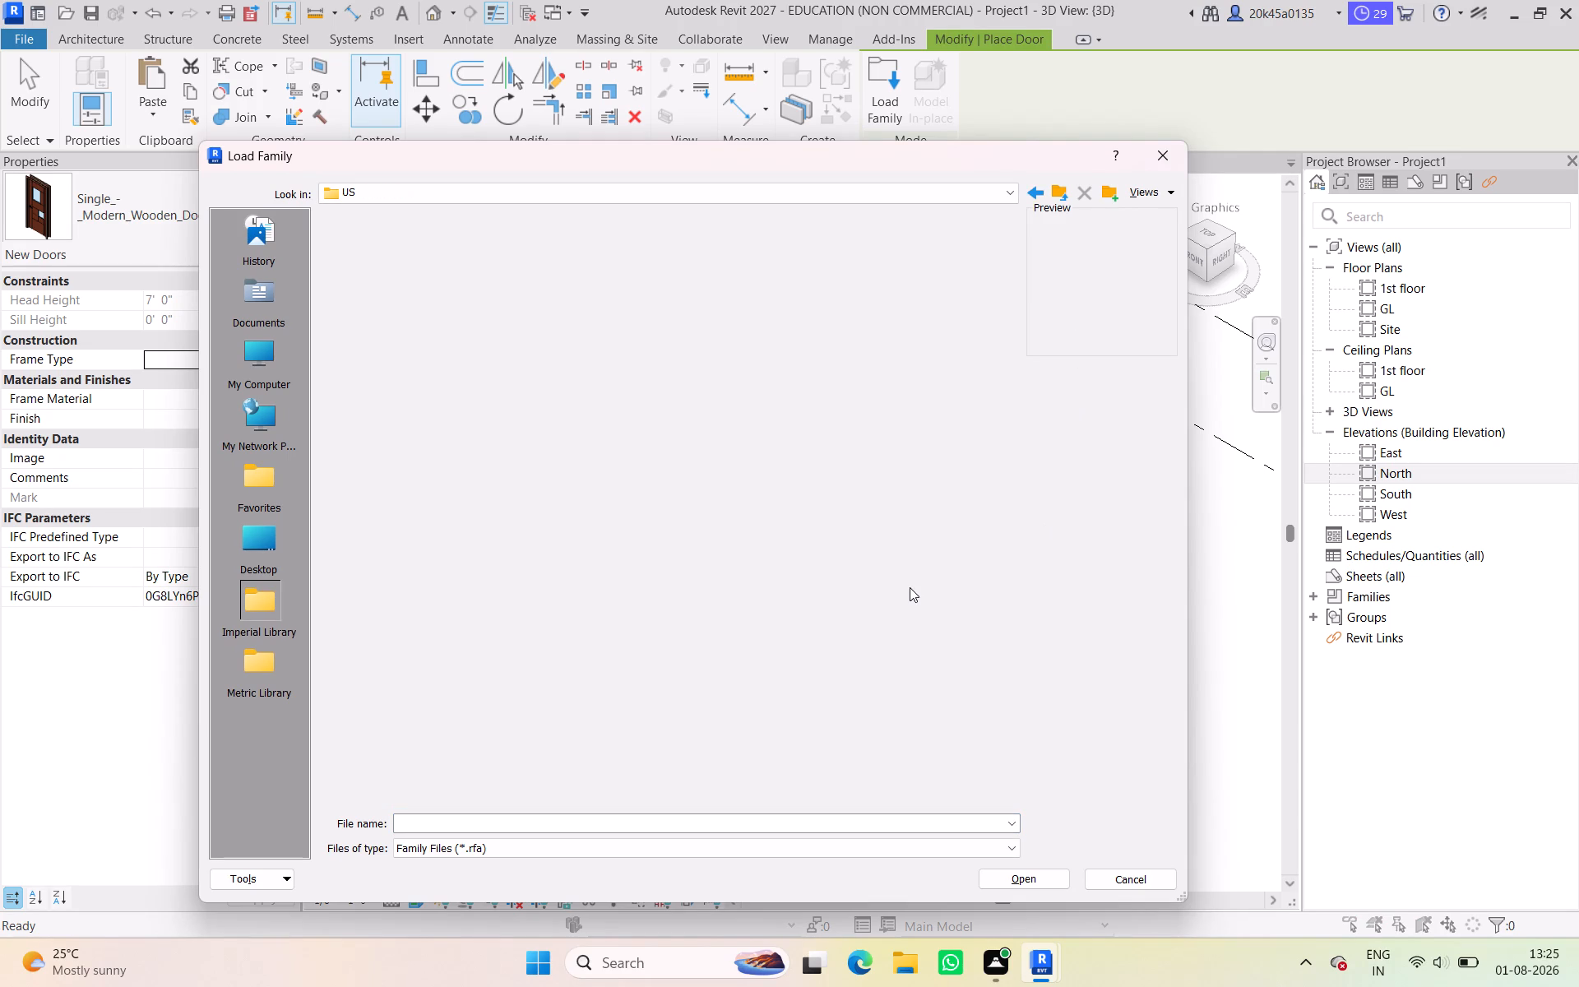
pyautogui.press('d')
pyautogui.press('Return')
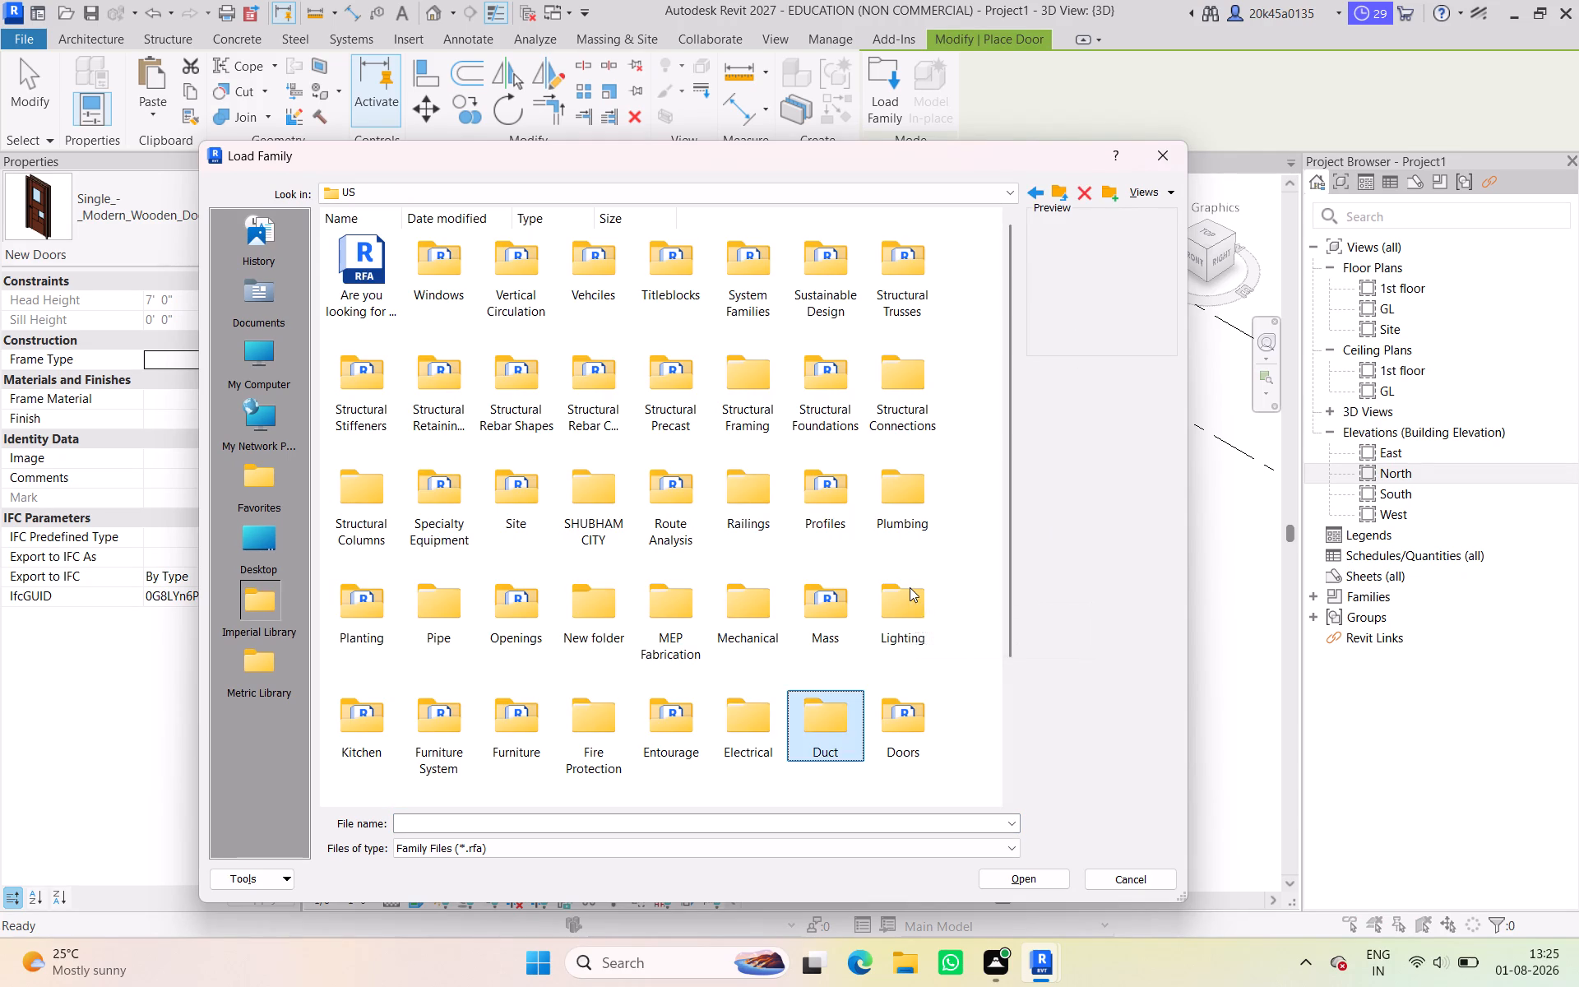
pyautogui.press('BackSpace')
pyautogui.press('Right')
pyautogui.press('Return')
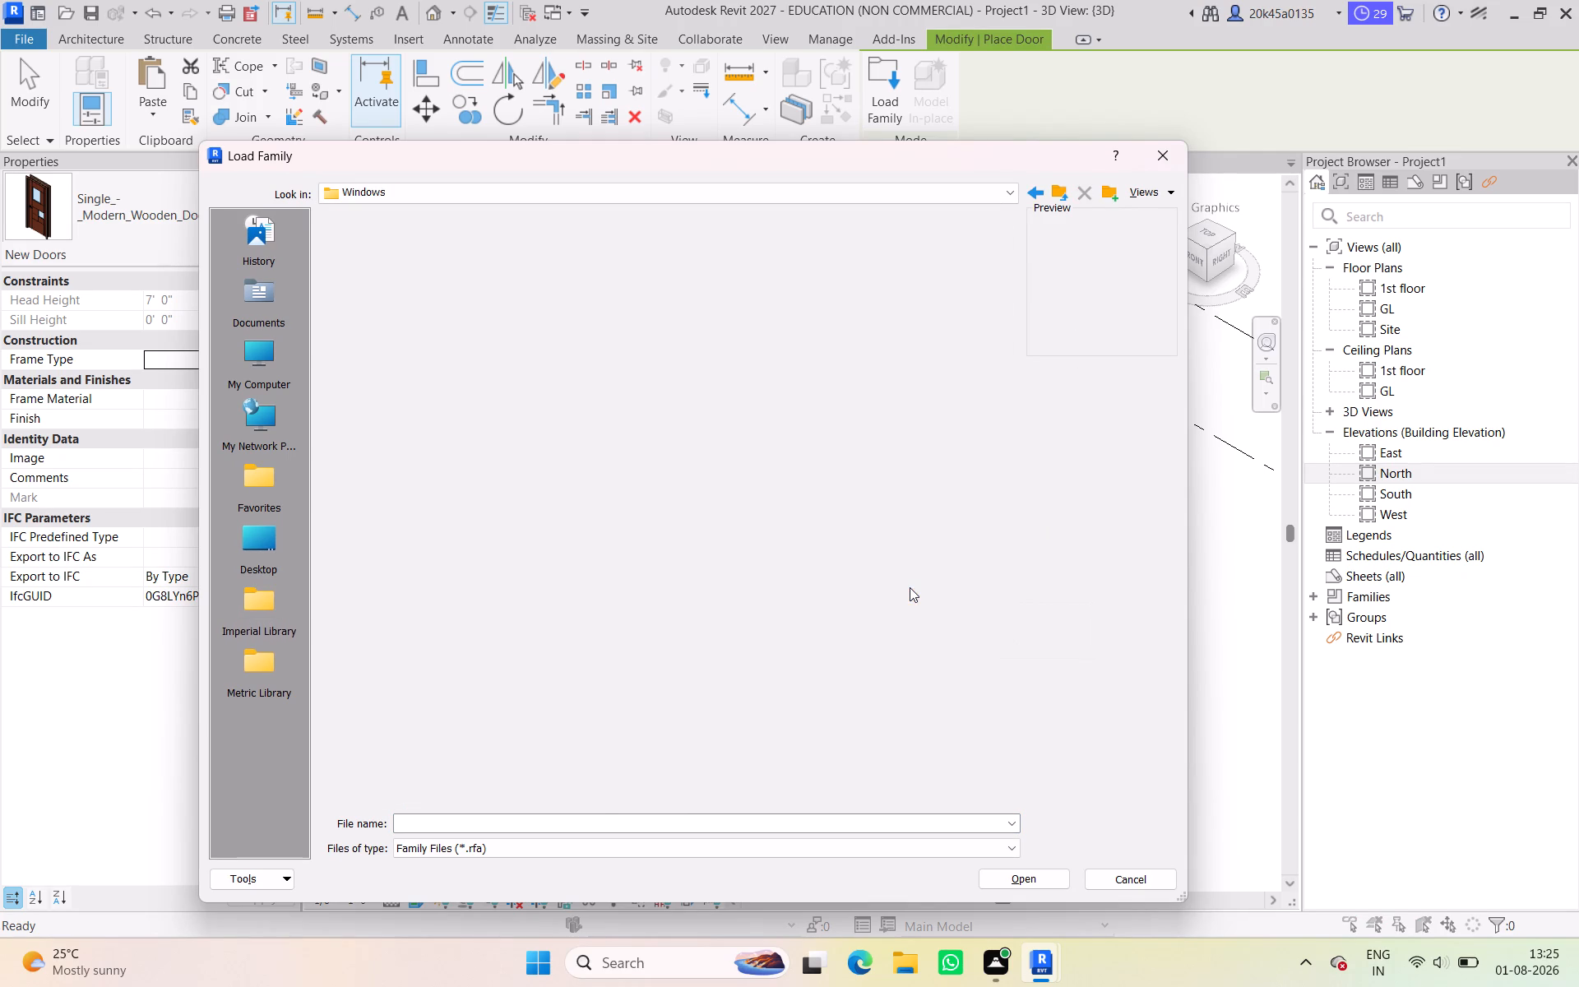
pyautogui.press('BackSpace')
pyautogui.press('d')
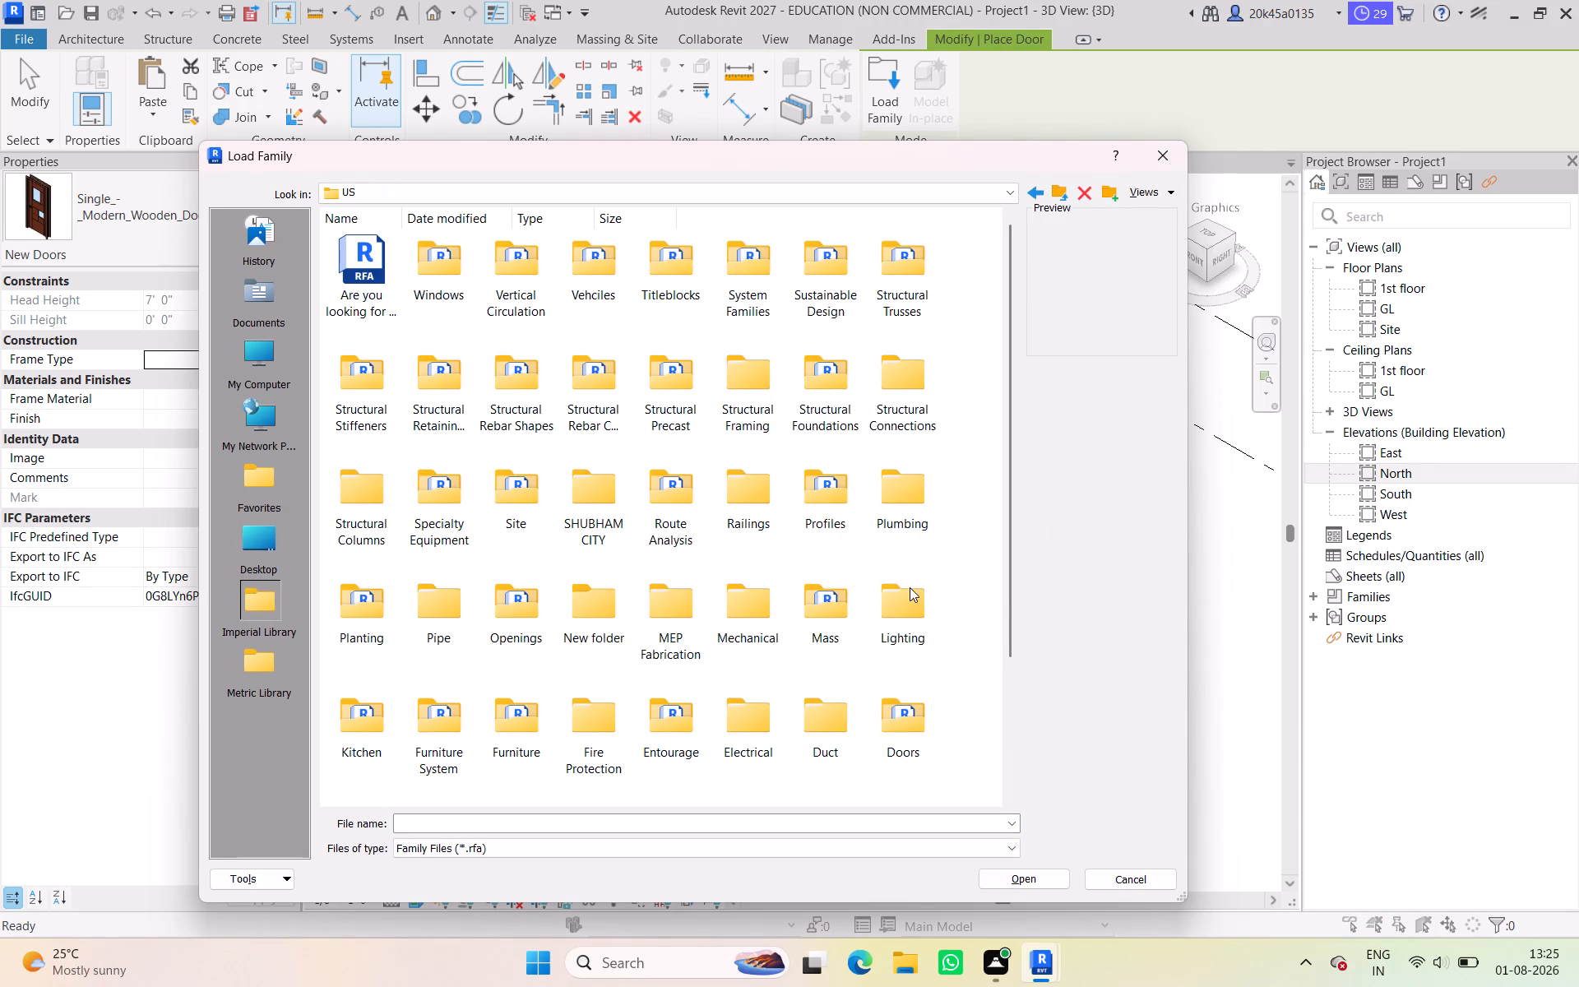
pyautogui.press('Right')
pyautogui.press('Return')
# Examine the previews of the door families in the Doors folder for a suitable door.
pyautogui.press('Down')
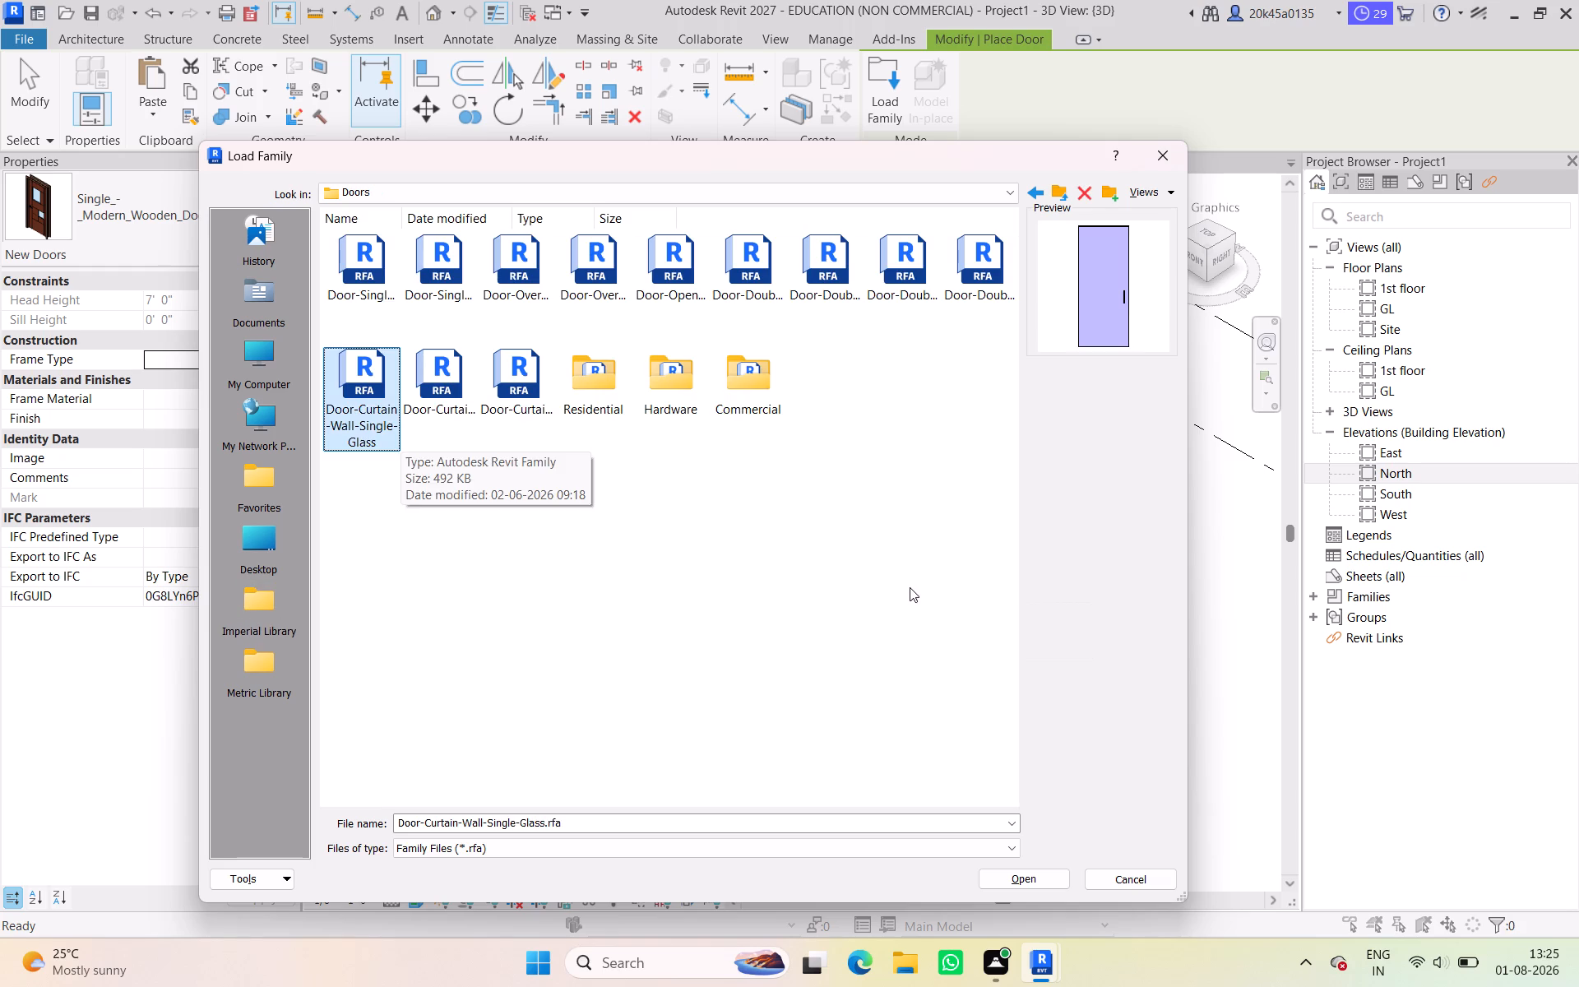
pyautogui.press('Up')
pyautogui.press('Right')
pyautogui.press('Right')
pyautogui.press('Right')
pyautogui.press('Right')
pyautogui.press('Right')
pyautogui.press('Right')
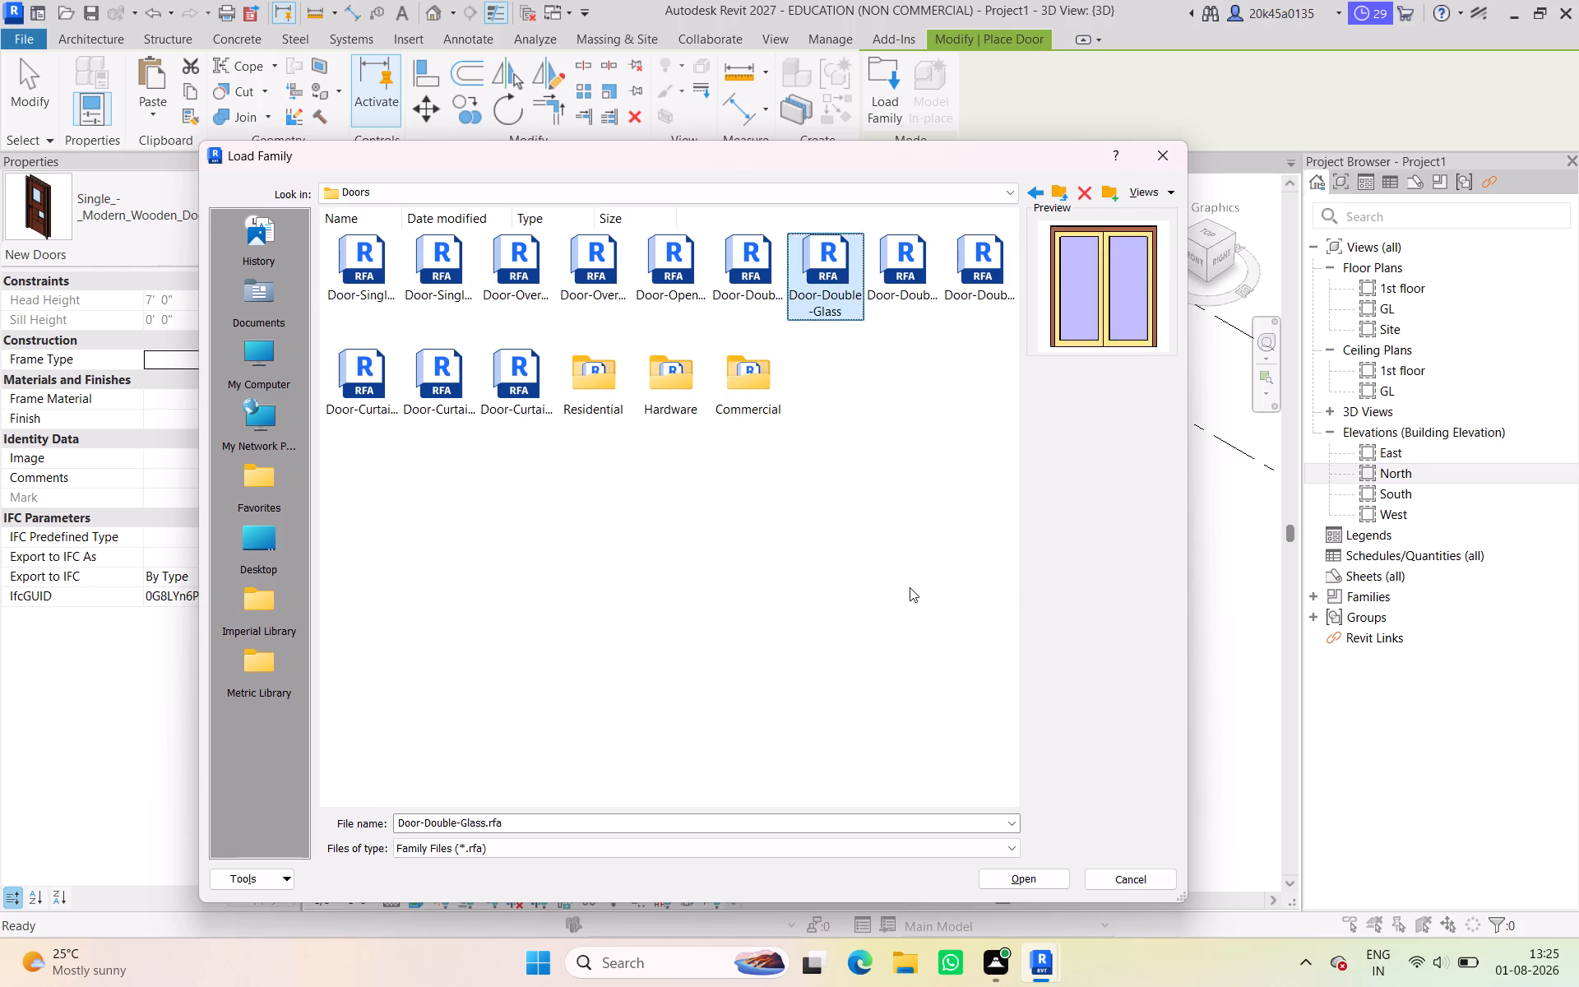
pyautogui.press('Right')
pyautogui.press('Right')
pyautogui.press('Left')
pyautogui.press('Left')
pyautogui.press('Left')
pyautogui.press('Left')
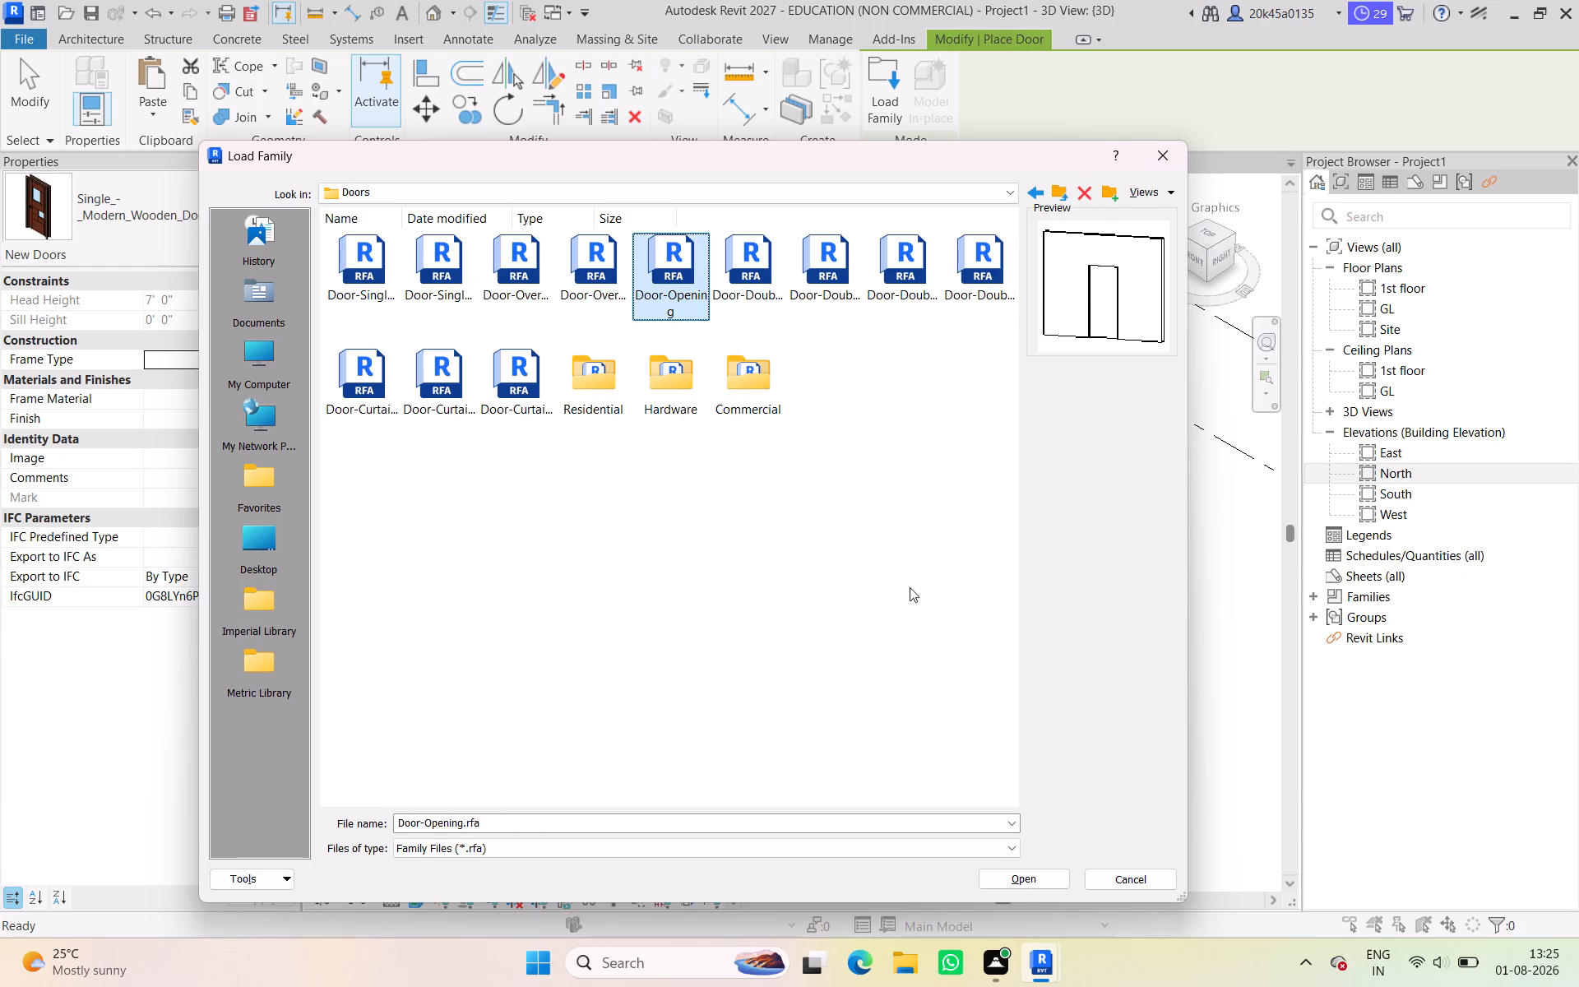
pyautogui.press('Left')
pyautogui.press('Left')
pyautogui.press('Down')
pyautogui.press('Left')
pyautogui.press('Left')
pyautogui.press('Right')
pyautogui.press('Right')
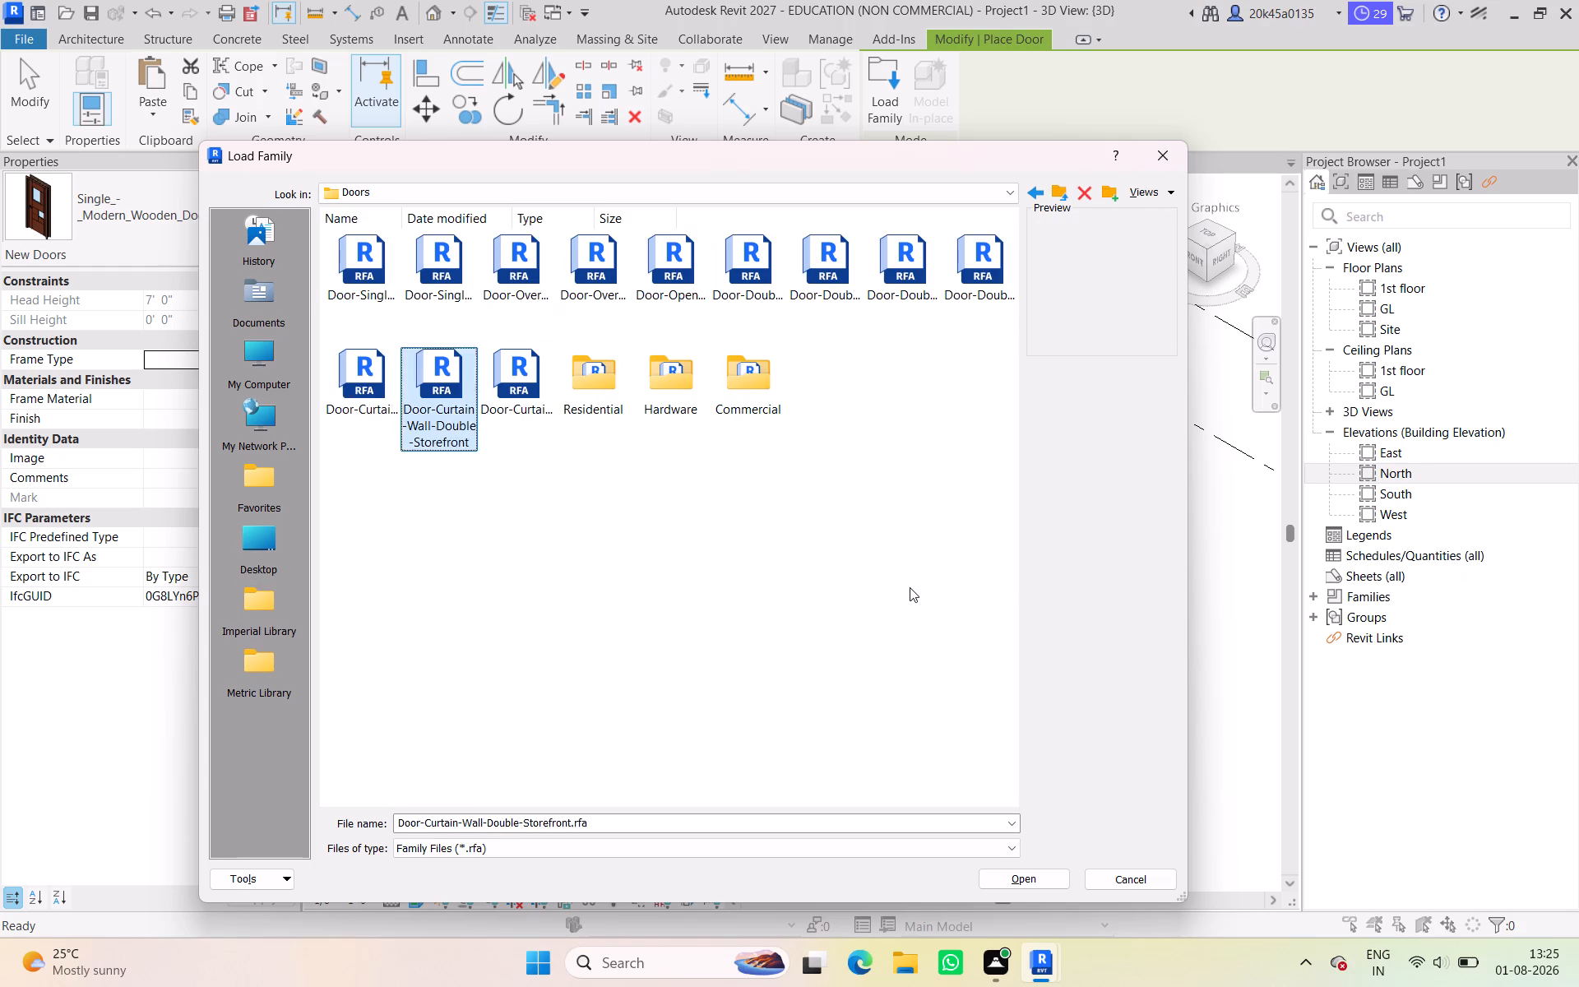
pyautogui.press('Right')
pyautogui.press('Right')
pyautogui.press('Left')
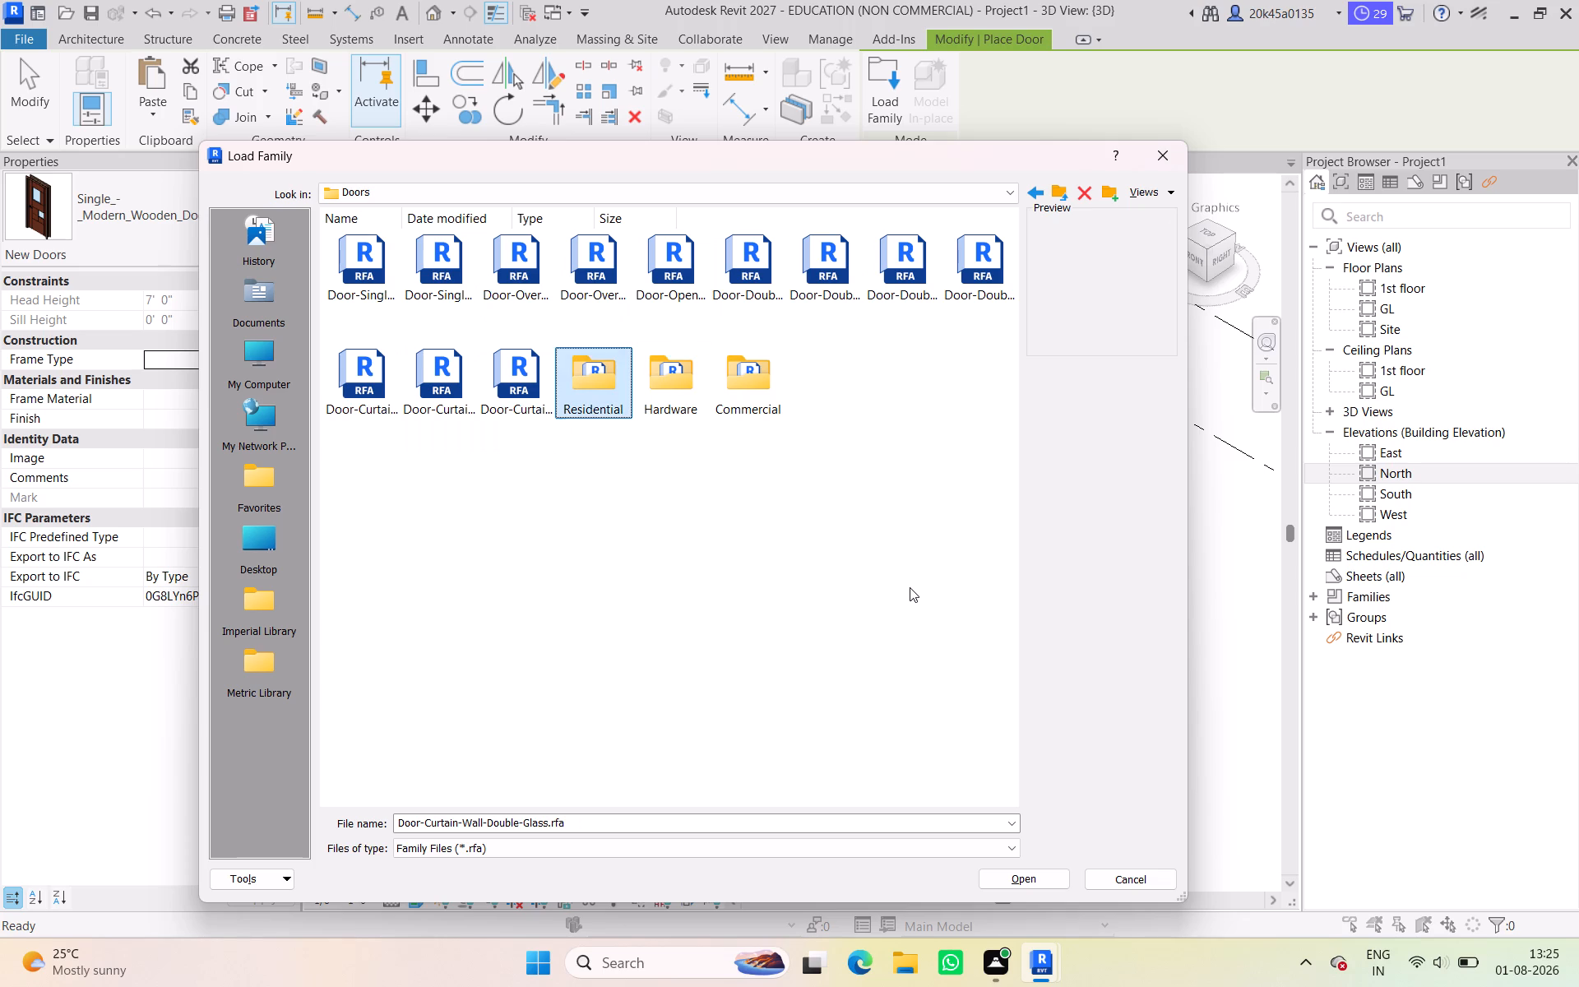
# Check the door families in the Residential folder and return to the Doors folder.
pyautogui.press('Return')
pyautogui.press('Down')
pyautogui.press('Up')
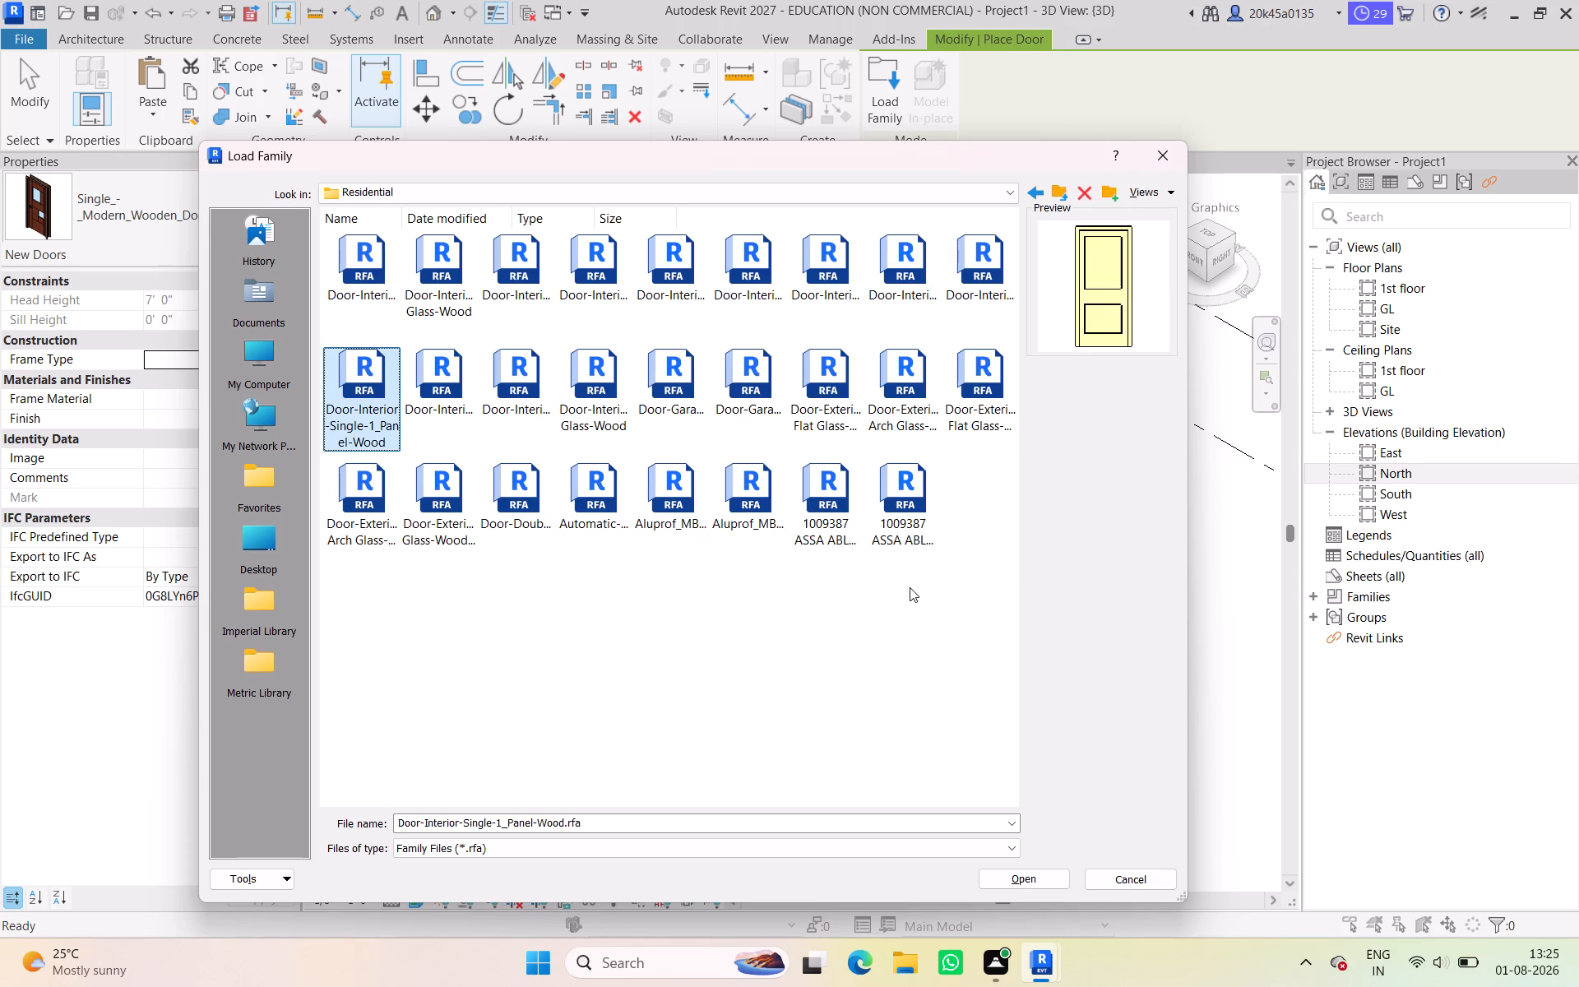
pyautogui.press('Right')
pyautogui.press('Right')
pyautogui.press('BackSpace')
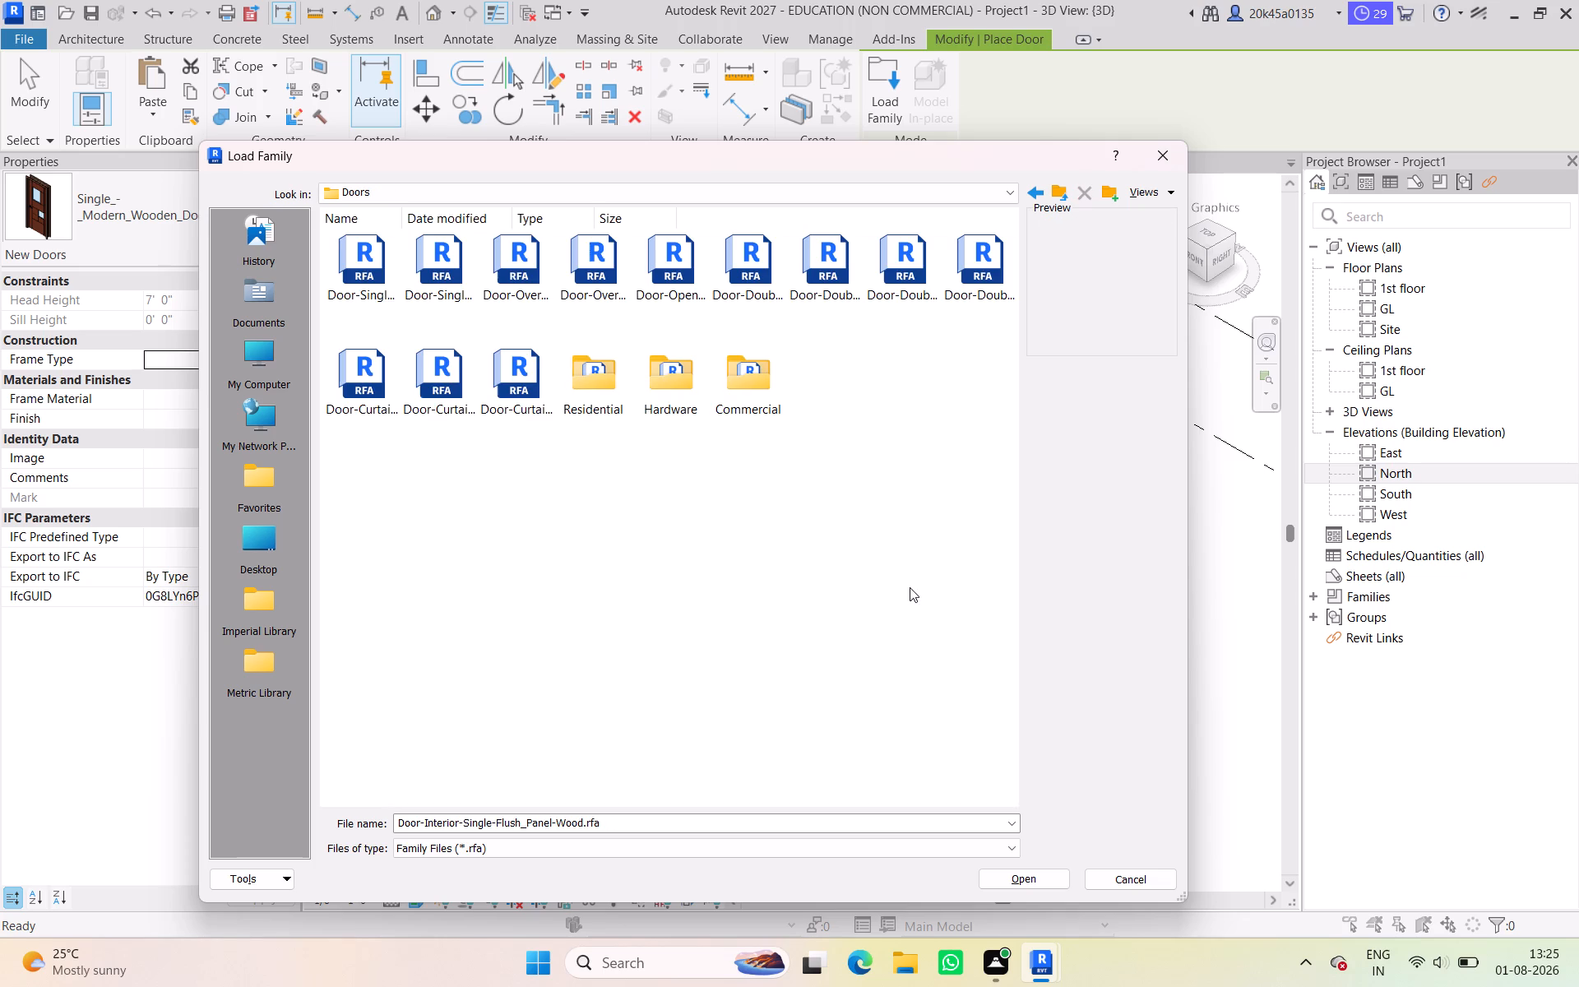
# Open the Commercial door folder and examine the previews of its passage and exterior door families.
pyautogui.press('Right')
pyautogui.press('Right')
pyautogui.press('Down')
pyautogui.press('Right')
pyautogui.press('Right')
pyautogui.press('Right')
pyautogui.press('Return')
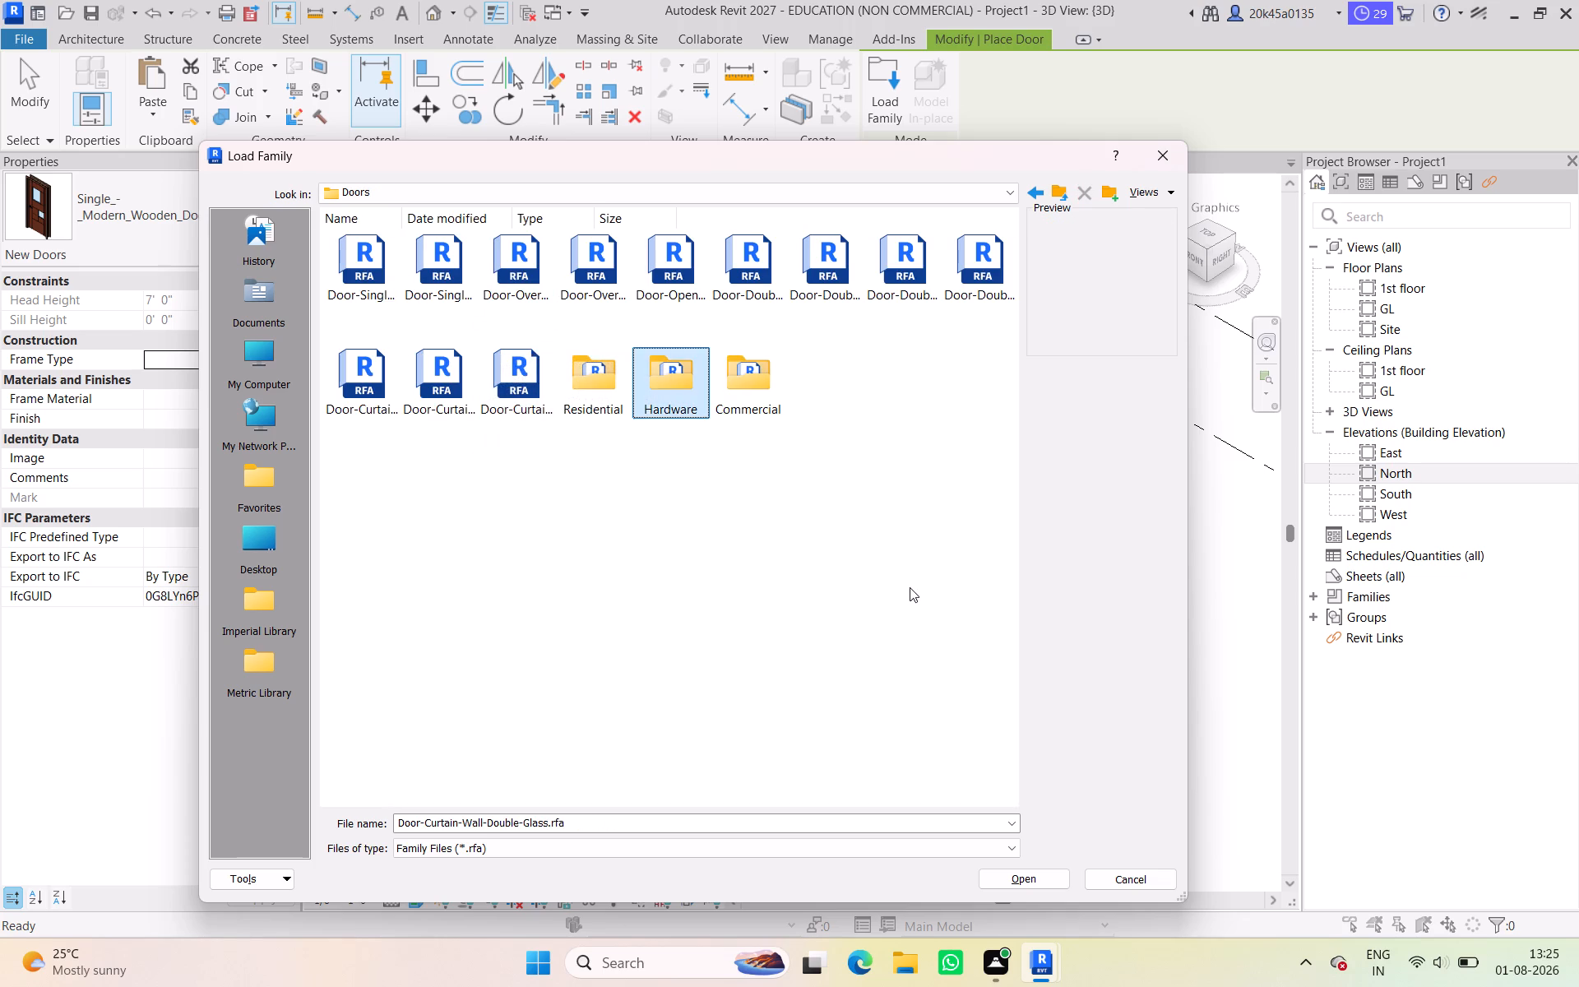
pyautogui.press('Down')
pyautogui.press('Up')
pyautogui.press('Right')
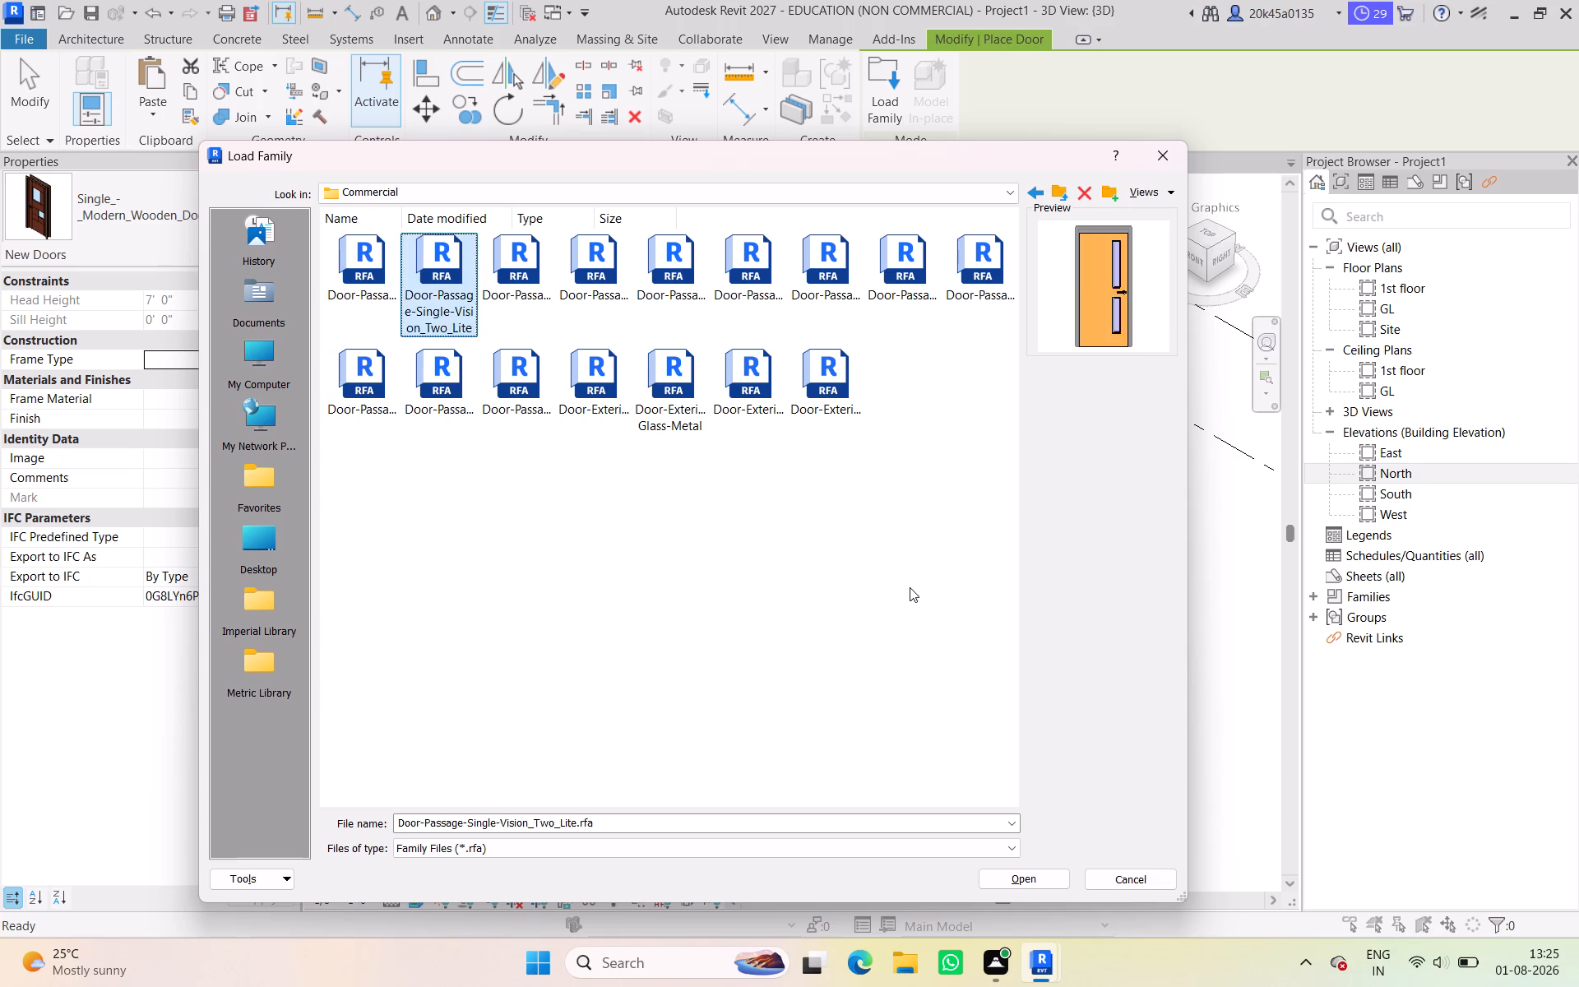
pyautogui.press('Right')
pyautogui.press('Right')
pyautogui.press('Right')
pyautogui.press('Right')
pyautogui.press('Right')
pyautogui.press('Right')
pyautogui.press('Right')
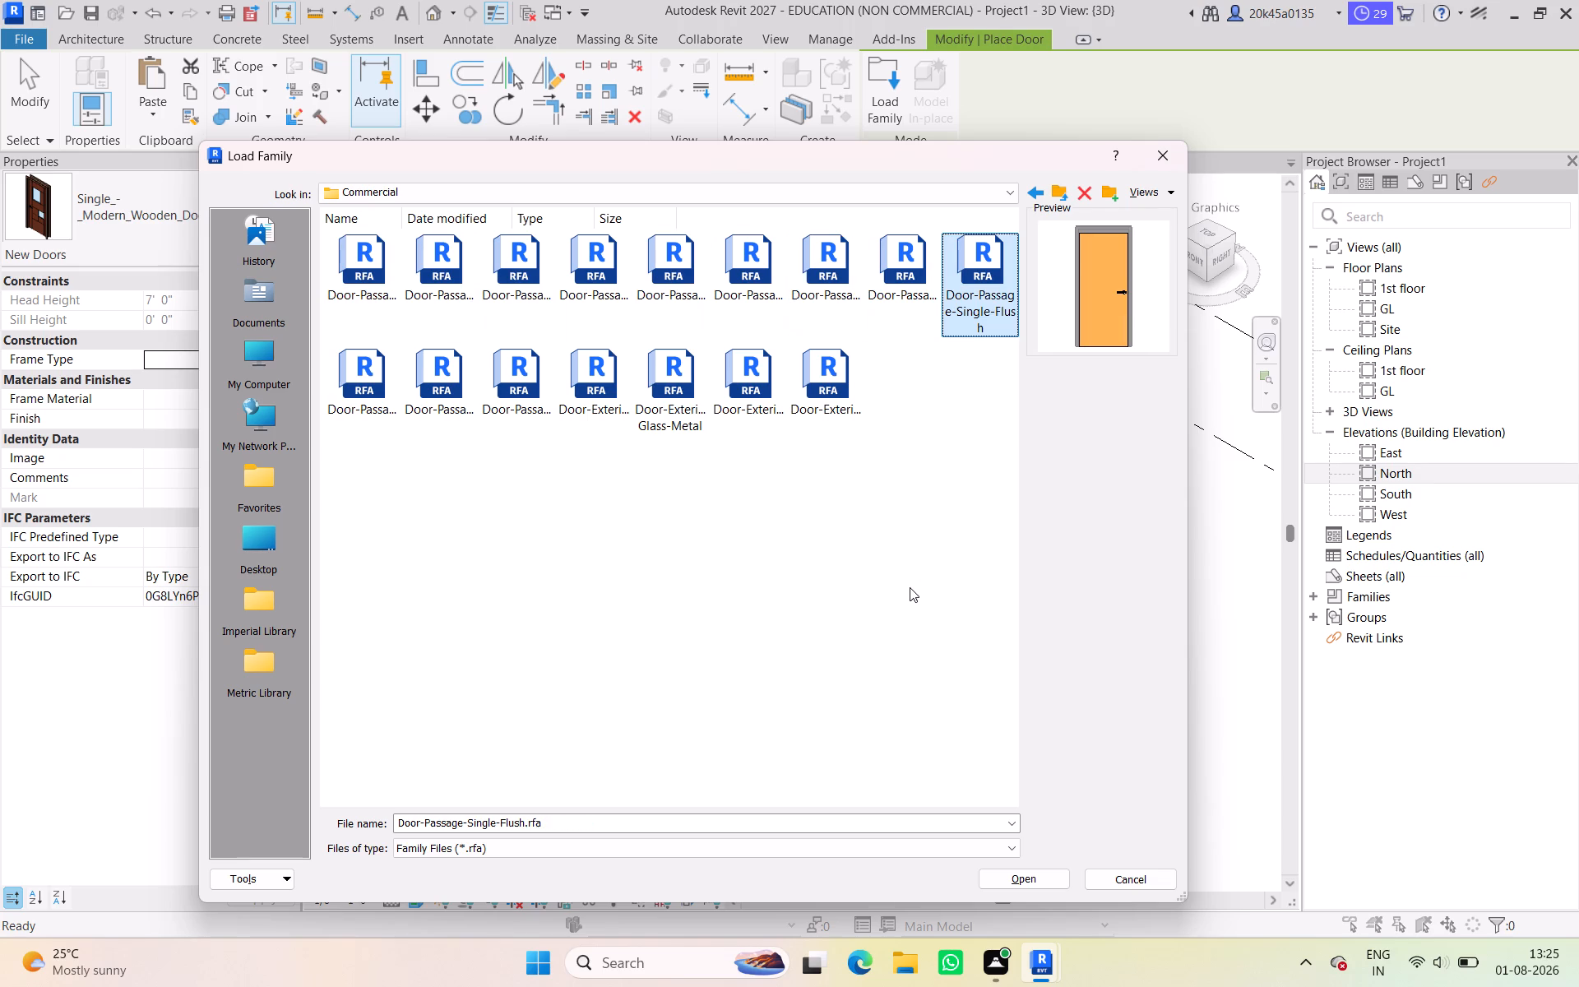
pyautogui.press('Down')
pyautogui.press('Down')
pyautogui.press('Left')
pyautogui.press('Left')
pyautogui.press('Left')
pyautogui.press('Down')
pyautogui.press('Right')
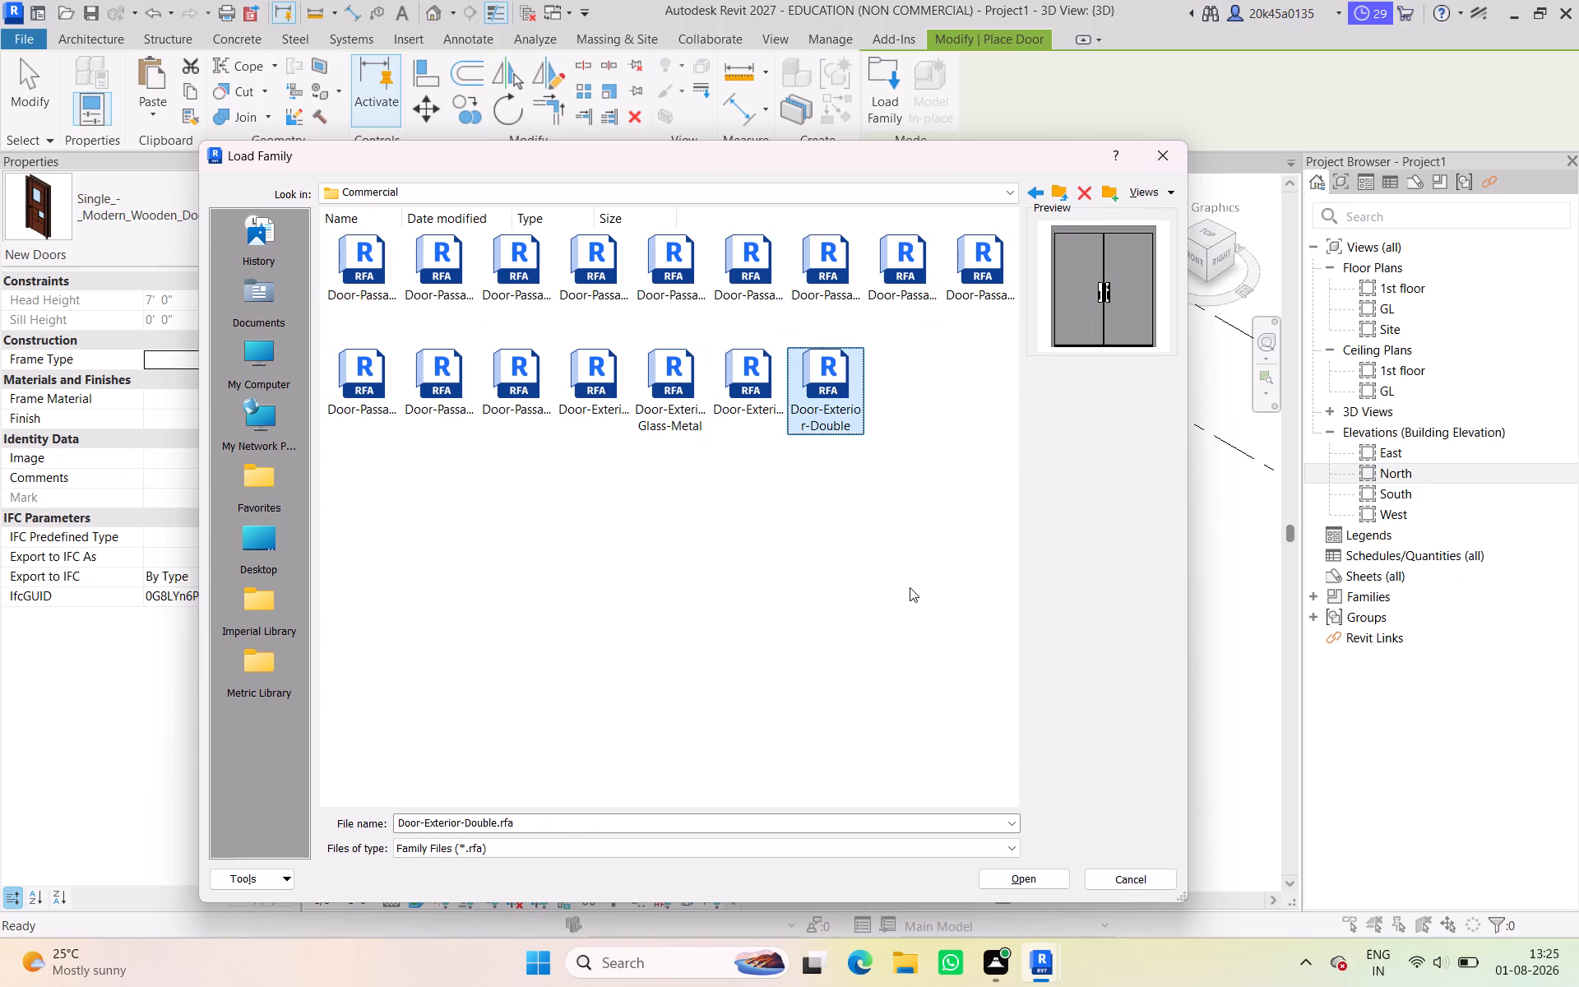
pyautogui.press('Left')
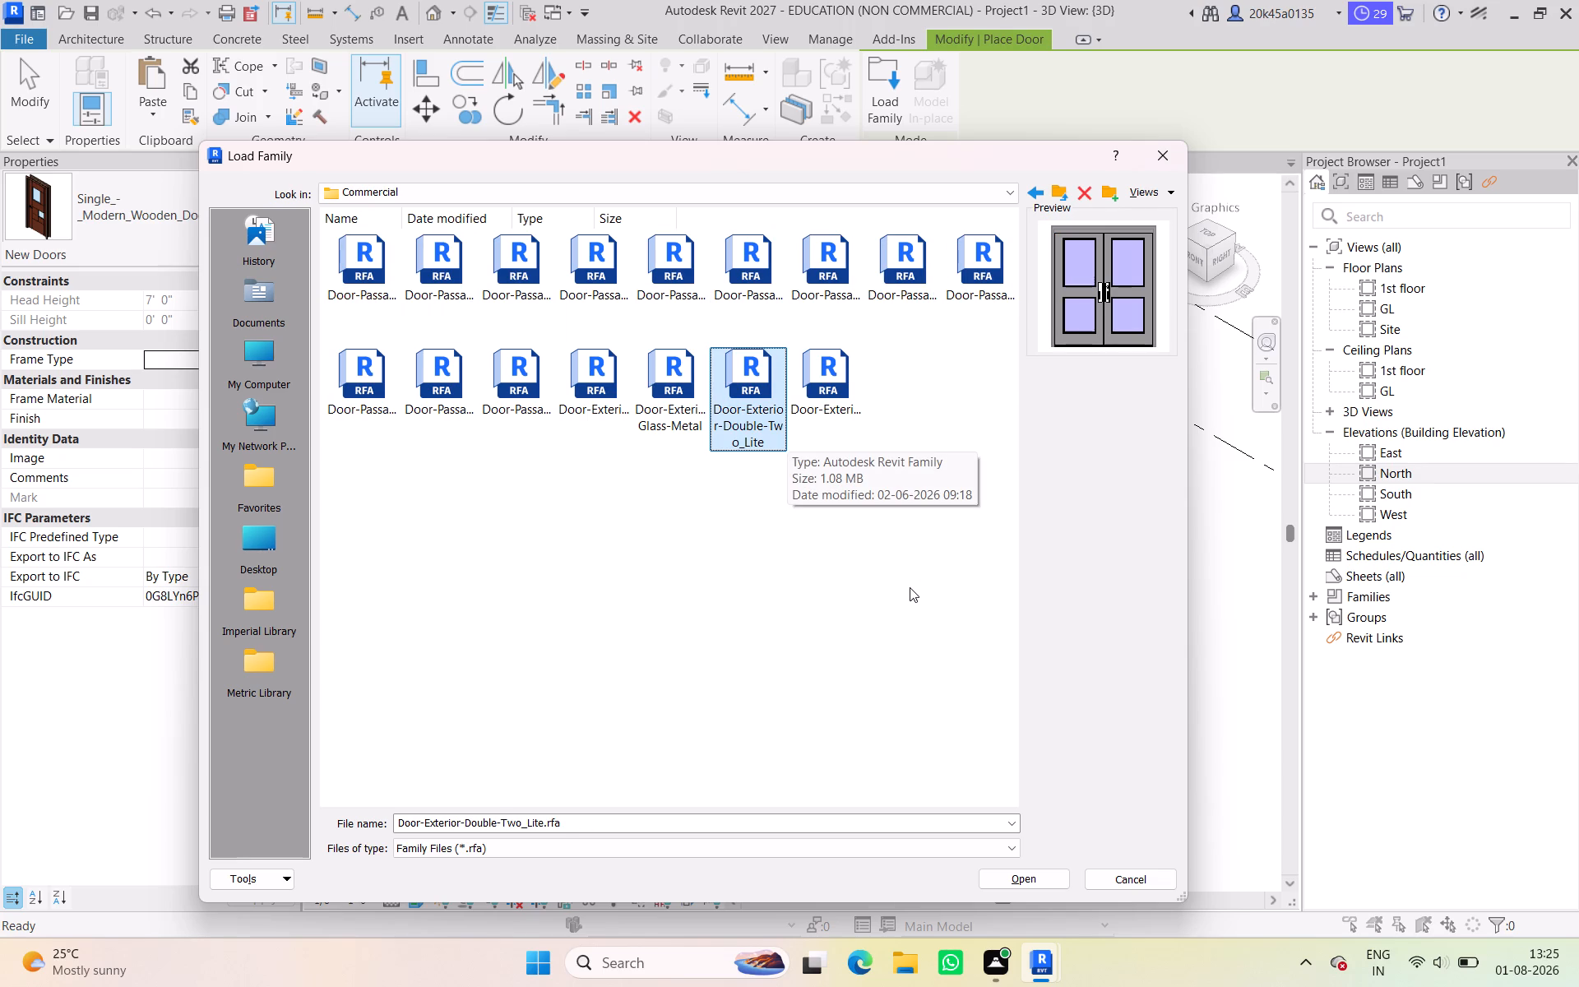
pyautogui.press('Left')
pyautogui.press('Left')
pyautogui.press('Left')
pyautogui.press('Left')
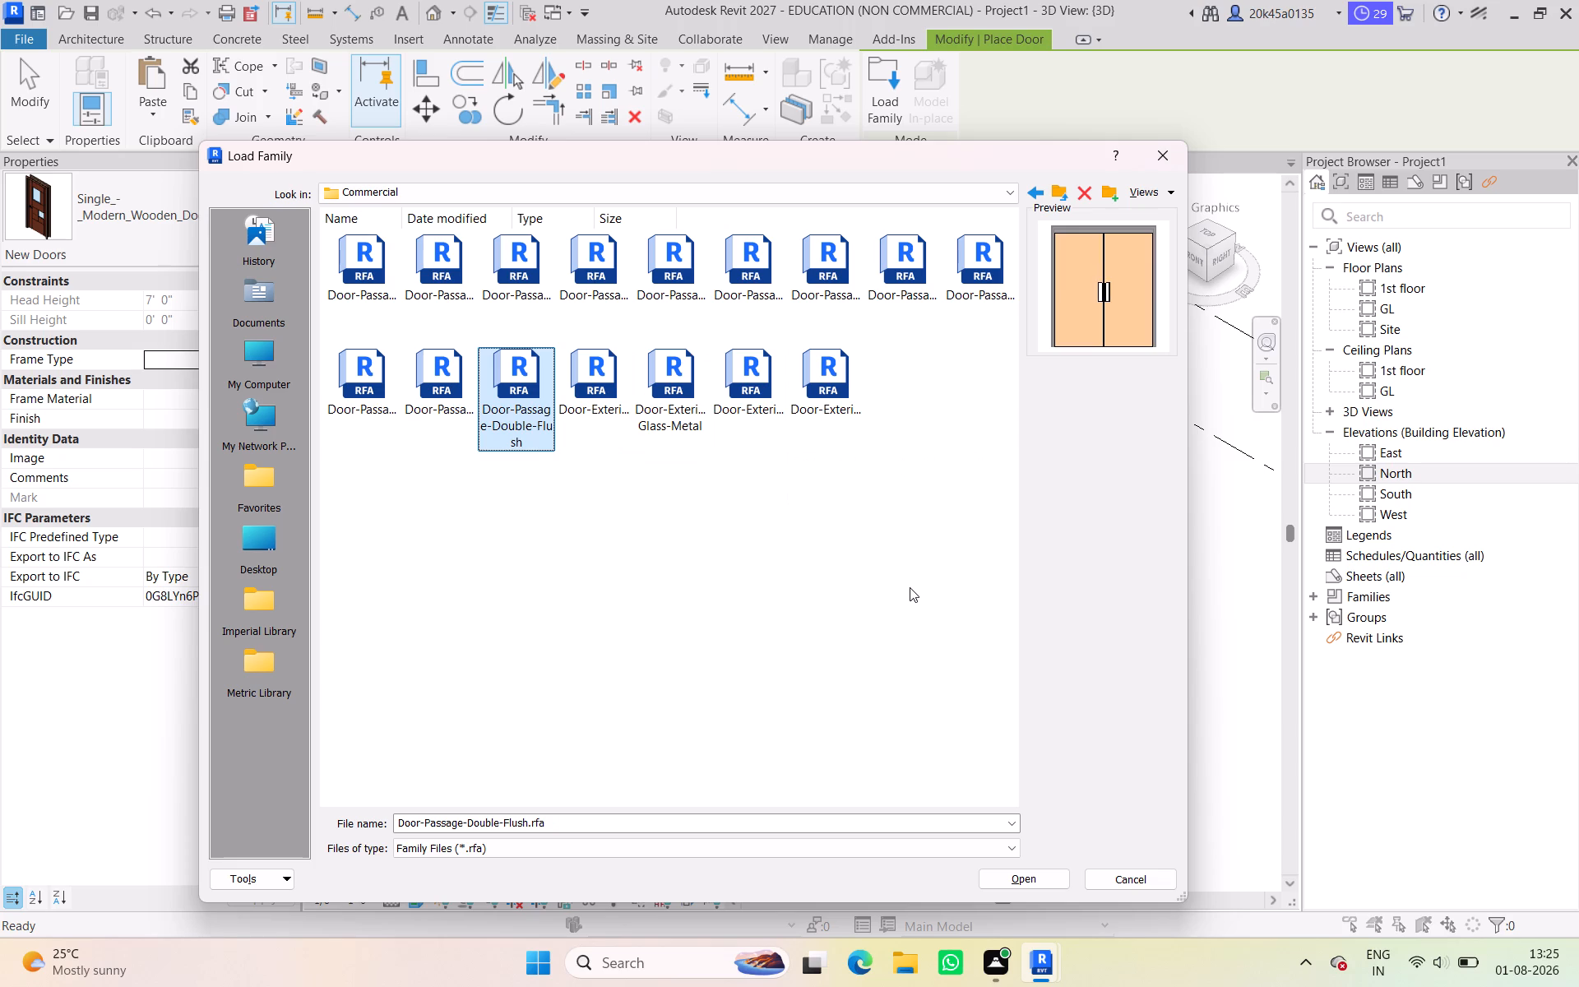
pyautogui.press('Right')
pyautogui.press('Right')
pyautogui.press('Left')
pyautogui.press('Left')
pyautogui.press('Left')
pyautogui.press('Left')
pyautogui.press('Right')
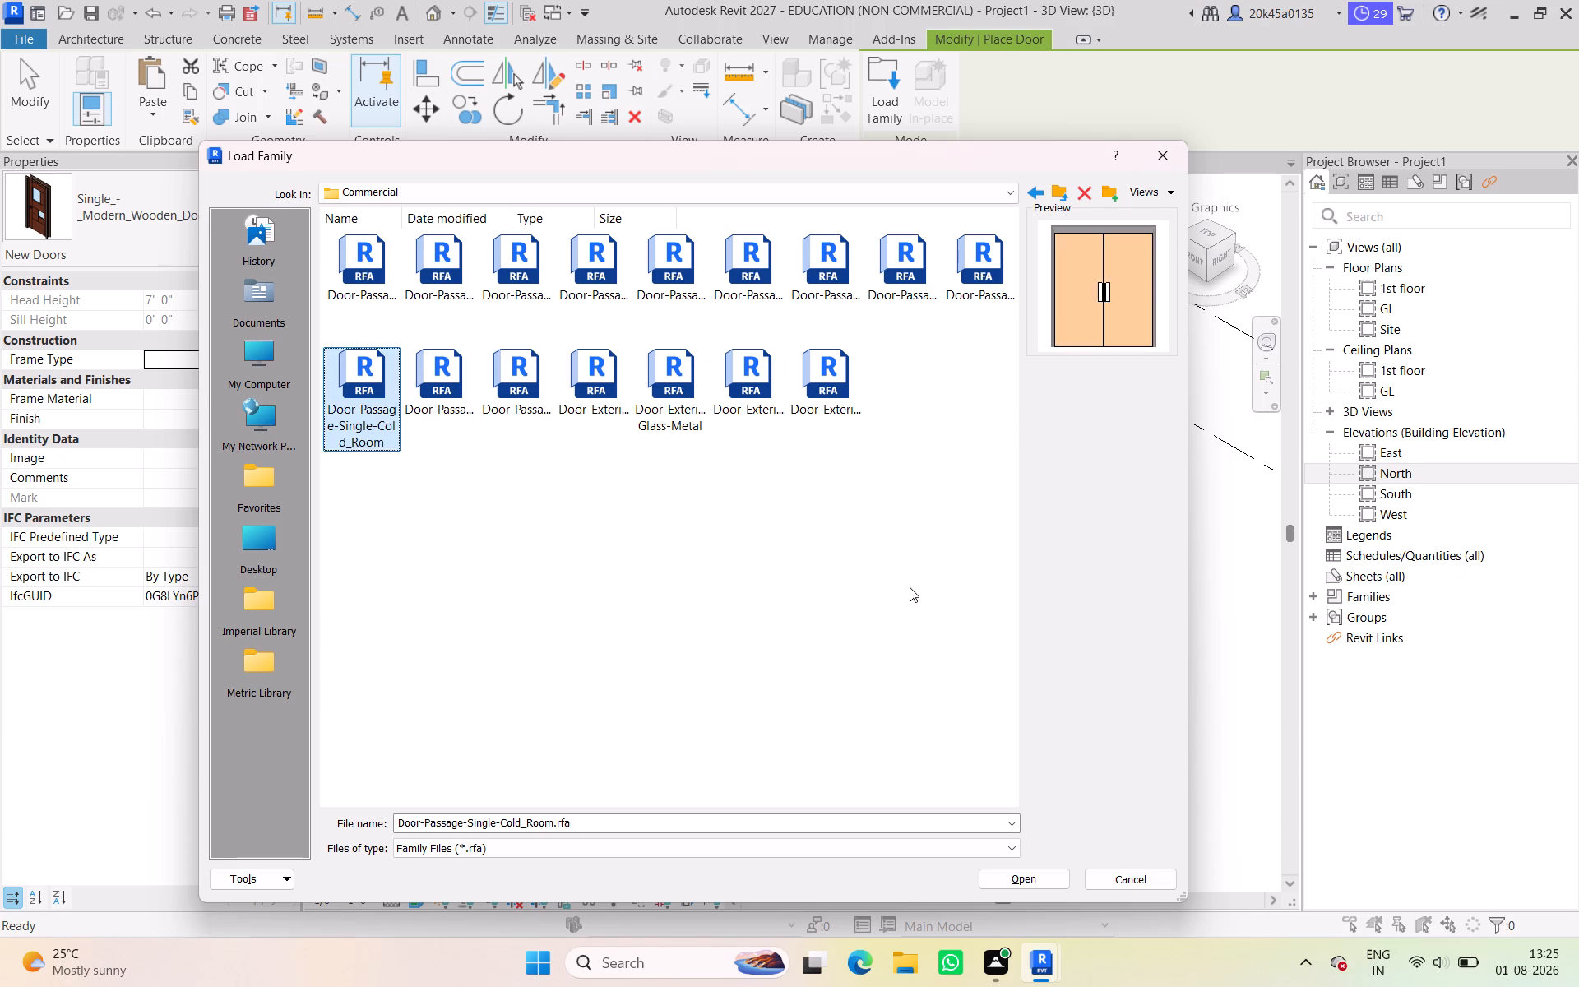
# Load the Door-Exterior-Double-Two_Lite family from the Commercial folder with the 72" x 84" type.
pyautogui.press('Right')
pyautogui.press('Right')
pyautogui.press('Right')
pyautogui.press('Right')
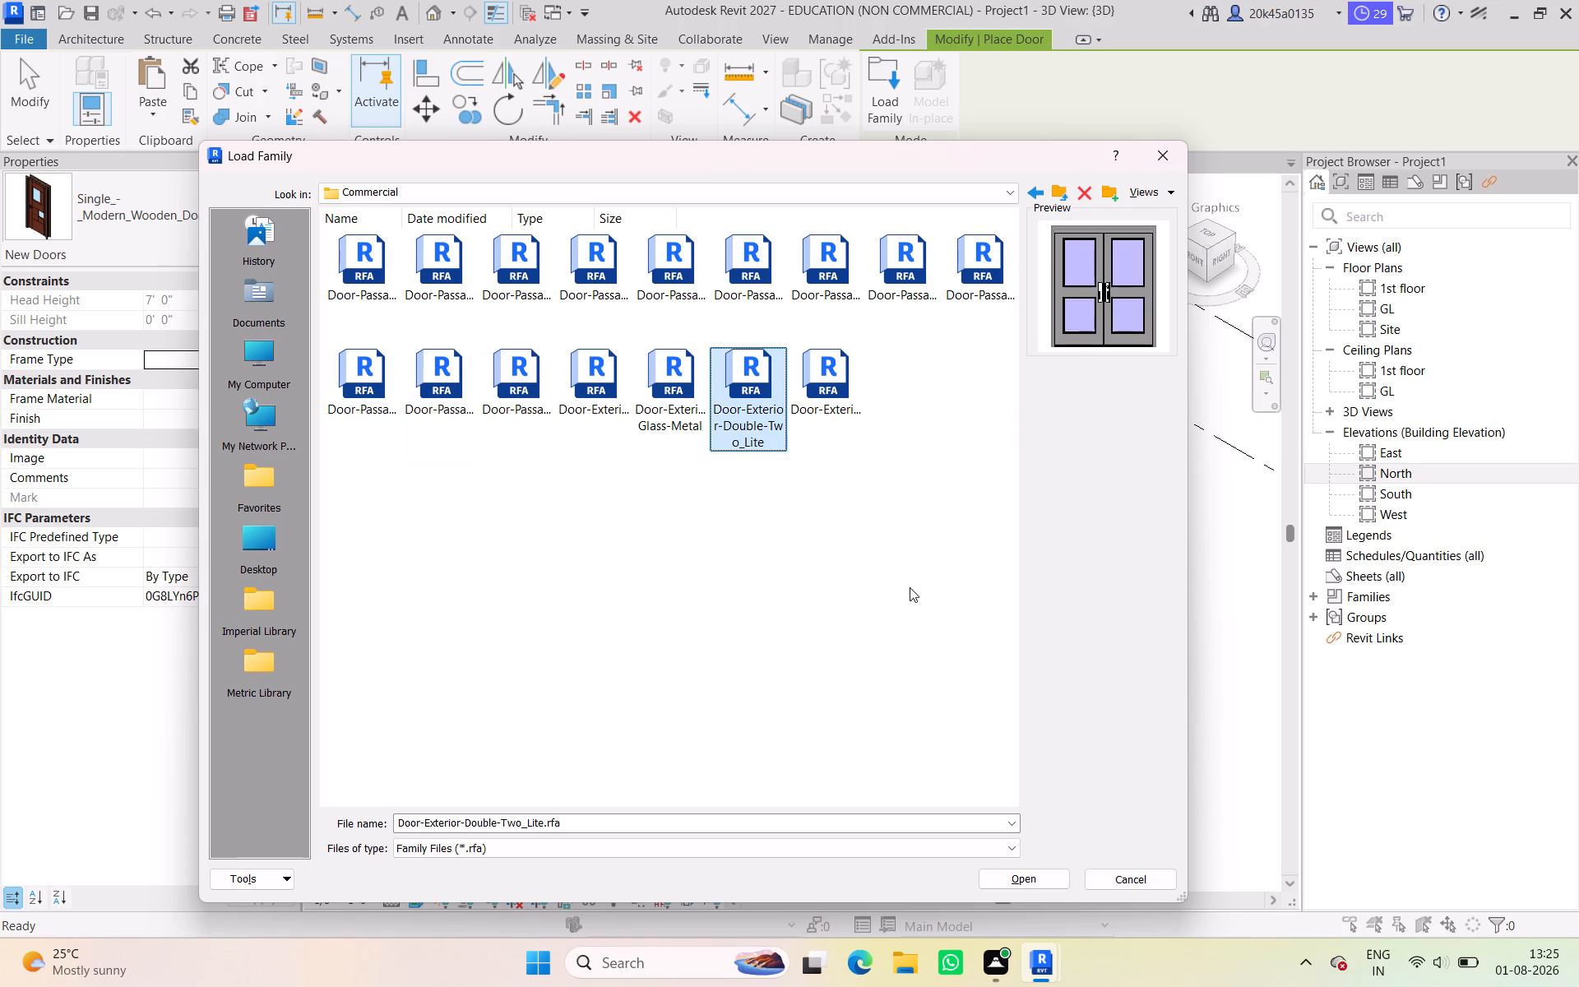
pyautogui.press('.')
pyautogui.press('Return')
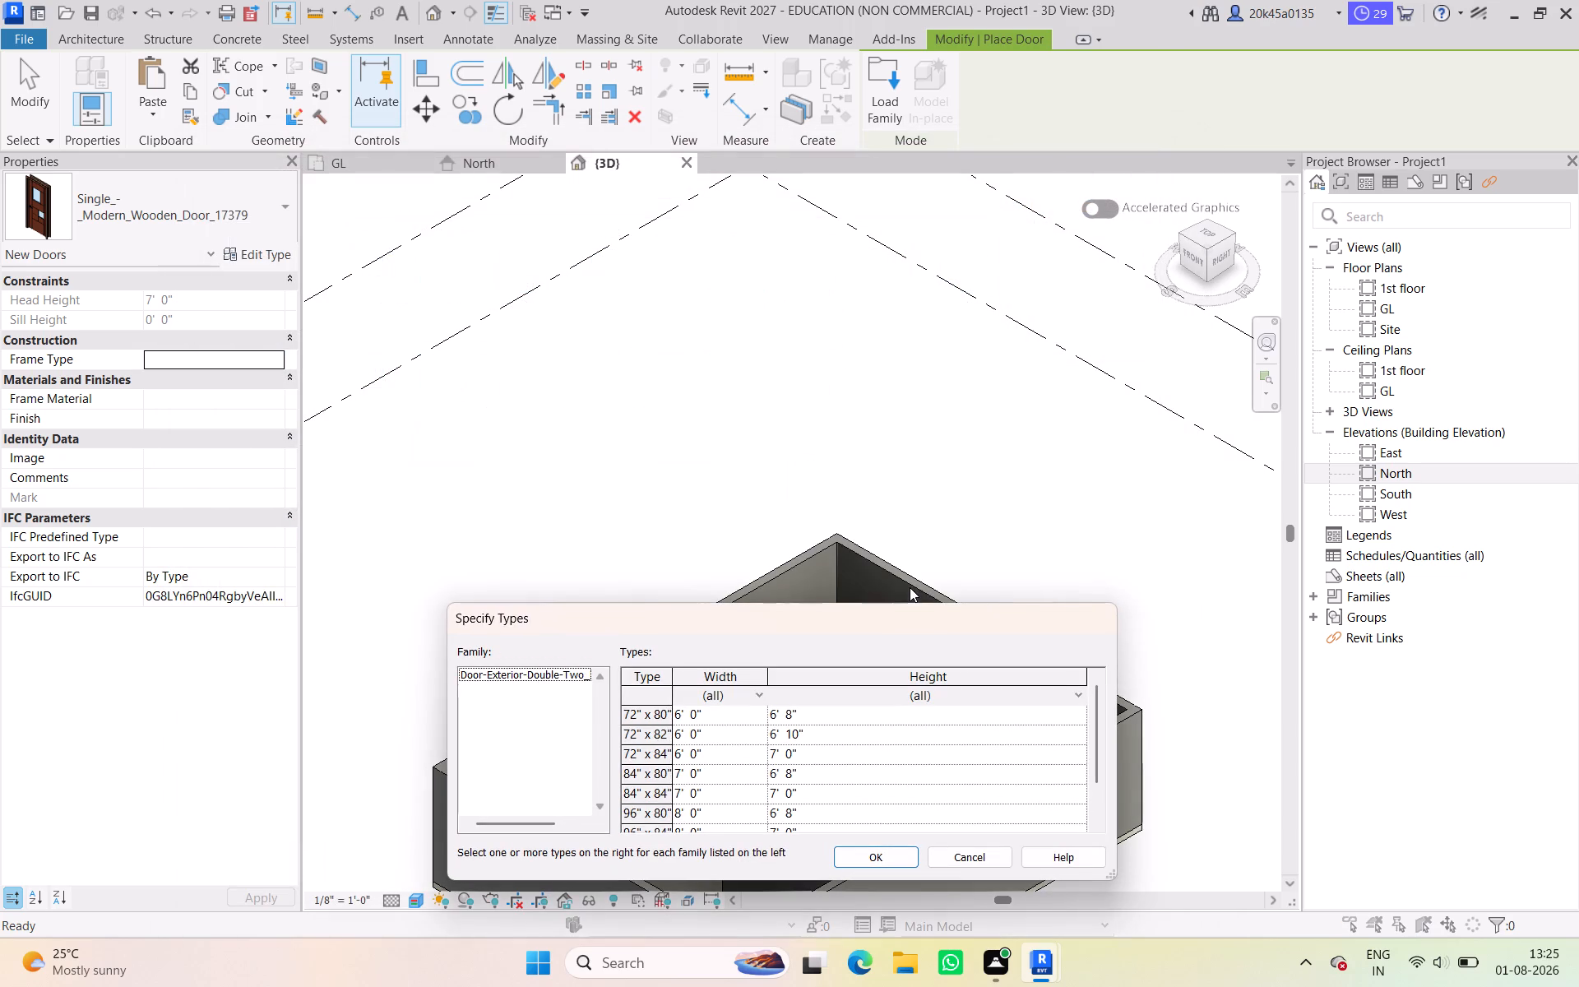
pyautogui.scroll(-19, 780, 767)
pyautogui.scroll(10, 780, 767)
pyautogui.scroll(-1, 780, 767)
pyautogui.scroll(2, 780, 767)
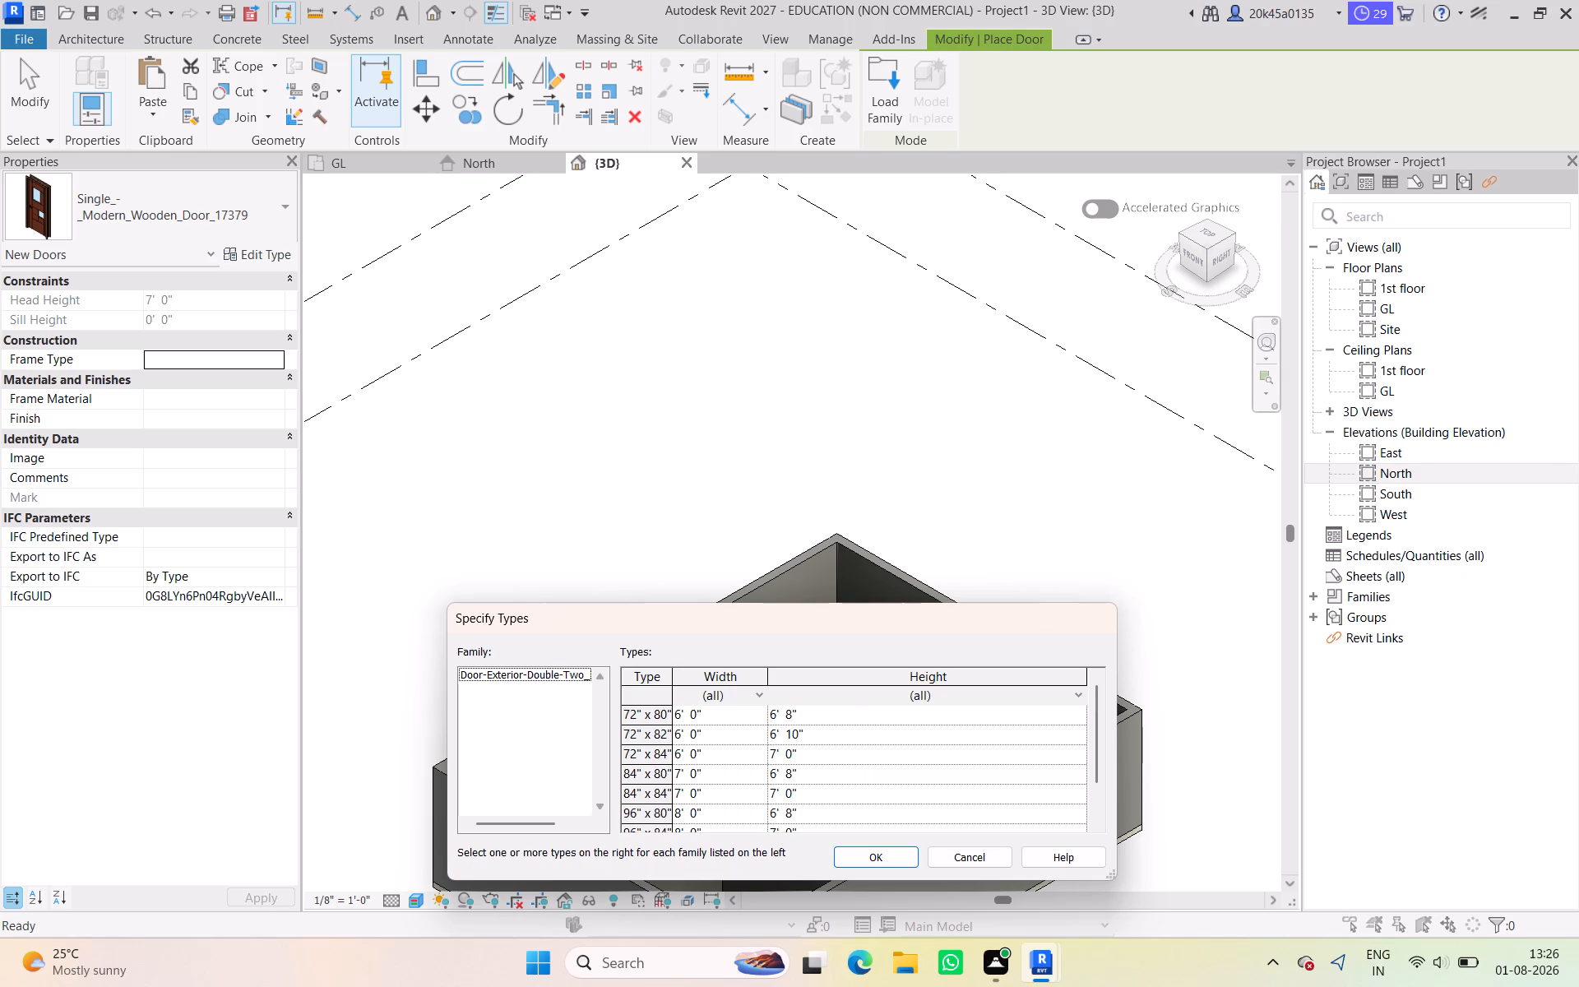
pyautogui.click(633, 758)
pyautogui.click(869, 853)
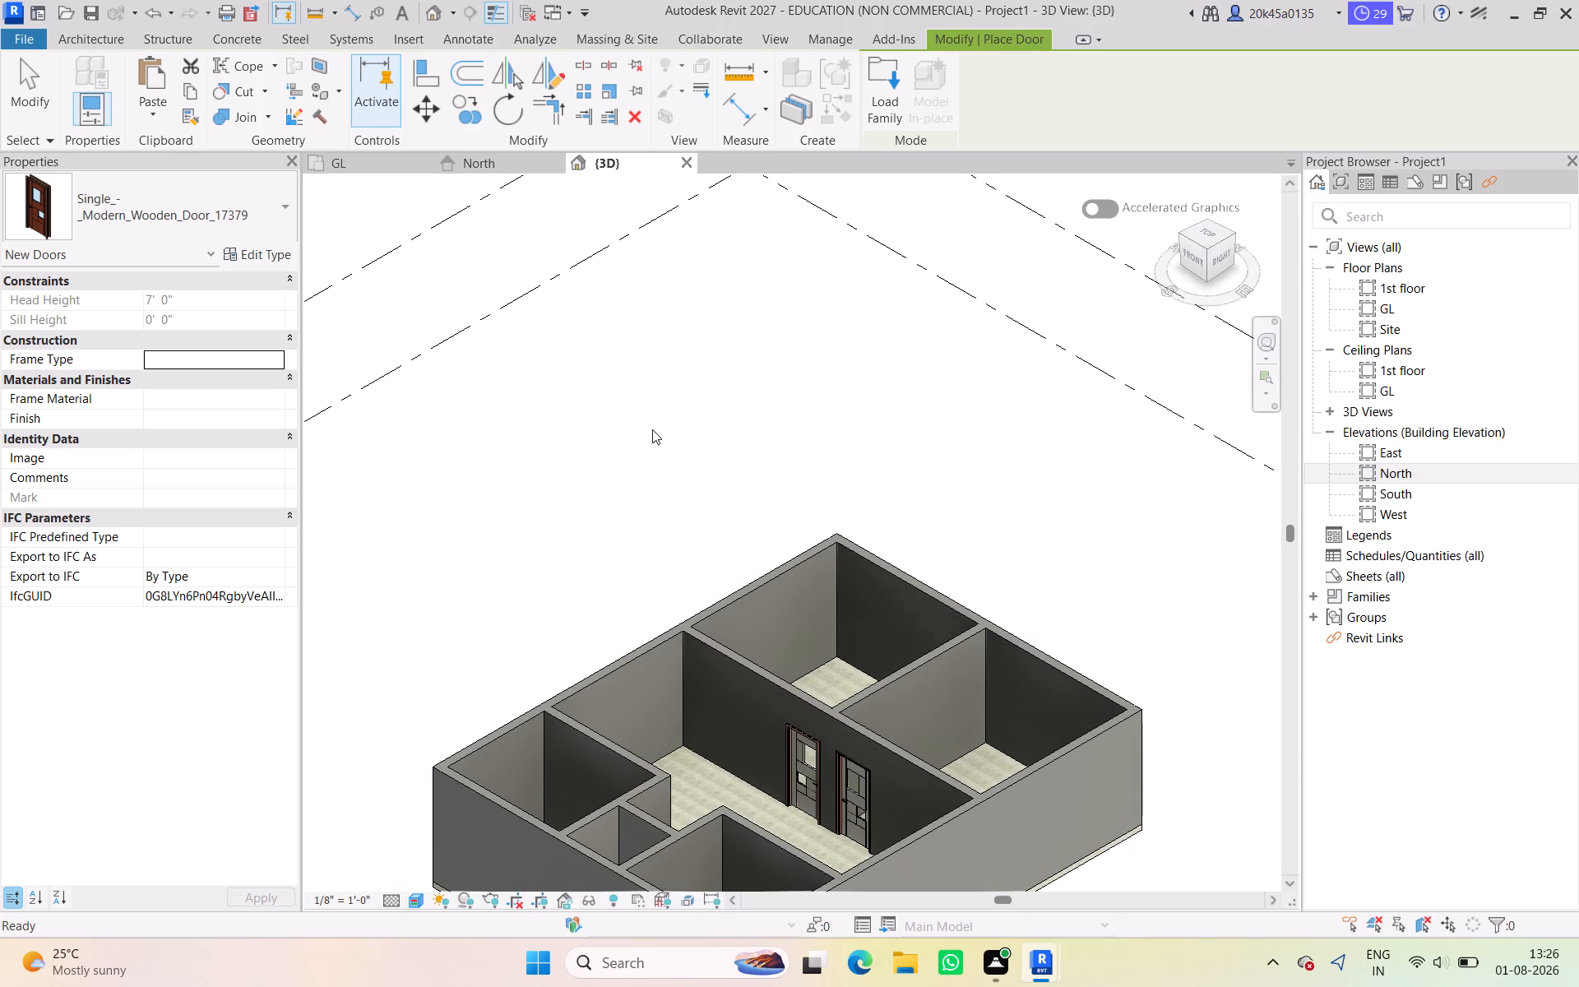
# In the GL floor plan, place the double door in the middle room's right exterior wall, 6' 0" from the wall below the upper rooms.
pyautogui.click(498, 157)
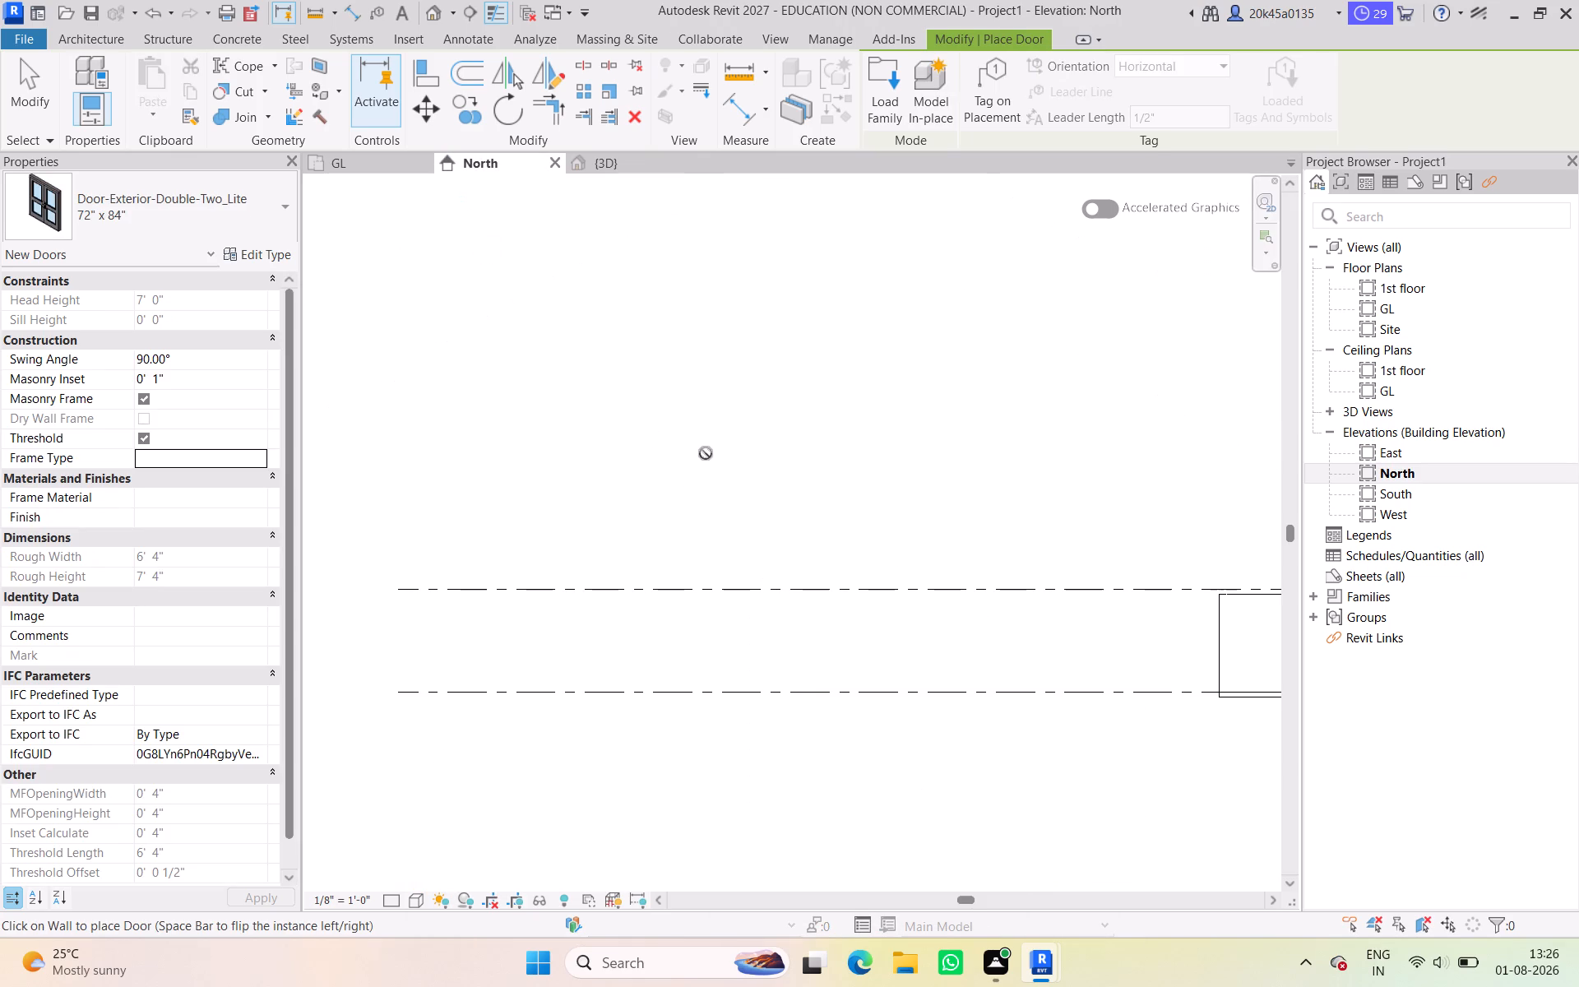
pyautogui.click(380, 166)
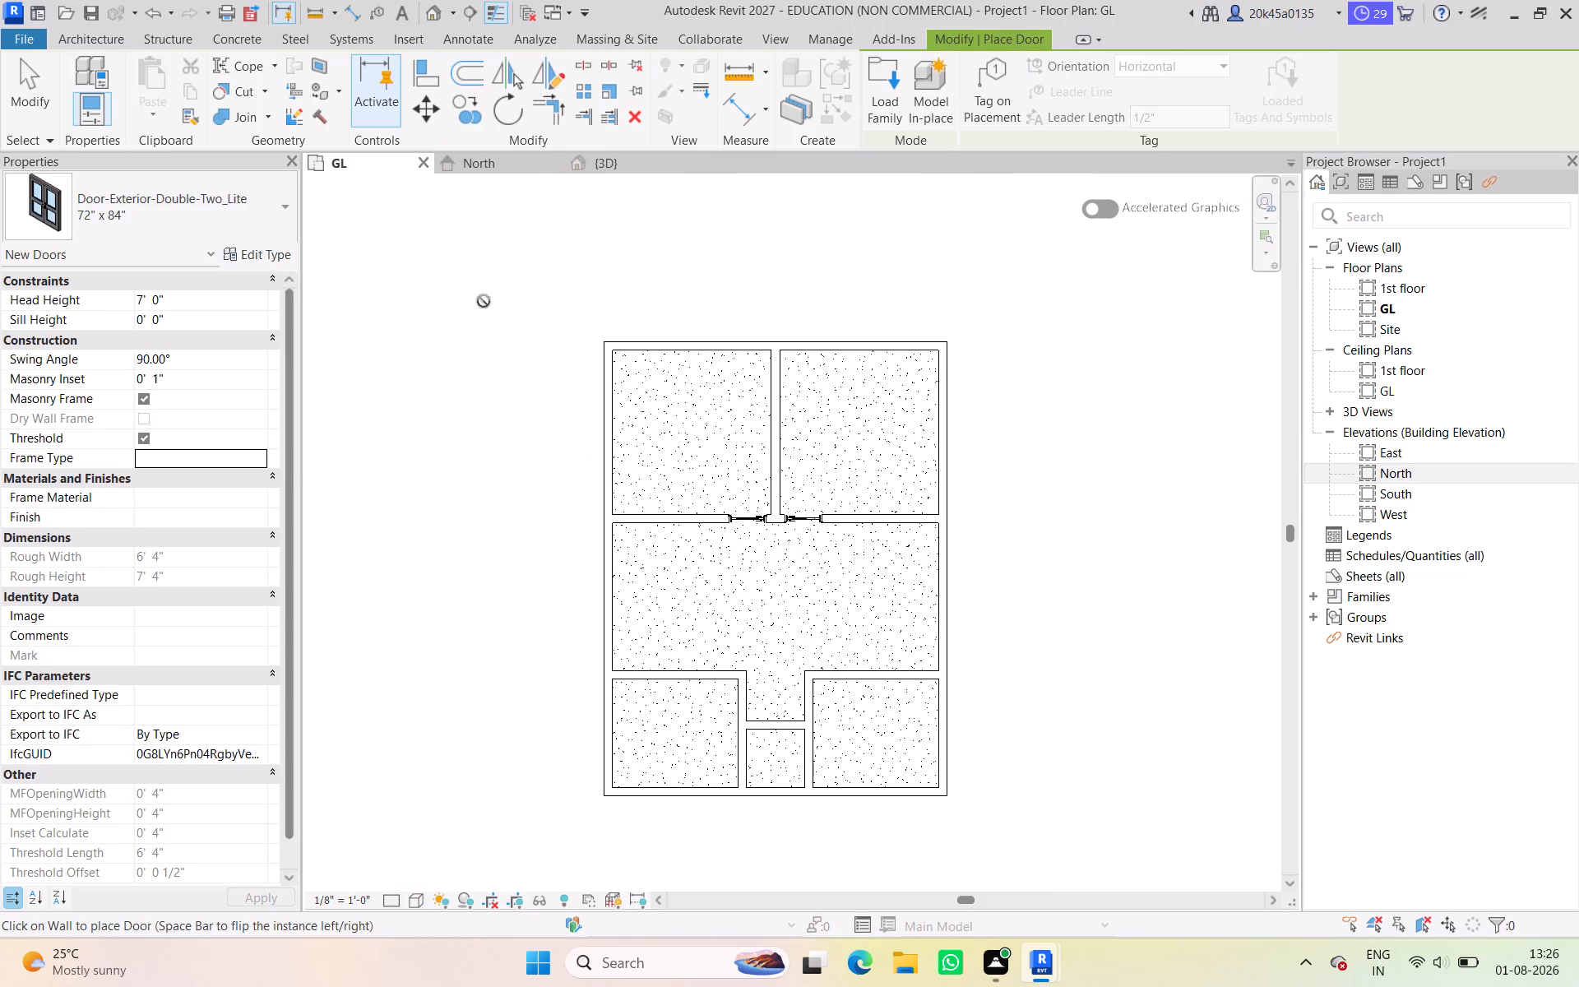
pyautogui.click(942, 587)
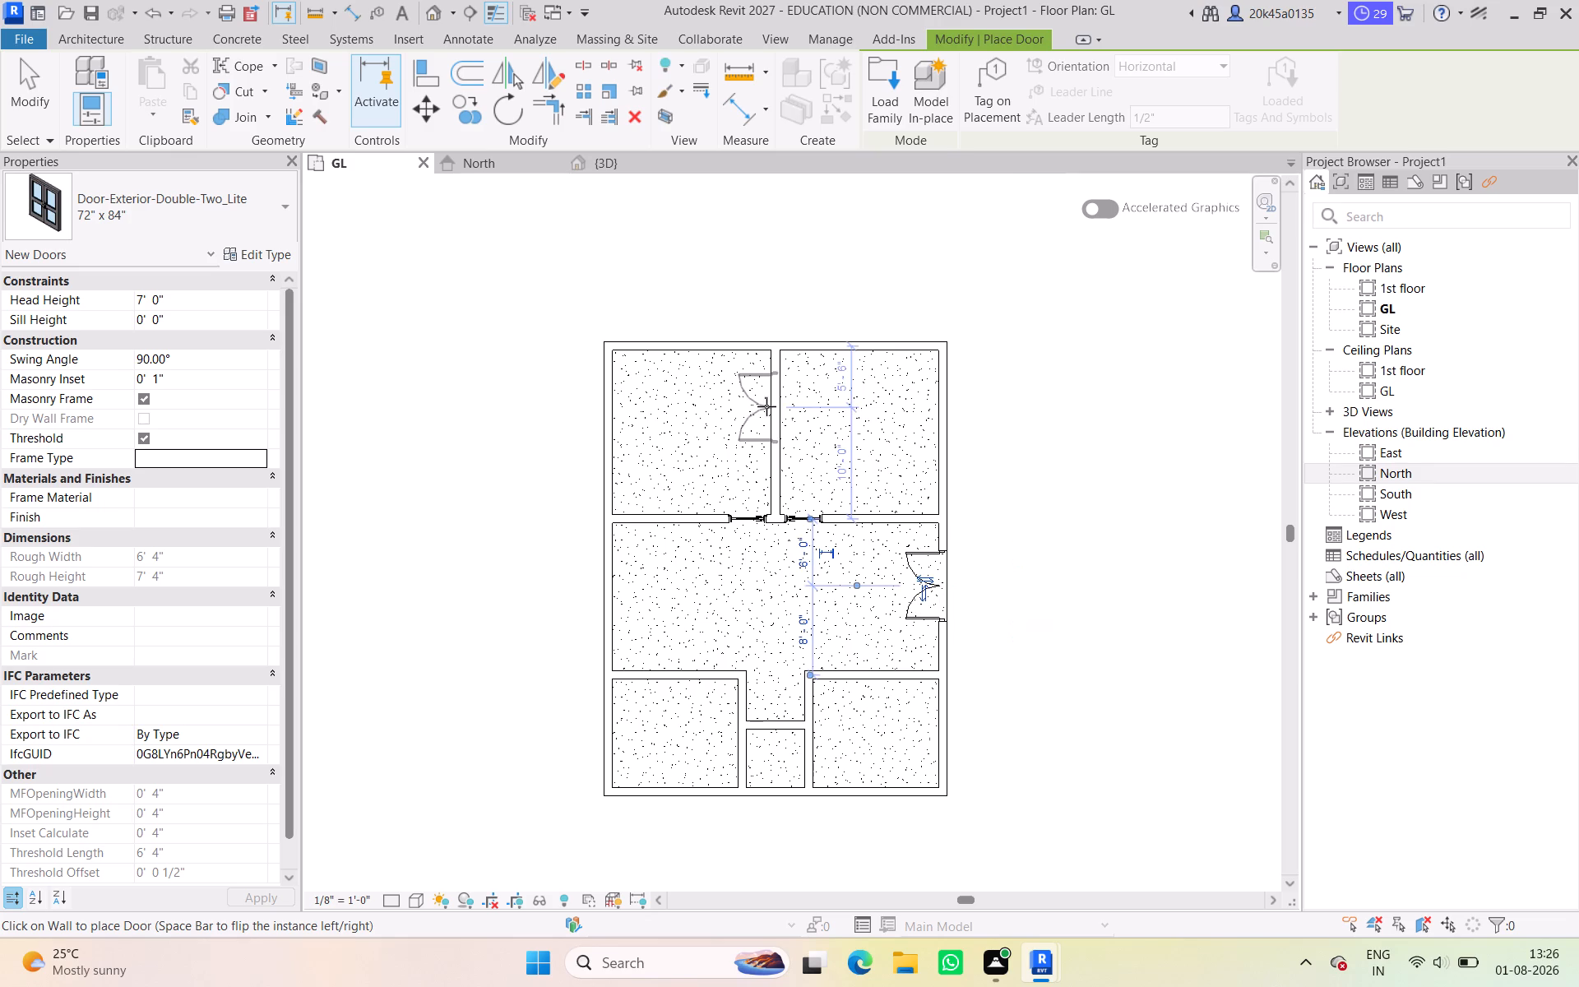
# Start loading another door family and open the Residential folder within Doors.
pyautogui.click(887, 67)
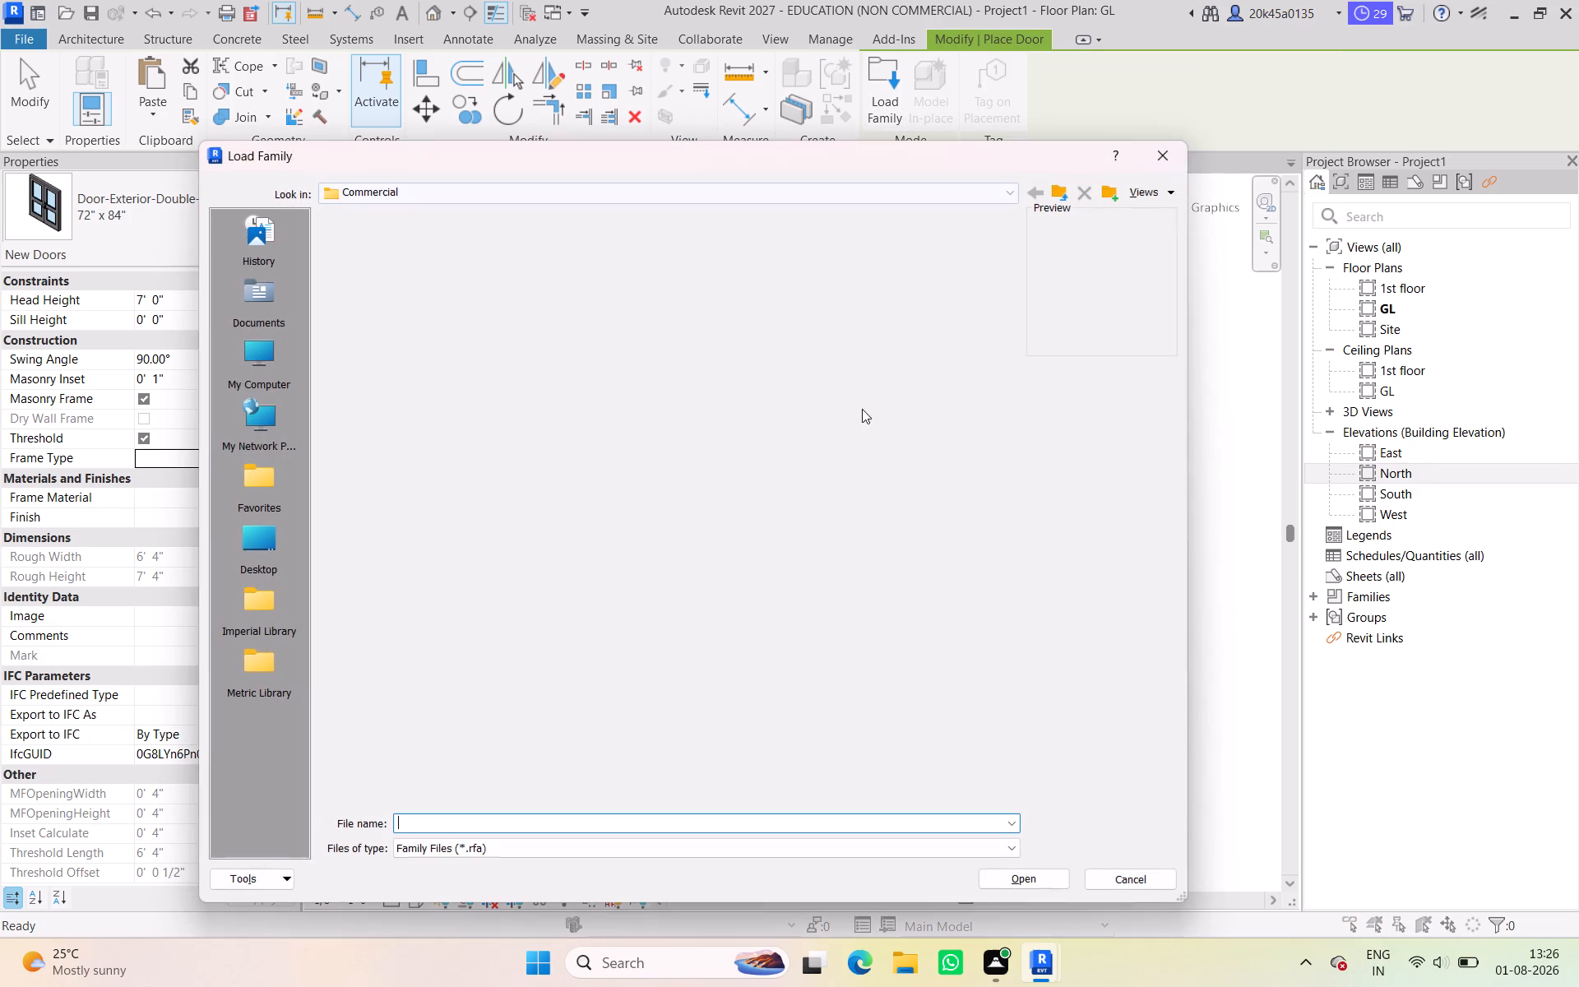
pyautogui.click(826, 512)
pyautogui.press('BackSpace')
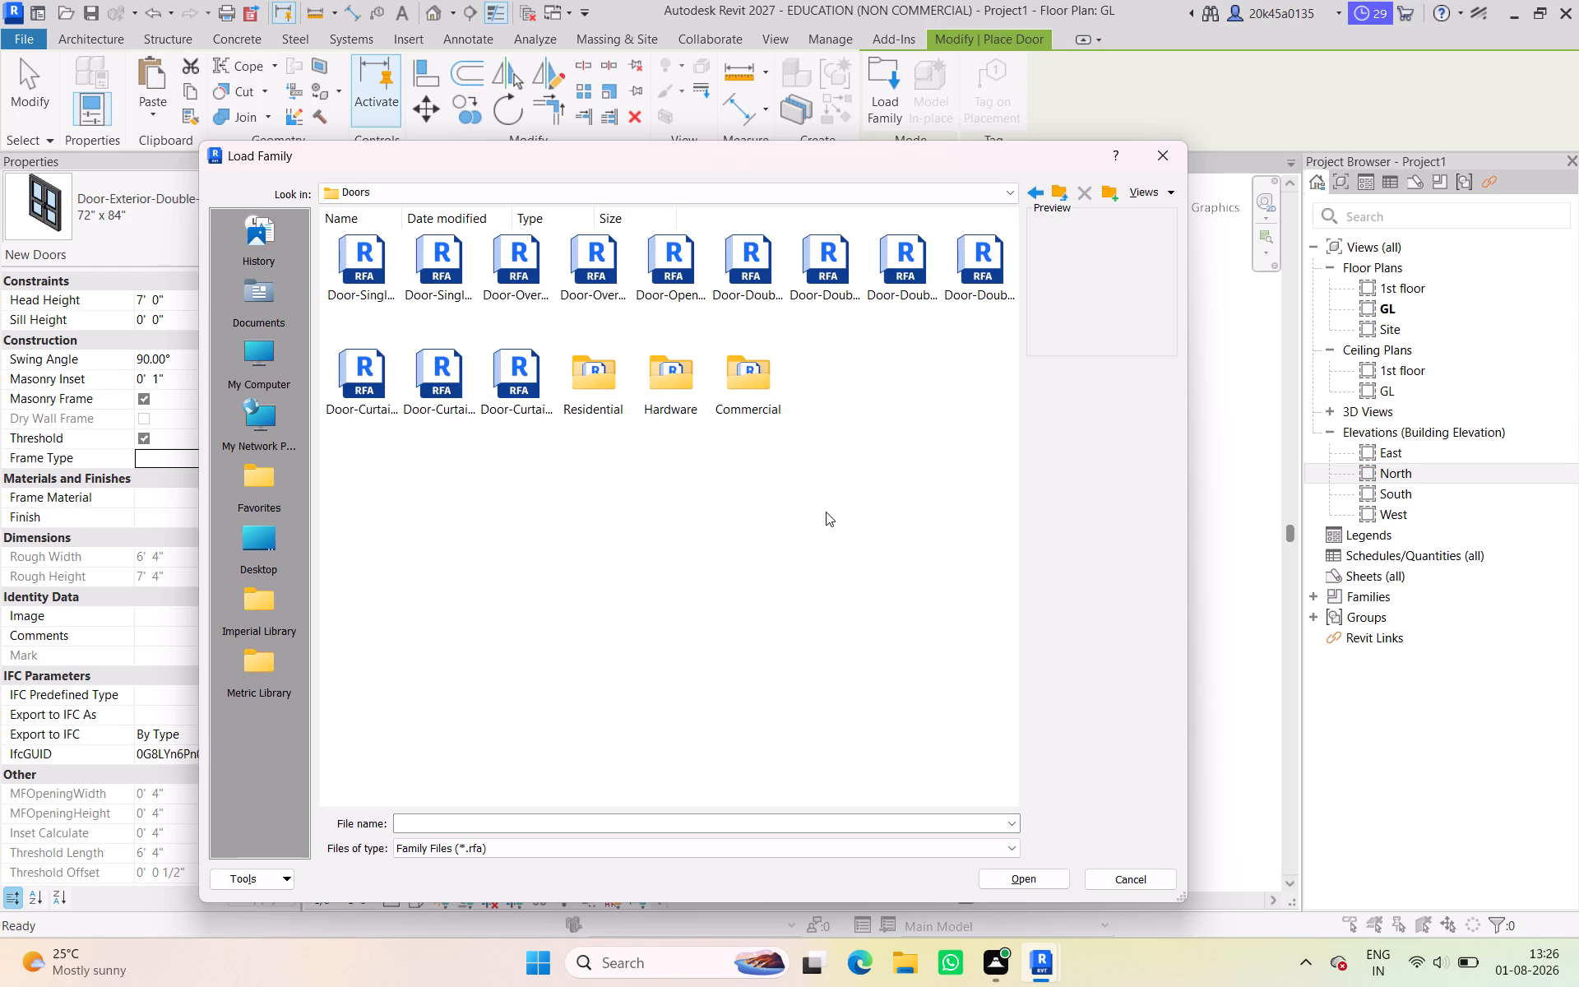
pyautogui.press('Down')
pyautogui.press('Down')
pyautogui.press('Up')
pyautogui.press('Right')
pyautogui.press('Down')
pyautogui.press('Right')
pyautogui.press('Right')
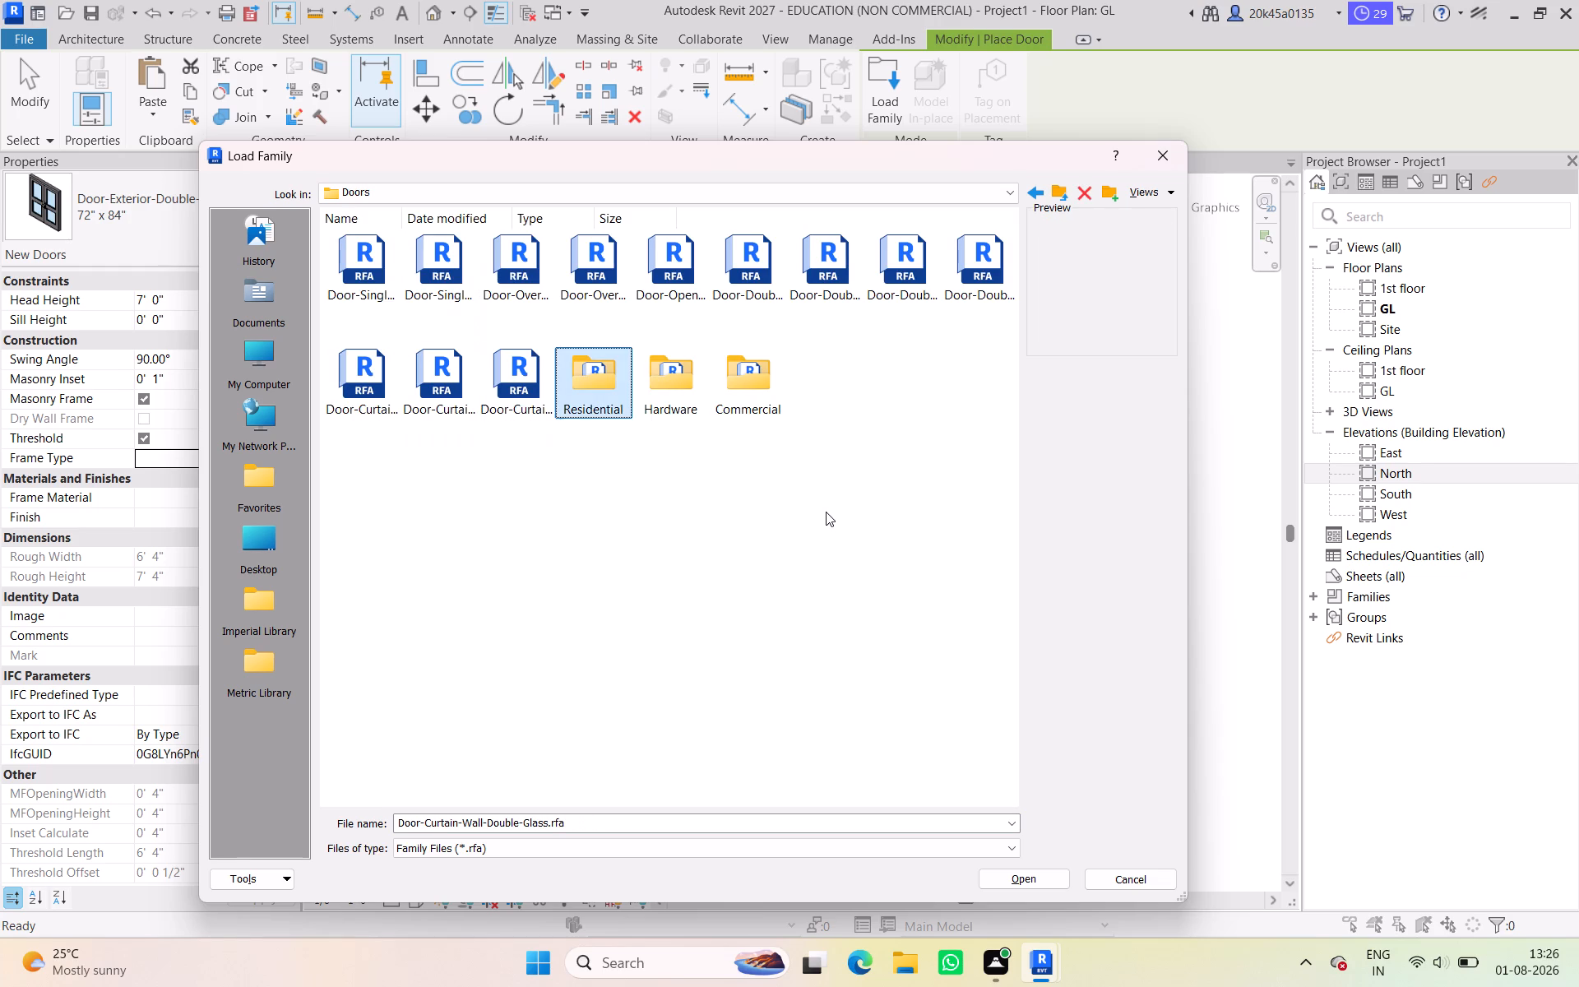
pyautogui.press('Return')
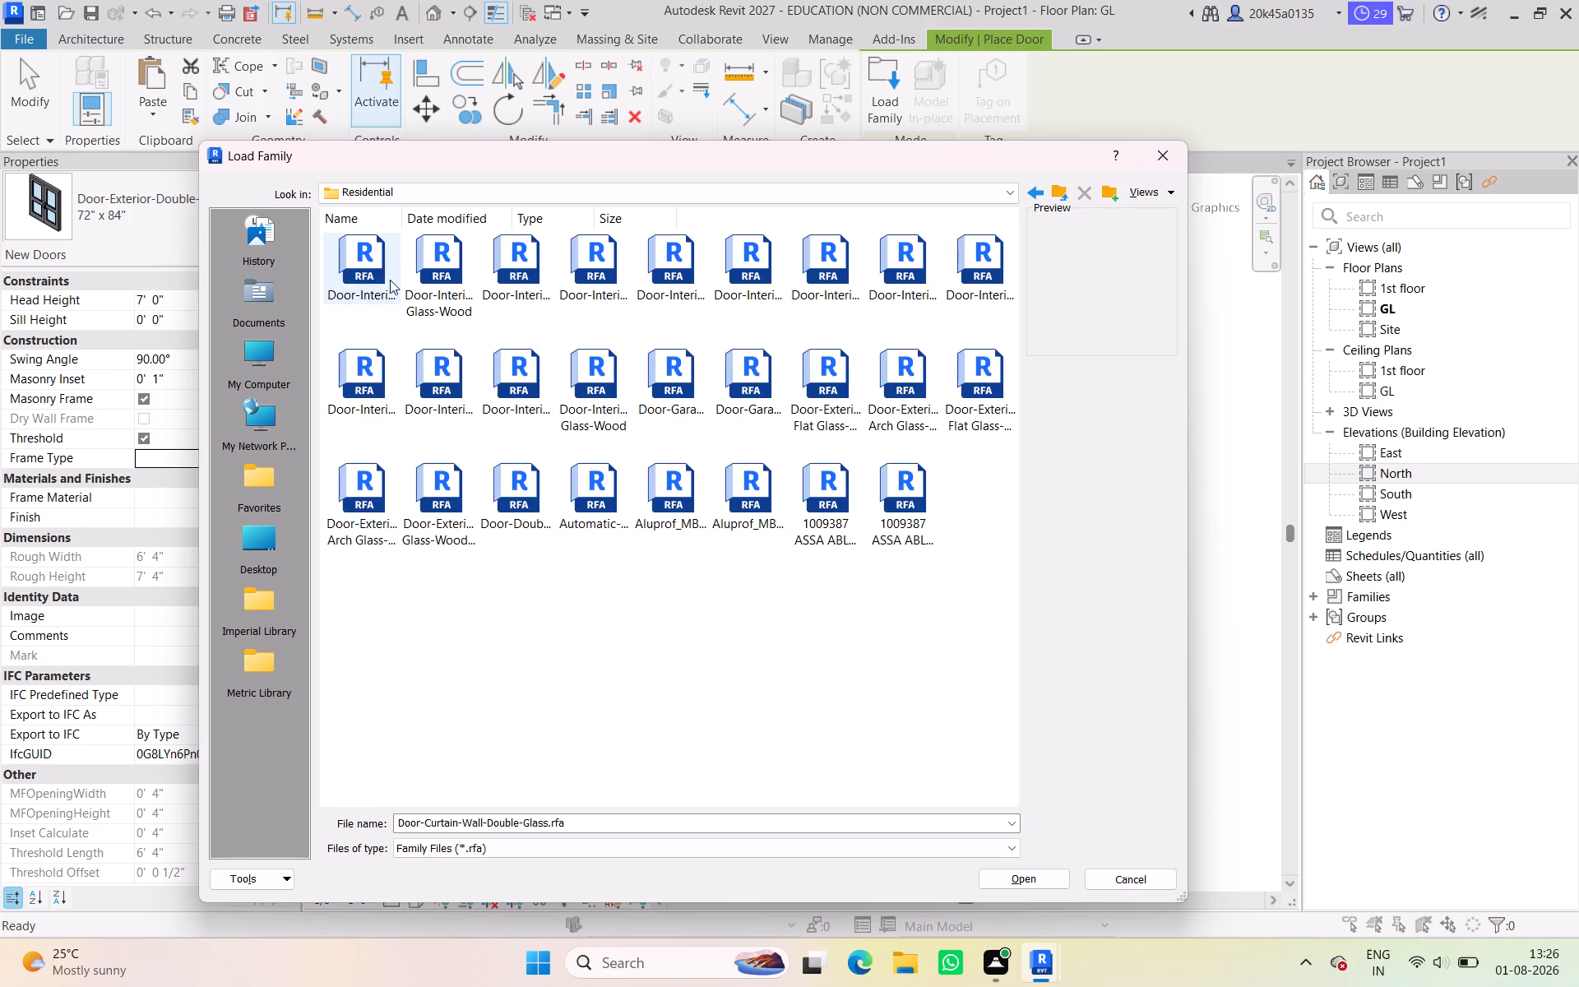
# Examine the previews of the interior single door families in the Residential folder.
pyautogui.click(374, 274)
pyautogui.press('Right')
pyautogui.press('Right')
pyautogui.press('Right')
pyautogui.press('Right')
pyautogui.press('Right')
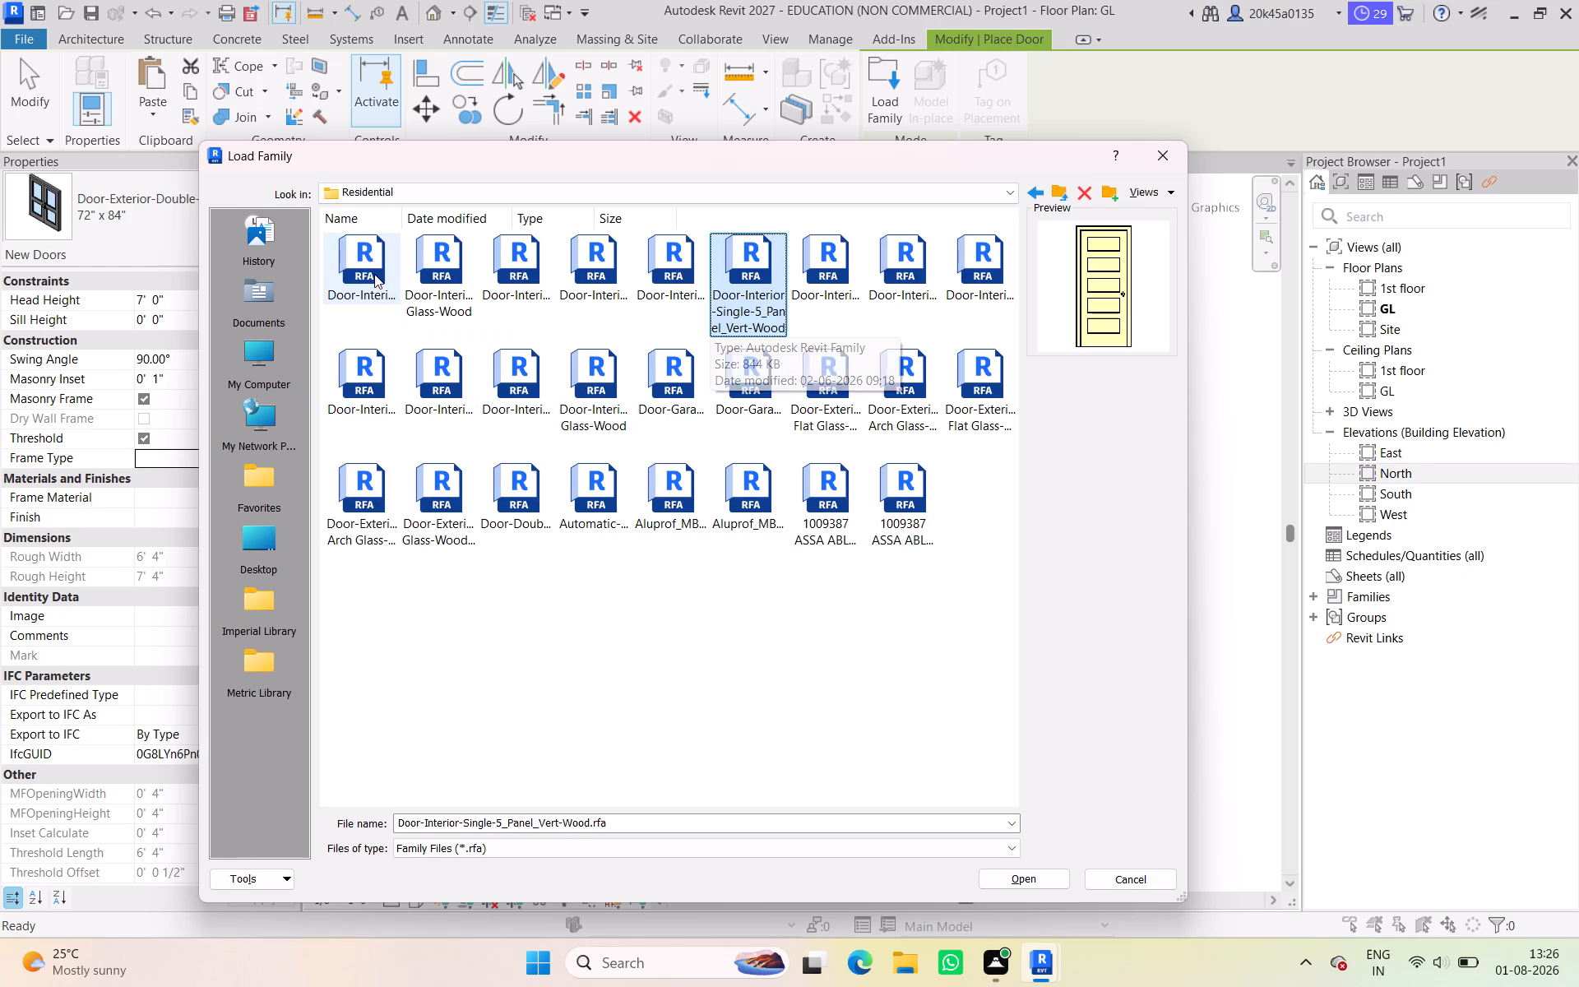
pyautogui.press('Right')
pyautogui.press('Right')
pyautogui.press('Right')
pyautogui.press('Right')
# Load the Door-Interior-Single-4_Panel-Wood family with the 36" x 84" type.
pyautogui.press('Left')
pyautogui.press('Left')
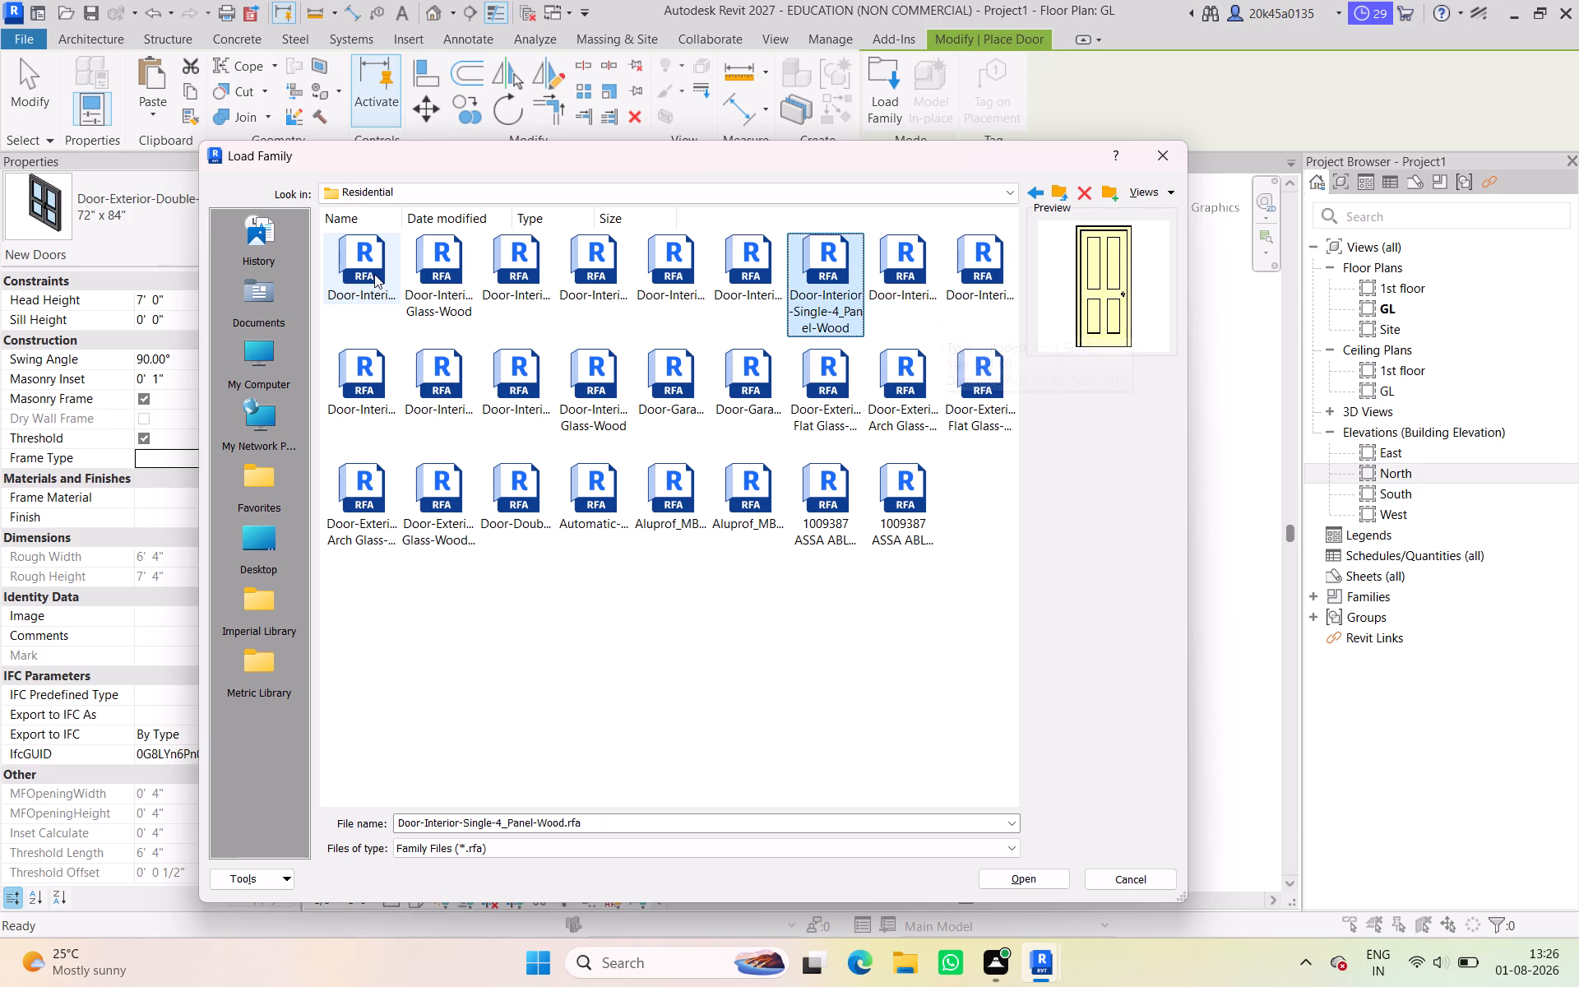
pyautogui.press('Down')
pyautogui.press('Up')
pyautogui.press('Return')
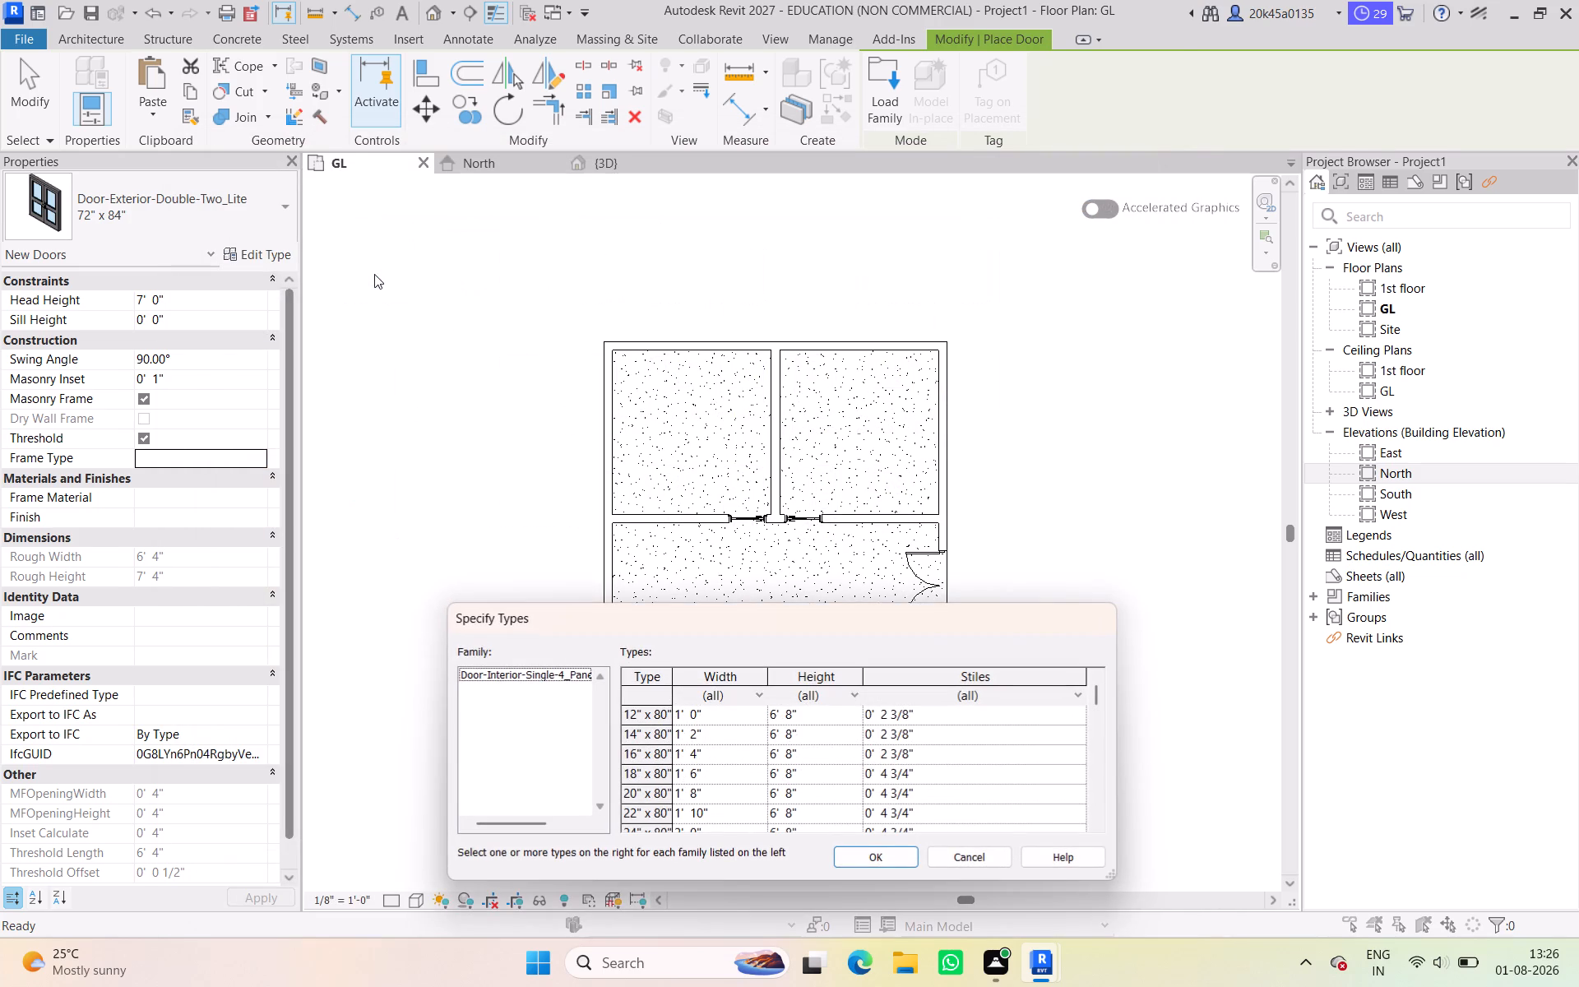
pyautogui.scroll(-6, 703, 824)
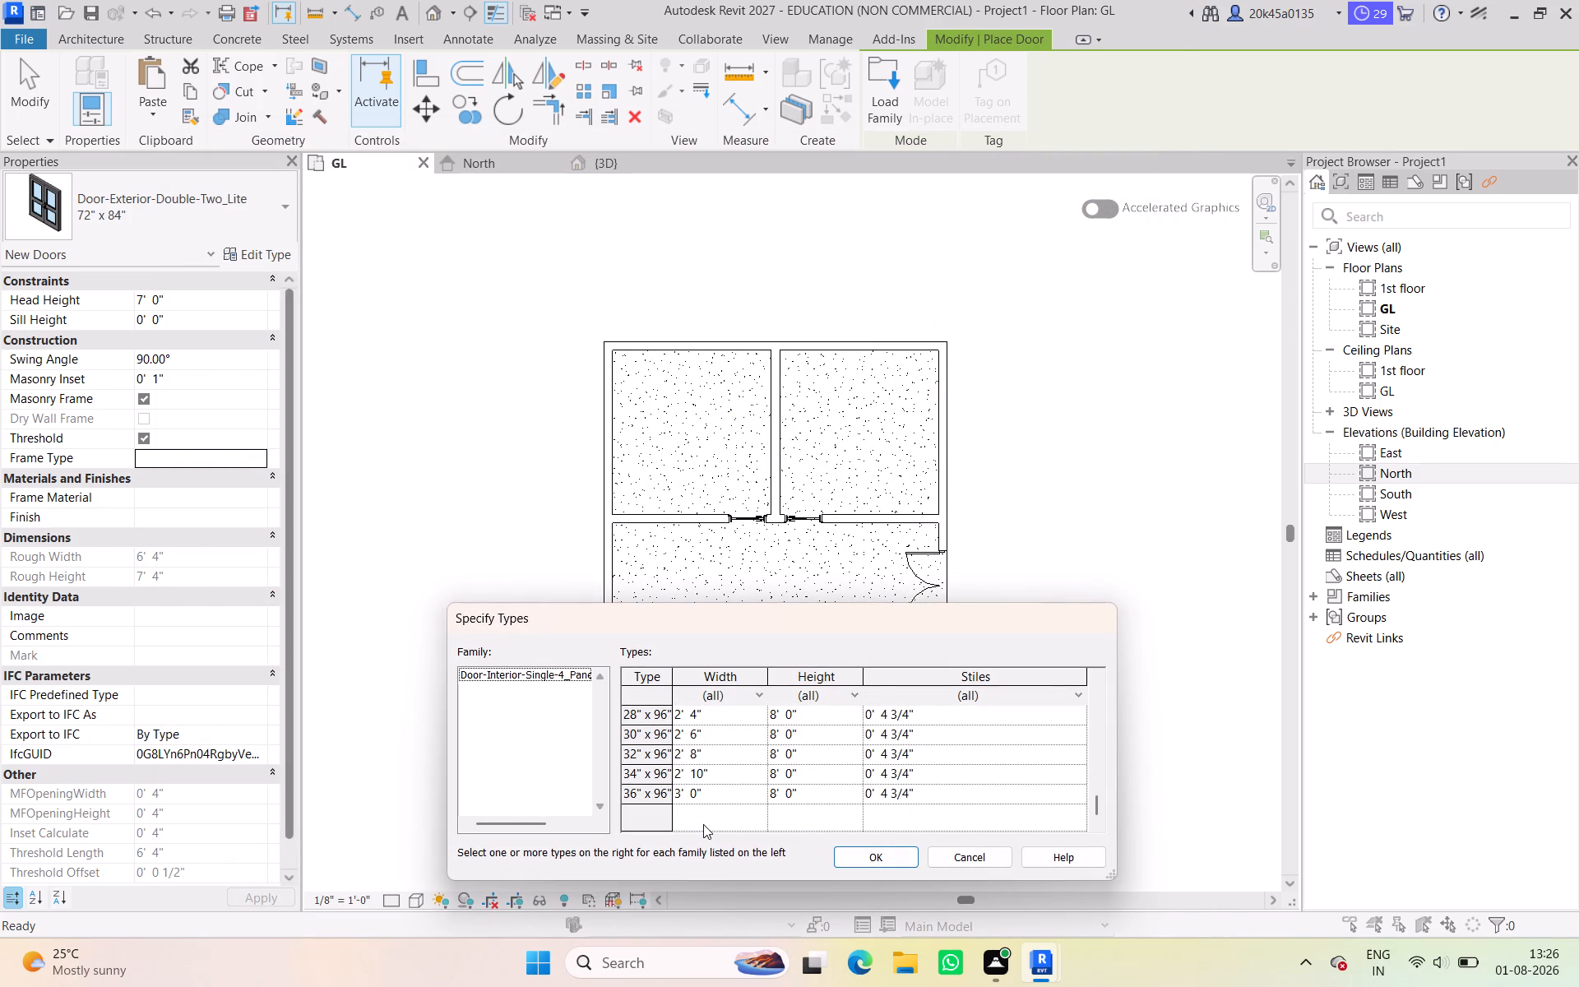
pyautogui.scroll(3, 655, 748)
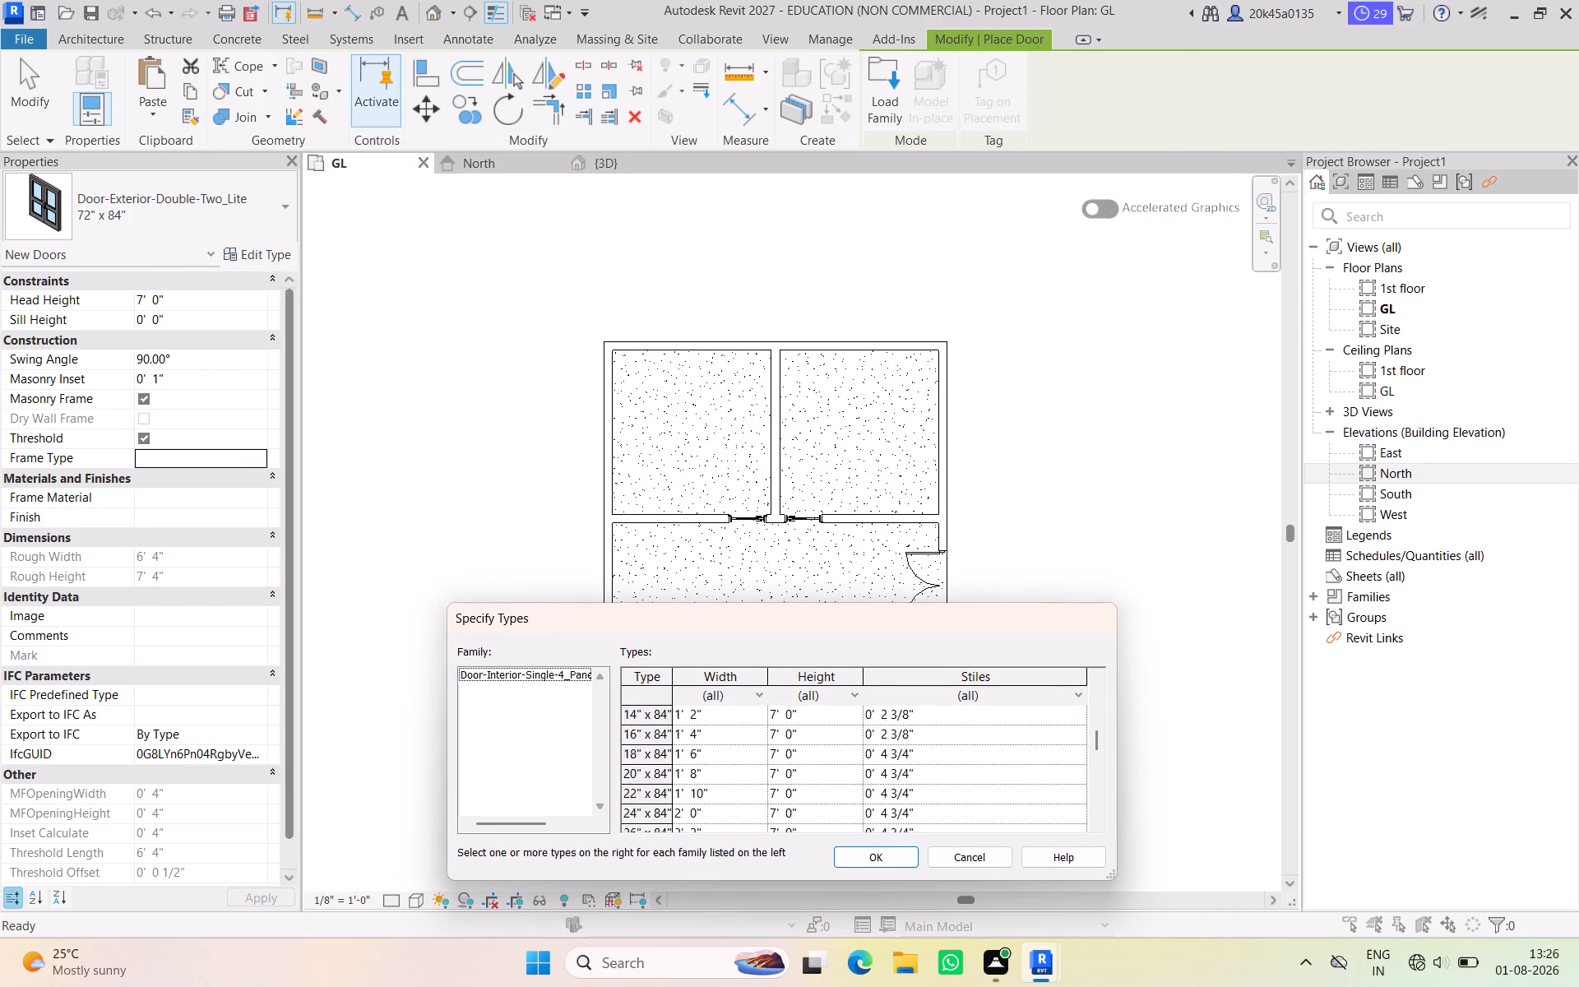
pyautogui.scroll(1, 655, 748)
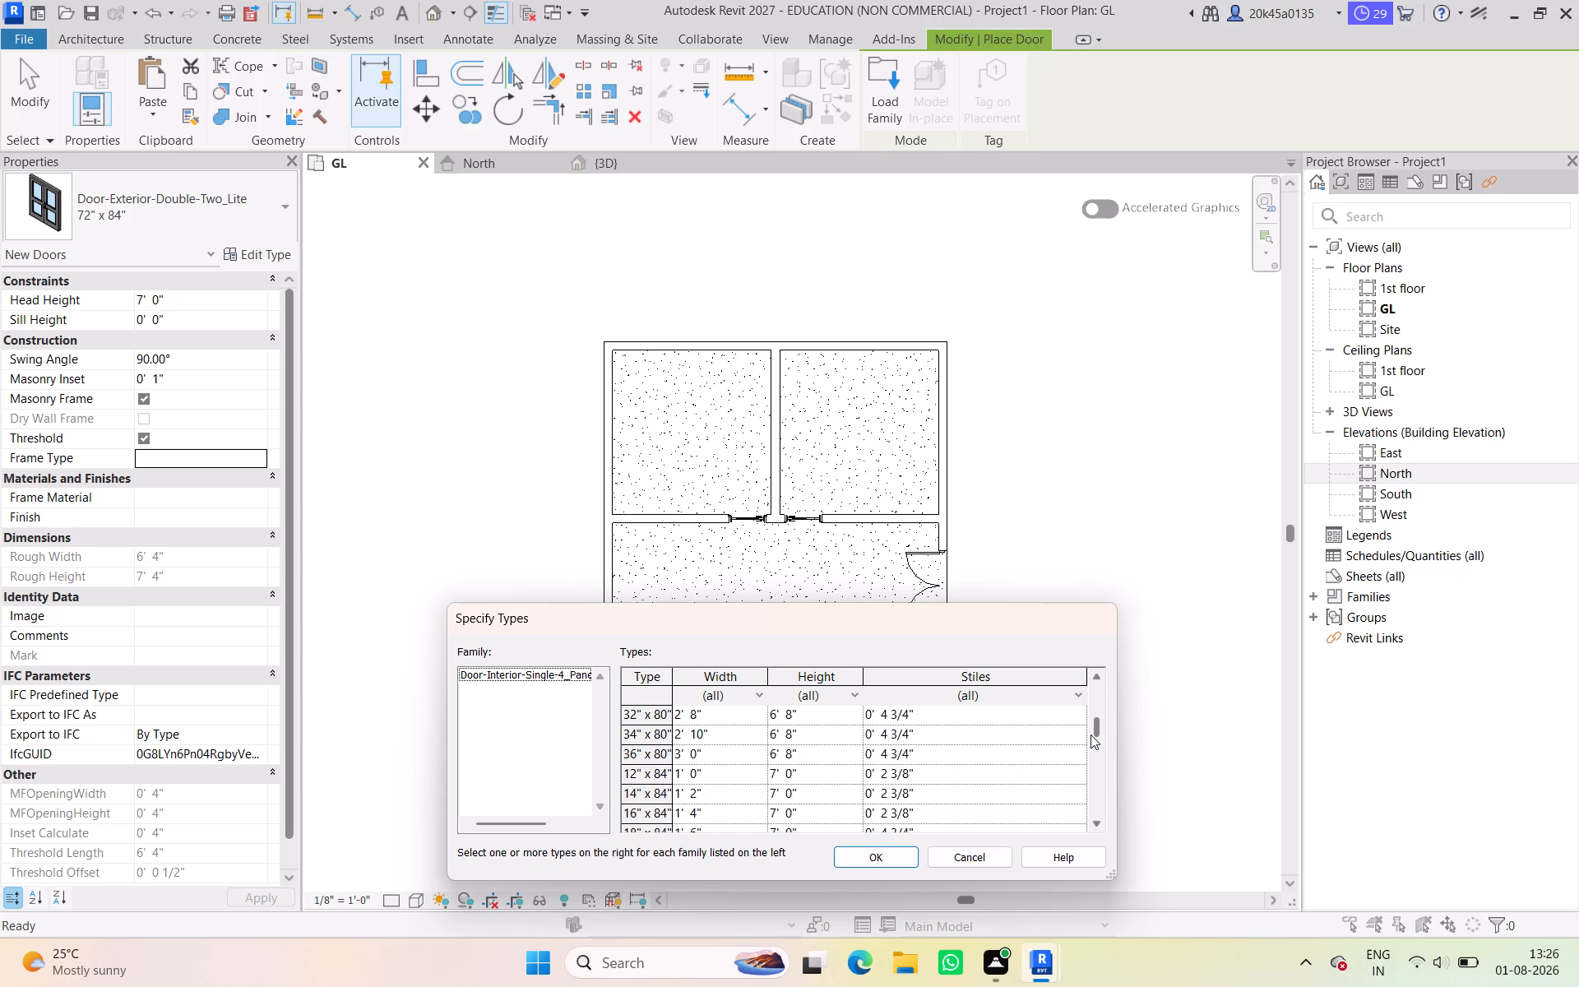
pyautogui.moveTo(1090, 734); pyautogui.dragTo(1099, 751)
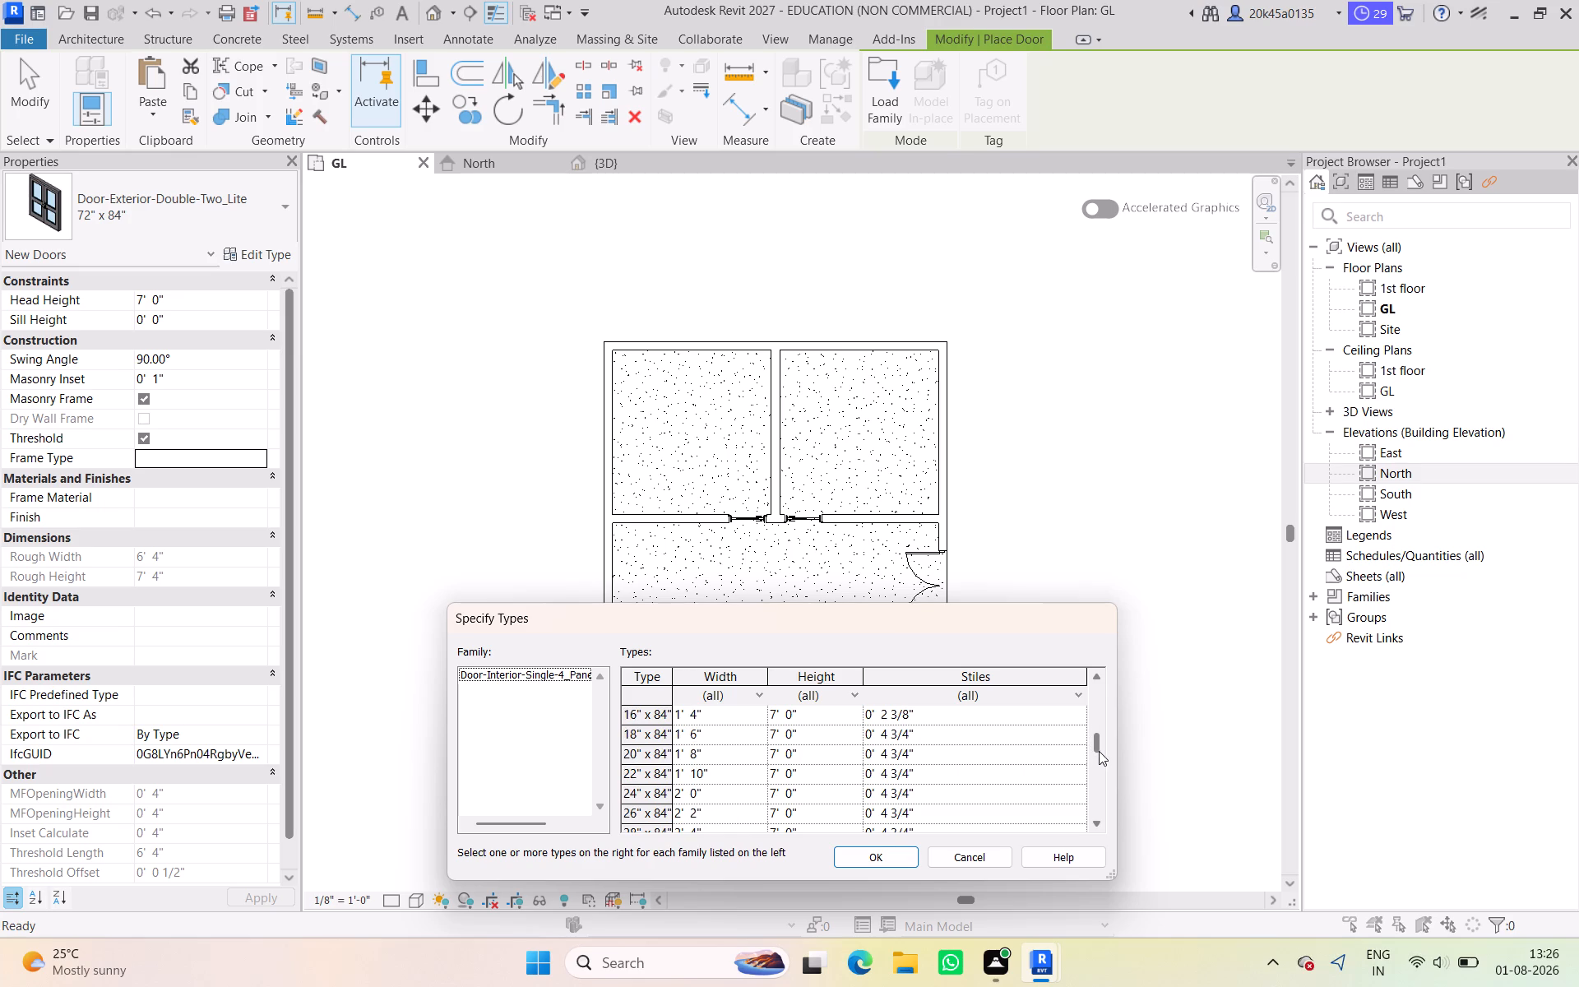
pyautogui.moveTo(1099, 751); pyautogui.dragTo(1106, 766)
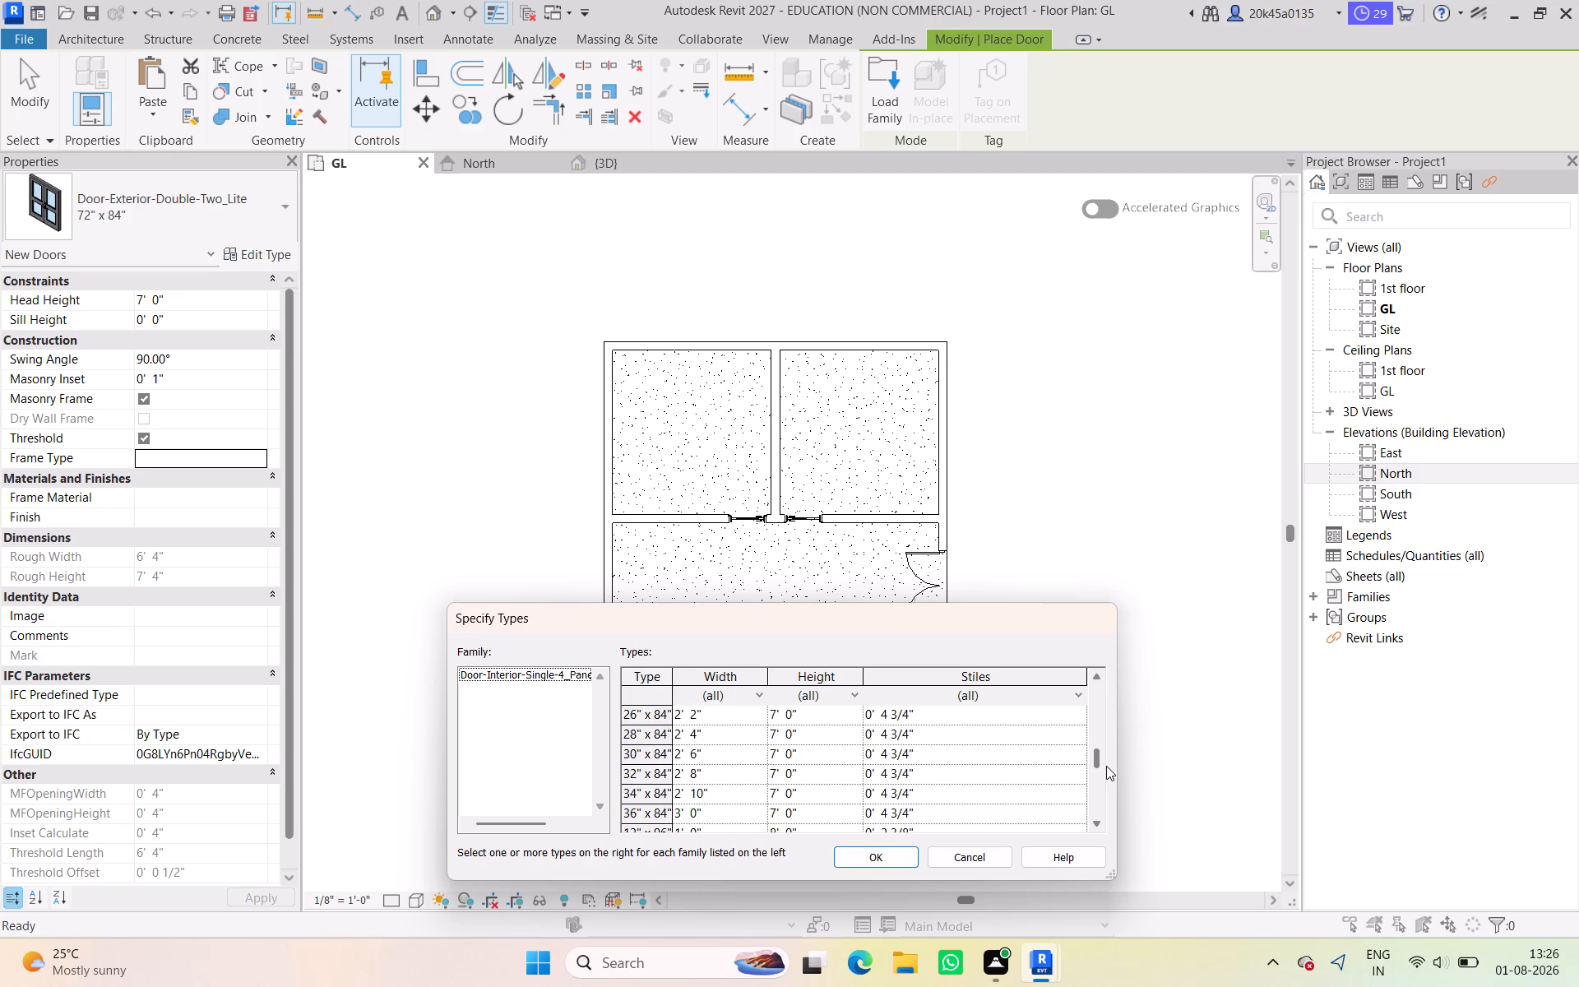
pyautogui.click(641, 814)
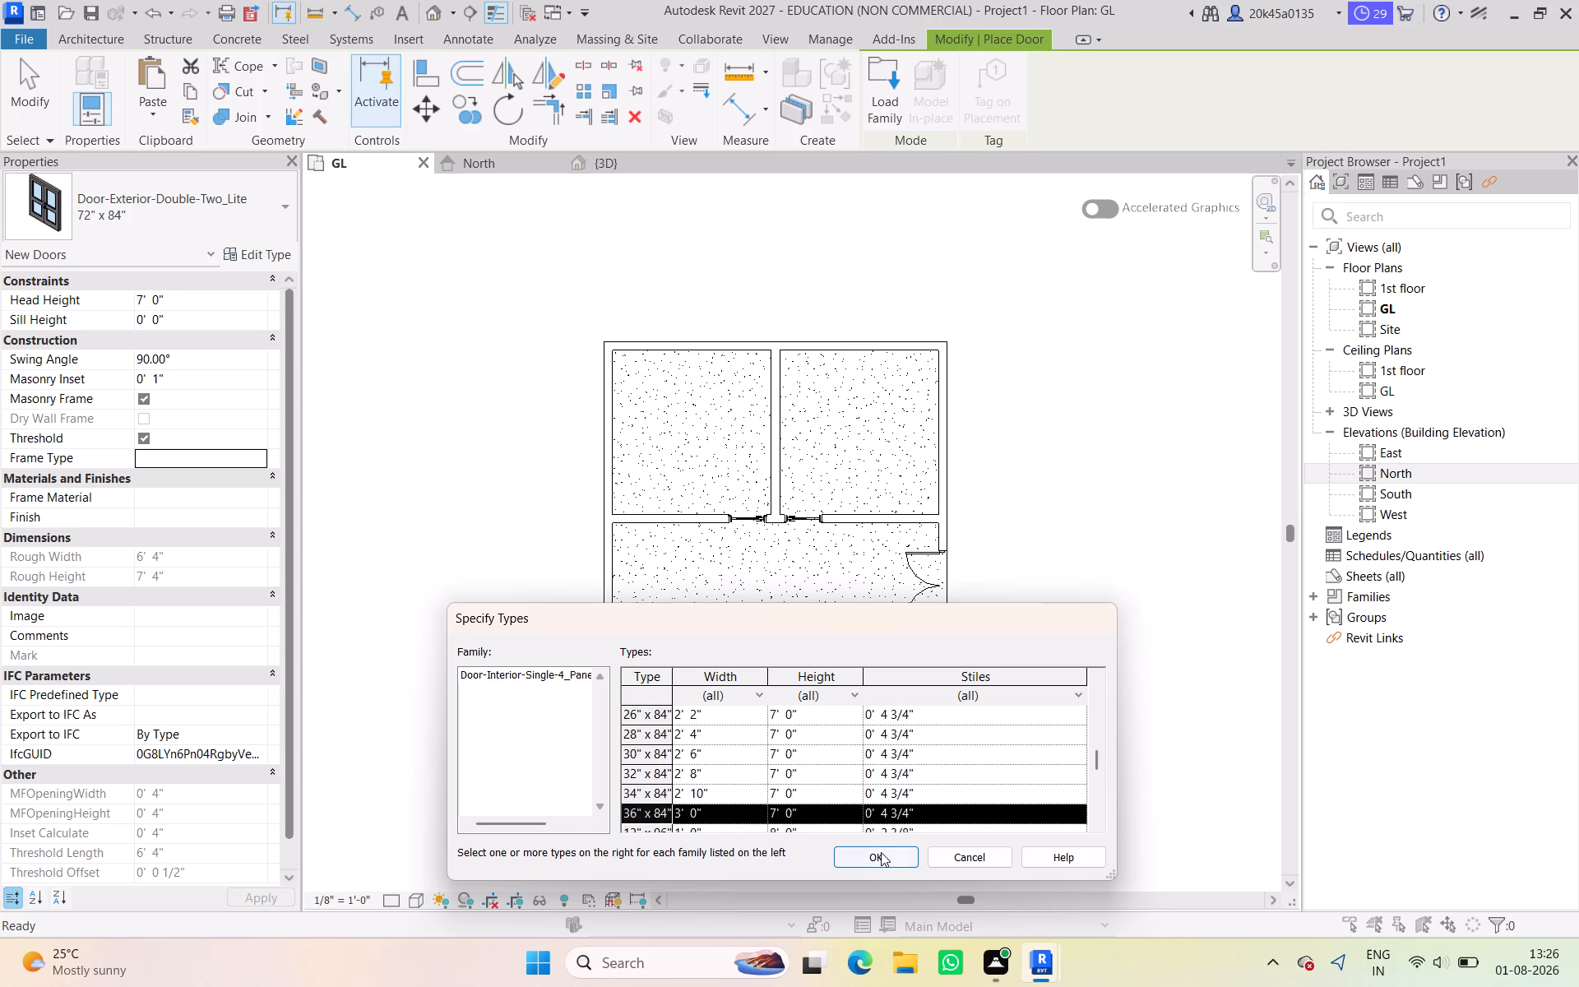
pyautogui.click(882, 852)
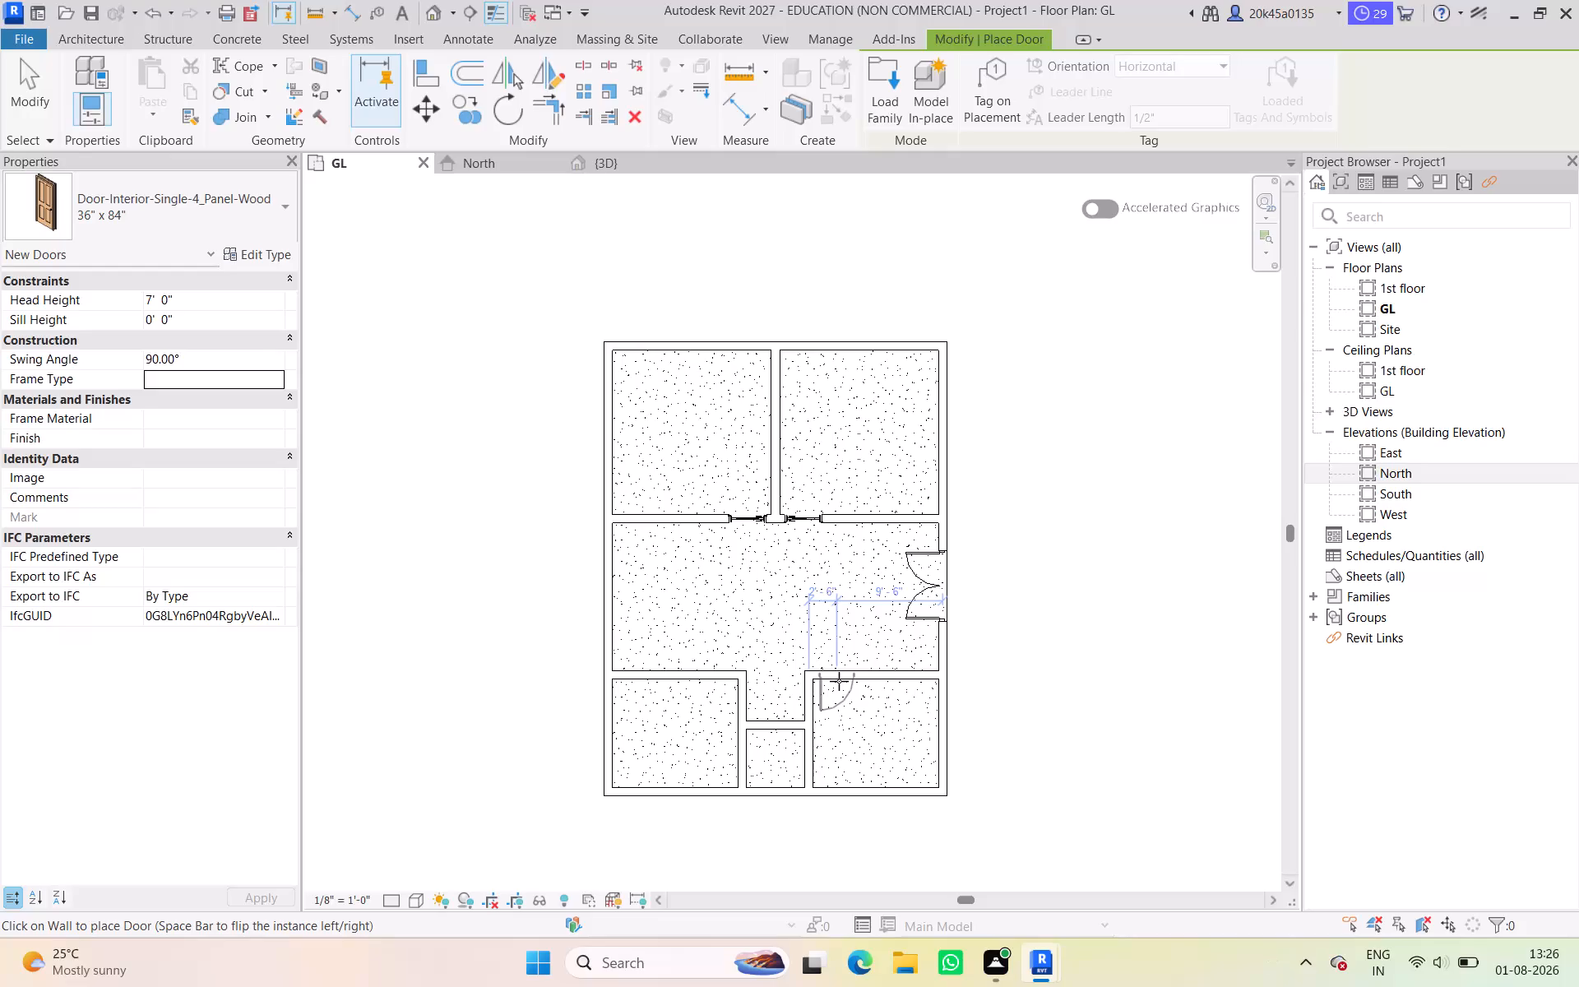
# Place a four-panel door in the upper wall of each lower corner room, 2' 6" from the adjacent central recess wall.
pyautogui.click(839, 681)
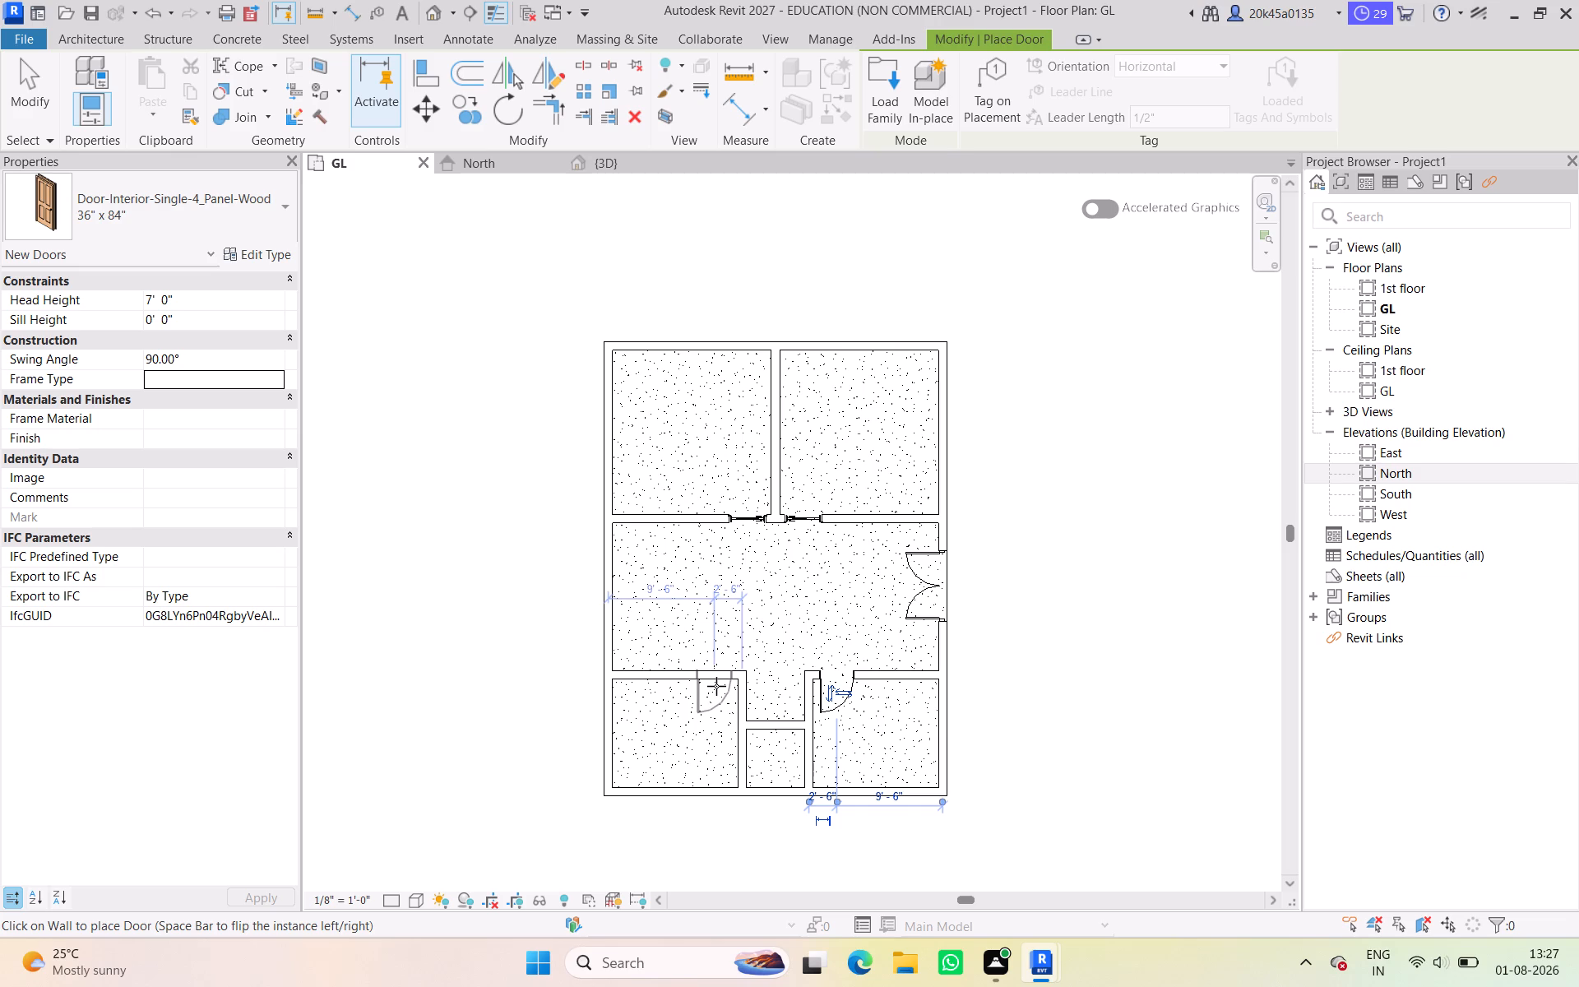
pyautogui.click(716, 686)
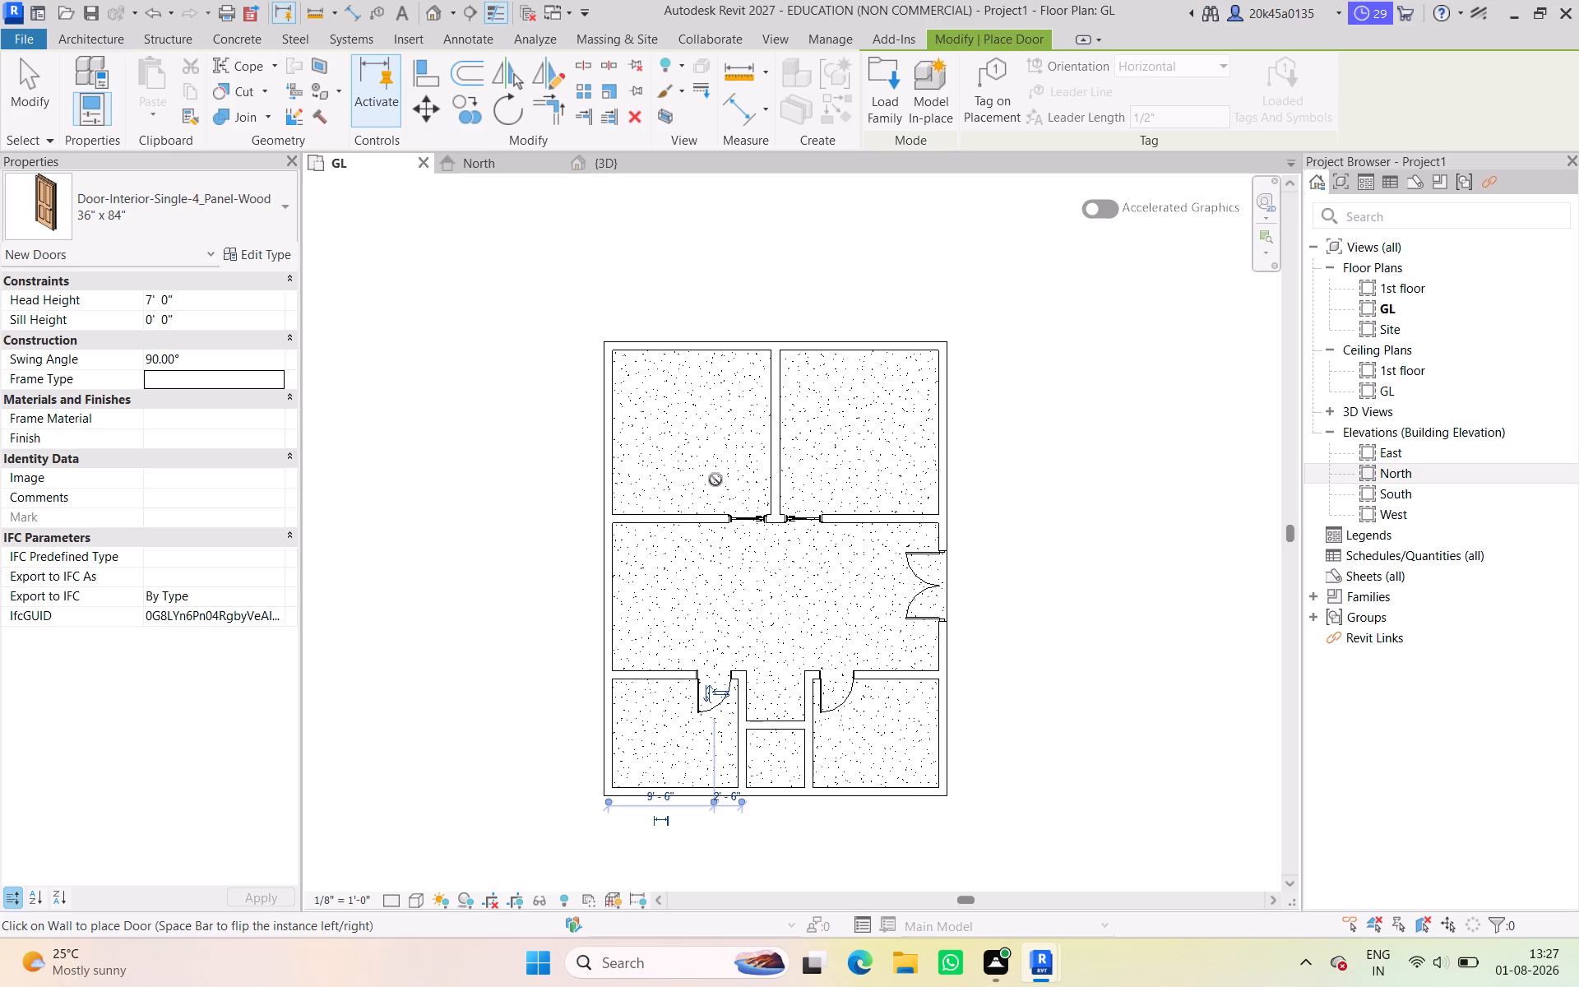
# Load the Door-Interior-Single-Full Glass-Wood family from the Residential folder with the 36" x 80" type.
pyautogui.click(881, 76)
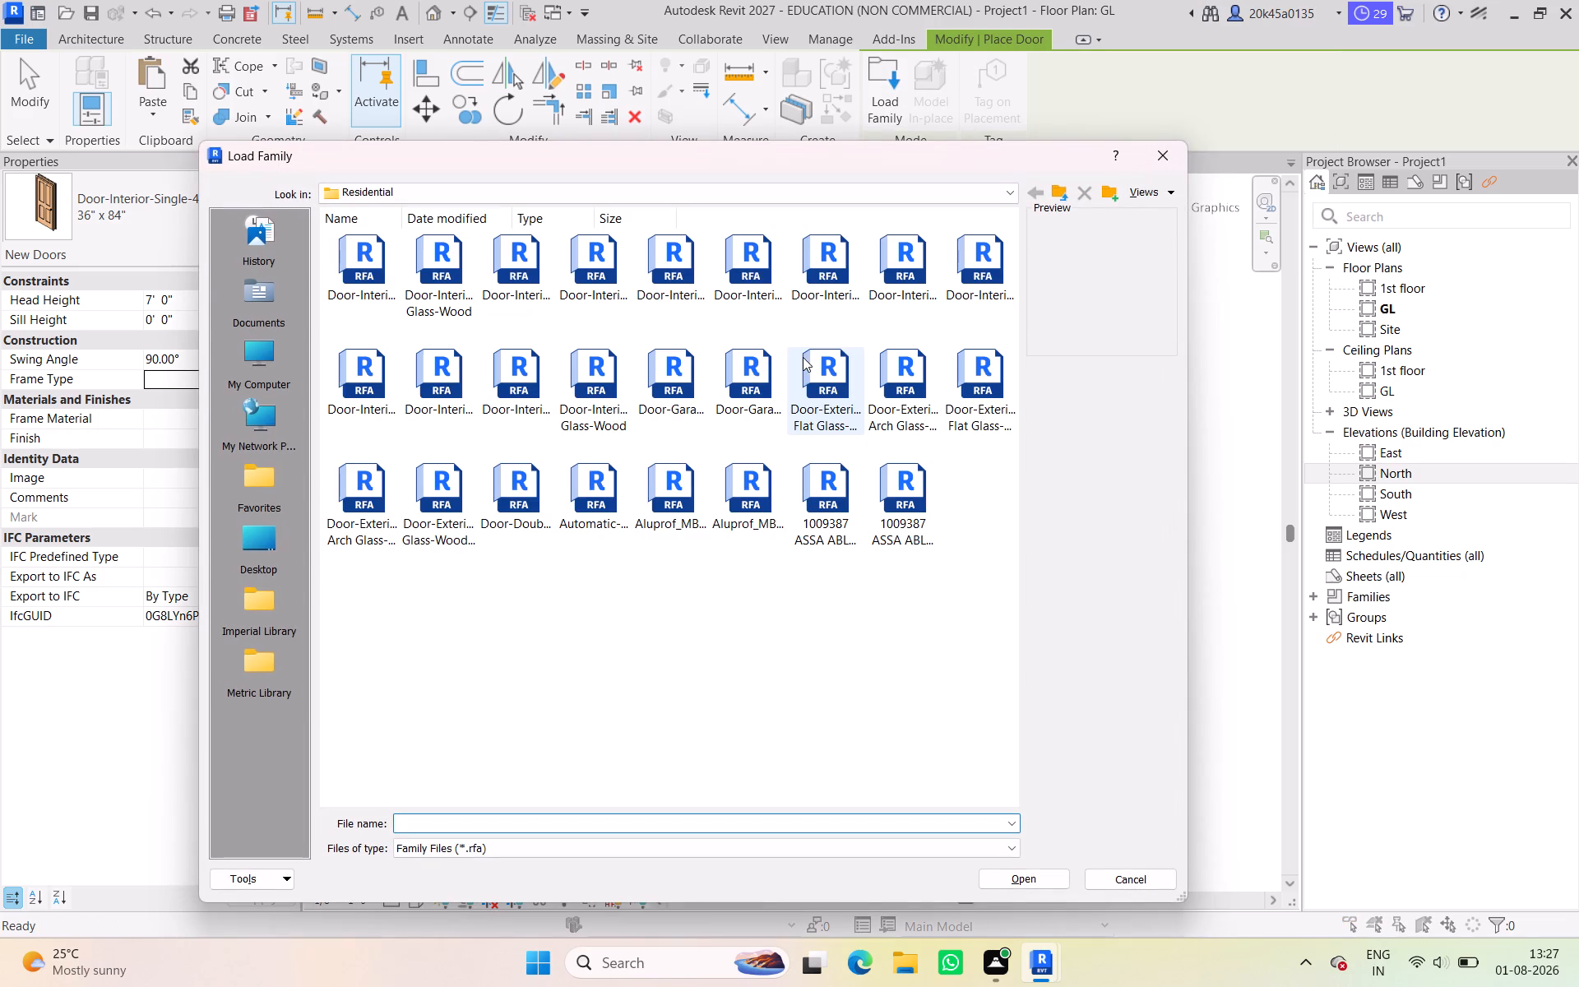
pyautogui.click(375, 246)
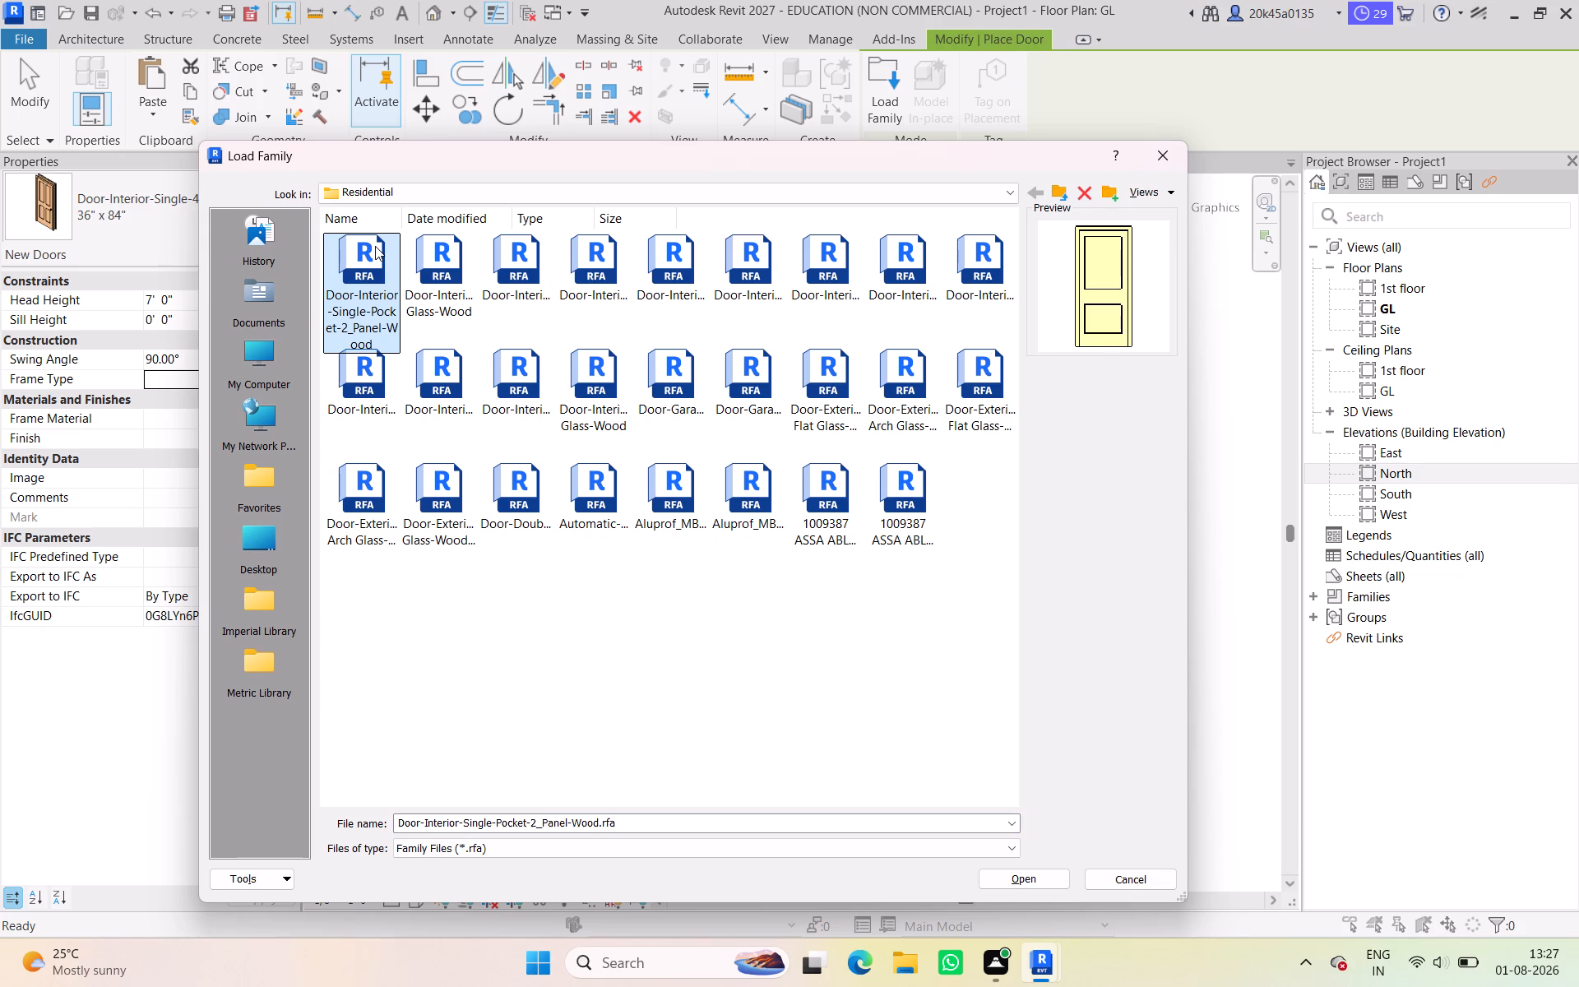
pyautogui.press('Right')
pyautogui.press('Right')
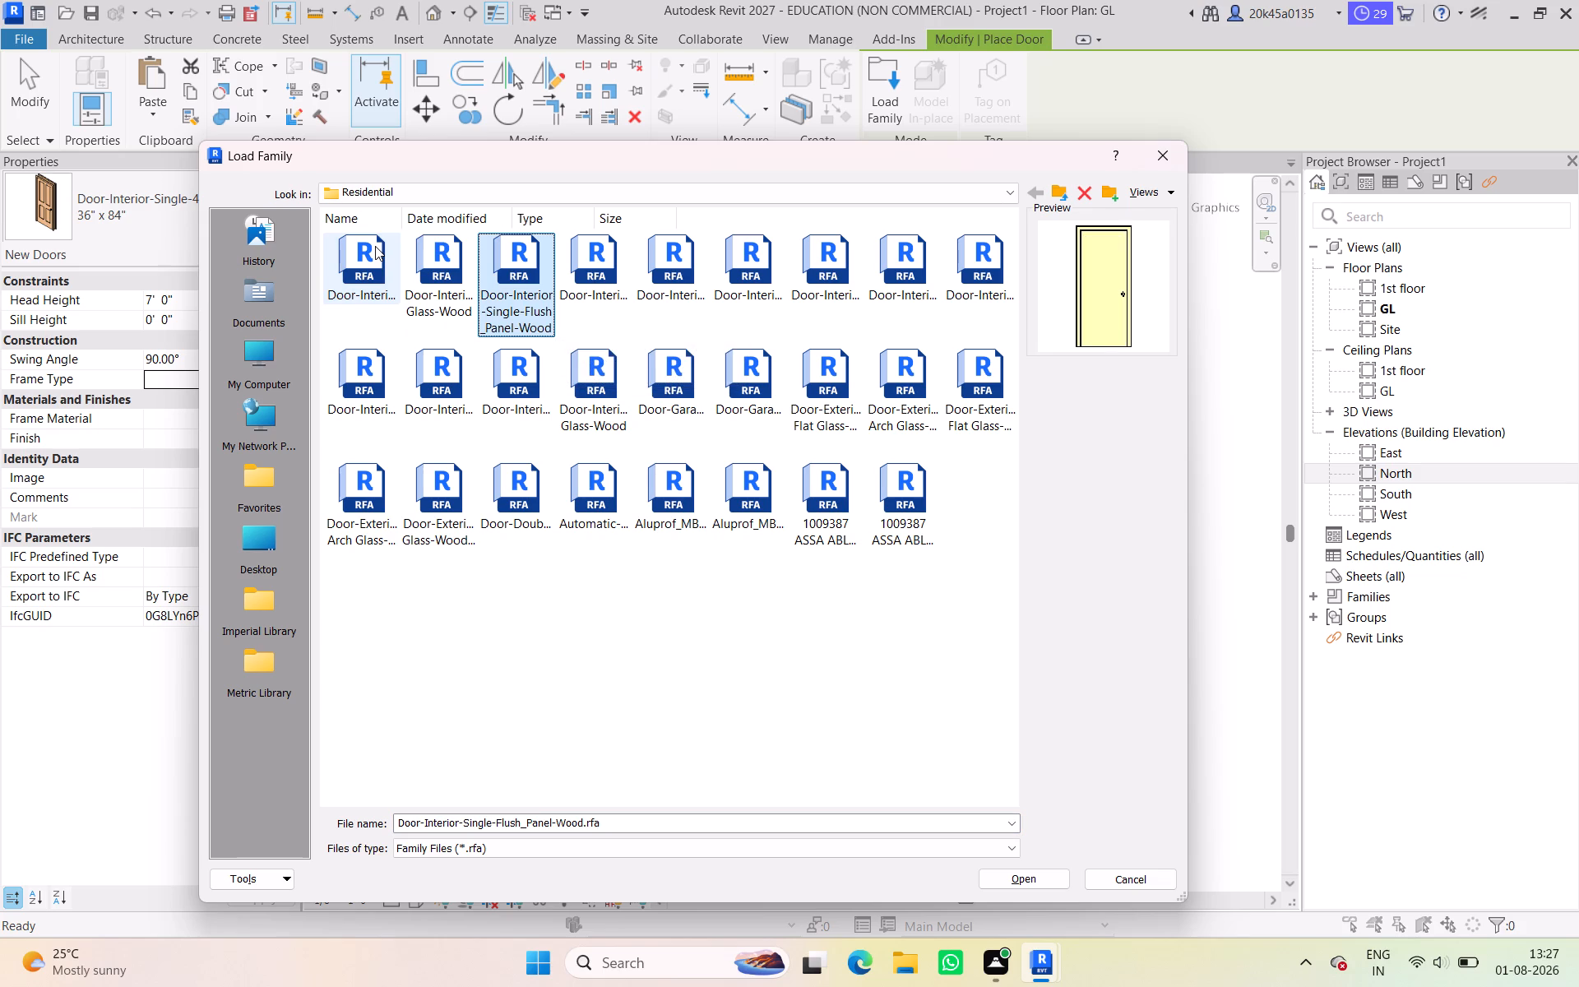
pyautogui.press('Left')
pyautogui.press('.')
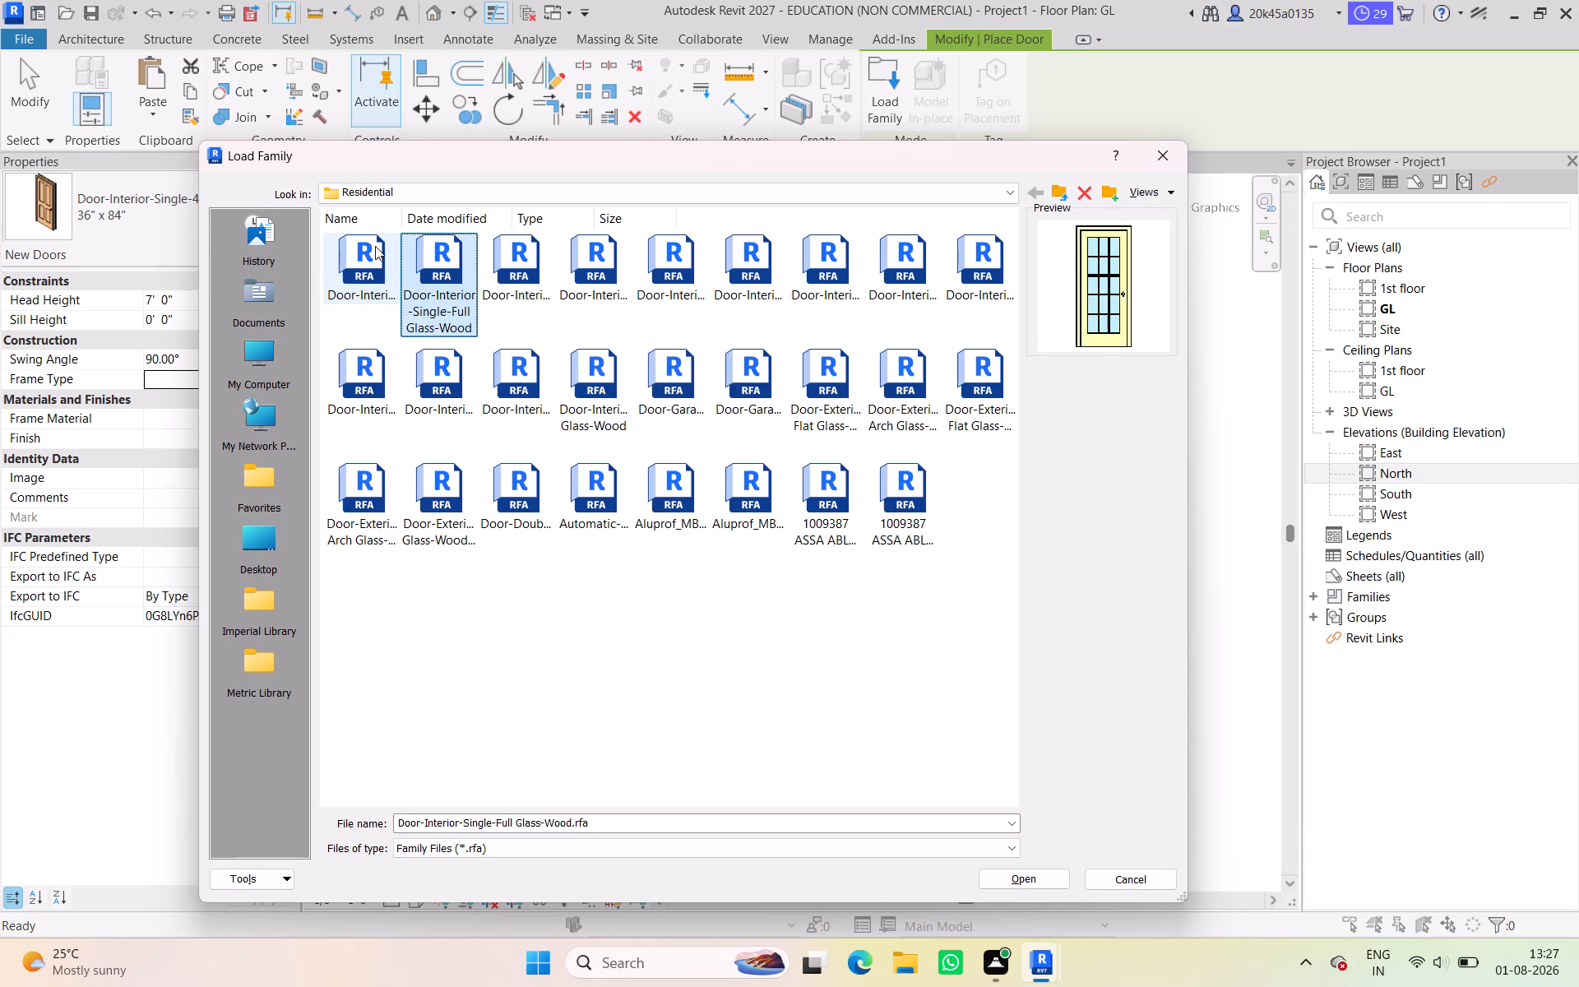
pyautogui.press('Return')
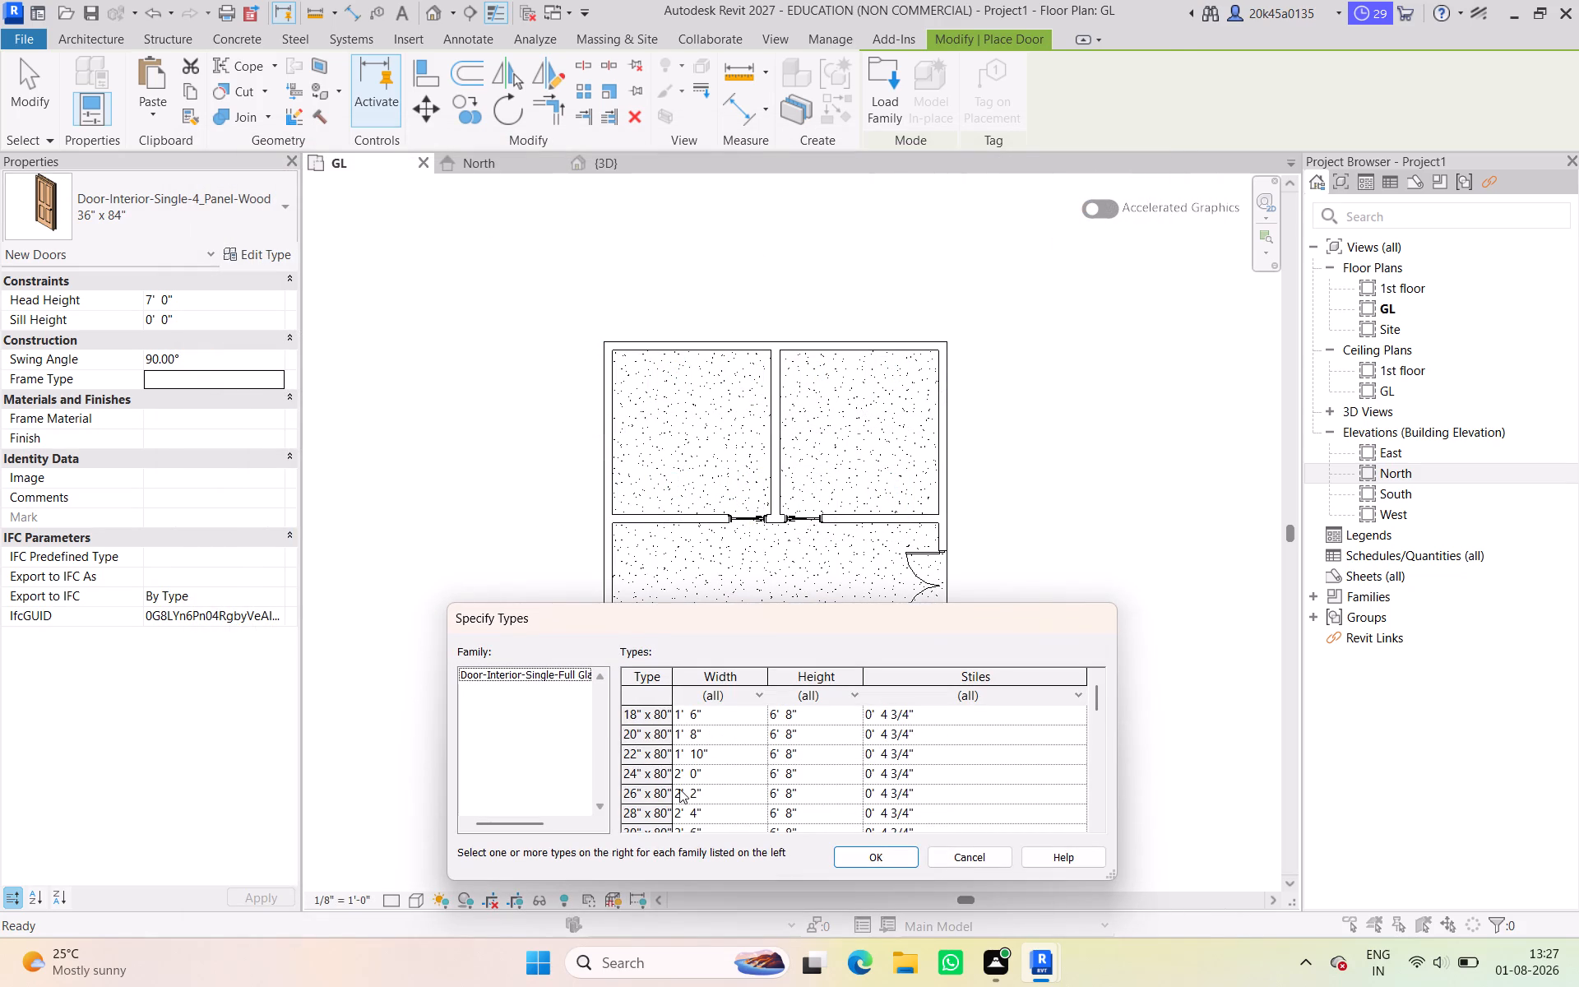
pyautogui.scroll(-6, 679, 789)
pyautogui.scroll(1, 679, 789)
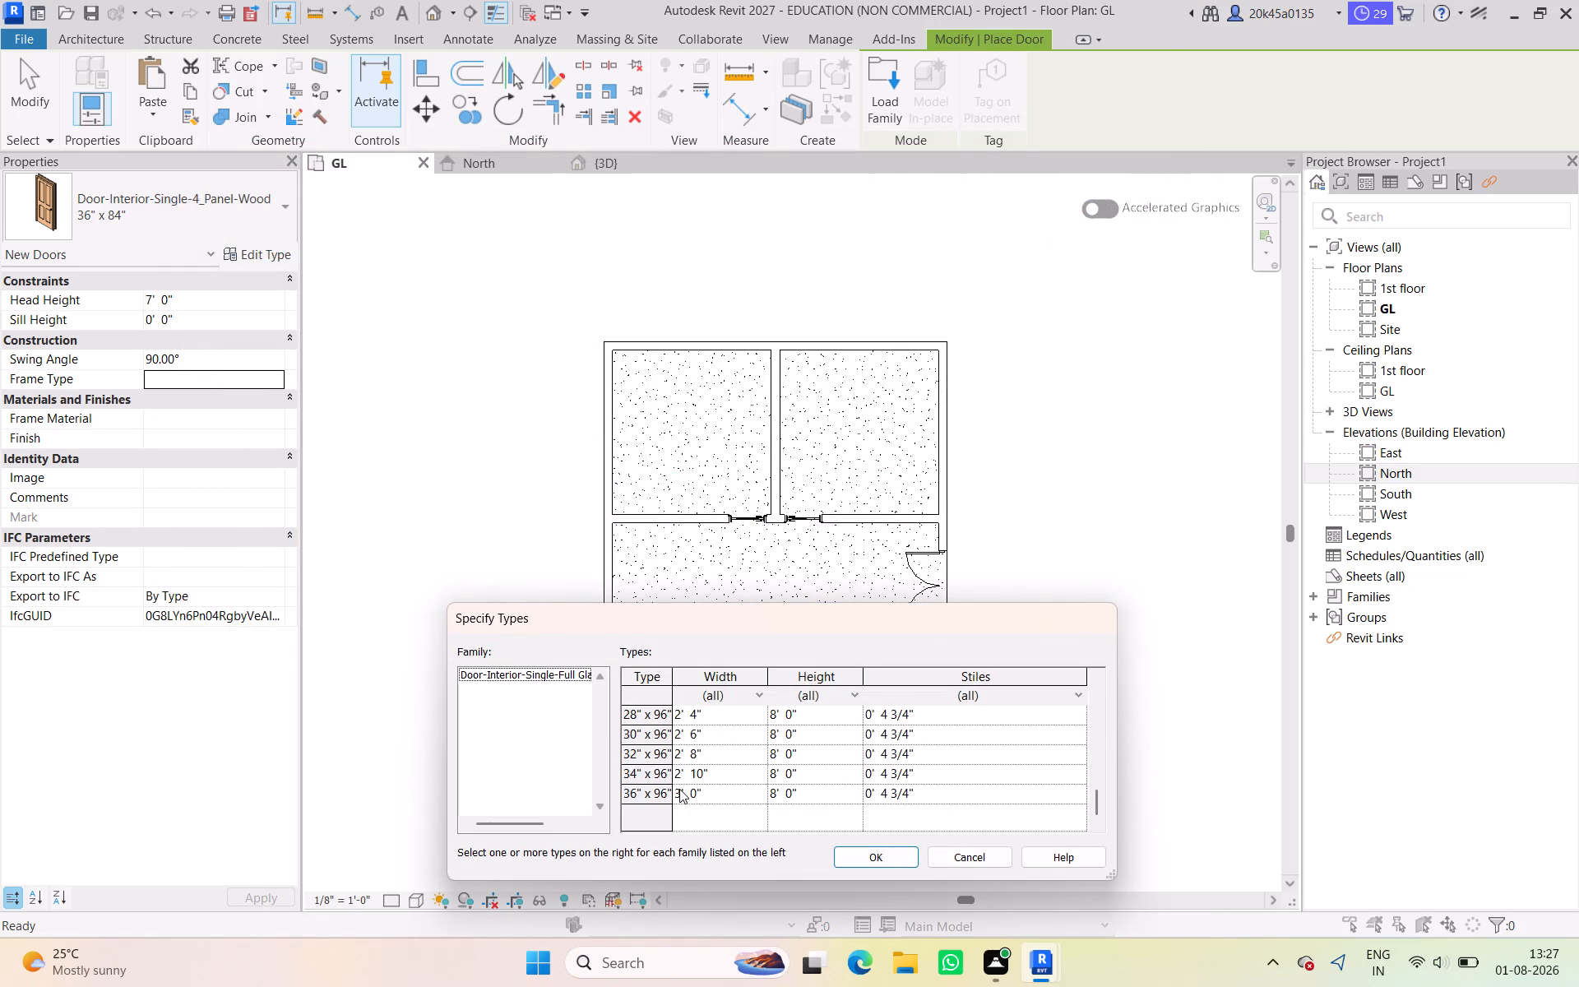
pyautogui.scroll(5, 655, 787)
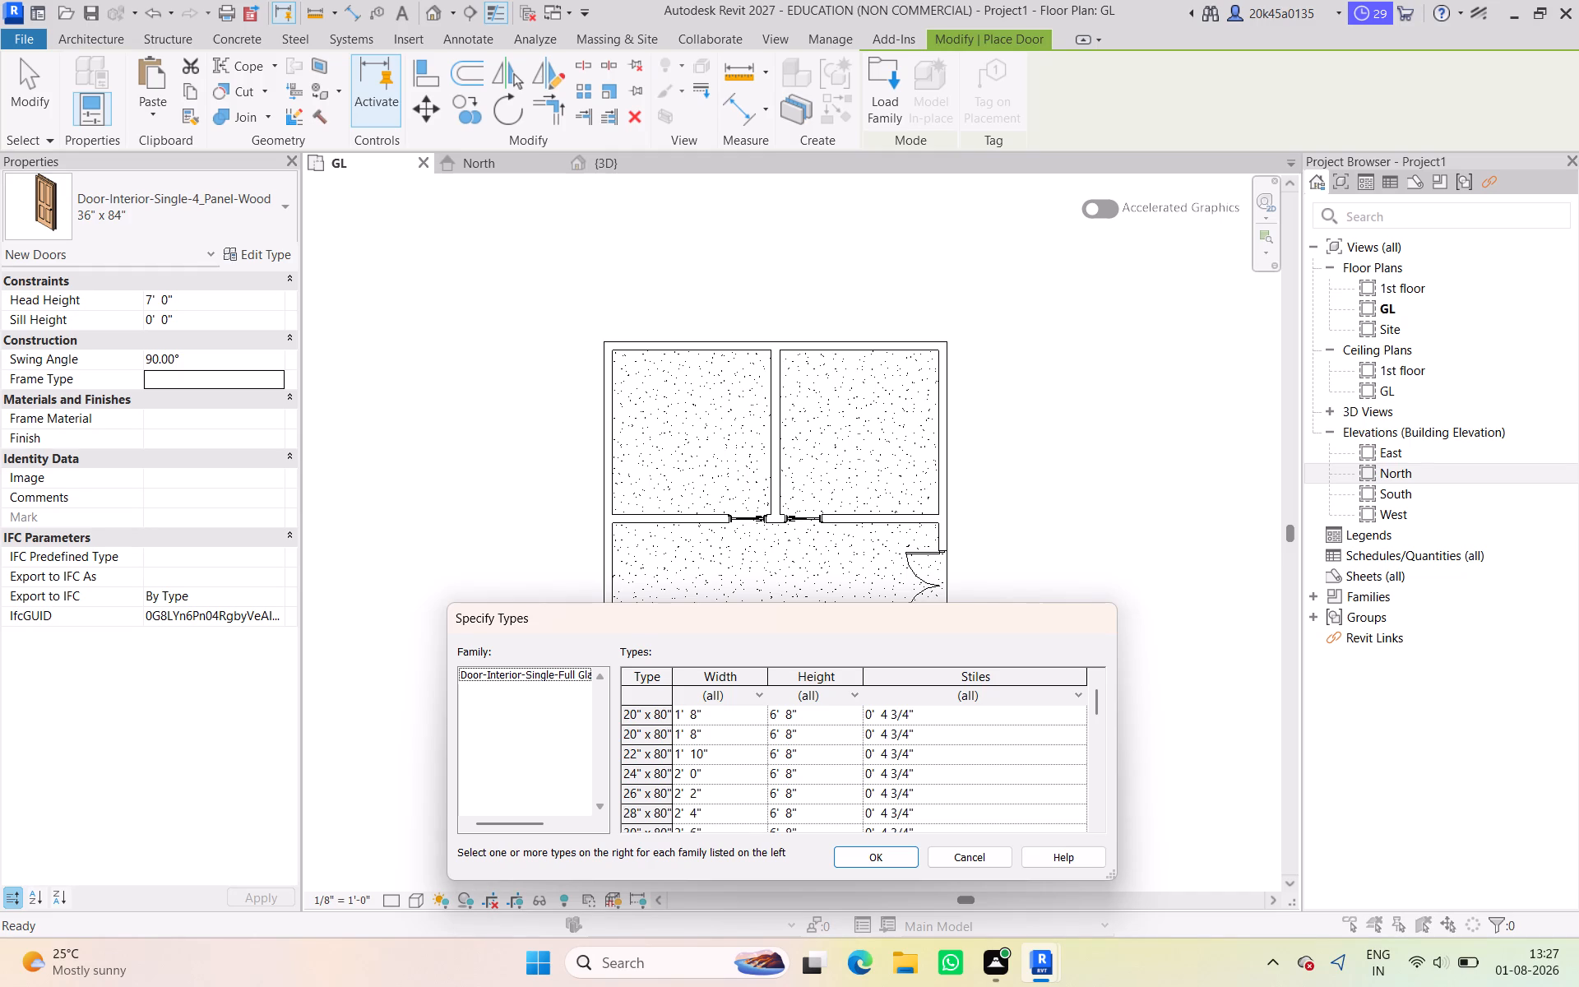
pyautogui.scroll(-3, 655, 787)
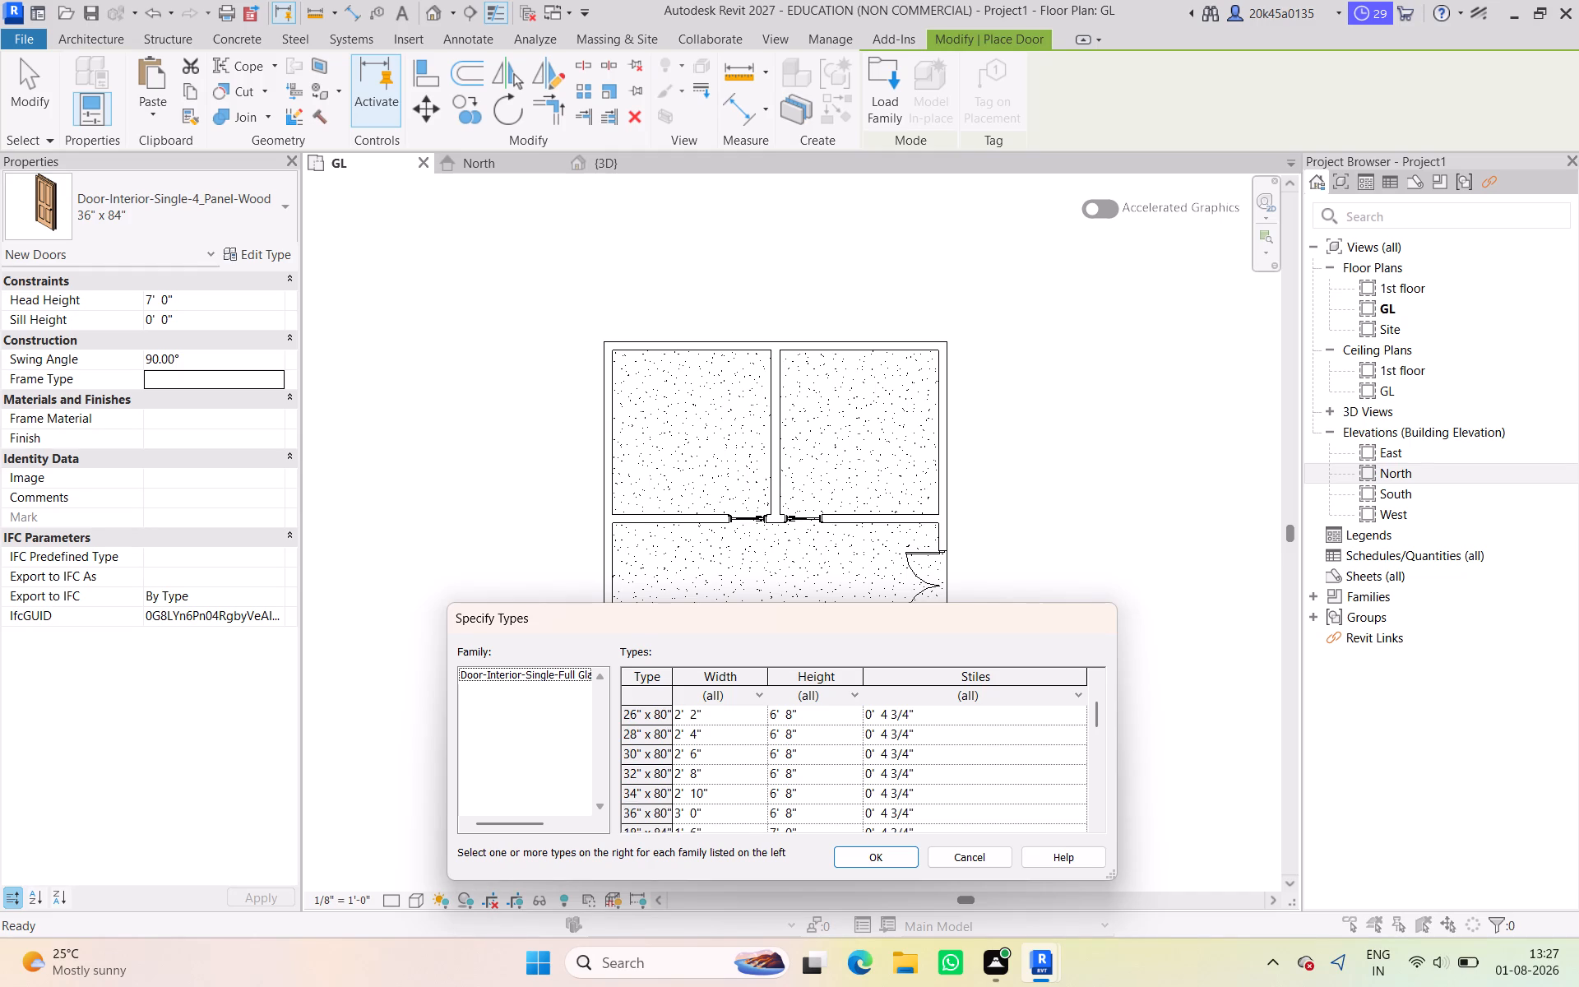
pyautogui.click(1100, 721)
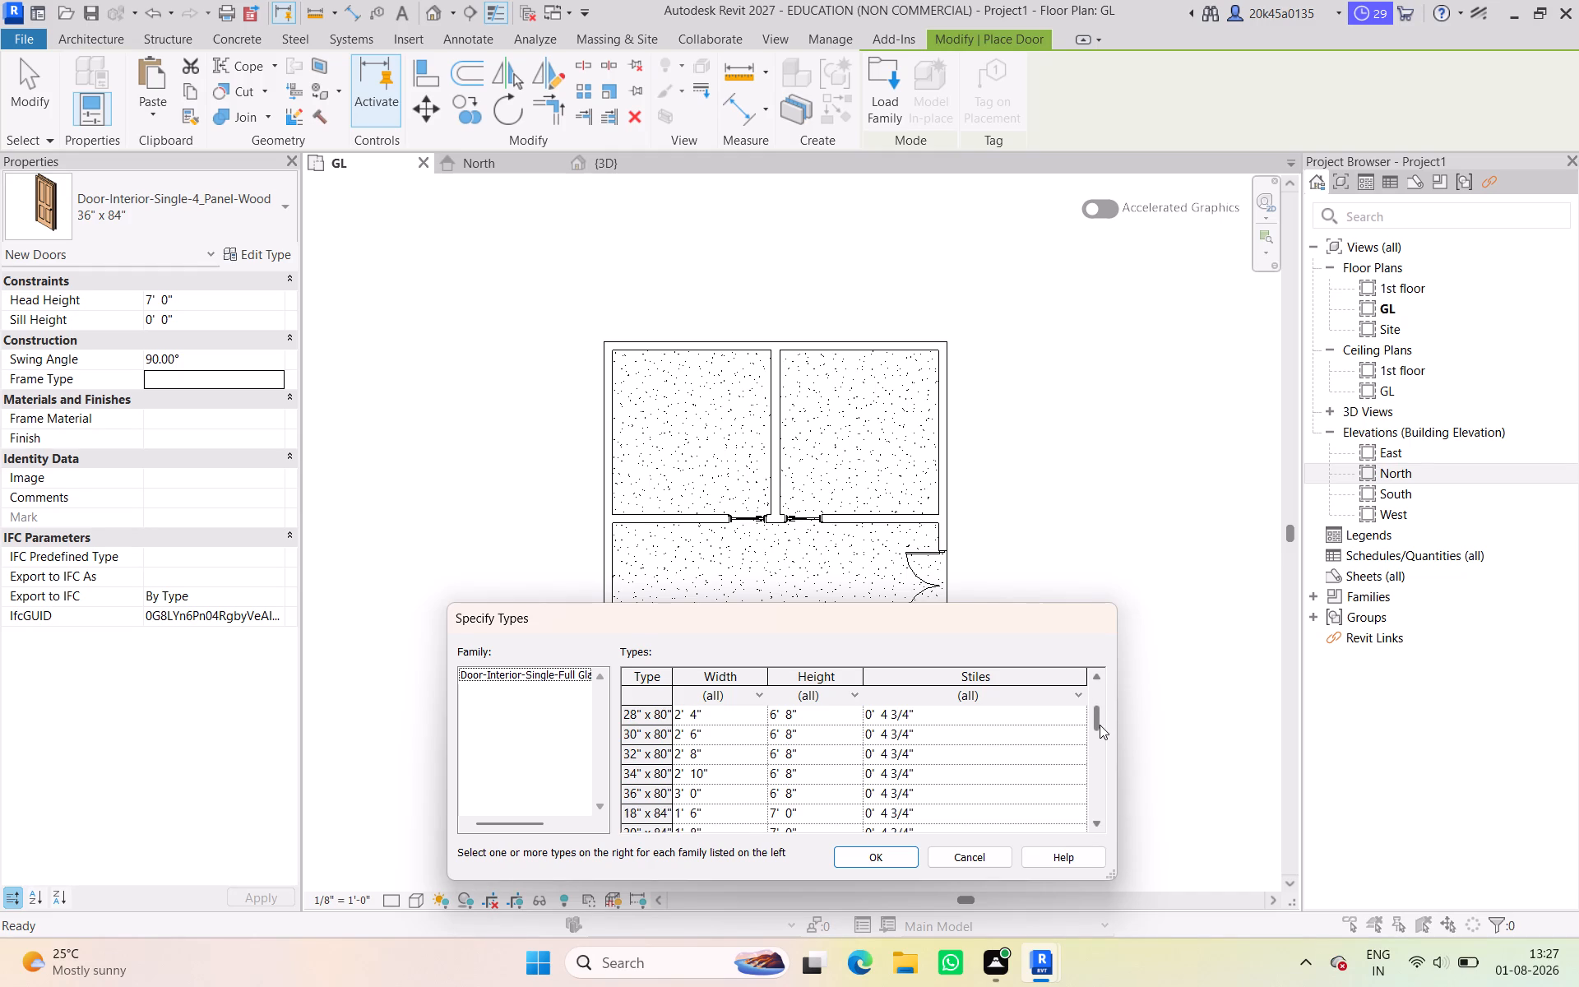
pyautogui.click(650, 799)
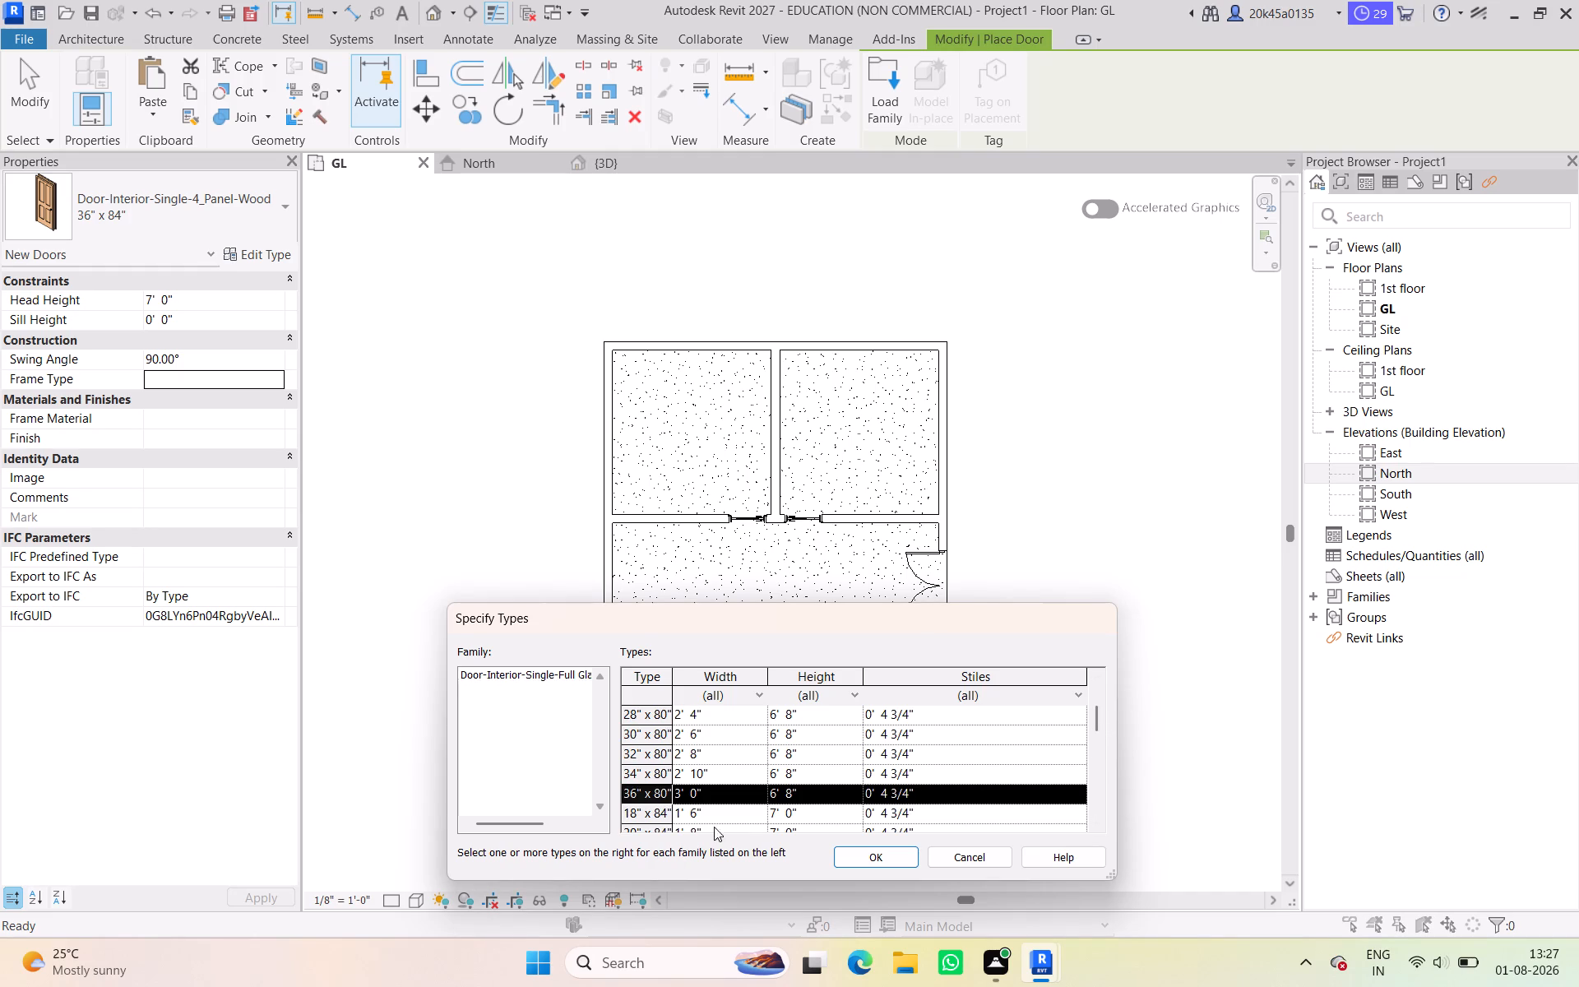
pyautogui.click(867, 853)
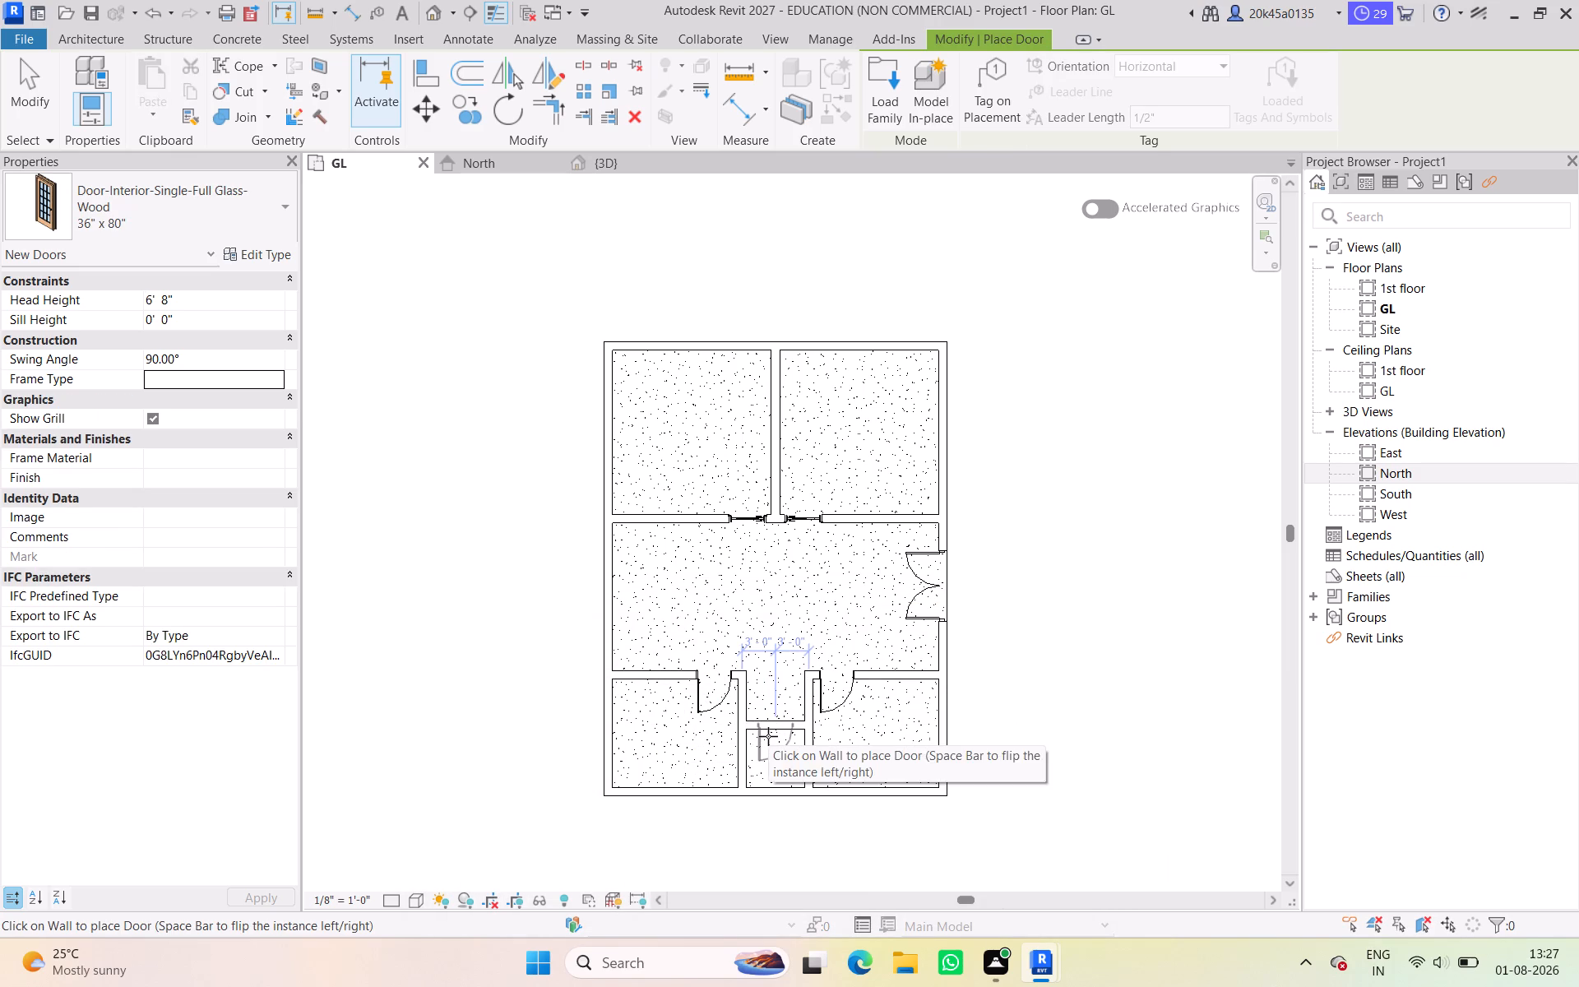
# Place a full-glass door in the wall between the central recess and the small lower room, 3' 0" from each side wall.
pyautogui.click(767, 736)
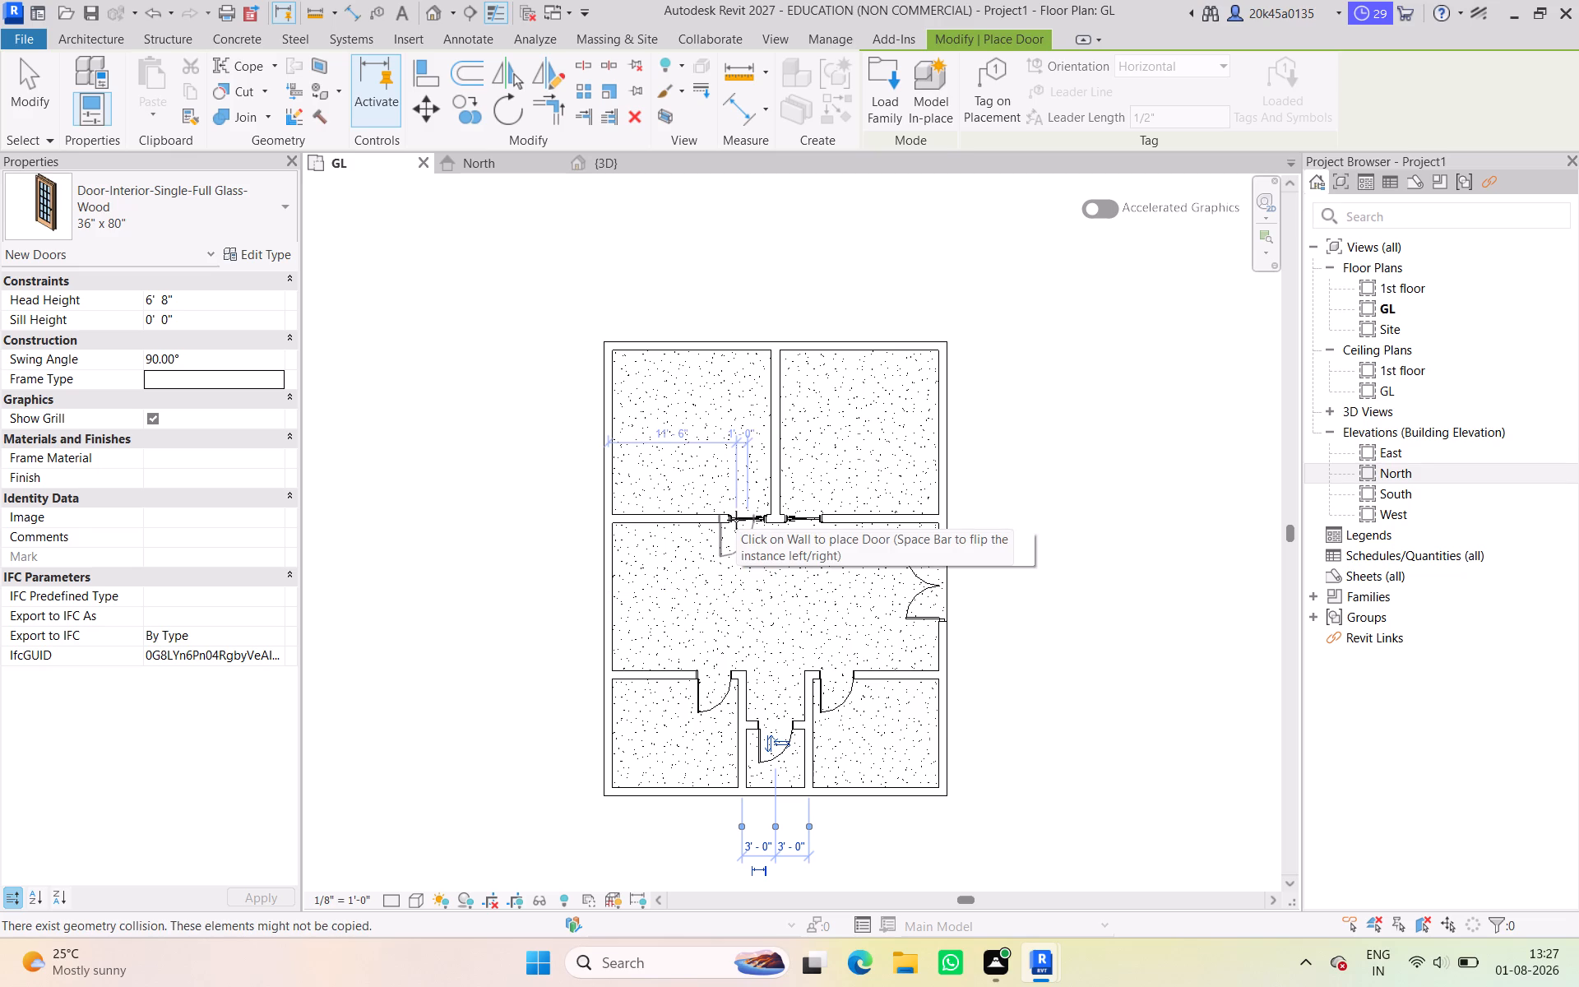
# Inspect the placed doors in the 3D view and return to the GL floor plan.
pyautogui.click(619, 169)
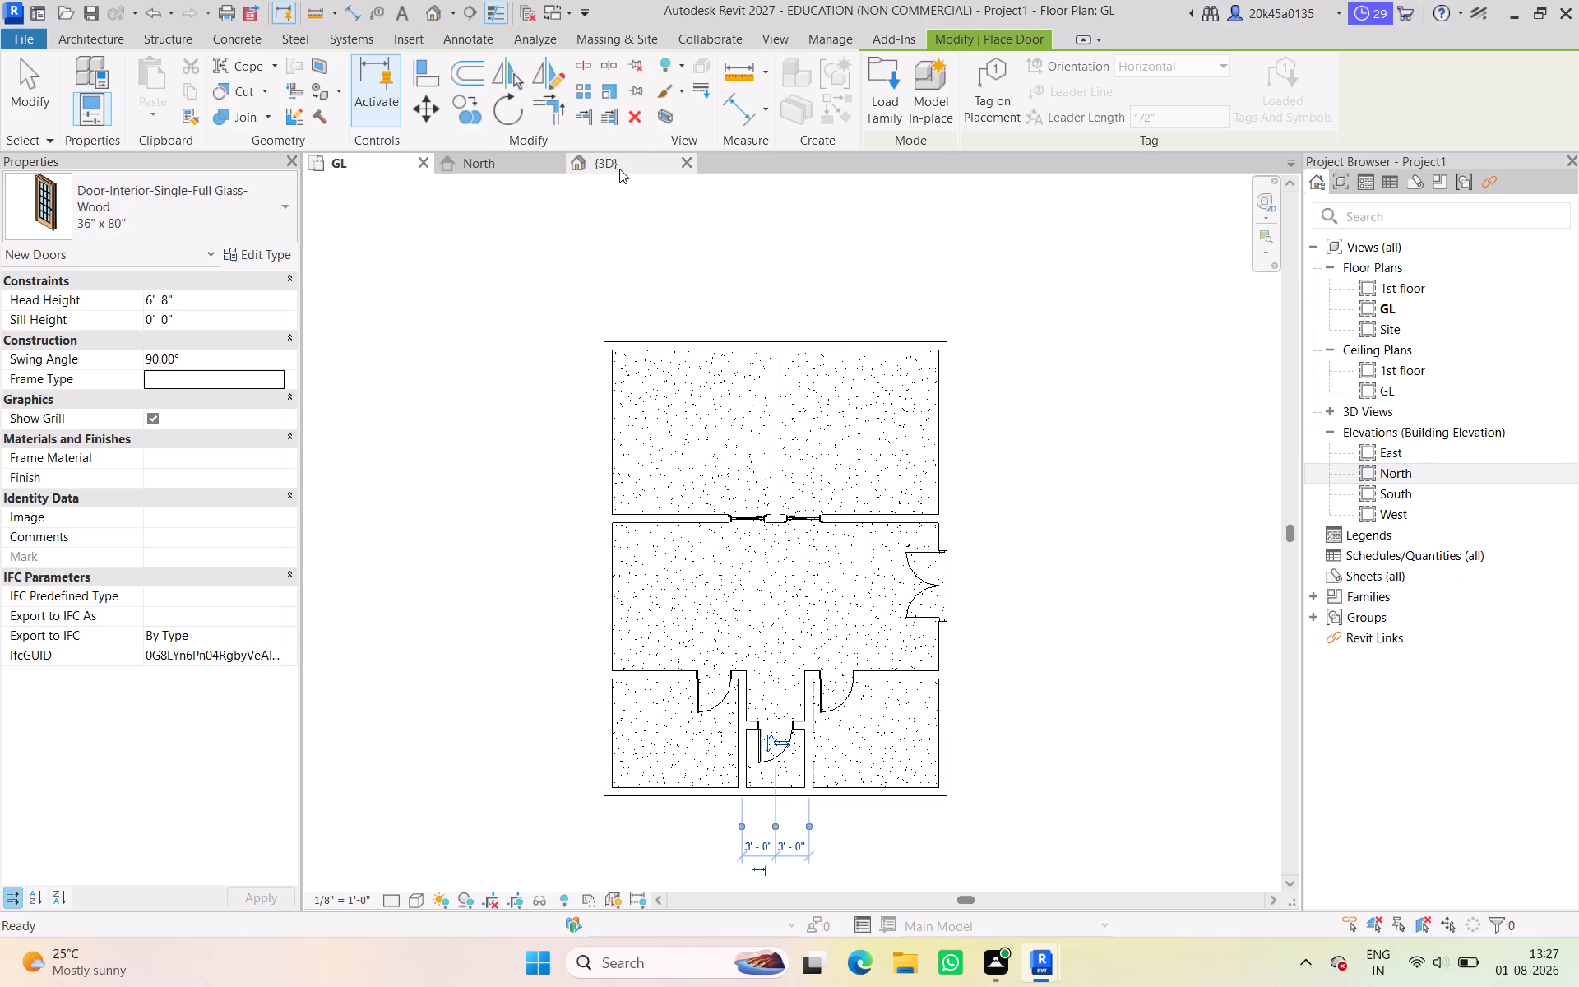
pyautogui.scroll(-6, 764, 525)
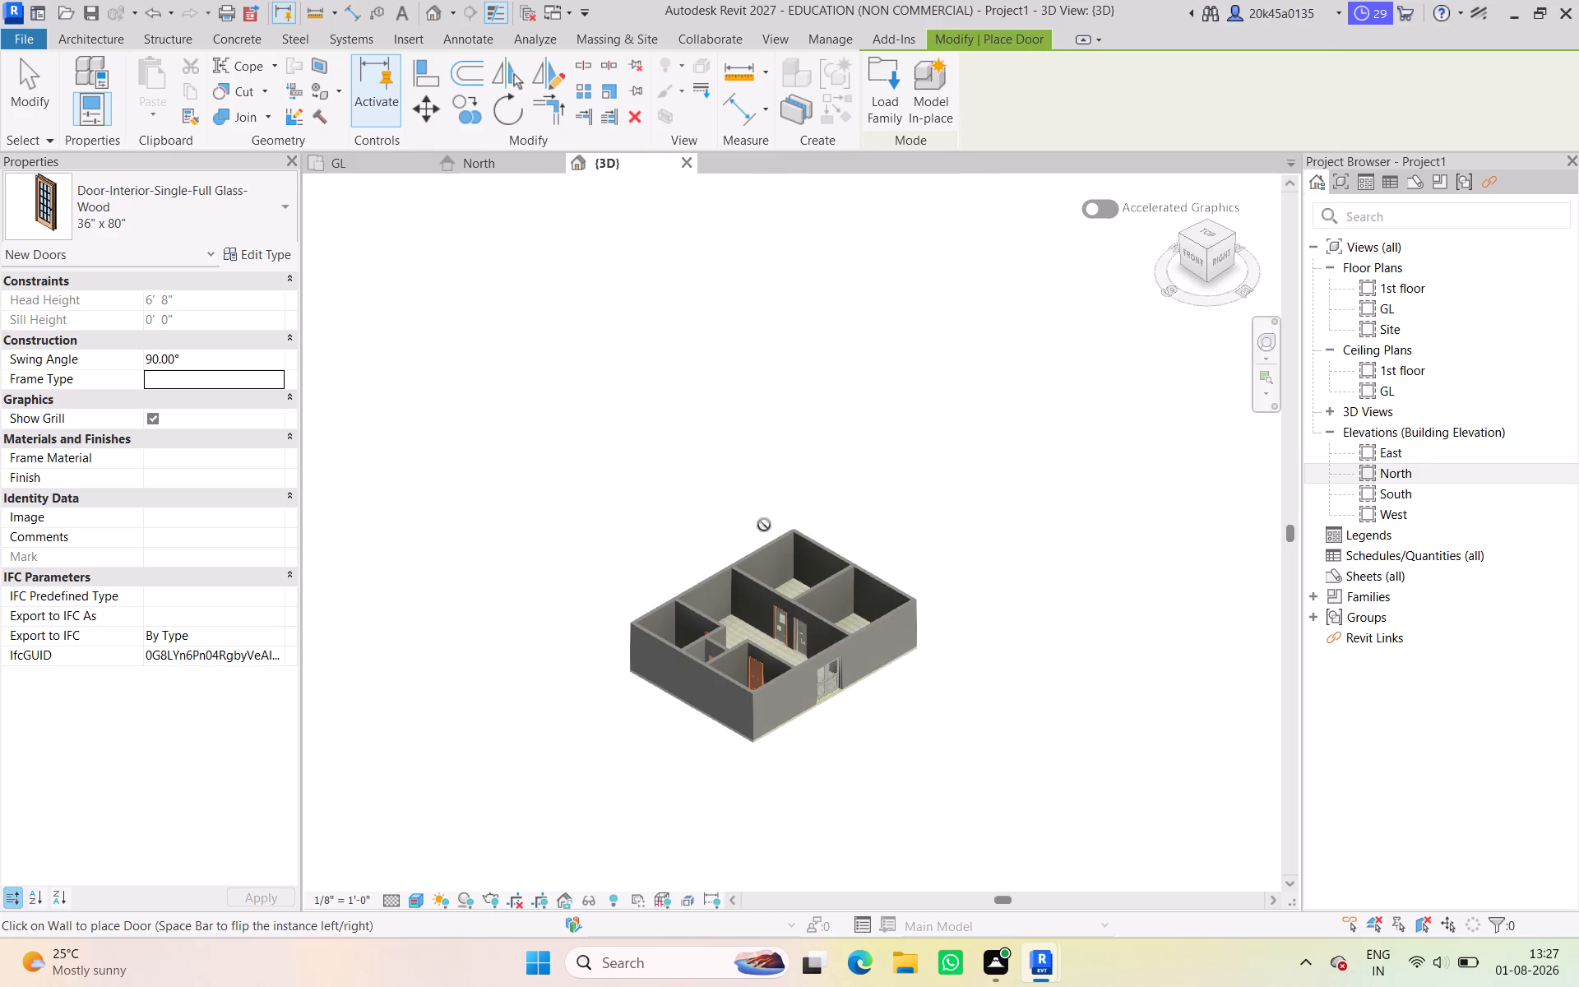
pyautogui.scroll(9, 764, 525)
pyautogui.scroll(-7, 764, 525)
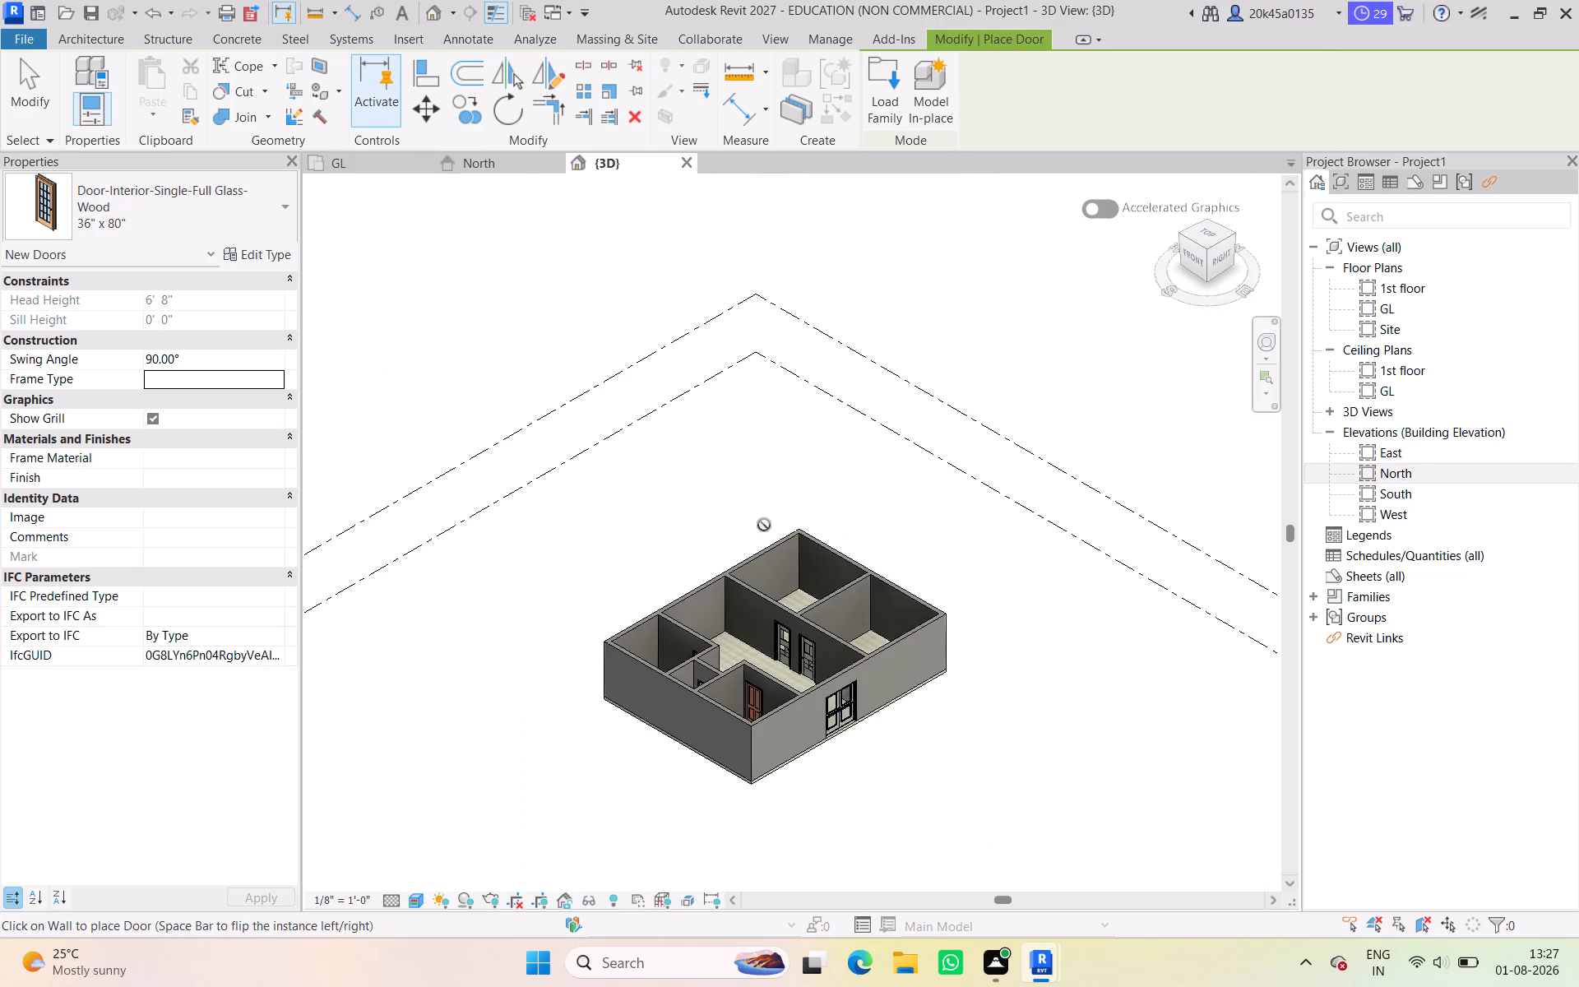
pyautogui.scroll(2, 764, 525)
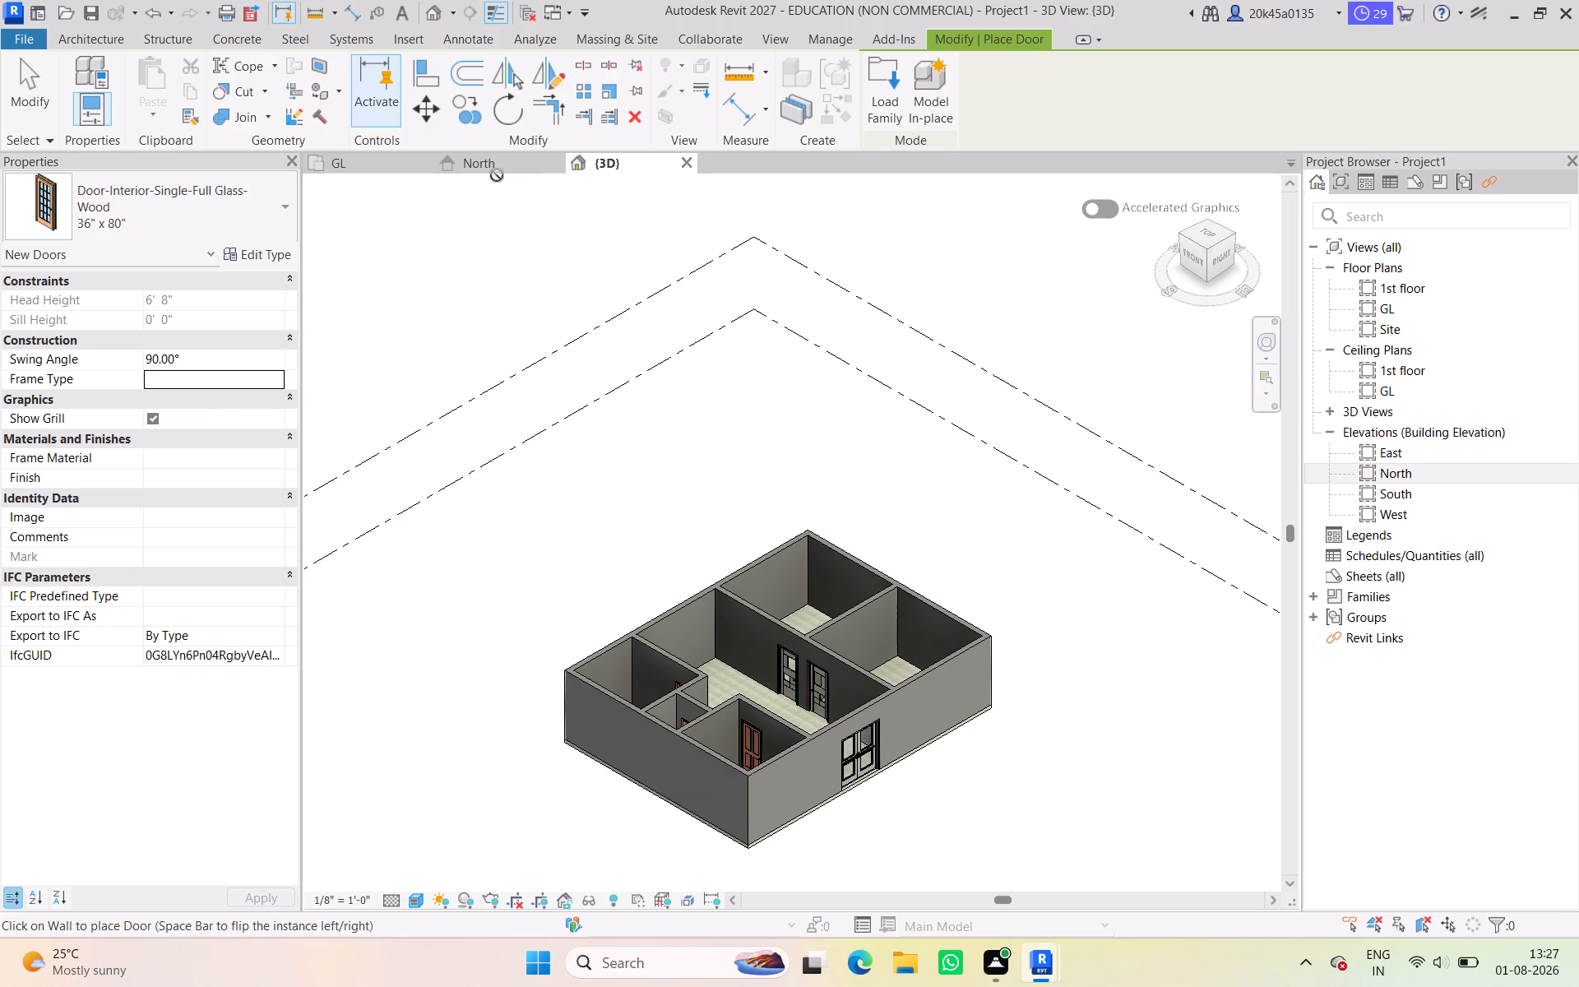
pyautogui.click(390, 167)
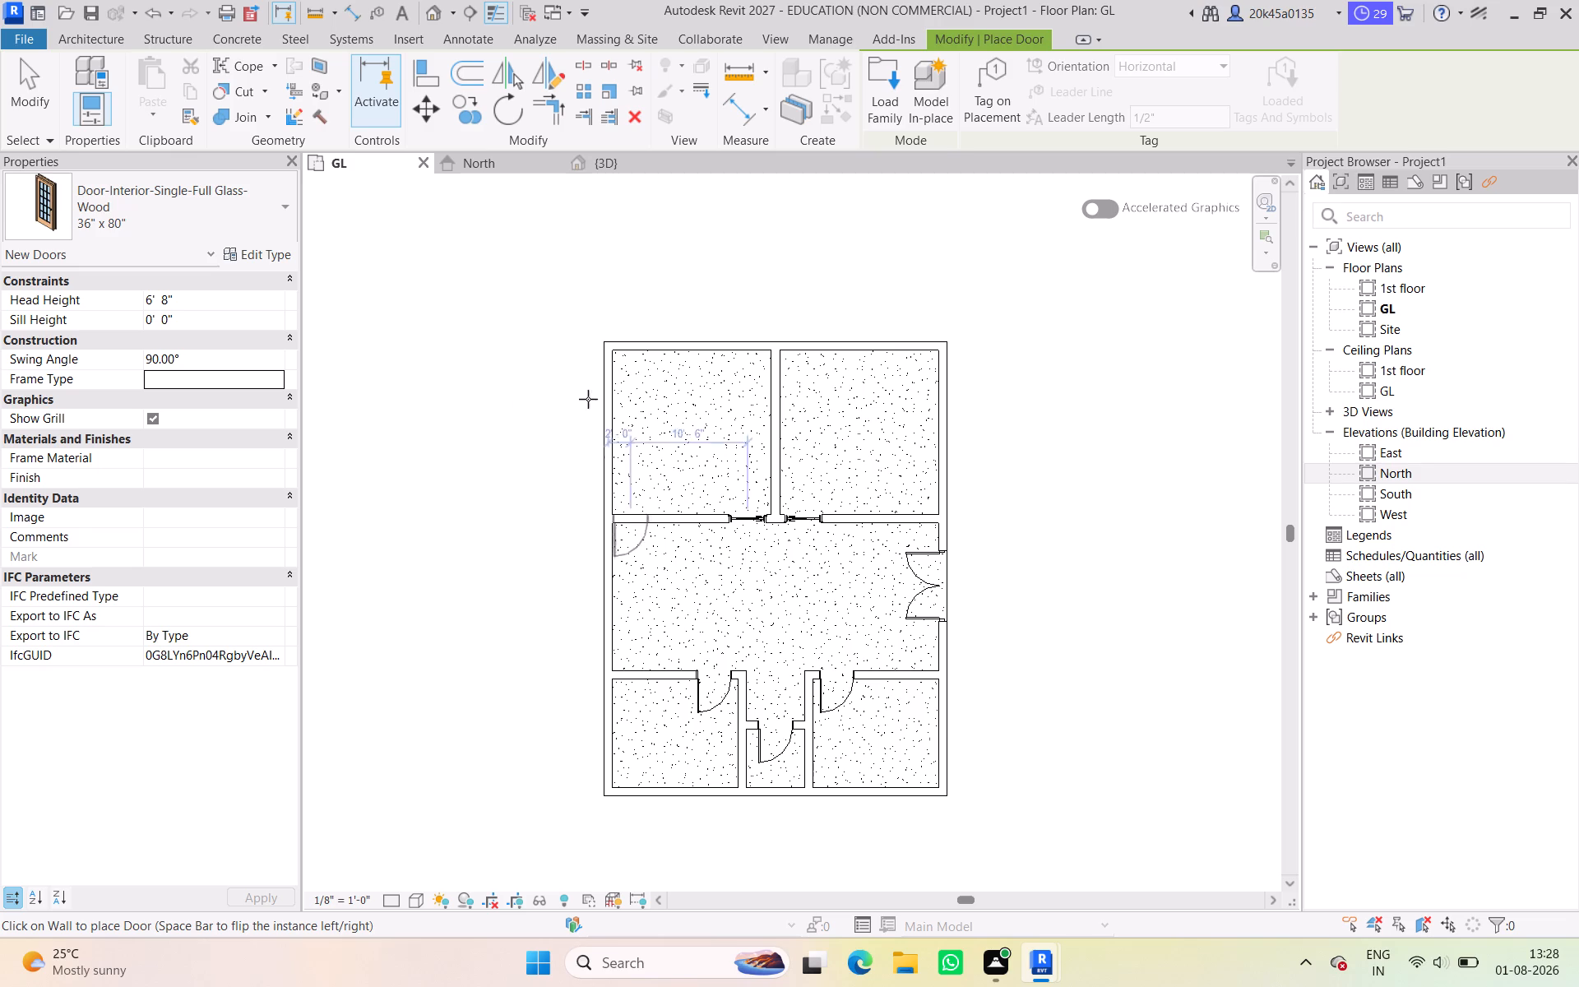
# Draw a Generic - 9" wall about 5' 10 1/2" long down from the main room's upper wall, 7' from the left exterior wall.
pyautogui.click(99, 37)
pyautogui.write('wa')
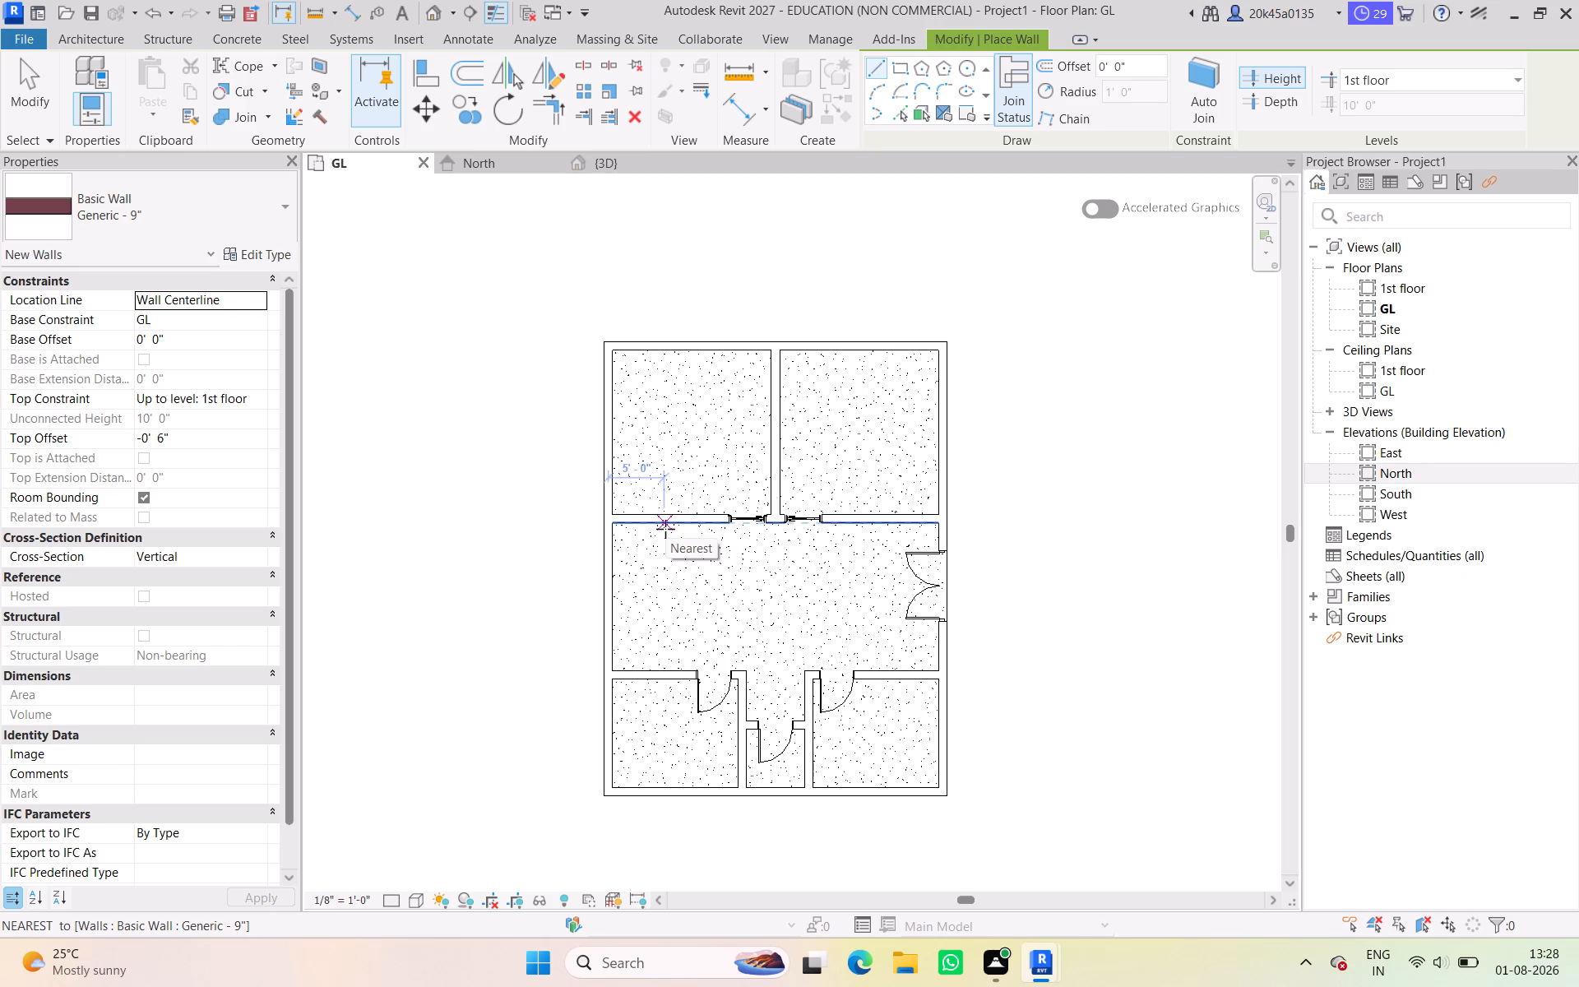
pyautogui.press('7')
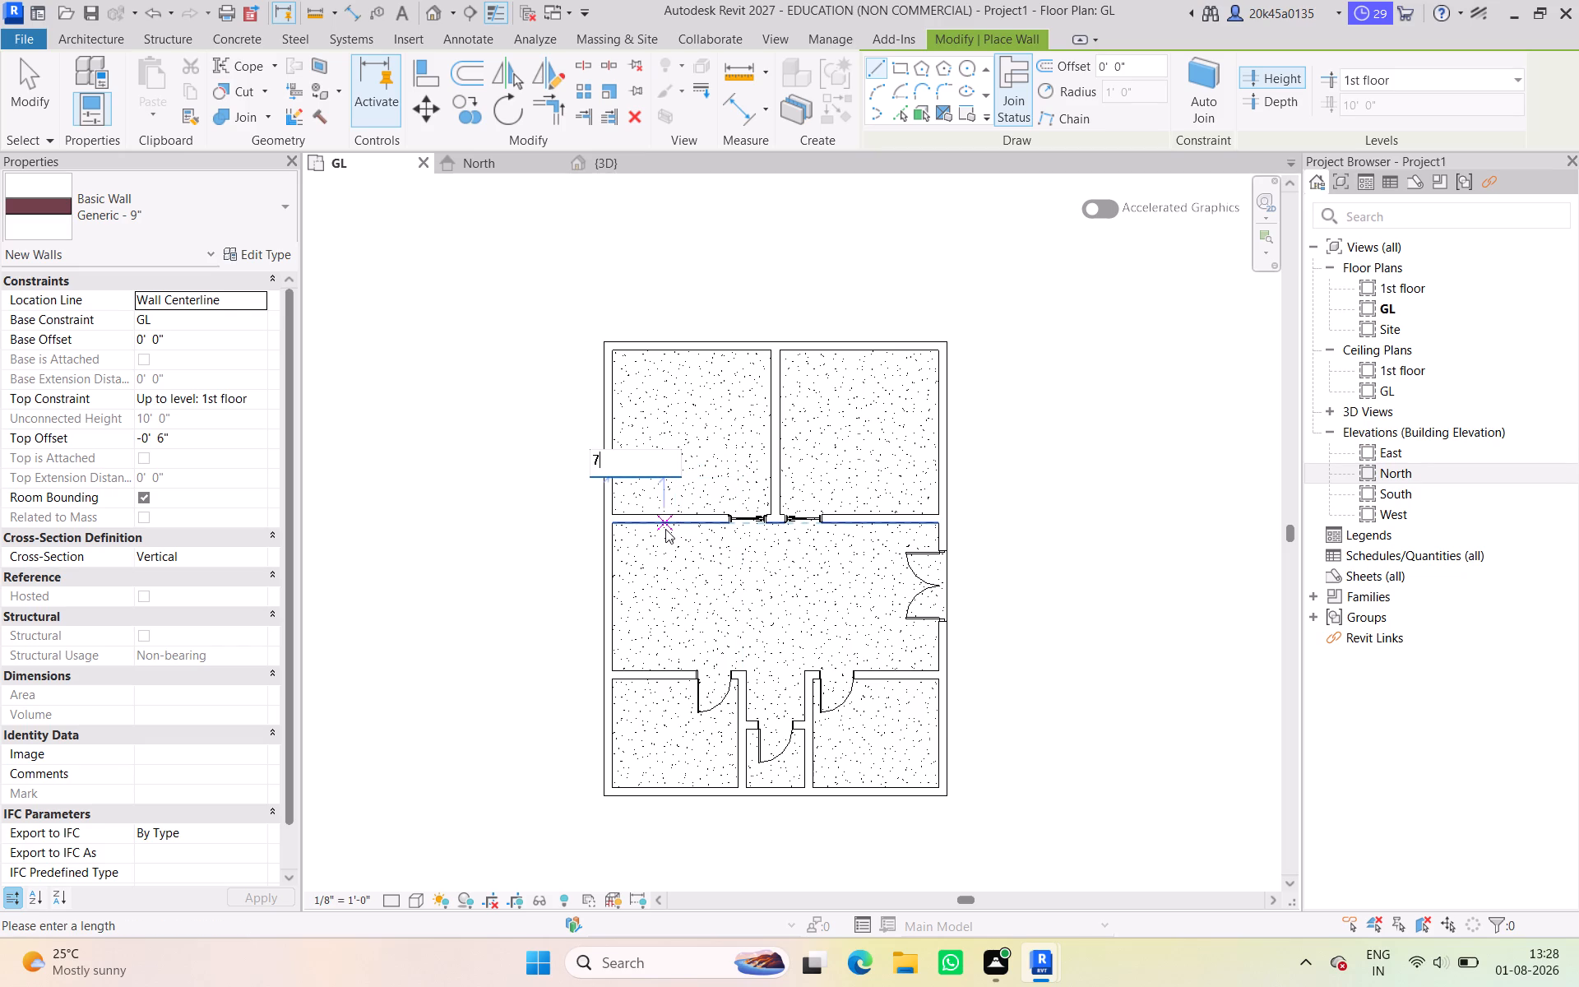
pyautogui.press("'")
pyautogui.press('Return')
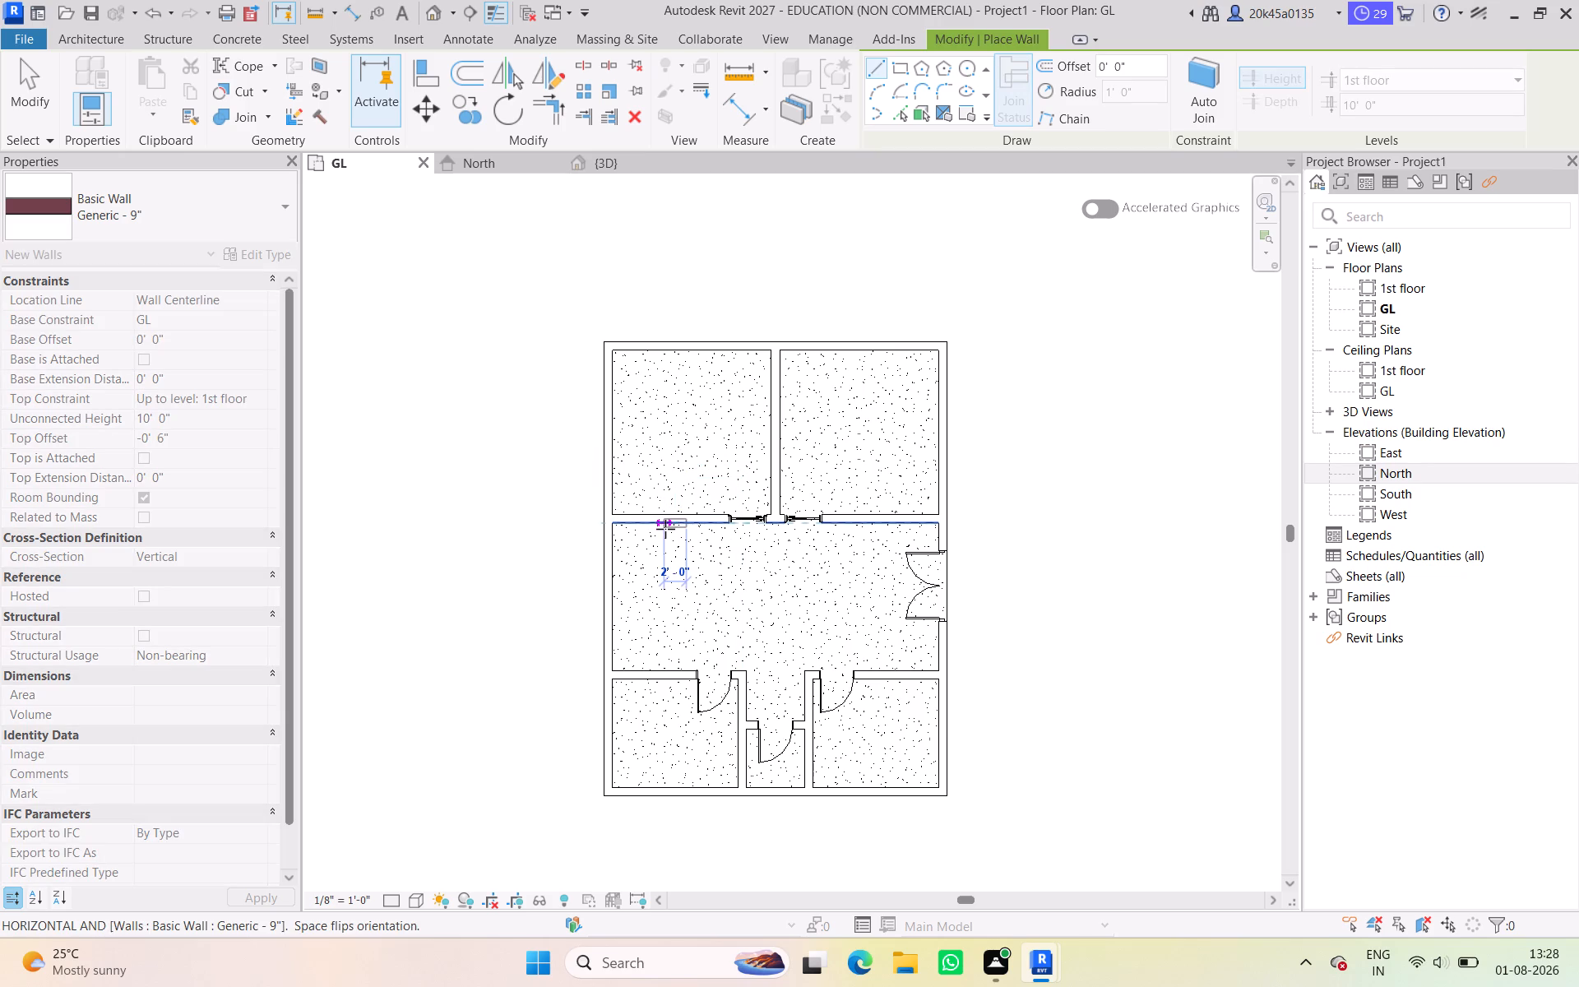
pyautogui.click(690, 586)
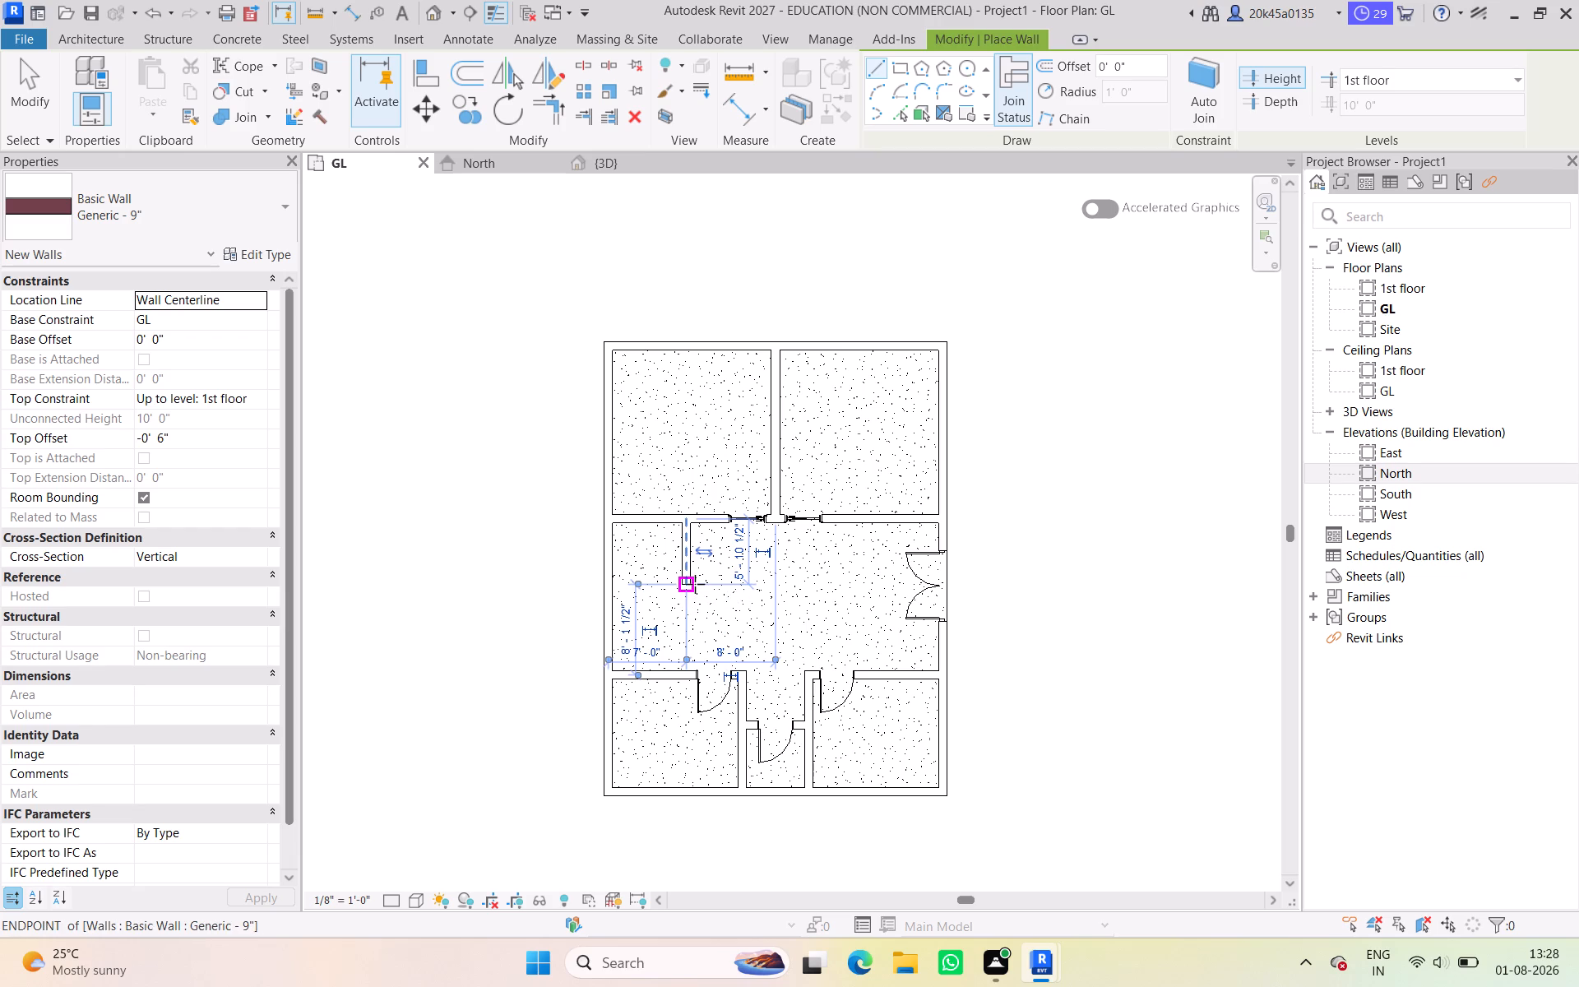
pyautogui.press('Escape')
pyautogui.press('Escape')
# Set the length of the short wall in the main room to 5'.
pyautogui.click(688, 572)
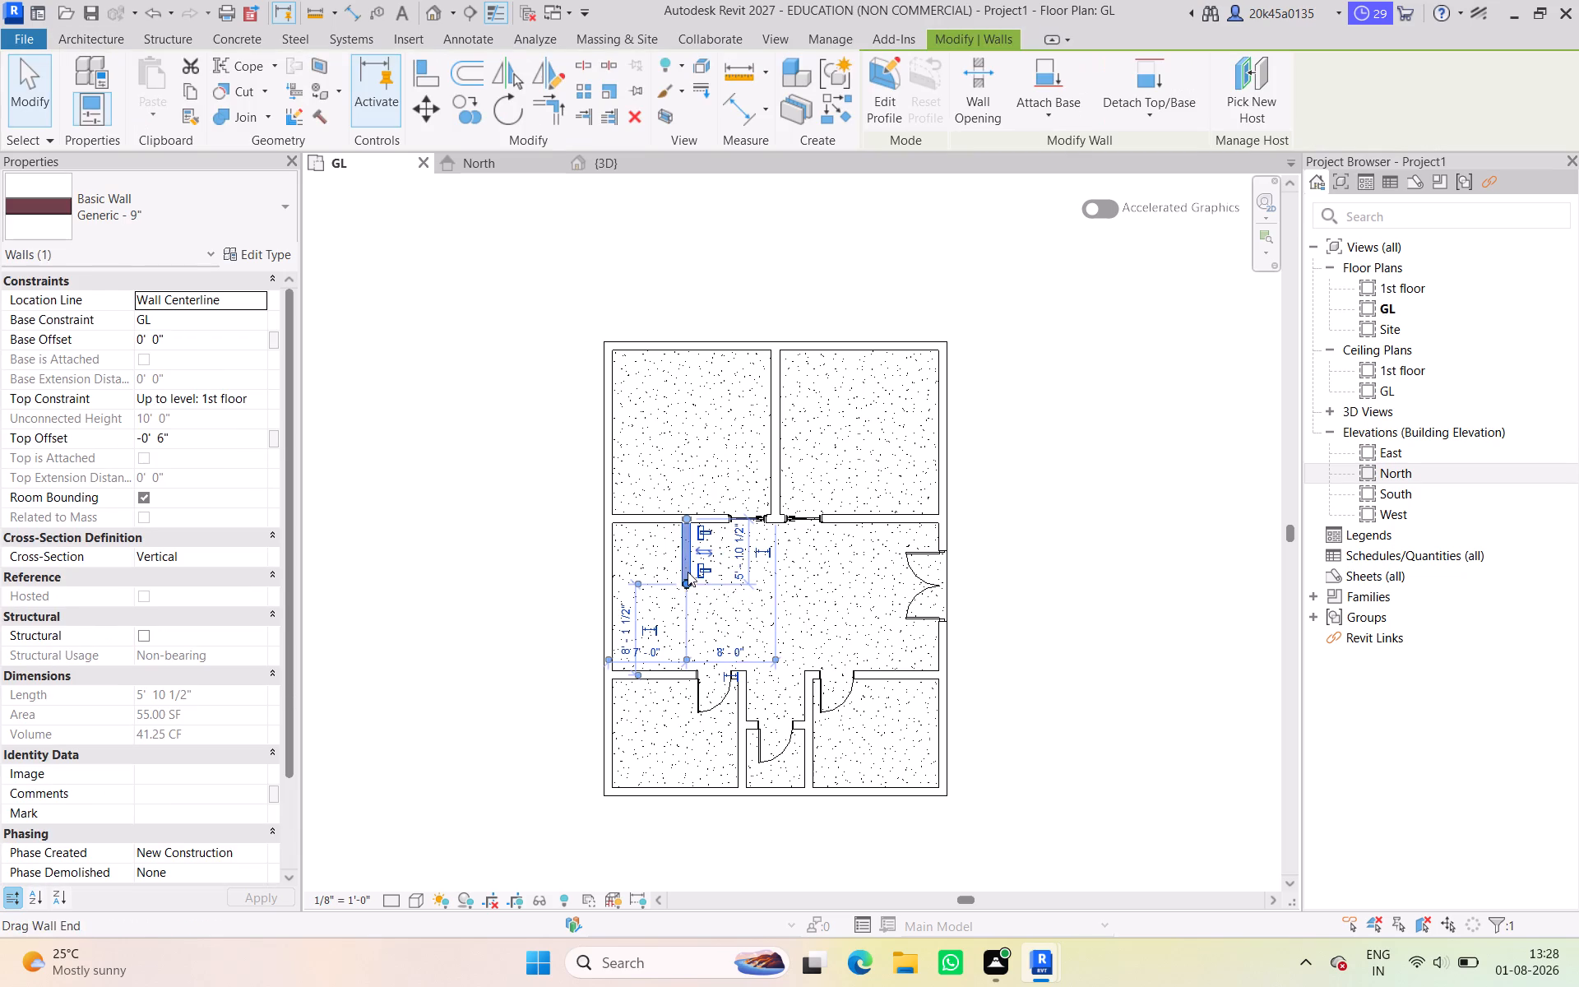
pyautogui.click(738, 558)
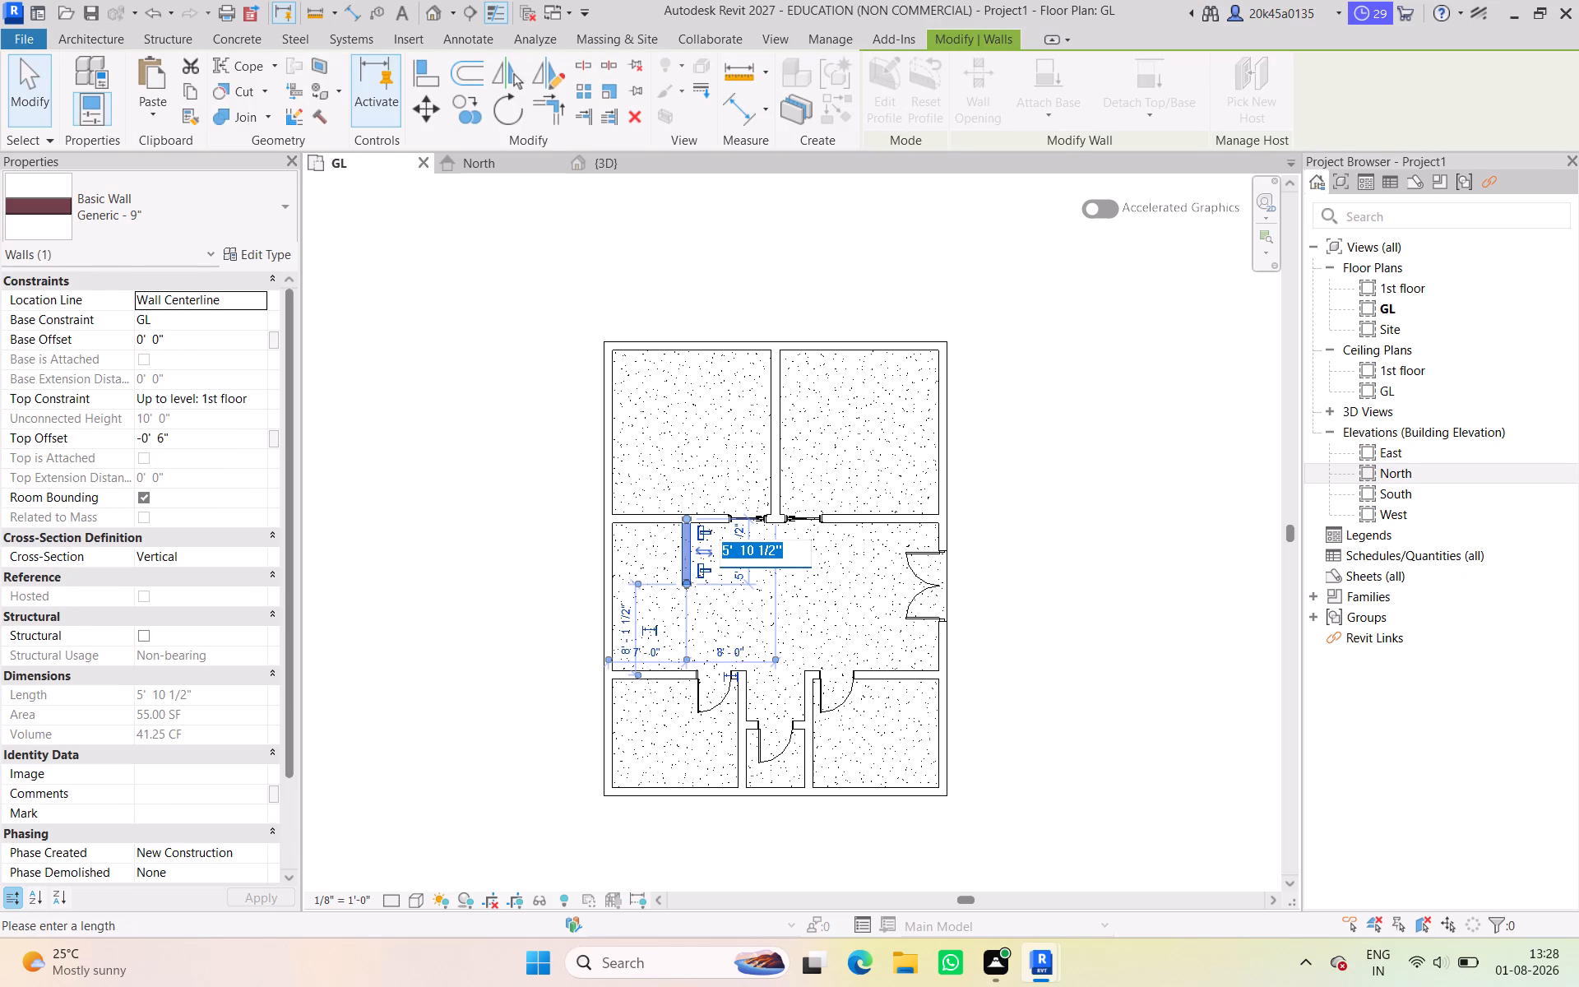
pyautogui.write("5'")
pyautogui.press('Return')
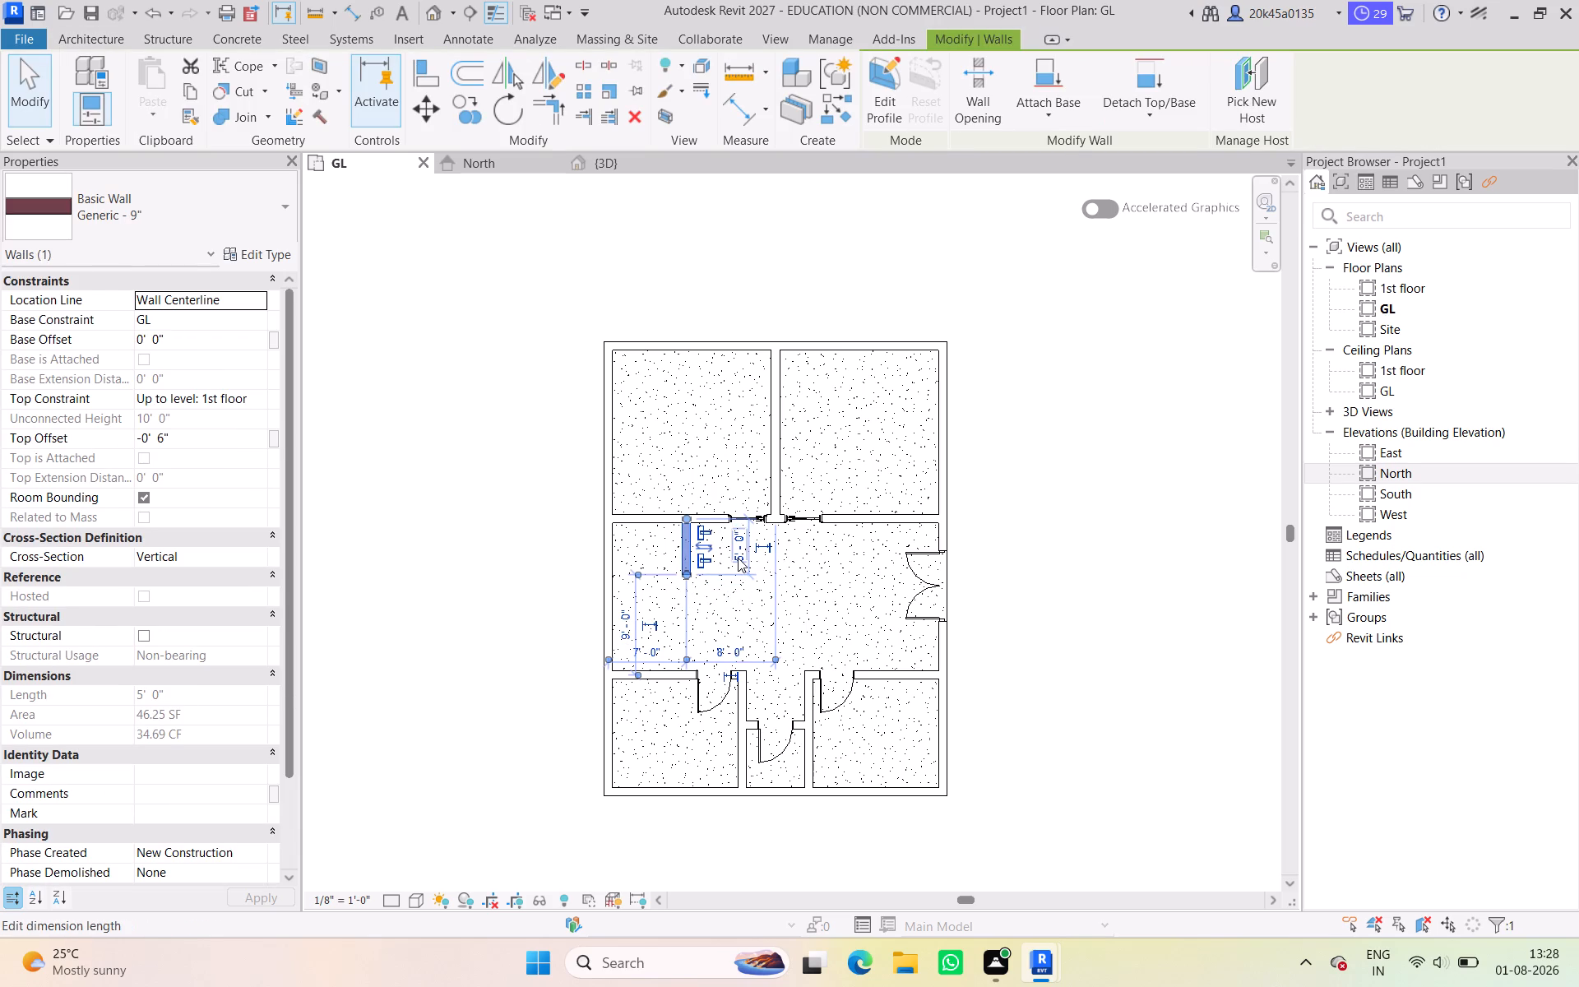
pyautogui.press('Escape')
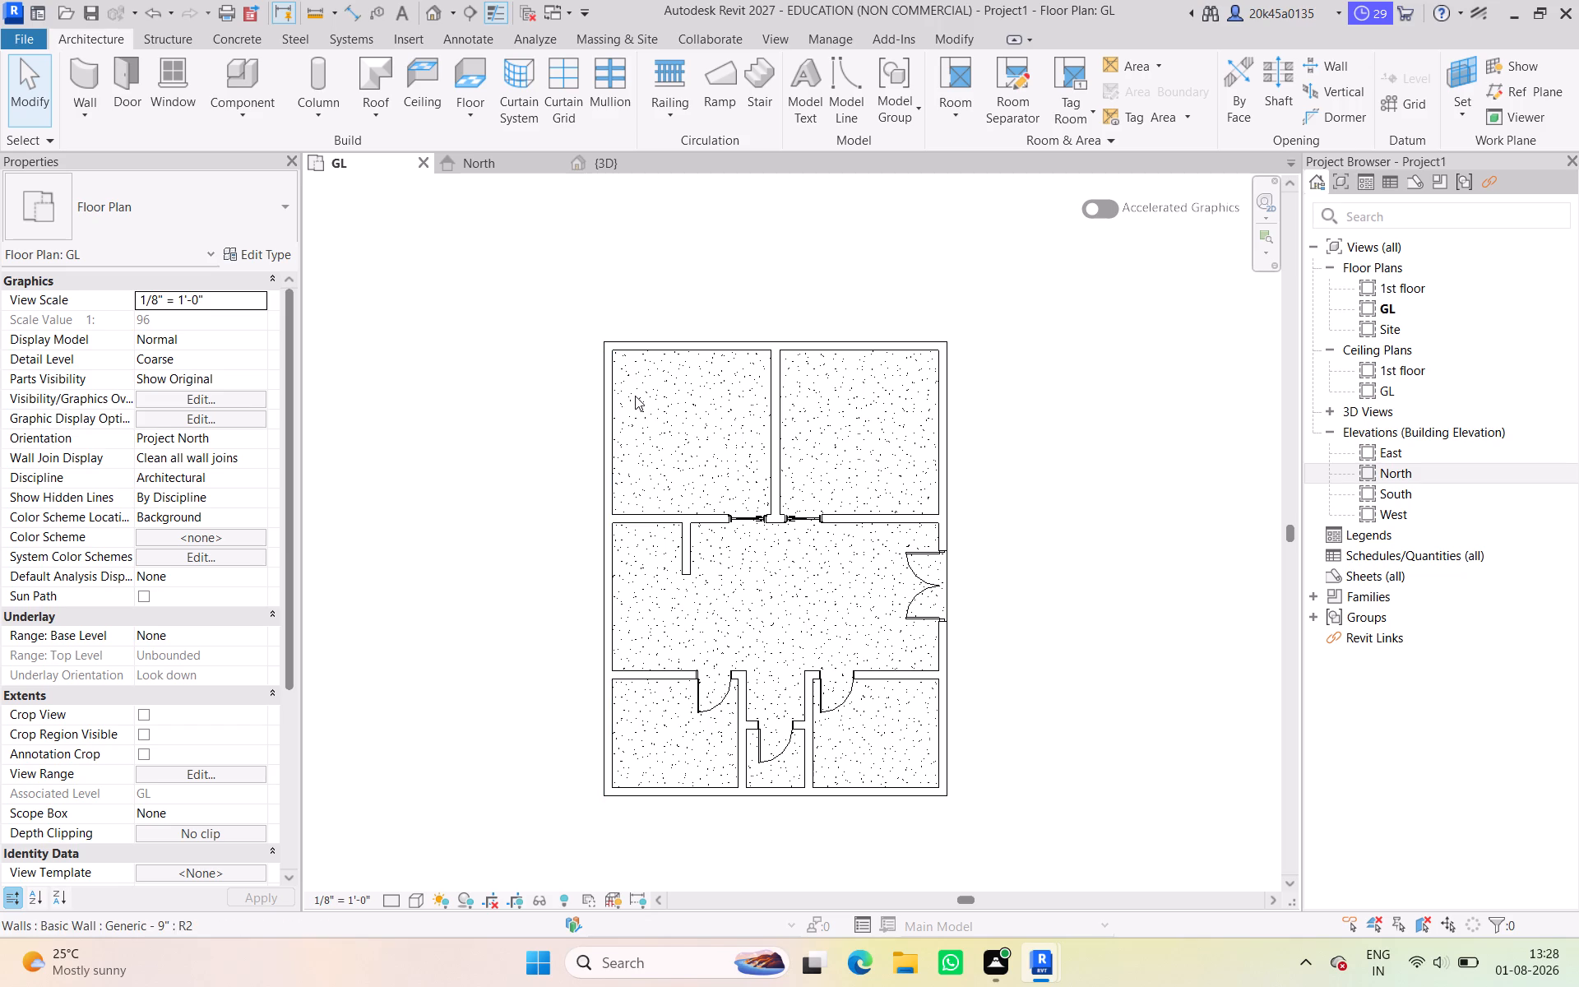
# Draw a Generic - 9" wall from the short wall's lower end to the left exterior wall, enclosing a small room.
pyautogui.write('wa')
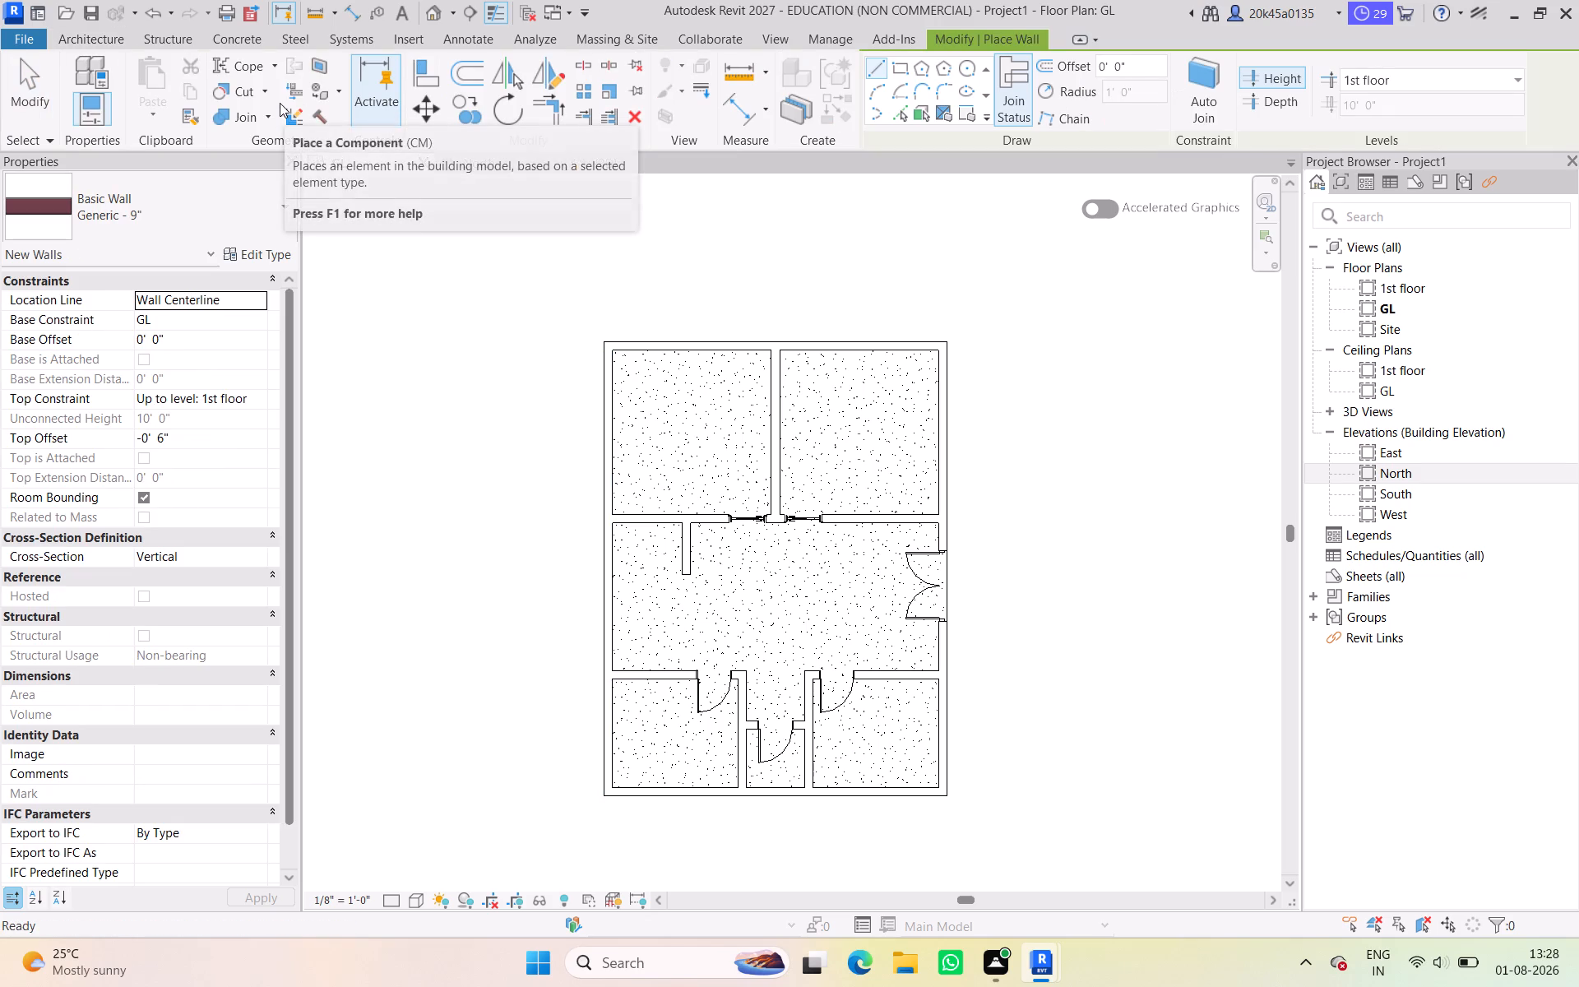
pyautogui.click(688, 575)
pyautogui.click(602, 579)
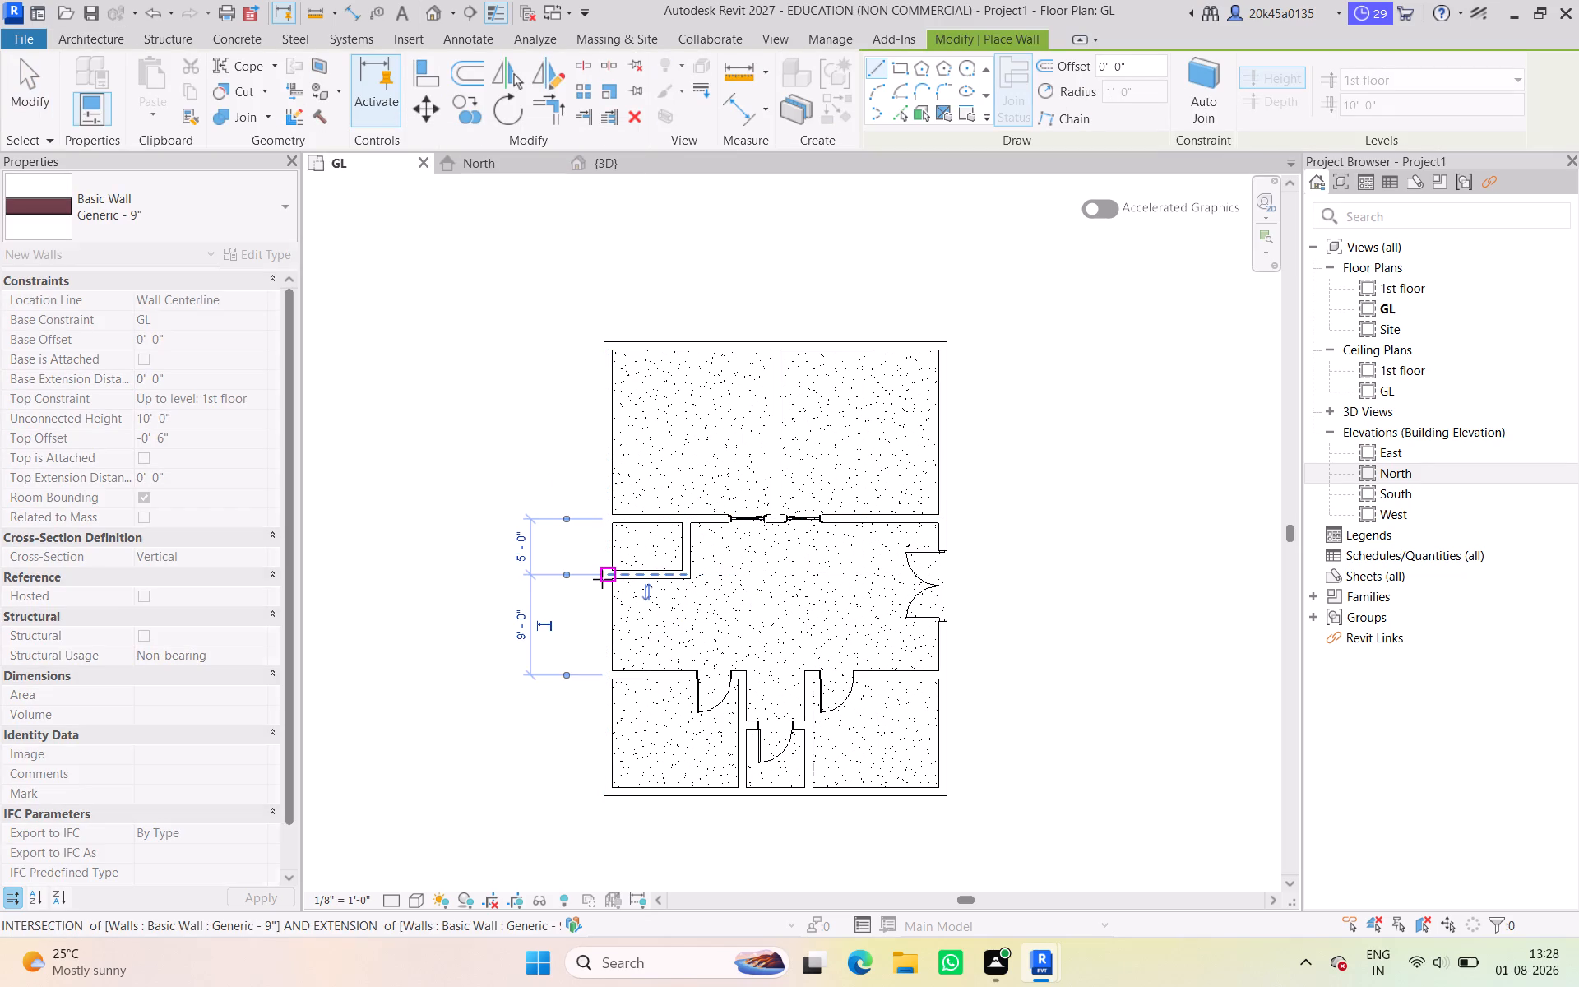
pyautogui.press('Escape')
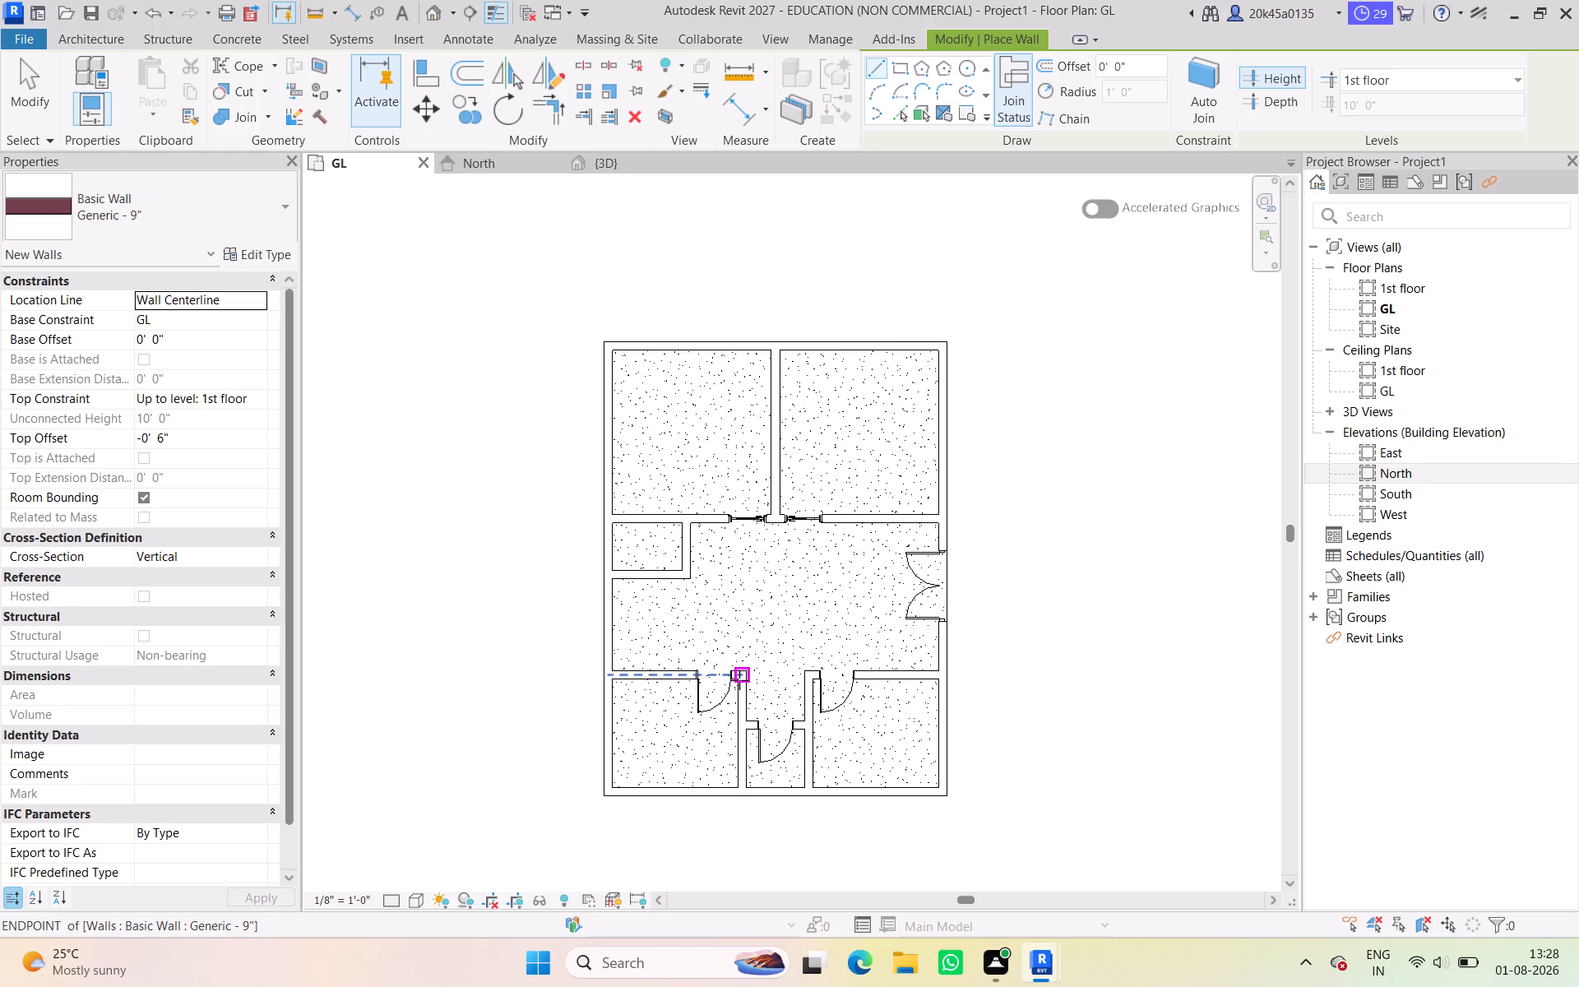
pyautogui.press('Escape')
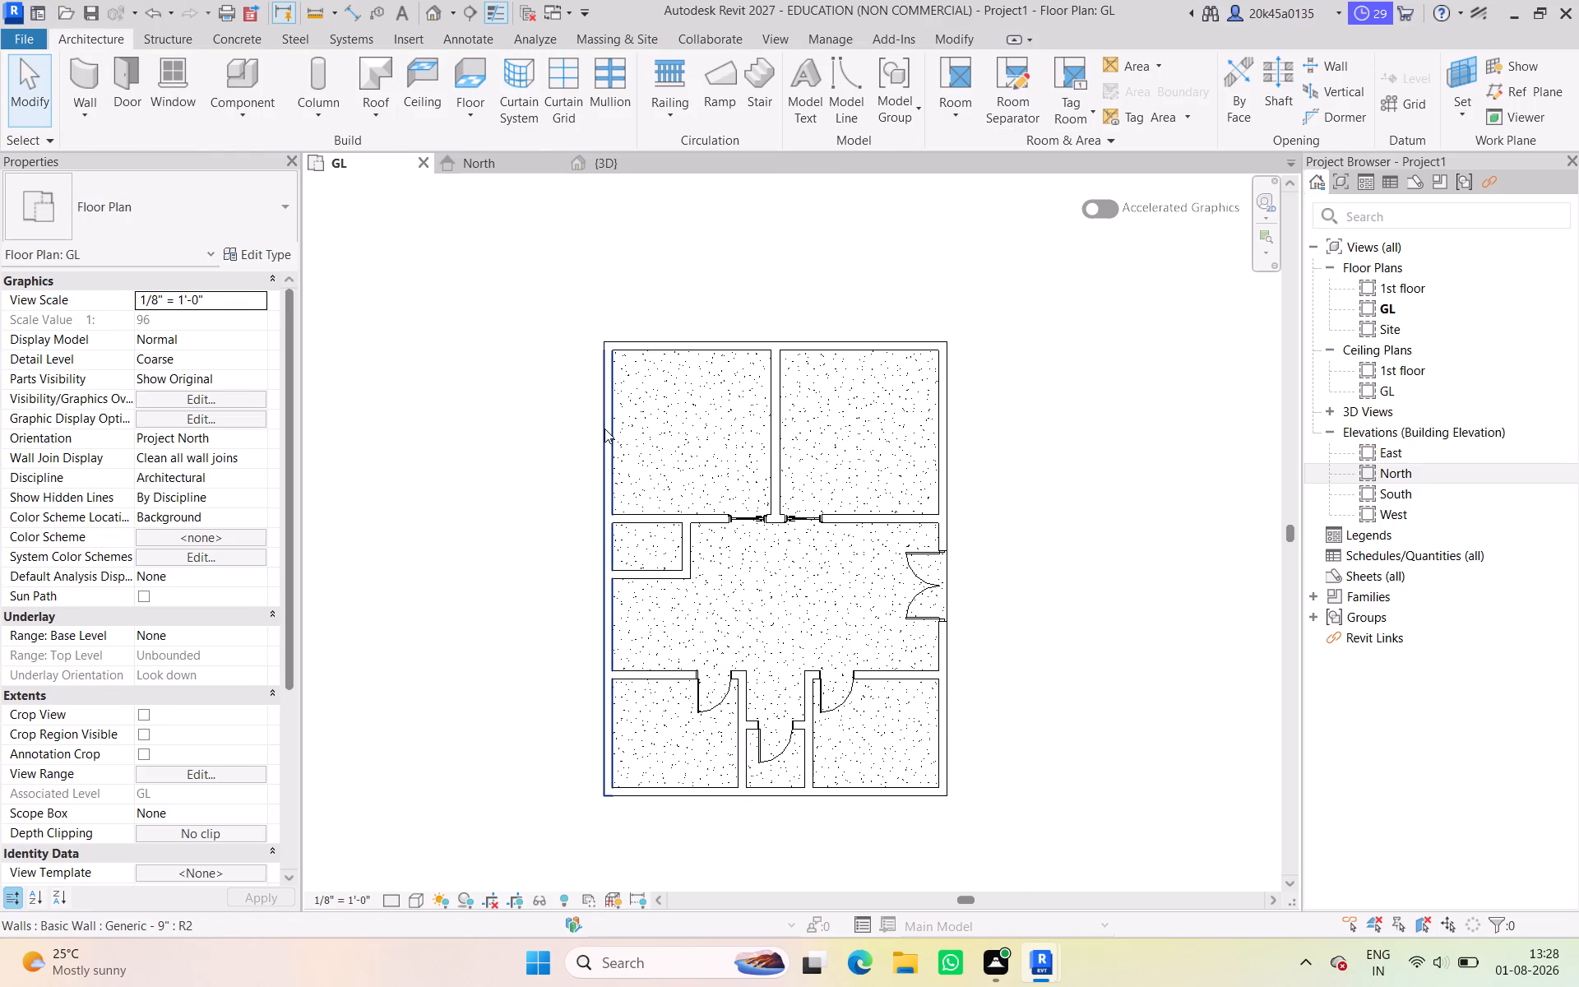
# Start placing a door and browse the previews of the Residential door families for one suited to the small room.
pyautogui.write('dr')
pyautogui.click(877, 93)
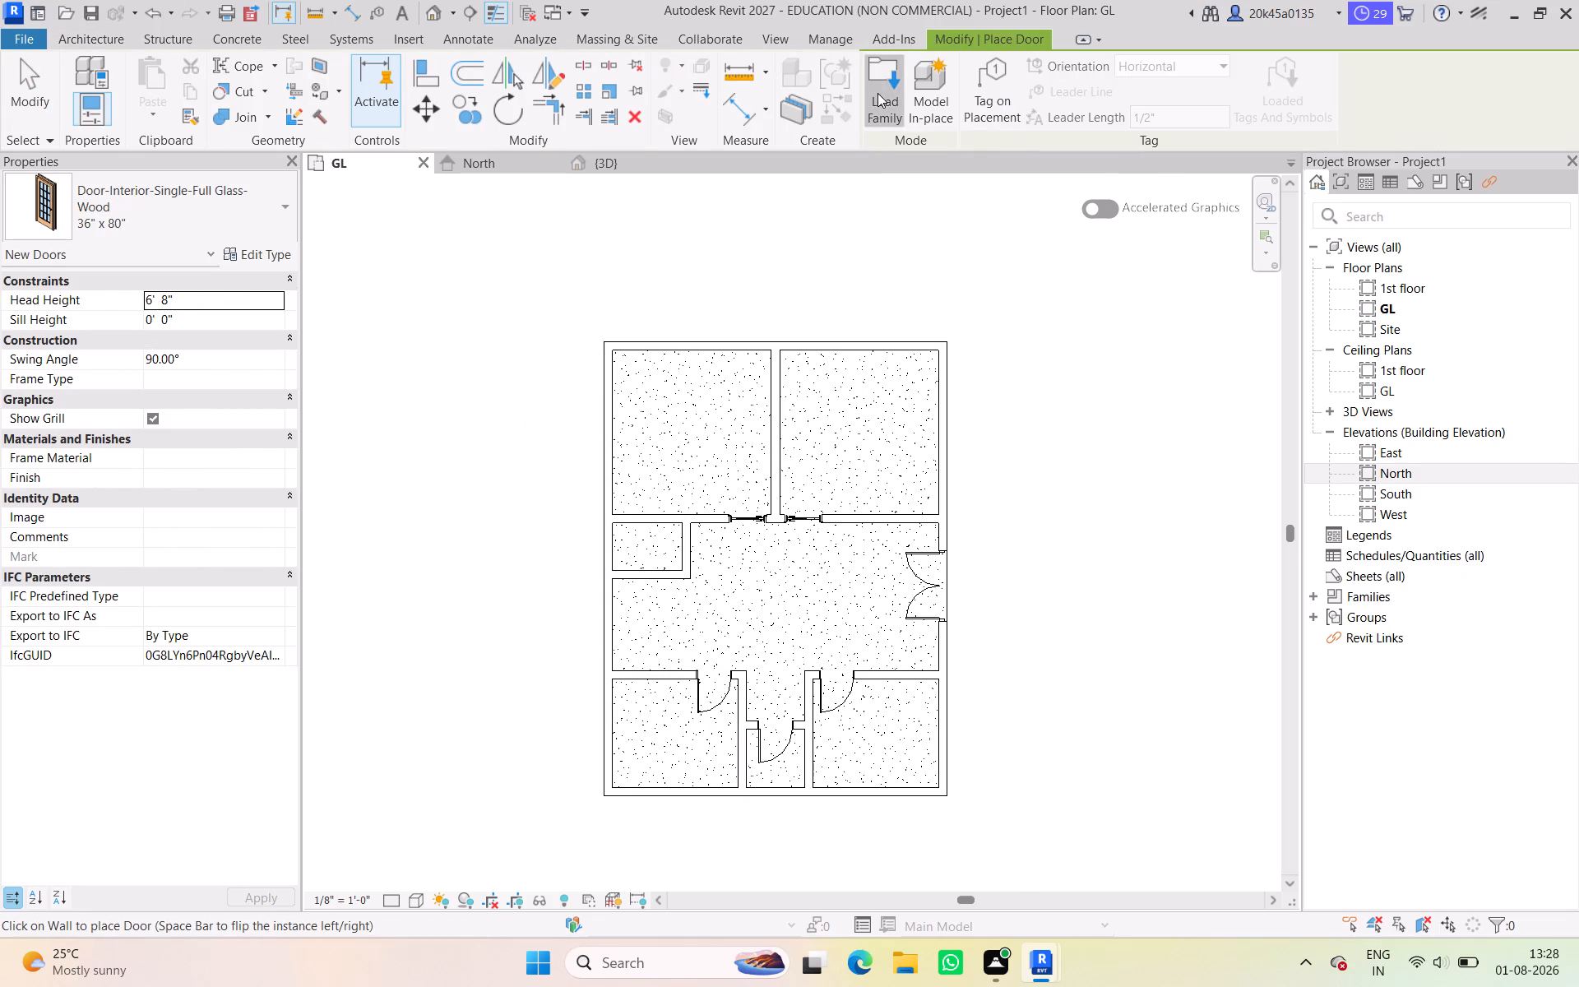
pyautogui.click(511, 277)
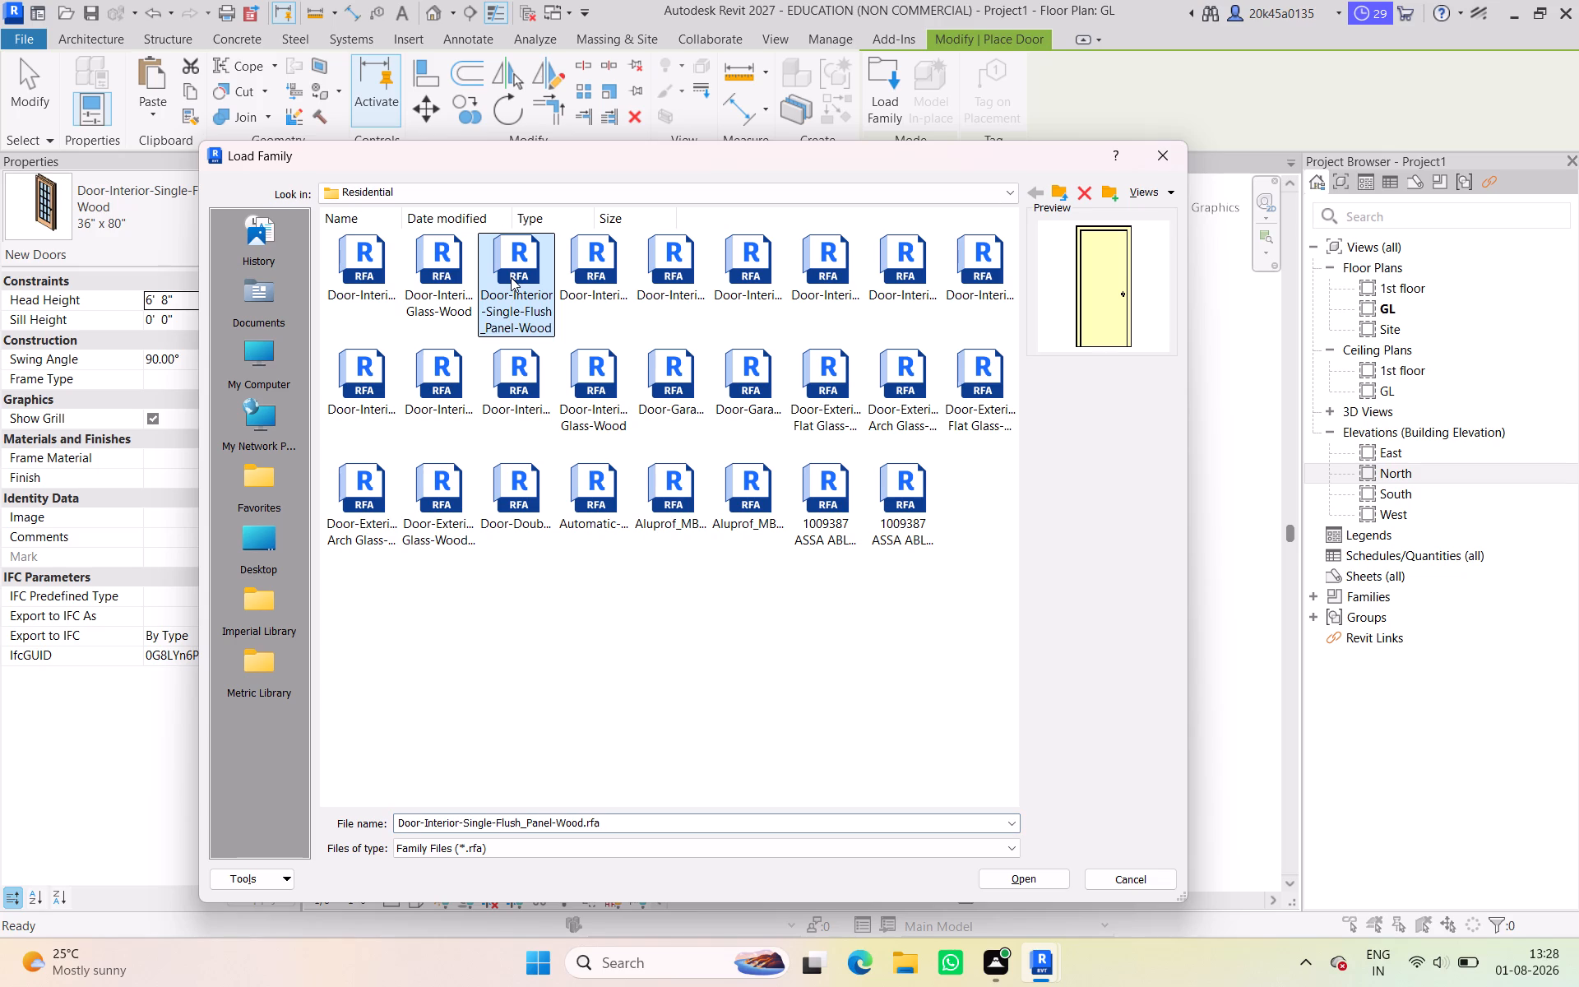
pyautogui.press('Right')
pyautogui.press('Right')
pyautogui.press('Right')
pyautogui.press('Right')
pyautogui.press('Right')
pyautogui.press('Right')
pyautogui.press('Right')
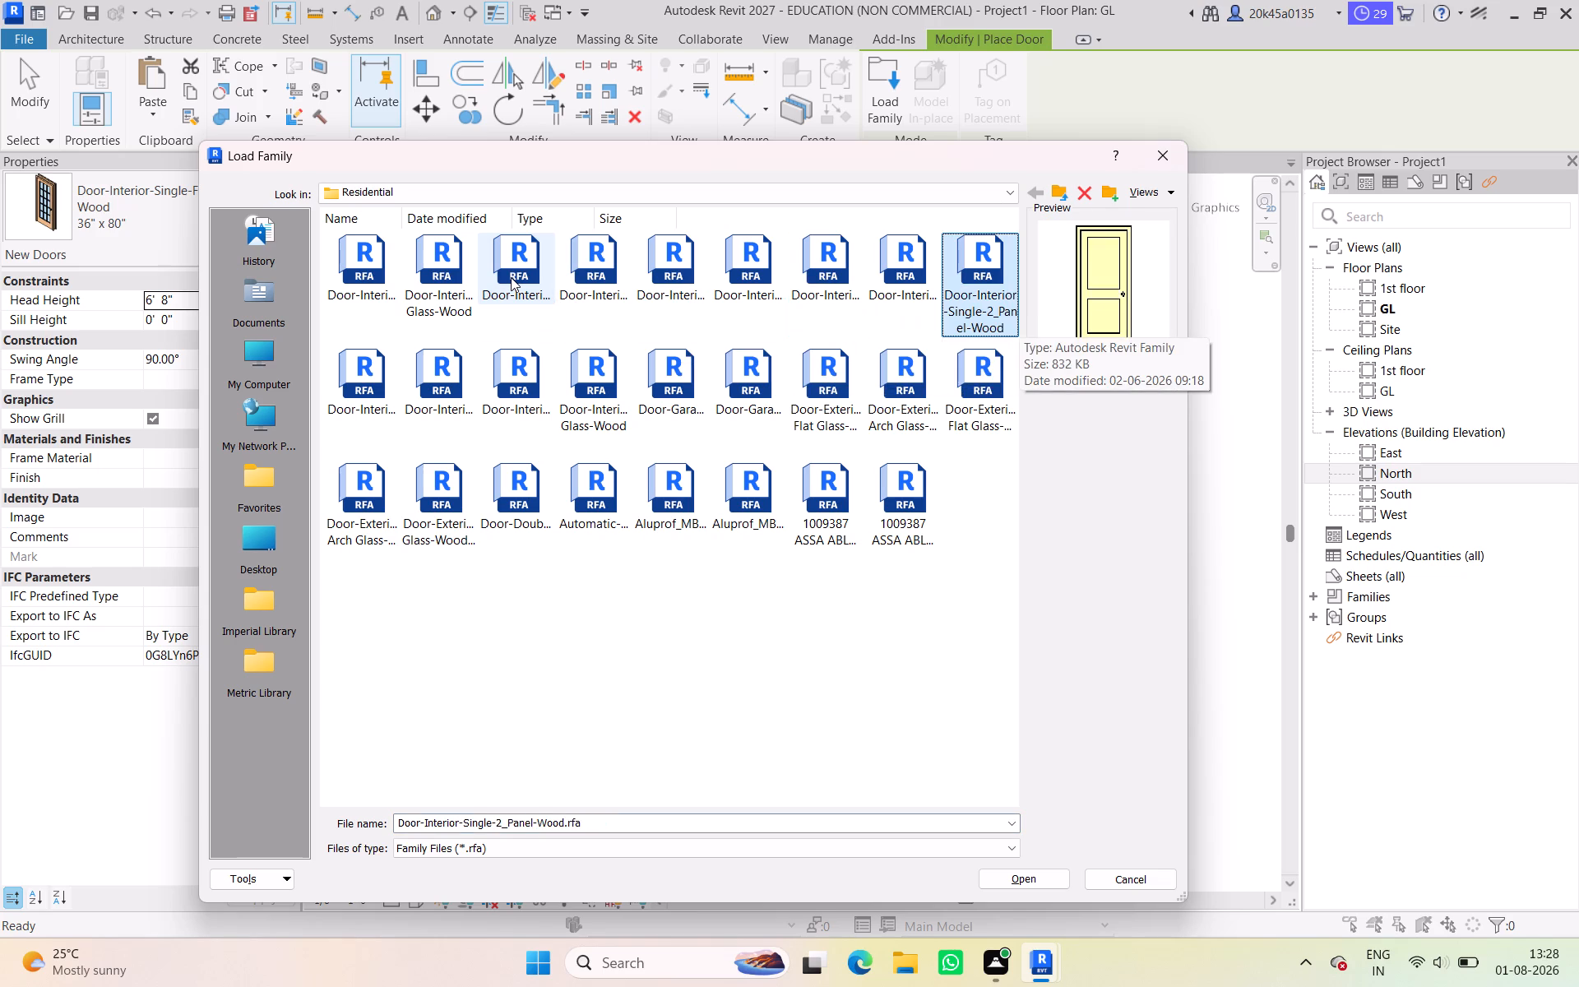
pyautogui.press('Down')
pyautogui.press('Left')
pyautogui.press('Left')
pyautogui.press('Left')
pyautogui.press('Left')
pyautogui.press('Left')
pyautogui.press('Left')
pyautogui.press('Left')
pyautogui.press('Left')
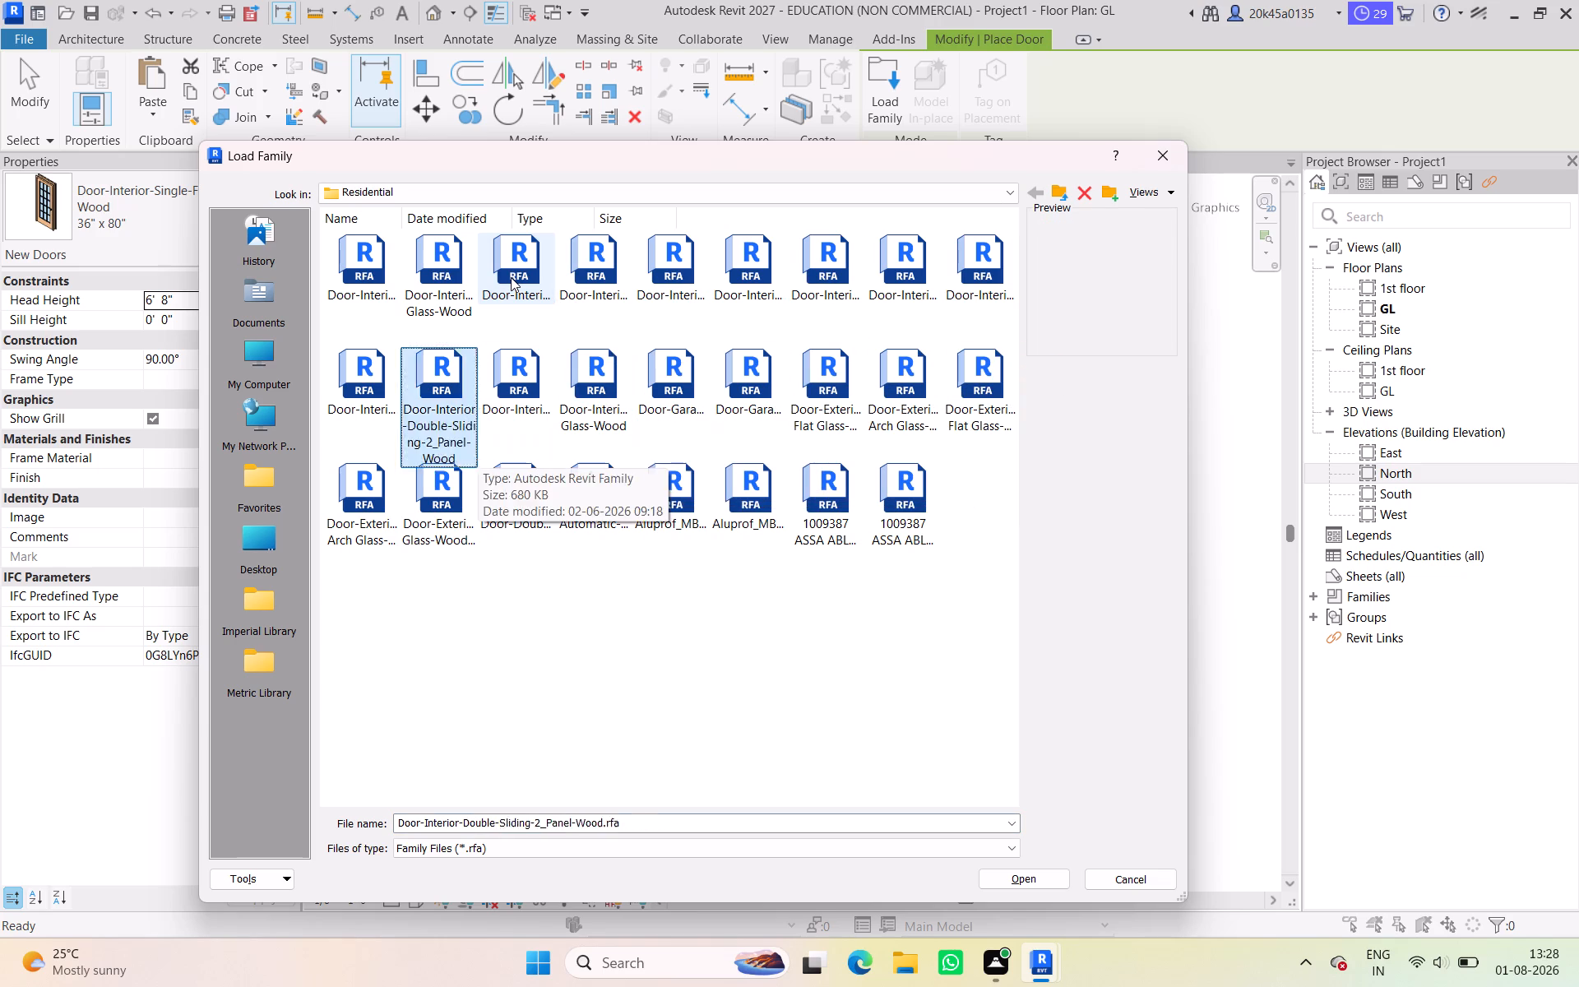
pyautogui.press('Left')
pyautogui.press('Left')
pyautogui.press('Down')
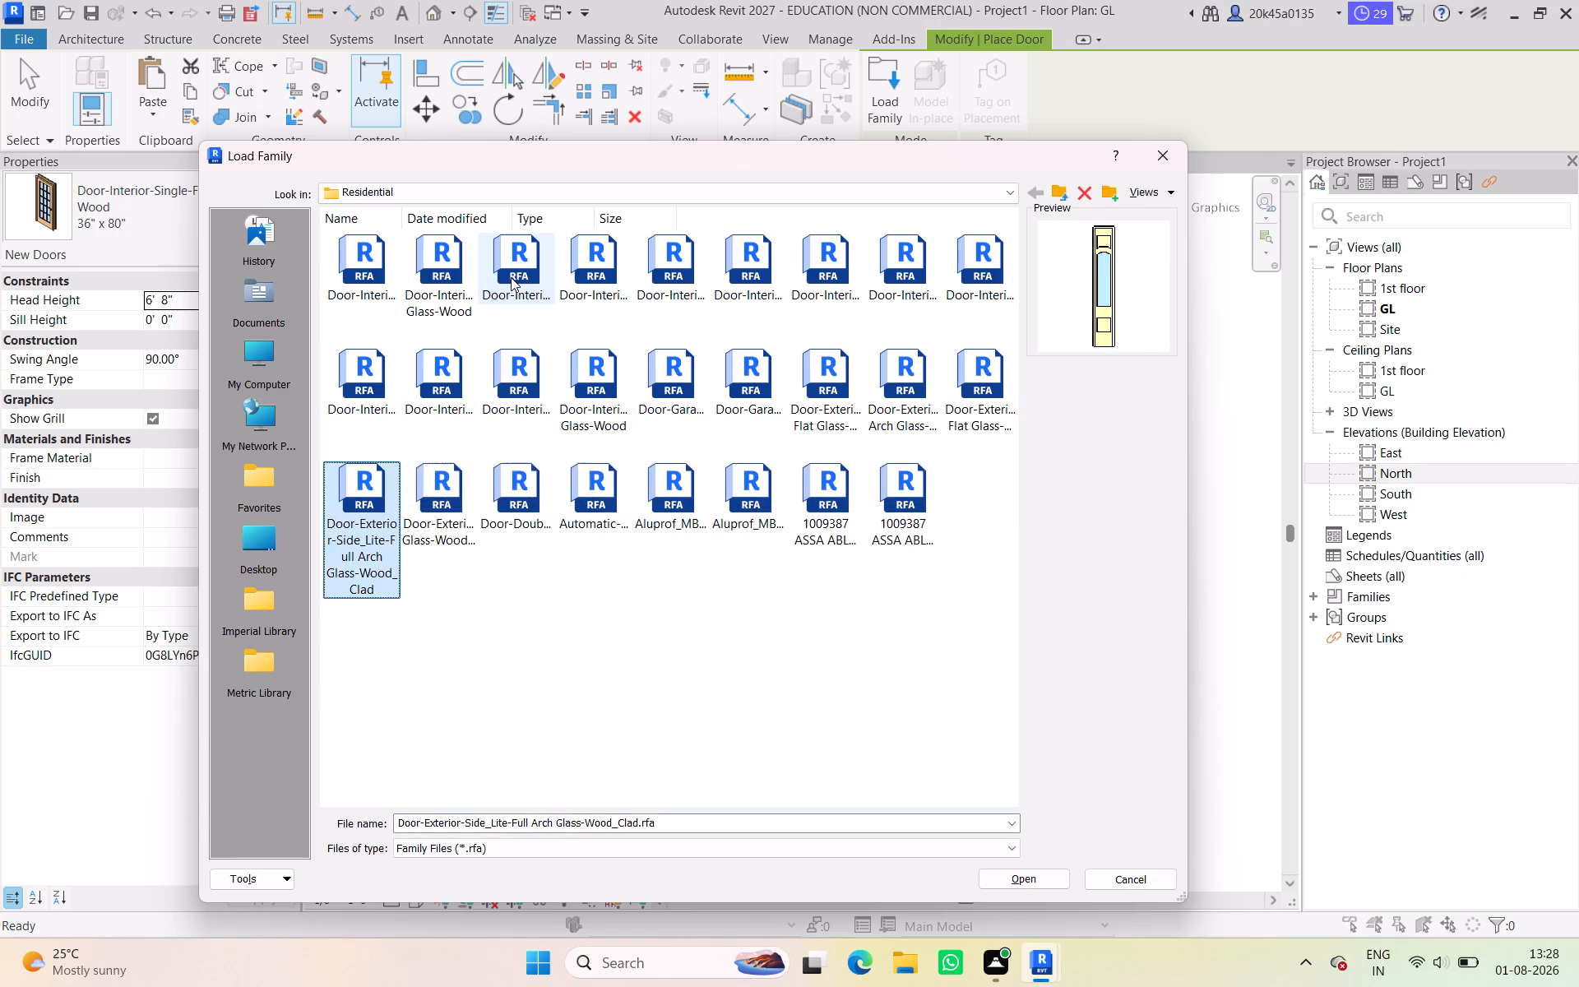
pyautogui.press('Right')
pyautogui.press('Right')
pyautogui.press('Right')
pyautogui.press('Right')
pyautogui.press('Right')
pyautogui.press('Right')
pyautogui.press('Right')
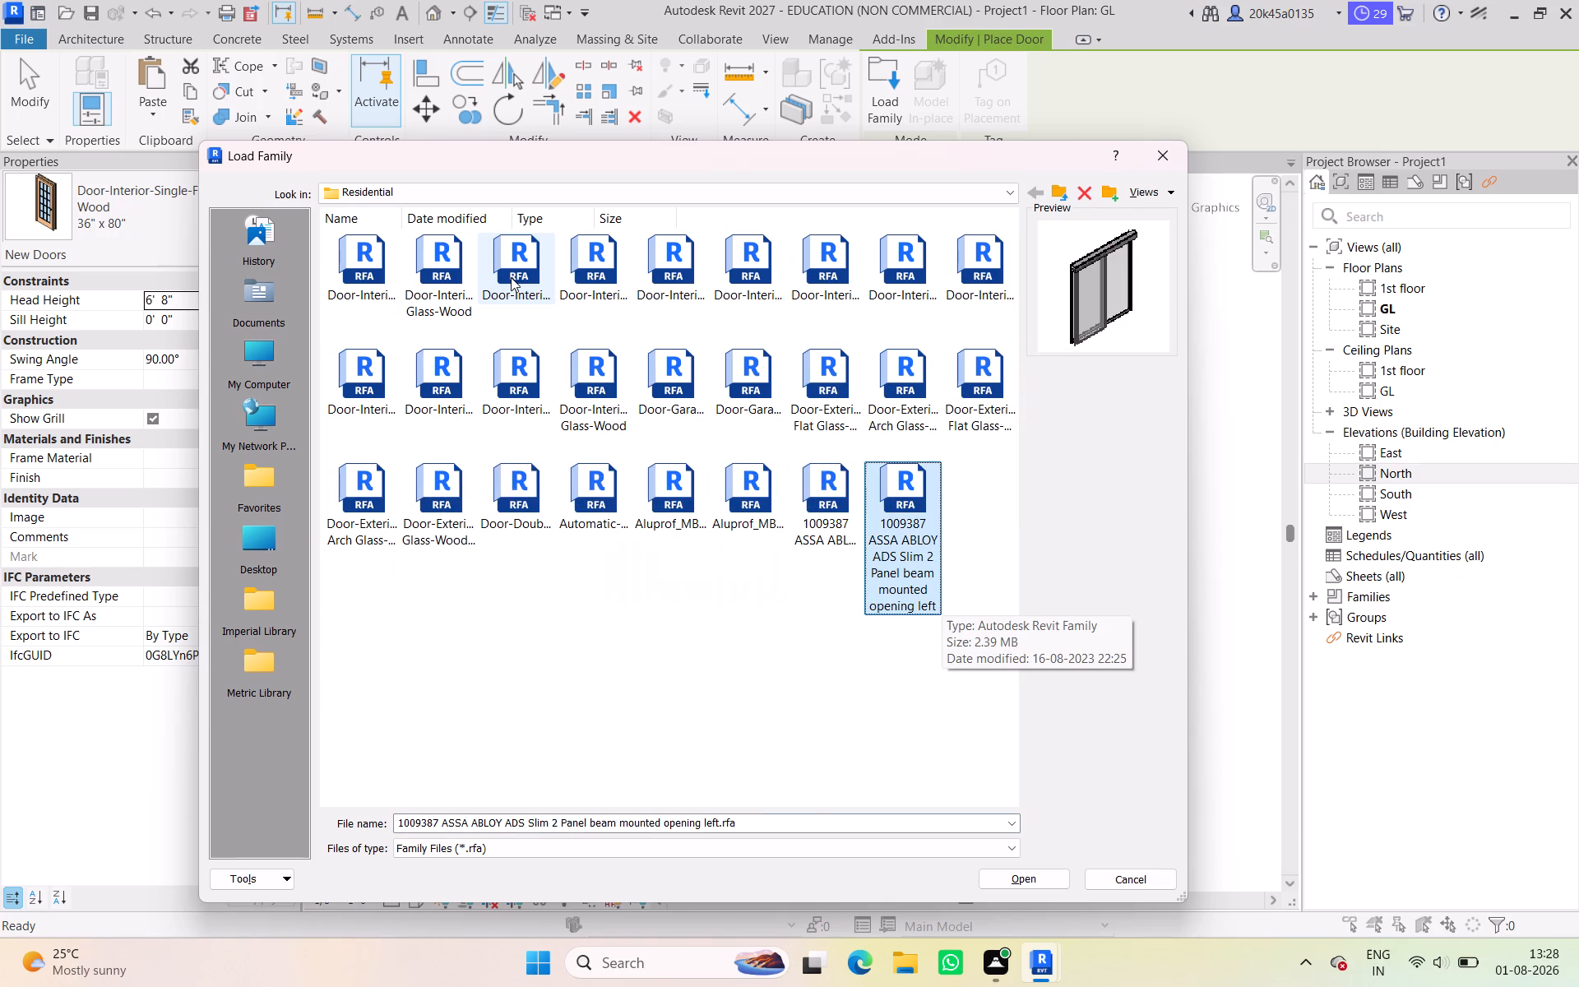
pyautogui.press('Right')
pyautogui.press('Left')
pyautogui.press('Left')
pyautogui.press('Left')
pyautogui.press('Left')
pyautogui.press('Left')
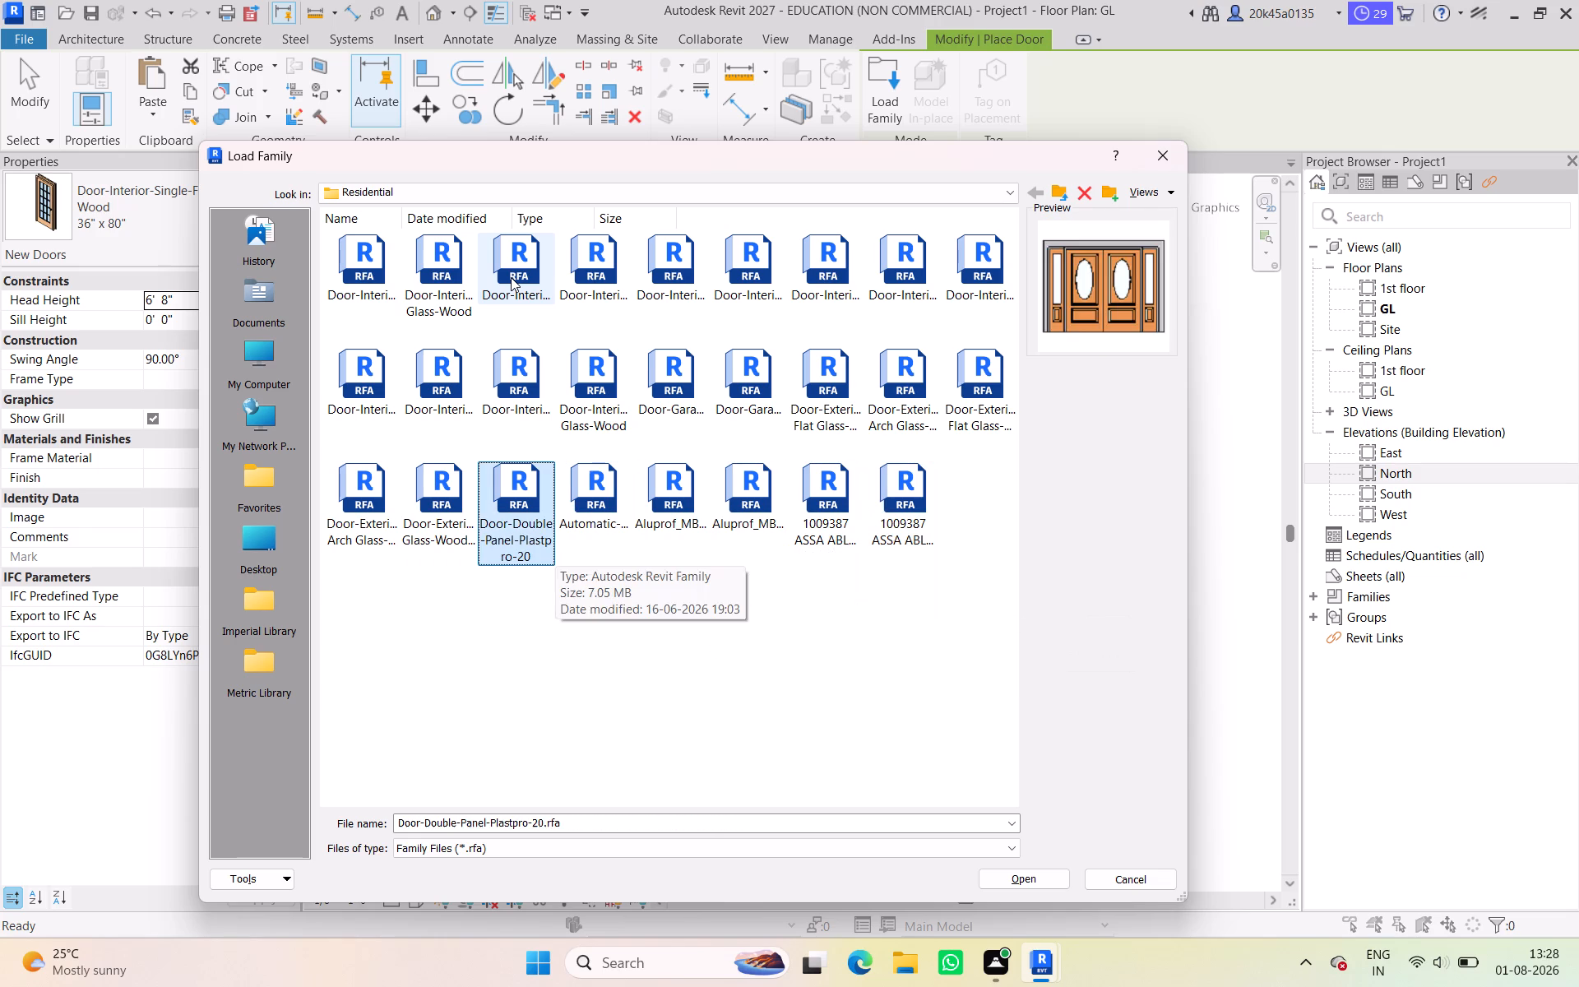
pyautogui.press('Up')
pyautogui.press('Left')
pyautogui.press('Right')
pyautogui.press('Right')
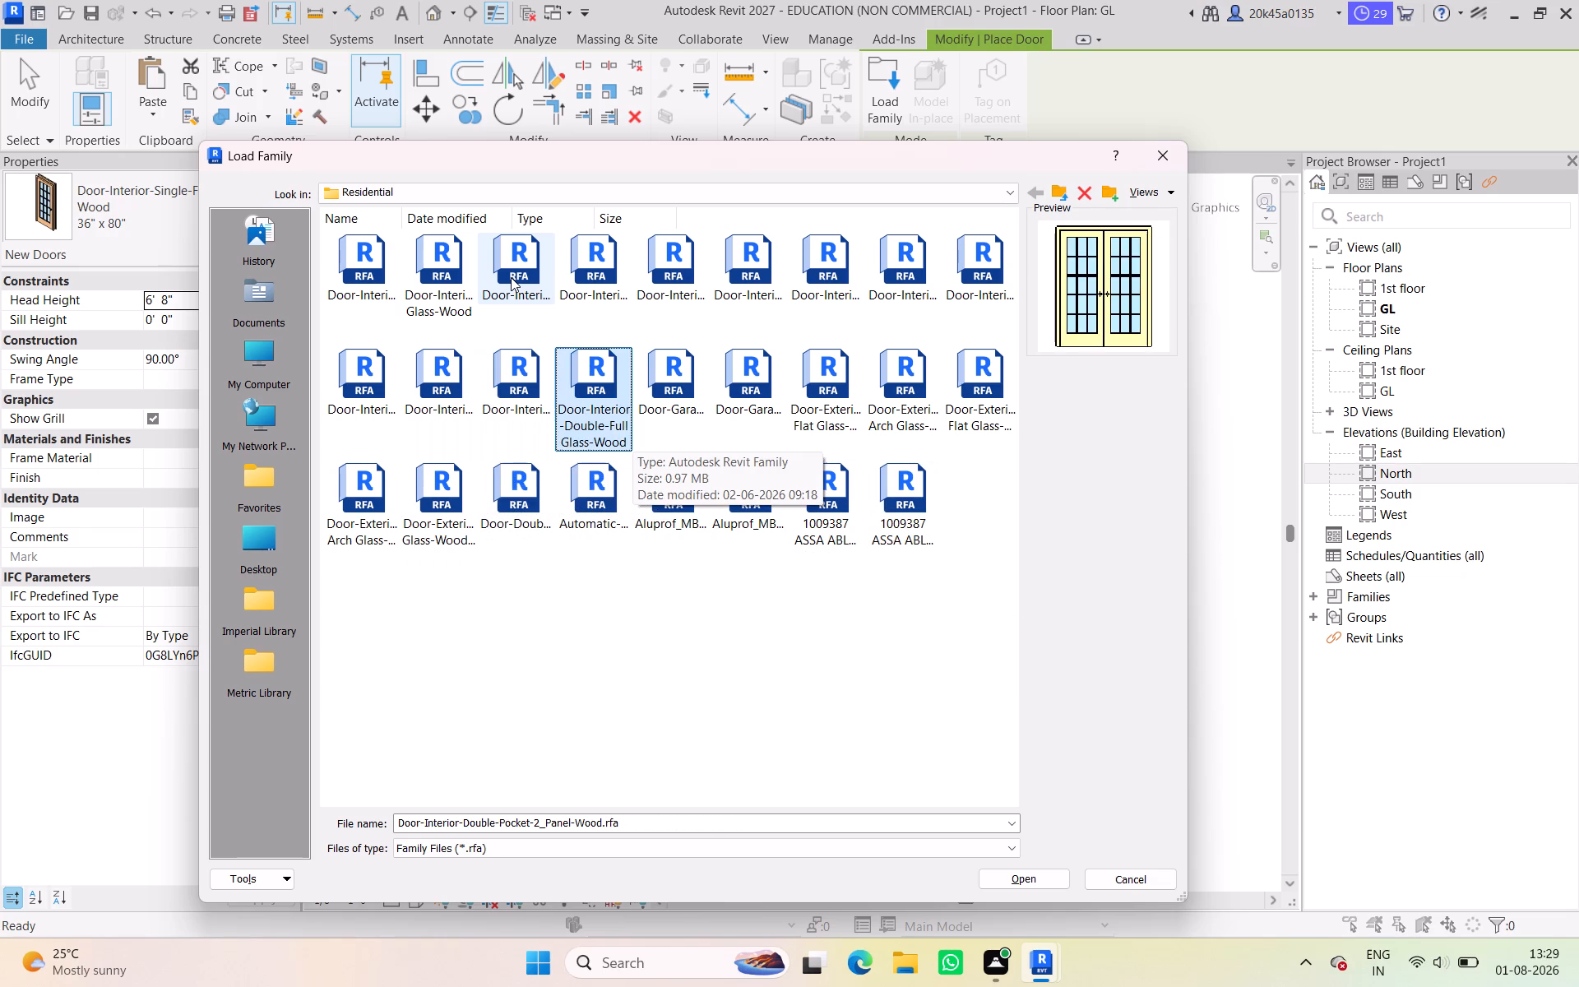
pyautogui.press('Left')
pyautogui.press('Left')
pyautogui.press('Left')
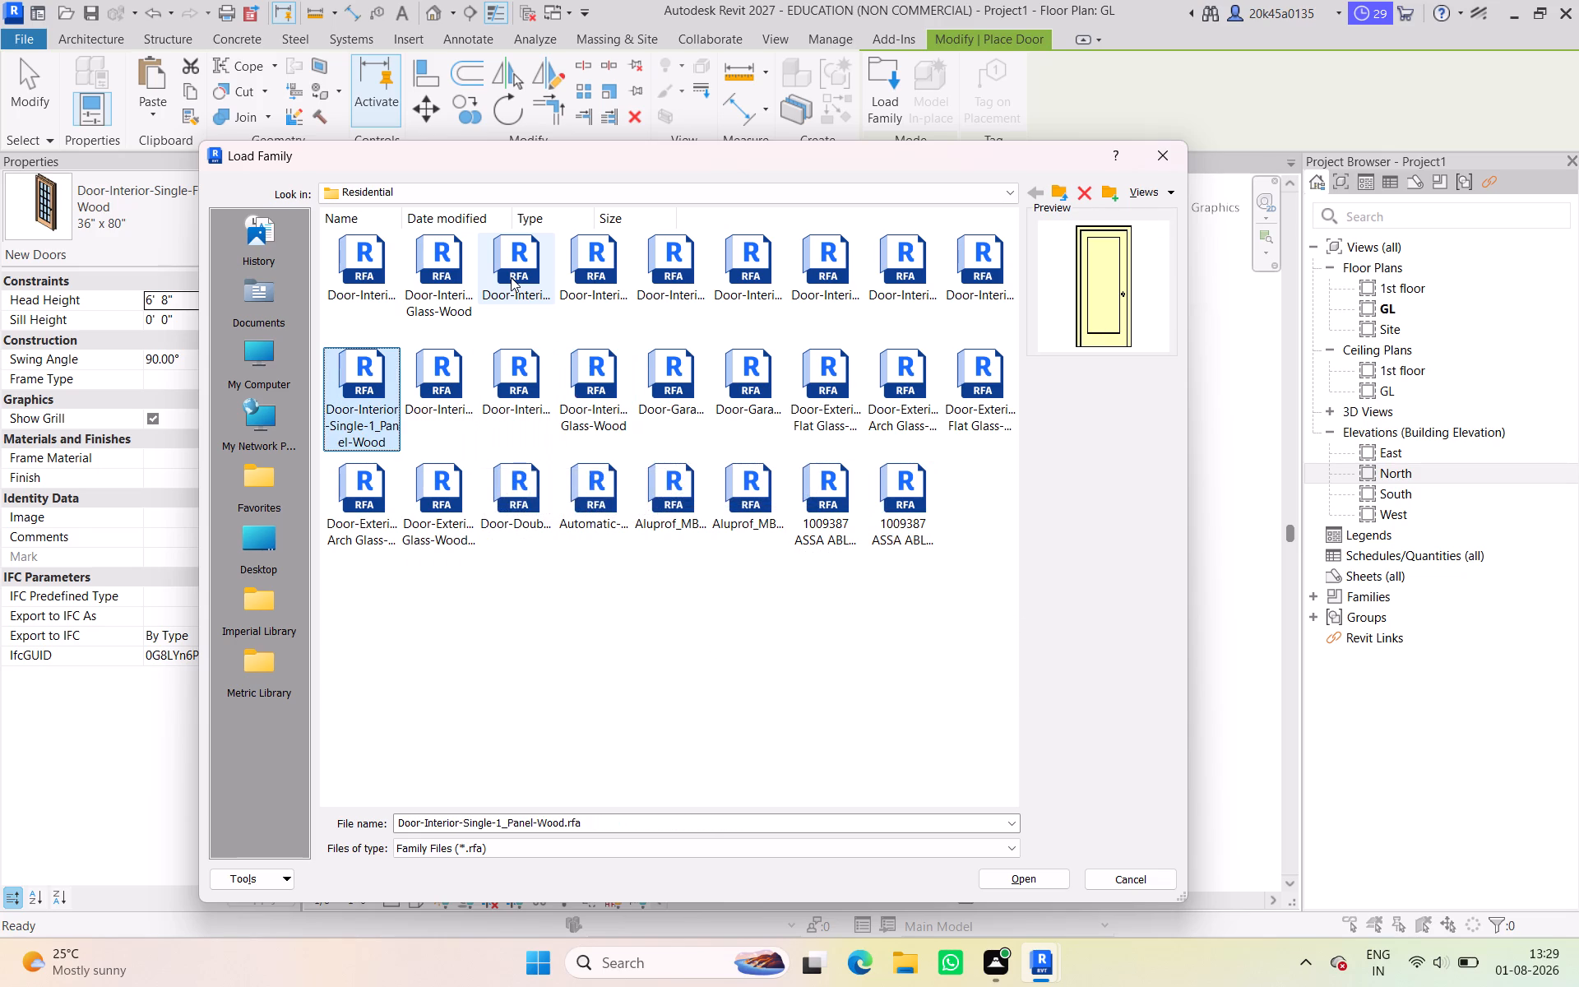
pyautogui.press('3')
pyautogui.press('Left')
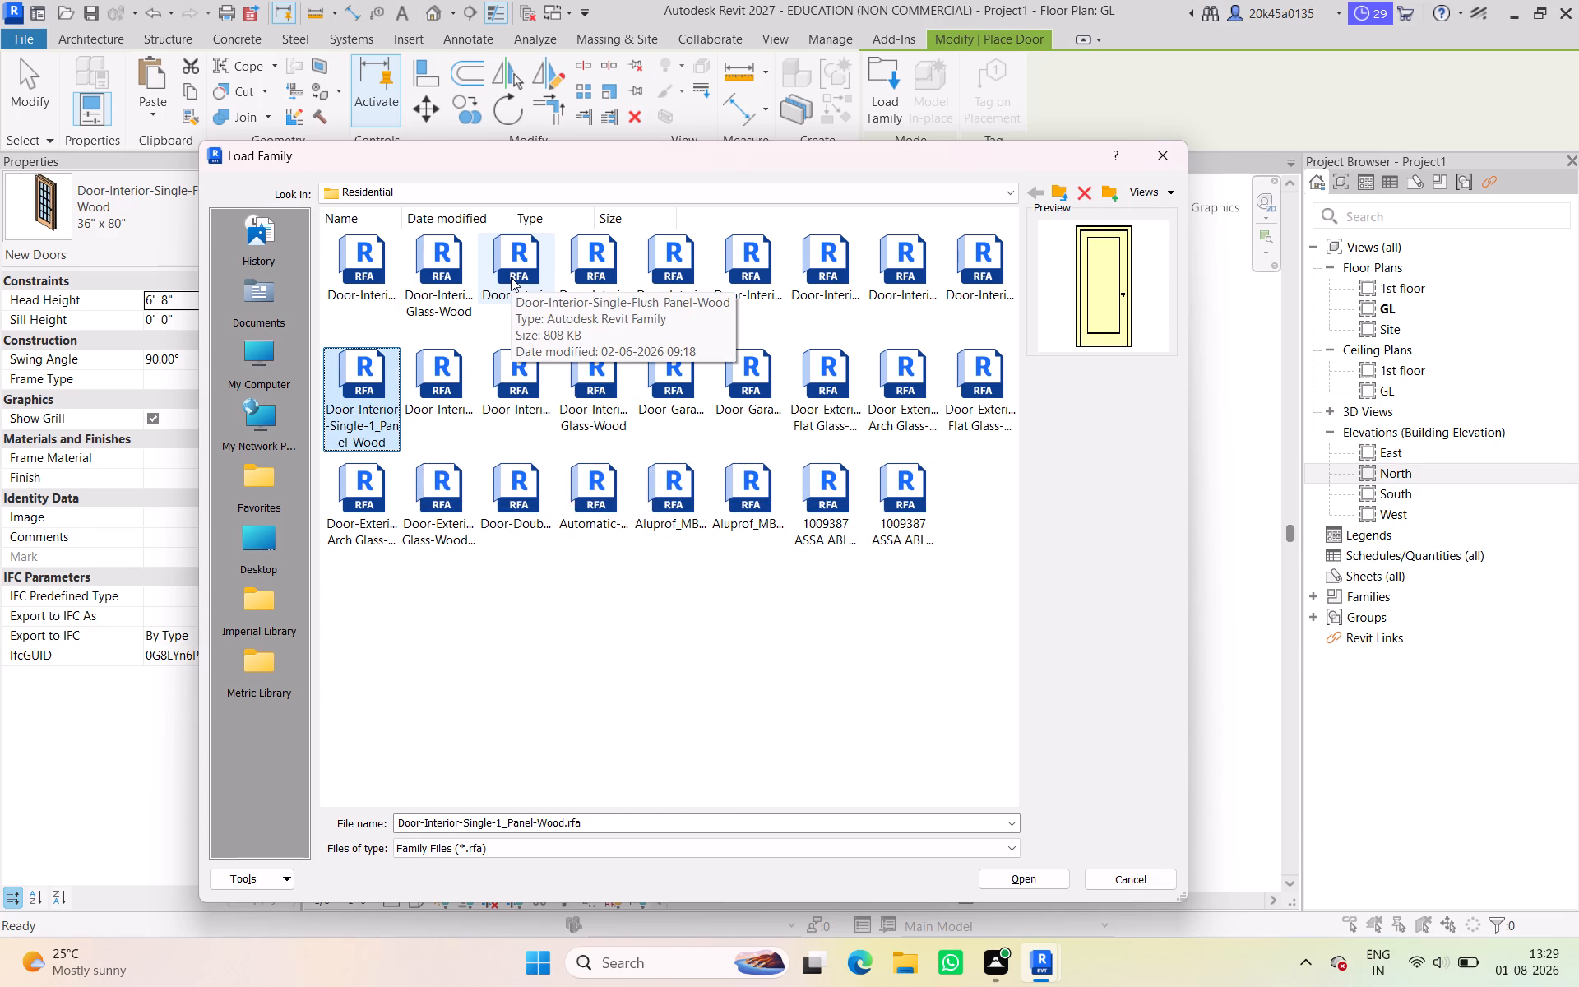
pyautogui.press('Left')
pyautogui.press('Down')
pyautogui.press('Up')
pyautogui.press('Right')
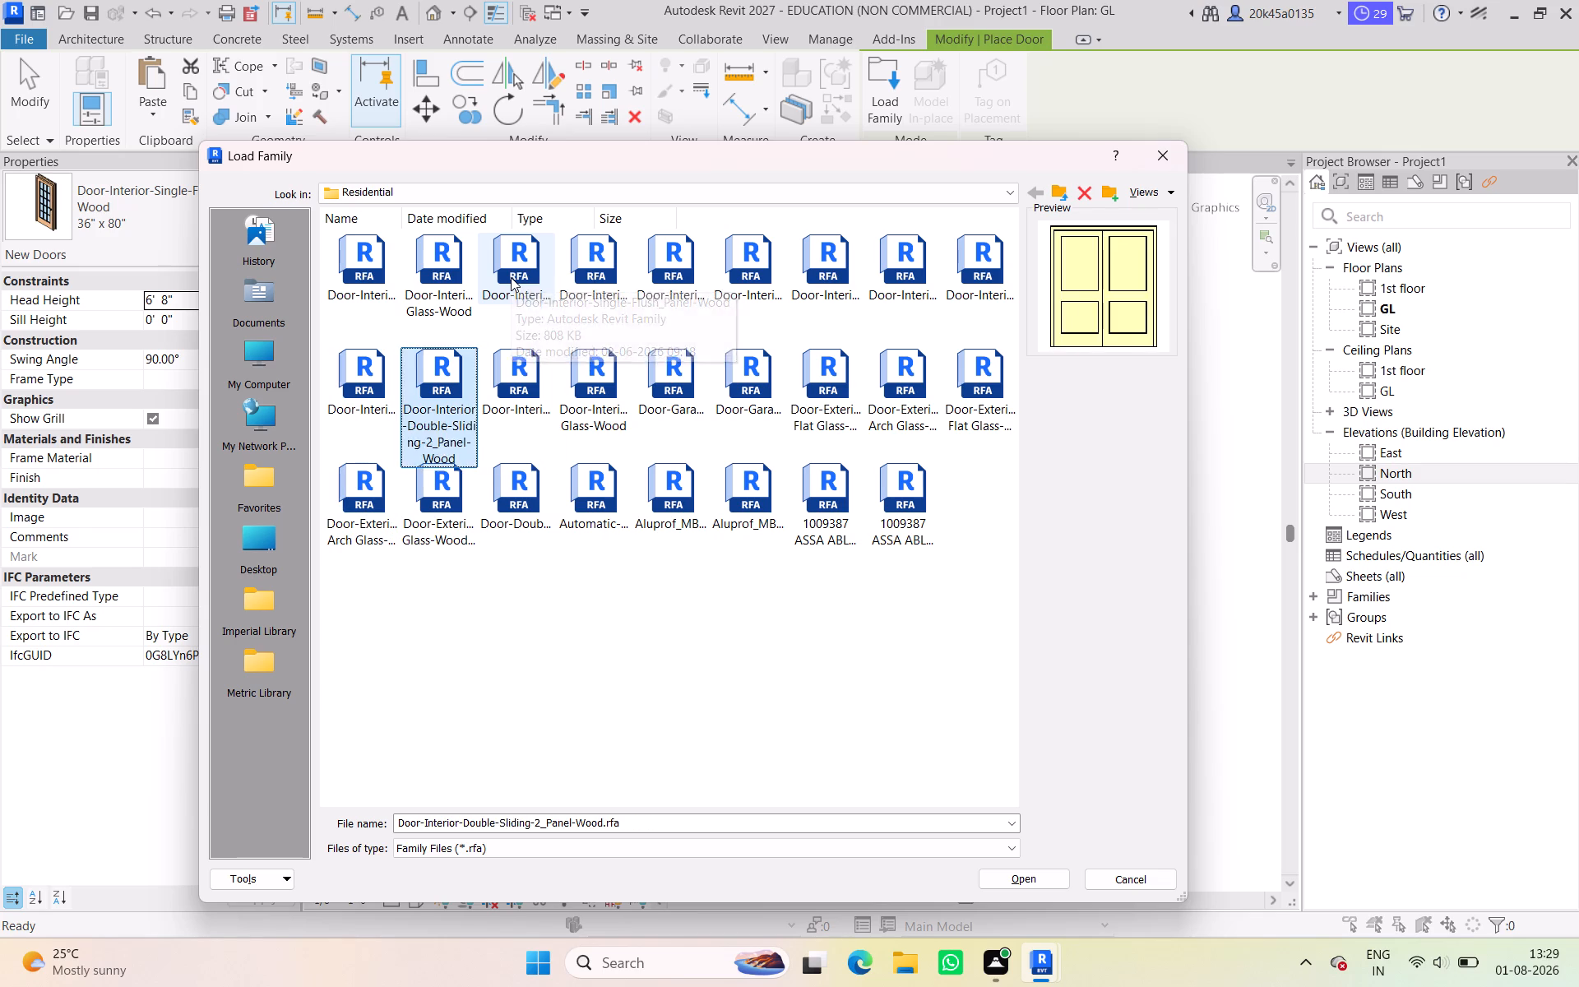
pyautogui.press('Right')
pyautogui.press('Right')
pyautogui.press('Right')
pyautogui.press('Right')
pyautogui.press('Right')
pyautogui.press('Right')
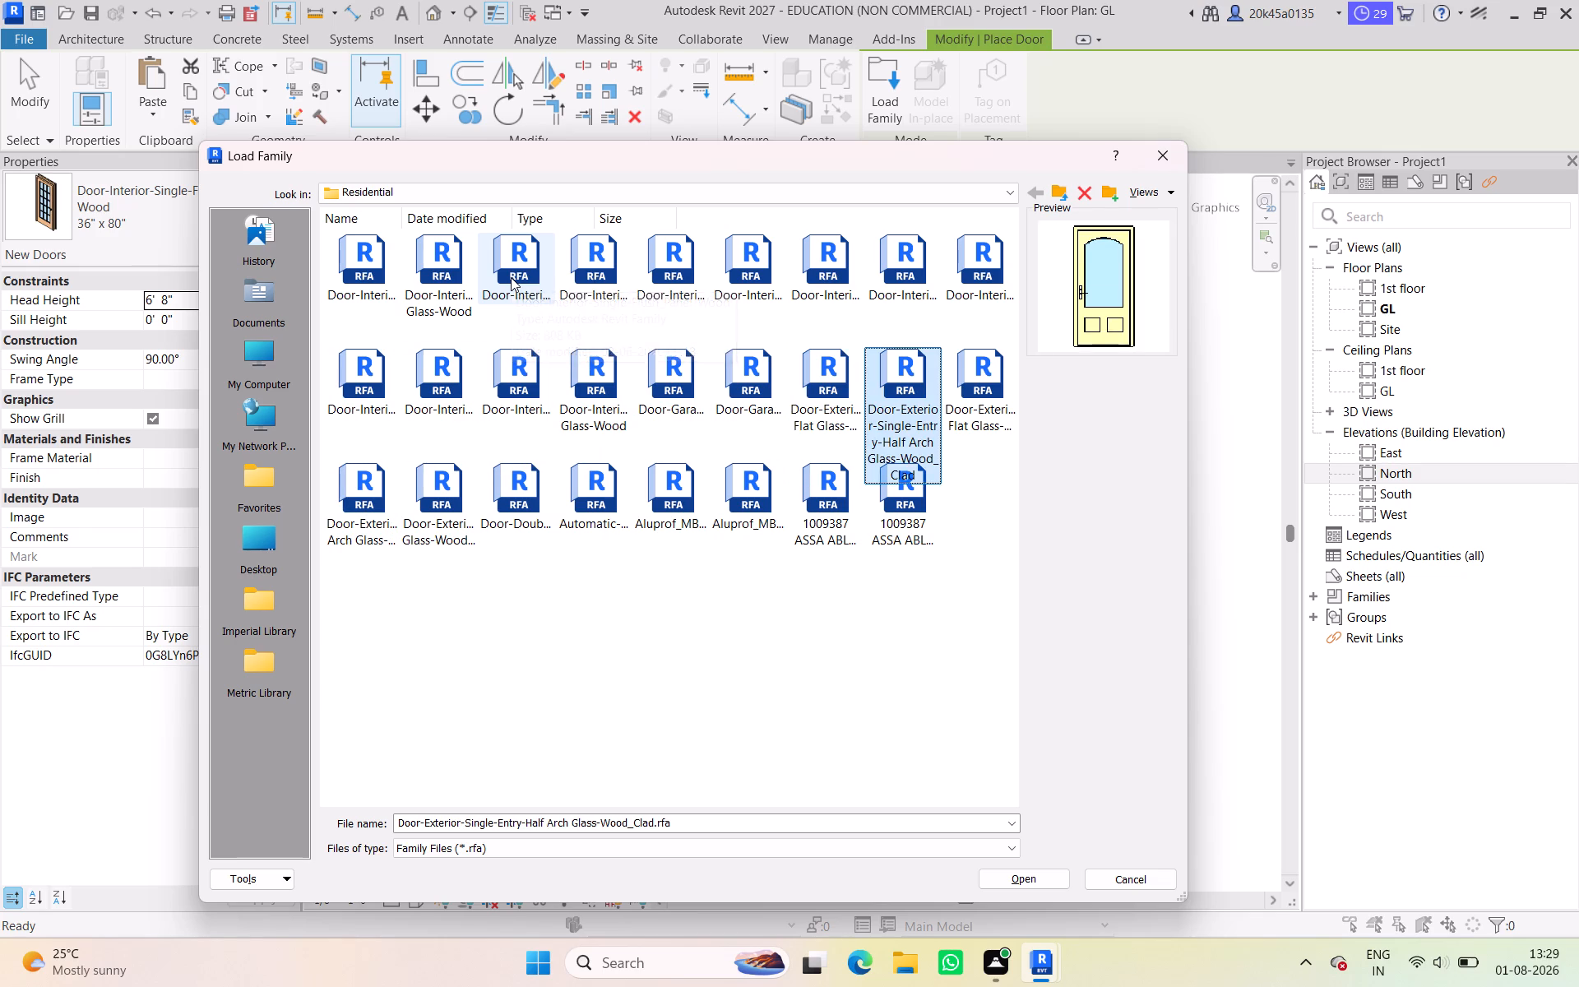
pyautogui.press('Right')
pyautogui.press('Left')
pyautogui.press('Up')
pyautogui.press('Right')
pyautogui.press('Left')
pyautogui.press('Left')
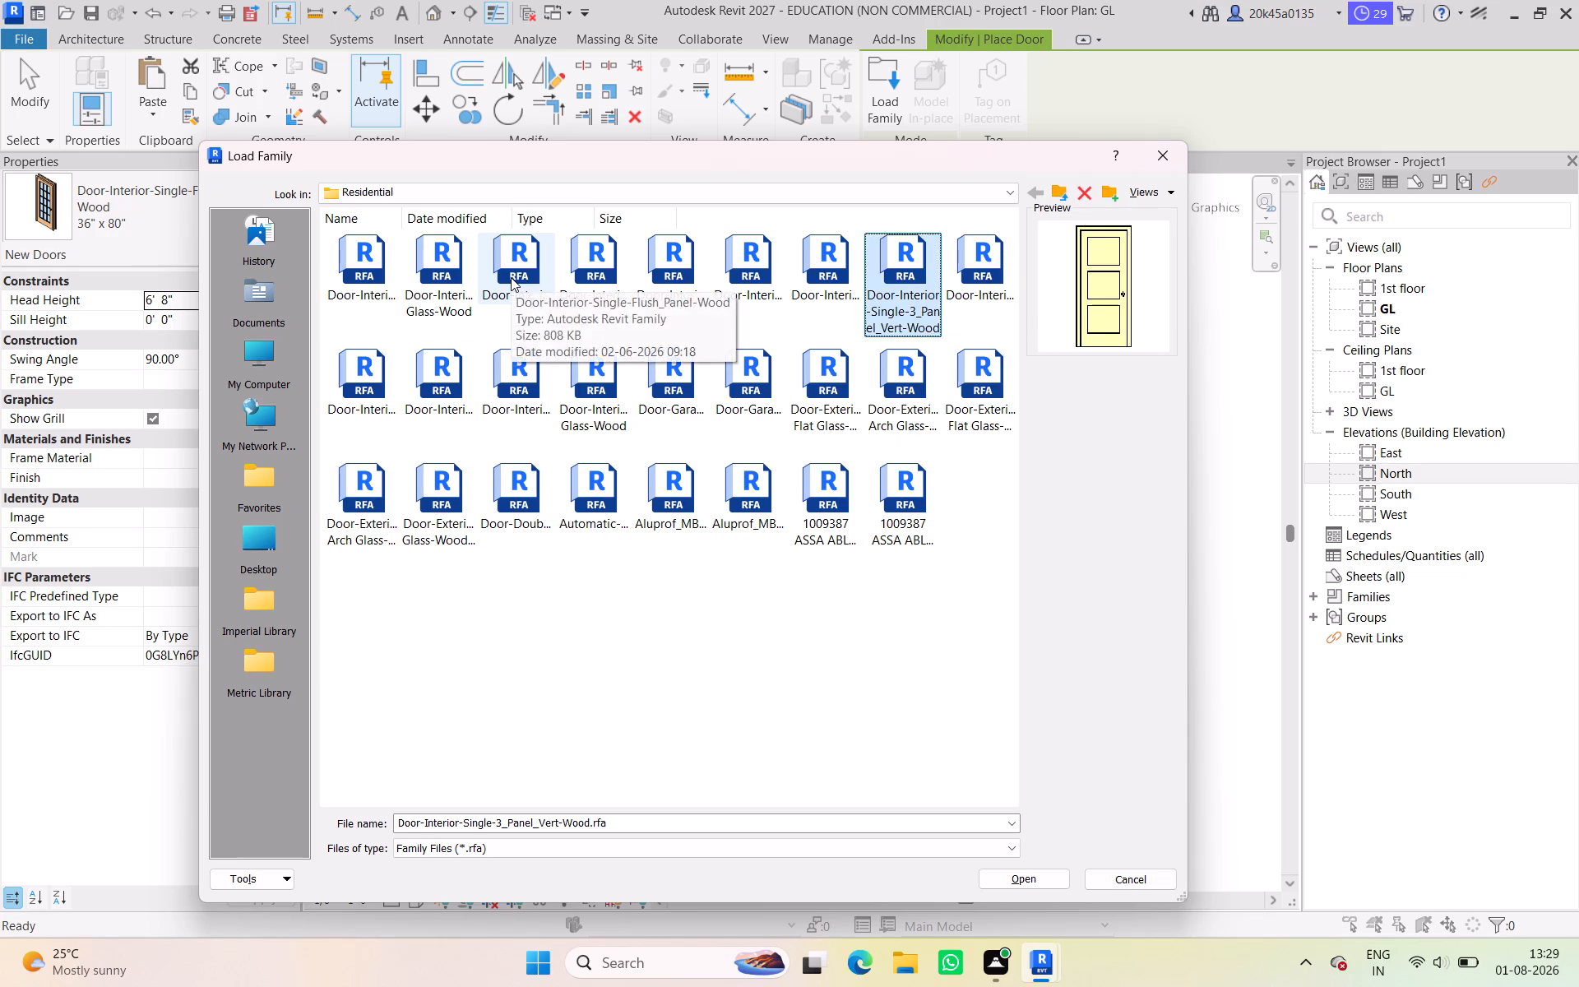
pyautogui.press('Left')
pyautogui.press('Left')
pyautogui.press('Left')
pyautogui.press('Left')
pyautogui.press('Left')
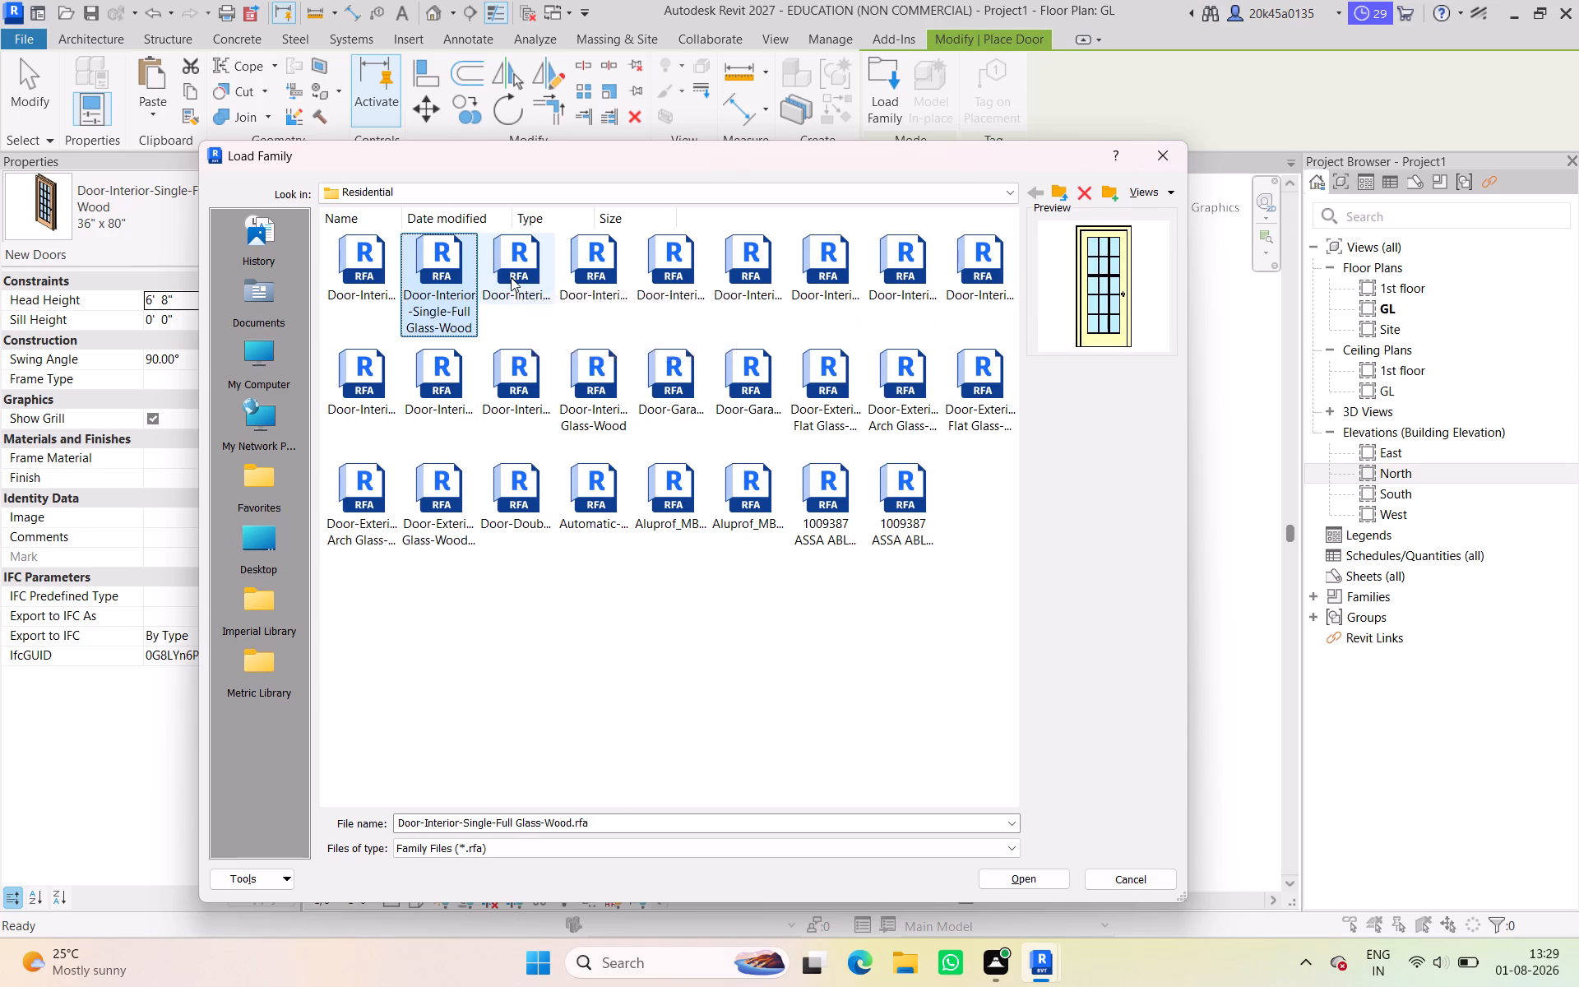
pyautogui.press('Right')
pyautogui.press('Left')
pyautogui.press('Left')
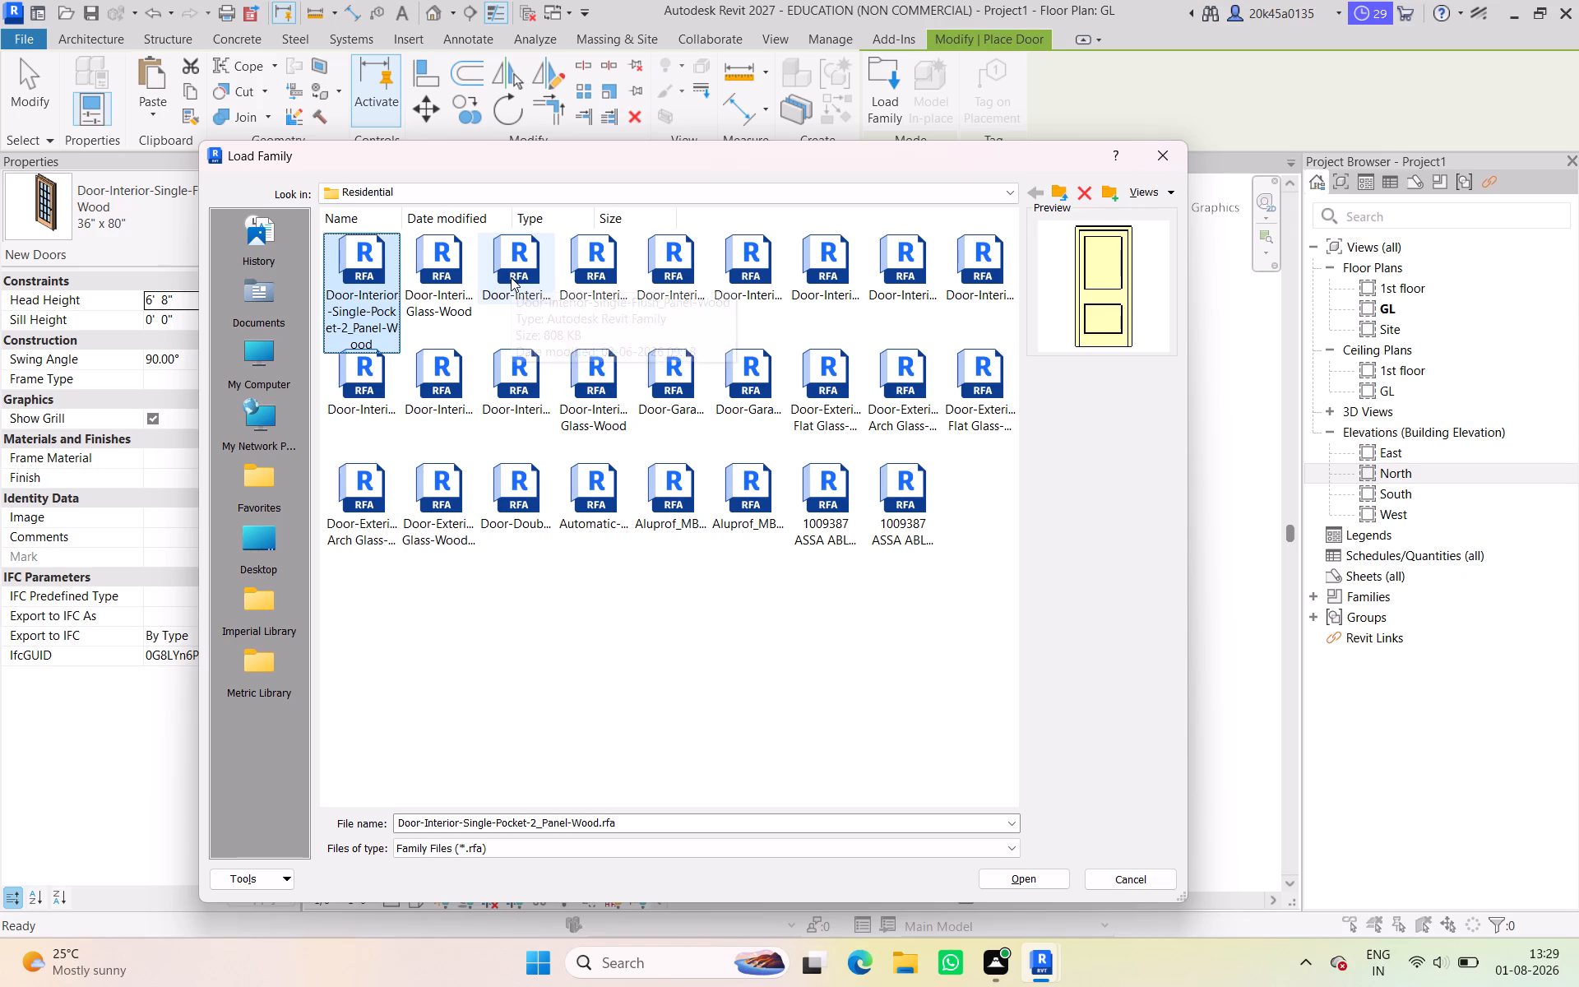
pyautogui.press('Left')
# Load the Door-Interior-Single-Flush_Panel-Wood family with its 36" x 84" type.
pyautogui.press('Right')
pyautogui.press('Right')
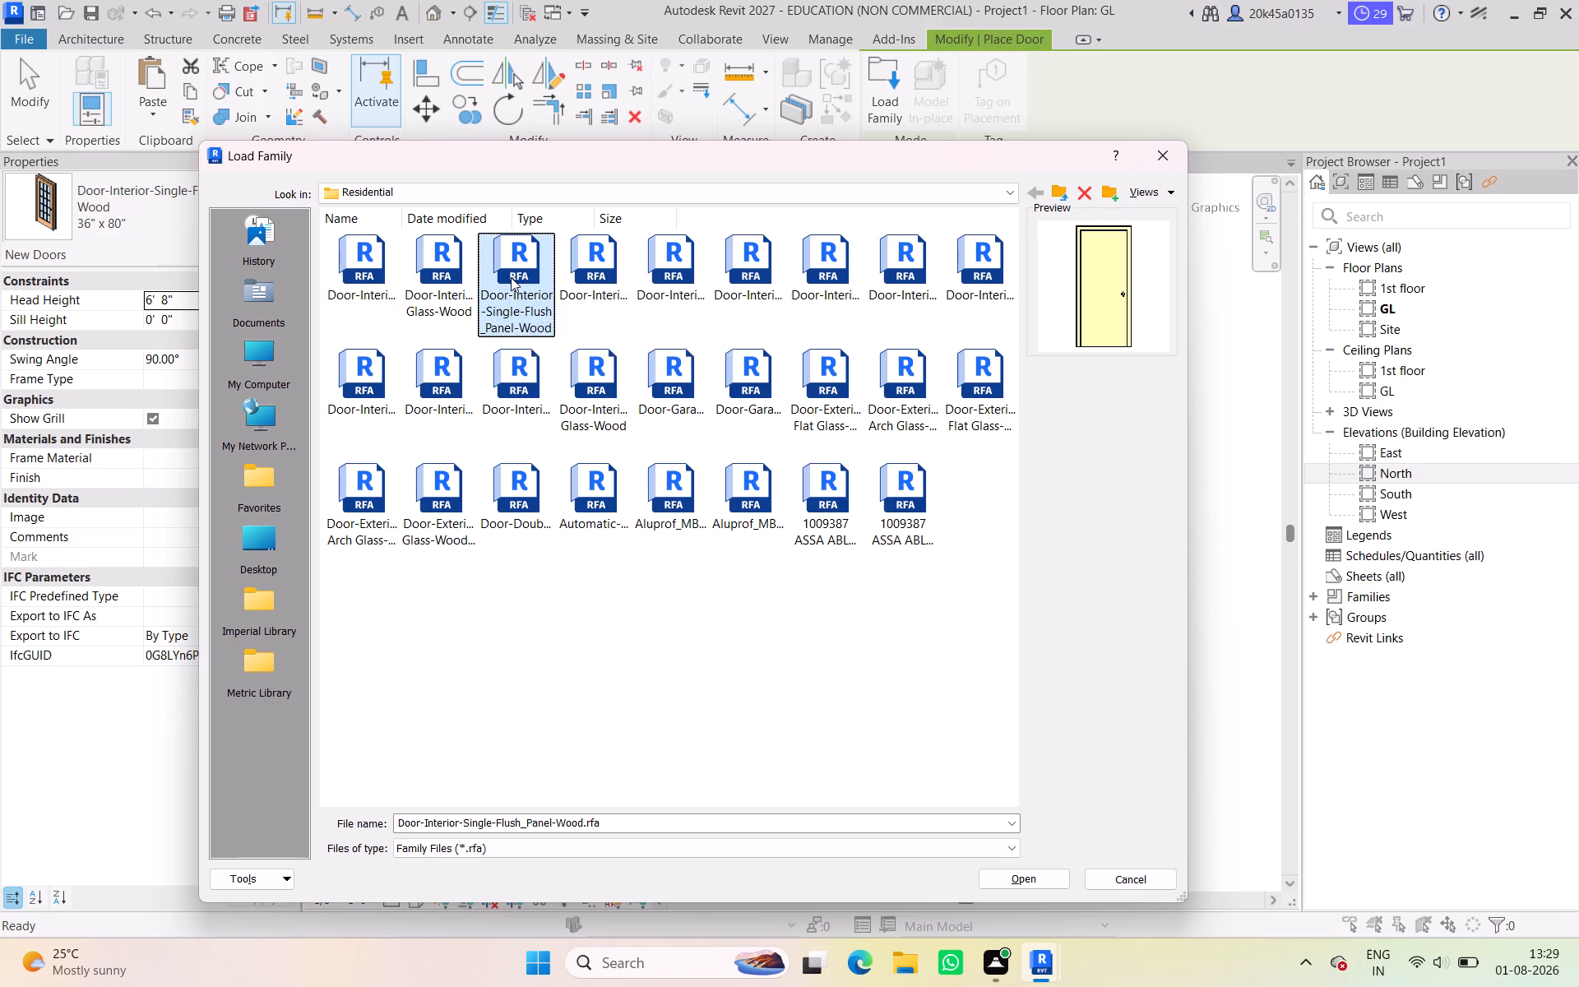
pyautogui.press('Return')
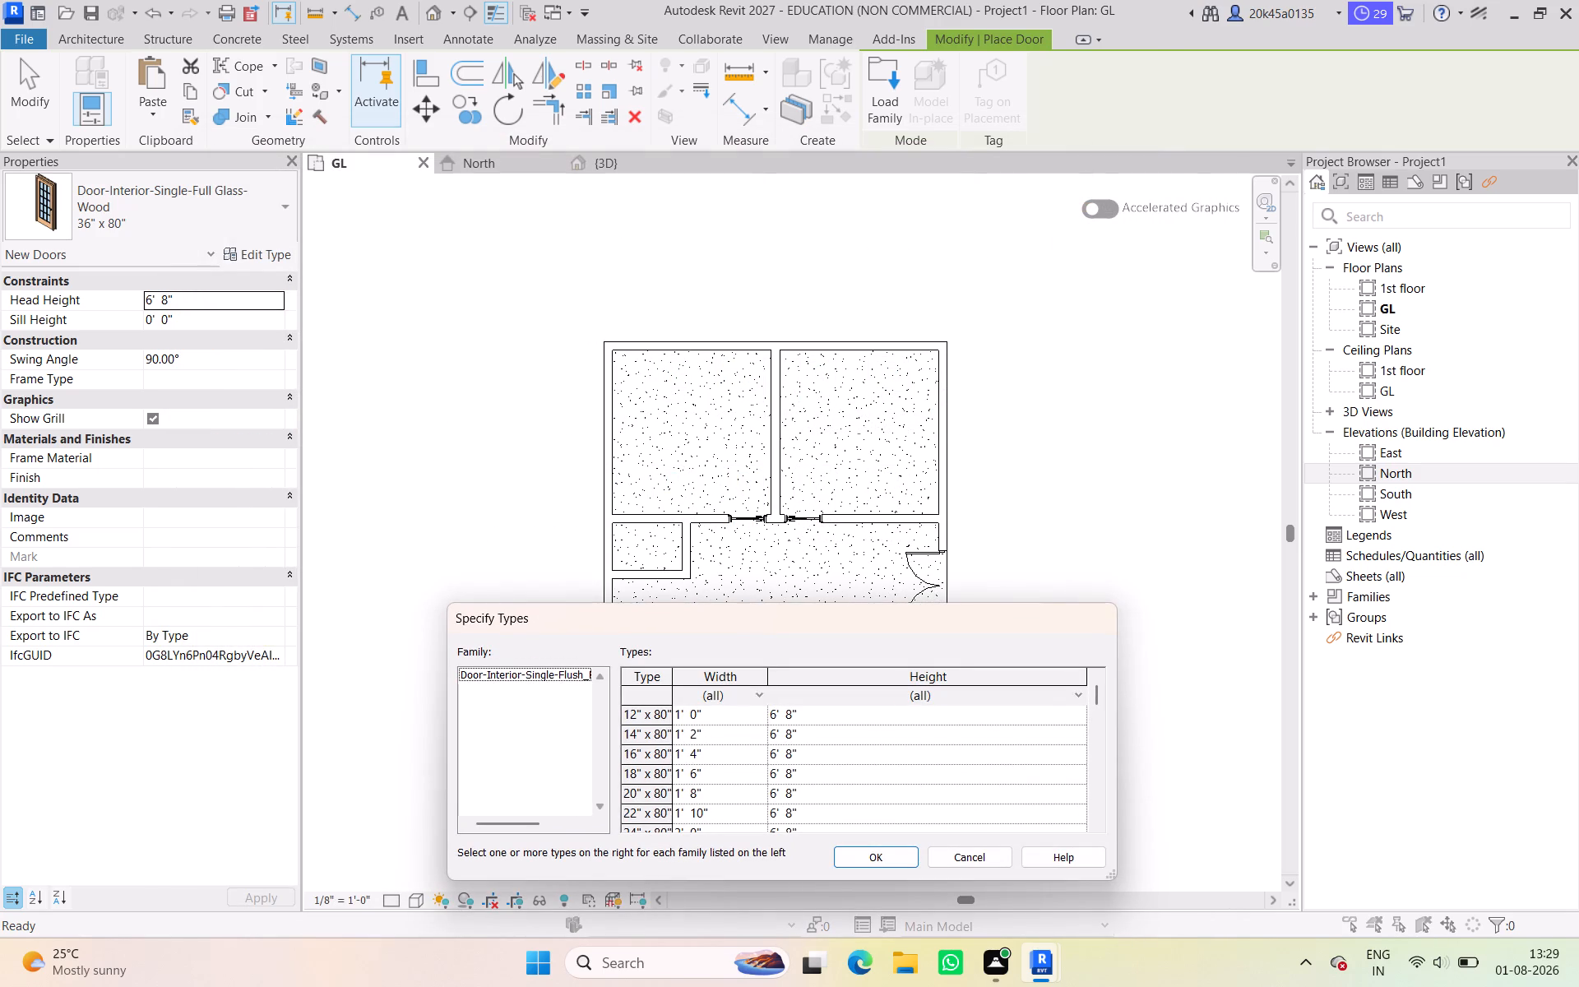
pyautogui.scroll(-7, 662, 788)
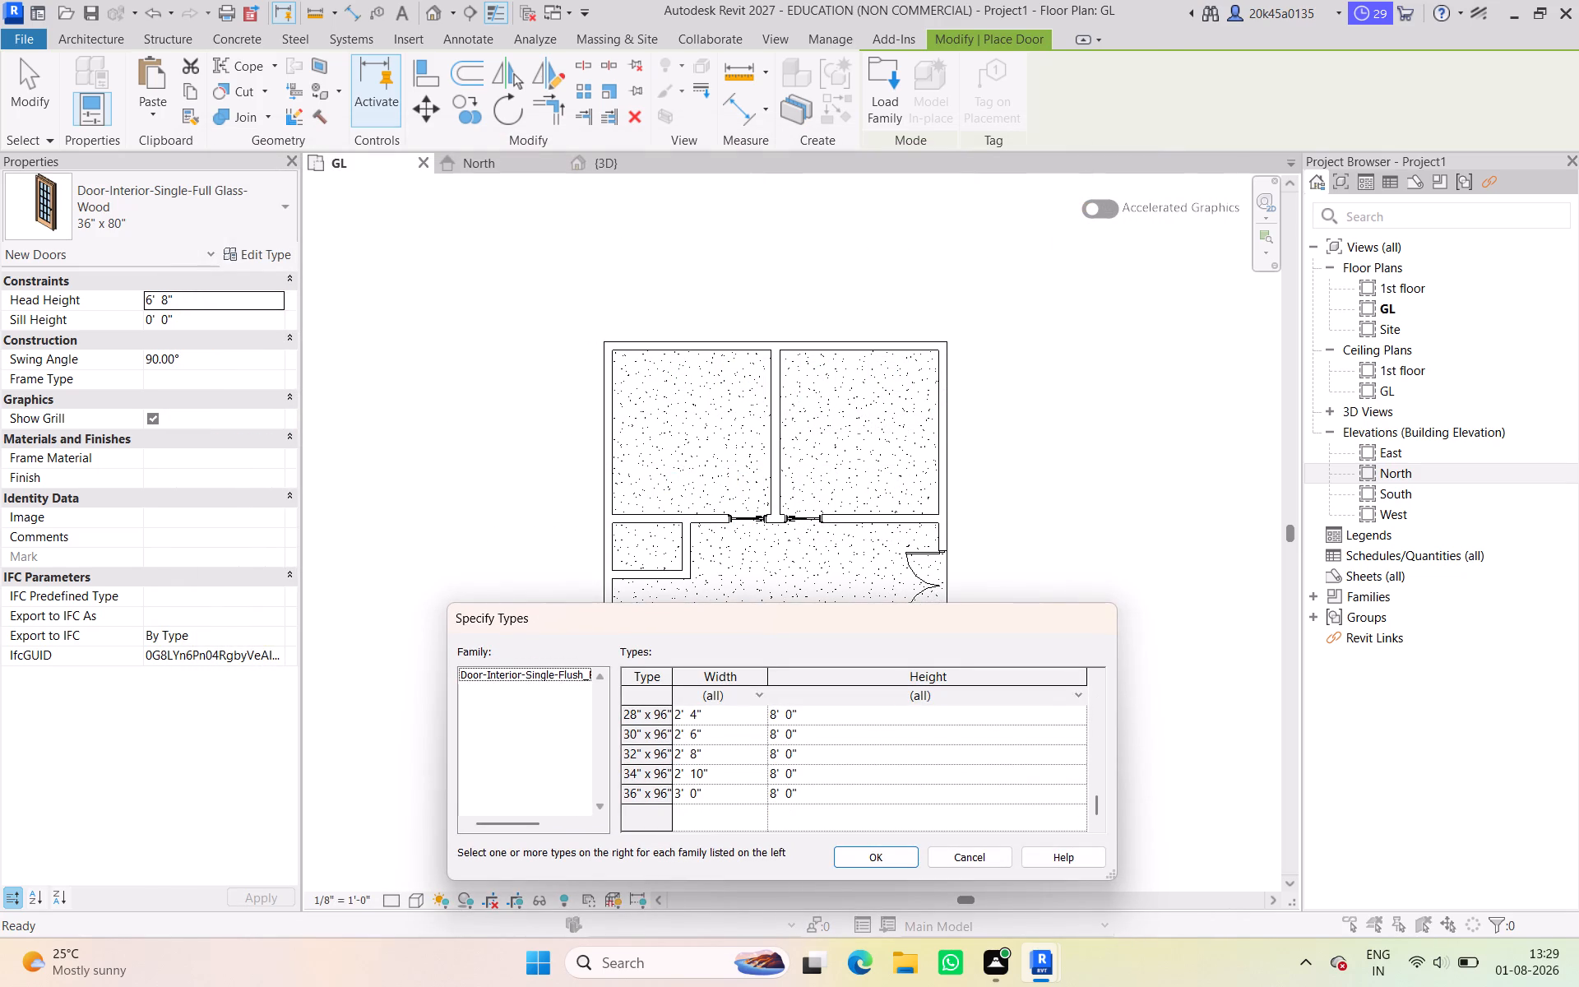
pyautogui.scroll(3, 678, 765)
pyautogui.scroll(-1, 678, 765)
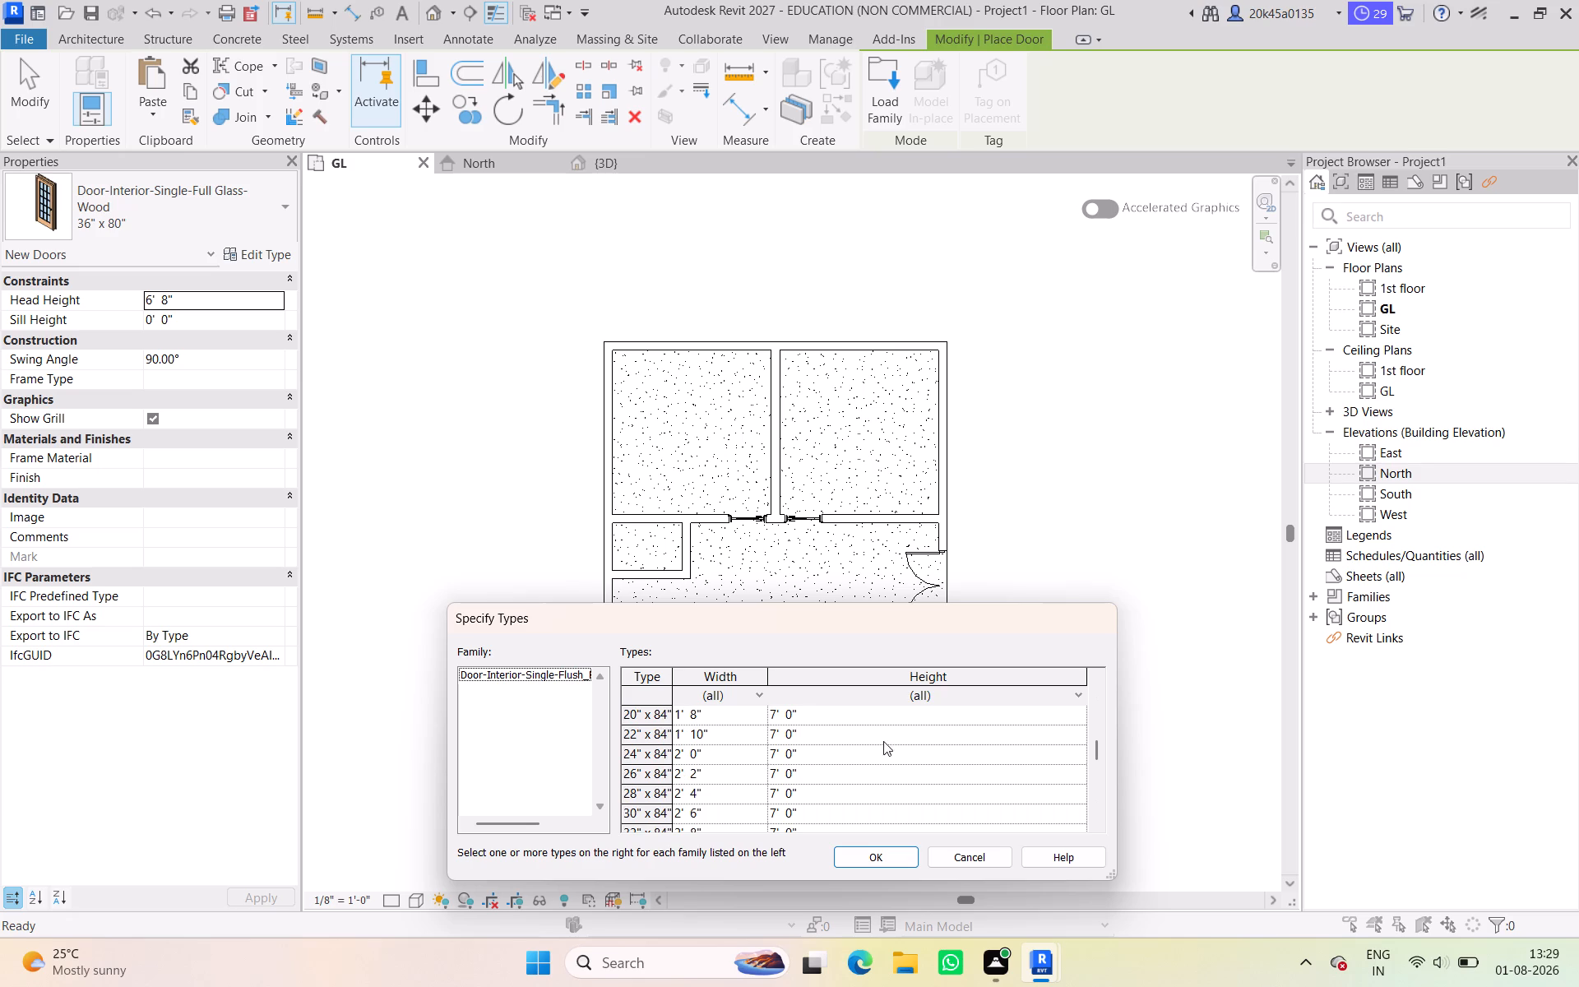
pyautogui.moveTo(1098, 748); pyautogui.dragTo(1098, 756)
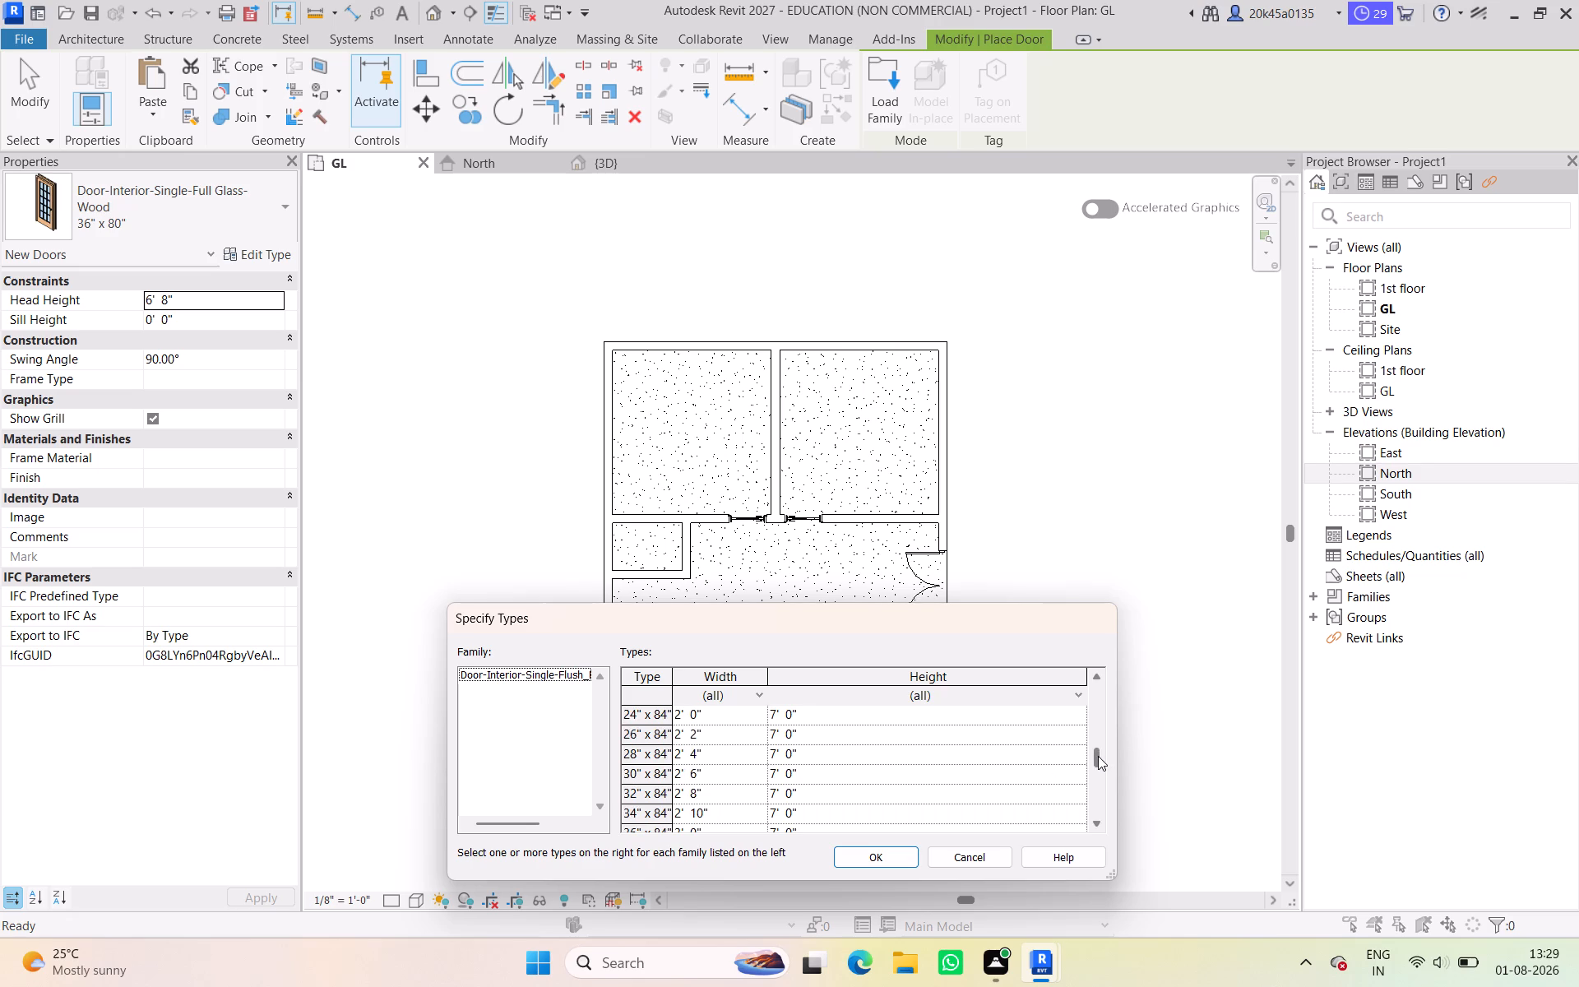
pyautogui.moveTo(1098, 756); pyautogui.dragTo(1100, 764)
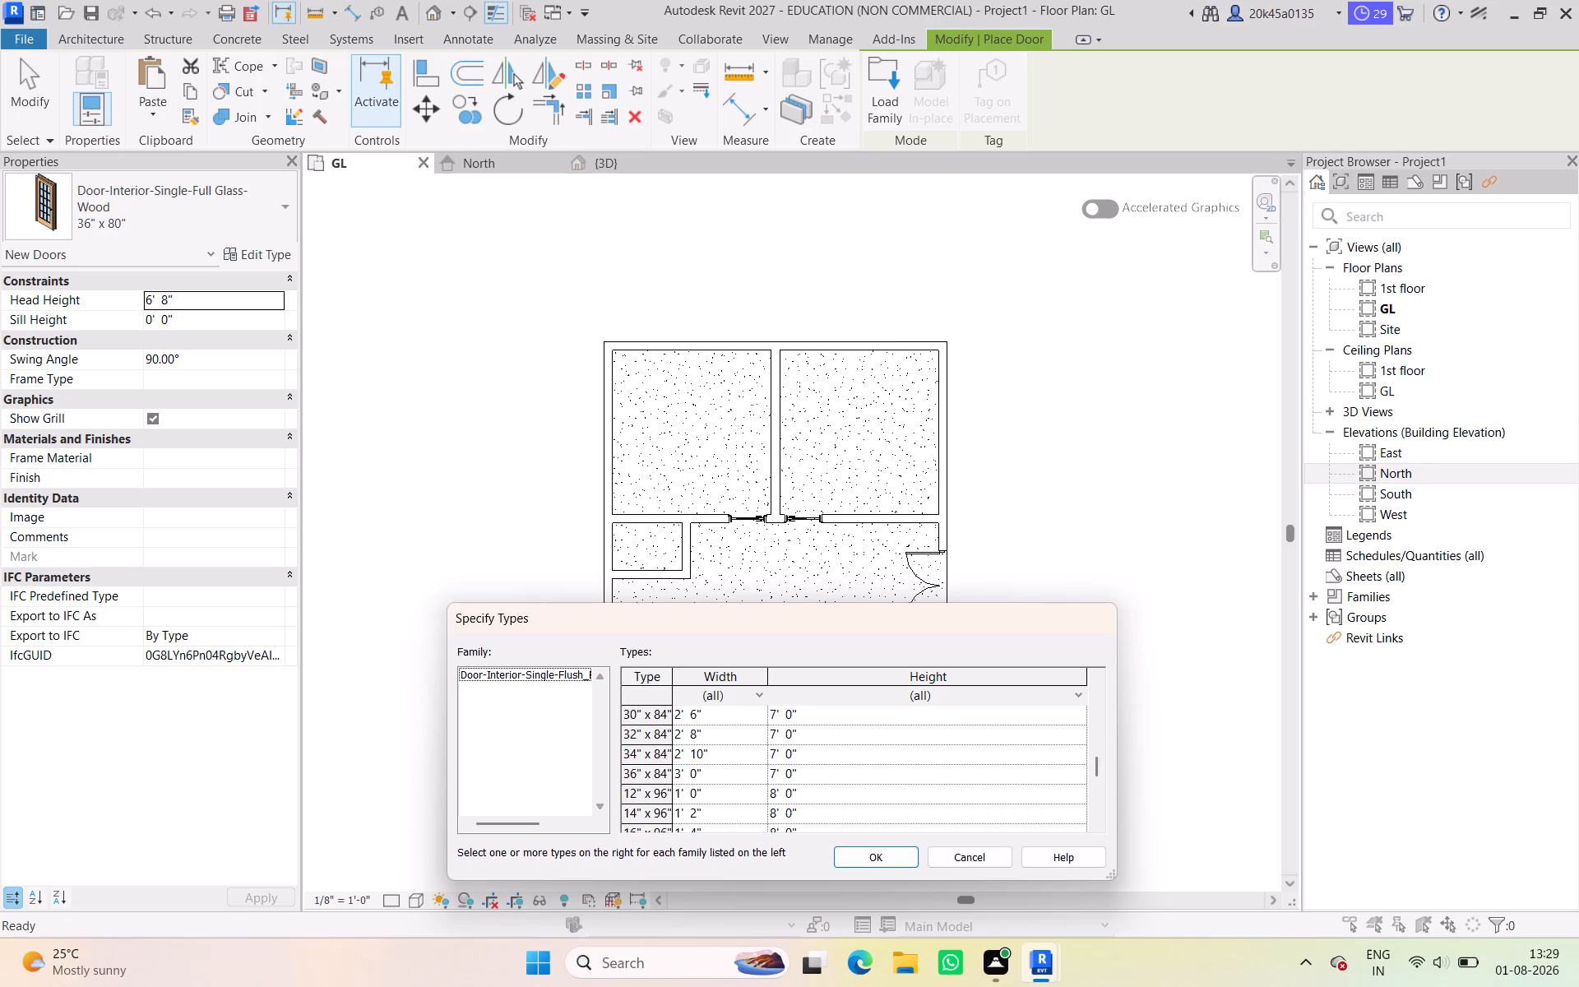
pyautogui.click(648, 774)
pyautogui.click(880, 861)
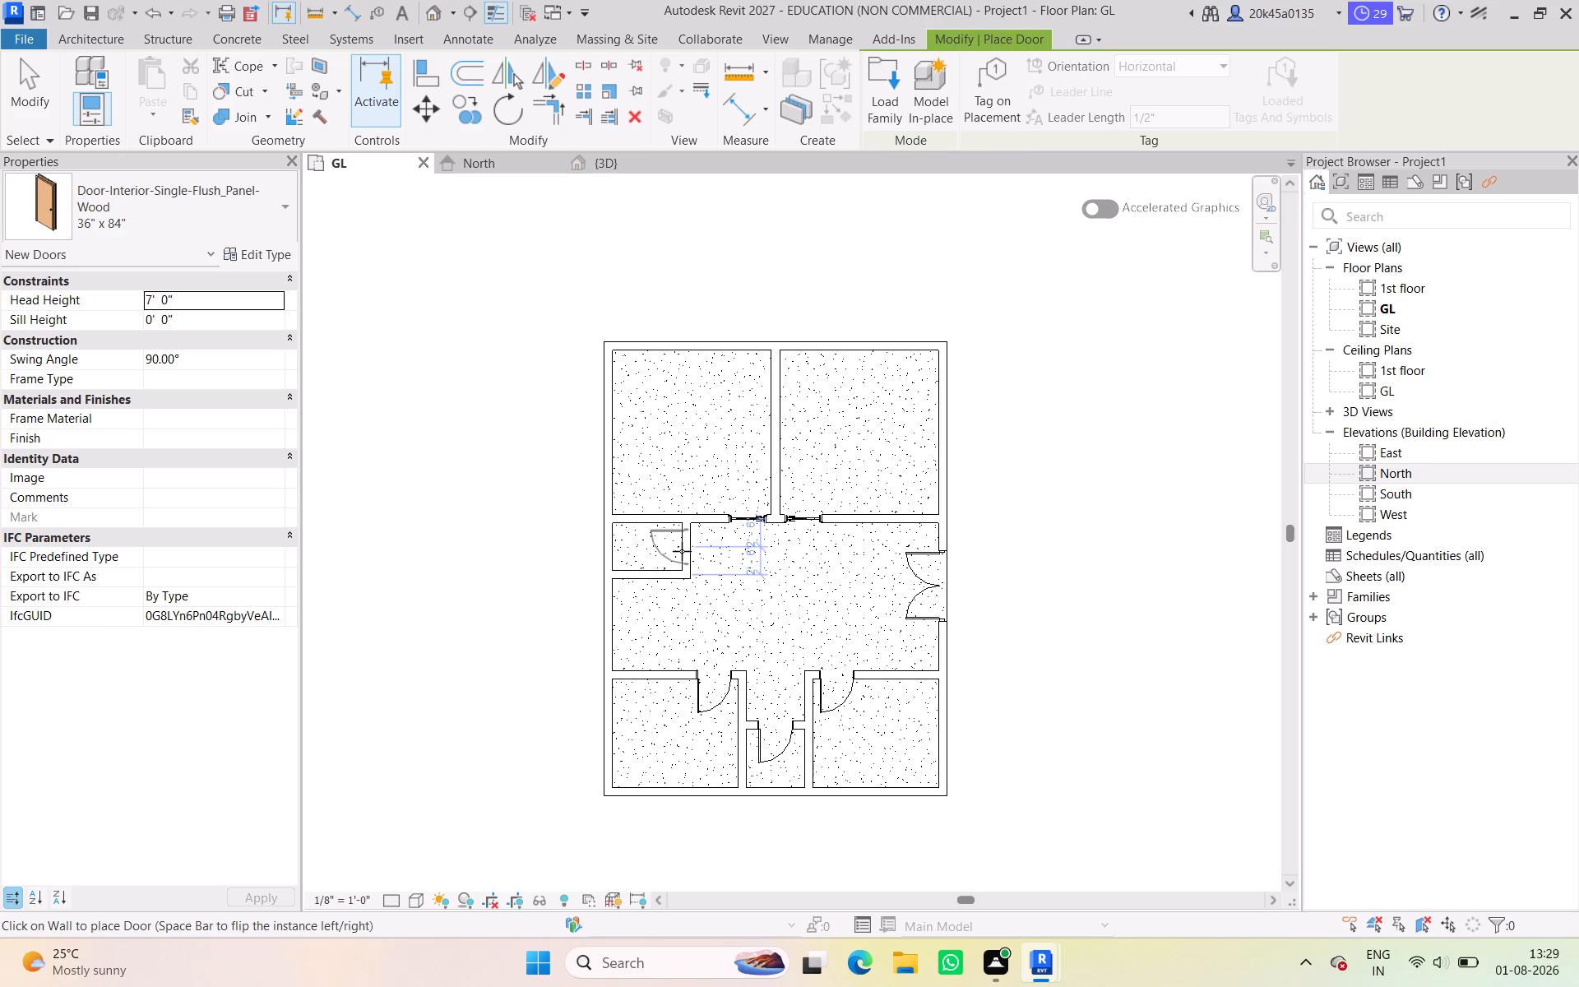
# Place the 36" x 84" flush panel door centred in the small room's short wall, swinging into the small room.
pyautogui.click(682, 551)
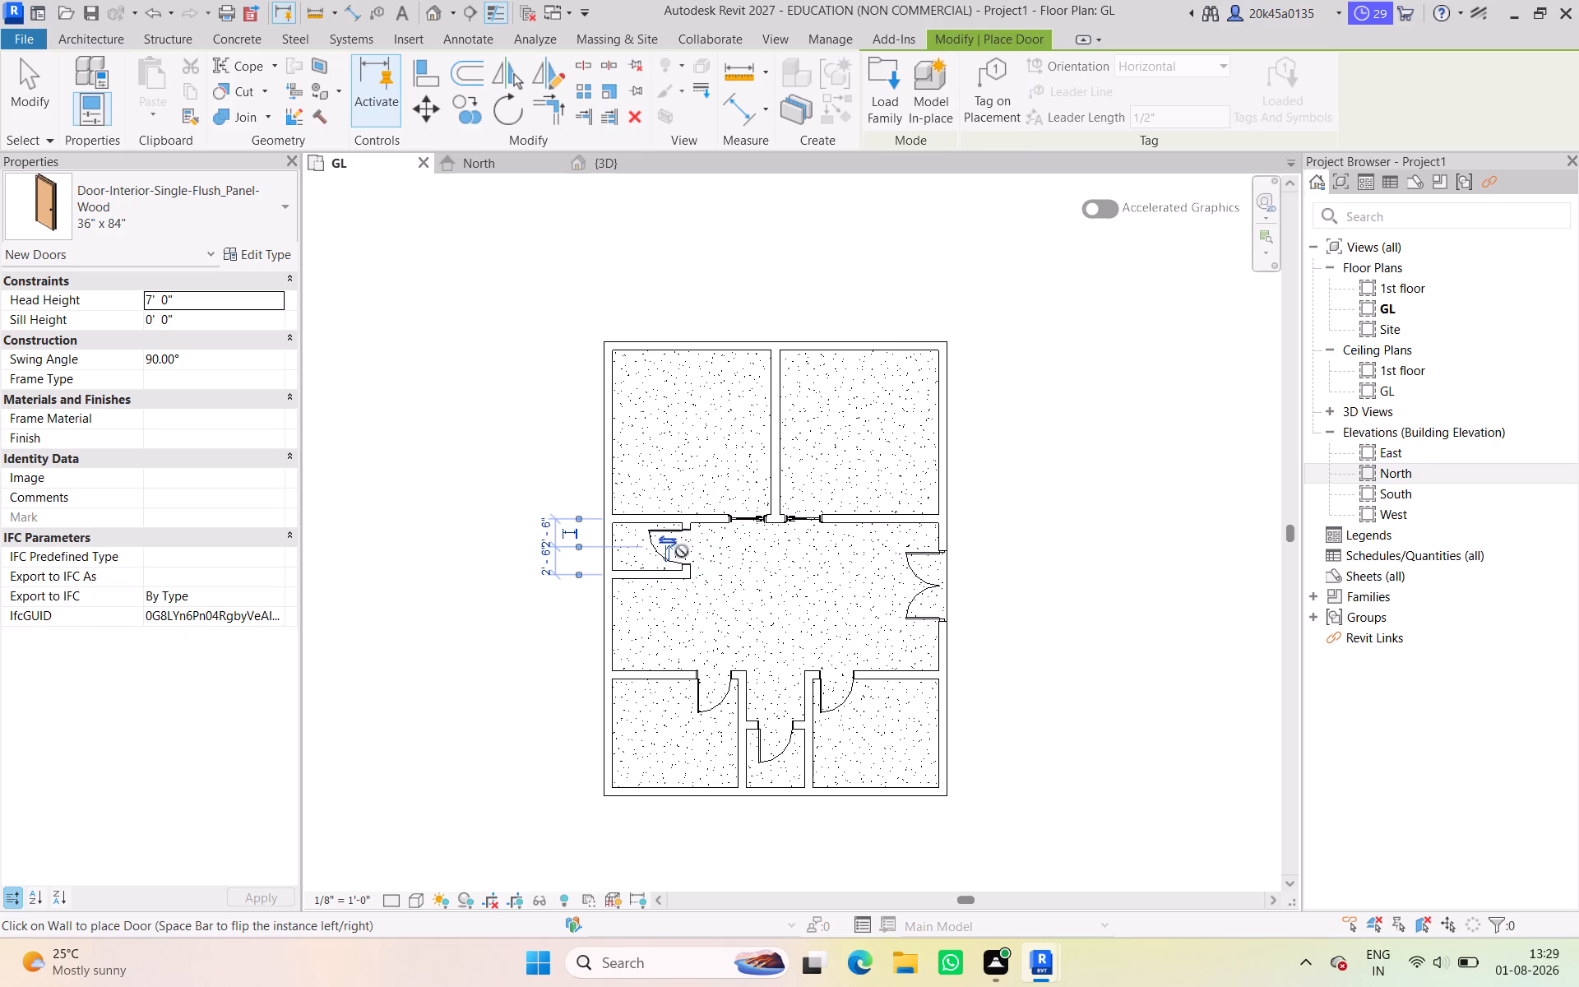
pyautogui.click(42, 100)
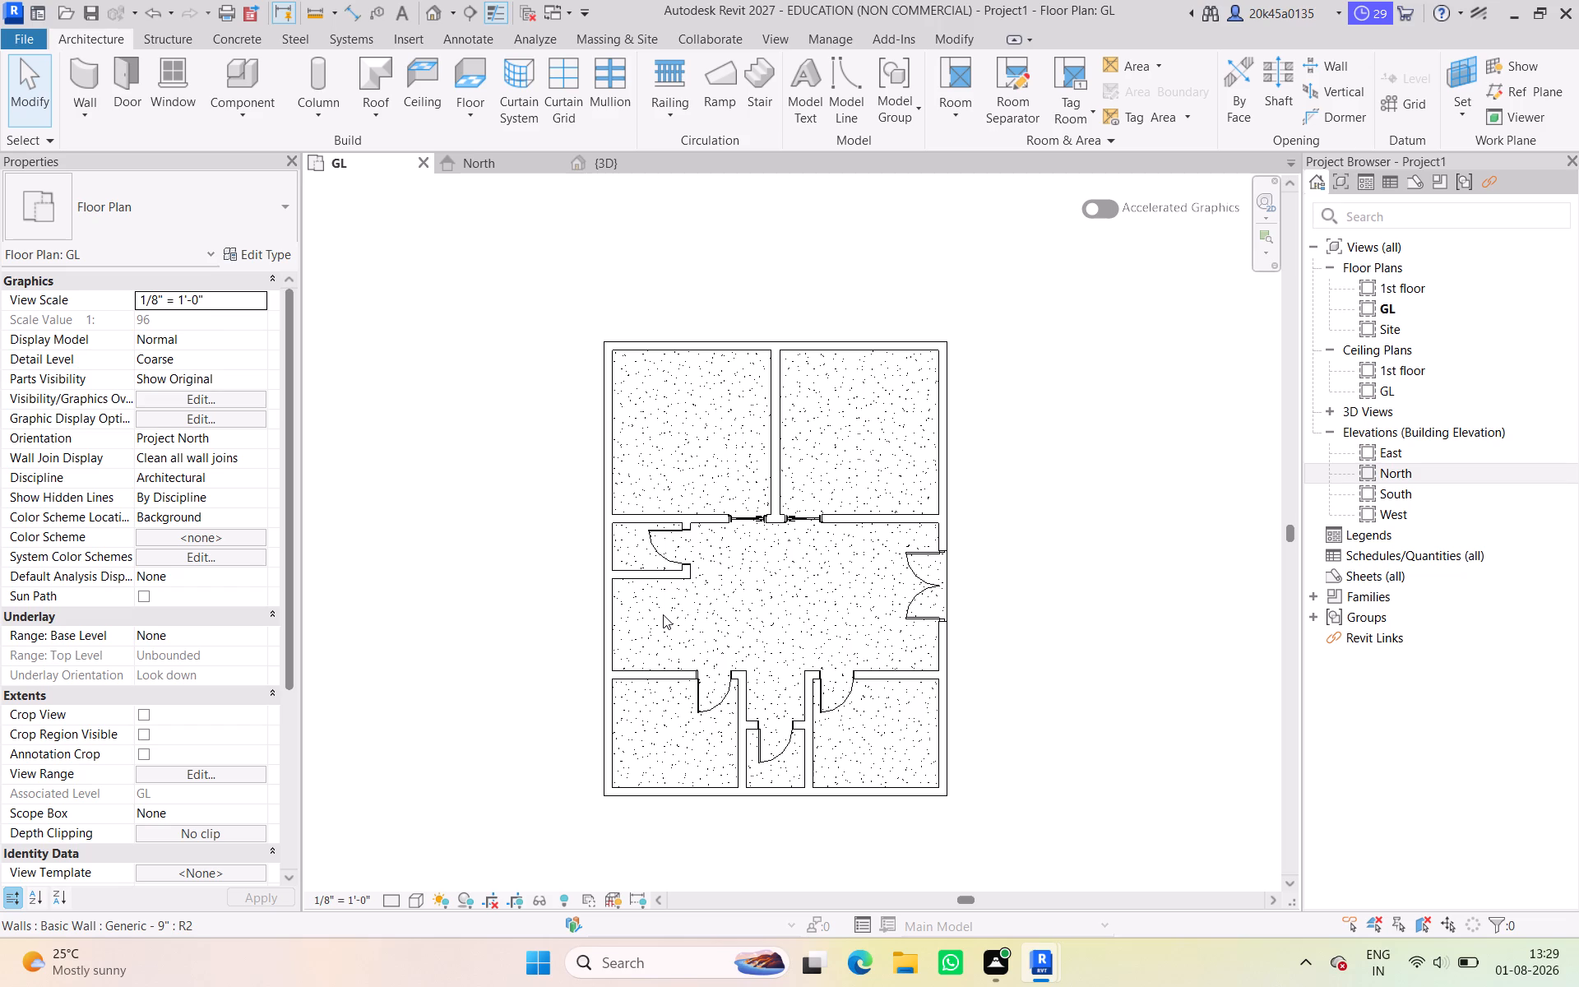
# Nudge the small room's wall containing the door away from the left exterior wall until it is 8' from it.
pyautogui.scroll(3, 675, 564)
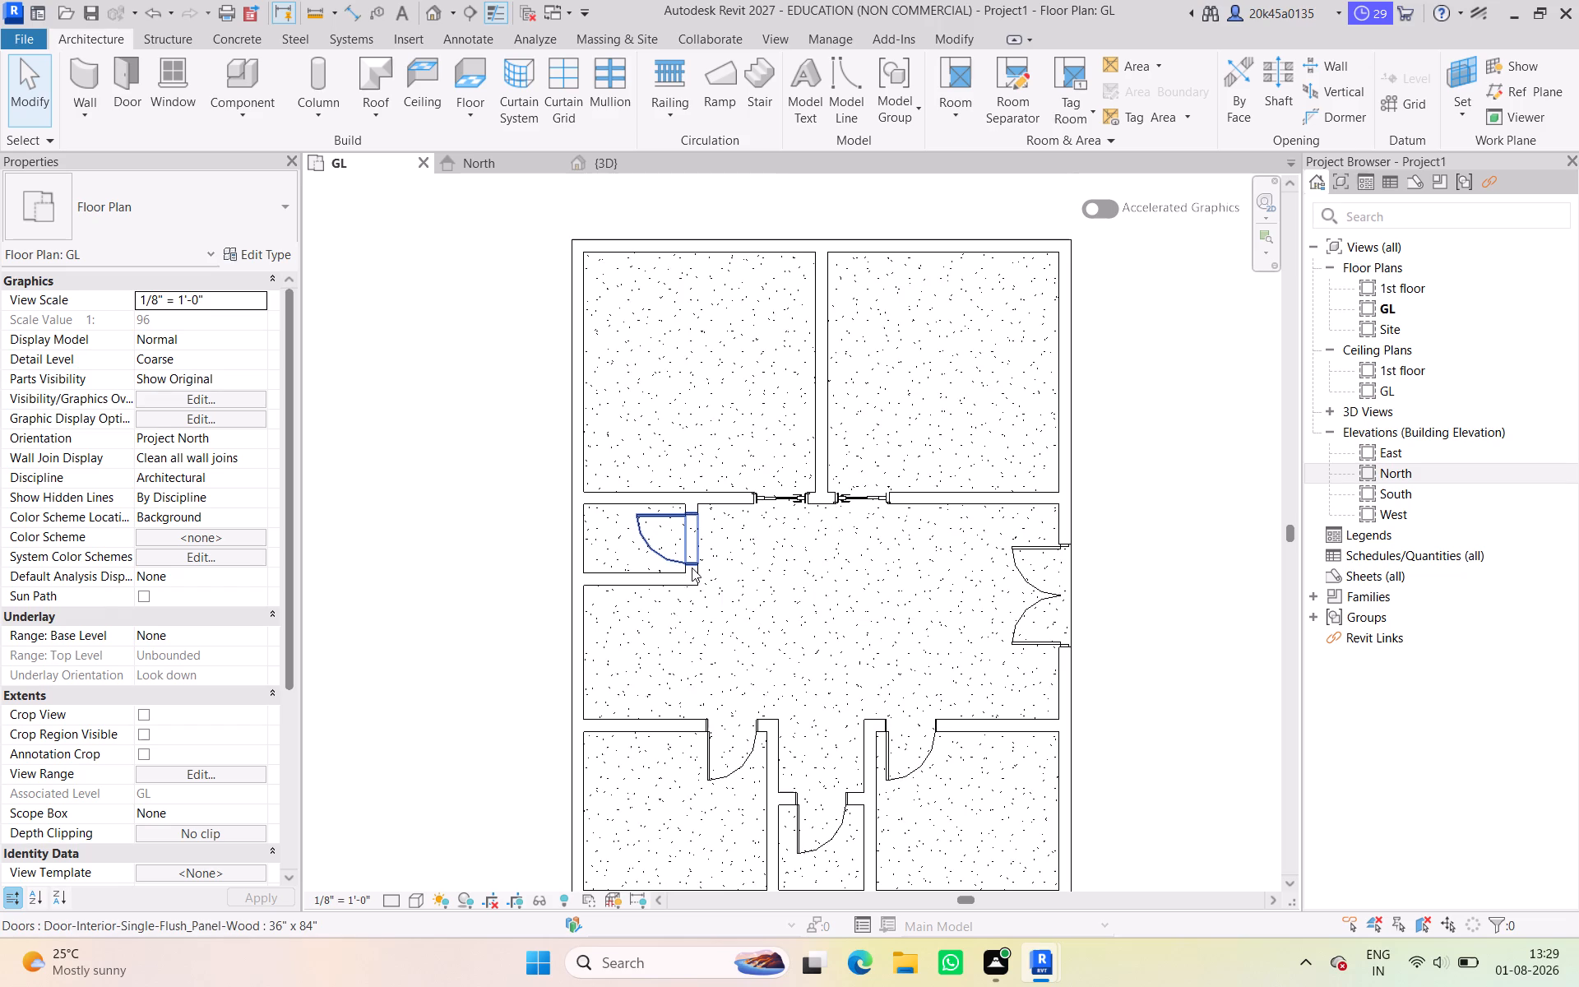
pyautogui.click(701, 579)
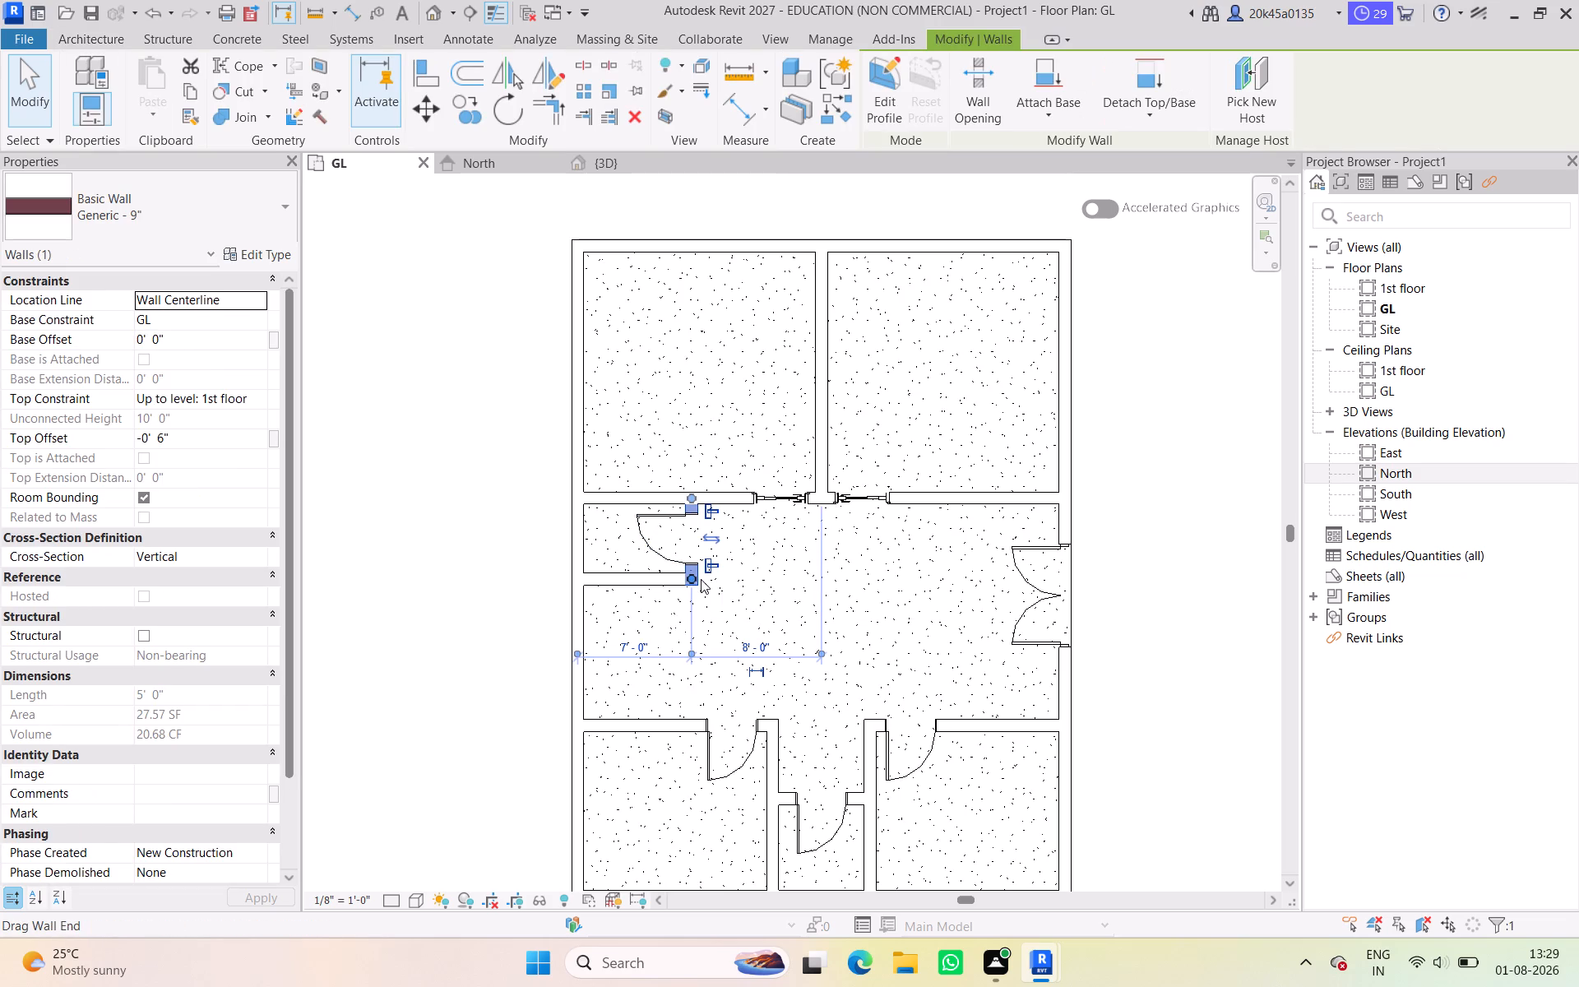
pyautogui.press('Right')
pyautogui.press('Right')
pyautogui.press('Right')
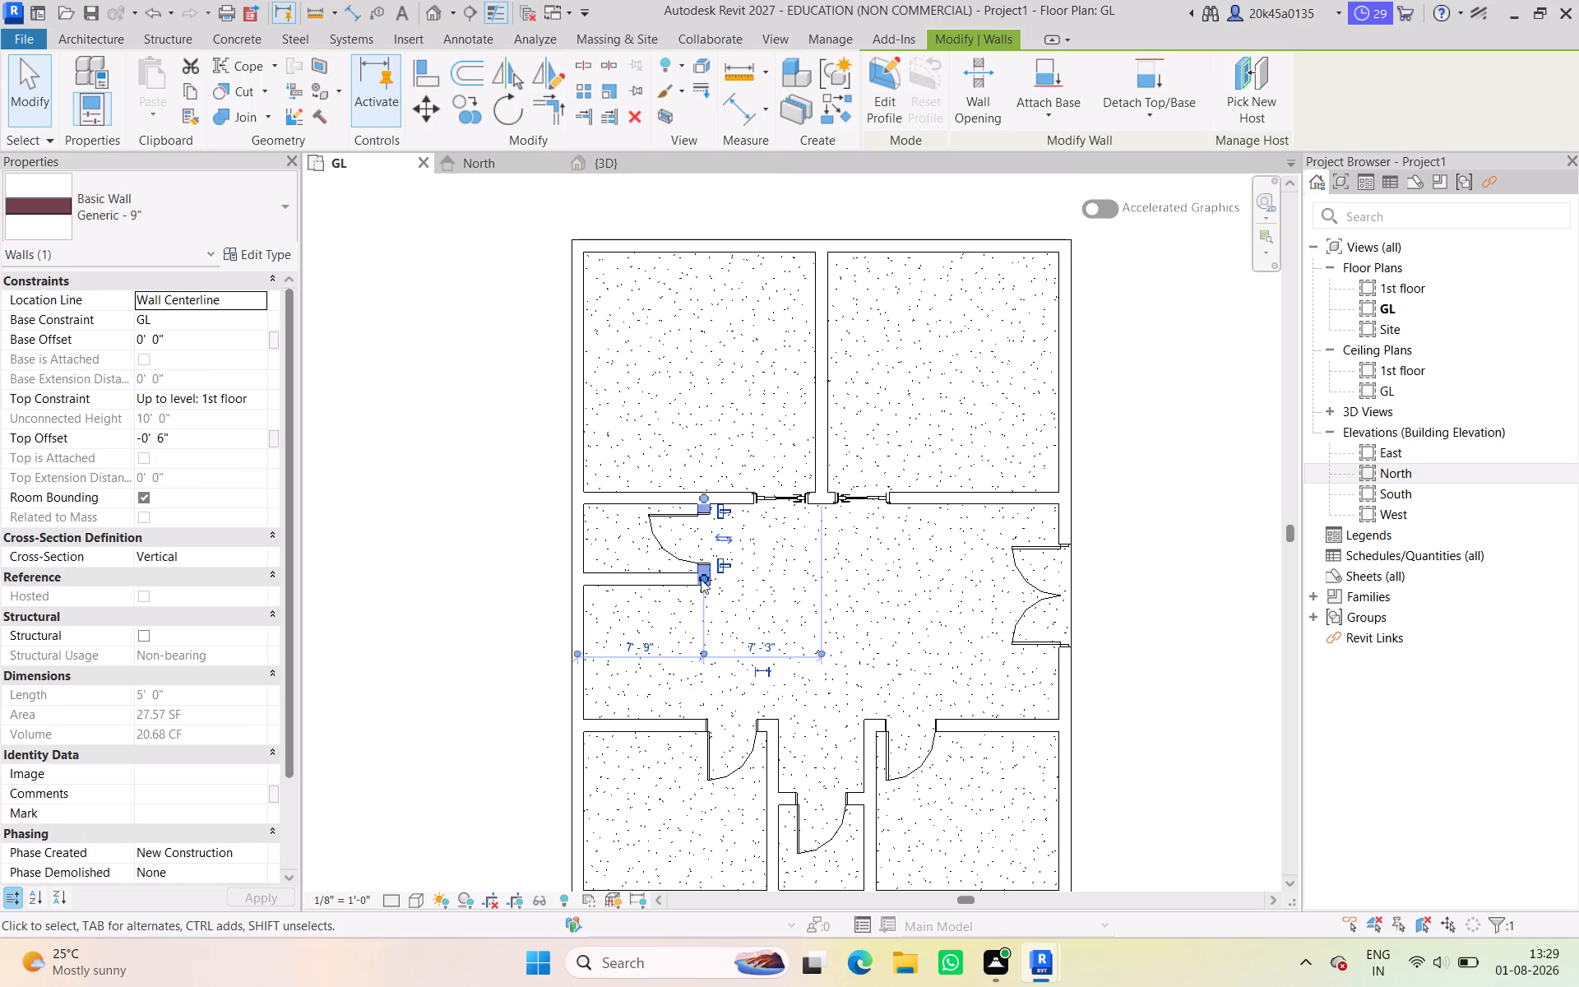
pyautogui.press('Right')
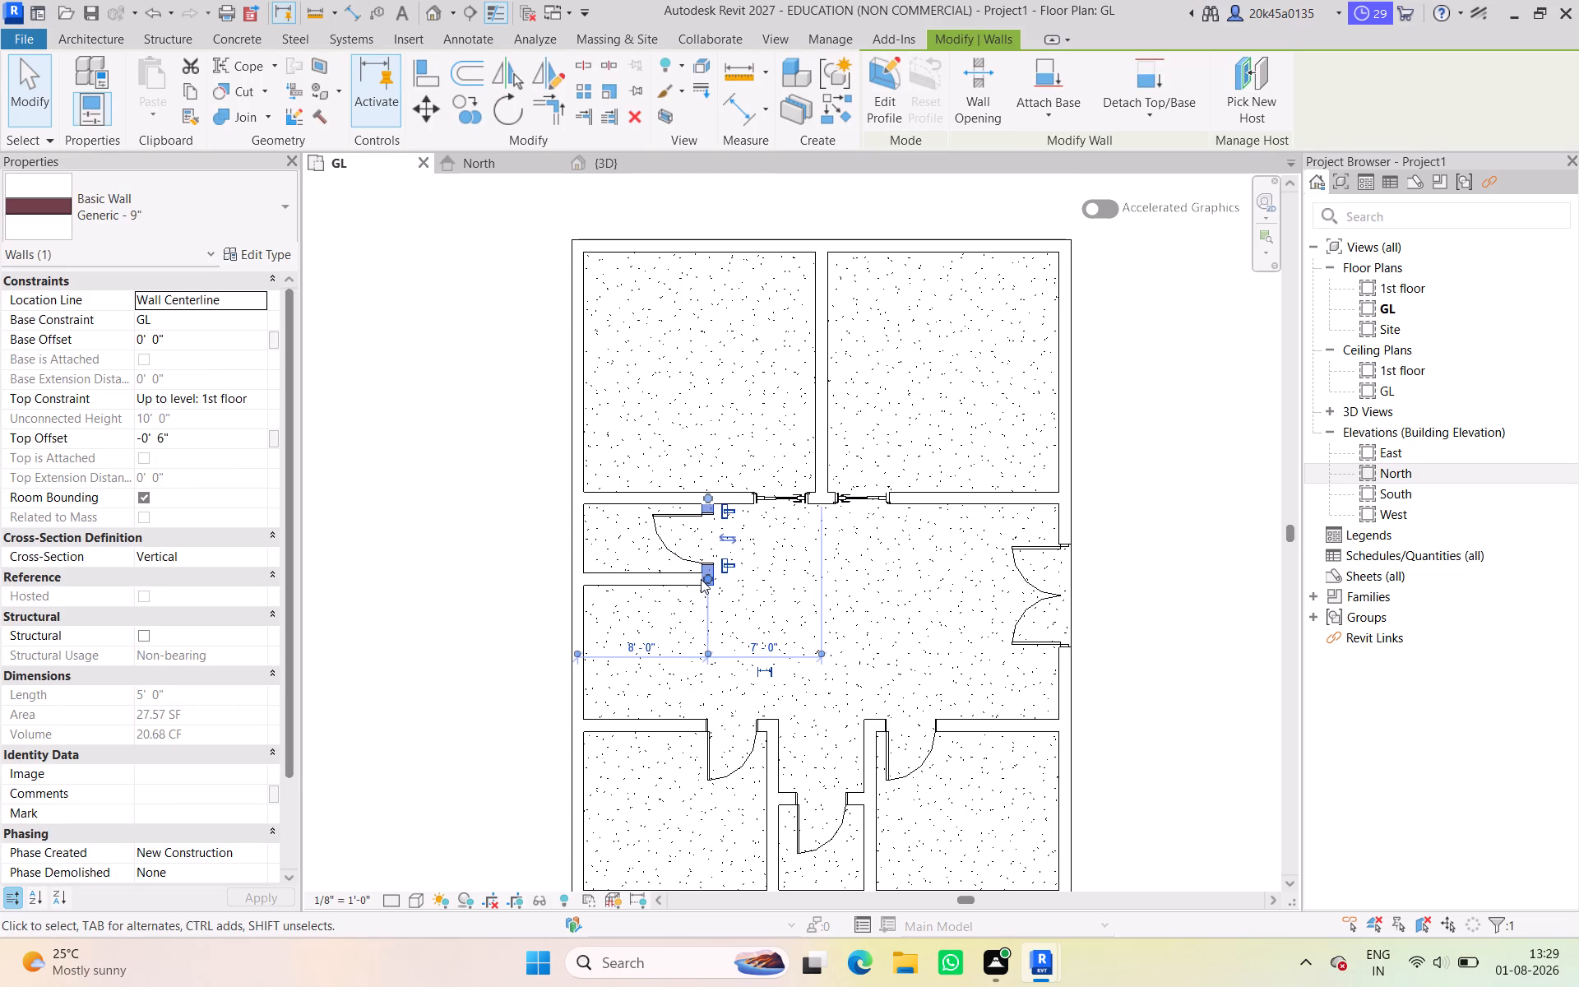
pyautogui.click(631, 616)
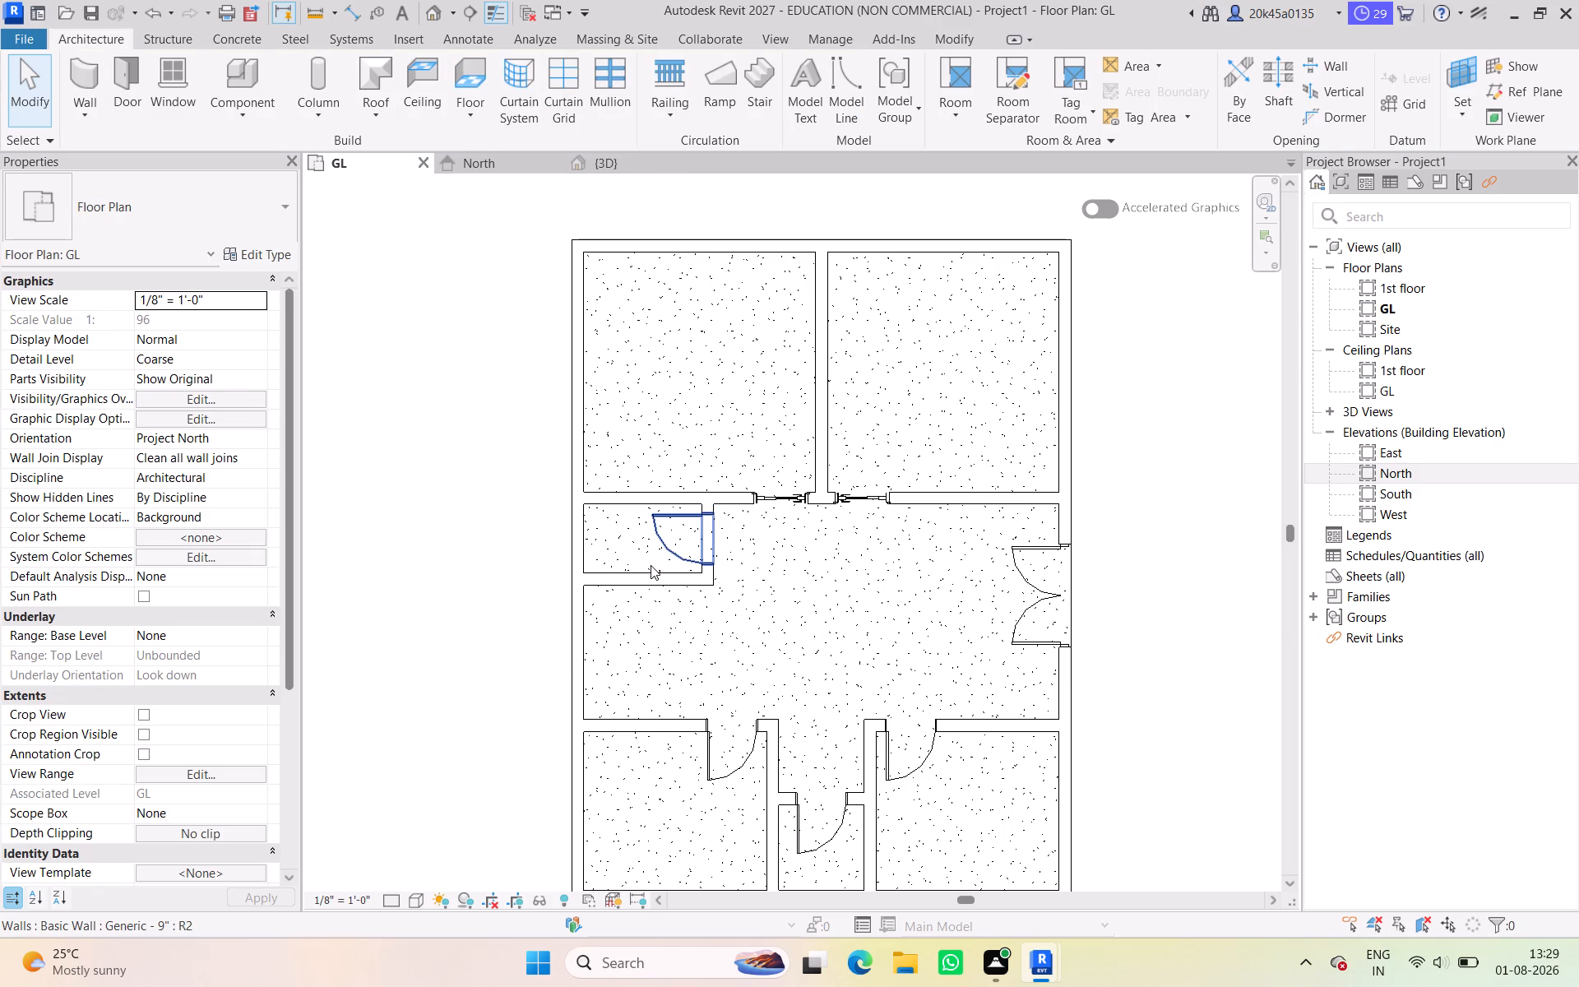
# Nudge the small room's lower wall down until it is 5' 6" from the main room's upper wall.
pyautogui.click(655, 578)
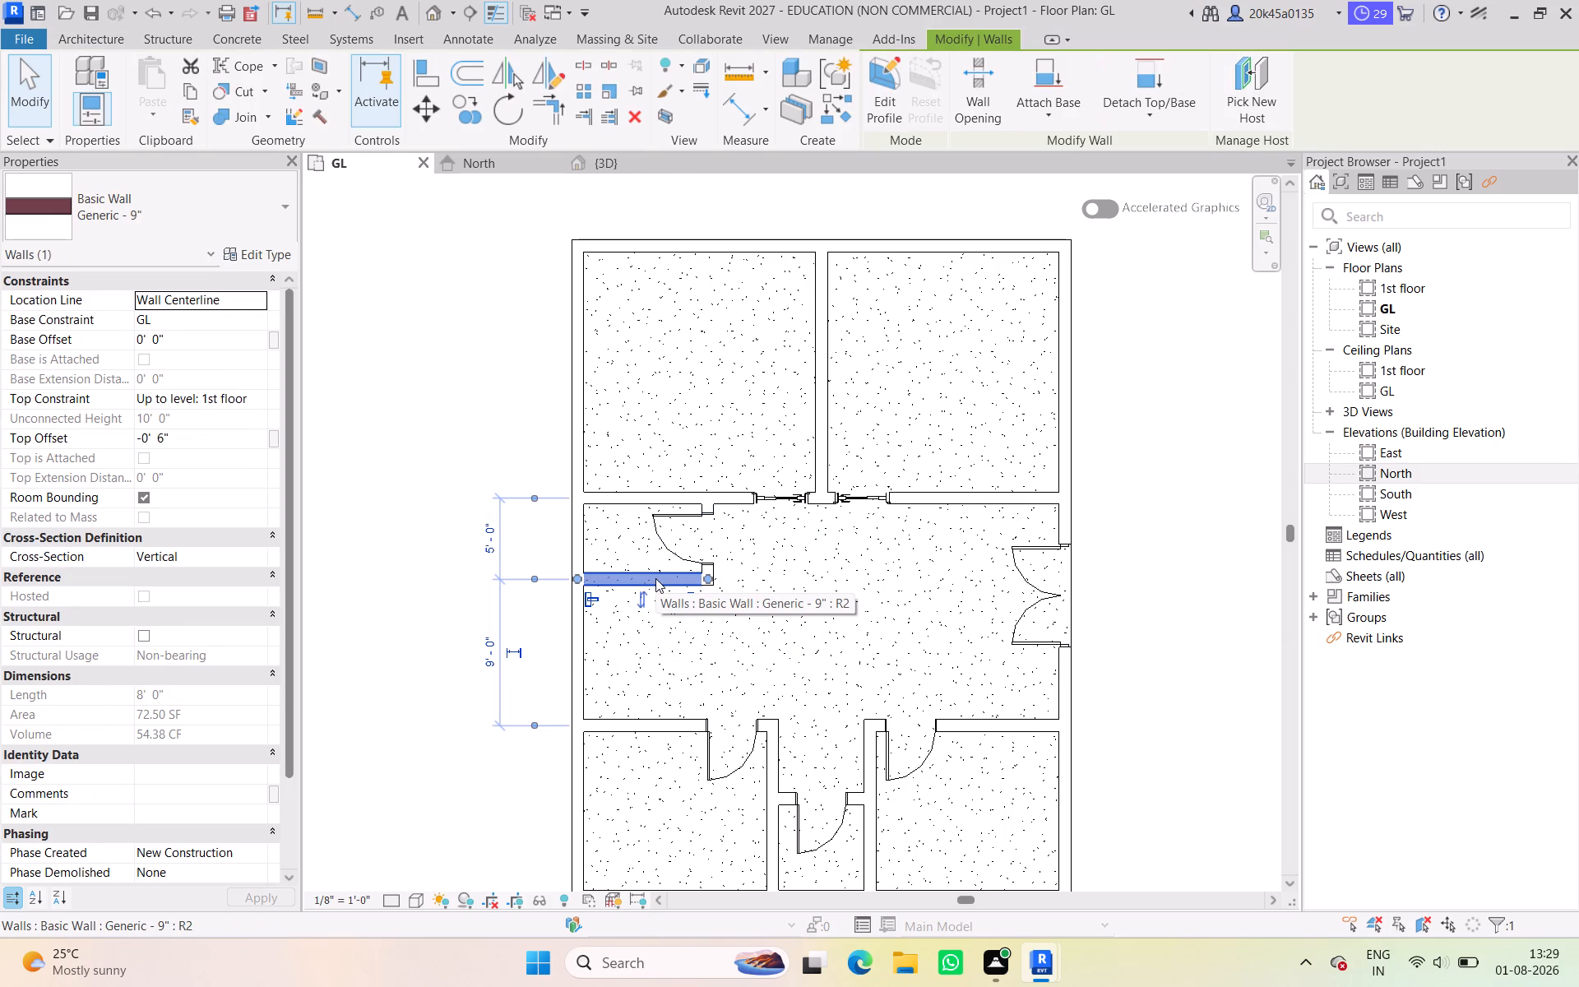
pyautogui.press('Down')
pyautogui.press('Down')
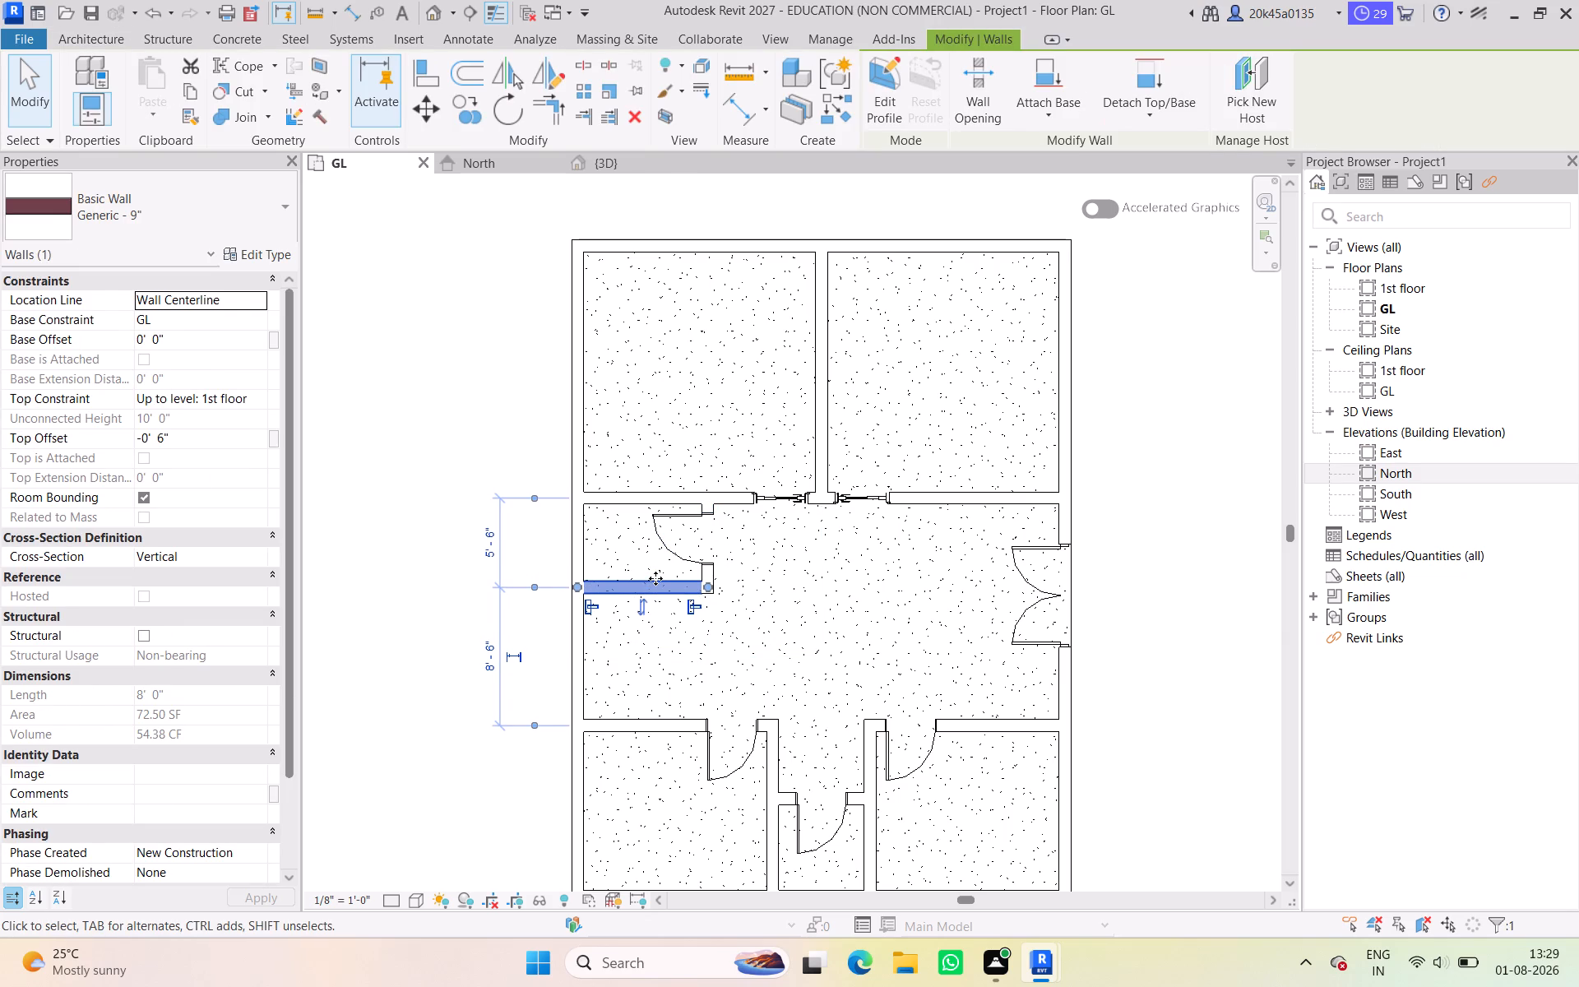
pyautogui.click(433, 443)
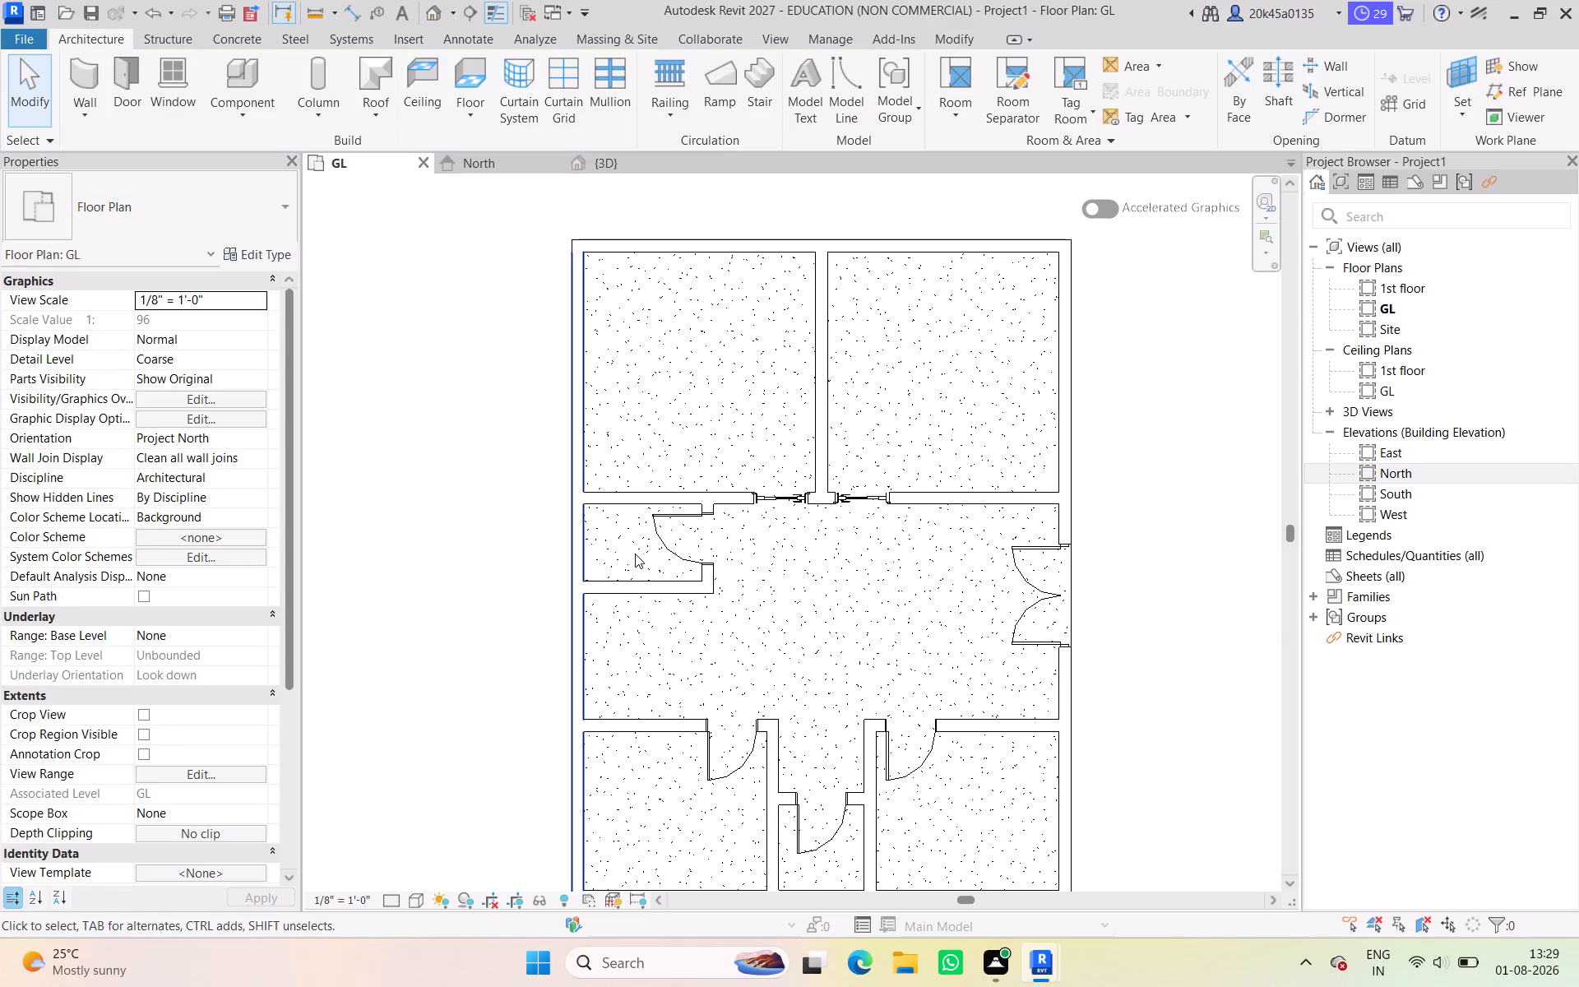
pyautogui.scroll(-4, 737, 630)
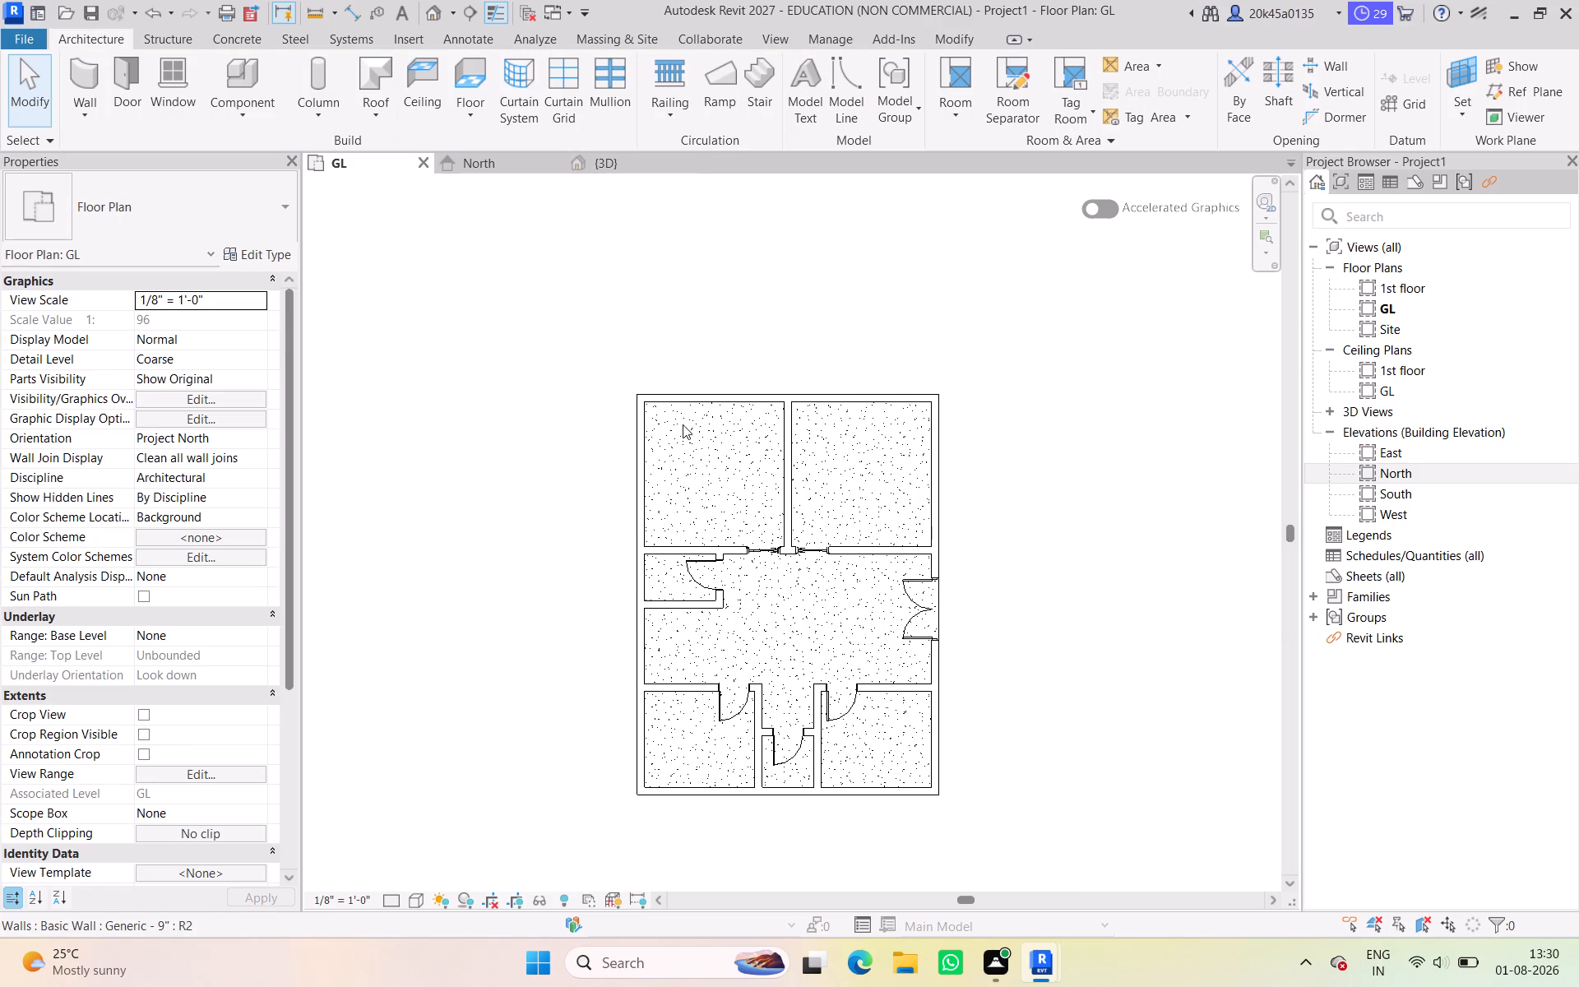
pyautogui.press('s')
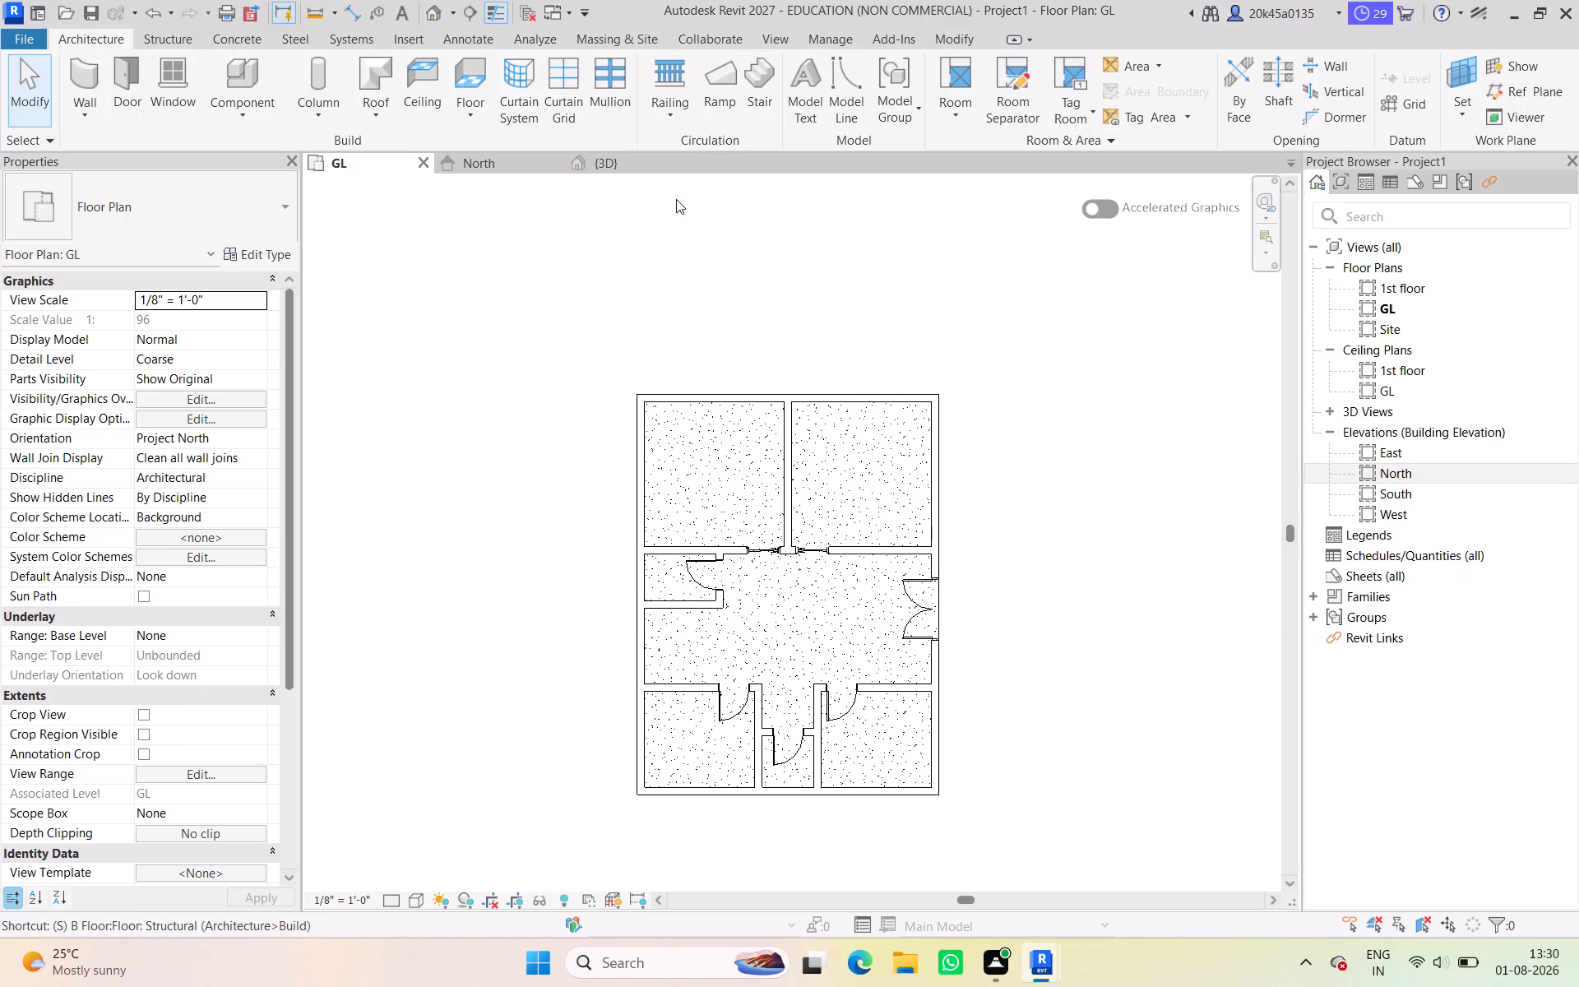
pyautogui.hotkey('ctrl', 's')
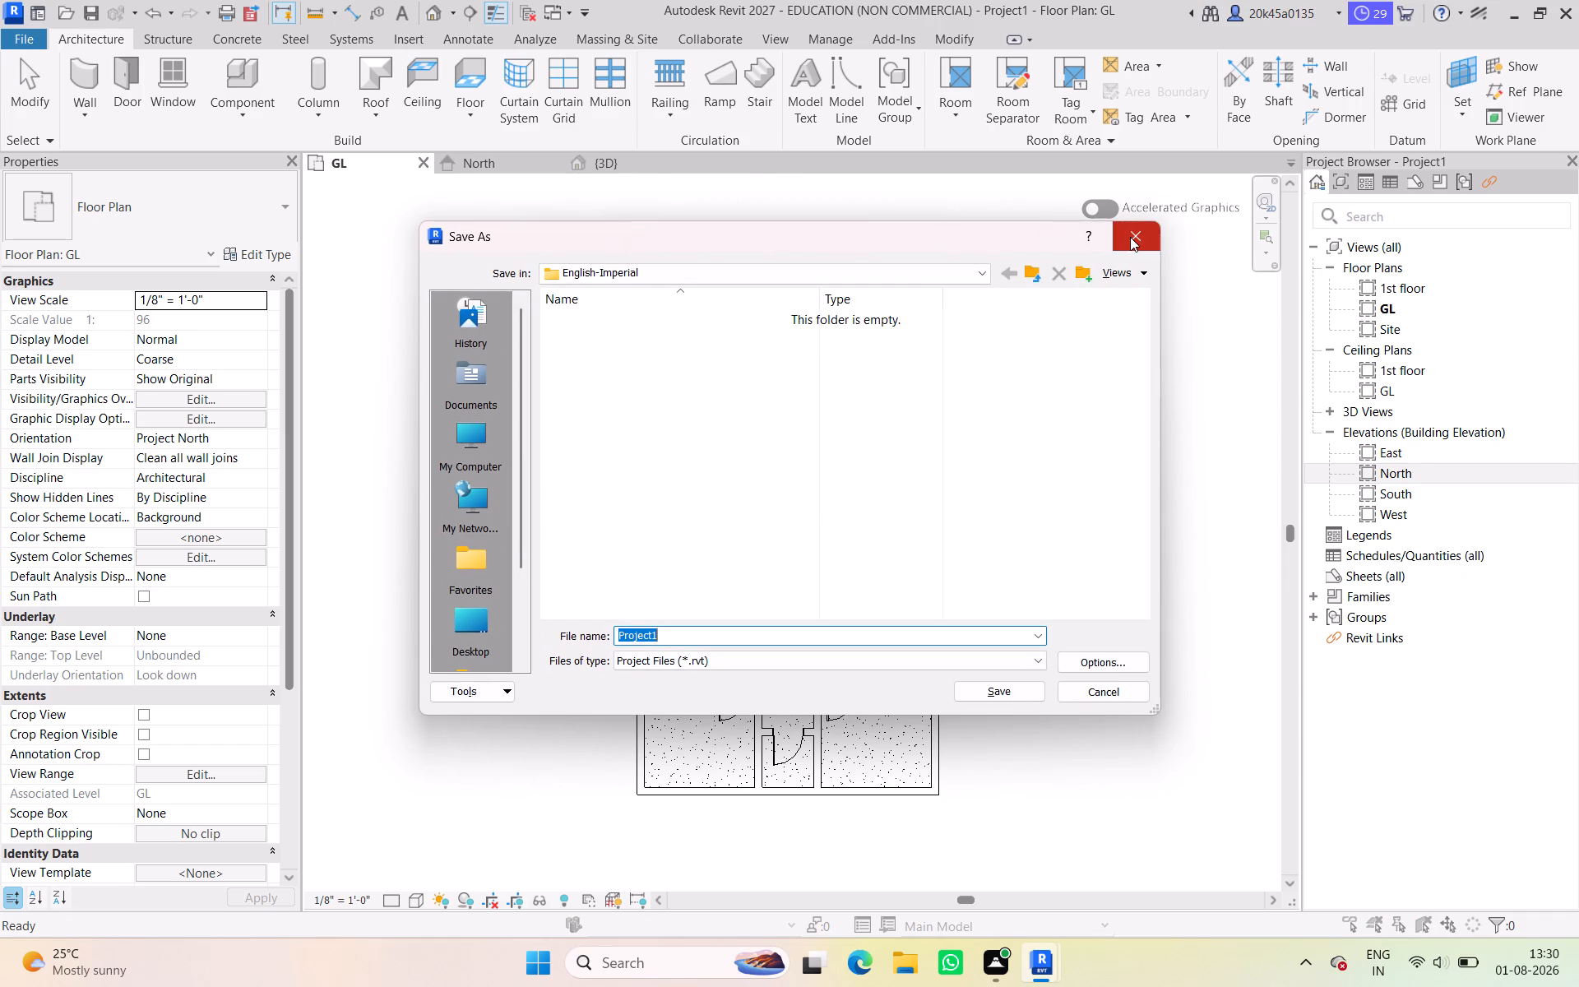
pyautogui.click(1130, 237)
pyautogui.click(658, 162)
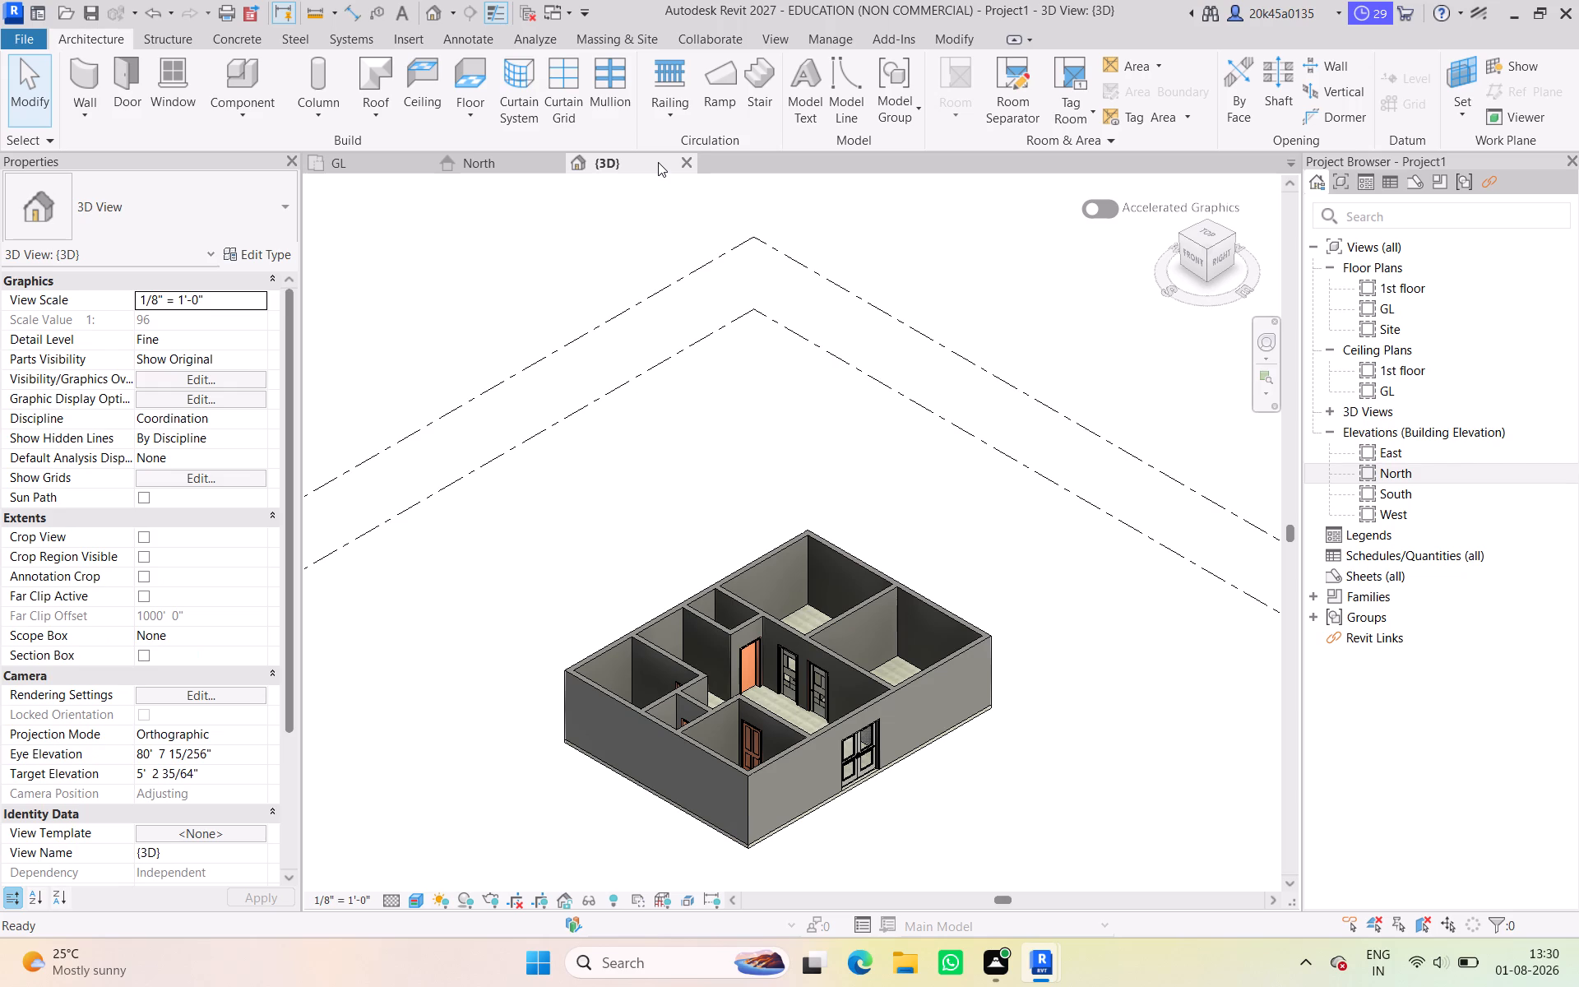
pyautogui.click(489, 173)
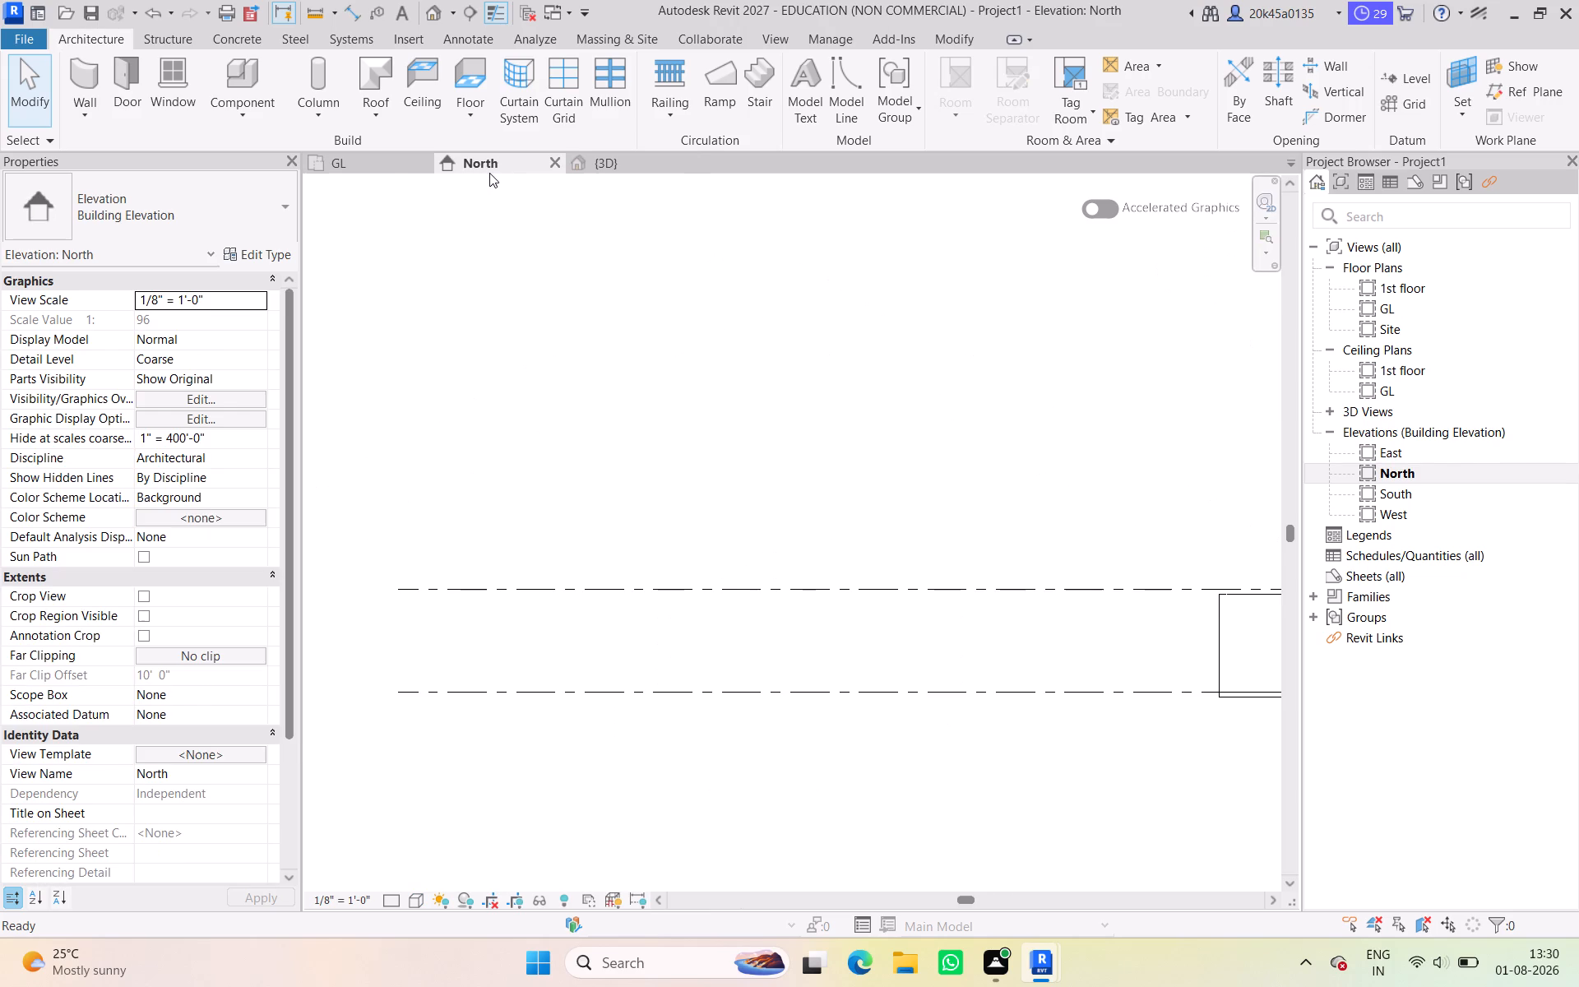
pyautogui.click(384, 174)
# Start placing a window and bring up family loading at the US library folder.
pyautogui.write('wn')
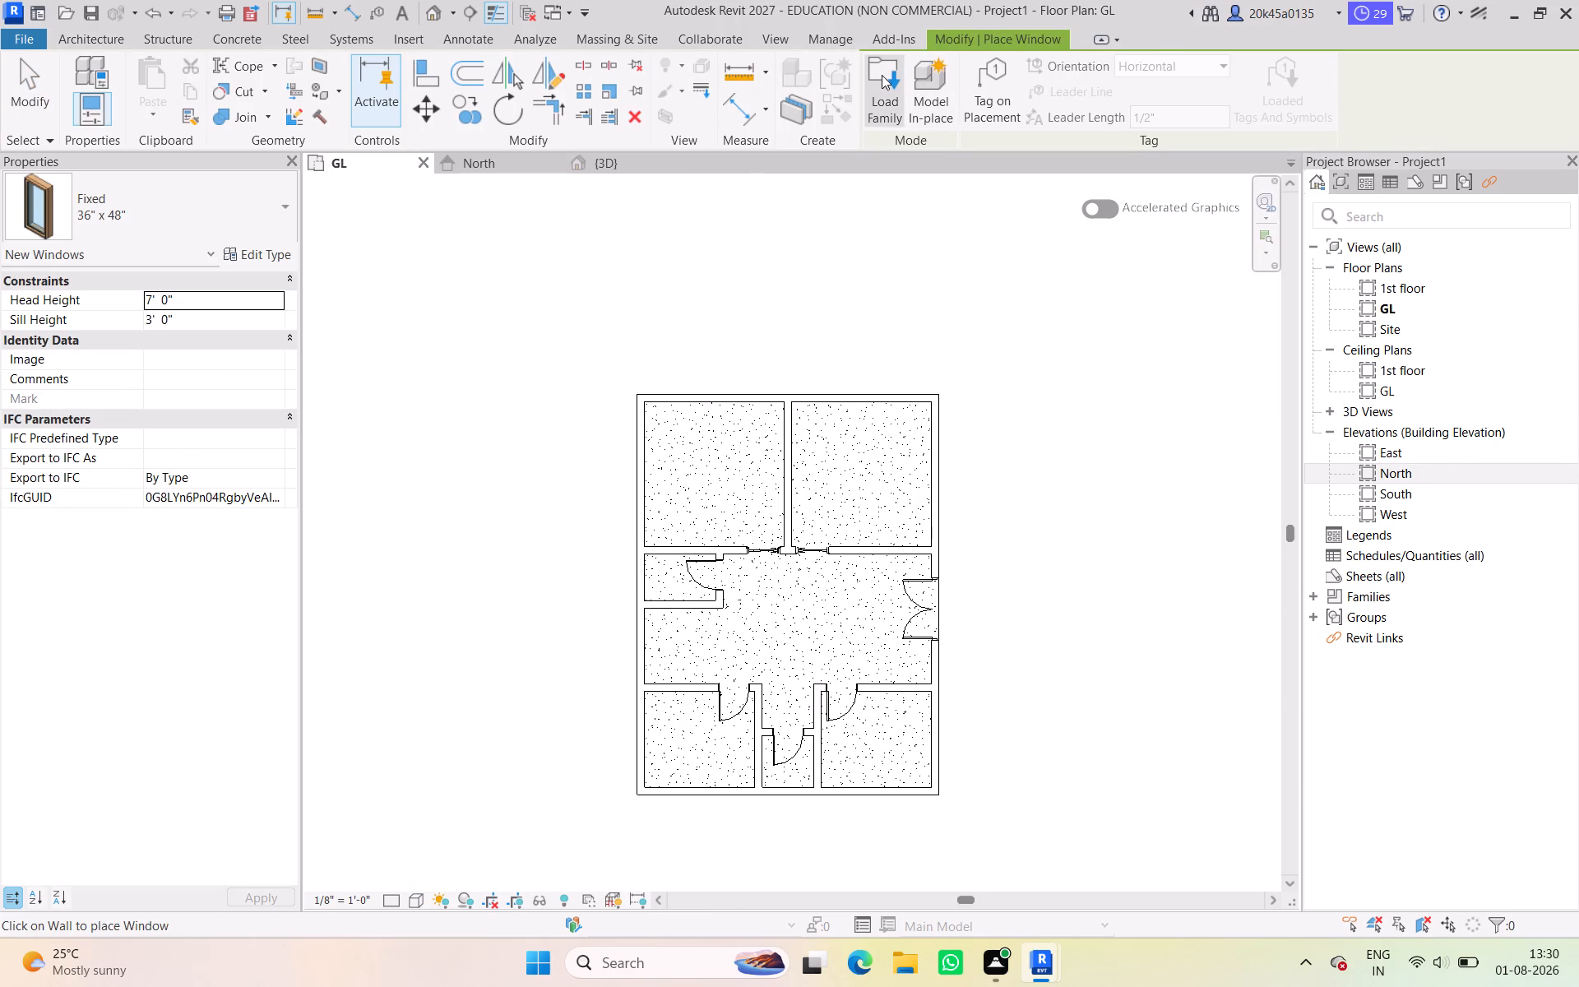
pyautogui.click(882, 75)
pyautogui.click(625, 617)
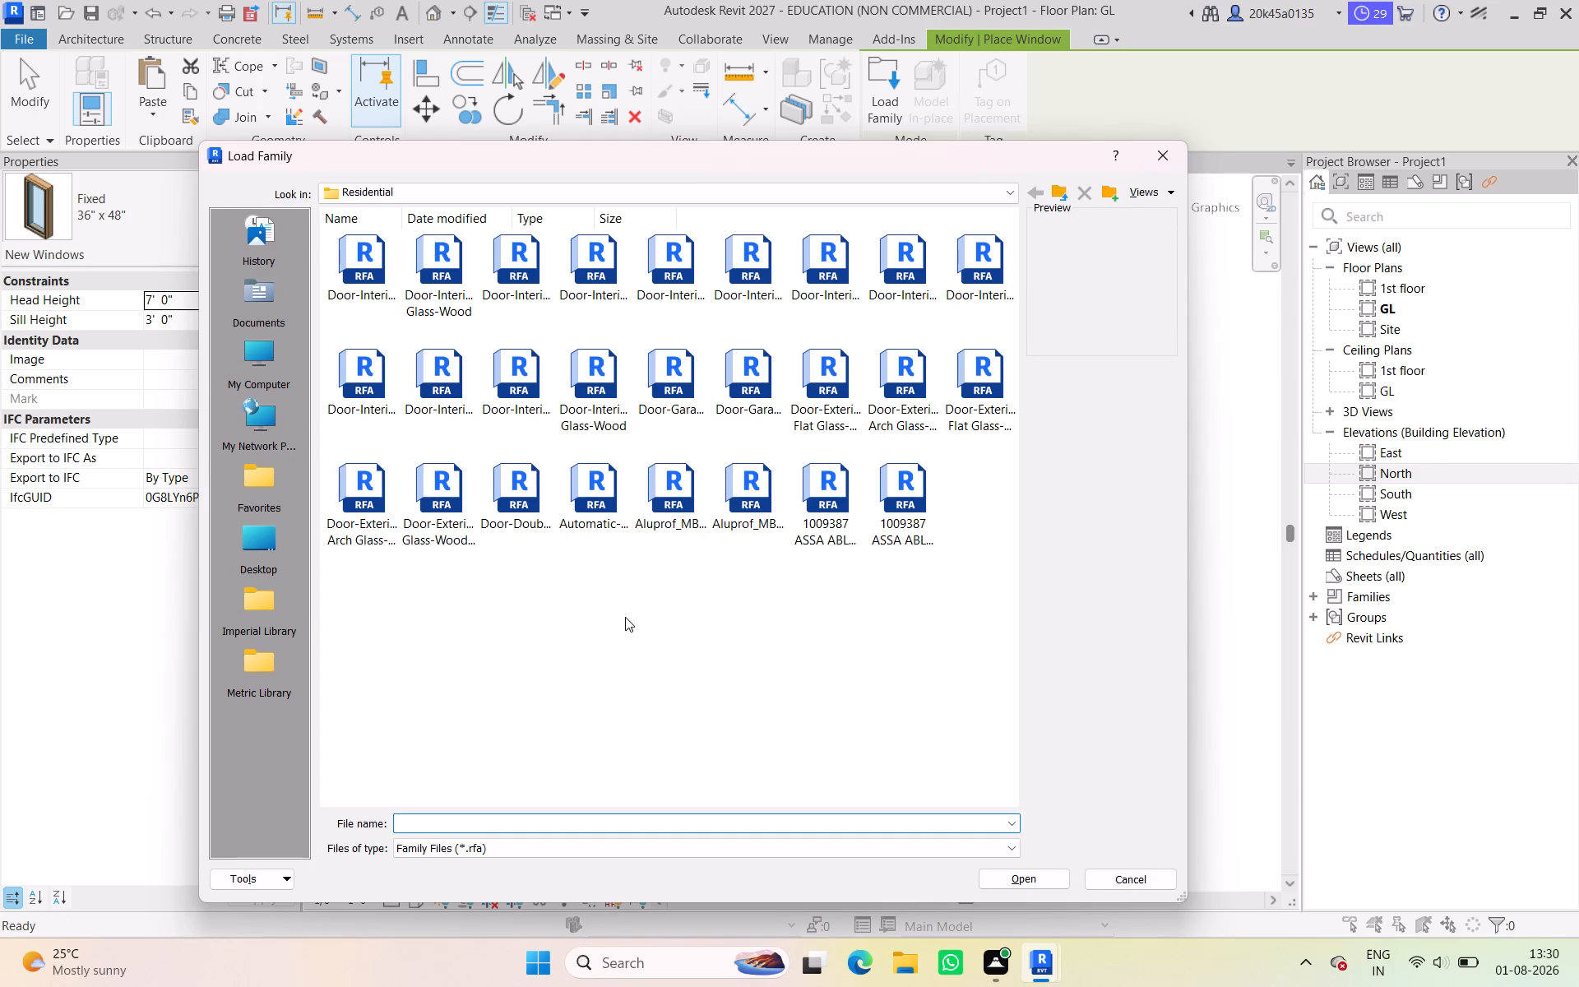
pyautogui.press('BackSpace')
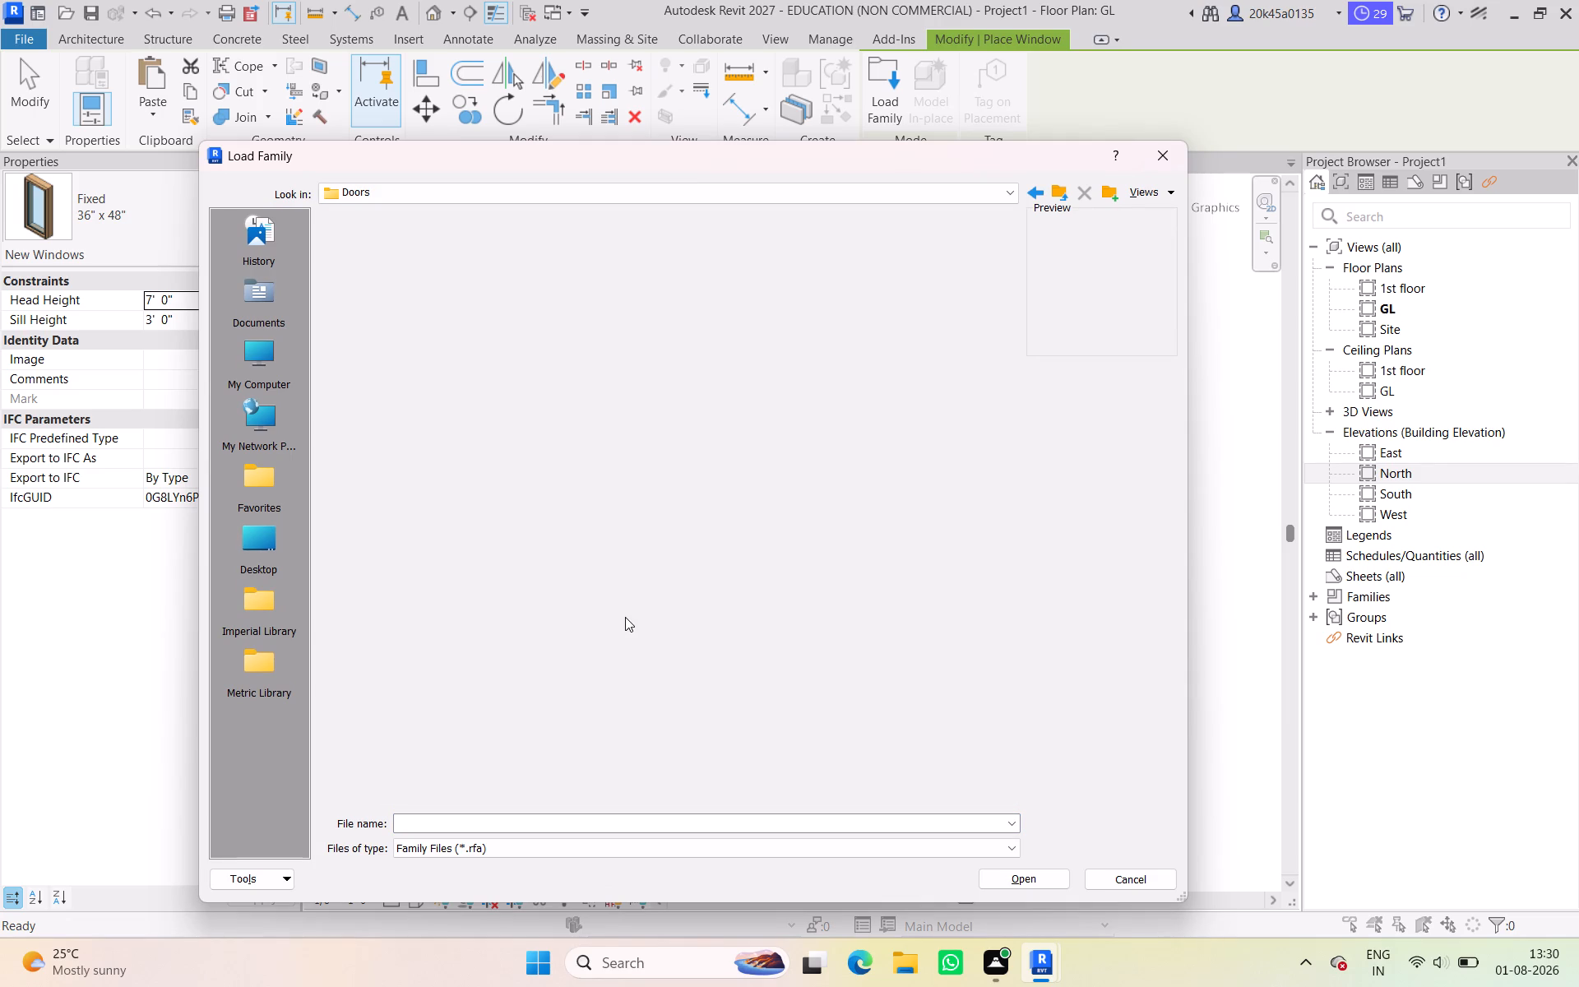
pyautogui.press('BackSpace')
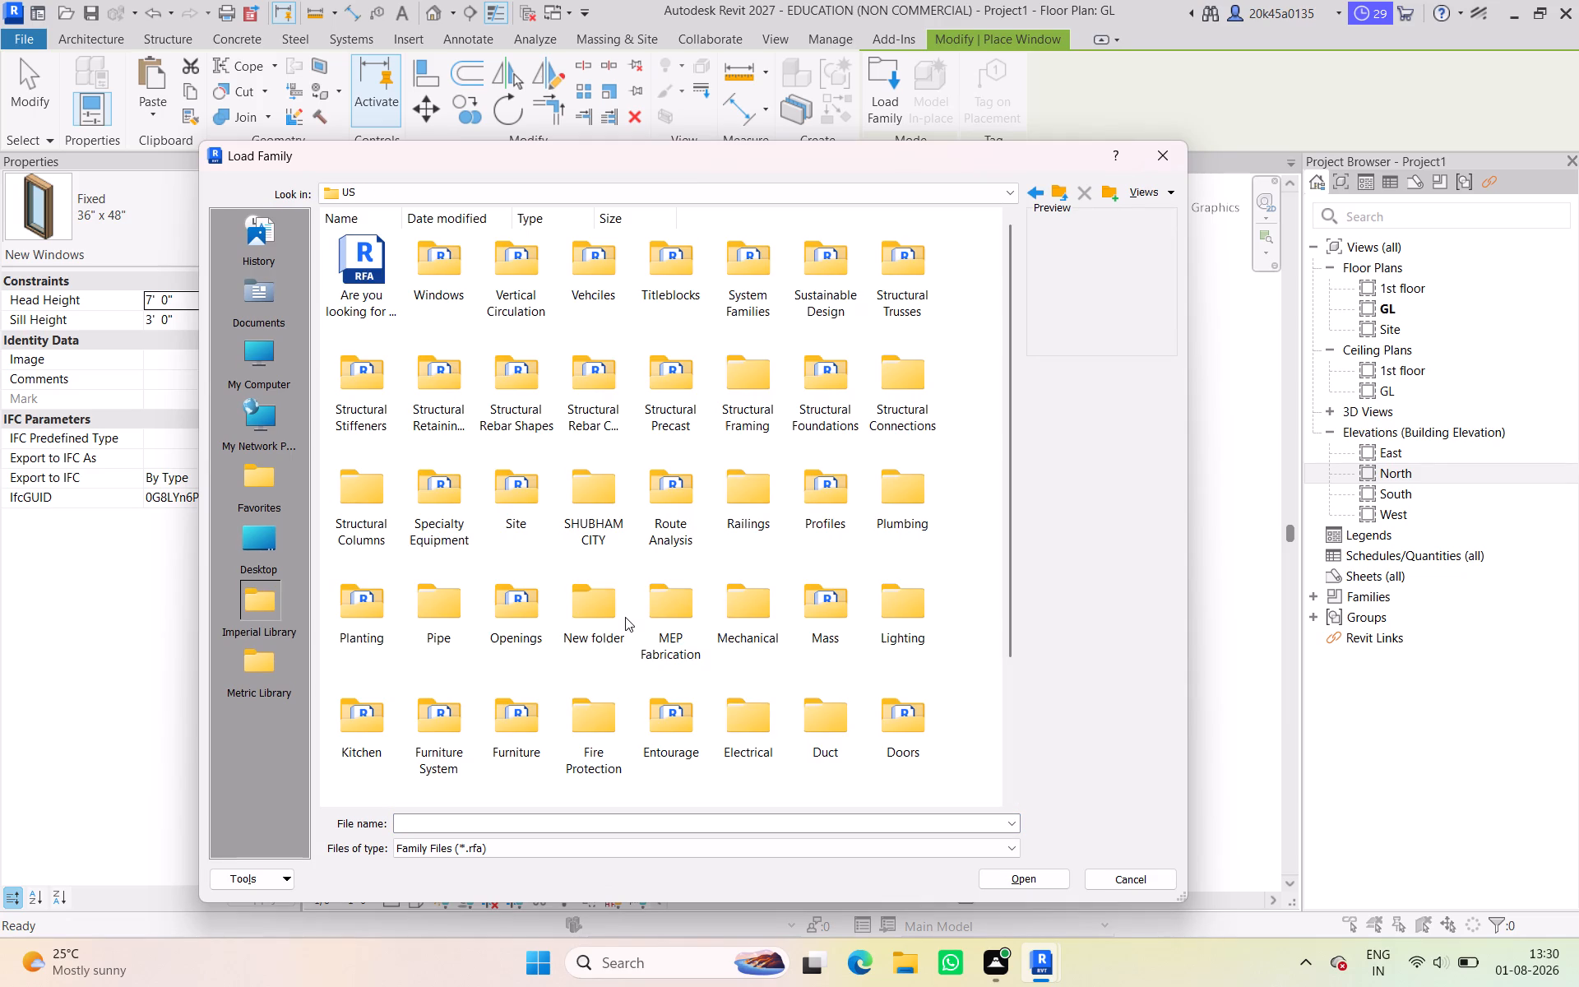
# Look through the US library's folders for window families and open the SHUBHAM CITY folder.
pyautogui.press('Right')
pyautogui.press('Right')
pyautogui.press('Down')
pyautogui.press('Down')
pyautogui.press('Down')
pyautogui.press('Down')
pyautogui.press('Down')
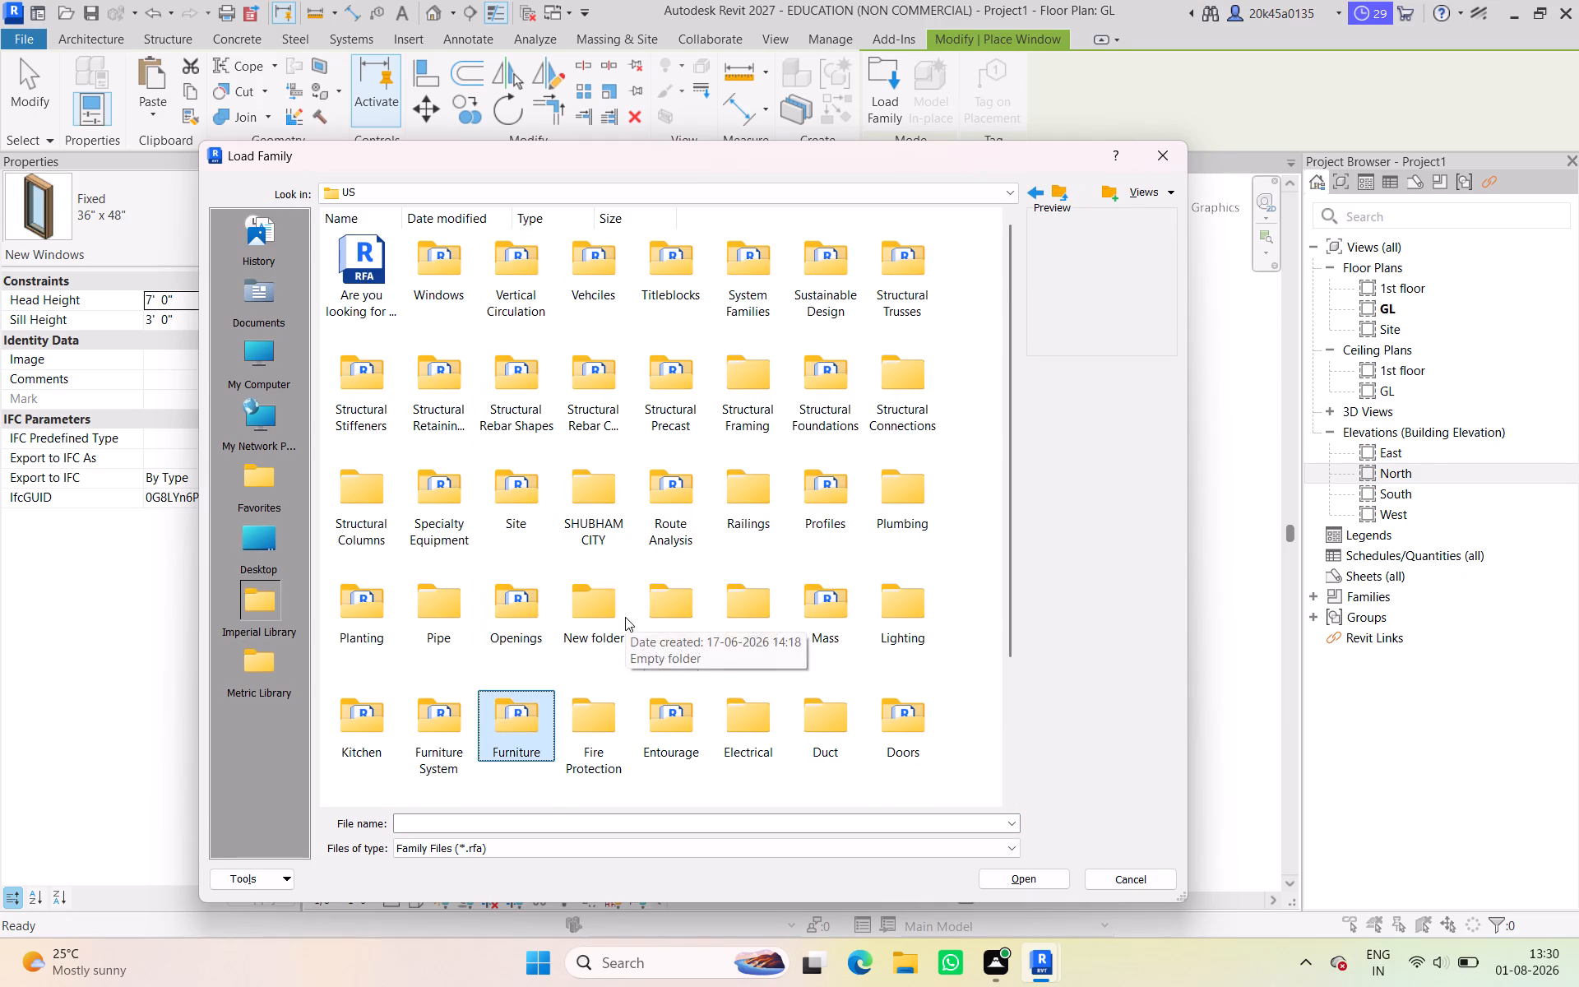
pyautogui.press('Down')
pyautogui.press('Down')
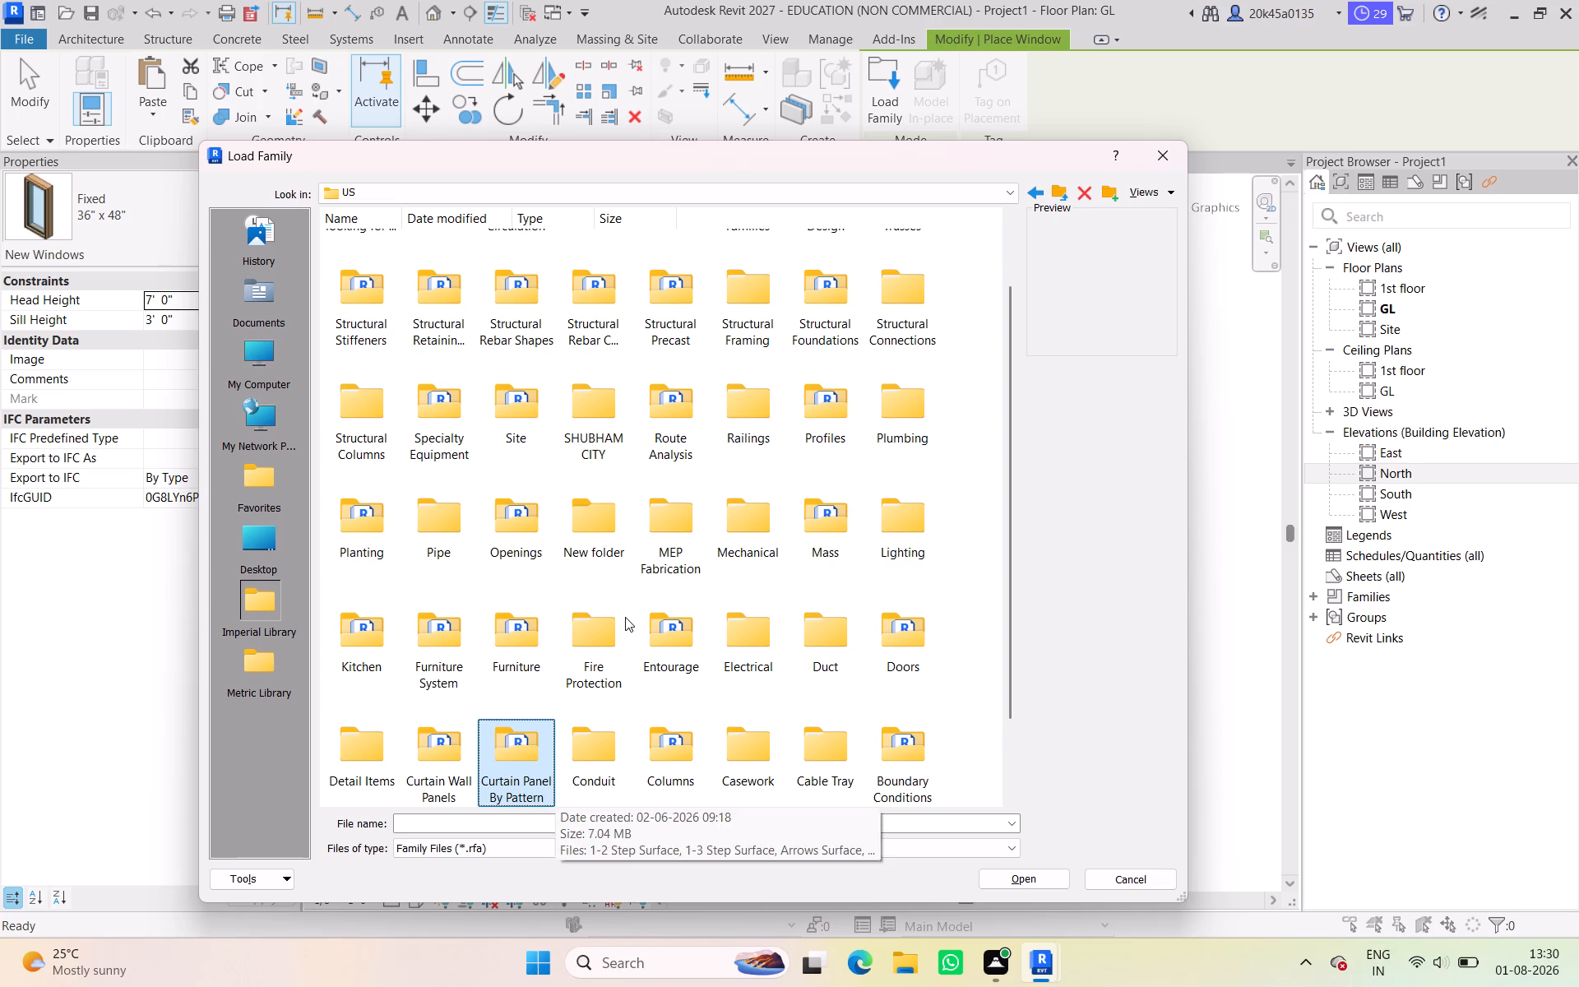
pyautogui.press('Up')
pyautogui.press('Down')
pyautogui.press('s')
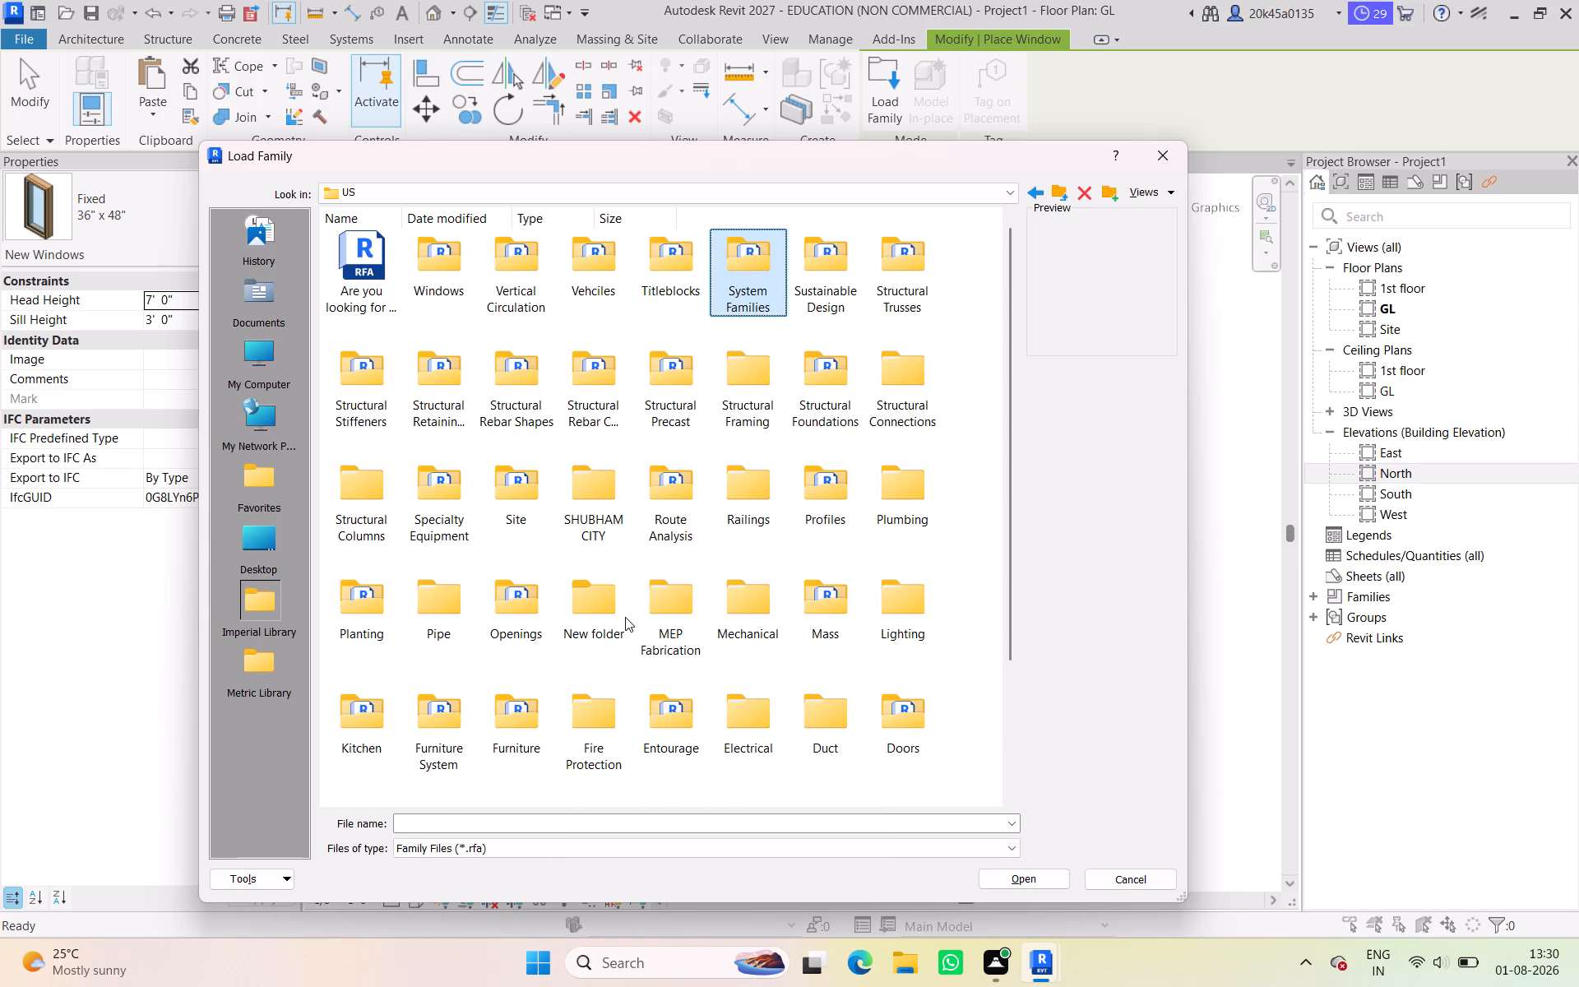
pyautogui.press('Left')
pyautogui.press('Left')
pyautogui.press('Left')
pyautogui.press('Left')
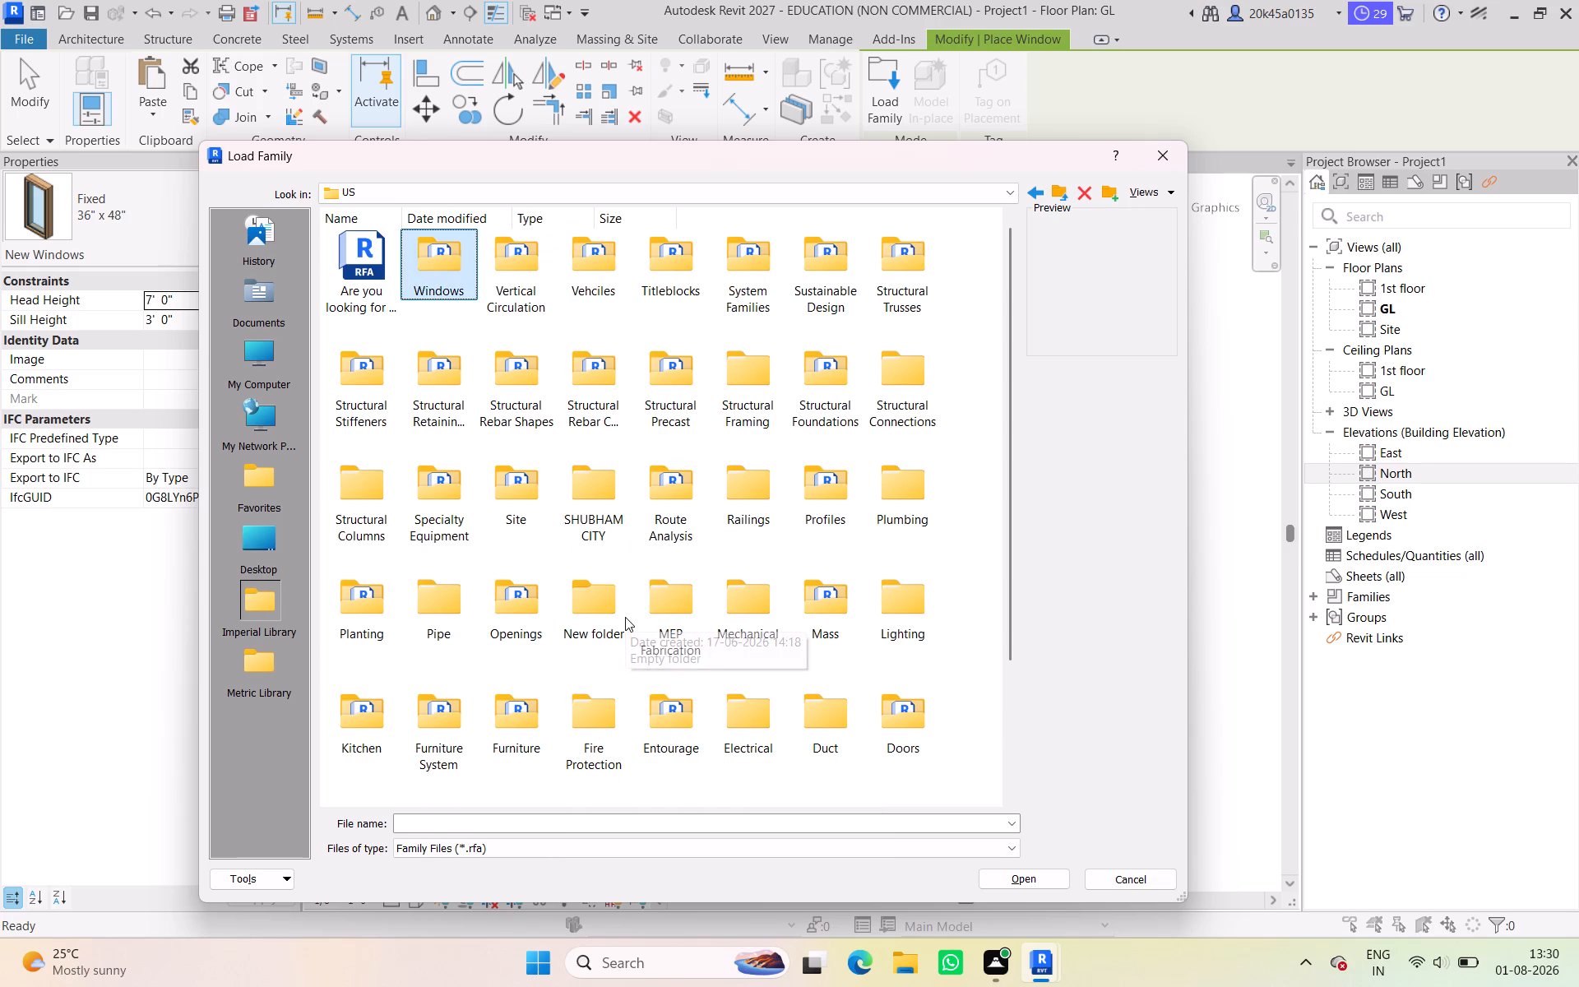
pyautogui.press('Down')
pyautogui.press('Right')
pyautogui.press('Right')
pyautogui.press('Down')
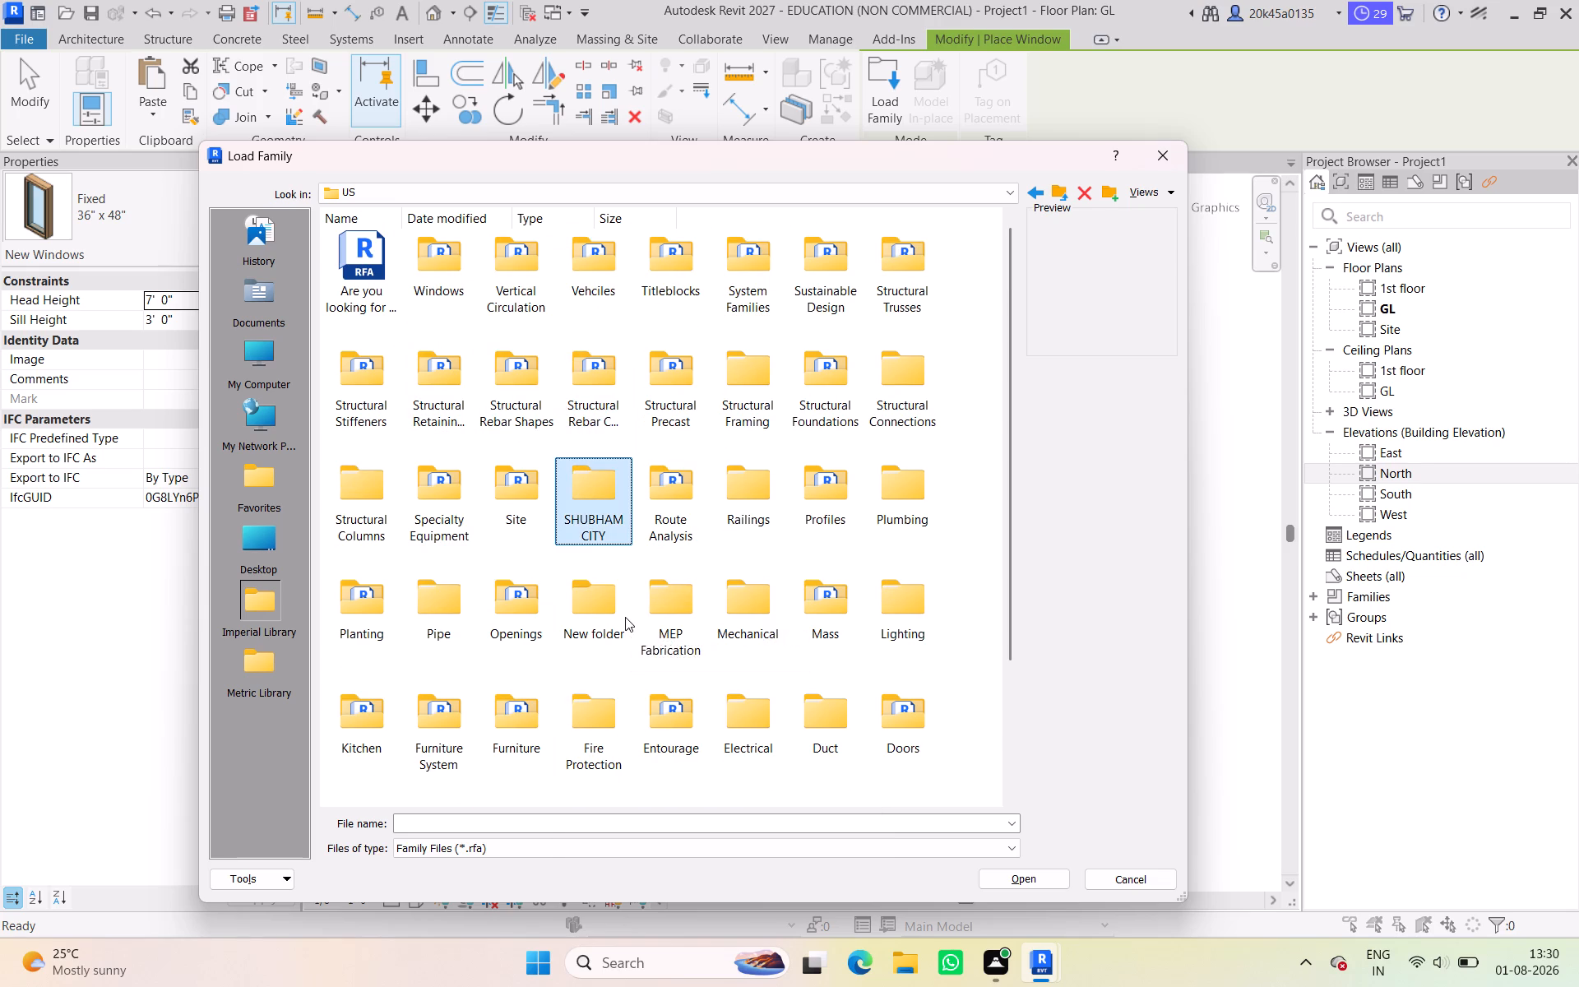
pyautogui.press('Return')
# Open the wall folder in SHUBHAM CITY and preview its families for a suitable window.
pyautogui.press('Down')
pyautogui.press('Up')
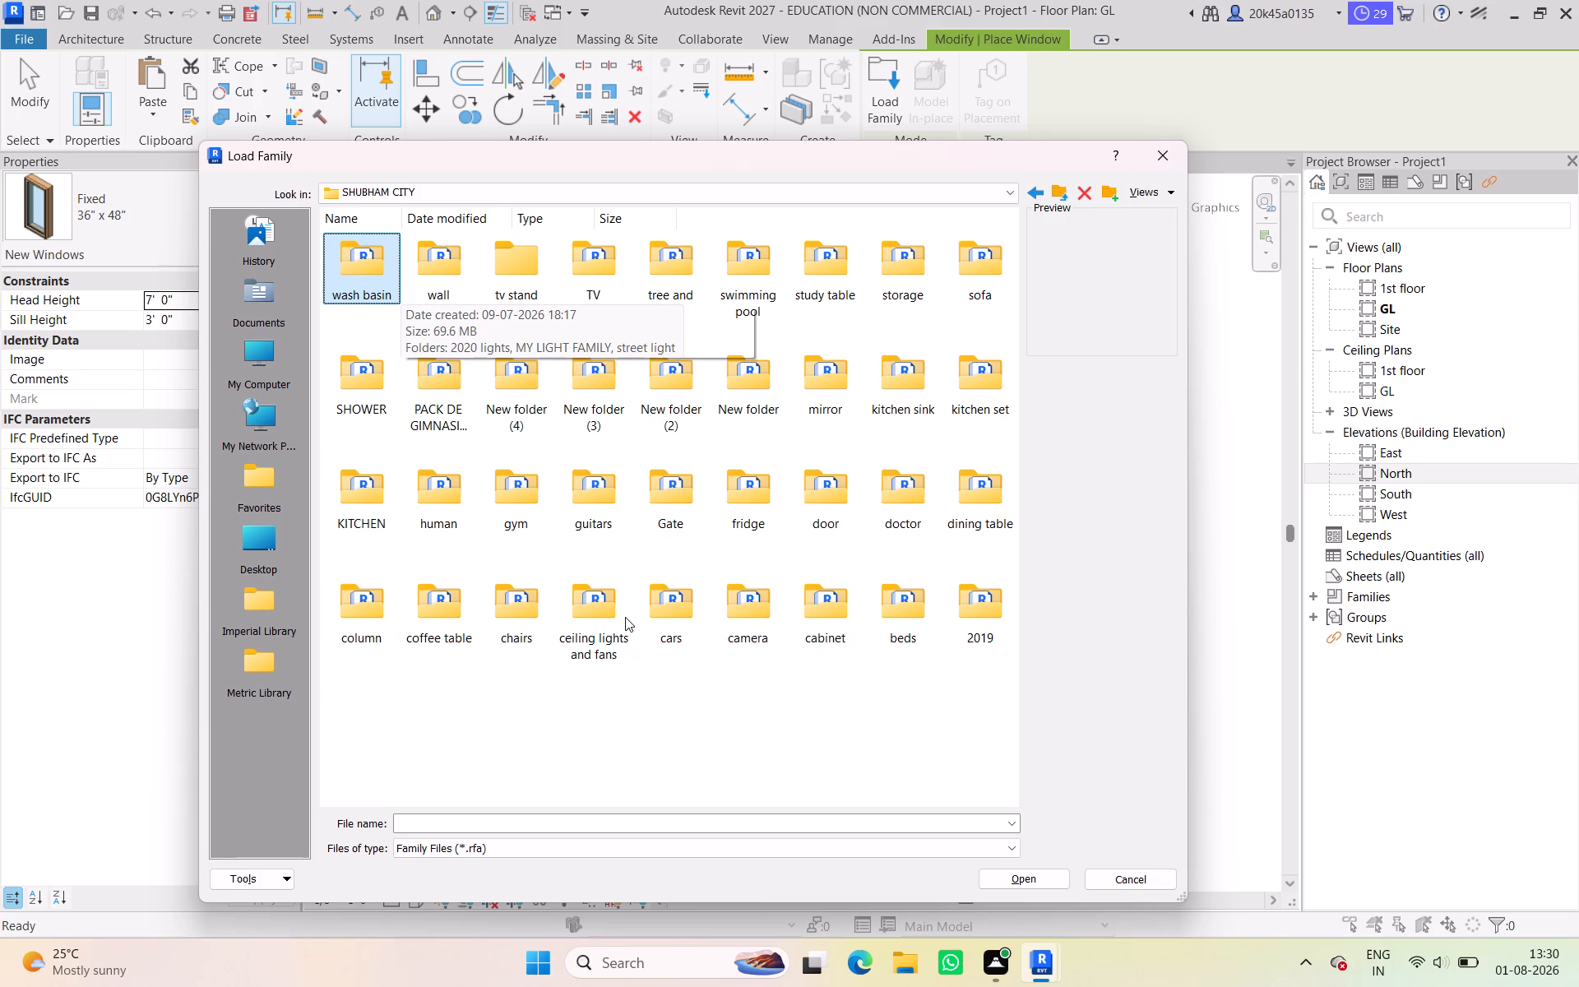
pyautogui.press('Right')
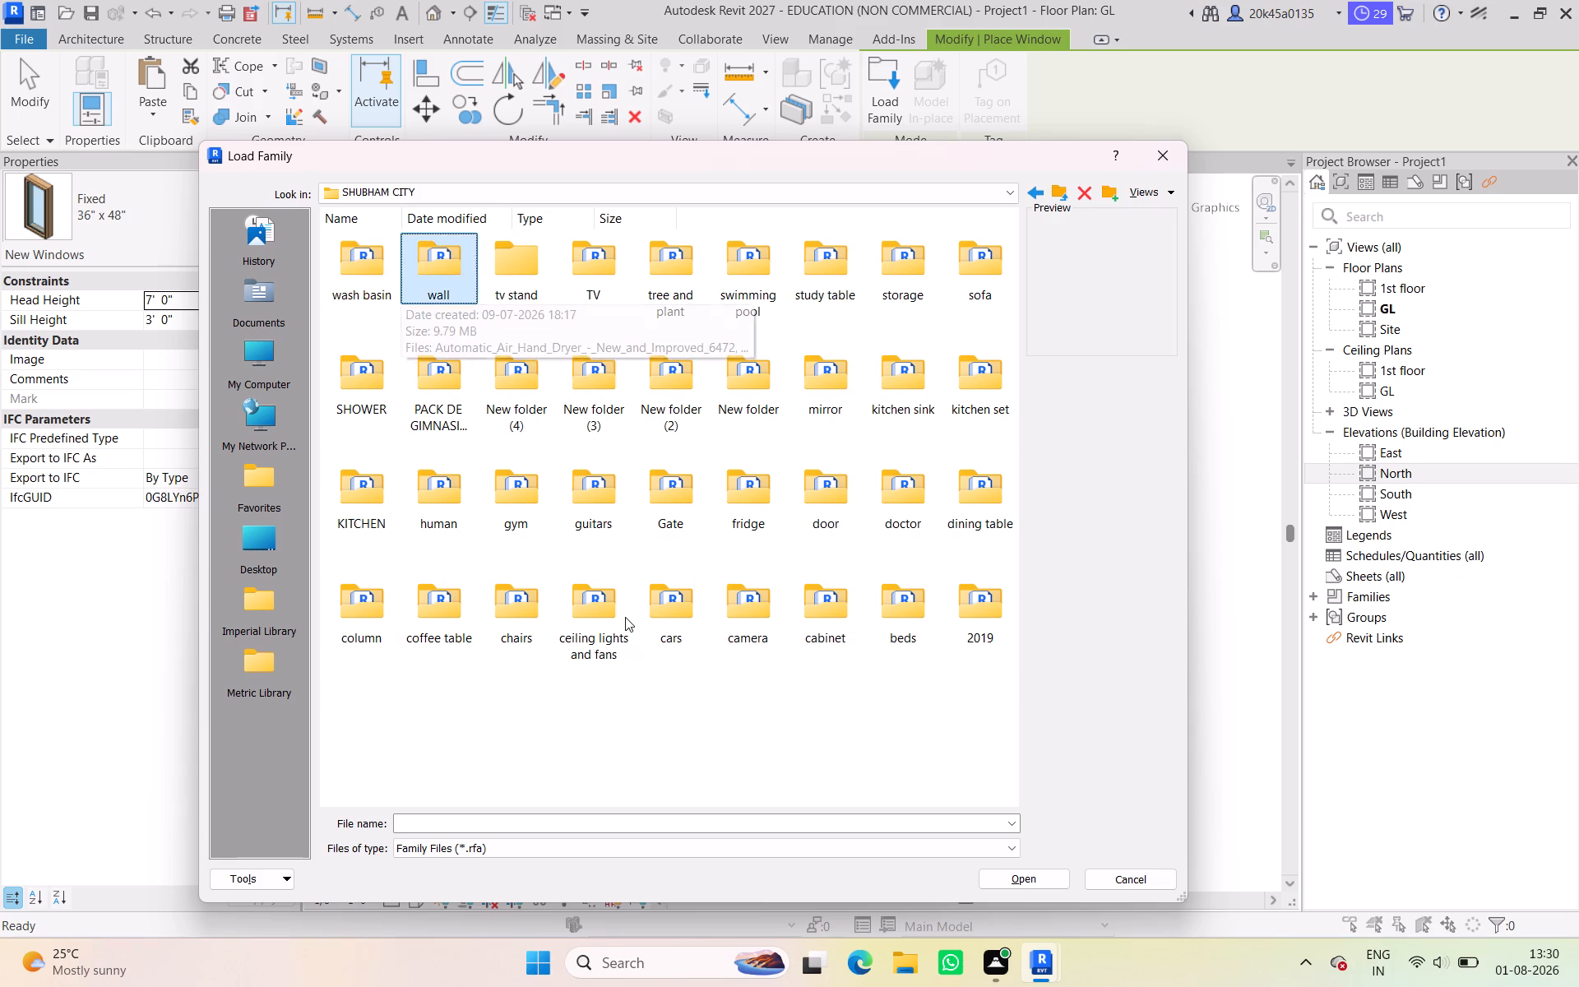
pyautogui.press('Return')
pyautogui.press('Down')
pyautogui.press('Up')
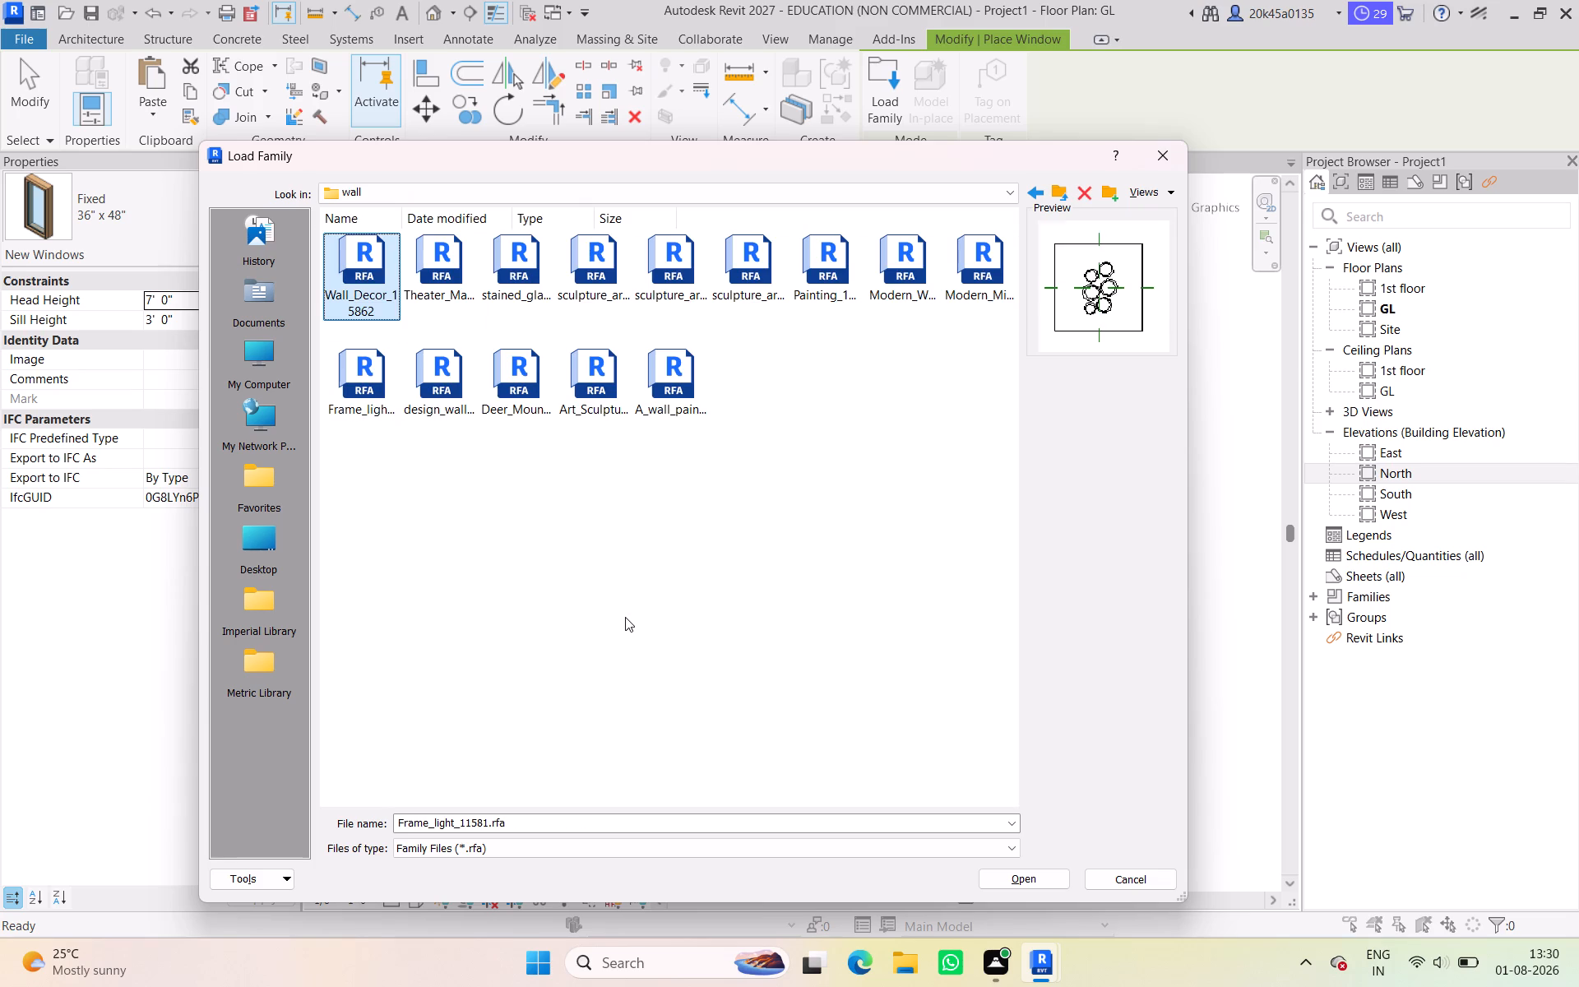
pyautogui.press('Right')
pyautogui.press('Right')
pyautogui.press('Right')
pyautogui.press('Right')
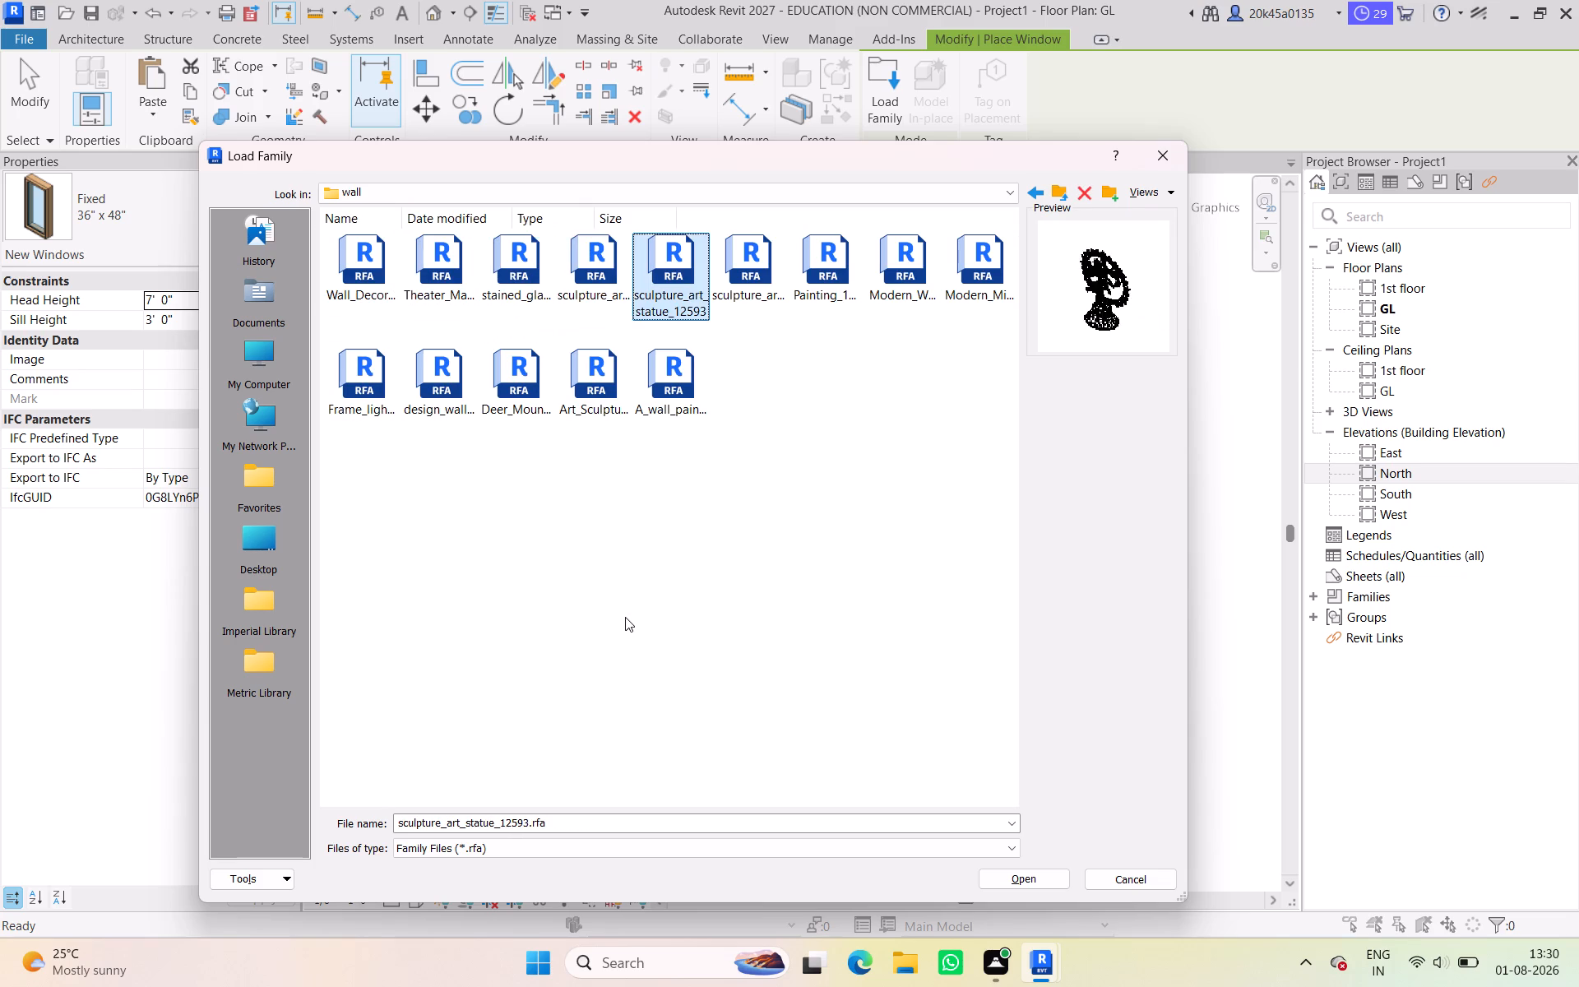
pyautogui.press('Left')
pyautogui.press('Left')
pyautogui.press('Right')
pyautogui.press('Right')
pyautogui.press('Right')
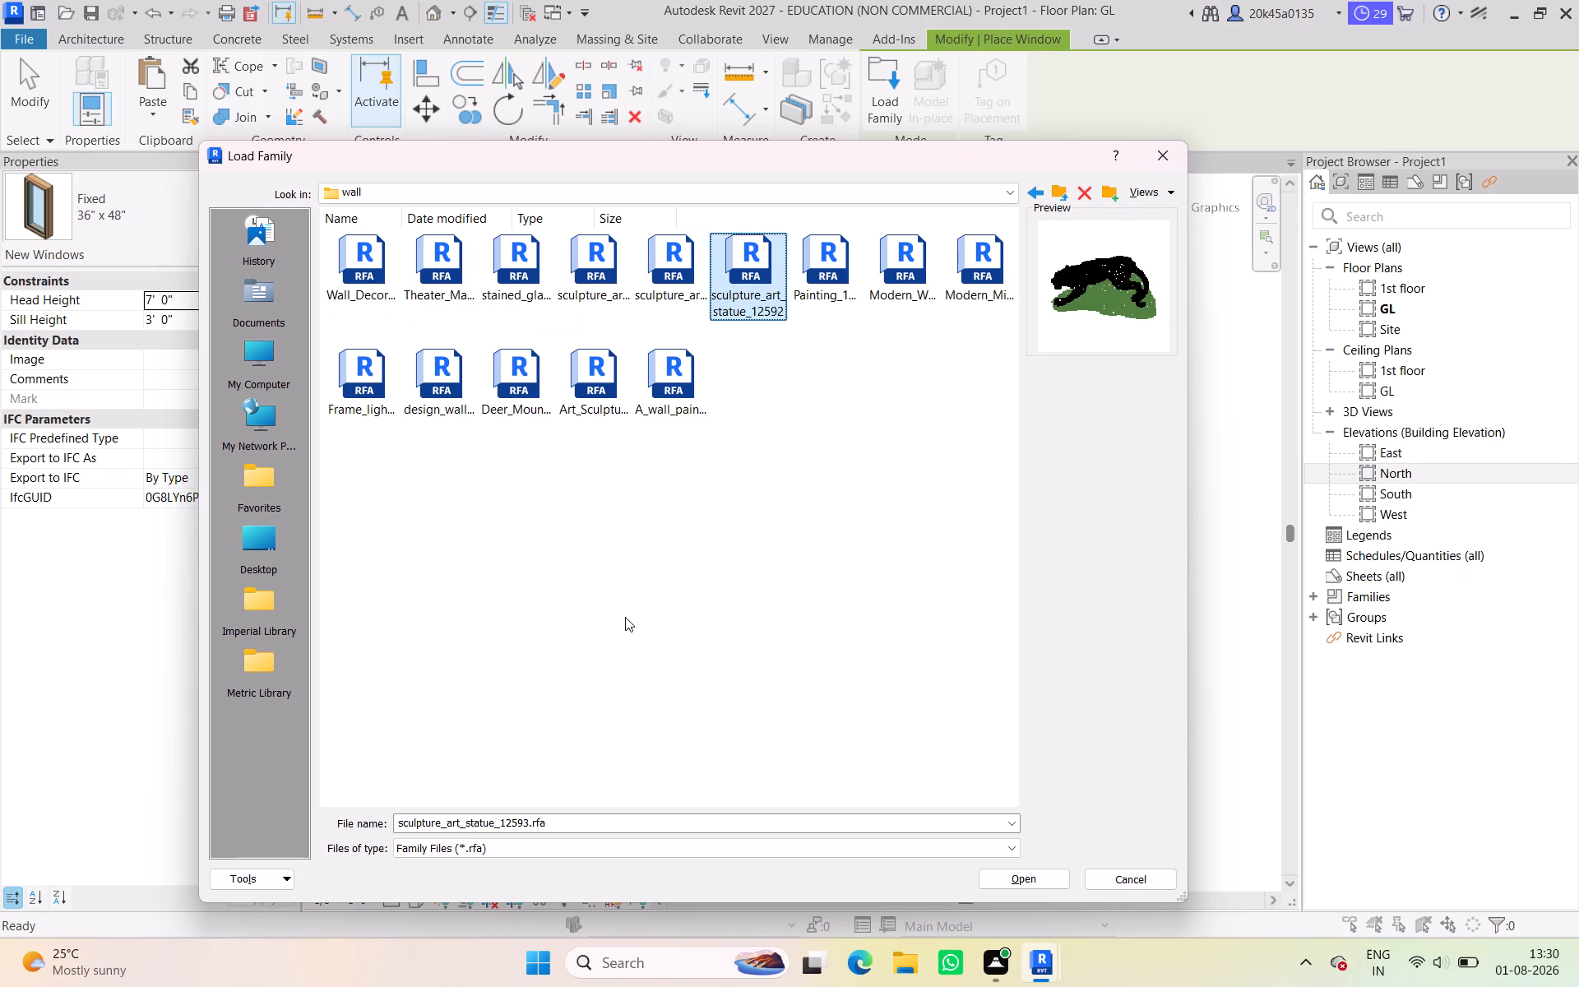
pyautogui.press('Right')
pyautogui.press('Right')
pyautogui.press('Right')
pyautogui.press('Right')
pyautogui.press('Right')
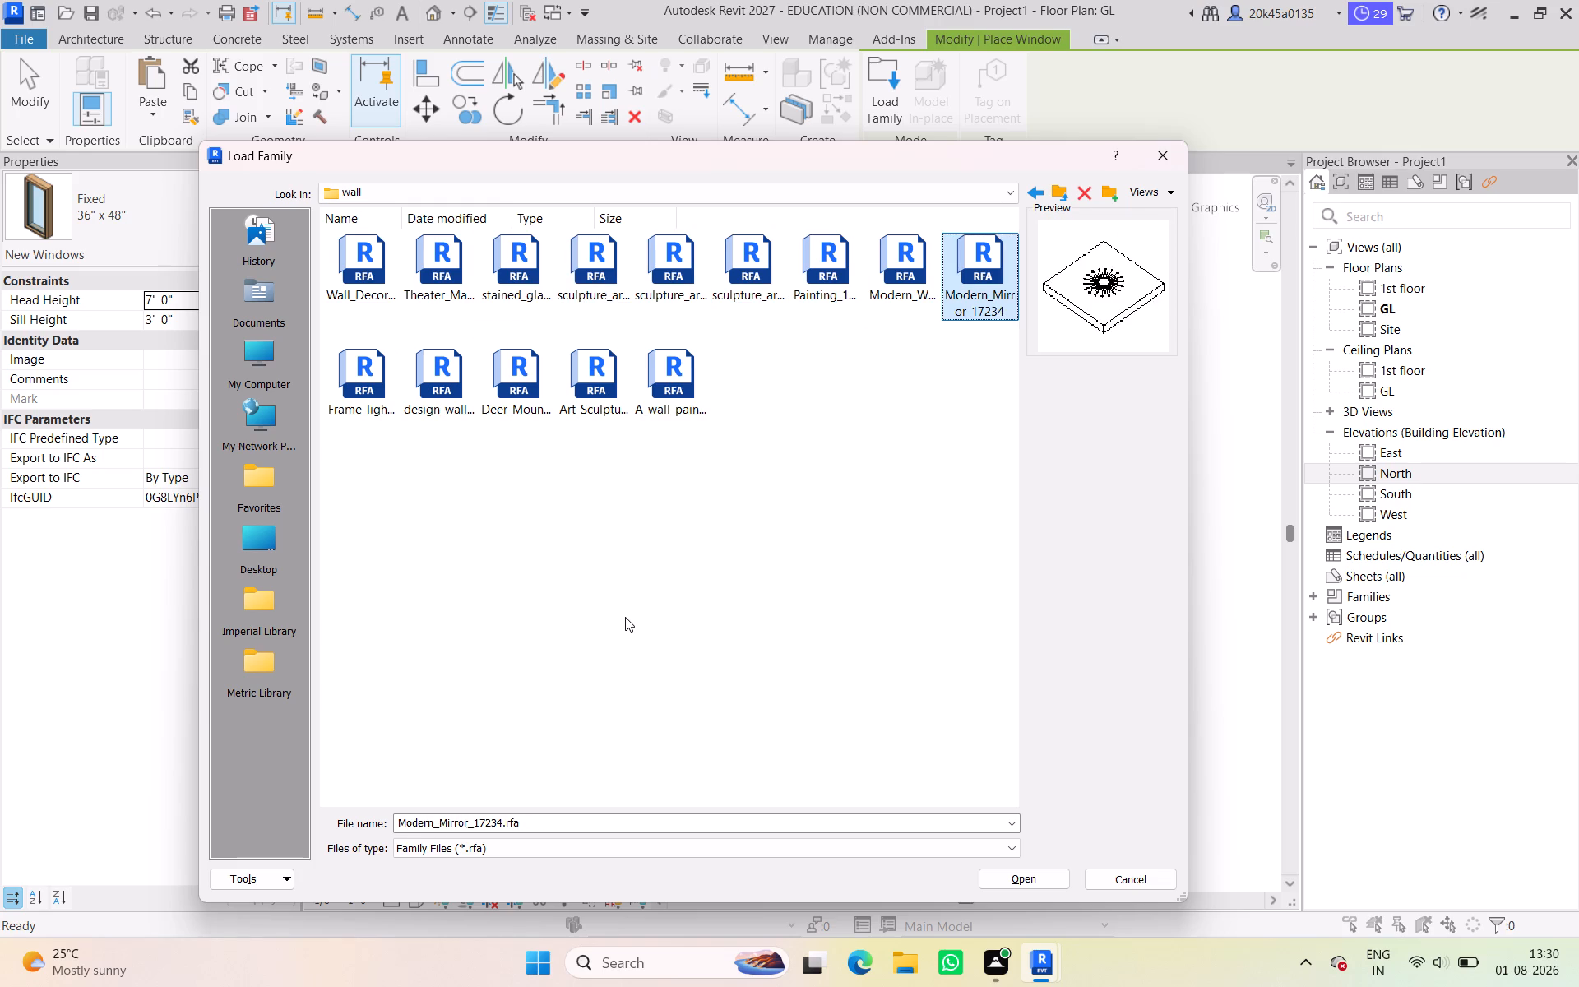
pyautogui.press('Left')
pyautogui.press('Left')
pyautogui.press('Left')
pyautogui.press('Left')
pyautogui.press('Down')
pyautogui.press('Left')
pyautogui.press('Left')
pyautogui.press('Left')
pyautogui.press('Left')
pyautogui.press('Left')
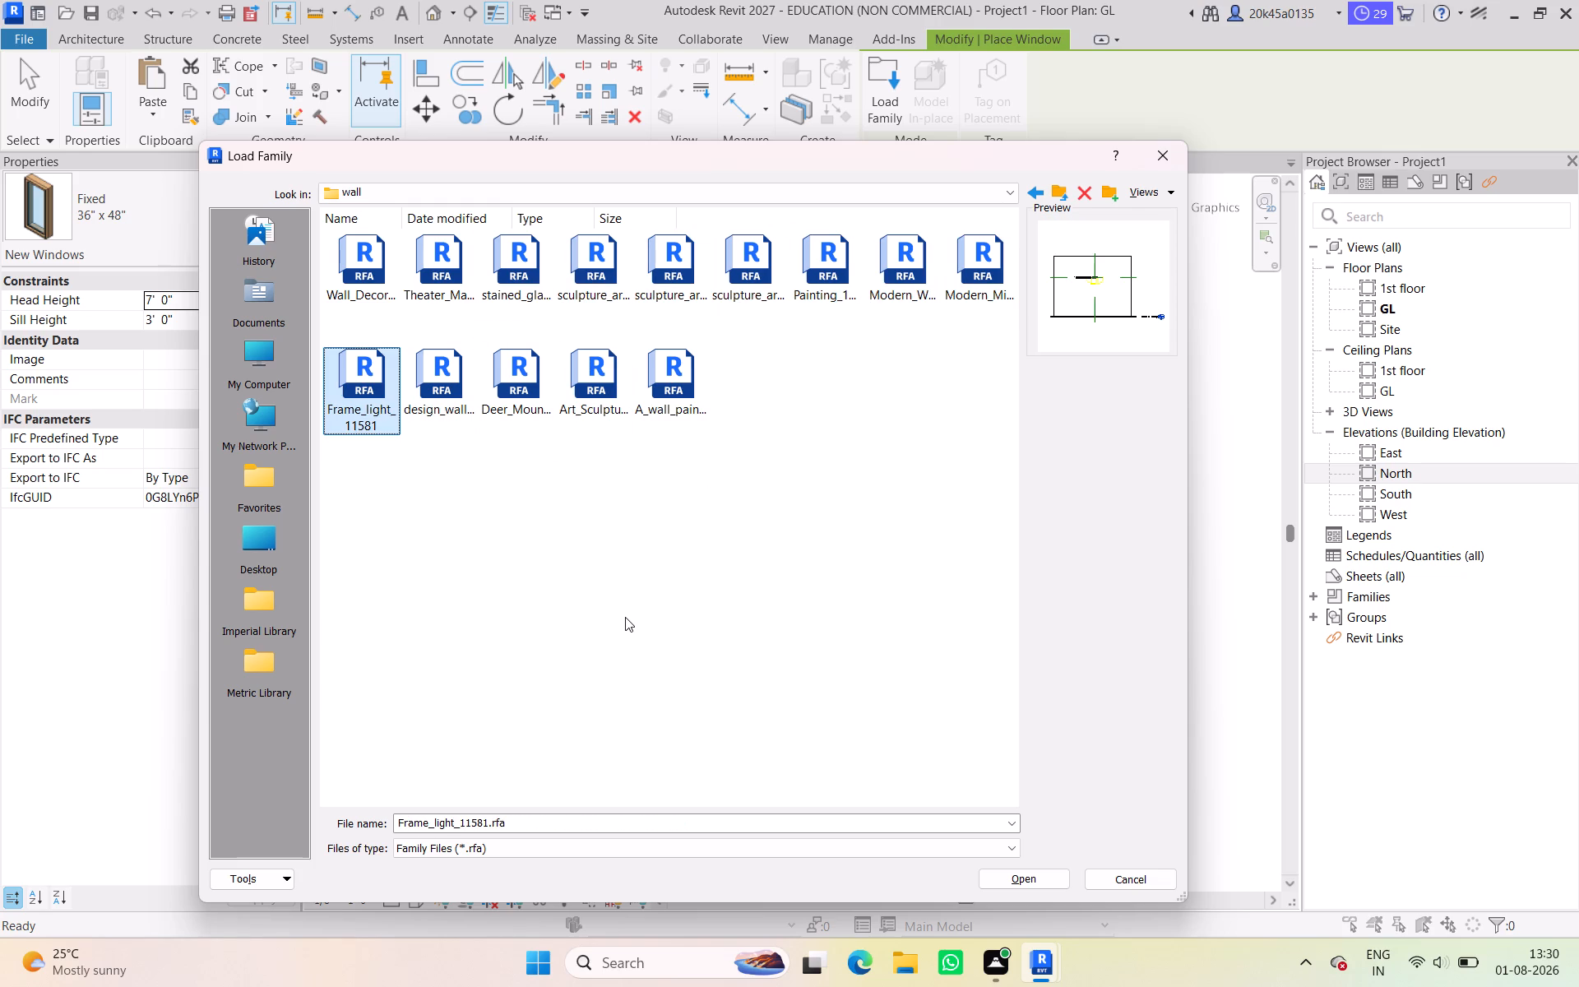
pyautogui.press('Left')
# Check the tv stand folder and look through the remaining SHUBHAM CITY folders for window families.
pyautogui.press('BackSpace')
pyautogui.press('Right')
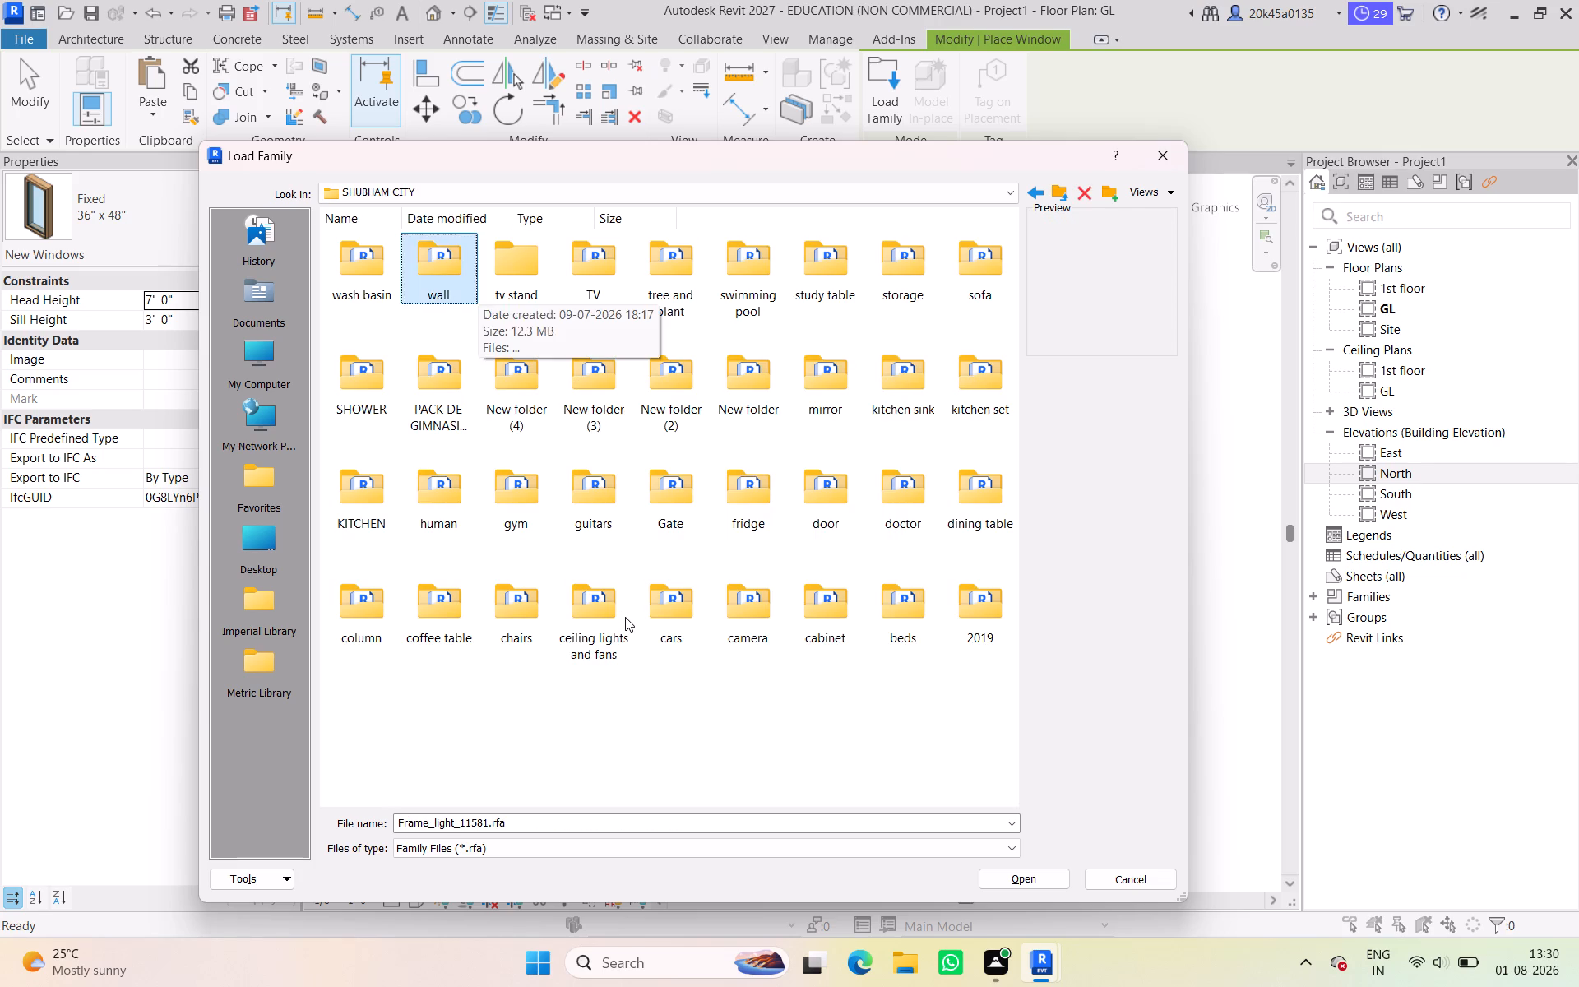
pyautogui.press('Right')
pyautogui.press('Return')
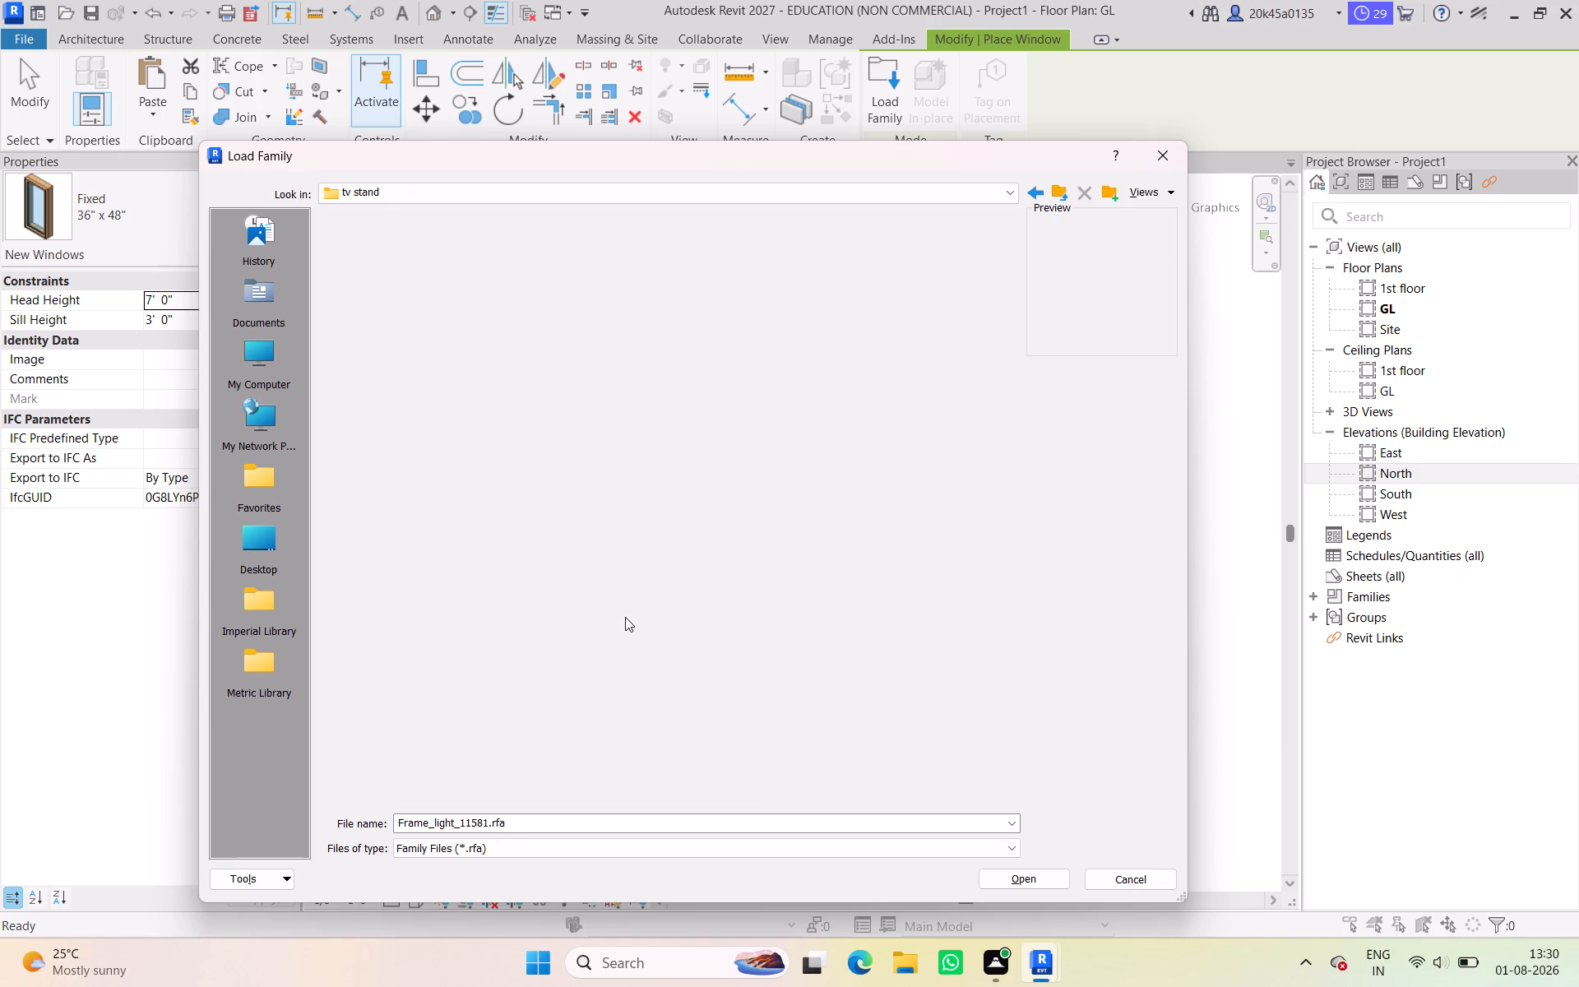
pyautogui.press('BackSpace')
pyautogui.press('Down')
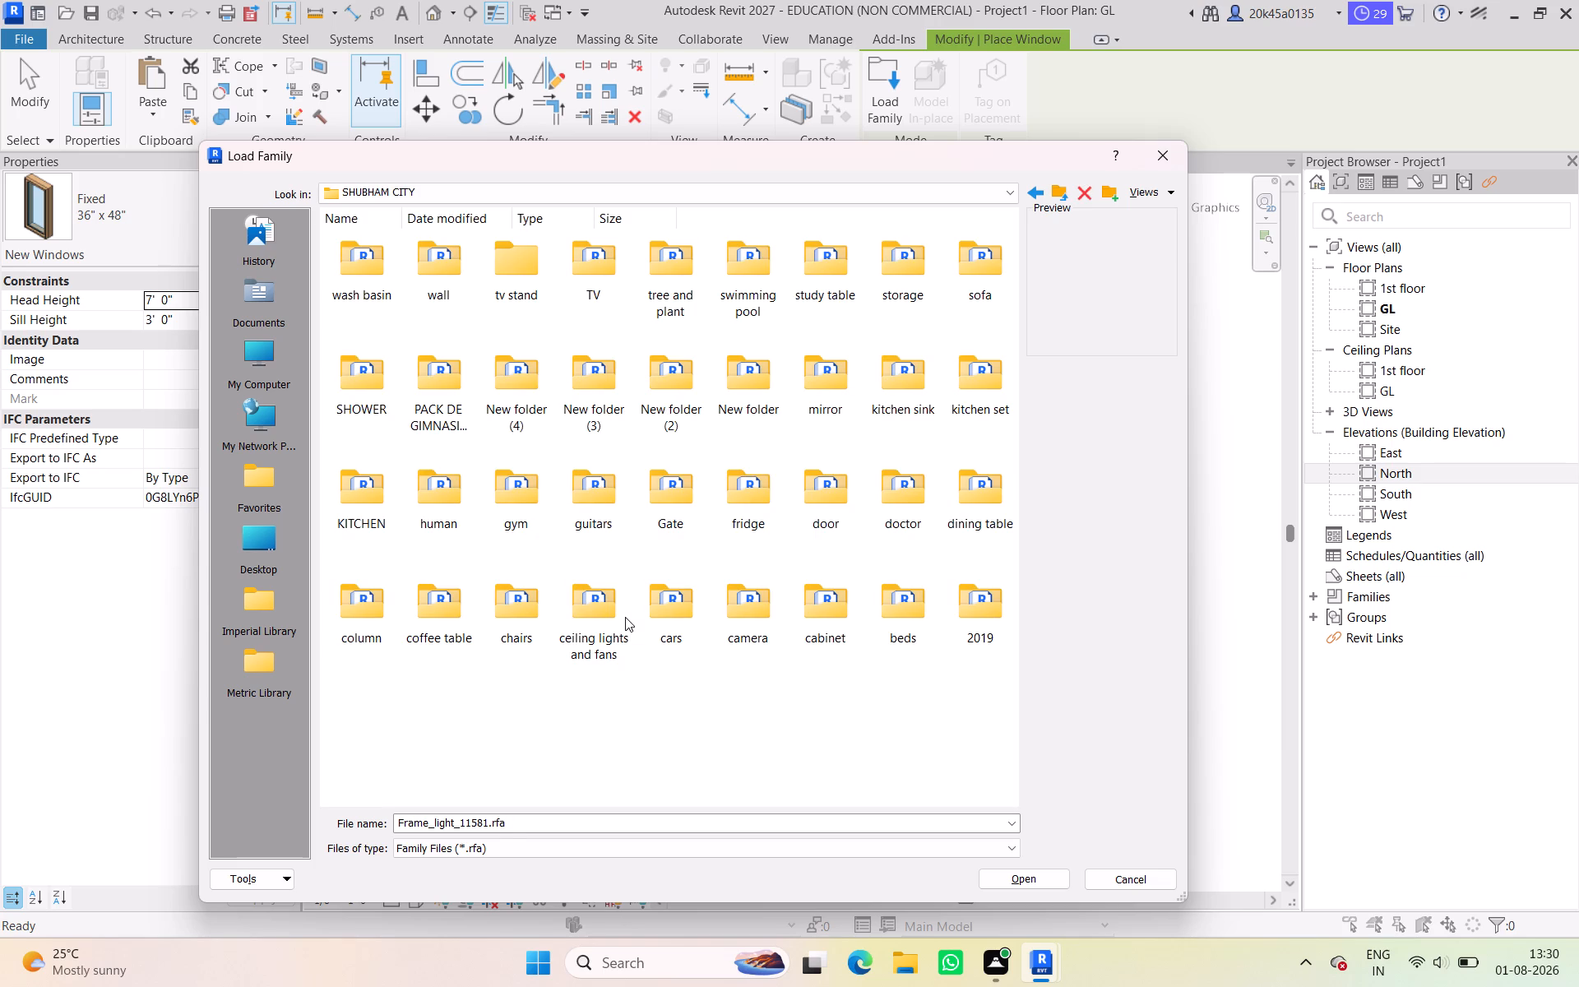
pyautogui.press('Up')
pyautogui.press('Right')
pyautogui.press('Right')
pyautogui.press('Right')
pyautogui.press('Right')
pyautogui.press('Right')
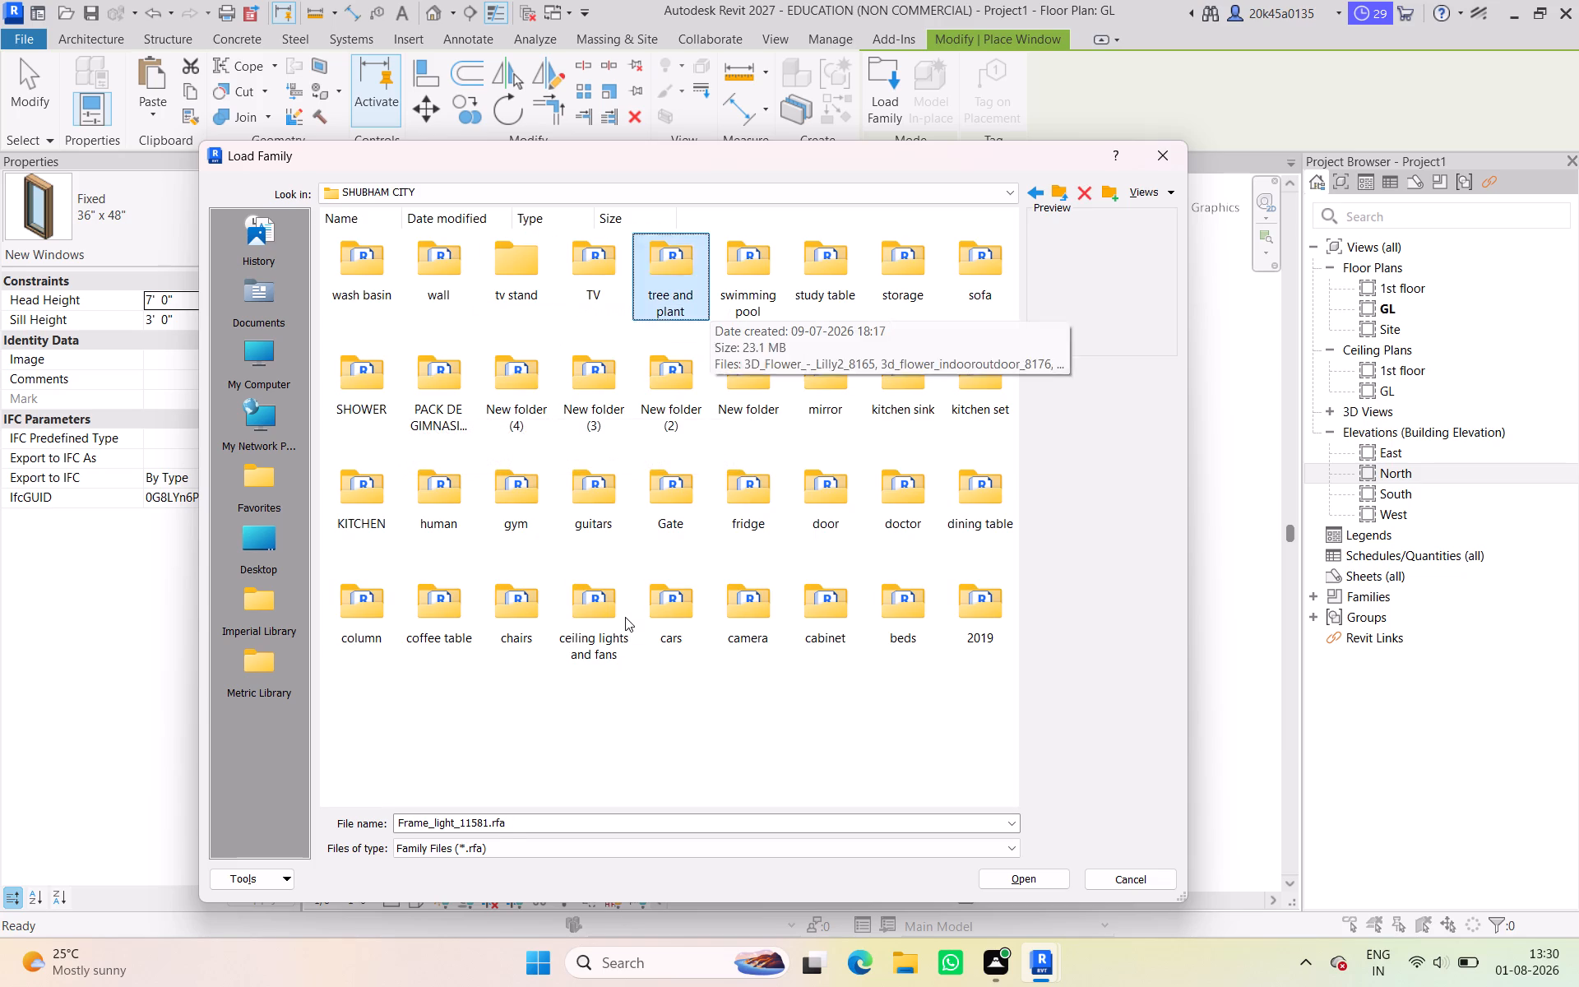
pyautogui.press('Right')
pyautogui.press('Right')
pyautogui.press('Right')
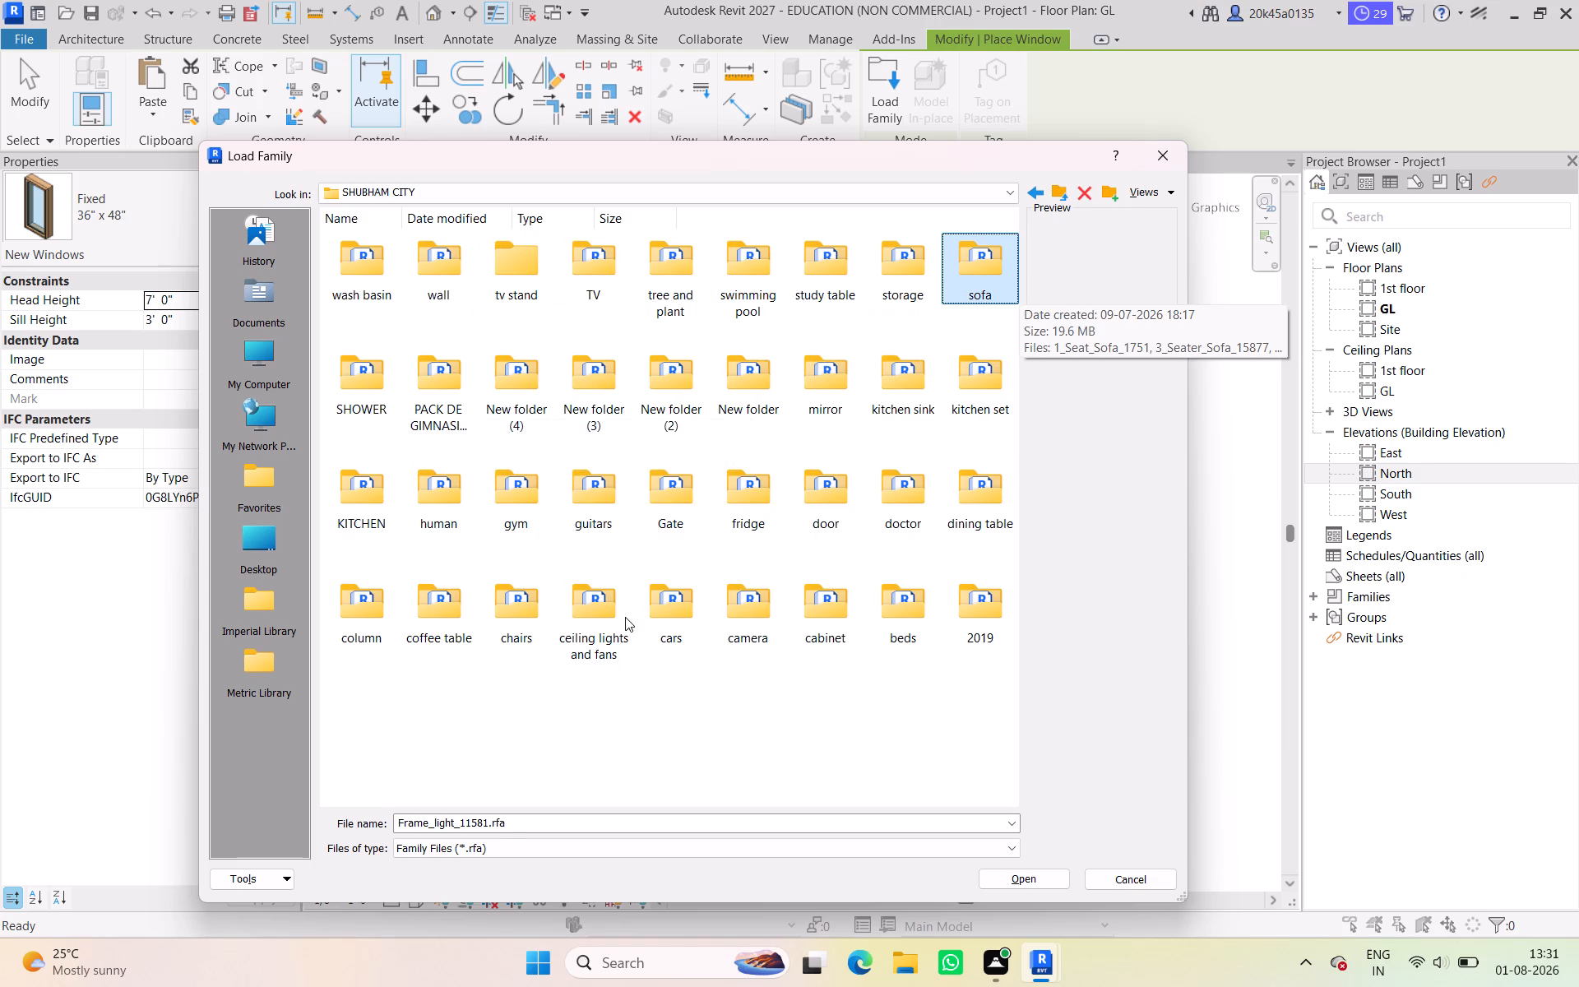
pyautogui.press('Down')
pyautogui.press('Left')
pyautogui.press('Left')
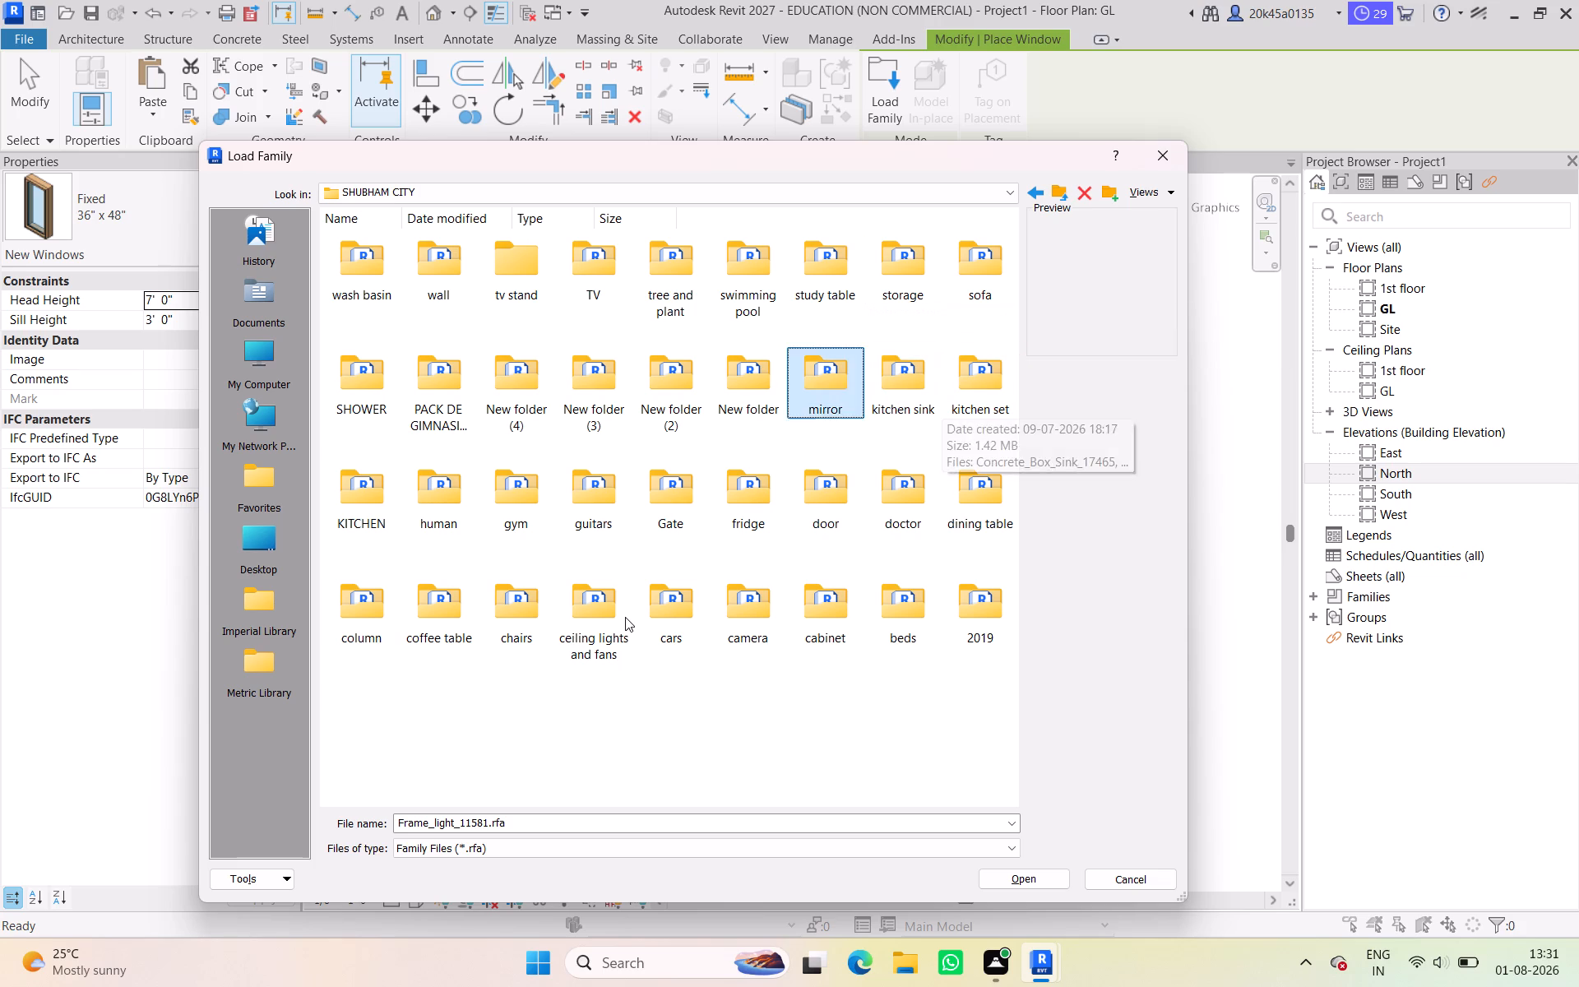
pyautogui.press('Left')
pyautogui.press('Left')
pyautogui.press('Left')
pyautogui.press('Left')
pyautogui.press('Left')
pyautogui.press('Left')
pyautogui.press('Down')
pyautogui.press('Down')
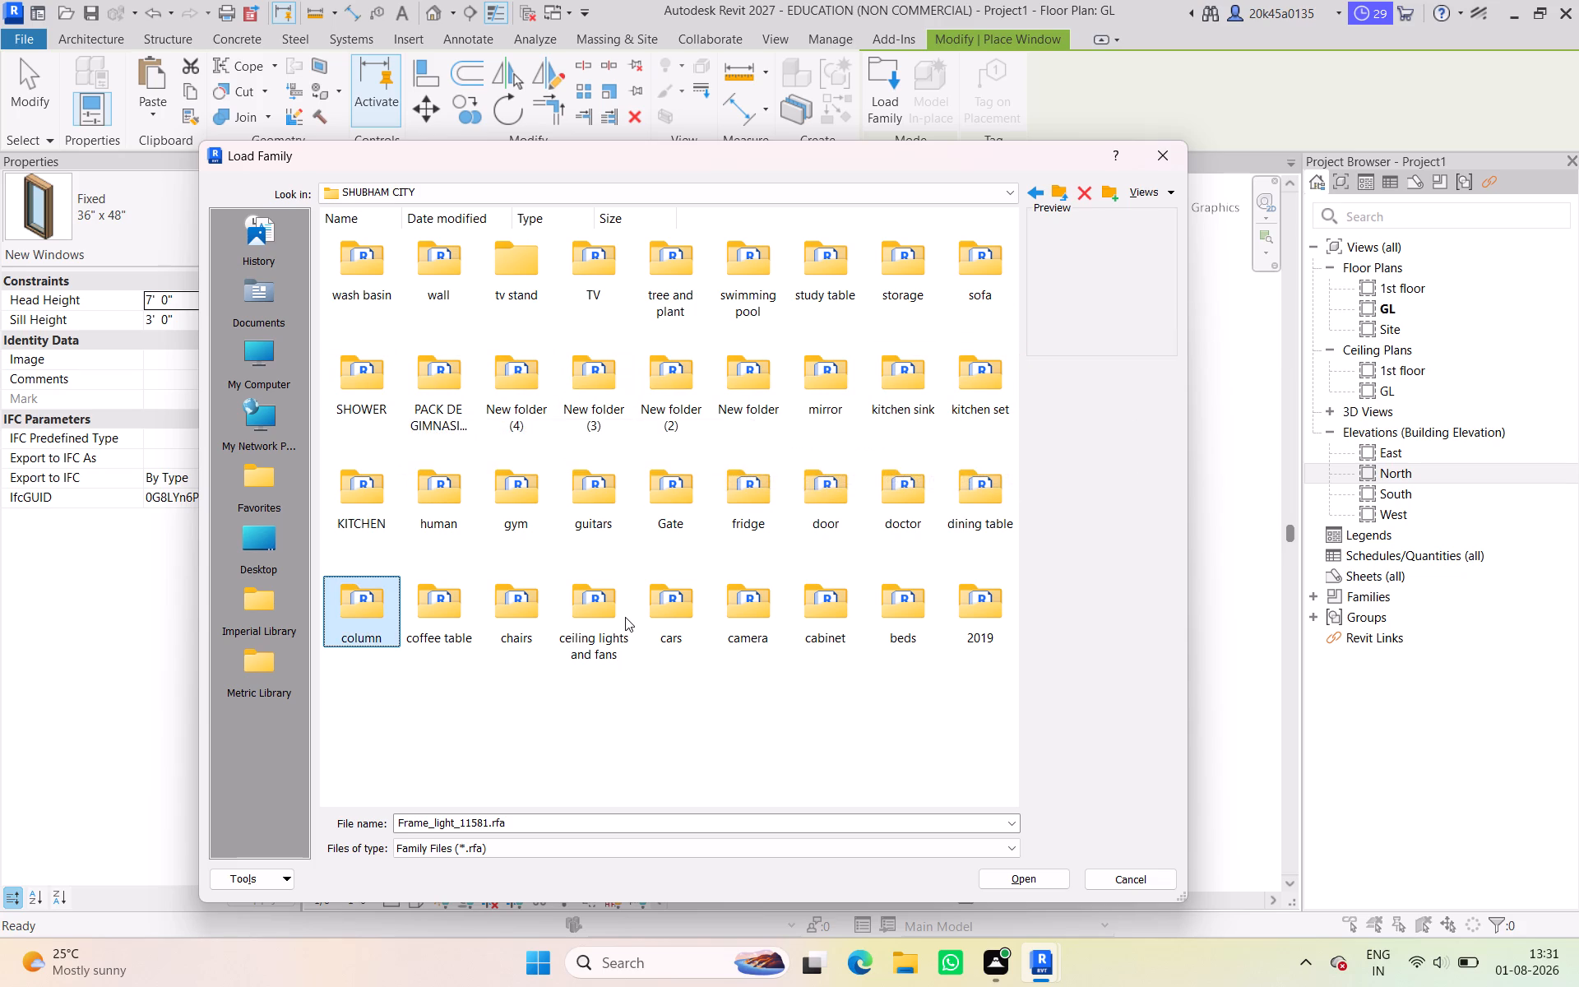
pyautogui.press('Up')
pyautogui.press('Right')
pyautogui.press('Right')
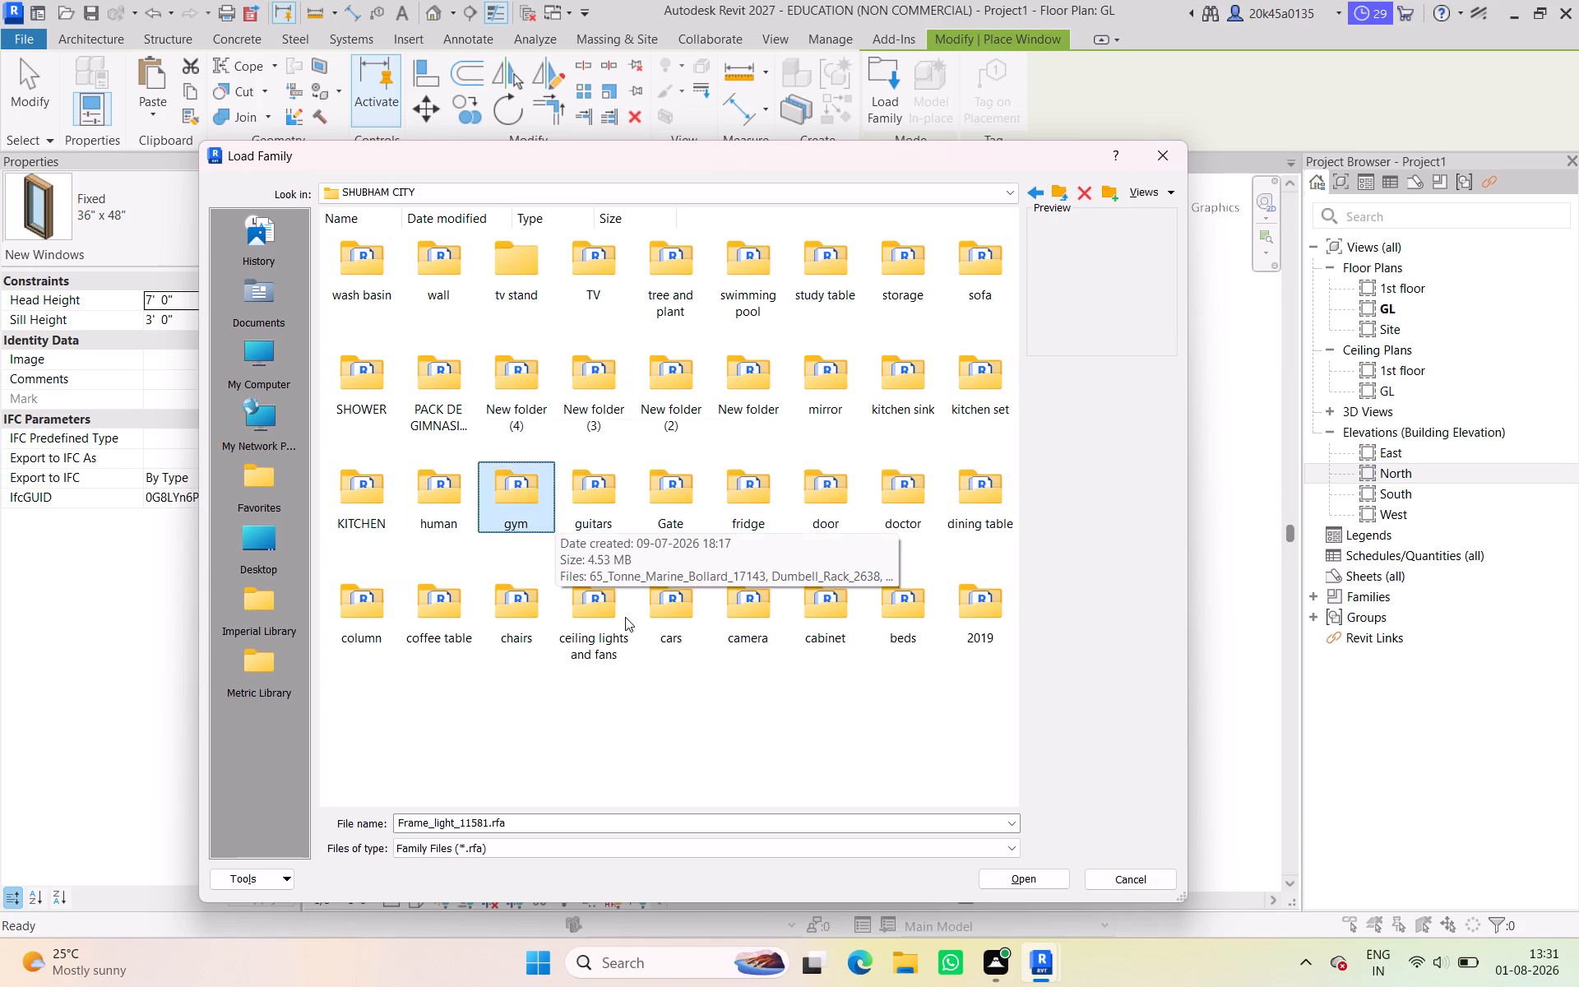
pyautogui.press('Right')
pyautogui.press('Right')
pyautogui.press('Right')
pyautogui.press('Right')
# Open the door folder in SHUBHAM CITY and preview its families for a suitable window.
pyautogui.press('Return')
pyautogui.press('Down')
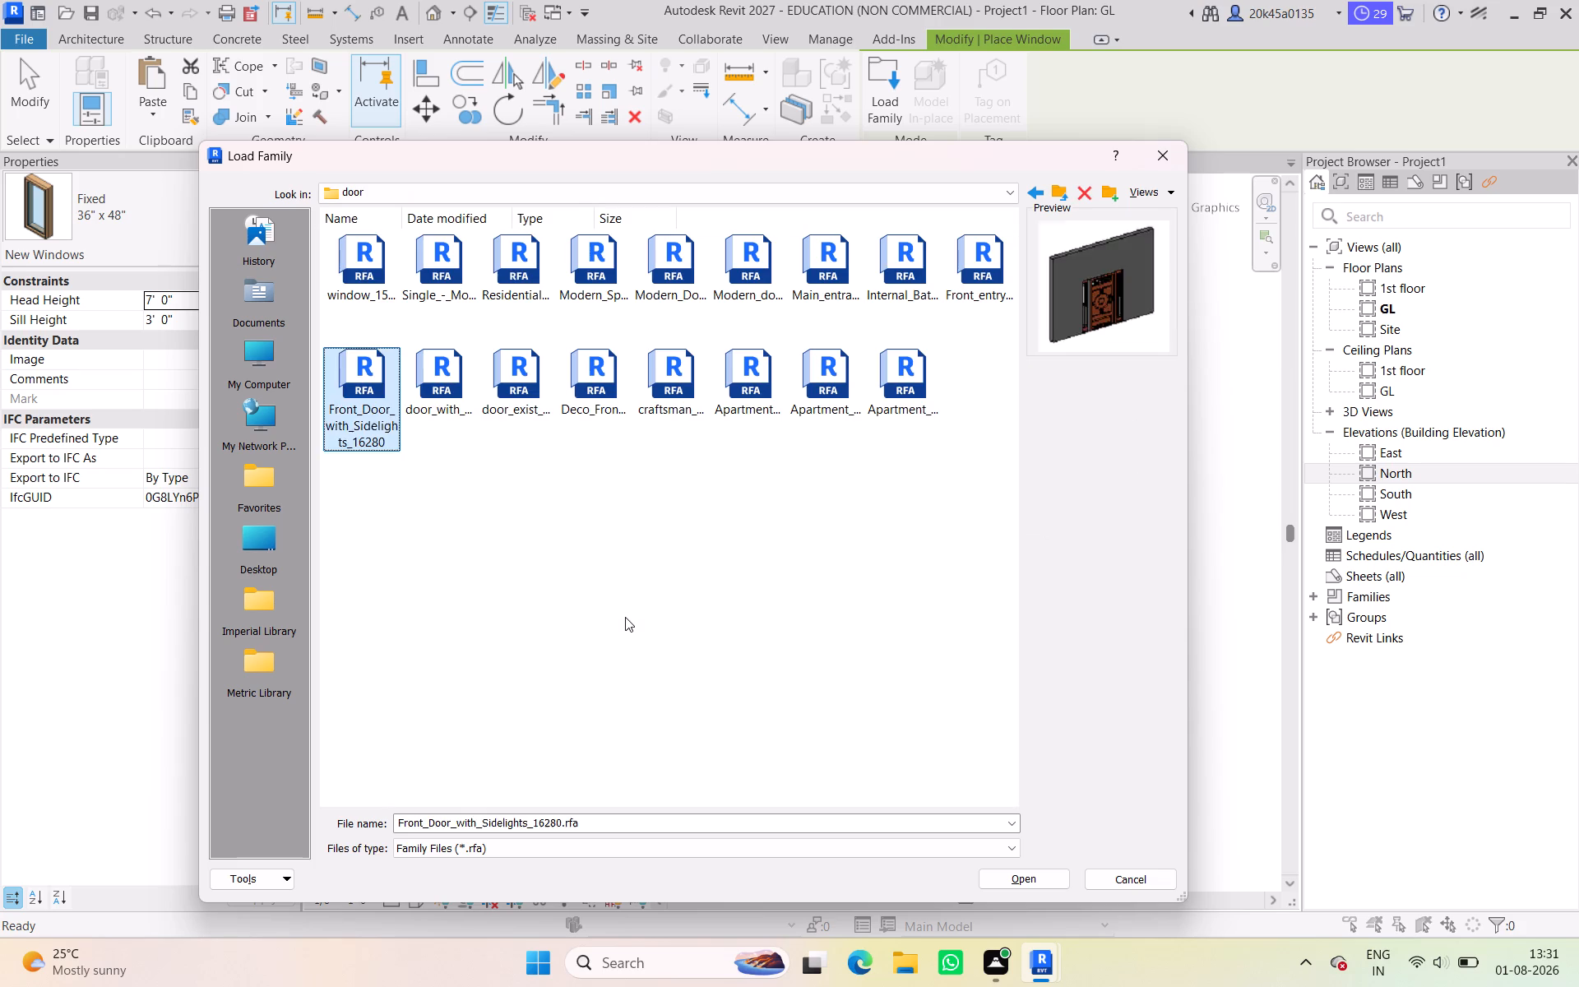
pyautogui.press('Up')
pyautogui.press('Right')
pyautogui.press('Right')
pyautogui.press('Right')
pyautogui.press('Right')
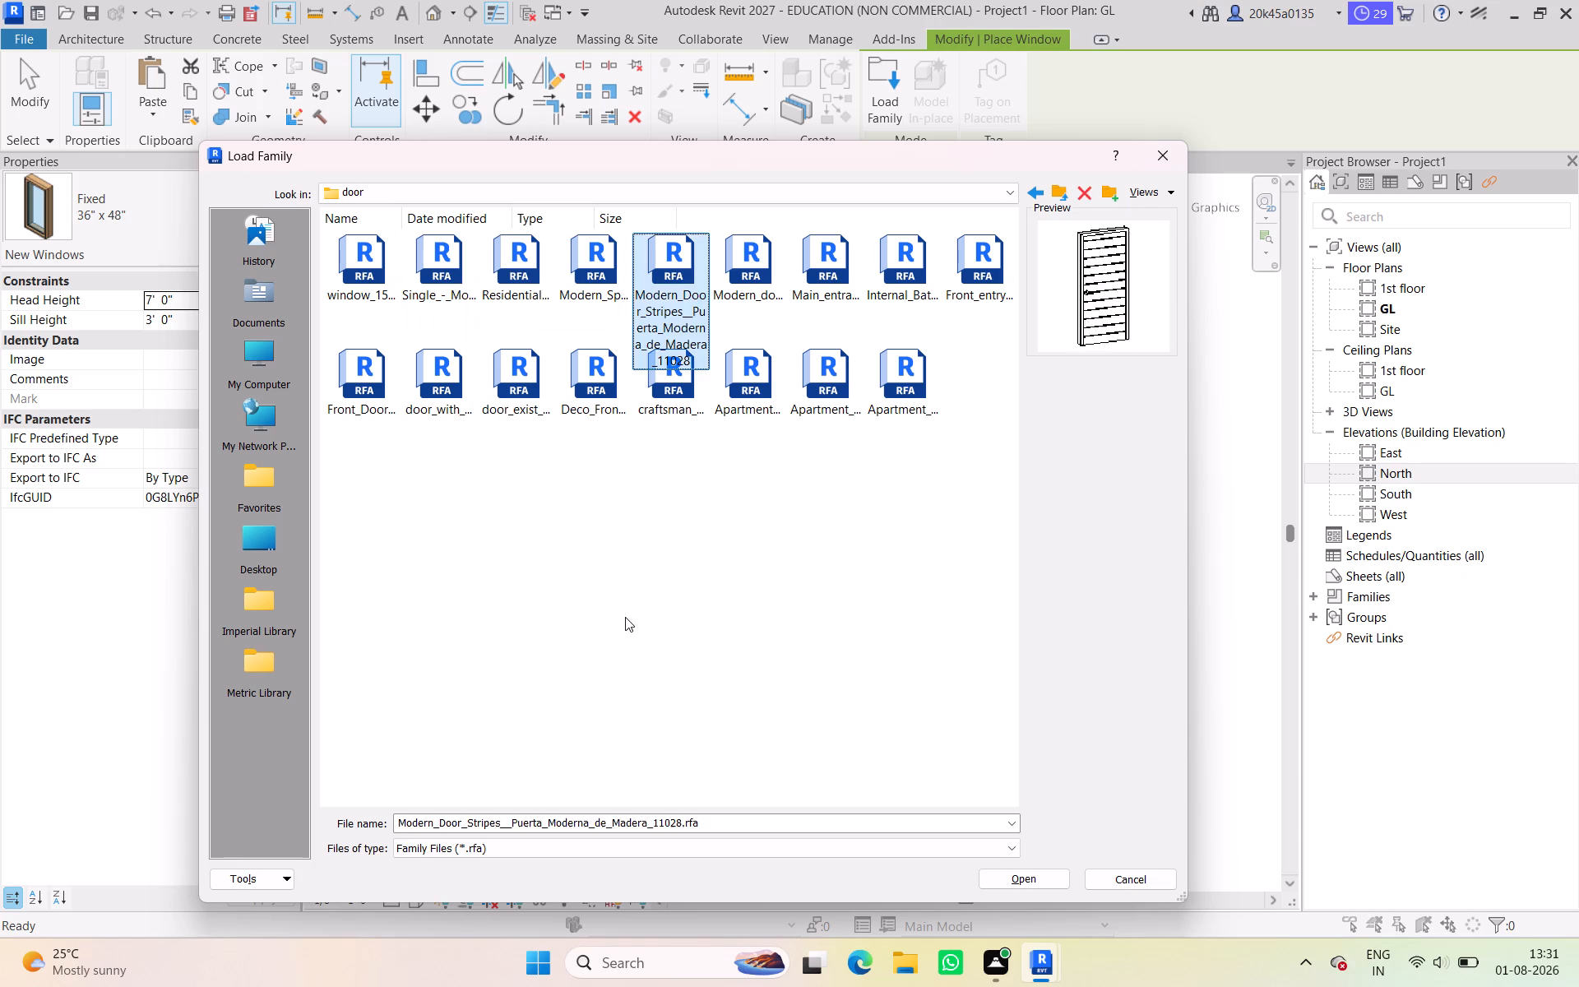
pyautogui.press('Right')
pyautogui.press('Right')
pyautogui.press('Right')
pyautogui.press('Right')
pyautogui.press('Left')
pyautogui.press('Down')
pyautogui.press('Down')
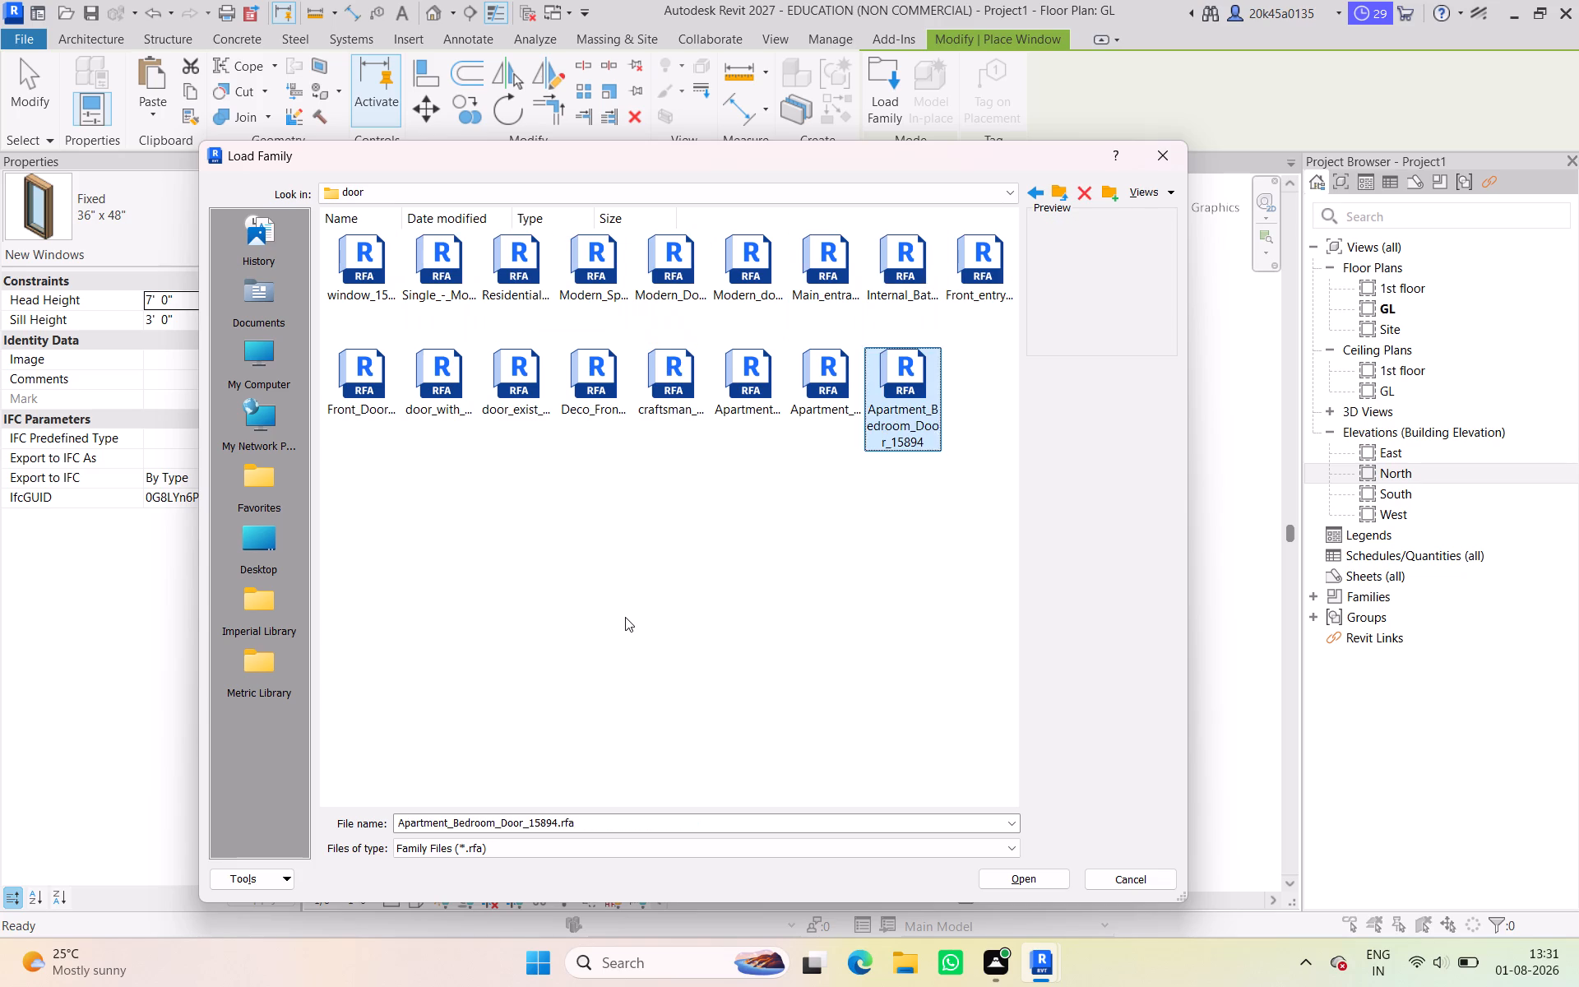
pyautogui.press('Left')
pyautogui.press('Left')
pyautogui.press('Left')
pyautogui.press('Left')
pyautogui.press('Left')
pyautogui.press('Left')
pyautogui.press('Left')
pyautogui.press('Left')
# Return to the US library and open its Windows folder.
pyautogui.press('BackSpace')
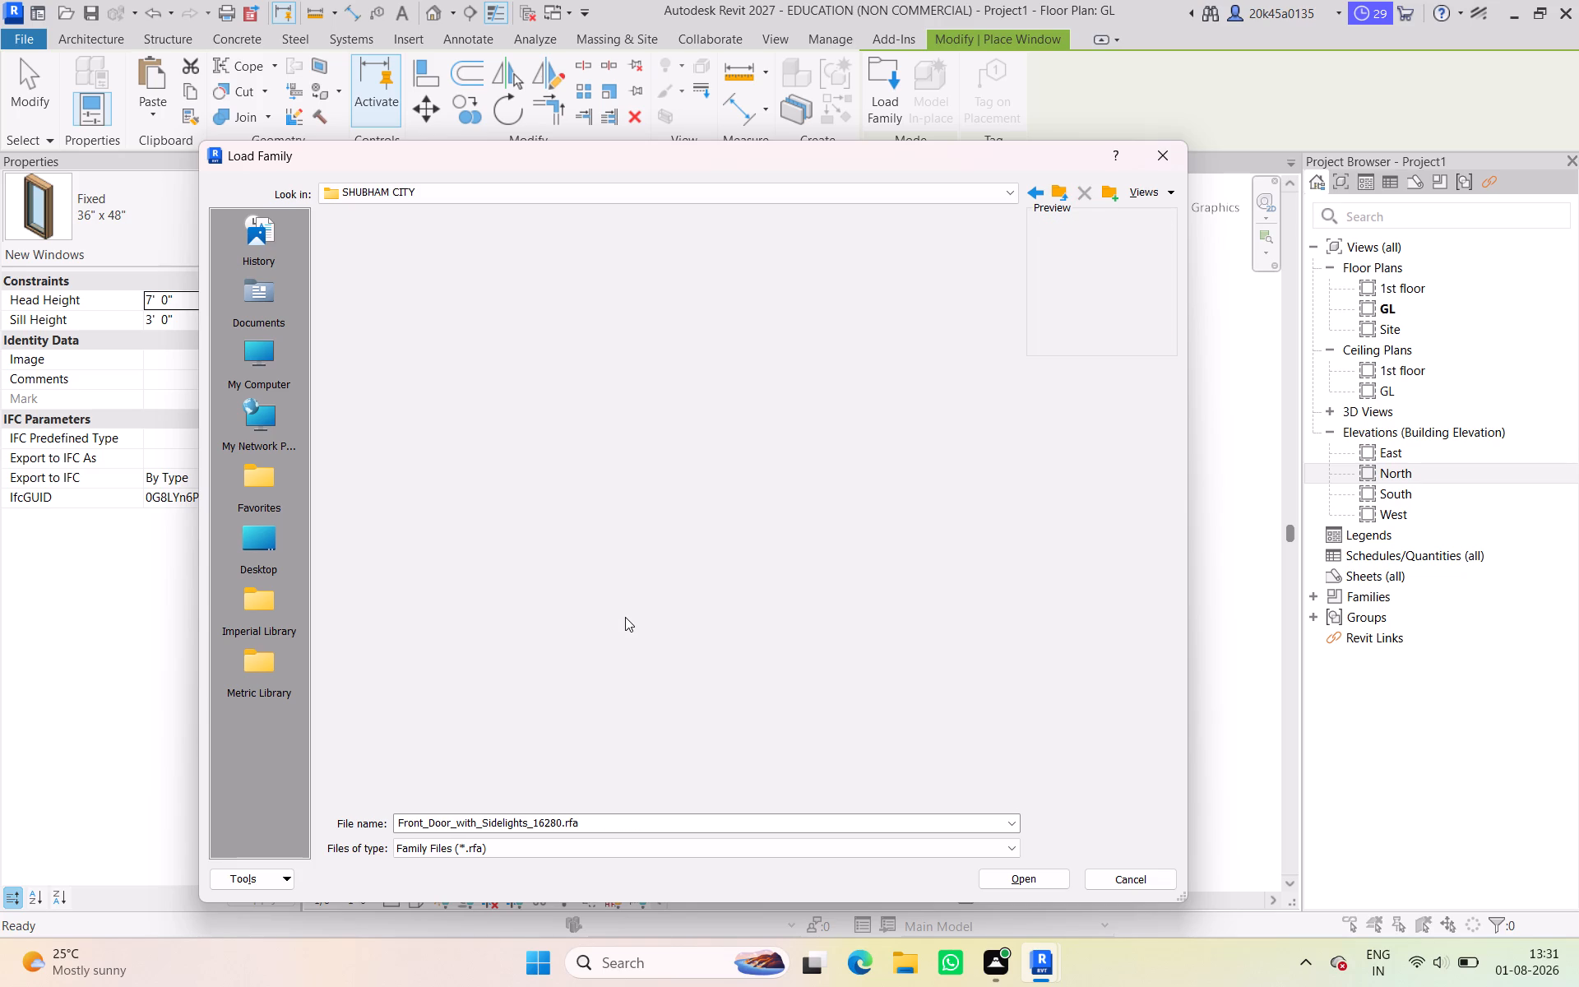
pyautogui.press('BackSpace')
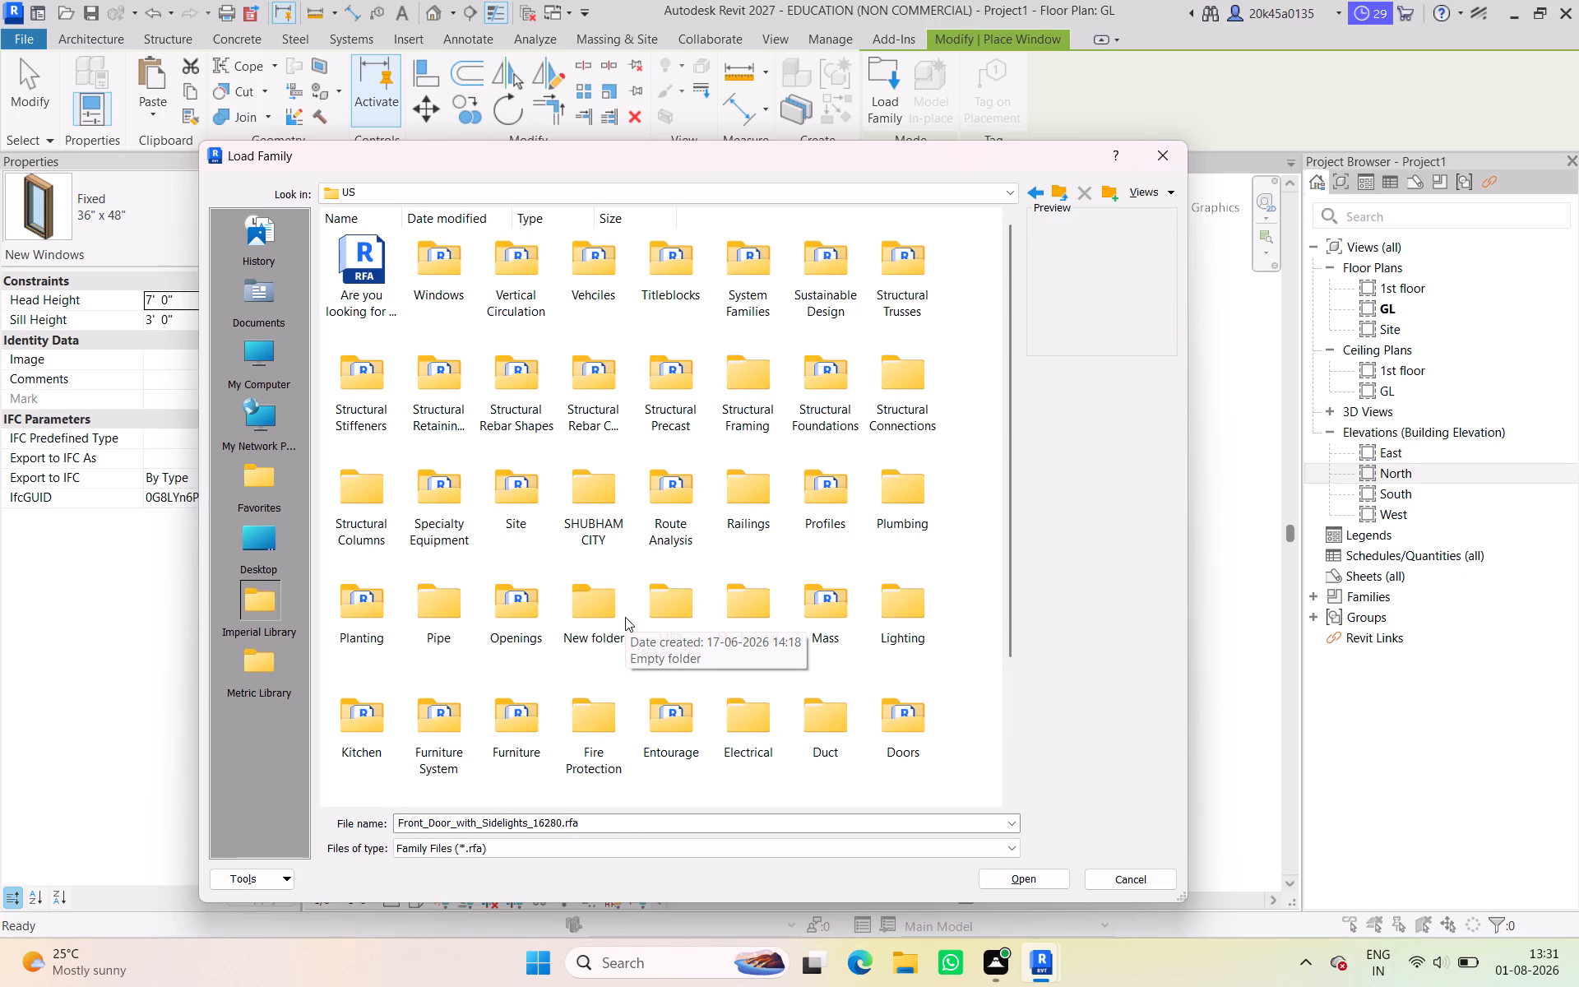
pyautogui.press('w')
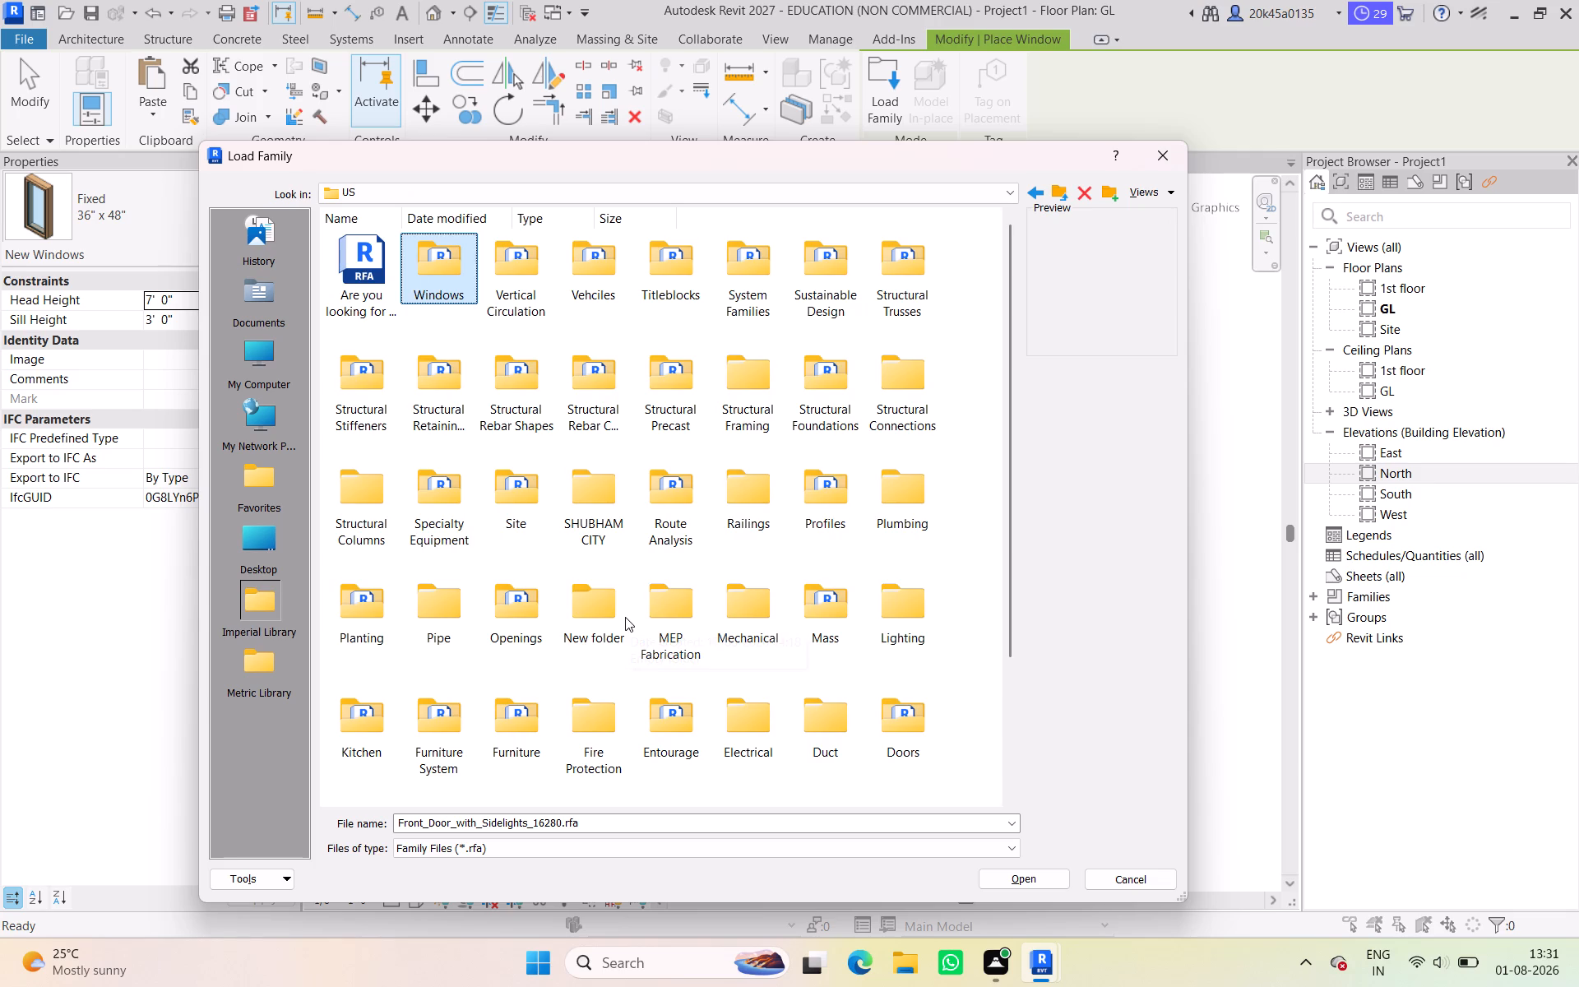
pyautogui.press('Return')
# Preview the first window families in the Windows folder and open Window-Single-Hung-Double for loading.
pyautogui.press('Down')
pyautogui.press('Up')
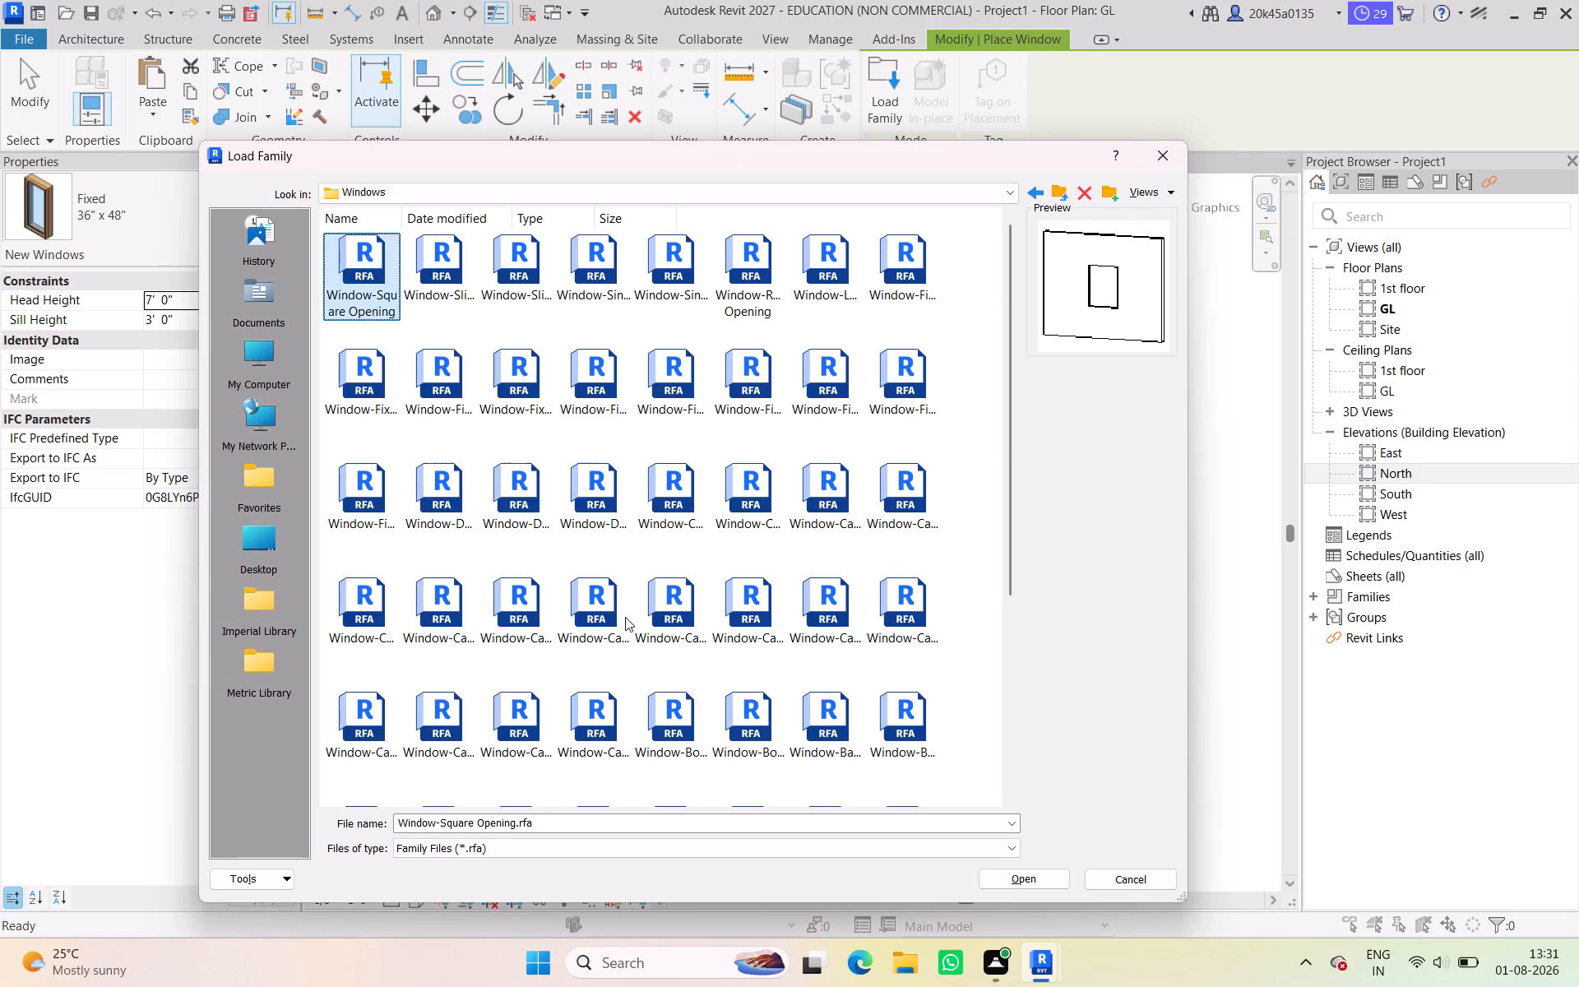
pyautogui.press('Right')
pyautogui.press('Right')
pyautogui.press('Right')
pyautogui.press('Left')
pyautogui.press('Right')
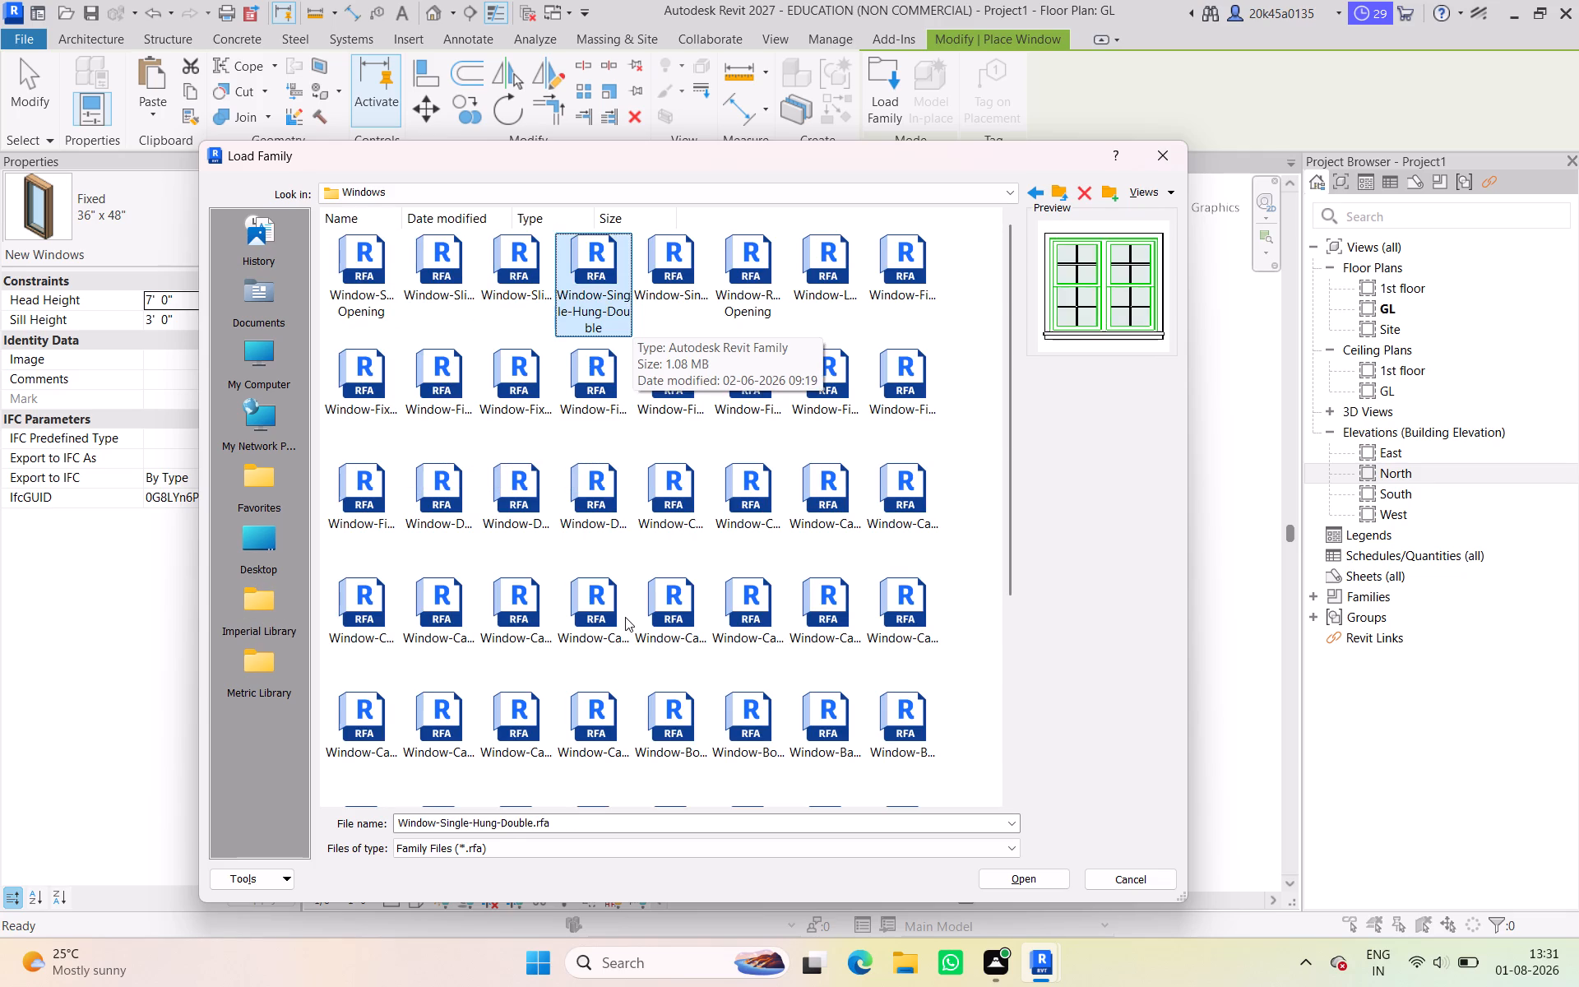
pyautogui.press('Left')
pyautogui.press('Right')
pyautogui.press('Return')
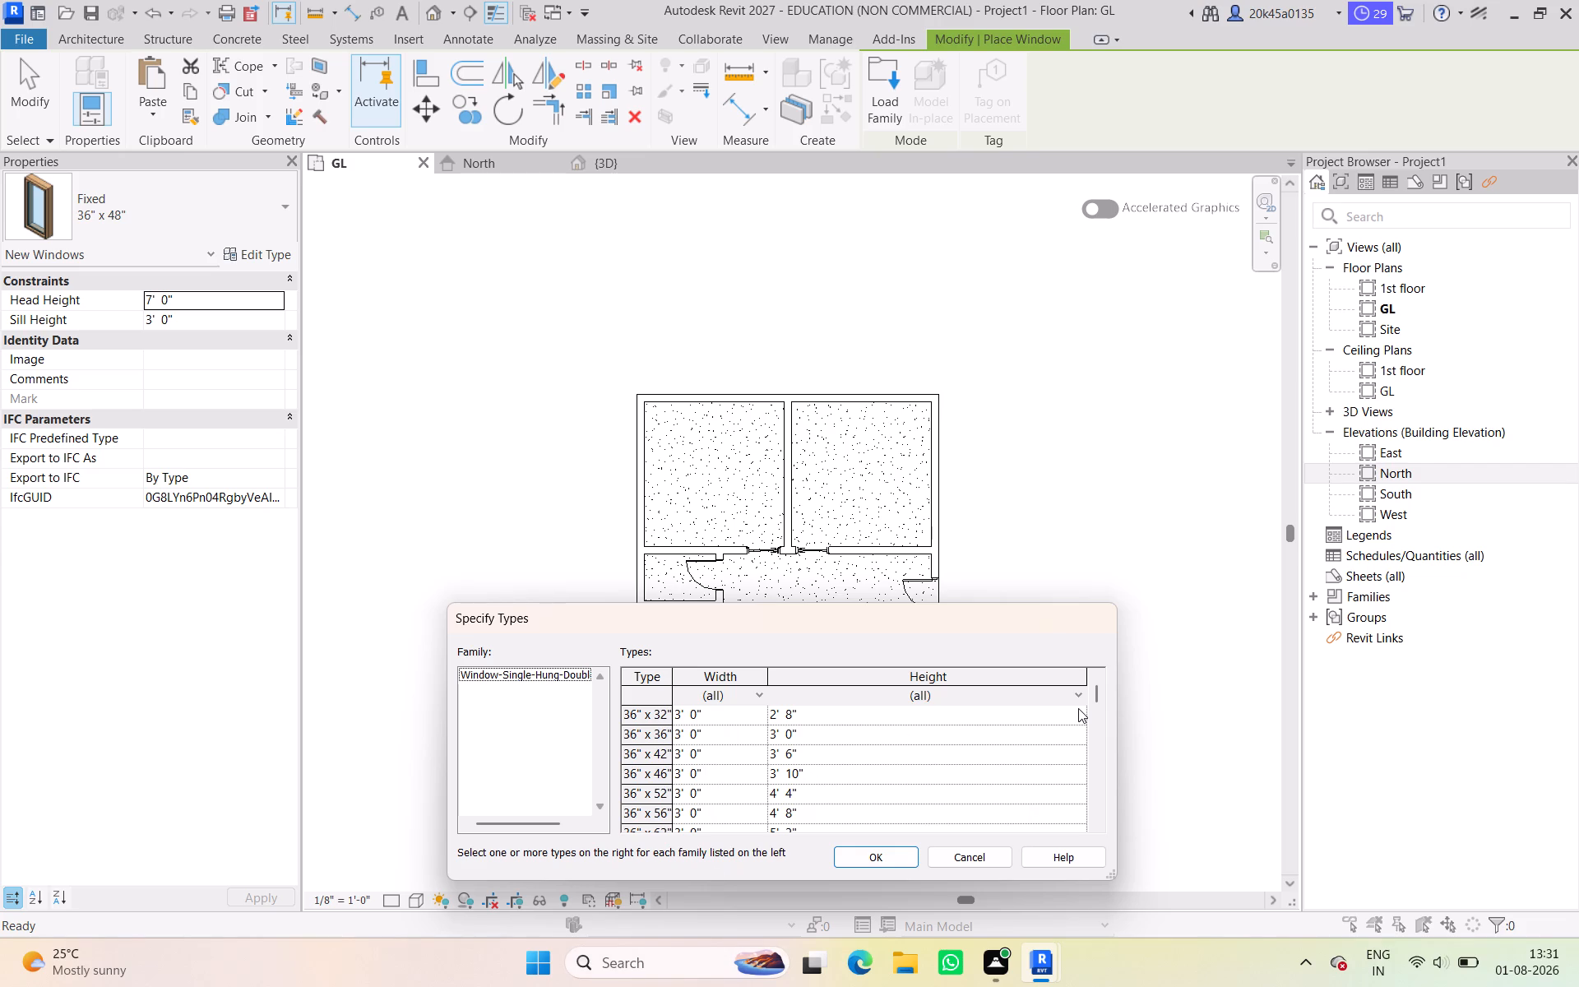
# Look through the listed sizes and load the 60" x 52" type of the Window-Single-Hung-Double family.
pyautogui.moveTo(1098, 697); pyautogui.dragTo(1101, 730)
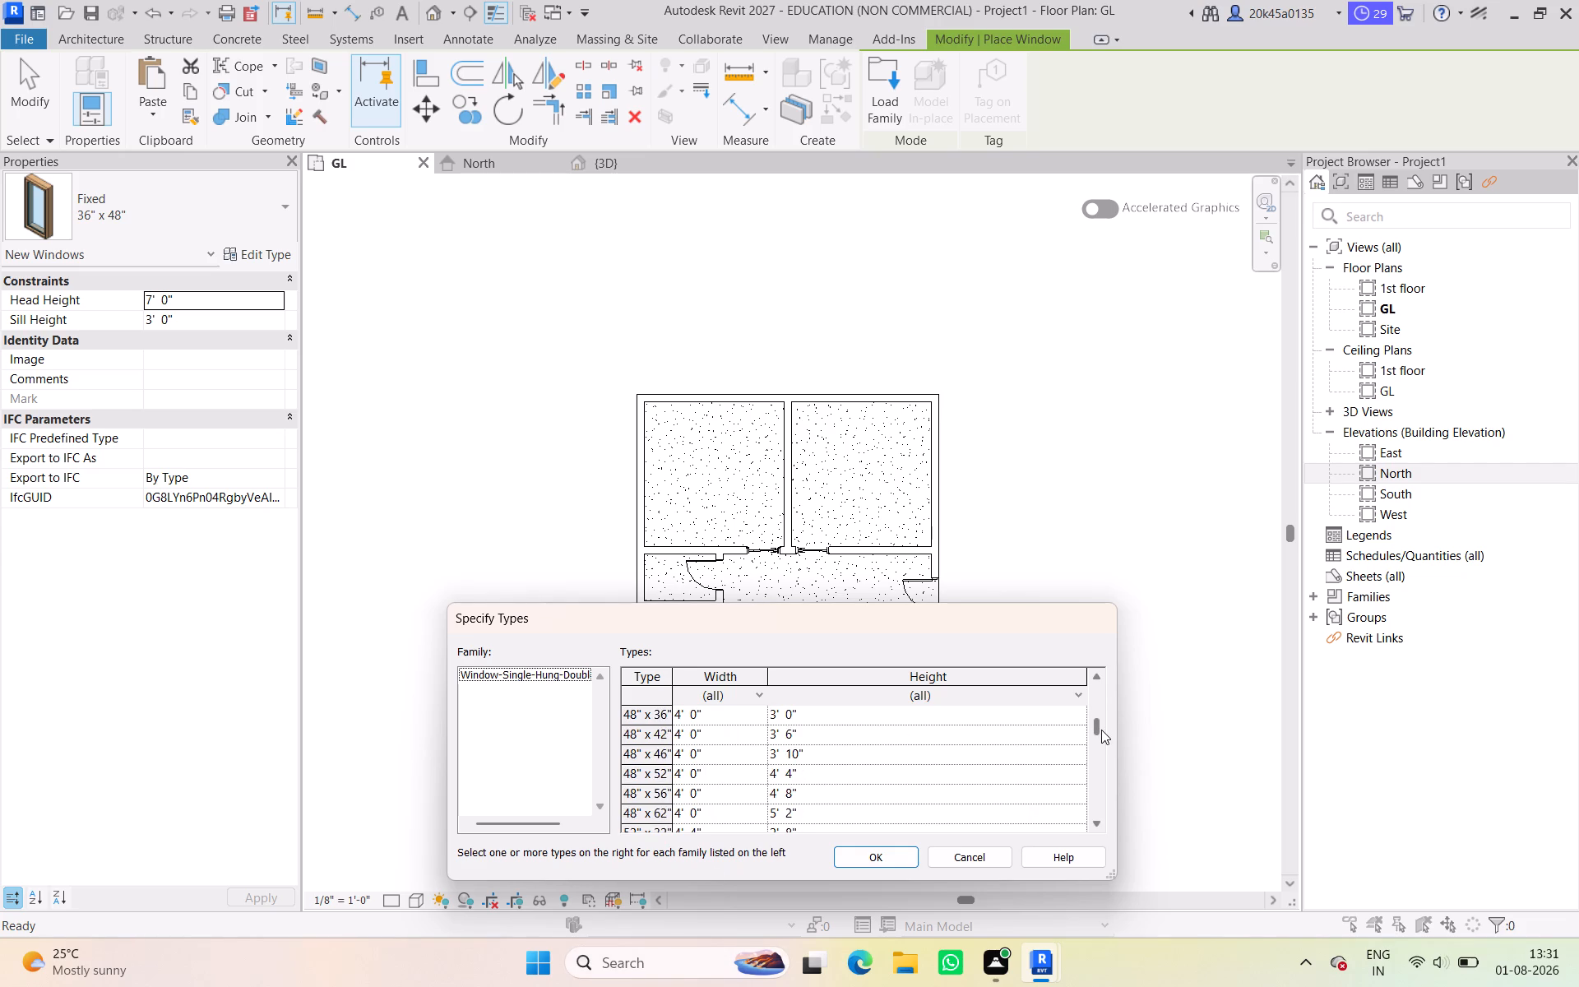
pyautogui.moveTo(1101, 730); pyautogui.dragTo(1102, 770)
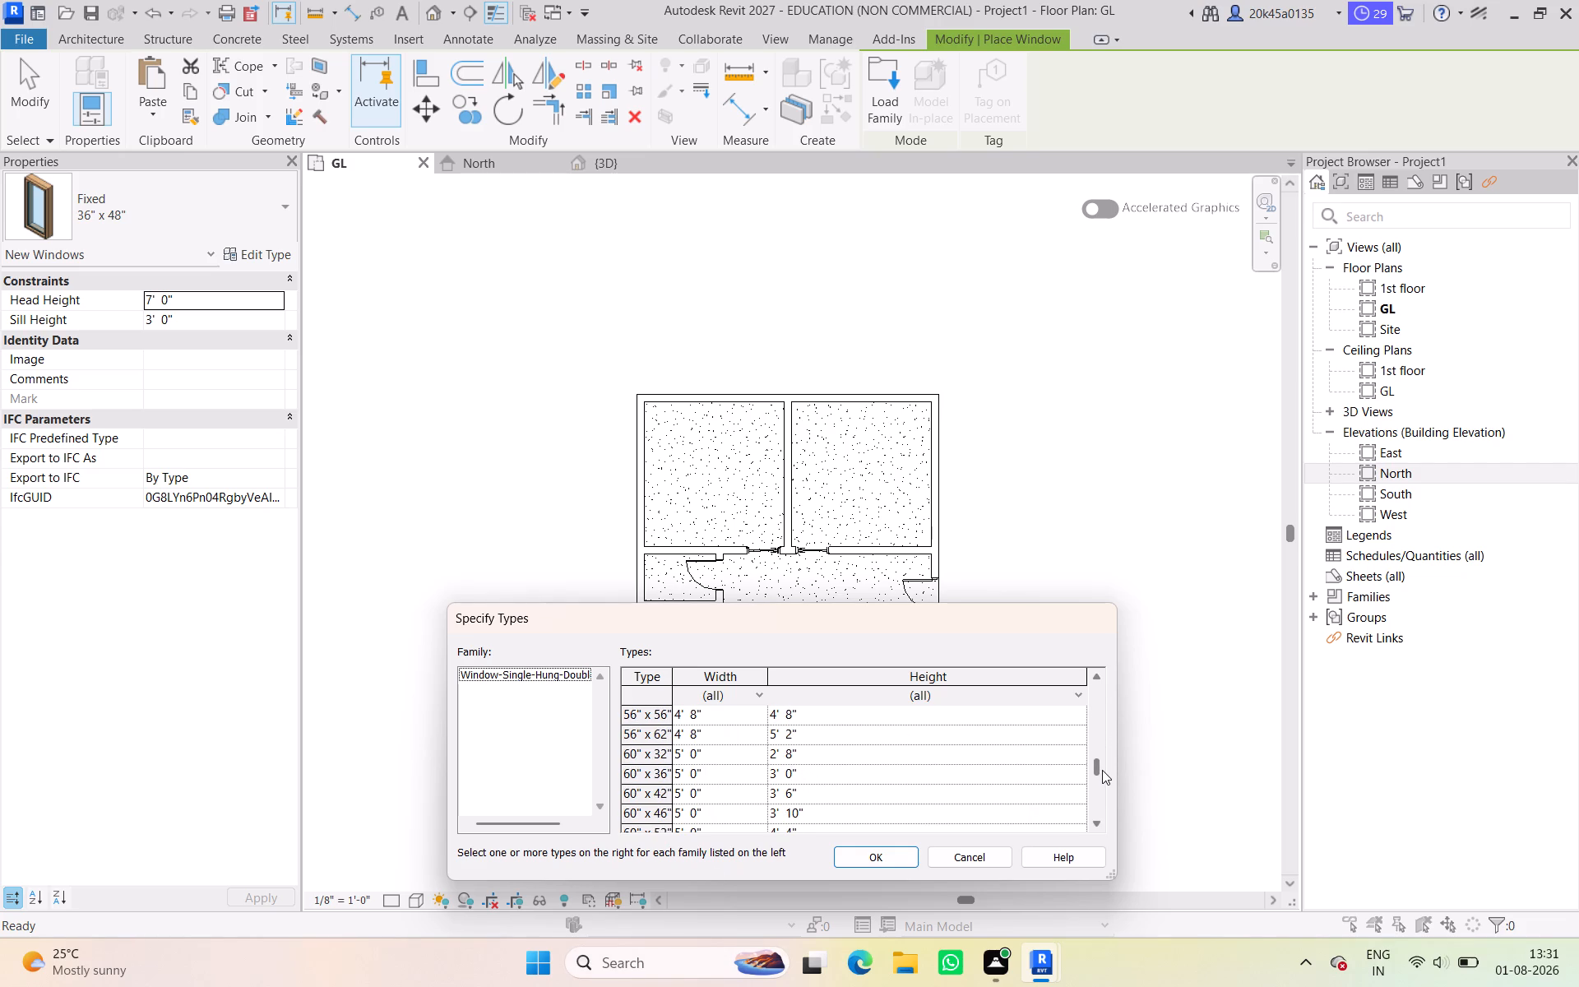
pyautogui.moveTo(1102, 770); pyautogui.dragTo(1094, 721)
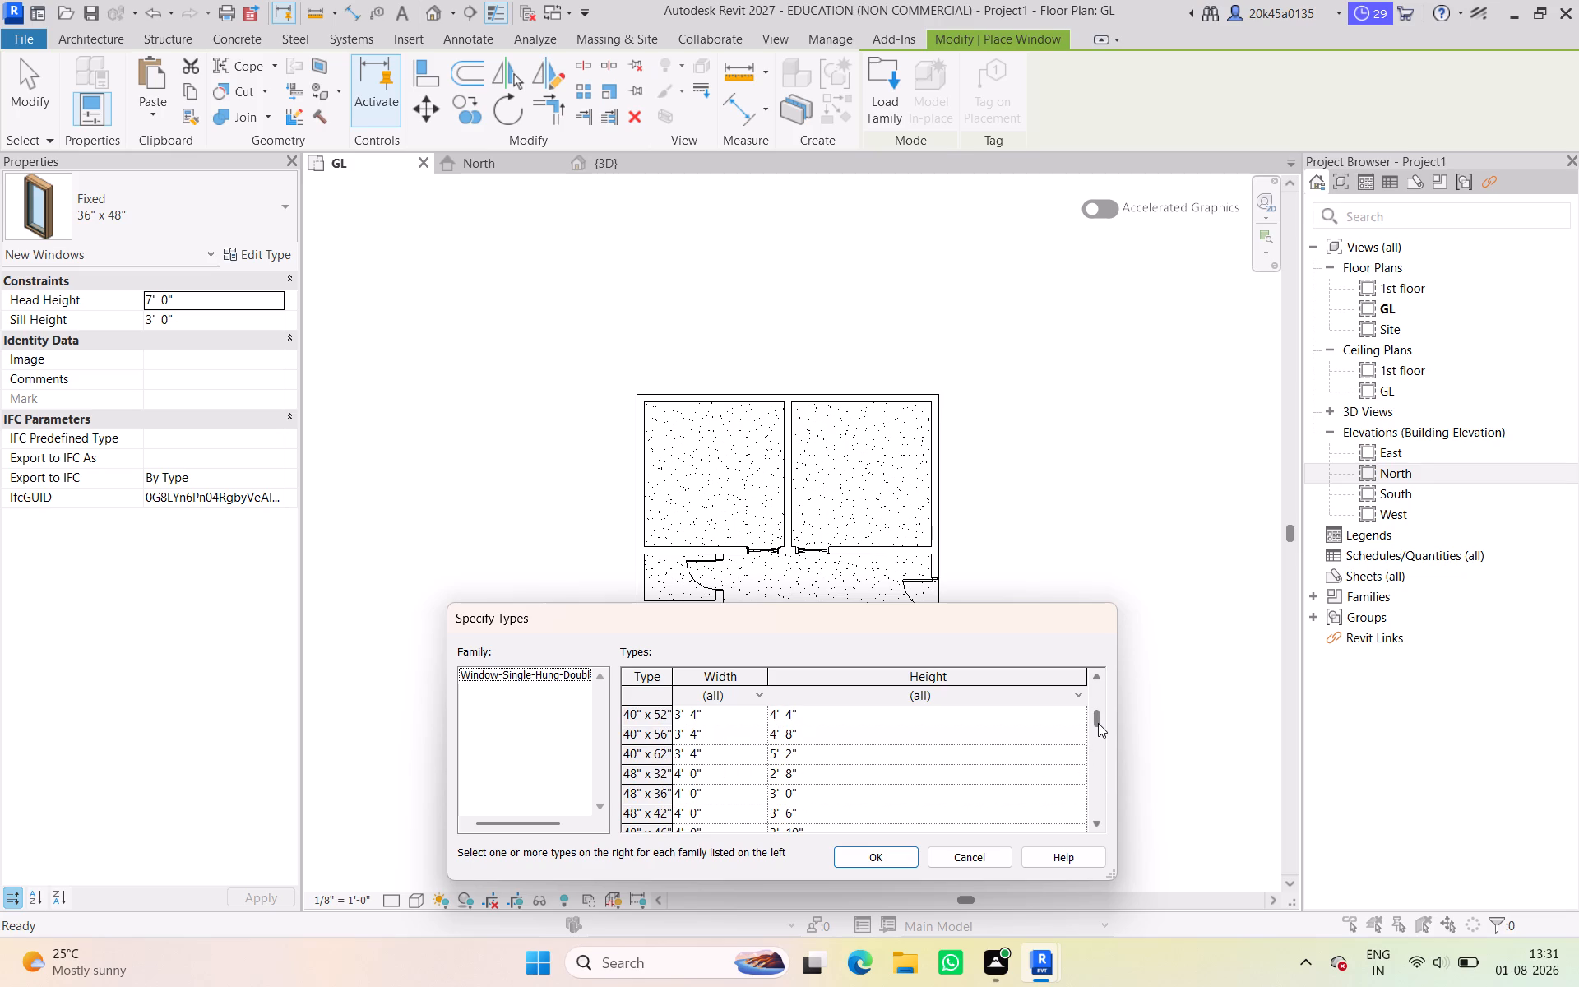
pyautogui.moveTo(1098, 723); pyautogui.dragTo(1100, 772)
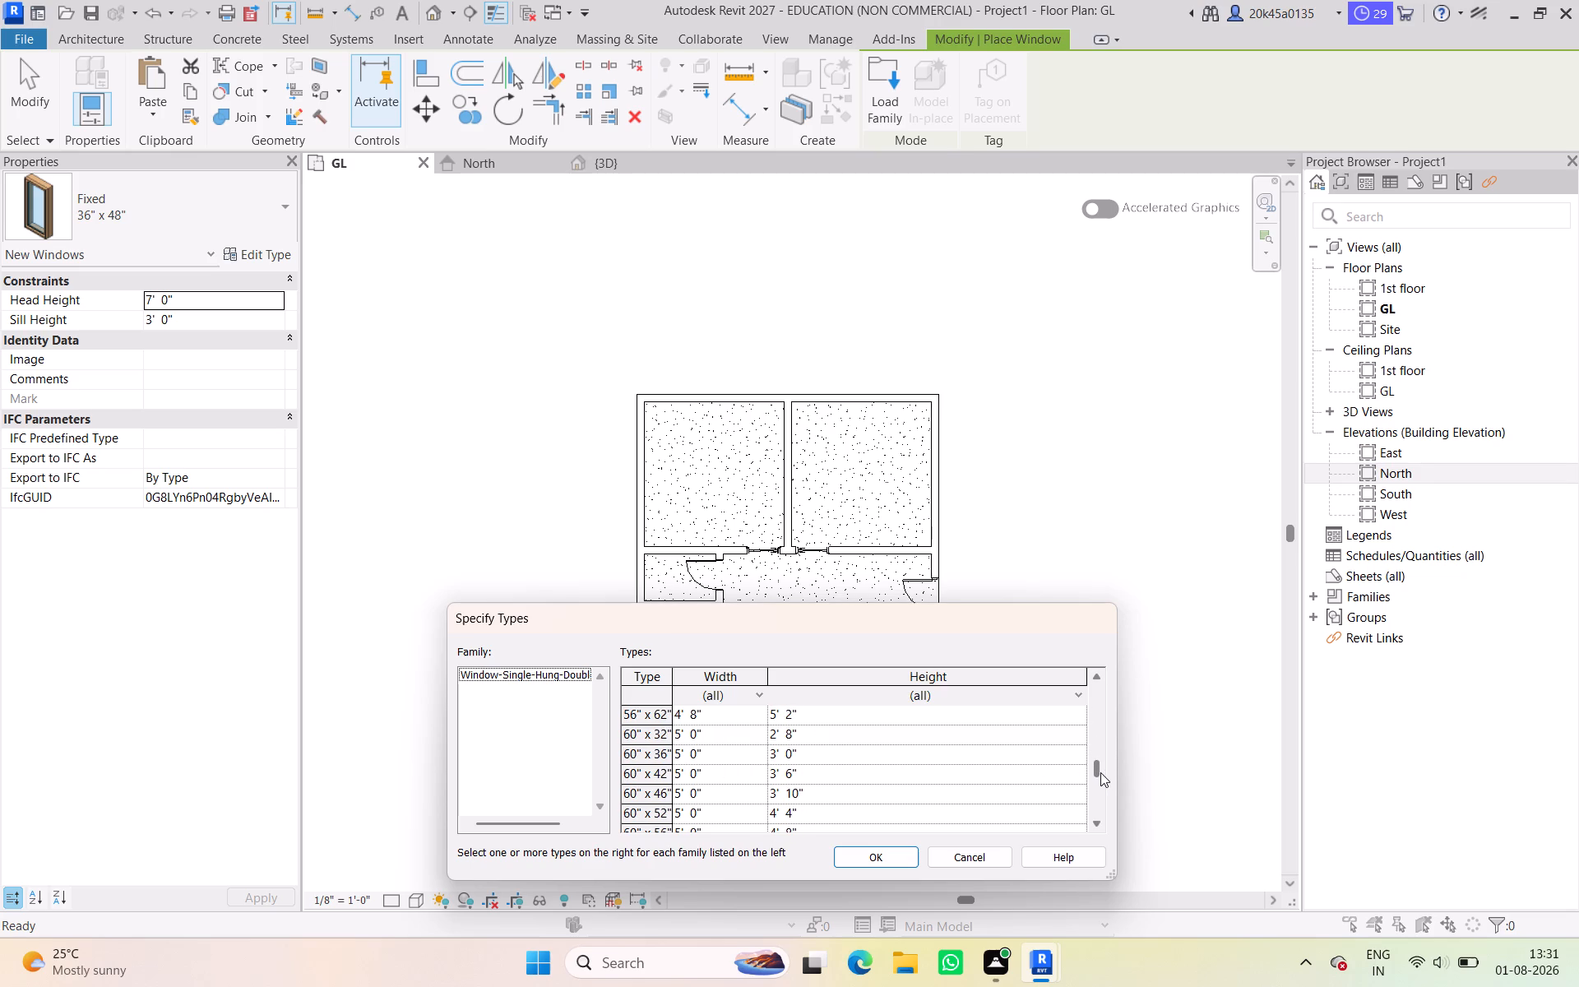
pyautogui.click(635, 811)
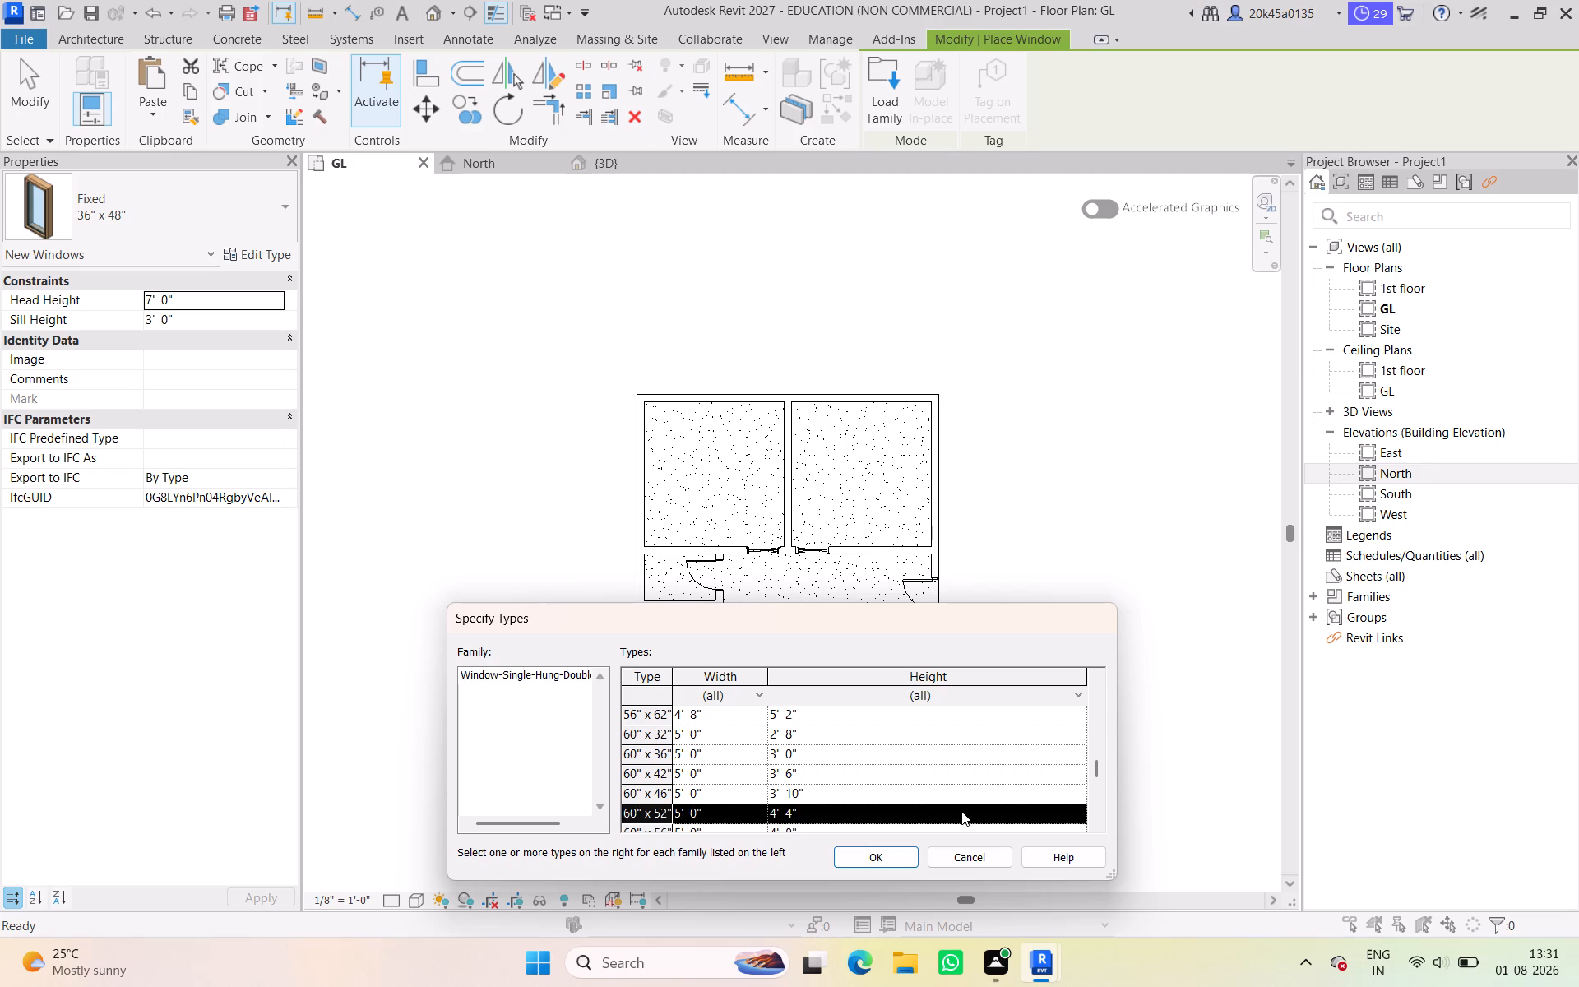
pyautogui.click(1095, 828)
pyautogui.click(1095, 828)
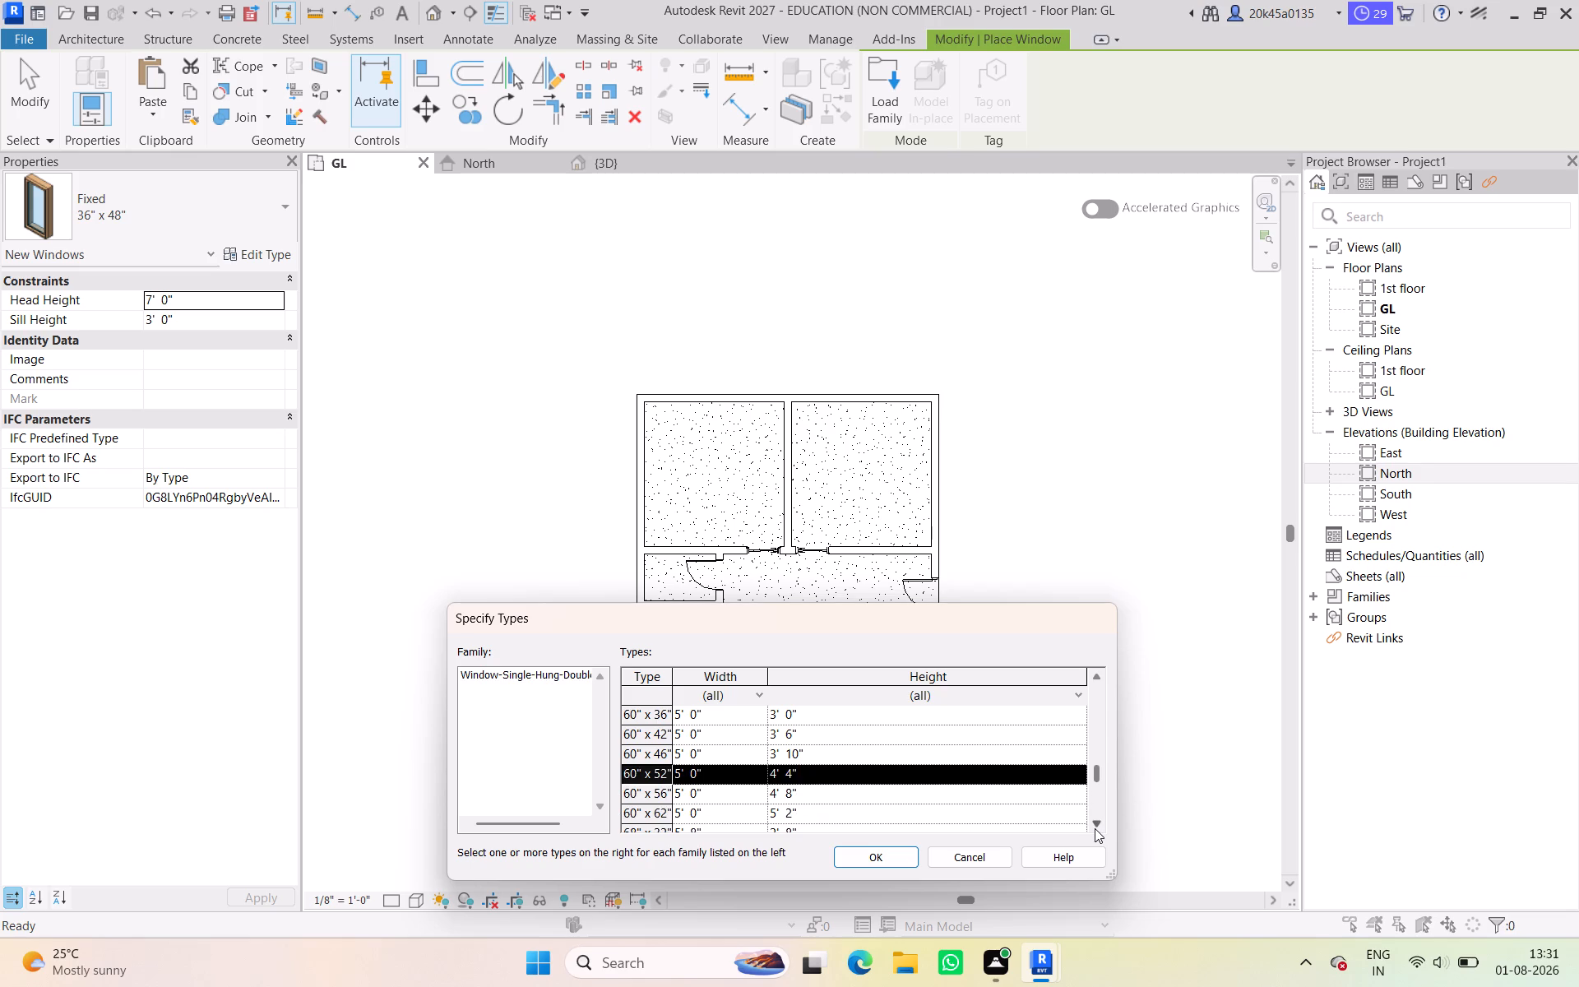
pyautogui.click(868, 855)
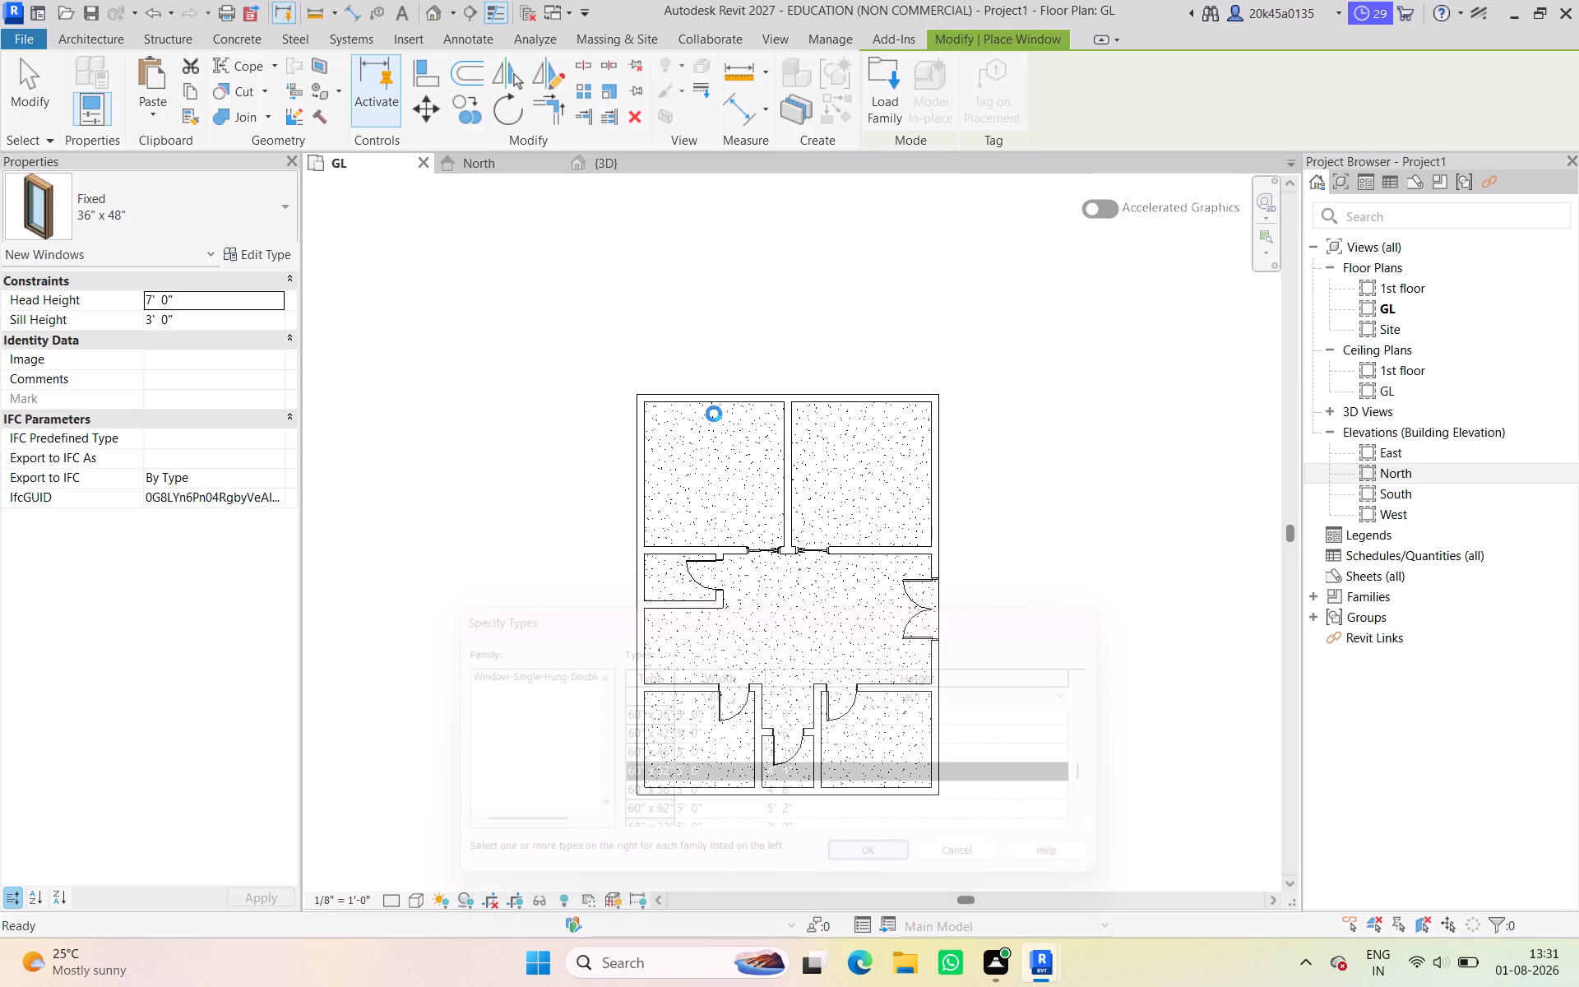
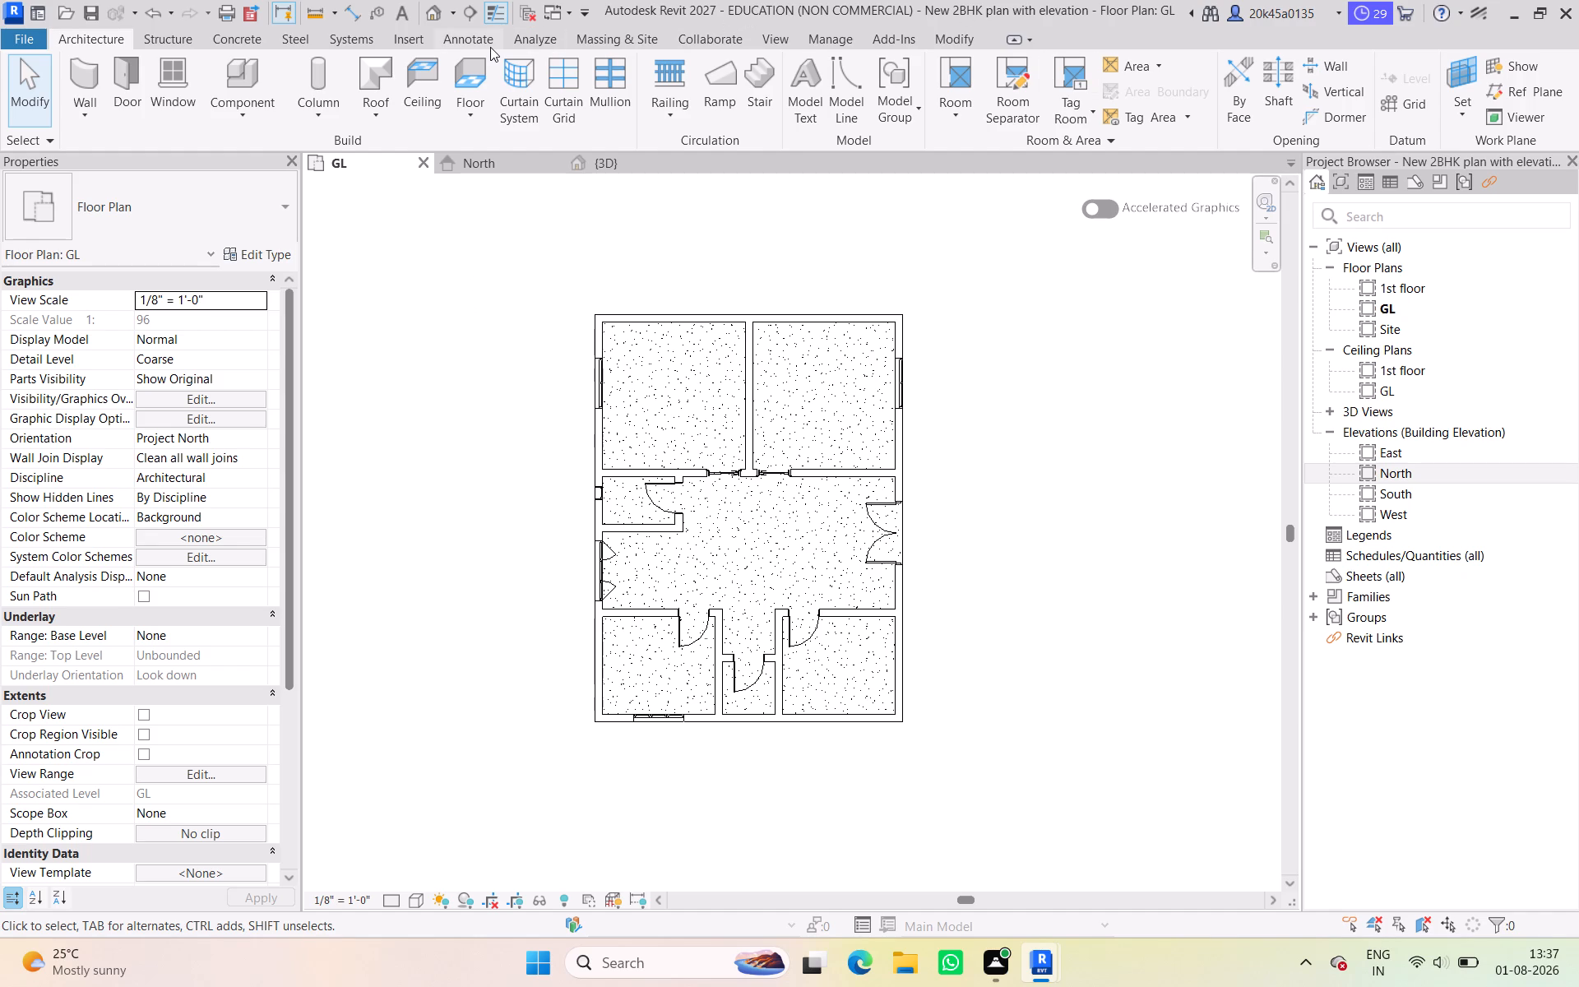
# Preview the first window families in the Windows folder and open Window-Sliding-Double for loading.
pyautogui.write('wn')
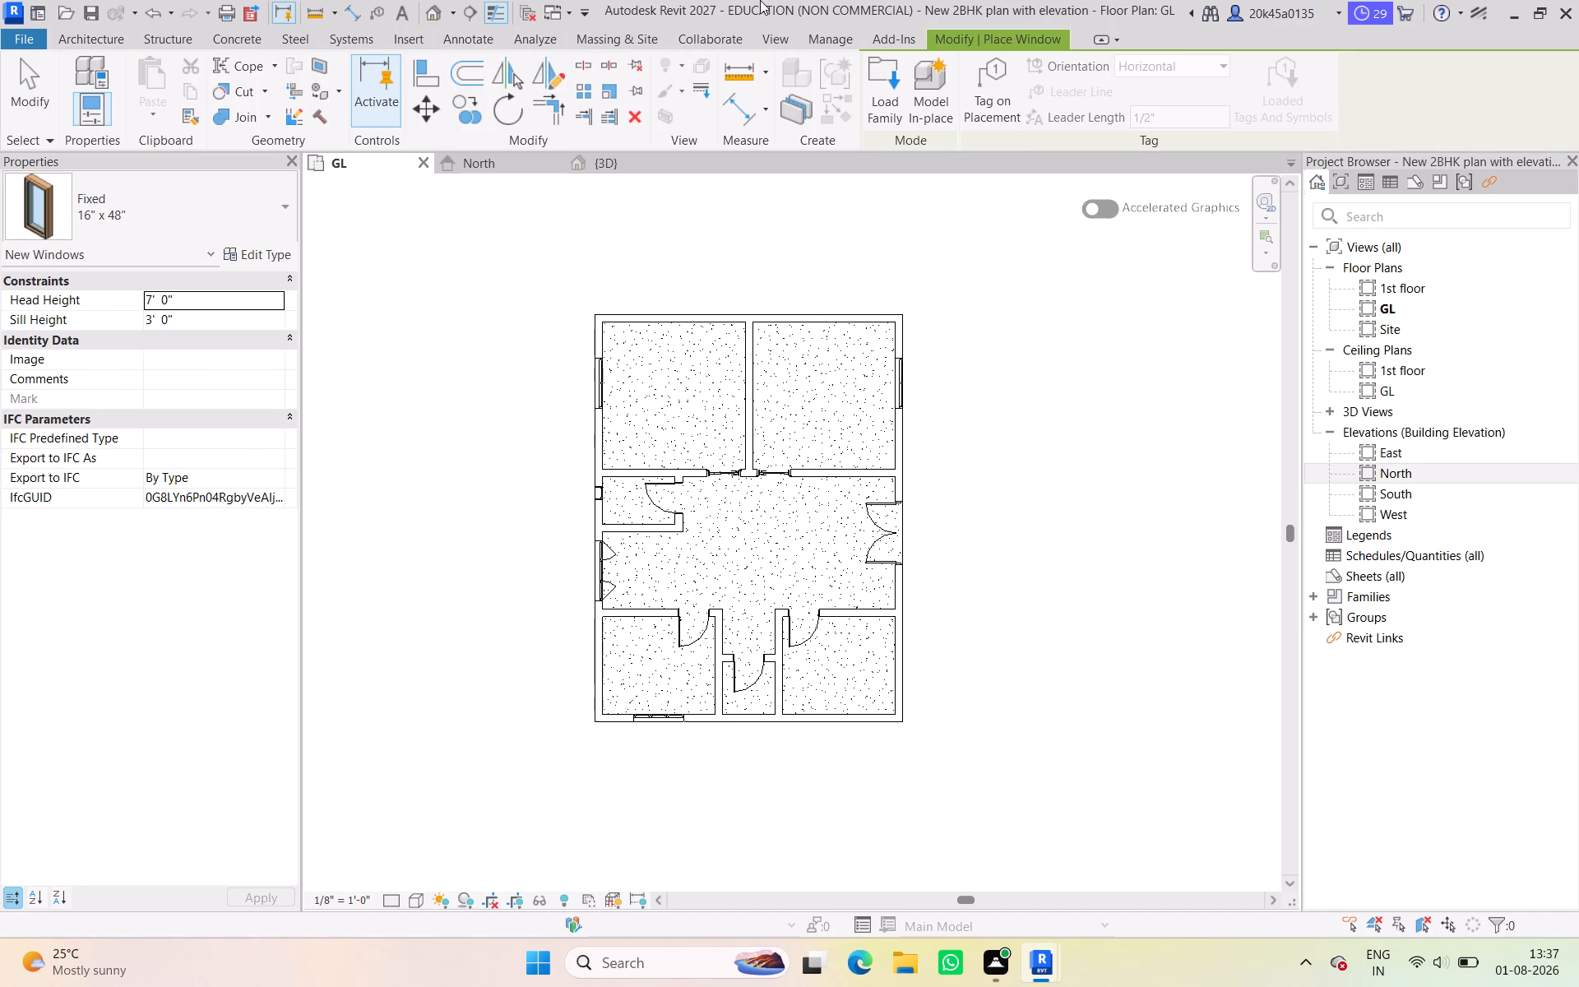
pyautogui.click(896, 95)
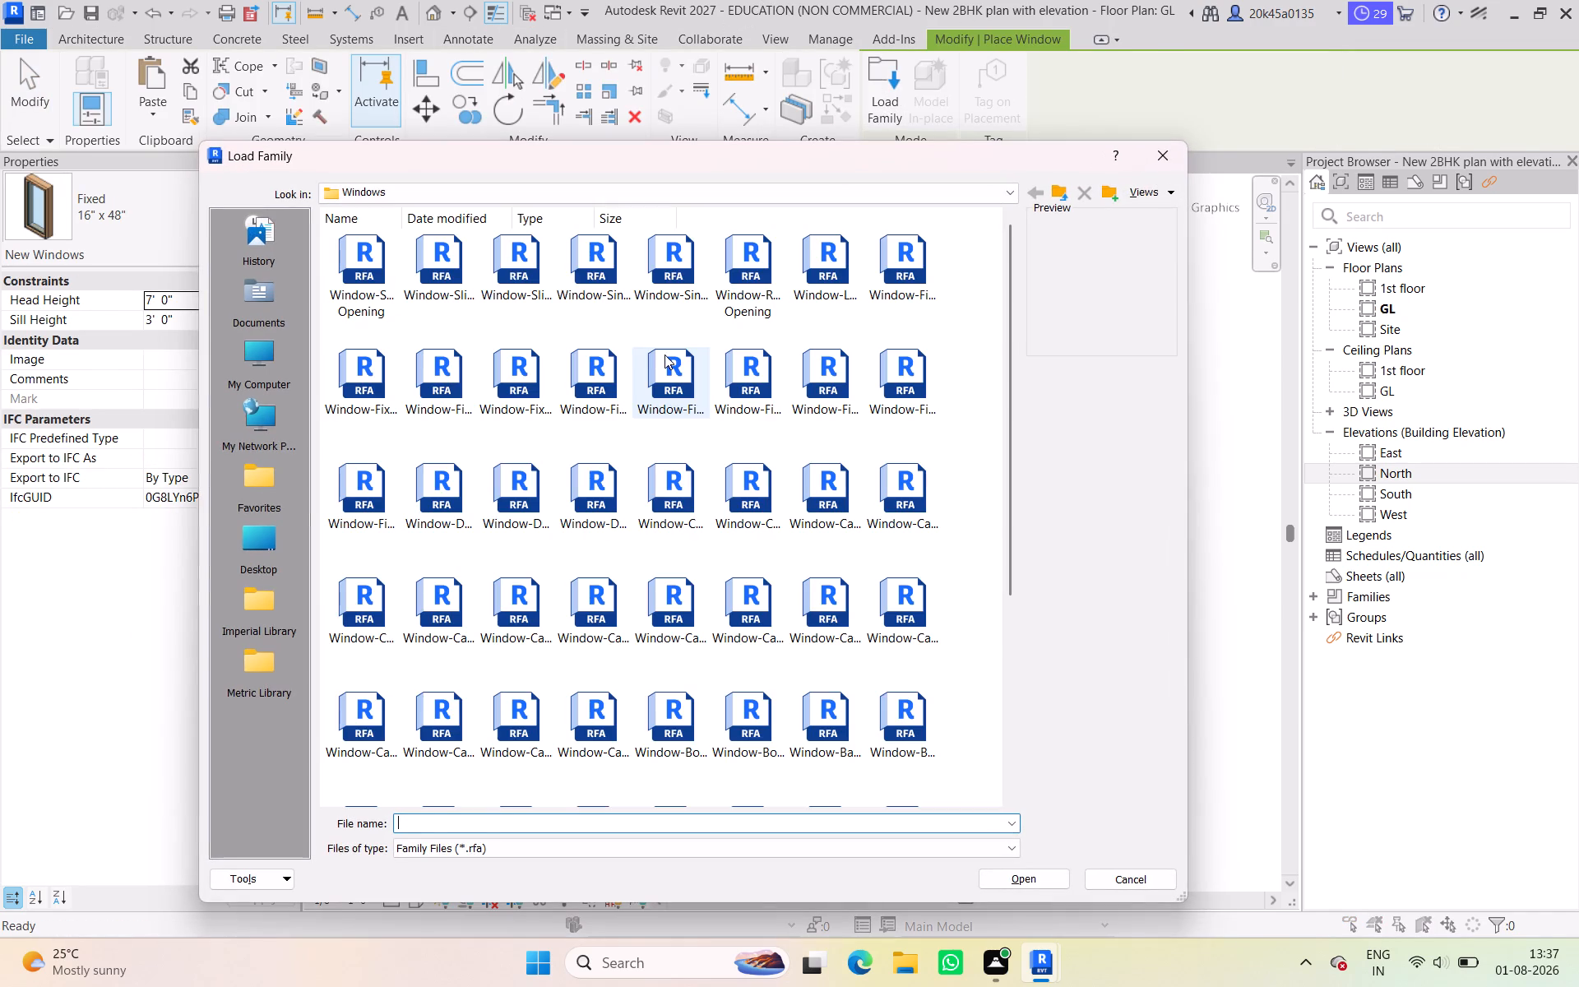
pyautogui.click(371, 266)
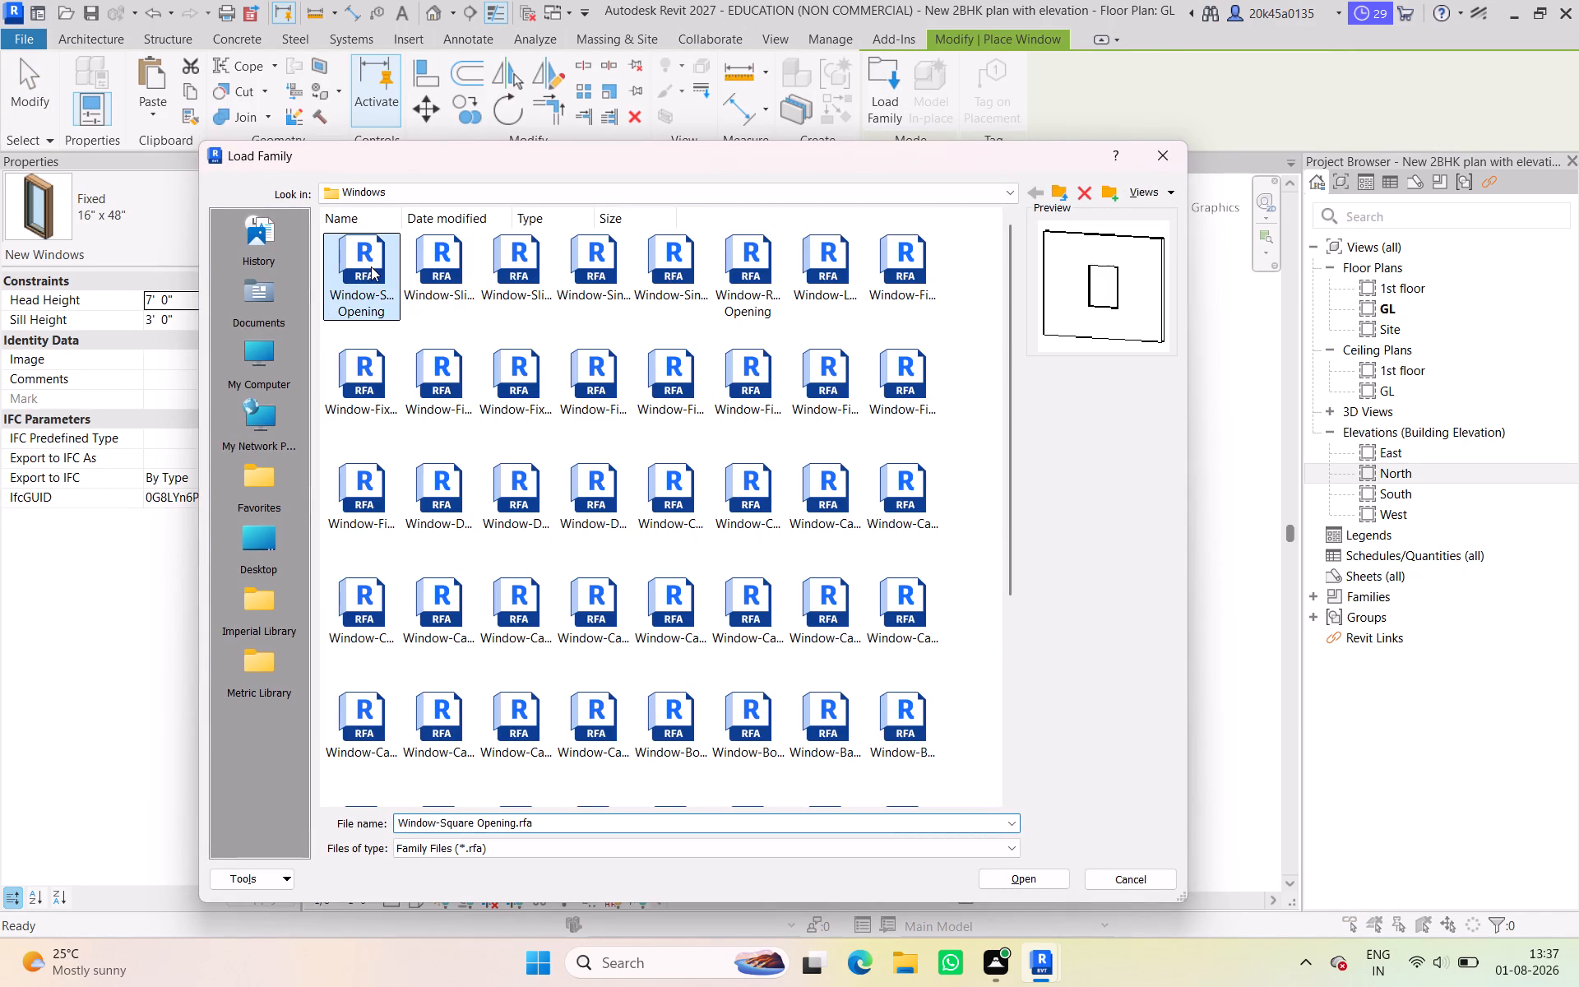
pyautogui.press('Right')
pyautogui.press('Right')
pyautogui.press('Right')
pyautogui.press('Right')
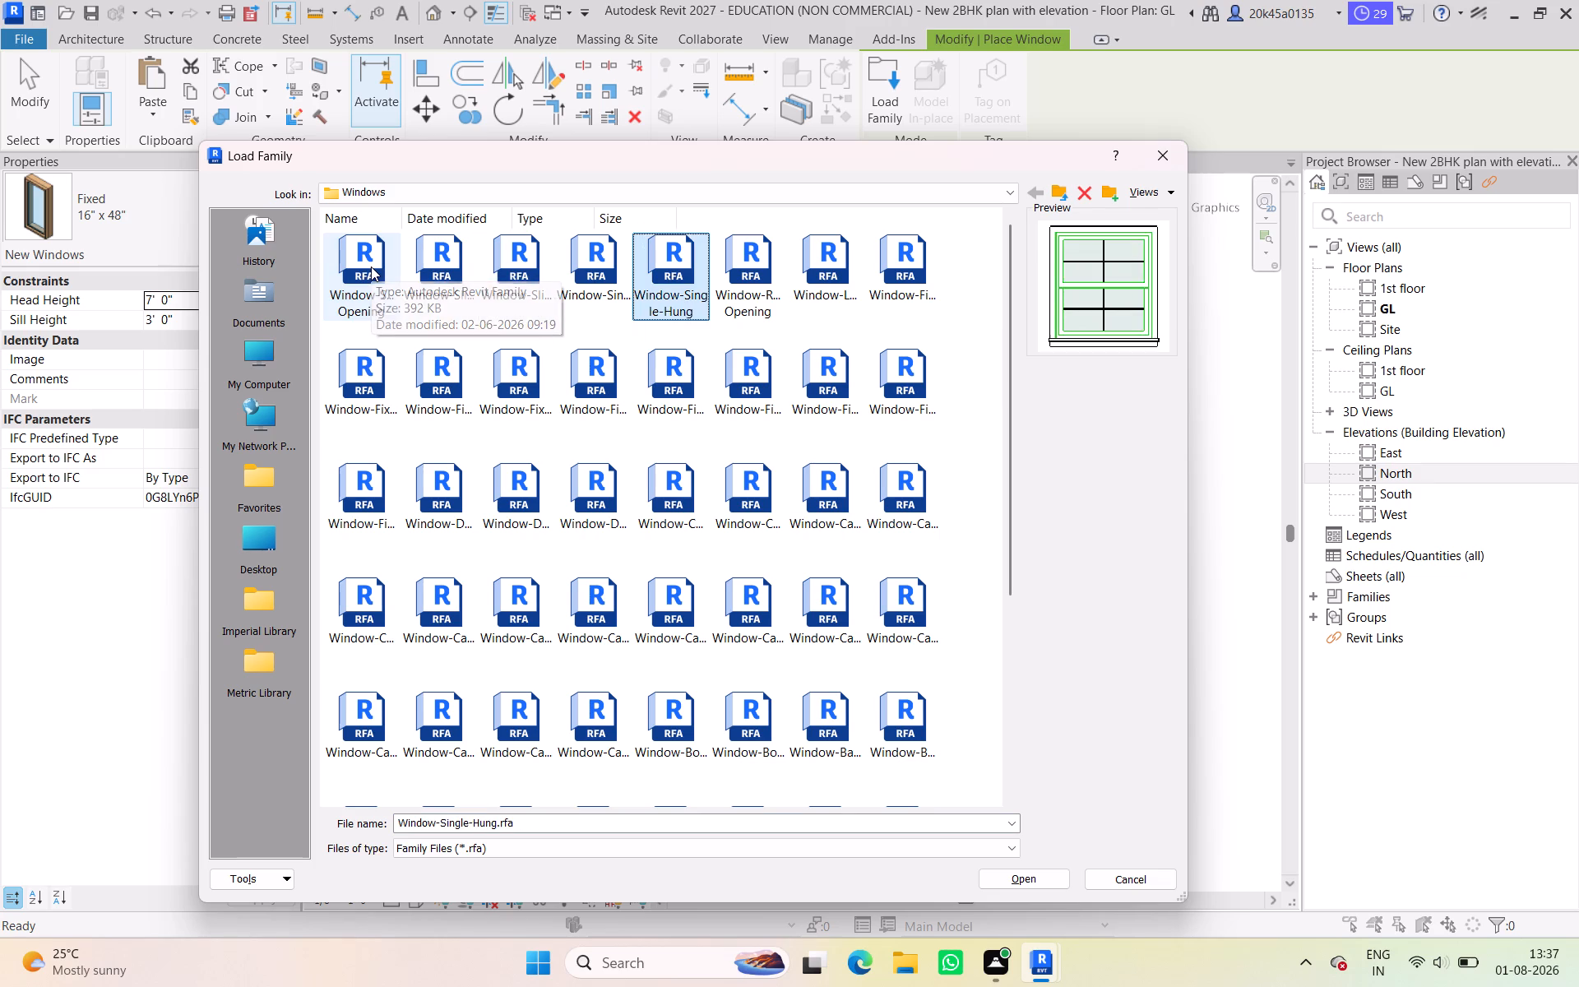
pyautogui.press('Left')
pyautogui.press('Right')
pyautogui.press('Left')
pyautogui.press('Left')
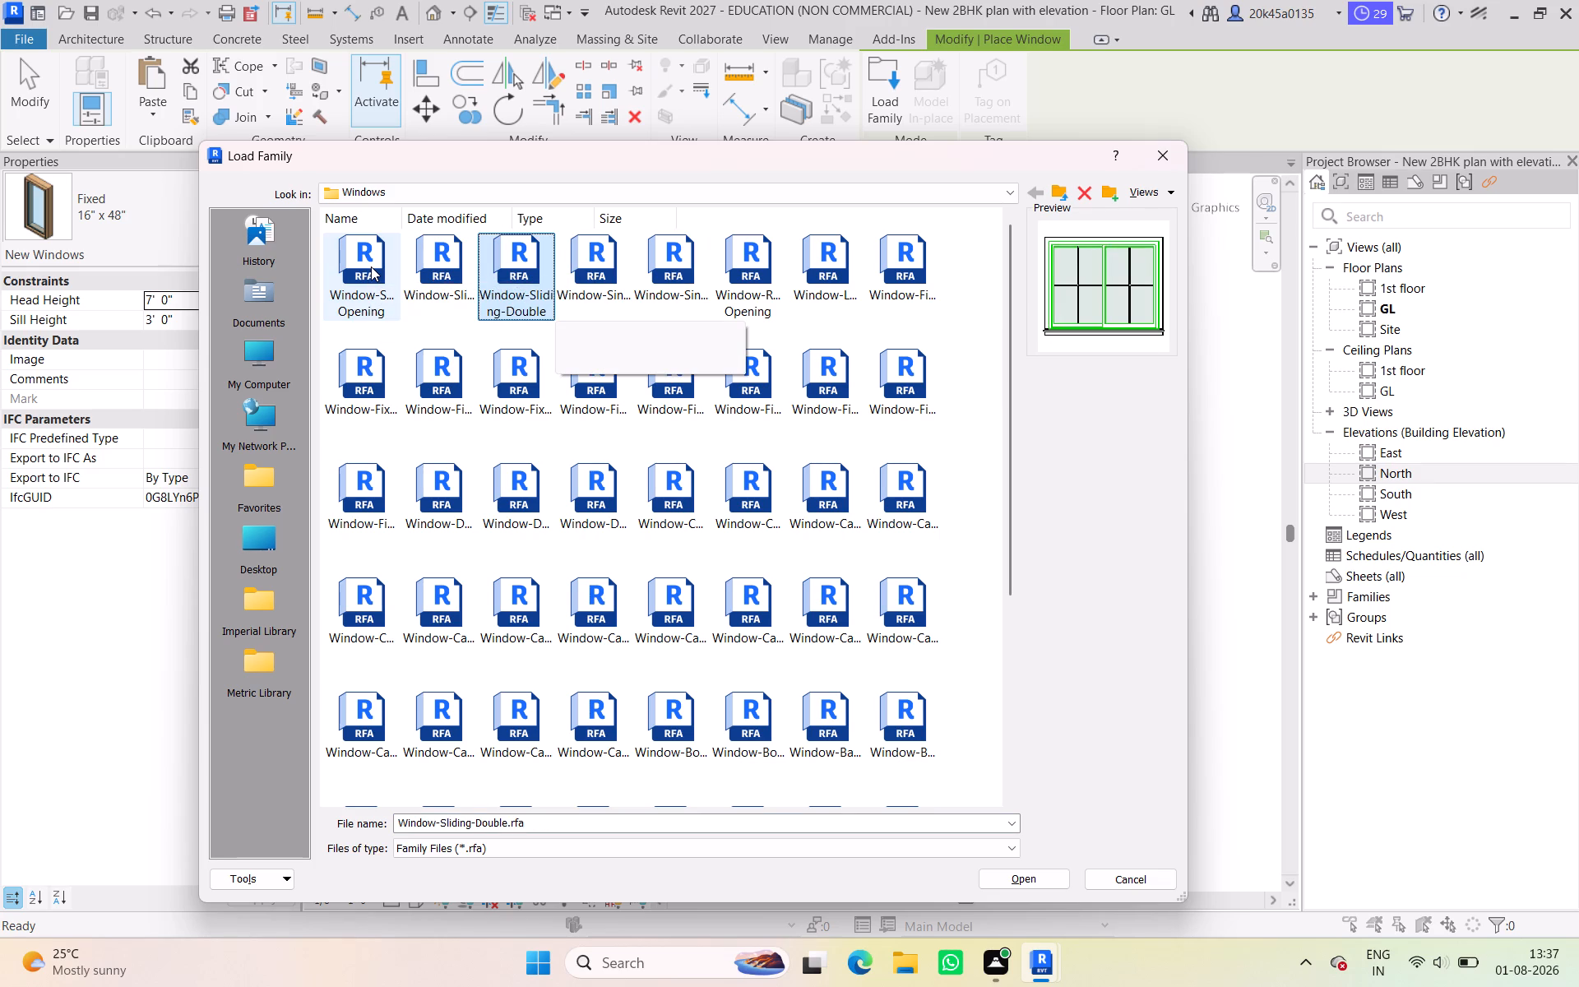
pyautogui.press('Return')
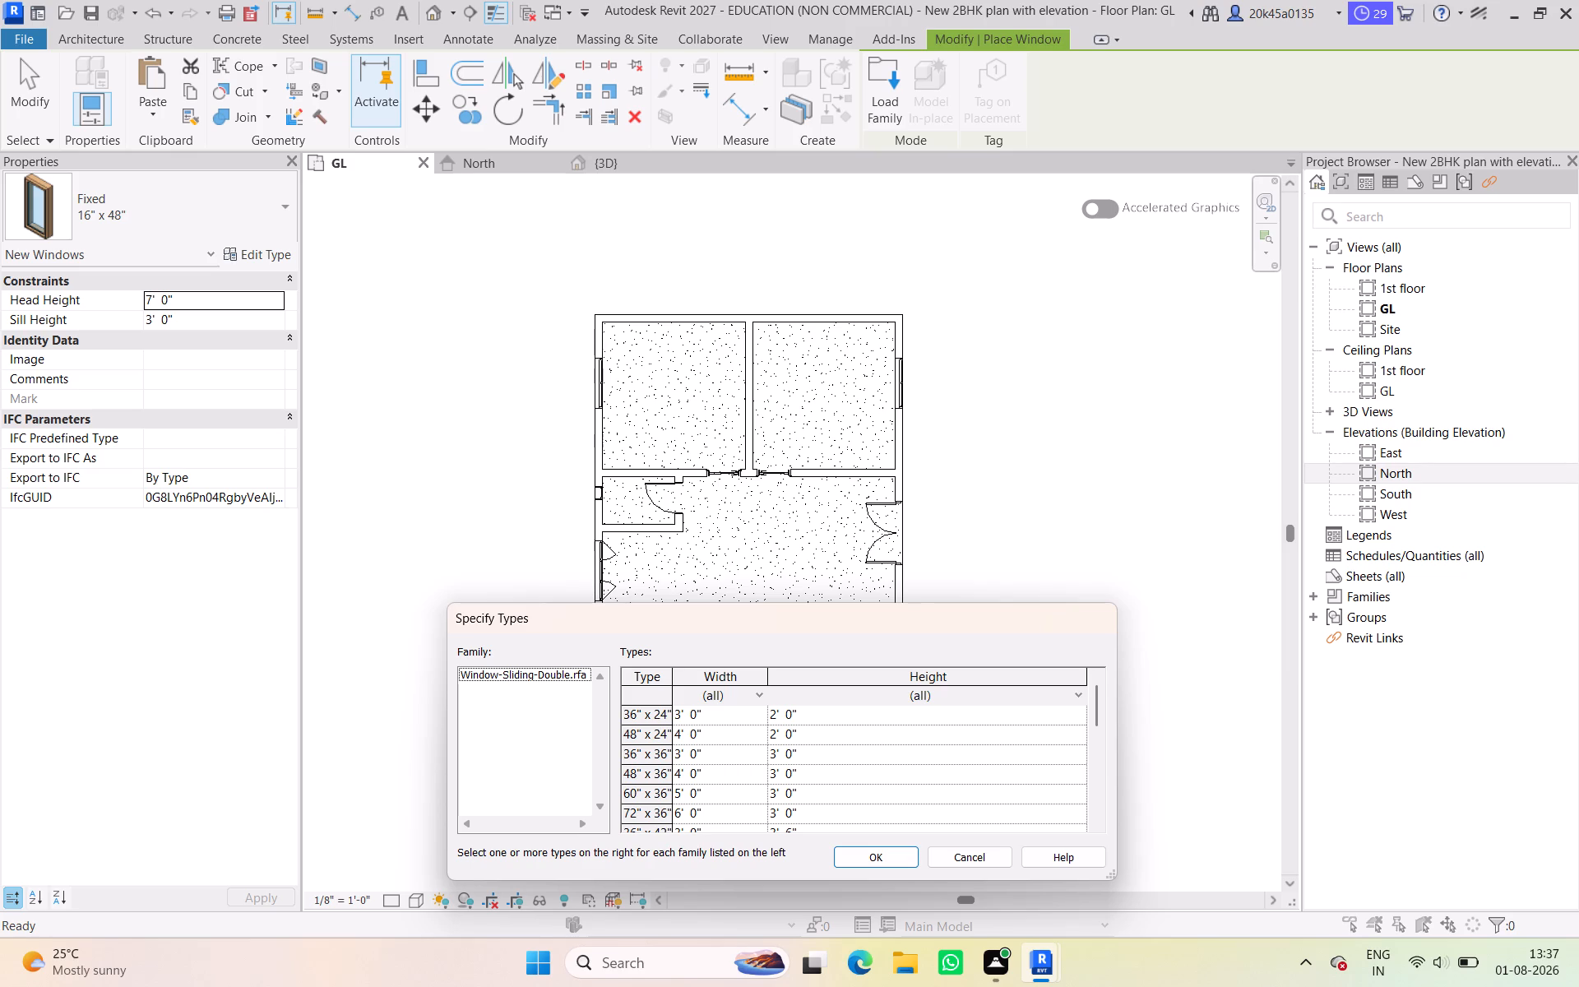
# Look through the listed sizes and load the 36" x 48" type of the Window-Sliding-Double family.
pyautogui.click(642, 723)
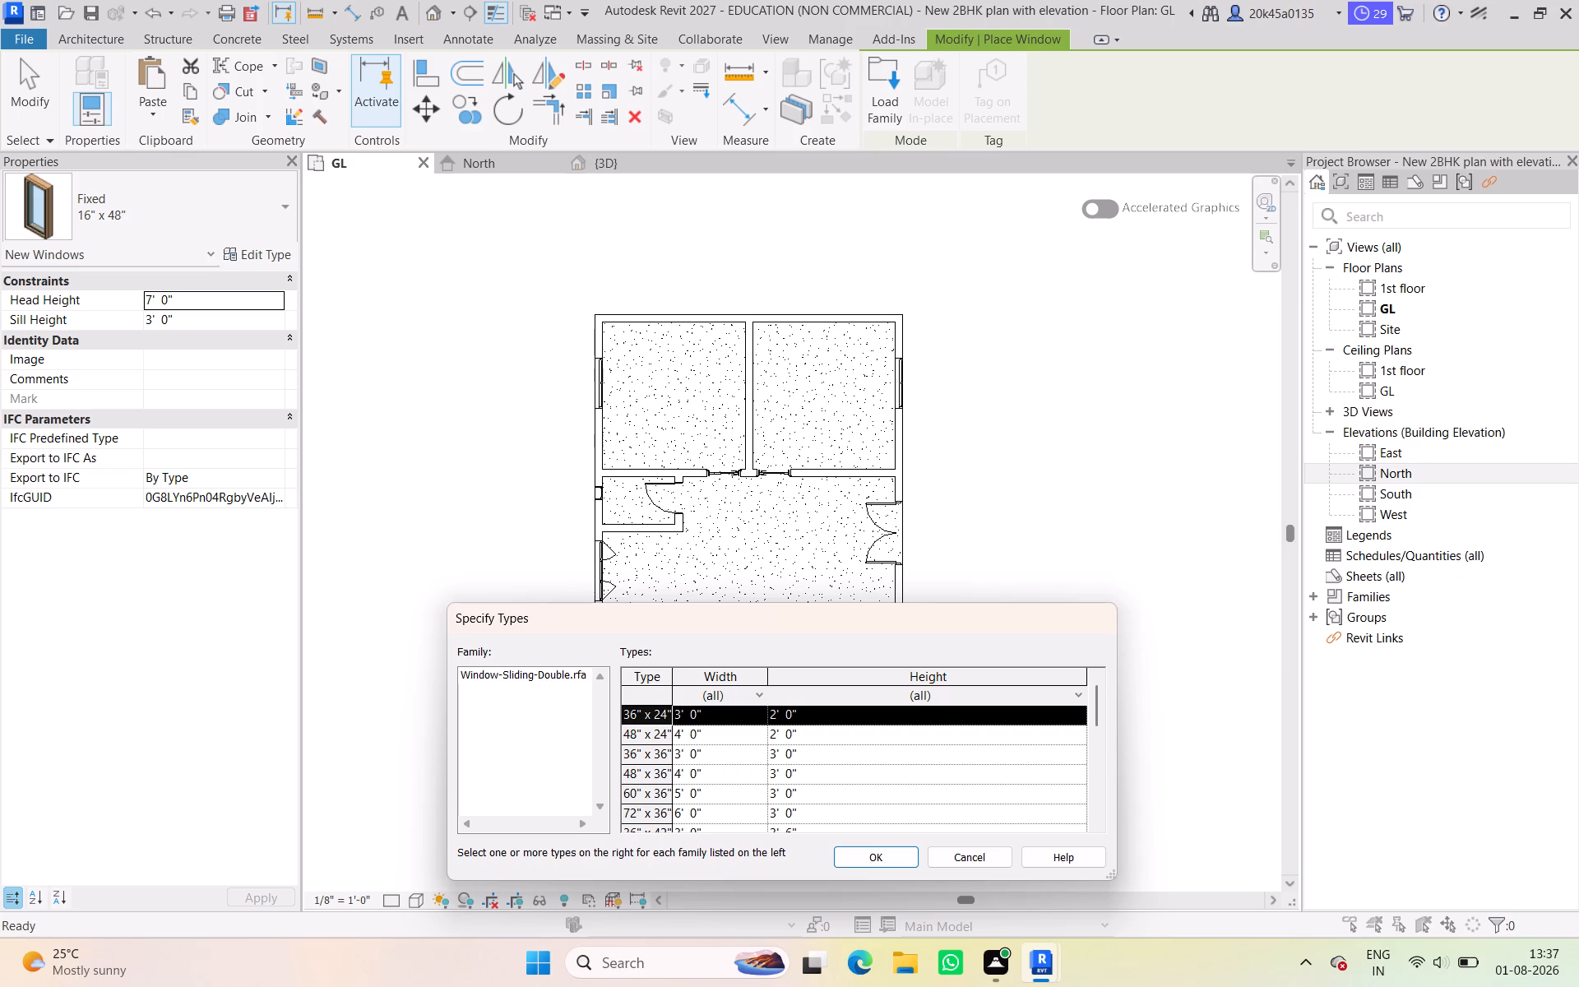
pyautogui.scroll(-2, 649, 816)
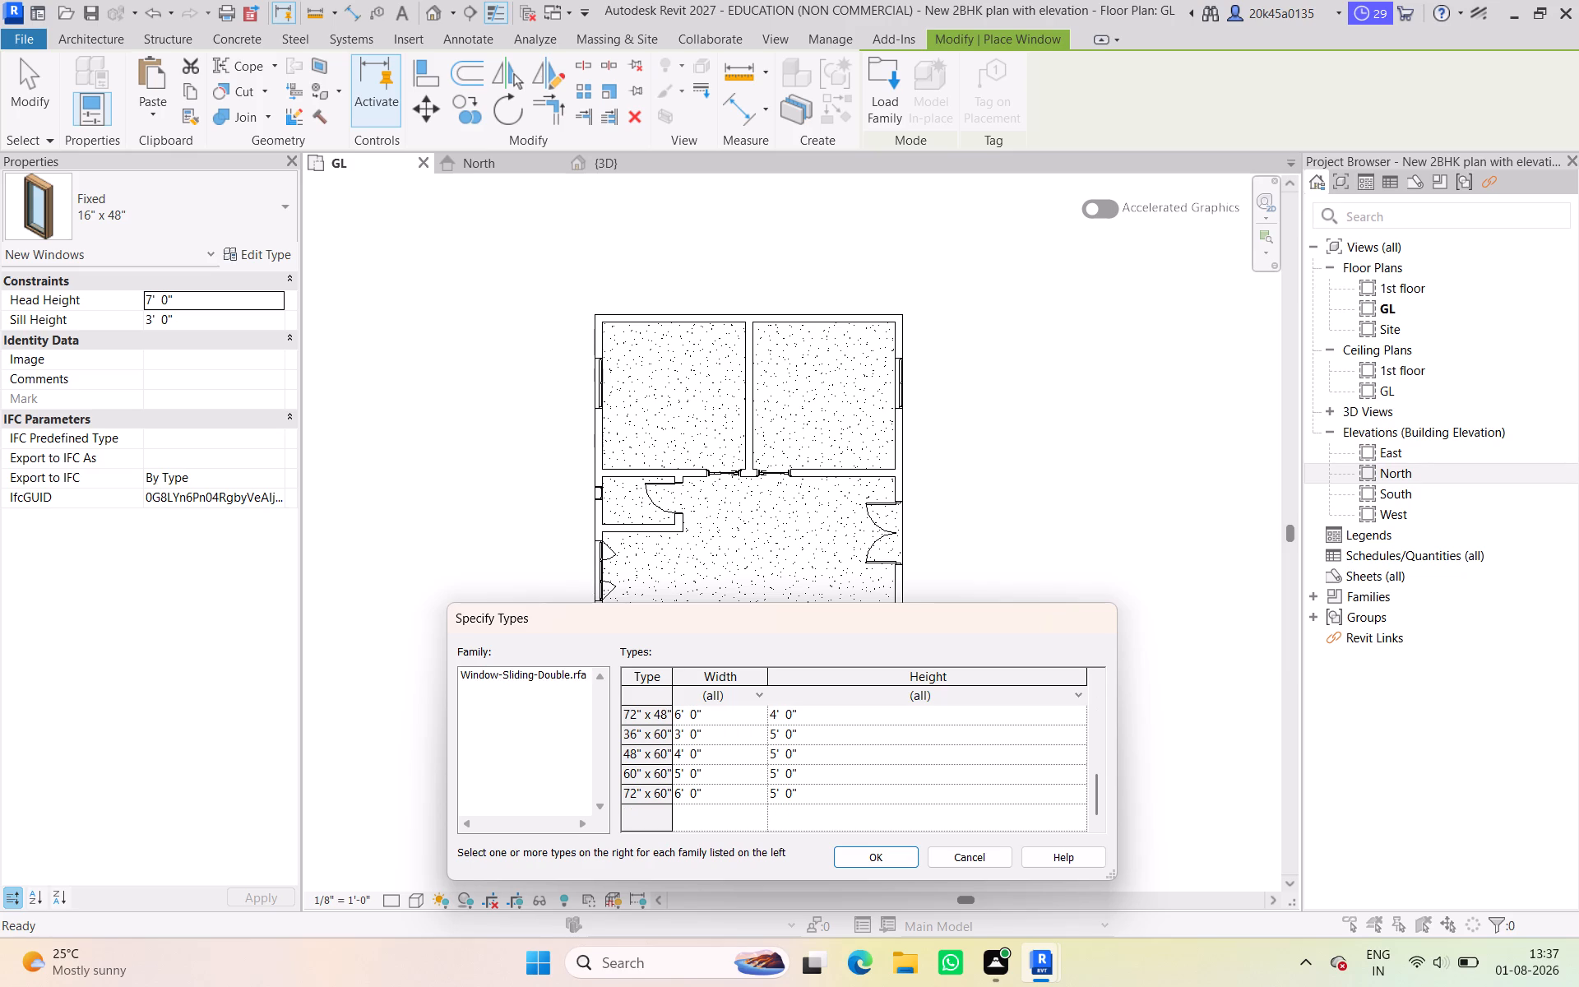
pyautogui.scroll(1, 649, 816)
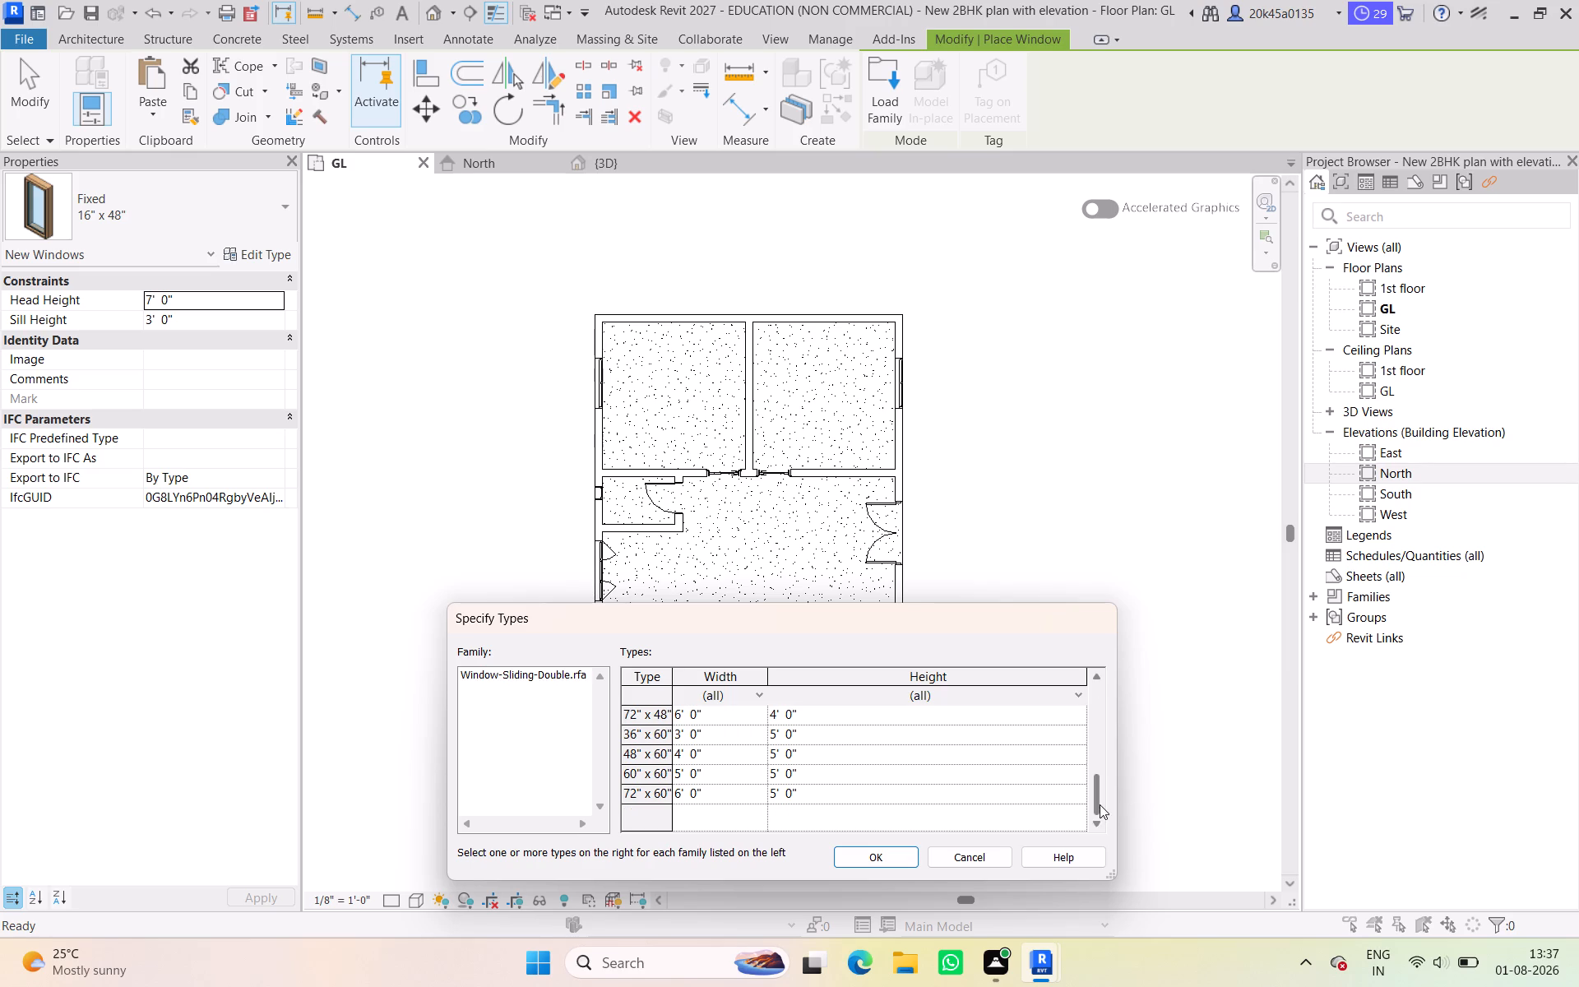
pyautogui.click(1095, 803)
pyautogui.moveTo(1091, 795); pyautogui.dragTo(1092, 781)
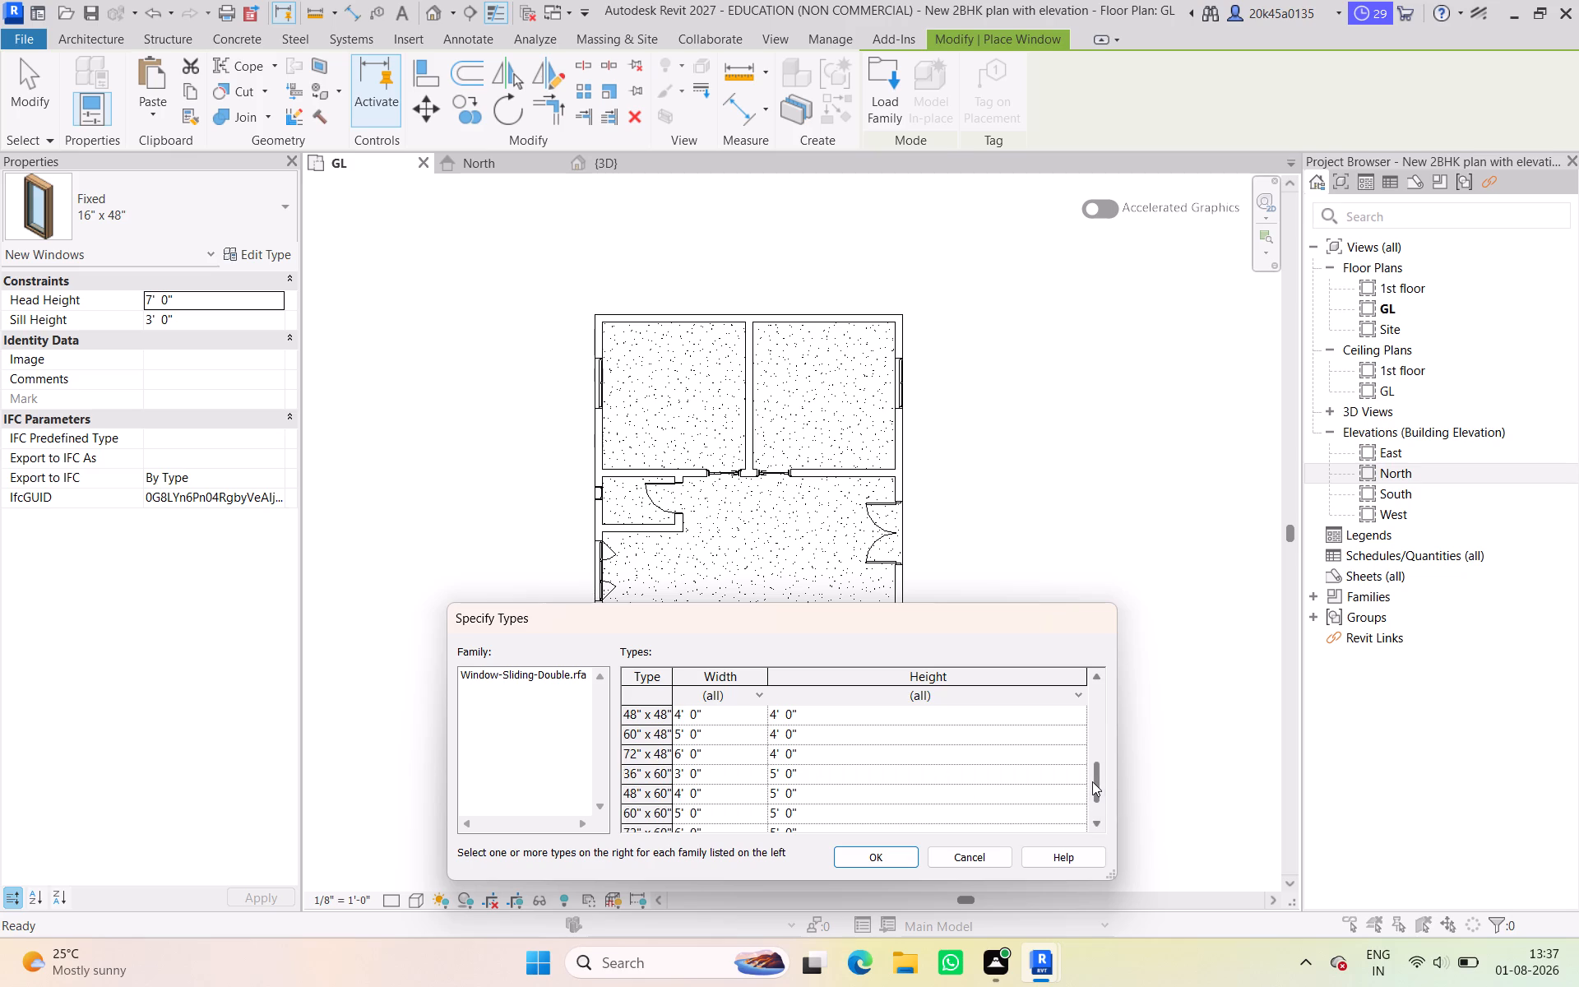
pyautogui.moveTo(1092, 781); pyautogui.dragTo(1093, 772)
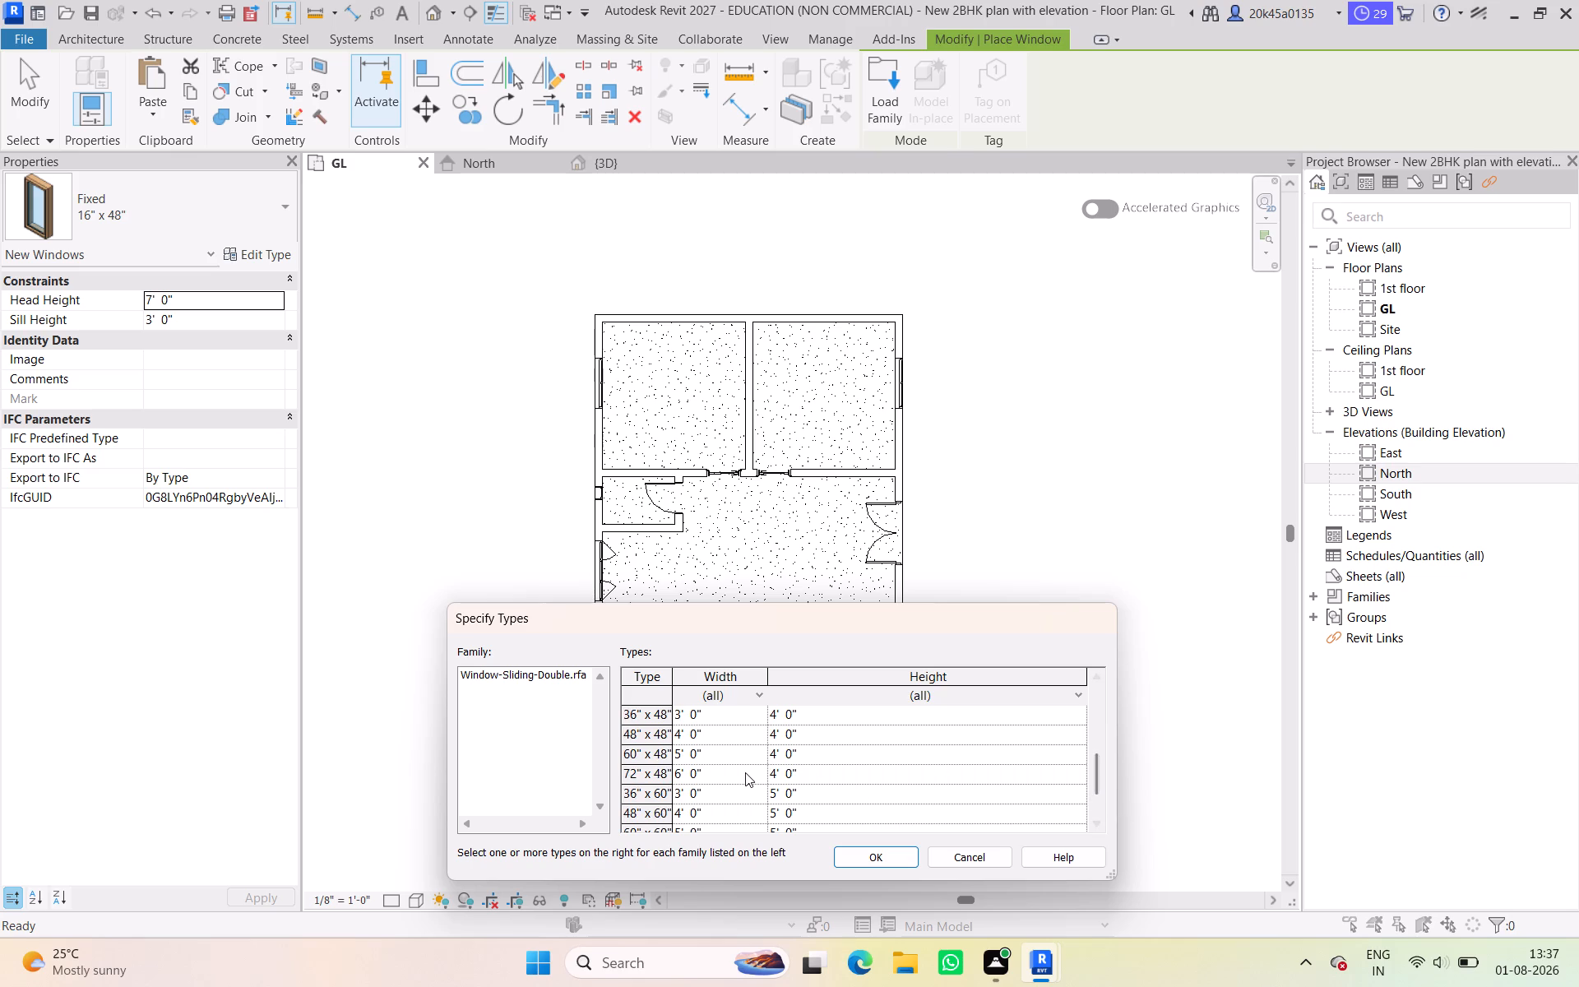
pyautogui.moveTo(650, 714); pyautogui.dragTo(864, 850)
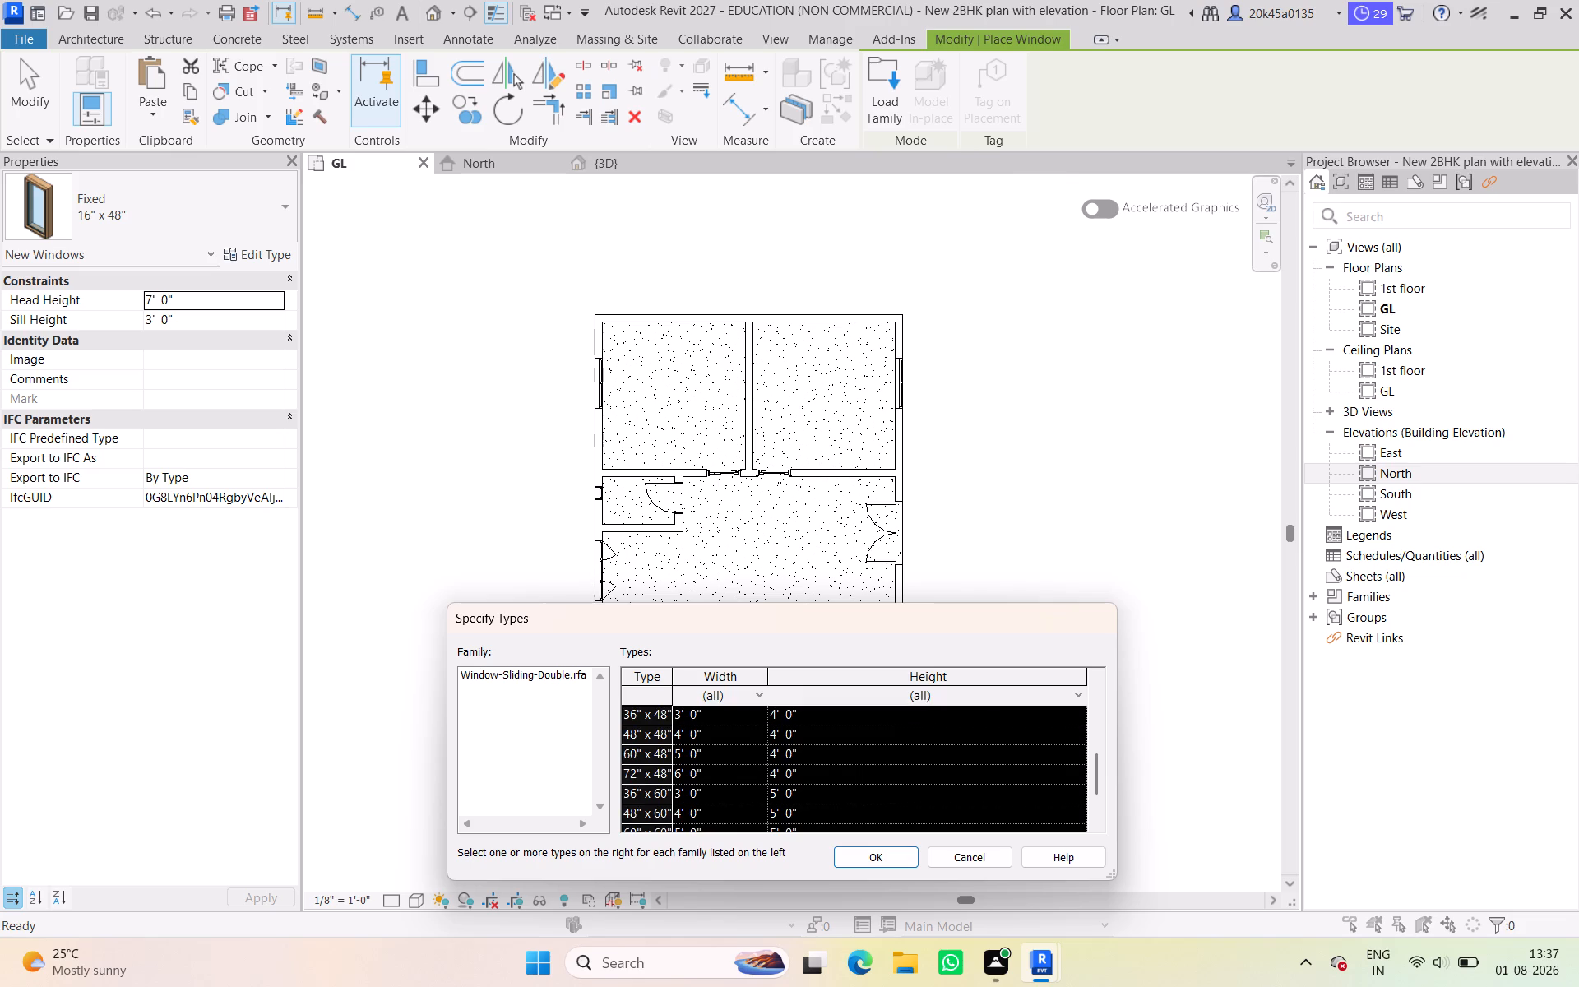
pyautogui.moveTo(864, 850); pyautogui.dragTo(639, 716)
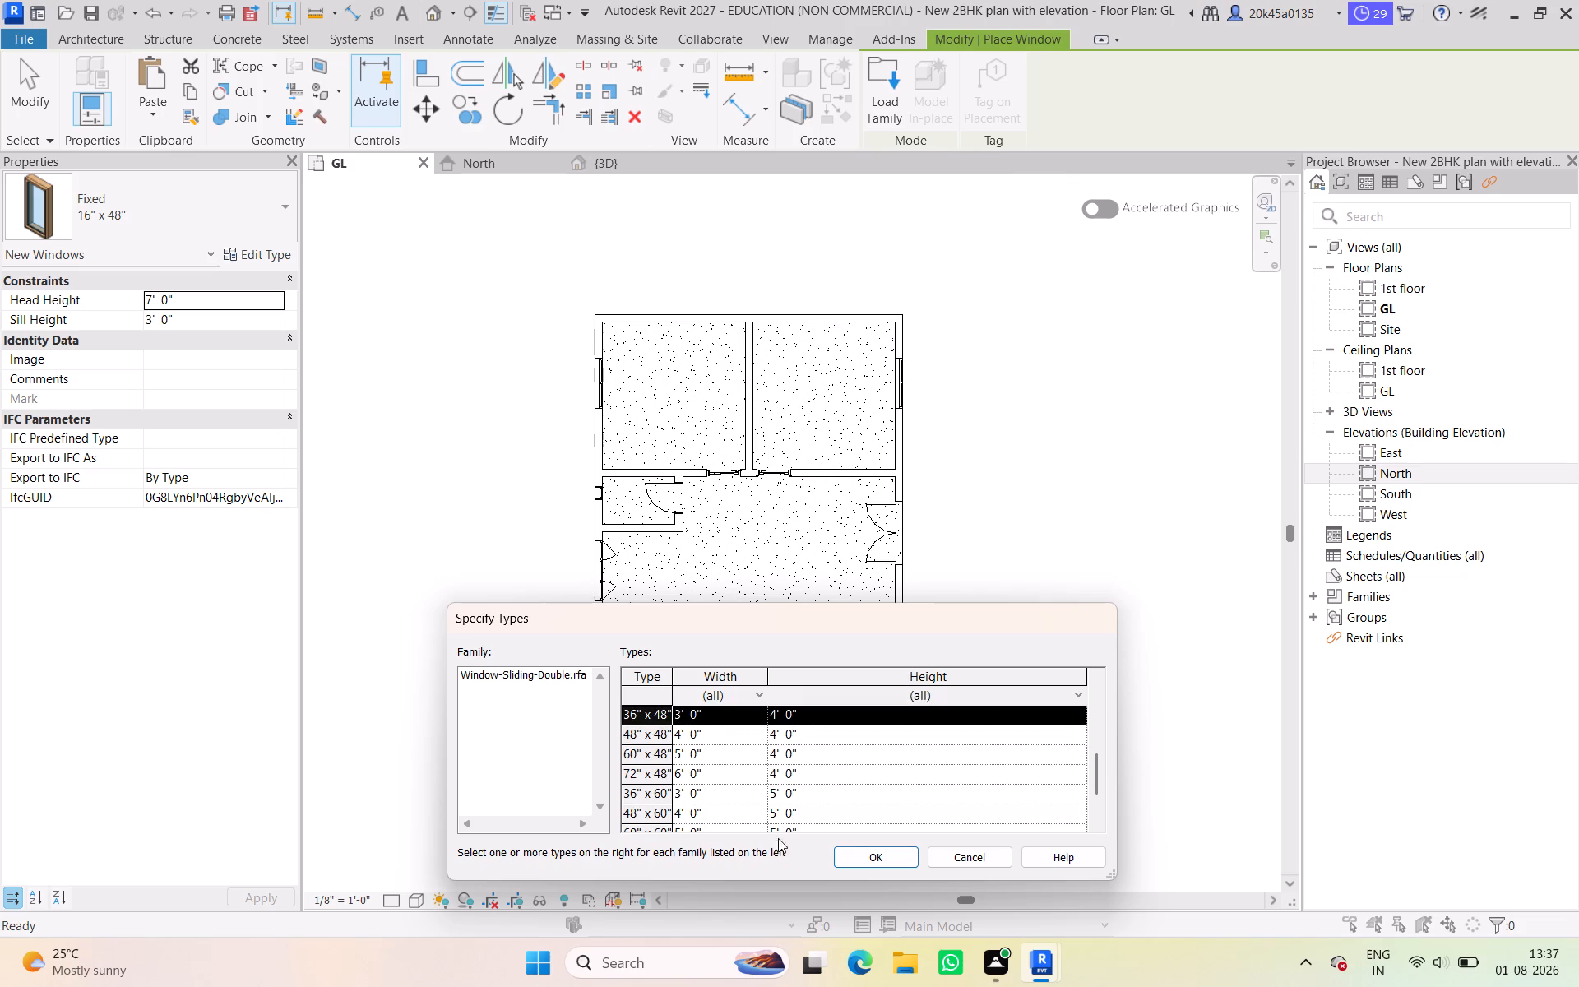
pyautogui.click(868, 846)
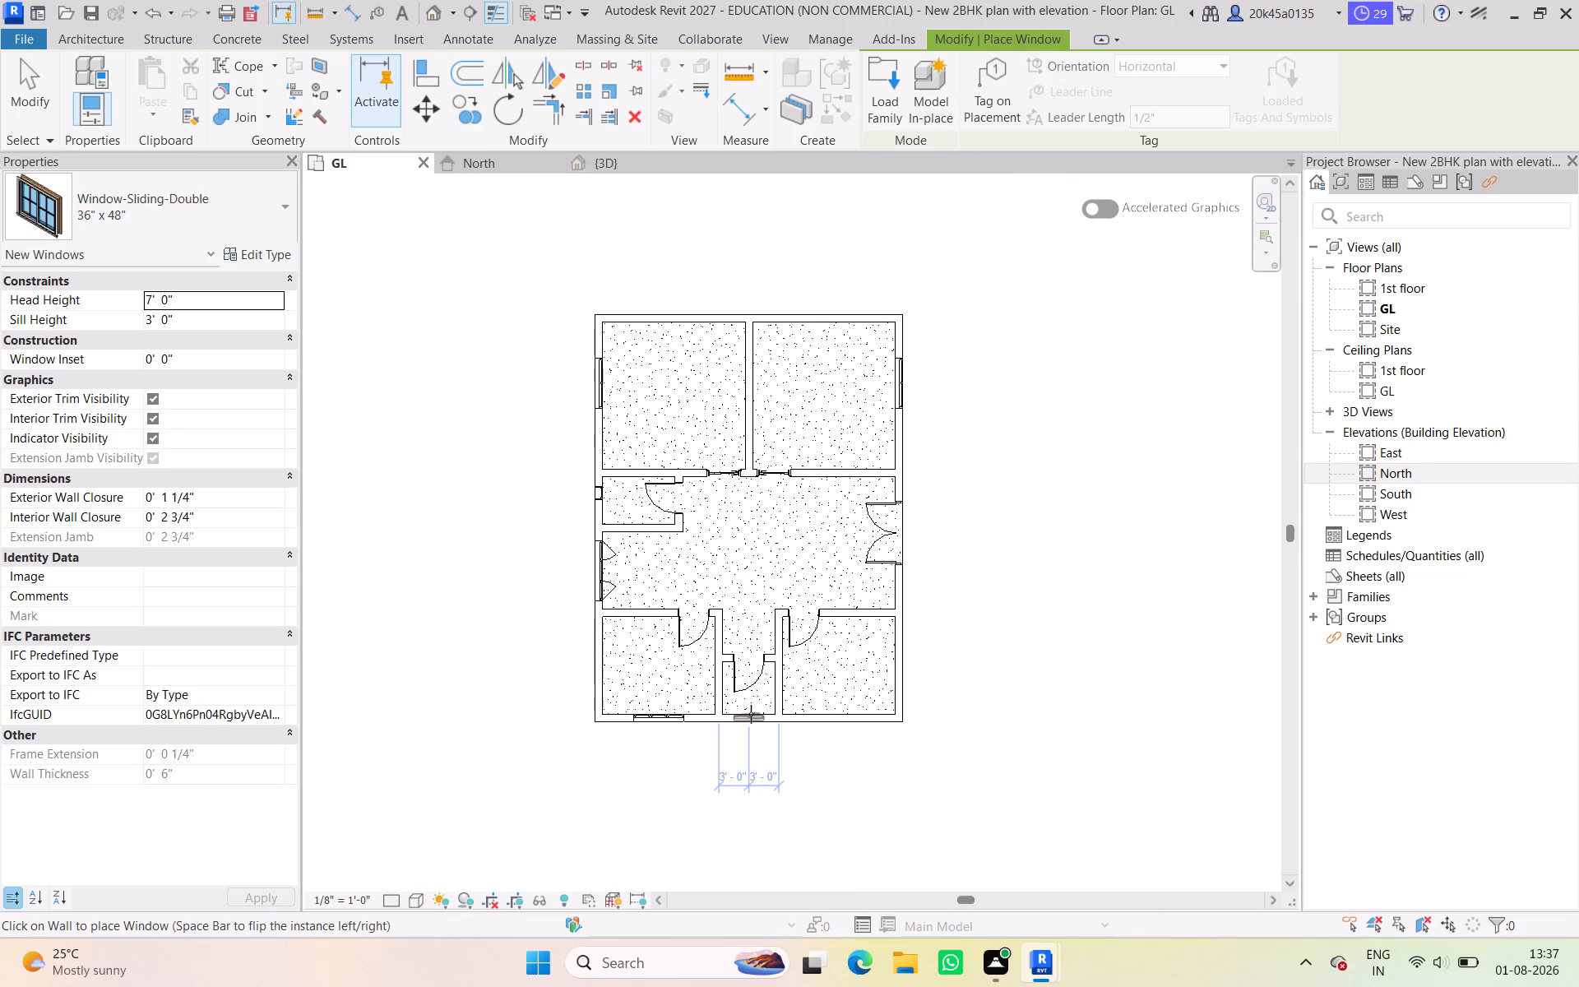
# Place the 36" x 48" sliding window in the south wall of the small middle room, centred 3'-0" from each side.
pyautogui.click(752, 713)
pyautogui.press('Escape')
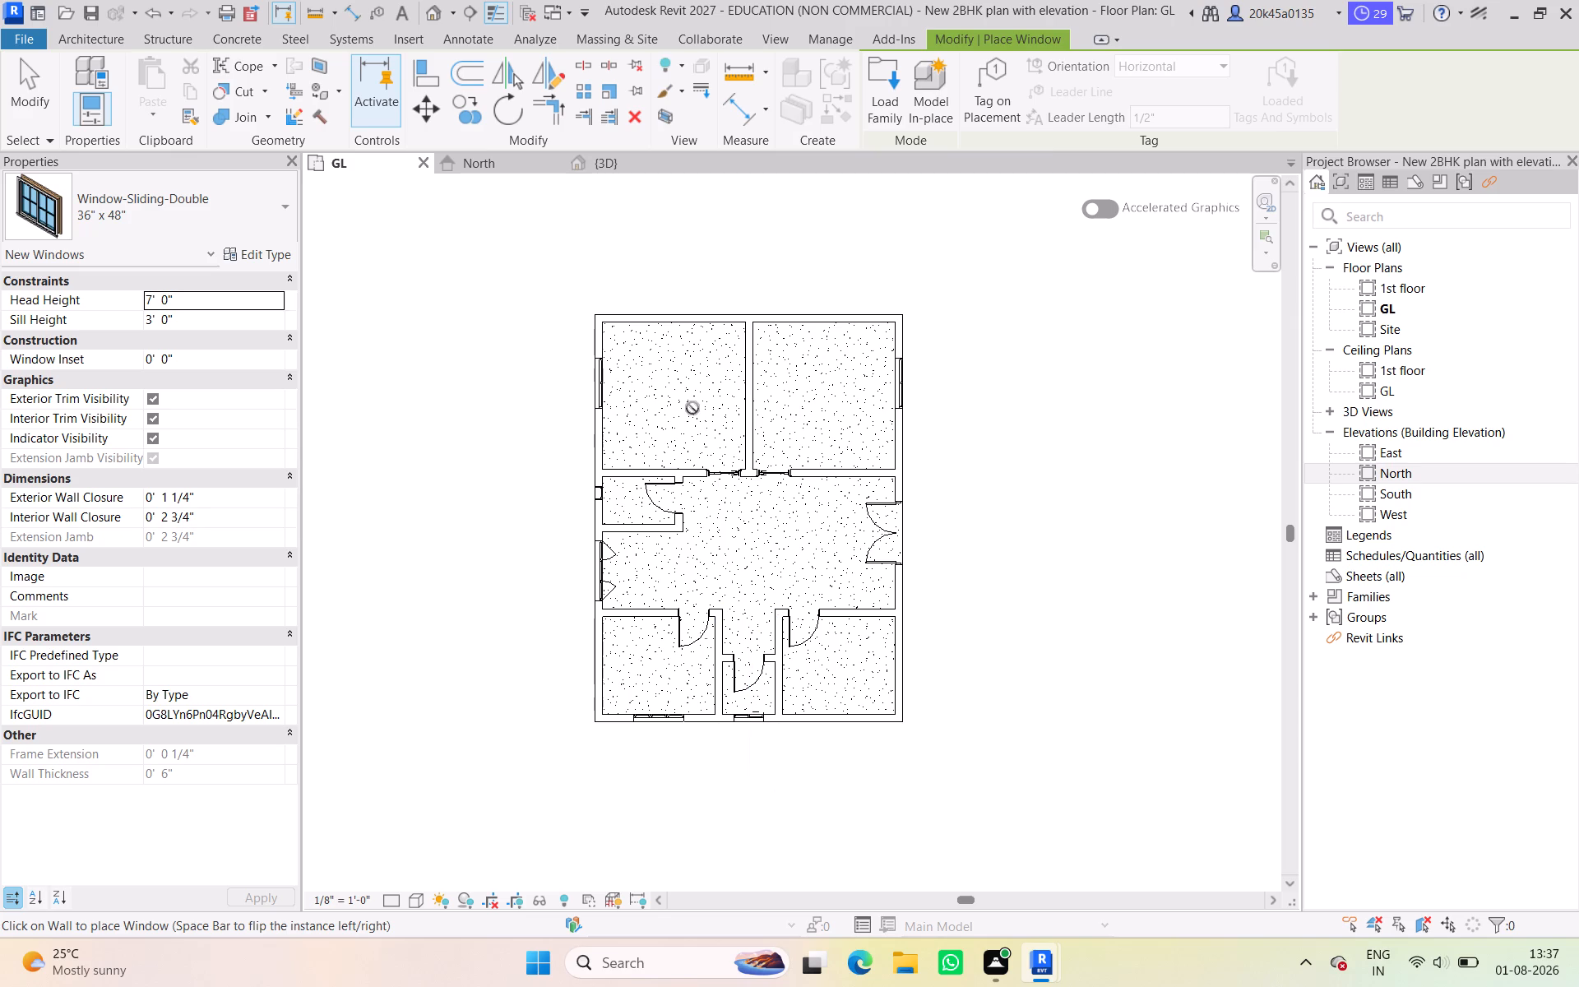
pyautogui.press('Escape')
pyautogui.click(757, 709)
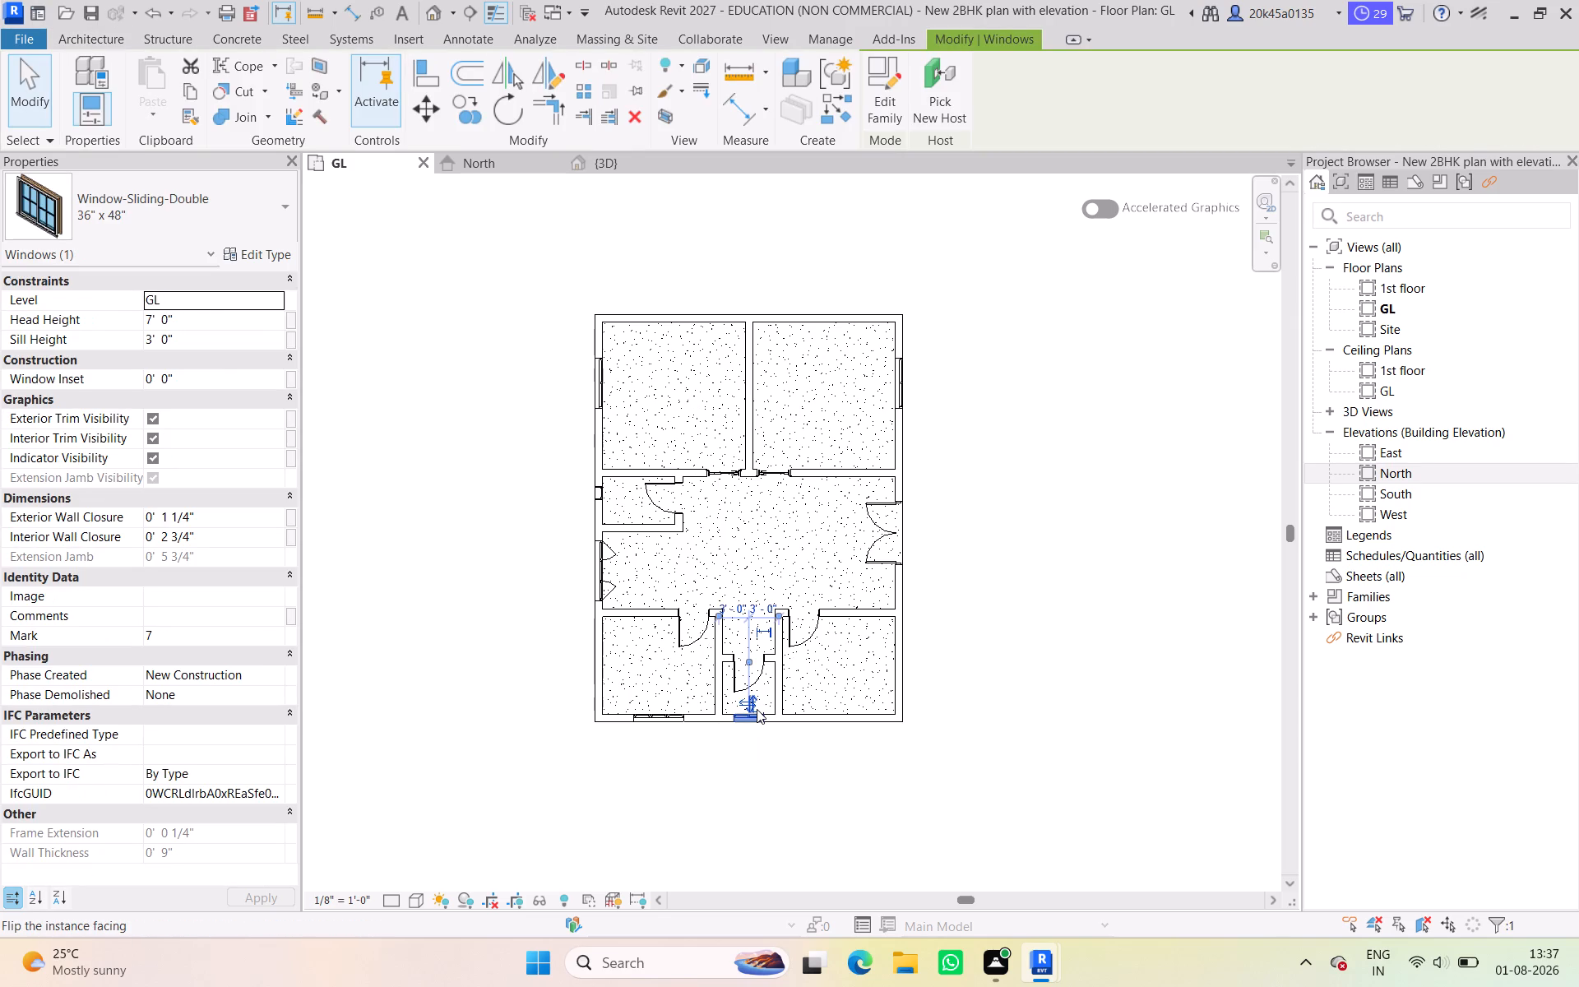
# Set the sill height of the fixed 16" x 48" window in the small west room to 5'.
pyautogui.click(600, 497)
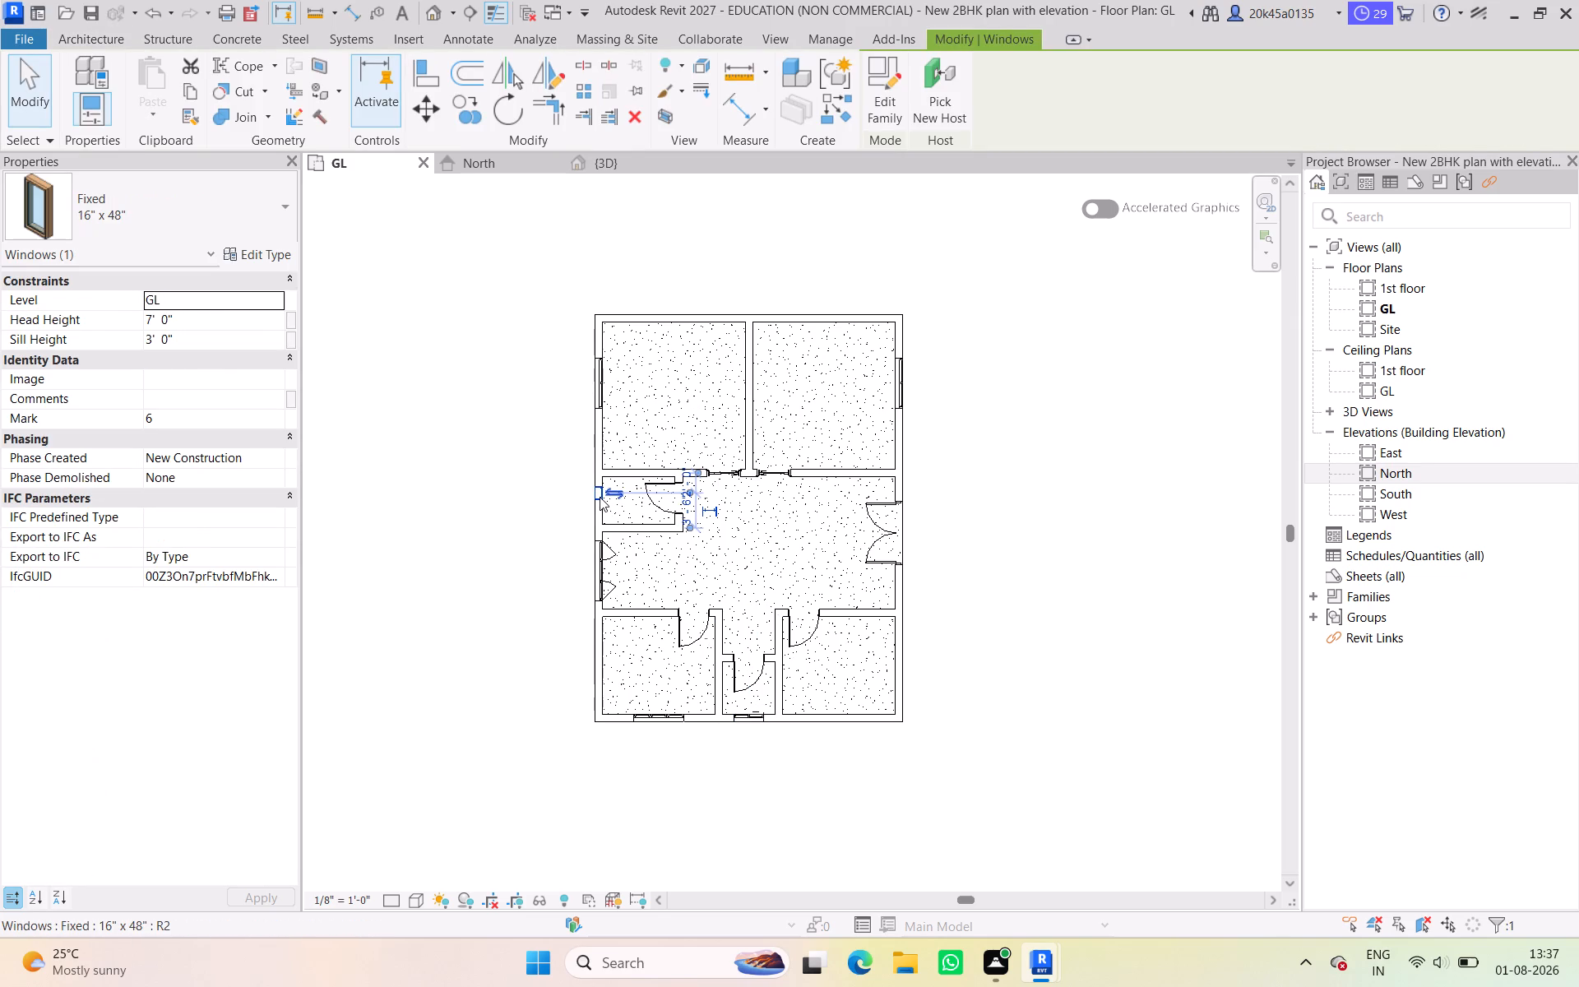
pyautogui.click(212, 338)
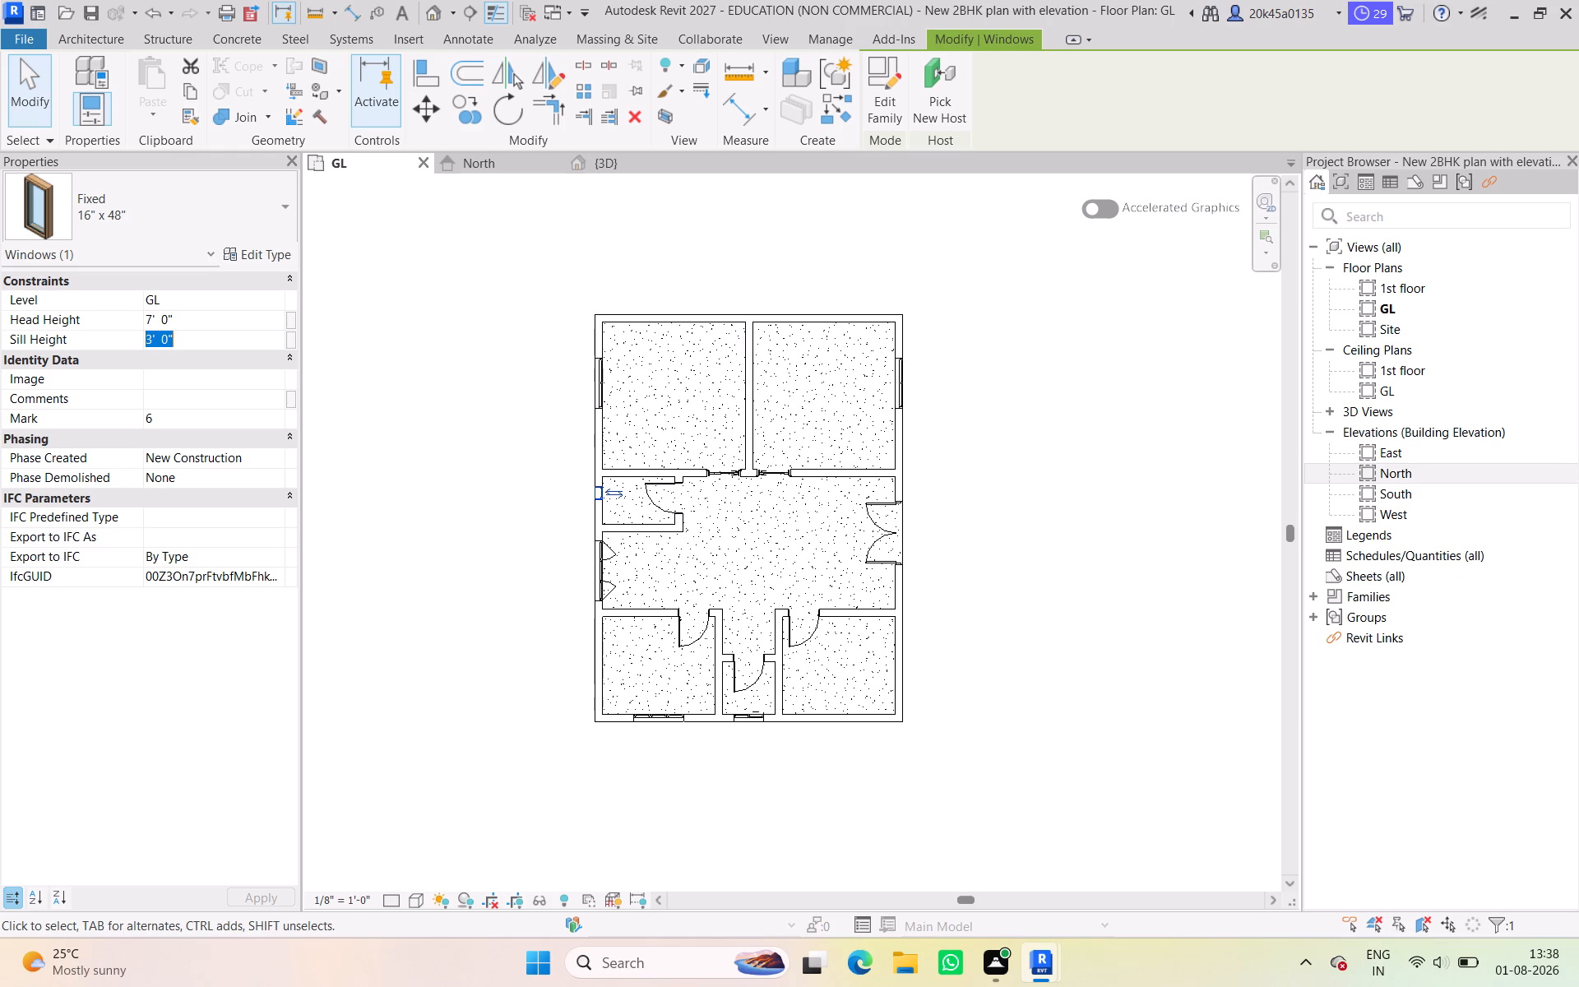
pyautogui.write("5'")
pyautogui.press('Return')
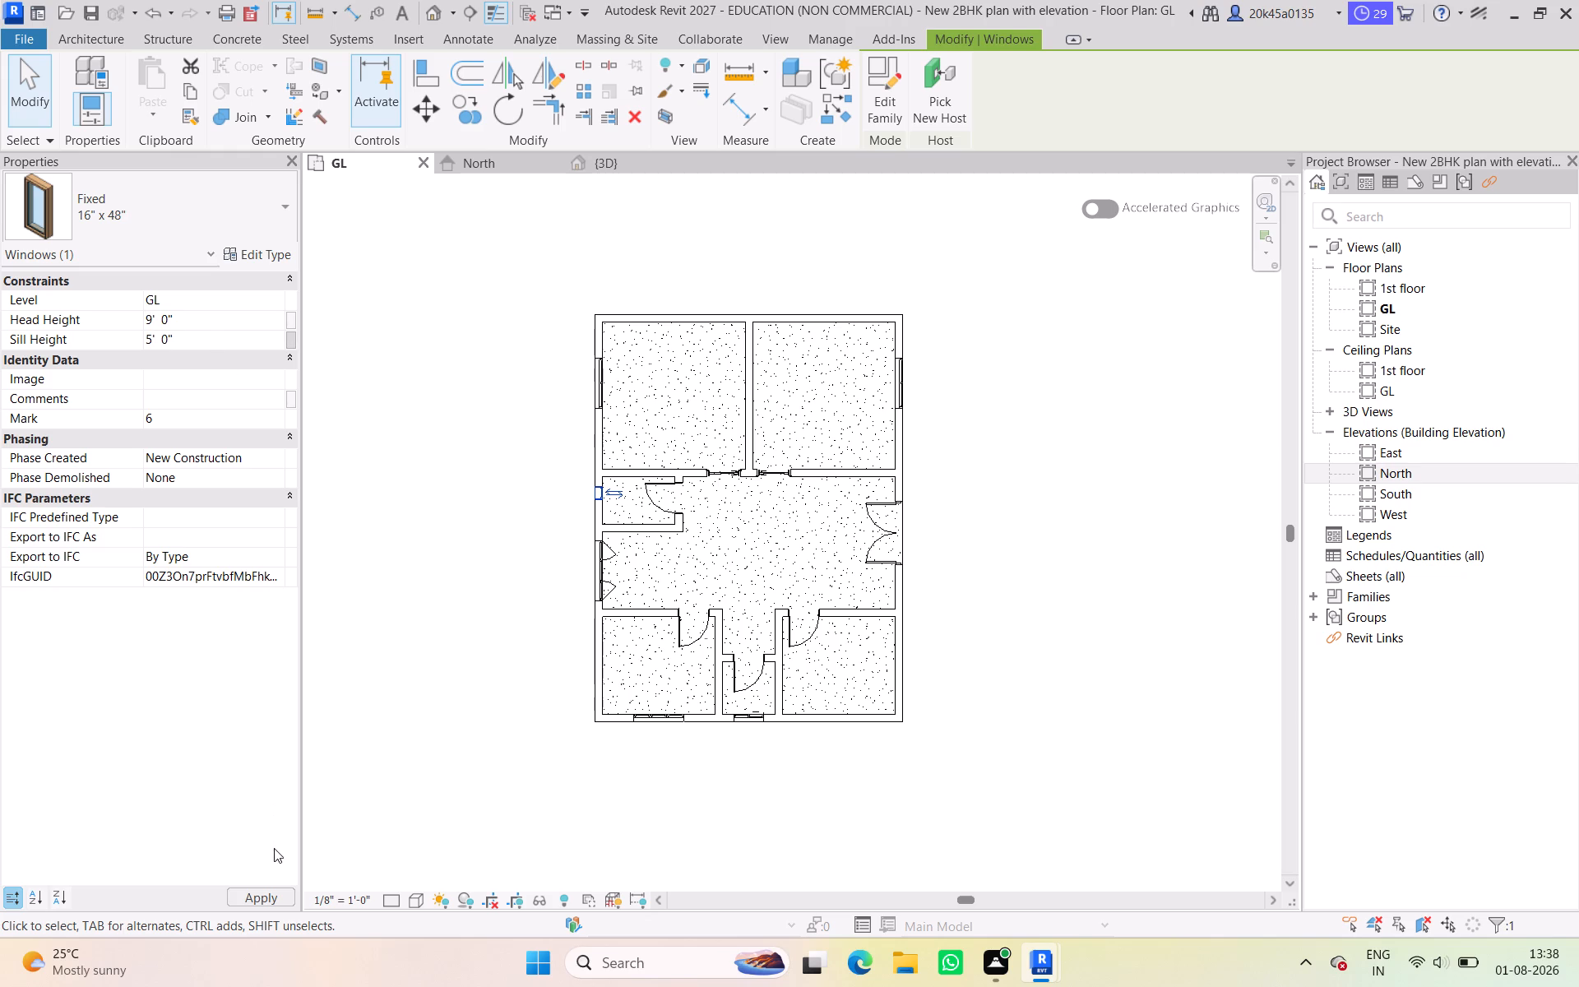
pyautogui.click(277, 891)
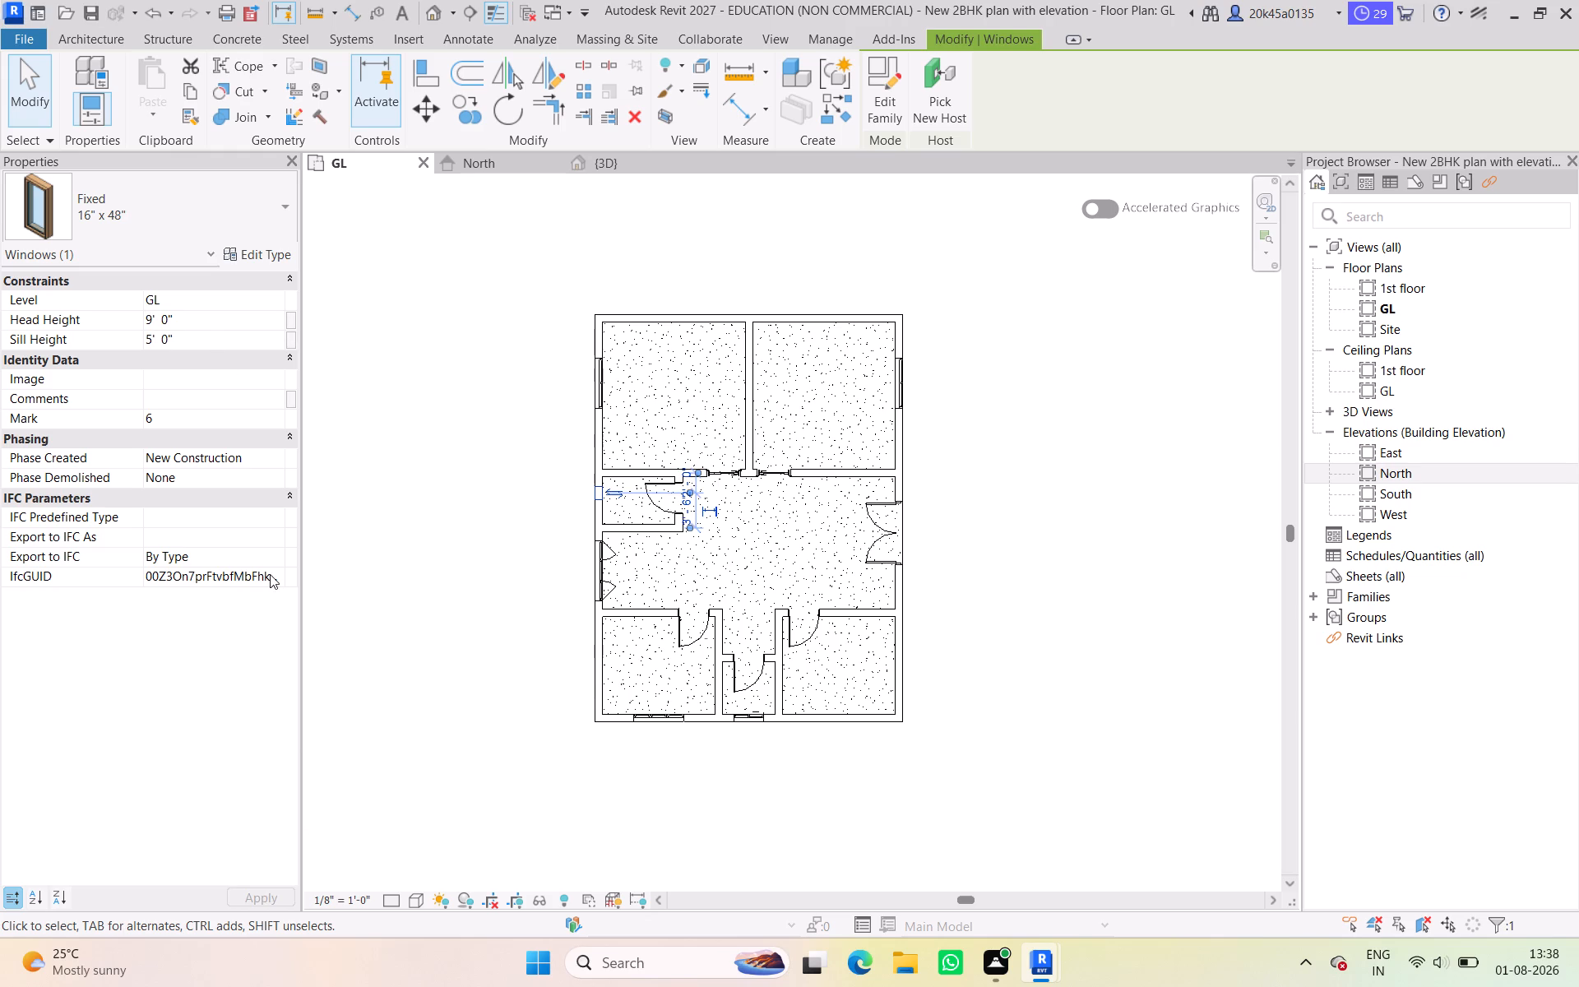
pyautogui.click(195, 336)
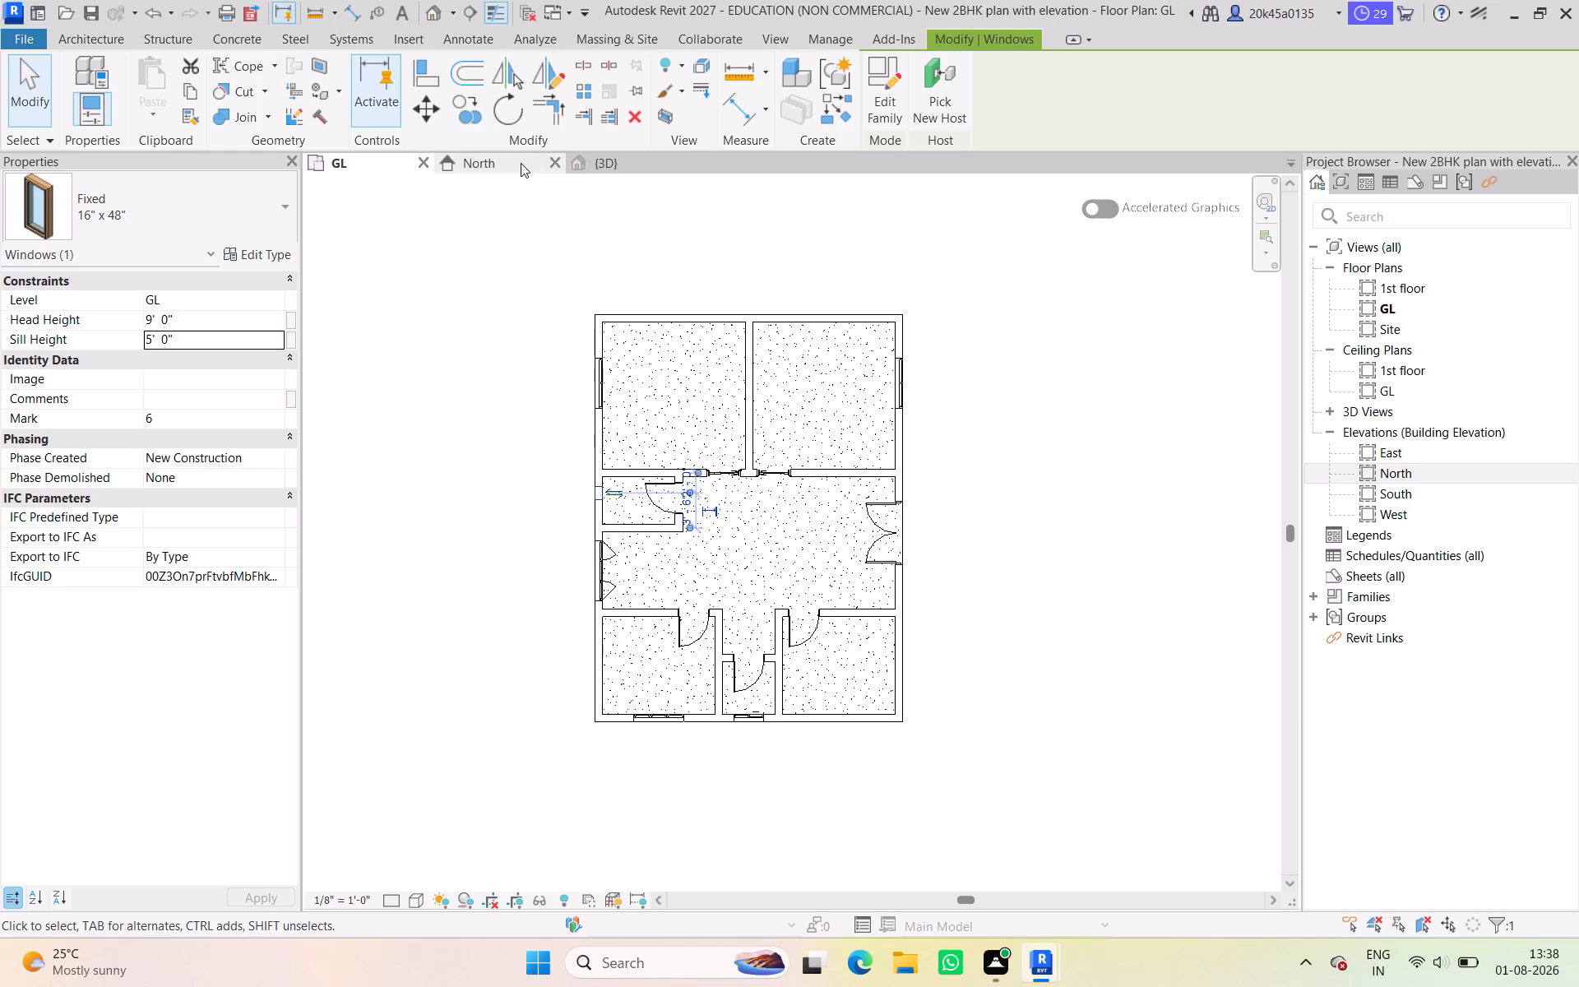
# In the 3D view, change the narrow fixed window on the west wall to the Fixed 16" x 24" type.
pyautogui.click(610, 170)
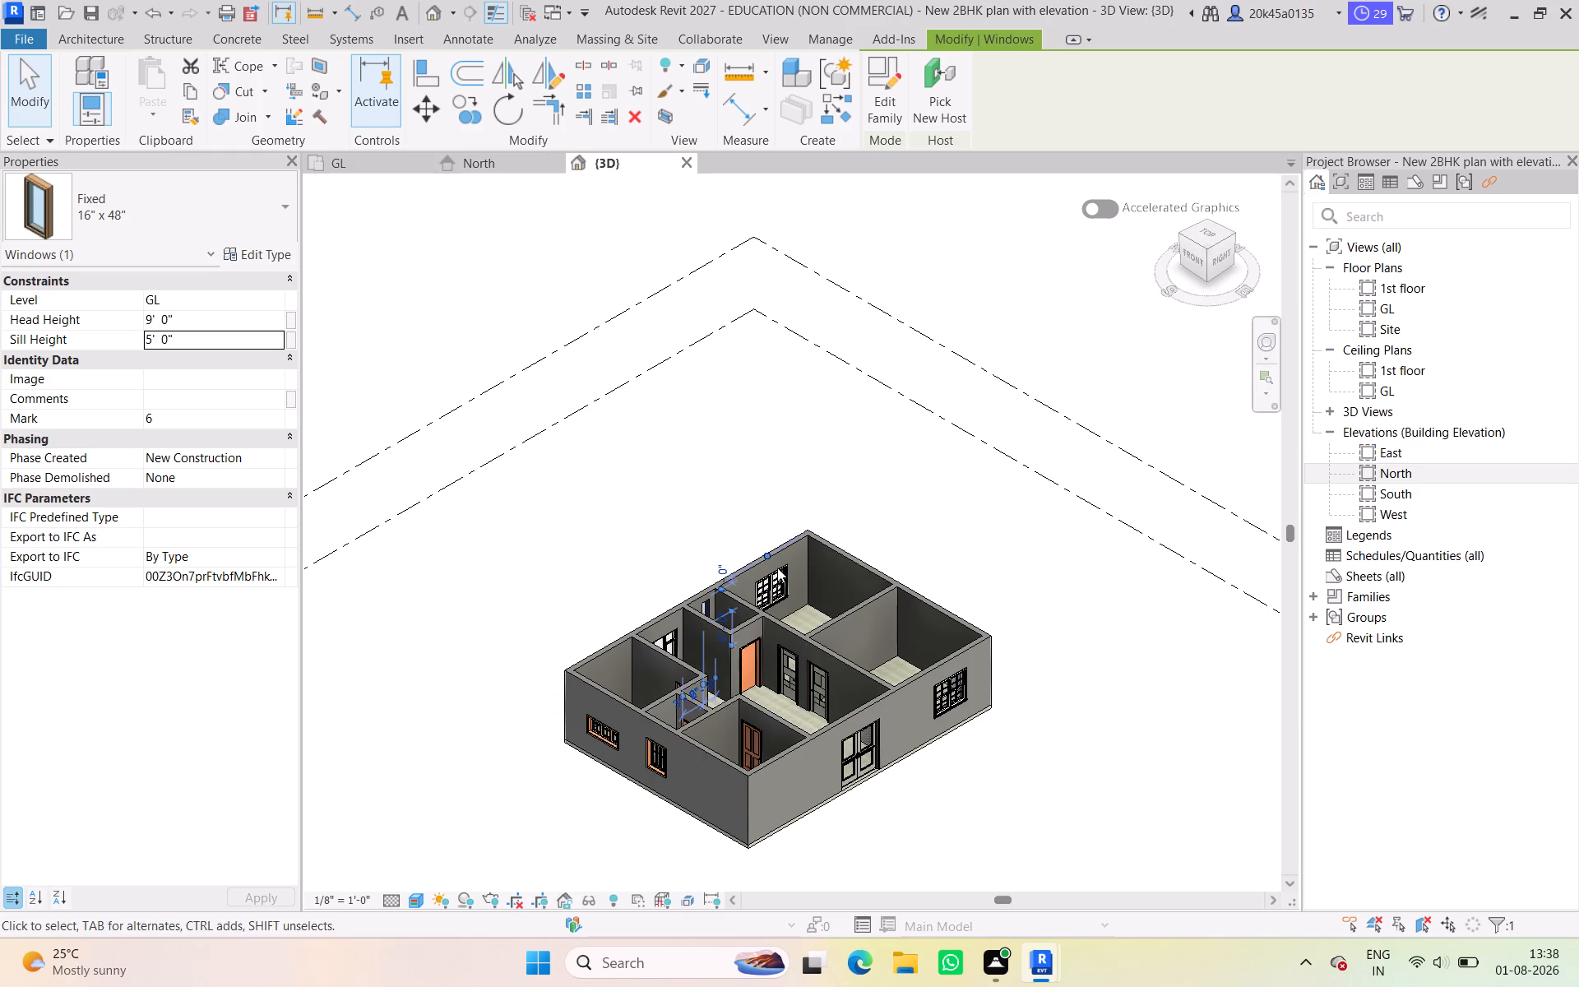
pyautogui.moveTo(1200, 266); pyautogui.dragTo(502, 247)
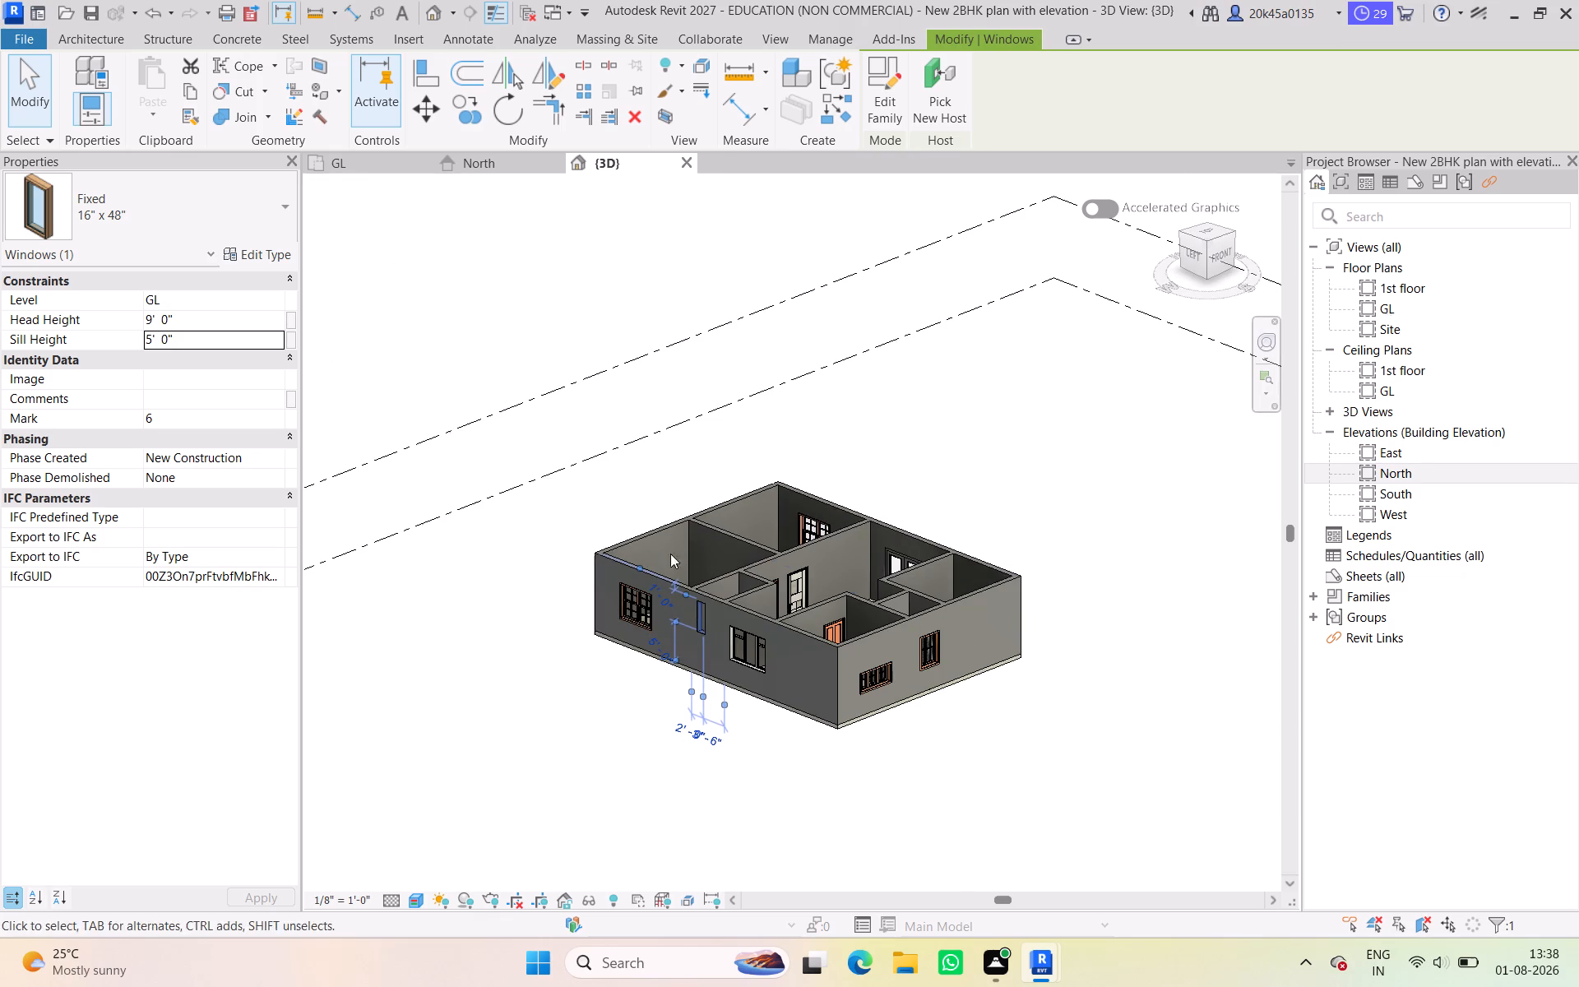
pyautogui.click(573, 519)
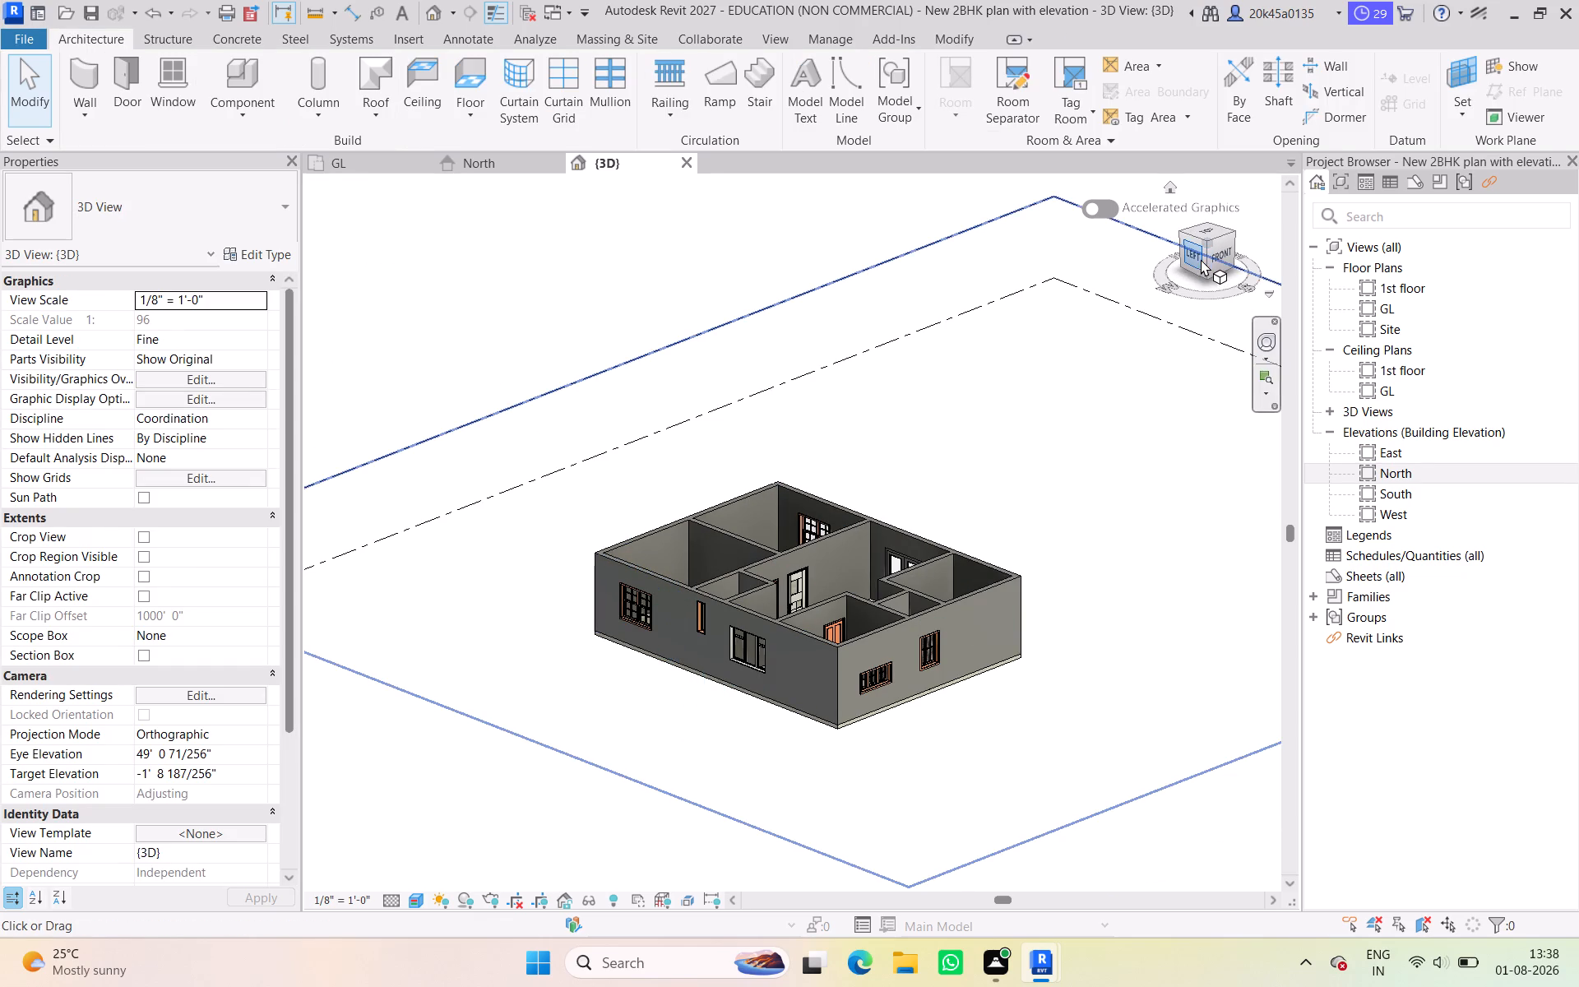
pyautogui.moveTo(1201, 259); pyautogui.dragTo(326, 262)
pyautogui.scroll(3, 667, 675)
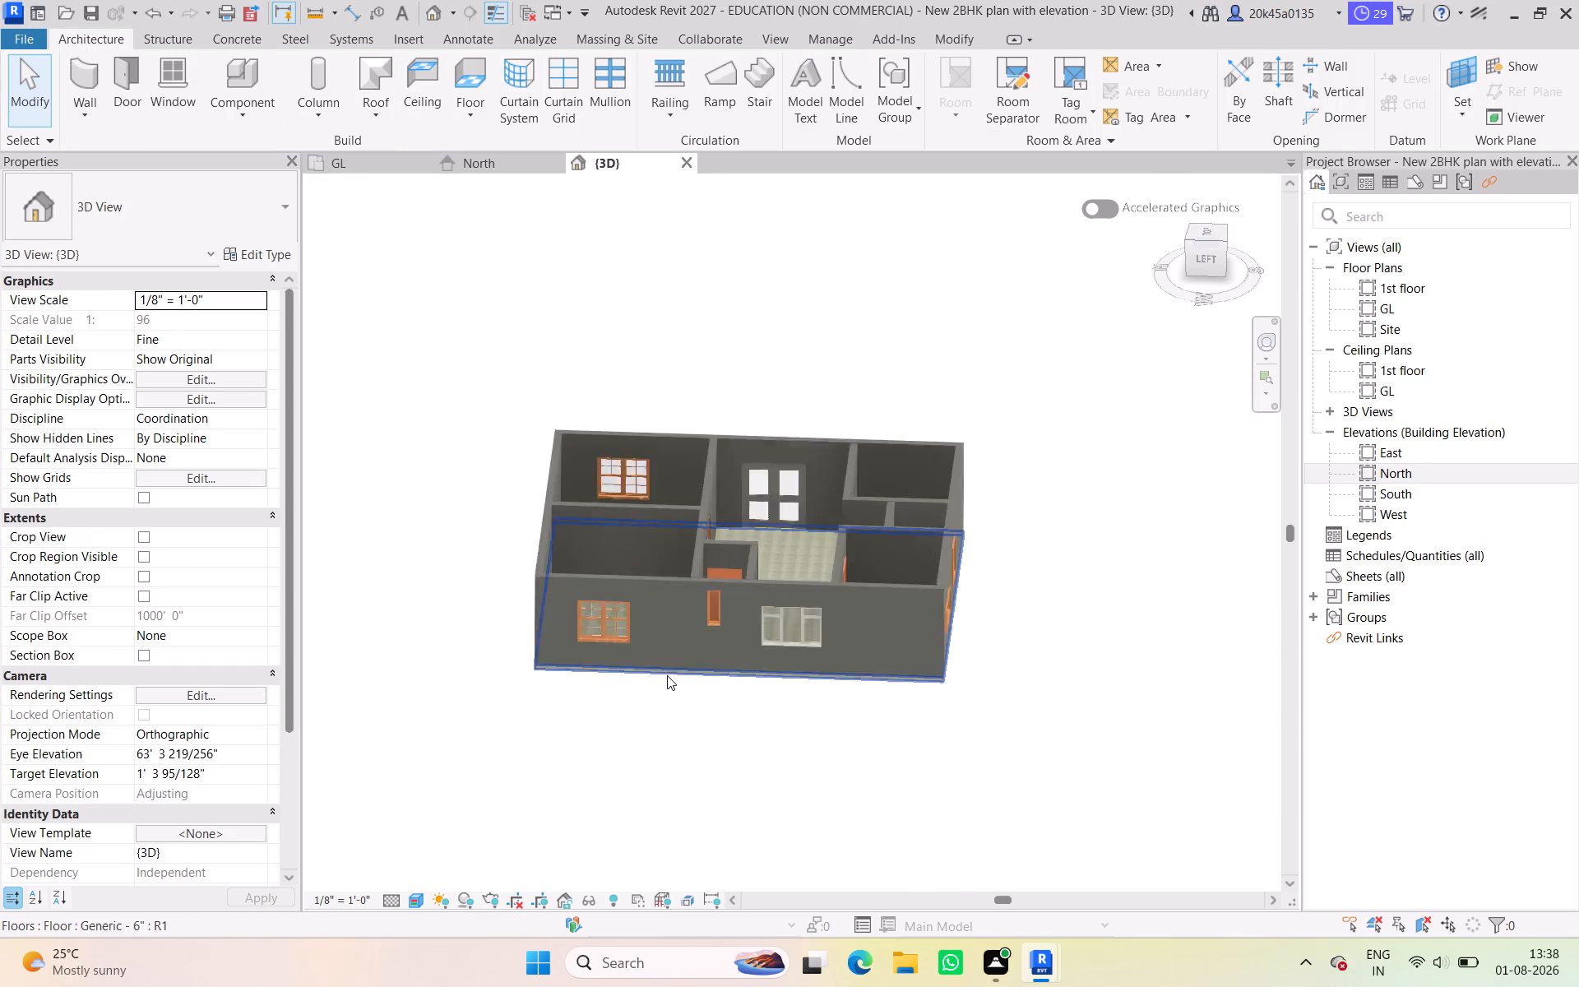
pyautogui.scroll(16, 667, 675)
pyautogui.scroll(-12, 708, 603)
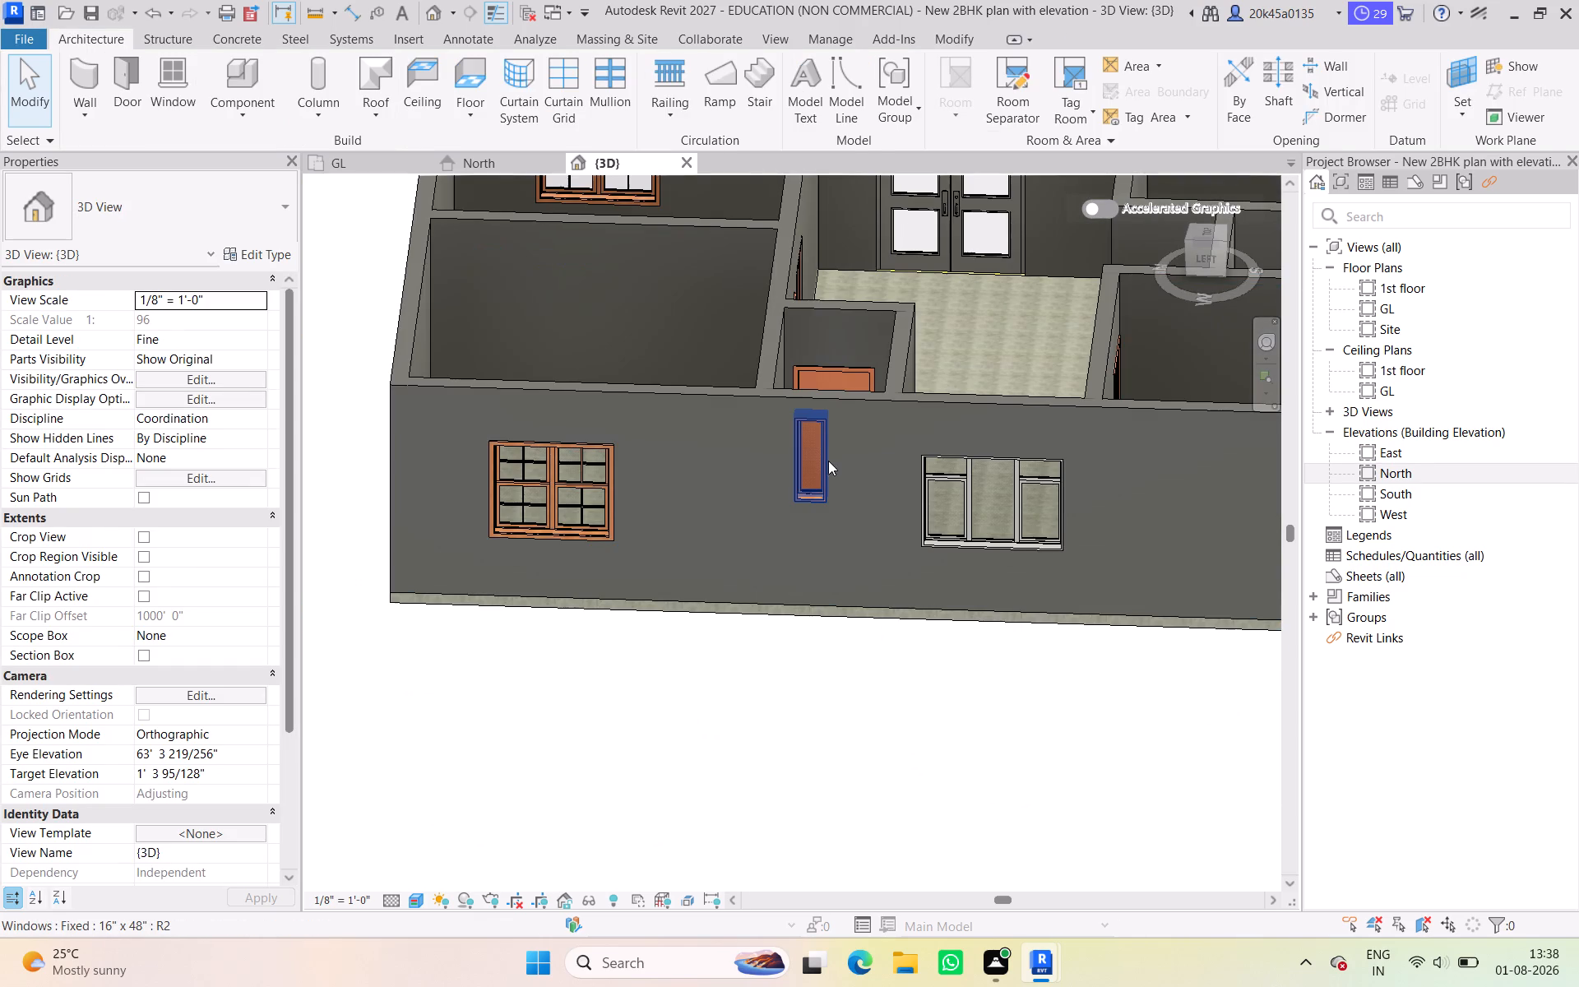
pyautogui.click(823, 463)
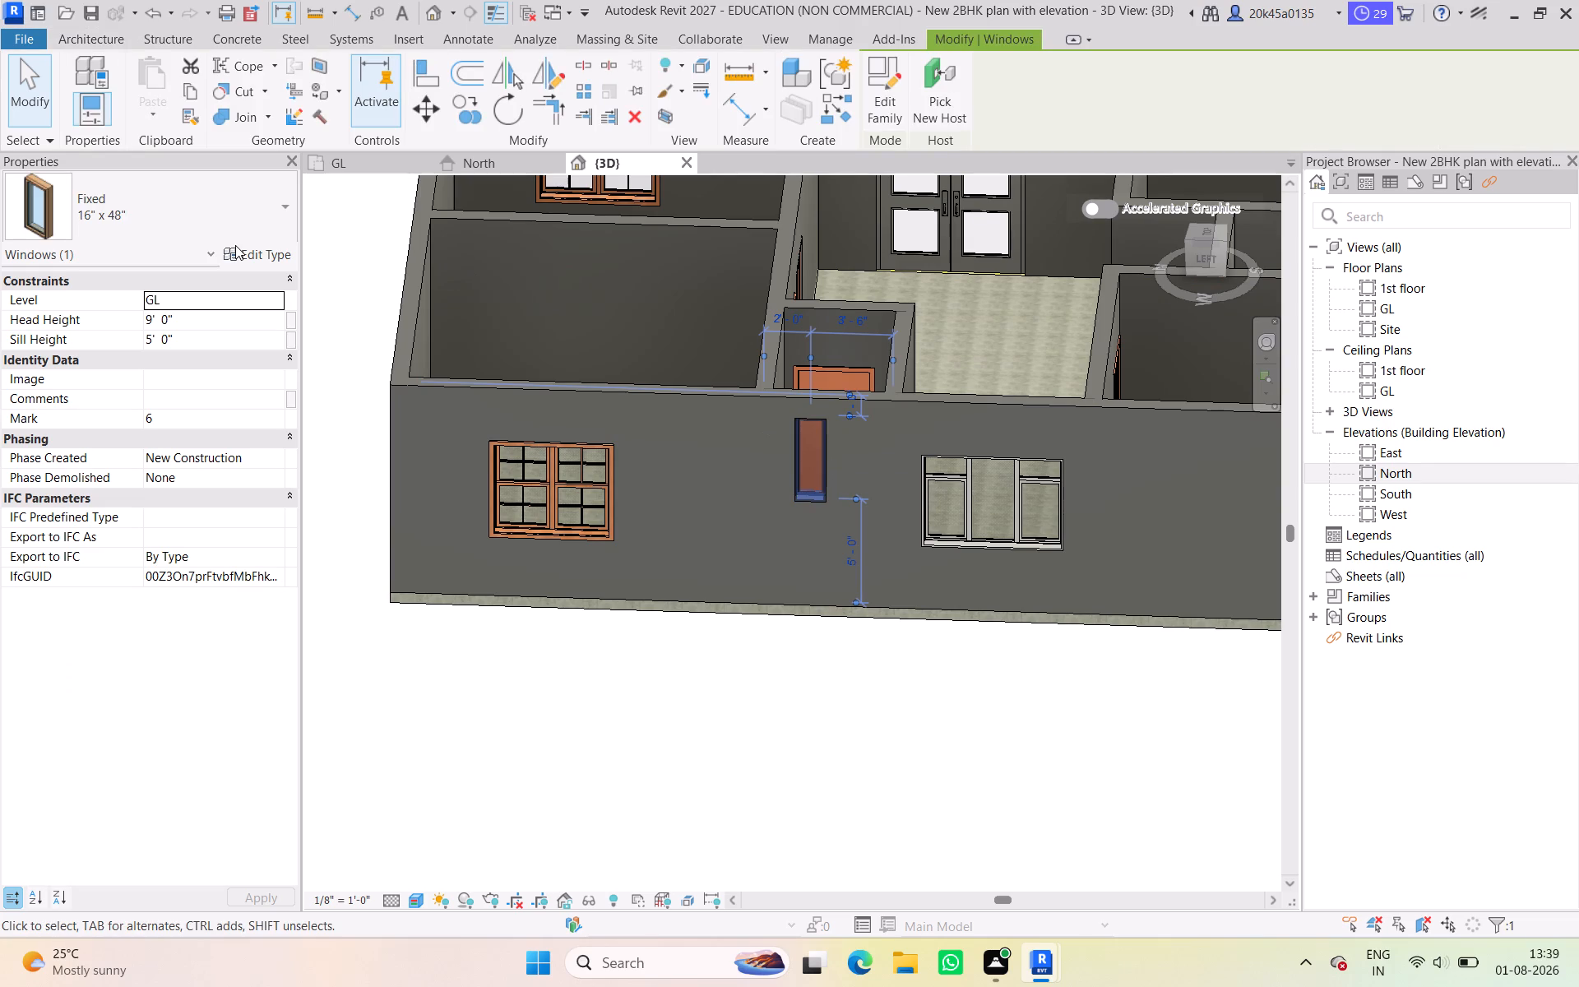
pyautogui.click(220, 225)
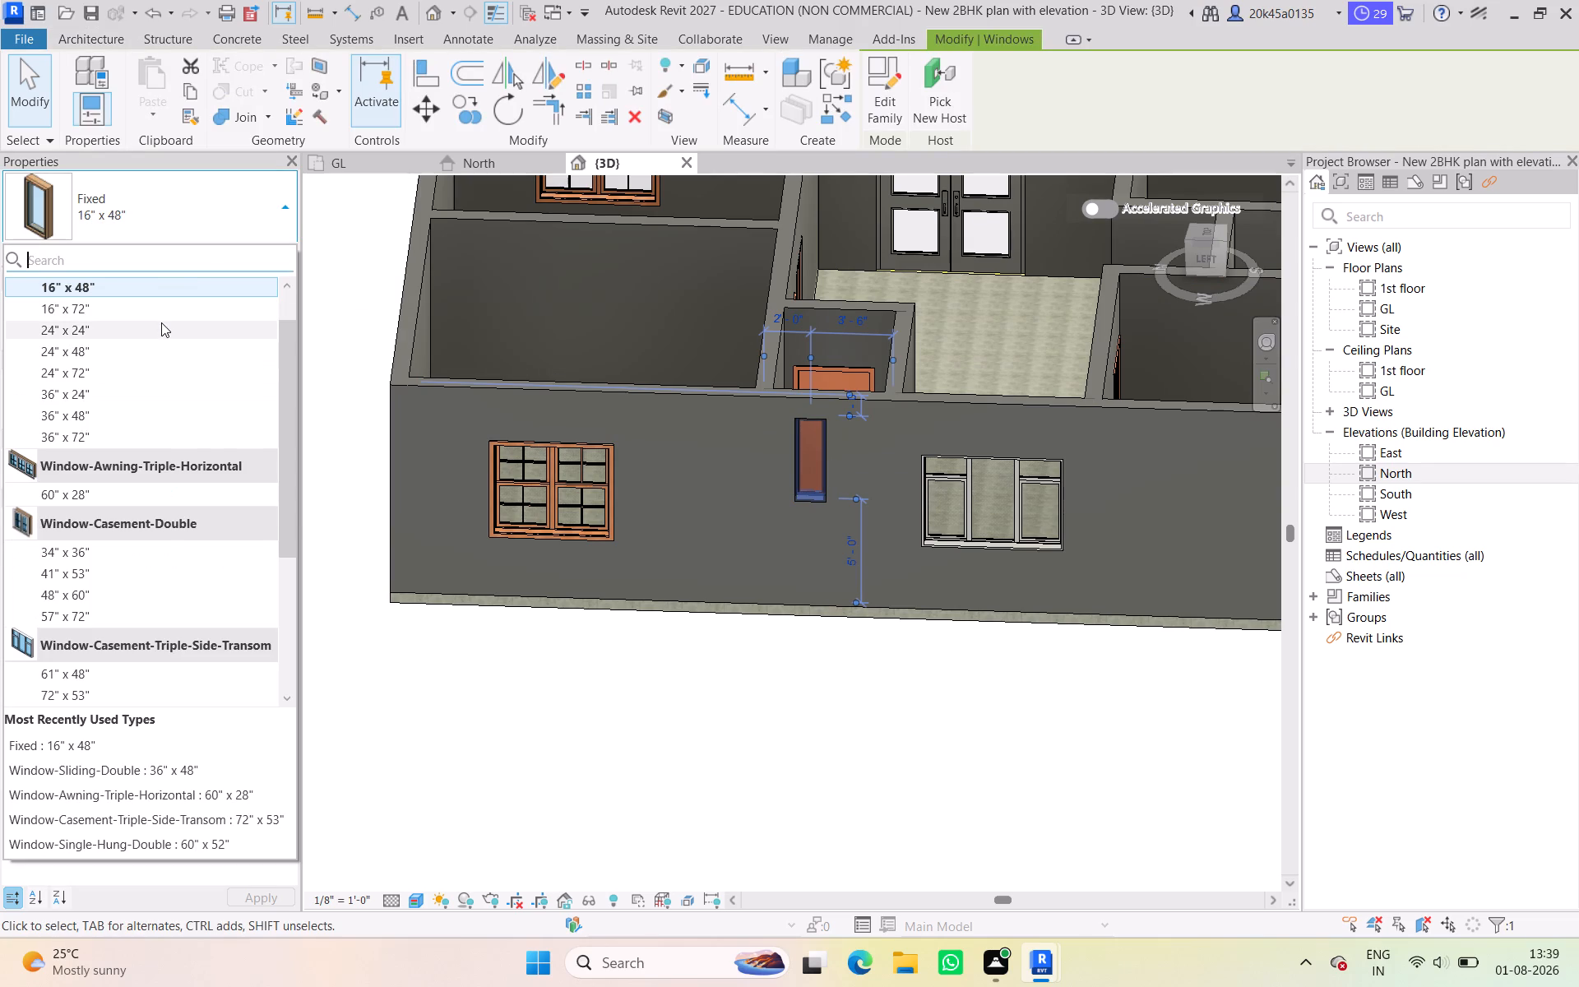
pyautogui.scroll(3, 161, 322)
pyautogui.click(123, 322)
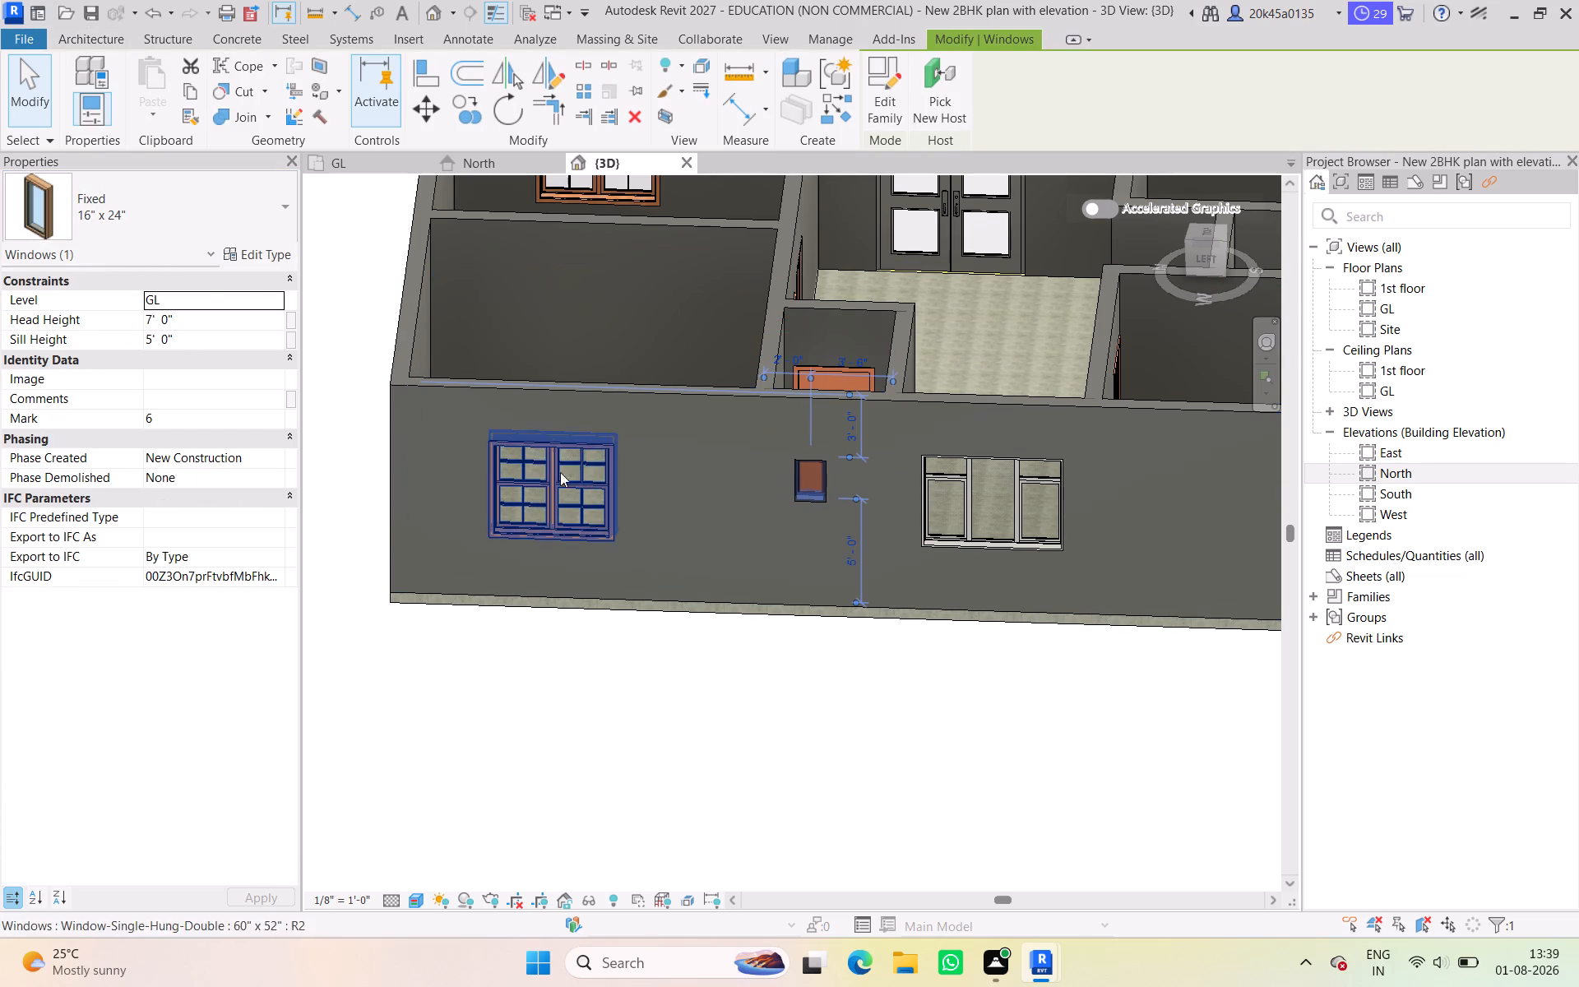
# Set the small fixed window's sill height to 7'.
pyautogui.click(188, 331)
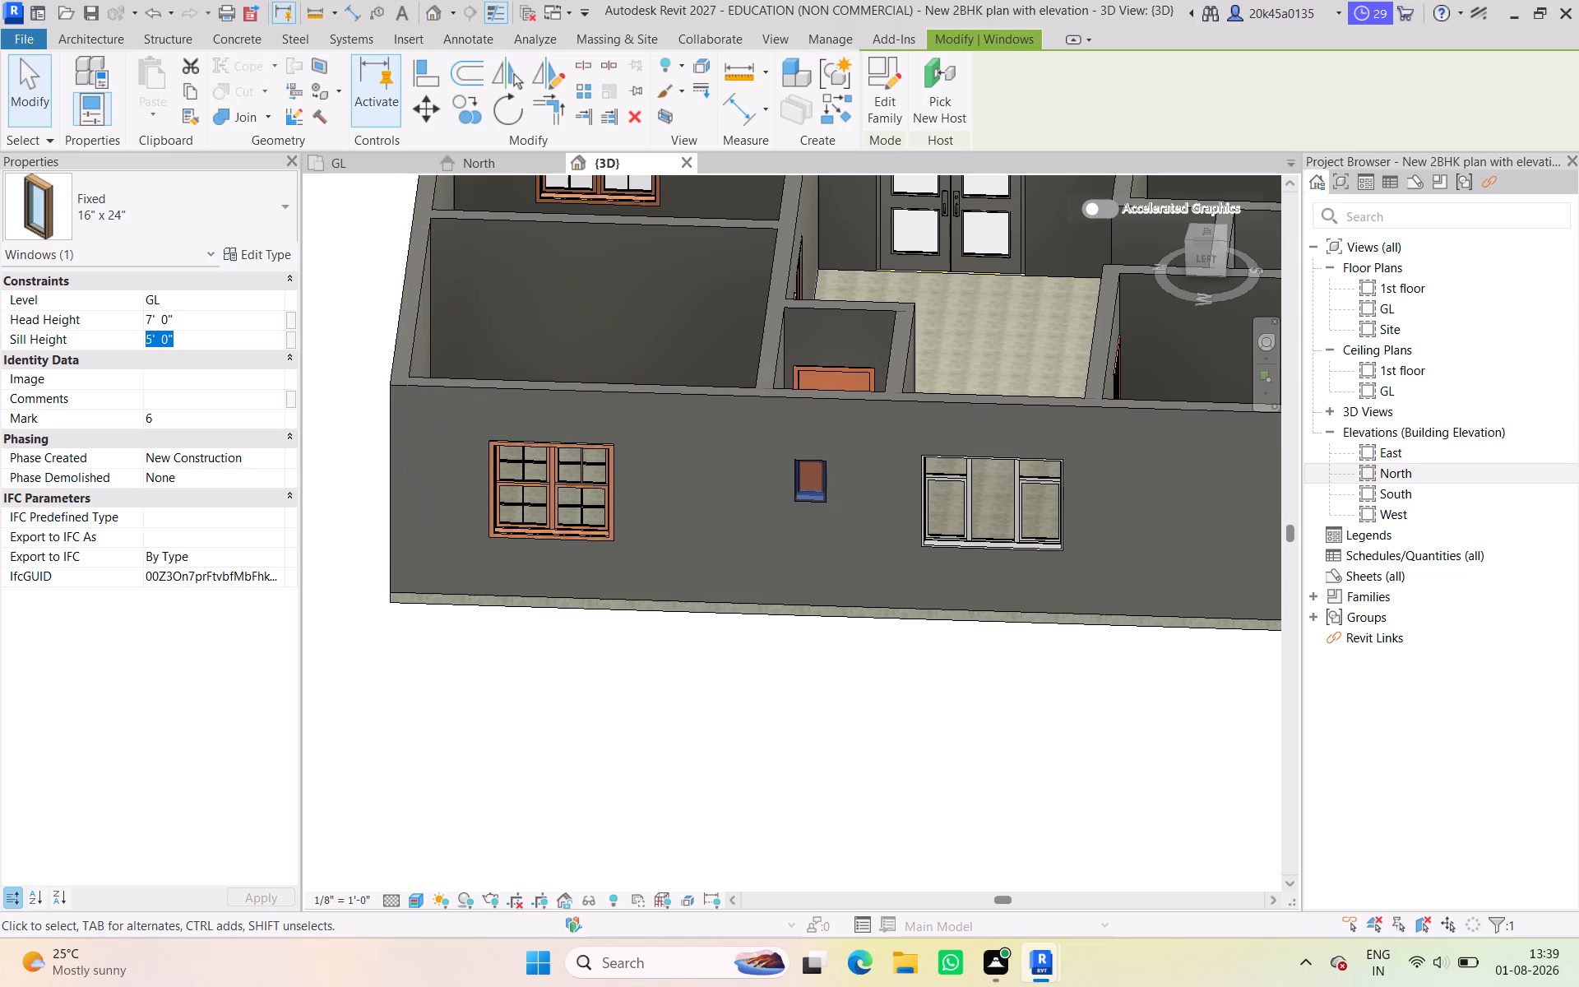
pyautogui.write("7'")
pyautogui.press('Return')
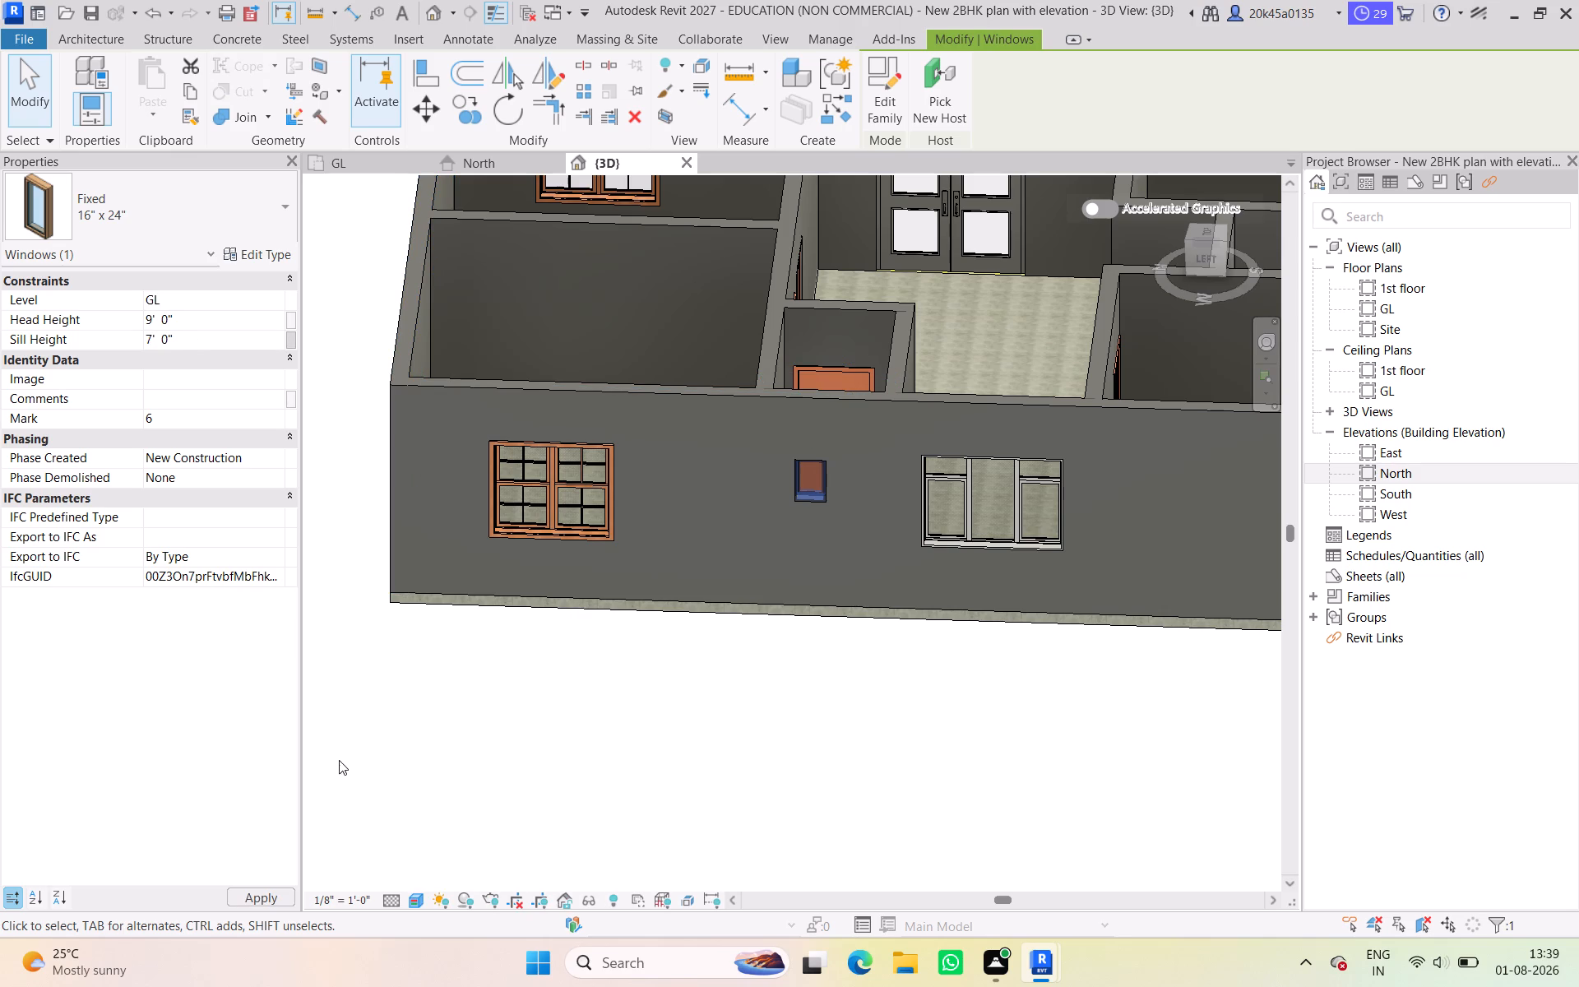
pyautogui.click(521, 822)
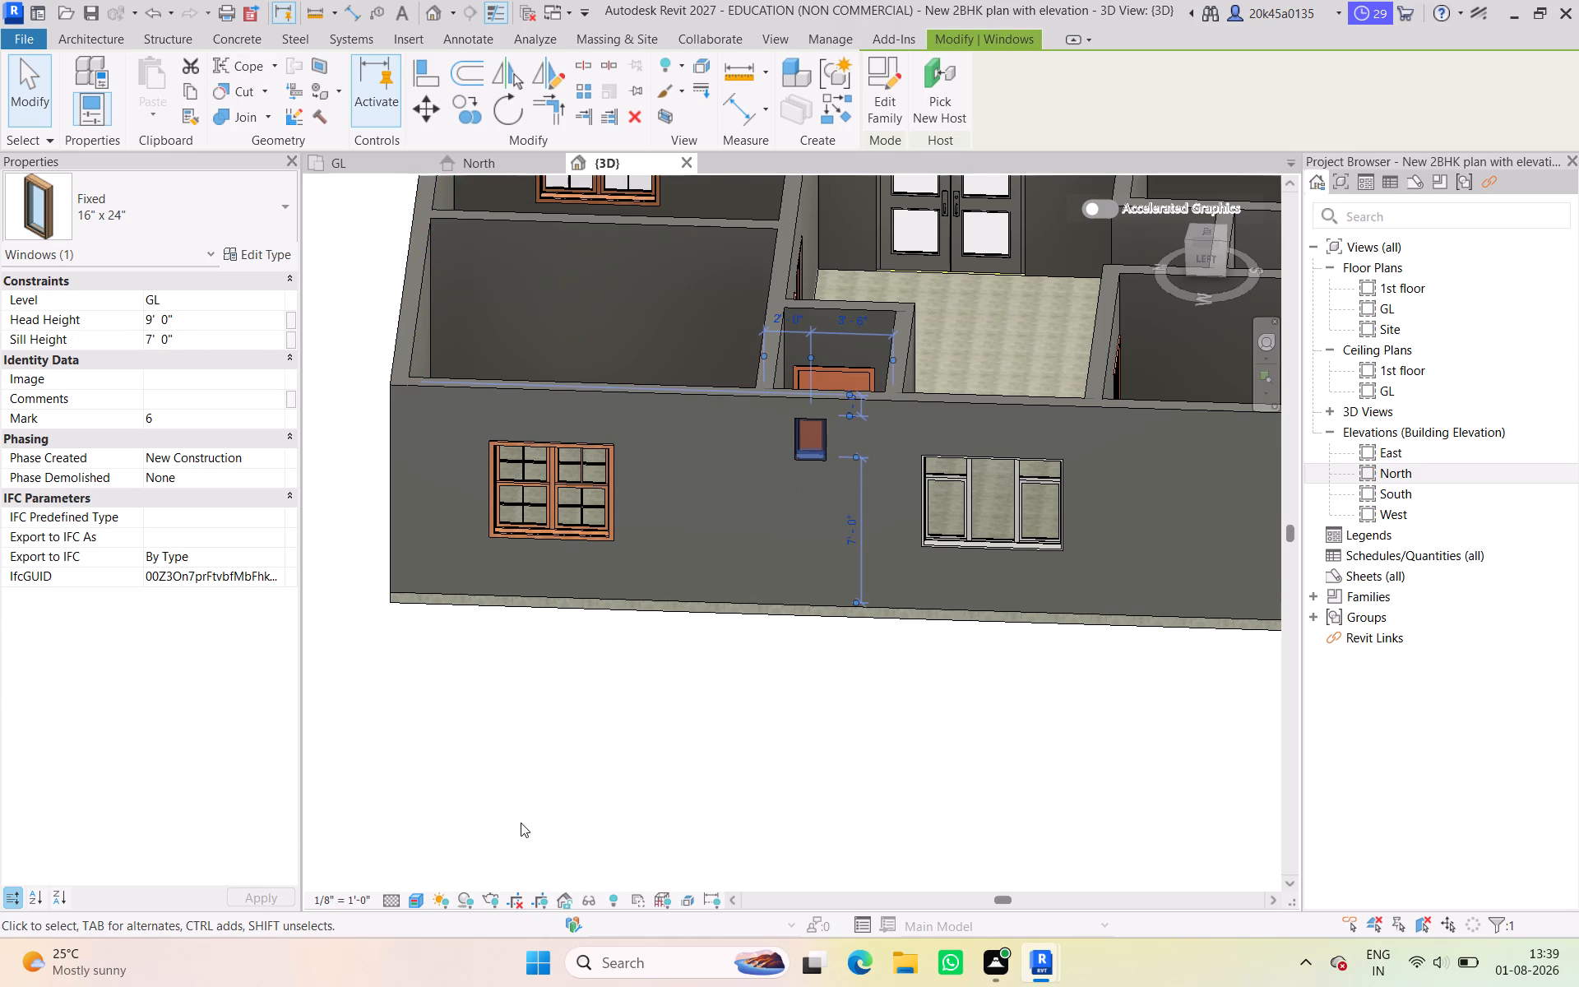
pyautogui.scroll(-2, 955, 467)
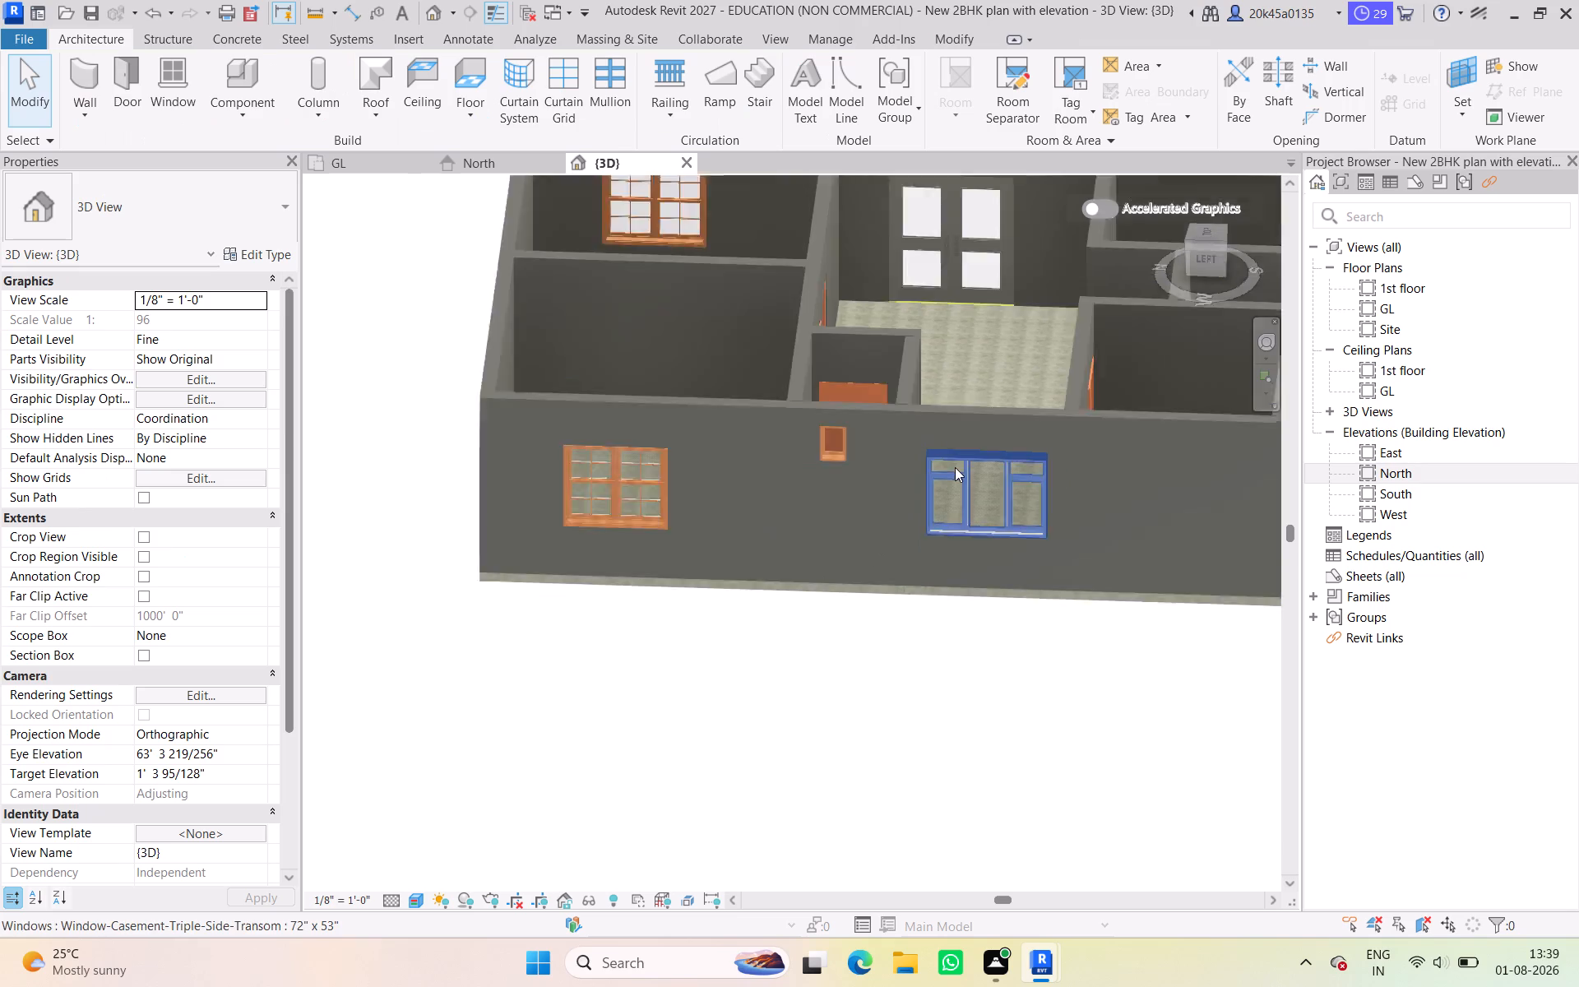
# Duplicate the type of the triple awning window on the south wall and set the new type's height to 4'.
pyautogui.scroll(-3, 955, 467)
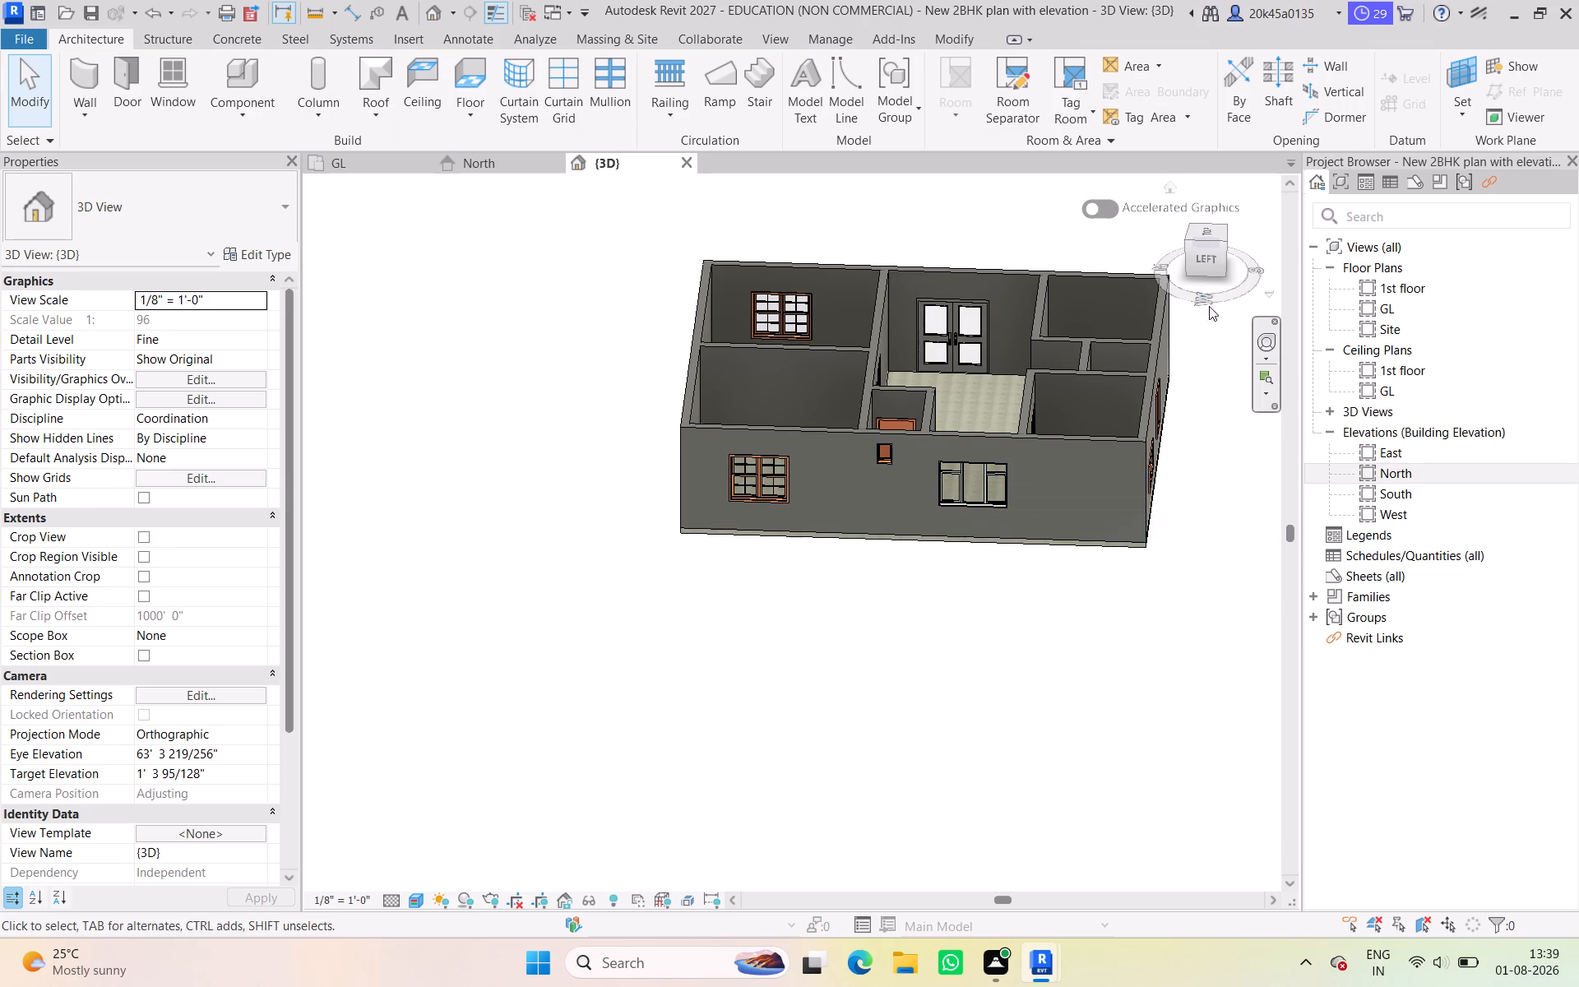
pyautogui.moveTo(1205, 256); pyautogui.dragTo(1160, 262)
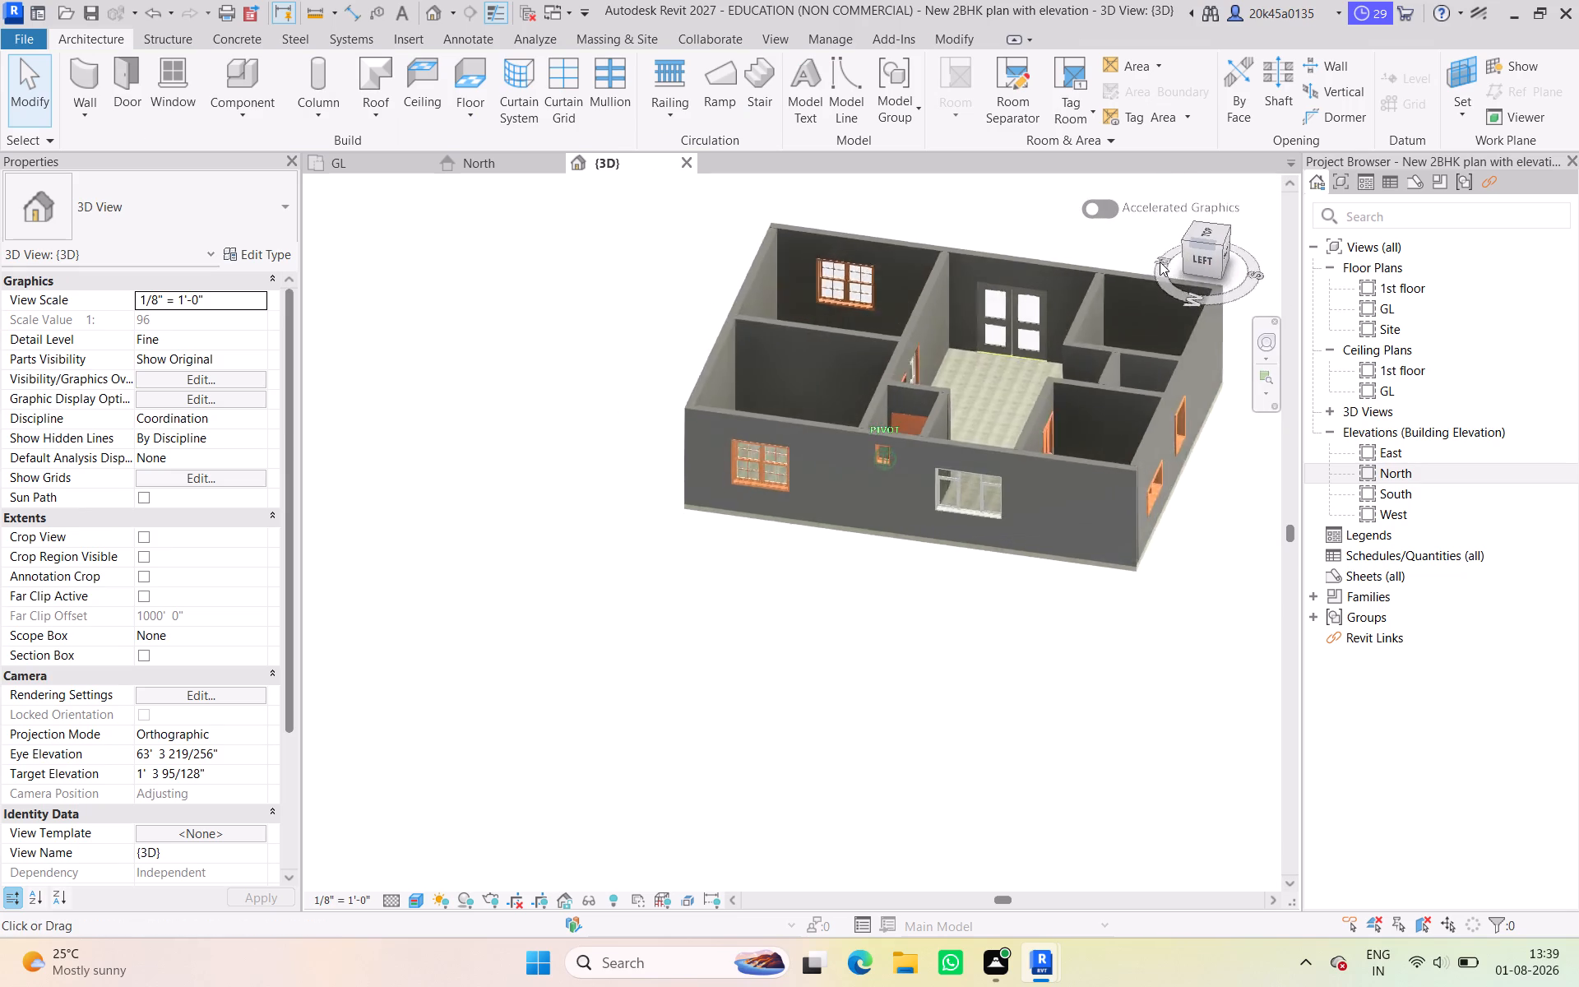
pyautogui.moveTo(1160, 262); pyautogui.dragTo(988, 222)
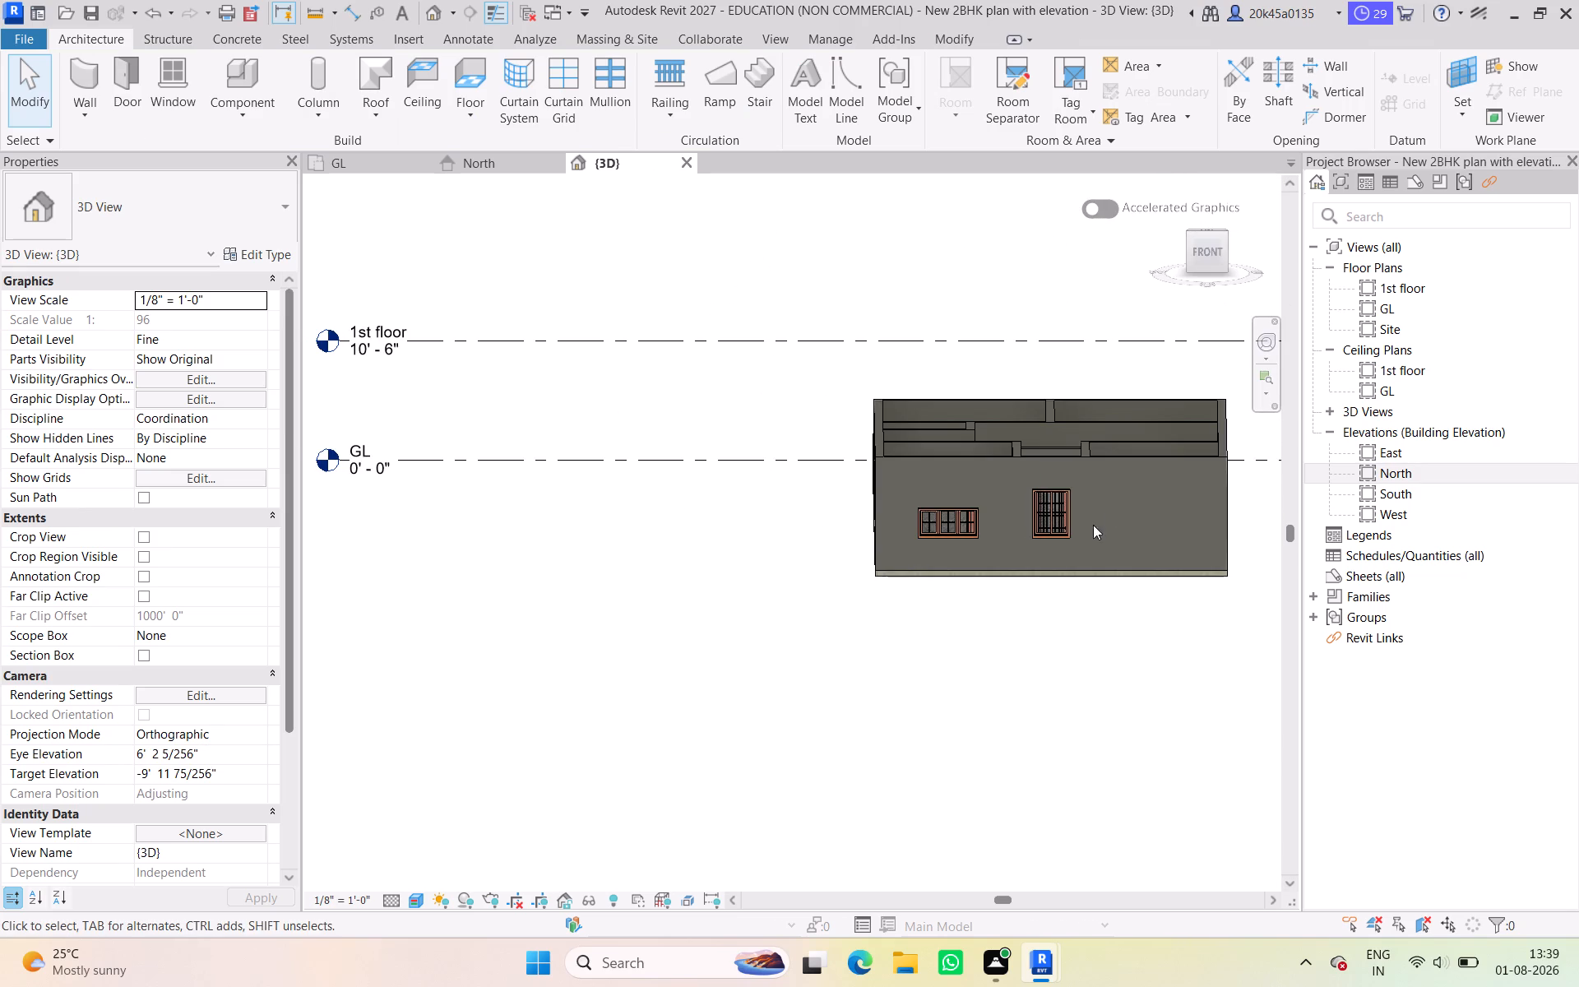
pyautogui.click(955, 531)
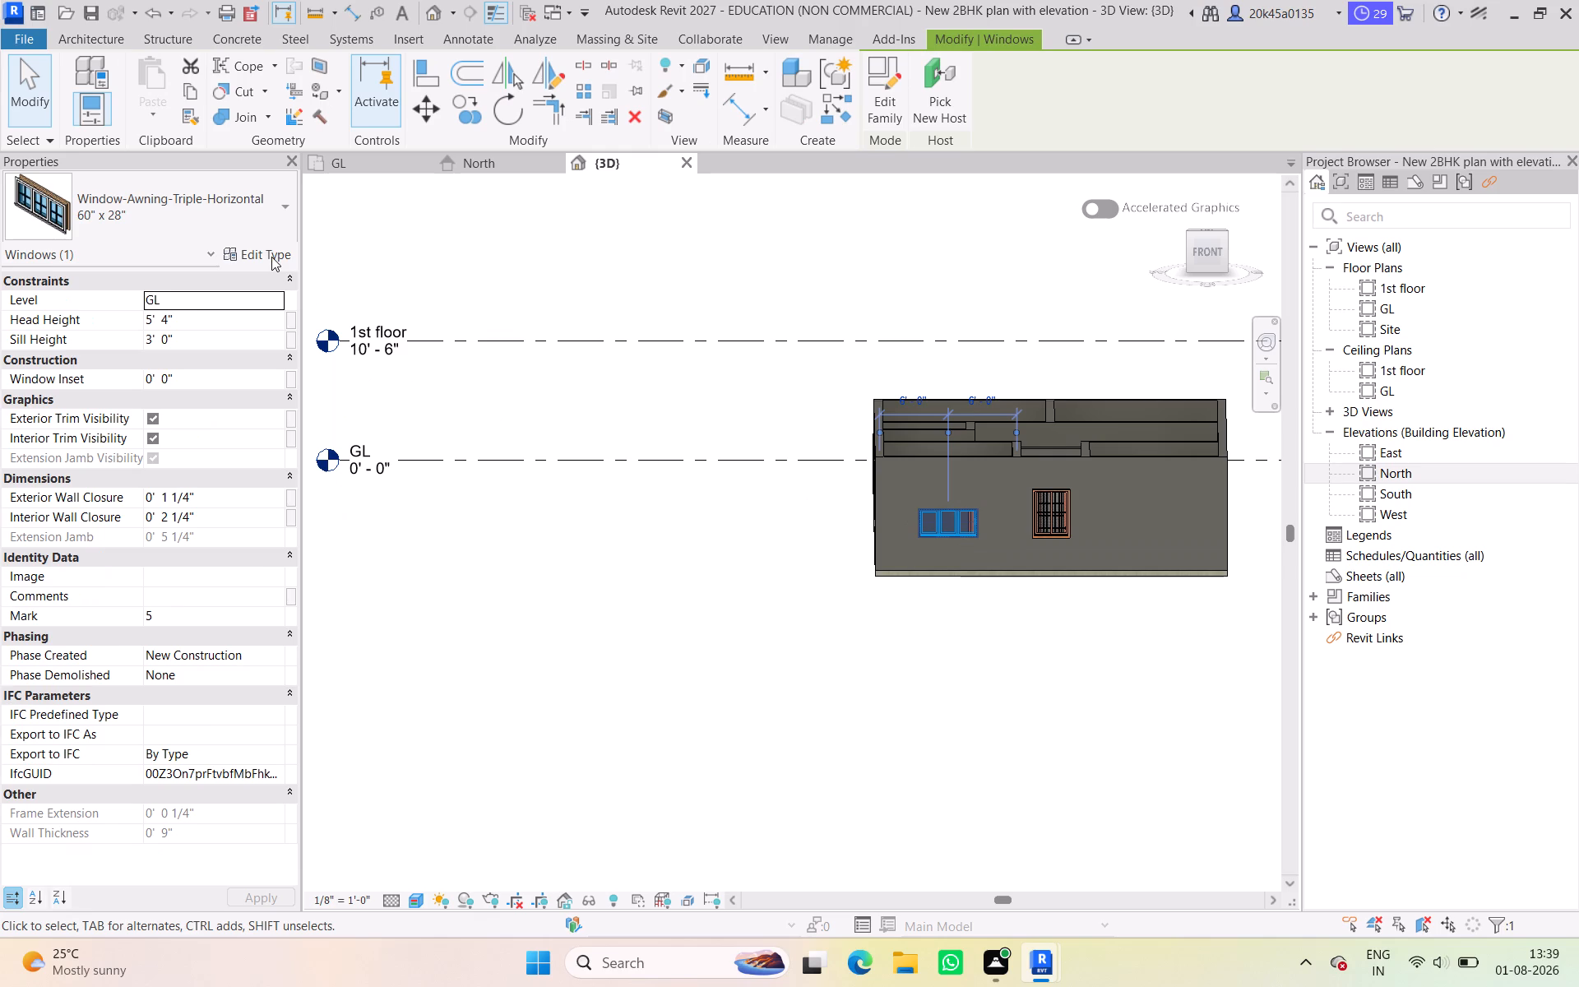
pyautogui.click(271, 257)
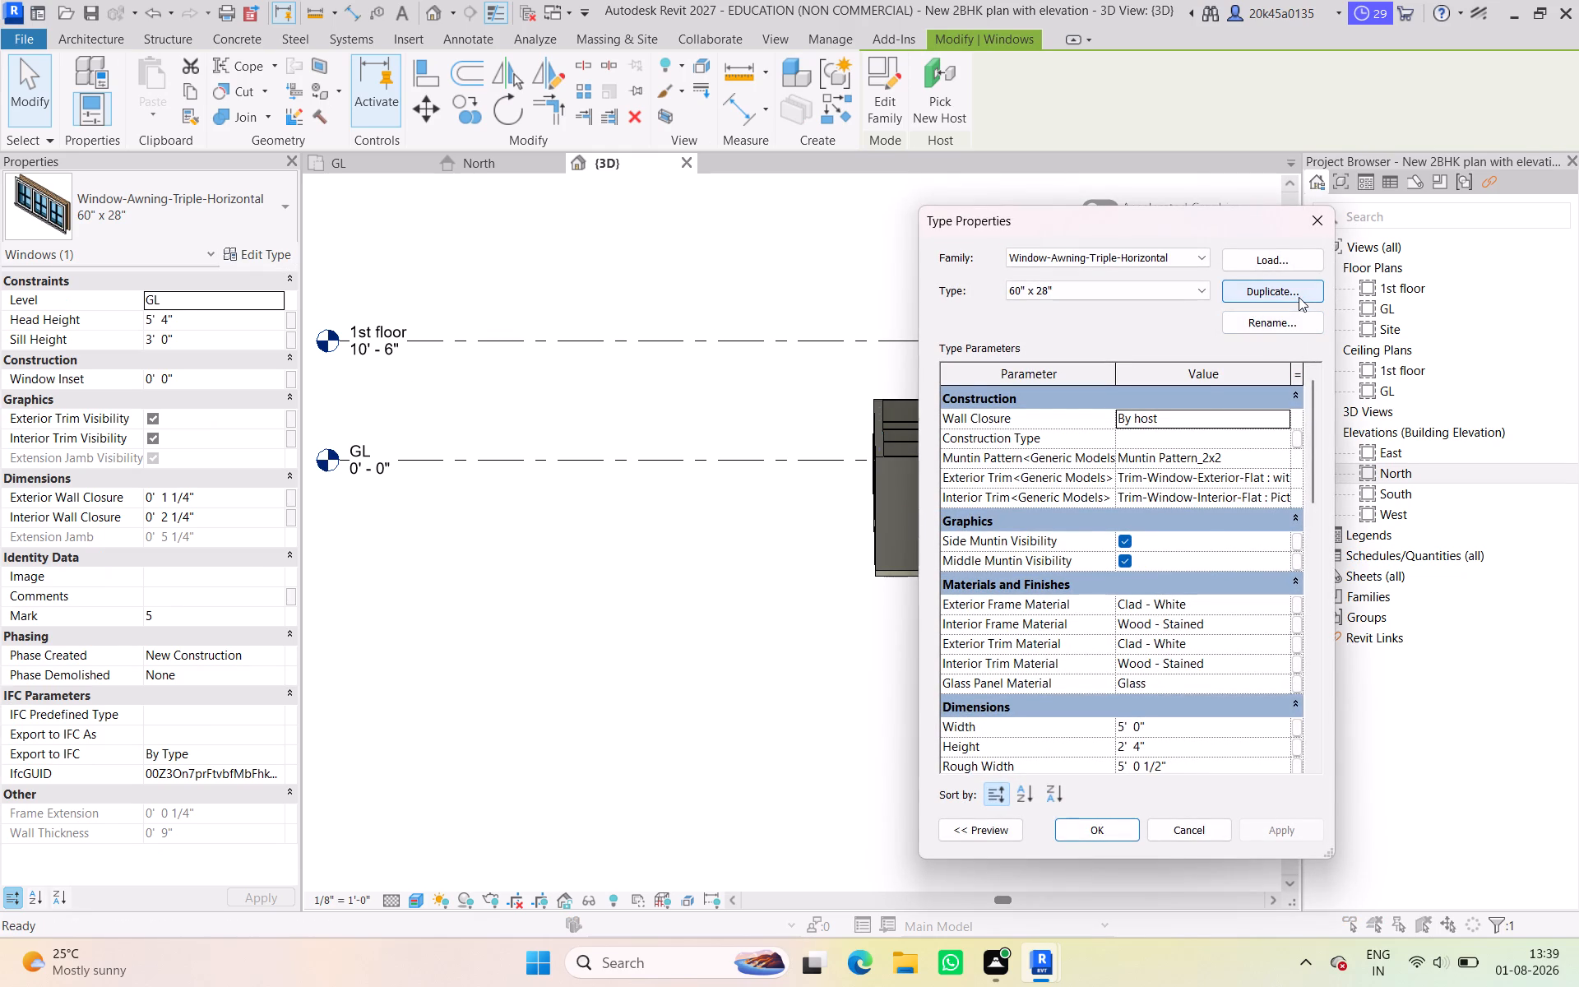
pyautogui.click(1299, 297)
pyautogui.click(1110, 502)
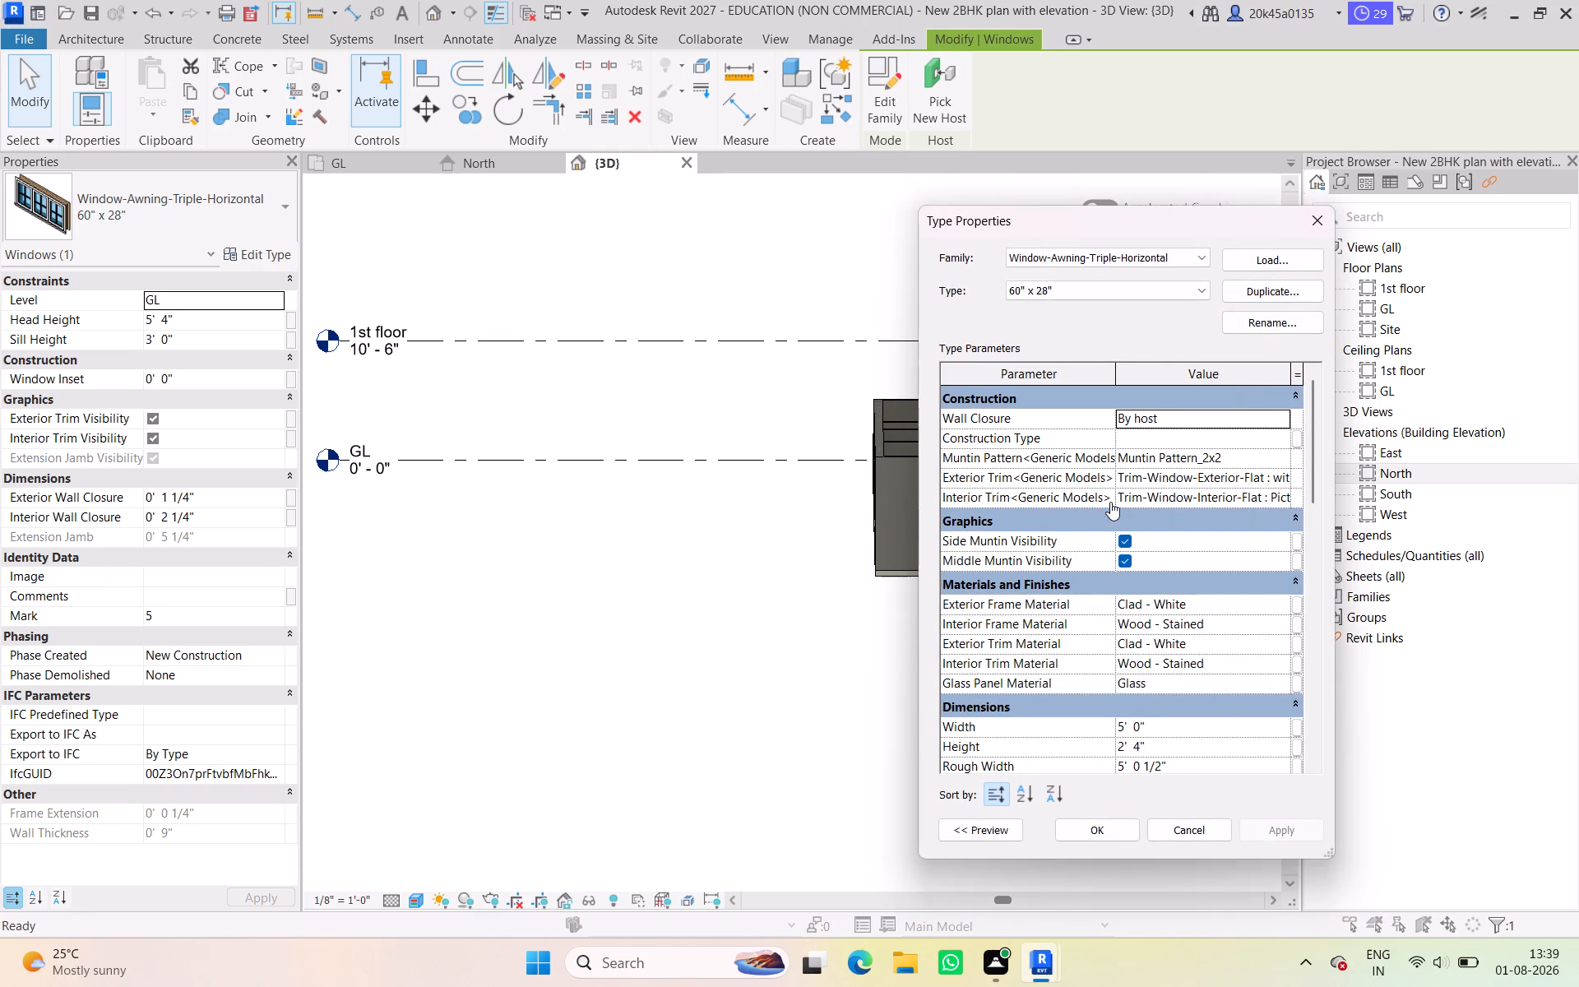
pyautogui.click(1151, 748)
pyautogui.moveTo(1151, 748); pyautogui.dragTo(1080, 755)
pyautogui.write("4'")
pyautogui.press('Return')
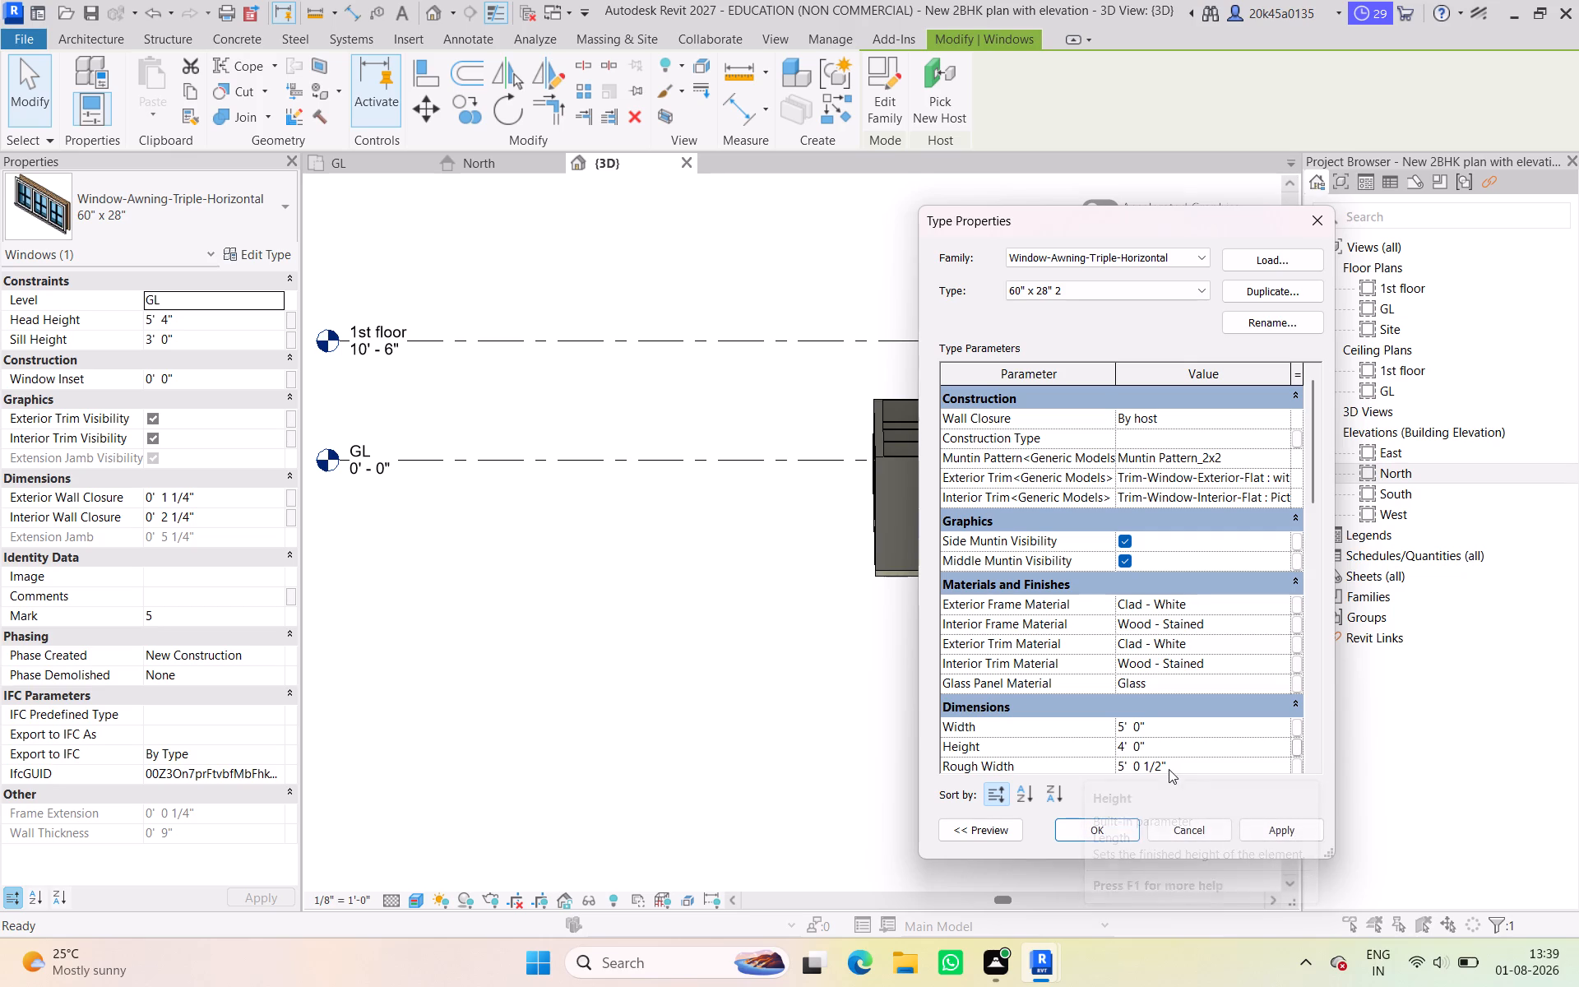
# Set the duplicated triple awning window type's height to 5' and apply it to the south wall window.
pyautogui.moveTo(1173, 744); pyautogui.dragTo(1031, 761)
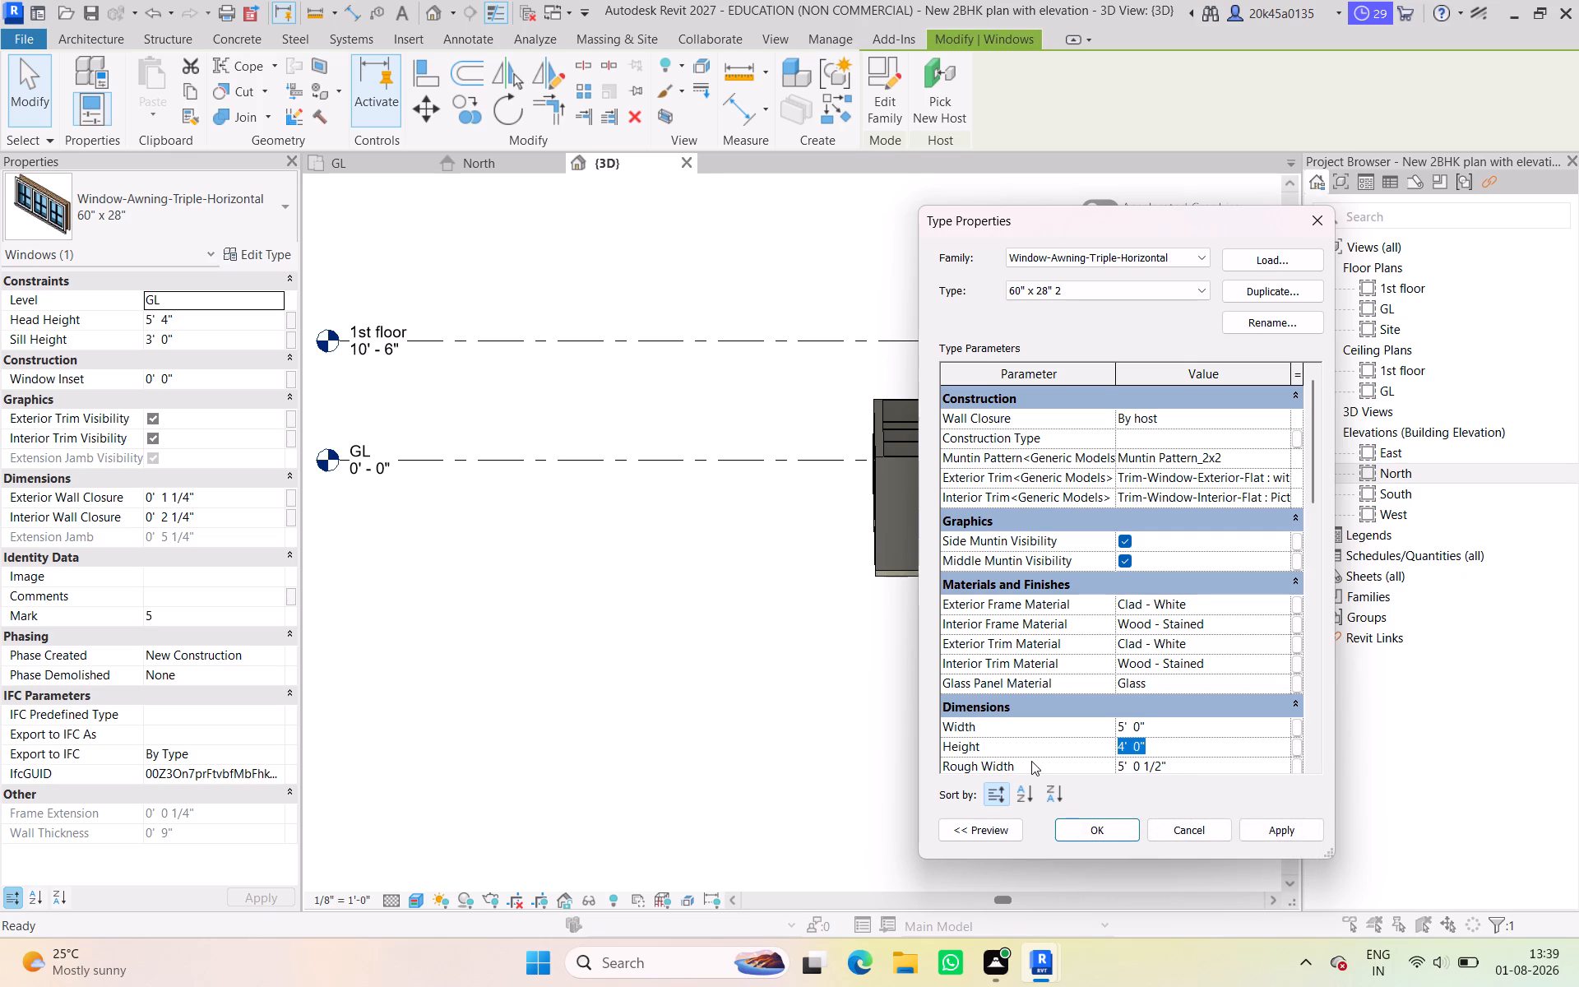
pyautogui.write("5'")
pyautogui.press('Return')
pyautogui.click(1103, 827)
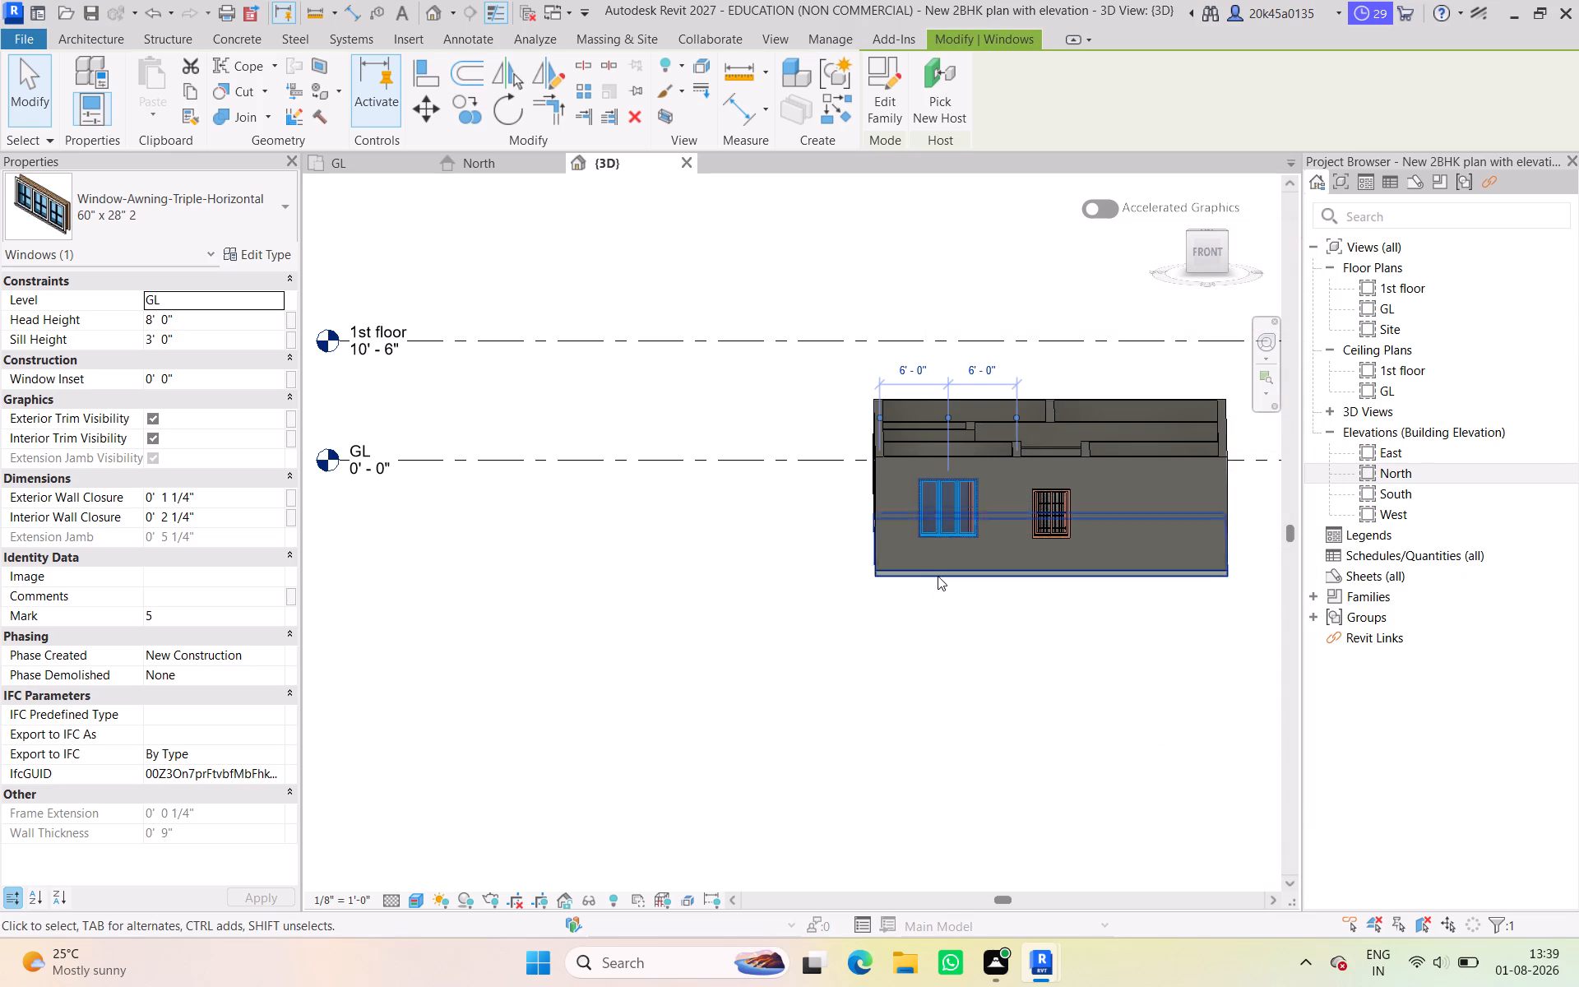
# Set the height of the south wall's triple awning window type to 4'.
pyautogui.click(266, 250)
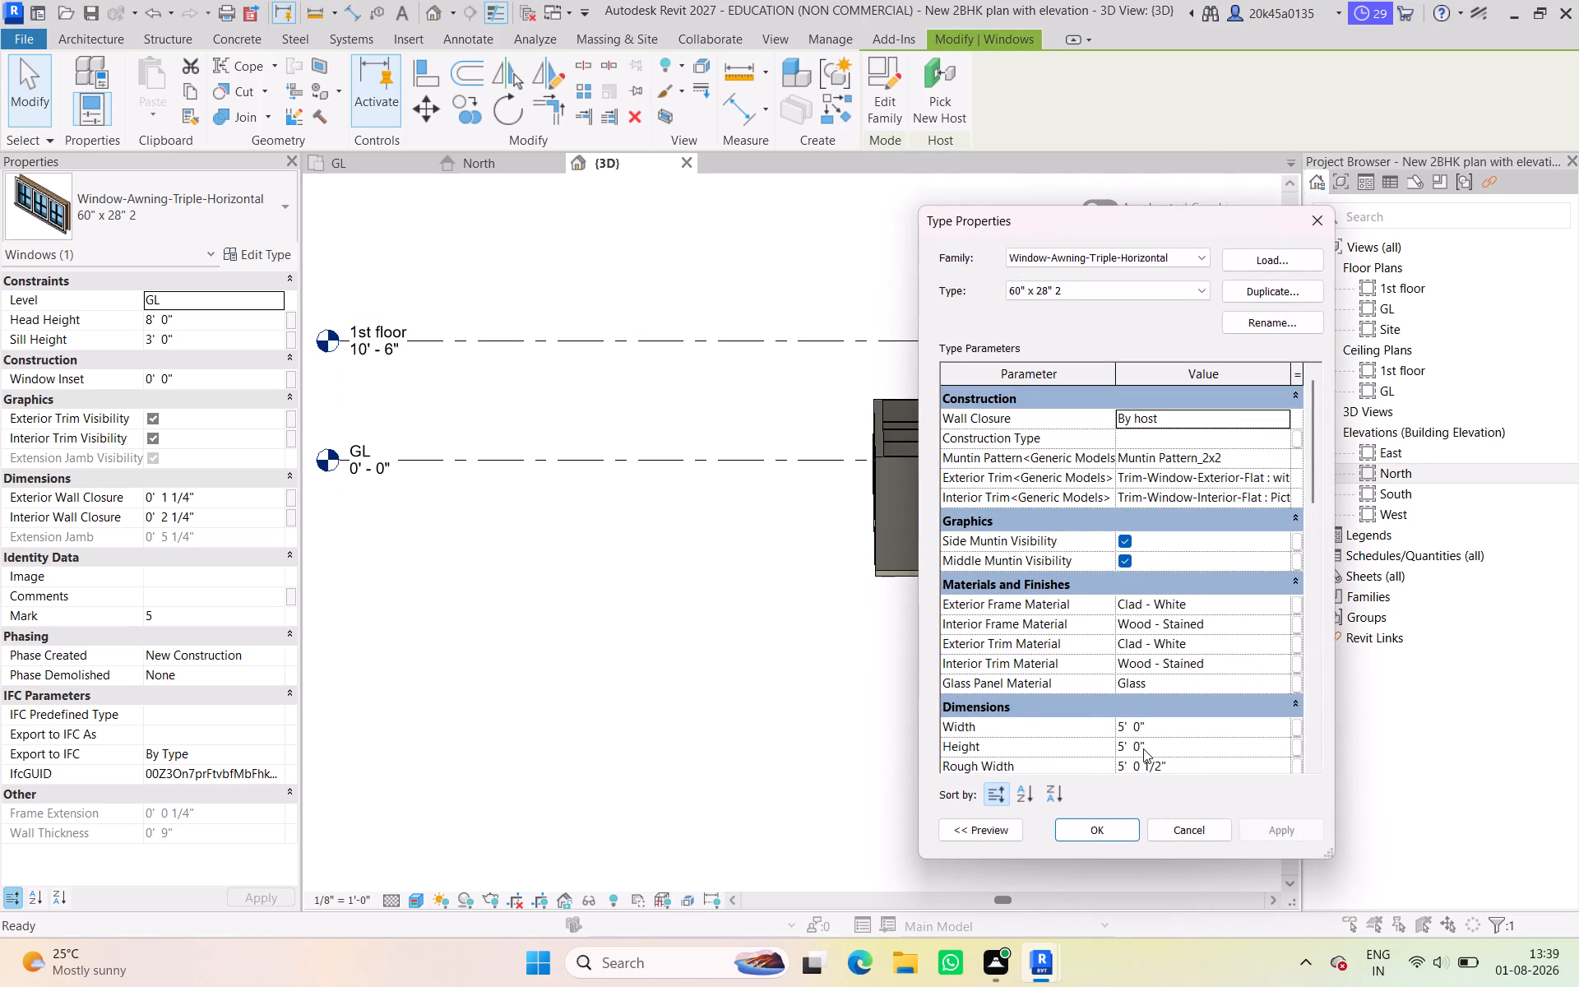
pyautogui.click(1155, 741)
pyautogui.moveTo(1155, 741); pyautogui.dragTo(1020, 749)
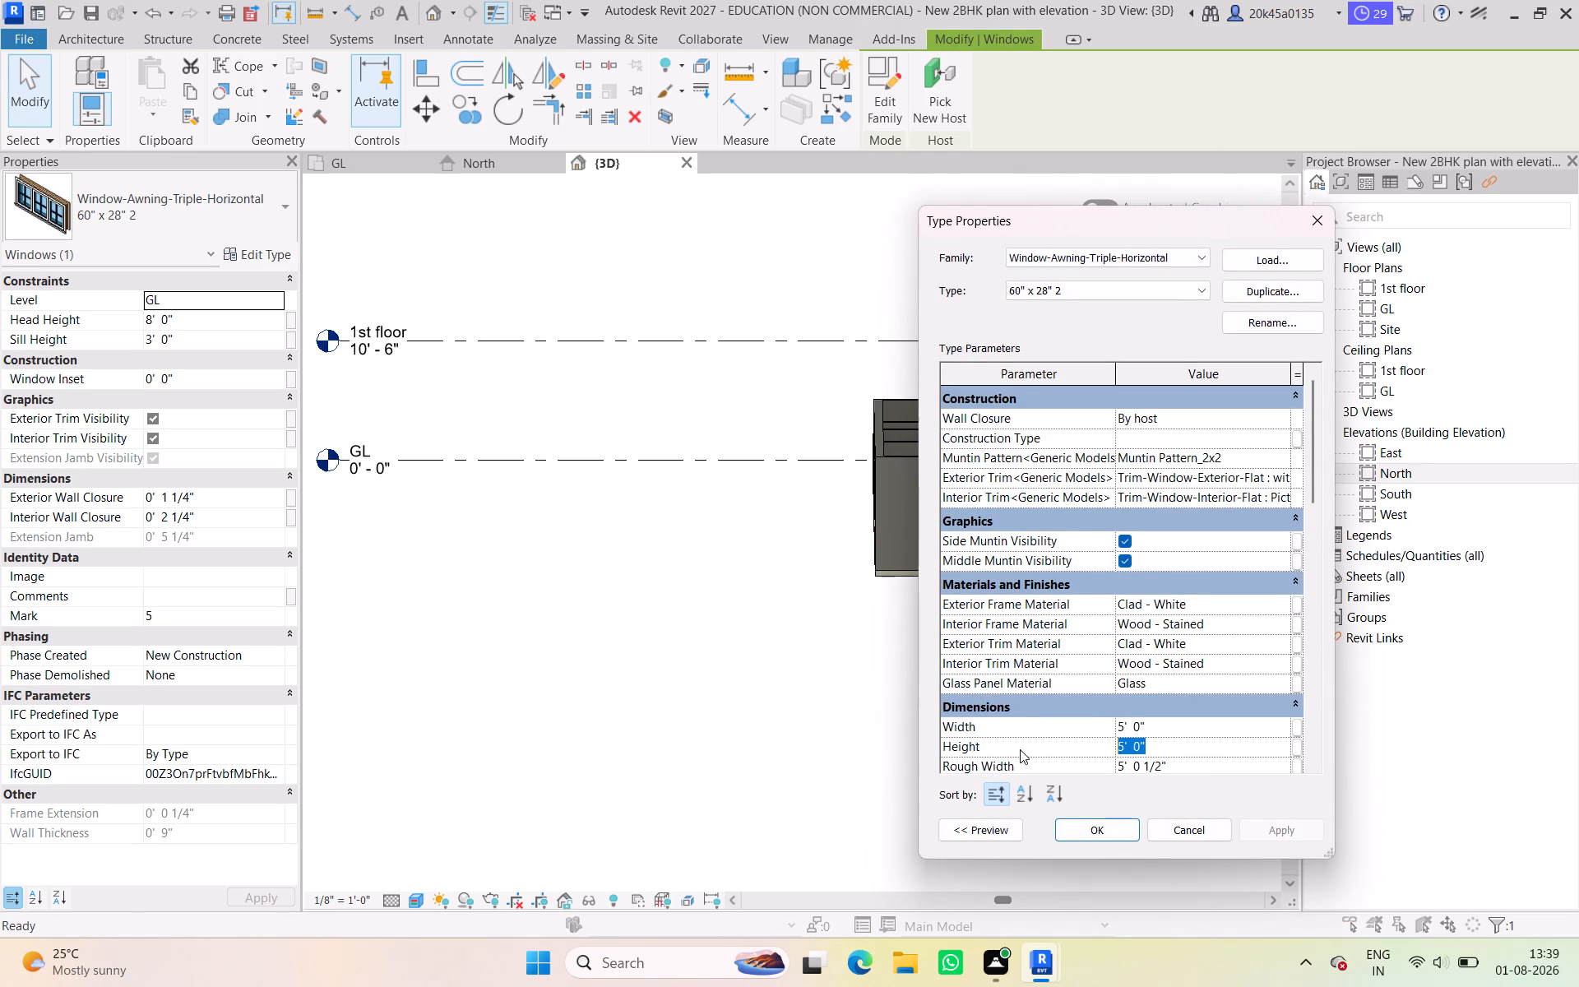
pyautogui.write("4'")
pyautogui.press('Return')
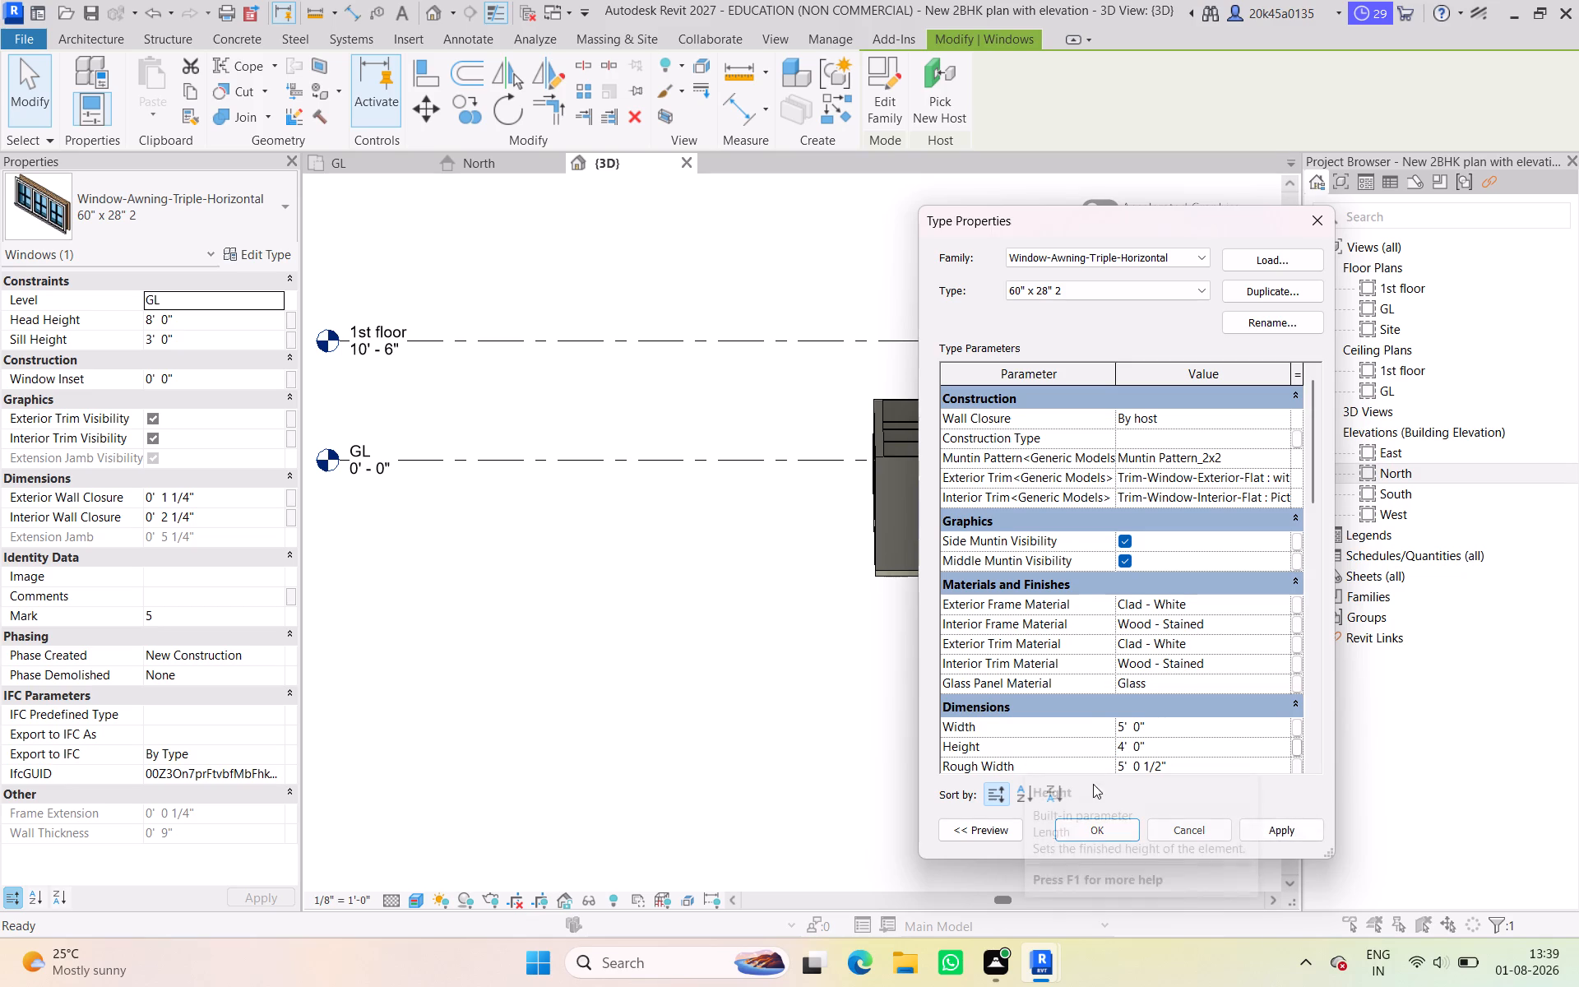
pyautogui.click(1113, 832)
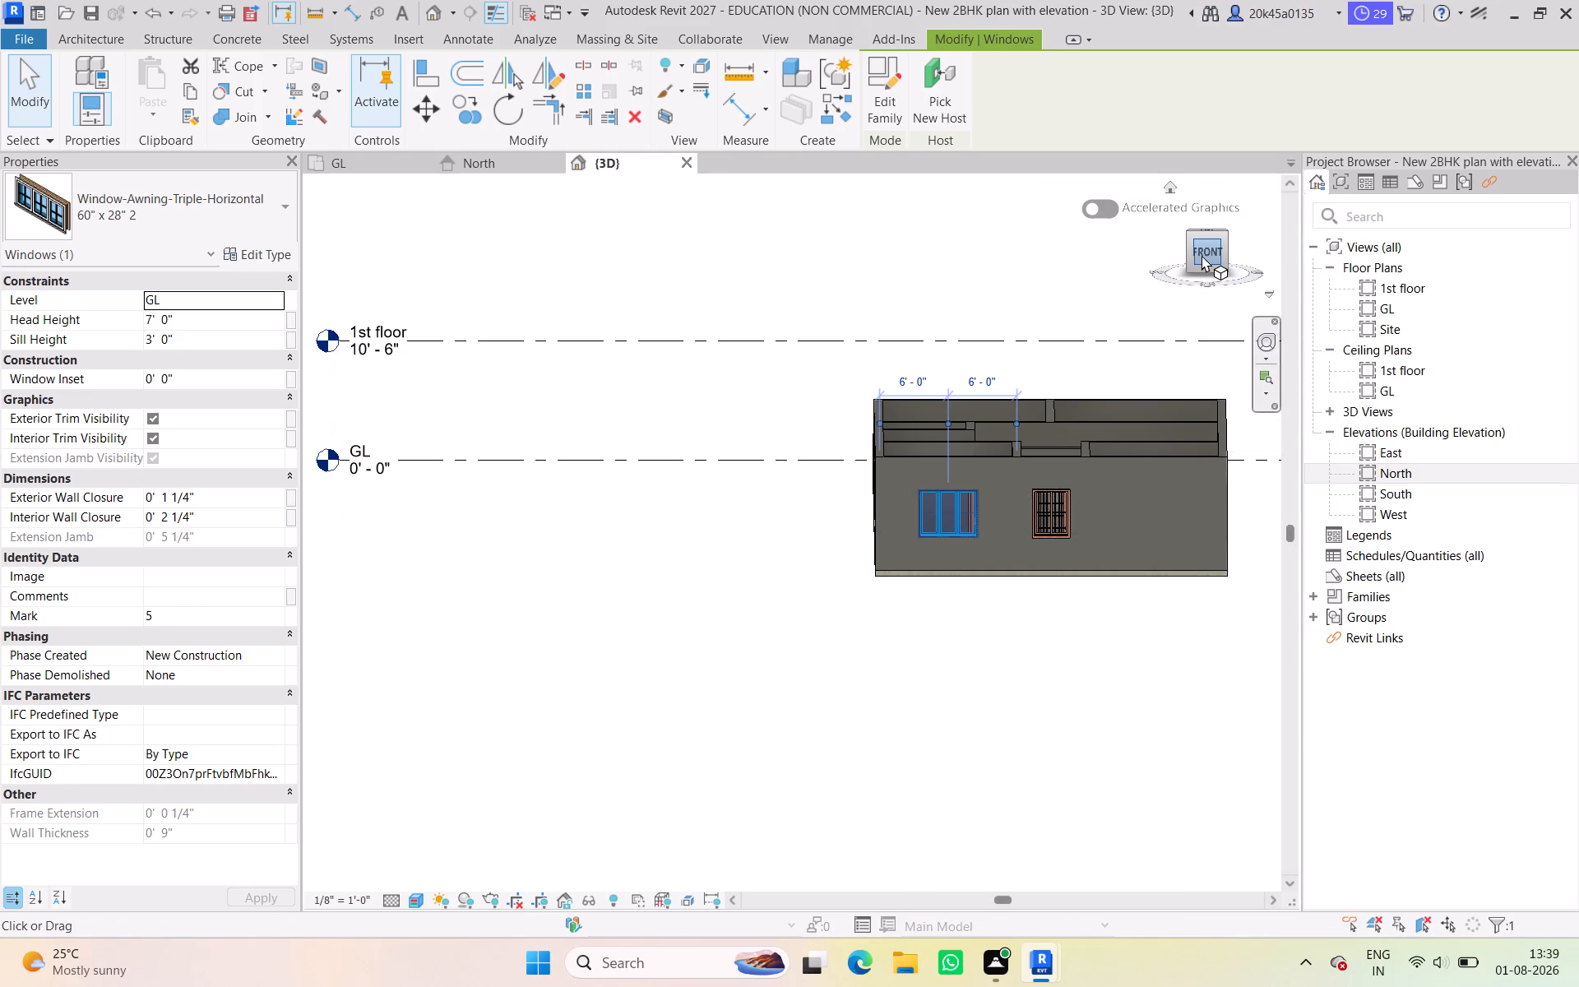
# Examine the south wall windows and the interior doors and rooms from several angles in the 3D view.
pyautogui.moveTo(1202, 253); pyautogui.dragTo(1109, 238)
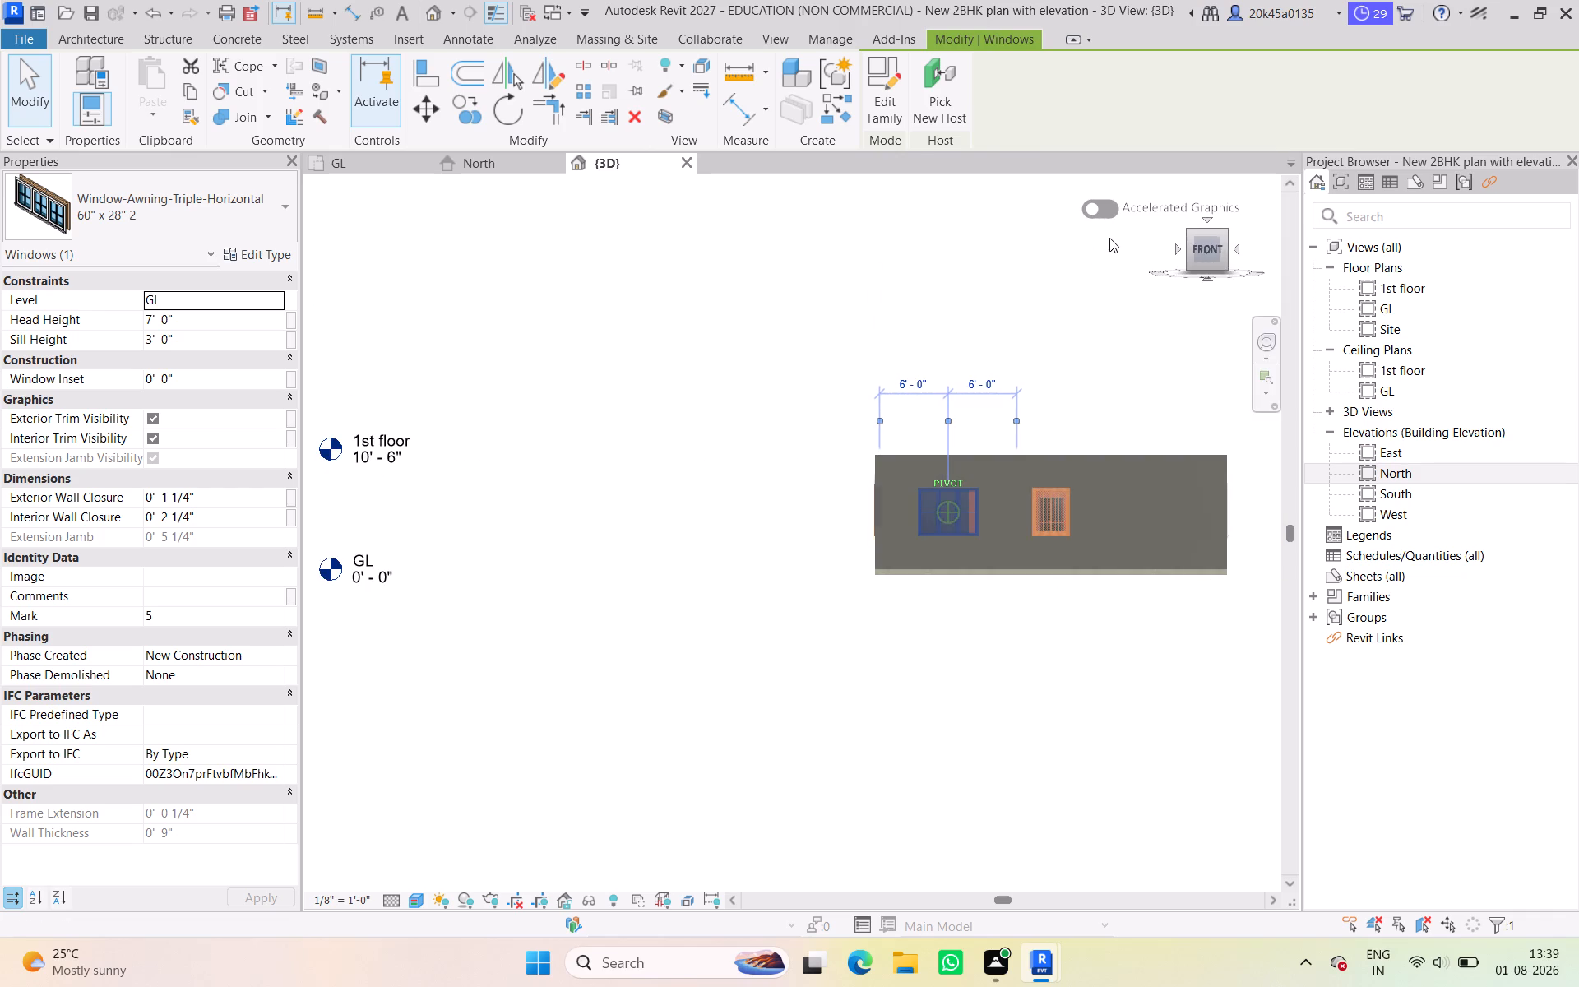
pyautogui.moveTo(1109, 238); pyautogui.dragTo(1112, 237)
pyautogui.scroll(7, 1090, 489)
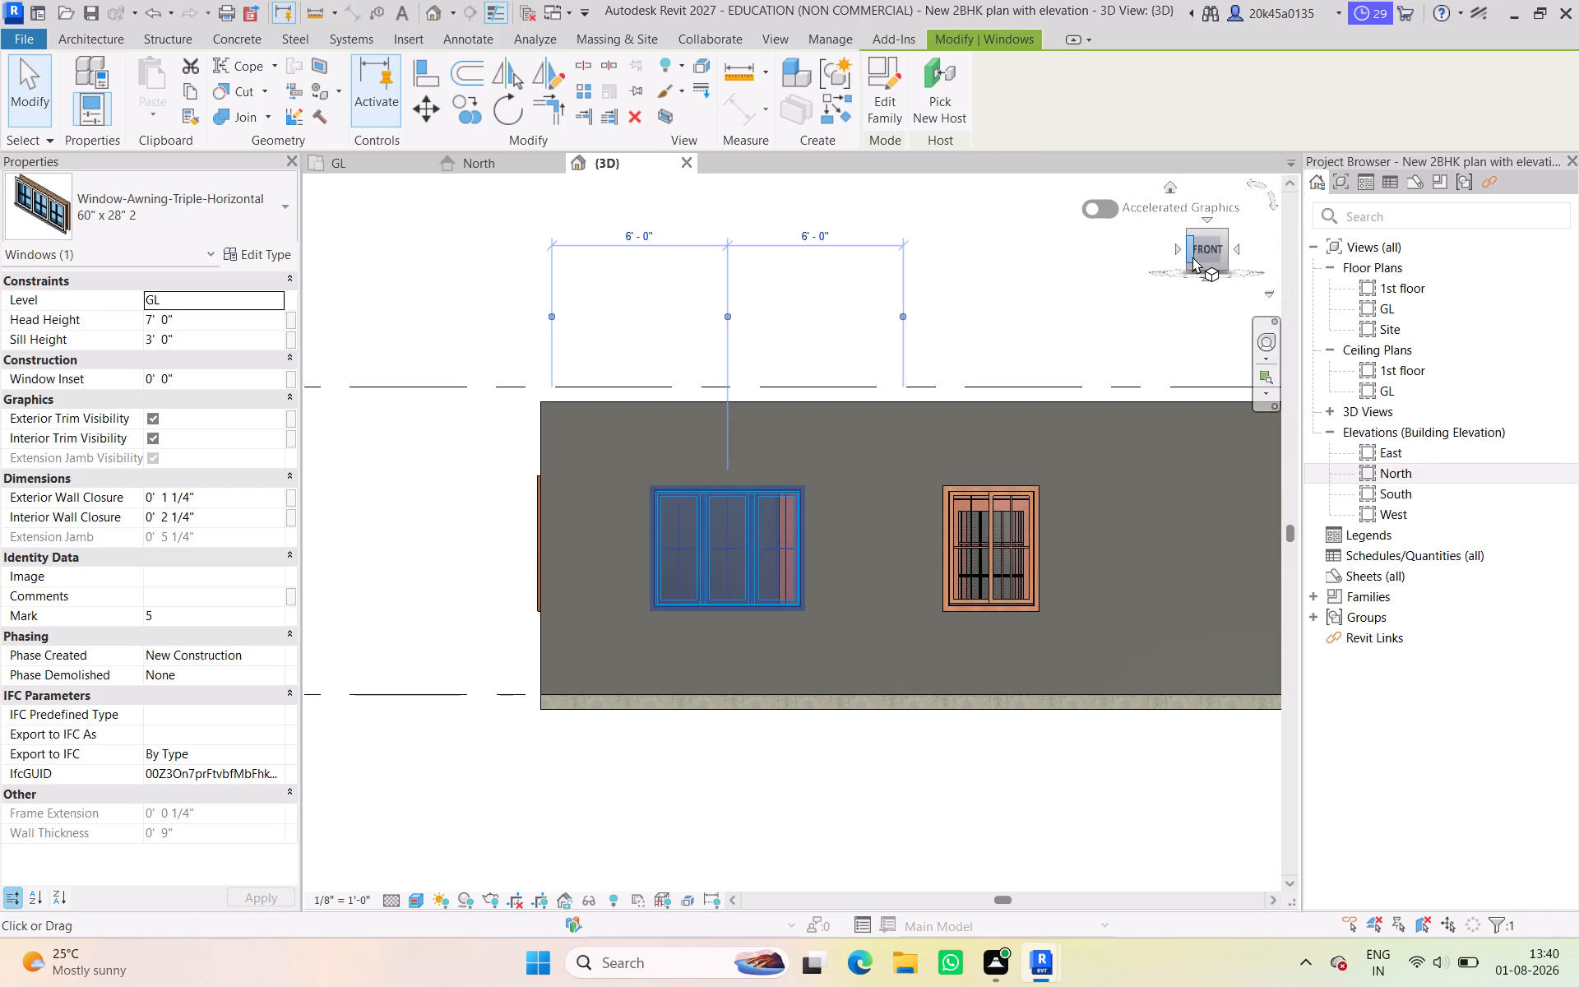
pyautogui.moveTo(1194, 257); pyautogui.dragTo(1132, 354)
pyautogui.scroll(-4, 923, 512)
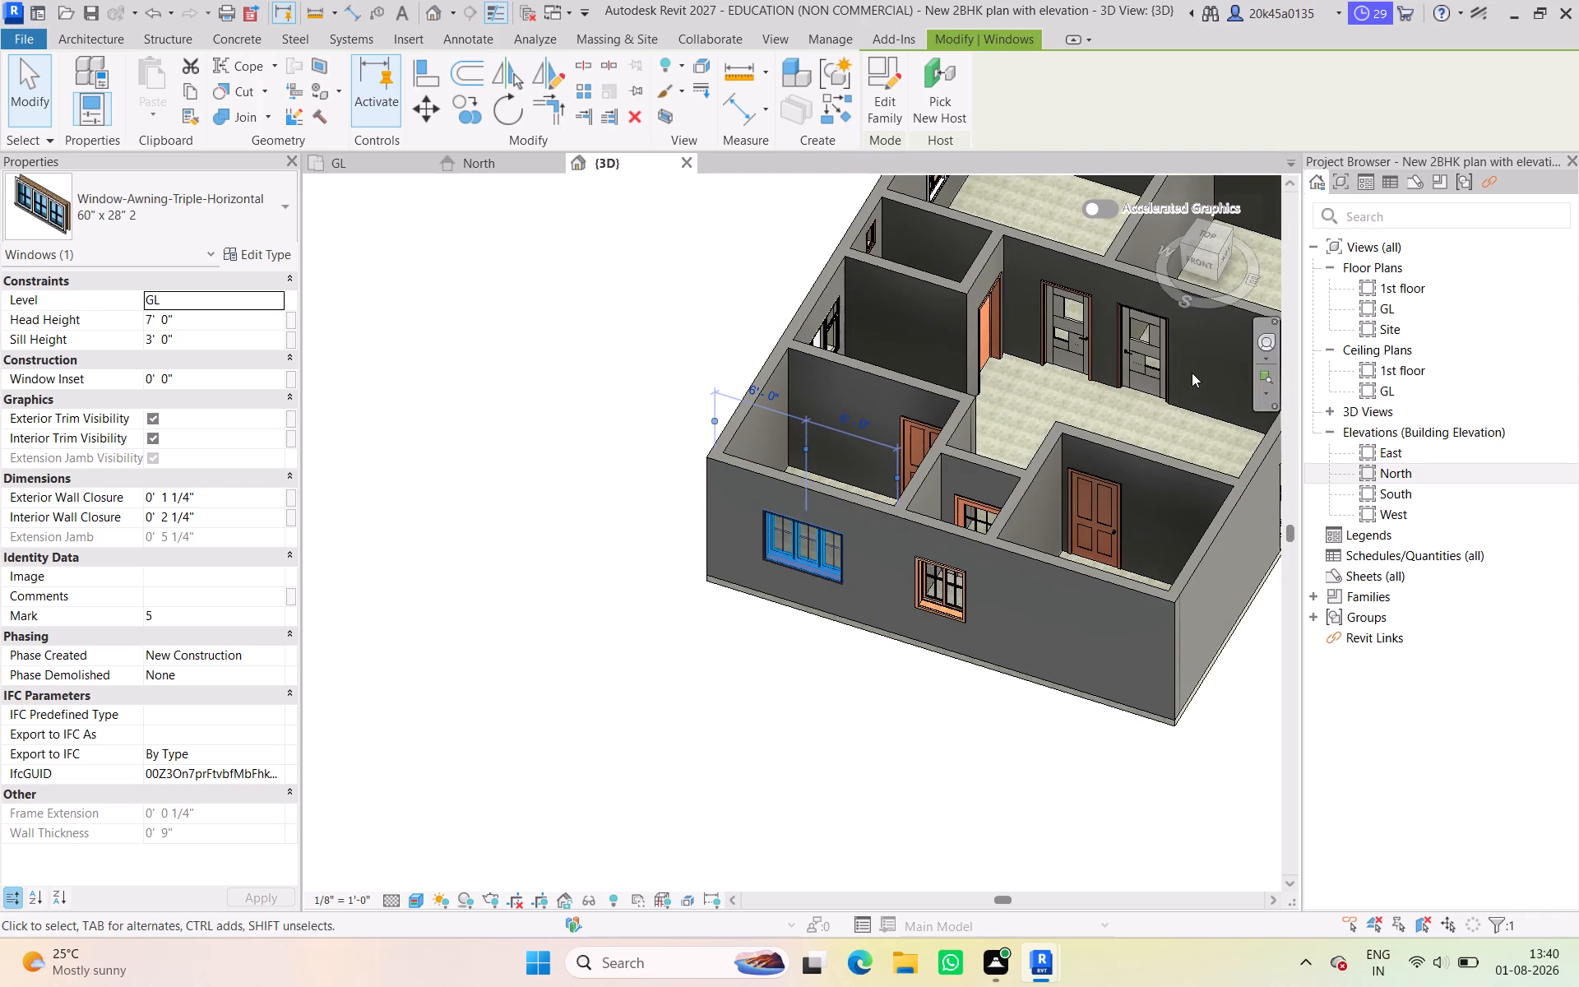
pyautogui.scroll(-5, 1061, 410)
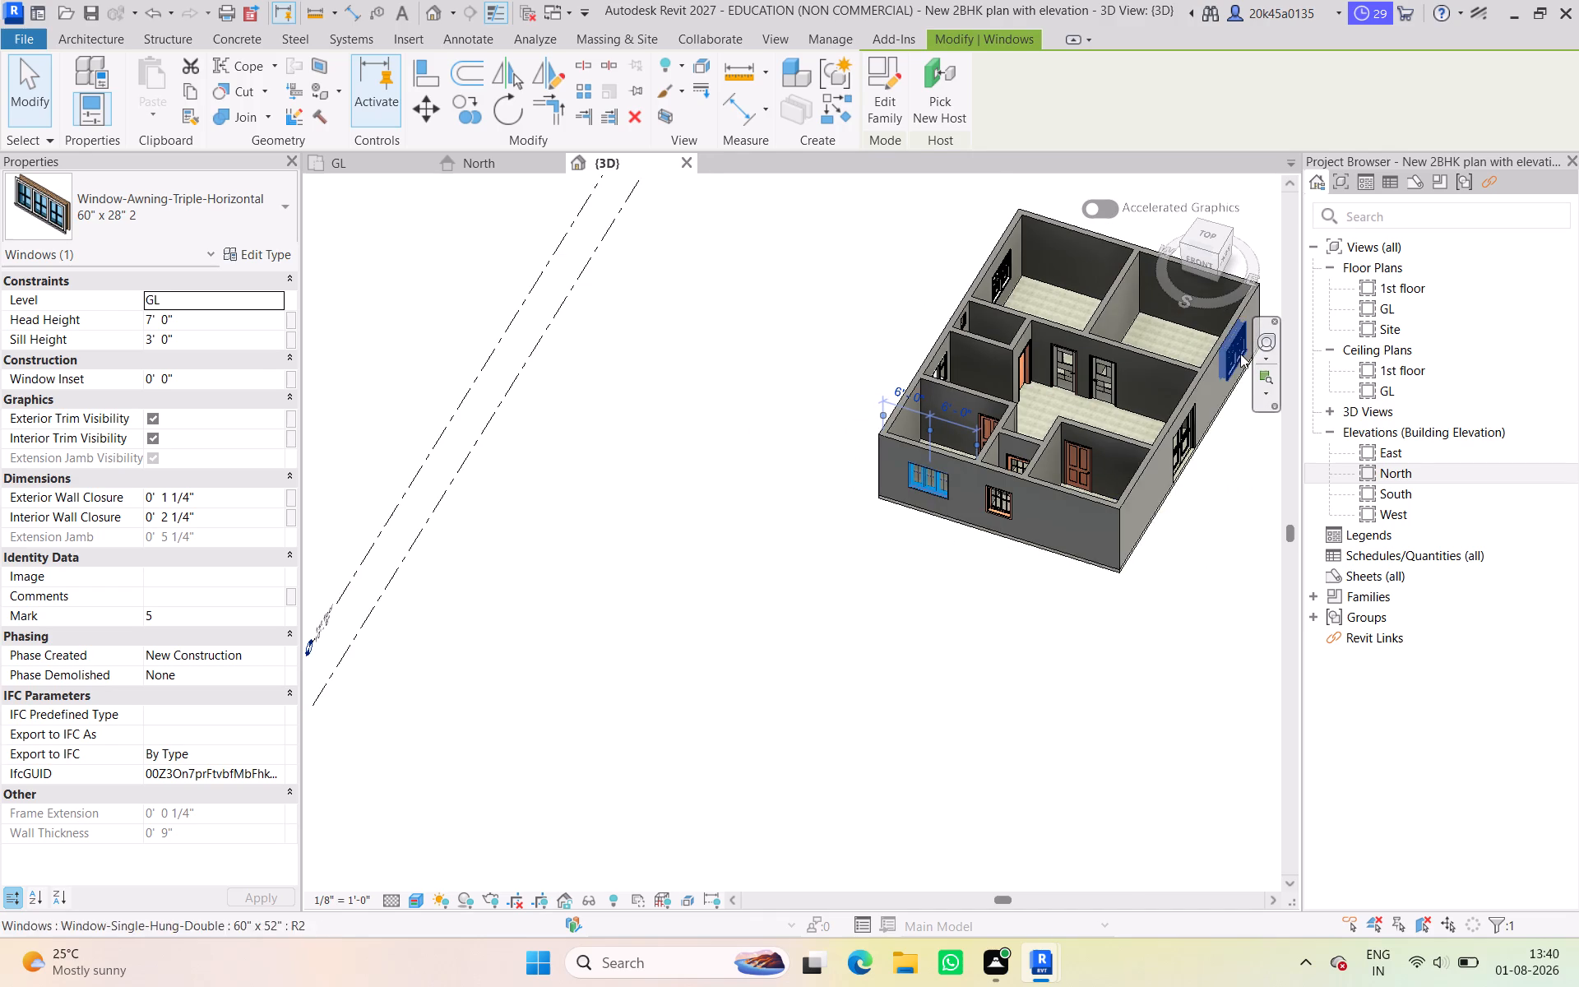
pyautogui.moveTo(1199, 267); pyautogui.dragTo(1174, 302)
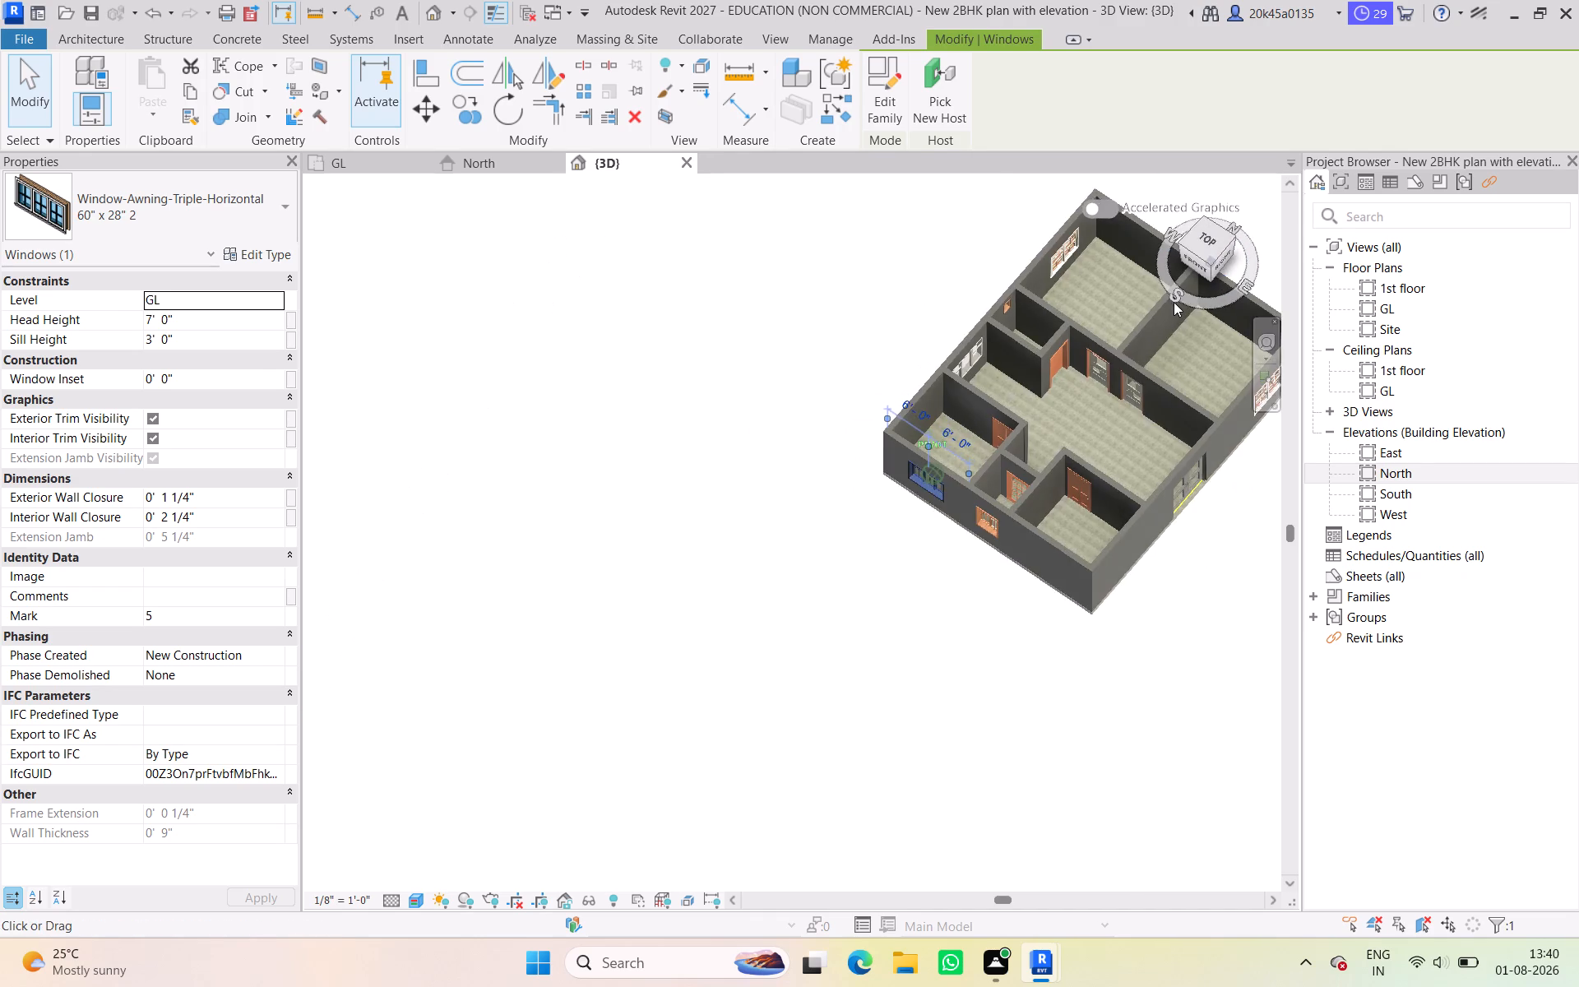
pyautogui.moveTo(1174, 302); pyautogui.dragTo(1031, 284)
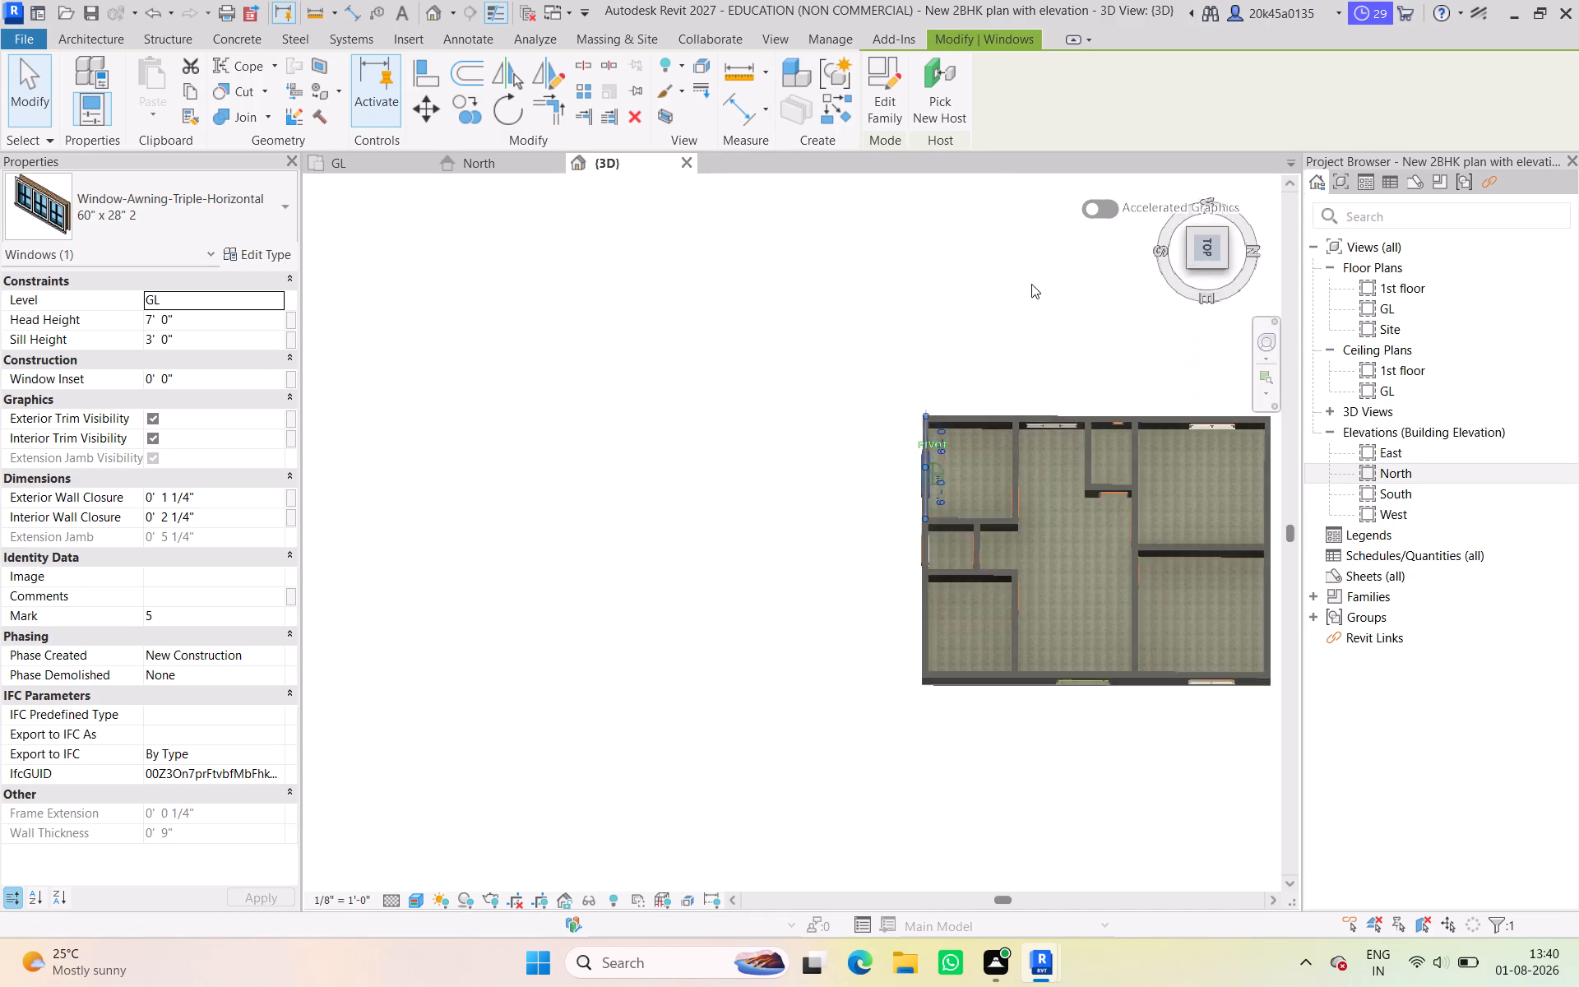
pyautogui.moveTo(1031, 284); pyautogui.dragTo(847, 283)
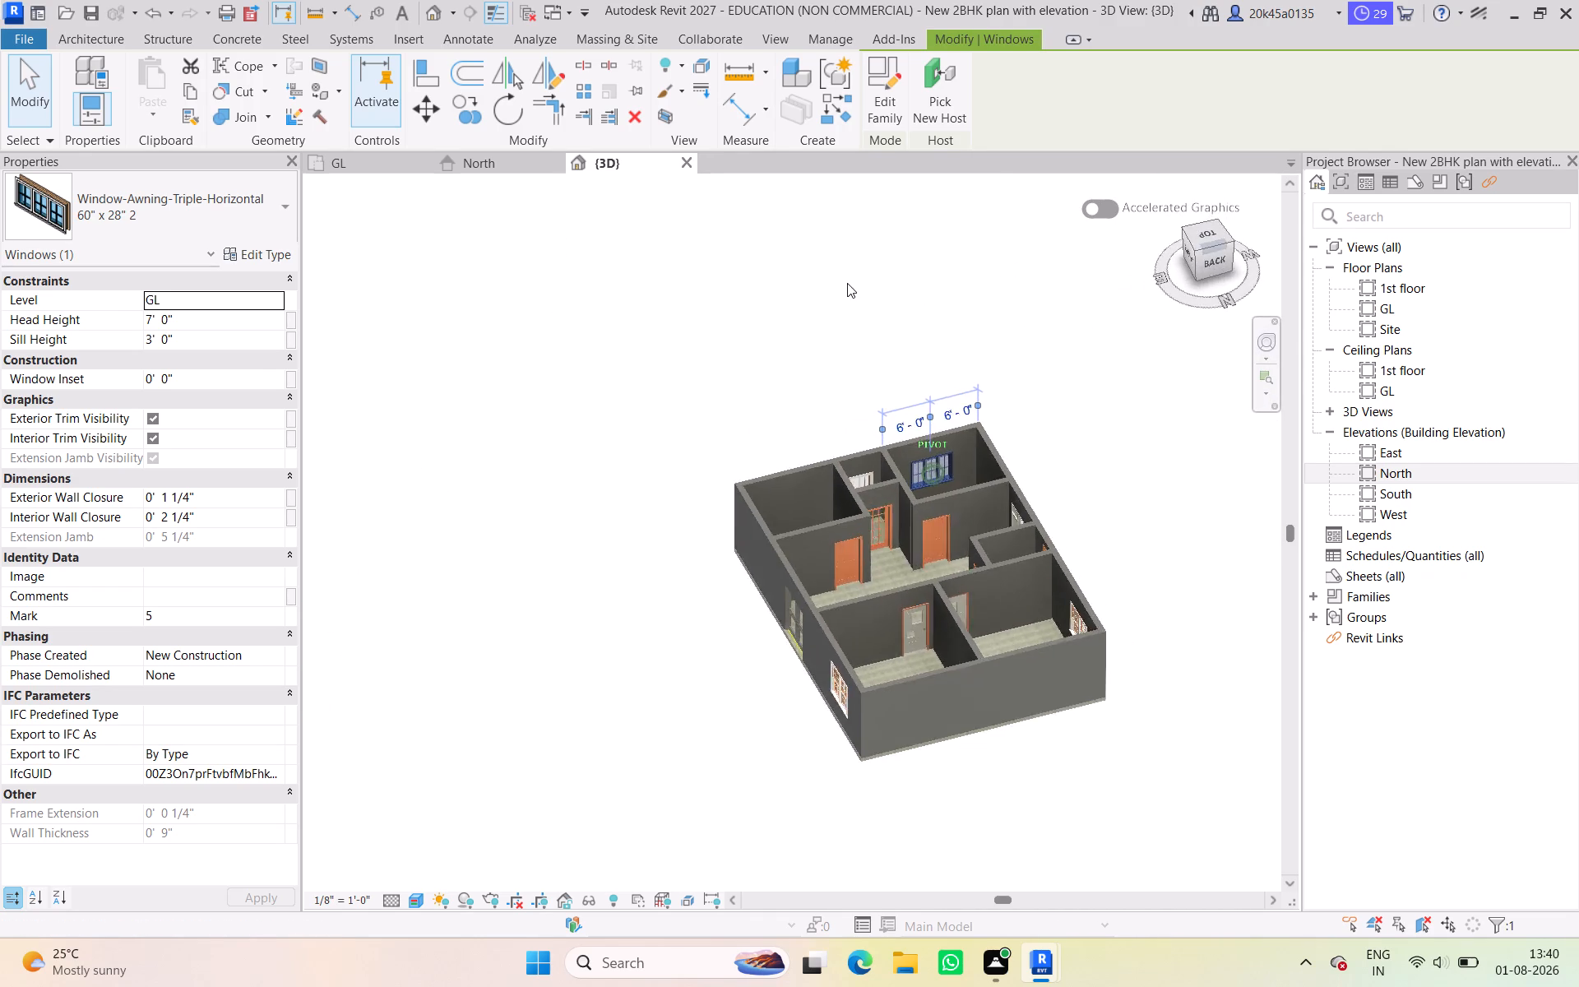
pyautogui.moveTo(847, 283); pyautogui.dragTo(840, 277)
pyautogui.scroll(8, 937, 534)
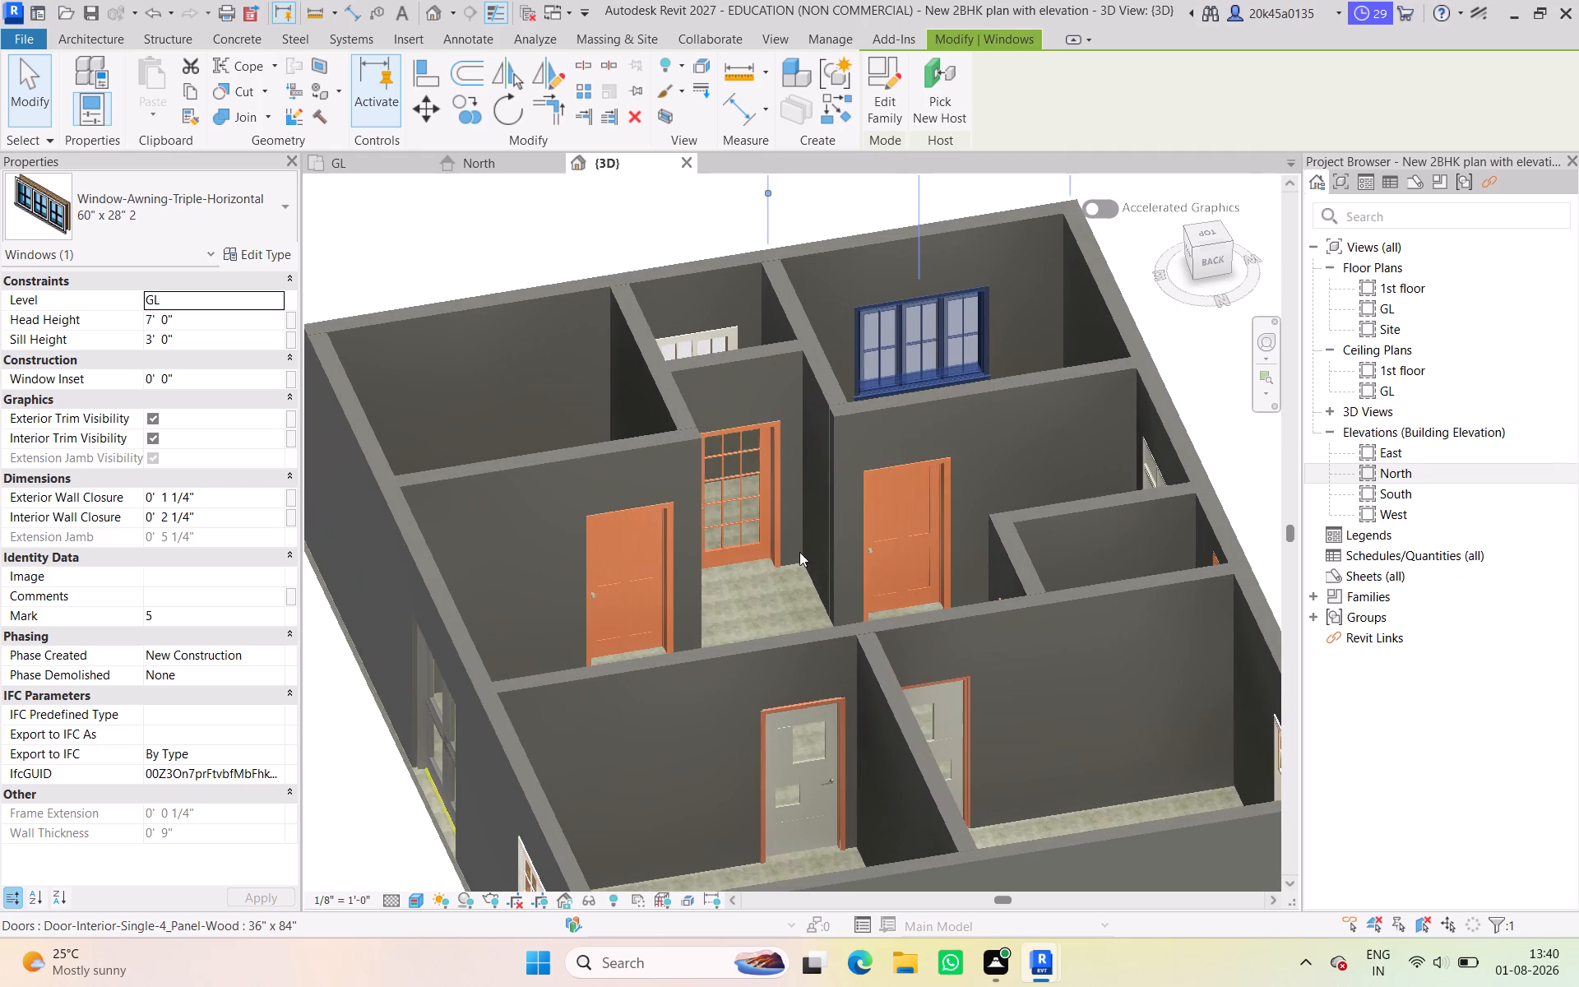
# Delete the 36" x 84" four-panel wood door in the north wall of the south-east room.
pyautogui.click(618, 521)
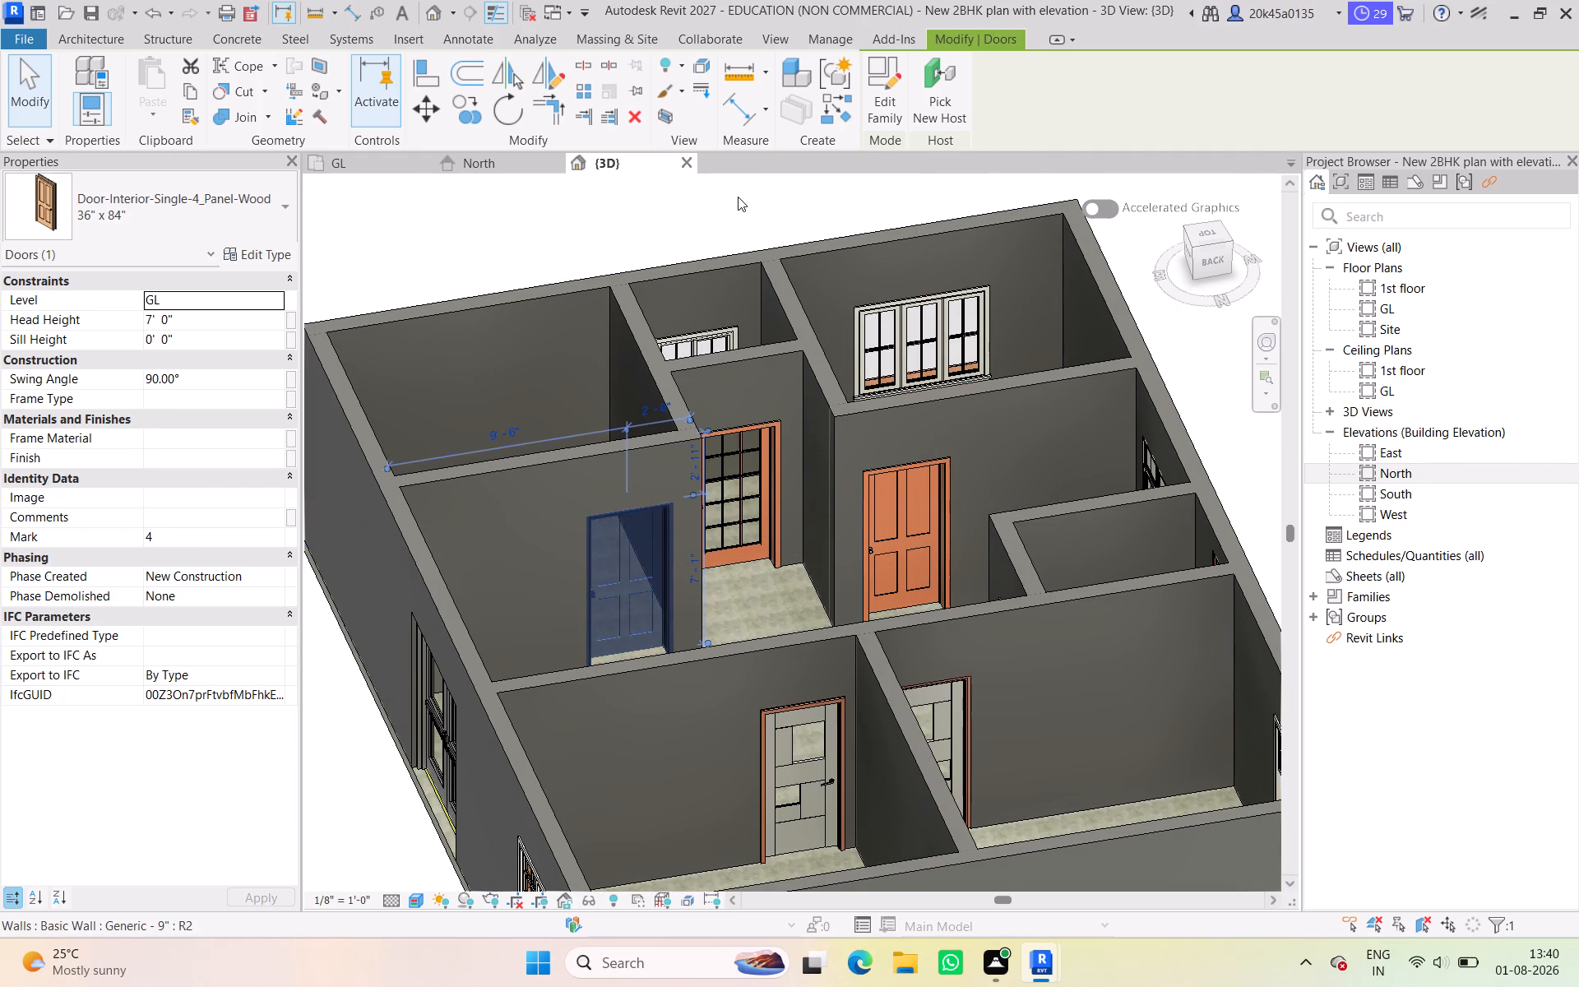
pyautogui.click(121, 220)
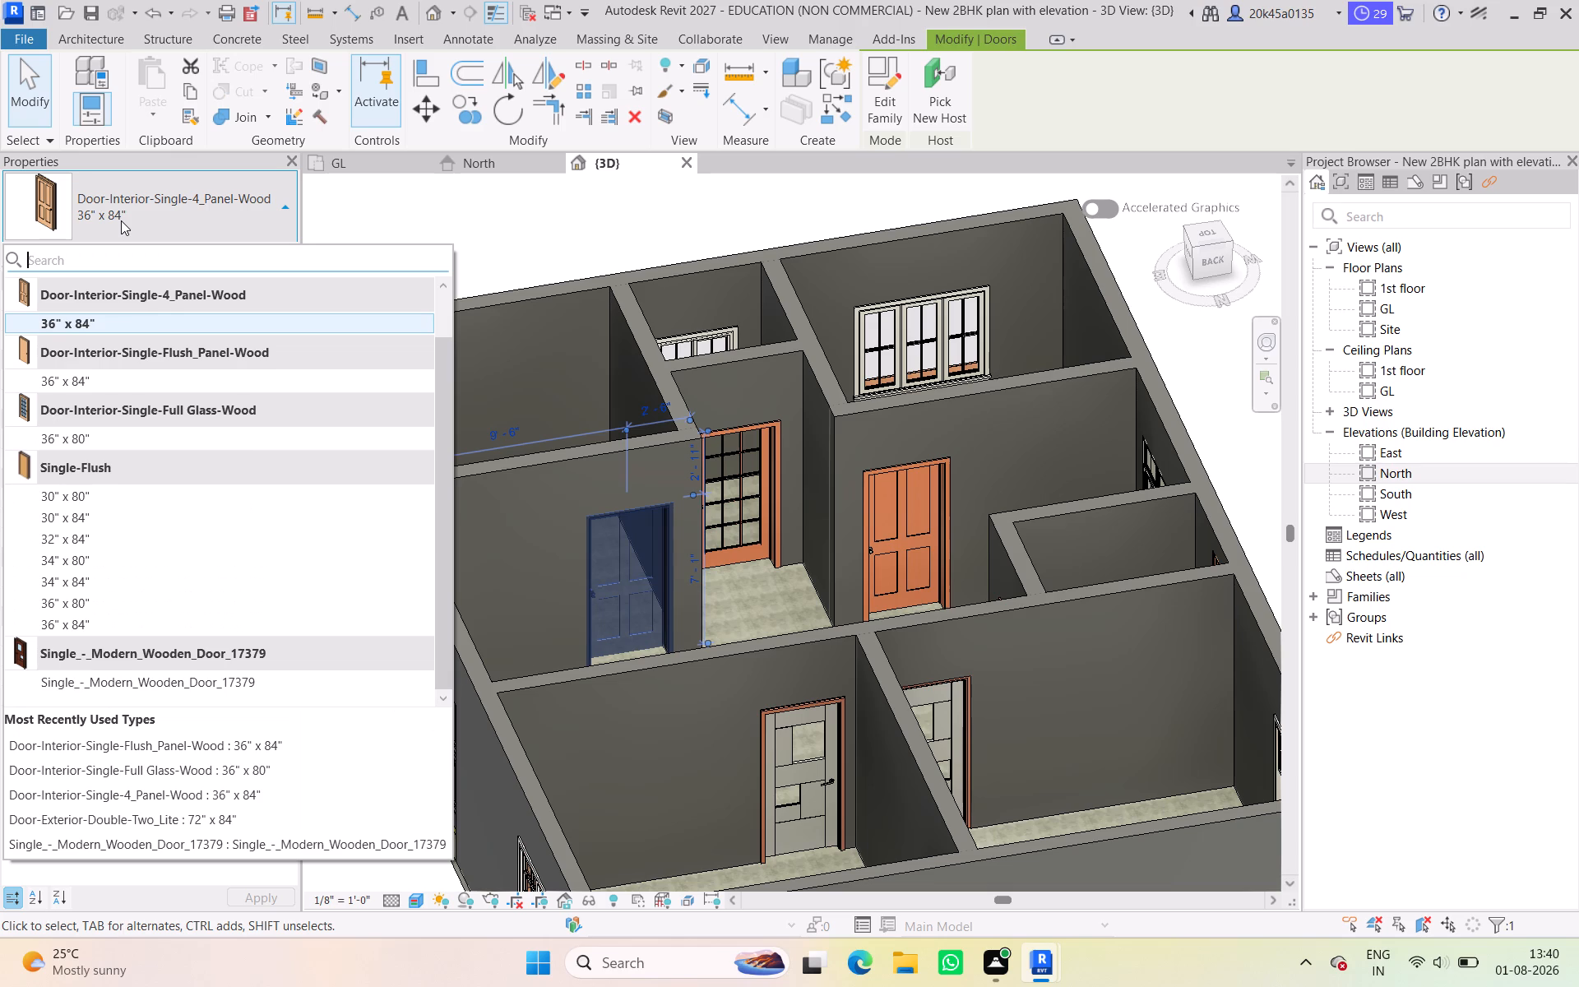
pyautogui.scroll(-19, 150, 475)
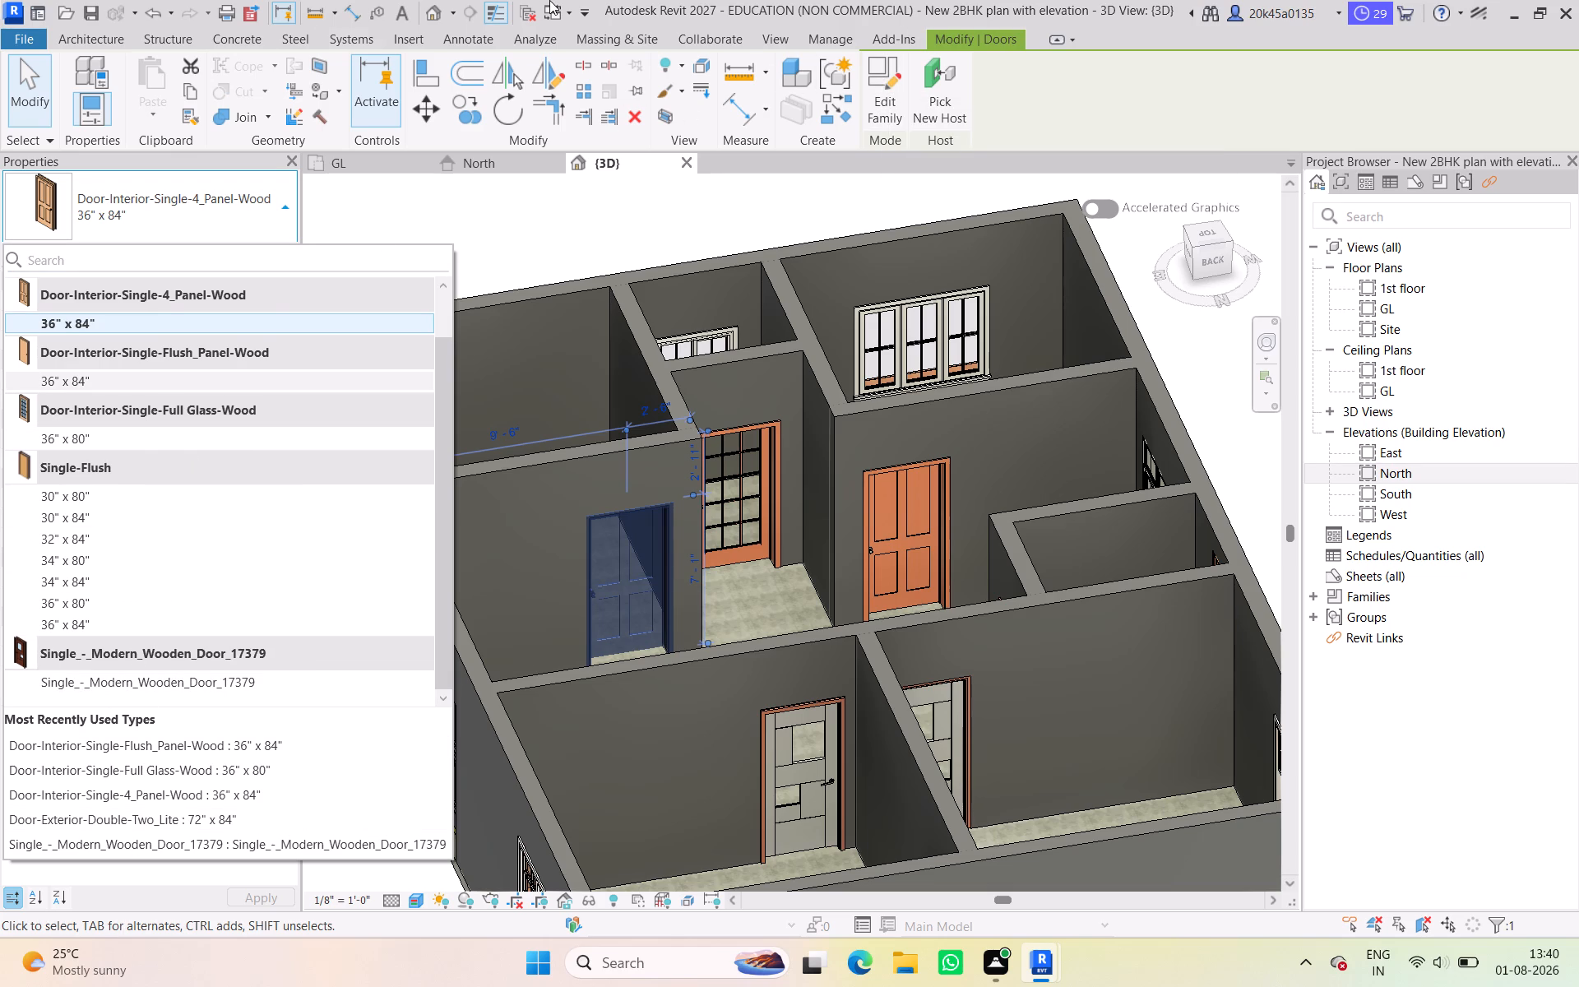
pyautogui.press('Delete')
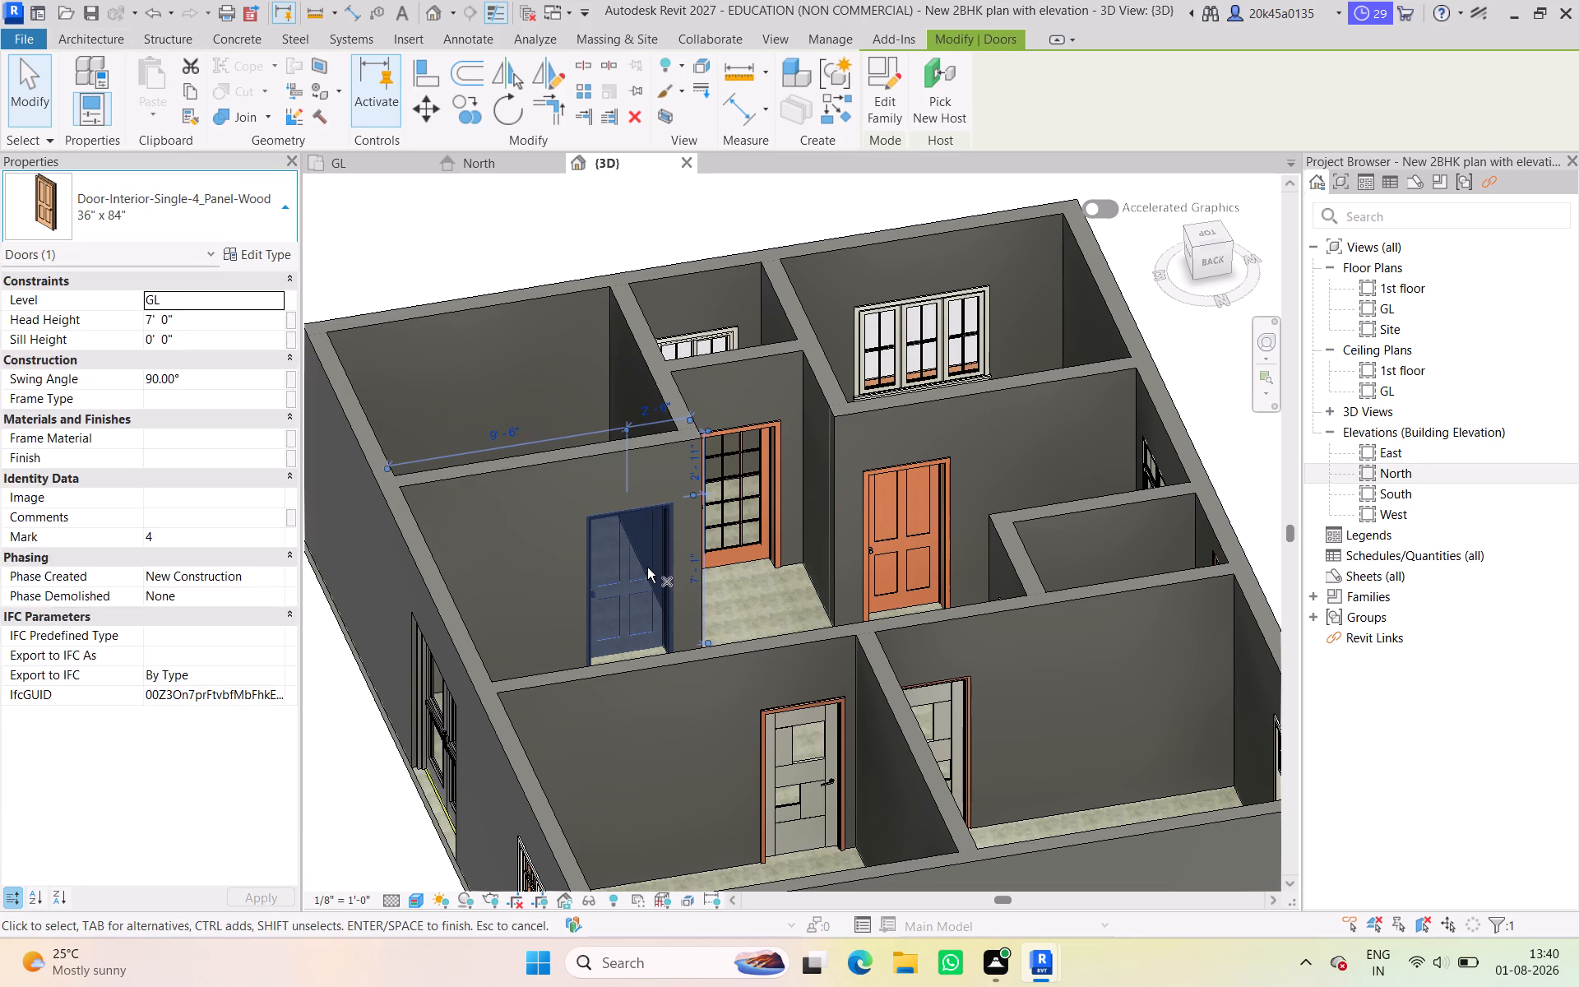
pyautogui.press('Delete')
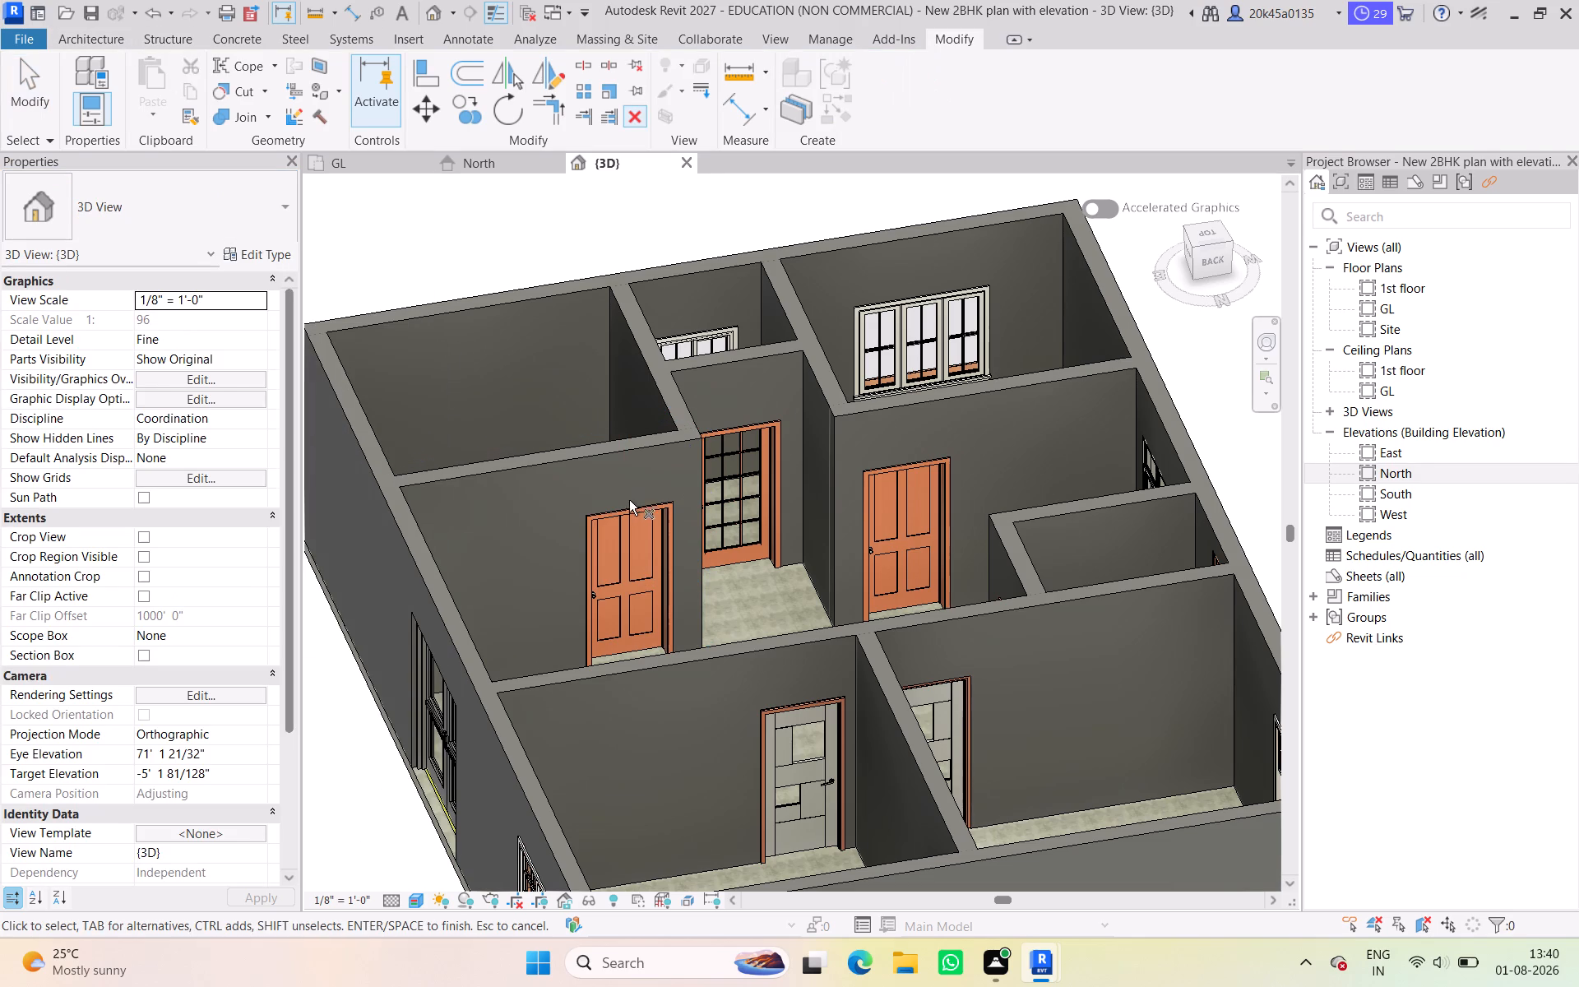
pyautogui.press('Escape')
pyautogui.click(631, 508)
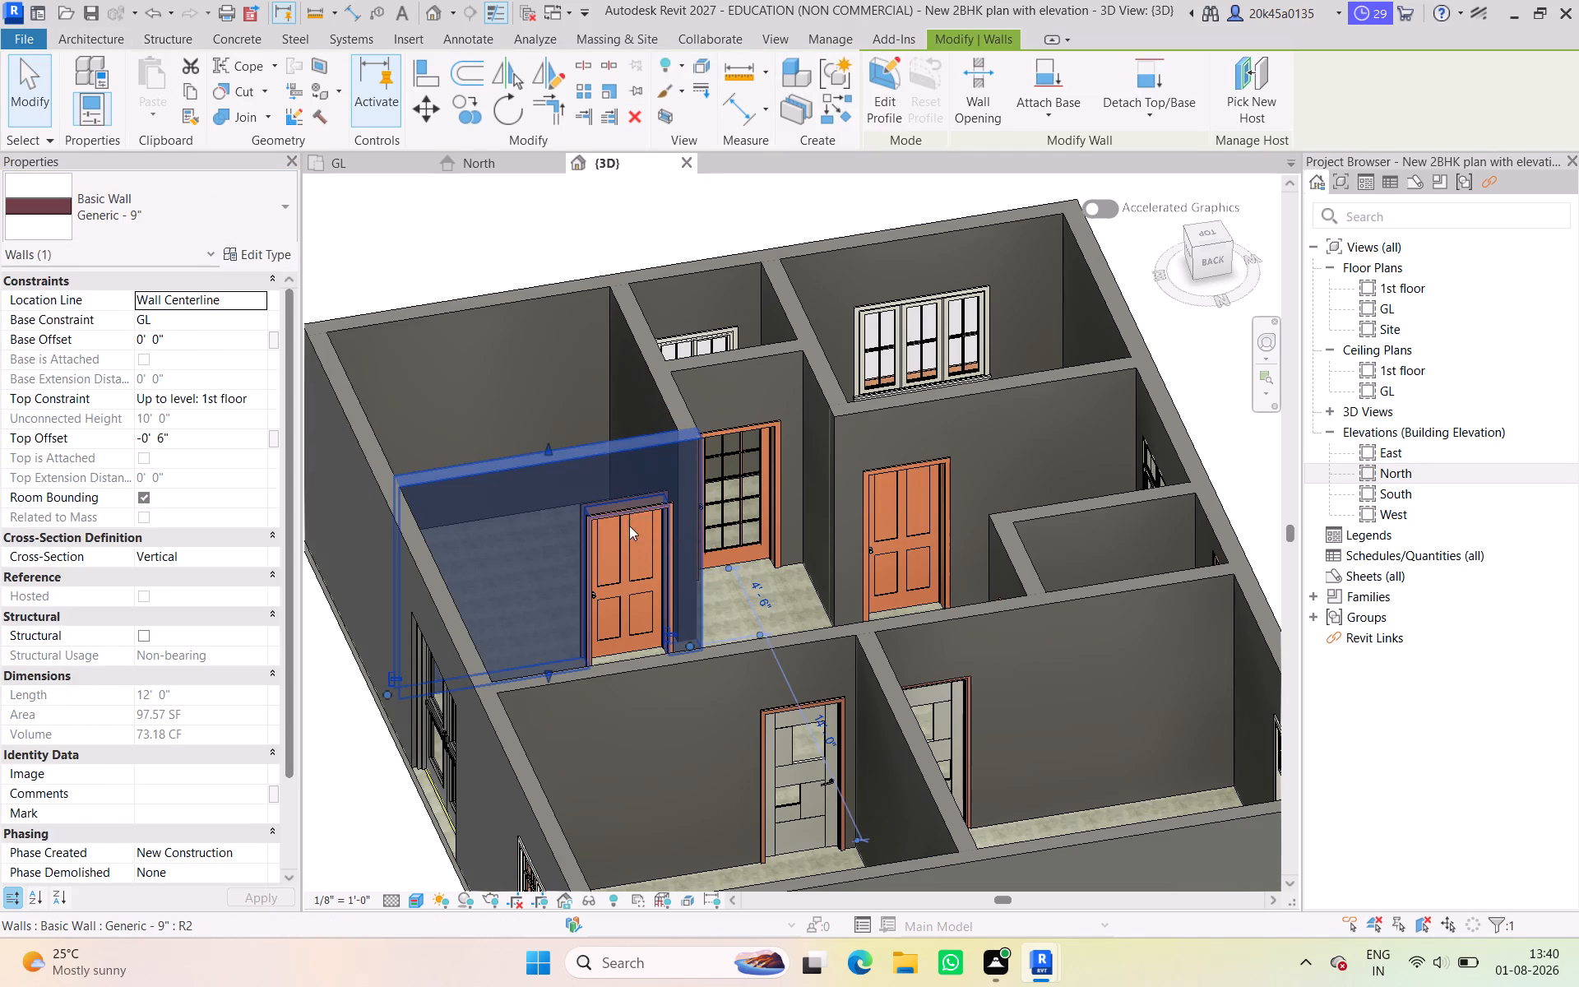
pyautogui.click(629, 544)
pyautogui.press('Delete')
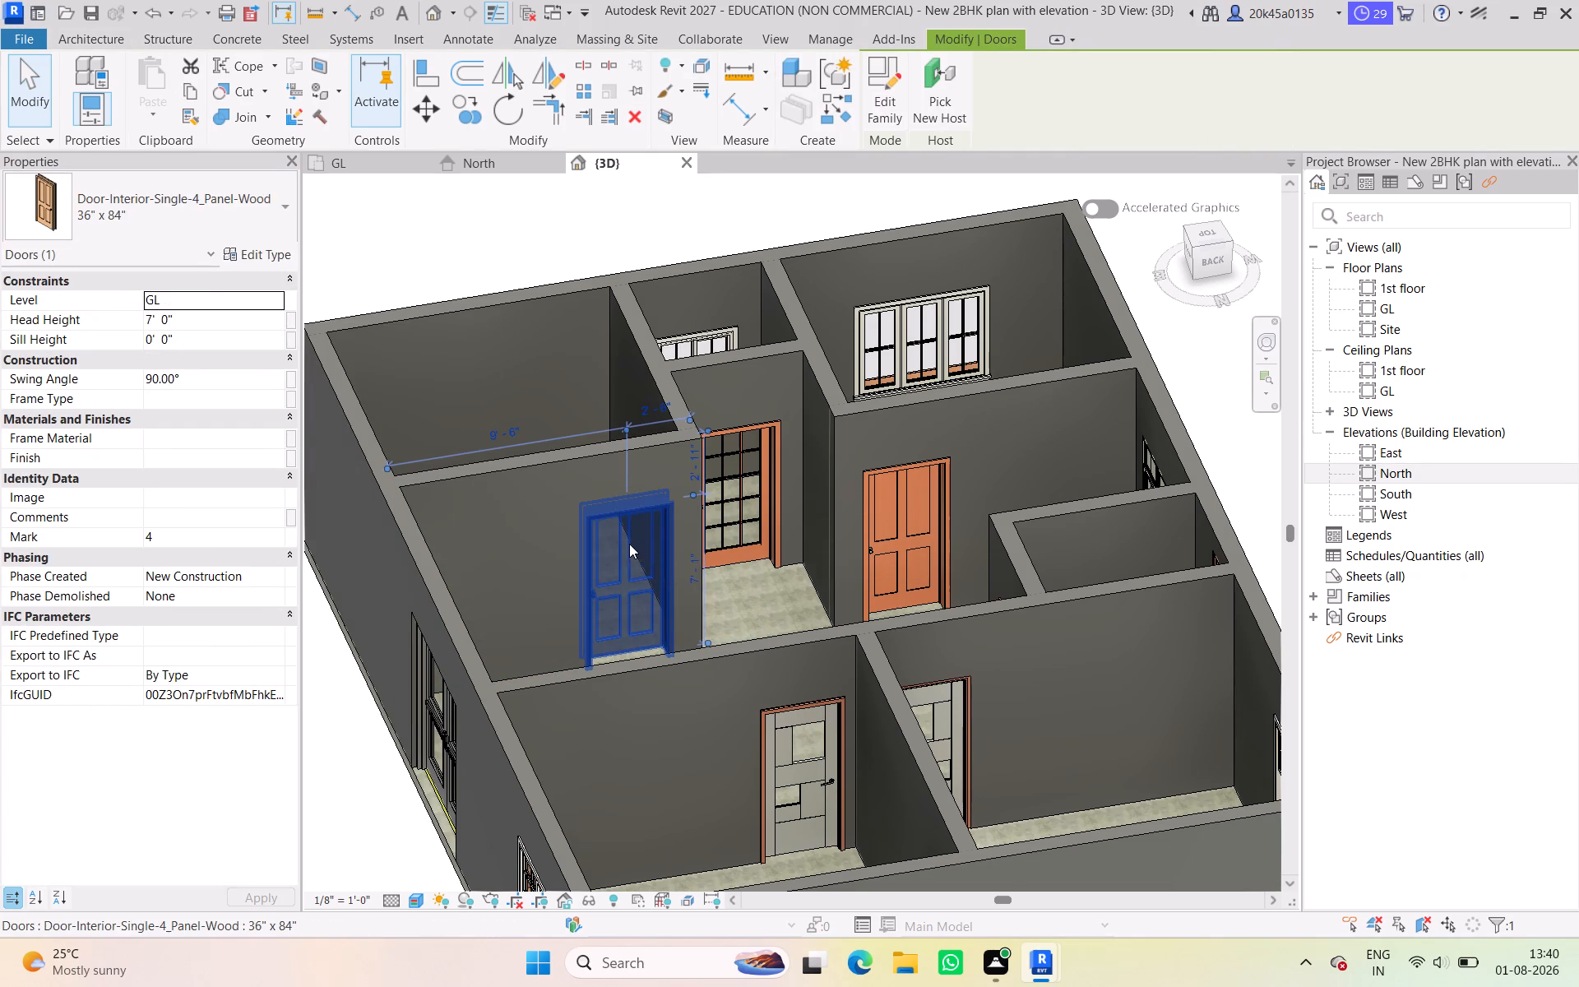
# Start a door in the GL plan and load the residential family Aluprof_MB-86N-SI_PanelDoor_AP07_Dbl_Out-Open_R-00884.
pyautogui.click(507, 152)
pyautogui.click(507, 158)
pyautogui.write('fdr')
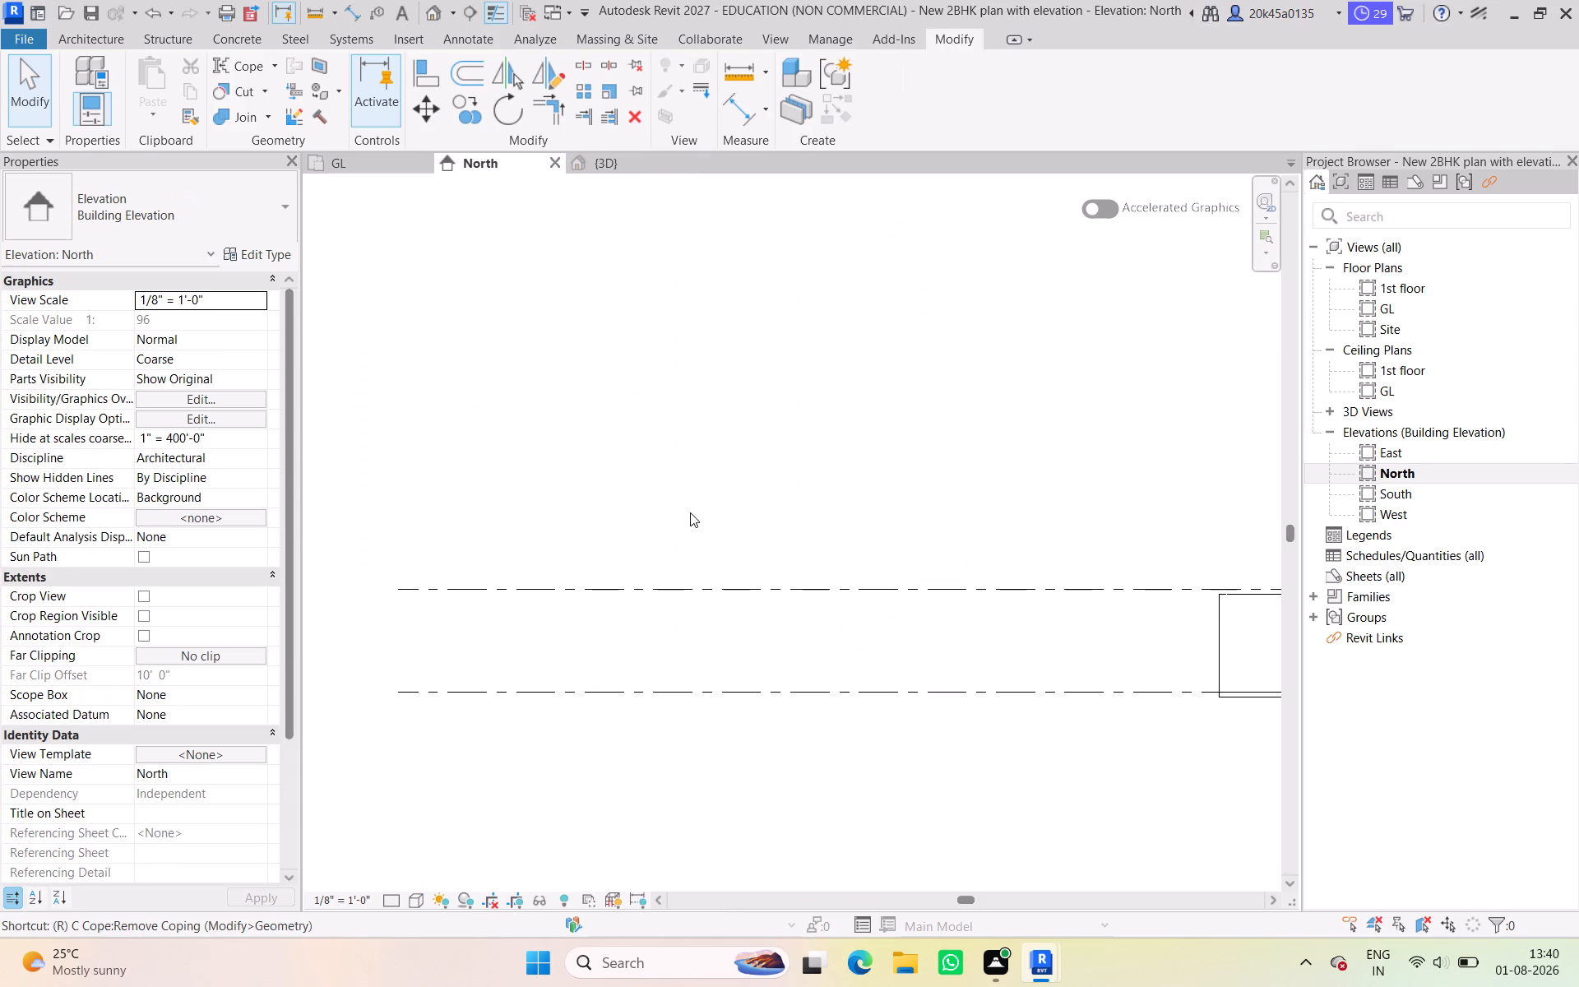
pyautogui.press('Escape')
pyautogui.write('dr')
pyautogui.click(384, 165)
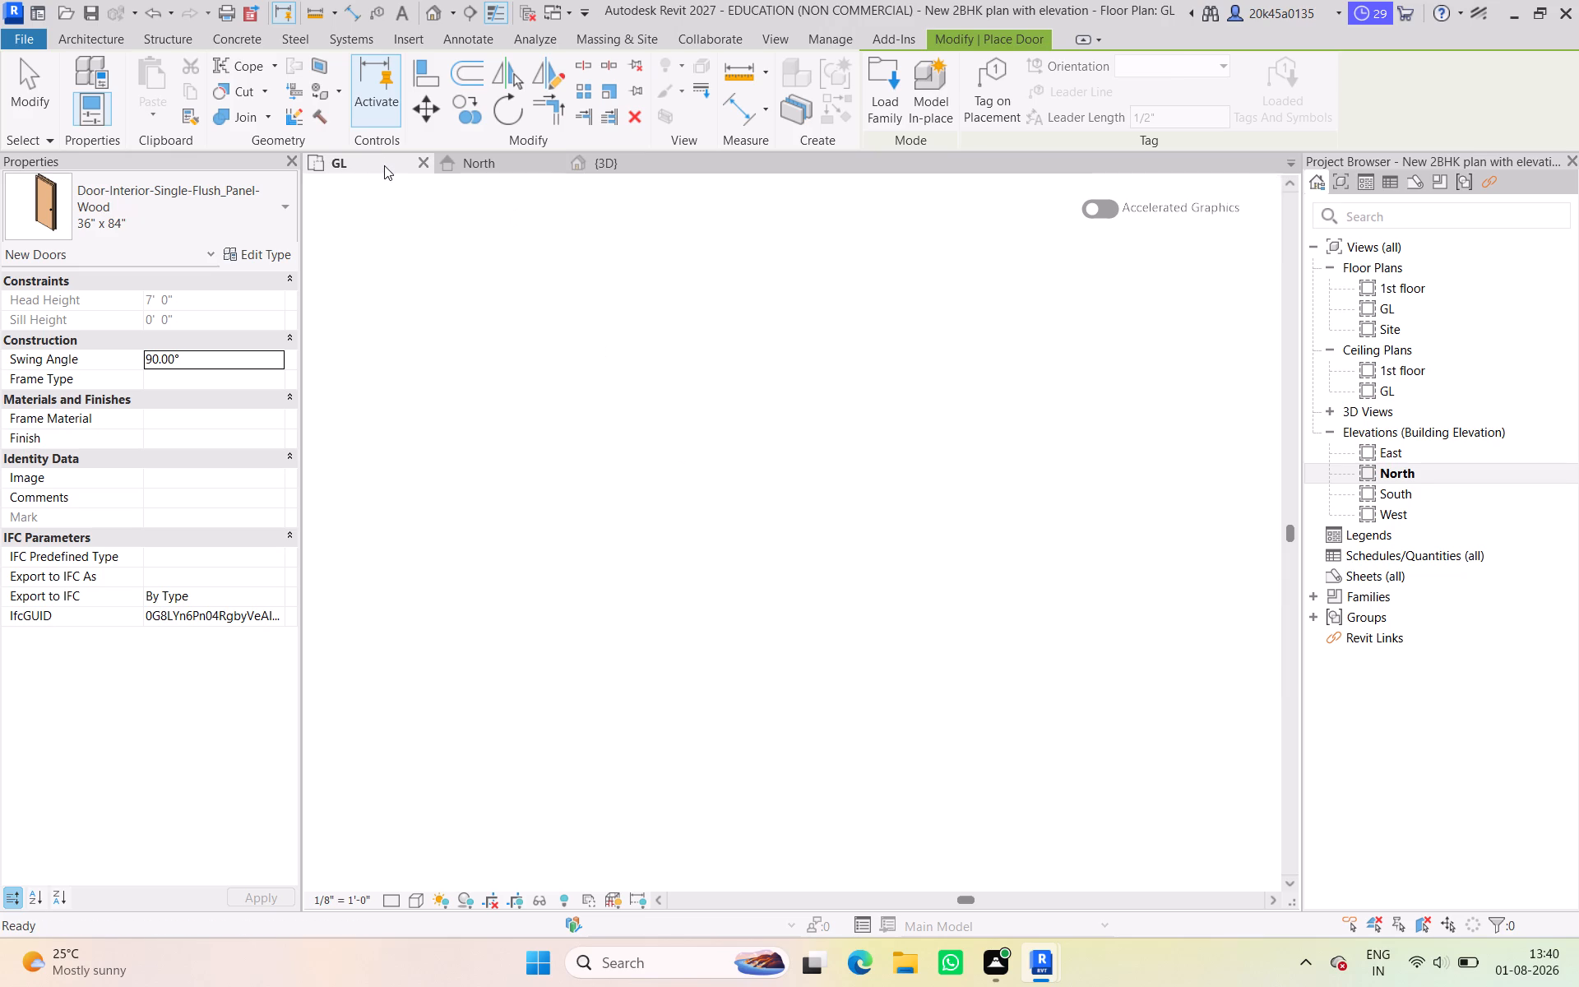
pyautogui.click(893, 63)
pyautogui.click(497, 262)
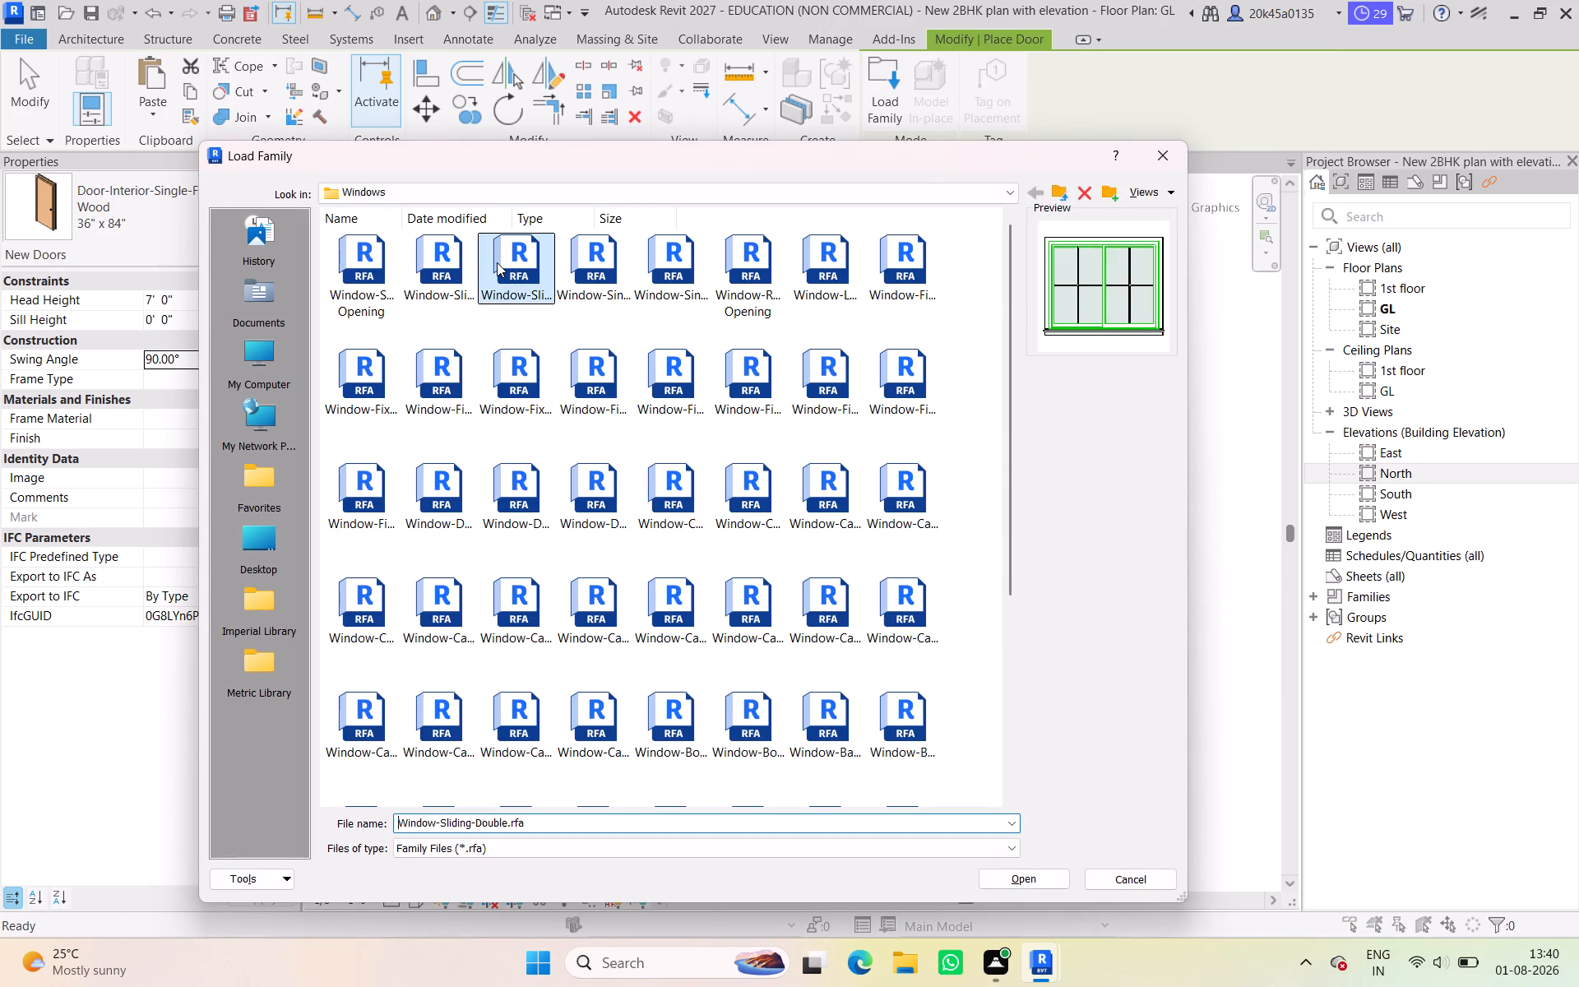
pyautogui.press('BackSpace')
pyautogui.press('d')
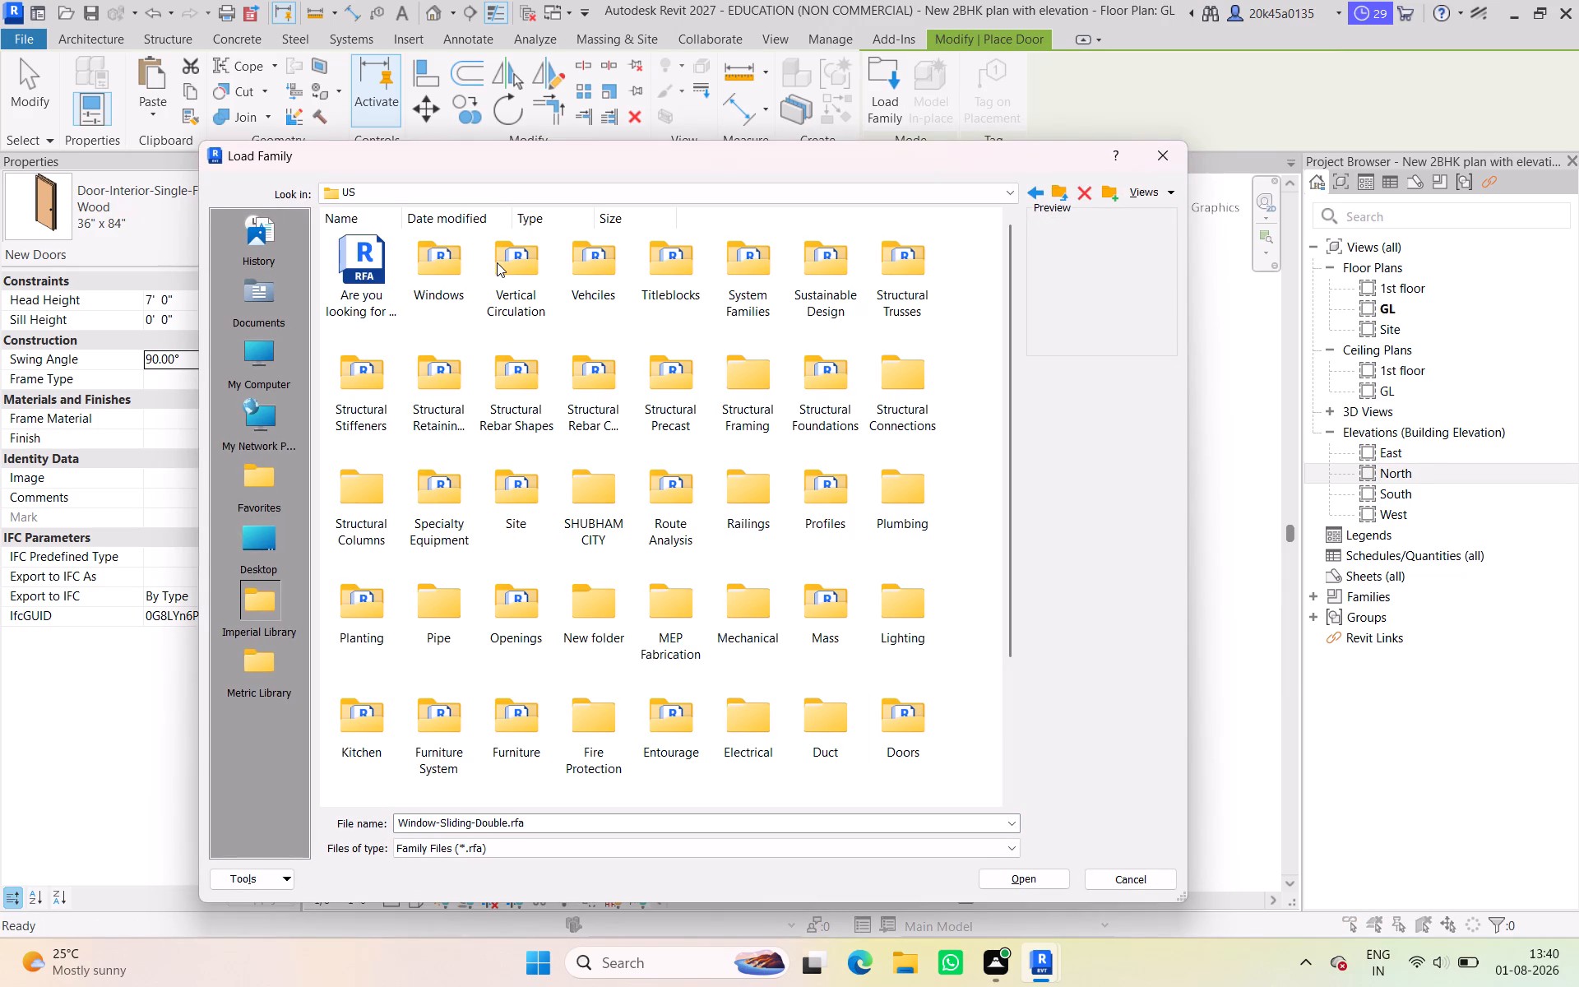
pyautogui.press('Right')
pyautogui.press('Return')
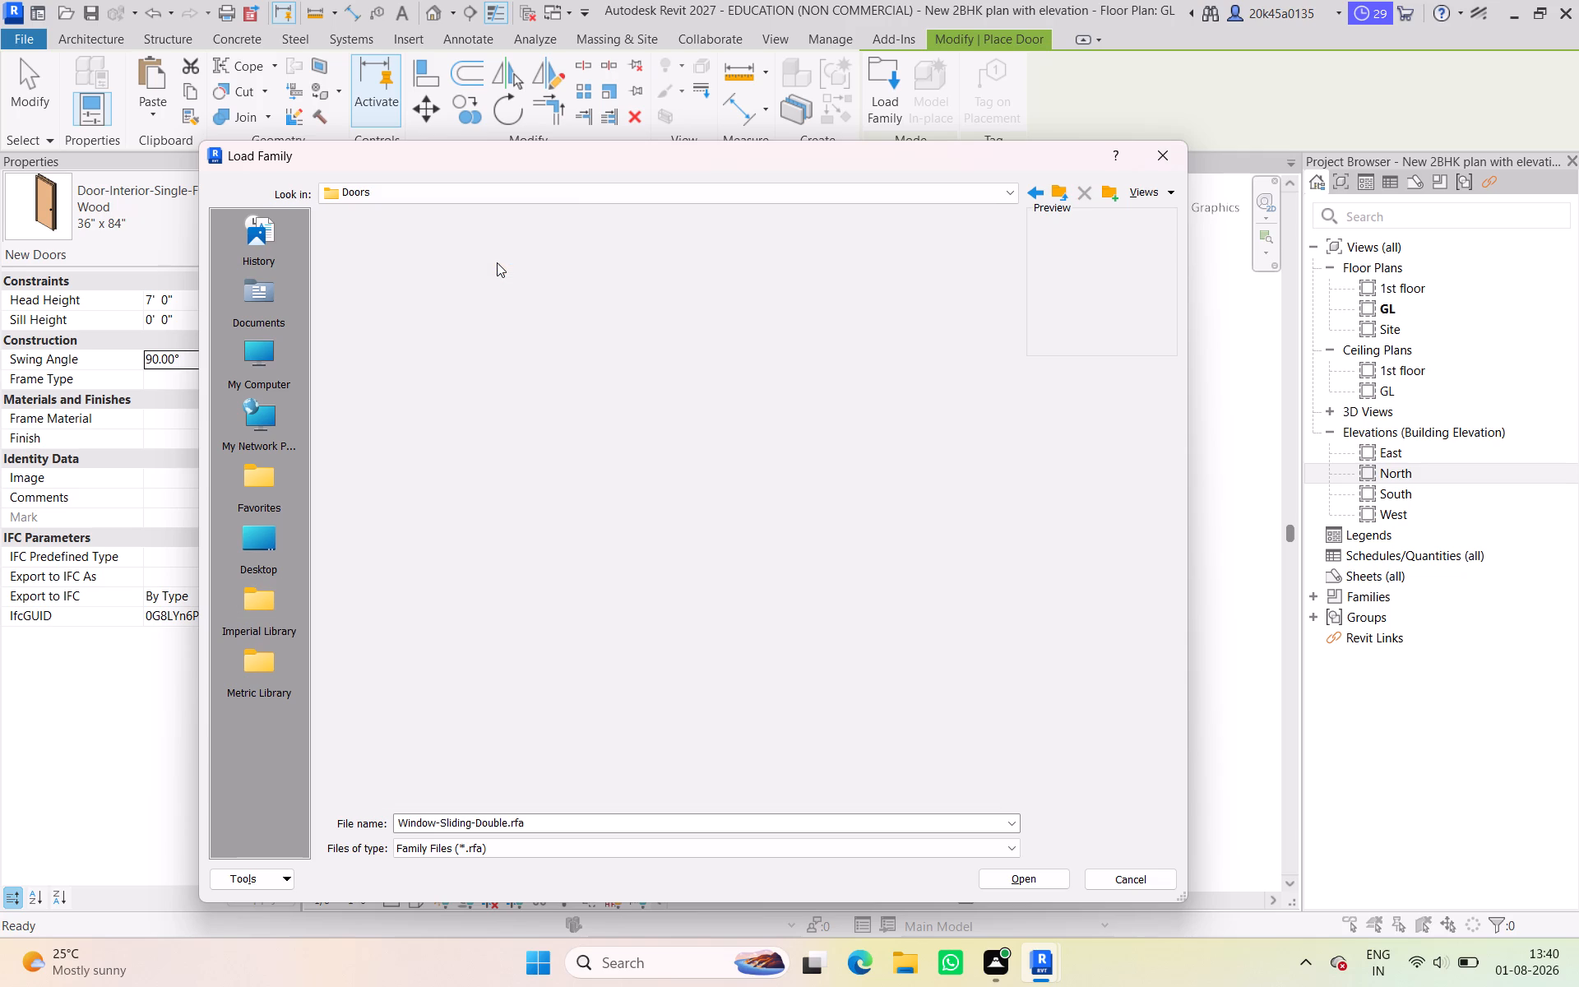
pyautogui.press('Down')
pyautogui.press('Right')
pyautogui.press('Right')
pyautogui.press('Right')
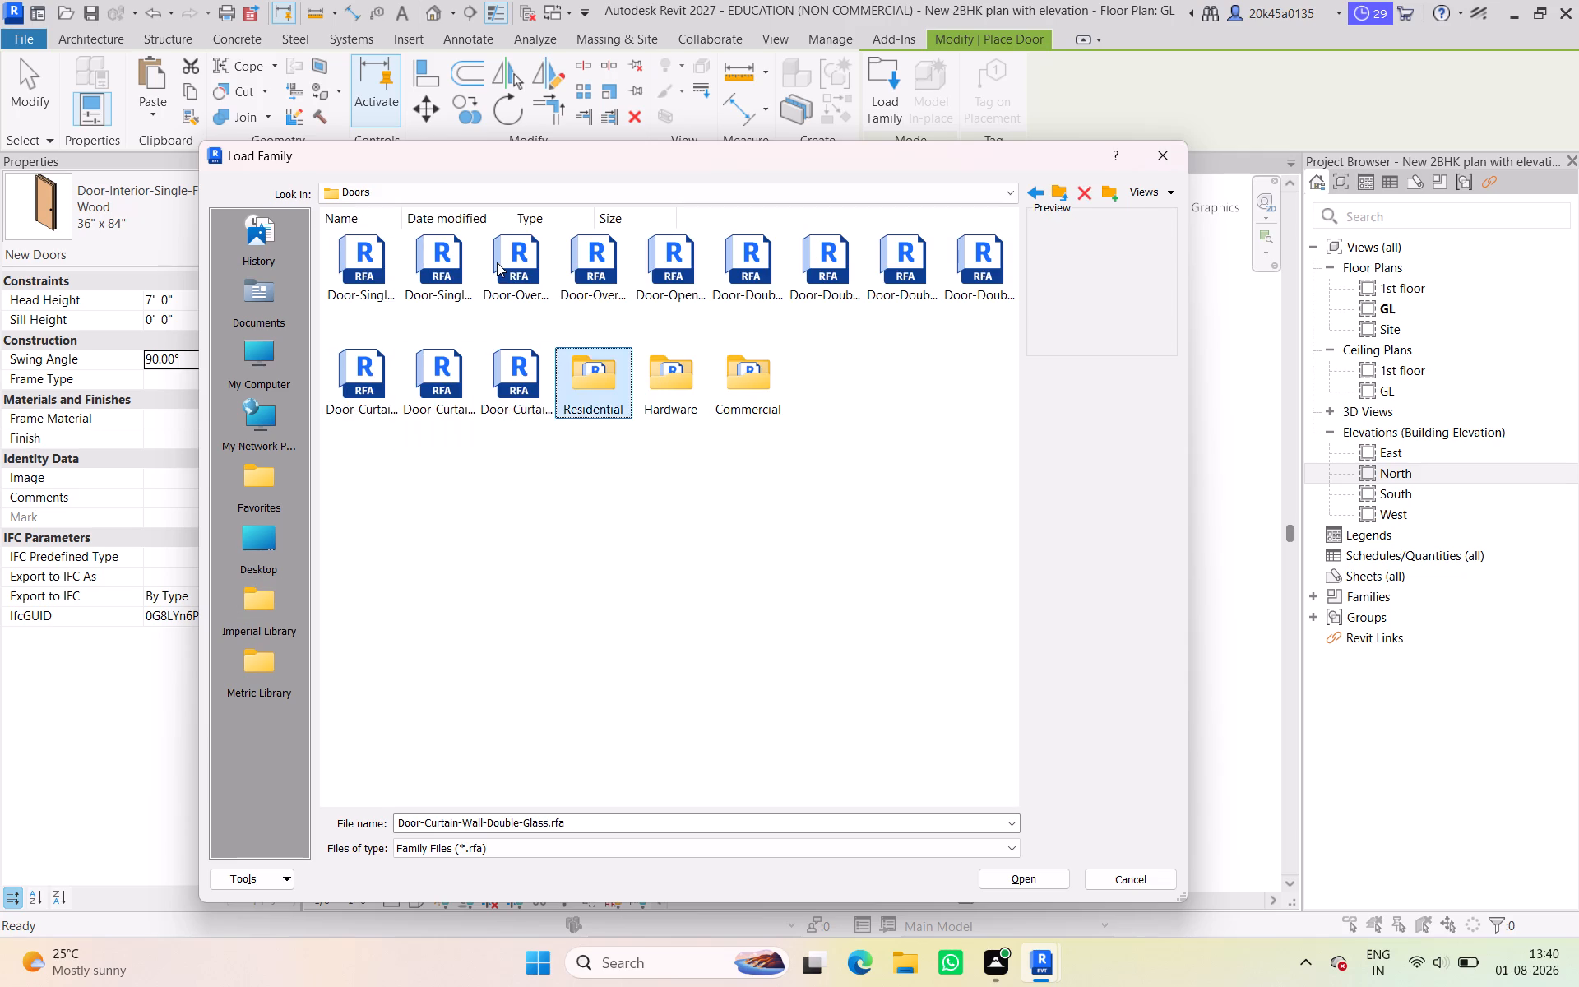
pyautogui.press('Return')
pyautogui.press('Down')
pyautogui.press('Down')
pyautogui.press('Right')
pyautogui.press('Right')
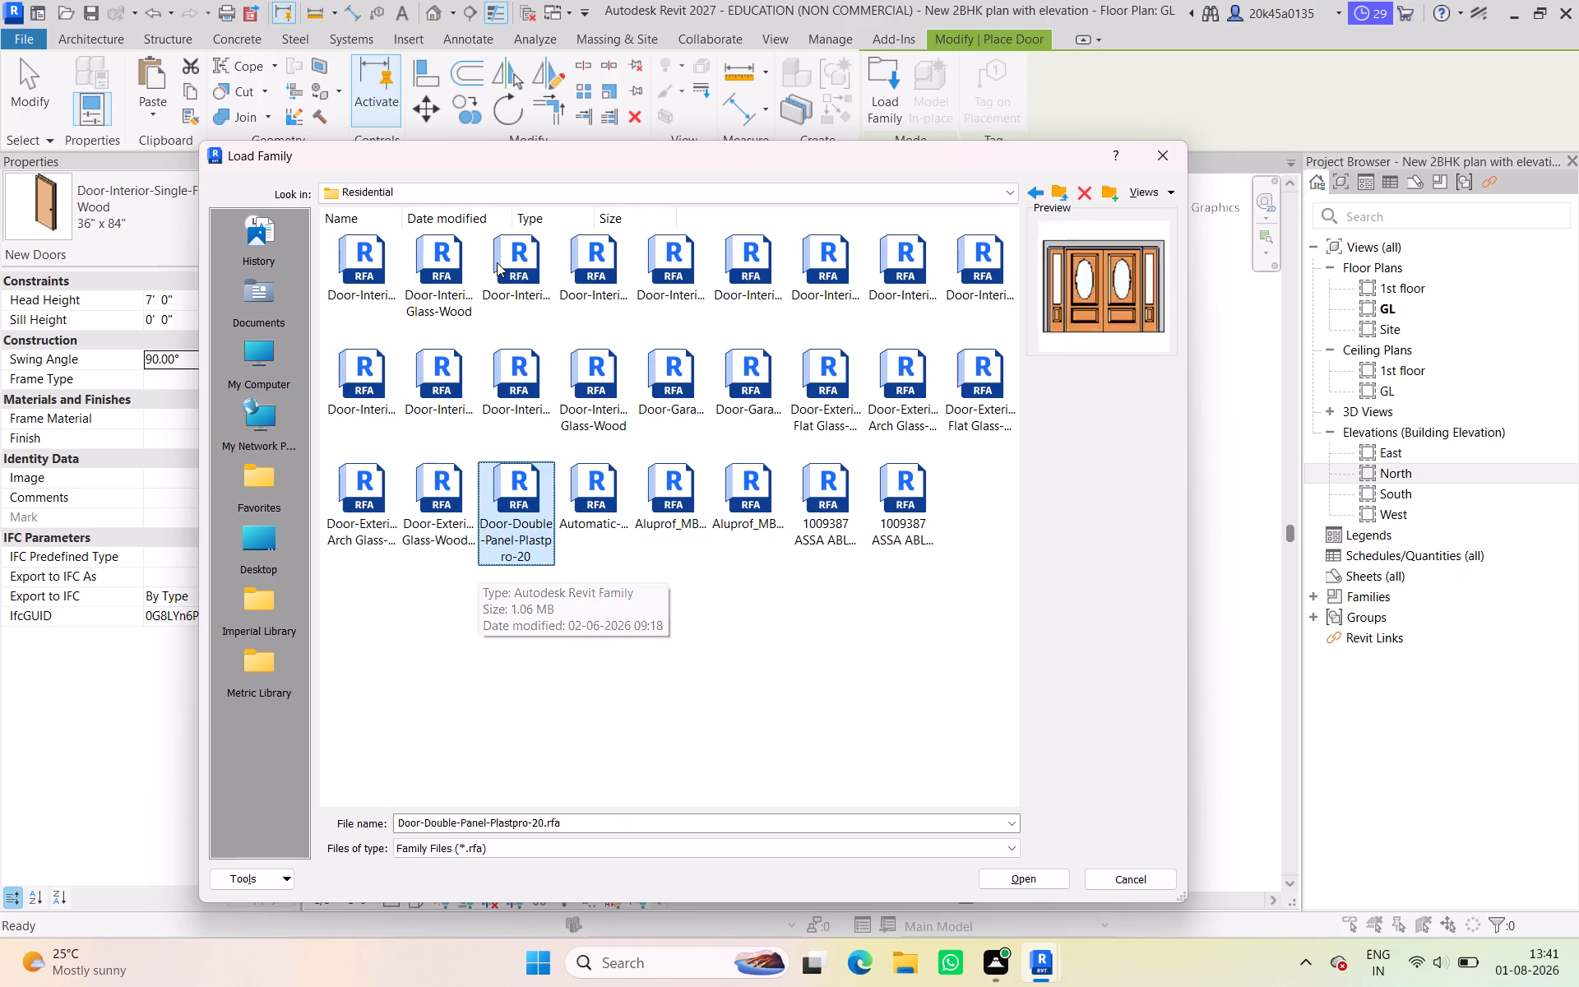
pyautogui.press('Right')
pyautogui.press('Right')
pyautogui.press('Right')
pyautogui.press('Left')
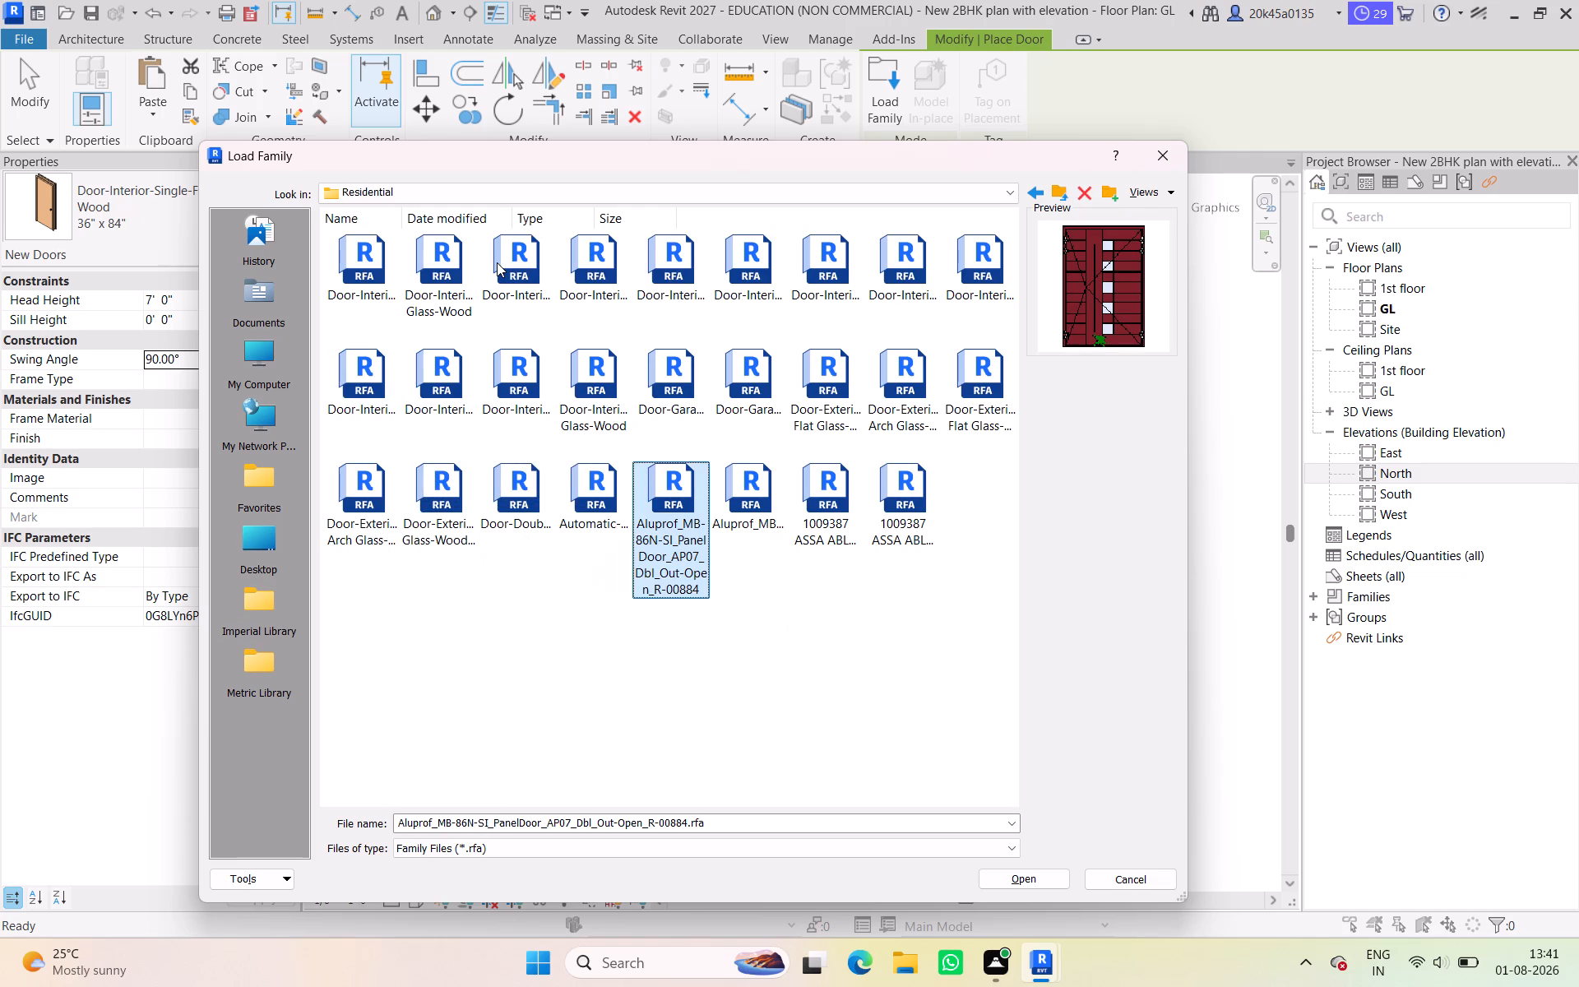
pyautogui.press('Return')
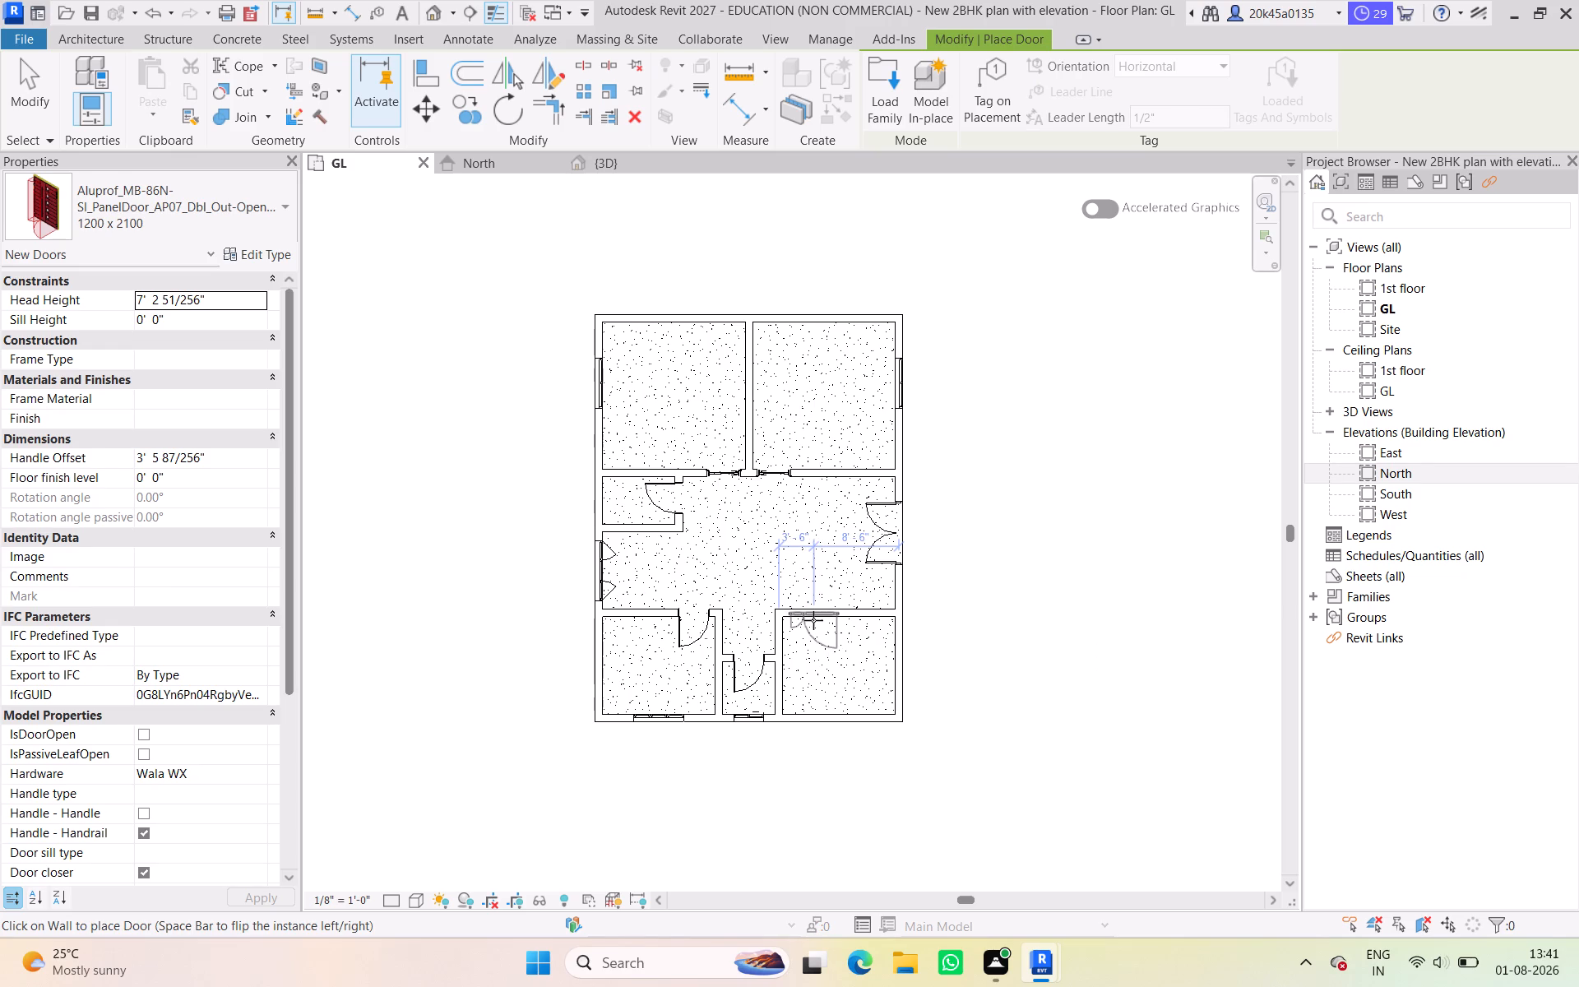
# Place the 1200 x 2100 Aluprof double door in the south-east room's north wall, about 3'-6" from its west end, with its swing flipped.
pyautogui.press('space')
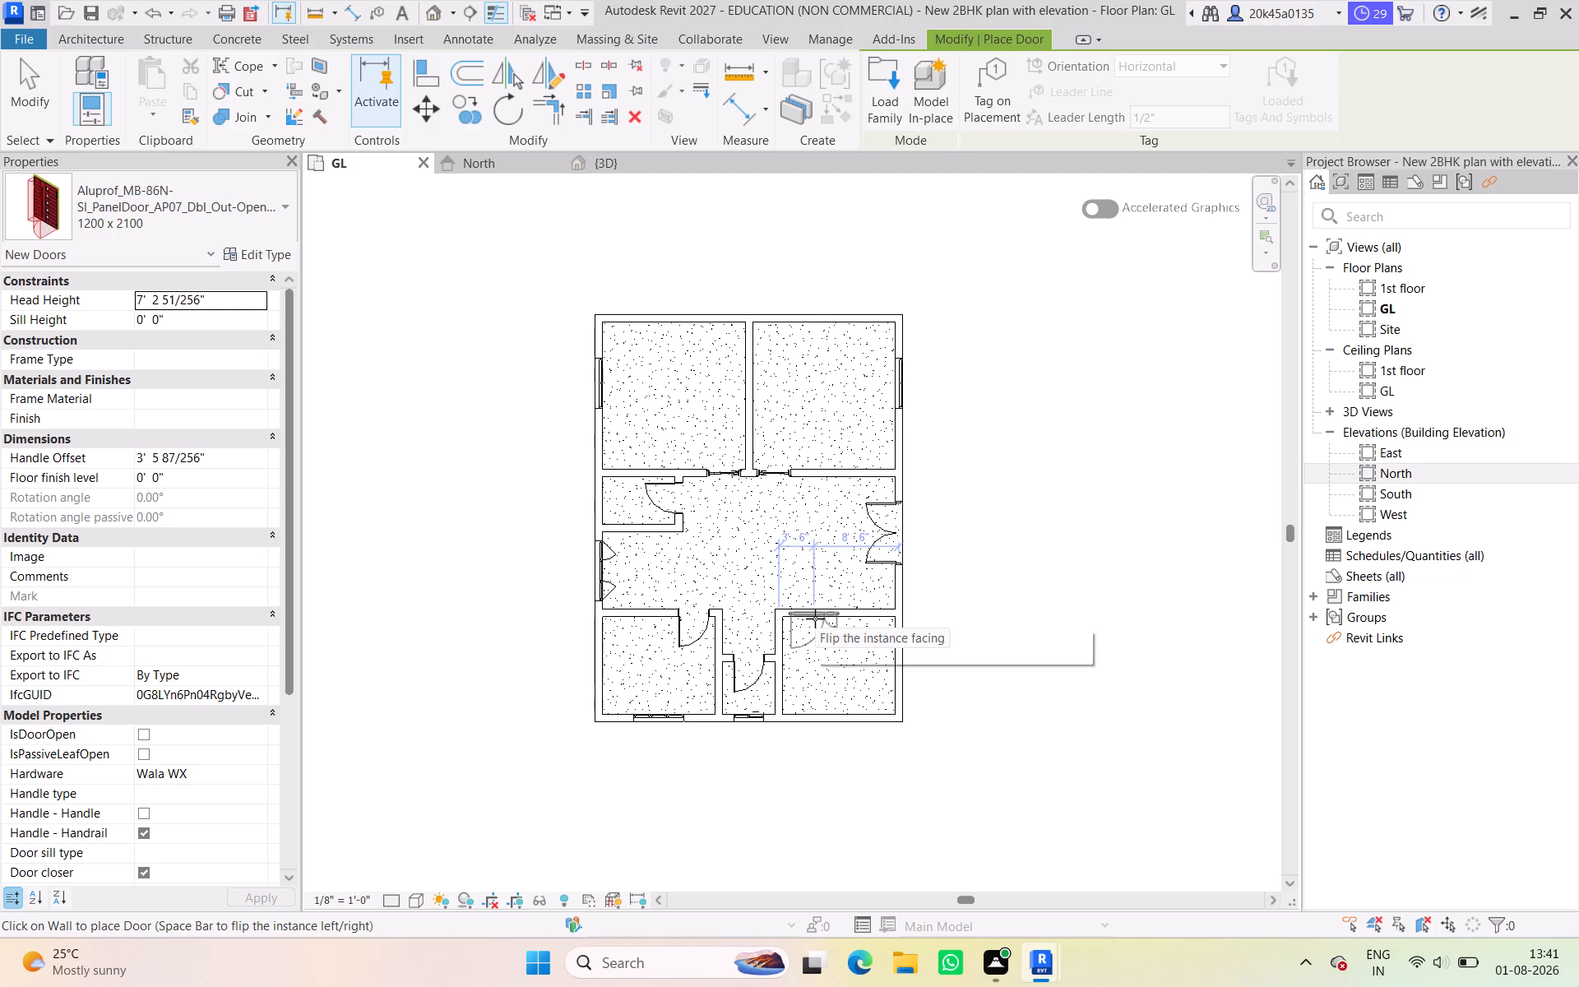
pyautogui.click(815, 619)
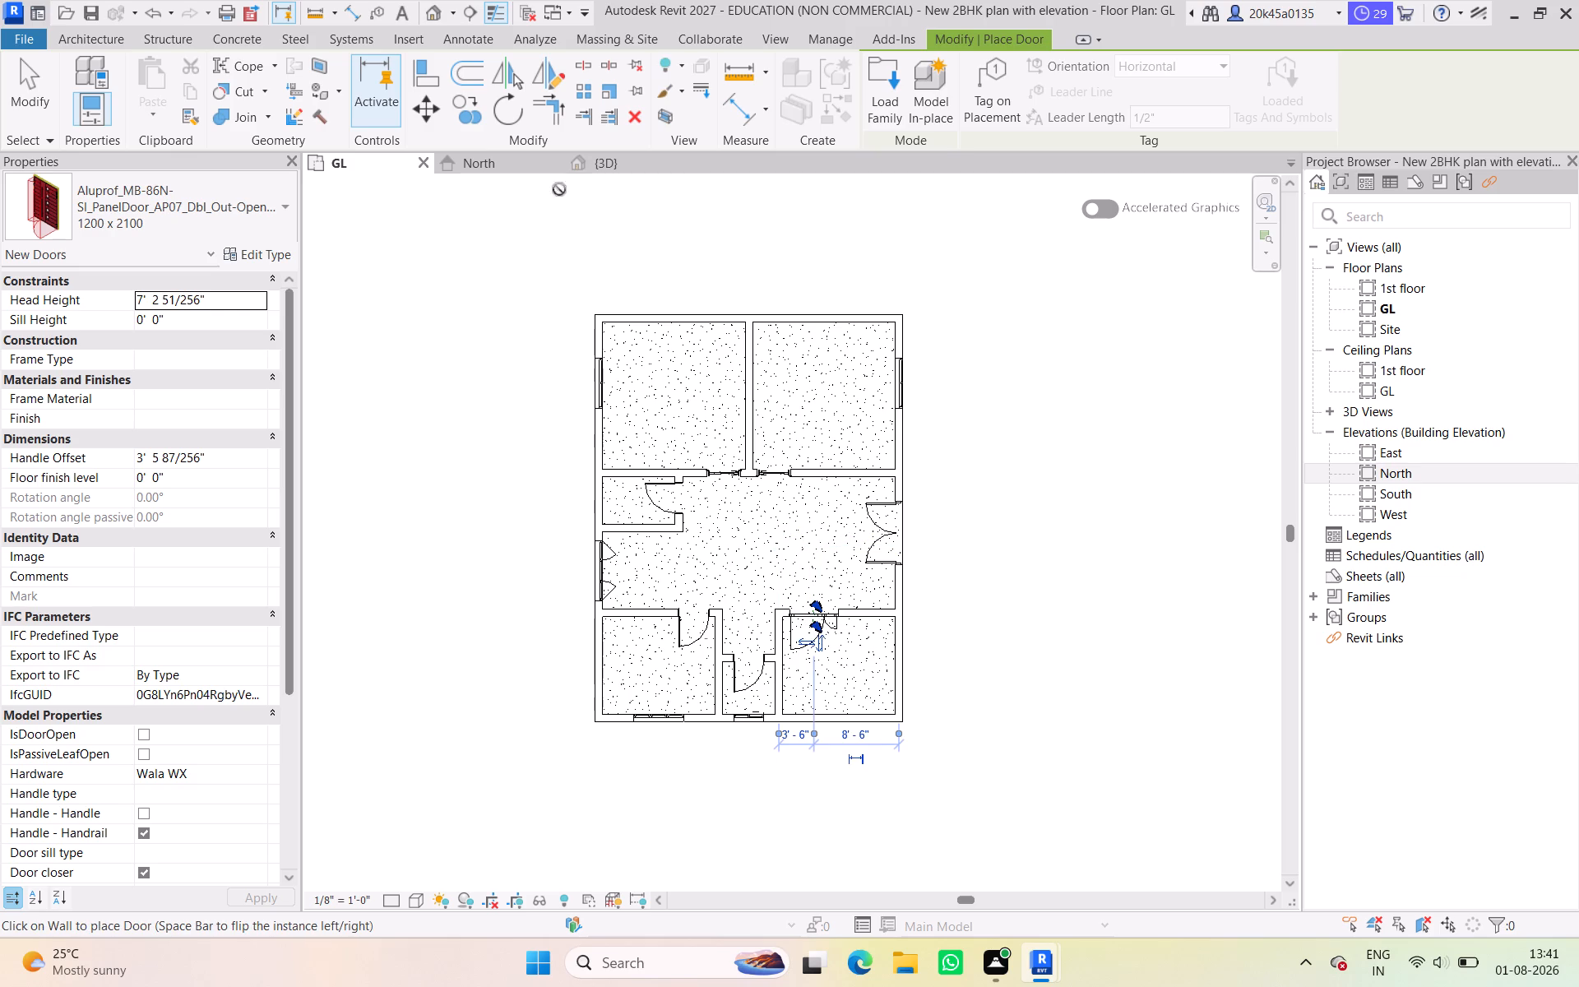
pyautogui.click(604, 159)
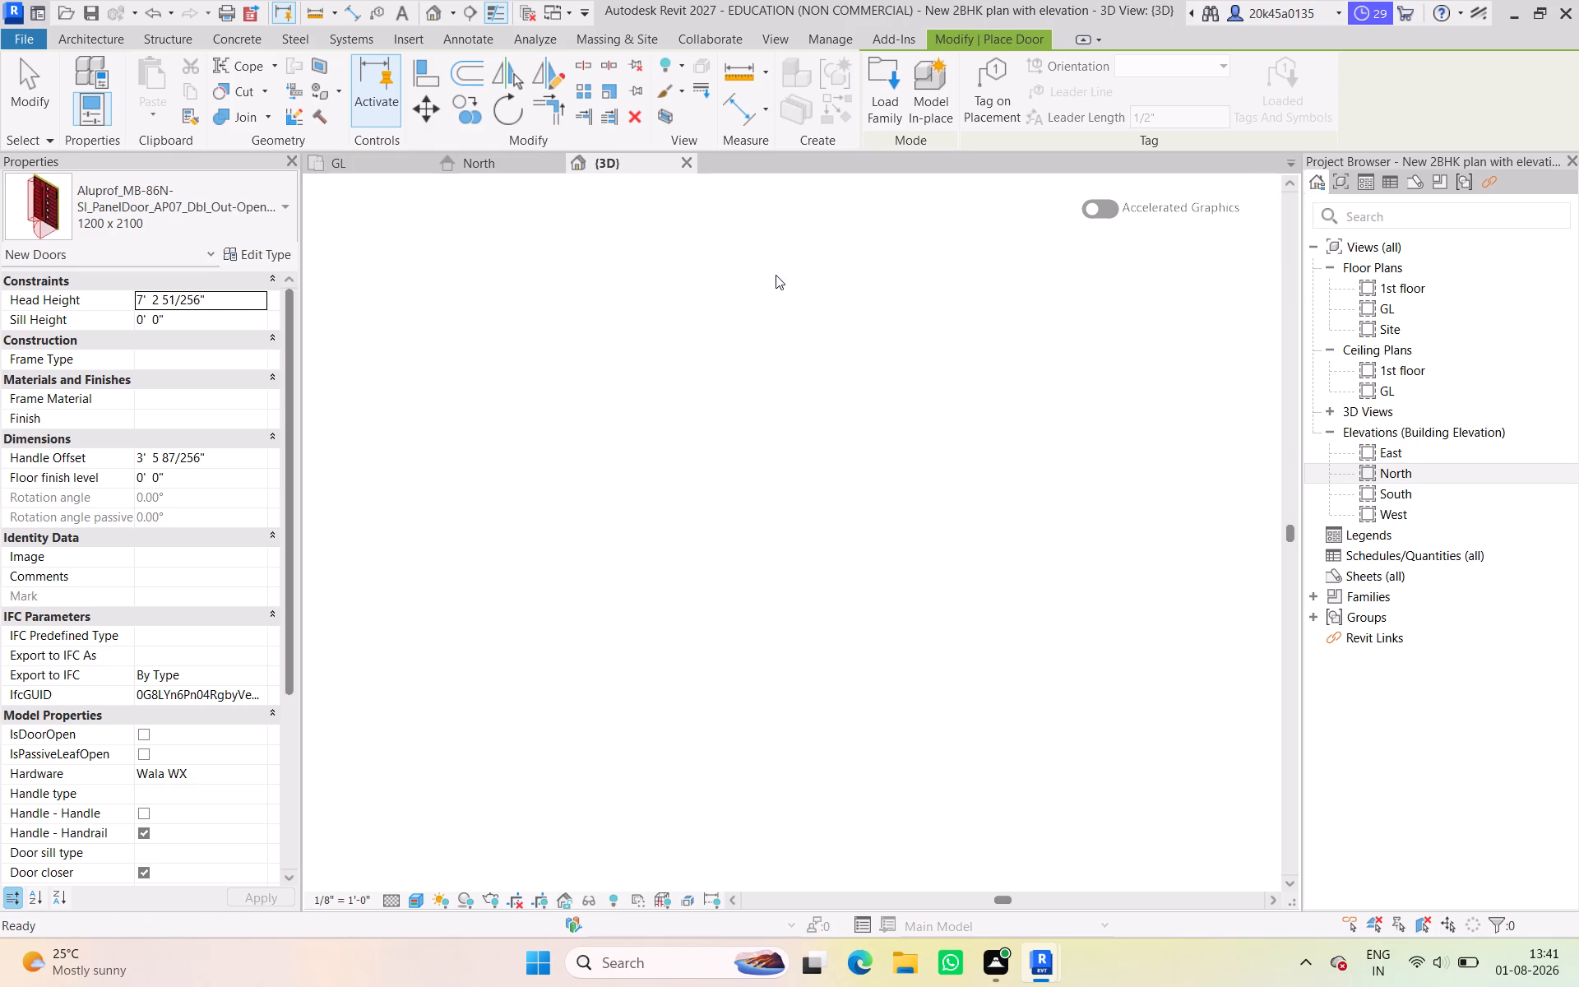
pyautogui.press('1')
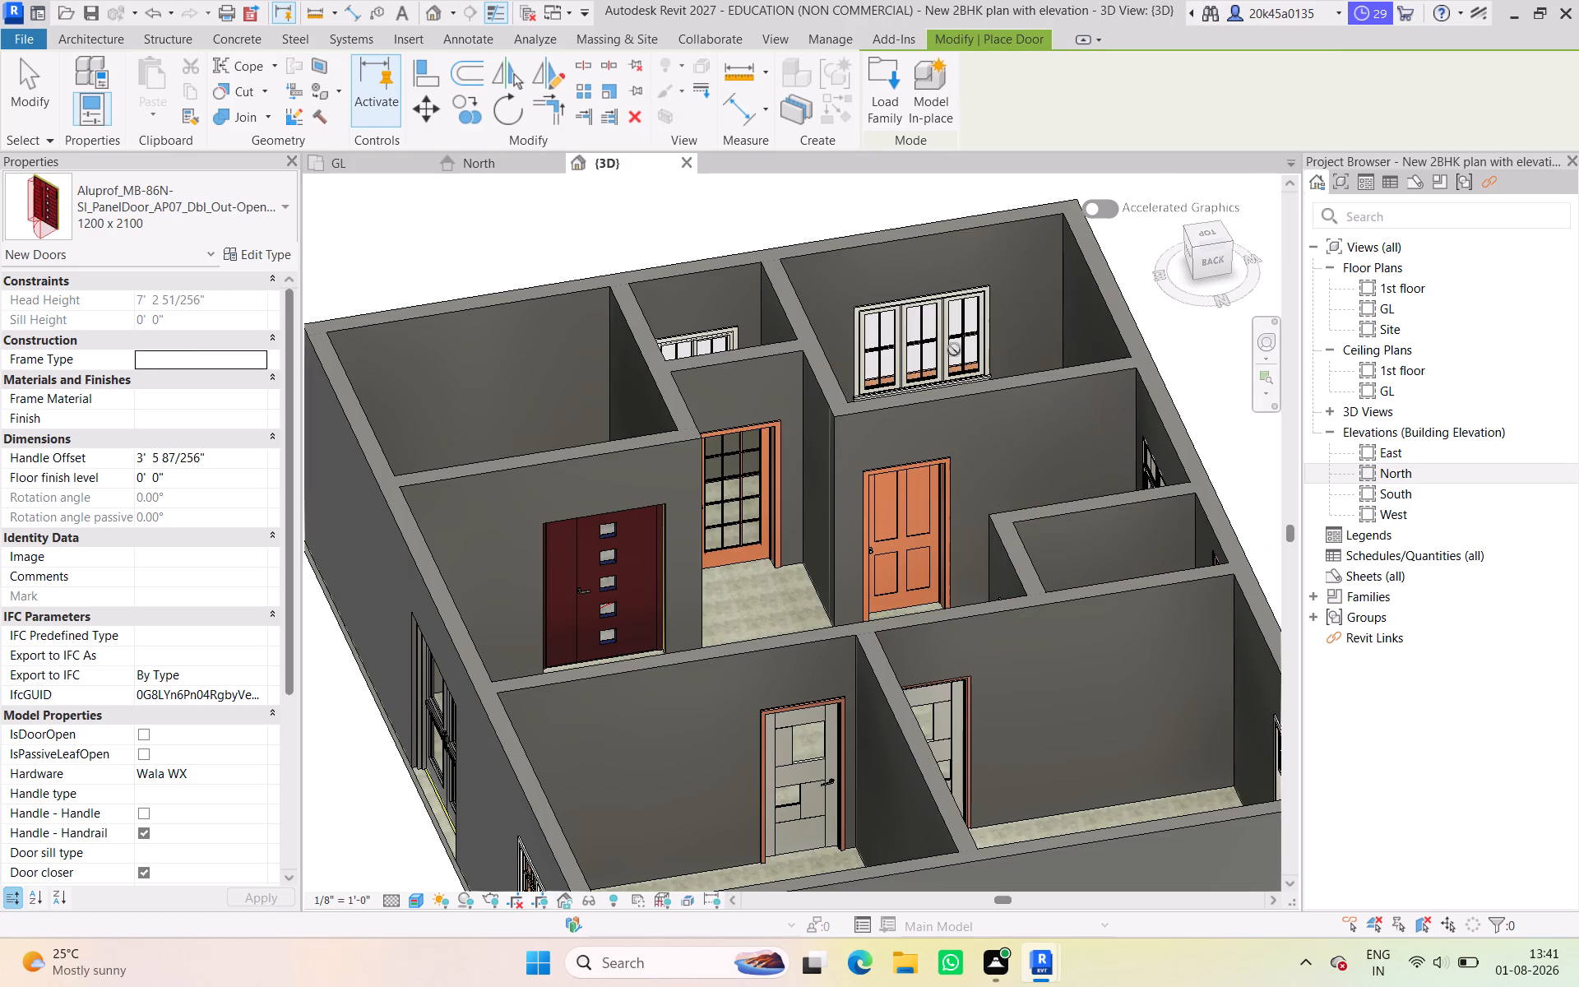
pyautogui.press('Escape')
pyautogui.press('Escape')
# Delete the four-panel wood door in the north wall of the south-west room.
pyautogui.moveTo(1201, 257); pyautogui.dragTo(1140, 315)
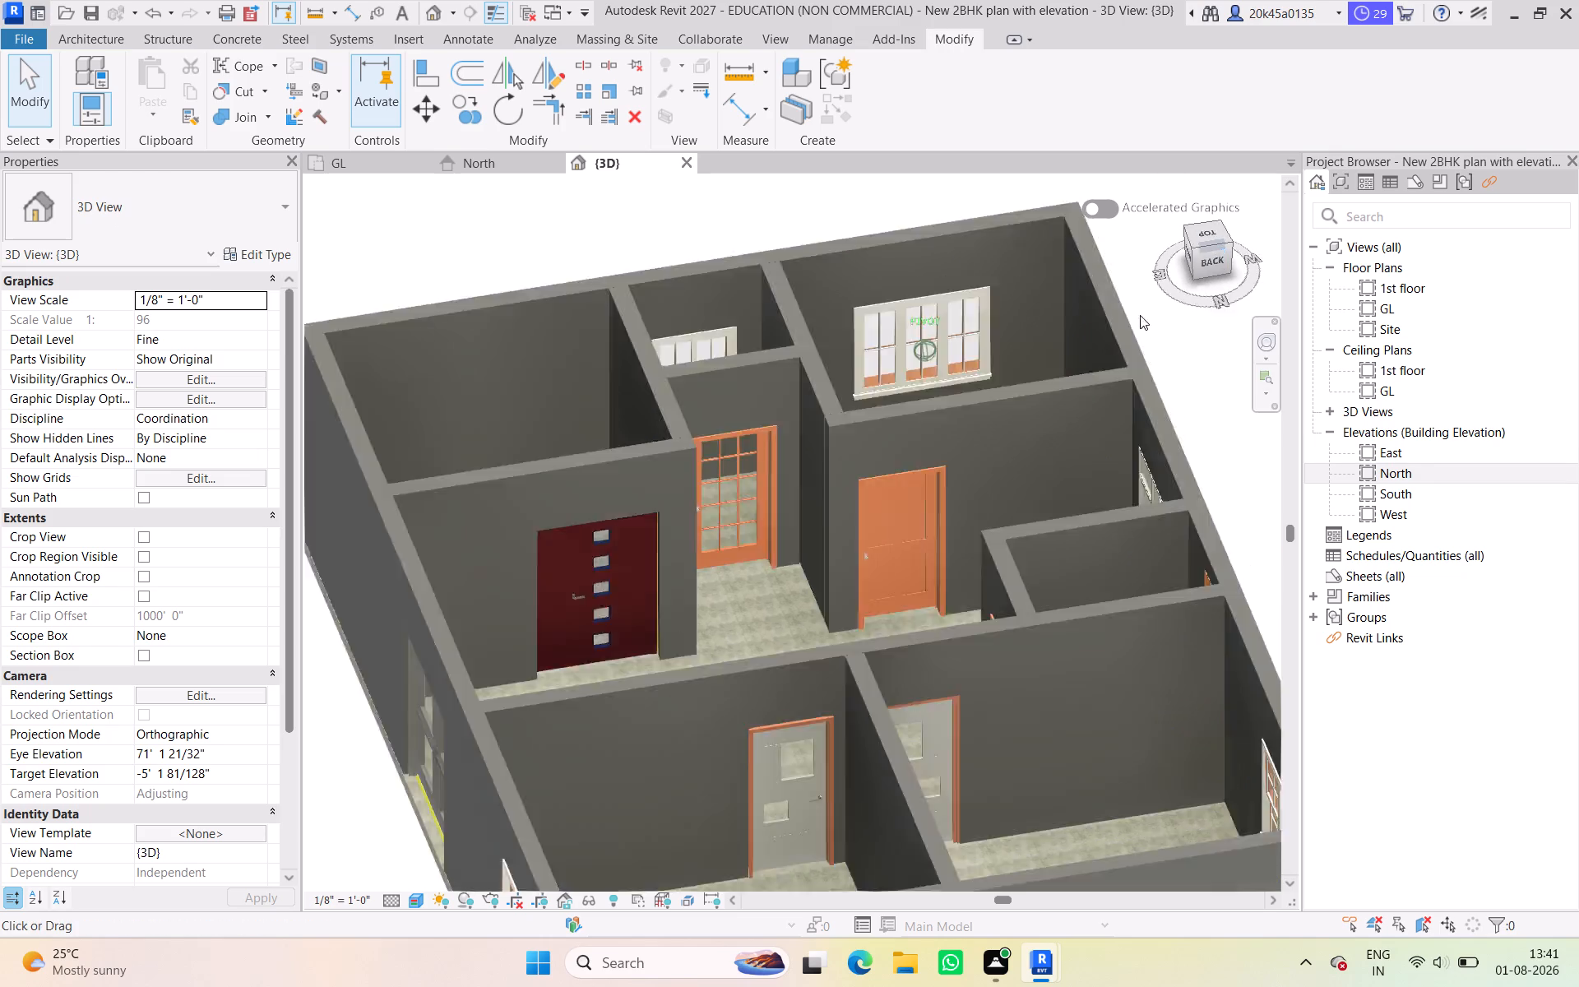
pyautogui.moveTo(1140, 315); pyautogui.dragTo(1220, 297)
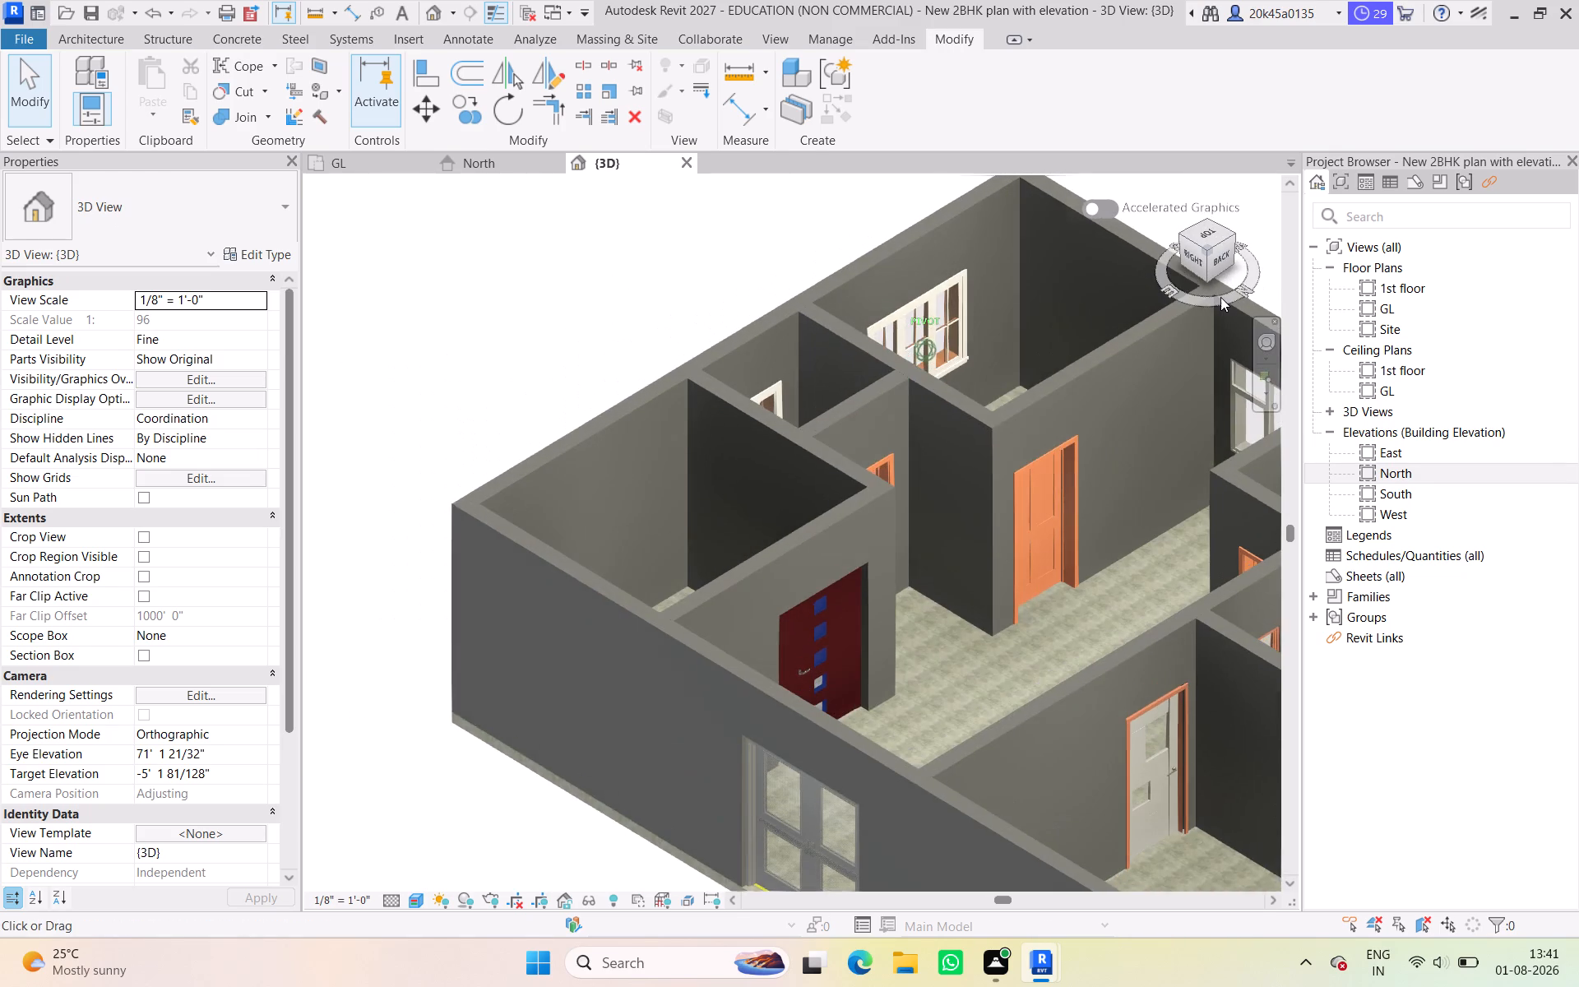
pyautogui.moveTo(1220, 297); pyautogui.dragTo(1220, 298)
pyautogui.scroll(-8, 739, 489)
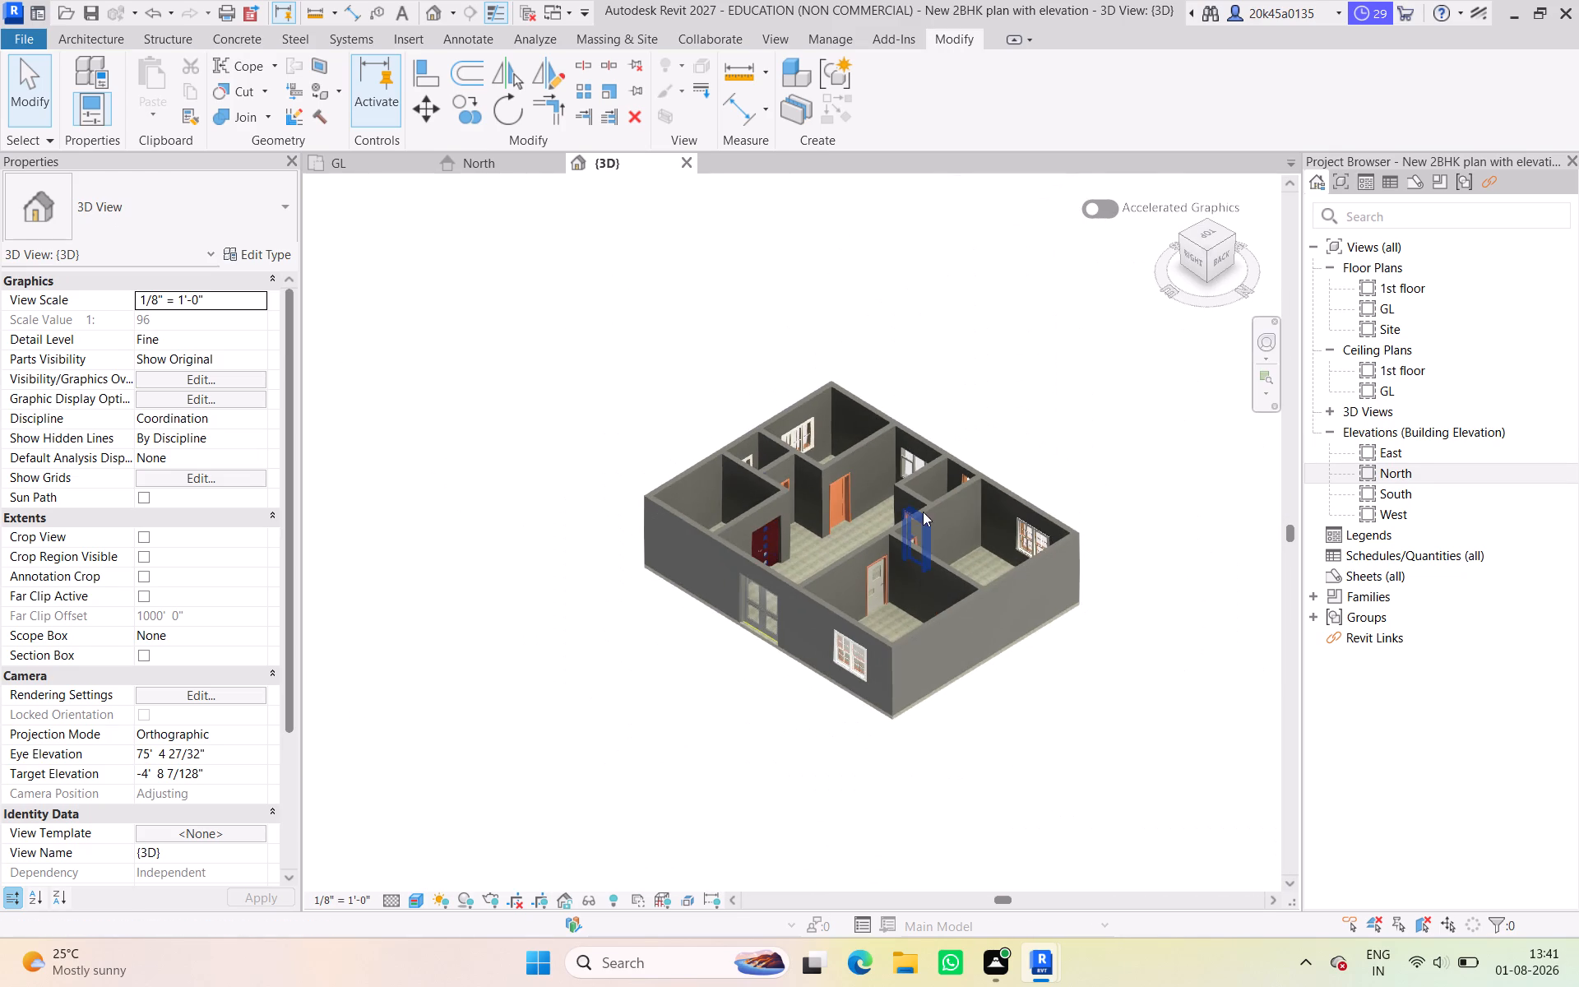
pyautogui.moveTo(1199, 267); pyautogui.dragTo(1236, 278)
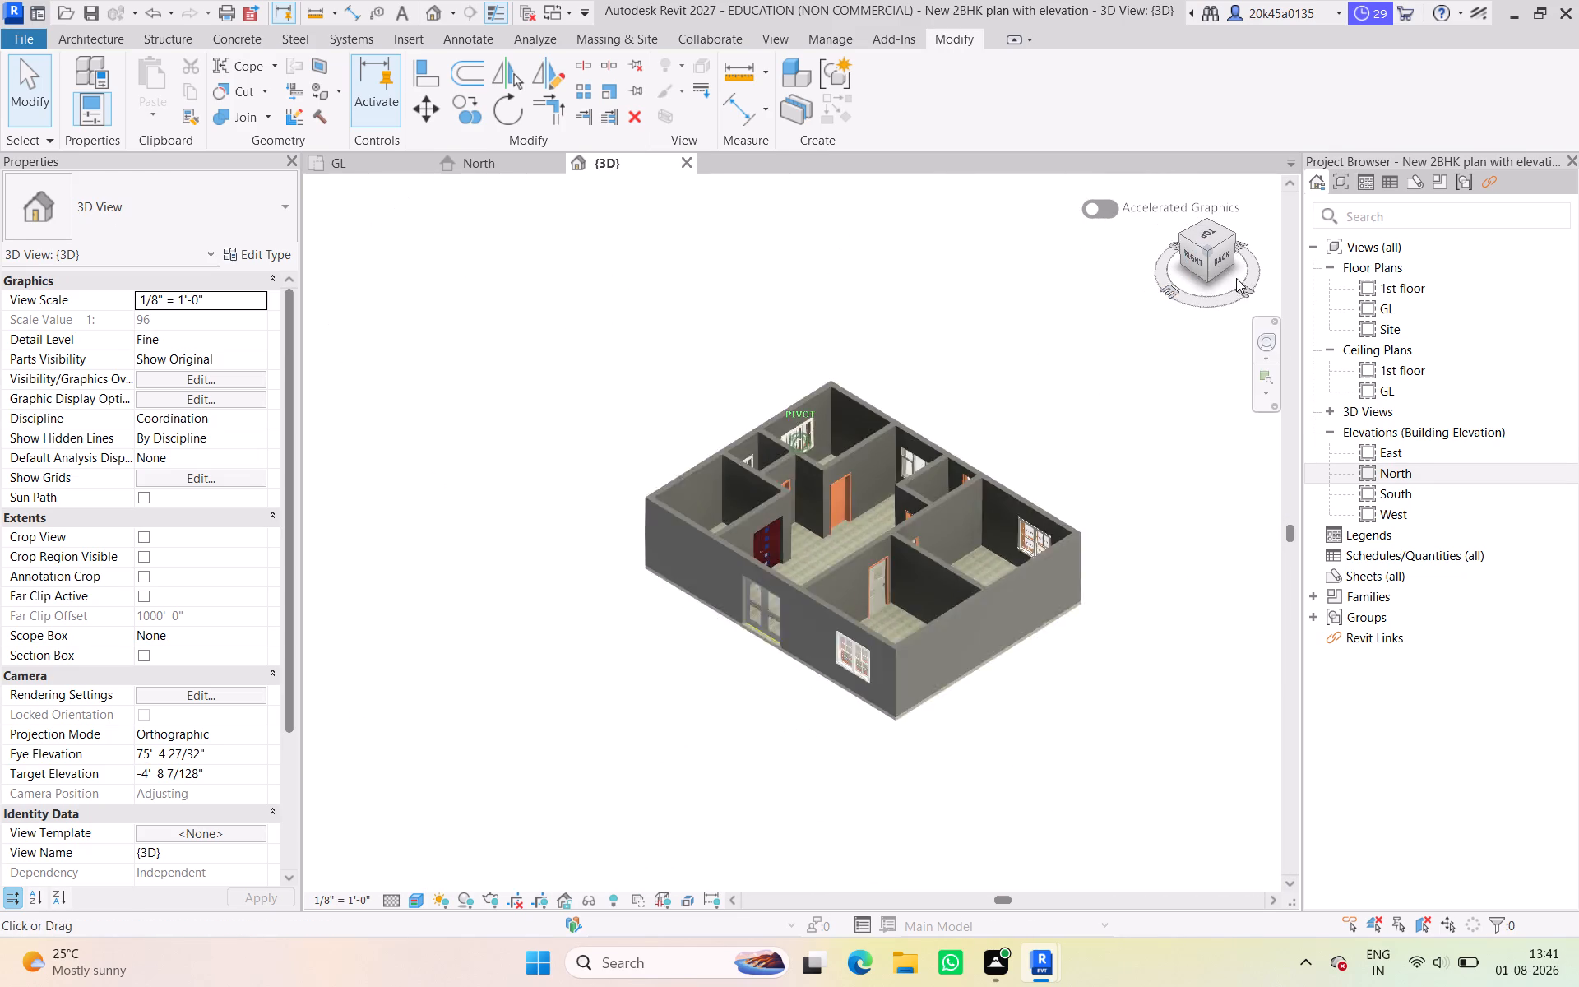
pyautogui.moveTo(1236, 278); pyautogui.dragTo(1141, 239)
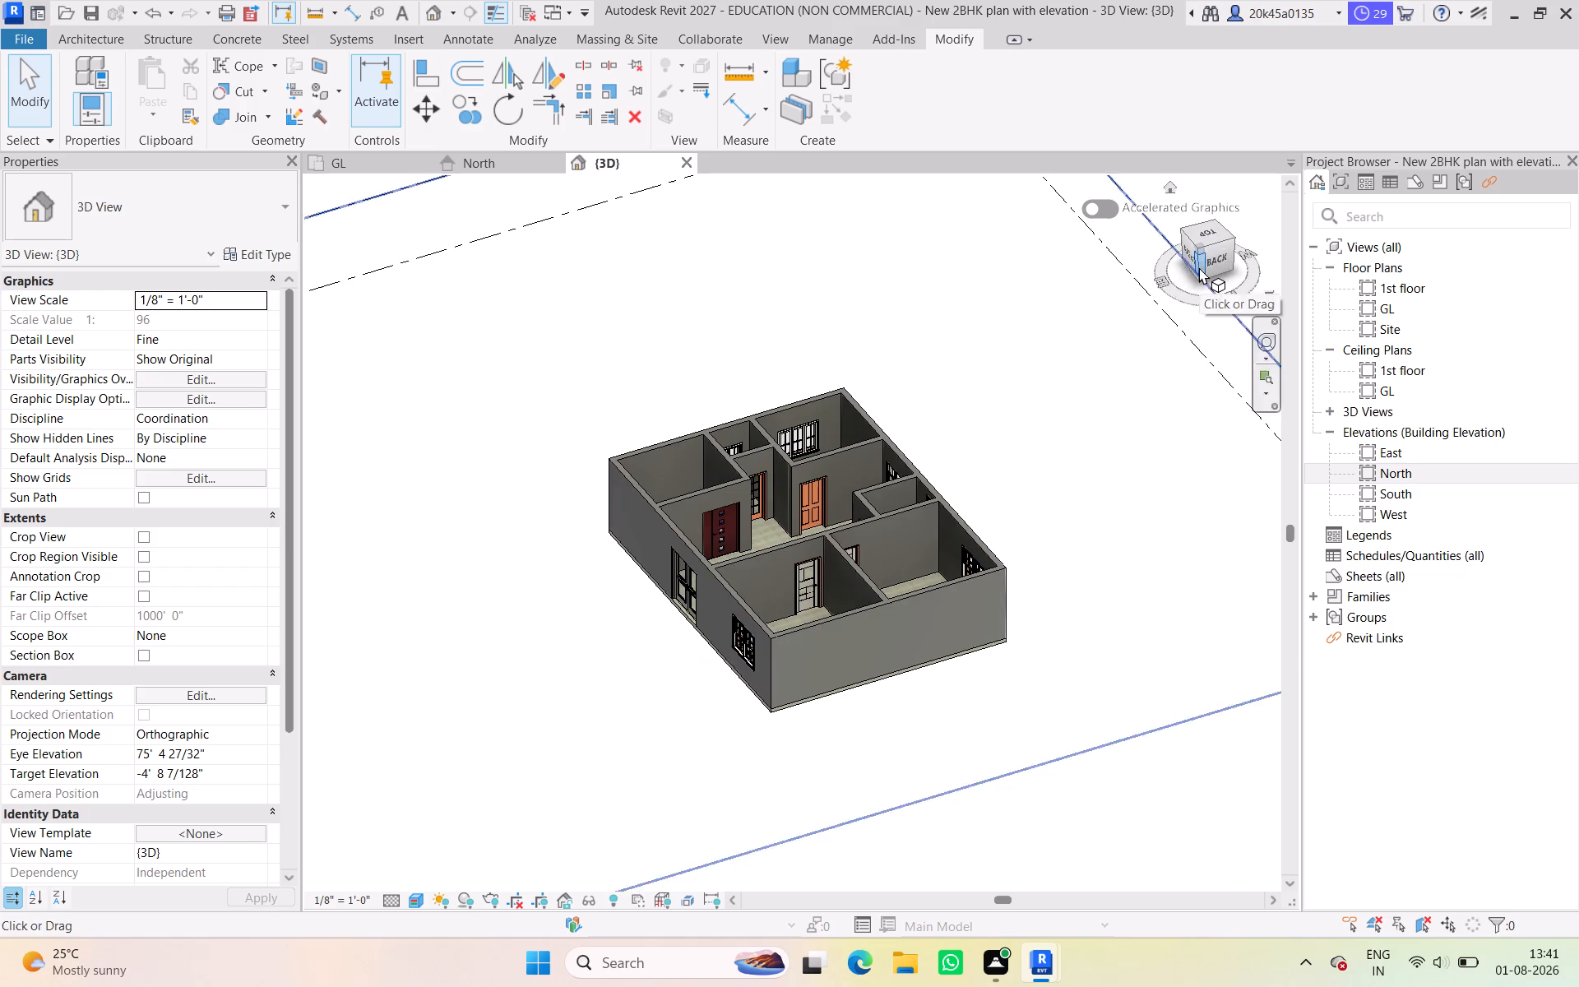
pyautogui.scroll(9, 844, 498)
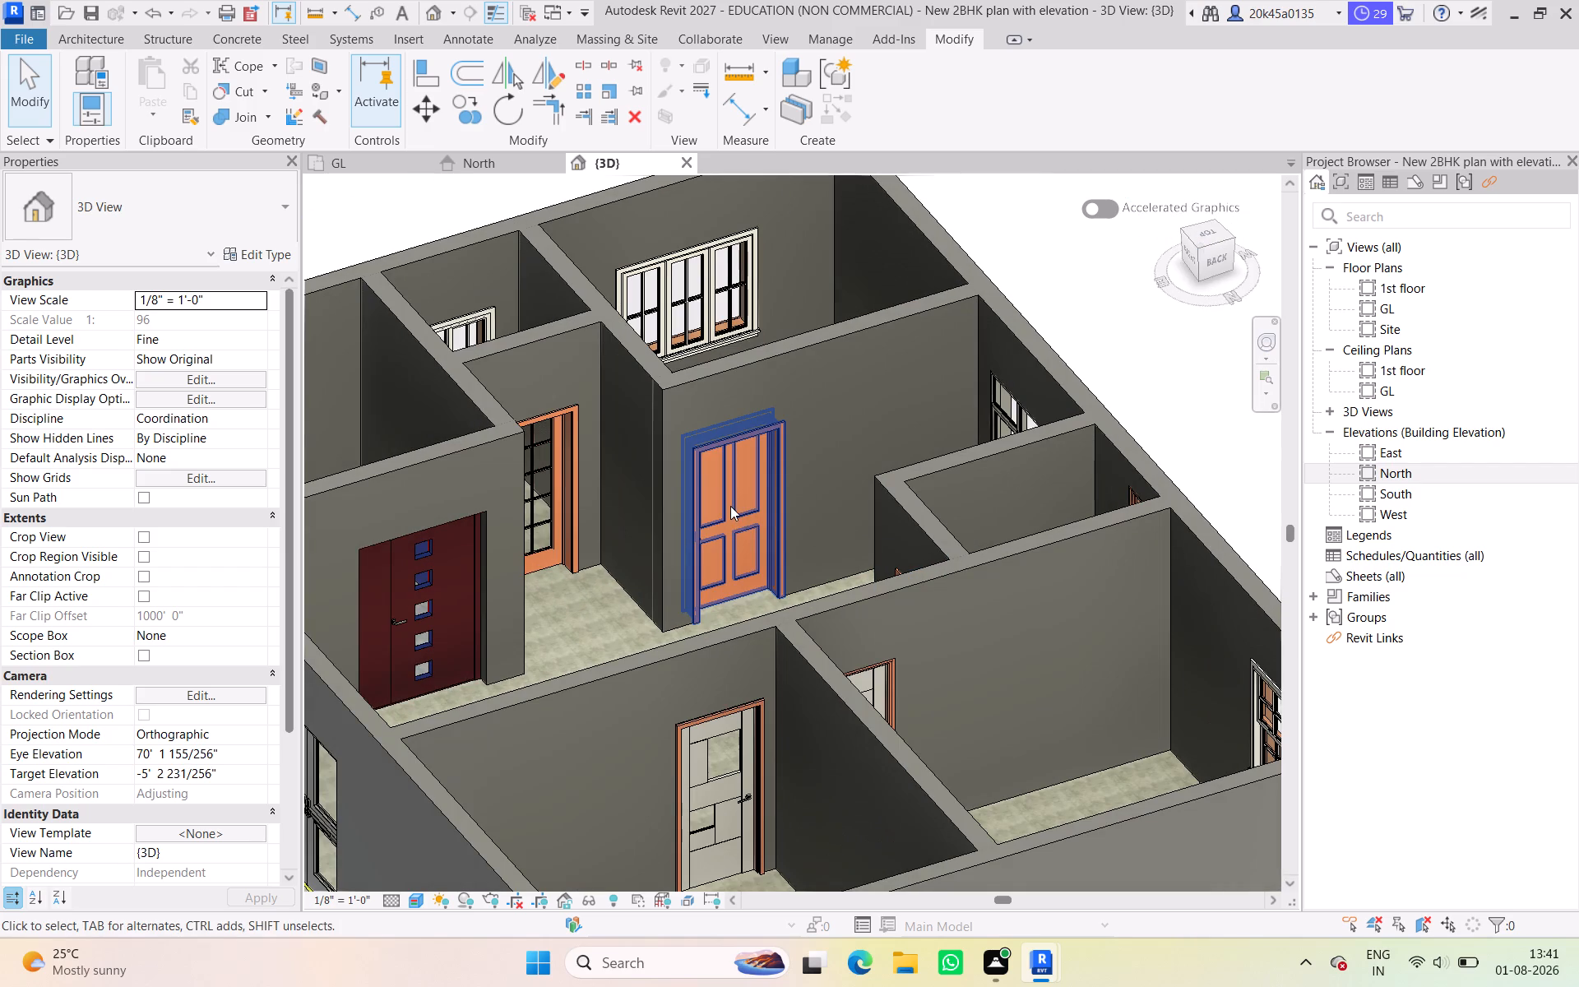
pyautogui.click(730, 506)
pyautogui.press('Delete')
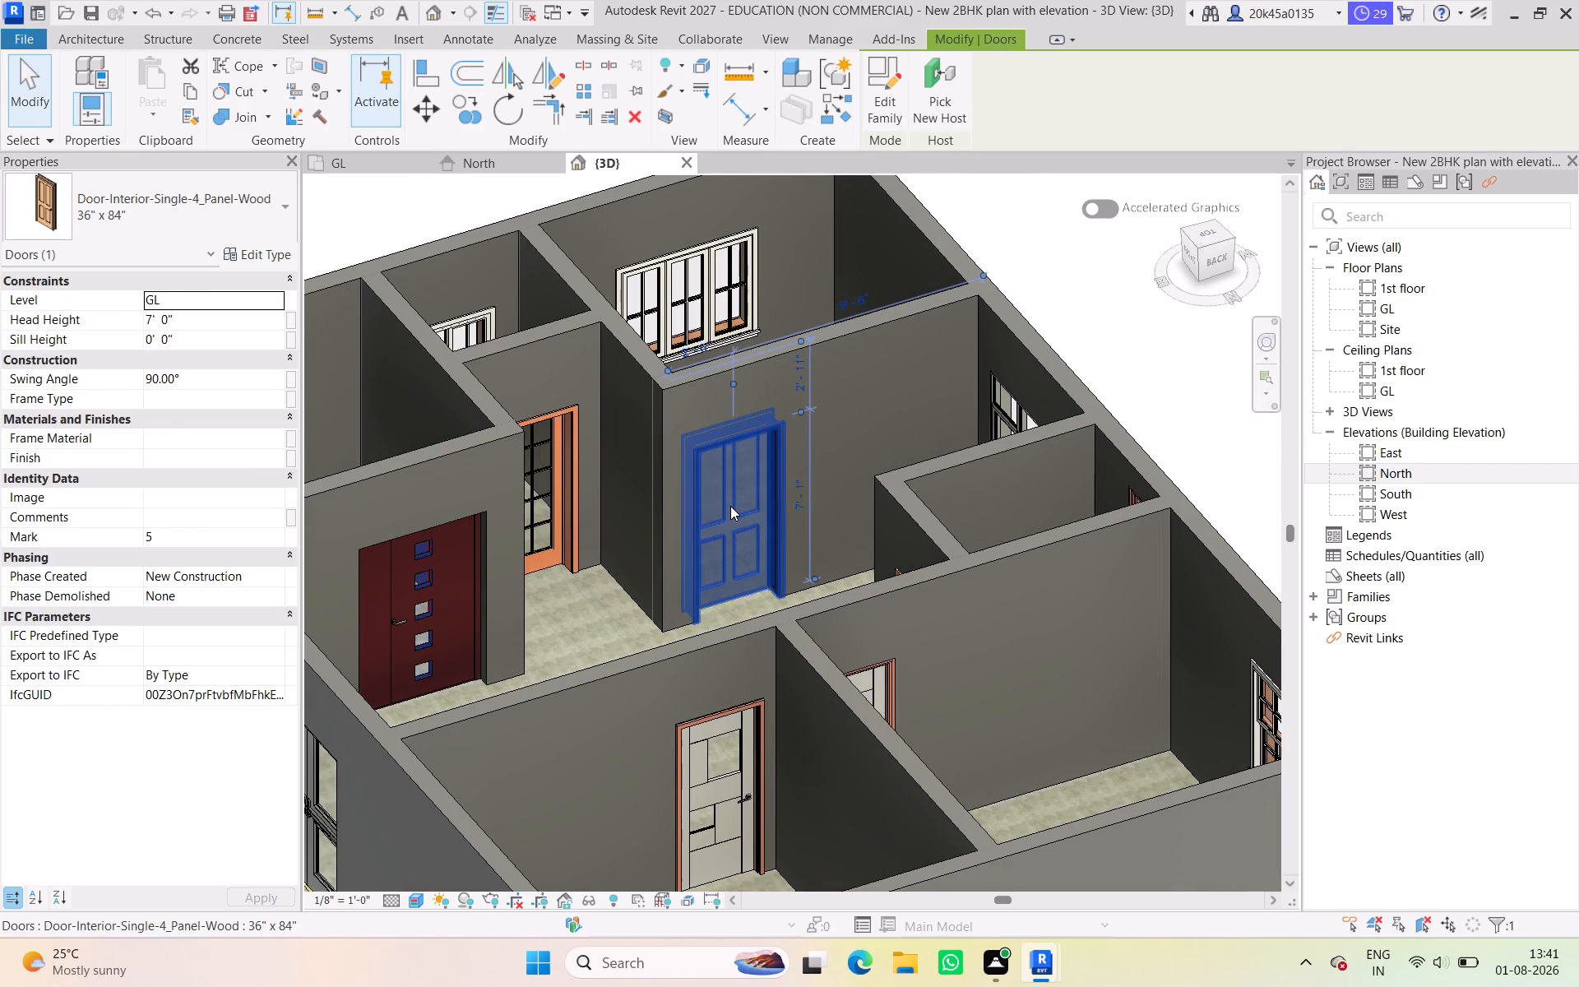
# Isolate the south-west room's north wall with a selection box in 3D and view it squarely from the back.
pyautogui.click(801, 344)
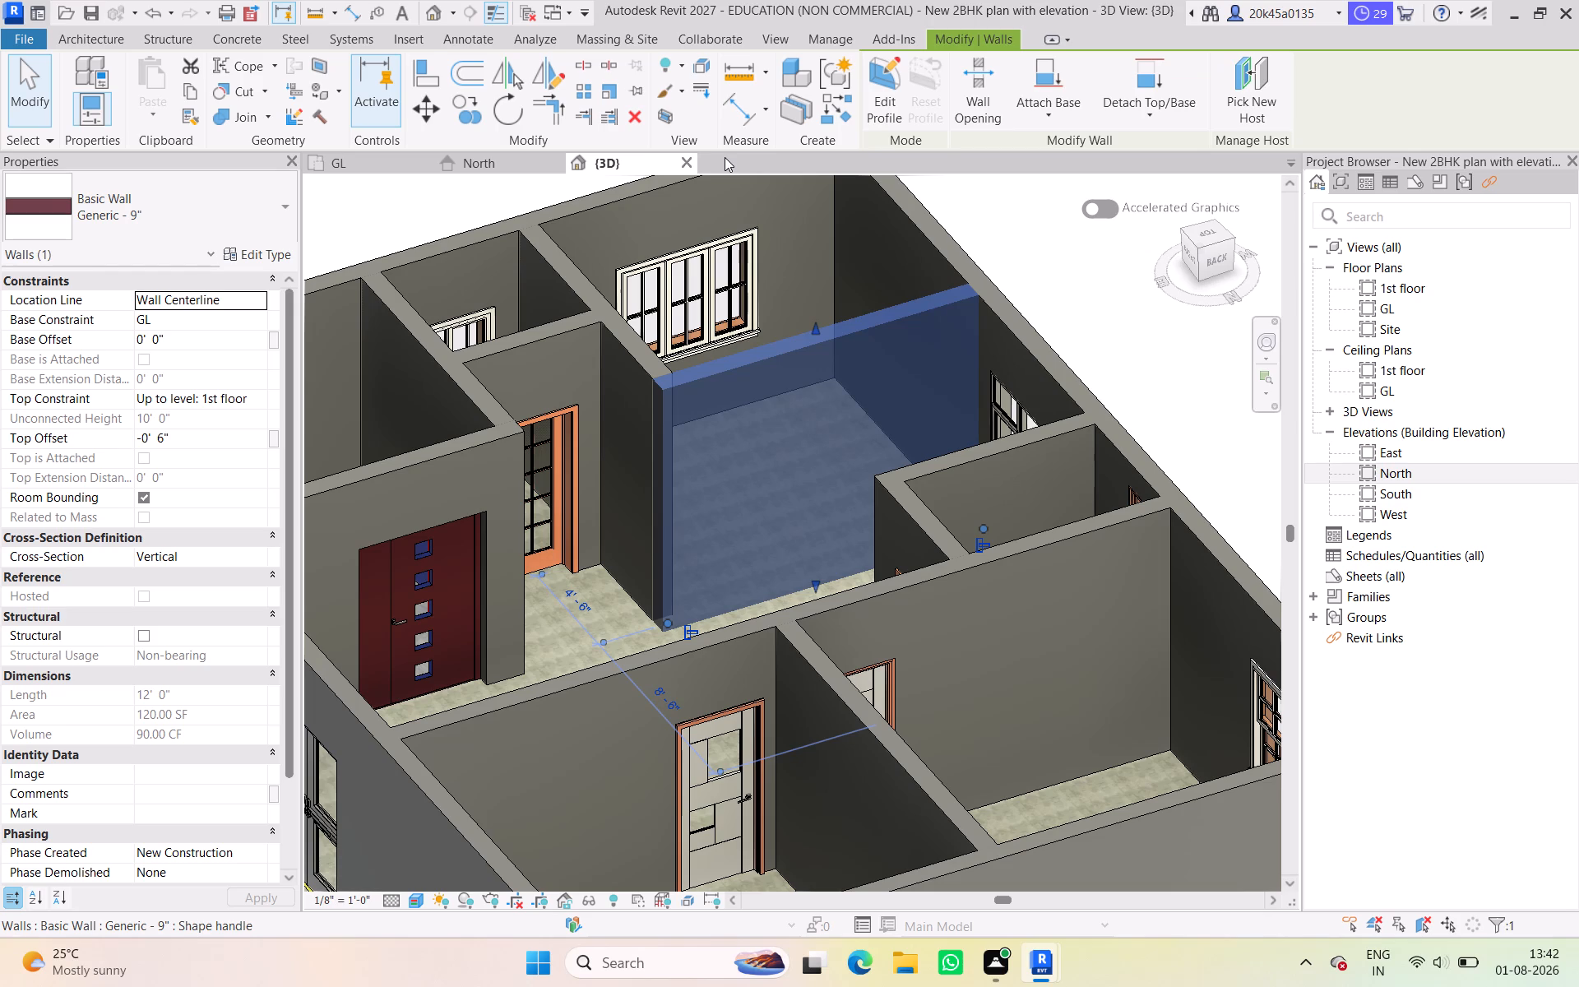
pyautogui.click(669, 123)
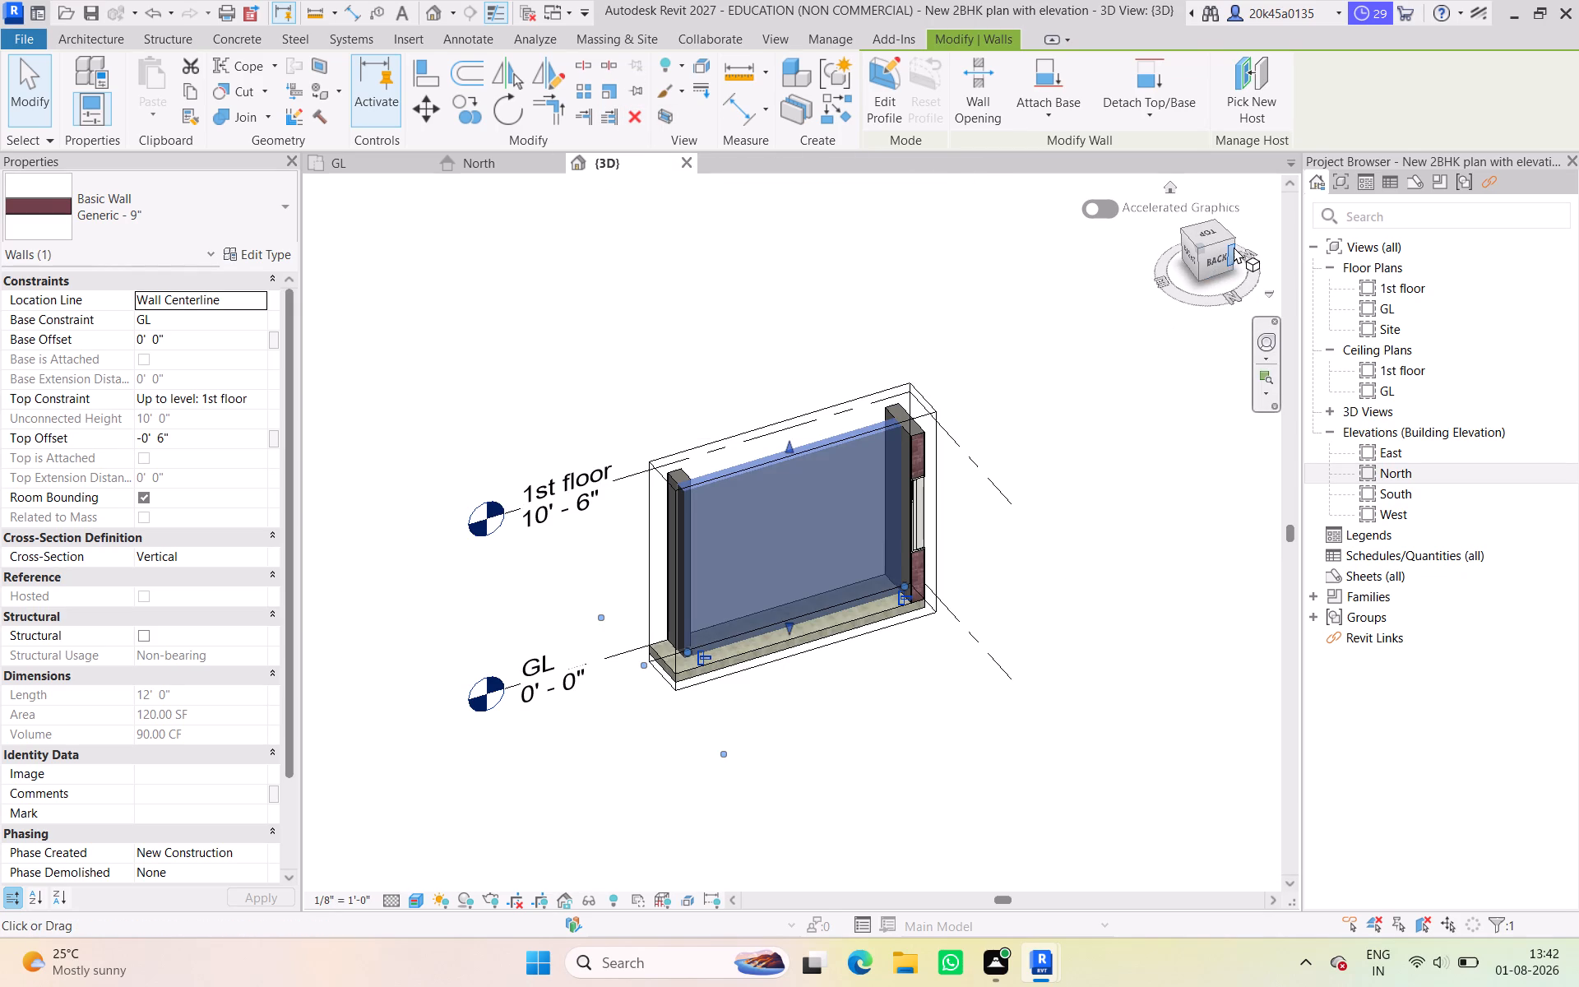
pyautogui.click(1224, 260)
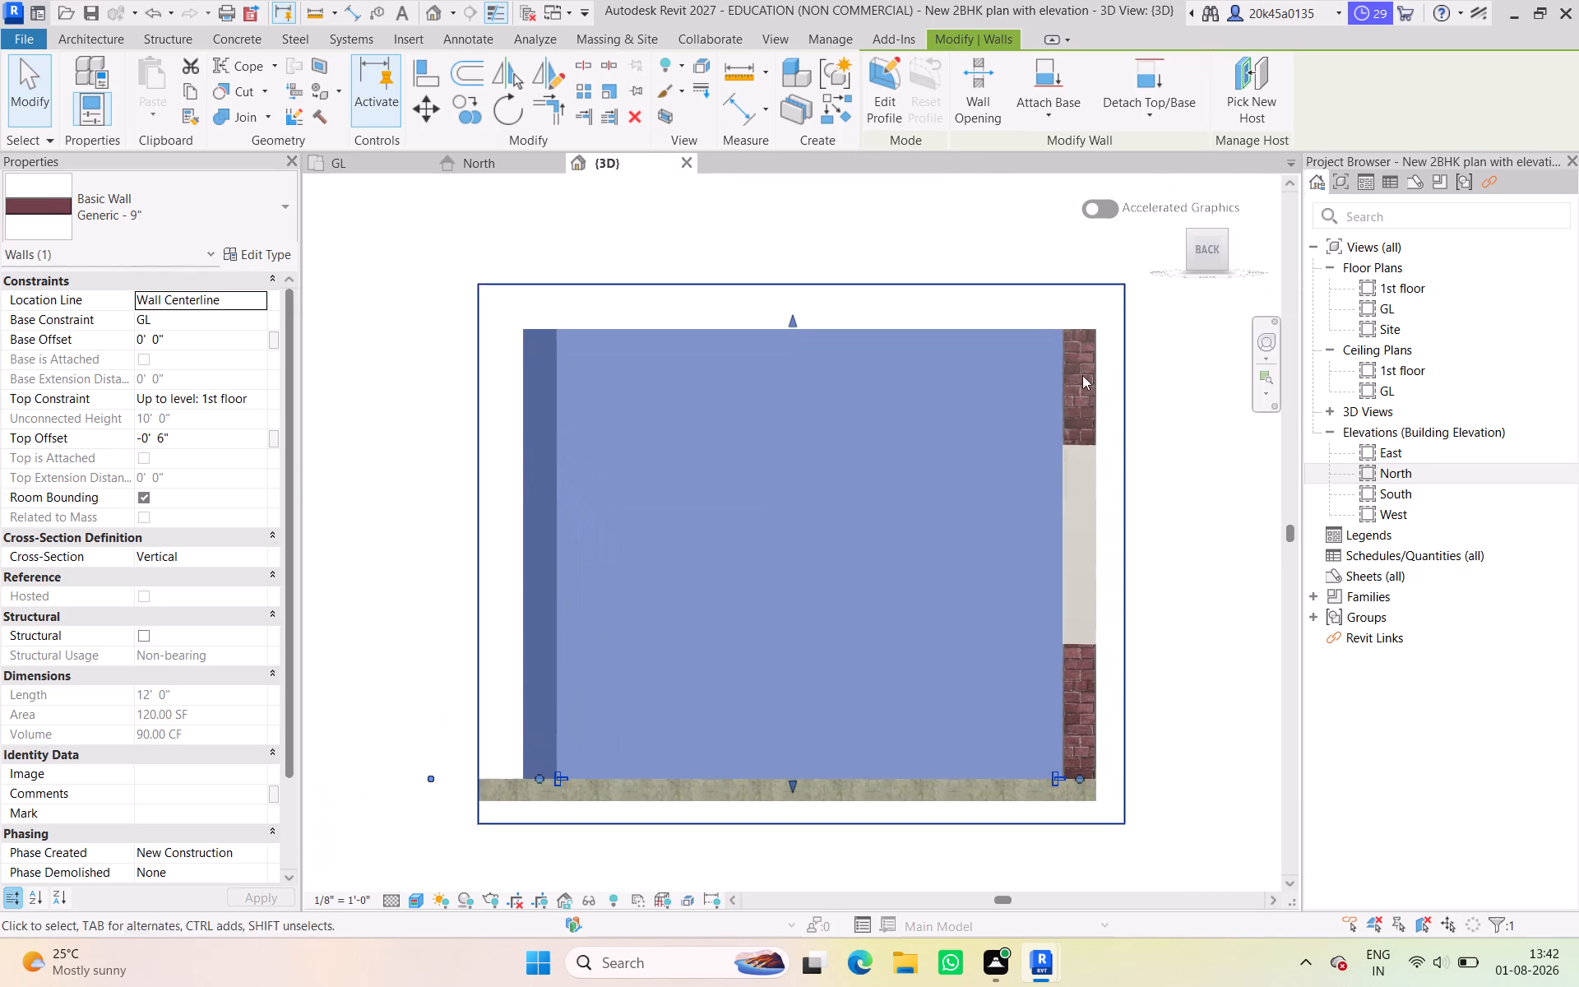
# Edit the isolated wall's profile, setting its east edge 8' from the west edge.
pyautogui.click(873, 82)
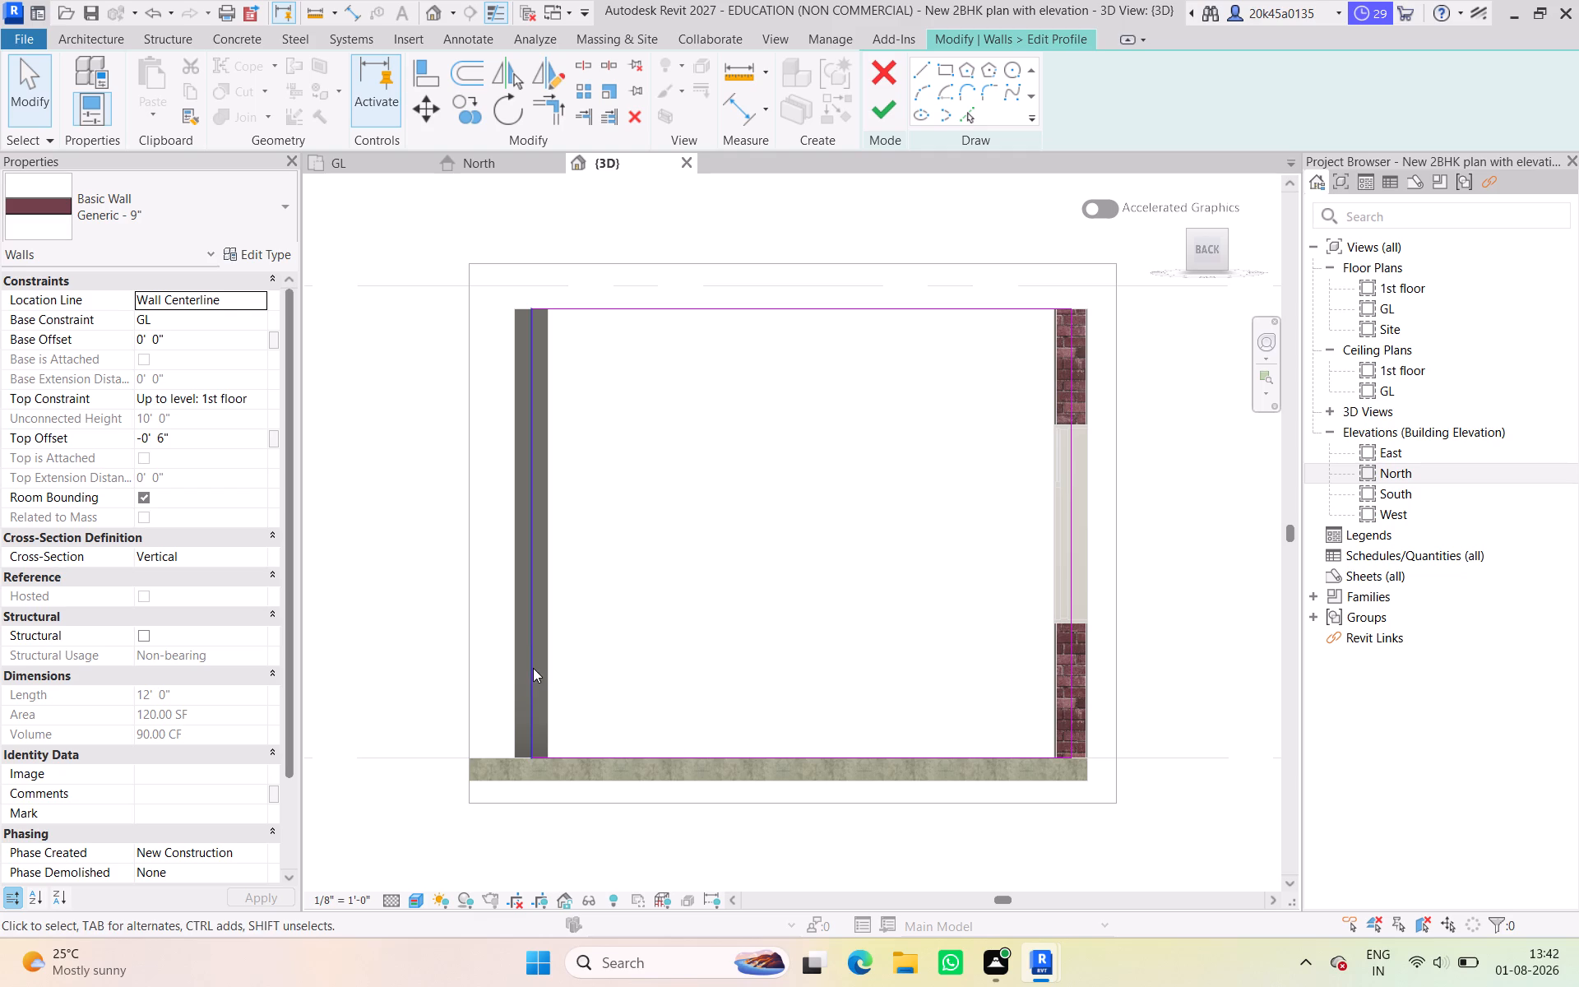
pyautogui.click(801, 756)
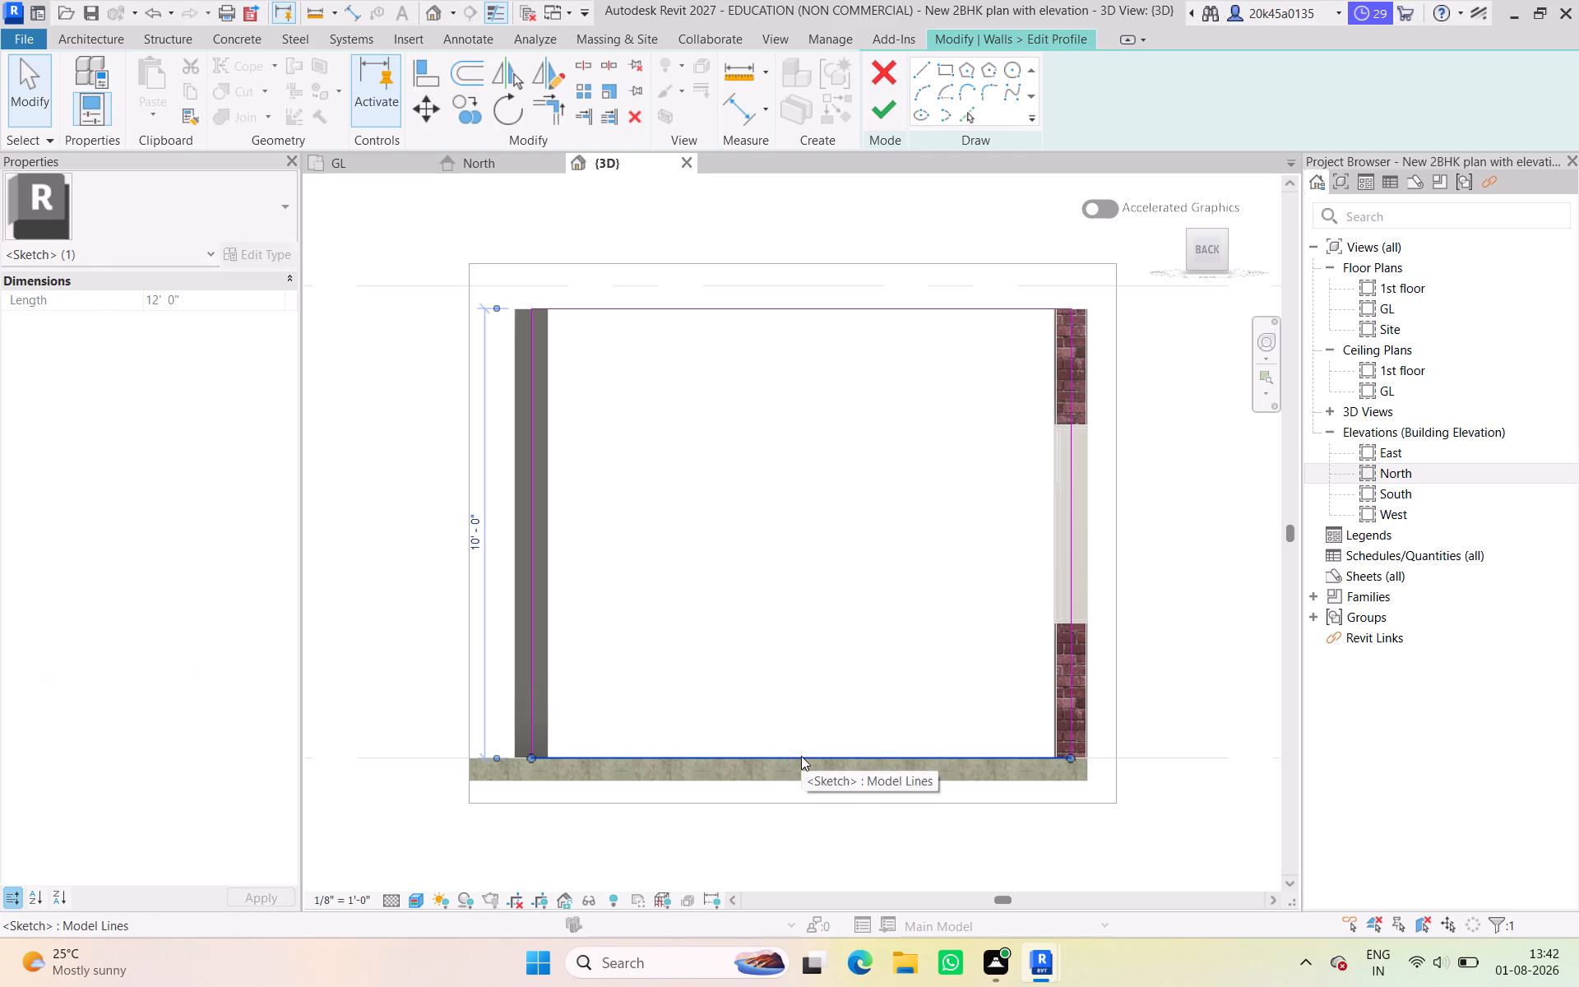
pyautogui.click(528, 639)
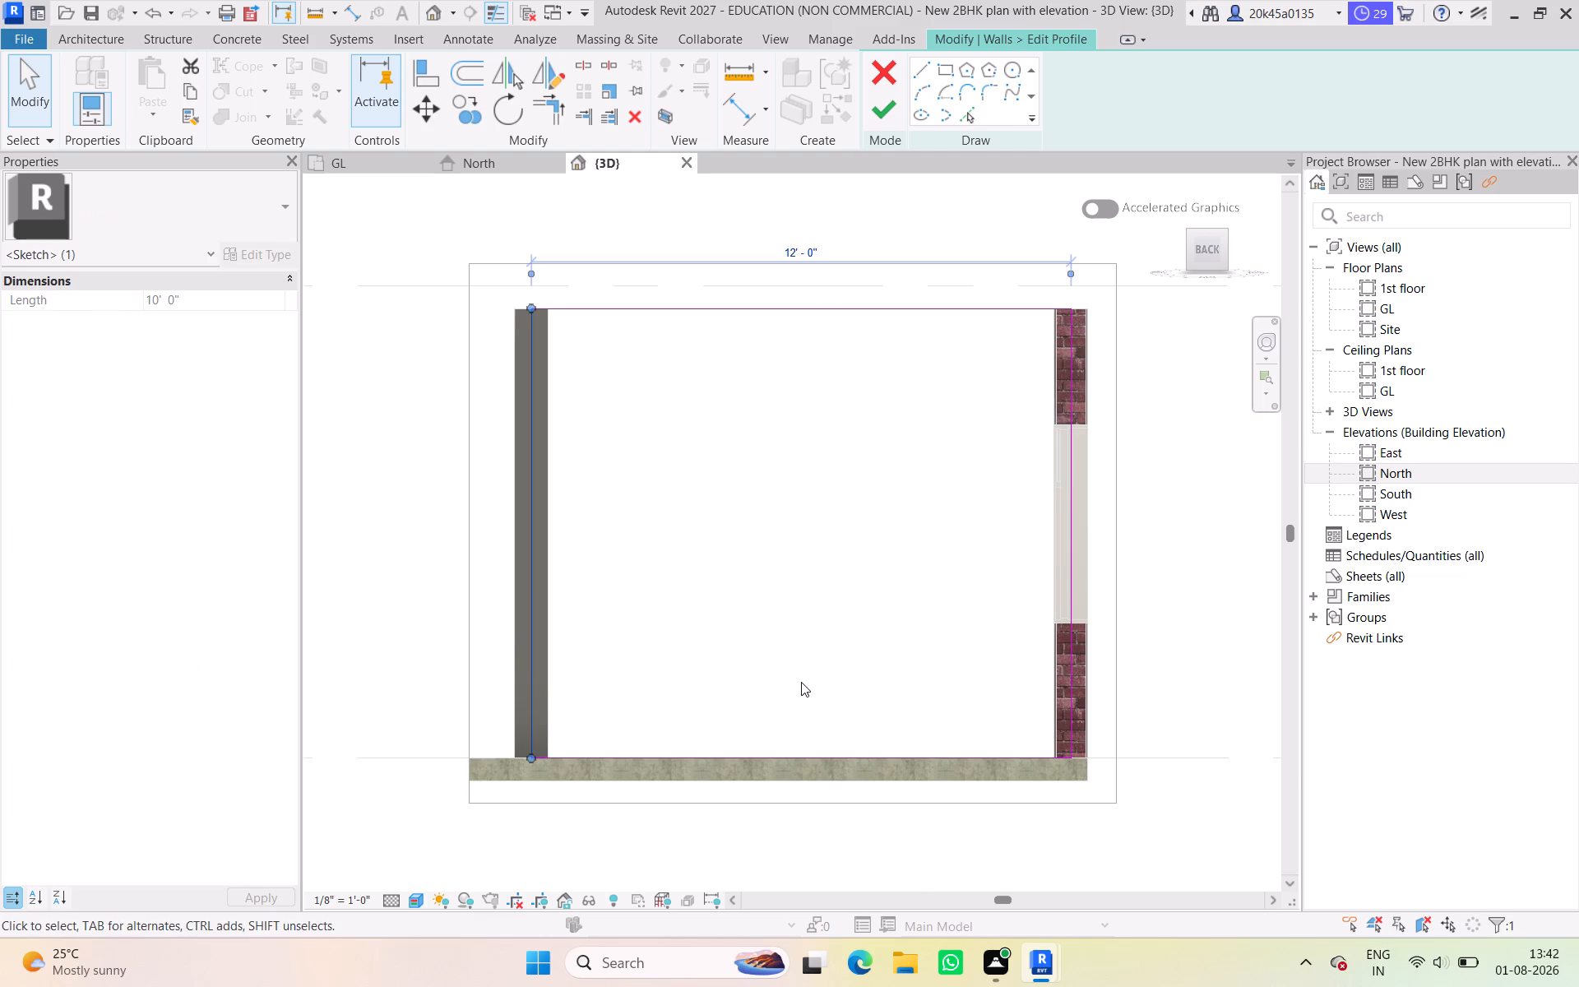
pyautogui.click(813, 254)
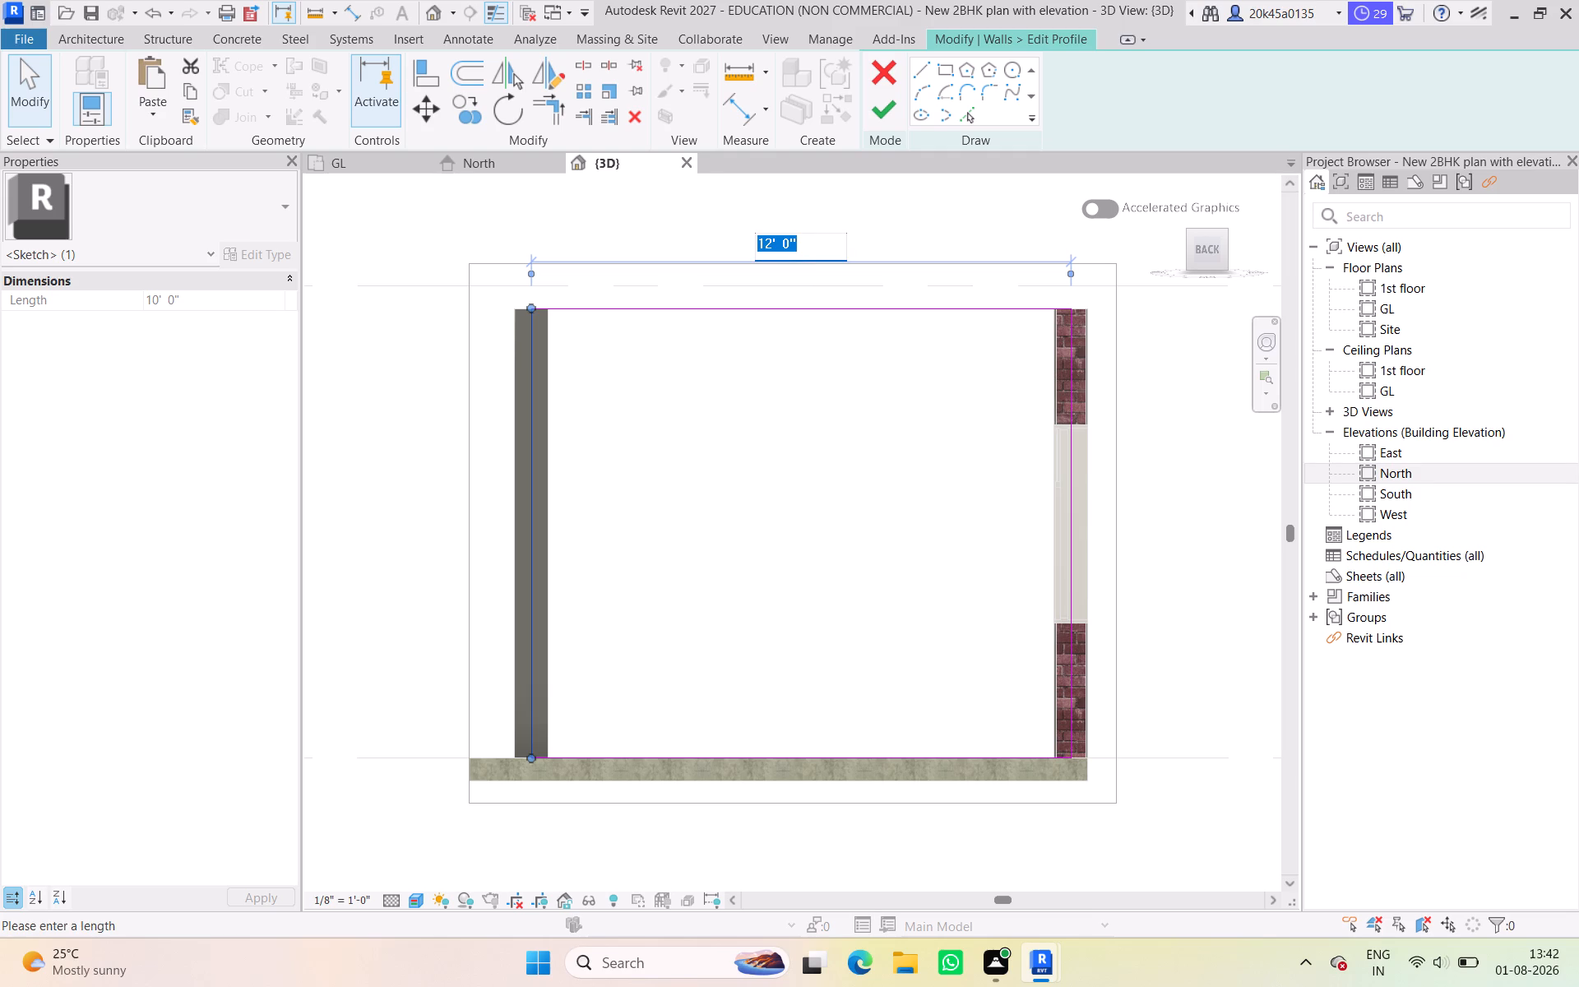
pyautogui.write("8'")
pyautogui.press('Return')
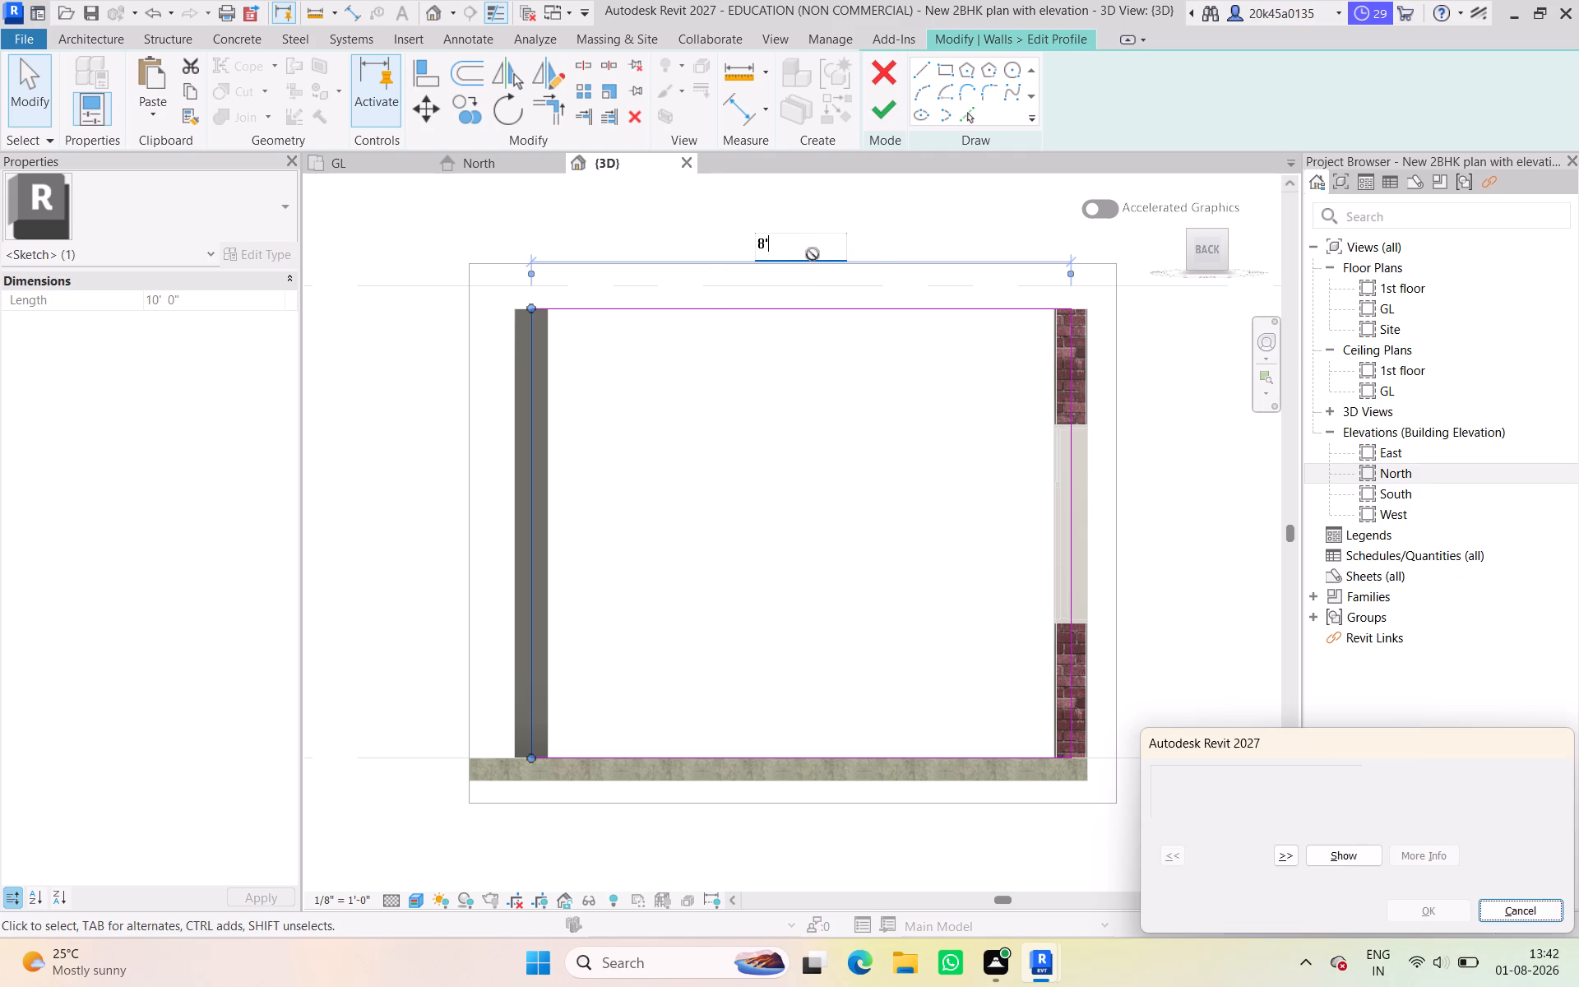
pyautogui.click(1268, 908)
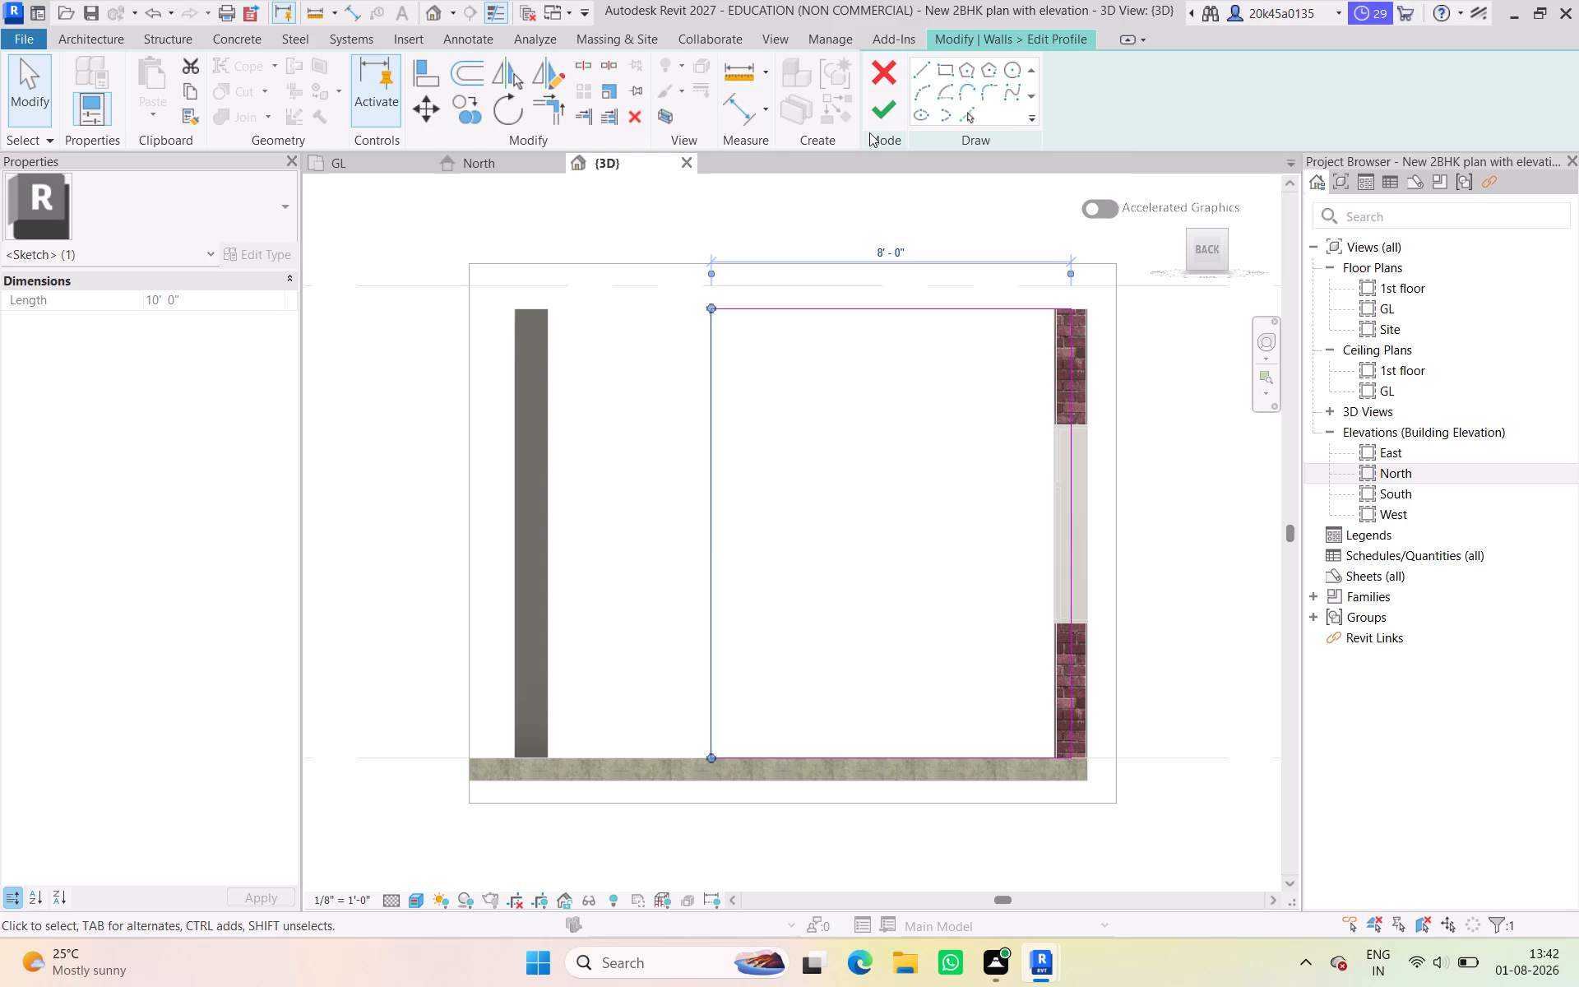
# Add a horizontal line to the wall profile by picking the floor's top edge with a 3' upward offset.
pyautogui.click(922, 75)
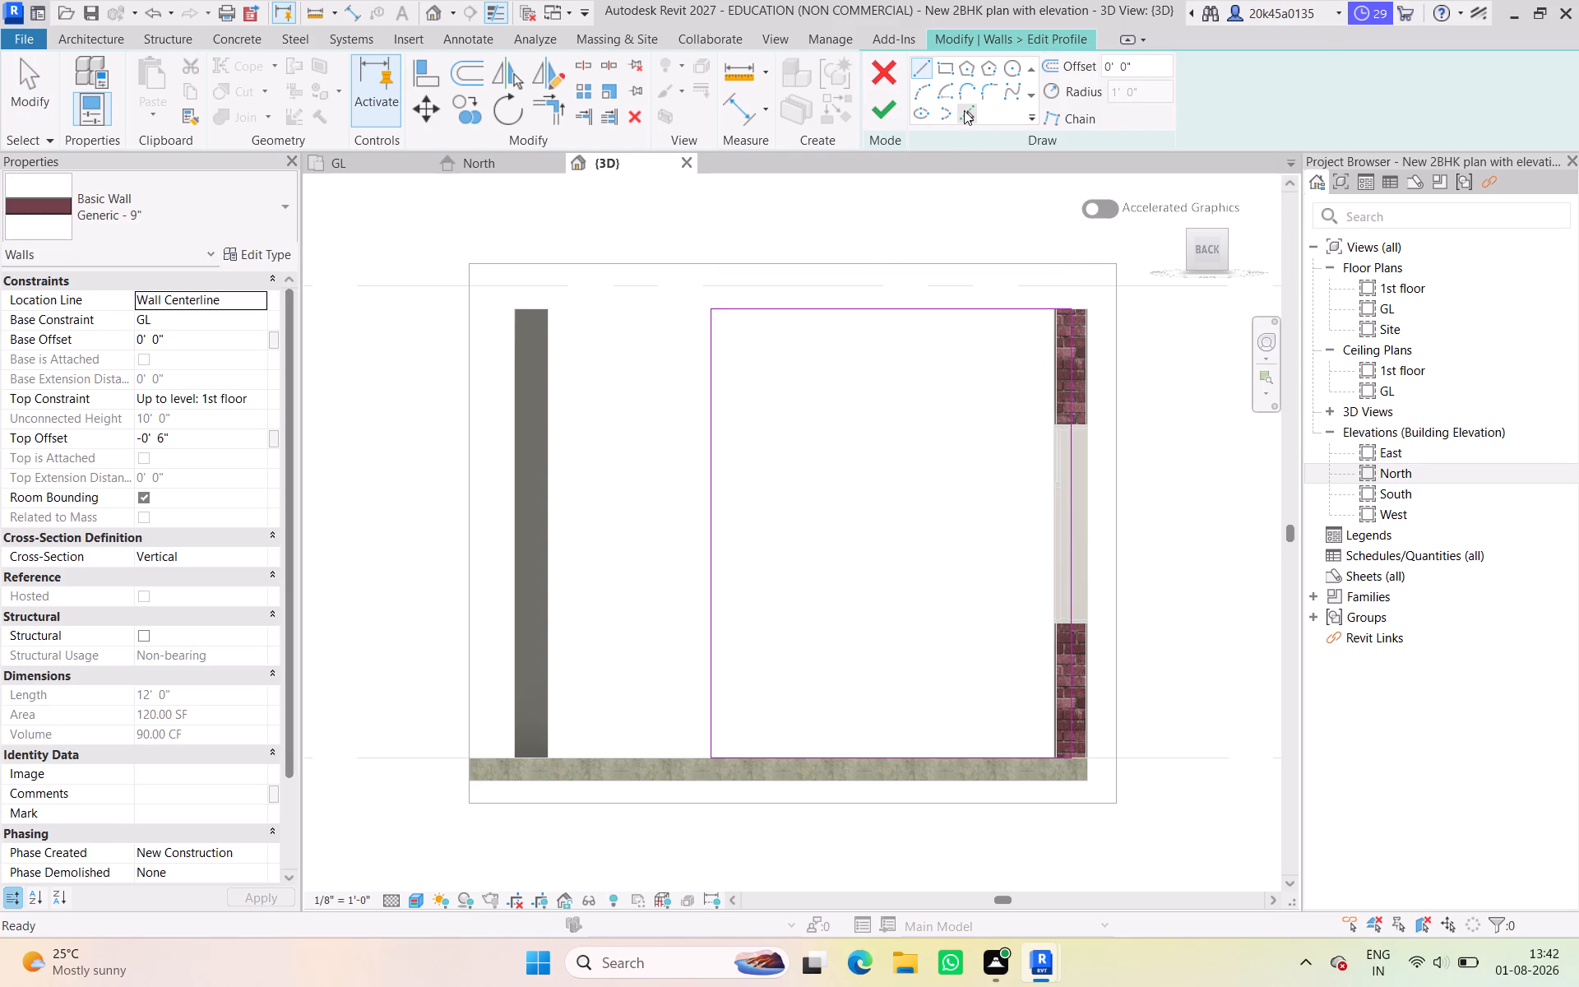
pyautogui.click(964, 110)
pyautogui.moveTo(1133, 71); pyautogui.dragTo(996, 65)
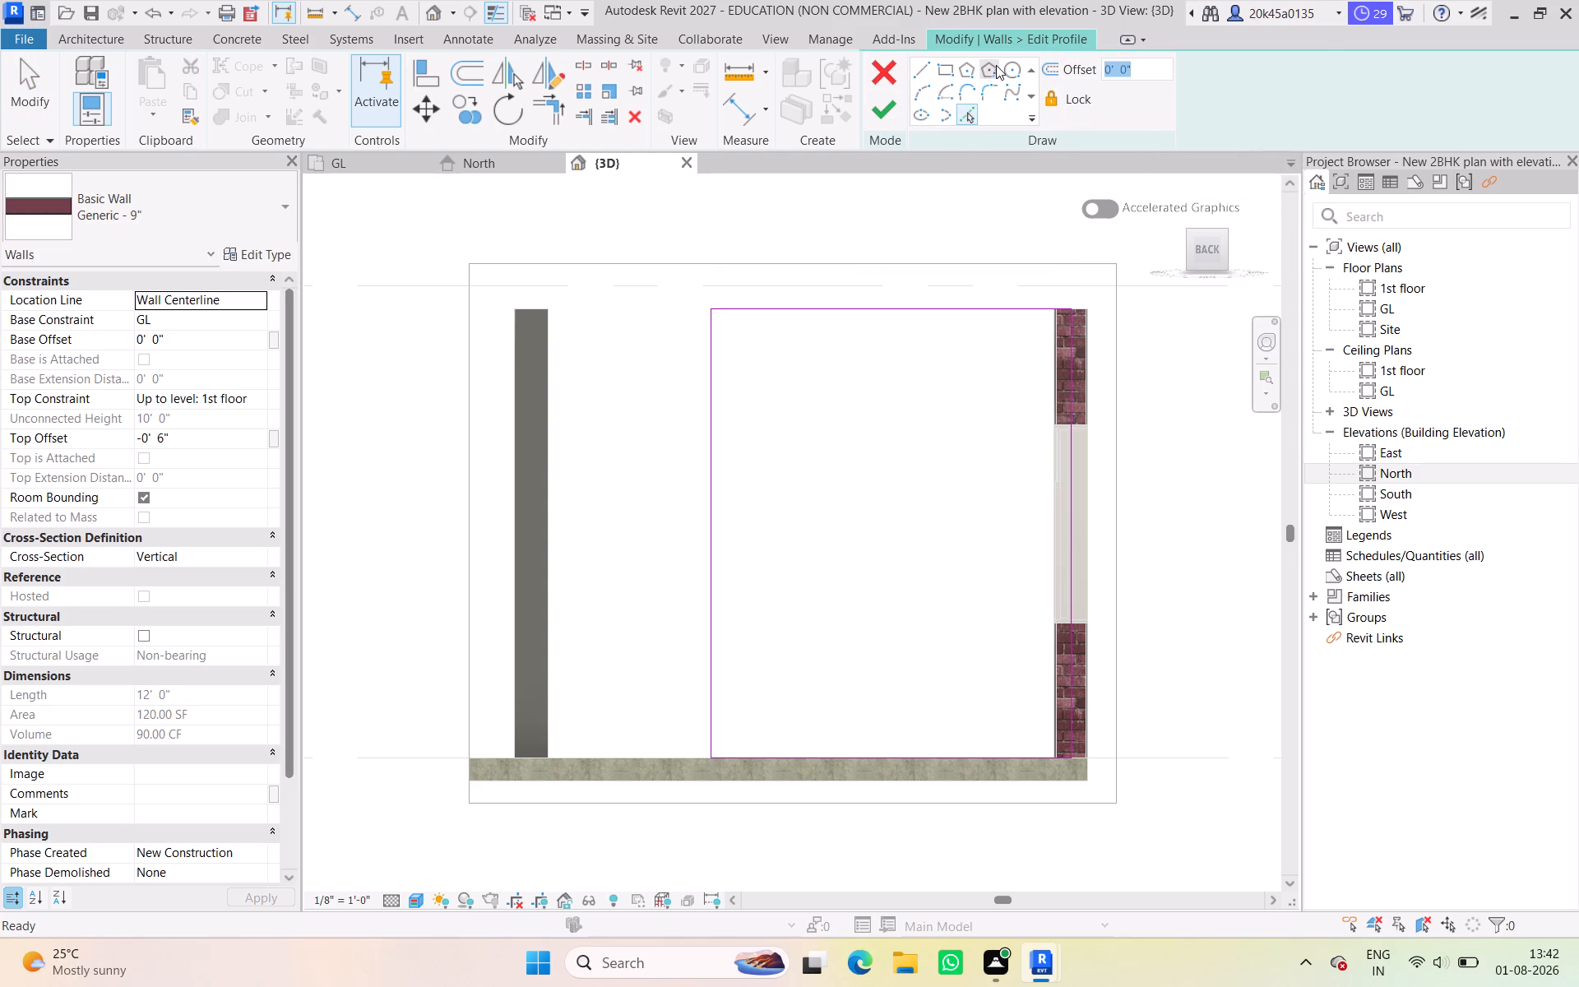
pyautogui.write("3'")
pyautogui.press('Return')
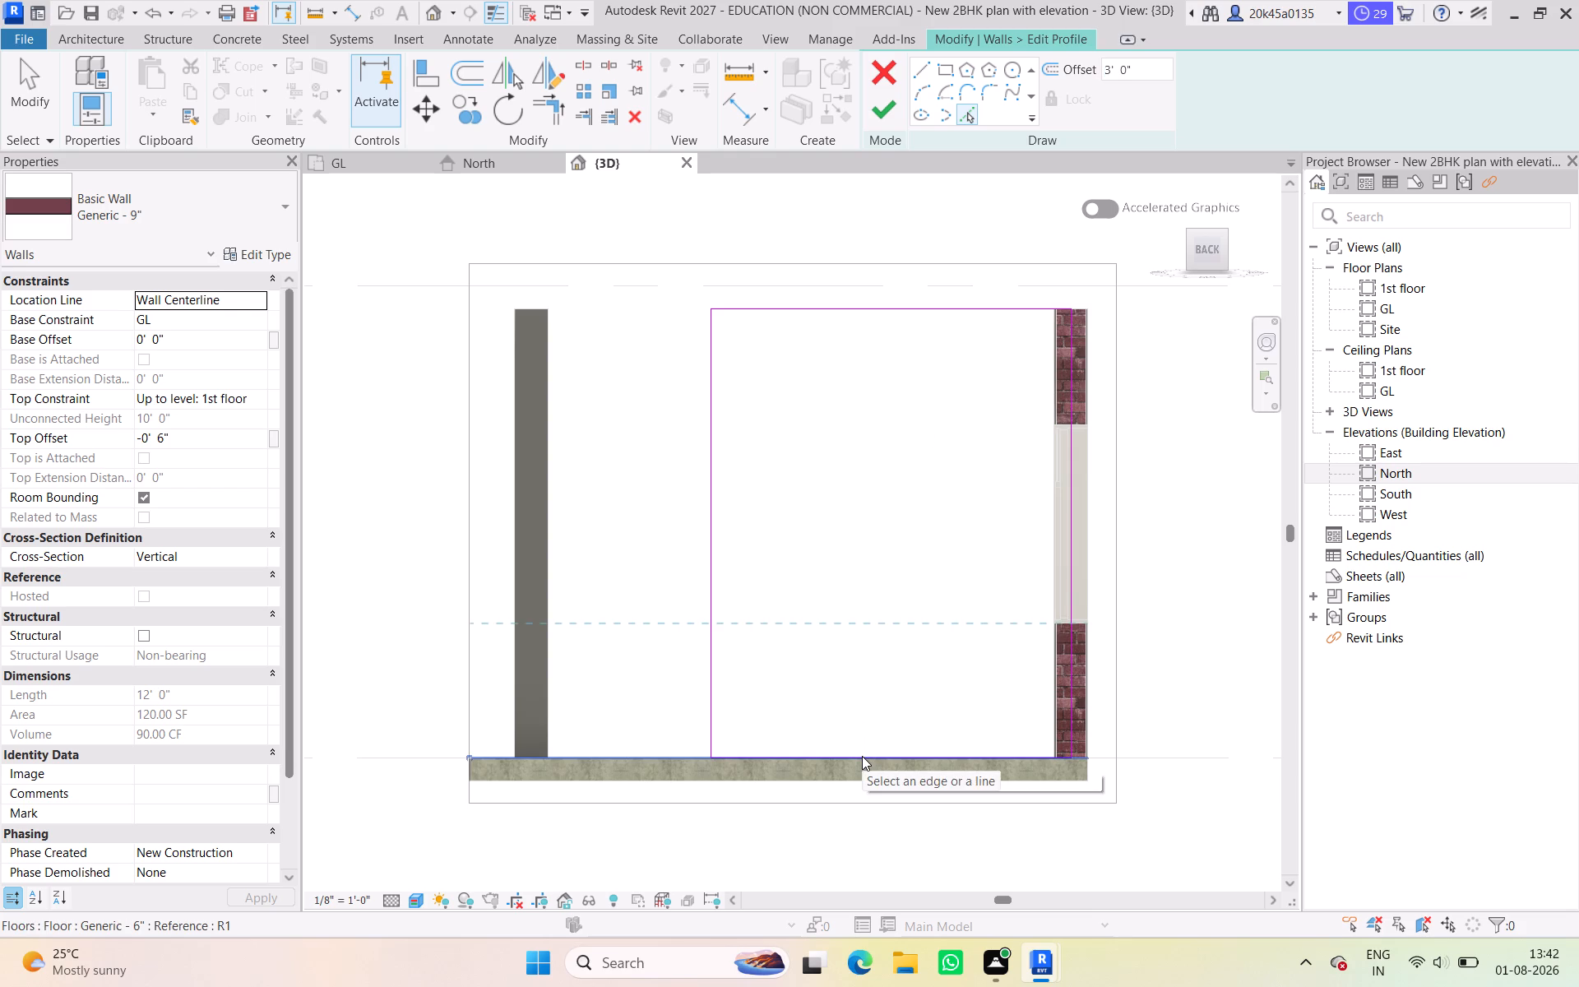
pyautogui.moveTo(1141, 76); pyautogui.dragTo(1132, 79)
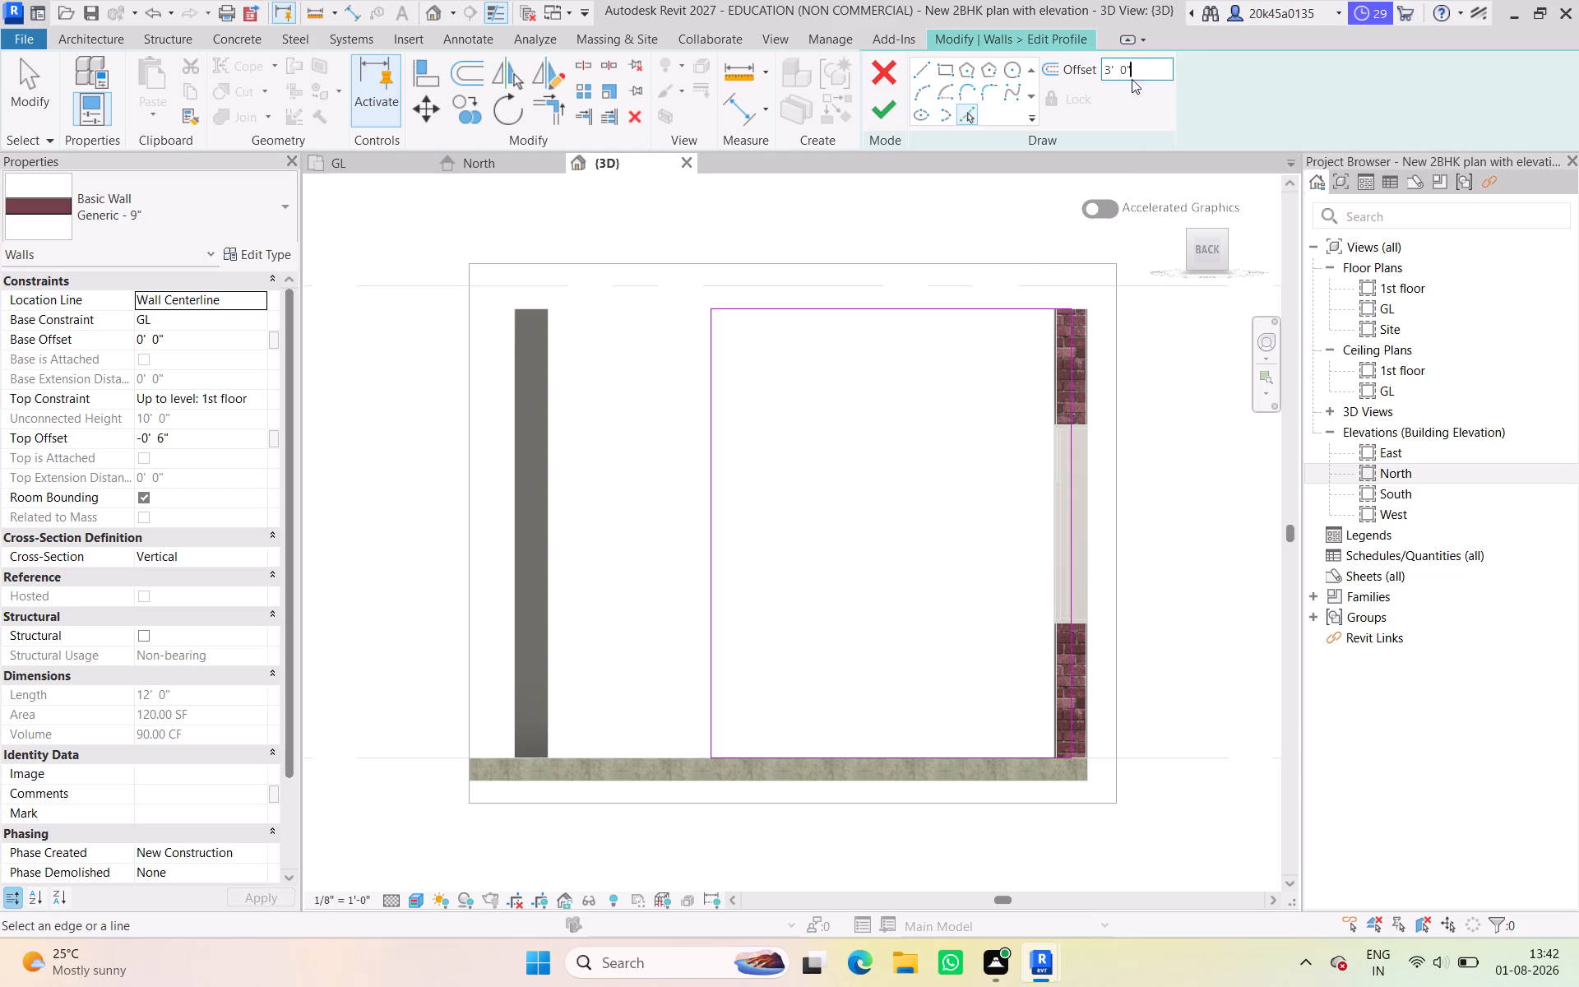
pyautogui.moveTo(1132, 79); pyautogui.dragTo(1039, 90)
pyautogui.click(832, 757)
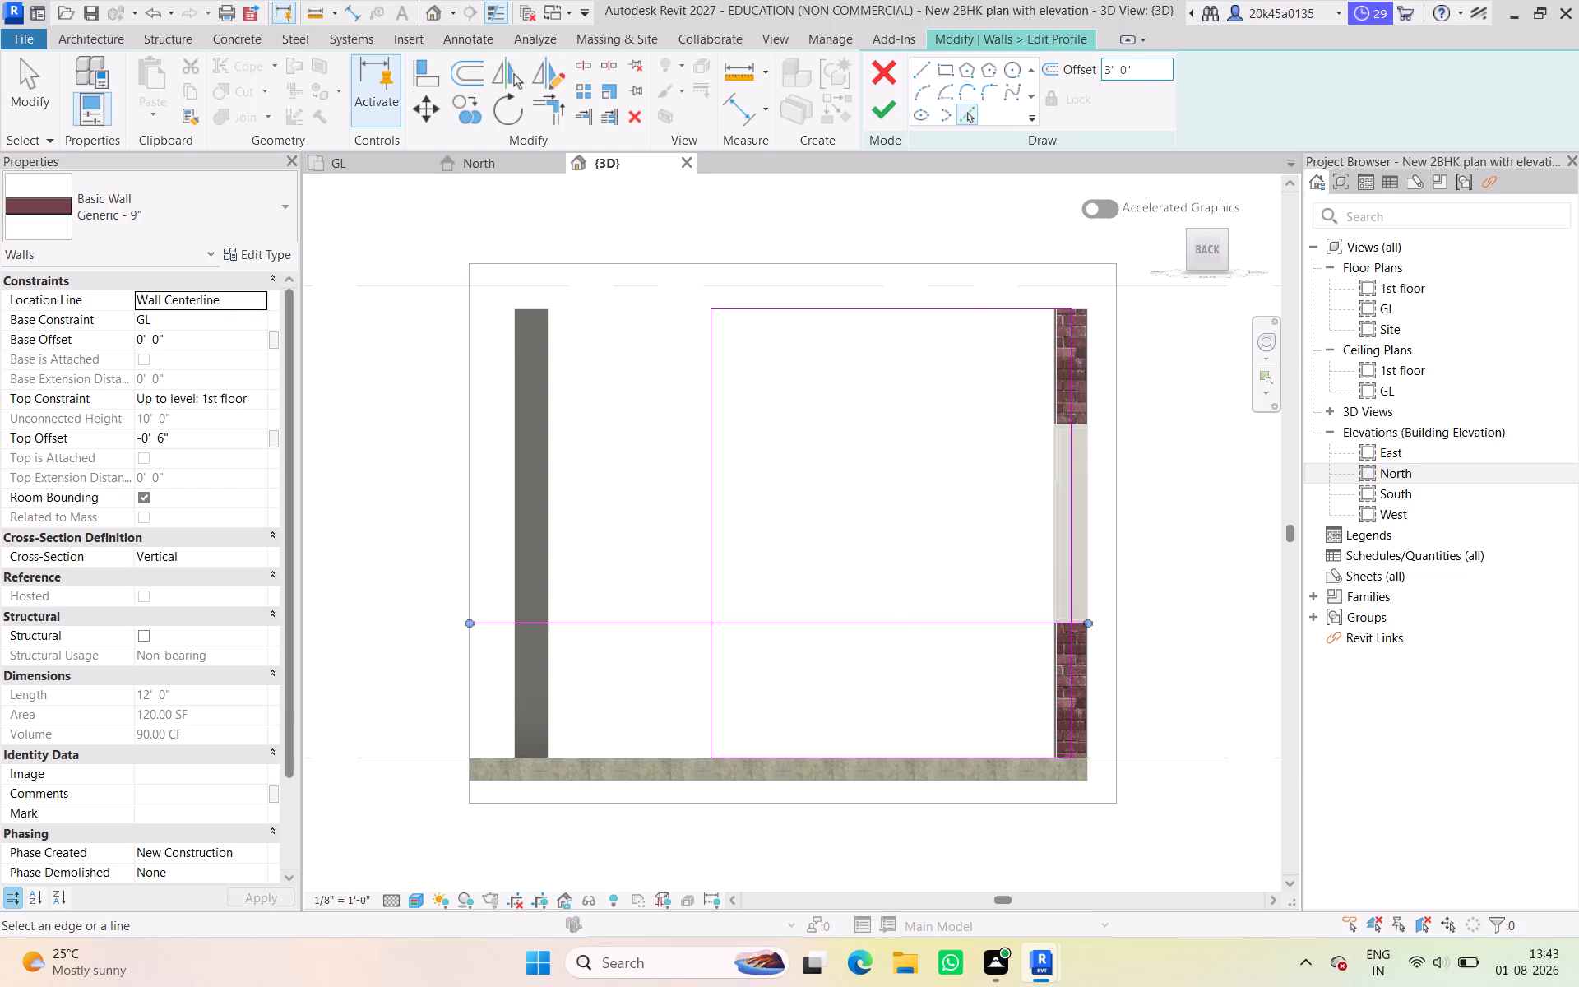
# Add a horizontal line to the wall profile by picking its top edge with a 2' downward offset.
pyautogui.moveTo(1146, 67); pyautogui.dragTo(1045, 76)
pyautogui.write("2'")
pyautogui.press('Return')
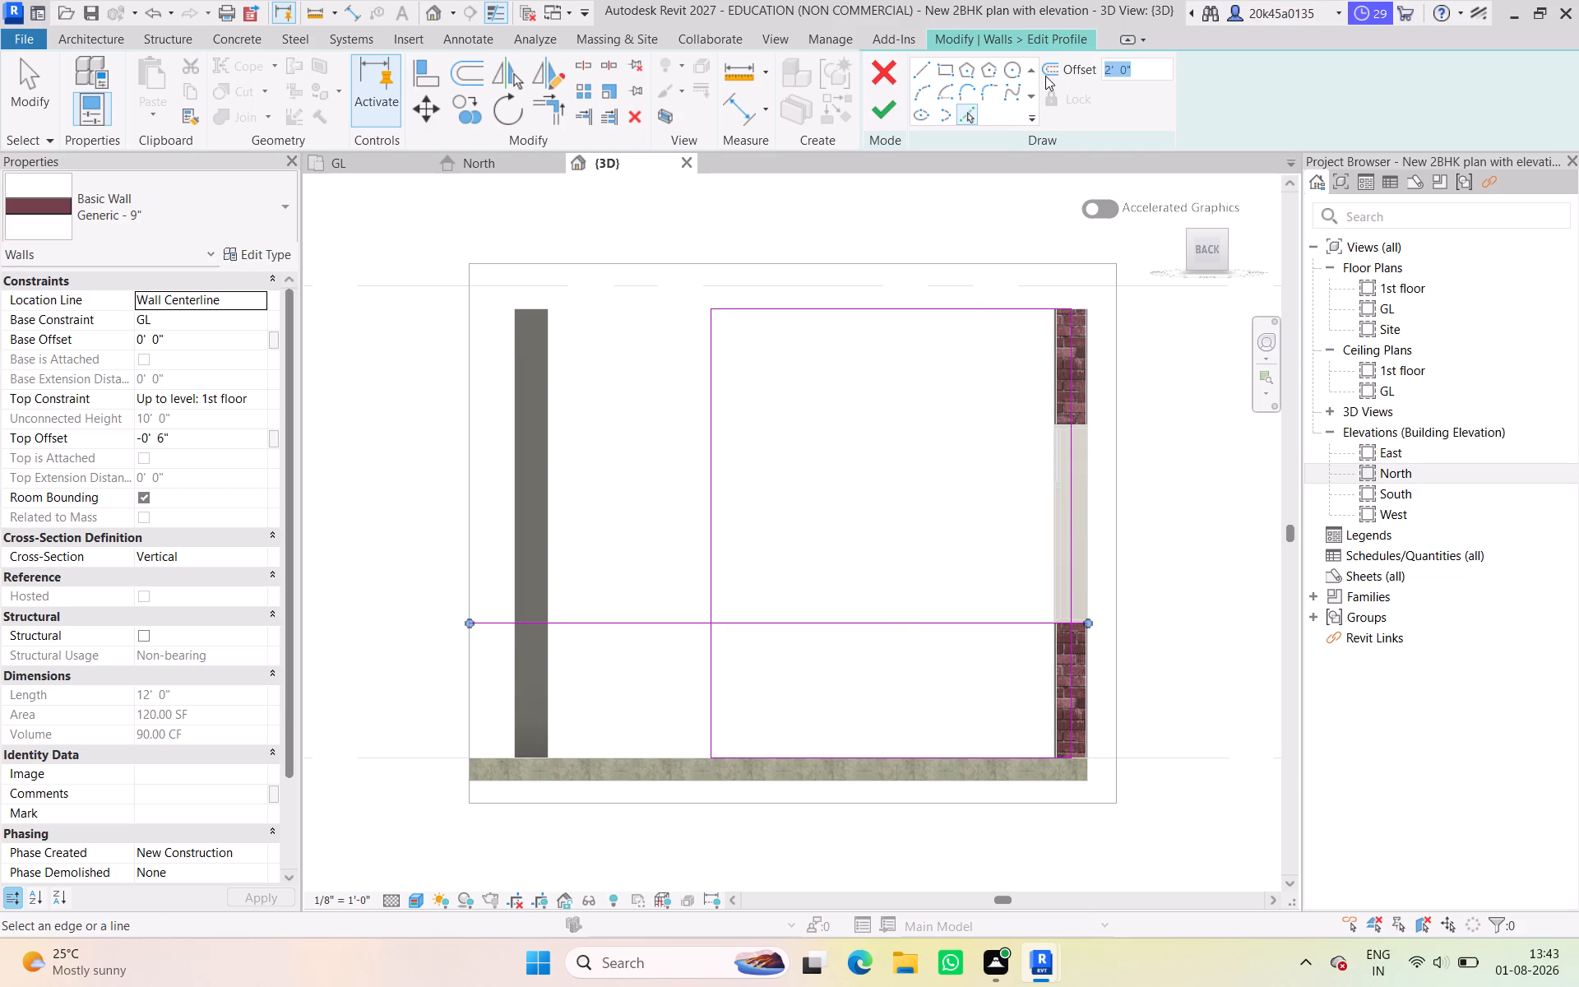
pyautogui.click(909, 315)
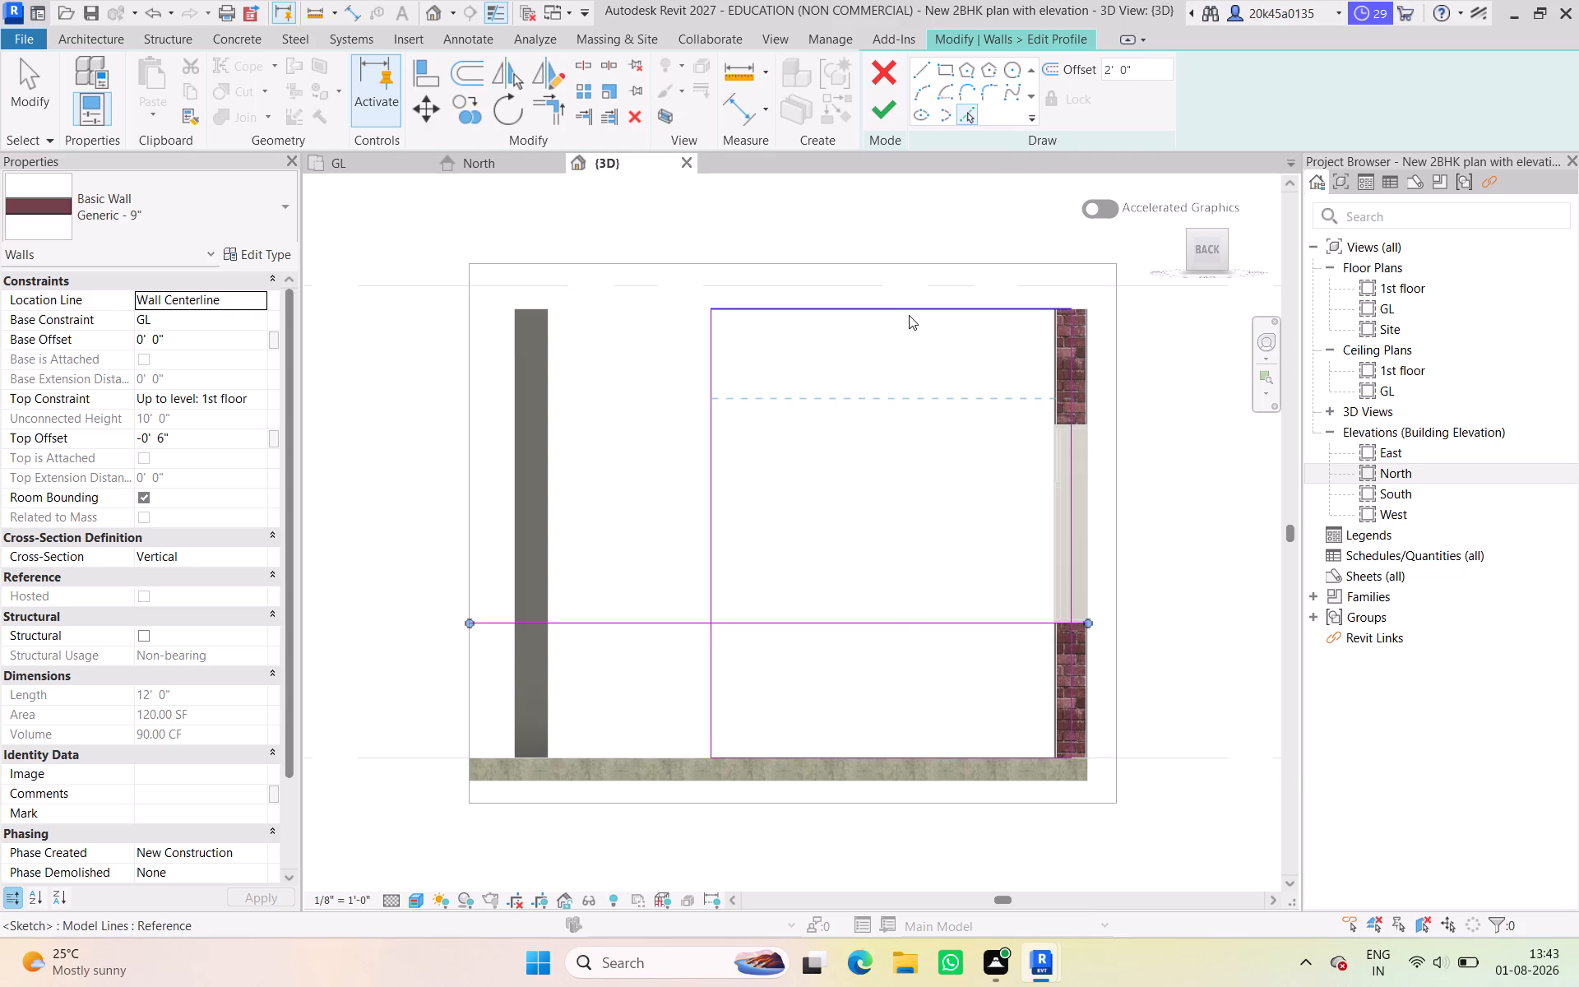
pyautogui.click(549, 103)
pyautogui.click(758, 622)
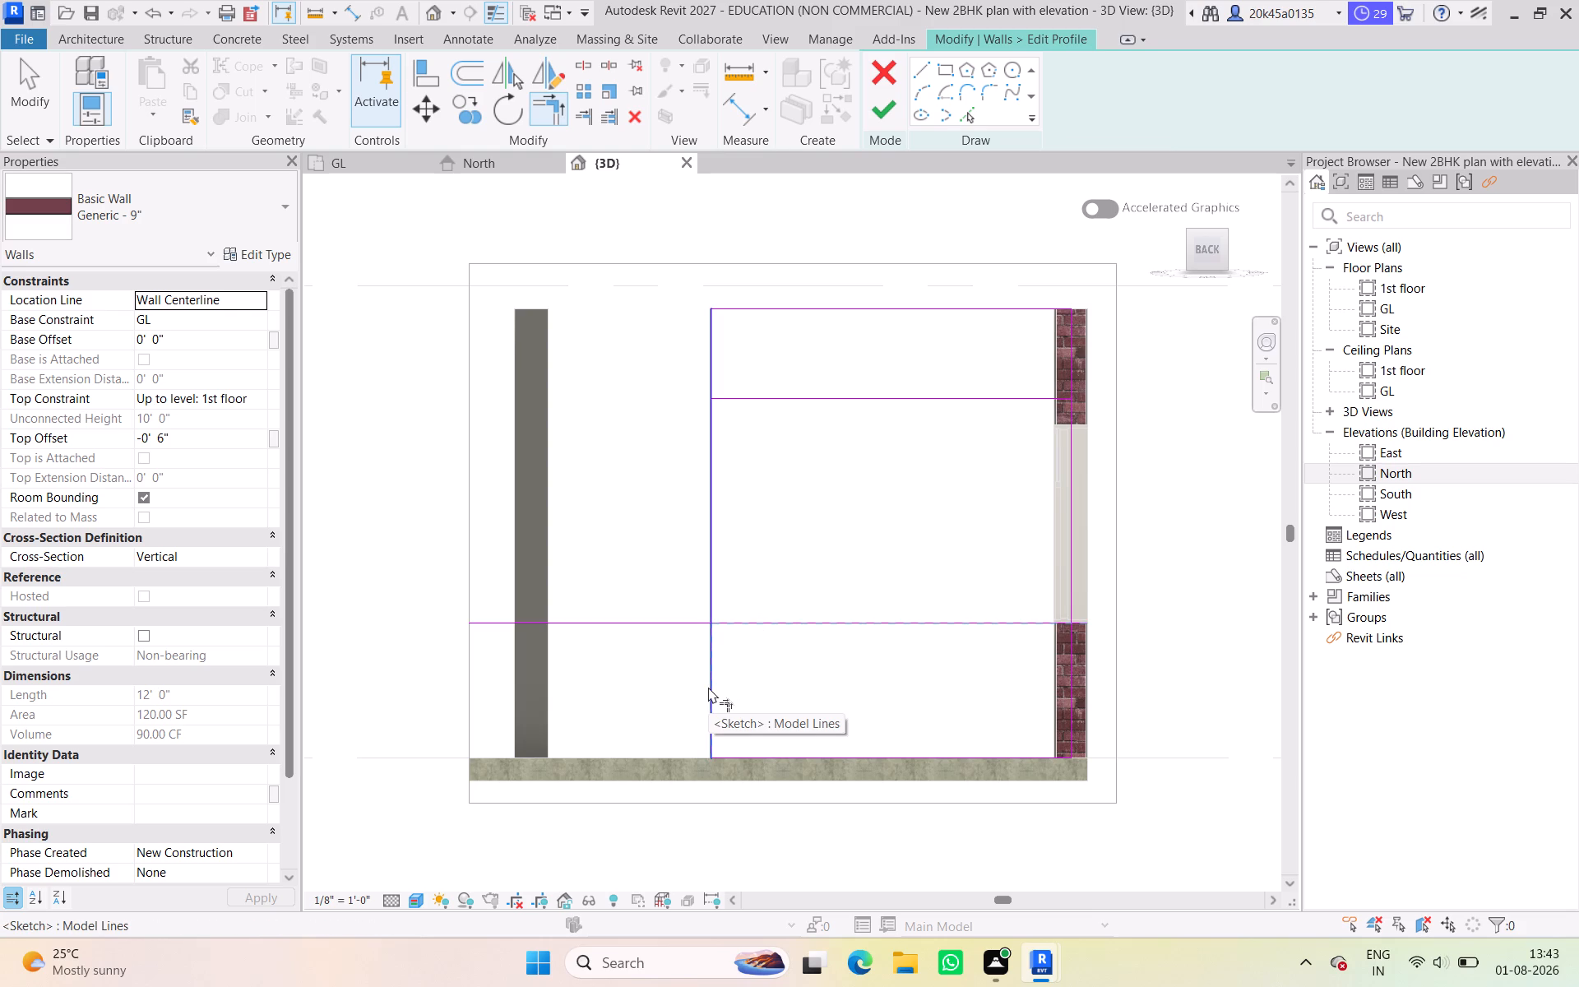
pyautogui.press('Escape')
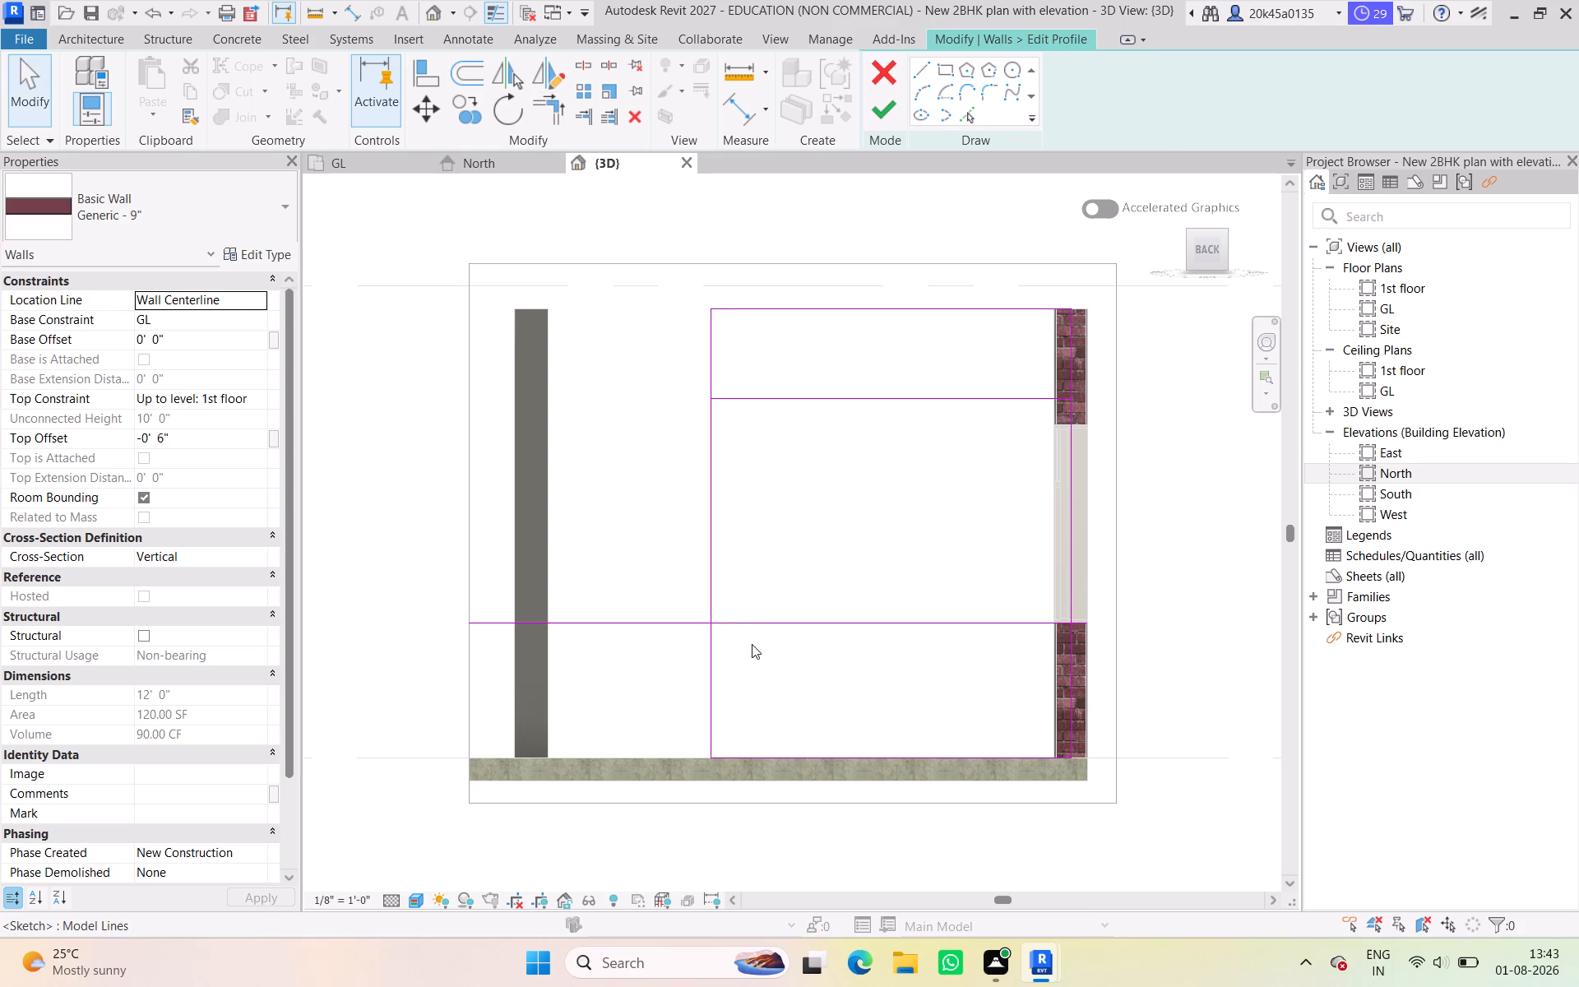
# Split the profile's east edge between the two horizontal lines and trim each half to its line, leaving a gap between them.
pyautogui.click(592, 58)
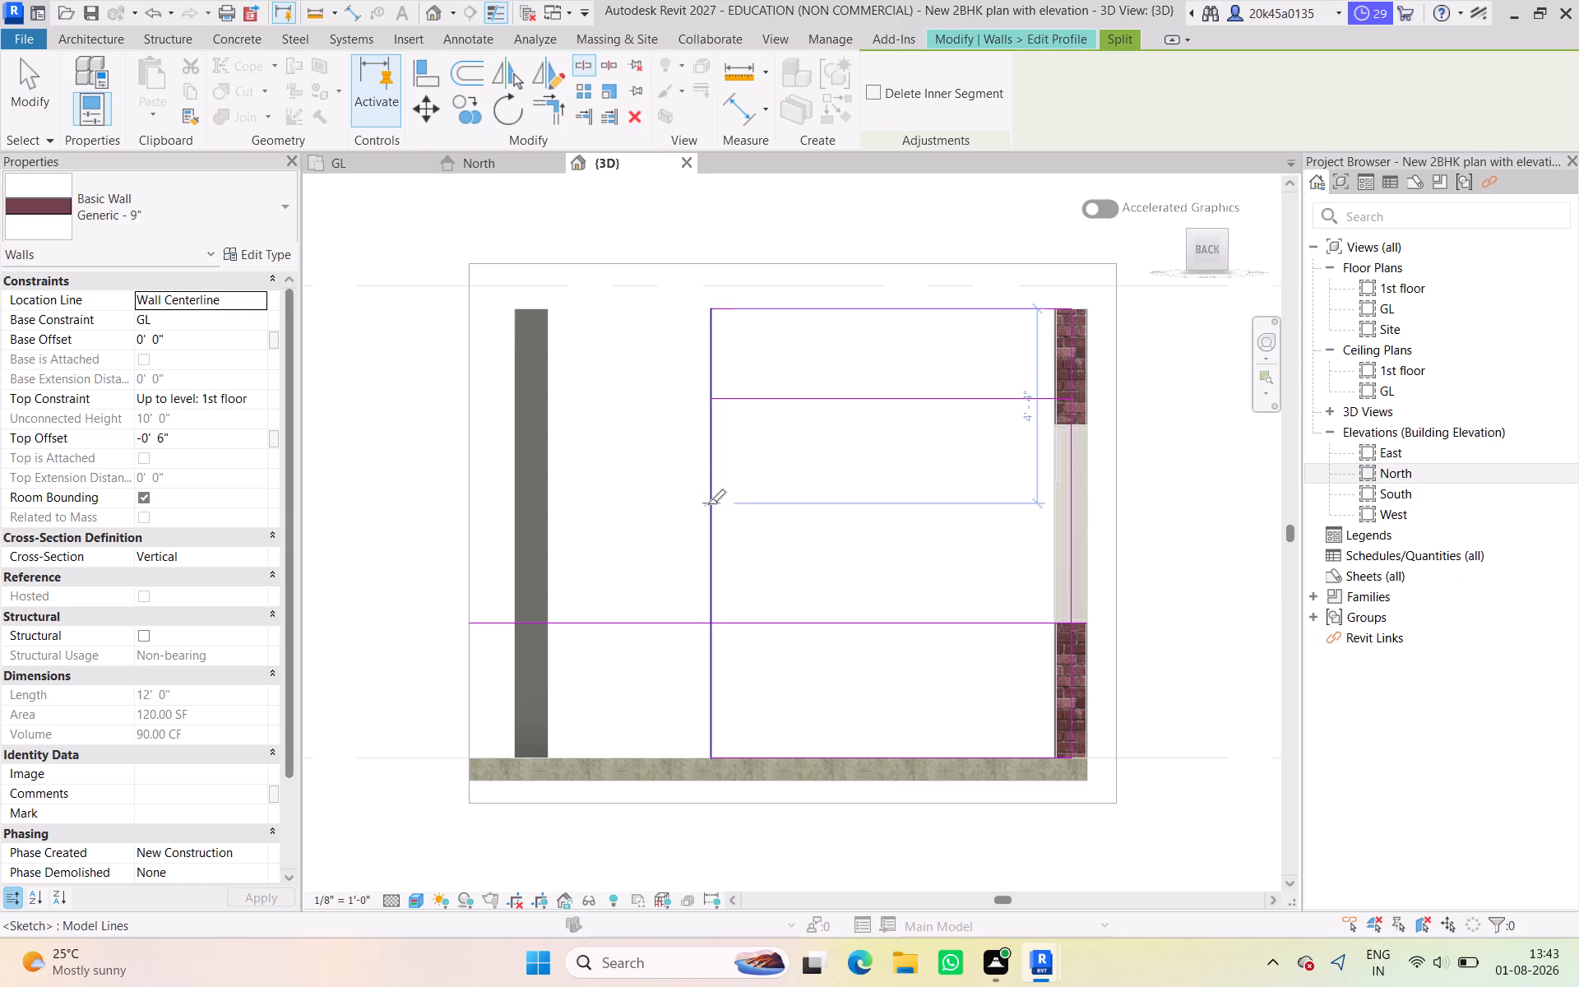
pyautogui.click(710, 507)
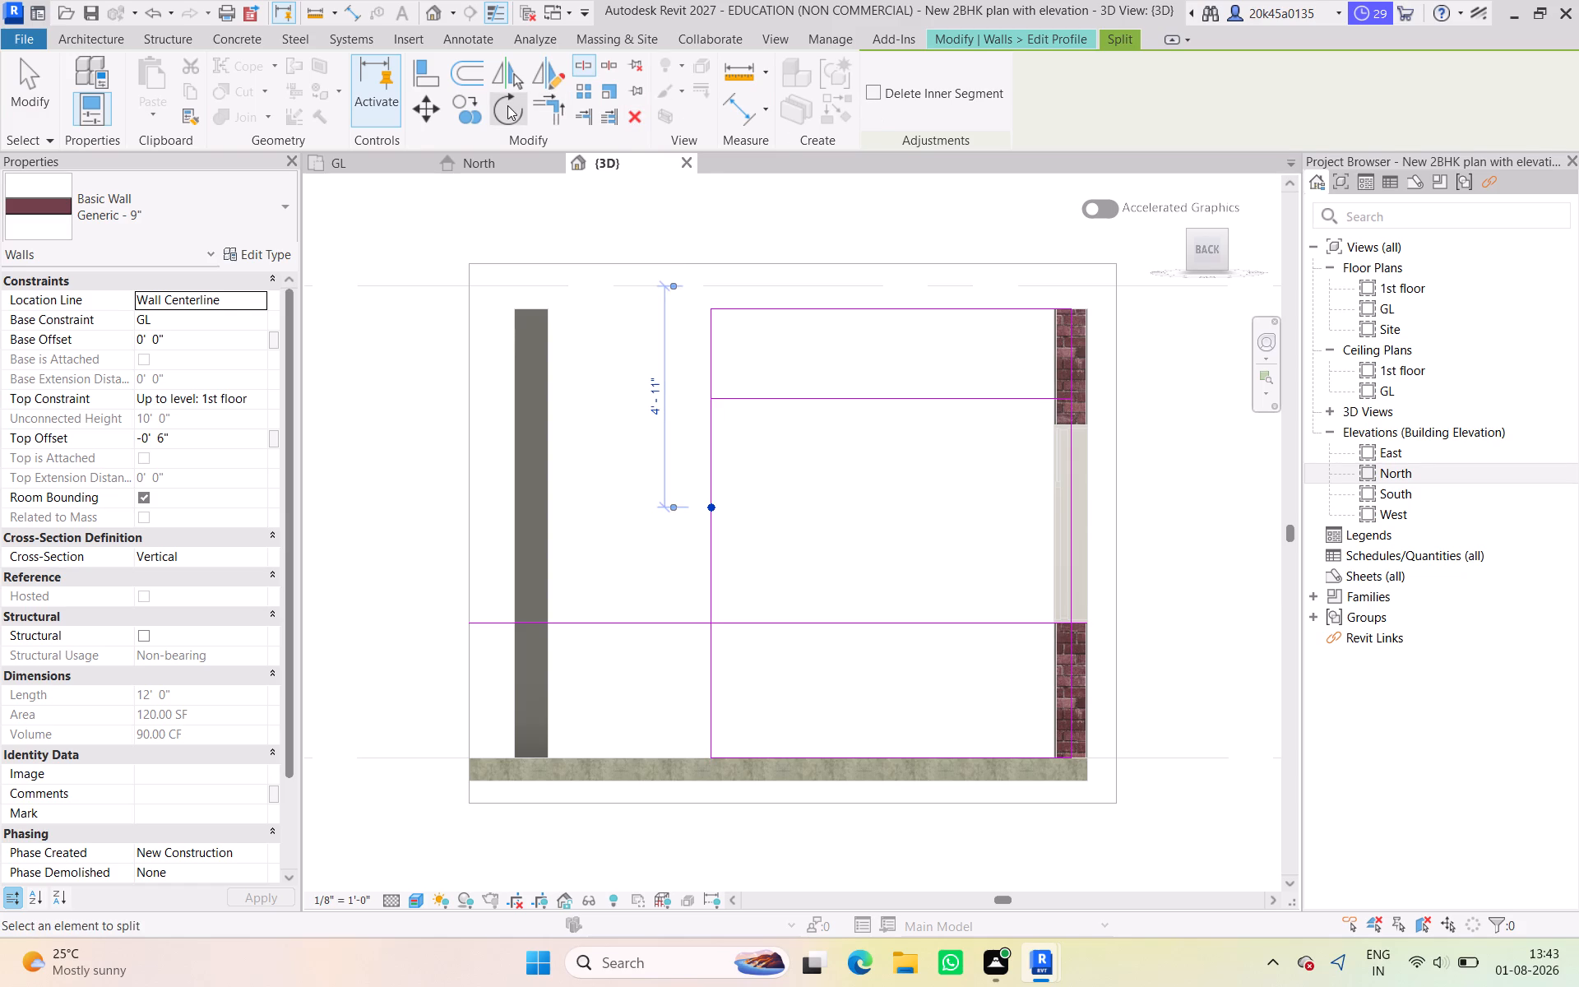
pyautogui.click(545, 113)
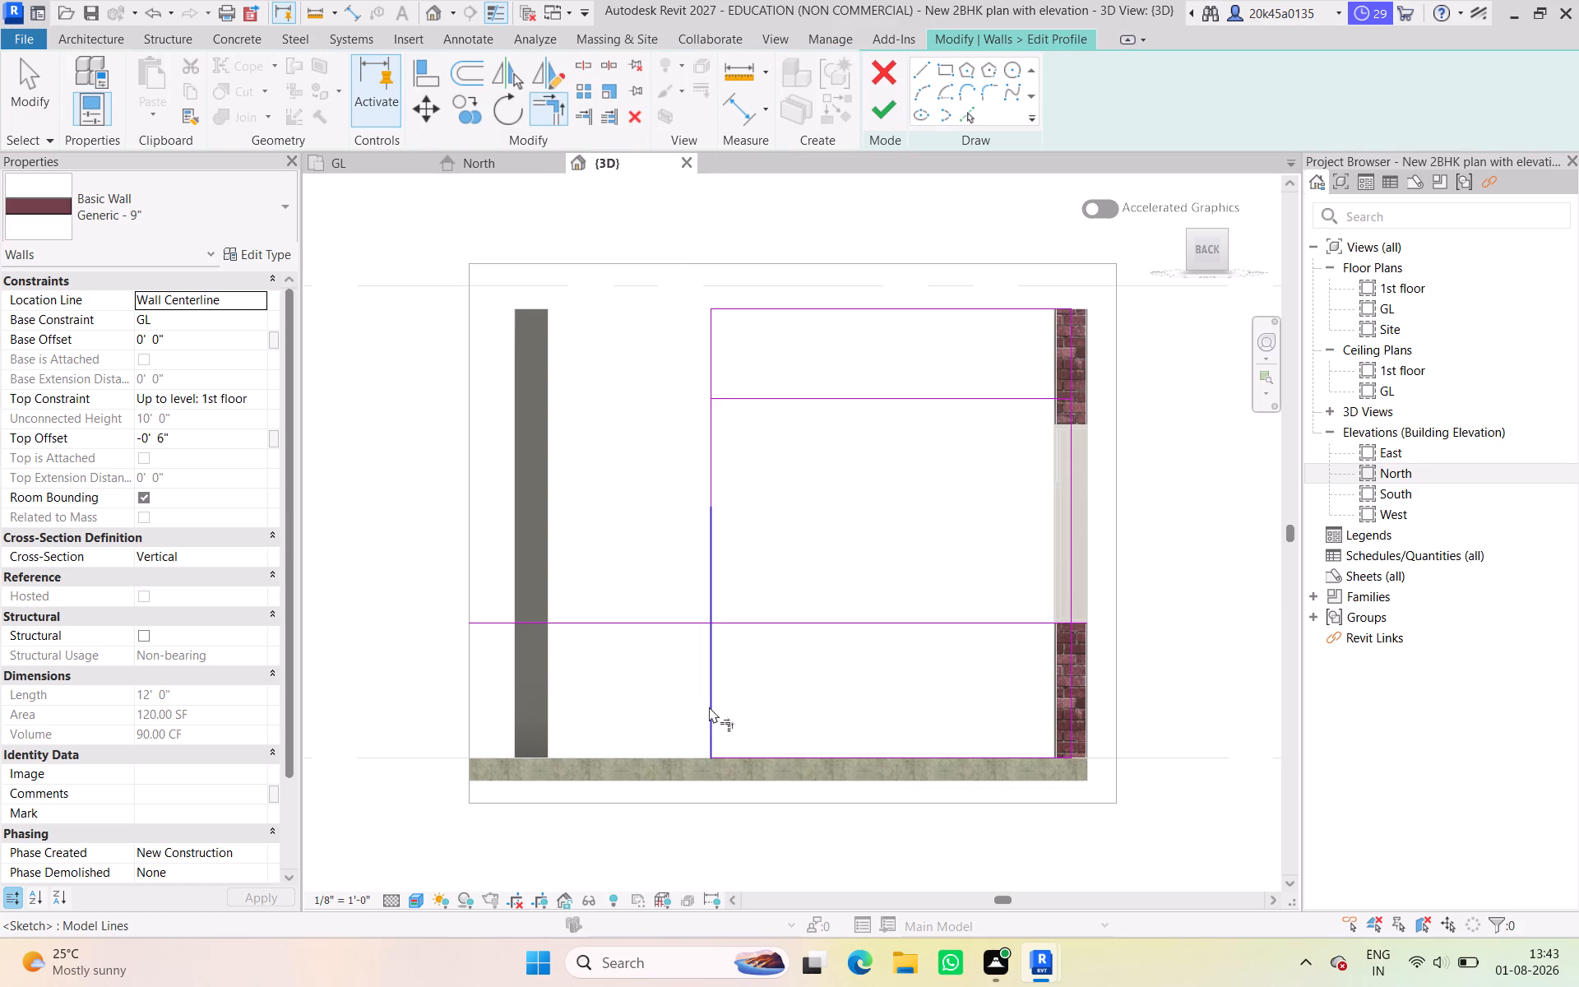
pyautogui.click(709, 707)
pyautogui.click(776, 625)
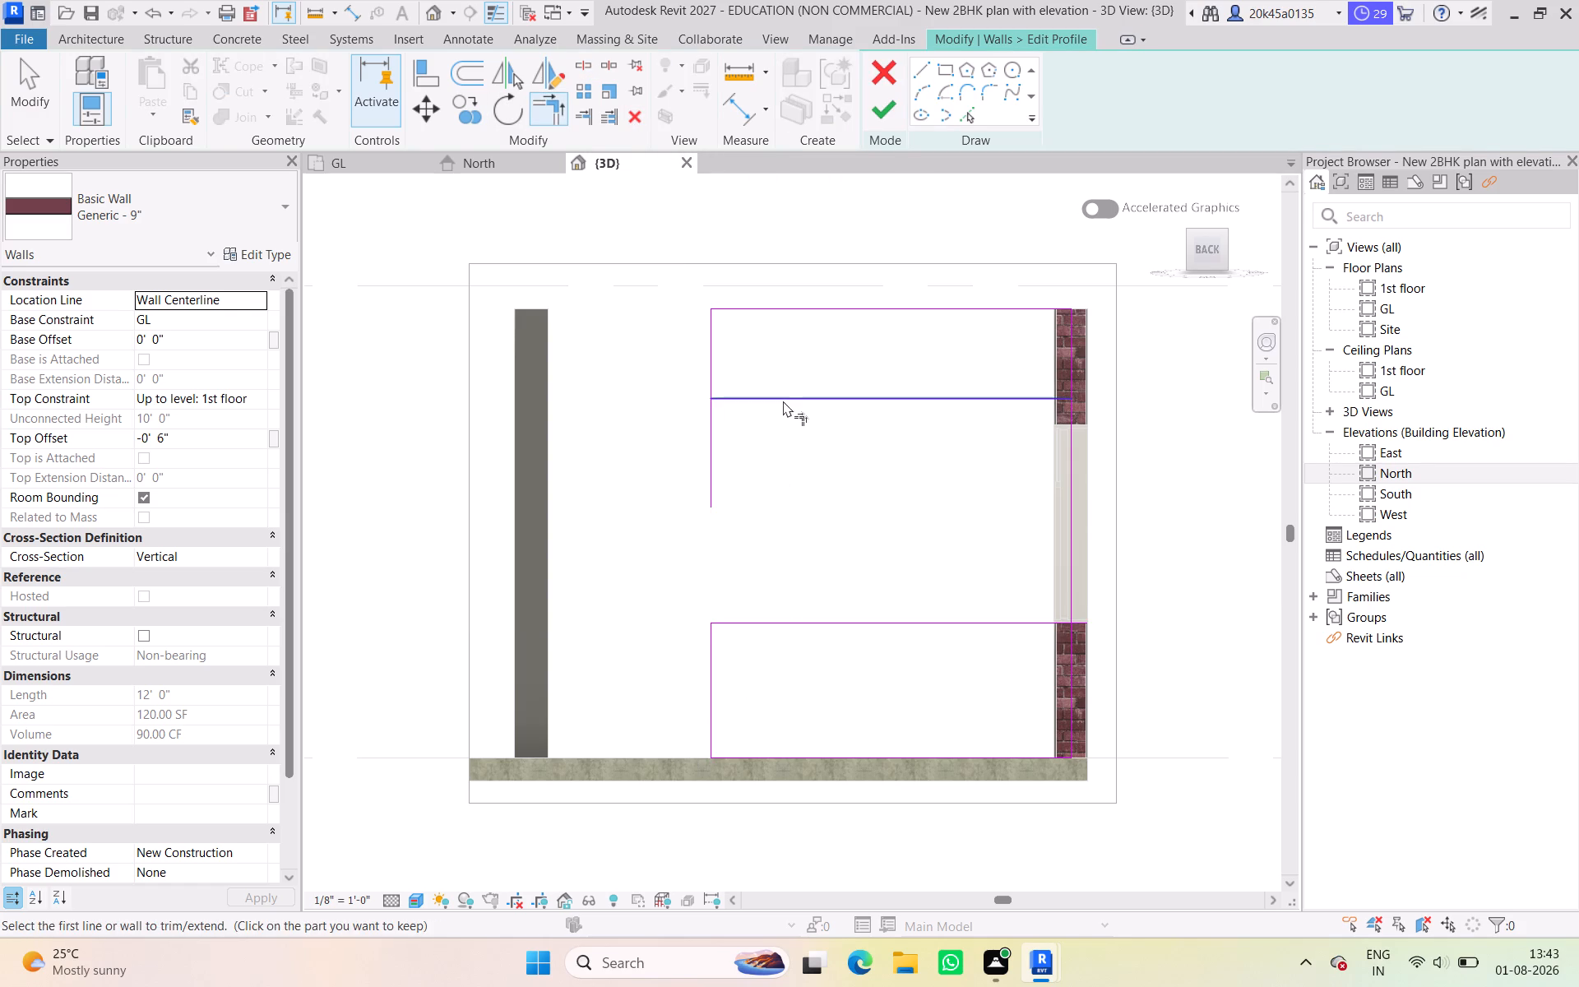
pyautogui.click(783, 401)
pyautogui.click(707, 364)
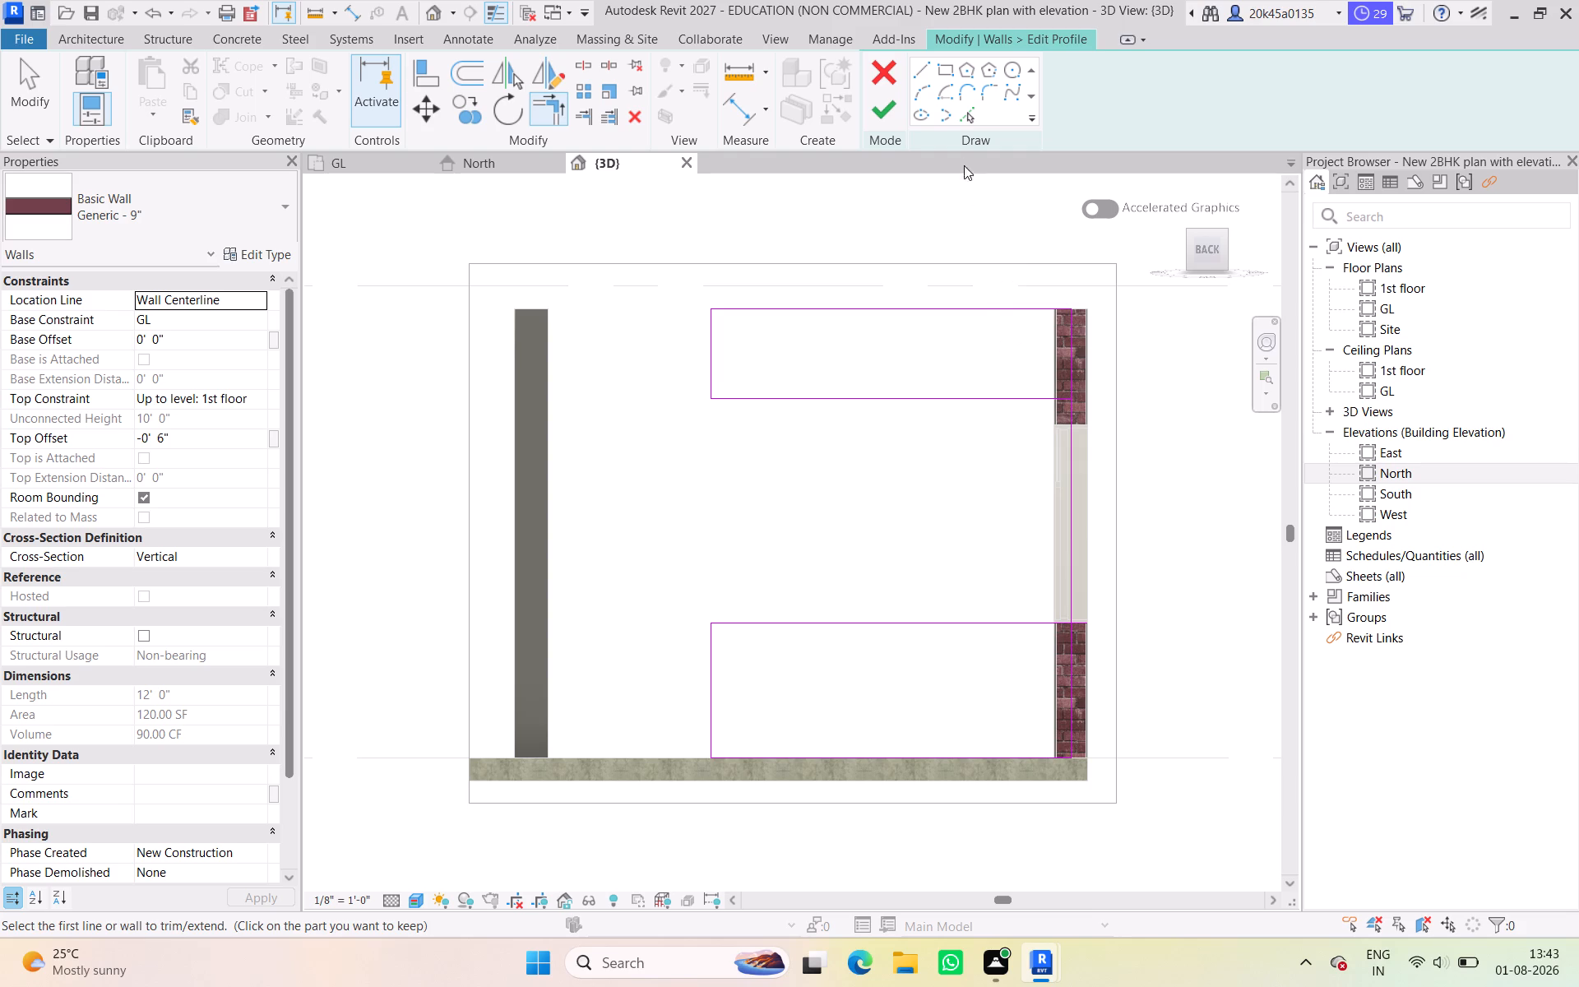
# Add a vertical line to the profile by picking its west edge with a 1' inward offset.
pyautogui.click(965, 118)
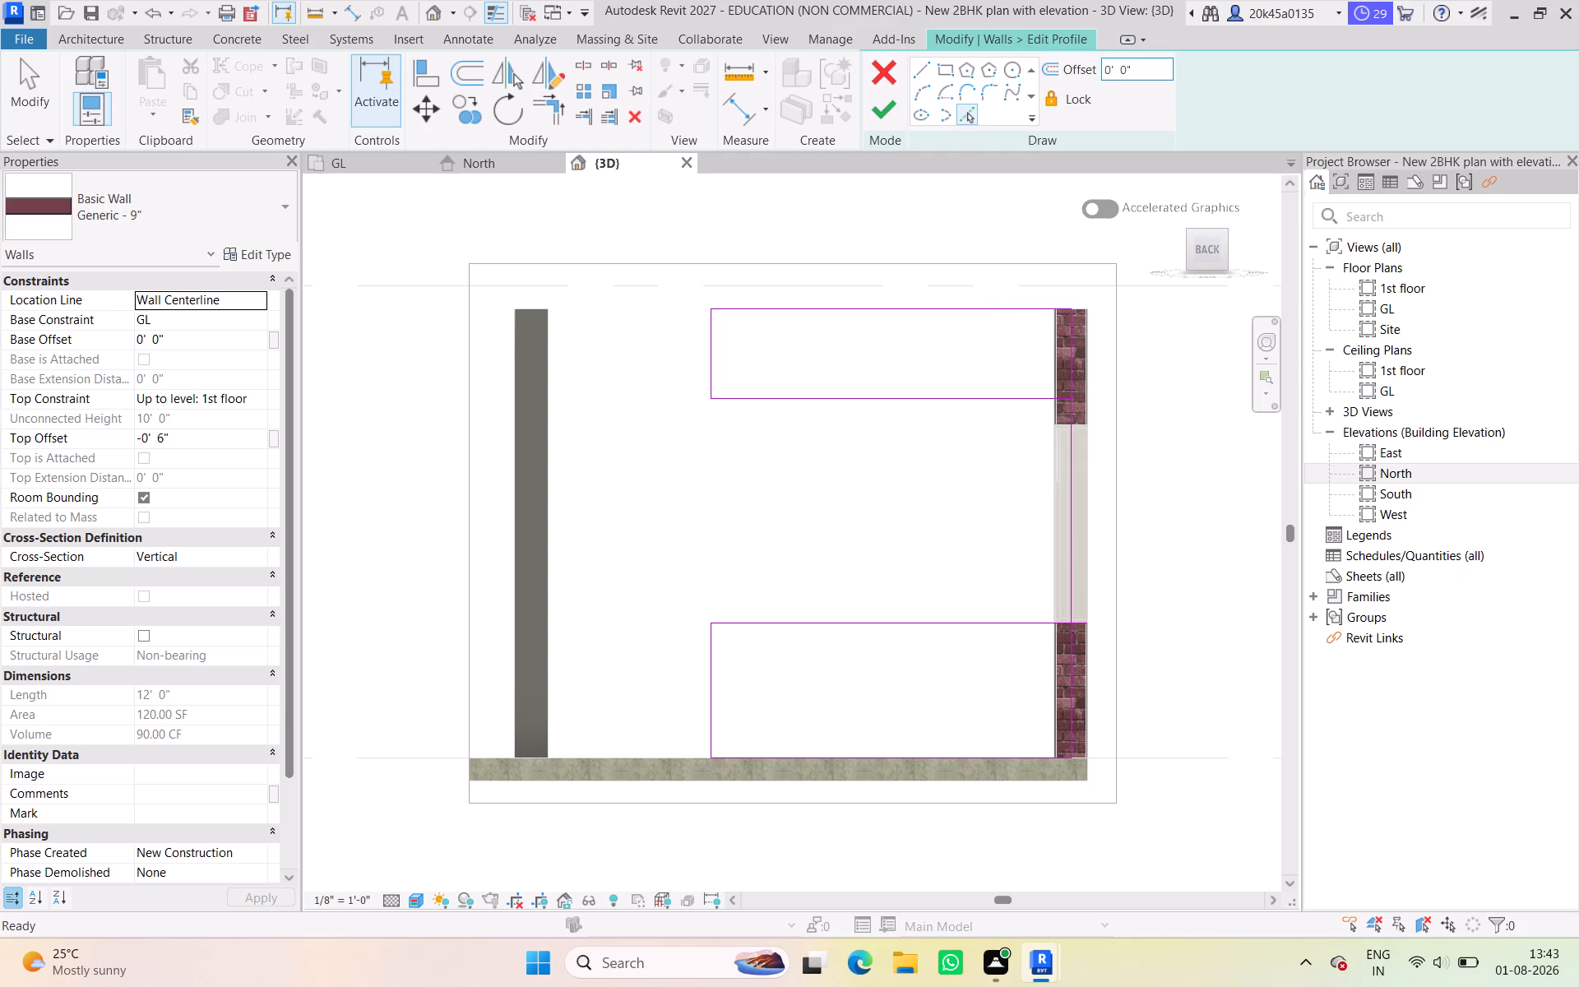
pyautogui.moveTo(1132, 63); pyautogui.dragTo(1031, 67)
pyautogui.write("2'")
pyautogui.press('Return')
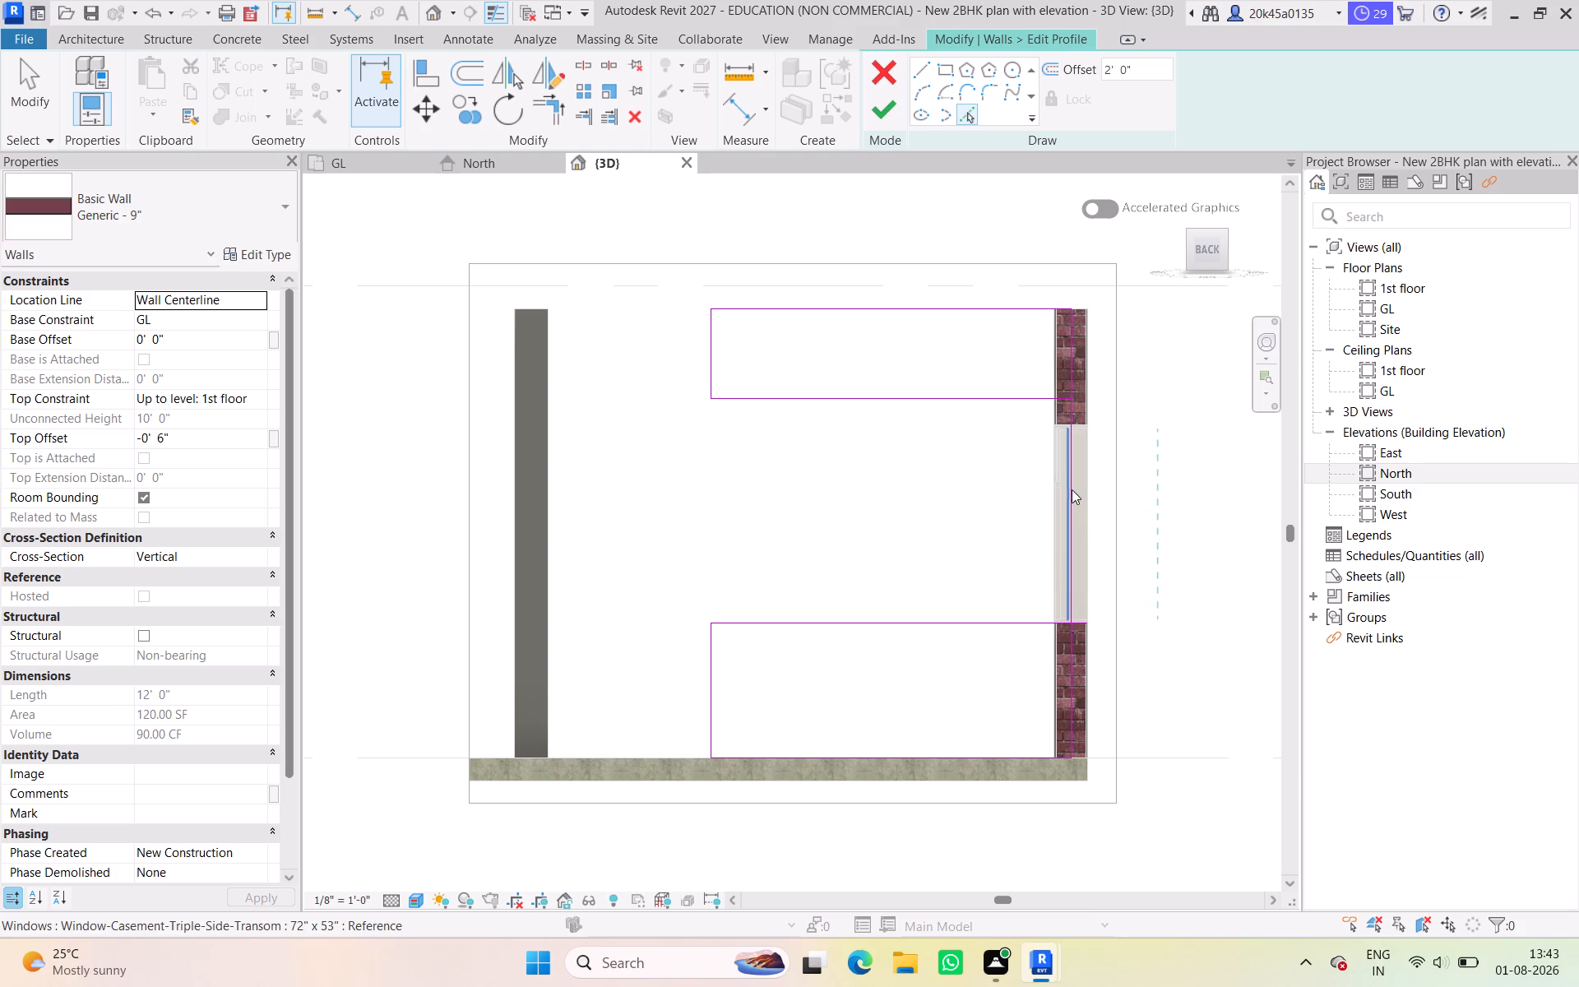
pyautogui.moveTo(1147, 65); pyautogui.dragTo(1035, 76)
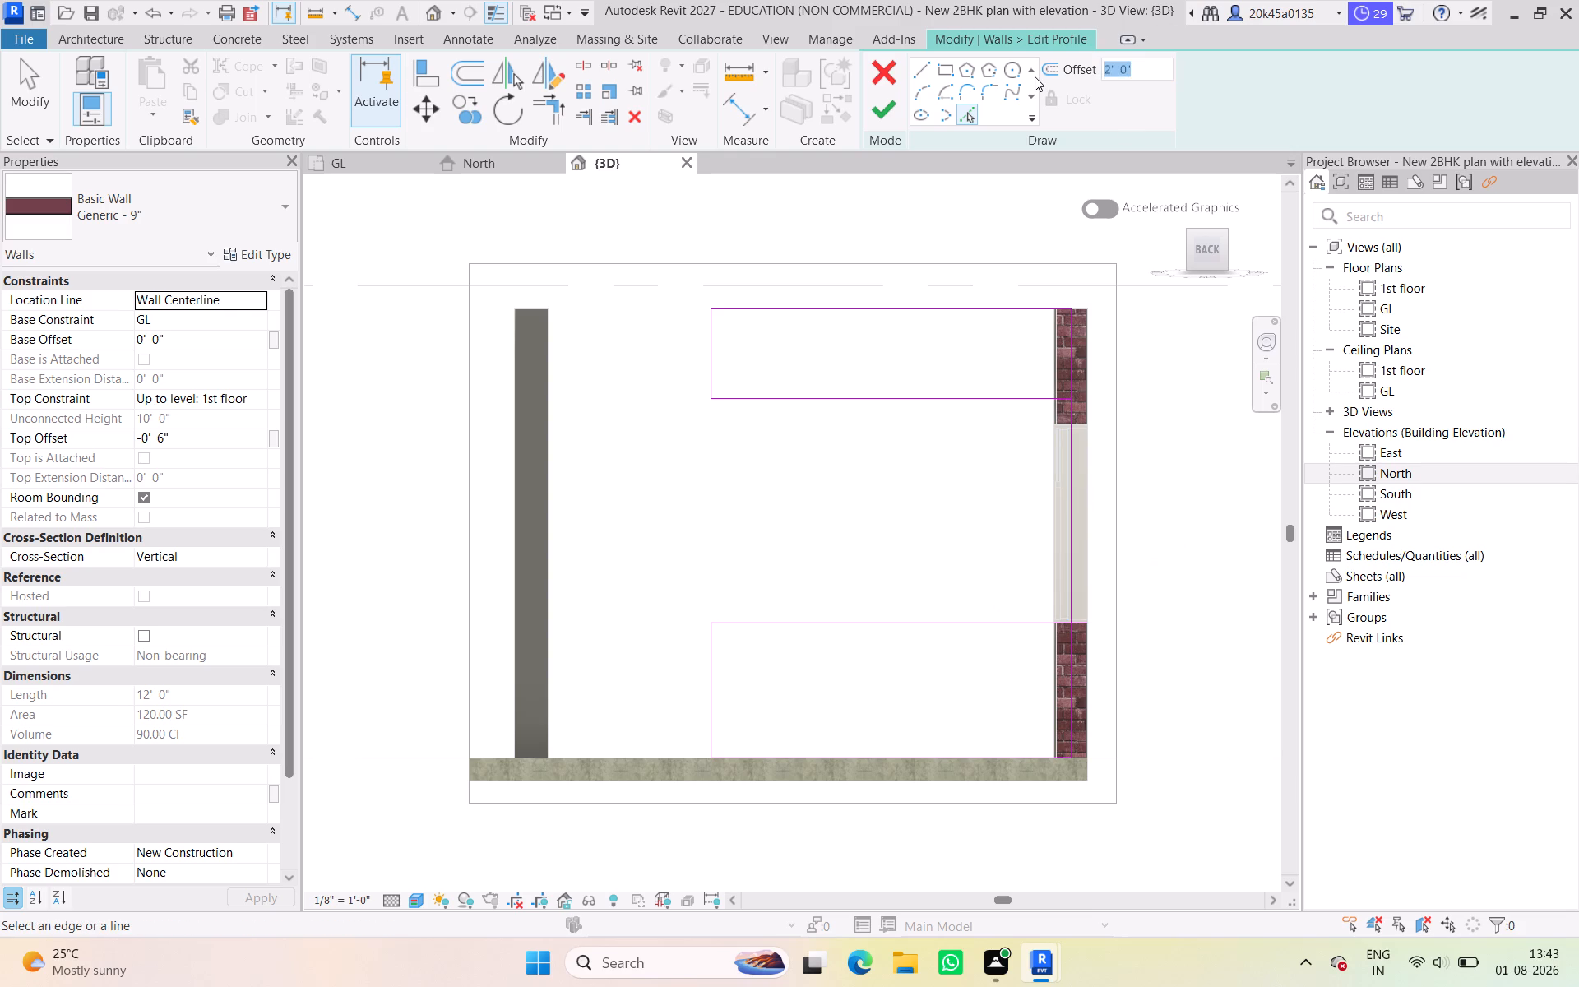
pyautogui.write("1'")
pyautogui.press('Return')
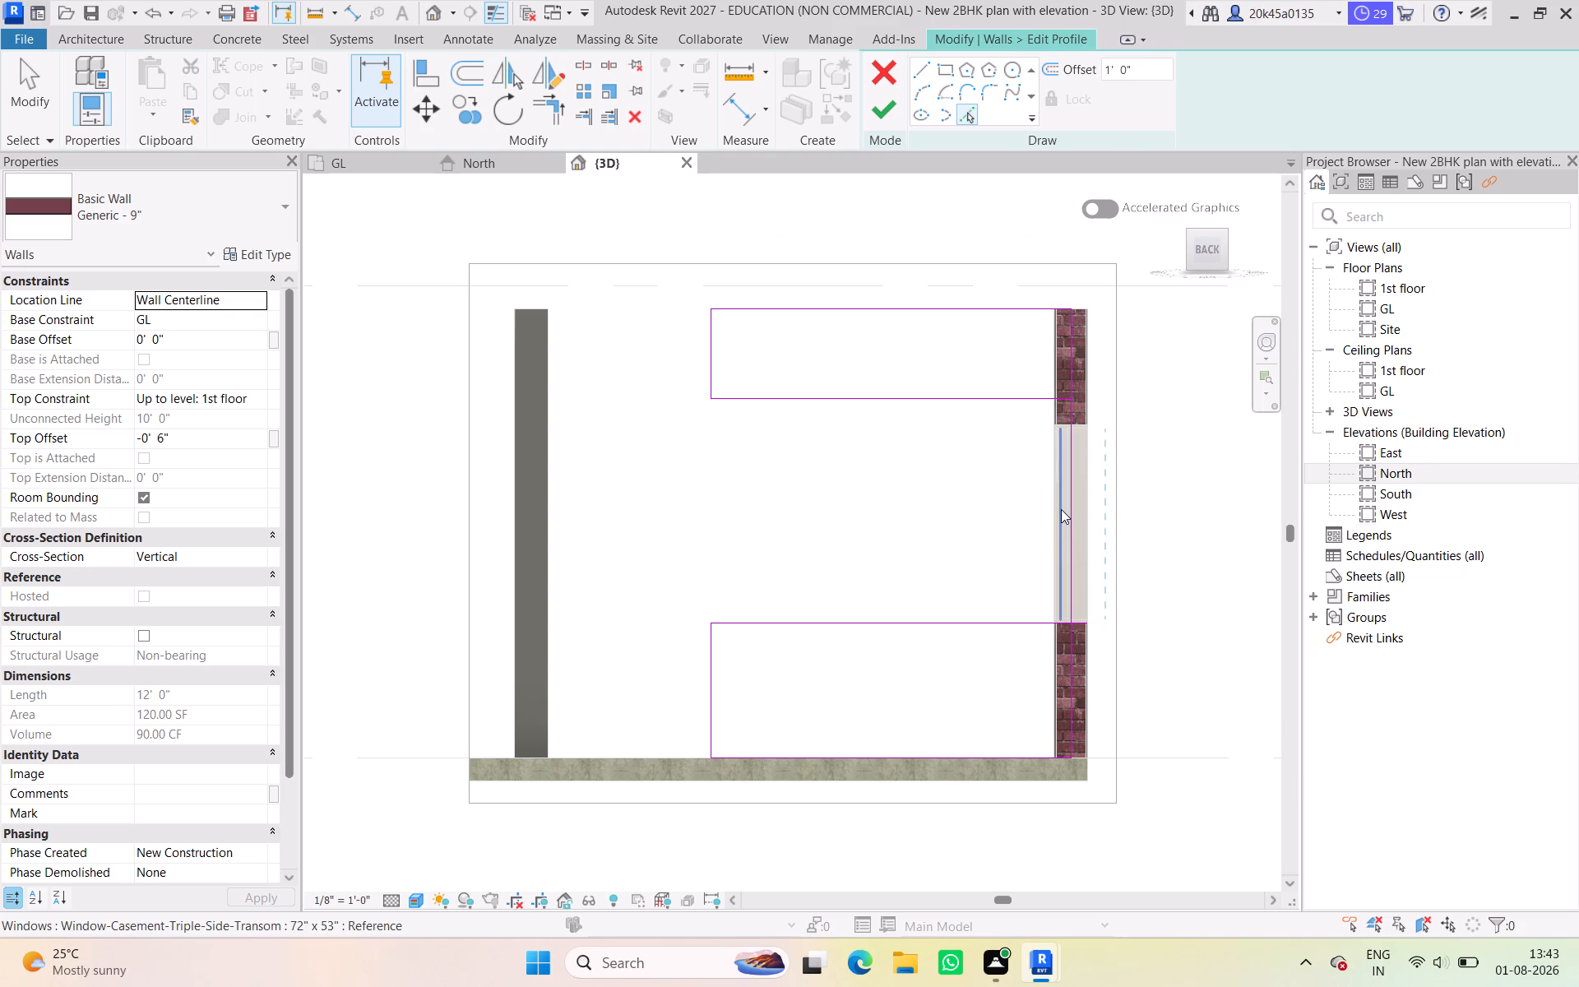
pyautogui.click(1070, 410)
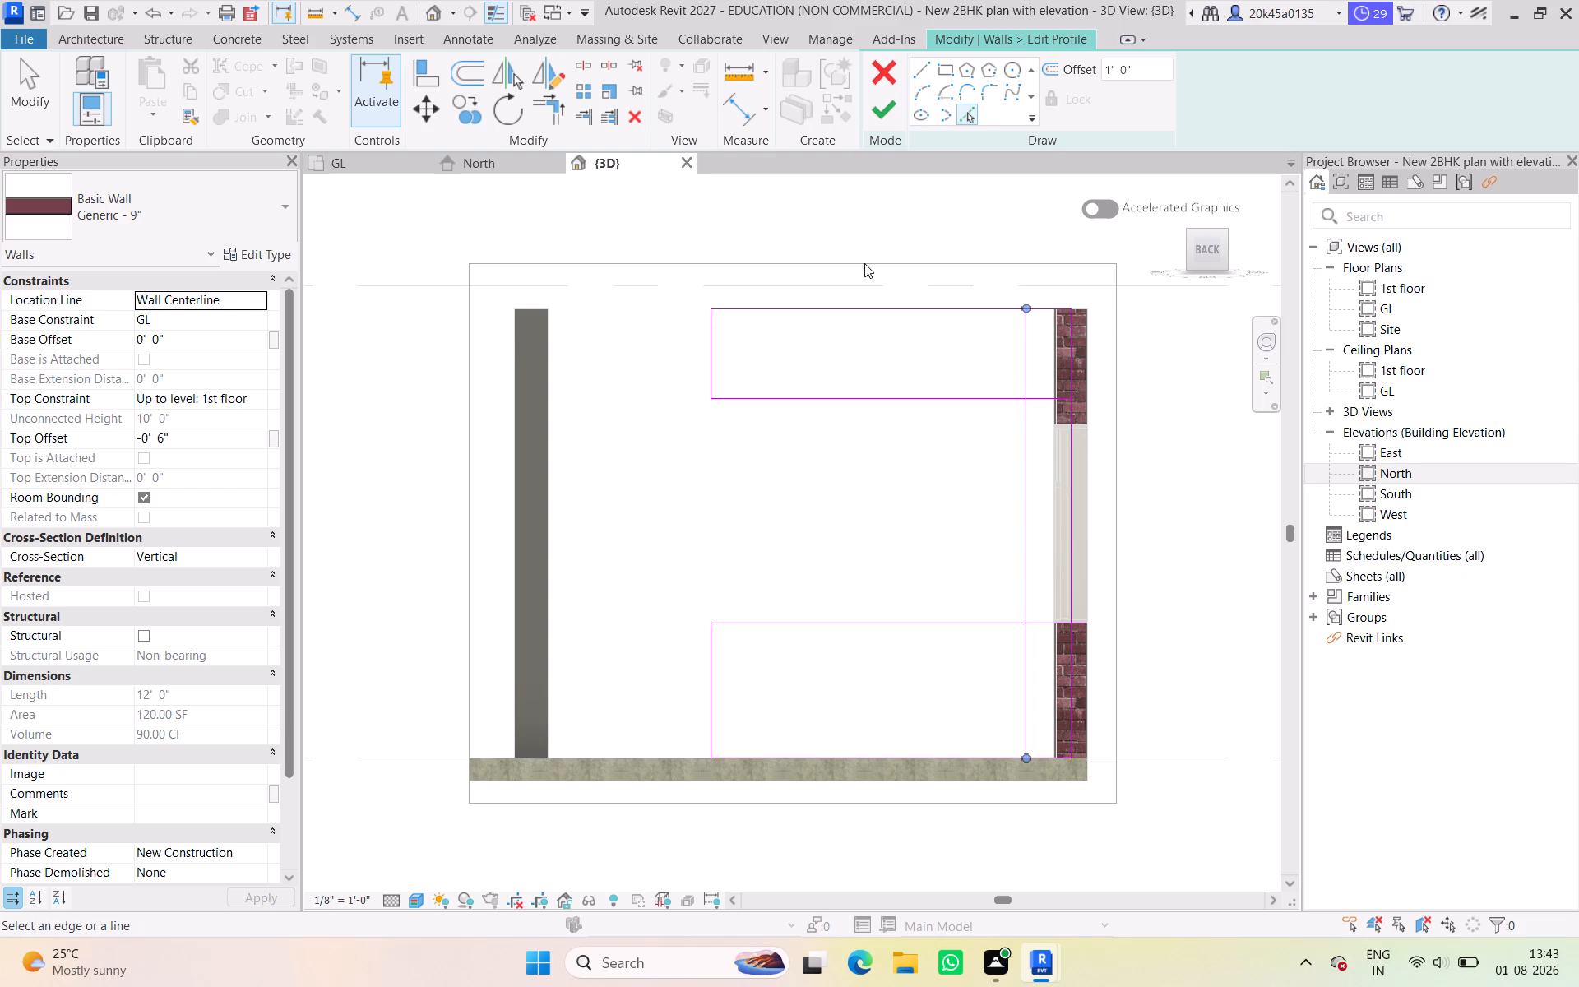
# Trim the vertical line to both horizontal lines to close the C-shaped wall outline, and finish the profile edit.
pyautogui.click(547, 118)
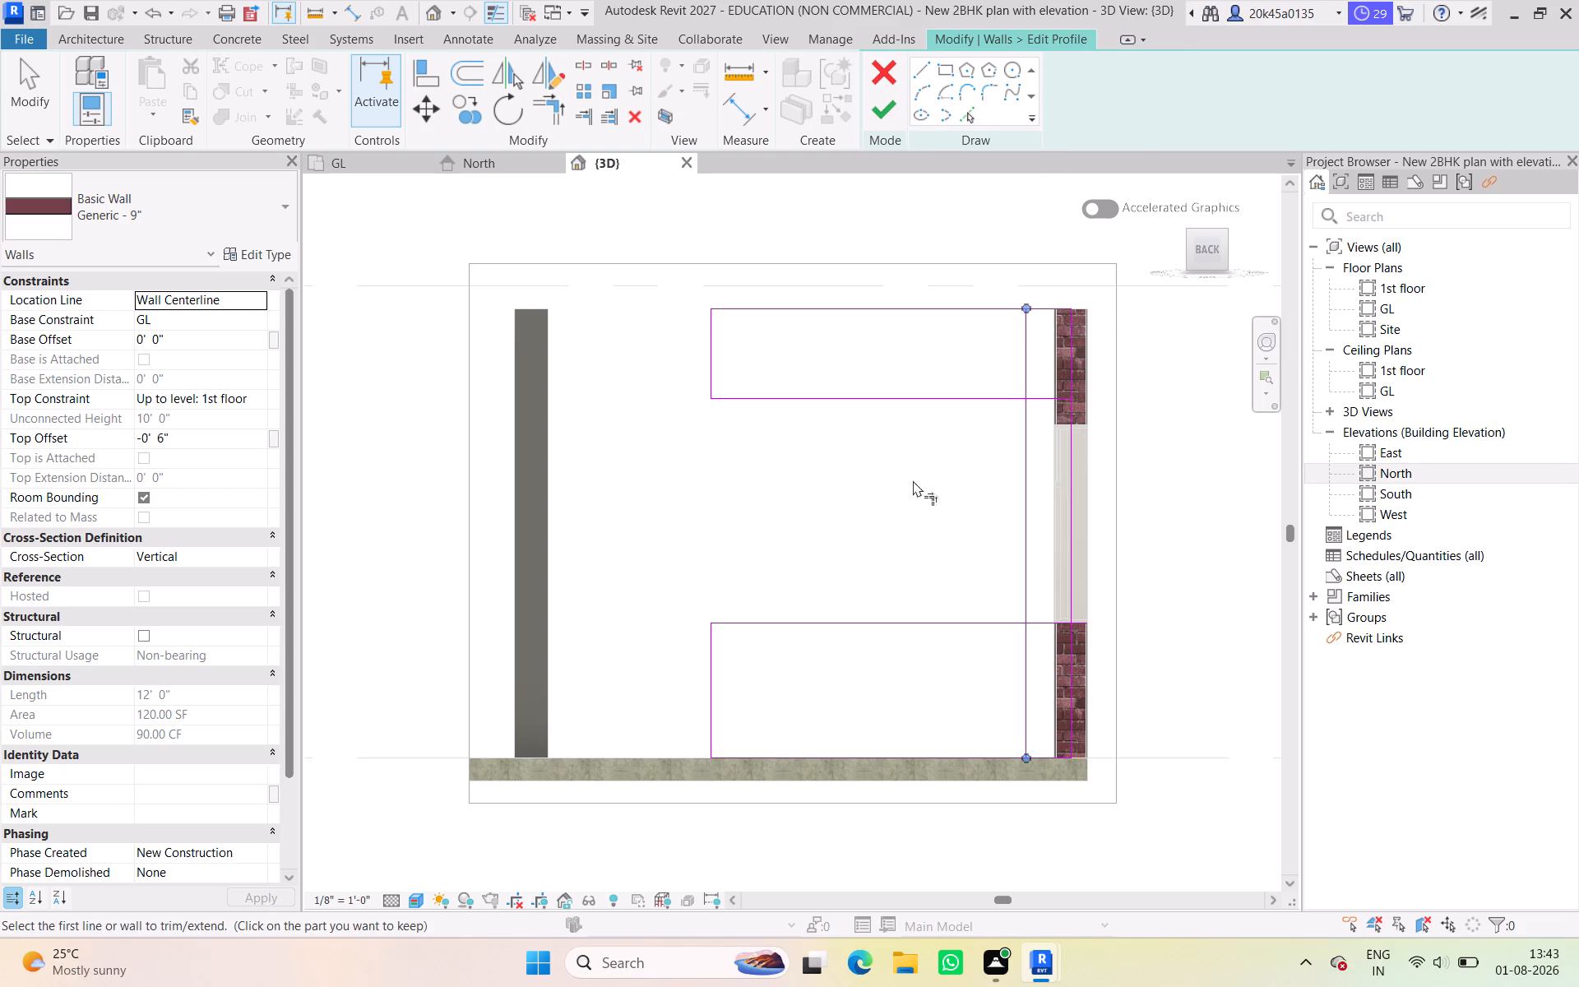
pyautogui.click(964, 398)
pyautogui.click(1021, 457)
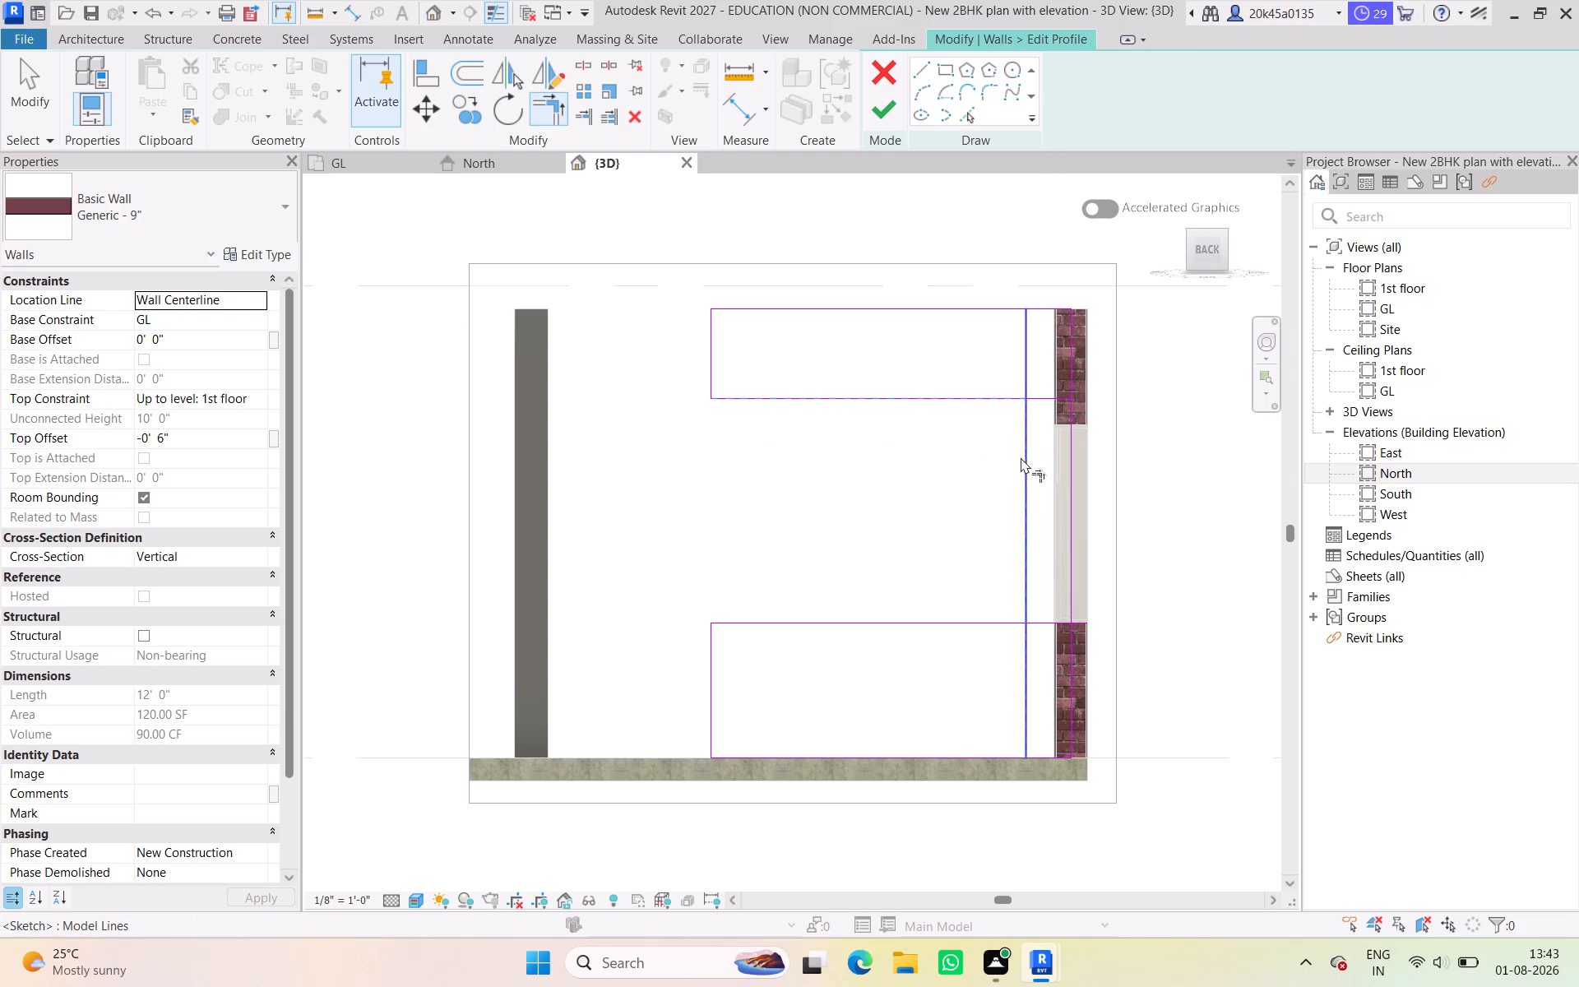
pyautogui.click(979, 623)
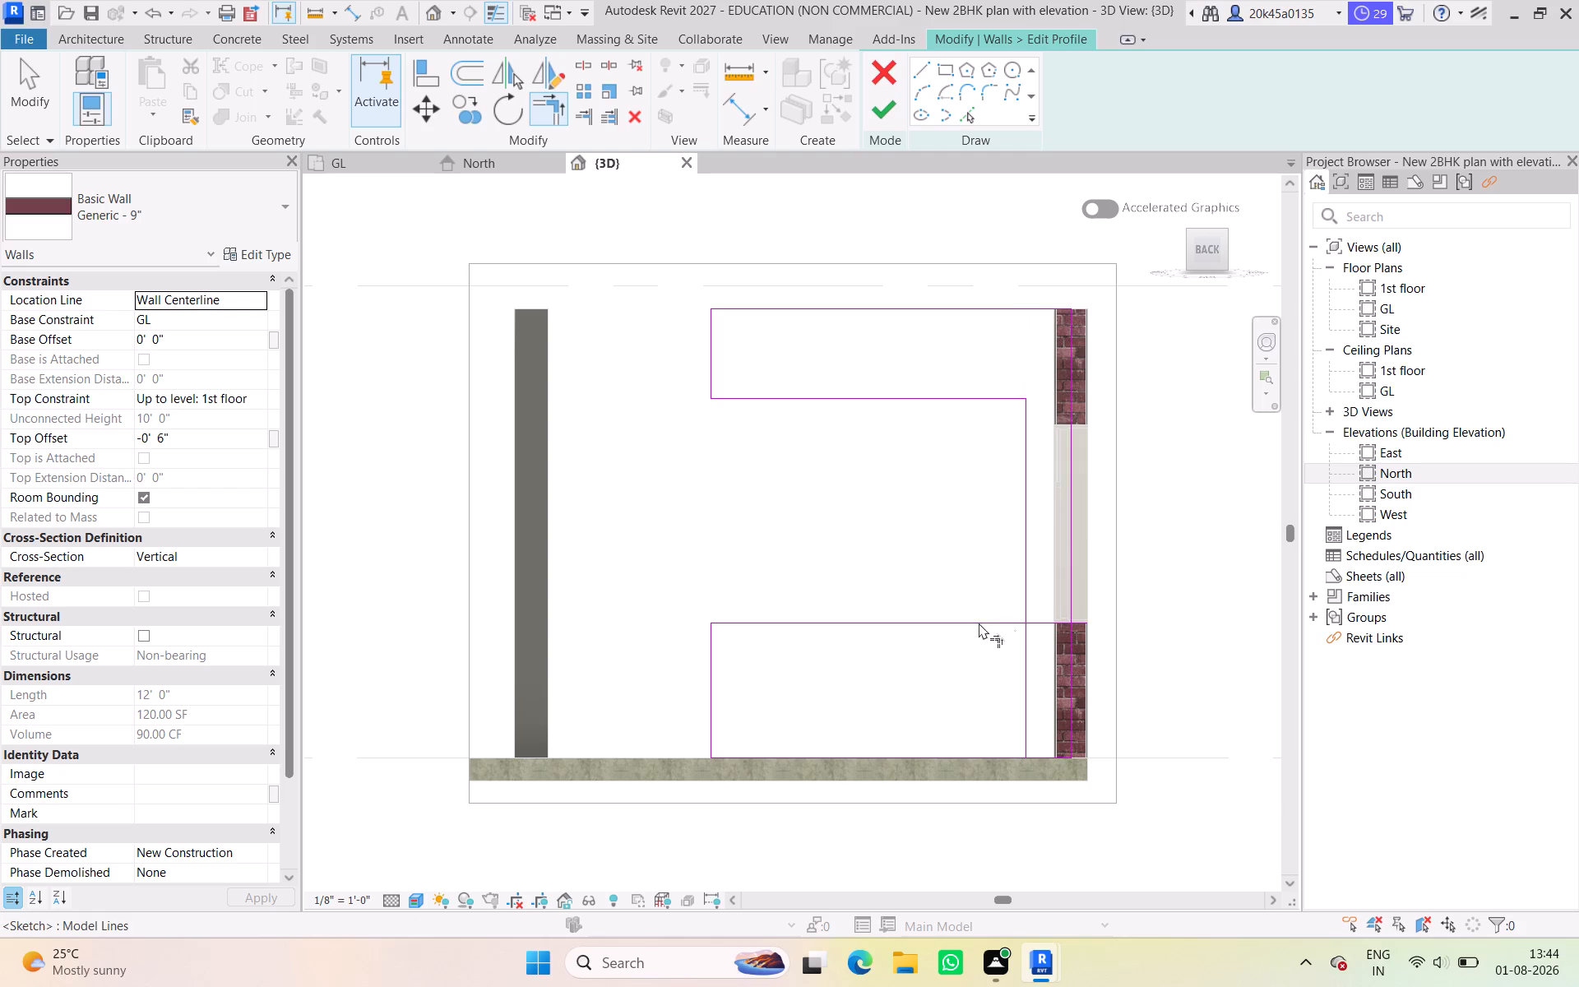
pyautogui.click(1027, 595)
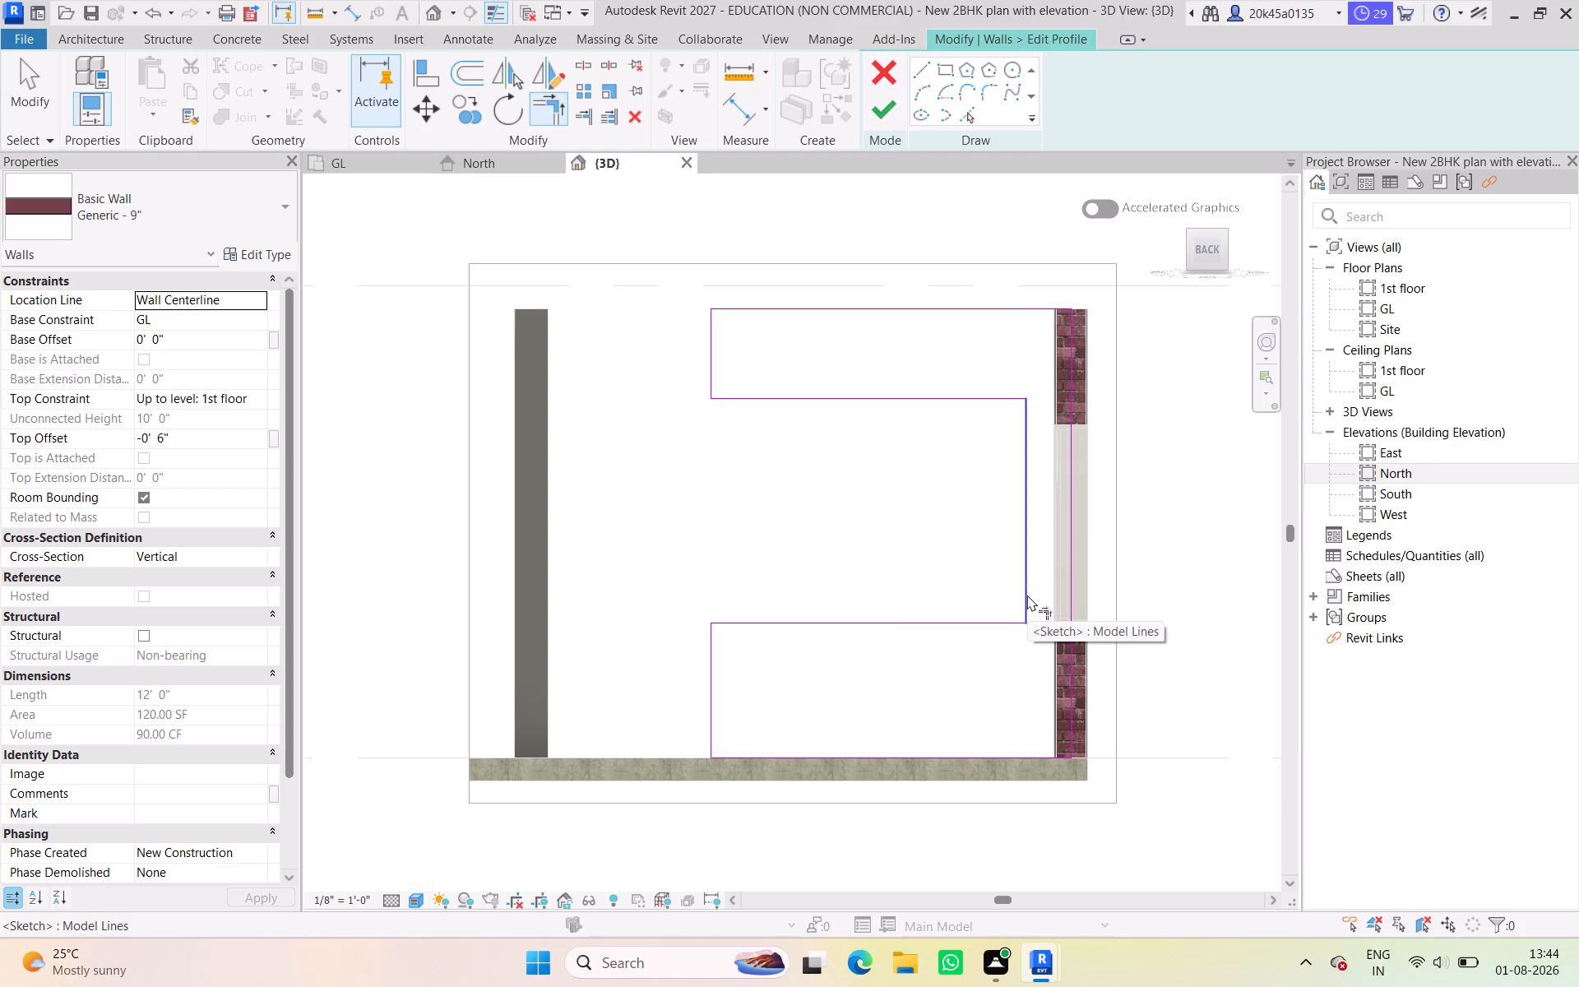
pyautogui.click(890, 114)
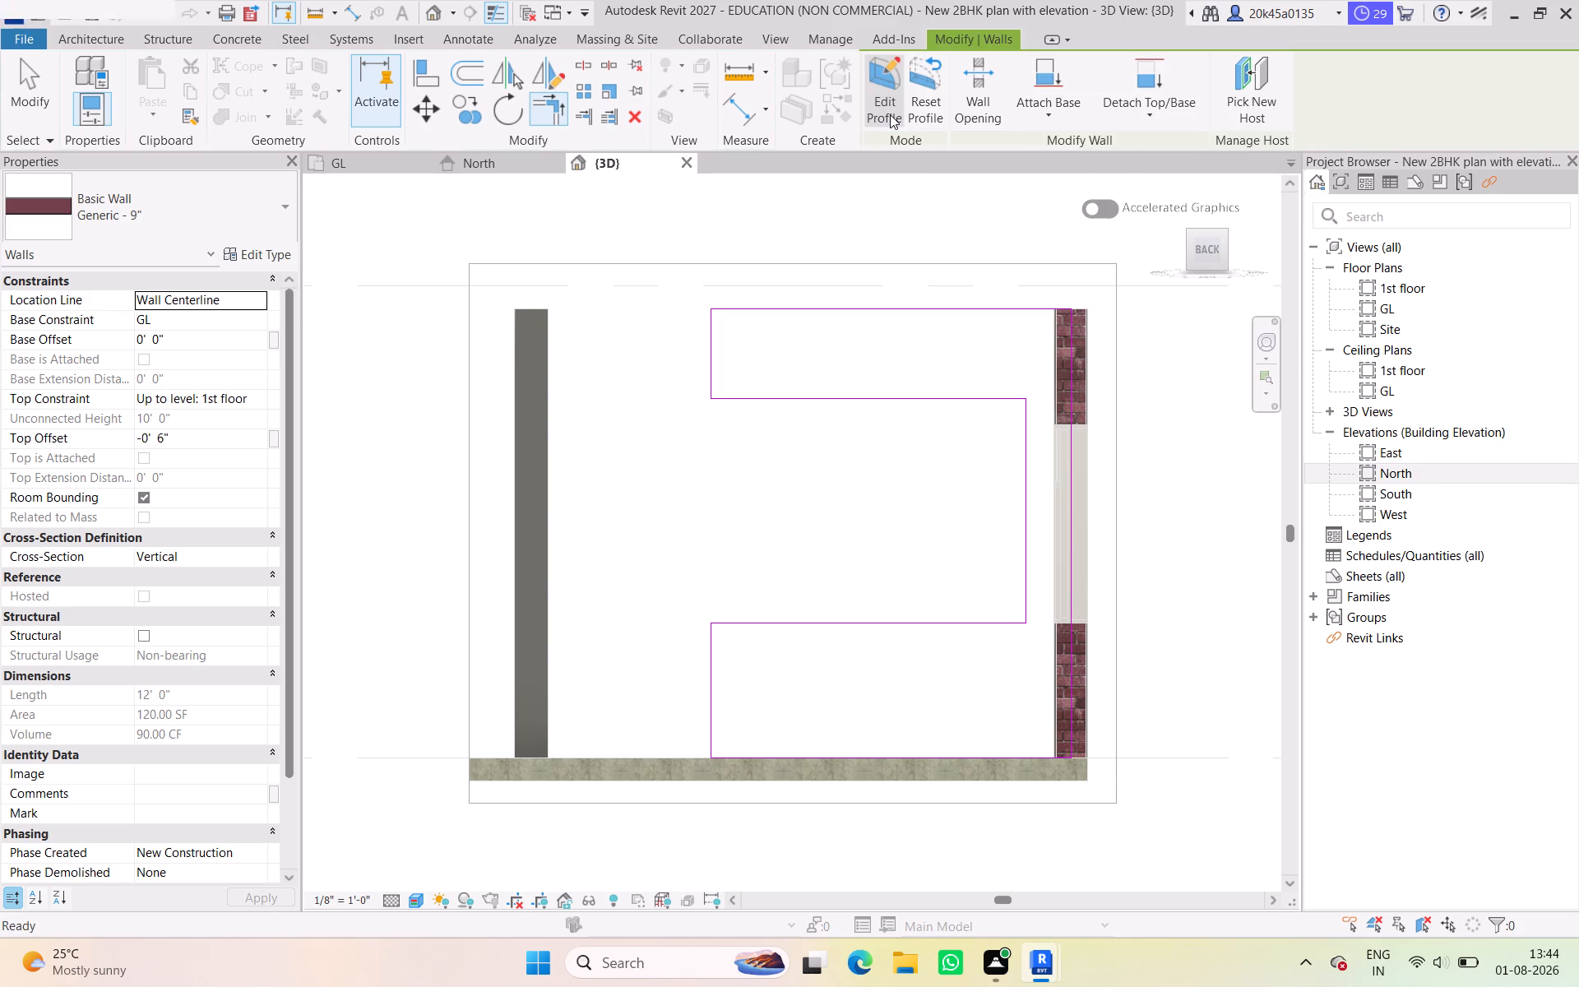
pyautogui.click(963, 484)
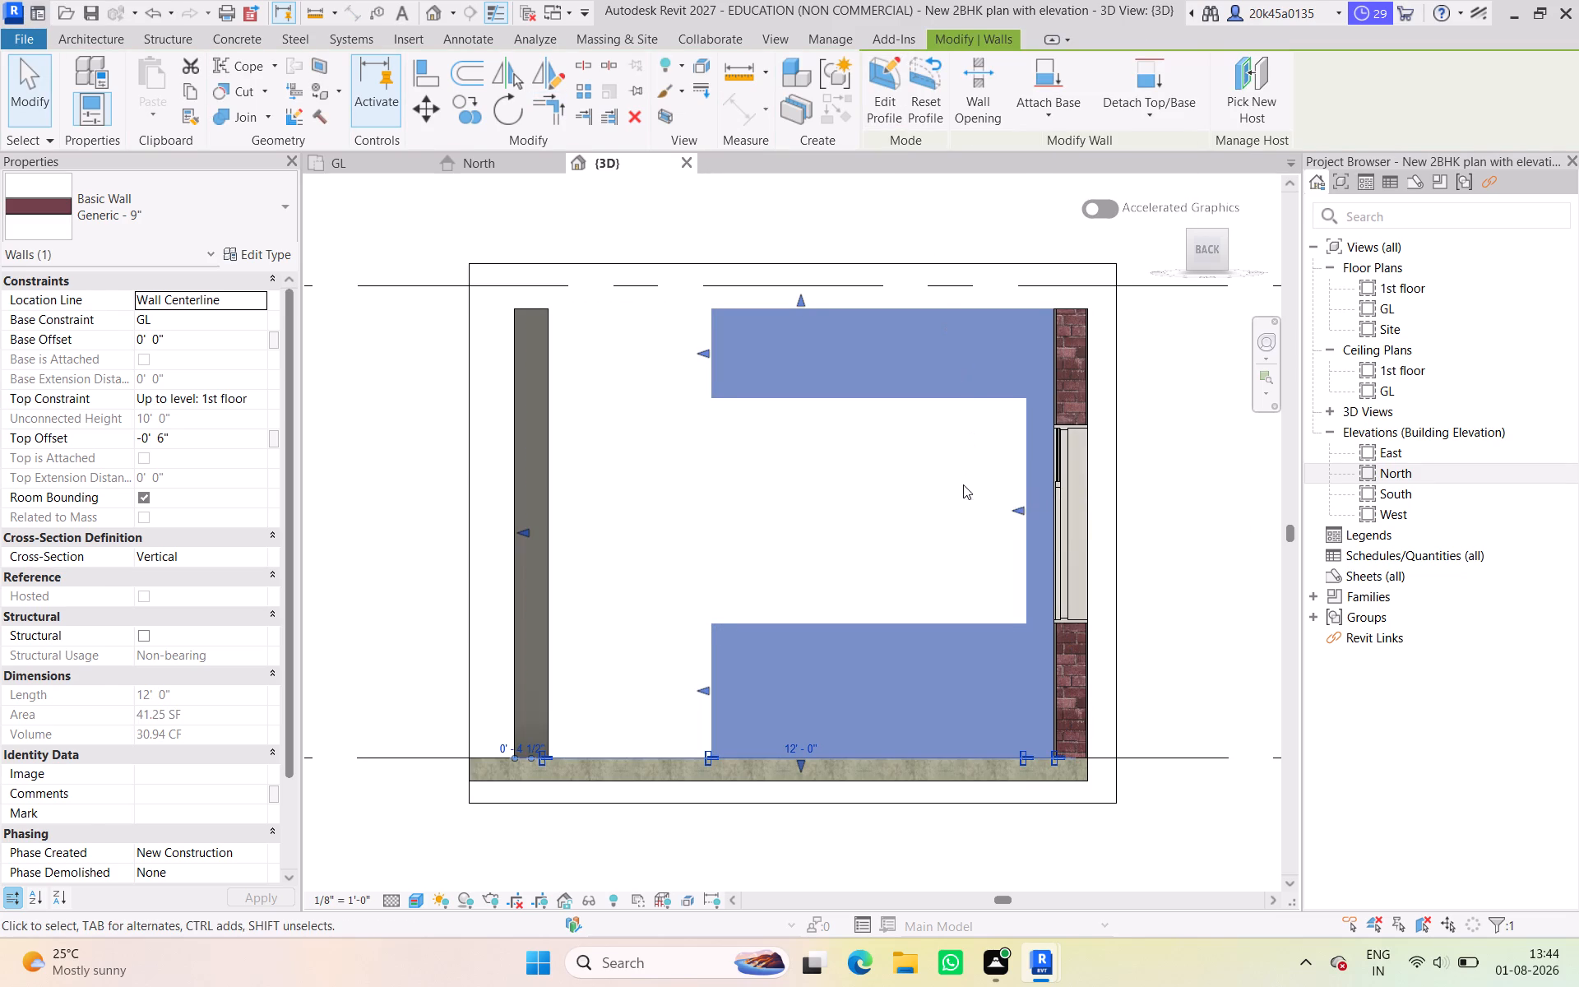
# Examine the recut wall in 3D from above the north-east corner.
pyautogui.moveTo(1204, 253); pyautogui.dragTo(1223, 320)
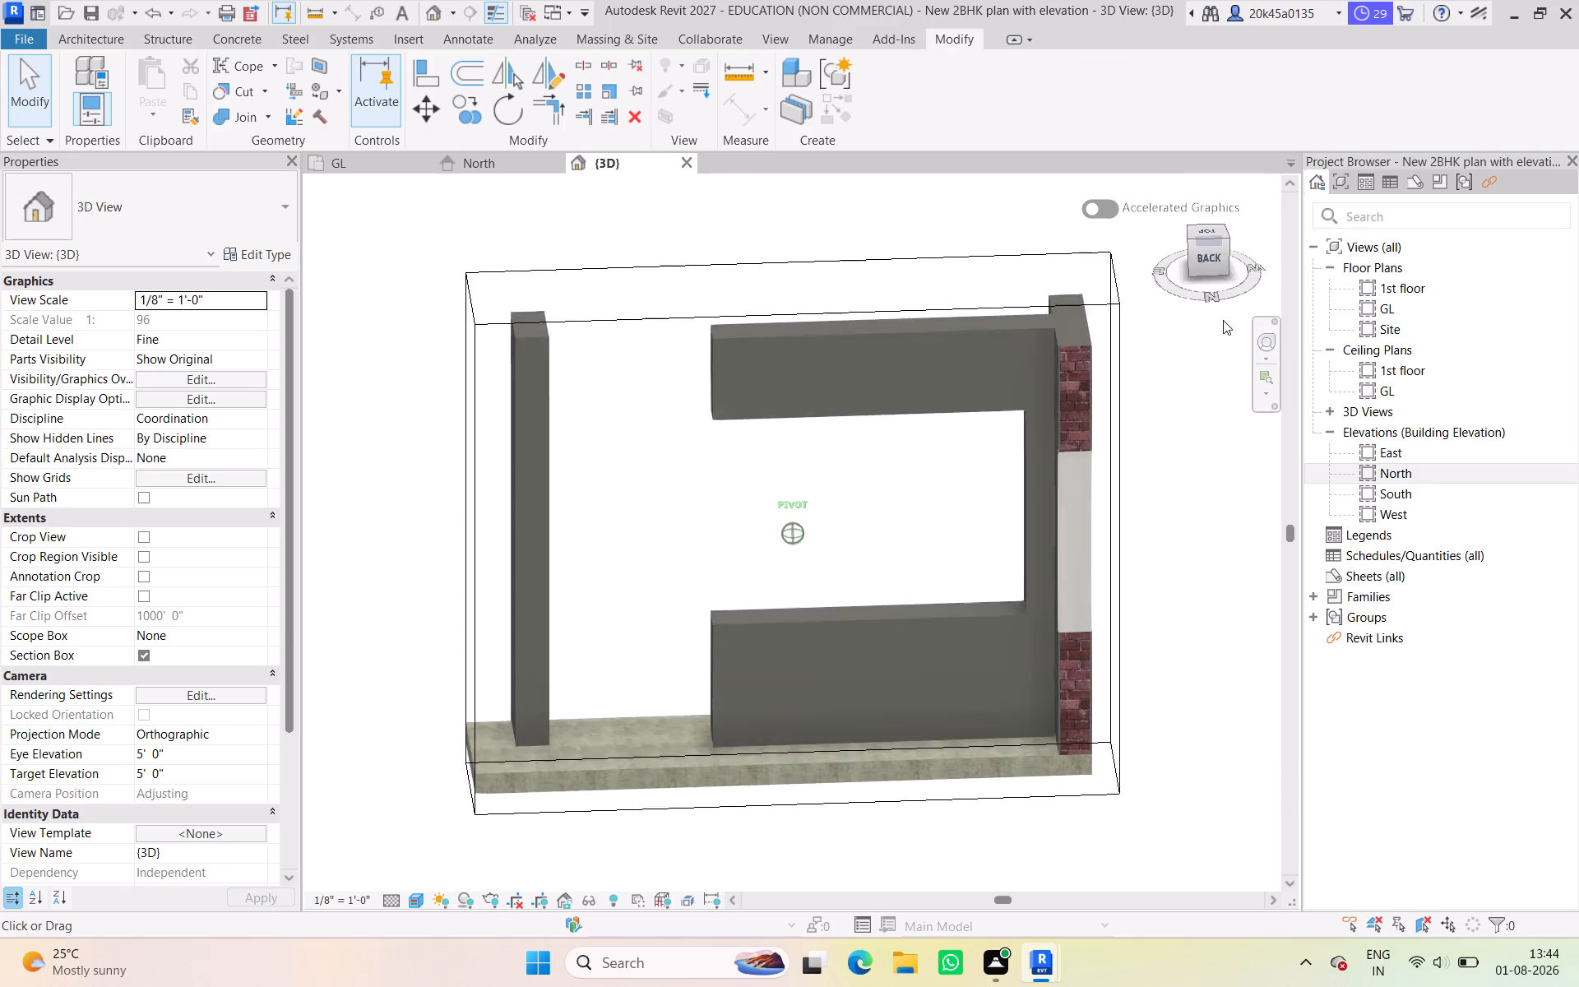
pyautogui.moveTo(1223, 320); pyautogui.dragTo(335, 352)
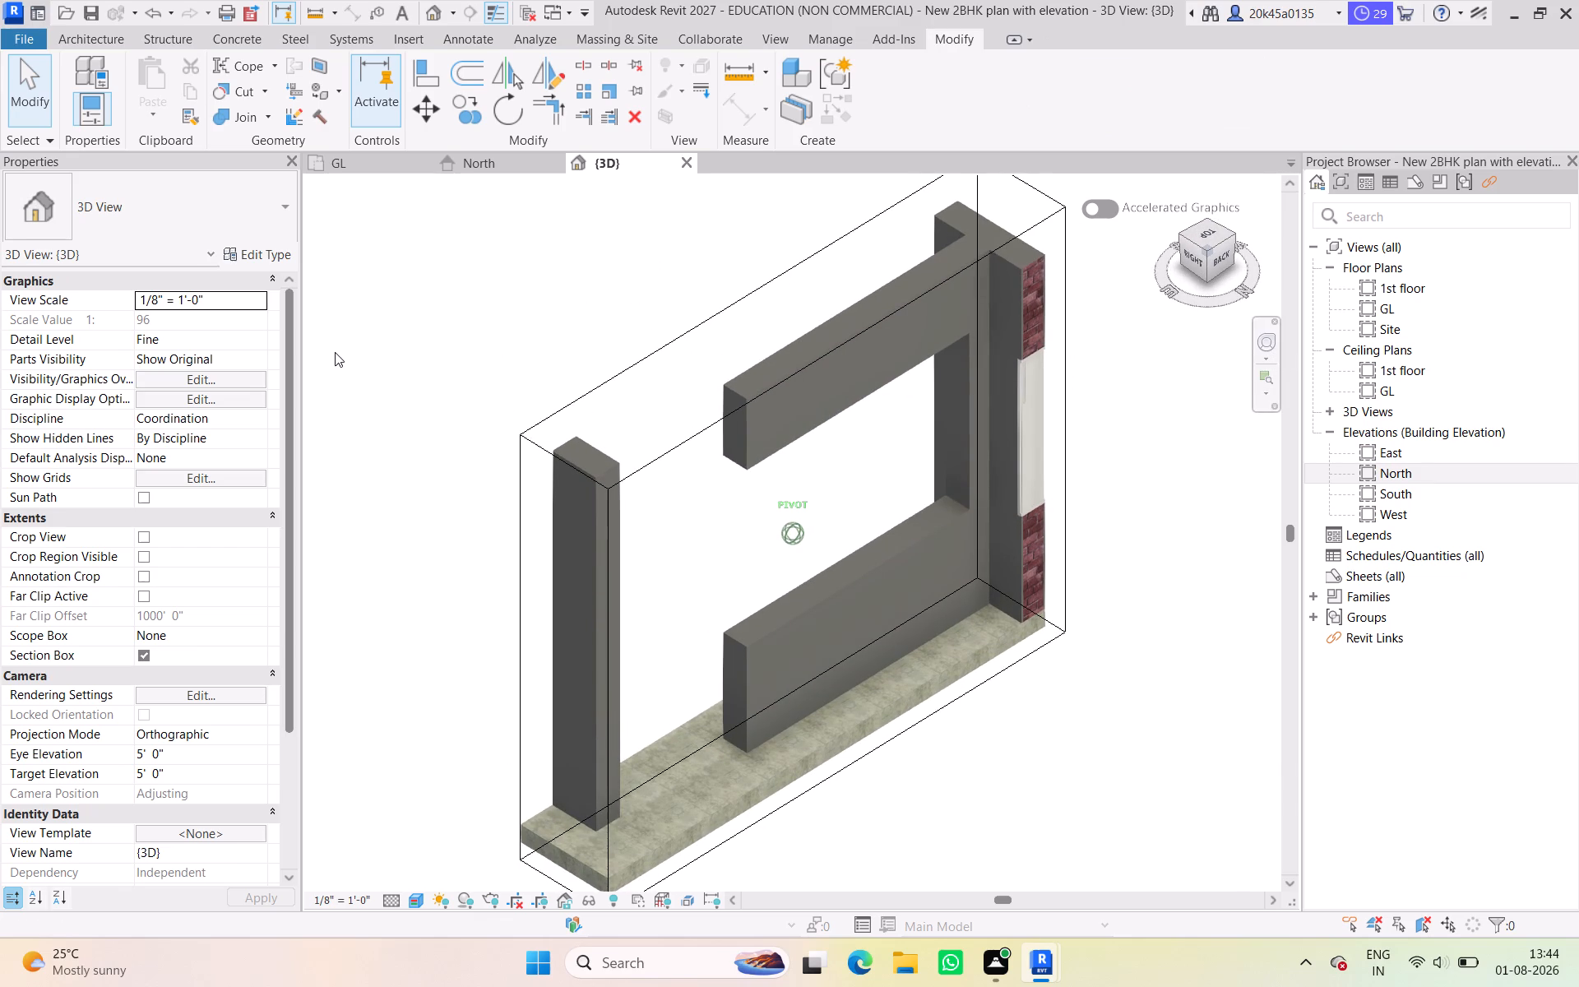
pyautogui.moveTo(335, 352); pyautogui.dragTo(334, 353)
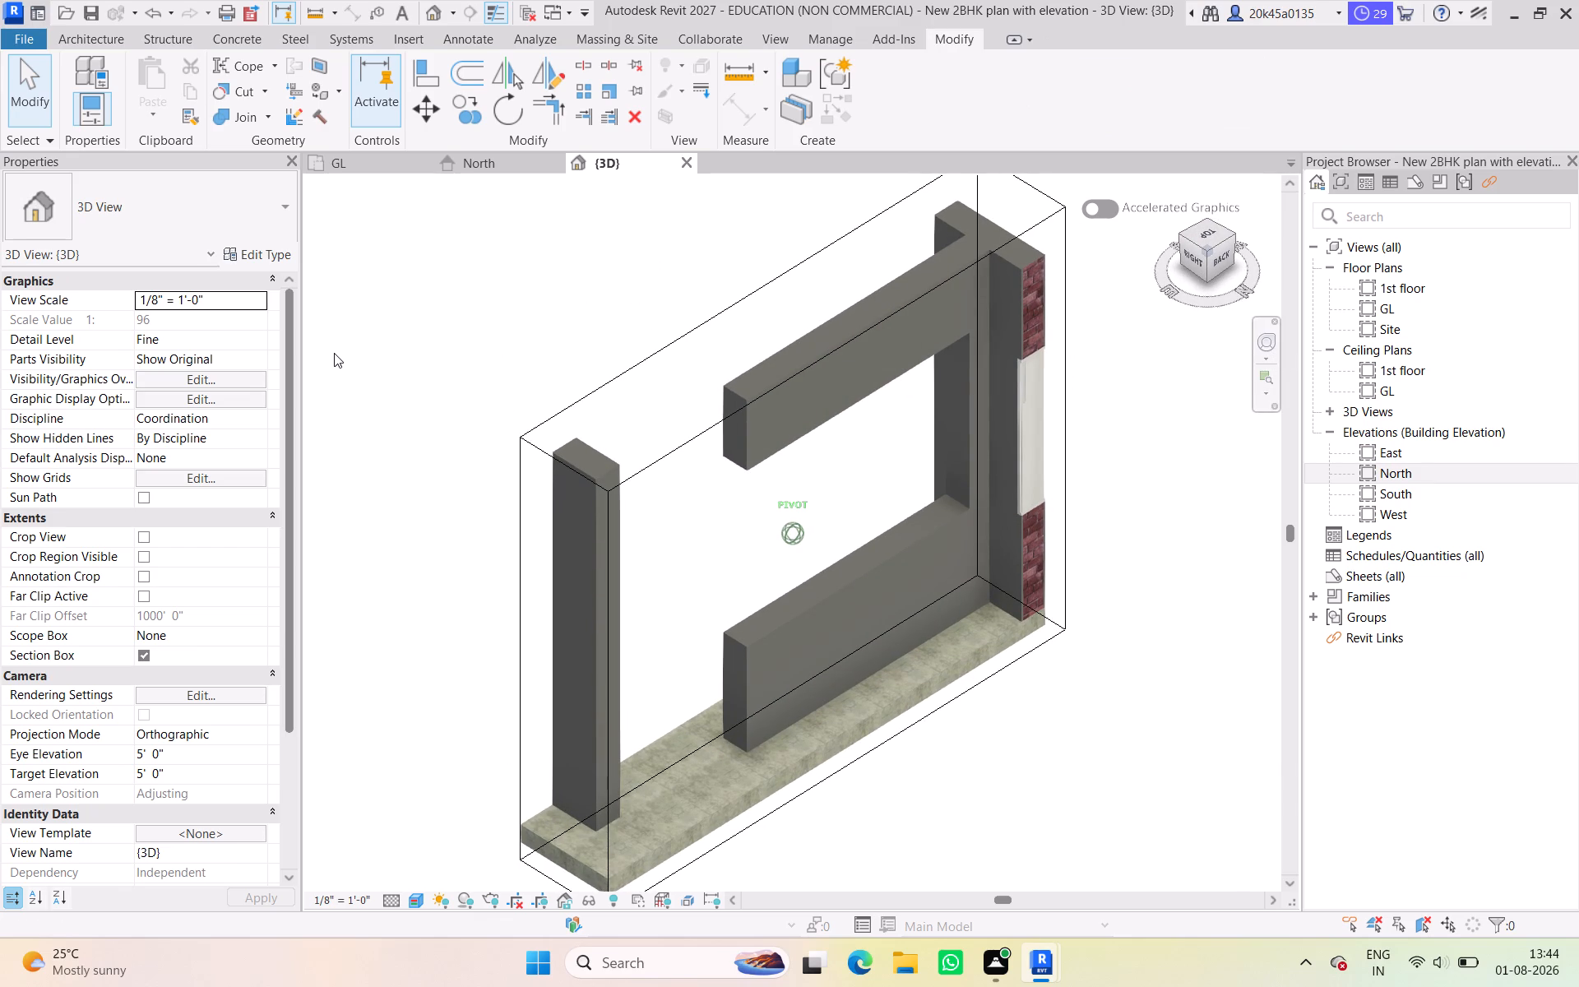
pyautogui.moveTo(334, 353); pyautogui.dragTo(334, 354)
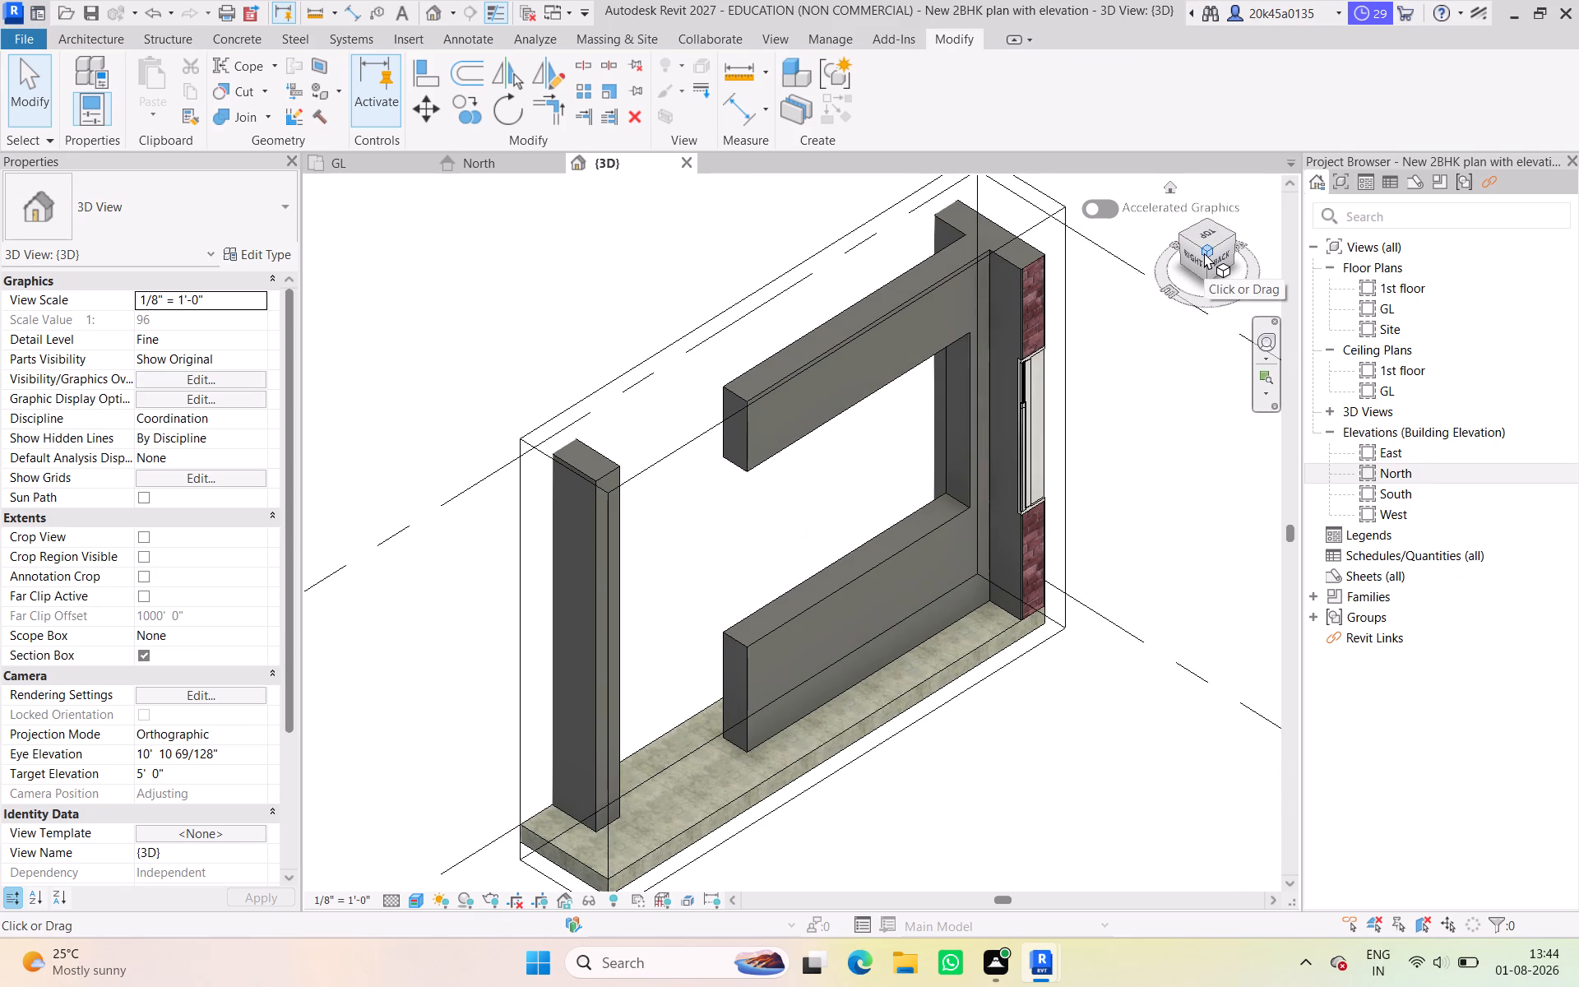
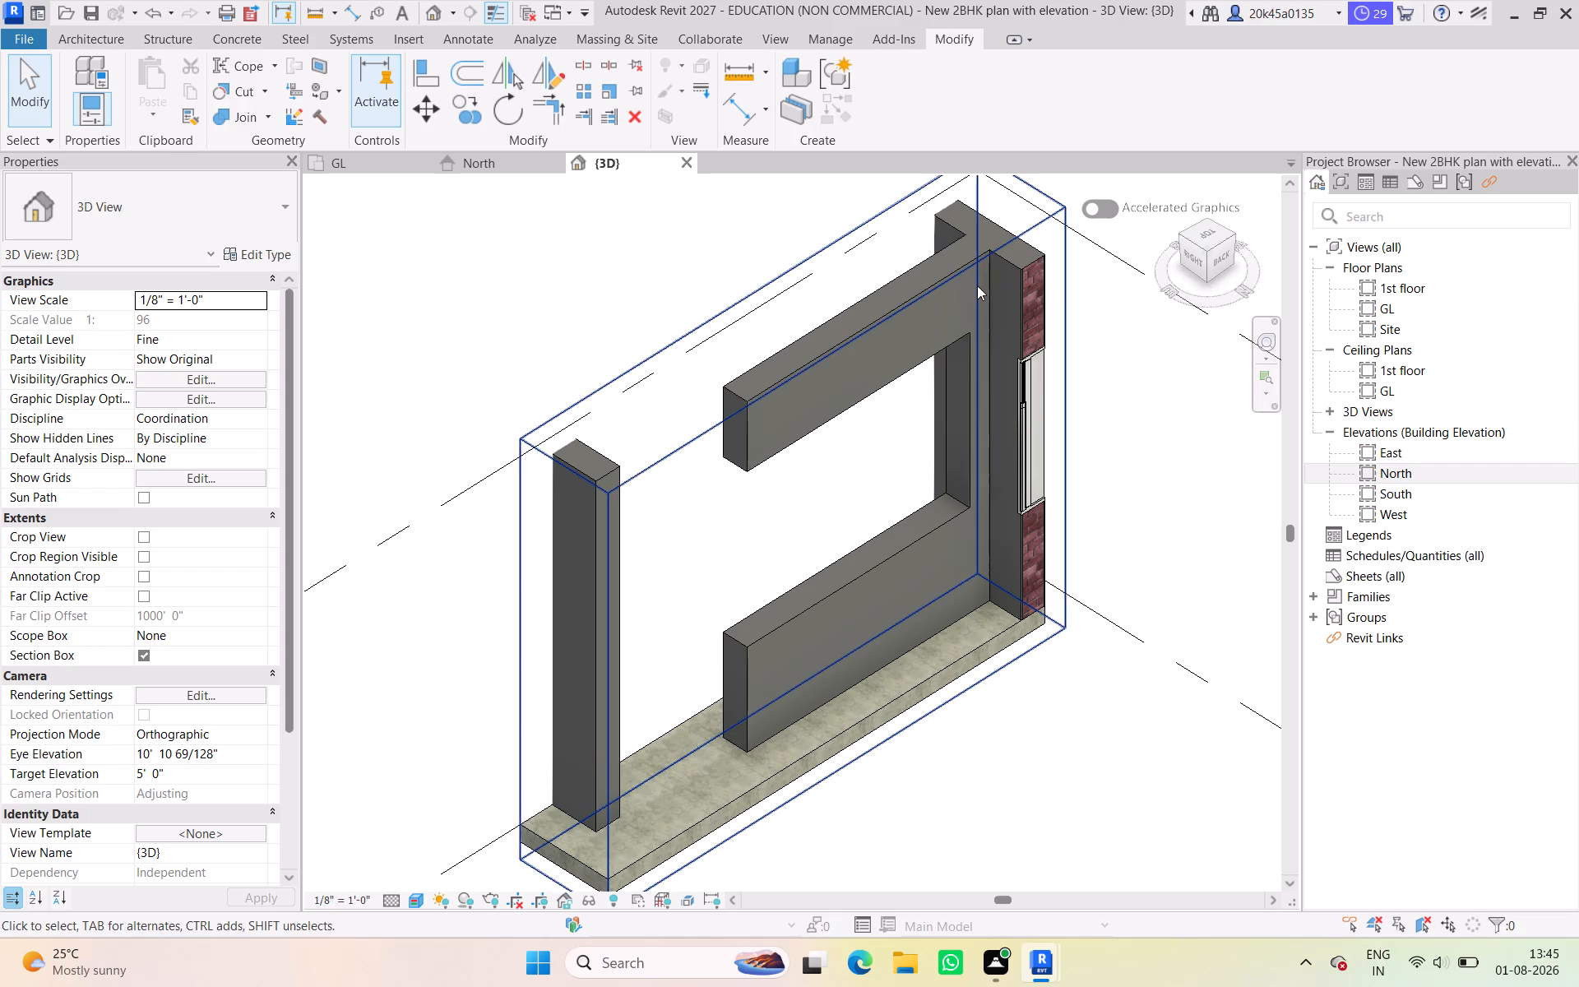
# Create an in-place model component in the Generic Models category, keeping the default name.
pyautogui.click(109, 39)
pyautogui.click(154, 43)
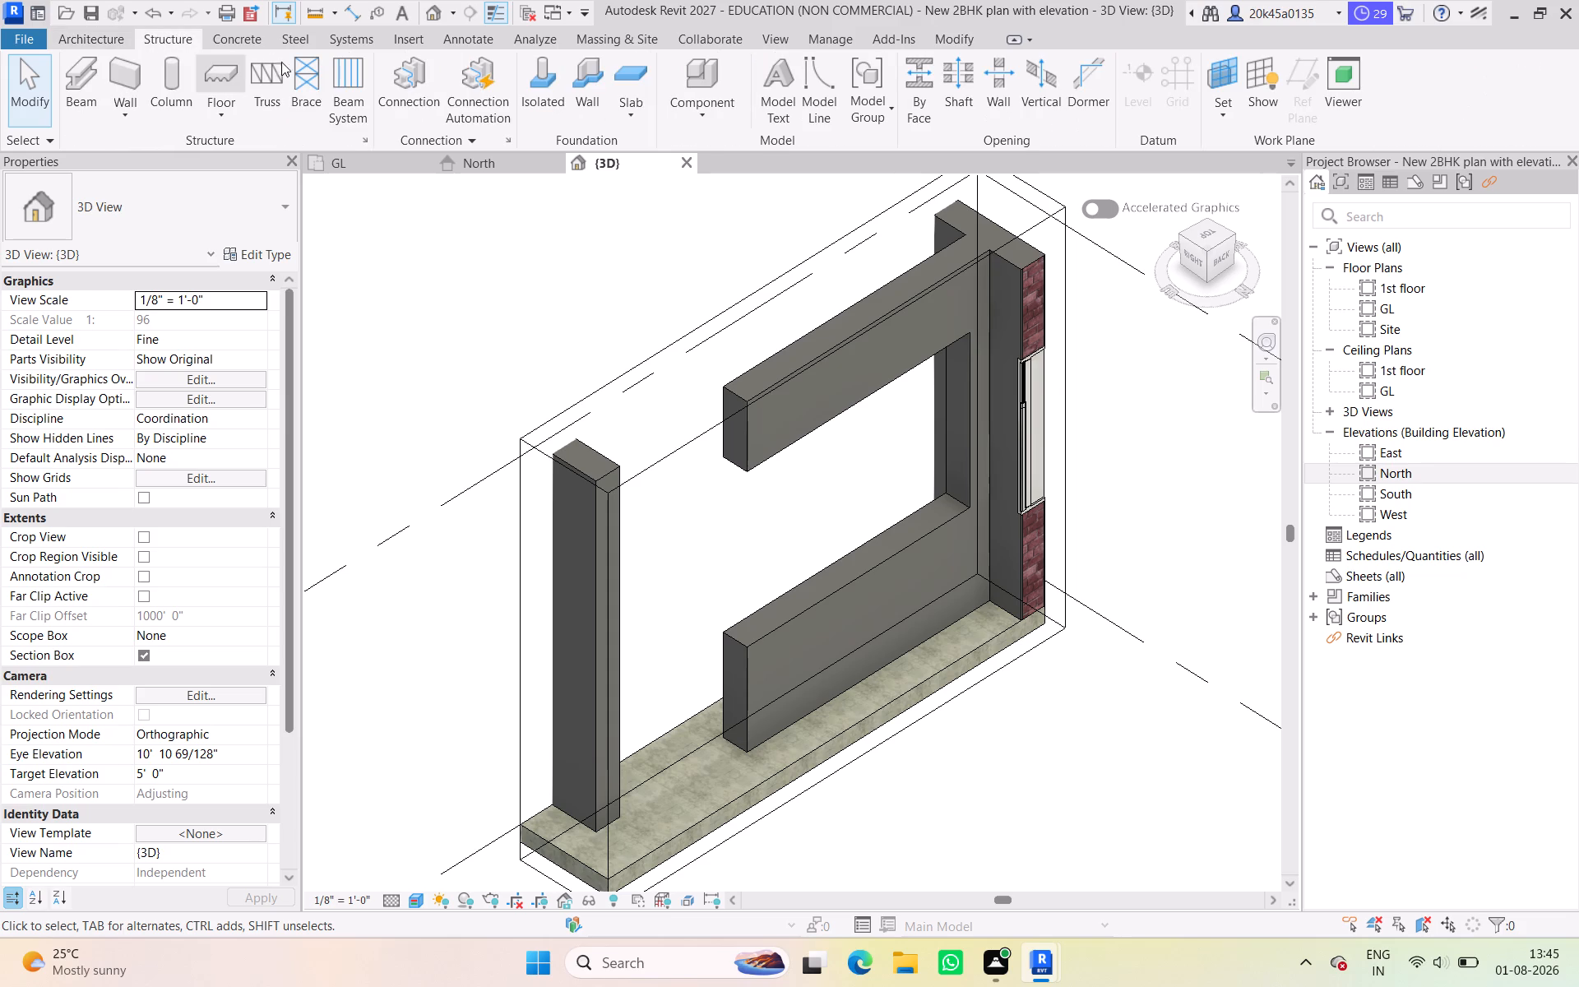
pyautogui.click(249, 36)
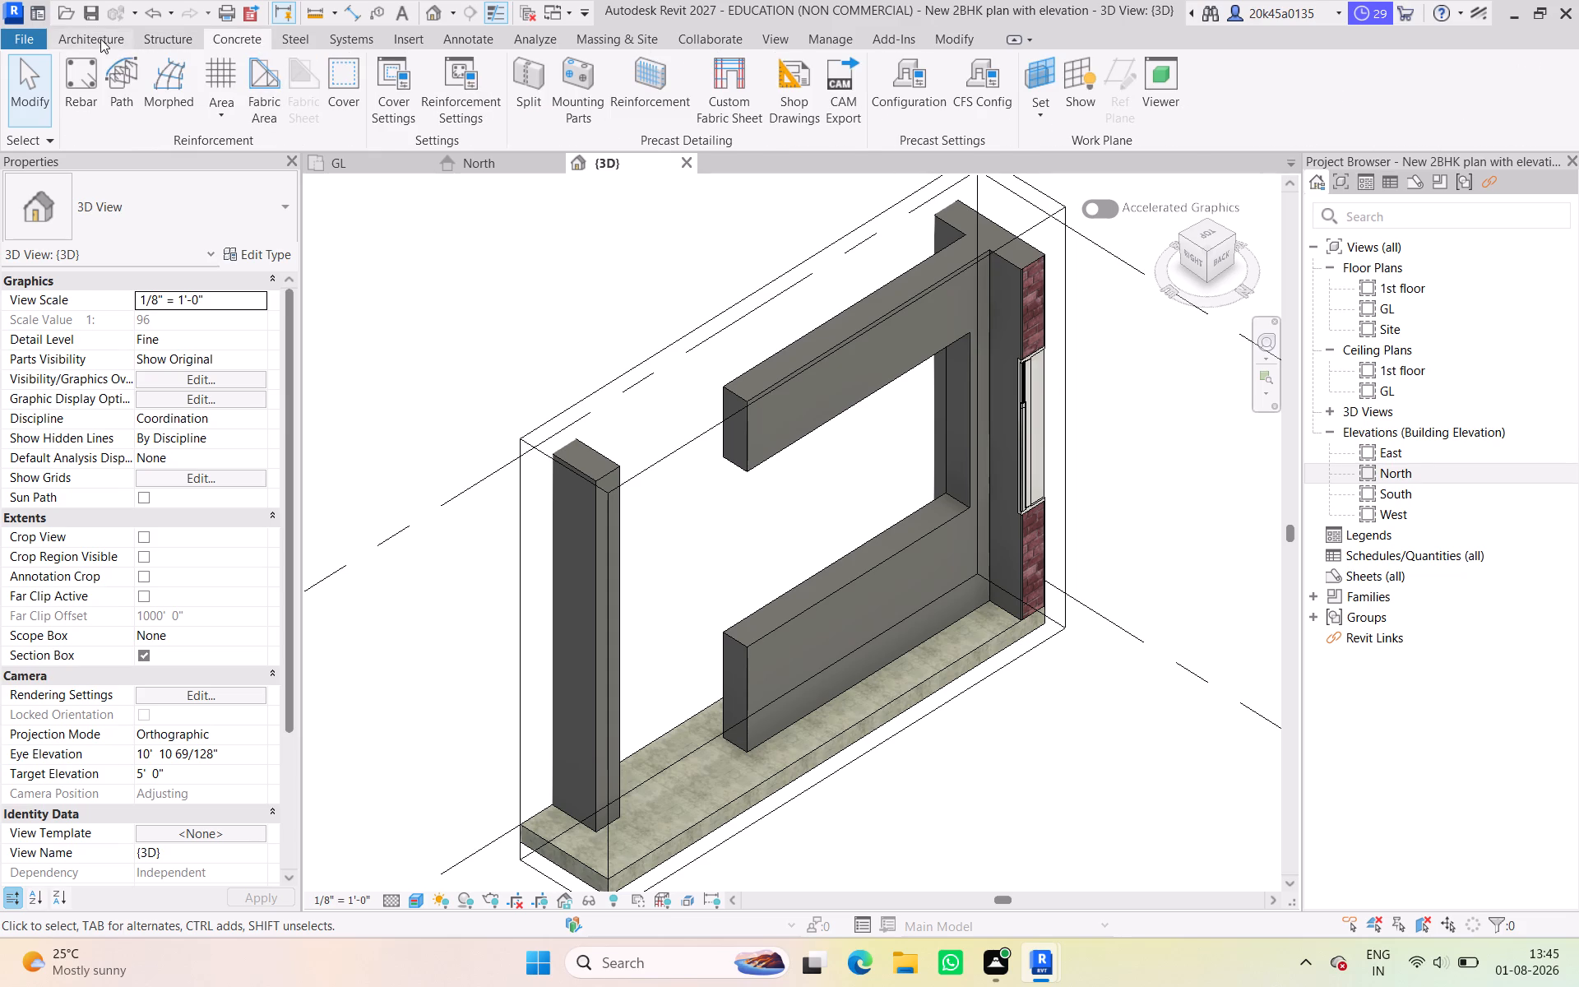
pyautogui.click(95, 39)
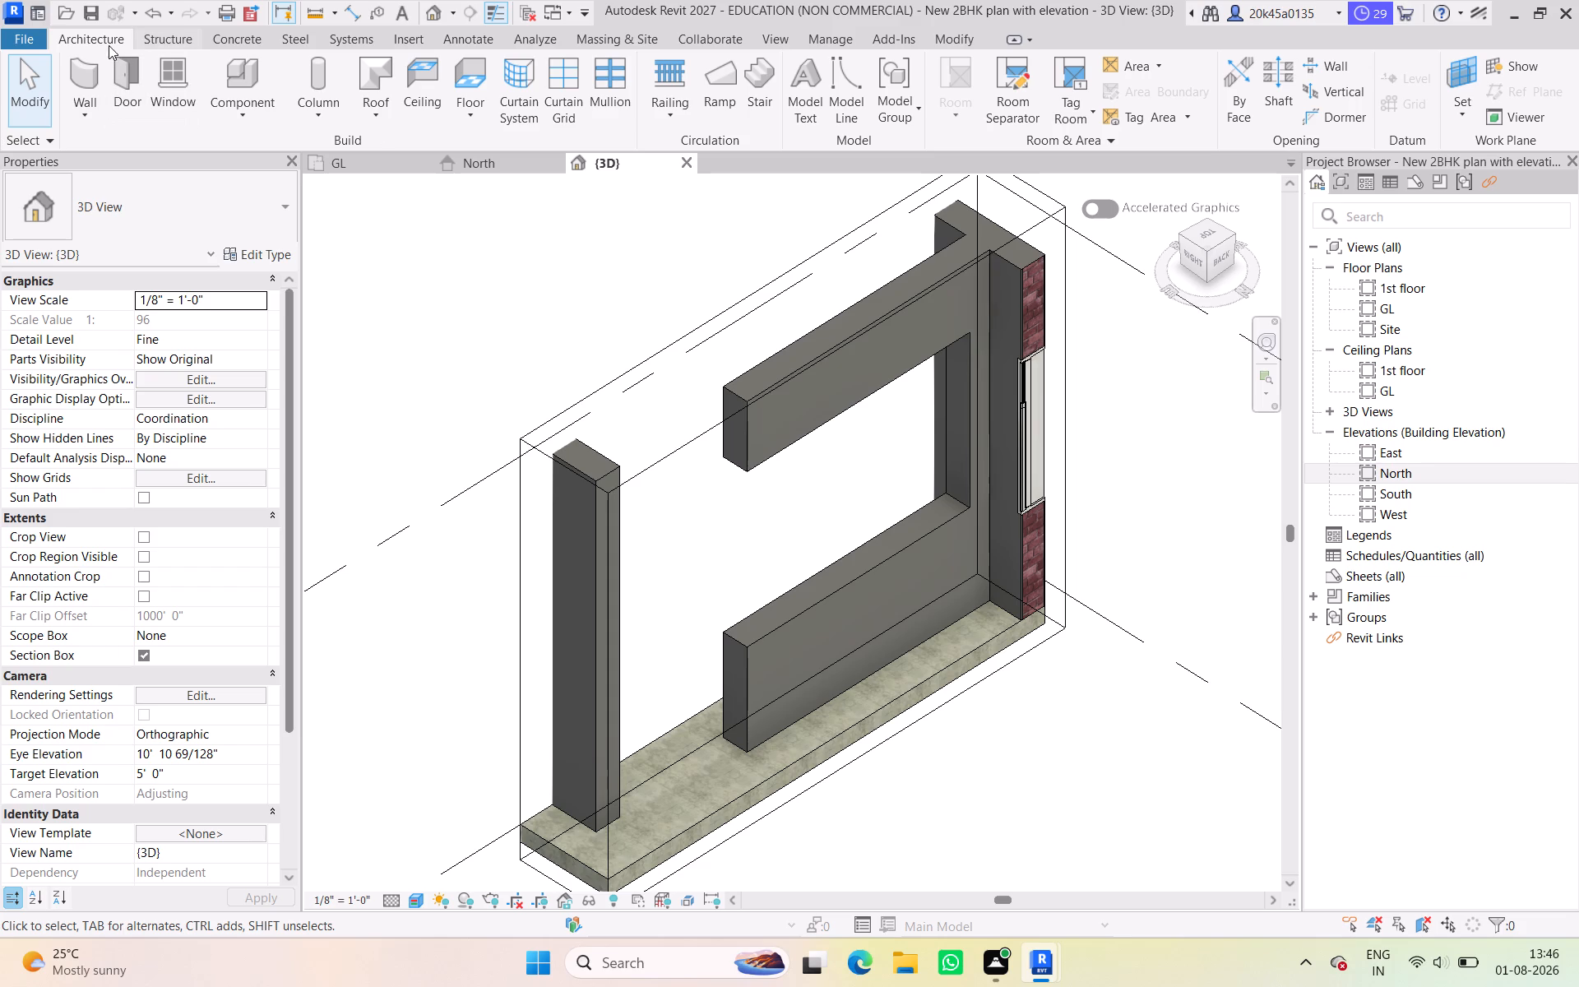
pyautogui.click(252, 109)
pyautogui.click(286, 185)
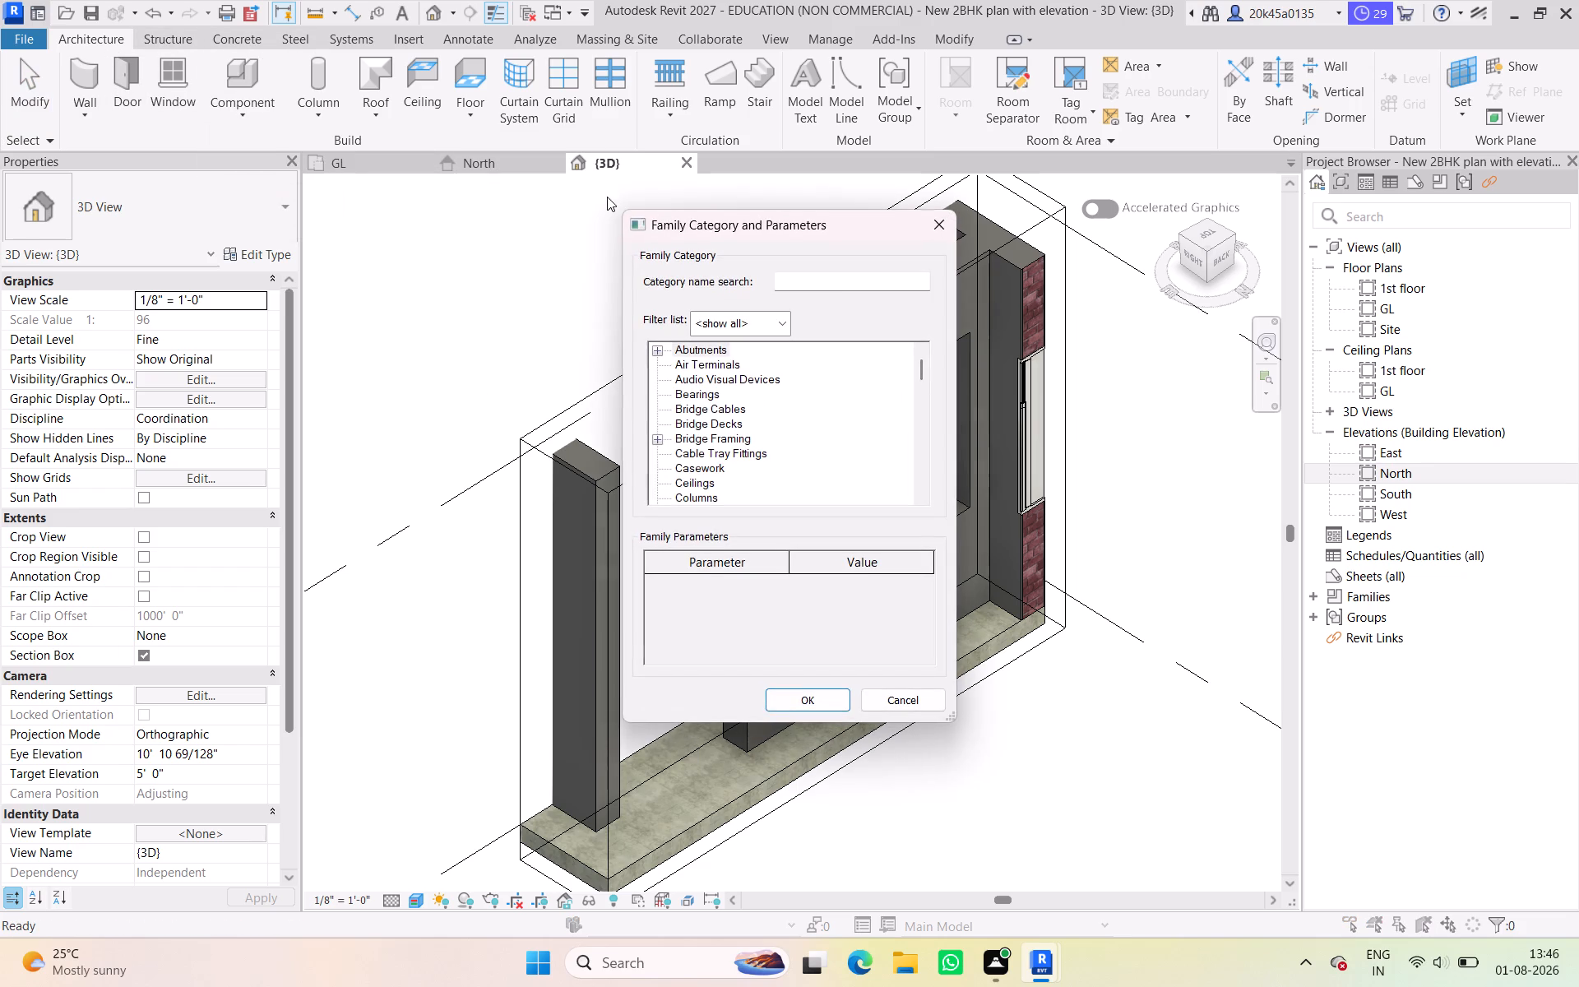
pyautogui.click(837, 277)
pyautogui.write('gene')
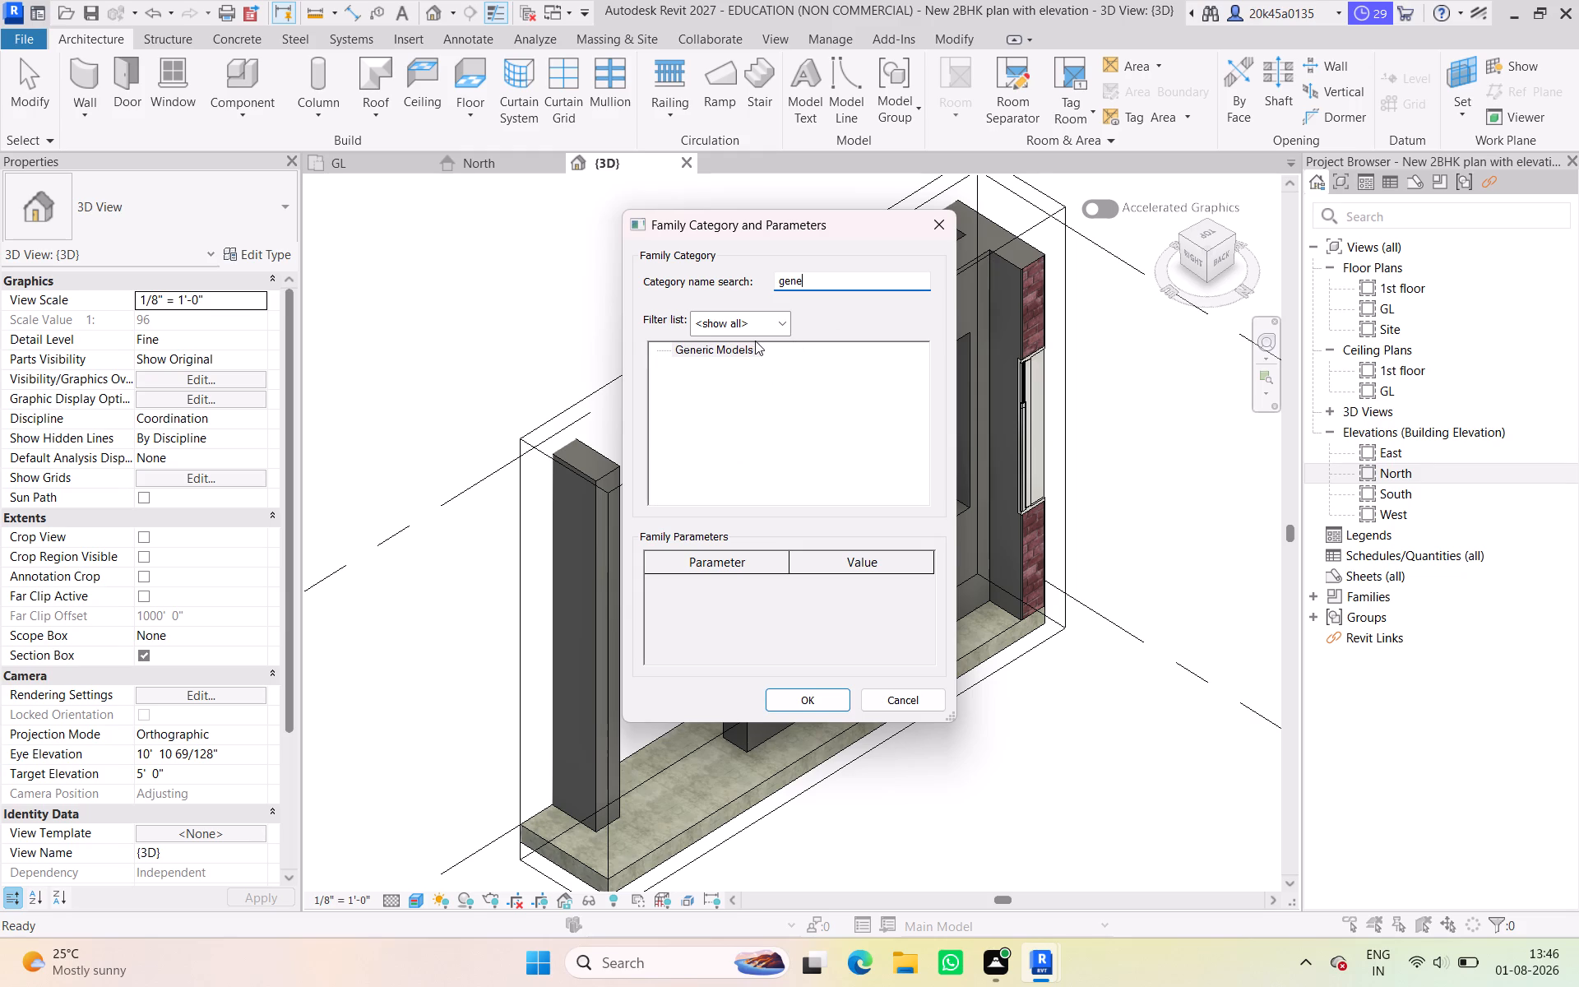
pyautogui.click(750, 341)
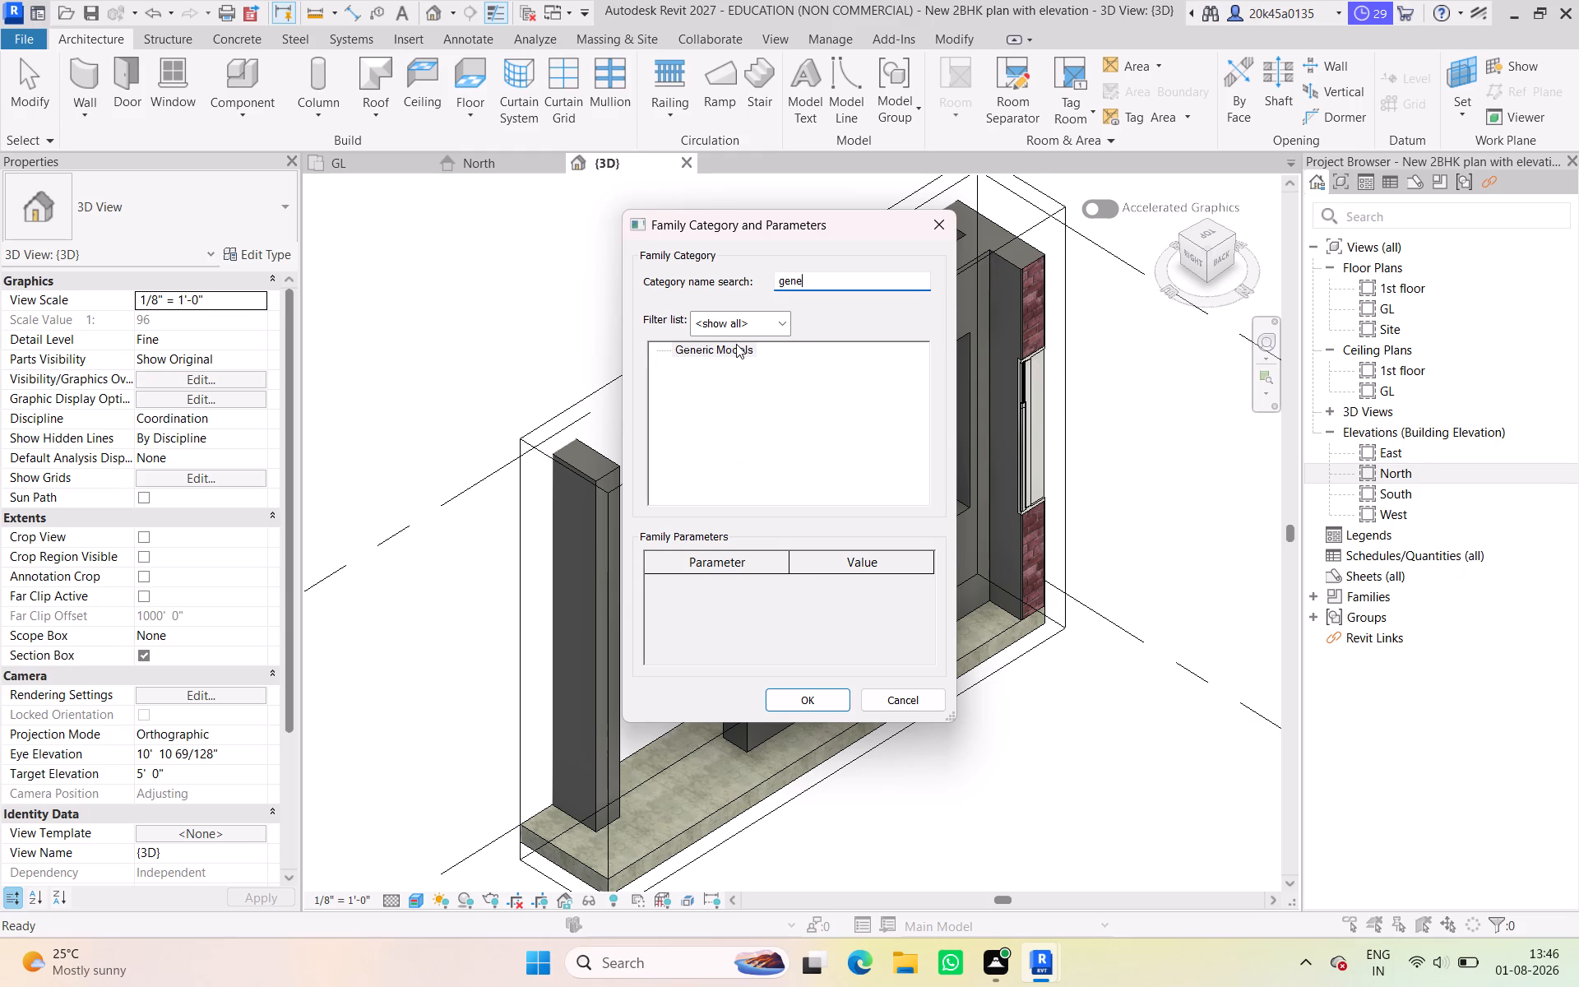
pyautogui.click(736, 344)
pyautogui.click(807, 699)
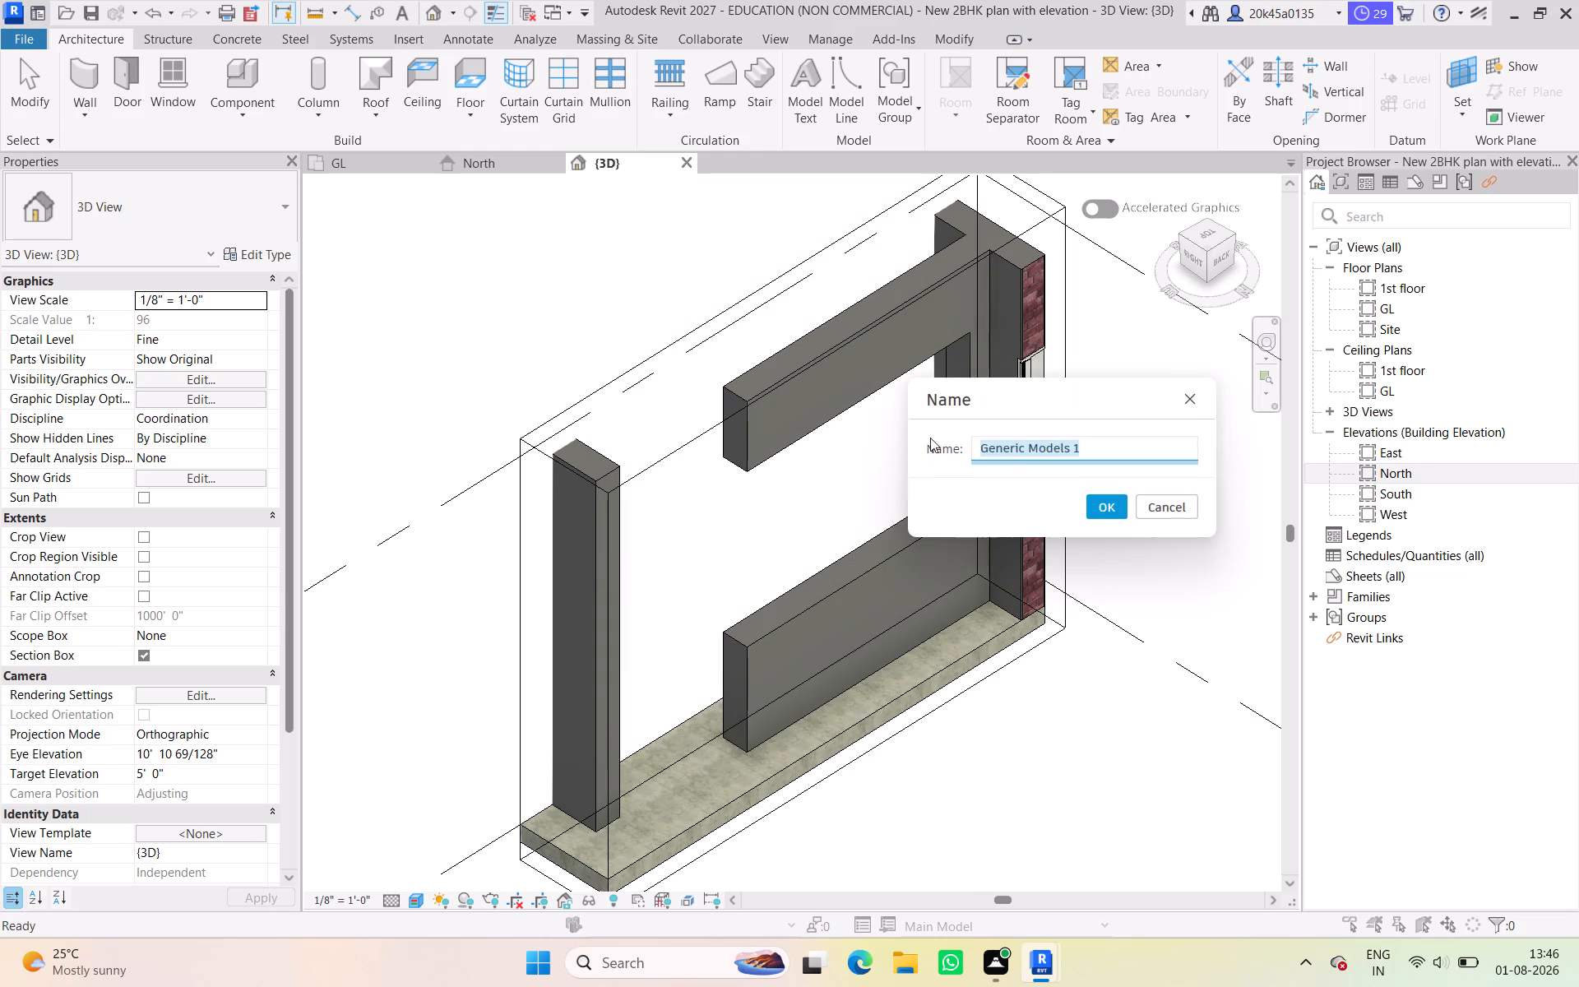
pyautogui.click(1100, 499)
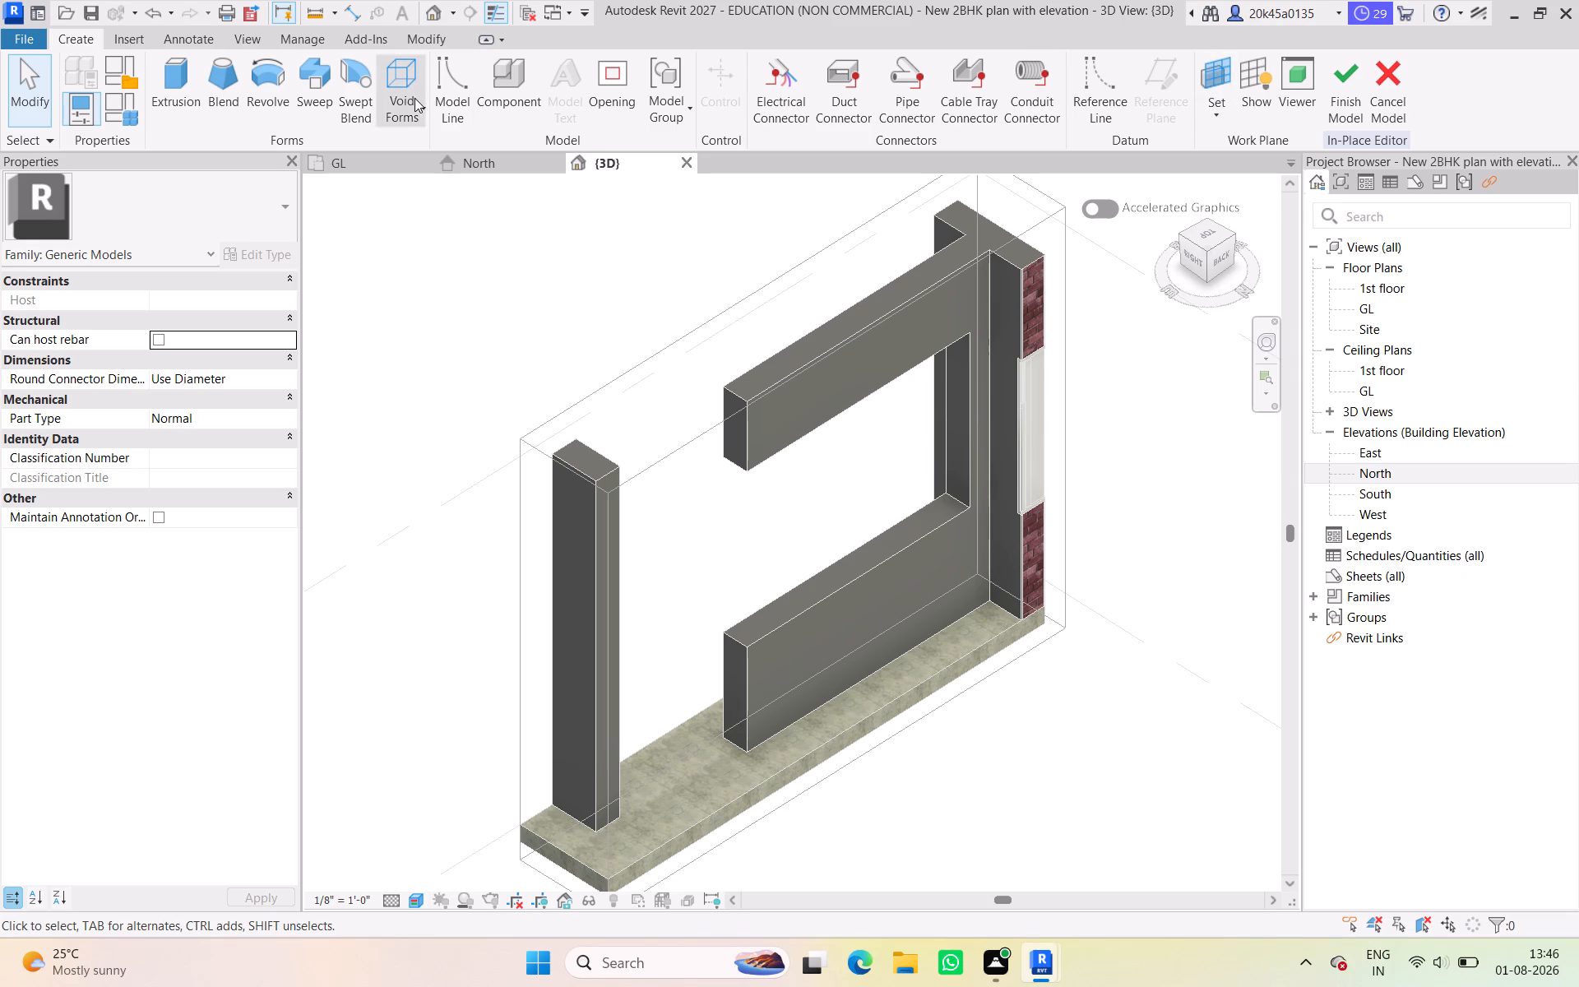
# Start an extrusion on the lower wall portion's north face and sketch a 7'-7 1/2" by 3'-0" rectangle matching its outline.
pyautogui.click(165, 83)
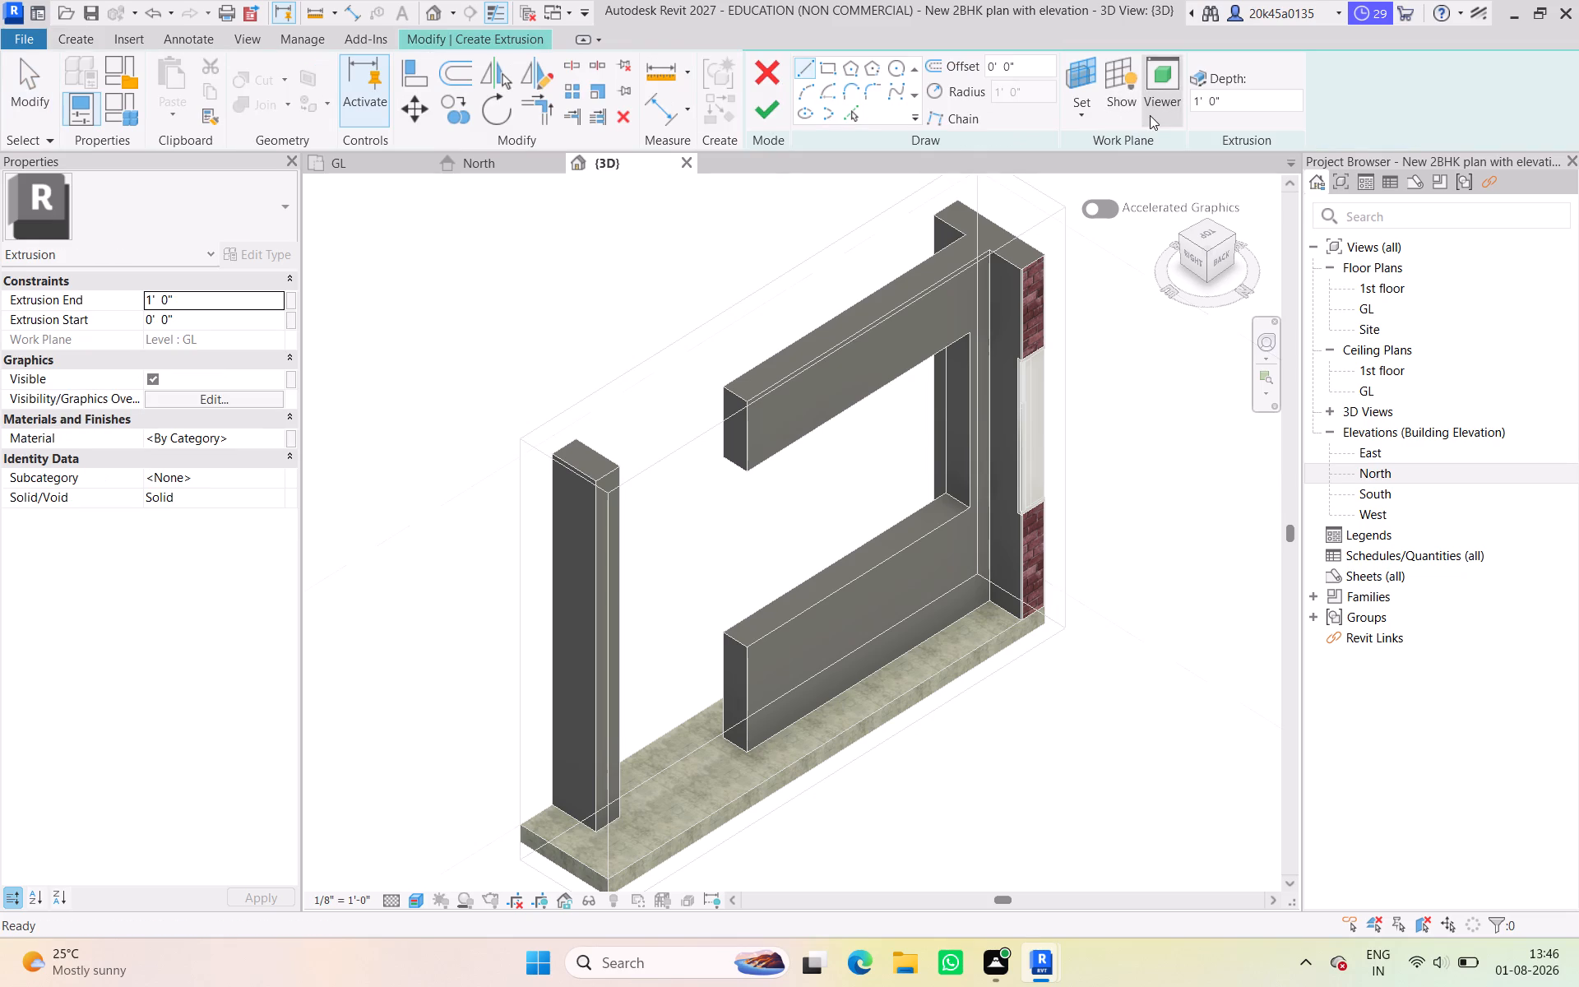
pyautogui.click(1090, 118)
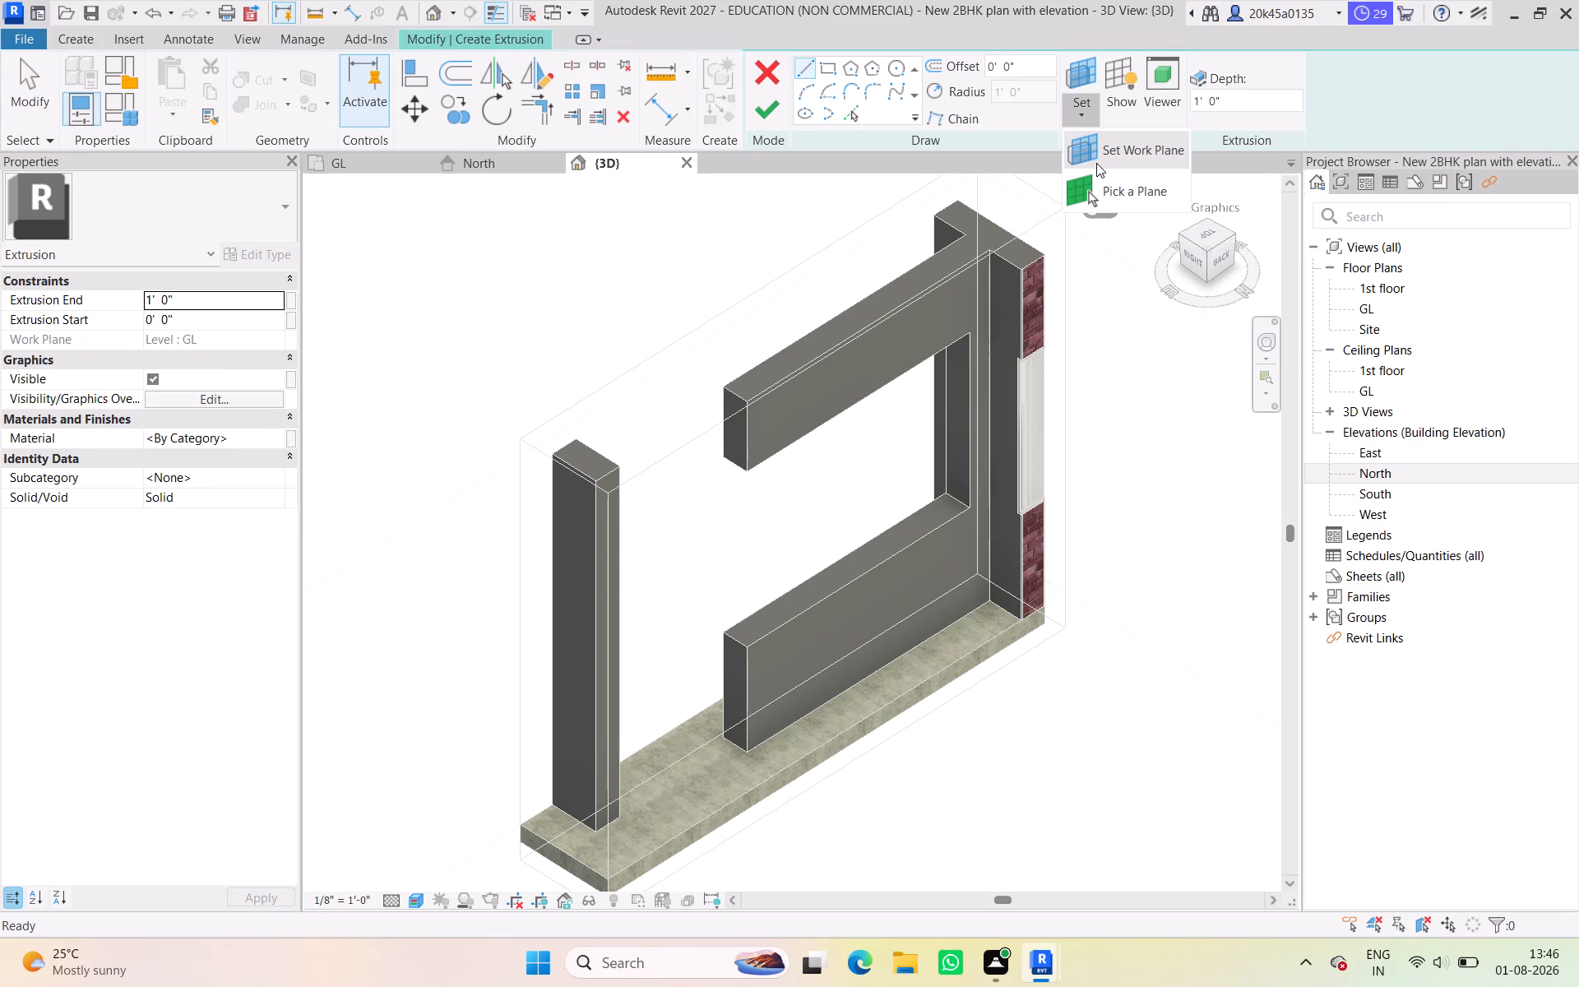
pyautogui.click(1112, 184)
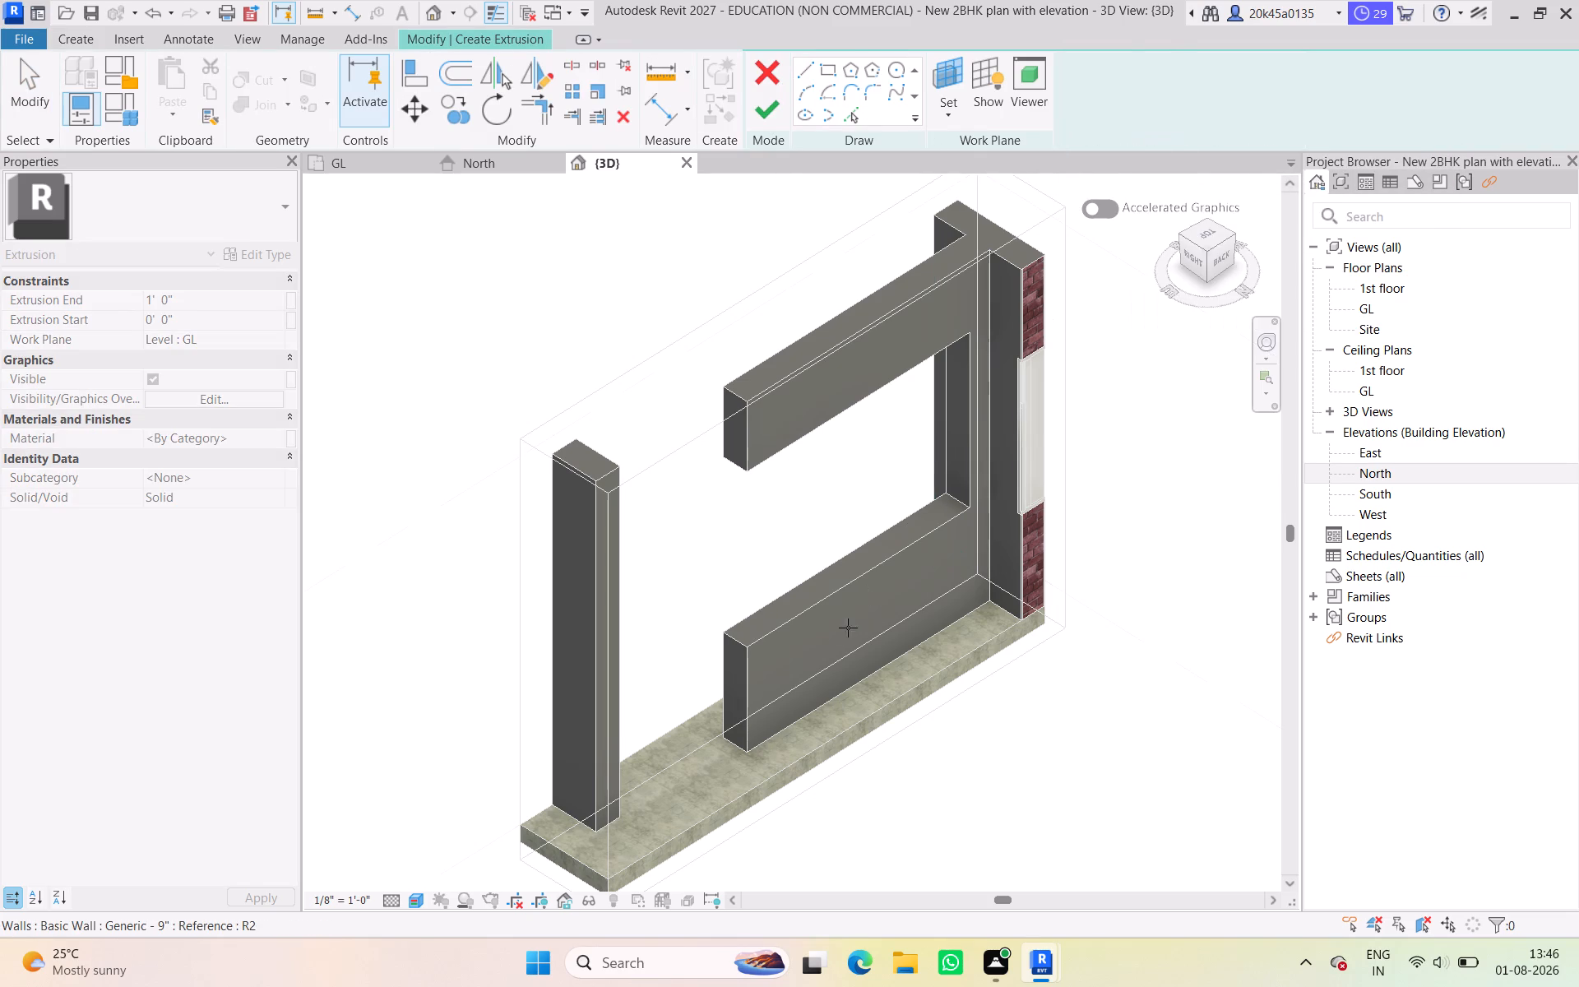
pyautogui.click(867, 581)
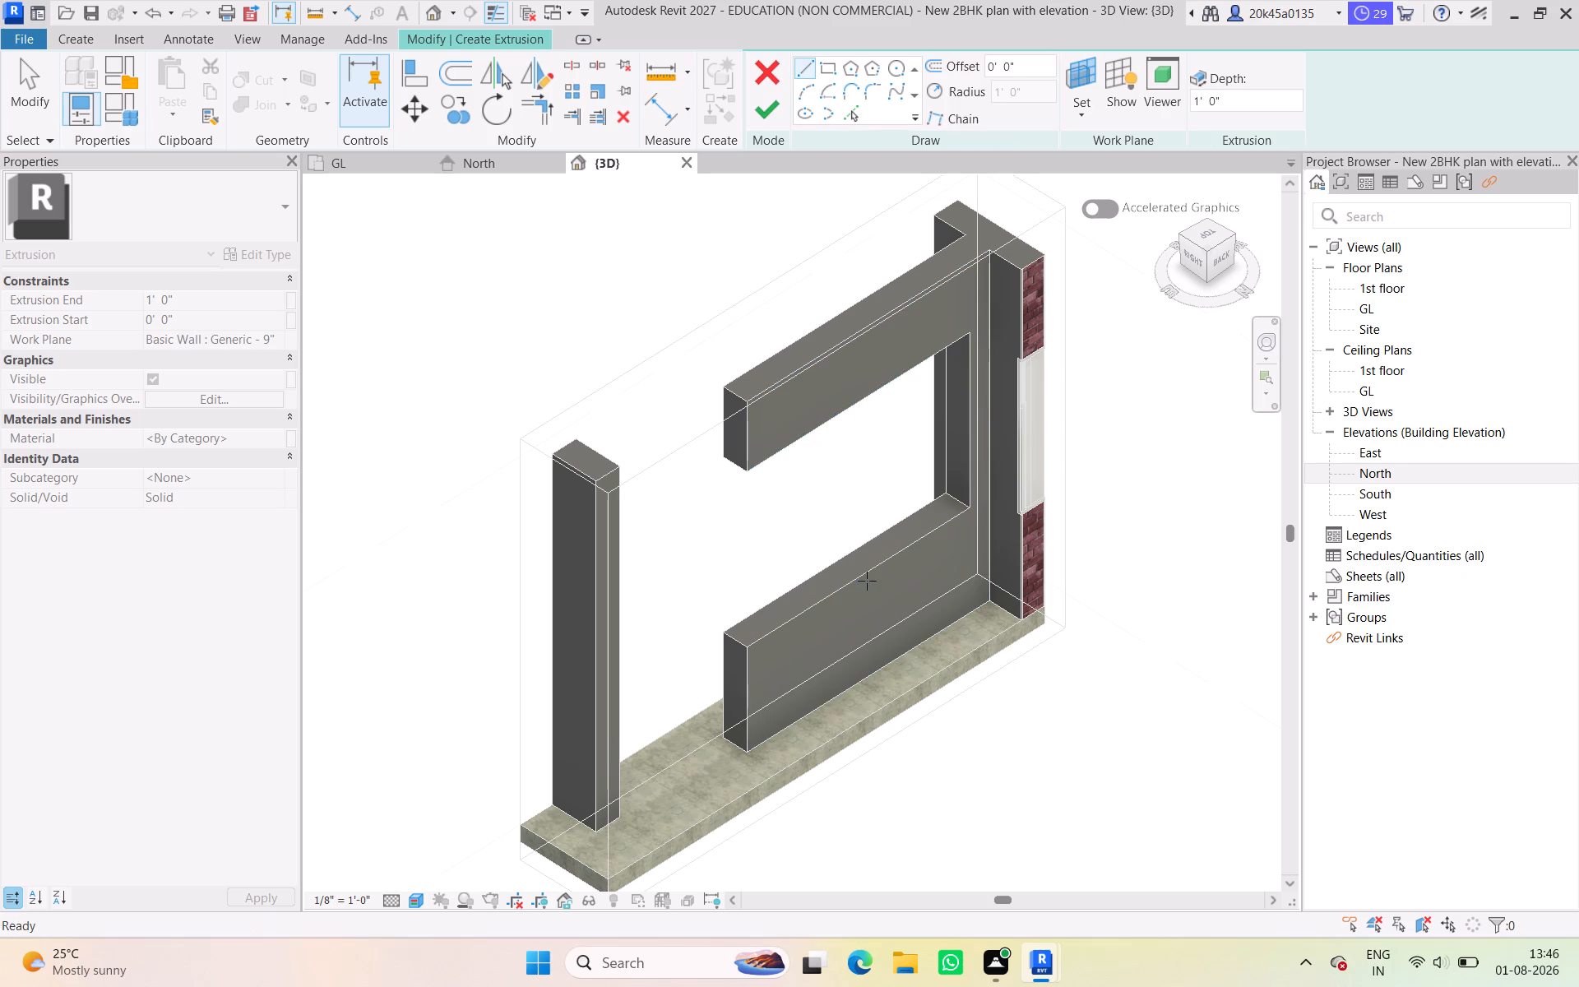
pyautogui.click(1216, 264)
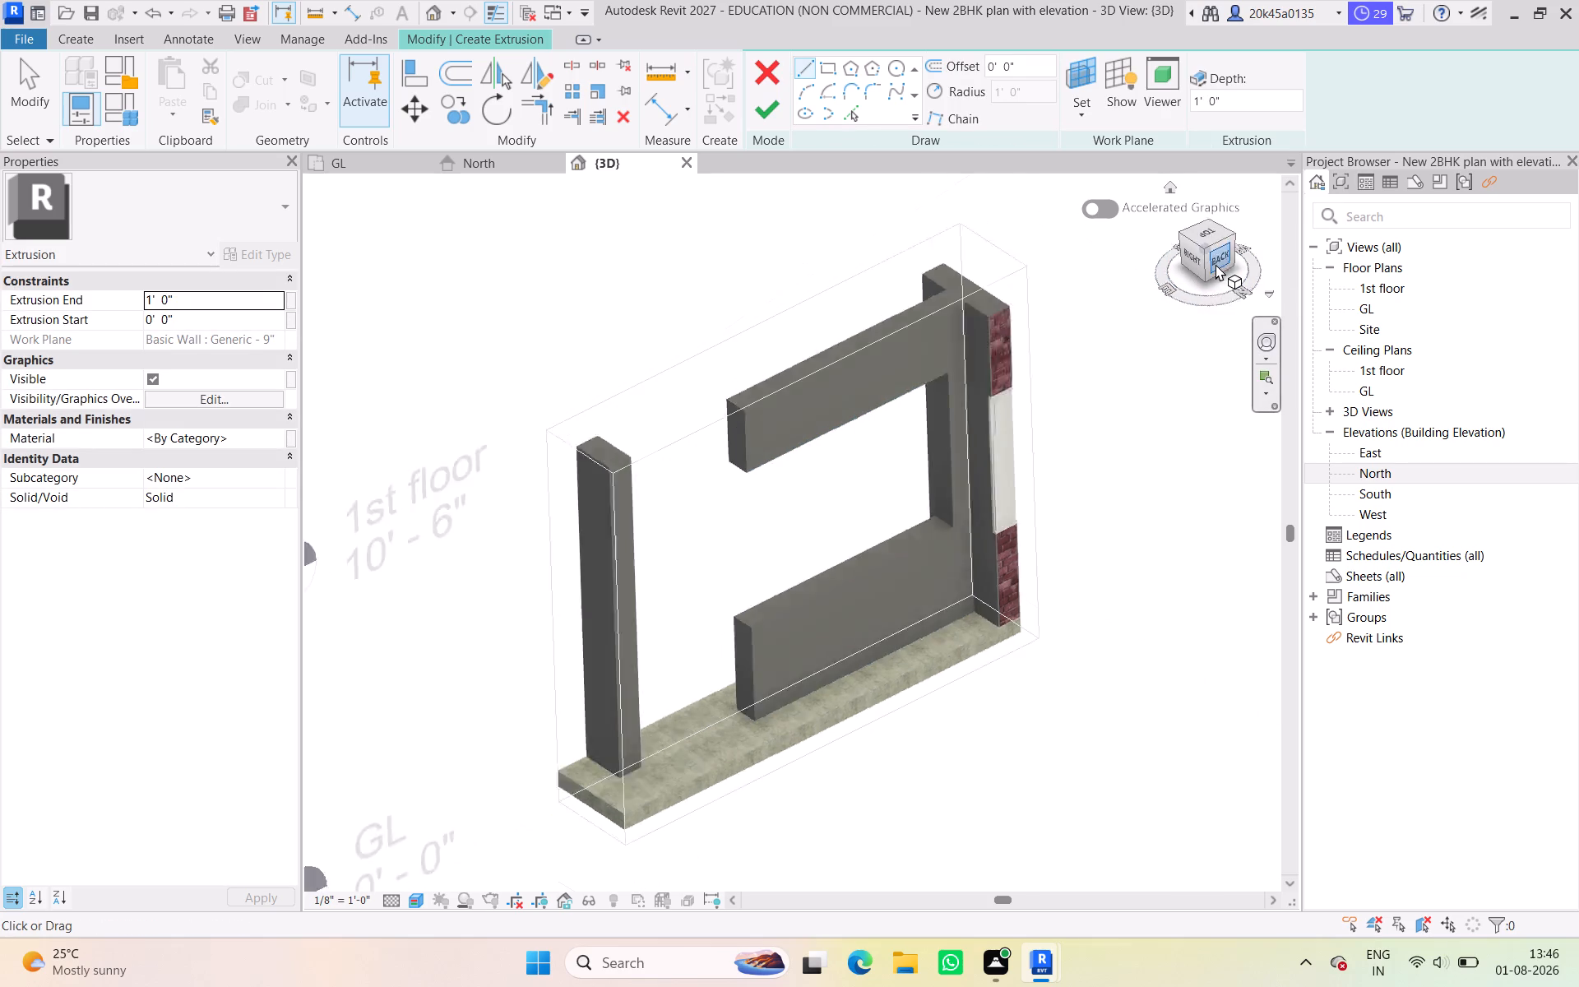
pyautogui.scroll(10, 840, 592)
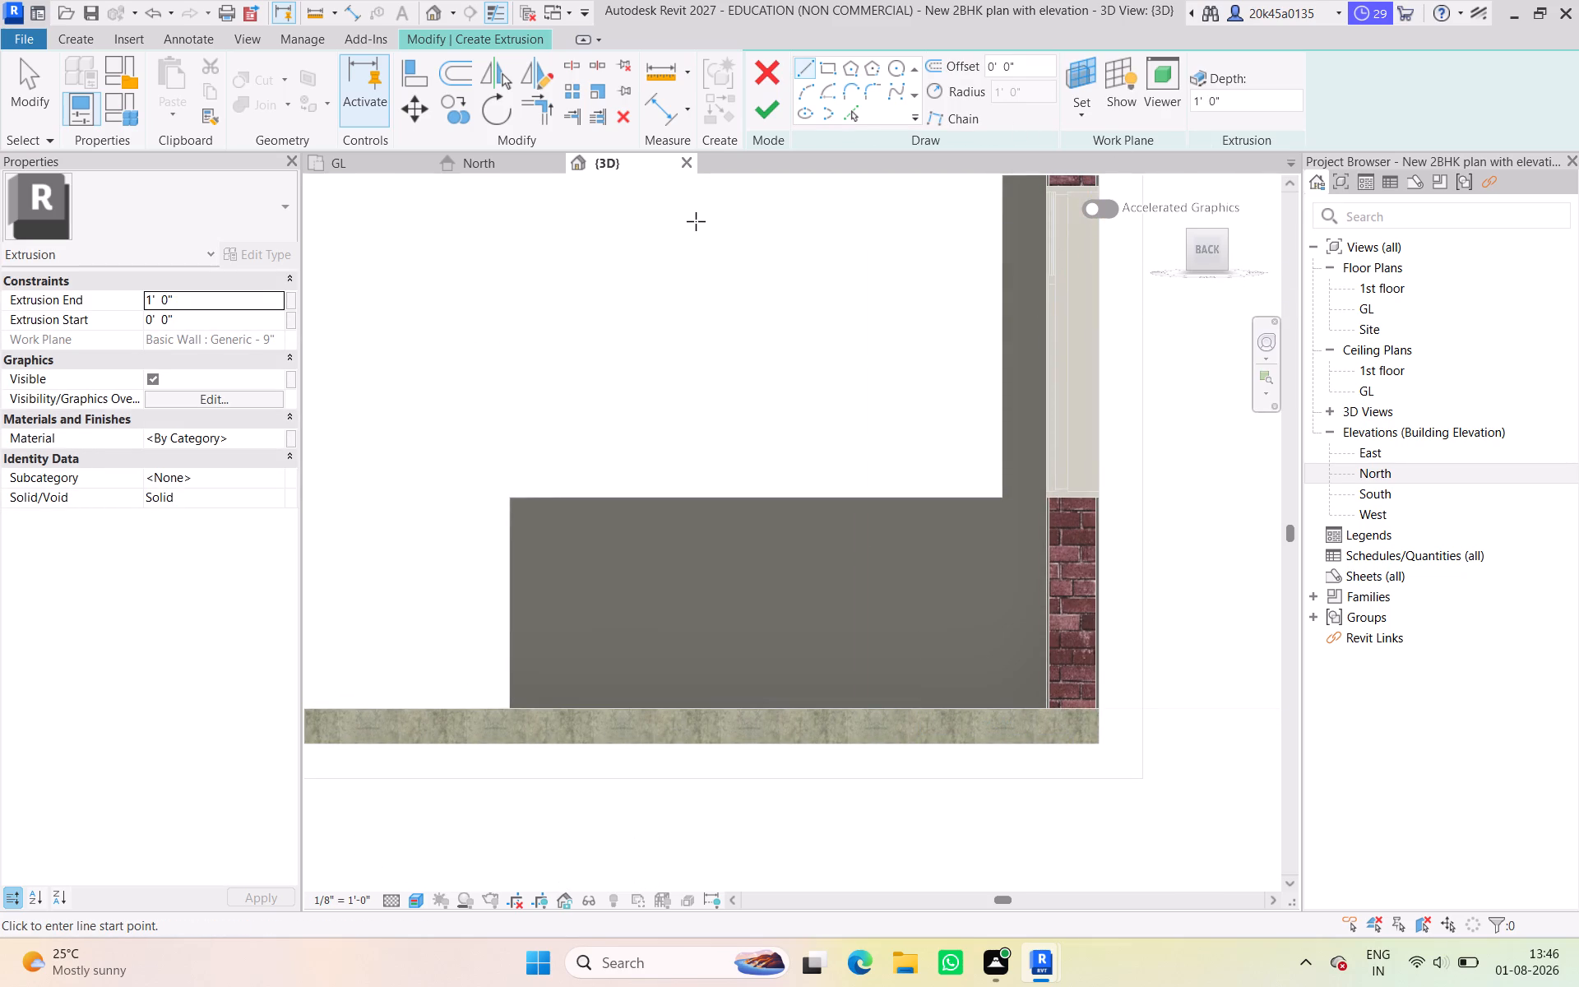
pyautogui.click(825, 64)
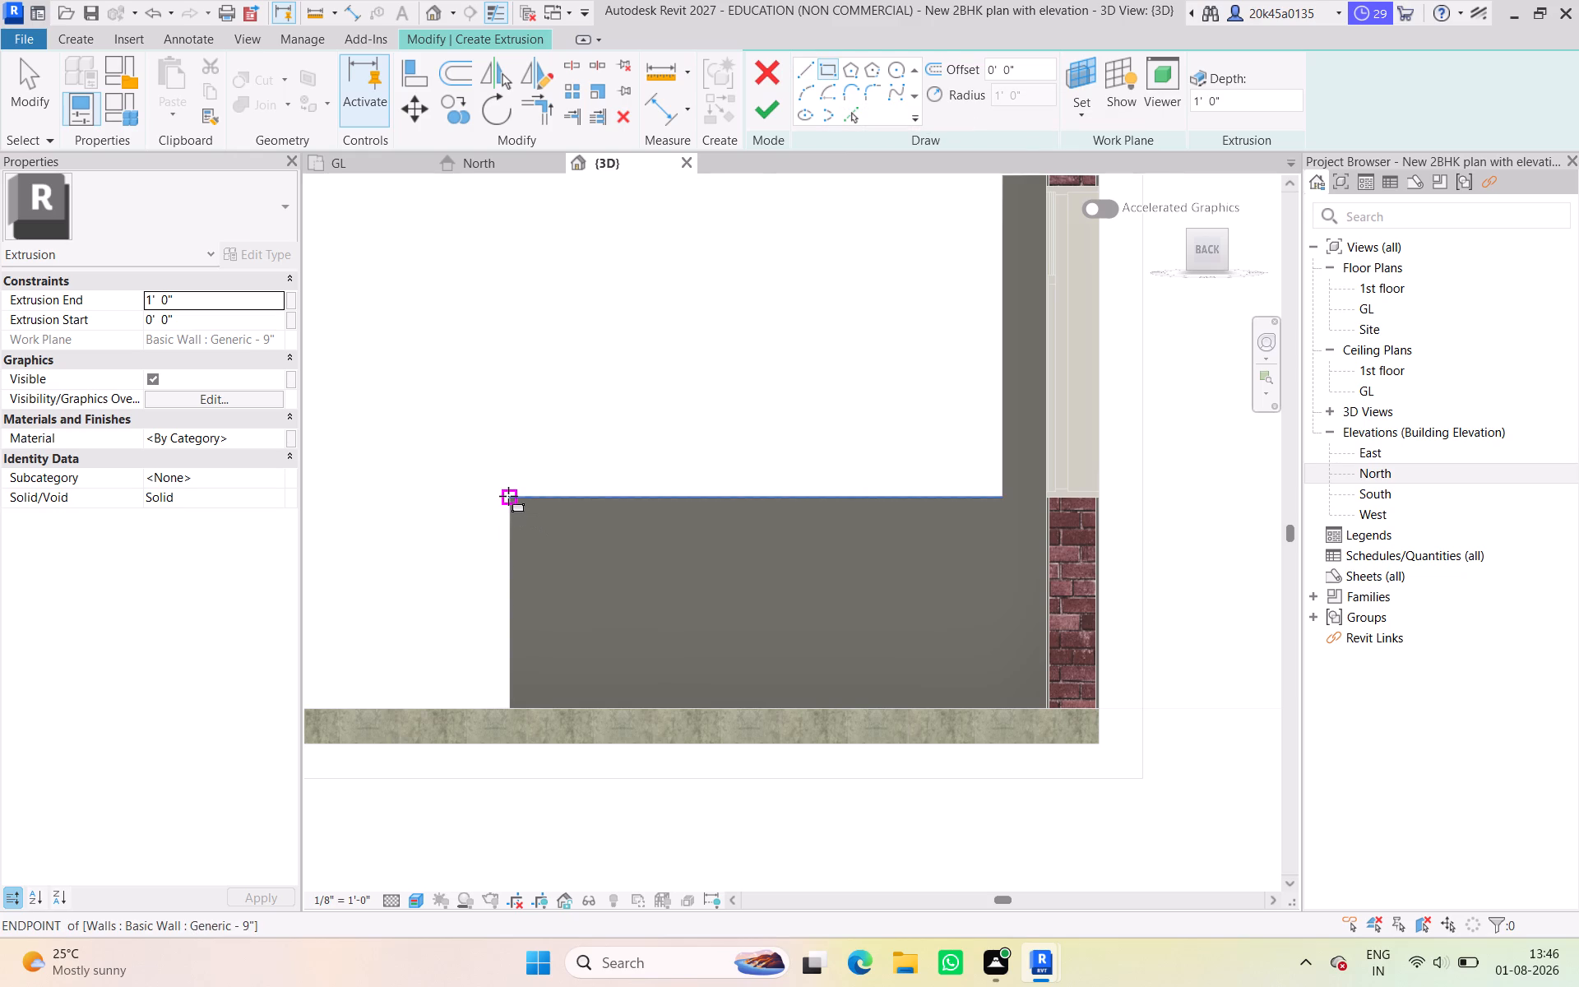
pyautogui.moveTo(508, 496); pyautogui.dragTo(898, 628)
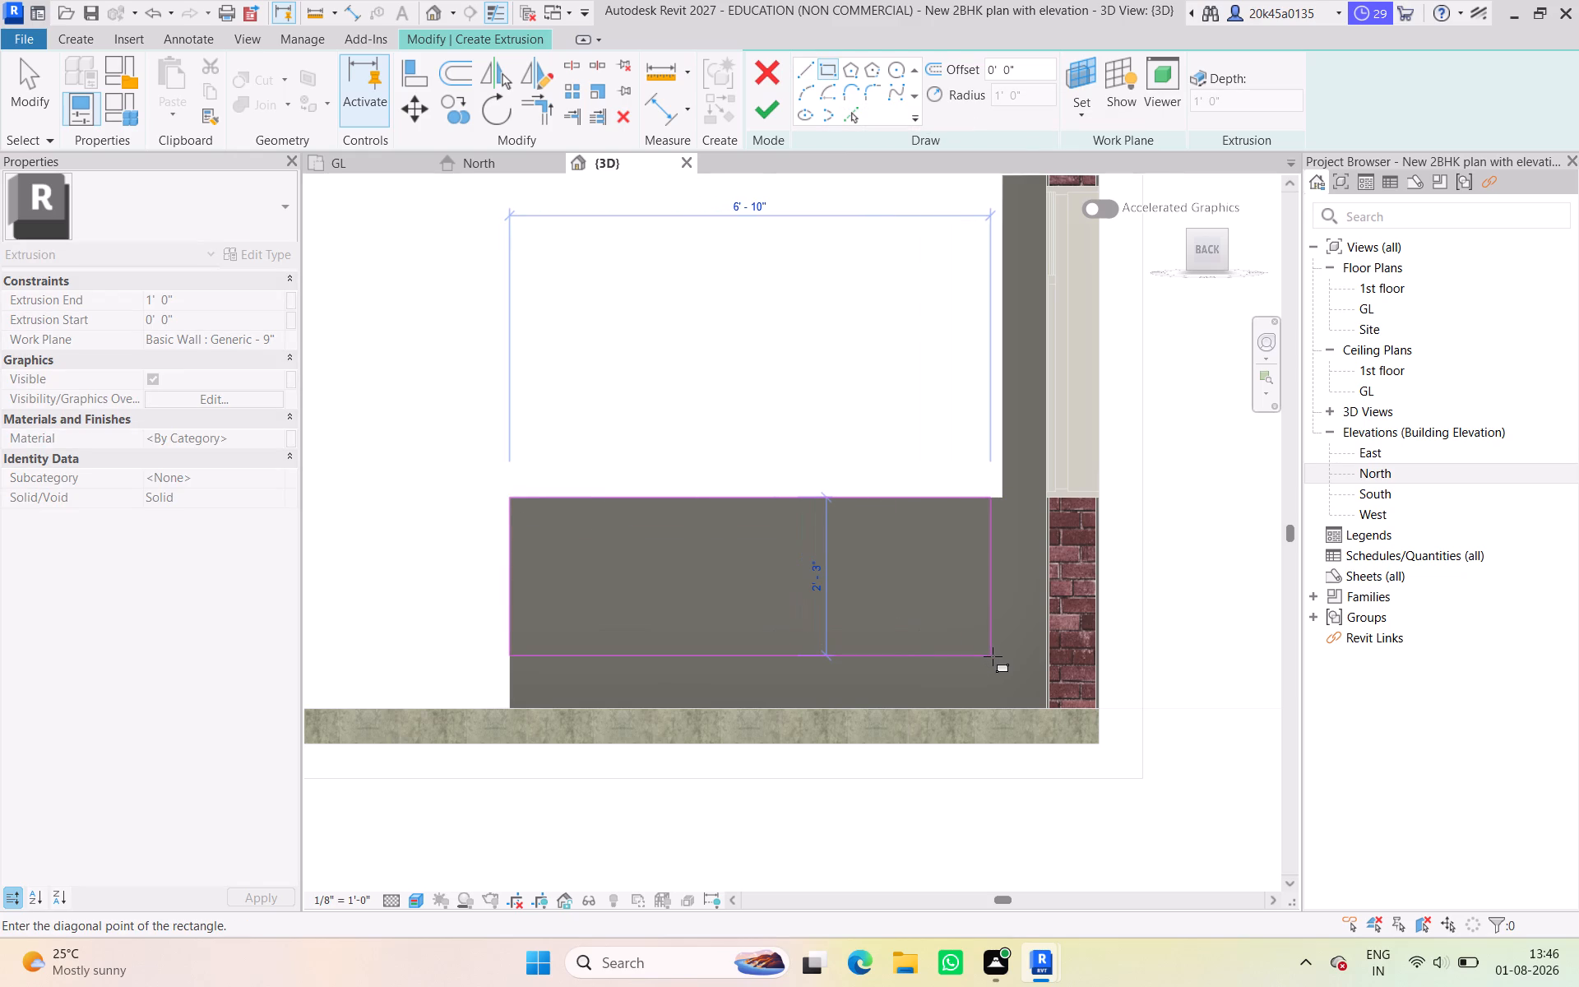
pyautogui.click(1044, 706)
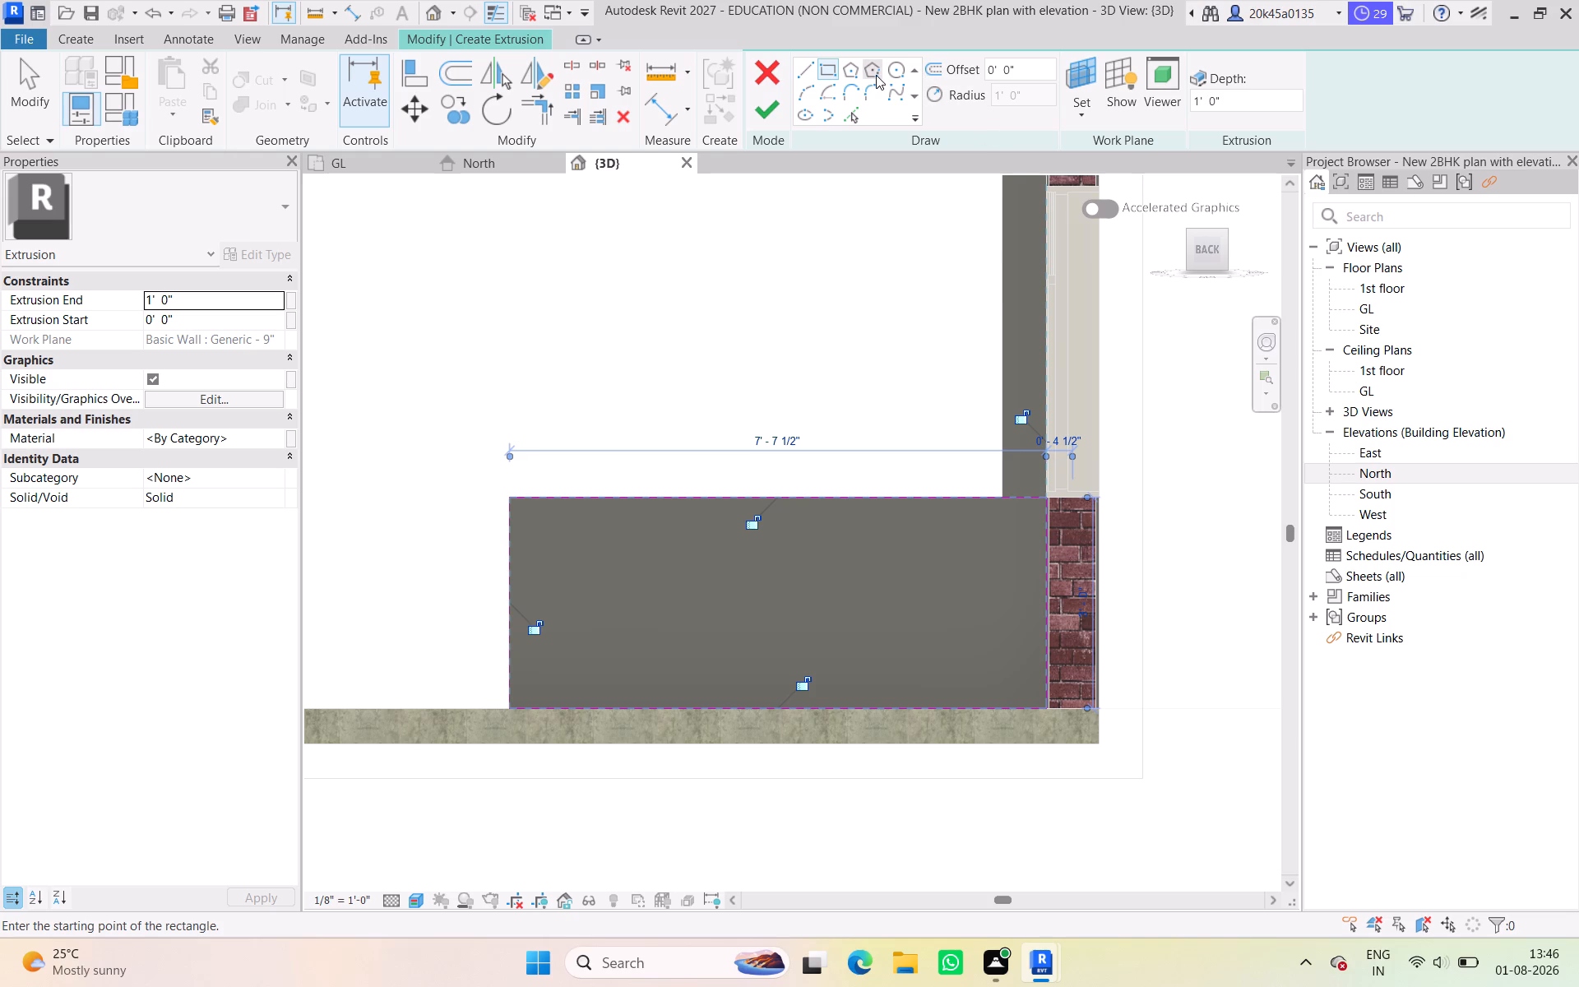
# Add an inner rectangle to the sketch with a 6" inward offset, about 6'-8" by 2'-0", and finish the 1' deep frame extrusion.
pyautogui.moveTo(1024, 69); pyautogui.dragTo(912, 73)
pyautogui.write("1'")
pyautogui.press('Return')
pyautogui.click(509, 498)
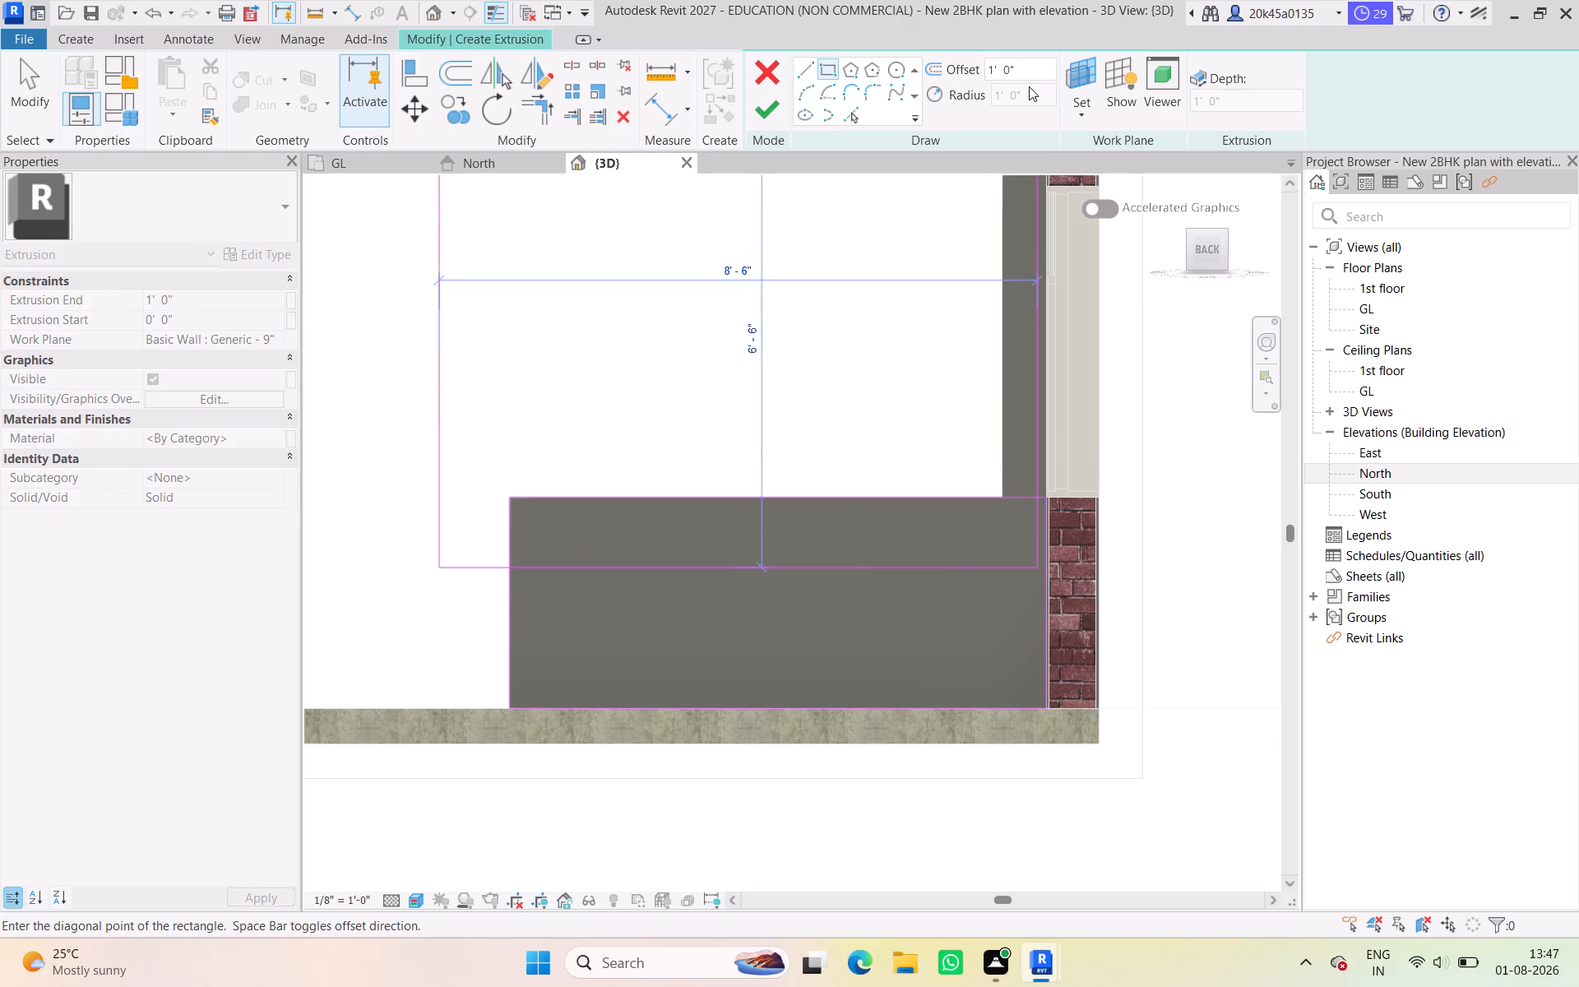
pyautogui.moveTo(1026, 72); pyautogui.dragTo(888, 90)
pyautogui.write('6"')
pyautogui.press('Return')
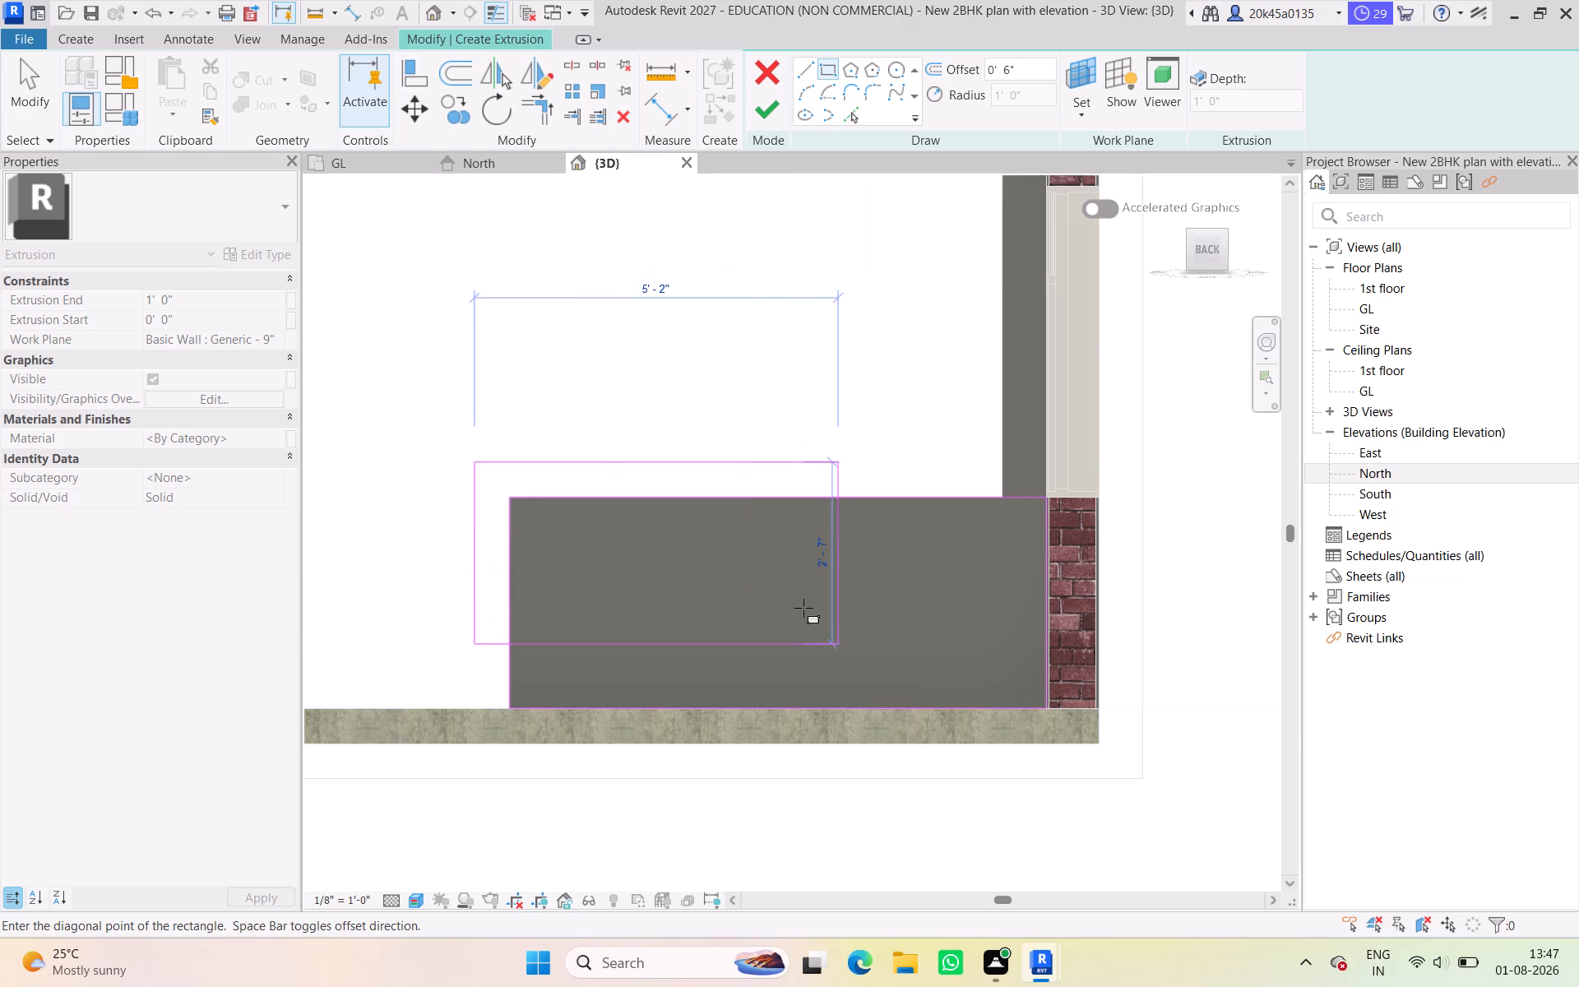
pyautogui.press('space')
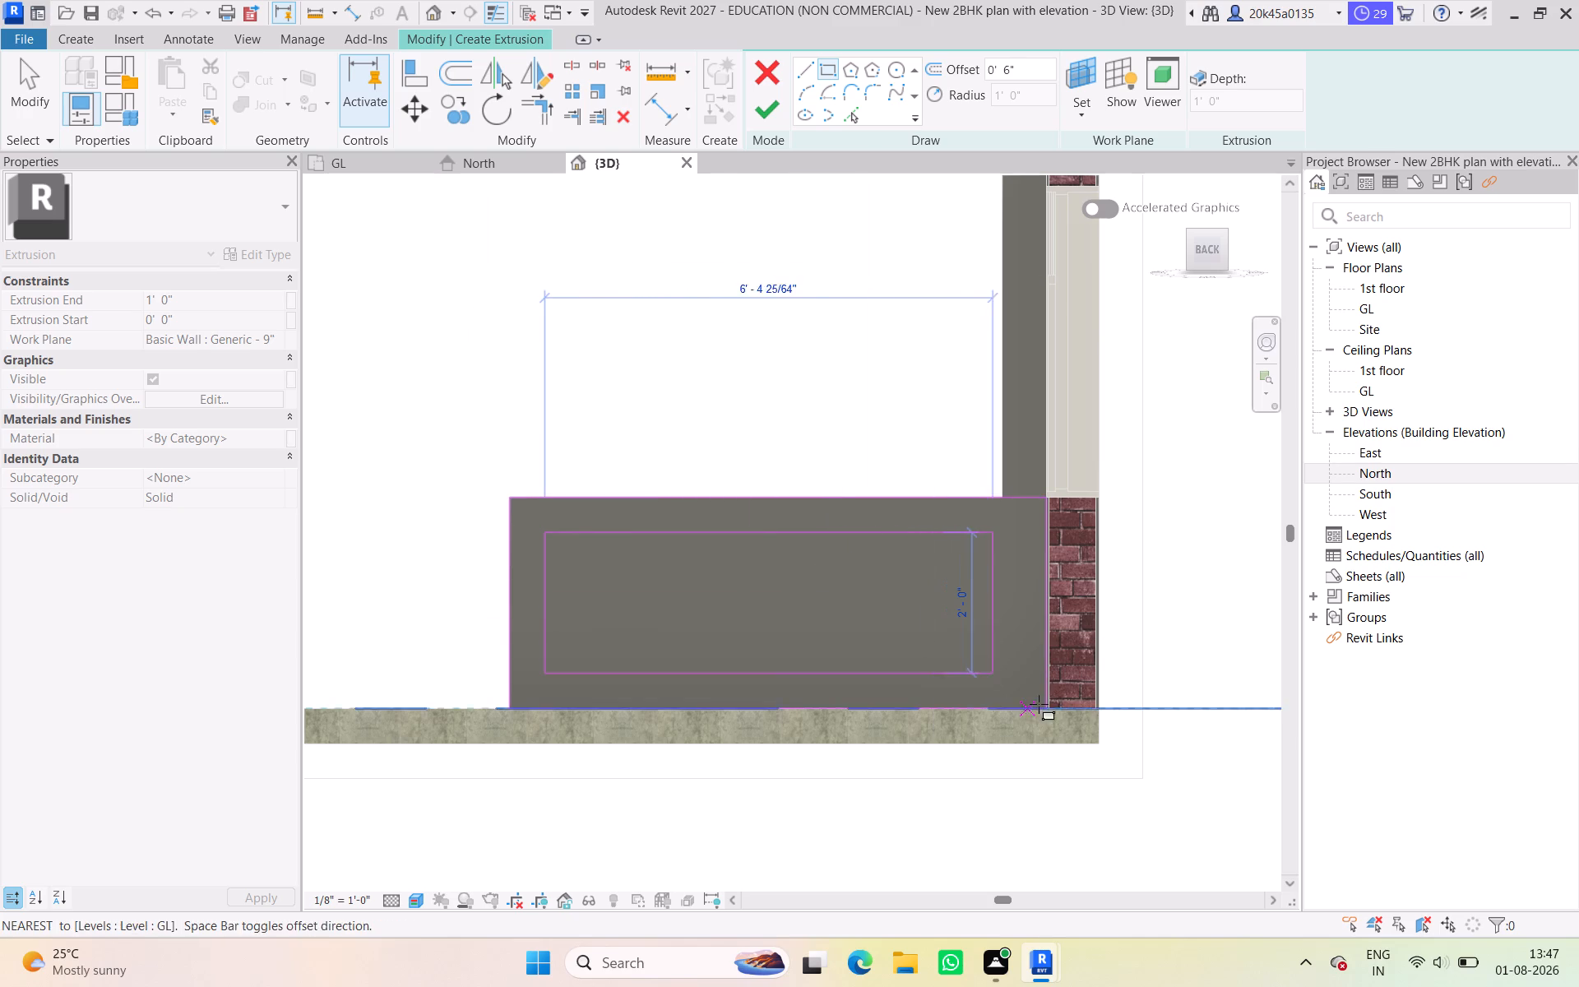
pyautogui.click(1050, 706)
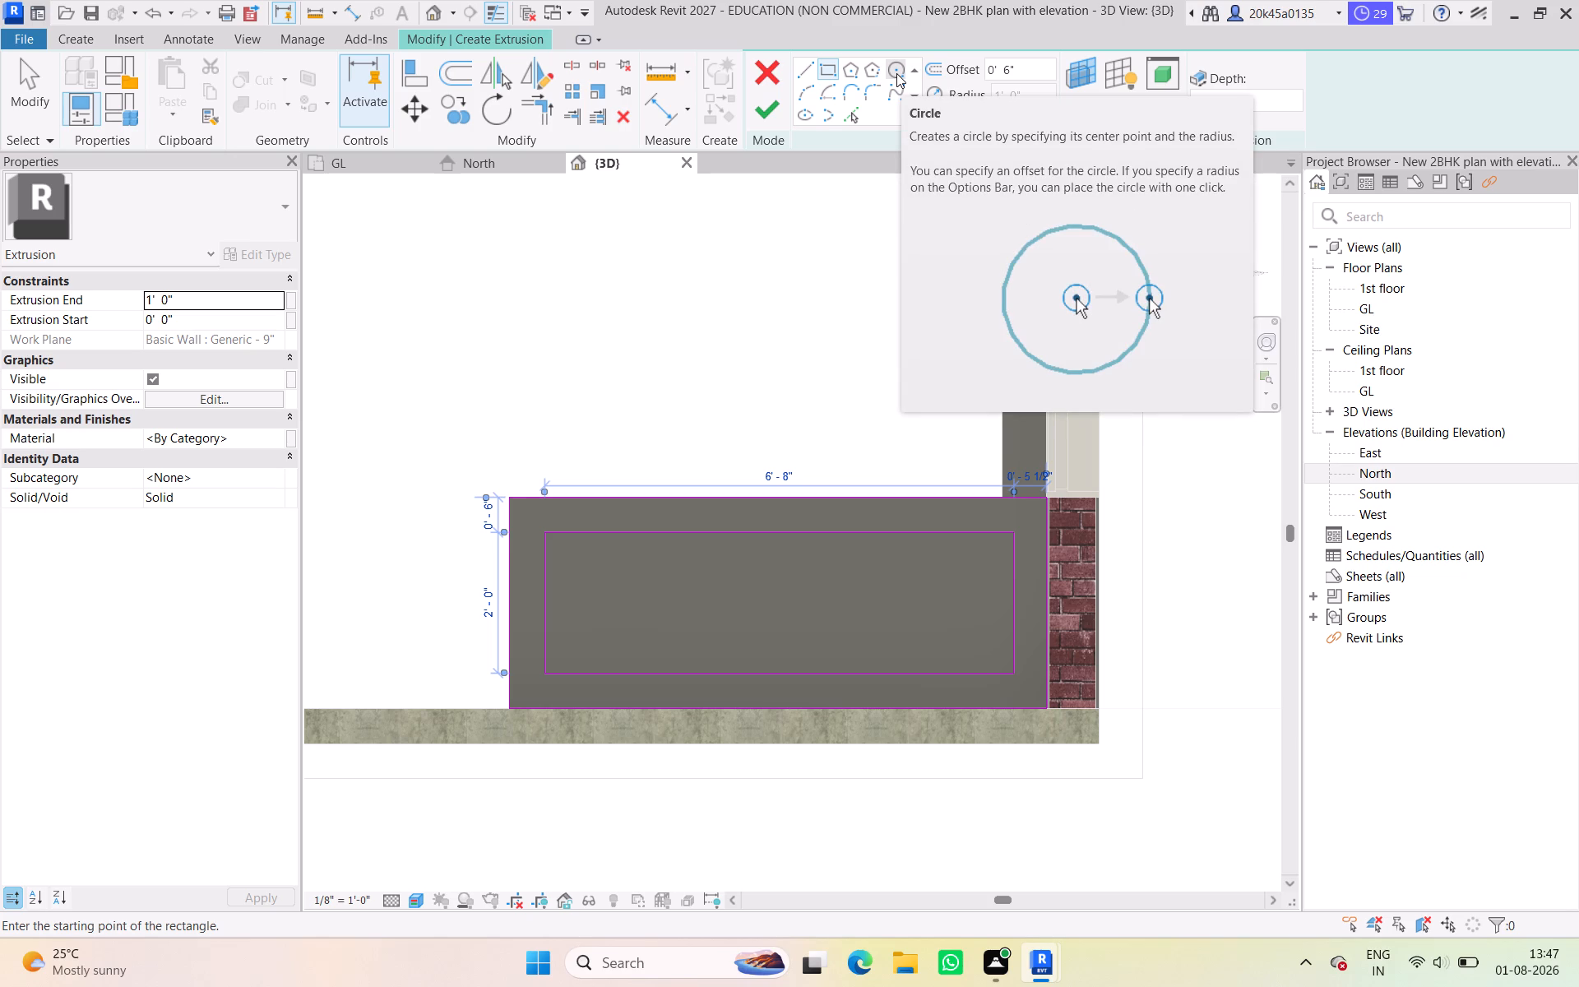
pyautogui.click(776, 116)
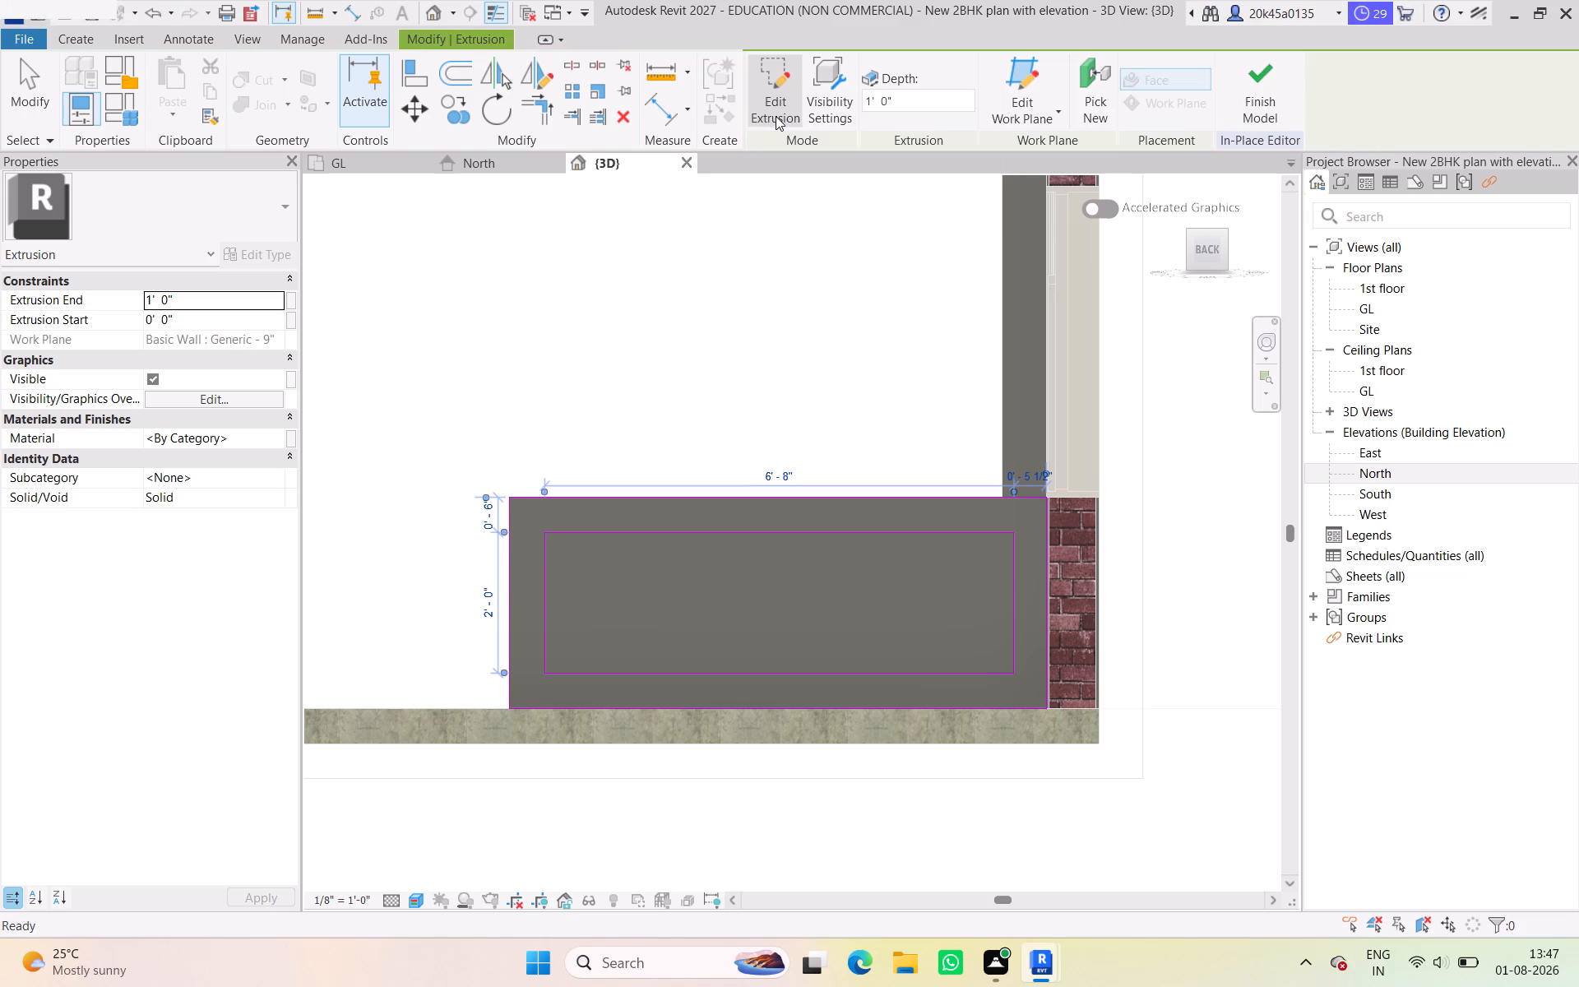
pyautogui.click(614, 551)
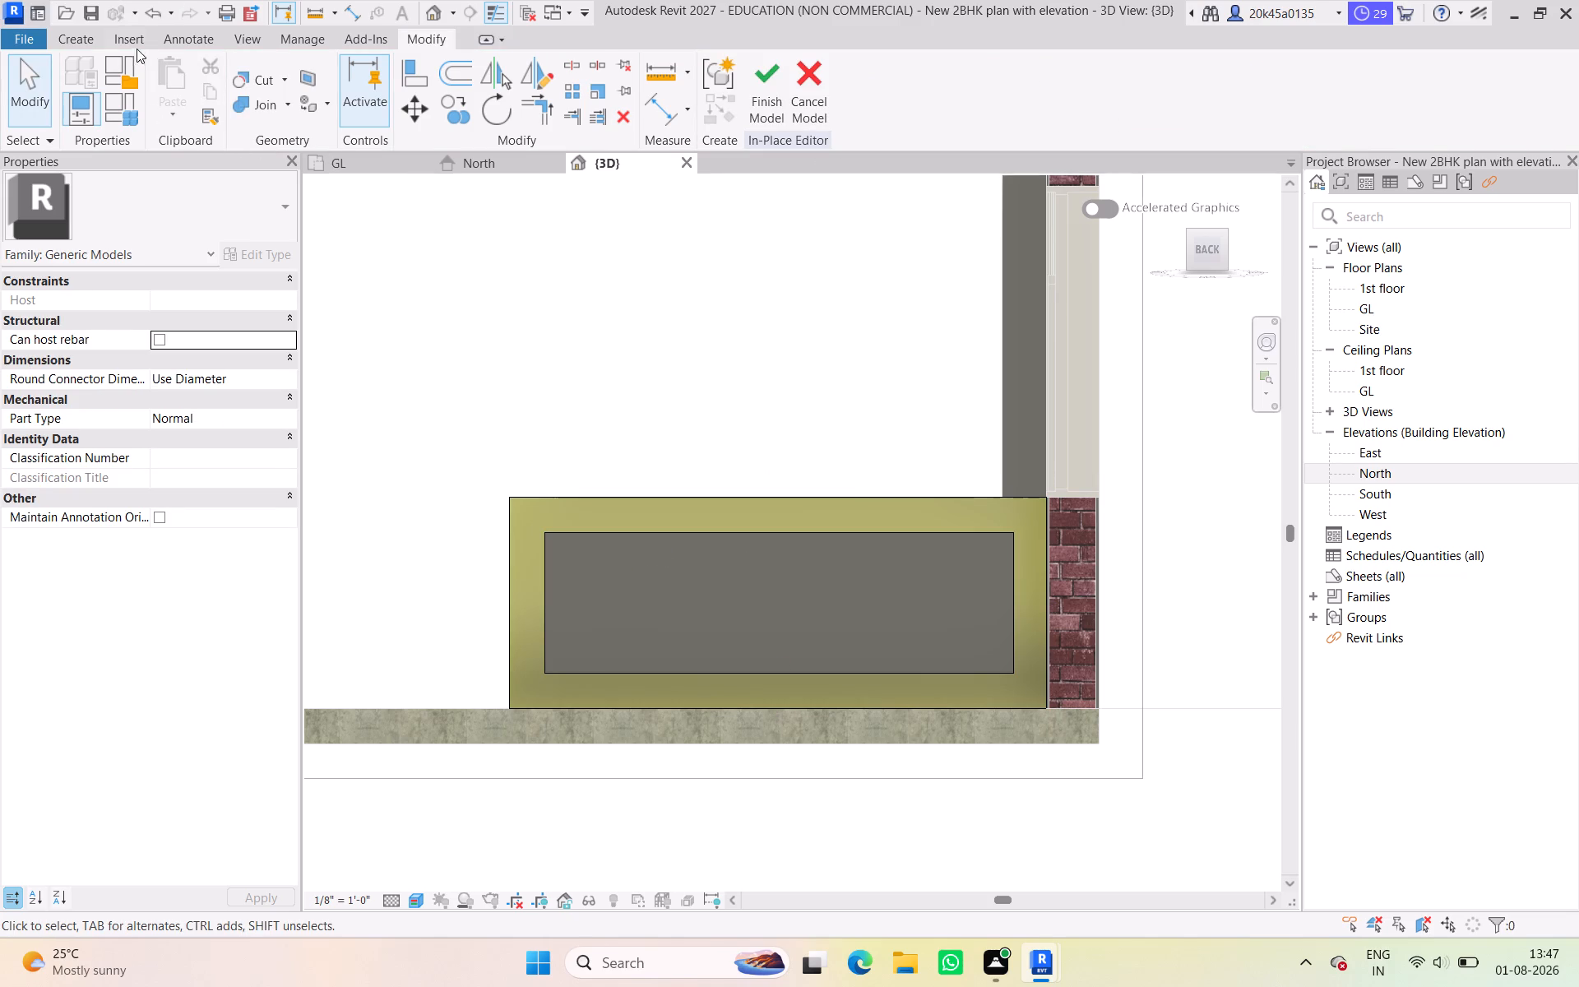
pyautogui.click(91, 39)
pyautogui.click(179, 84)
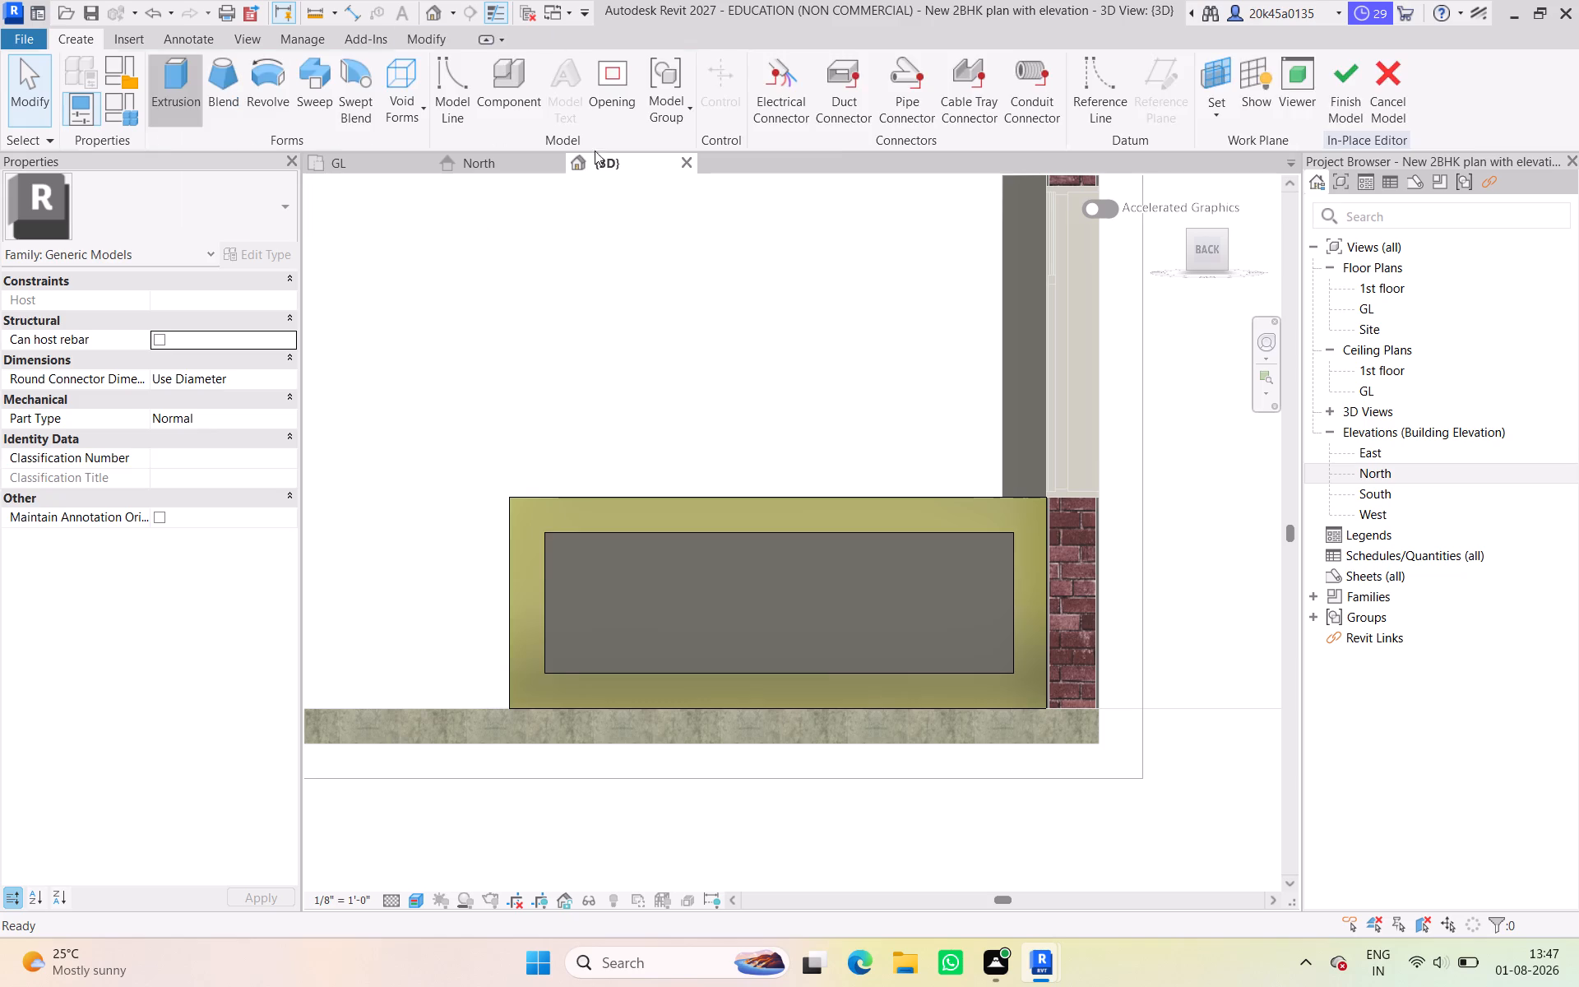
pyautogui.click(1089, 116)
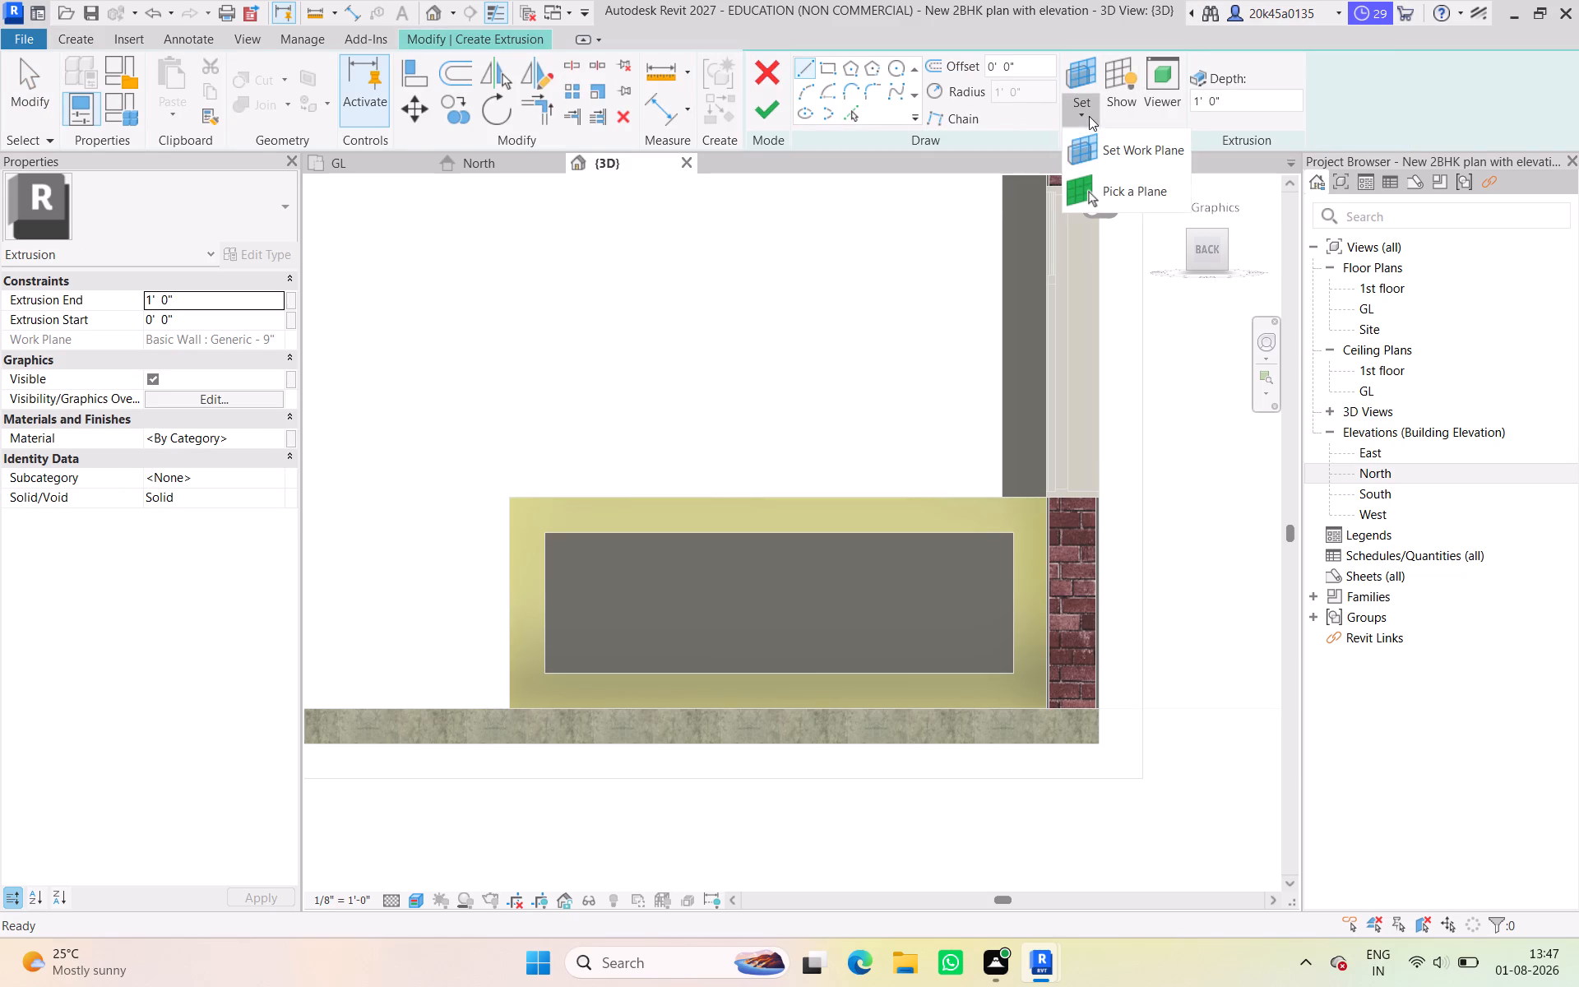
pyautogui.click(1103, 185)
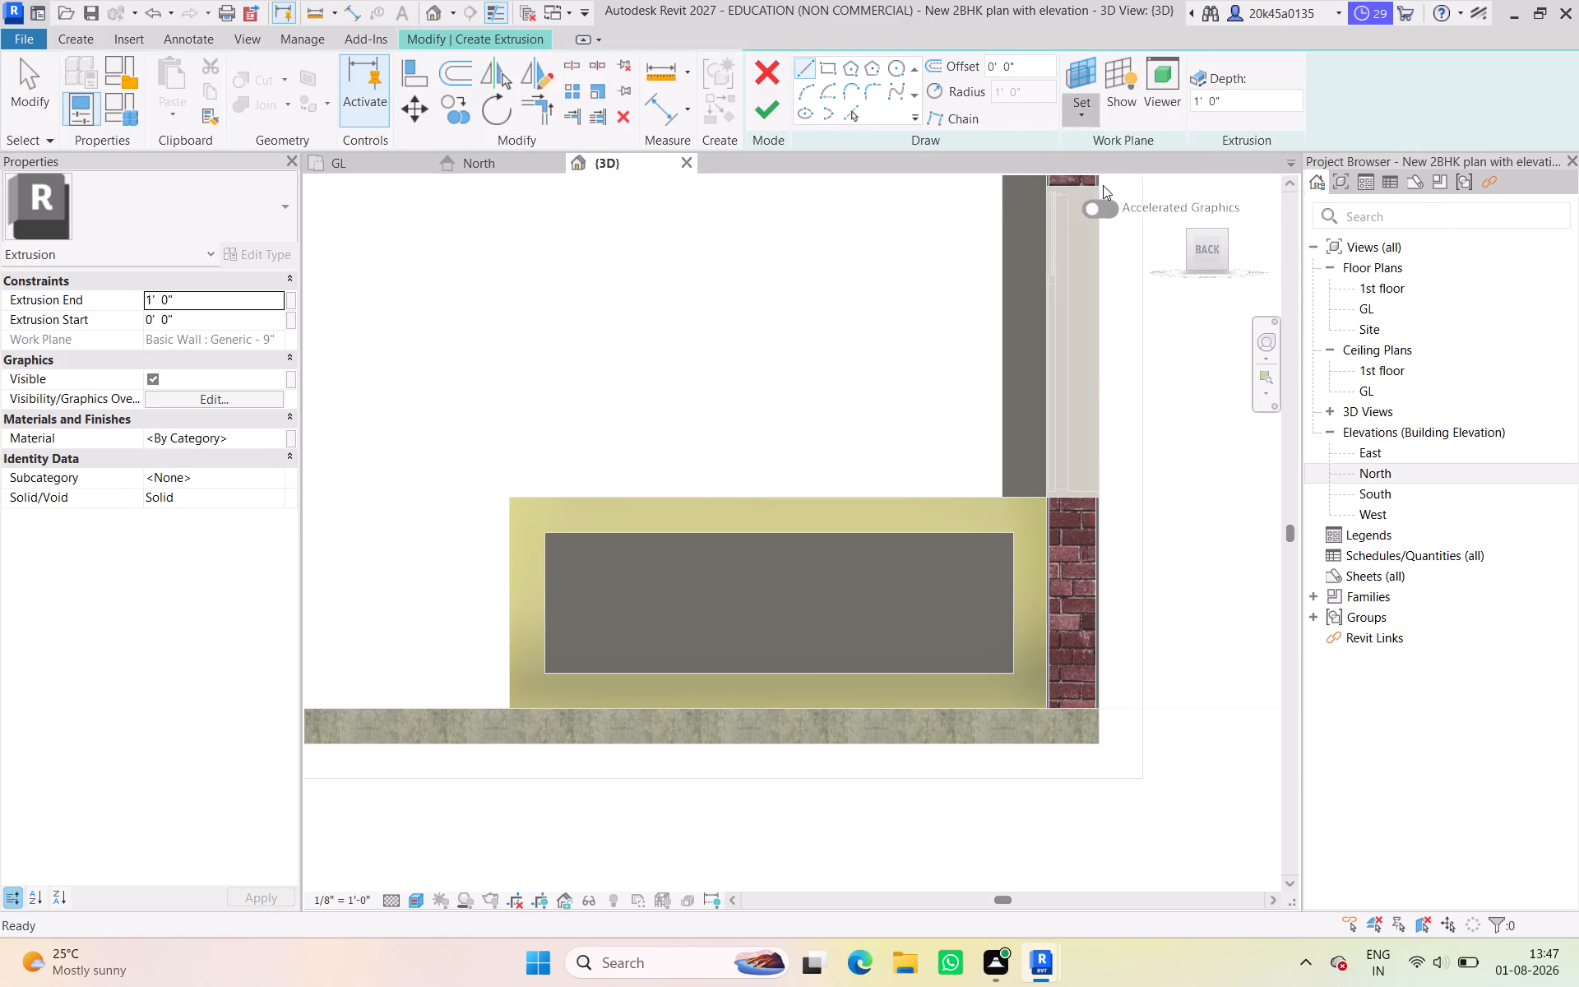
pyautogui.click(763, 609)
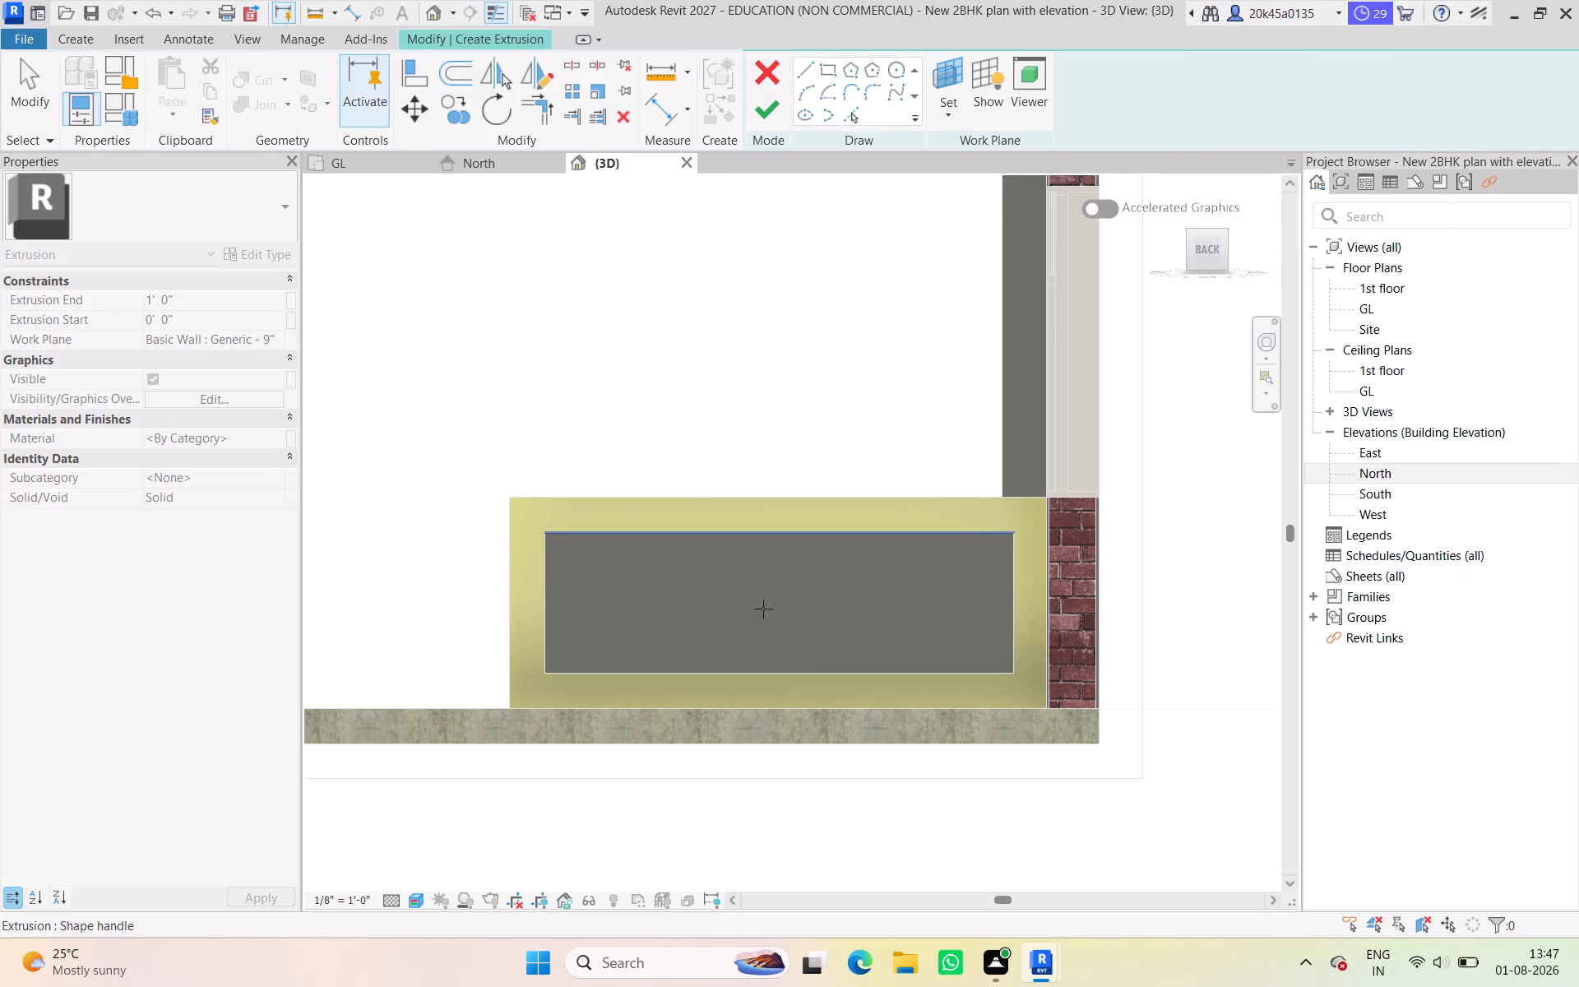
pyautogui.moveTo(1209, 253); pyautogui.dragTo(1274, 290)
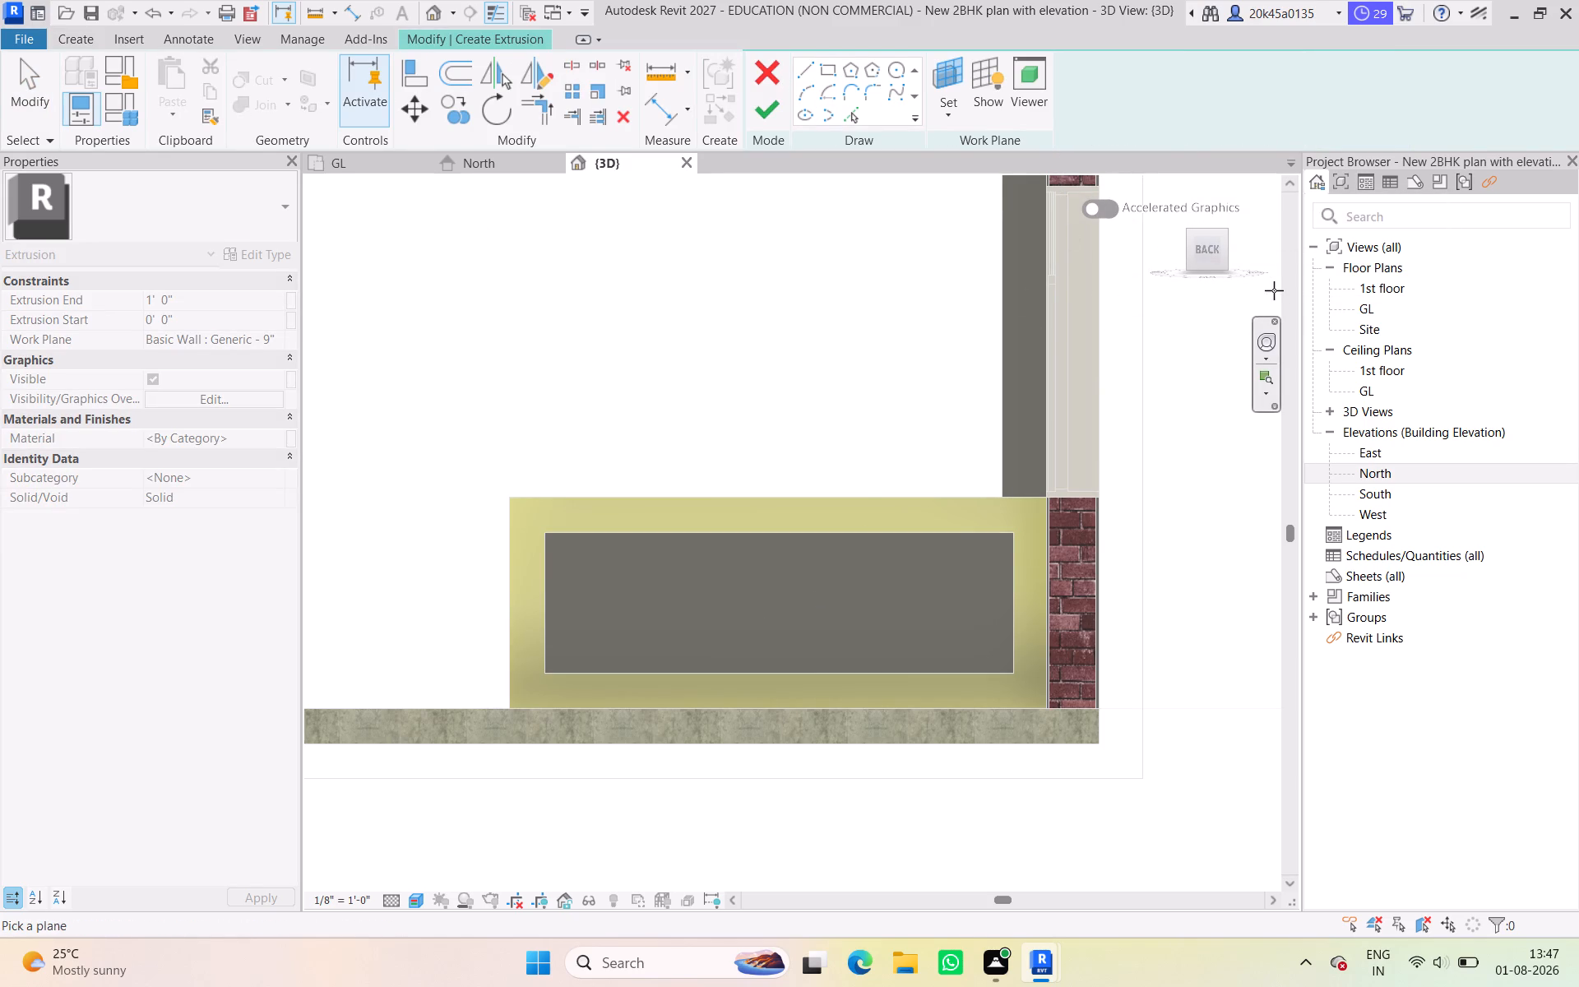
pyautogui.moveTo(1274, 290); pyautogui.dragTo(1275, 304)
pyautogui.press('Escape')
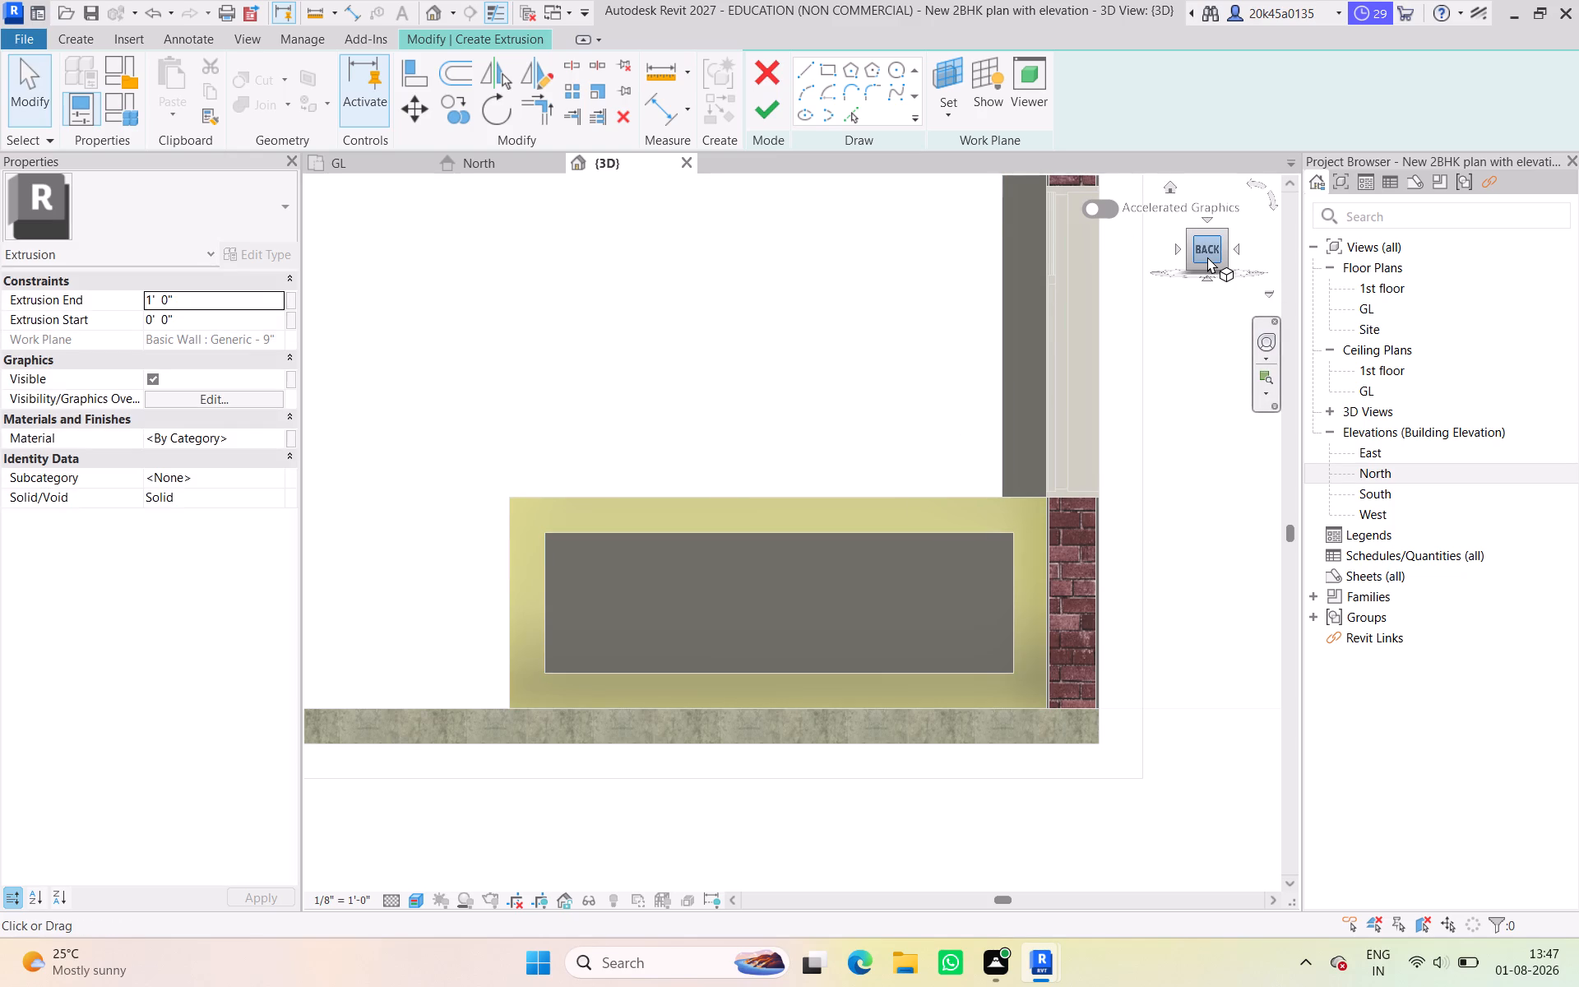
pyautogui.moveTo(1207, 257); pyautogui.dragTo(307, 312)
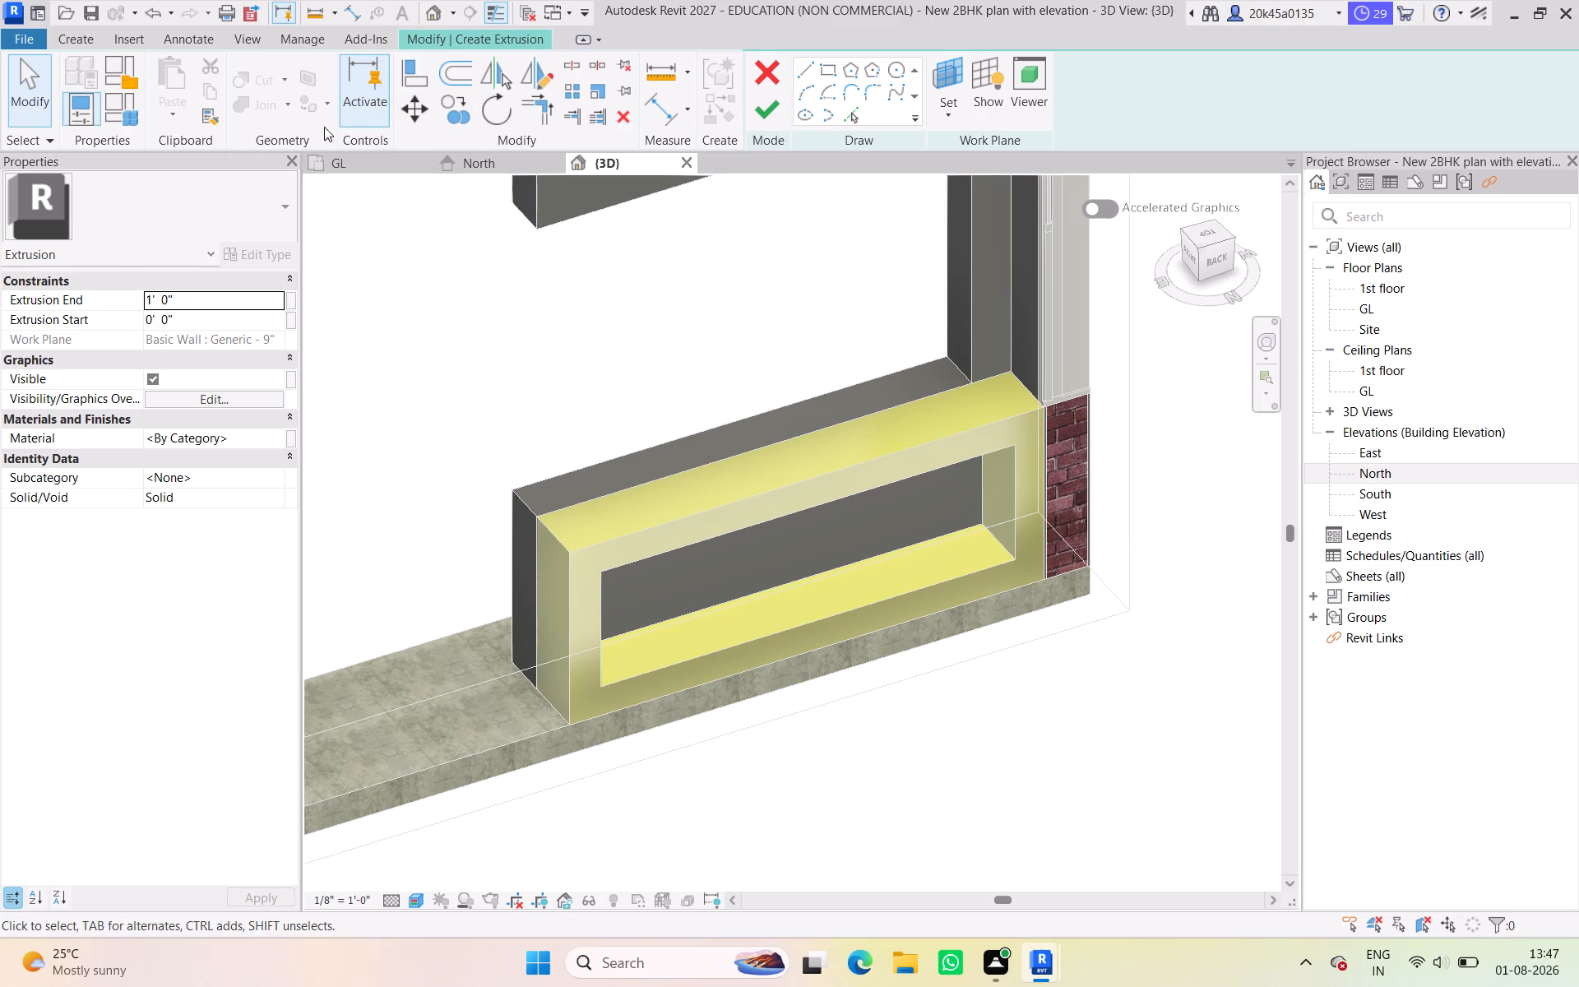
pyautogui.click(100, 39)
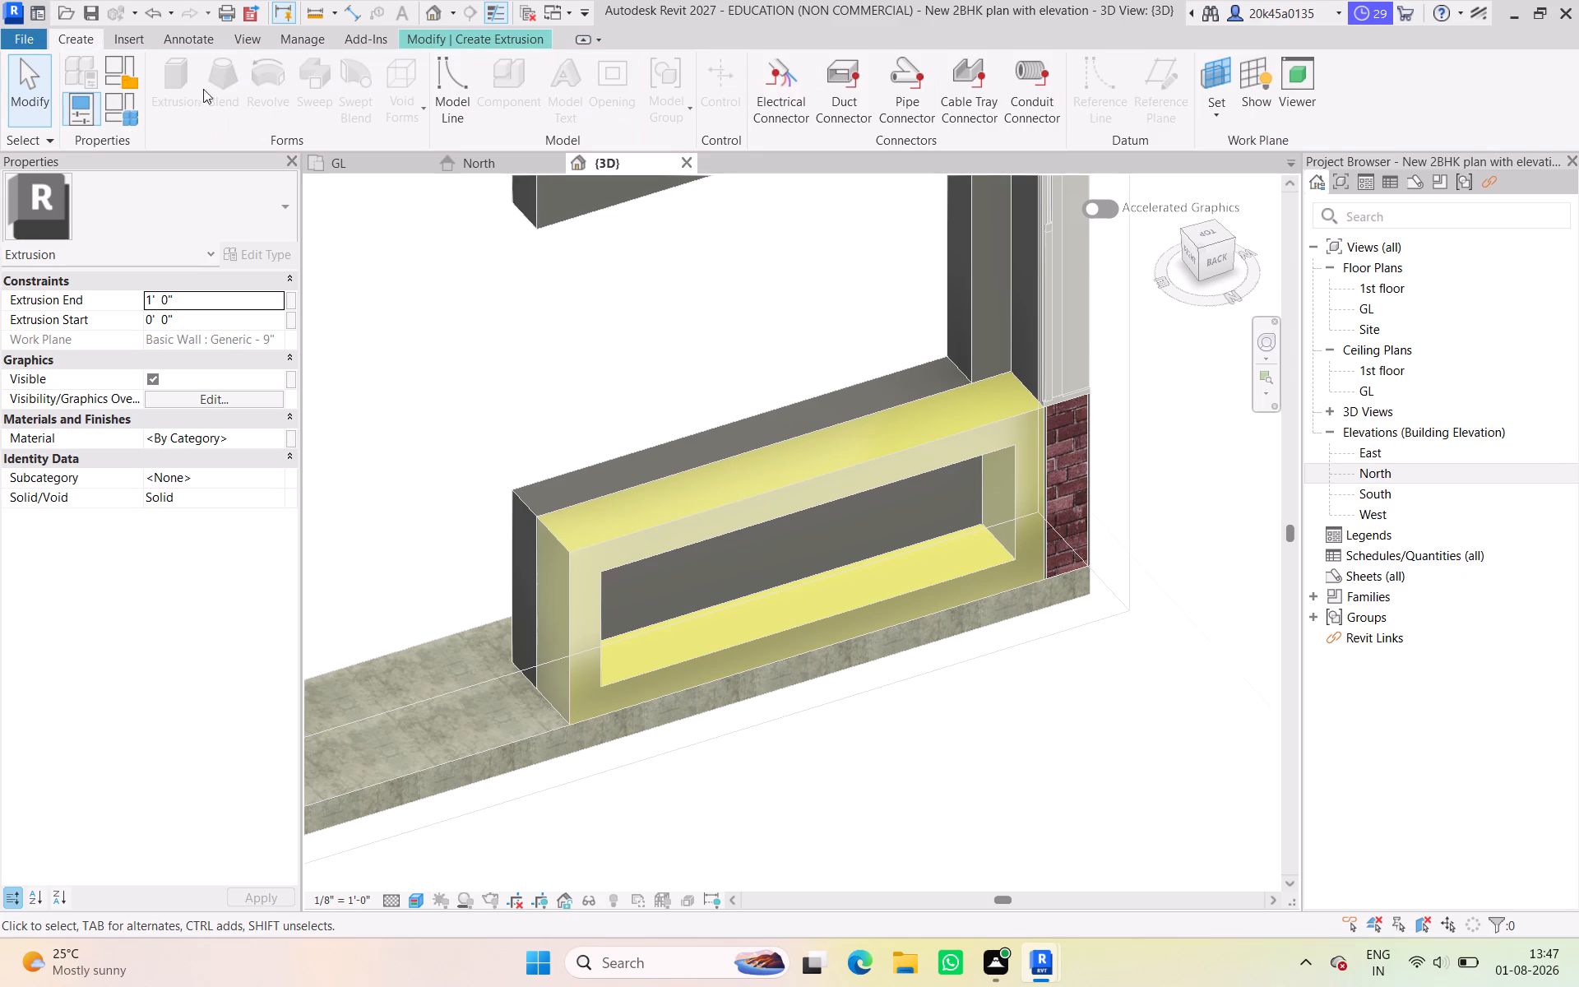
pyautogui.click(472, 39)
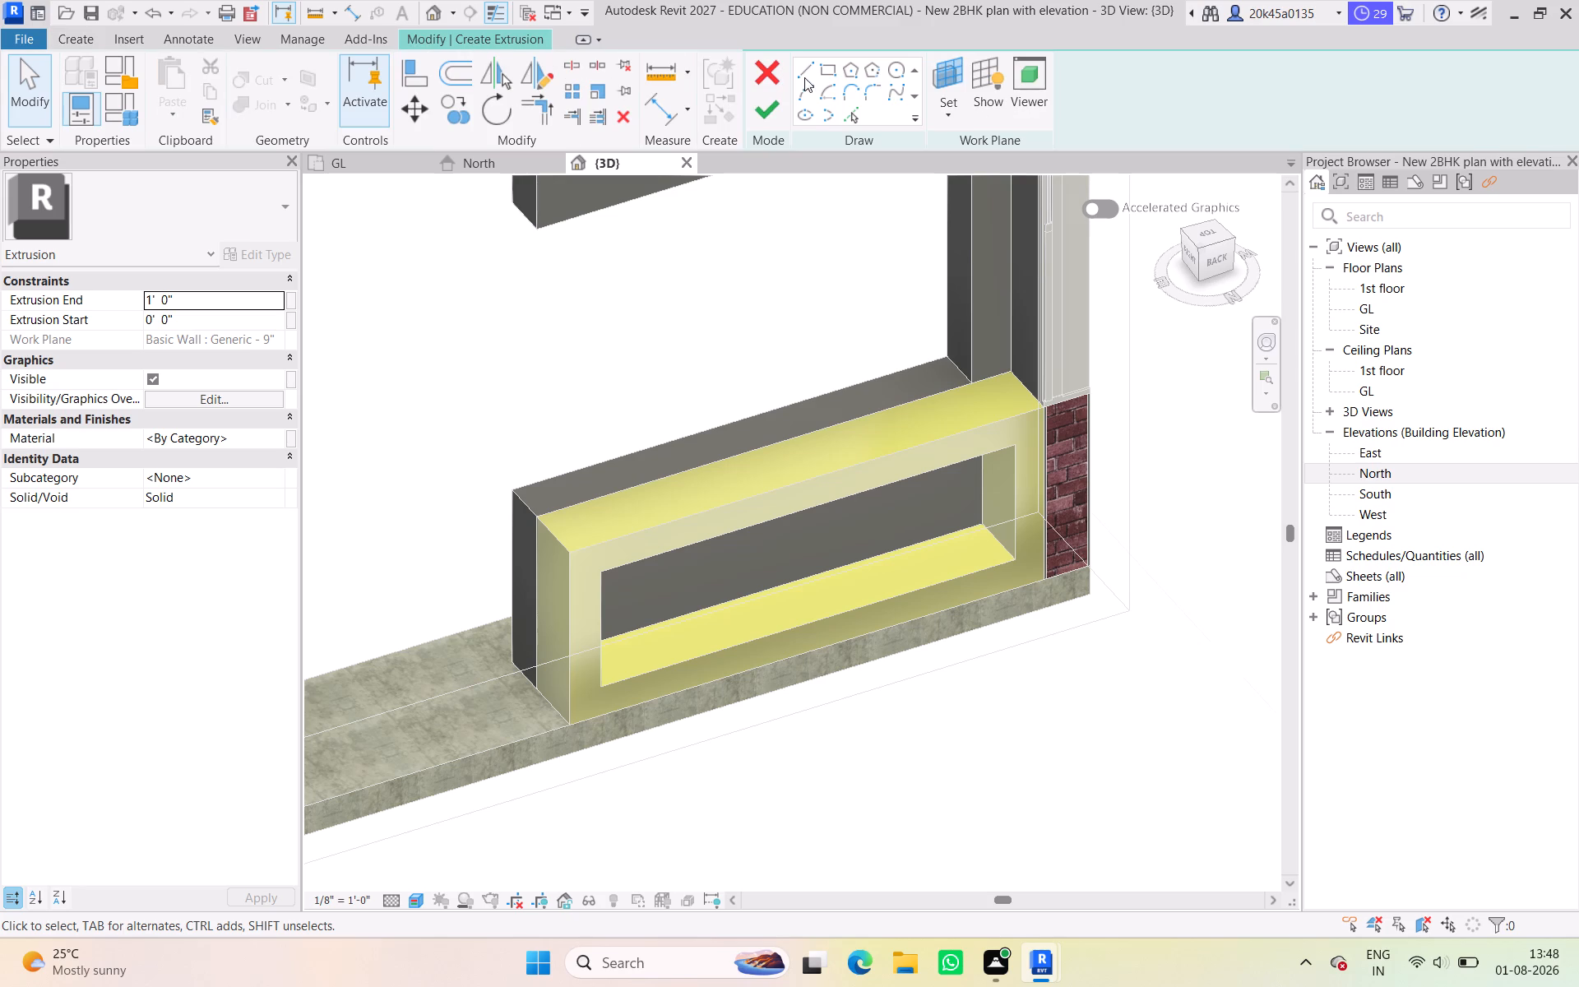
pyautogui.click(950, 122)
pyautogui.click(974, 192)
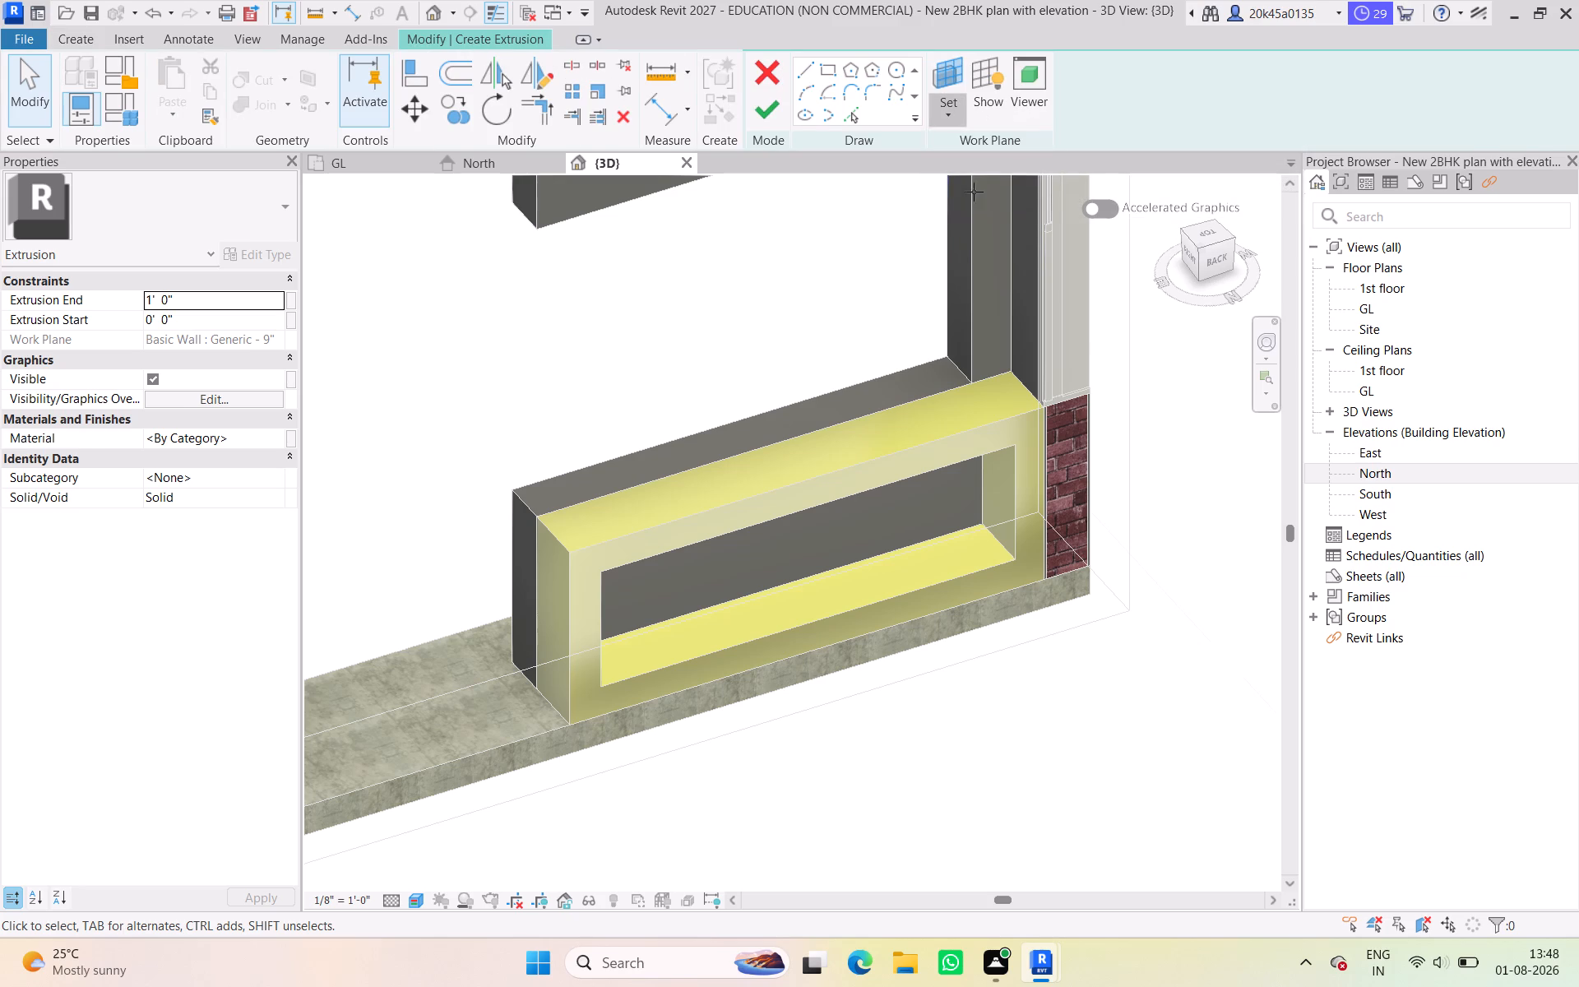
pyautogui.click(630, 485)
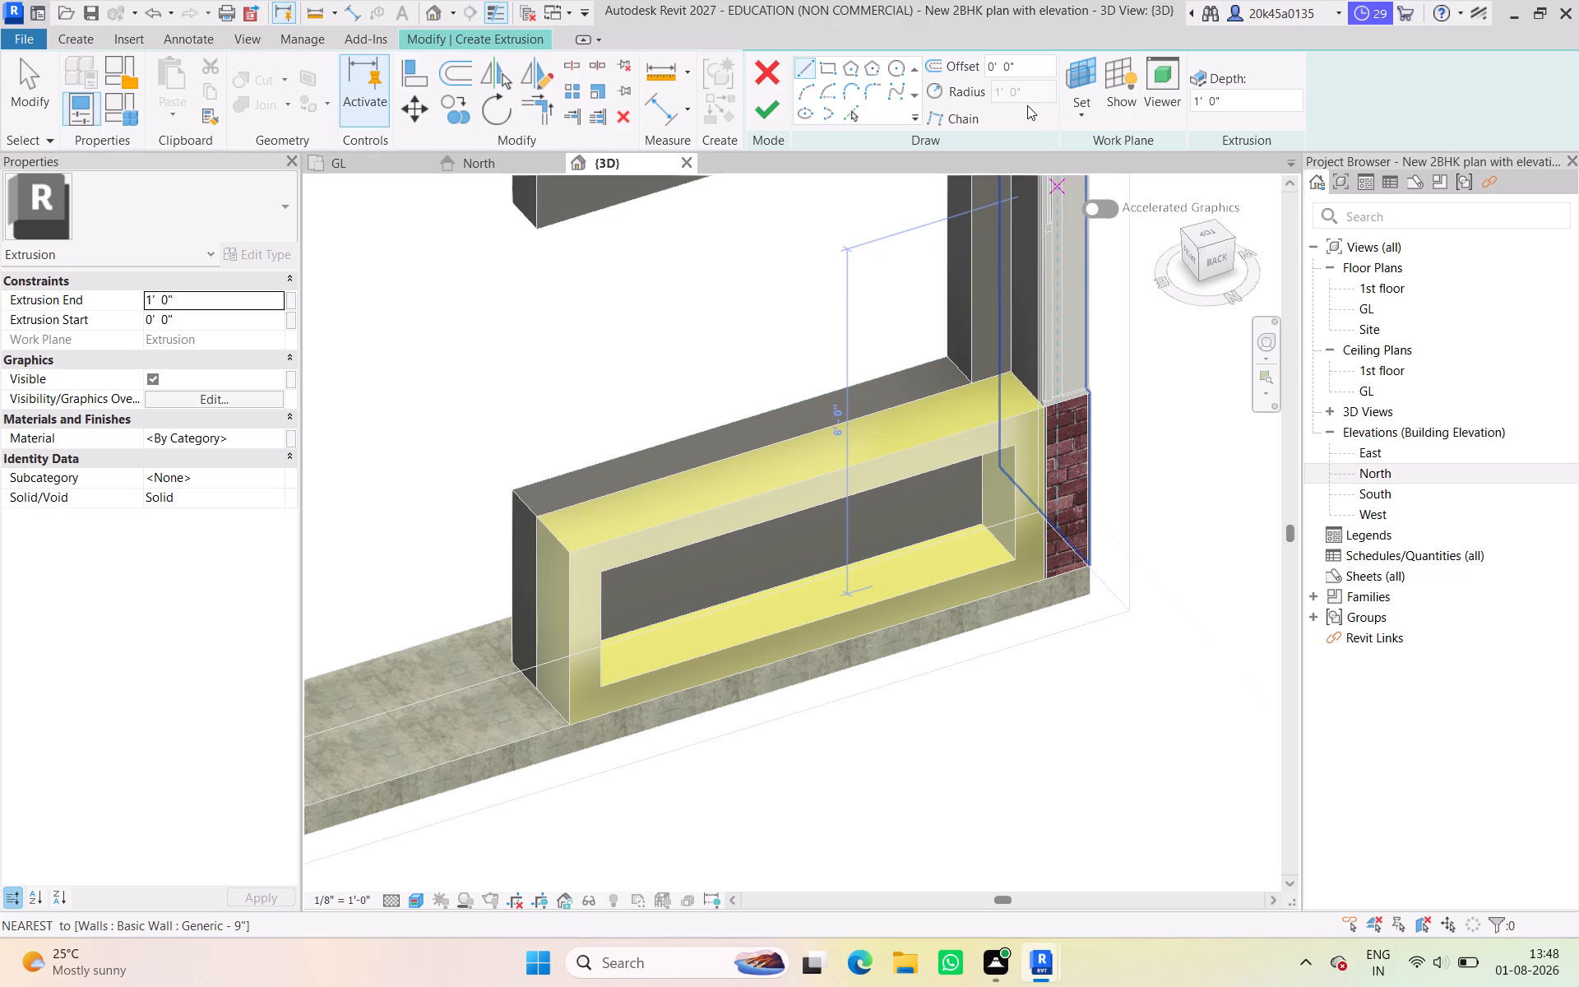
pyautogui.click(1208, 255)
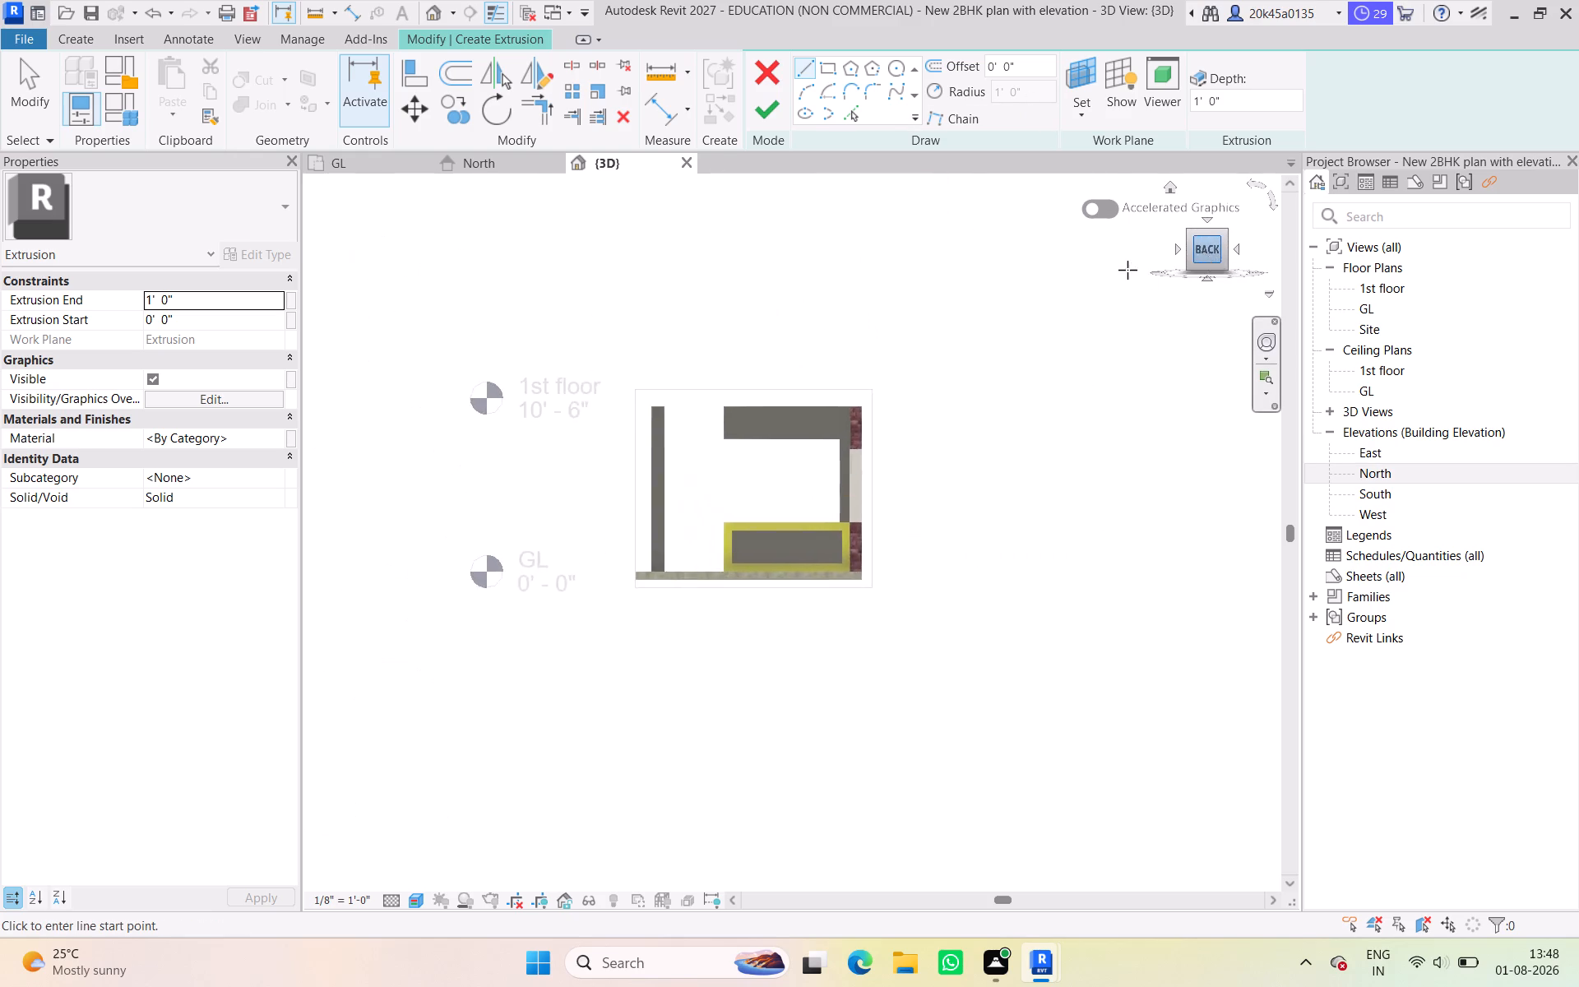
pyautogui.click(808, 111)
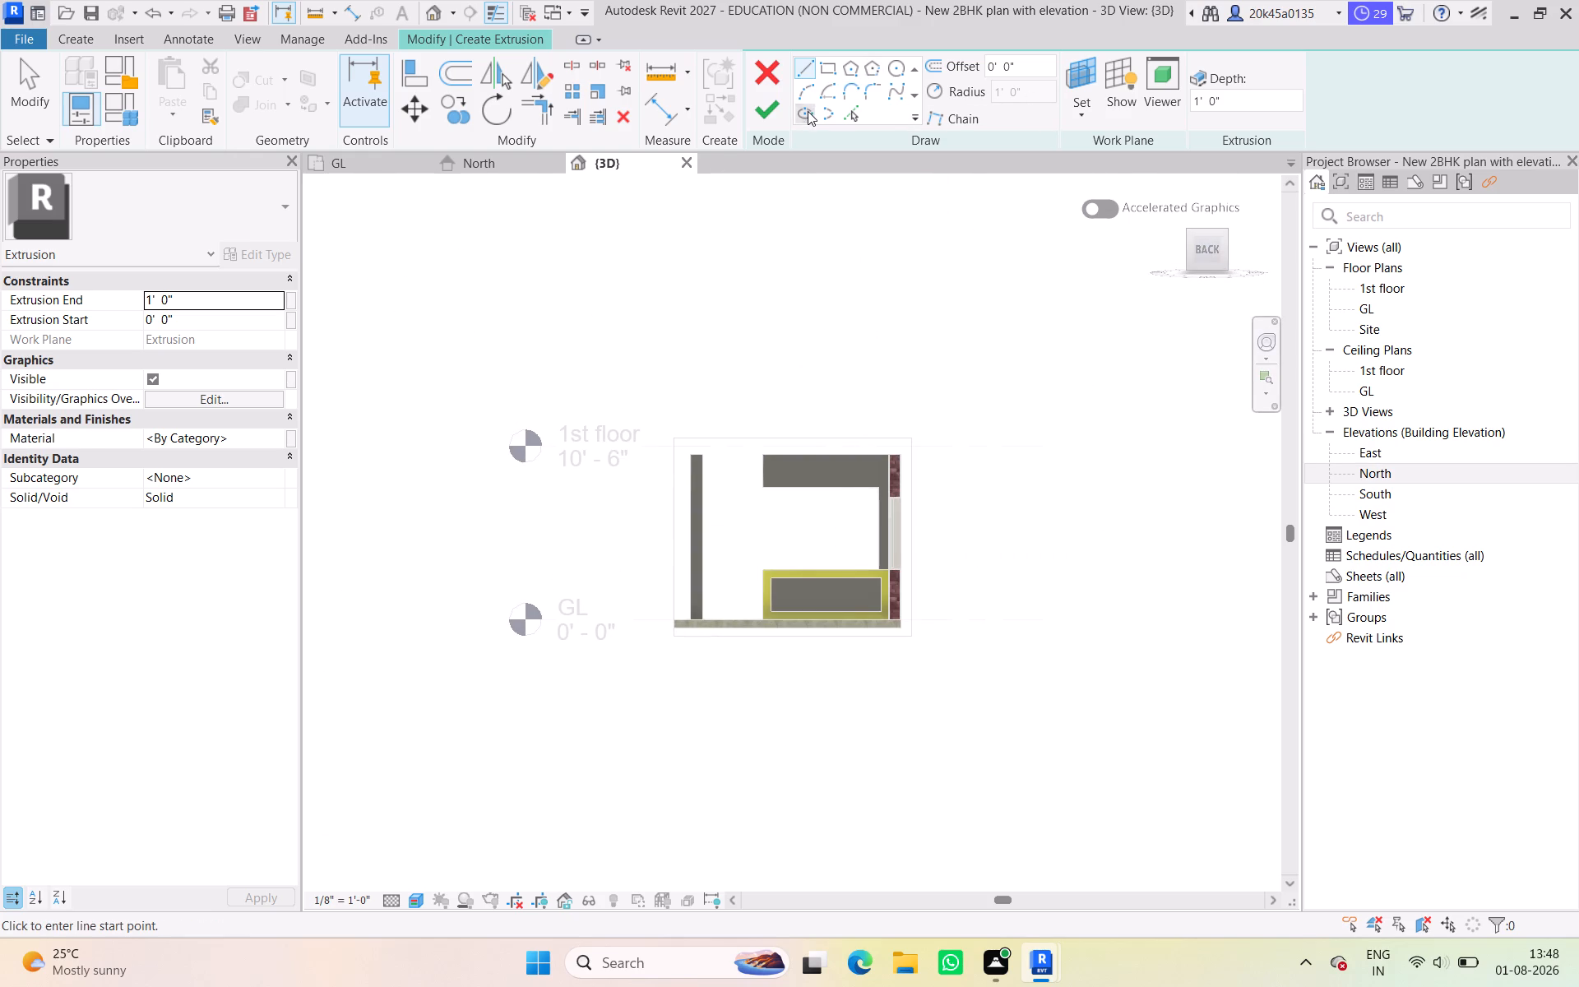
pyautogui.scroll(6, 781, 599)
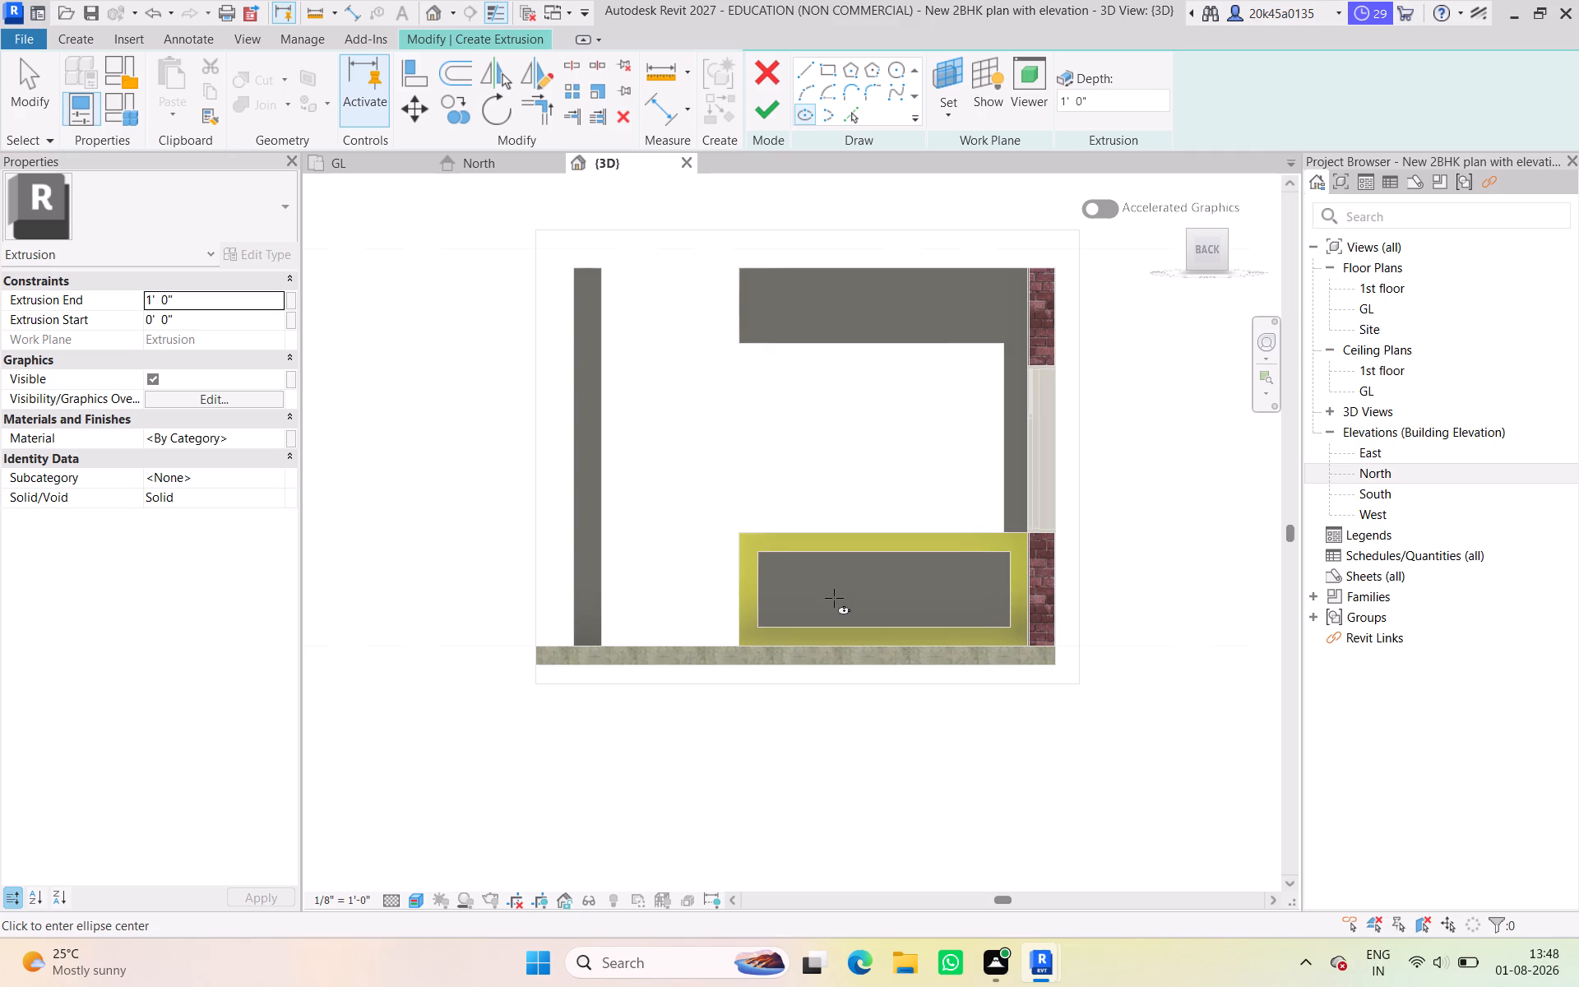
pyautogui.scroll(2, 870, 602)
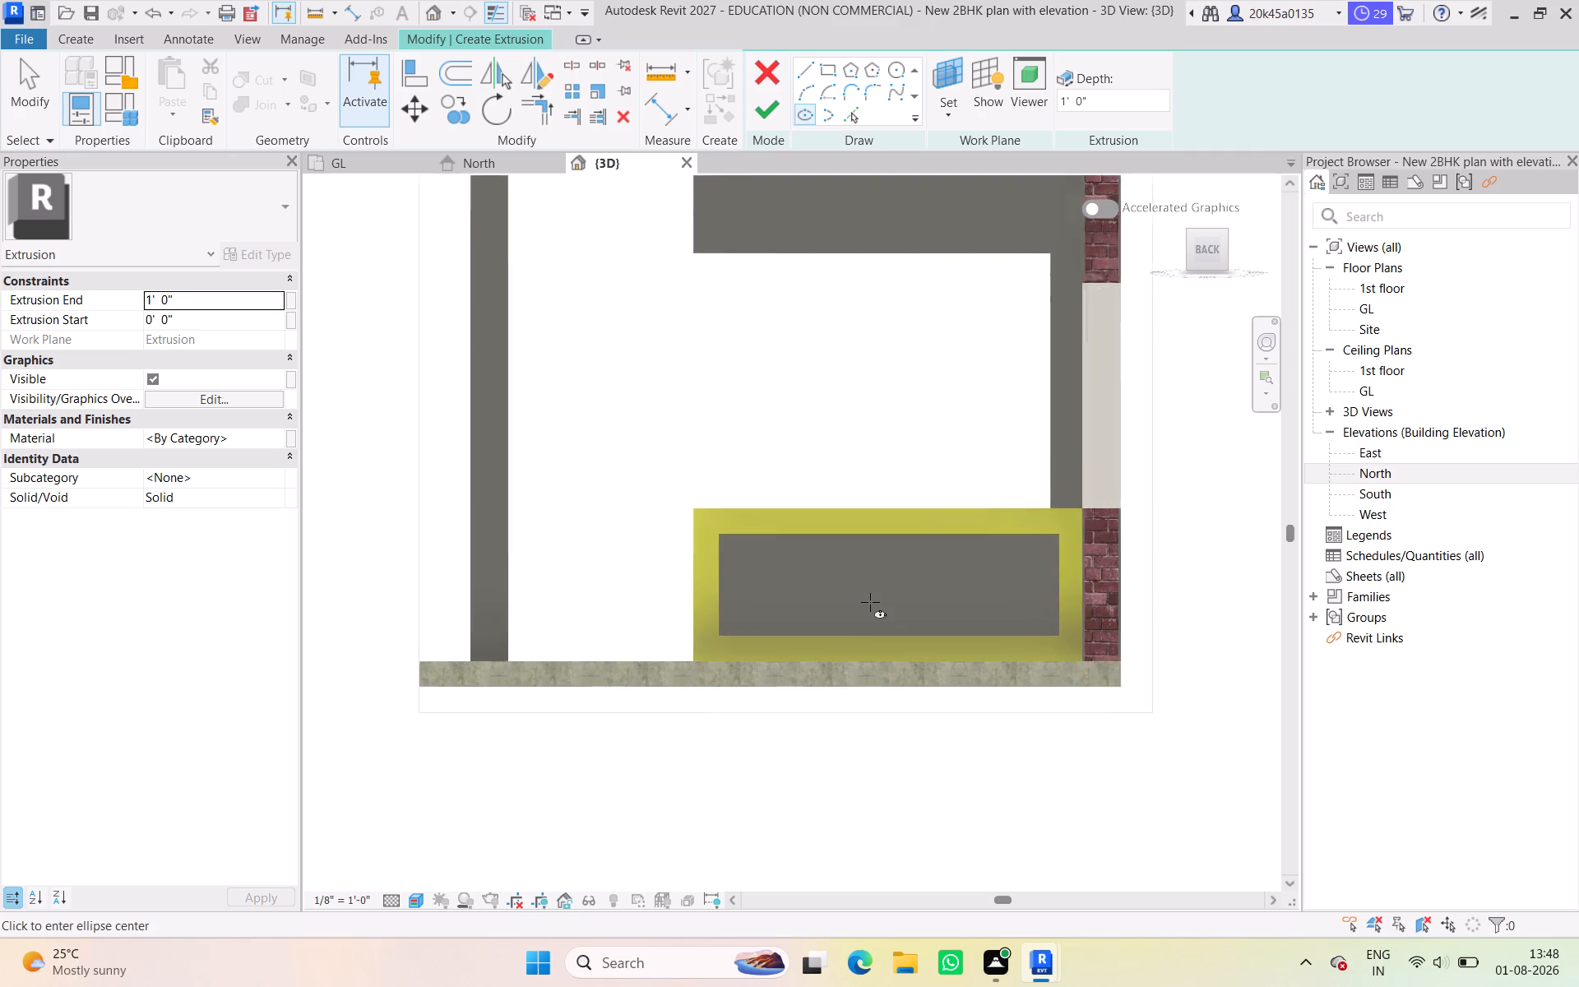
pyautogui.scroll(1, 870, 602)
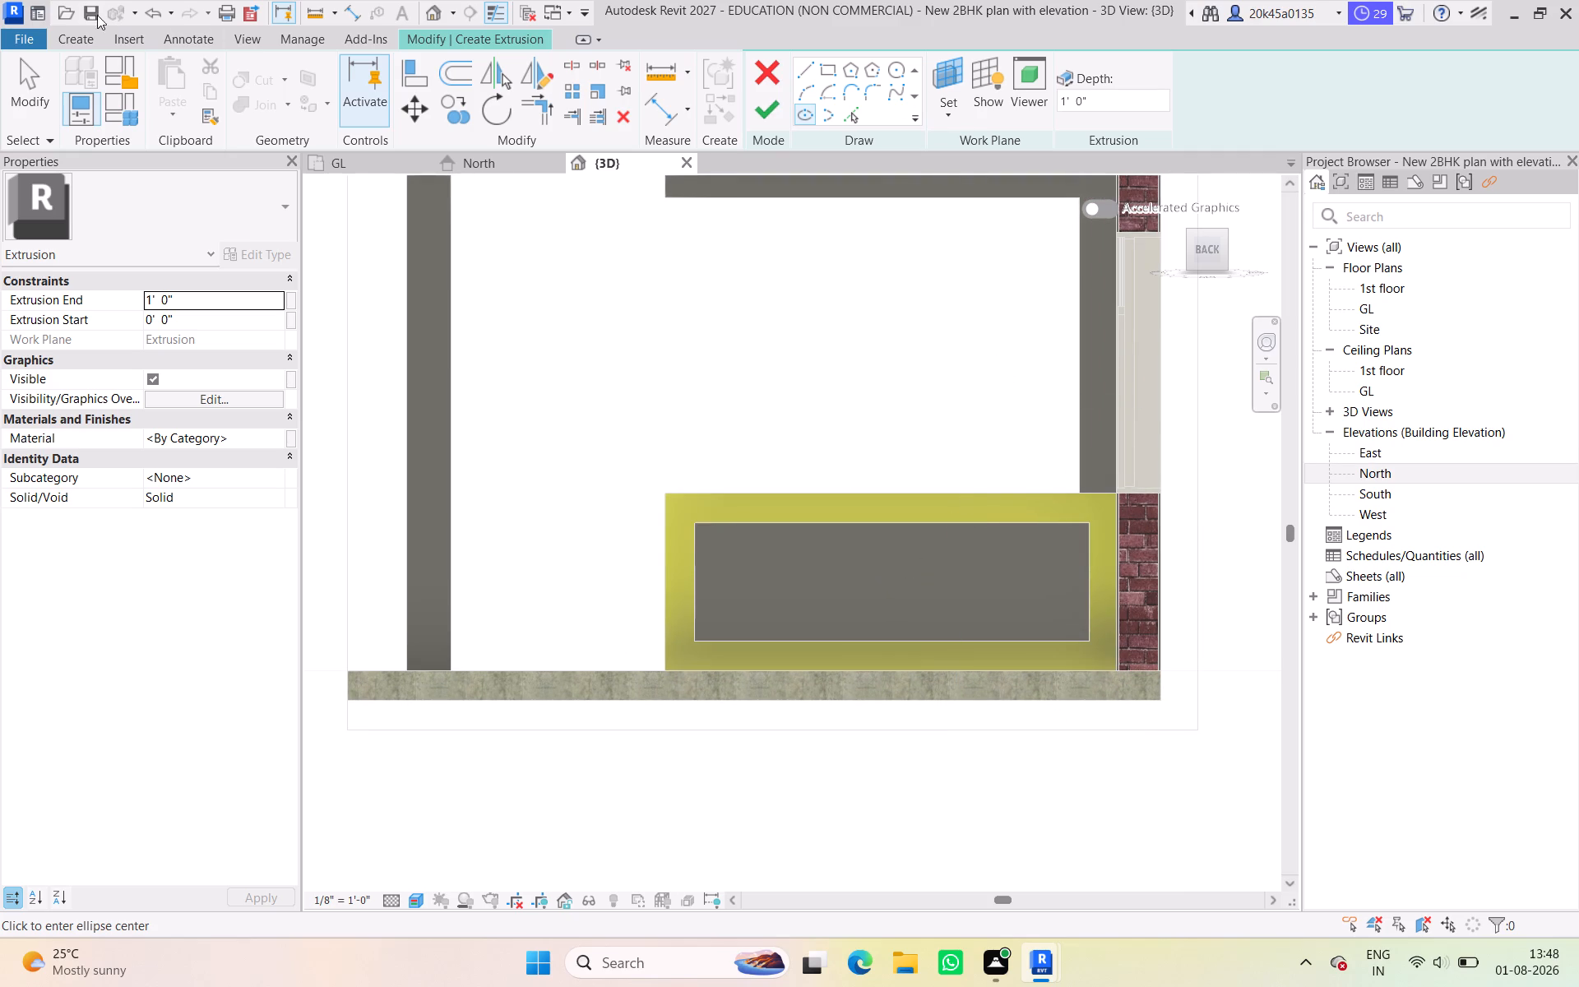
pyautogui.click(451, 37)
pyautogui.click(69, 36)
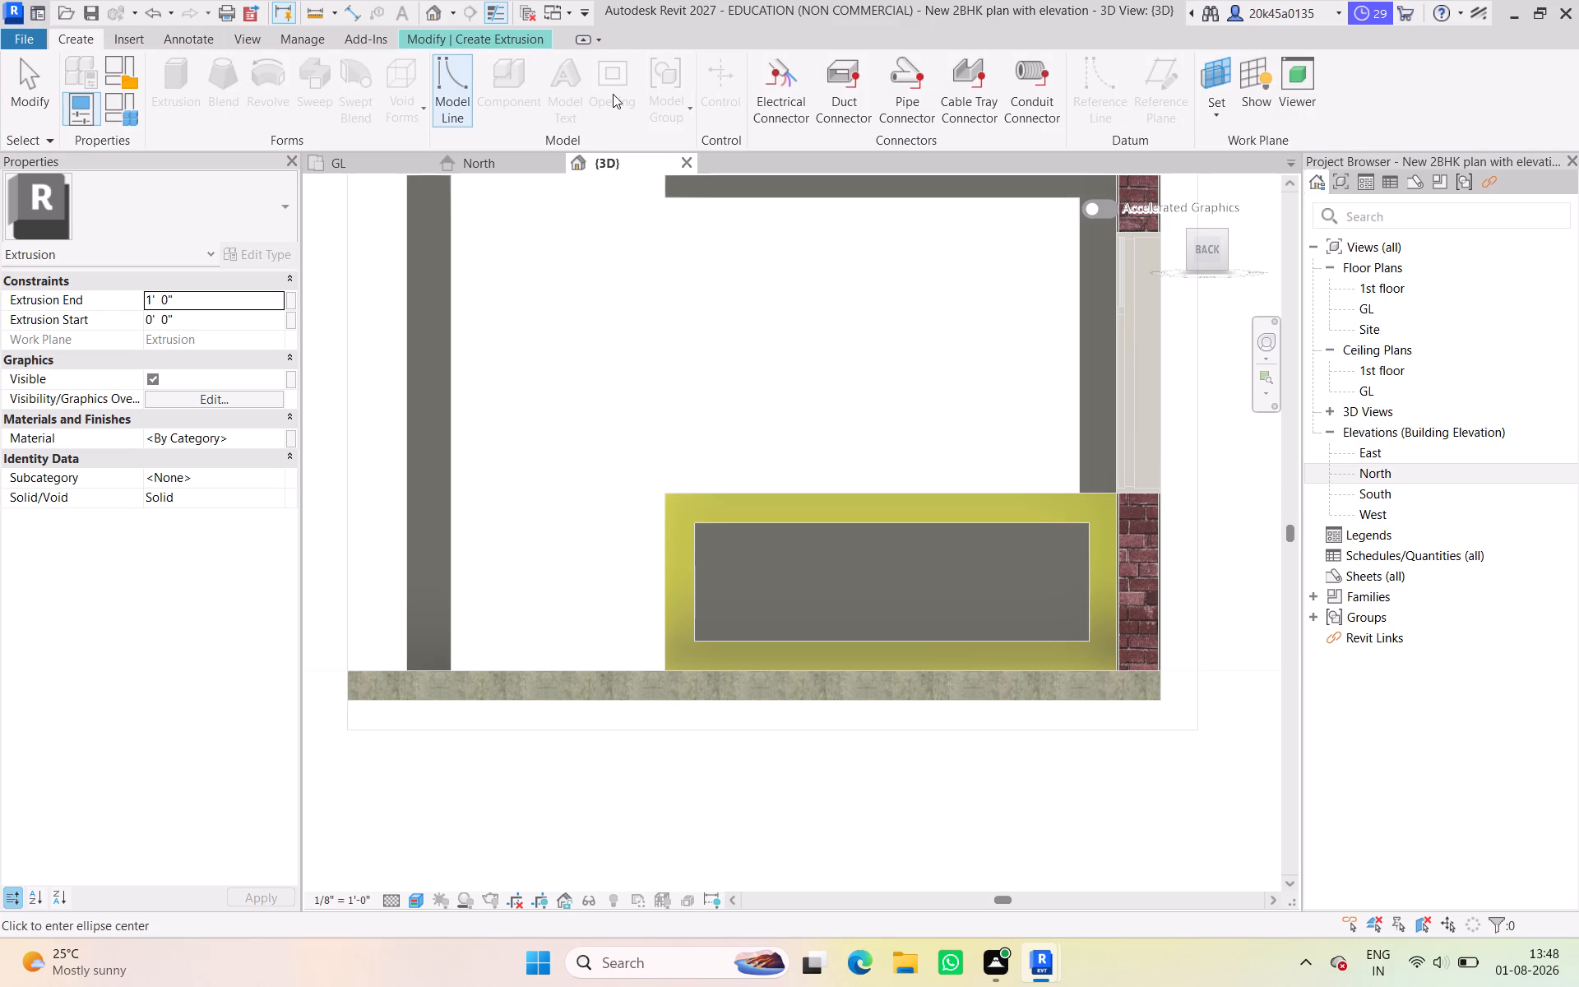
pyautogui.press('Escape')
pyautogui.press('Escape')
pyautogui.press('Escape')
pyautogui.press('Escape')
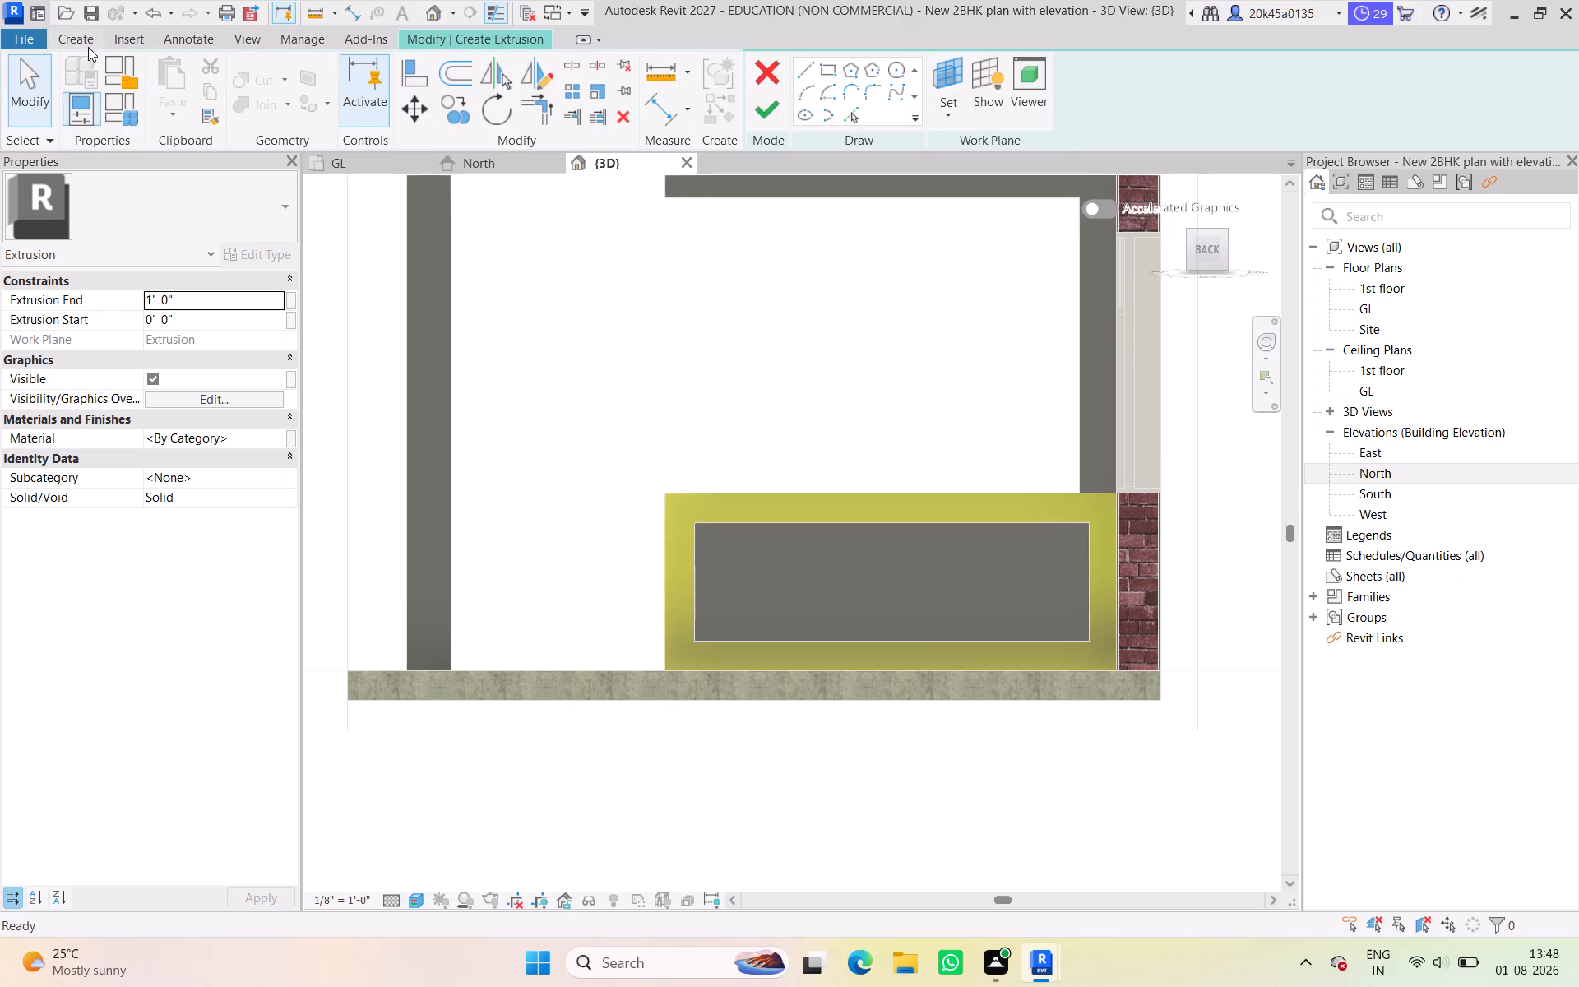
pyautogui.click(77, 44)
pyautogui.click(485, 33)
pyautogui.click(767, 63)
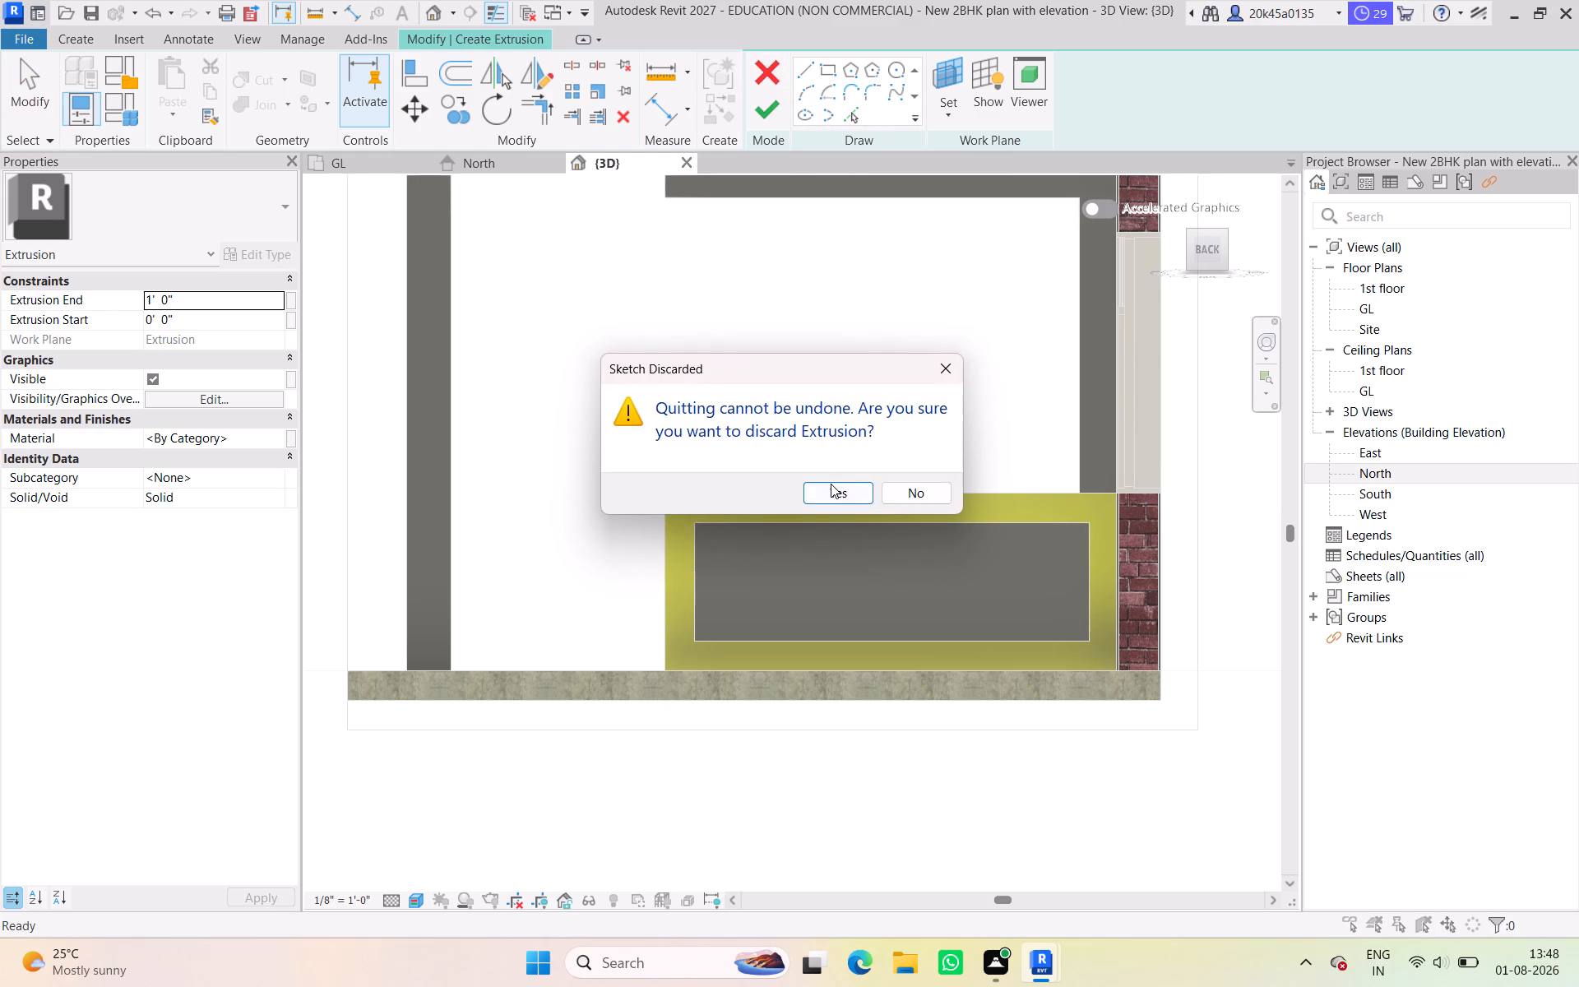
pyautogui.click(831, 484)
# Draw a vertical 2'-0" and a horizontal 6'-8" reference line crossing at the centre of the frame's inner opening.
pyautogui.click(71, 35)
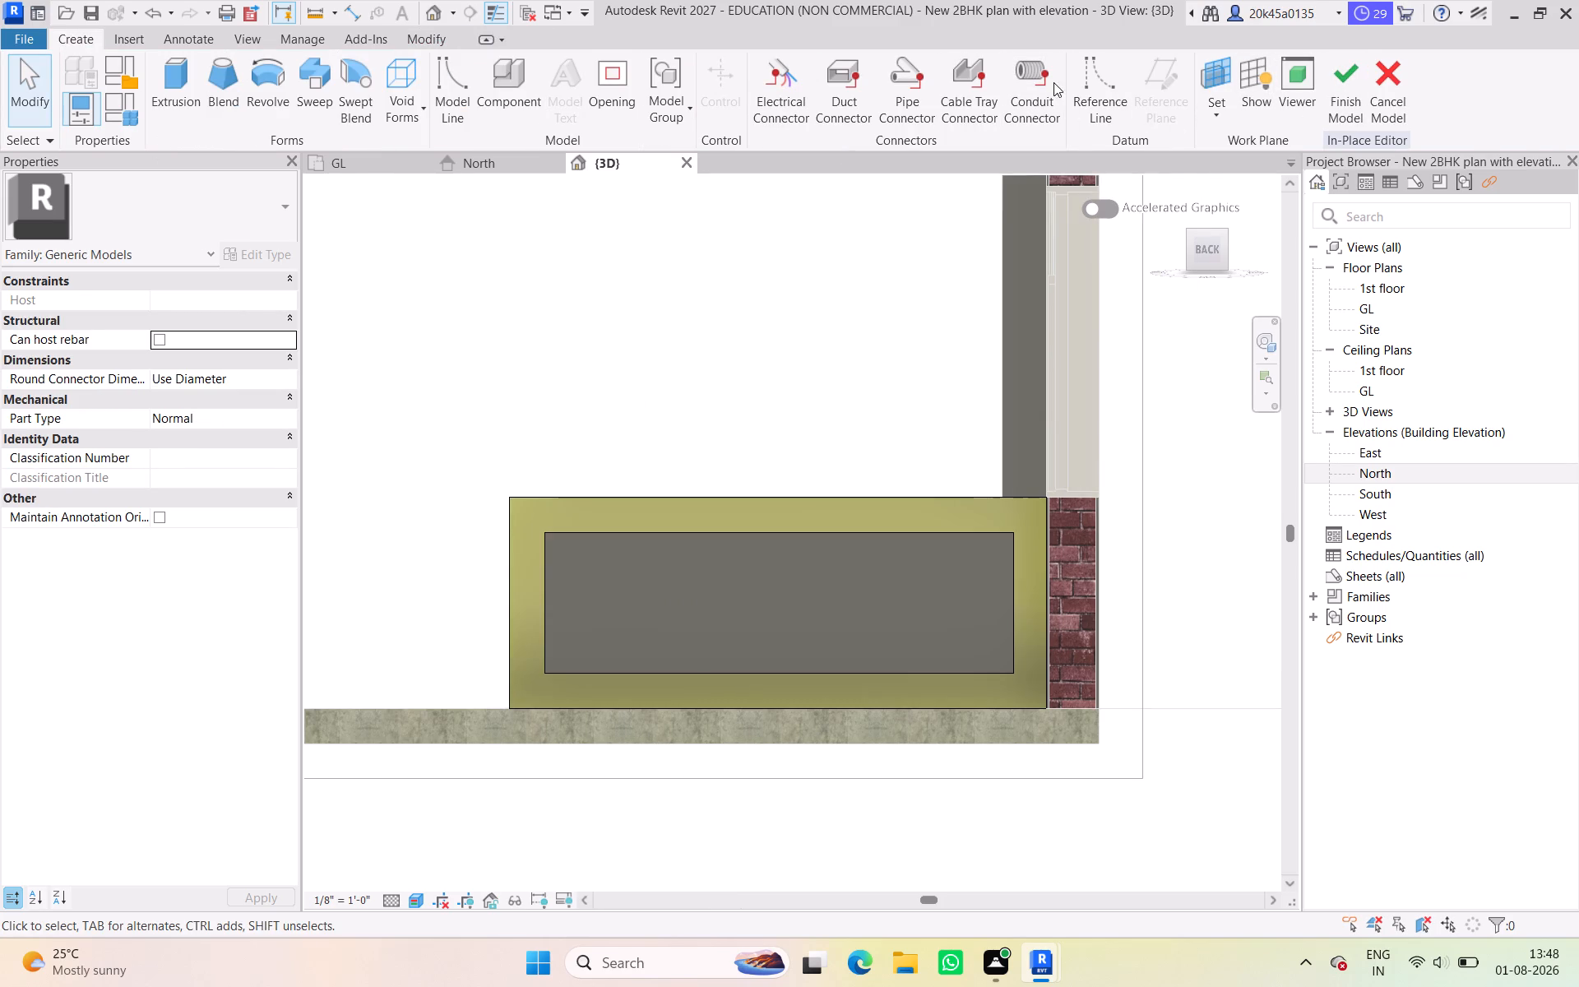
pyautogui.click(1100, 88)
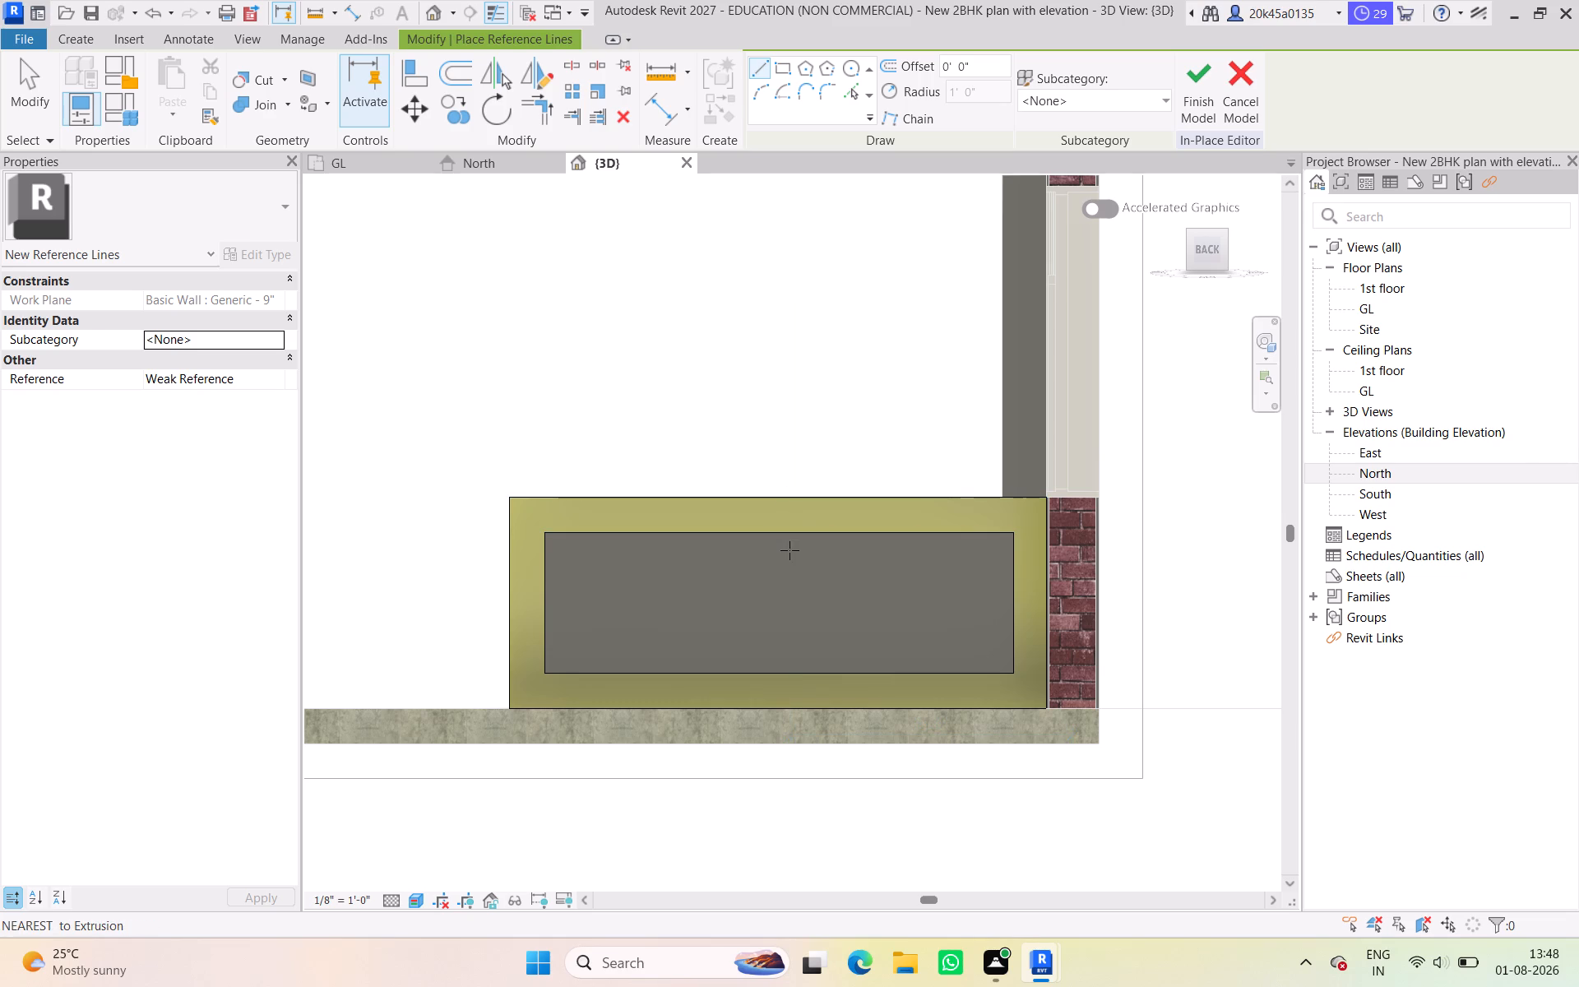
pyautogui.moveTo(777, 535); pyautogui.dragTo(779, 671)
pyautogui.click(779, 671)
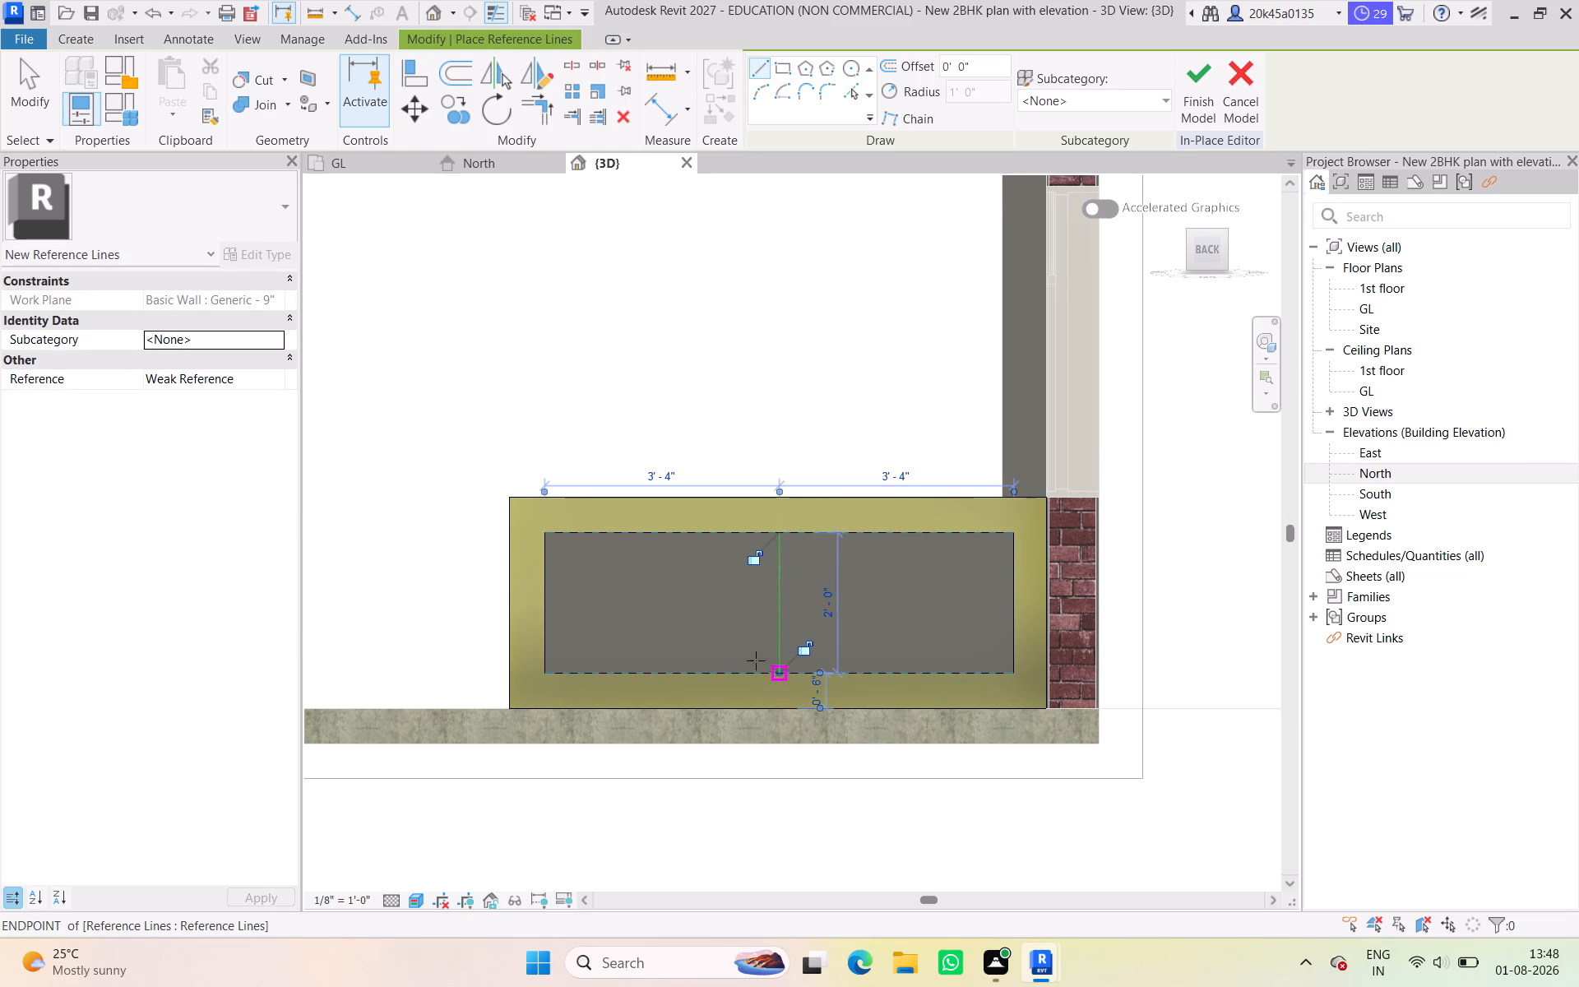
pyautogui.click(547, 601)
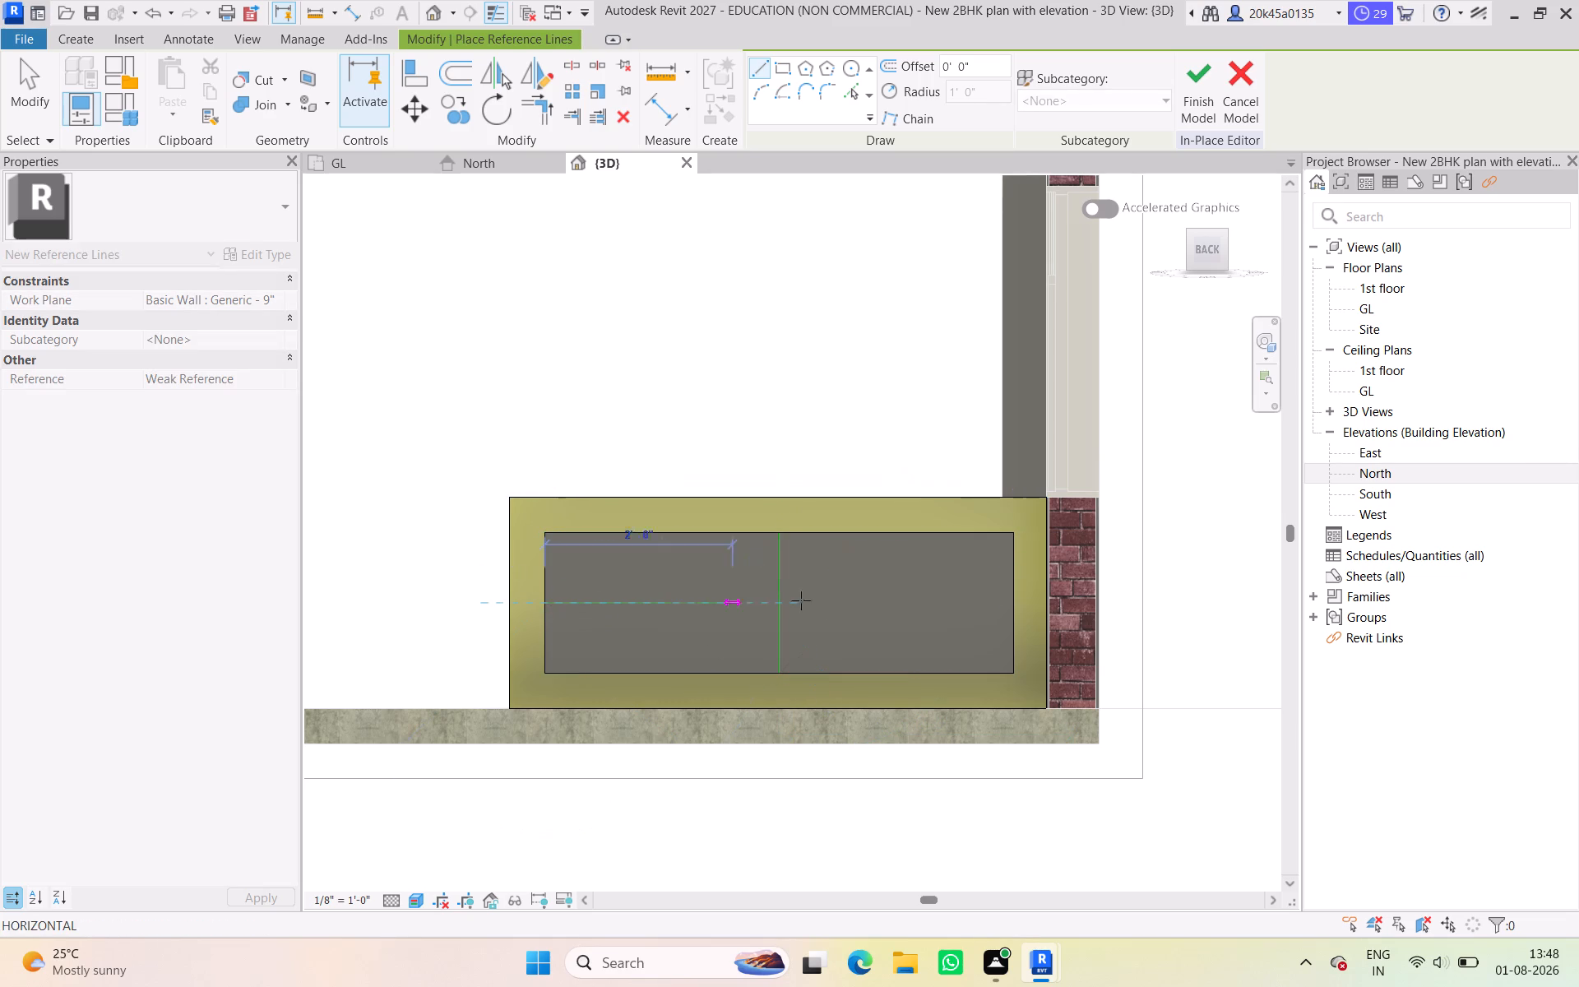
pyautogui.click(1014, 604)
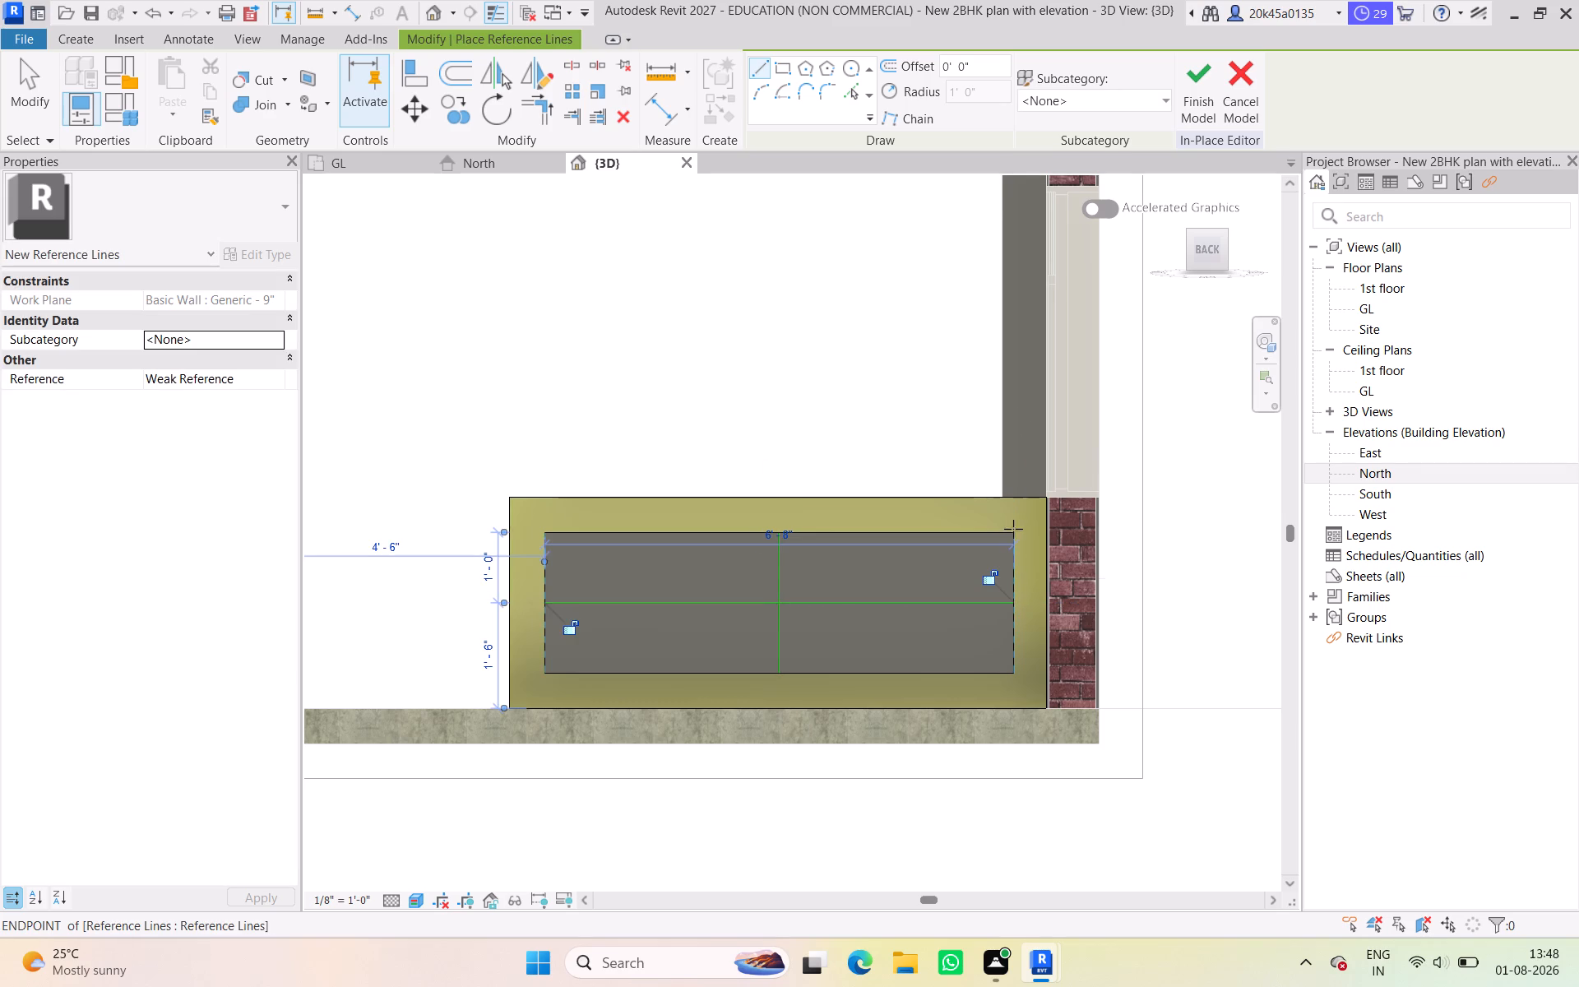
pyautogui.press('Escape')
pyautogui.click(1226, 77)
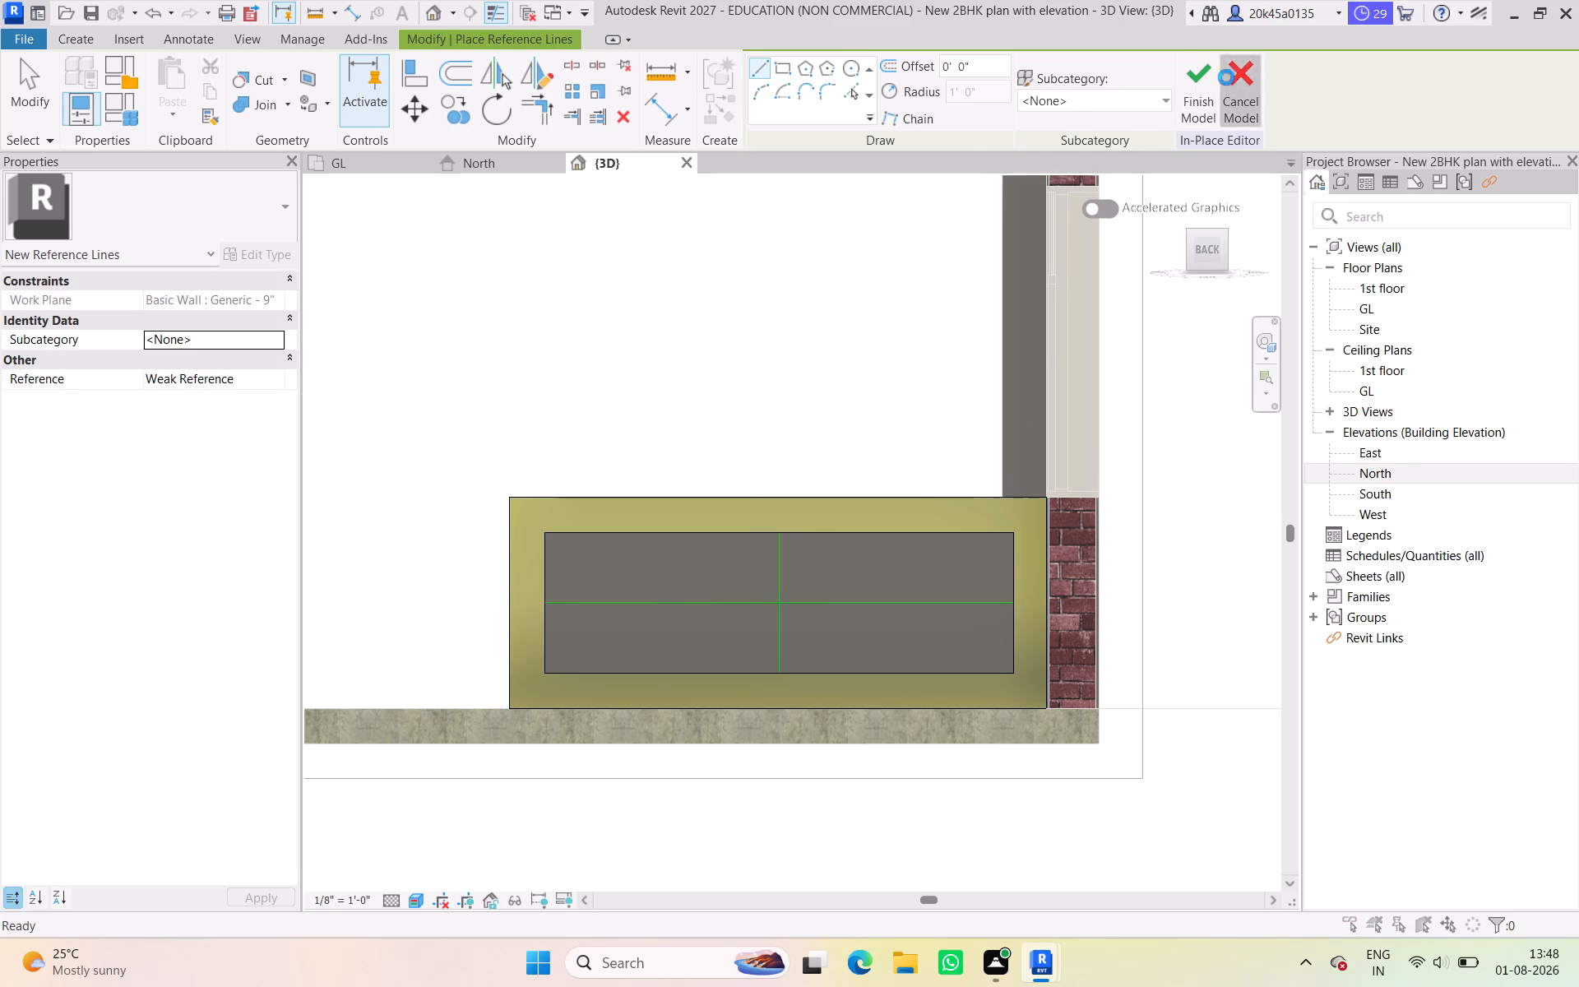
pyautogui.click(924, 502)
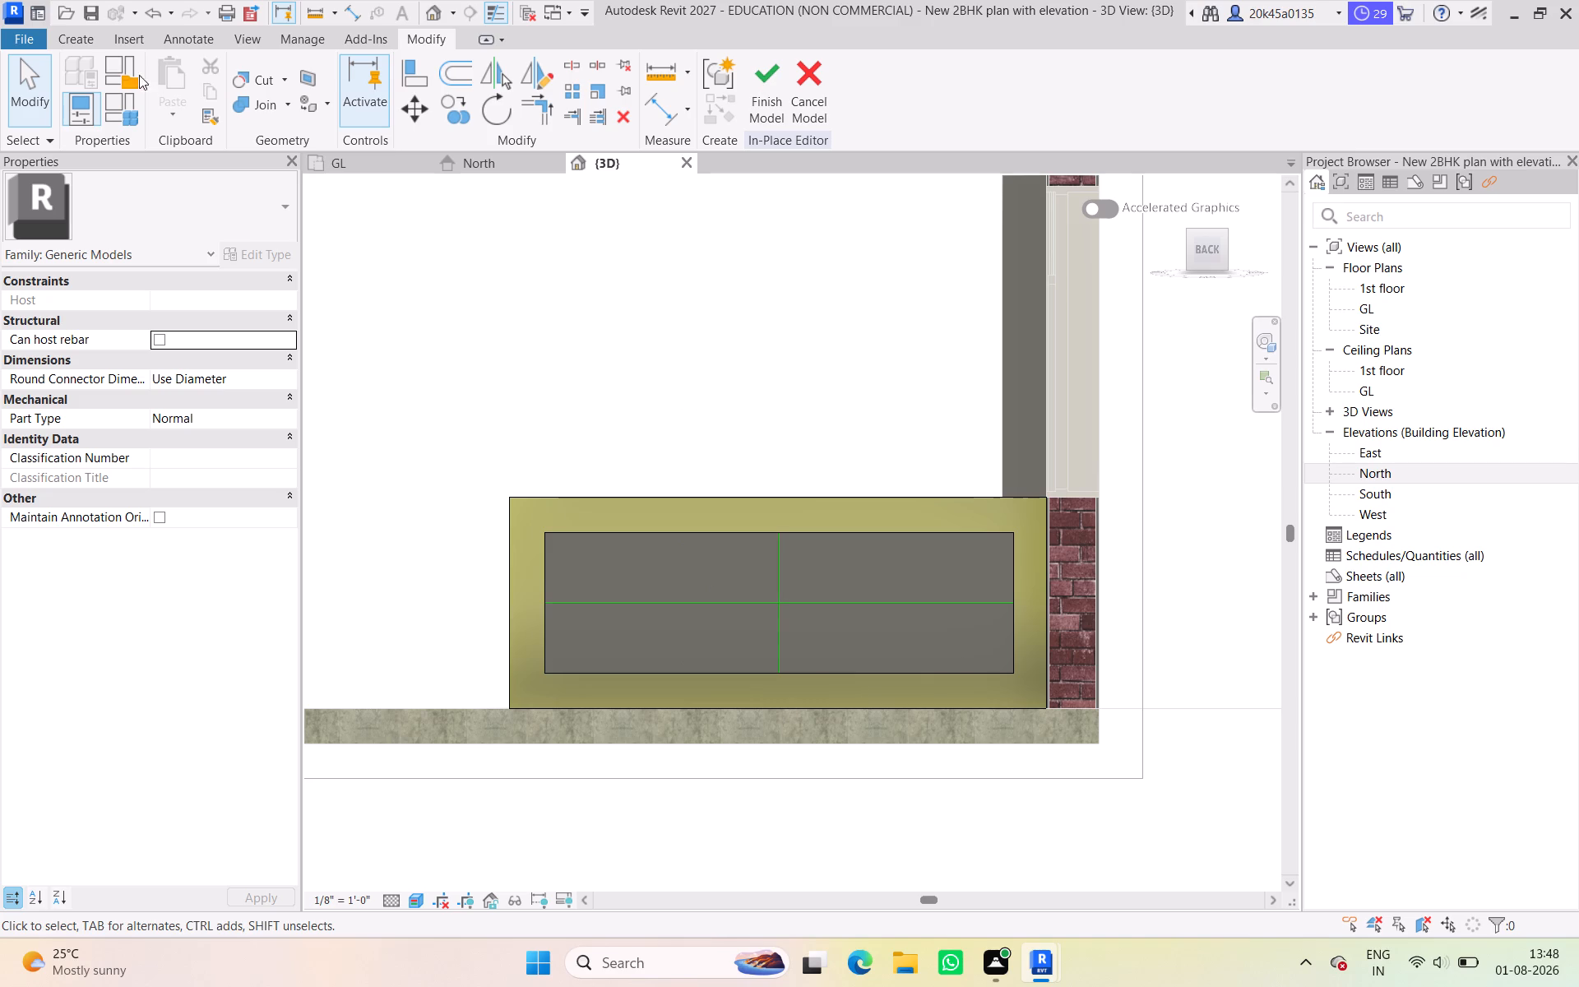
# Start a new extrusion with the frame's wall-side face as its work plane and prepare an ellipse sketch in back view.
pyautogui.click(78, 37)
pyautogui.click(171, 85)
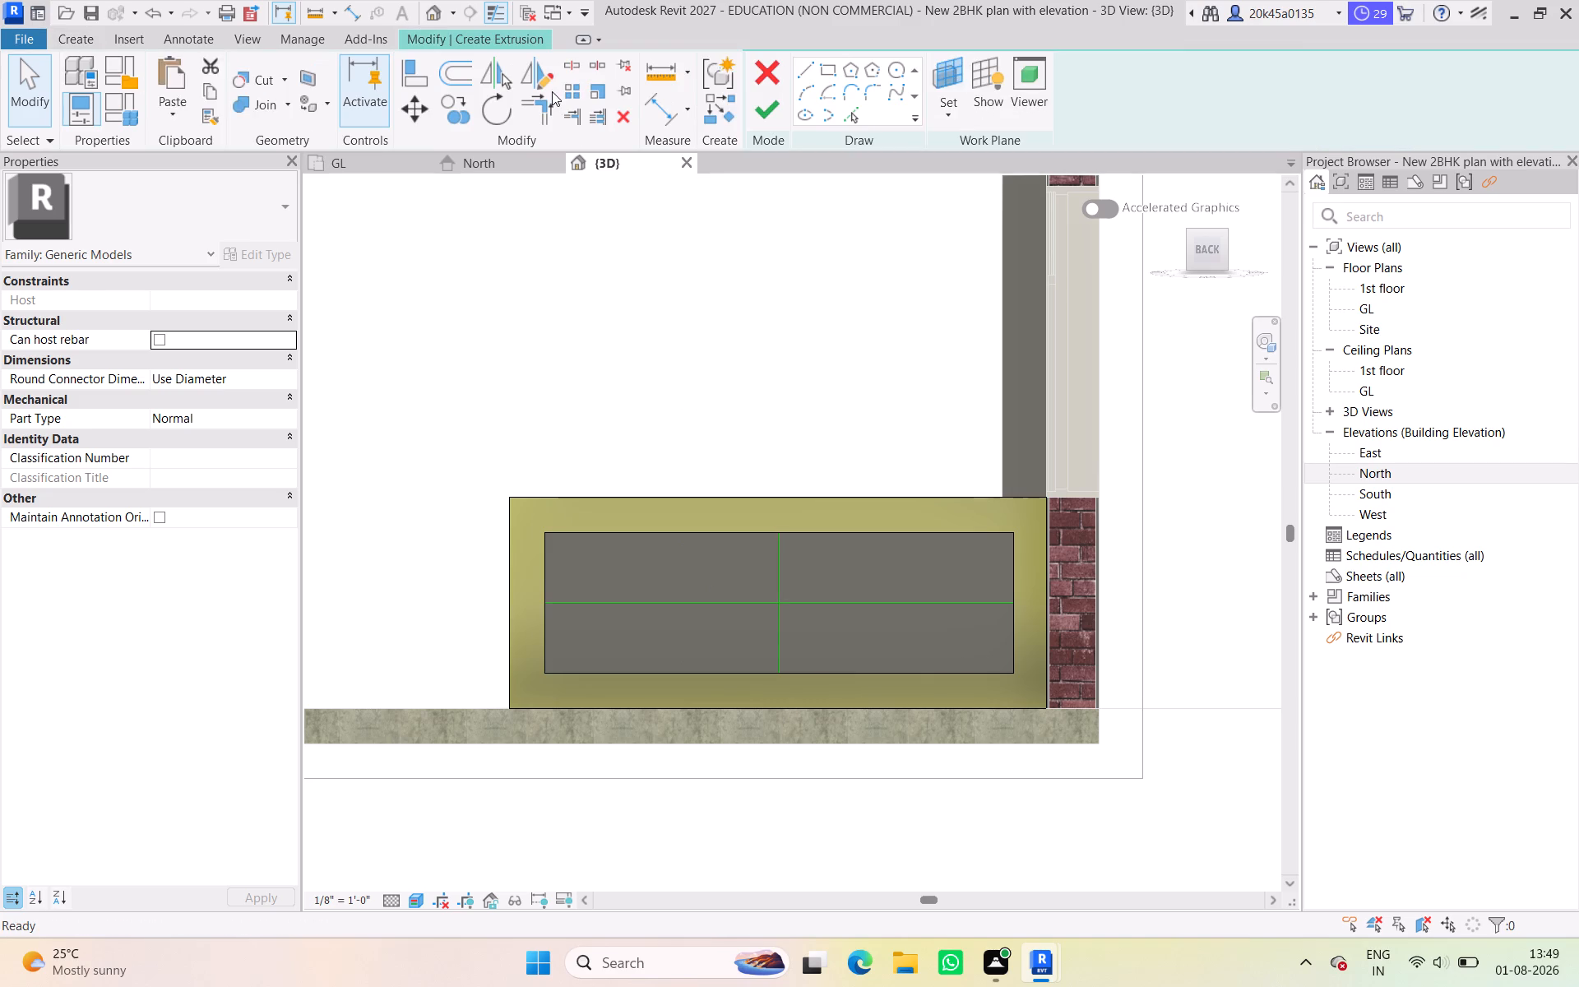
pyautogui.click(1083, 114)
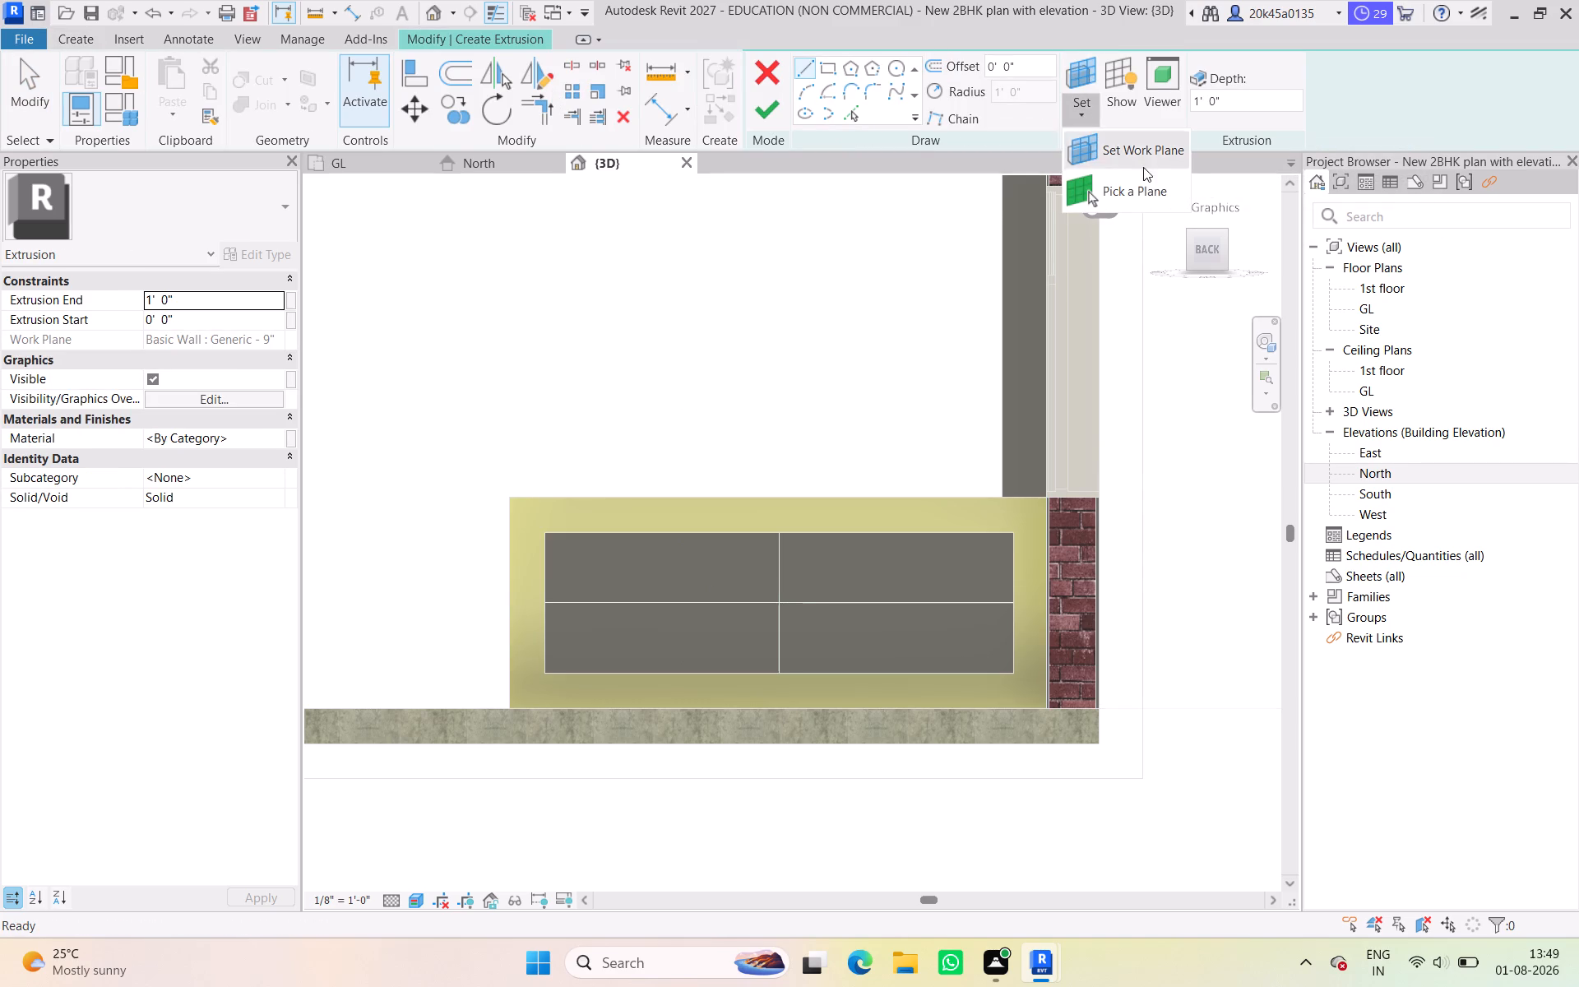
pyautogui.click(1207, 257)
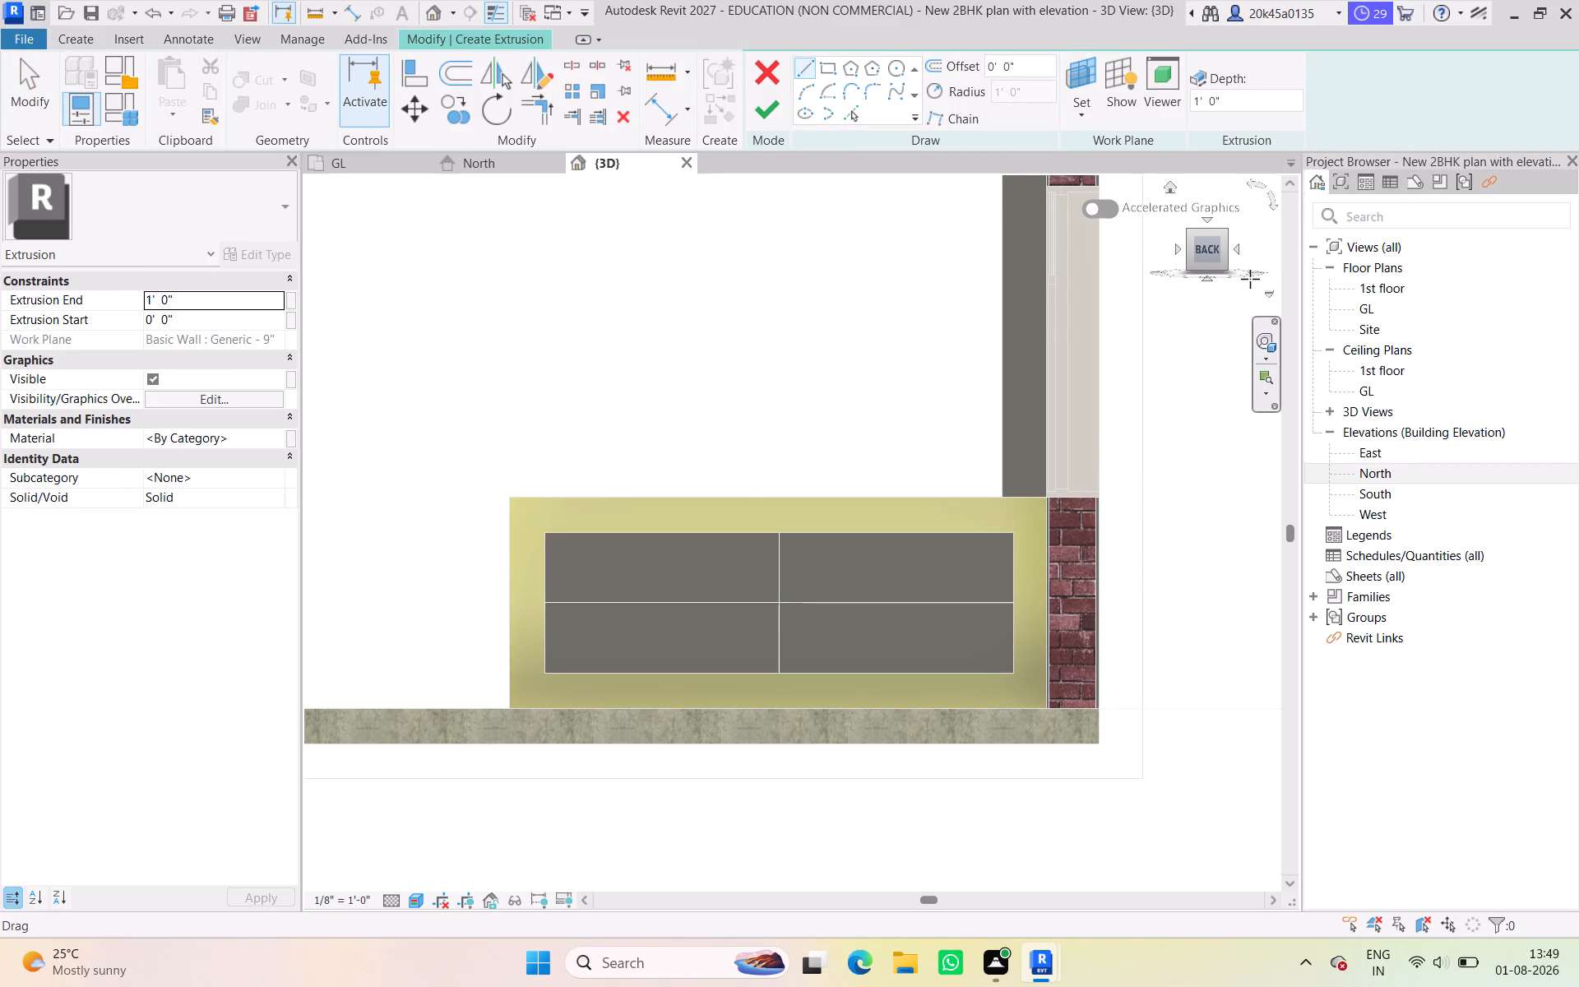
pyautogui.moveTo(1211, 253); pyautogui.dragTo(314, 290)
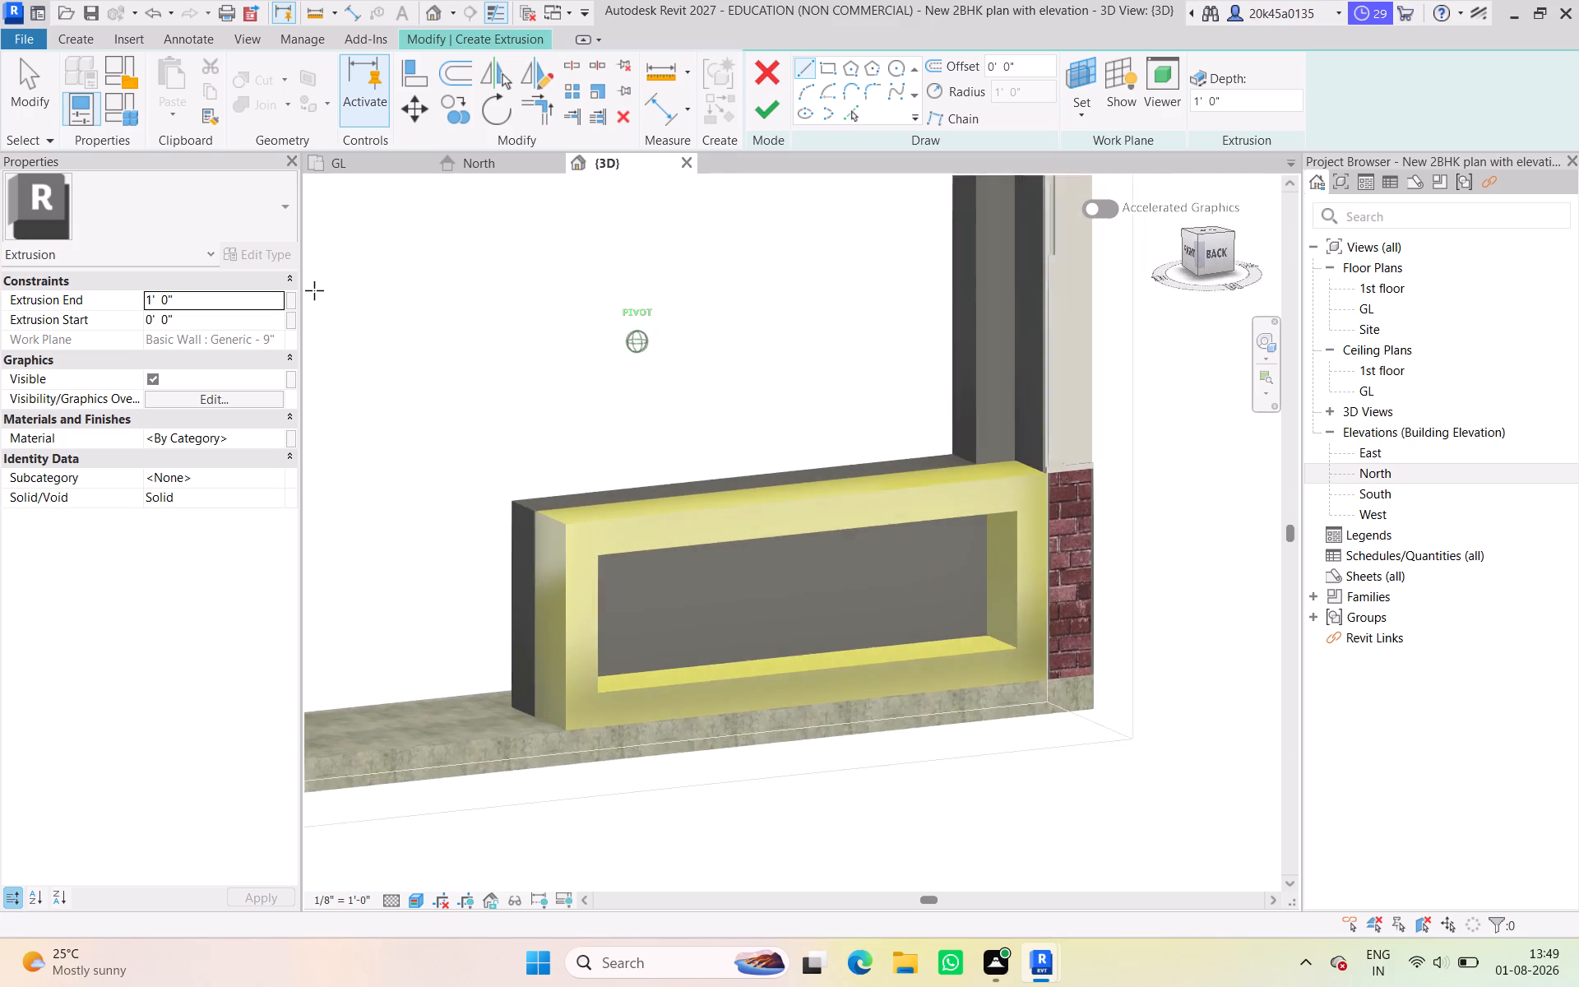
pyautogui.moveTo(314, 290); pyautogui.dragTo(322, 297)
pyautogui.click(1081, 118)
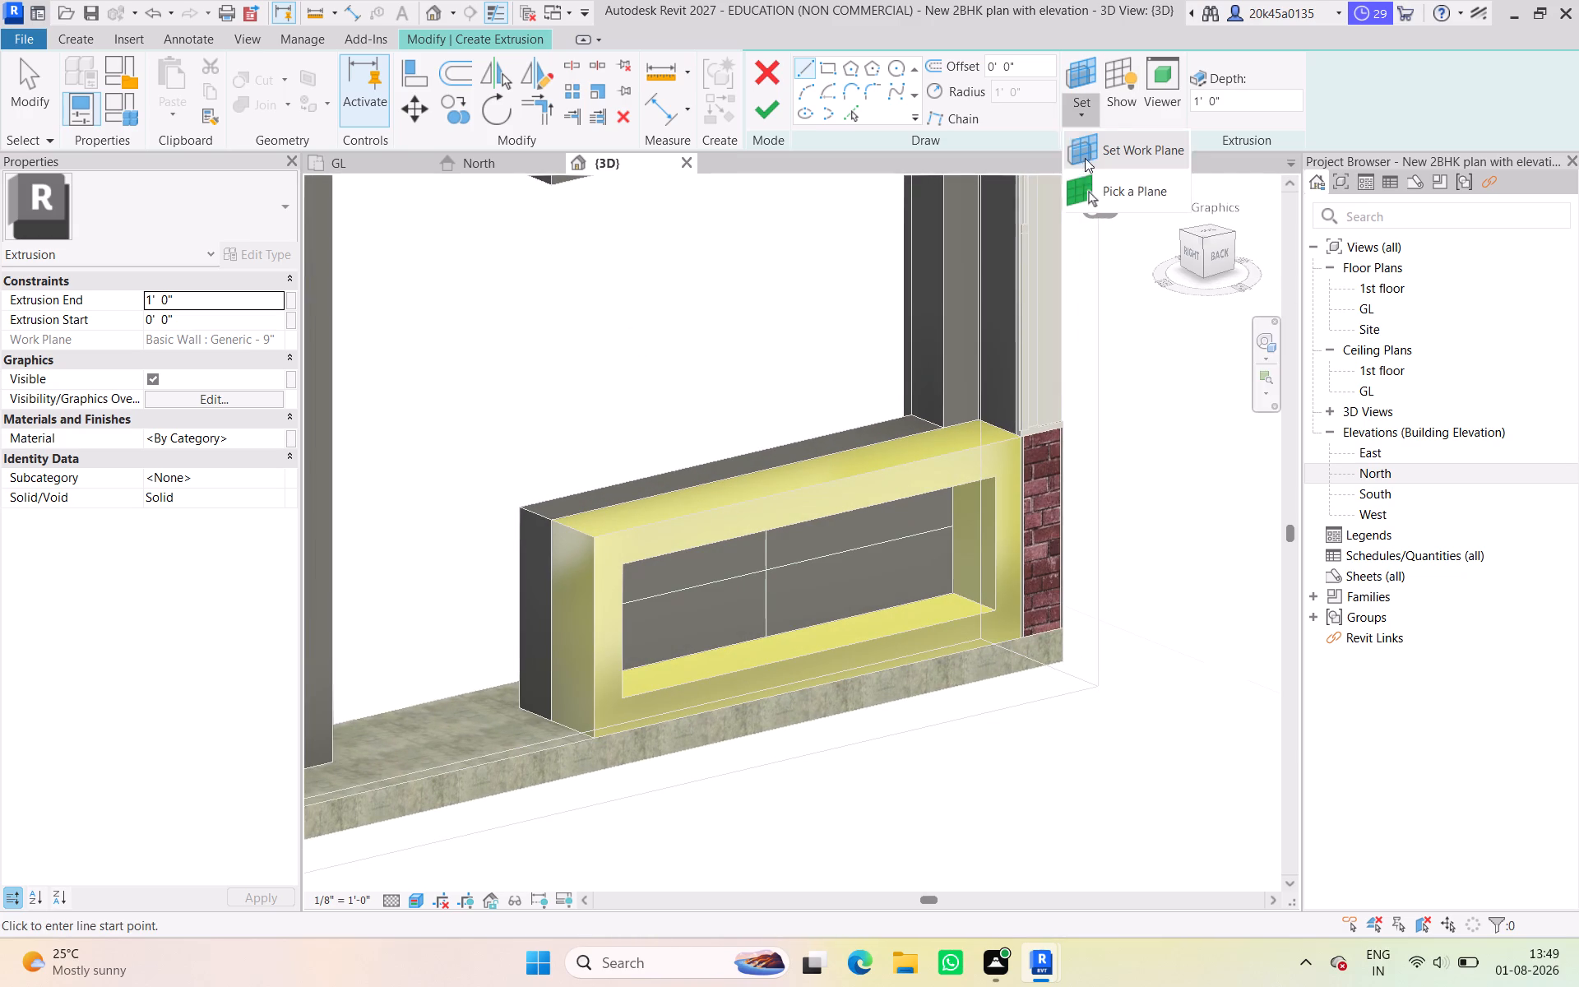
pyautogui.click(1093, 191)
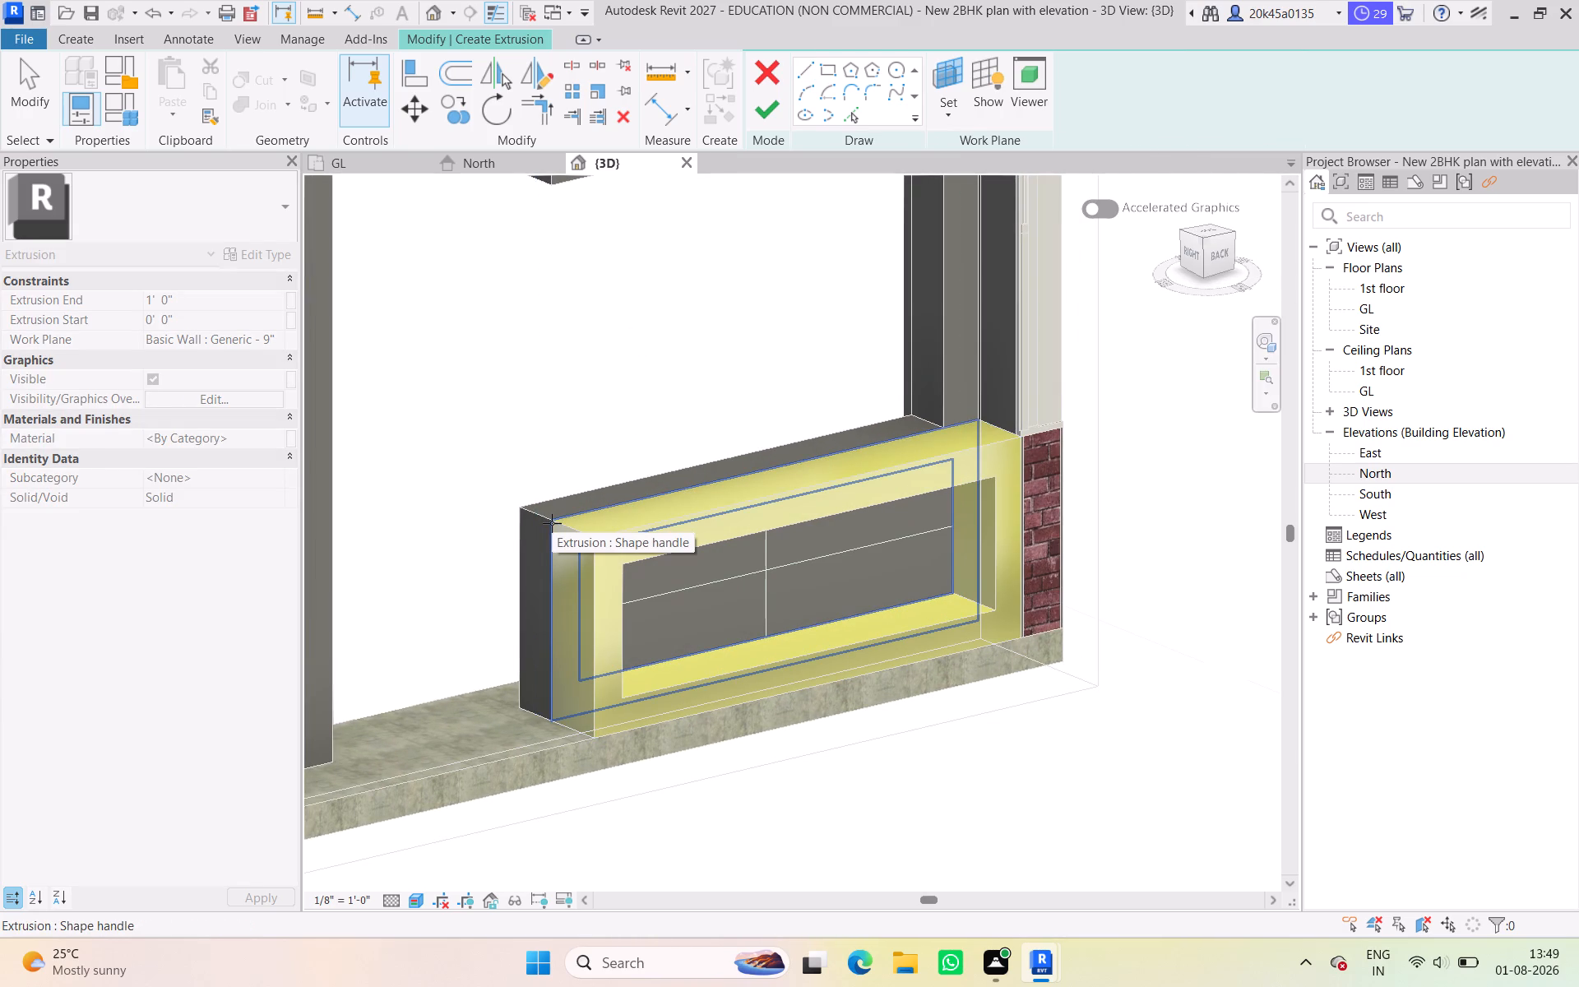
pyautogui.click(552, 523)
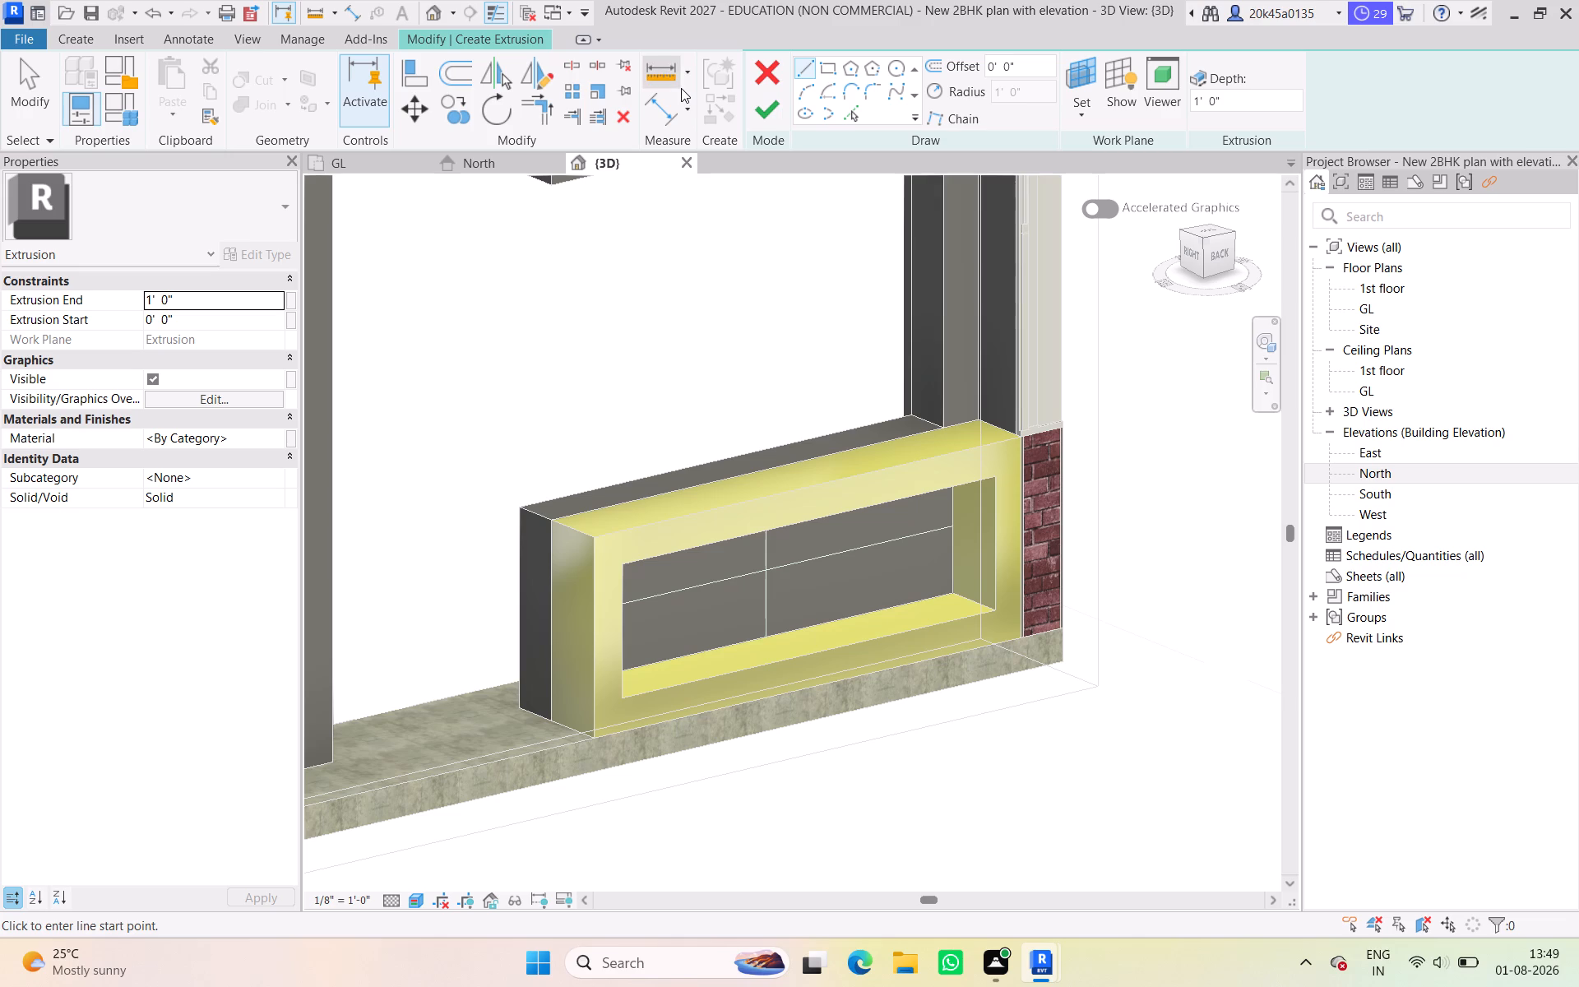
pyautogui.click(1218, 254)
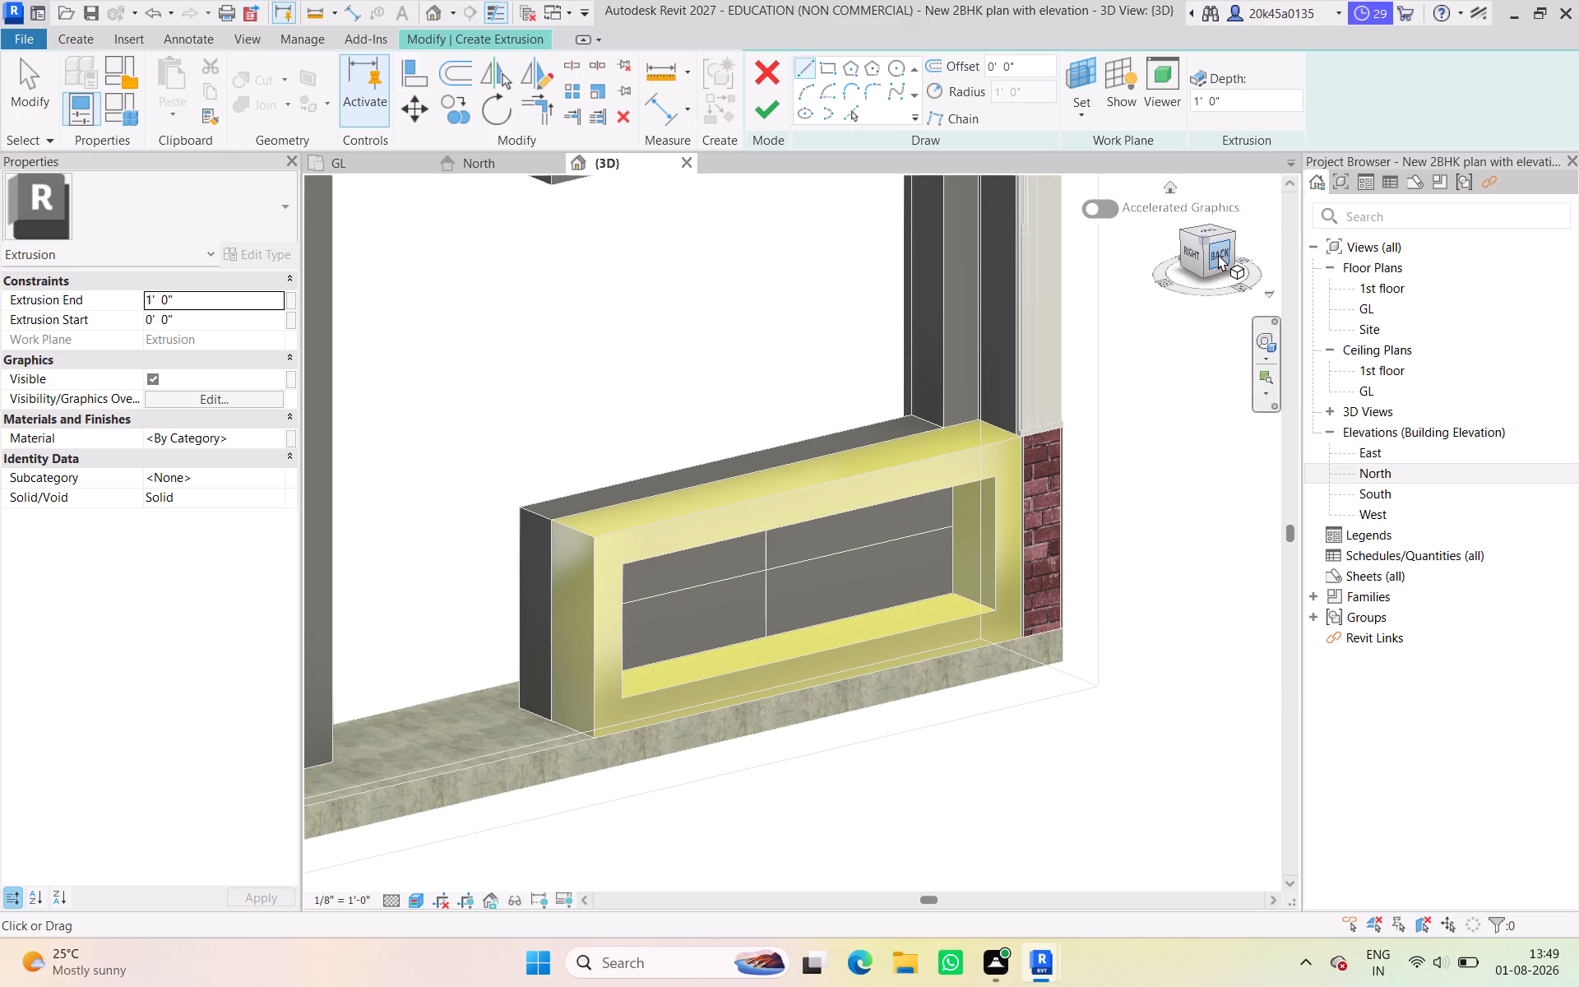
pyautogui.click(804, 116)
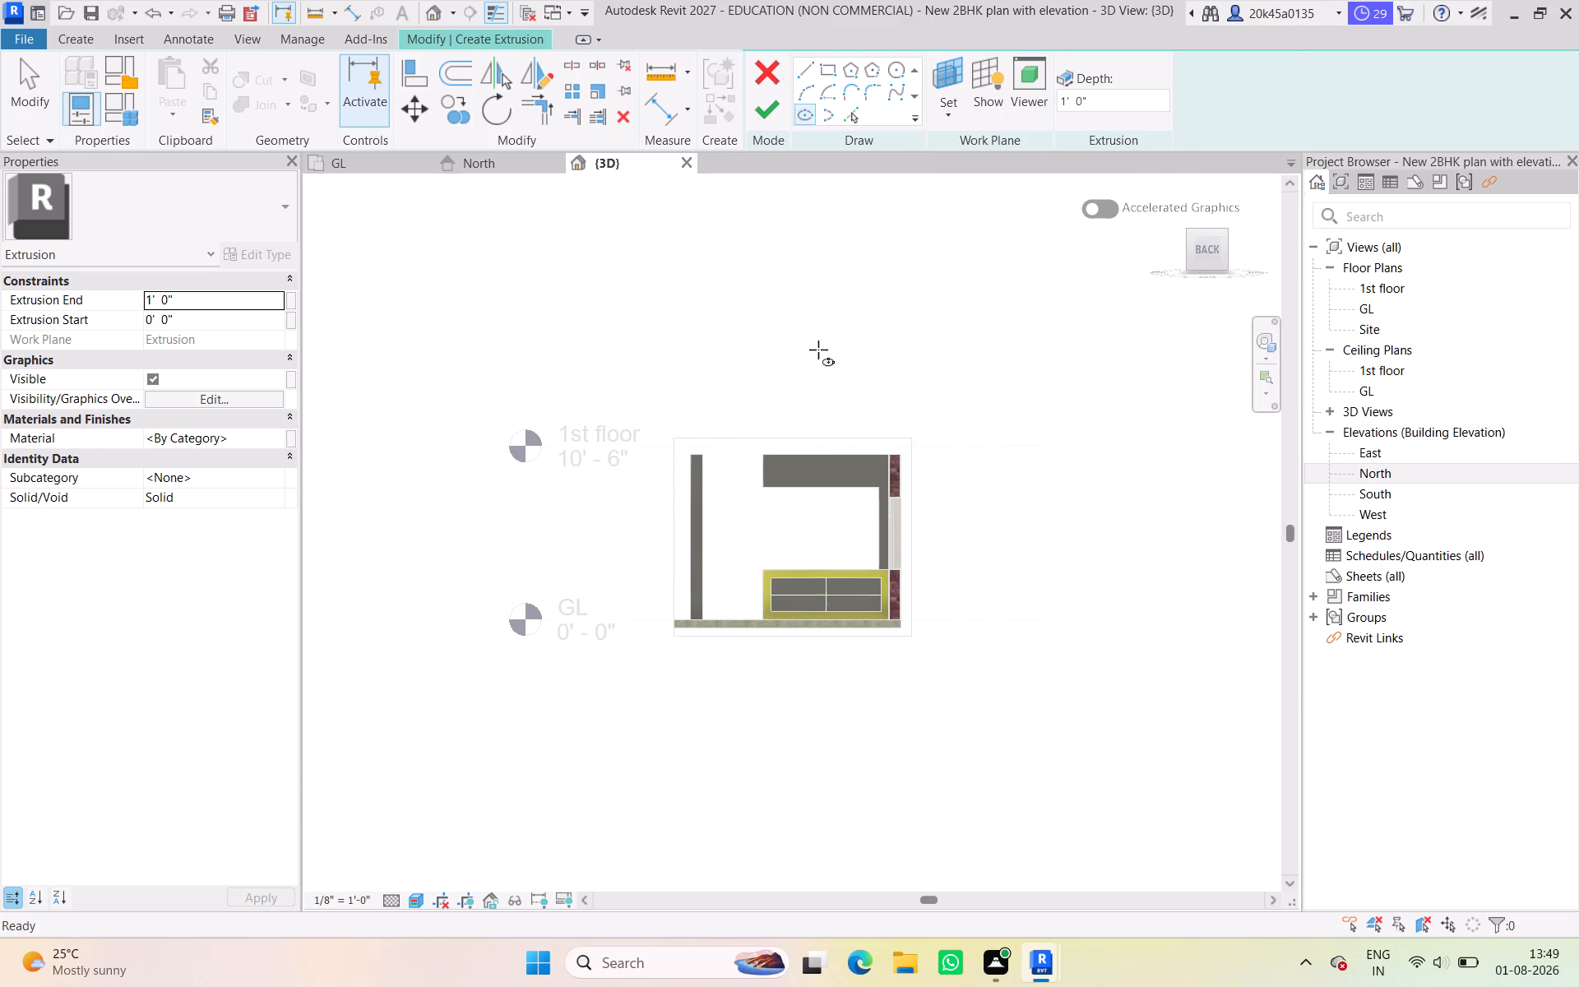
pyautogui.scroll(9, 872, 617)
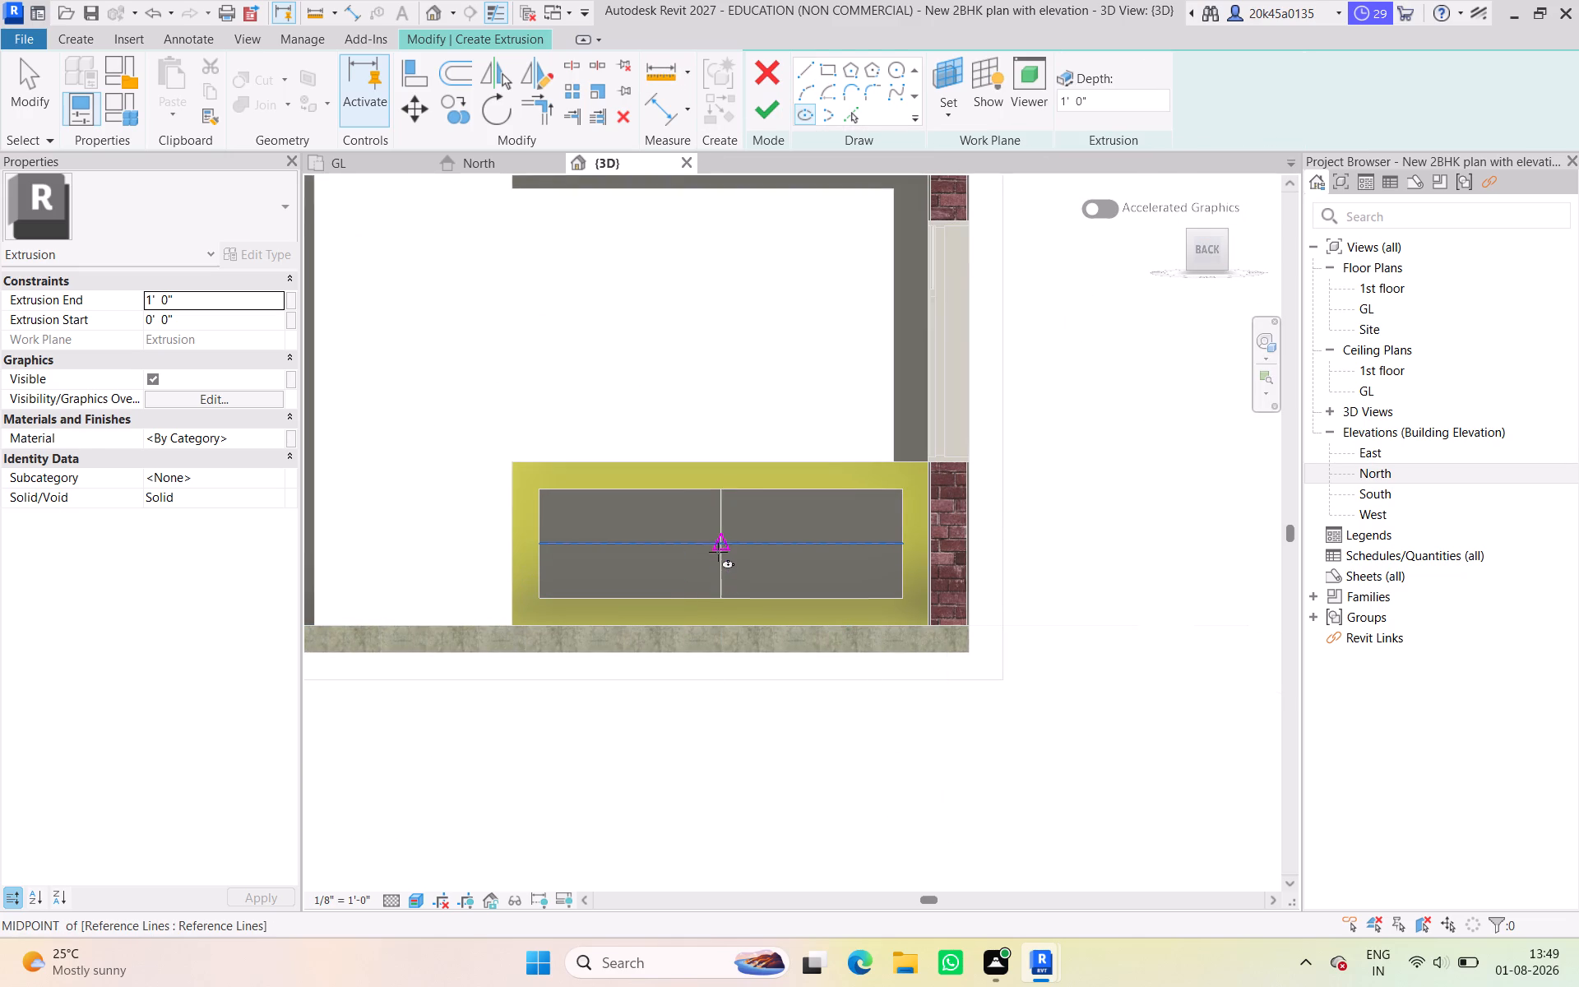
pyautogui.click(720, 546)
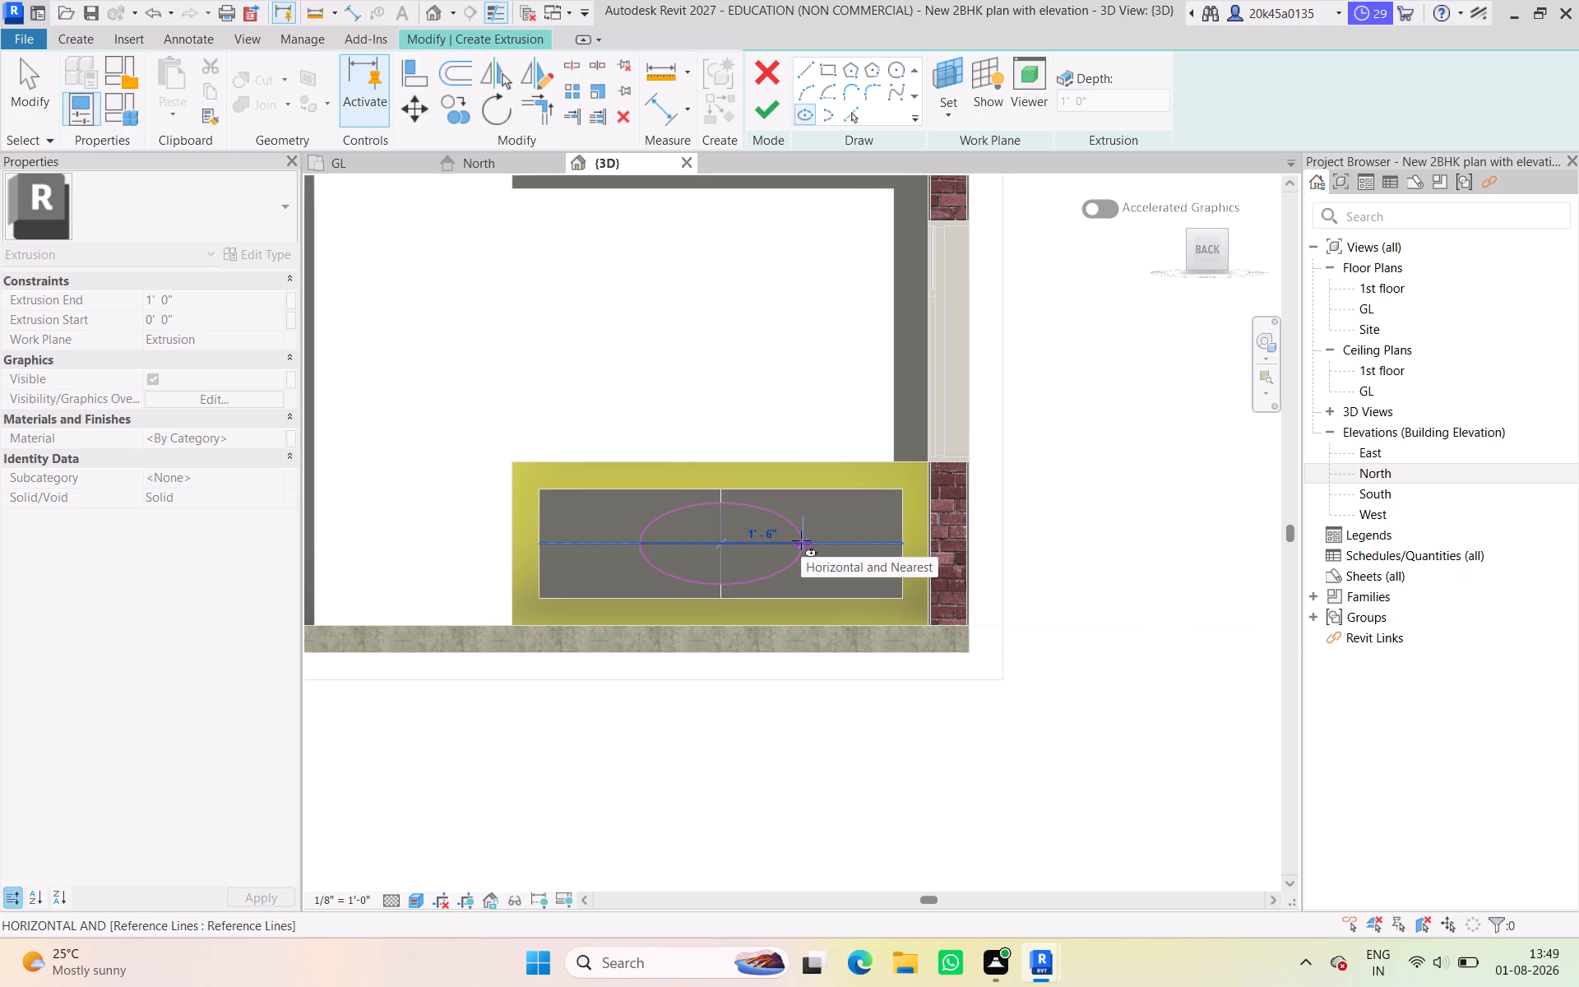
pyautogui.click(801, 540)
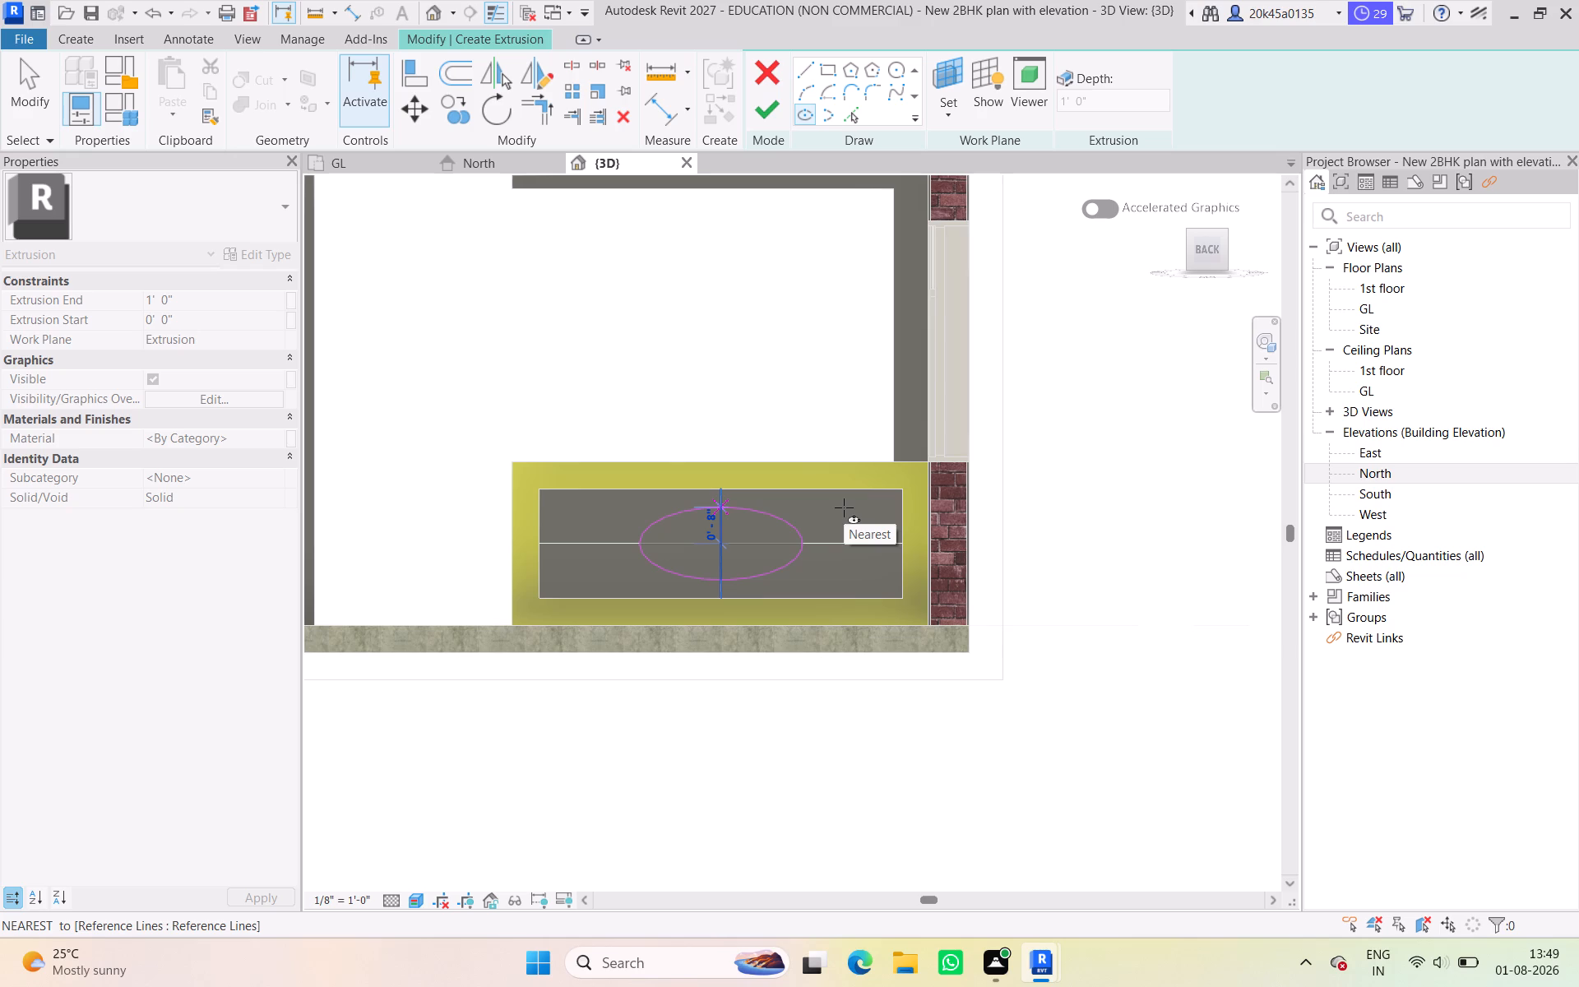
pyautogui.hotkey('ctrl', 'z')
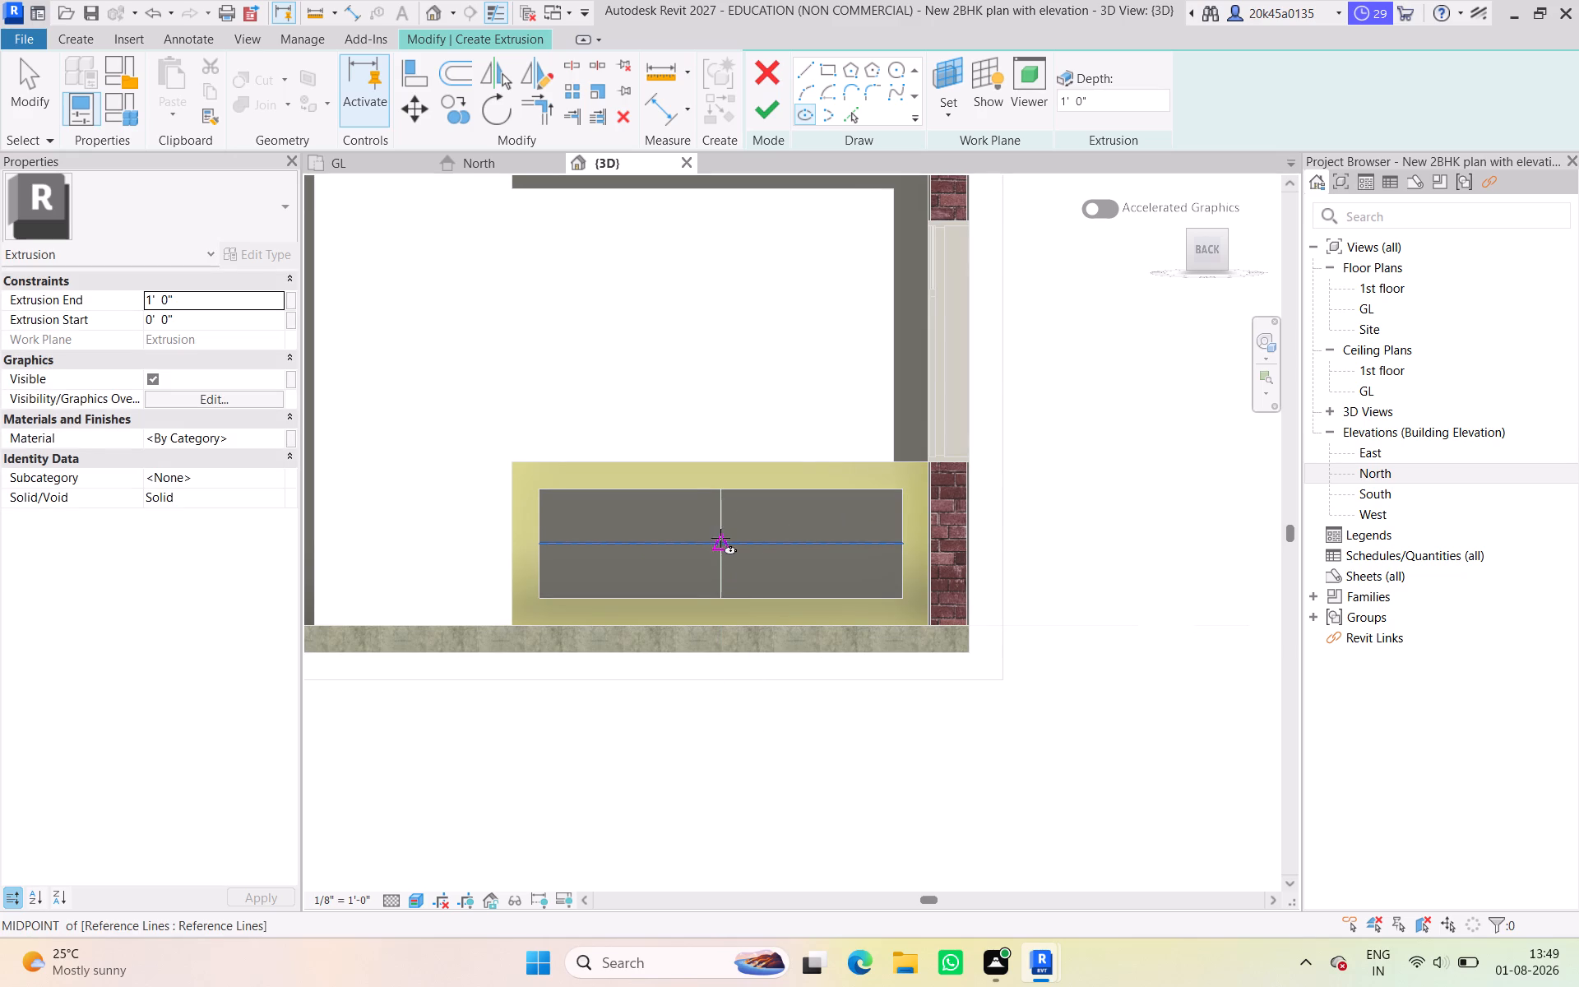
# Sketch an ellipse centred on the reference lines' crossing, about 2'-5" by 0'-8" radii, and finish its 1' extrusion and the in-place model.
pyautogui.click(724, 540)
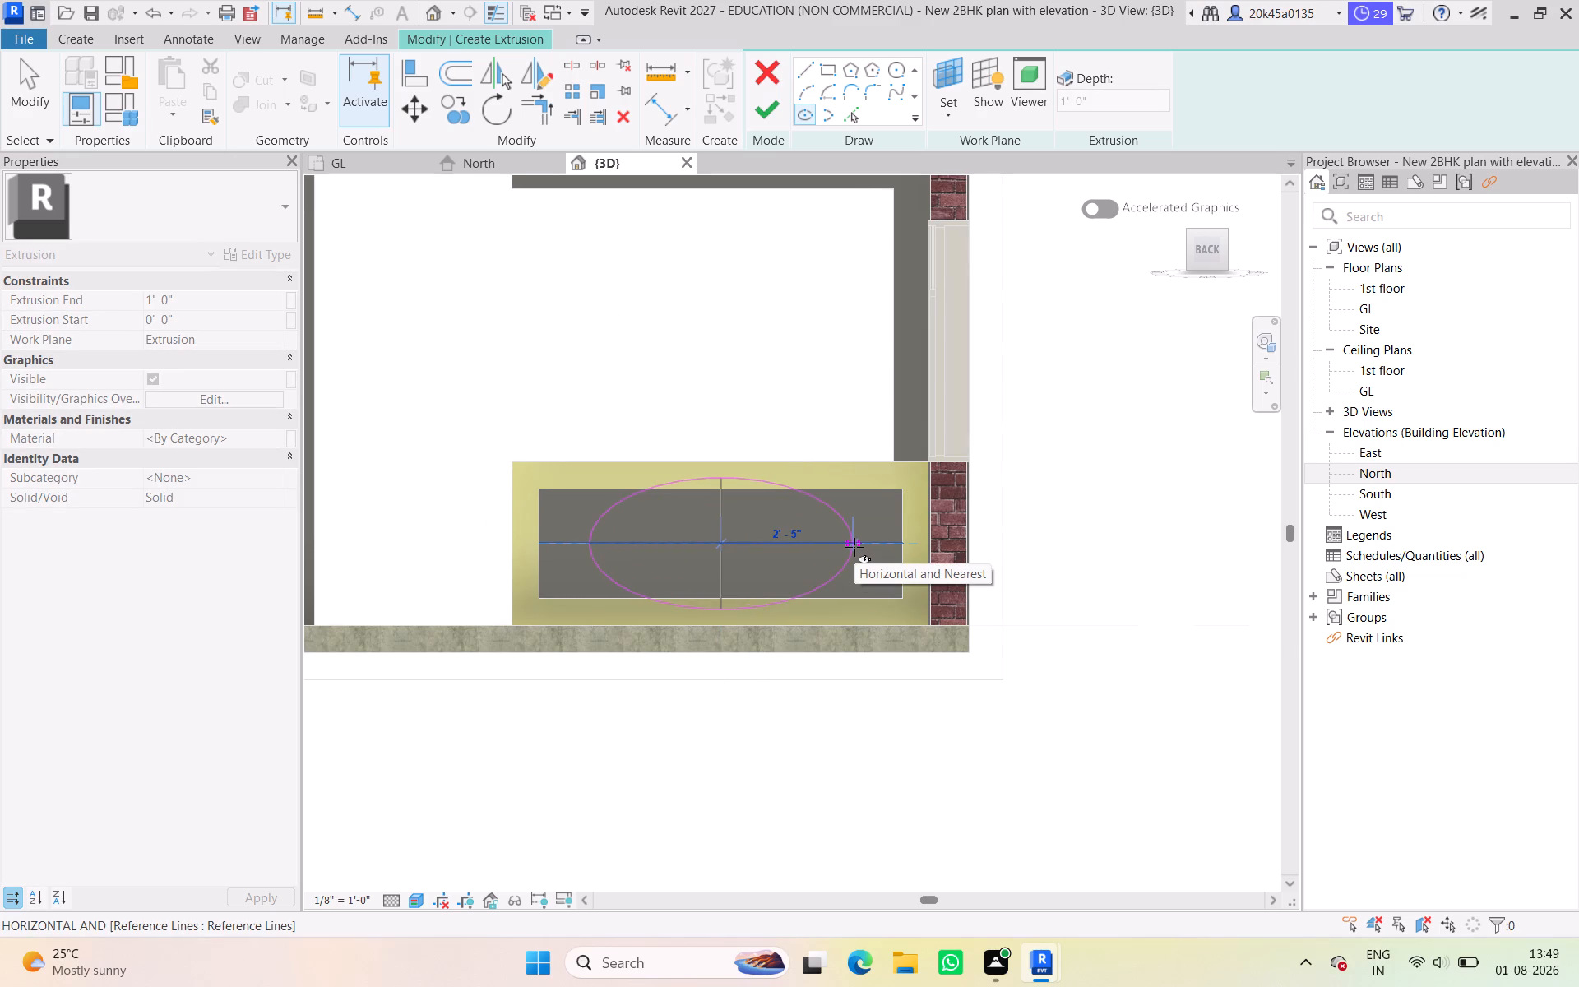
pyautogui.click(854, 547)
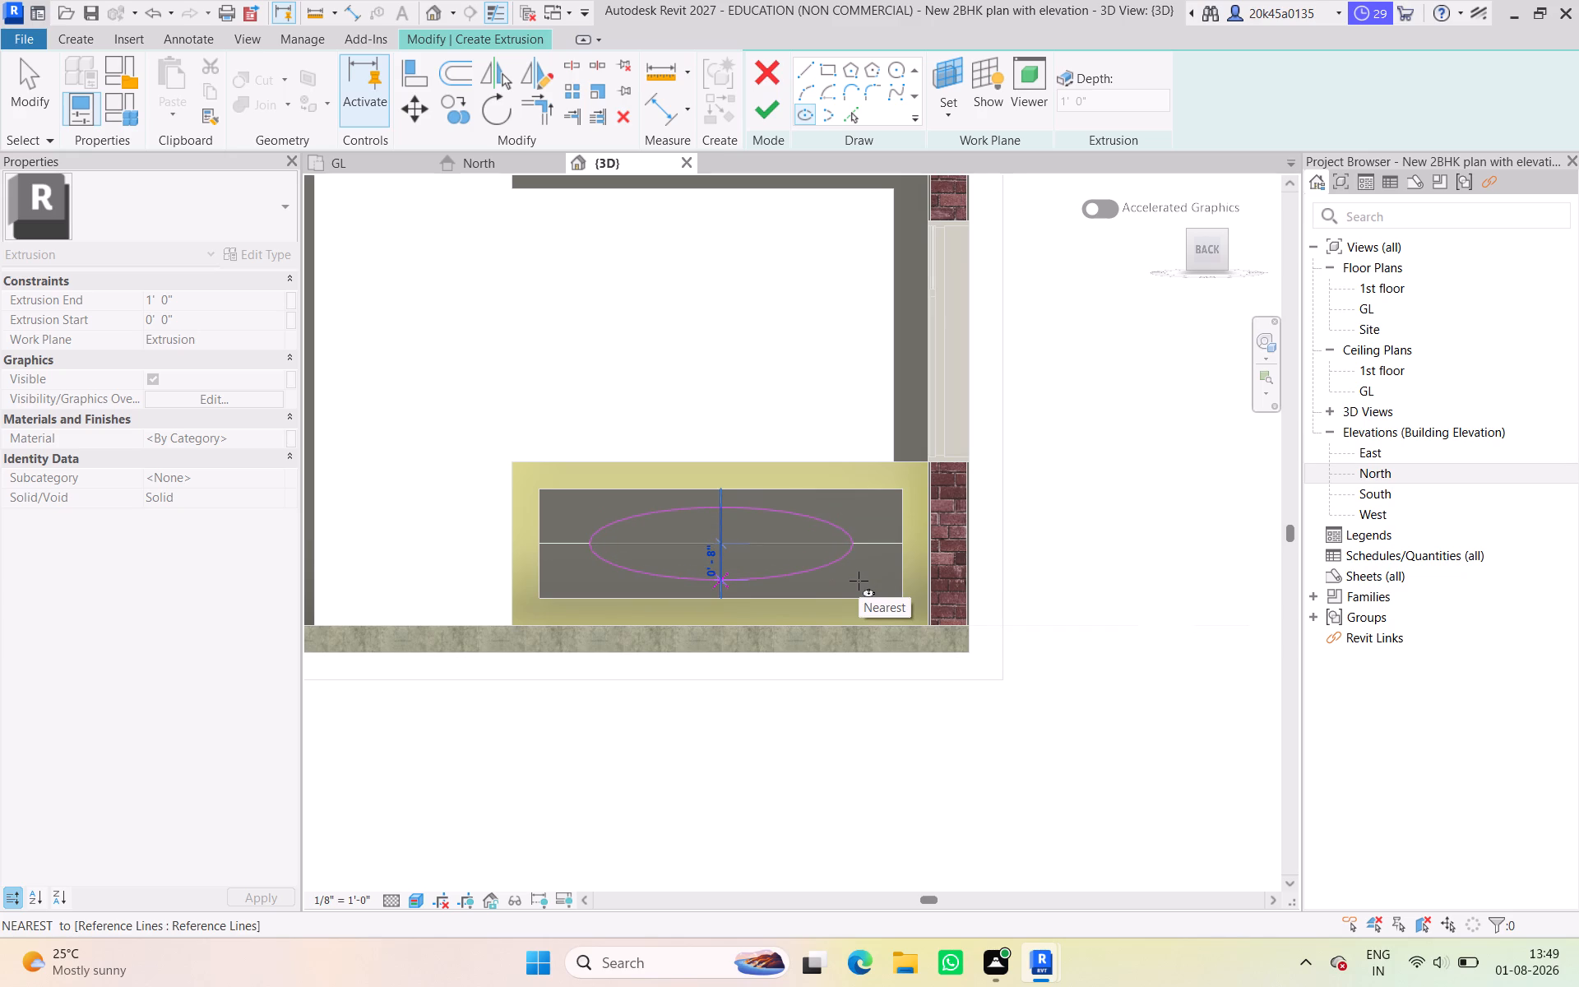
pyautogui.click(859, 581)
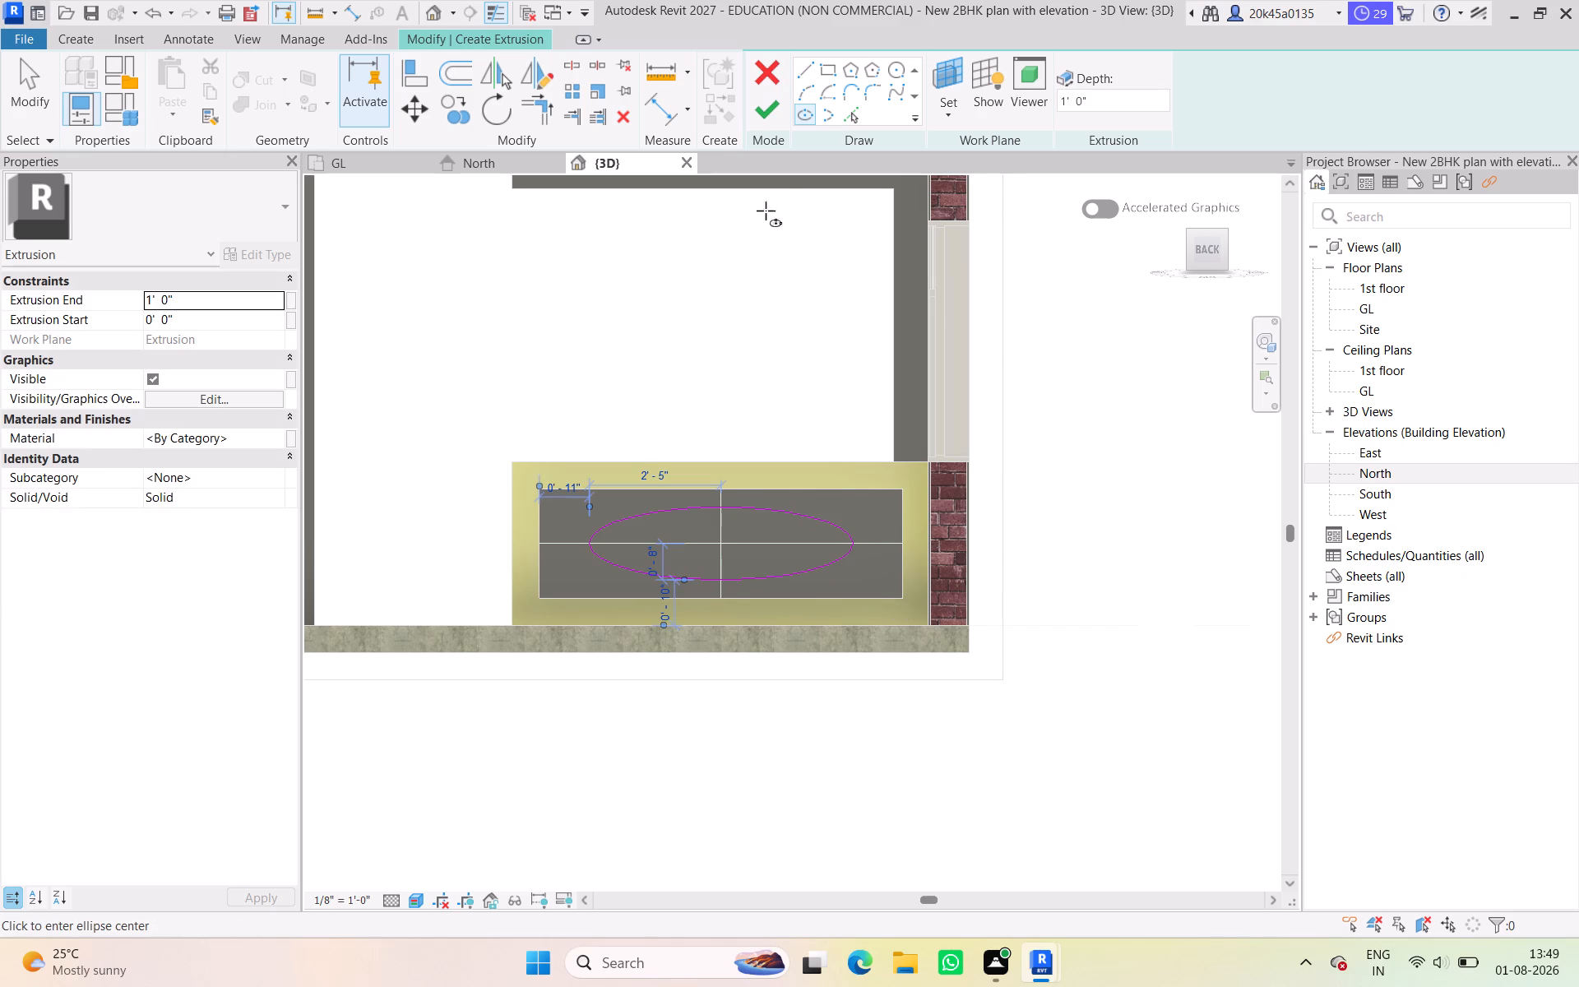
pyautogui.click(769, 114)
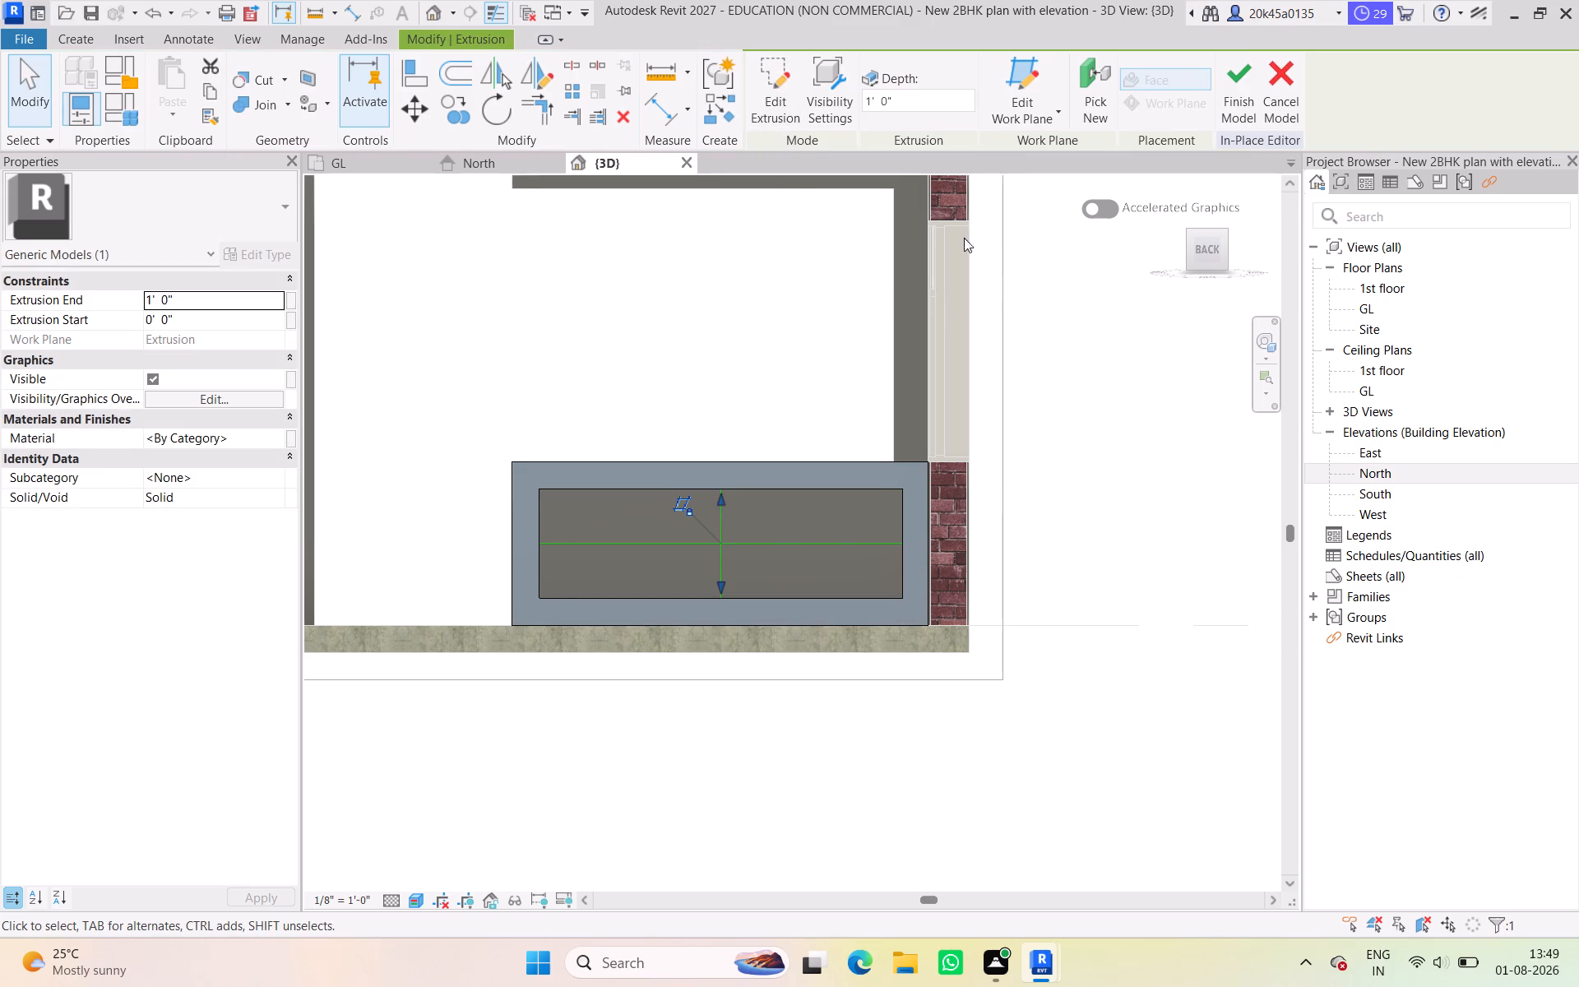
pyautogui.click(1242, 95)
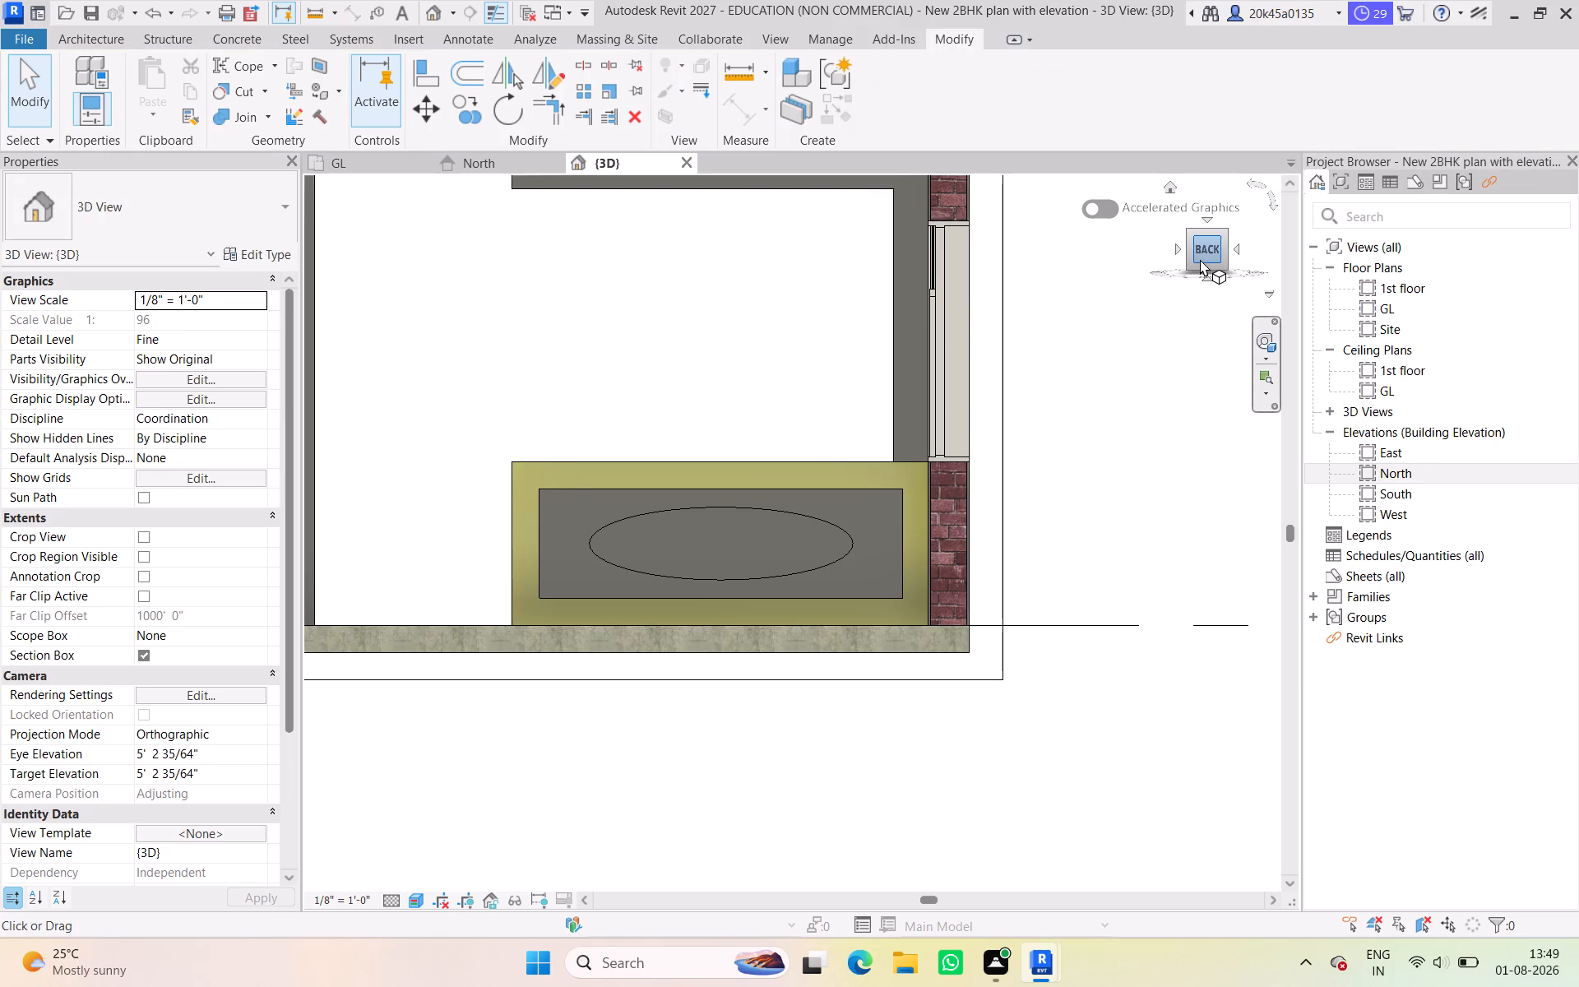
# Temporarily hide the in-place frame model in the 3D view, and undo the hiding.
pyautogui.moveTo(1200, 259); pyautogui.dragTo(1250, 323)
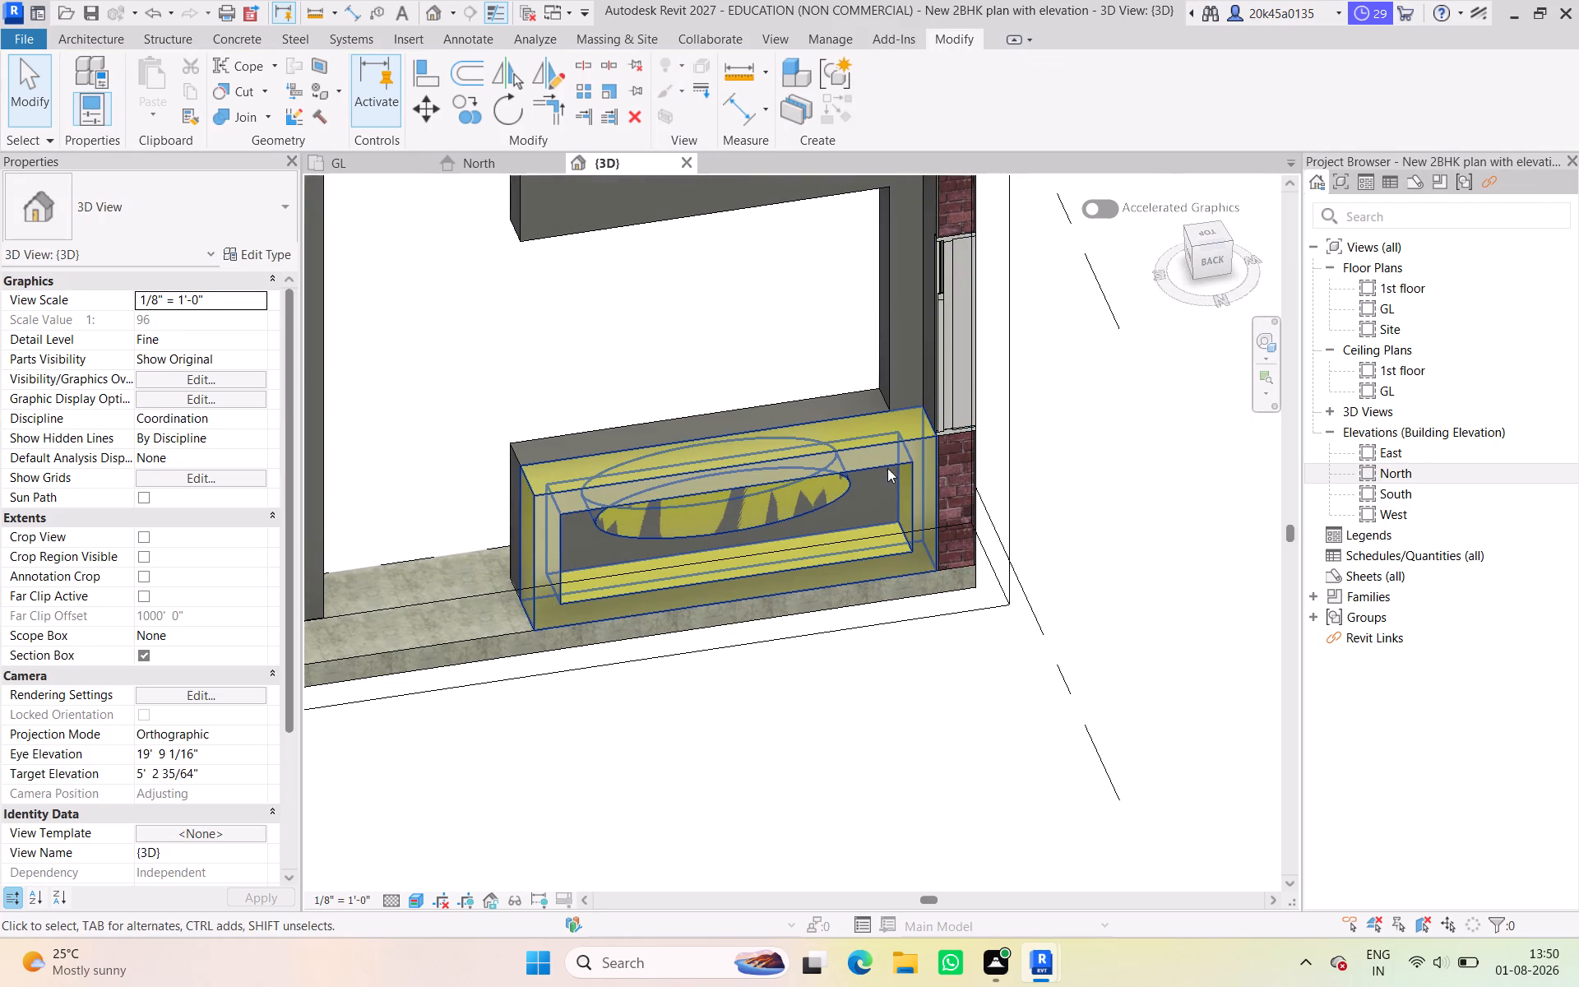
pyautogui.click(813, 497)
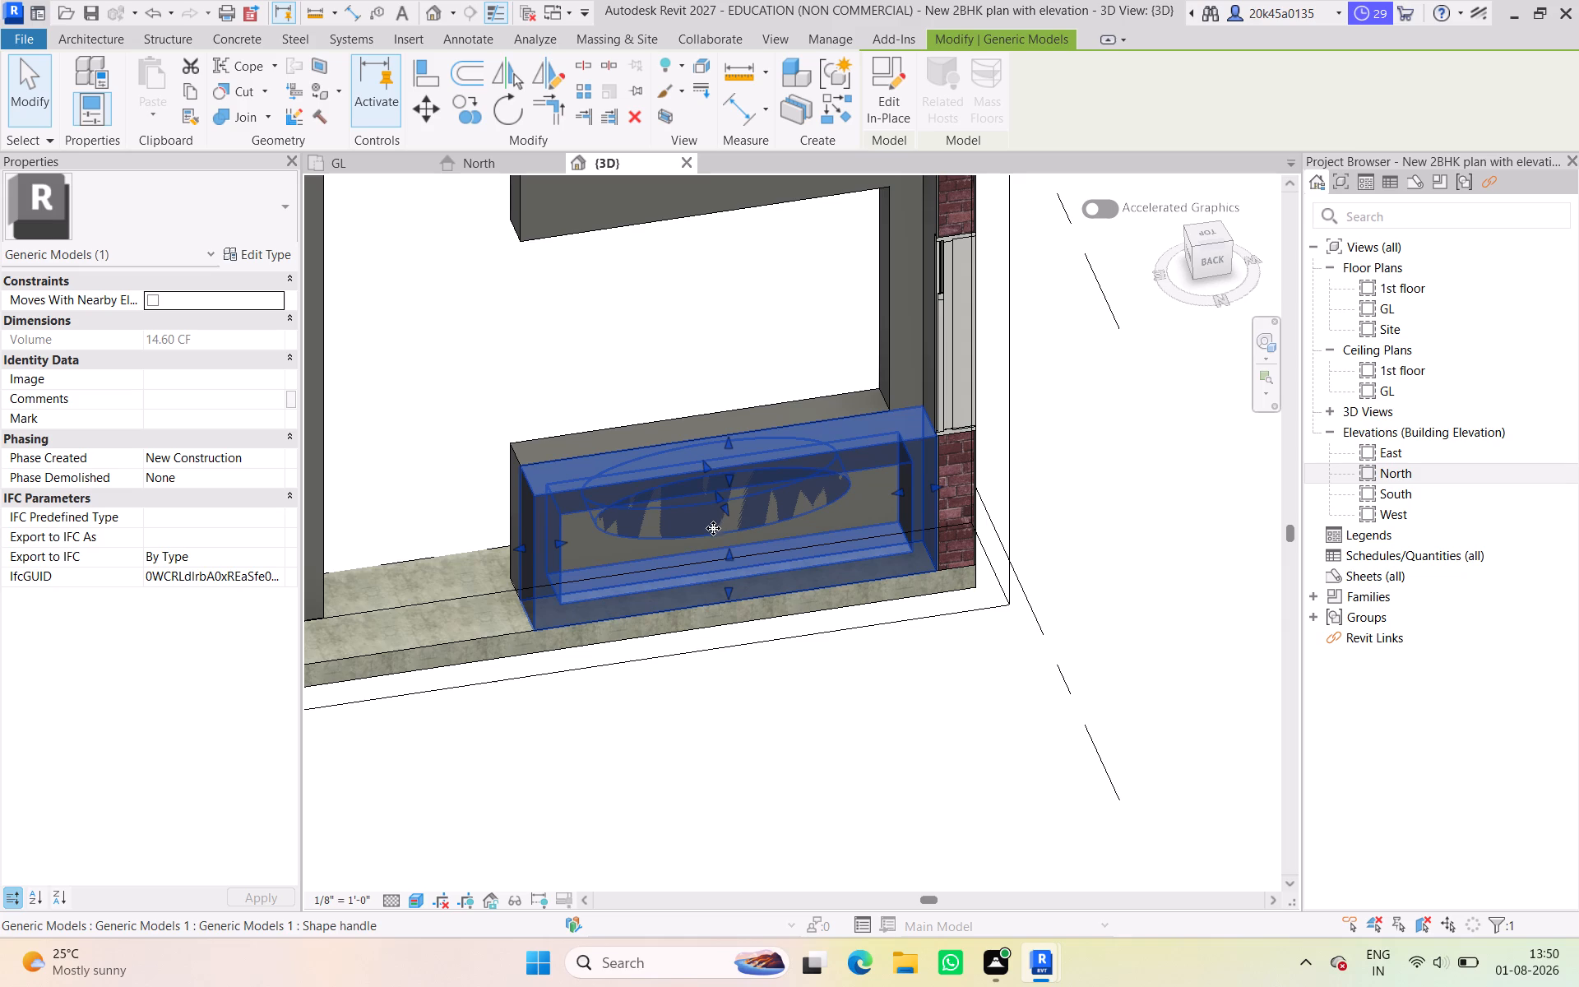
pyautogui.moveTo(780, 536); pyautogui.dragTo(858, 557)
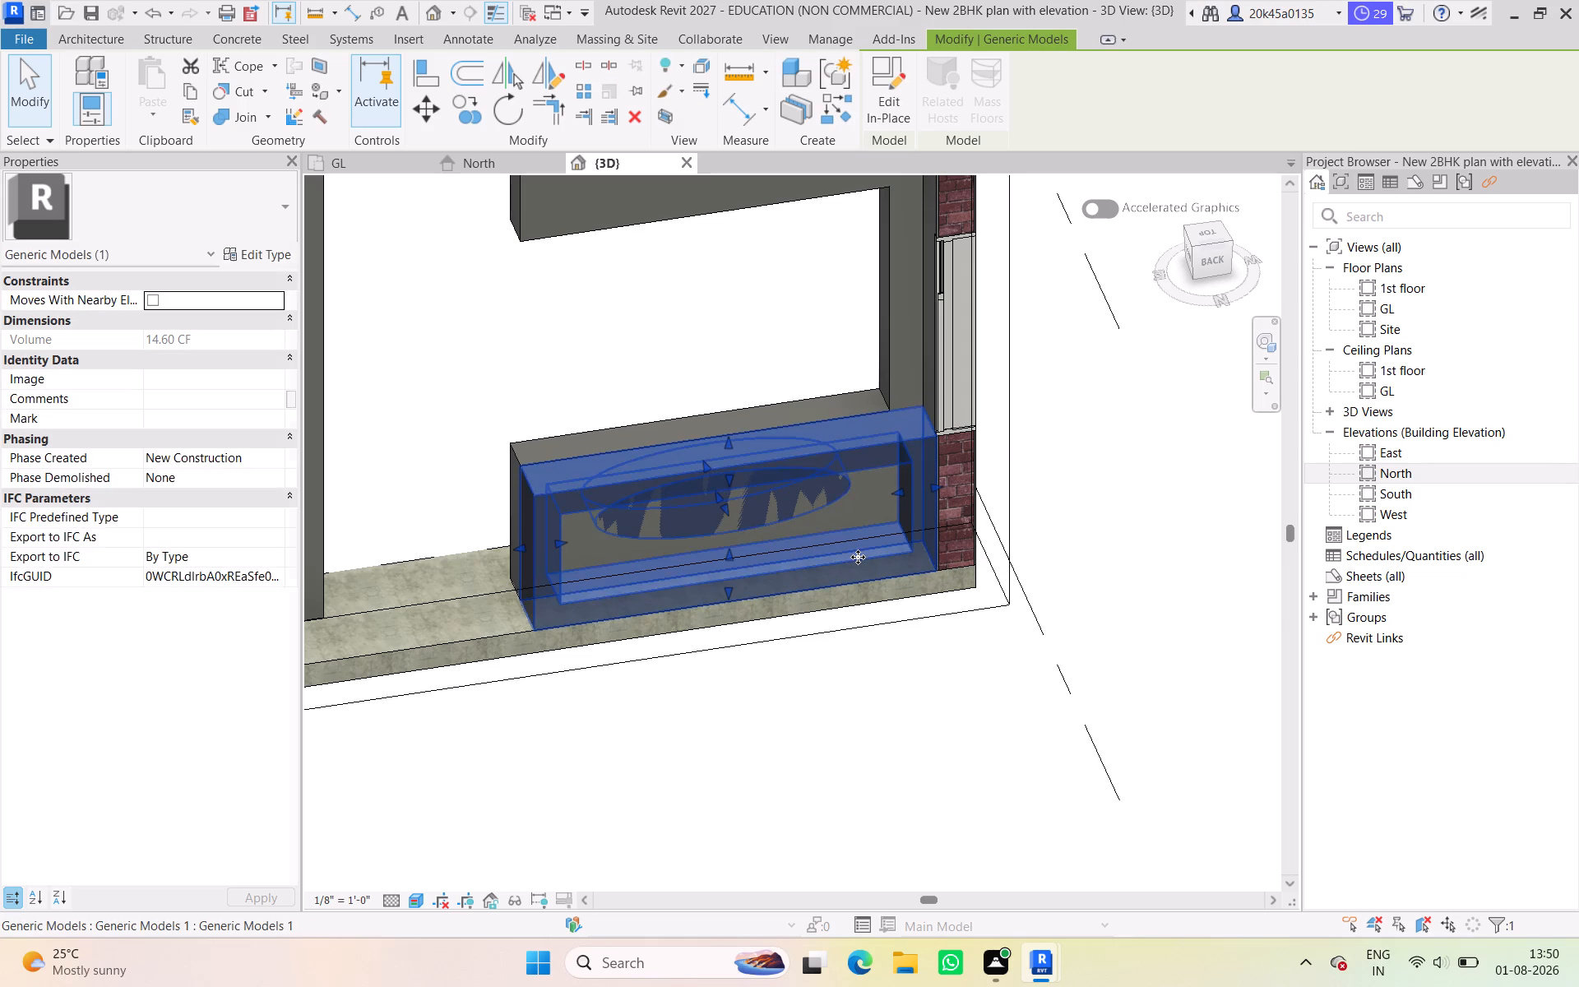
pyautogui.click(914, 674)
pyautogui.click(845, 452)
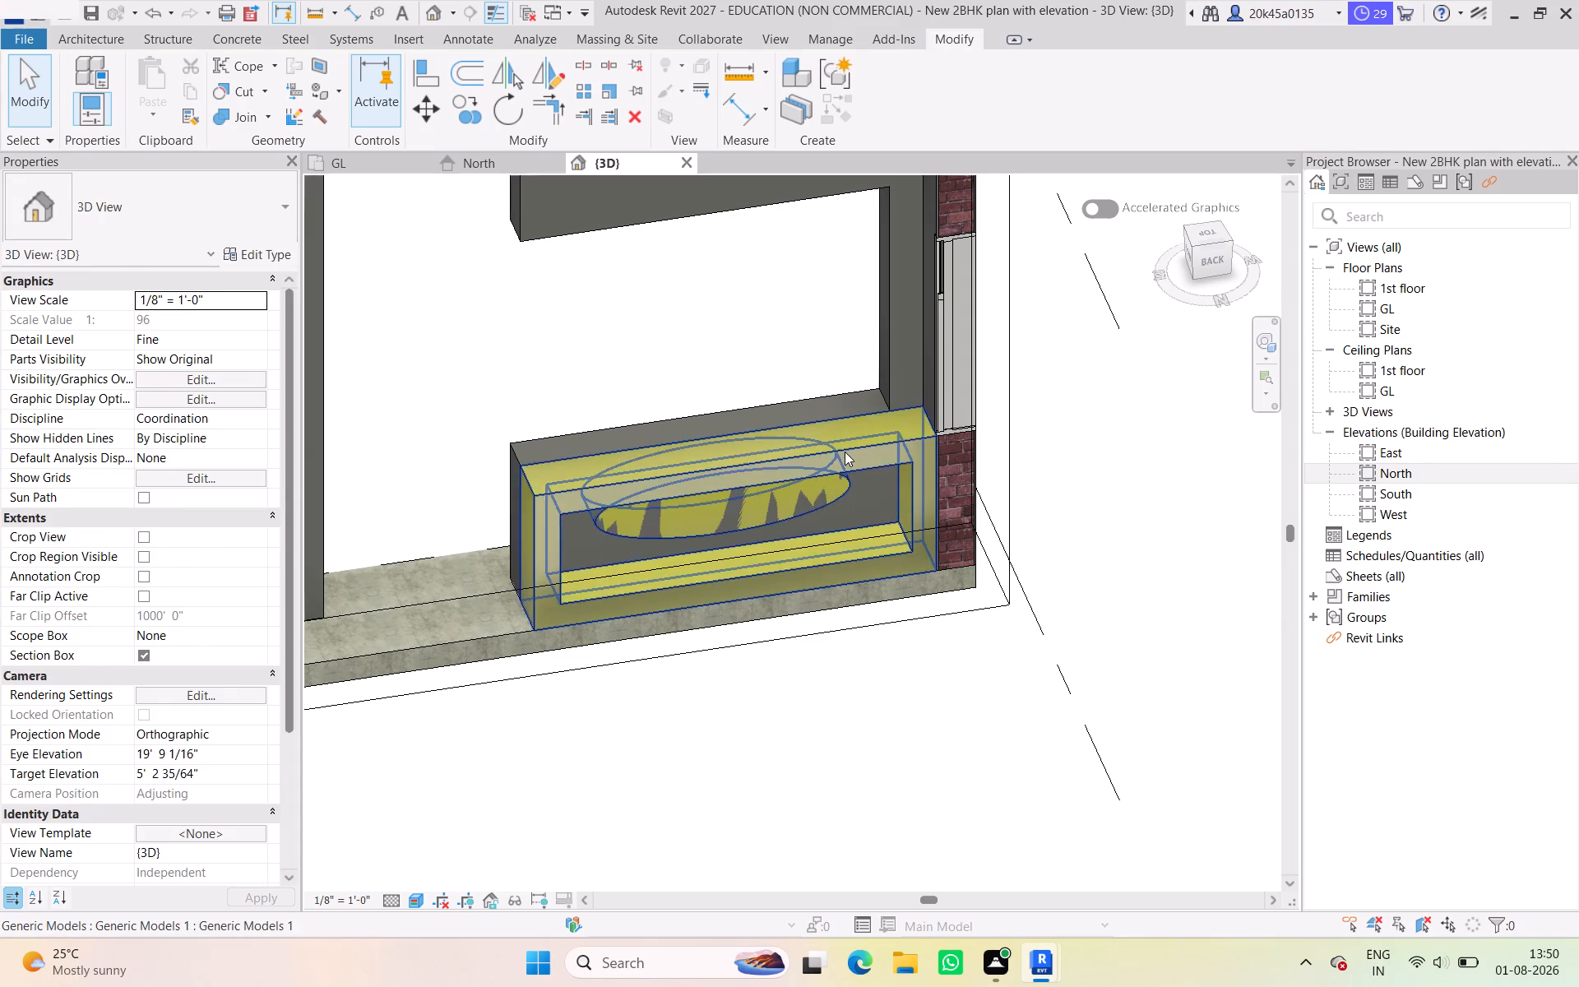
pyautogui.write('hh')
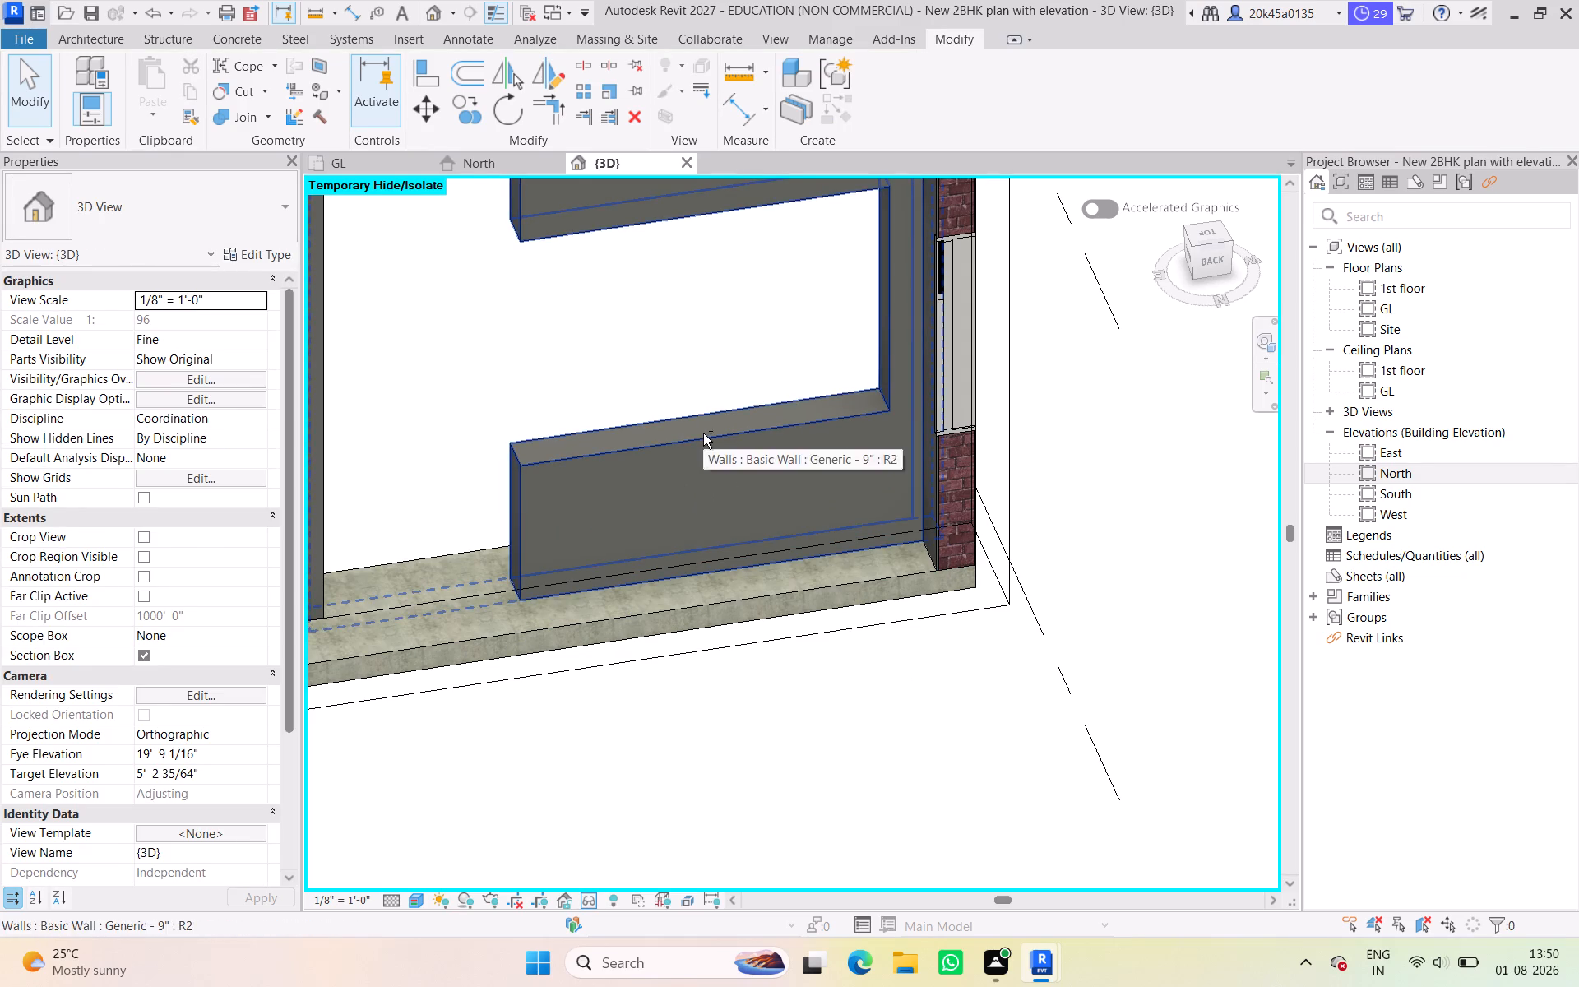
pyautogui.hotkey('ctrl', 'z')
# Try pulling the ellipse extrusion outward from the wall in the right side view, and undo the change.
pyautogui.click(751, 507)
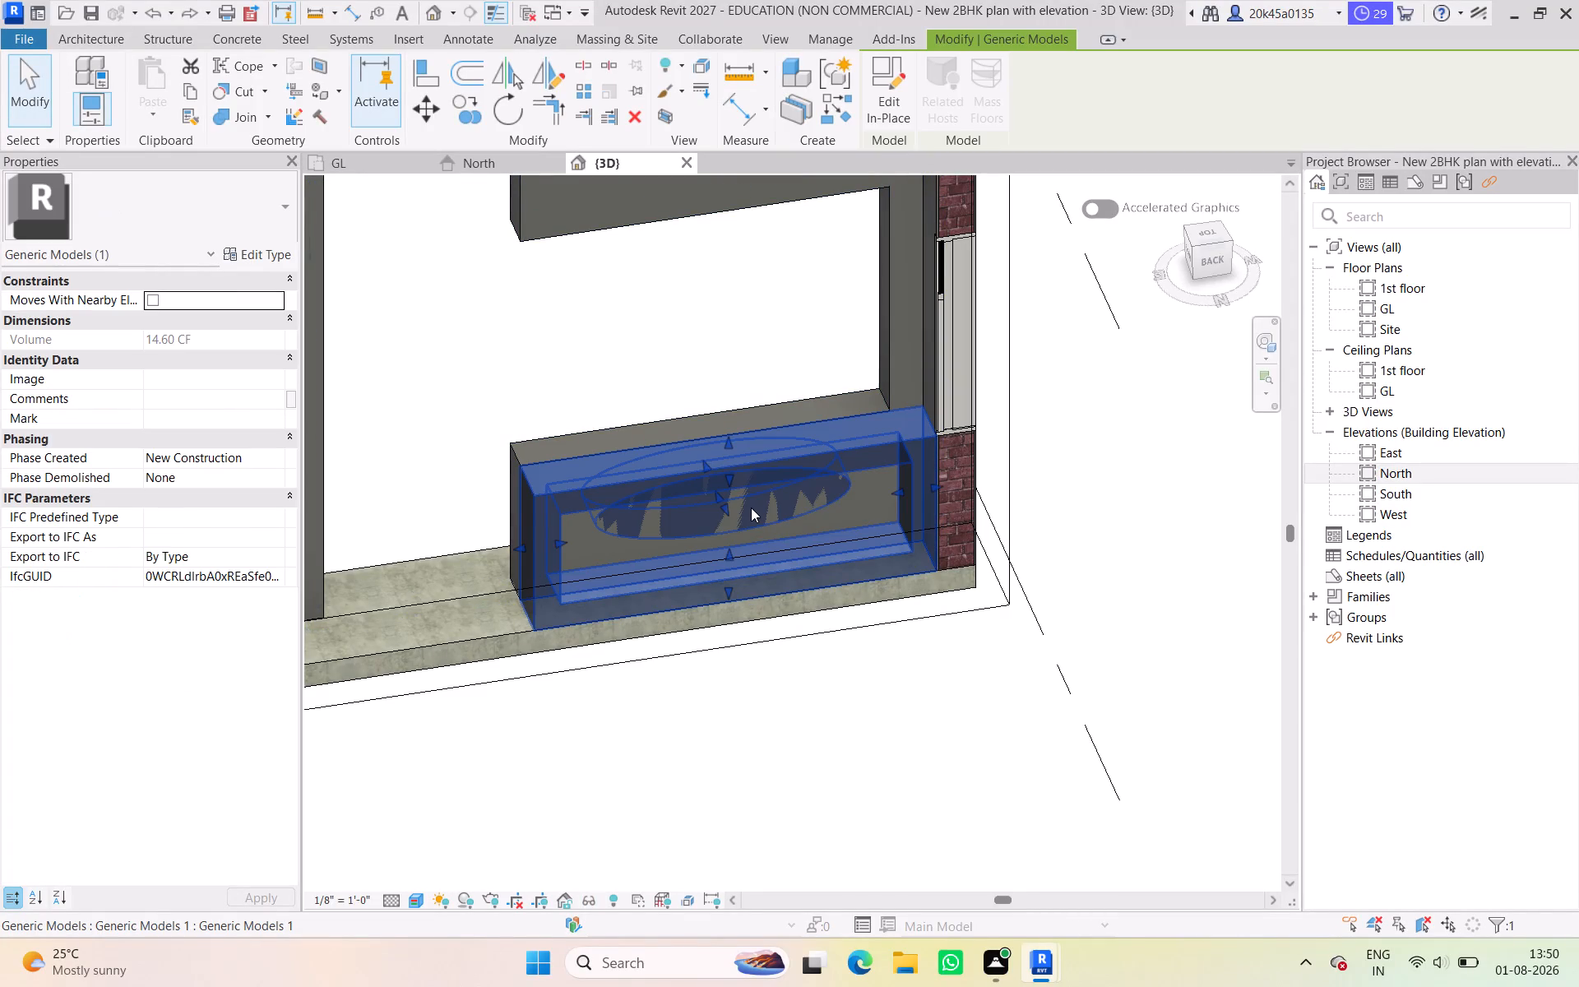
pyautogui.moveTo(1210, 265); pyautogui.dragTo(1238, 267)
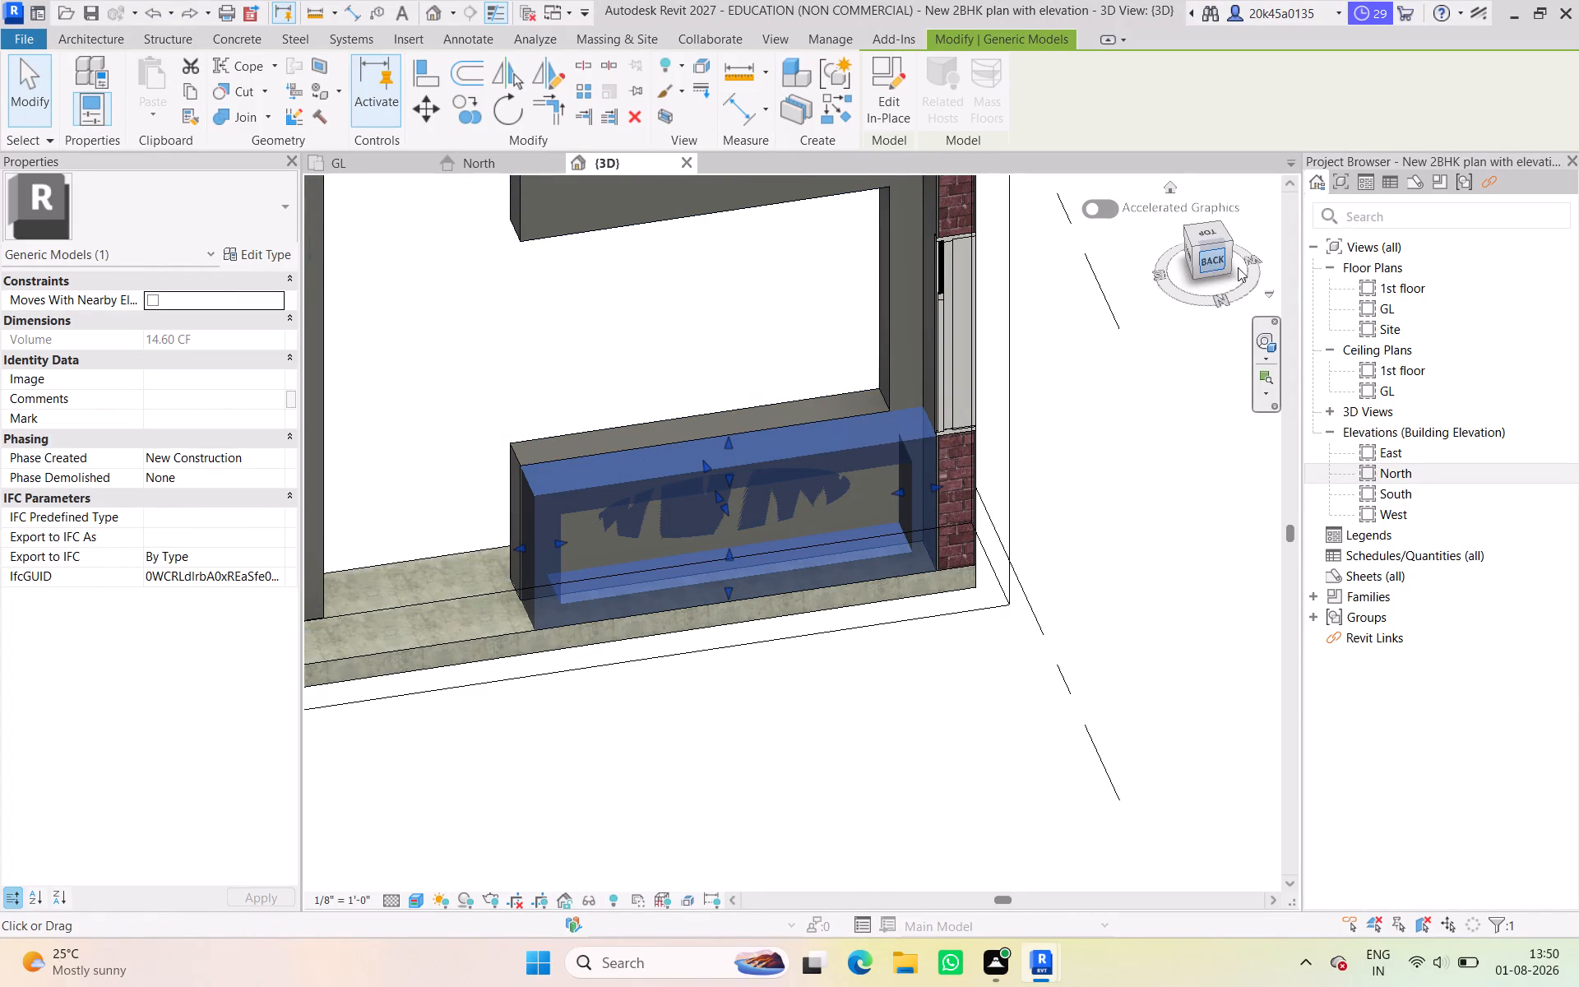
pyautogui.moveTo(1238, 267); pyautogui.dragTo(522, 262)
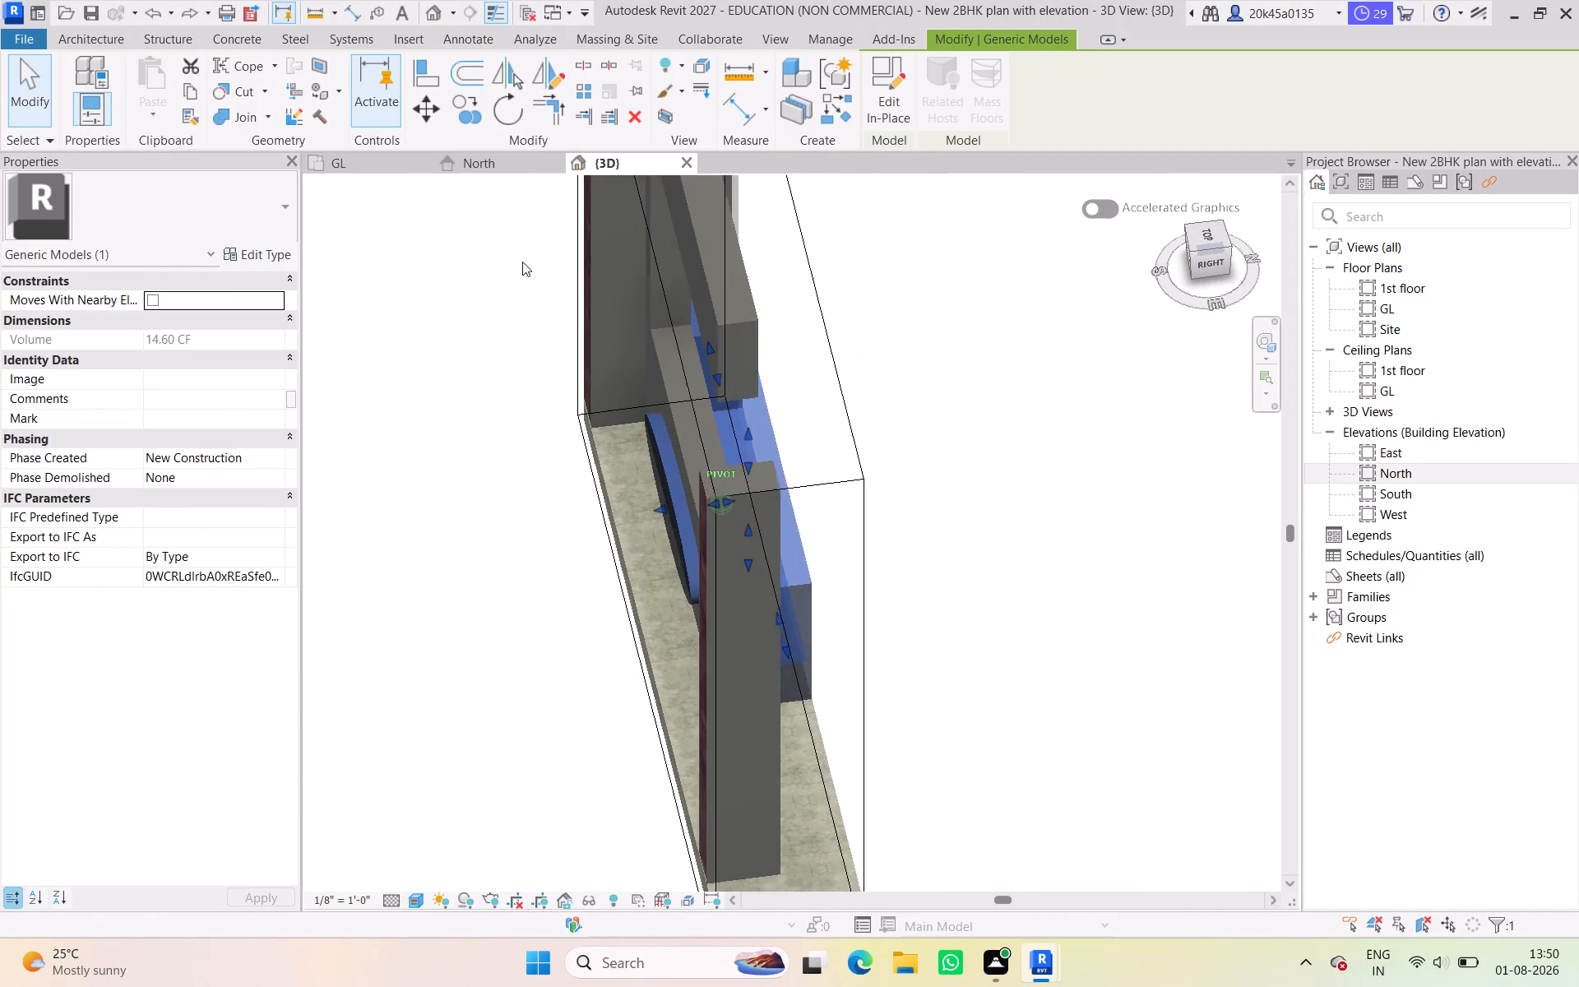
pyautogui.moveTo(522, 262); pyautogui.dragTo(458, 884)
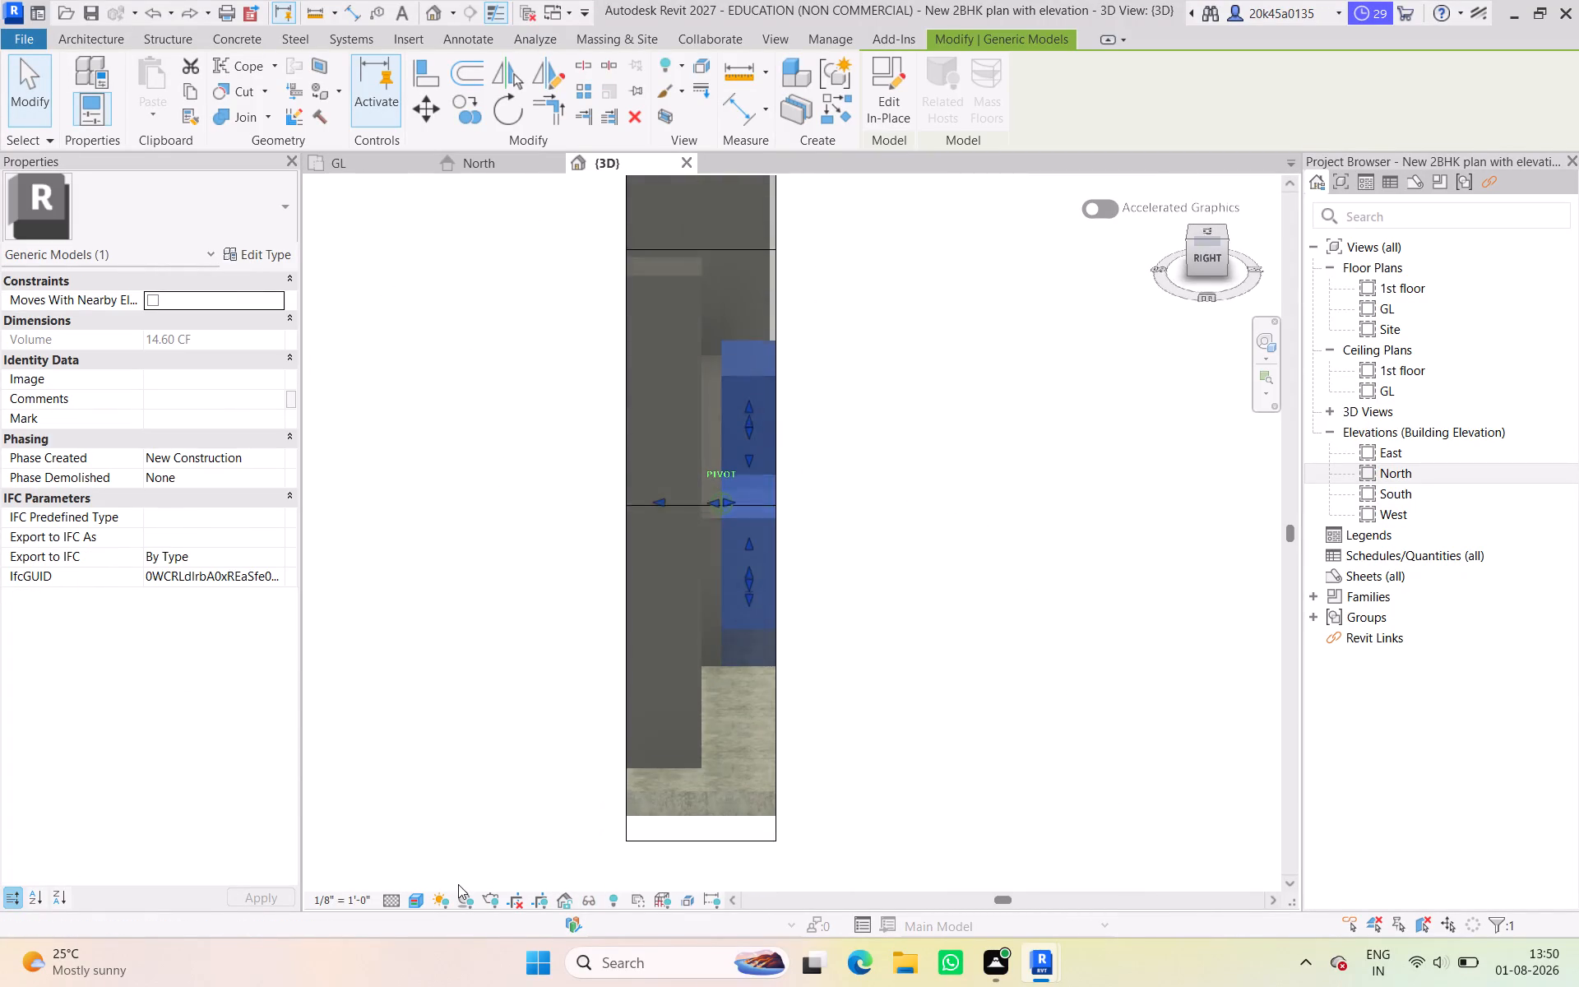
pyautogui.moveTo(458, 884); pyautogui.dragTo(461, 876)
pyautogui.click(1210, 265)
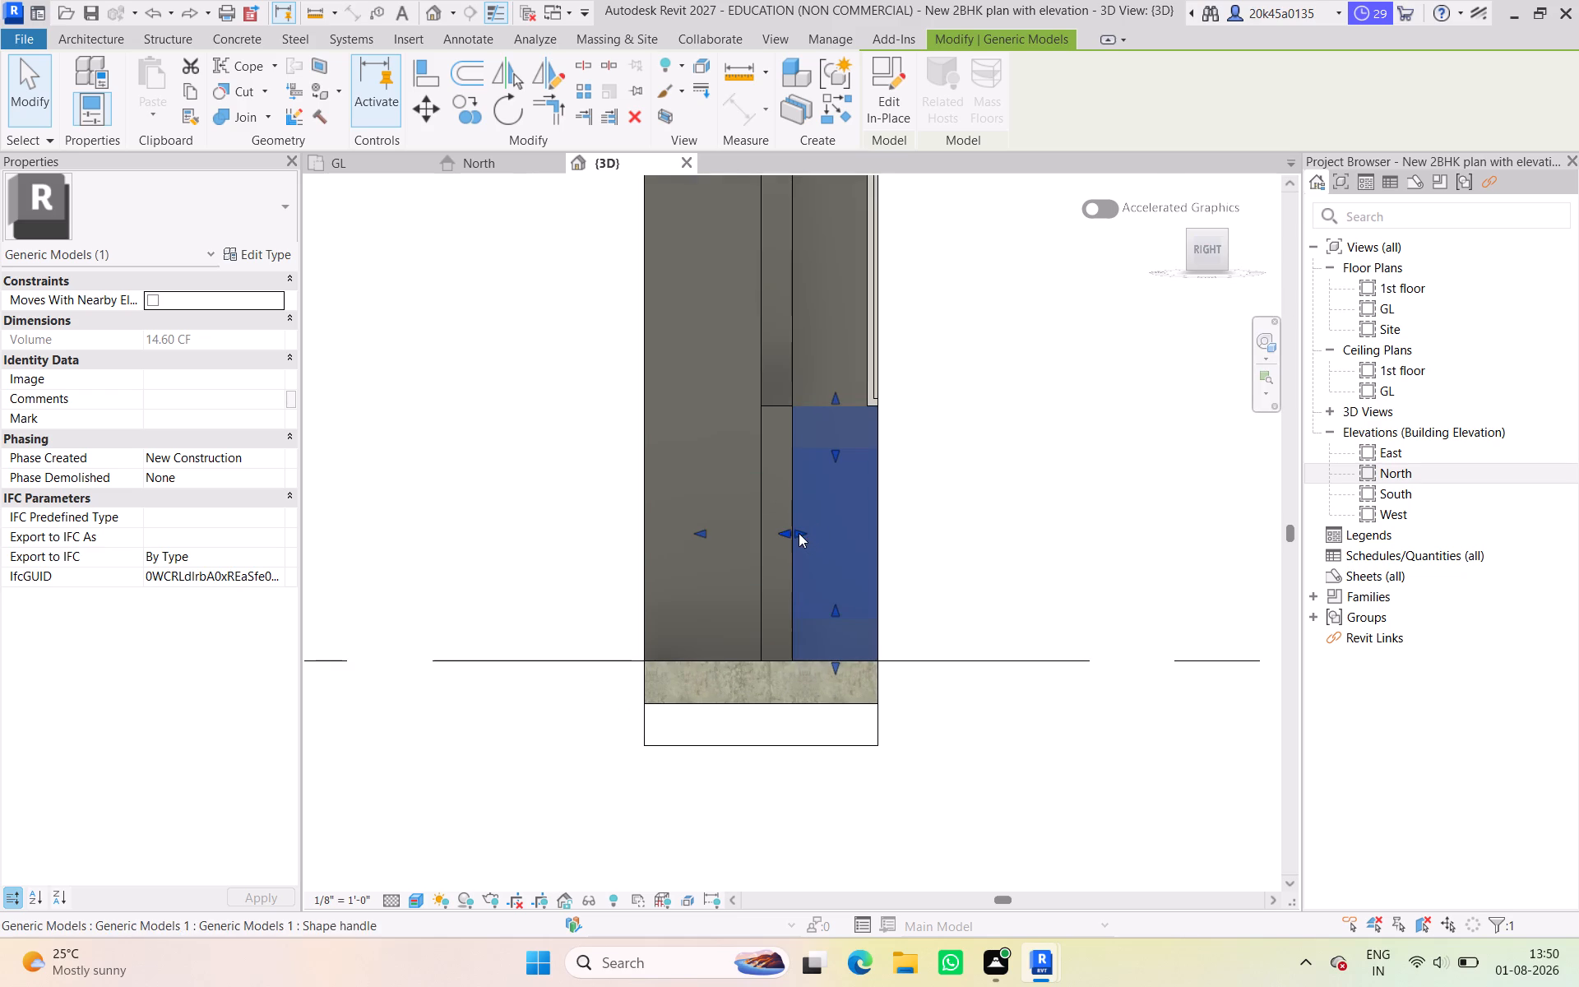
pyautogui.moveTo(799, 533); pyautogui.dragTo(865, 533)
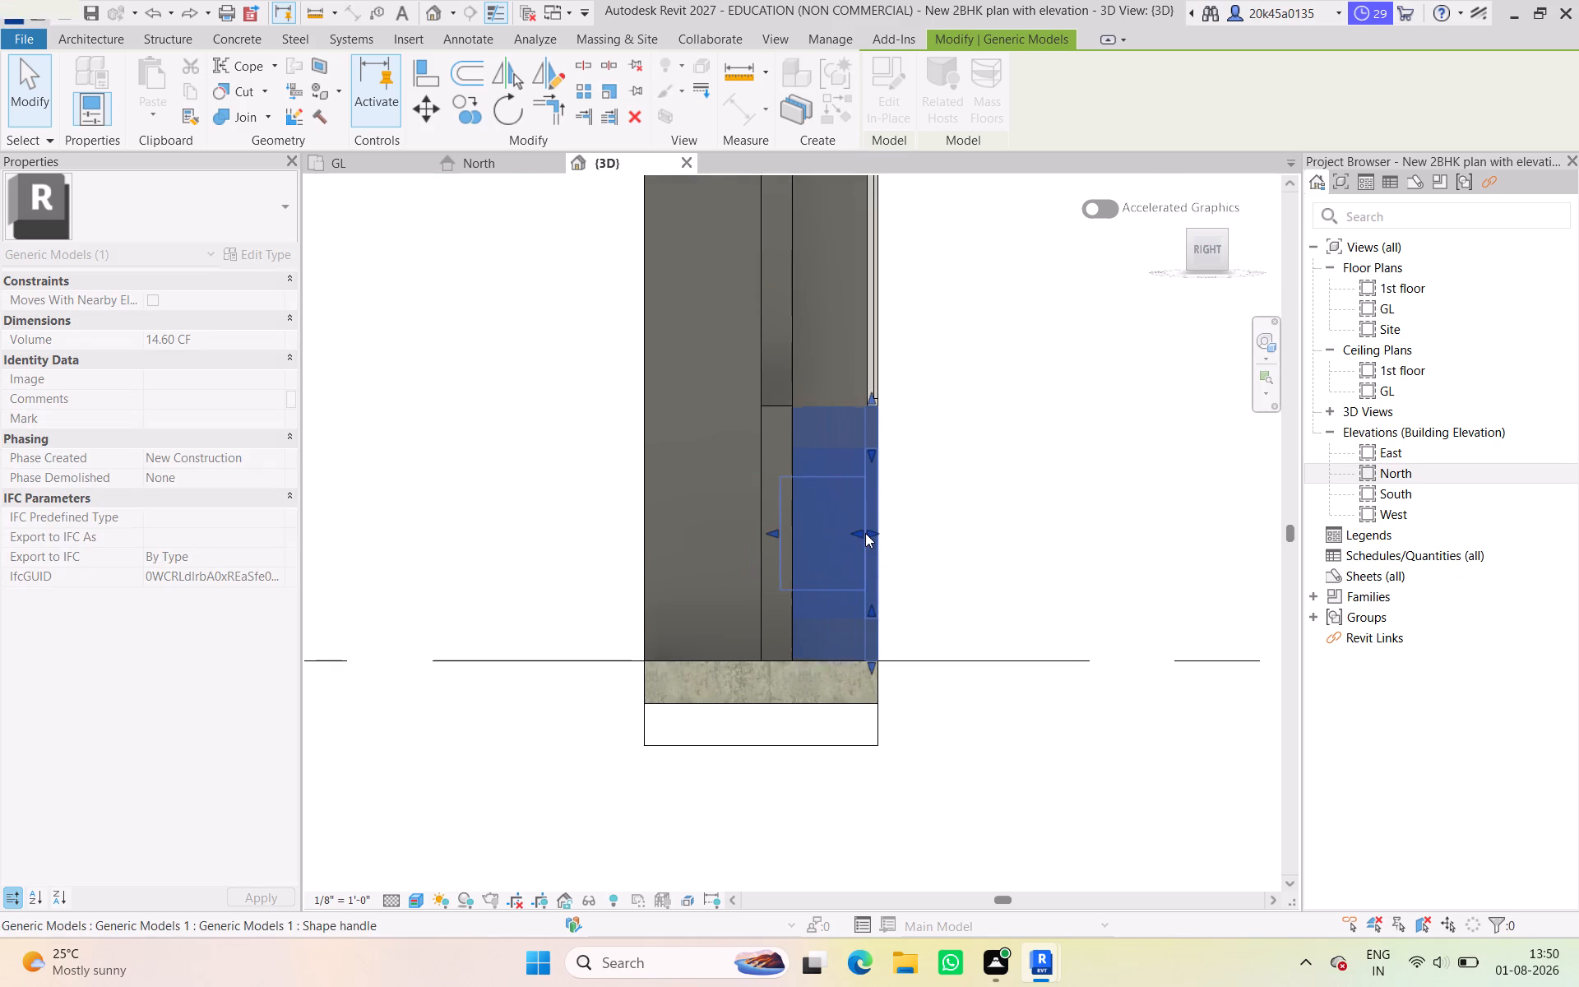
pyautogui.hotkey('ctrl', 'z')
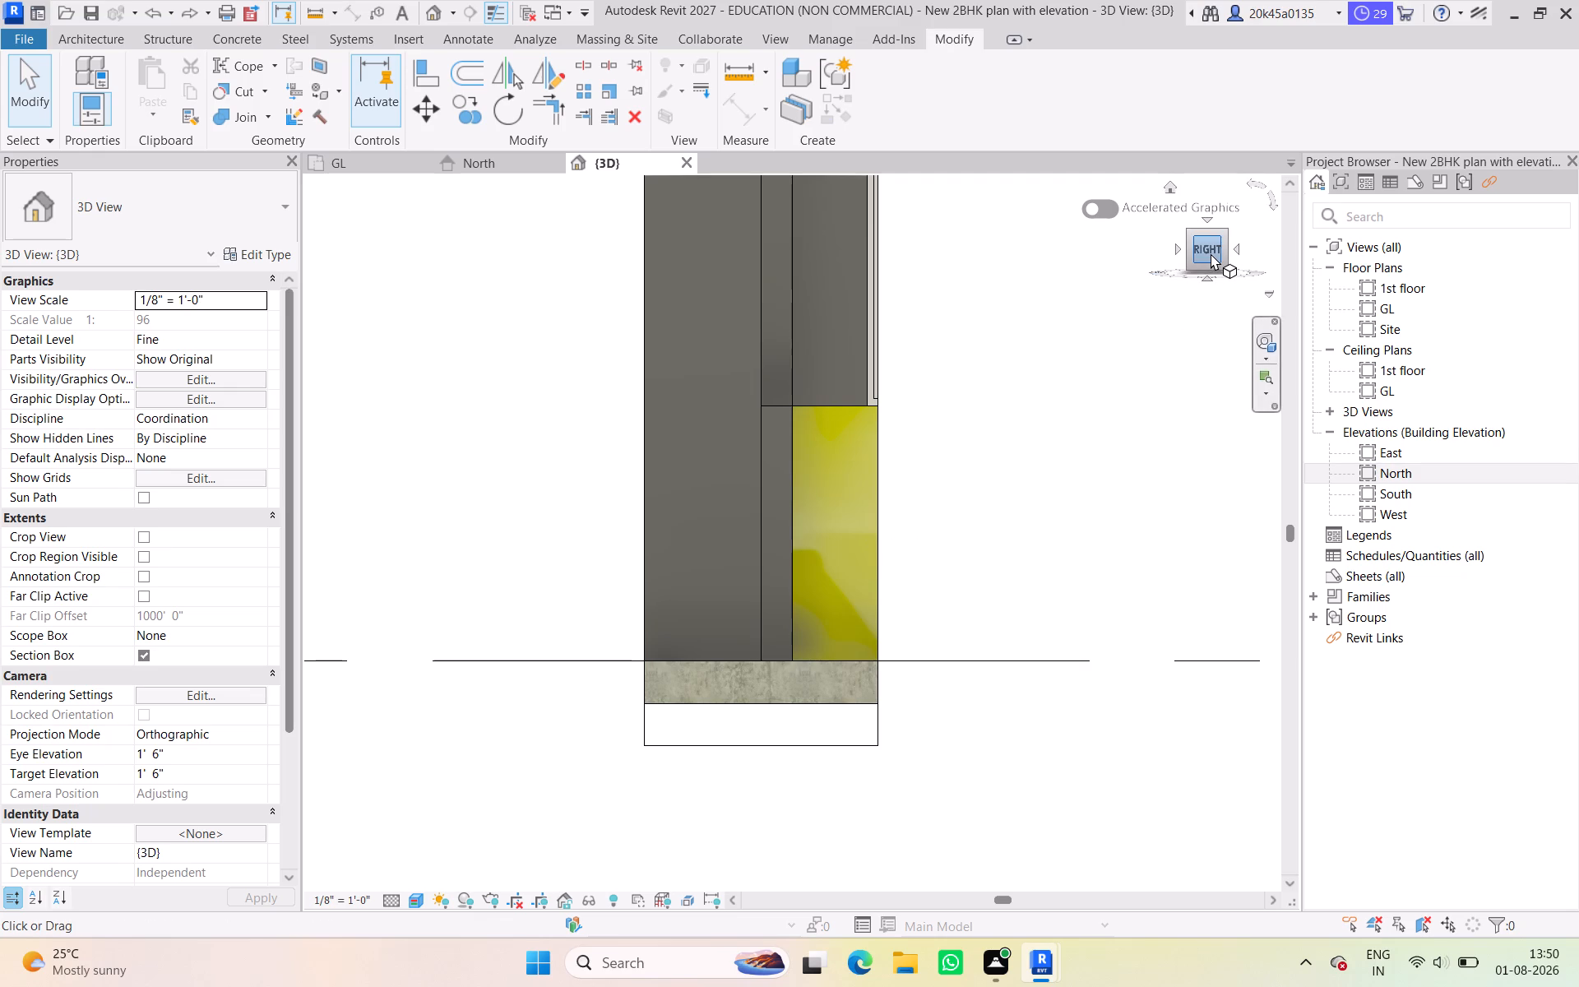
# Open the frame's in-place model for editing and pull the ellipse extrusion's outer face outward to about 1'-8" from its work plane.
pyautogui.moveTo(1211, 253); pyautogui.dragTo(1138, 291)
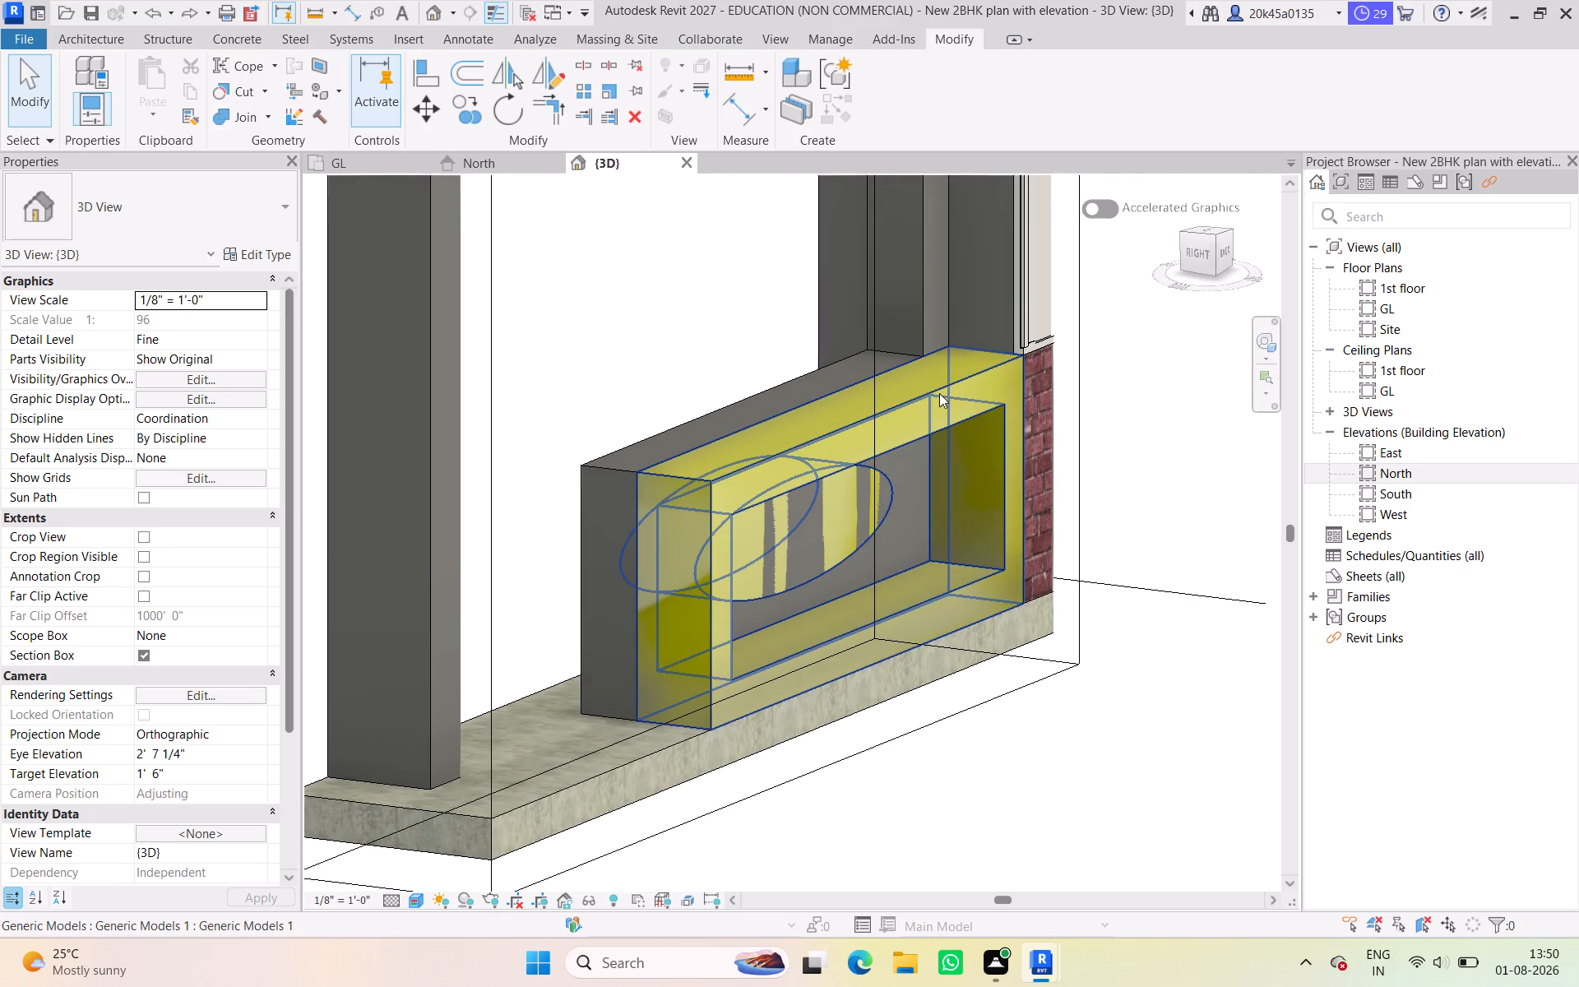
pyautogui.click(939, 393)
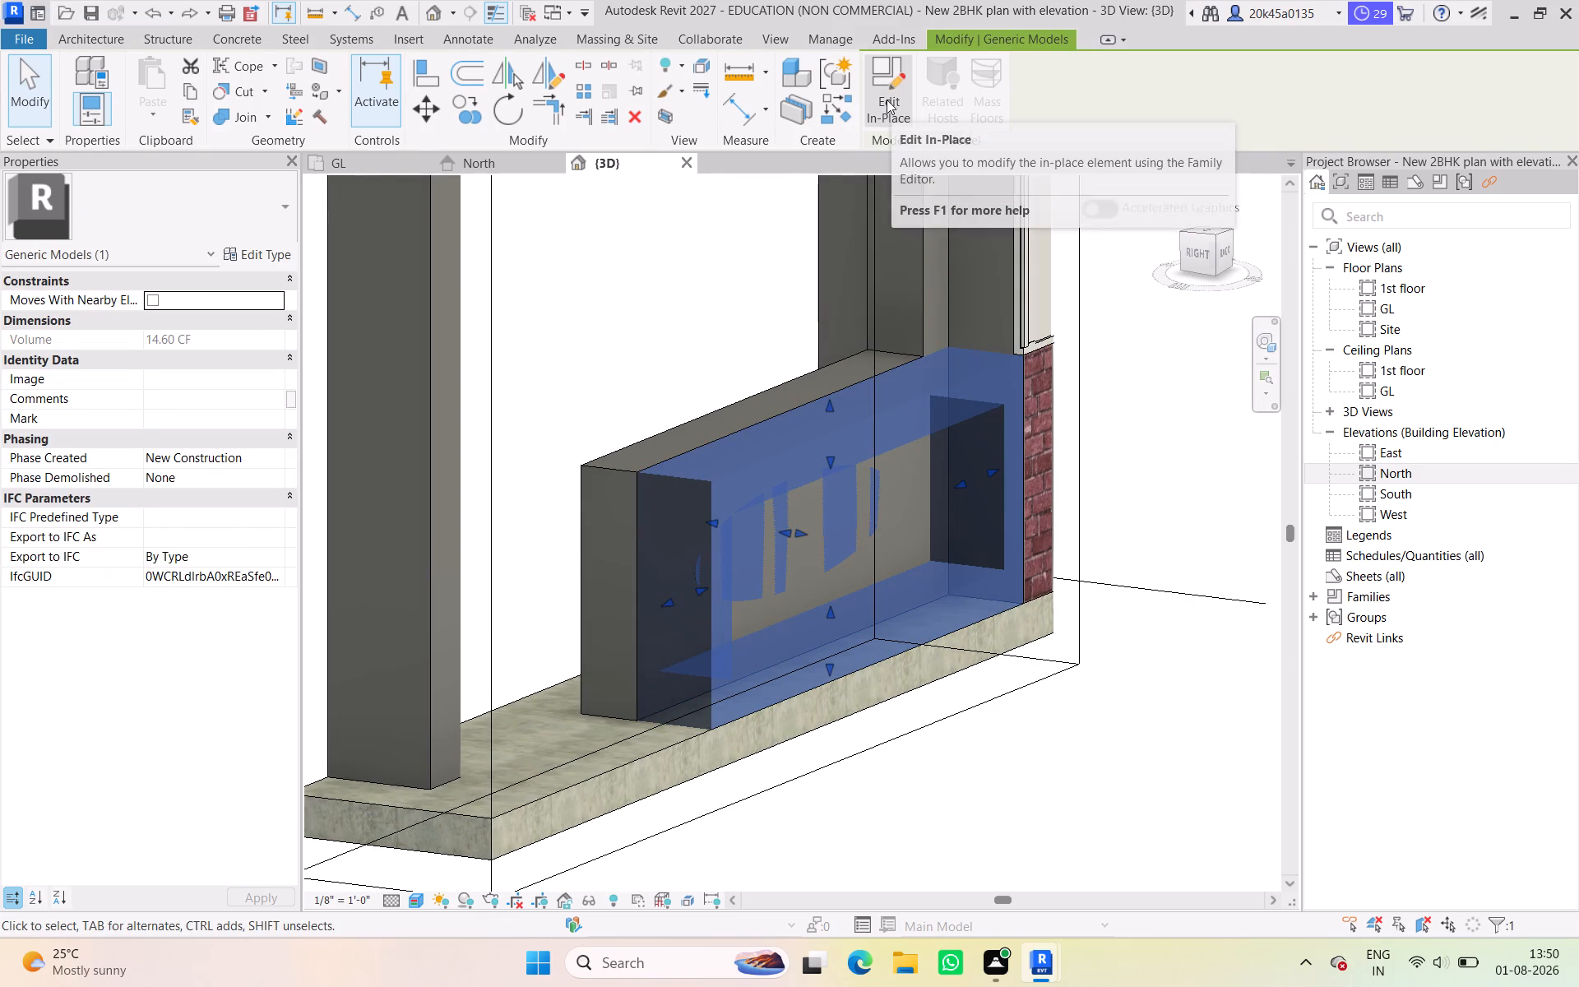
pyautogui.click(887, 100)
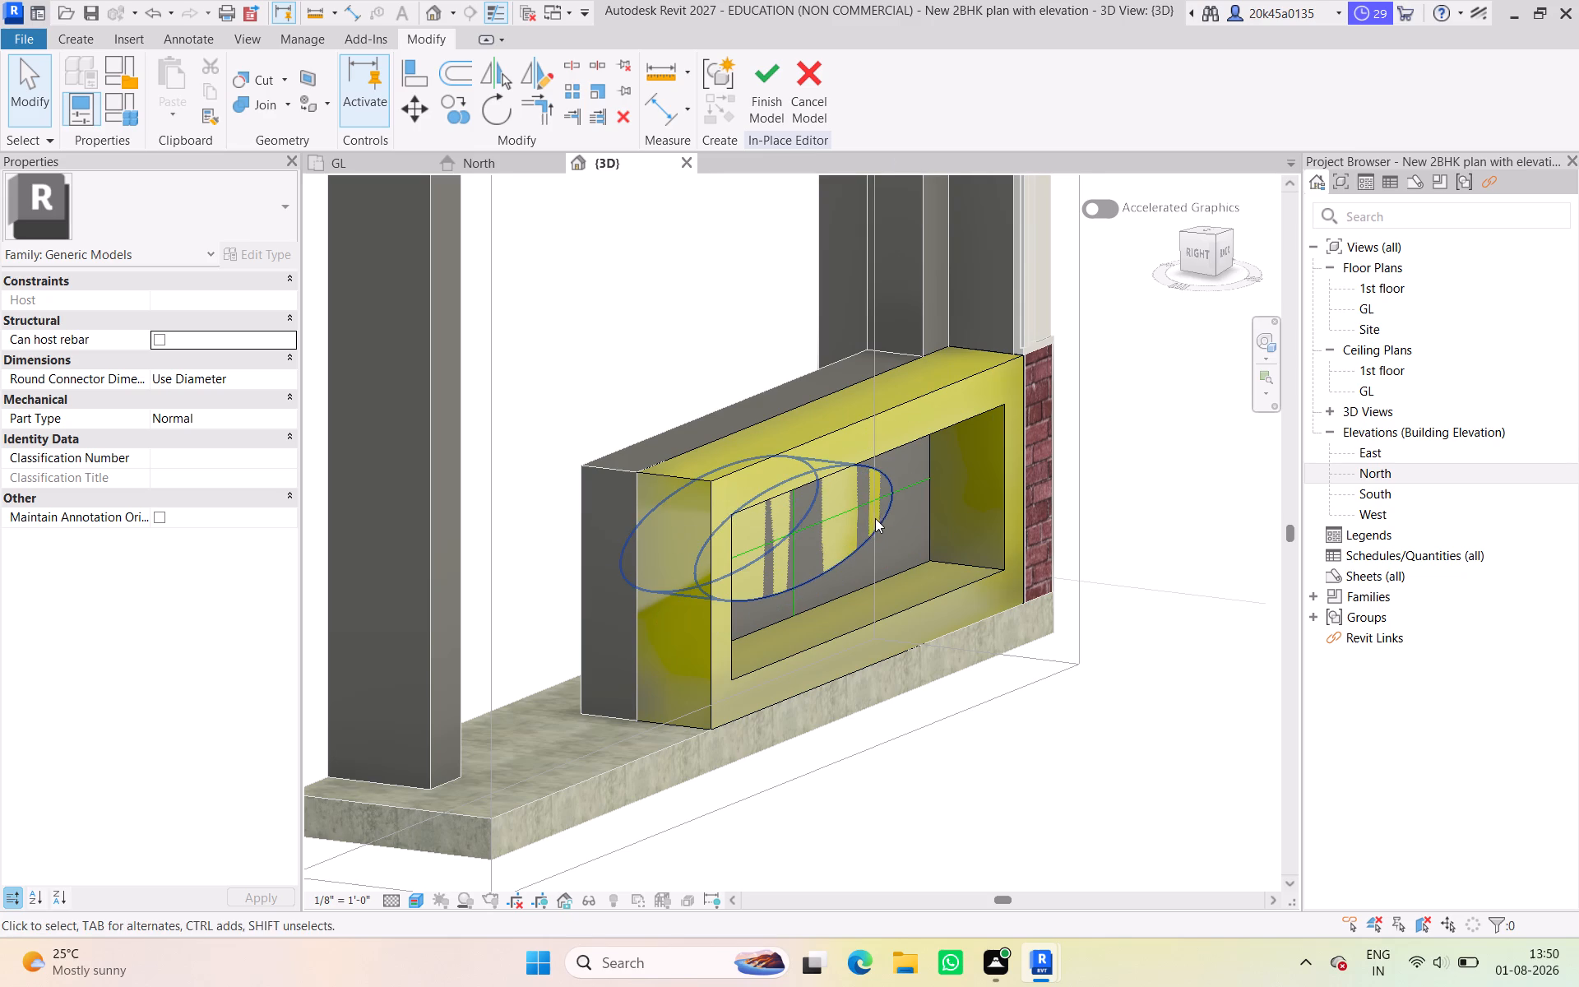
pyautogui.click(873, 527)
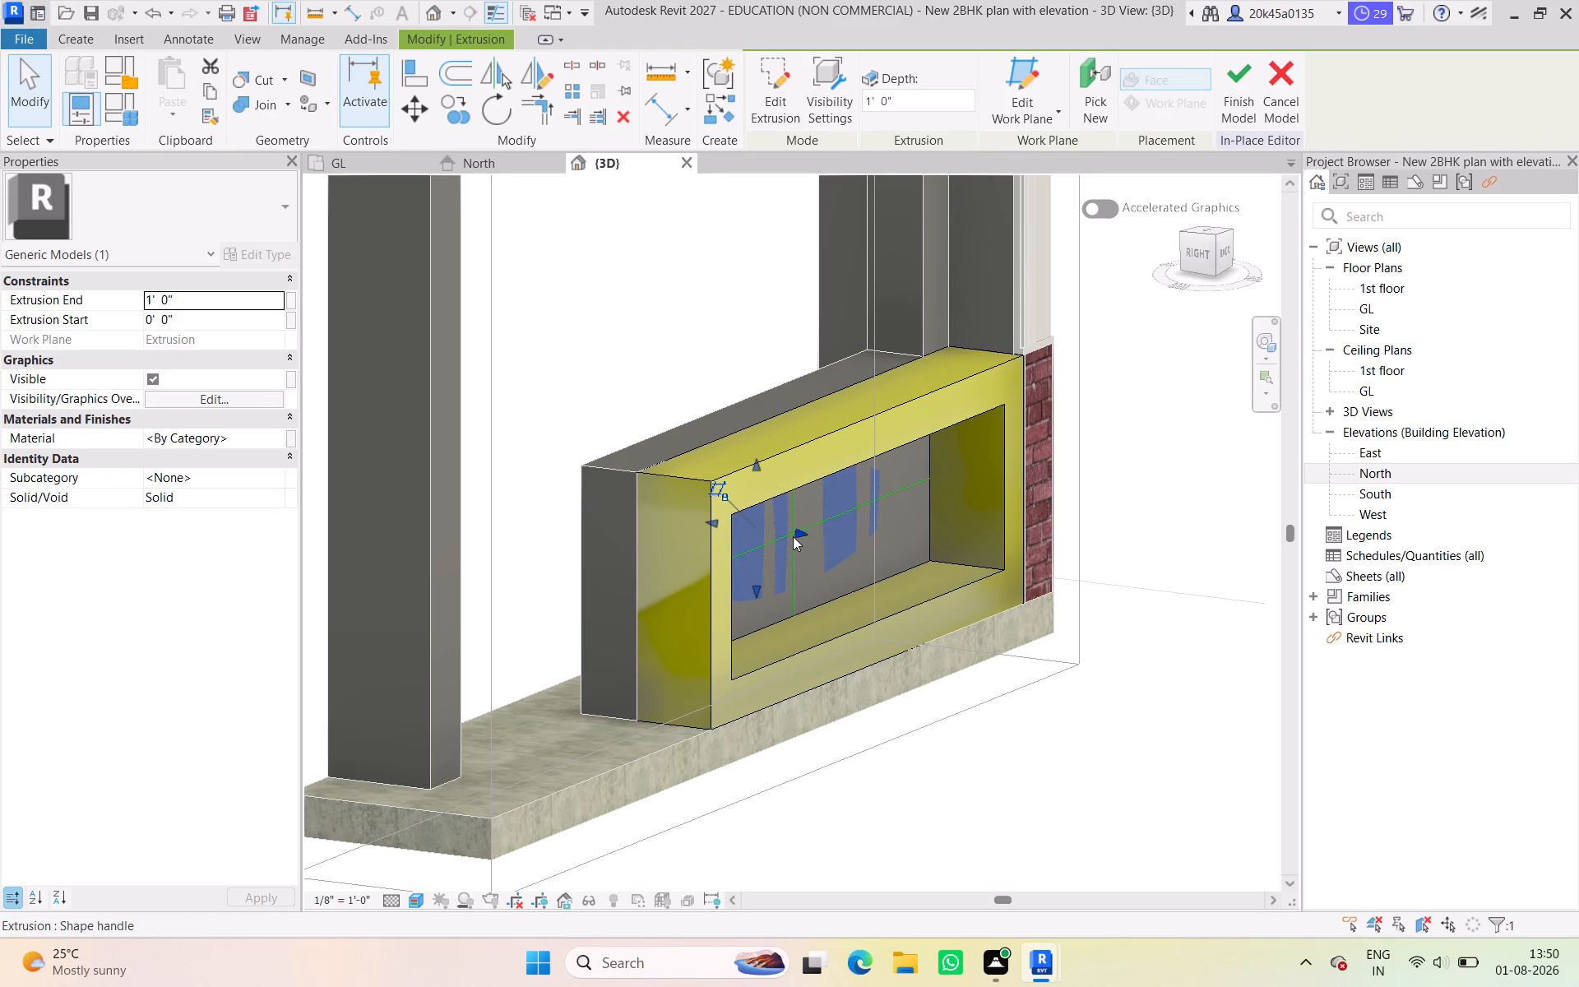
pyautogui.moveTo(802, 533); pyautogui.dragTo(919, 556)
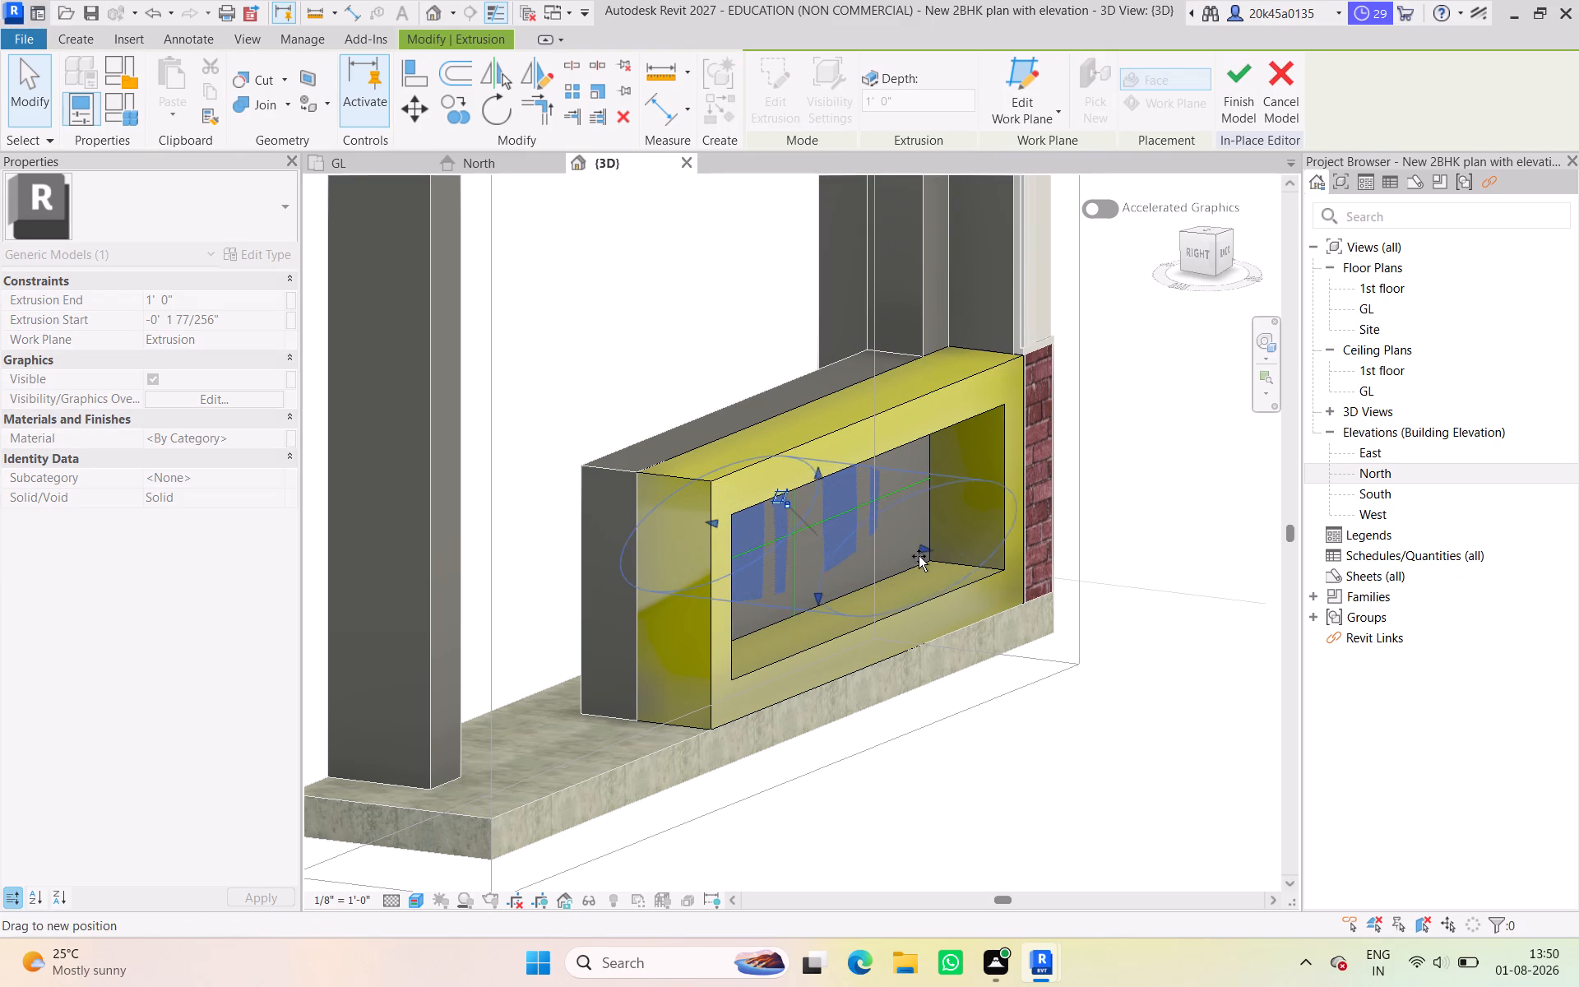
pyautogui.moveTo(919, 556); pyautogui.dragTo(919, 556)
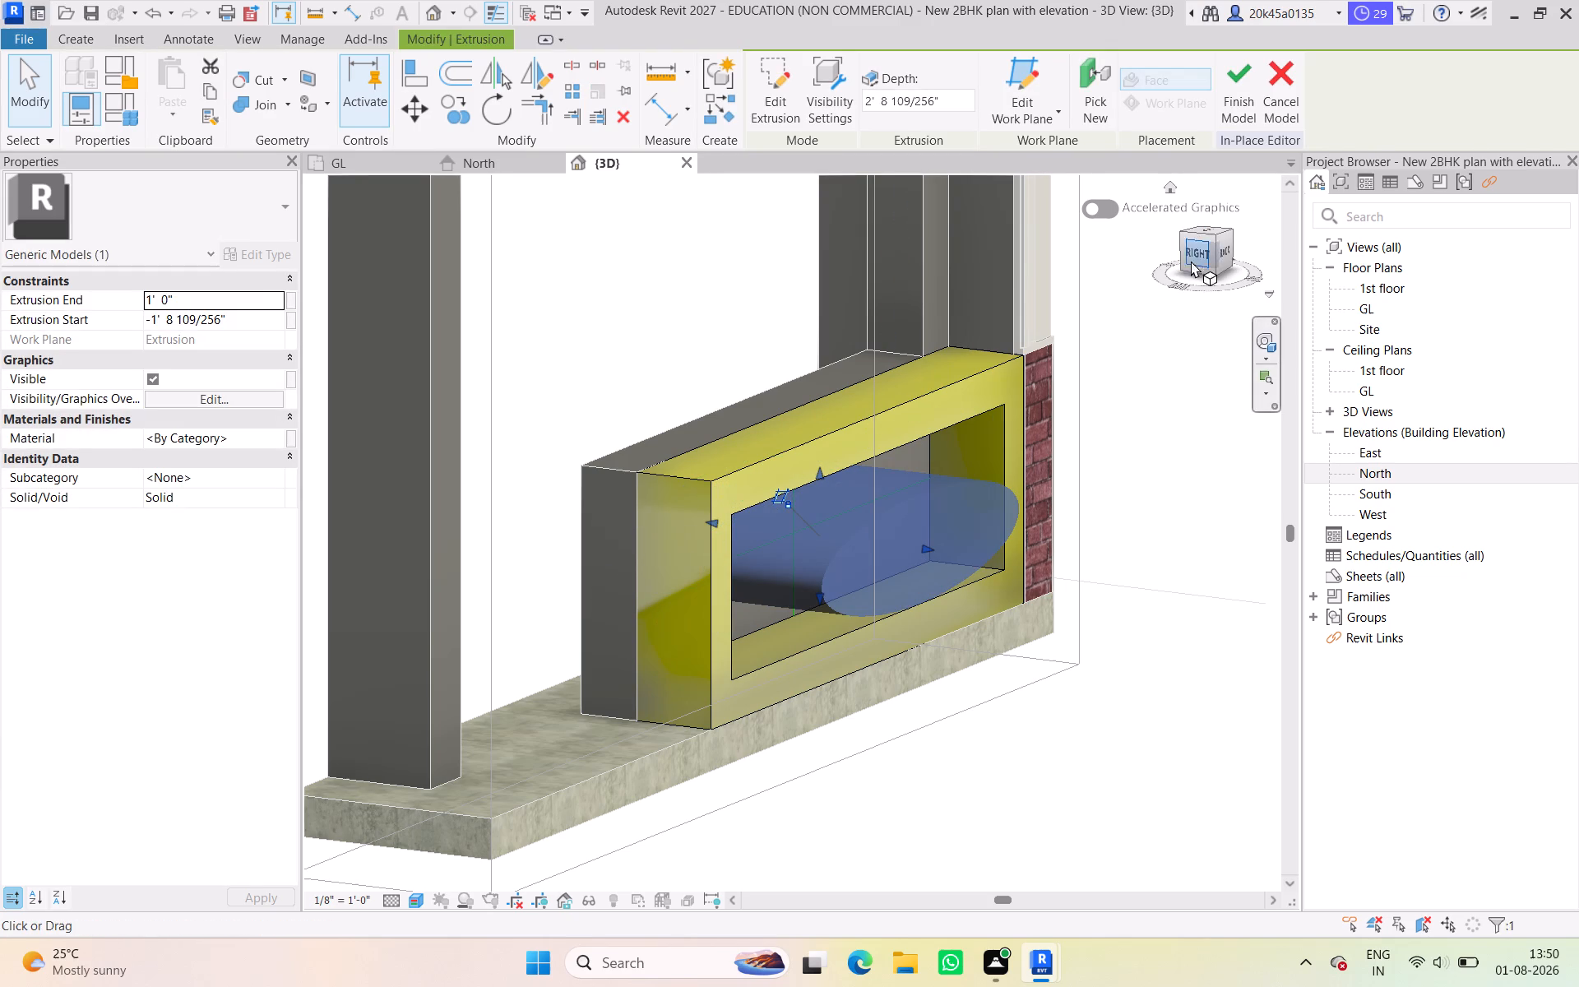
# In a wireframe right side view, trim both ends of the ellipse extrusion to span from the wall face to 1' out, matching the frame.
pyautogui.moveTo(1188, 263); pyautogui.dragTo(314, 264)
pyautogui.click(1204, 251)
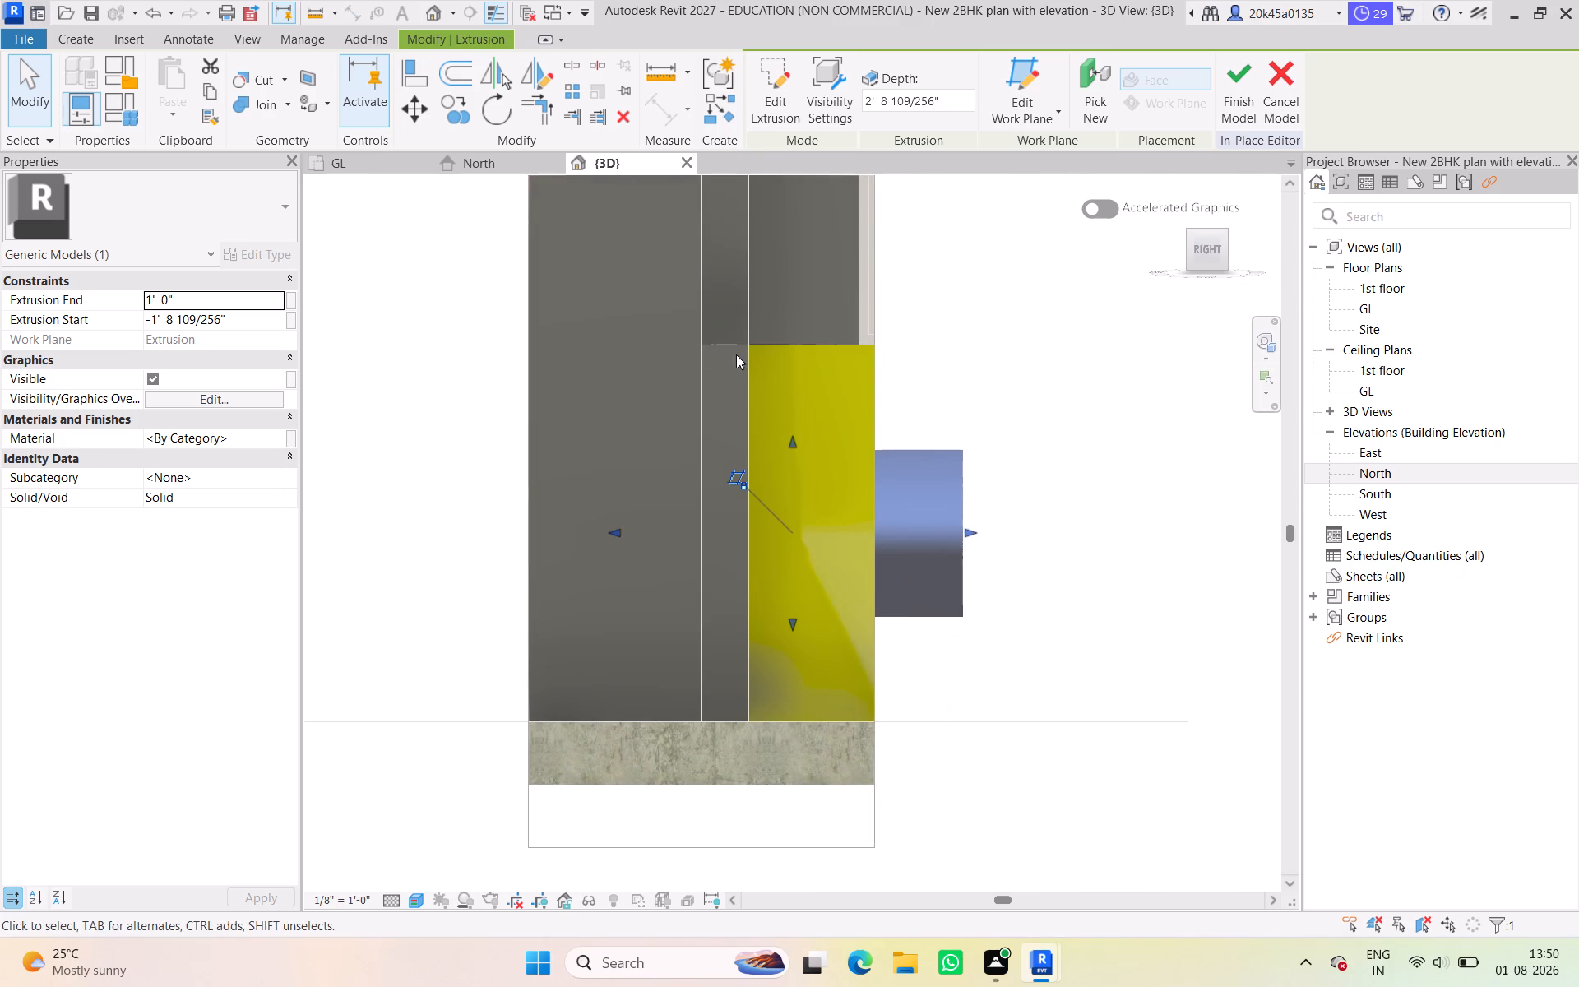
pyautogui.click(410, 902)
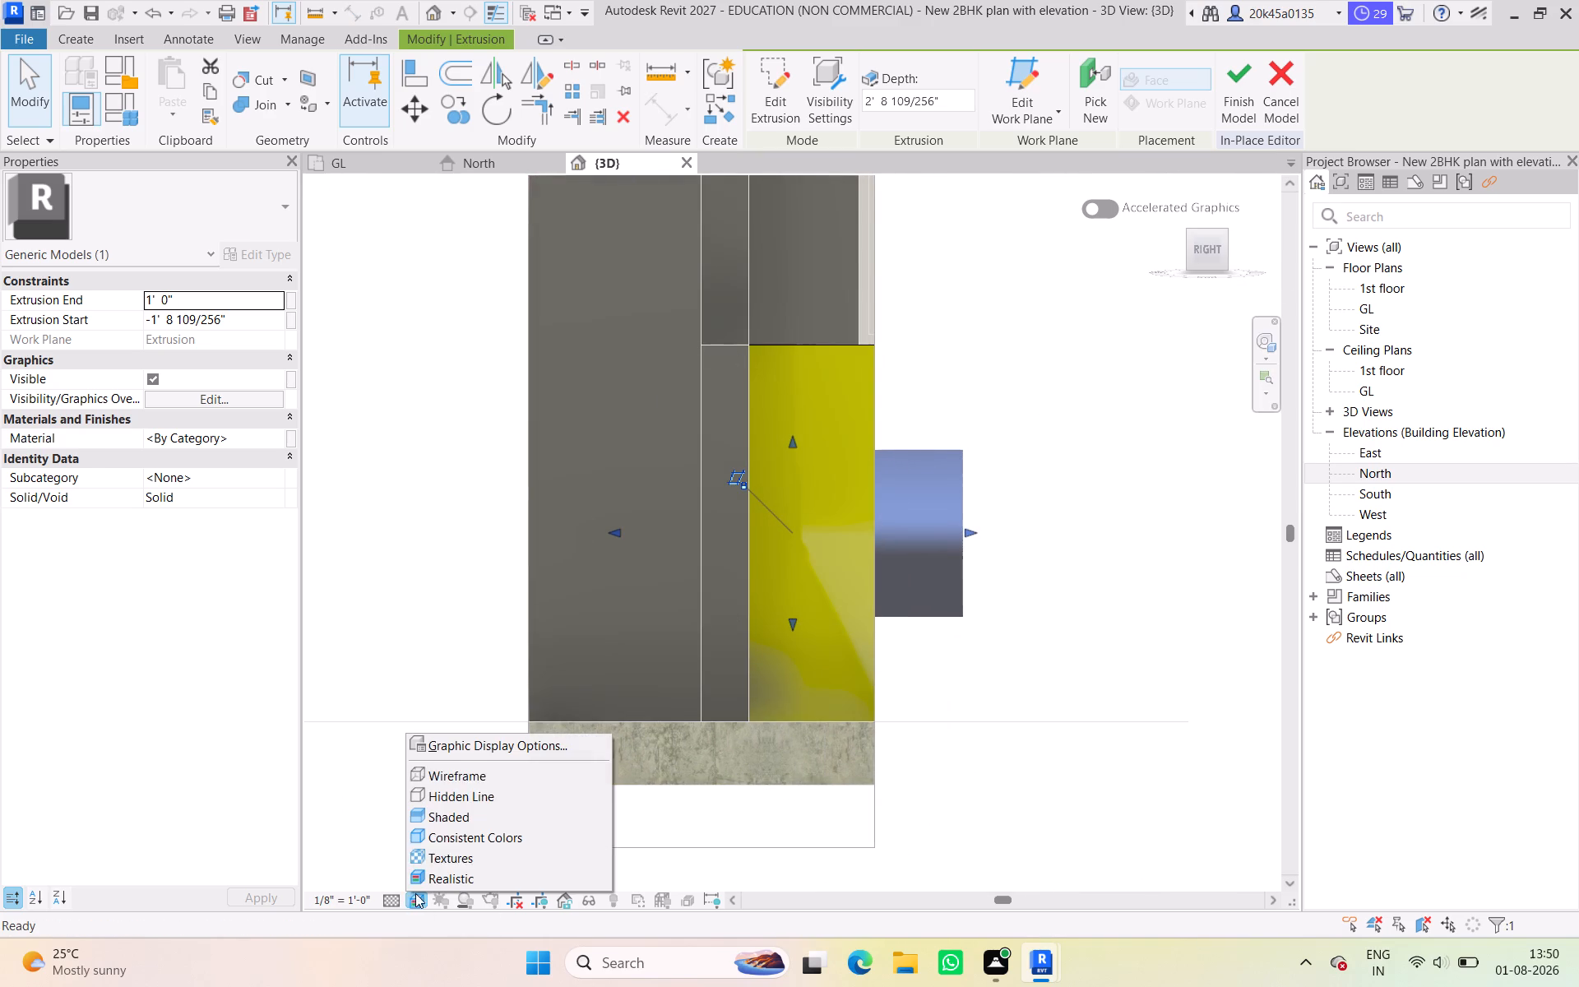
pyautogui.click(463, 774)
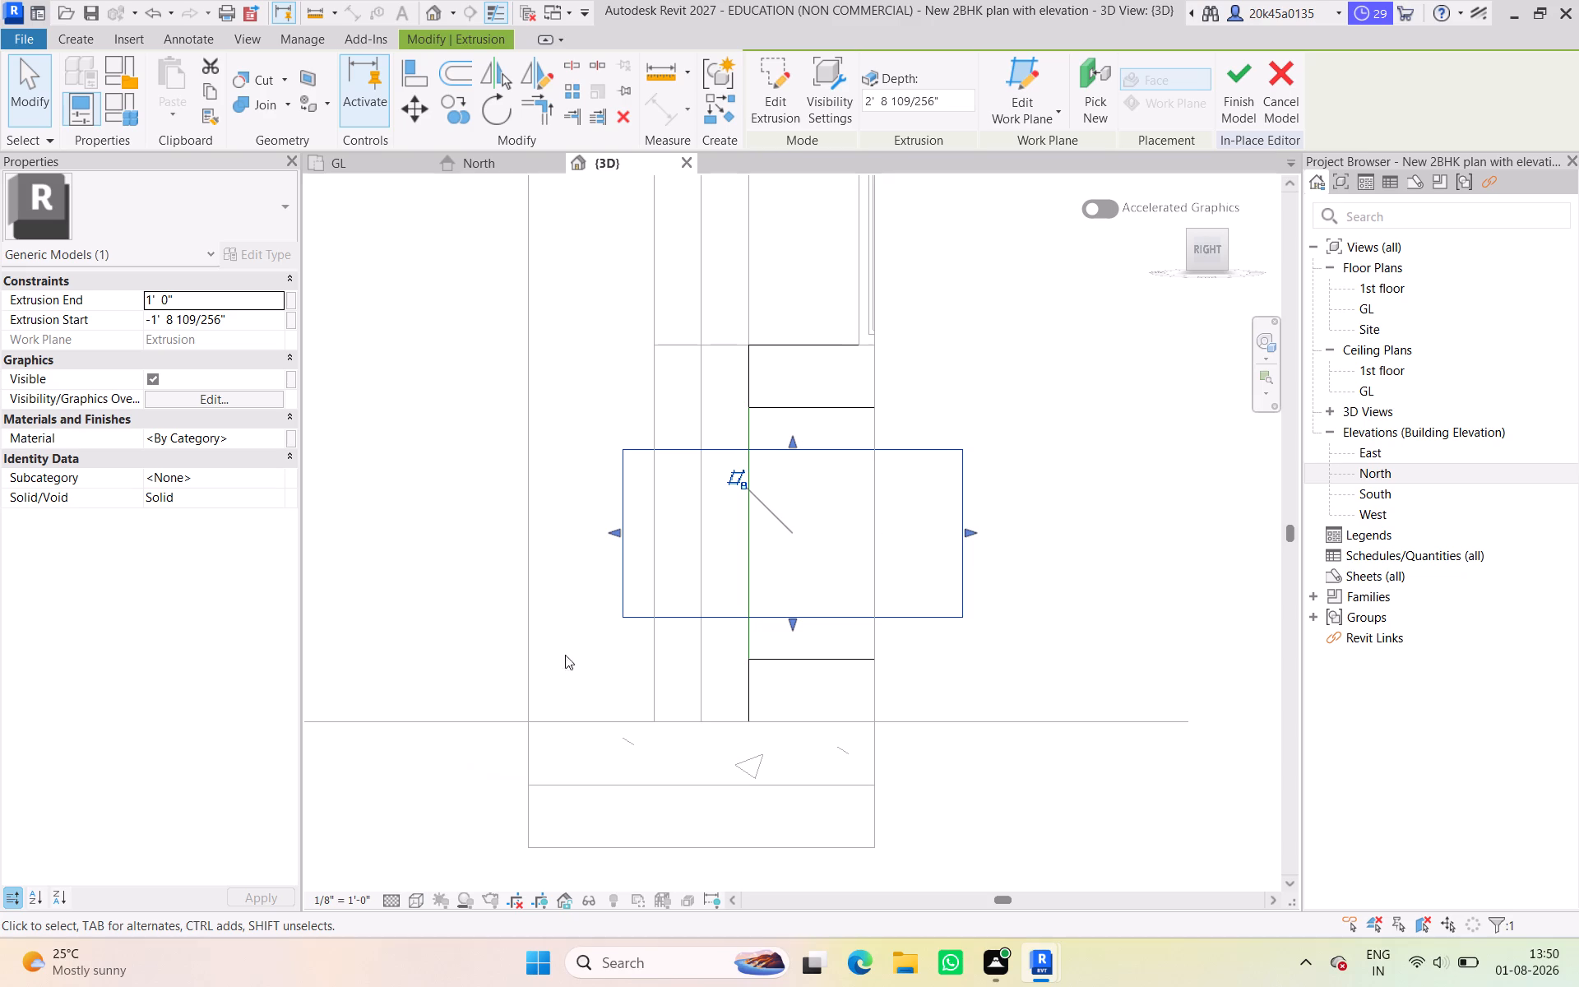
pyautogui.moveTo(618, 535); pyautogui.dragTo(699, 531)
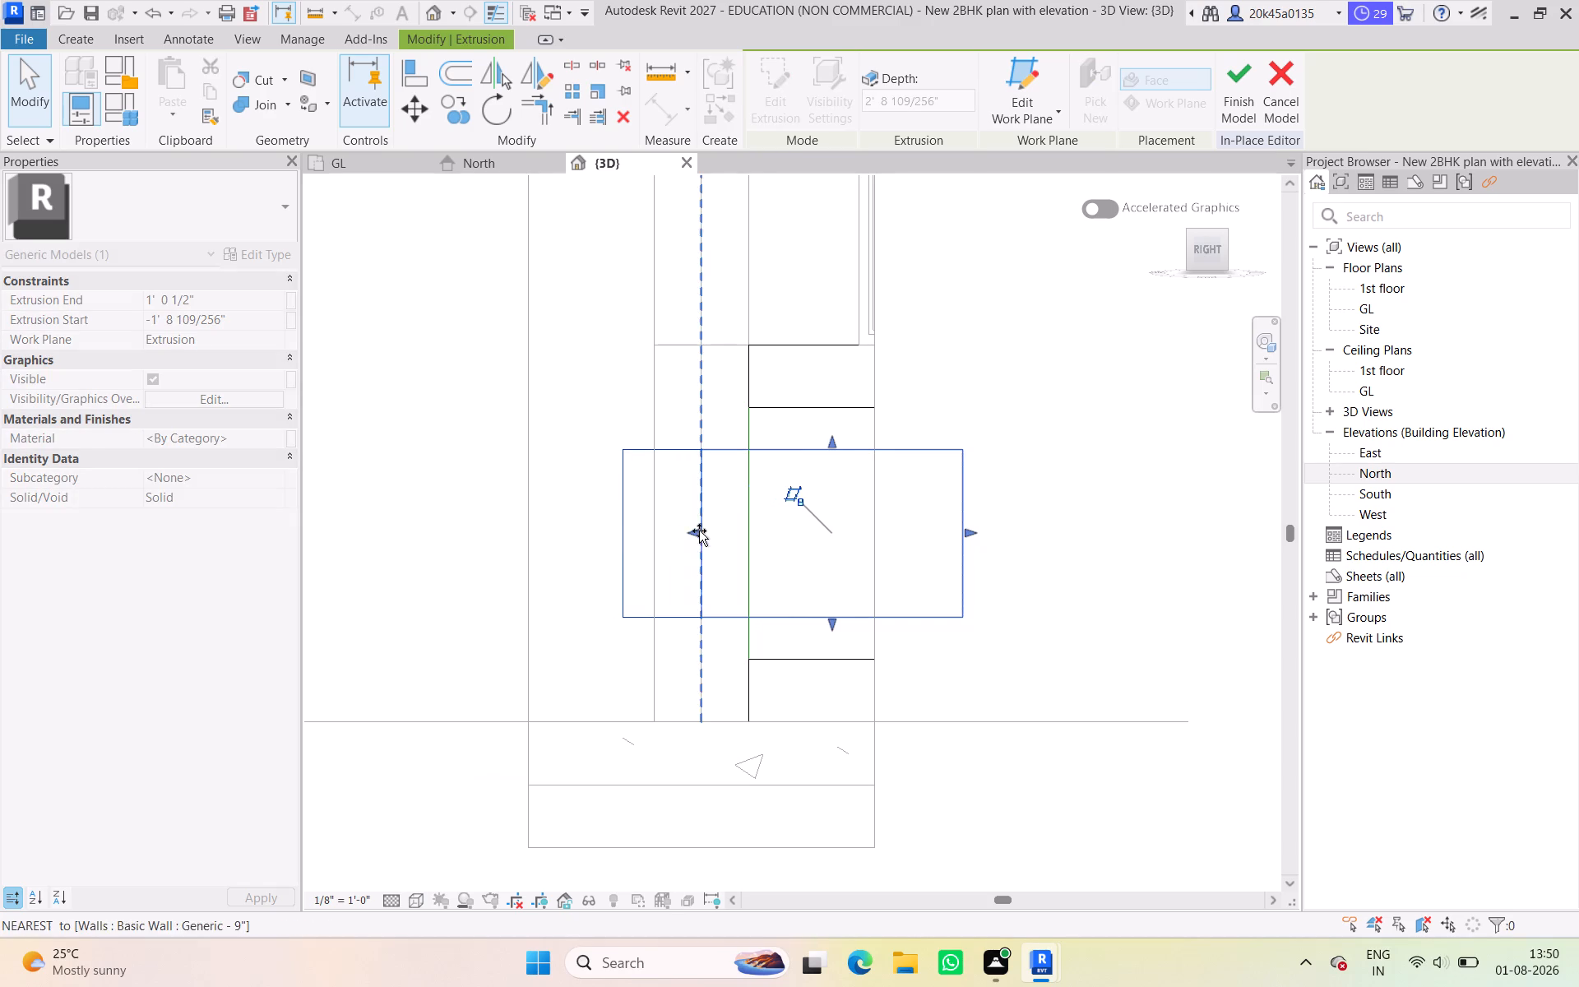
pyautogui.moveTo(699, 531); pyautogui.dragTo(710, 517)
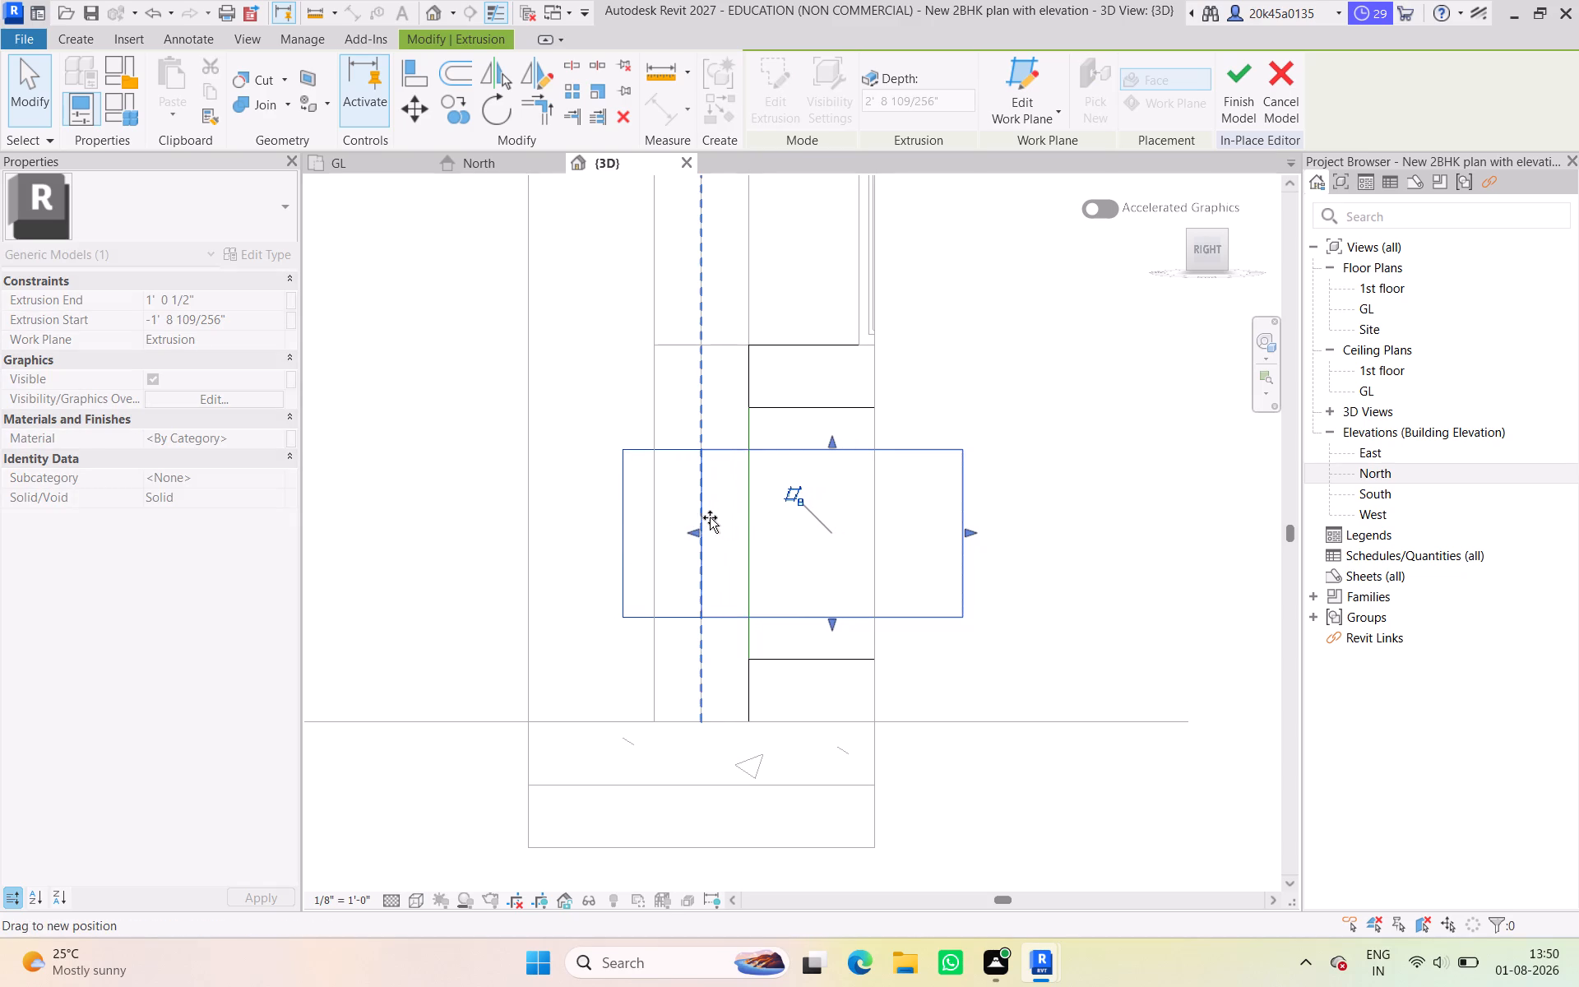
pyautogui.moveTo(710, 517); pyautogui.dragTo(706, 517)
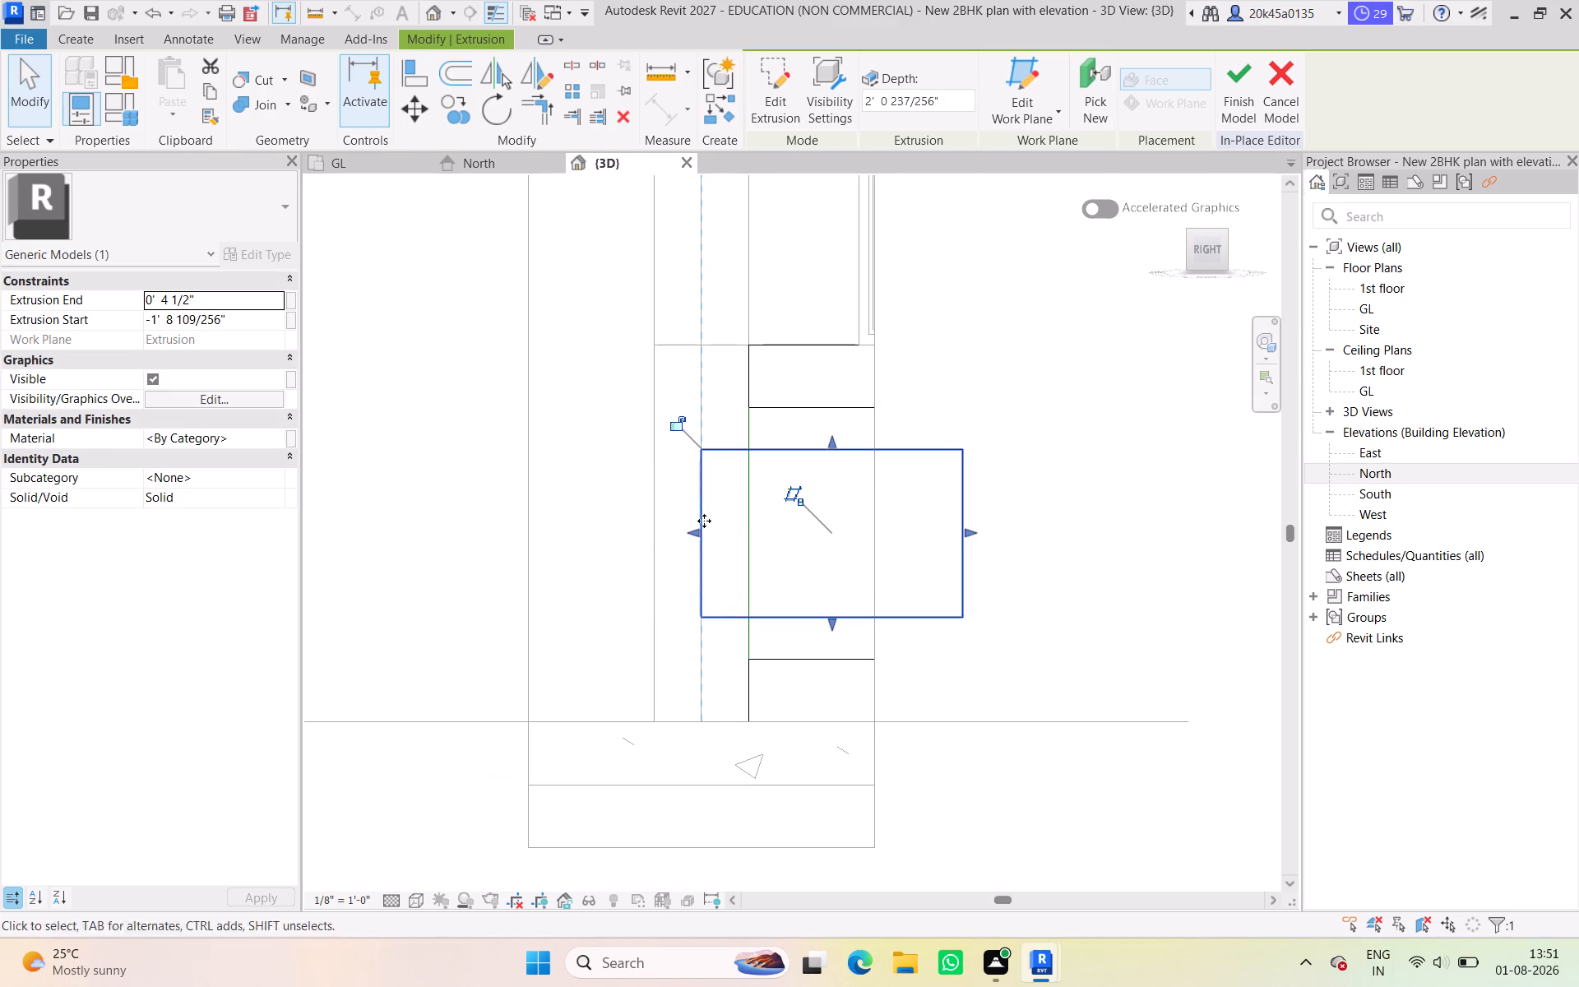
pyautogui.moveTo(693, 531); pyautogui.dragTo(748, 534)
pyautogui.moveTo(1194, 249); pyautogui.dragTo(1151, 291)
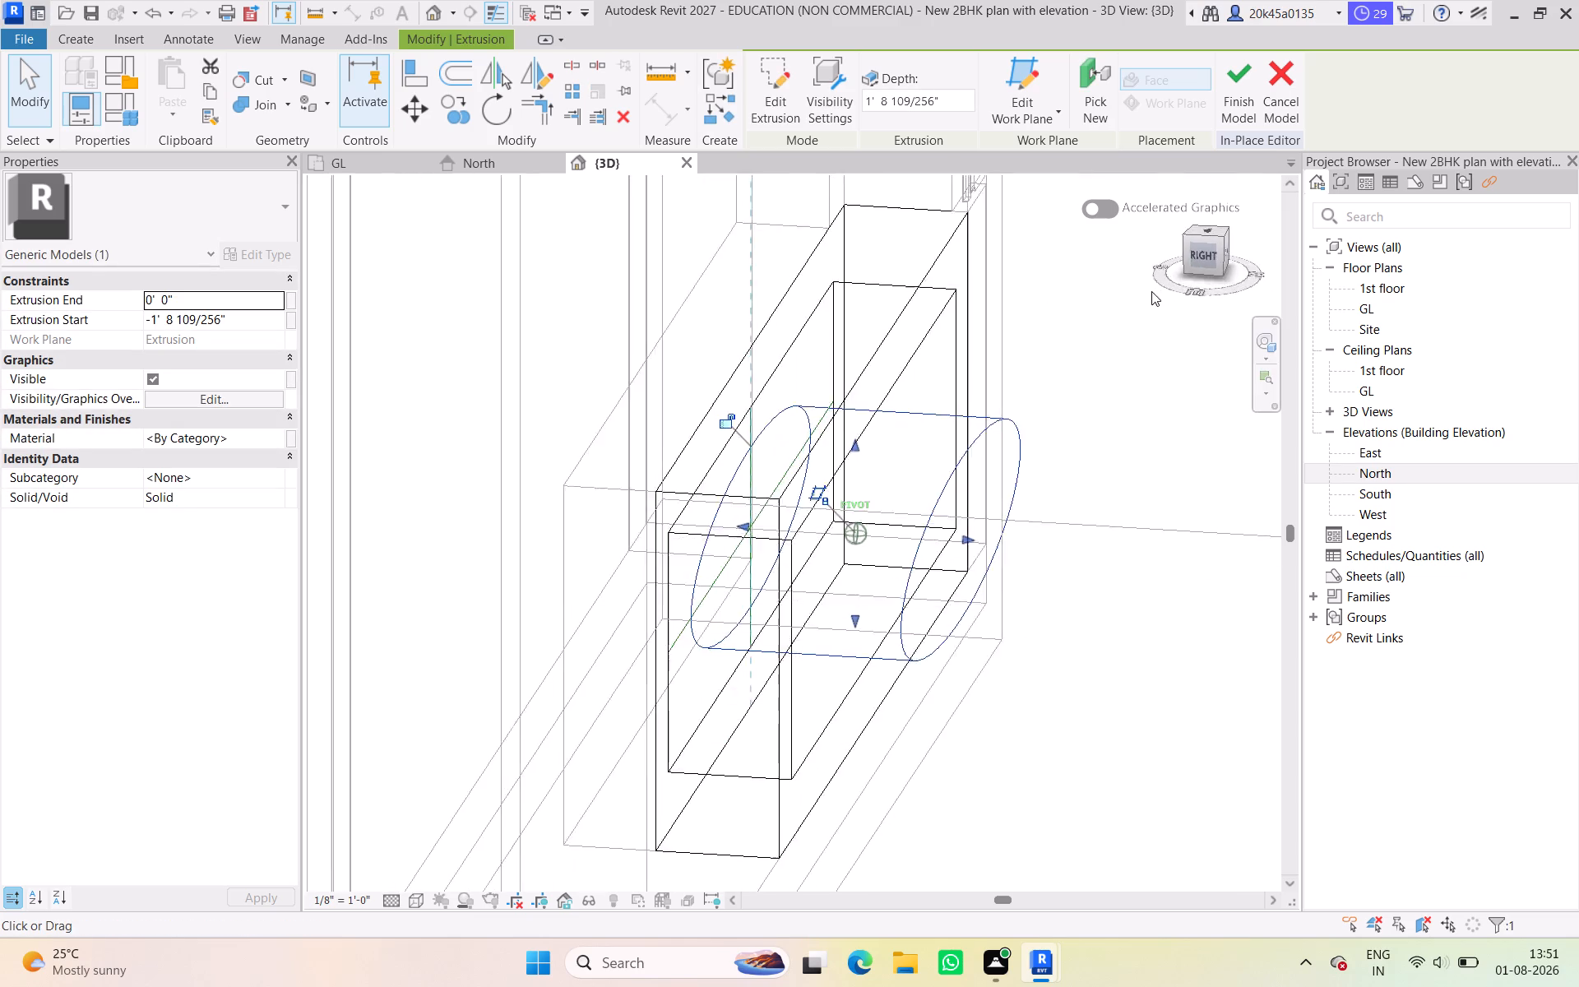
pyautogui.moveTo(1151, 291); pyautogui.dragTo(1155, 298)
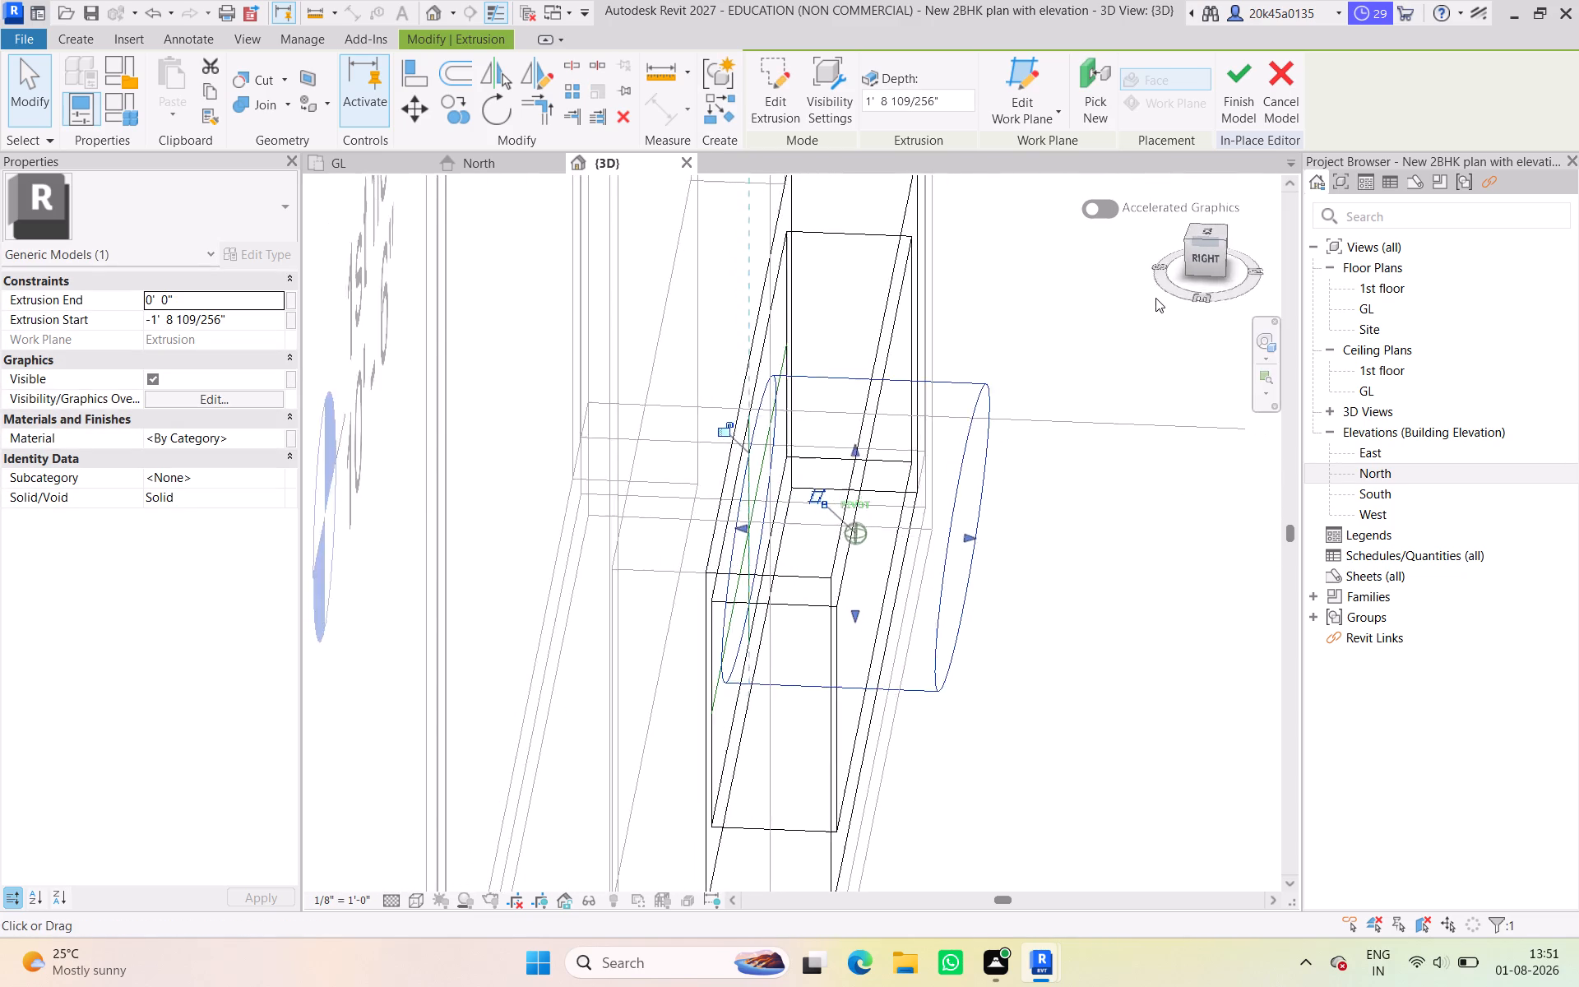
pyautogui.moveTo(1155, 298); pyautogui.dragTo(1098, 337)
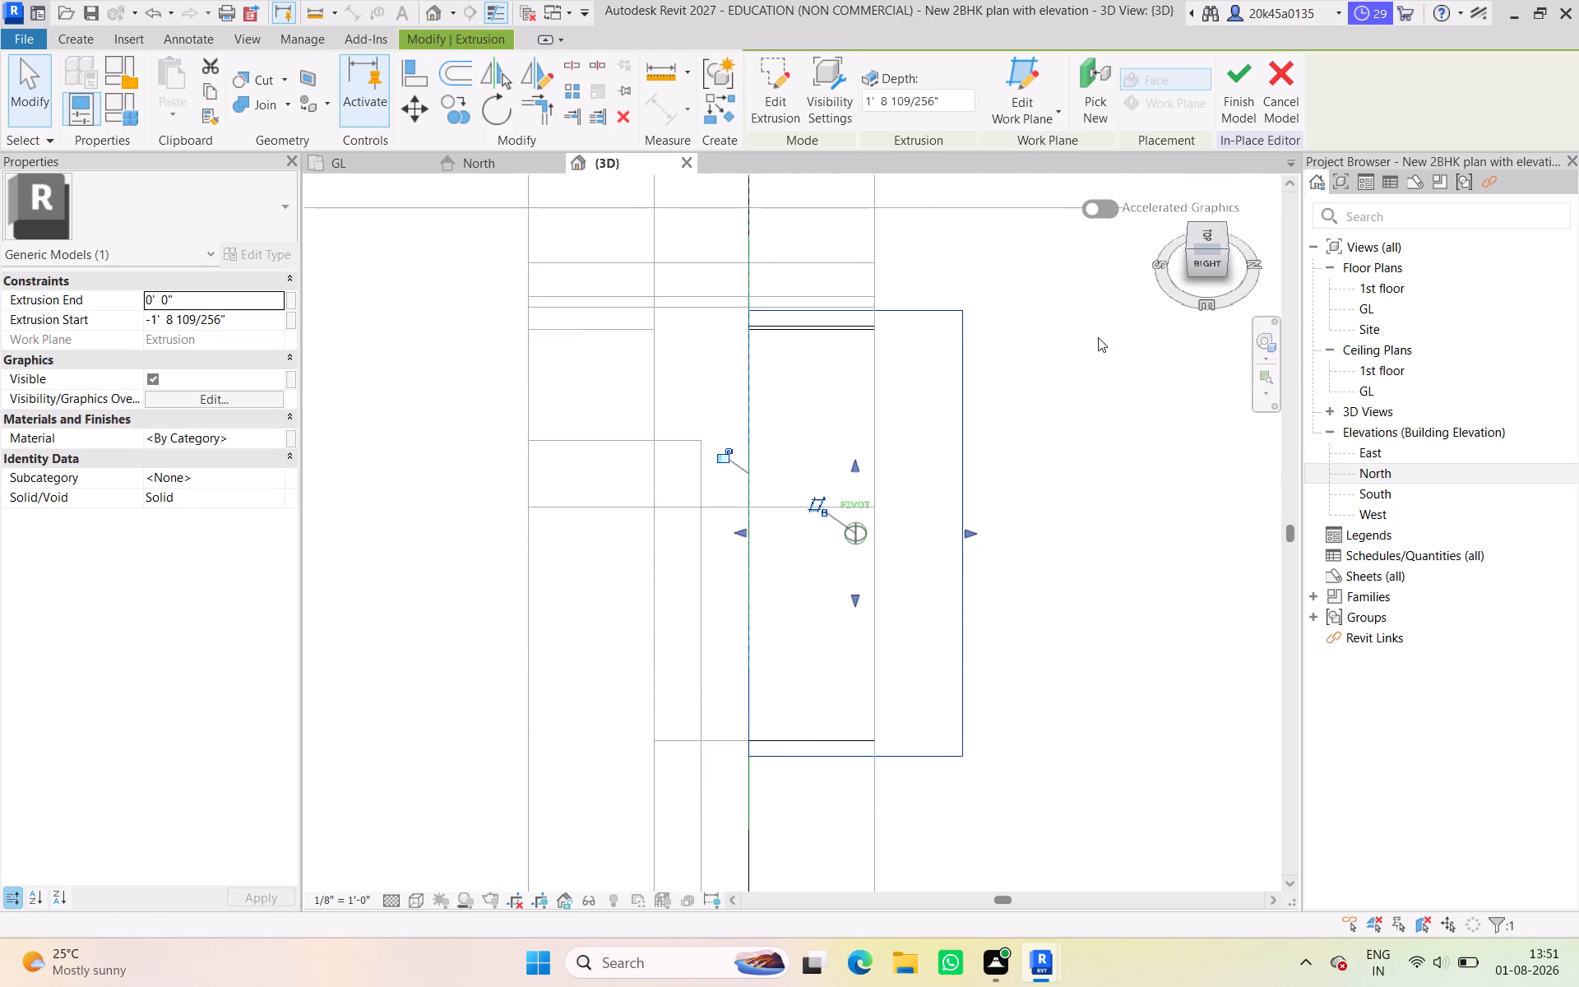
pyautogui.moveTo(1098, 337); pyautogui.dragTo(1001, 280)
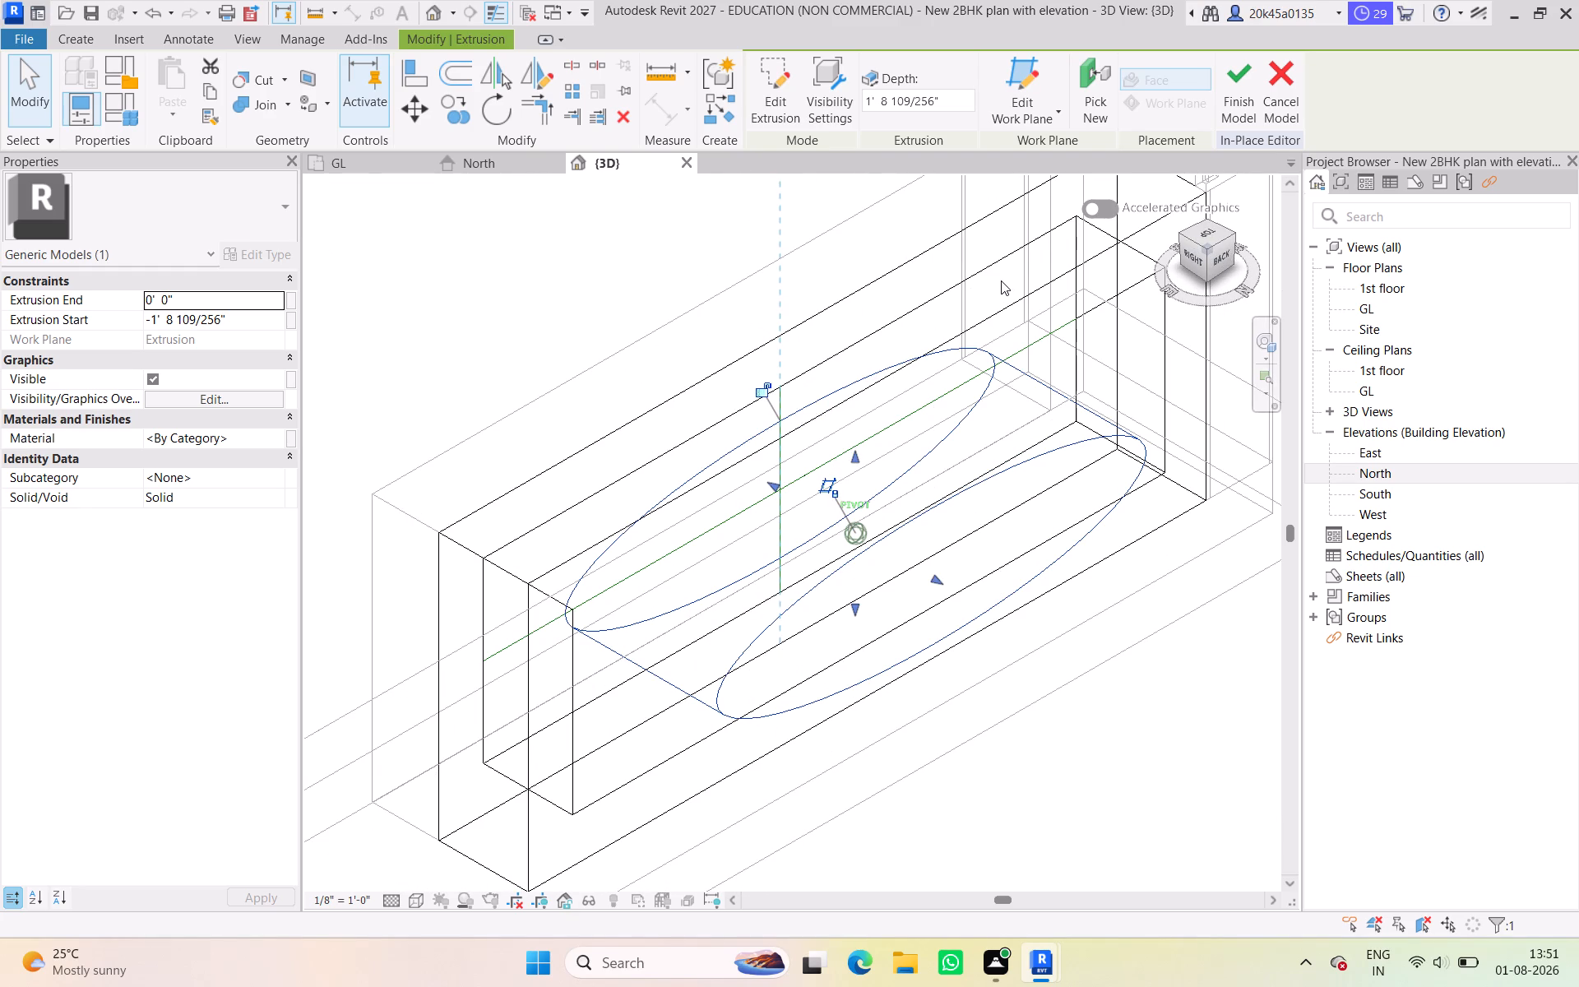
pyautogui.moveTo(1001, 280); pyautogui.dragTo(1200, 192)
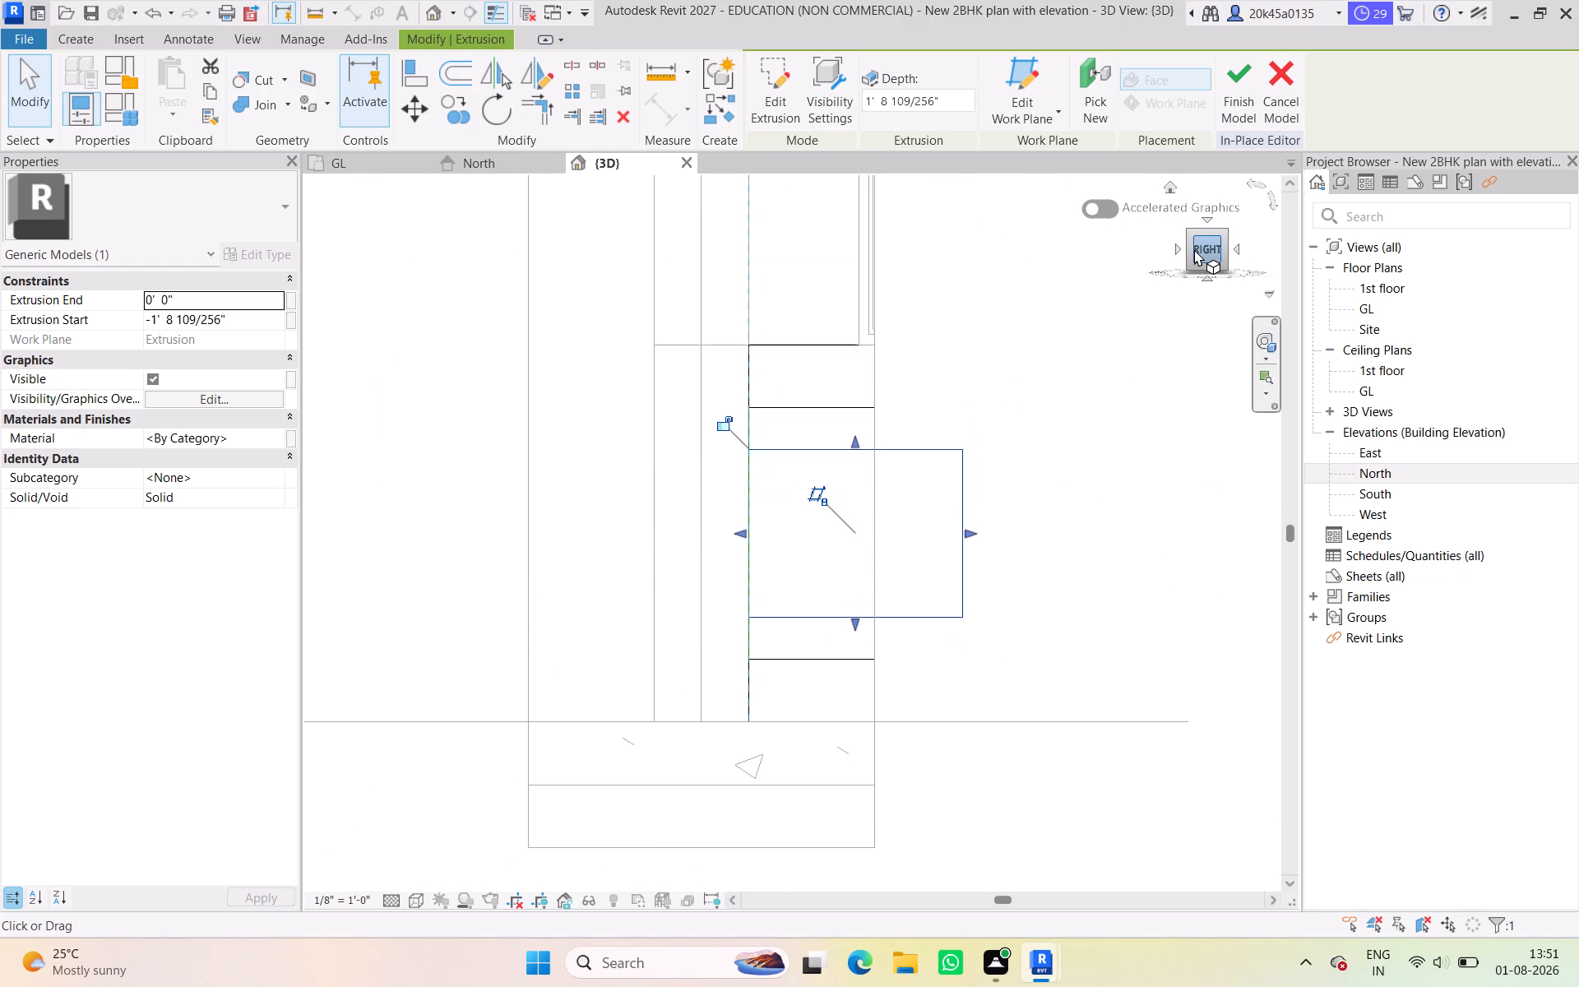
pyautogui.moveTo(968, 534); pyautogui.dragTo(879, 536)
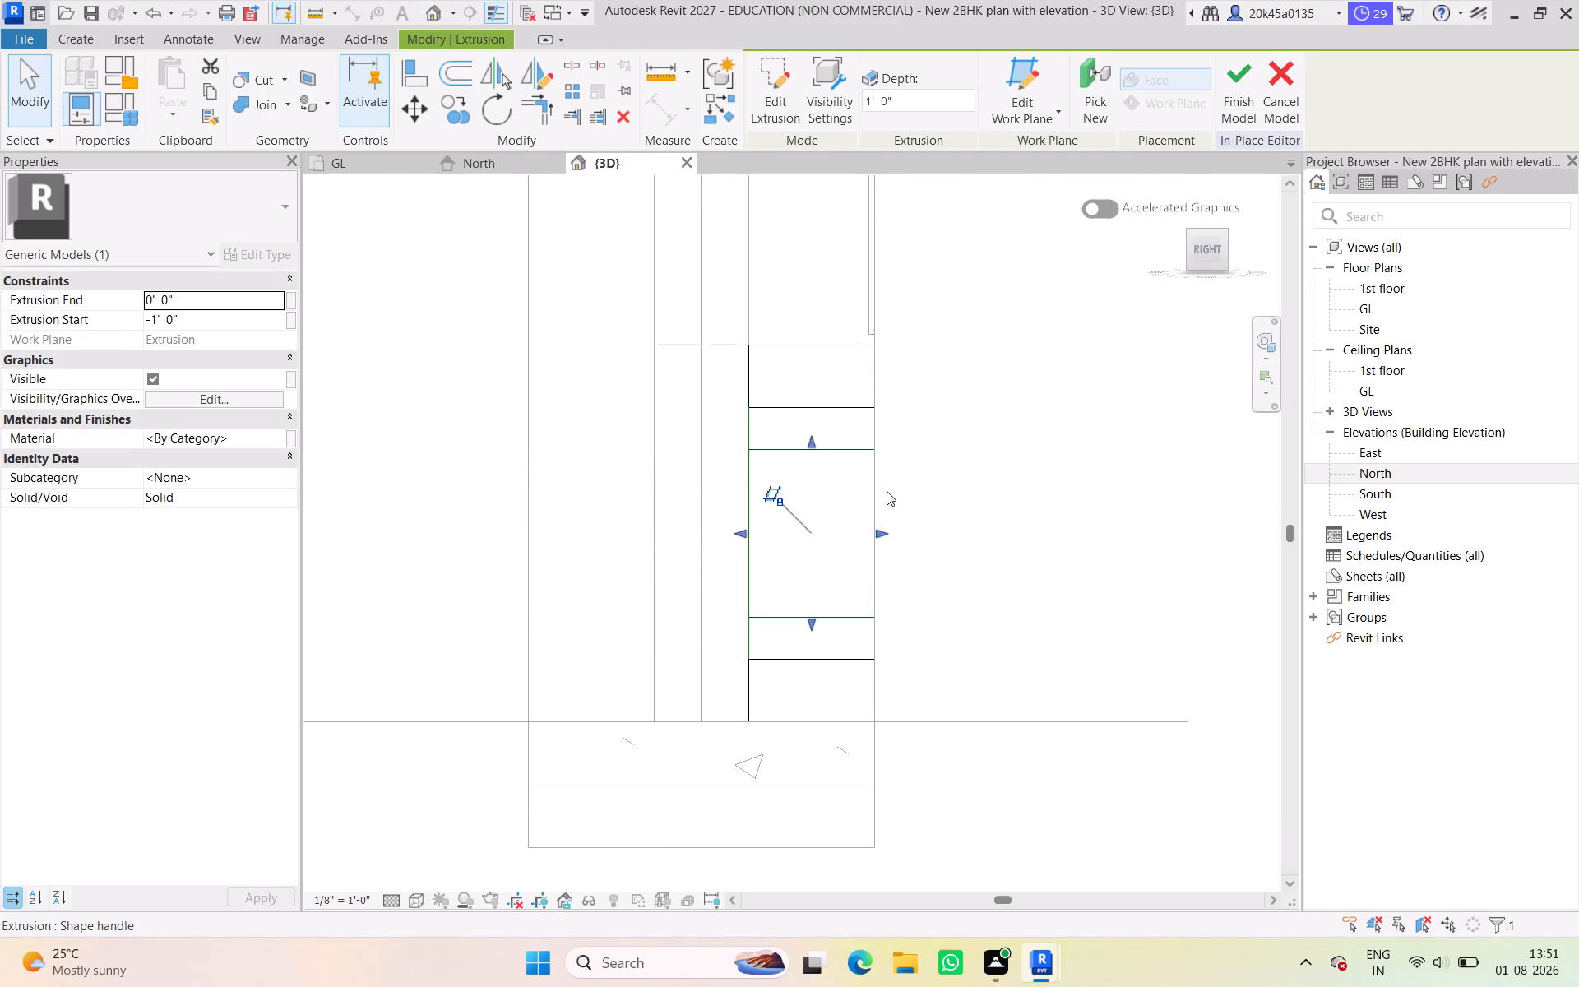
# Reduce the frame extrusion's depth to about 0'-5 1/2", shorten the ellipse extrusion flush with it, and finish the in-place model.
pyautogui.click(882, 425)
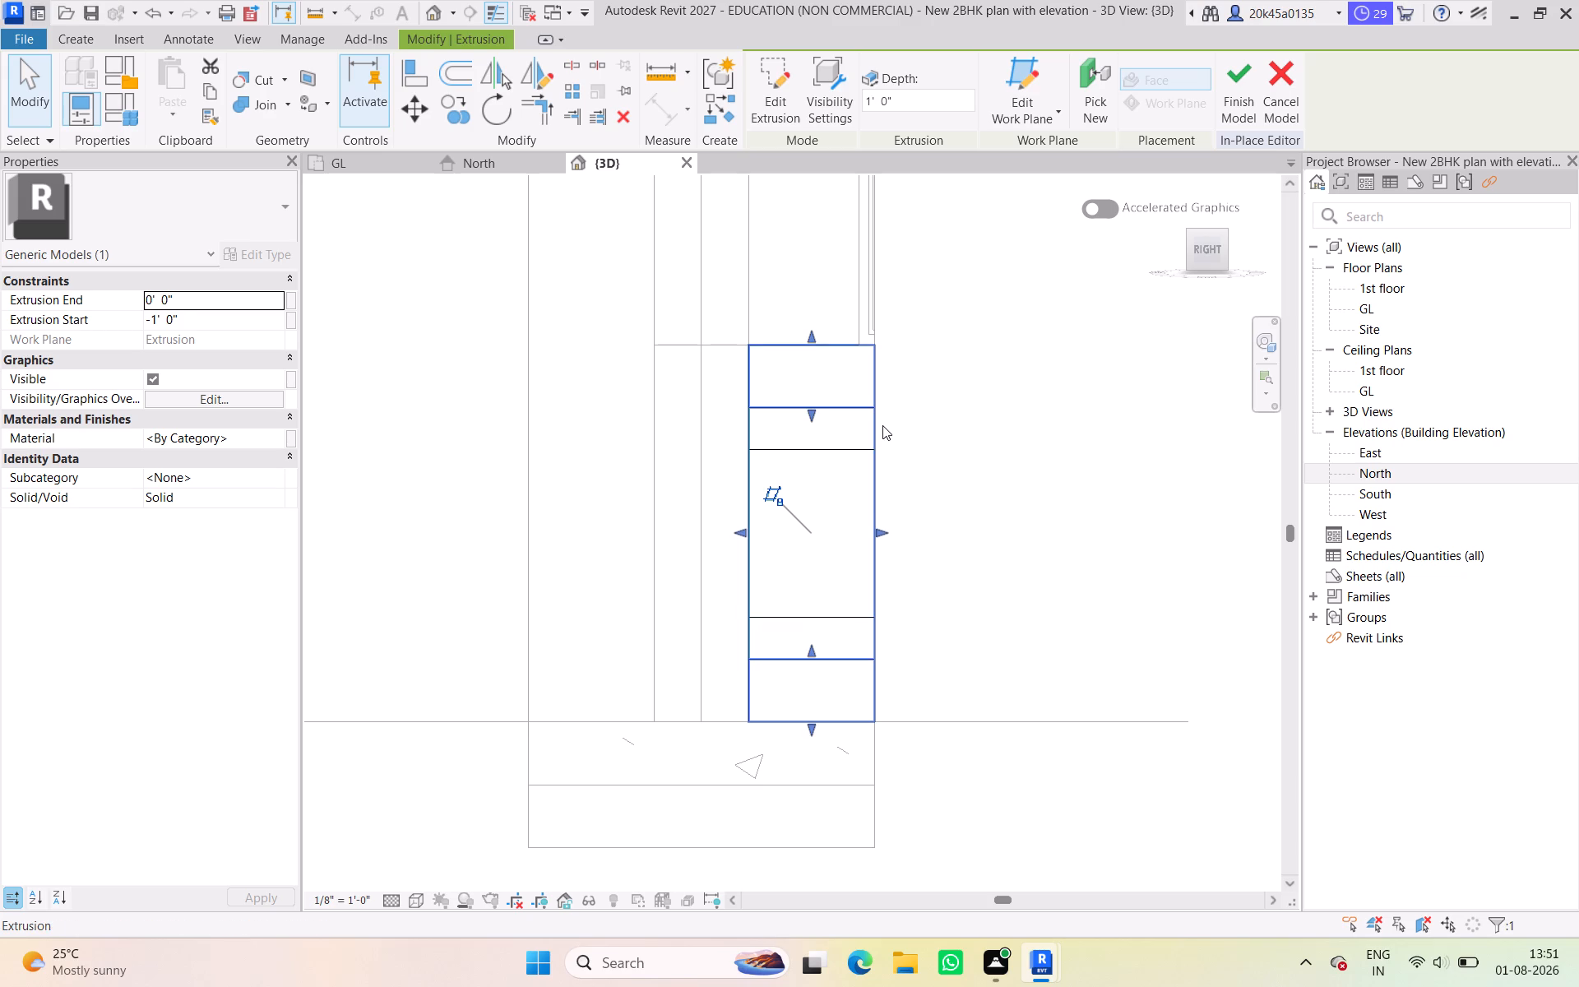
pyautogui.moveTo(882, 534); pyautogui.dragTo(841, 537)
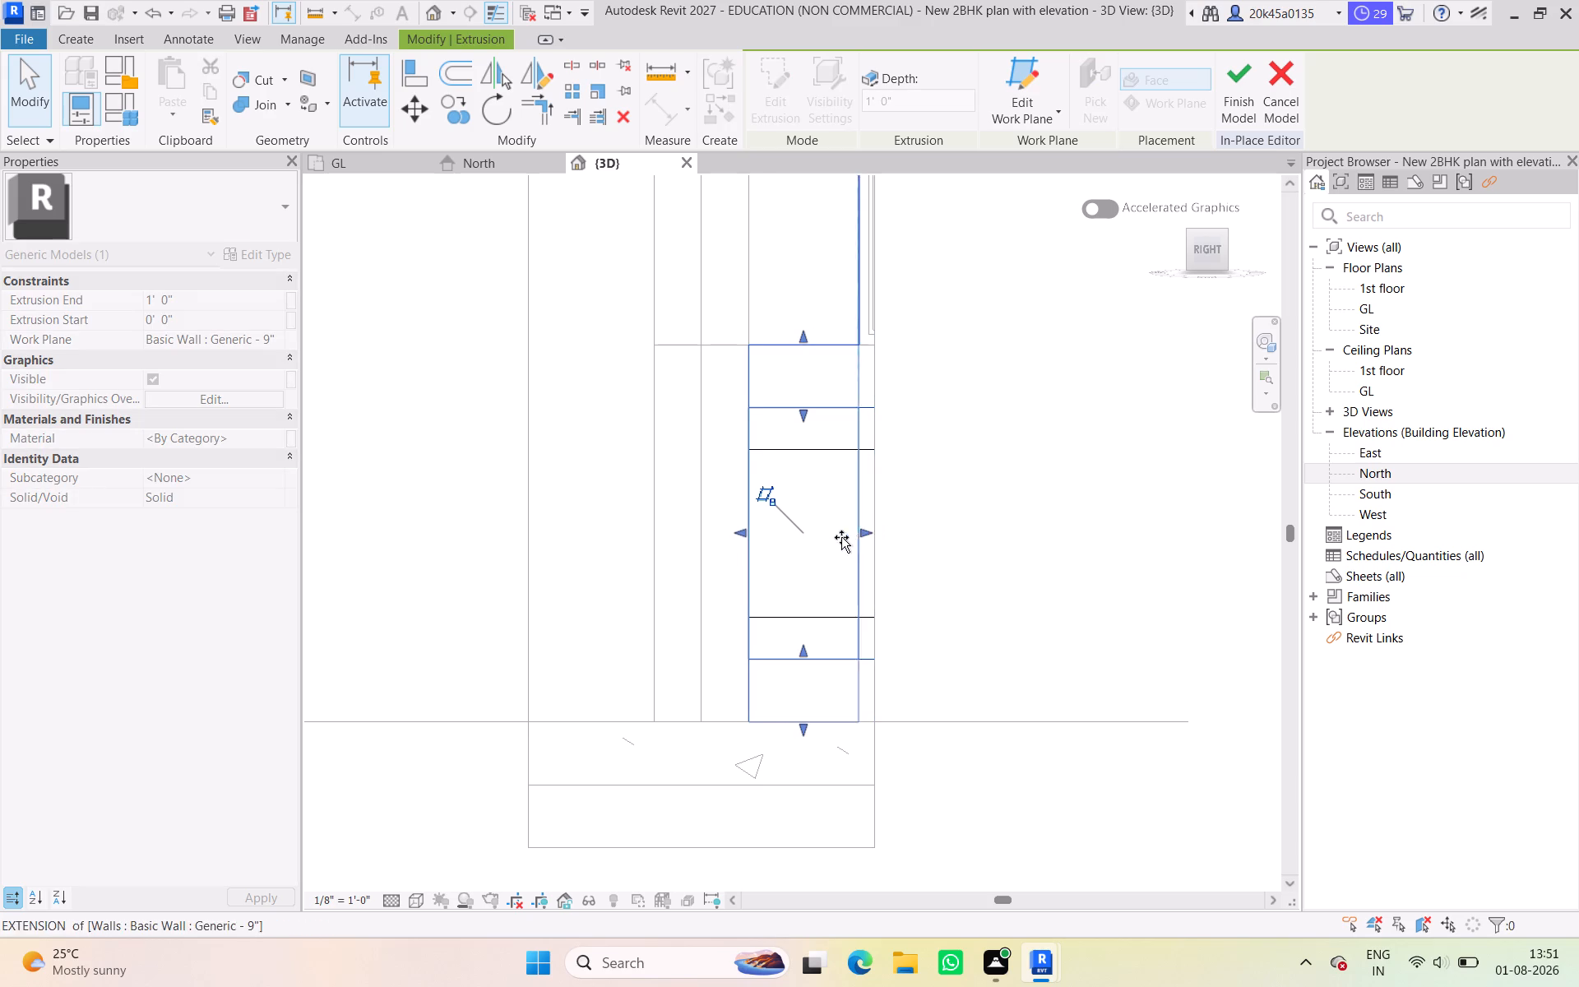
pyautogui.moveTo(841, 537); pyautogui.dragTo(807, 539)
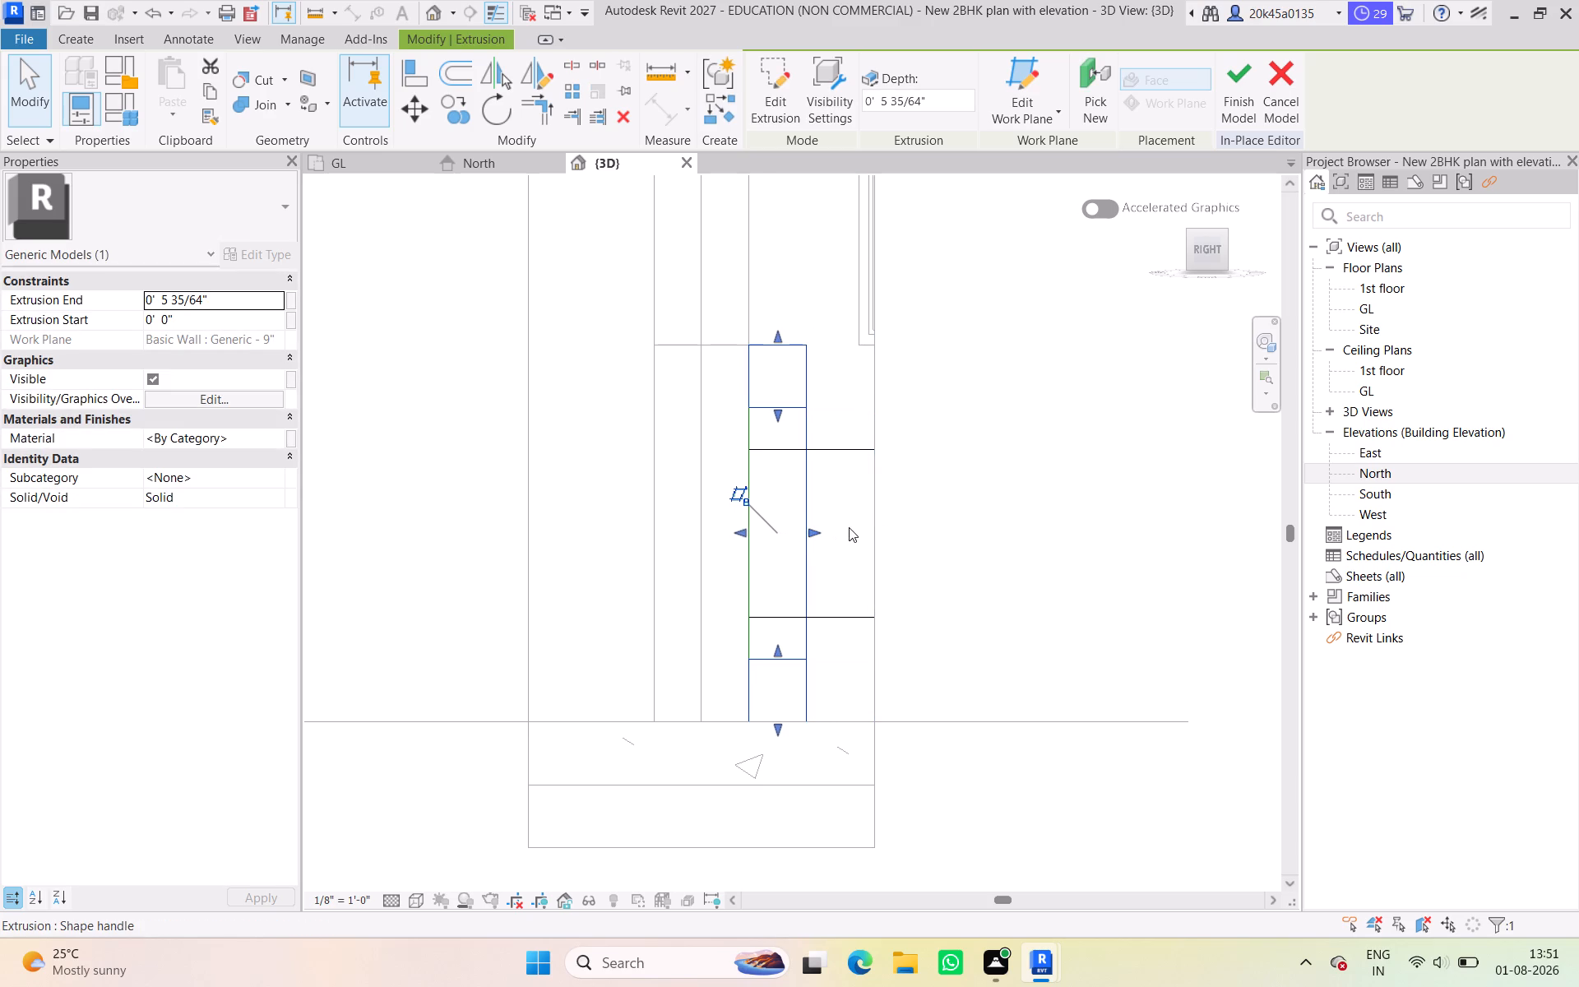
pyautogui.click(876, 507)
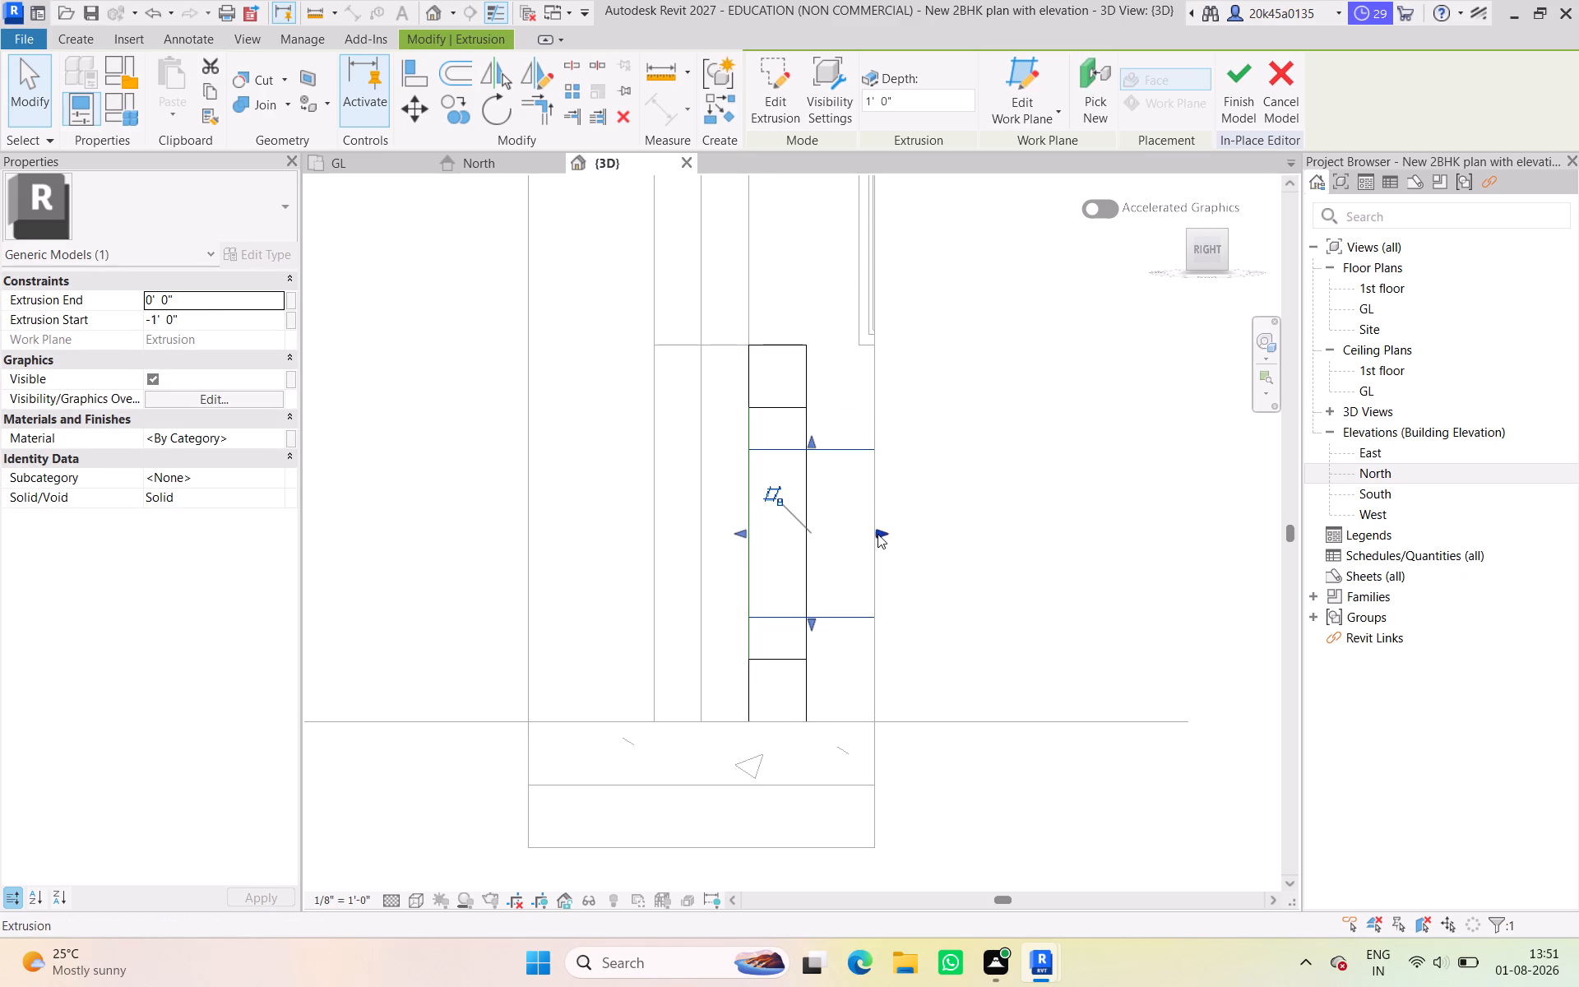
pyautogui.moveTo(880, 535); pyautogui.dragTo(813, 539)
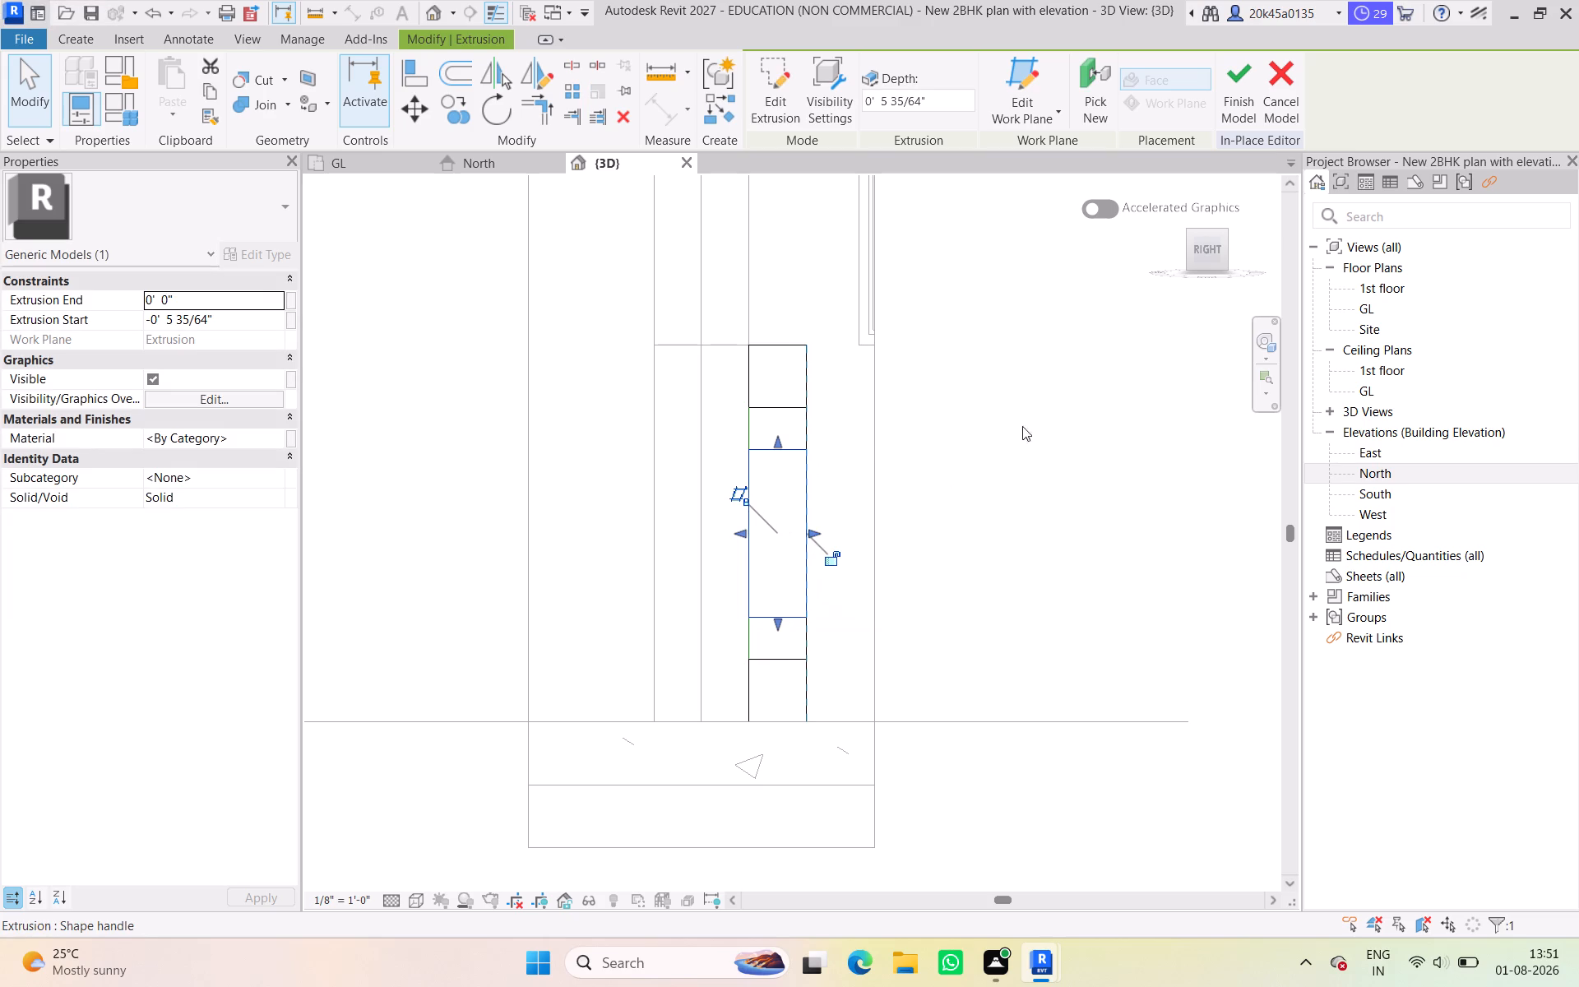
pyautogui.click(1240, 88)
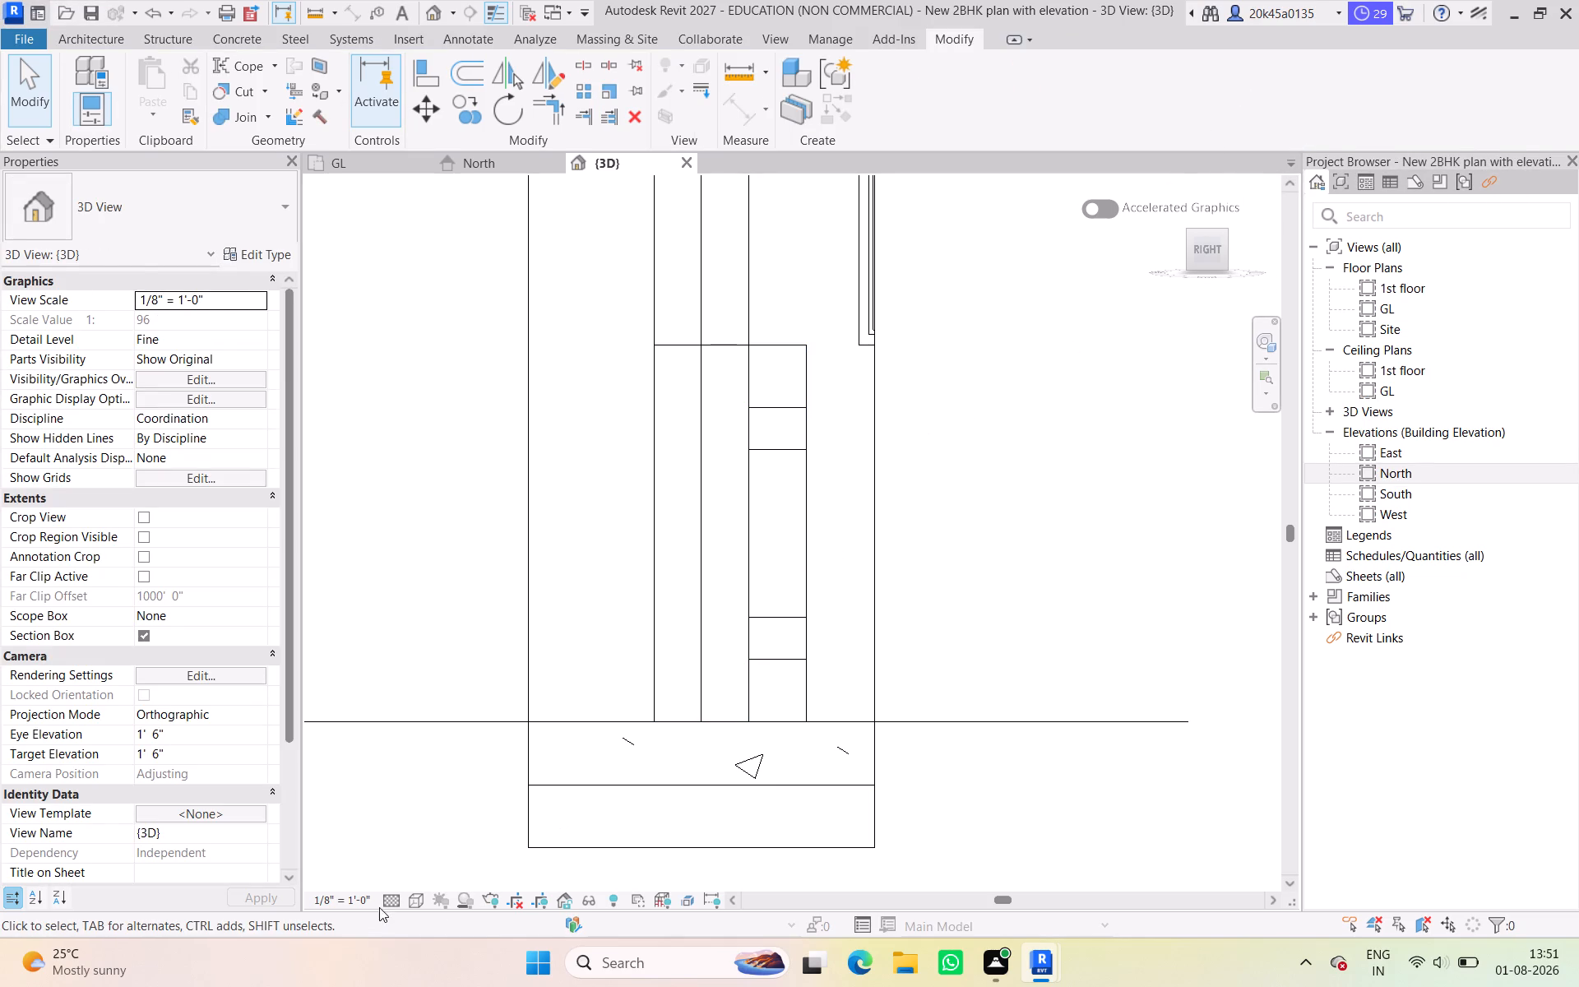
# Restore the Realistic visual style and examine the finished frame and ellipse on the wall in 3D.
pyautogui.click(427, 895)
pyautogui.click(438, 879)
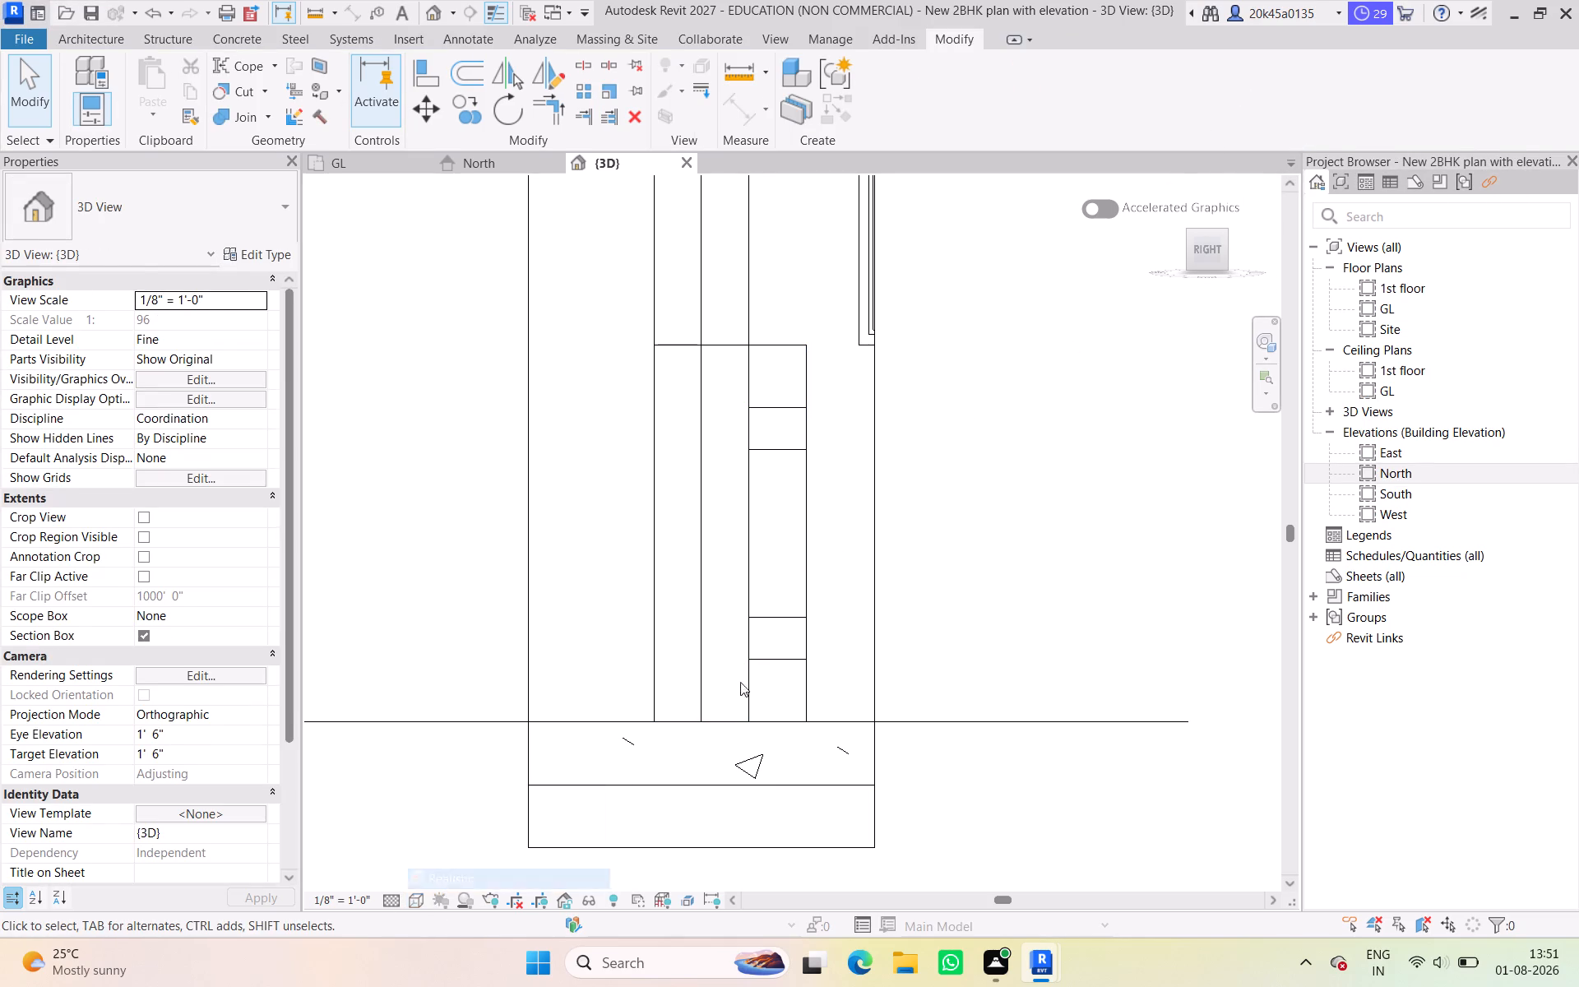
pyautogui.moveTo(1202, 257); pyautogui.dragTo(1132, 331)
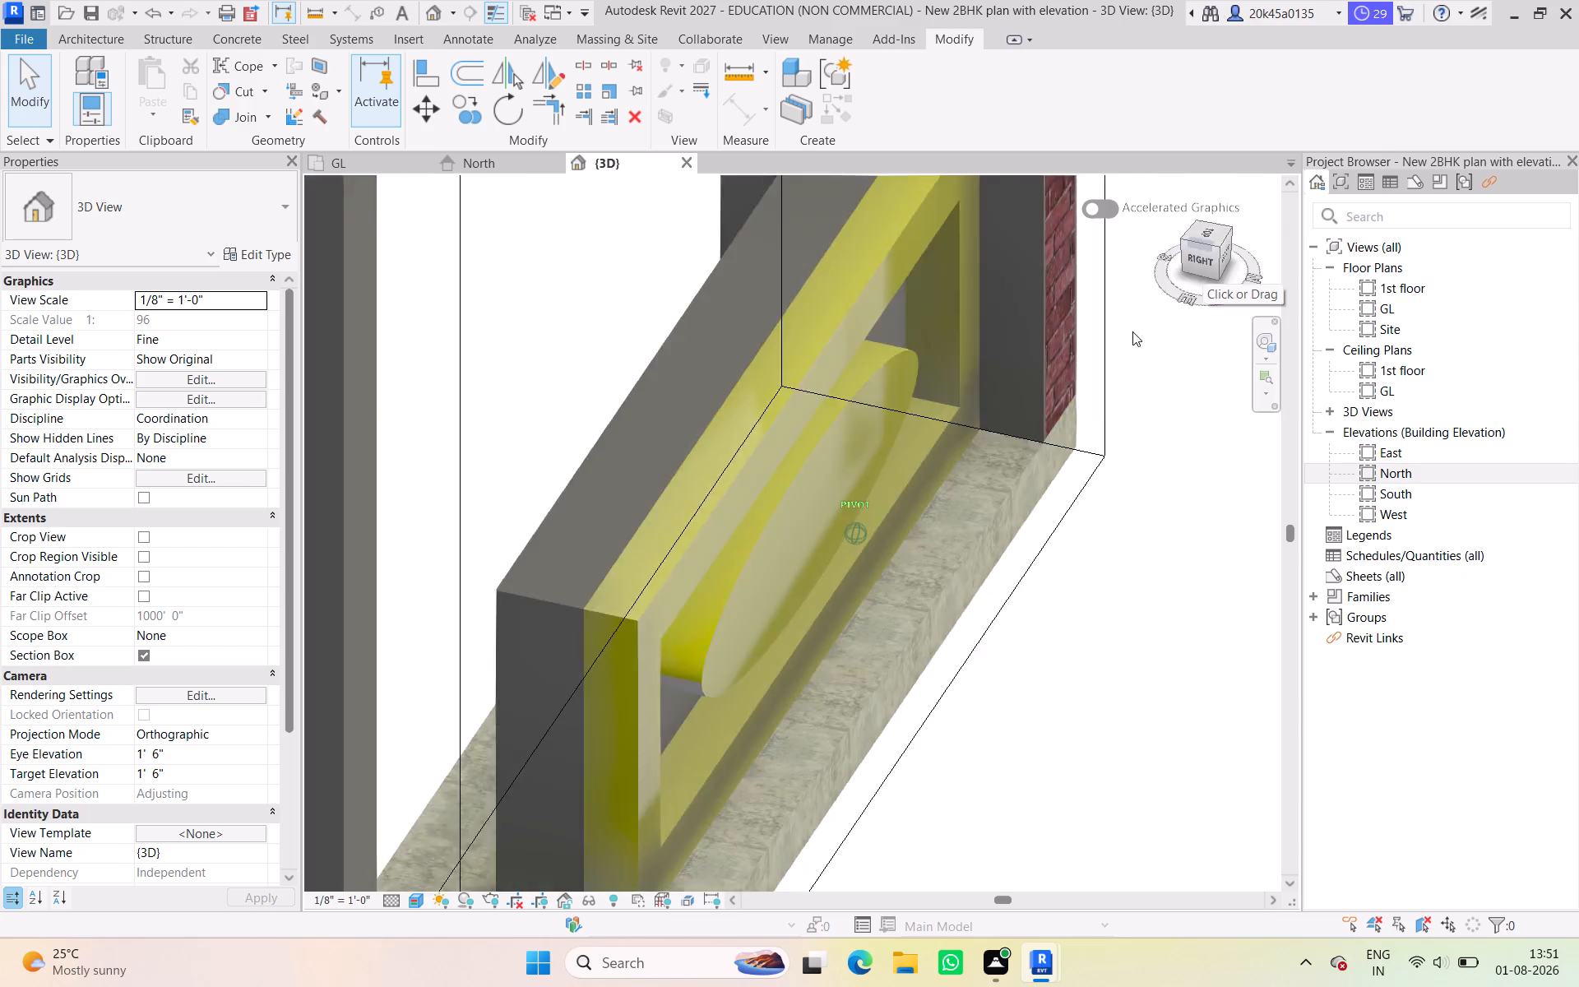
pyautogui.moveTo(1132, 331); pyautogui.dragTo(1072, 276)
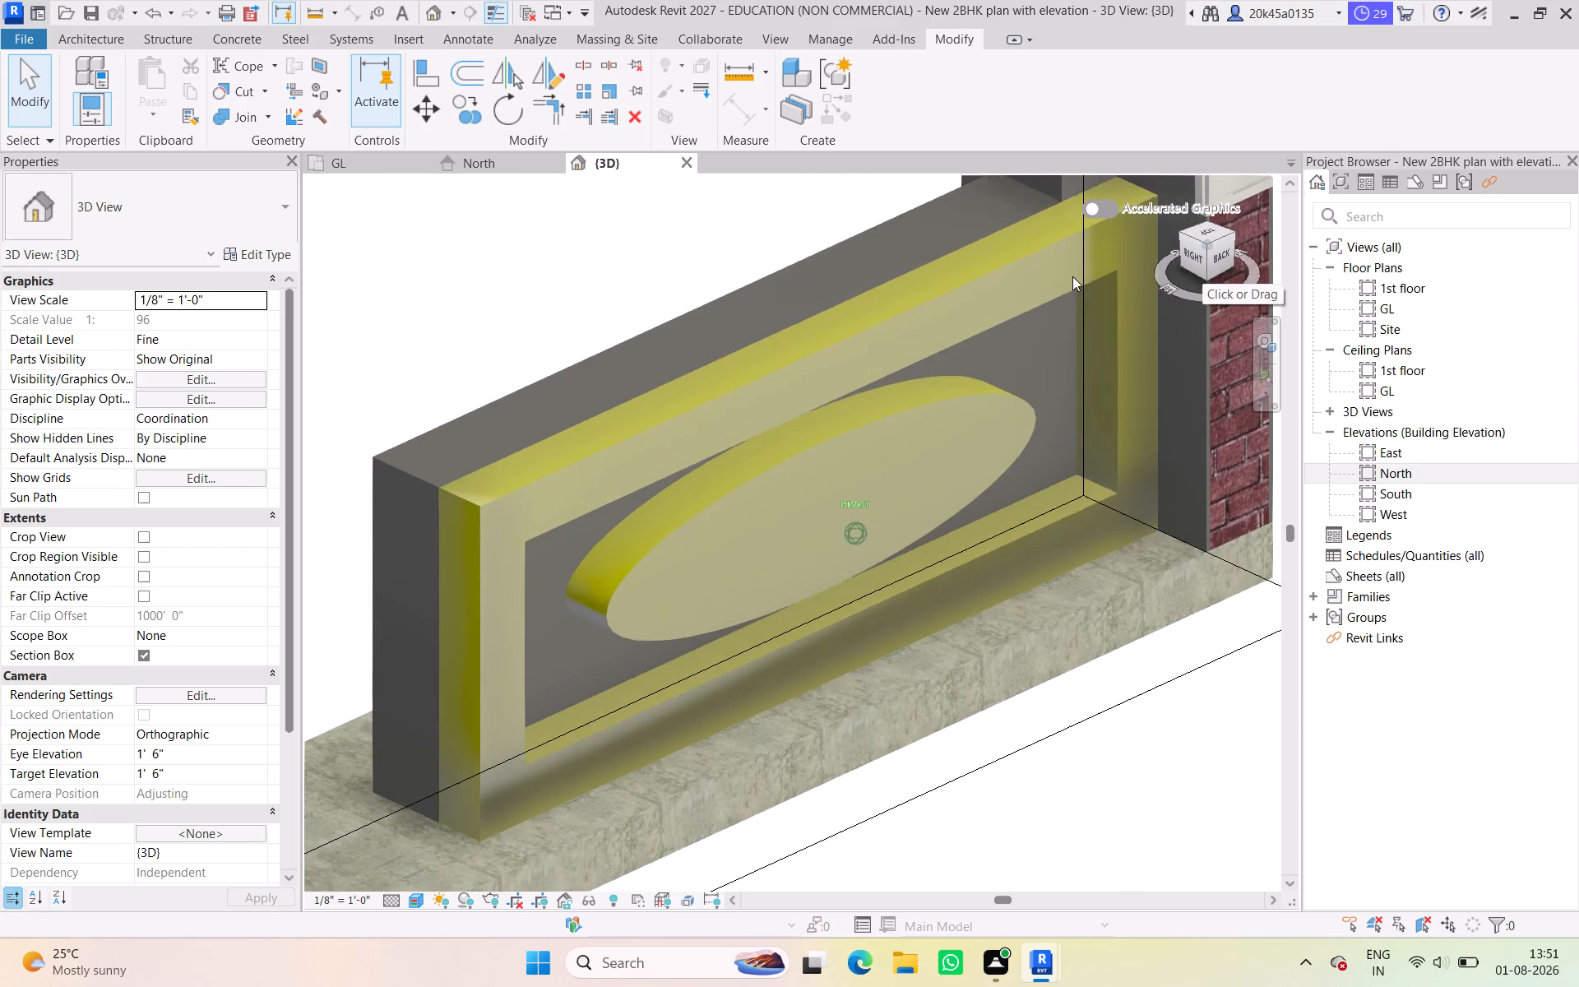
pyautogui.moveTo(1072, 276); pyautogui.dragTo(1067, 249)
pyautogui.scroll(-5, 1115, 637)
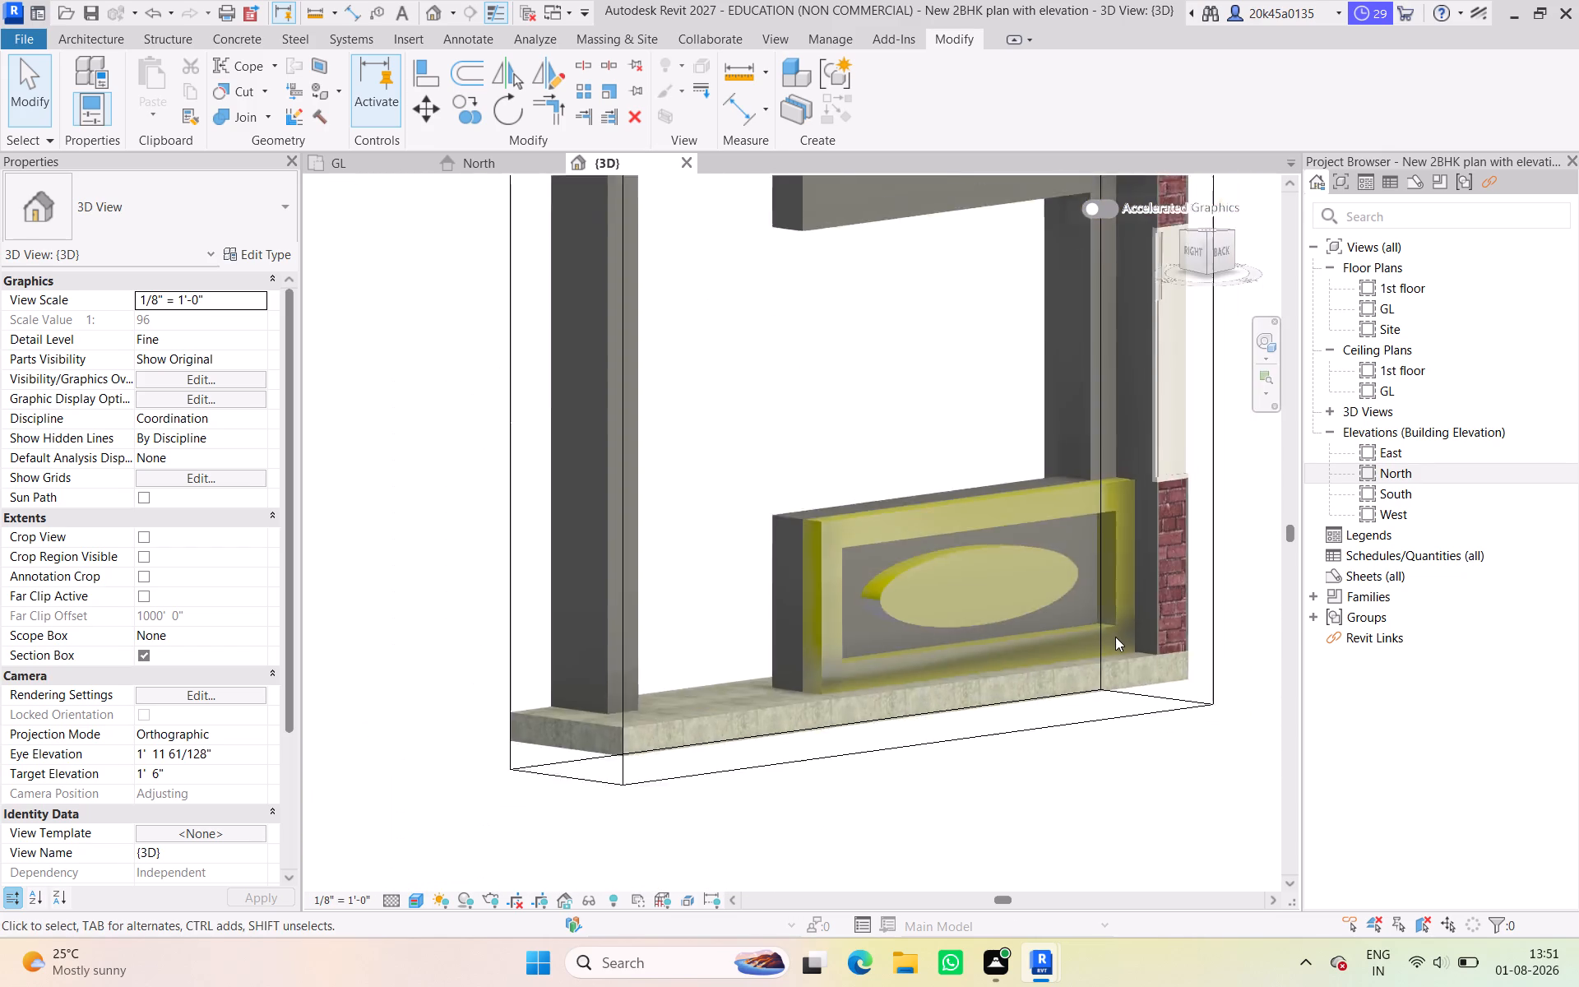
pyautogui.scroll(-3, 1115, 637)
pyautogui.click(1075, 777)
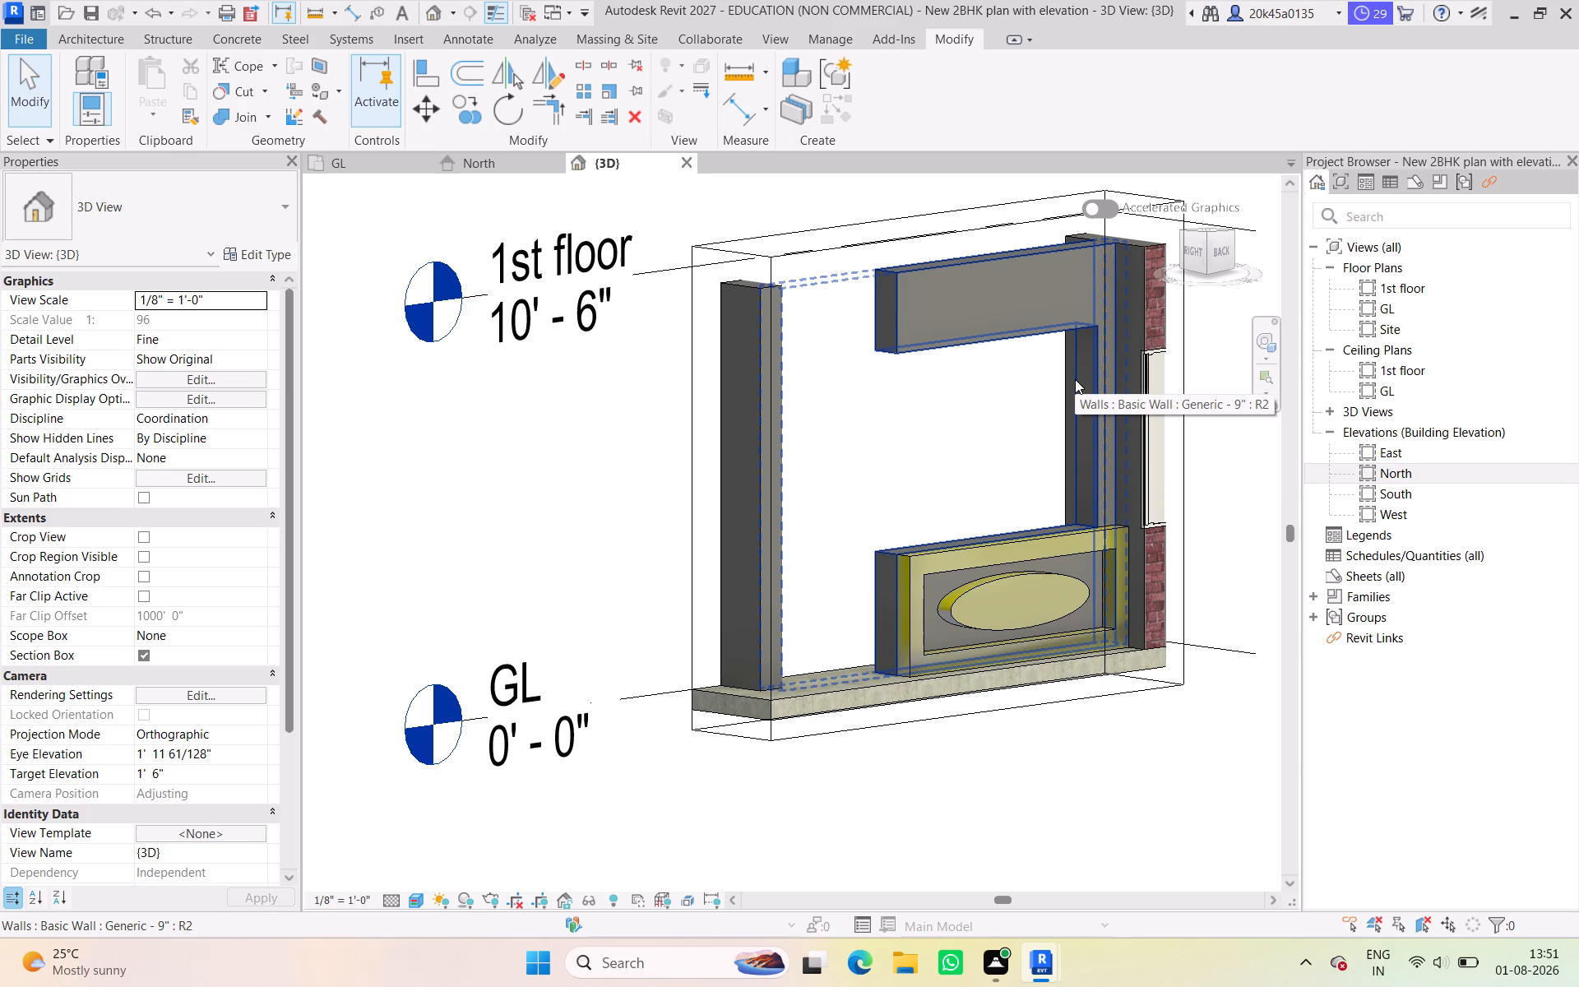
pyautogui.scroll(-3, 1075, 379)
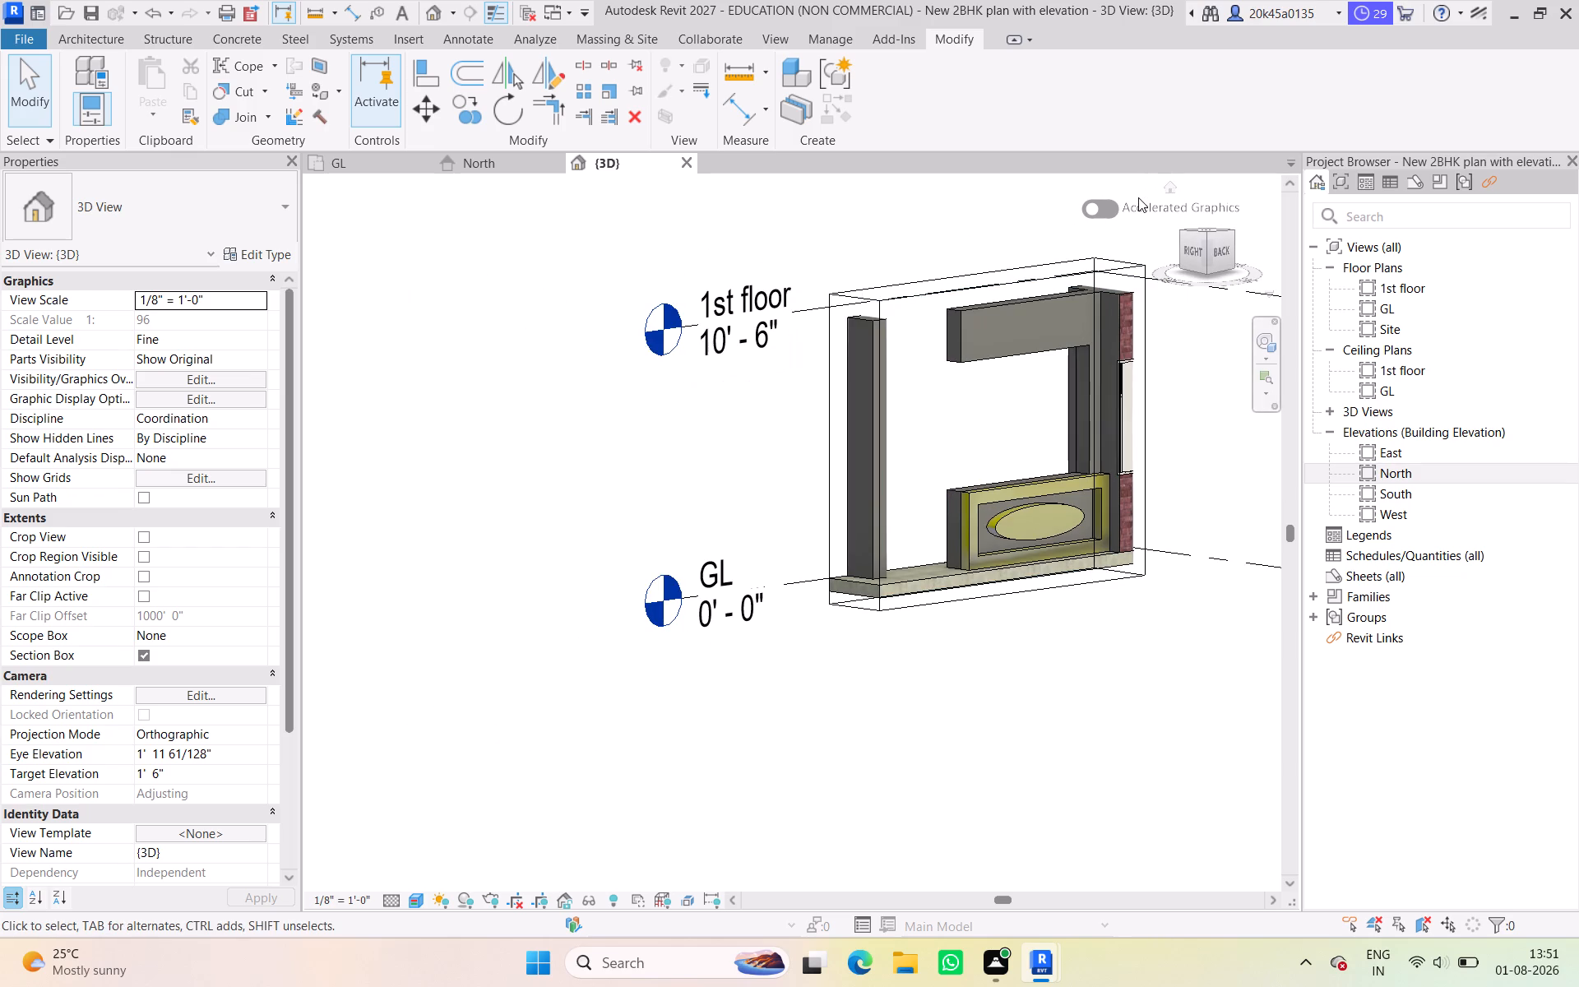
pyautogui.scroll(4, 1138, 197)
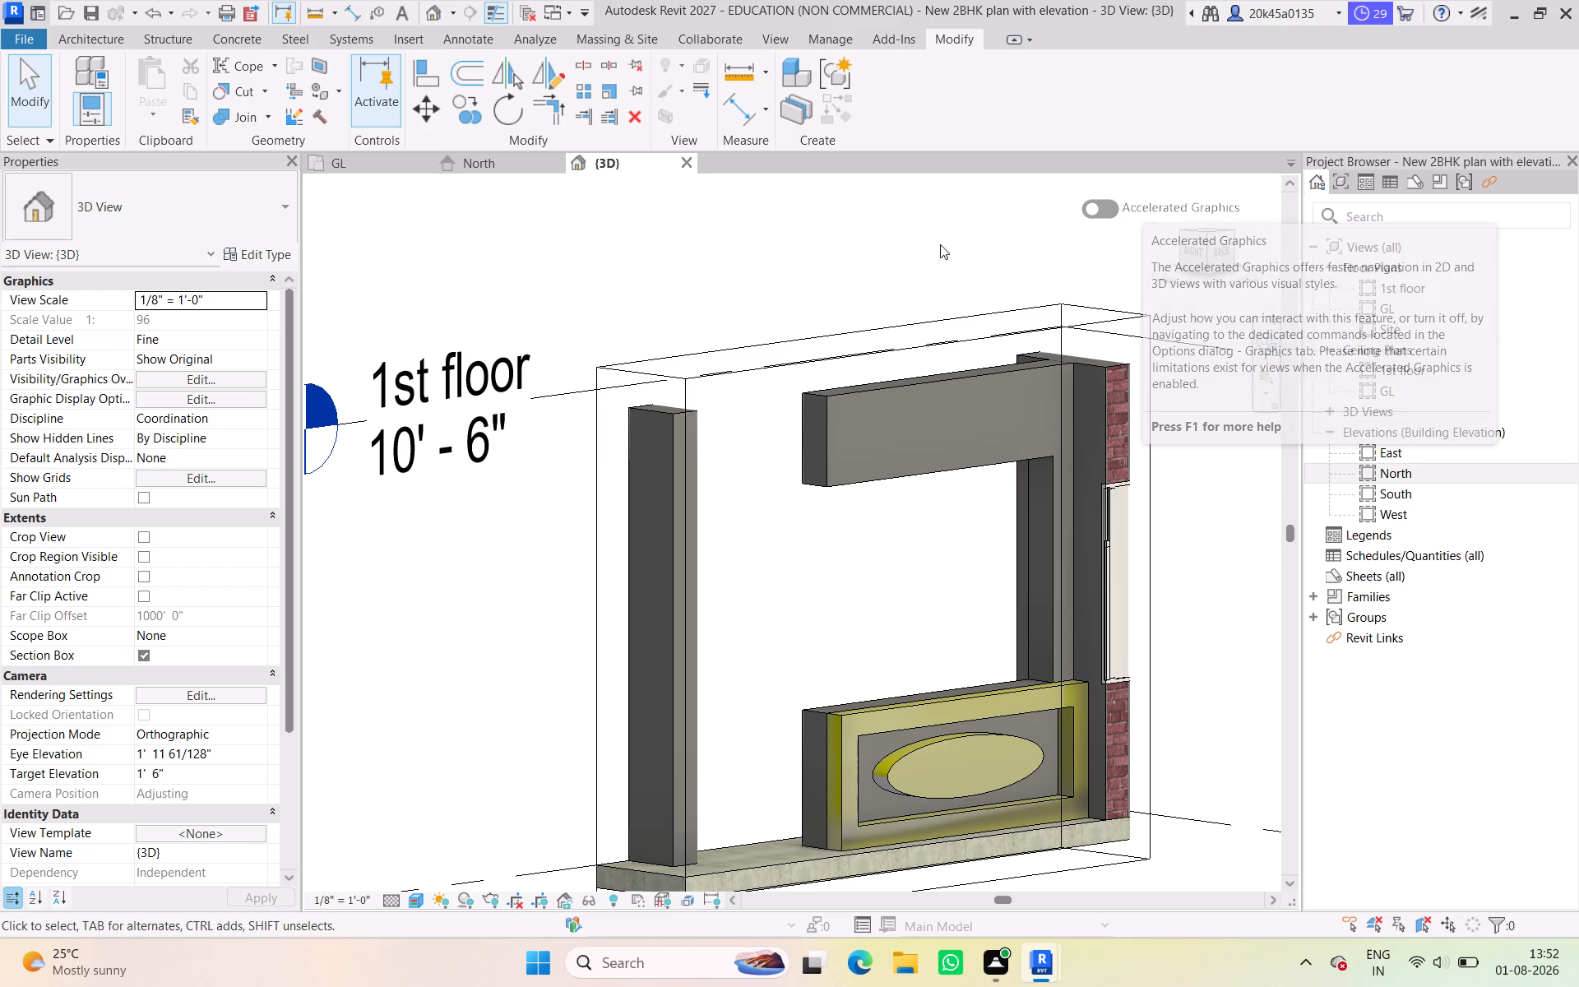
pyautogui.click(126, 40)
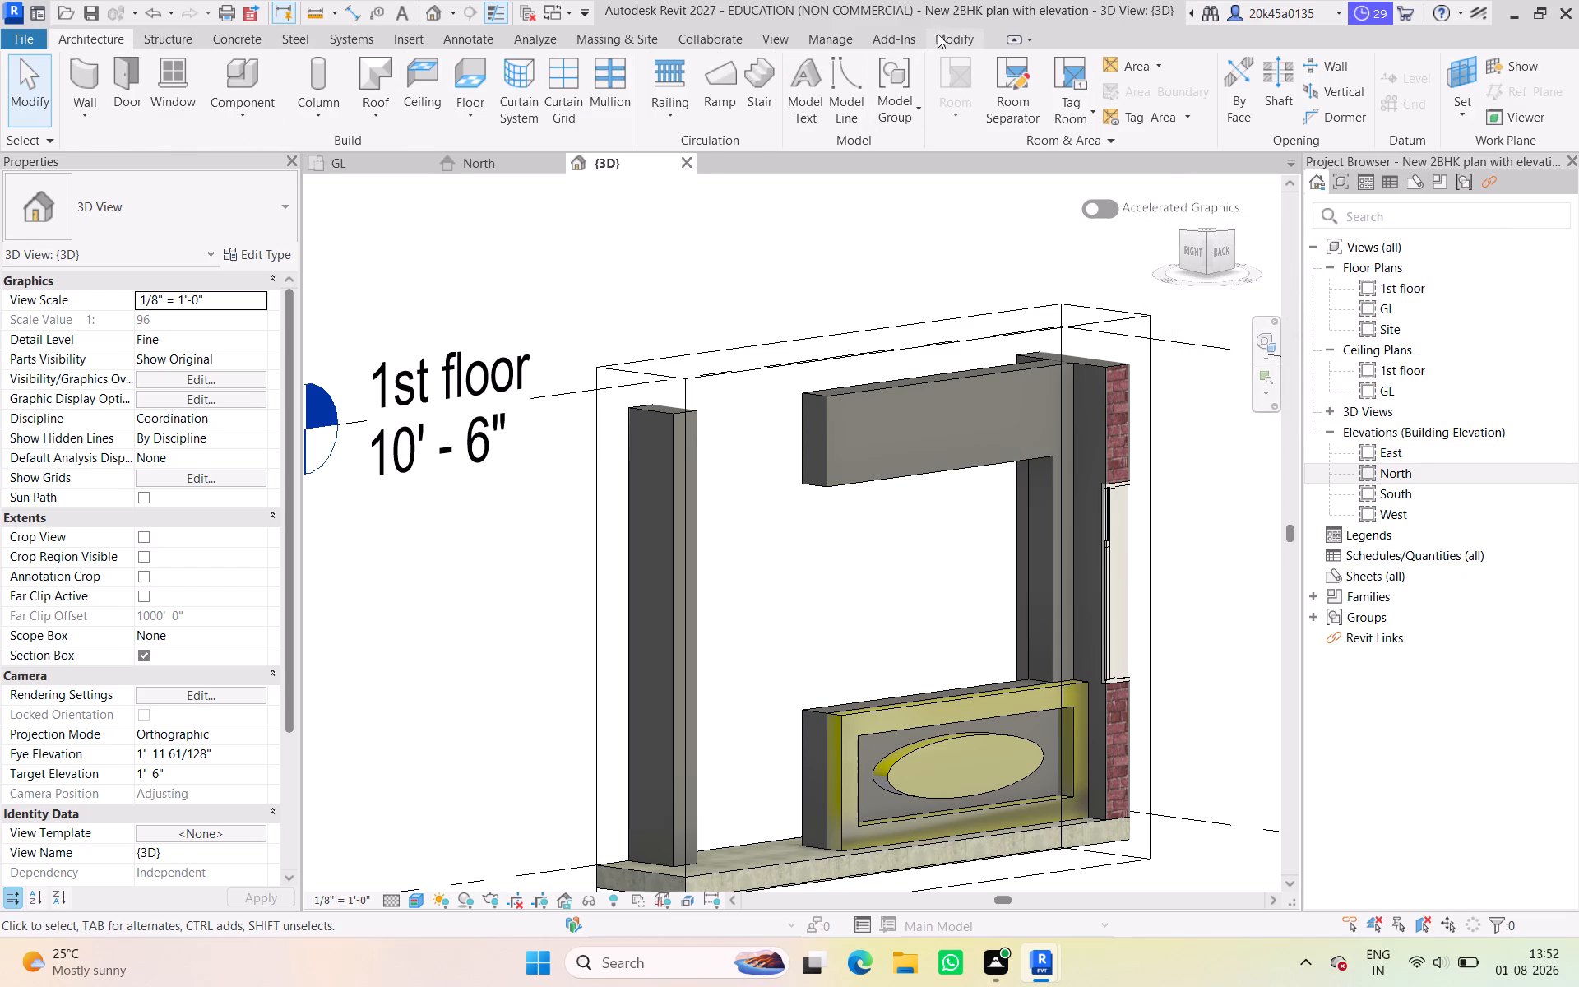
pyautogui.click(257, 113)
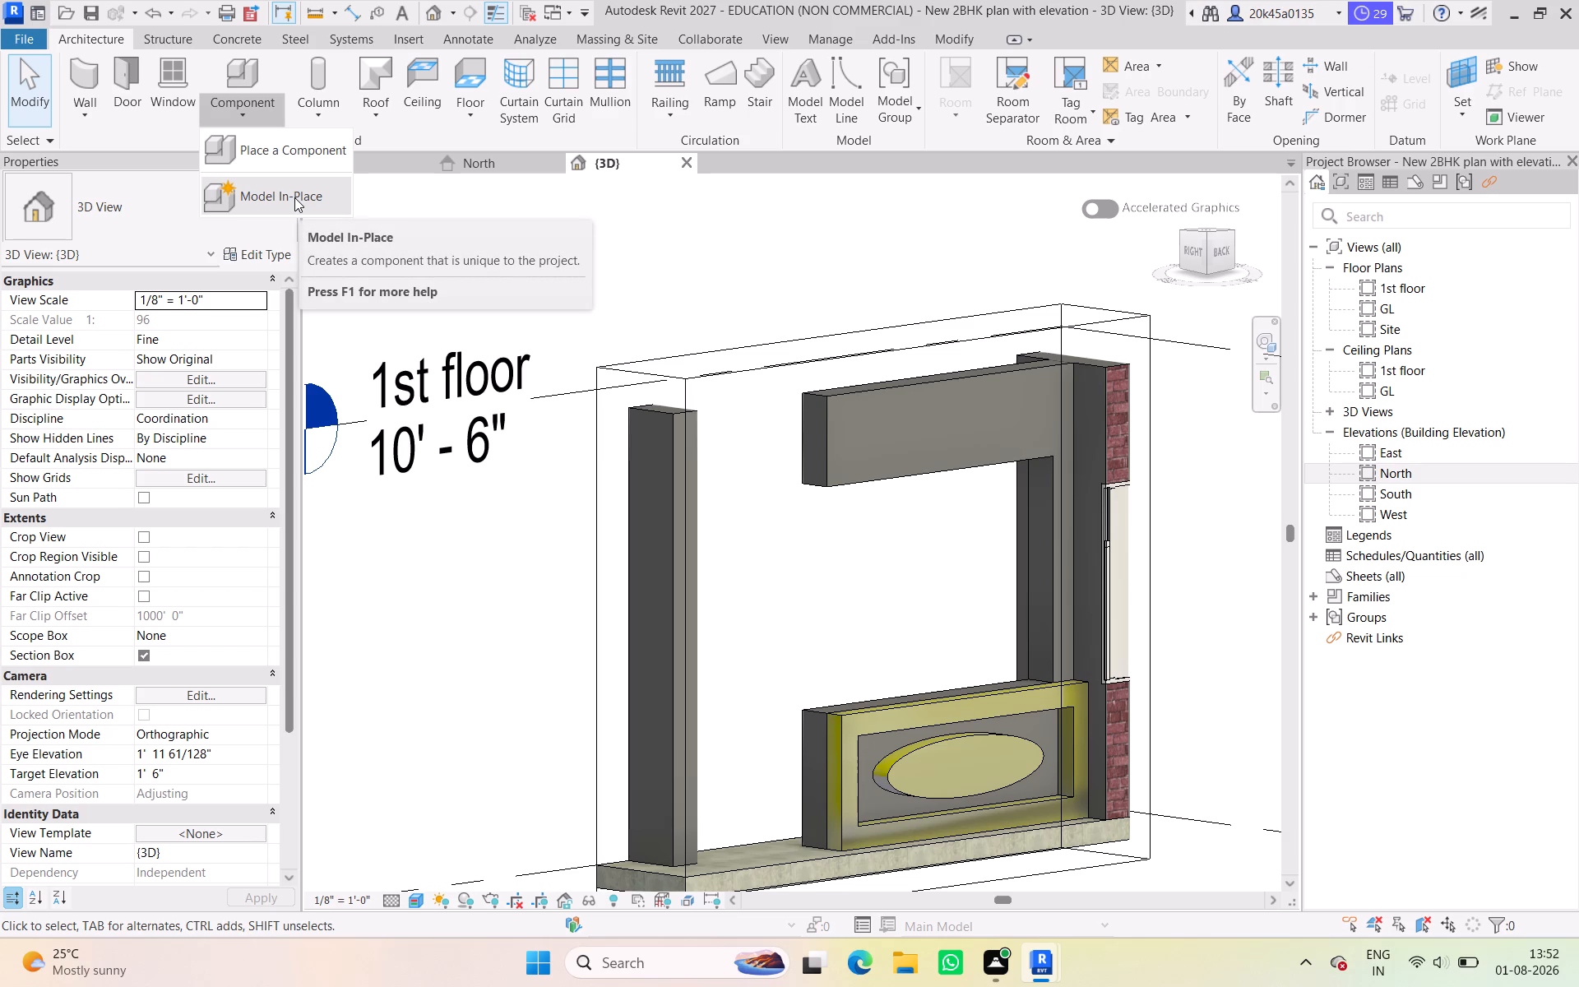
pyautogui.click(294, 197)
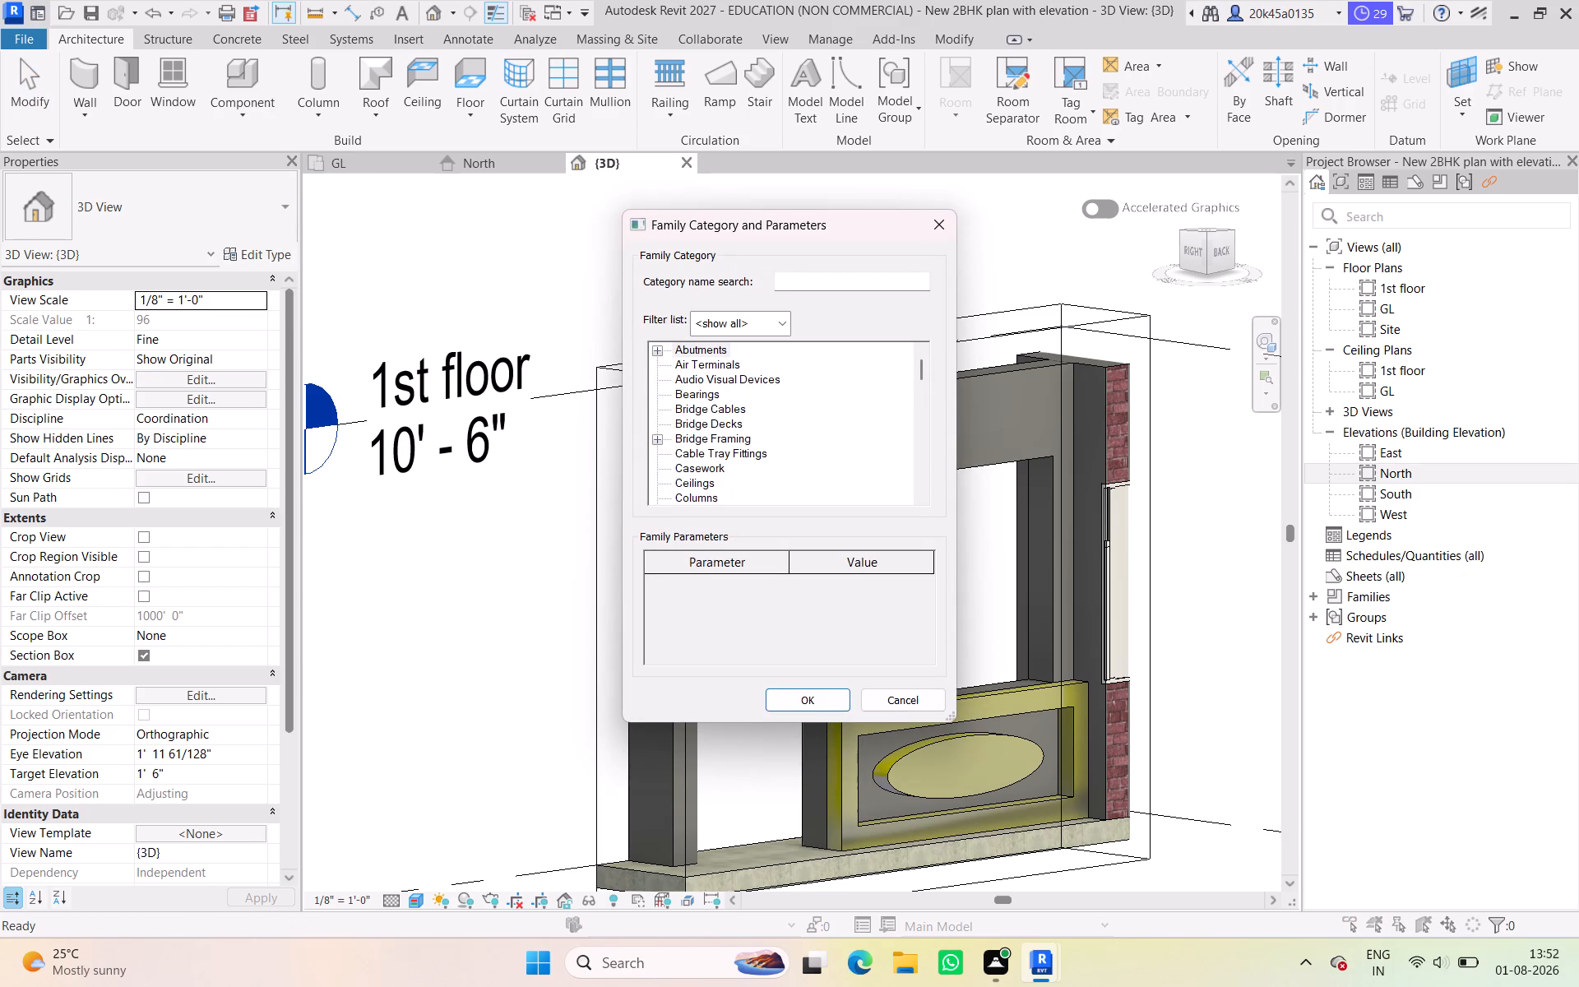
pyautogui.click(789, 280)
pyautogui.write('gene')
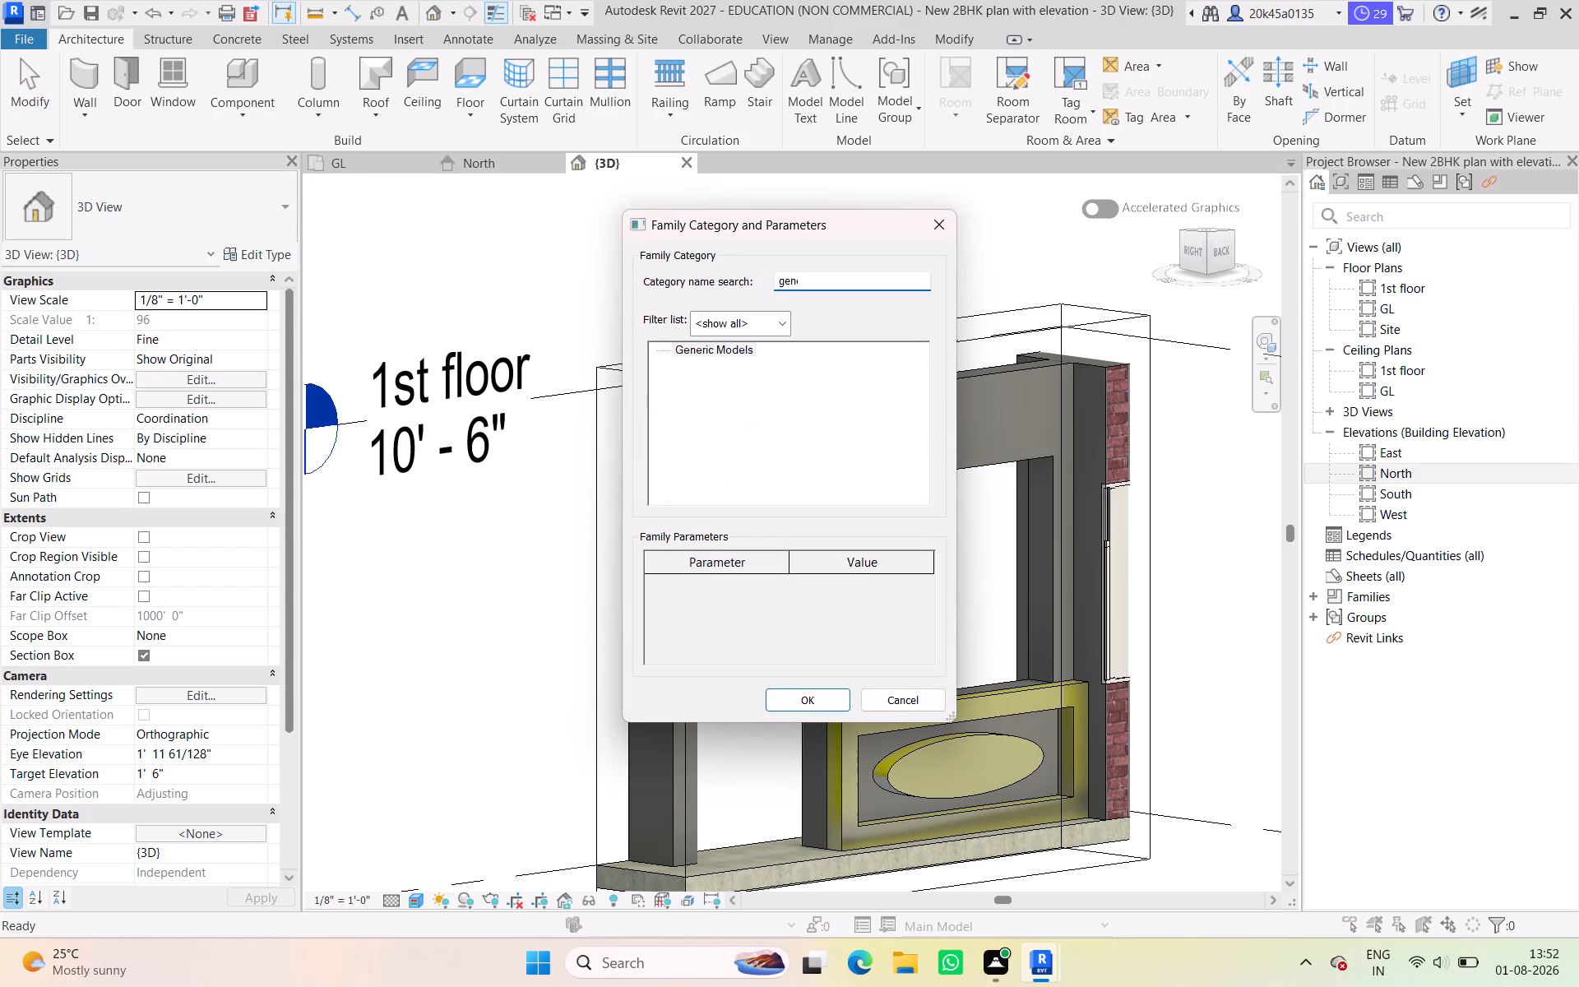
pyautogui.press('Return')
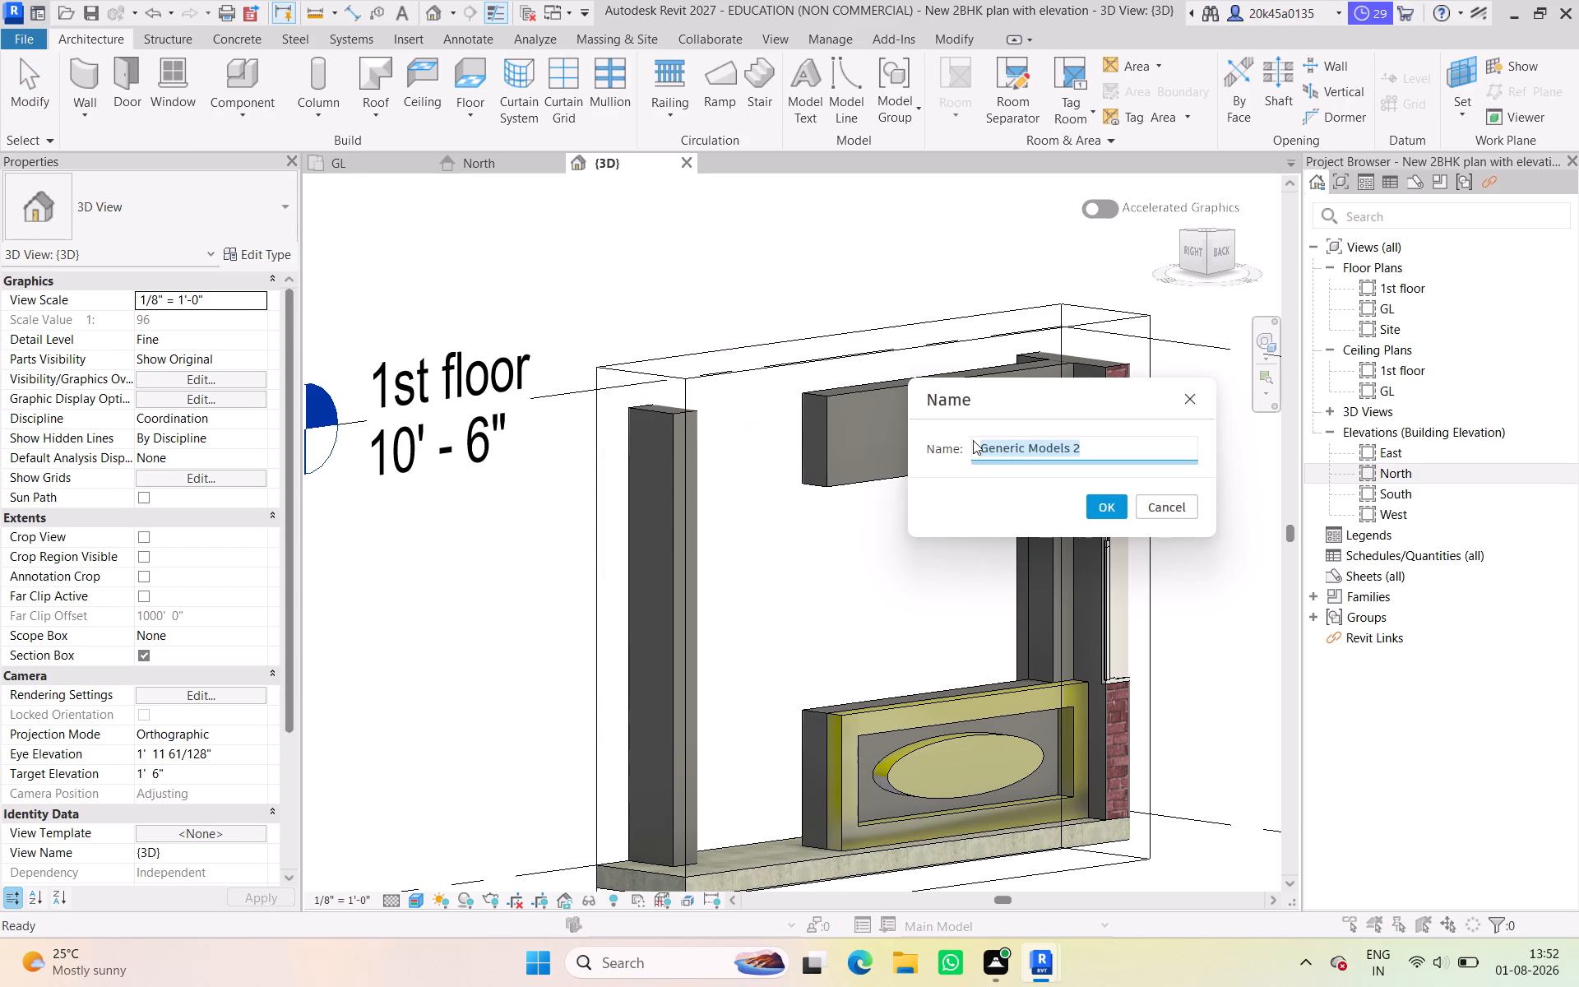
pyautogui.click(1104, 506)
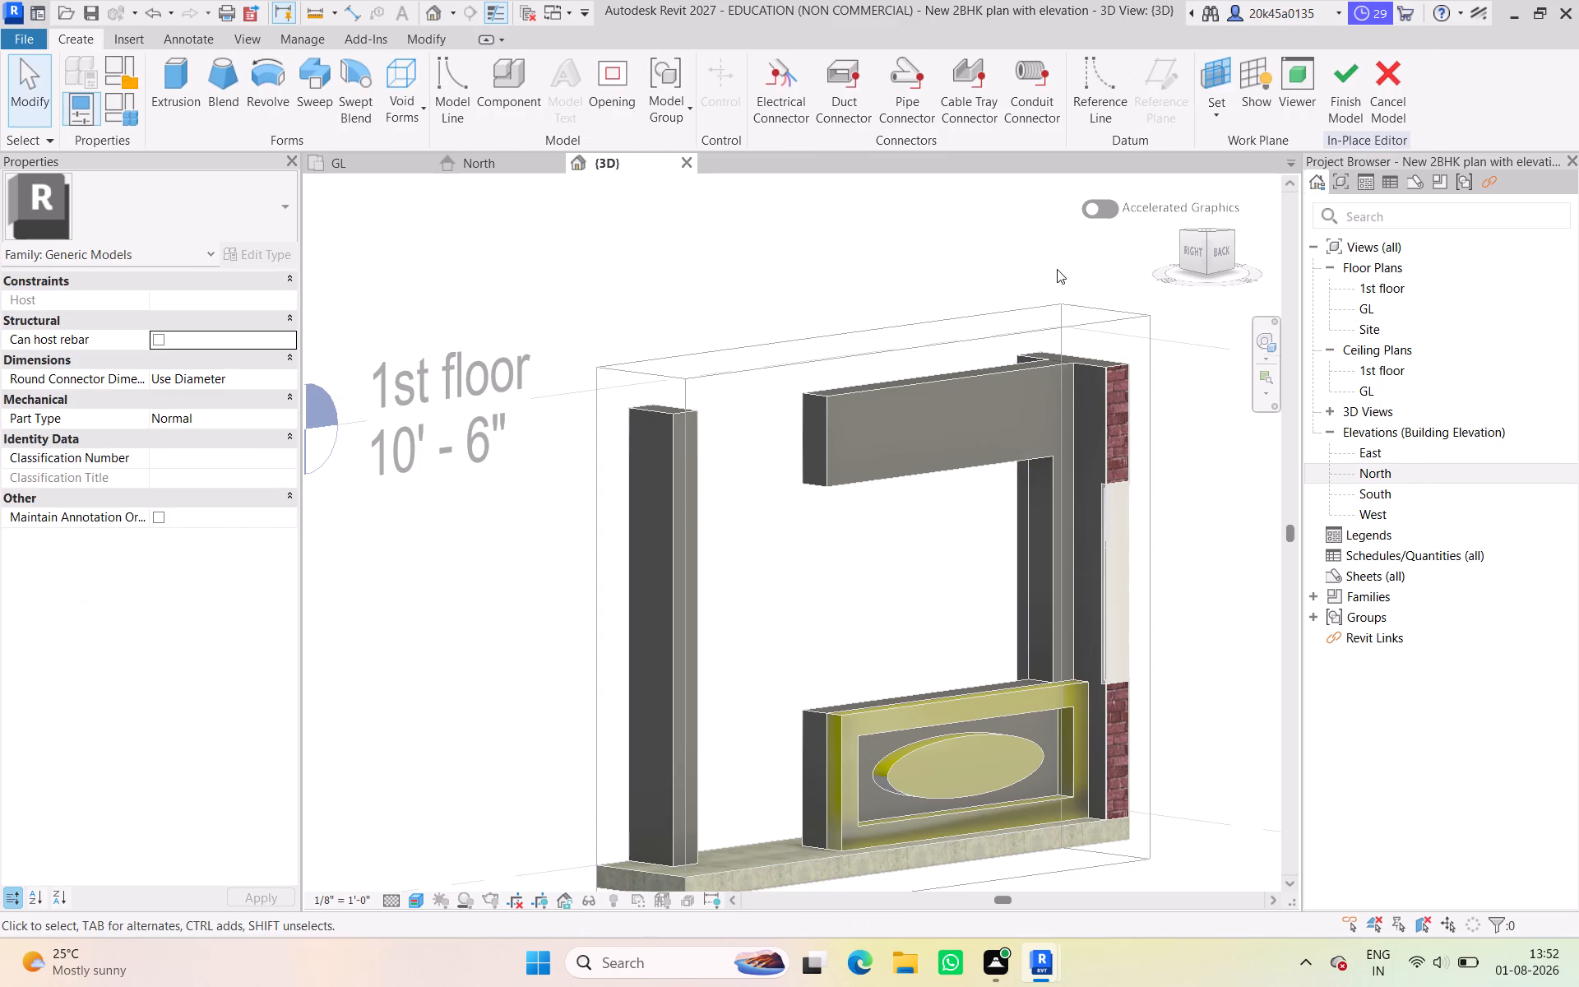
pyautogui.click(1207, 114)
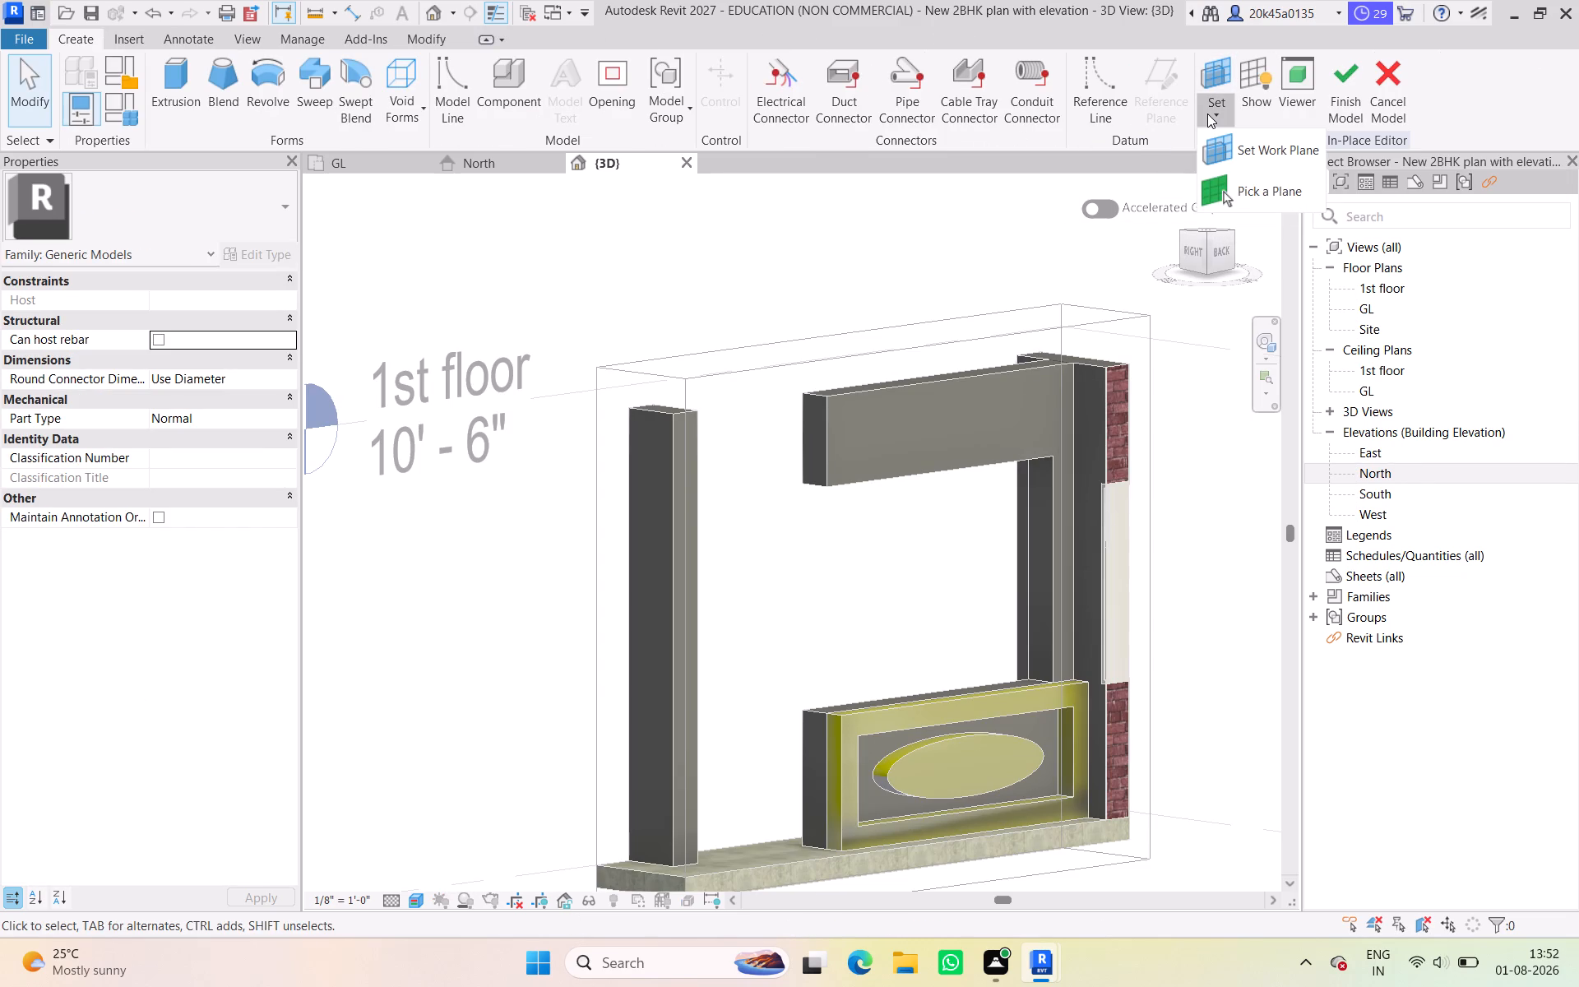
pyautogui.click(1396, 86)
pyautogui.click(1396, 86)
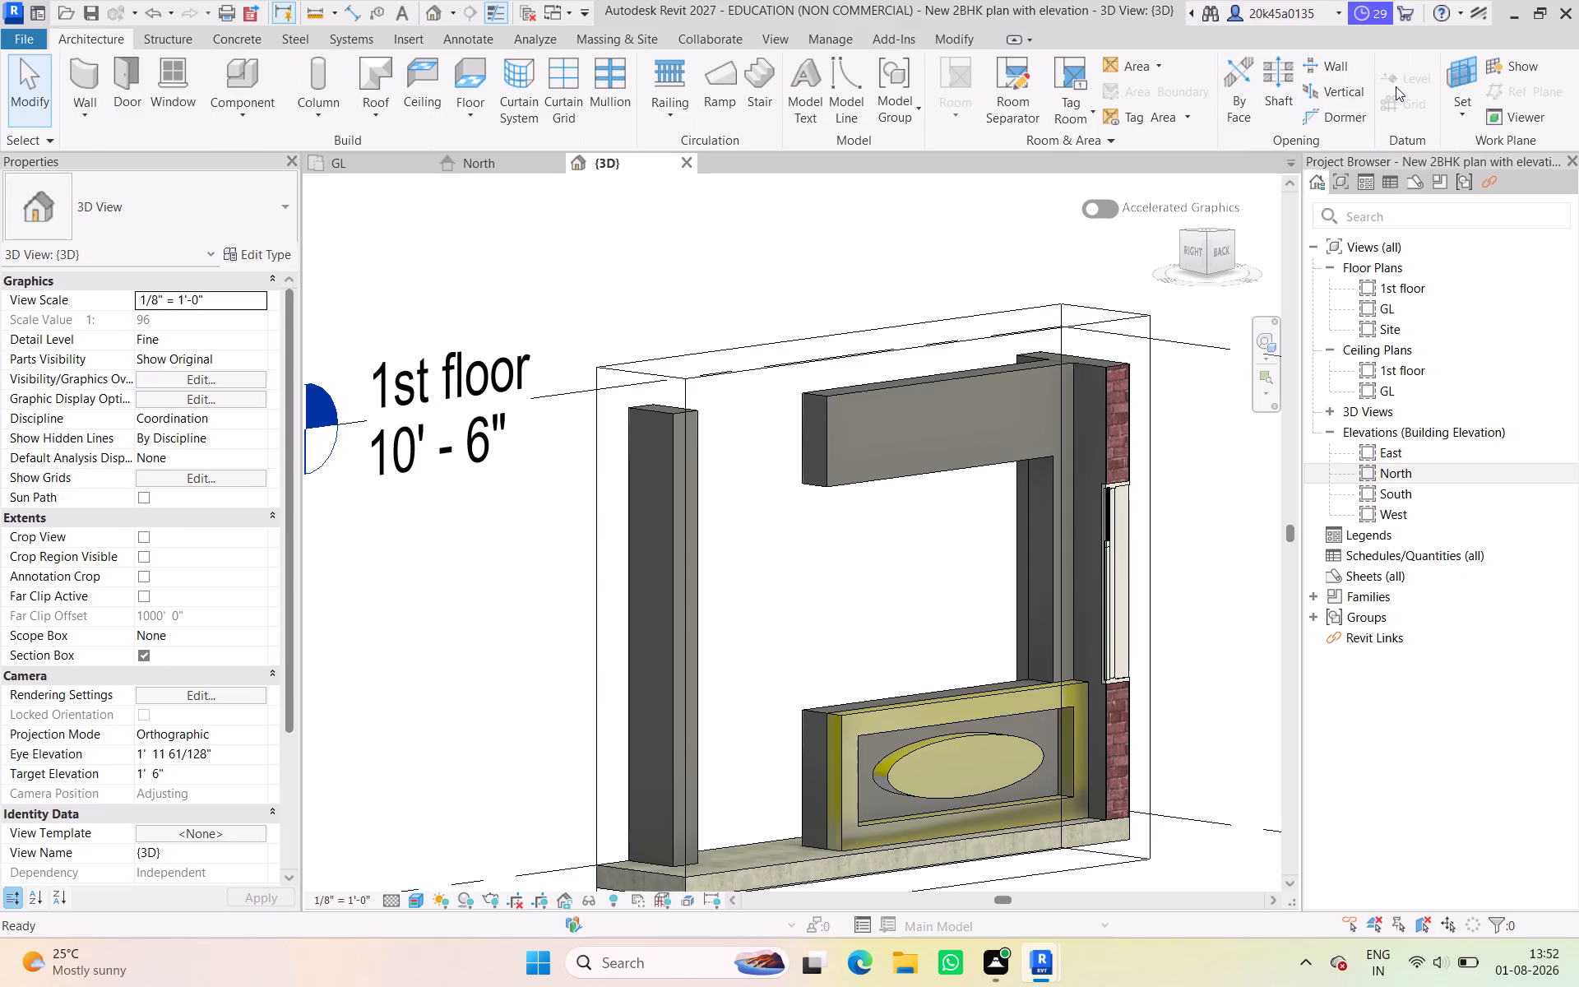
# Edit the existing frame-and-ellipse in-place model and start a new extrusion with the wall face above the opening as work plane.
pyautogui.click(998, 697)
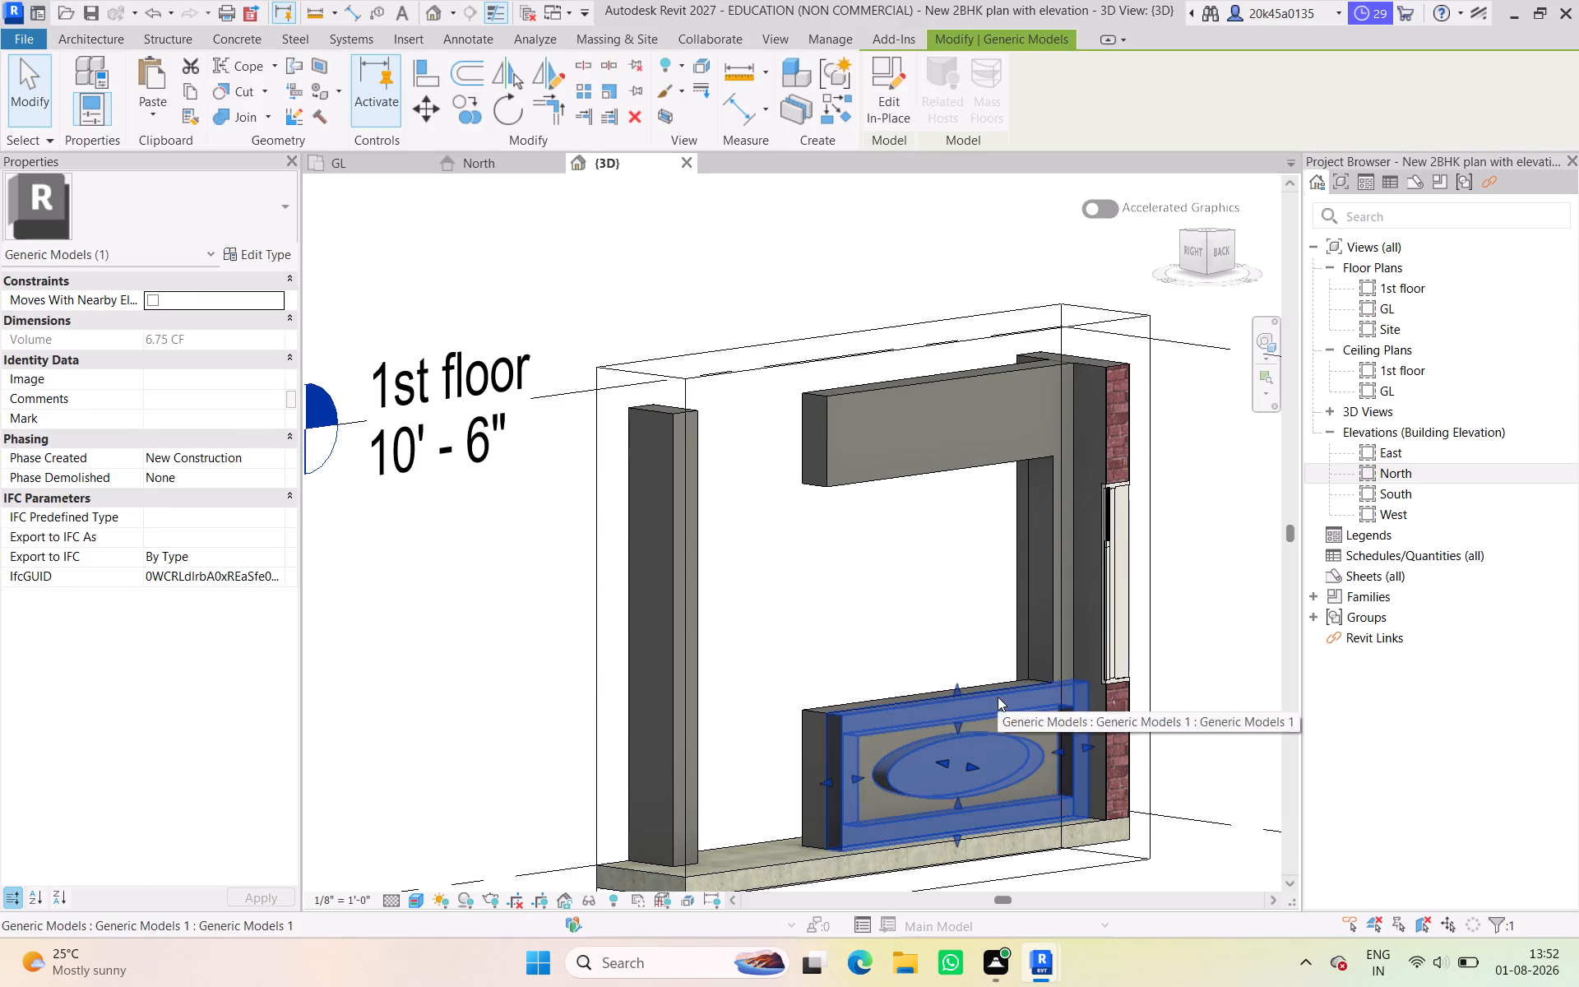
pyautogui.click(892, 88)
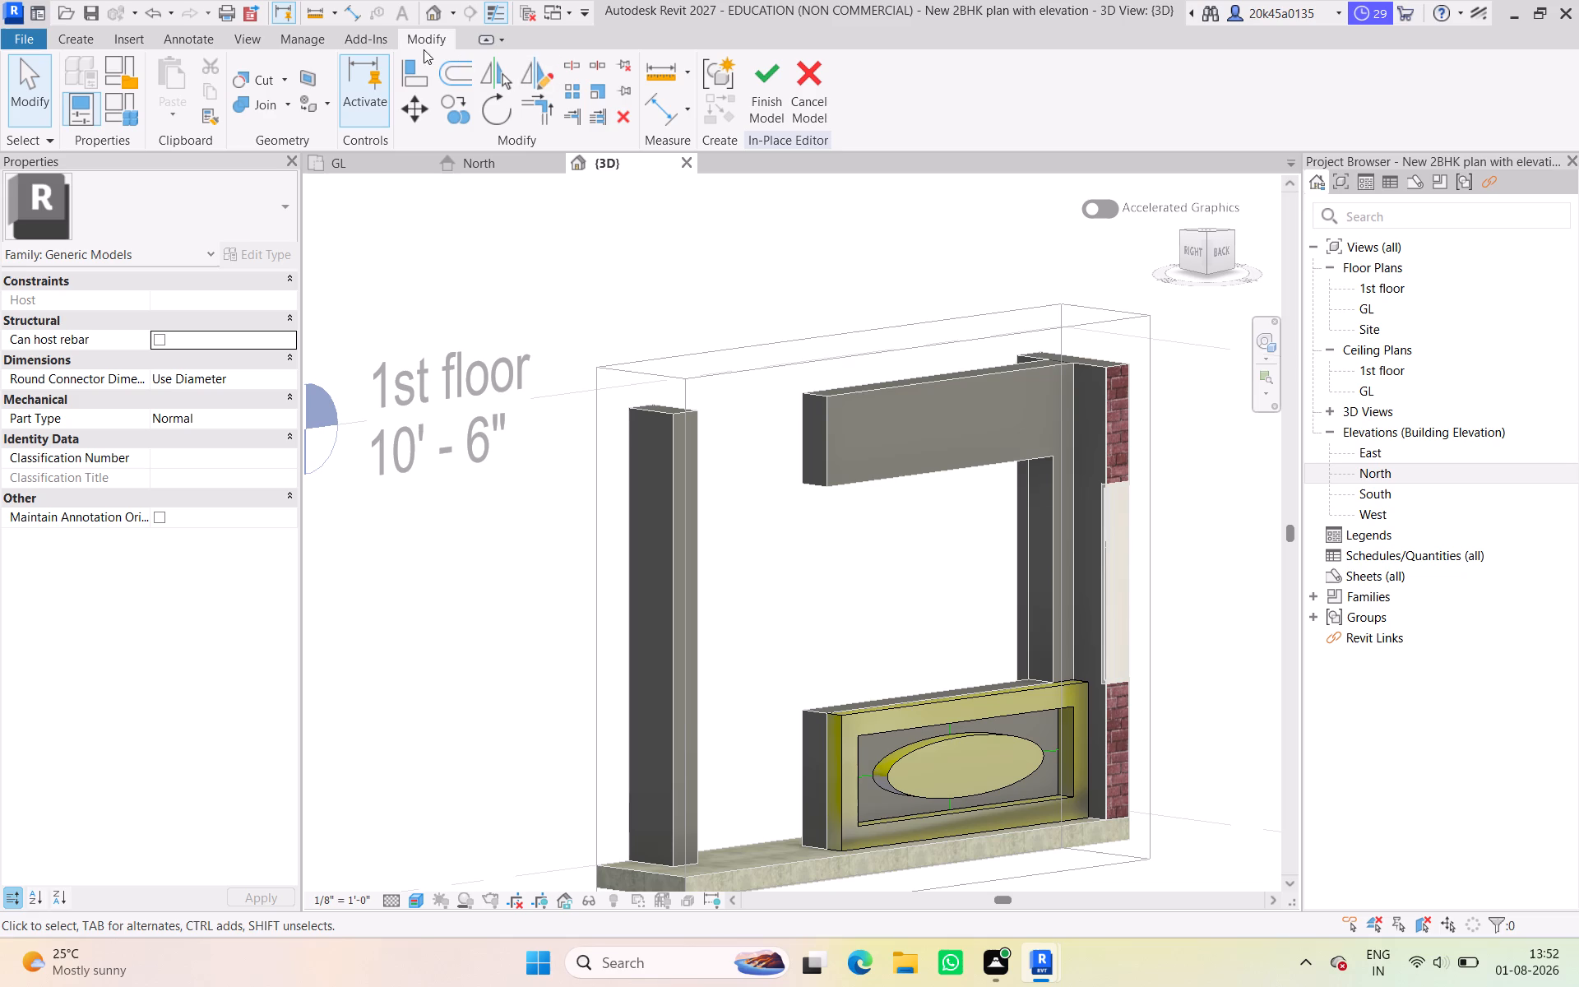
pyautogui.click(86, 36)
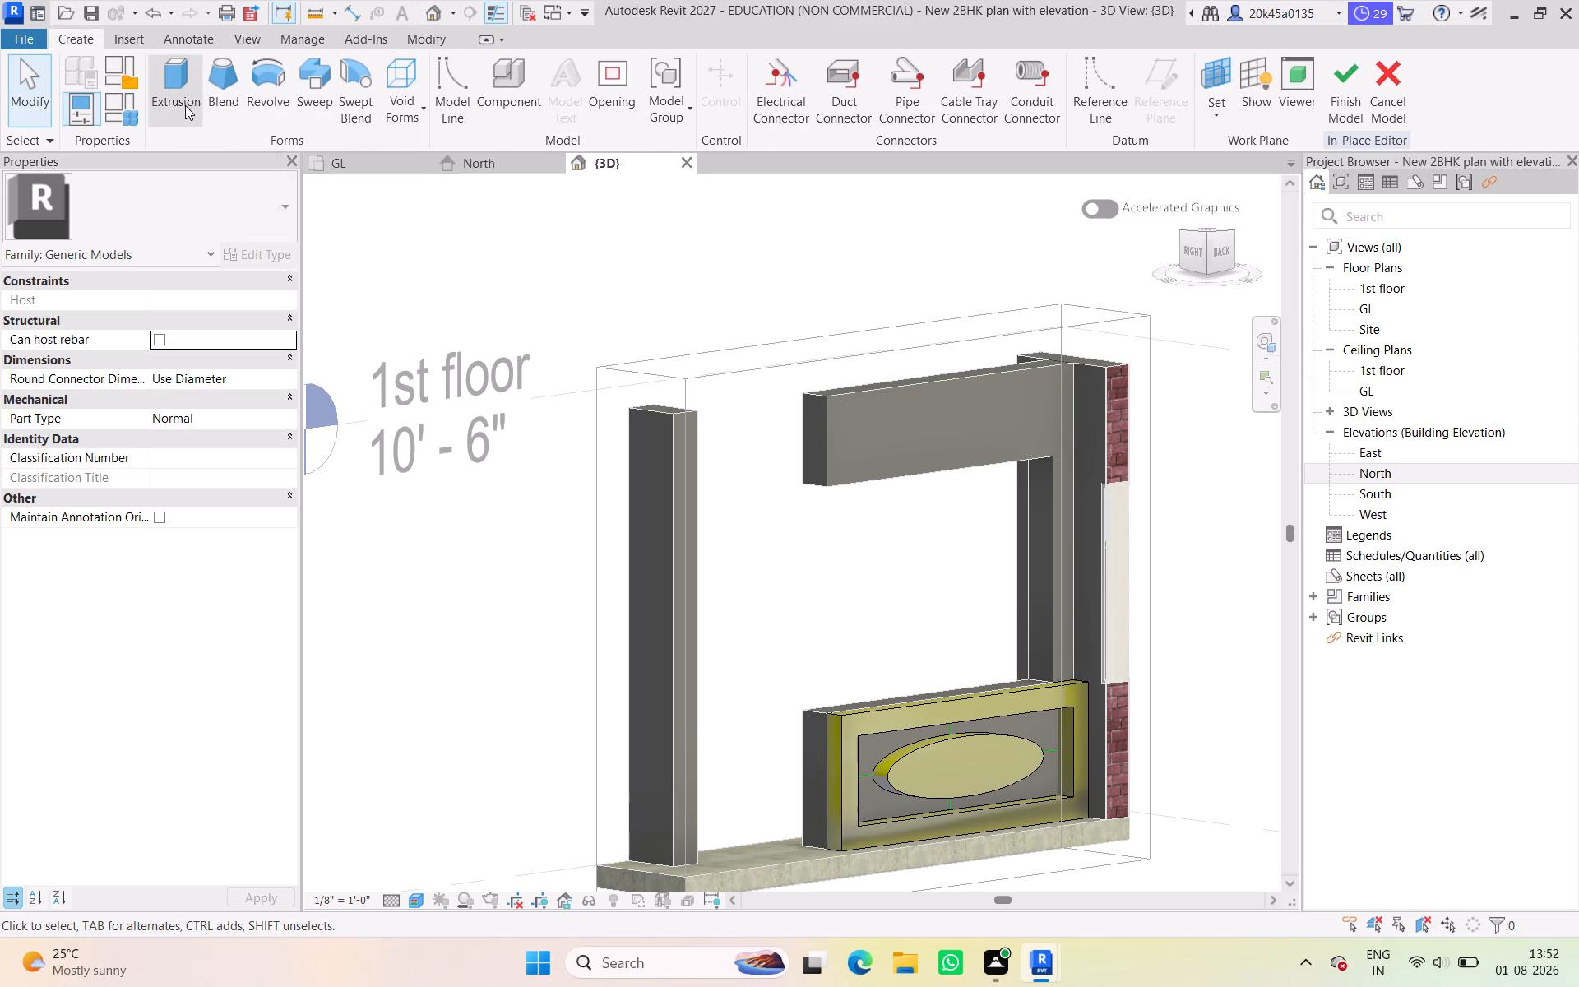
pyautogui.click(179, 99)
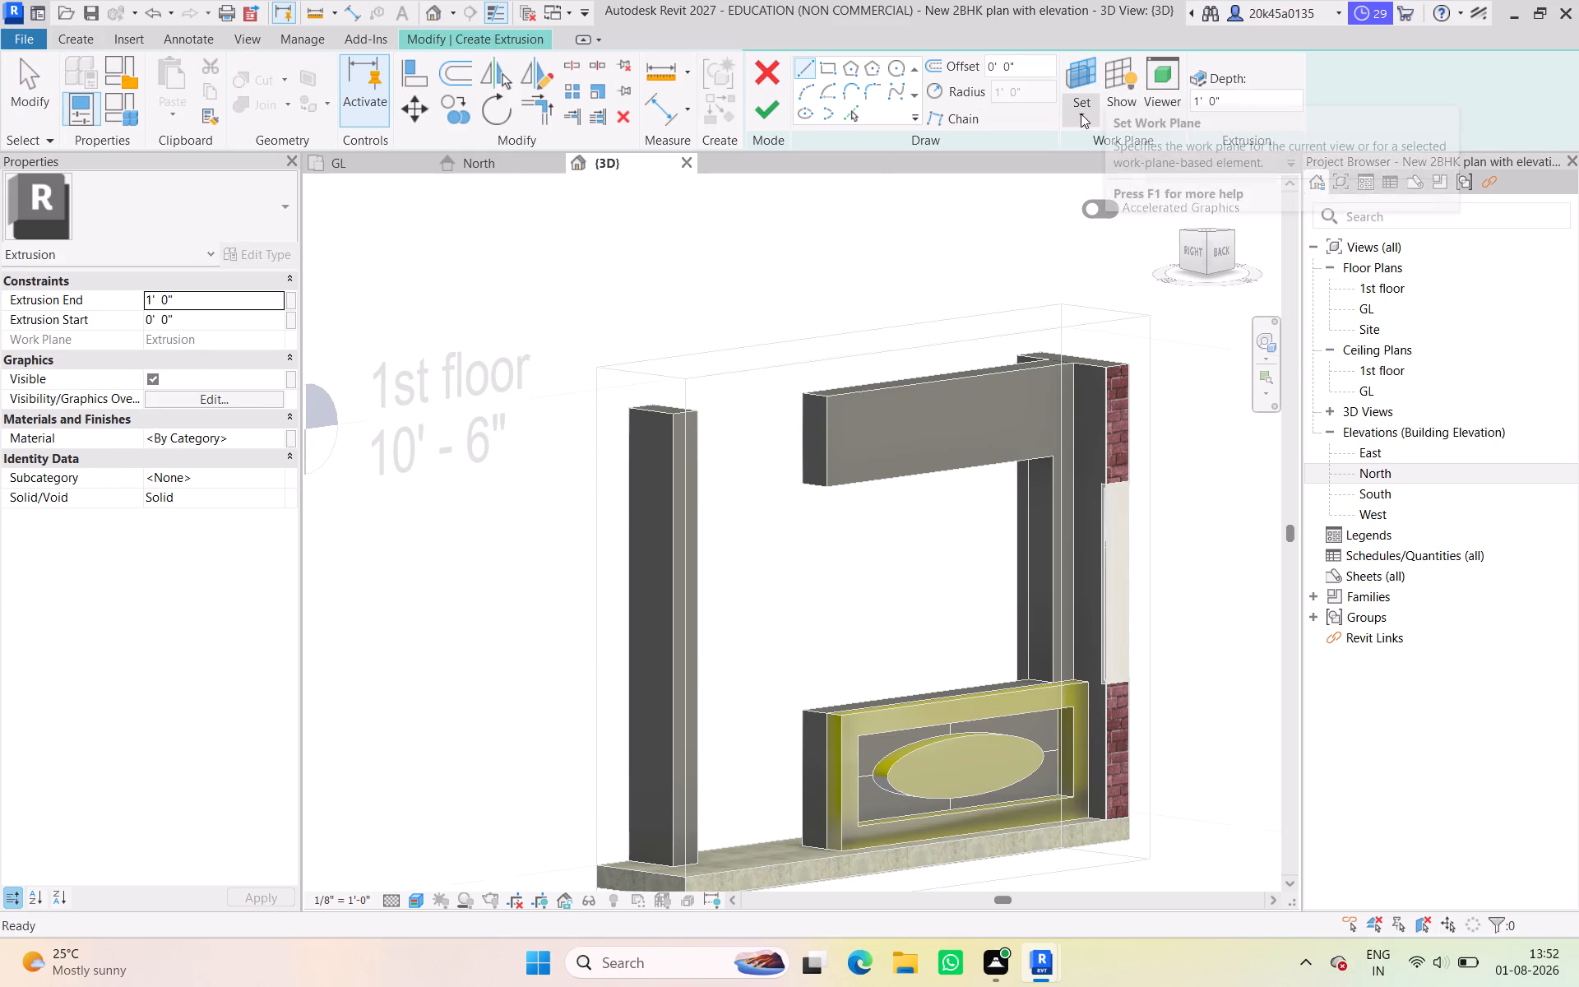
pyautogui.click(1081, 120)
pyautogui.click(1095, 192)
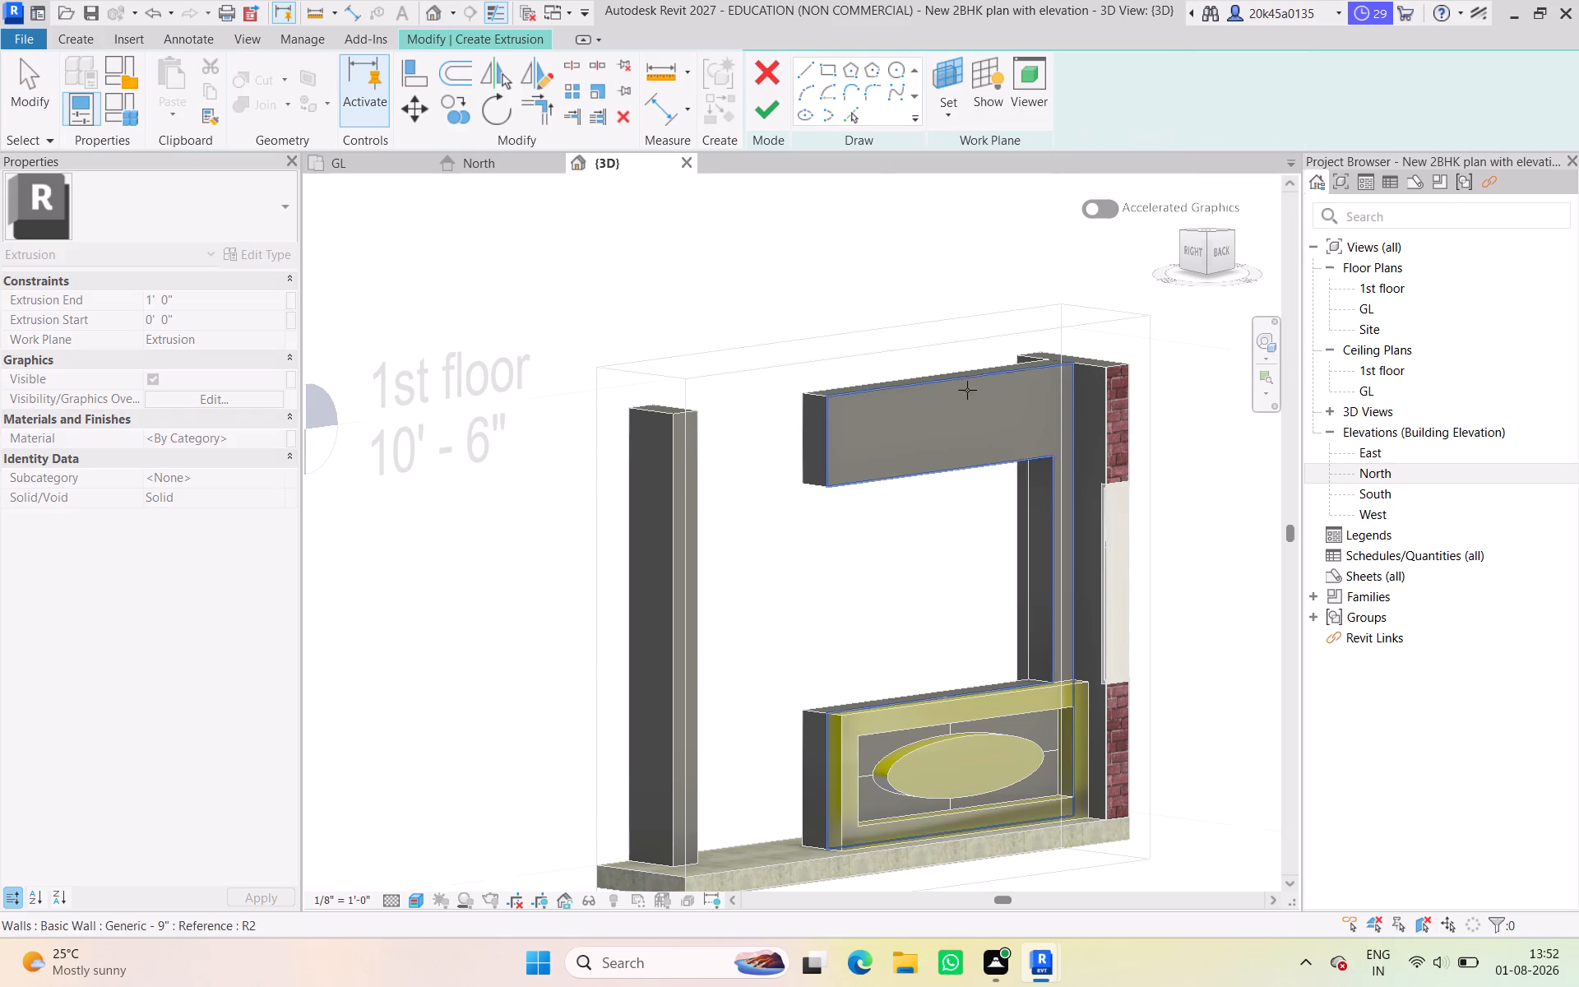
pyautogui.click(955, 385)
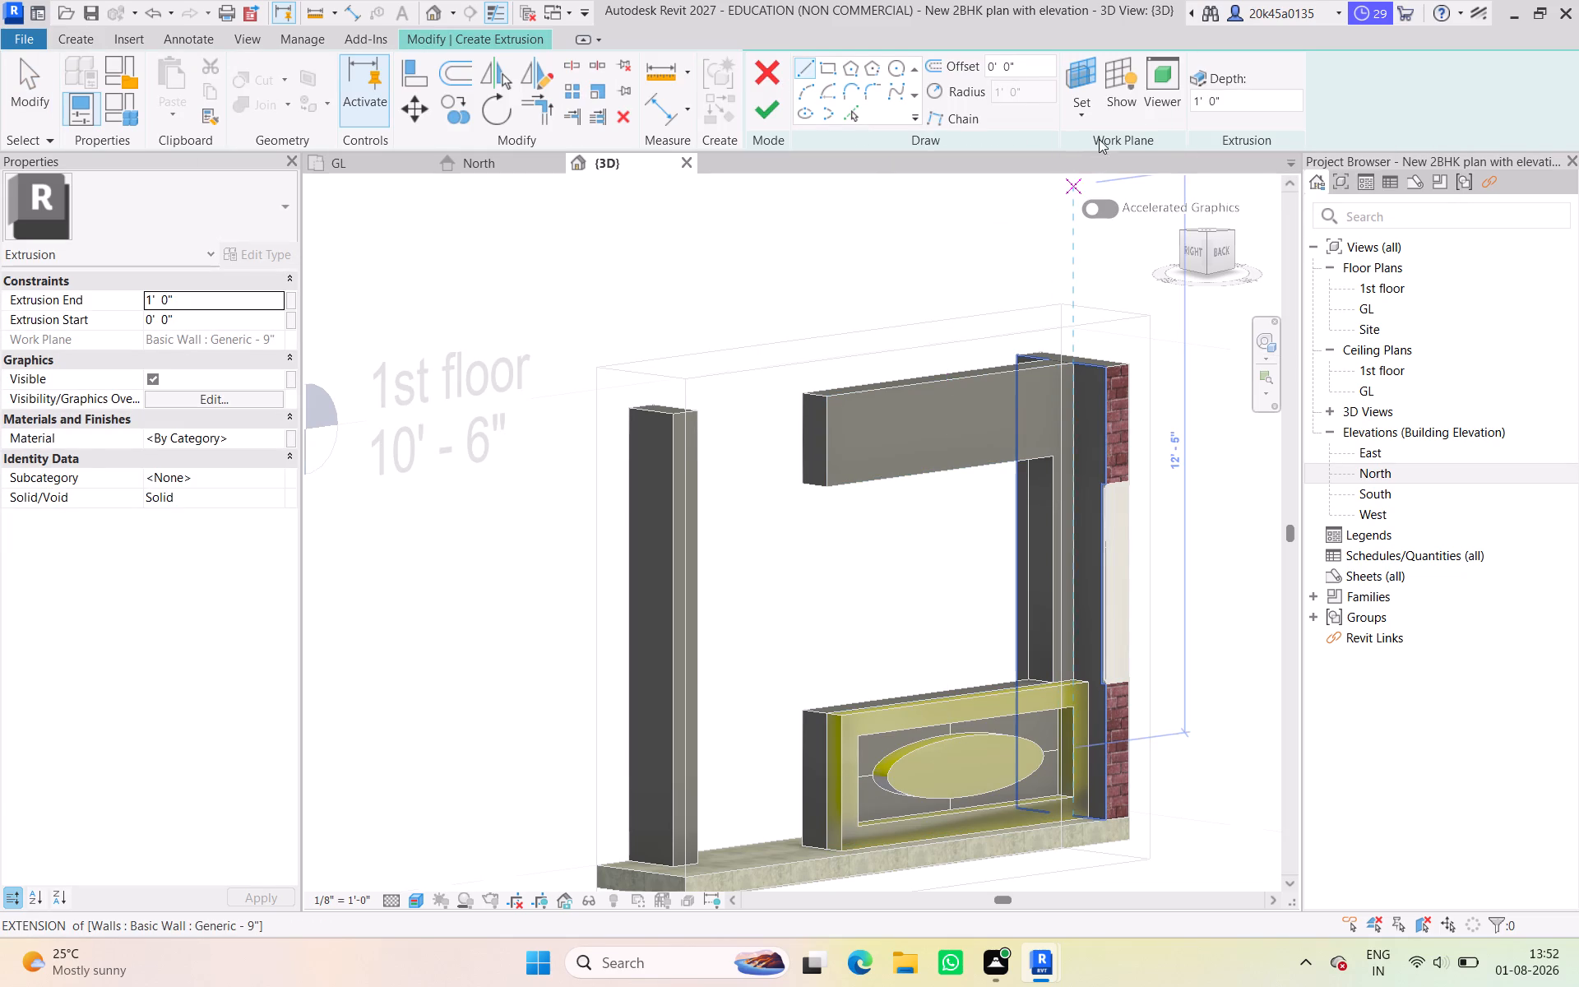
# In back view, sketch a thin rectangle about 7'-7 1/2" by 2" across the wall band above the opening, near its top.
pyautogui.click(1224, 253)
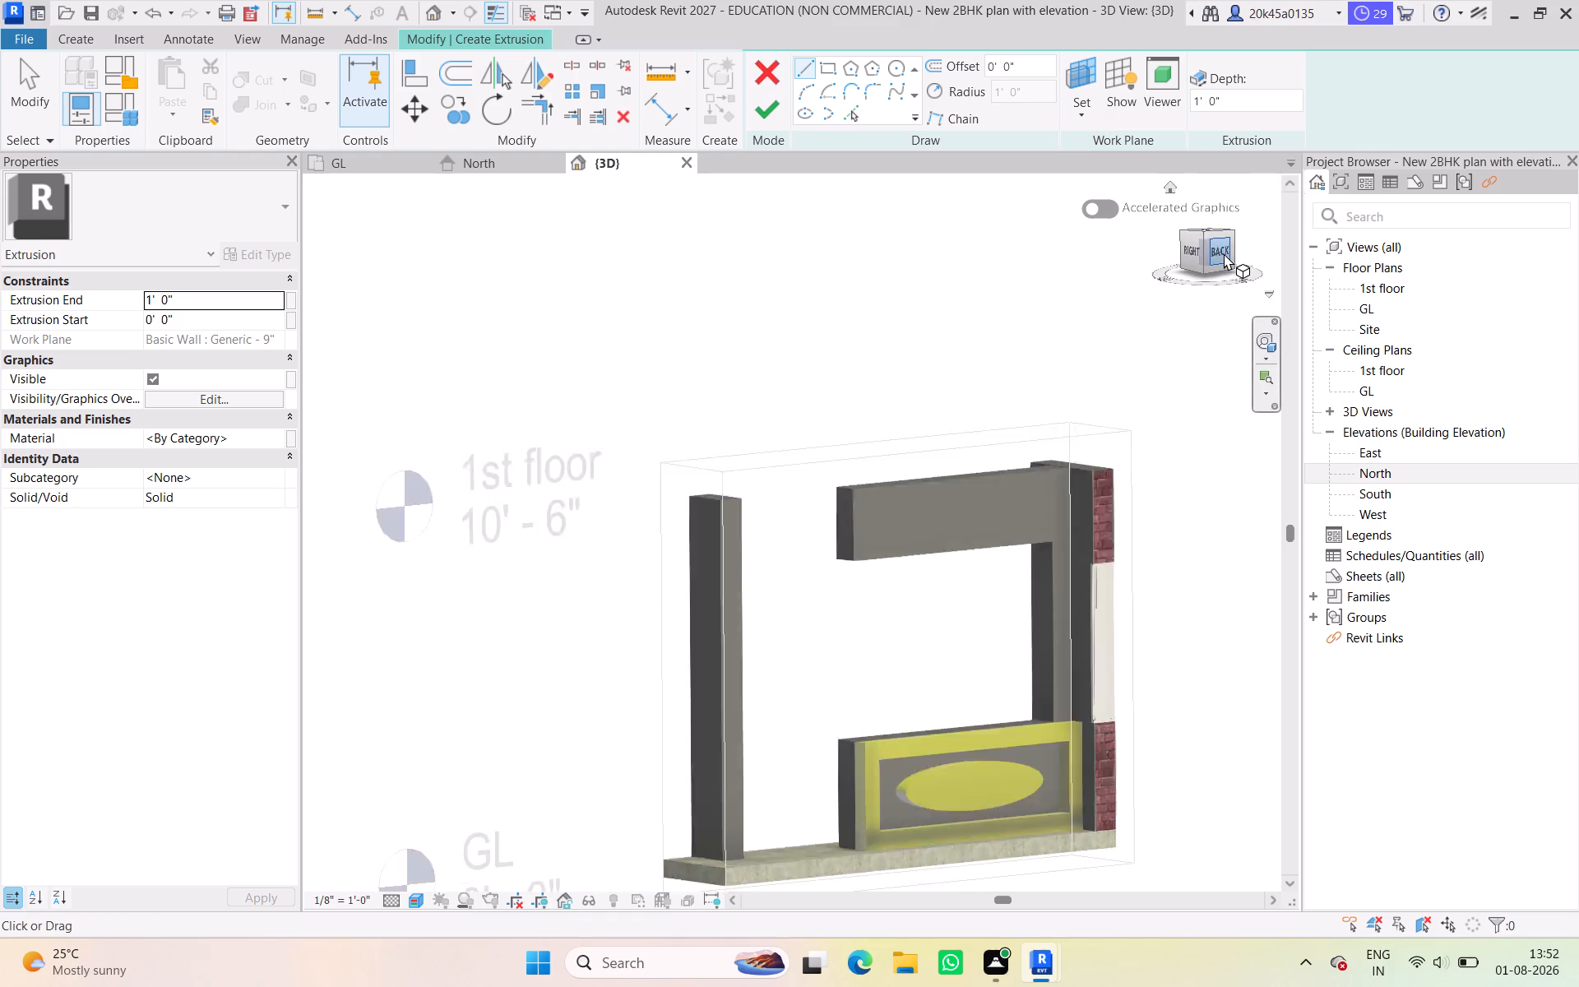
pyautogui.scroll(9, 931, 594)
pyautogui.scroll(-9, 931, 594)
pyautogui.scroll(7, 812, 431)
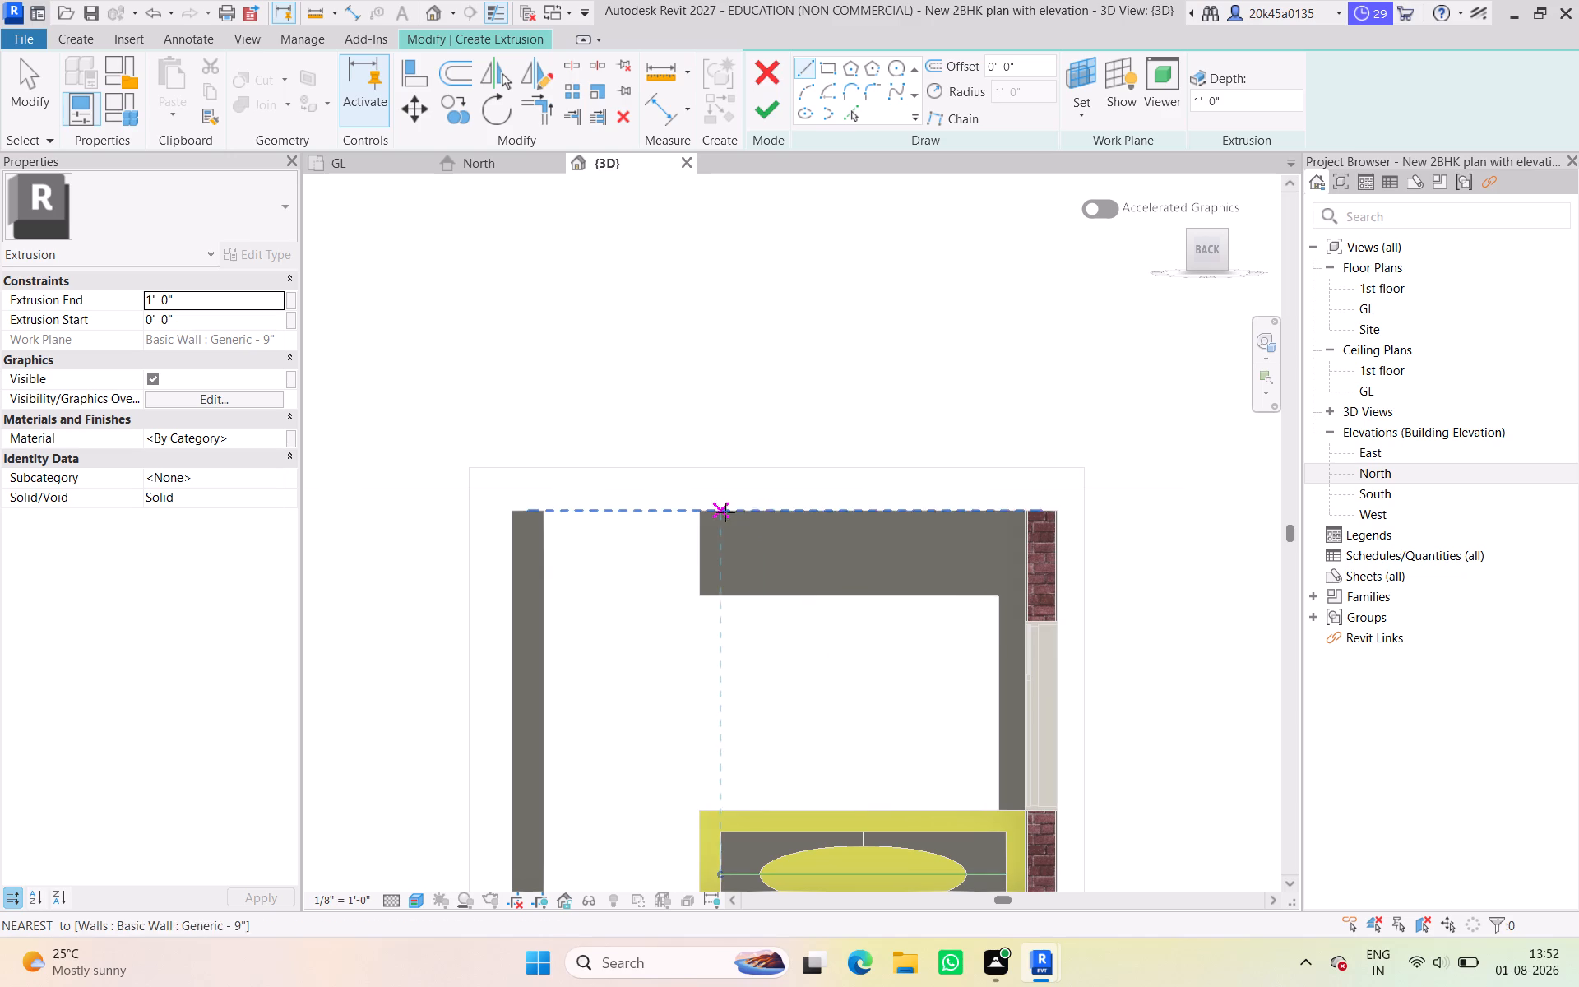
pyautogui.click(826, 69)
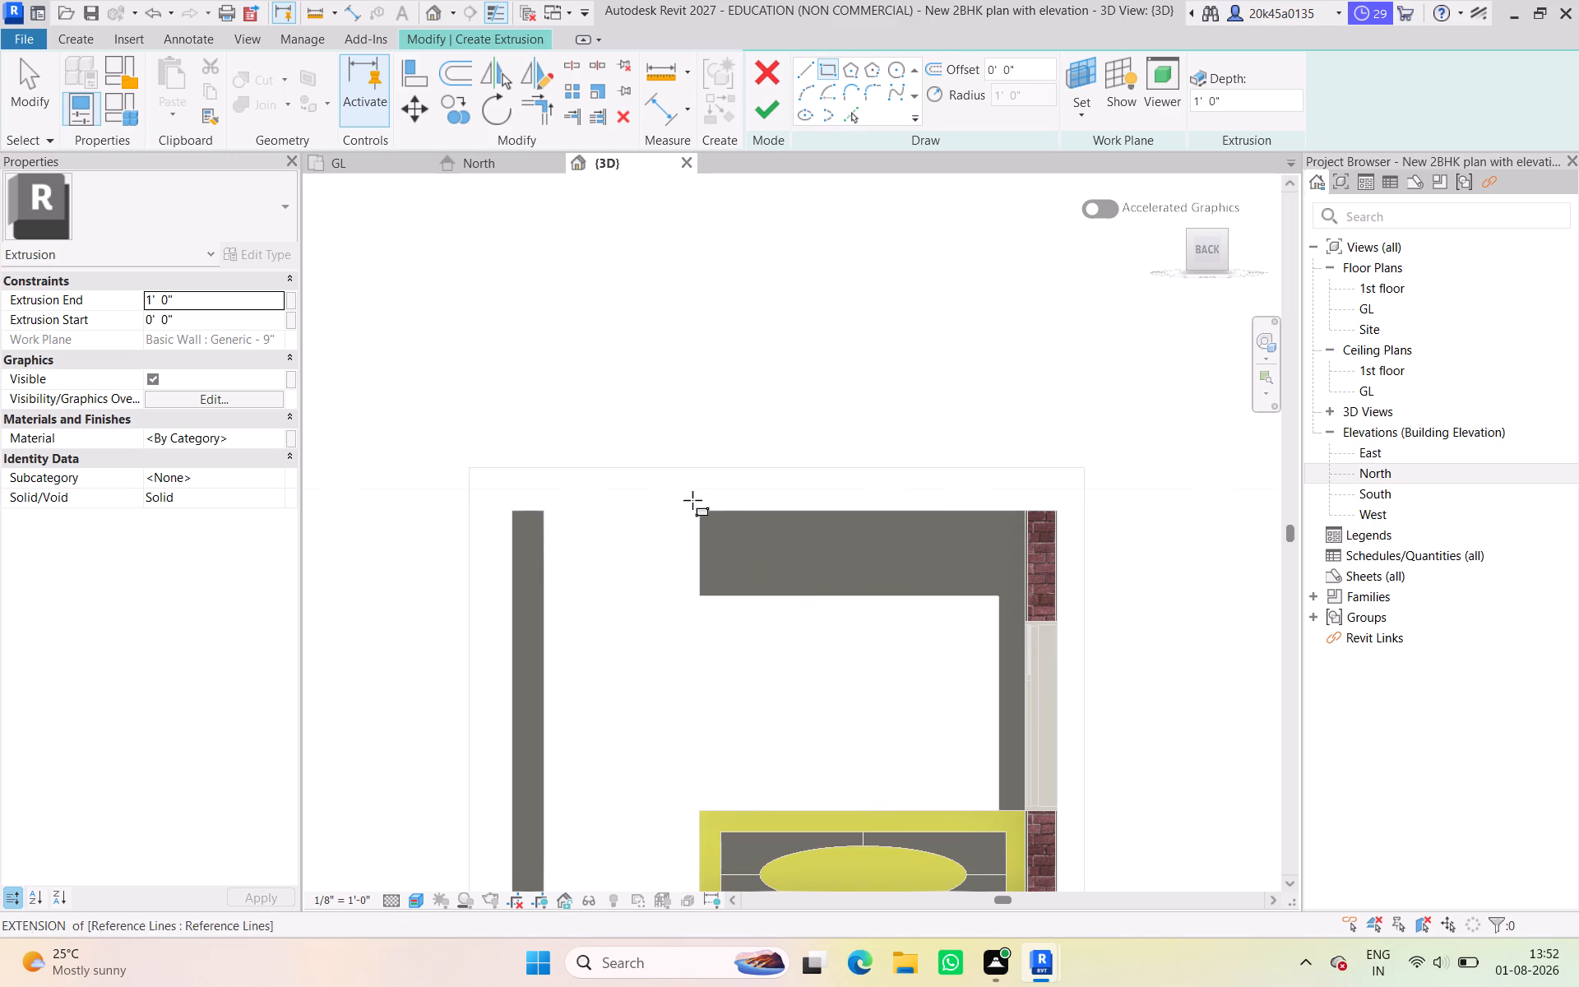
pyautogui.scroll(4, 681, 563)
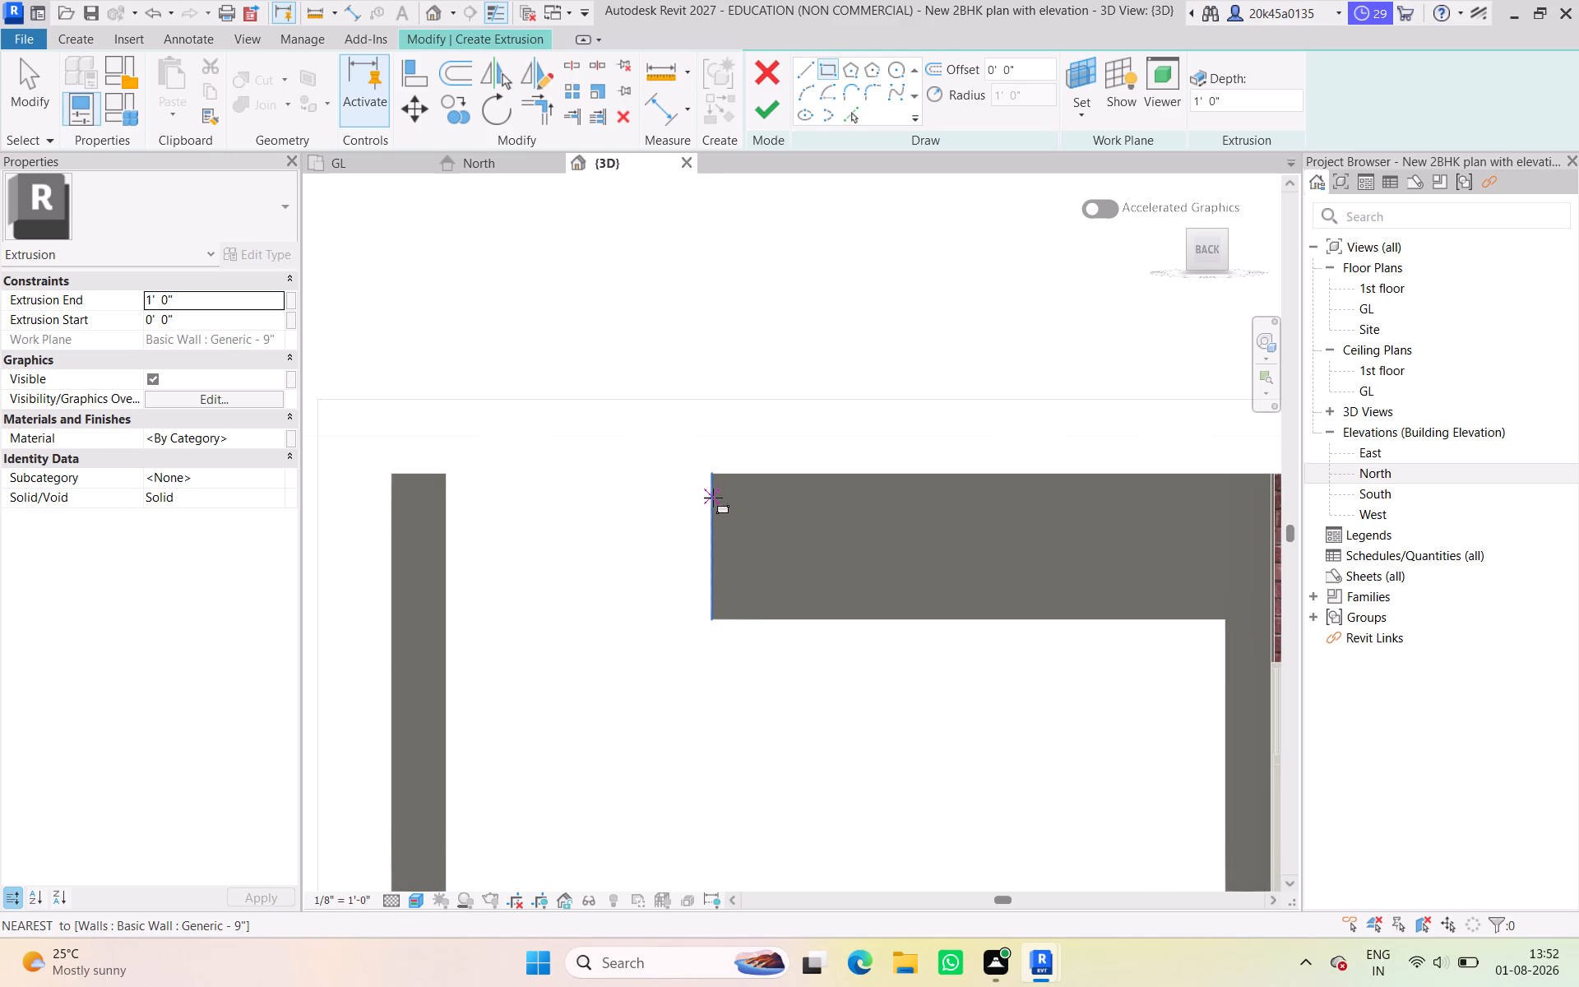
pyautogui.click(713, 498)
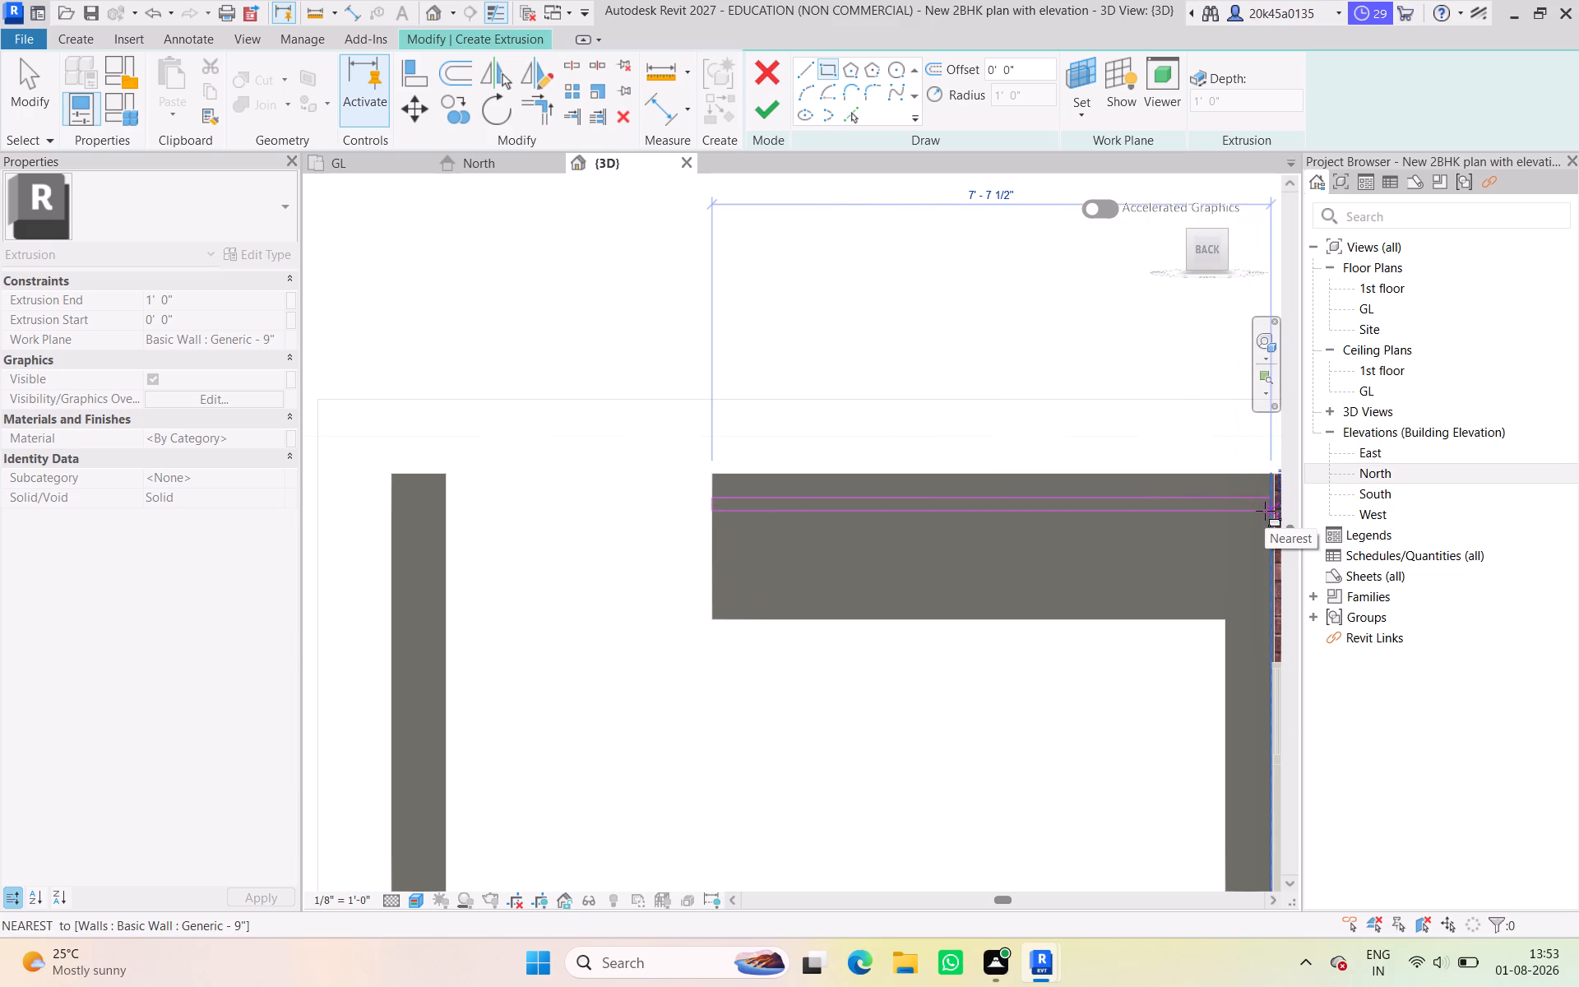
pyautogui.click(1265, 511)
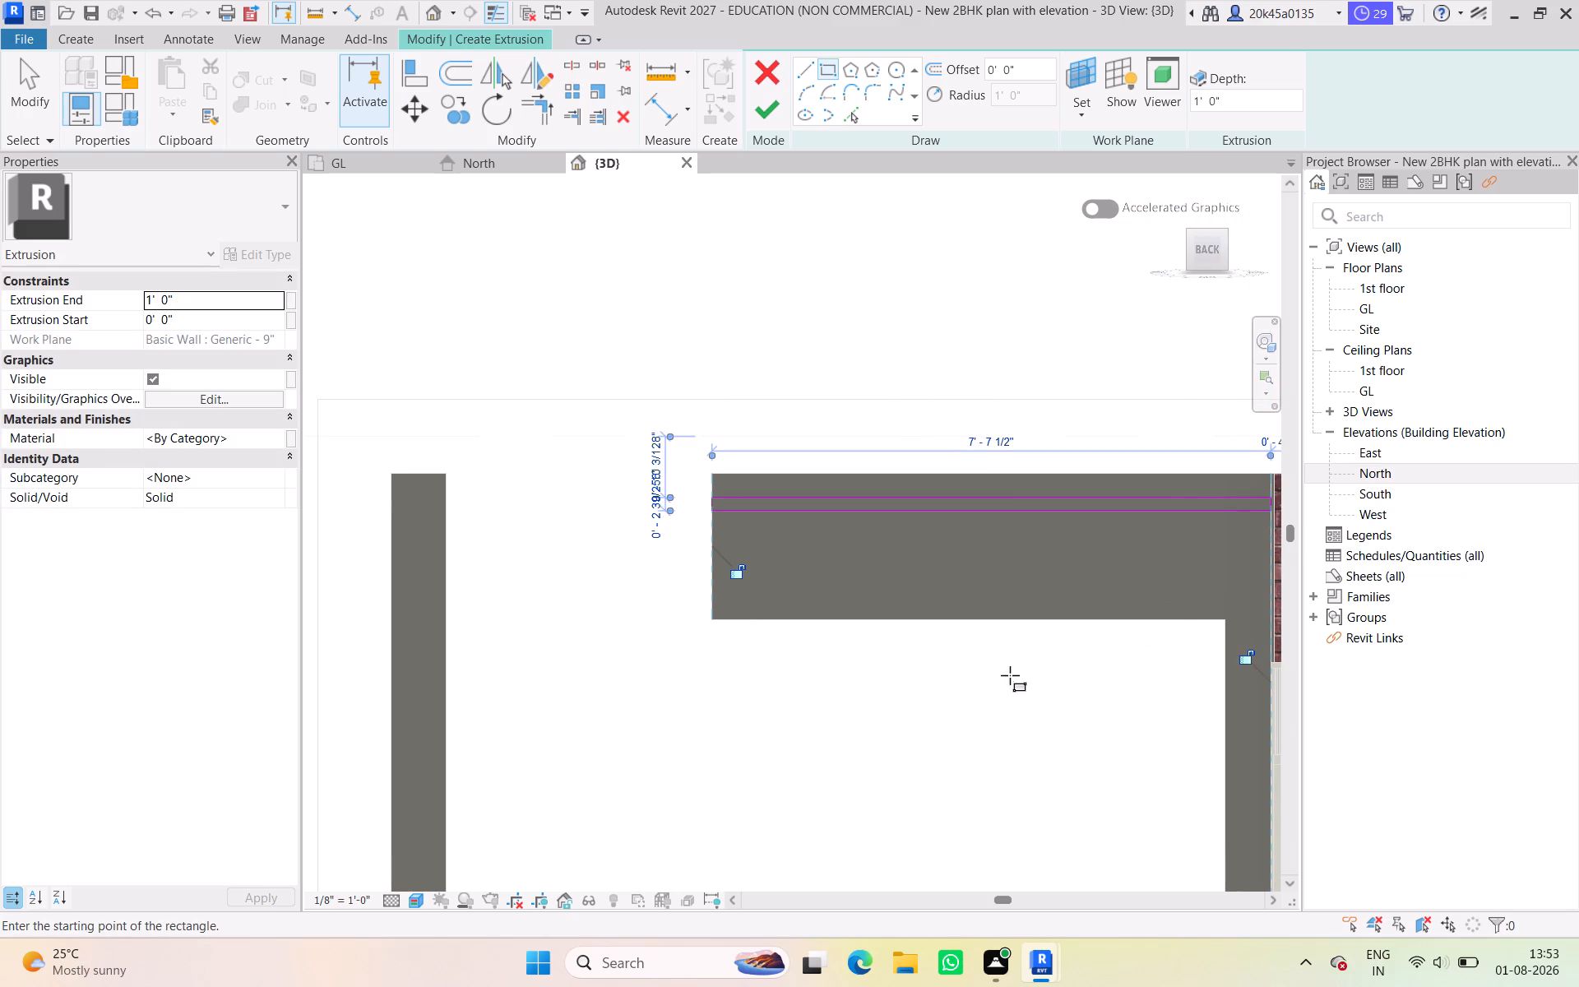
pyautogui.scroll(-3, 942, 573)
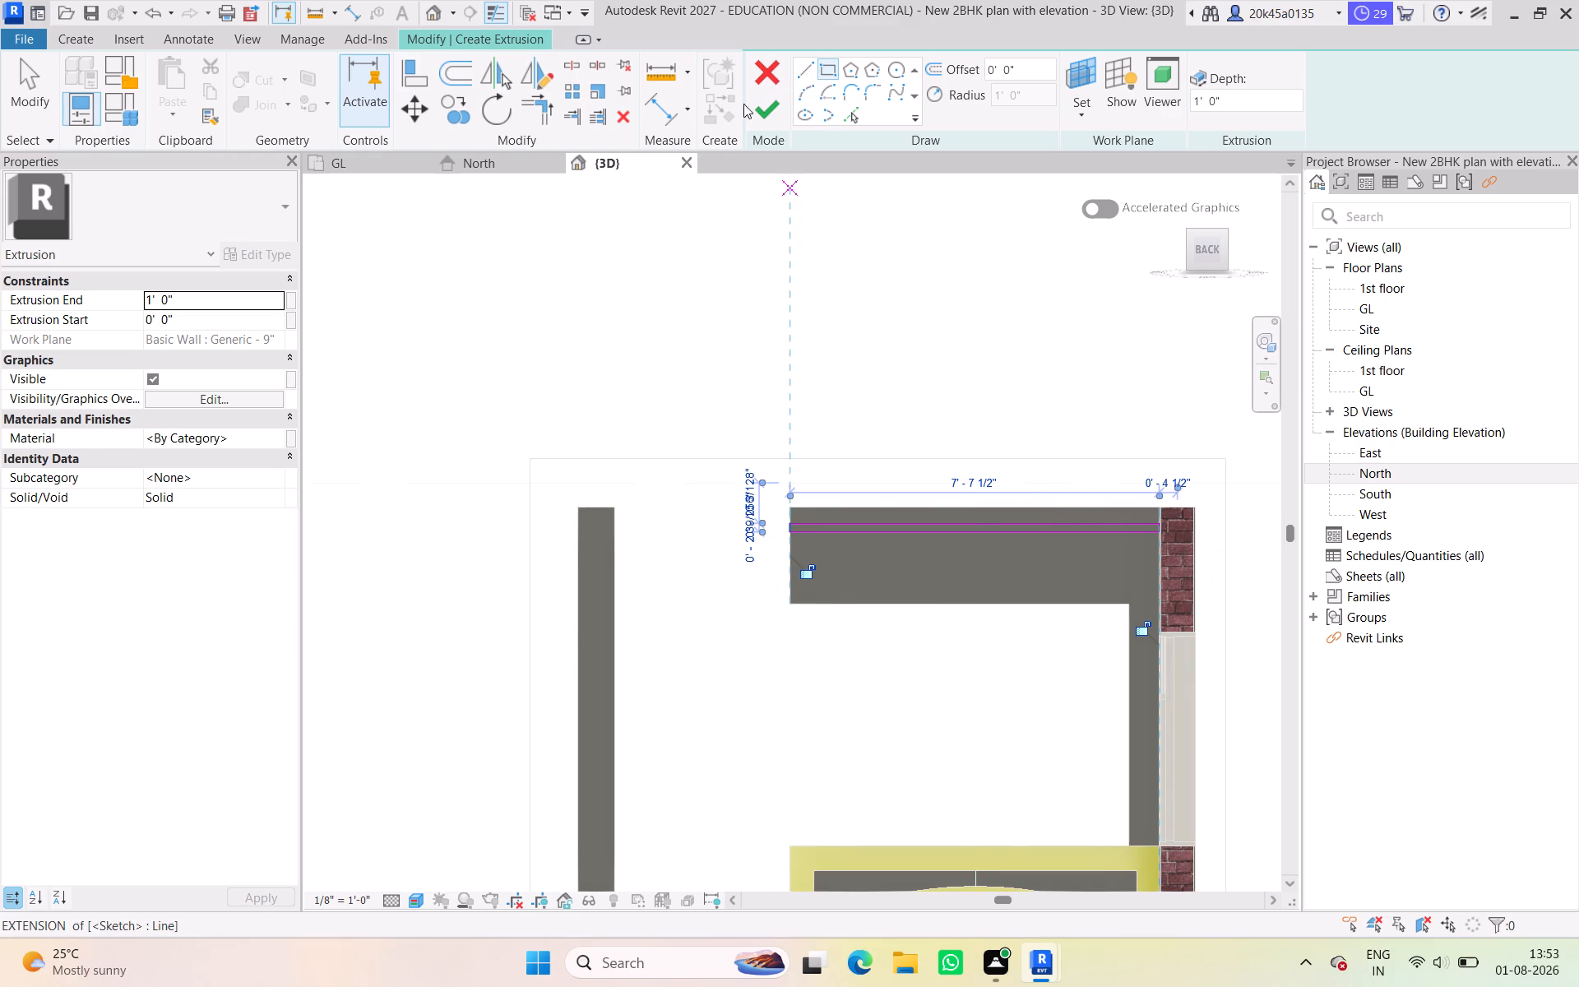
# Copy the thin rectangle down to the bottom edge of the wall band above the opening.
pyautogui.click(14, 91)
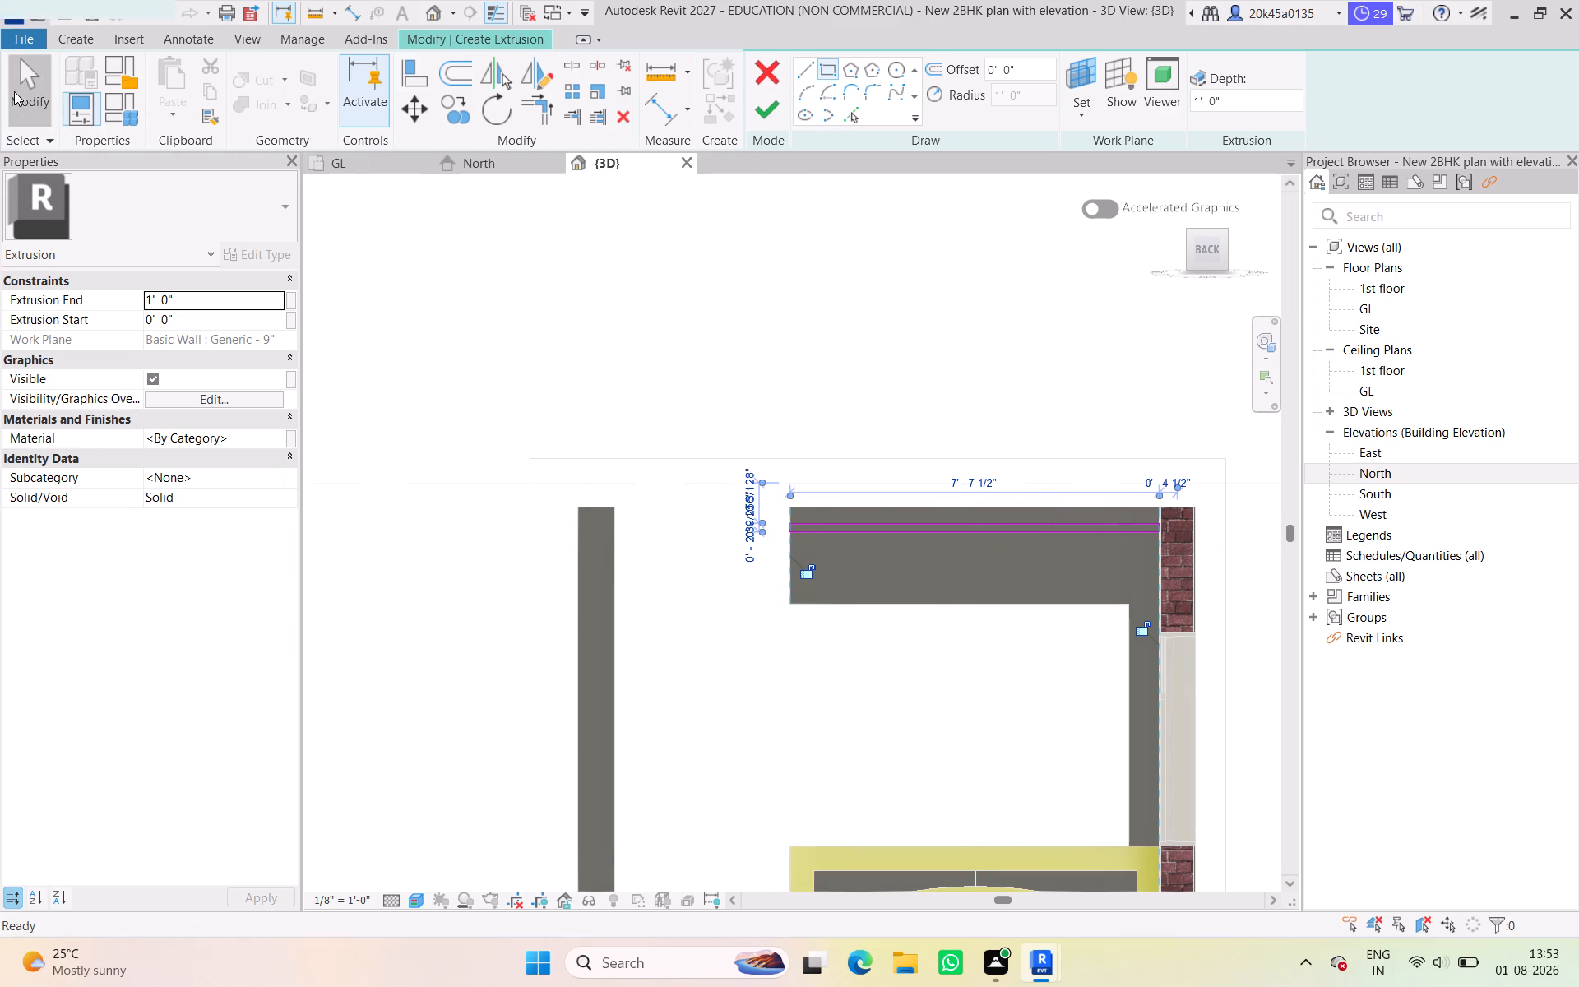
pyautogui.moveTo(780, 515); pyautogui.dragTo(1001, 581)
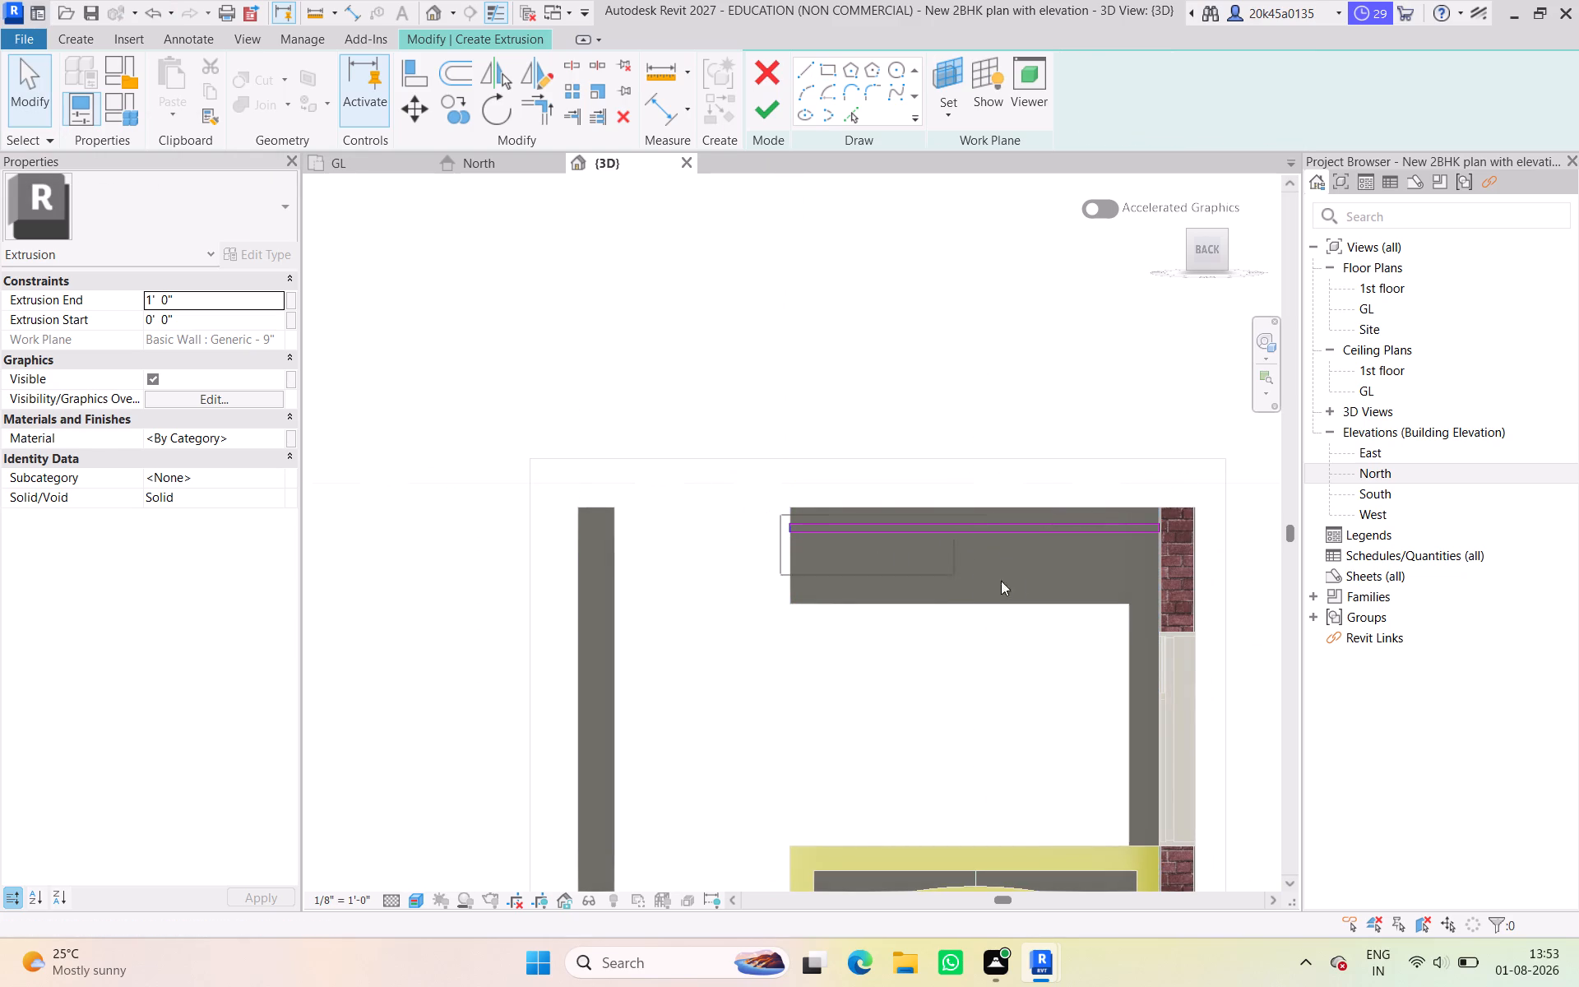
pyautogui.moveTo(1001, 581); pyautogui.dragTo(1169, 544)
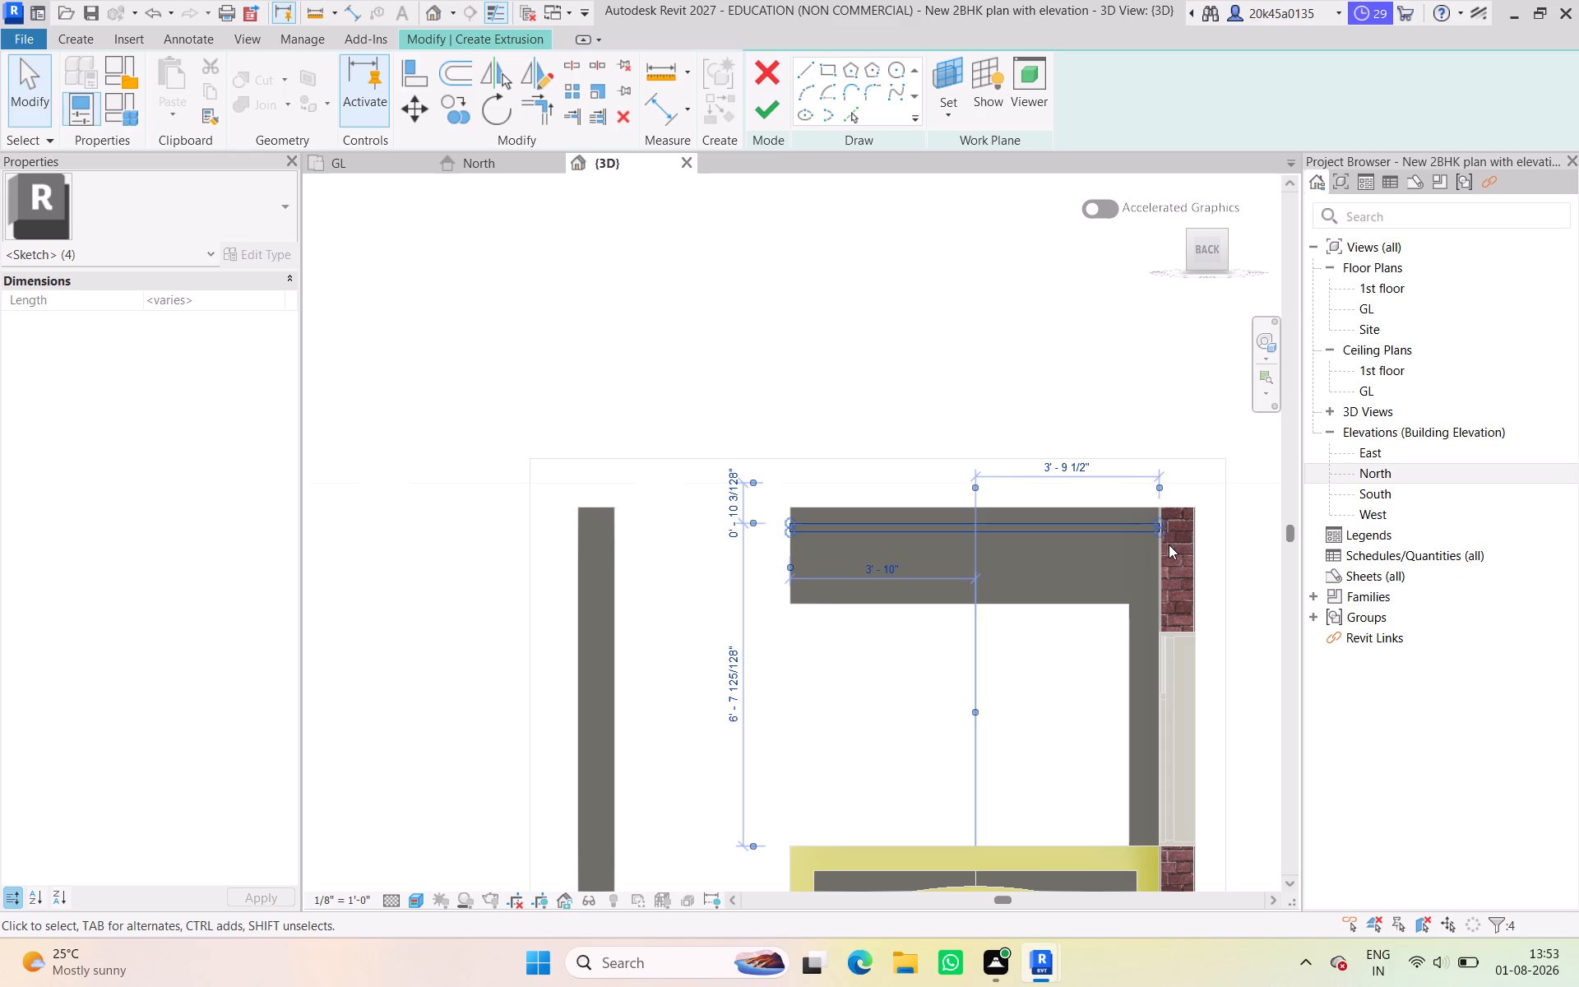
pyautogui.click(451, 118)
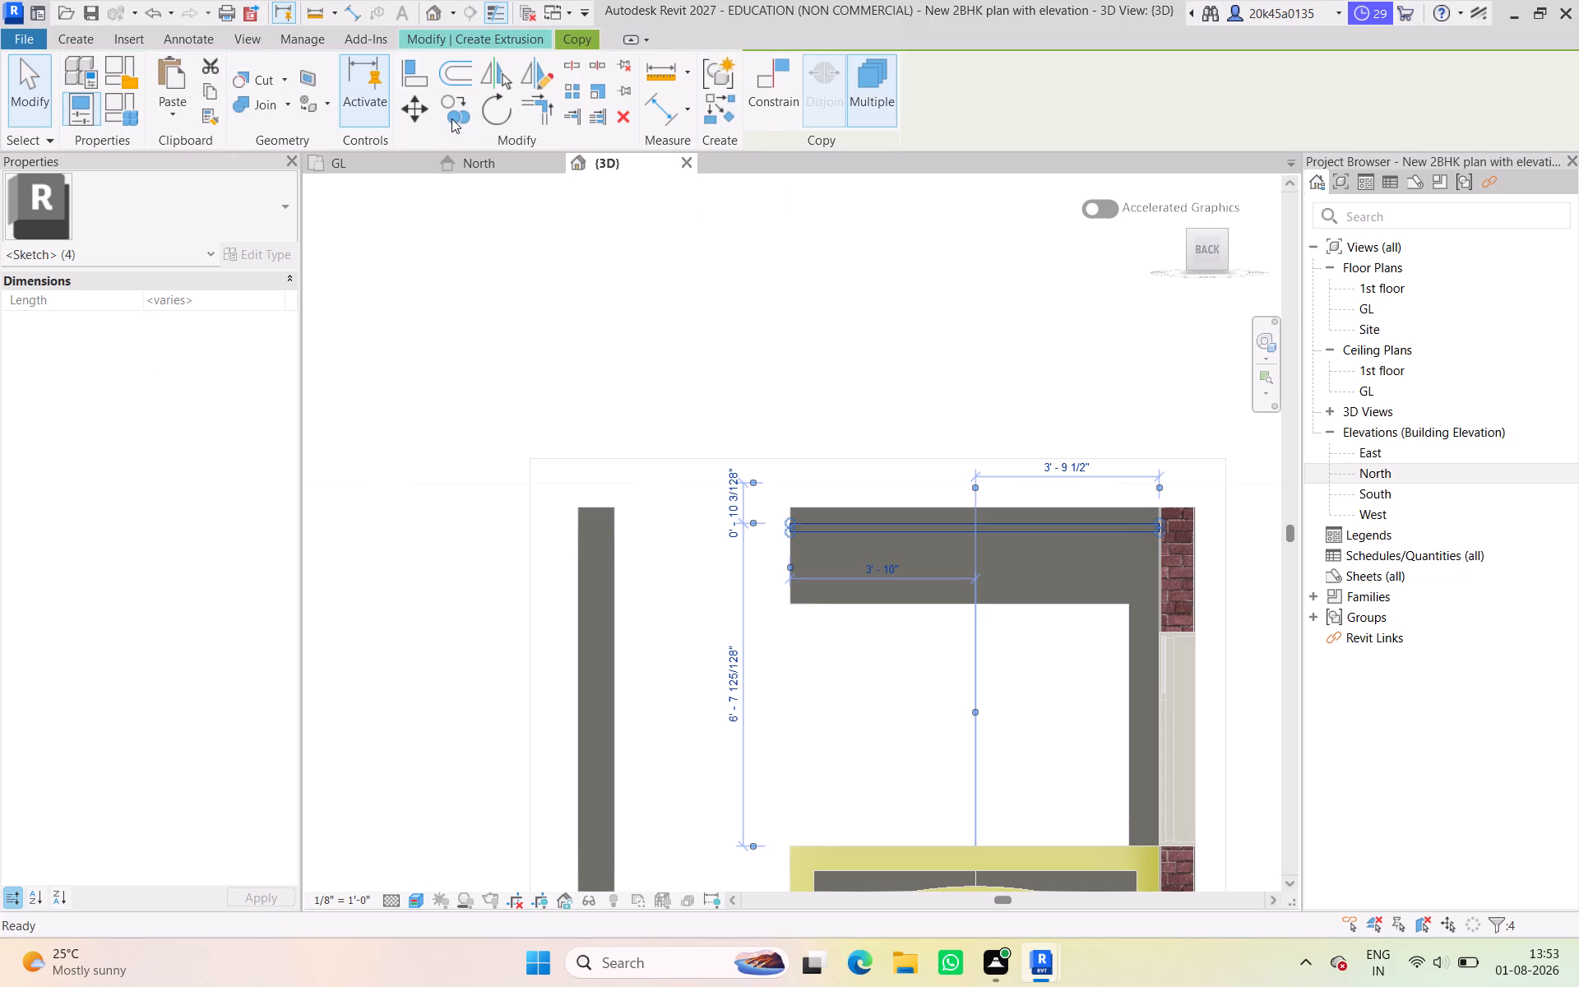
pyautogui.click(582, 90)
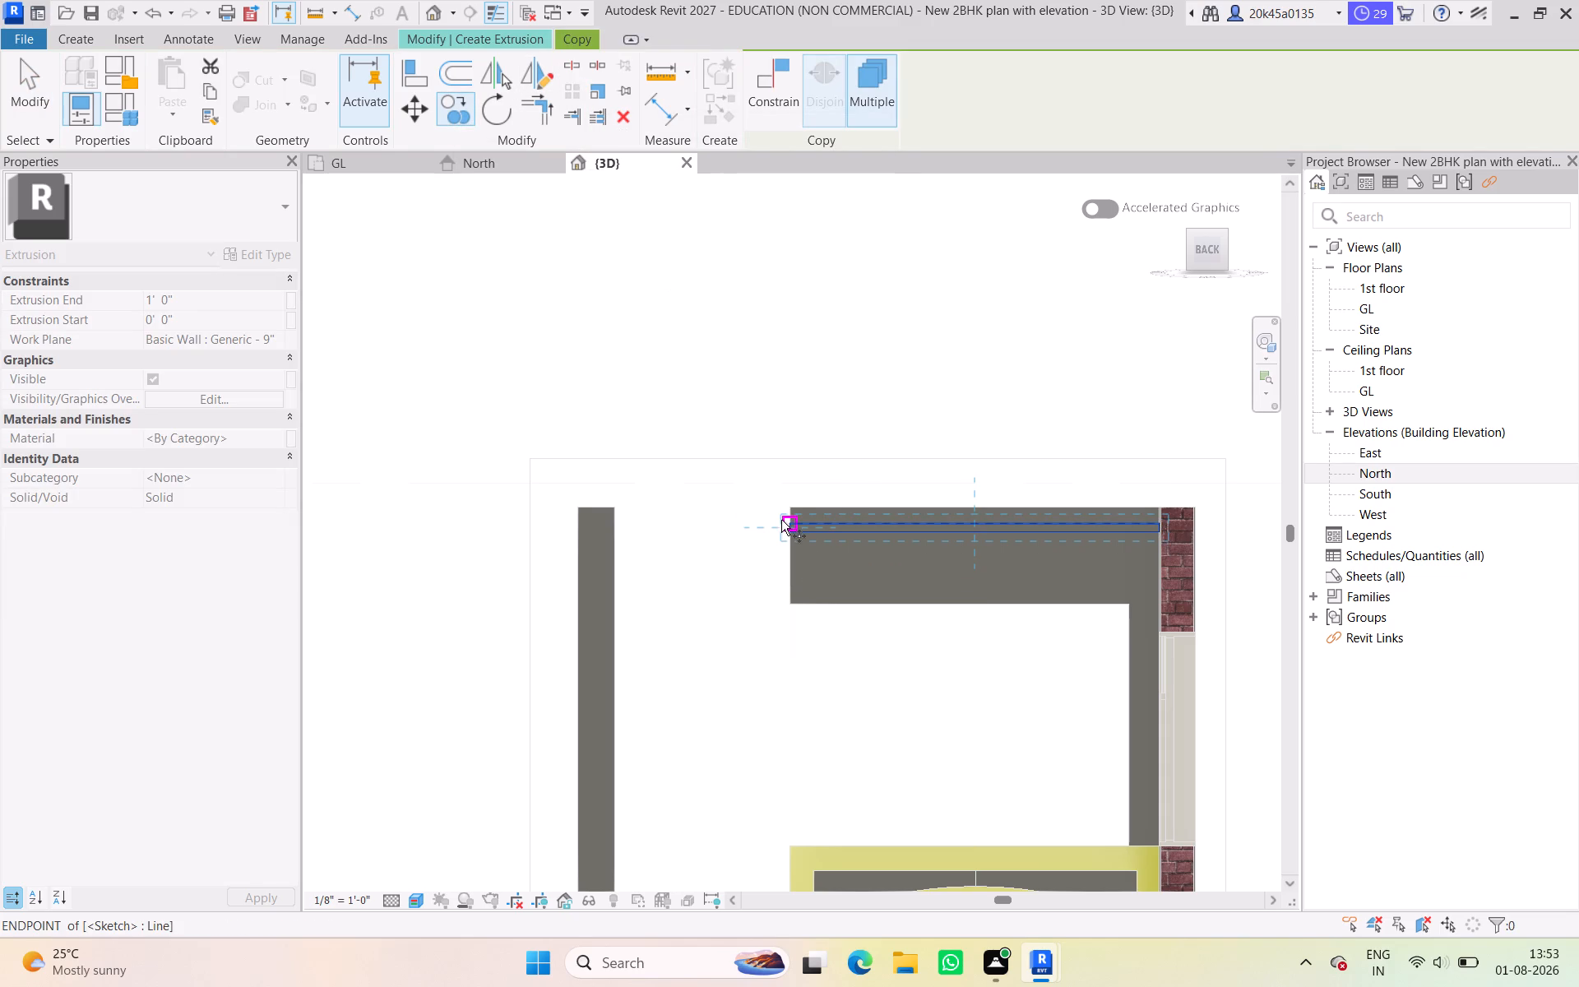
pyautogui.scroll(2, 789, 522)
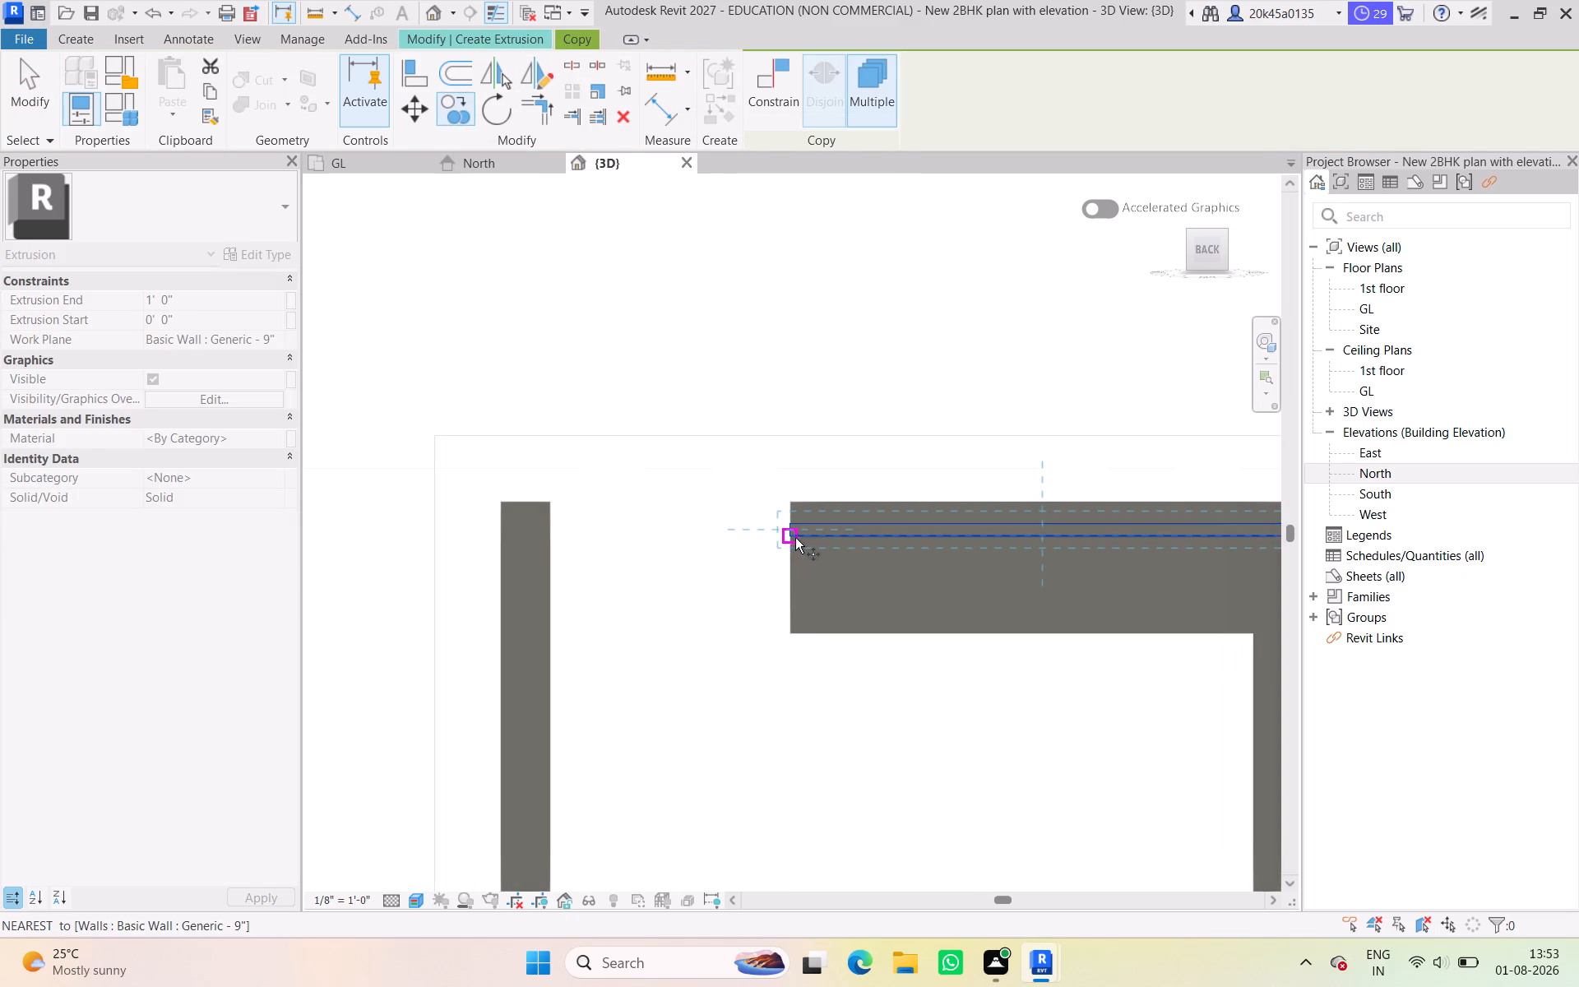
pyautogui.click(791, 537)
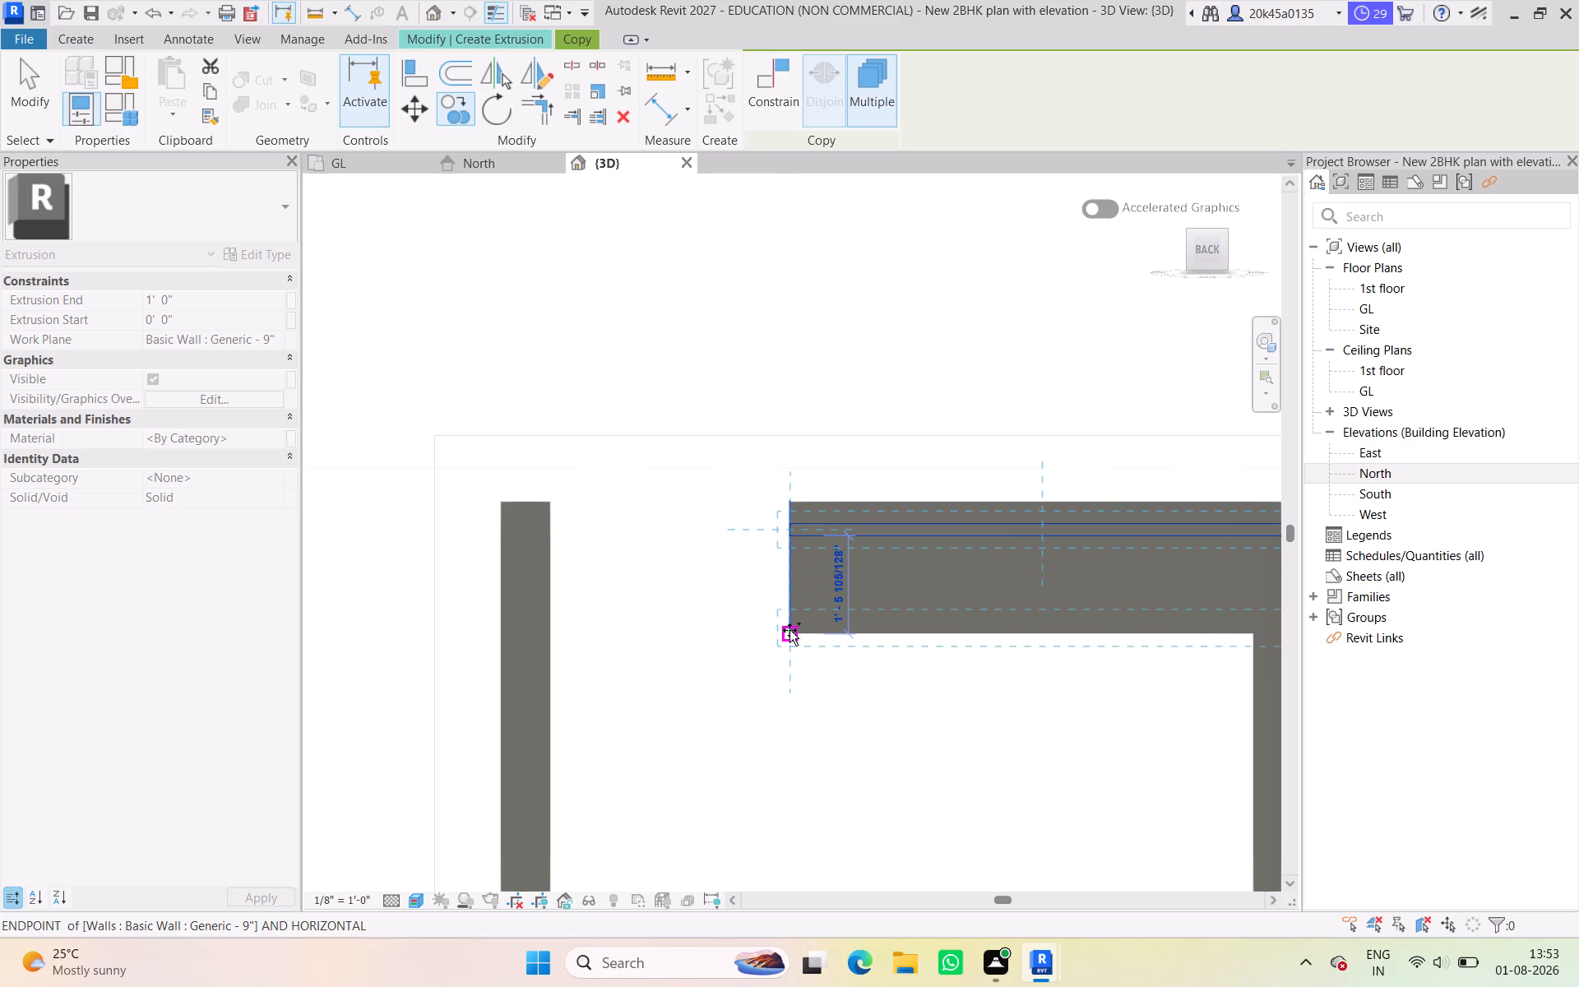
pyautogui.click(789, 630)
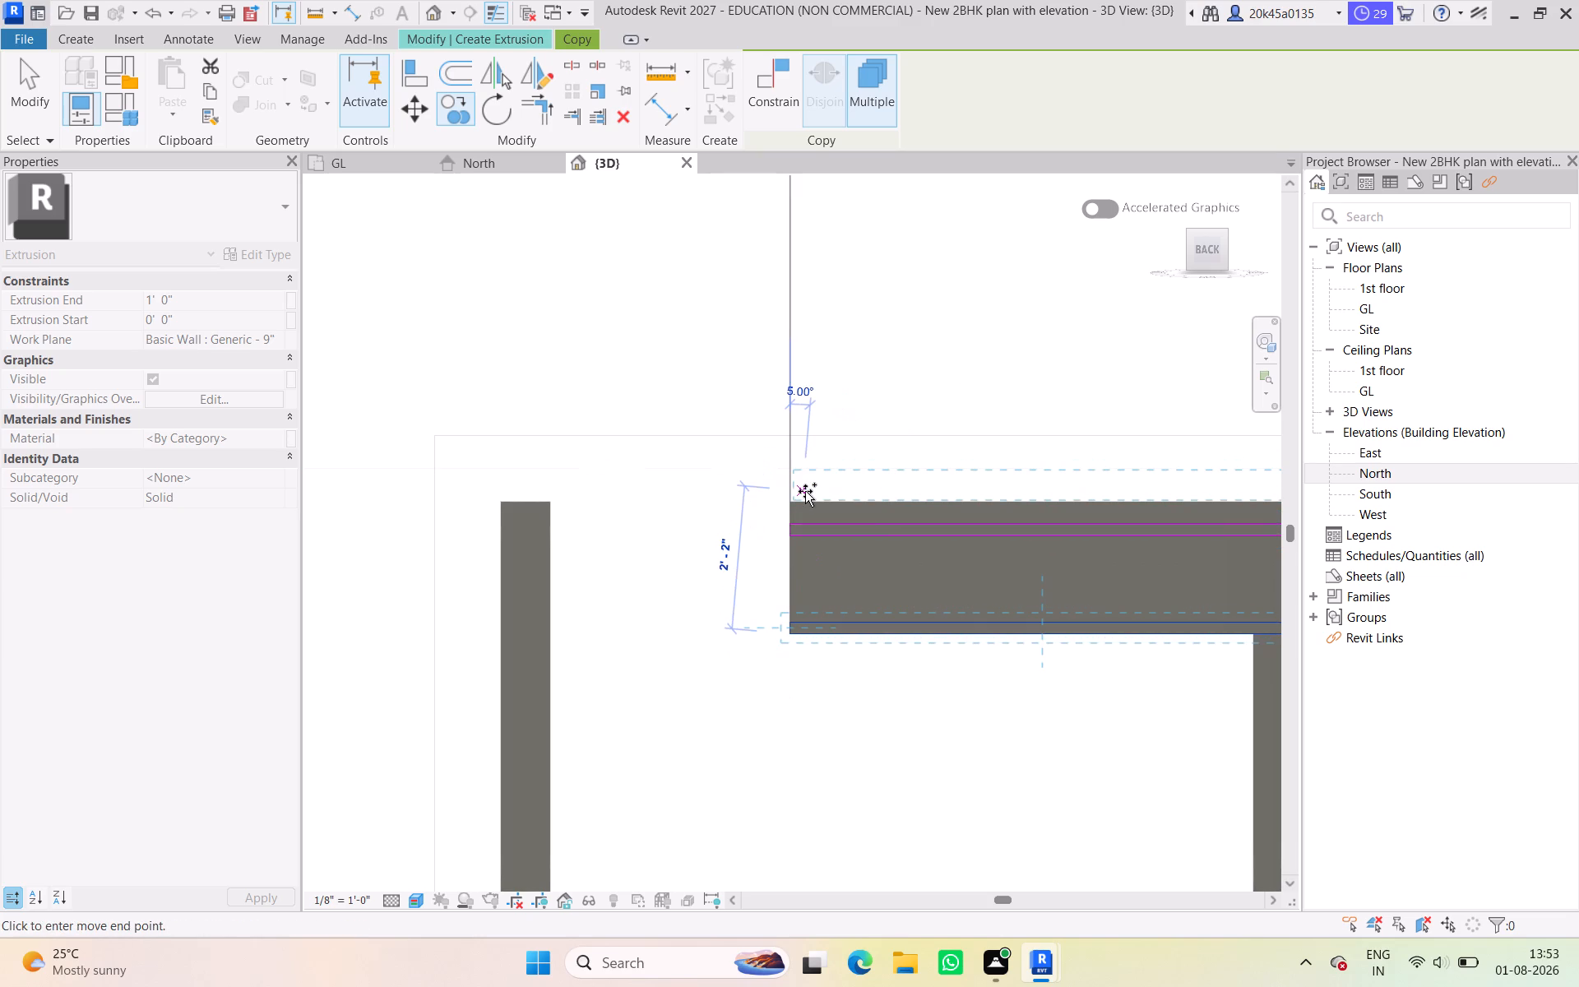
pyautogui.press('Escape')
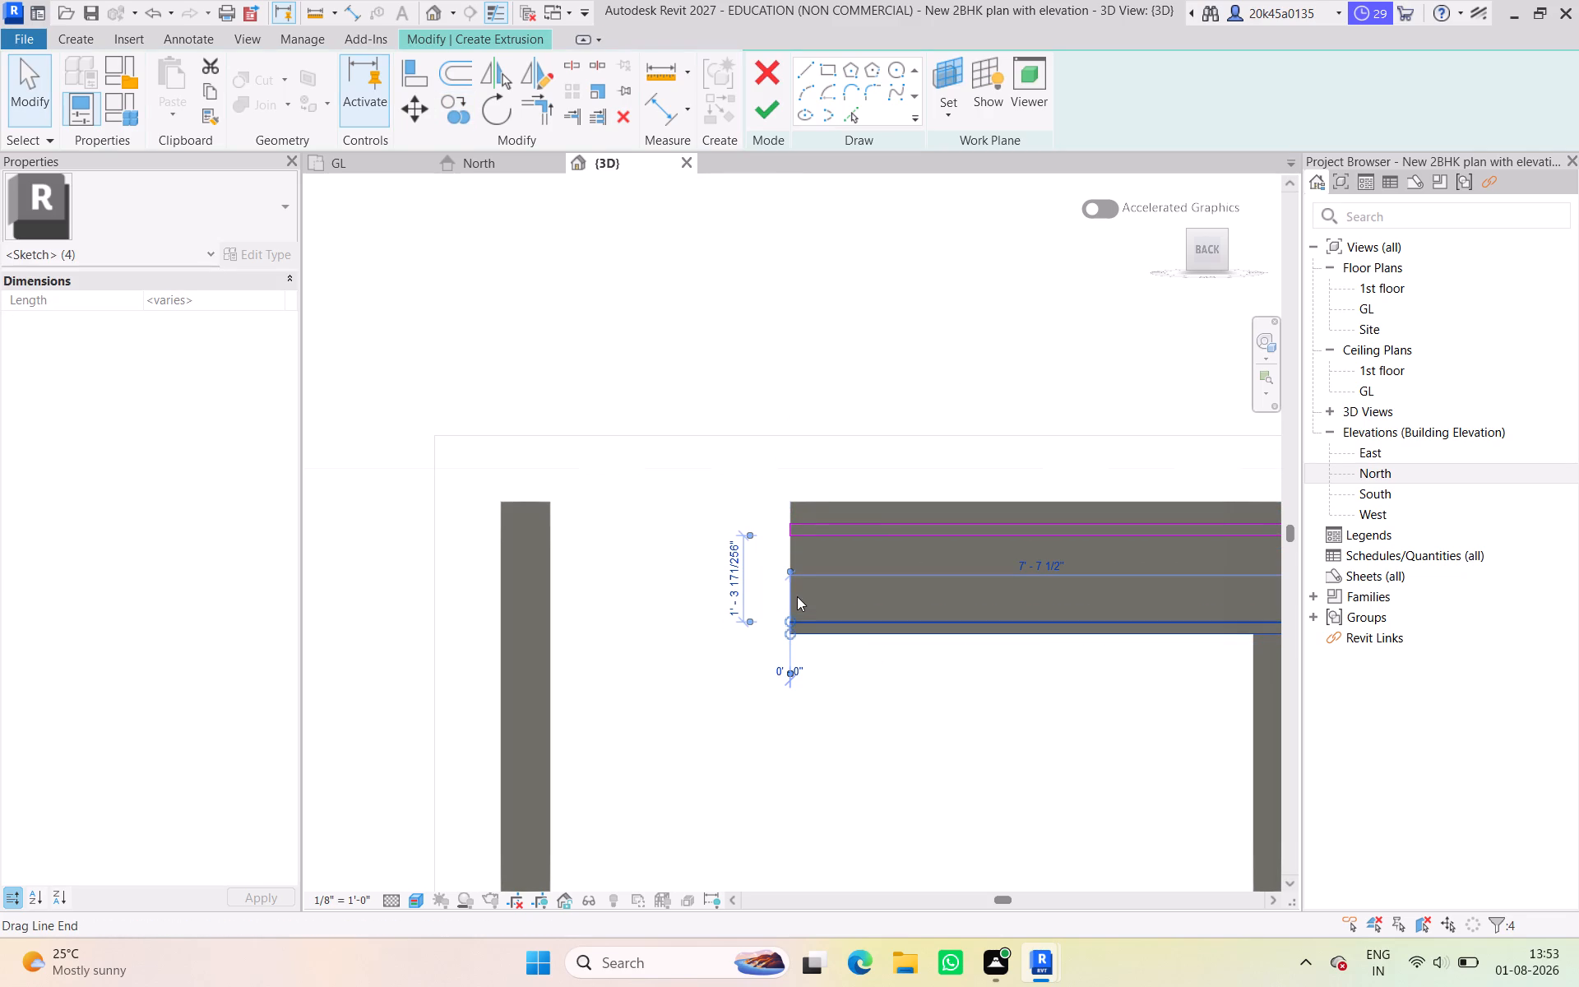
# Set the gap between the original thin rectangle and its copy to 6".
pyautogui.click(736, 572)
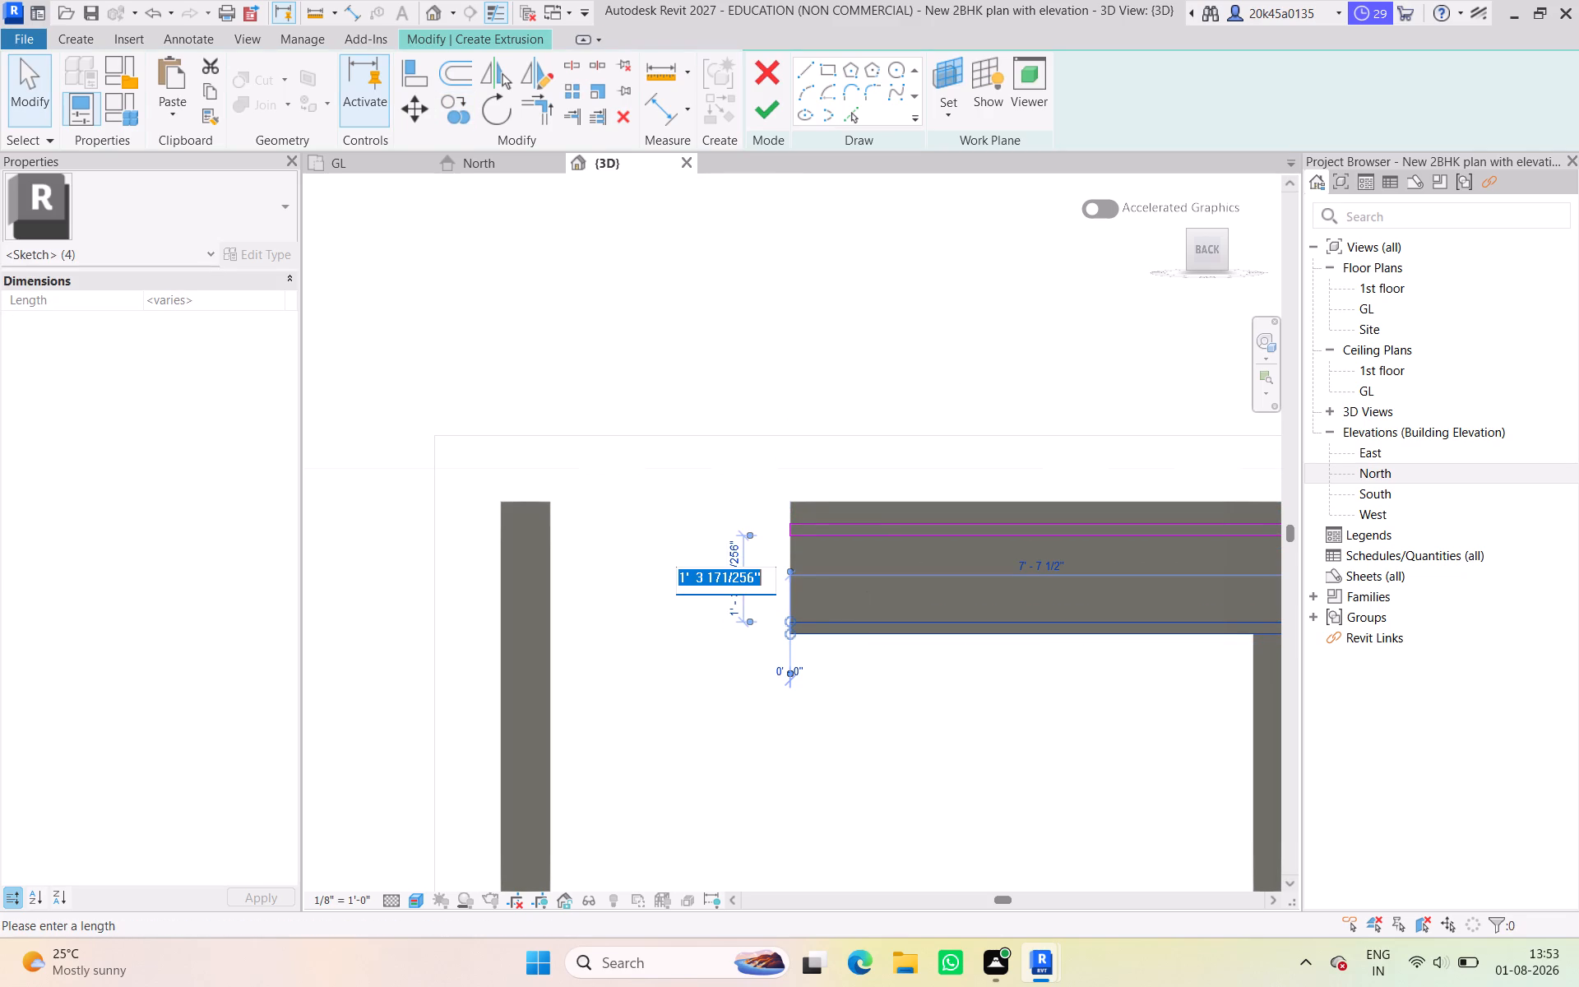
pyautogui.write('6"')
pyautogui.press('Return')
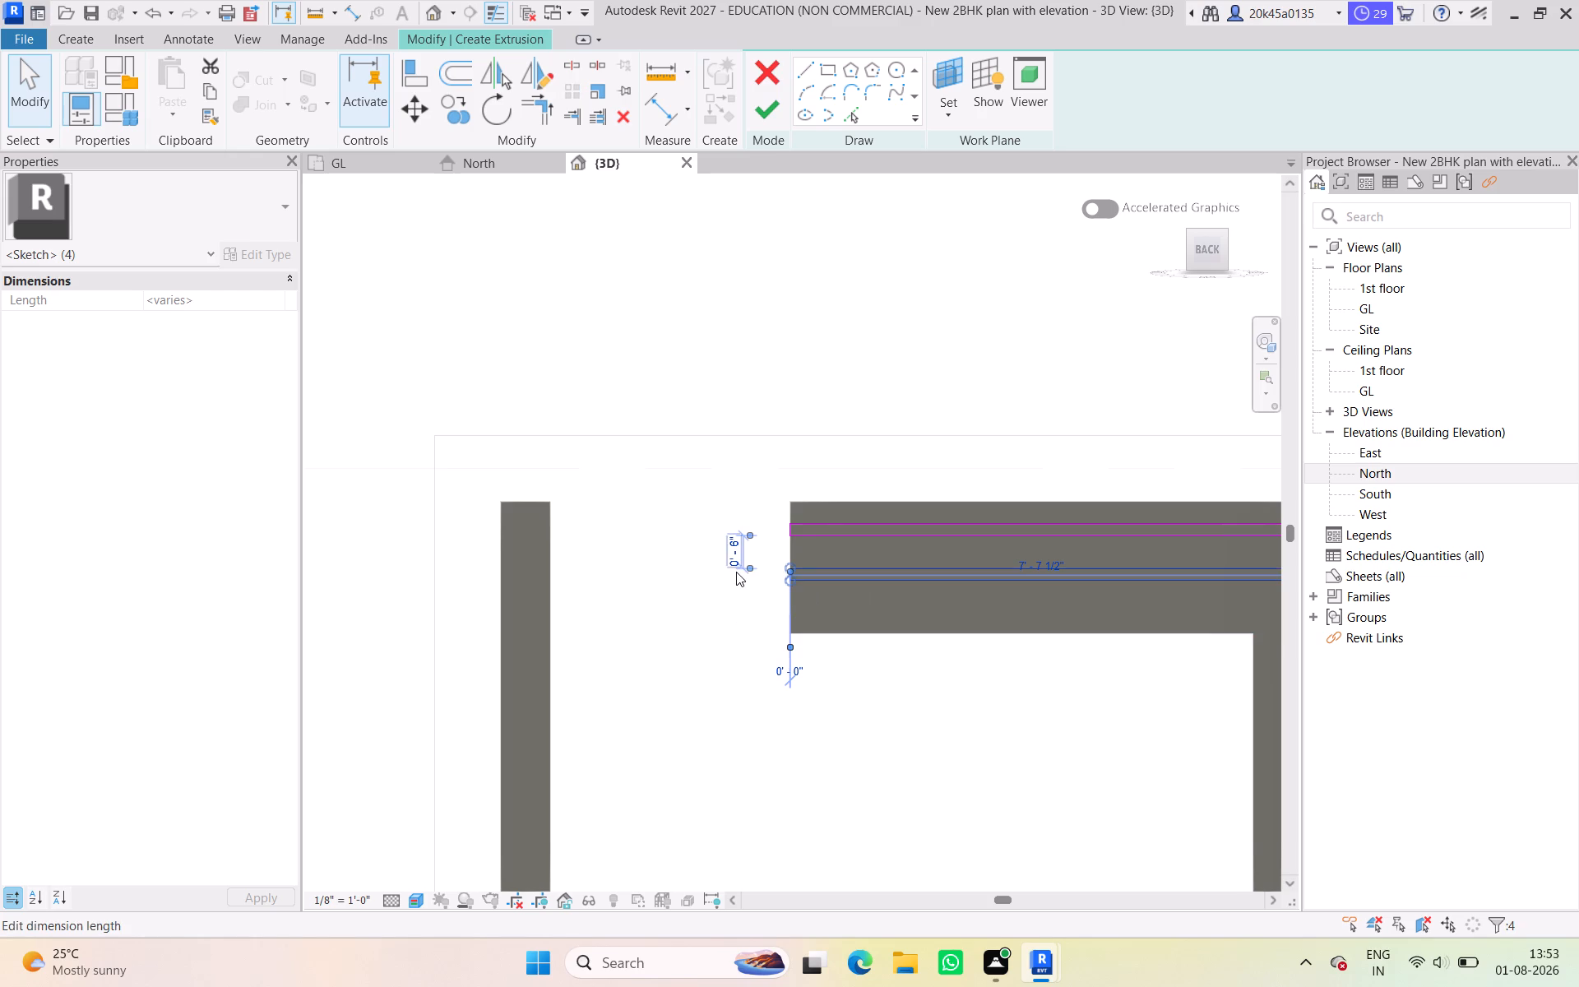
pyautogui.click(850, 404)
# Sketch a vertical rectangle about 4 1/4" wide and 2'-0" high across the wall band, near the end away from the brick column.
pyautogui.scroll(-4, 850, 404)
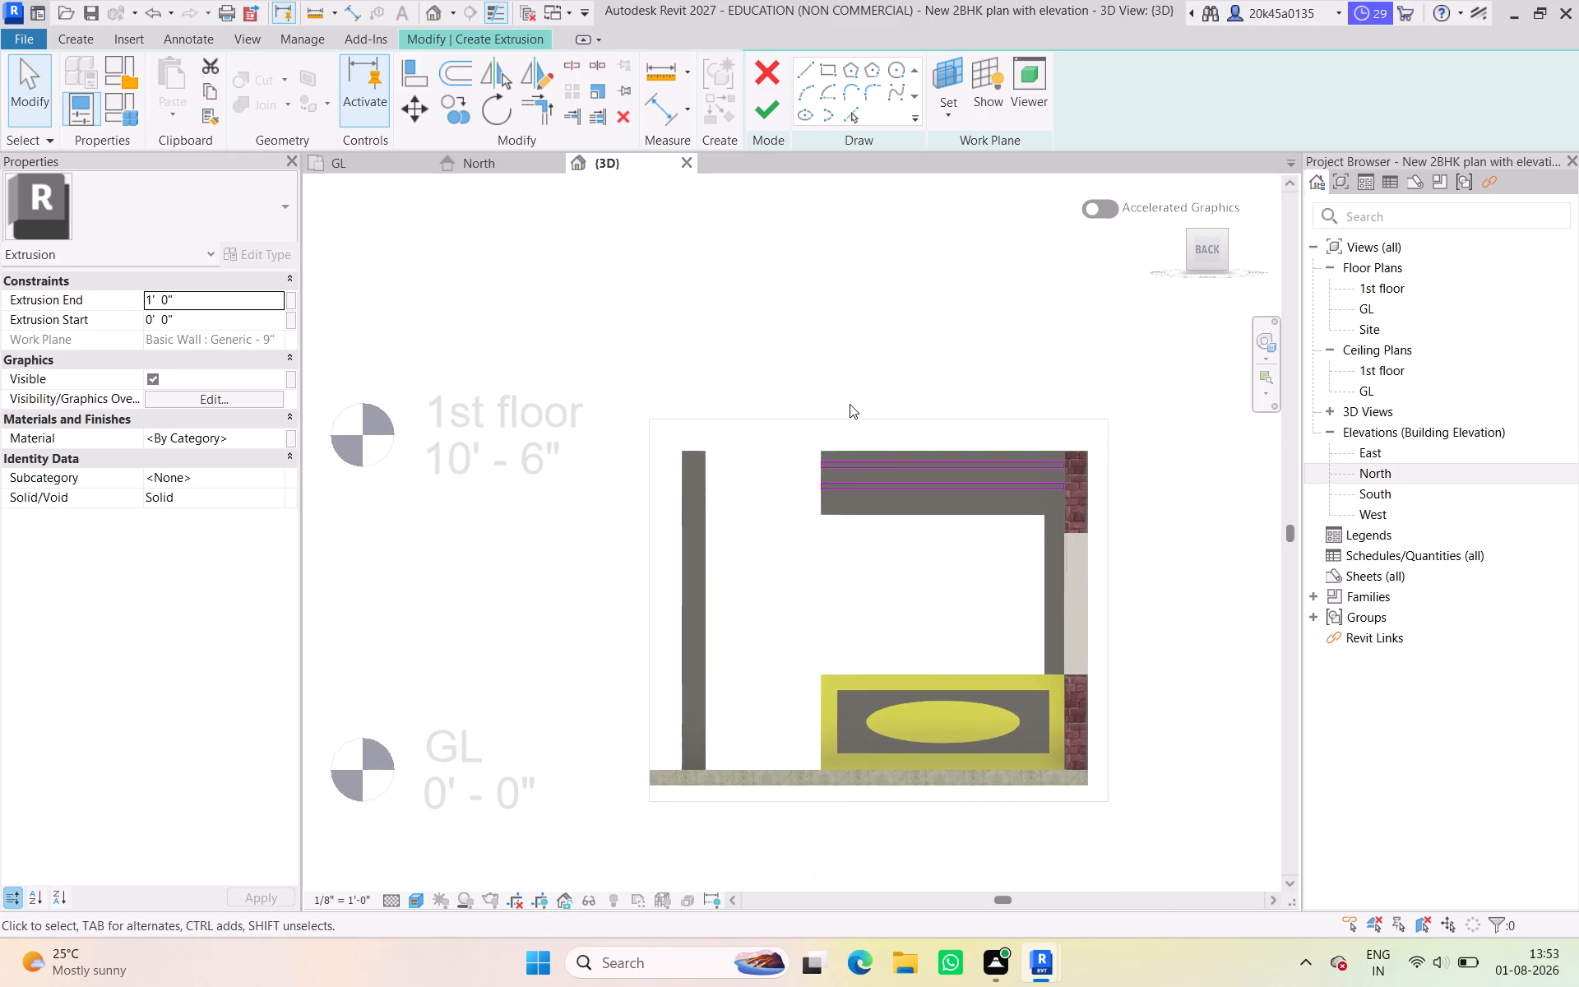
pyautogui.scroll(-1, 850, 404)
pyautogui.scroll(3, 1034, 382)
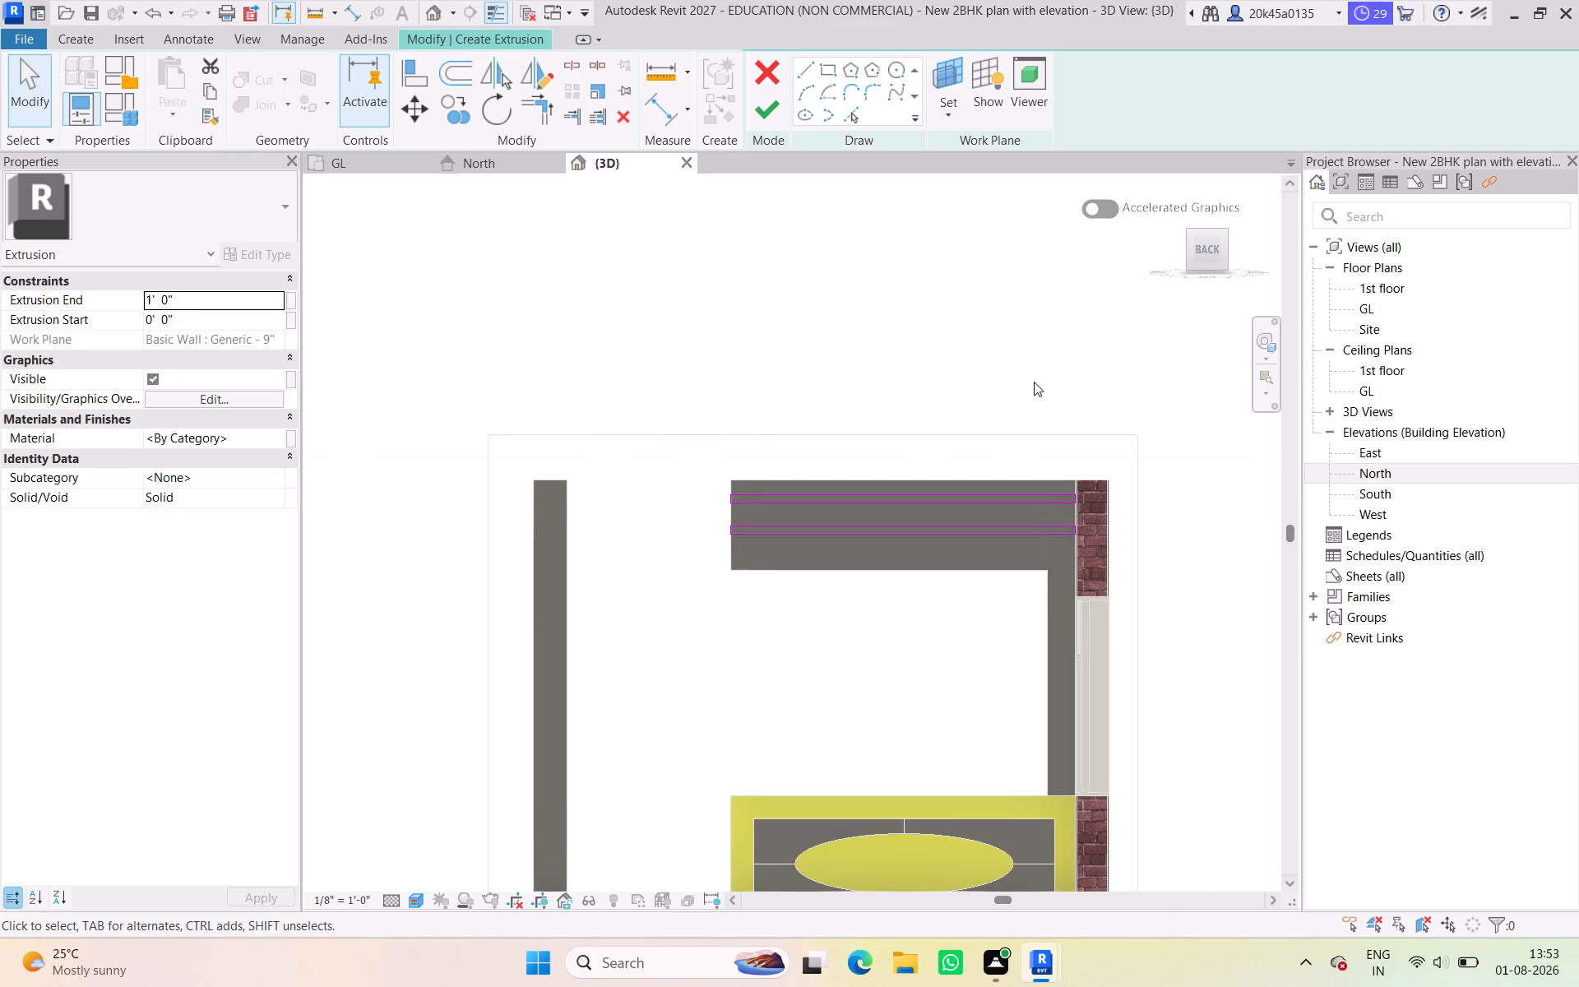
pyautogui.click(830, 73)
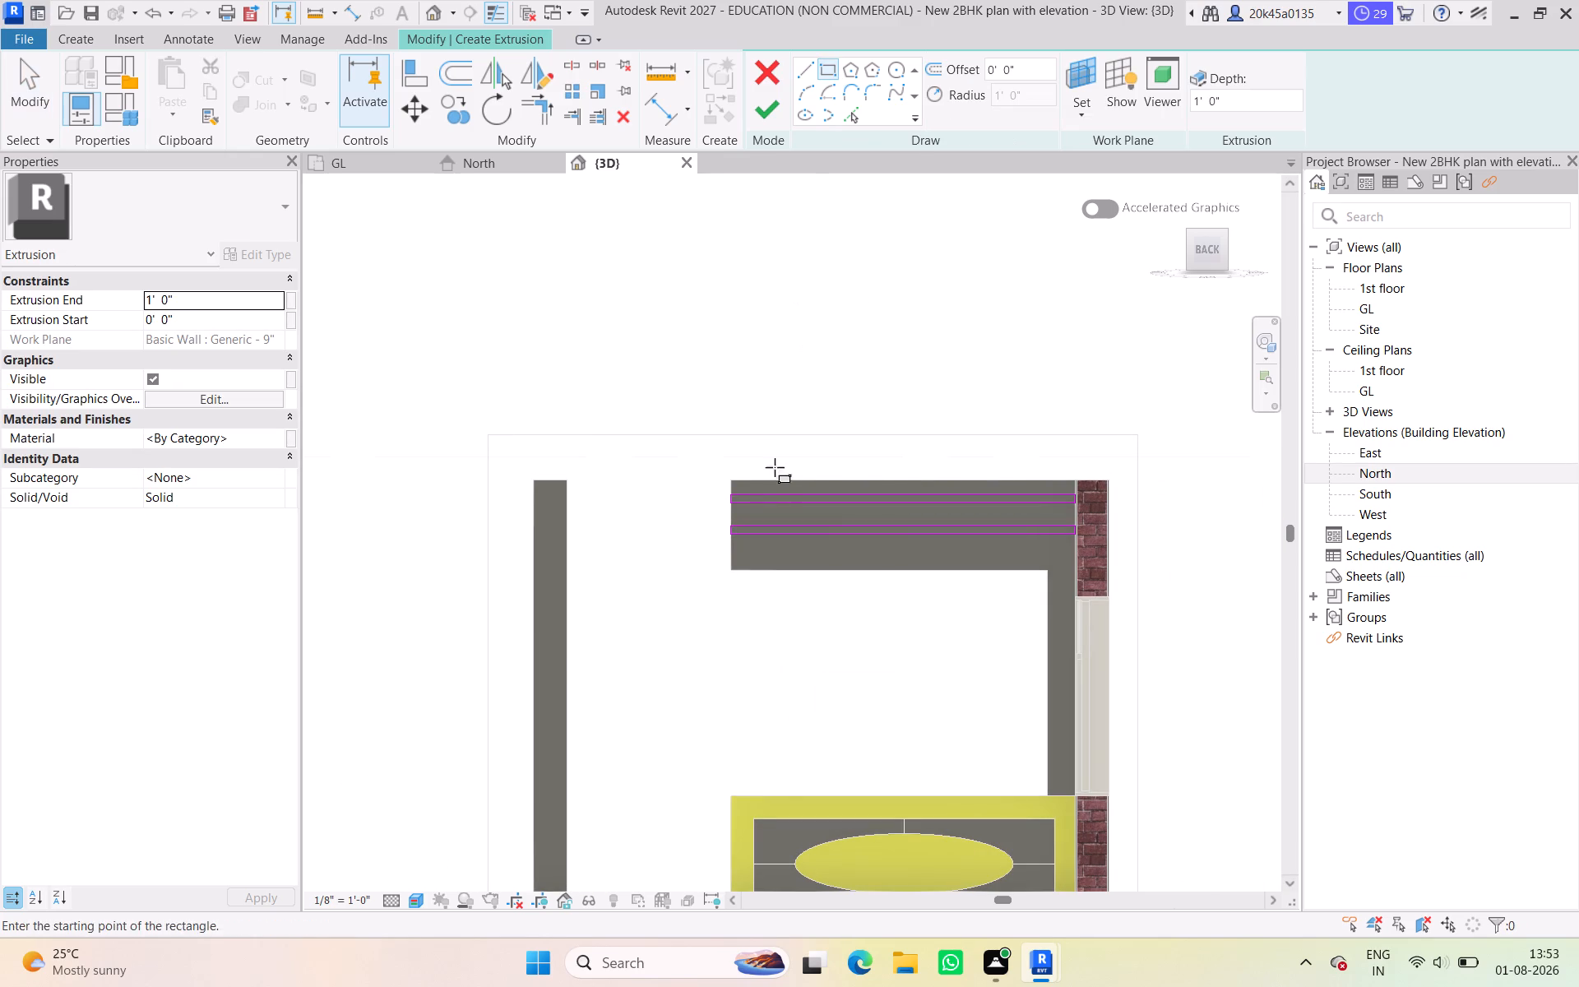
pyautogui.scroll(3, 754, 479)
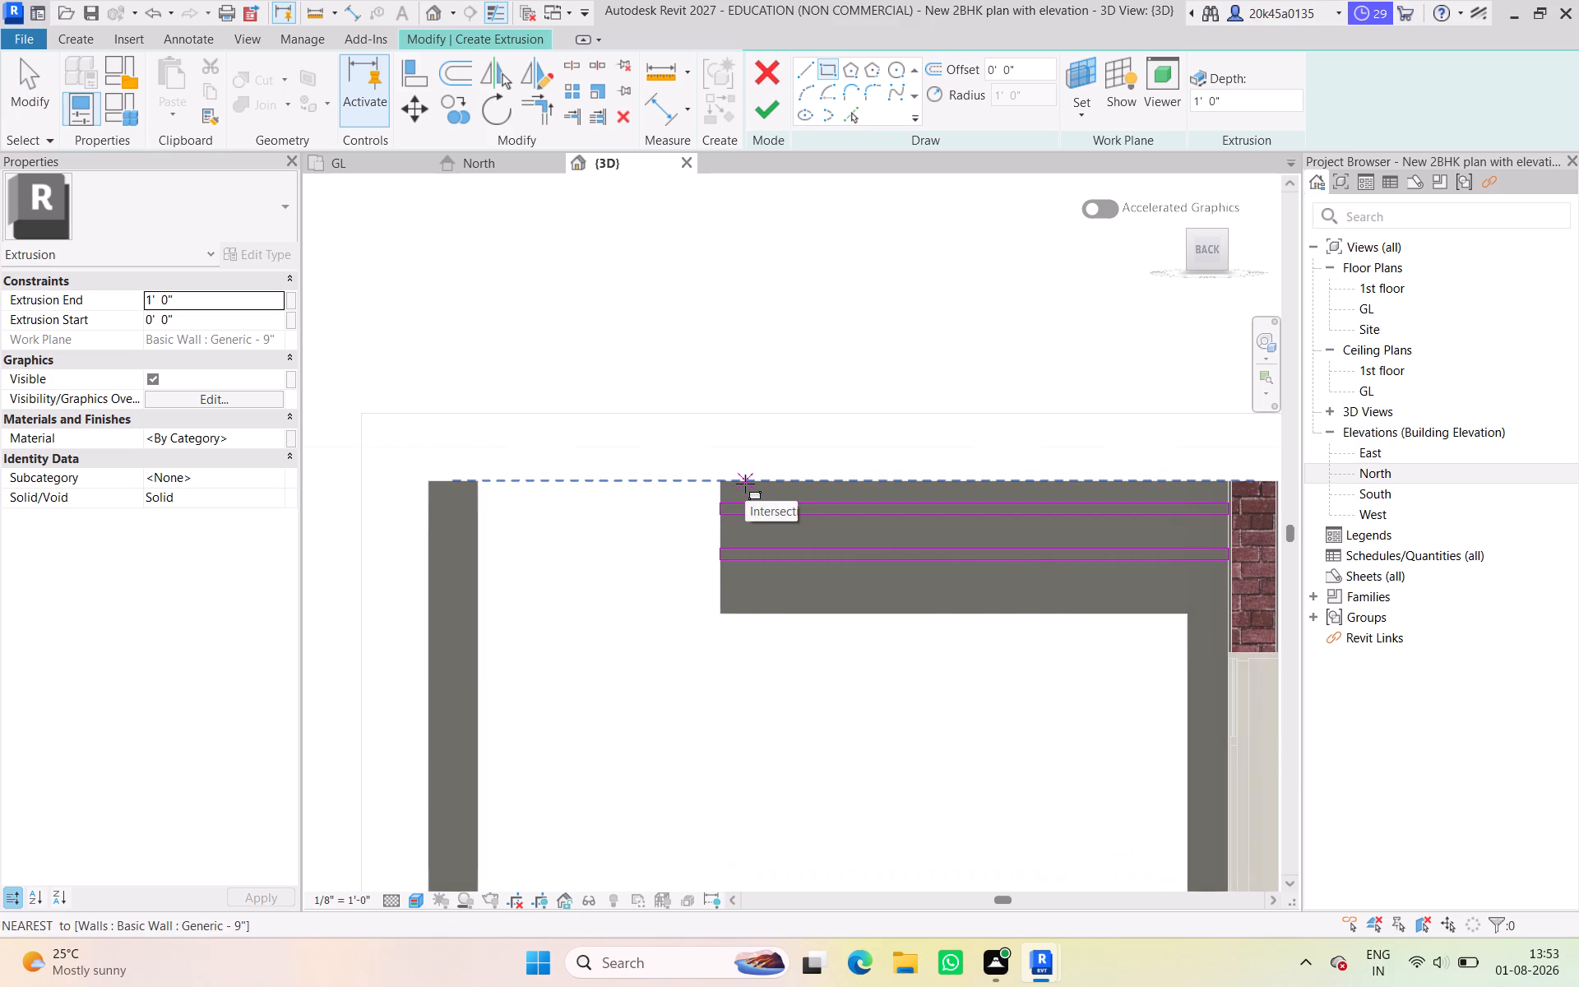
pyautogui.click(745, 484)
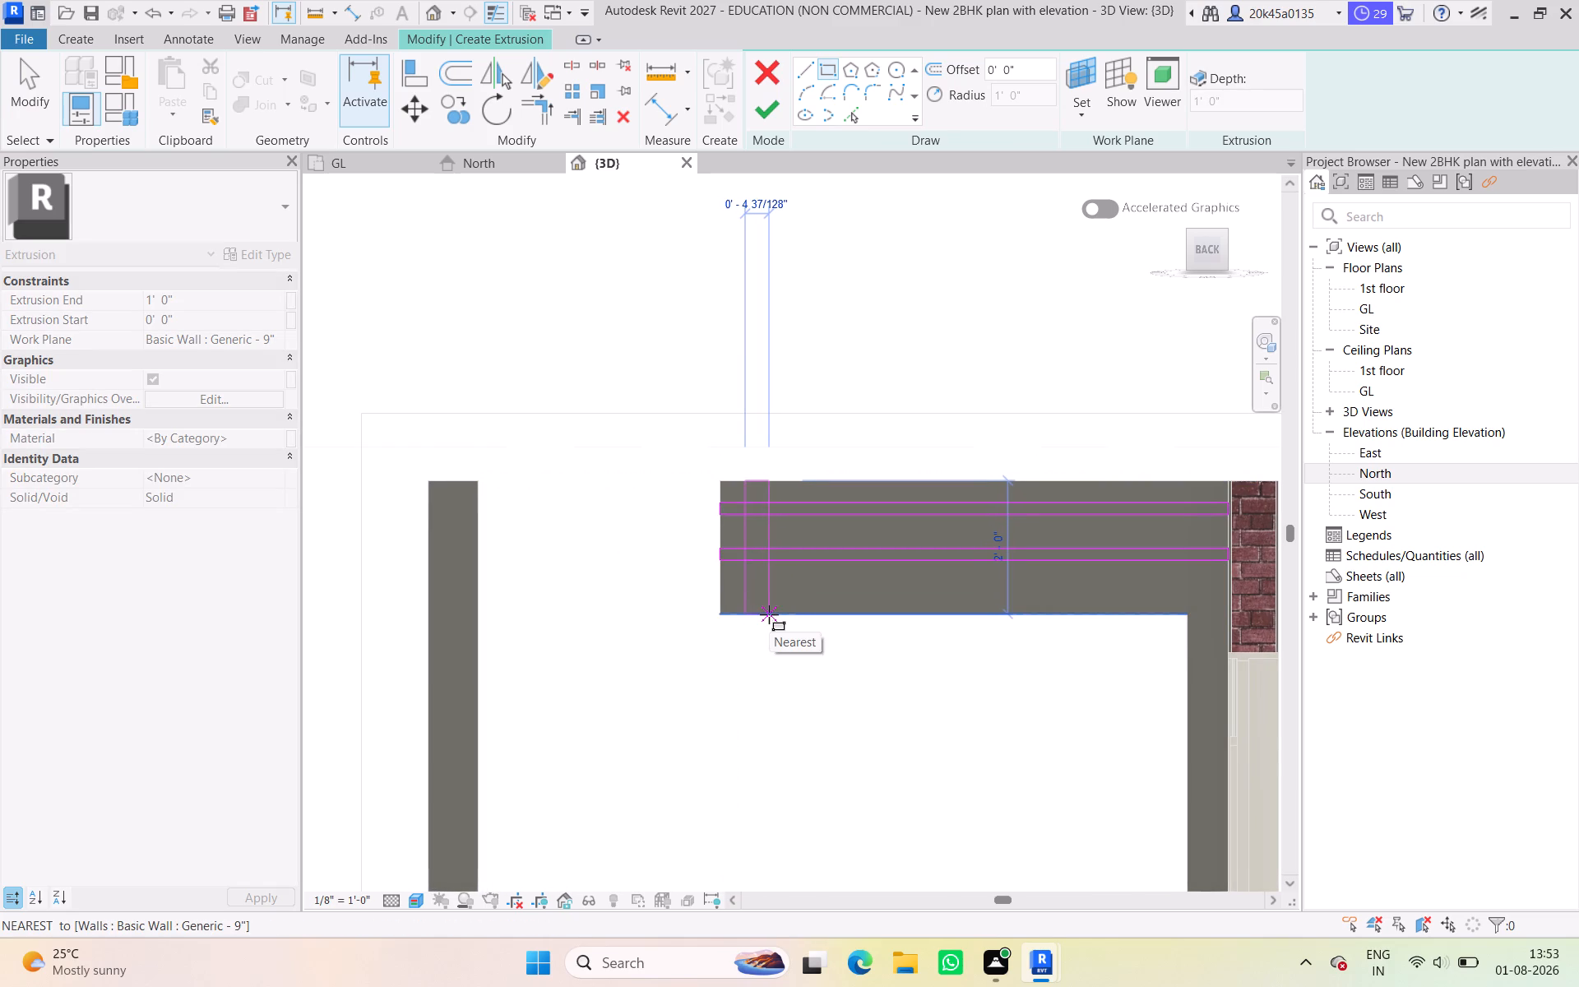
pyautogui.click(769, 614)
pyautogui.press('Escape')
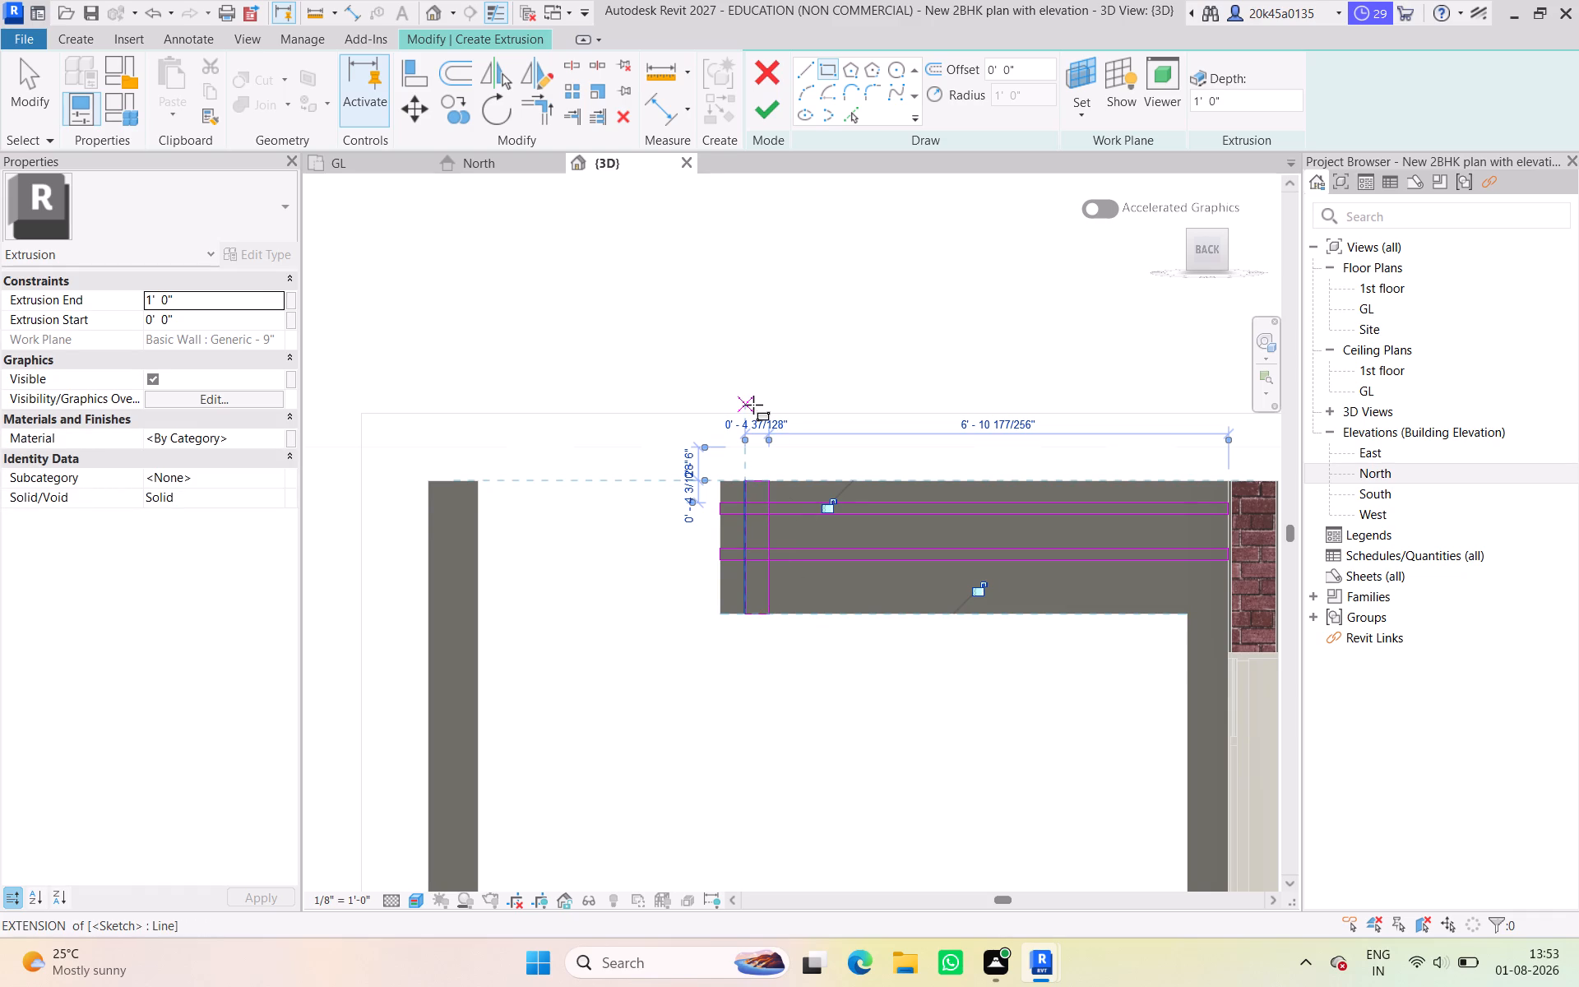
pyautogui.press('Escape')
# Copy the vertical rectangle 11" horizontally along the wall band towards the brick column.
pyautogui.moveTo(727, 467); pyautogui.dragTo(767, 542)
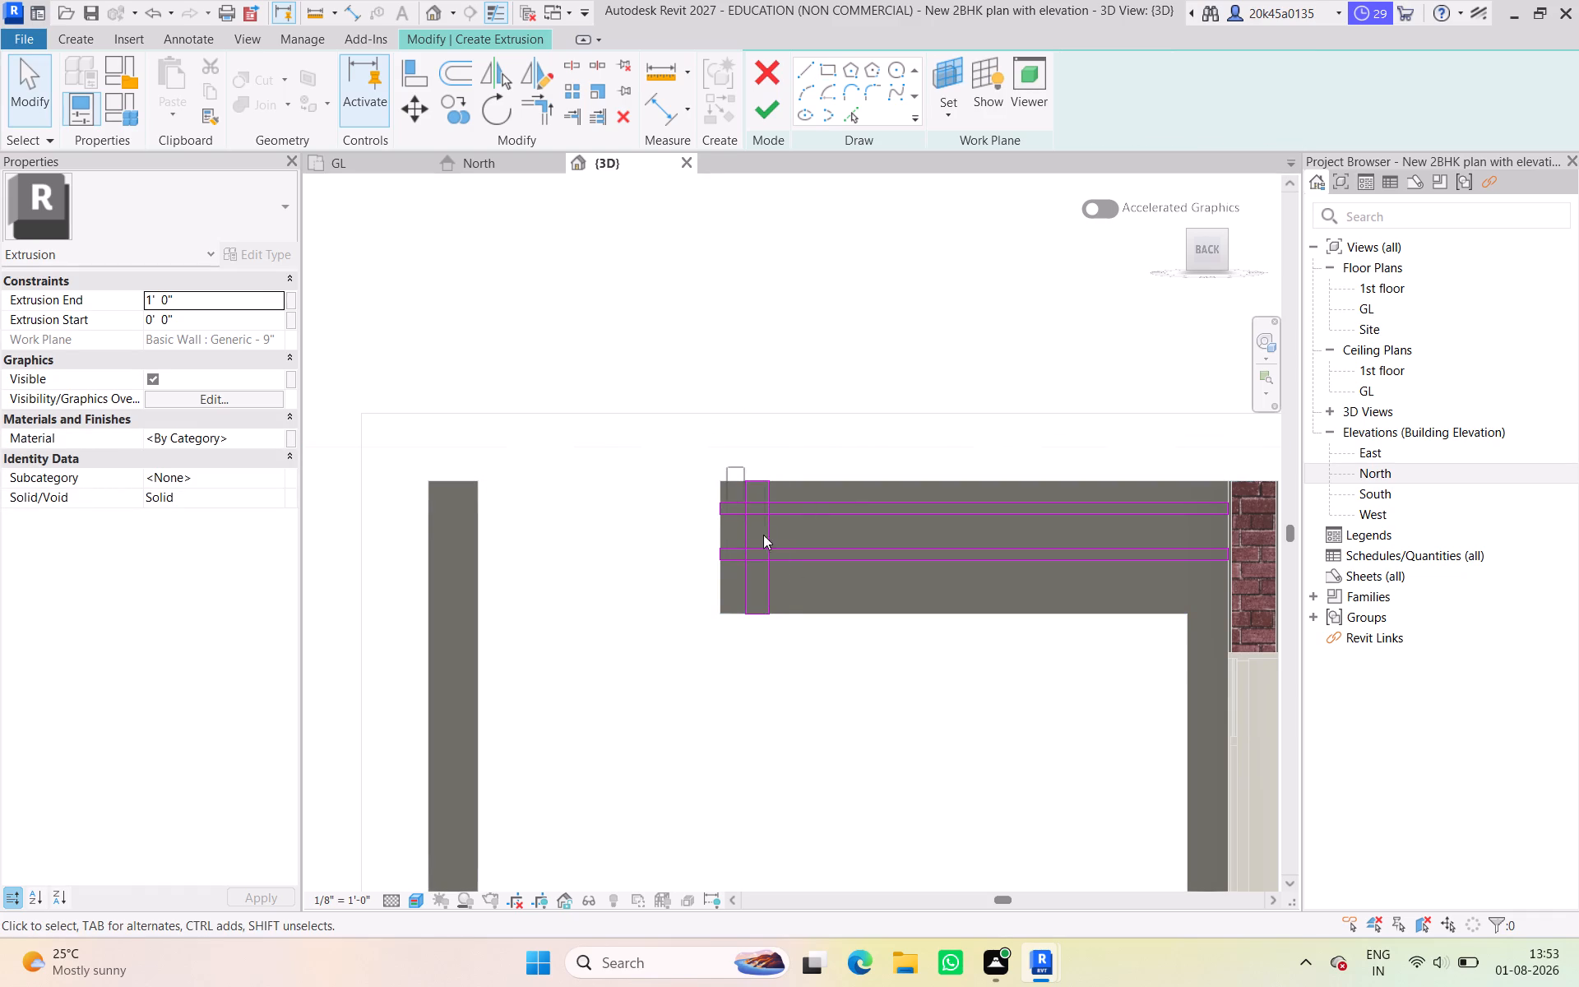
pyautogui.moveTo(767, 542); pyautogui.dragTo(789, 641)
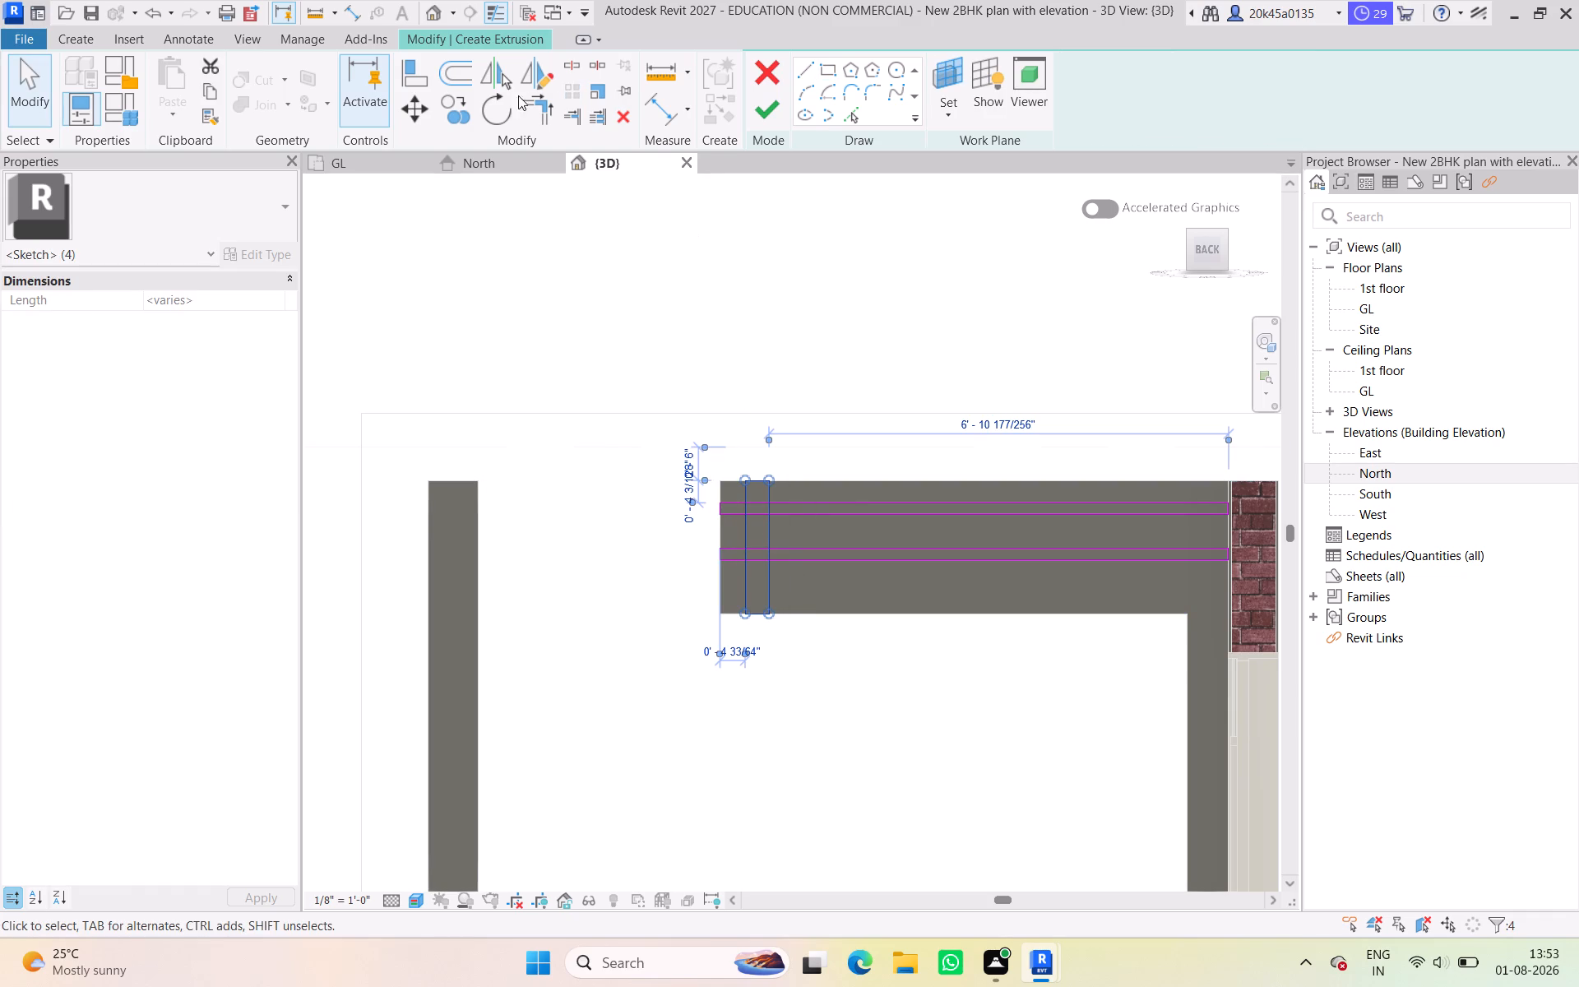
pyautogui.click(466, 115)
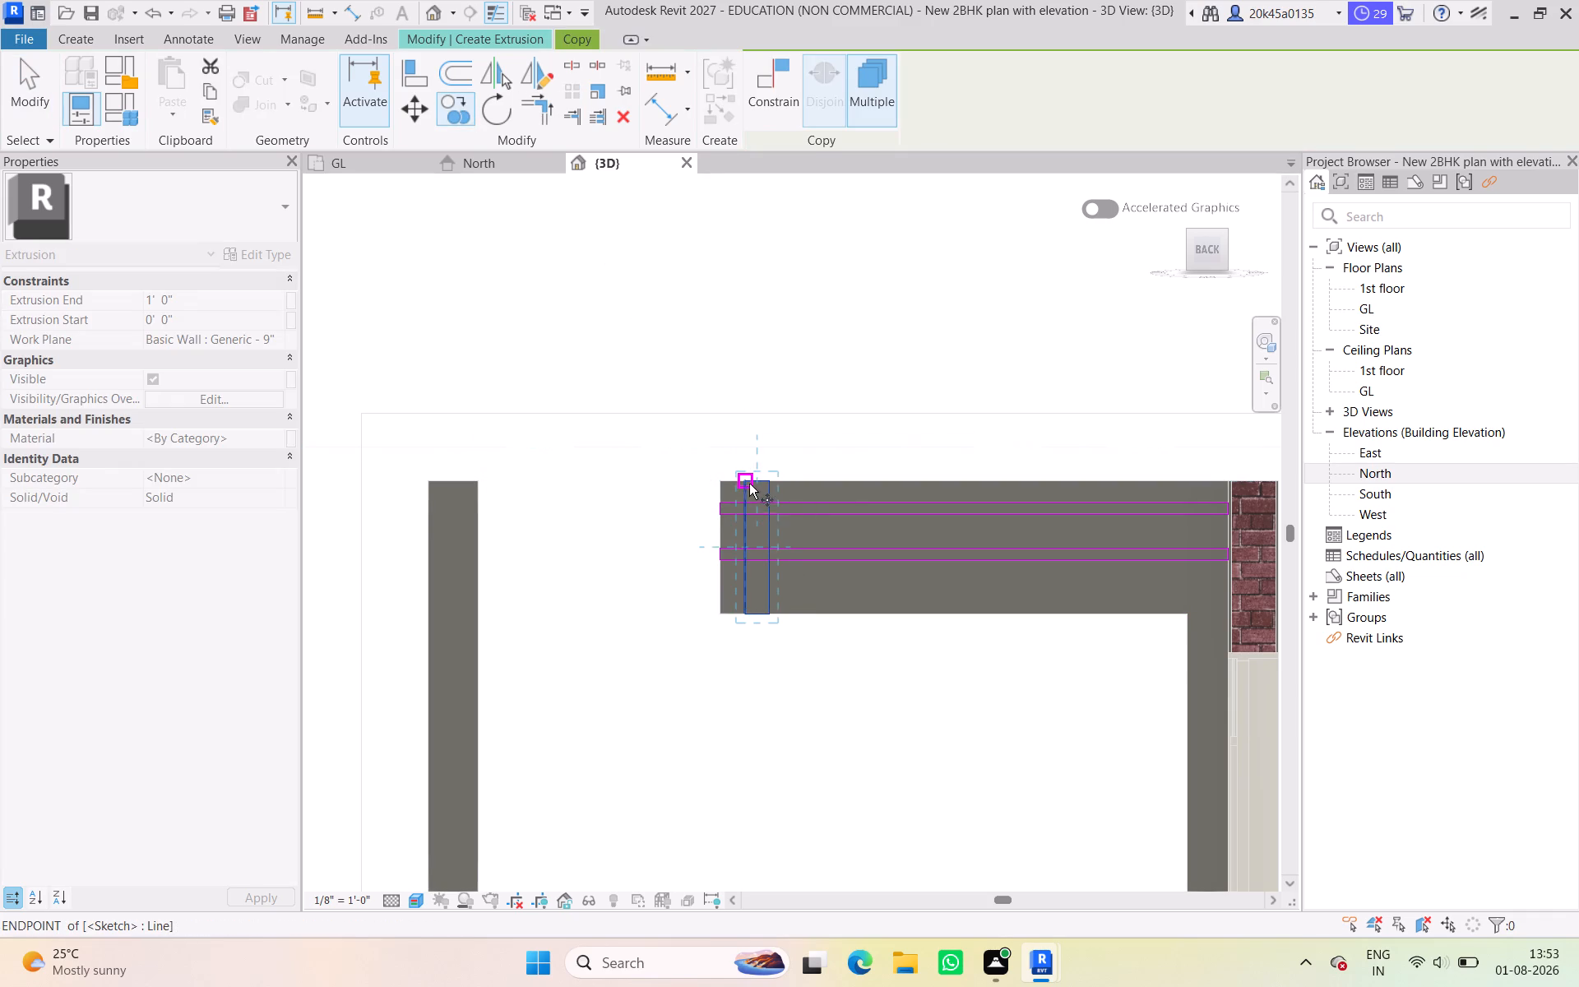
pyautogui.moveTo(746, 482); pyautogui.dragTo(789, 486)
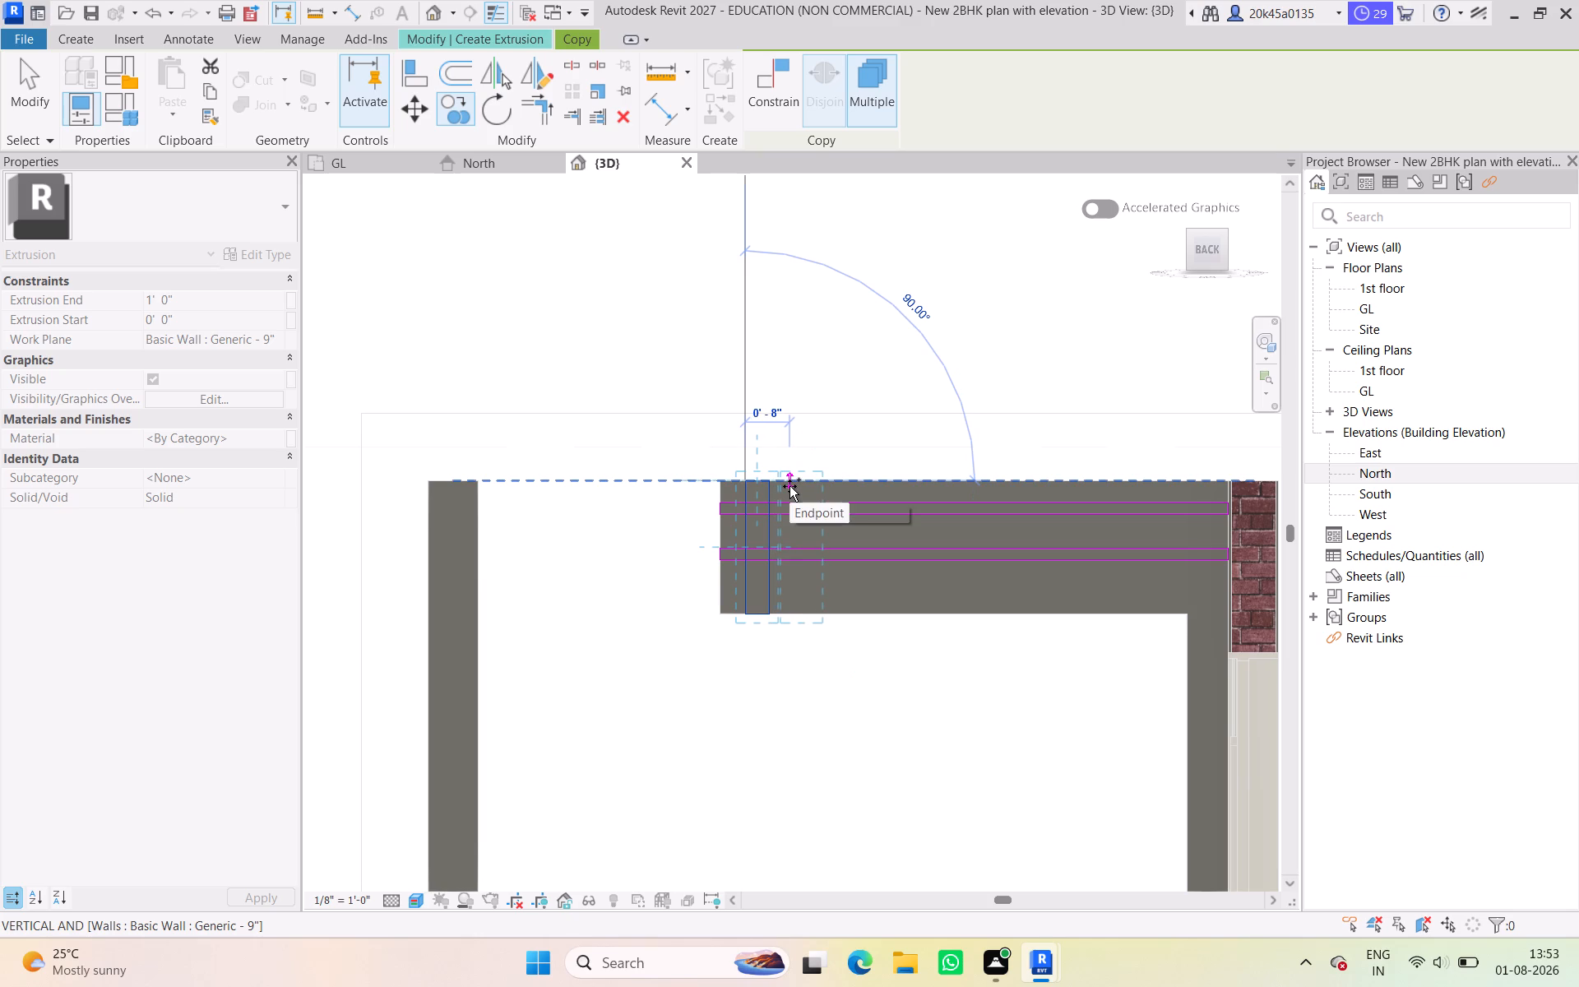
pyautogui.moveTo(789, 486); pyautogui.dragTo(804, 489)
pyautogui.click(804, 489)
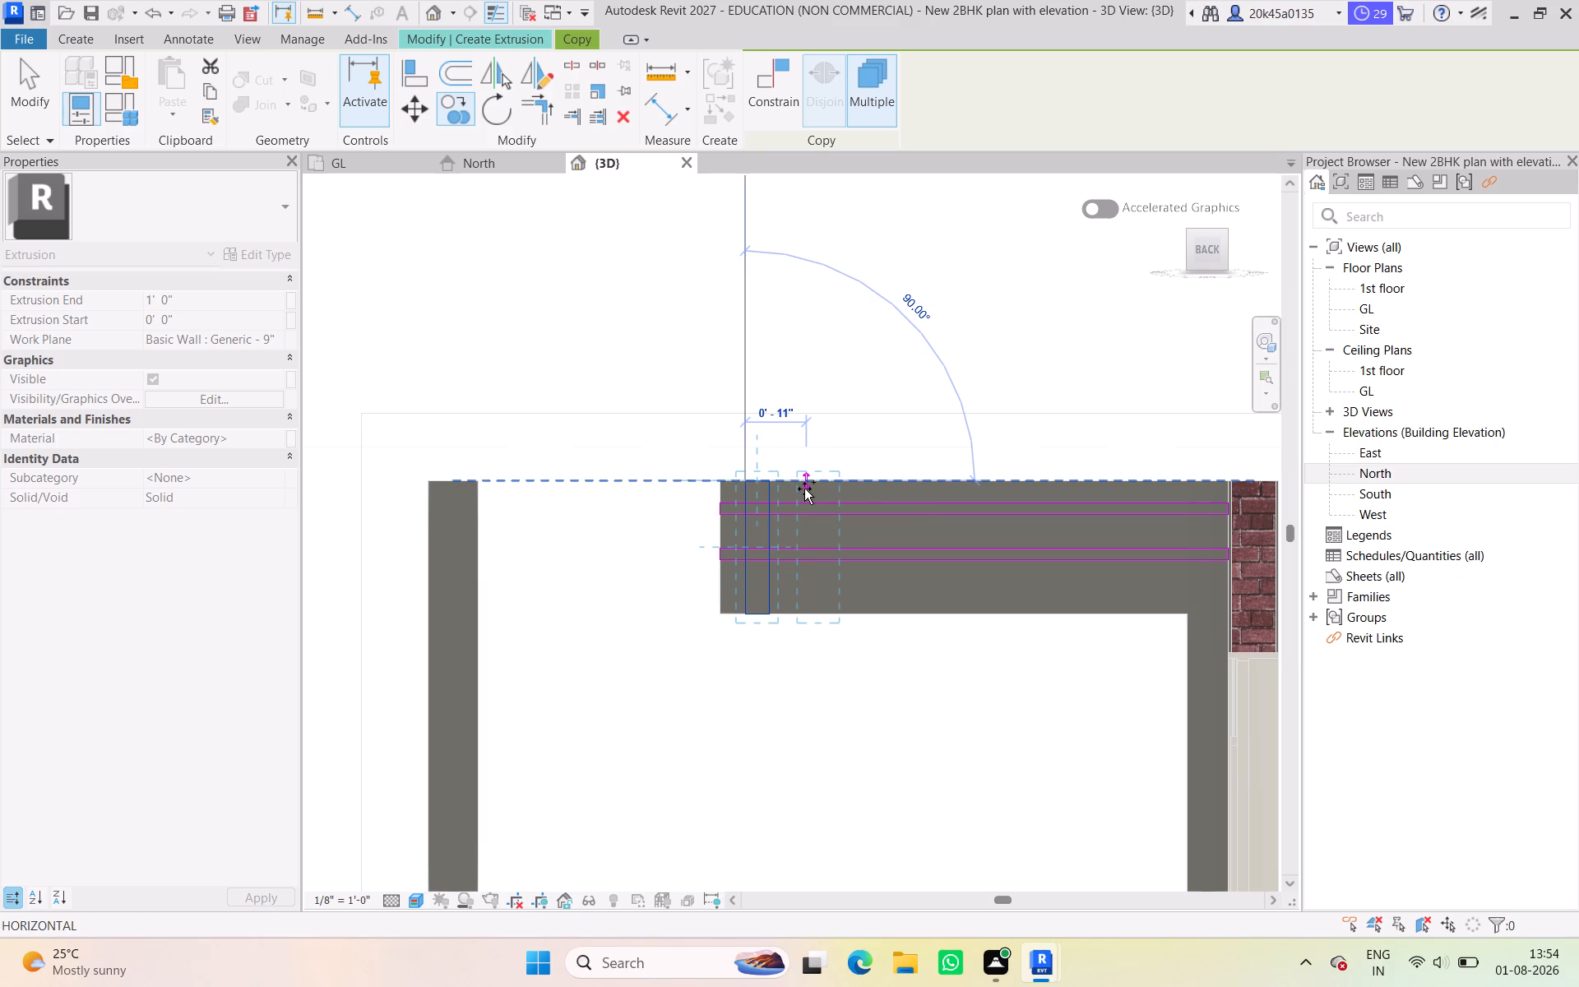
pyautogui.click(18, 80)
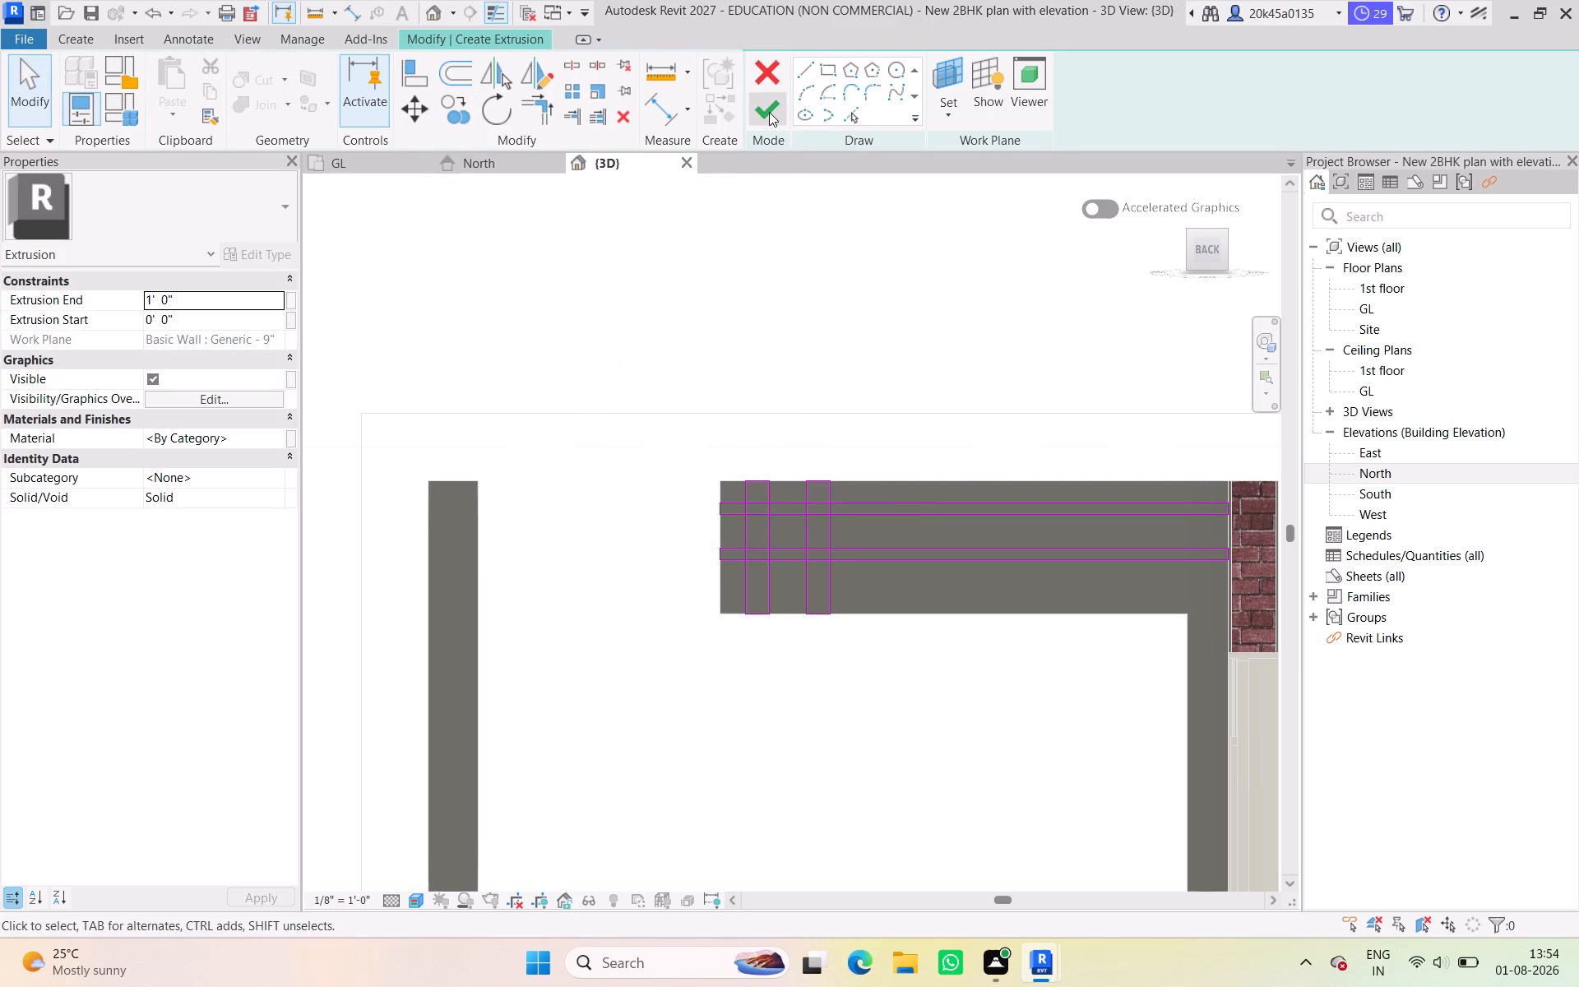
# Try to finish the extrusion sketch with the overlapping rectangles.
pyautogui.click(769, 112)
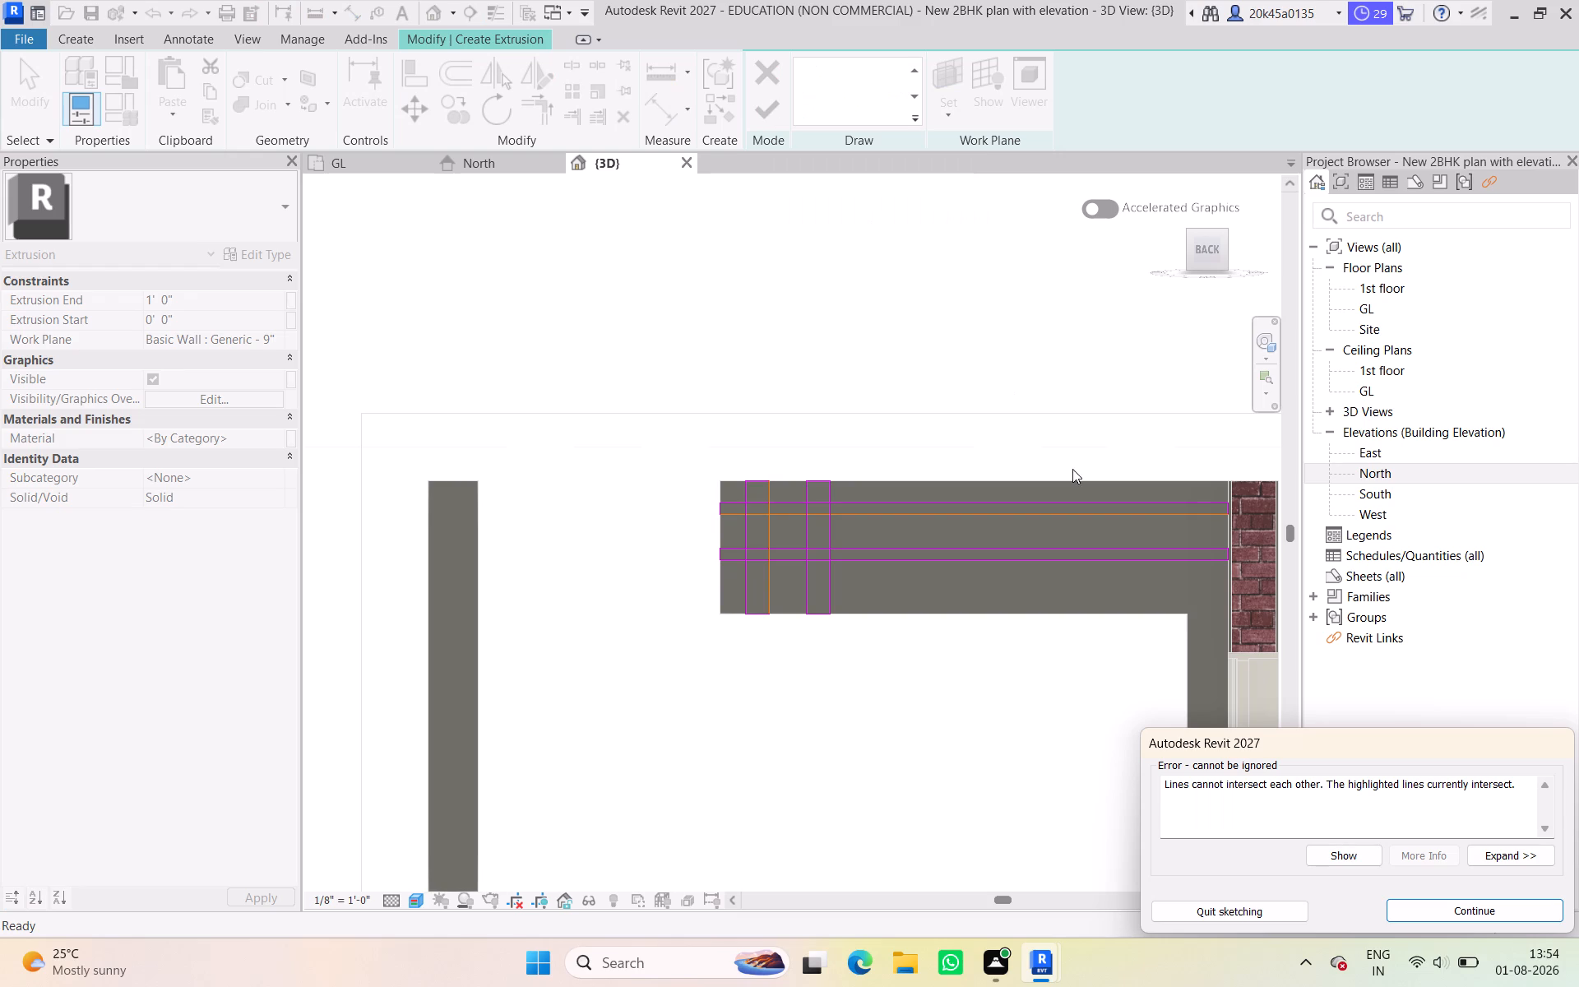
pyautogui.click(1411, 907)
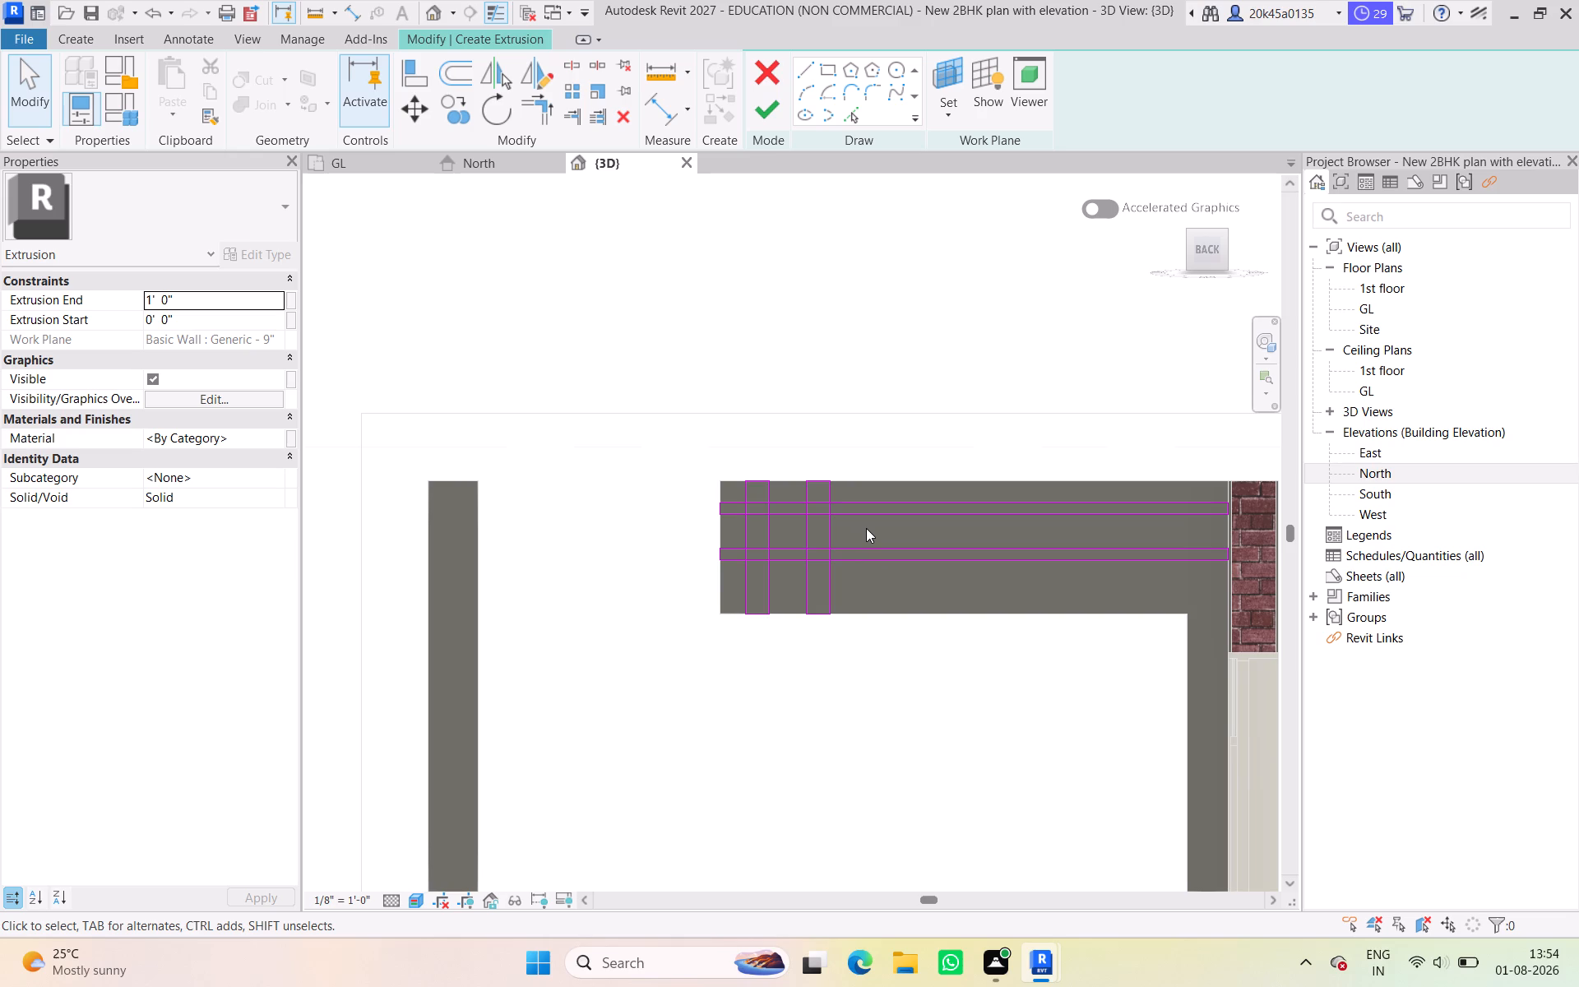
# Split the edges of both horizontal strips and the first vertical rectangle inside their two crossings, keeping the inner segments.
pyautogui.scroll(1, 729, 480)
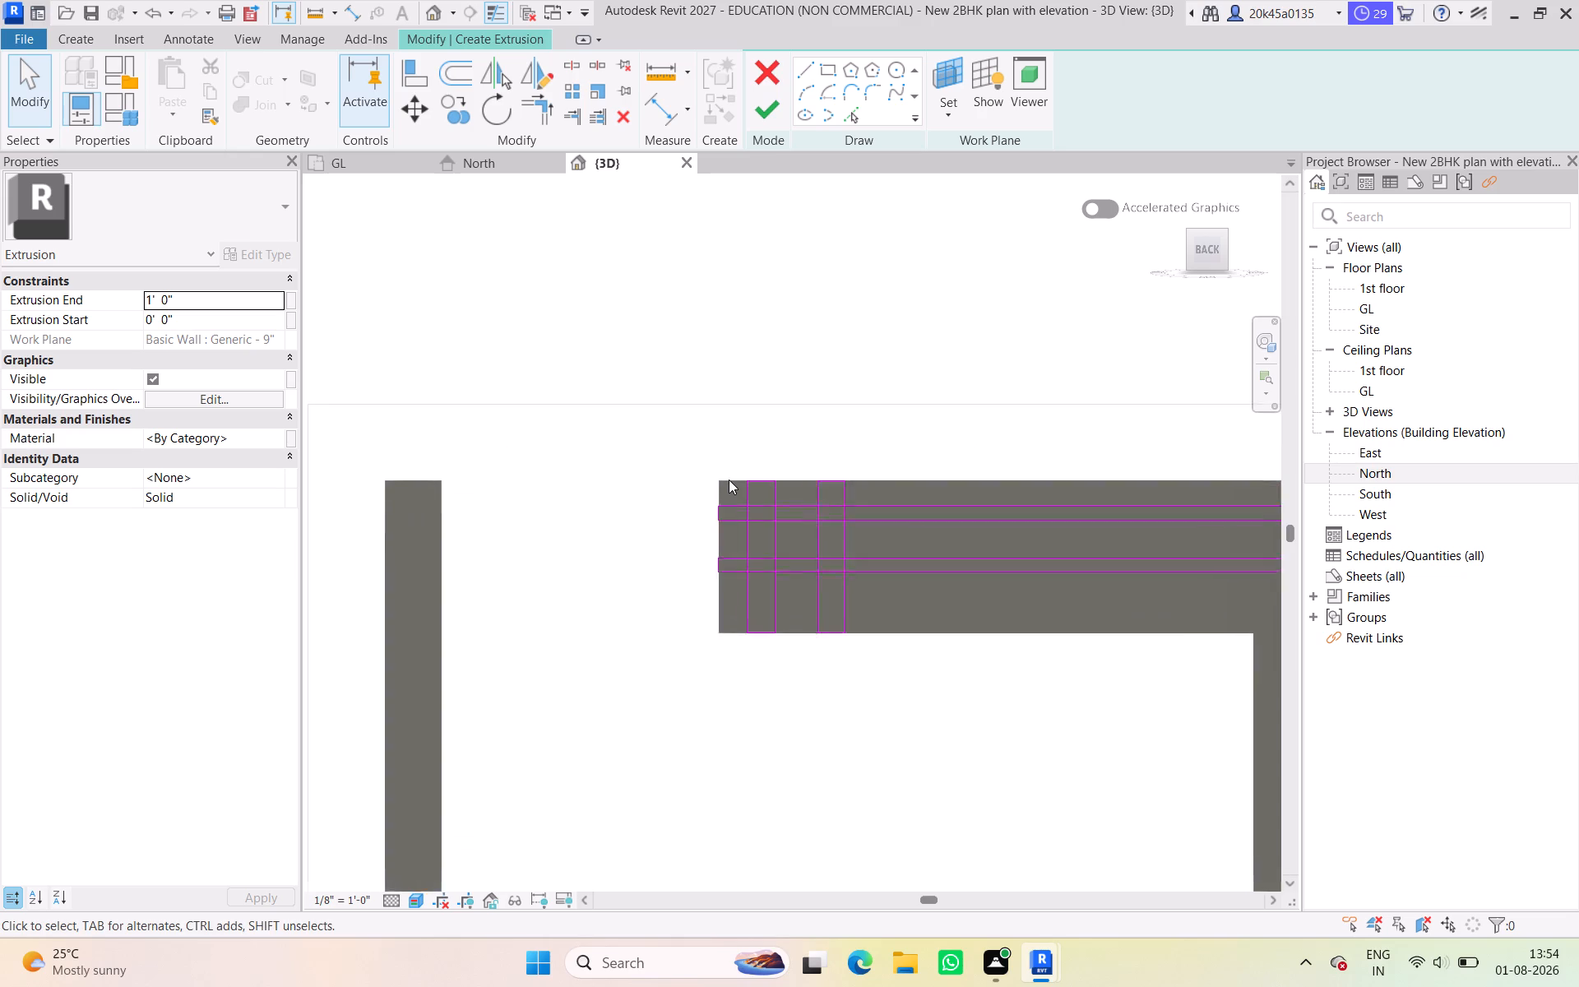
pyautogui.scroll(2, 729, 480)
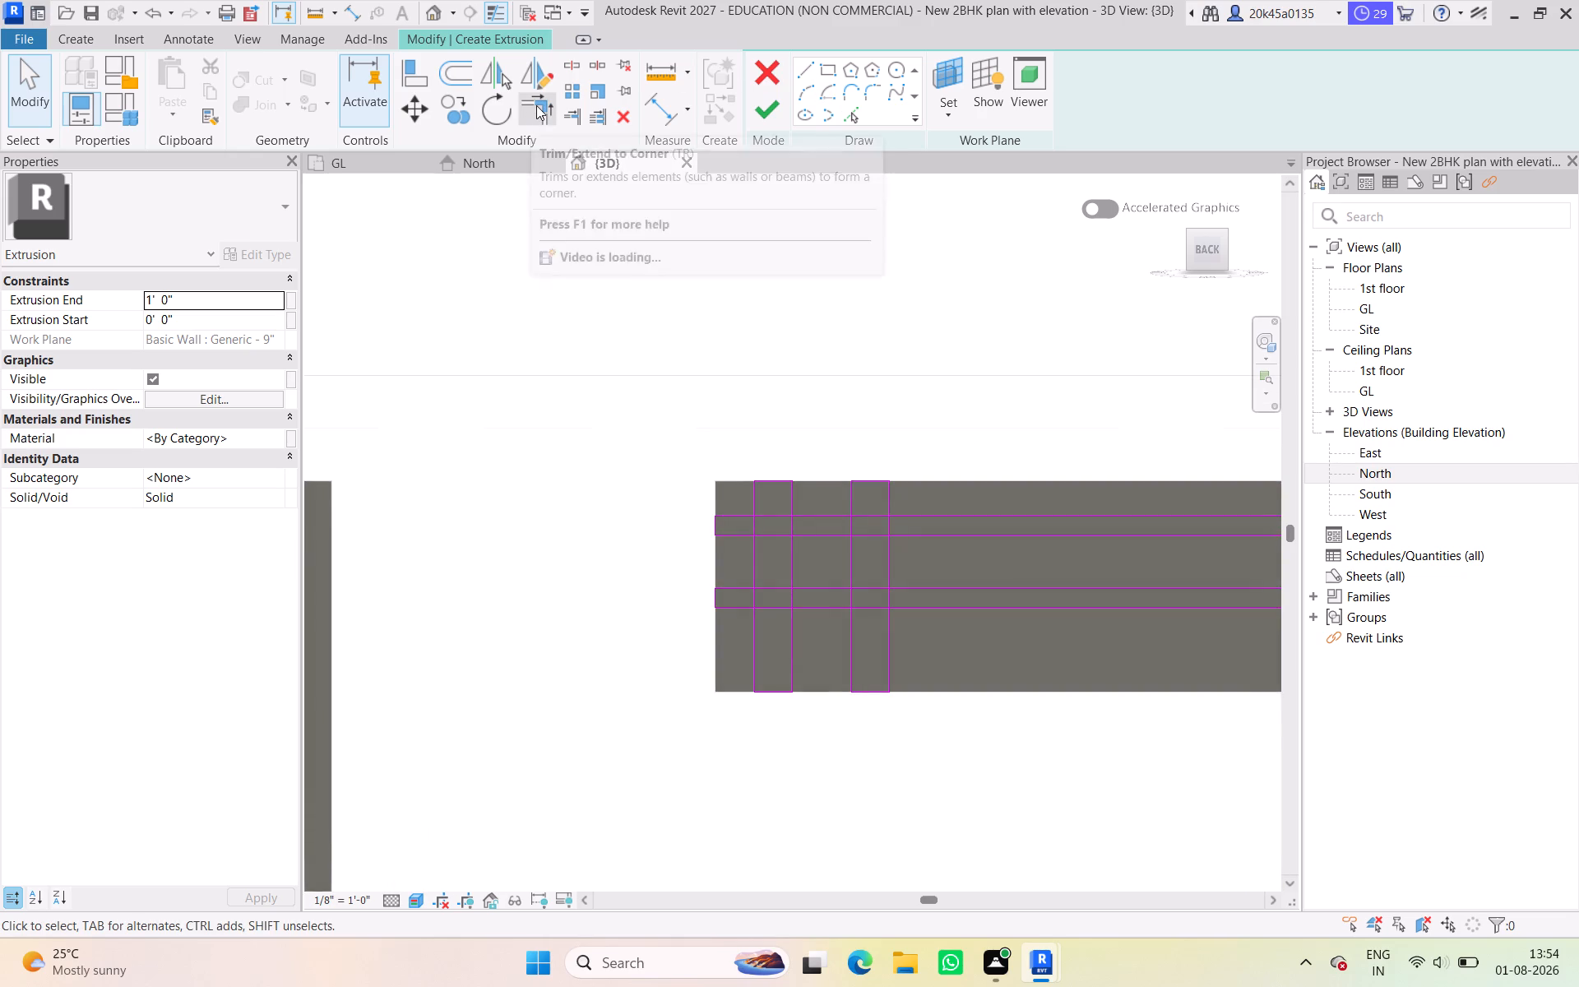
pyautogui.click(536, 105)
pyautogui.scroll(5, 687, 408)
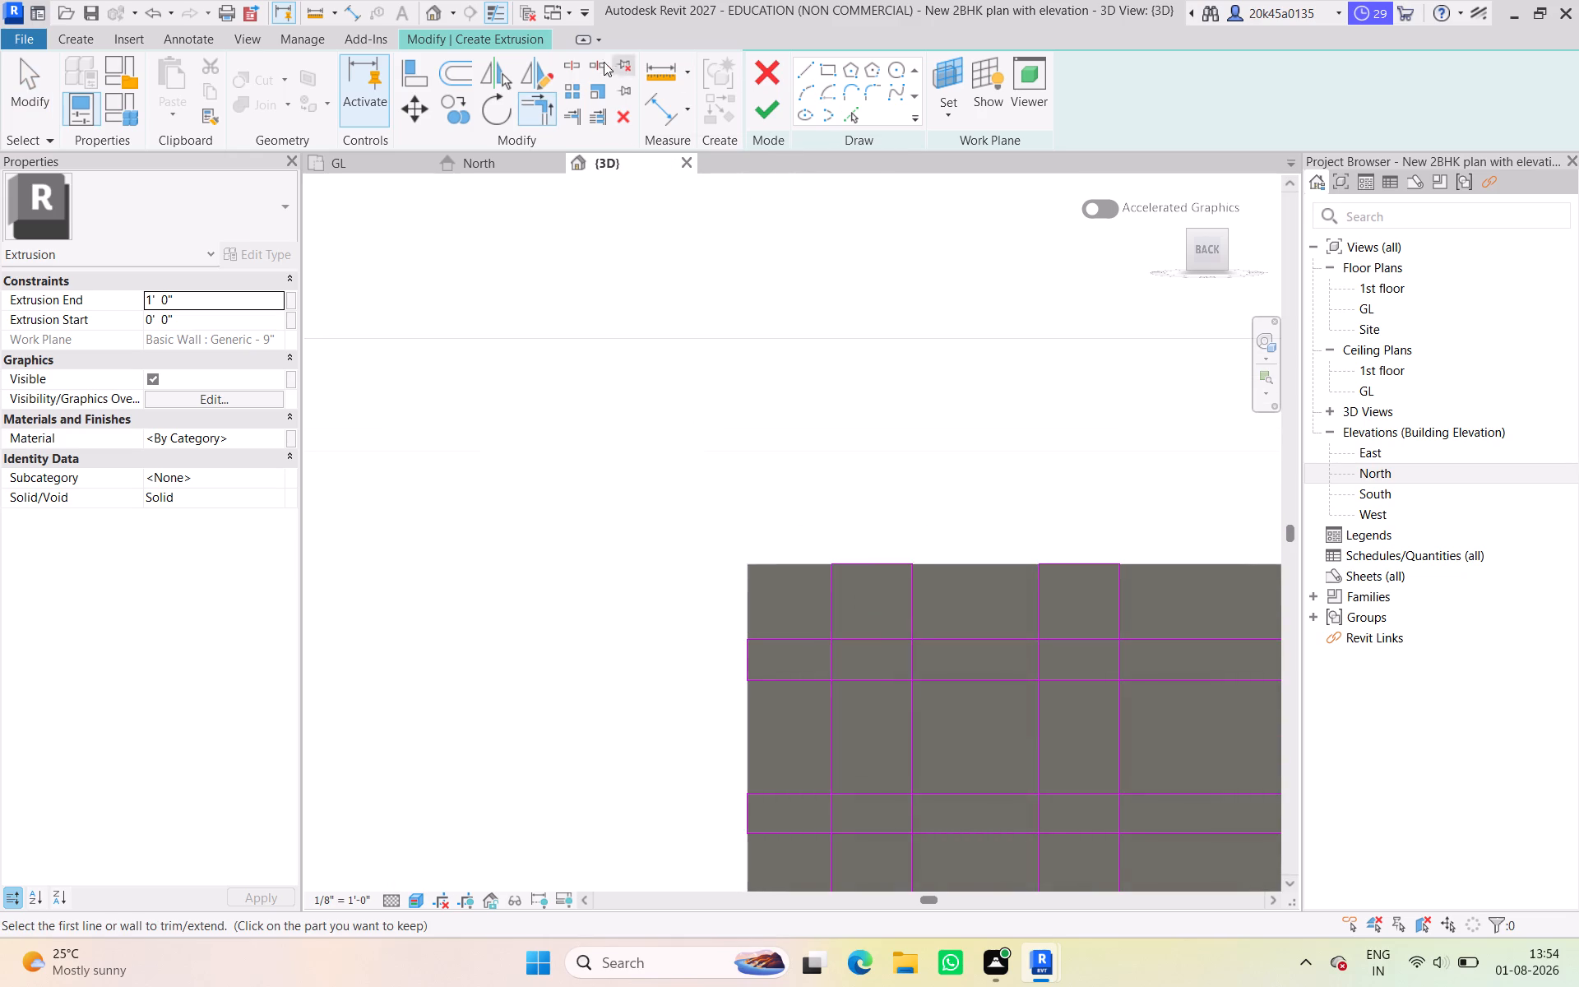
pyautogui.click(576, 63)
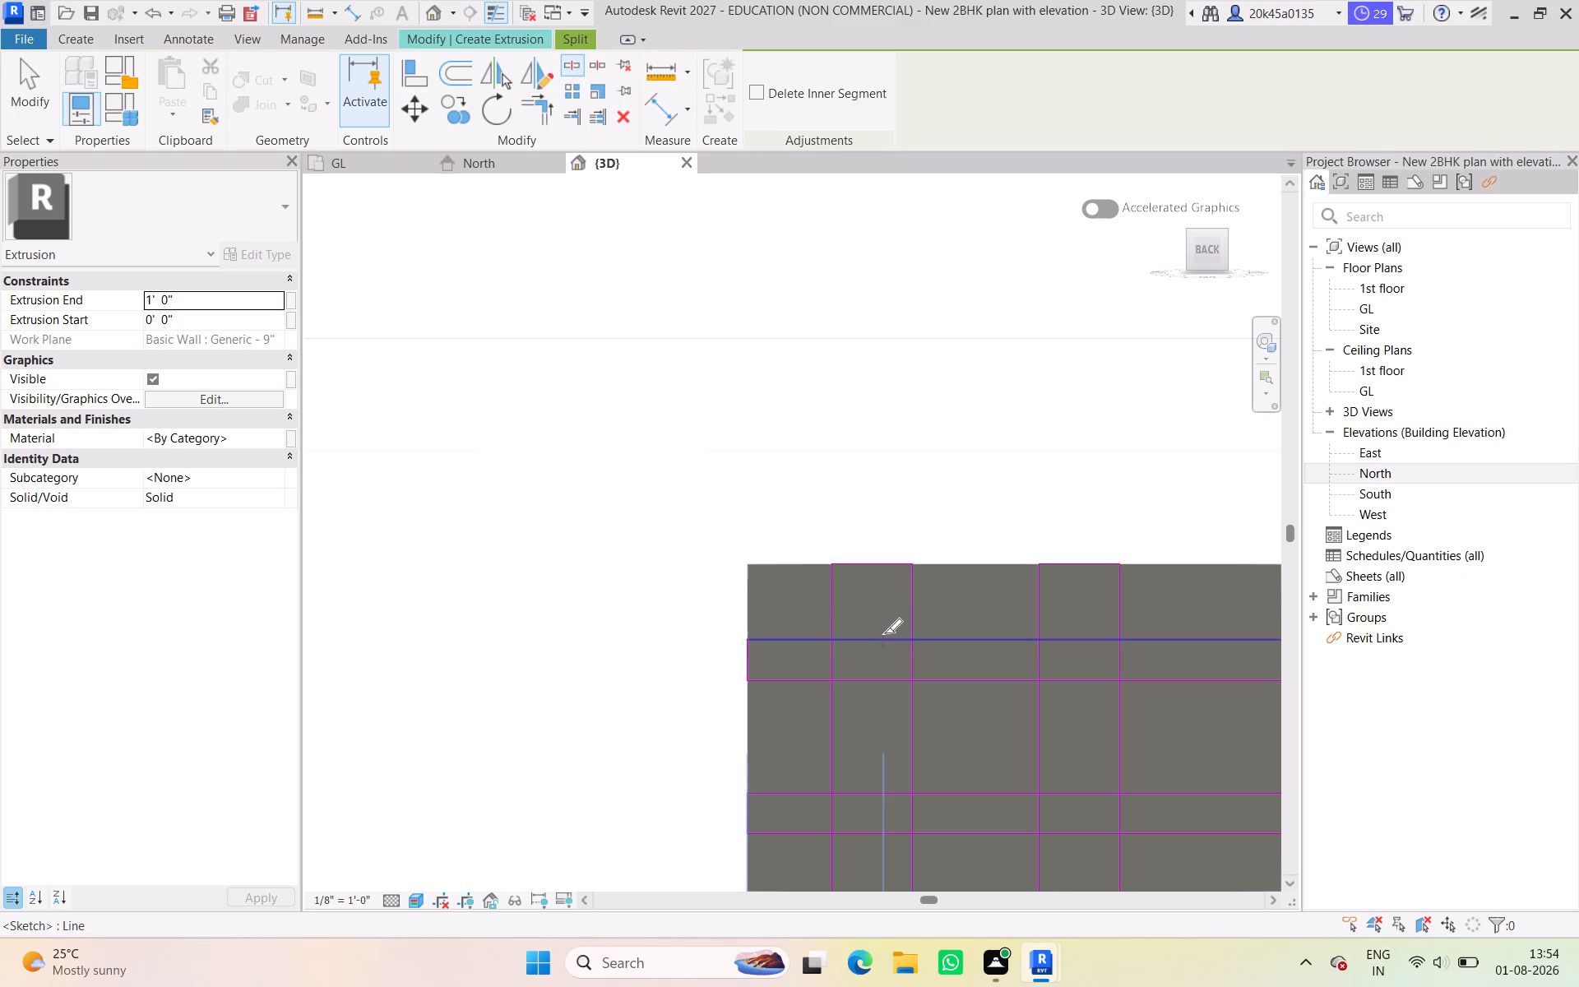
pyautogui.click(882, 640)
pyautogui.click(870, 680)
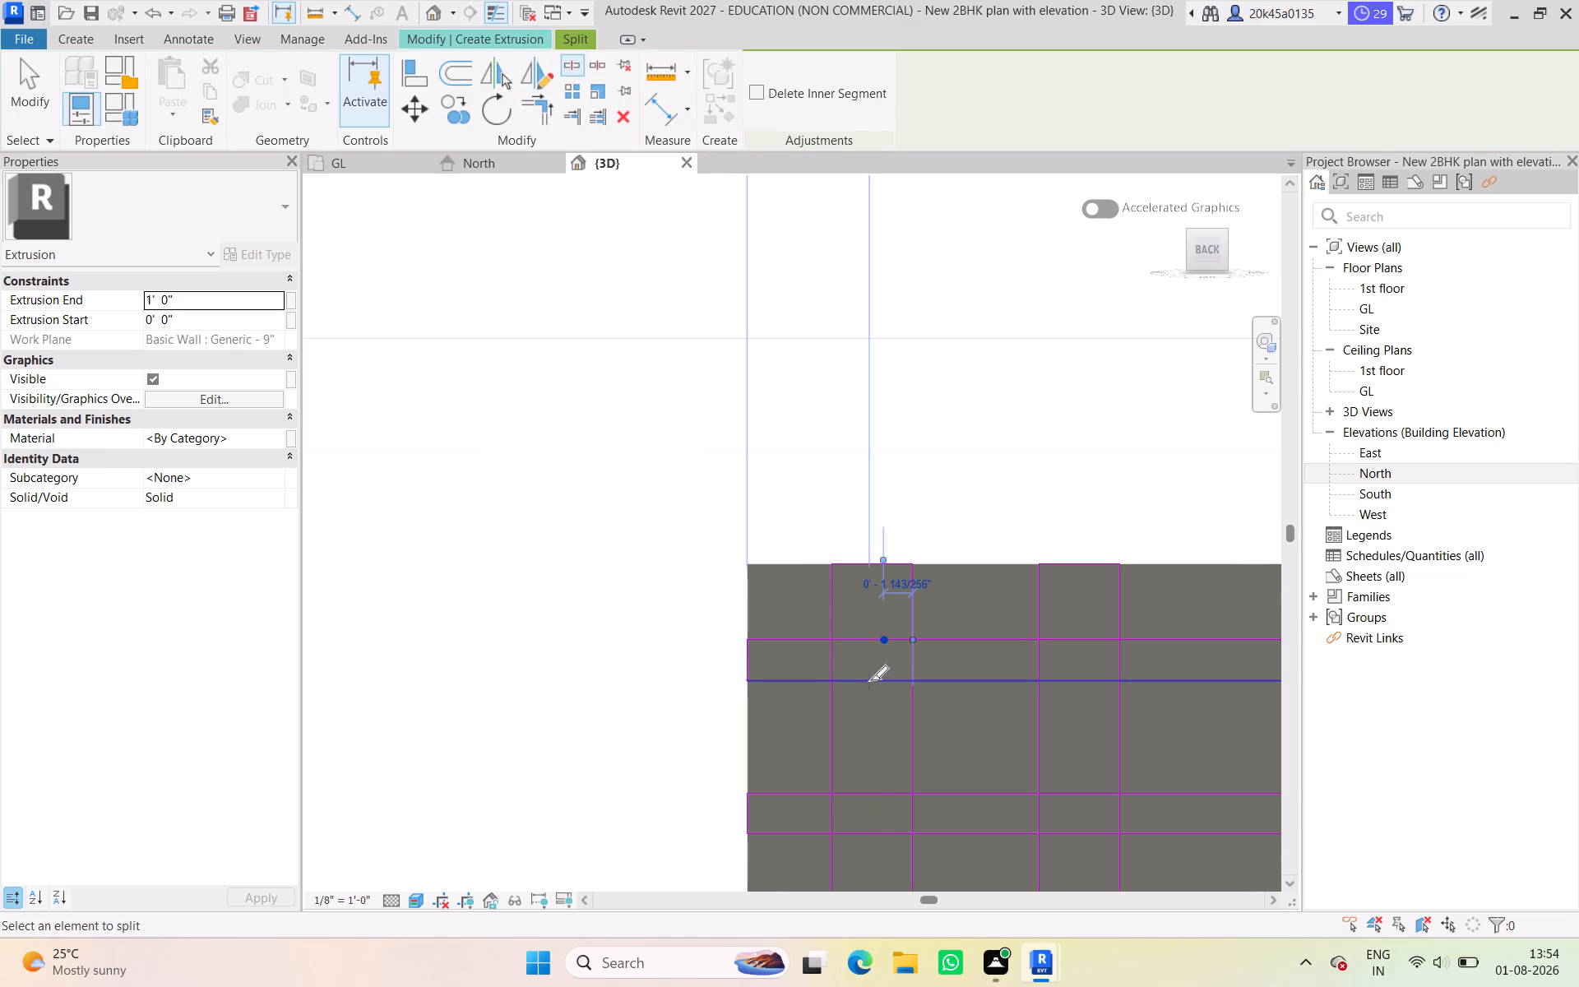
pyautogui.moveTo(864, 797); pyautogui.dragTo(863, 817)
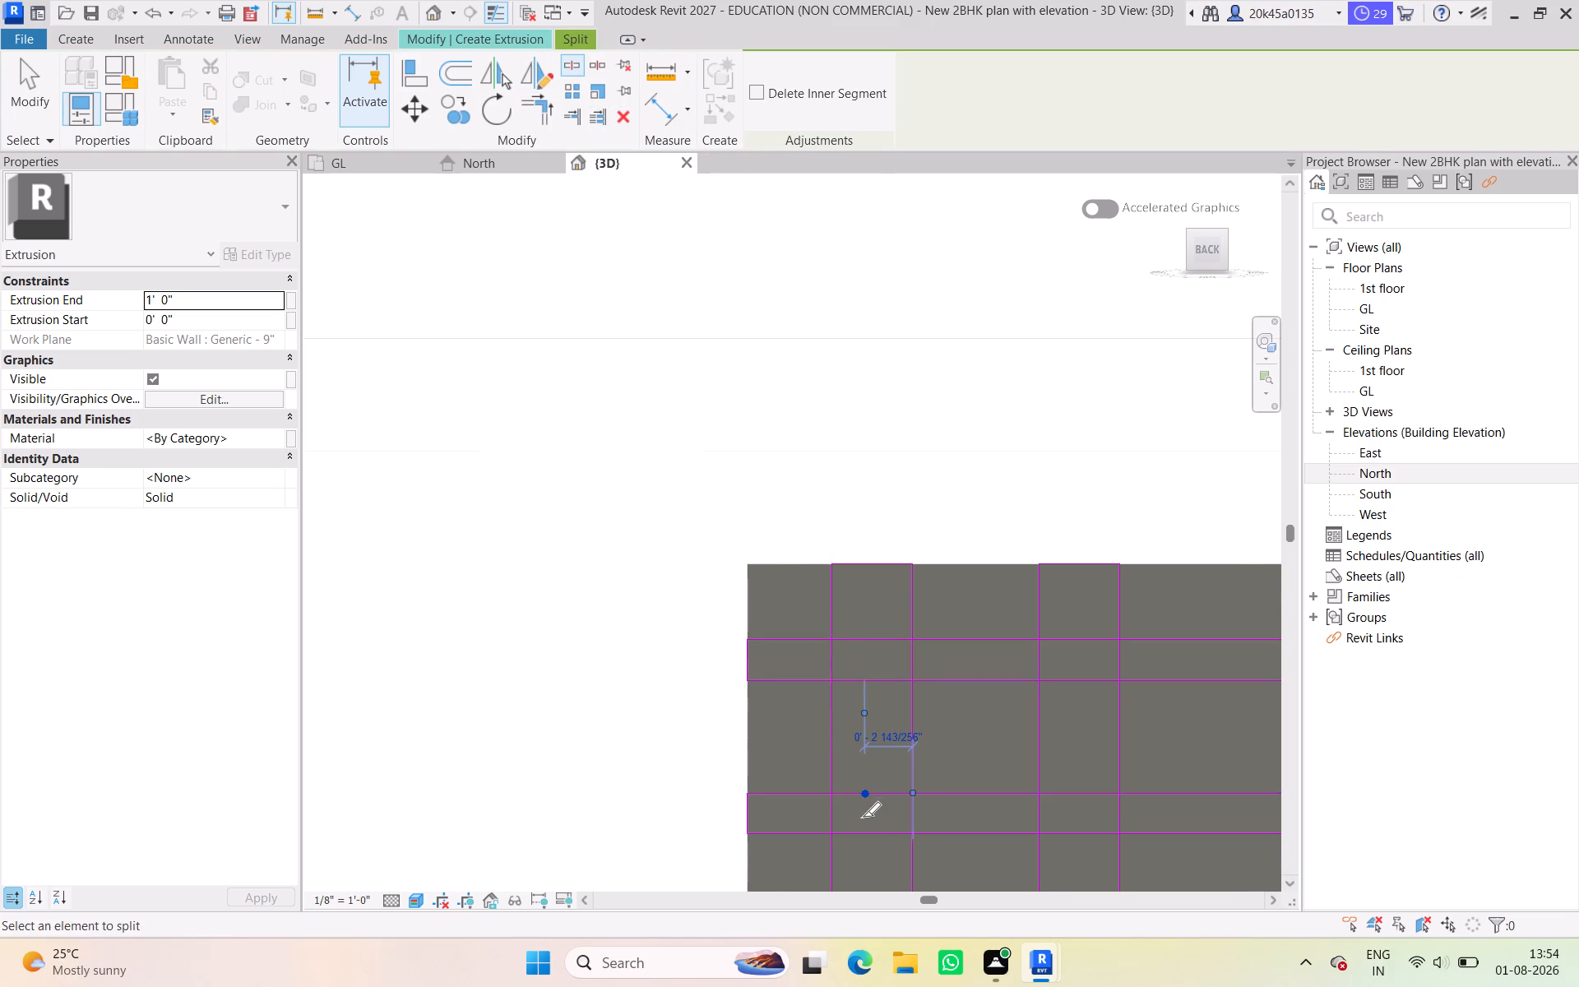
pyautogui.moveTo(863, 817); pyautogui.dragTo(863, 831)
pyautogui.click(863, 831)
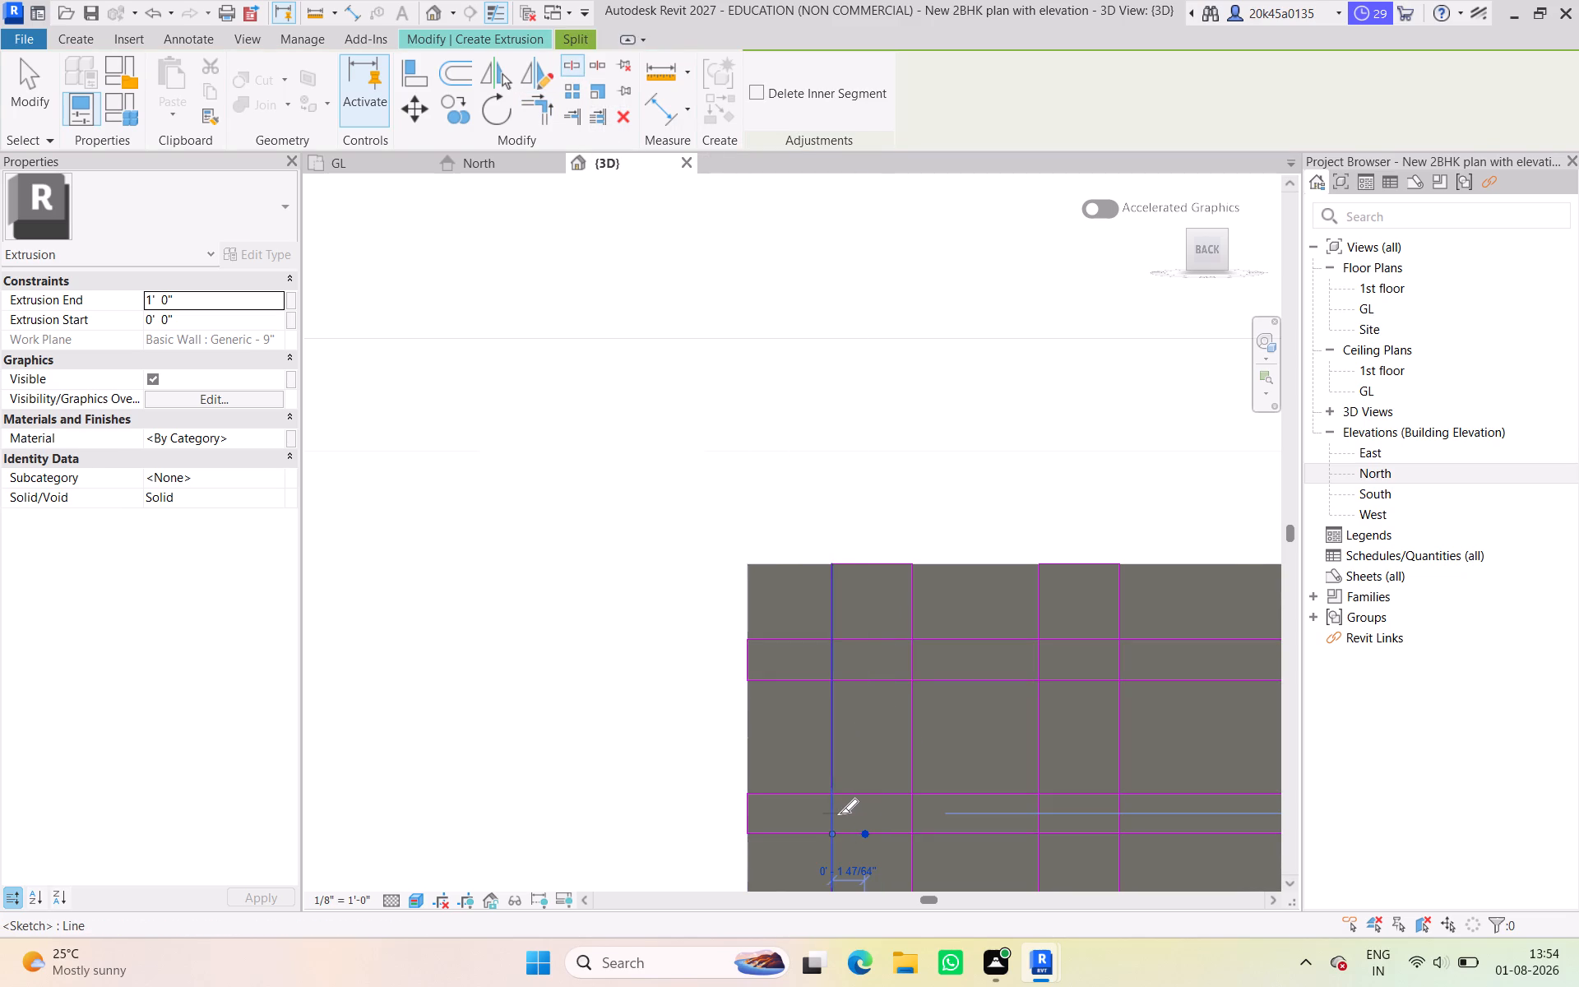
pyautogui.click(840, 813)
pyautogui.click(909, 813)
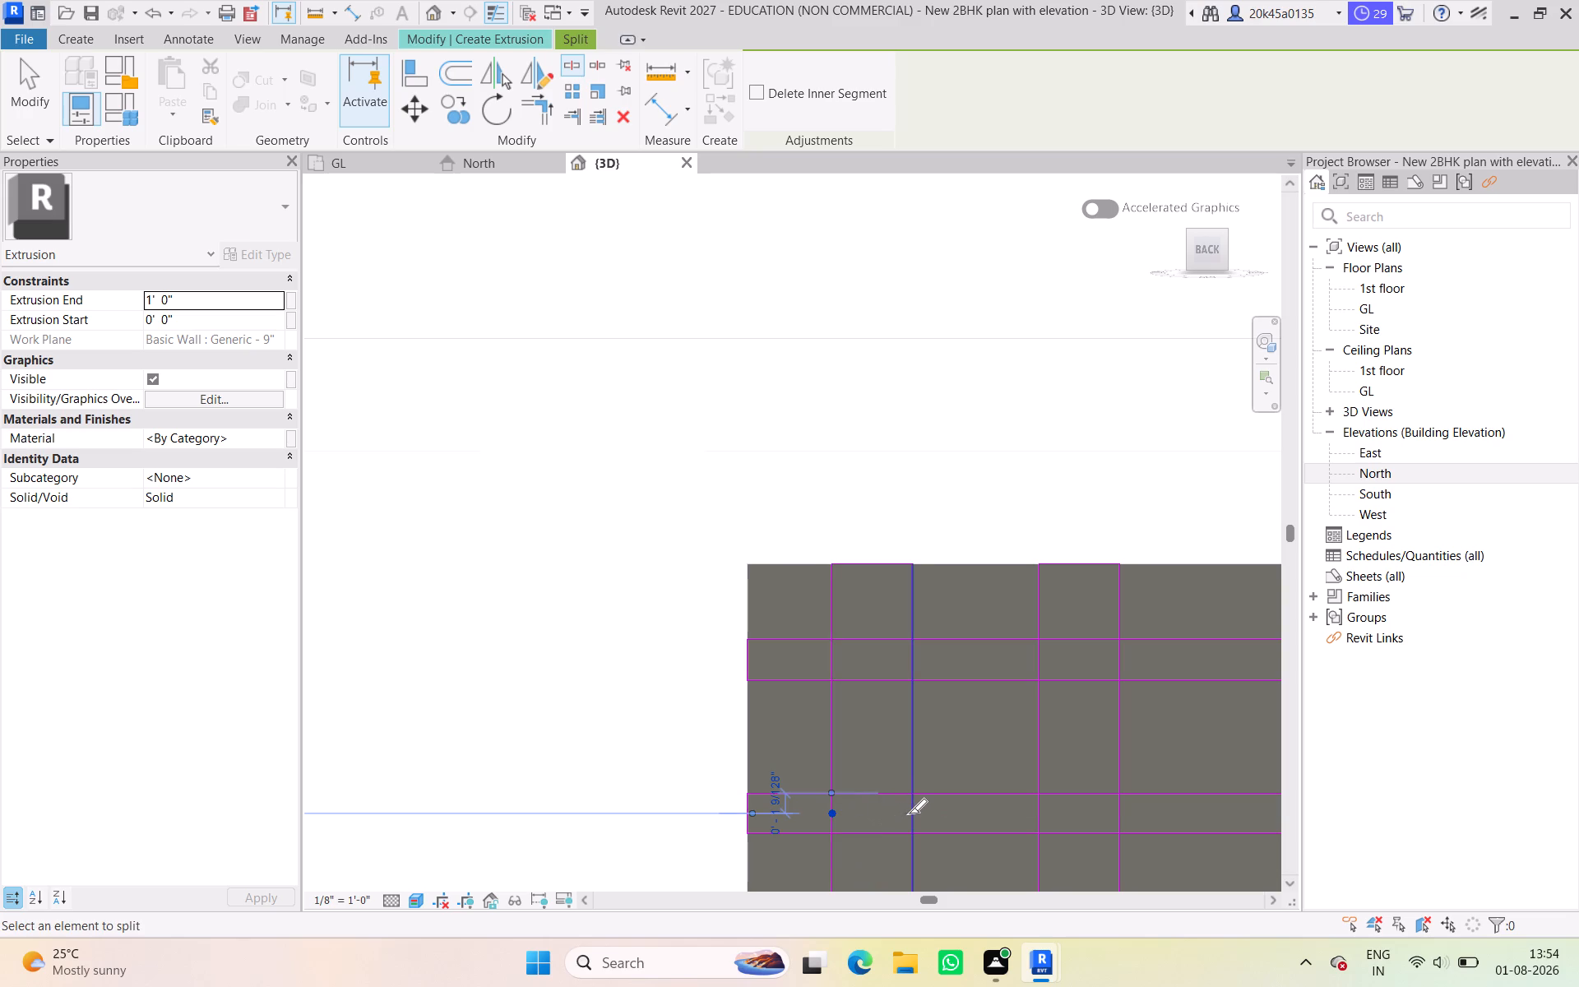
pyautogui.click(917, 660)
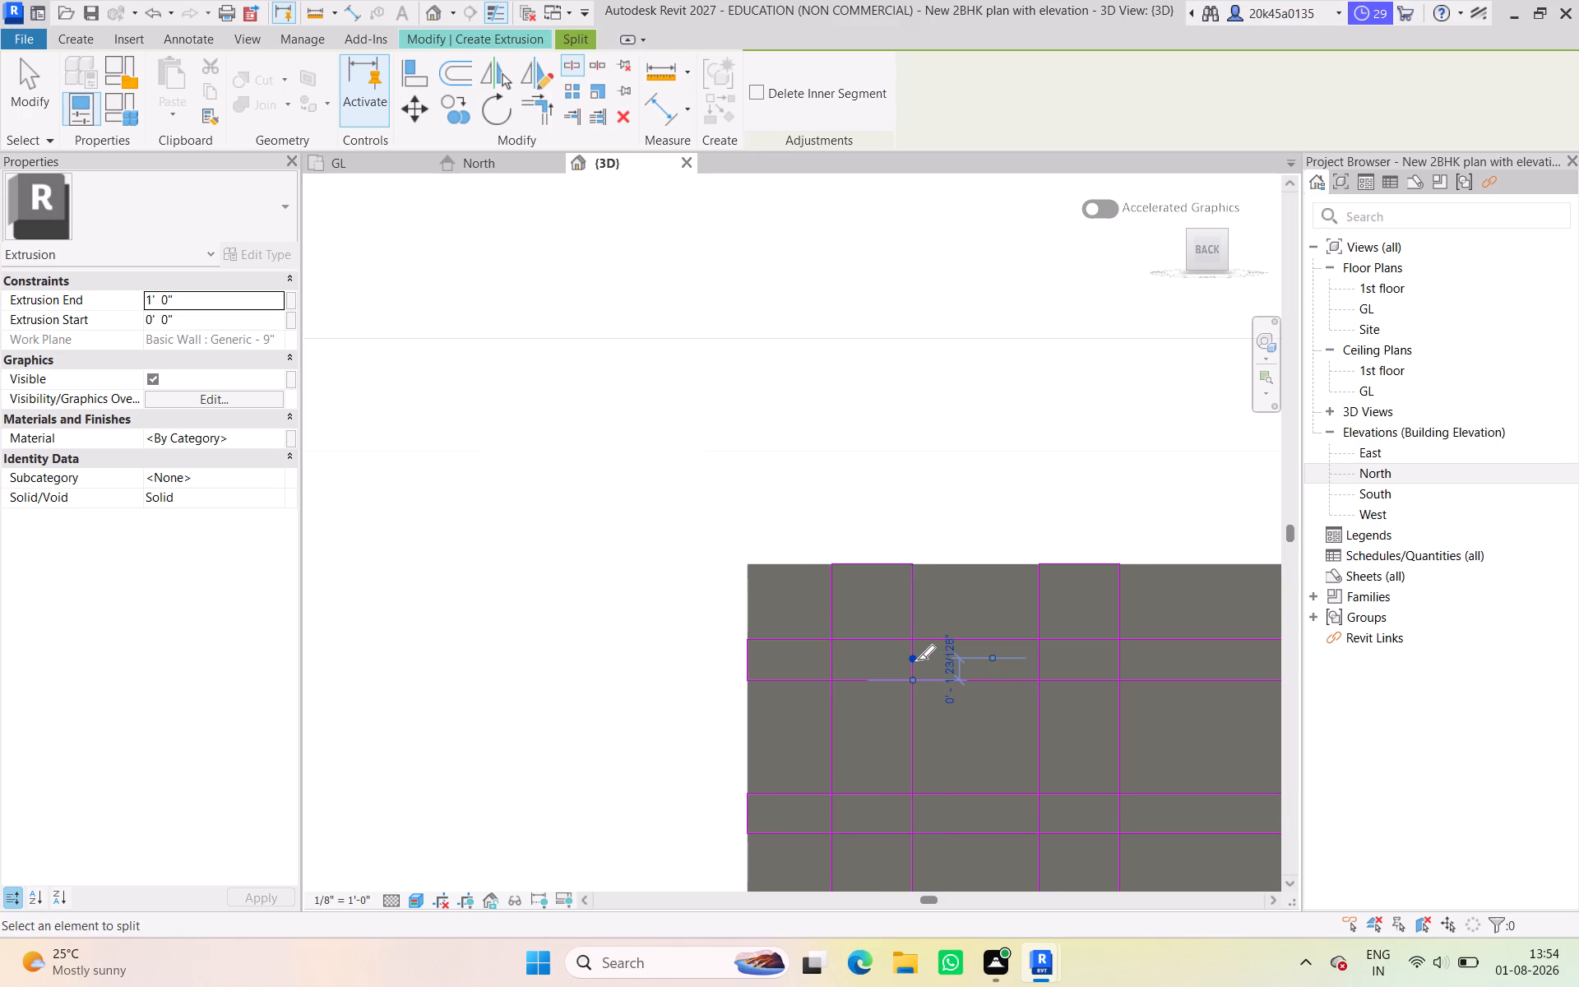
pyautogui.click(834, 659)
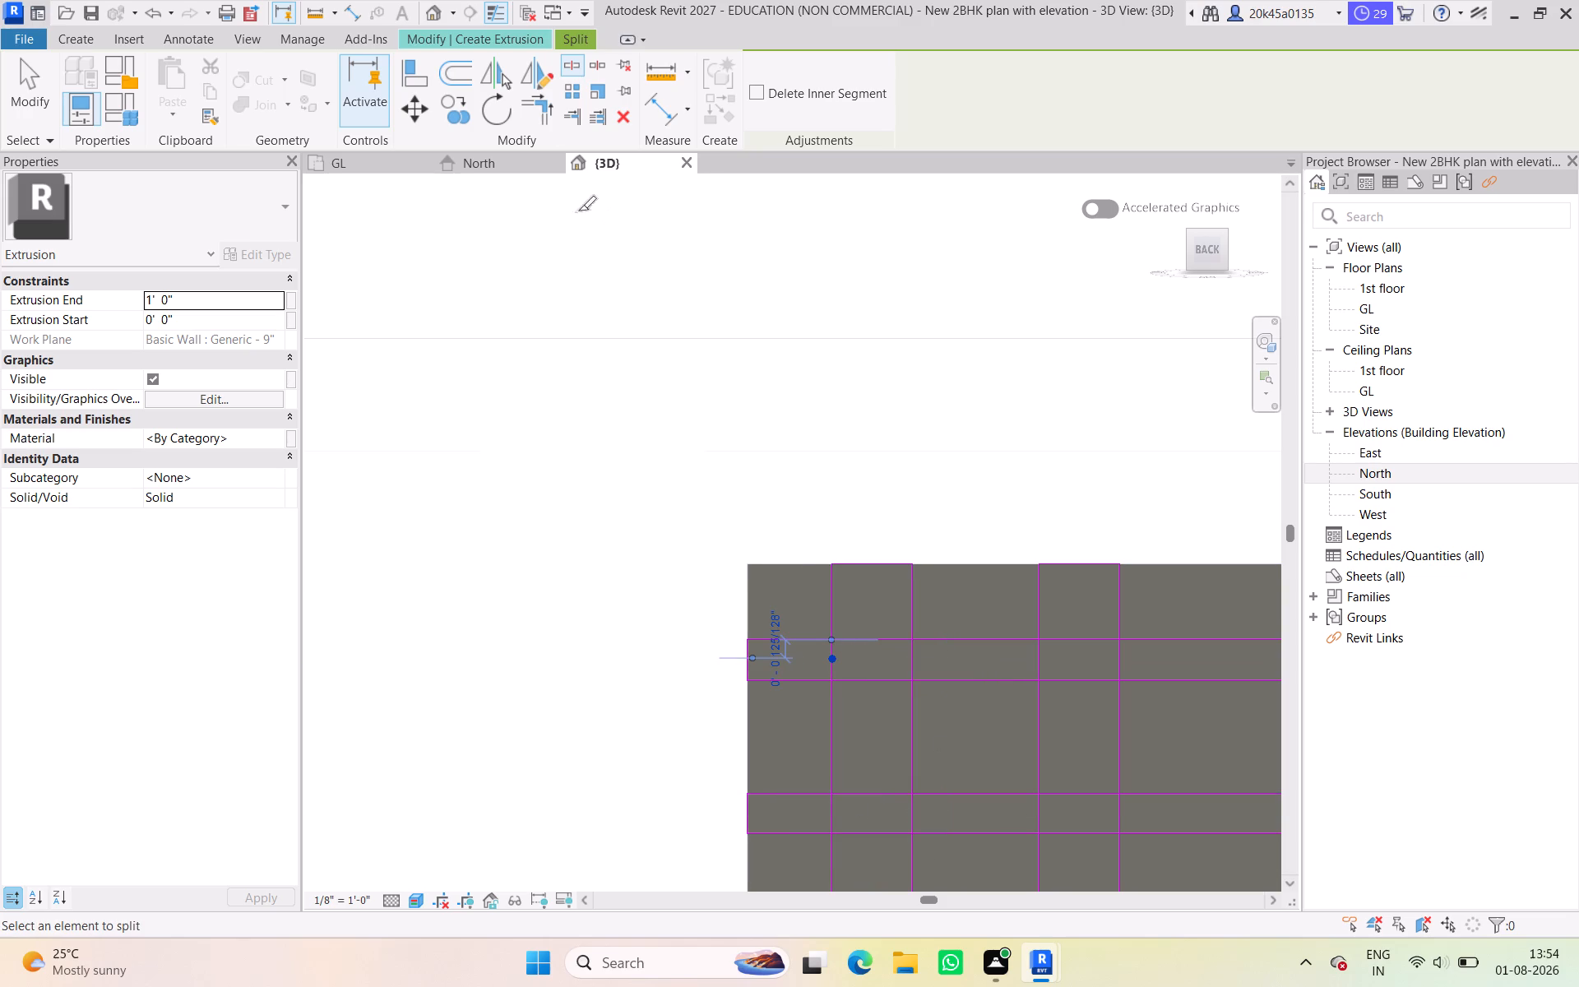
# Trim the split lines to corners at all four corners where the first vertical strip crosses the upper horizontal strip.
pyautogui.click(539, 97)
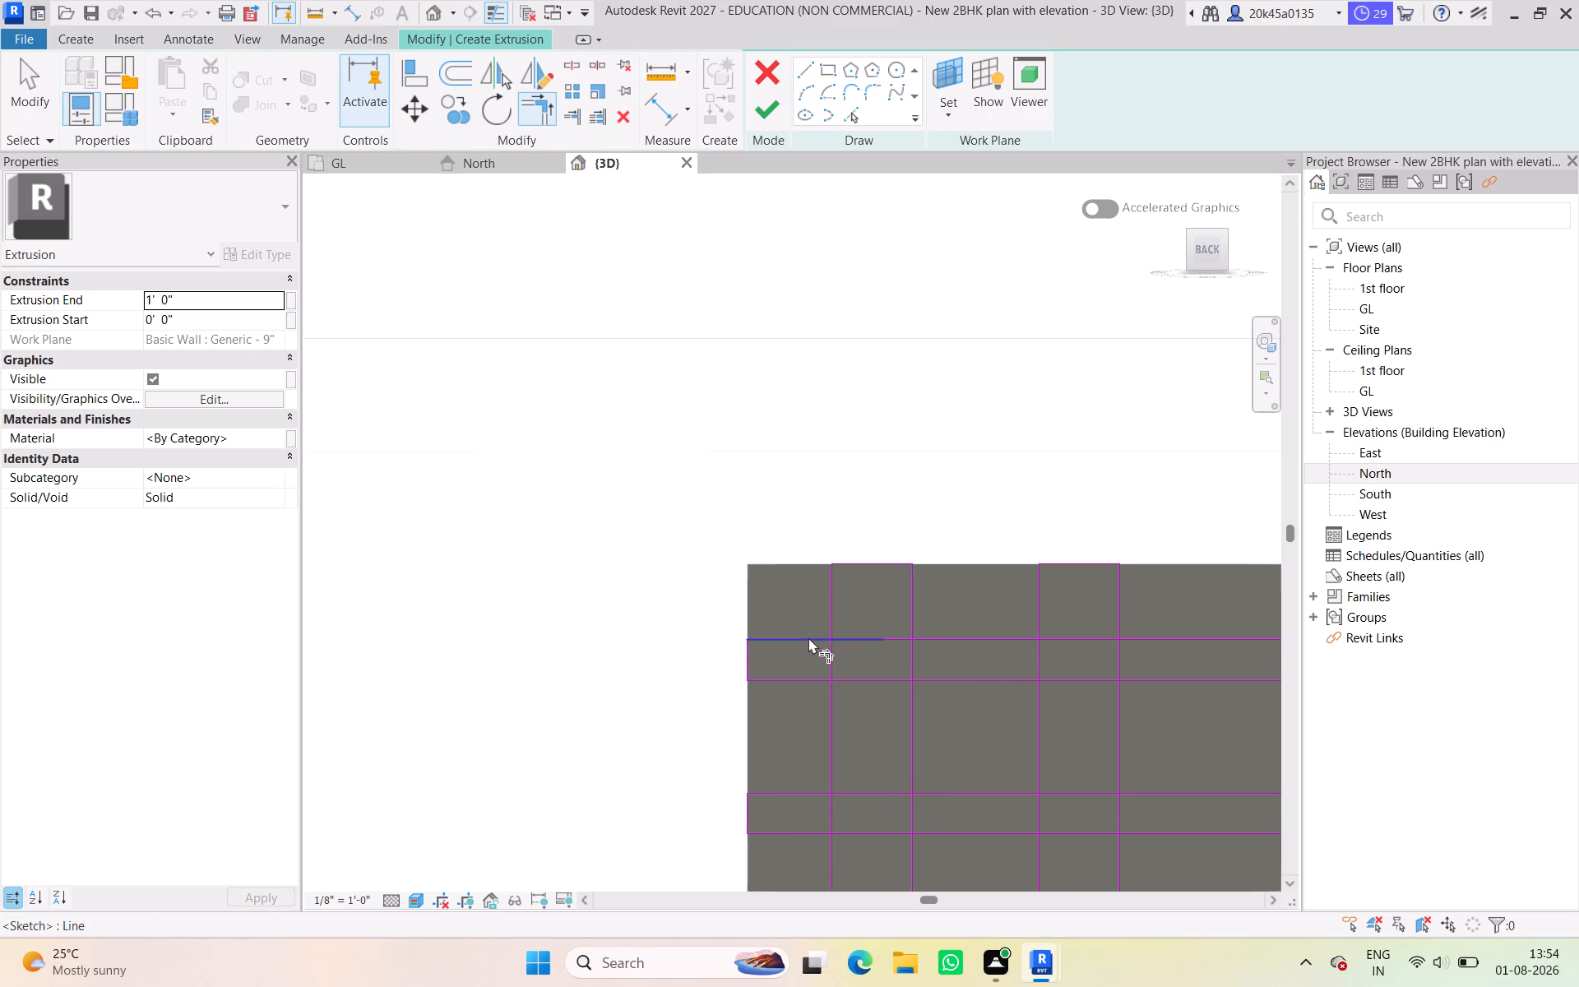
pyautogui.click(808, 637)
pyautogui.click(836, 615)
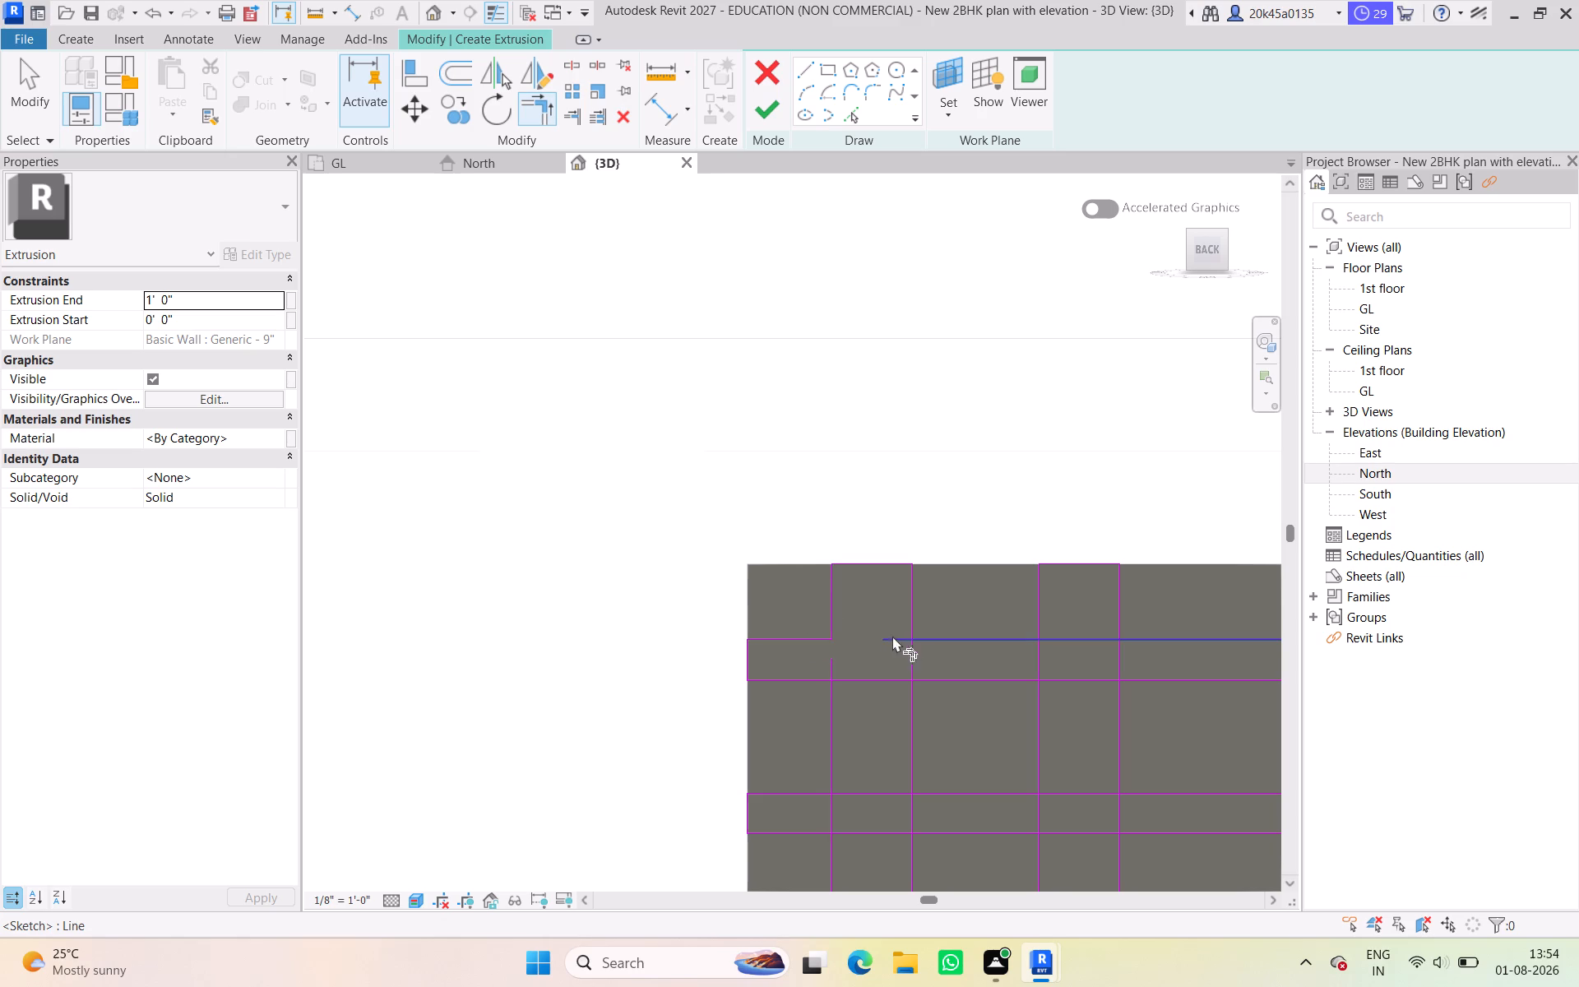
pyautogui.click(923, 637)
pyautogui.click(911, 626)
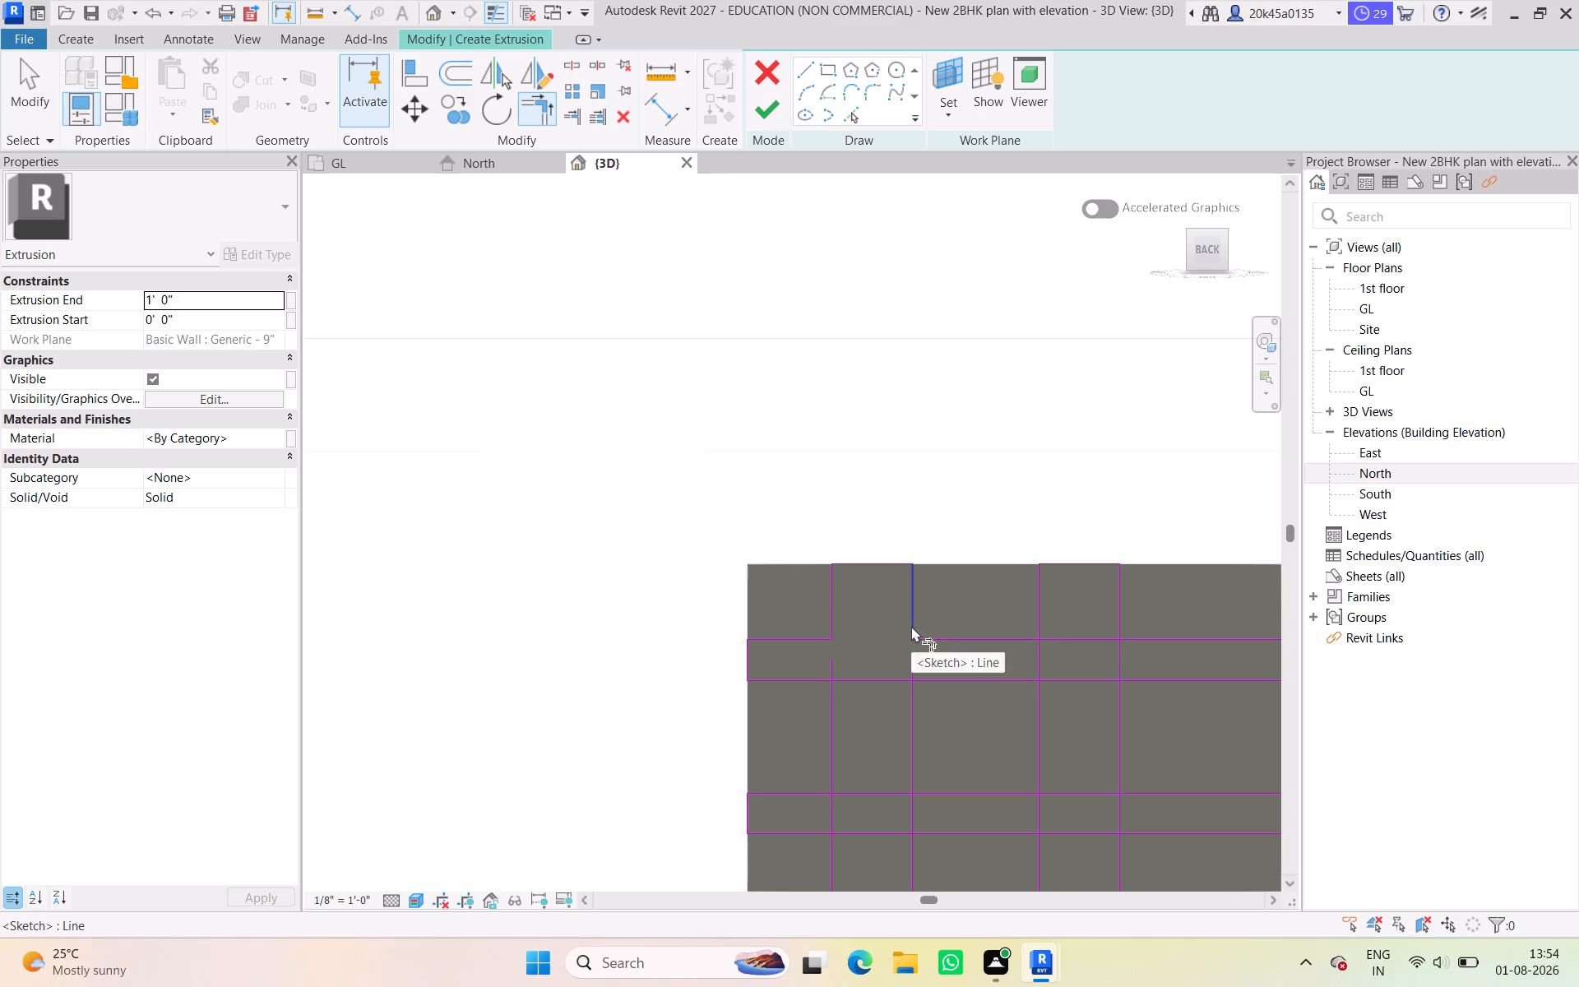
pyautogui.click(933, 677)
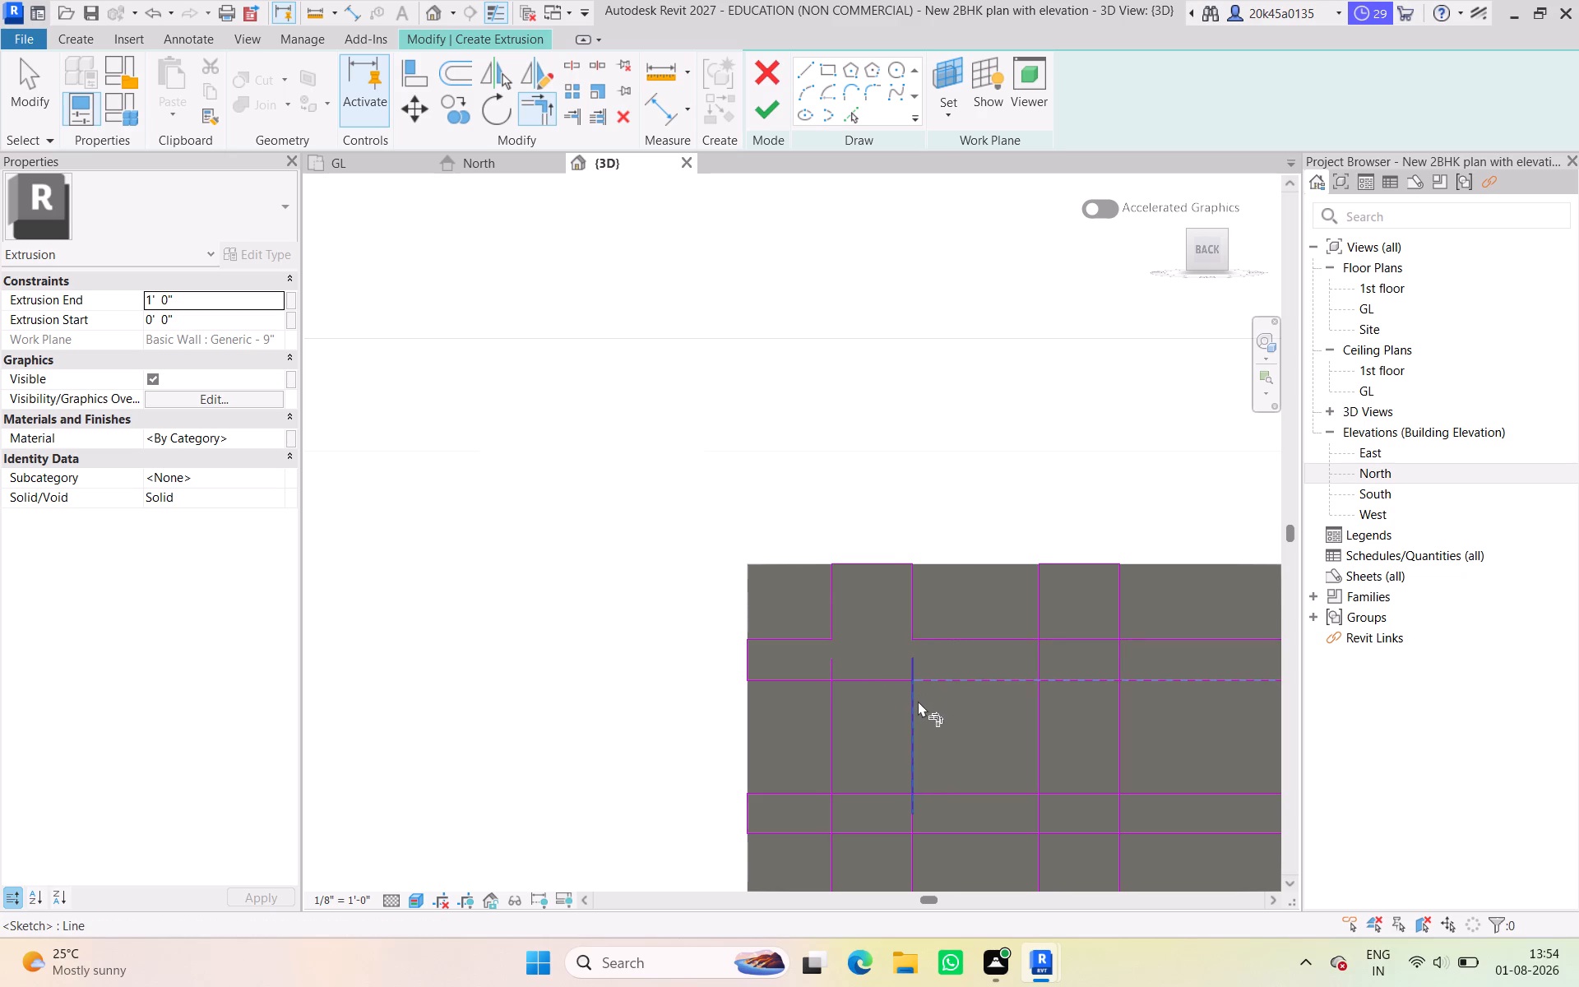
pyautogui.click(917, 702)
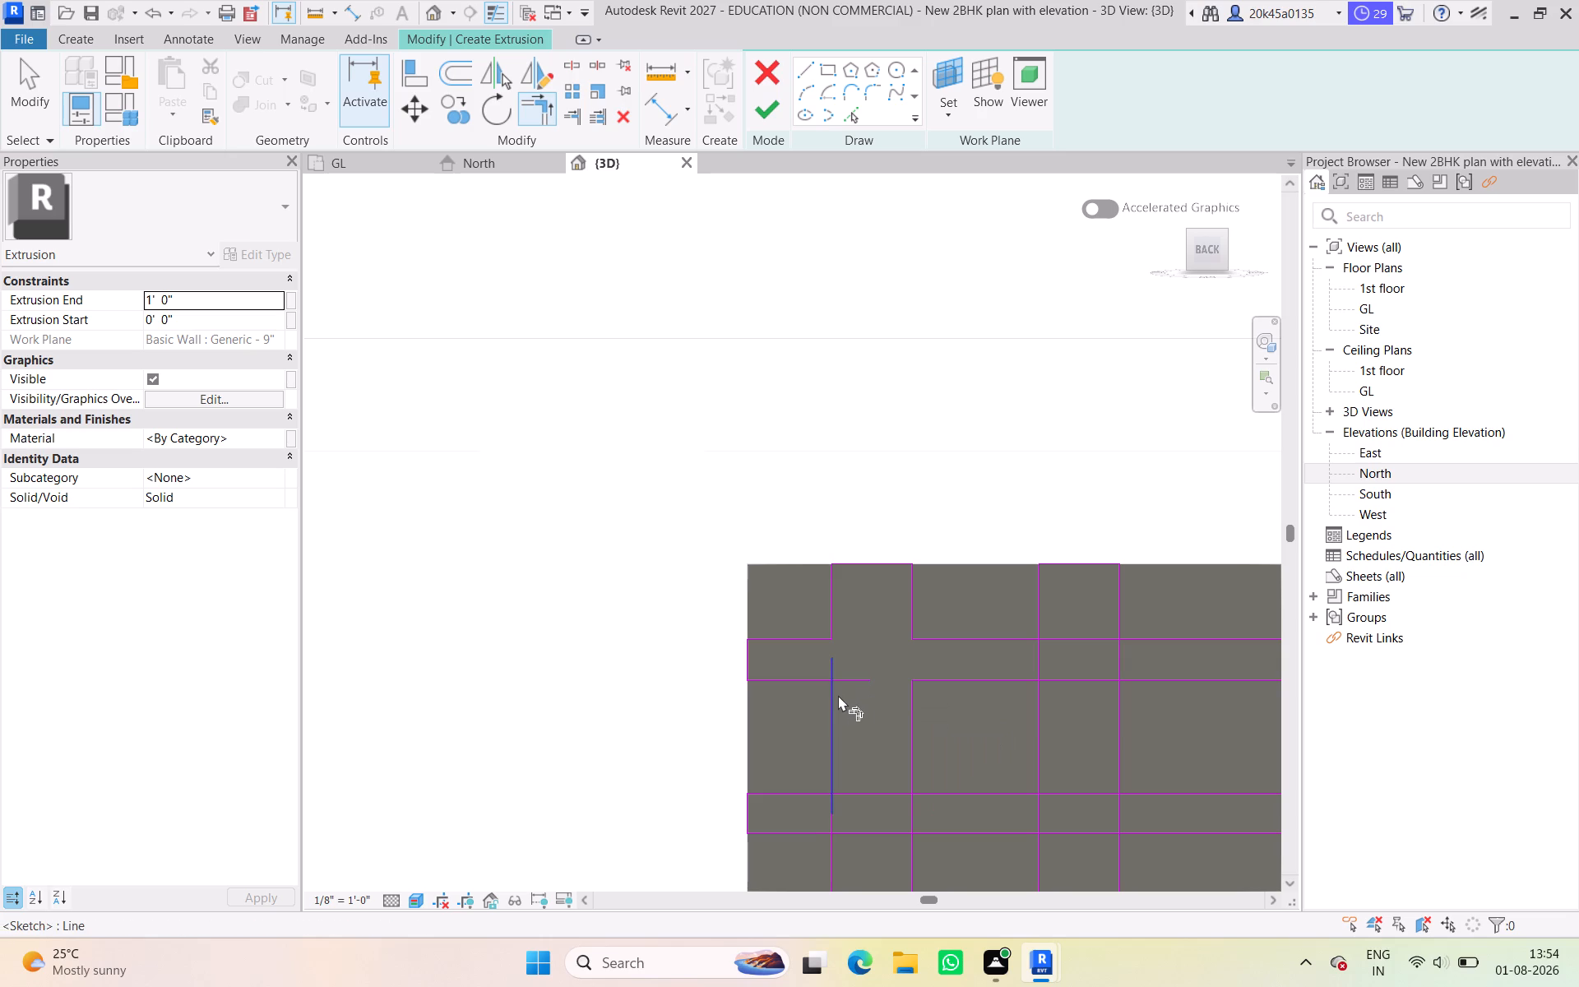
pyautogui.click(836, 696)
pyautogui.click(799, 683)
# Trim the split lines to corners at all four corners where the first vertical strip crosses the lower horizontal strip.
pyautogui.click(809, 799)
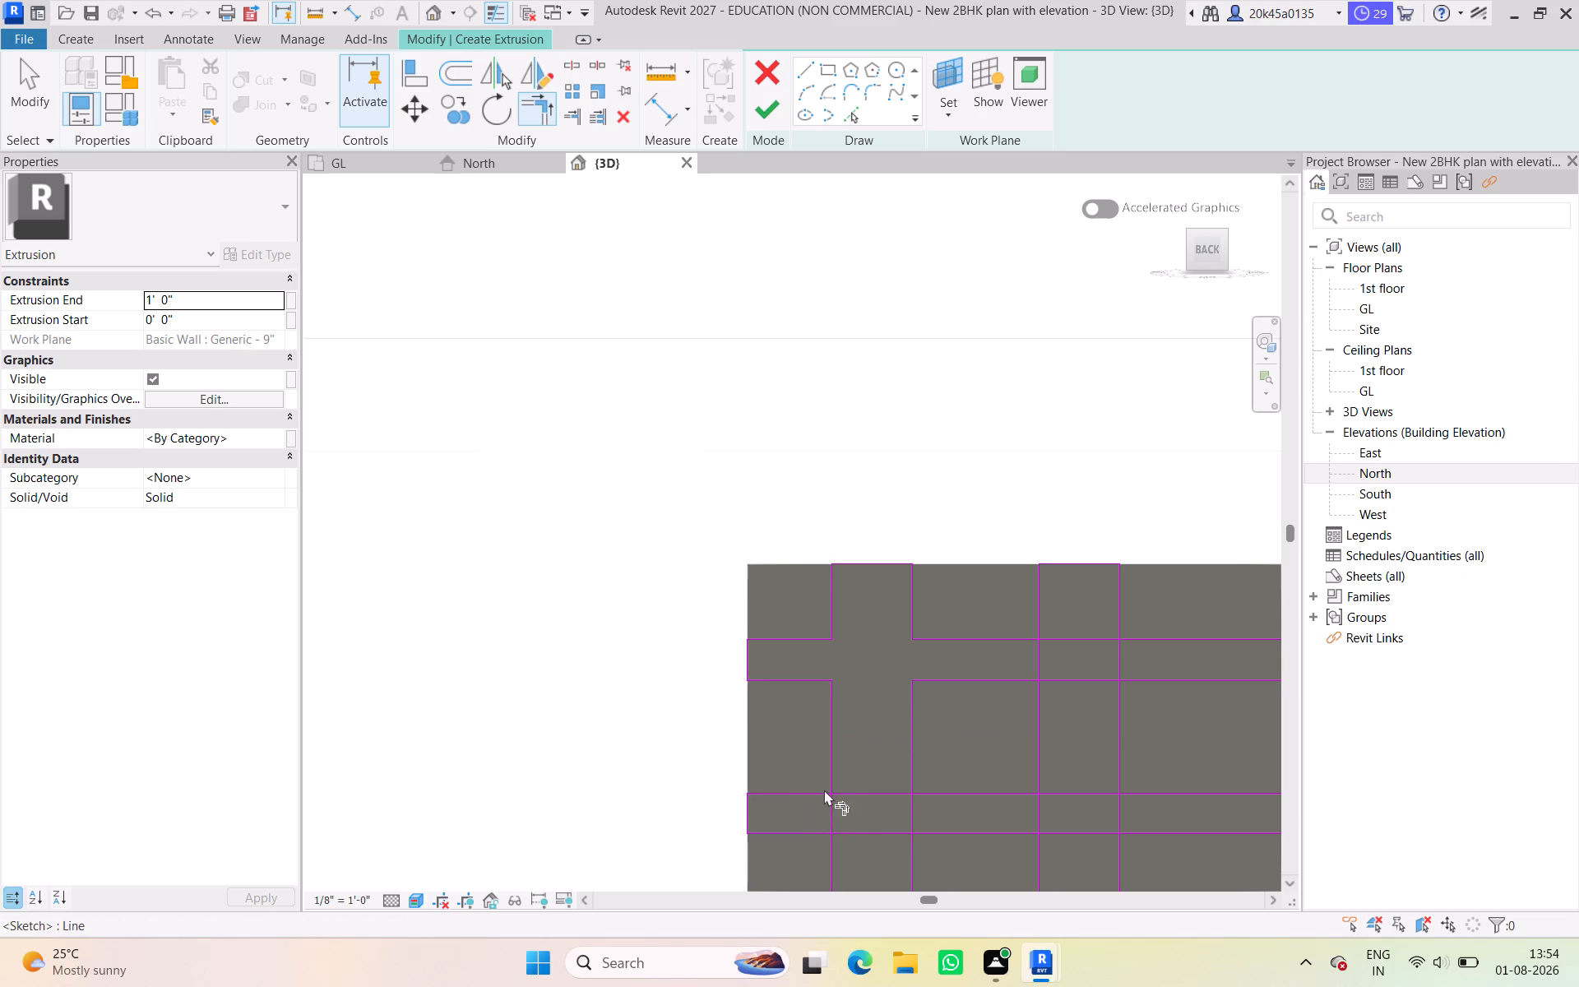
pyautogui.click(833, 781)
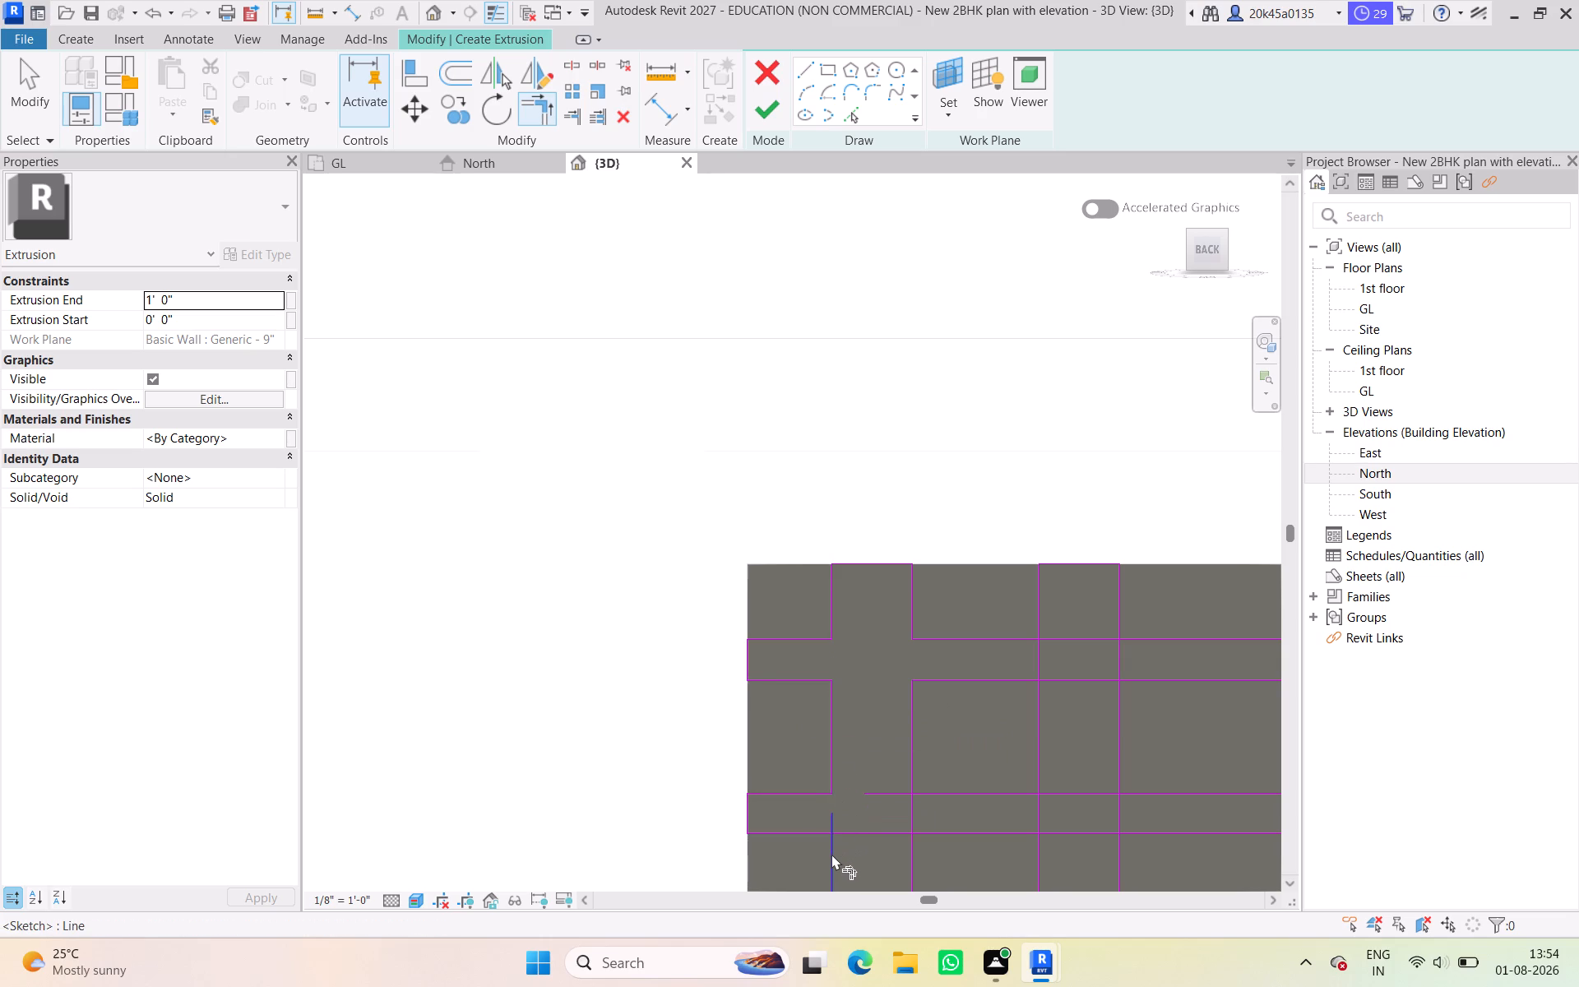
pyautogui.click(831, 854)
pyautogui.click(813, 836)
pyautogui.click(915, 799)
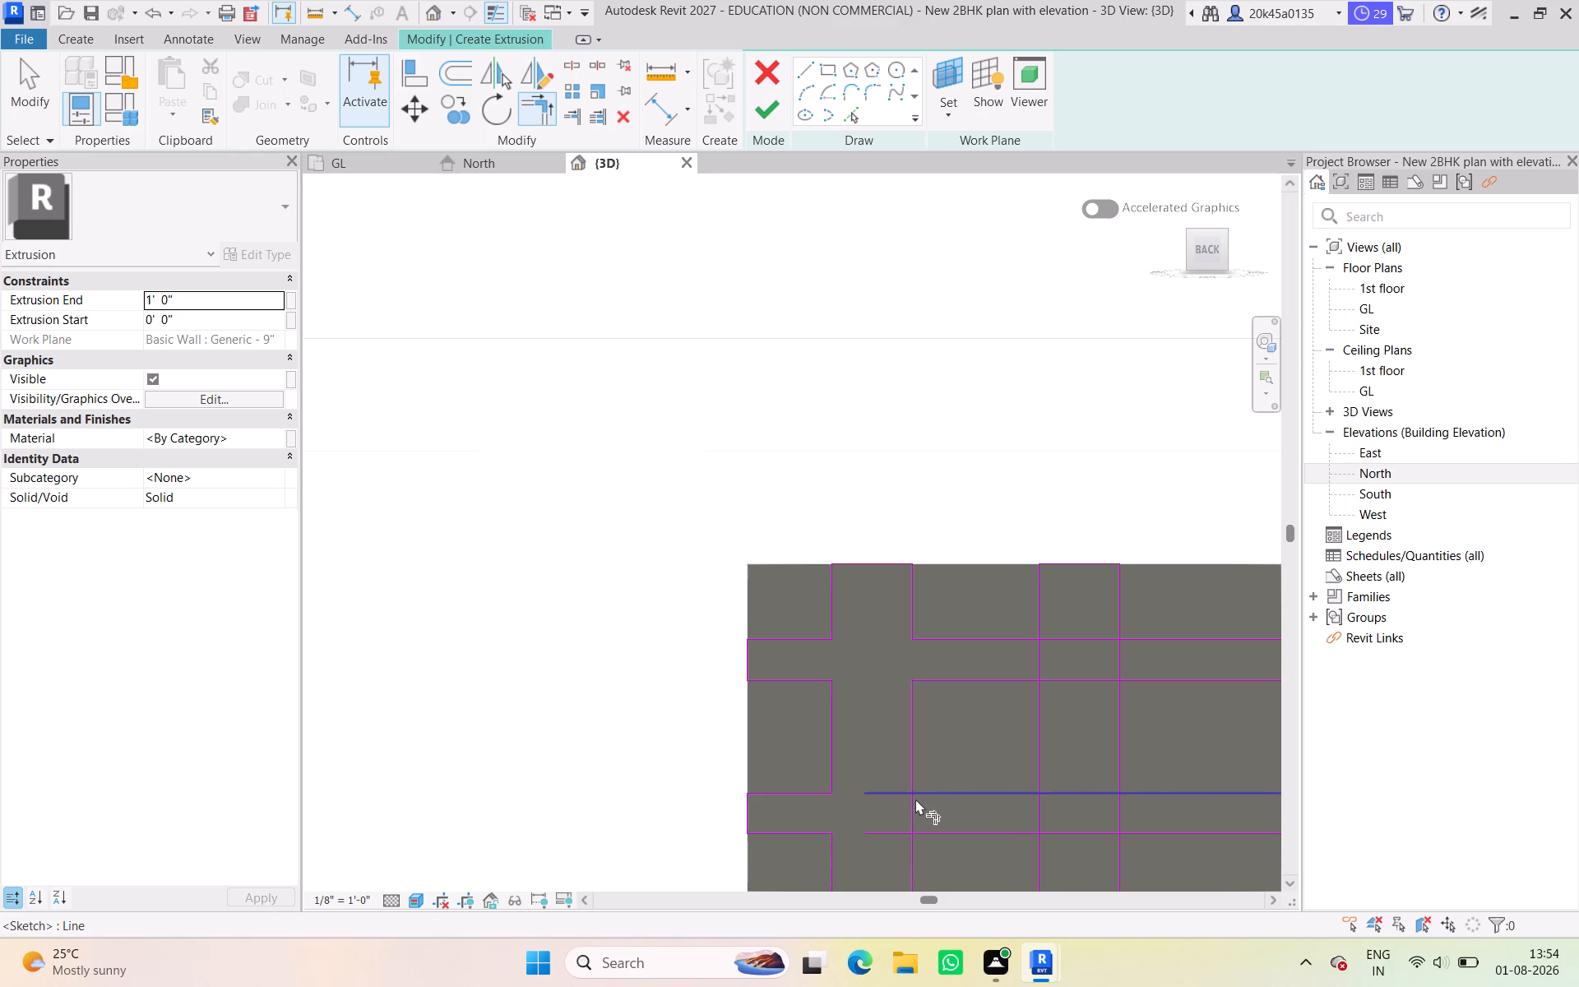
pyautogui.press('Escape')
pyautogui.click(911, 770)
pyautogui.press('Escape')
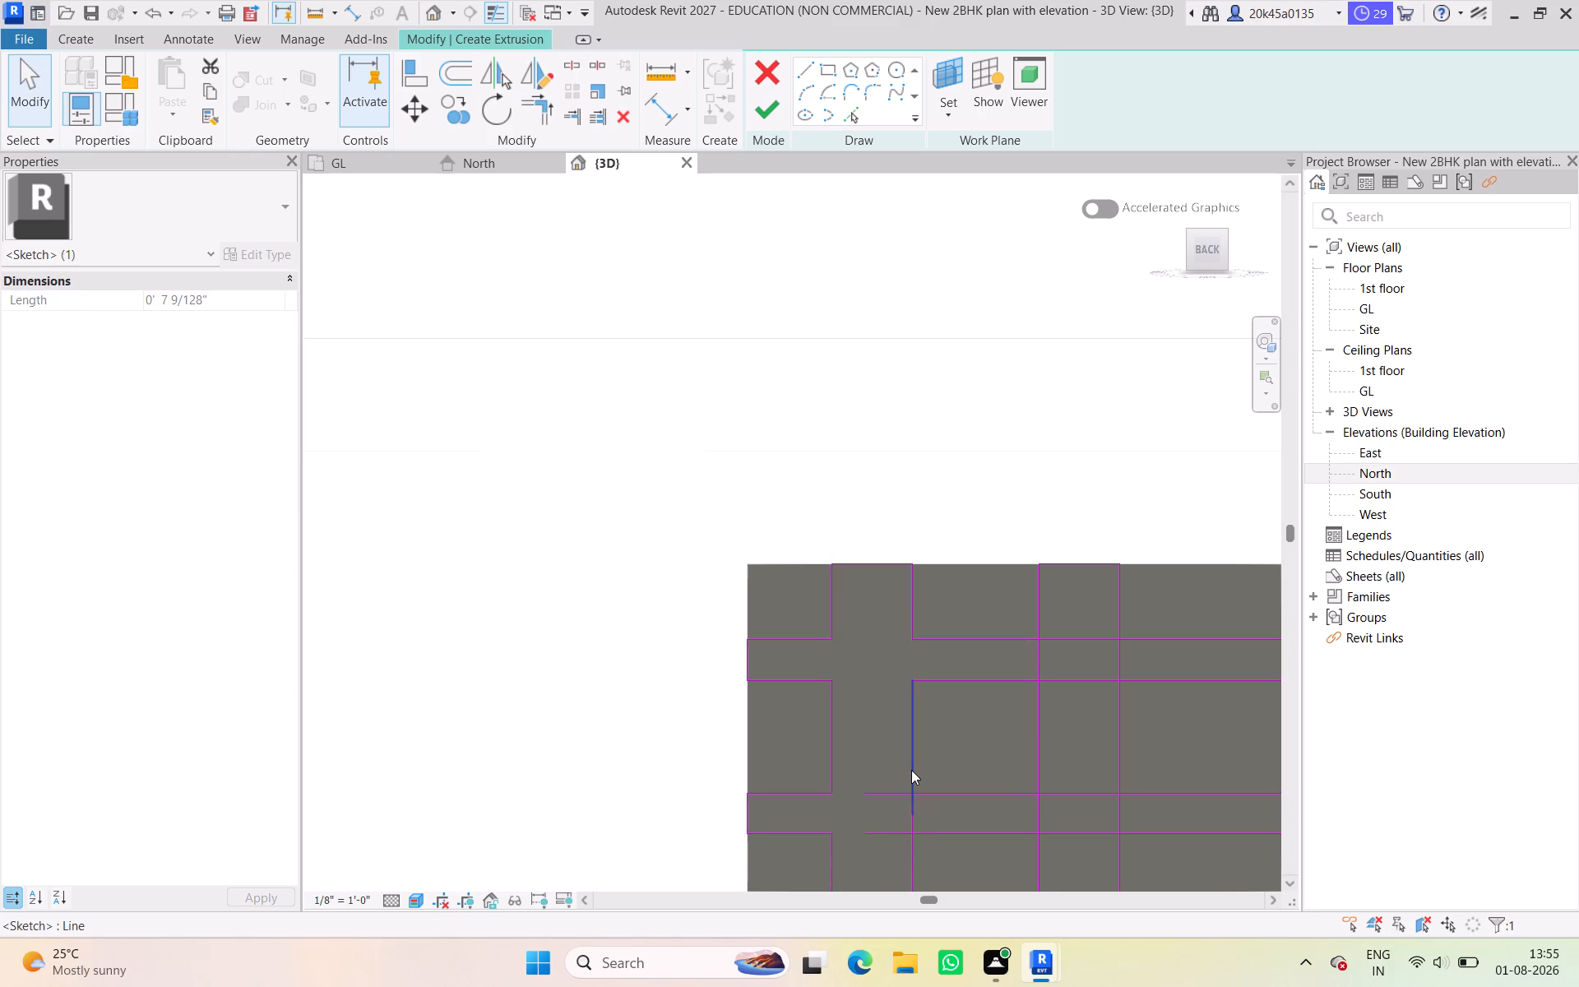
pyautogui.click(527, 113)
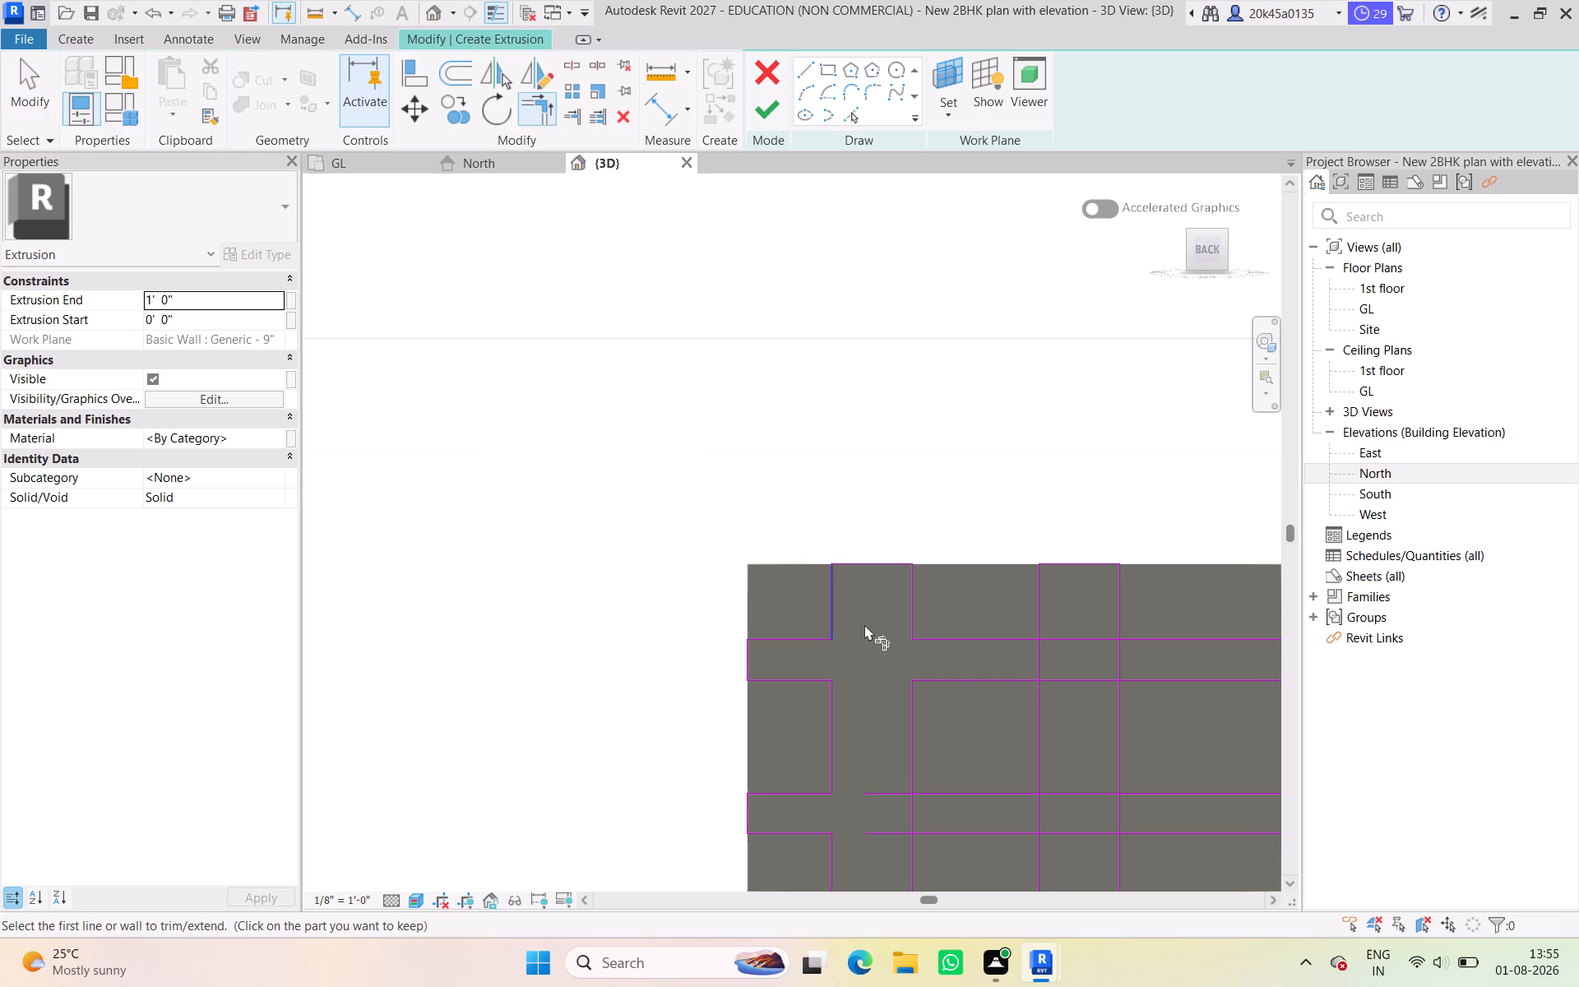
pyautogui.click(910, 758)
pyautogui.click(934, 793)
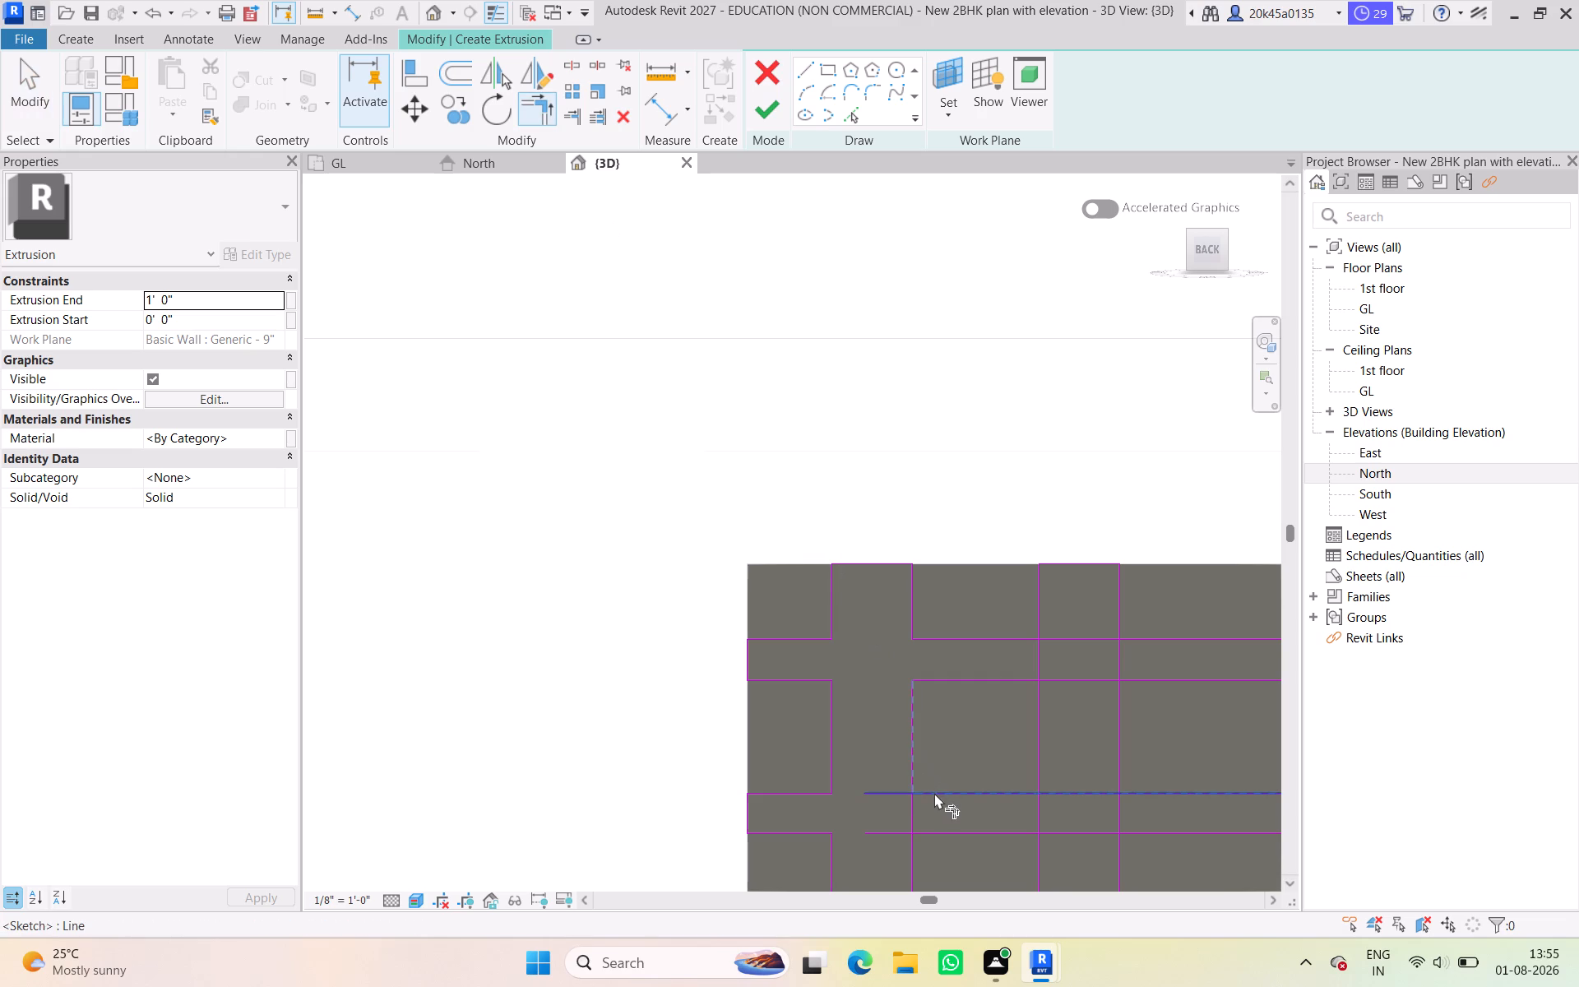
pyautogui.click(930, 839)
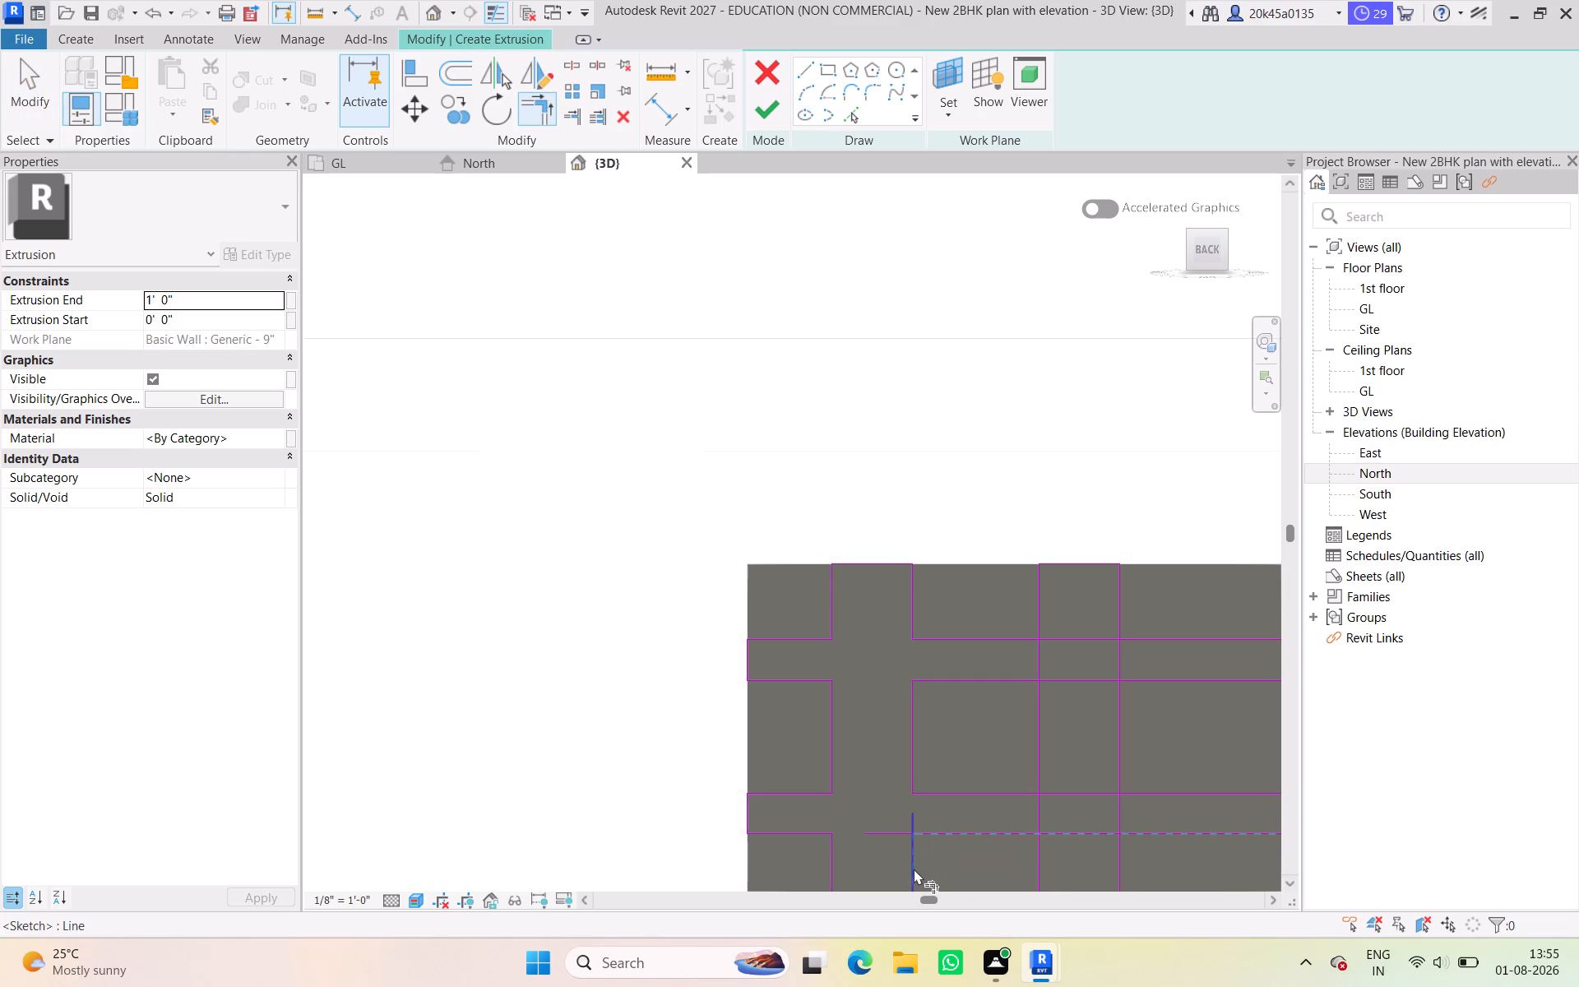
pyautogui.click(914, 869)
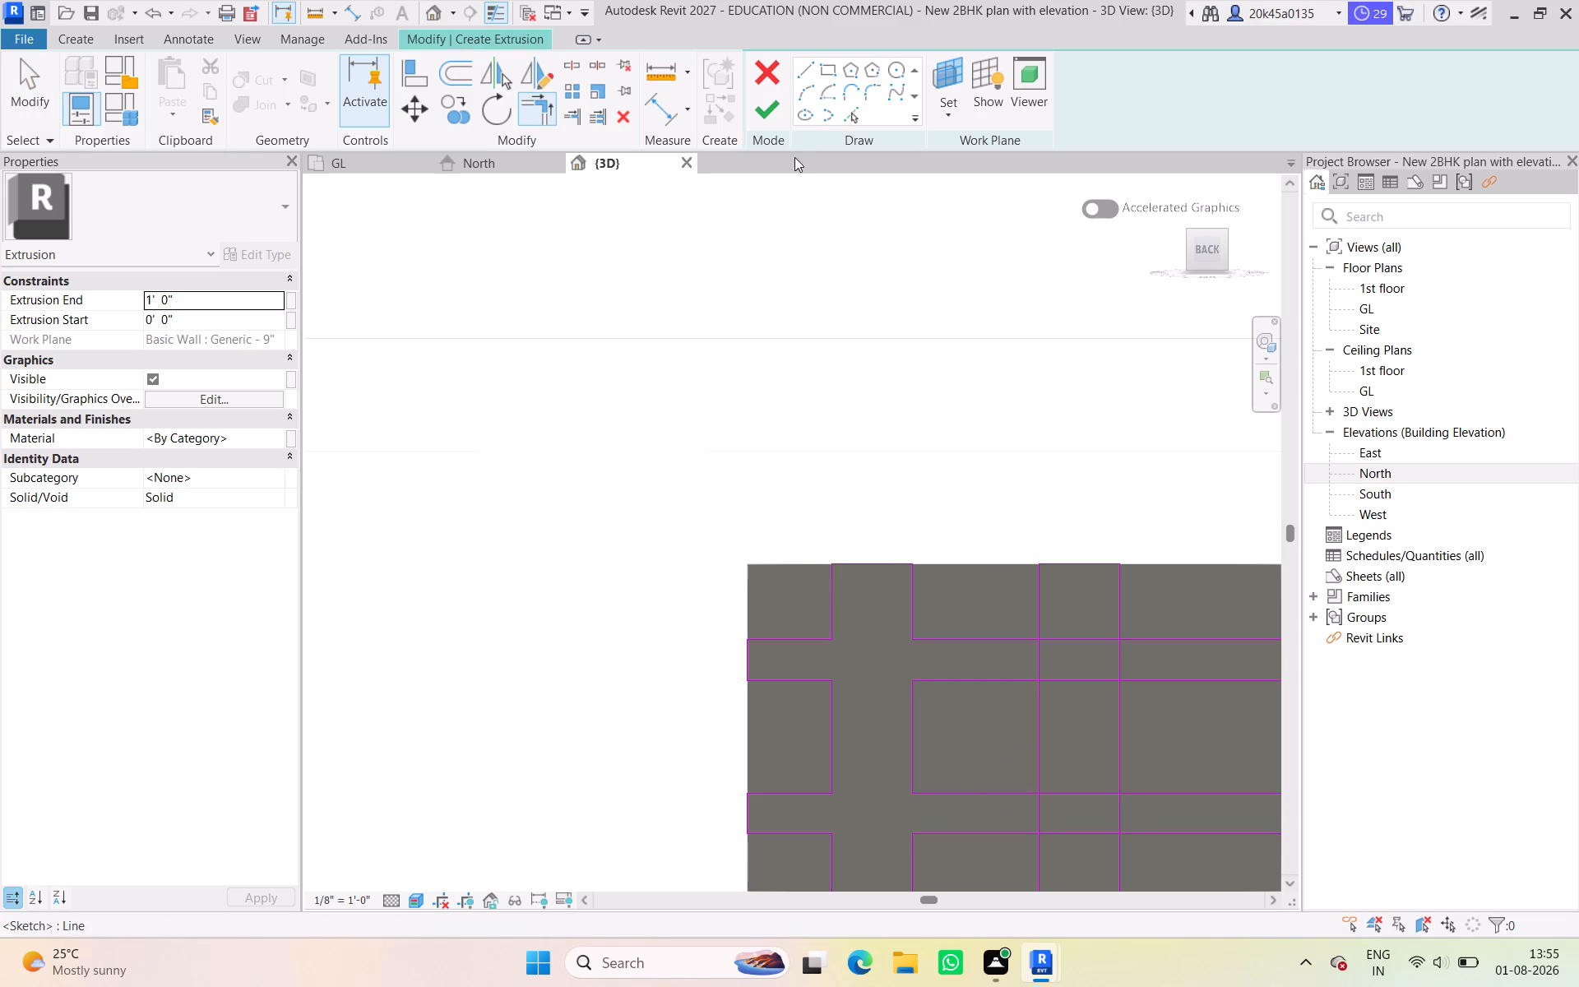
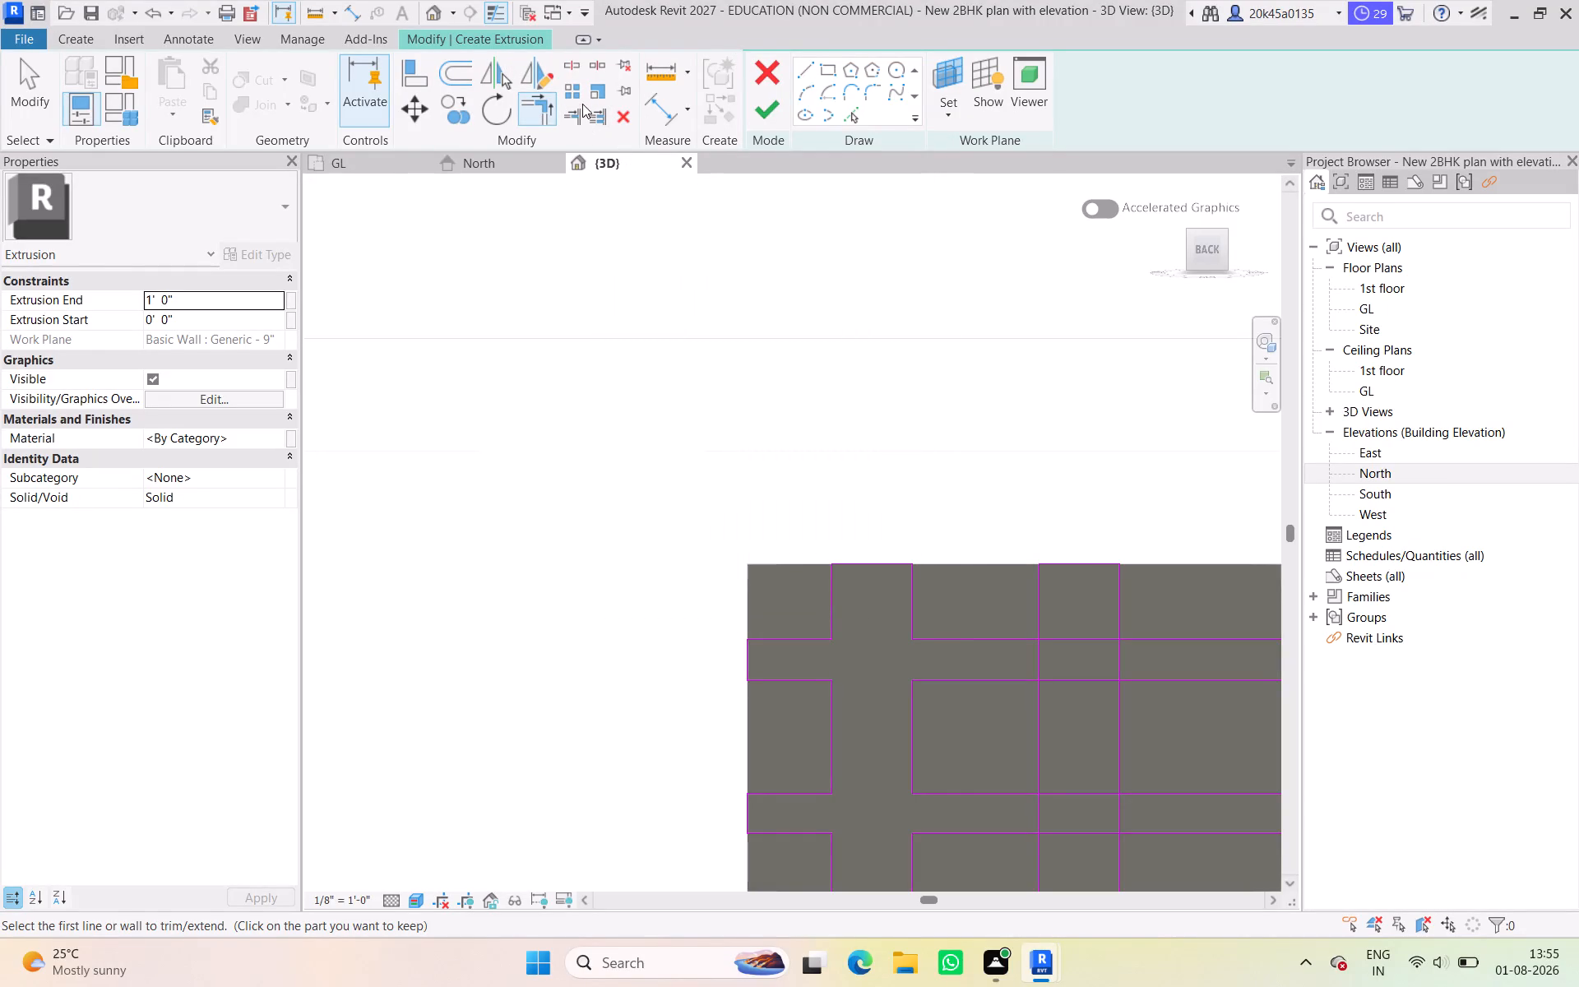
# Split the edges of the second vertical strip and both horizontal strips inside their two crossings, keeping the inner segments.
pyautogui.moveTo(575, 70); pyautogui.dragTo(1072, 595)
pyautogui.click(577, 63)
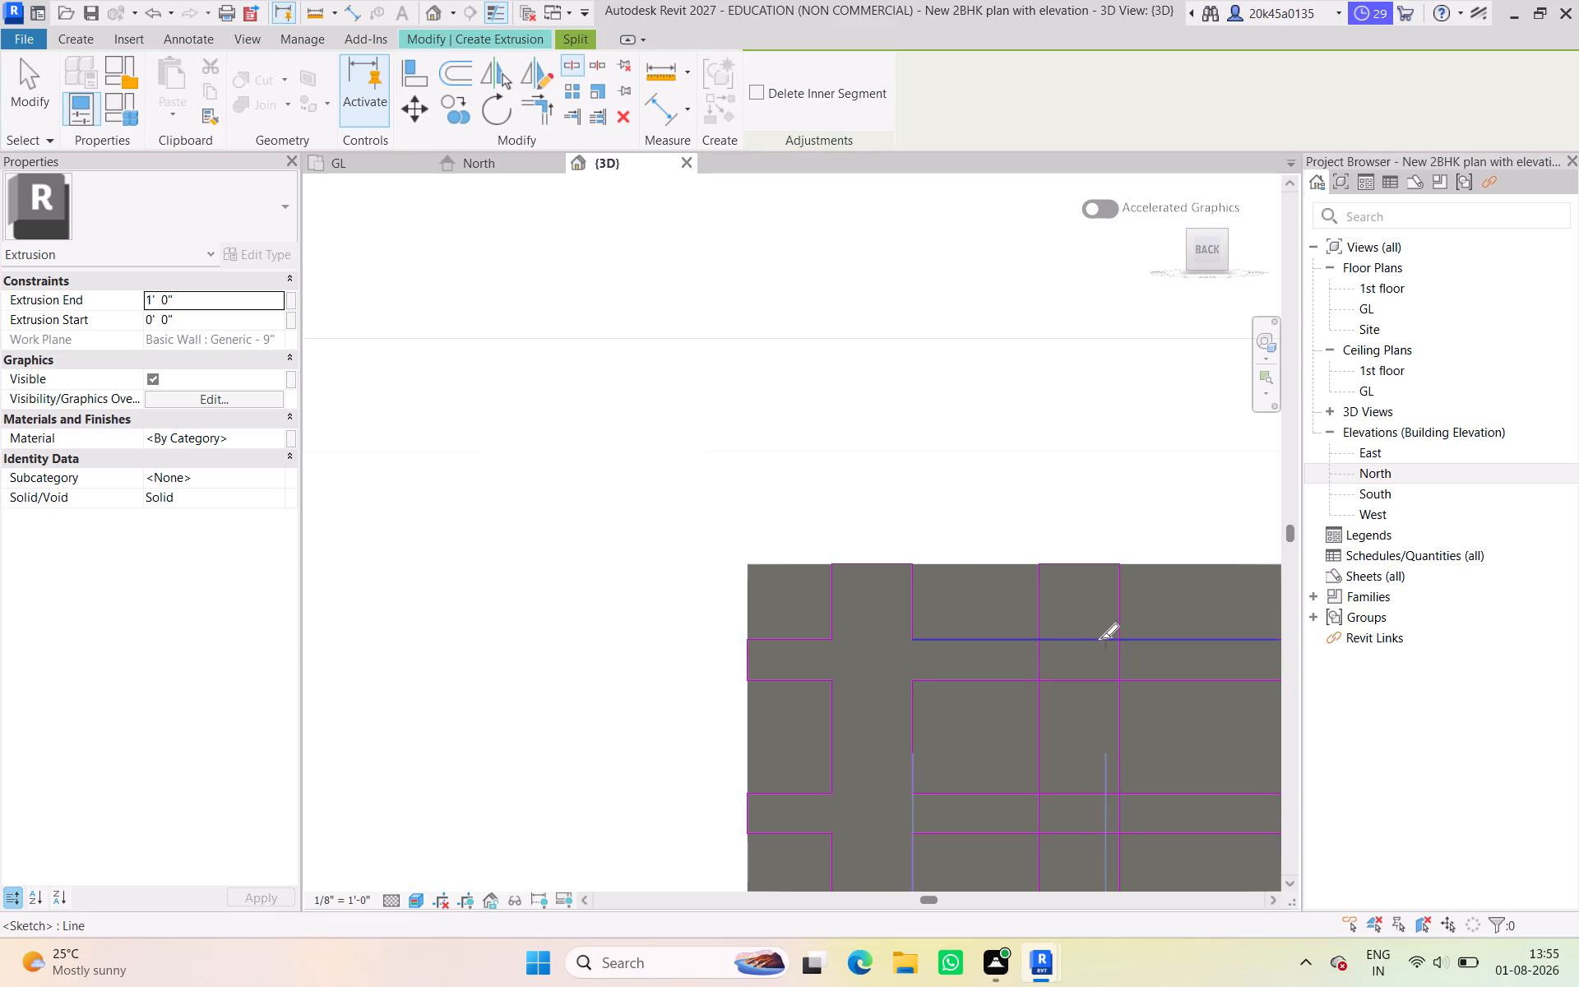
pyautogui.click(1078, 638)
pyautogui.click(1081, 679)
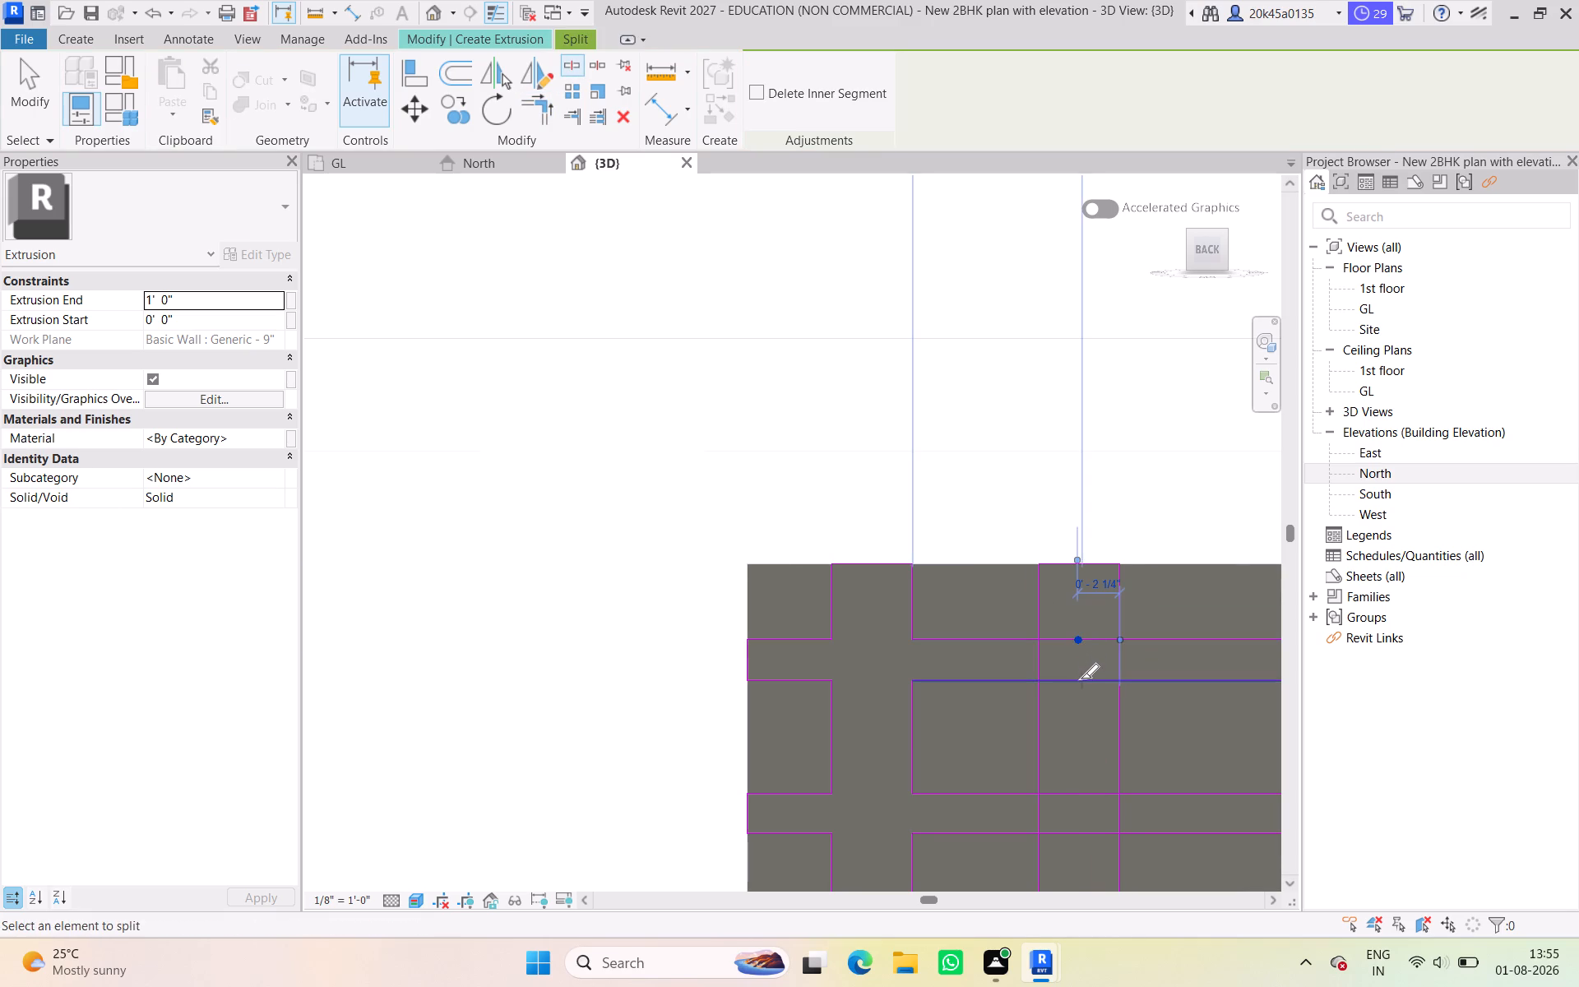
pyautogui.click(1039, 657)
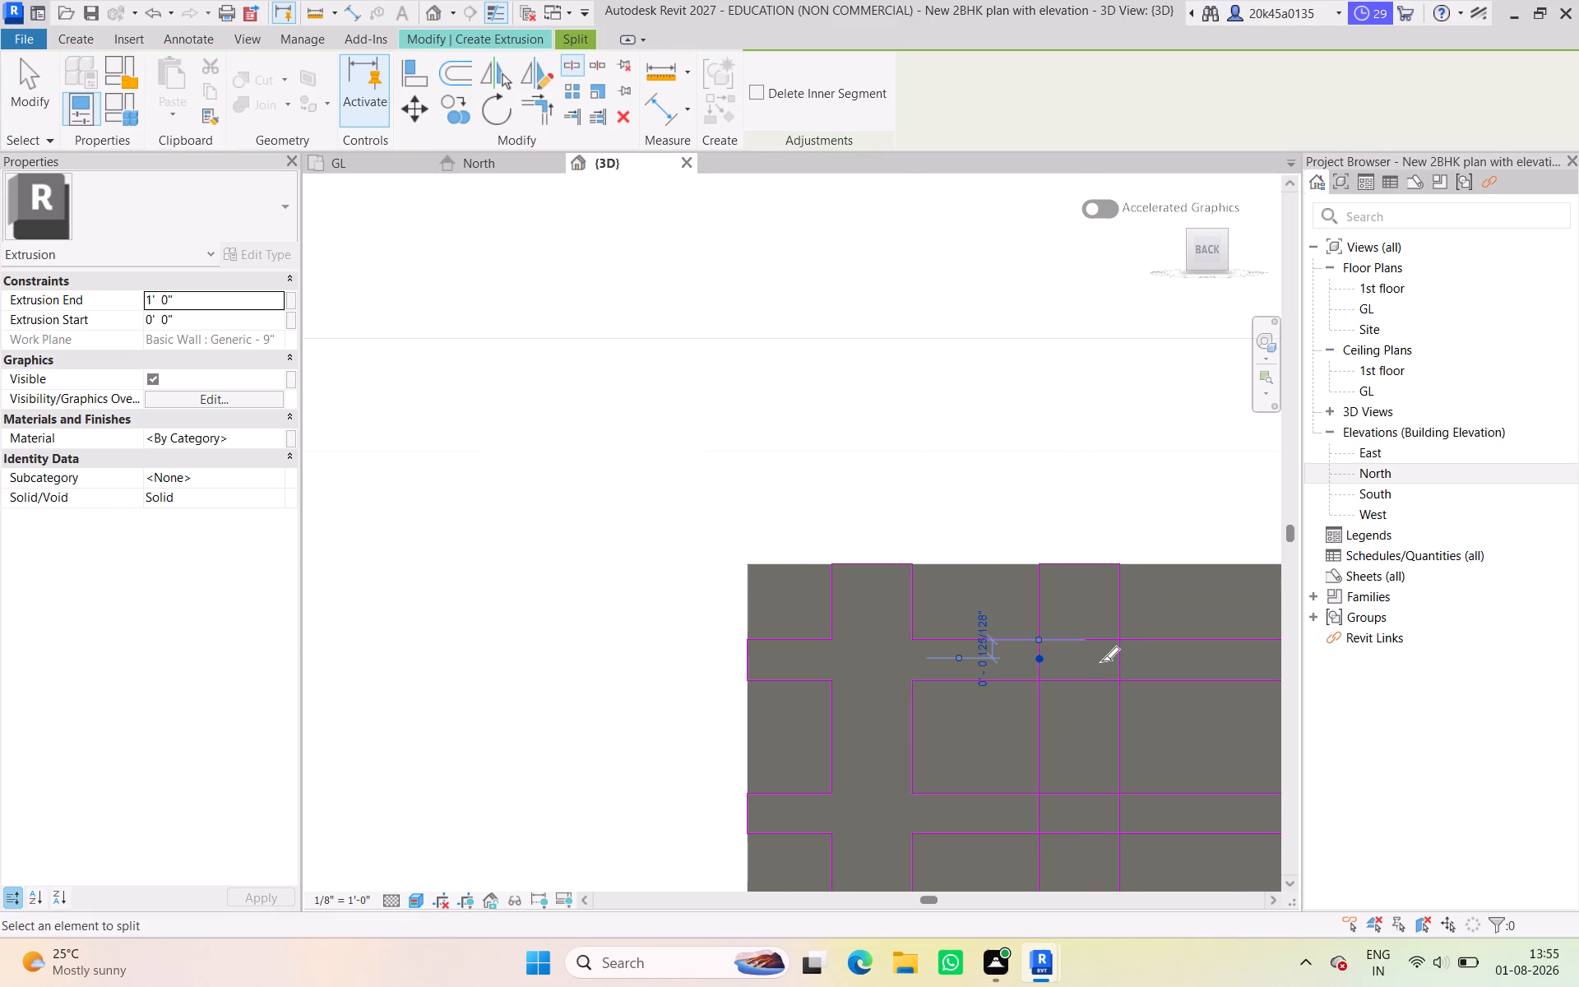
pyautogui.click(1118, 660)
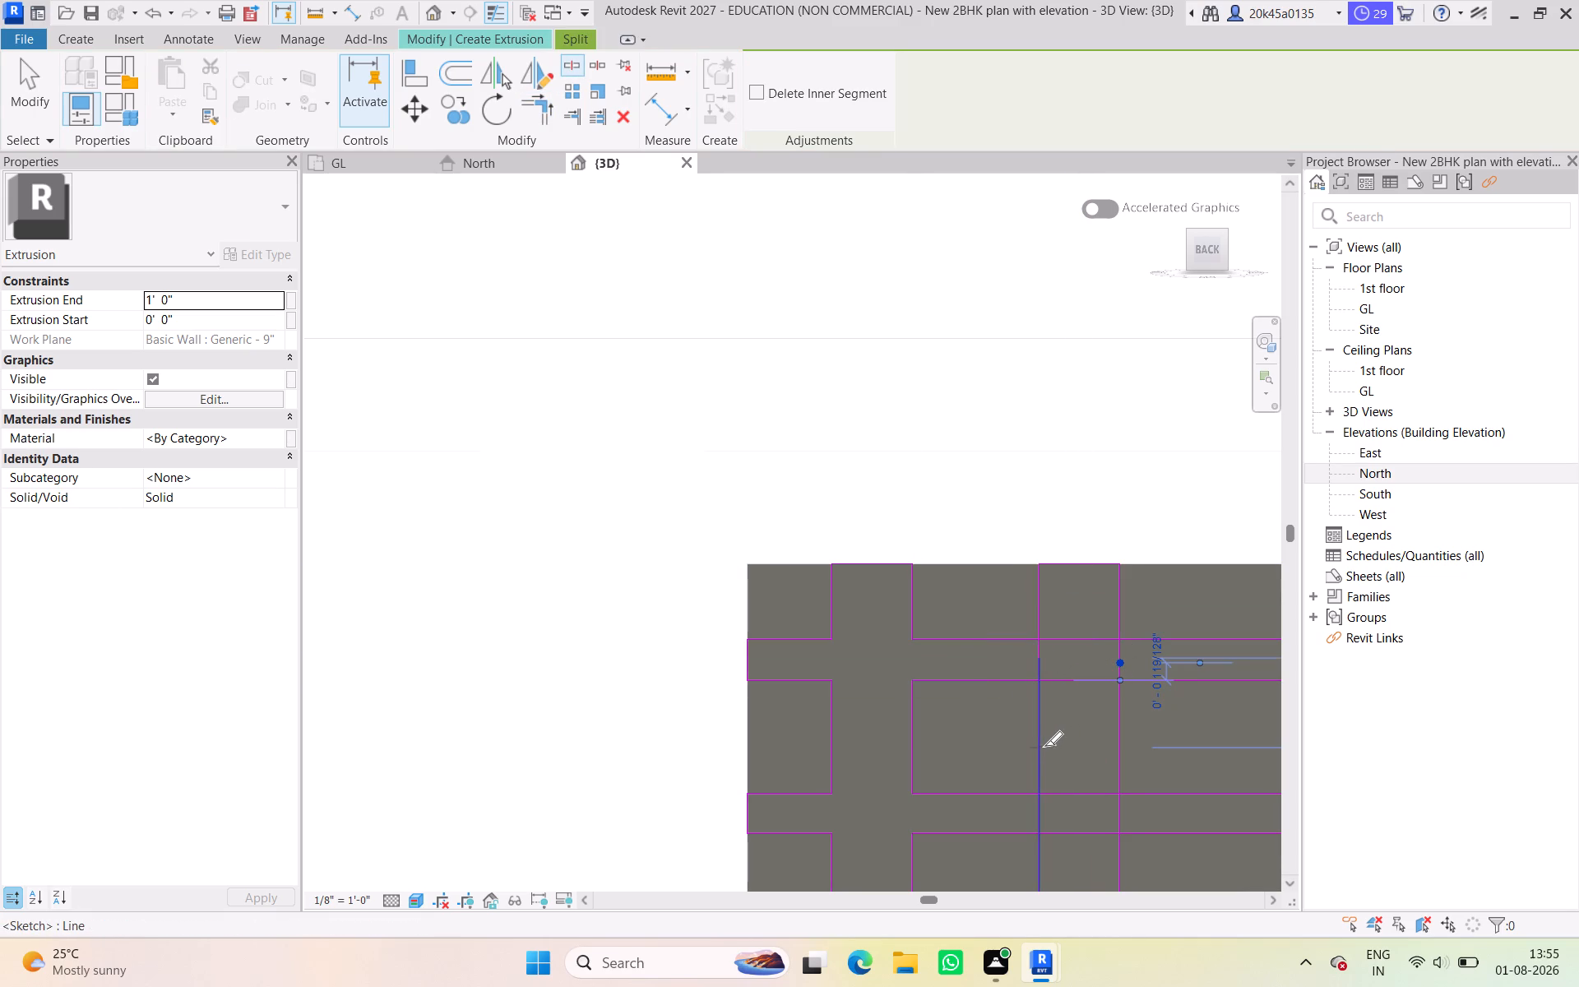
pyautogui.click(1041, 815)
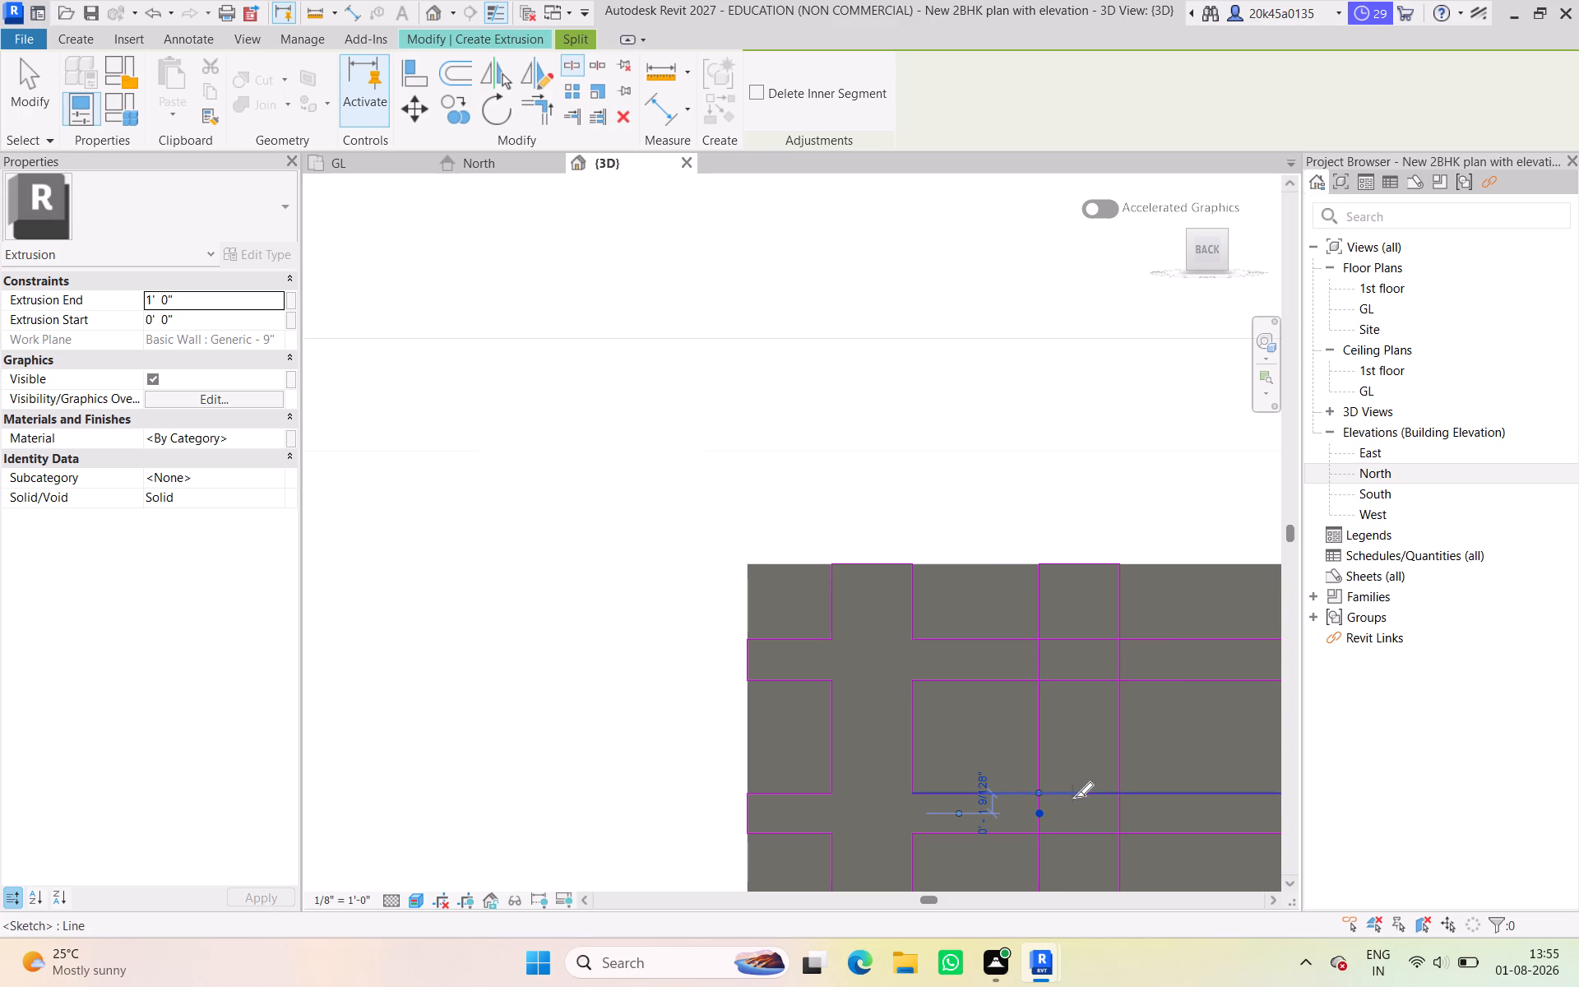
pyautogui.click(1087, 790)
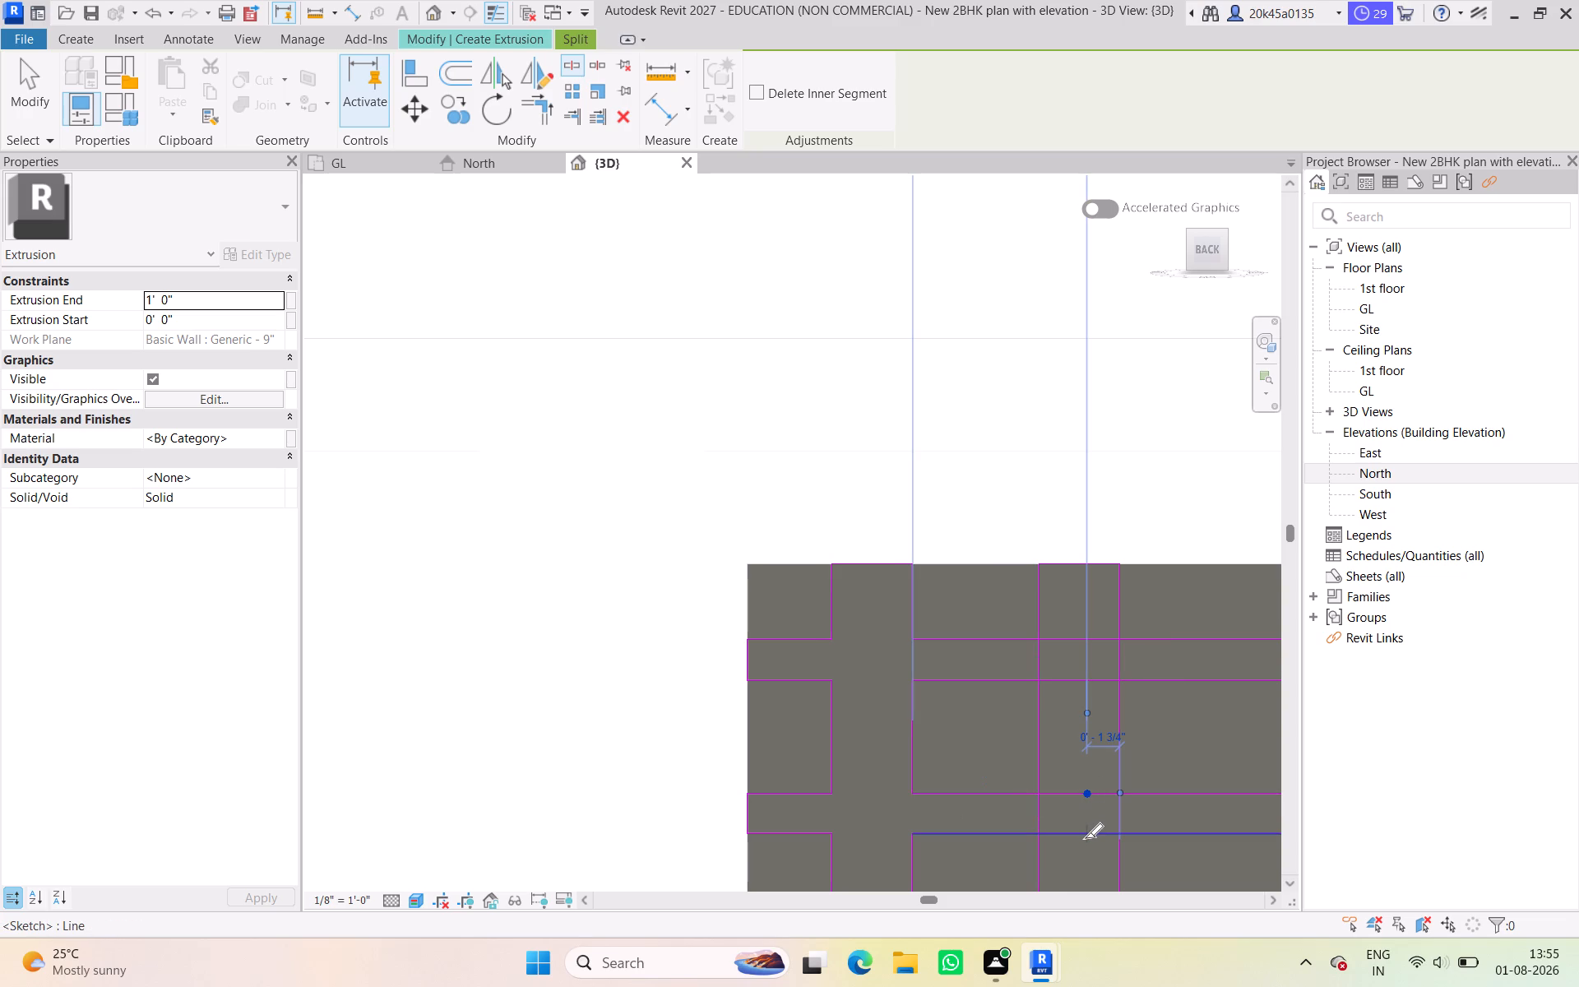
pyautogui.click(1085, 838)
pyautogui.click(1124, 813)
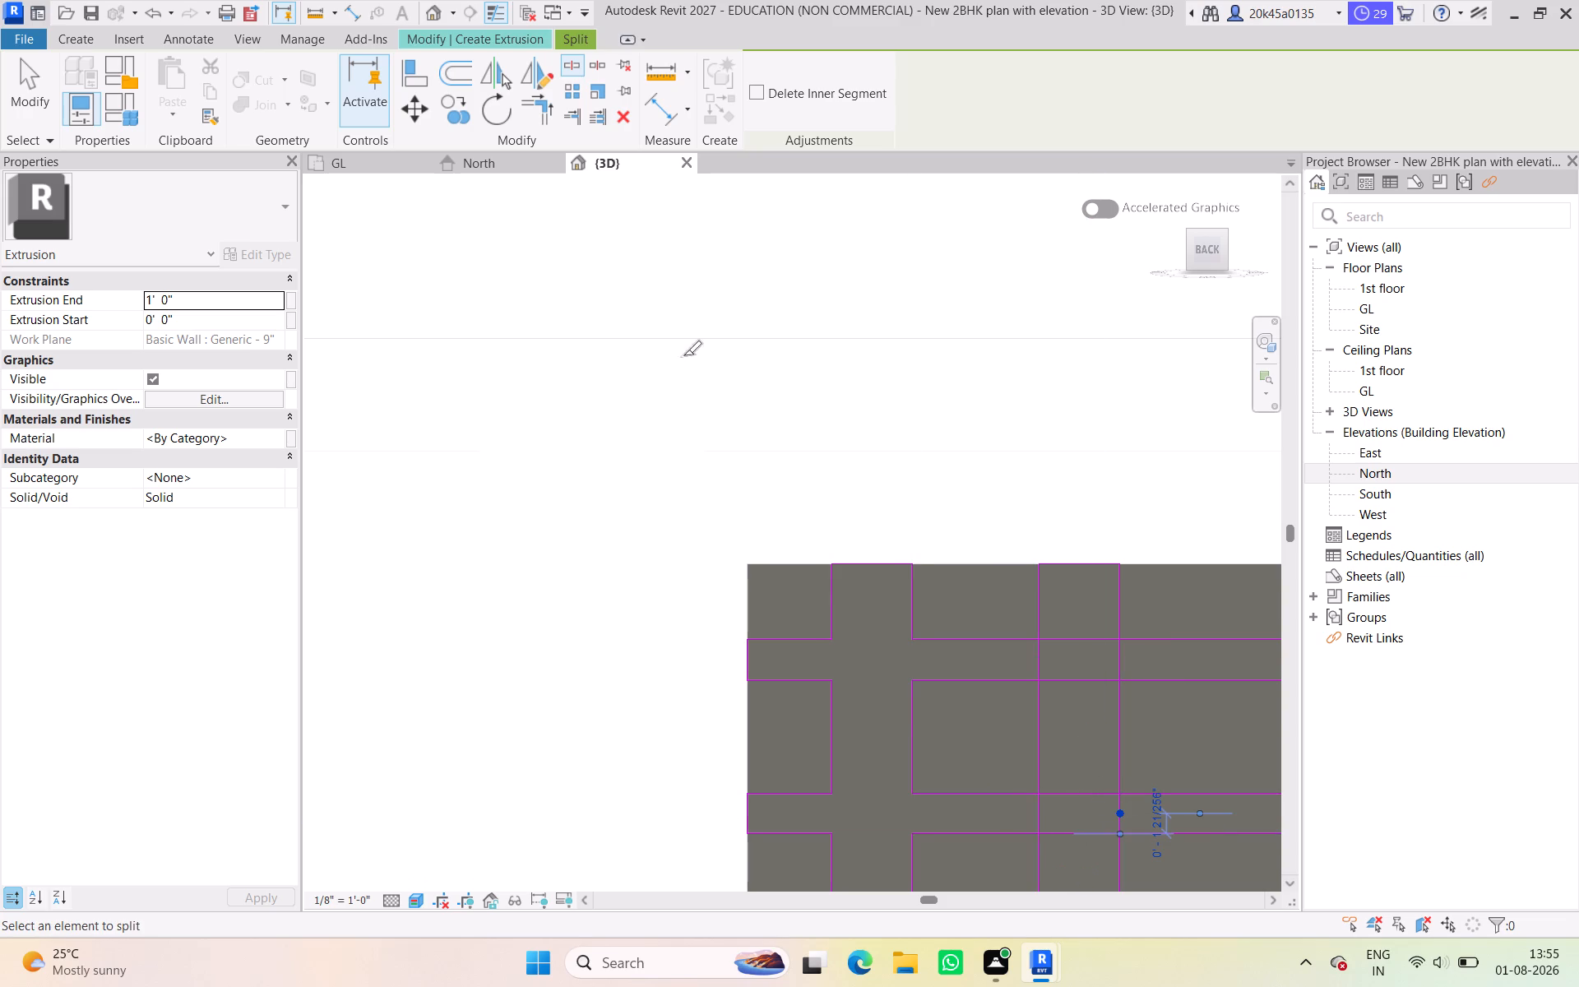
# Trim the split lines to corners at all four corners where the second vertical strip crosses the upper horizontal strip.
pyautogui.click(535, 109)
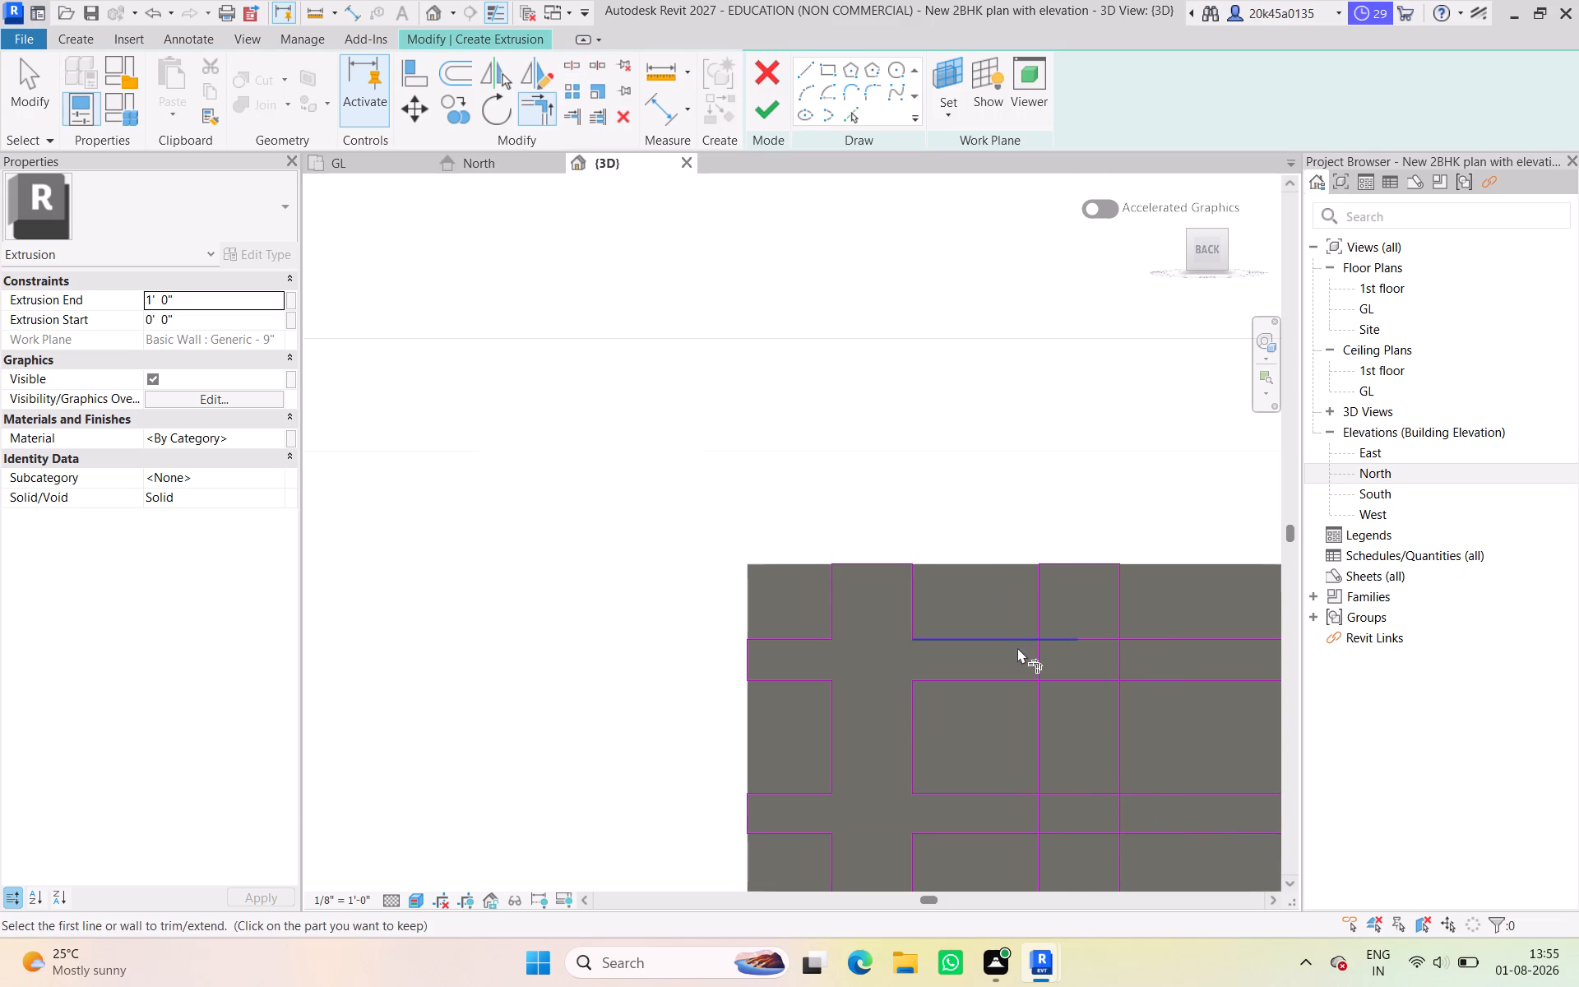
pyautogui.click(1037, 604)
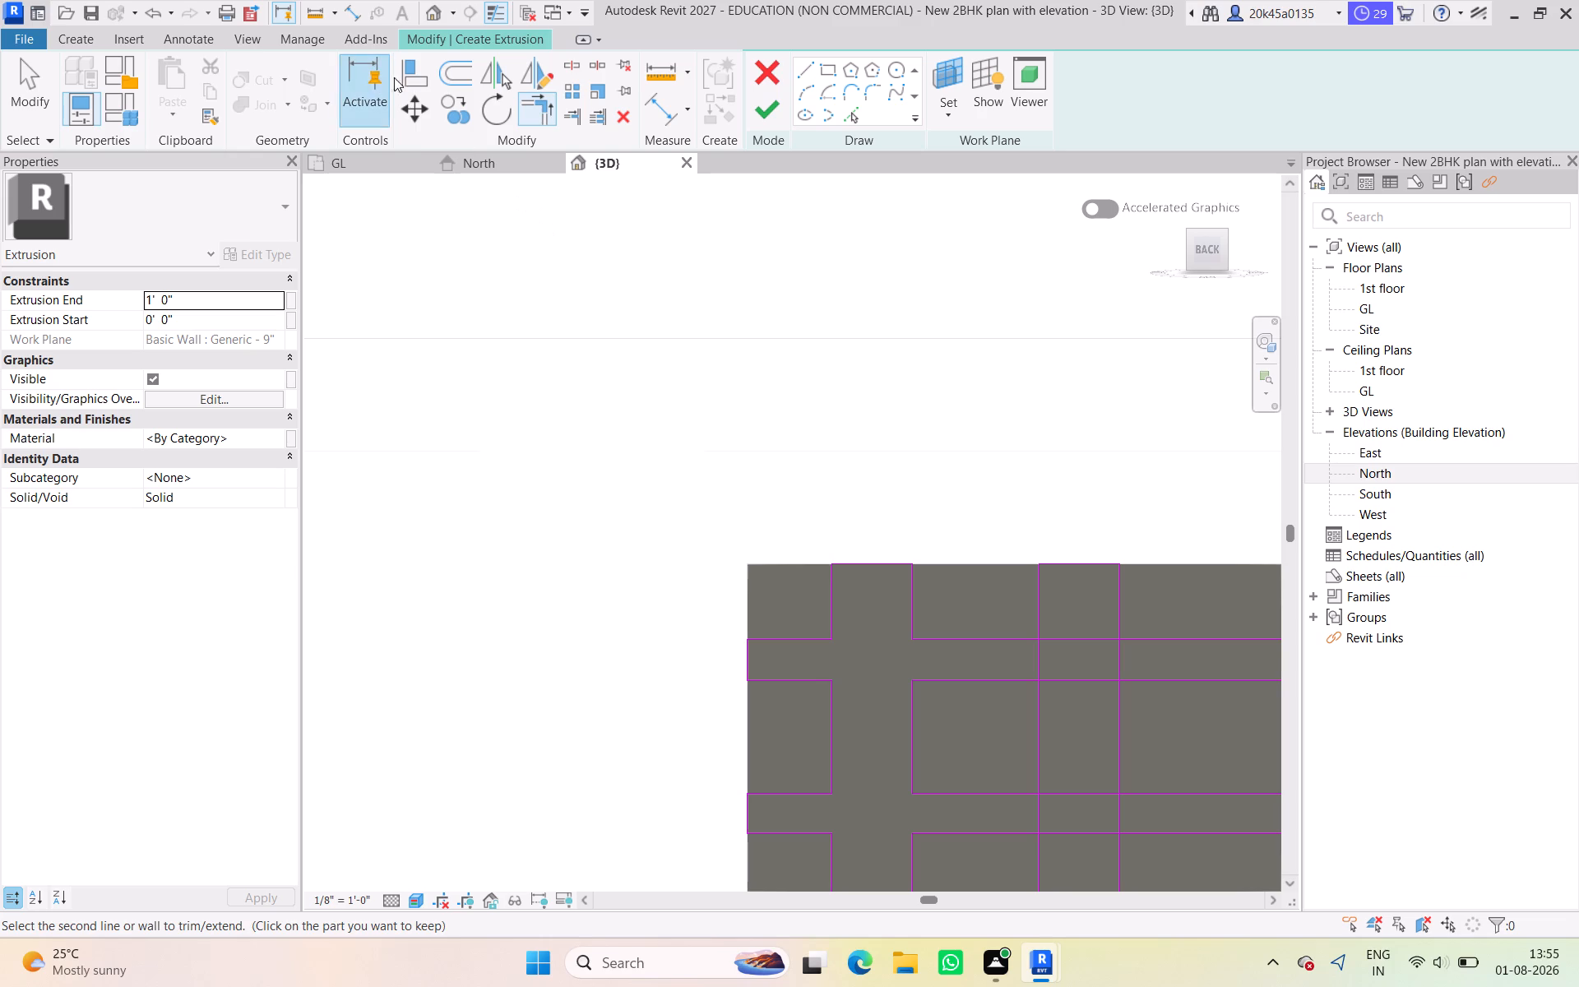
pyautogui.click(546, 107)
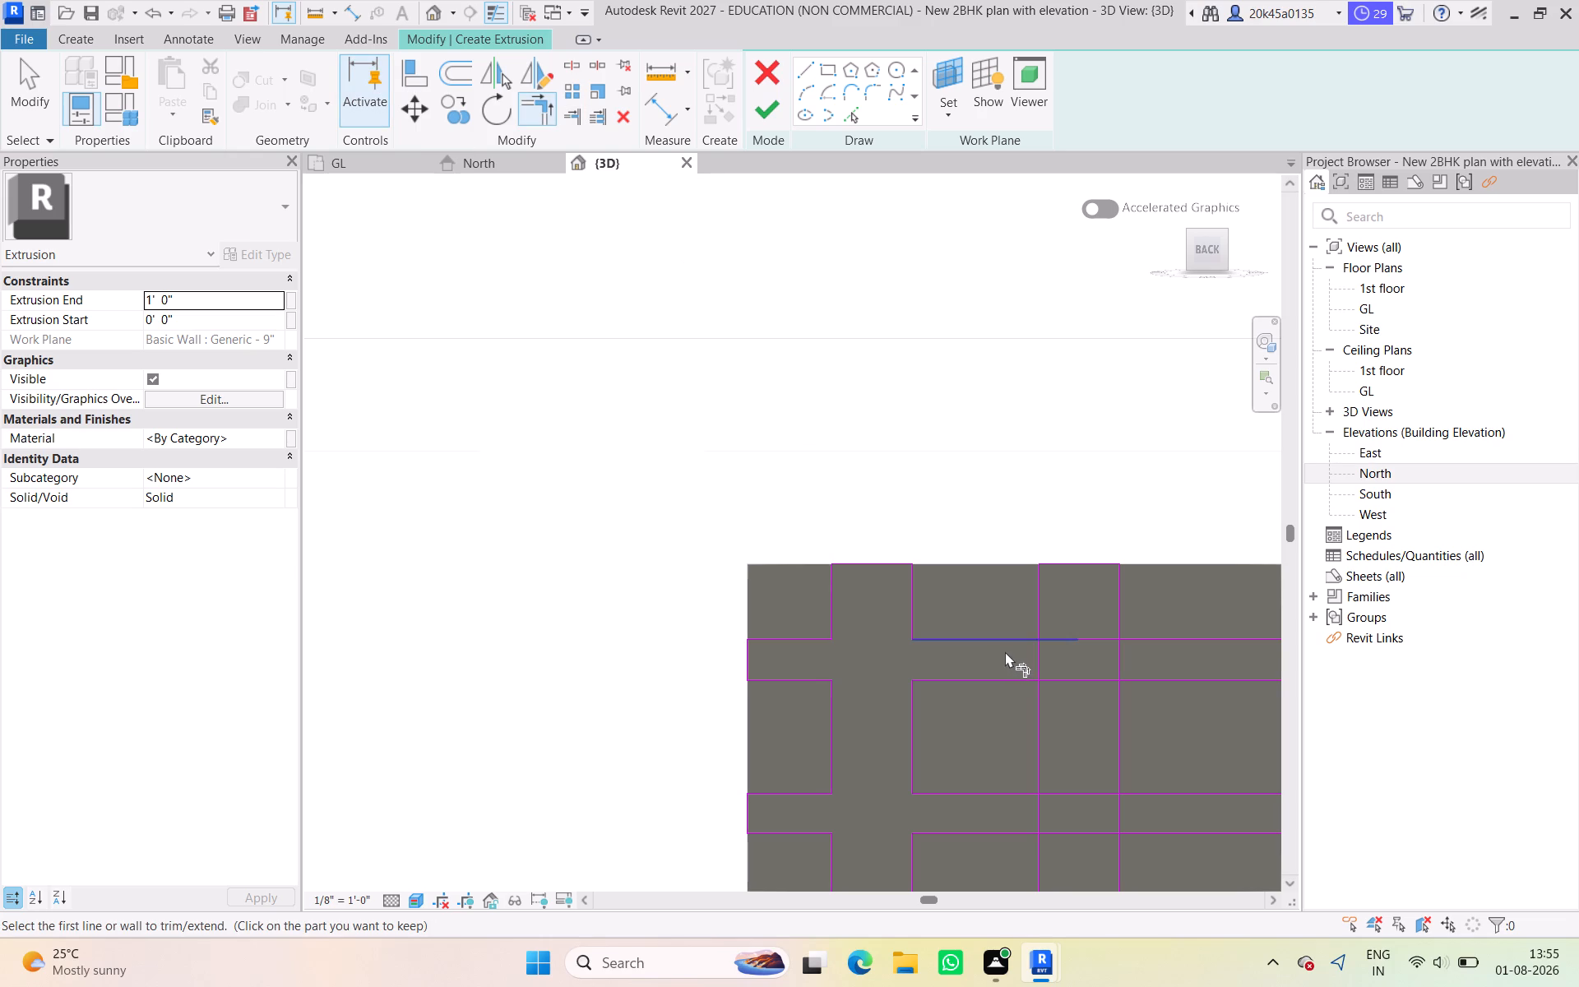
pyautogui.click(1006, 642)
pyautogui.click(1036, 617)
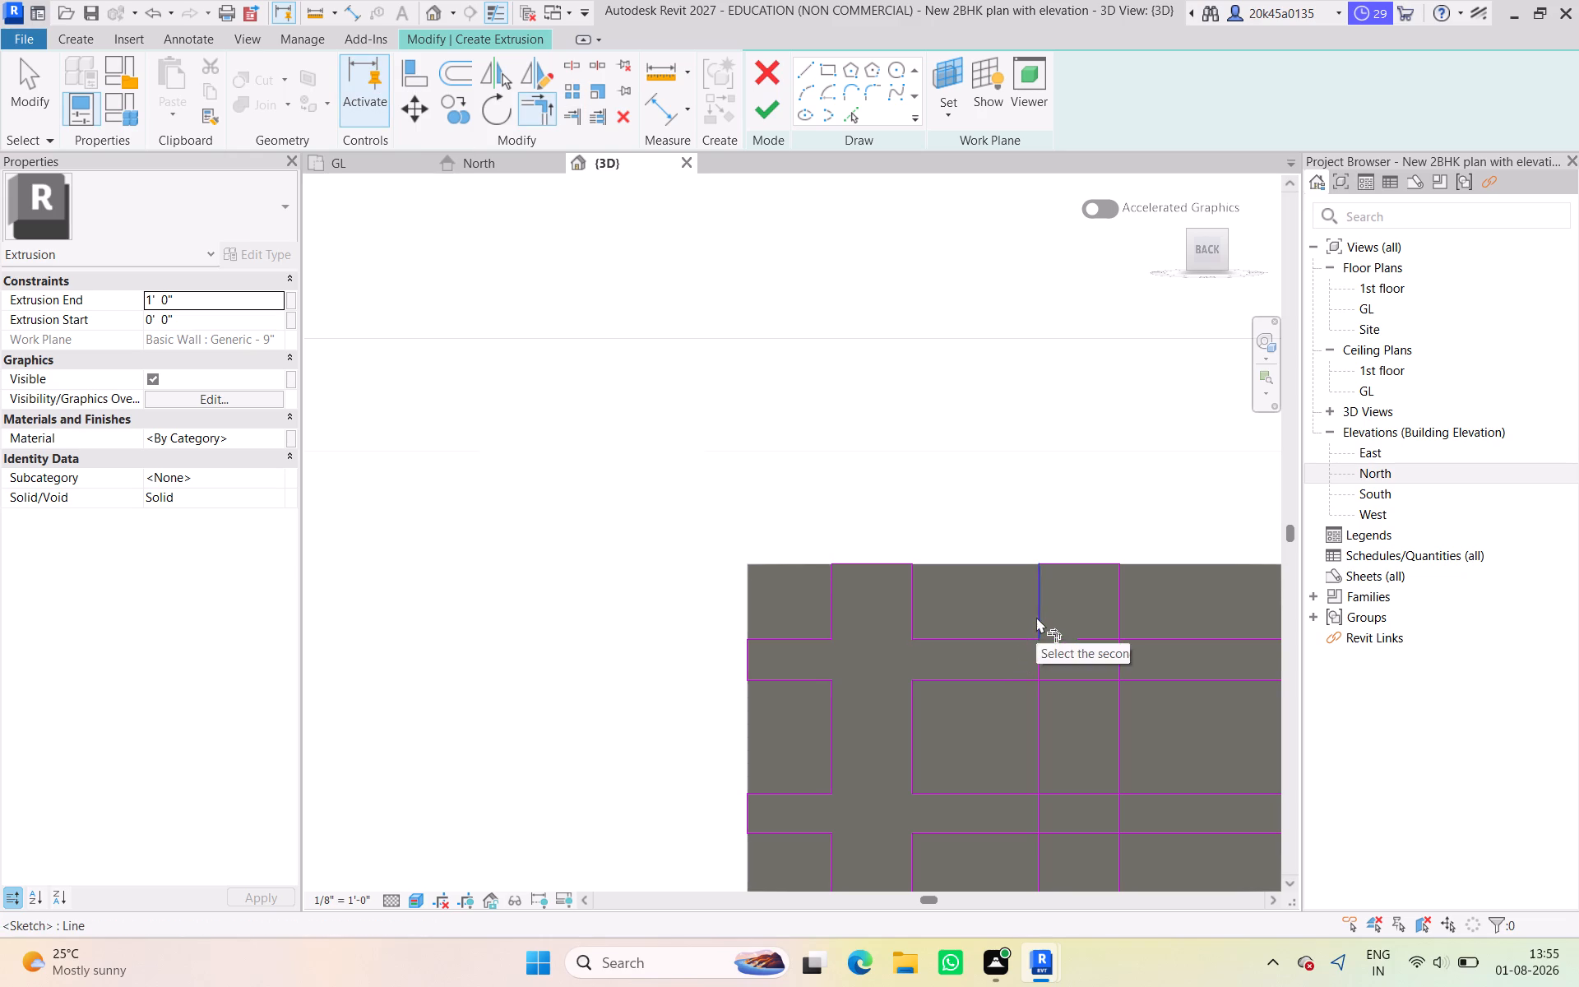
pyautogui.click(1148, 637)
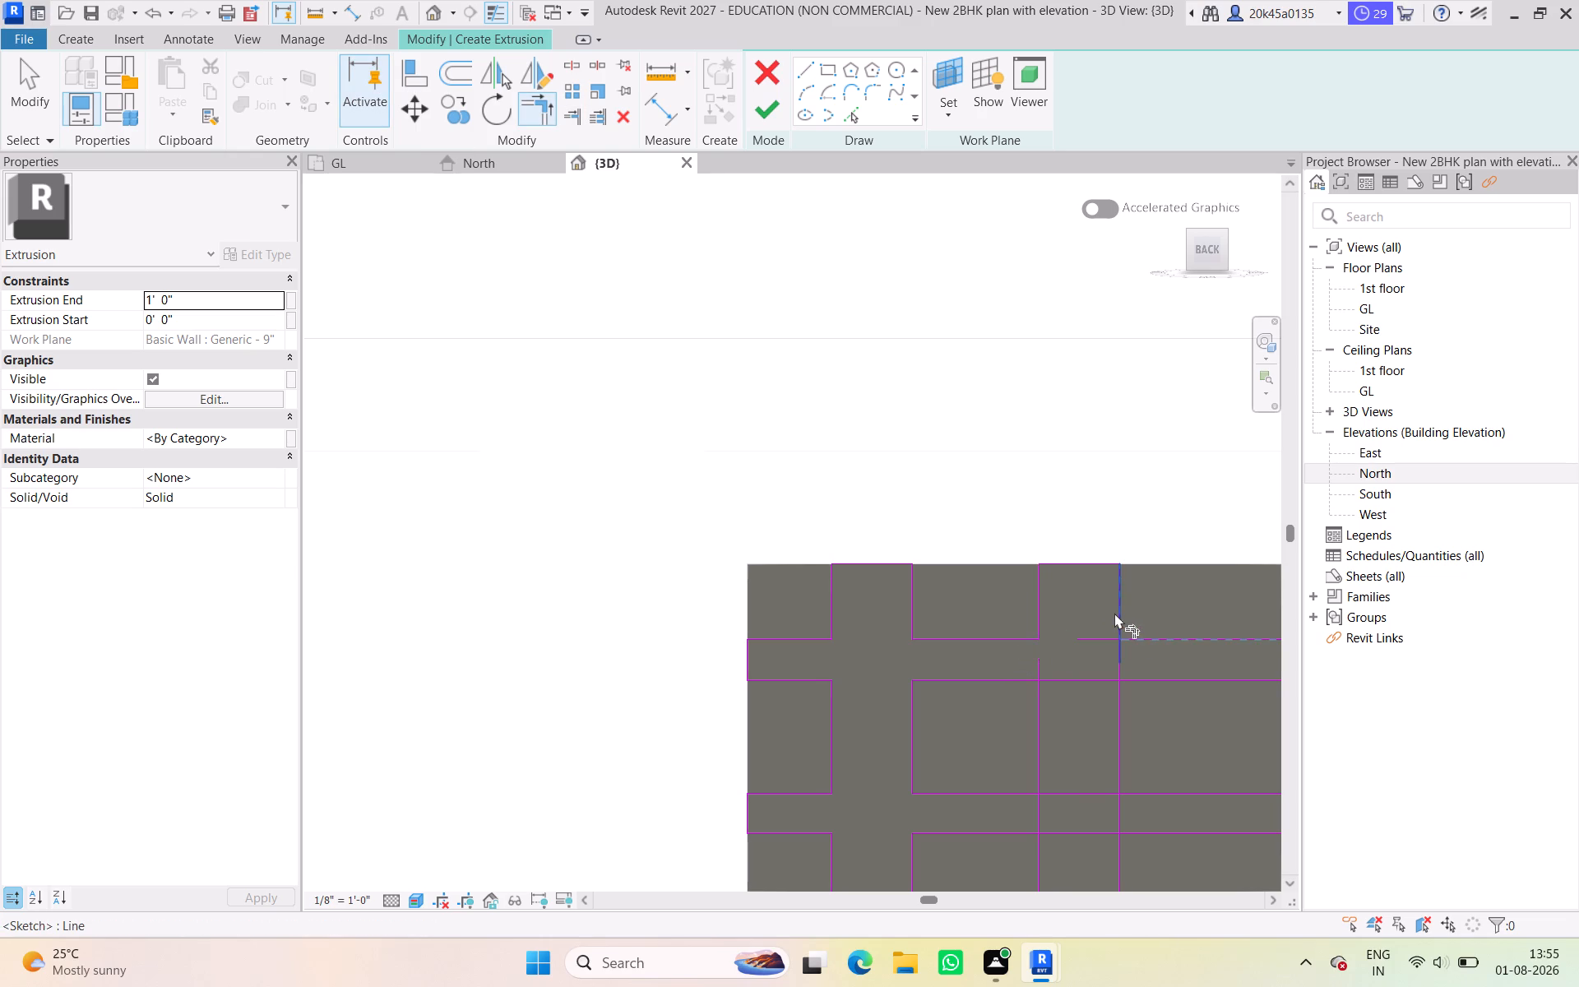
pyautogui.click(1114, 613)
pyautogui.click(1158, 678)
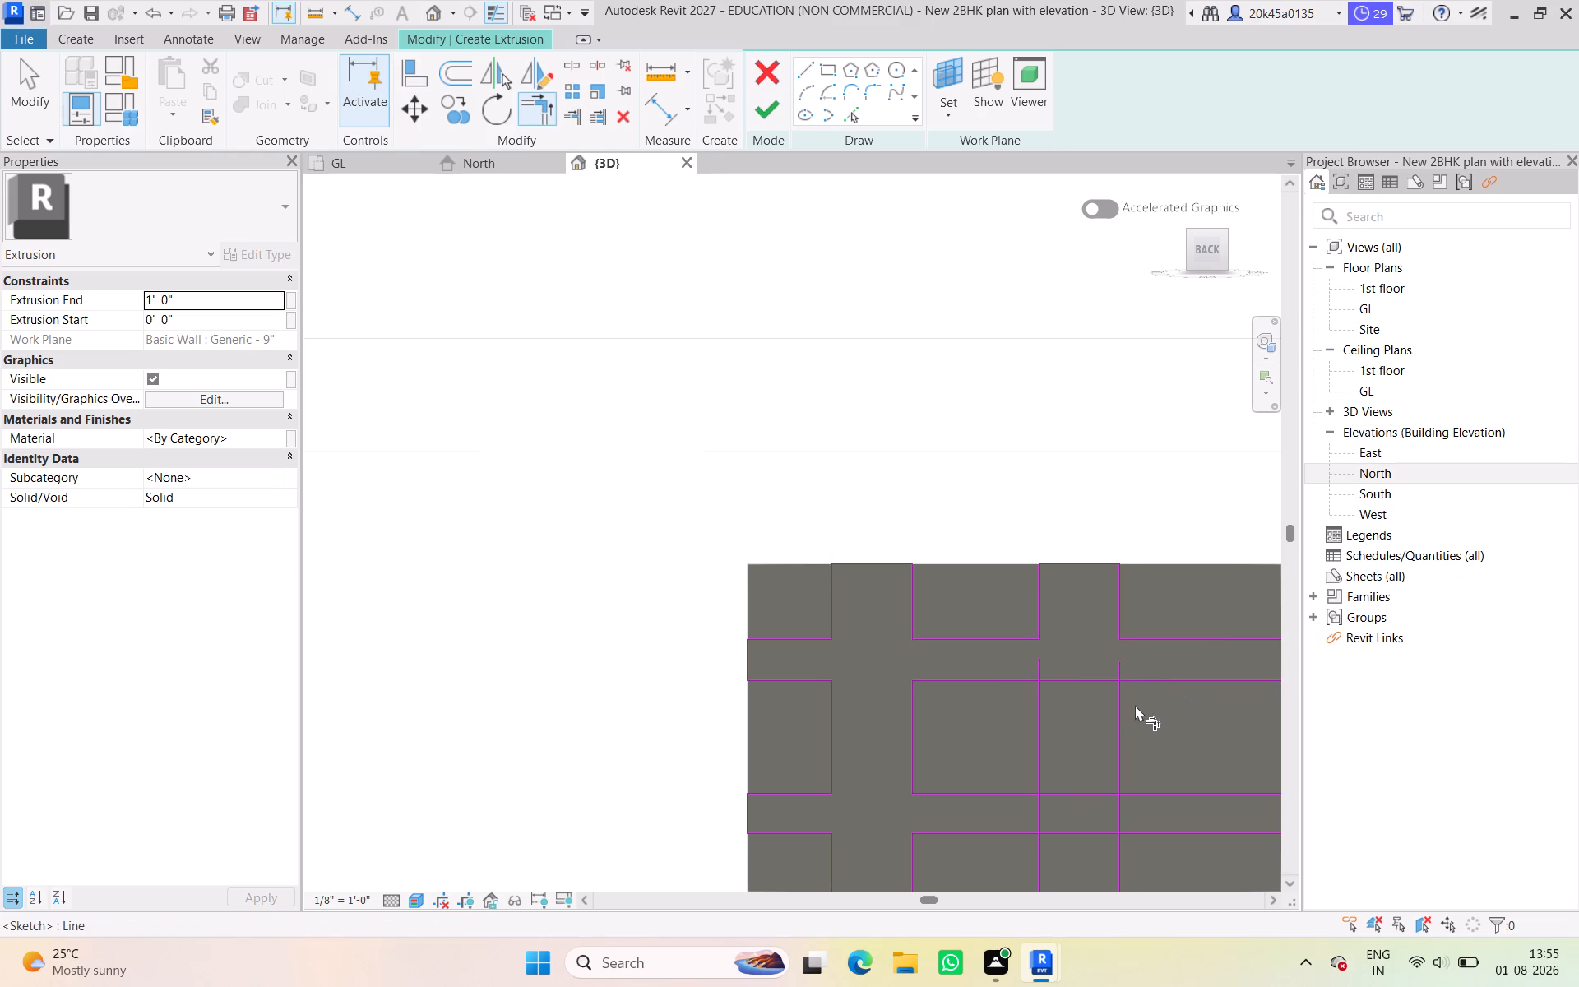
pyautogui.click(1123, 718)
pyautogui.click(1003, 679)
pyautogui.click(1036, 716)
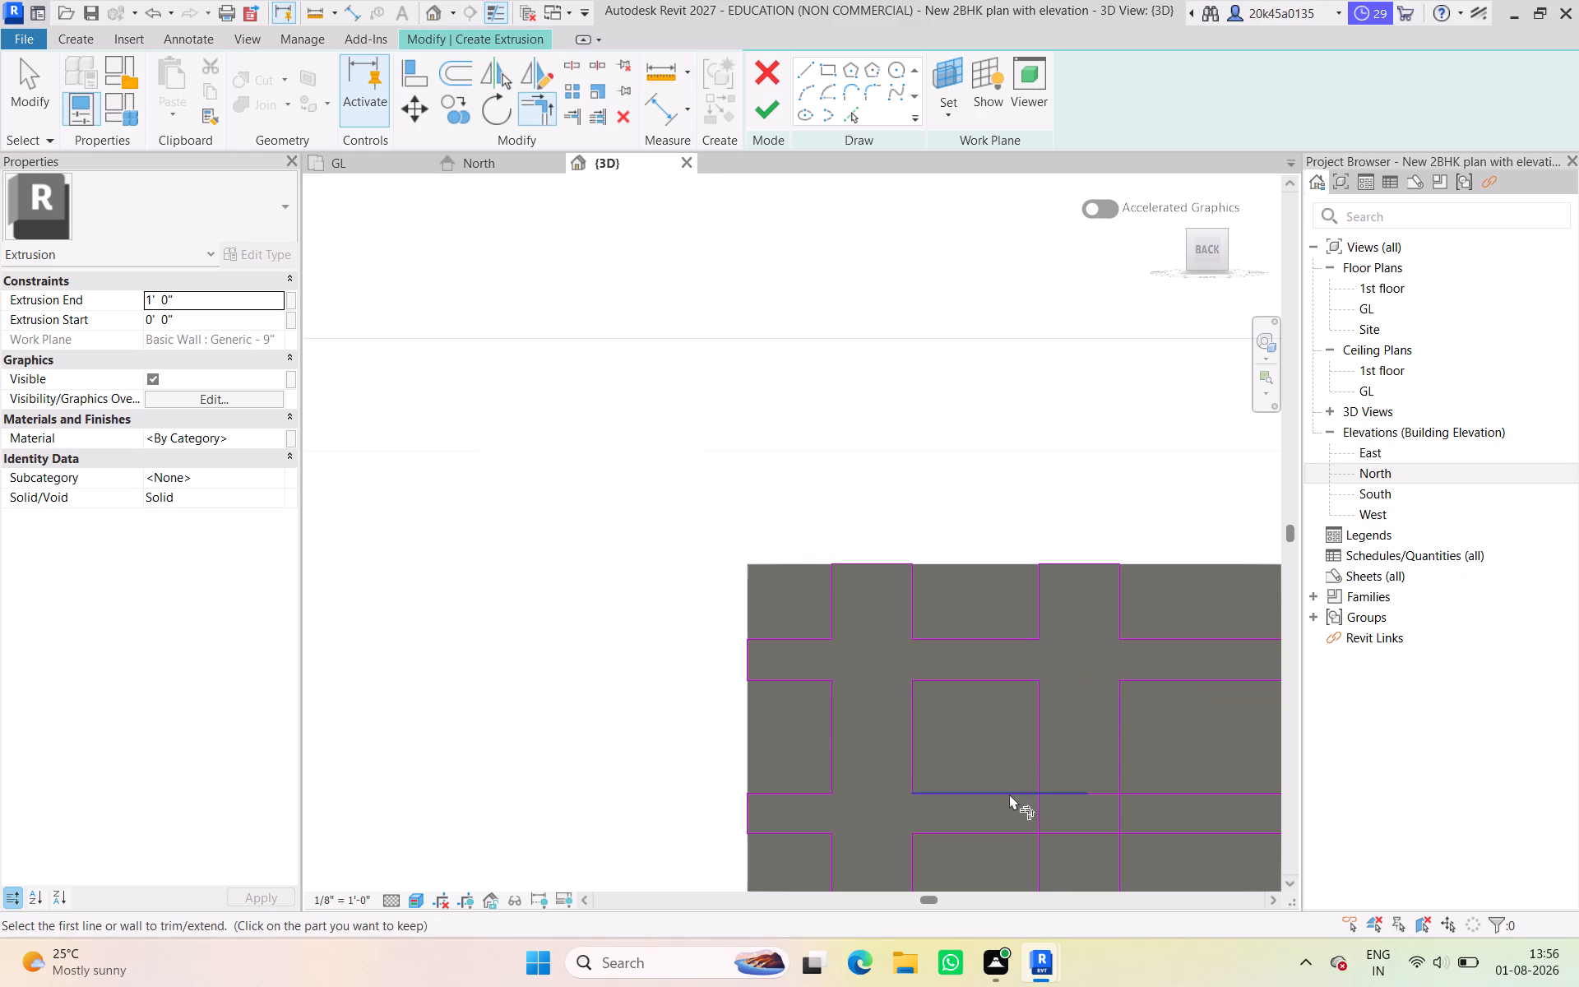
# Trim the split lines to corners at all four corners where the second vertical strip crosses the lower horizontal strip.
pyautogui.click(1009, 794)
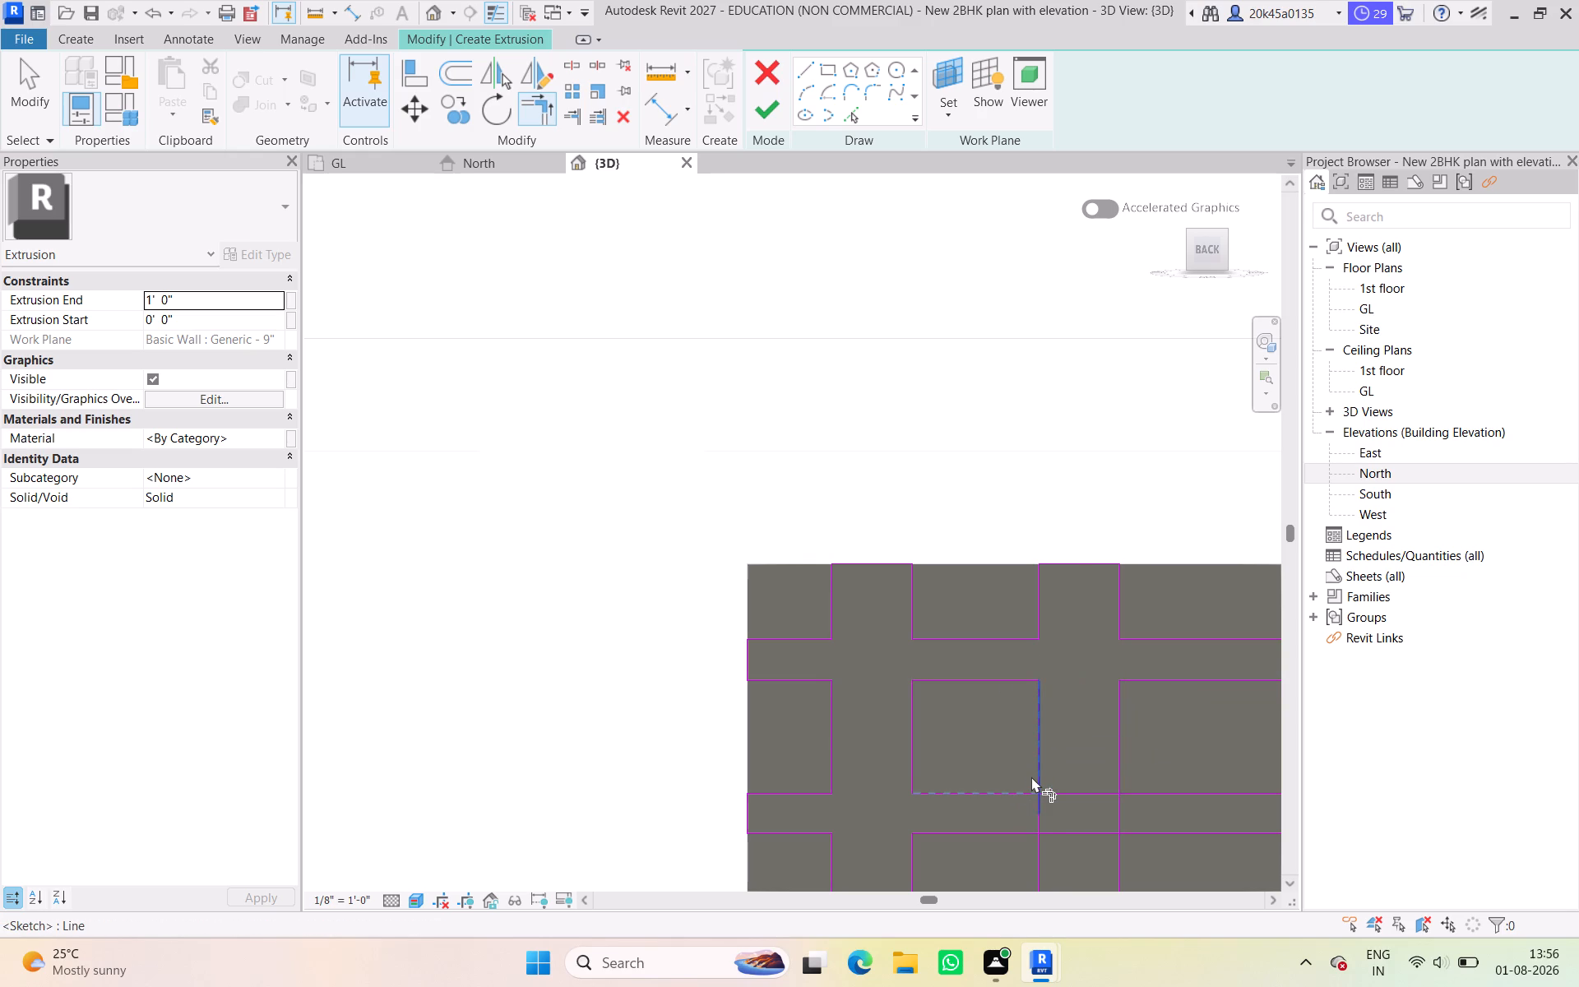
pyautogui.click(1031, 776)
pyautogui.click(1140, 790)
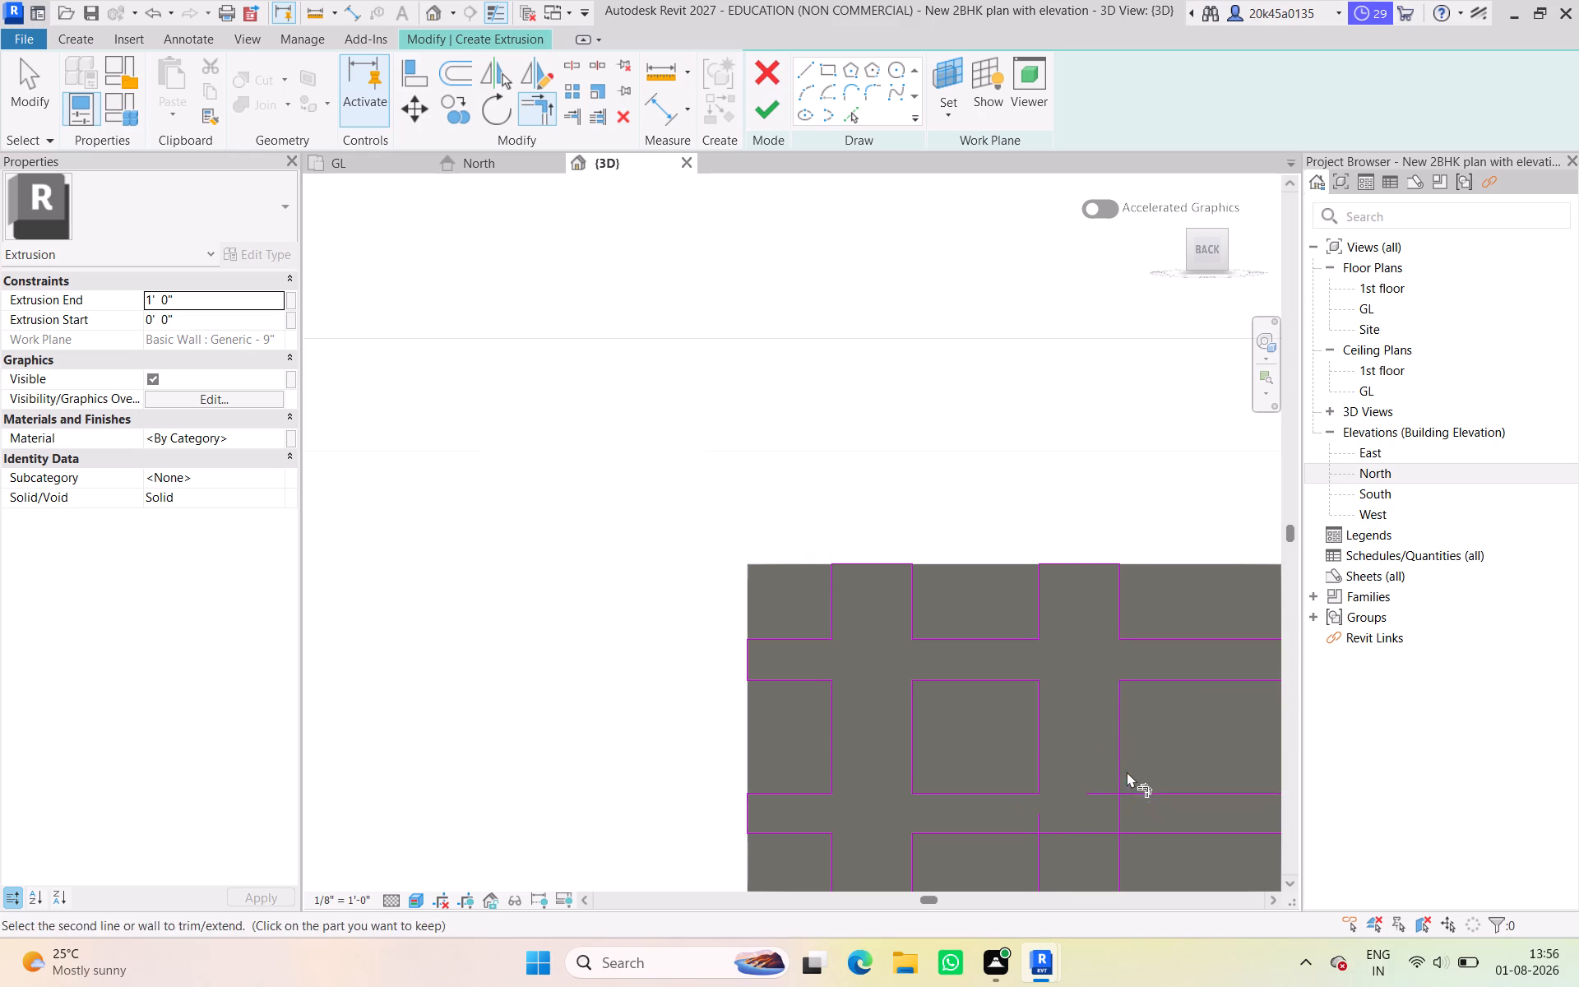
pyautogui.click(1118, 762)
pyautogui.click(1146, 835)
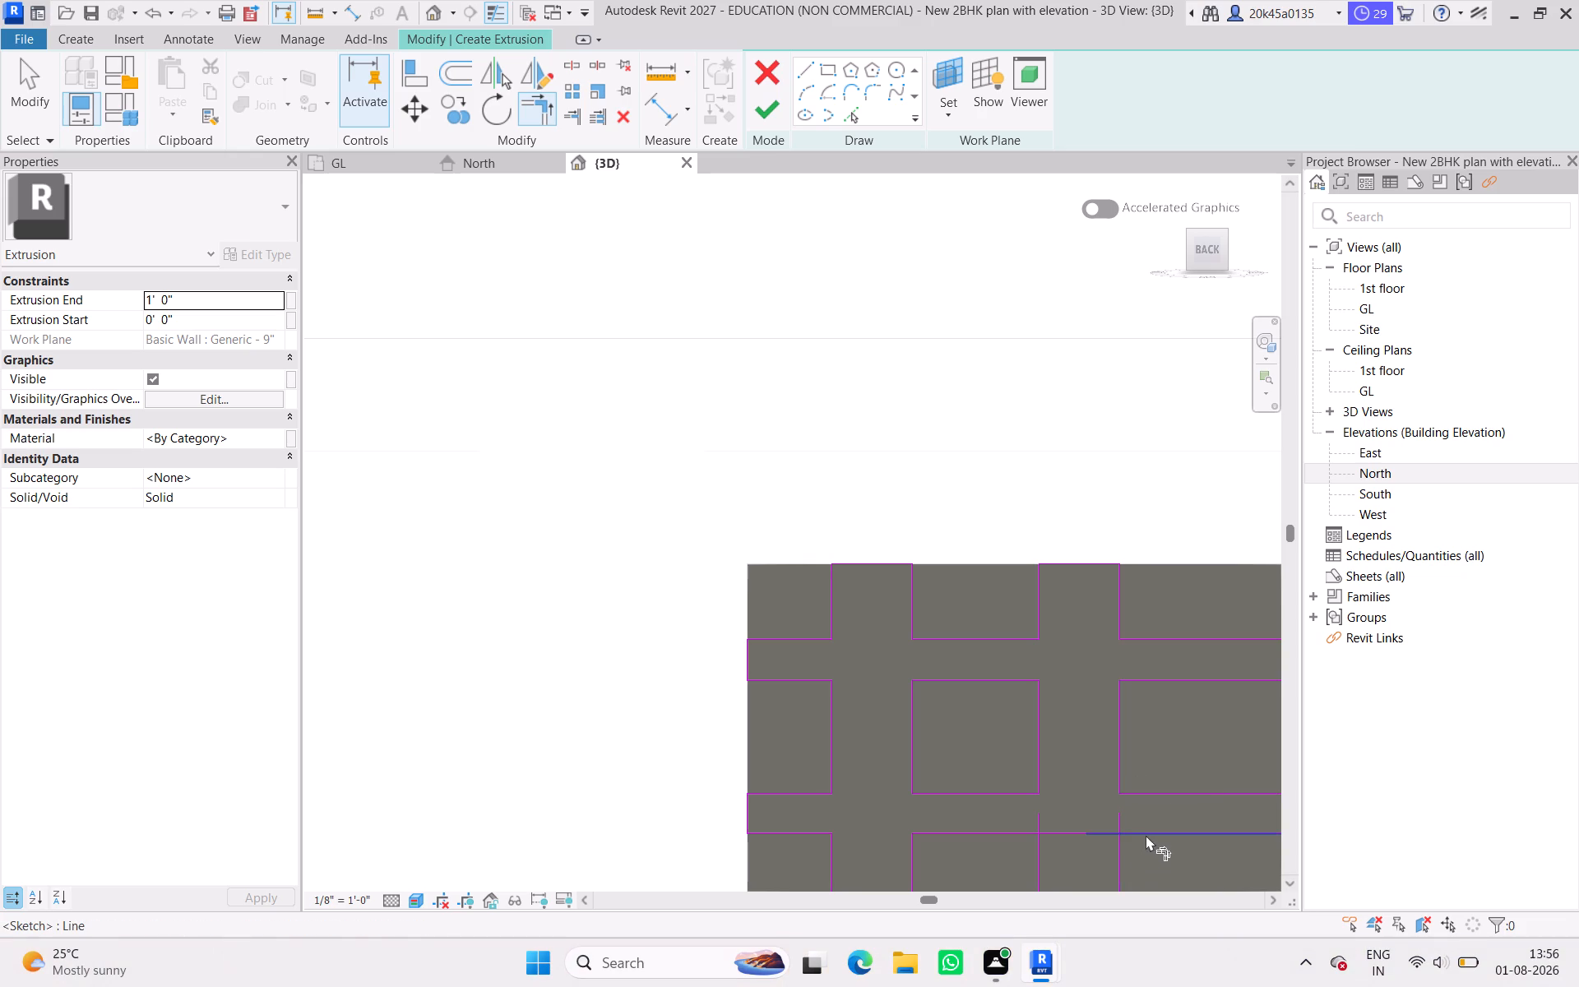
pyautogui.click(1123, 860)
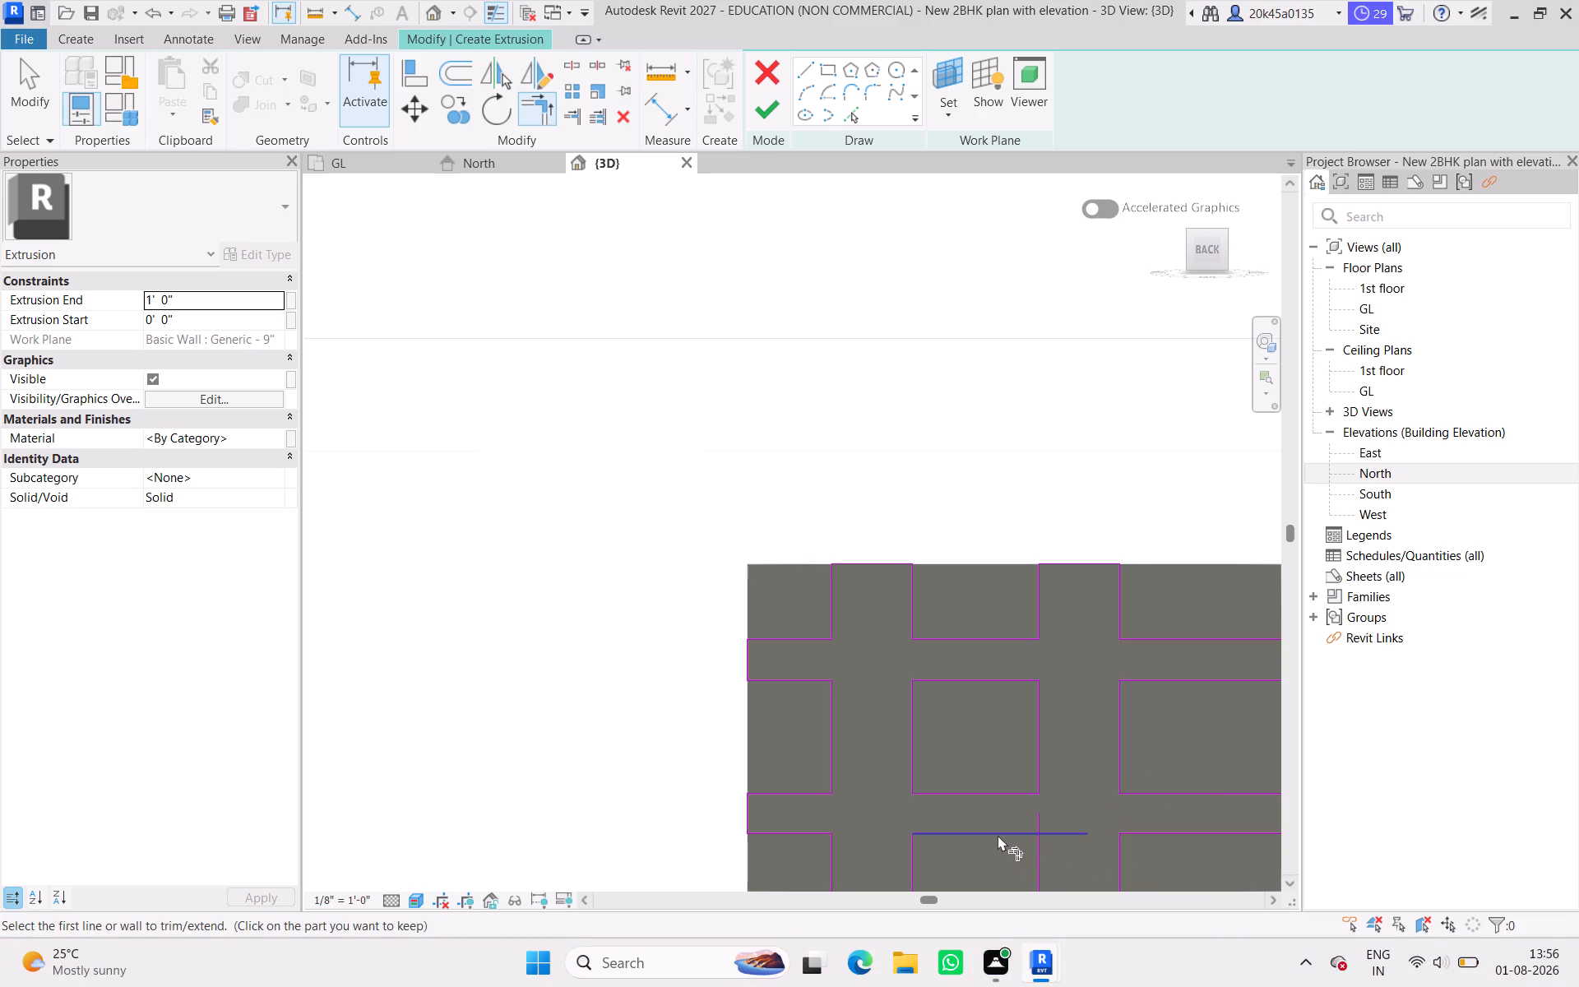
pyautogui.click(998, 835)
pyautogui.click(1035, 858)
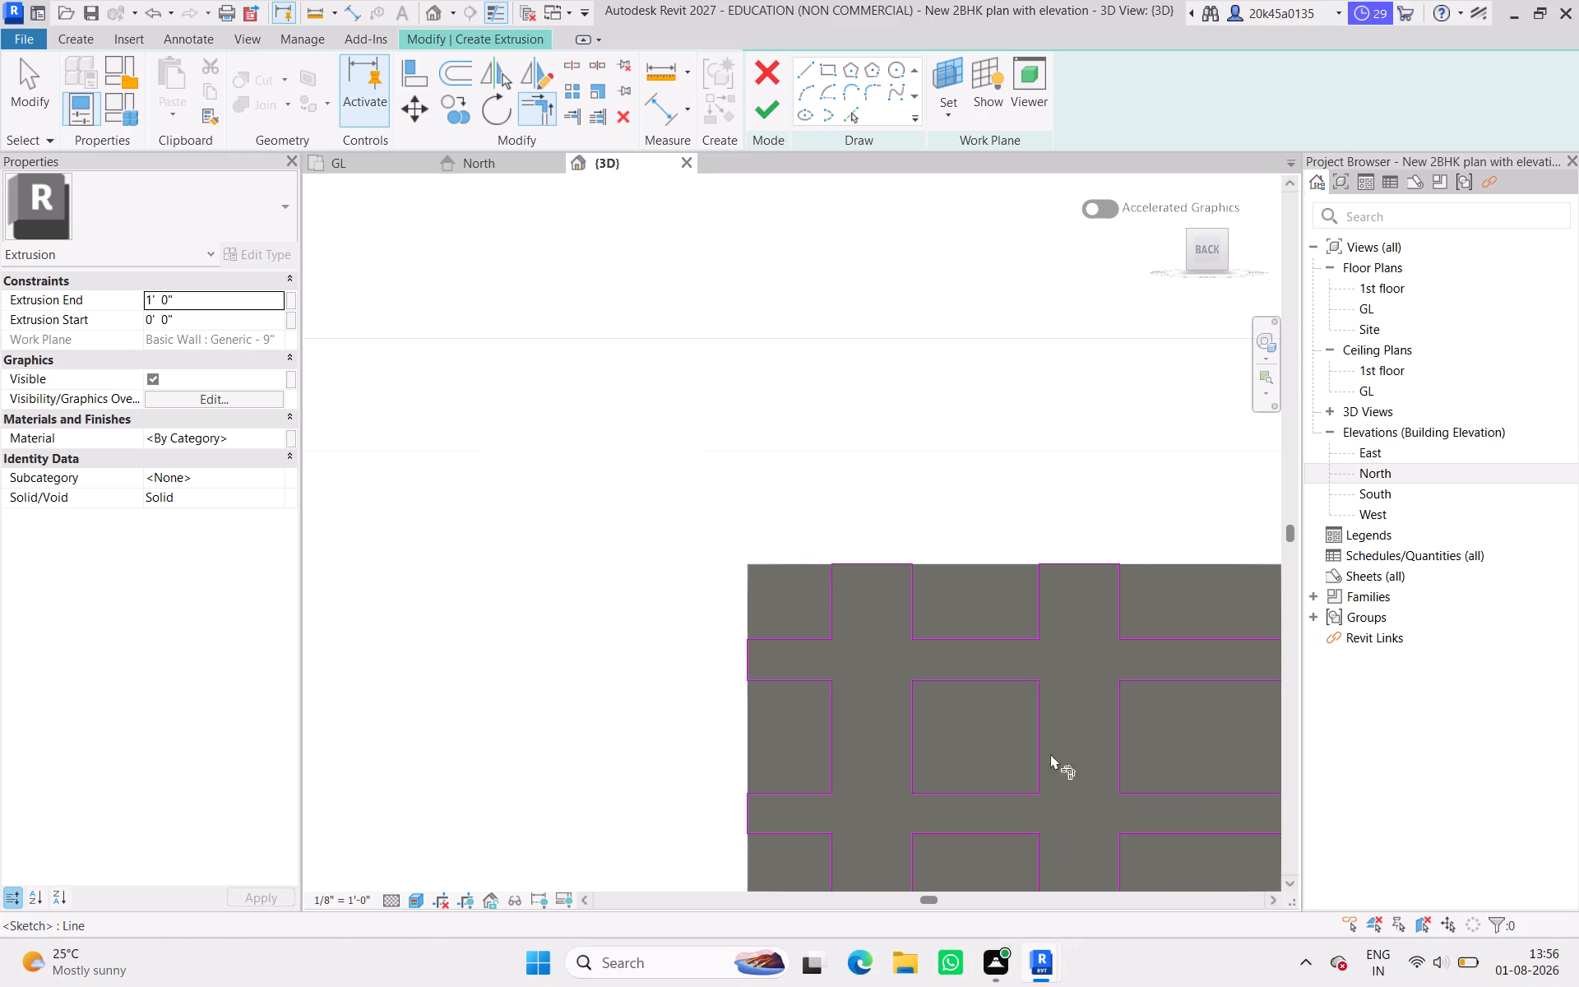
# Finish the extrusion sketch of the crossing strips on the upper wall band.
pyautogui.scroll(-5, 1018, 548)
pyautogui.scroll(-2, 1104, 448)
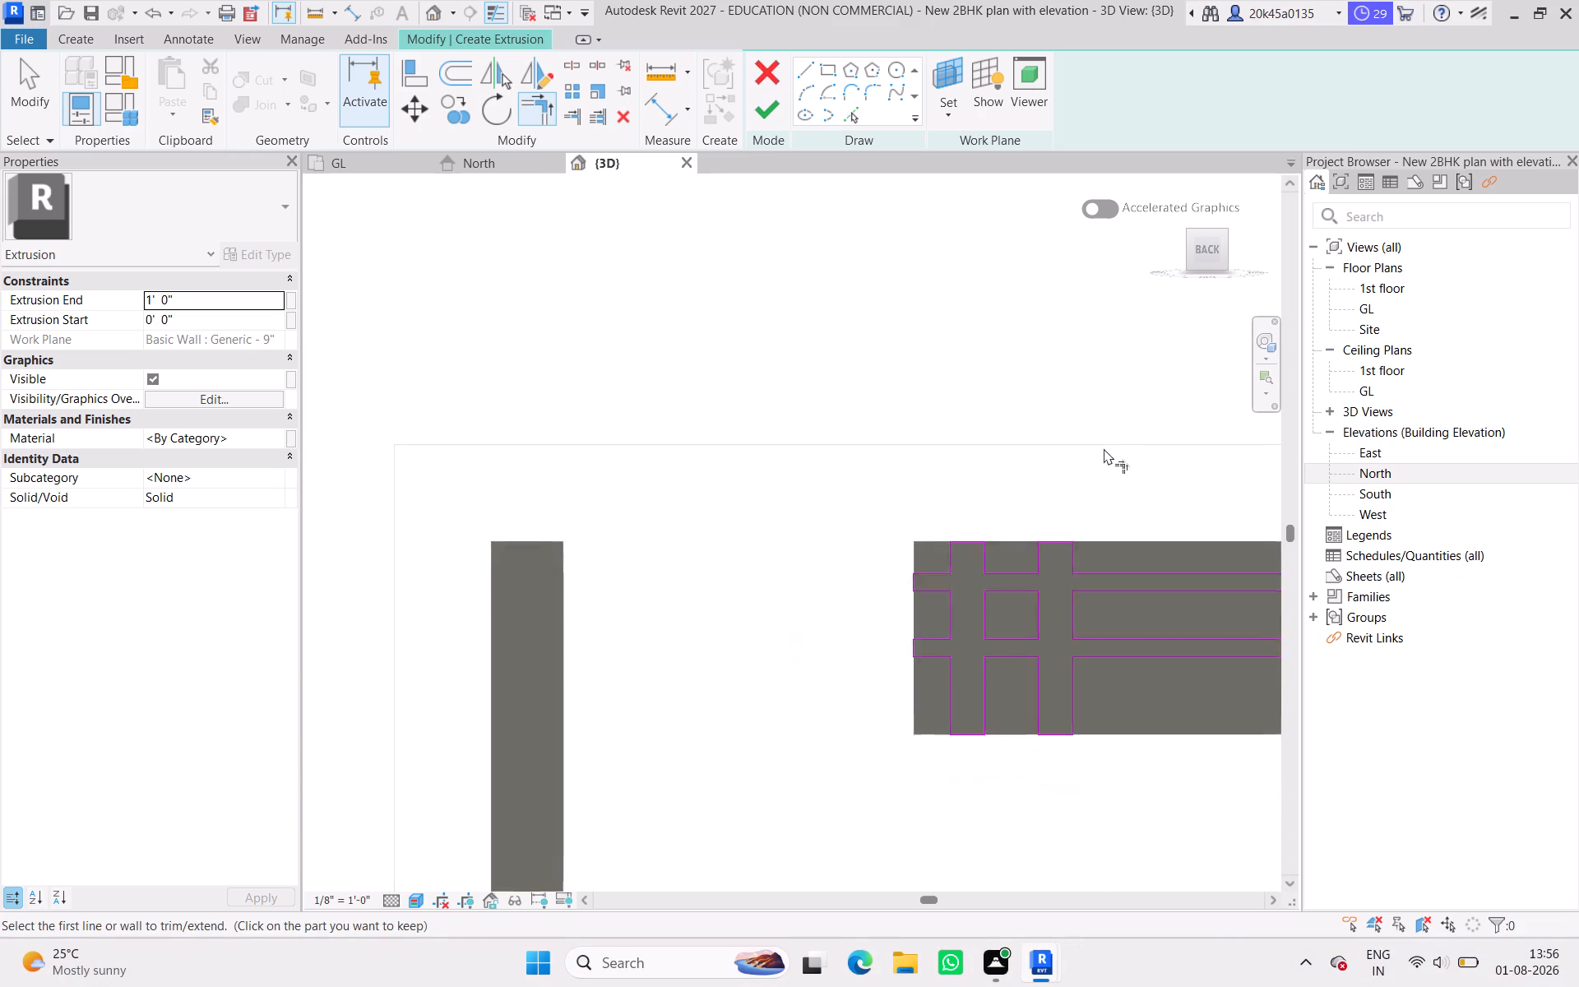
pyautogui.scroll(-1, 1104, 448)
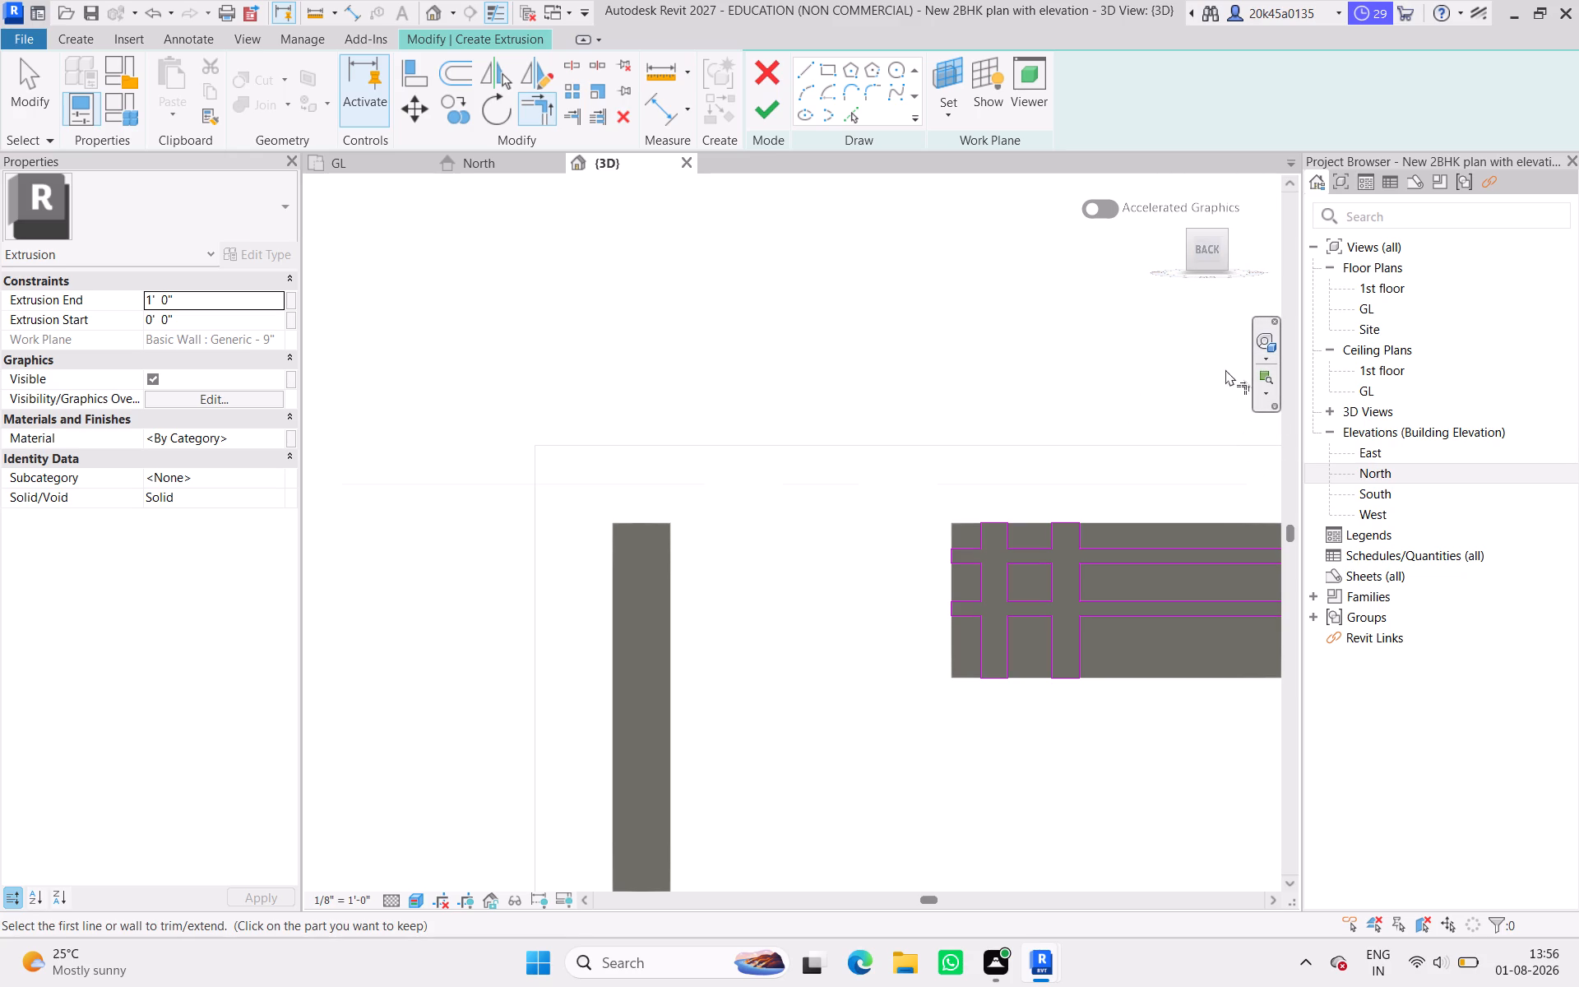
pyautogui.click(777, 111)
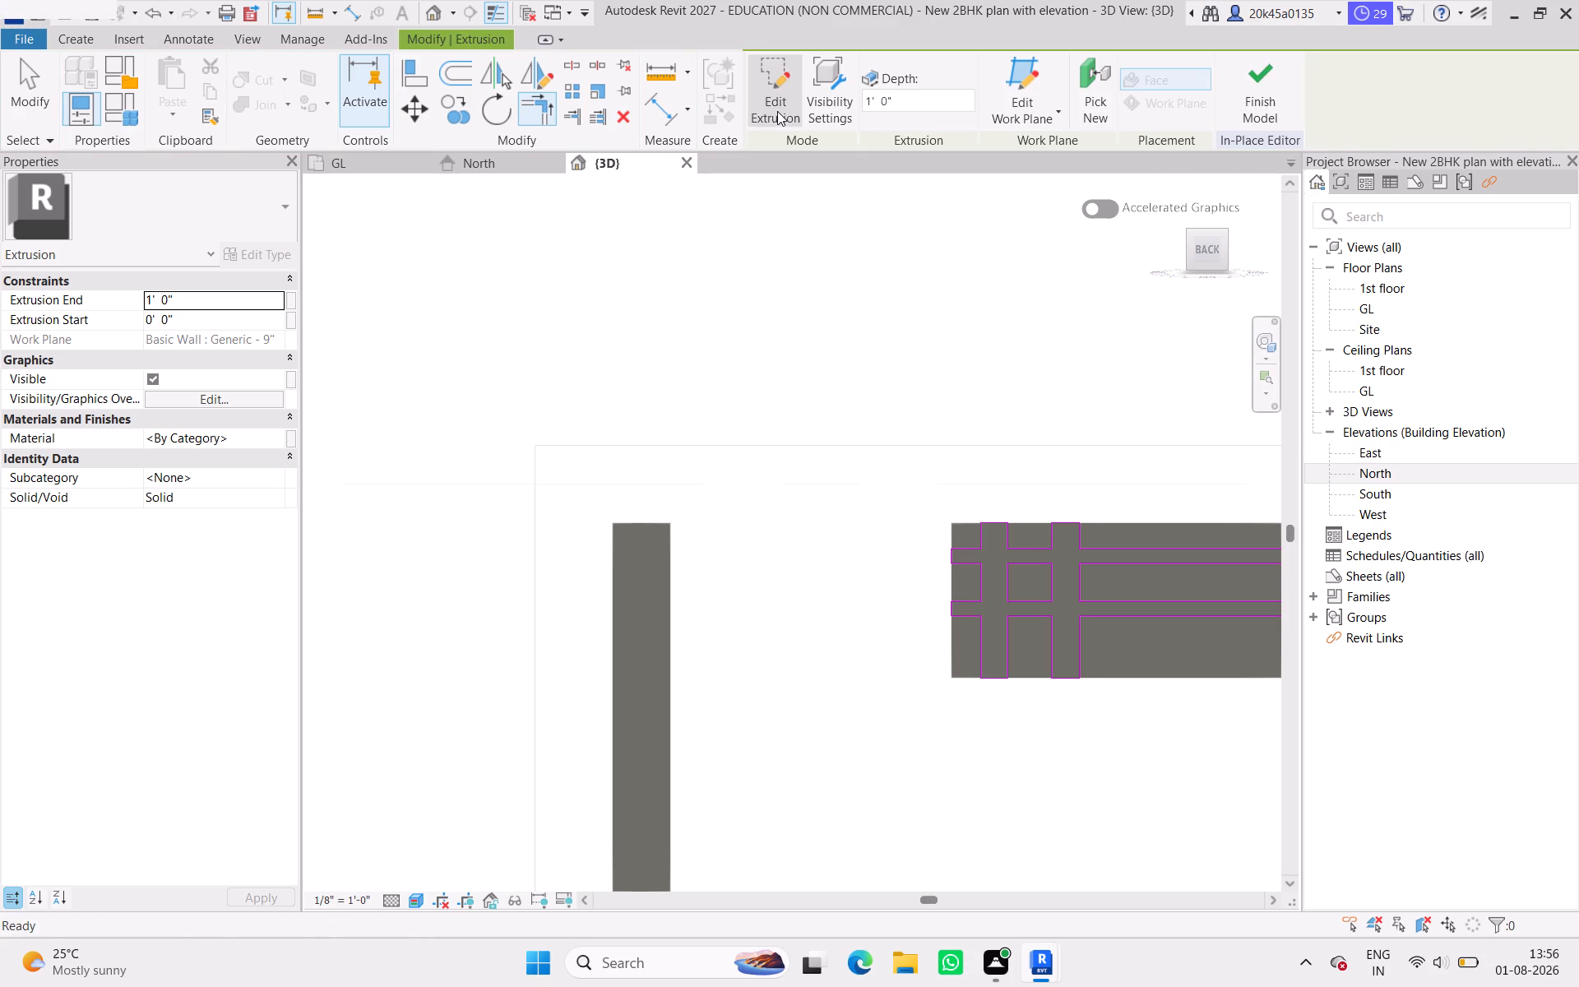
# Show the 3D model from the right side in the Wireframe visual style.
pyautogui.scroll(-6, 855, 363)
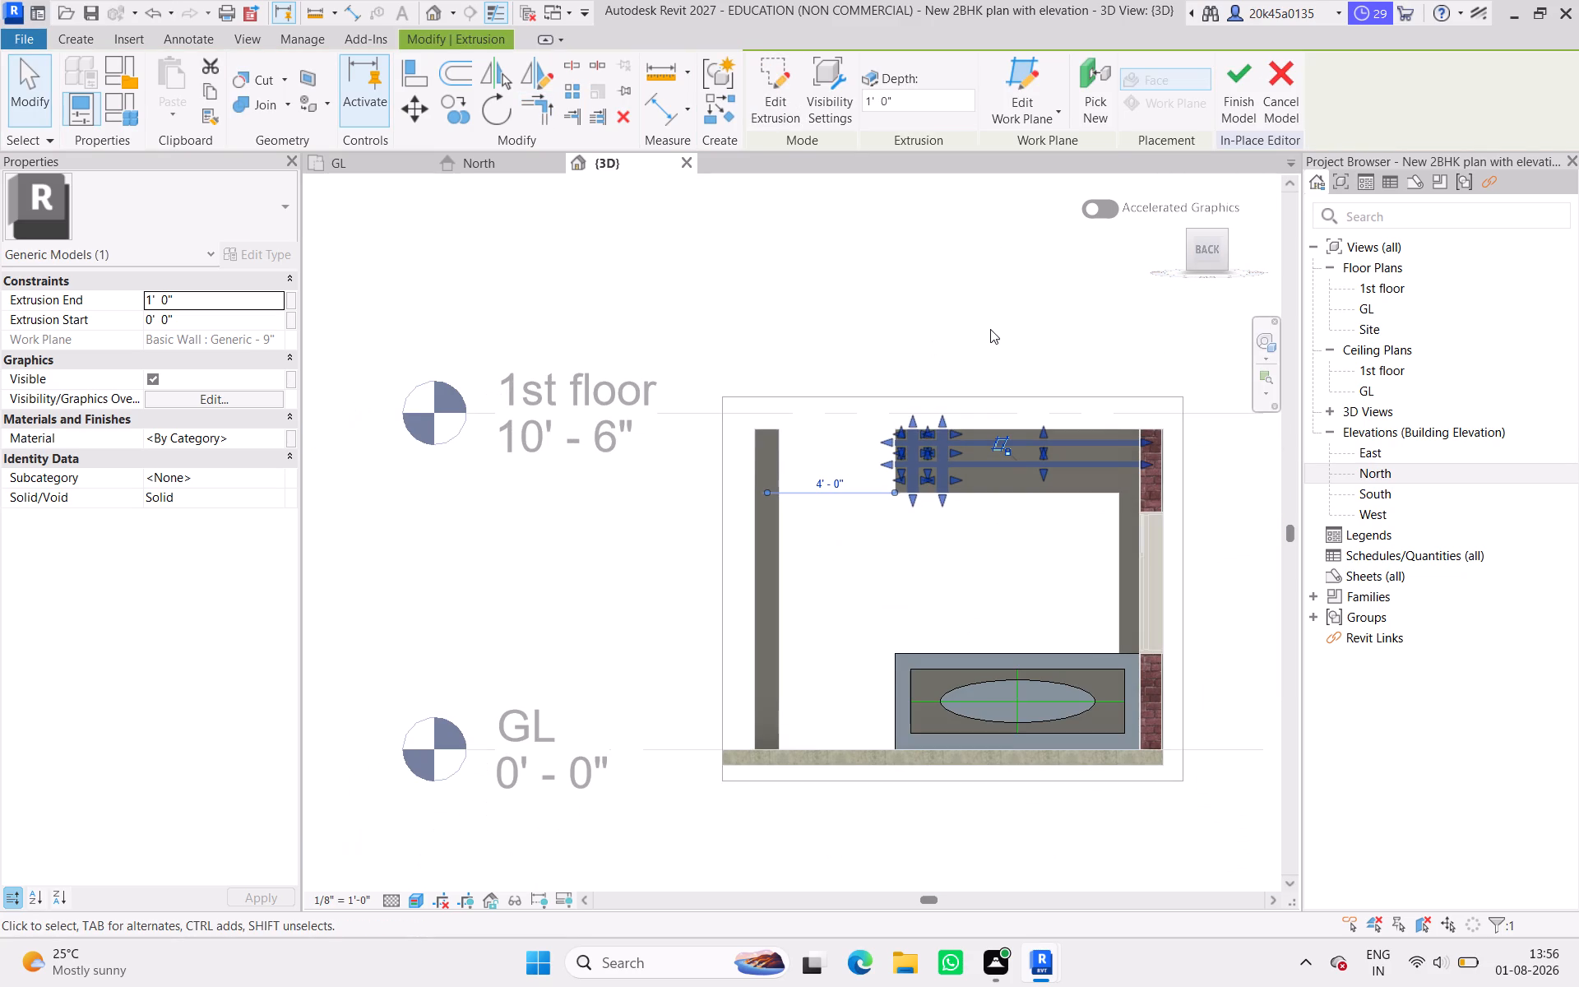
pyautogui.moveTo(1196, 253); pyautogui.dragTo(313, 254)
pyautogui.click(1197, 245)
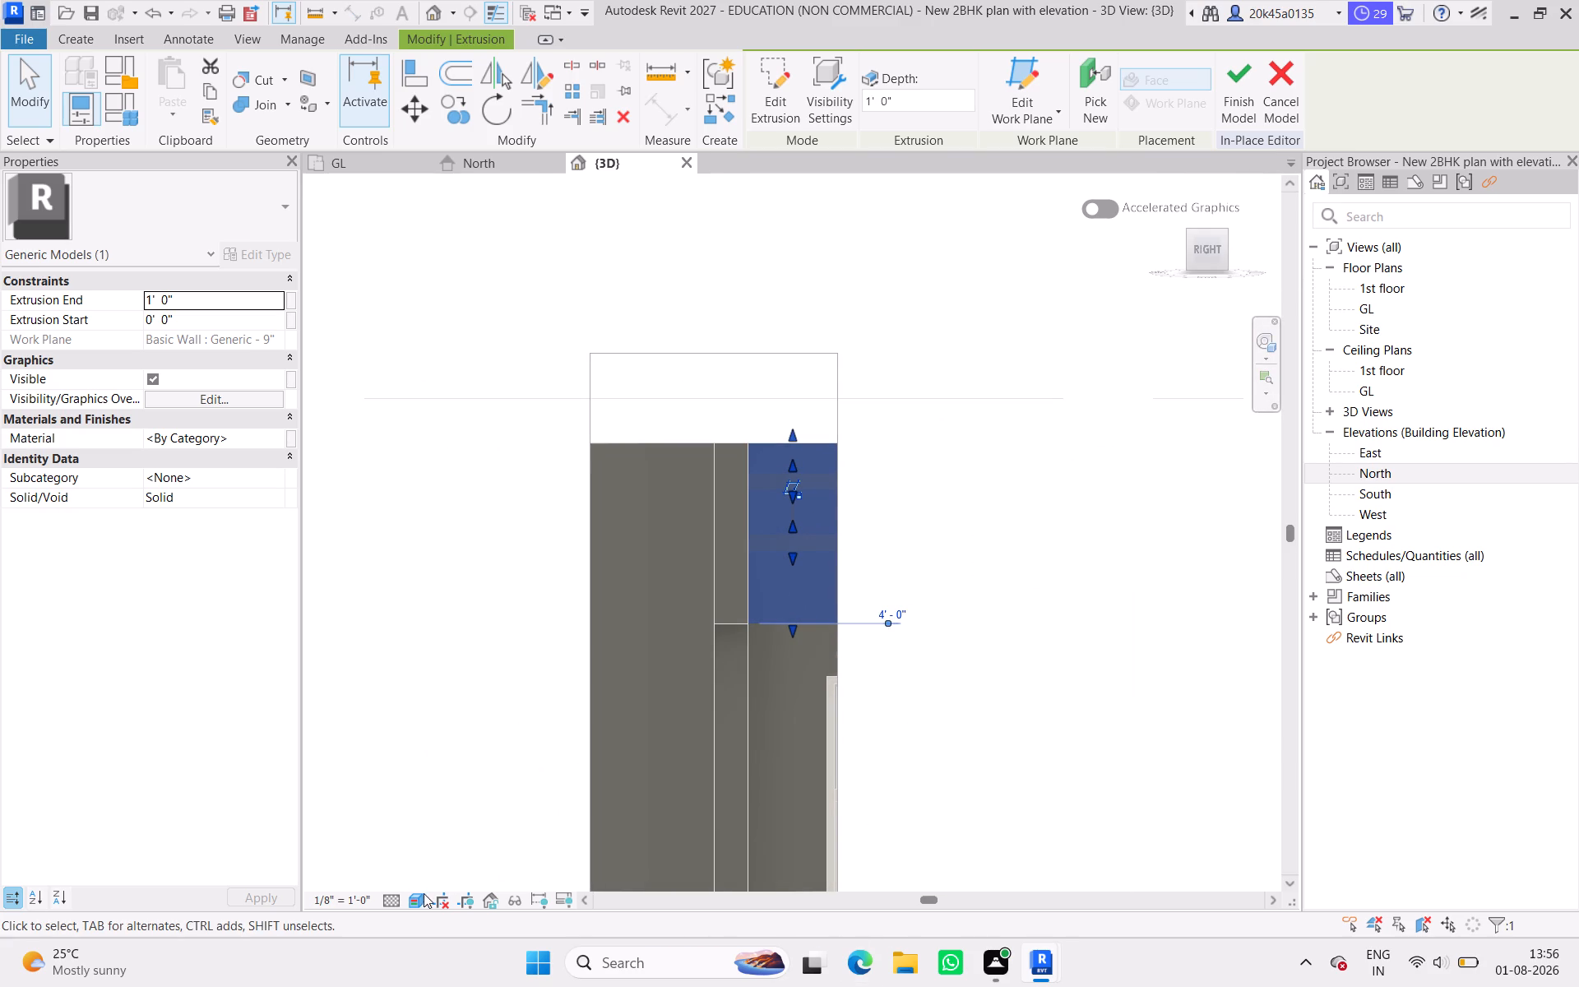
pyautogui.click(415, 897)
pyautogui.click(438, 776)
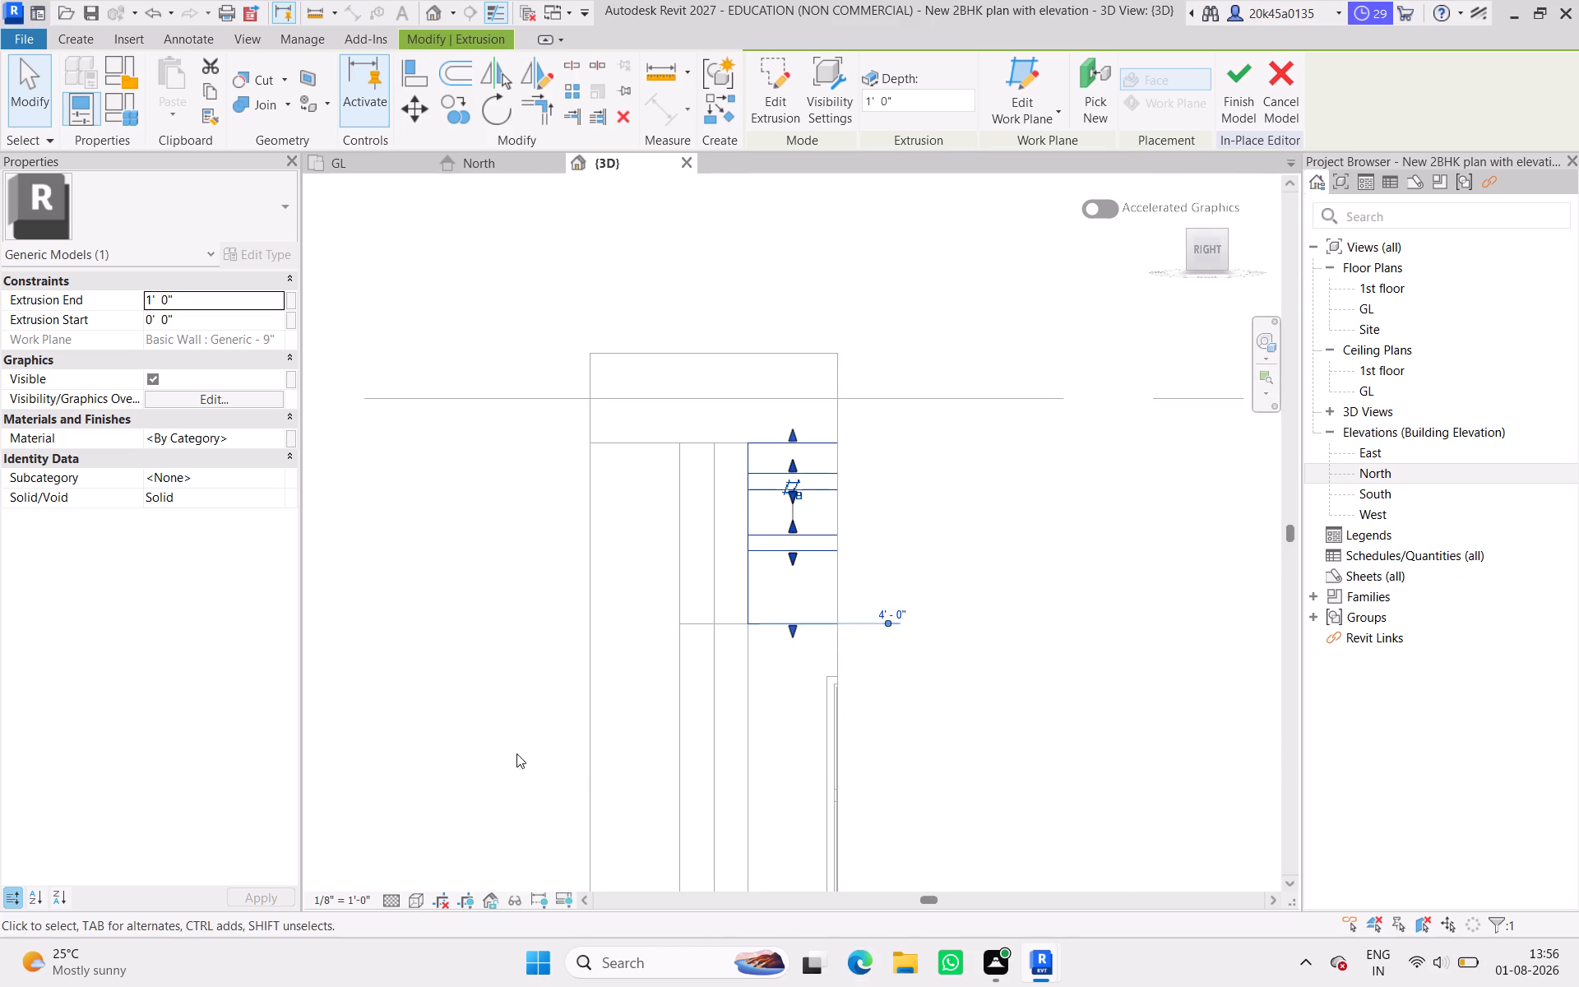
# Align the outer face of the lower wall's frame extrusion with the outer face of the new upper strip extrusion.
pyautogui.scroll(-8, 655, 736)
pyautogui.scroll(-2, 661, 569)
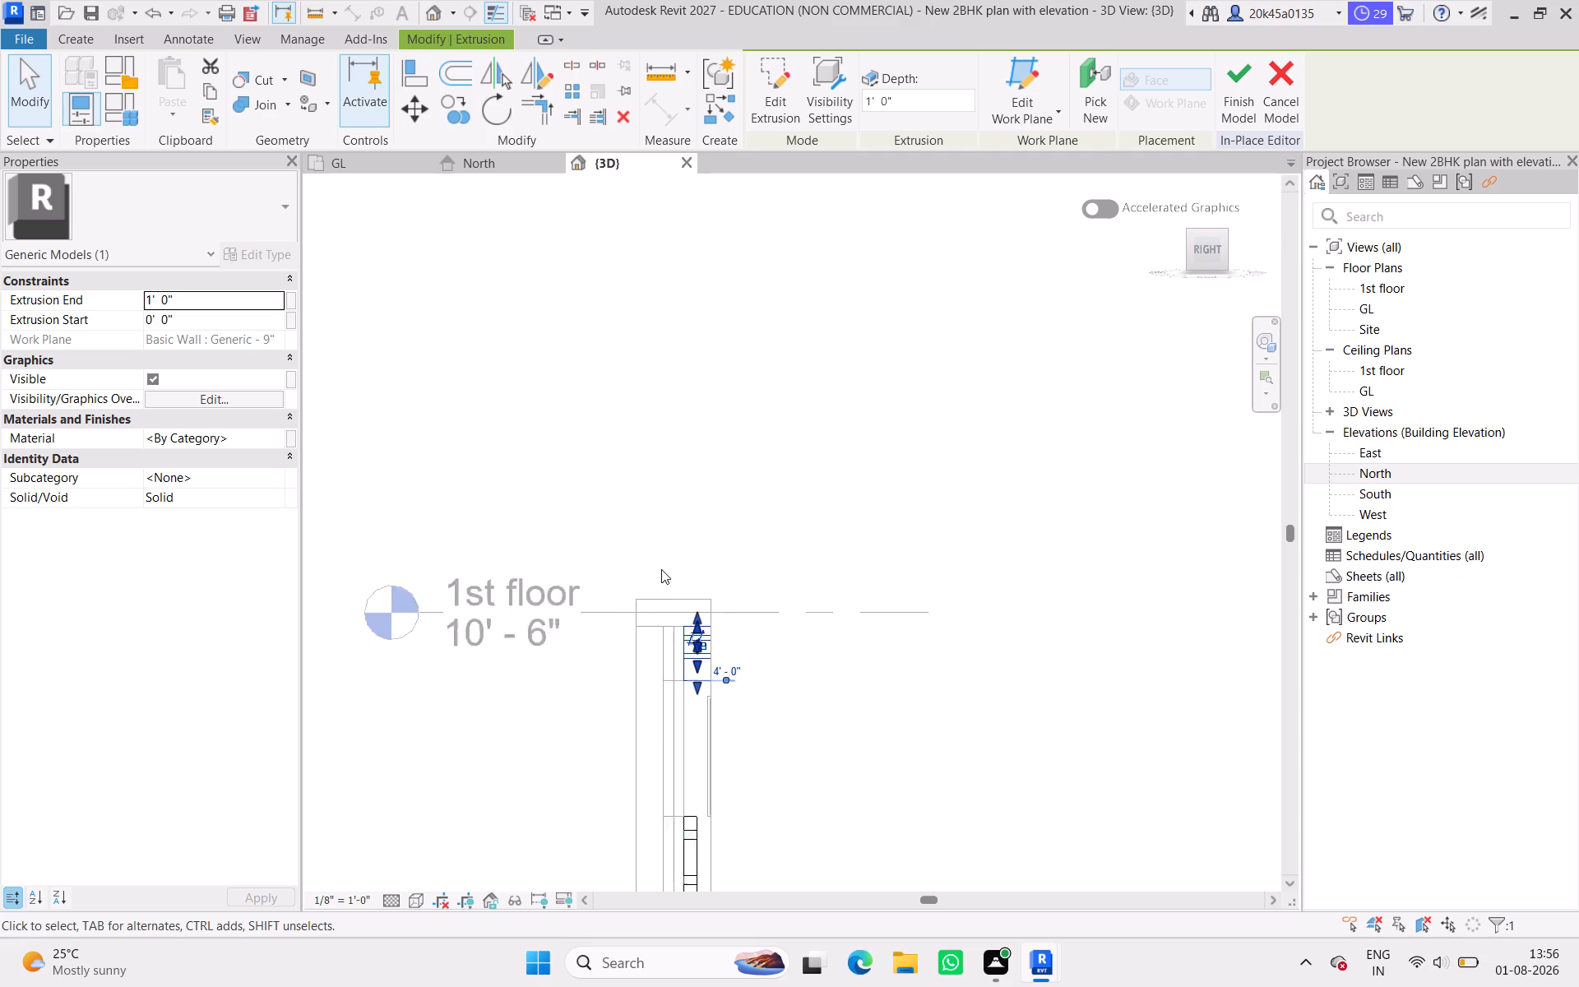
pyautogui.scroll(-2, 661, 569)
pyautogui.scroll(4, 661, 569)
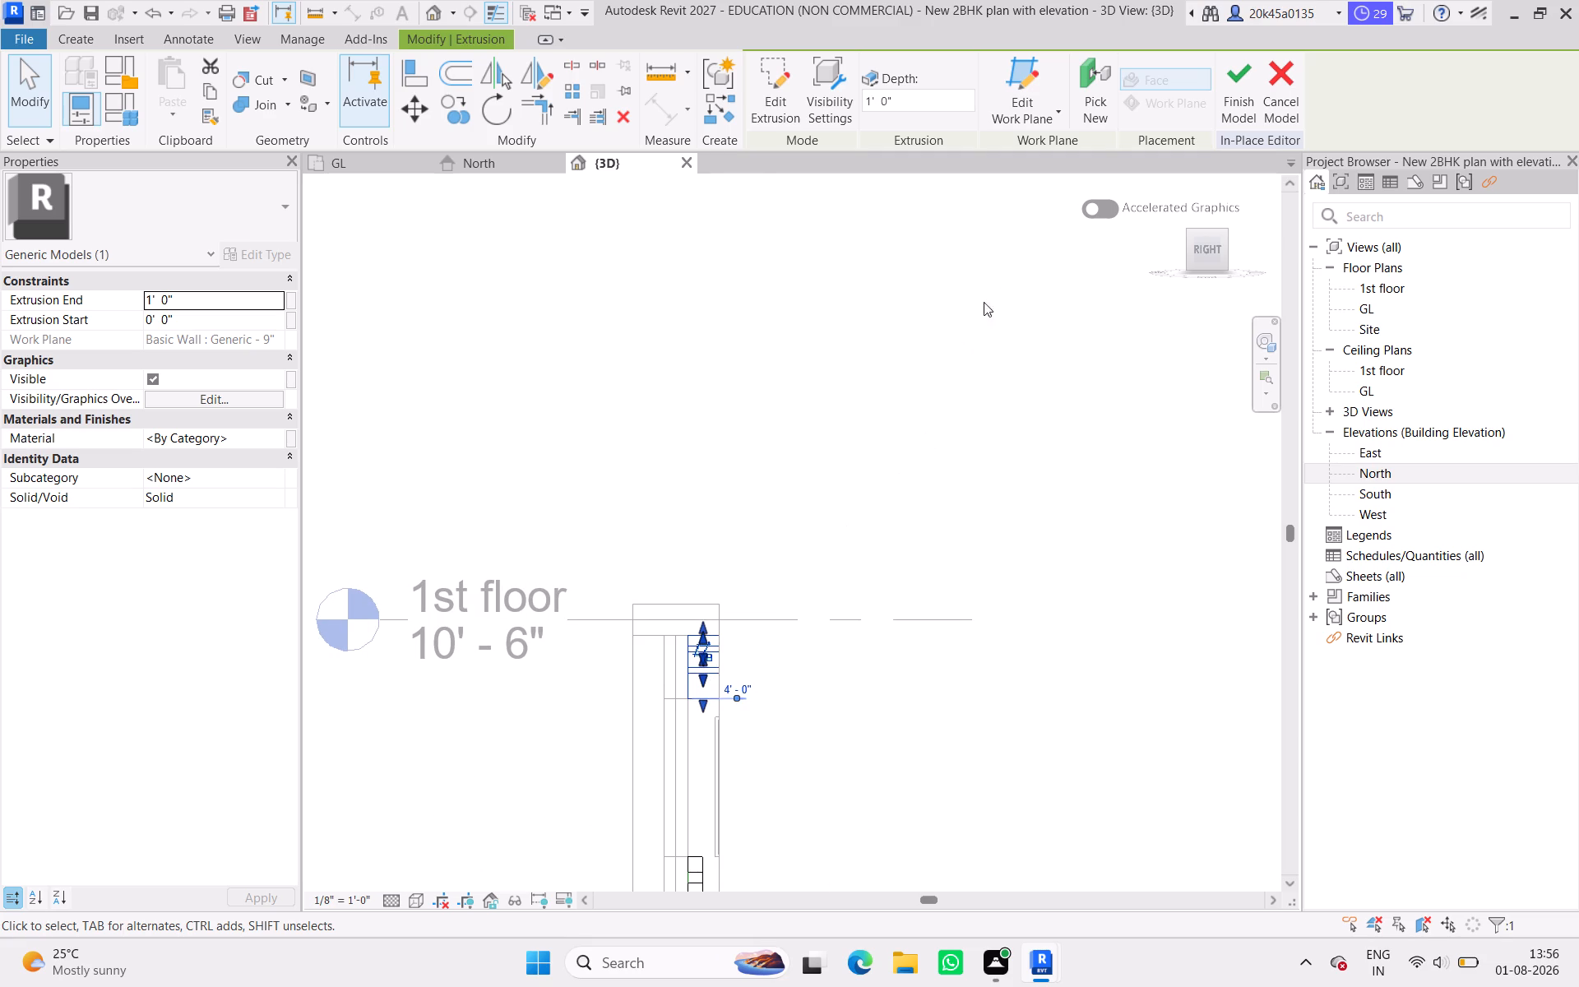
pyautogui.click(421, 79)
pyautogui.scroll(-10, 575, 428)
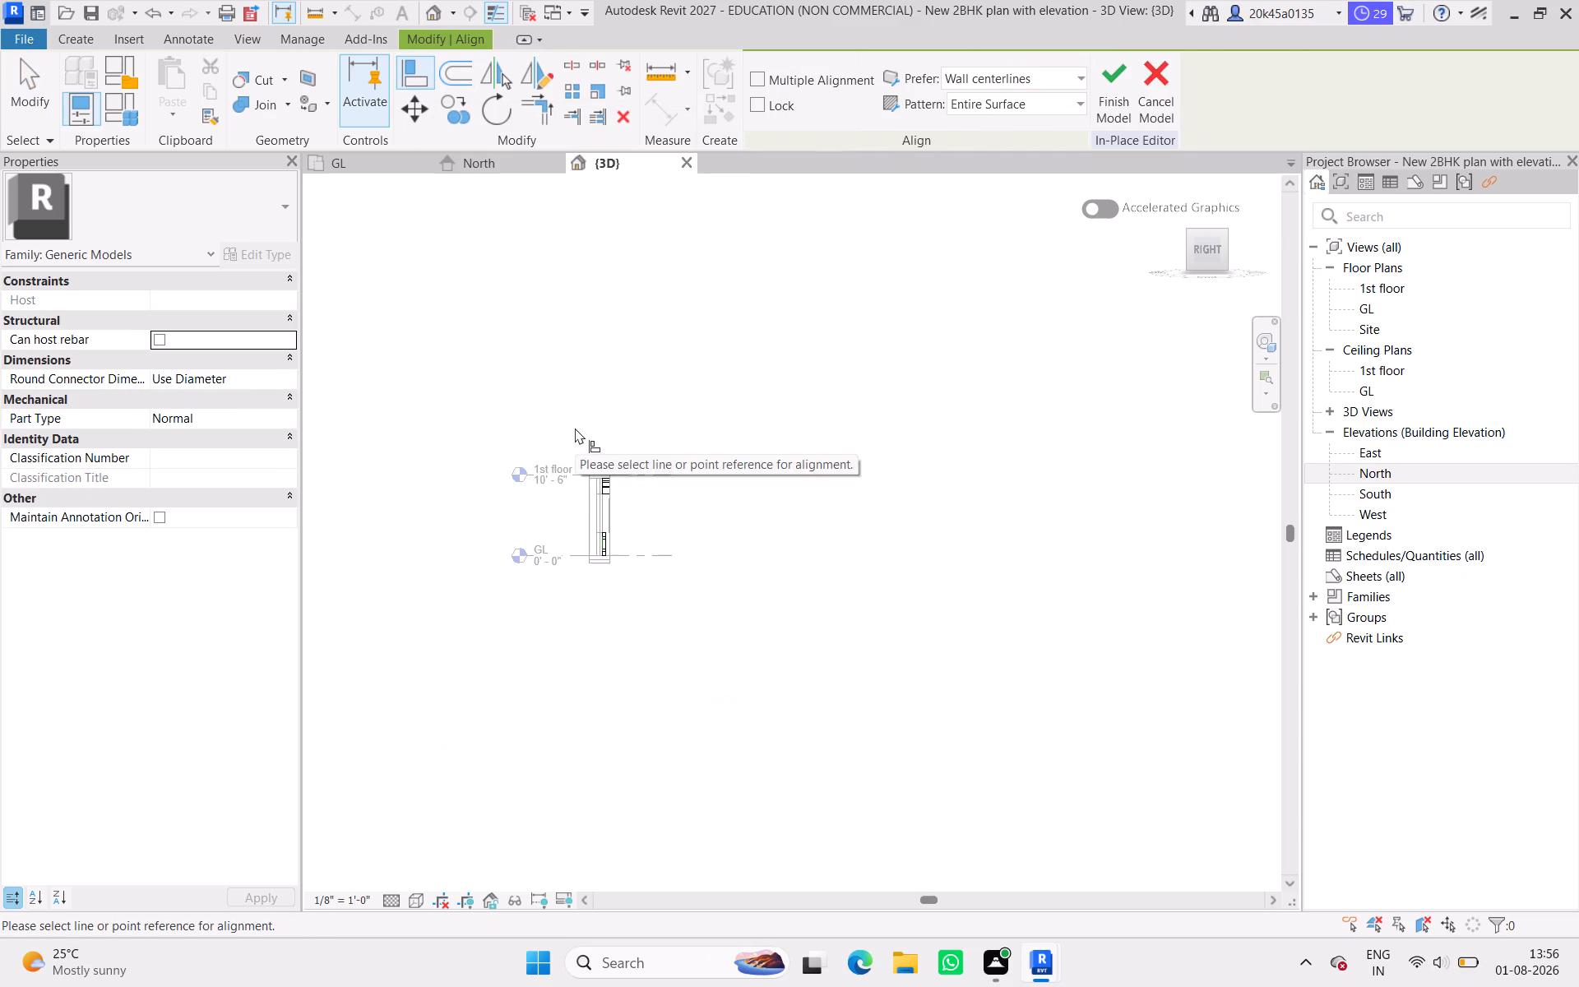
pyautogui.scroll(11, 610, 546)
pyautogui.click(595, 542)
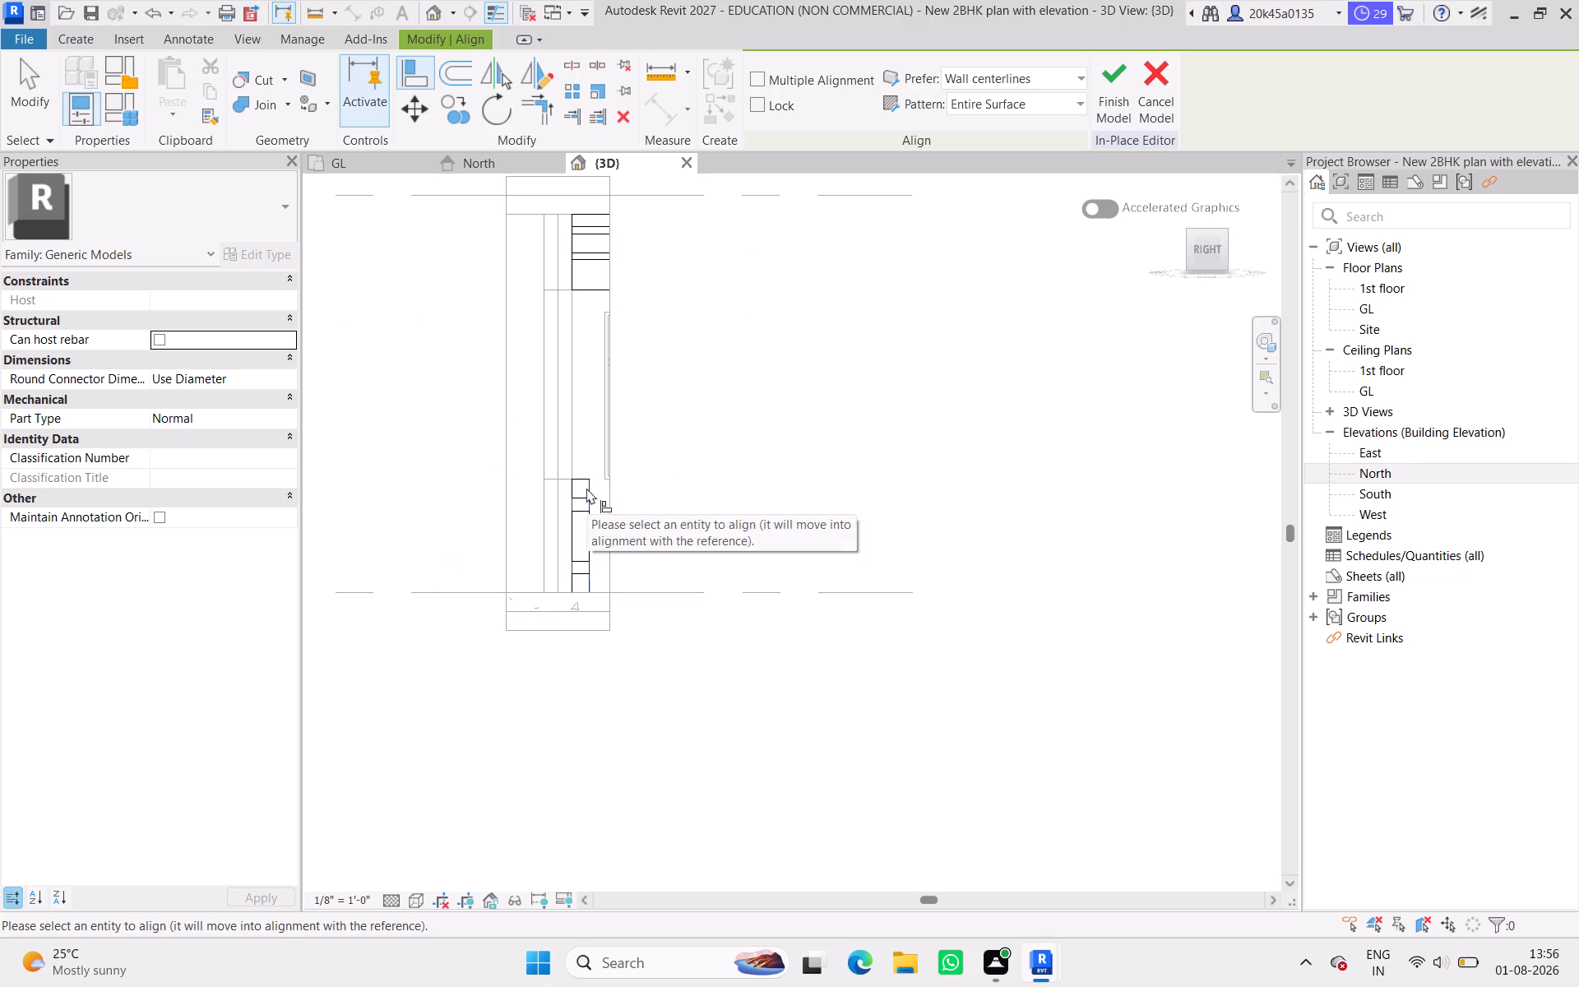
pyautogui.click(594, 542)
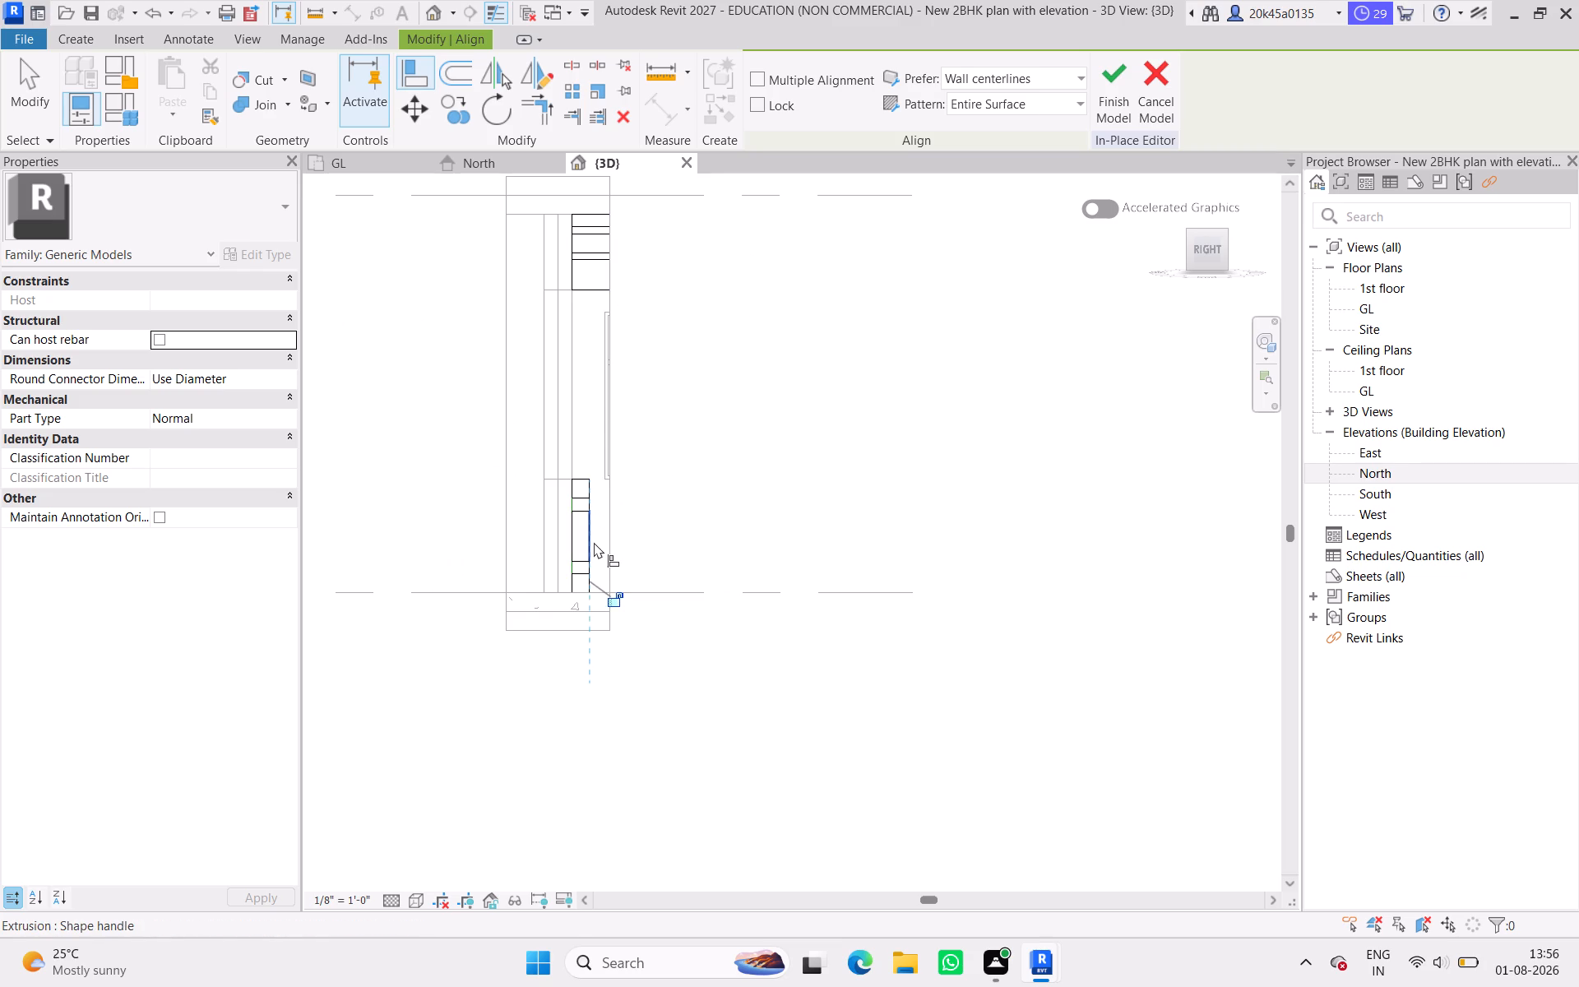
pyautogui.click(609, 265)
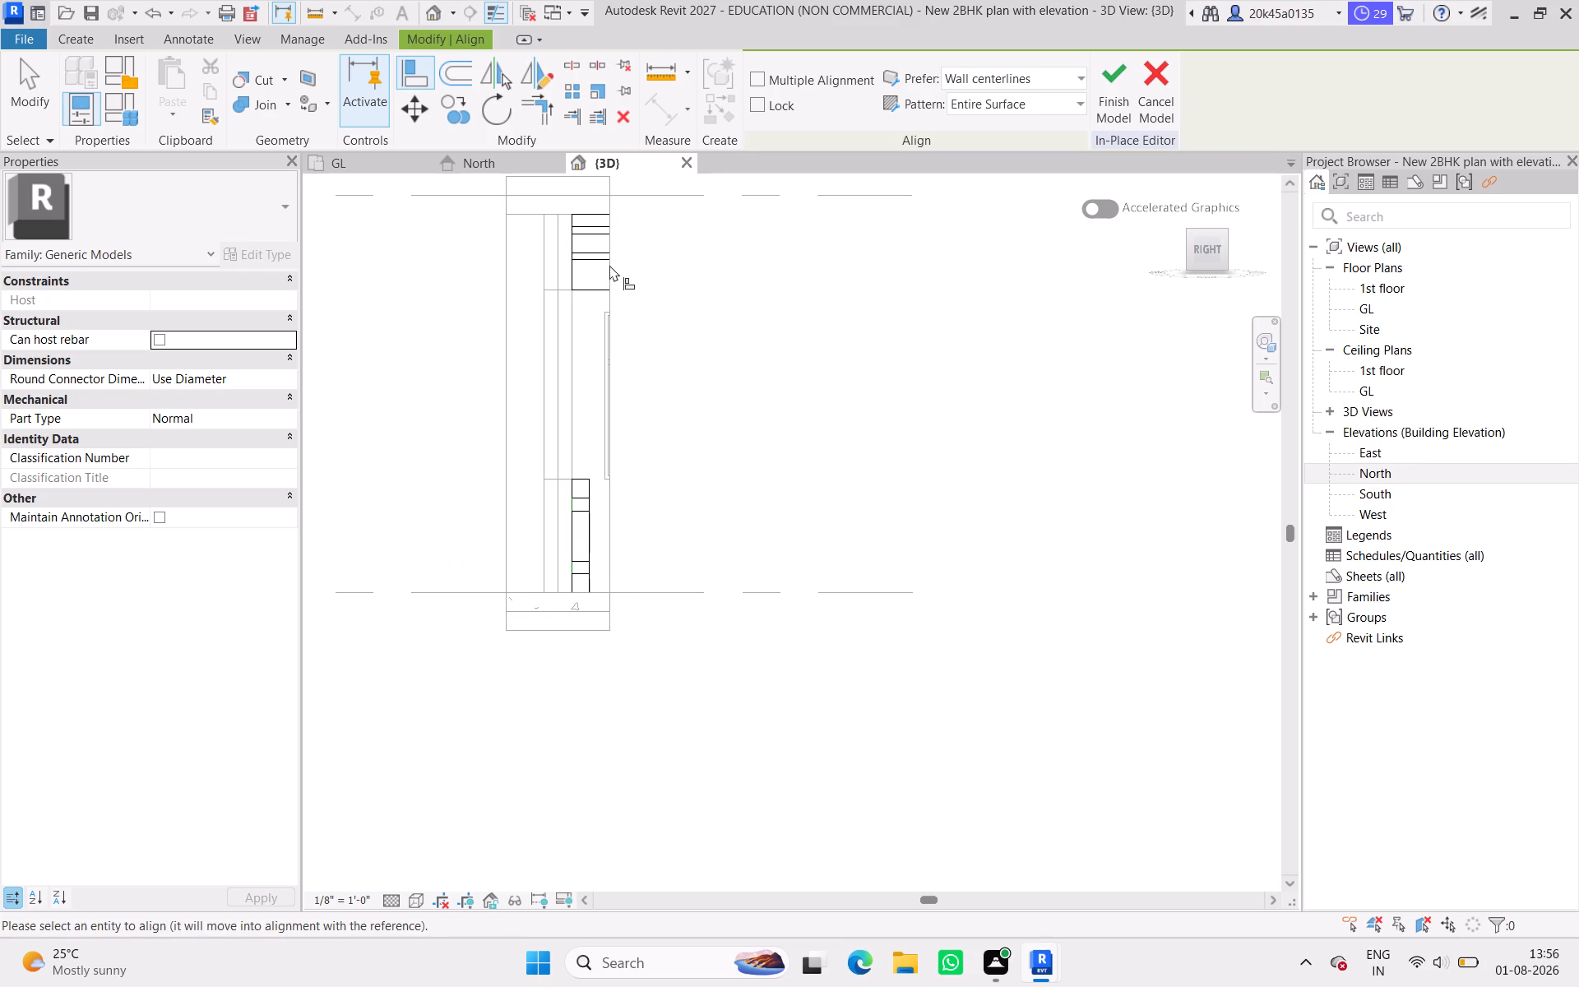
pyautogui.click(588, 528)
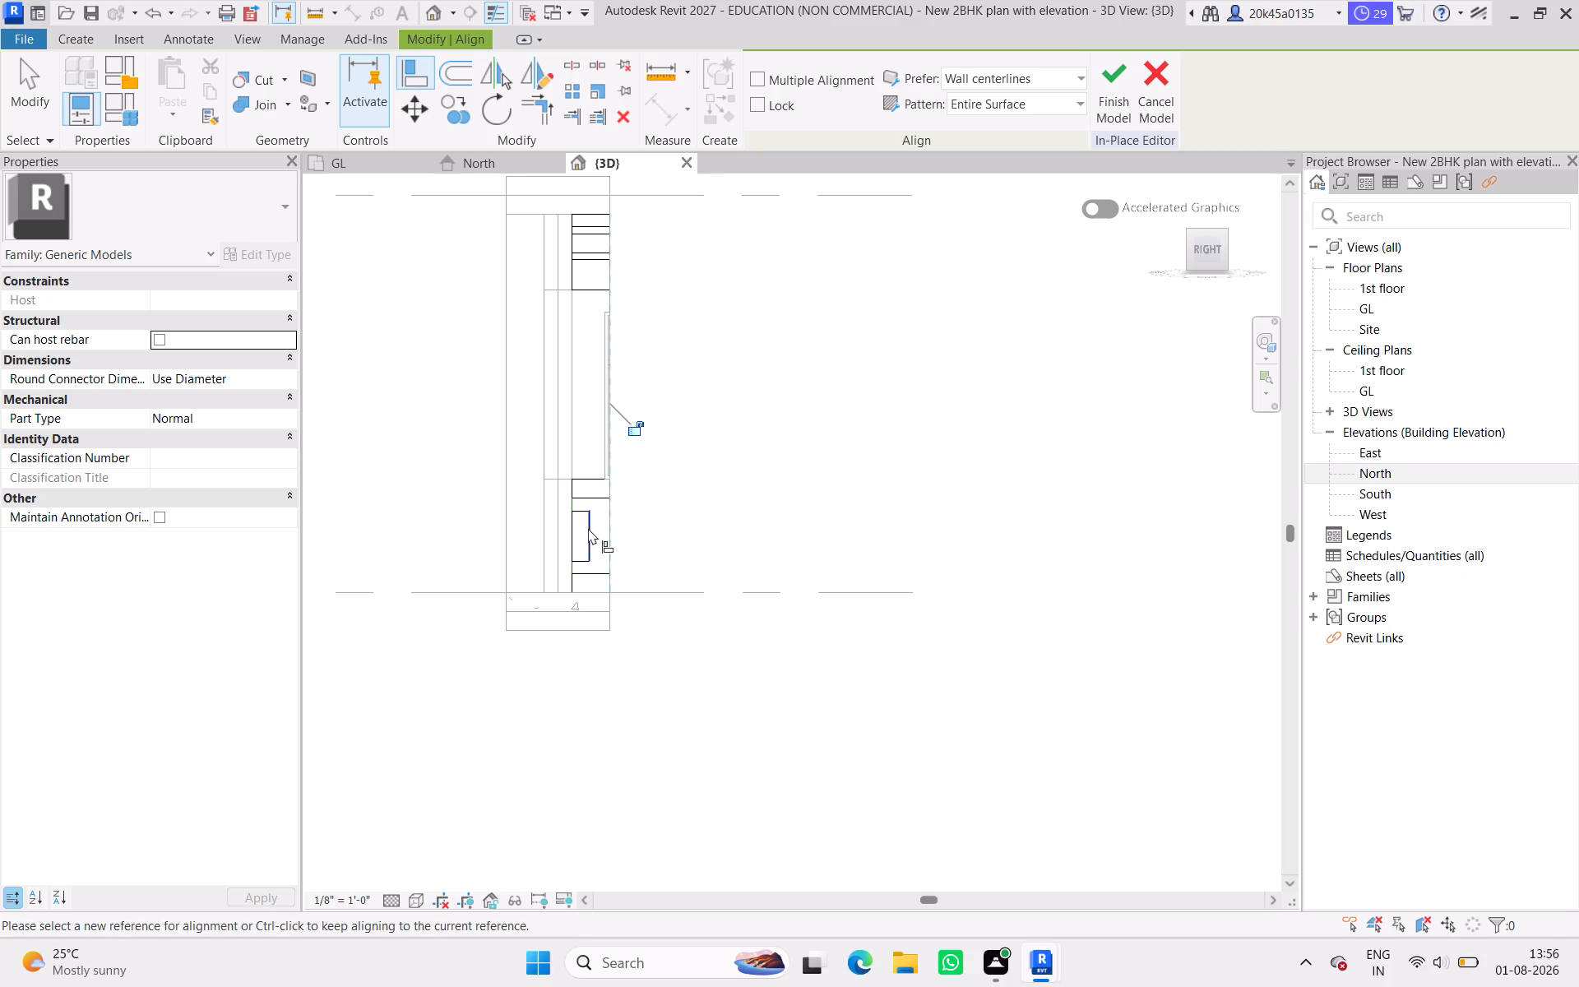
pyautogui.press('Escape')
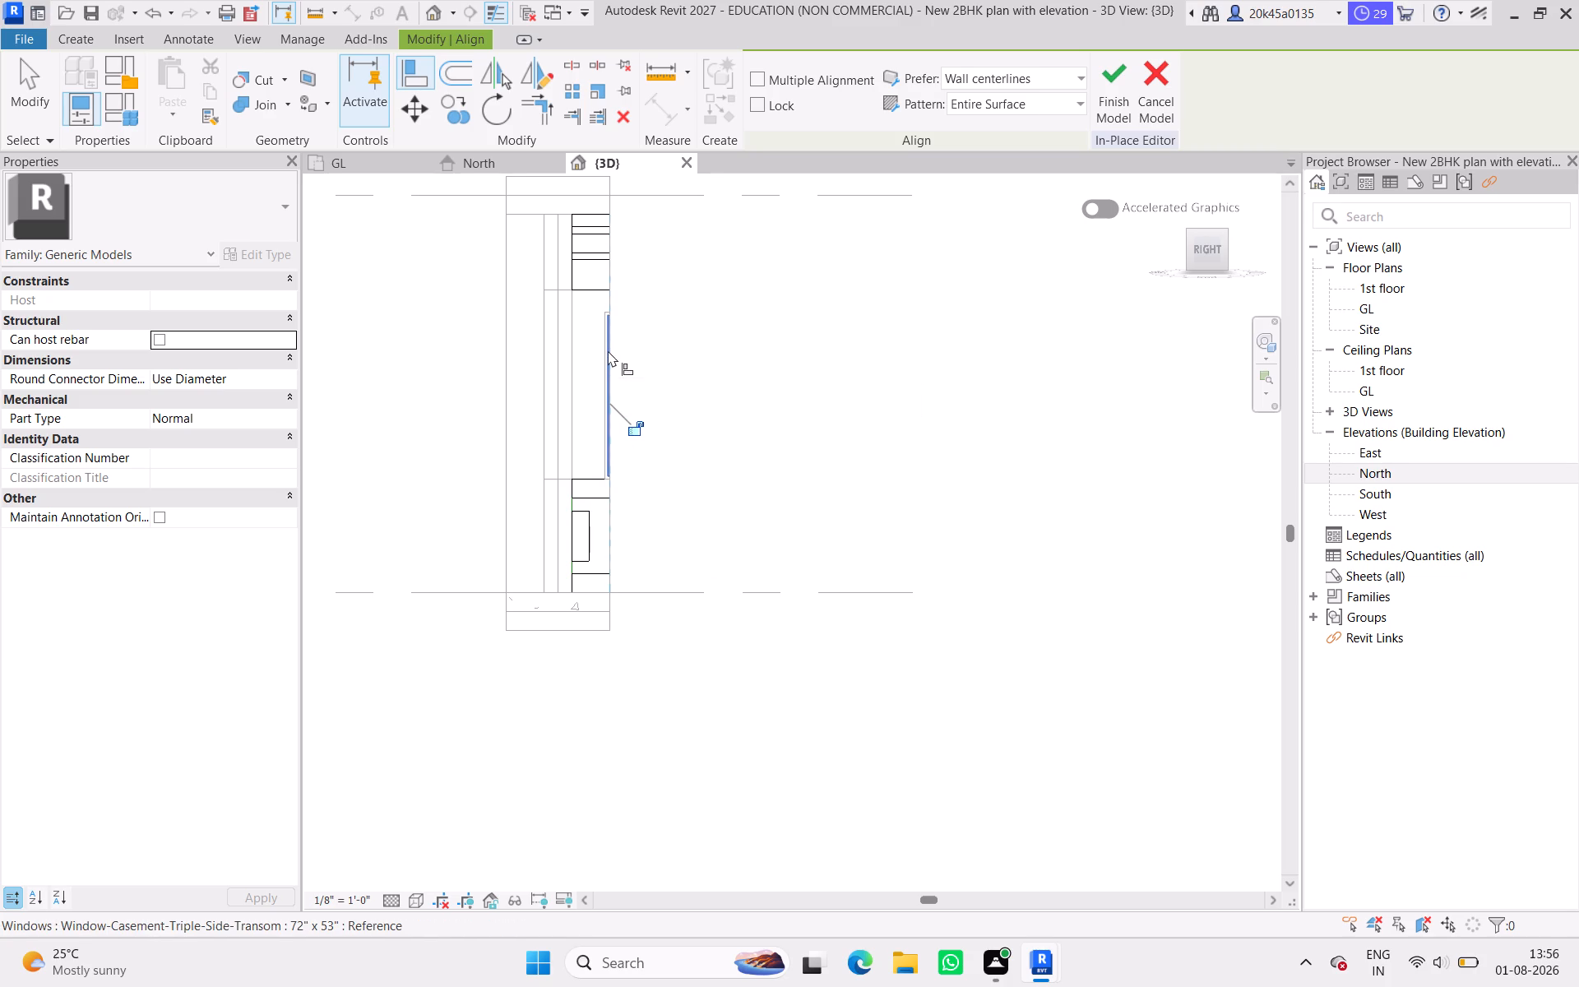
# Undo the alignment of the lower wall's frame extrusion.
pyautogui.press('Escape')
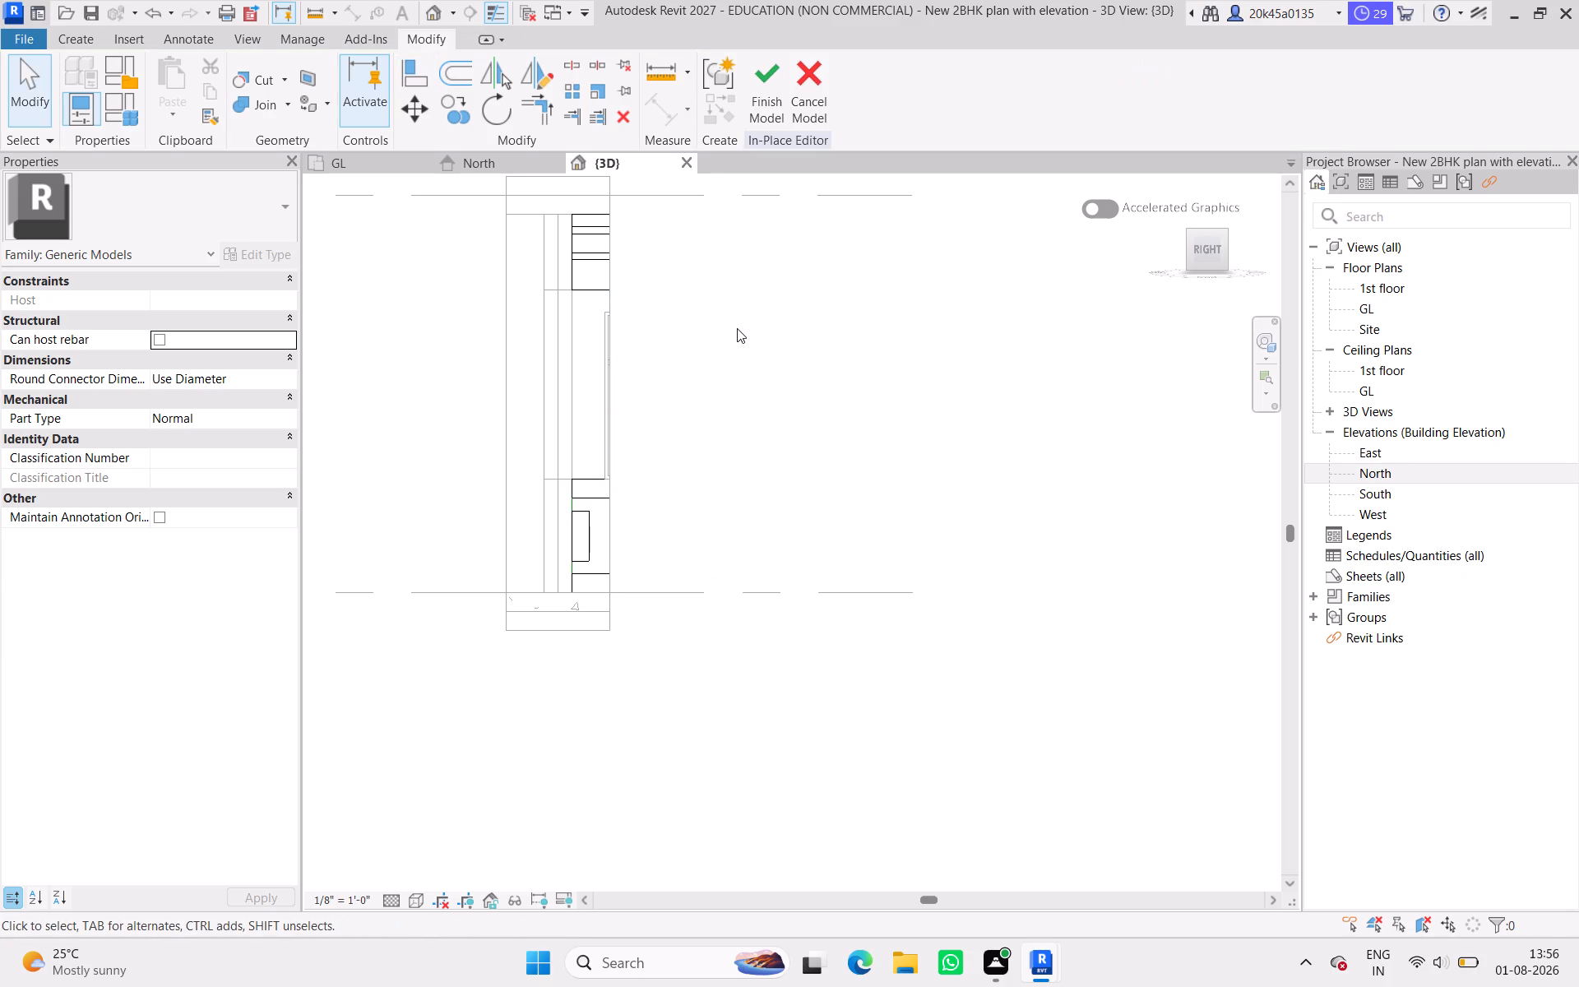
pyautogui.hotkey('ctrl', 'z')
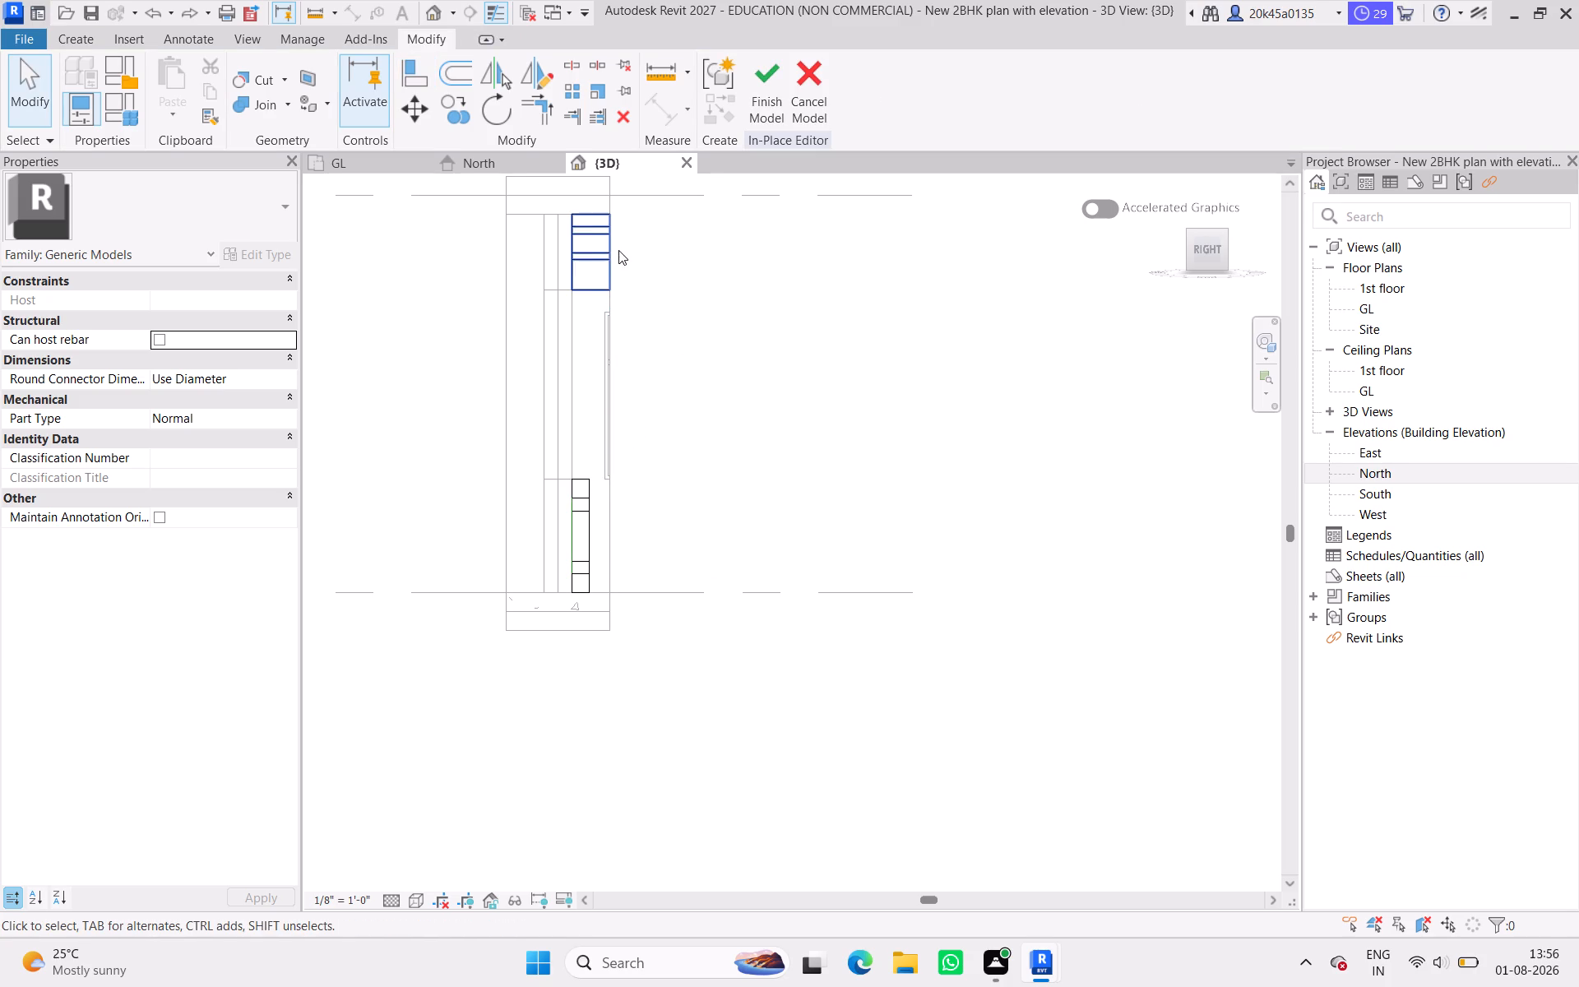
# Pull the upper strip extrusion's outer face back flush with the lower wall's frame and finish the in-place model.
pyautogui.click(612, 251)
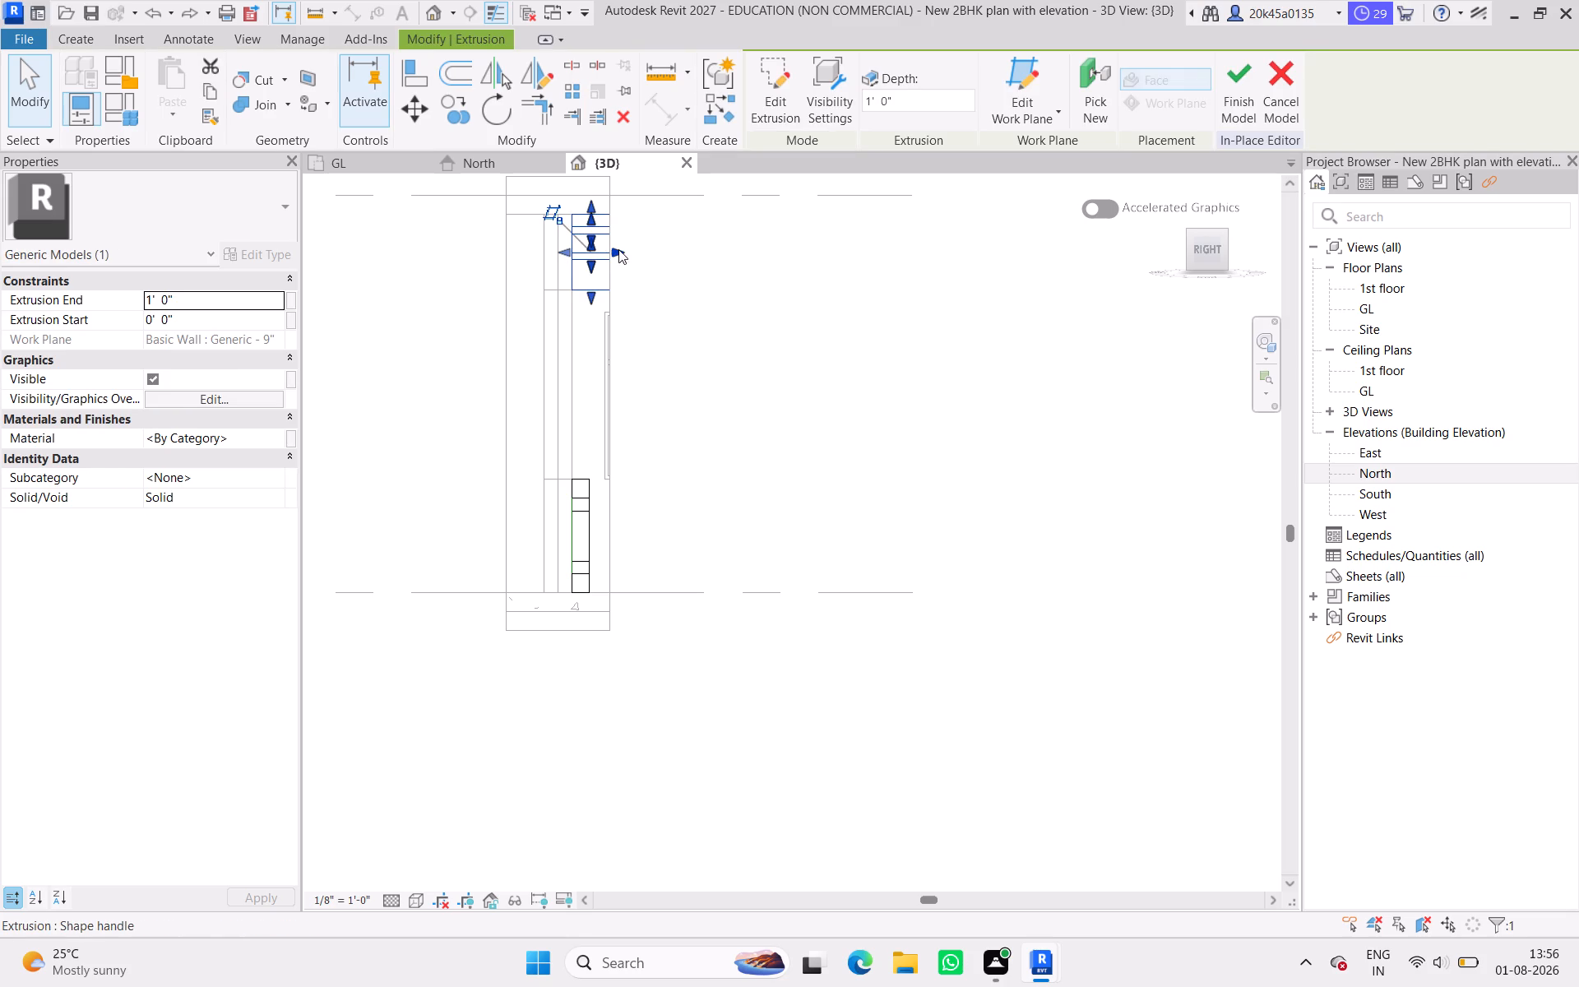
pyautogui.moveTo(618, 249); pyautogui.dragTo(590, 252)
pyautogui.click(655, 265)
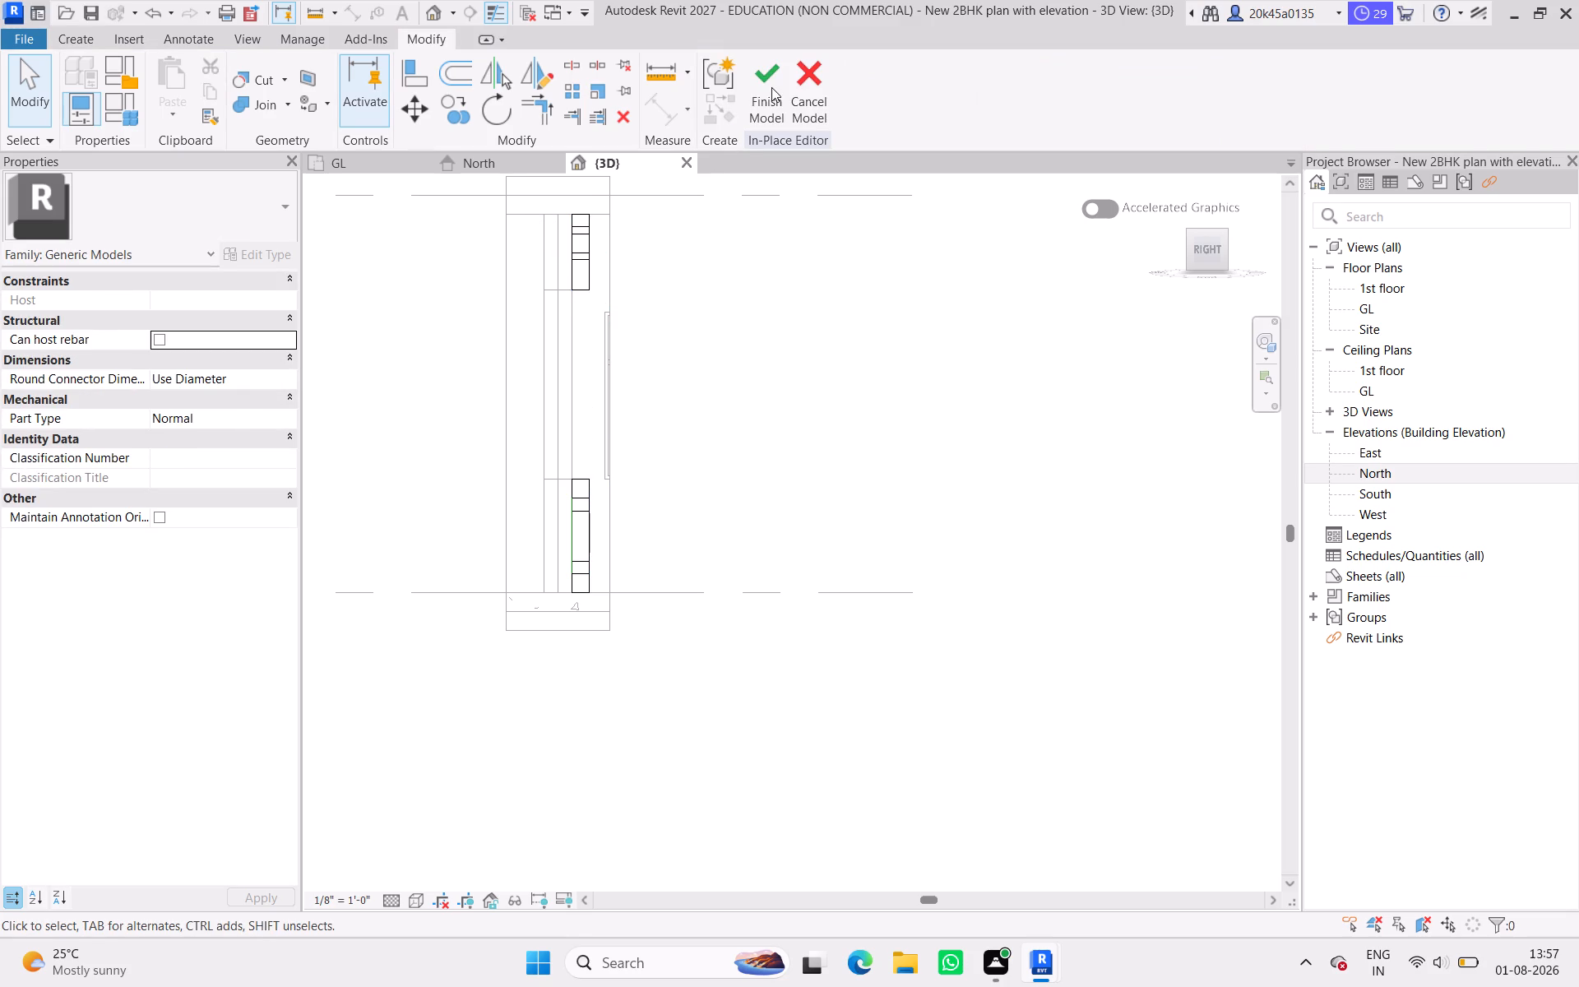
pyautogui.click(771, 87)
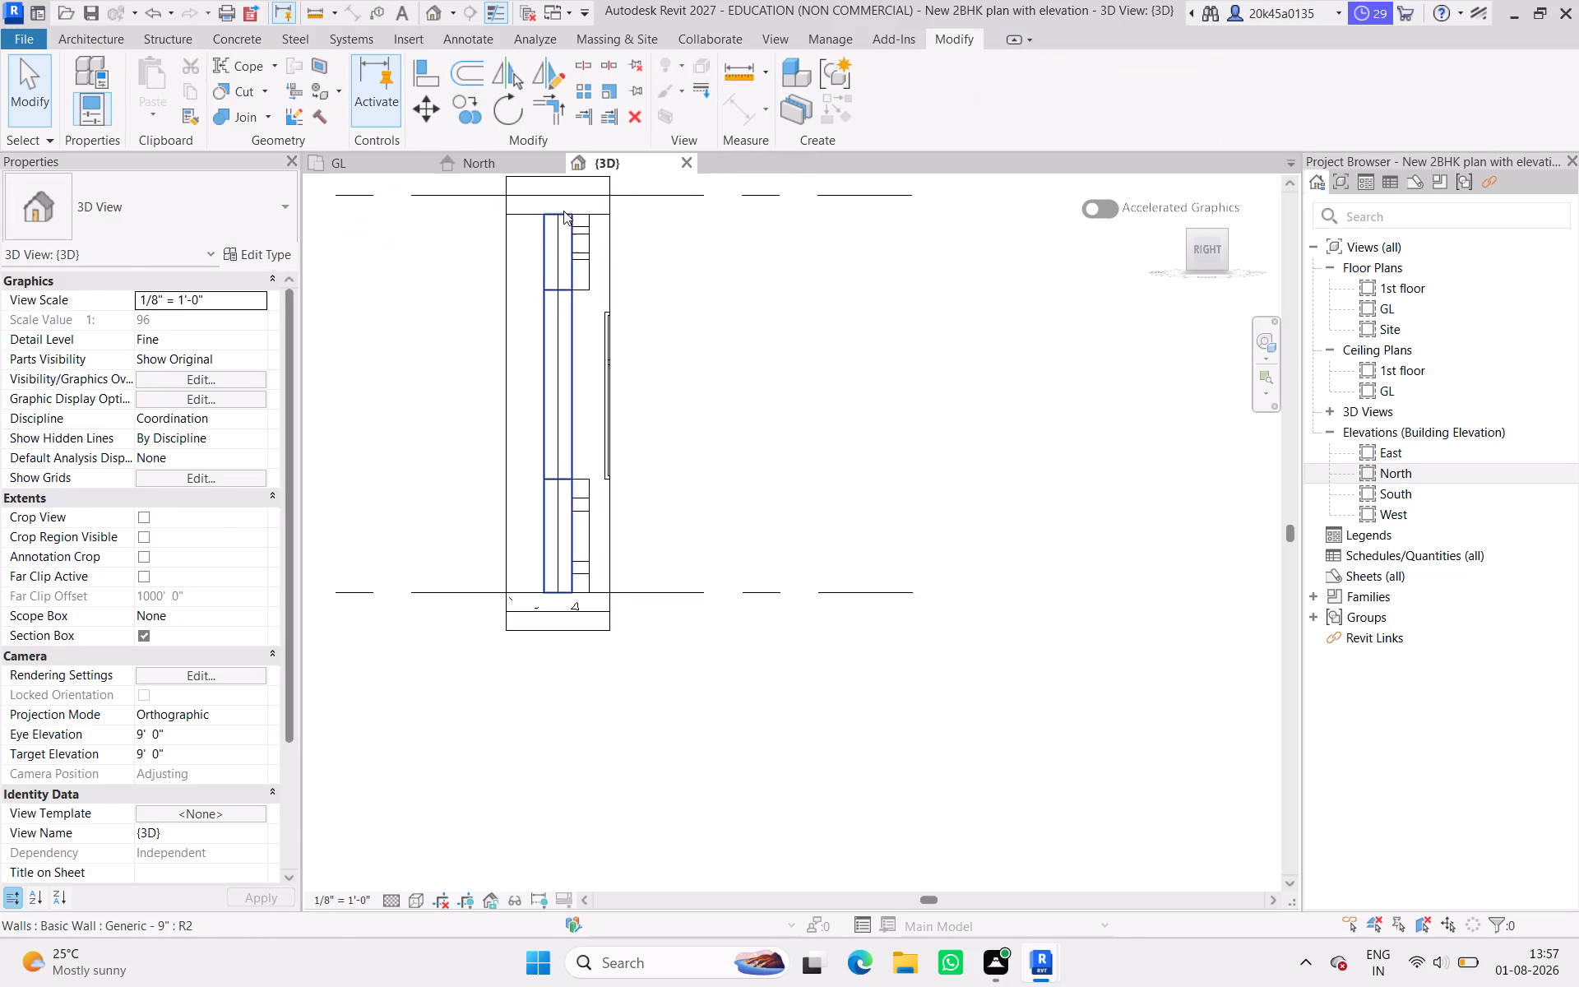
# Show the 3D view in the Realistic visual style and orbit it to face the strip and frame extrusions.
pyautogui.click(420, 896)
pyautogui.click(433, 884)
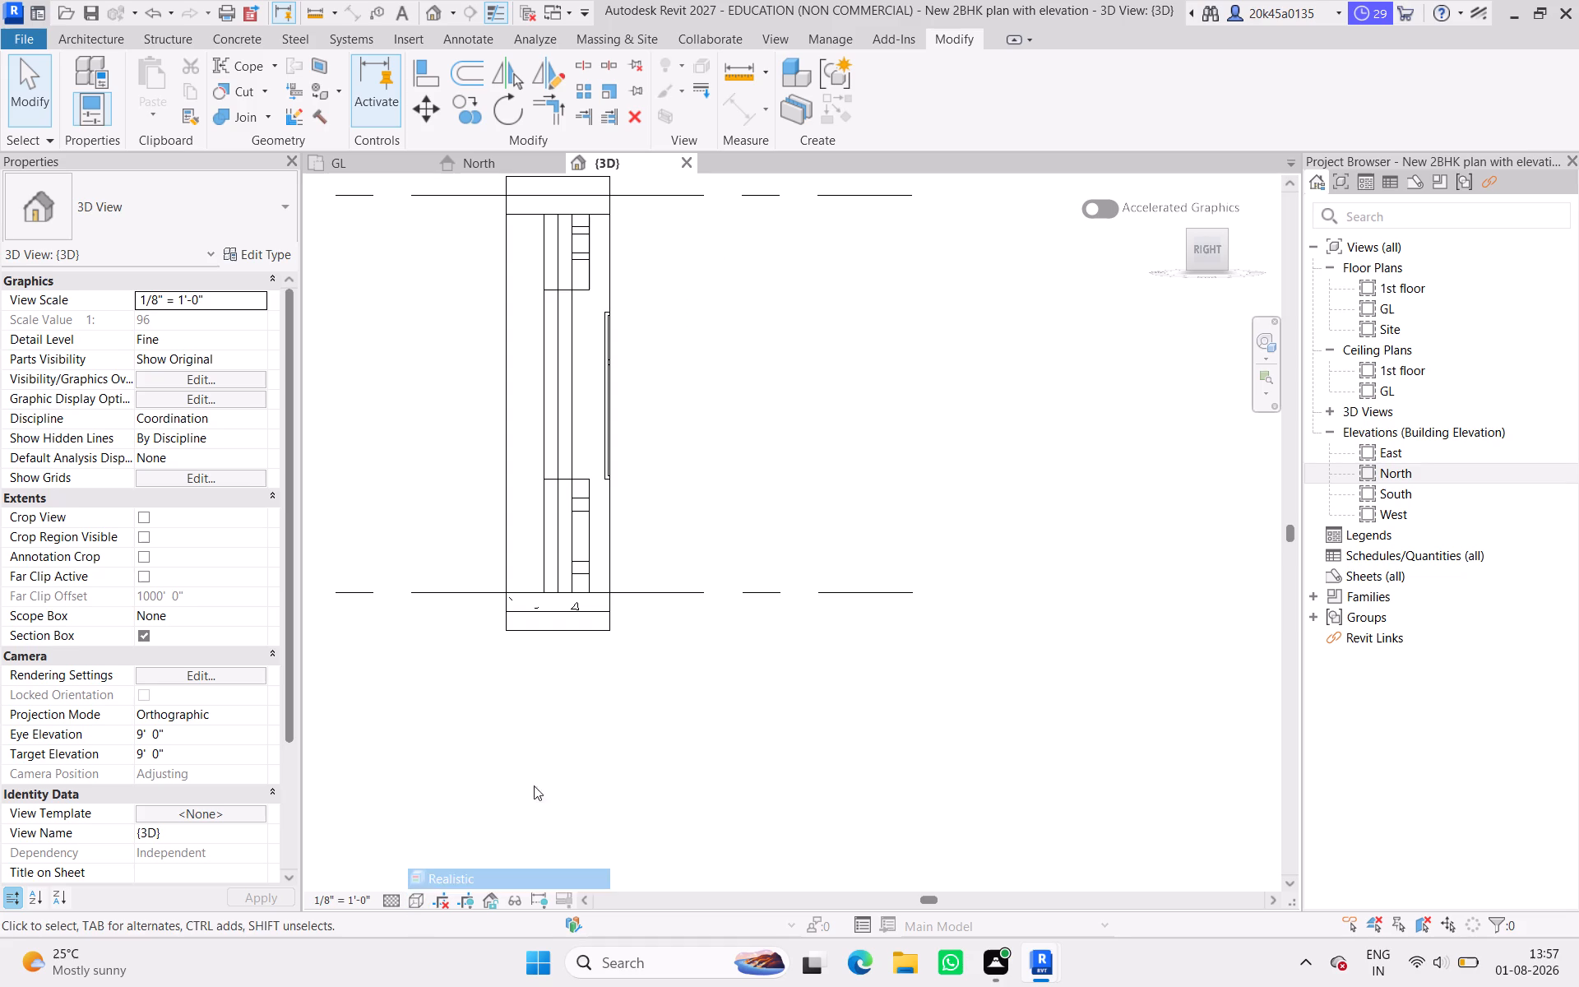
pyautogui.moveTo(1199, 255); pyautogui.dragTo(1061, 322)
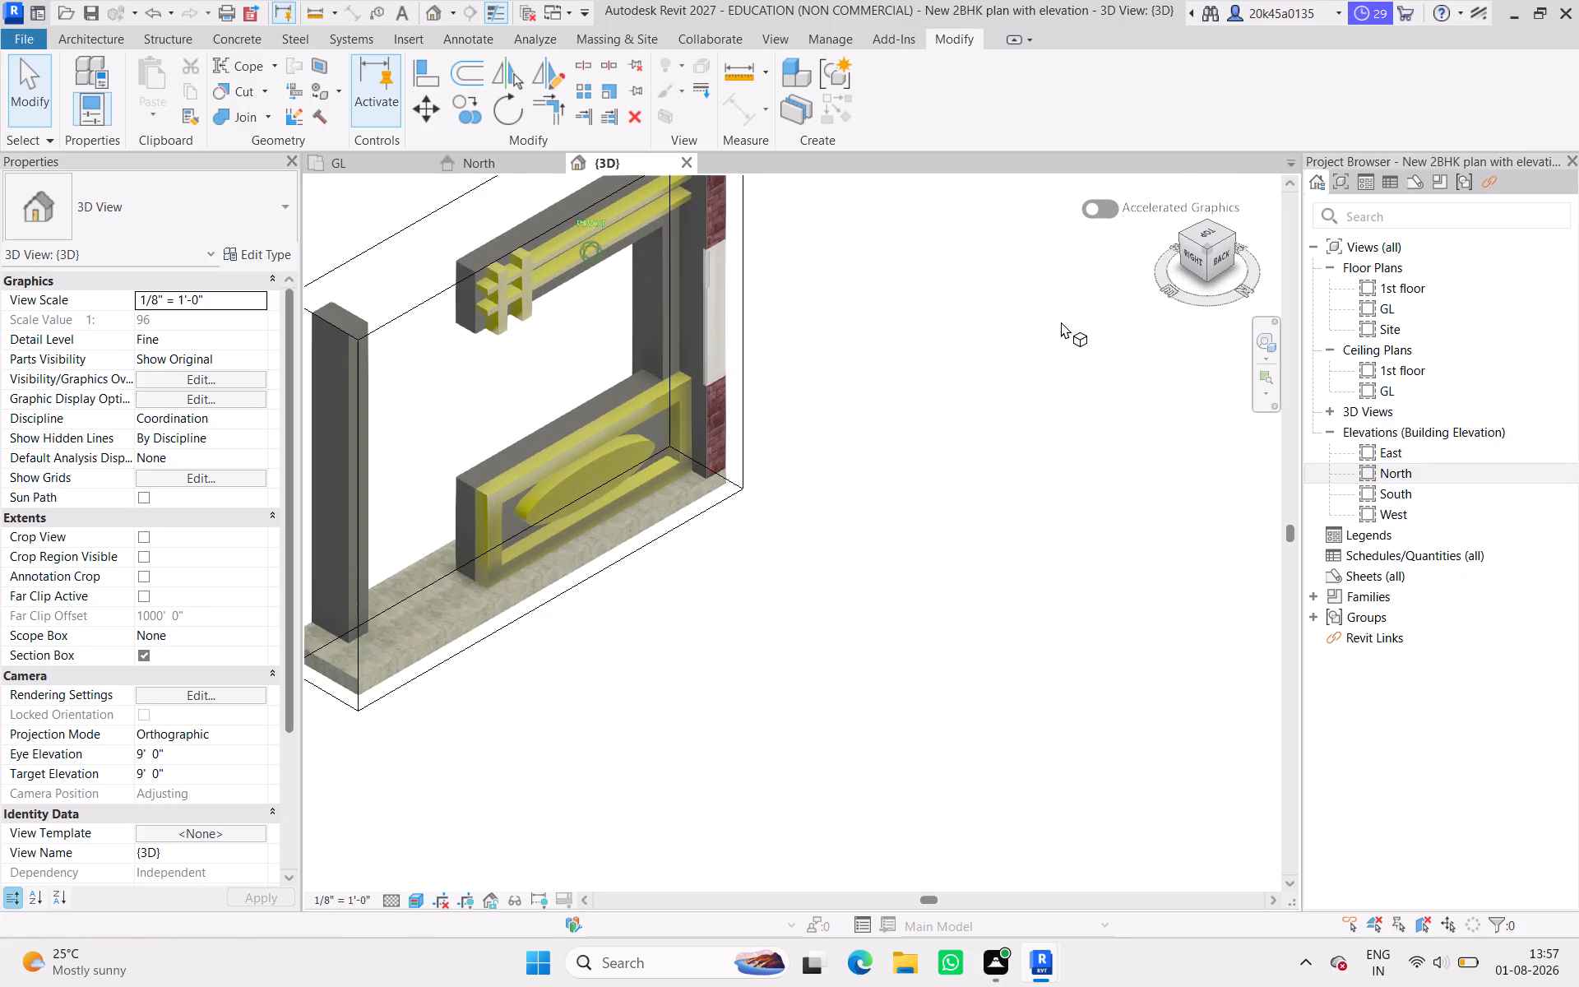
pyautogui.moveTo(1061, 322); pyautogui.dragTo(1199, 255)
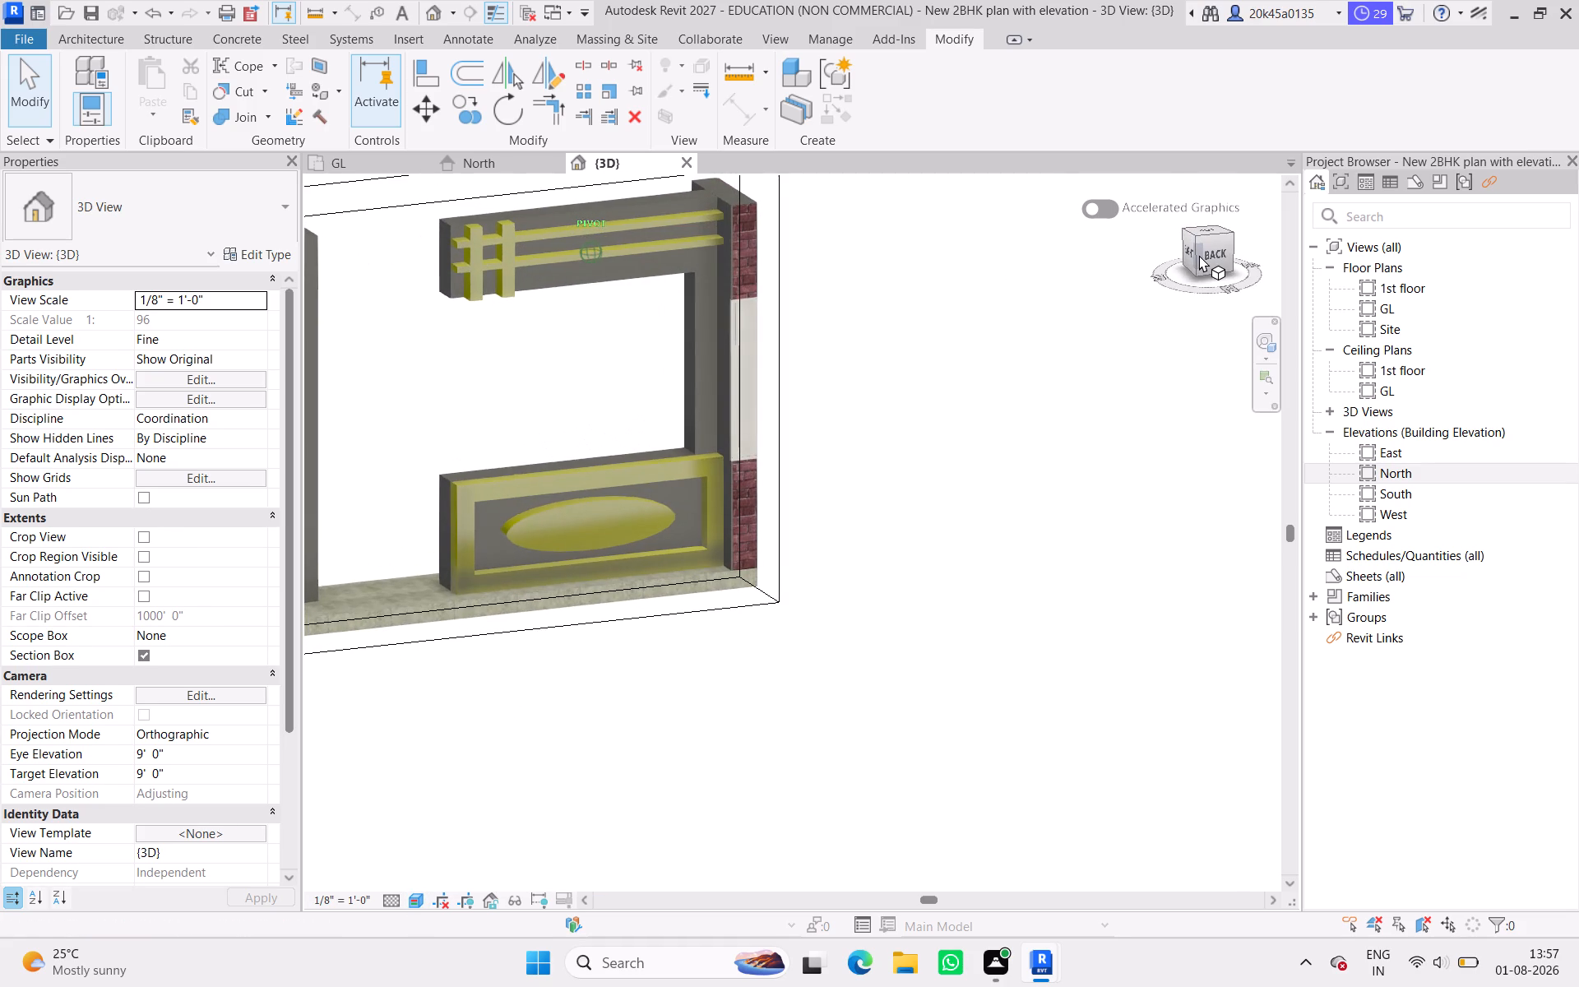
pyautogui.moveTo(1199, 255); pyautogui.dragTo(979, 250)
pyautogui.scroll(-5, 1142, 566)
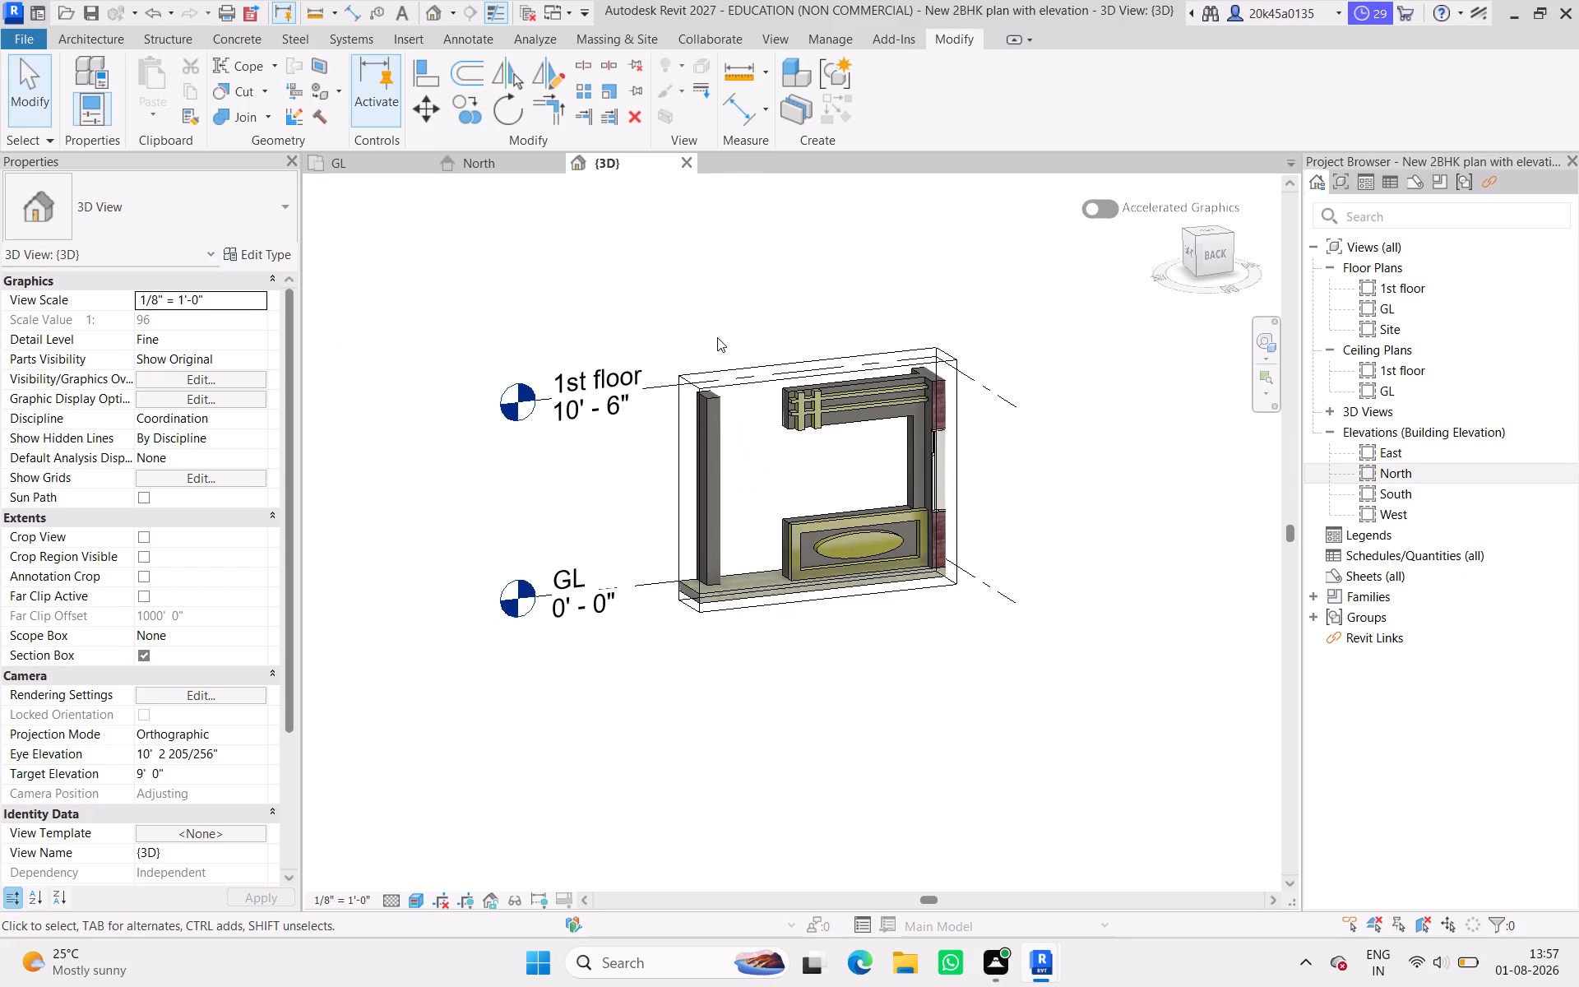
pyautogui.scroll(4, 717, 337)
pyautogui.click(815, 572)
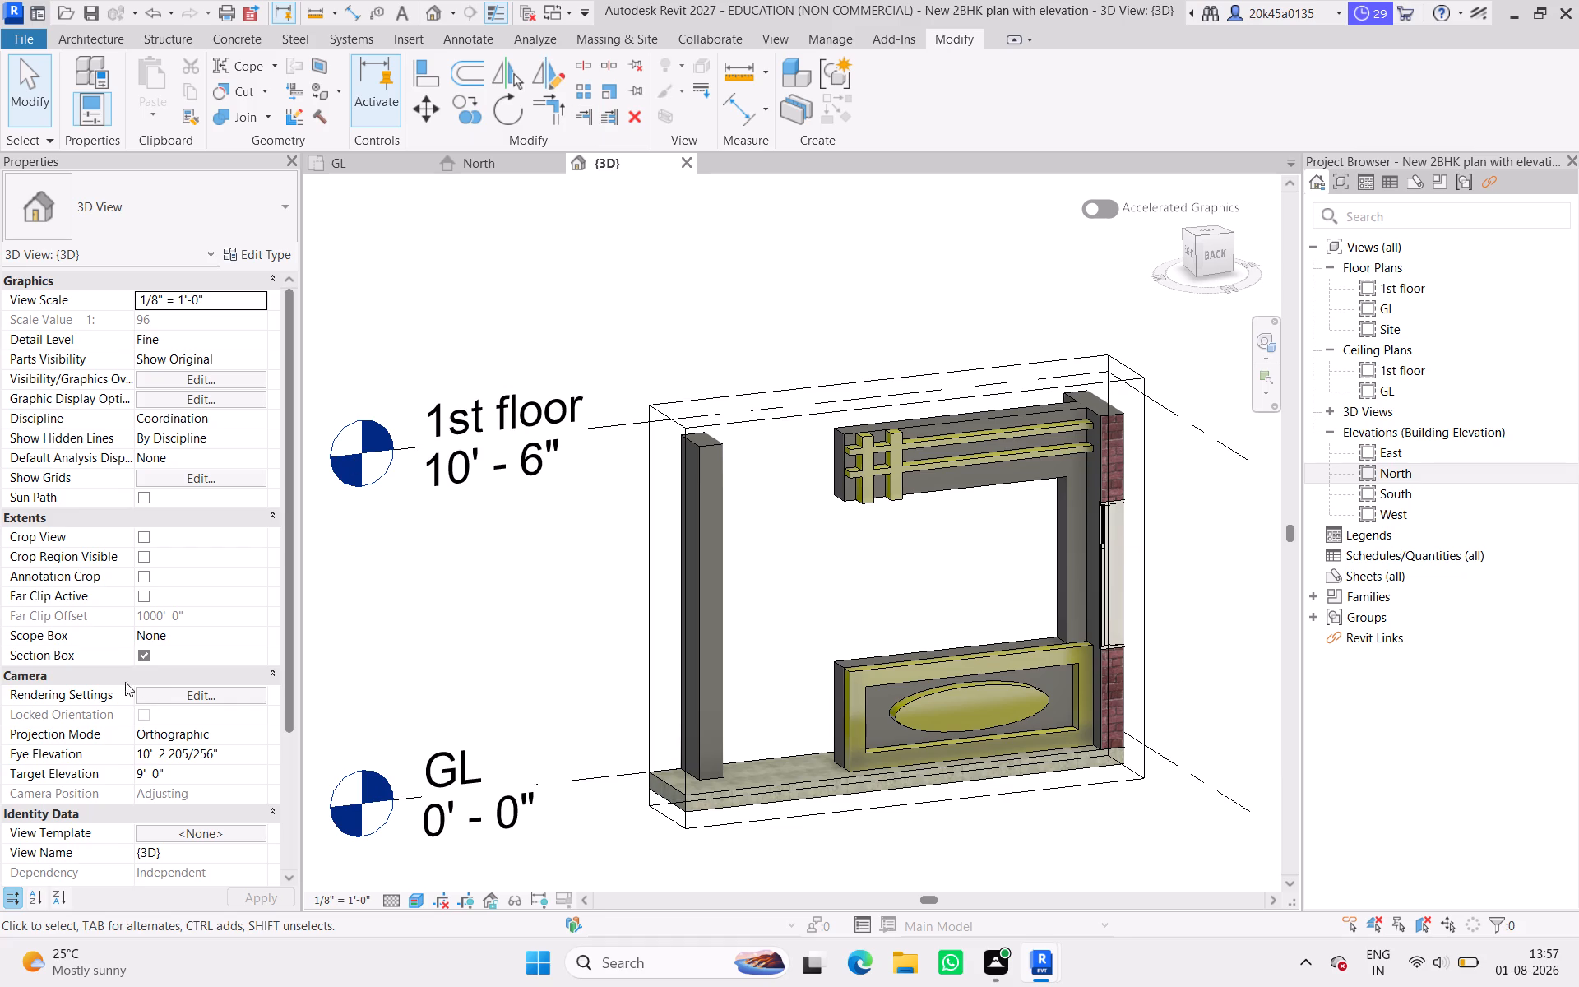
# Turn off the 3D view's section box and examine the extrusions within the whole house from an angle and from the top.
pyautogui.click(148, 656)
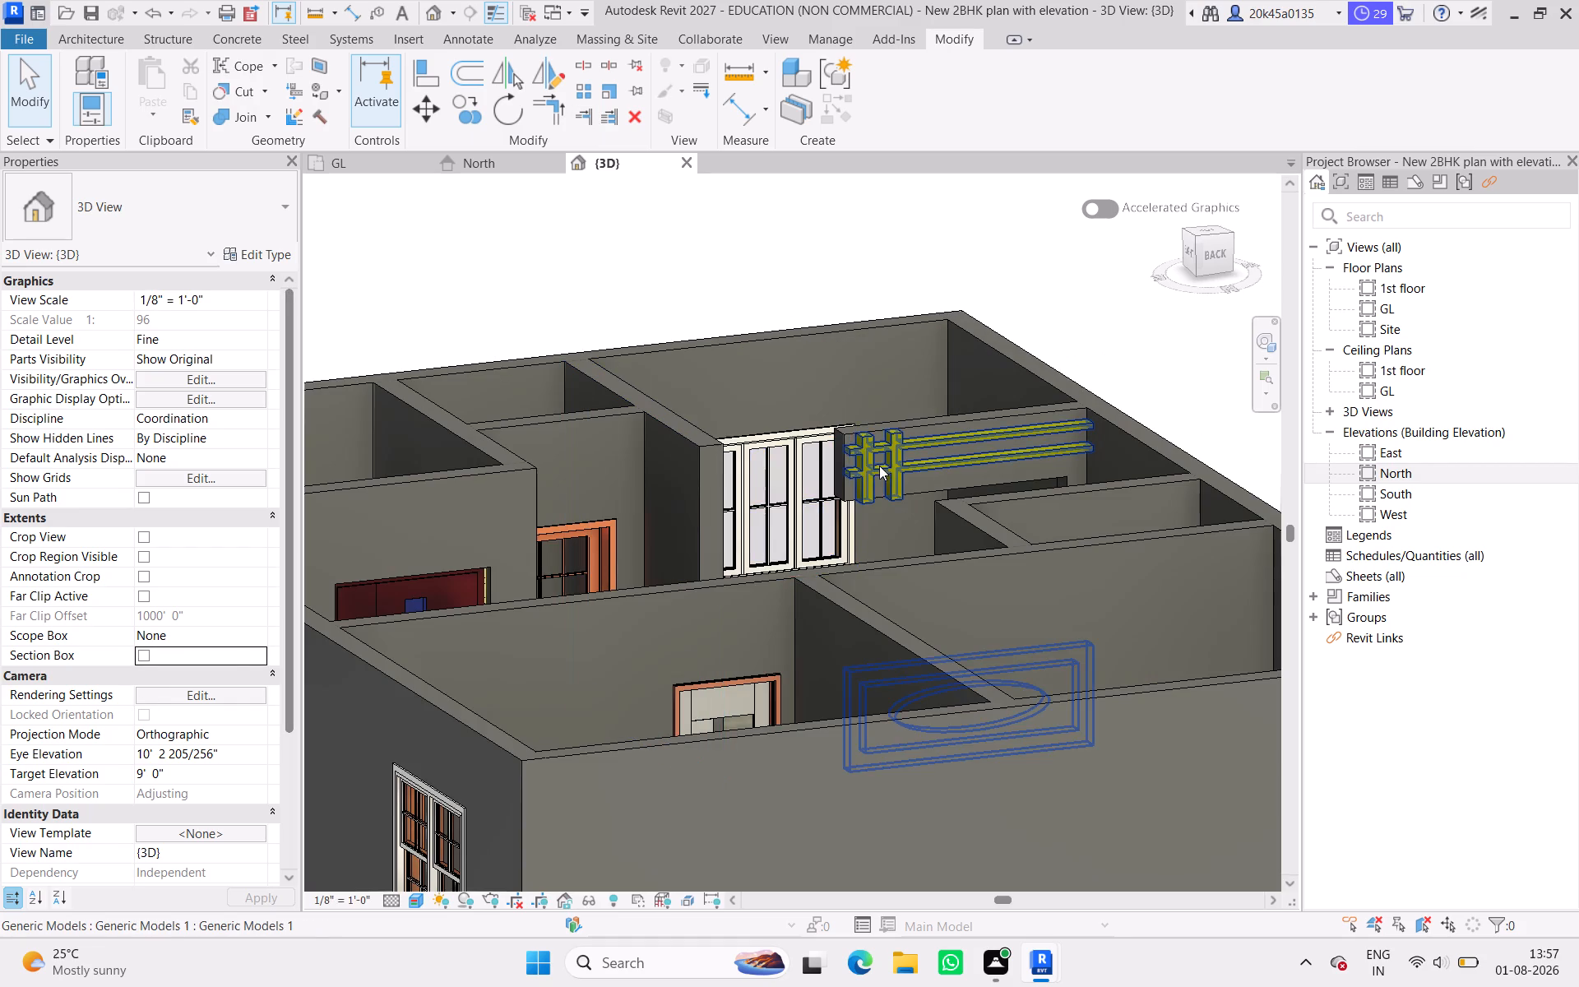
pyautogui.scroll(-5, 881, 441)
pyautogui.scroll(4, 881, 441)
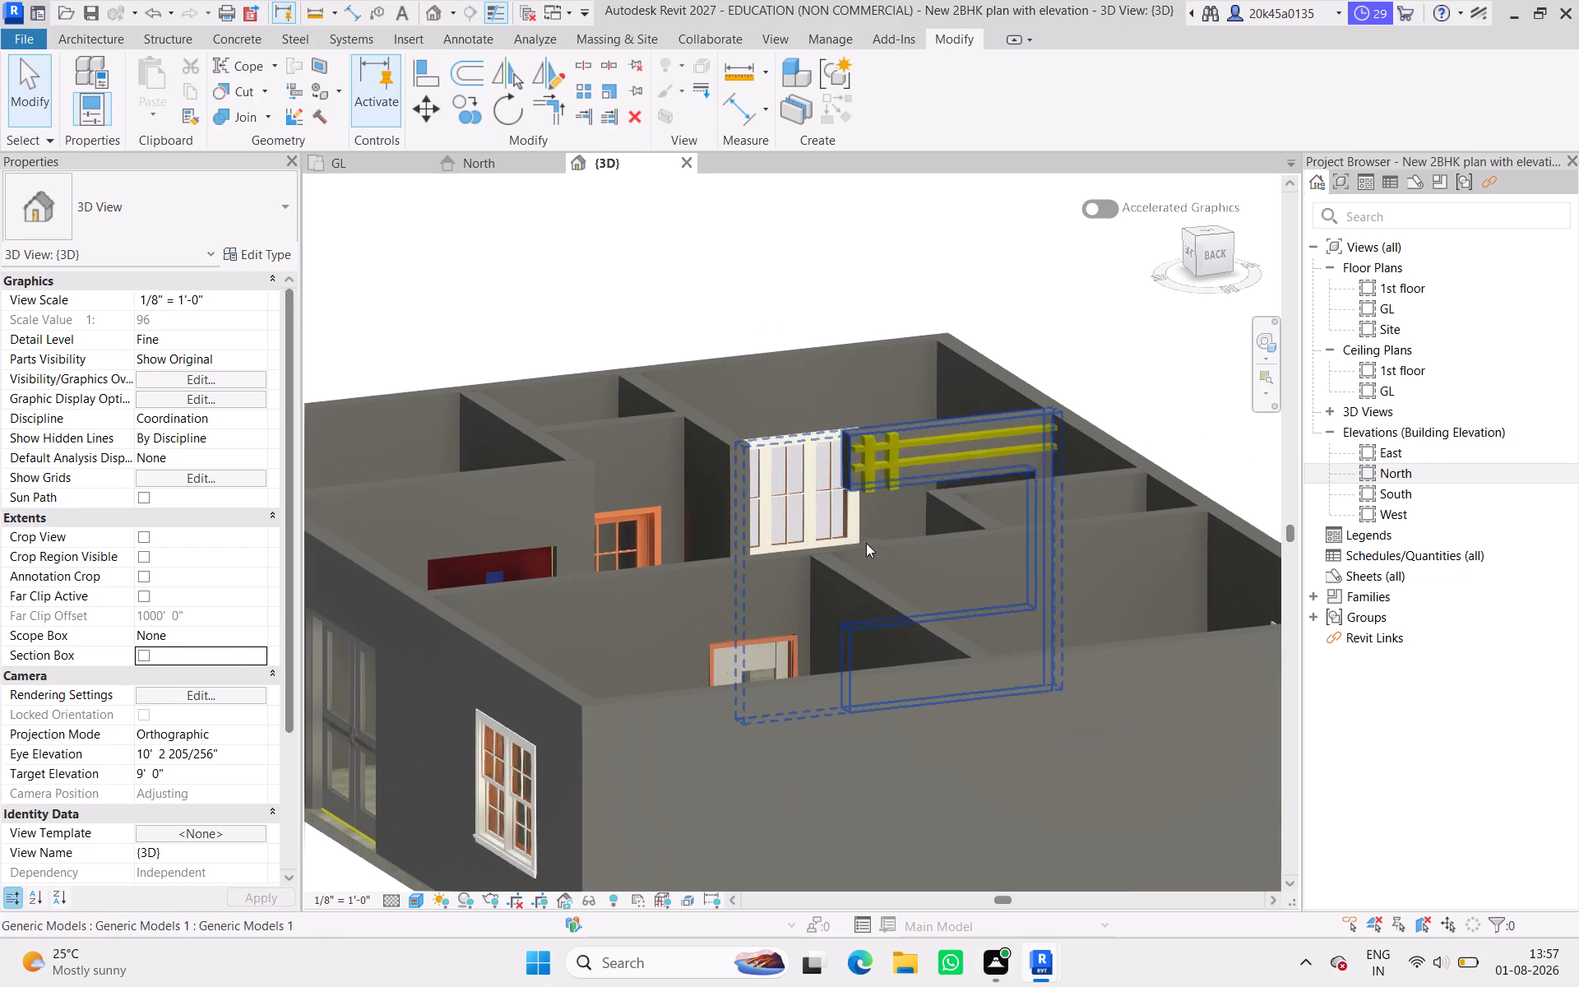
pyautogui.moveTo(1207, 265); pyautogui.dragTo(1216, 280)
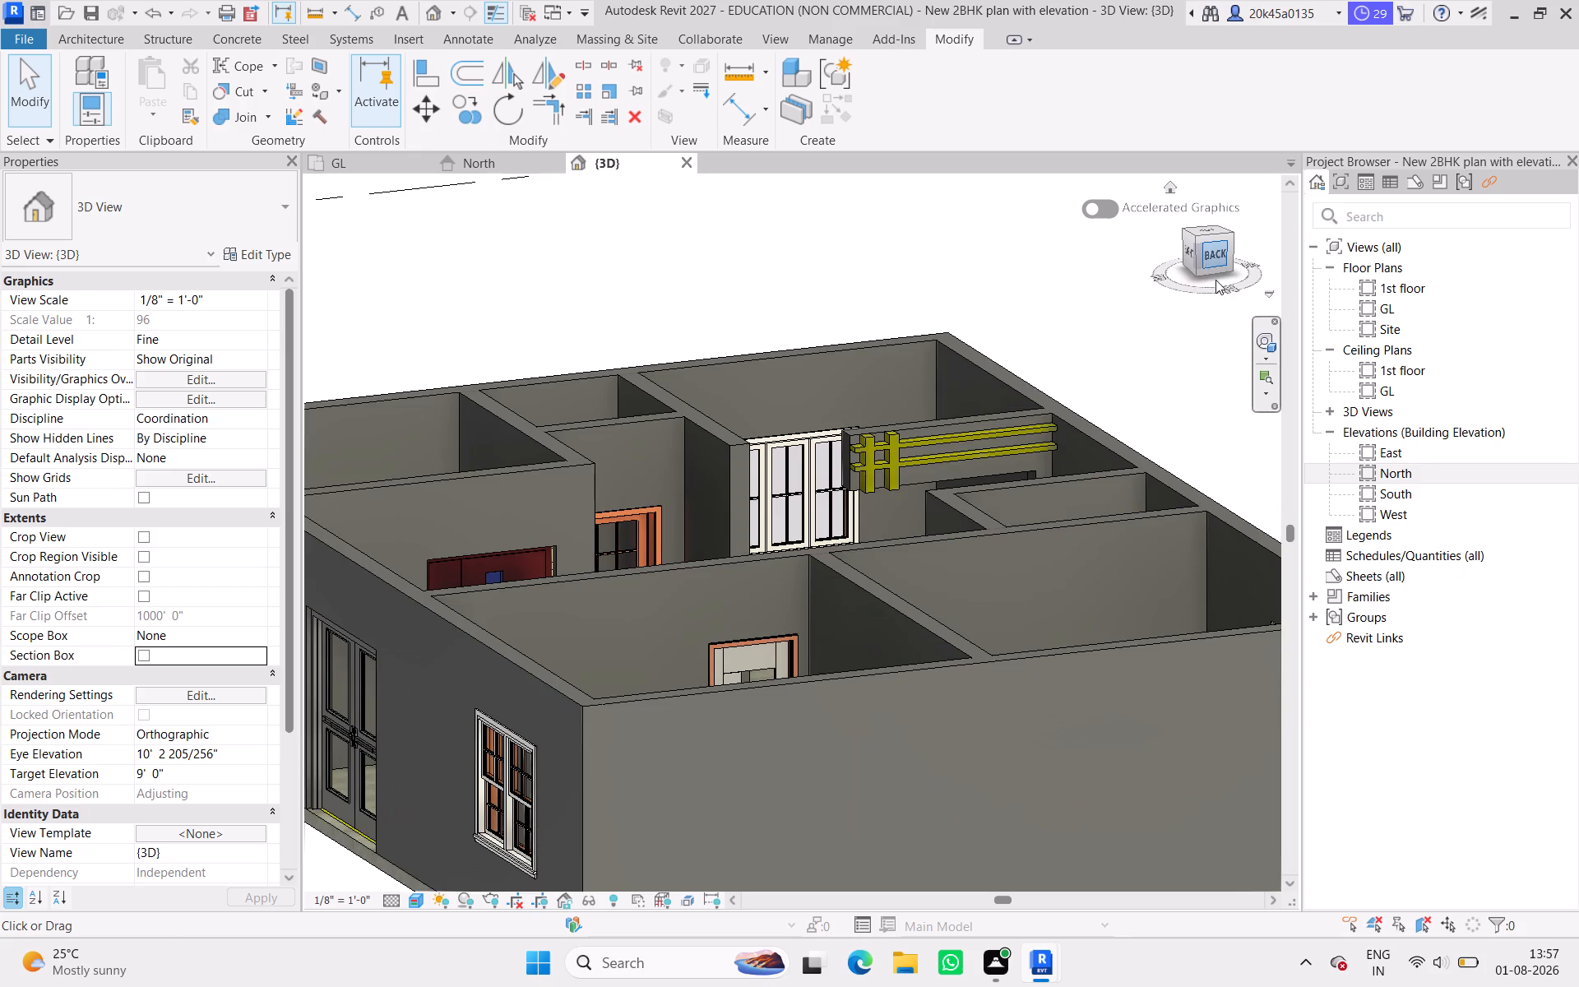
pyautogui.moveTo(1216, 280); pyautogui.dragTo(1235, 294)
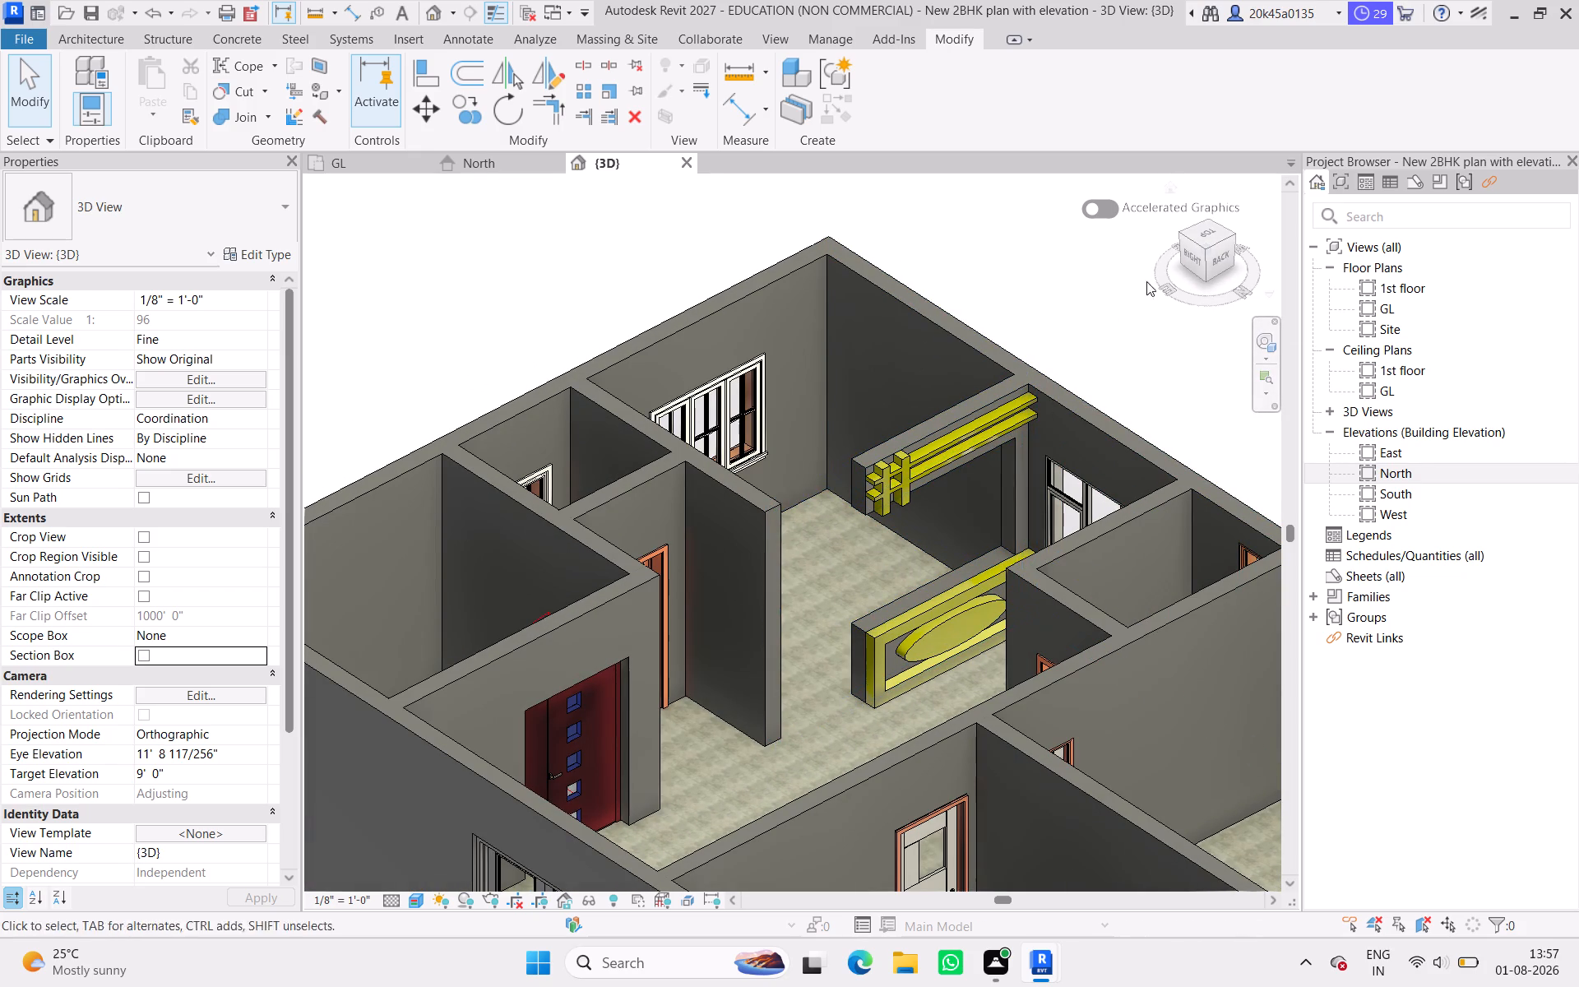
pyautogui.click(1213, 234)
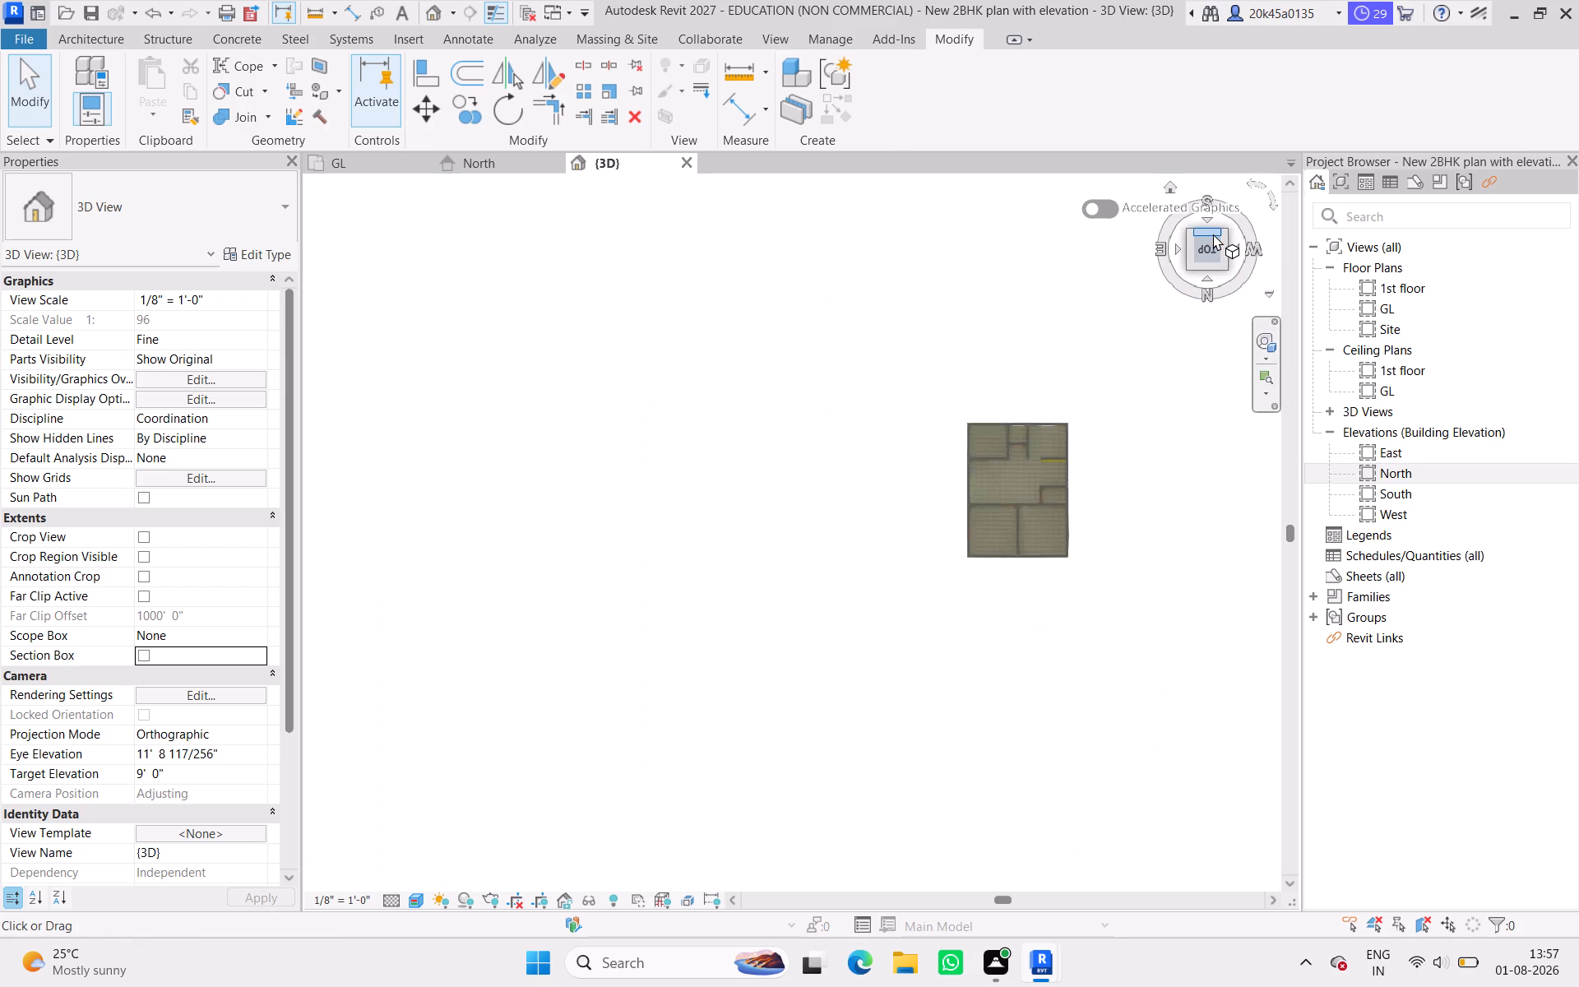
pyautogui.scroll(14, 956, 552)
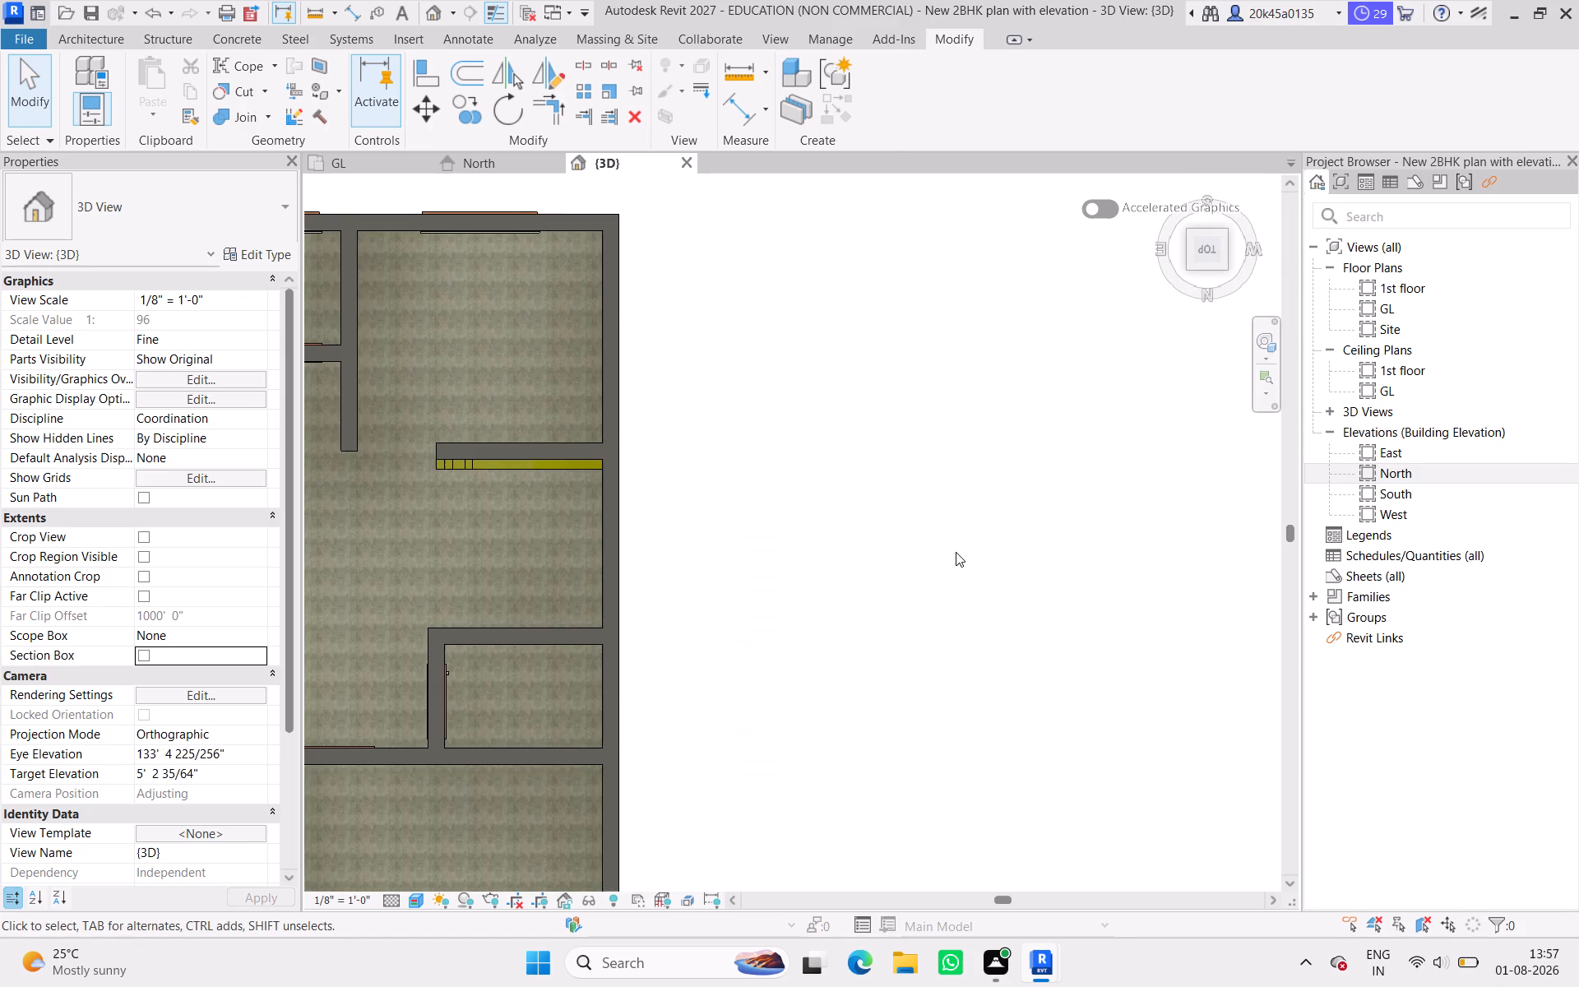
# Start an architectural floor sketch in the GL floor plan with the Pick Lines boundary tool.
pyautogui.click(479, 161)
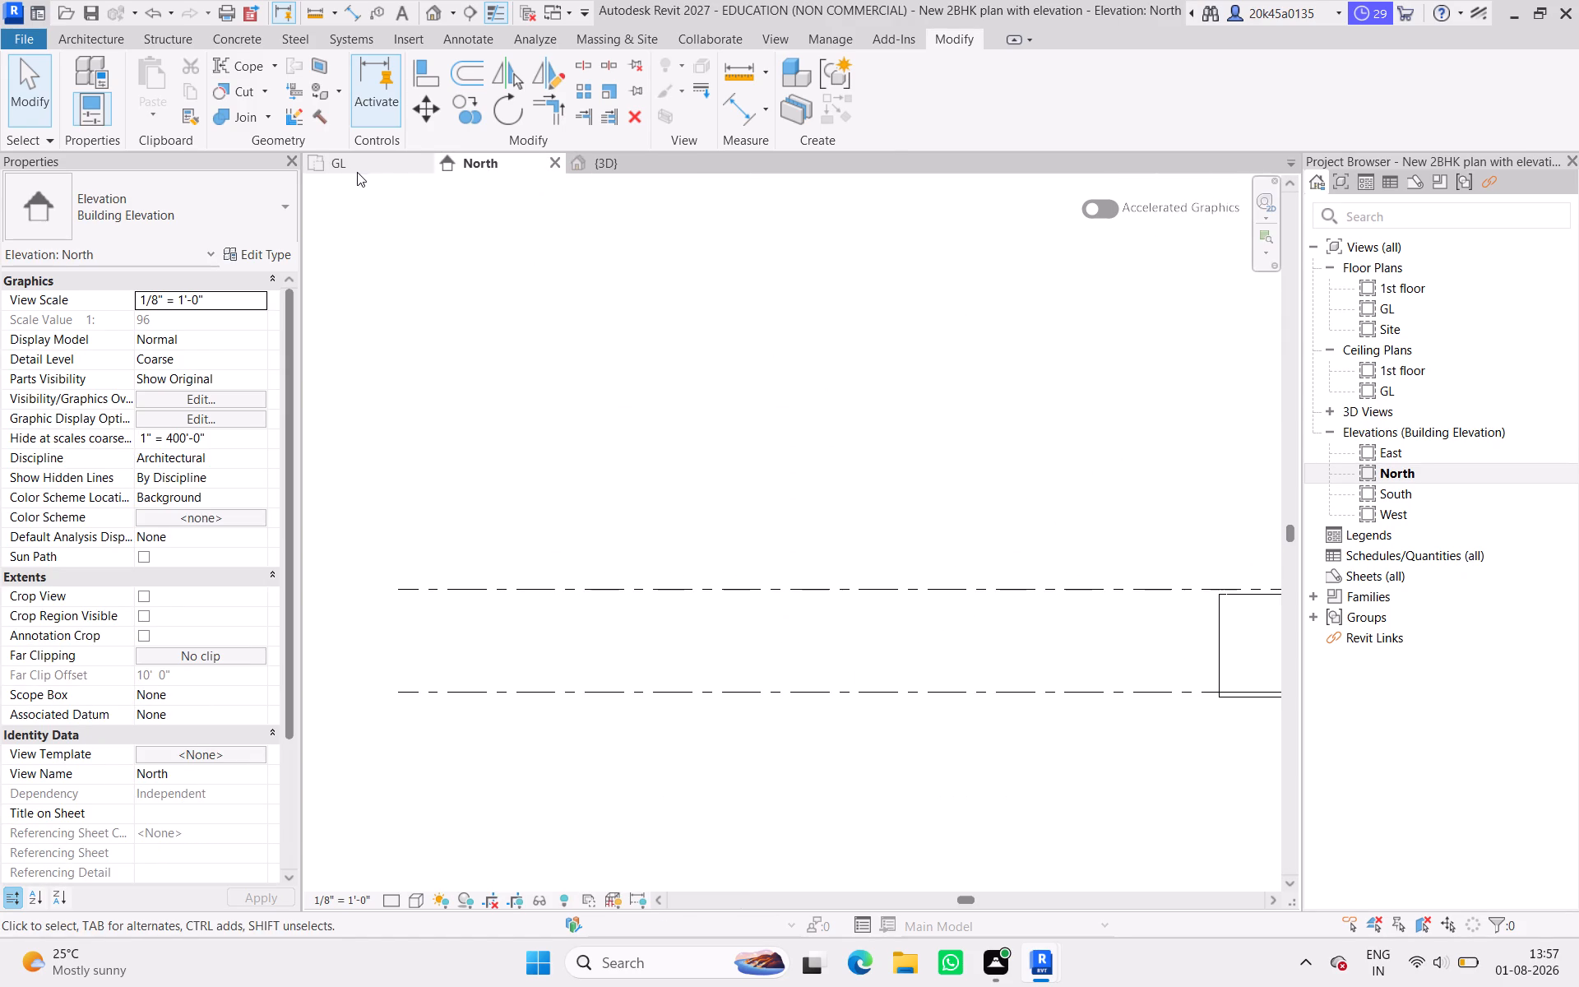
pyautogui.click(356, 171)
pyautogui.scroll(5, 613, 364)
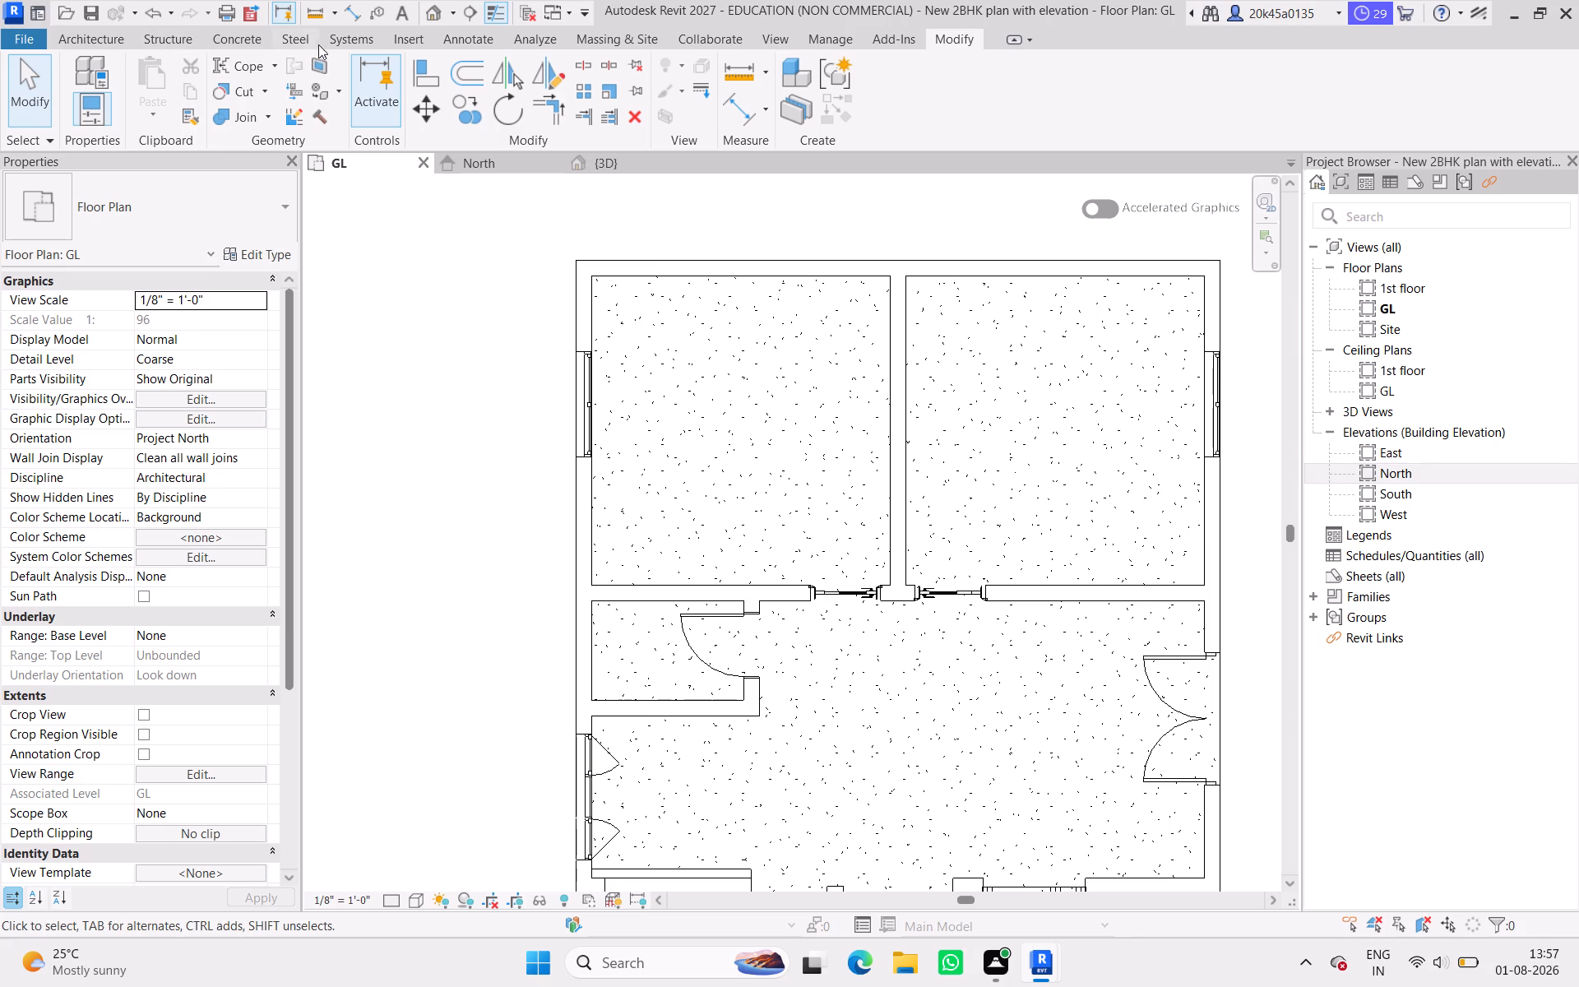
pyautogui.click(95, 45)
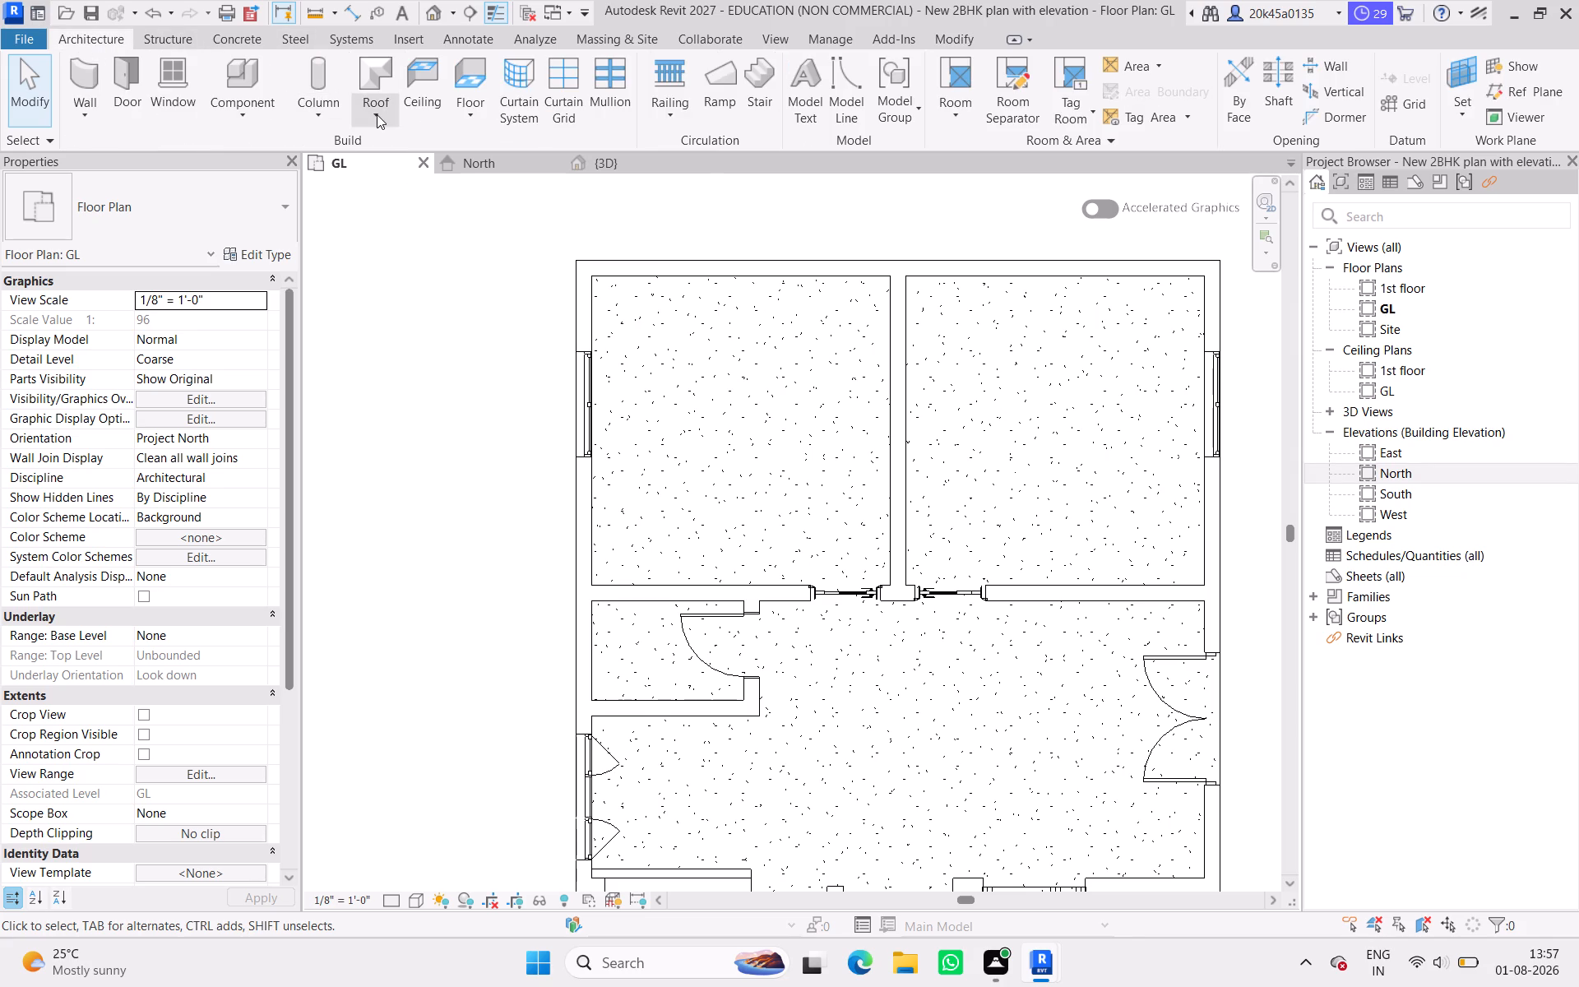
pyautogui.click(473, 114)
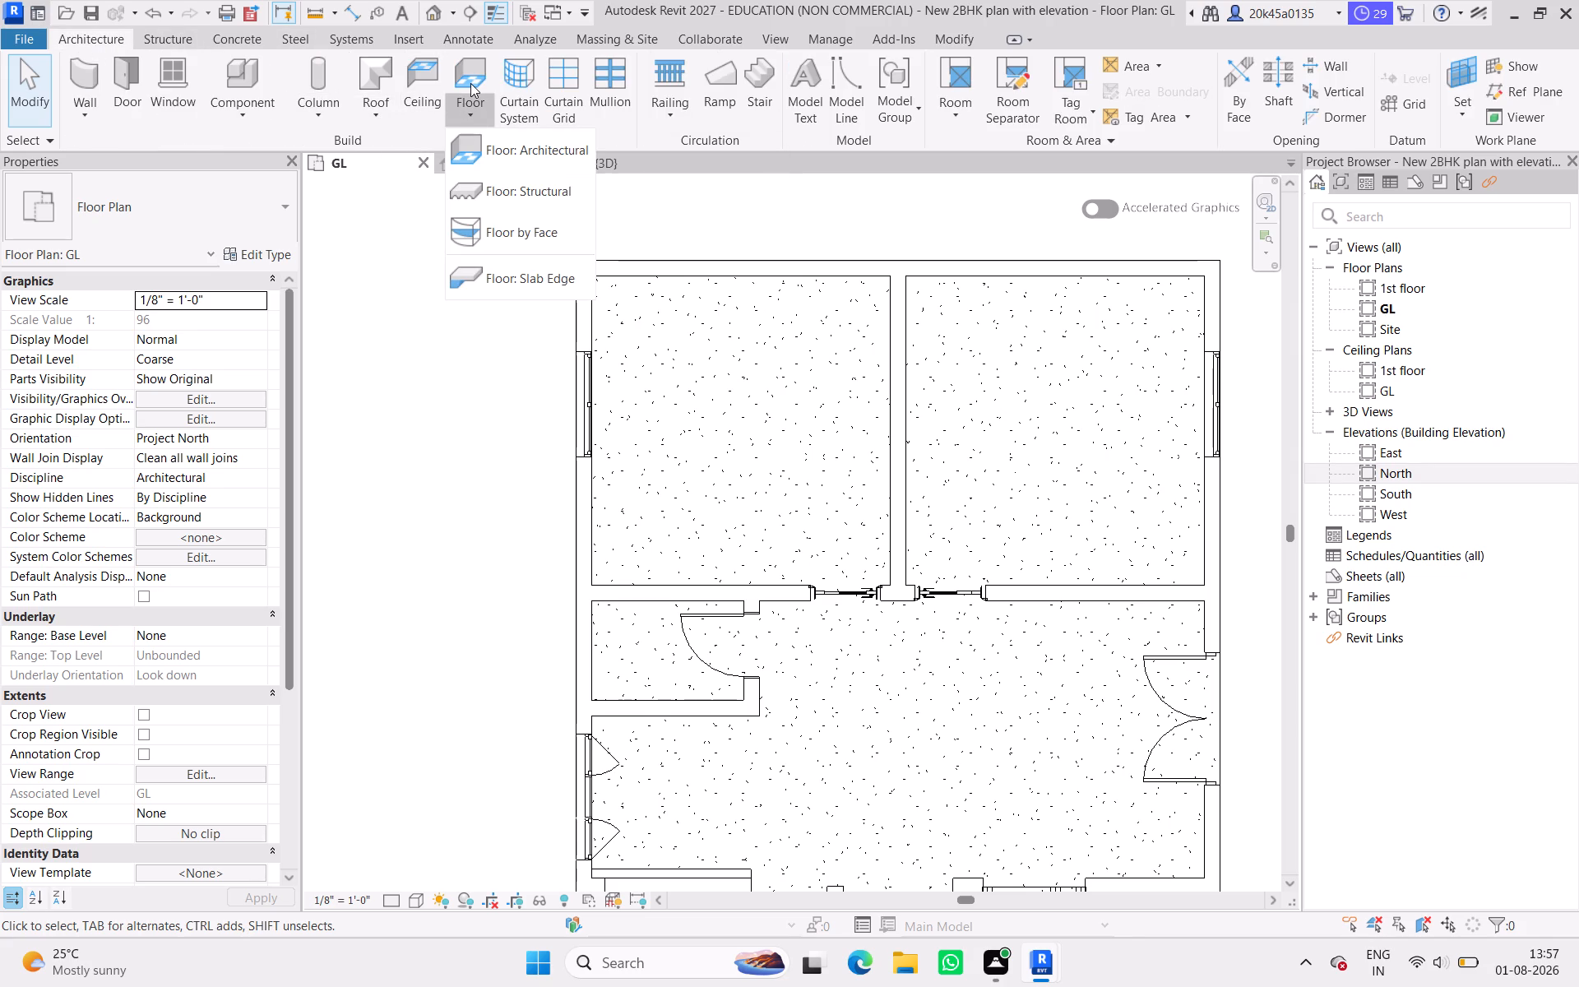
pyautogui.press('Escape')
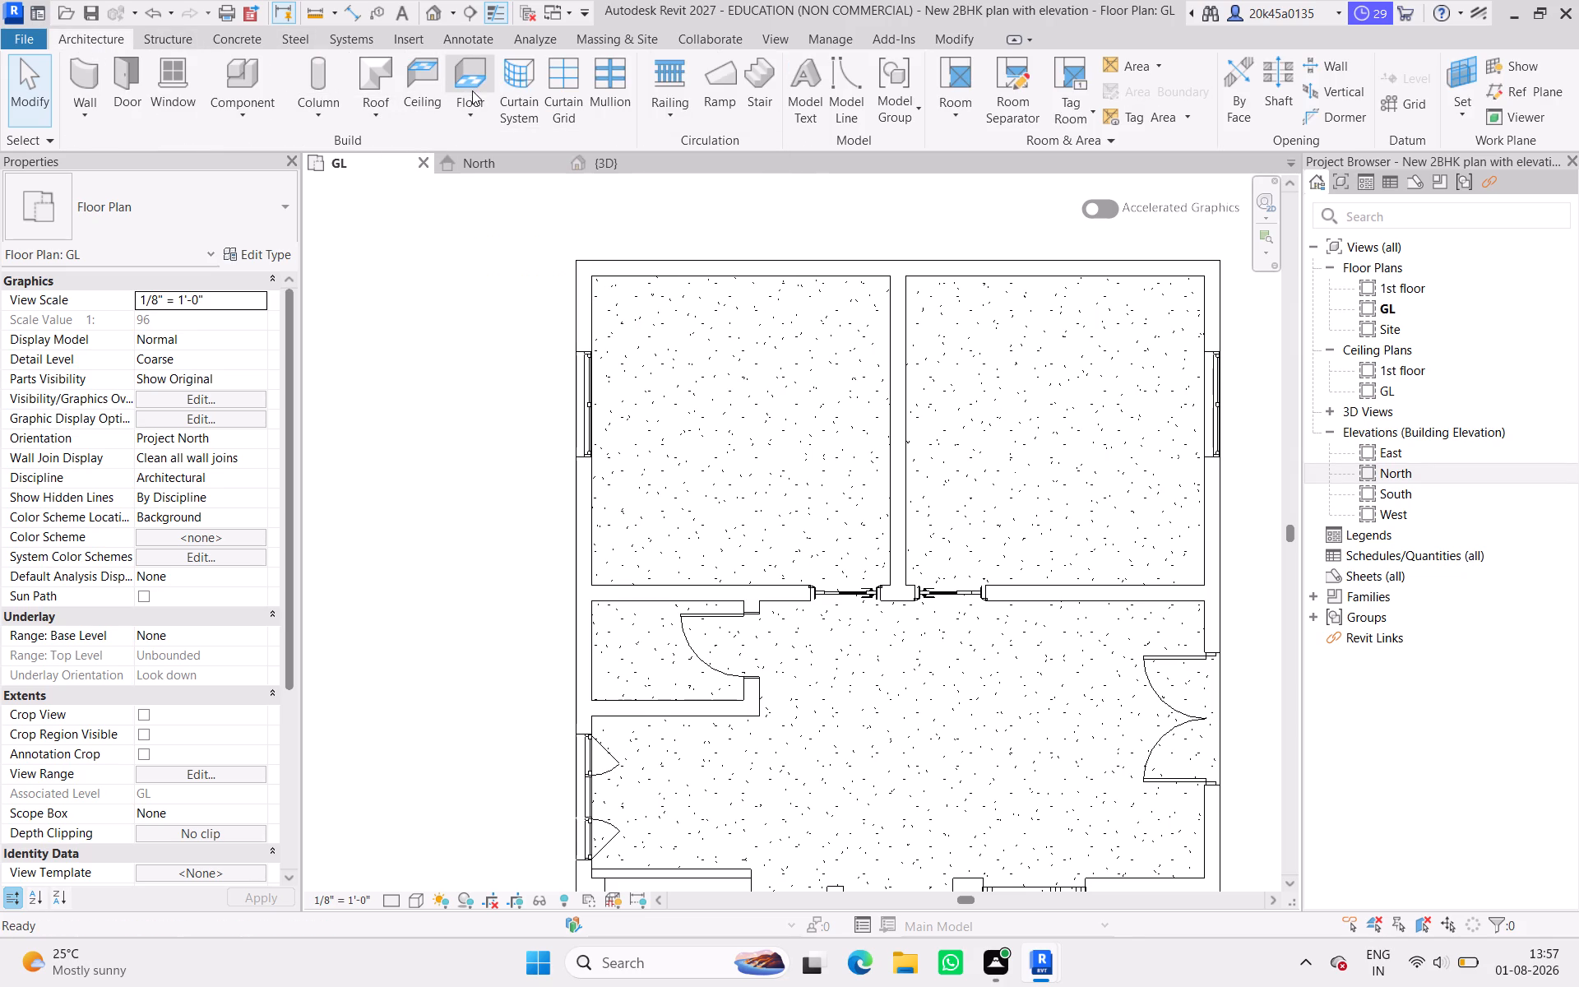
pyautogui.click(461, 115)
pyautogui.click(529, 151)
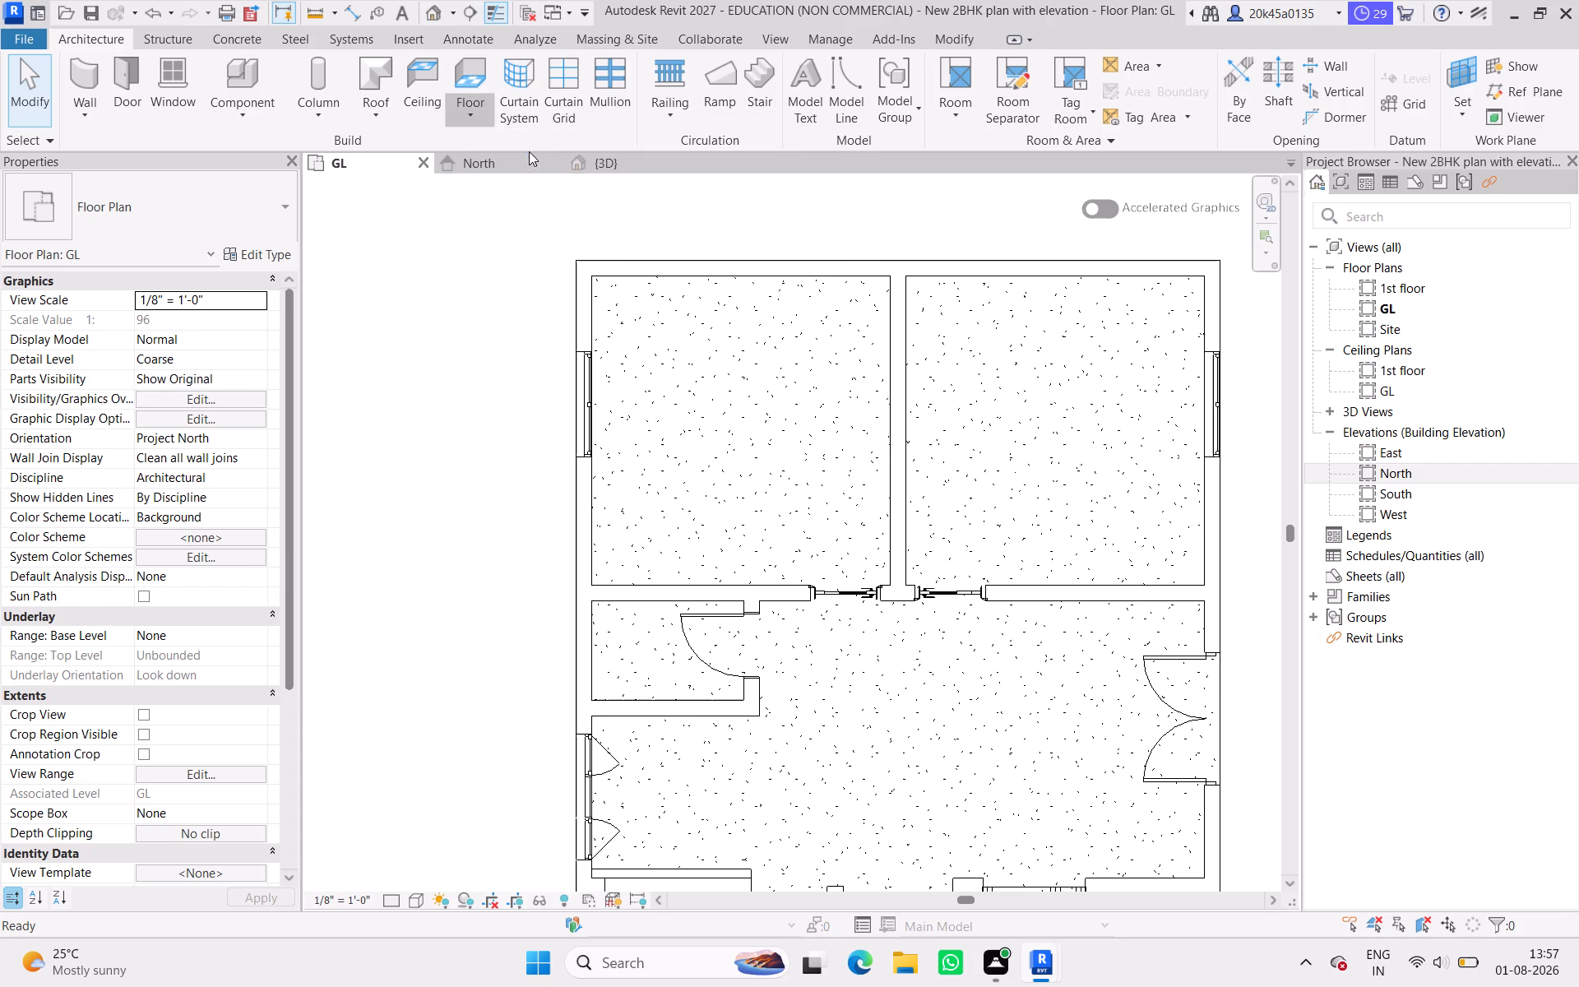
pyautogui.click(1082, 111)
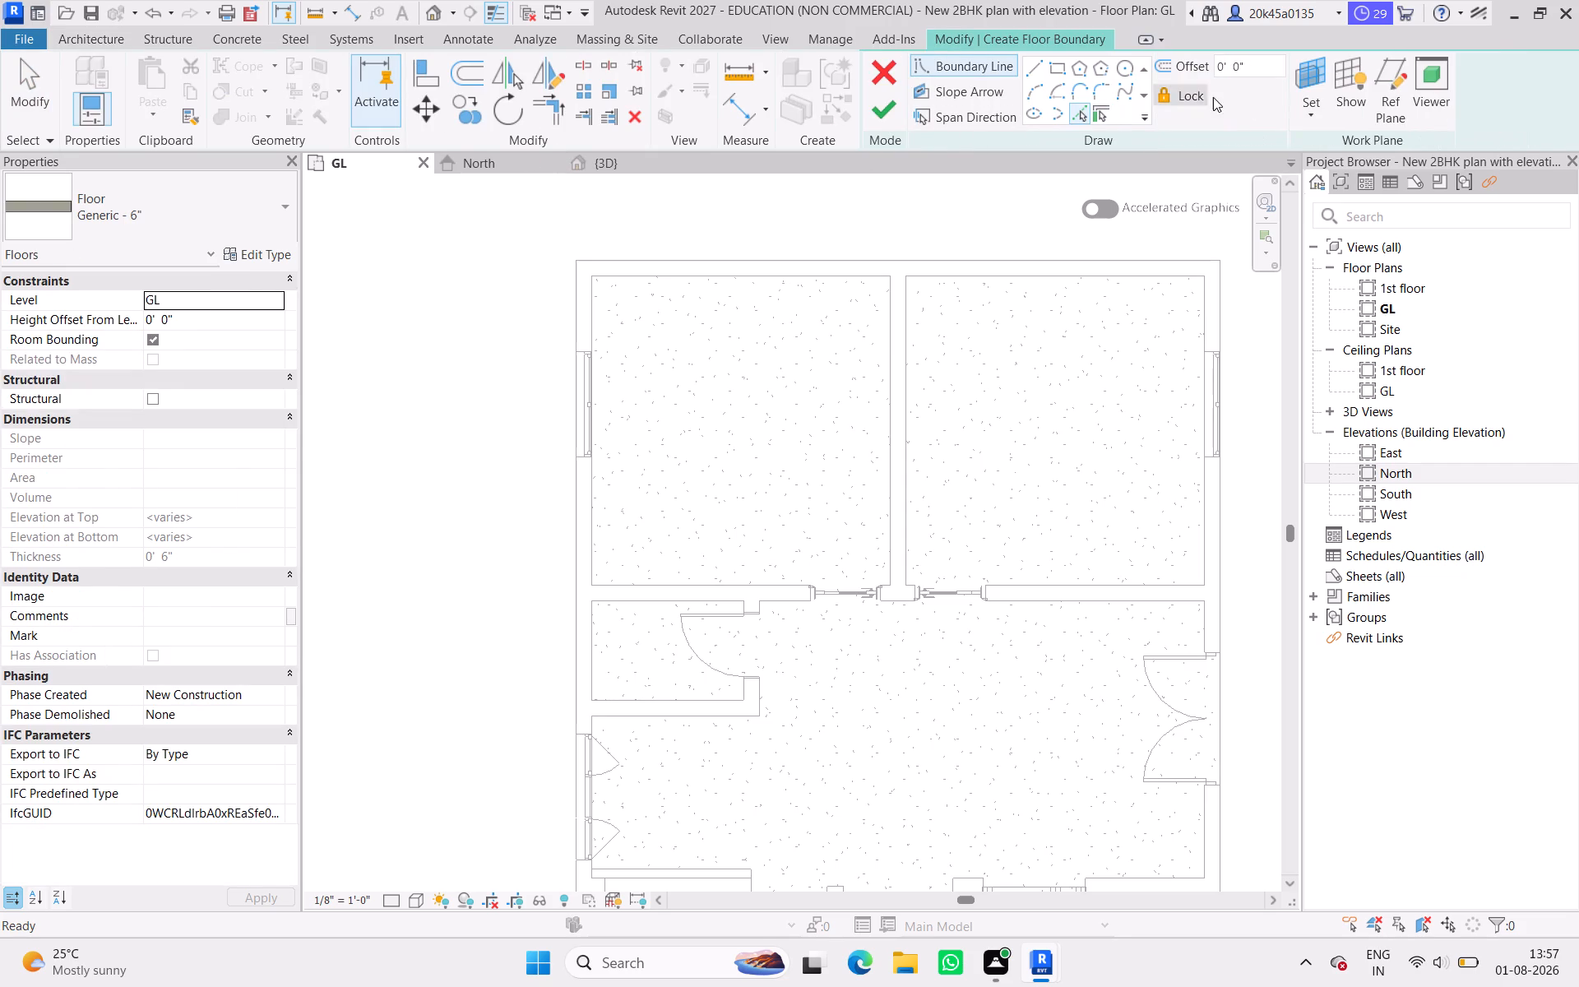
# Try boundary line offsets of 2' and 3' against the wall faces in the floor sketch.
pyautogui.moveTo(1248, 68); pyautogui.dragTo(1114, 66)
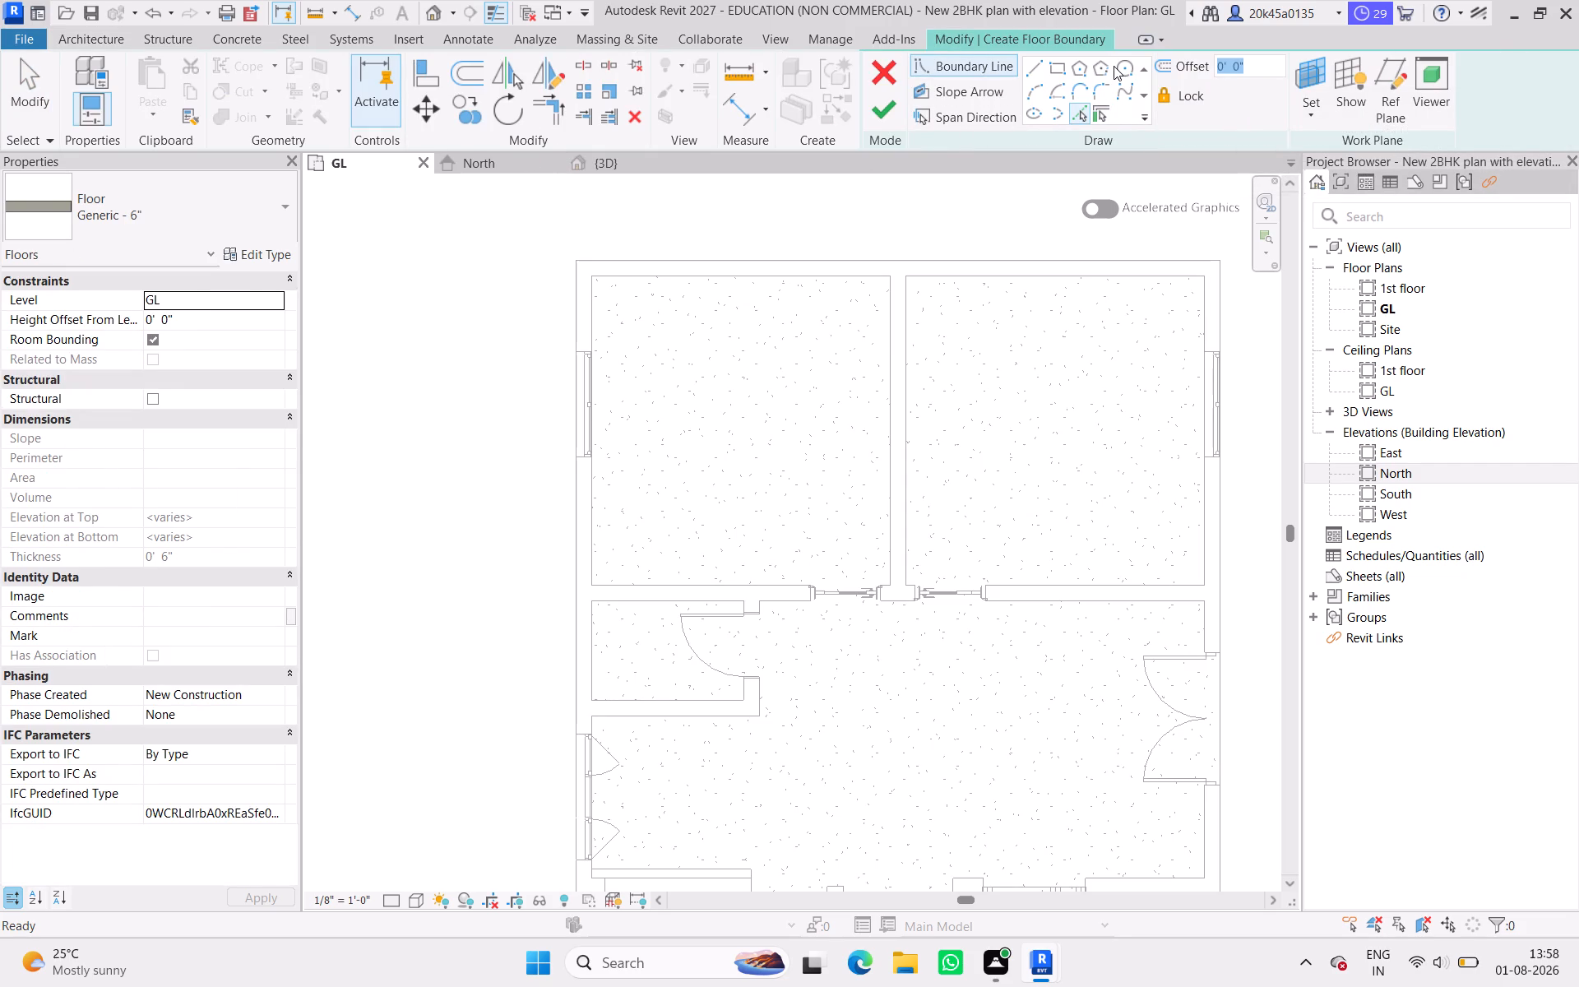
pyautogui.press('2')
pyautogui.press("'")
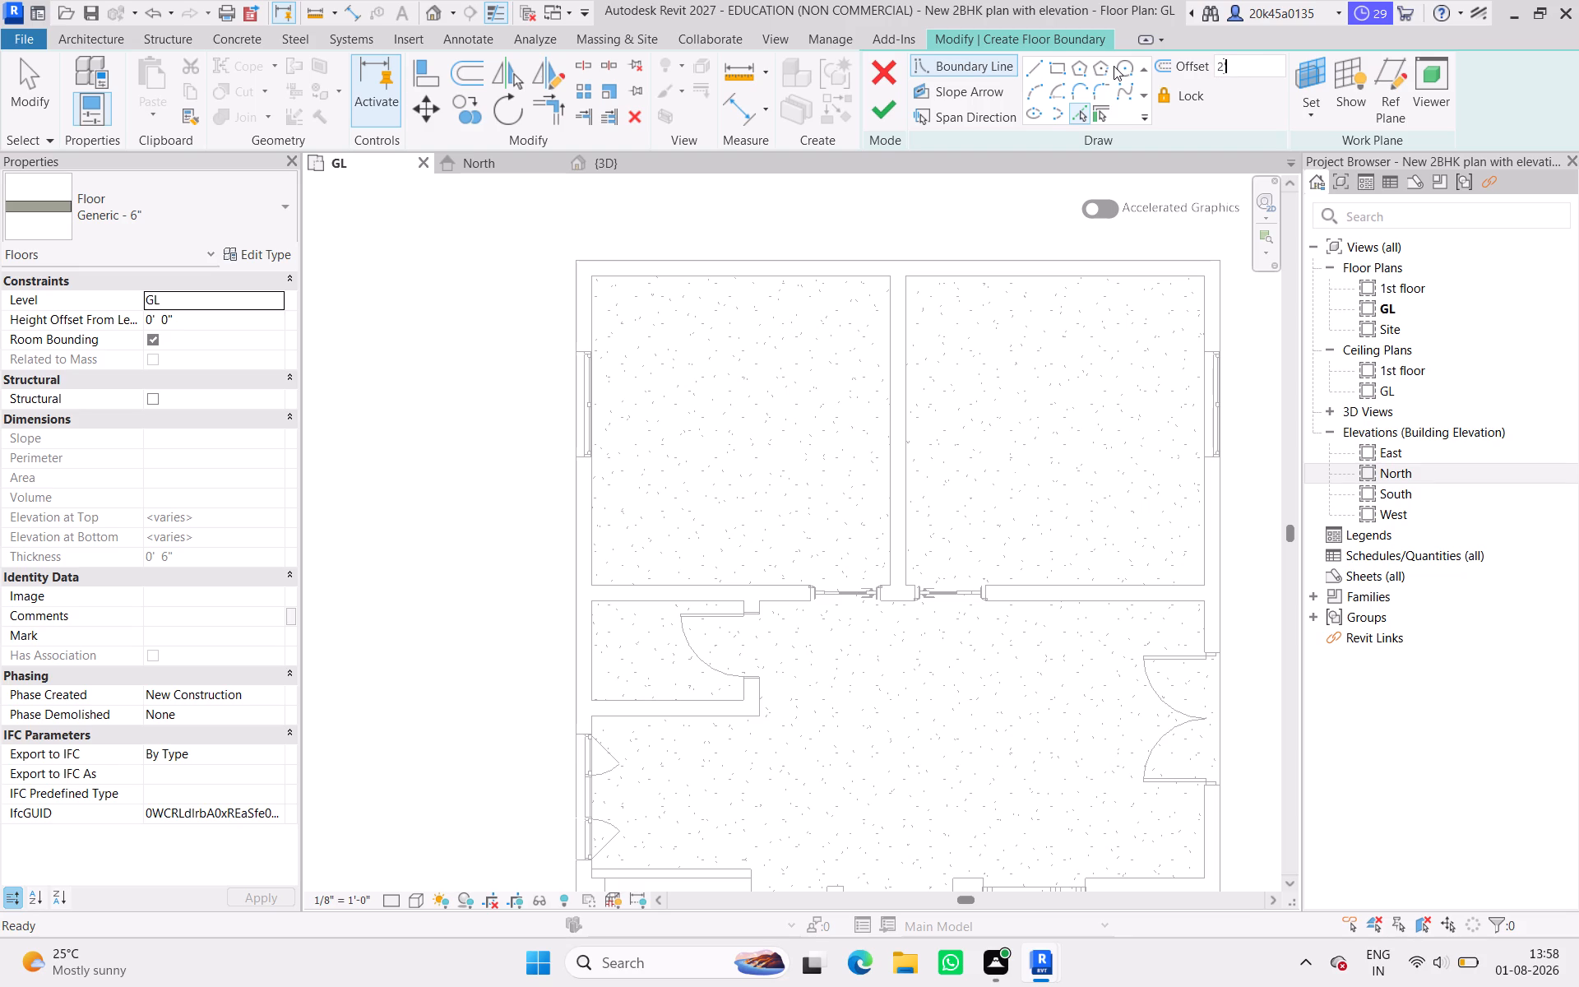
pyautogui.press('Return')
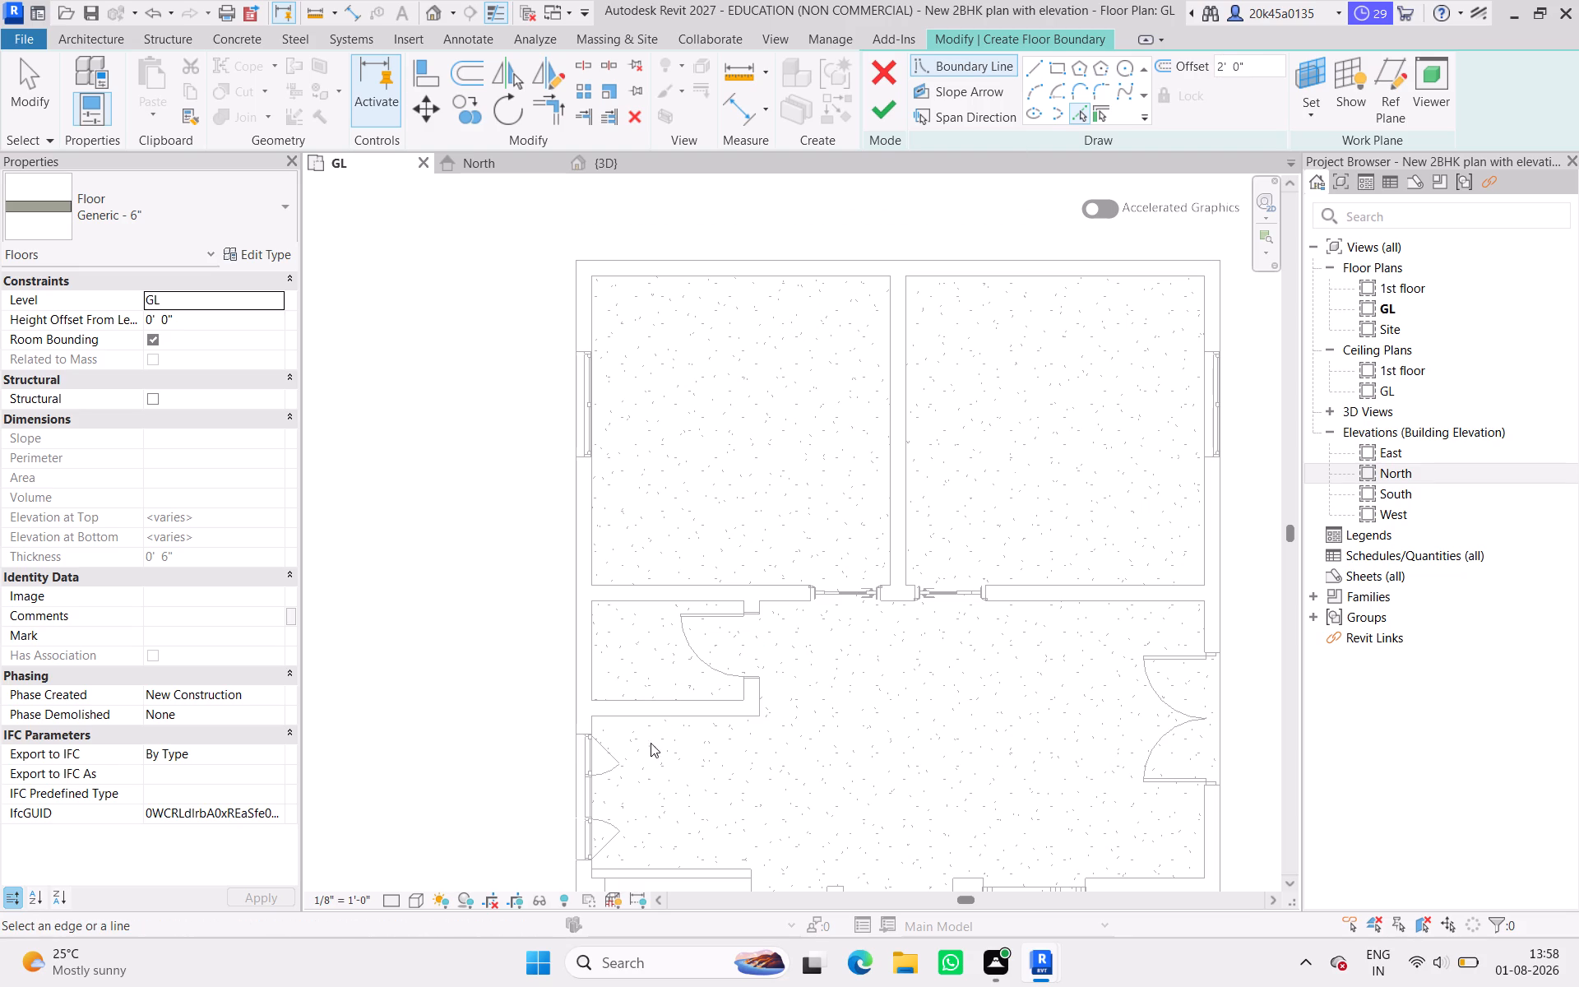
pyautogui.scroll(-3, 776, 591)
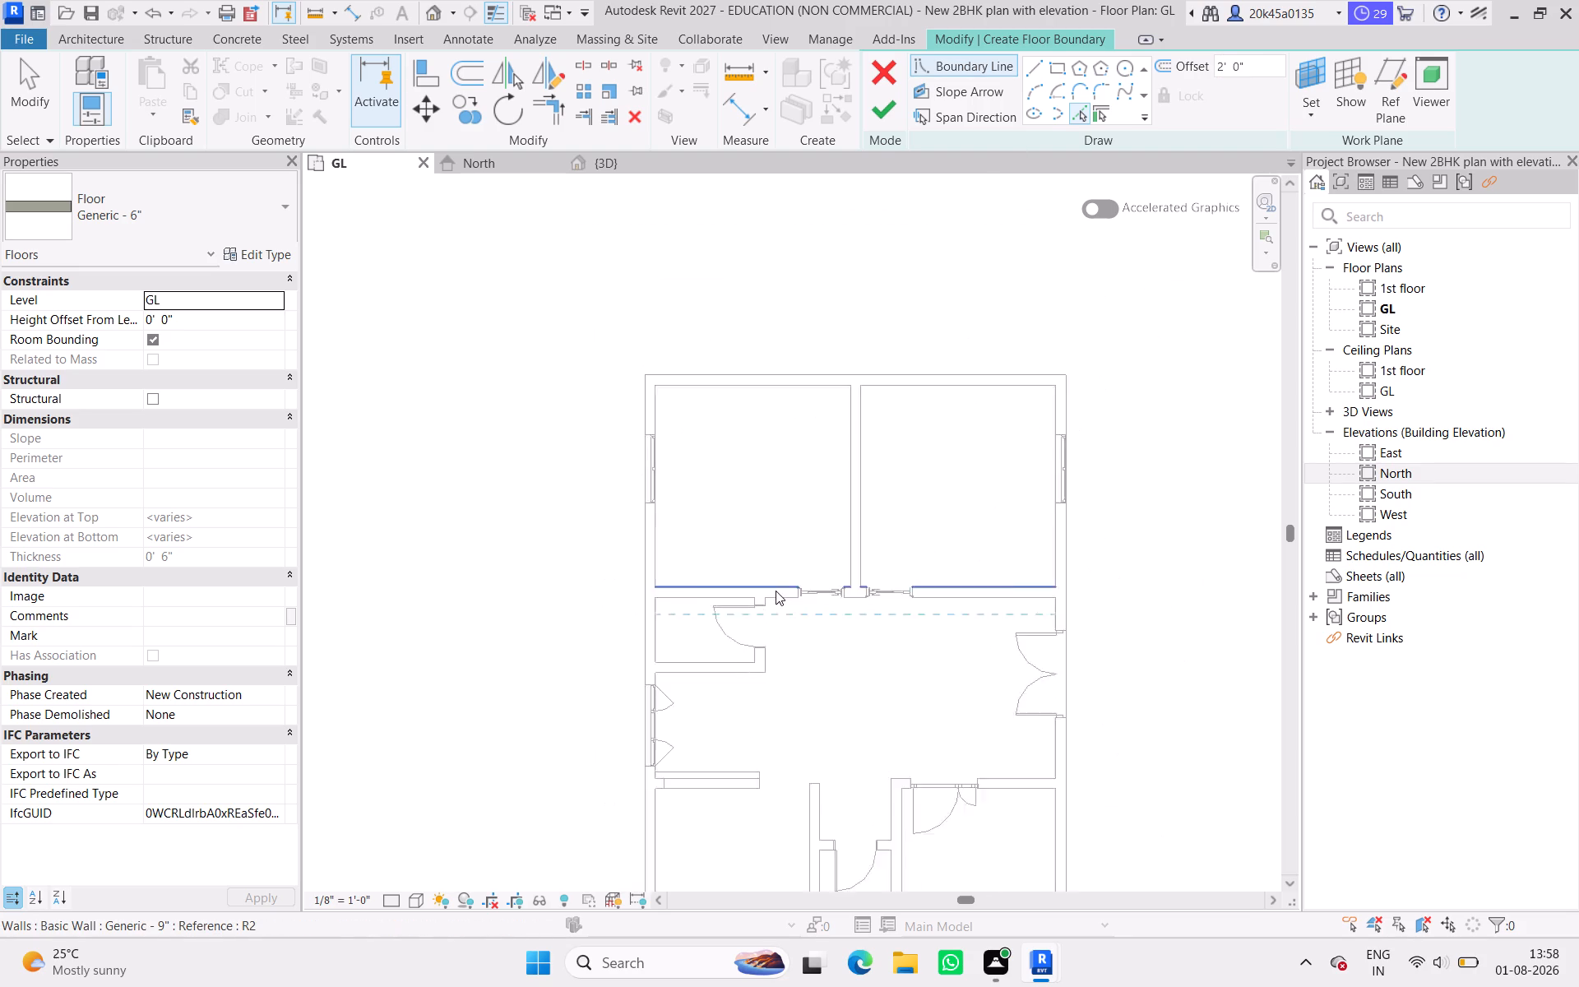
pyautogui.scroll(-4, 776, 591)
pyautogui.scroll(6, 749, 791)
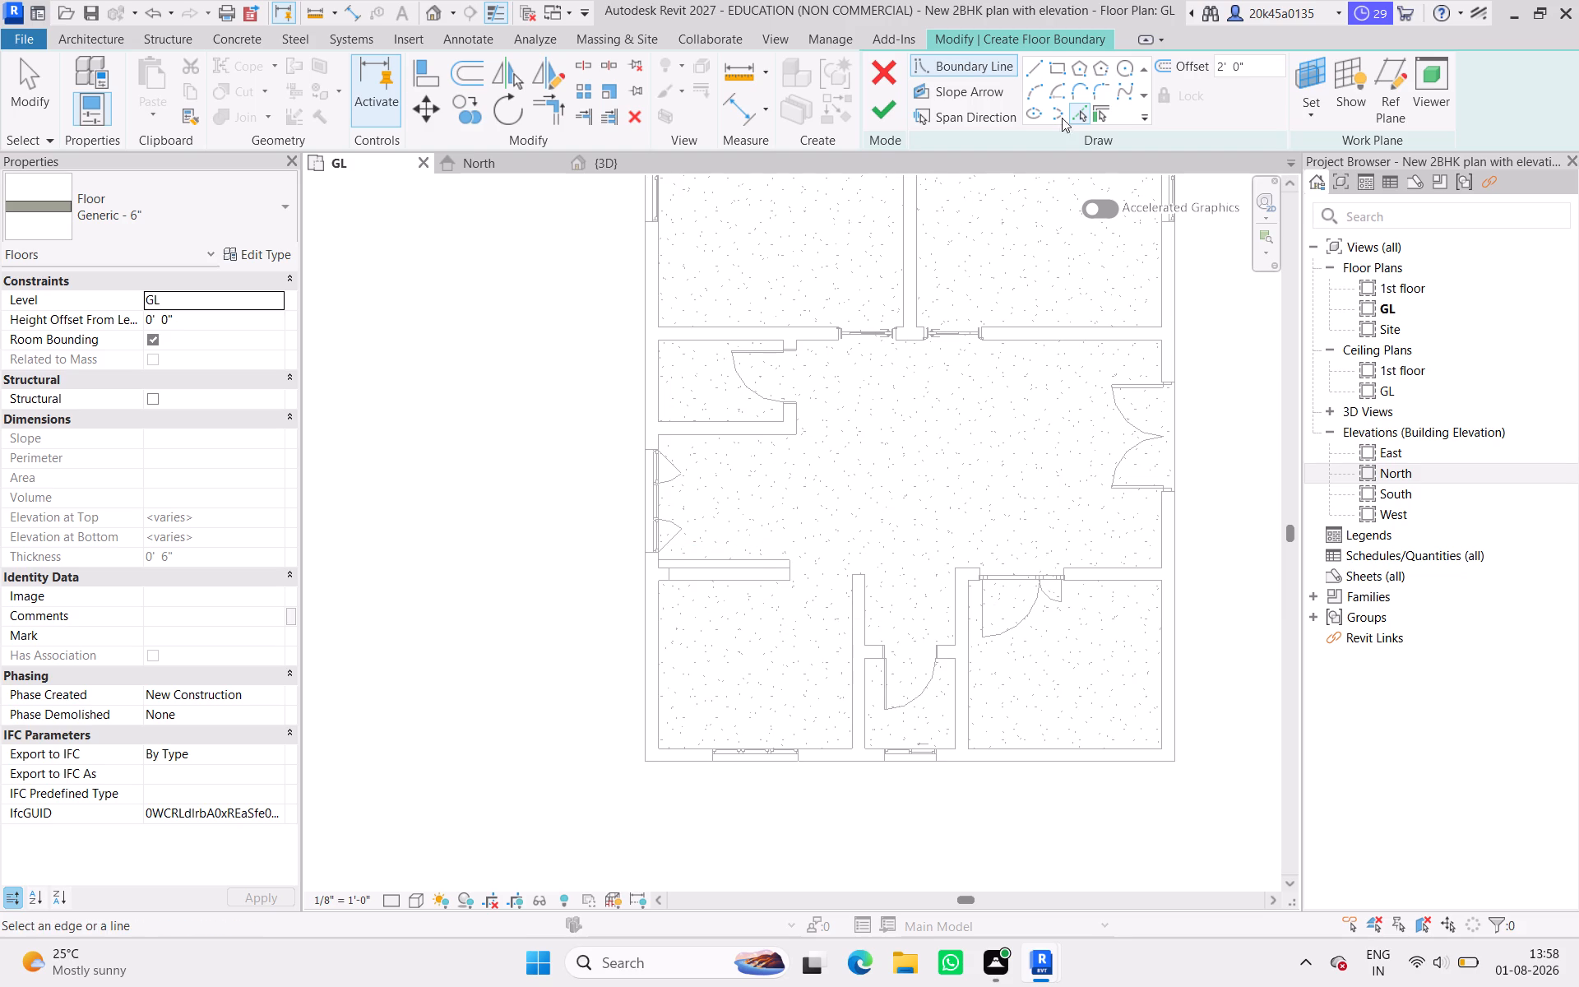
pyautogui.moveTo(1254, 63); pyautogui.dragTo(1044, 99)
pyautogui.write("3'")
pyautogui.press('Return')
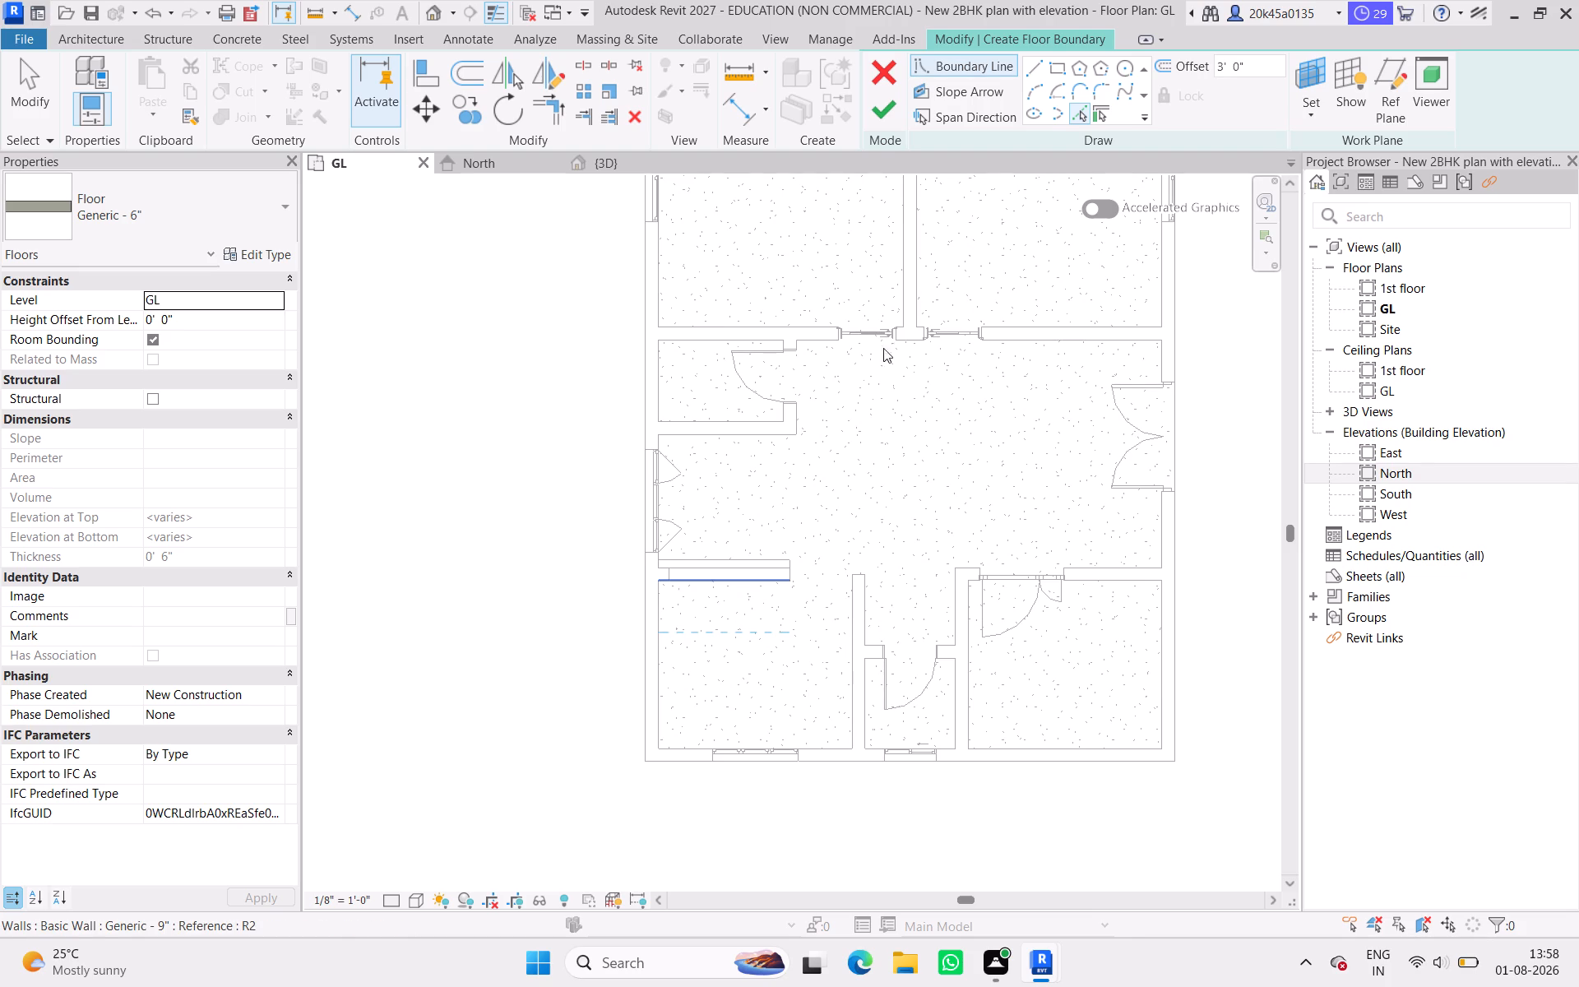
# Add floor boundary lines offset 2' 6" inward from the upper and left wall faces of the lower-left kitchen room.
pyautogui.moveTo(1259, 63); pyautogui.dragTo(1048, 110)
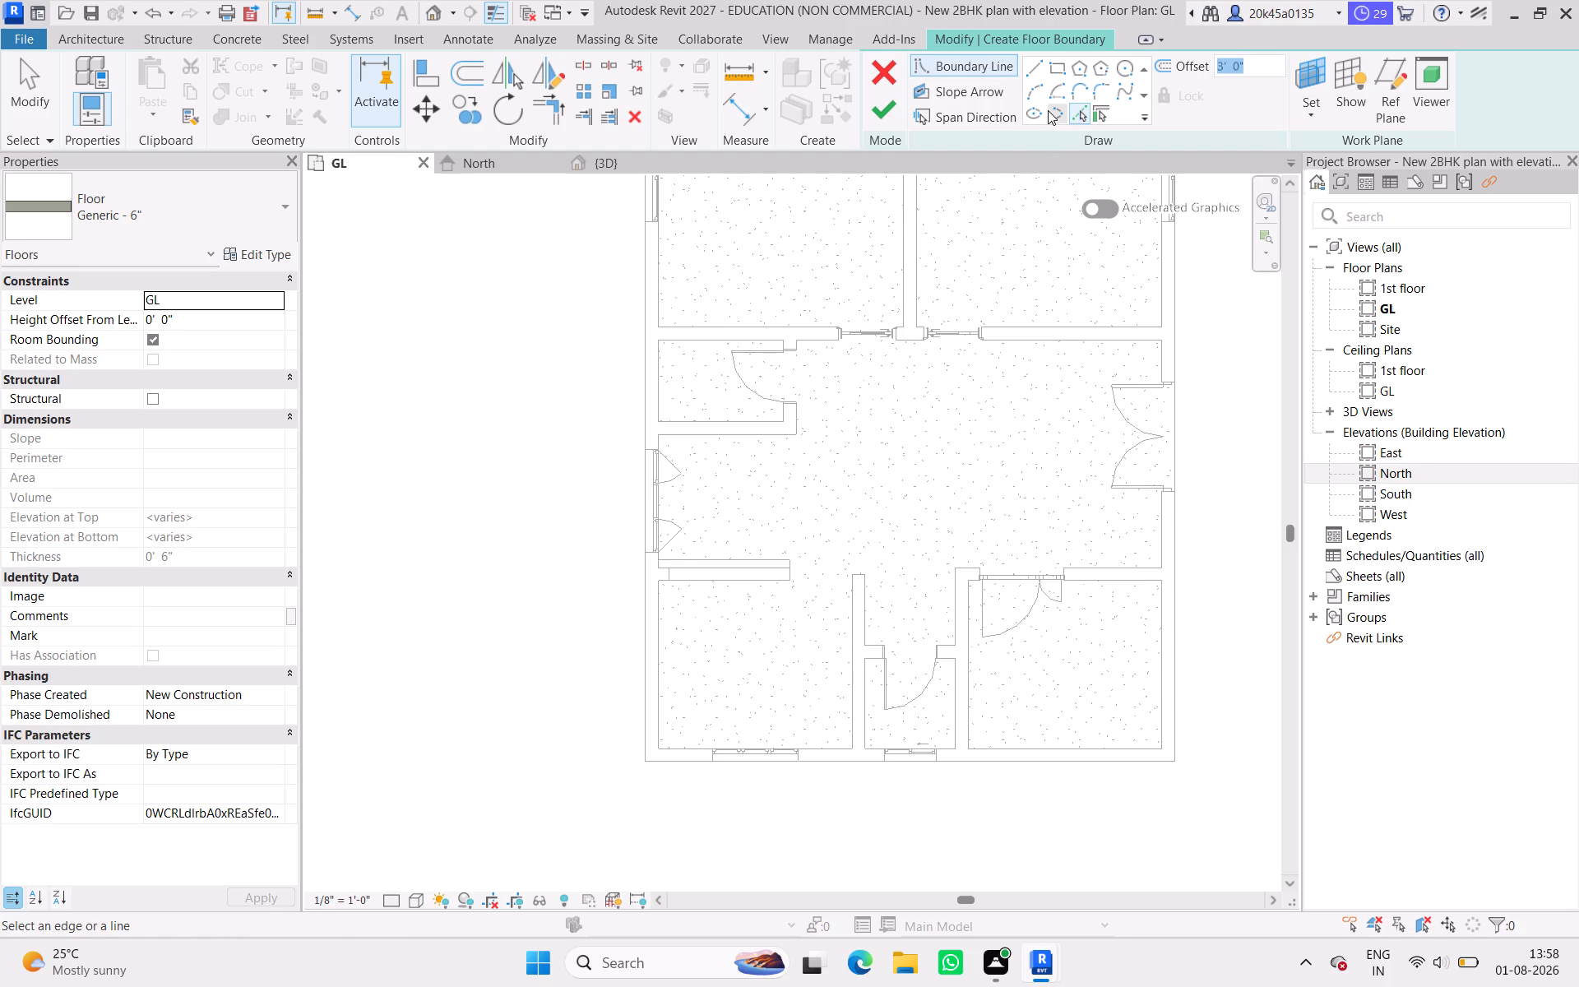
pyautogui.write('2\'6"')
pyautogui.press('Return')
pyautogui.click(727, 584)
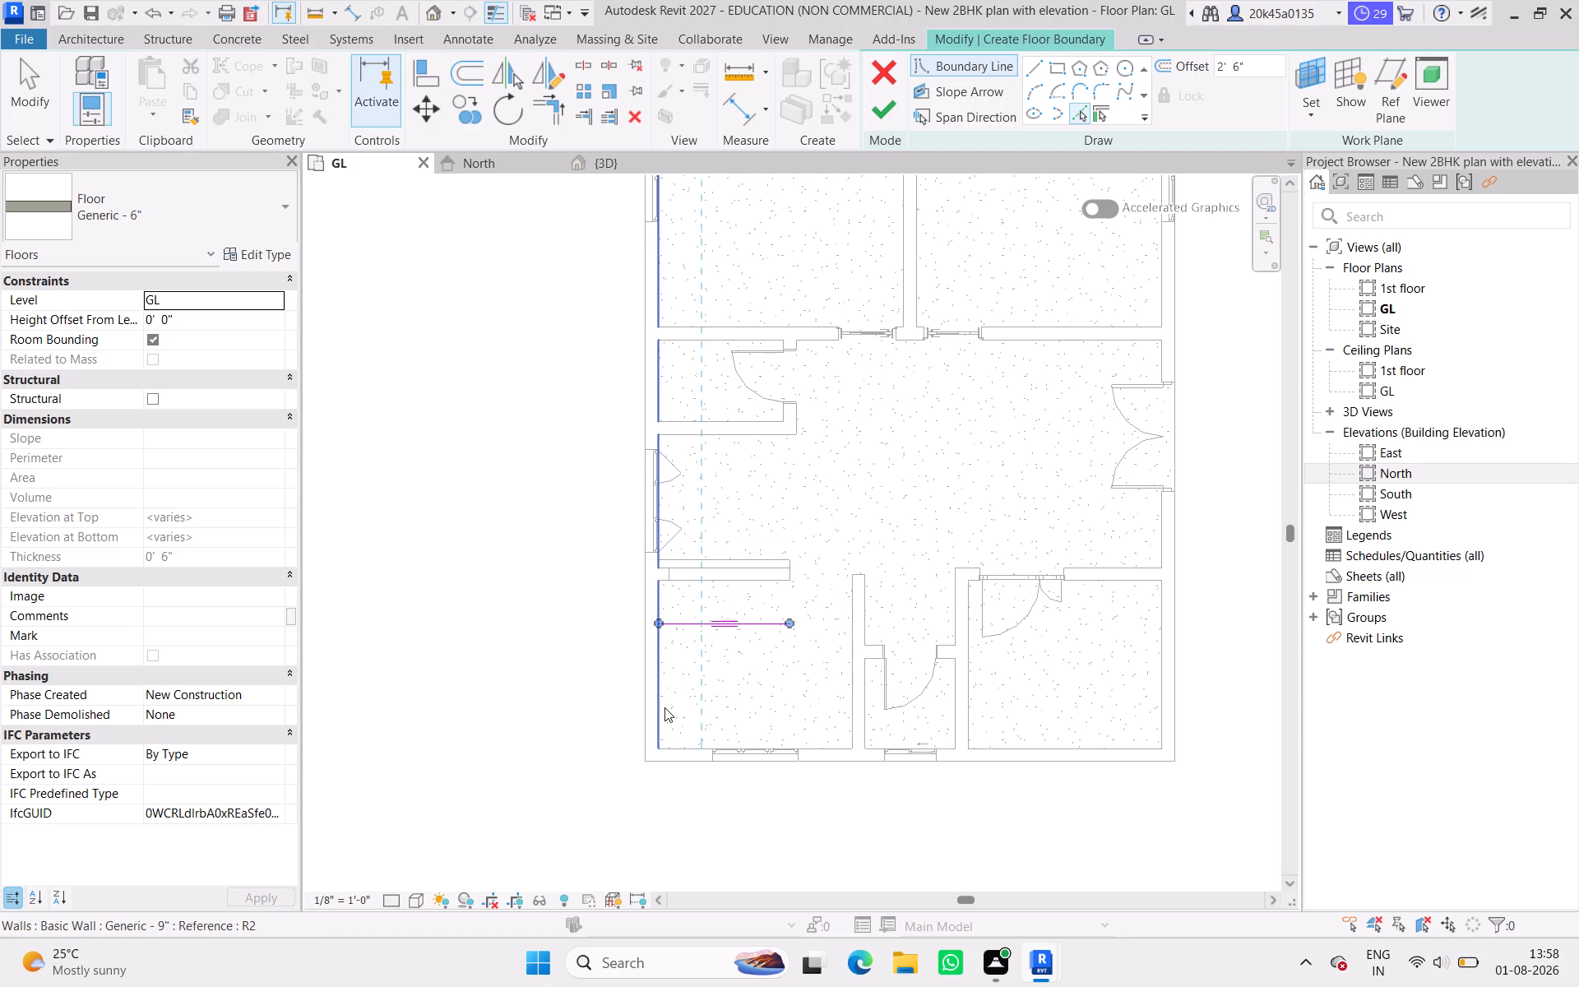
pyautogui.click(664, 707)
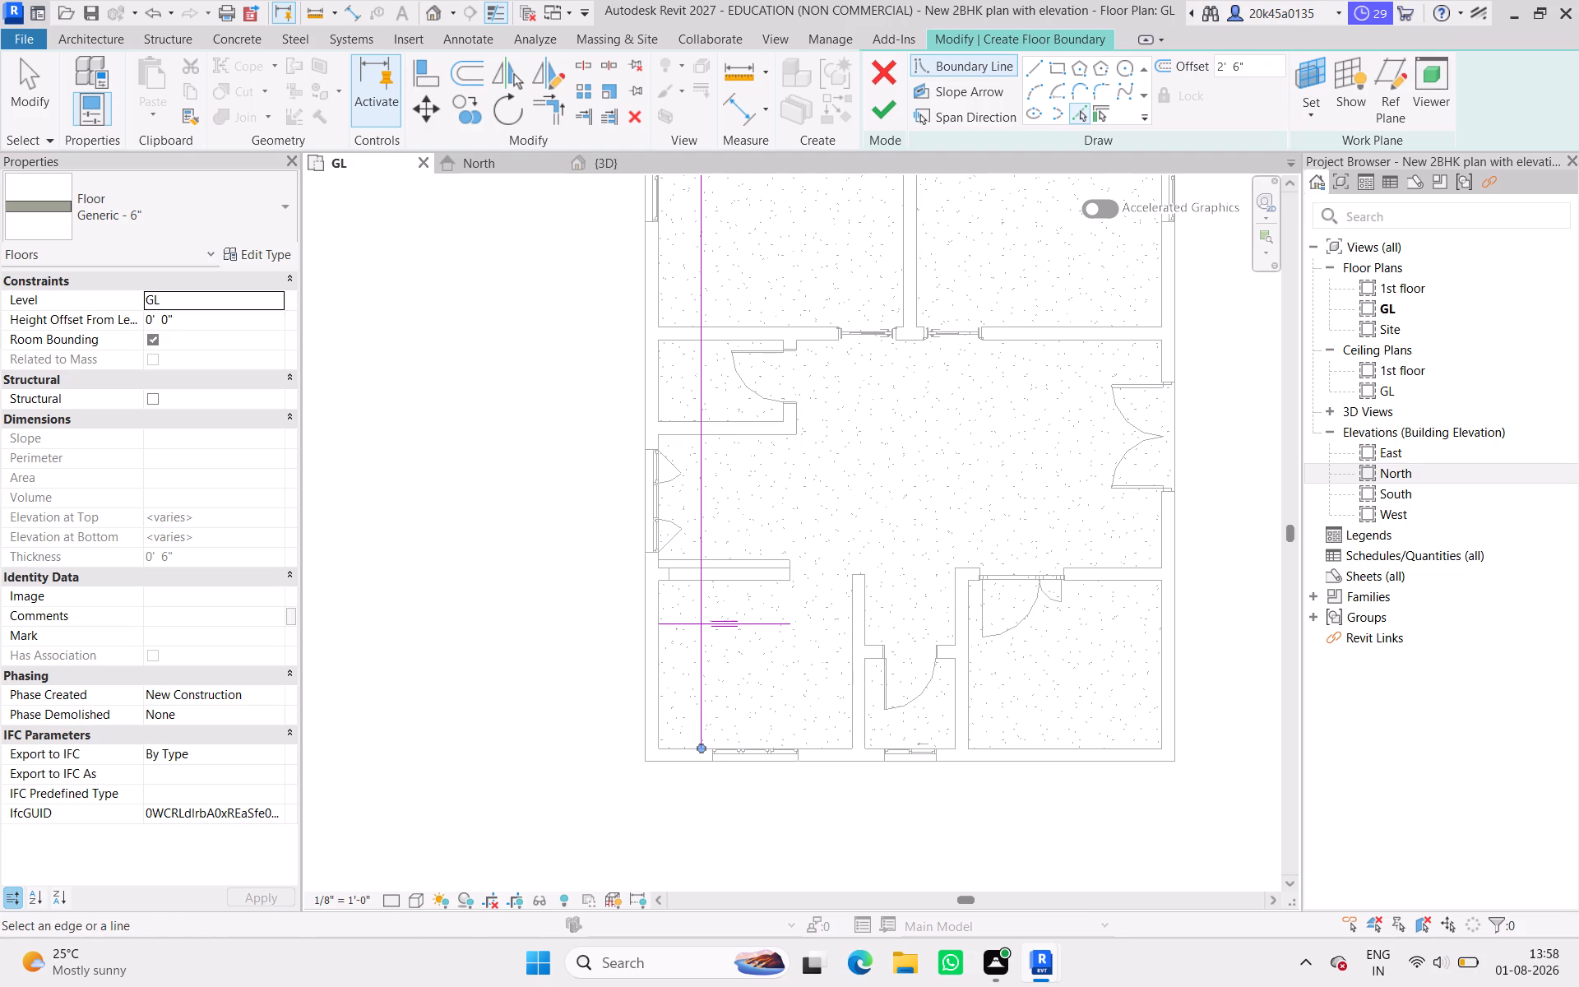
# Add zero-offset boundary lines along the kitchen's left and upper wall faces, and close the upper strip's open end with a straight line.
pyautogui.moveTo(1253, 63); pyautogui.dragTo(1151, 67)
pyautogui.press('0')
pyautogui.press('Return')
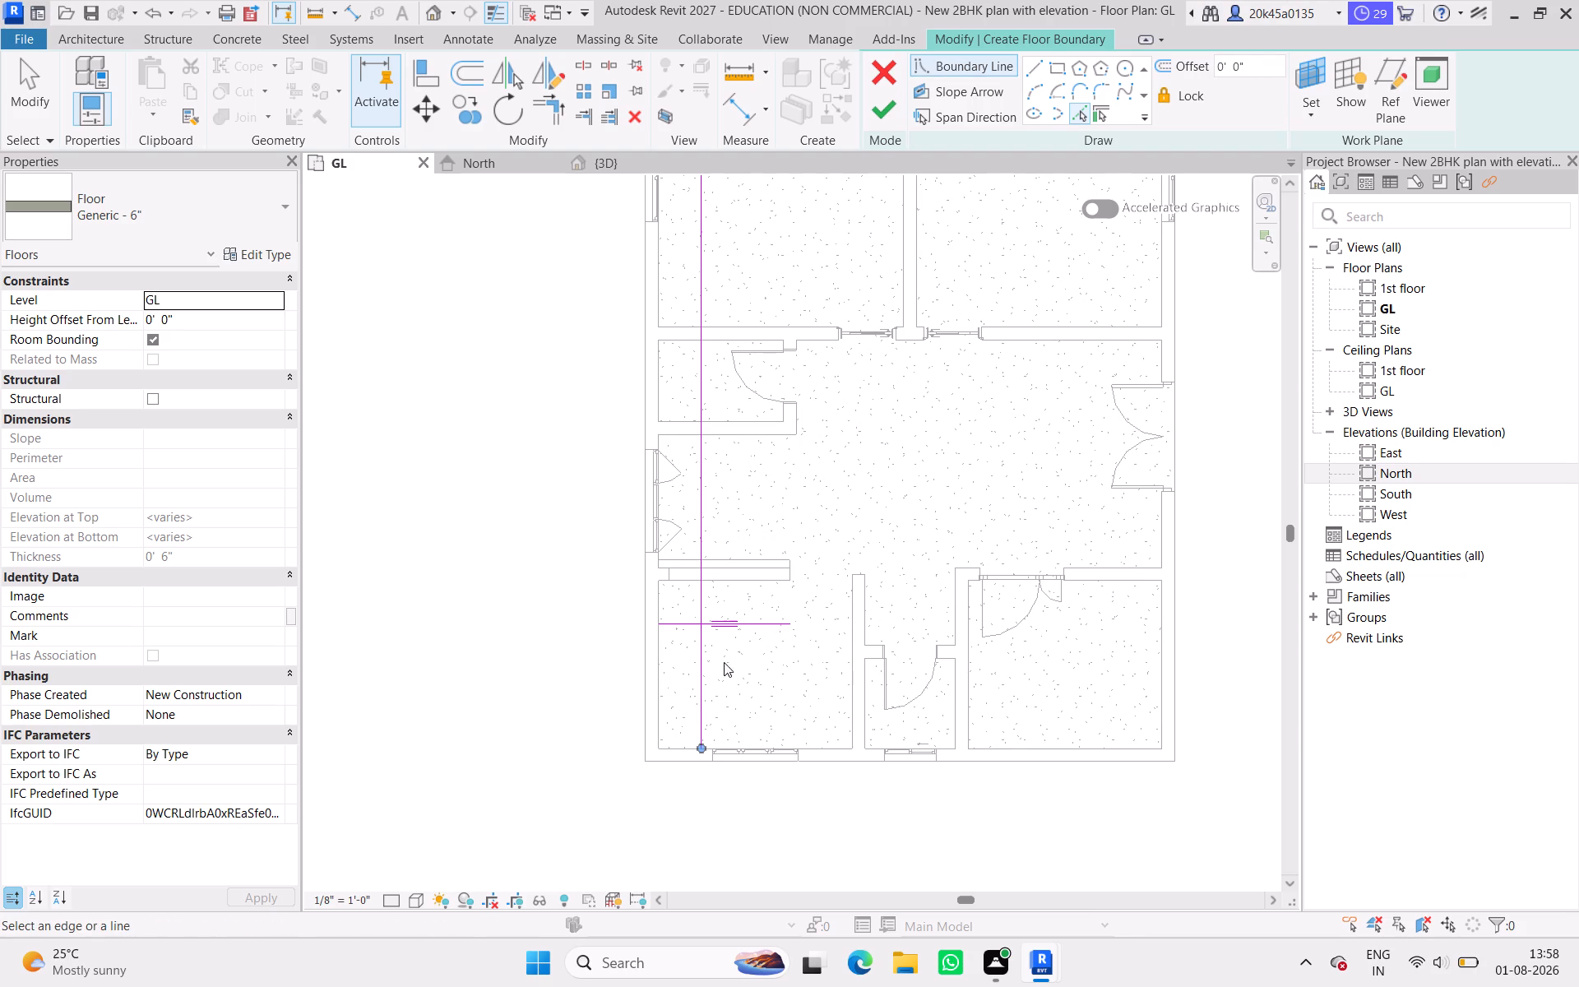
pyautogui.click(660, 716)
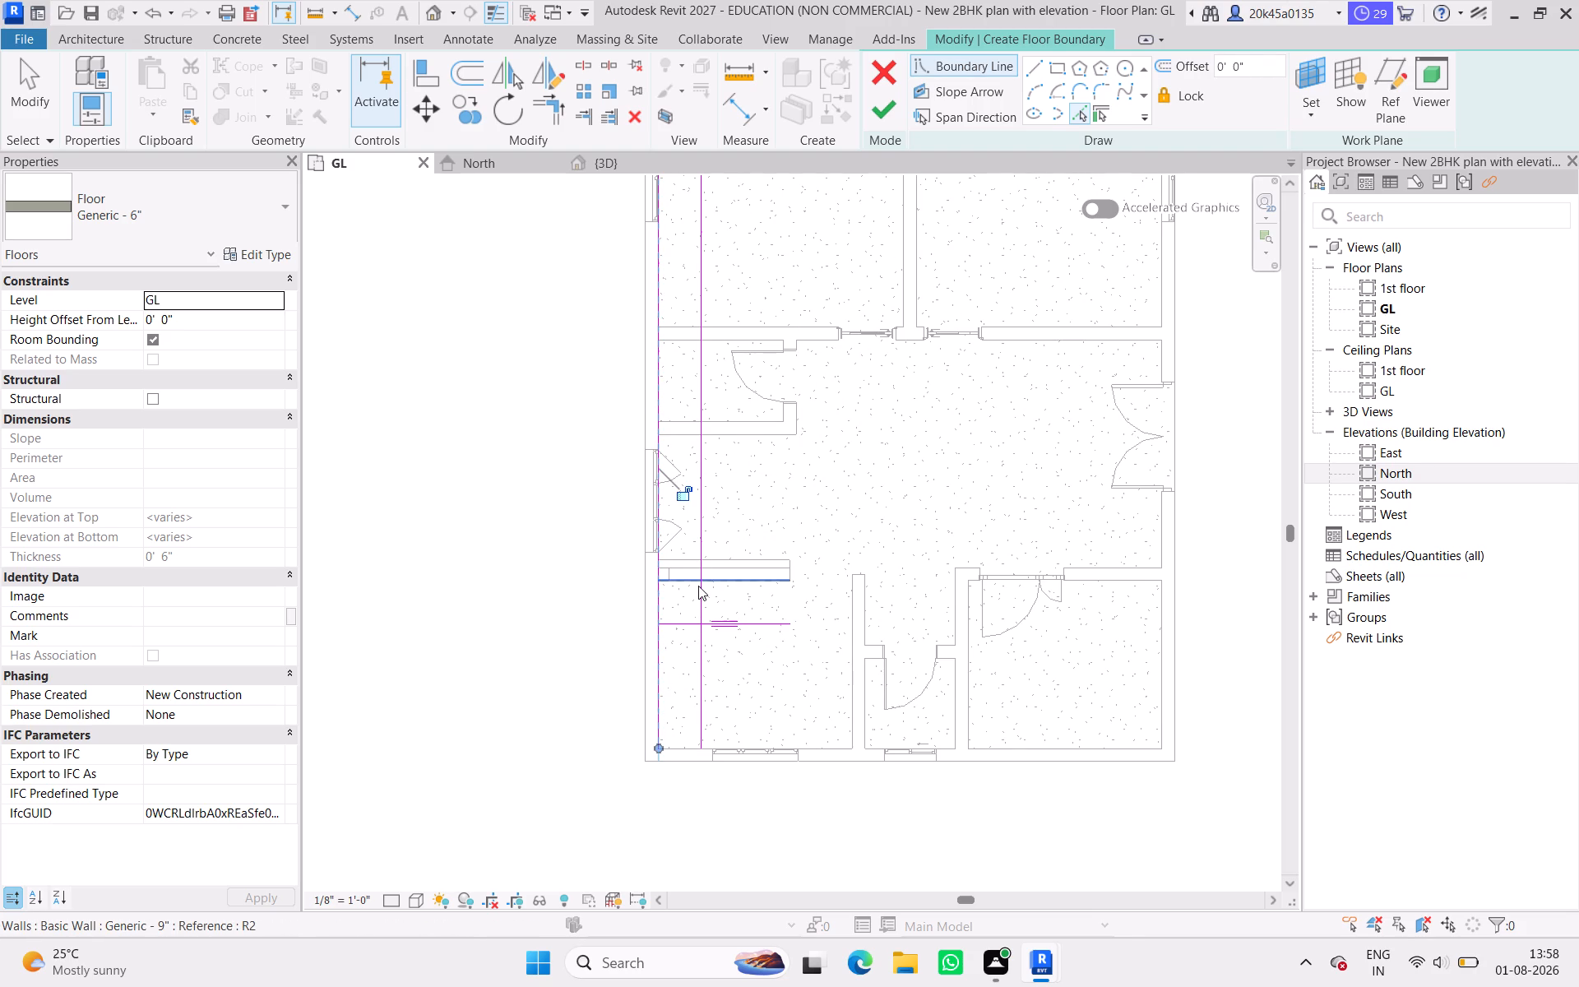
pyautogui.click(698, 584)
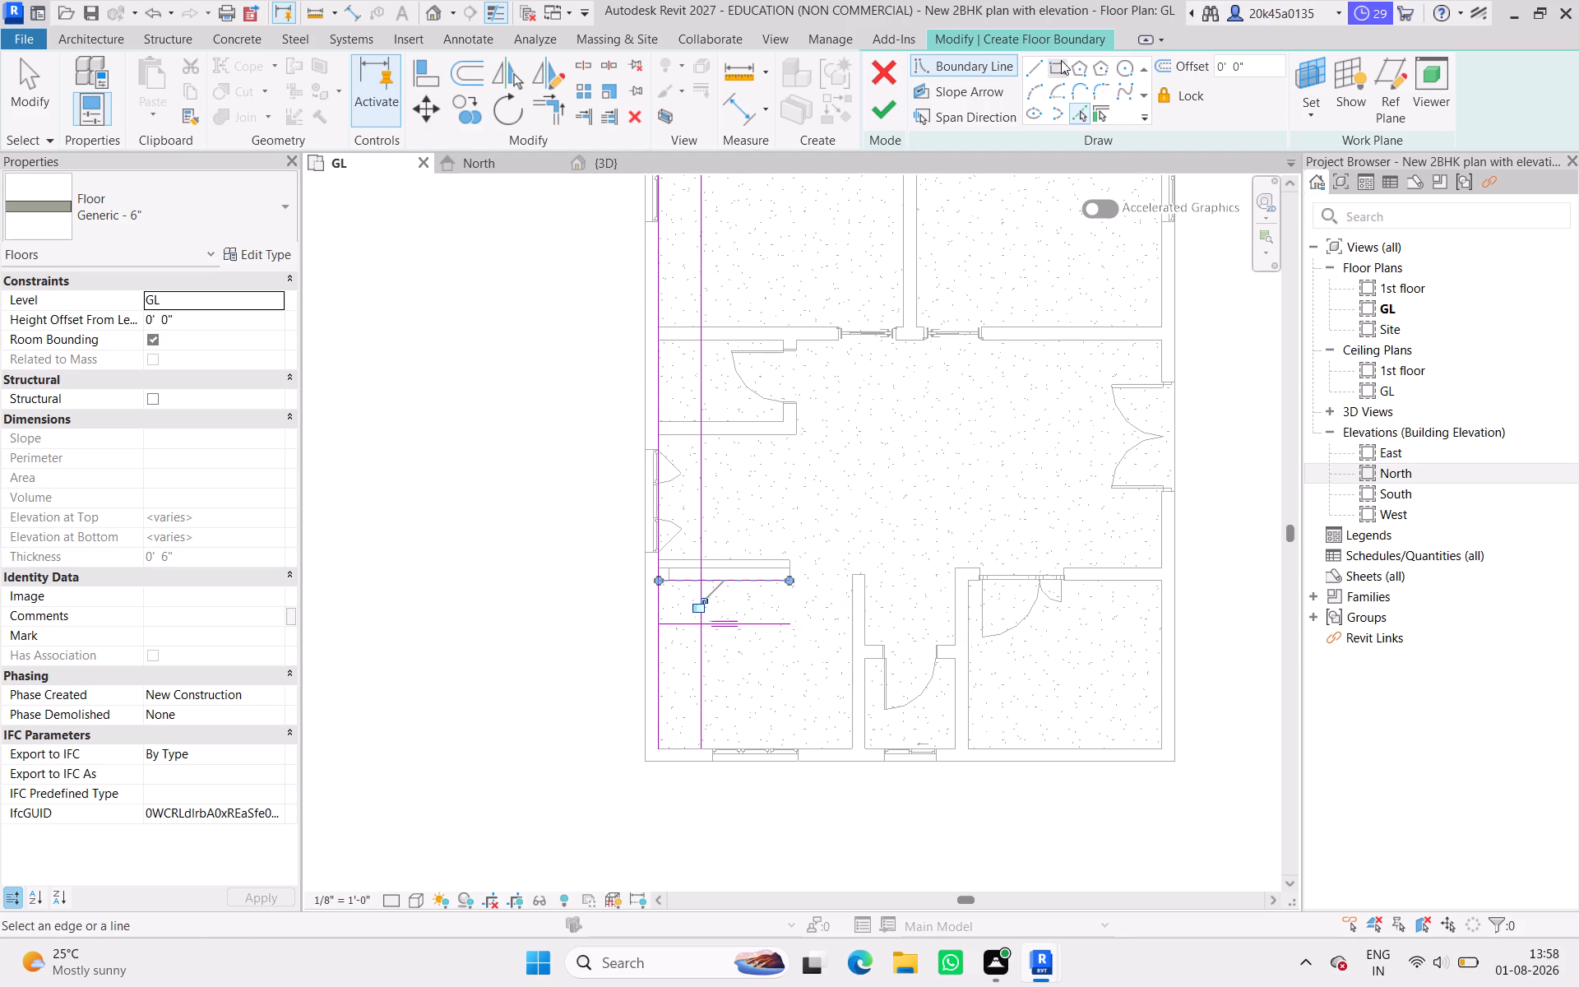
pyautogui.click(1032, 75)
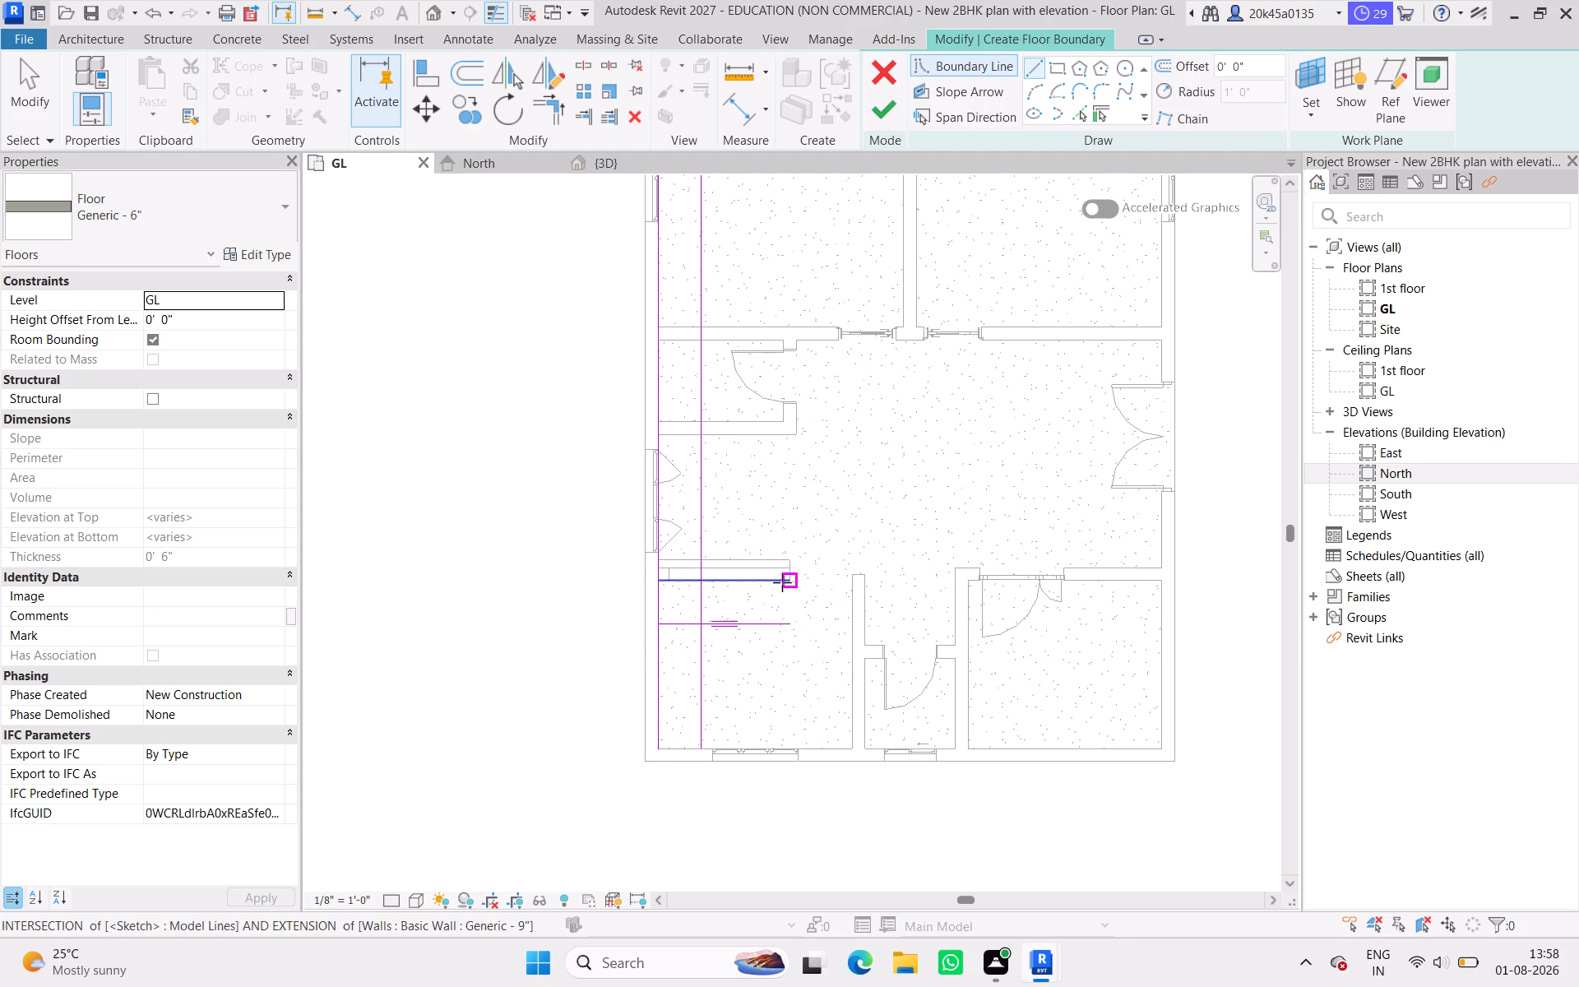
pyautogui.moveTo(784, 582); pyautogui.dragTo(788, 623)
pyautogui.click(788, 623)
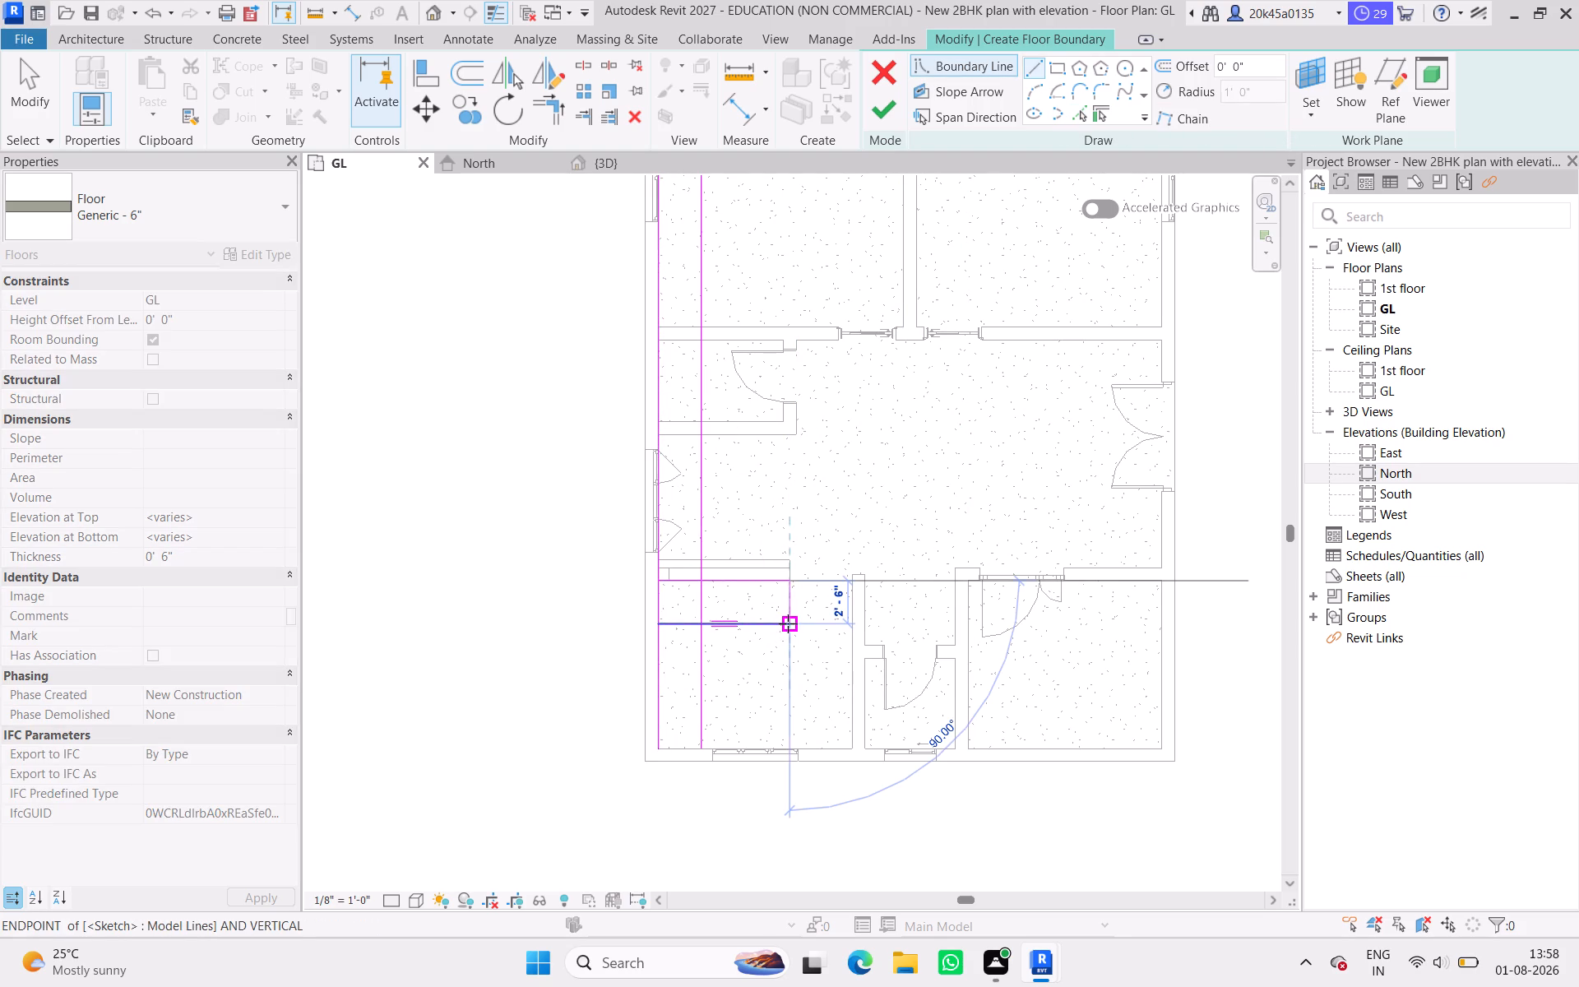
# Add a boundary line along the kitchen's bottom wall face and trim all sketch corners into a closed L-shaped floor outline.
pyautogui.click(544, 104)
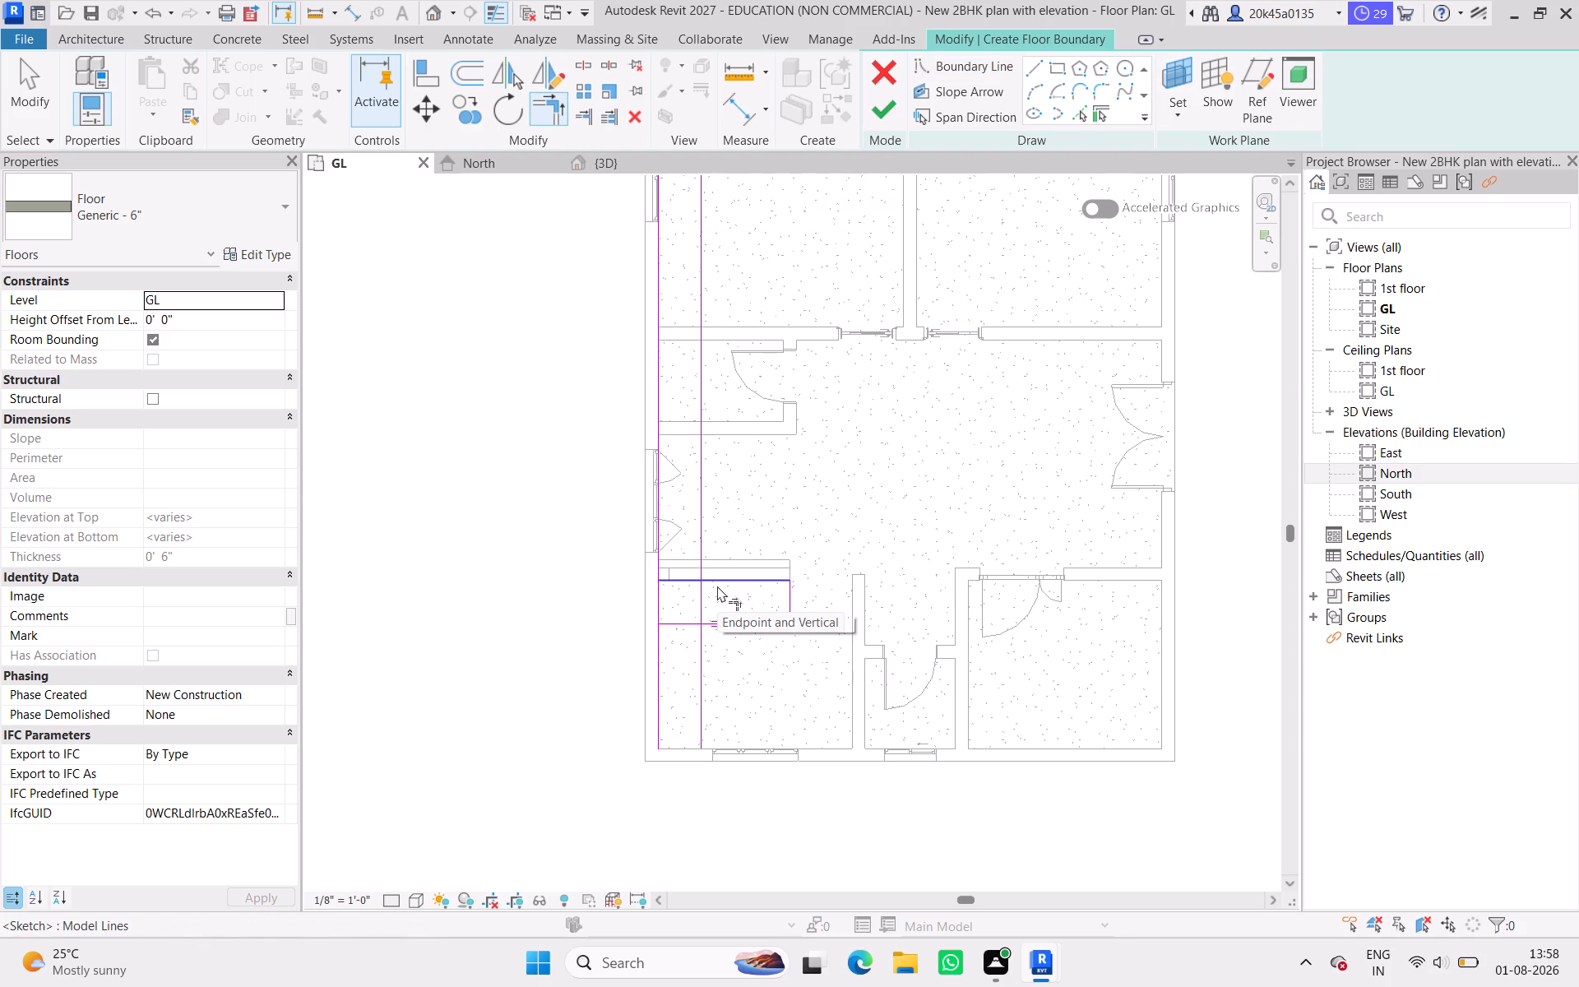
pyautogui.click(704, 657)
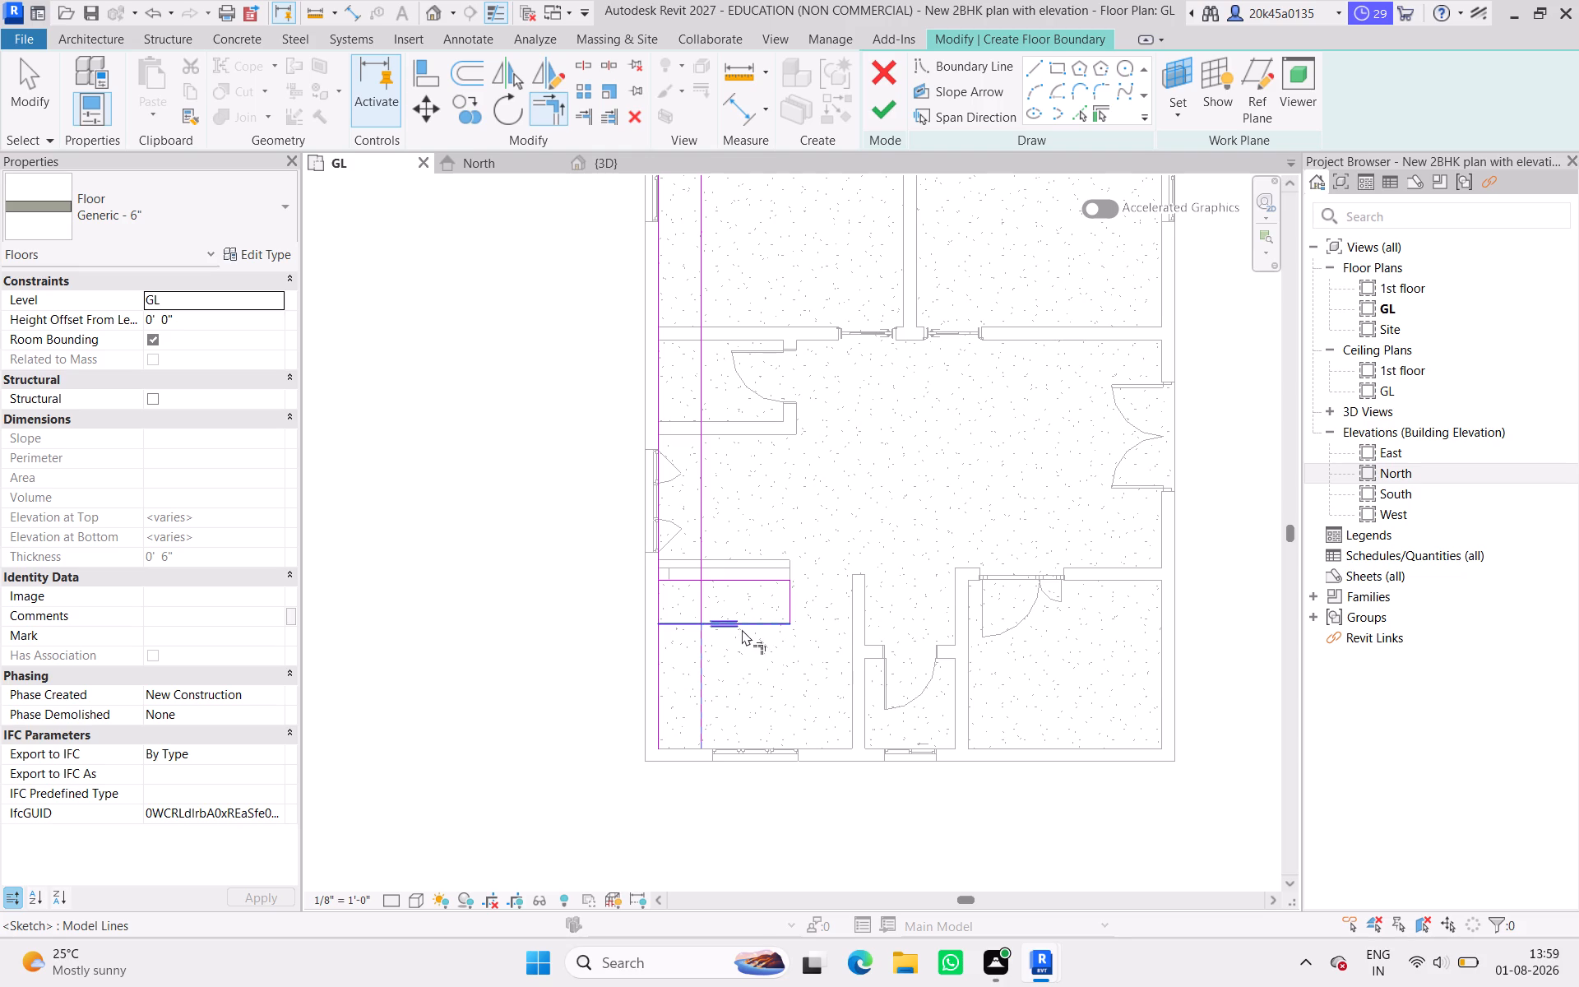
pyautogui.click(742, 629)
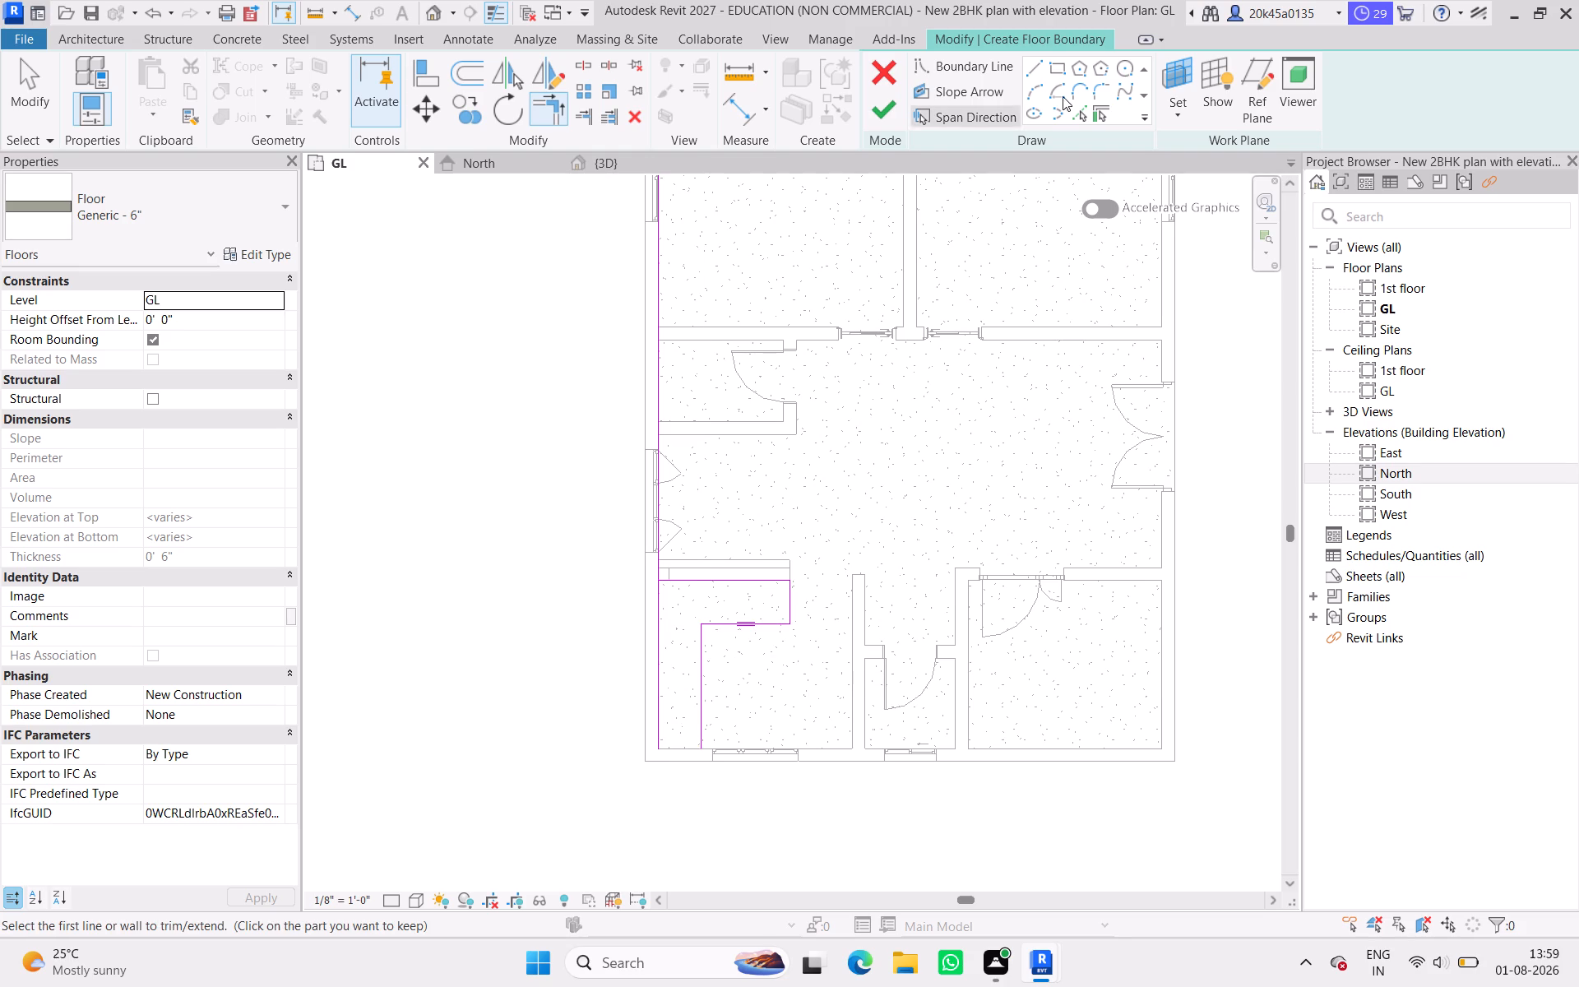
pyautogui.click(1081, 123)
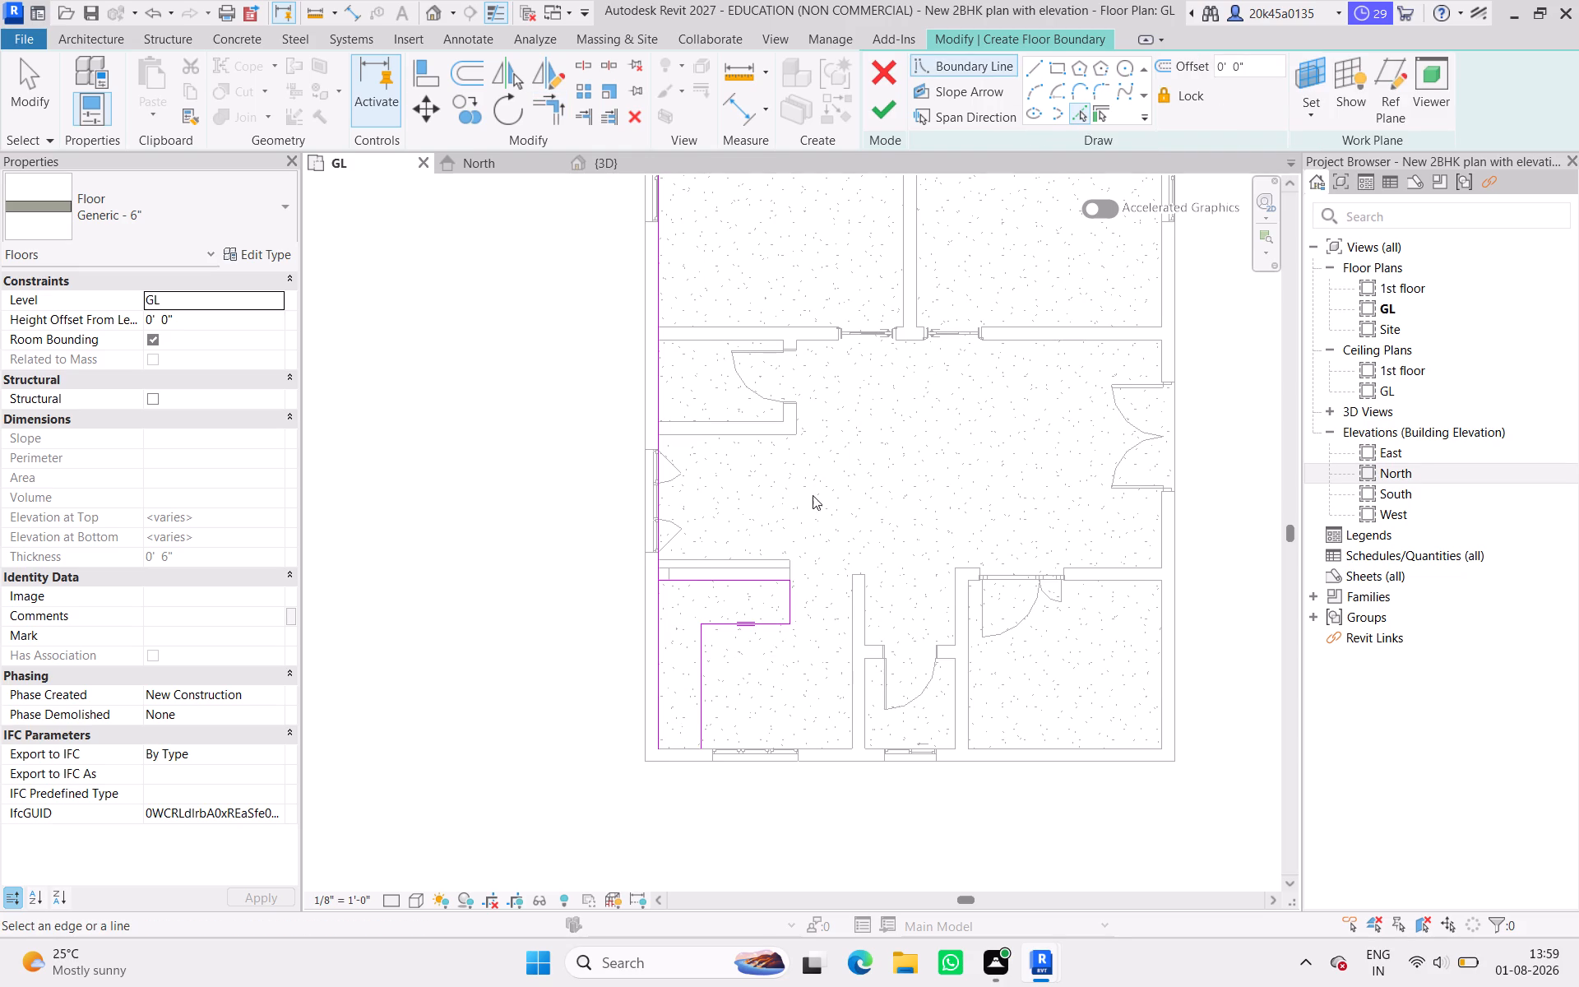
pyautogui.click(683, 748)
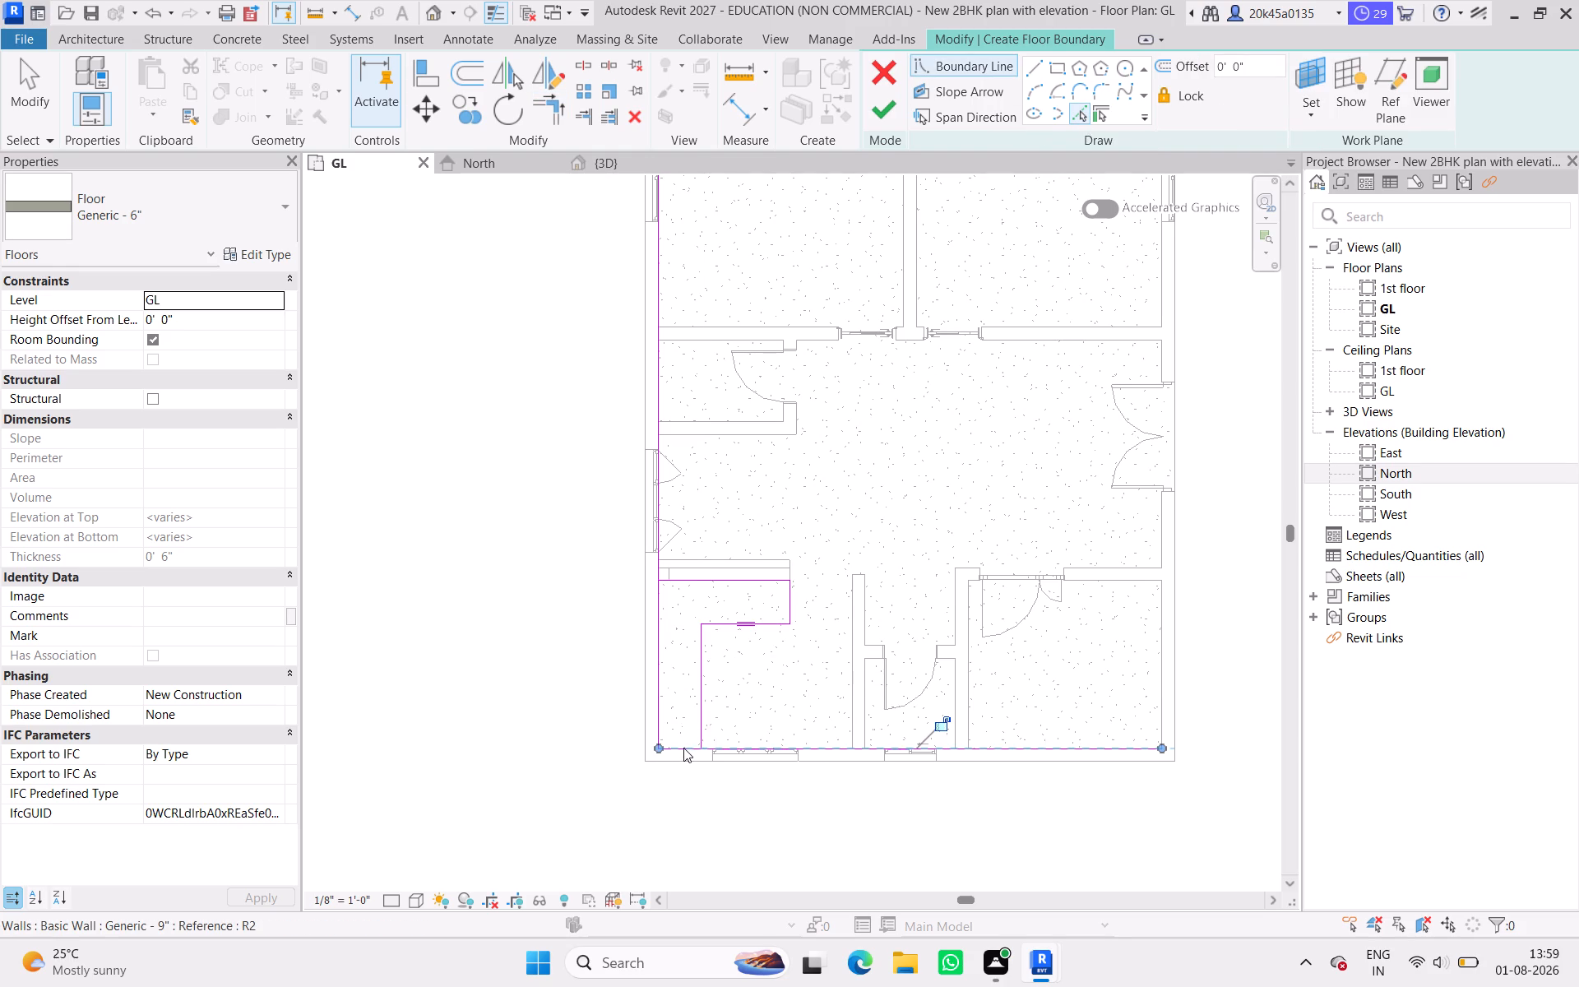
pyautogui.click(549, 118)
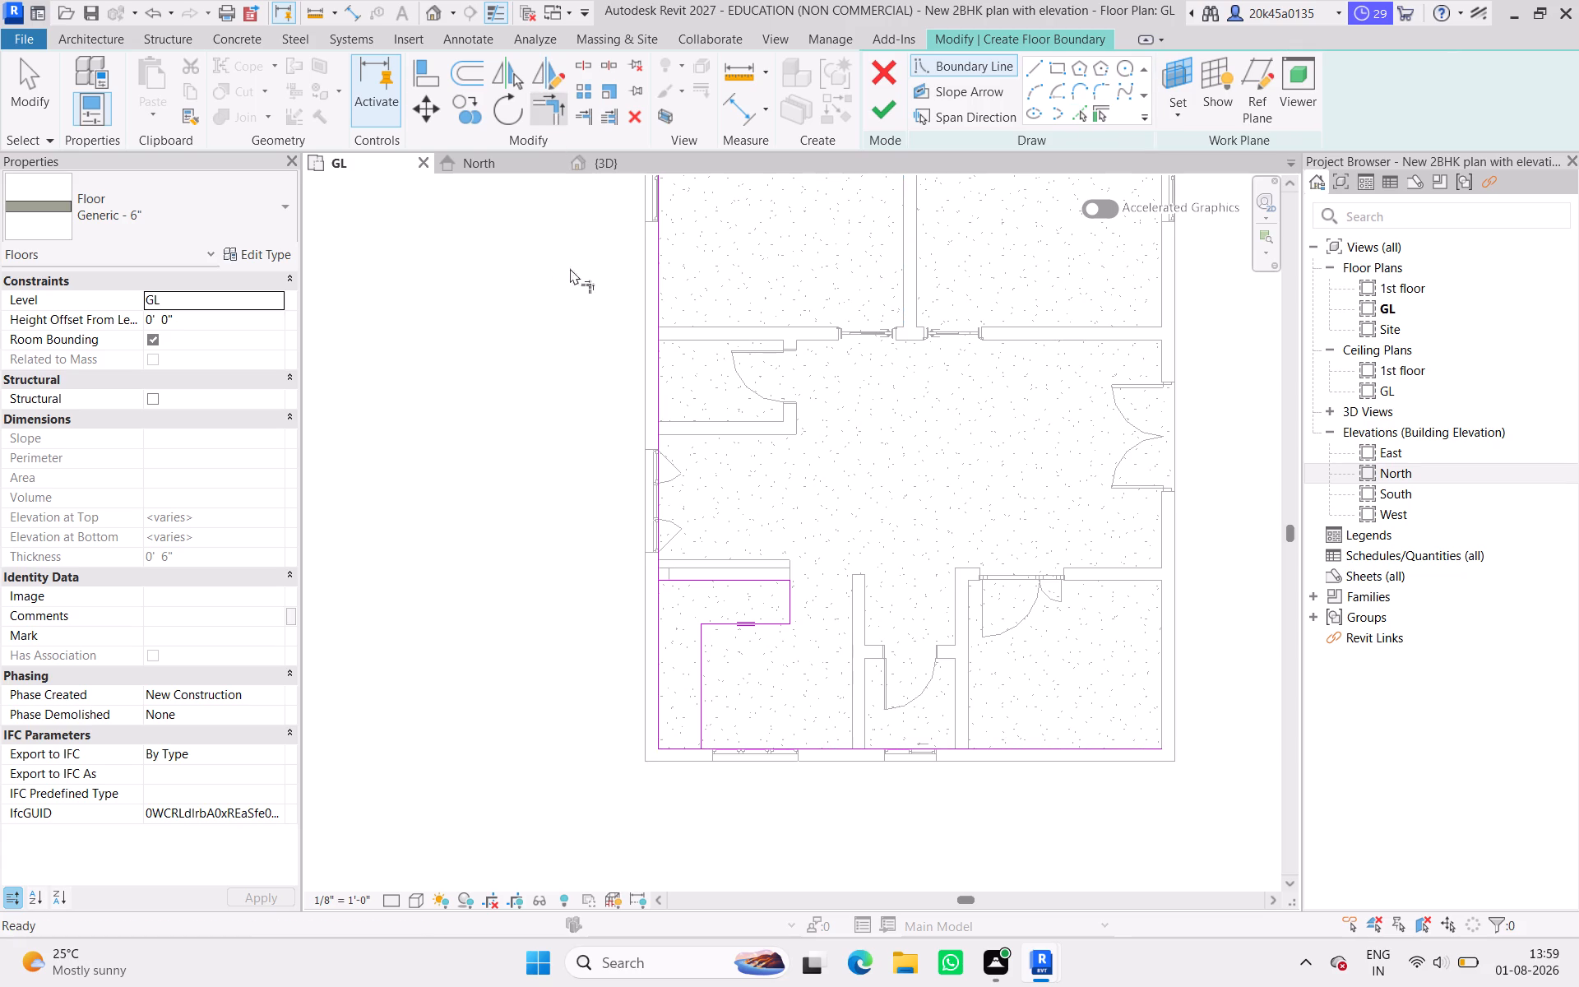
pyautogui.click(688, 744)
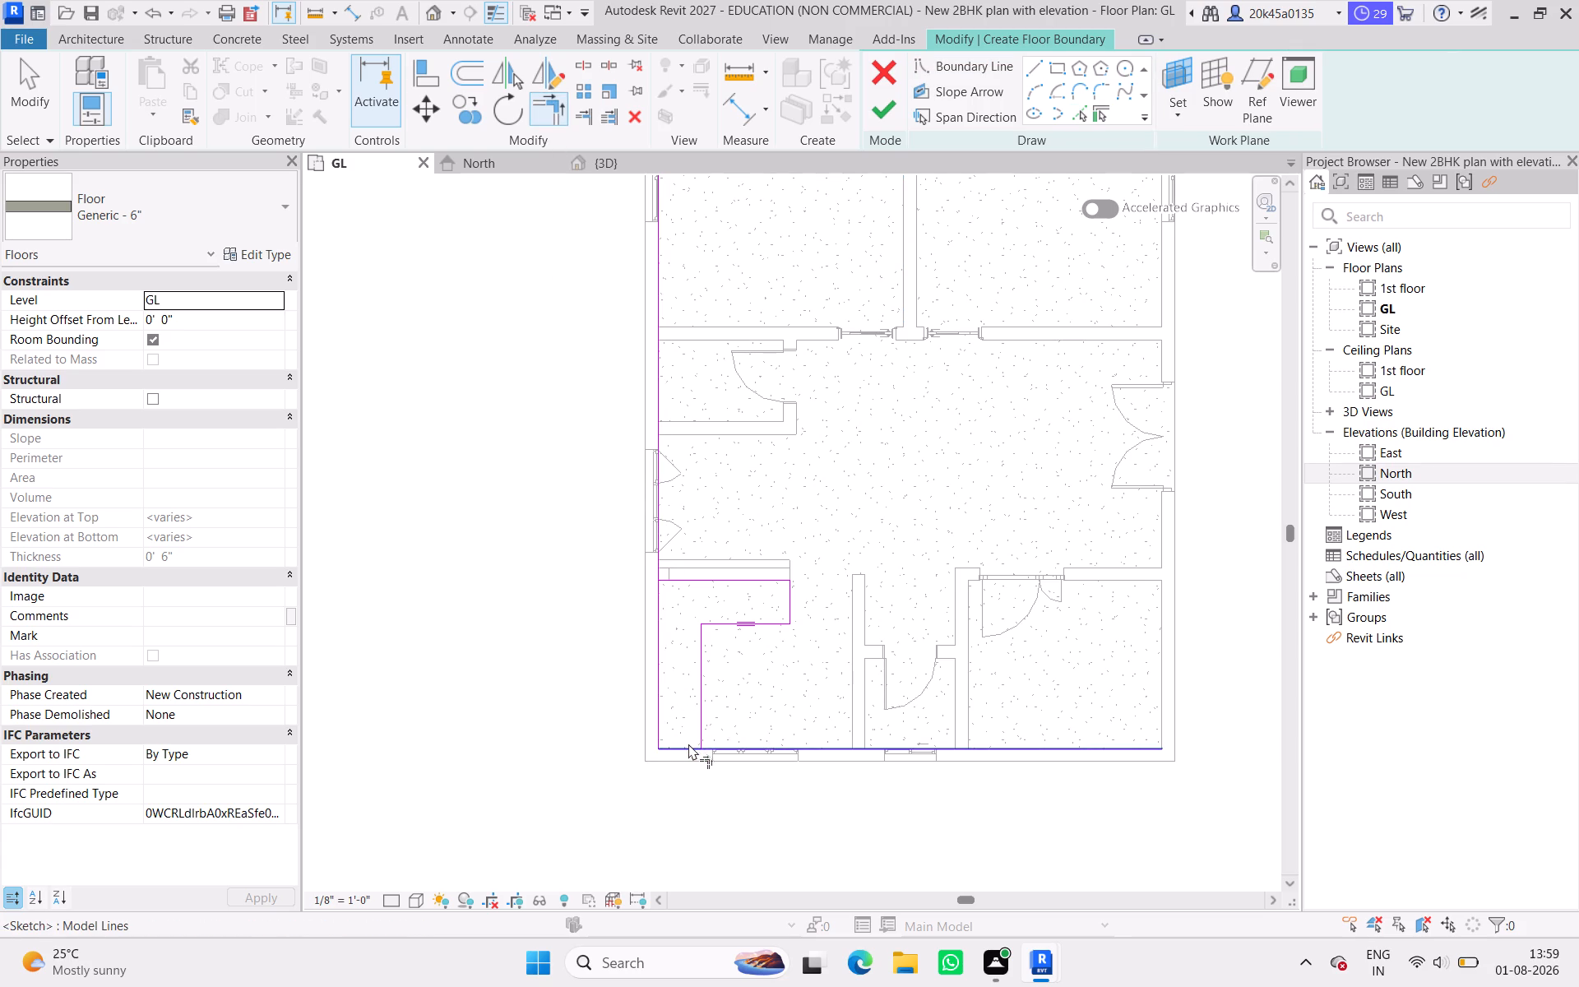
pyautogui.click(700, 716)
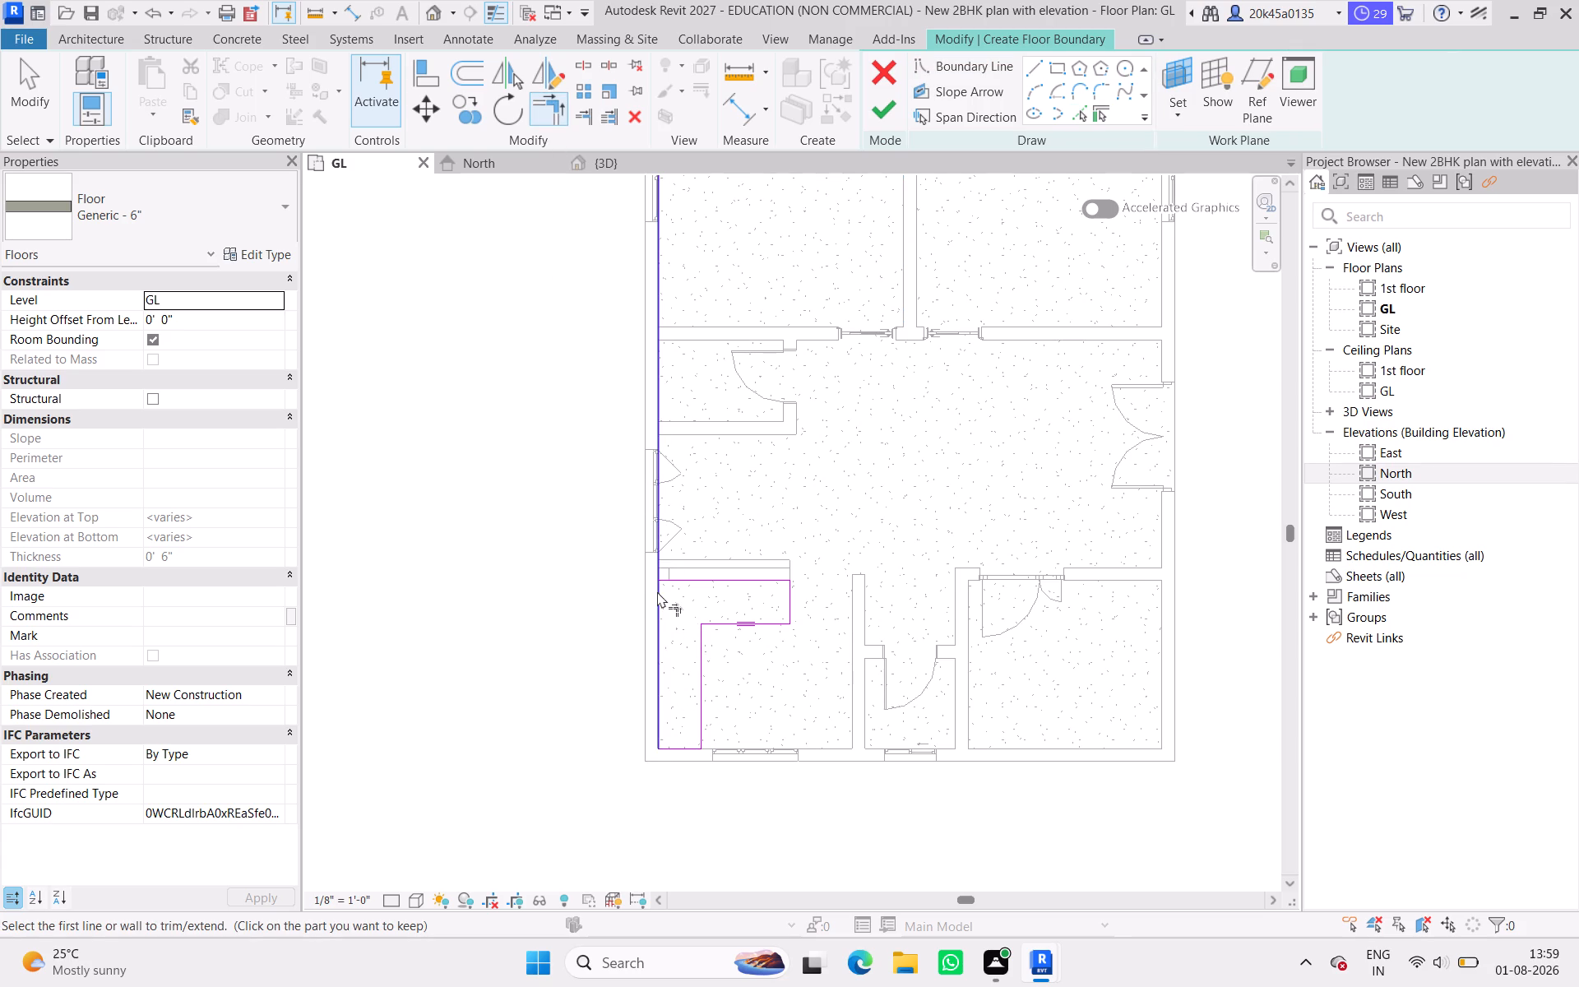
pyautogui.click(657, 591)
pyautogui.click(675, 583)
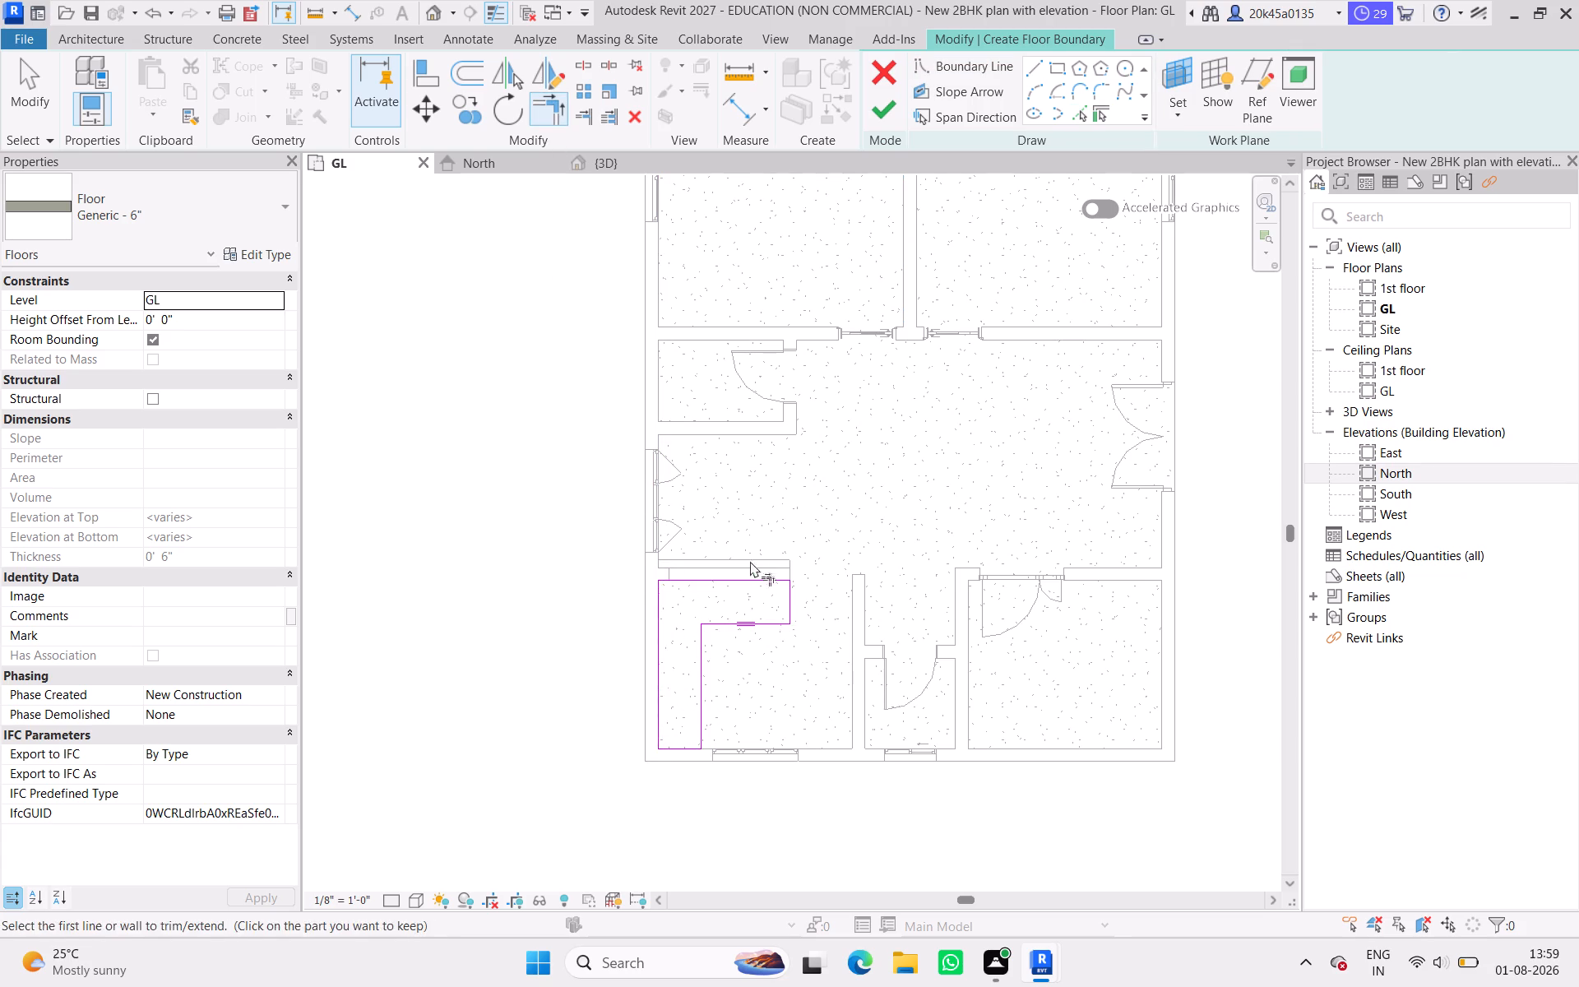
# Search the project materials for "rock" for the structure layer of the Generic - 6" floor type.
pyautogui.scroll(2, 761, 618)
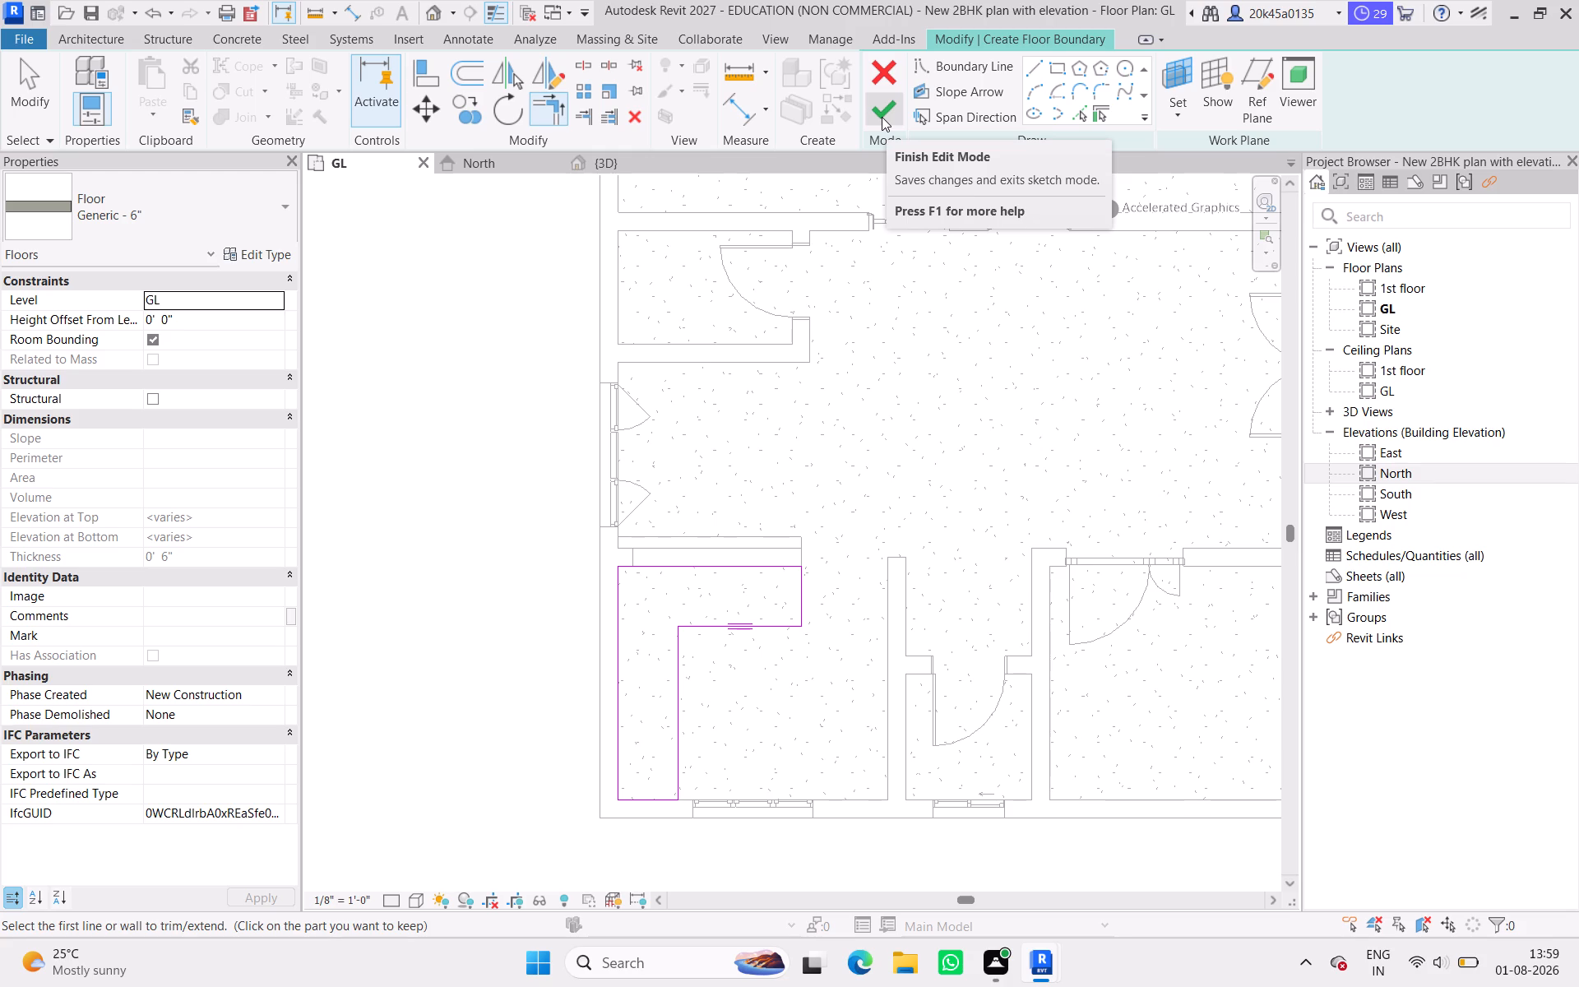
pyautogui.click(256, 252)
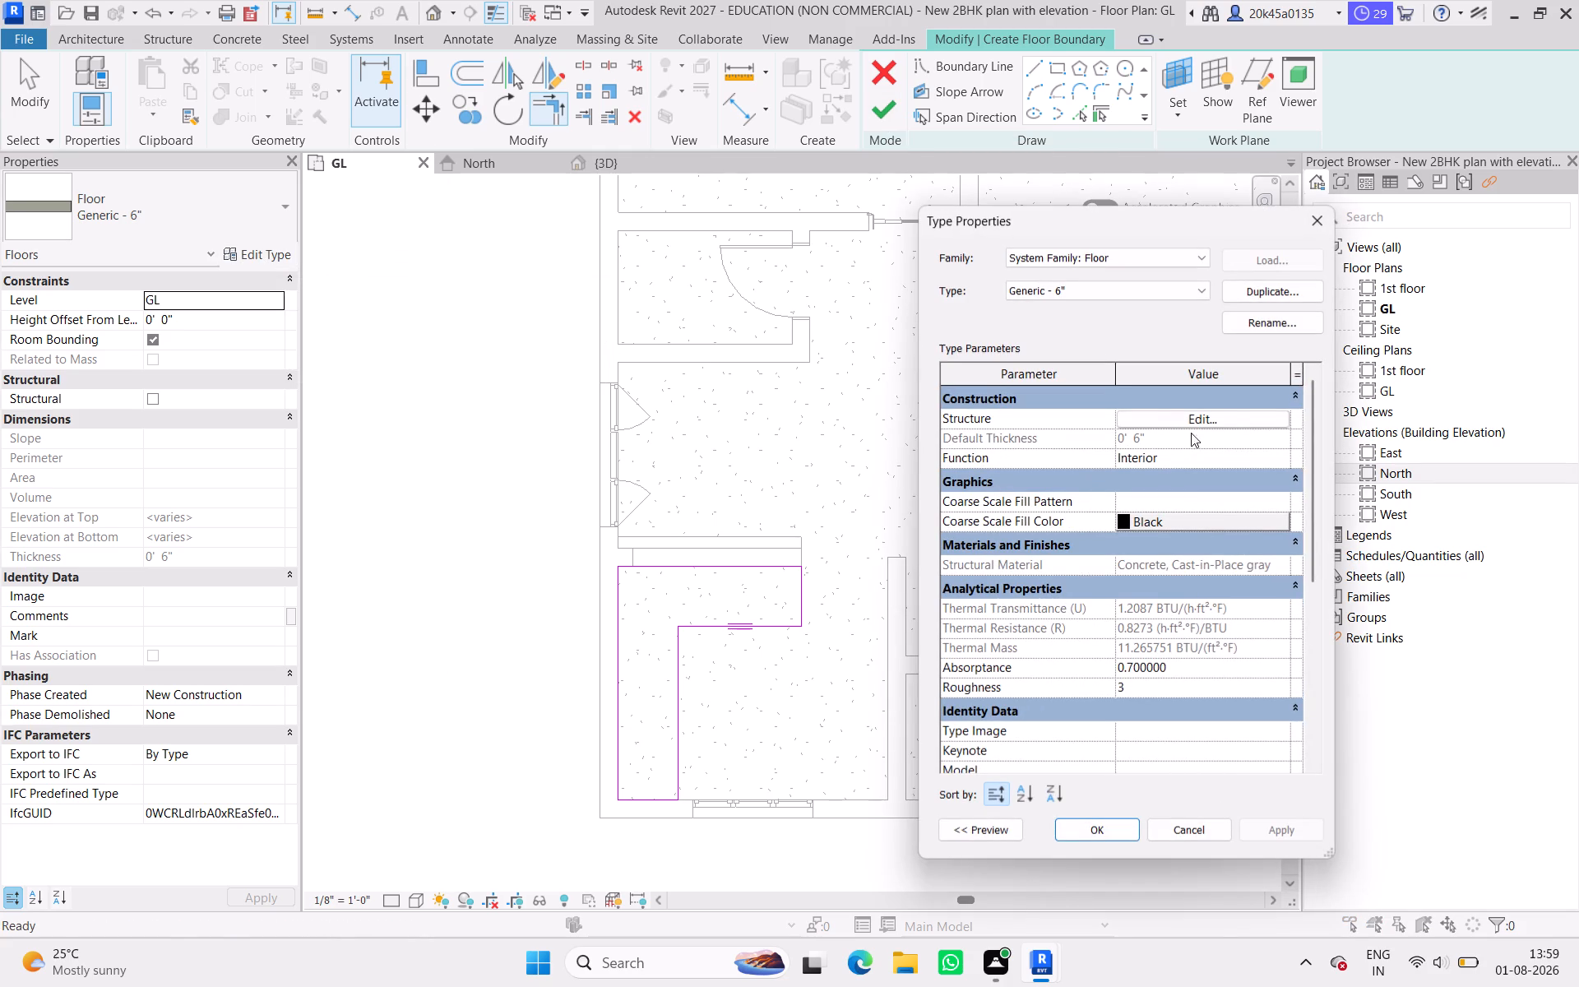
pyautogui.click(1229, 410)
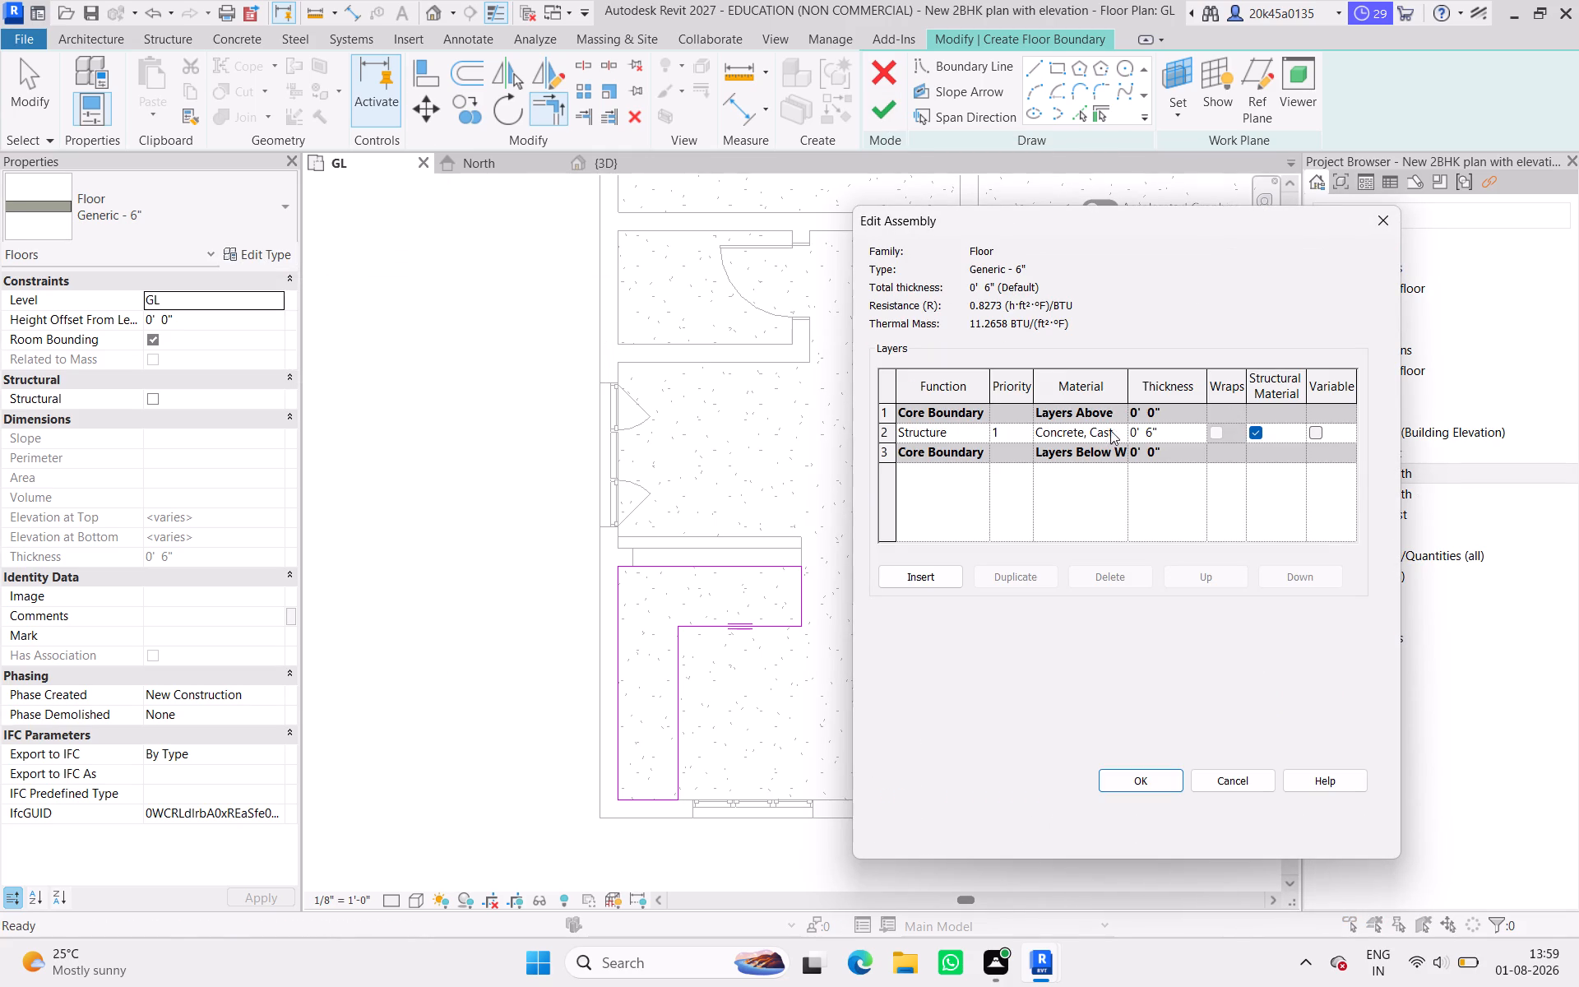
pyautogui.click(1116, 431)
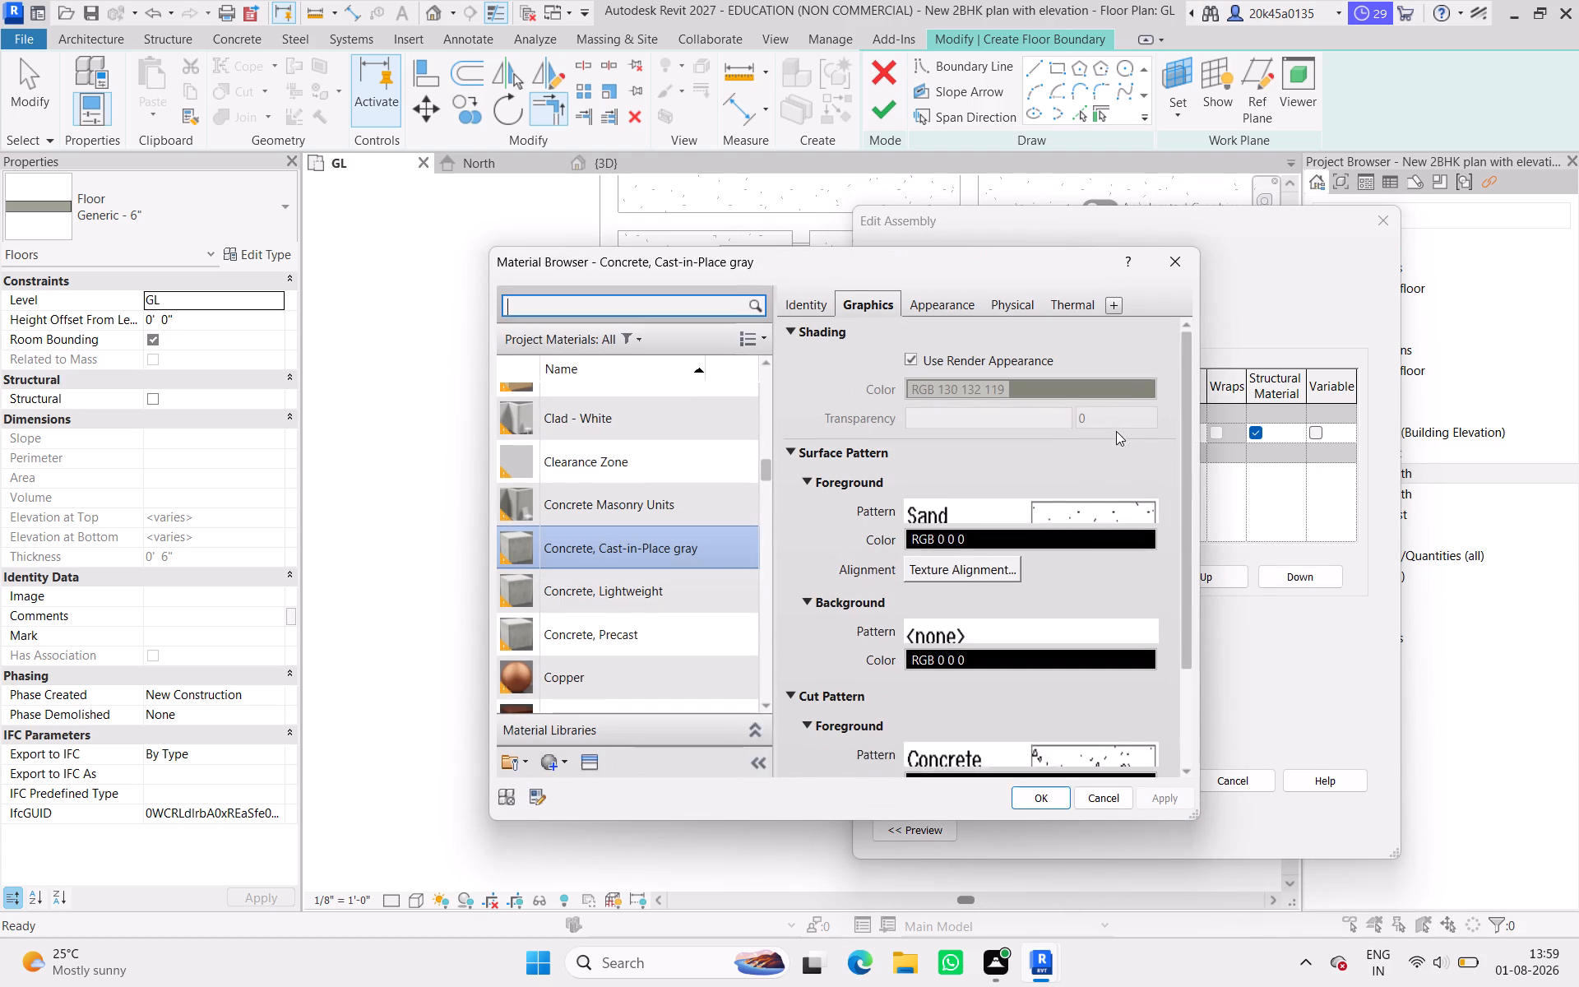
pyautogui.click(639, 314)
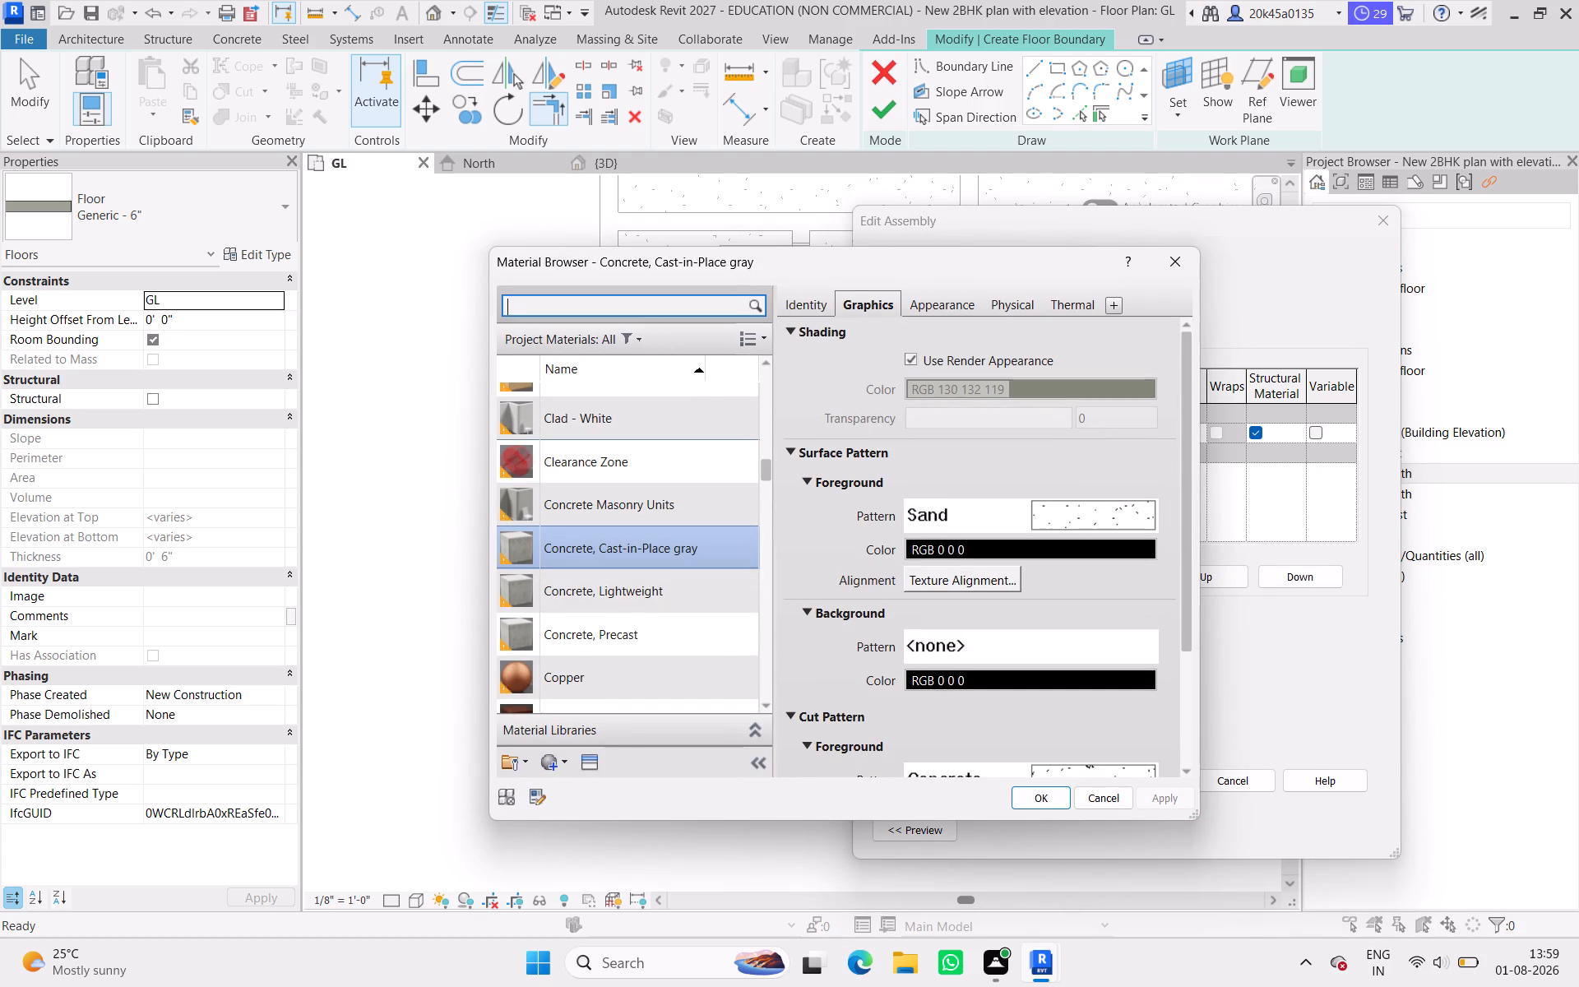
pyautogui.write('rock')
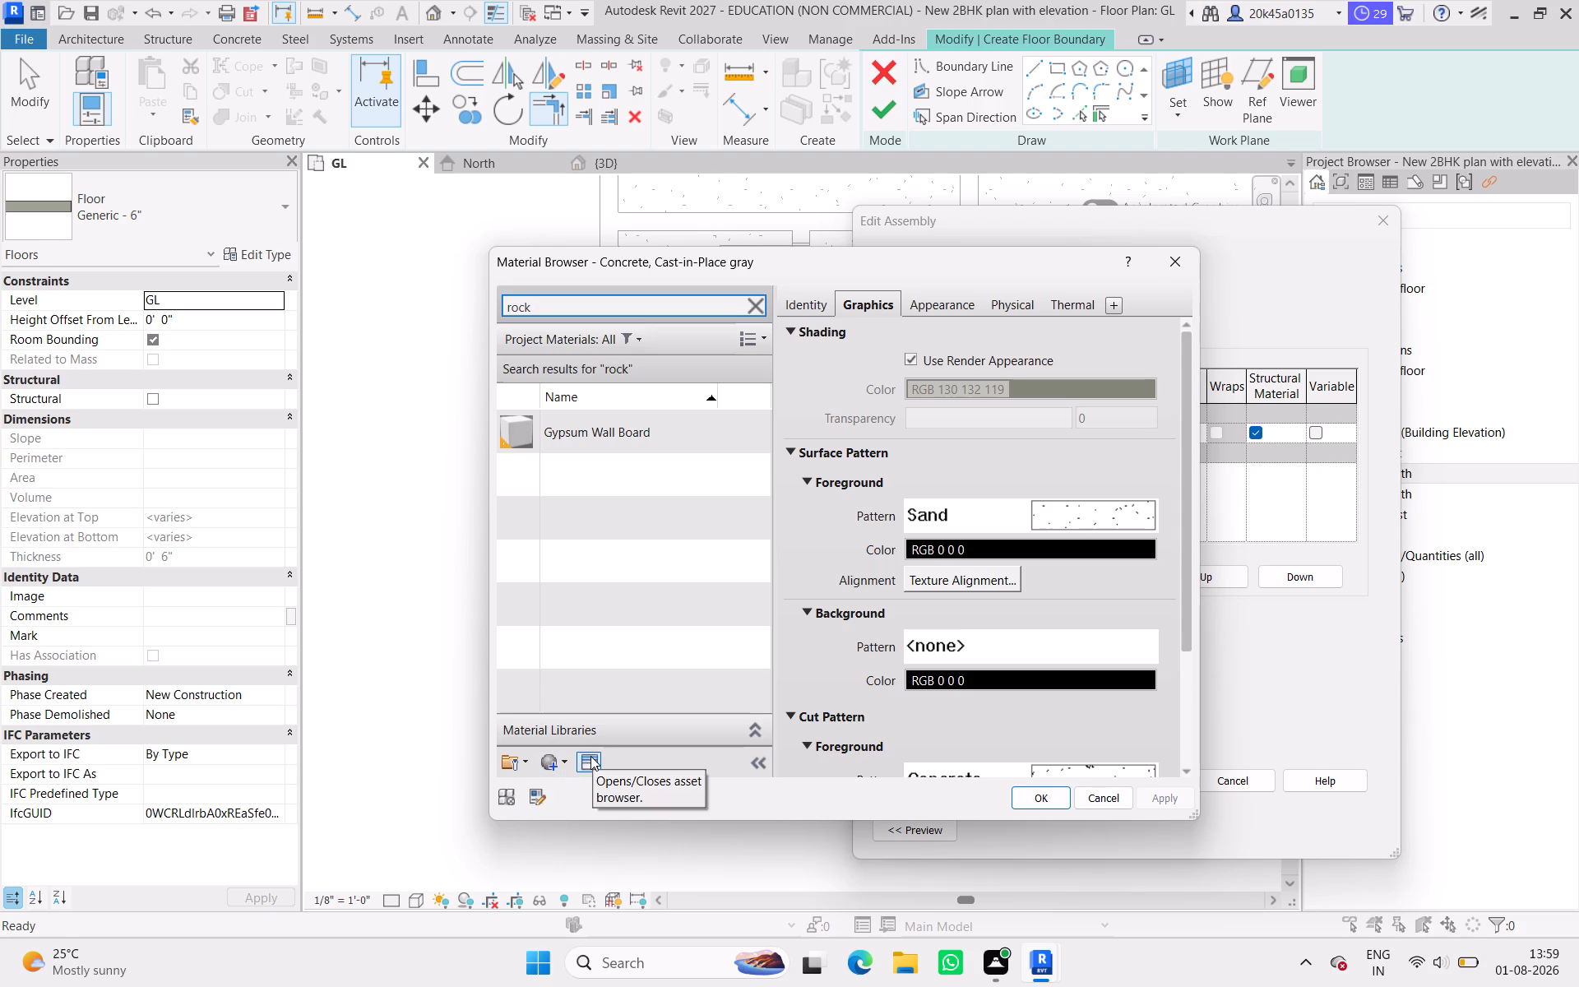
pyautogui.click(754, 308)
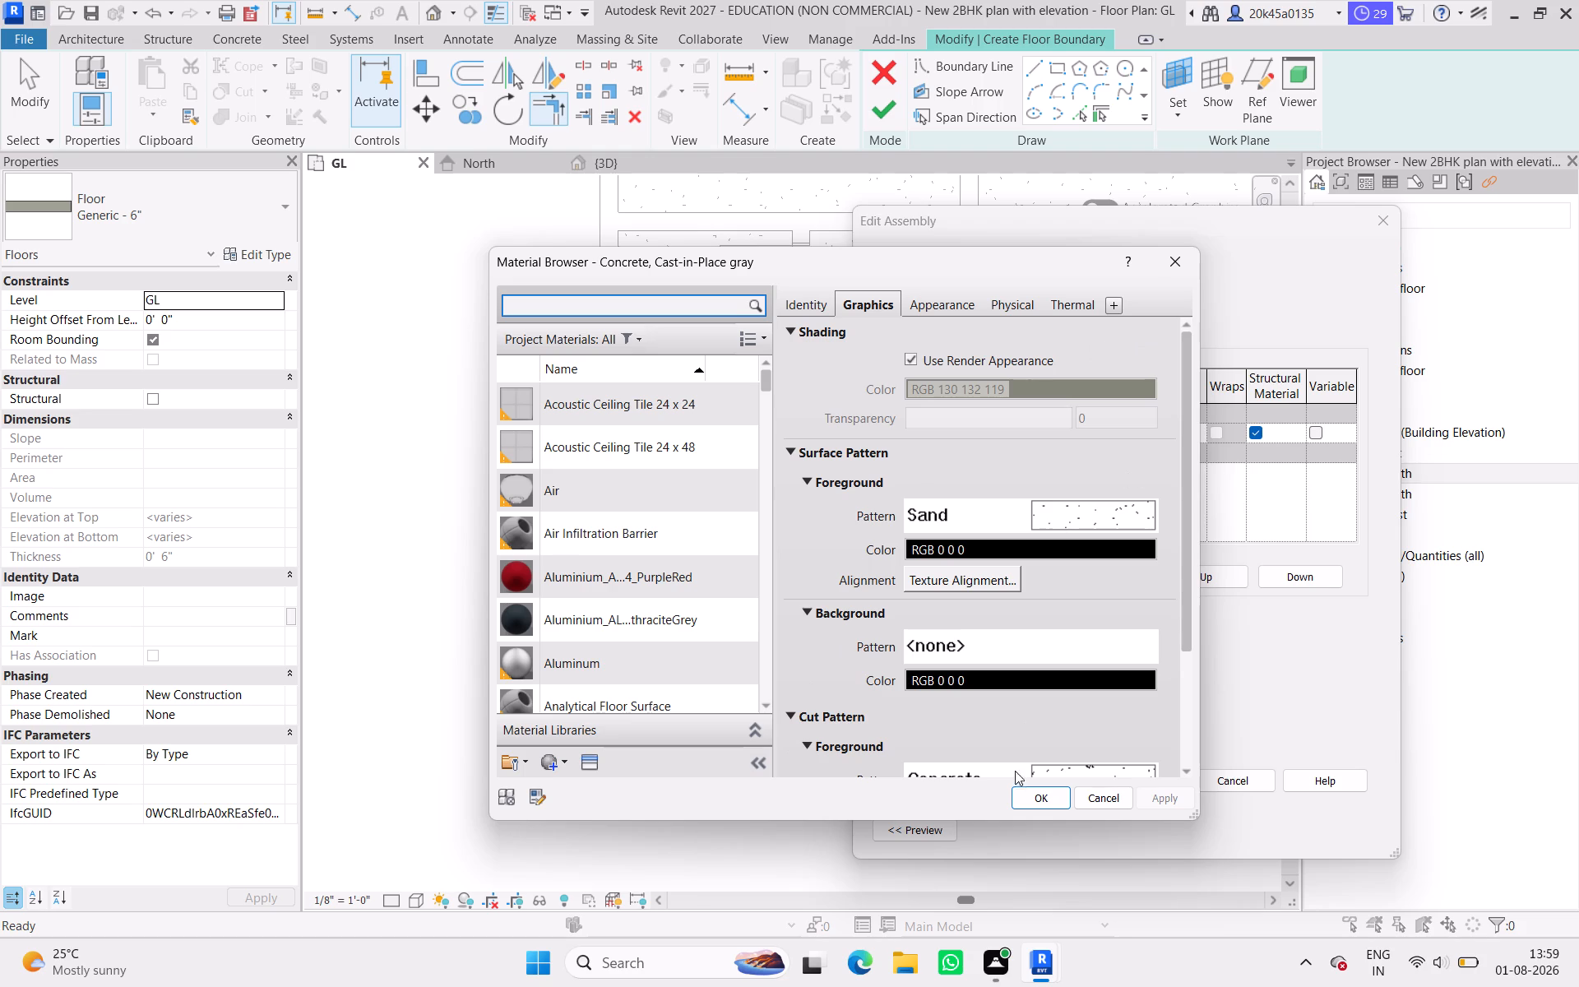
pyautogui.click(1049, 807)
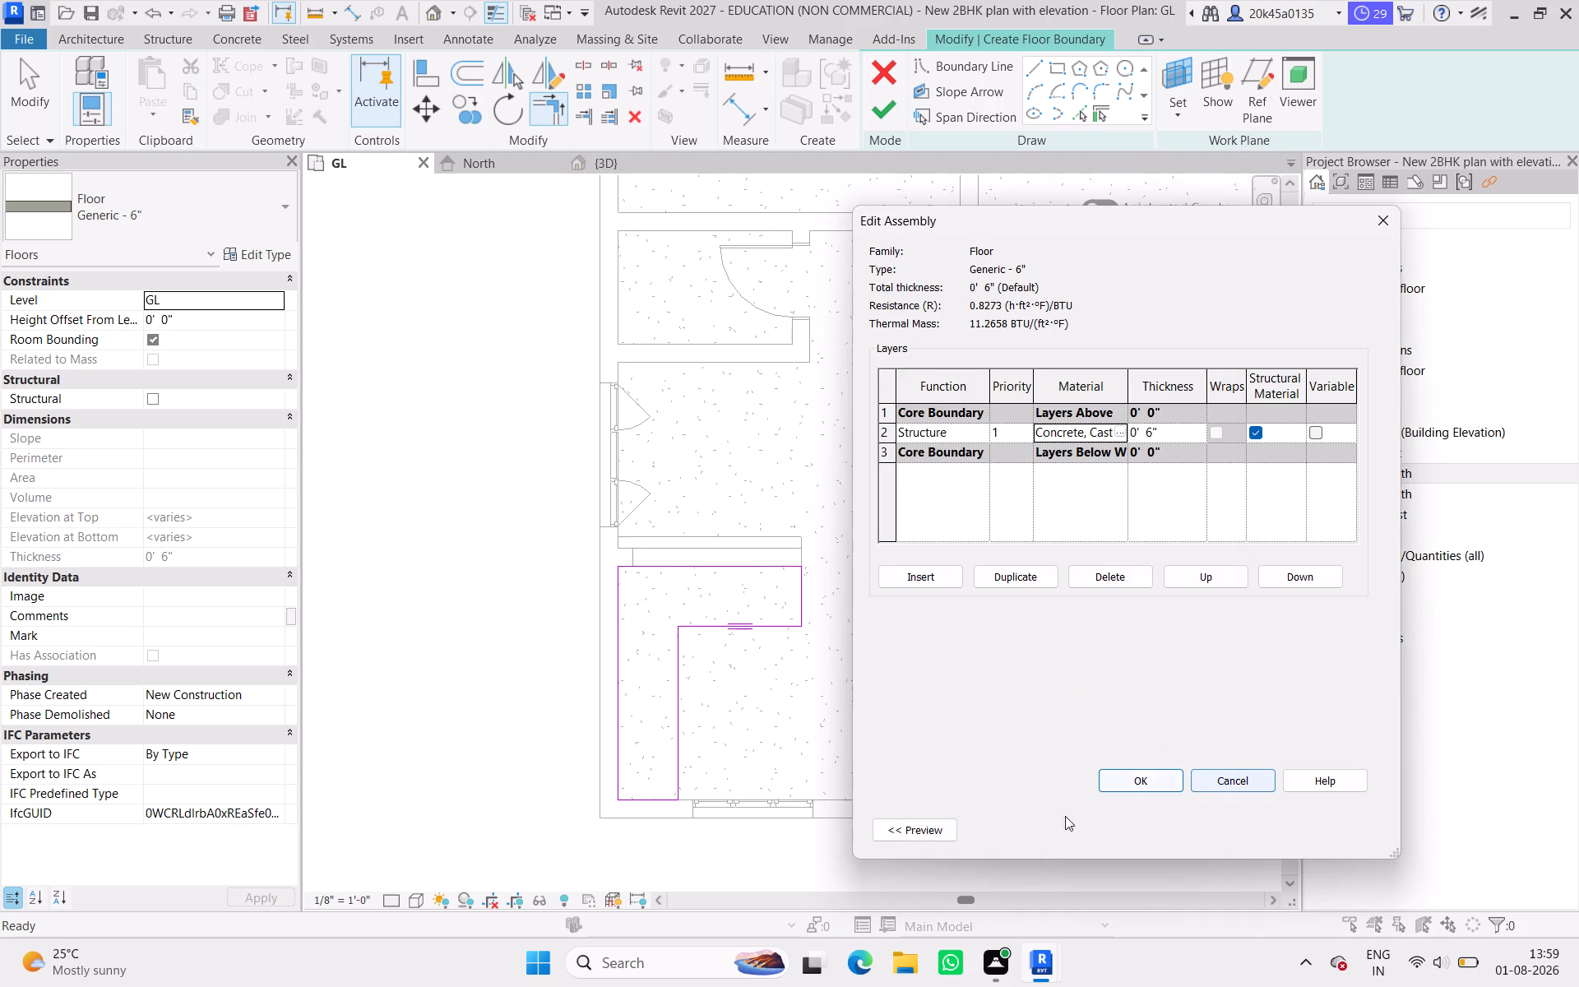
pyautogui.click(1150, 785)
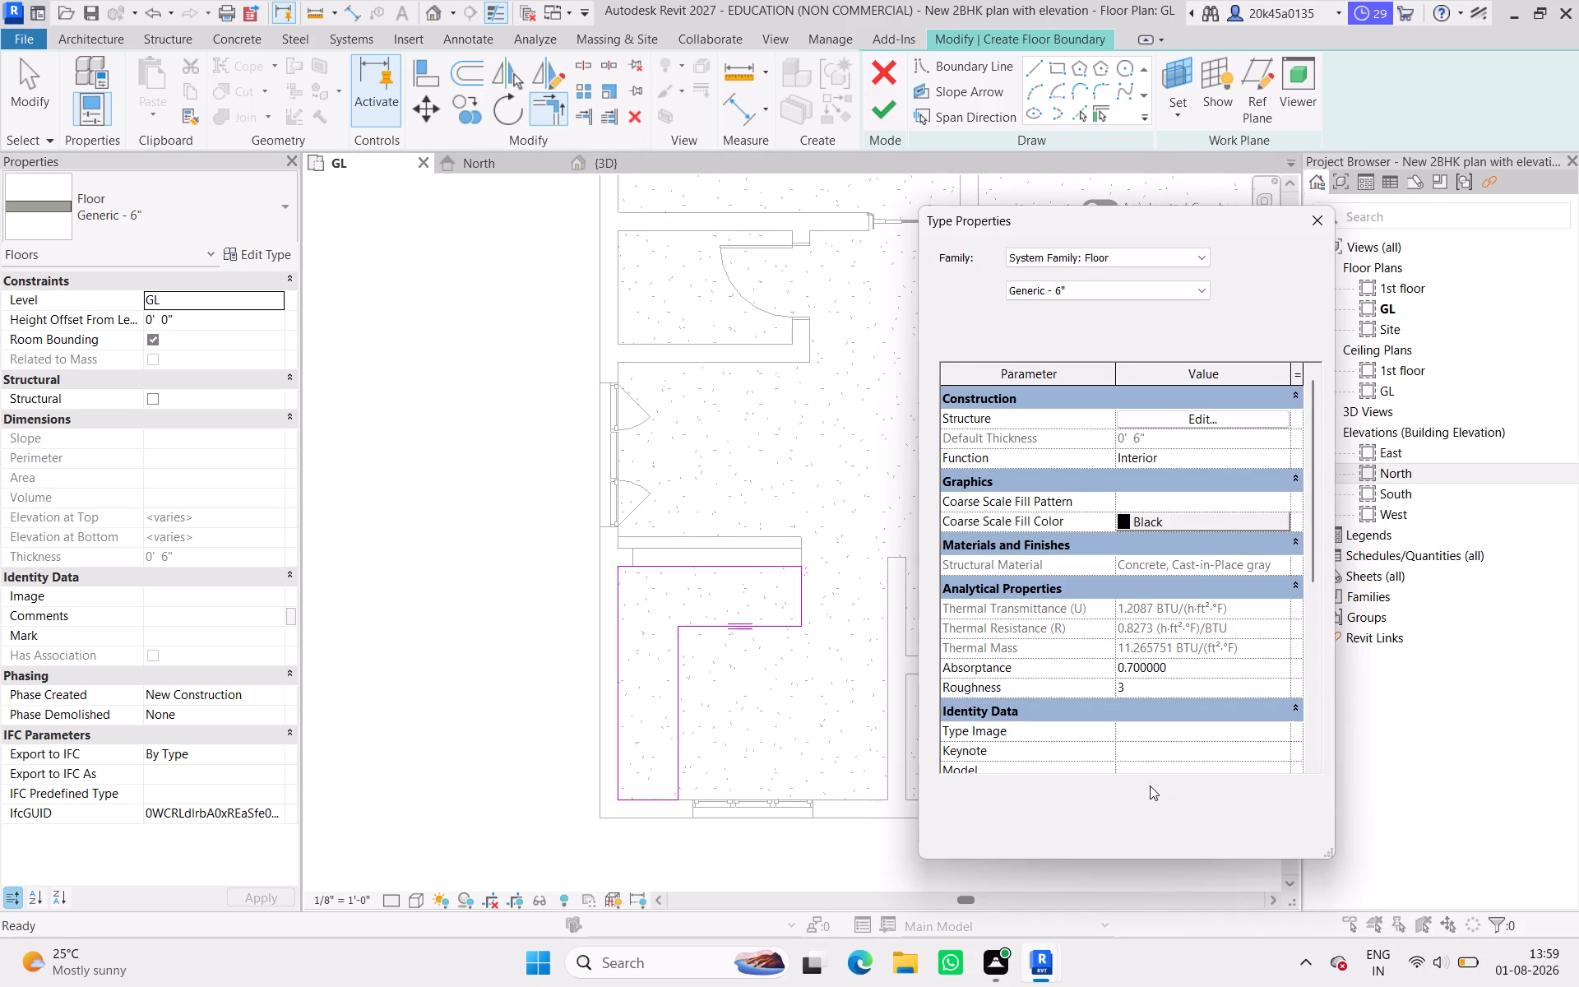
# Duplicate the Generic - 6" floor type under the name "Kitchen floor".
pyautogui.click(1283, 300)
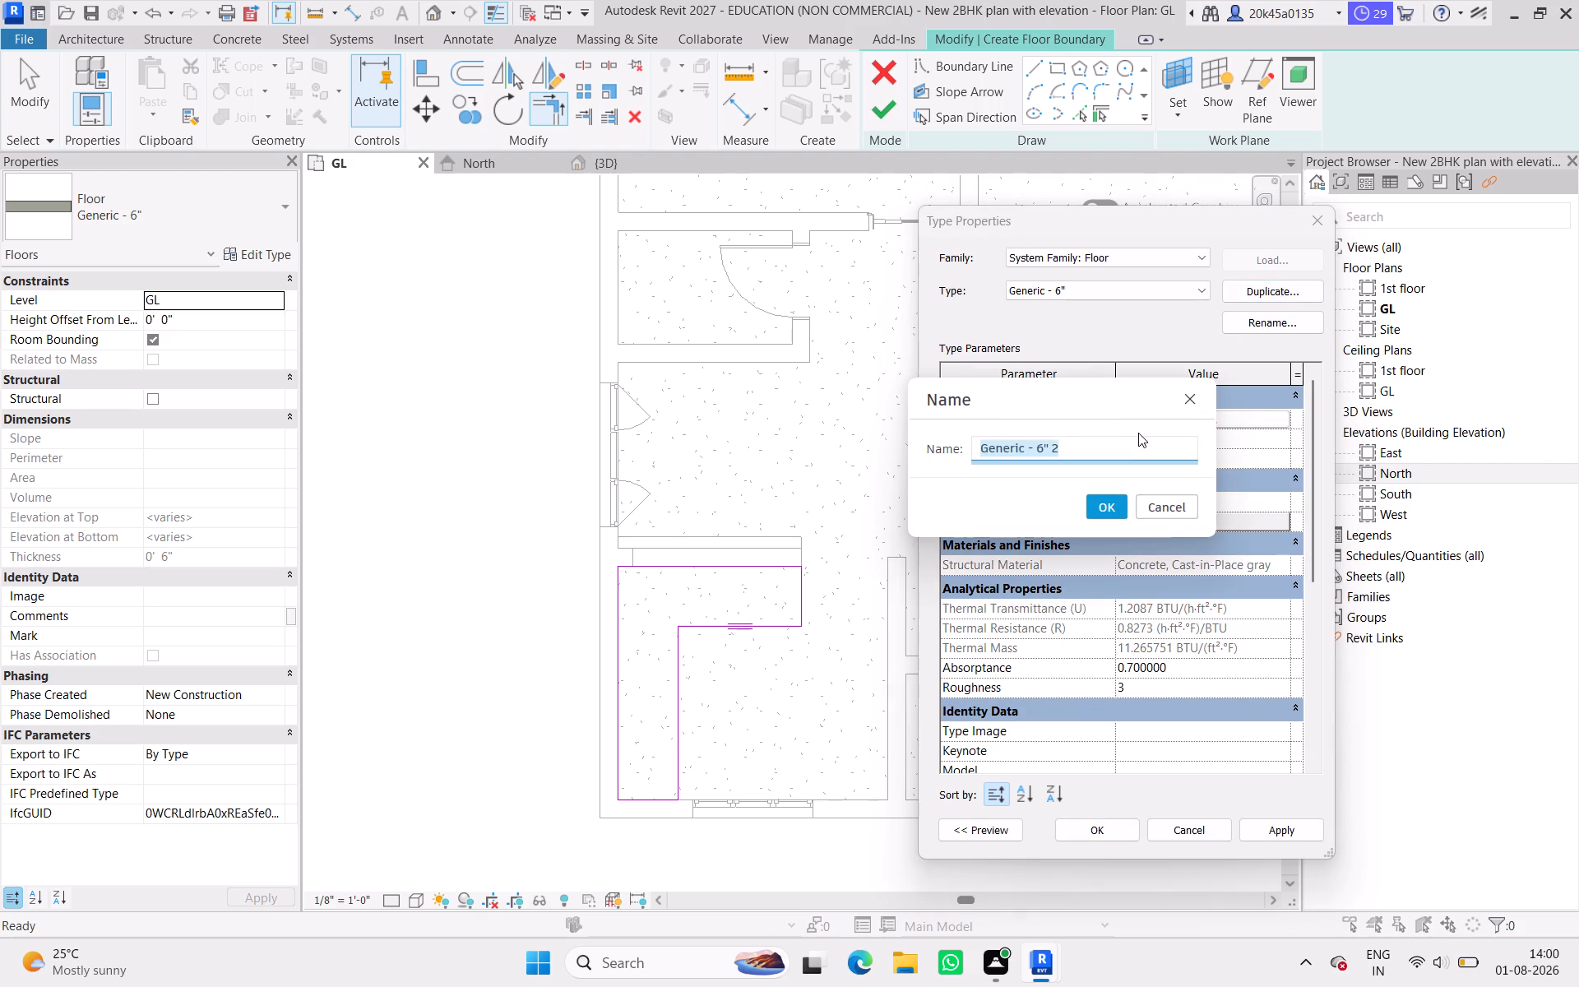
pyautogui.write('Kitchen')
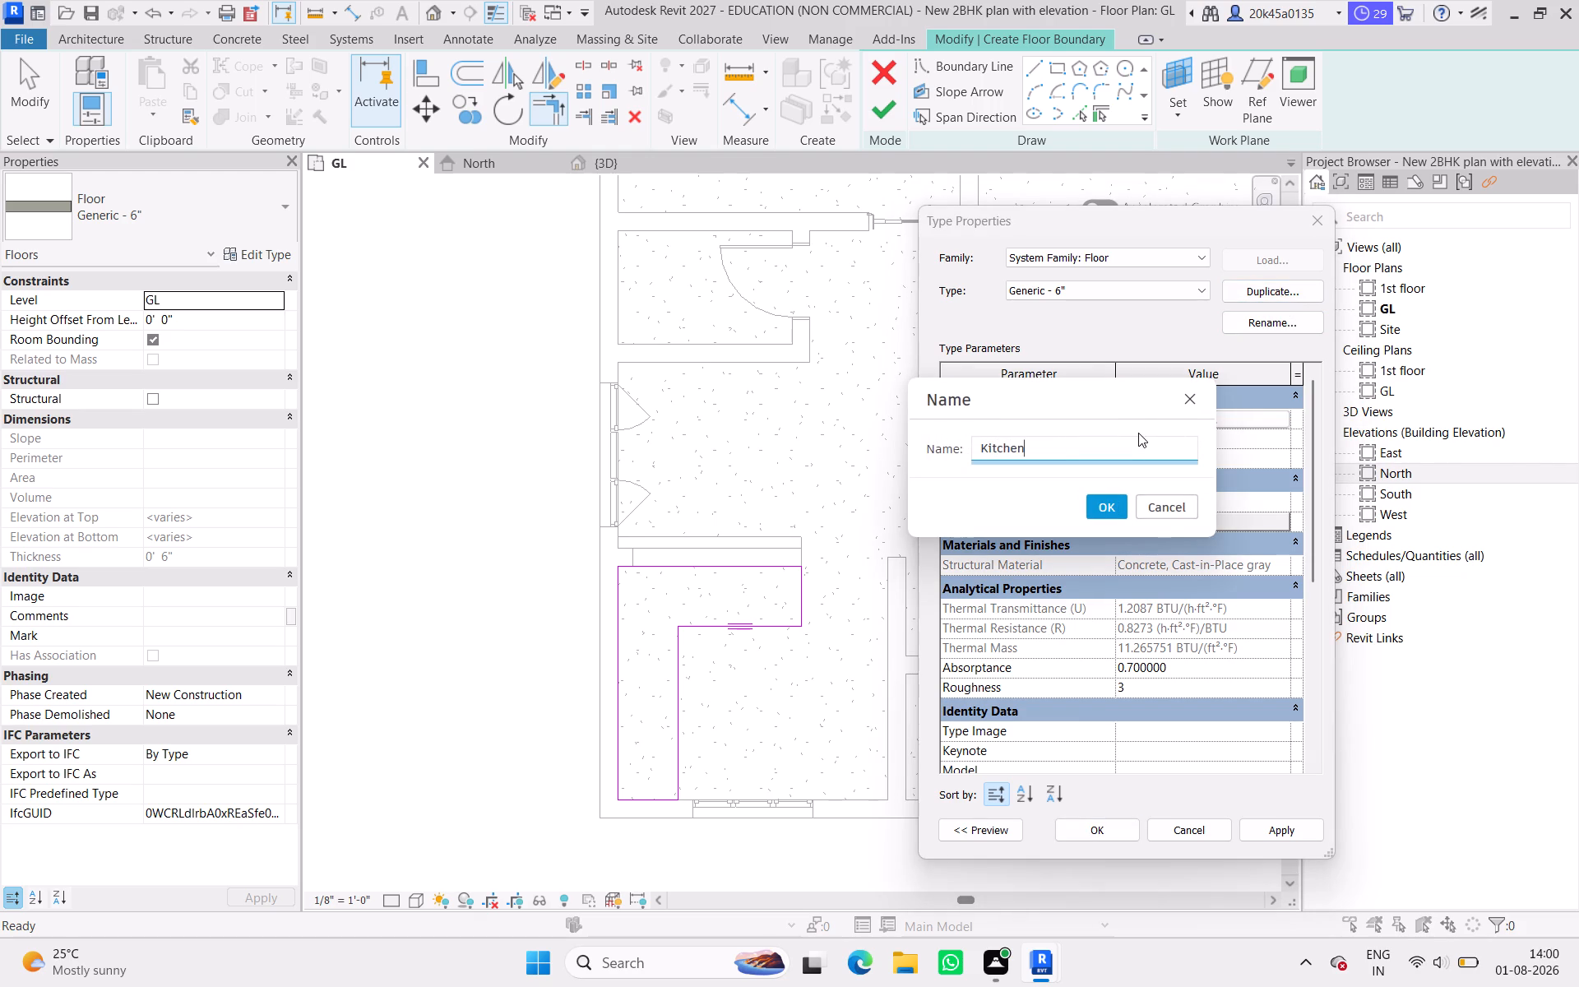
pyautogui.press('space')
pyautogui.write('fooor')
pyautogui.press('BackSpace')
pyautogui.press('BackSpace')
pyautogui.press('BackSpace')
pyautogui.press('BackSpace')
pyautogui.press('k')
pyautogui.press('BackSpace')
pyautogui.write('loor')
pyautogui.press('Return')
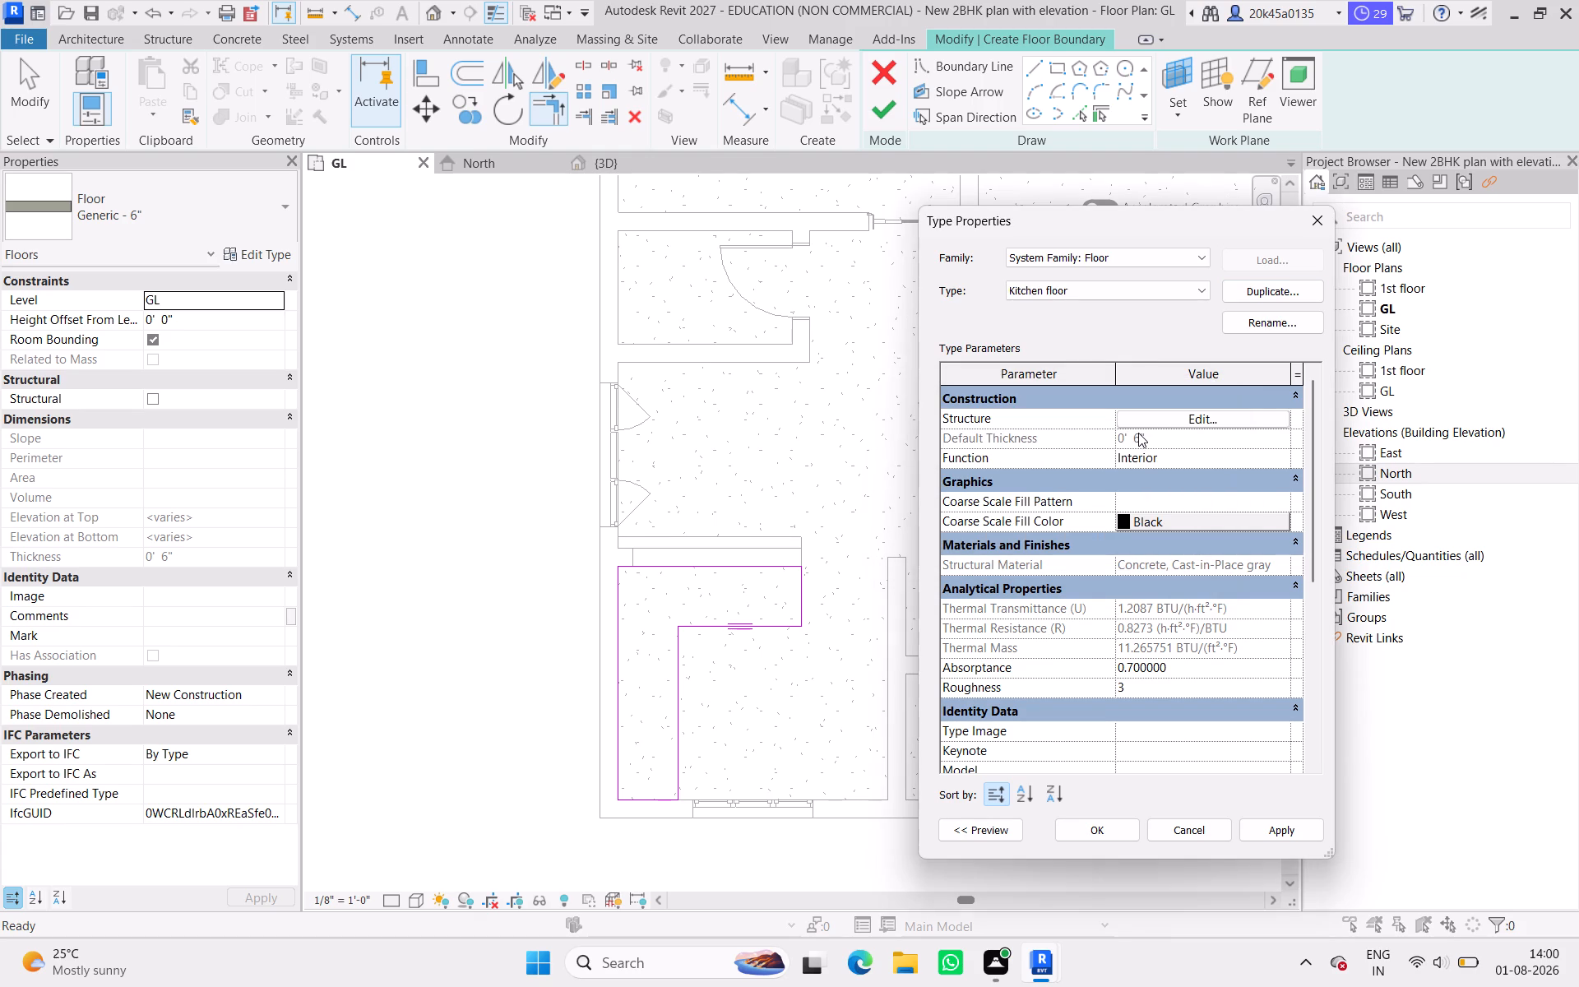
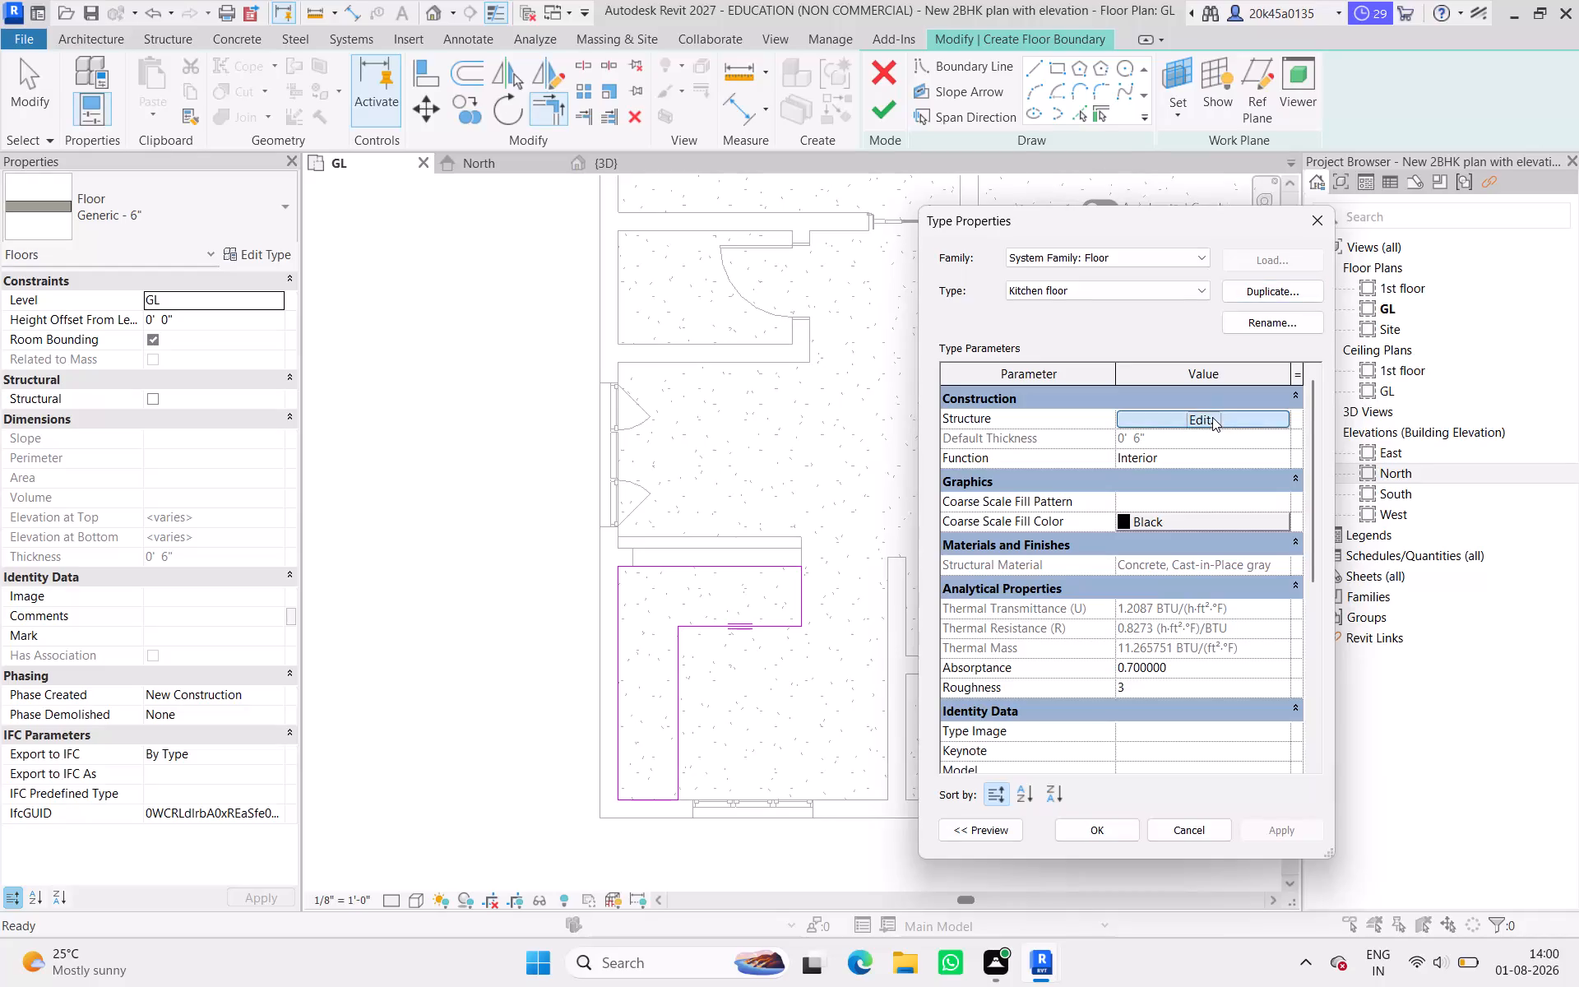
# Set the thickness of the Kitchen floor type's structure layer to 3".
pyautogui.click(1097, 433)
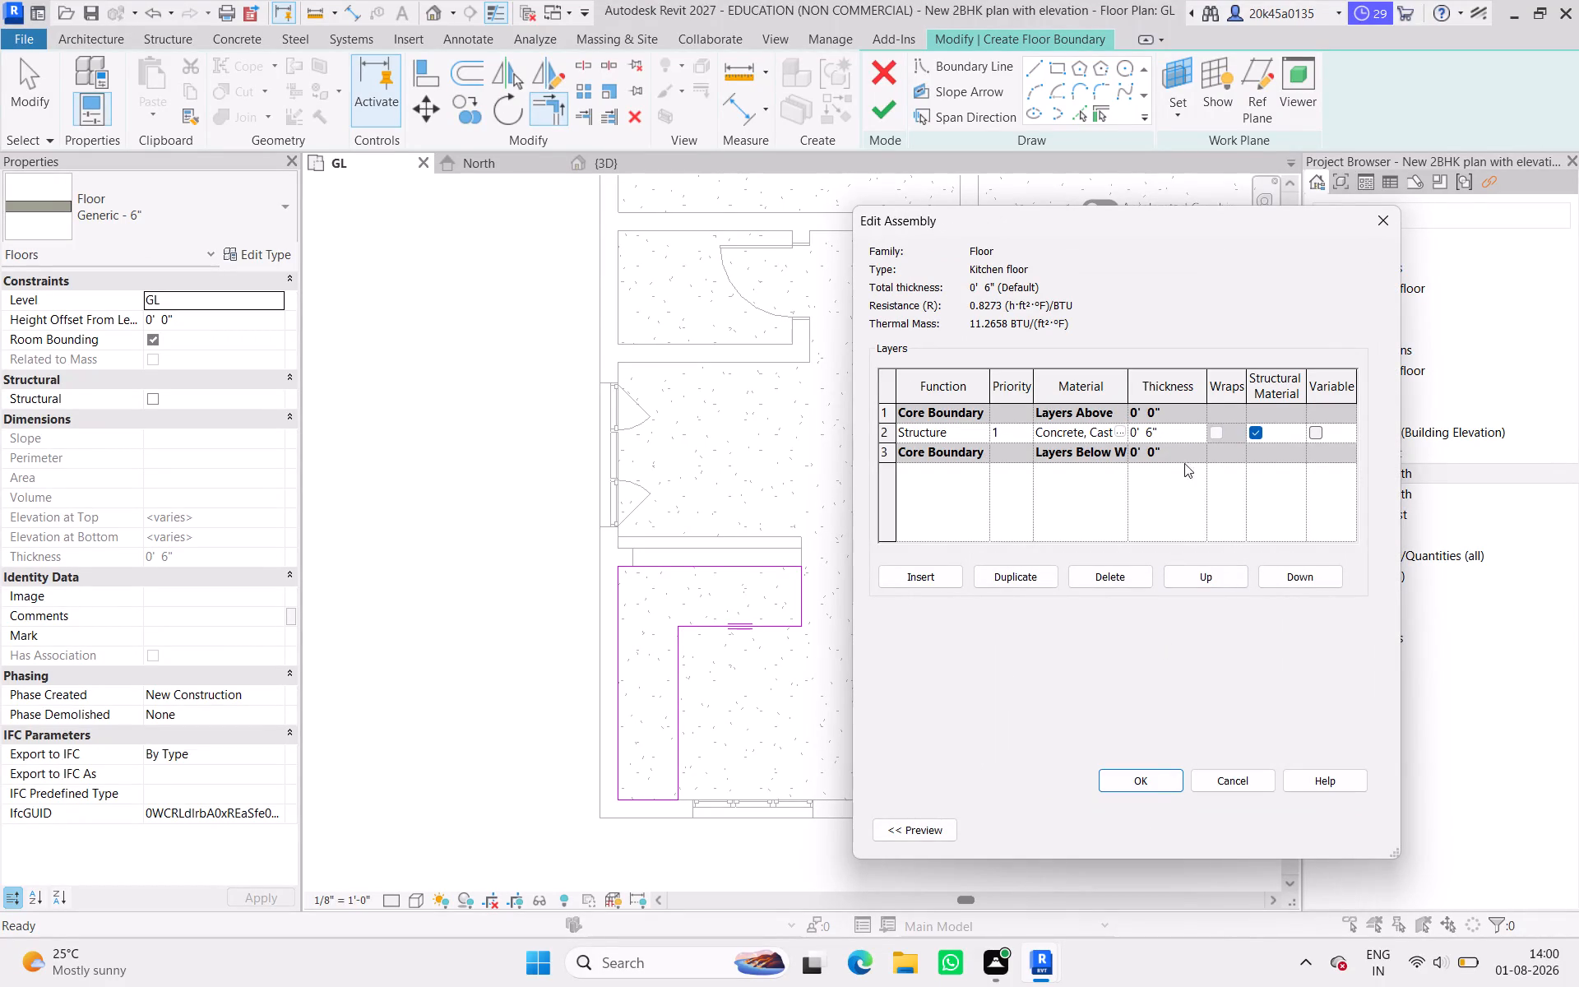
pyautogui.click(1171, 425)
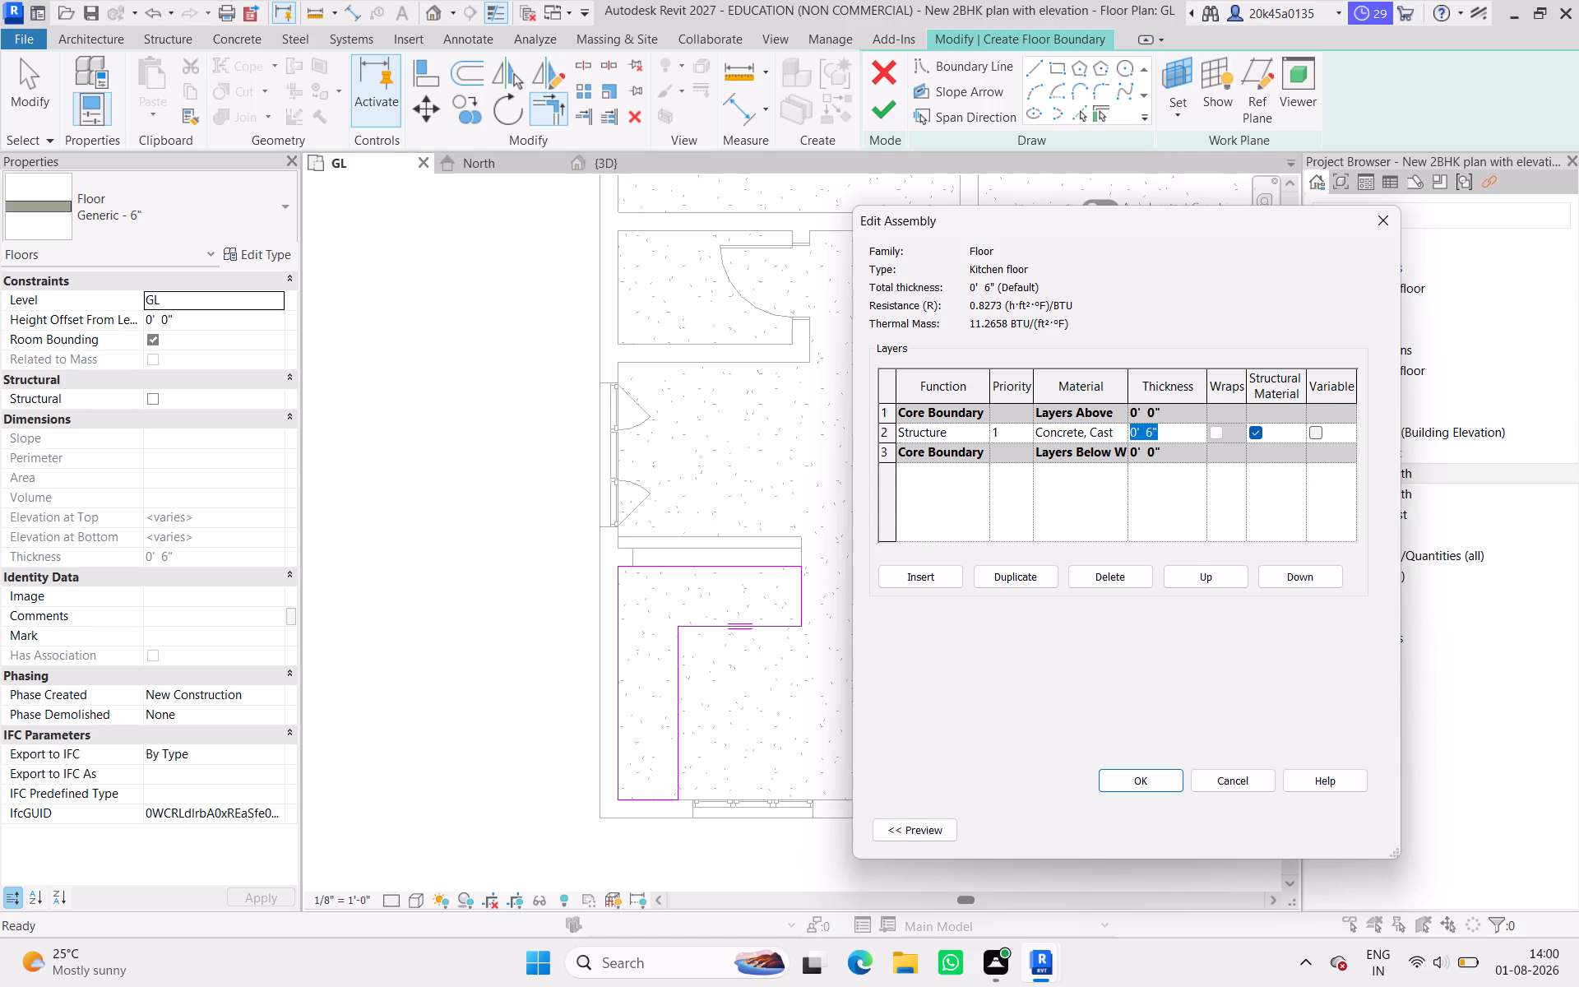
pyautogui.write('3"')
pyautogui.press('Return')
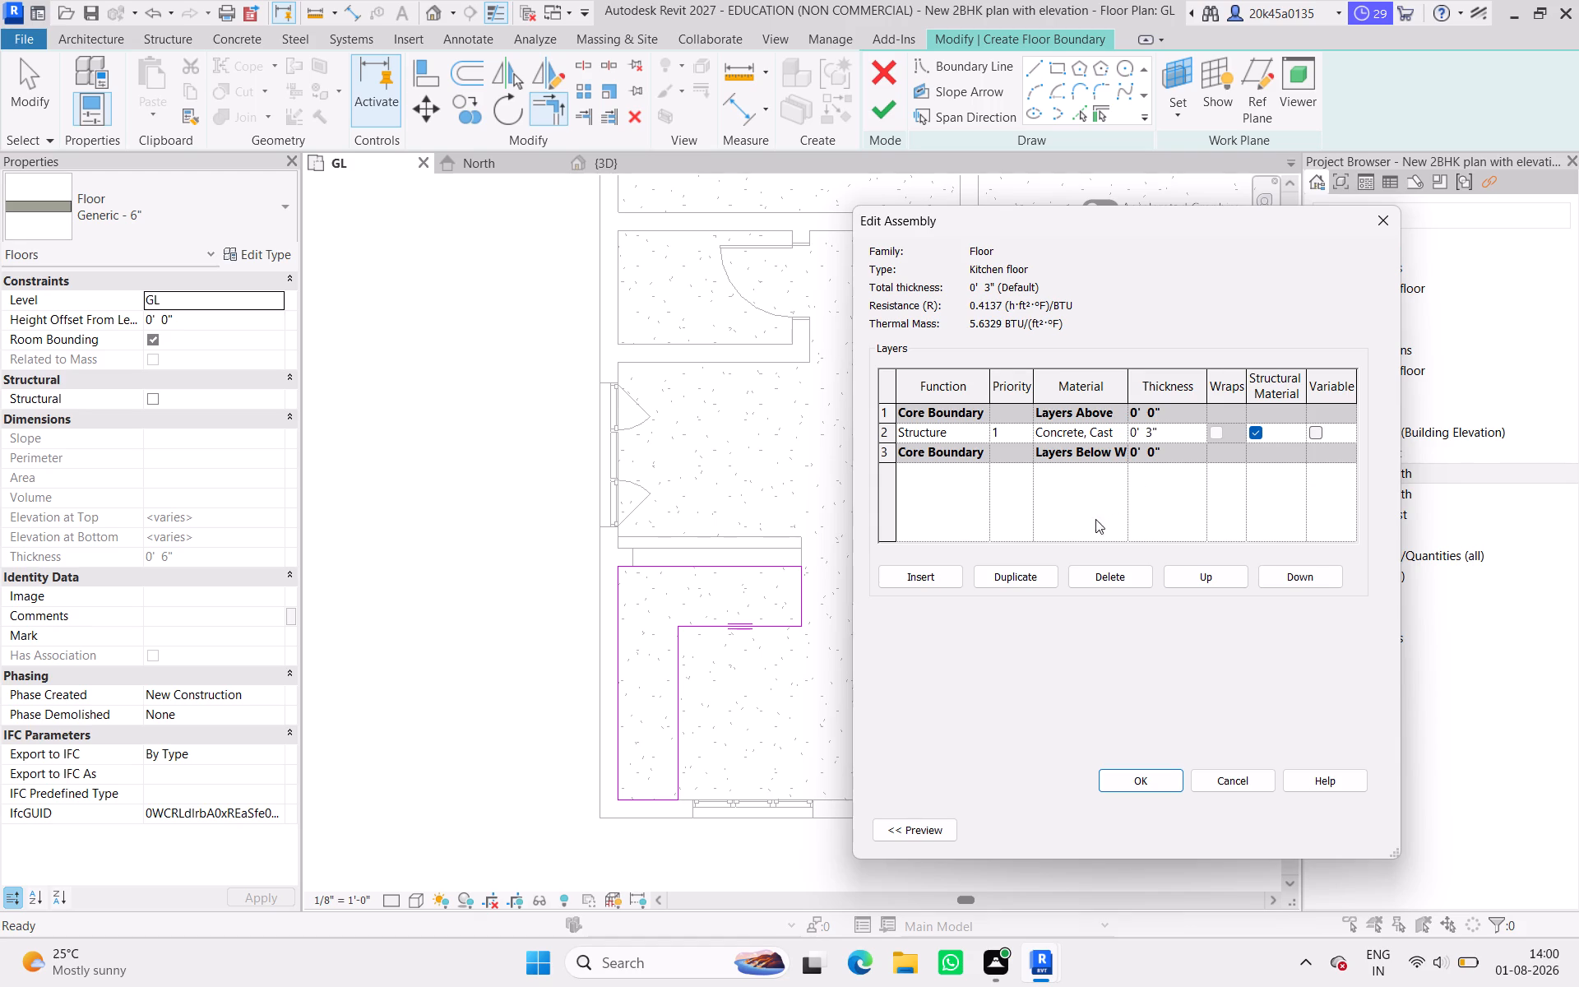
# Open the structure layer's material and search the appearance assets for "marble", examining the flooring options.
pyautogui.click(1119, 428)
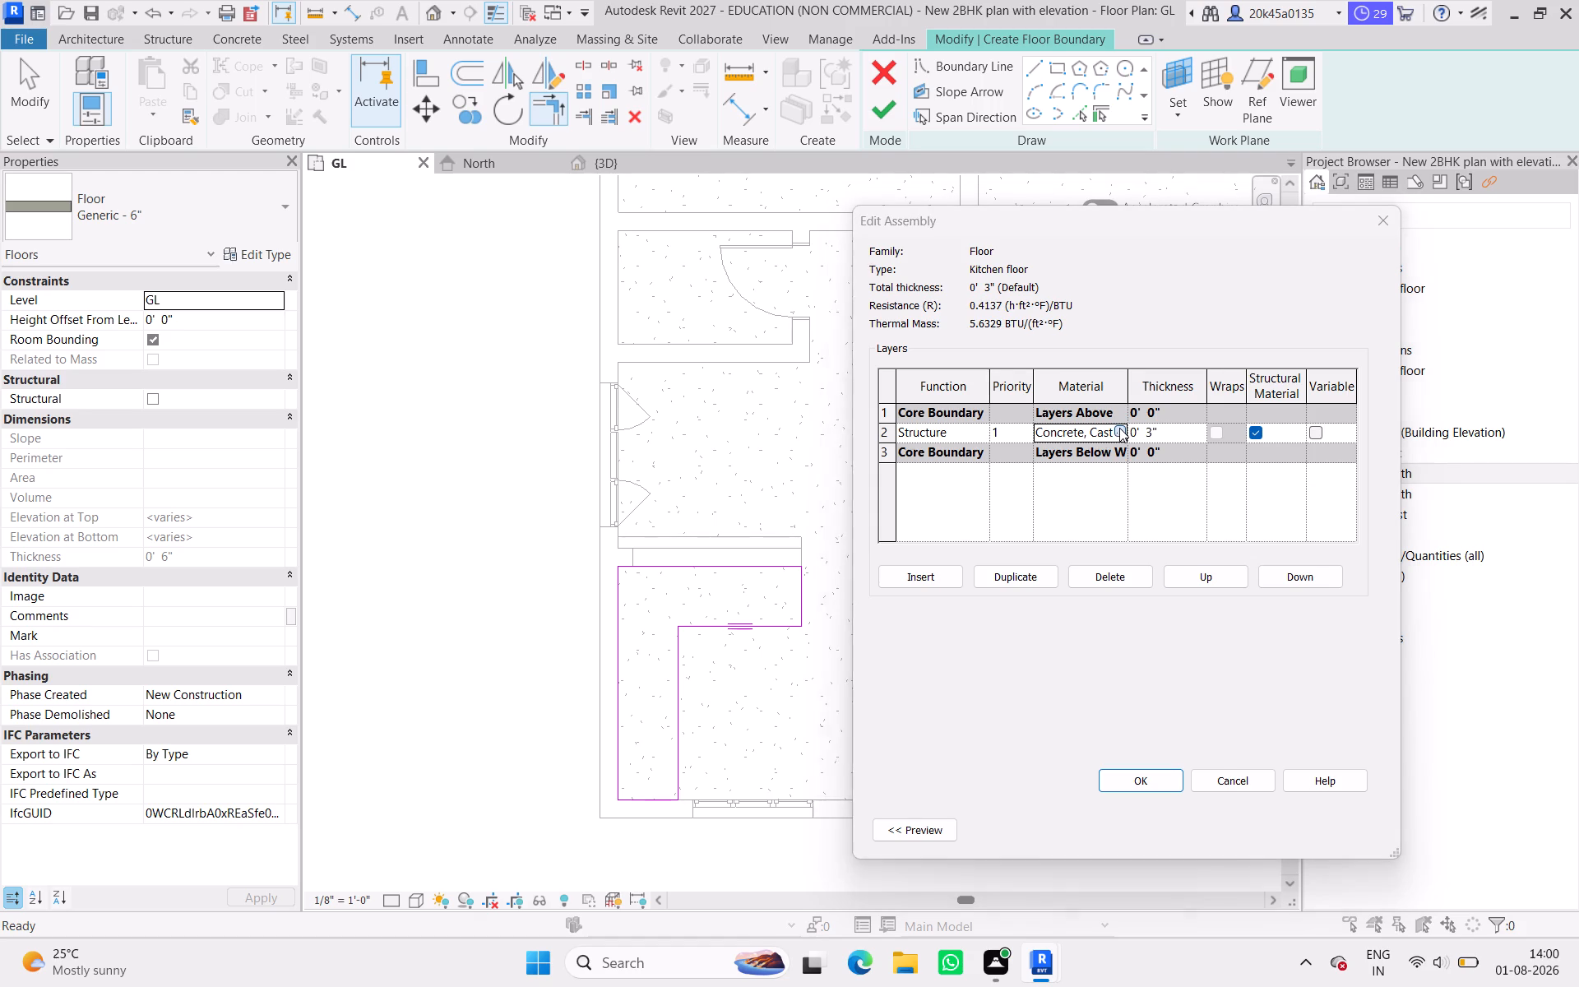
pyautogui.click(587, 769)
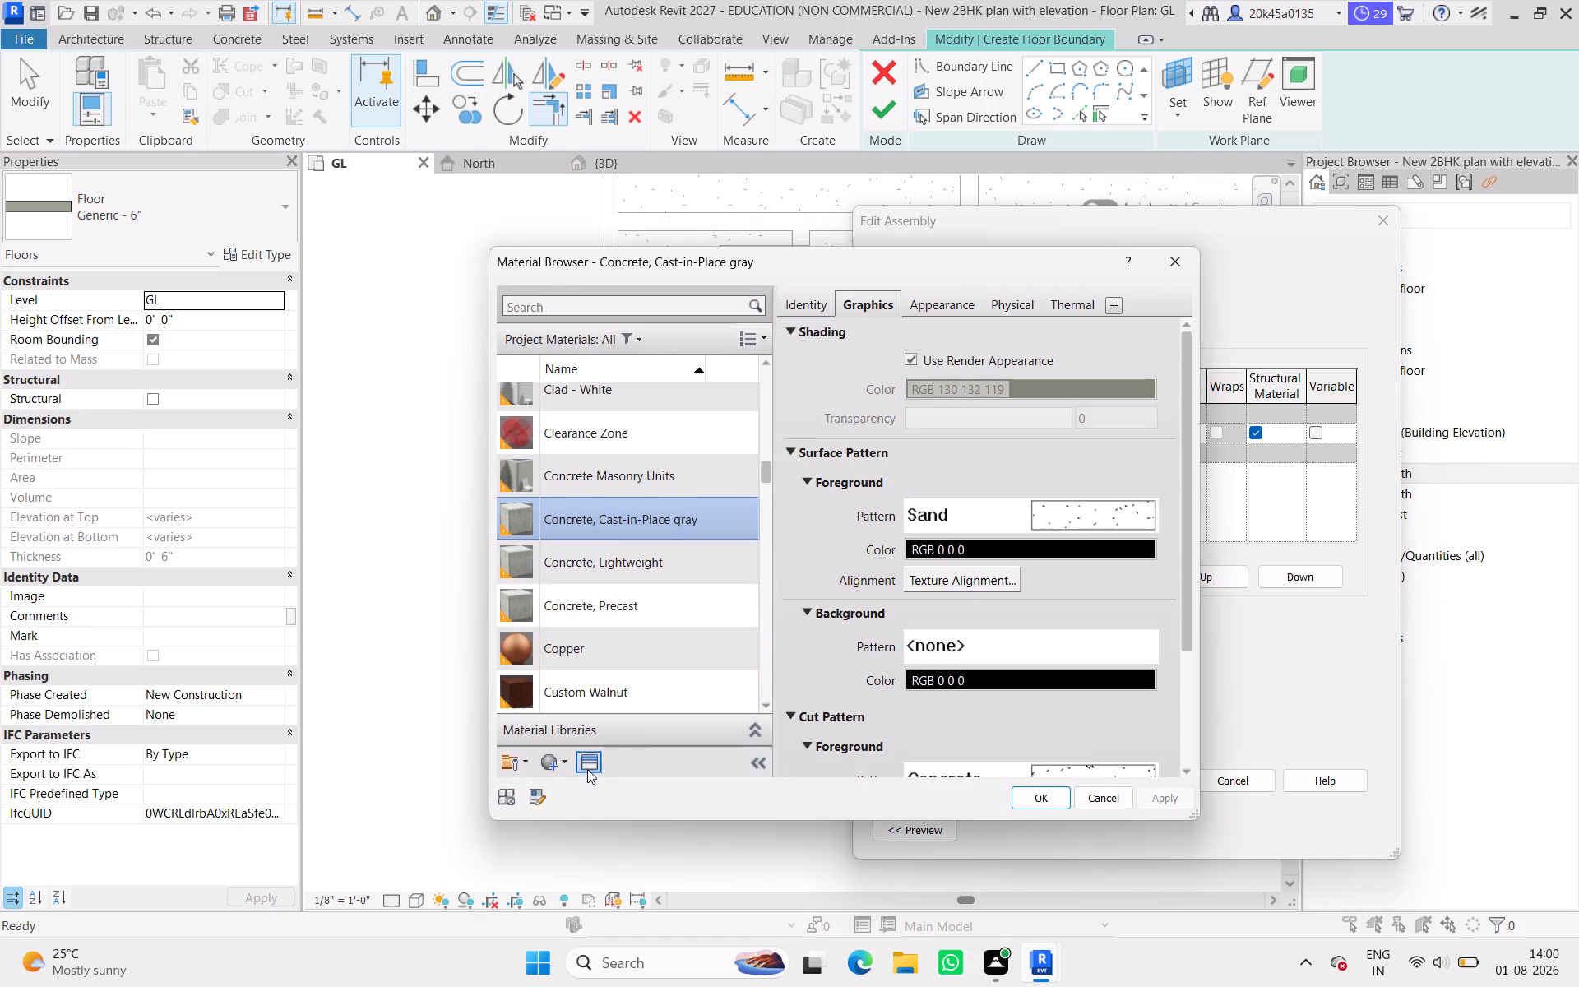
pyautogui.click(324, 260)
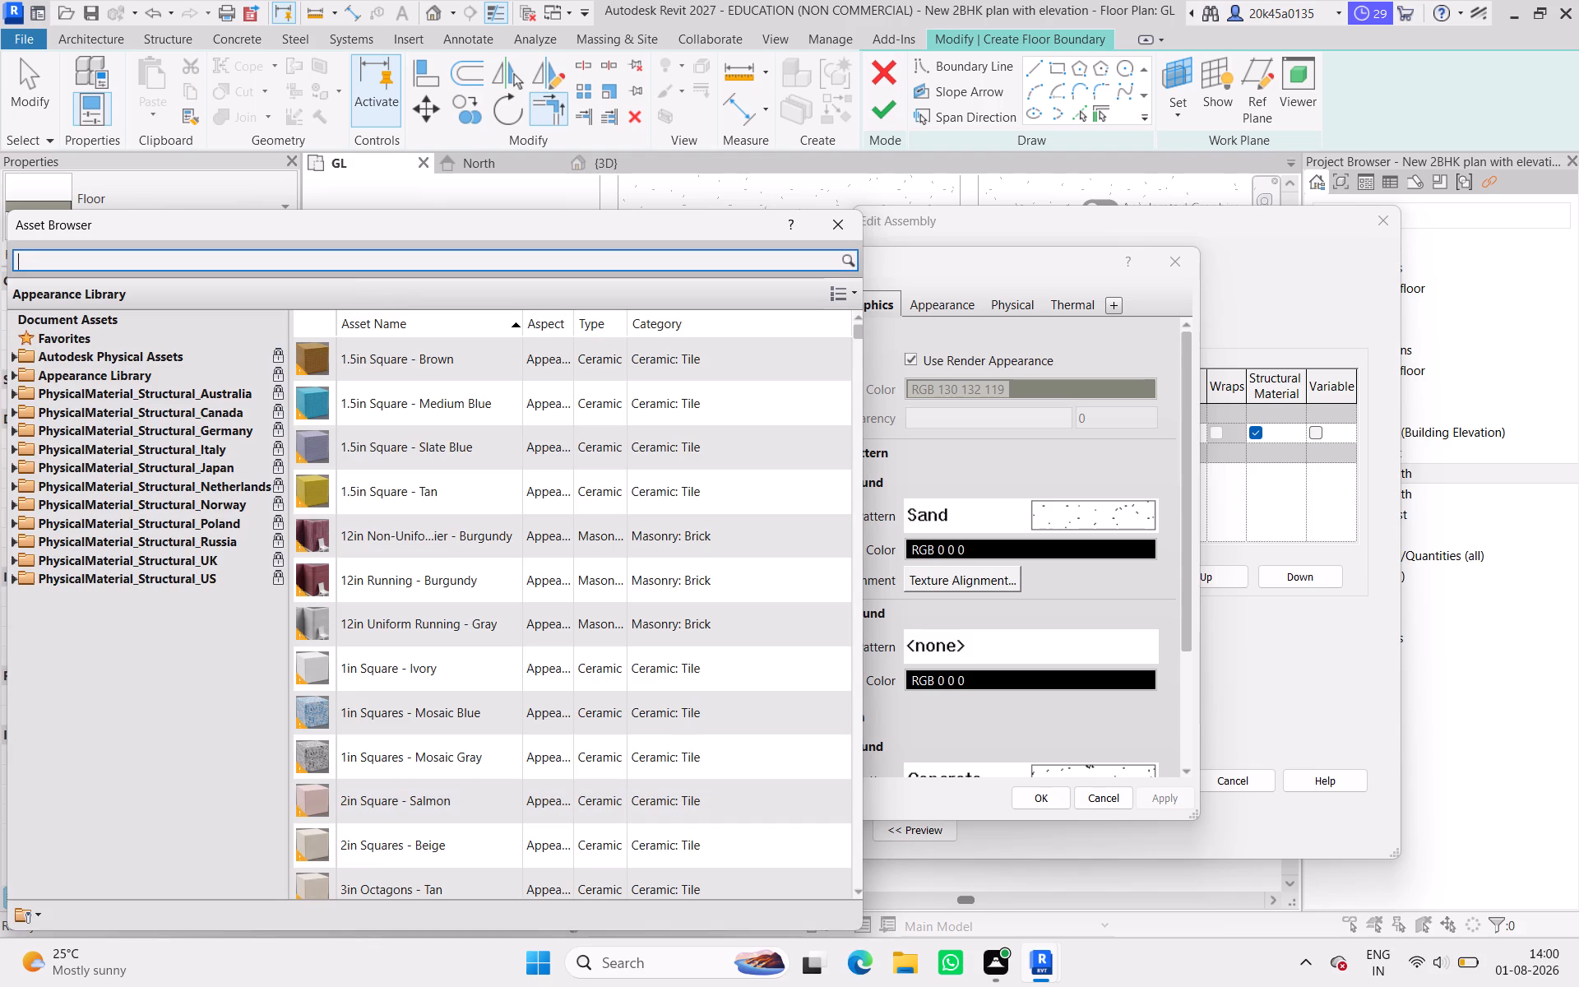
pyautogui.write('marble')
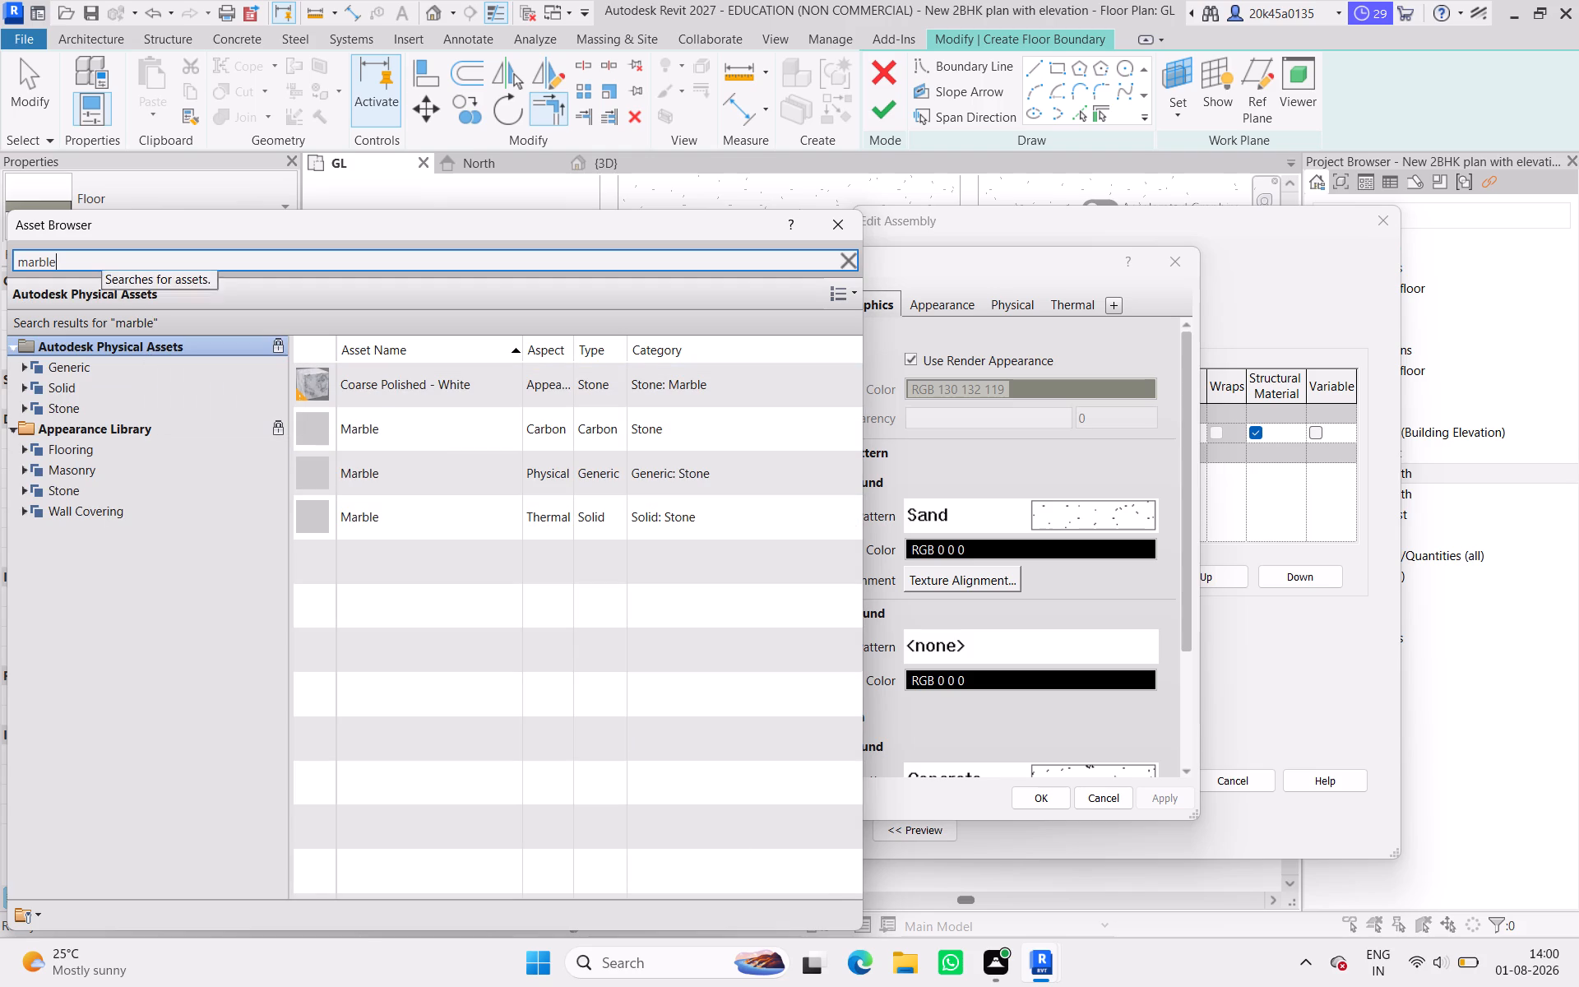
pyautogui.moveTo(99, 257); pyautogui.dragTo(0, 262)
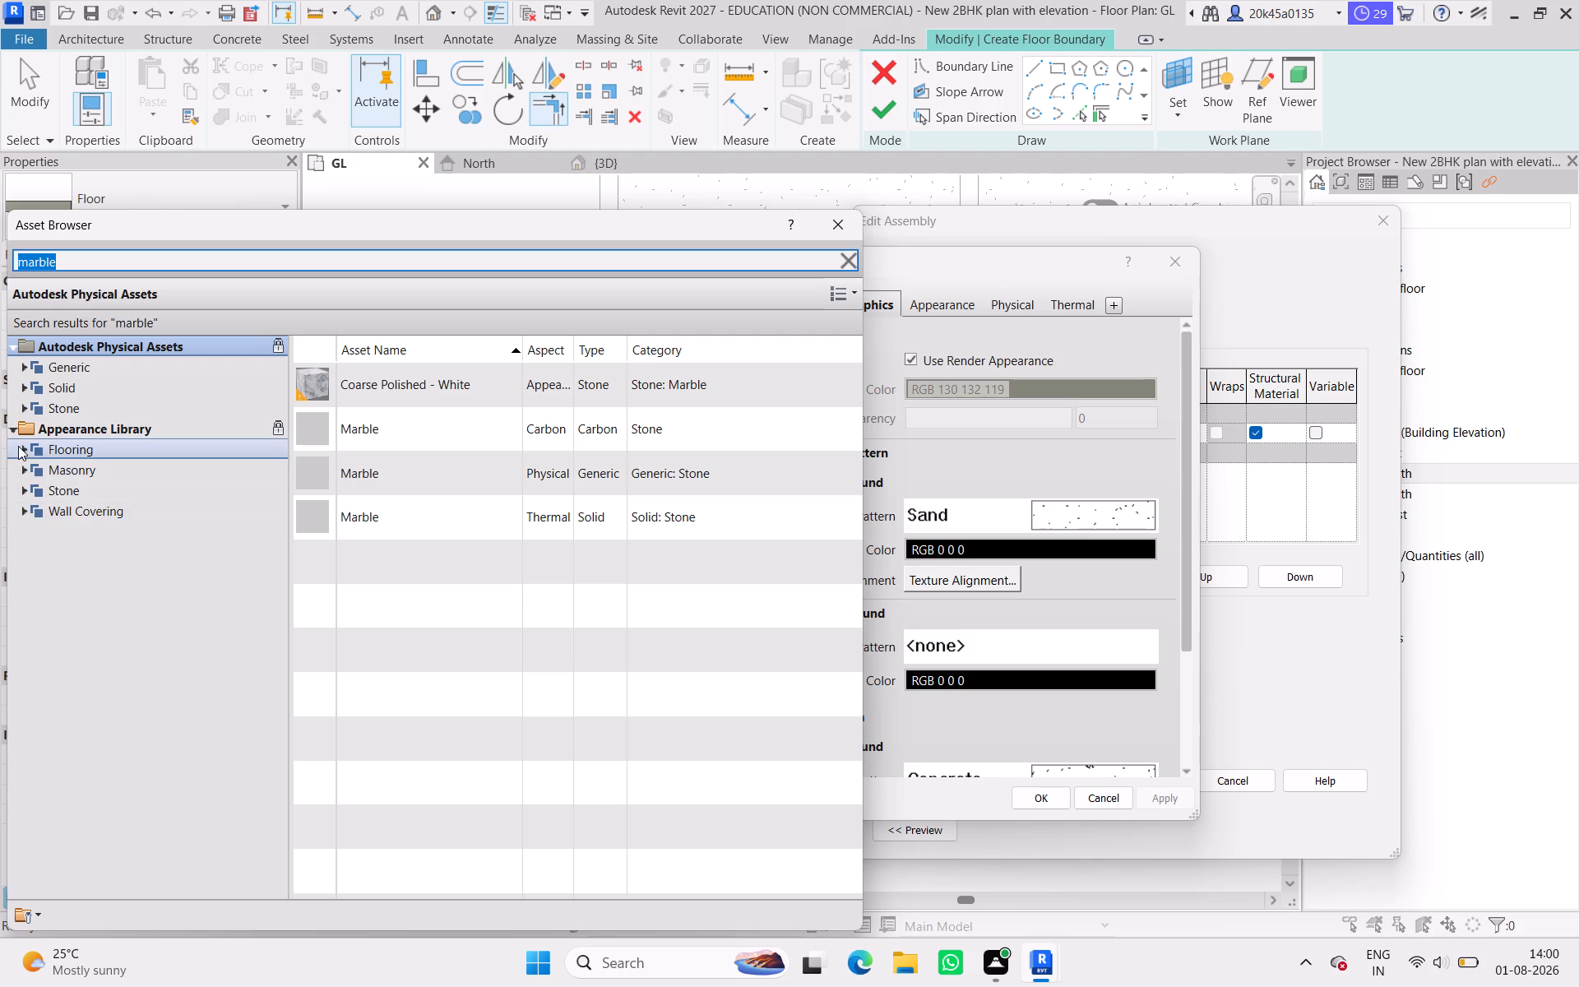
pyautogui.click(31, 451)
pyautogui.scroll(-1, 320, 643)
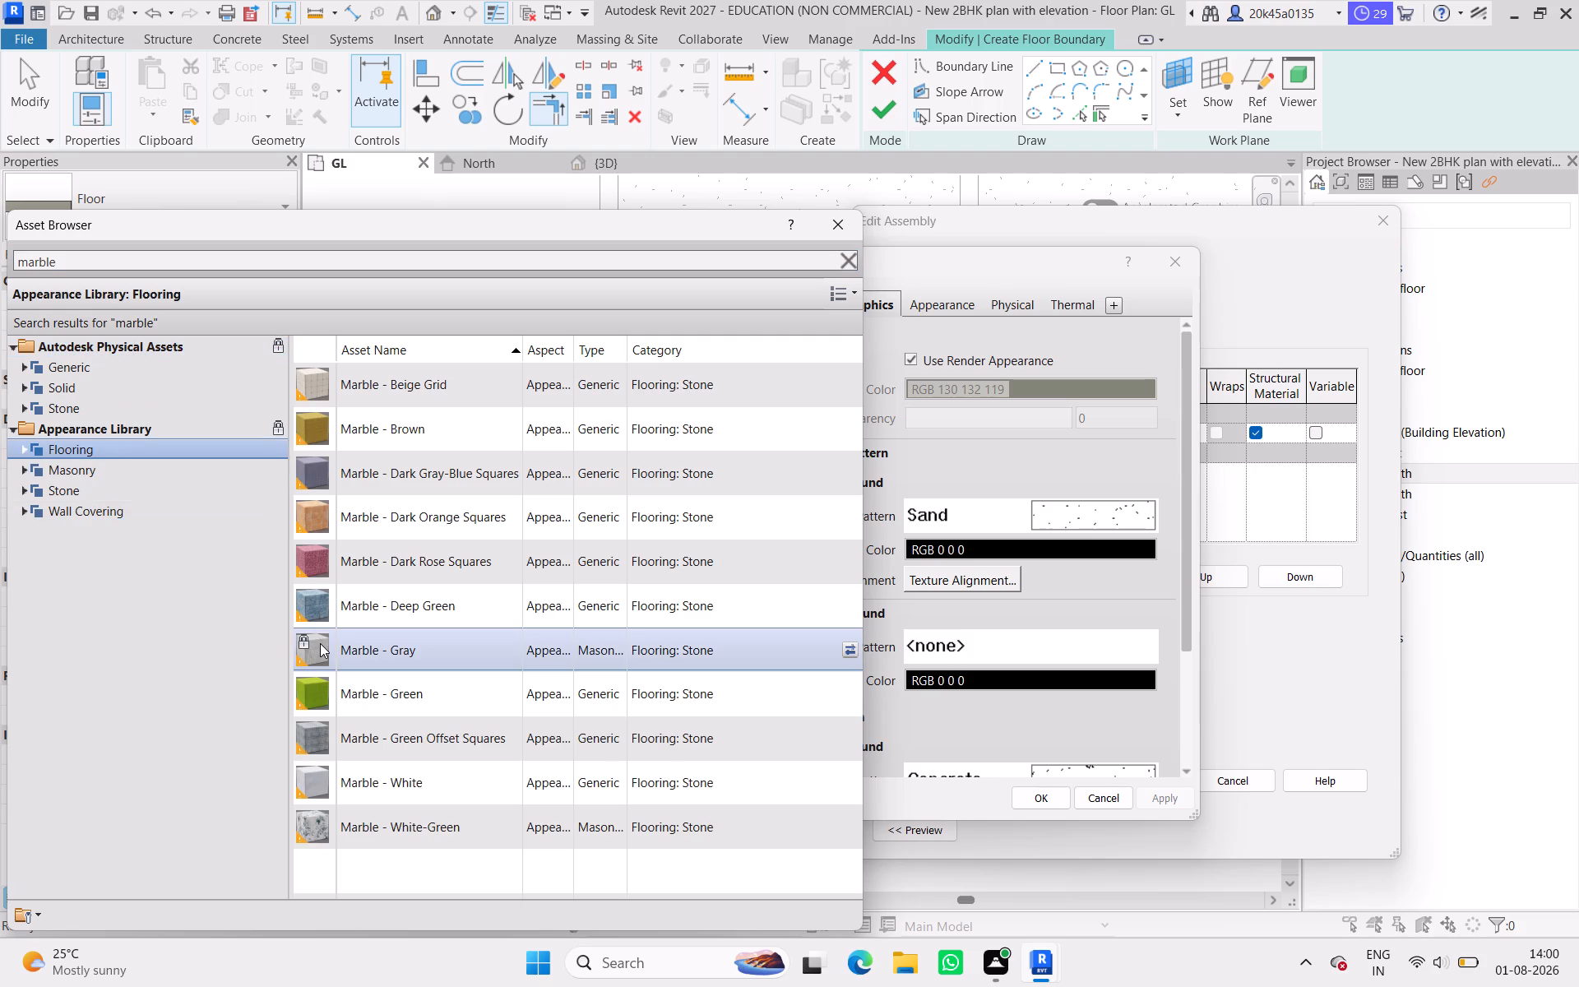
pyautogui.scroll(-2, 320, 643)
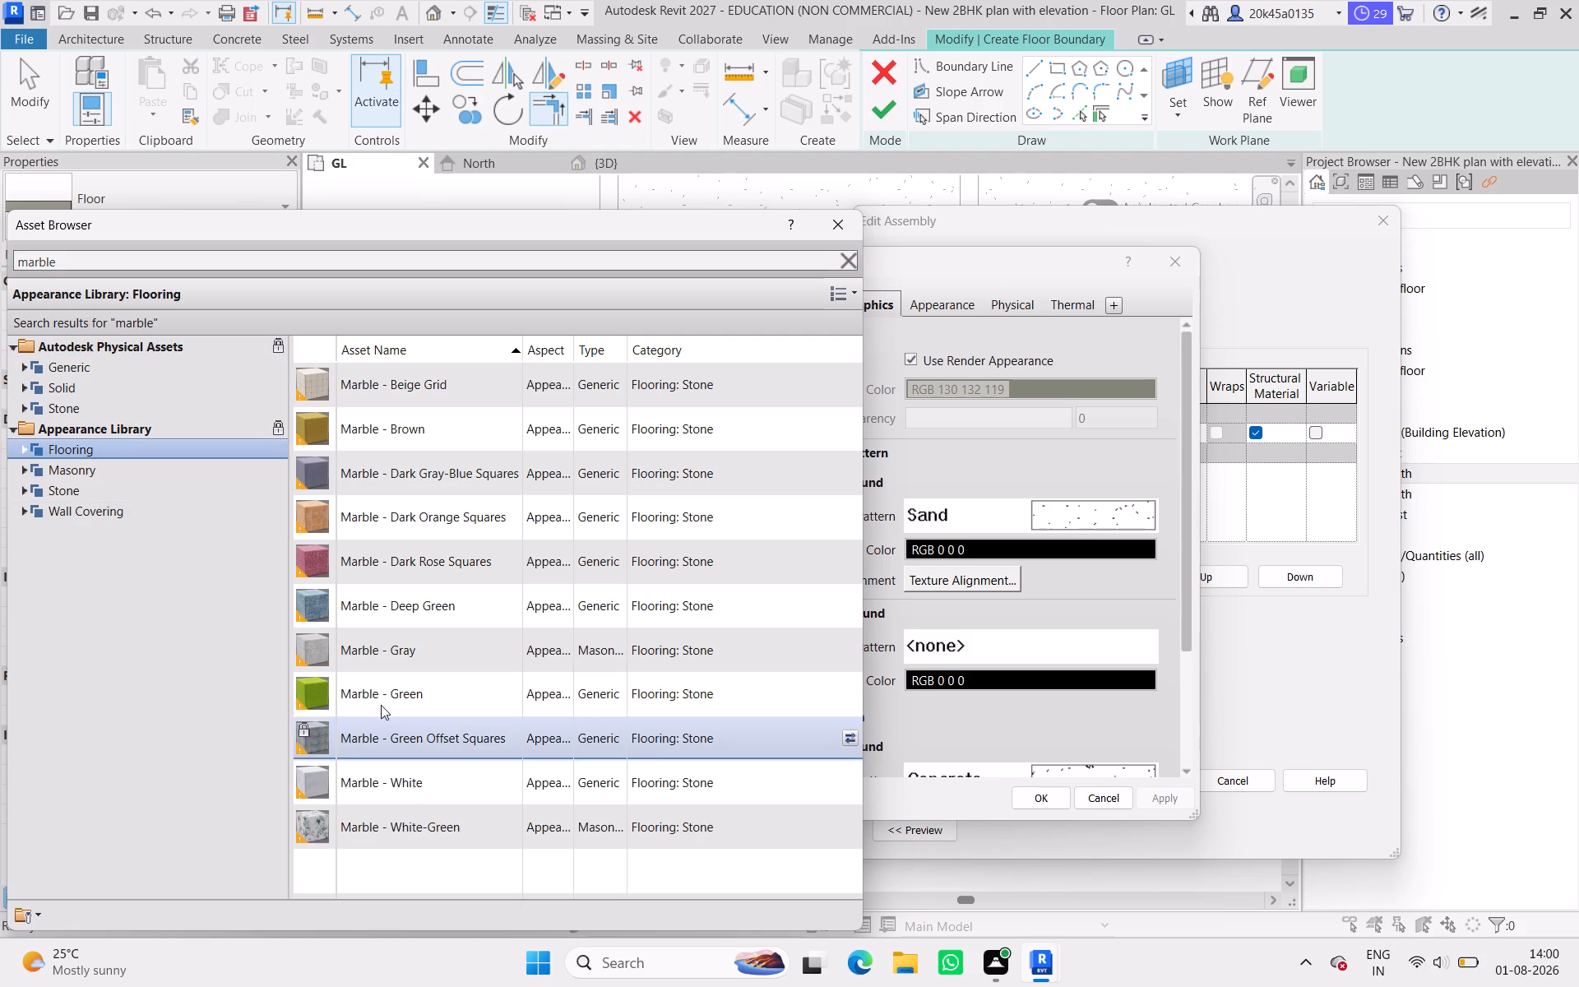
pyautogui.scroll(10, 423, 623)
pyautogui.scroll(-9, 423, 623)
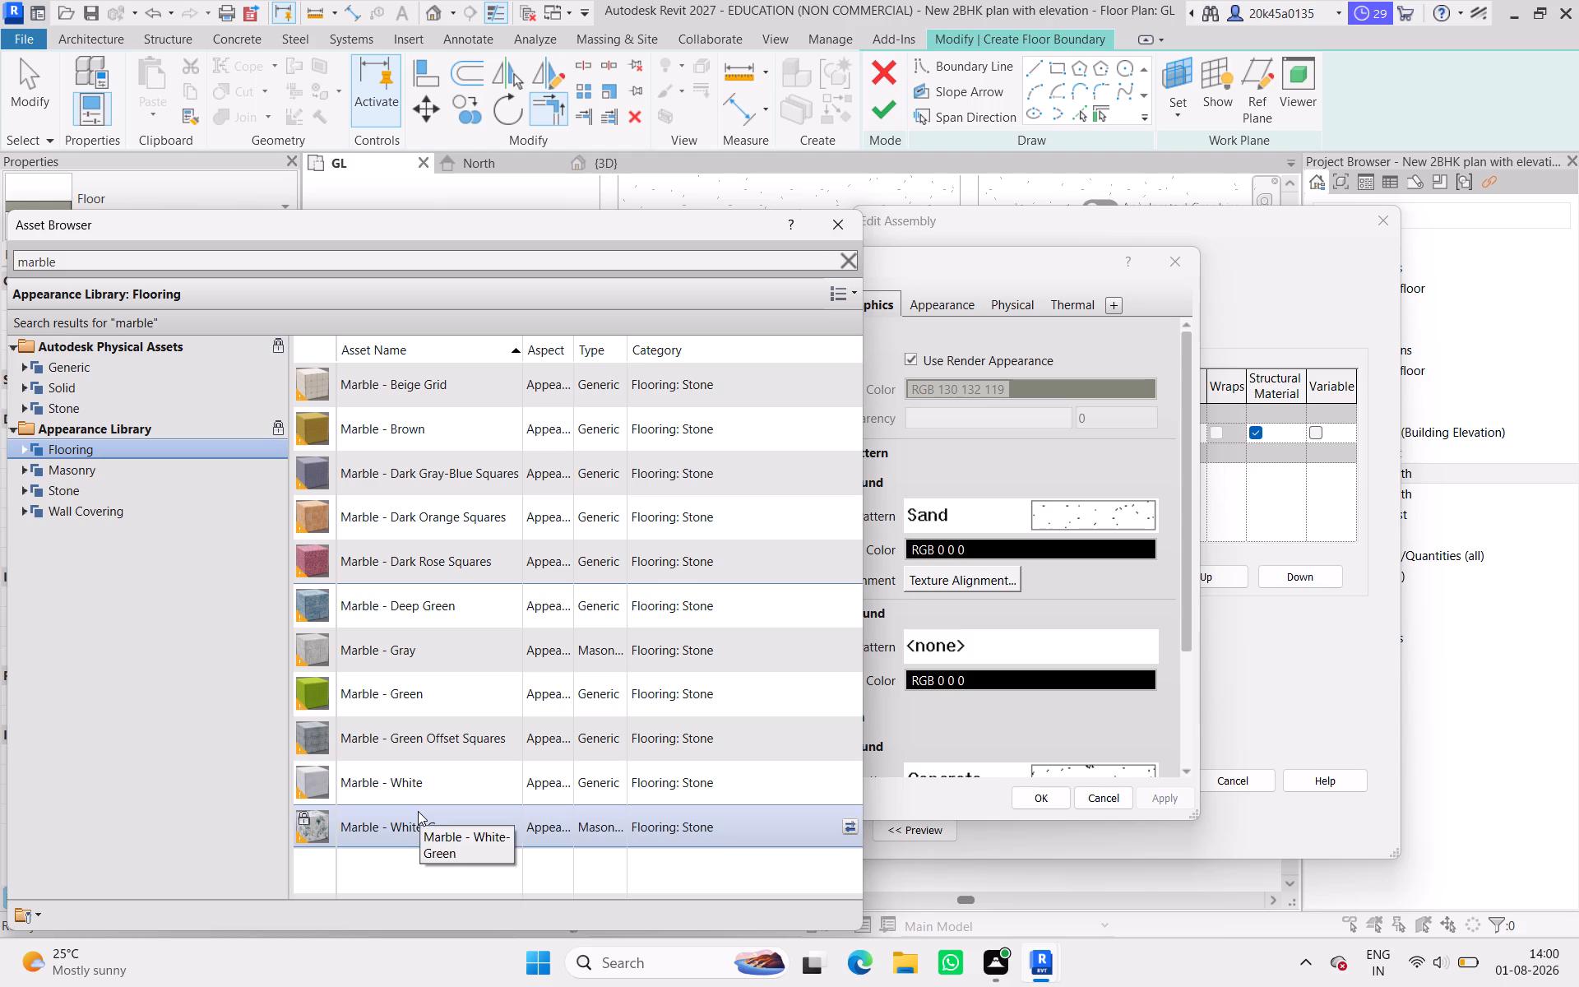
pyautogui.click(843, 233)
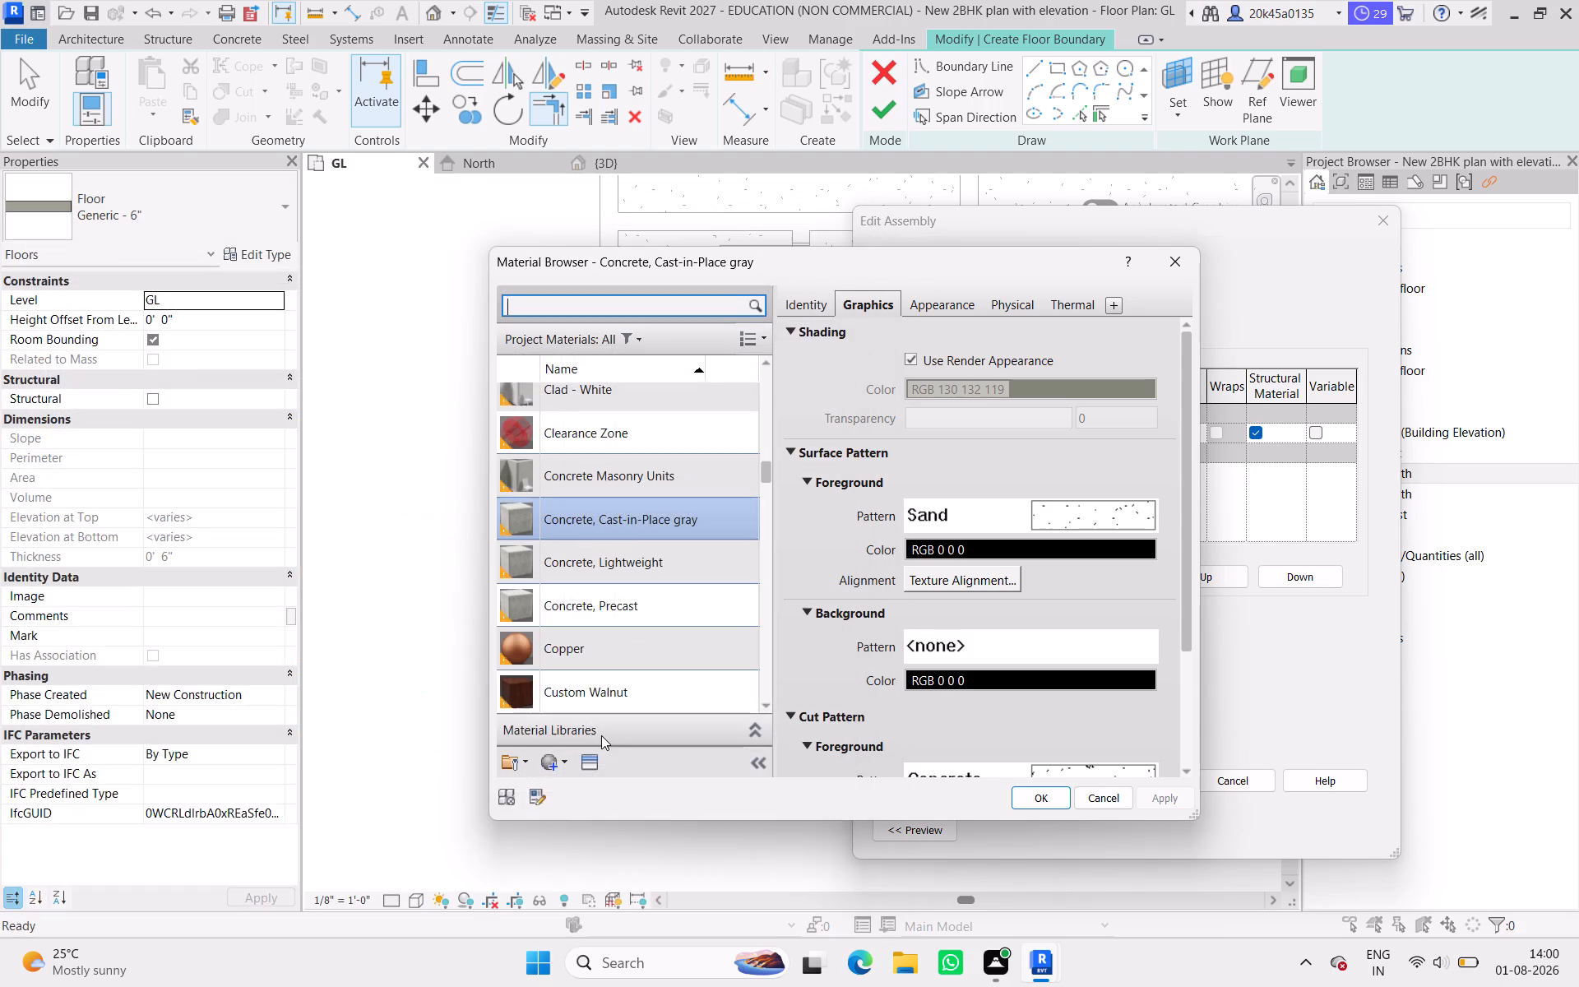
# Create a new project material named "Kitchen floor" and make its shading use the render appearance.
pyautogui.click(562, 761)
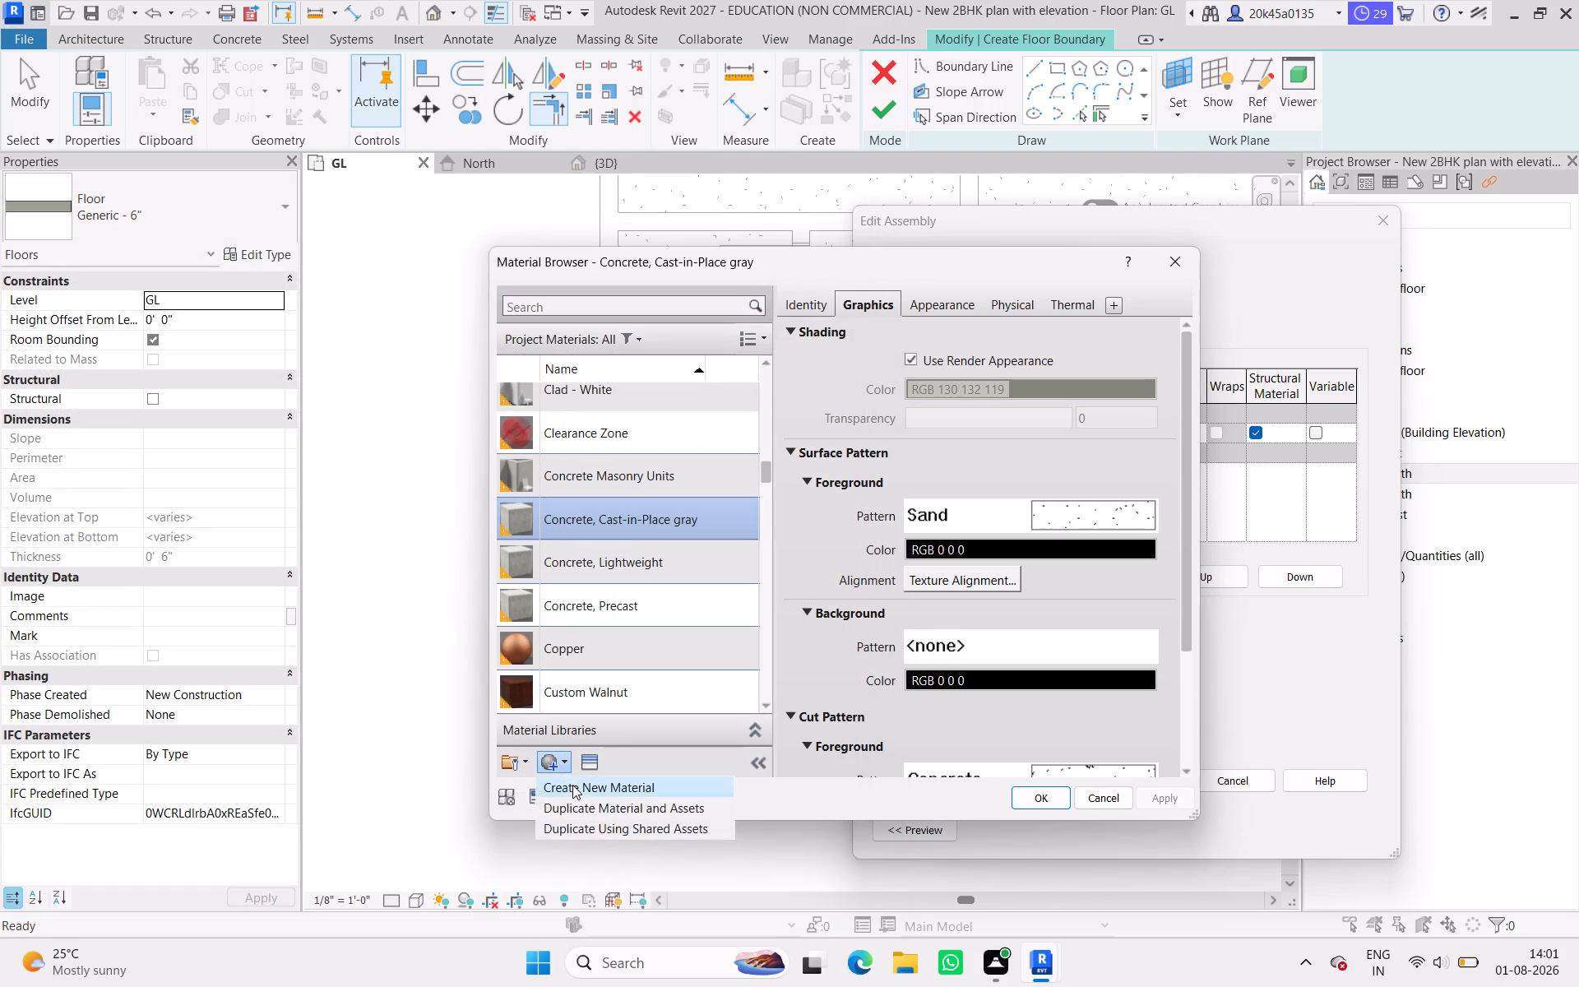
pyautogui.click(574, 789)
pyautogui.click(625, 547)
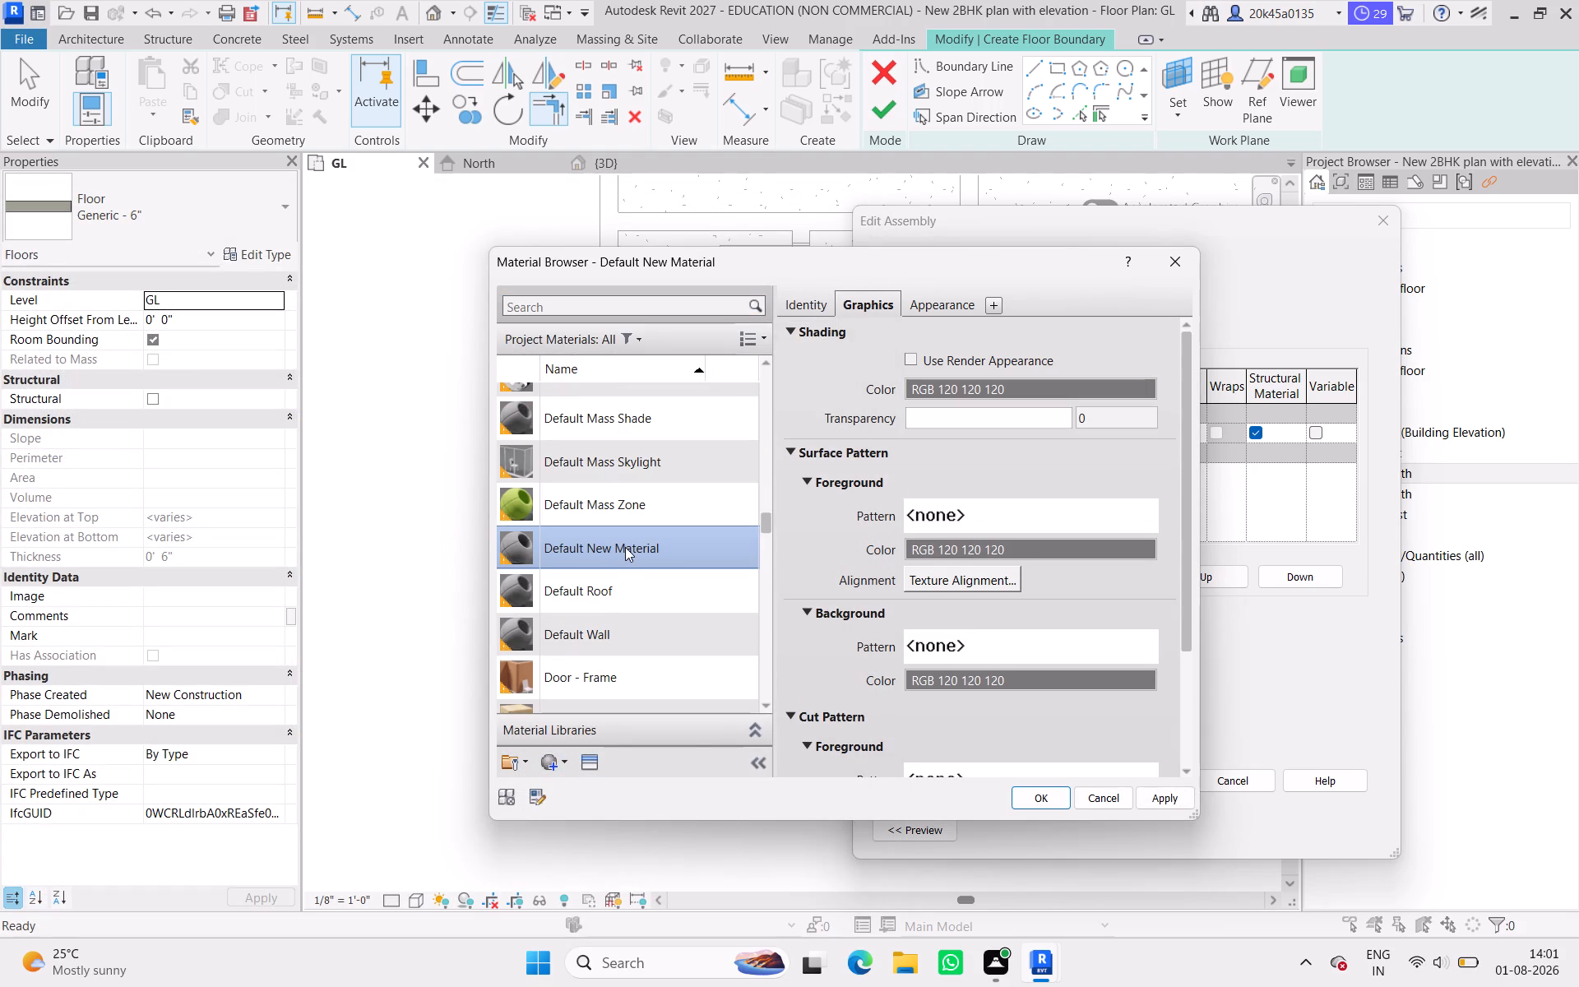
pyautogui.rightClick(625, 547)
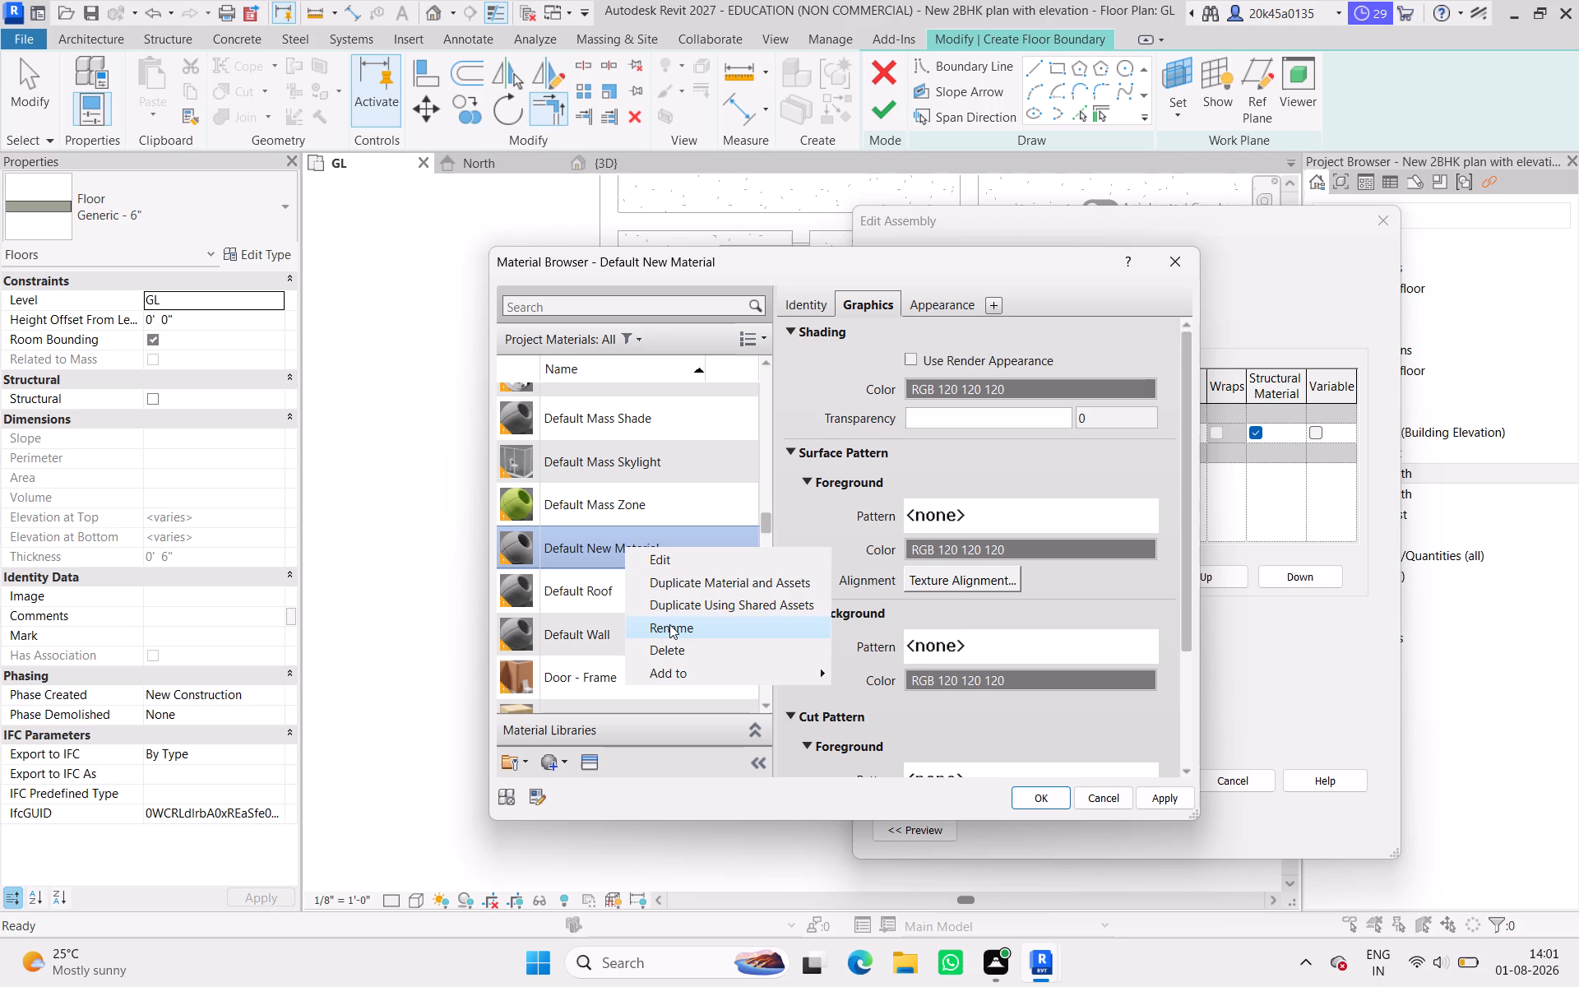
pyautogui.click(669, 624)
pyautogui.write('Kitchen floor')
pyautogui.press('Return')
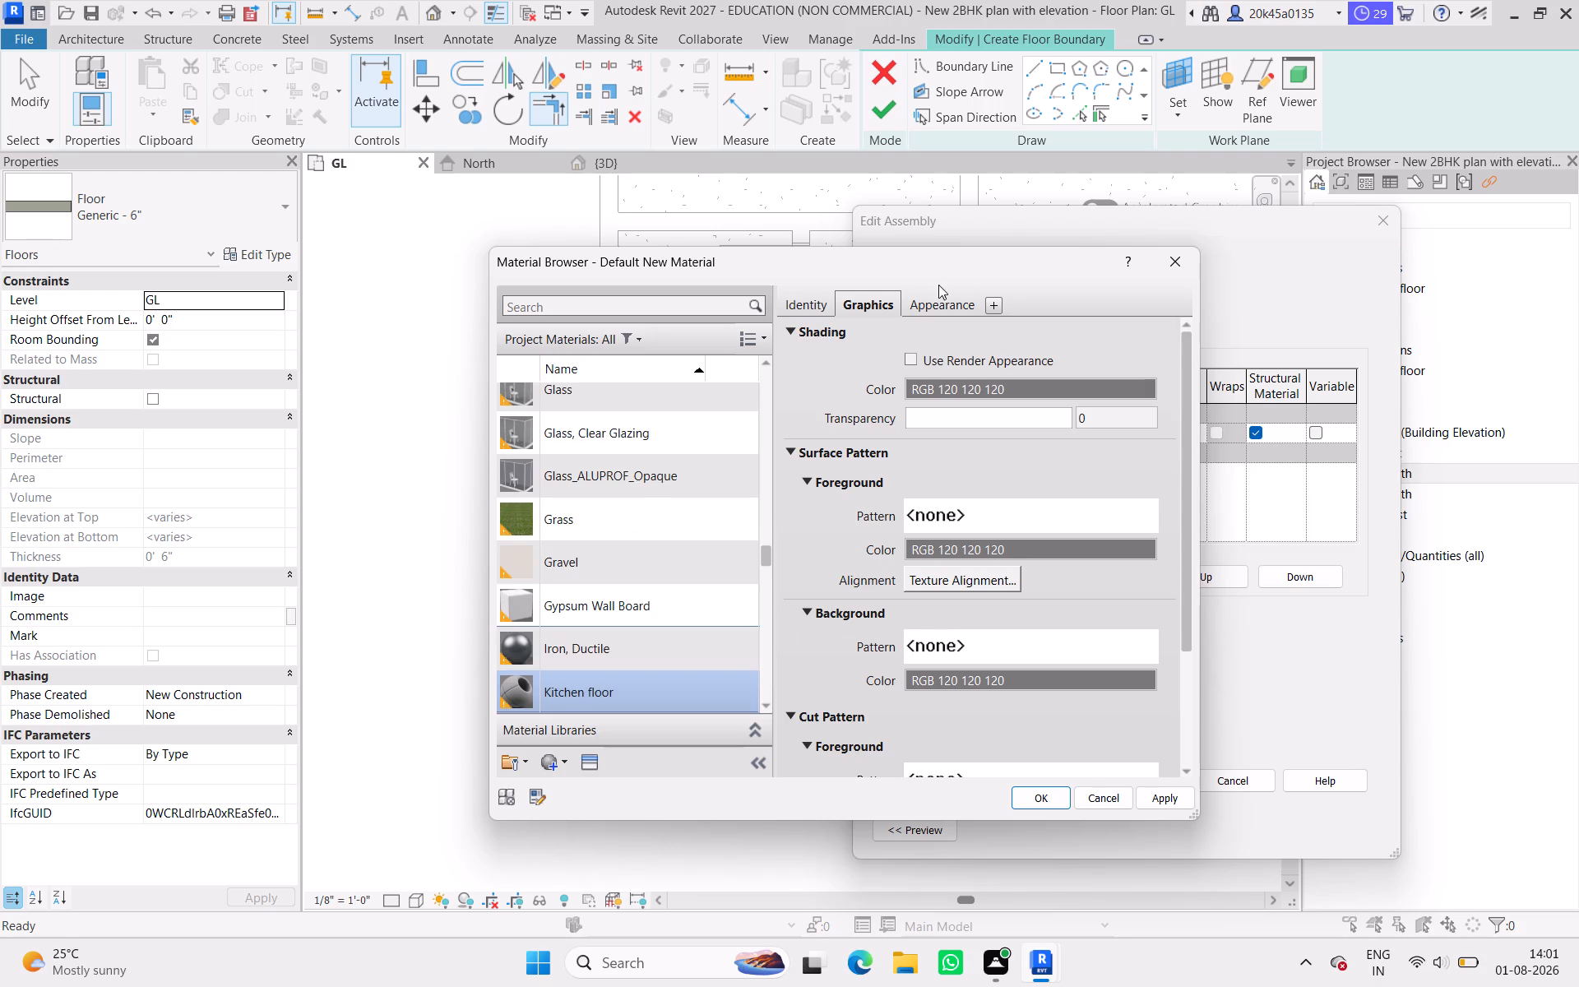
pyautogui.click(905, 358)
# Browse the flooring appearance assets for the Kitchen floor material, searching for "stone" and "kitchen".
pyautogui.click(936, 314)
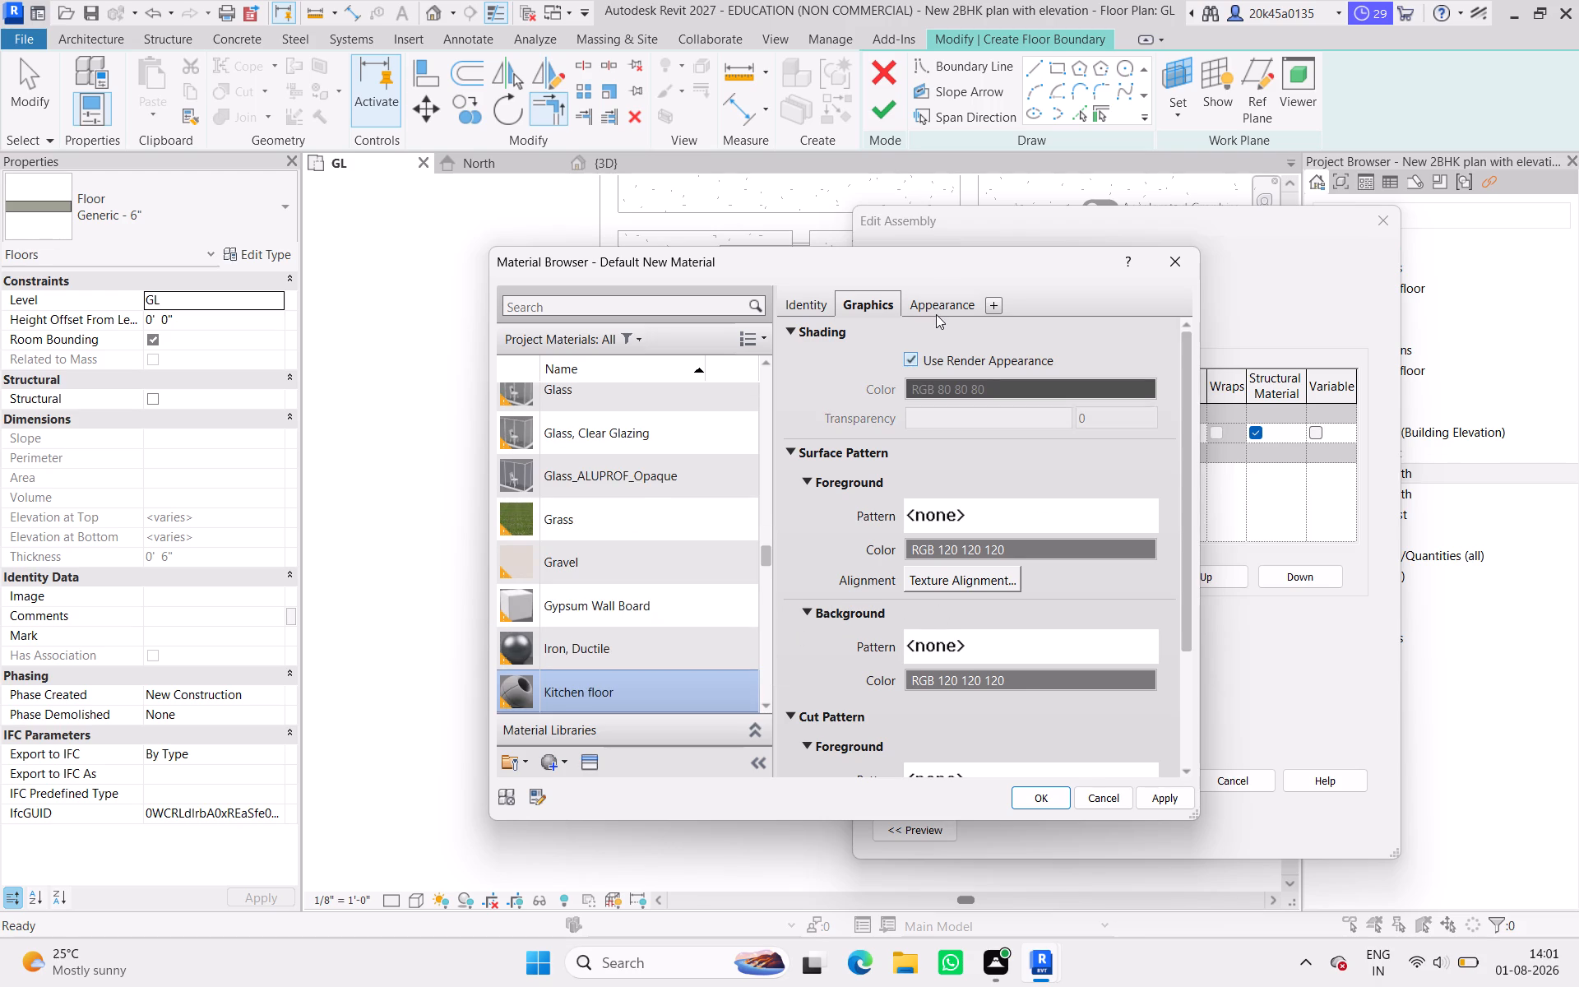
pyautogui.click(585, 765)
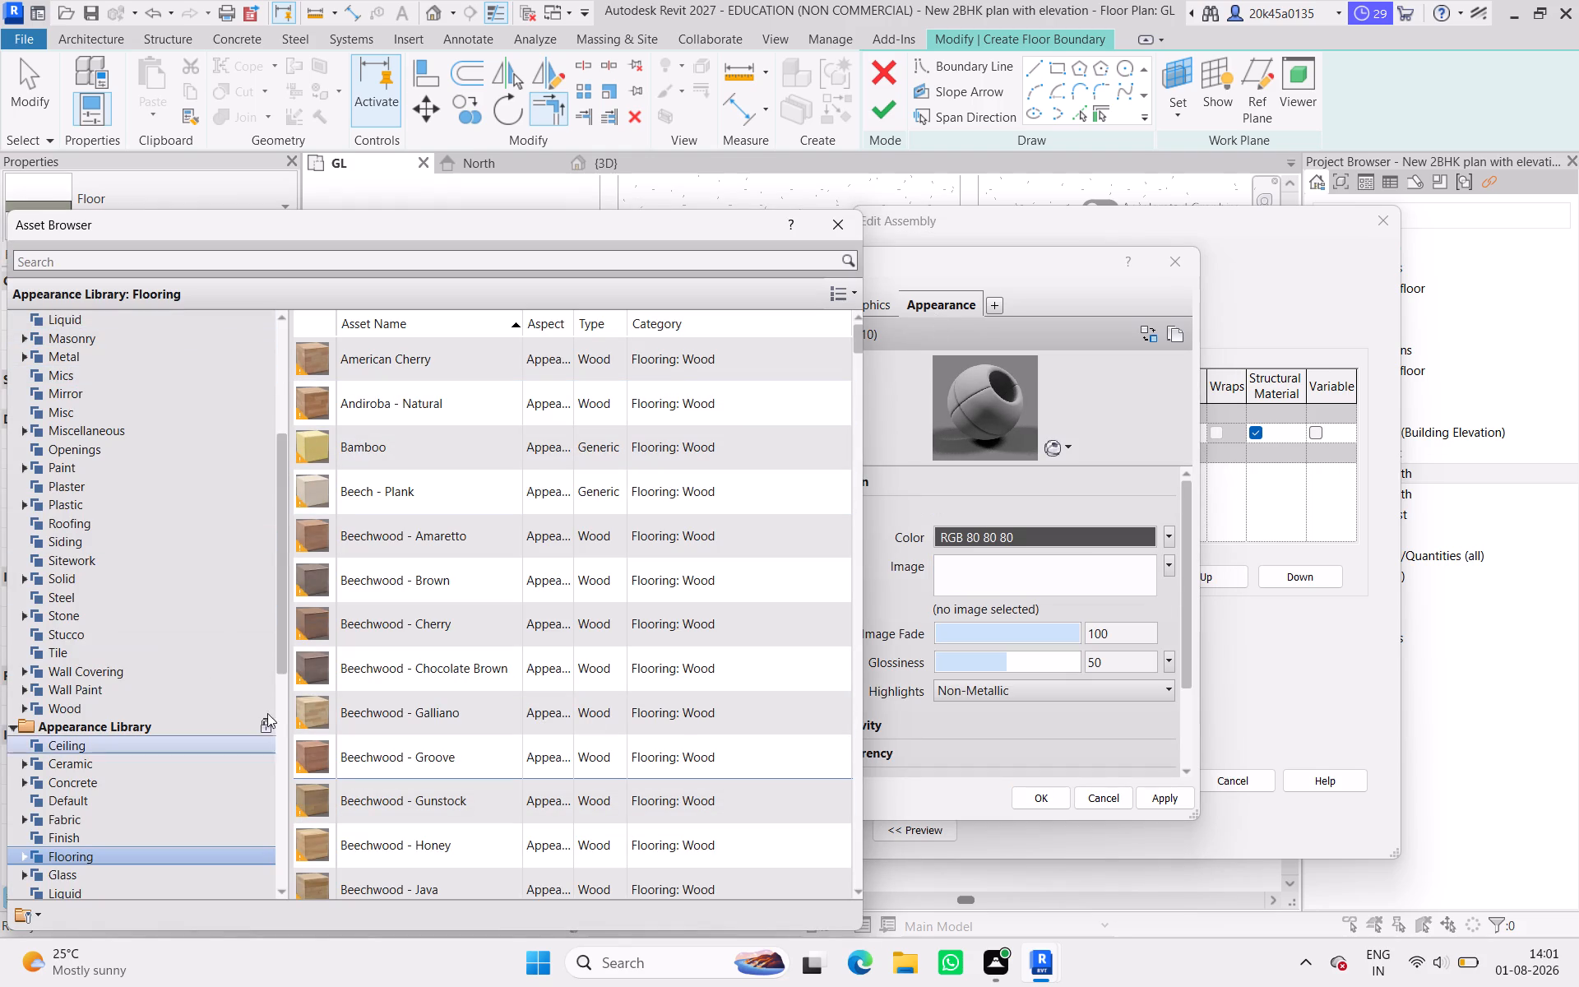
pyautogui.scroll(-15, 391, 630)
pyautogui.scroll(-7, 391, 630)
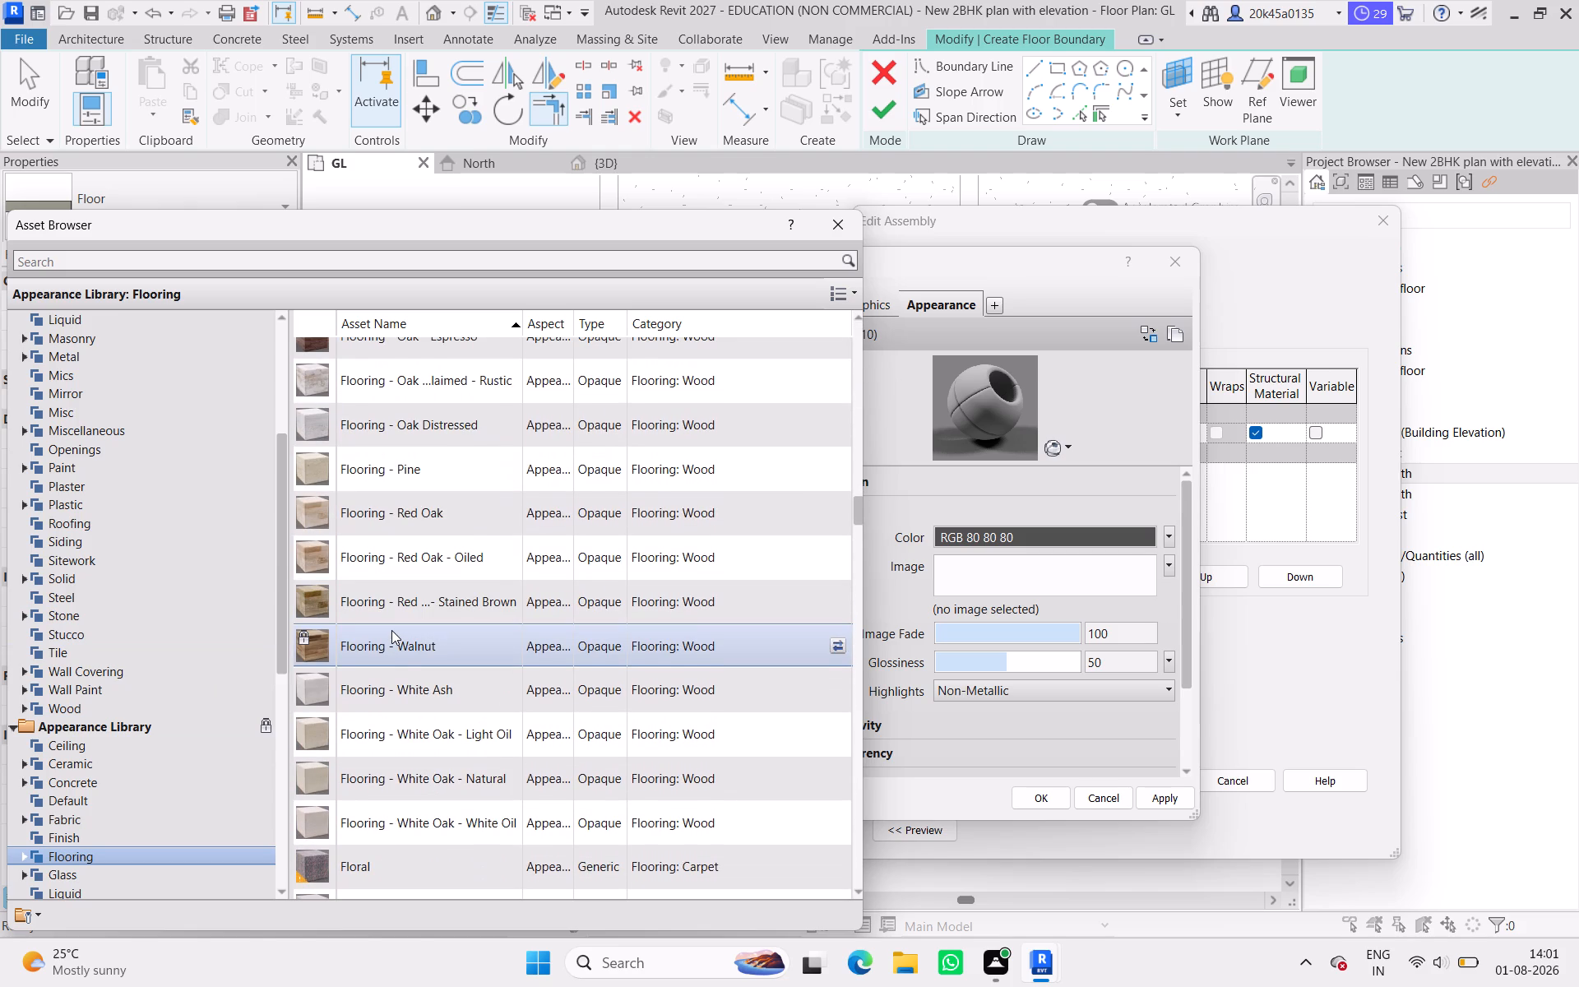
pyautogui.scroll(-13, 402, 592)
pyautogui.scroll(-19, 402, 592)
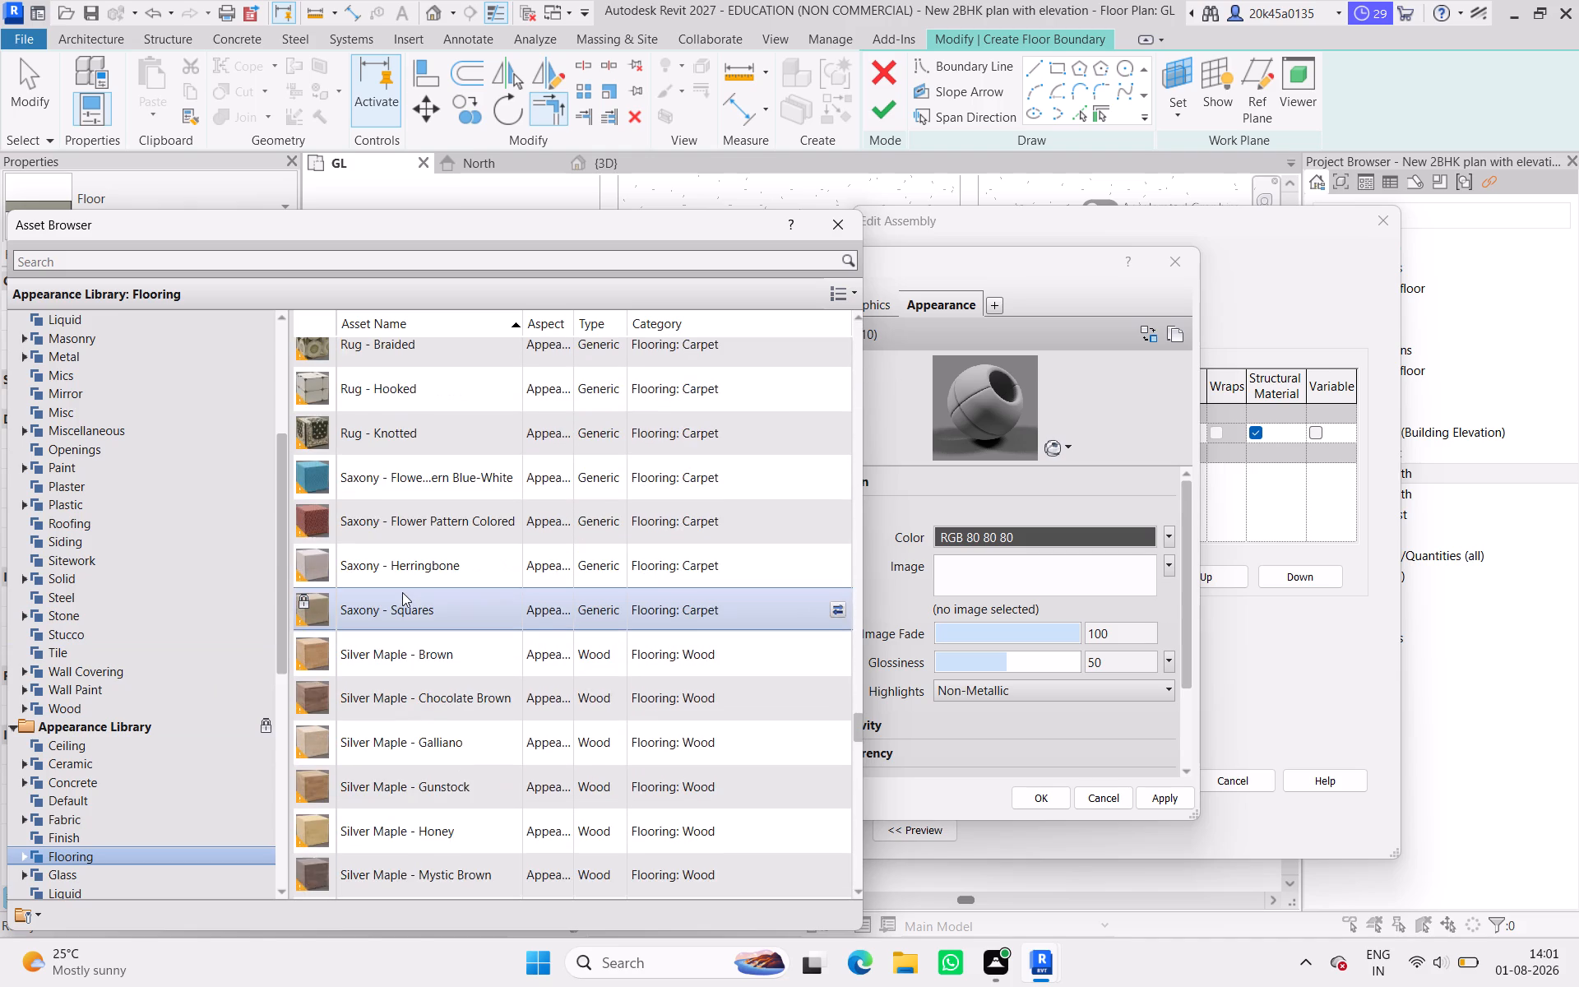
pyautogui.scroll(-20, 402, 592)
pyautogui.scroll(-10, 402, 592)
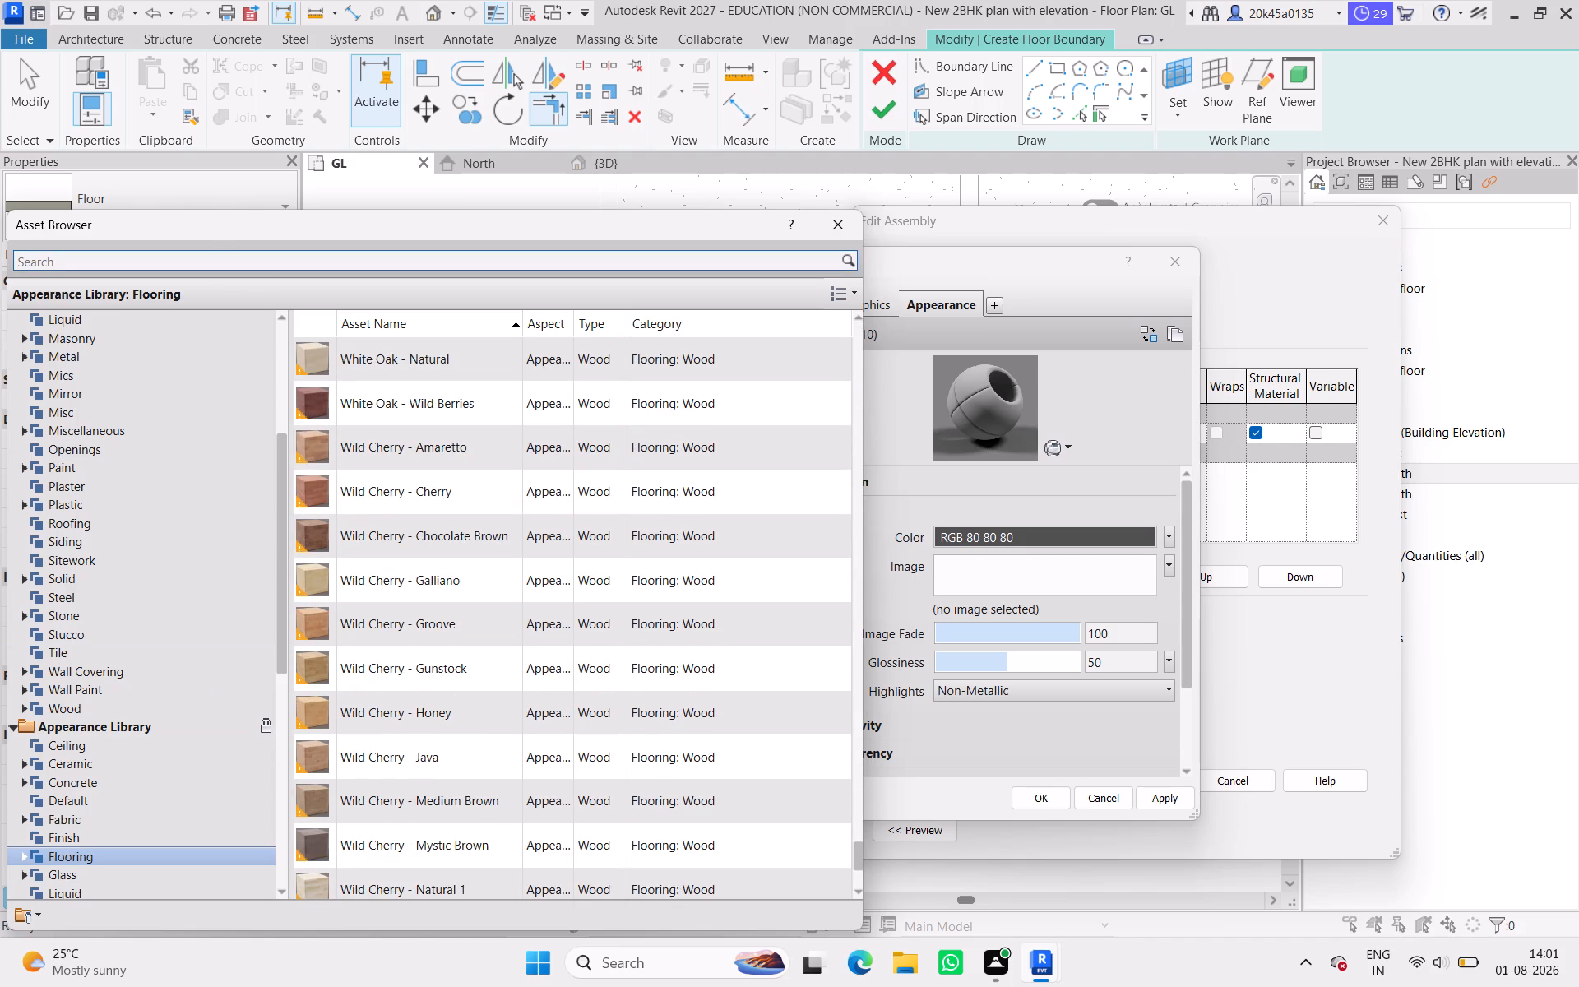
pyautogui.click(206, 250)
pyautogui.write('stone')
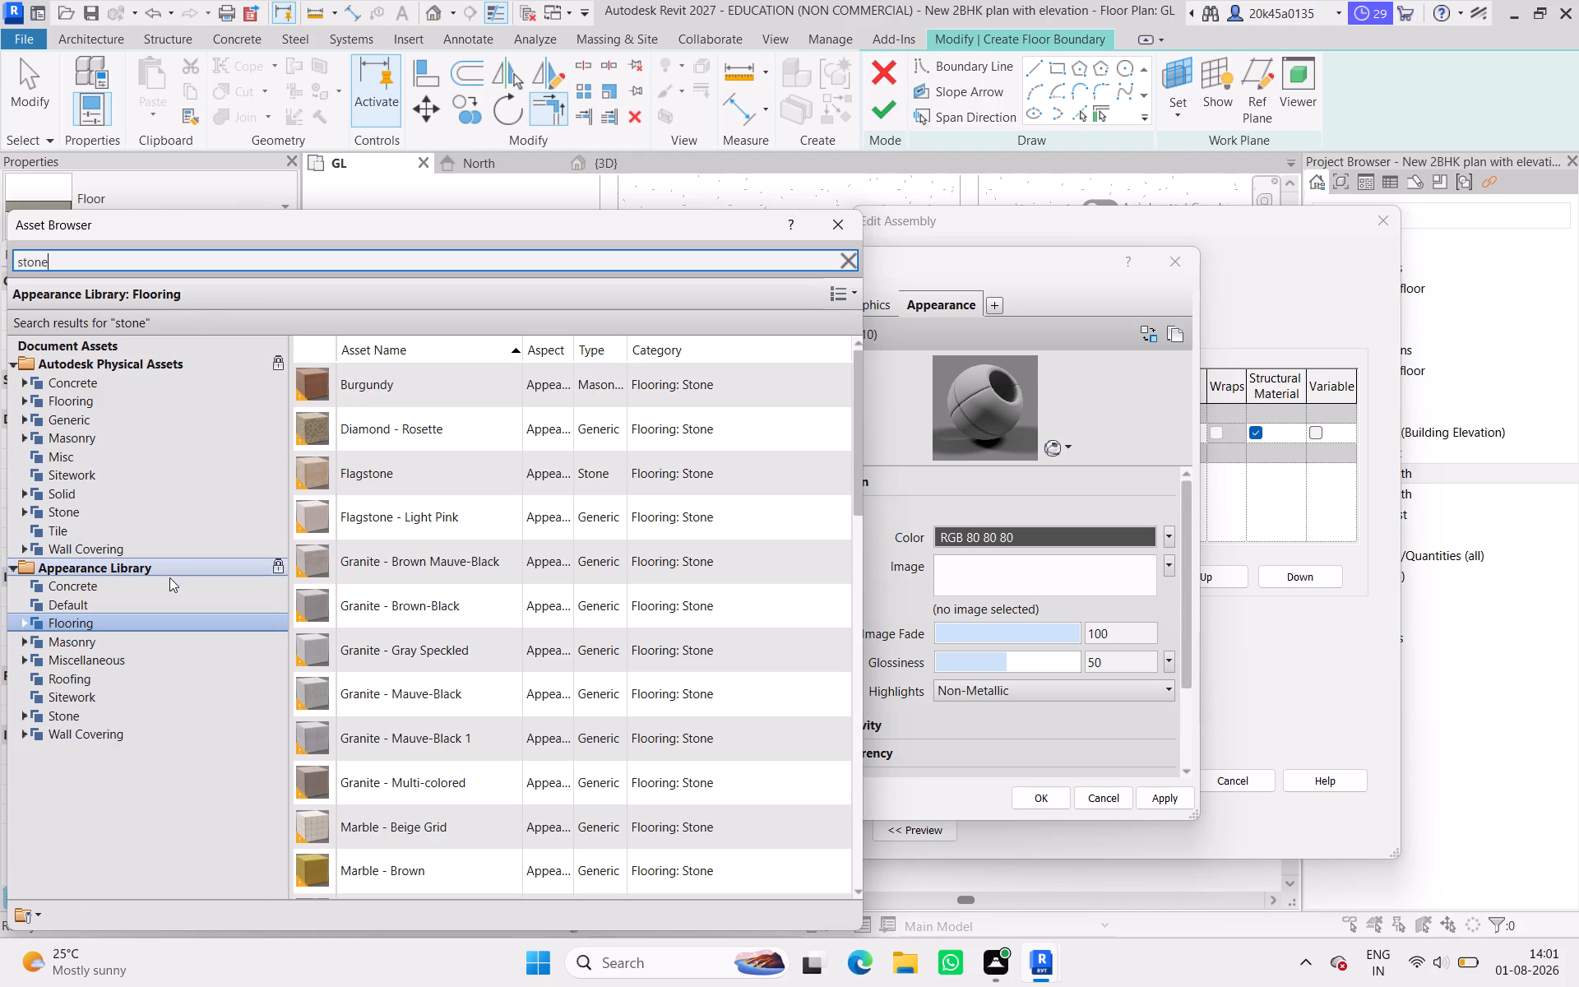
pyautogui.scroll(-11, 397, 600)
pyautogui.scroll(9, 397, 600)
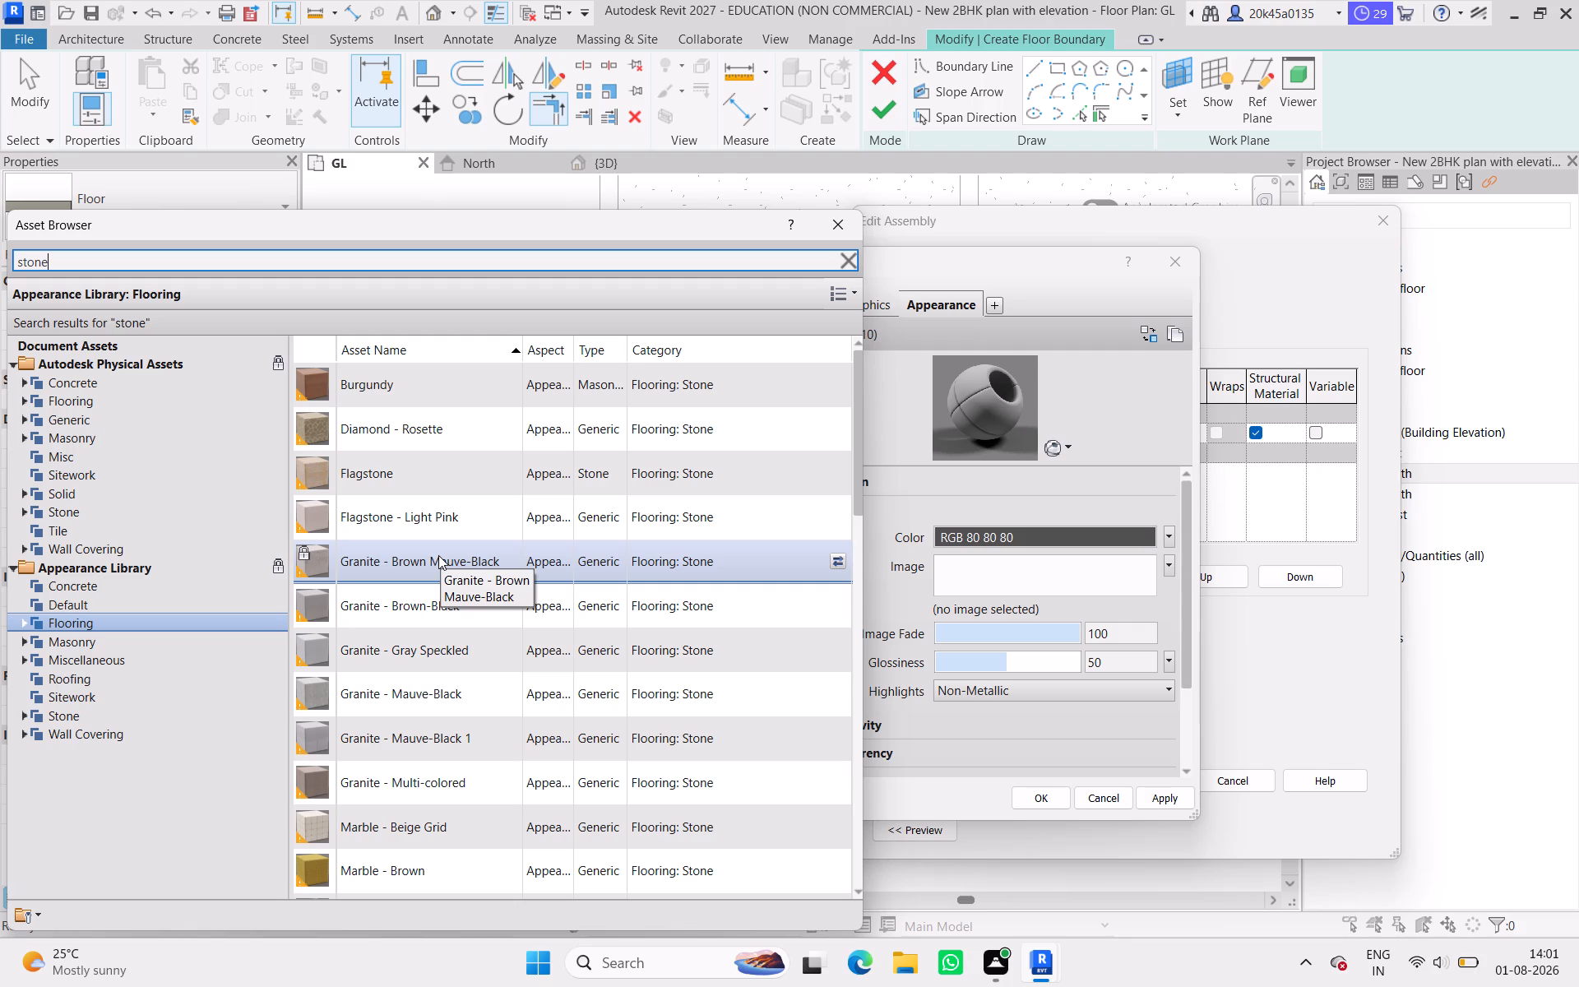
pyautogui.scroll(-12, 438, 555)
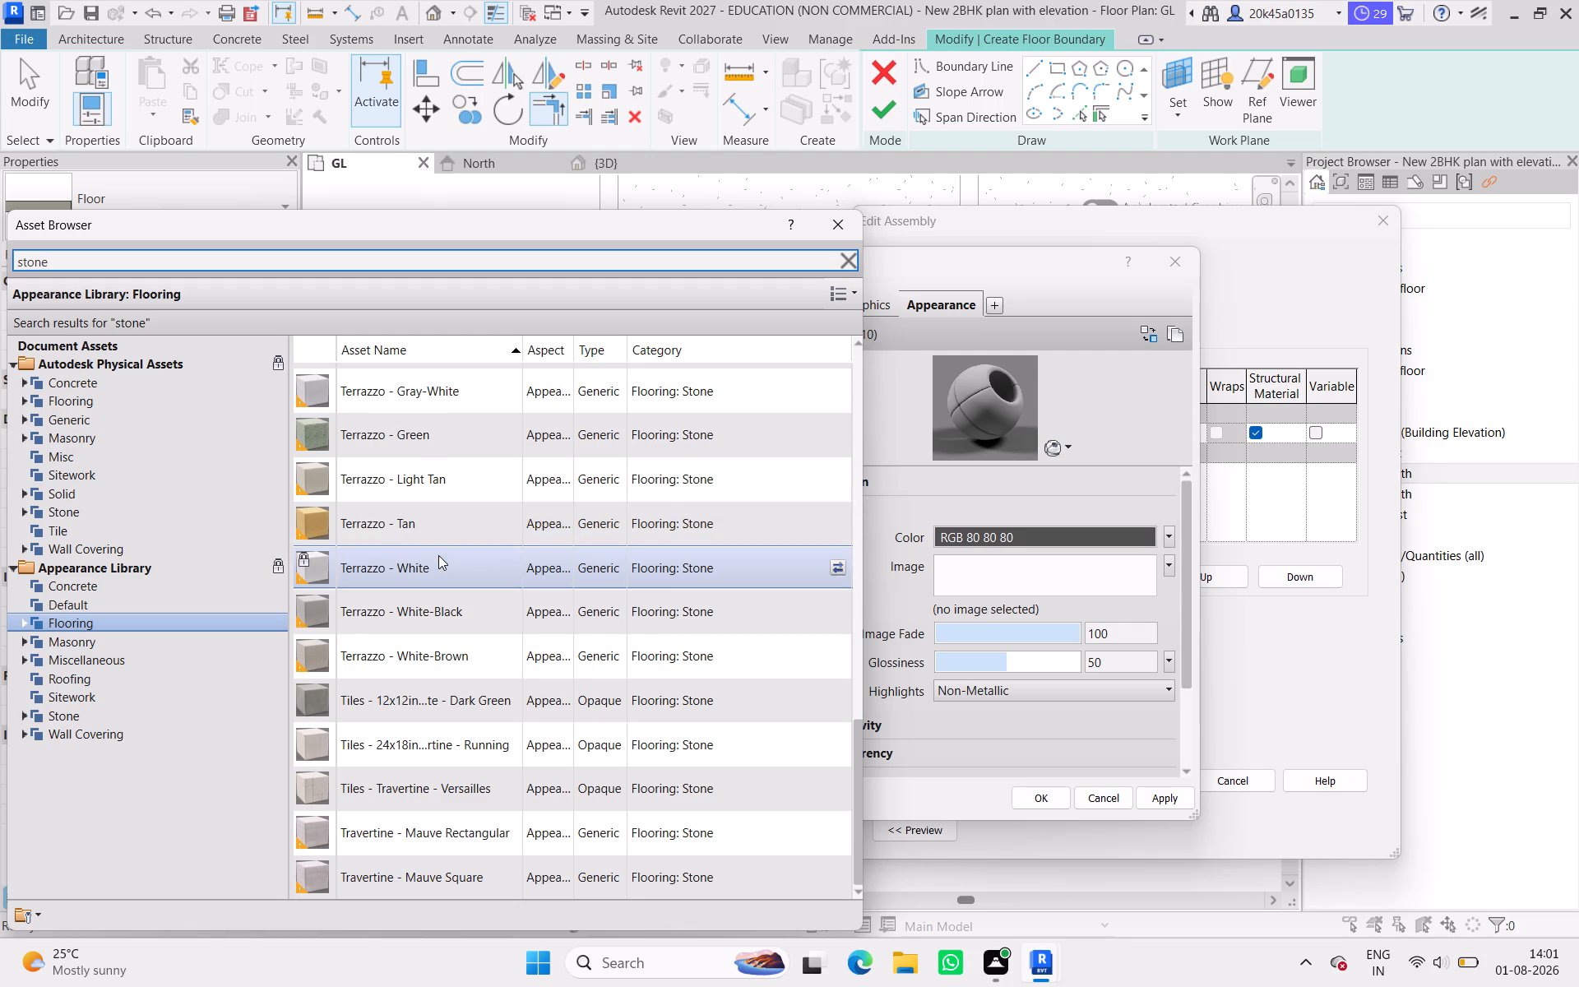
pyautogui.scroll(-6, 438, 555)
pyautogui.scroll(16, 438, 555)
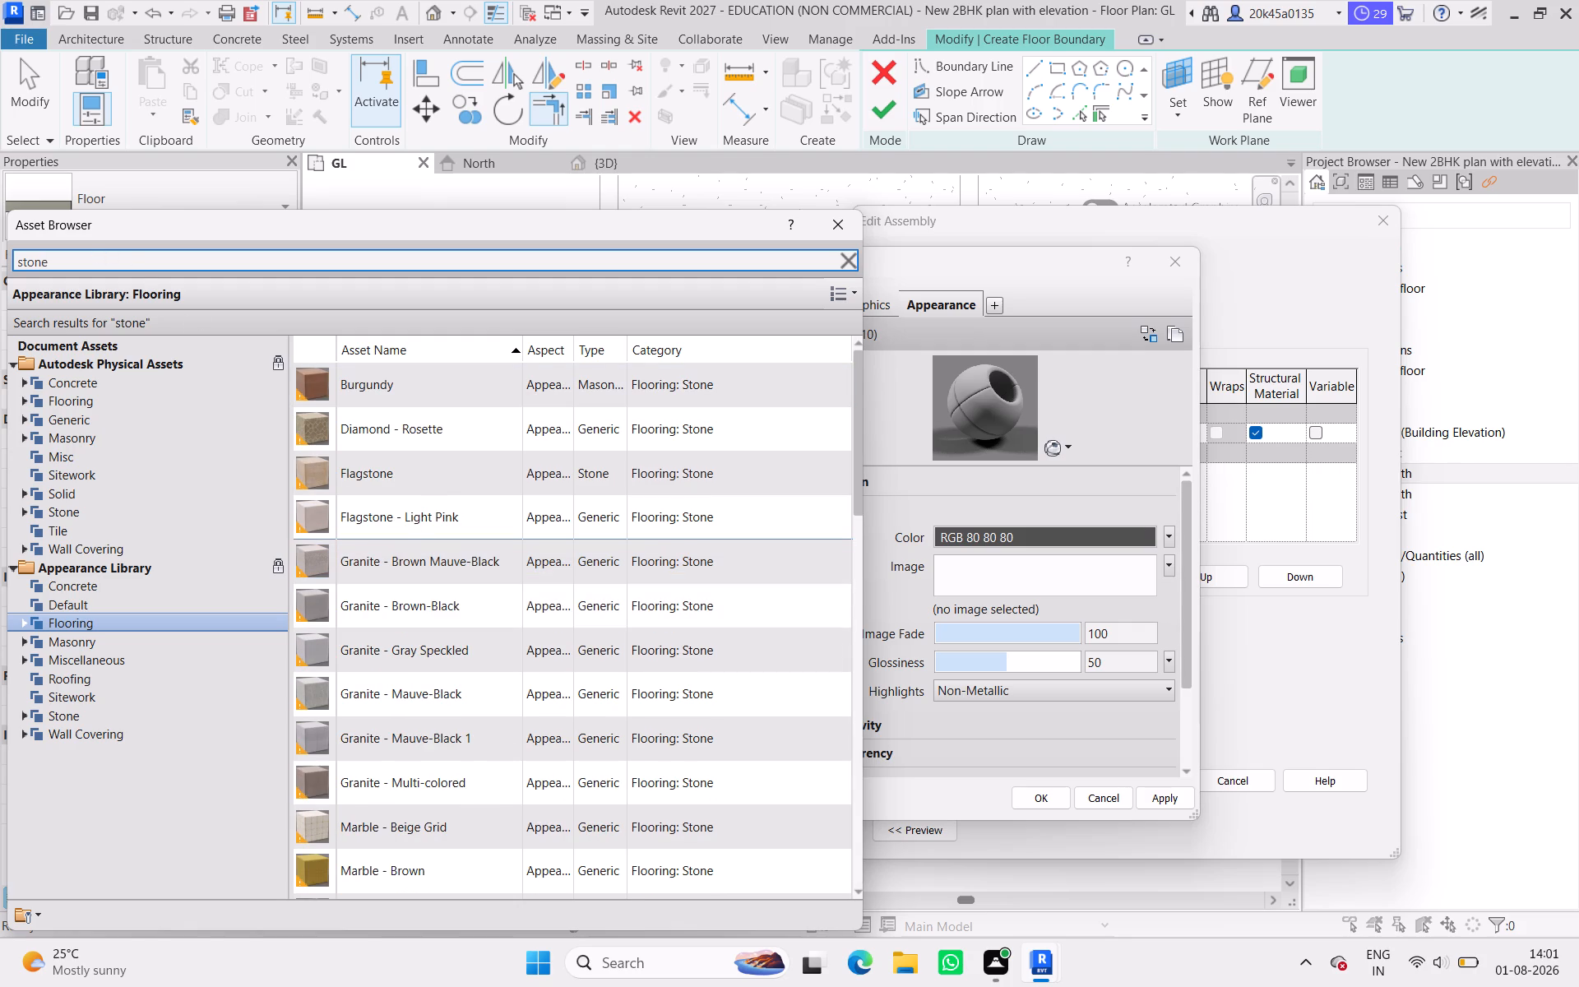
pyautogui.moveTo(96, 260); pyautogui.dragTo(0, 299)
pyautogui.moveTo(58, 263); pyautogui.dragTo(0, 257)
pyautogui.write('kitchen')
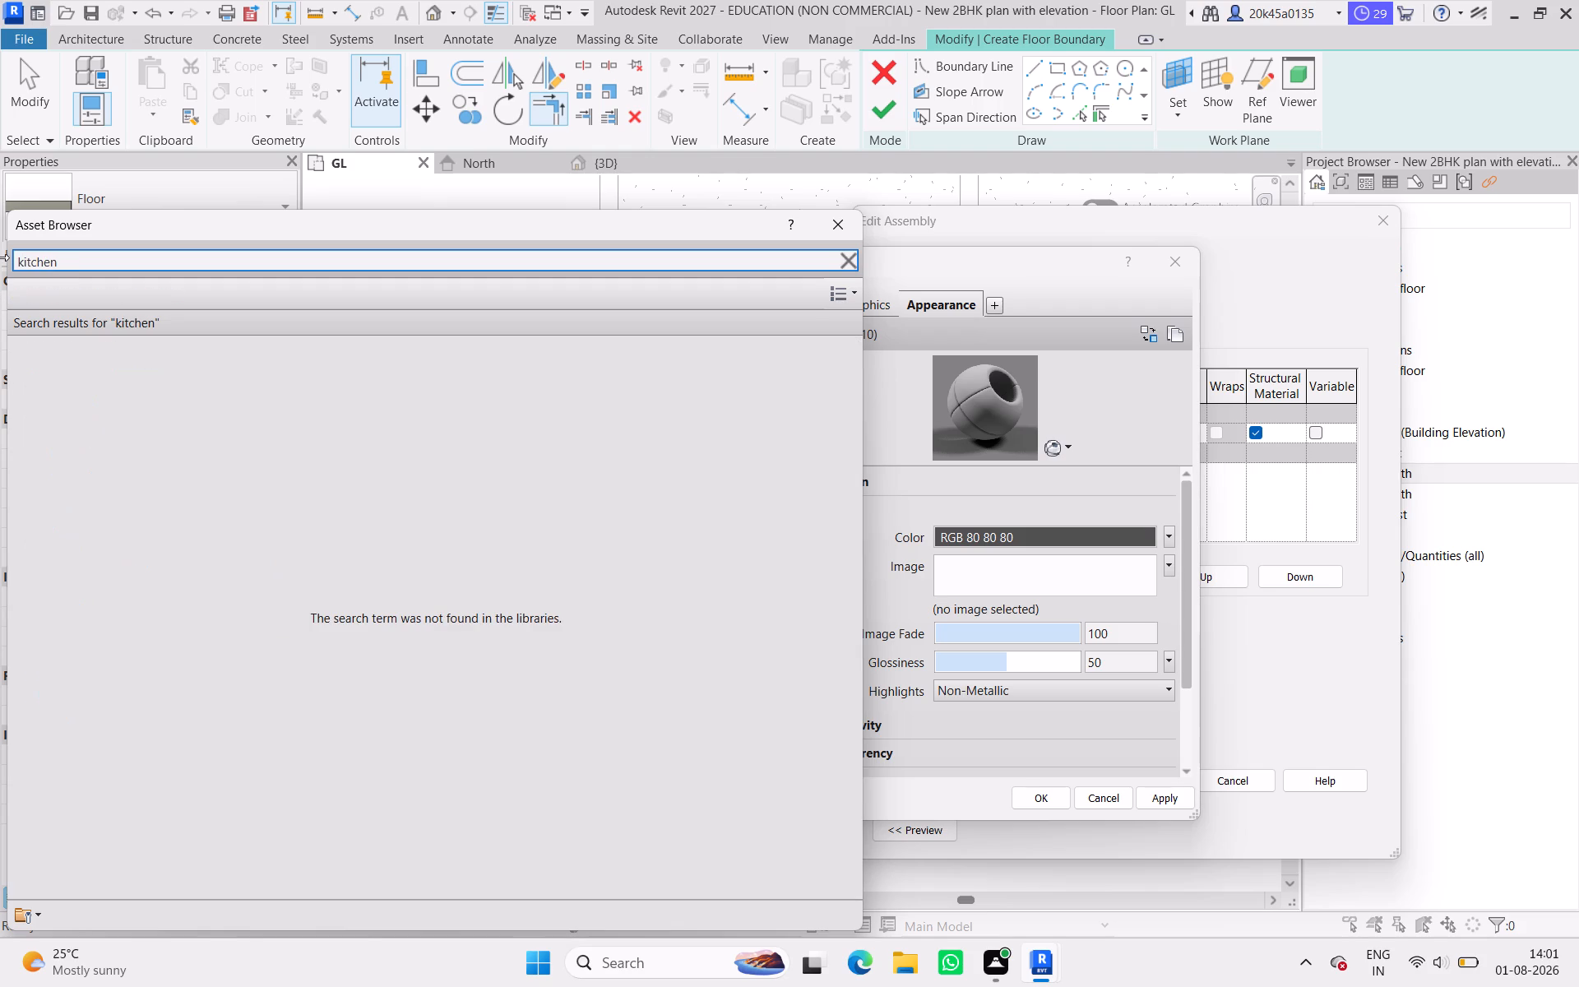
# Search the appearance assets for "marble" and replace the Kitchen floor material's appearance with the stone asset Coarse Polished - White.
pyautogui.press('BackSpace')
pyautogui.press('BackSpace')
pyautogui.press('BackSpace')
pyautogui.press('BackSpace')
pyautogui.press('BackSpace')
pyautogui.press('BackSpace')
pyautogui.press('BackSpace')
pyautogui.press('BackSpace')
pyautogui.press('BackSpace')
pyautogui.press('BackSpace')
pyautogui.press('BackSpace')
pyautogui.press('BackSpace')
pyautogui.press('BackSpace')
pyautogui.press('BackSpace')
pyautogui.press('BackSpace')
pyautogui.press('BackSpace')
pyautogui.press('BackSpace')
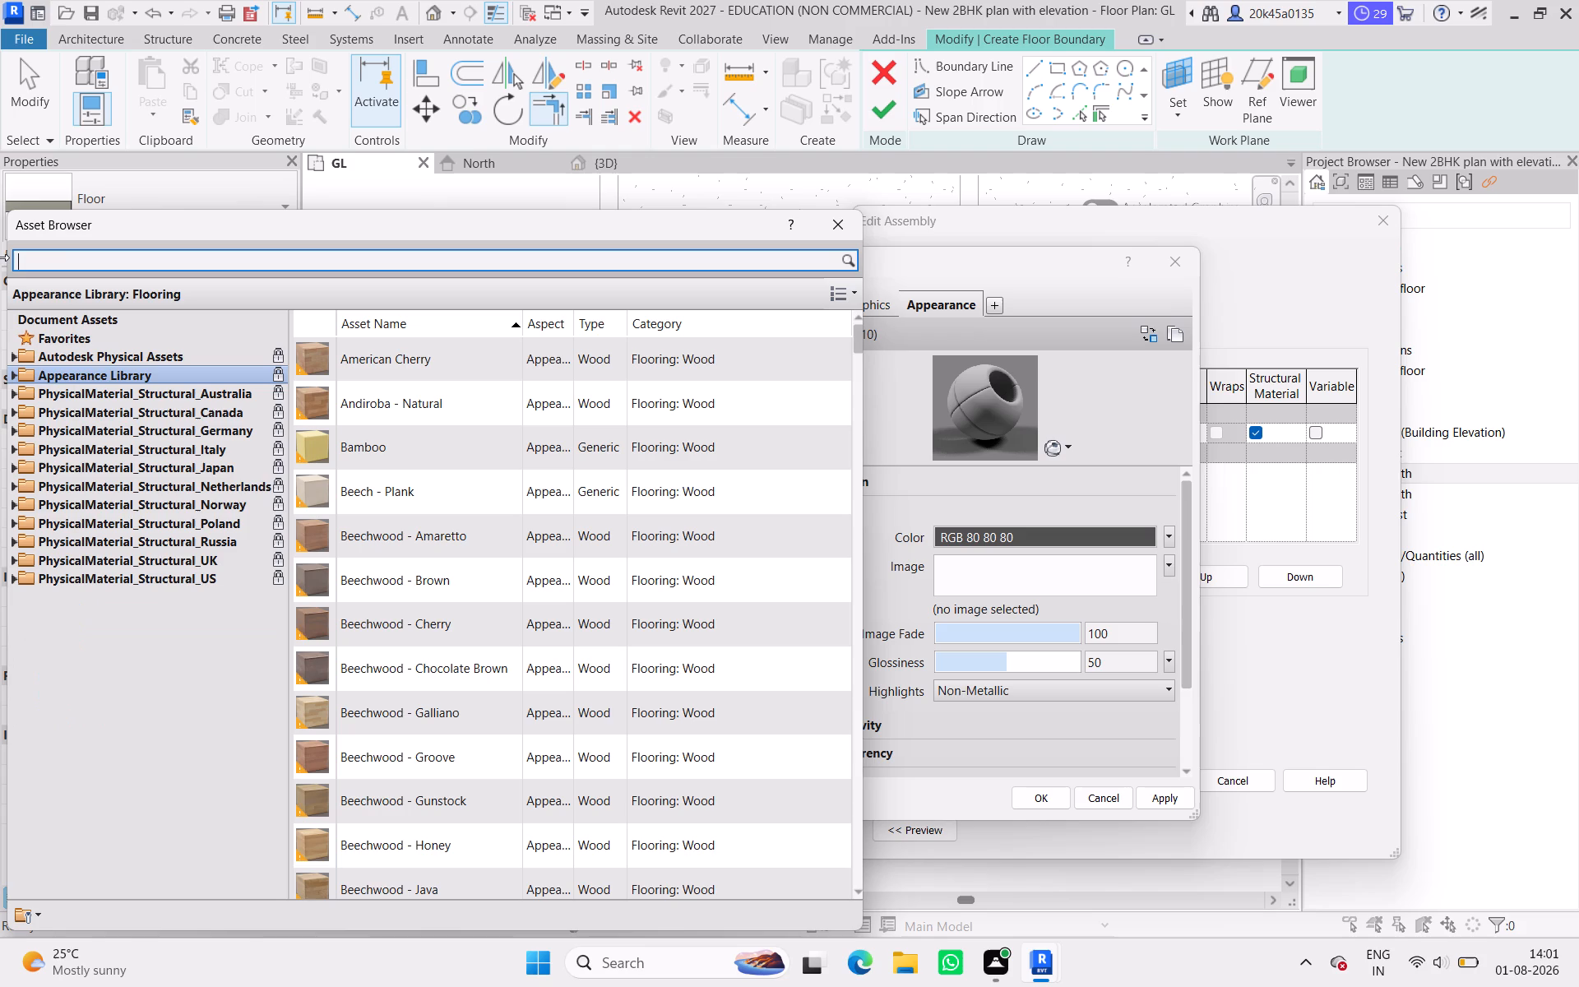
pyautogui.write('marble')
pyautogui.doubleClick(58, 492)
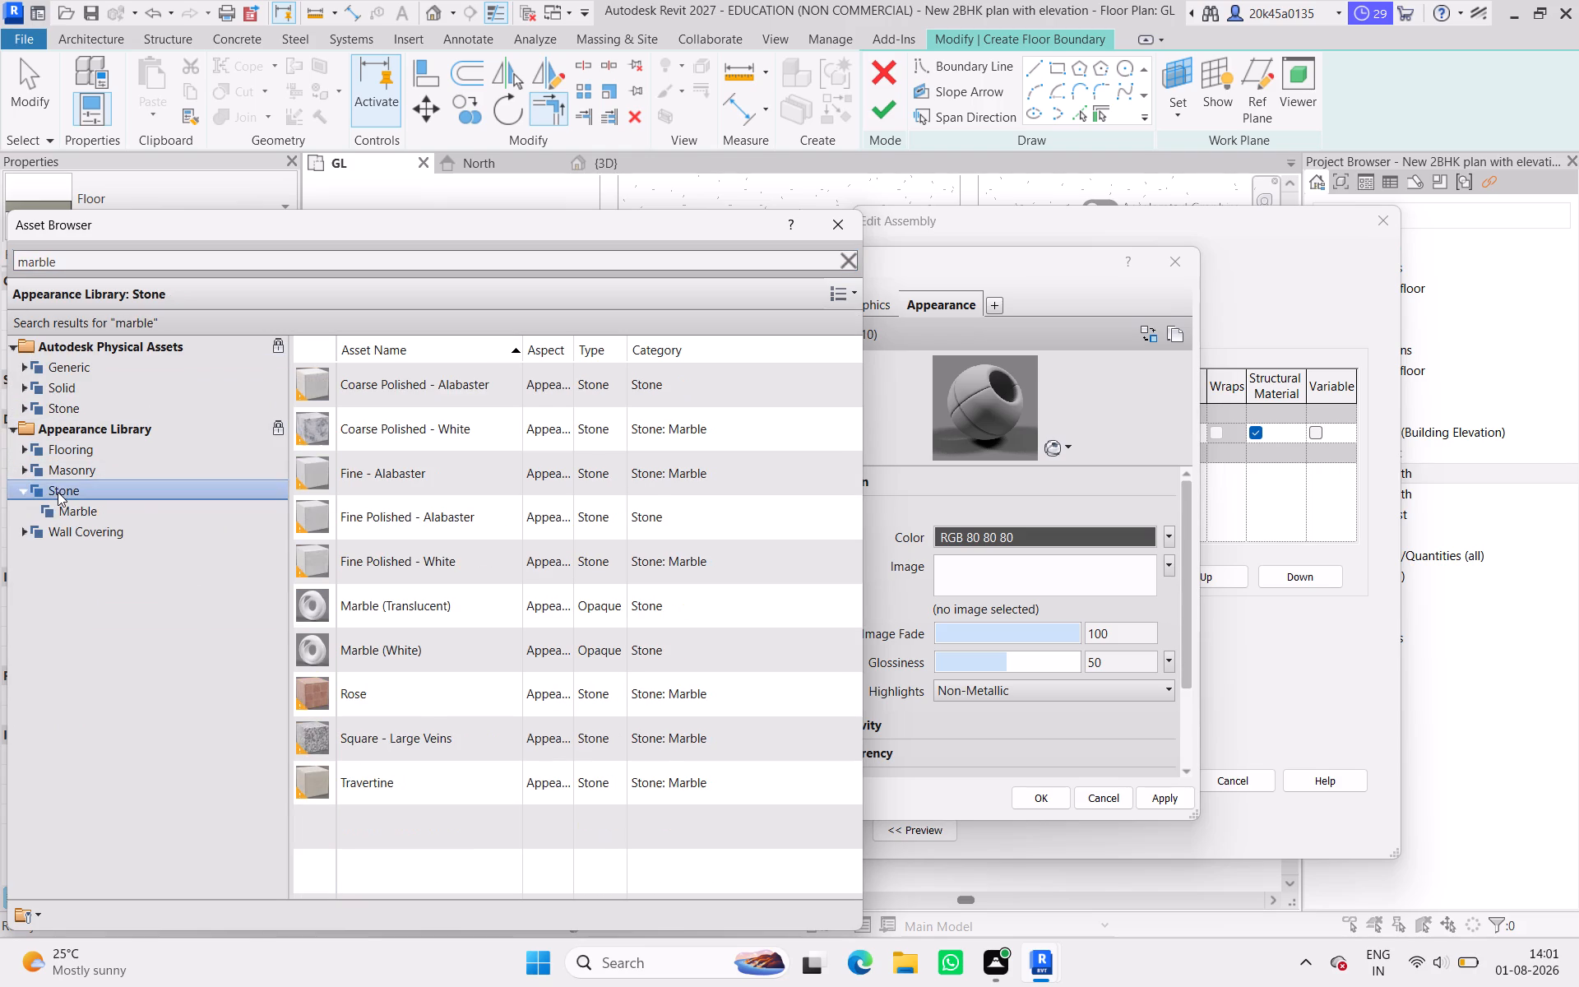
pyautogui.click(336, 433)
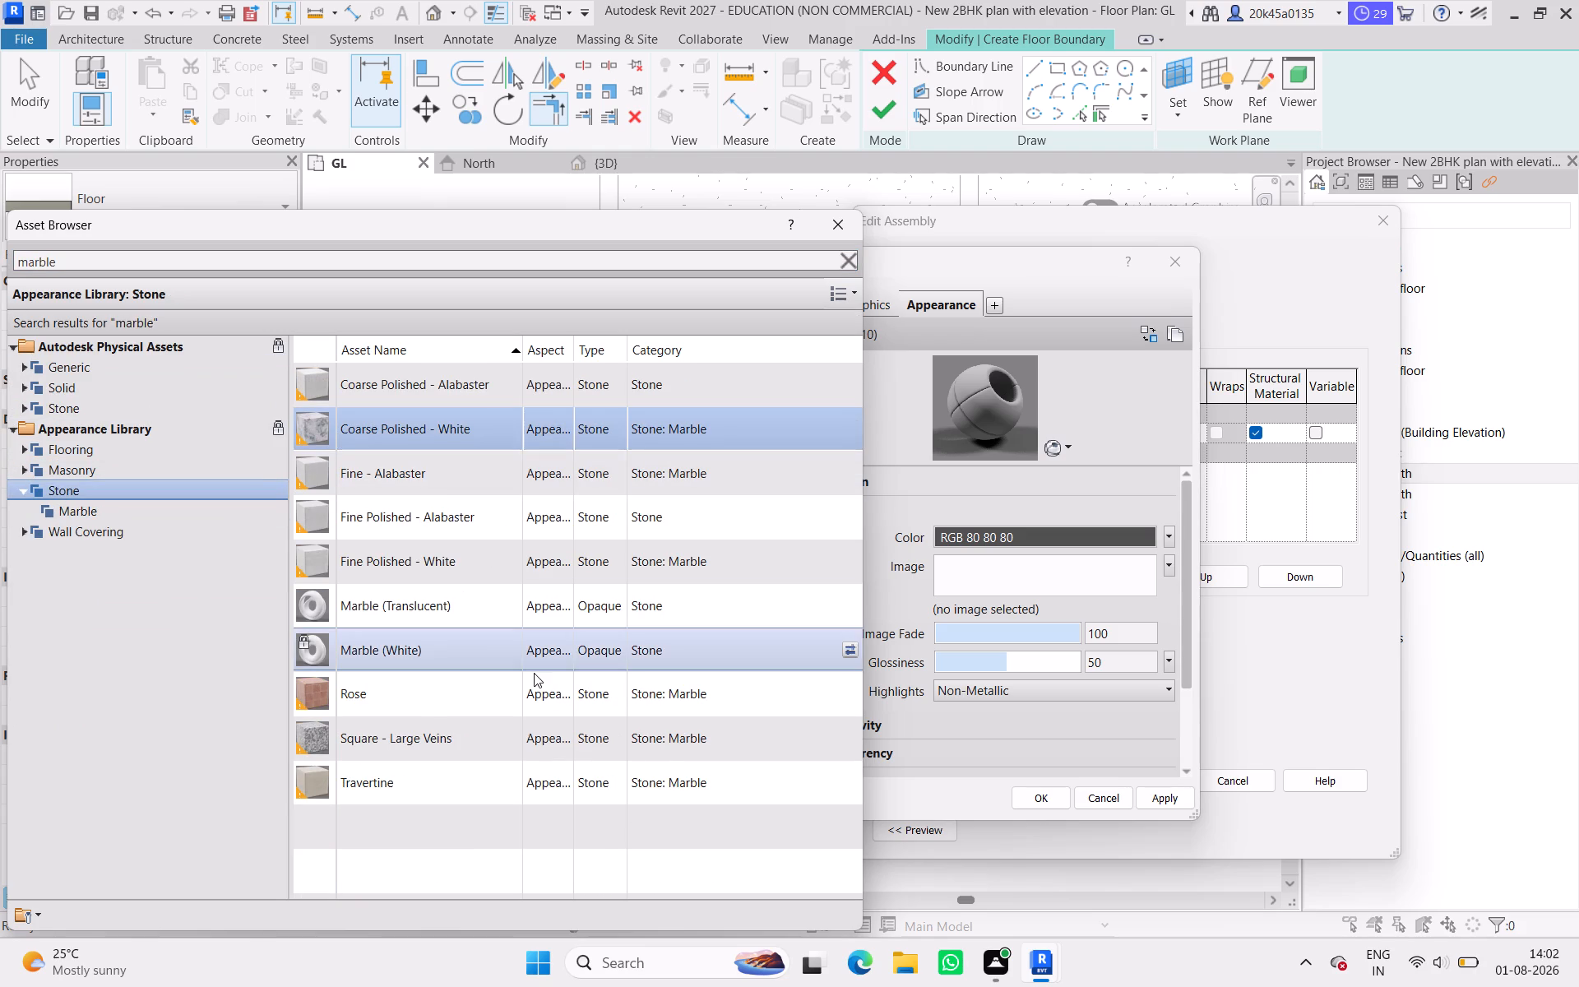
pyautogui.click(846, 431)
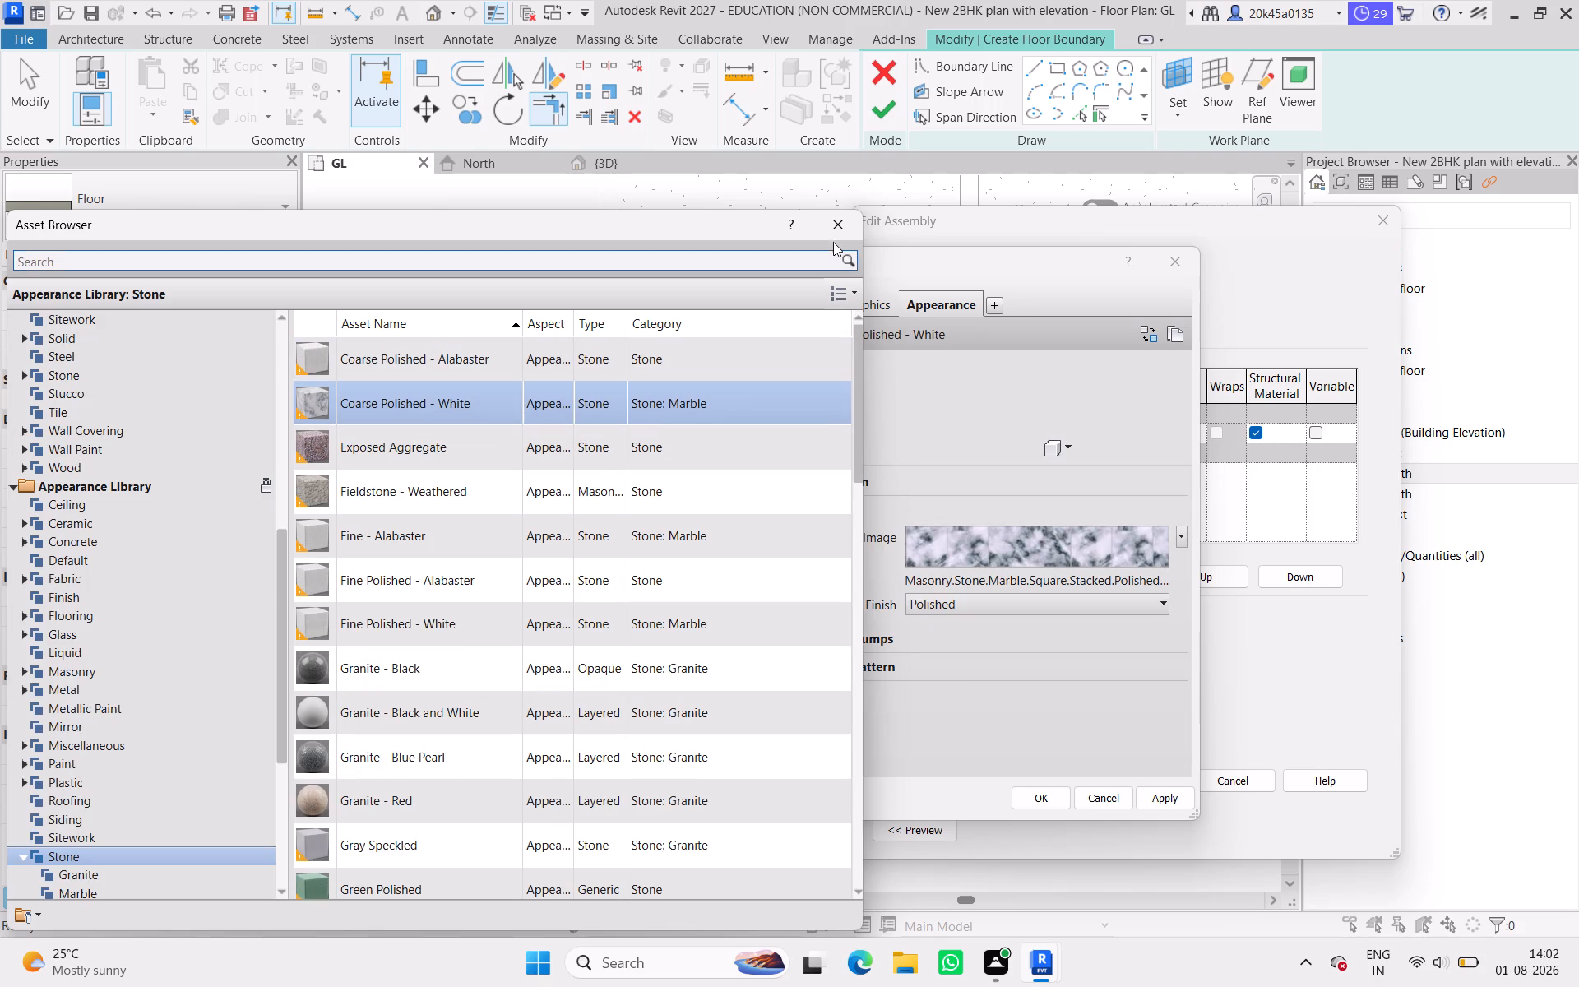
pyautogui.click(837, 230)
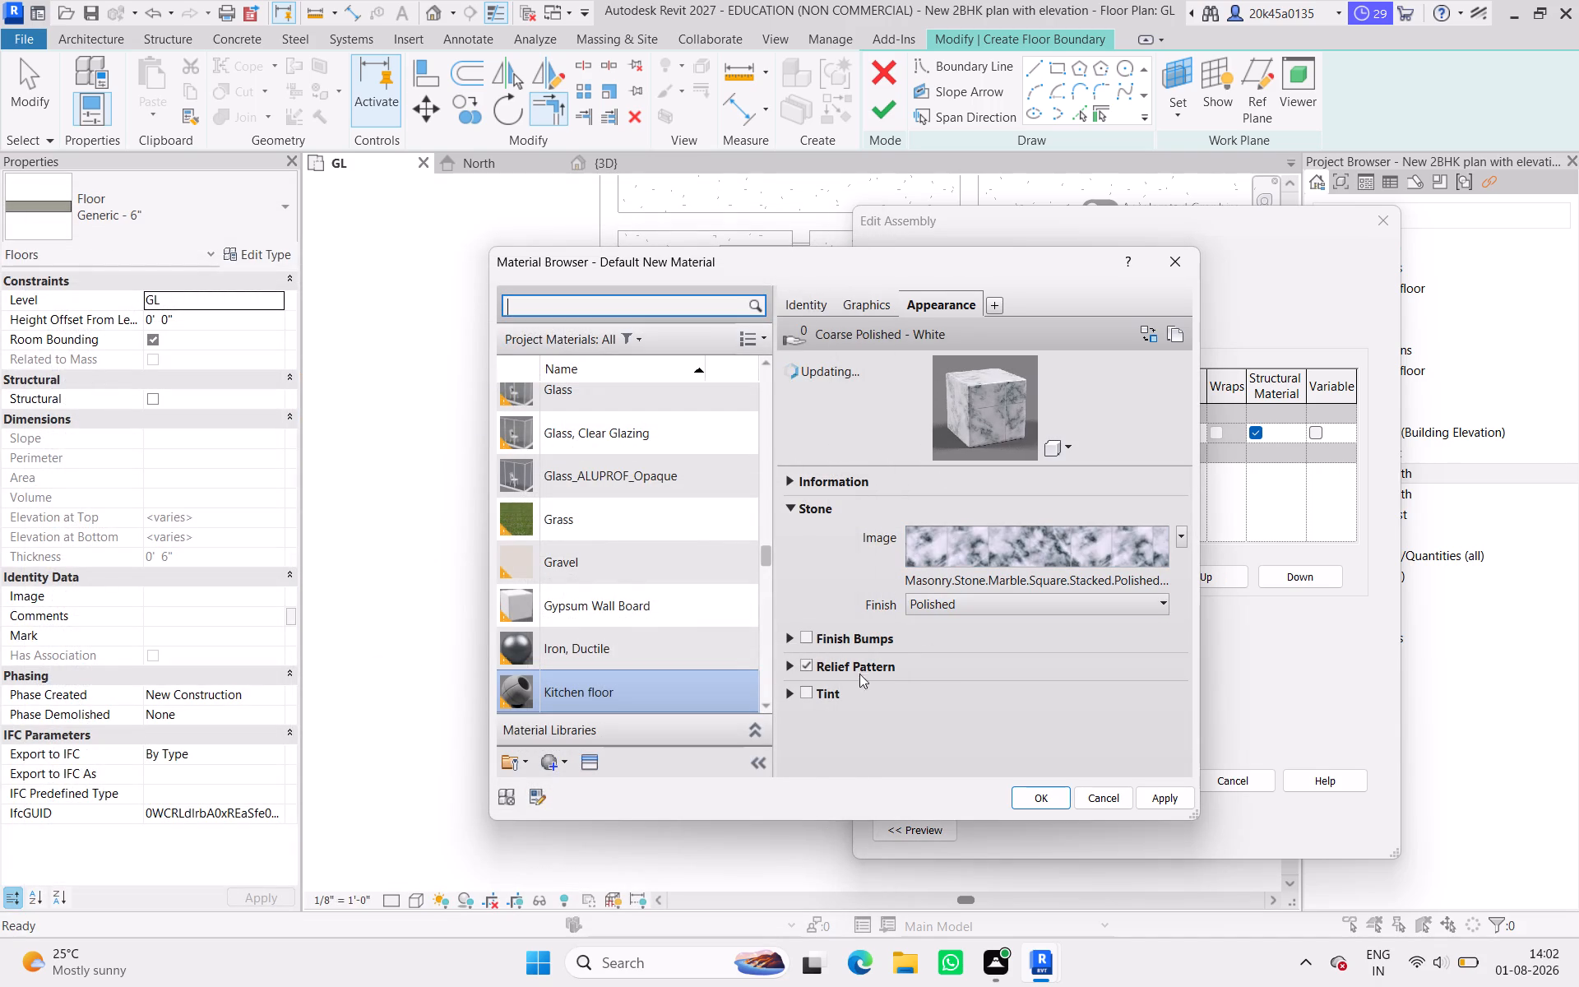
# Enable the tint on the Kitchen floor material's stone appearance, using the tint color RGB 80 80 80.
pyautogui.scroll(-6, 808, 688)
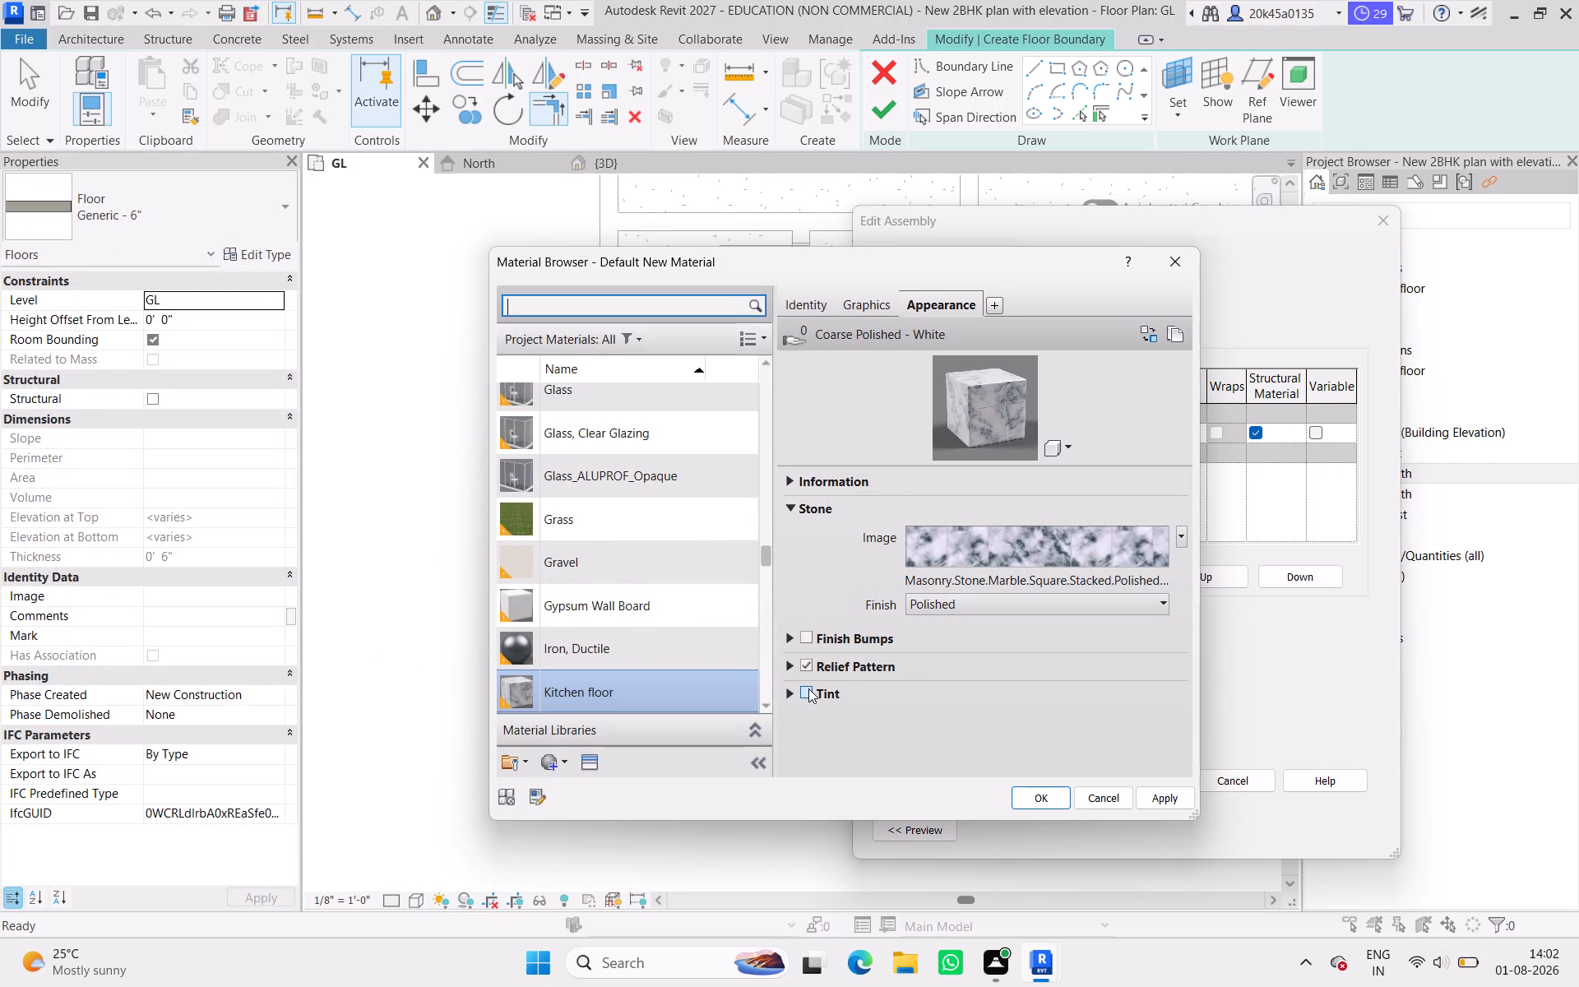
pyautogui.click(808, 688)
pyautogui.click(970, 719)
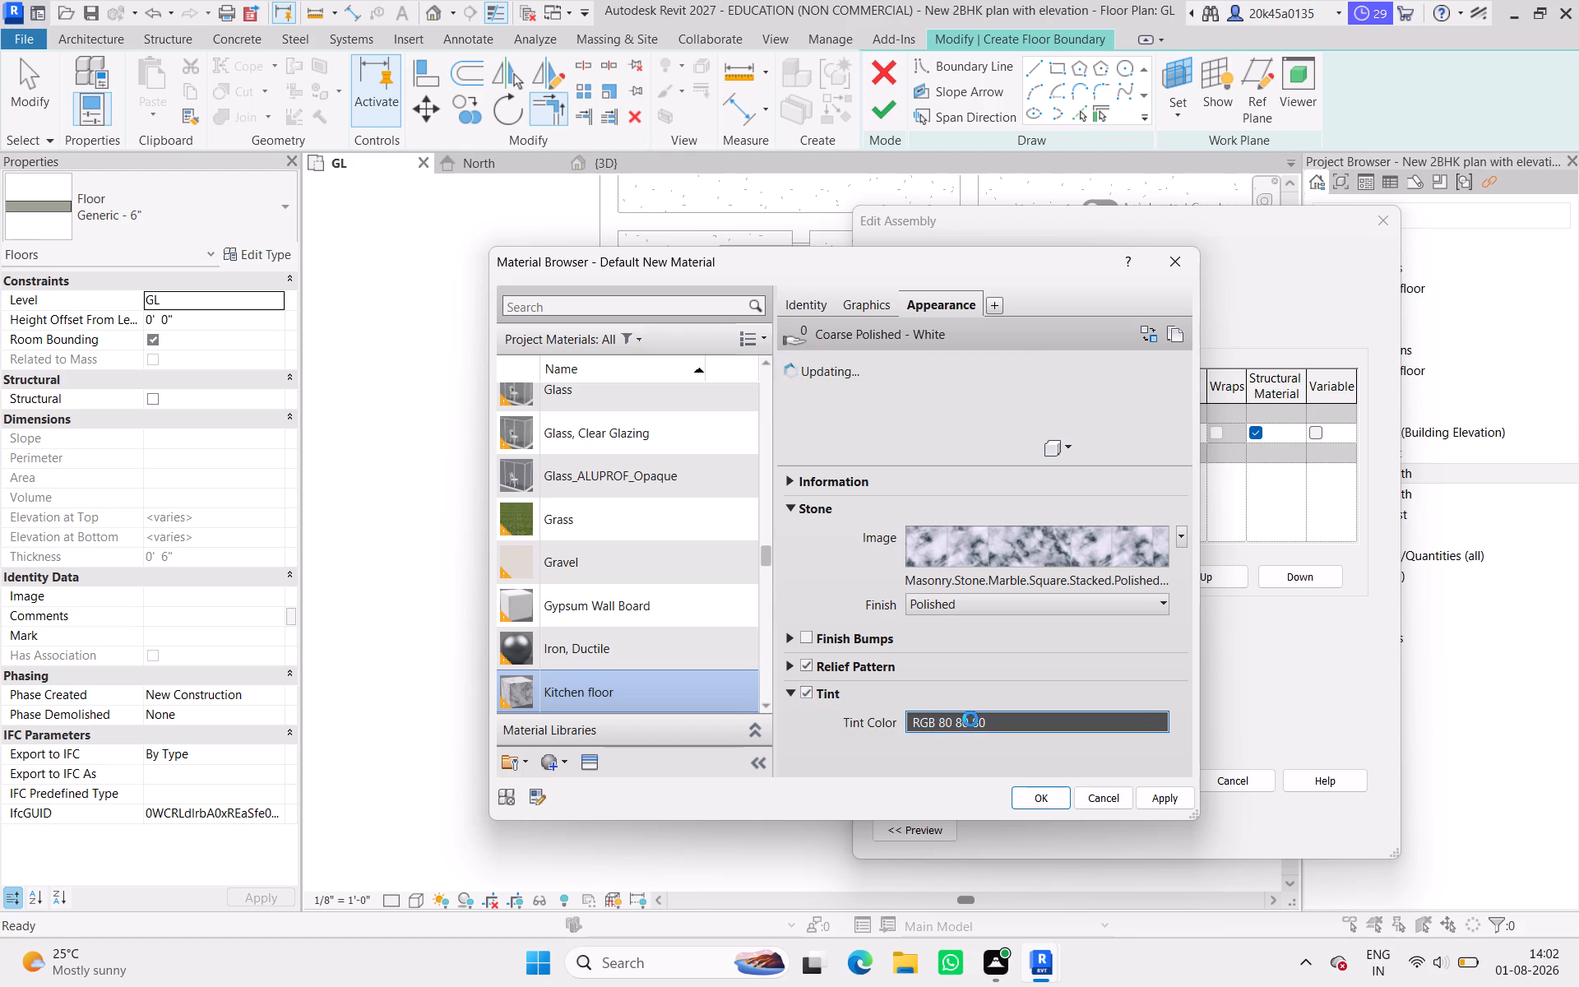
pyautogui.click(1044, 339)
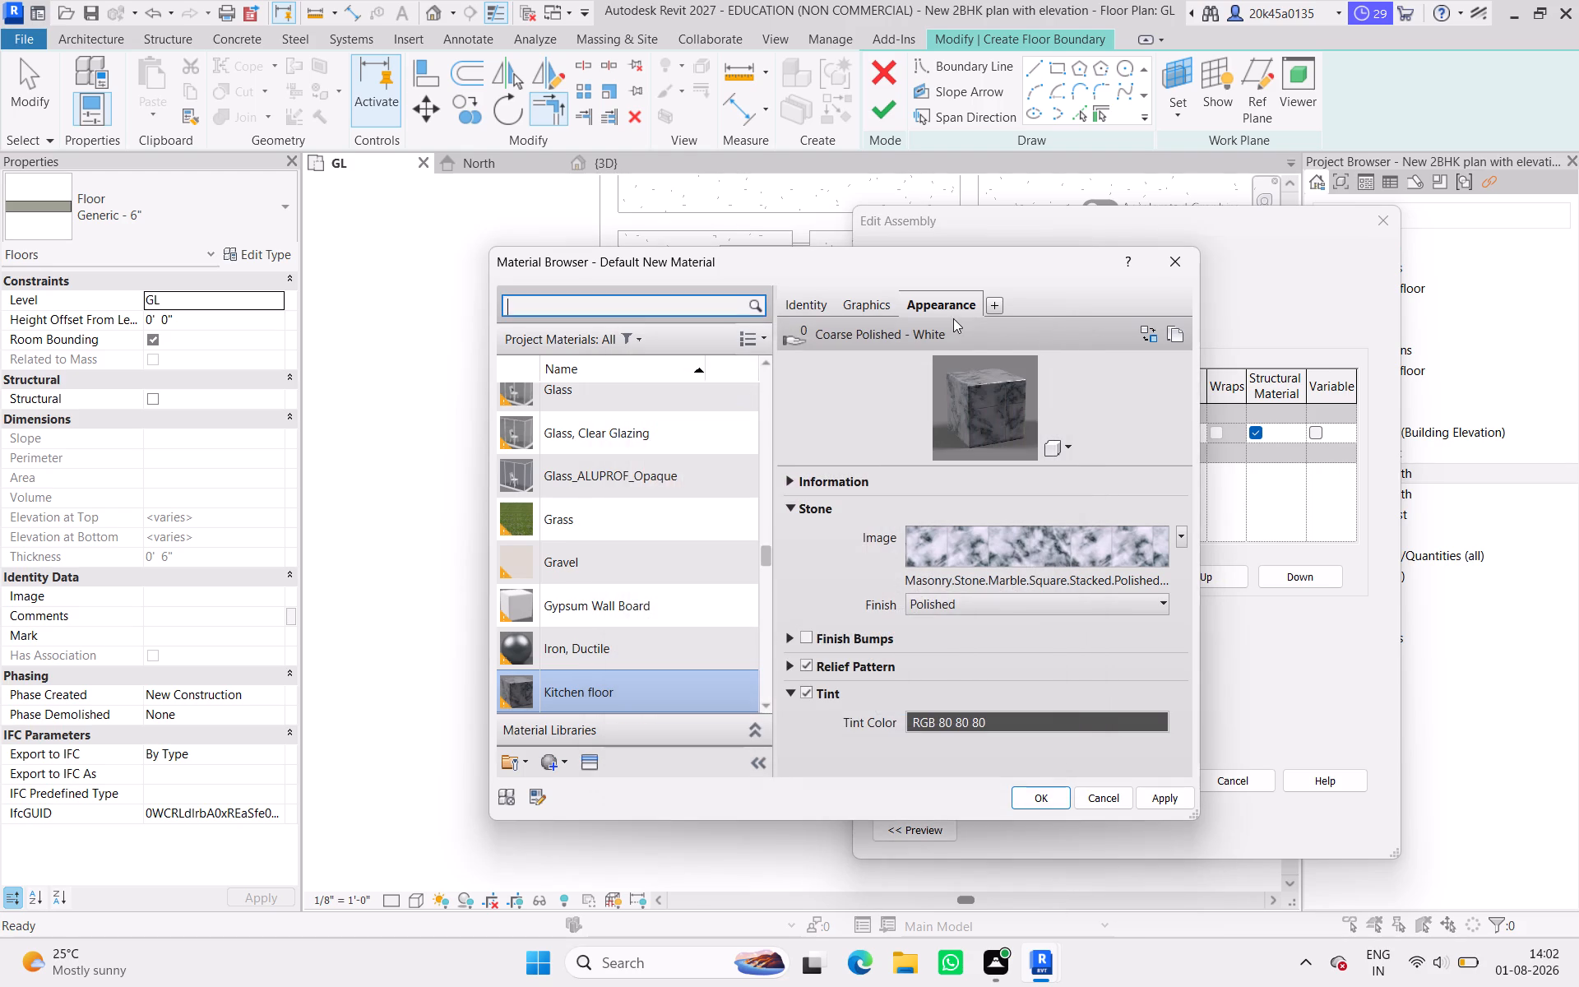
pyautogui.click(868, 304)
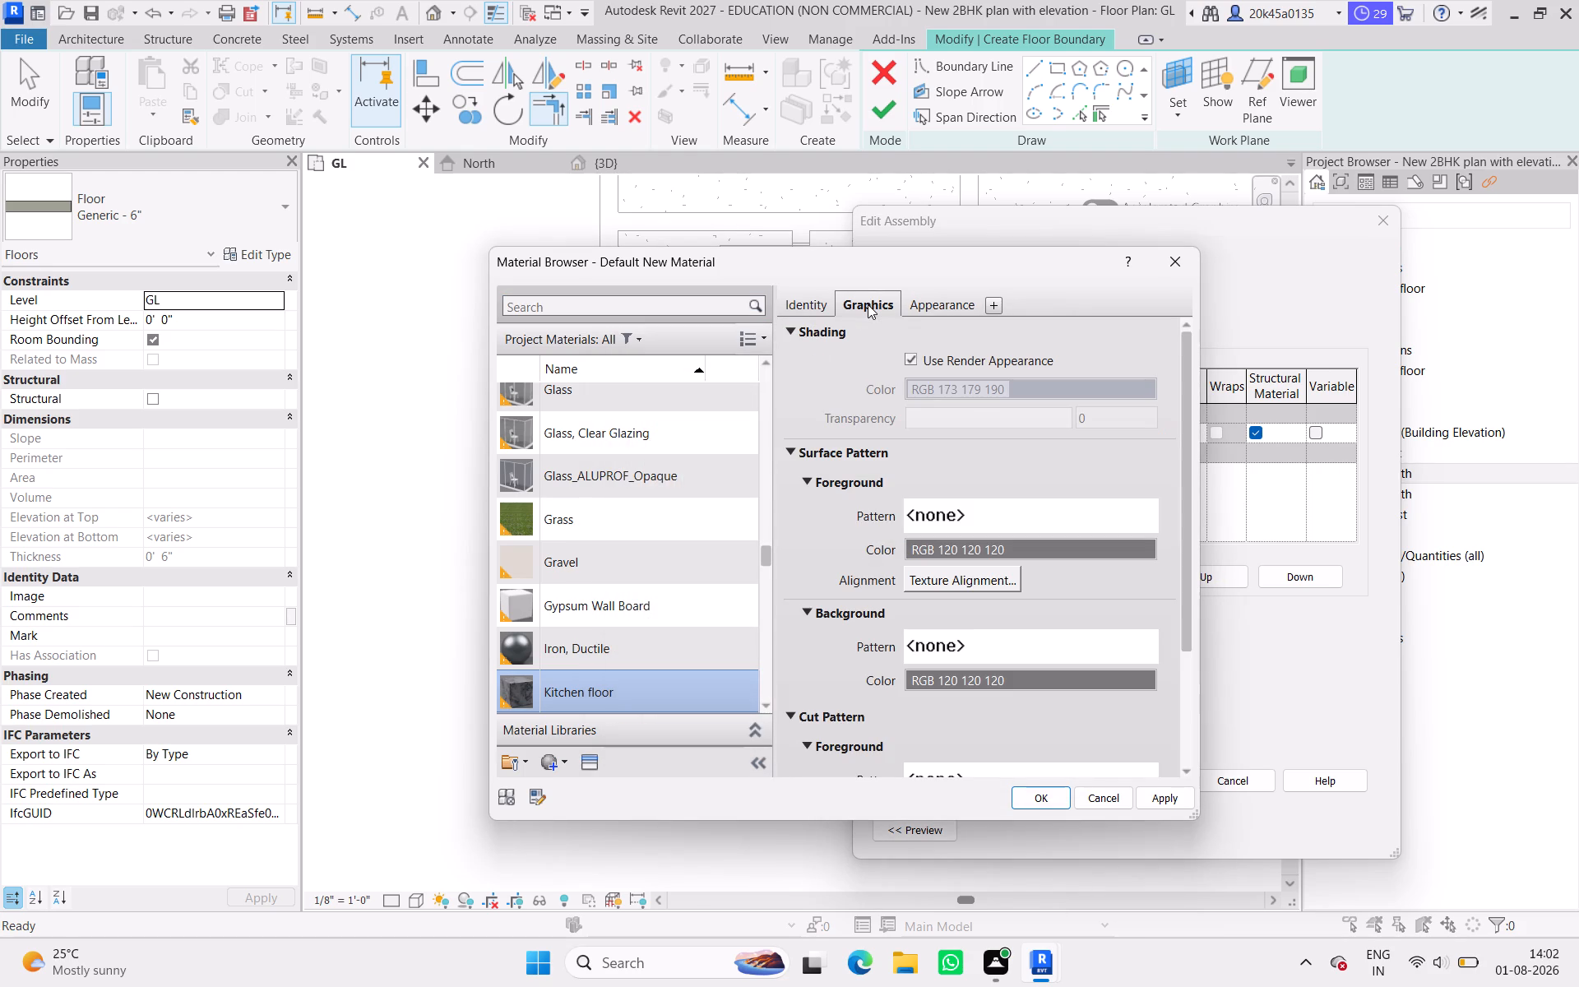
pyautogui.click(952, 308)
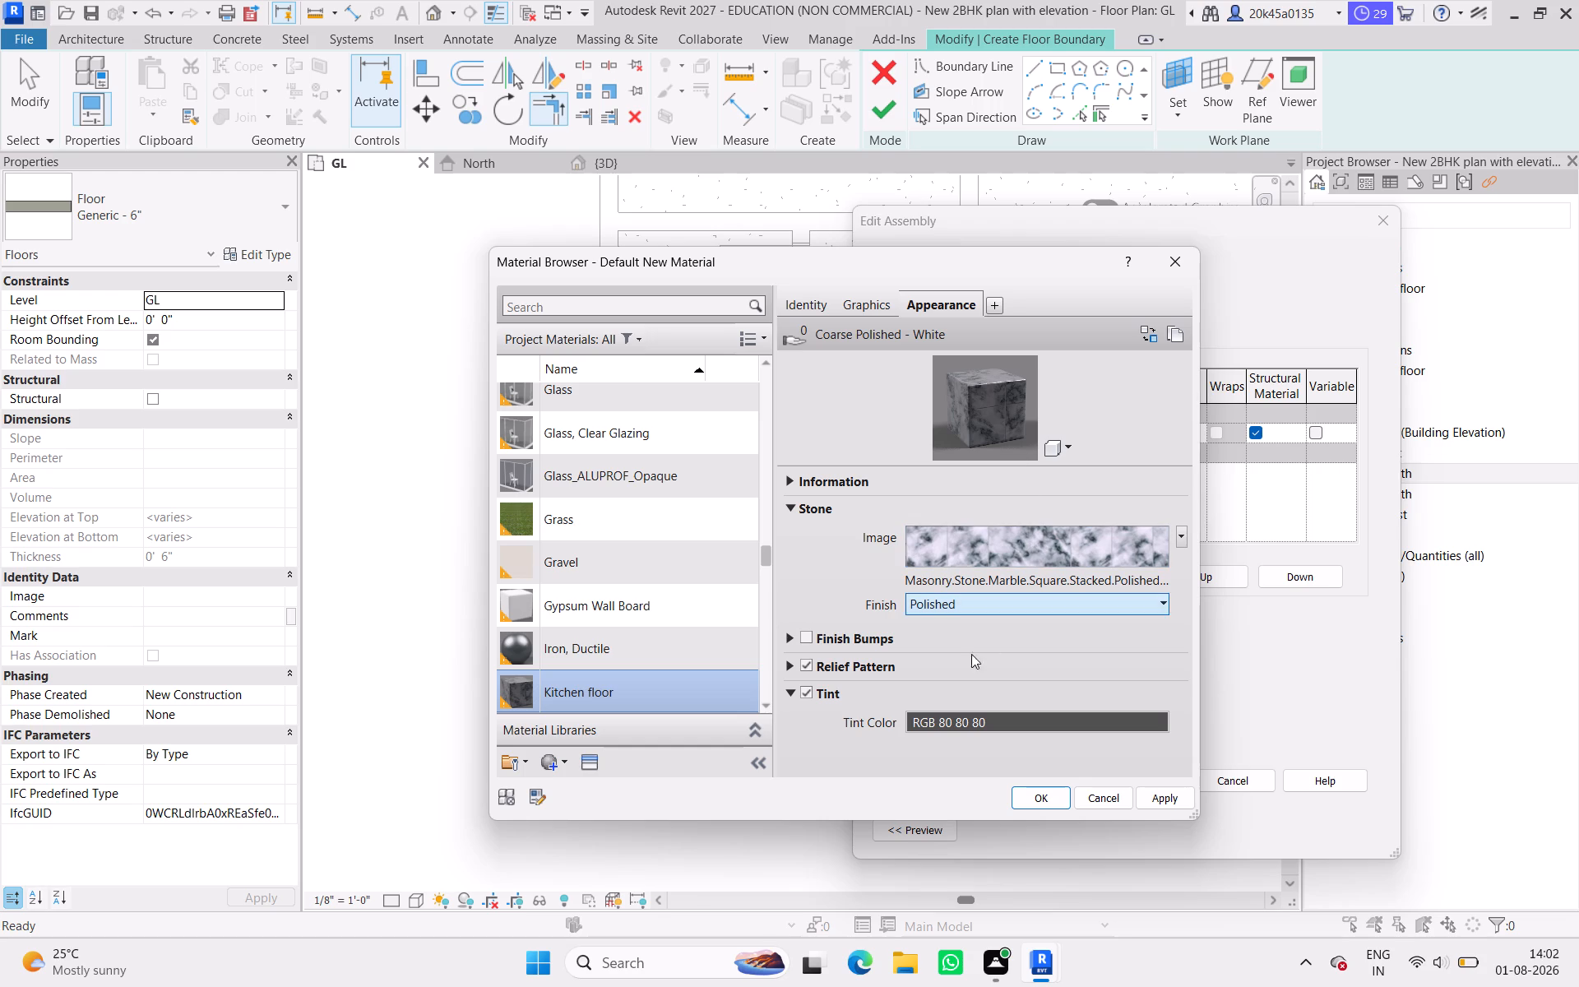
pyautogui.click(970, 719)
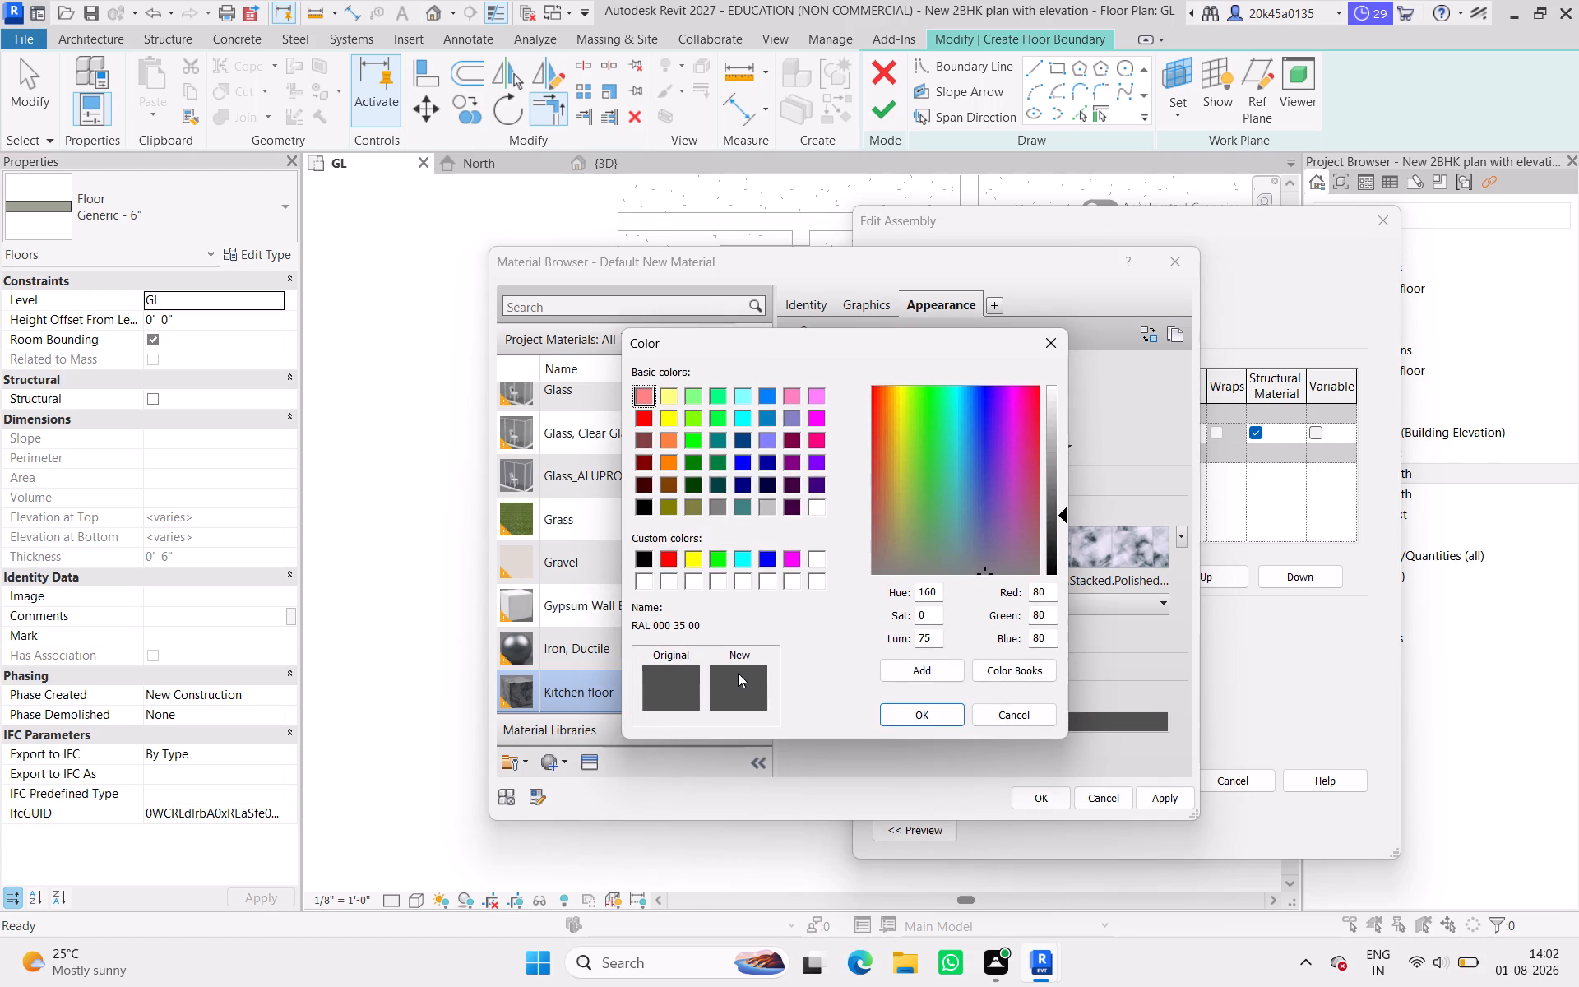
pyautogui.click(916, 714)
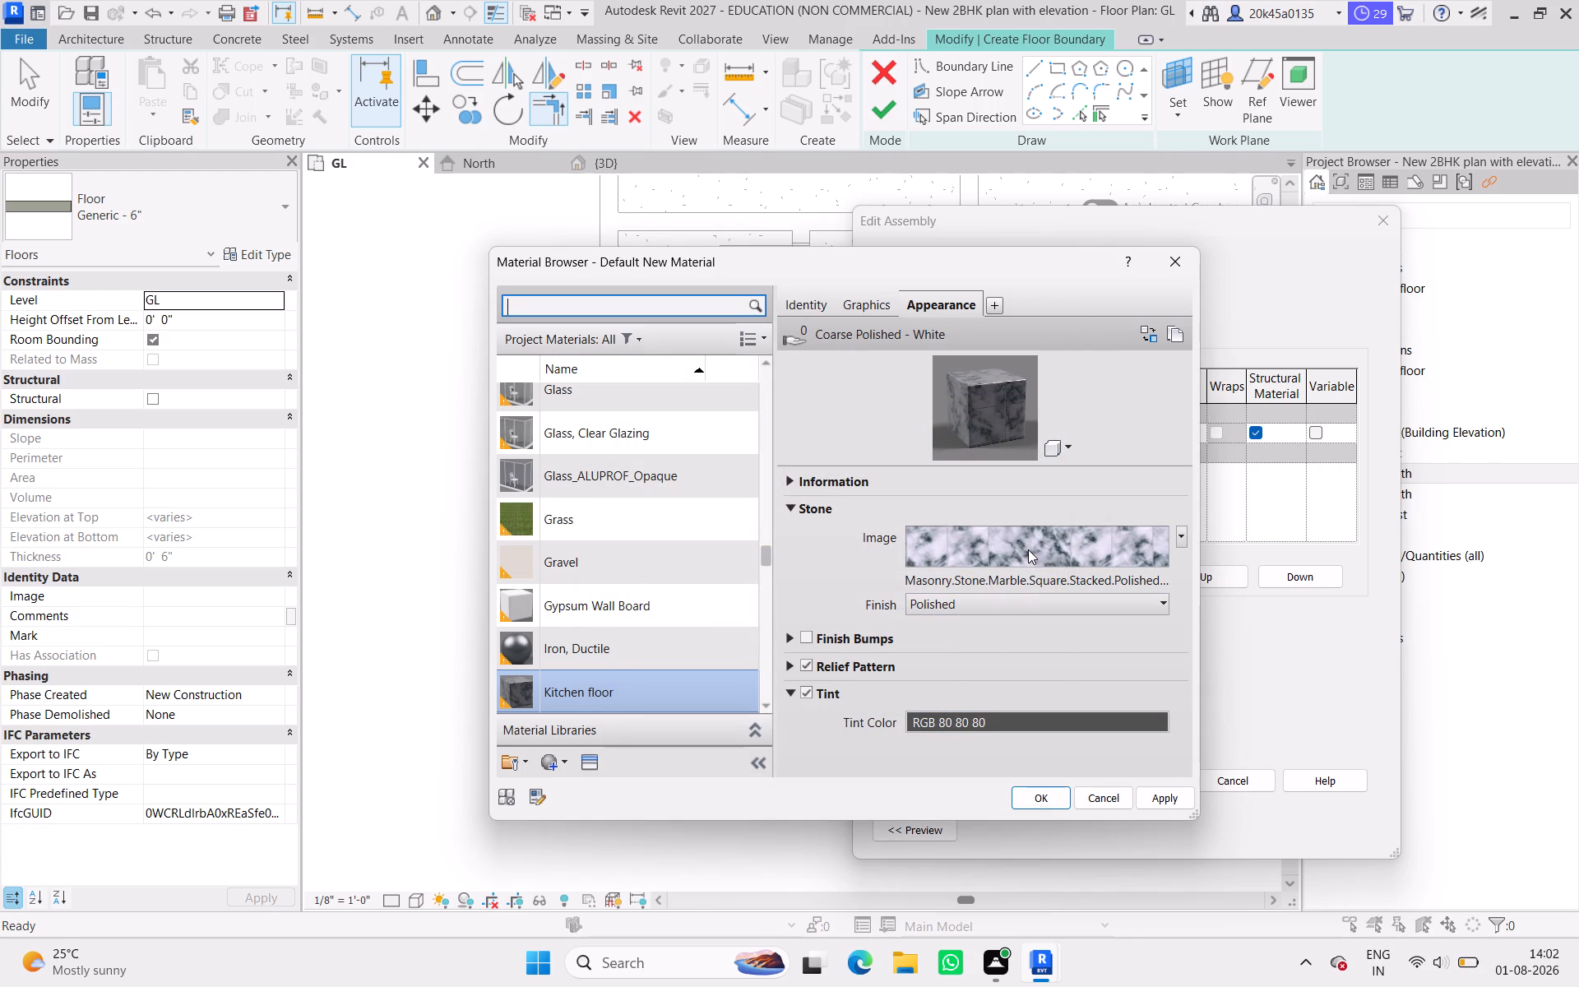
# Set the stone appearance's finish to Glossy and assign the Kitchen floor material to the floor type's structure layer.
pyautogui.click(957, 604)
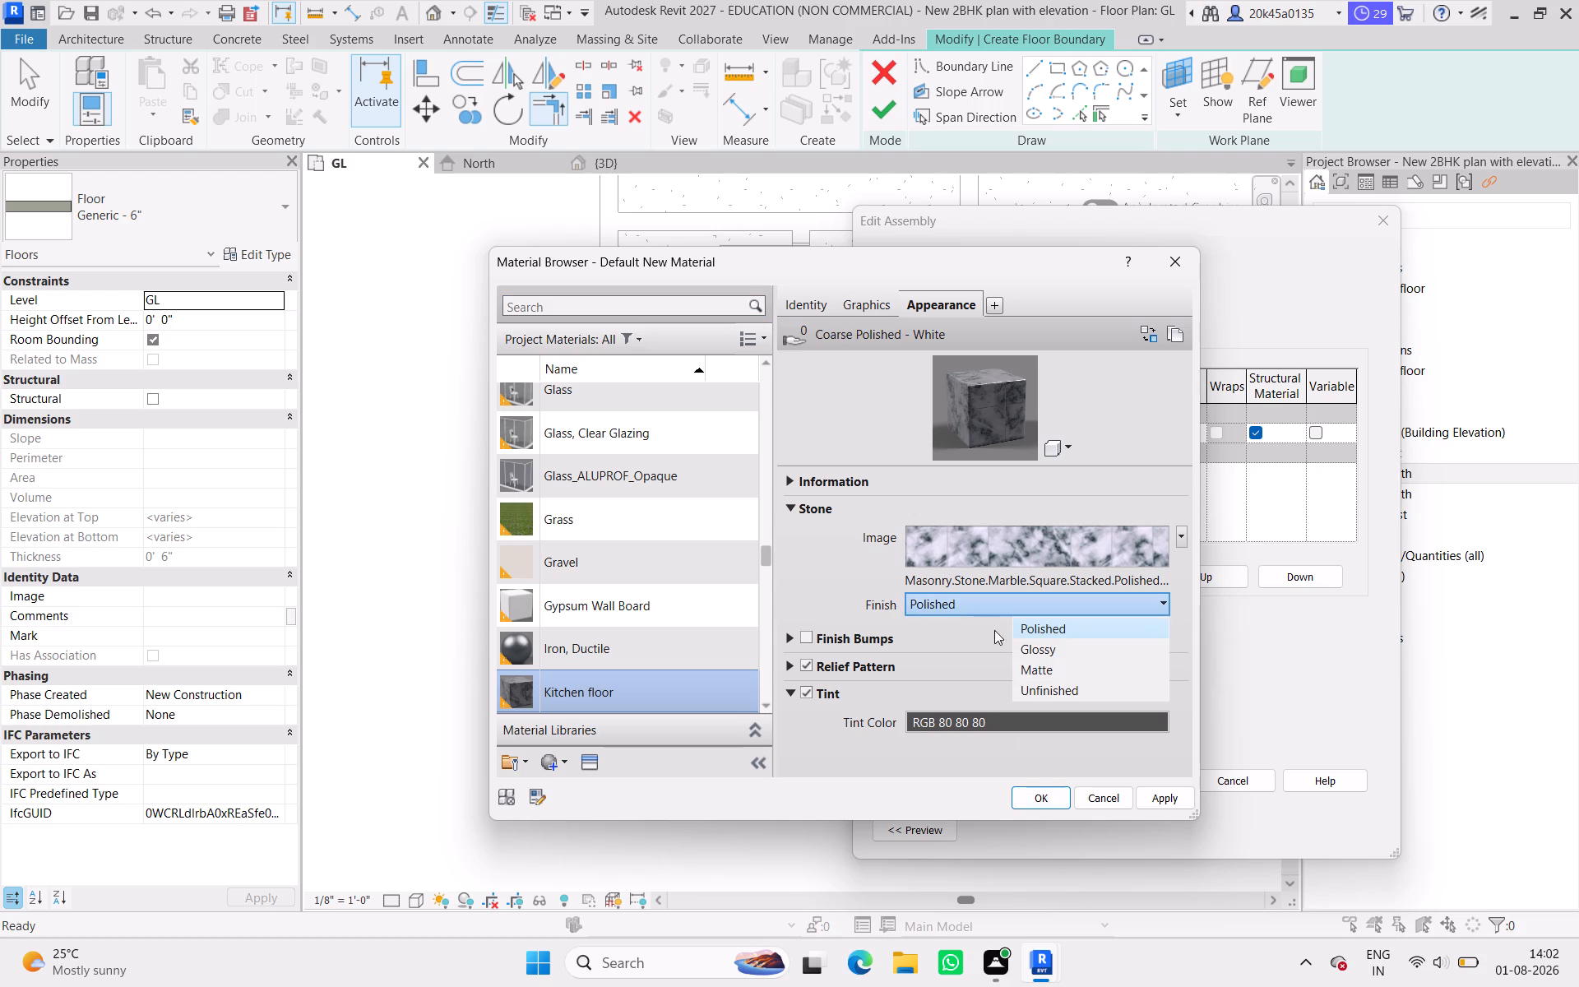
pyautogui.click(1033, 654)
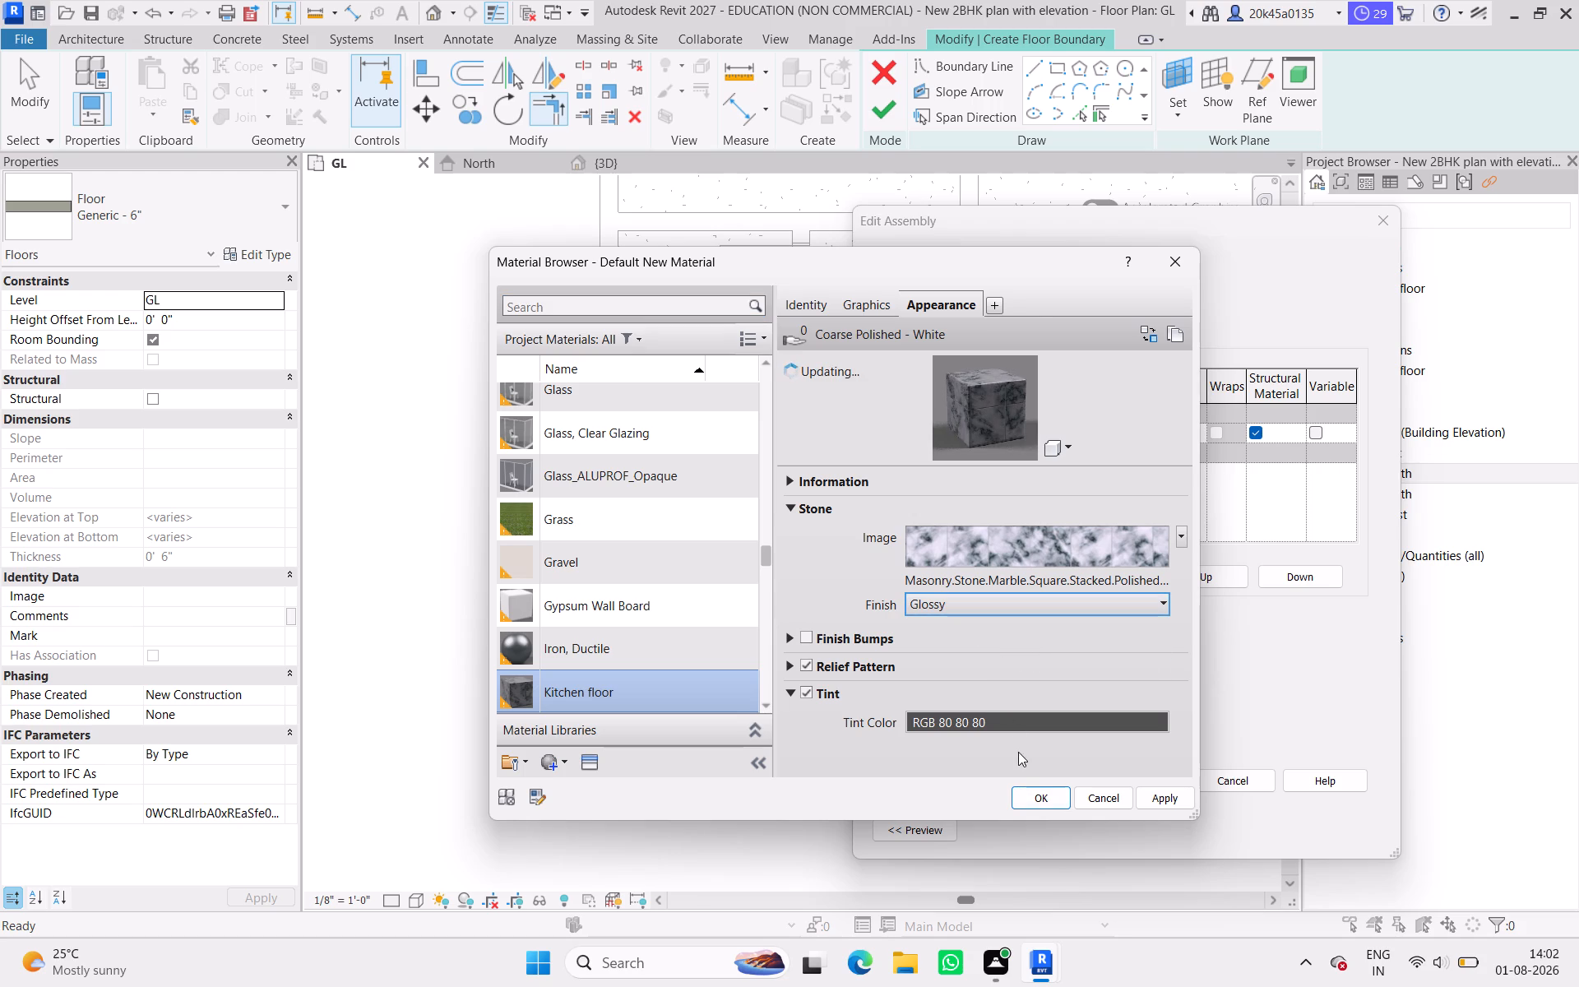
pyautogui.click(792, 471)
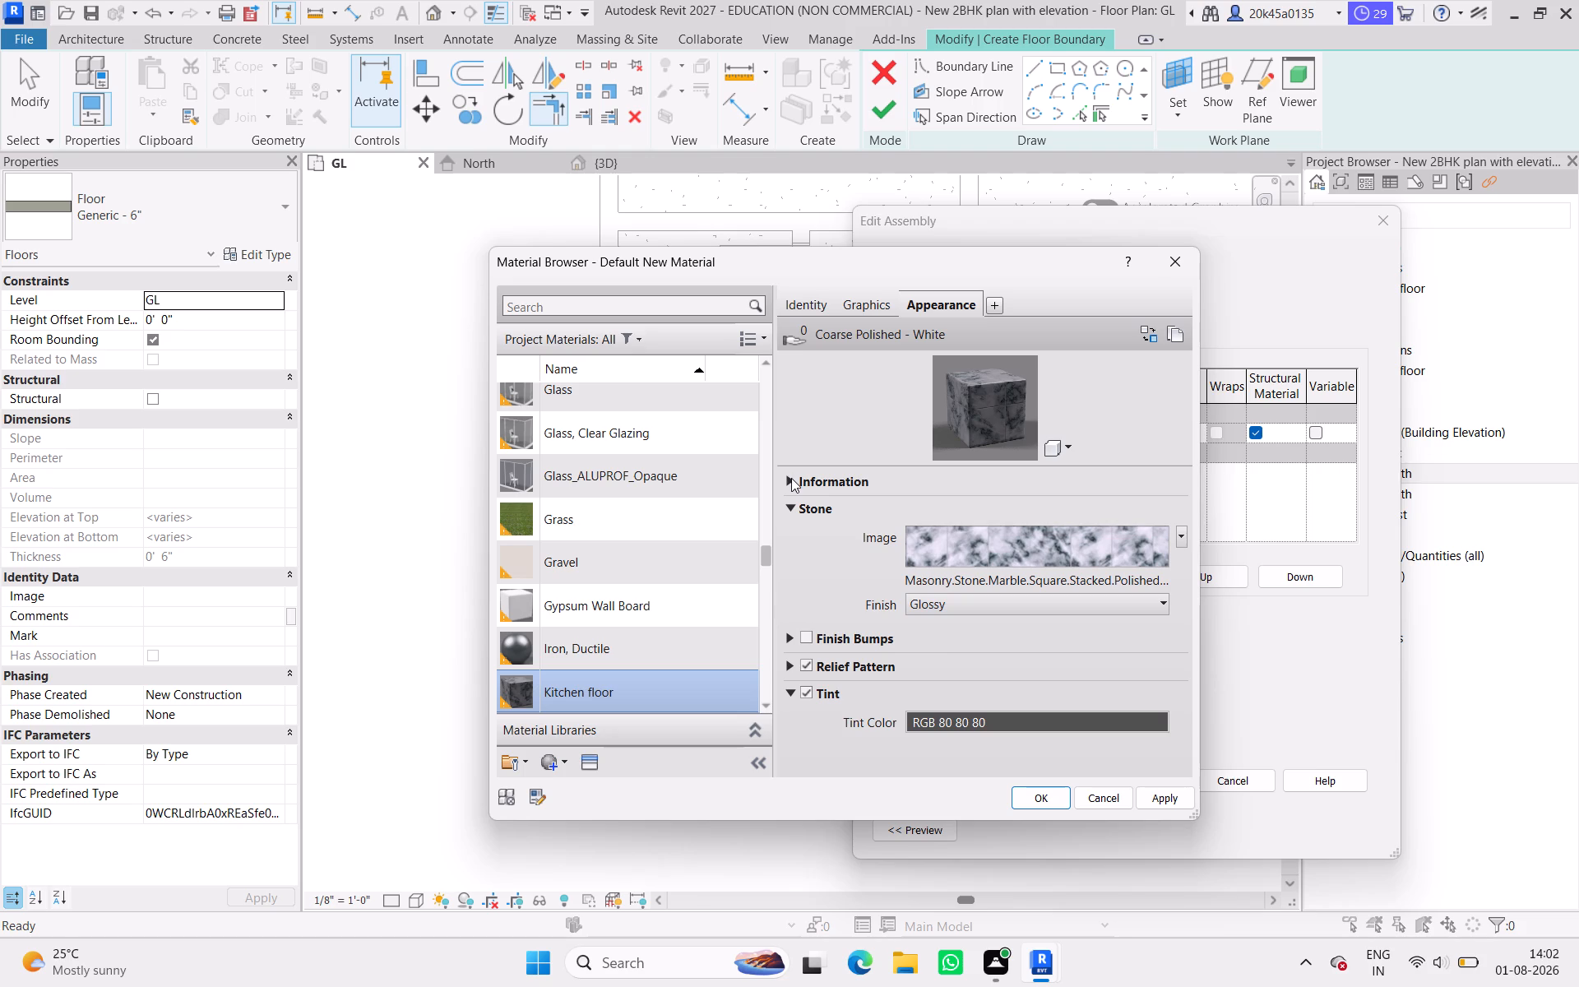
pyautogui.click(791, 478)
pyautogui.click(974, 645)
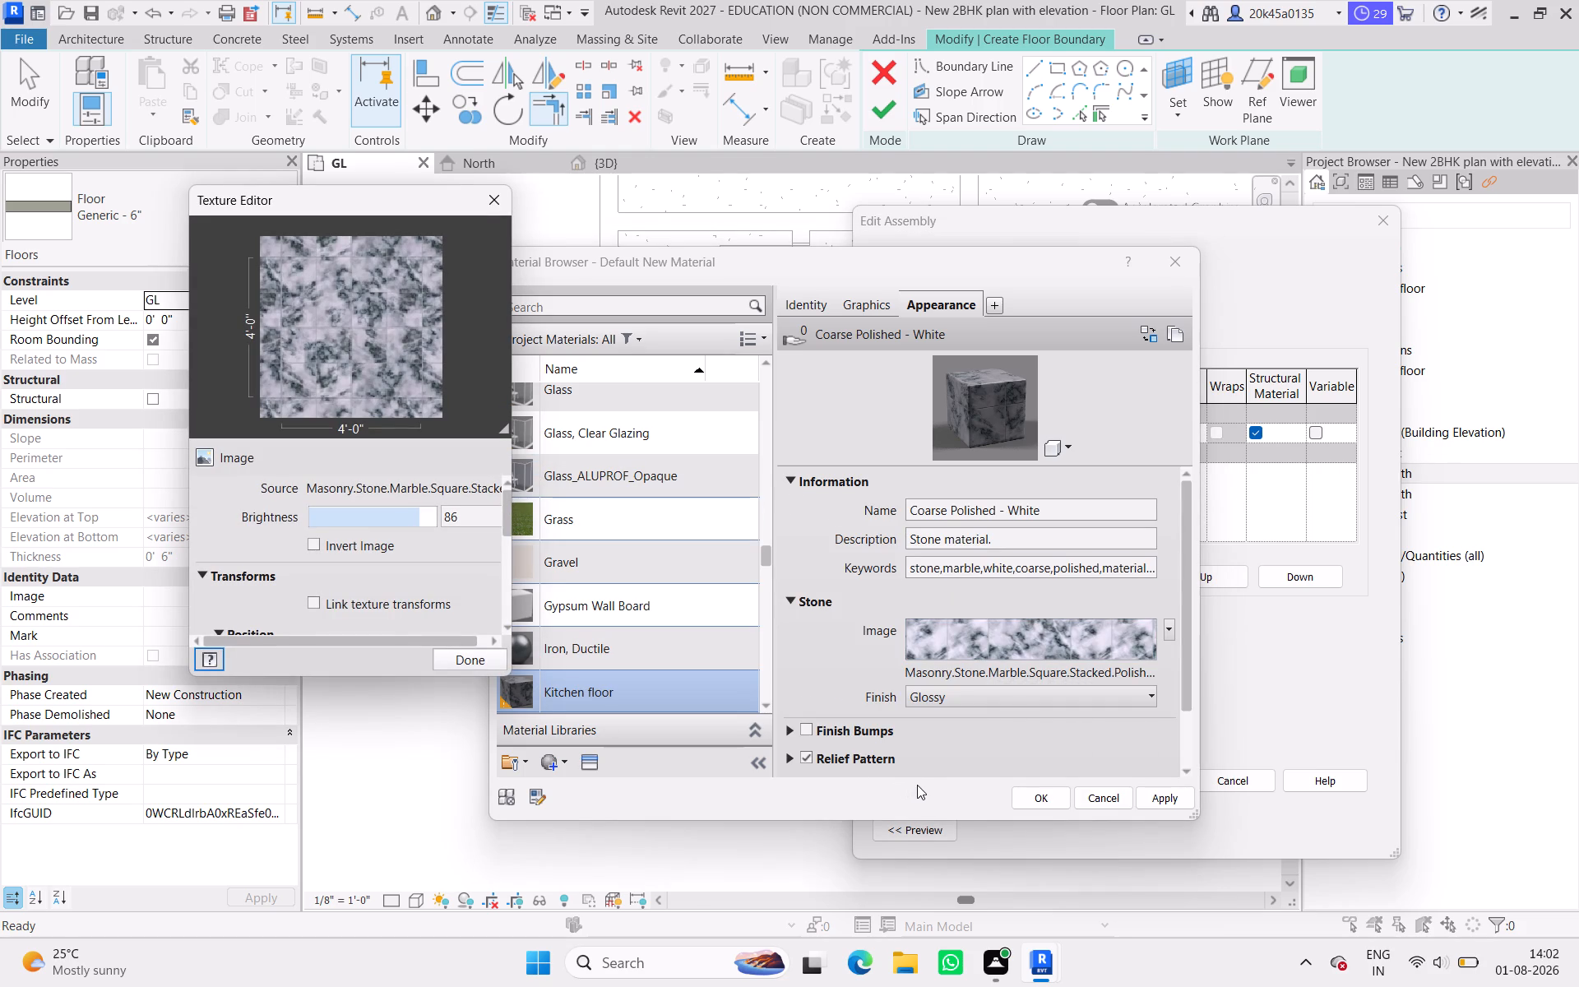
pyautogui.click(1038, 792)
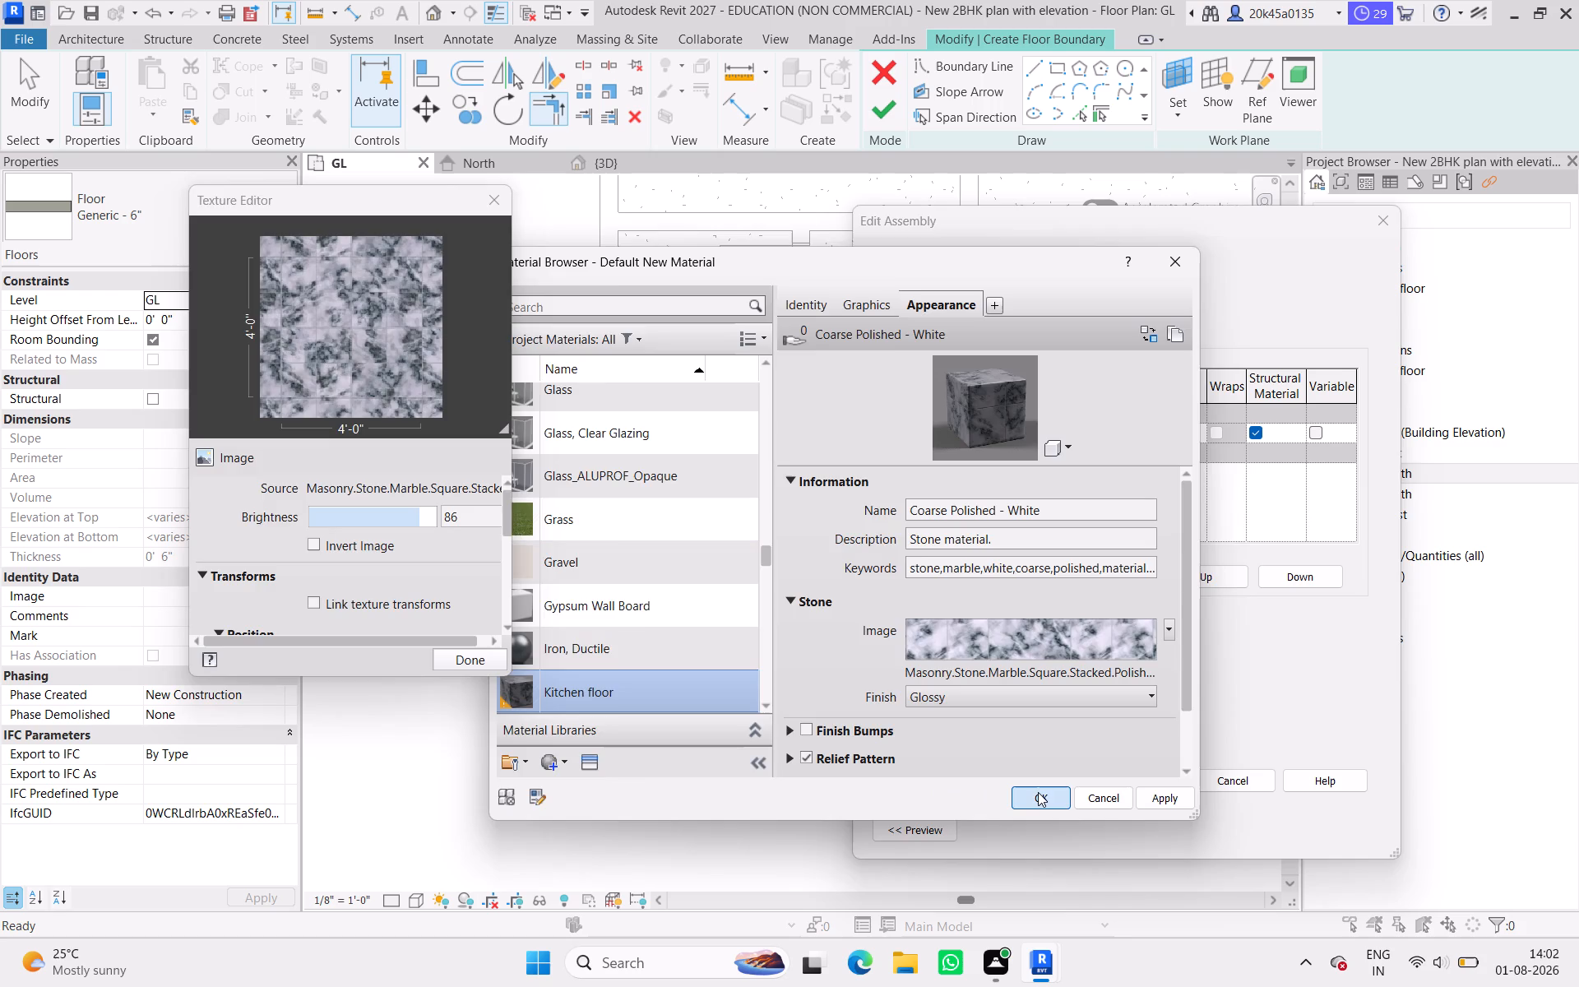
pyautogui.click(1140, 782)
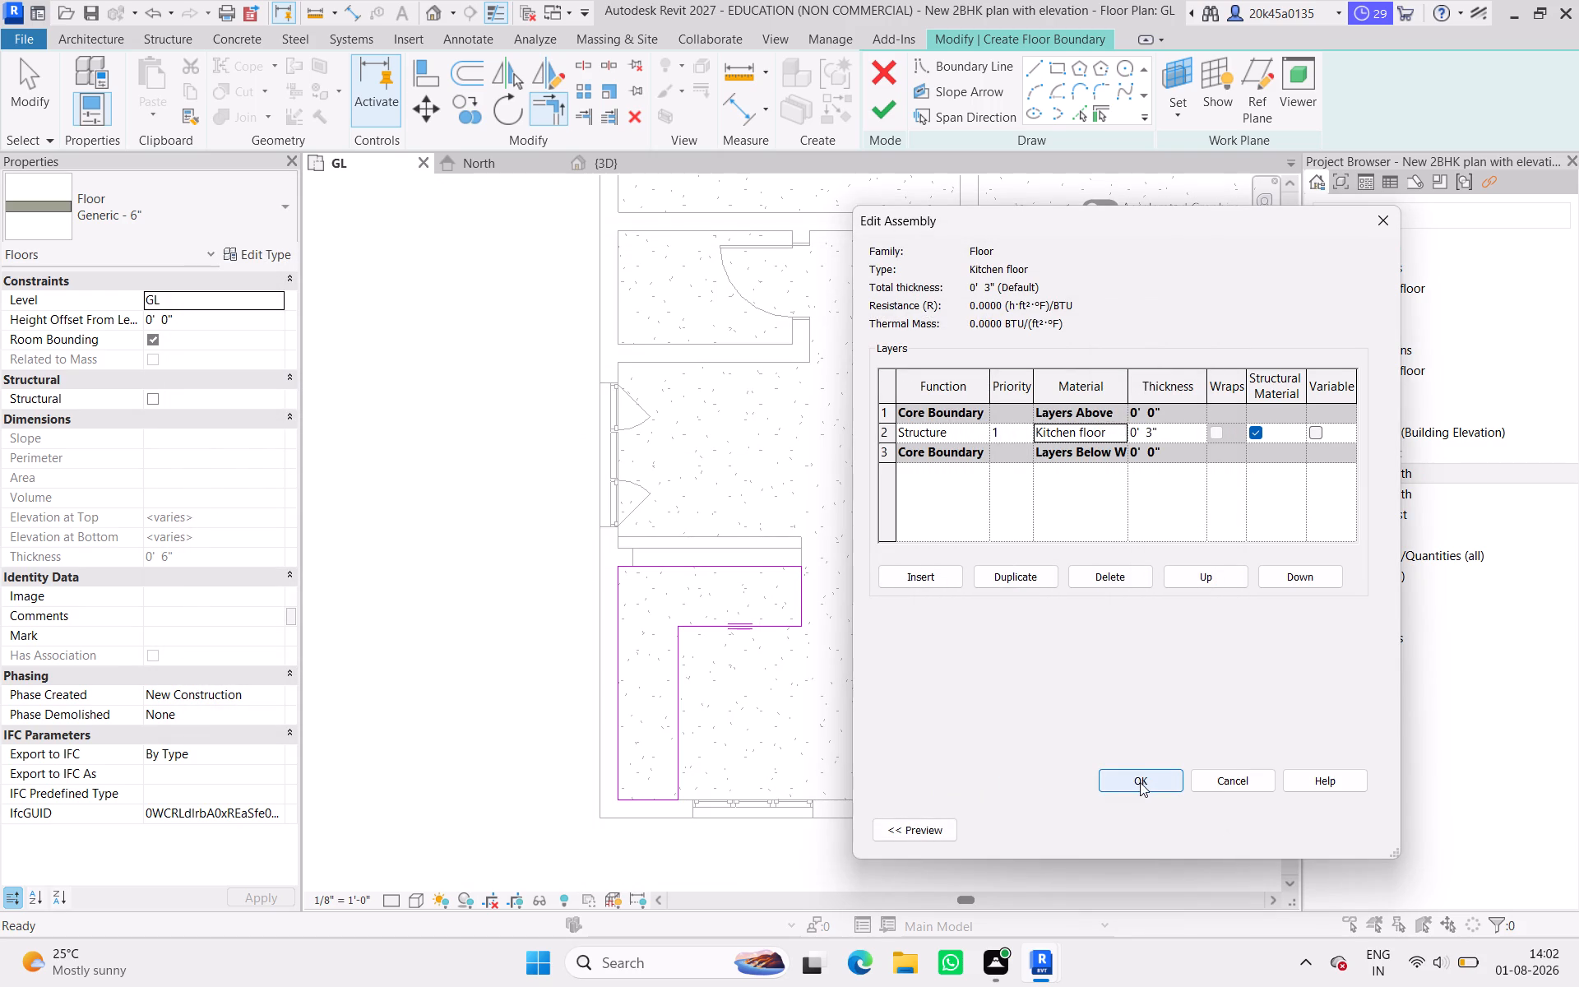
pyautogui.click(1119, 819)
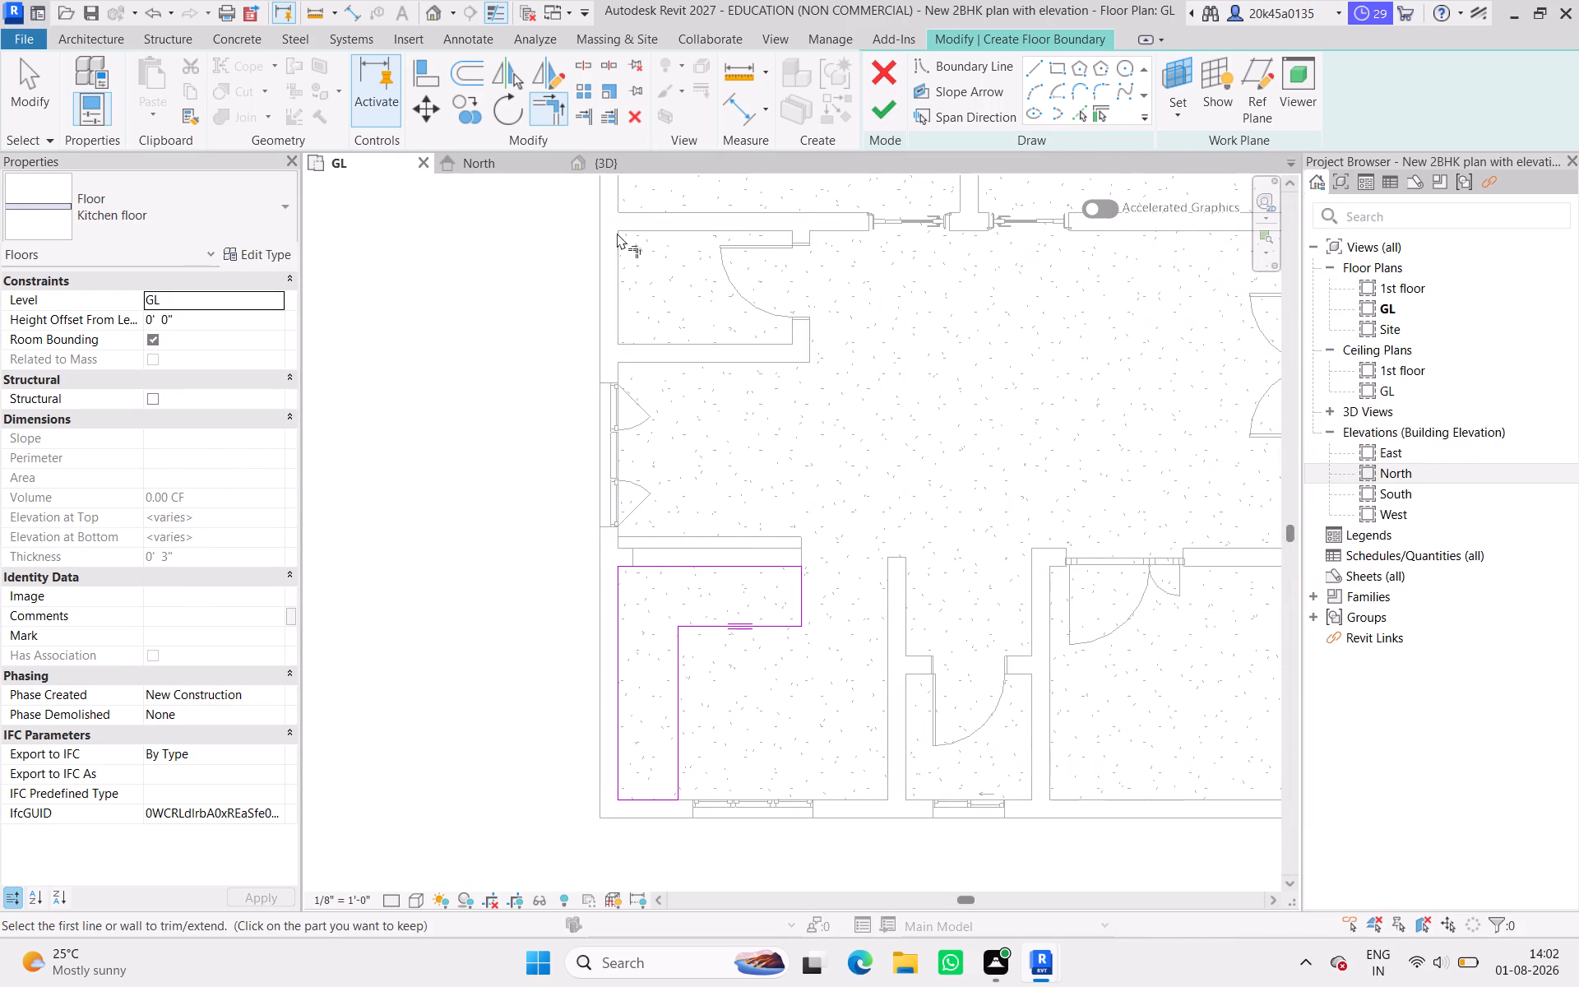
# Set the L-shaped kitchen slab's height offset from level GL to 3' and finish its floor boundary.
pyautogui.doubleClick(185, 323)
pyautogui.moveTo(185, 323); pyautogui.dragTo(109, 321)
pyautogui.write("3'")
pyautogui.press('Return')
pyautogui.click(255, 904)
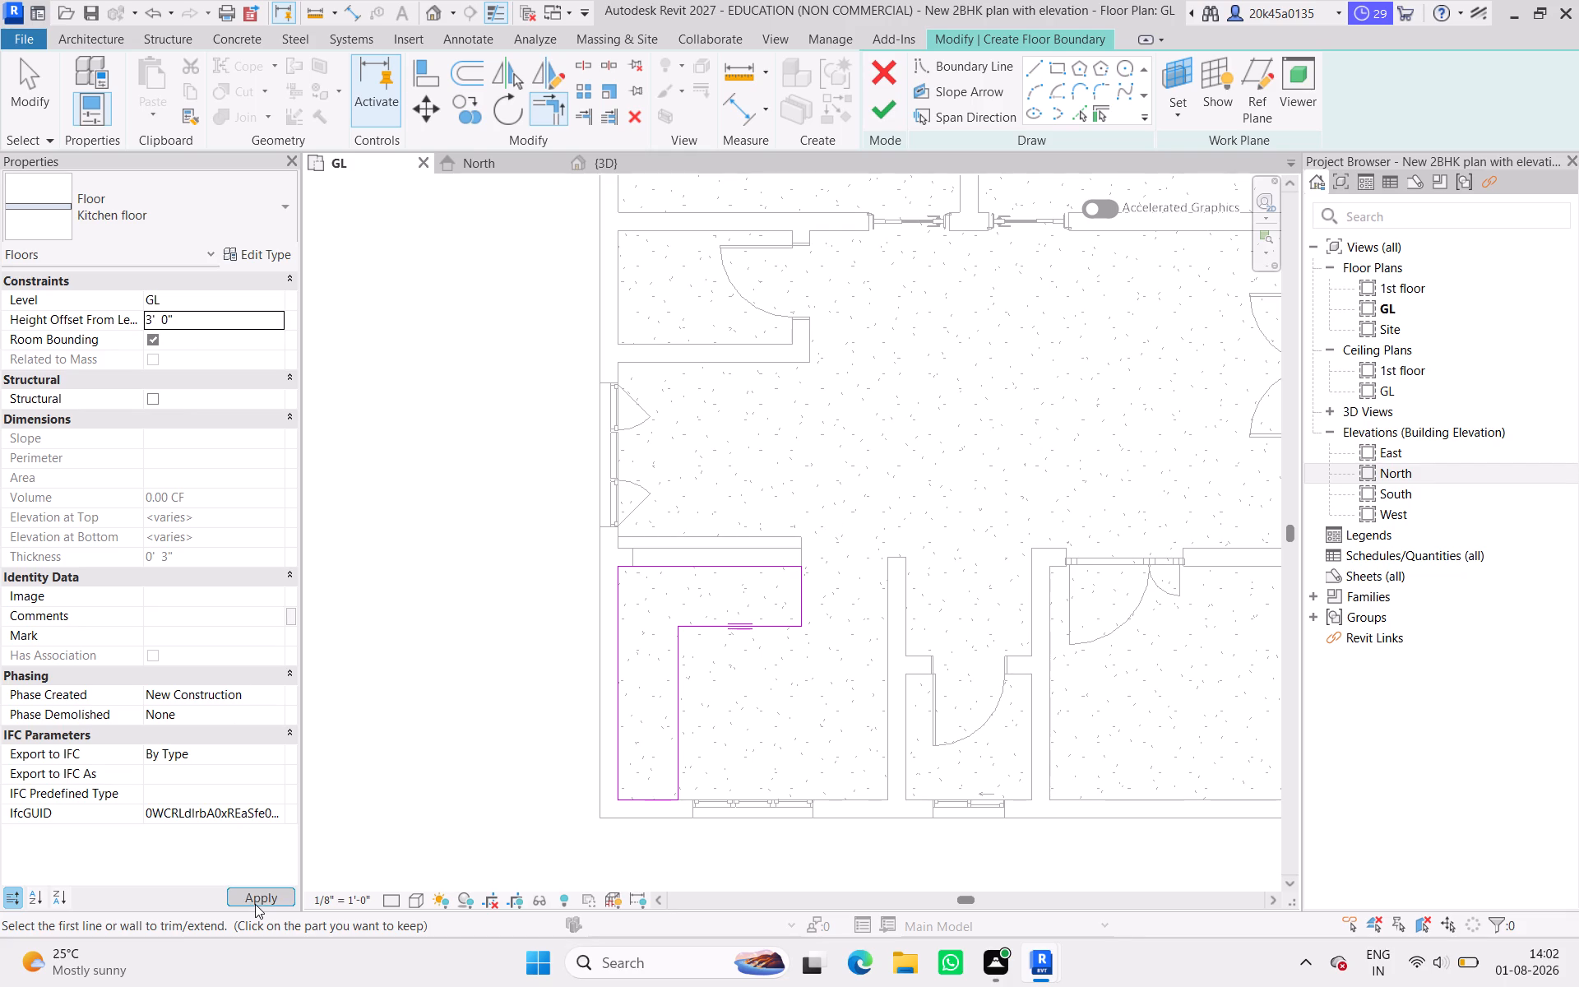
pyautogui.click(876, 113)
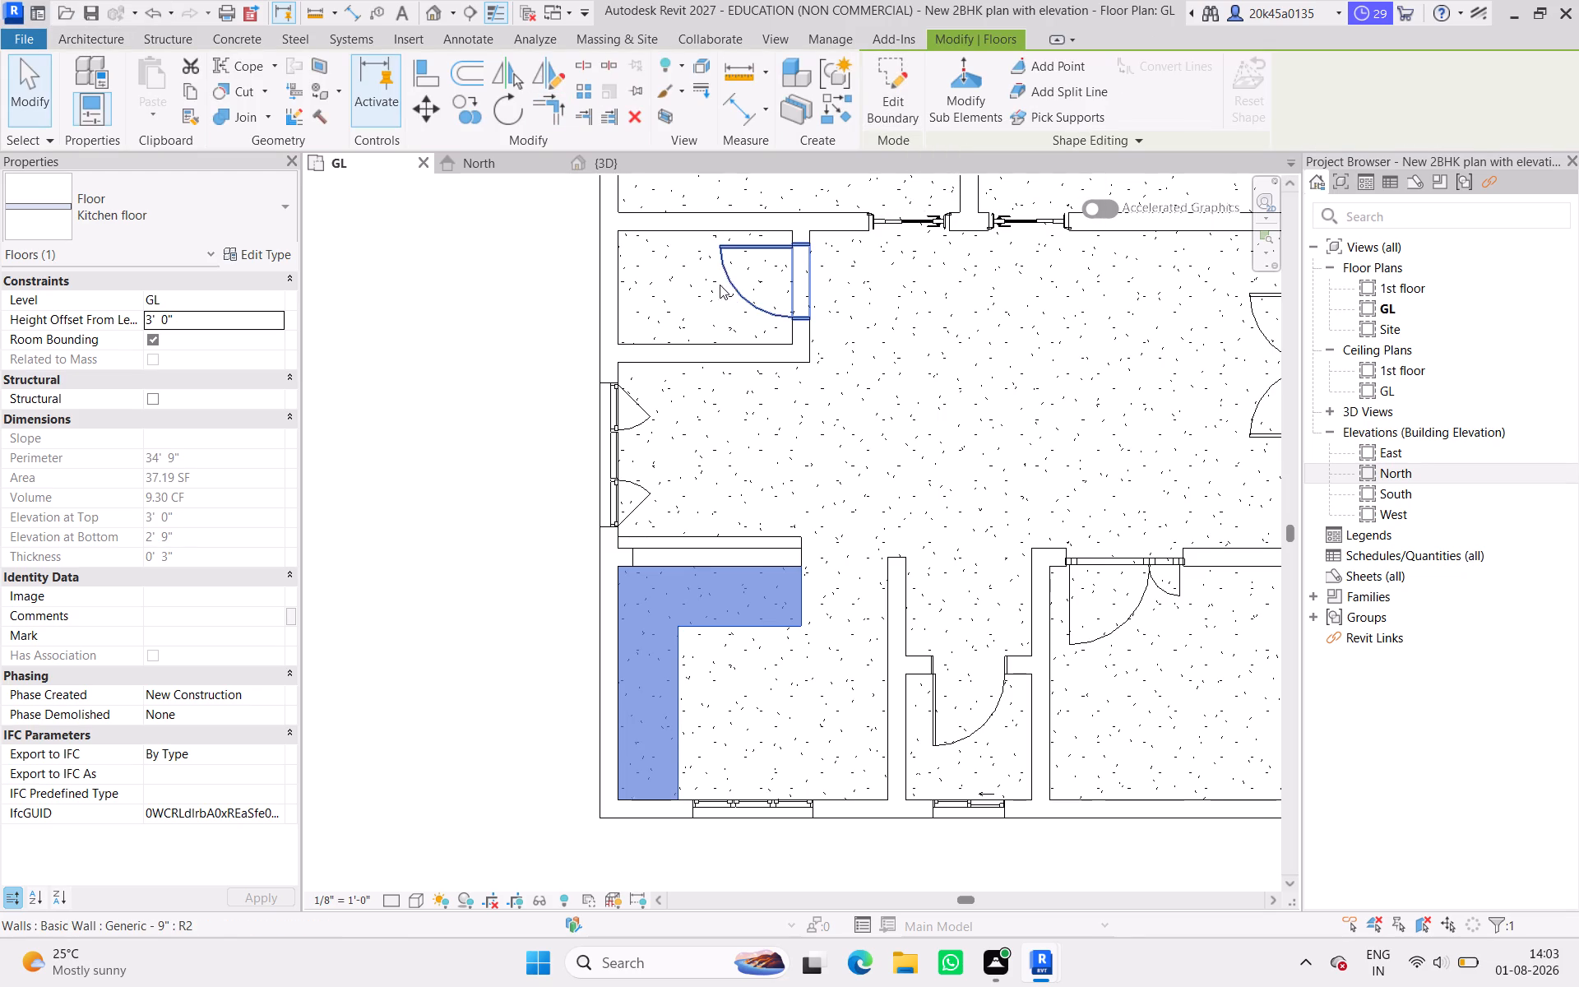
# Examine the kitchen slab's marble material and its position among the surrounding walls in the 3D view from several angles.
pyautogui.click(610, 160)
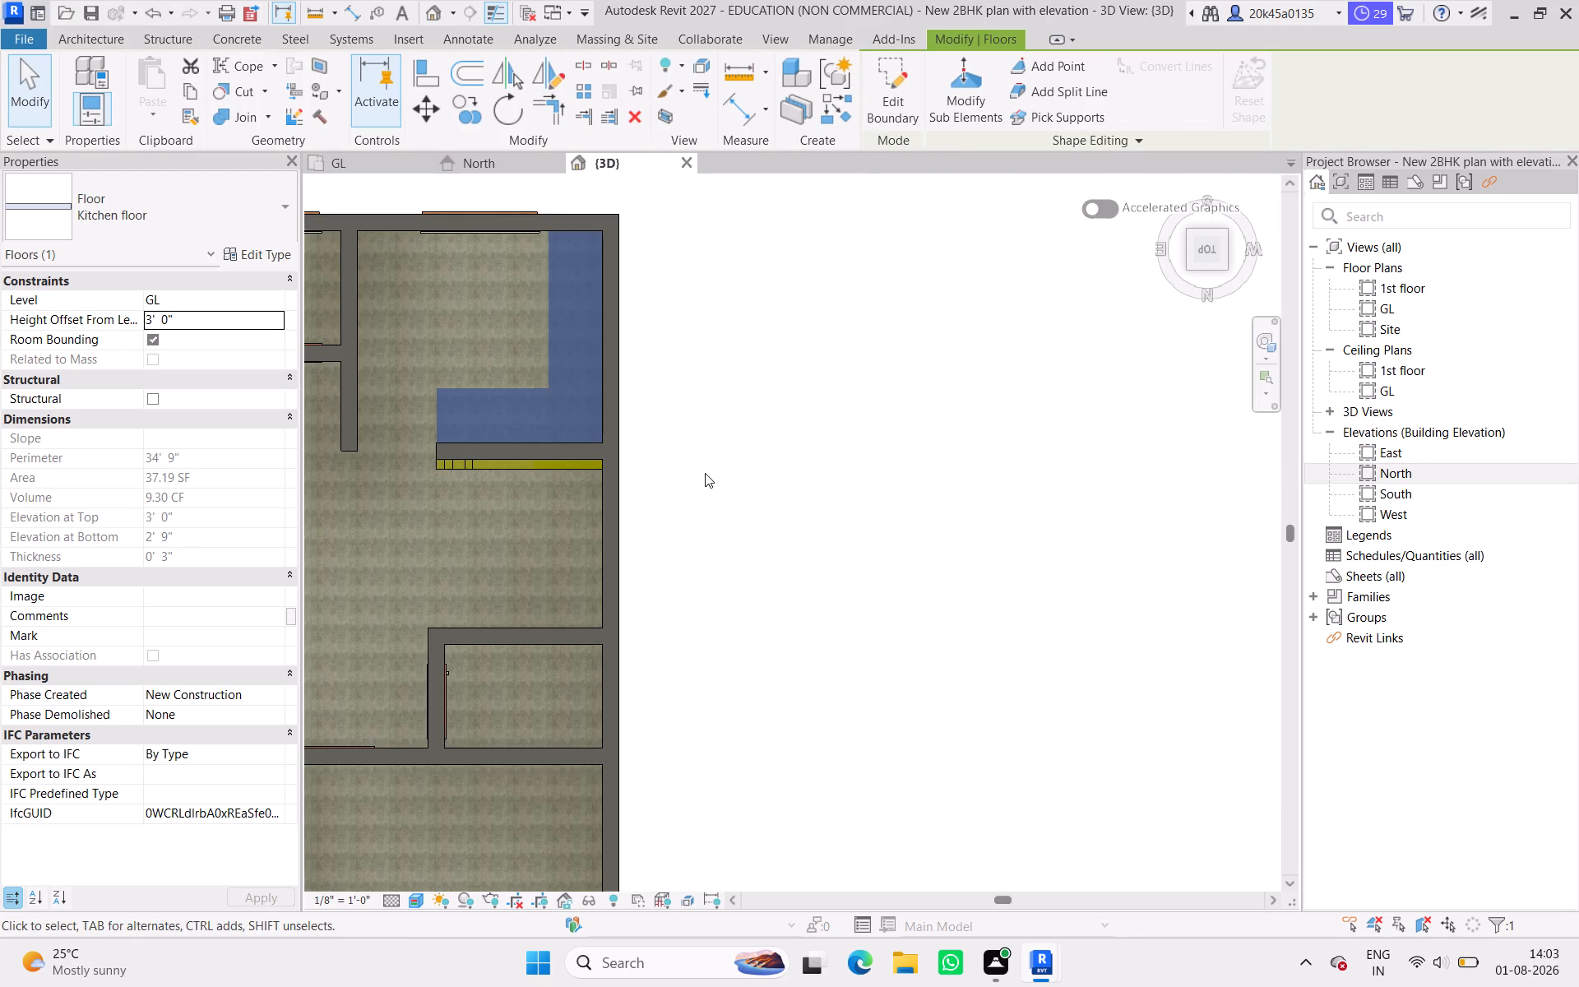
pyautogui.keyDown('shift'); pyautogui.moveTo(579, 635); pyautogui.dragTo(634, 609); pyautogui.keyUp('shift')
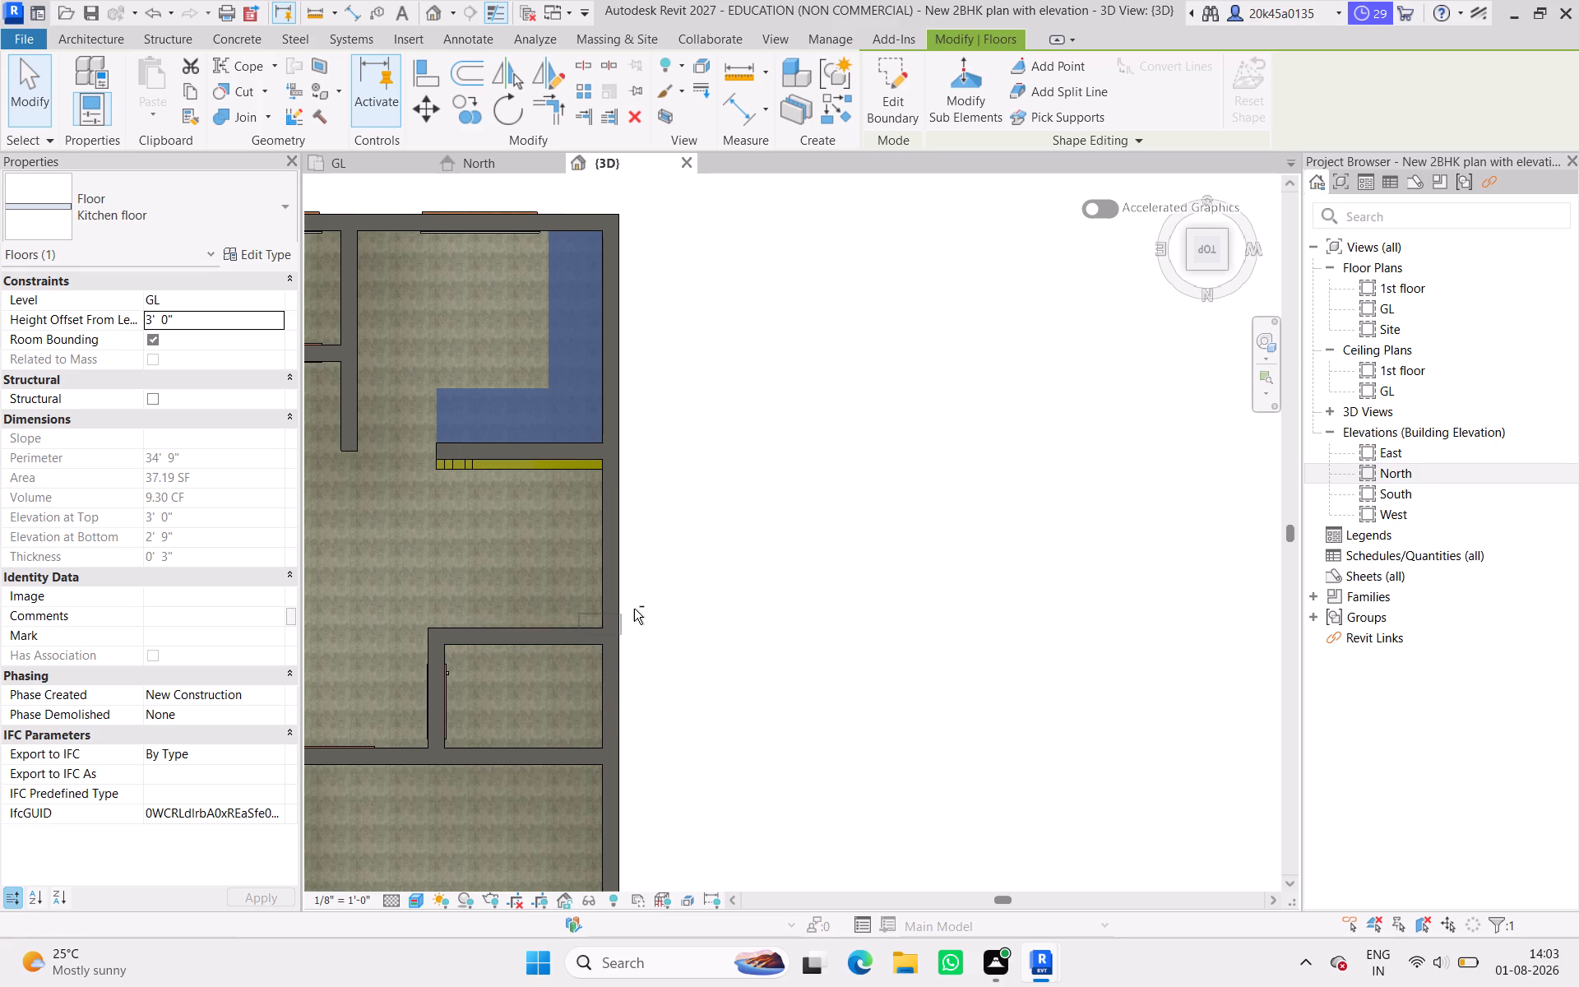
pyautogui.keyDown('shift'); pyautogui.moveTo(634, 609); pyautogui.dragTo(649, 604); pyautogui.keyUp('shift')
pyautogui.press('Escape')
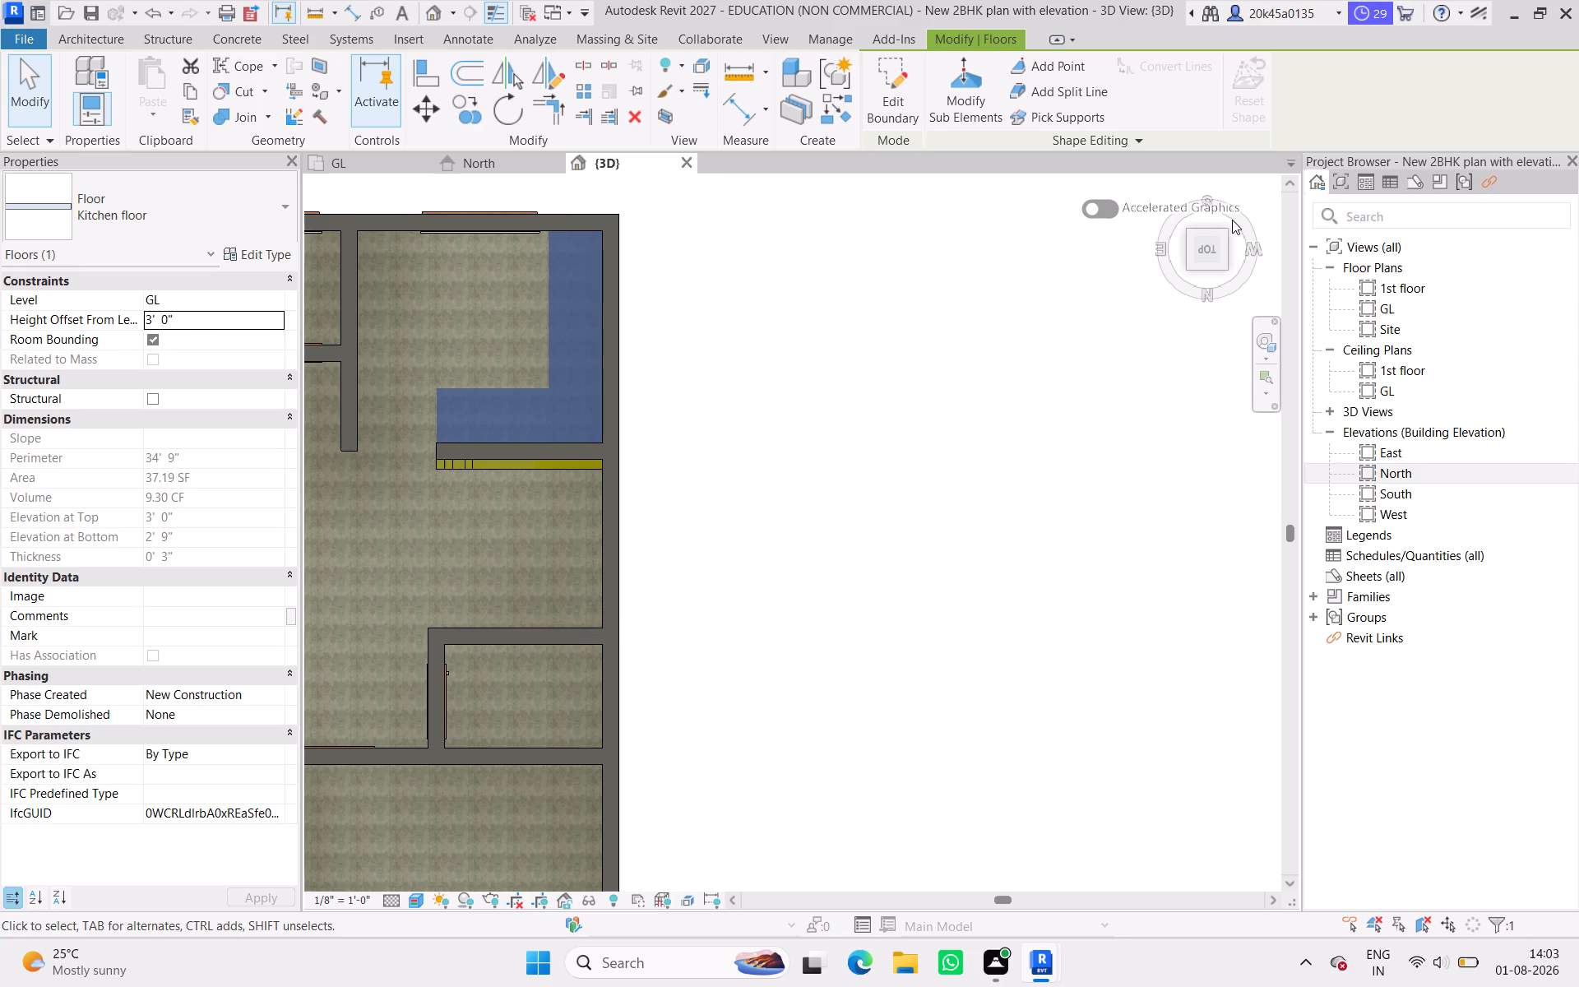
pyautogui.moveTo(1205, 255); pyautogui.dragTo(1257, 200)
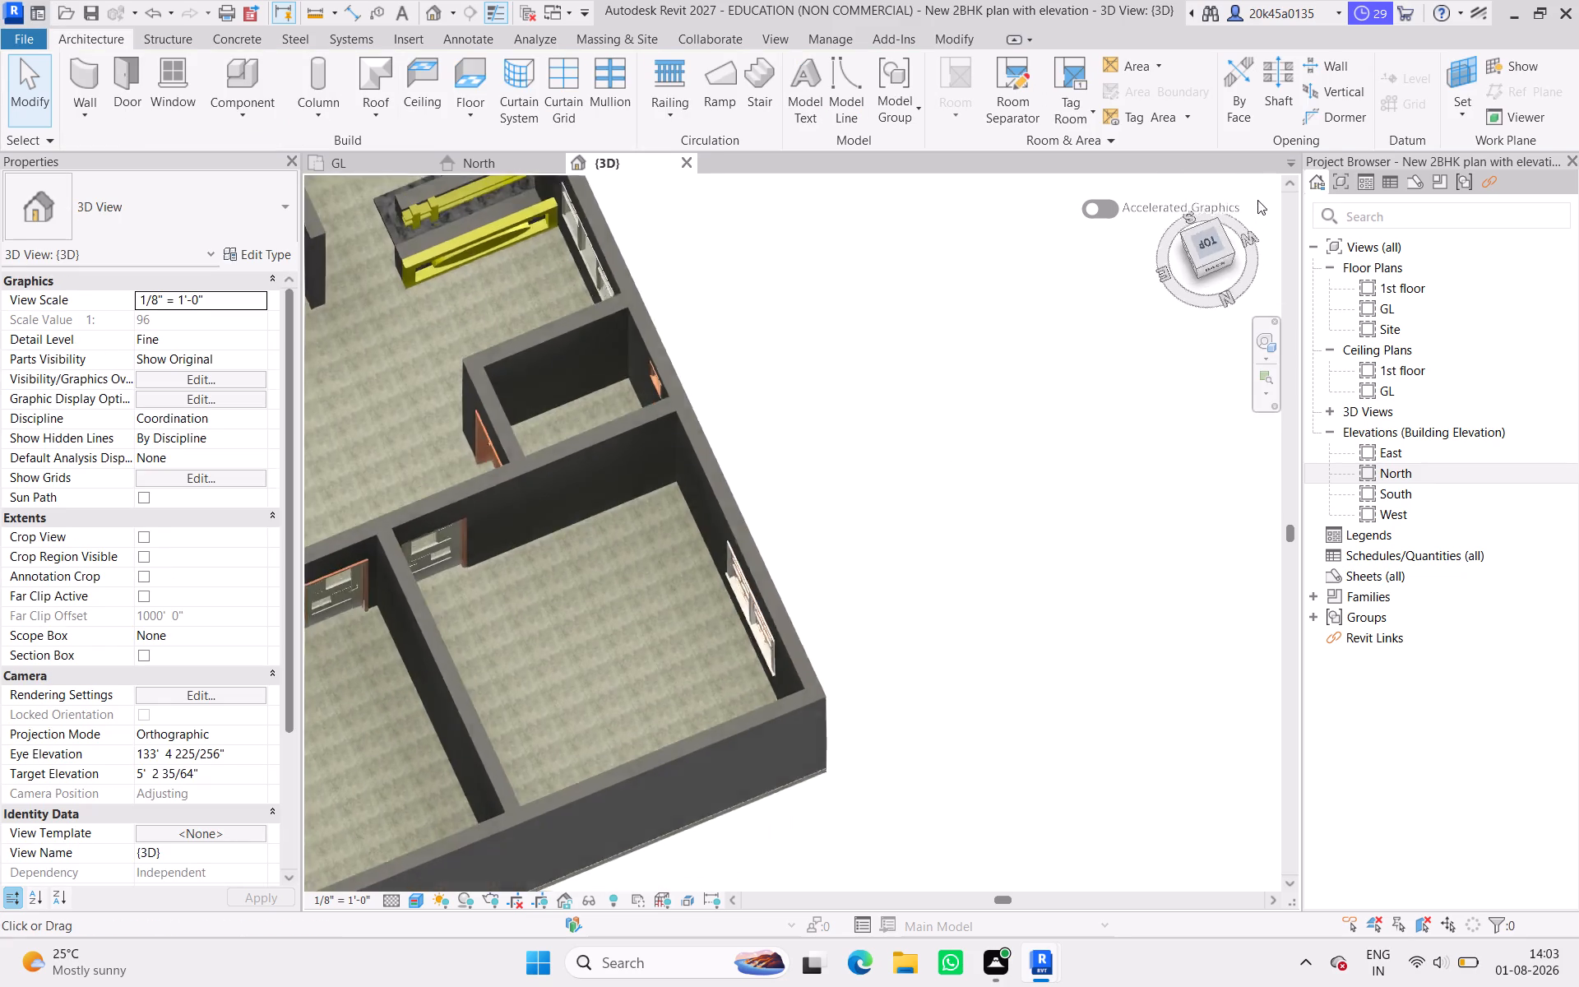
pyautogui.moveTo(1257, 200); pyautogui.dragTo(1290, 149)
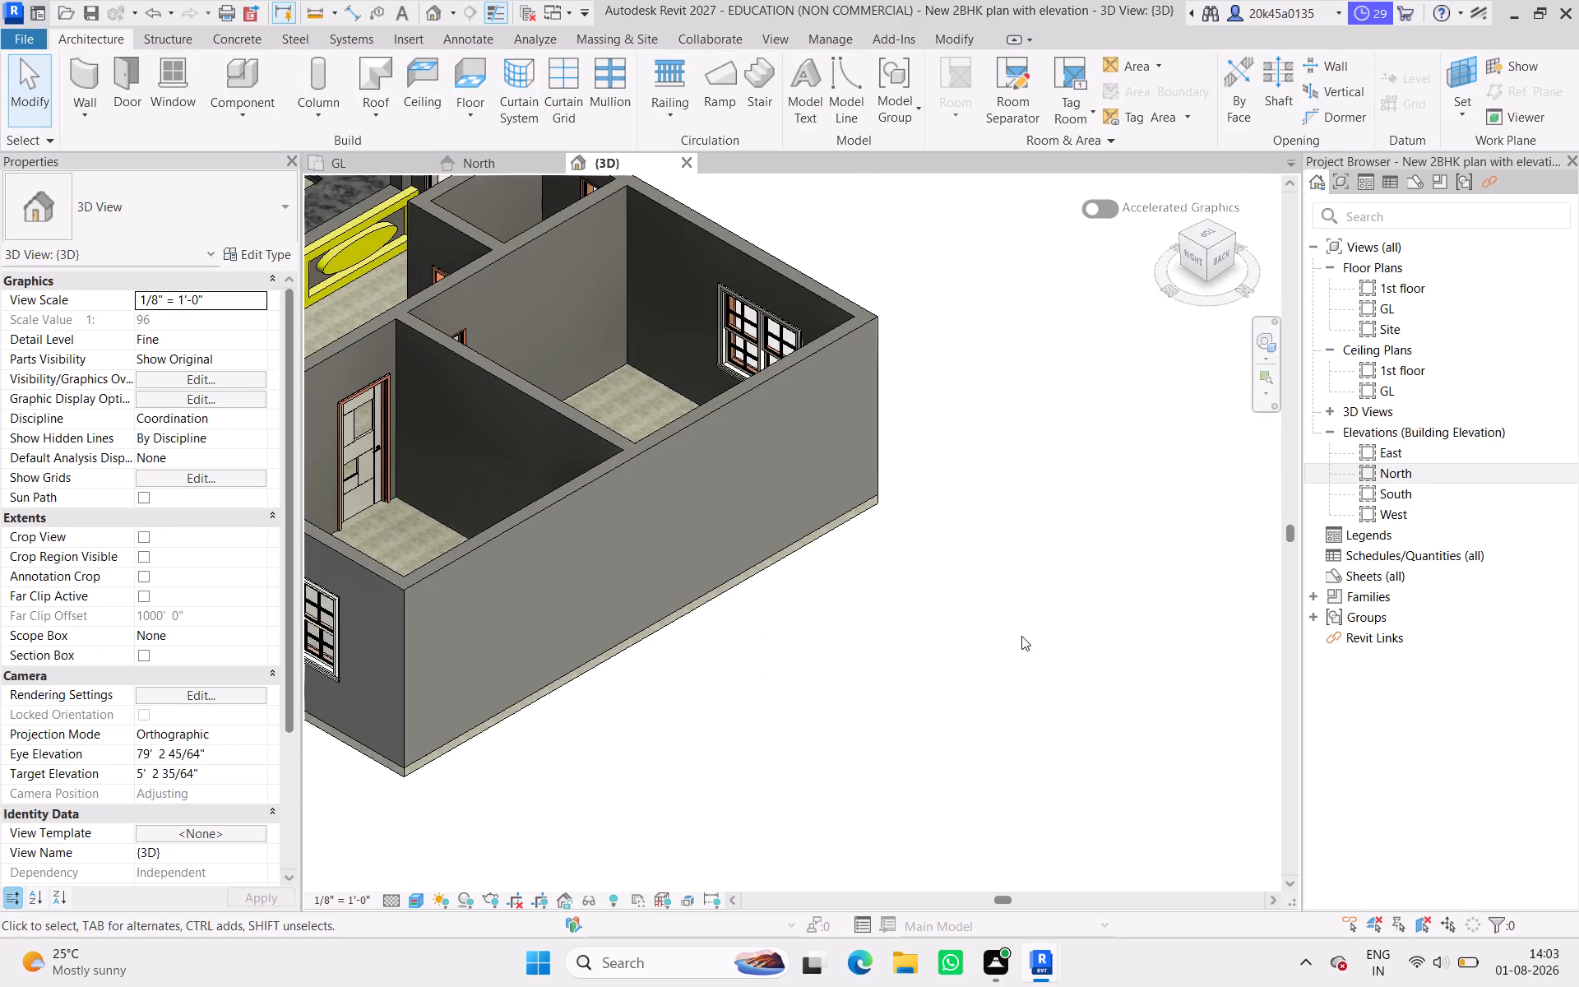
pyautogui.scroll(-8, 1021, 636)
pyautogui.scroll(7, 811, 518)
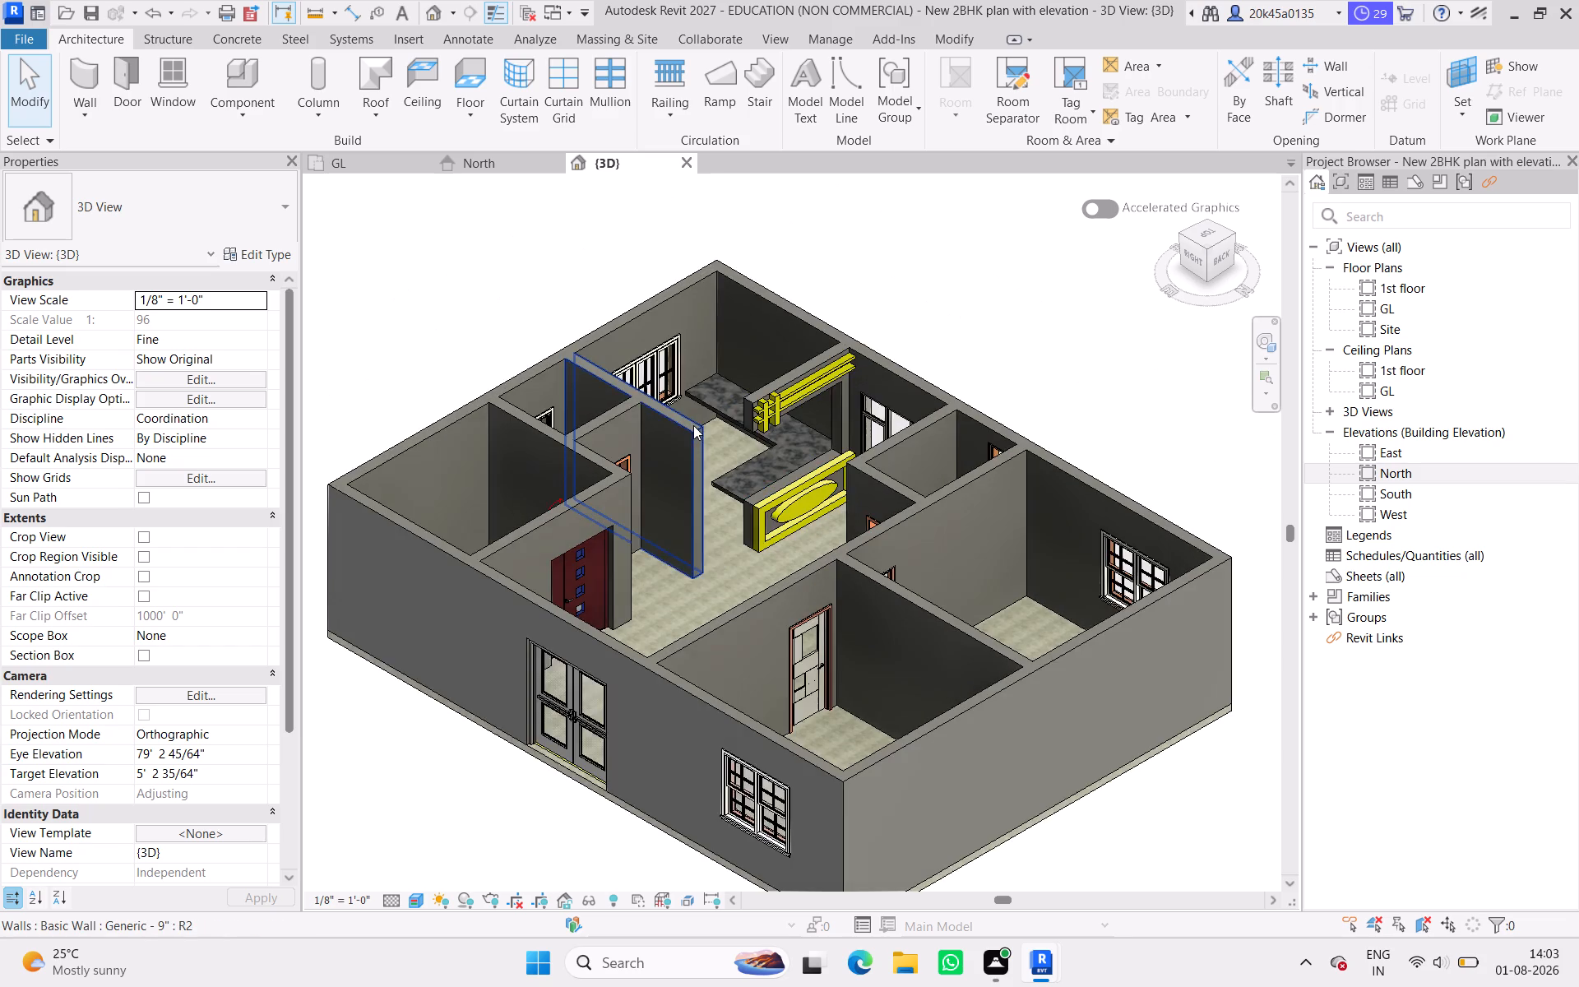
pyautogui.scroll(5, 693, 425)
pyautogui.scroll(7, 794, 459)
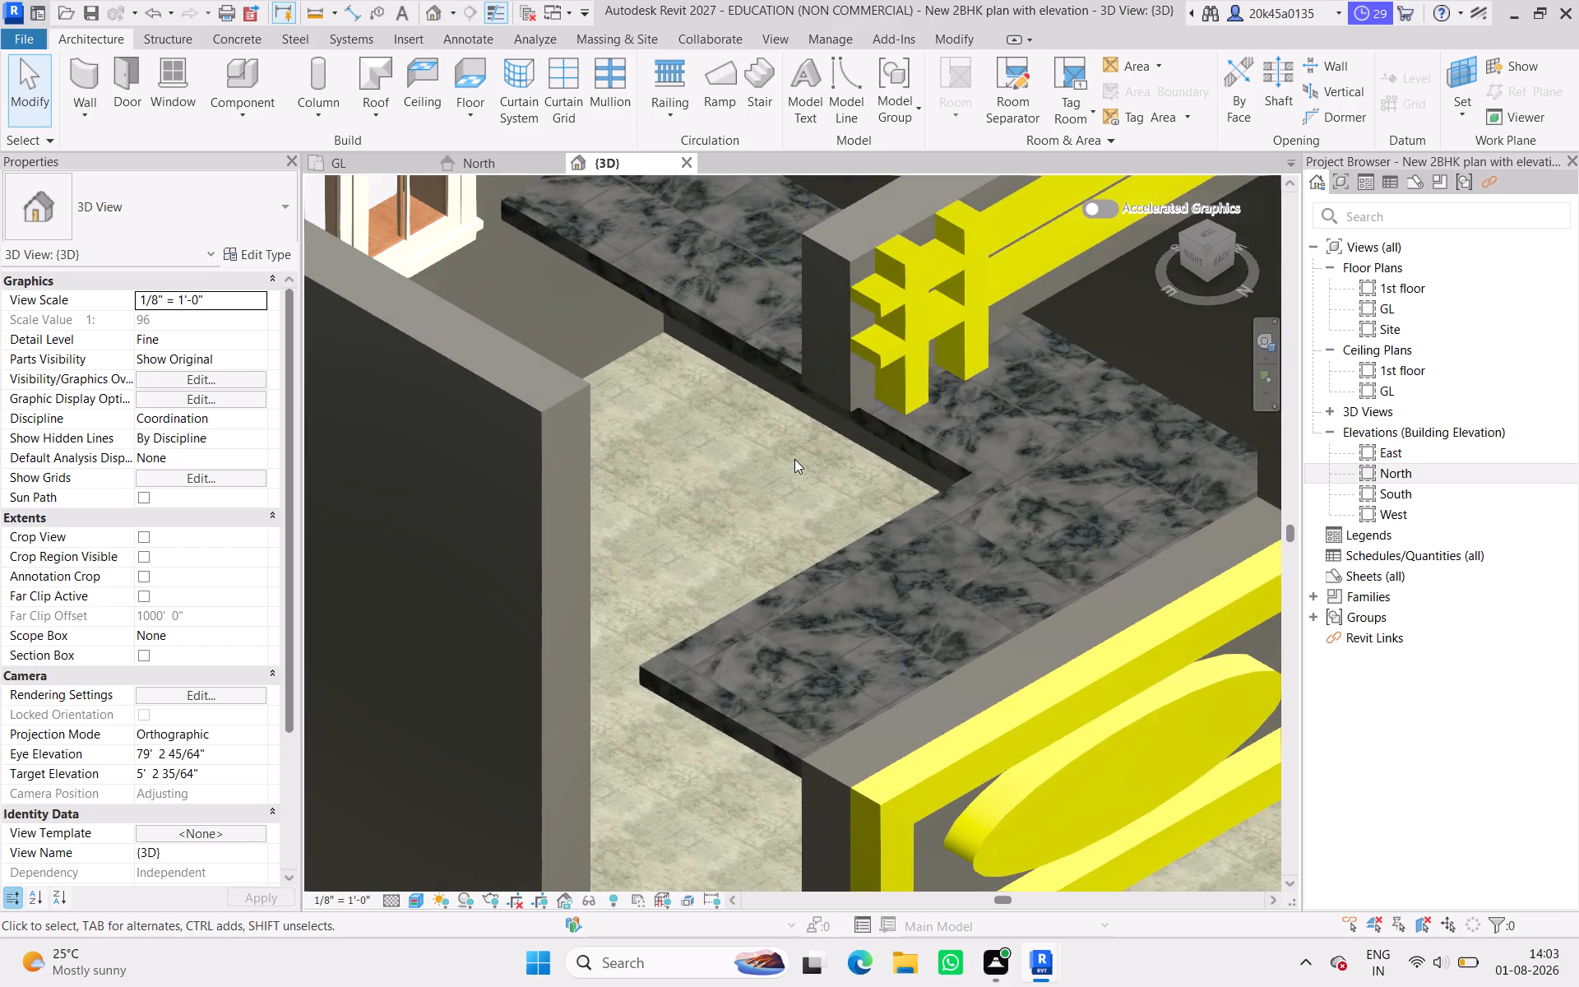
pyautogui.scroll(-6, 794, 459)
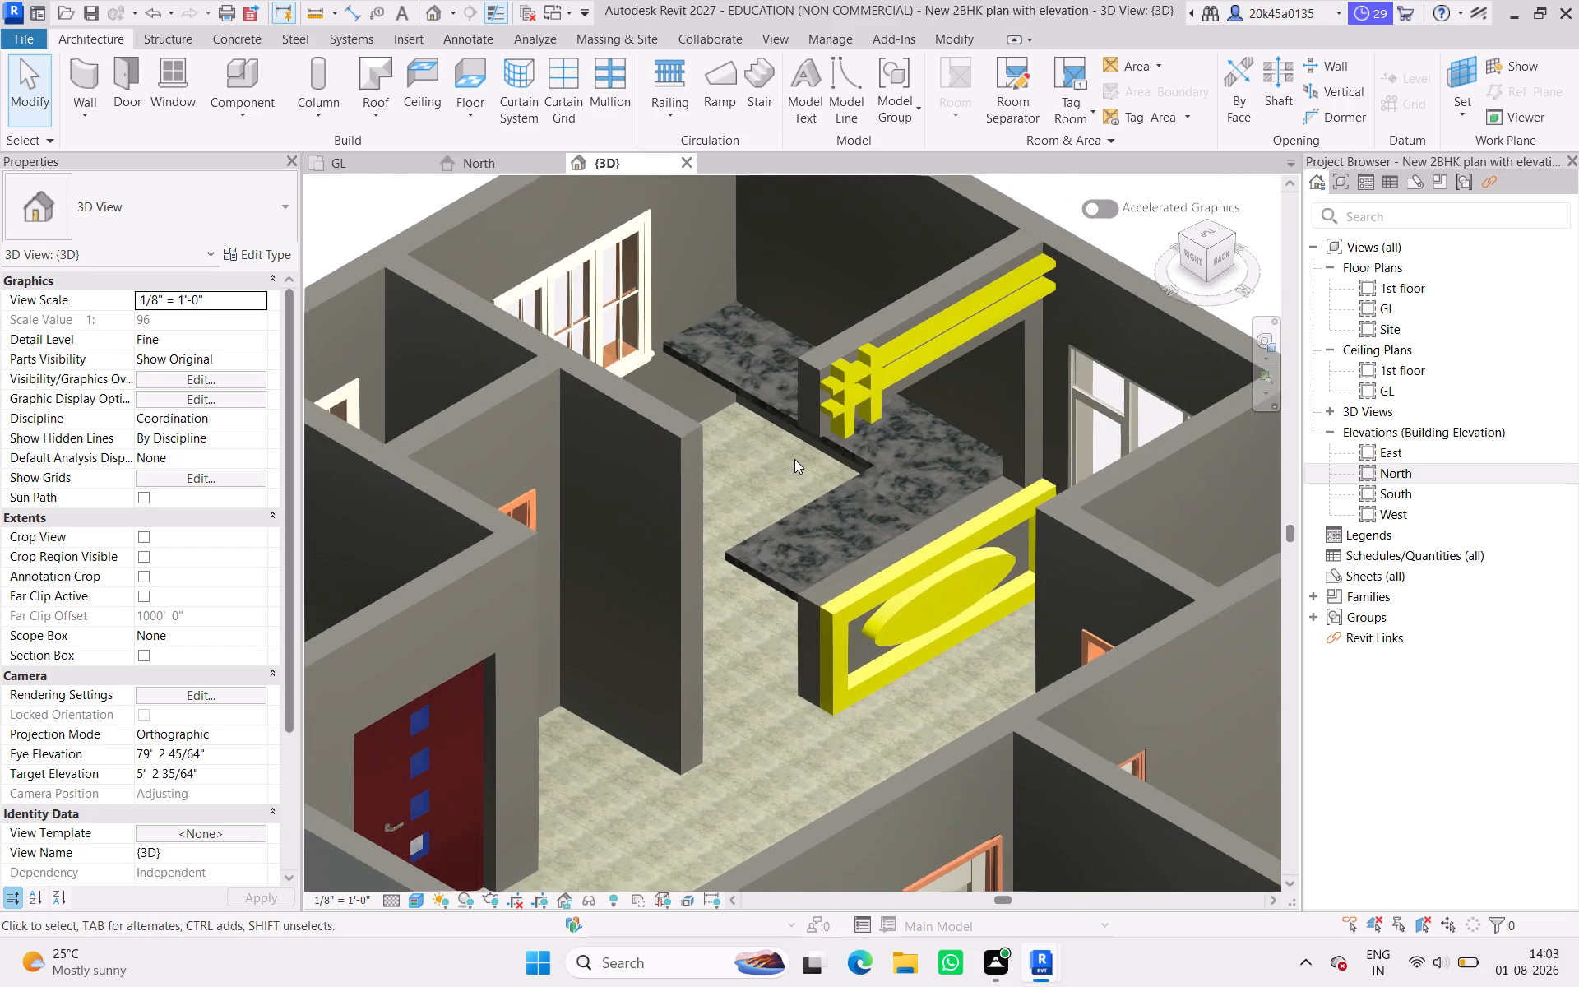
pyautogui.scroll(-5, 794, 459)
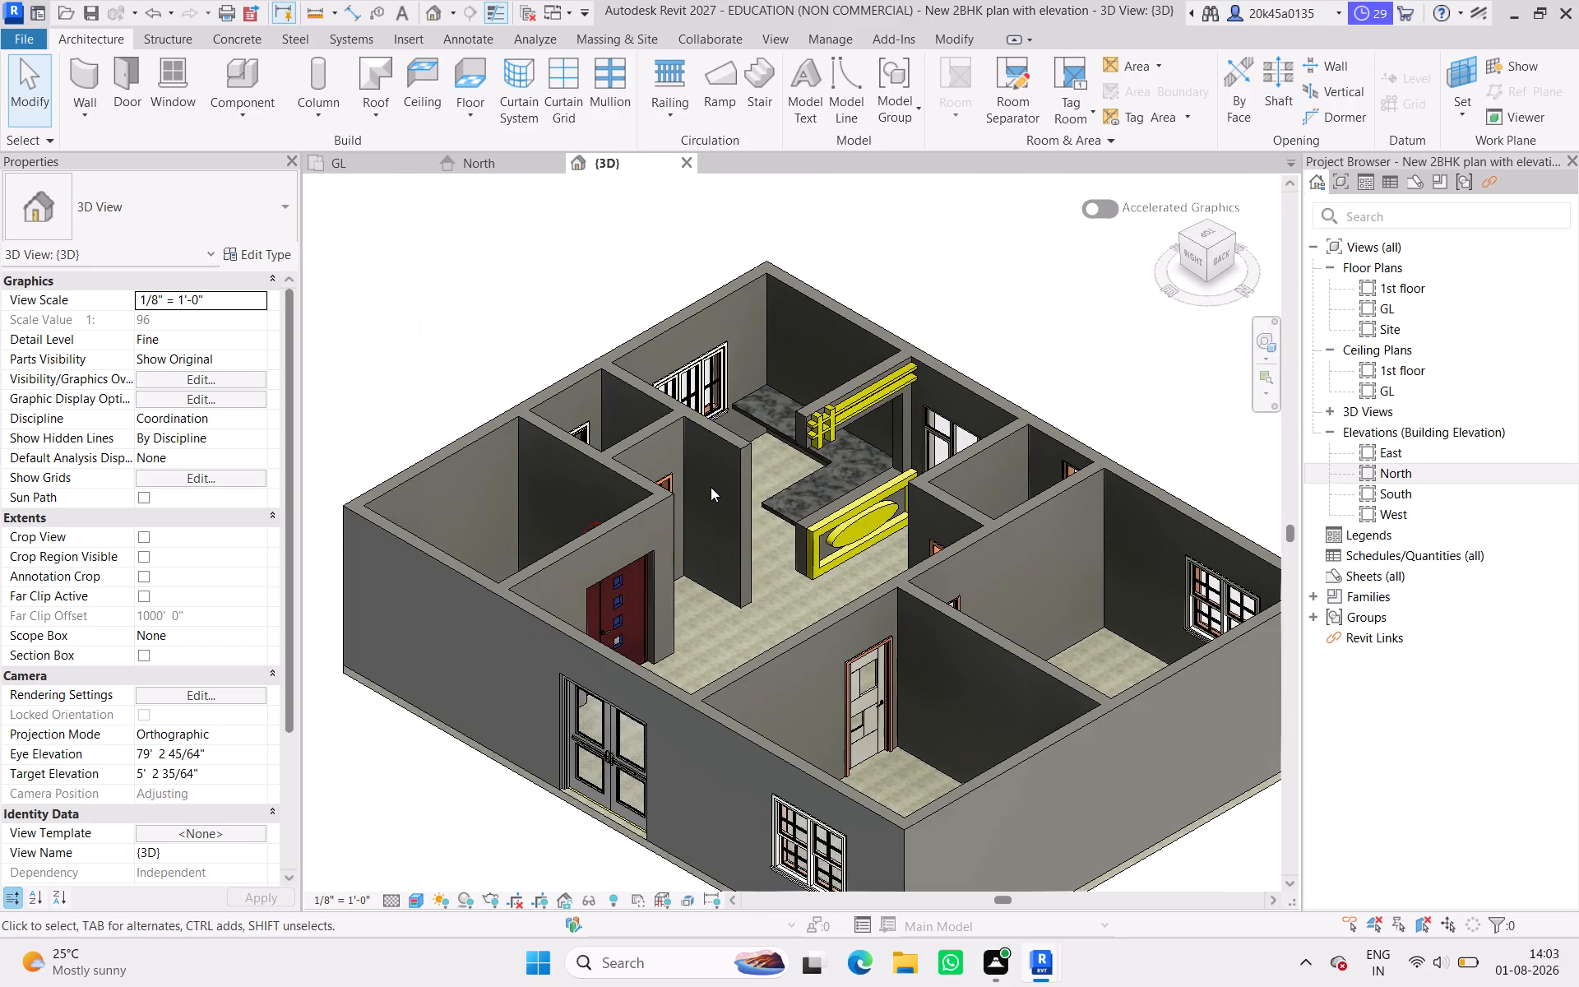
pyautogui.scroll(5, 706, 489)
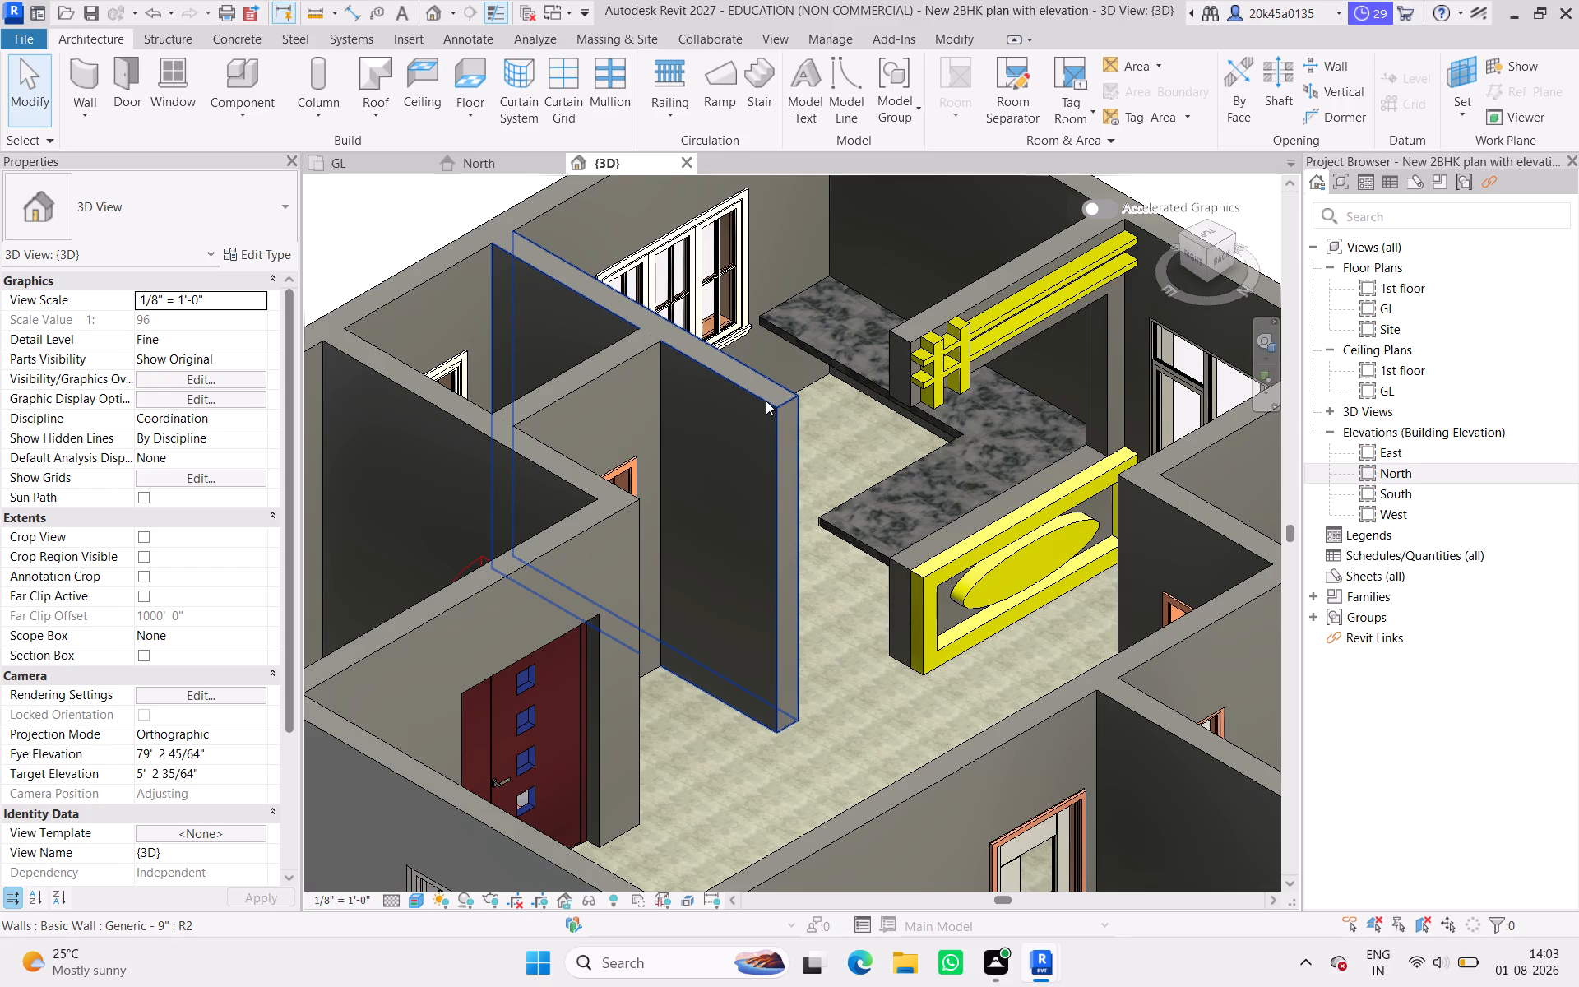
pyautogui.scroll(-2, 766, 401)
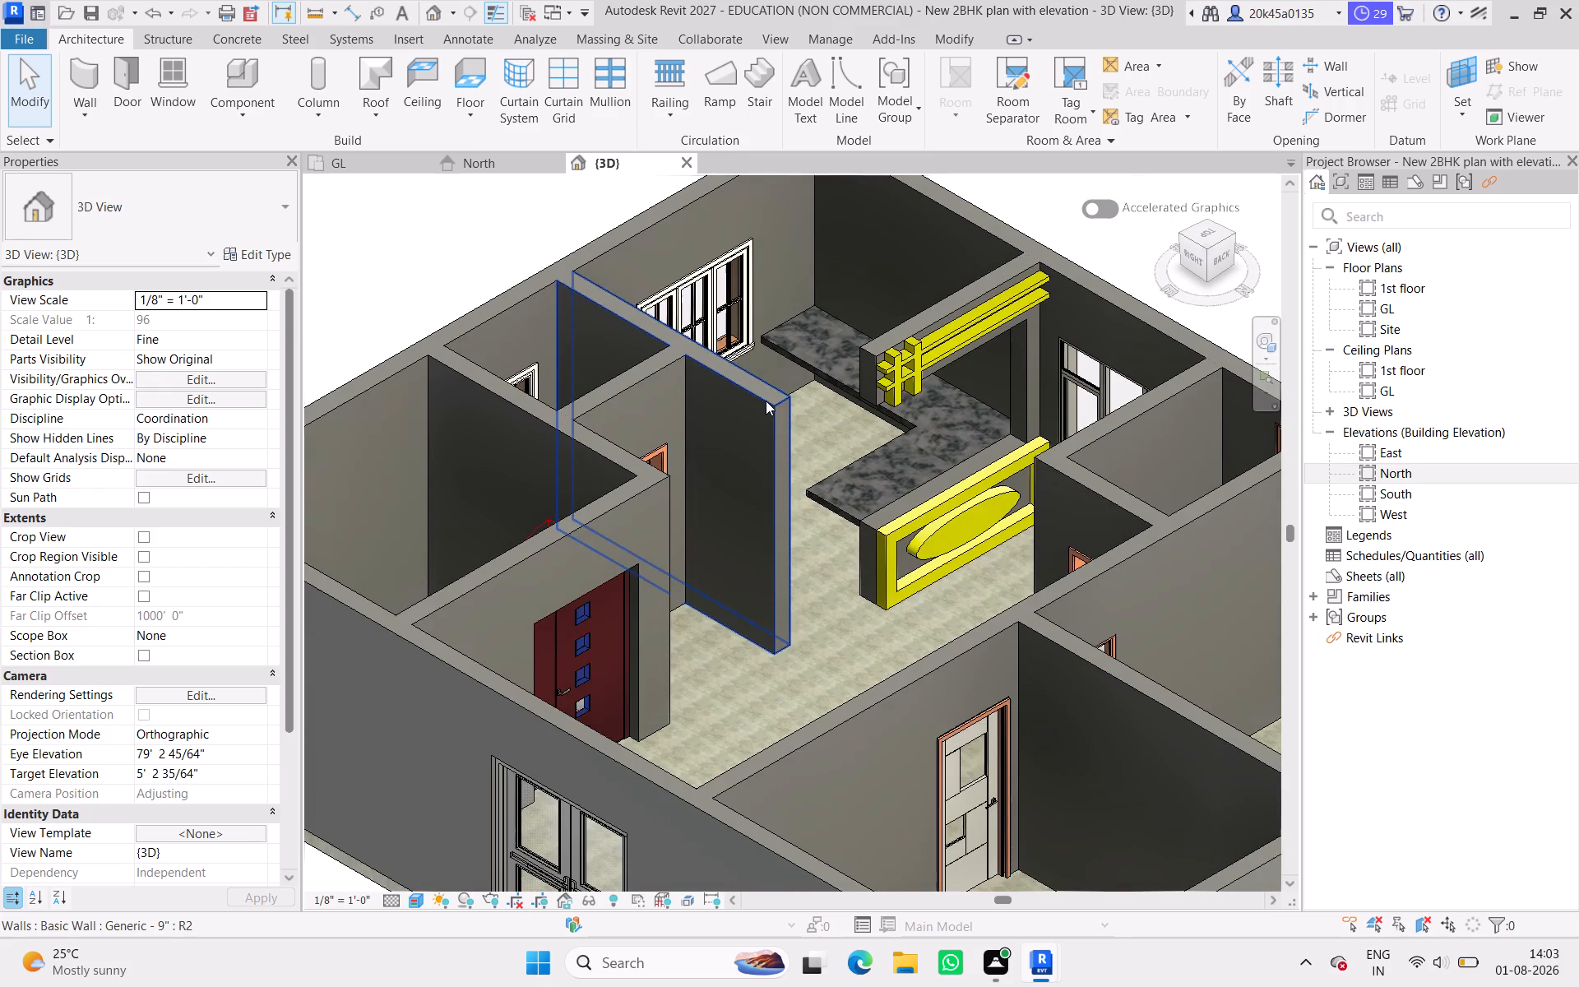
pyautogui.scroll(-2, 766, 401)
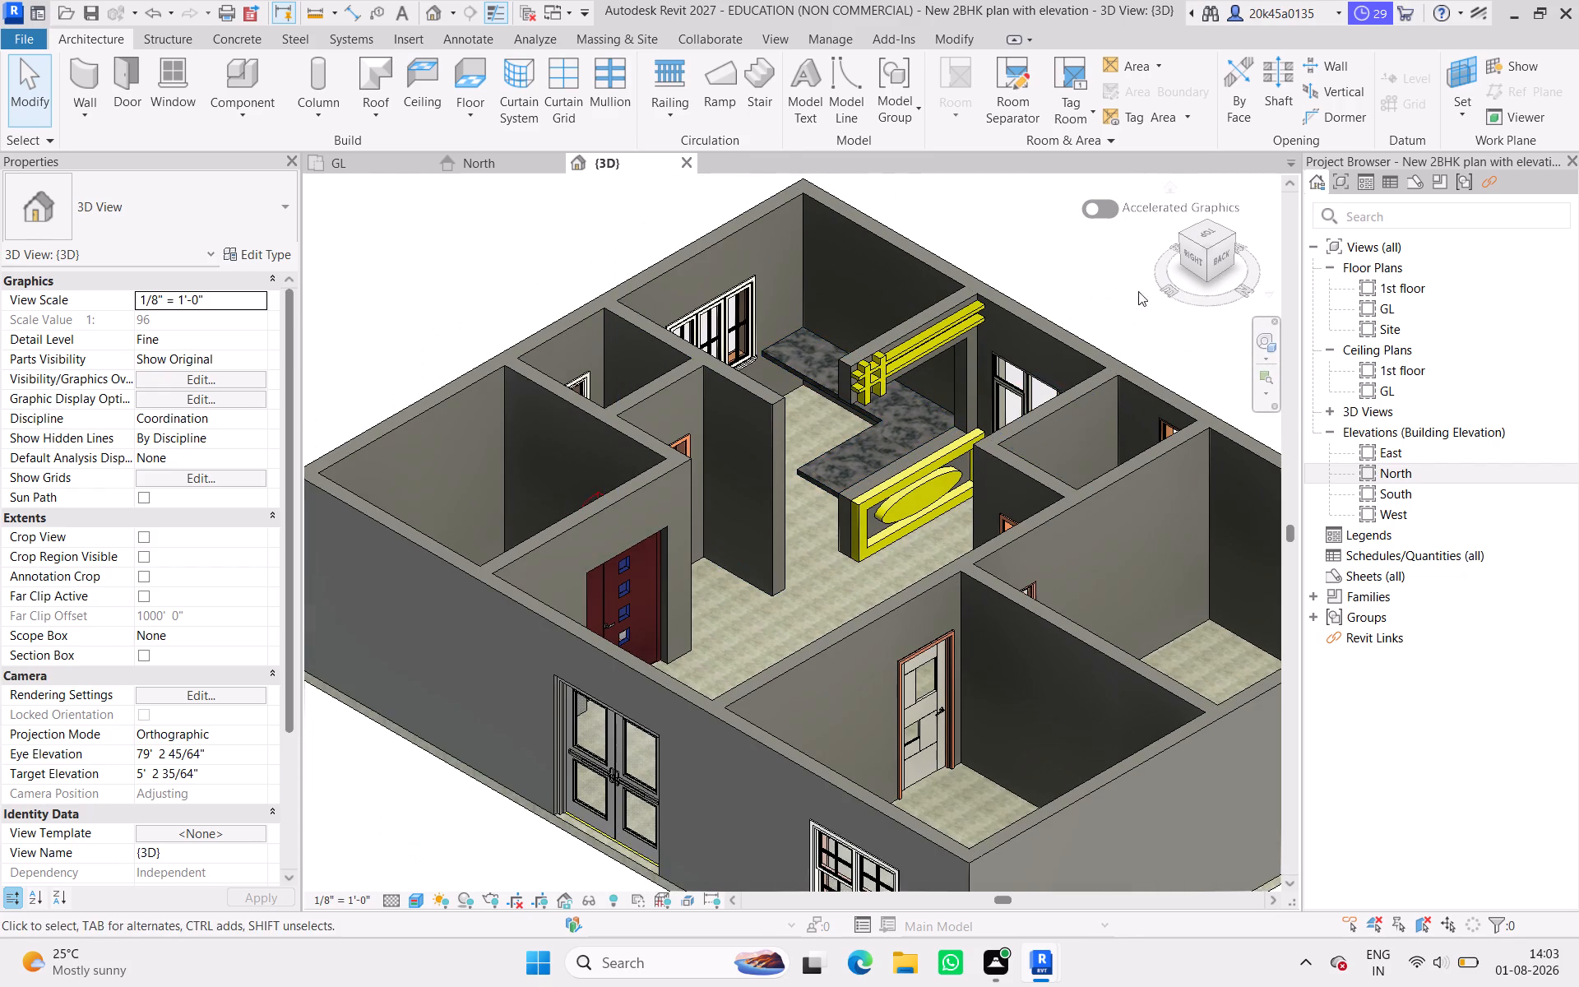
pyautogui.moveTo(1201, 262); pyautogui.dragTo(329, 272)
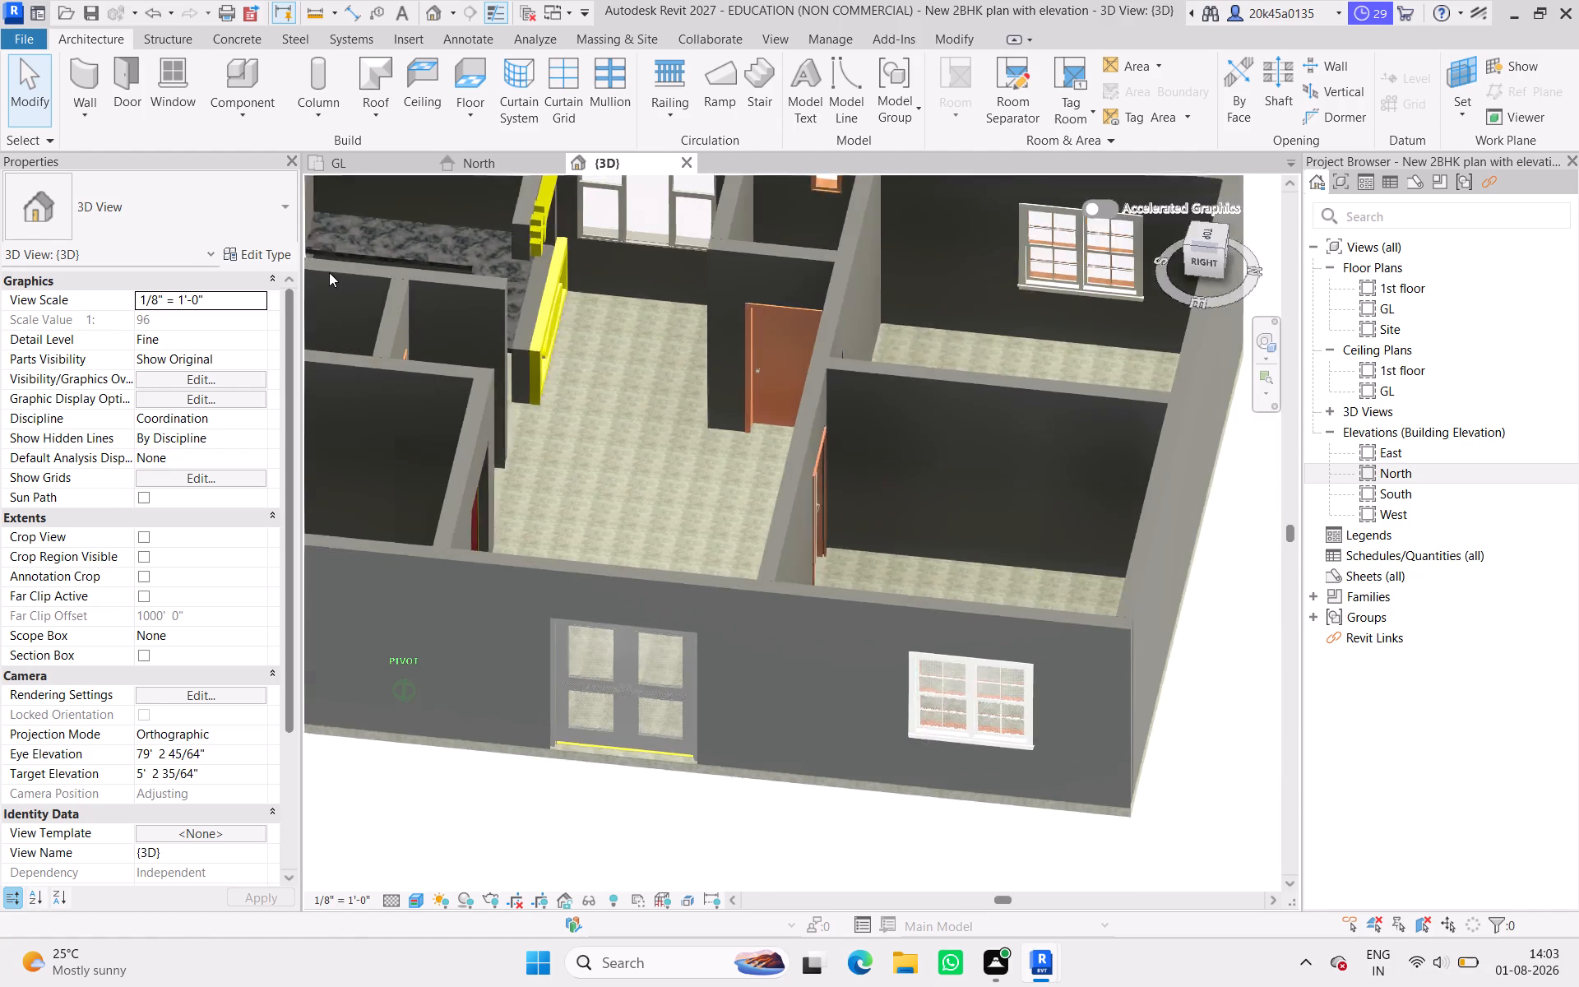
pyautogui.moveTo(329, 272); pyautogui.dragTo(1249, 279)
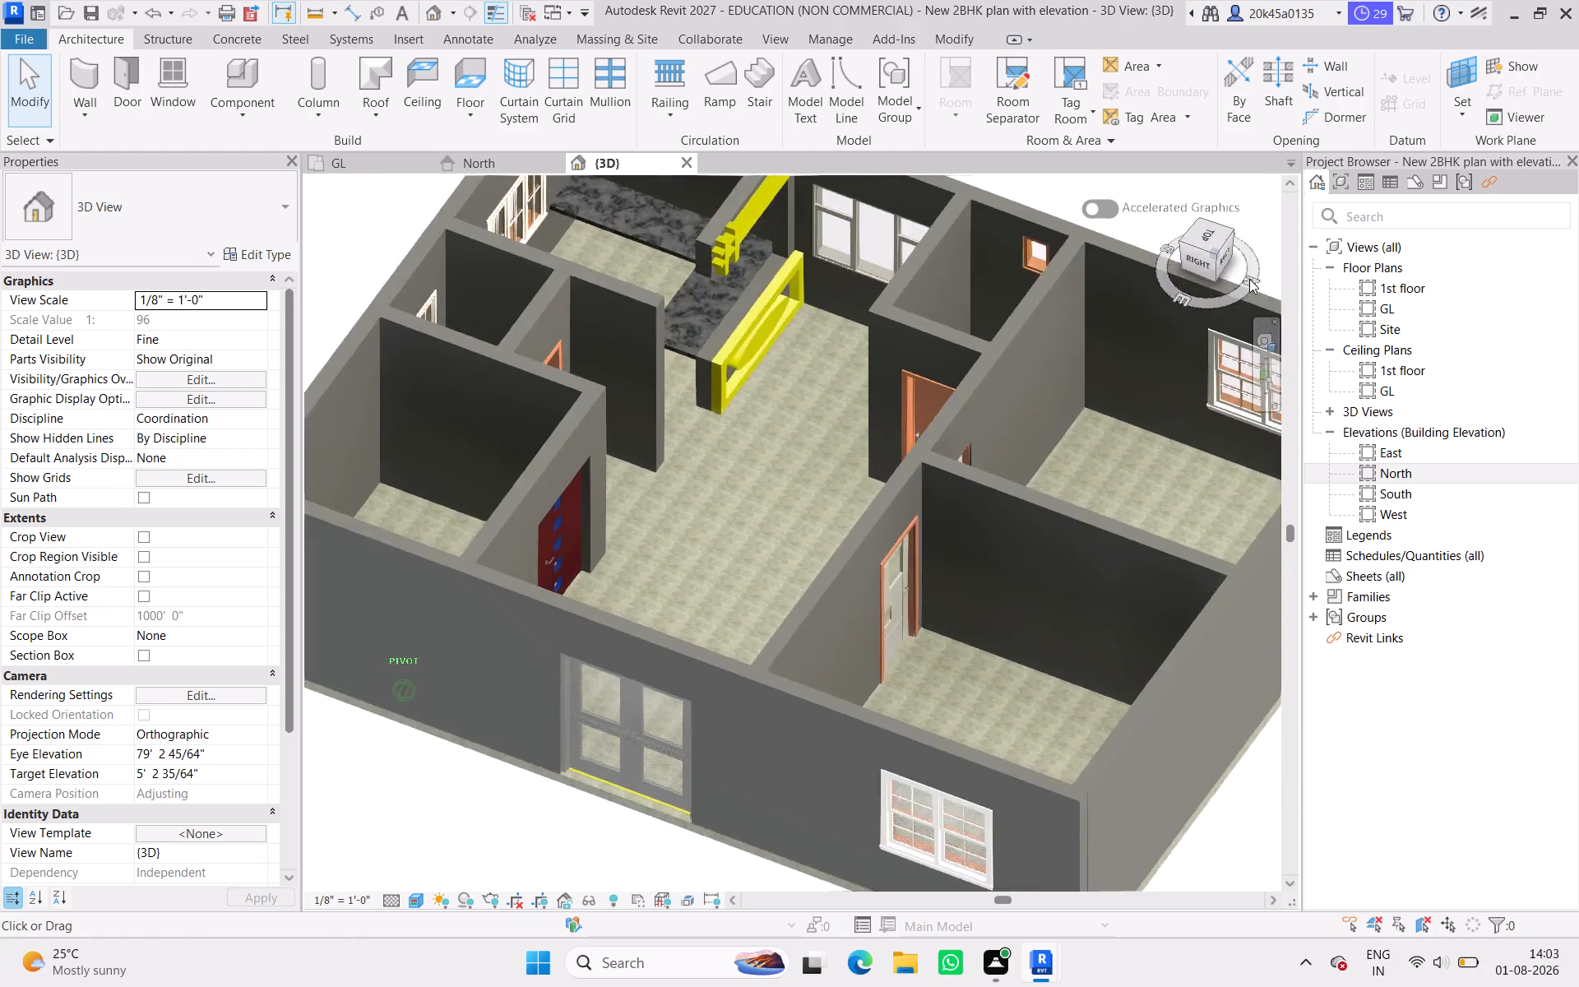
pyautogui.moveTo(1249, 279); pyautogui.dragTo(1218, 266)
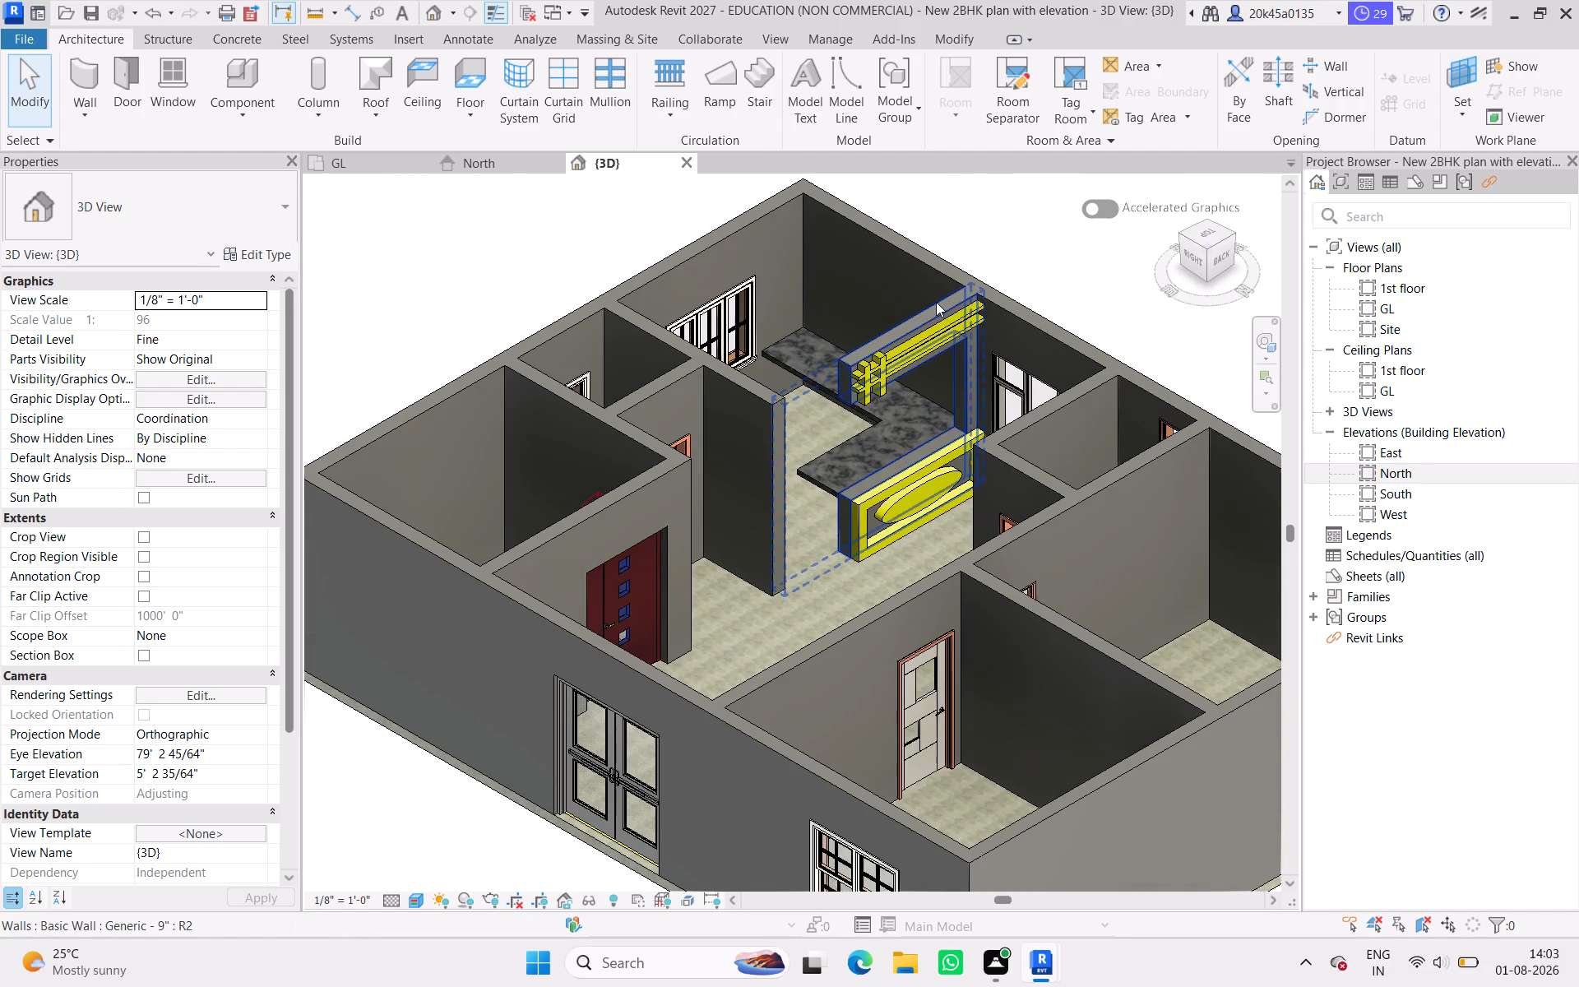
pyautogui.scroll(7, 936, 302)
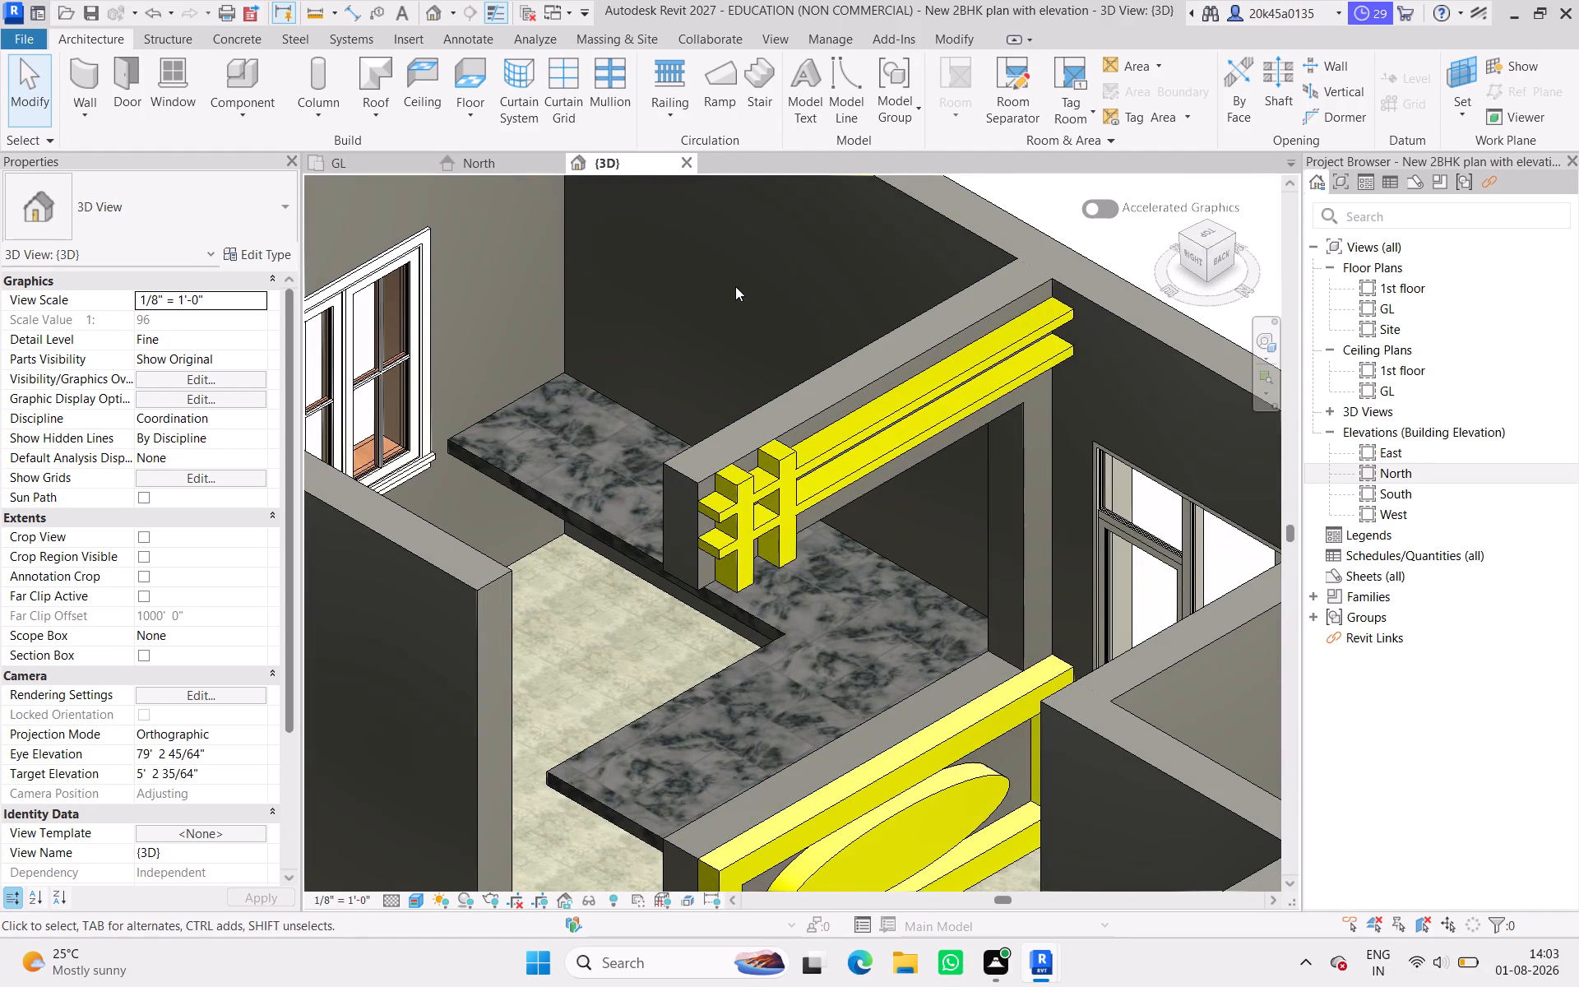
pyautogui.scroll(-3, 735, 286)
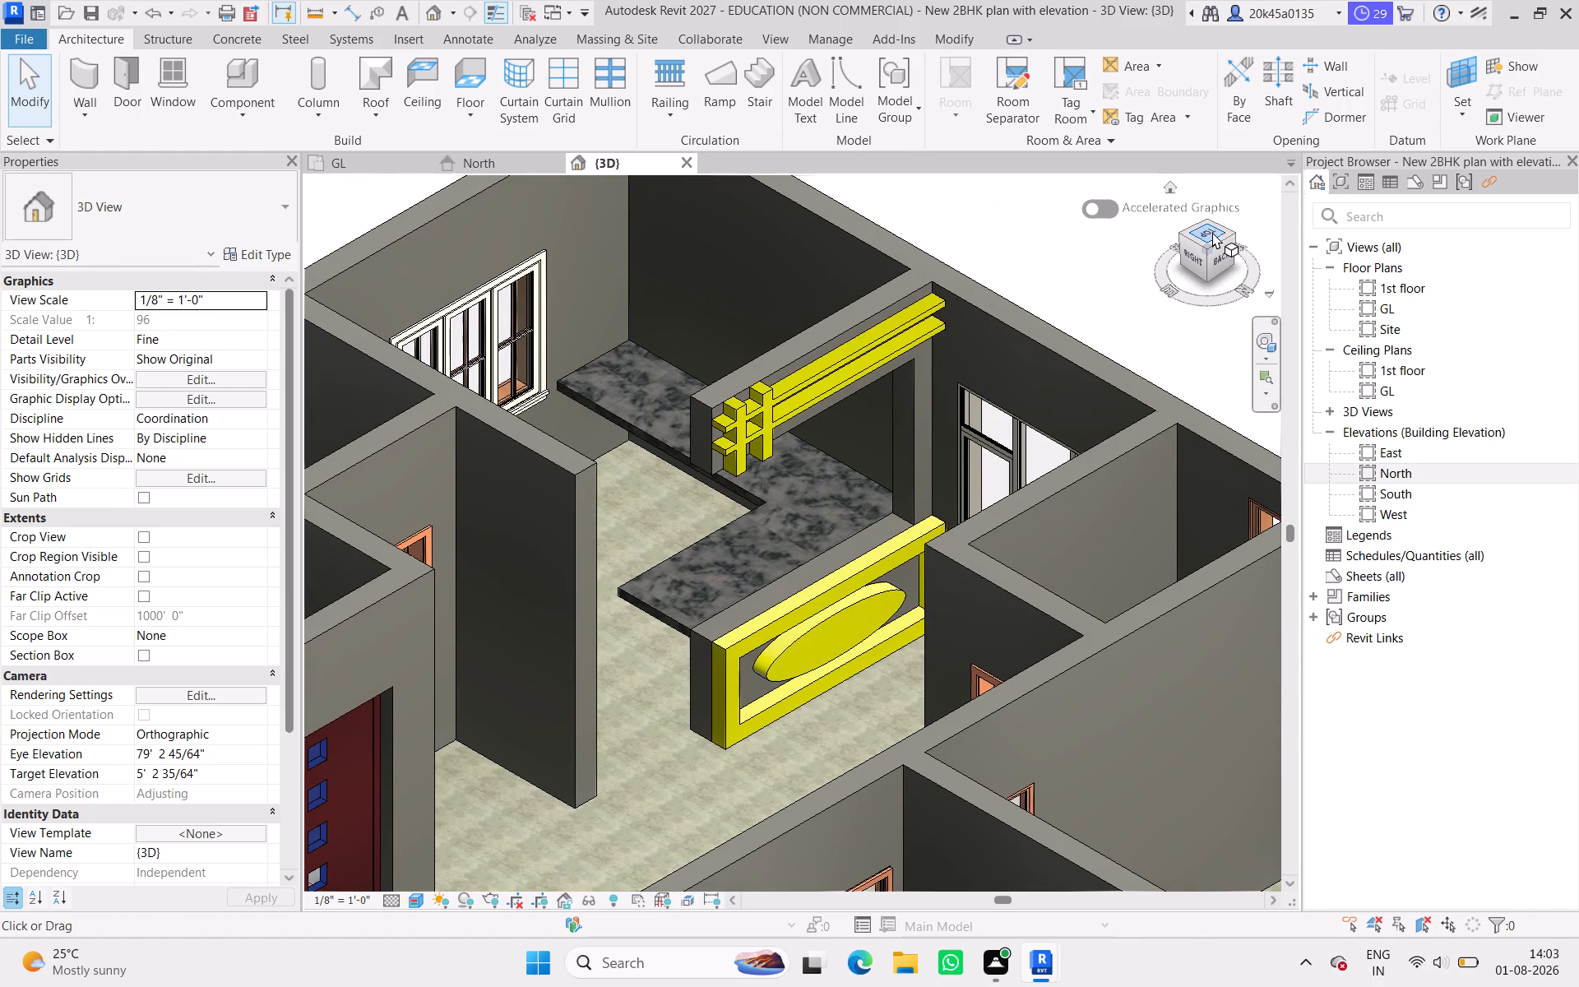
# Examine the marble kitchen slab, the yellow wall extrusions and the overall house layout from several angles in the 3D view.
pyautogui.moveTo(1218, 239); pyautogui.dragTo(1119, 270)
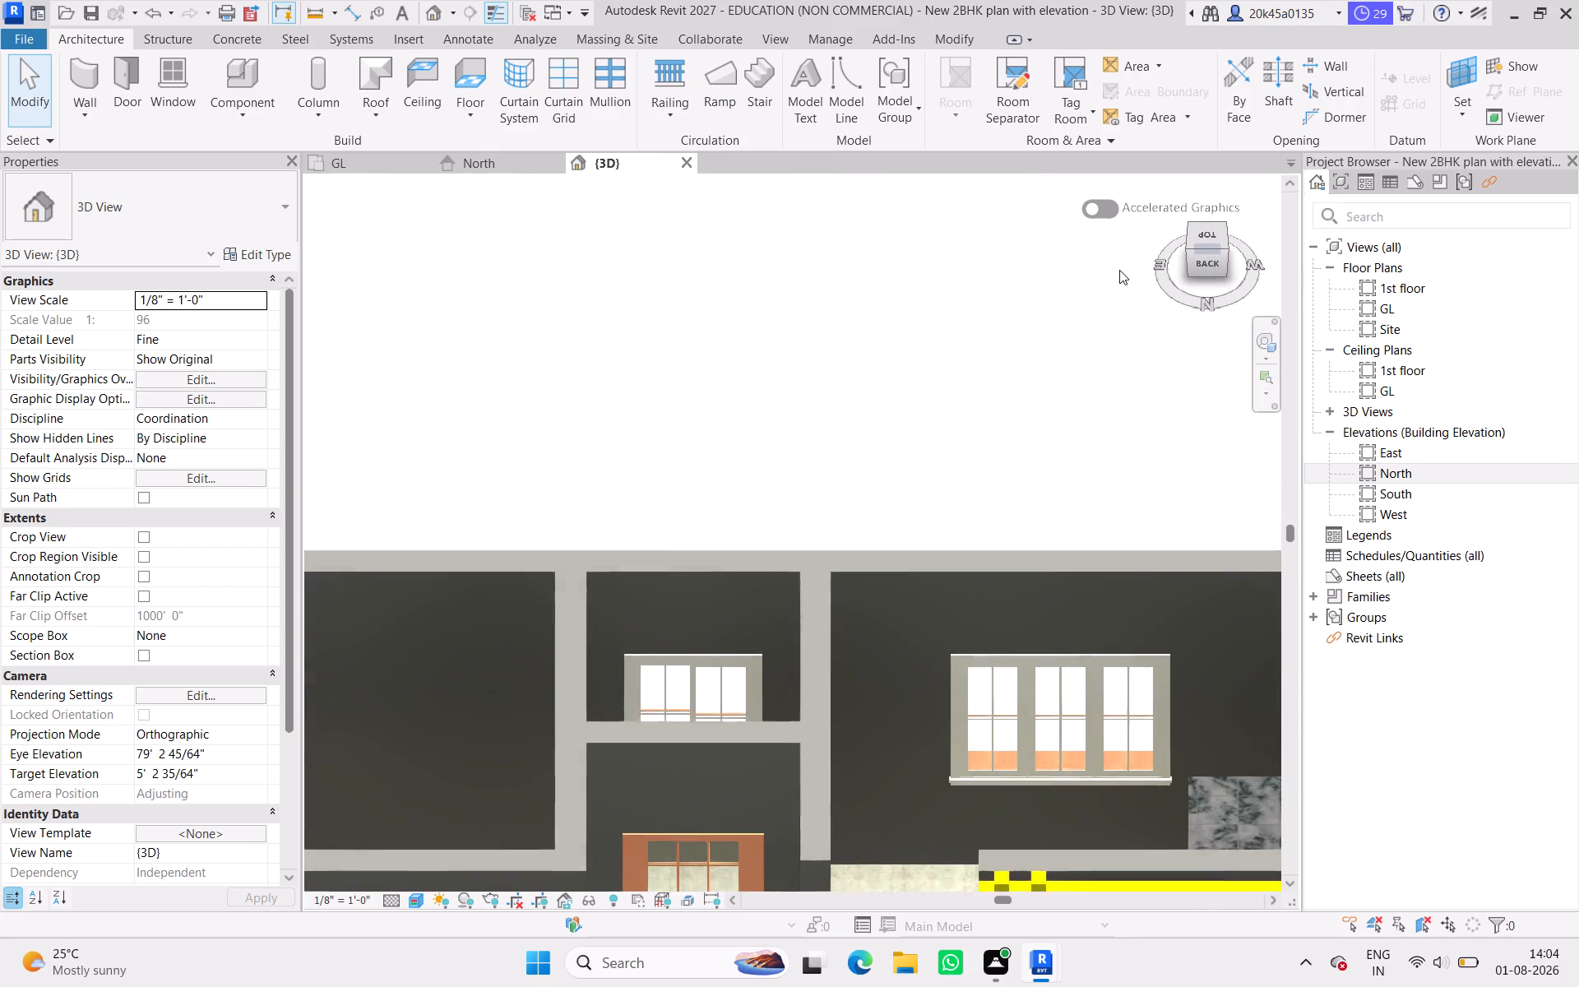
pyautogui.moveTo(1119, 270); pyautogui.dragTo(1265, 220)
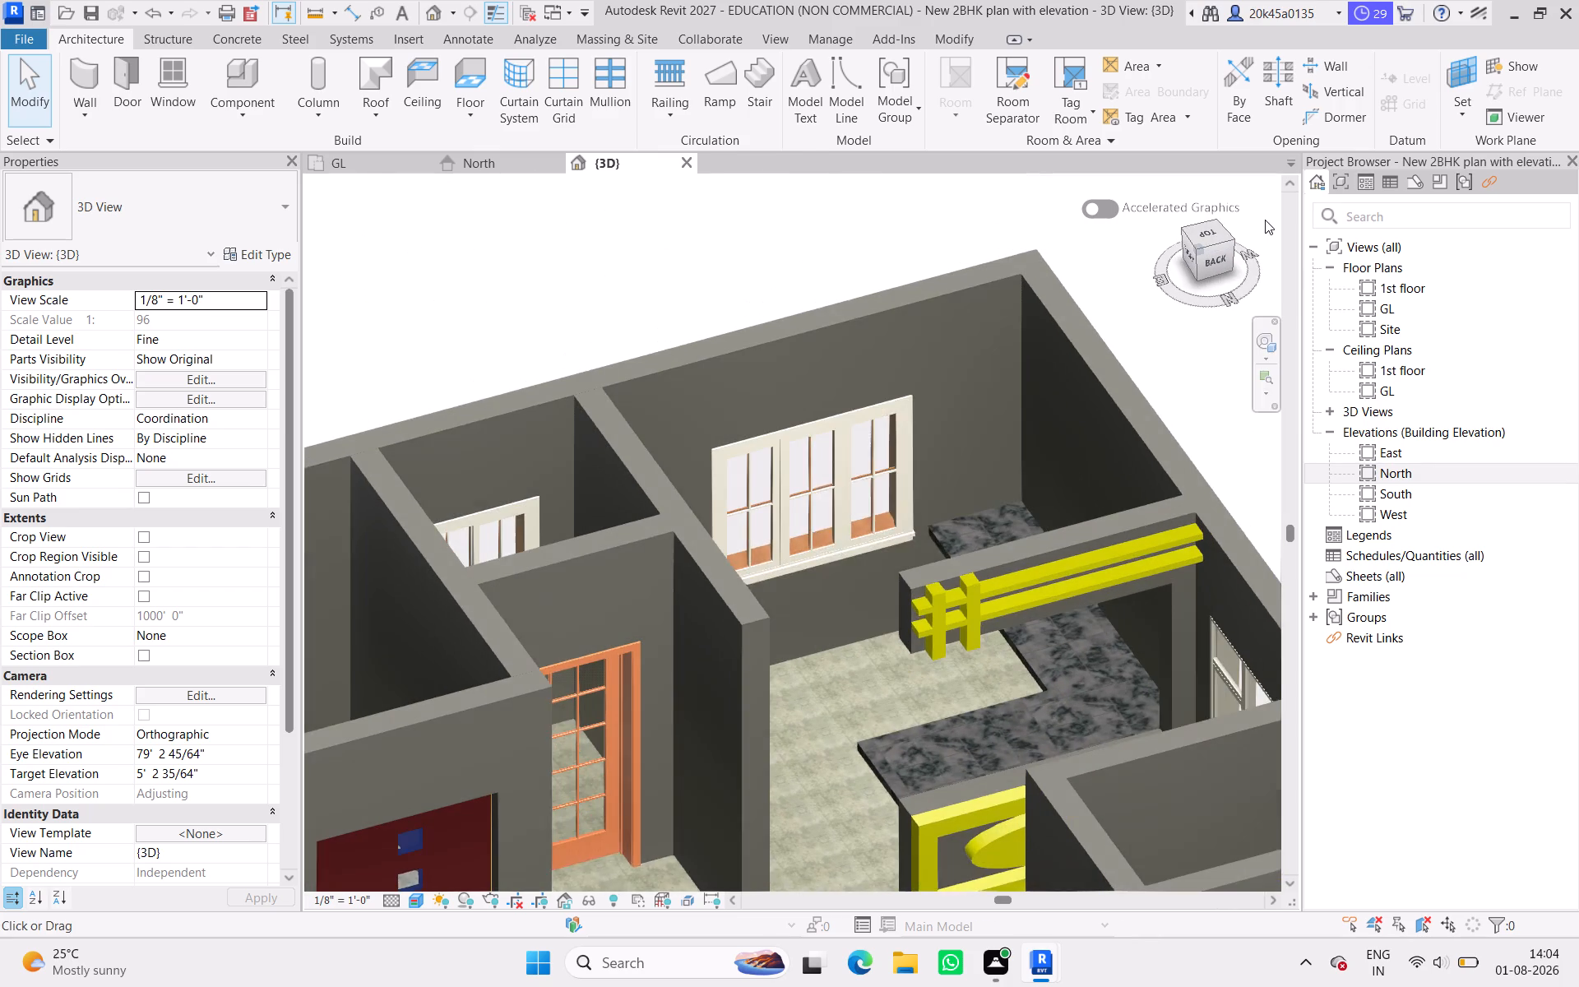
pyautogui.moveTo(1265, 220); pyautogui.dragTo(1231, 238)
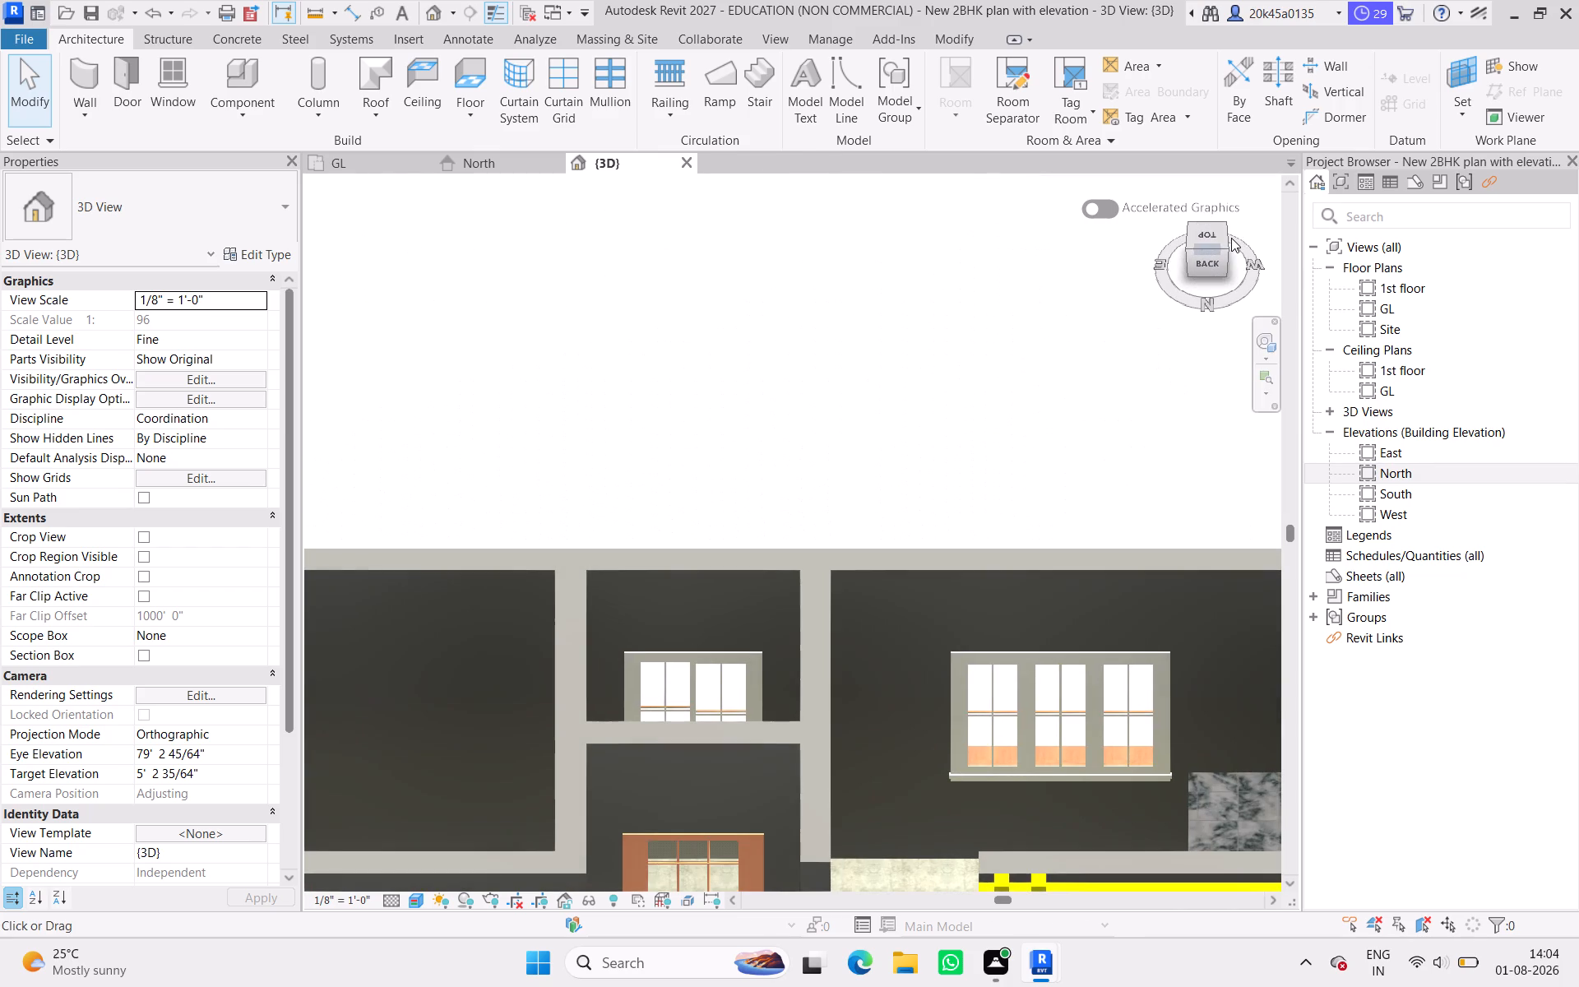
pyautogui.moveTo(1231, 238); pyautogui.dragTo(1279, 277)
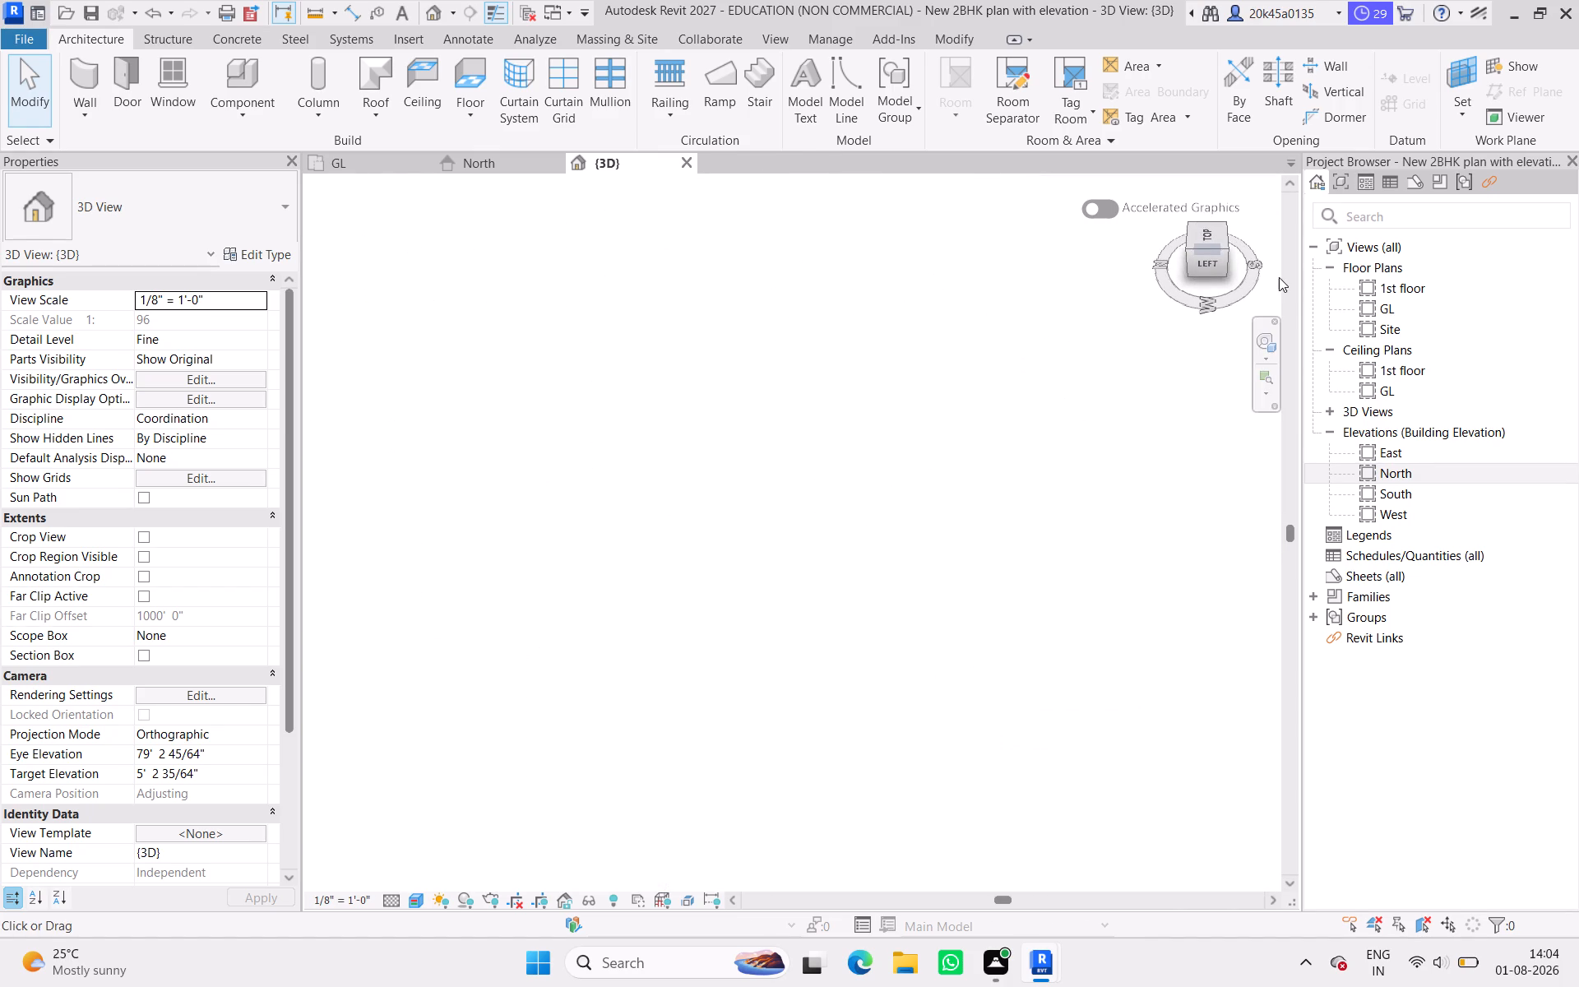
pyautogui.moveTo(1279, 277); pyautogui.dragTo(372, 197)
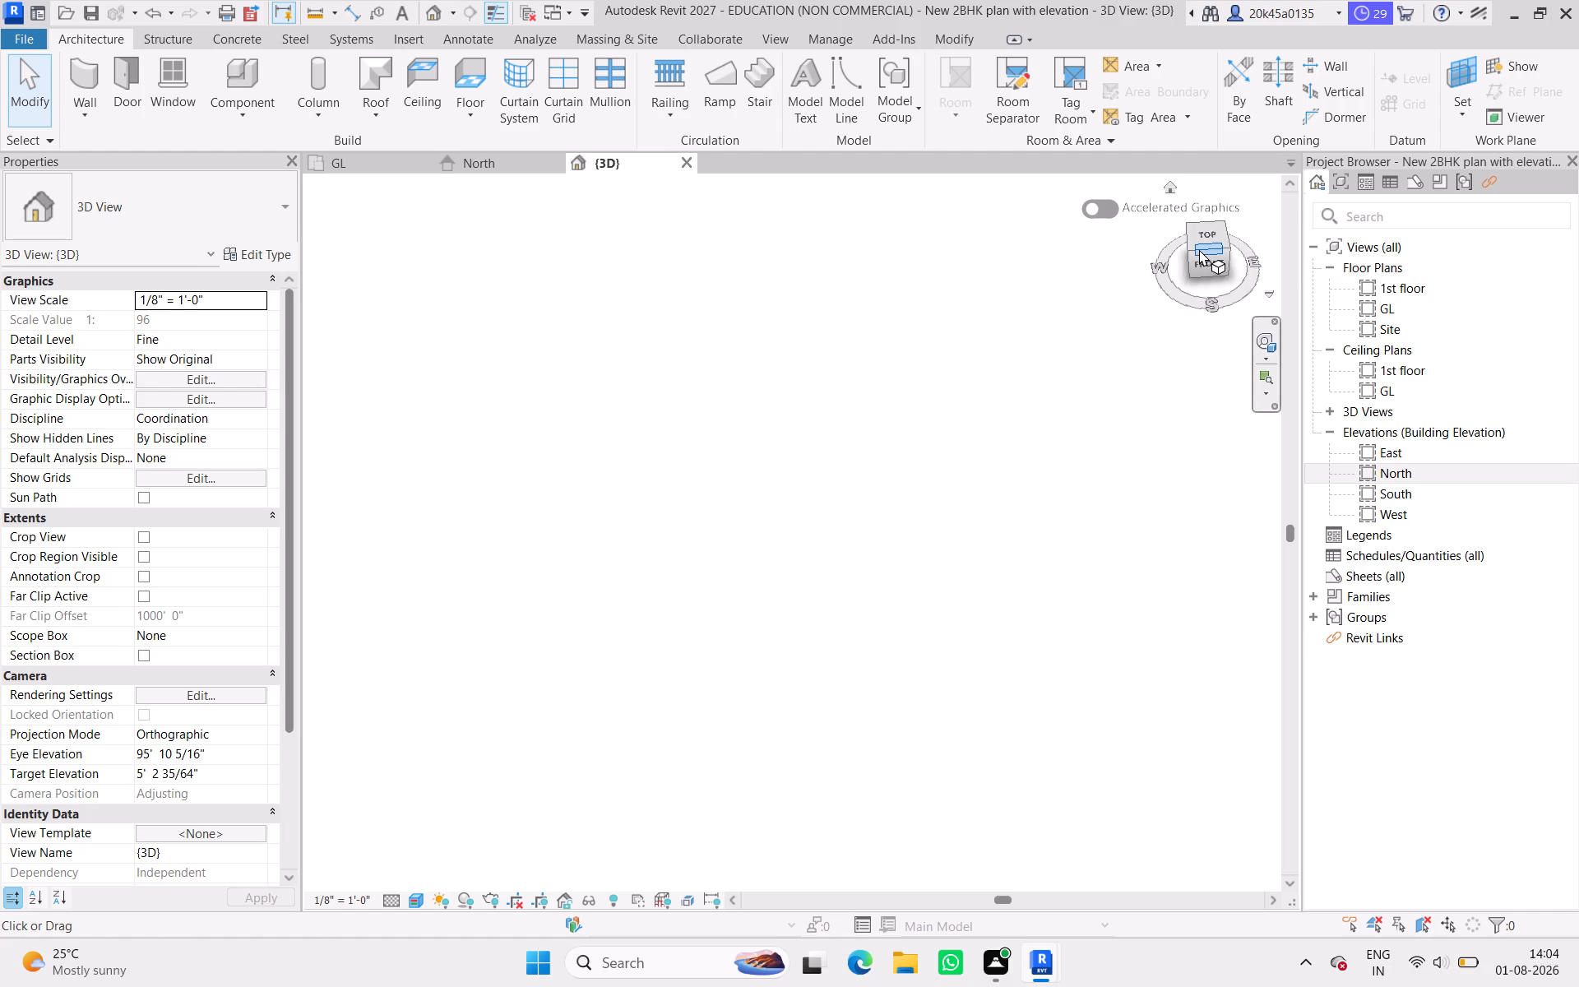
pyautogui.moveTo(1199, 249); pyautogui.dragTo(326, 249)
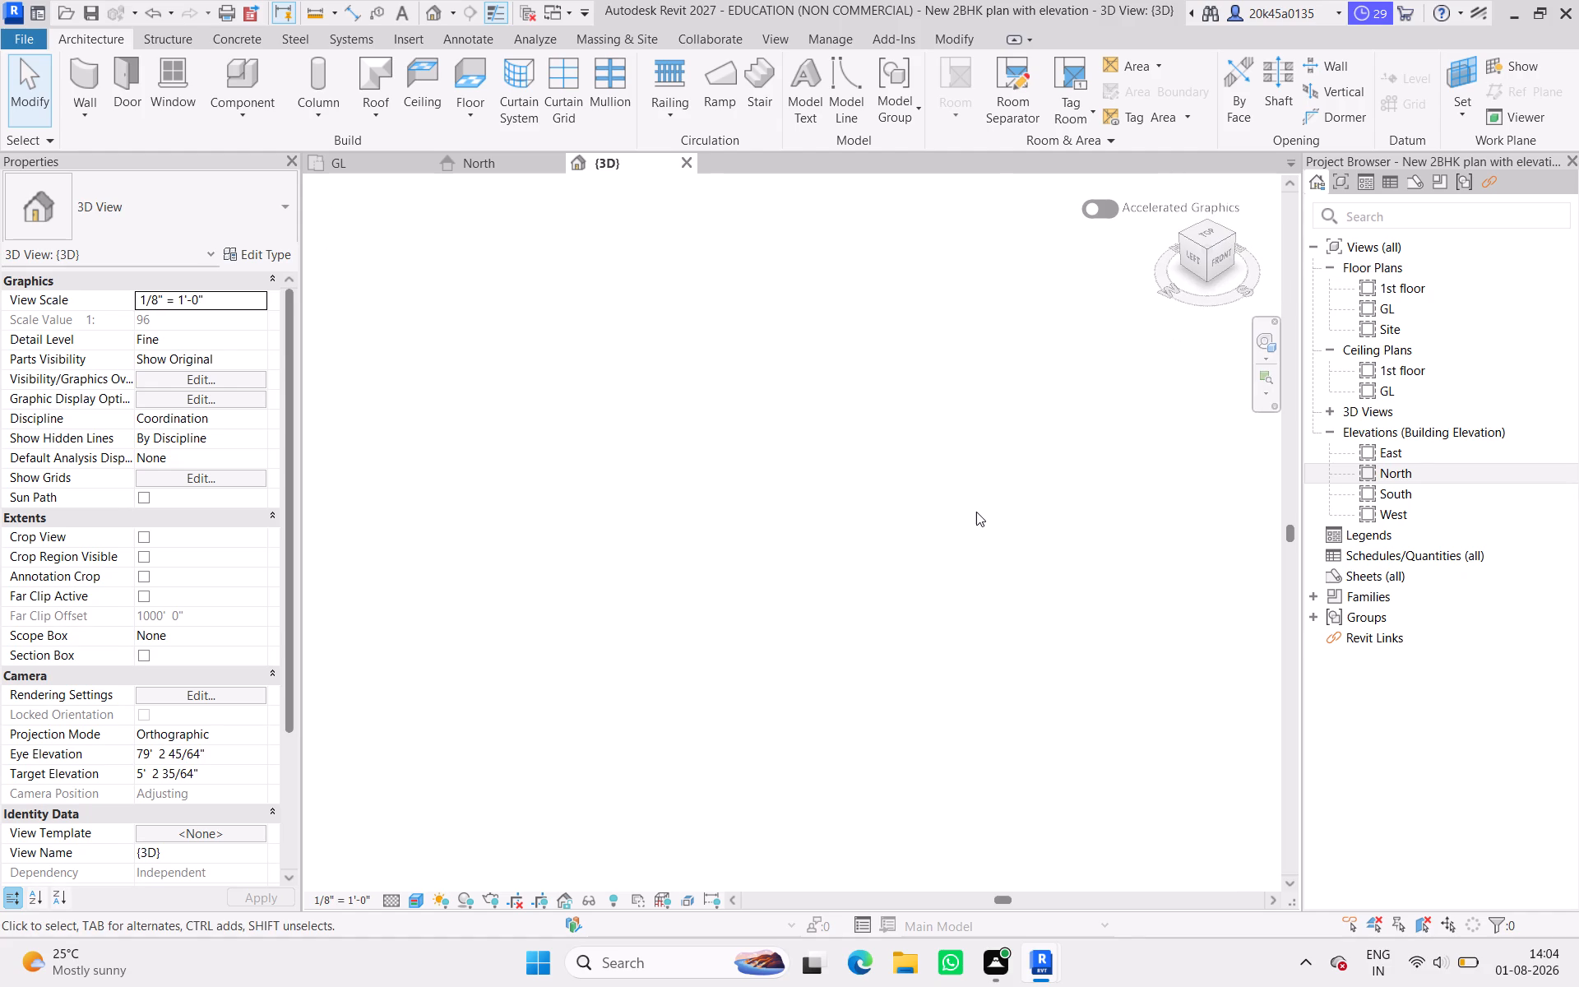
pyautogui.scroll(-18, 976, 512)
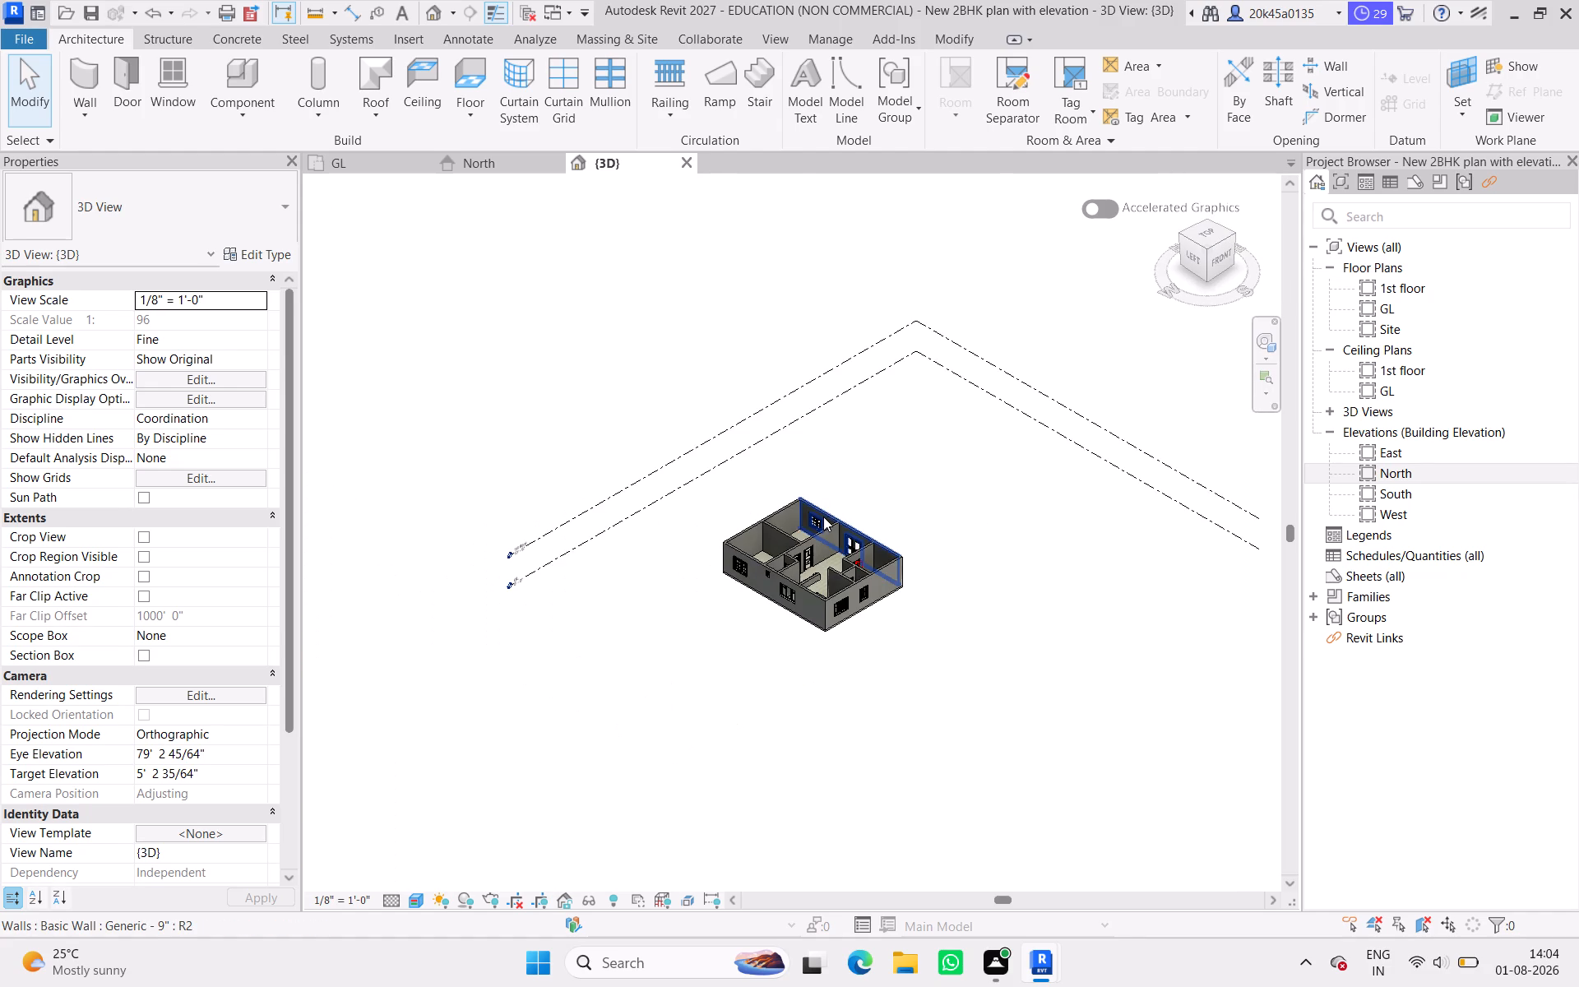
pyautogui.scroll(9, 823, 517)
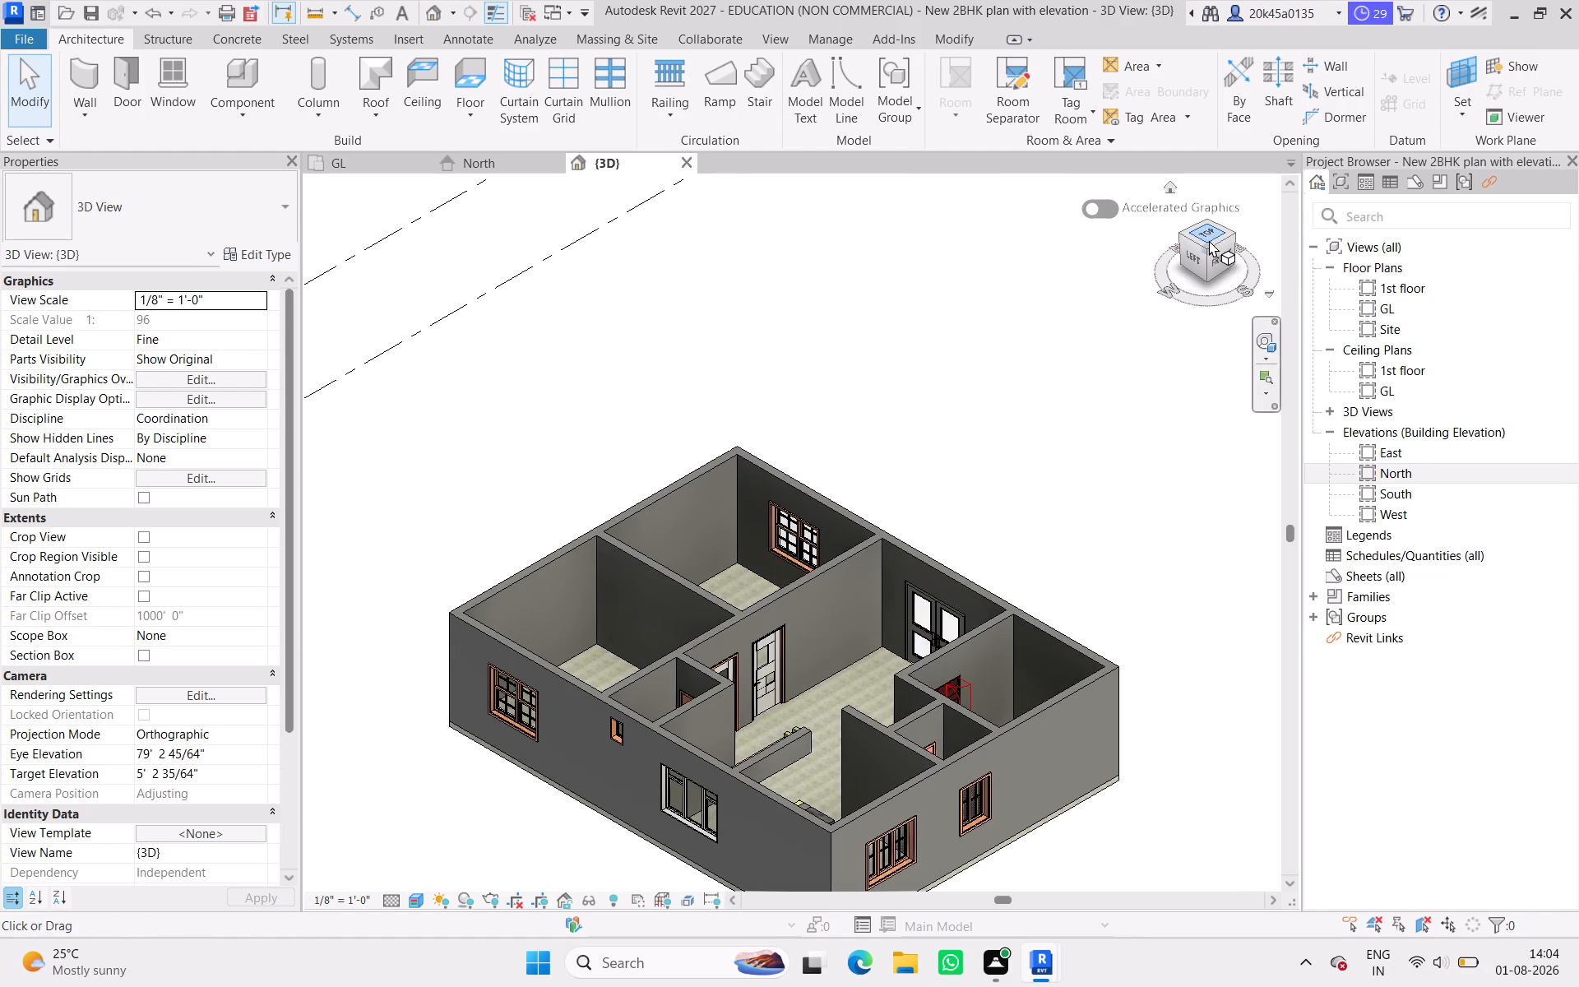
pyautogui.moveTo(1213, 238); pyautogui.dragTo(1119, 322)
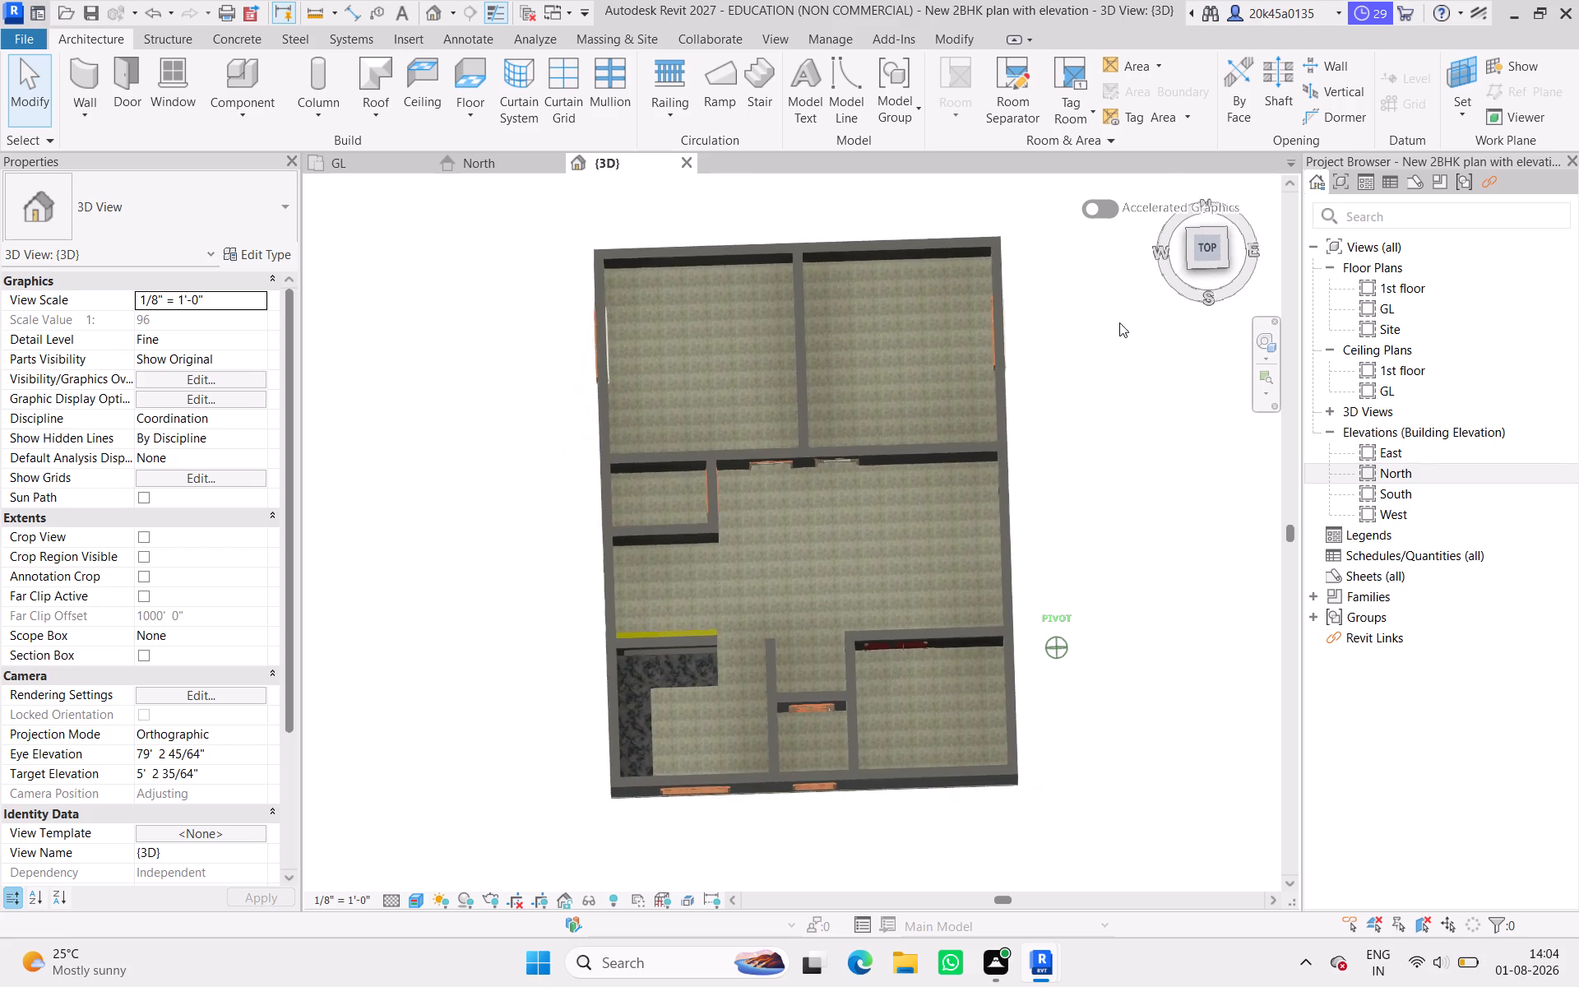
pyautogui.moveTo(1119, 322); pyautogui.dragTo(1118, 322)
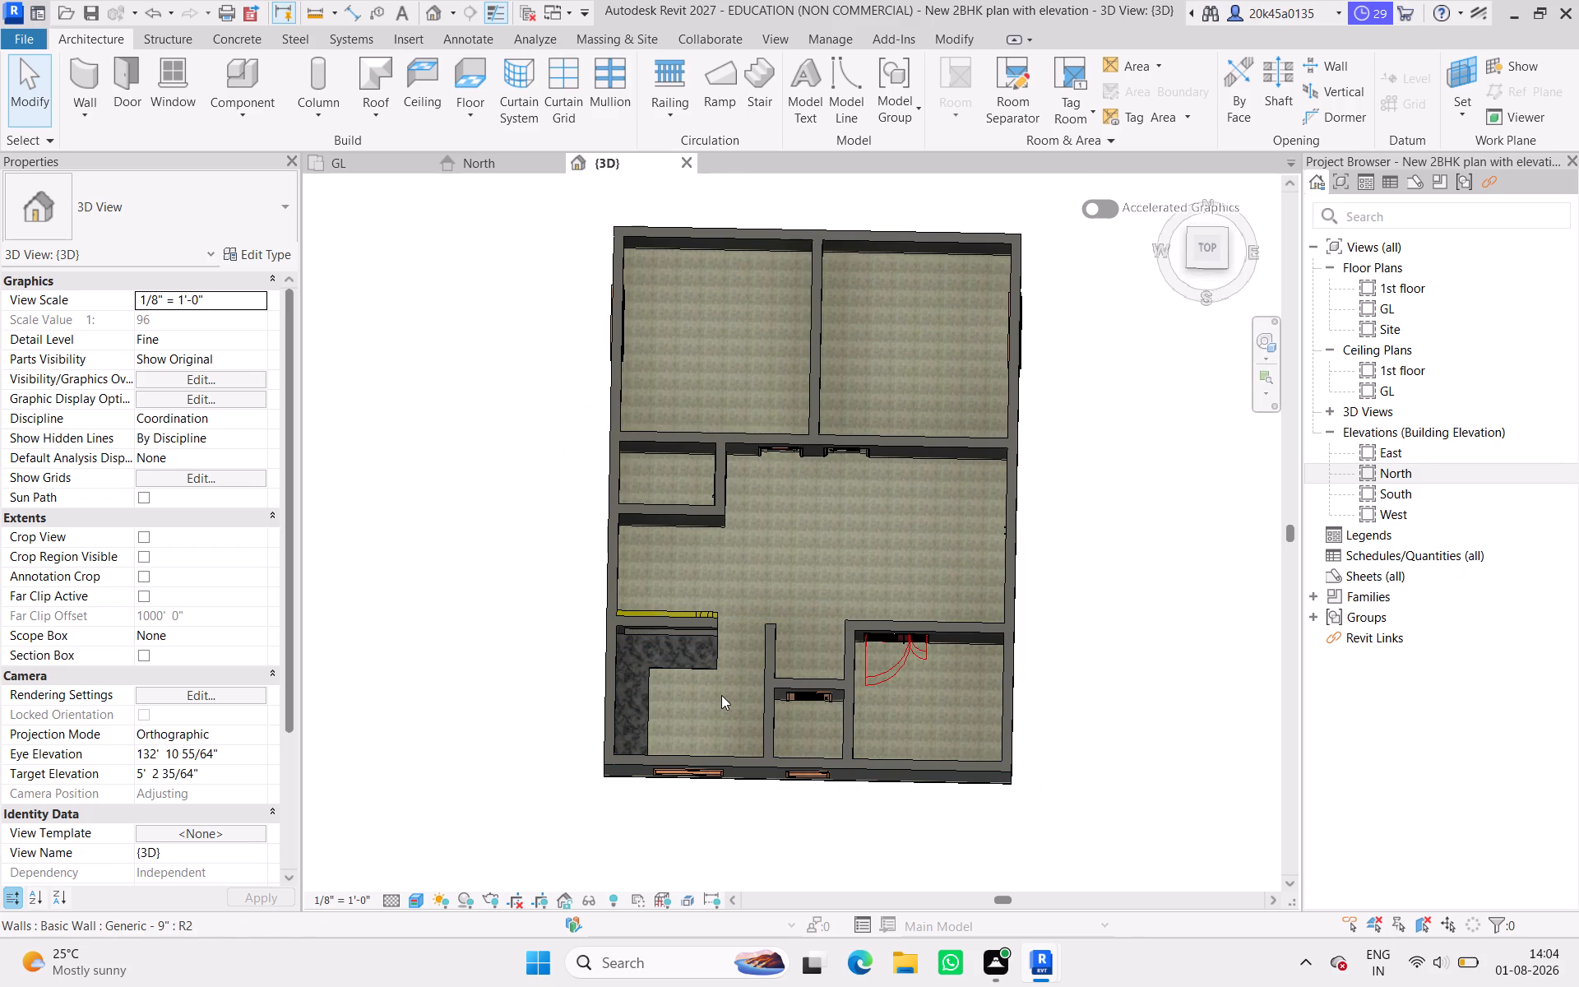
pyautogui.moveTo(1202, 254); pyautogui.dragTo(1115, 251)
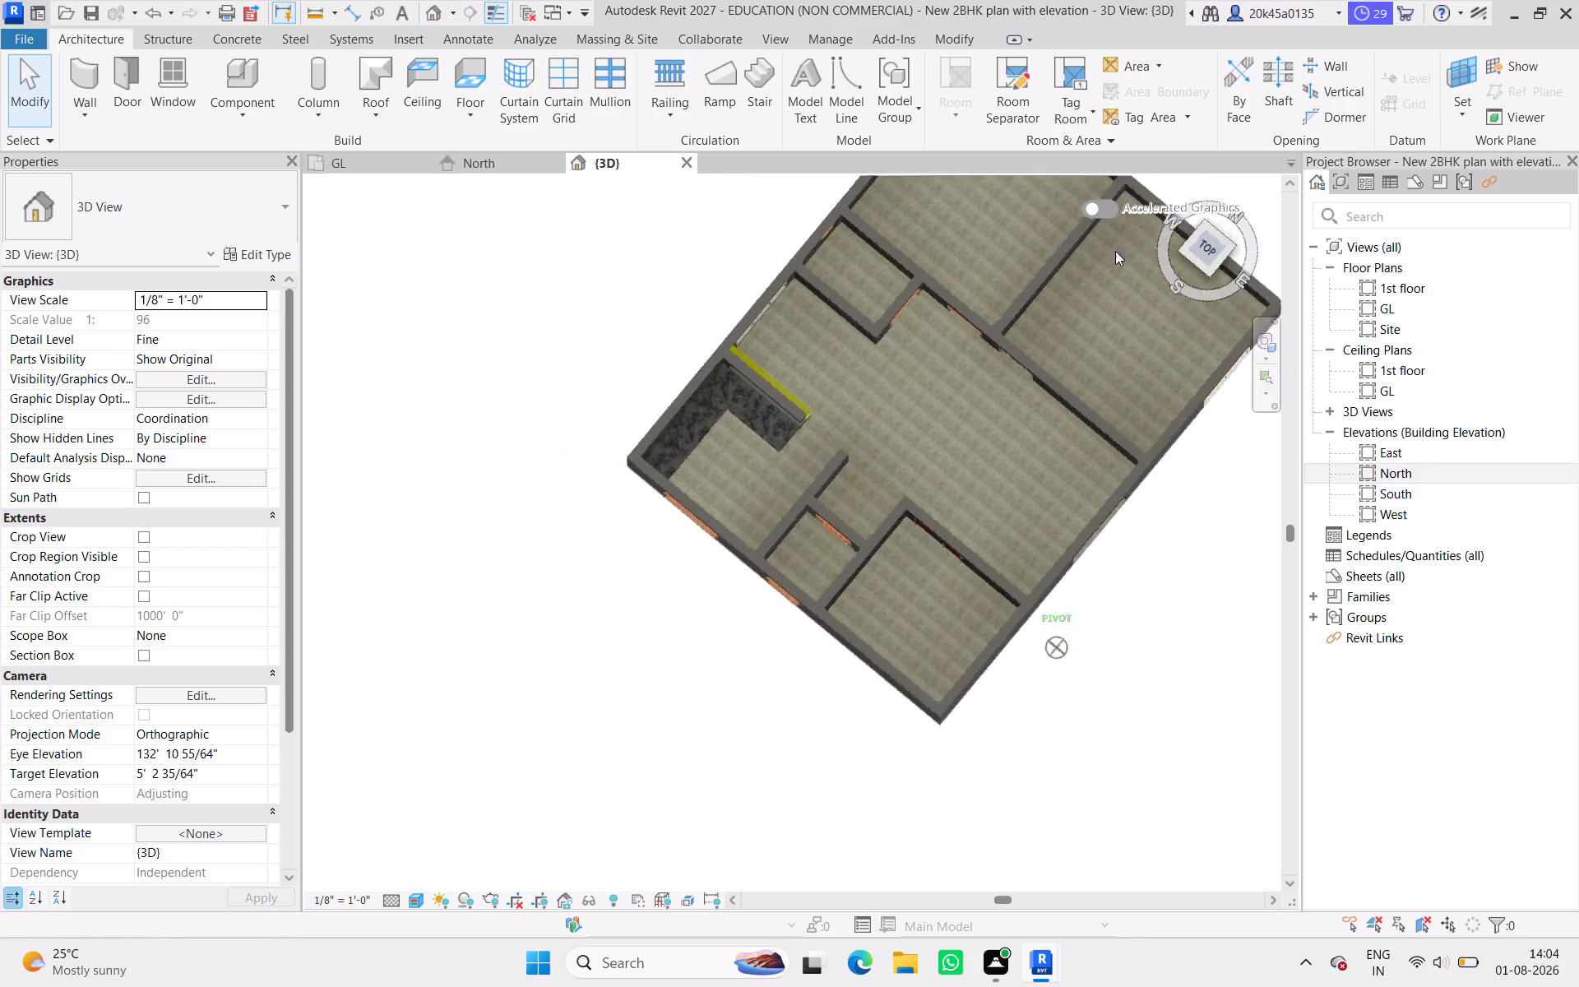
pyautogui.moveTo(1115, 251); pyautogui.dragTo(970, 184)
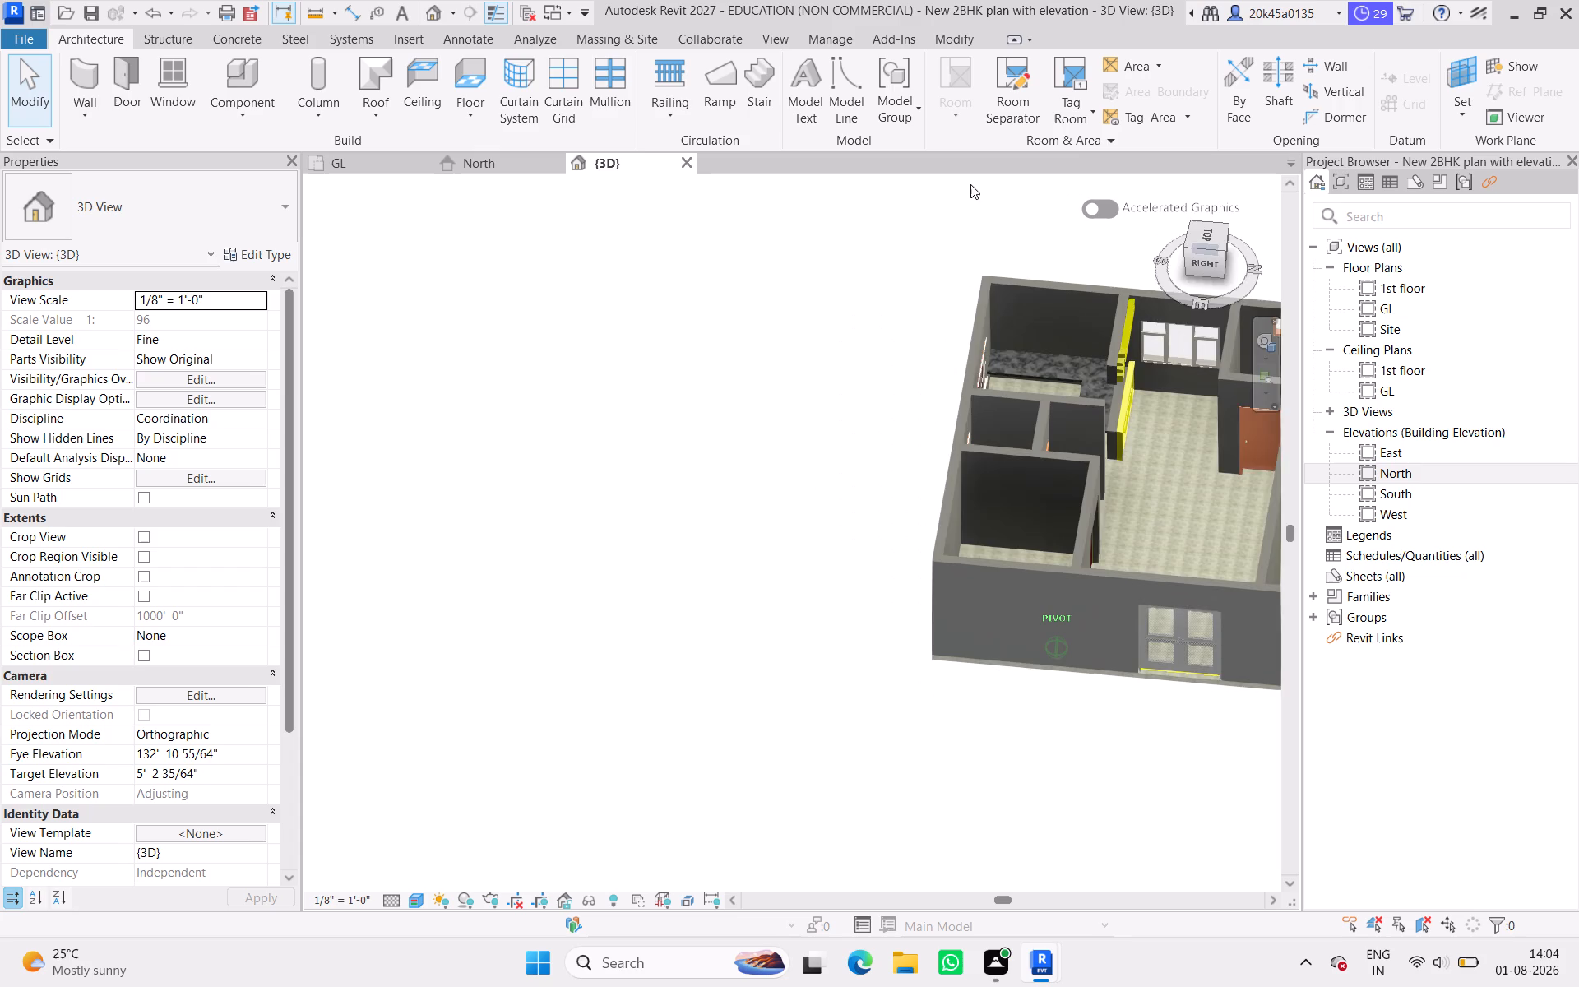
pyautogui.moveTo(970, 184); pyautogui.dragTo(931, 887)
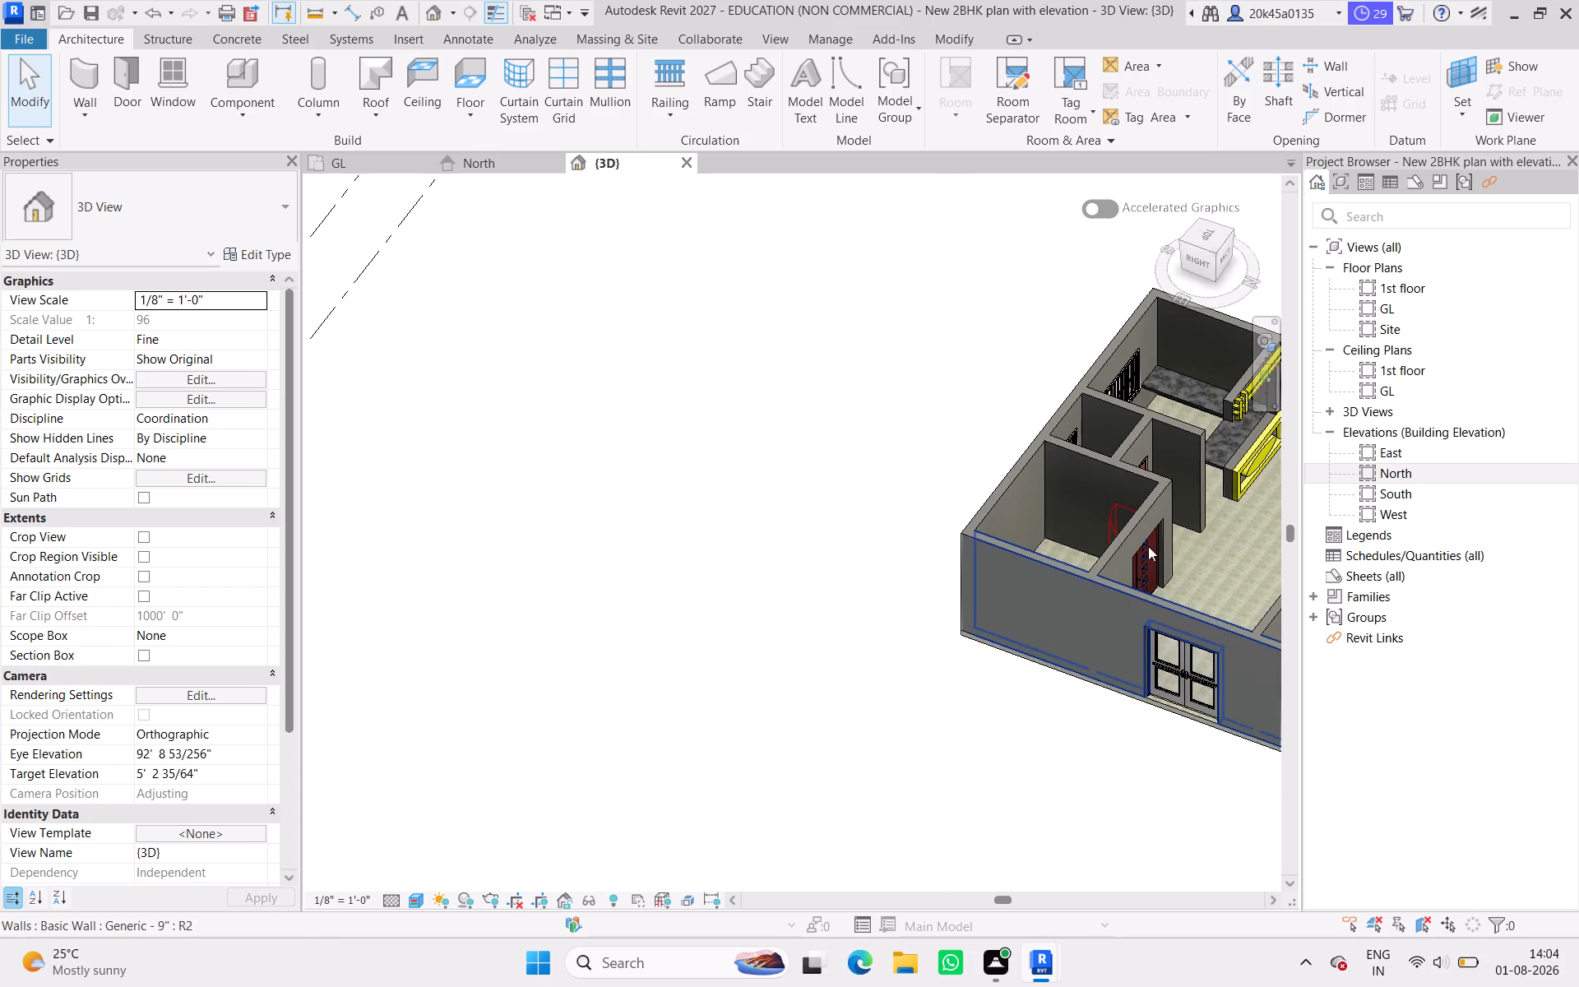
pyautogui.scroll(-5, 895, 564)
pyautogui.scroll(12, 1096, 518)
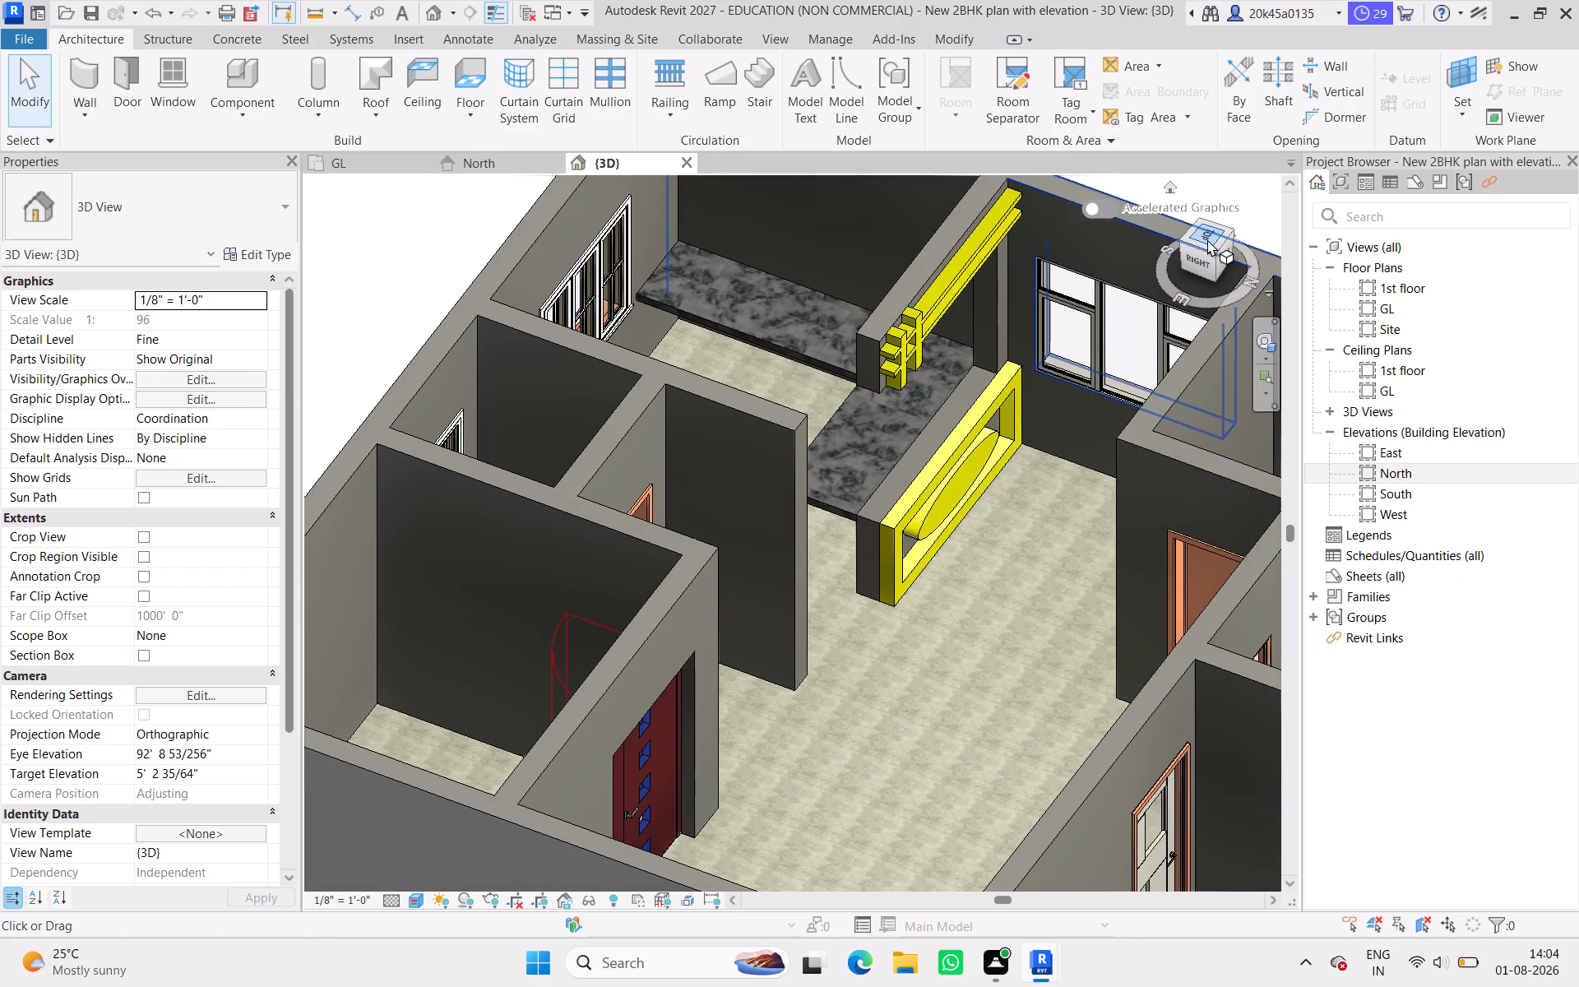
pyautogui.moveTo(1207, 239); pyautogui.dragTo(1170, 243)
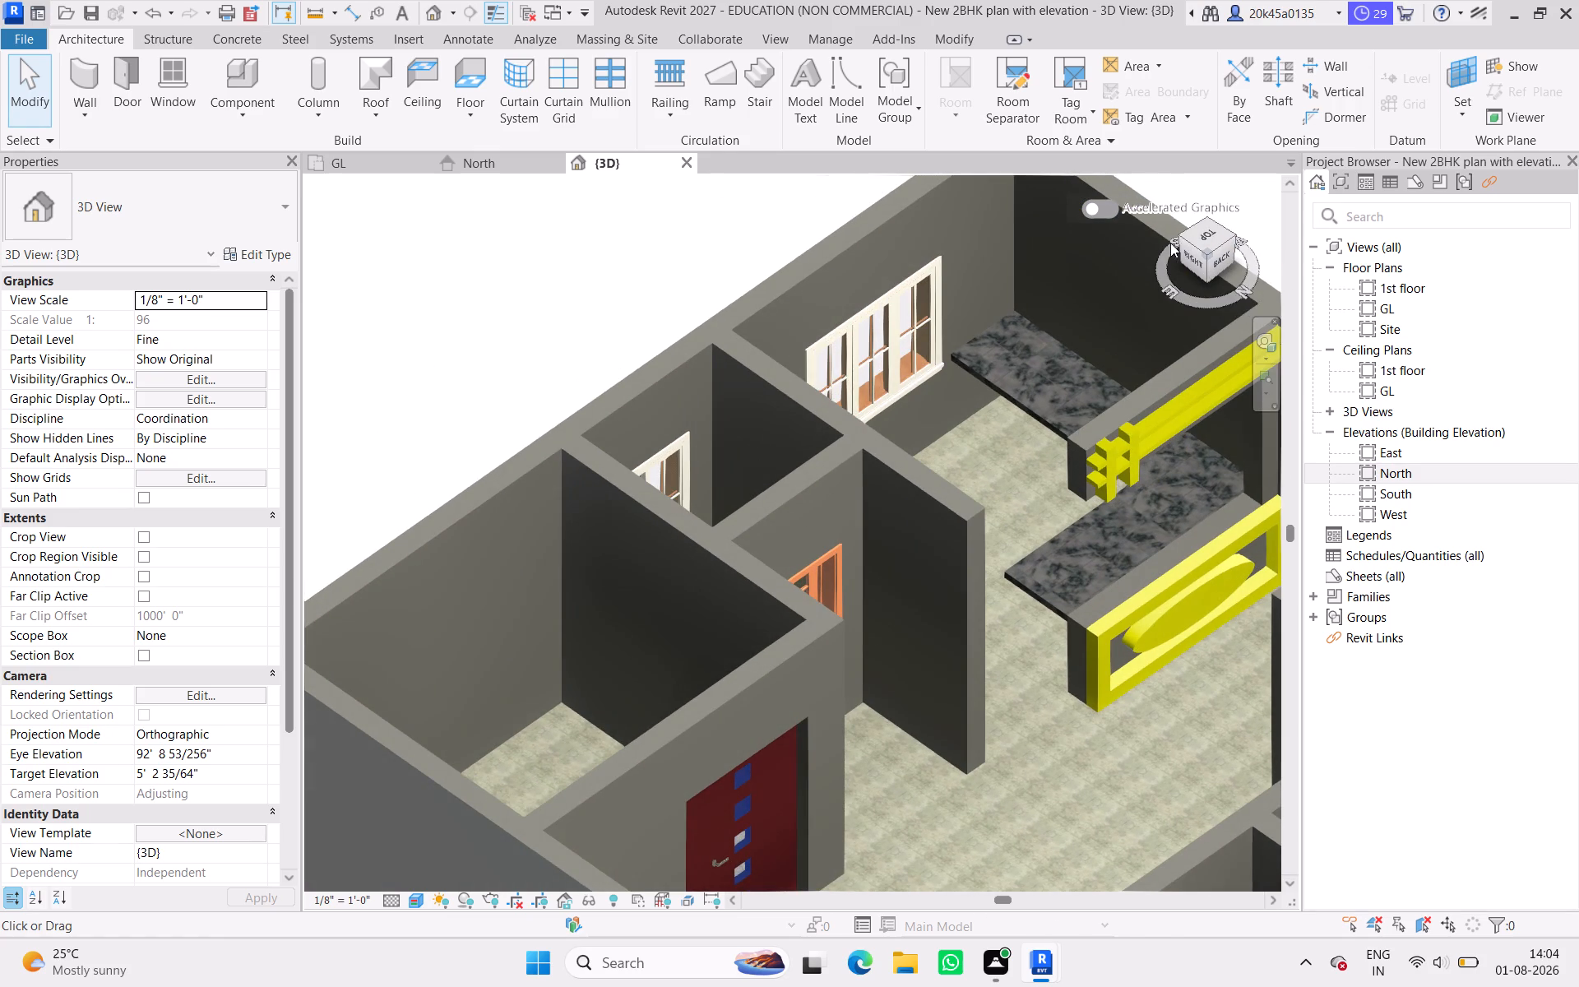
pyautogui.moveTo(1170, 243); pyautogui.dragTo(1160, 250)
pyautogui.scroll(-8, 592, 503)
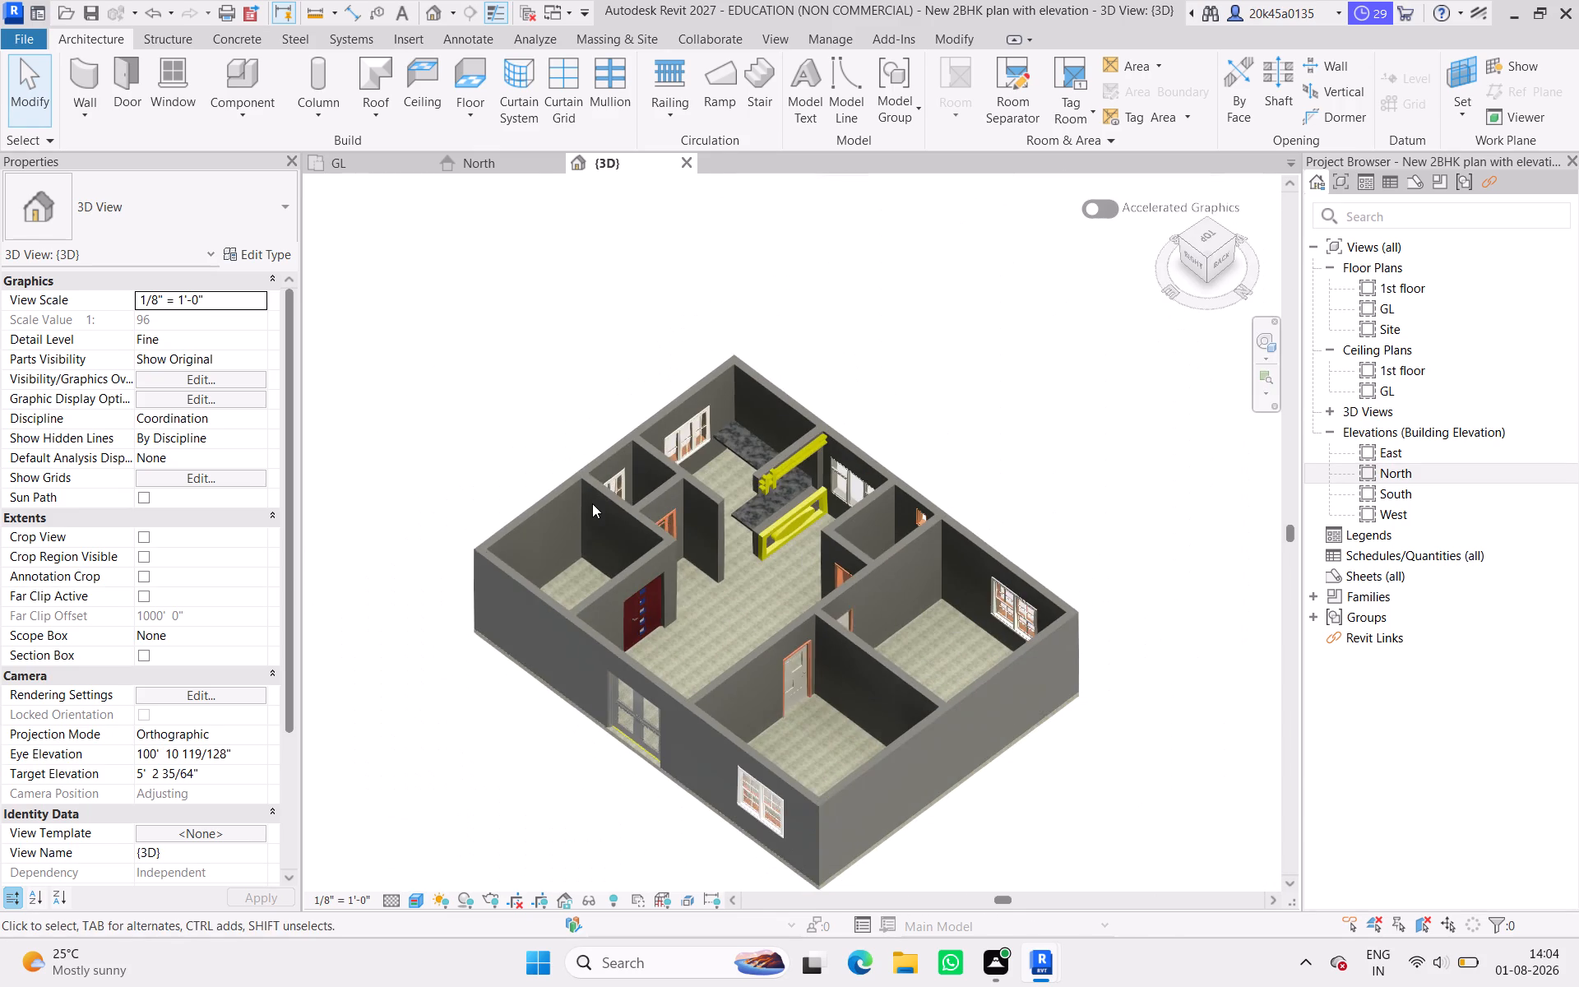
pyautogui.scroll(11, 830, 454)
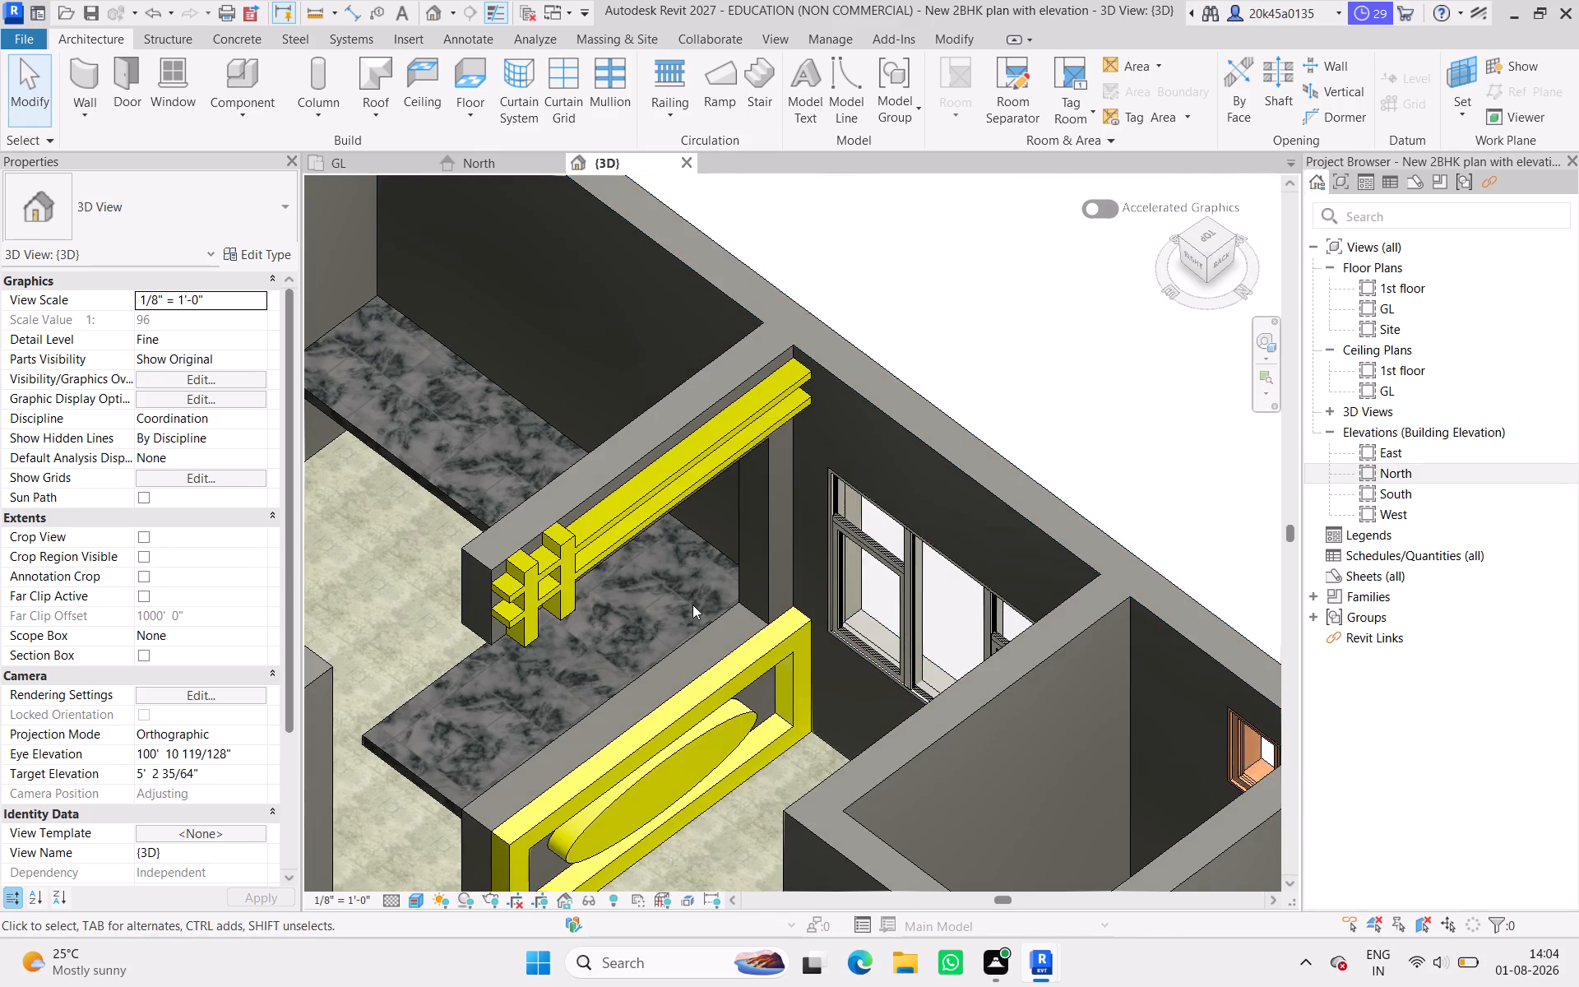
# Edit the L-shaped kitchen slab's boundary in the GL floor plan, adding Pick Lines boundary lines offset 3' inward from the kitchen's south and east walls.
pyautogui.scroll(-4, 692, 605)
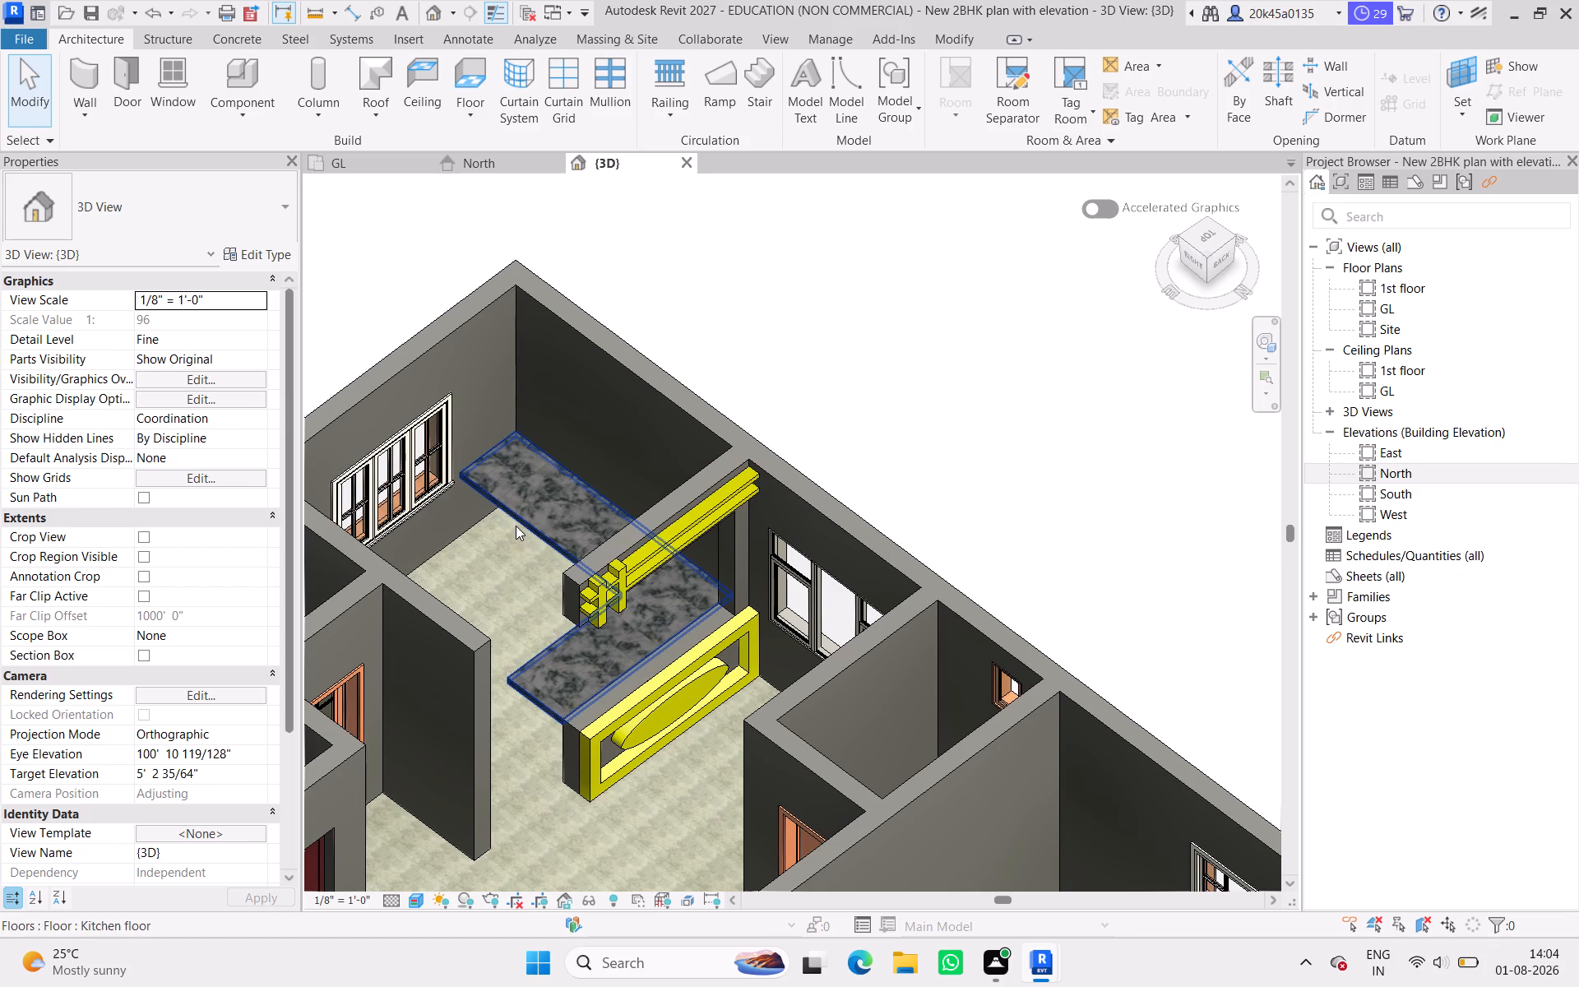
pyautogui.click(518, 522)
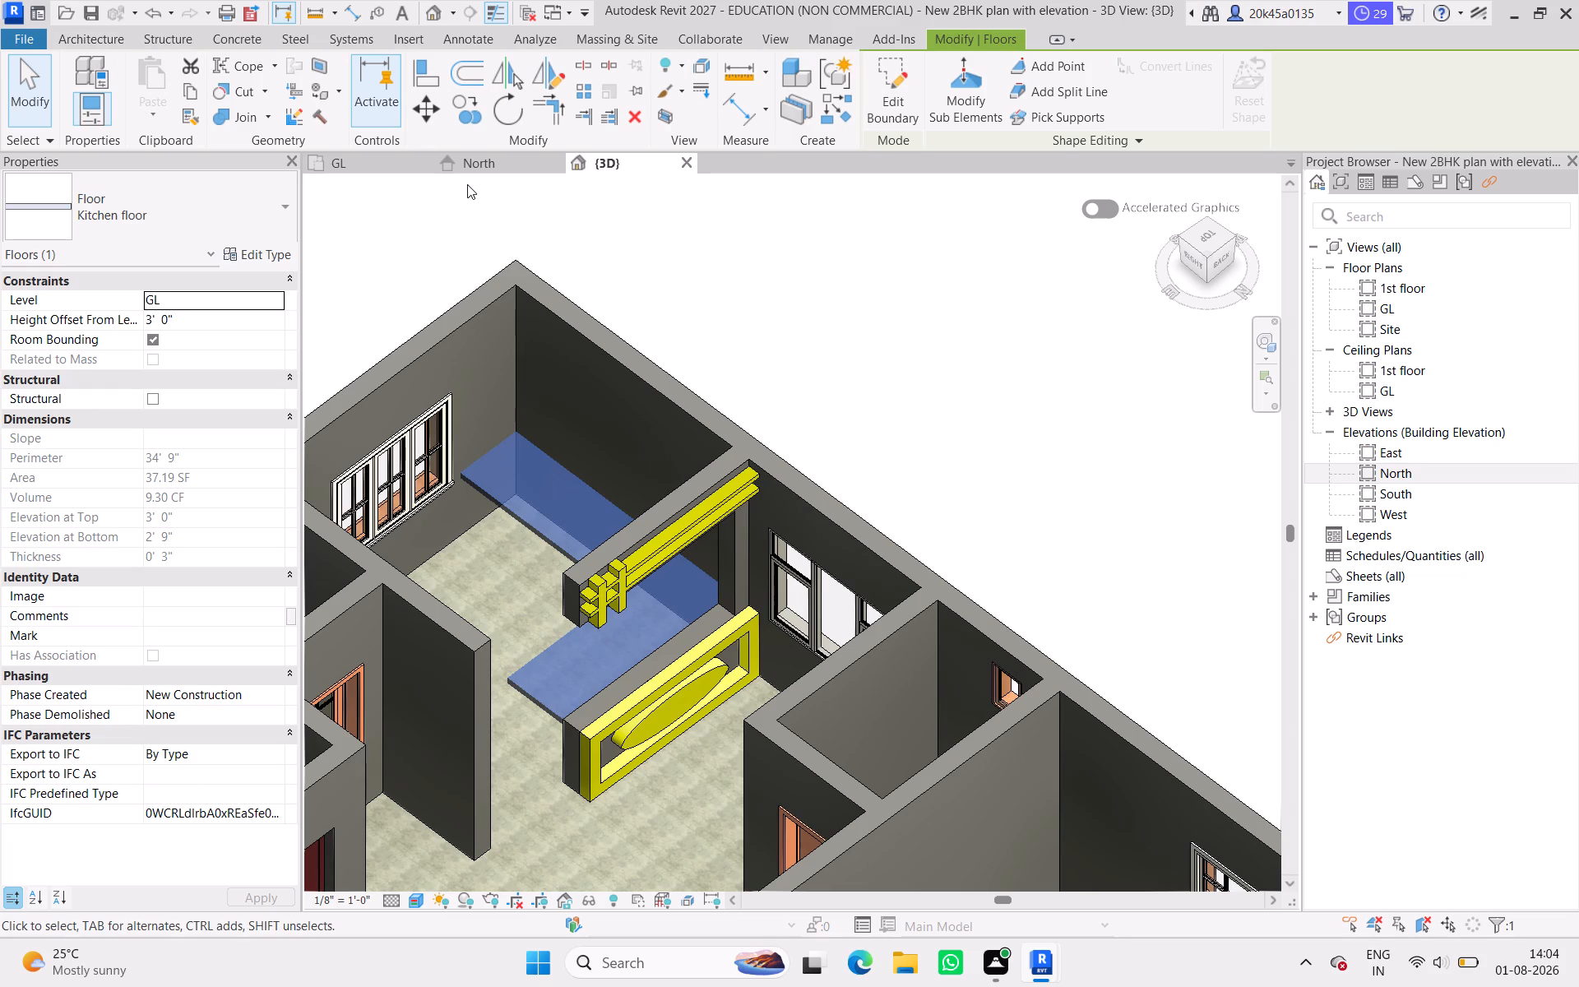
pyautogui.click(470, 170)
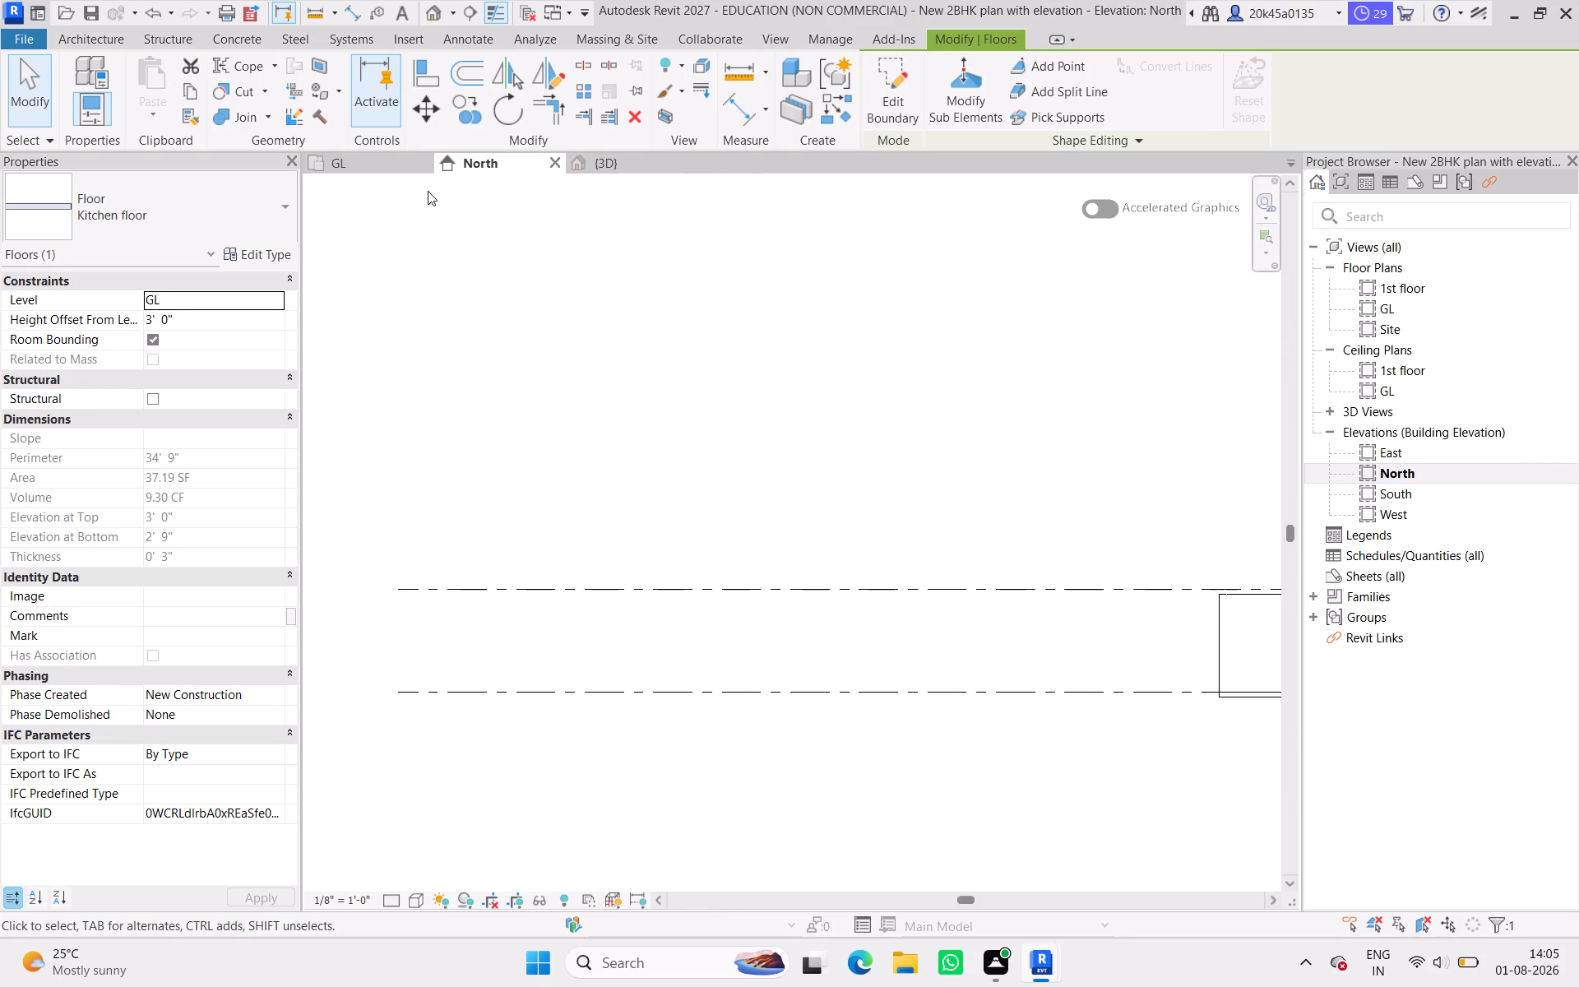
pyautogui.click(391, 164)
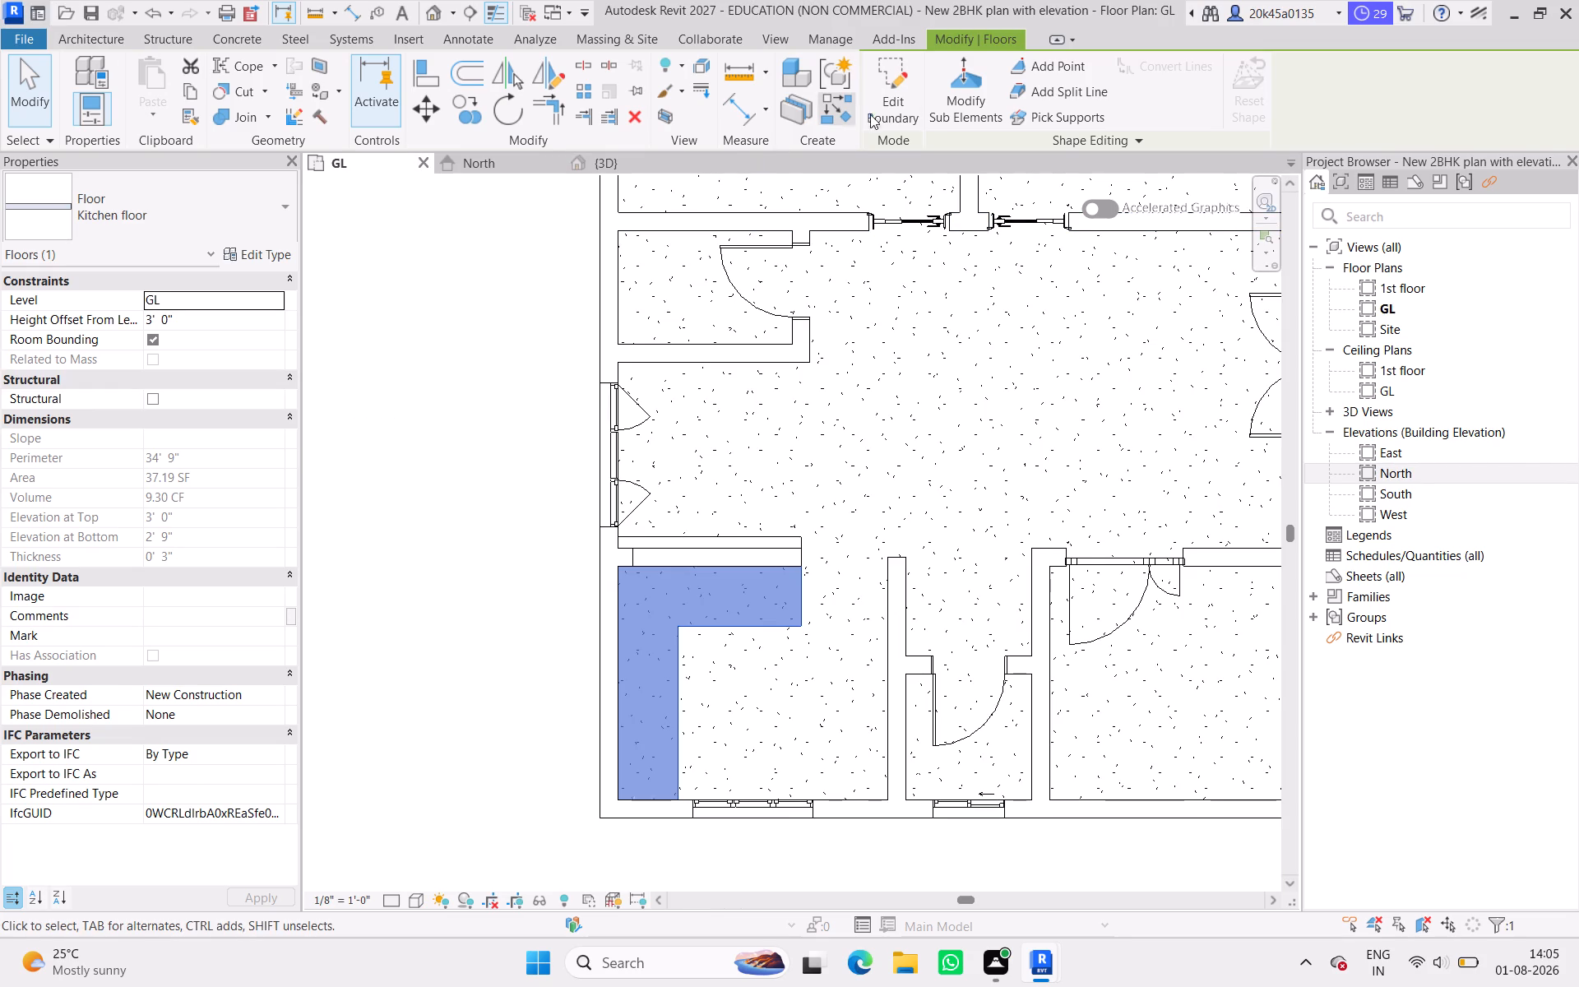
pyautogui.click(885, 95)
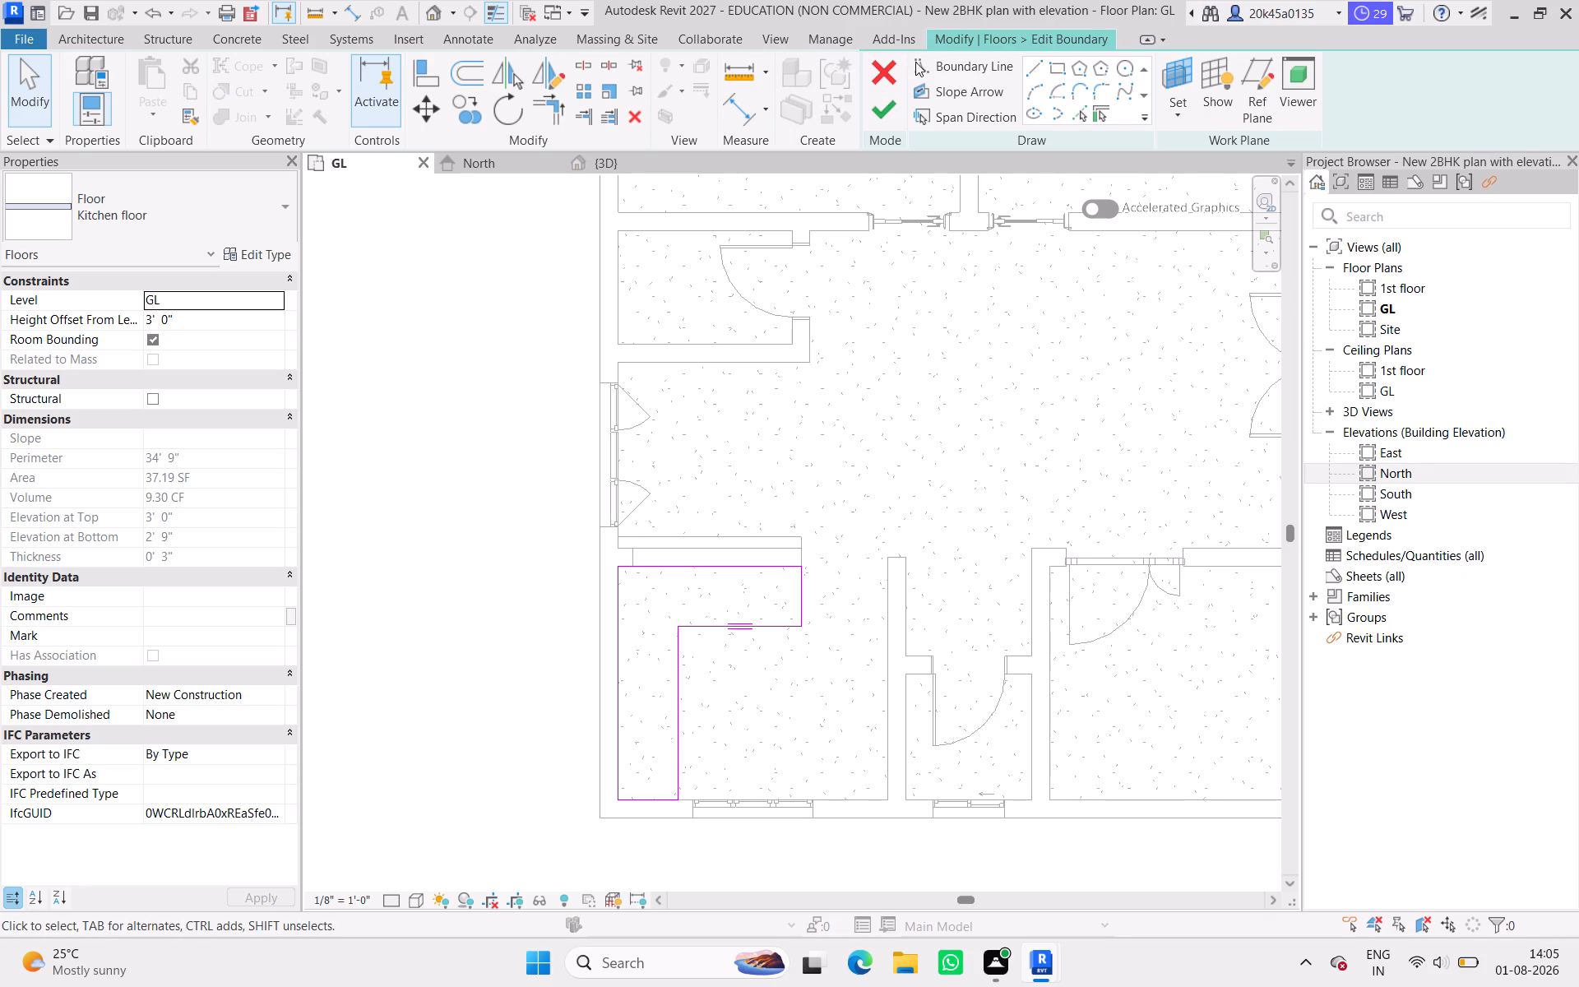
pyautogui.click(1079, 120)
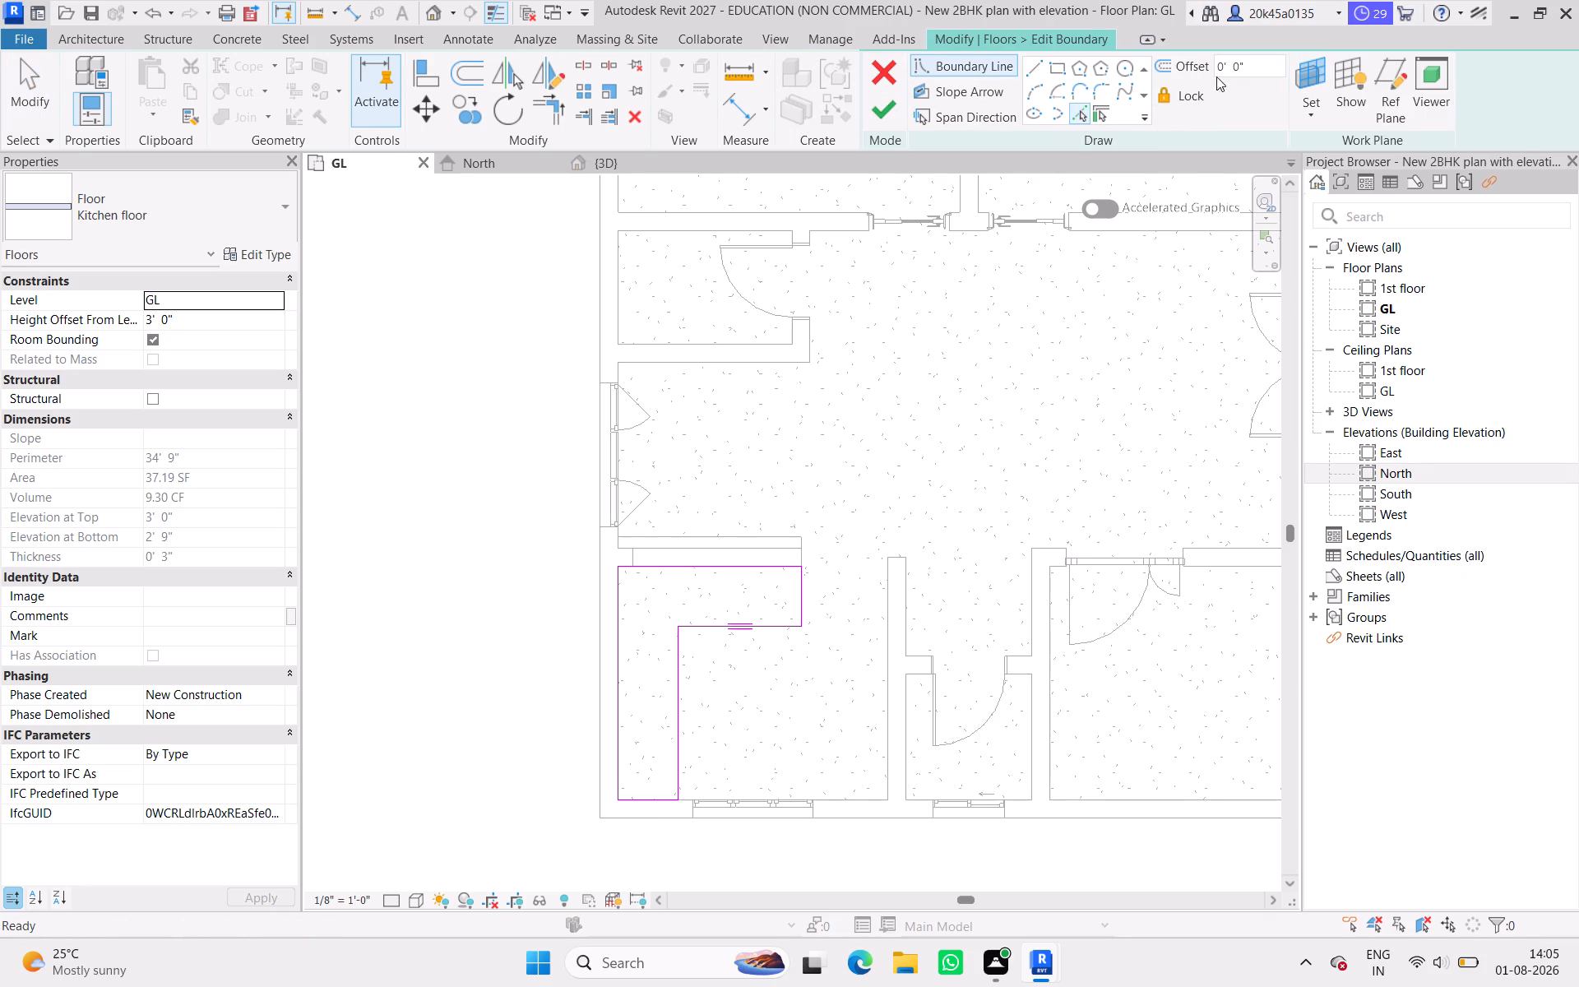
pyautogui.moveTo(1256, 62); pyautogui.dragTo(1096, 70)
pyautogui.write("3'")
pyautogui.press('Return')
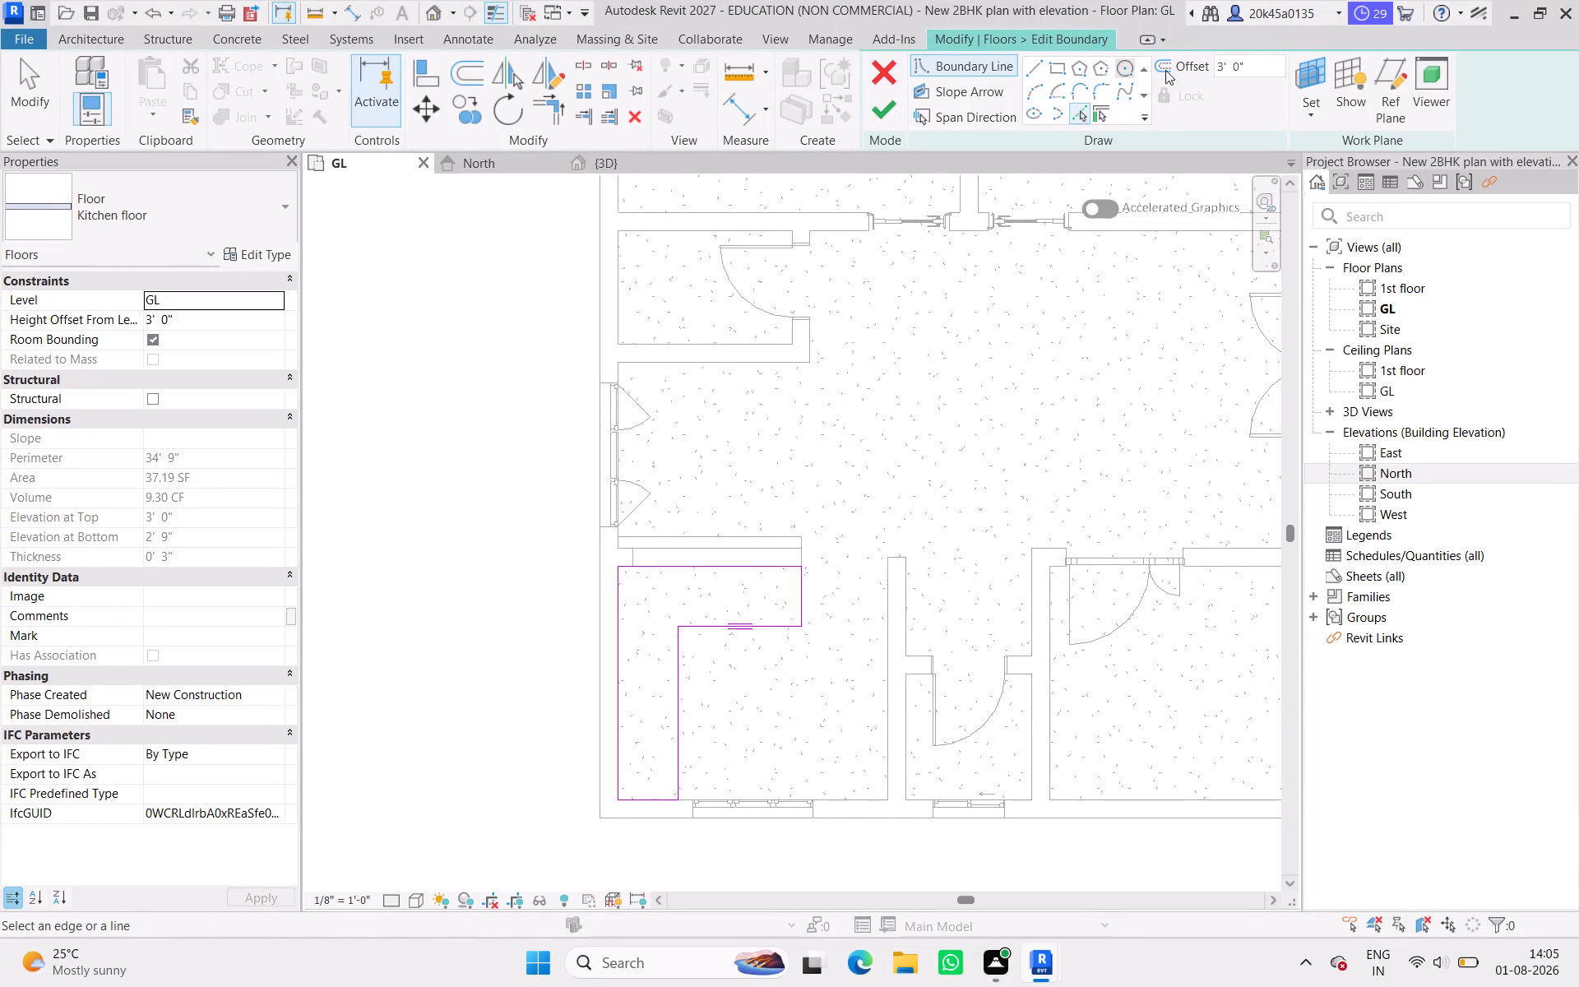
pyautogui.click(644, 799)
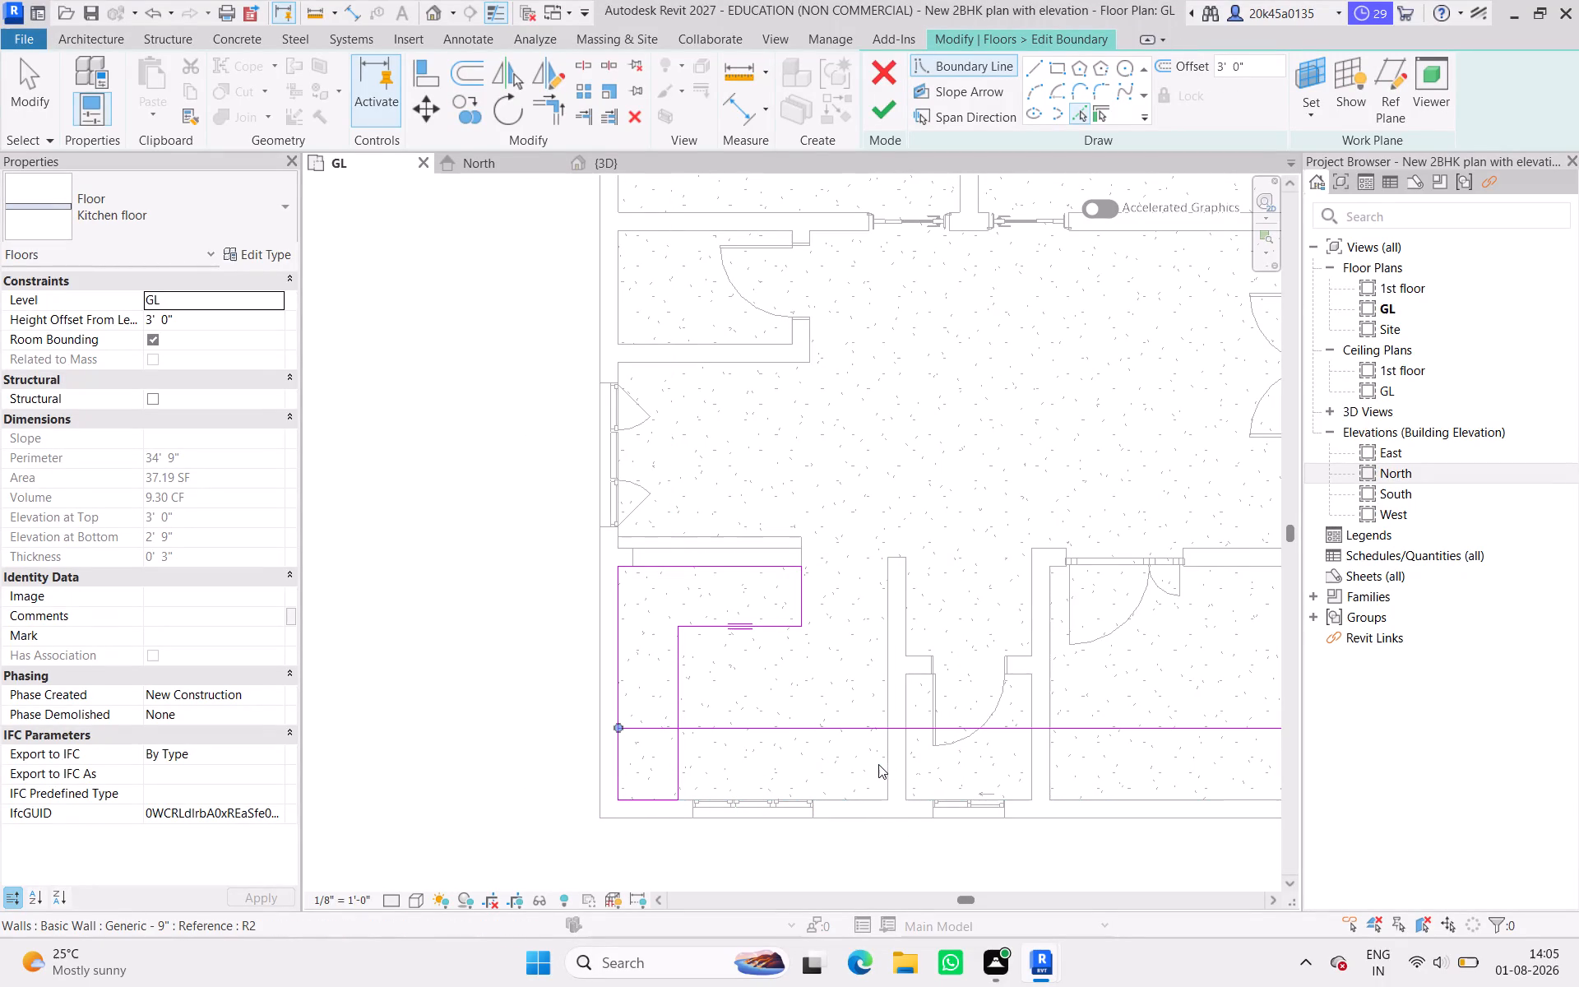
pyautogui.click(883, 764)
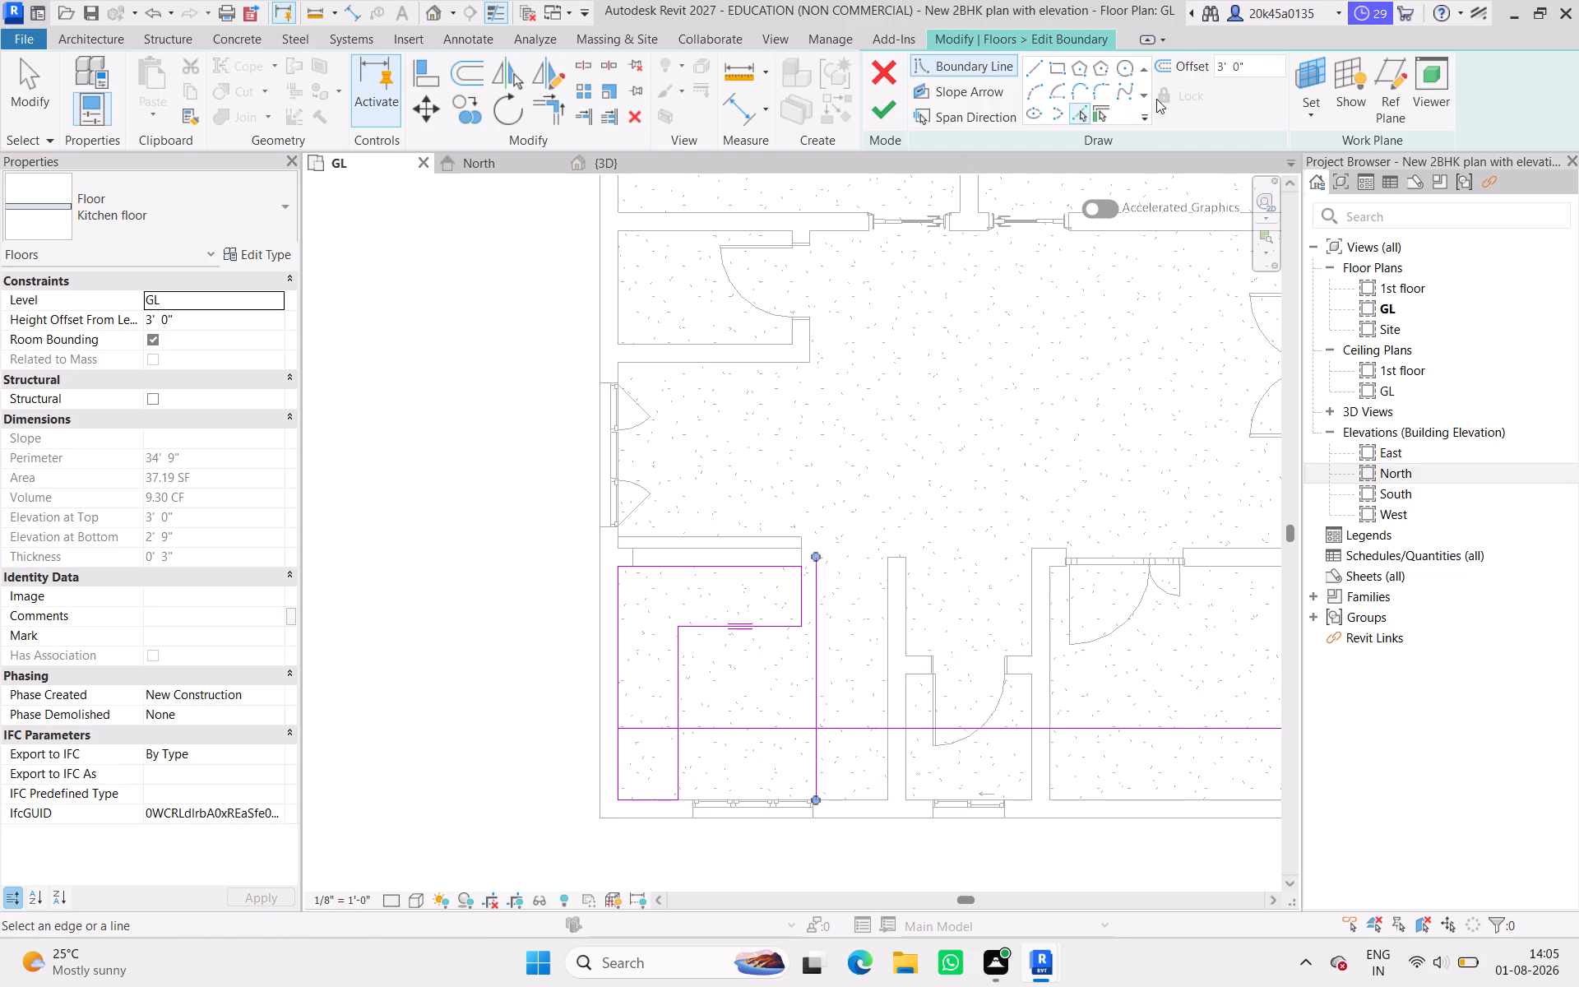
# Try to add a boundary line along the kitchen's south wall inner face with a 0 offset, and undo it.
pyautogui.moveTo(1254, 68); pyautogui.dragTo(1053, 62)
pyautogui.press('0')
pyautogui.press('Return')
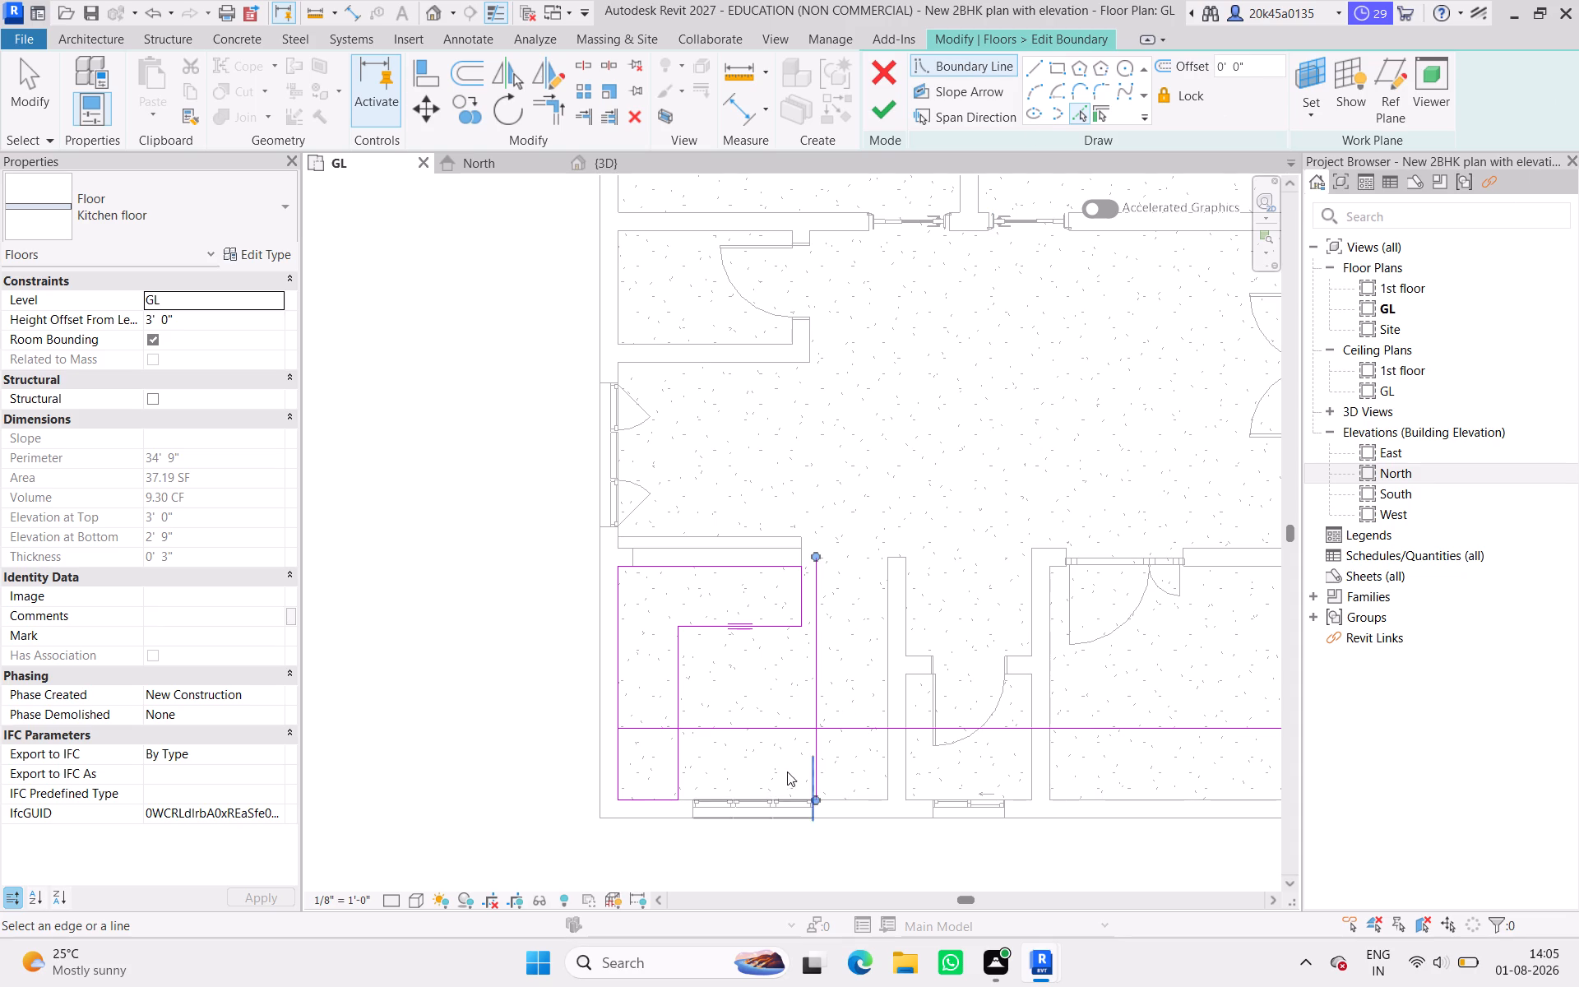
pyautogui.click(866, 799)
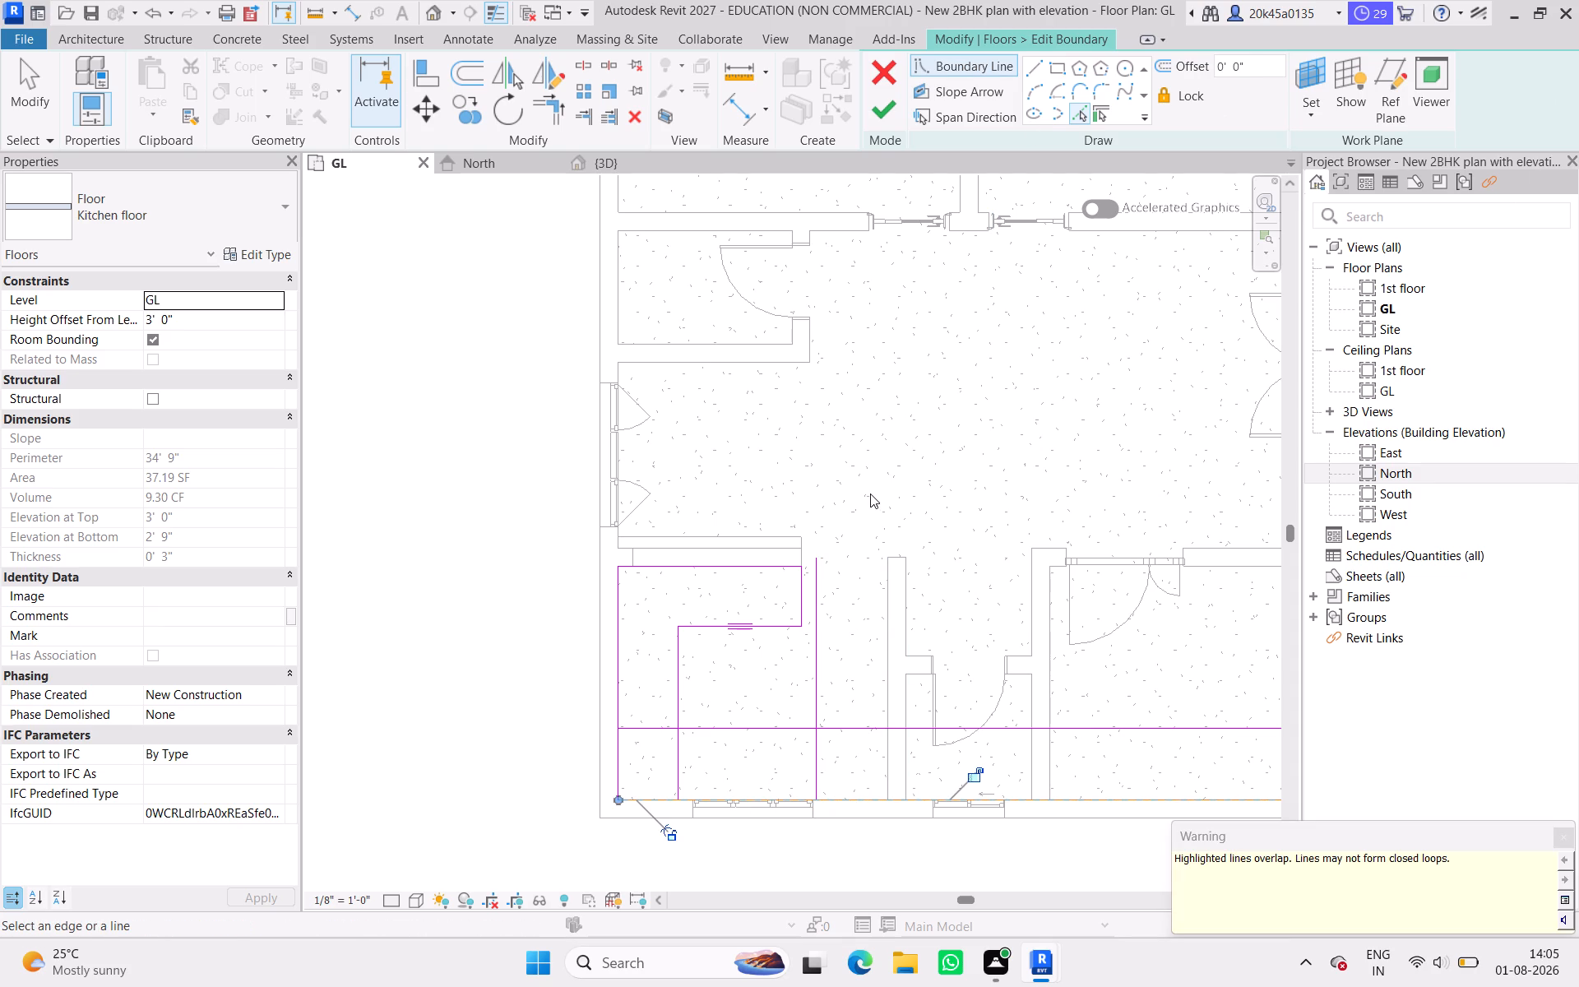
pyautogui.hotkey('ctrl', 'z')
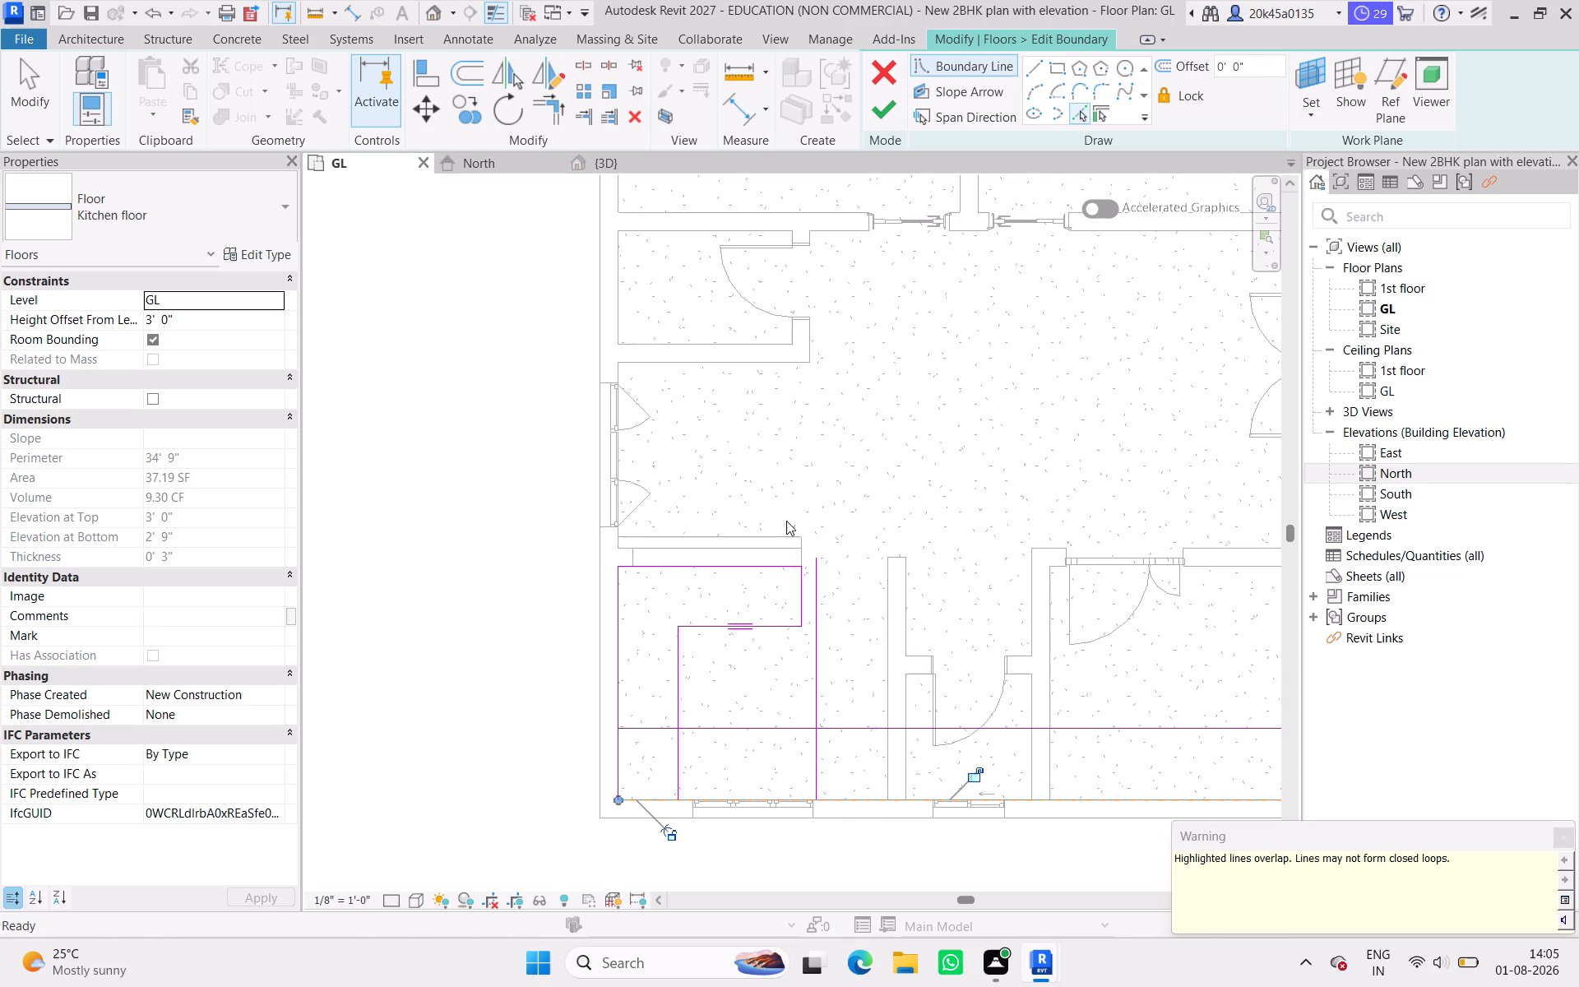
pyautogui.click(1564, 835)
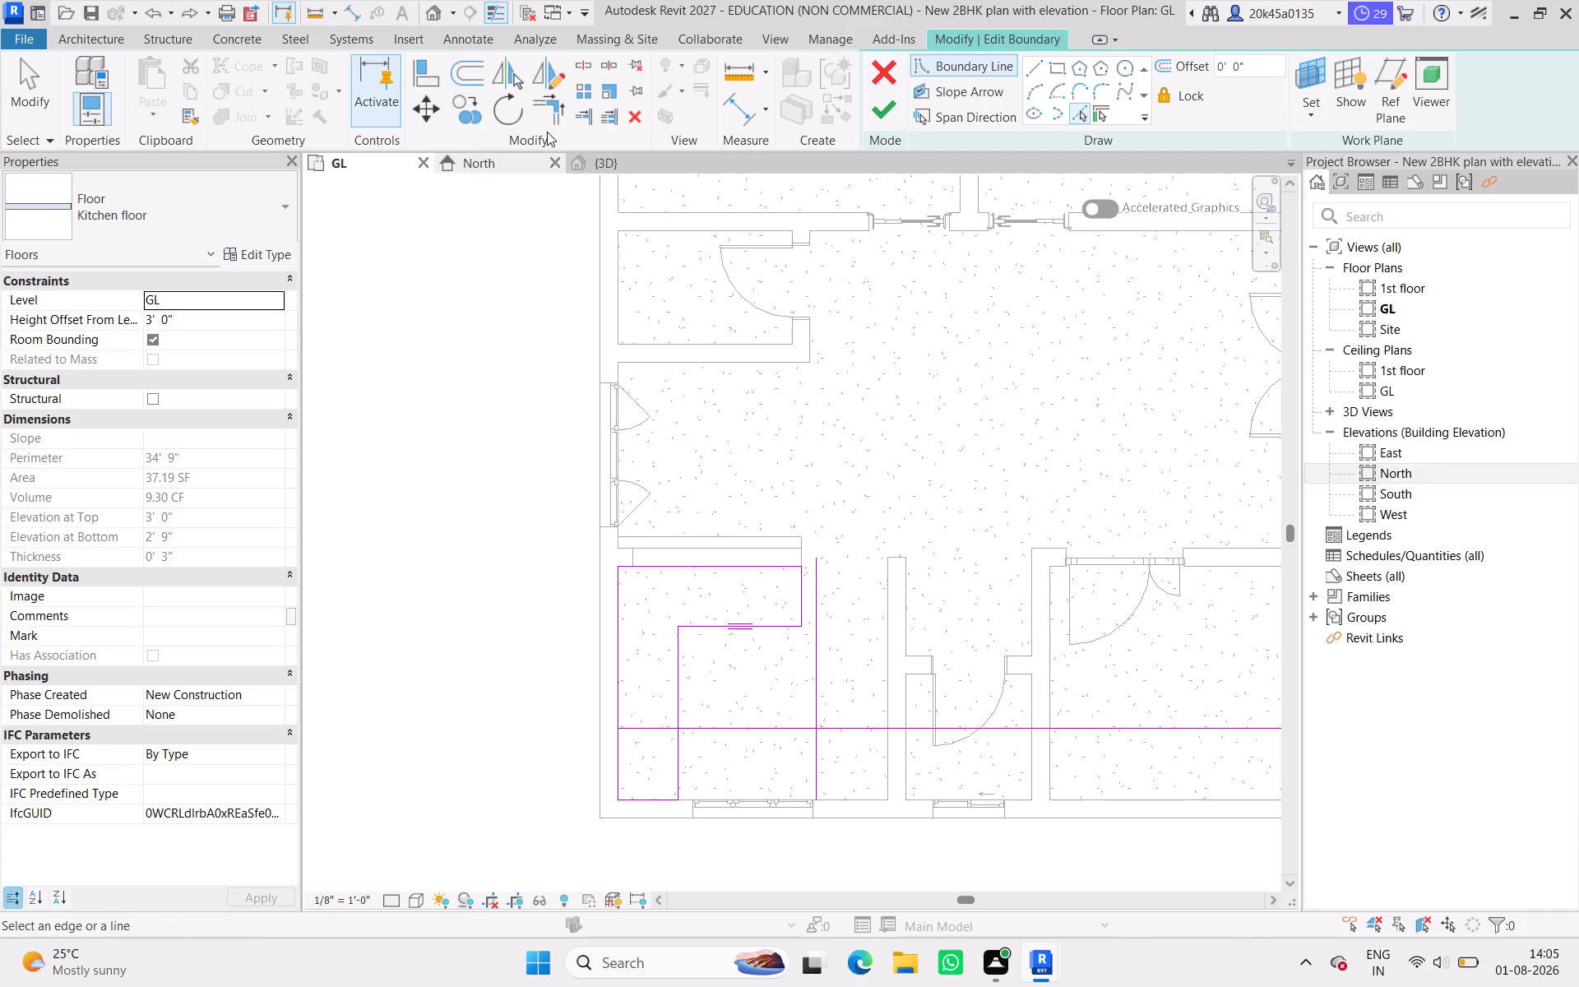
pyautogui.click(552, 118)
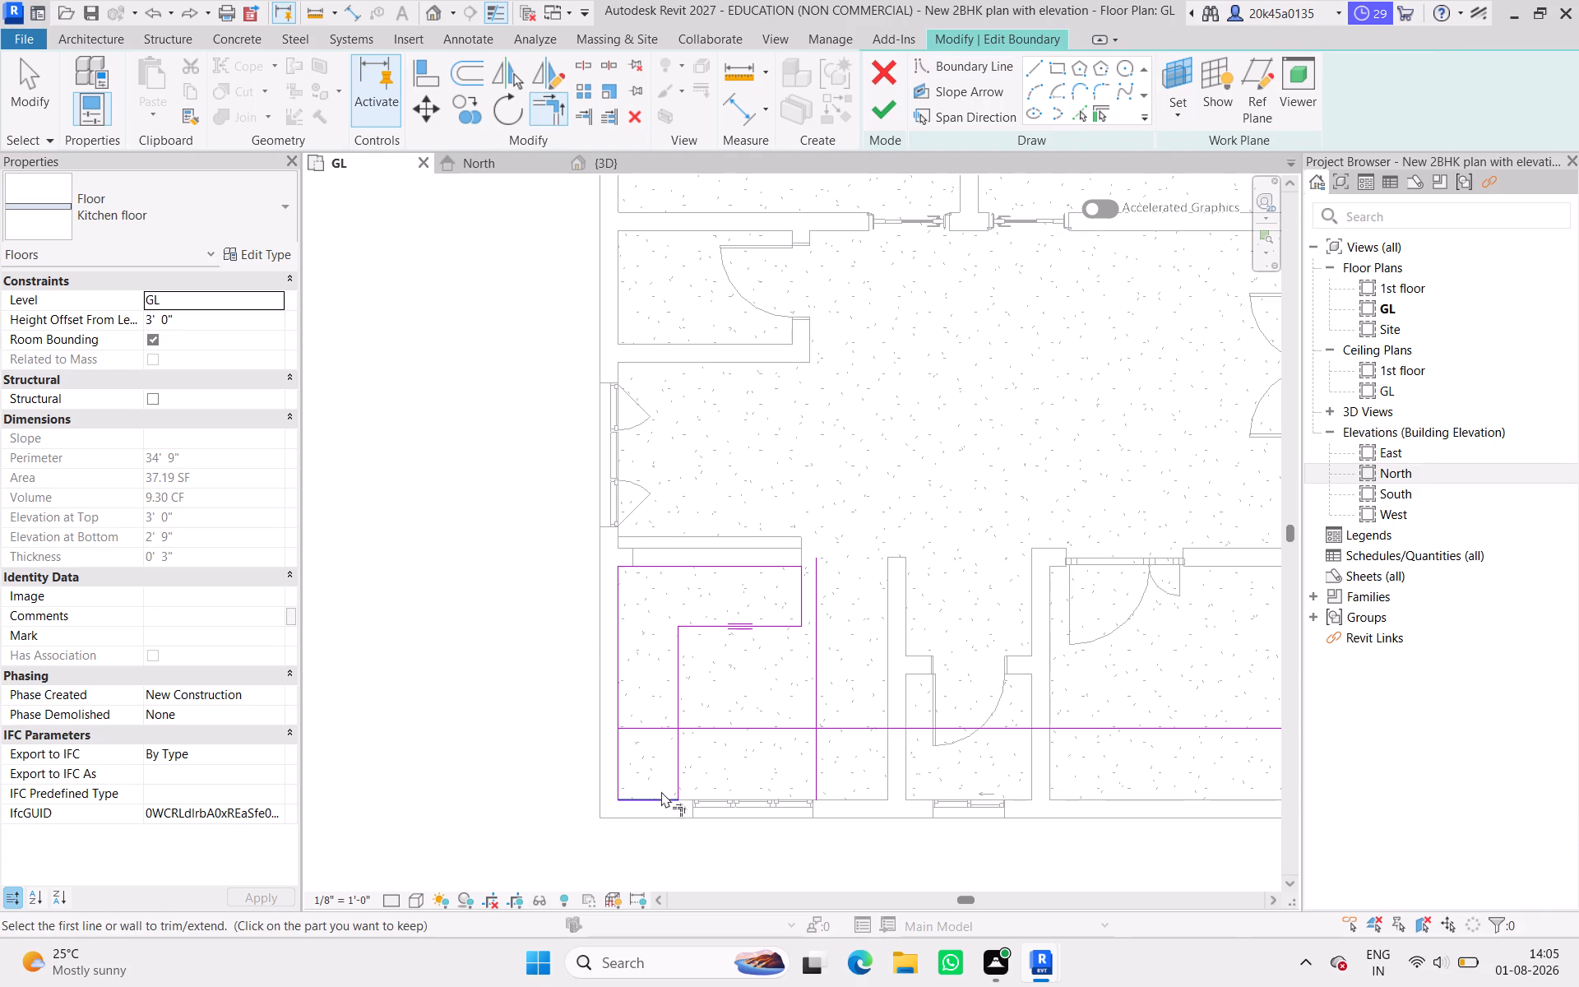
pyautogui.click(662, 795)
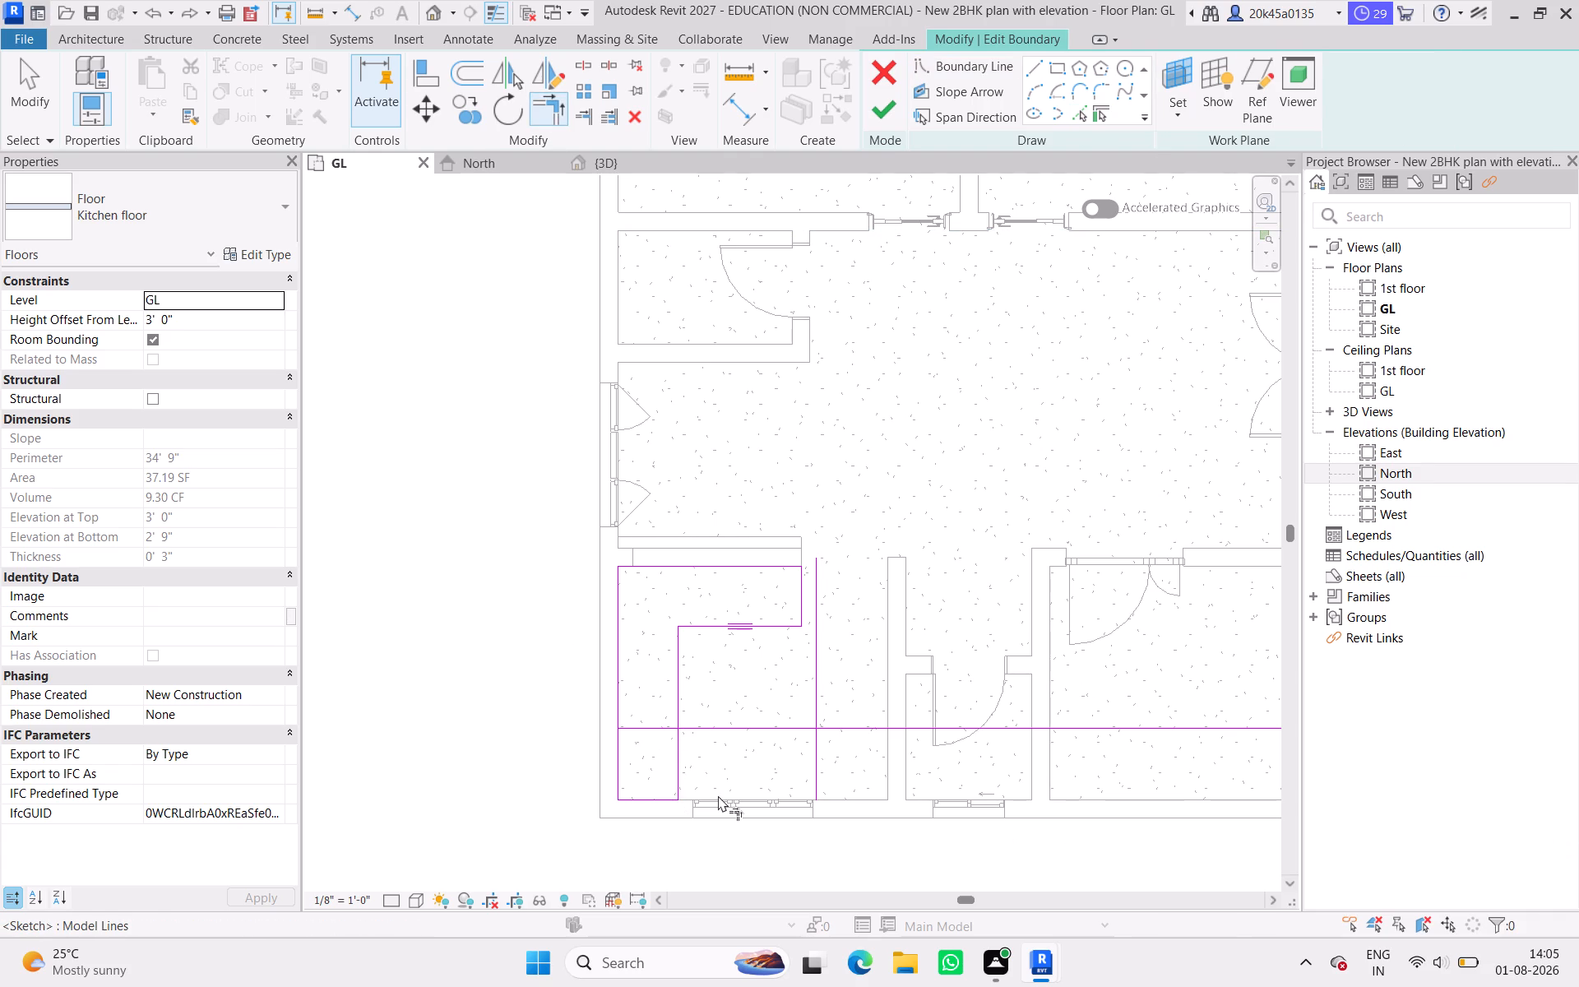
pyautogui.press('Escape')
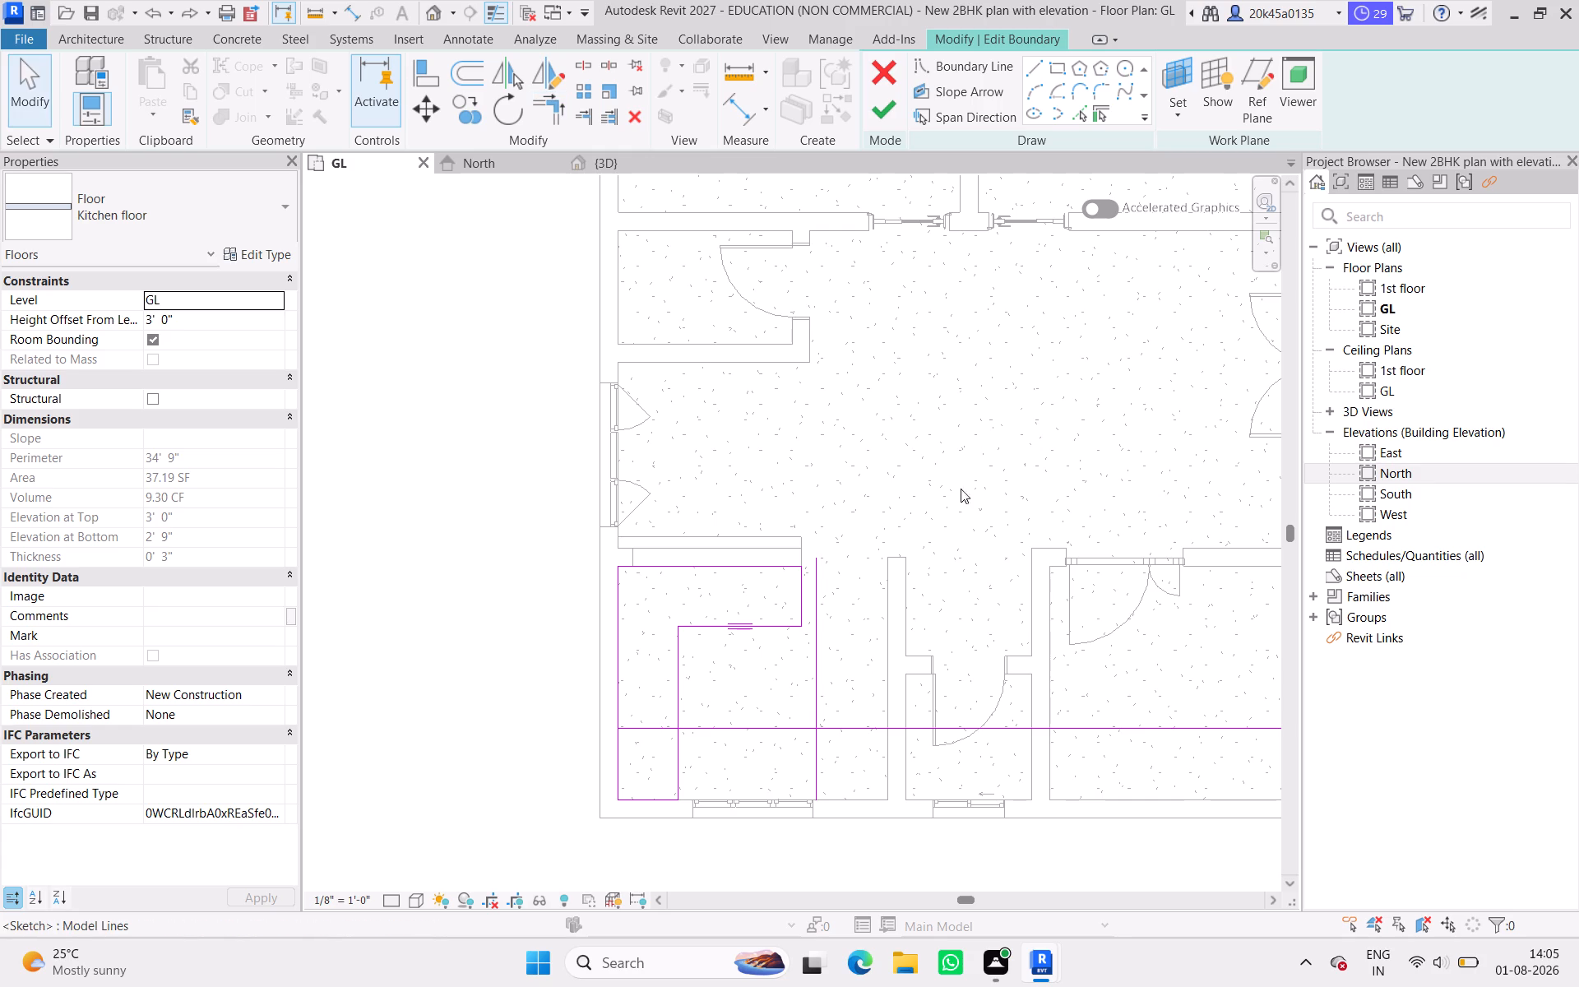
# Add a Pick Lines boundary line with 0 offset along the kitchen's east wall inner face and trim it to a corner with the slab's south edge.
pyautogui.click(1077, 114)
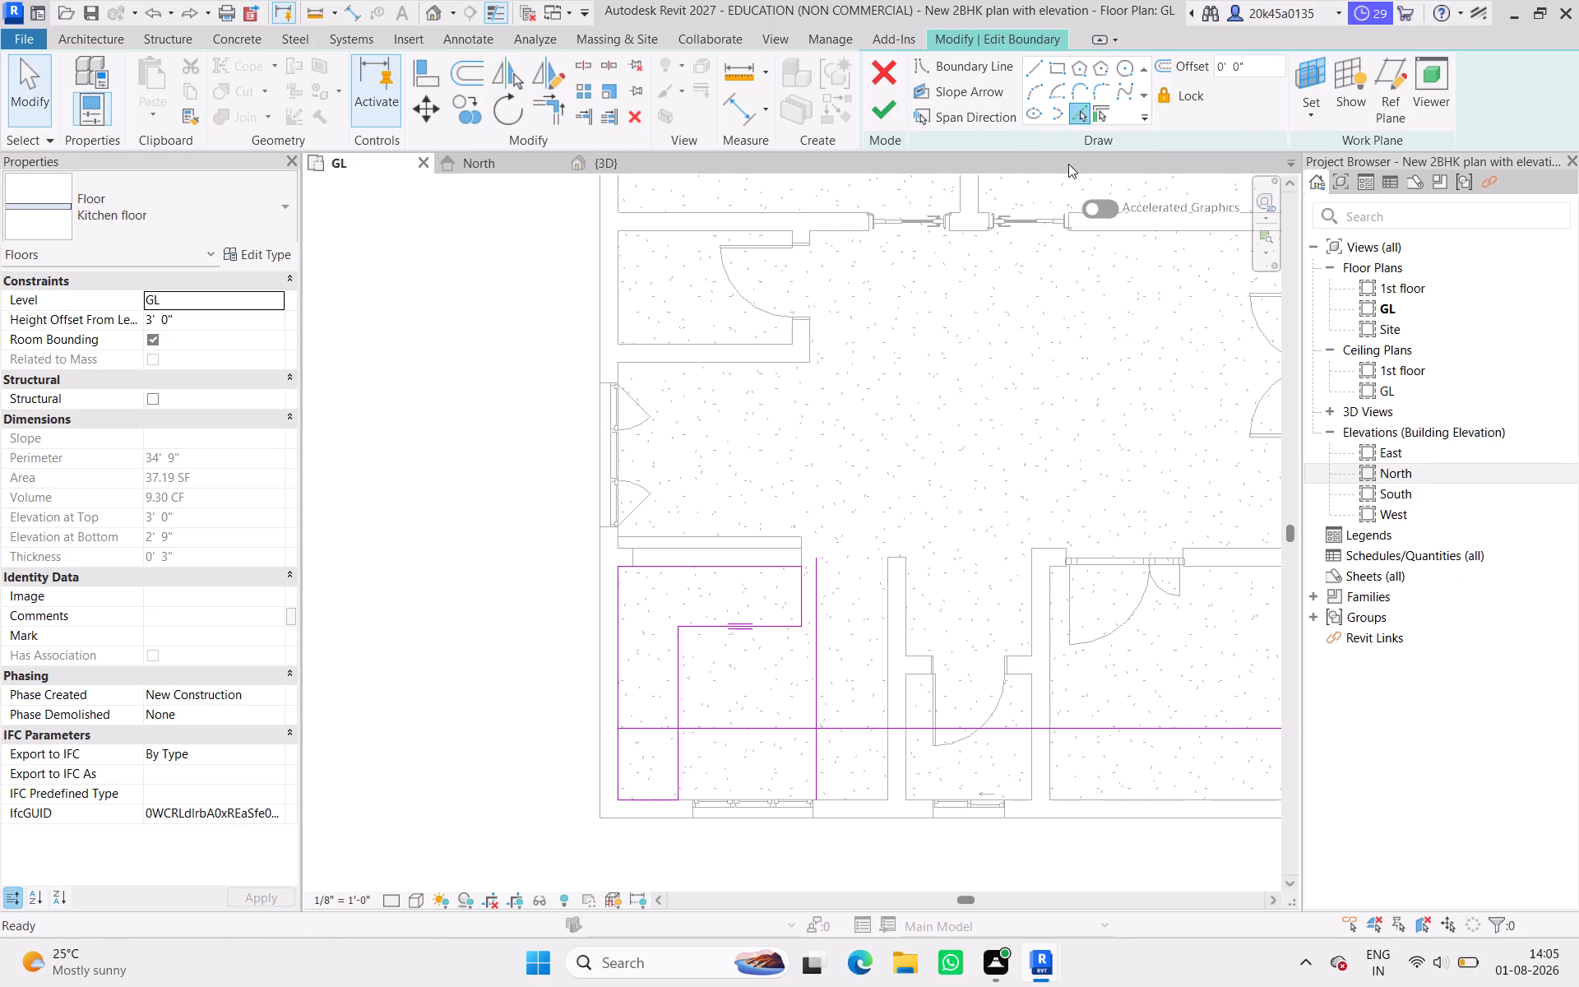
pyautogui.click(886, 764)
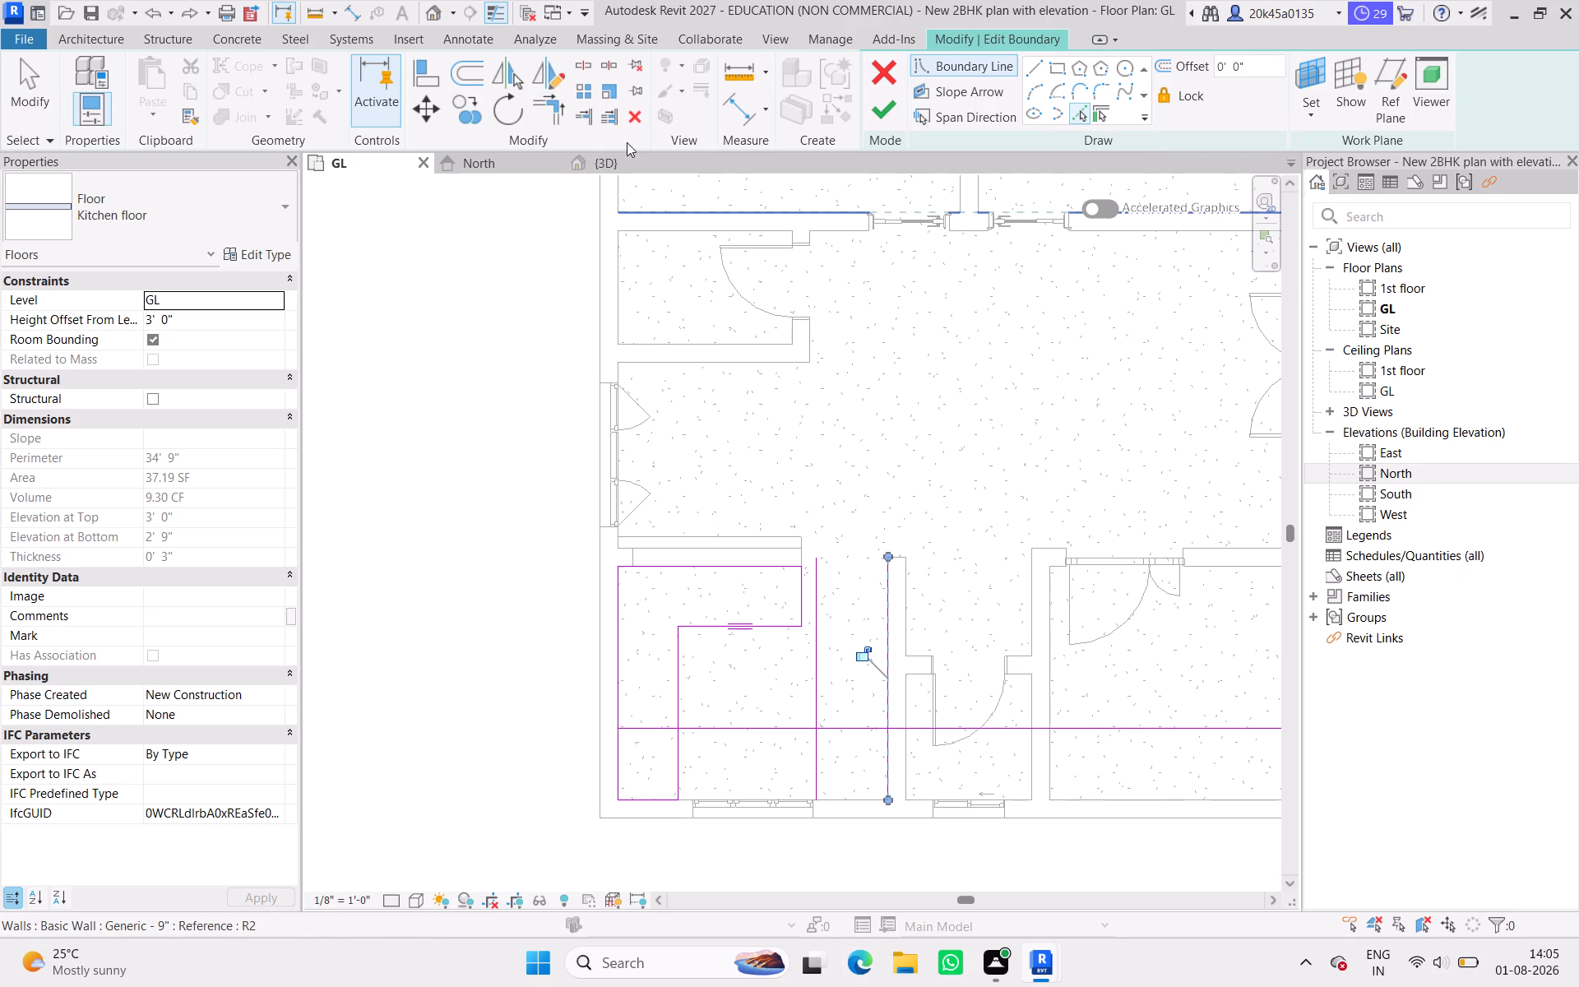
pyautogui.click(556, 114)
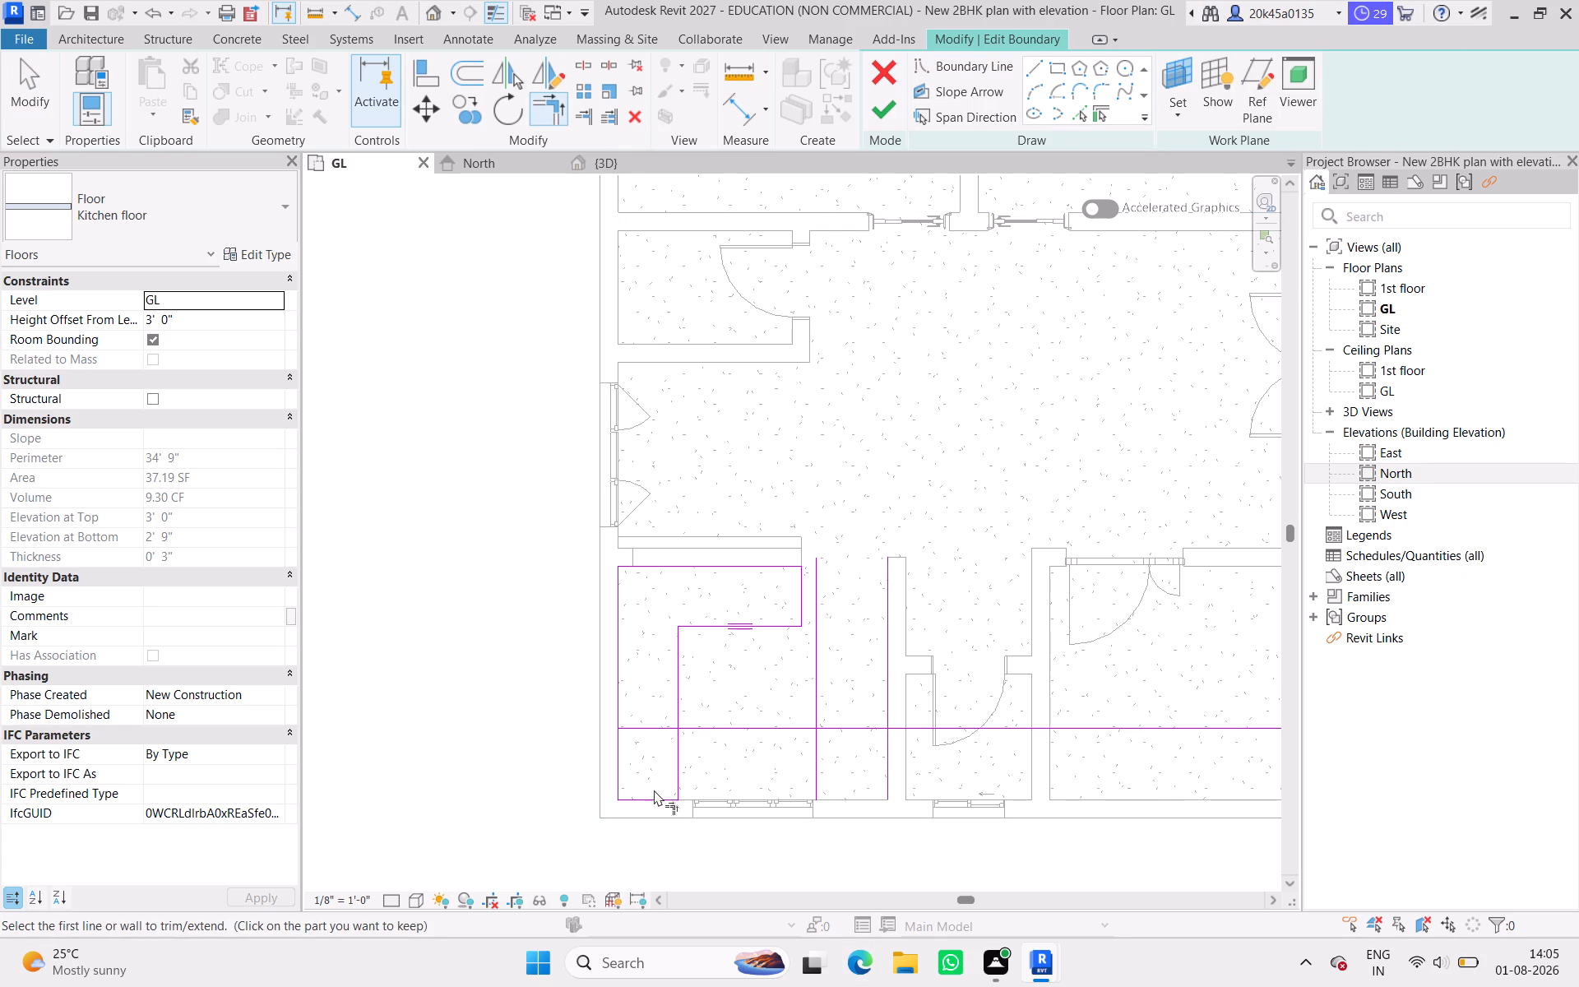
pyautogui.click(654, 795)
pyautogui.click(886, 774)
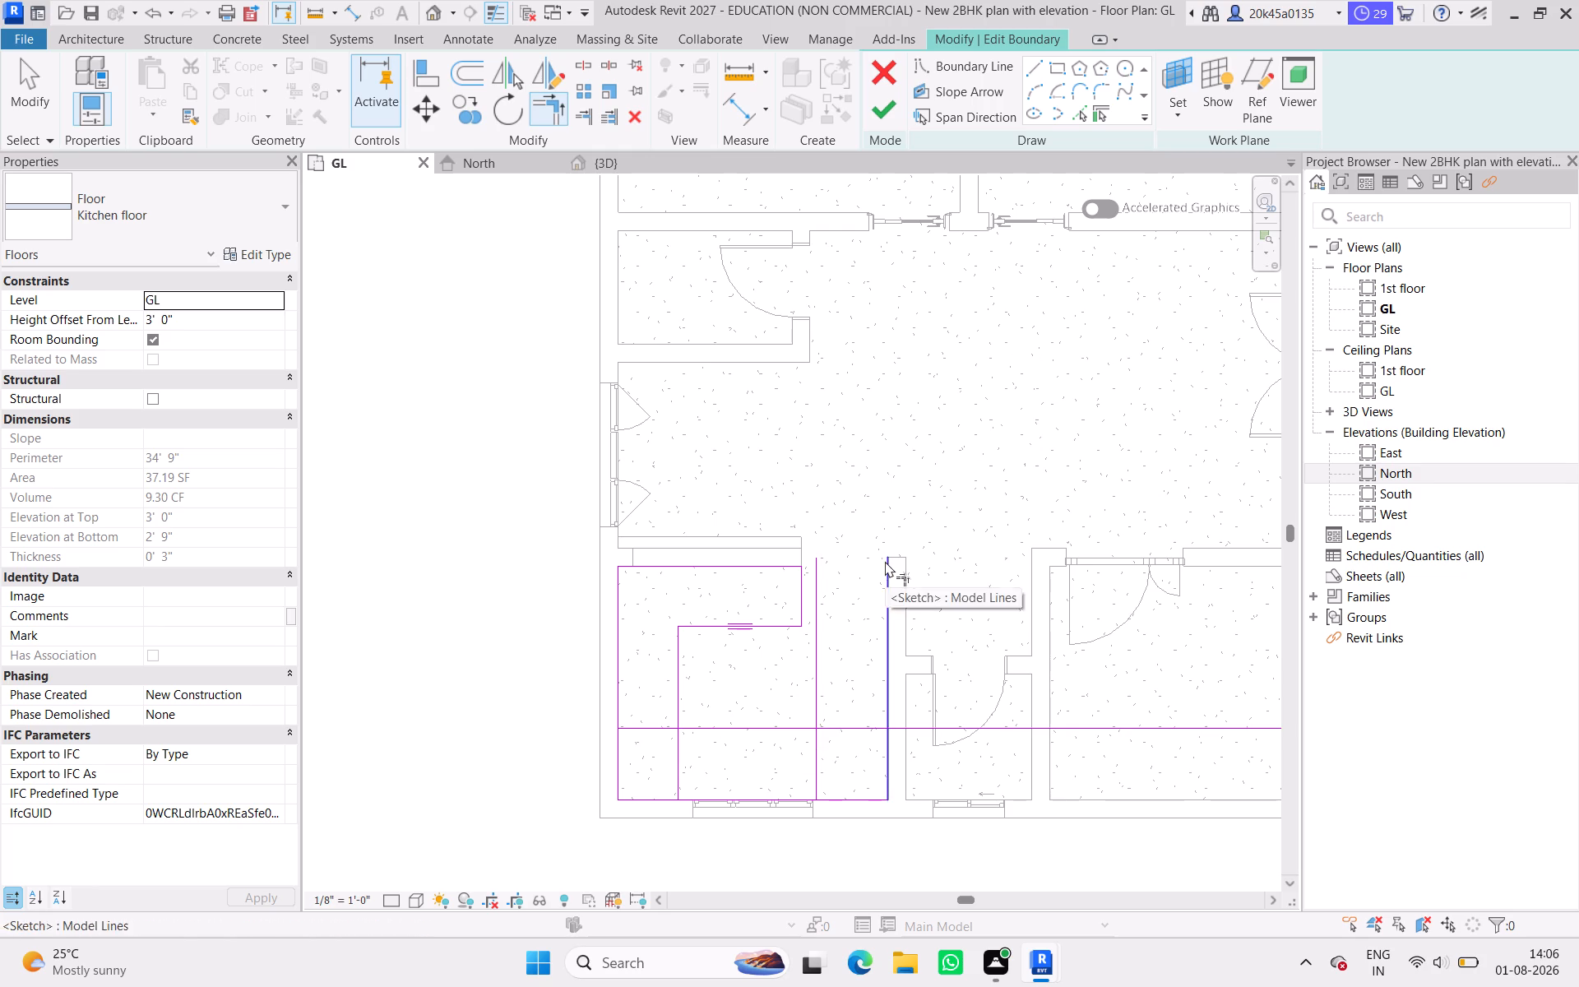
pyautogui.press('Escape')
# Set the long horizontal boundary line's distance from the south wall to 2', and revise it to 2' 6".
pyautogui.click(784, 726)
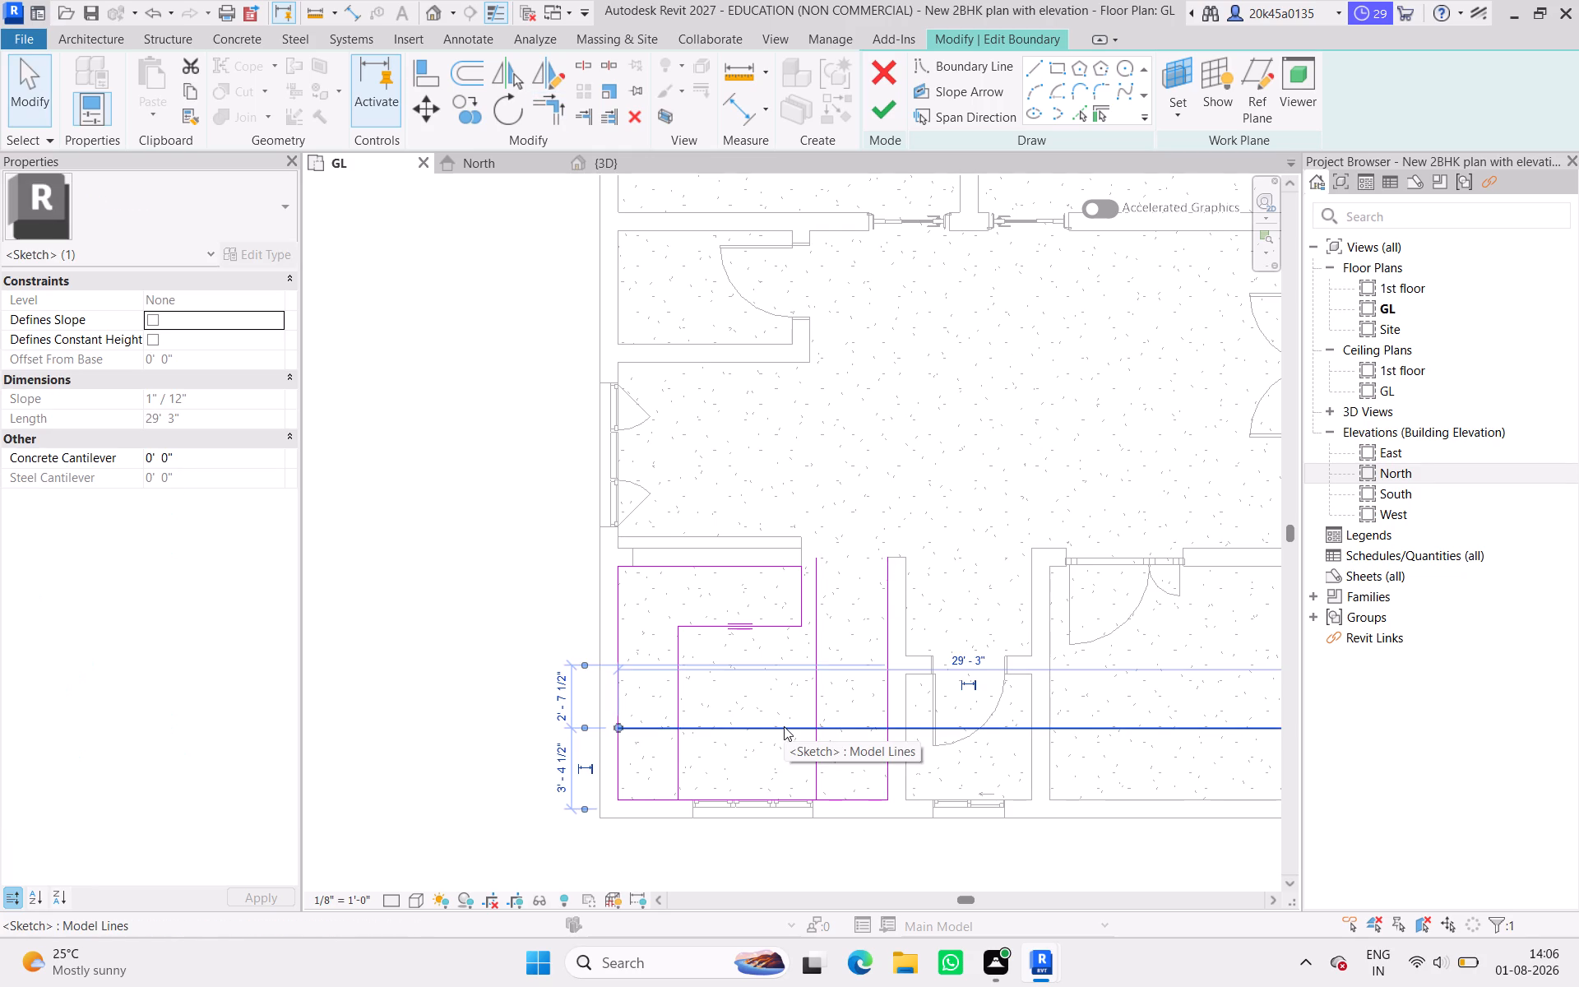
pyautogui.click(558, 772)
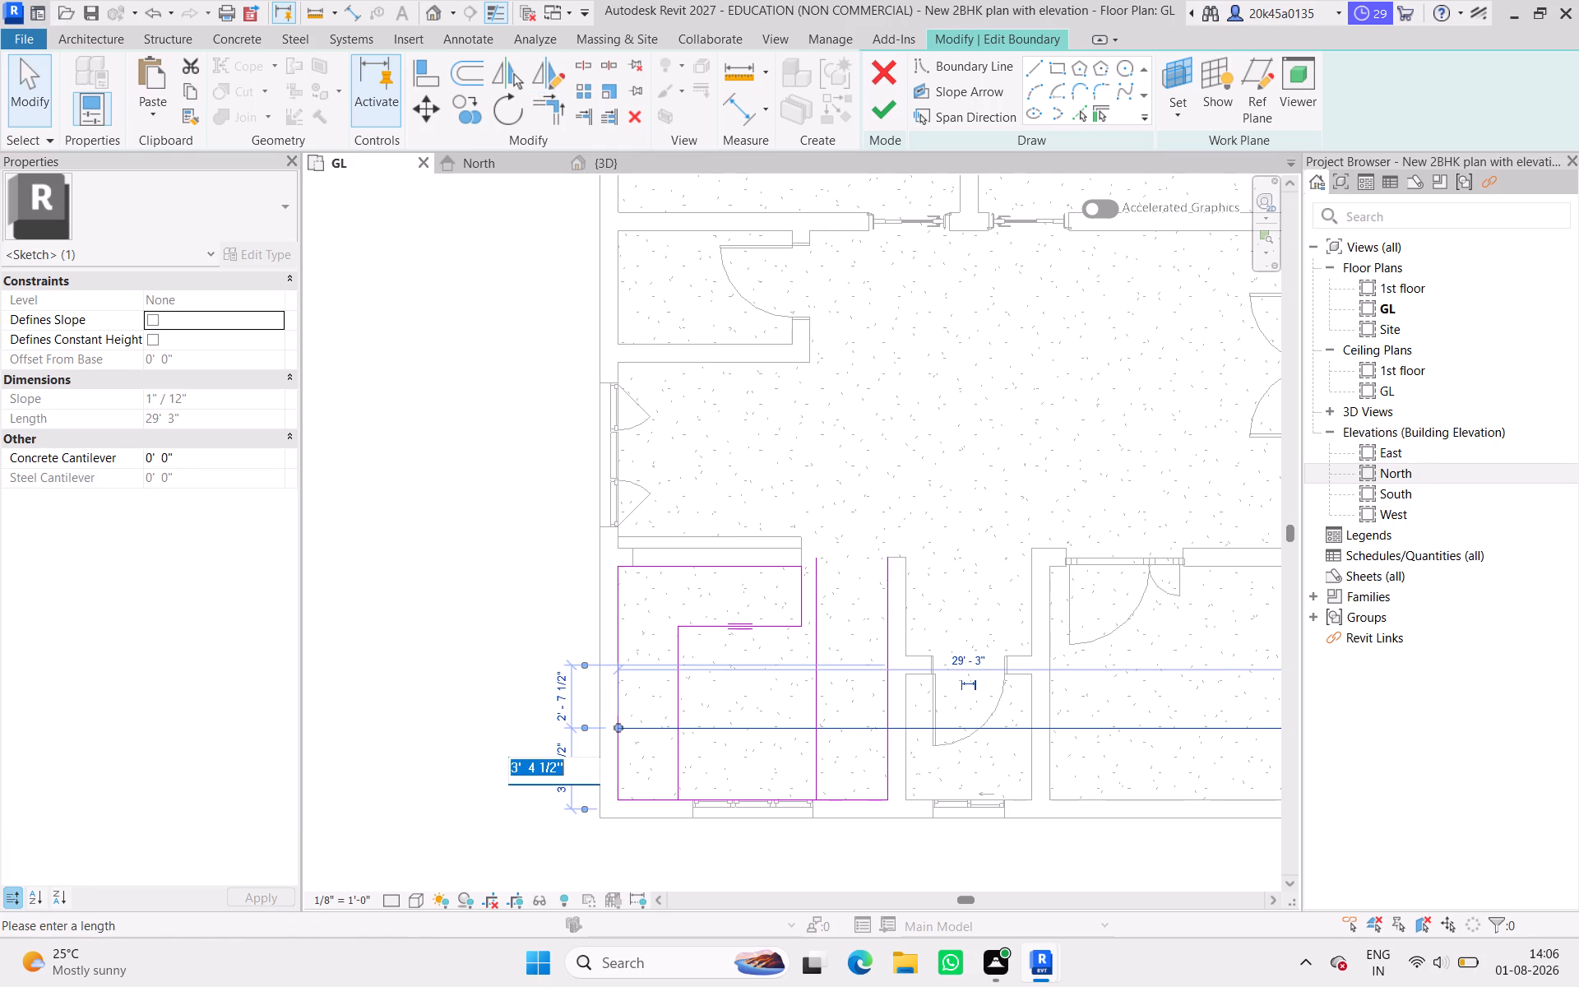
pyautogui.write("2'")
pyautogui.press('Return')
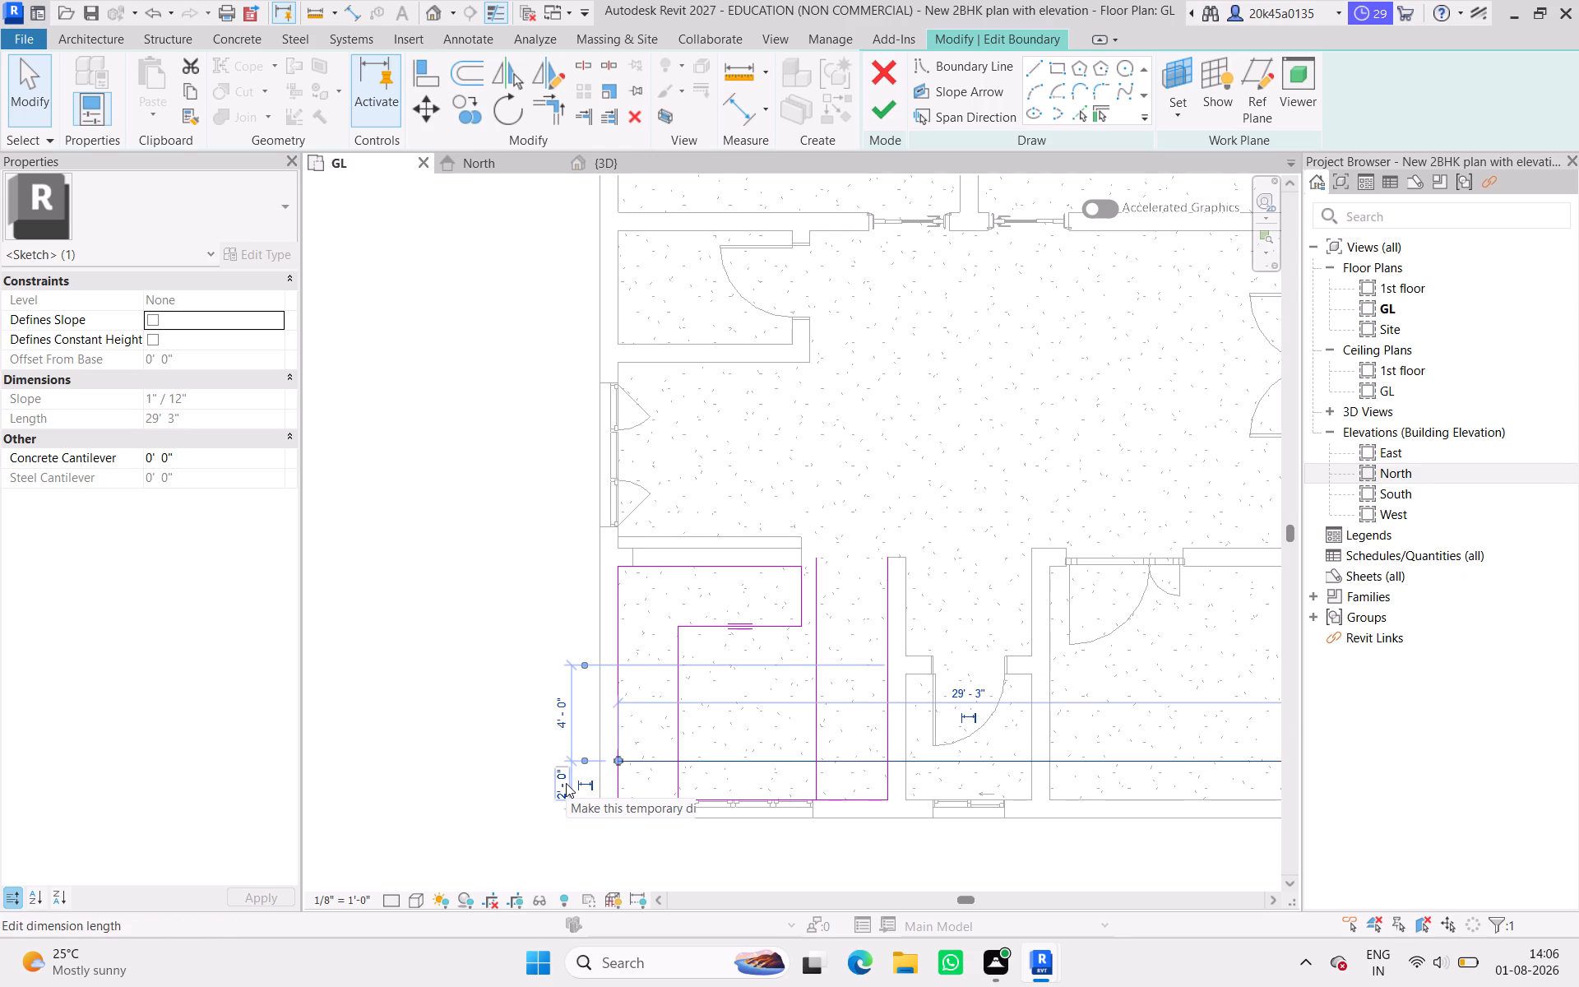
pyautogui.click(566, 783)
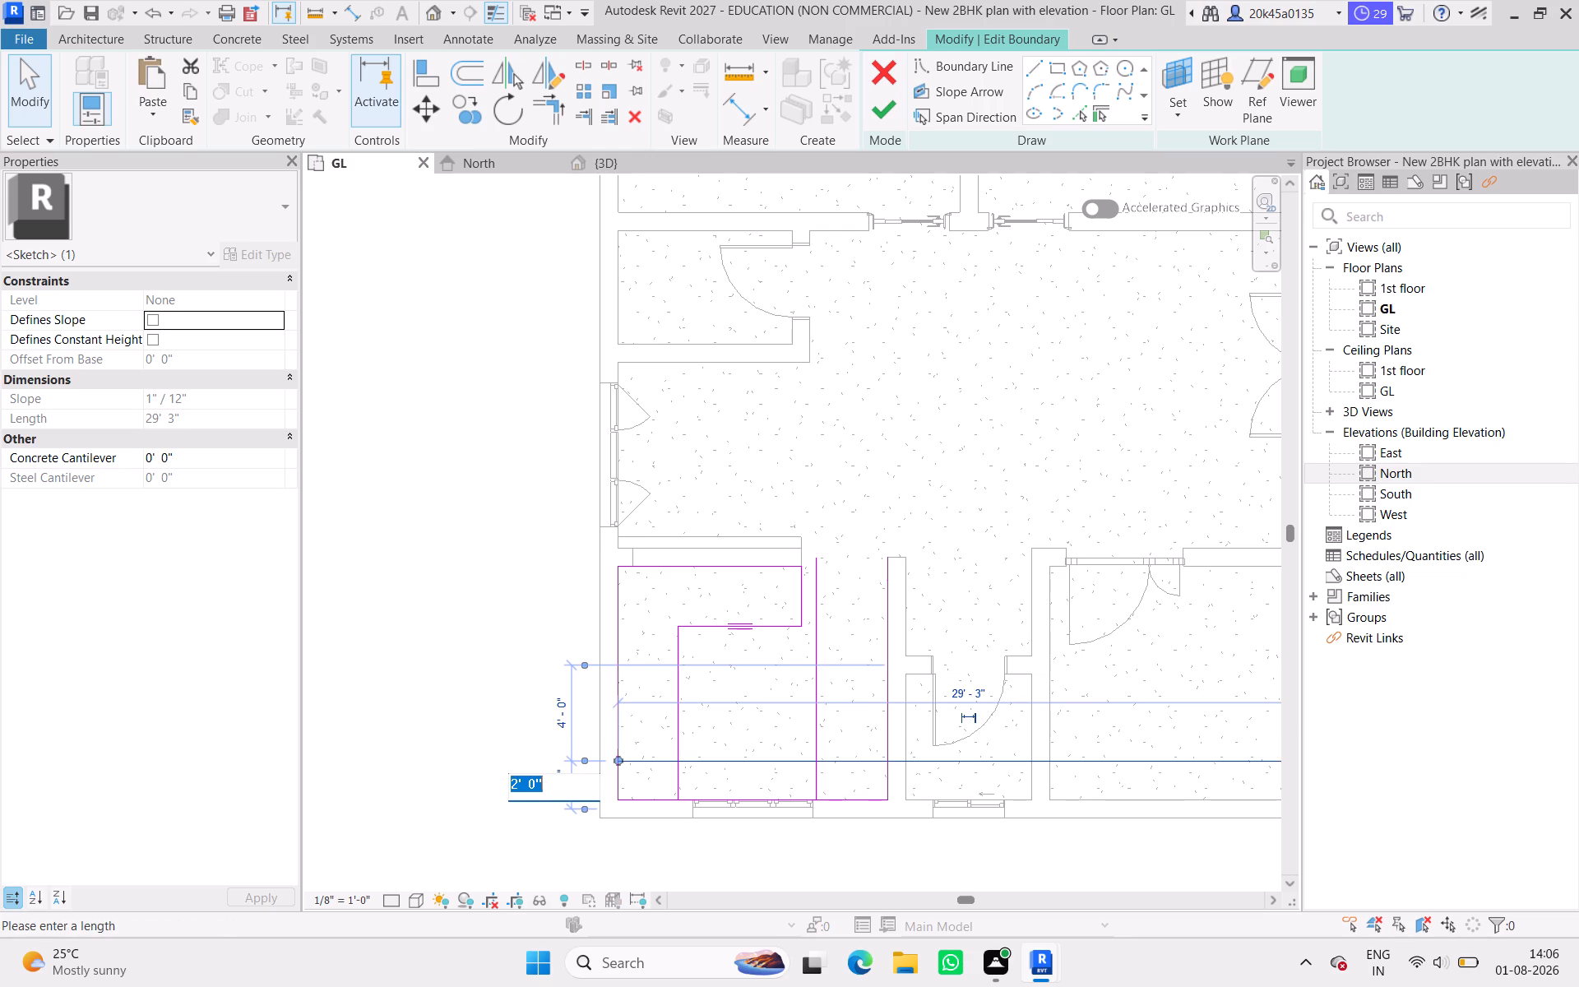
pyautogui.write("2'6")
pyautogui.hotkey('shift', '"')
pyautogui.press('Return')
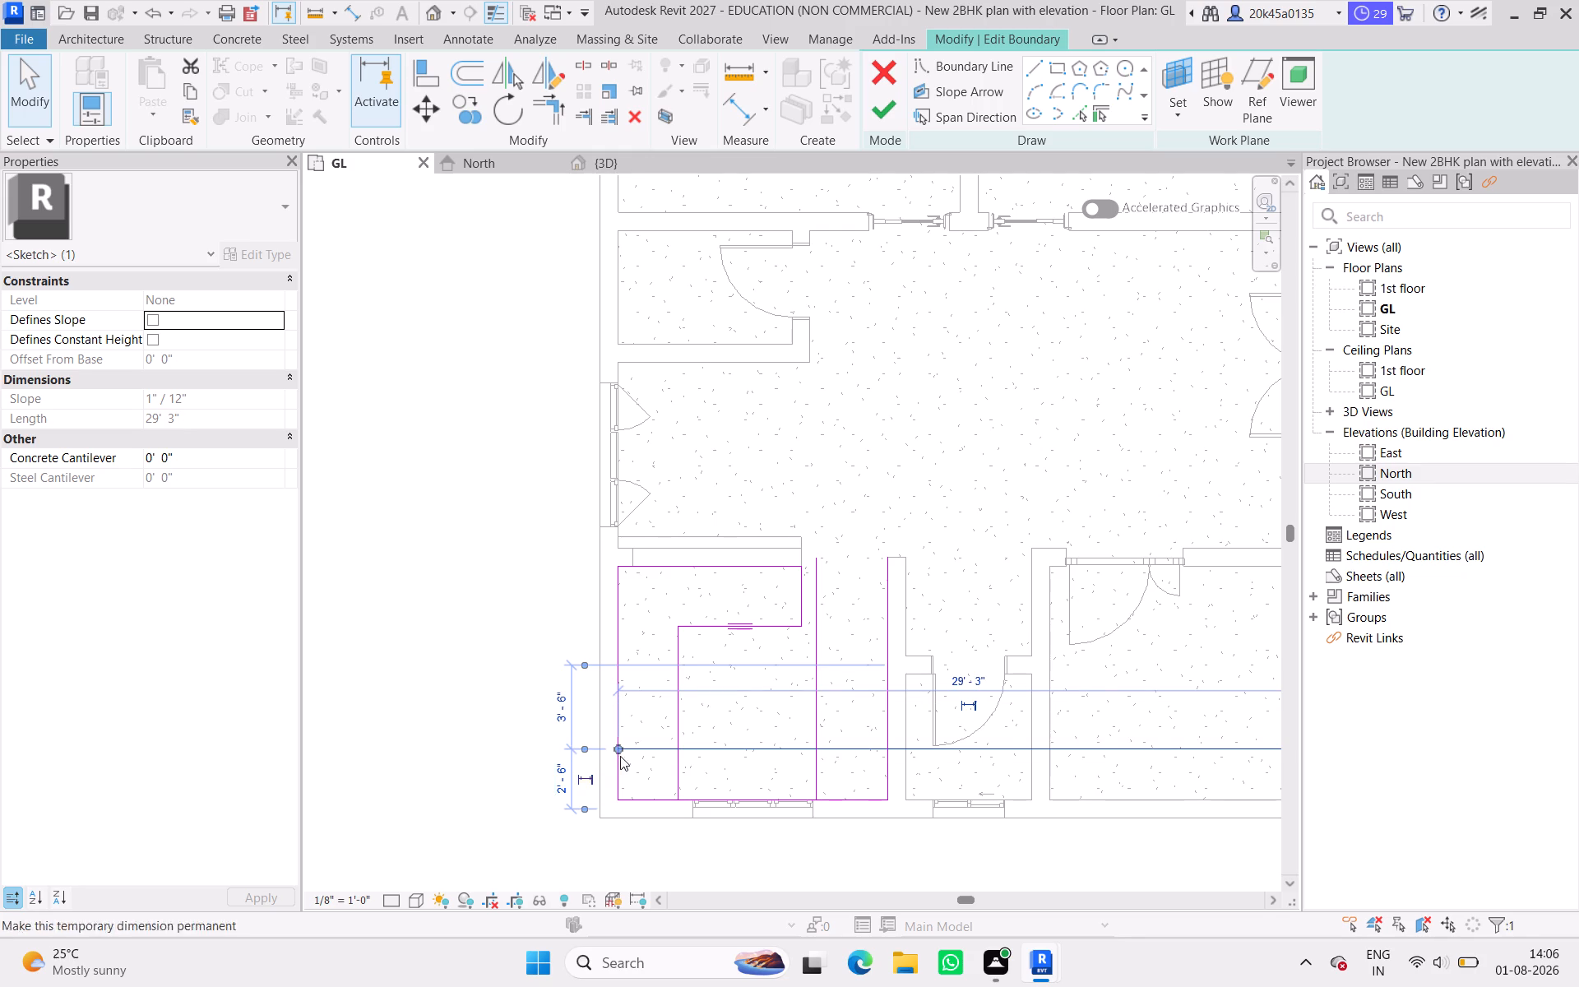
pyautogui.click(501, 652)
# Trim the horizontal line to the slab's inner vertical edge and the east wall line, closing a U-shaped boundary, and delete the leftover vertical line.
pyautogui.click(549, 123)
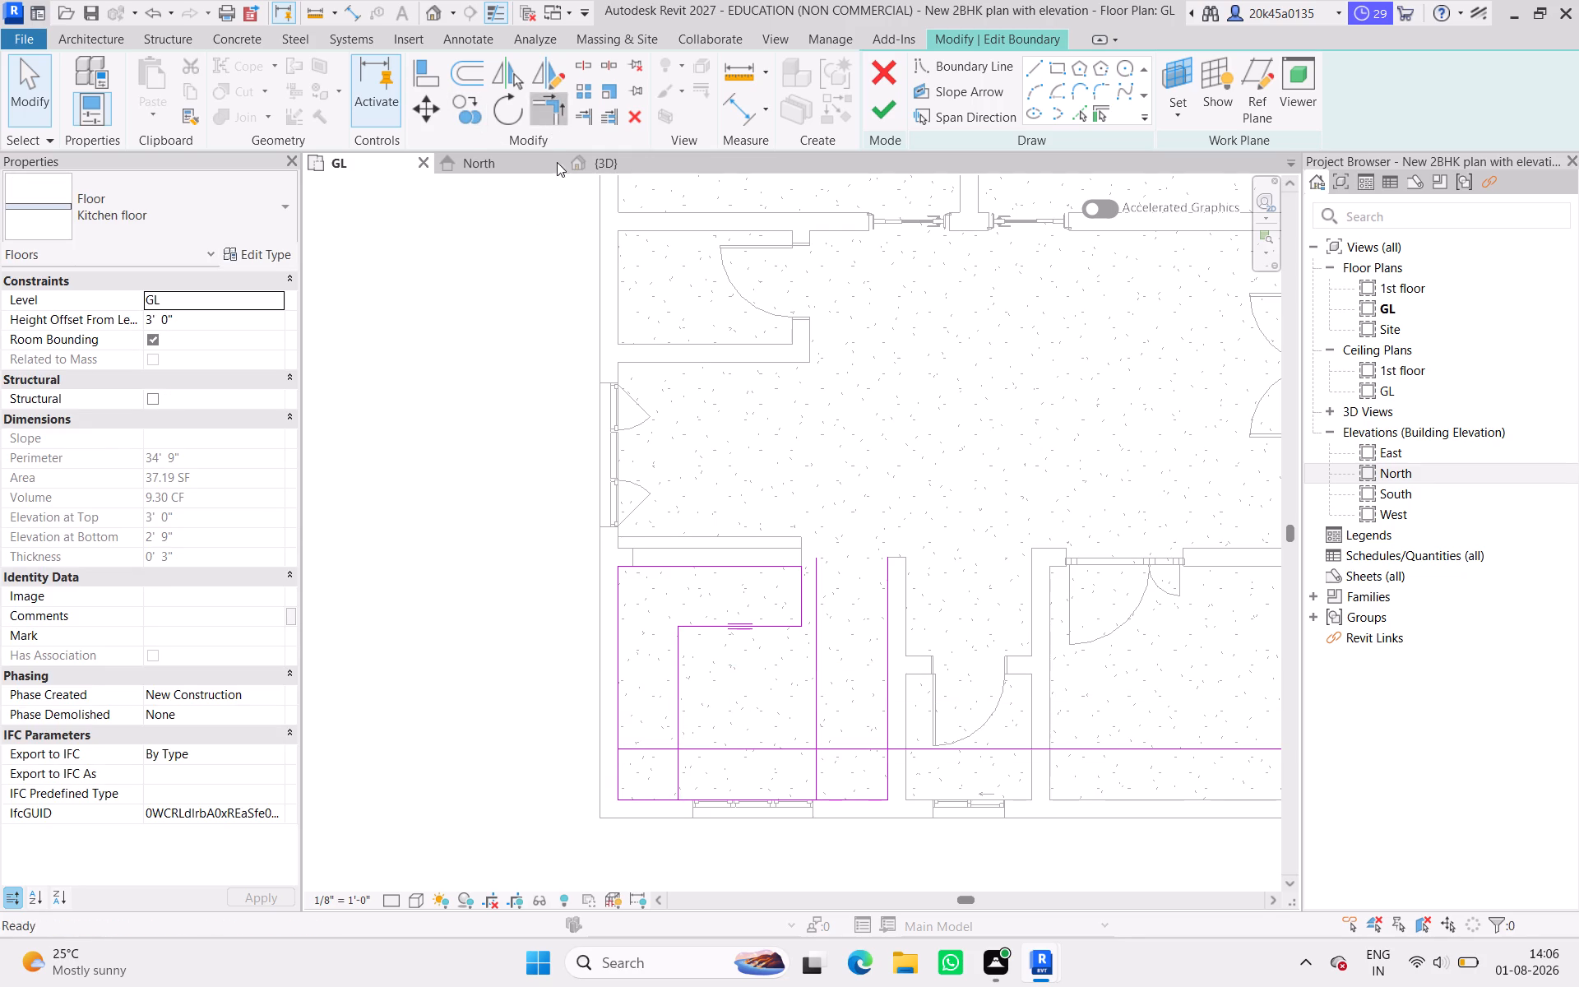
pyautogui.moveTo(679, 735); pyautogui.dragTo(700, 748)
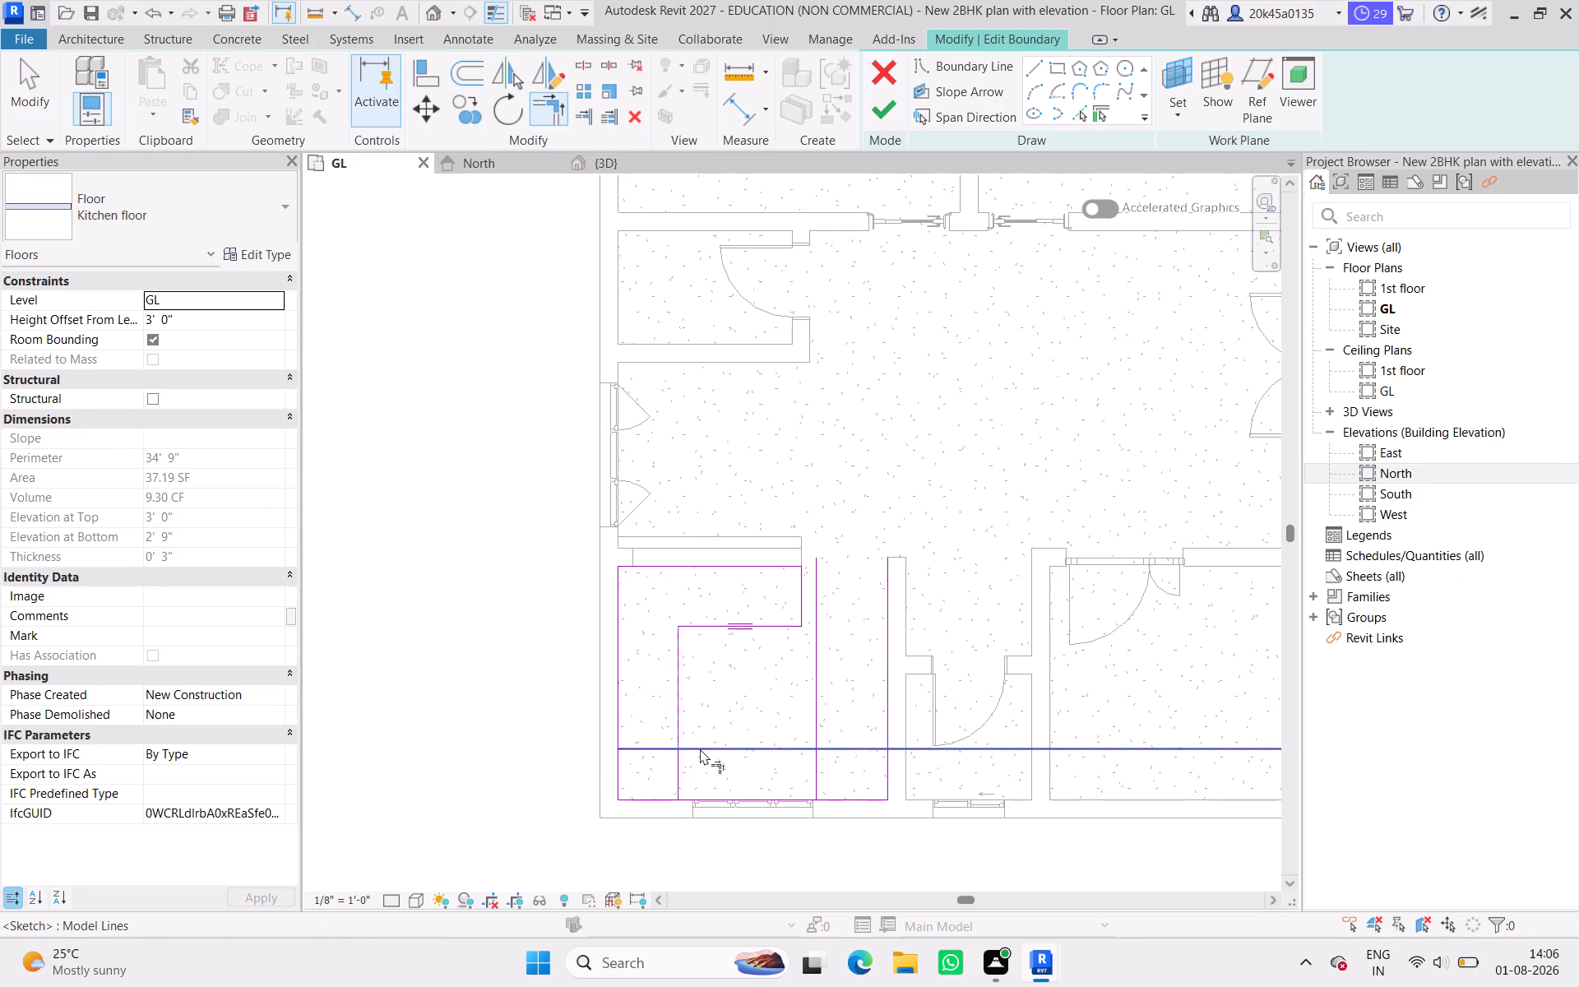
pyautogui.moveTo(700, 748); pyautogui.dragTo(703, 750)
pyautogui.click(703, 750)
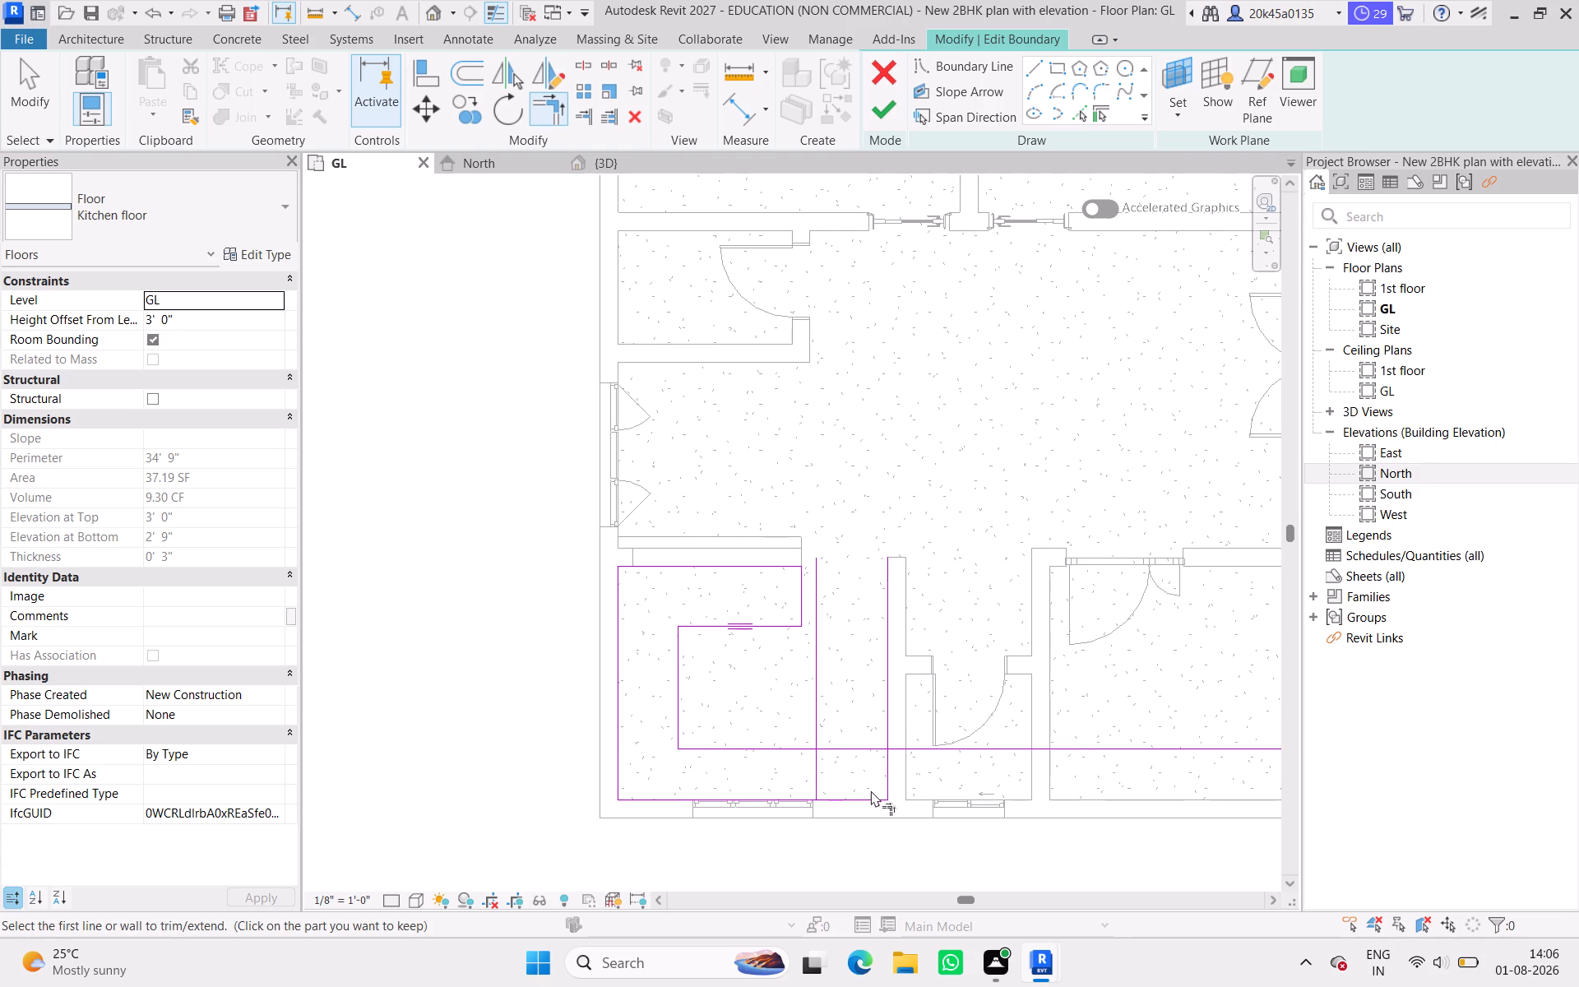
pyautogui.click(864, 753)
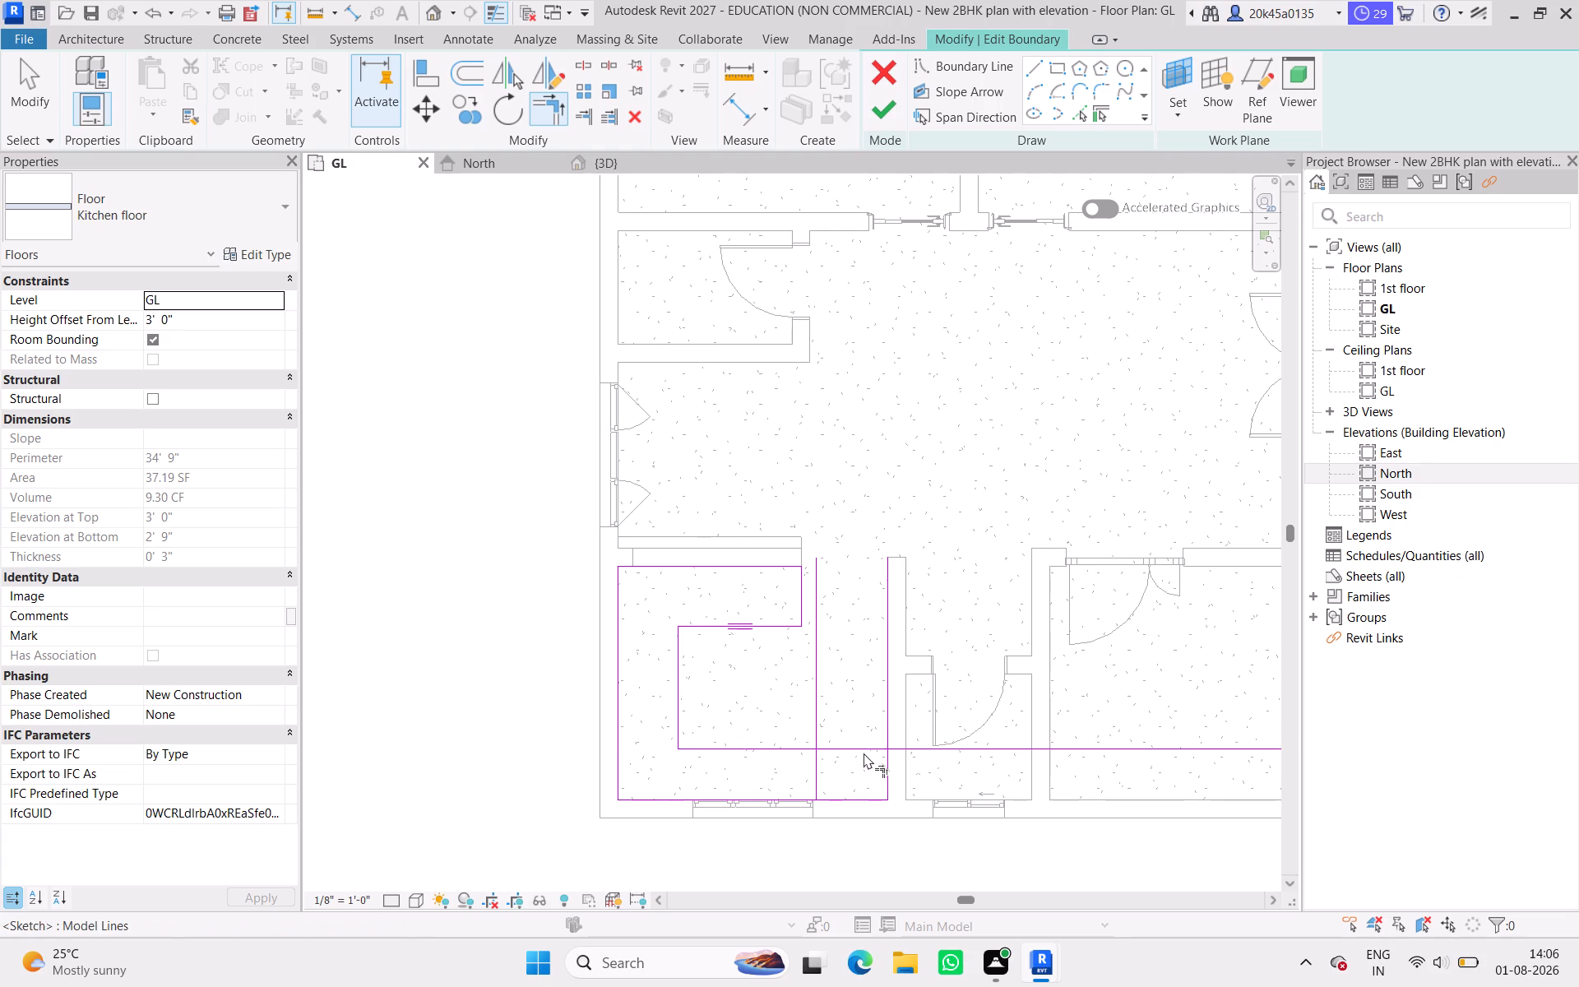
pyautogui.click(887, 767)
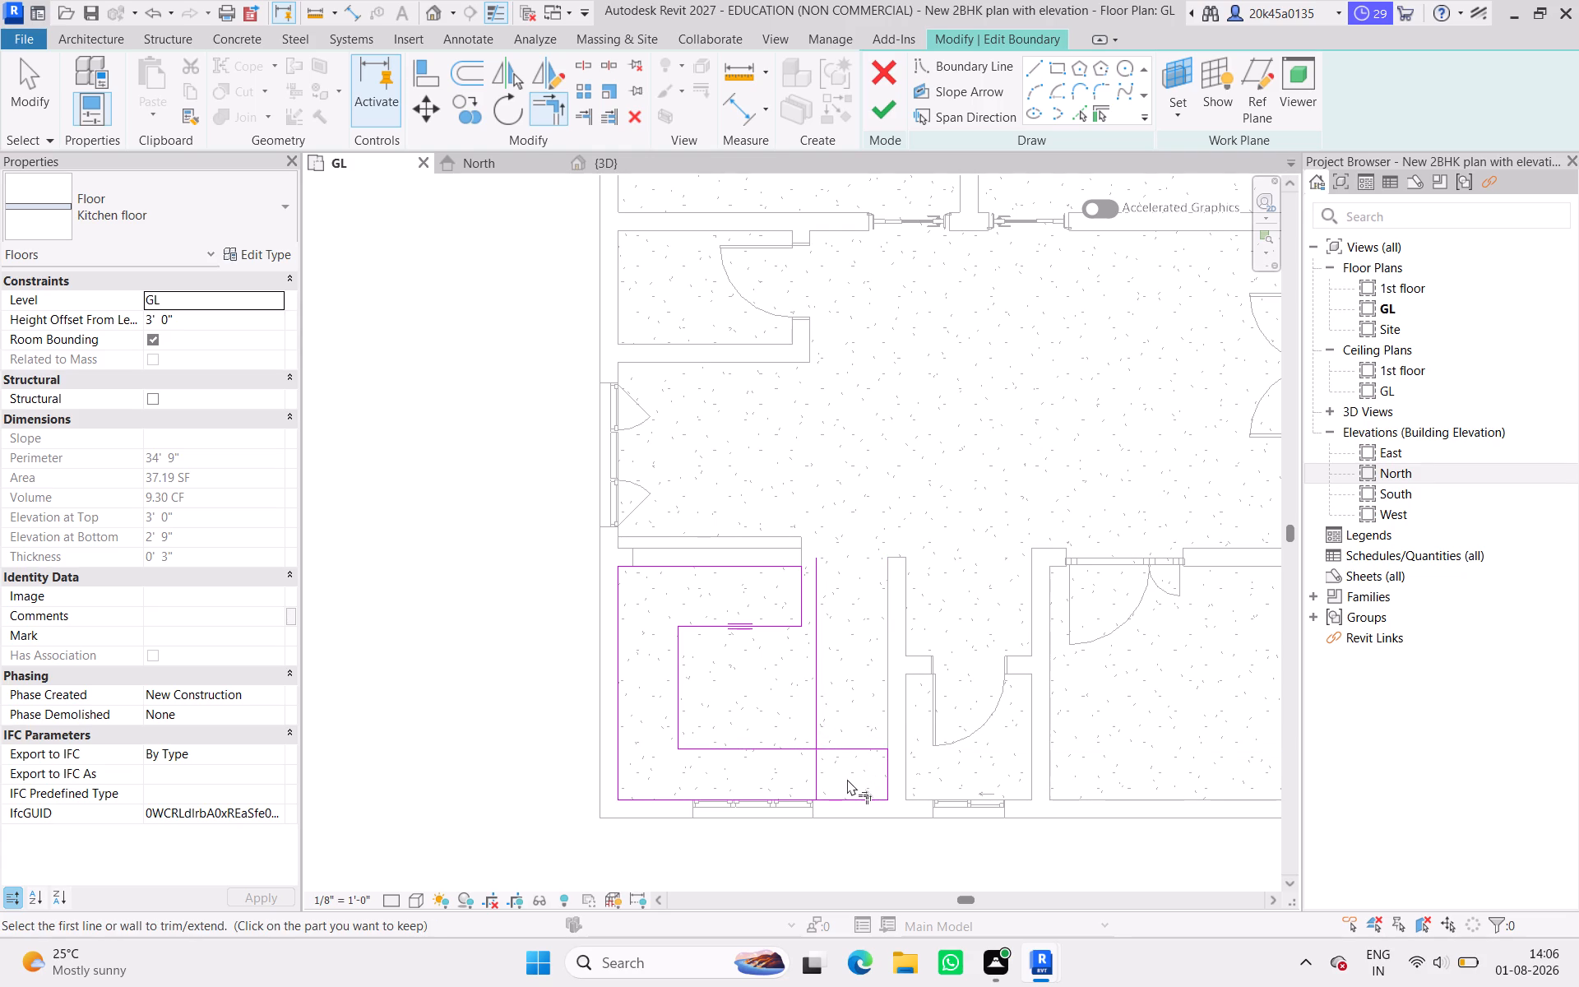
pyautogui.press('Escape')
pyautogui.click(817, 730)
pyautogui.press('Delete')
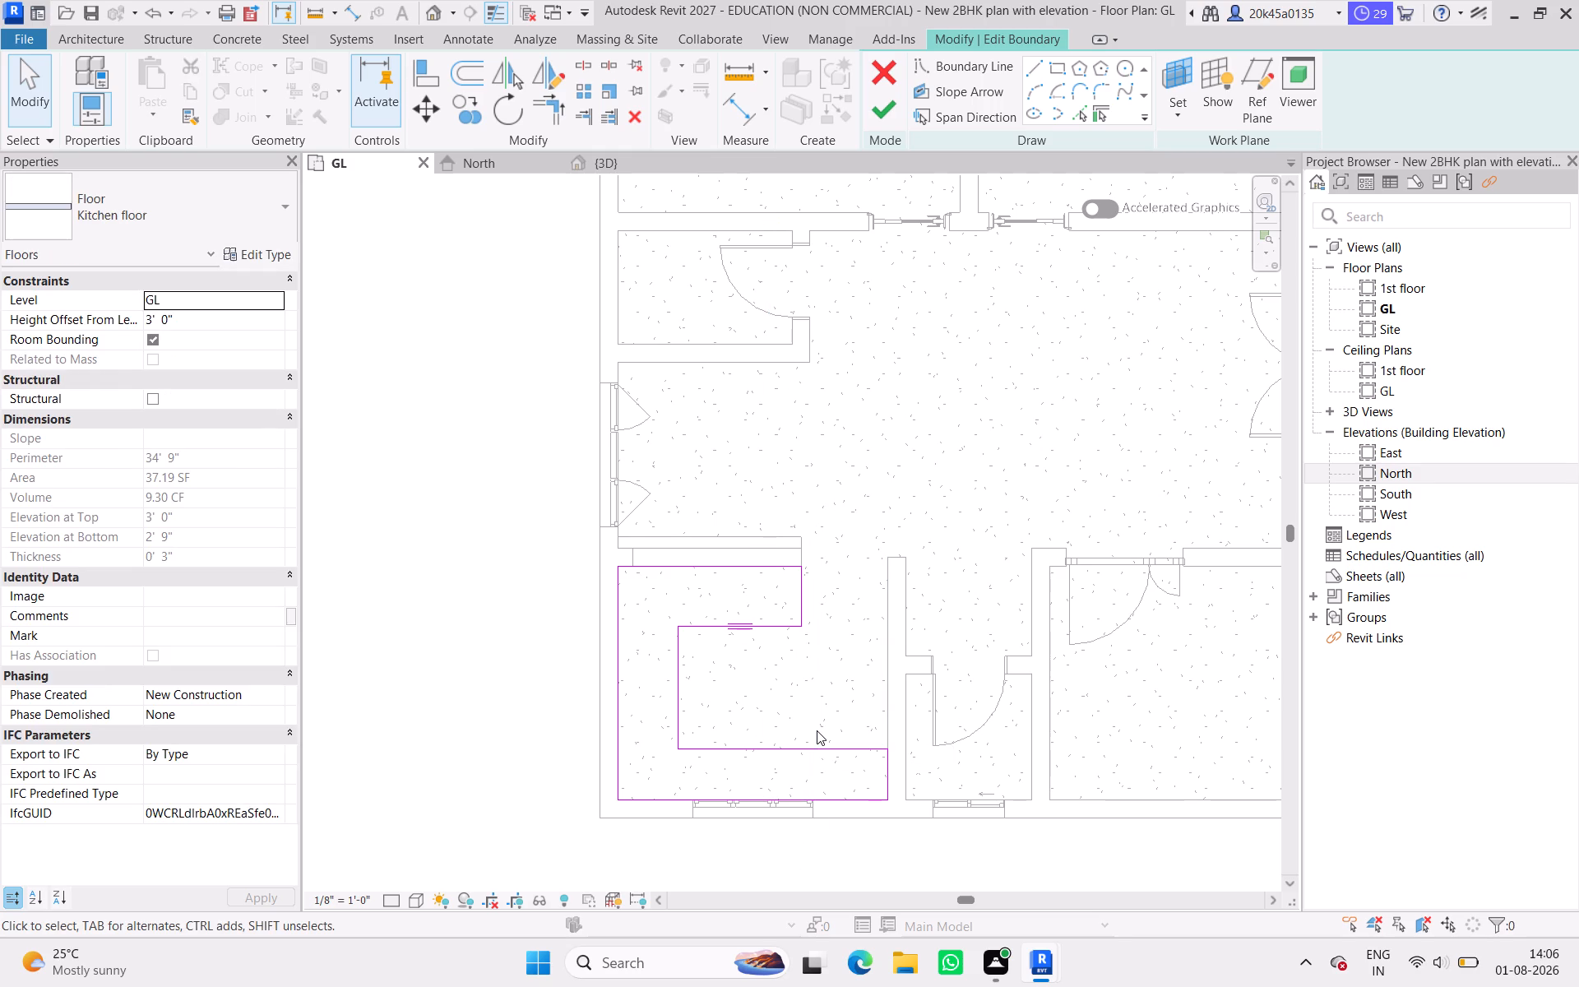
# Set the depth of the slab's north arm to 2' and finish the boundary edit.
pyautogui.click(702, 628)
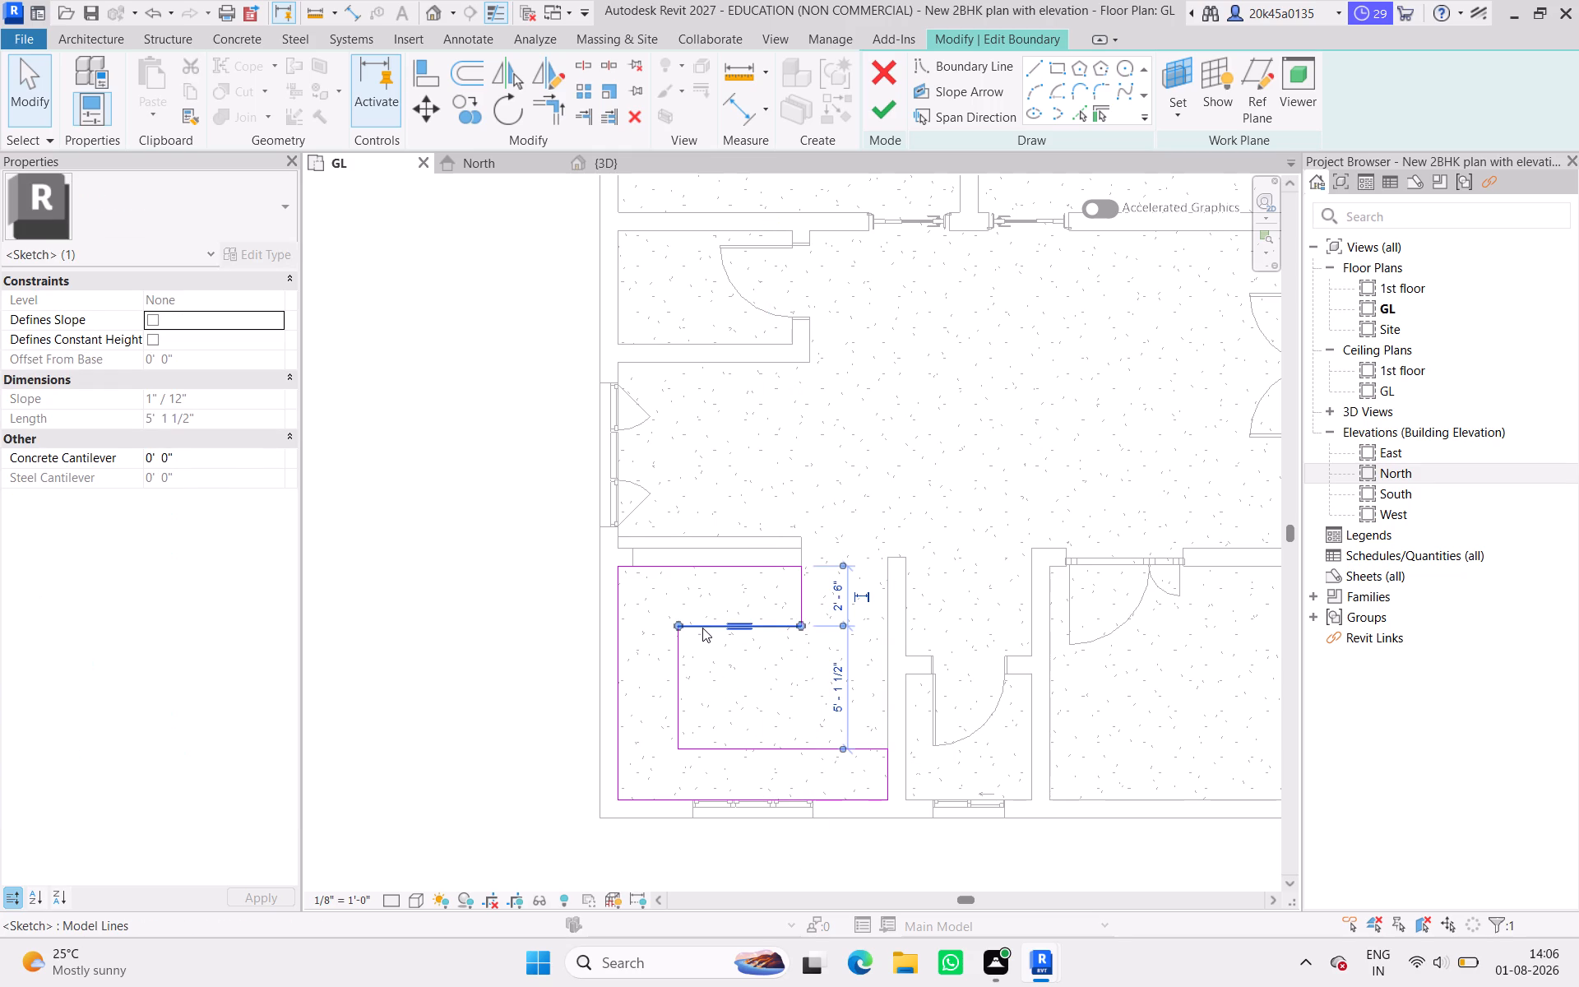
pyautogui.click(844, 605)
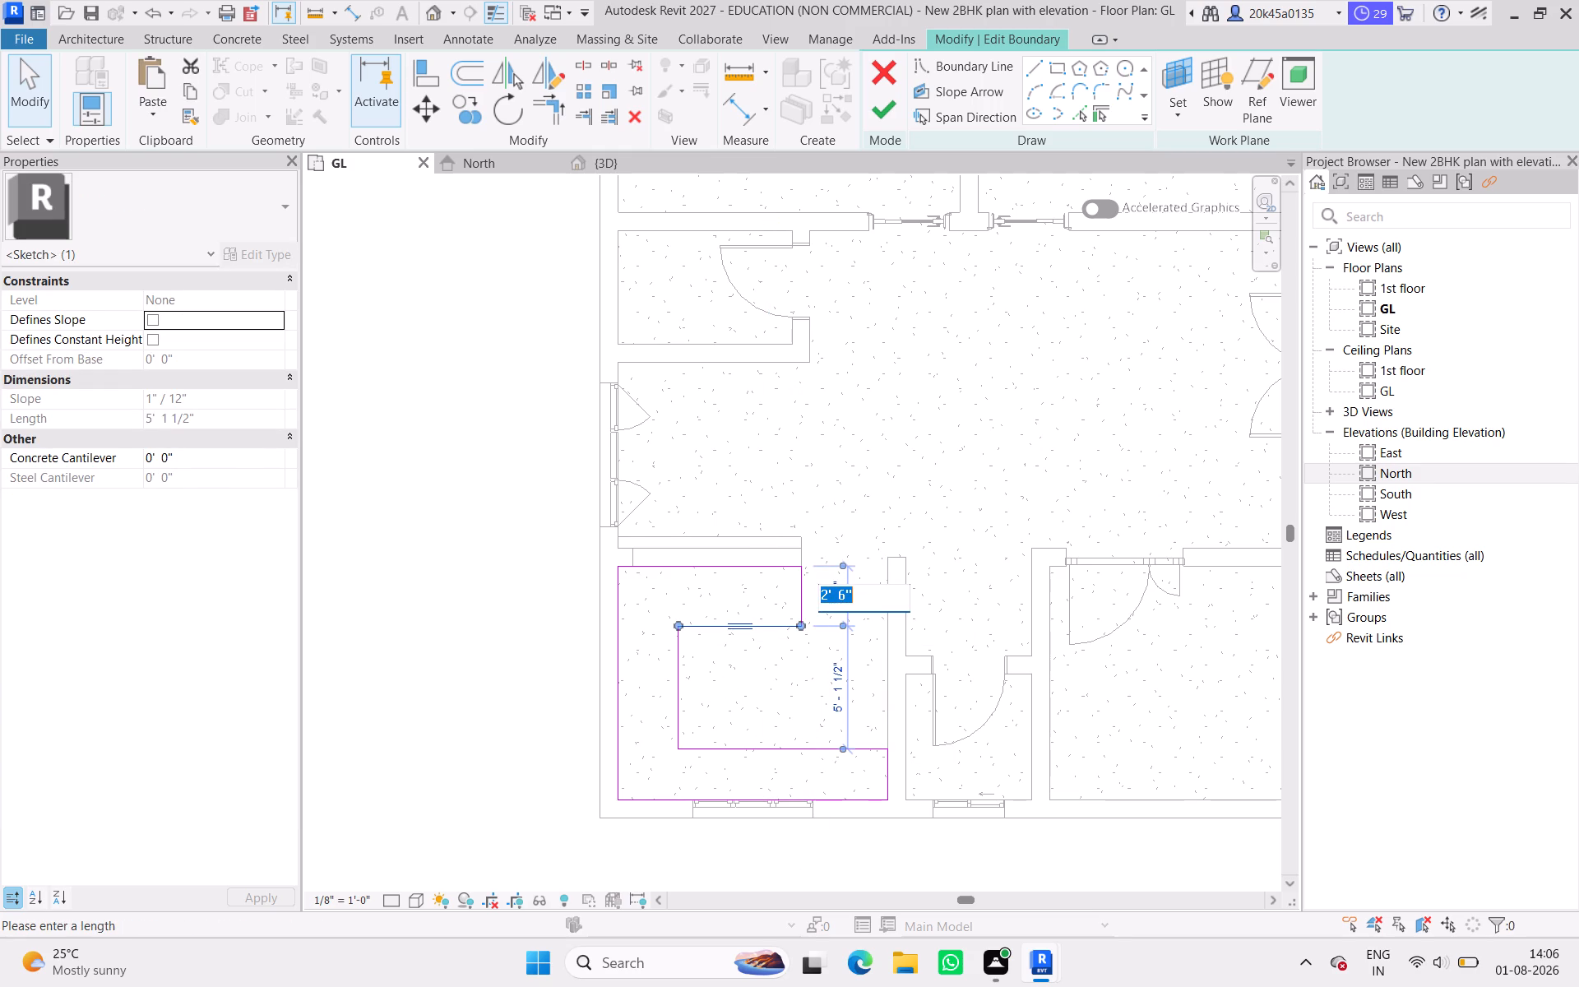
pyautogui.write("2'")
pyautogui.press('Return')
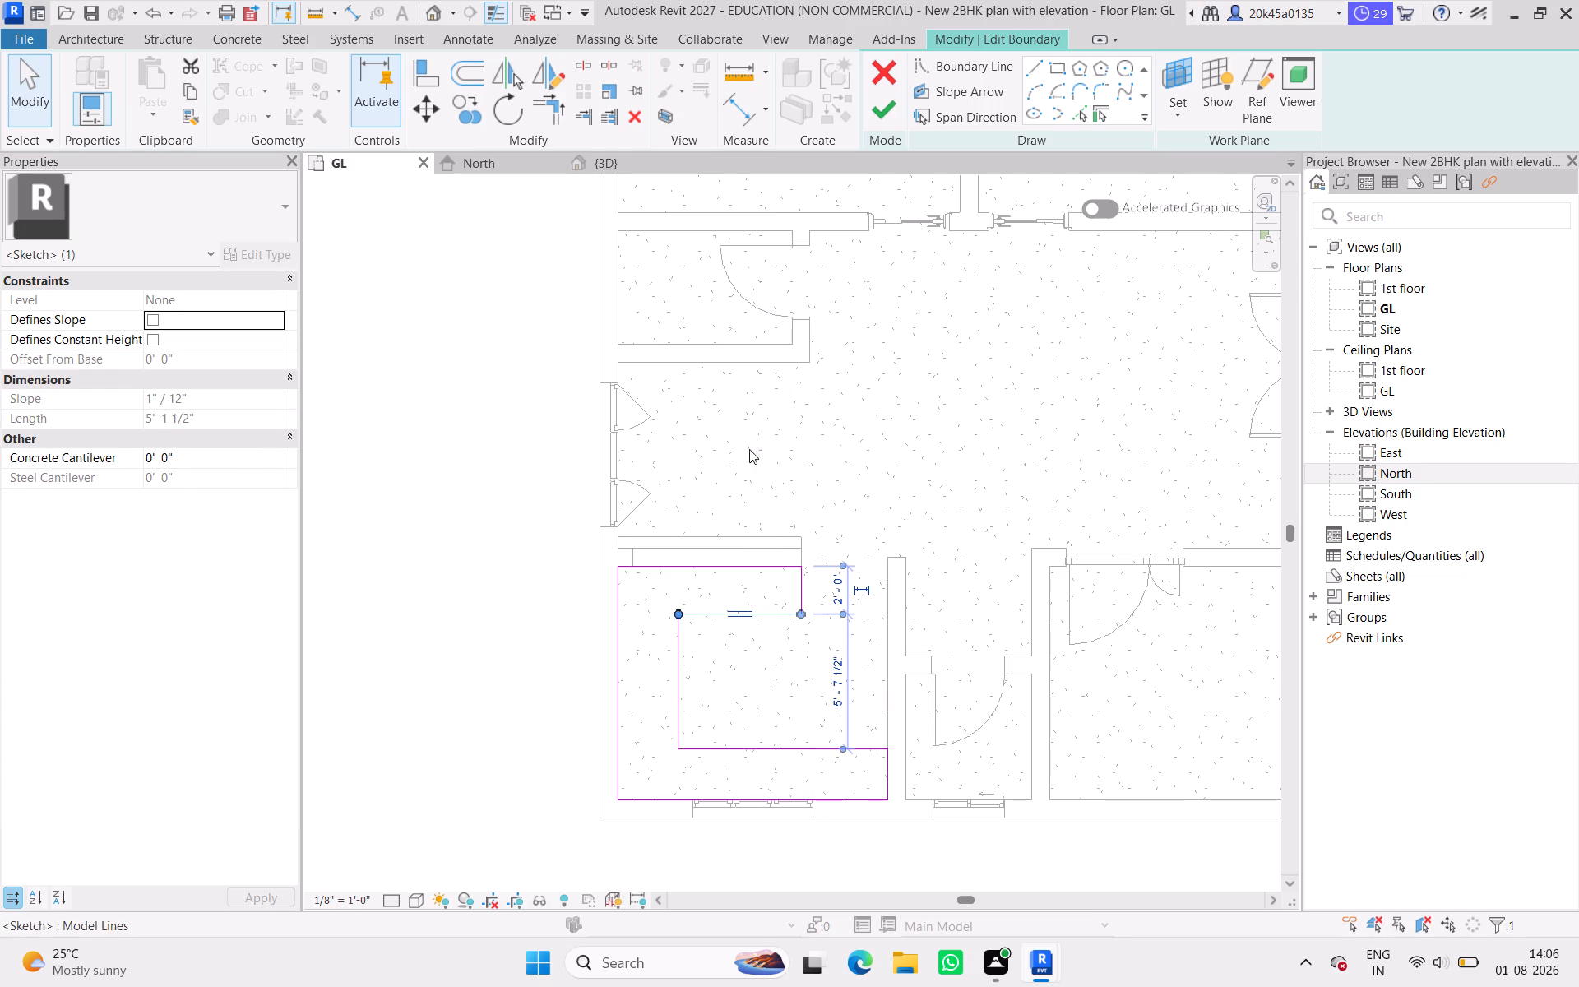
pyautogui.click(887, 110)
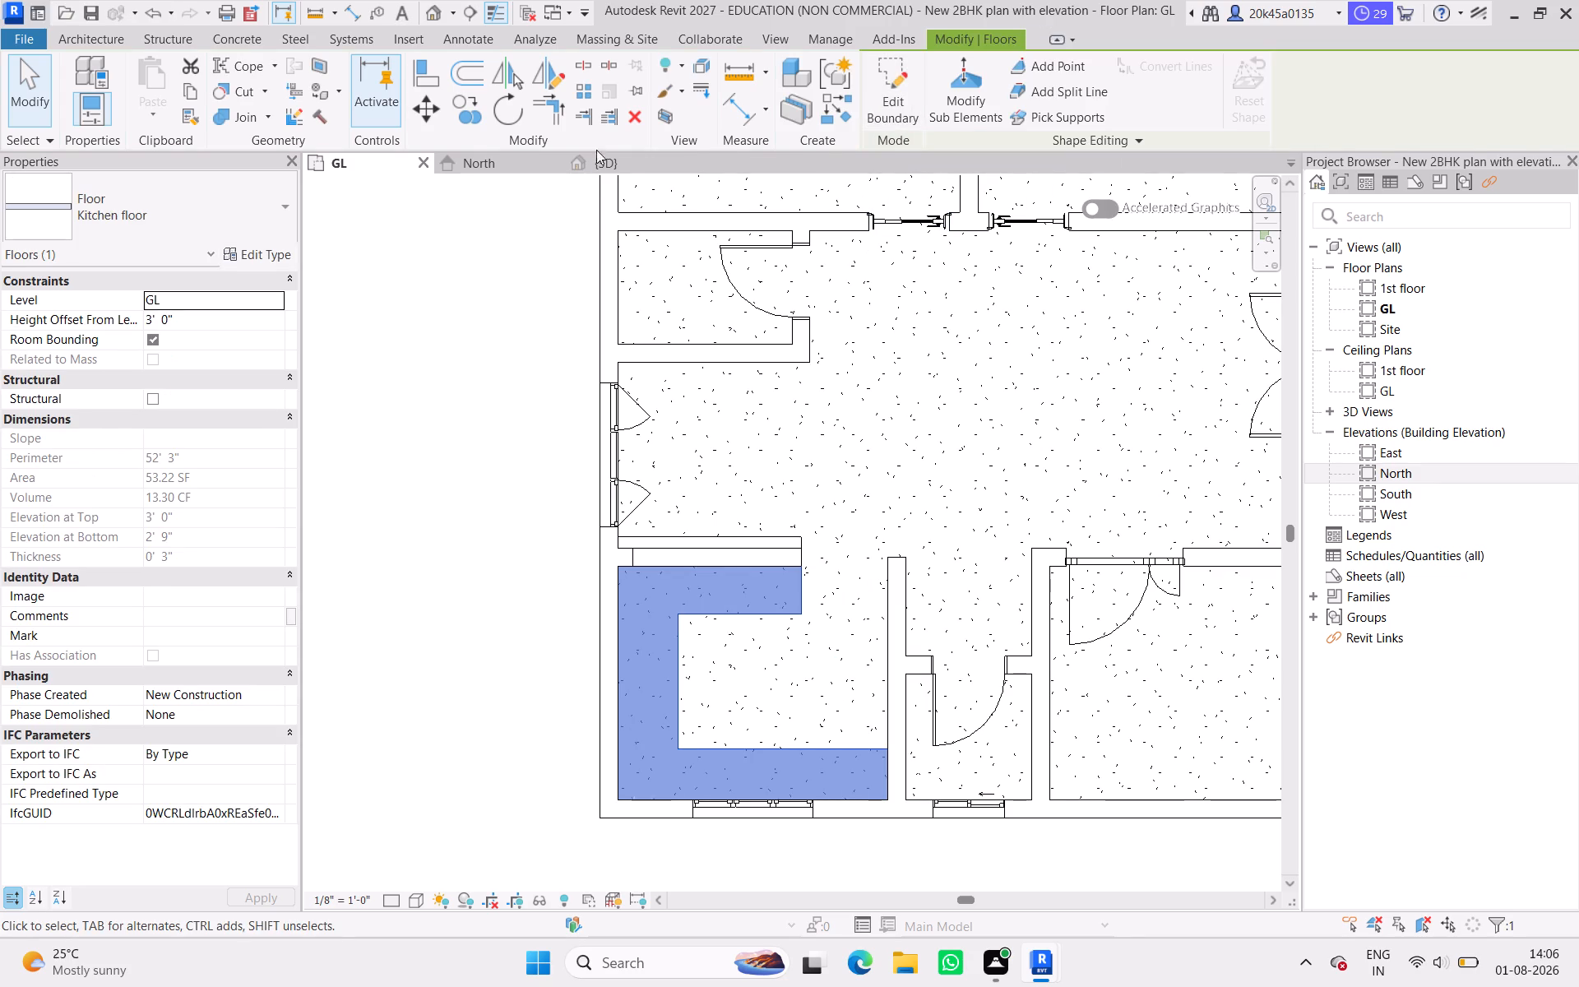
# Examine the reshaped U-shaped marble kitchen slab against the walls, windows and yellow extrusions in the 3D view from several angles.
pyautogui.click(604, 170)
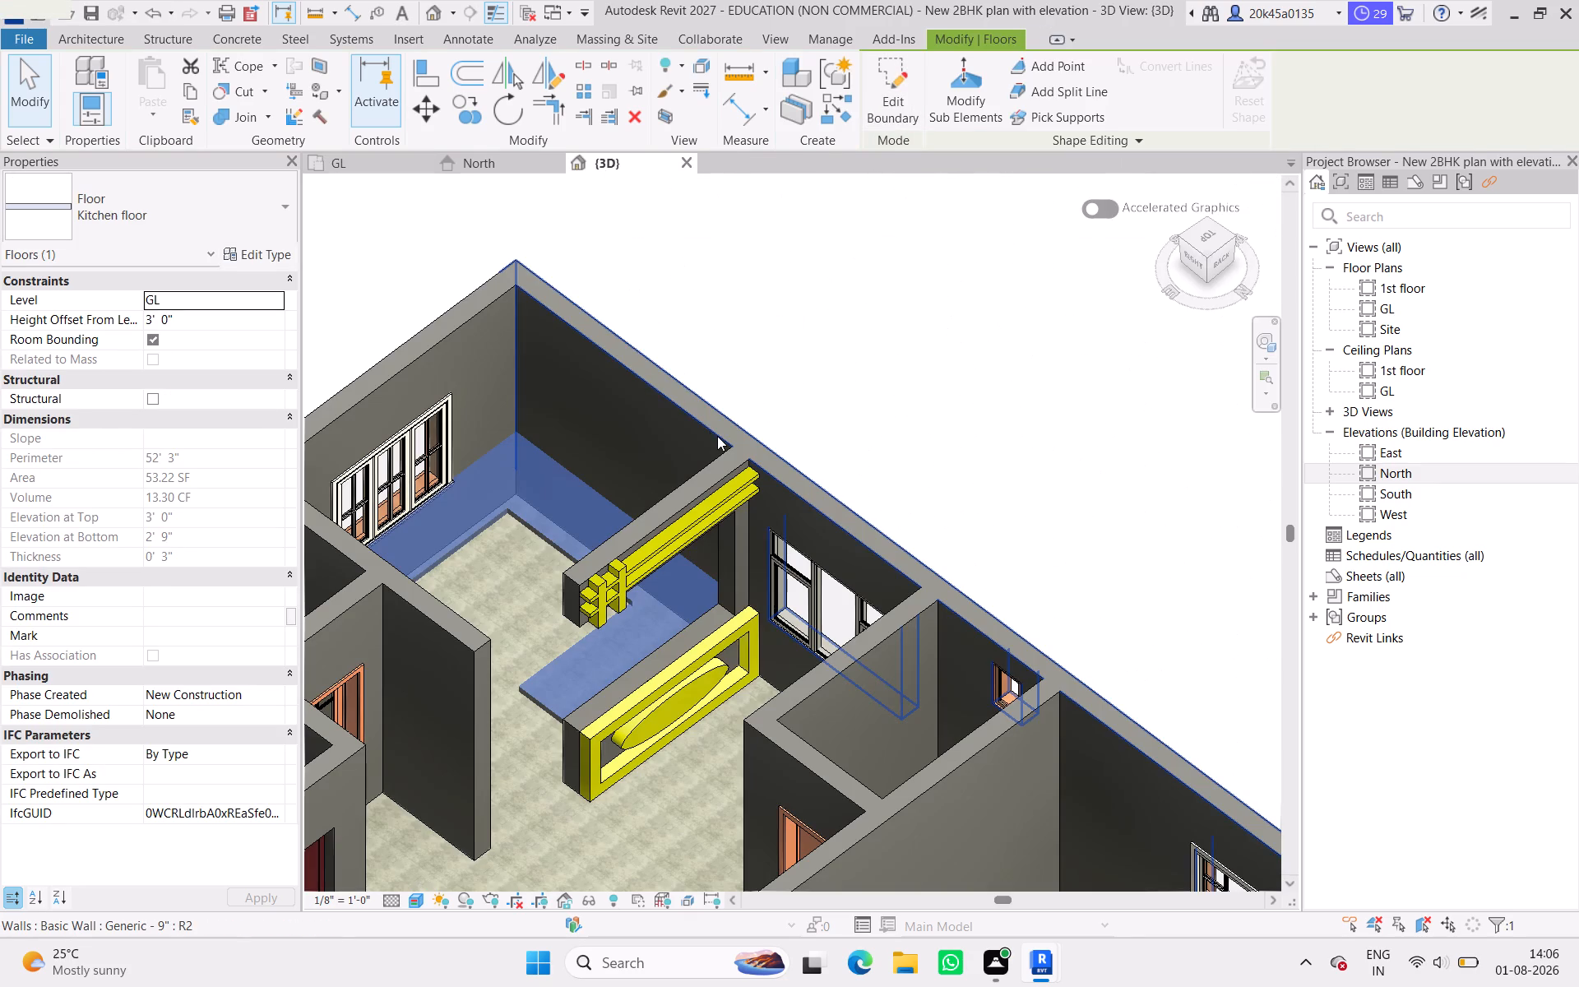
pyautogui.click(821, 396)
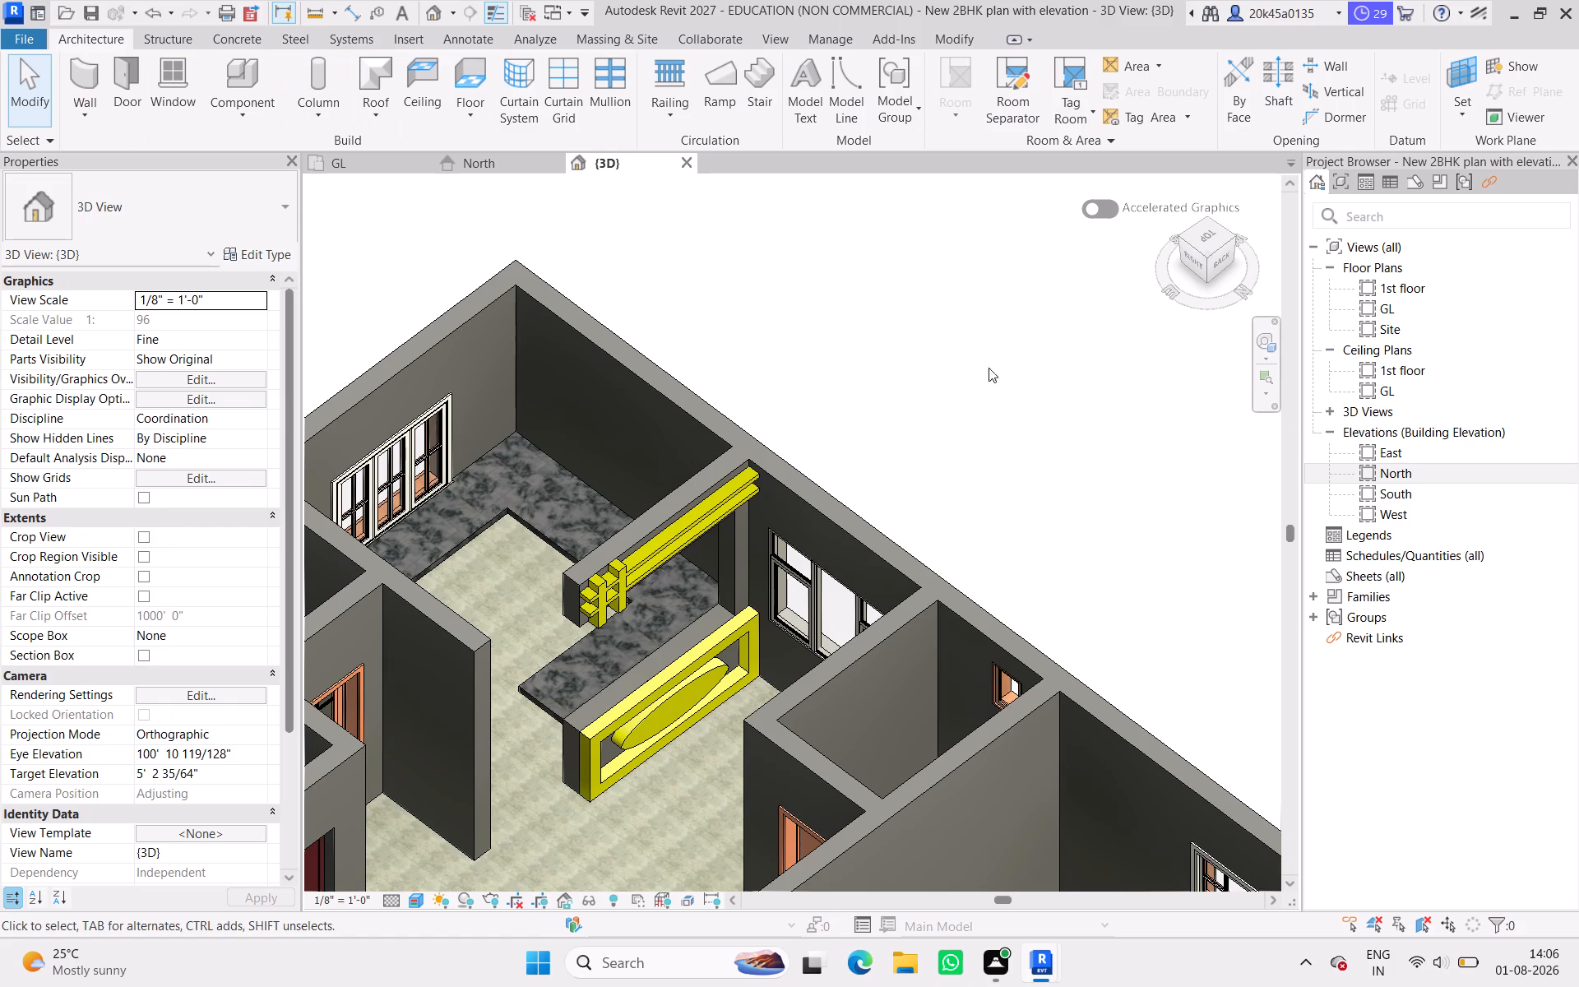
pyautogui.moveTo(1200, 263); pyautogui.dragTo(1168, 275)
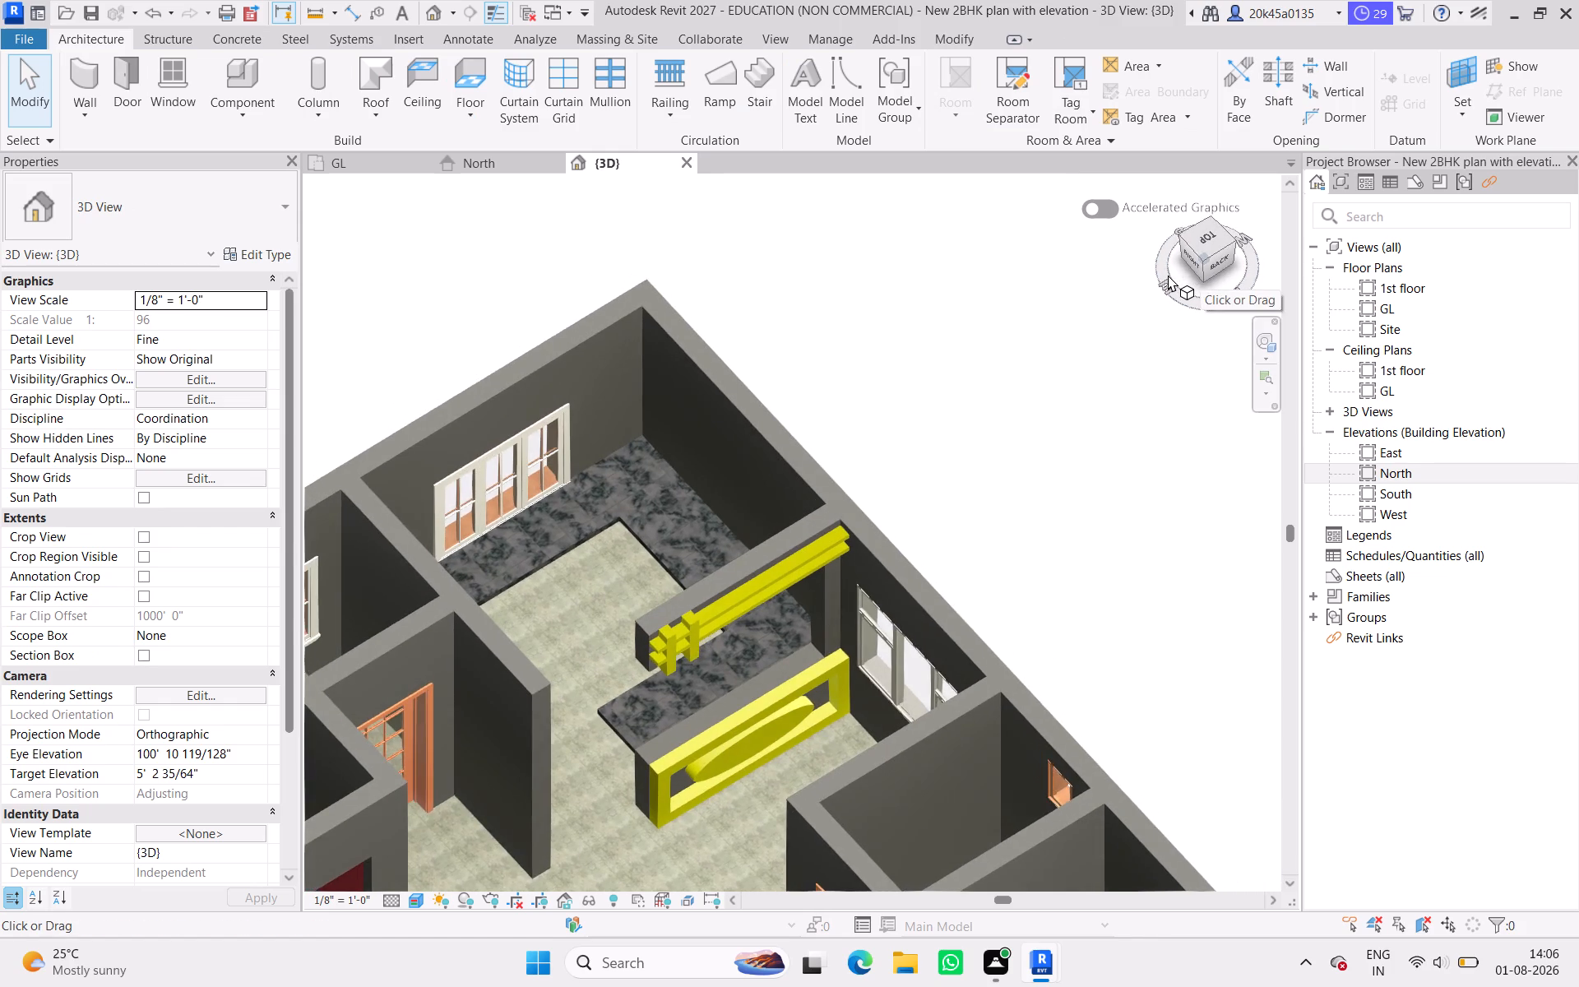
pyautogui.moveTo(1168, 275); pyautogui.dragTo(1200, 254)
pyautogui.scroll(-5, 1200, 254)
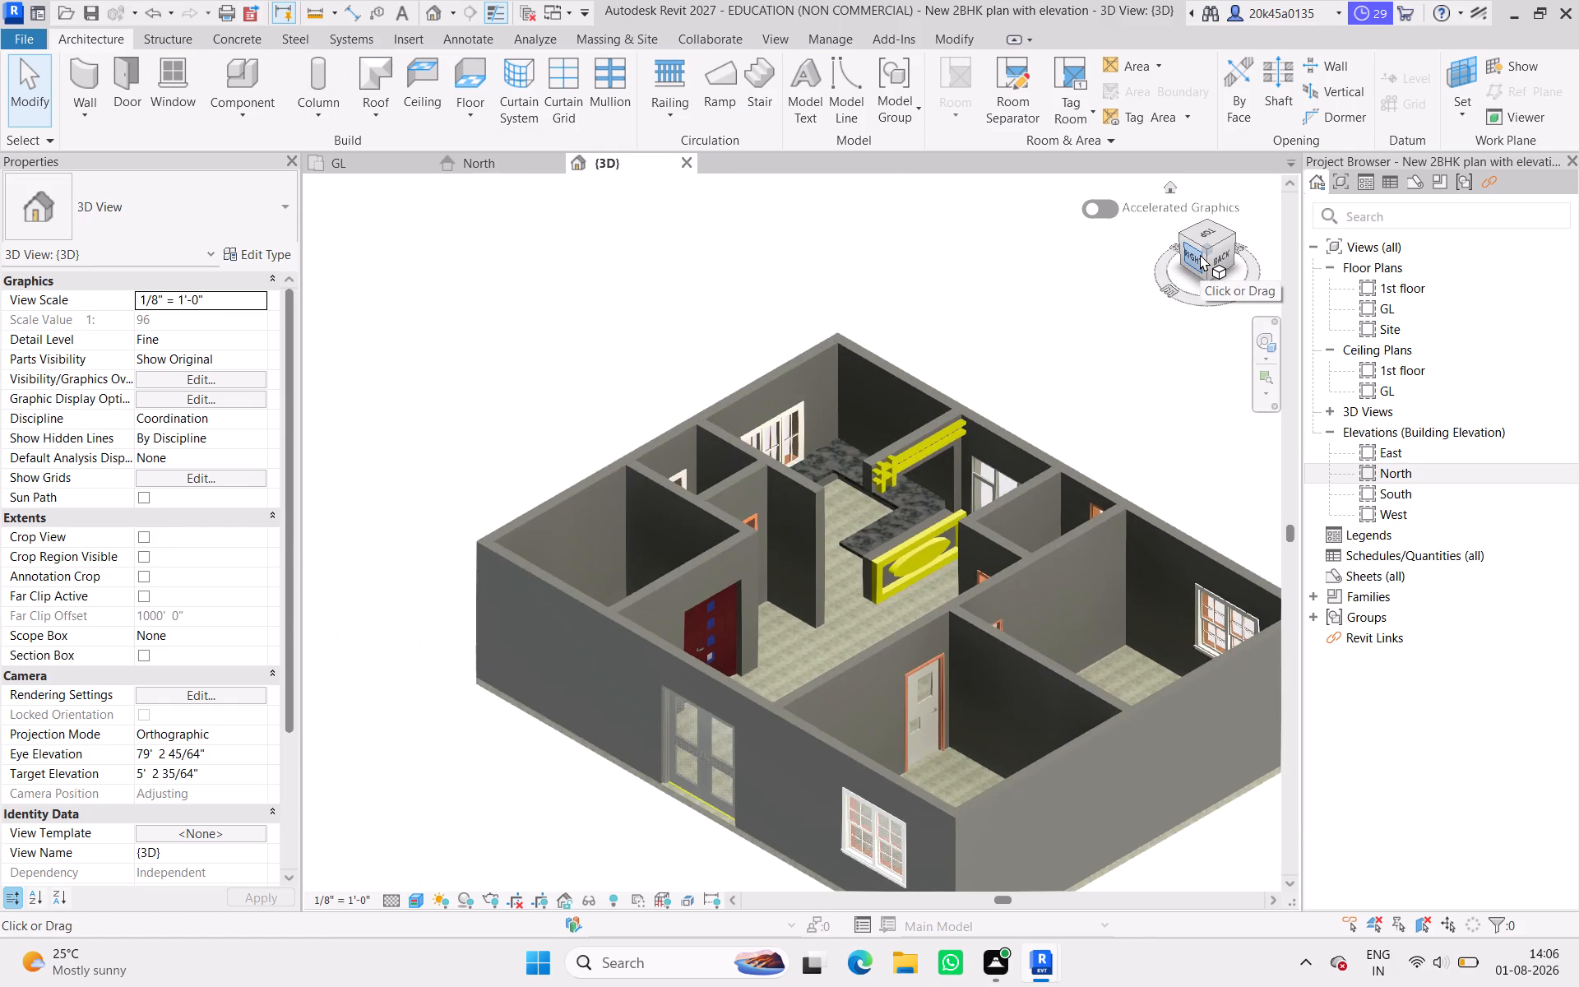
pyautogui.scroll(6, 924, 552)
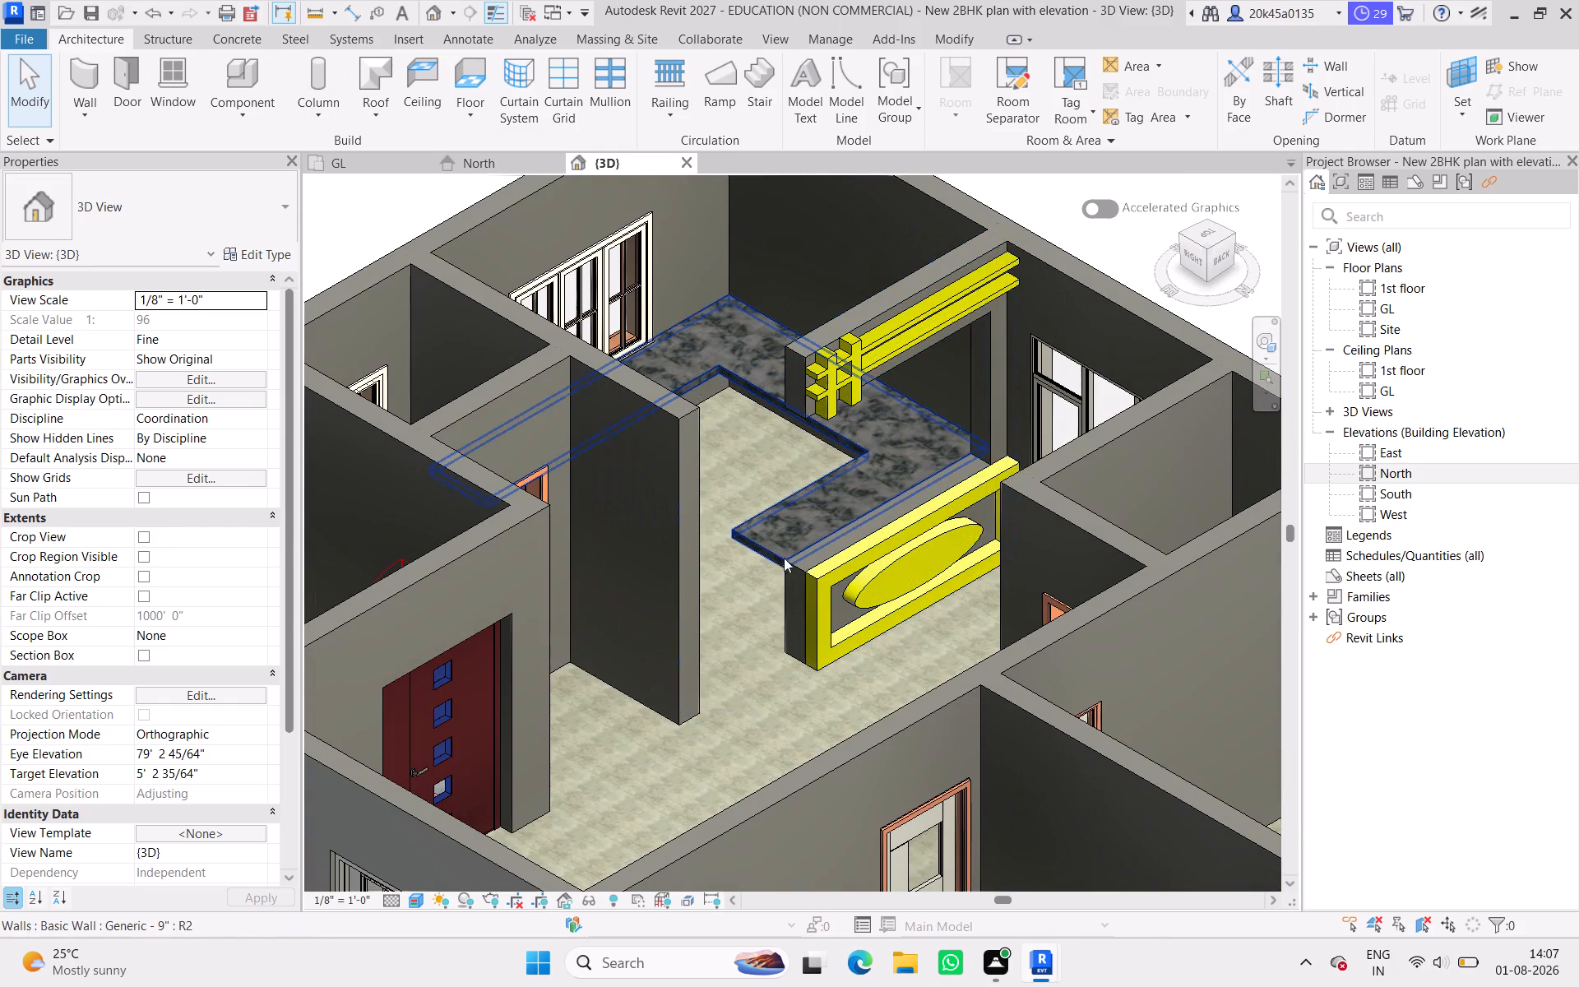
pyautogui.scroll(3, 822, 558)
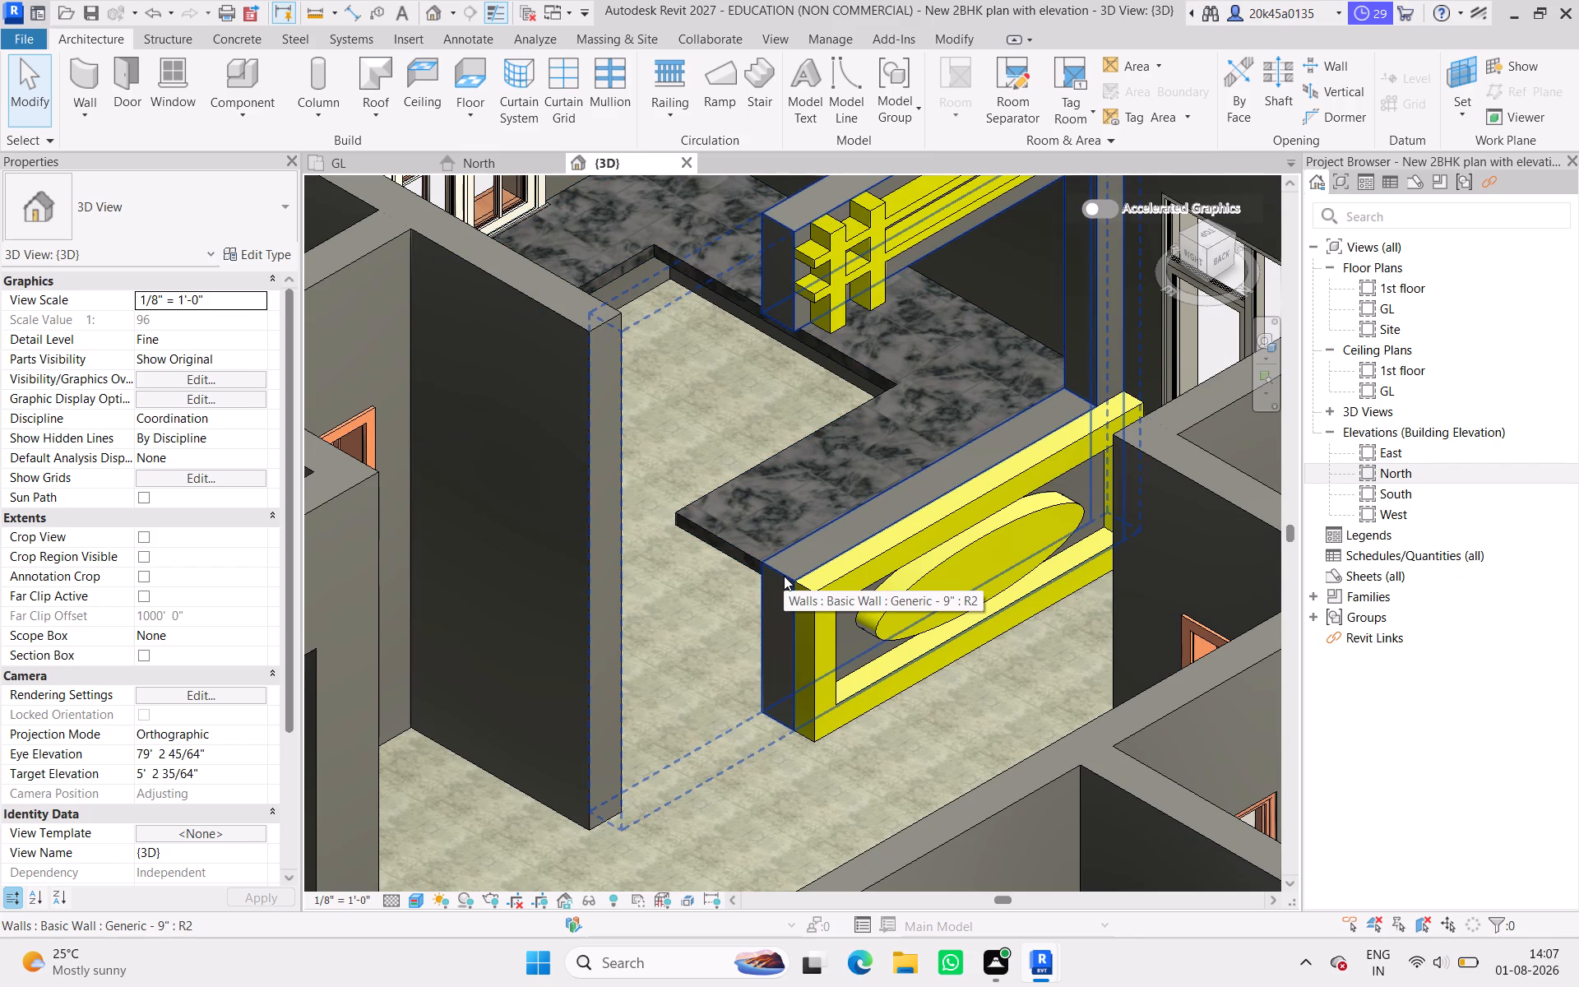
pyautogui.scroll(-2, 784, 576)
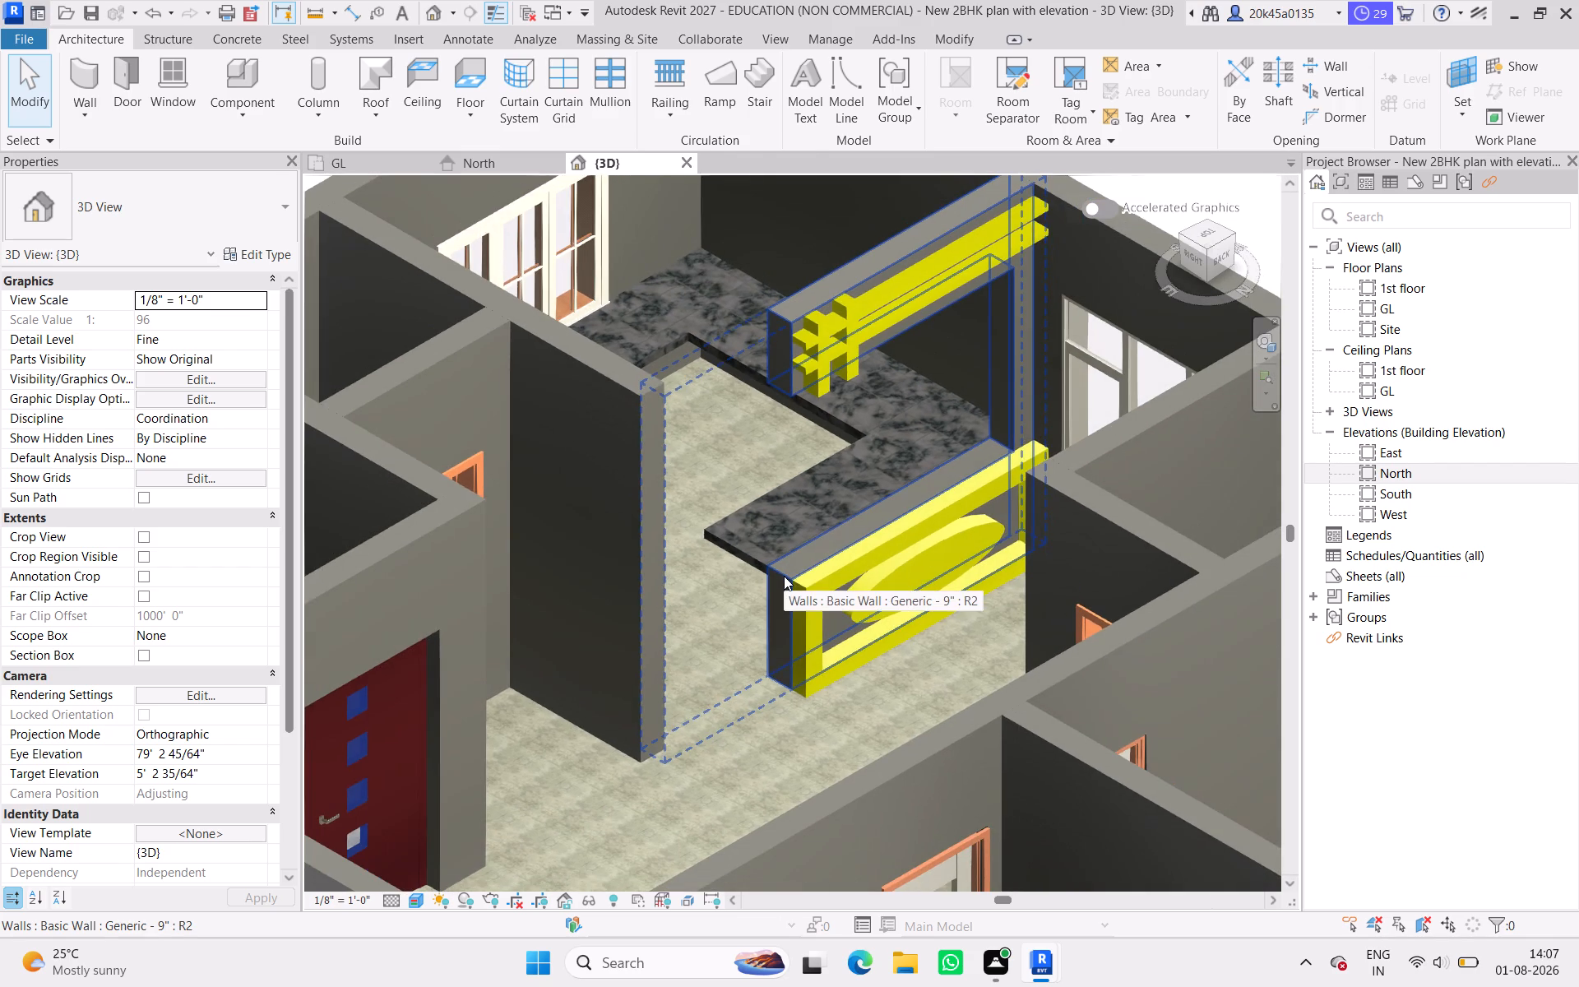
pyautogui.moveTo(1208, 248); pyautogui.dragTo(1160, 254)
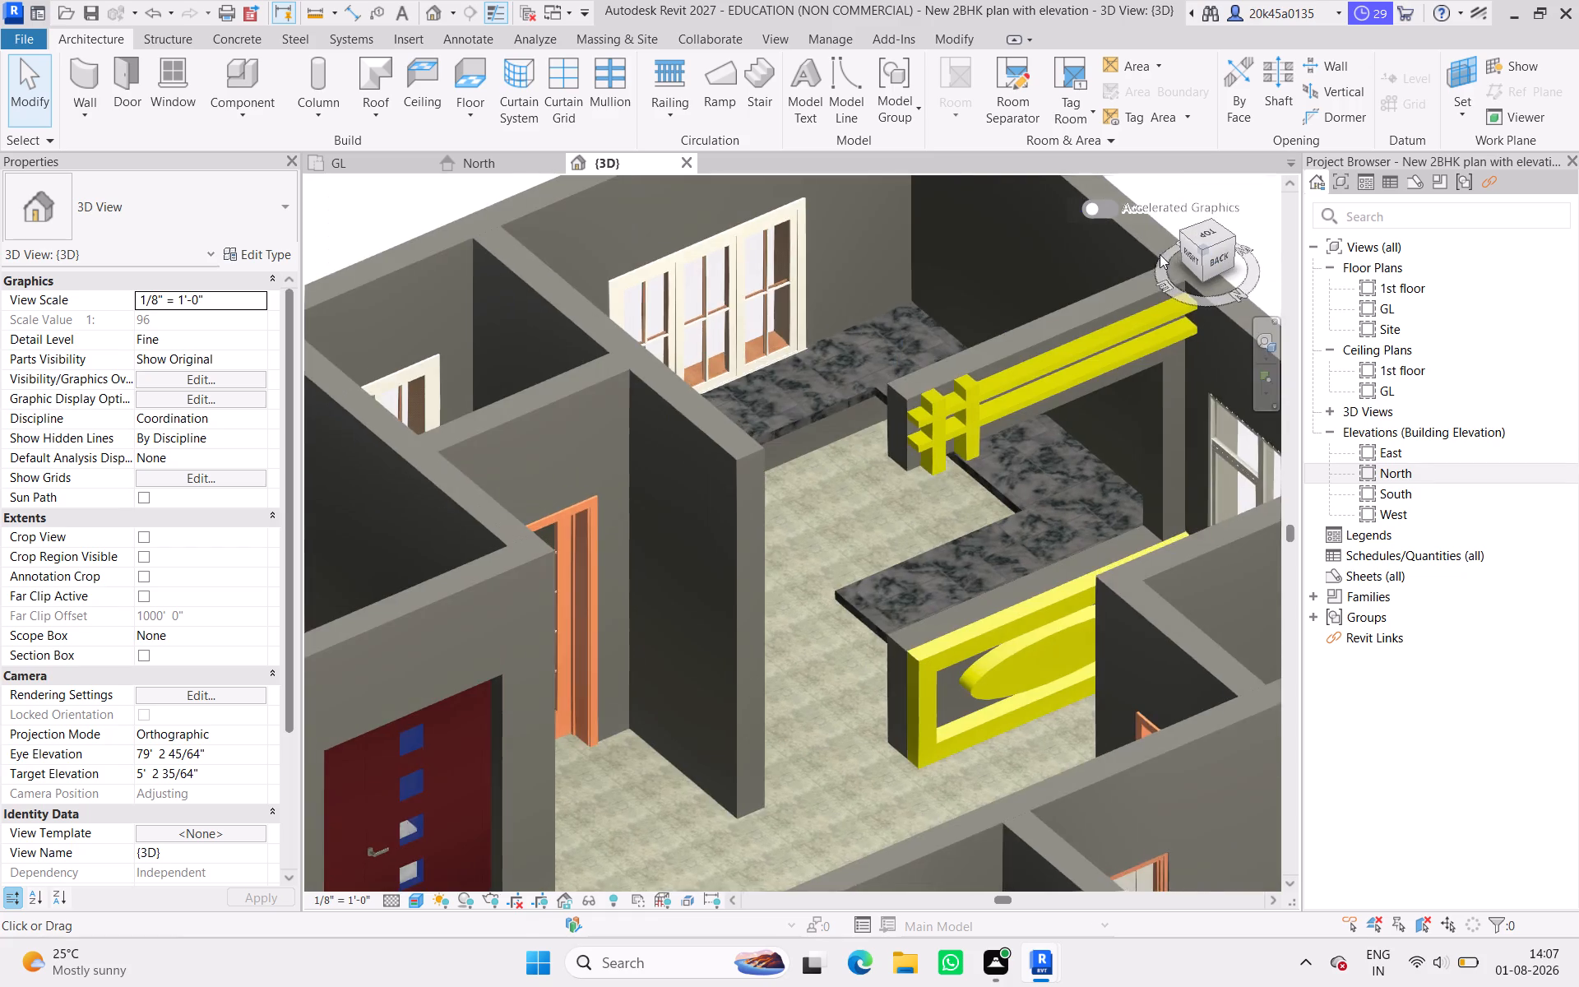
pyautogui.moveTo(1160, 254); pyautogui.dragTo(1123, 259)
pyautogui.hscroll(4, 1208, 248)
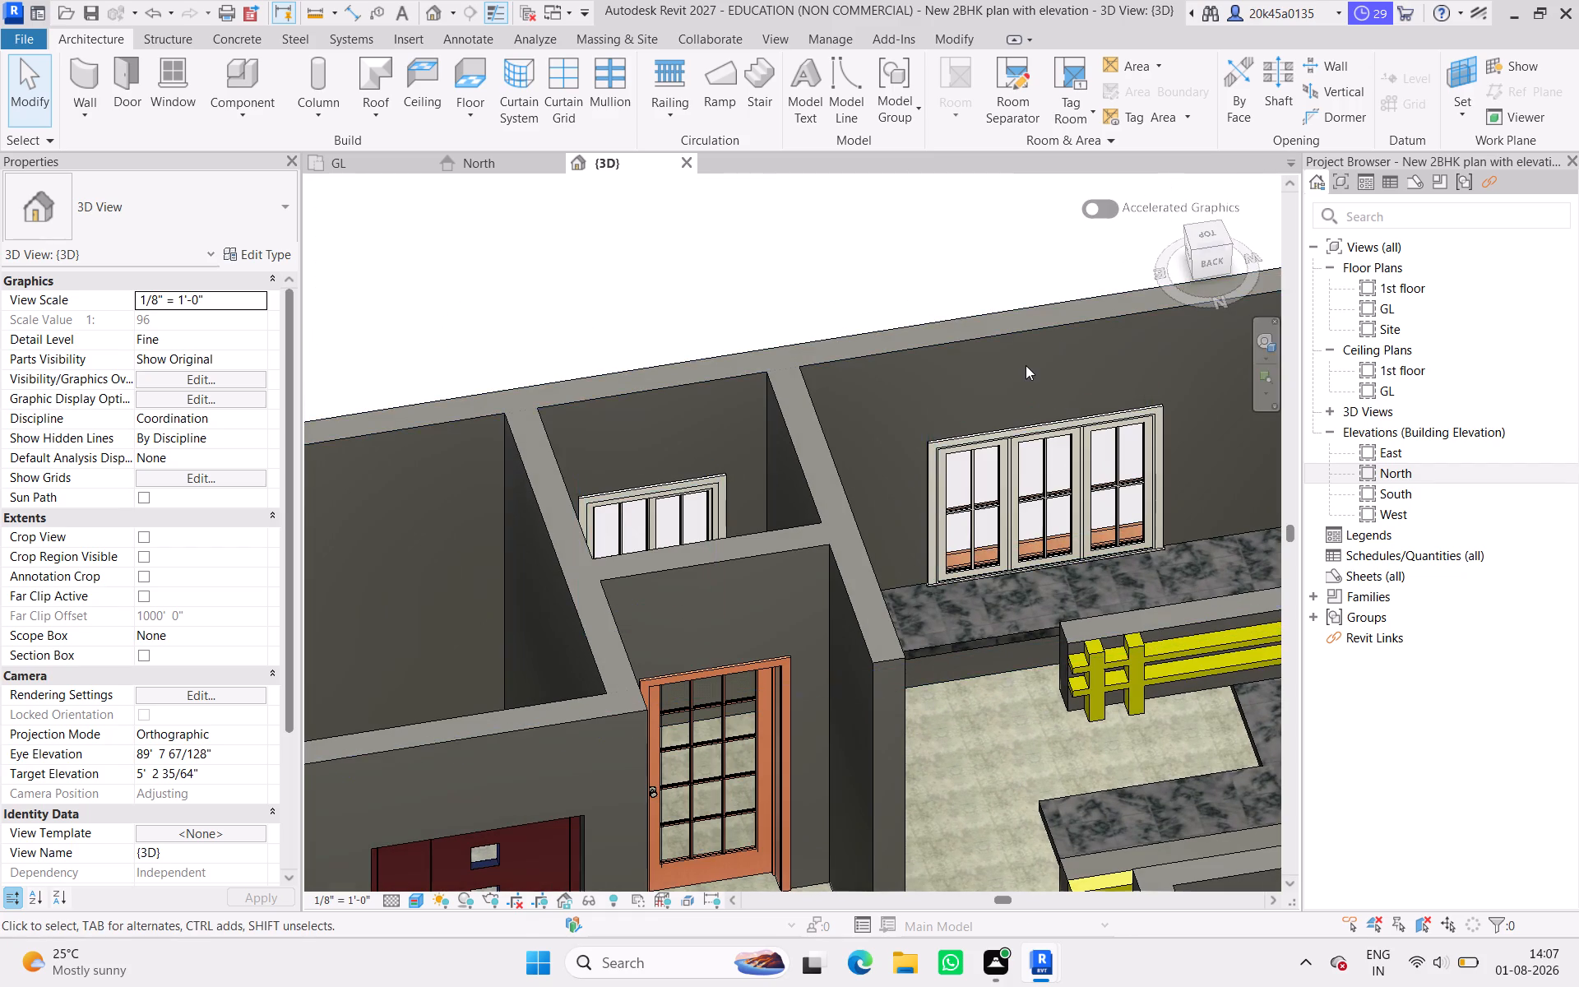
pyautogui.scroll(-8, 1026, 365)
pyautogui.scroll(6, 1145, 400)
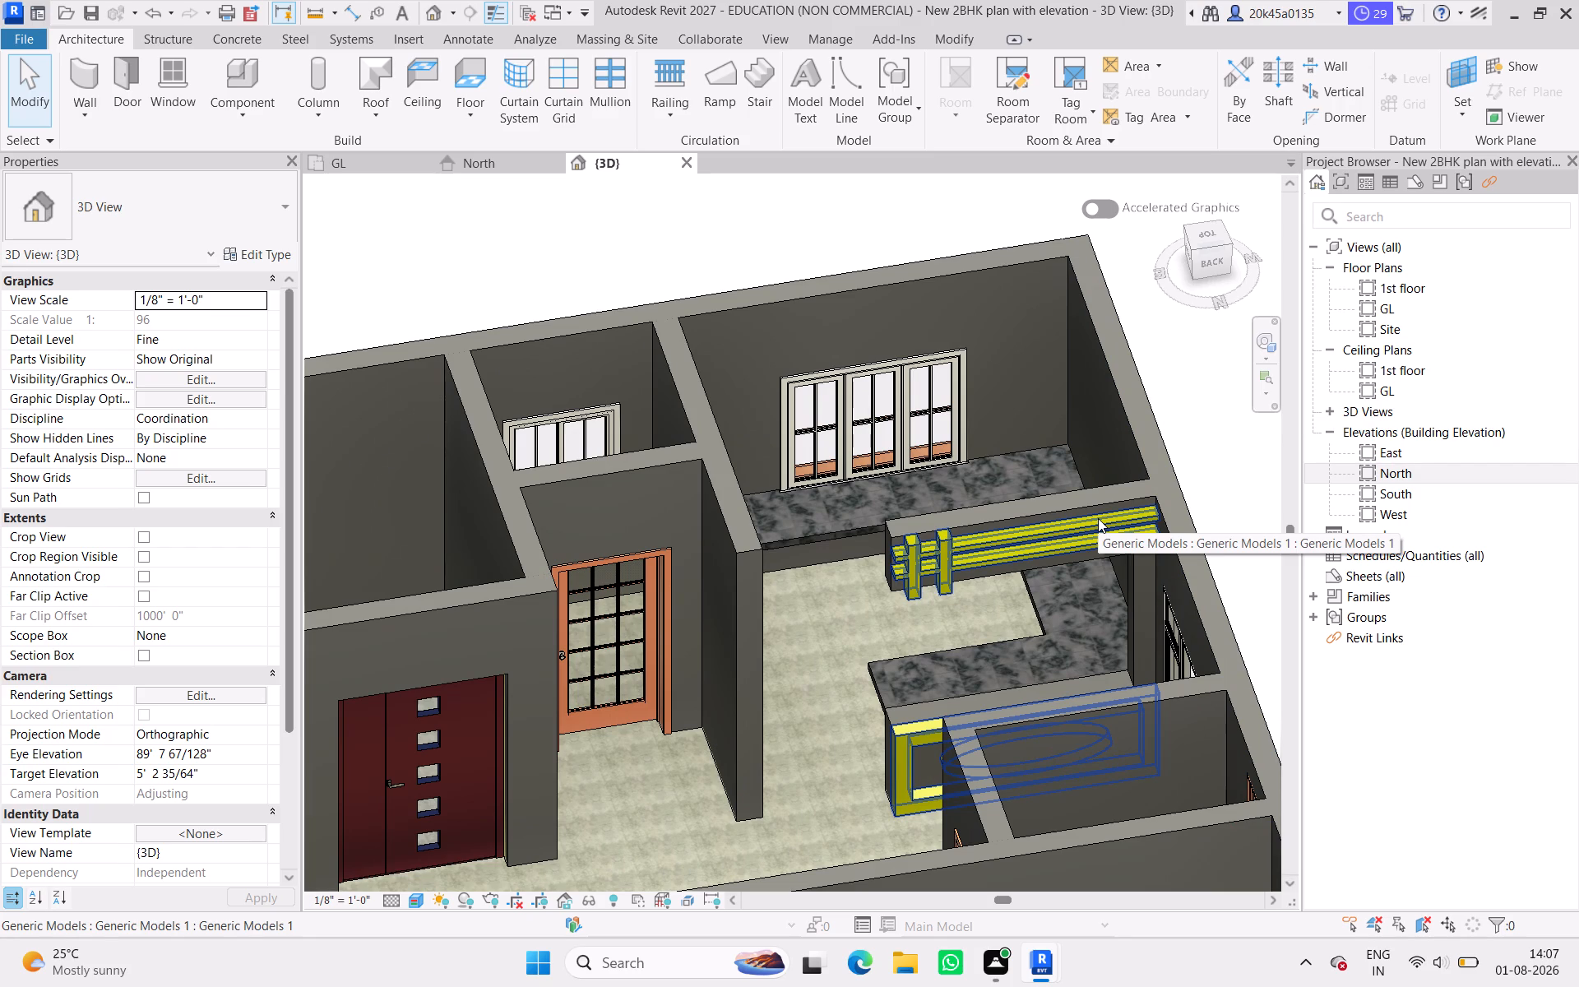
# Create a section box around the wall carrying the yellow extrusions and extend it across the kitchen past the south window wall.
pyautogui.click(1044, 507)
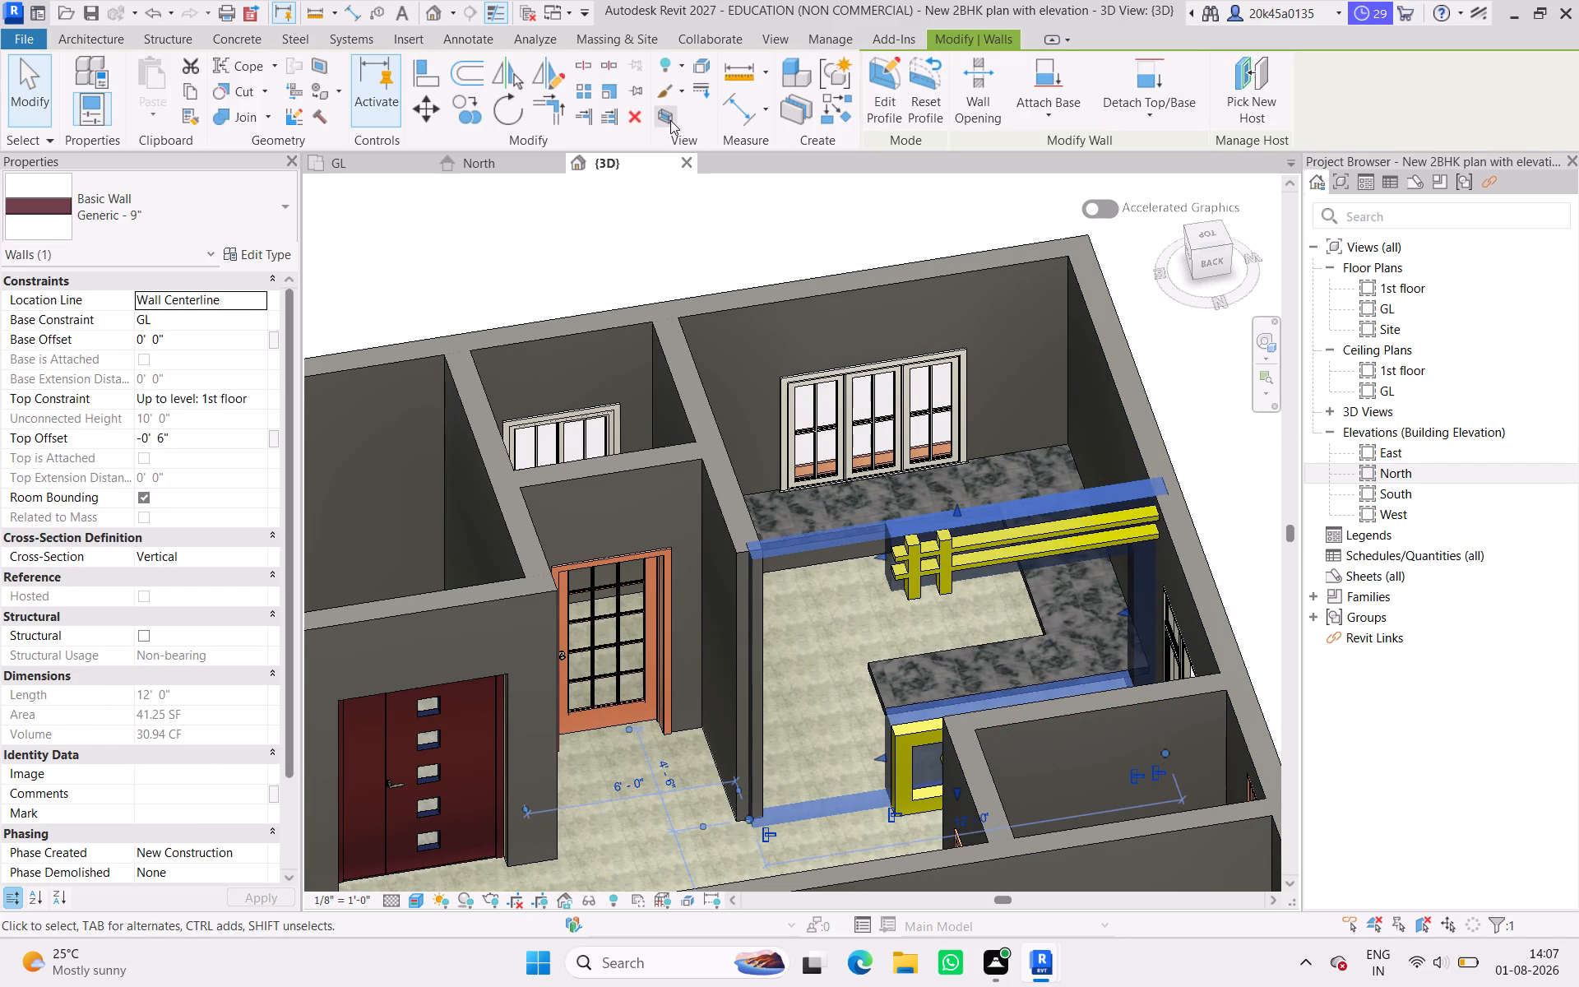
pyautogui.click(670, 120)
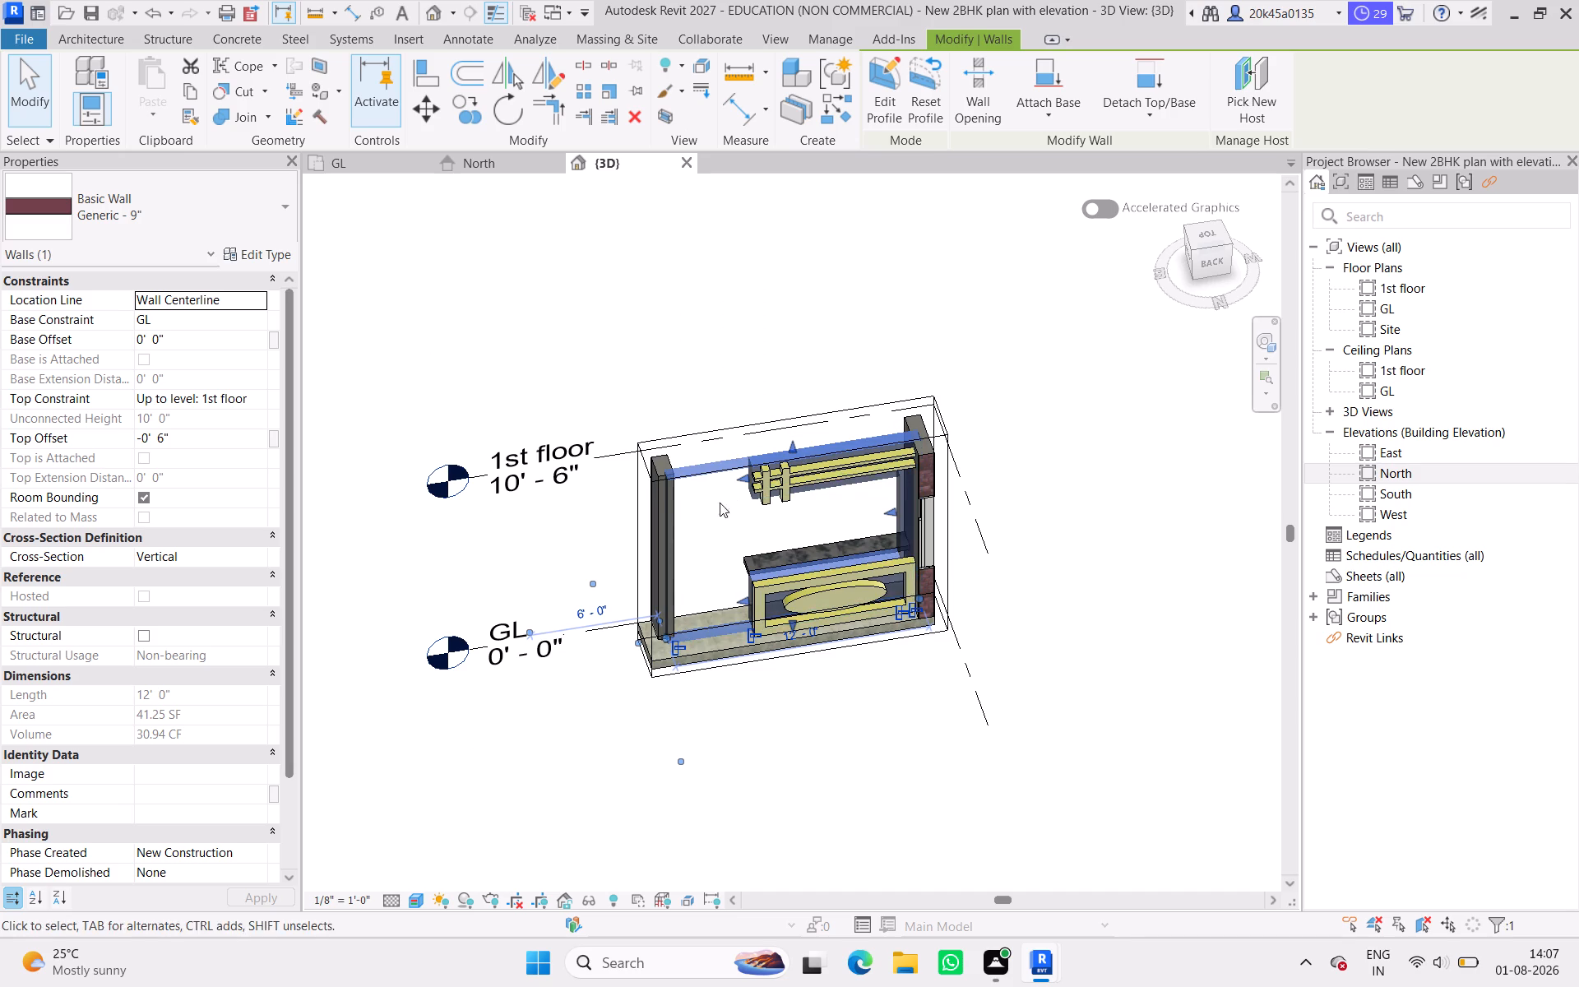
pyautogui.click(651, 441)
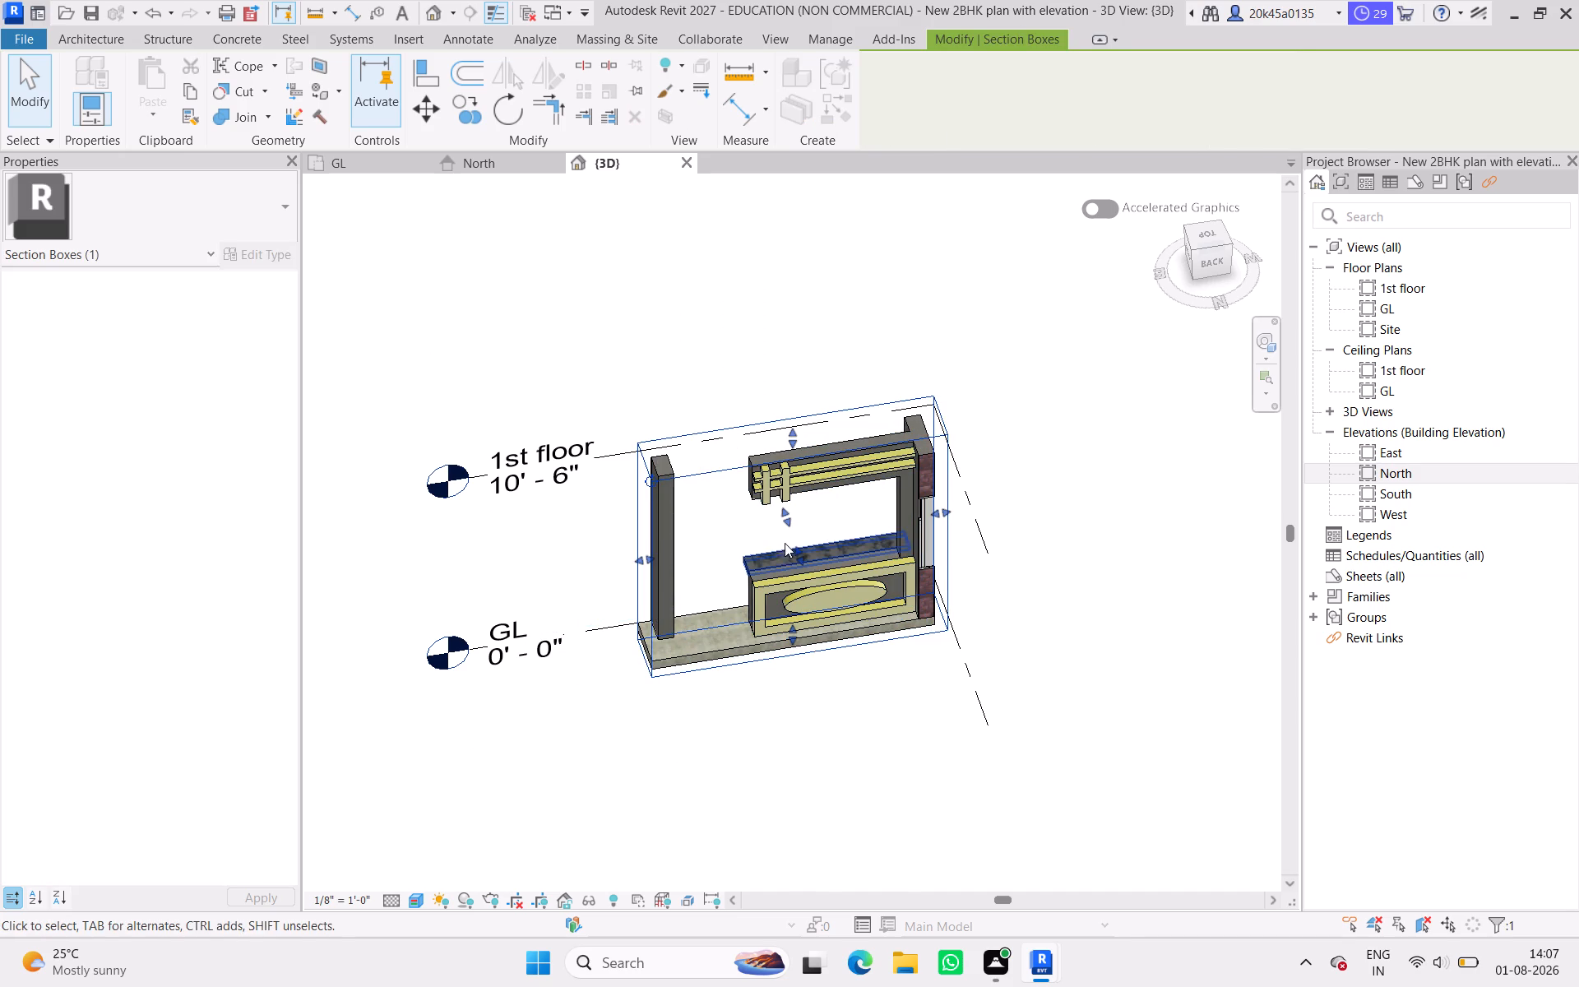
pyautogui.moveTo(780, 523); pyautogui.dragTo(650, 285)
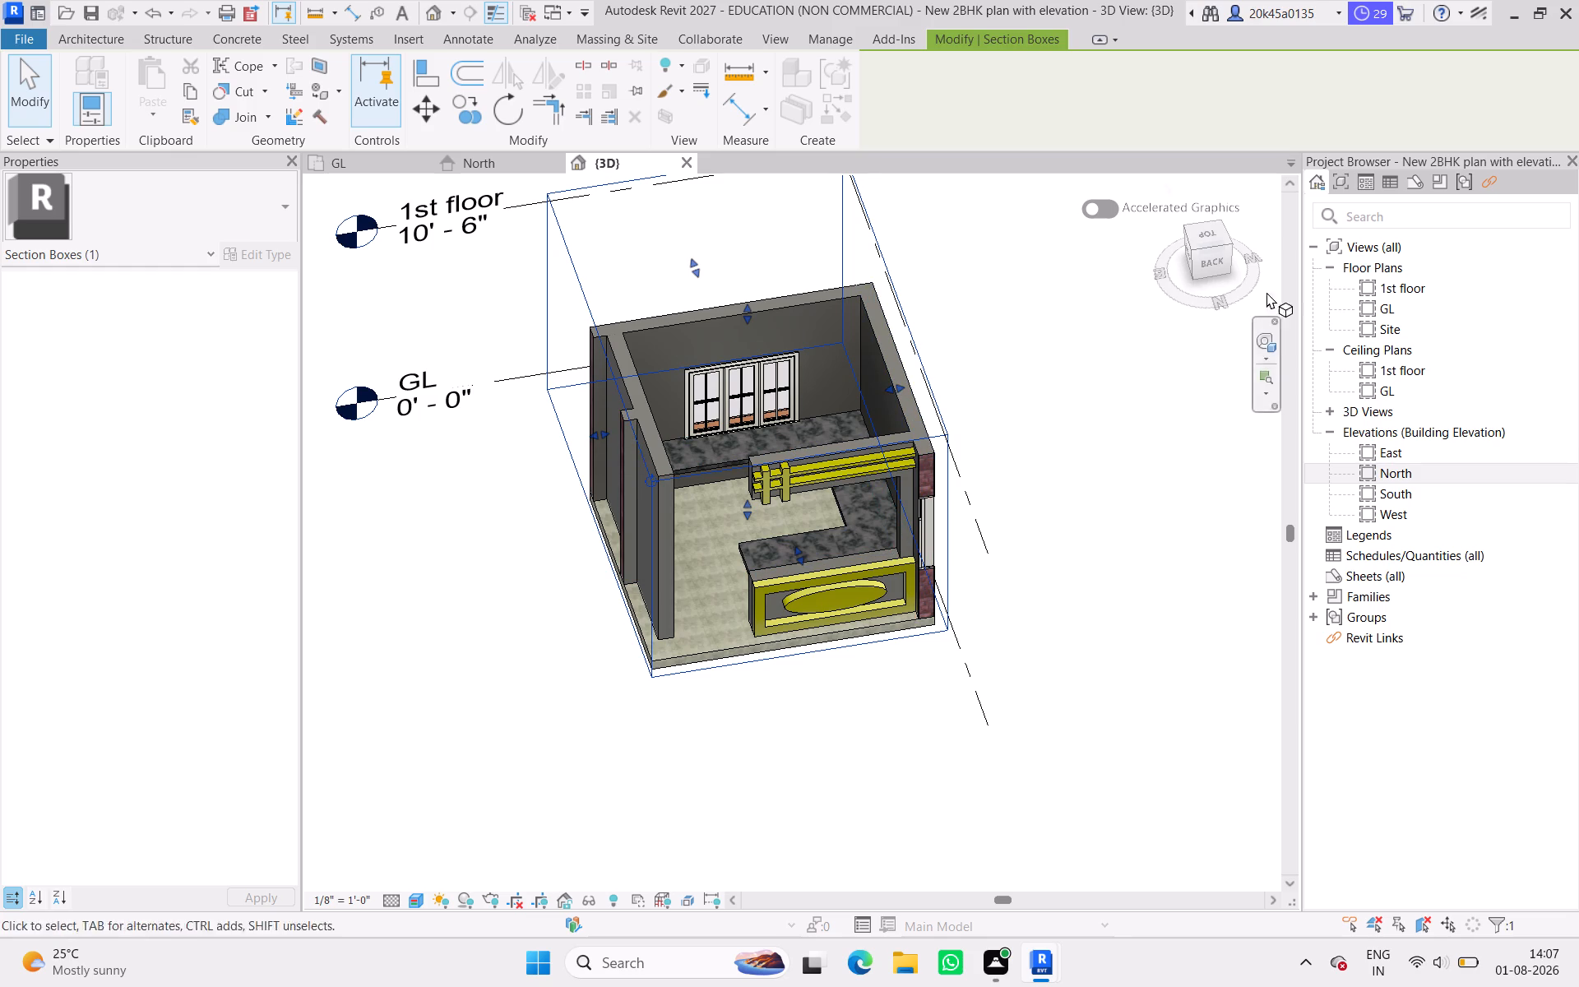
pyautogui.moveTo(1218, 263); pyautogui.dragTo(1234, 240)
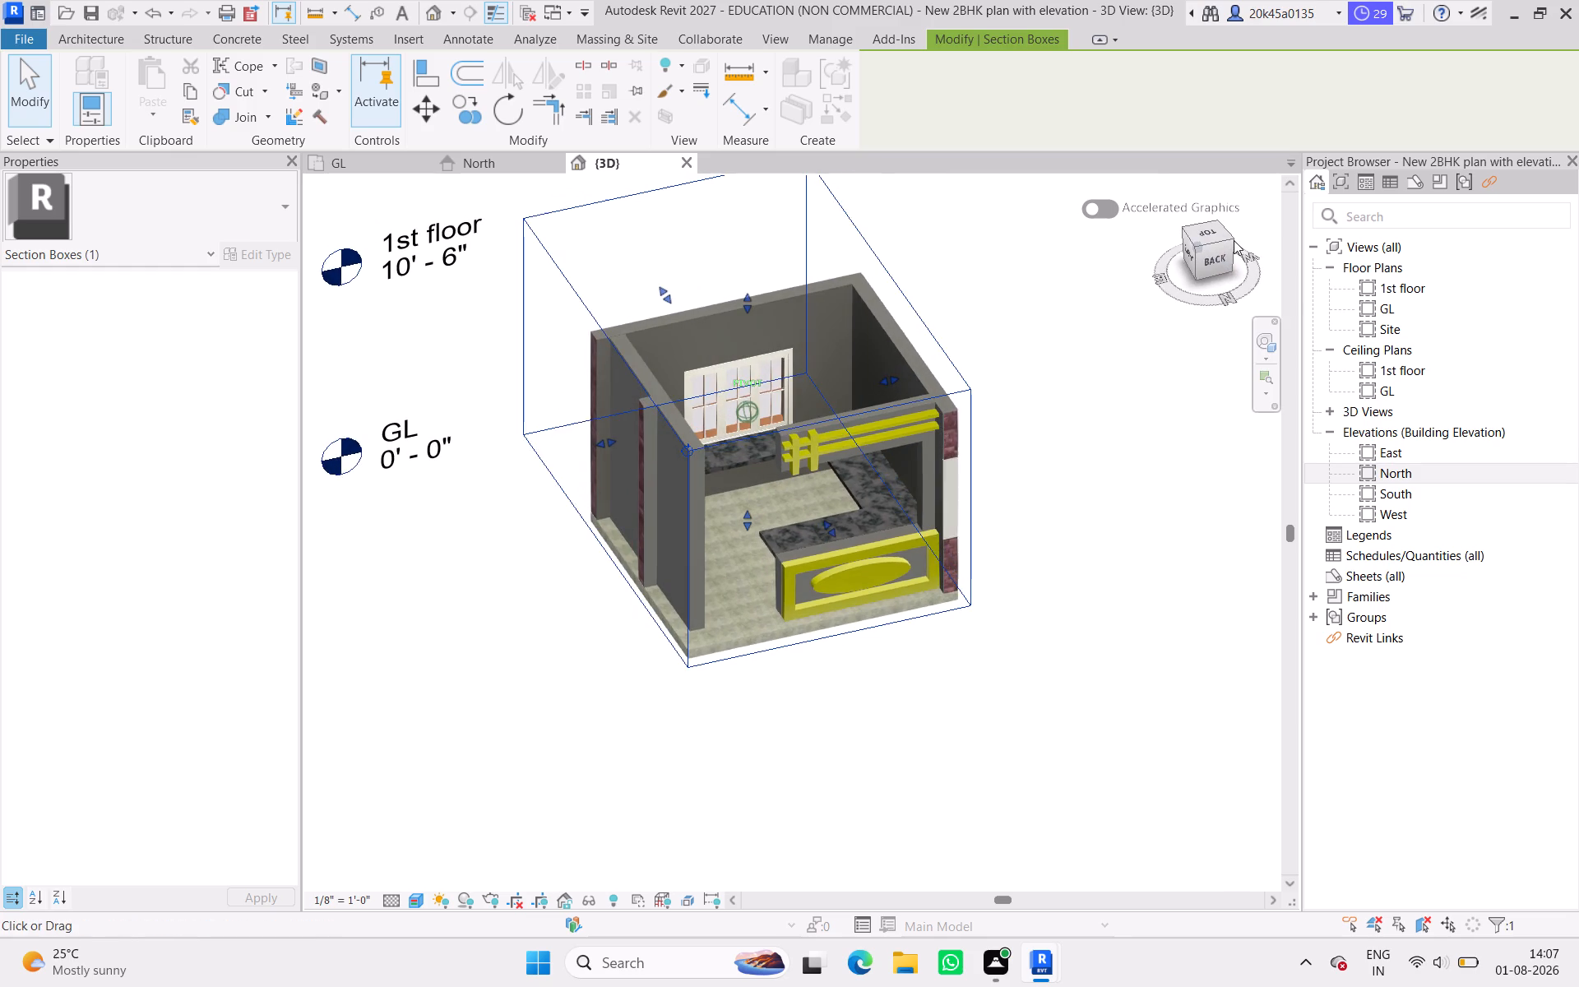
pyautogui.moveTo(1234, 240); pyautogui.dragTo(1282, 322)
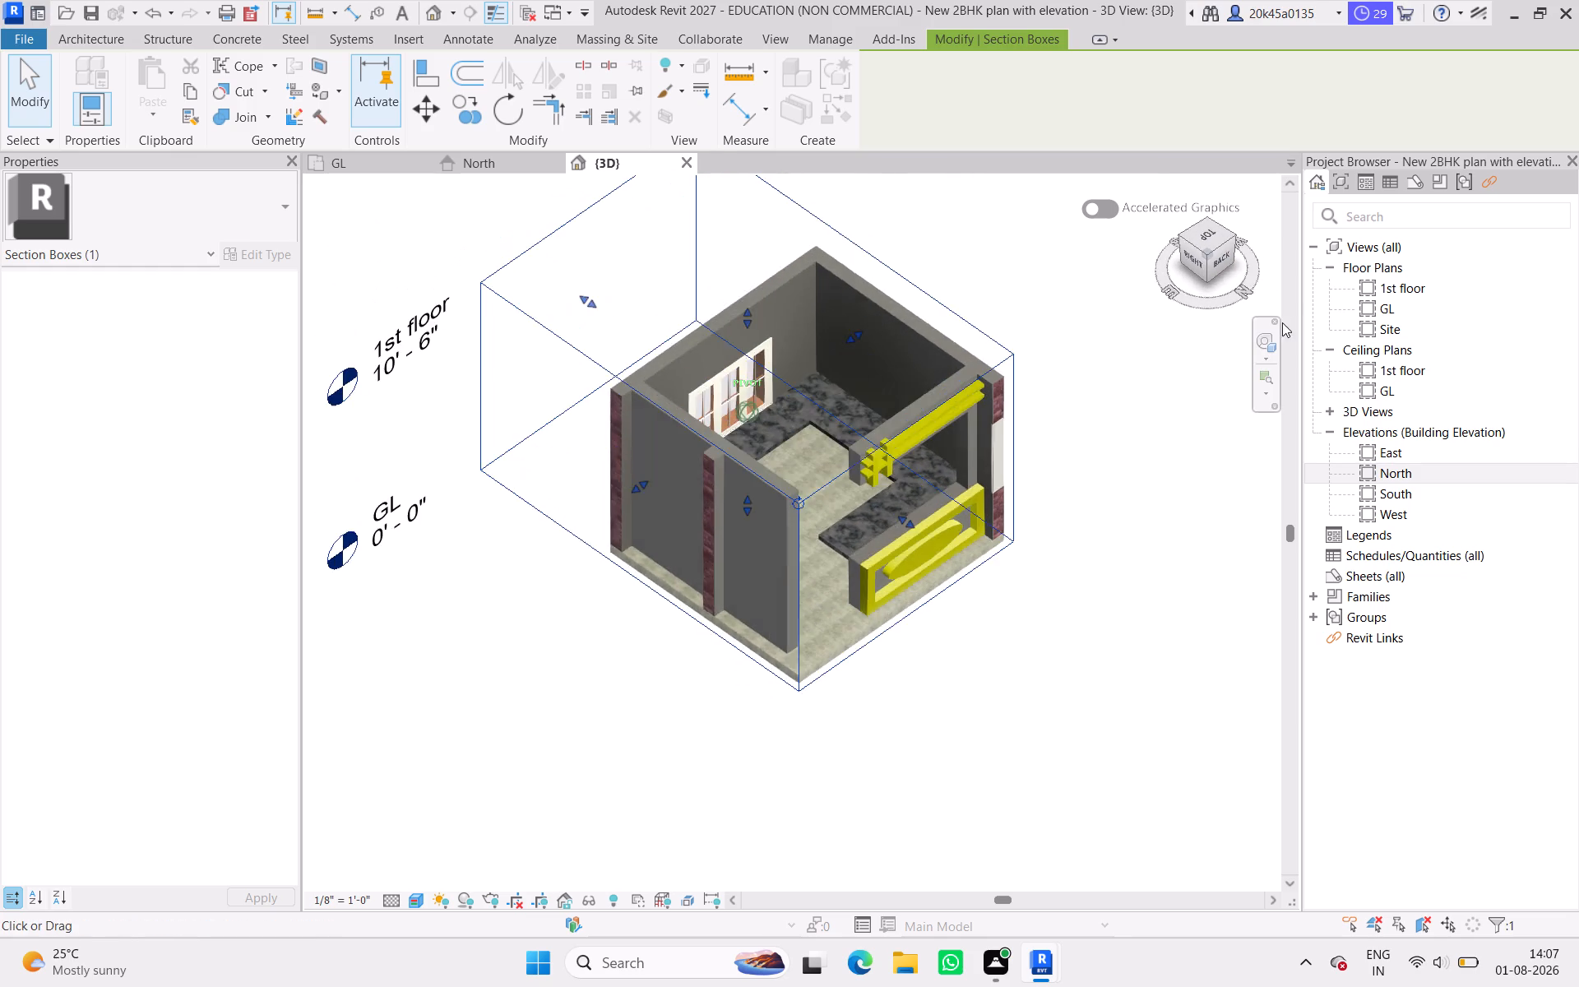
# Examine the section-boxed kitchen from above and around, finishing with a straight-on view from the north.
pyautogui.moveTo(1282, 322); pyautogui.dragTo(307, 345)
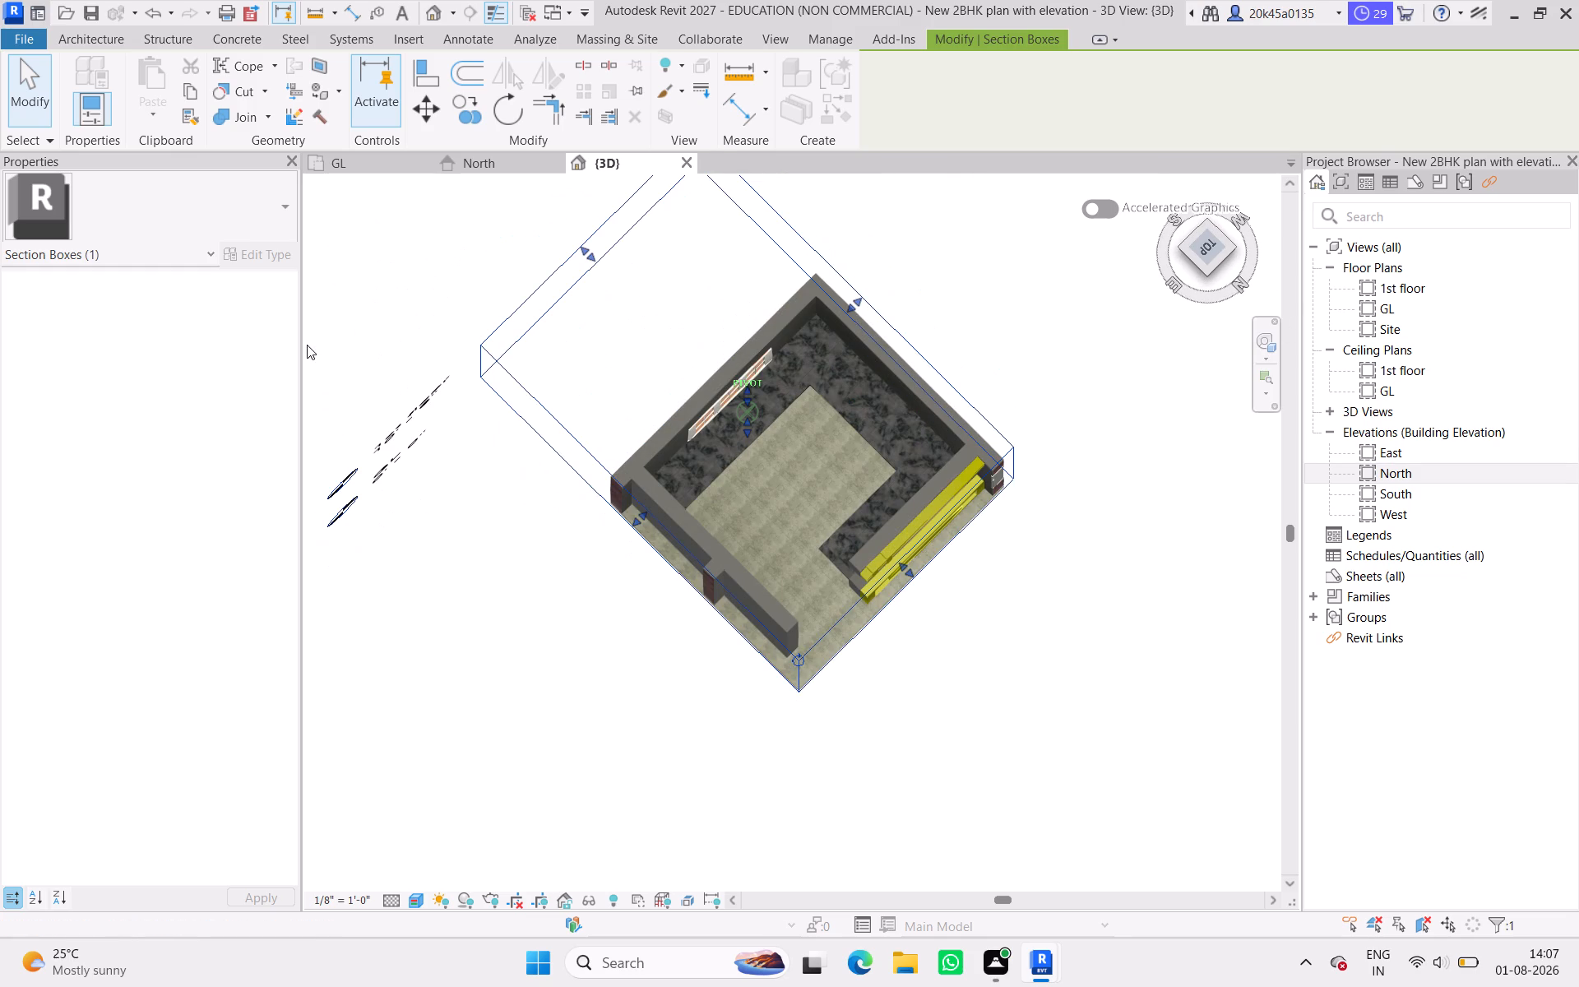
pyautogui.moveTo(307, 345); pyautogui.dragTo(1226, 295)
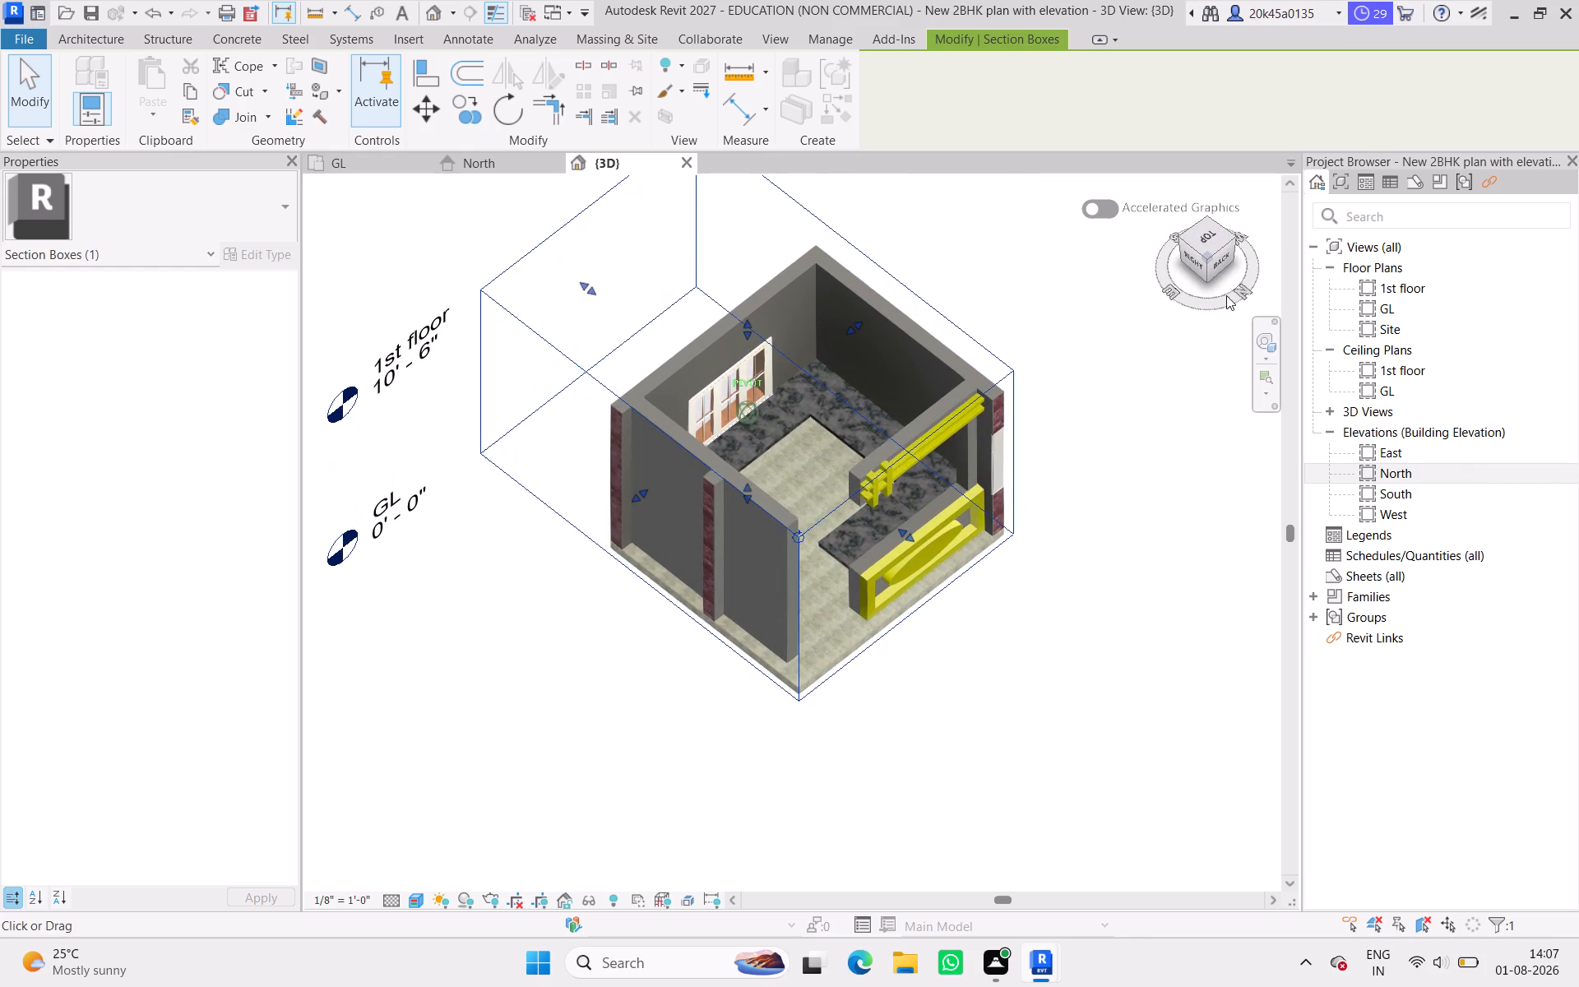
pyautogui.moveTo(1226, 295); pyautogui.dragTo(1150, 366)
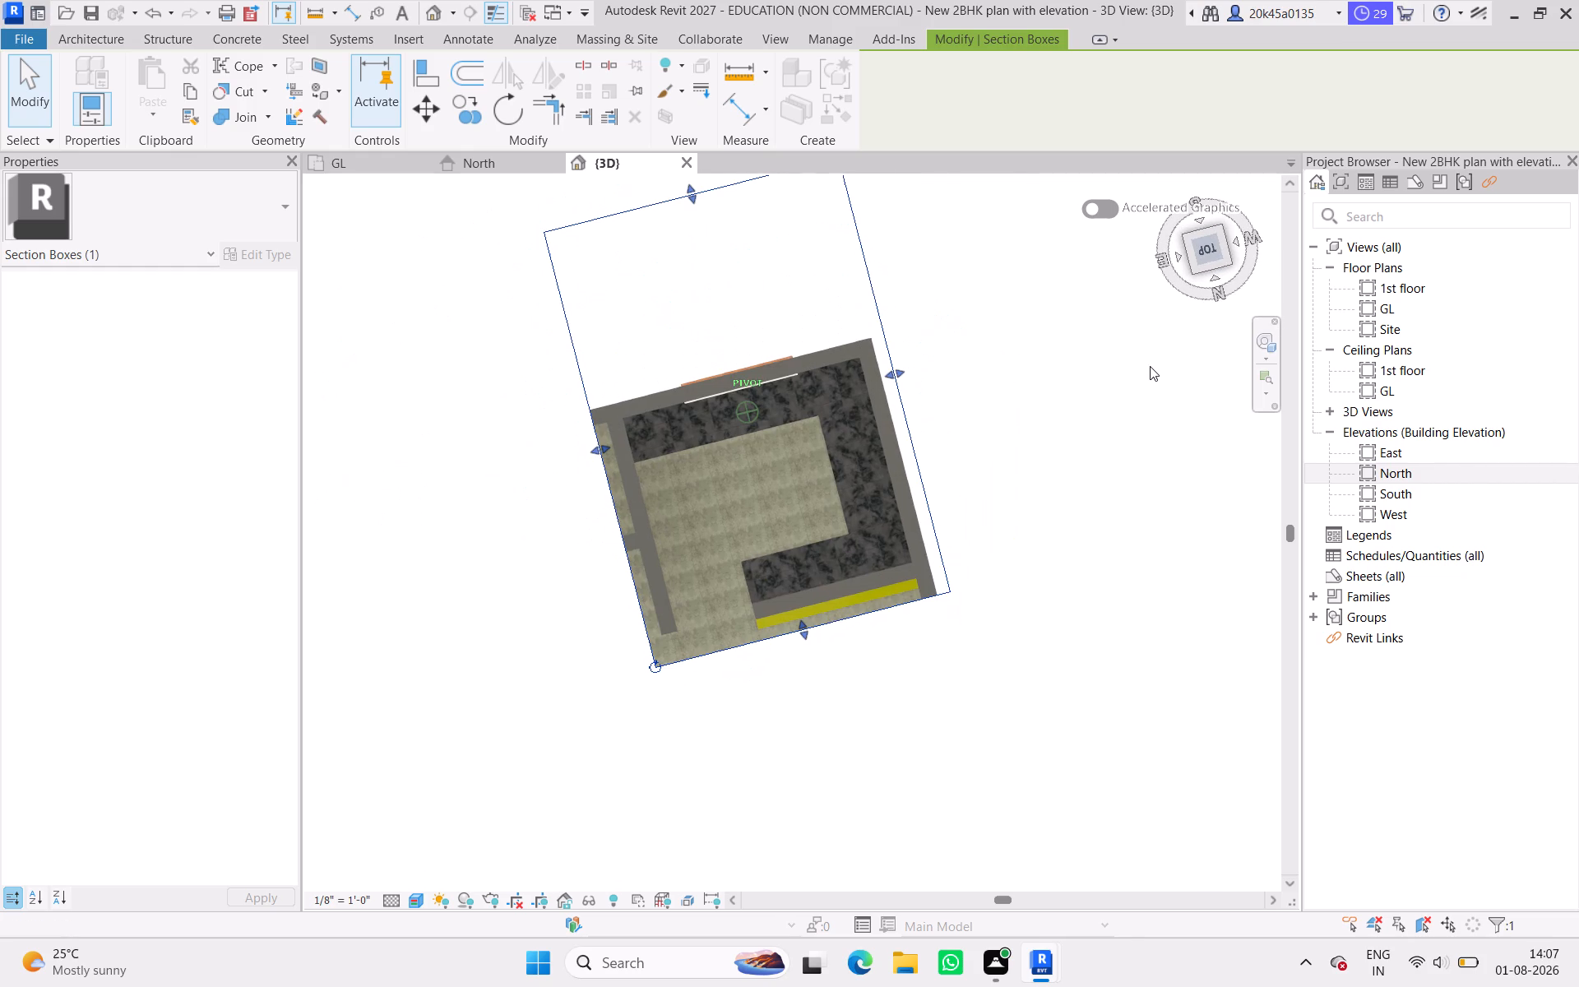
pyautogui.moveTo(1150, 366); pyautogui.dragTo(1160, 211)
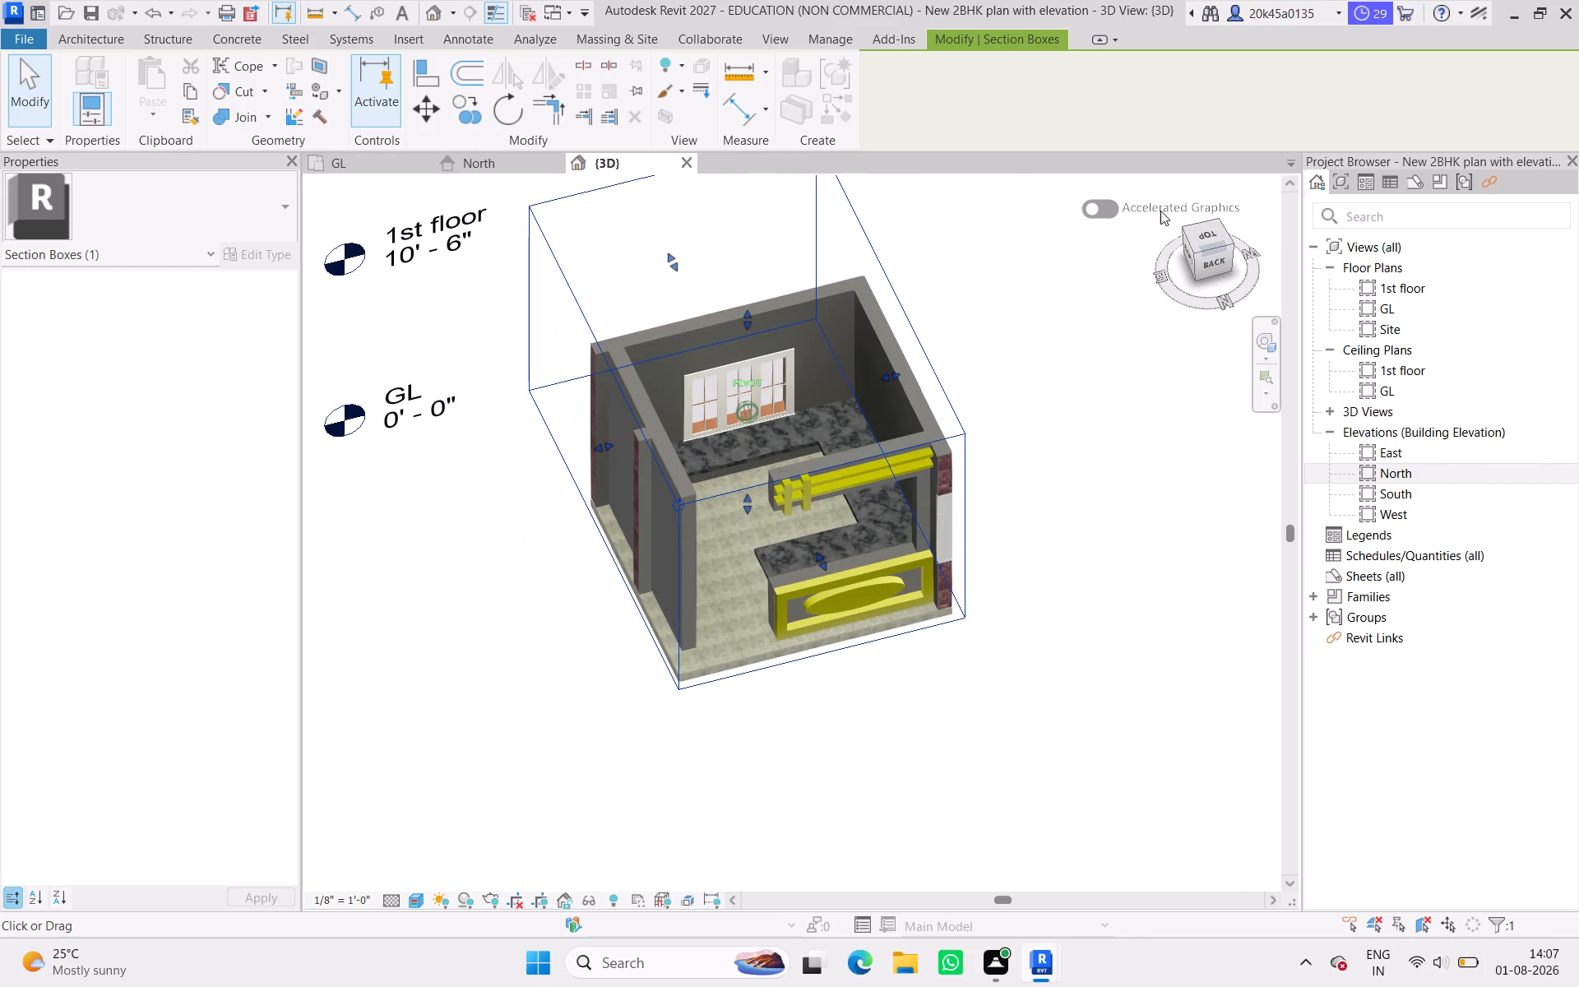
pyautogui.moveTo(1160, 211); pyautogui.dragTo(1025, 217)
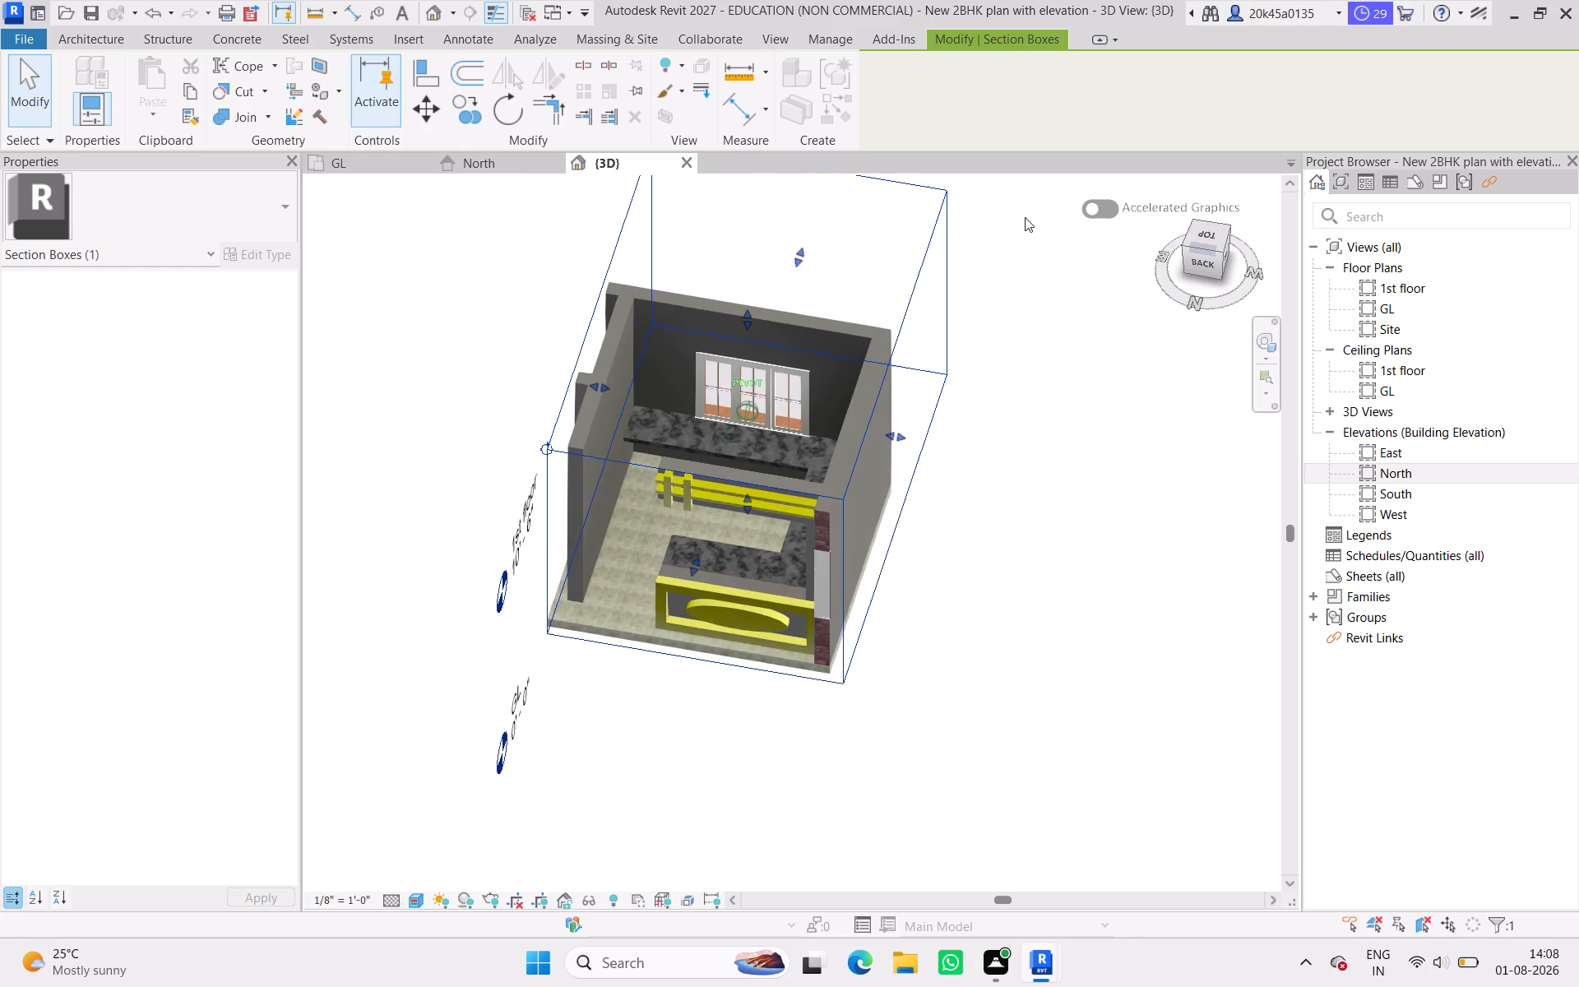
pyautogui.moveTo(1025, 217); pyautogui.dragTo(1095, 882)
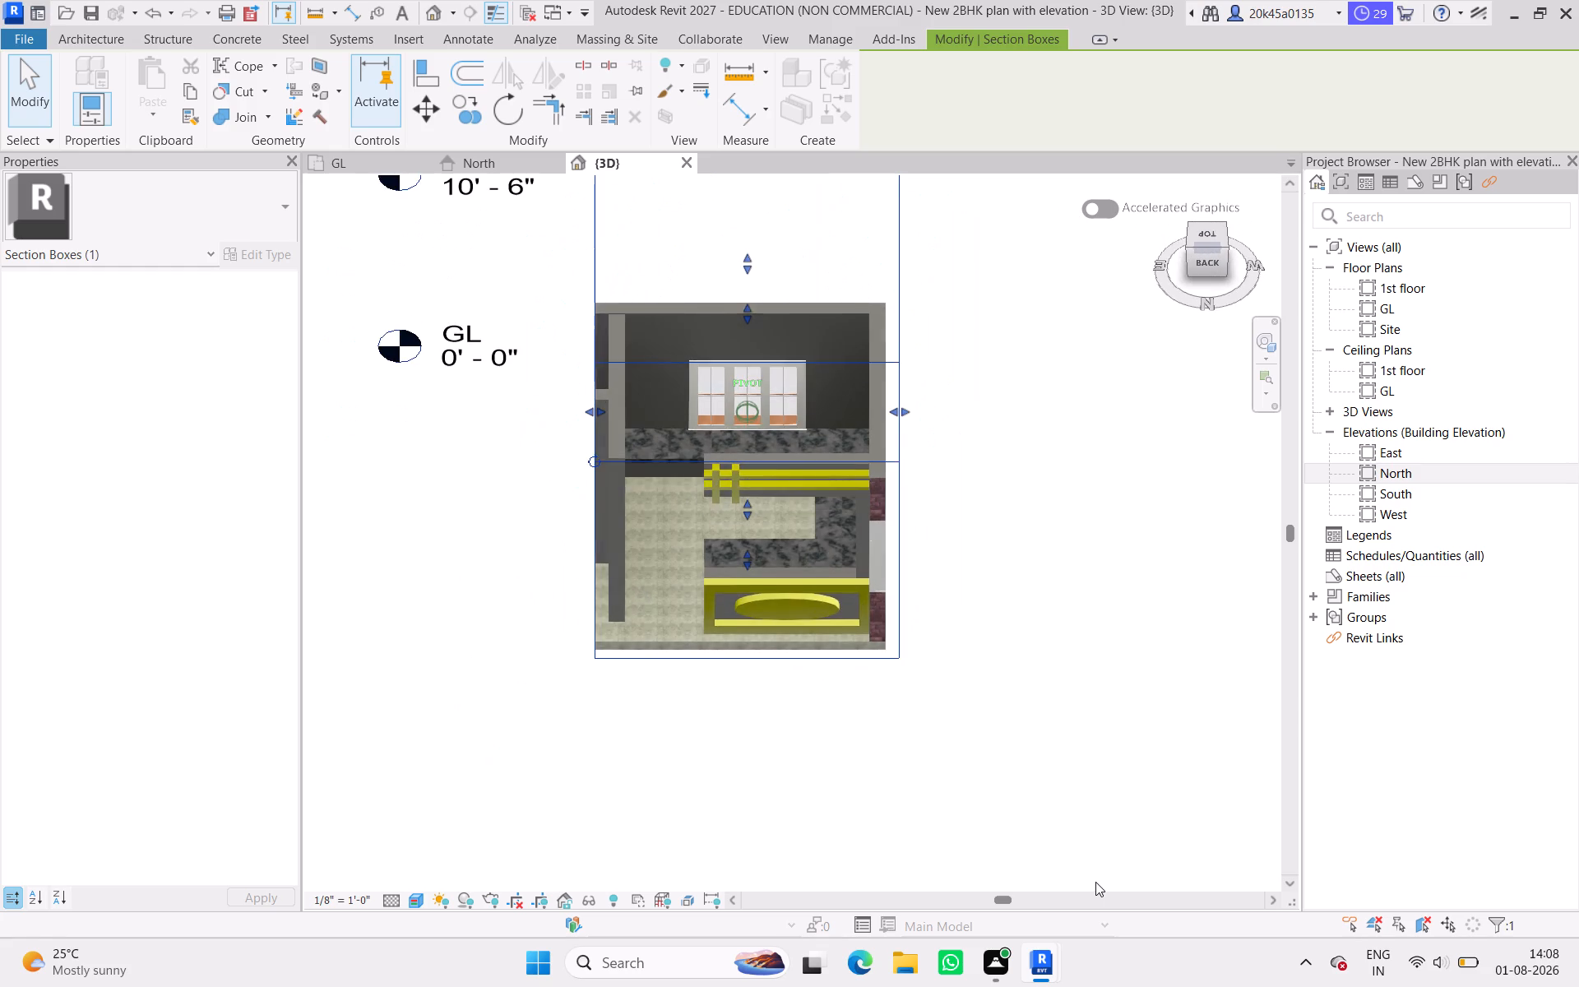
pyautogui.moveTo(1095, 882); pyautogui.dragTo(1121, 850)
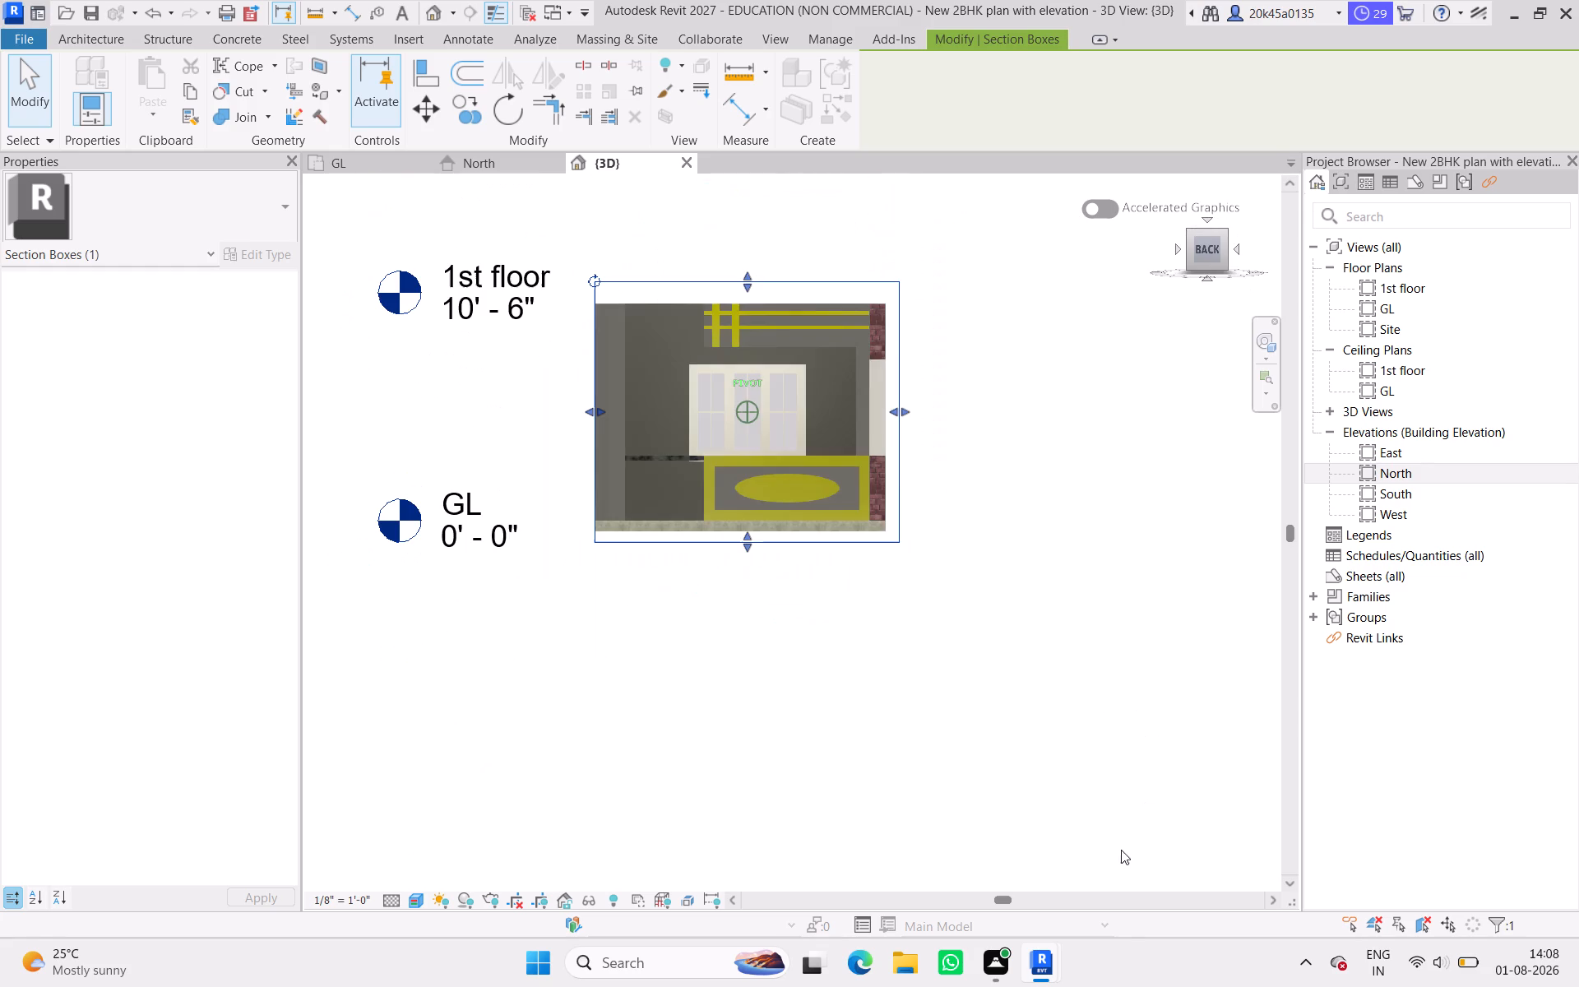
pyautogui.moveTo(1121, 850); pyautogui.dragTo(1122, 851)
# Change the type dimensions of the triple awning window in the kitchen's south wall to 4' wide and 3' high.
pyautogui.scroll(6, 834, 433)
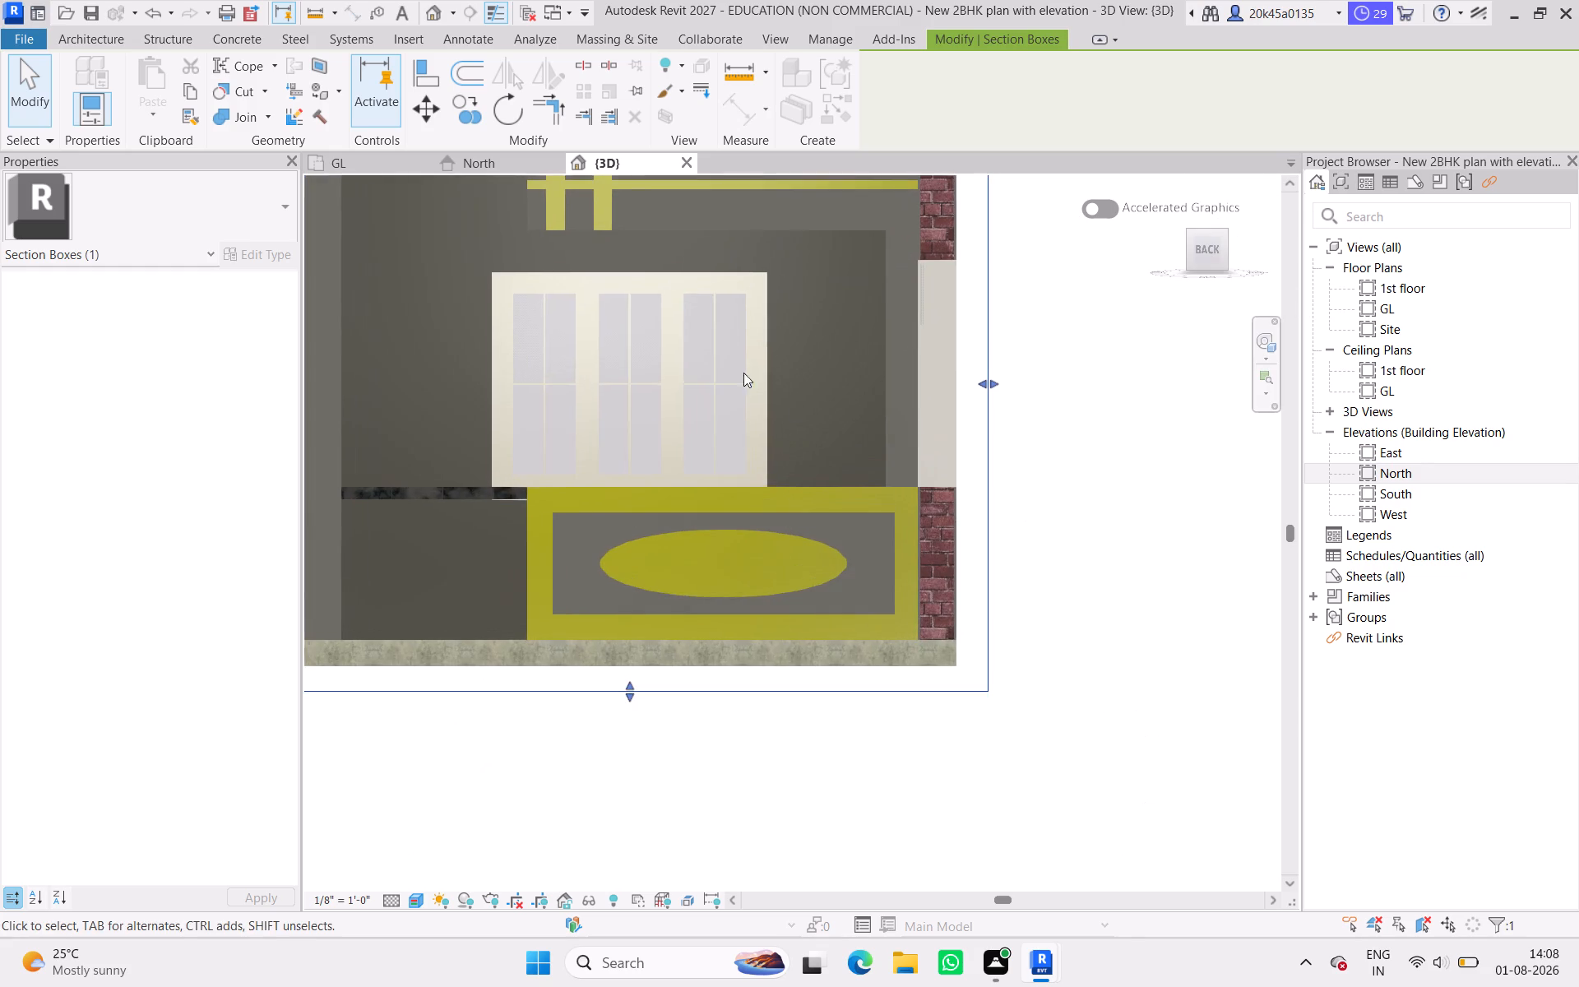
pyautogui.click(584, 288)
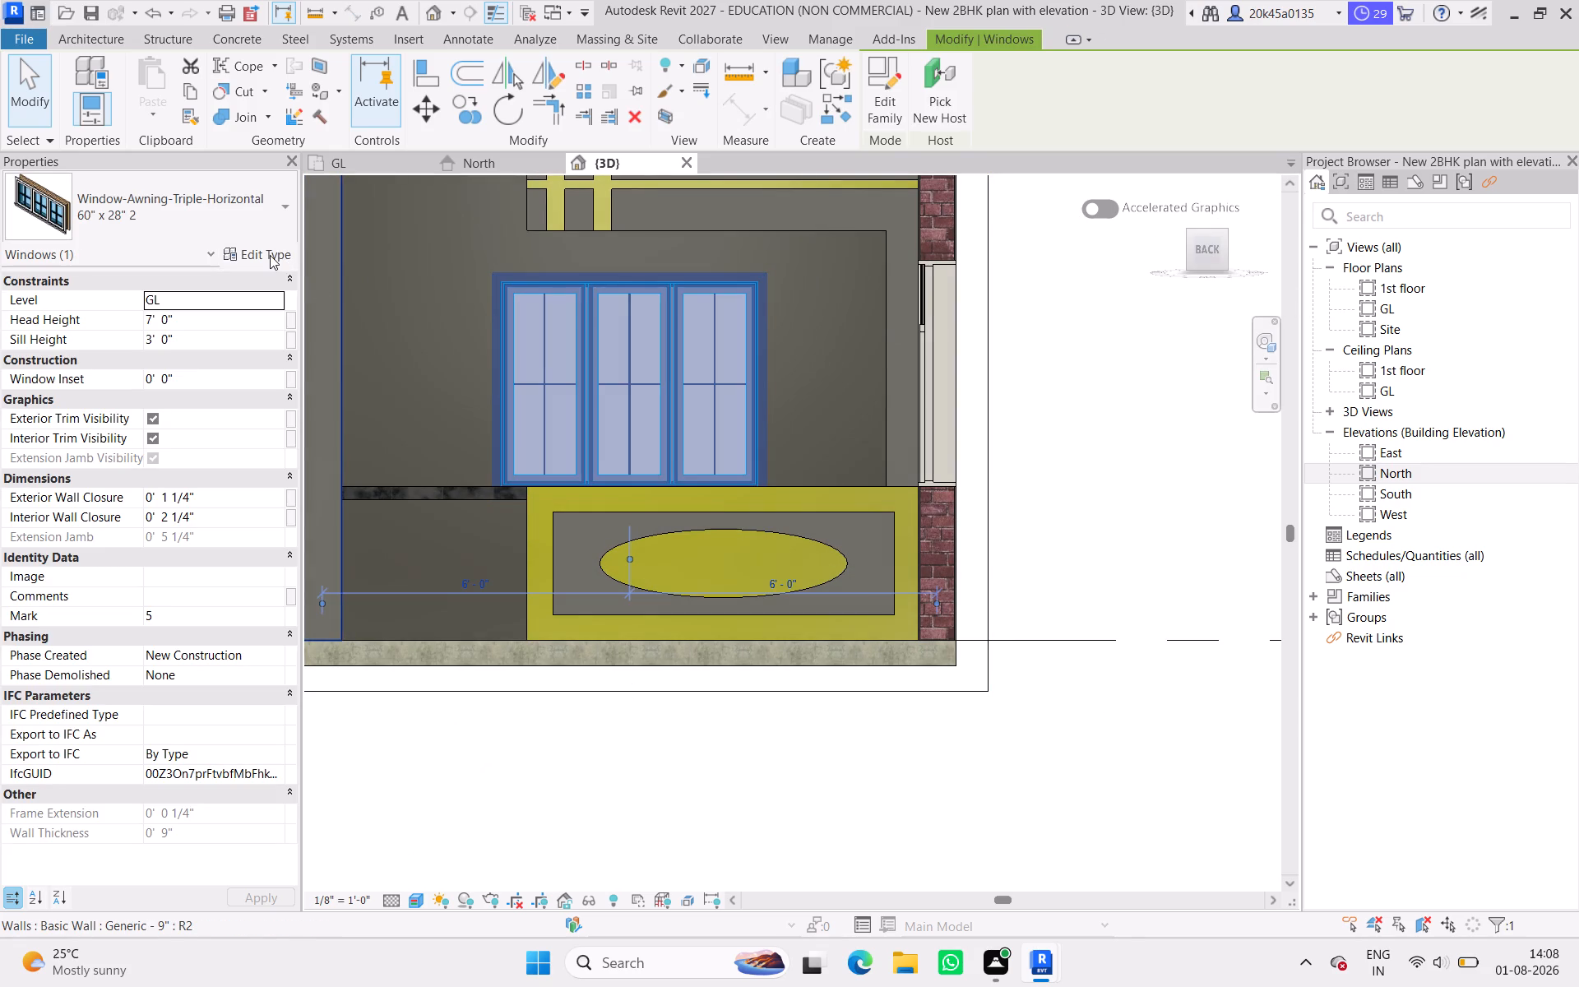
pyautogui.click(269, 255)
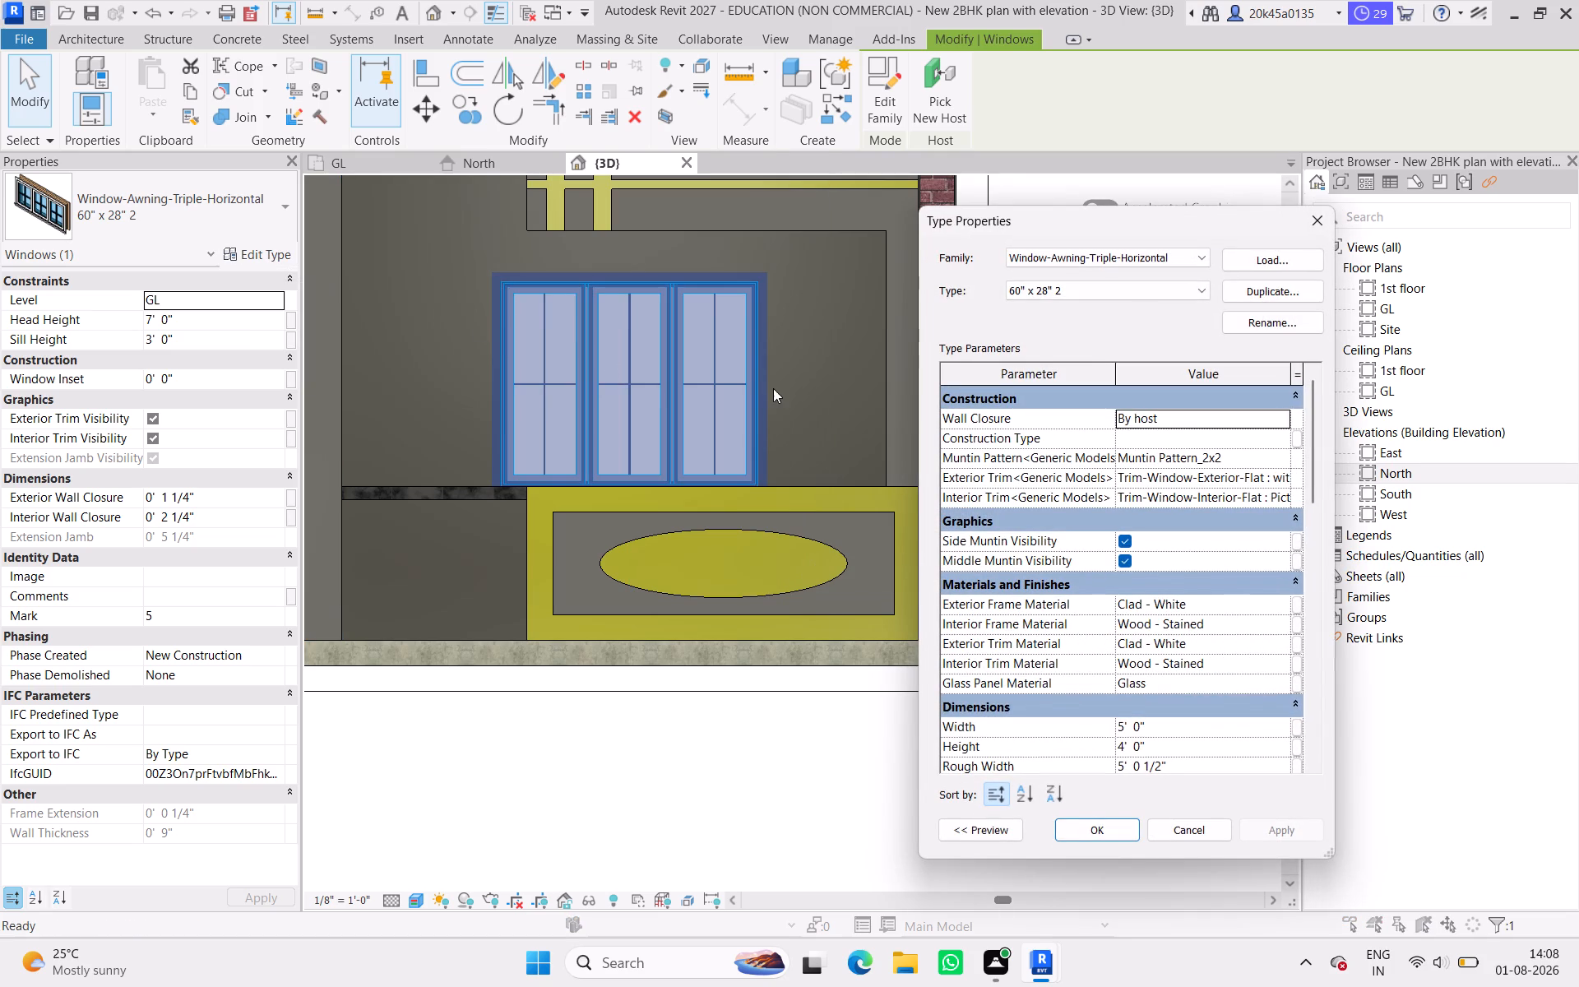
pyautogui.click(1163, 752)
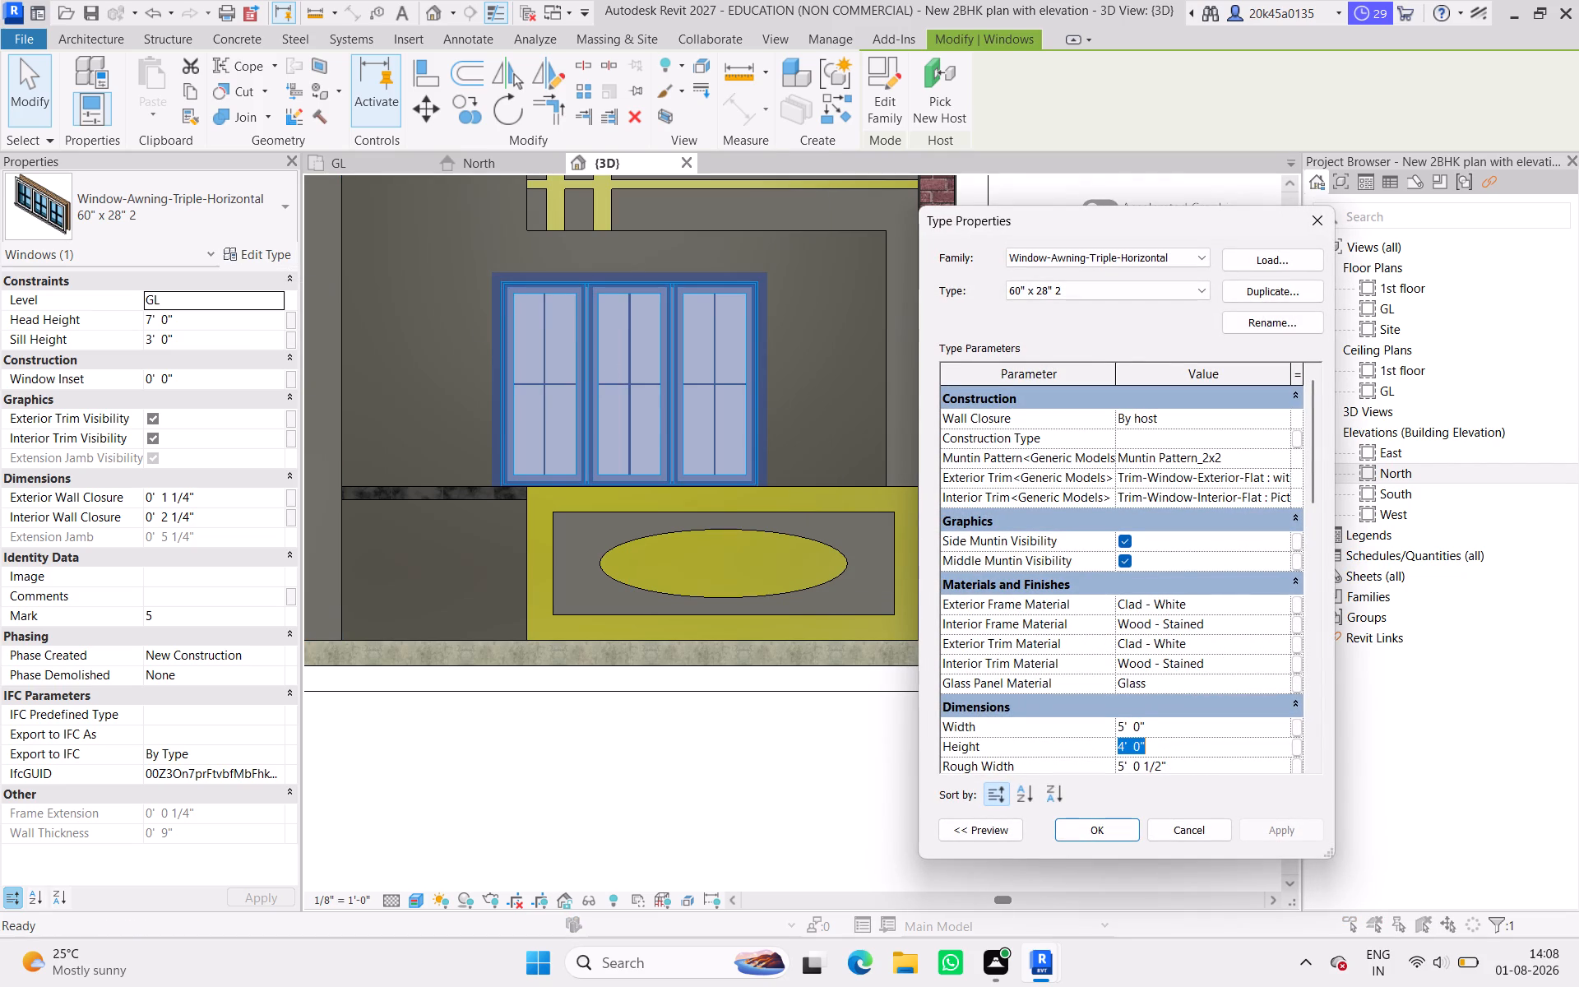
pyautogui.write("3'")
pyautogui.press('Return')
pyautogui.click(1140, 730)
pyautogui.moveTo(1149, 730); pyautogui.dragTo(1051, 717)
pyautogui.write("4'")
pyautogui.press('Return')
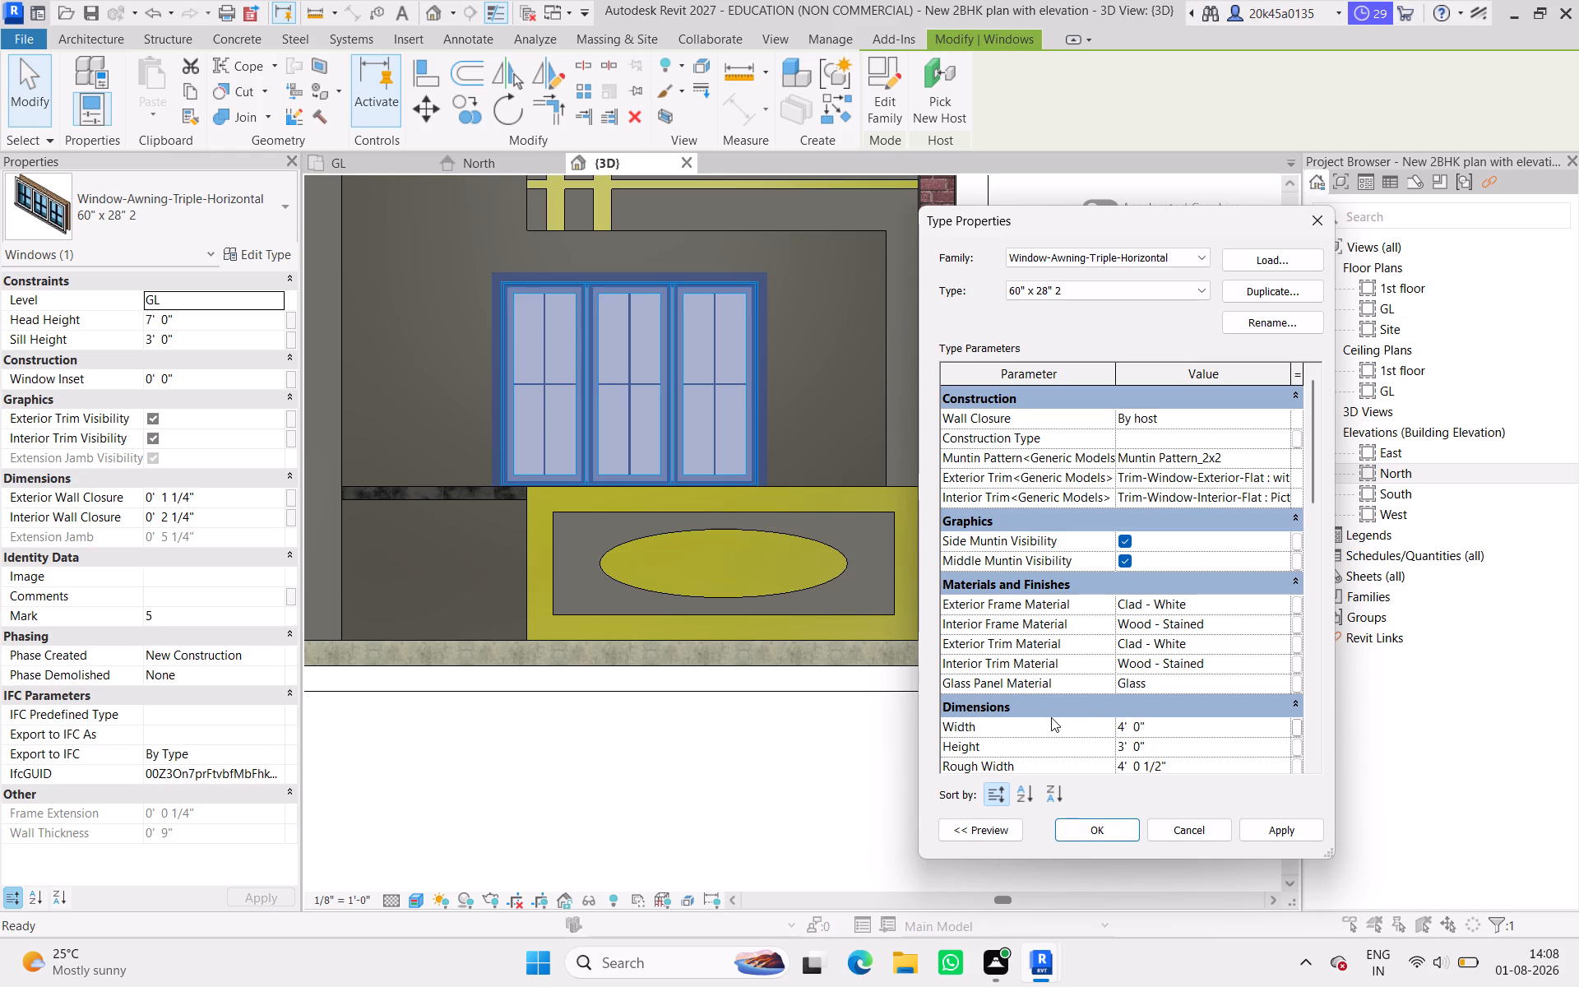
pyautogui.click(1078, 829)
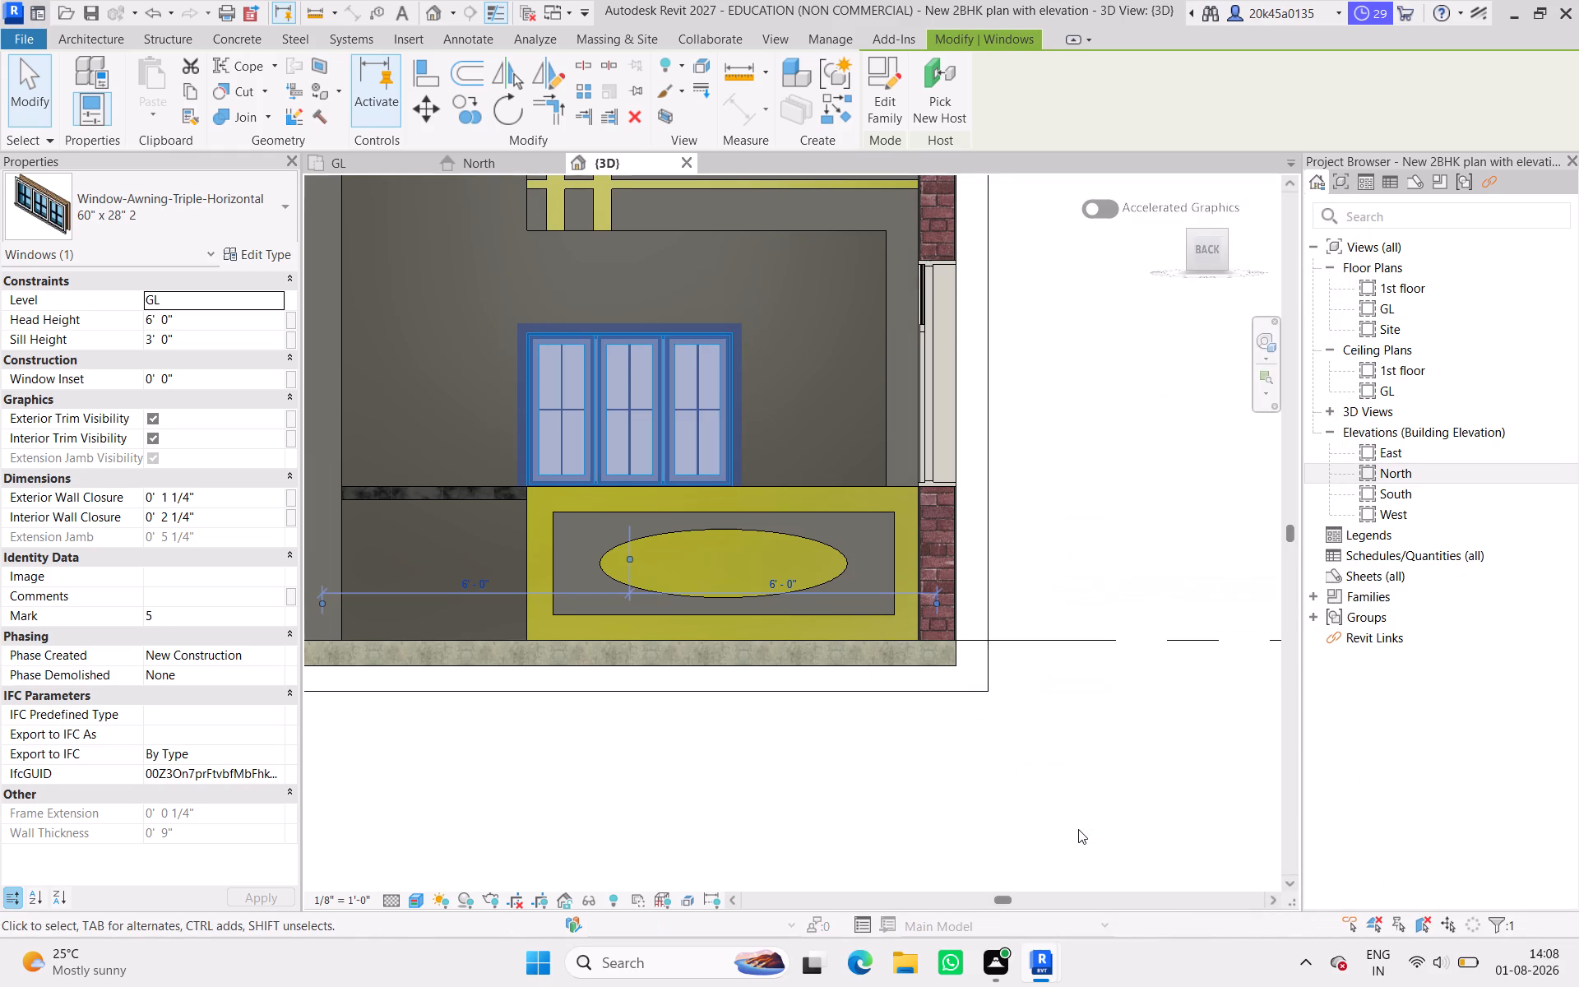
# Set the sill height of the kitchen's south window to 4' and apply it.
pyautogui.click(703, 340)
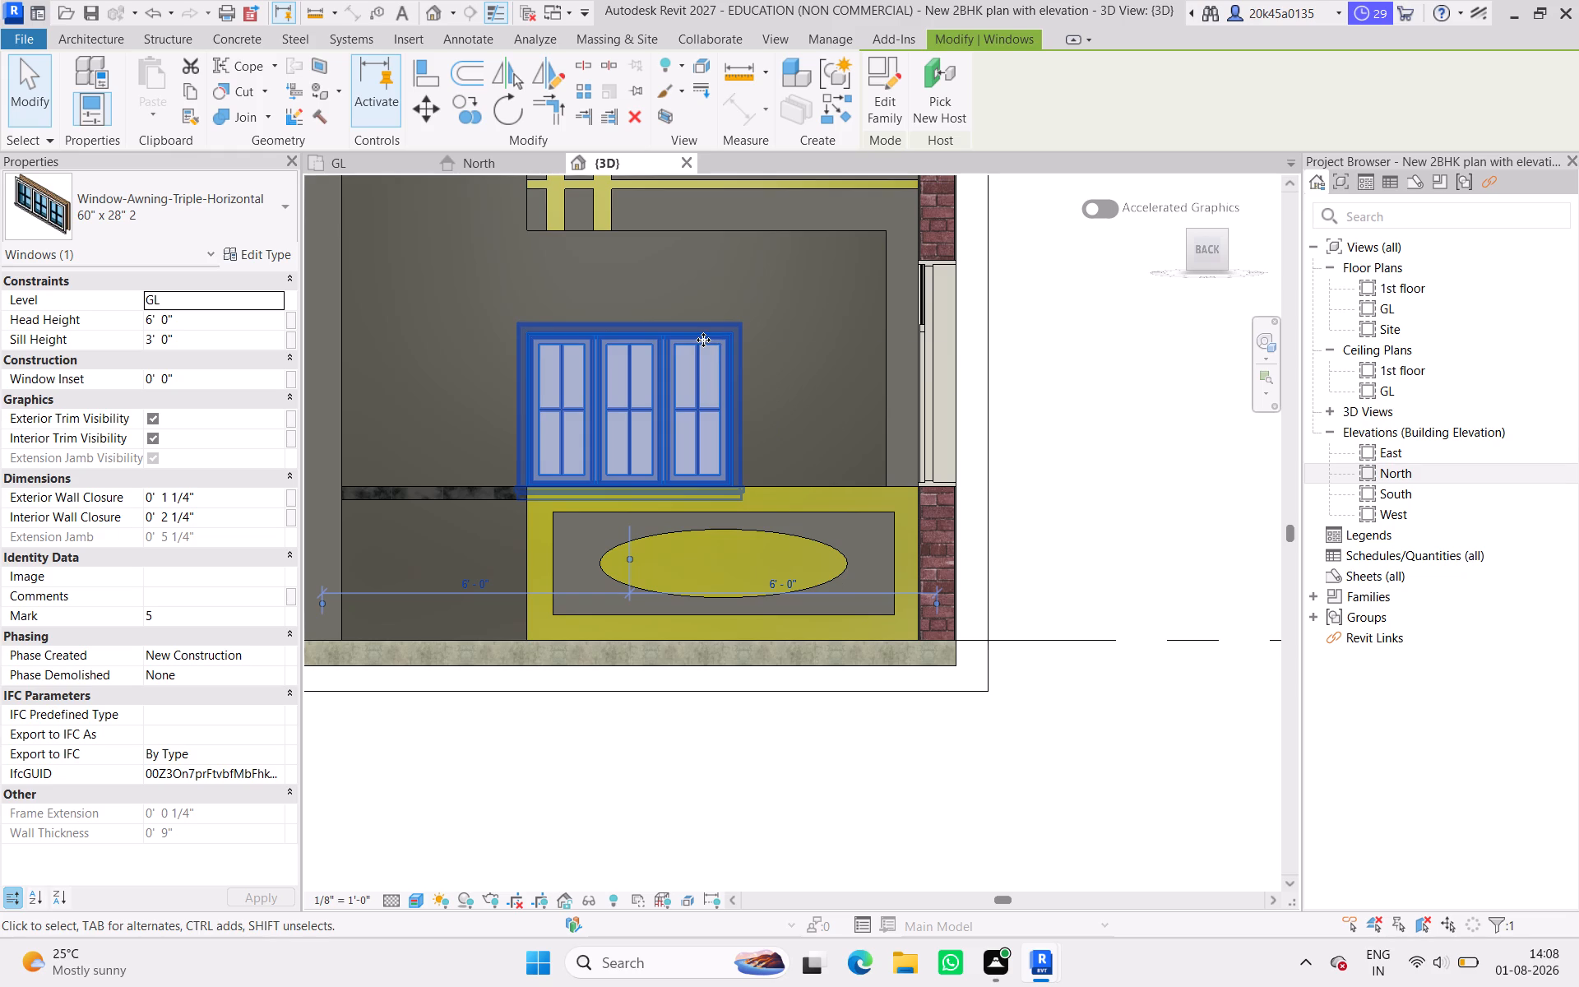
pyautogui.click(175, 343)
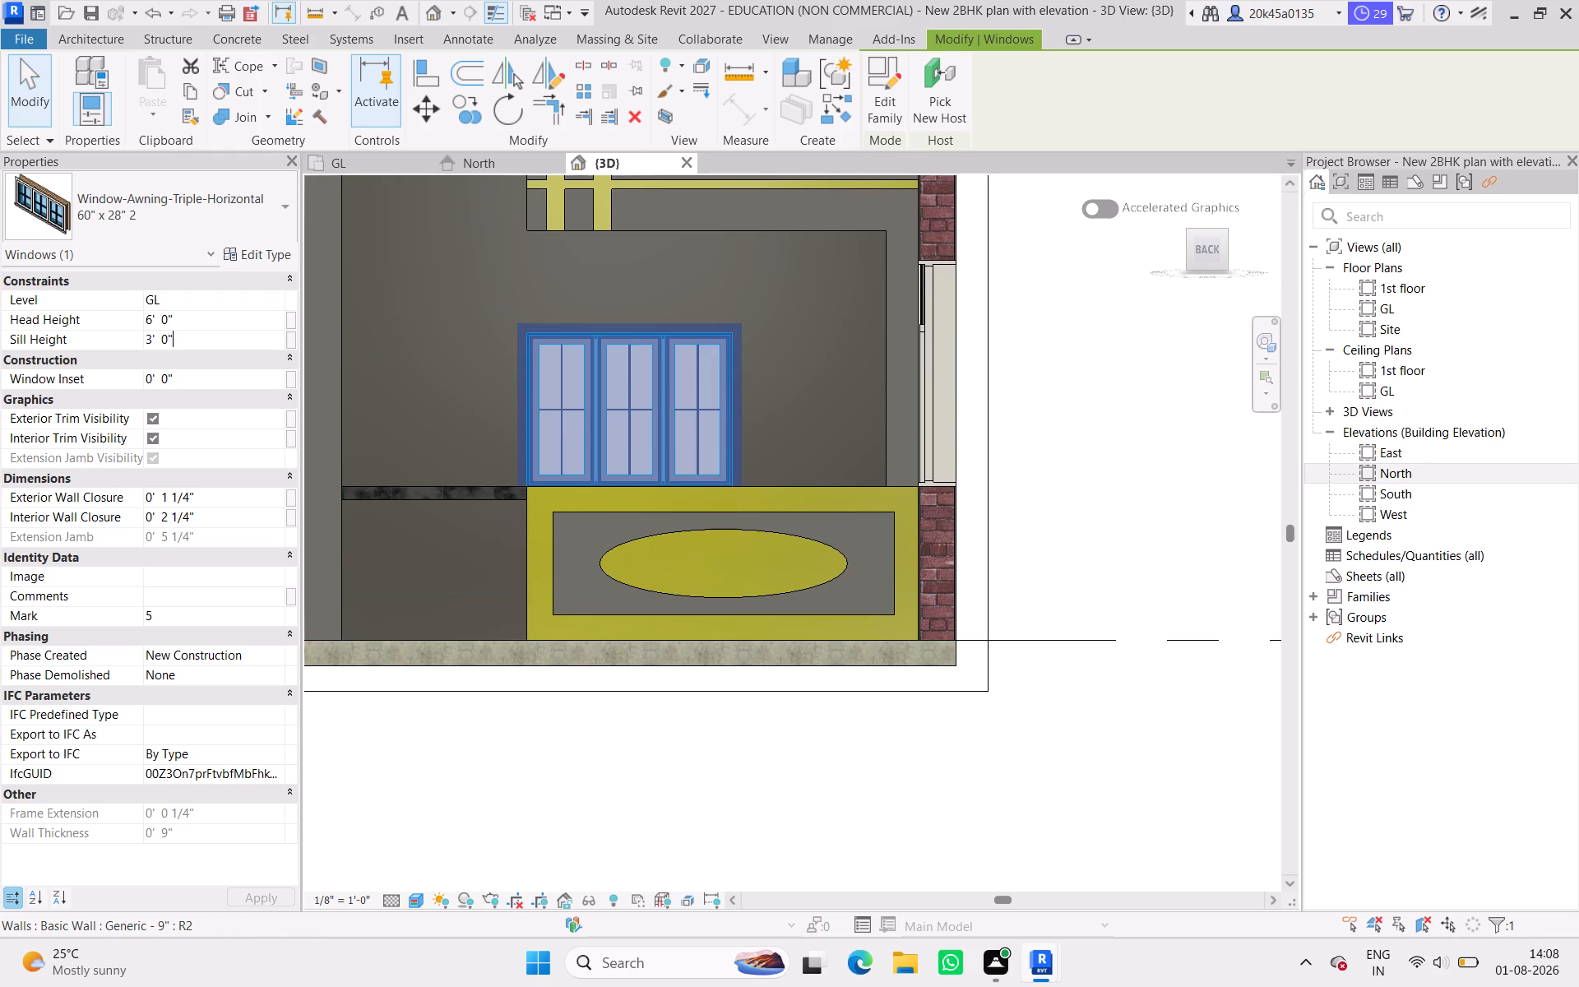
pyautogui.moveTo(175, 343); pyautogui.dragTo(46, 354)
pyautogui.write("4'")
pyautogui.press('Return')
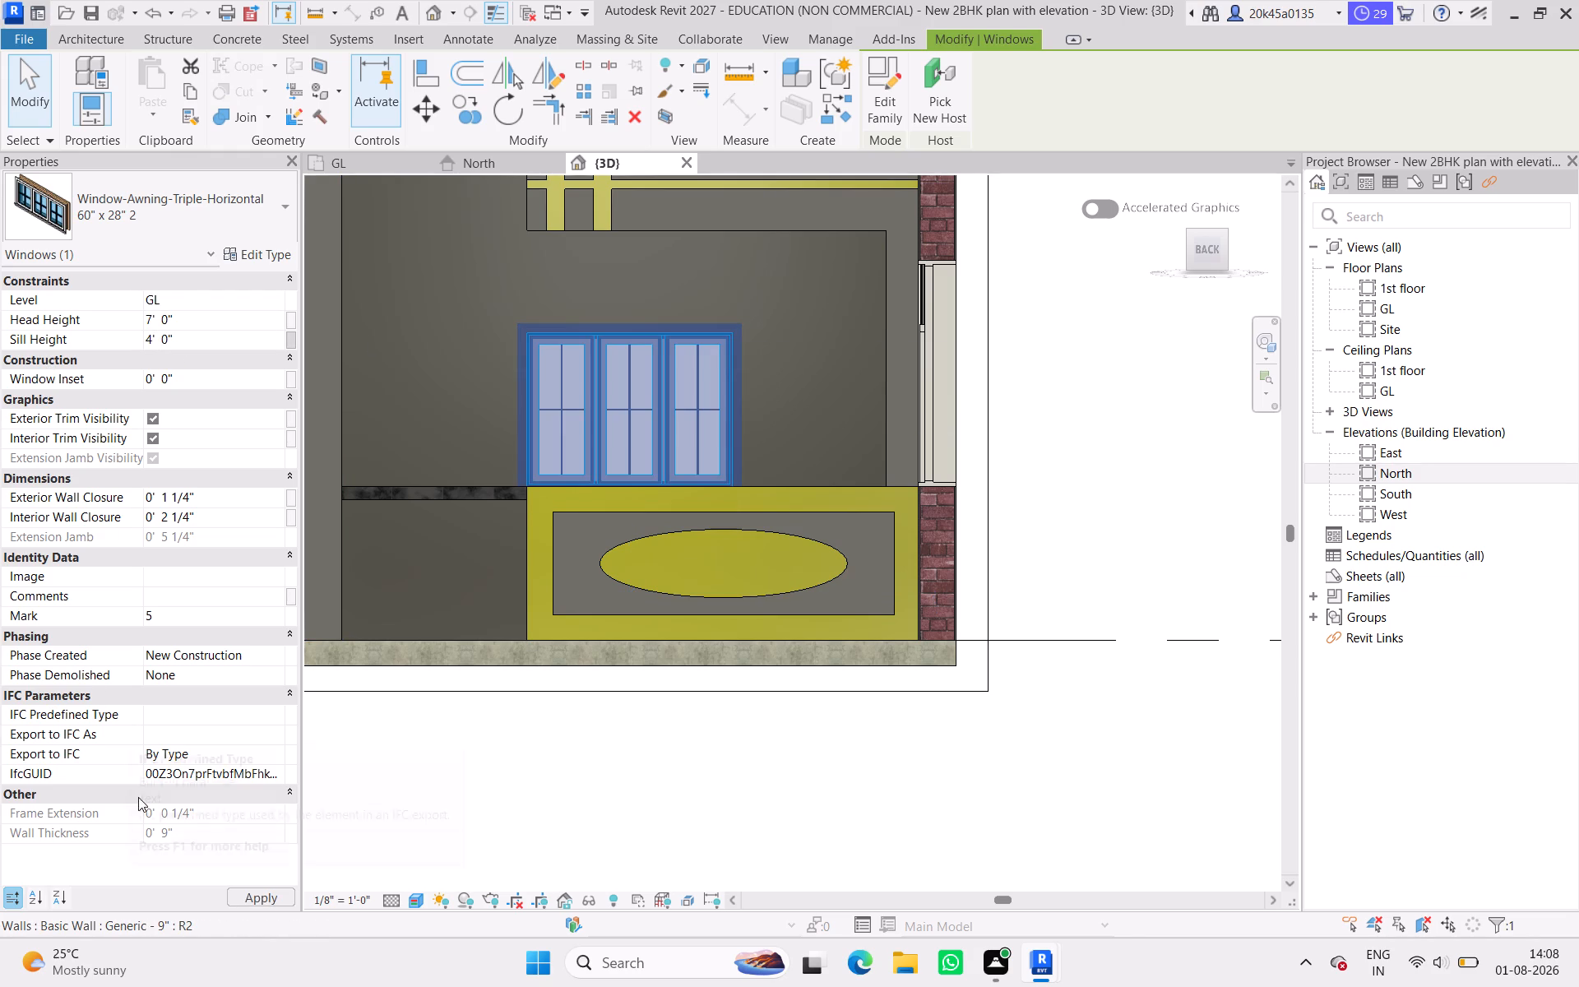
pyautogui.click(250, 902)
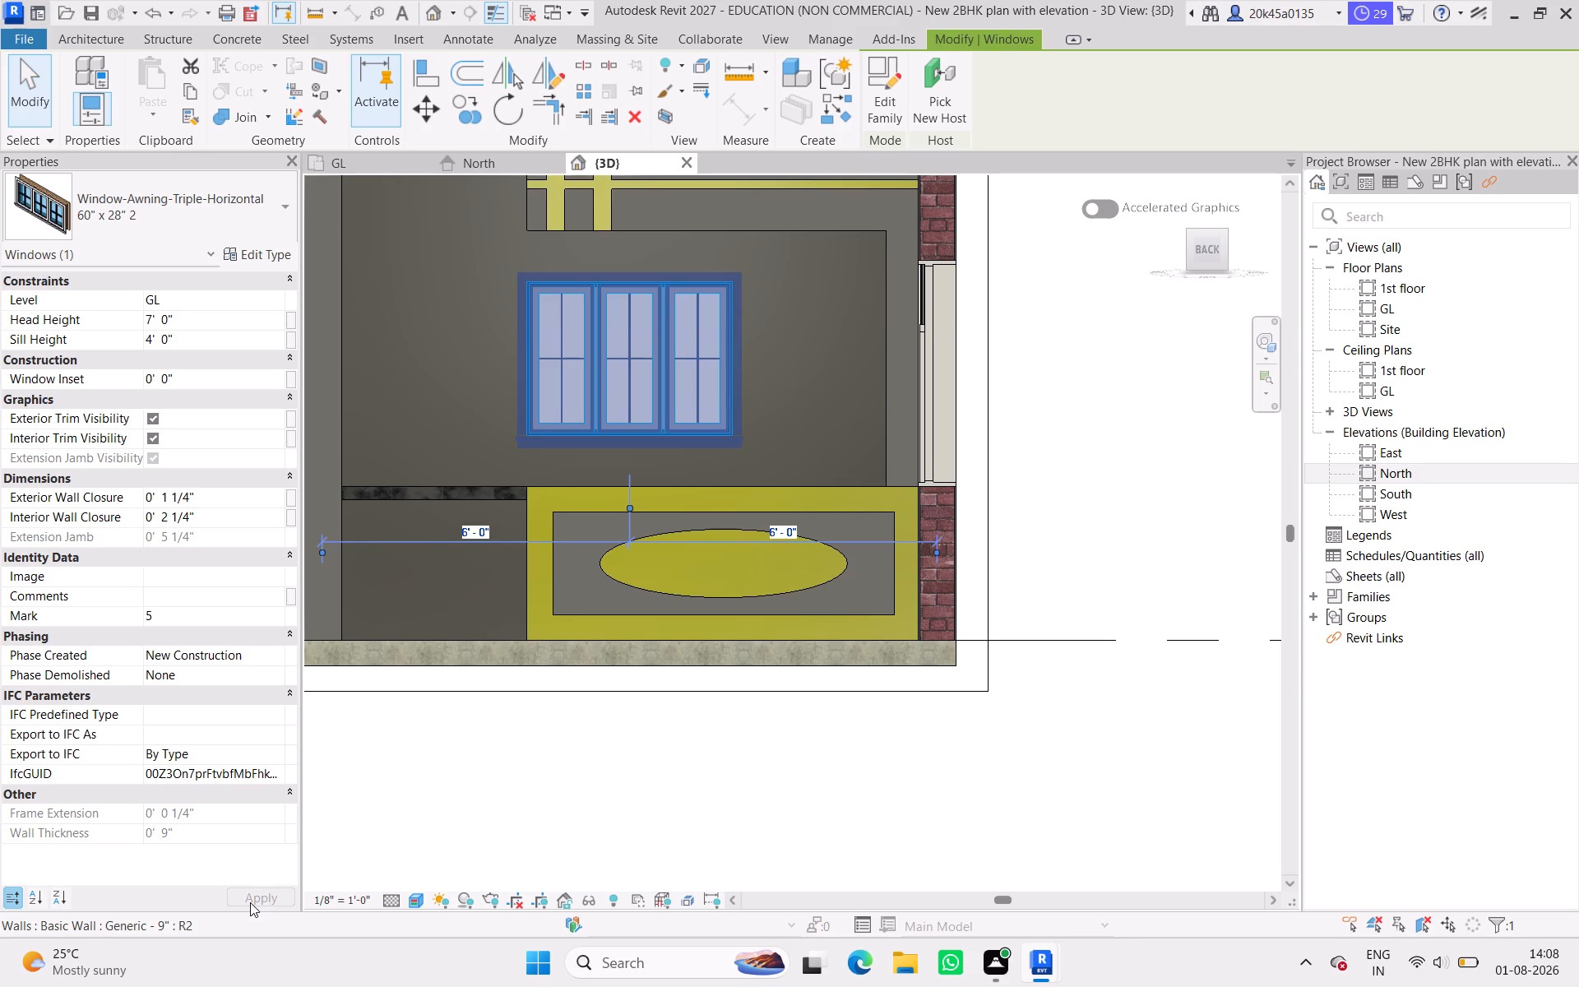
pyautogui.click(1101, 488)
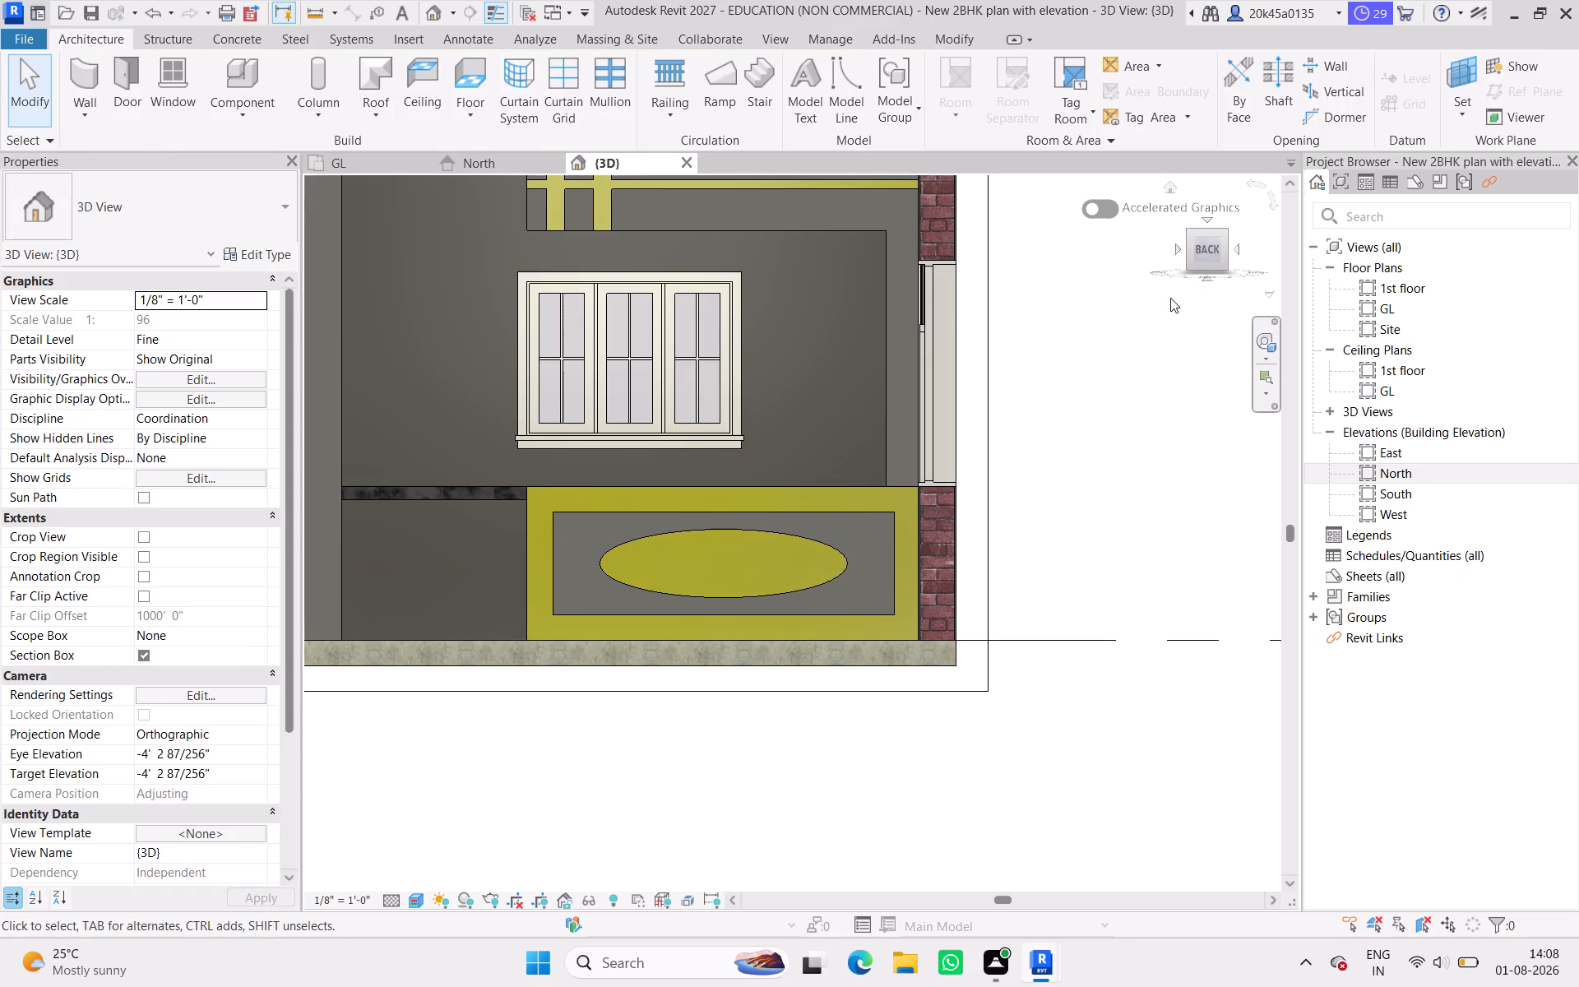
# Examine the resized south window against the U-shaped marble slab and the yellow extrusions from several angles.
pyautogui.moveTo(1197, 251); pyautogui.dragTo(1244, 327)
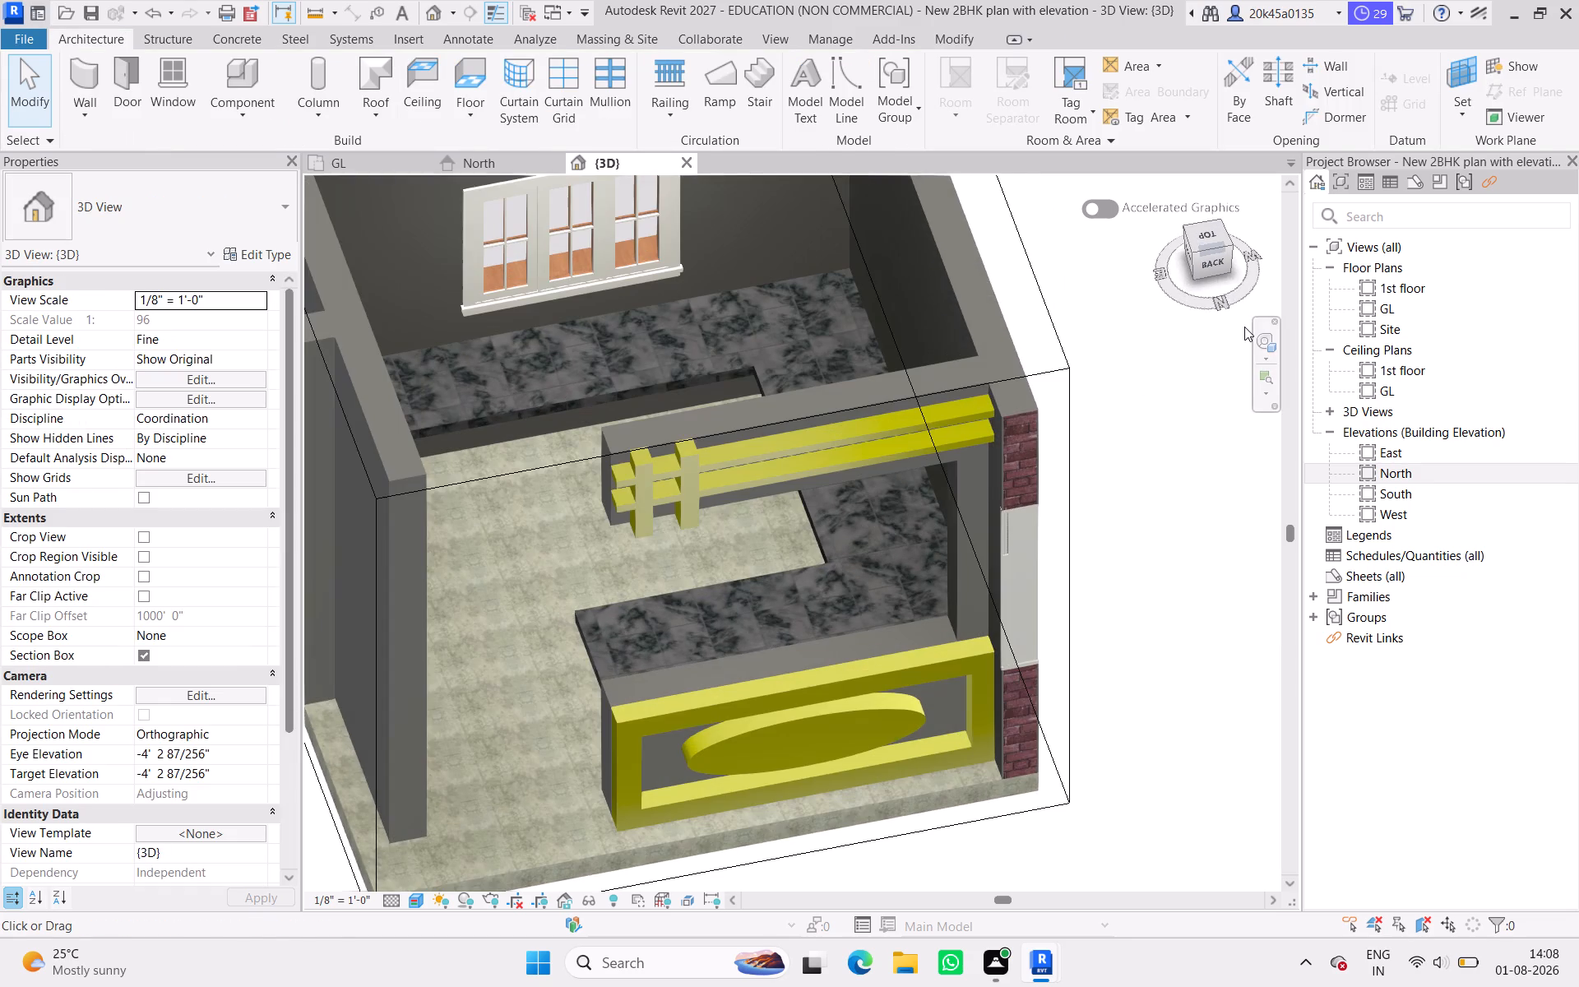
pyautogui.moveTo(1244, 327); pyautogui.dragTo(1233, 252)
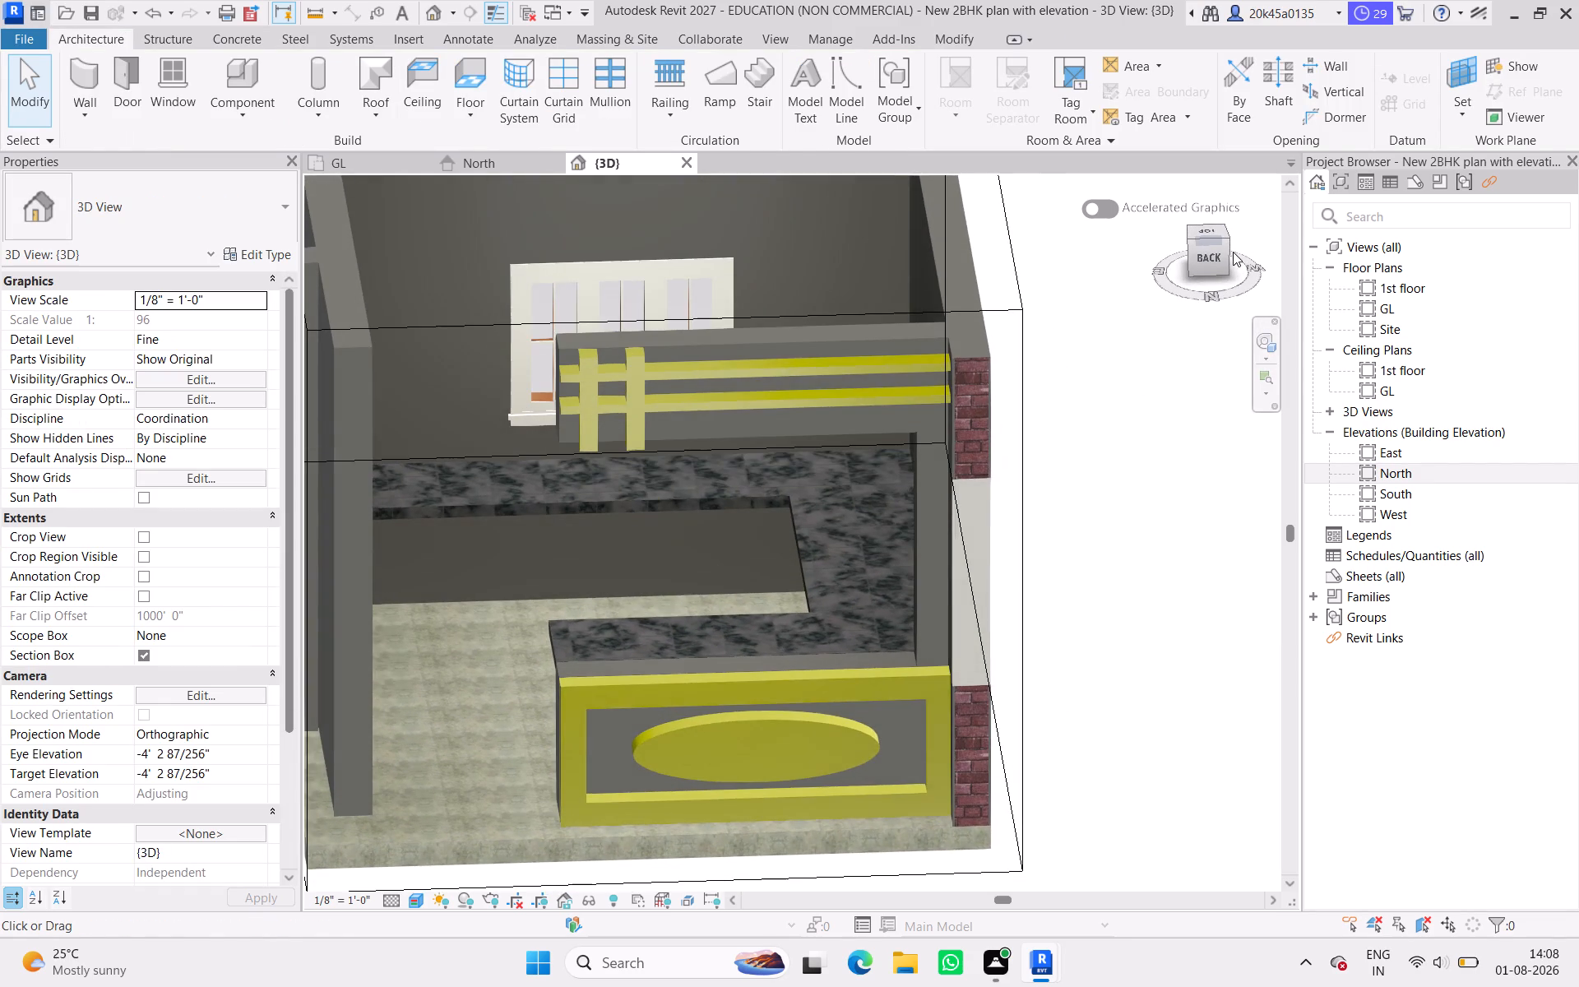
pyautogui.moveTo(1233, 252); pyautogui.dragTo(1257, 244)
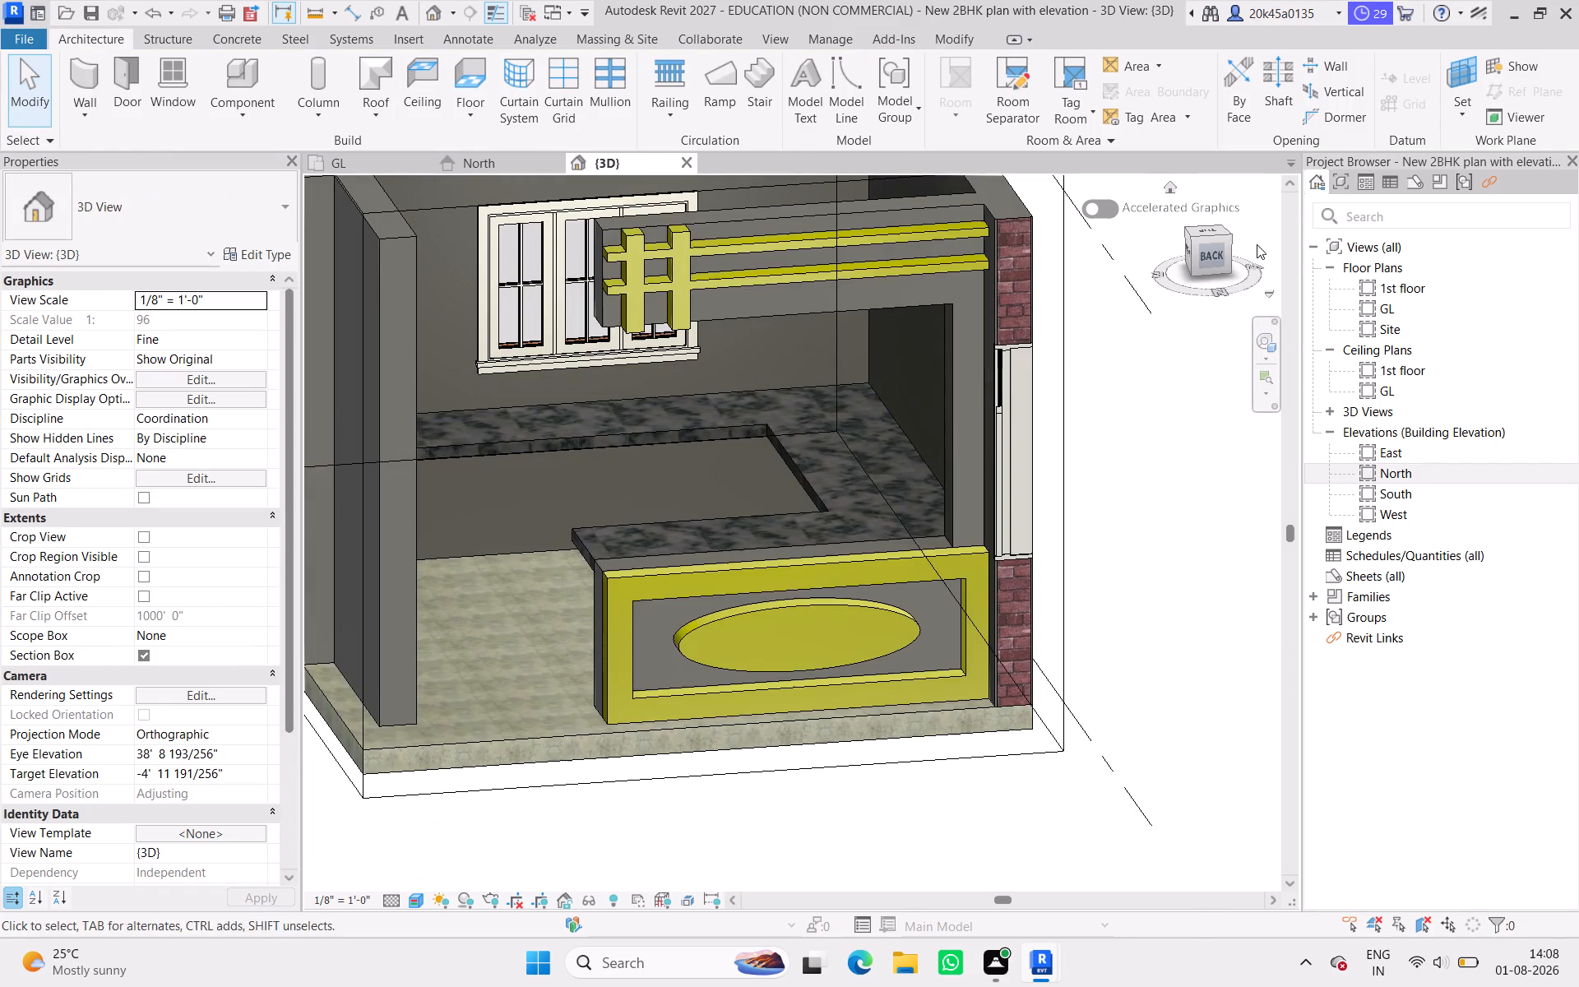
pyautogui.click(661, 354)
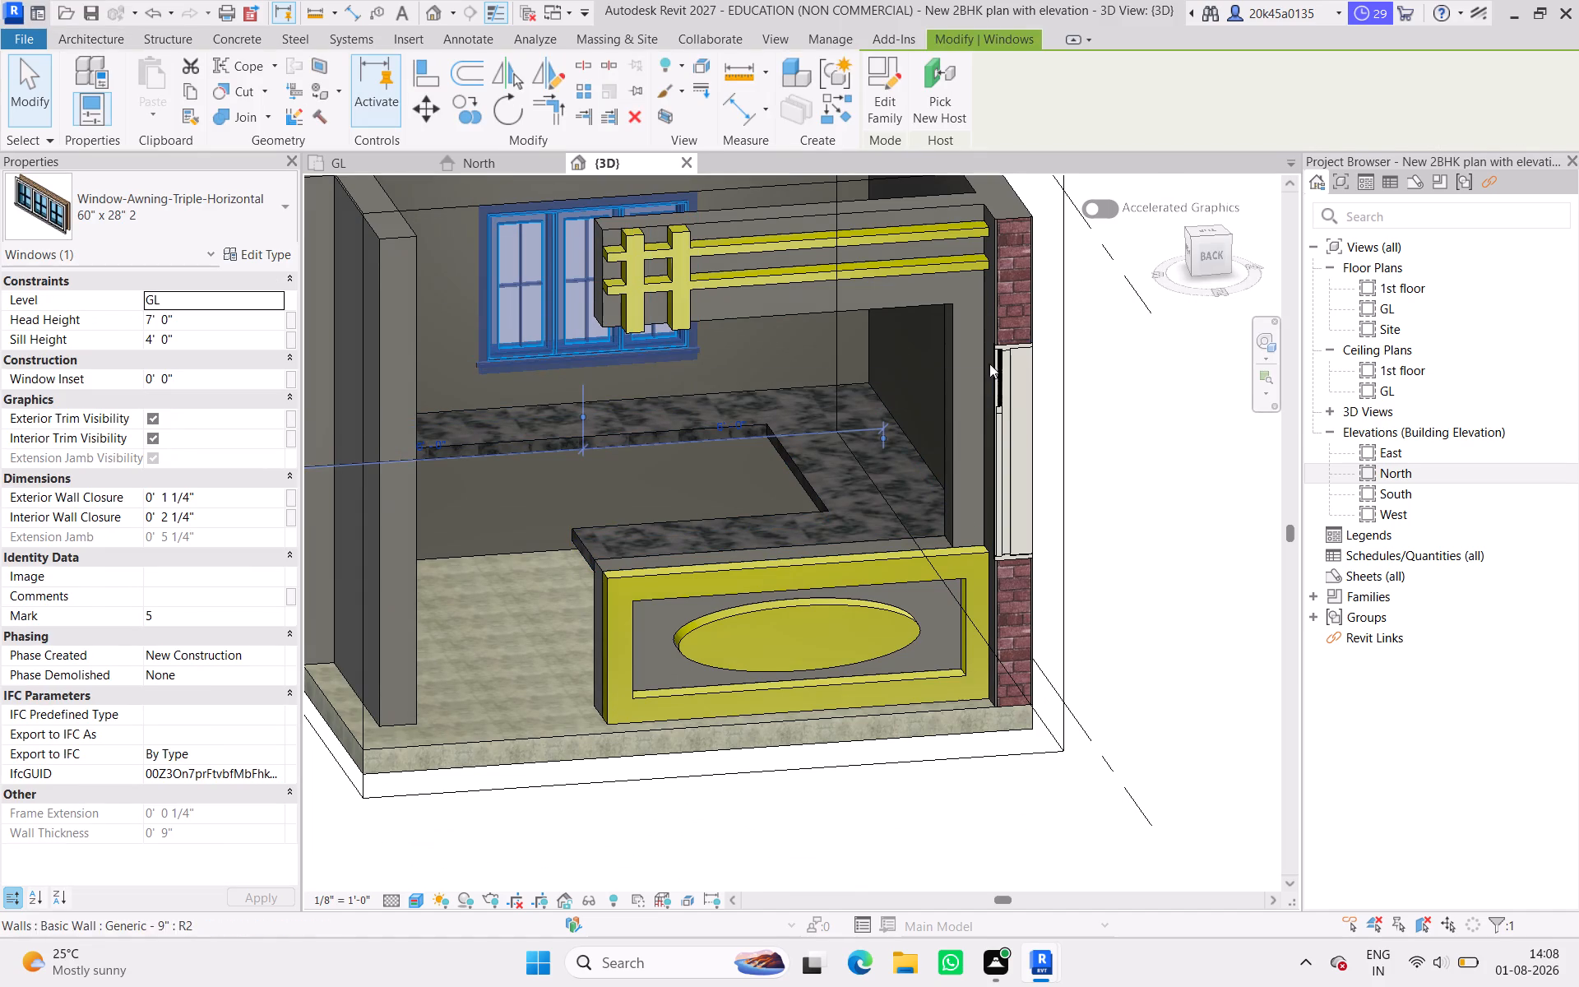
pyautogui.click(1105, 382)
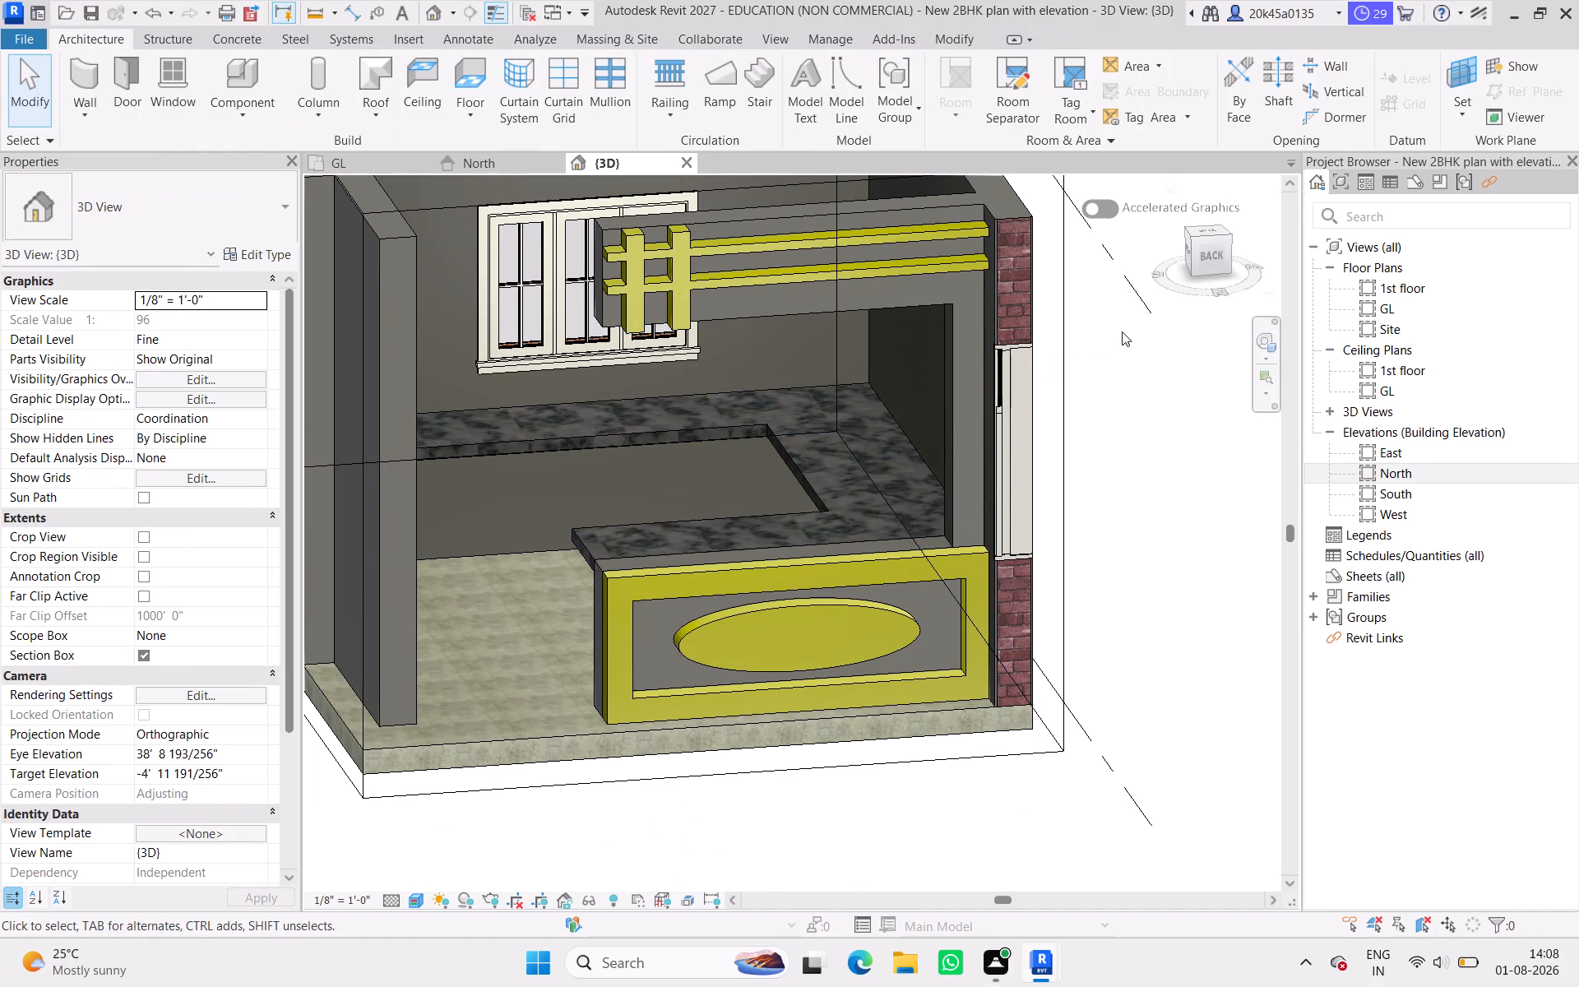
pyautogui.moveTo(1203, 256); pyautogui.dragTo(1236, 249)
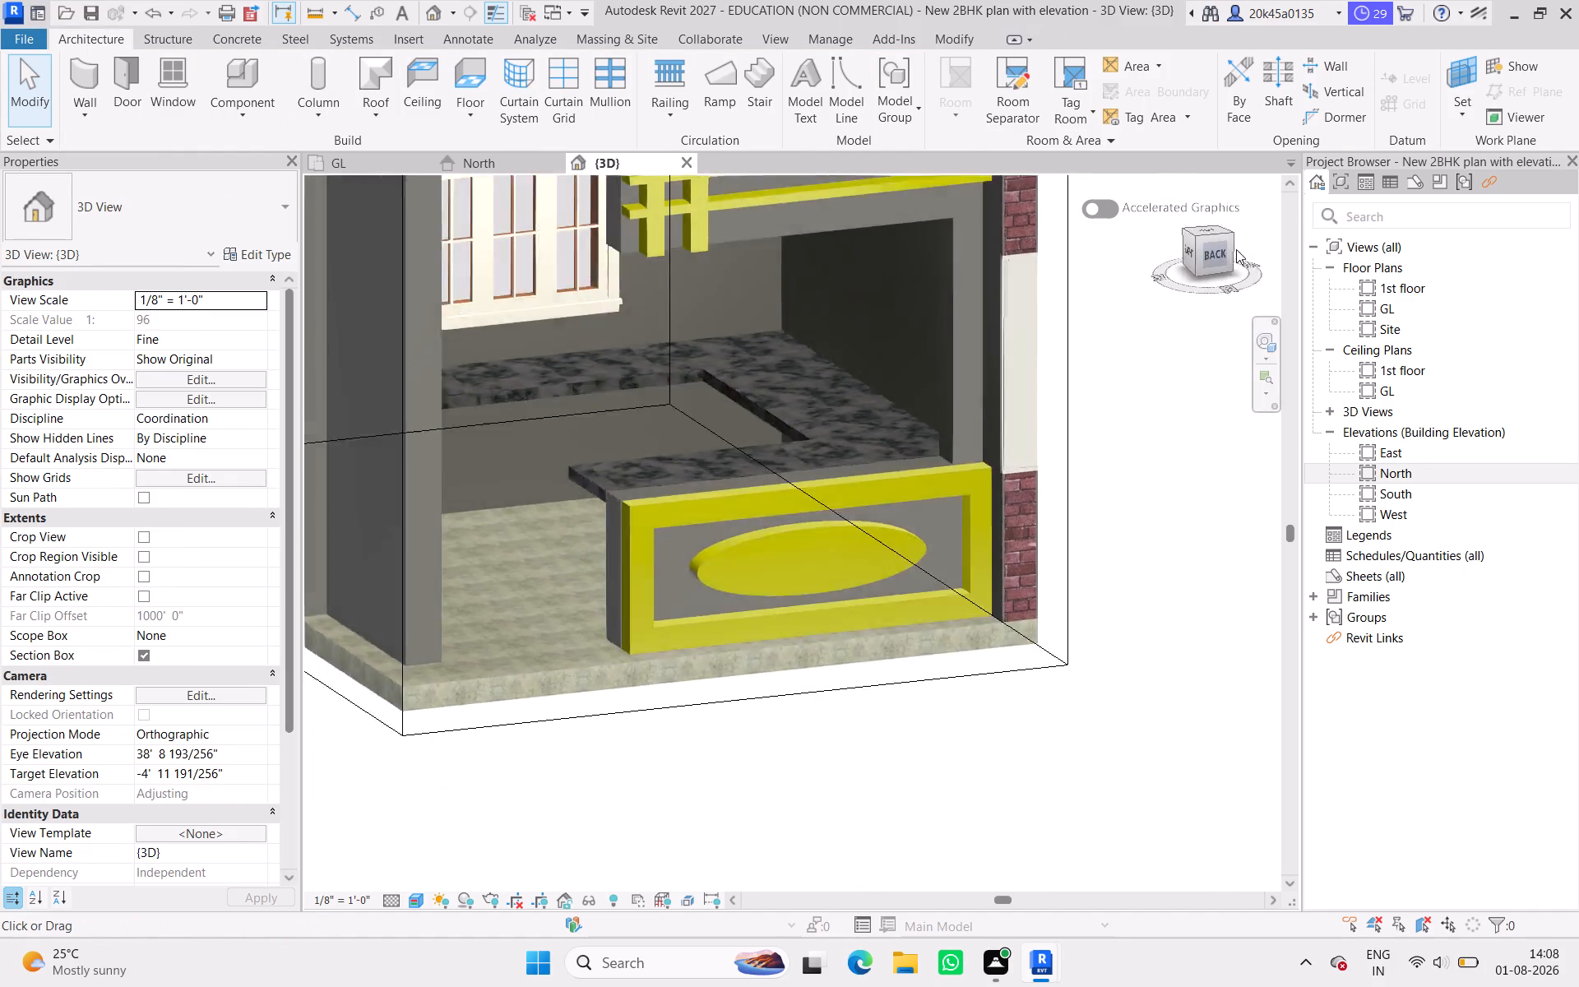
pyautogui.moveTo(1236, 249); pyautogui.dragTo(1246, 269)
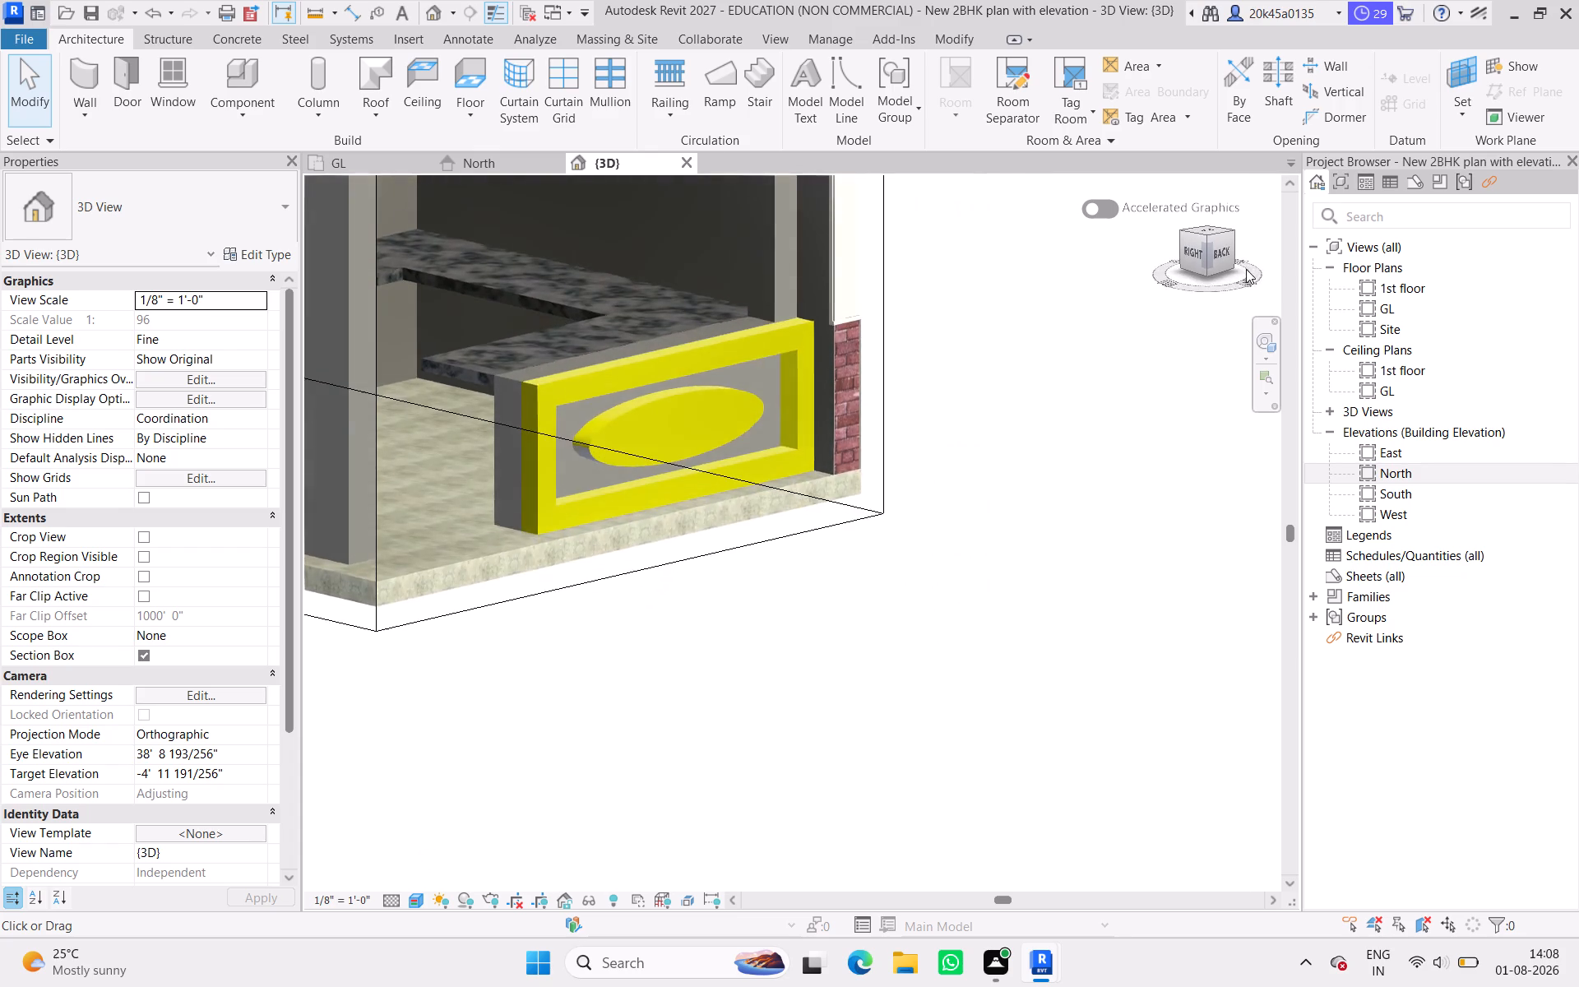
pyautogui.moveTo(1246, 269); pyautogui.dragTo(1146, 275)
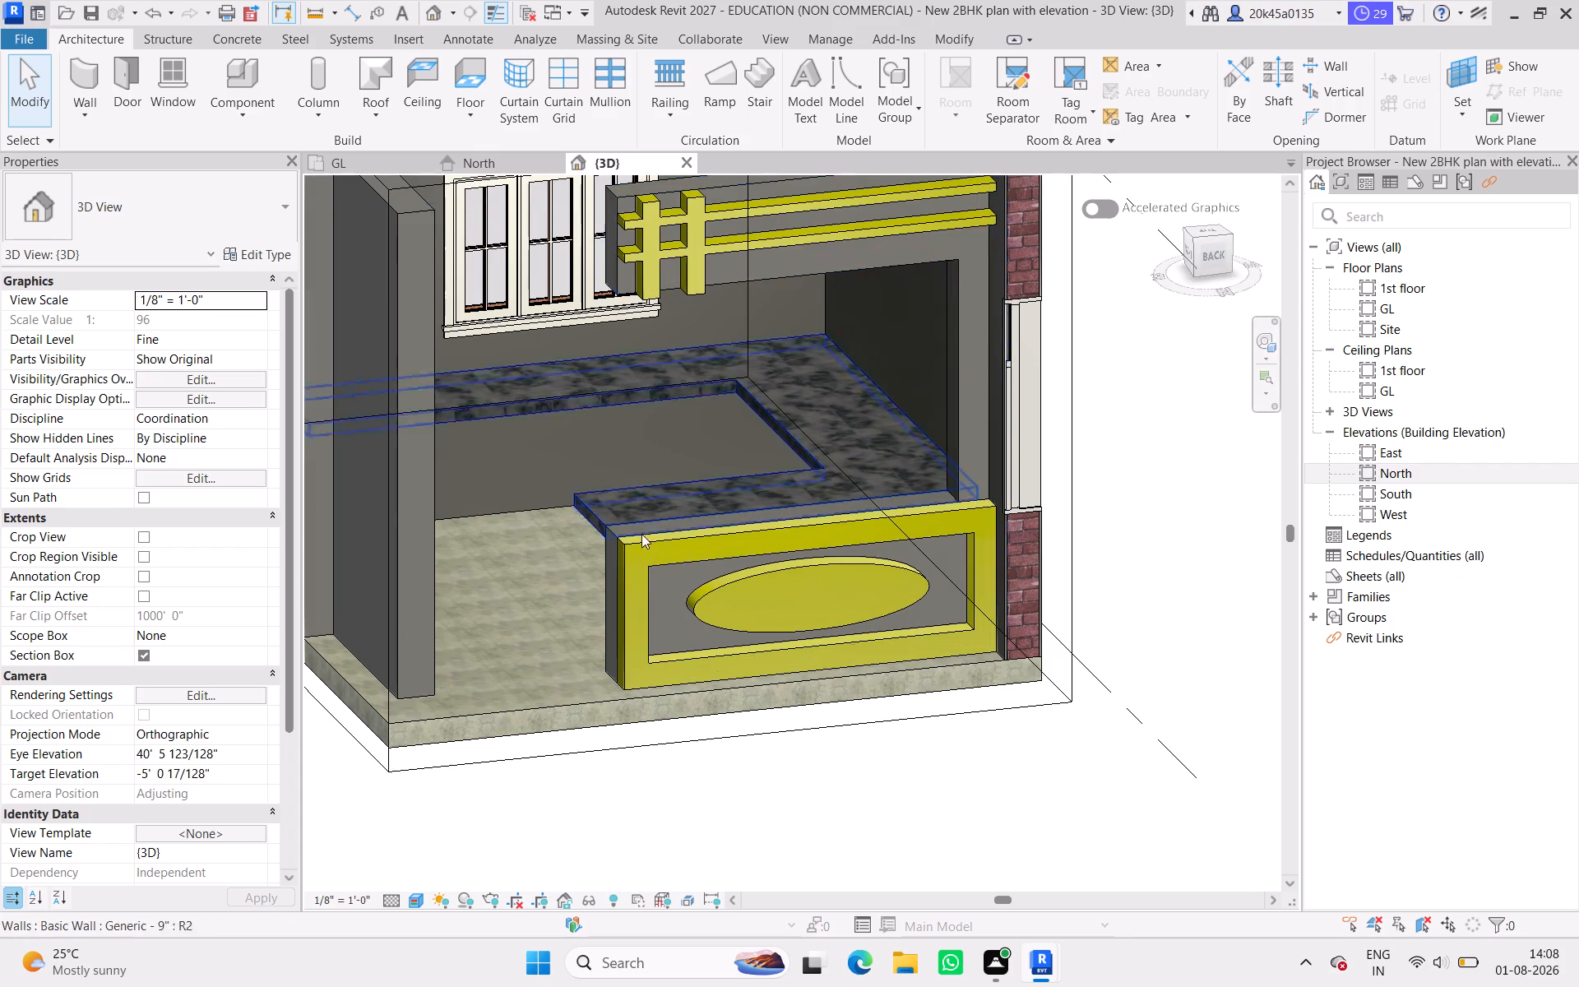
pyautogui.scroll(-4, 801, 803)
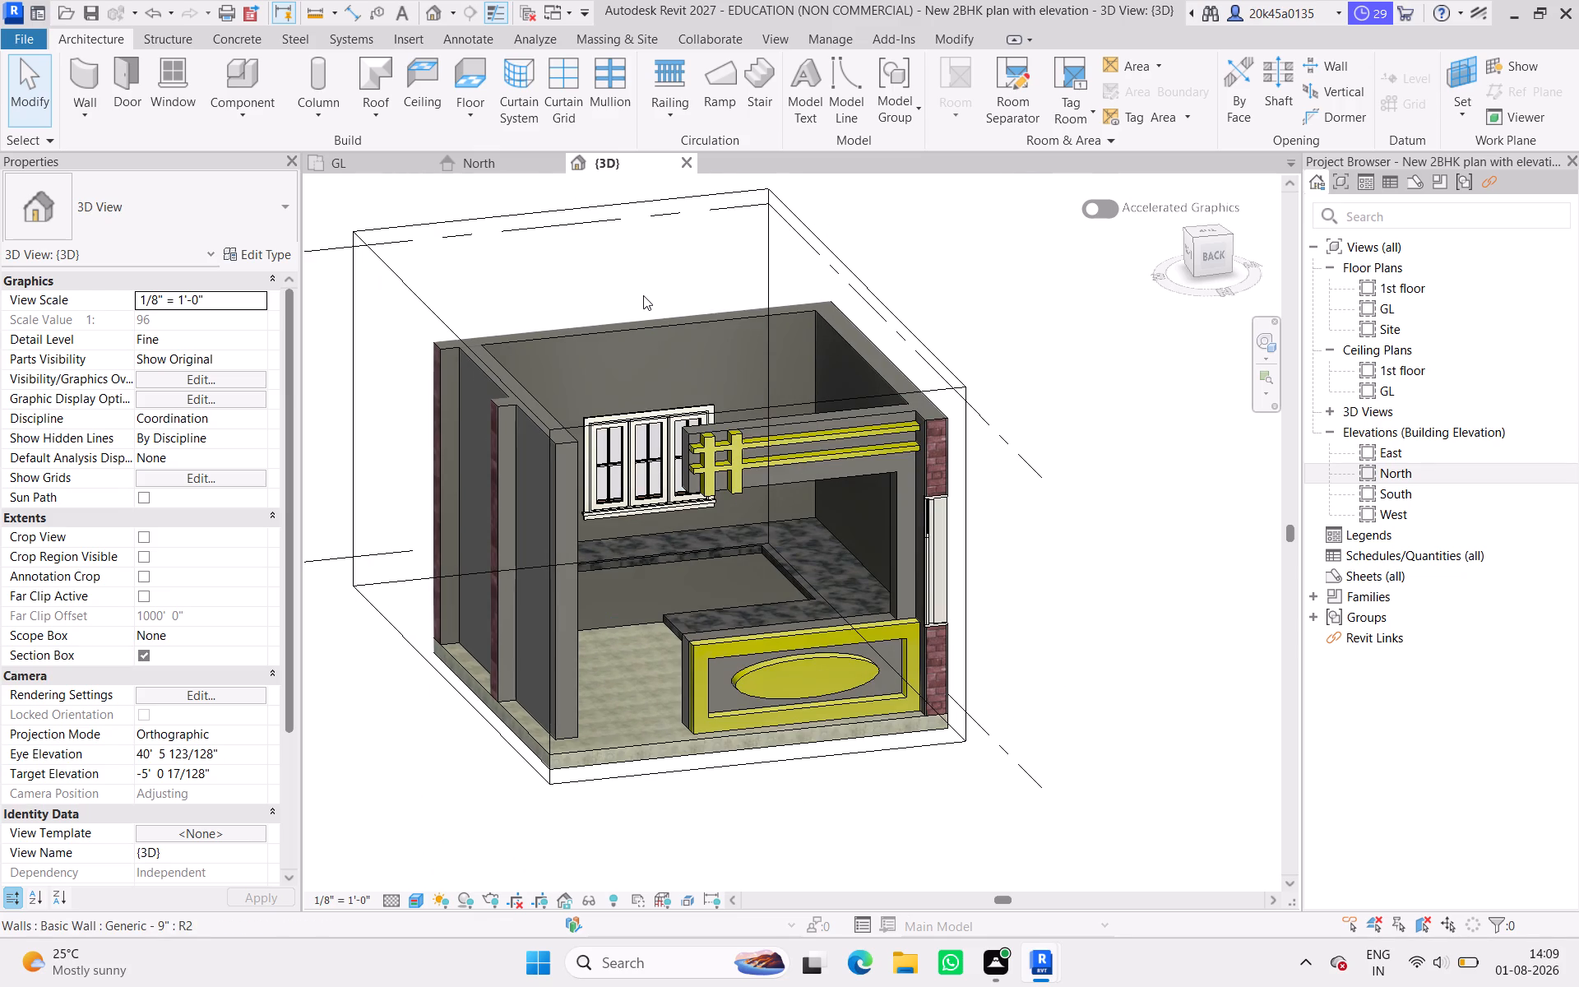
pyautogui.scroll(3, 643, 295)
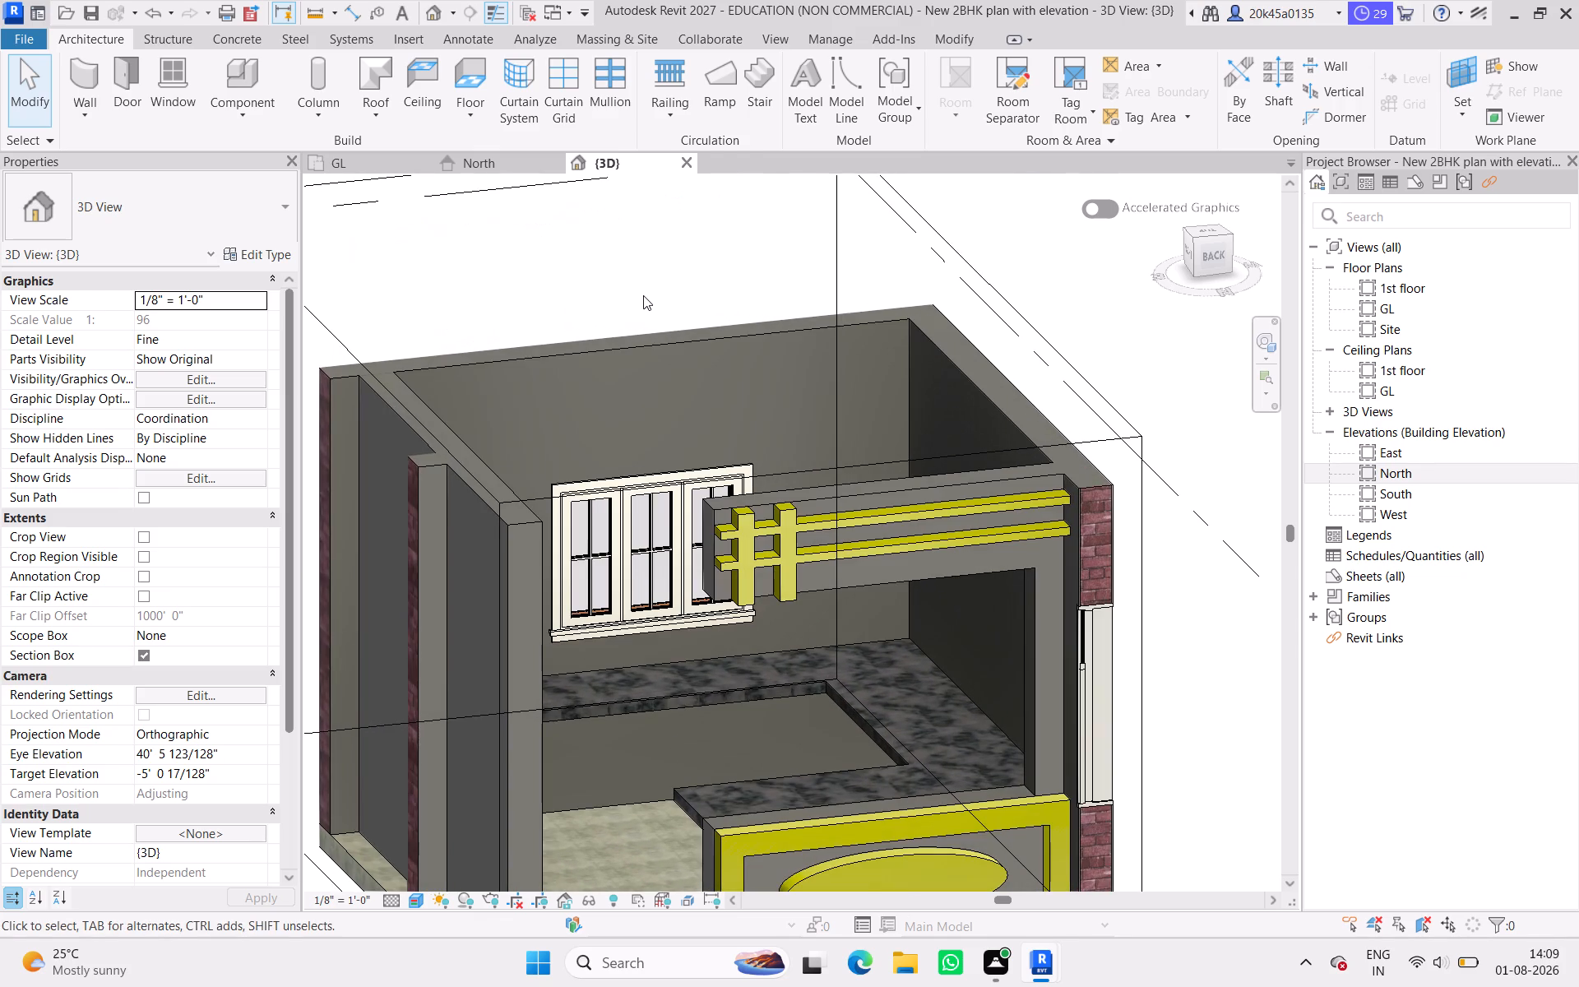
# Save the project.
pyautogui.hotkey('ctrl', 's')
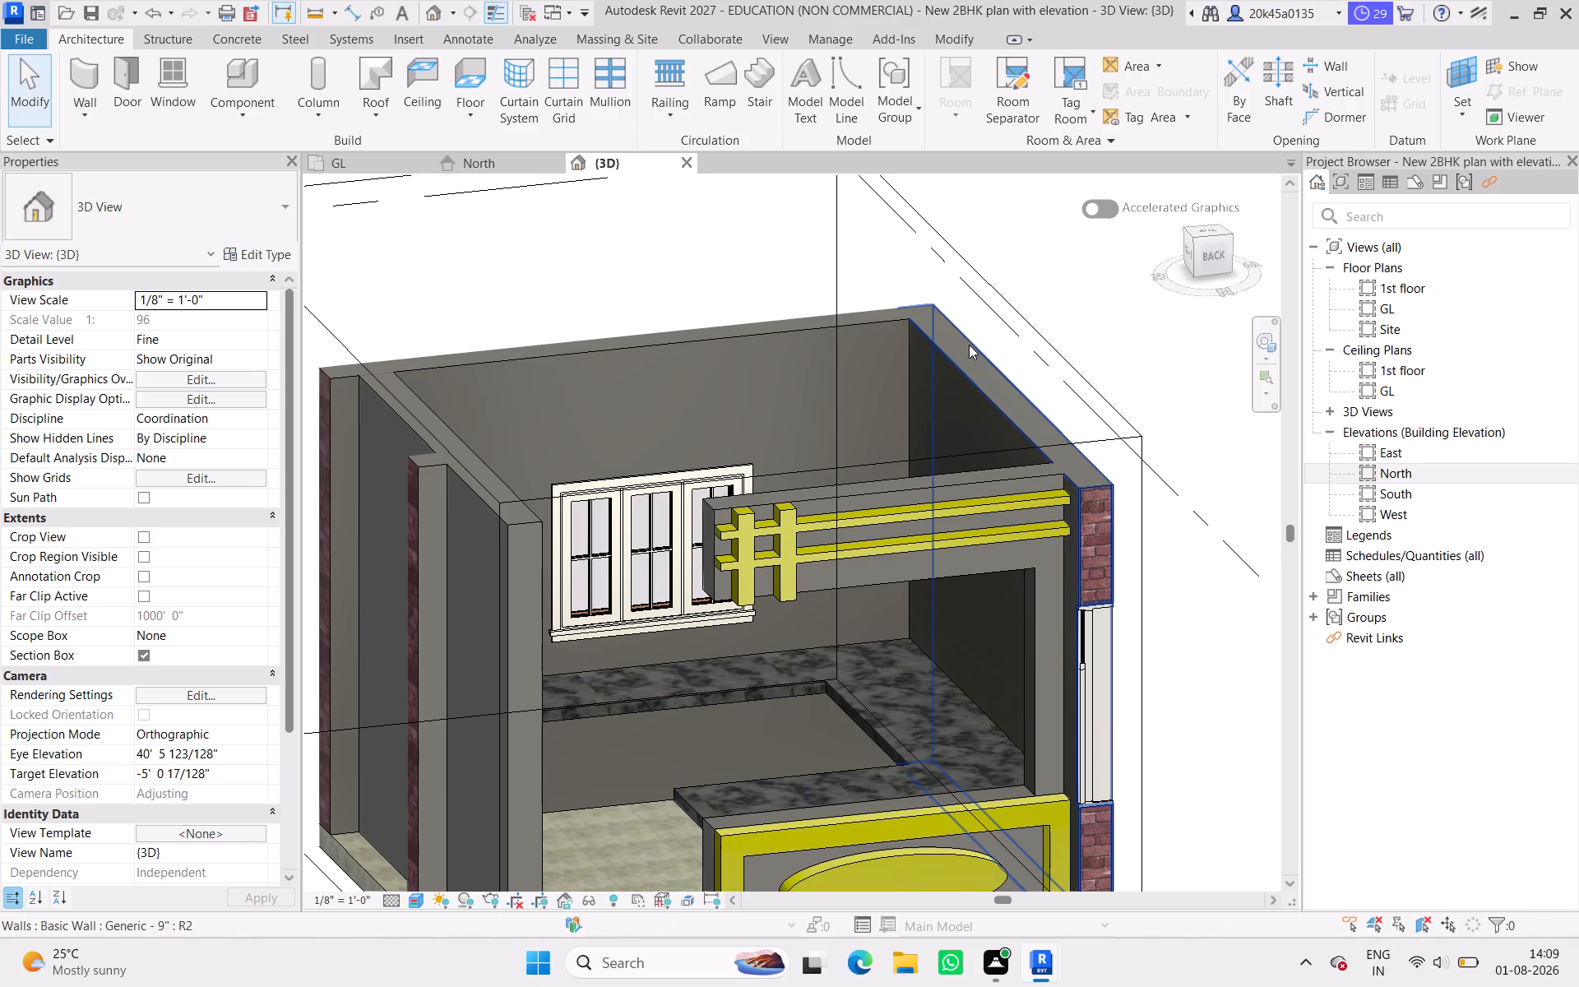
# Switch to Windows Settings, look up the screen, sleep and hibernate timeouts under Power & battery, and close Settings.
pyautogui.write('set')
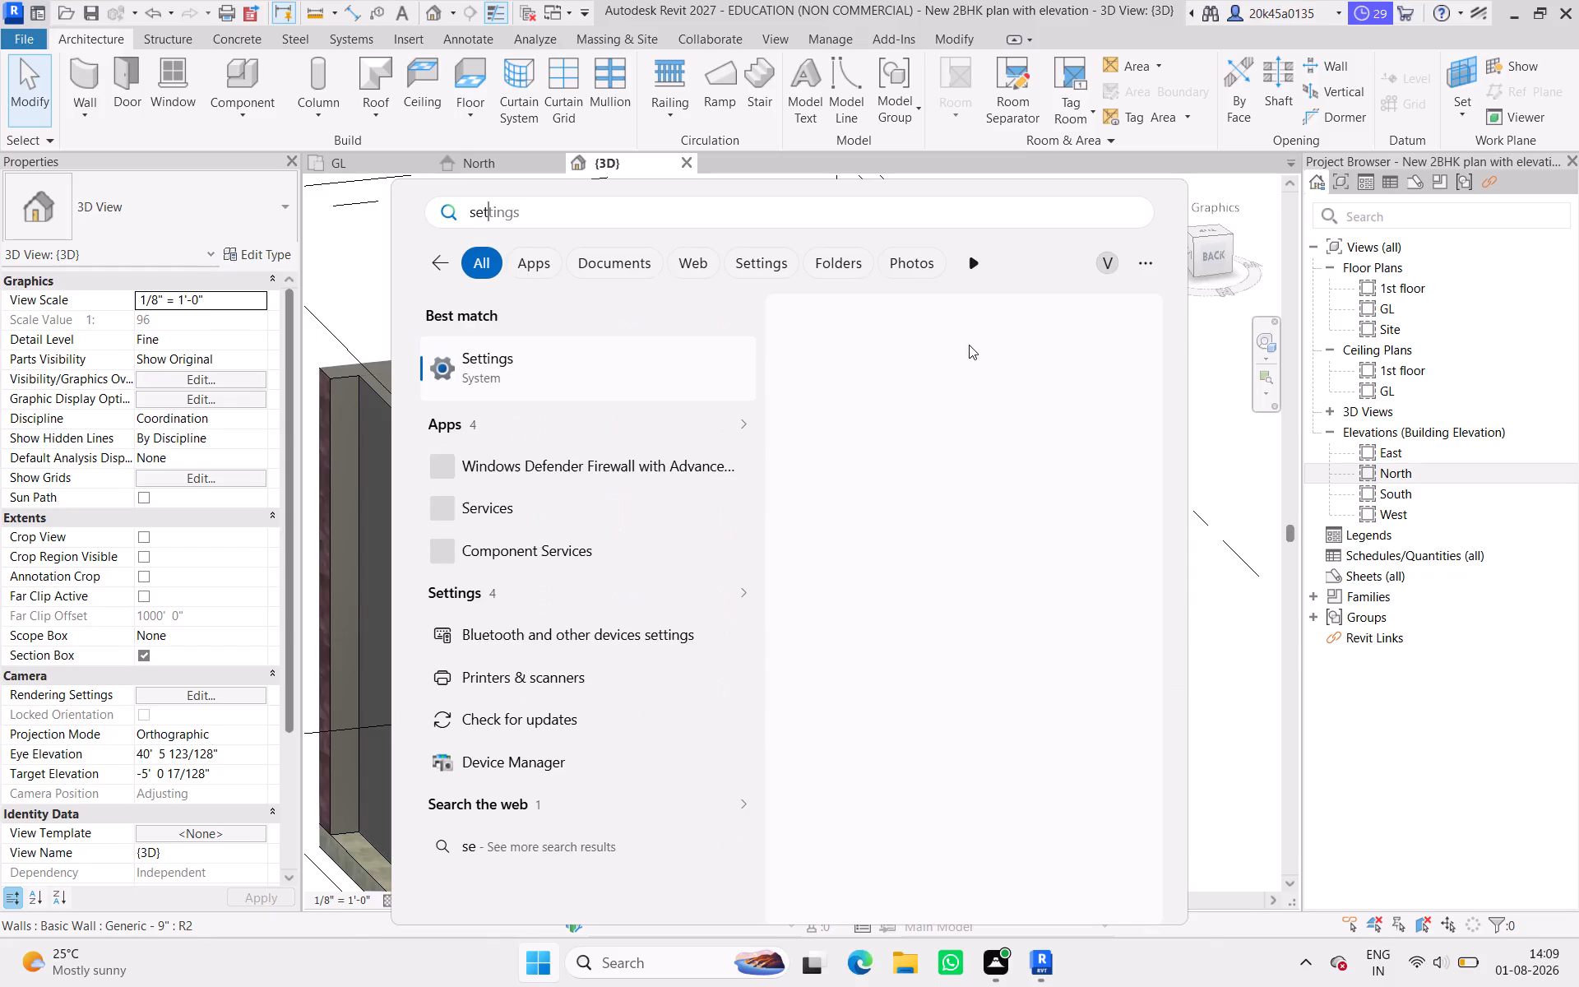
pyautogui.press('Return')
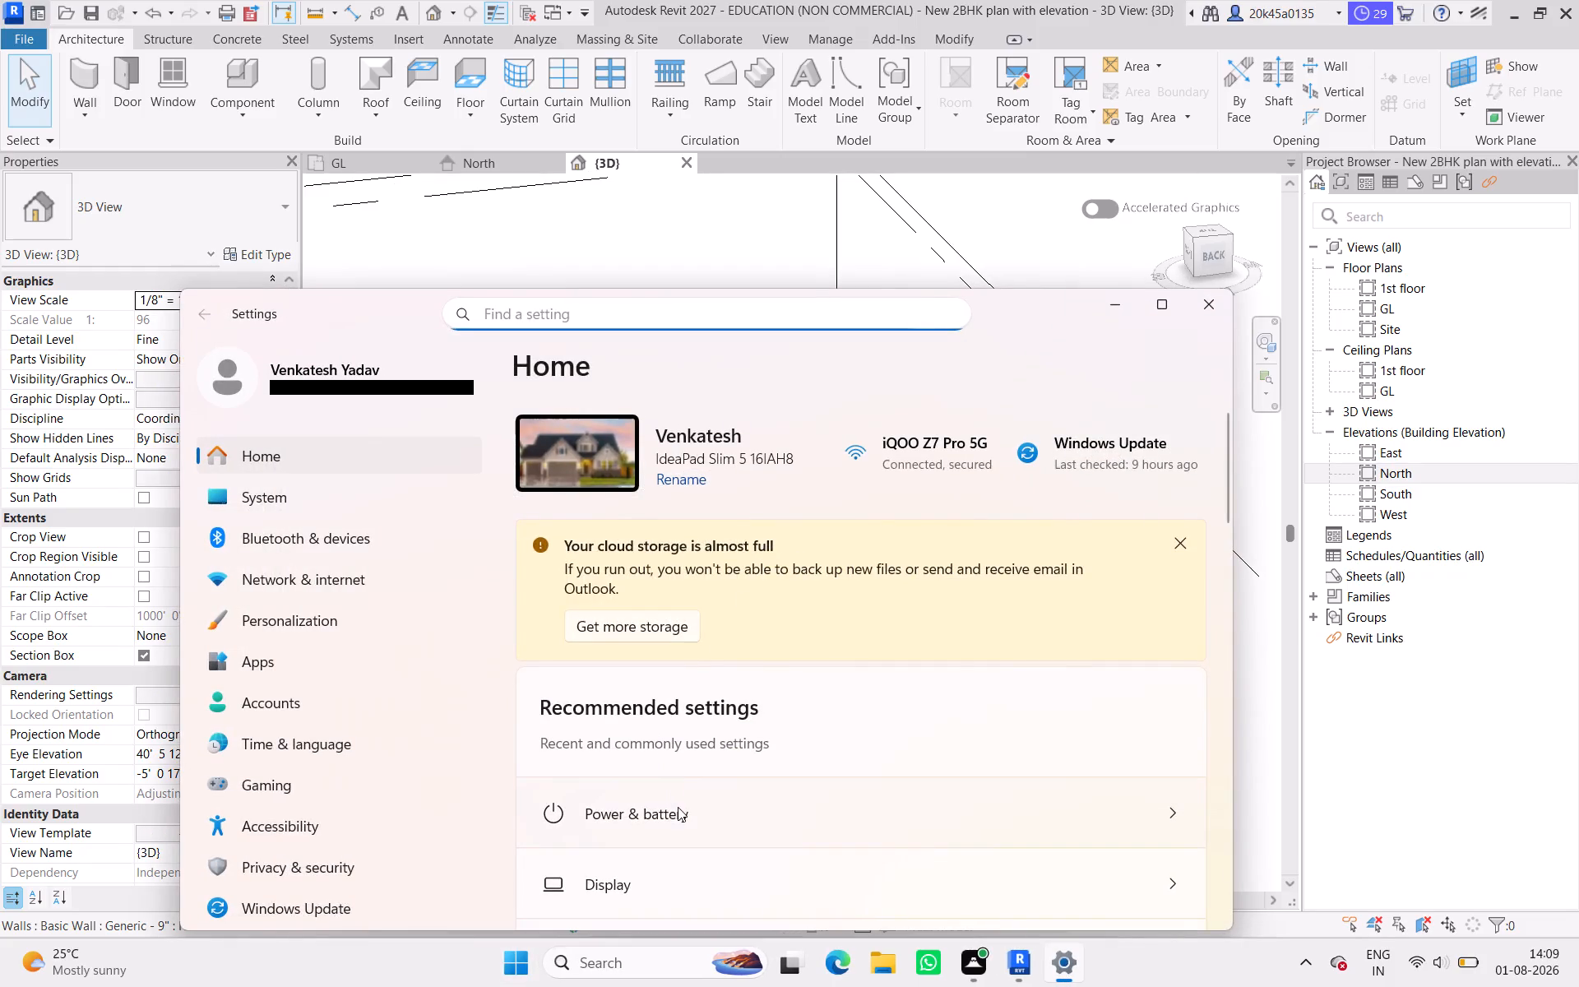
pyautogui.write('slee')
pyautogui.press('Return')
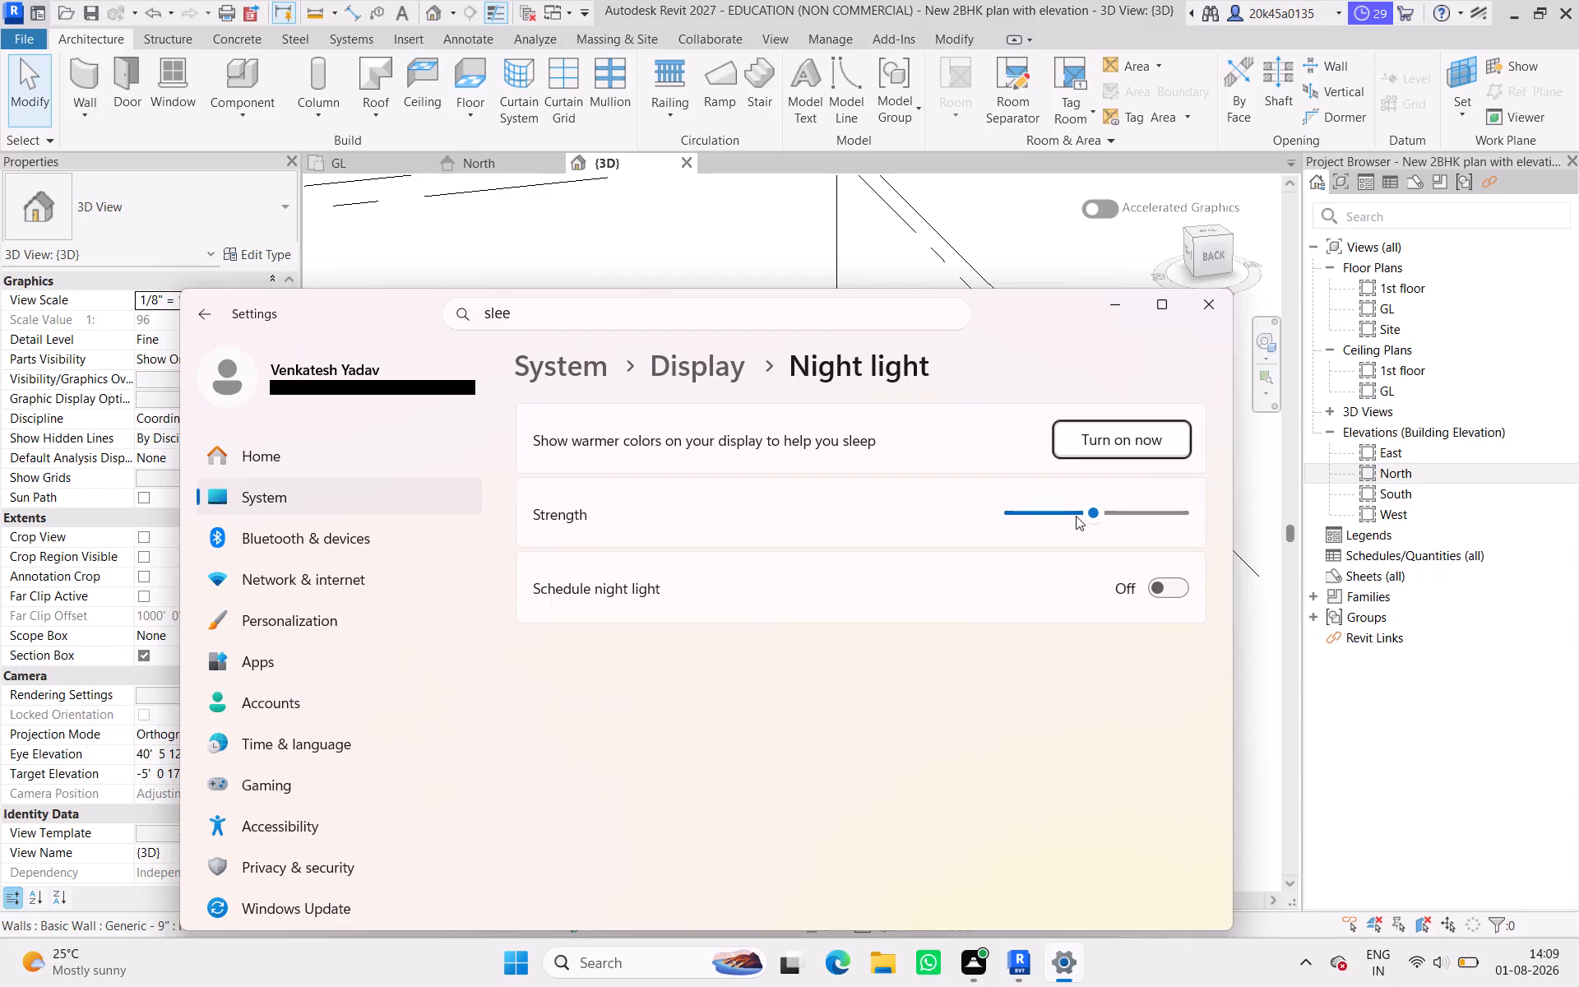
pyautogui.click(554, 317)
pyautogui.click(567, 433)
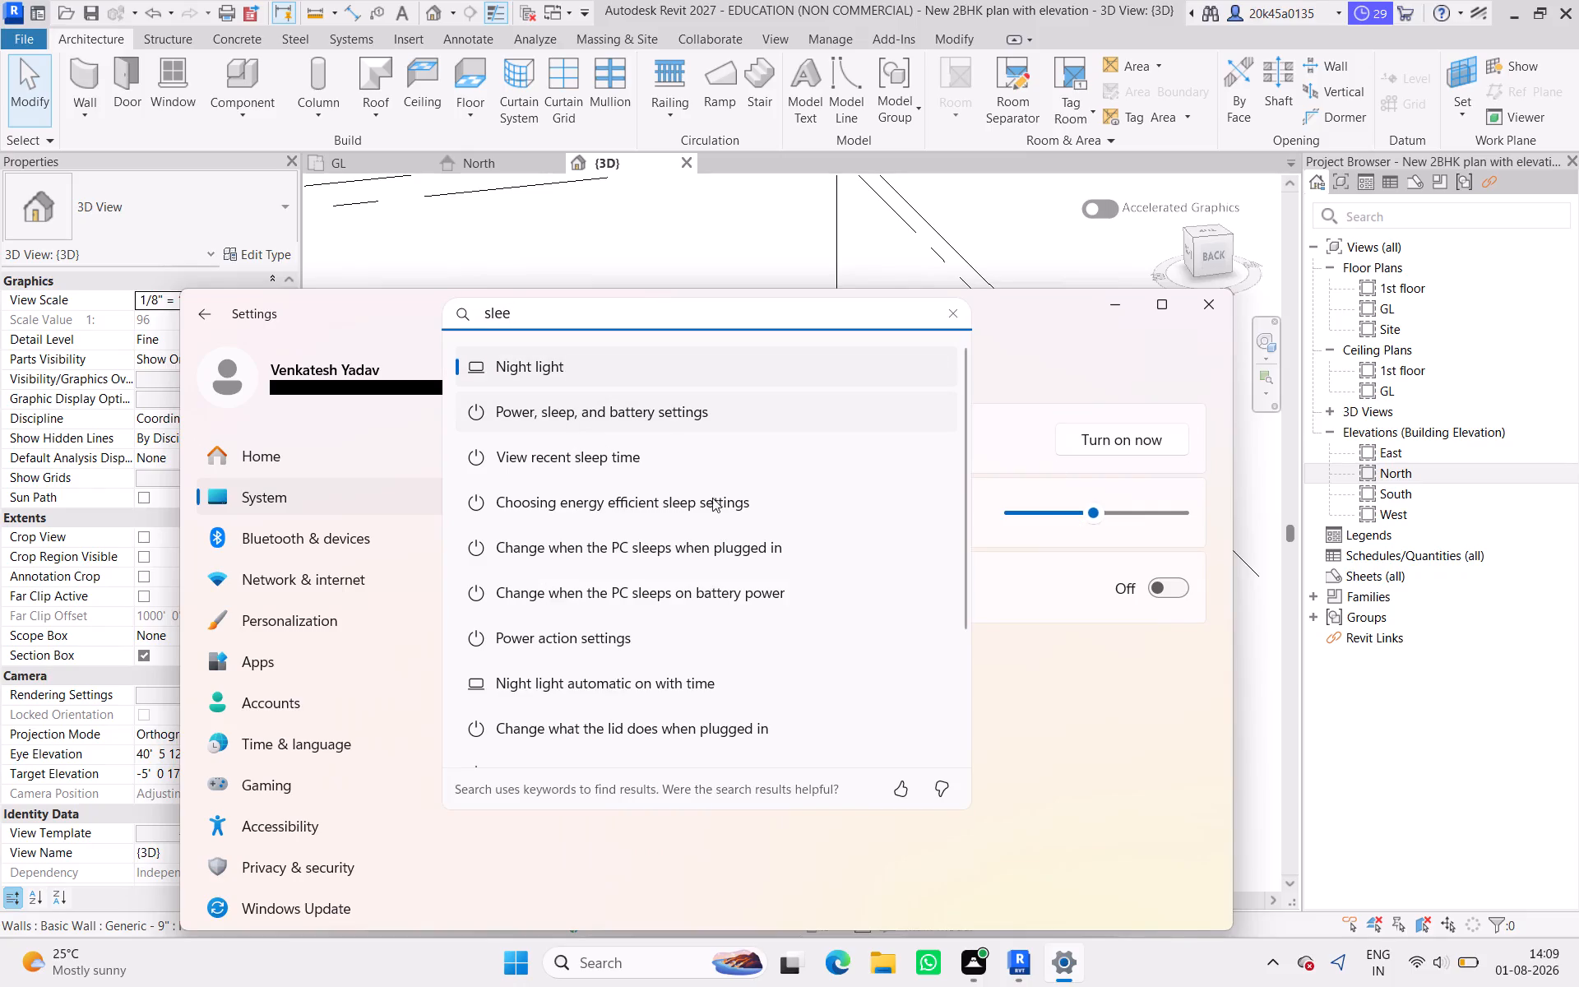
pyautogui.click(661, 416)
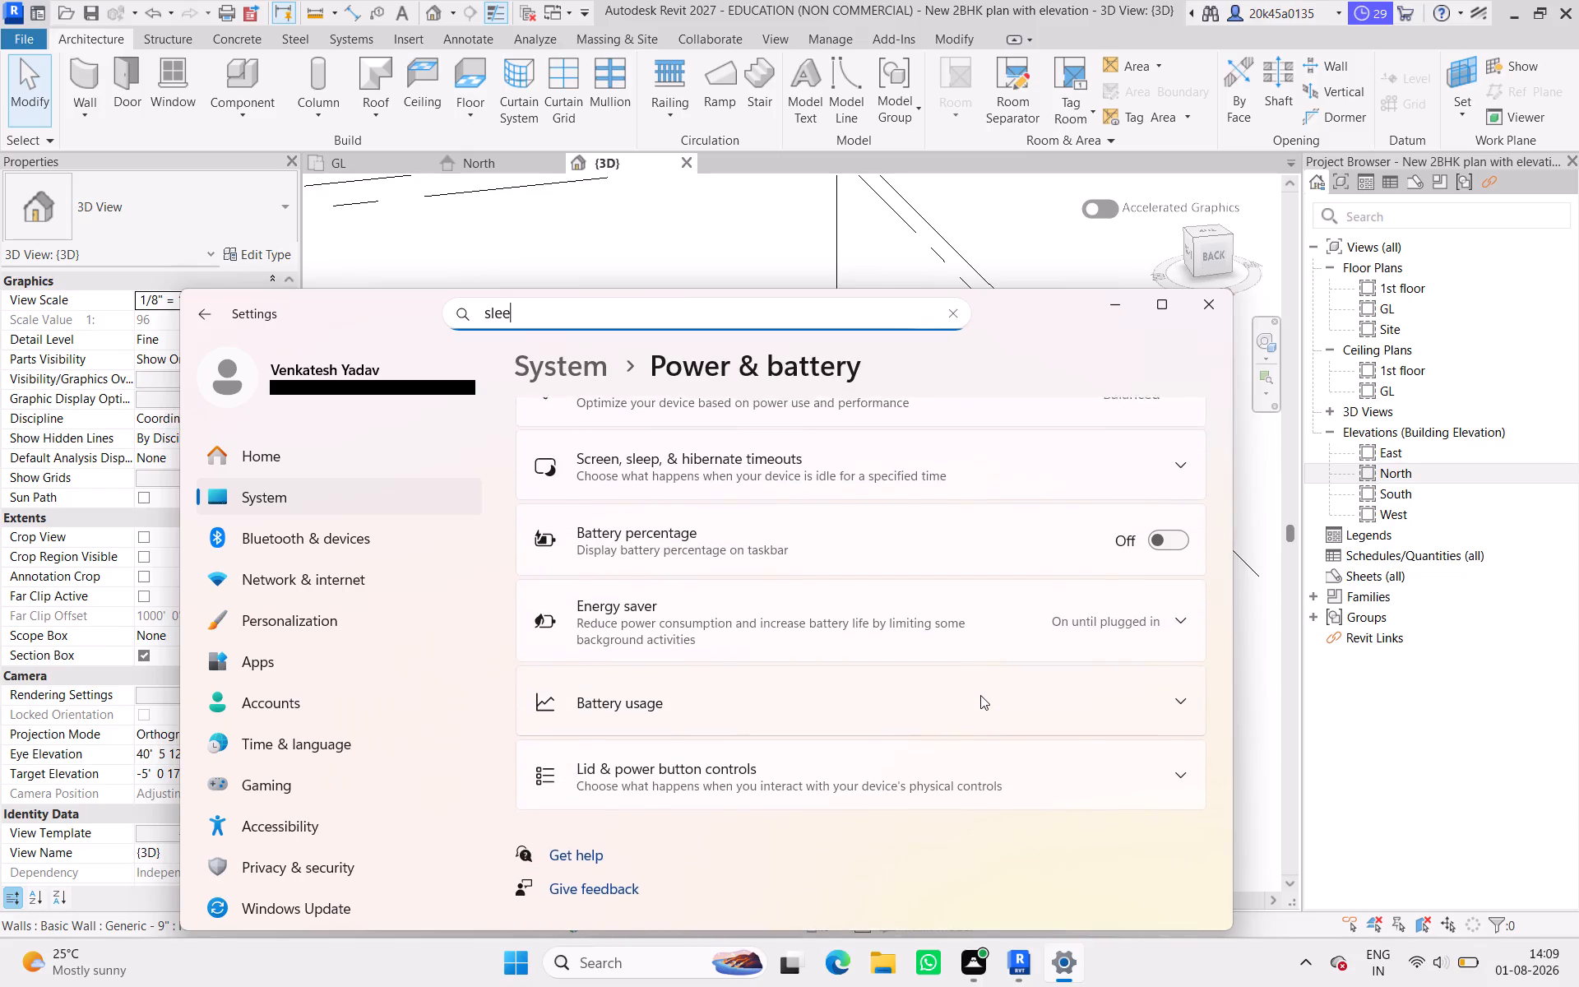
pyautogui.click(1103, 489)
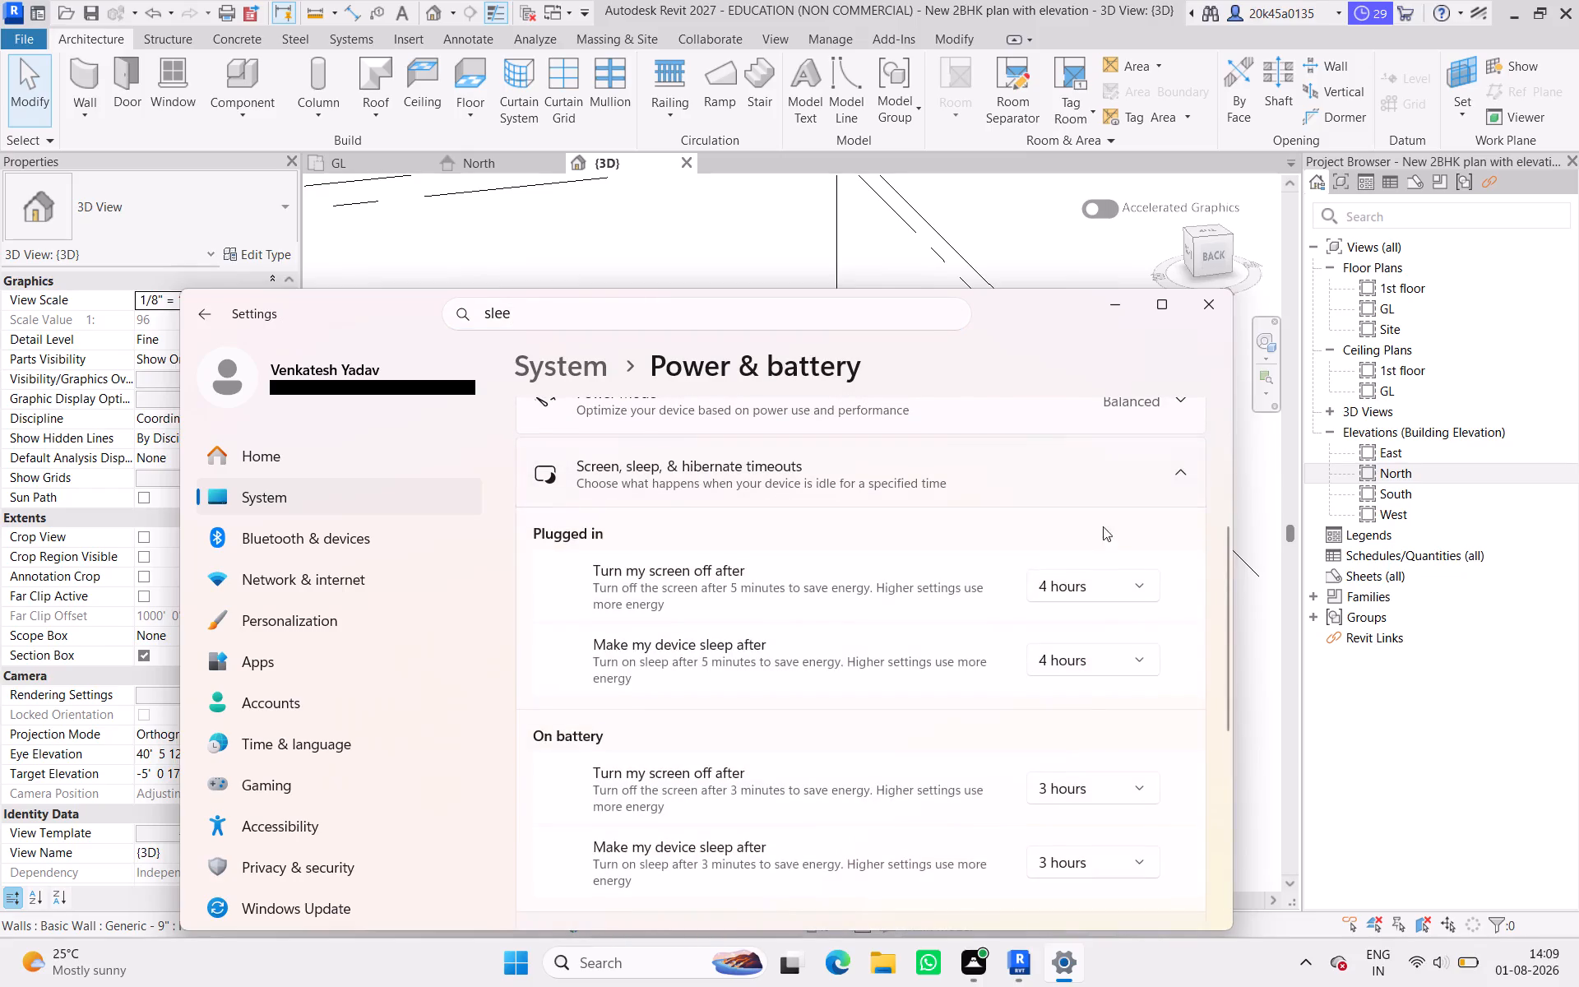
pyautogui.click(1221, 300)
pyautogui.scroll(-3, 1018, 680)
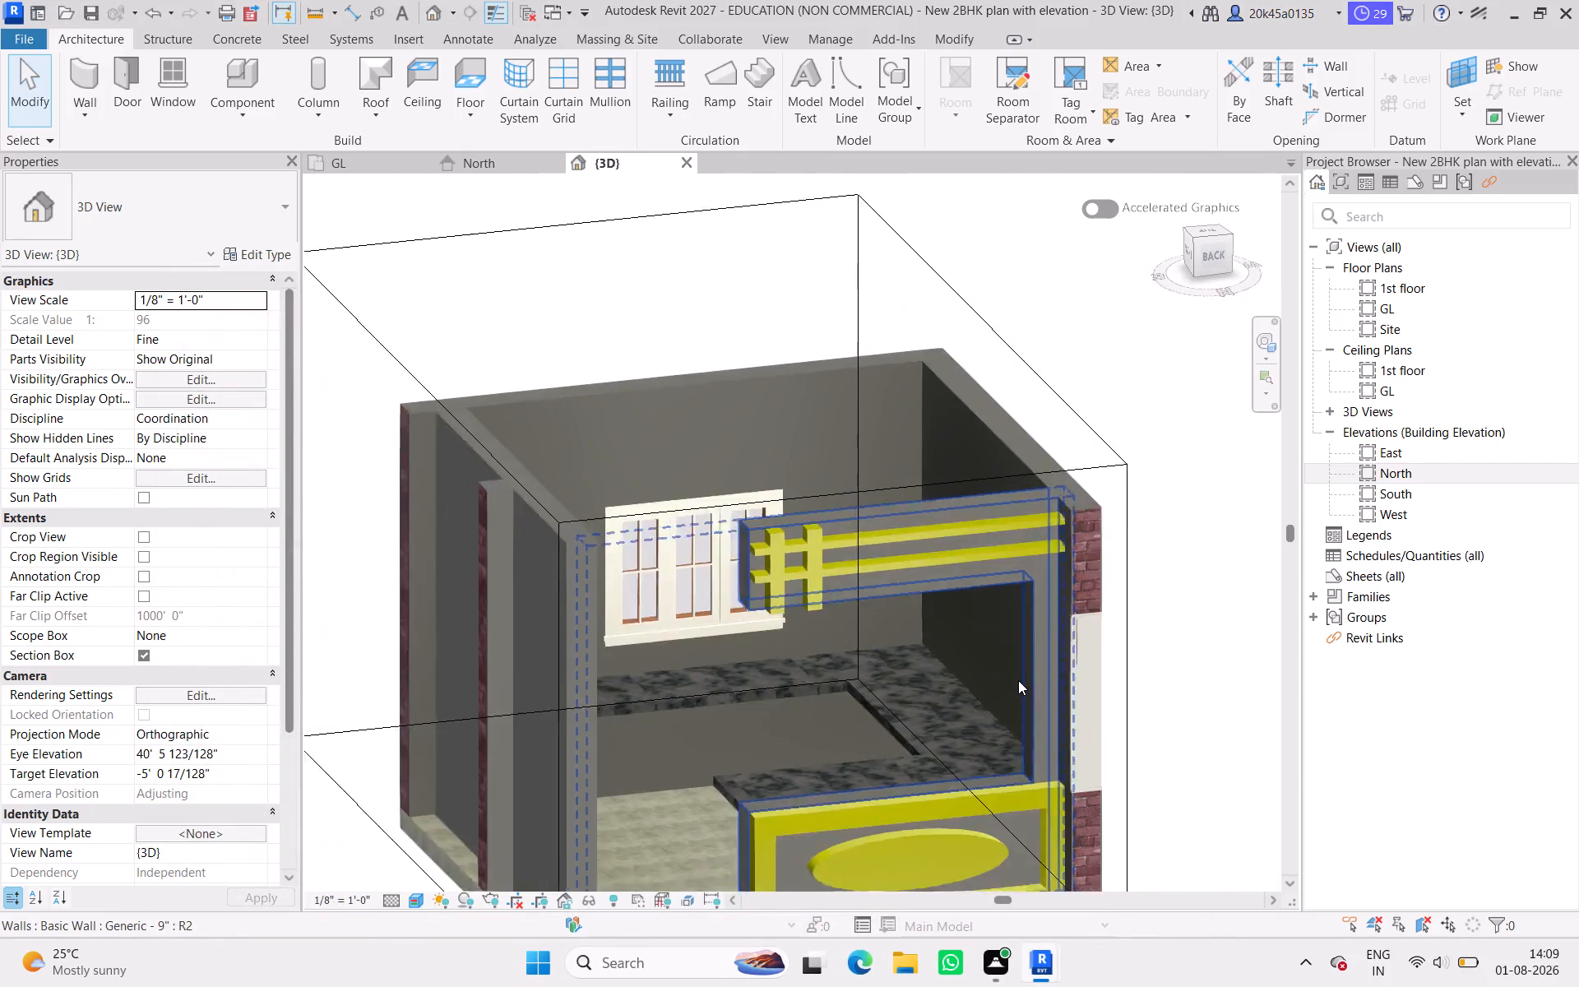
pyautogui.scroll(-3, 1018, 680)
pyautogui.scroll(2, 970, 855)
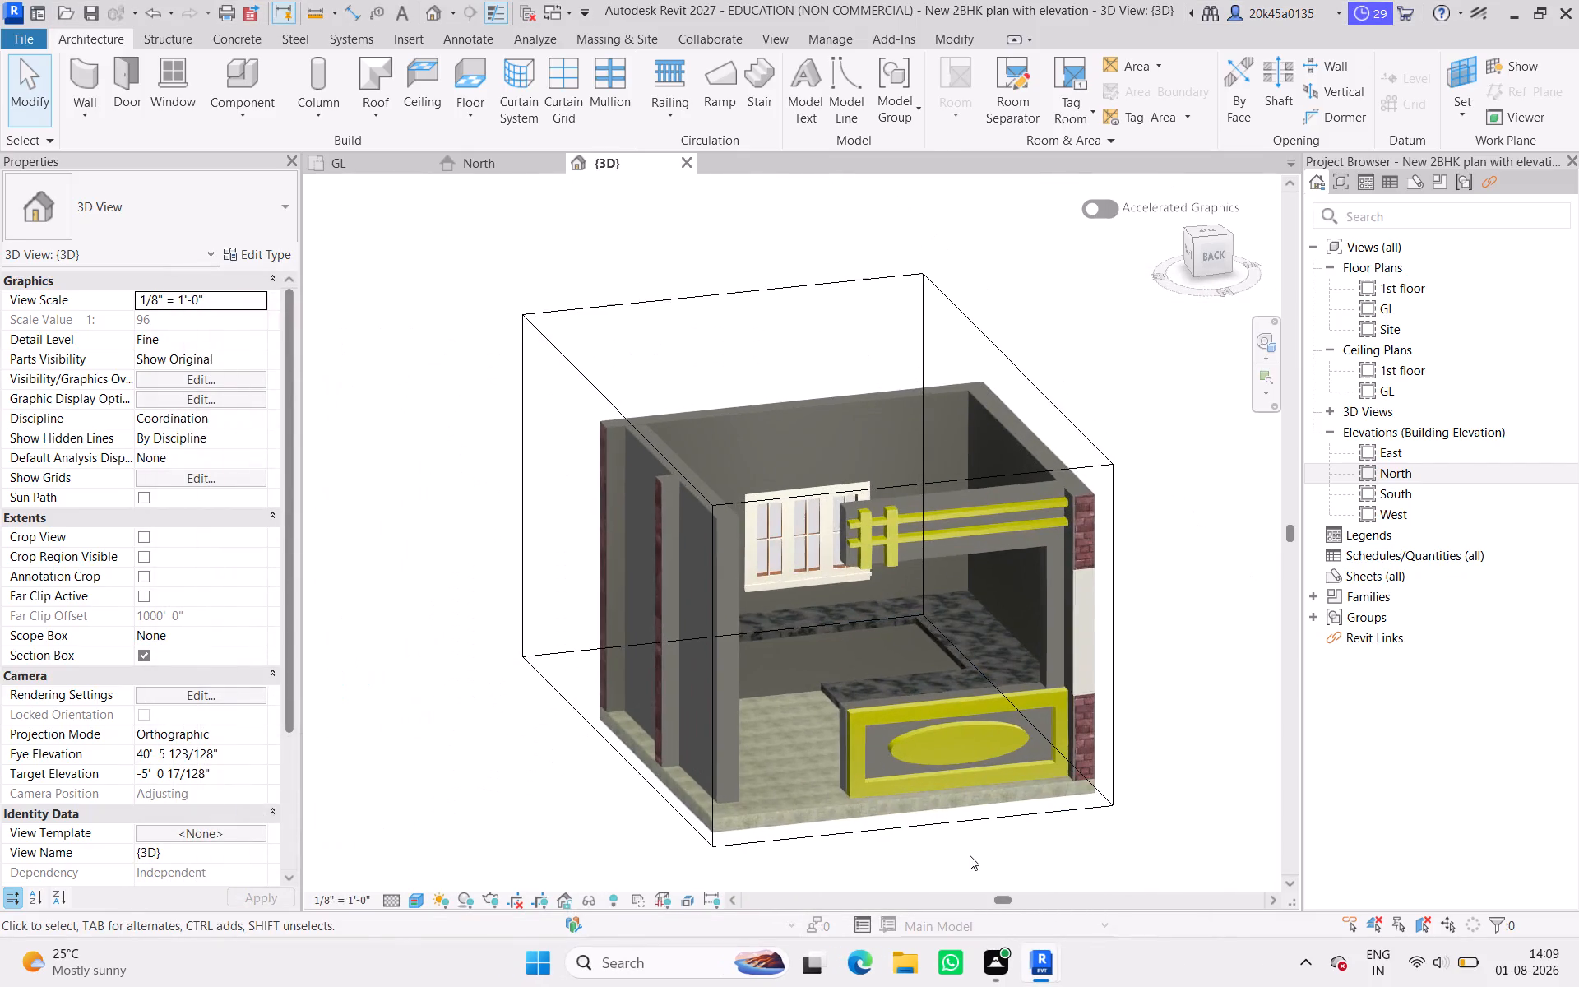
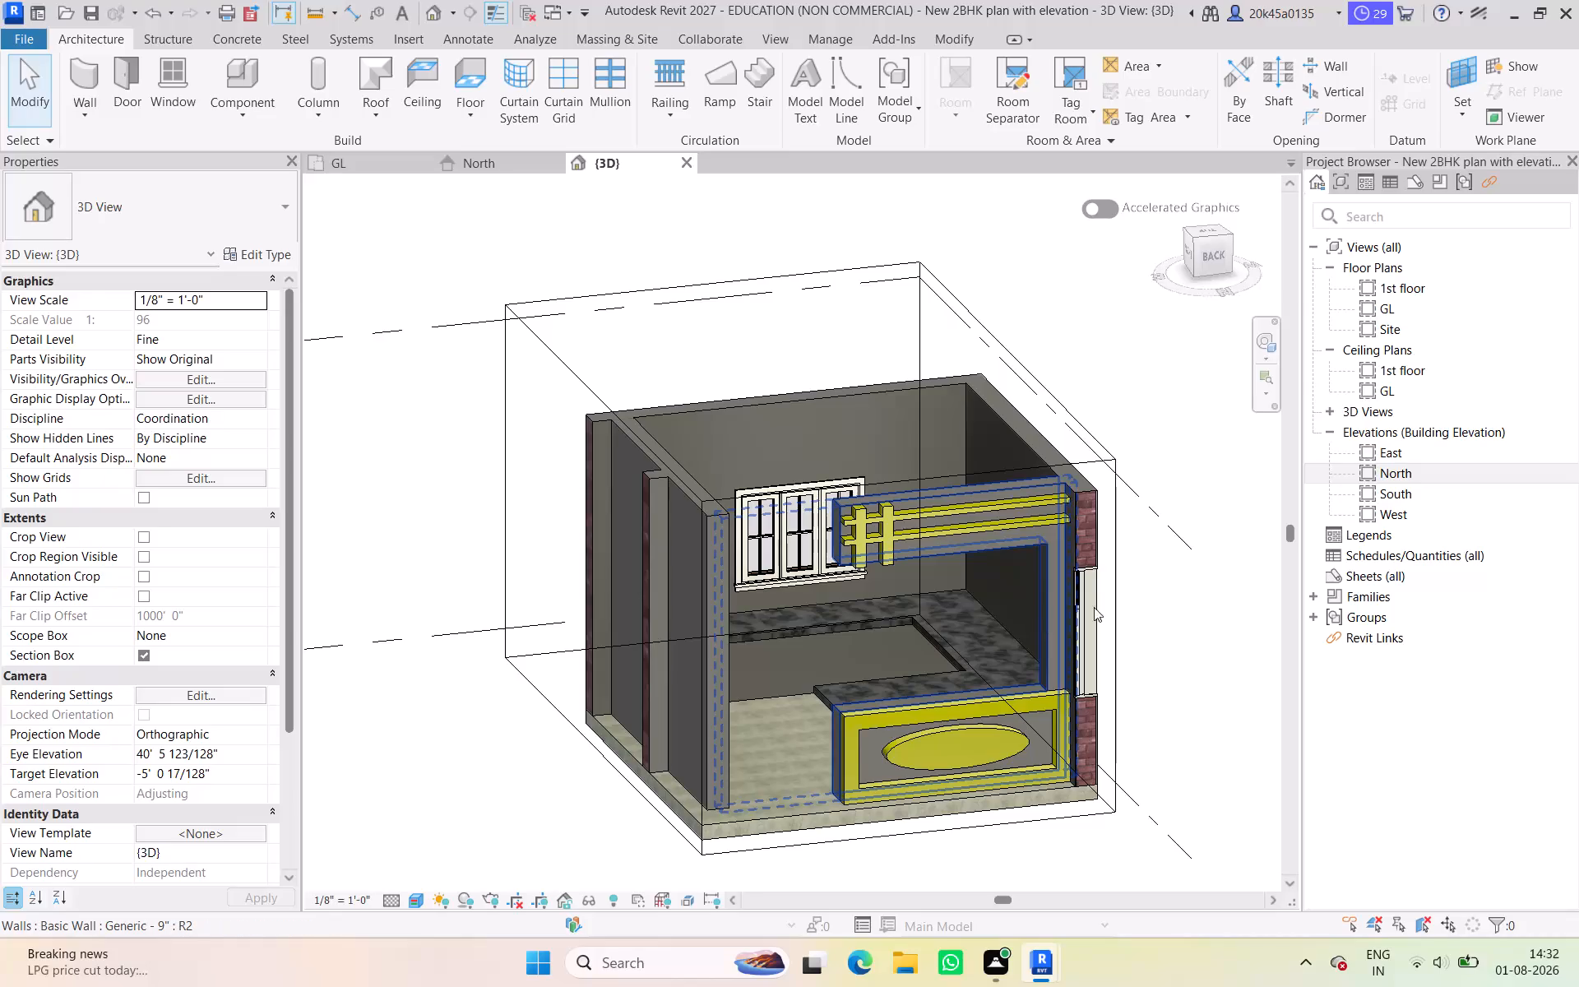
# Examine the kitchen counter, window and yellow wall trim in the section-boxed 3D view from several angles.
pyautogui.scroll(4, 836, 480)
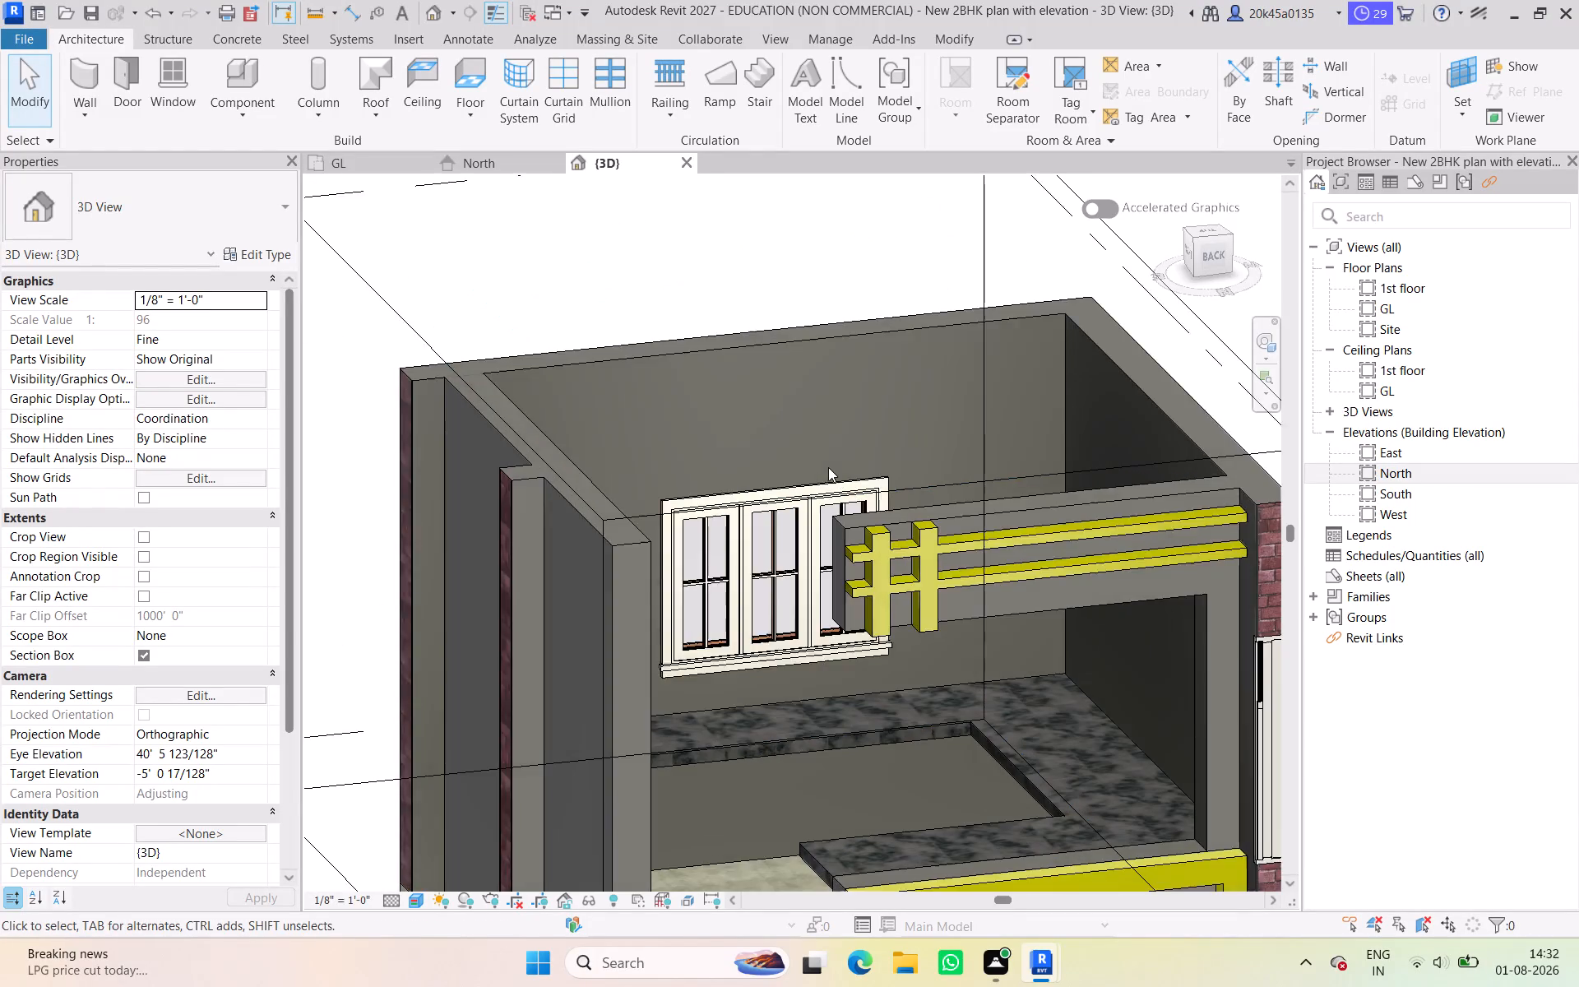
pyautogui.moveTo(828, 467); pyautogui.dragTo(751, 351, button='middle')
pyautogui.scroll(-3, 763, 356)
pyautogui.moveTo(768, 364); pyautogui.dragTo(768, 417, button='middle')
pyautogui.scroll(5, 812, 501)
pyautogui.middleClick(812, 498)
pyautogui.scroll(6, 812, 498)
pyautogui.scroll(-2, 965, 508)
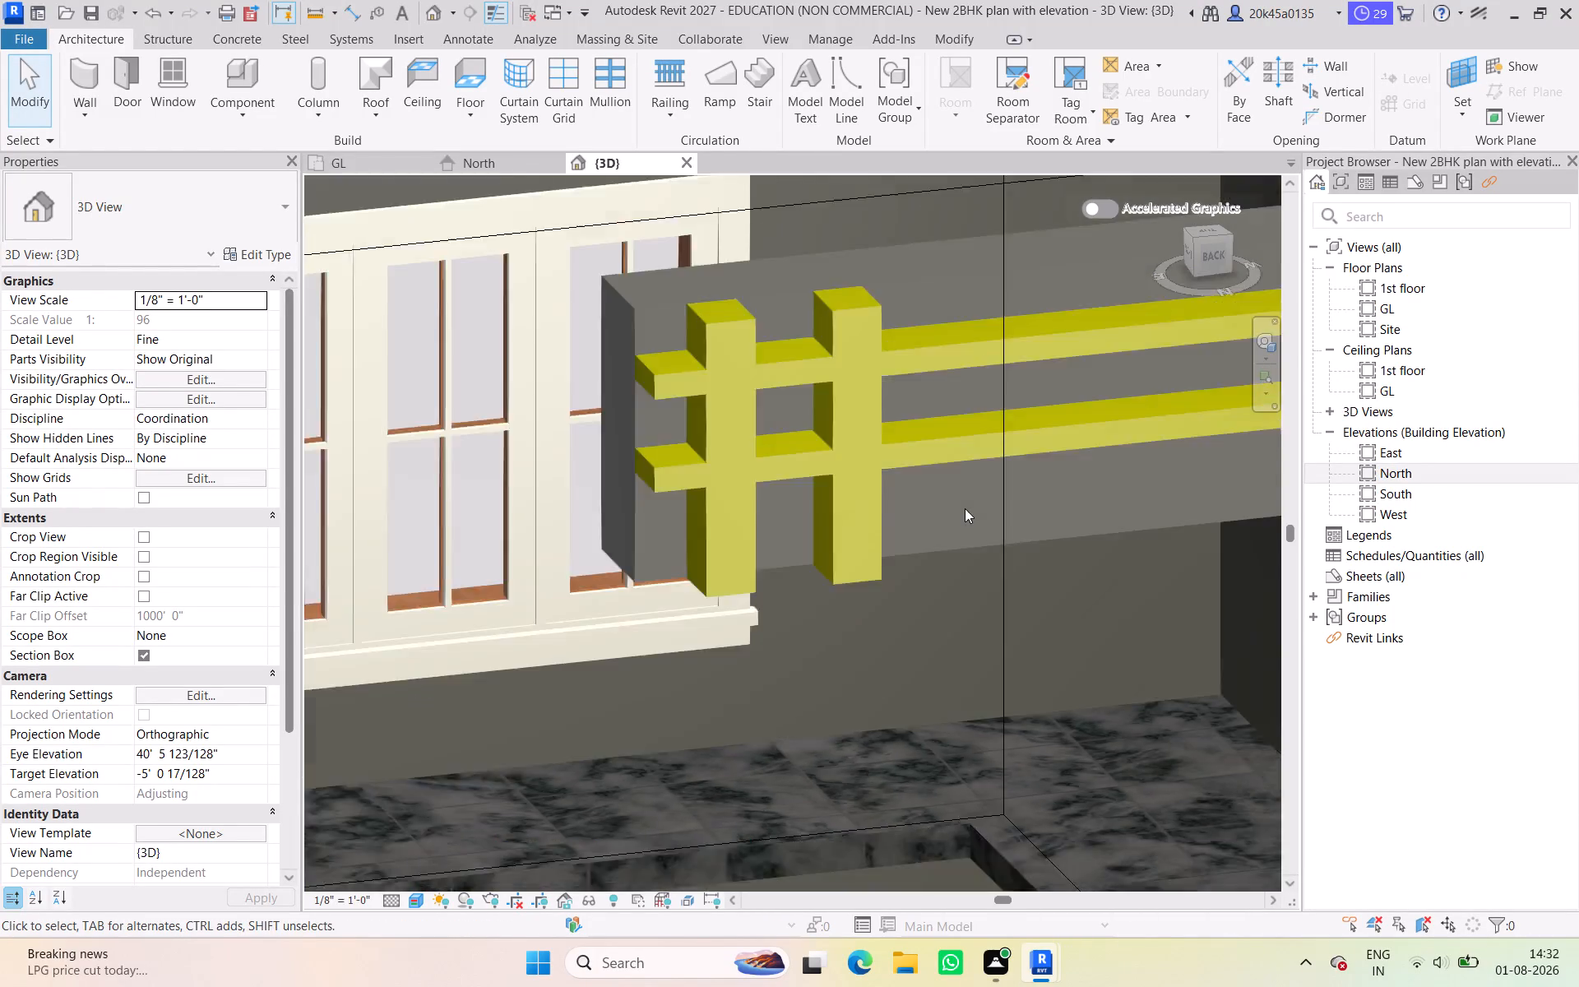
pyautogui.scroll(-6, 965, 508)
pyautogui.moveTo(961, 497); pyautogui.dragTo(942, 503, button='middle')
pyautogui.scroll(-3, 908, 475)
pyautogui.moveTo(898, 465); pyautogui.dragTo(759, 396, button='middle')
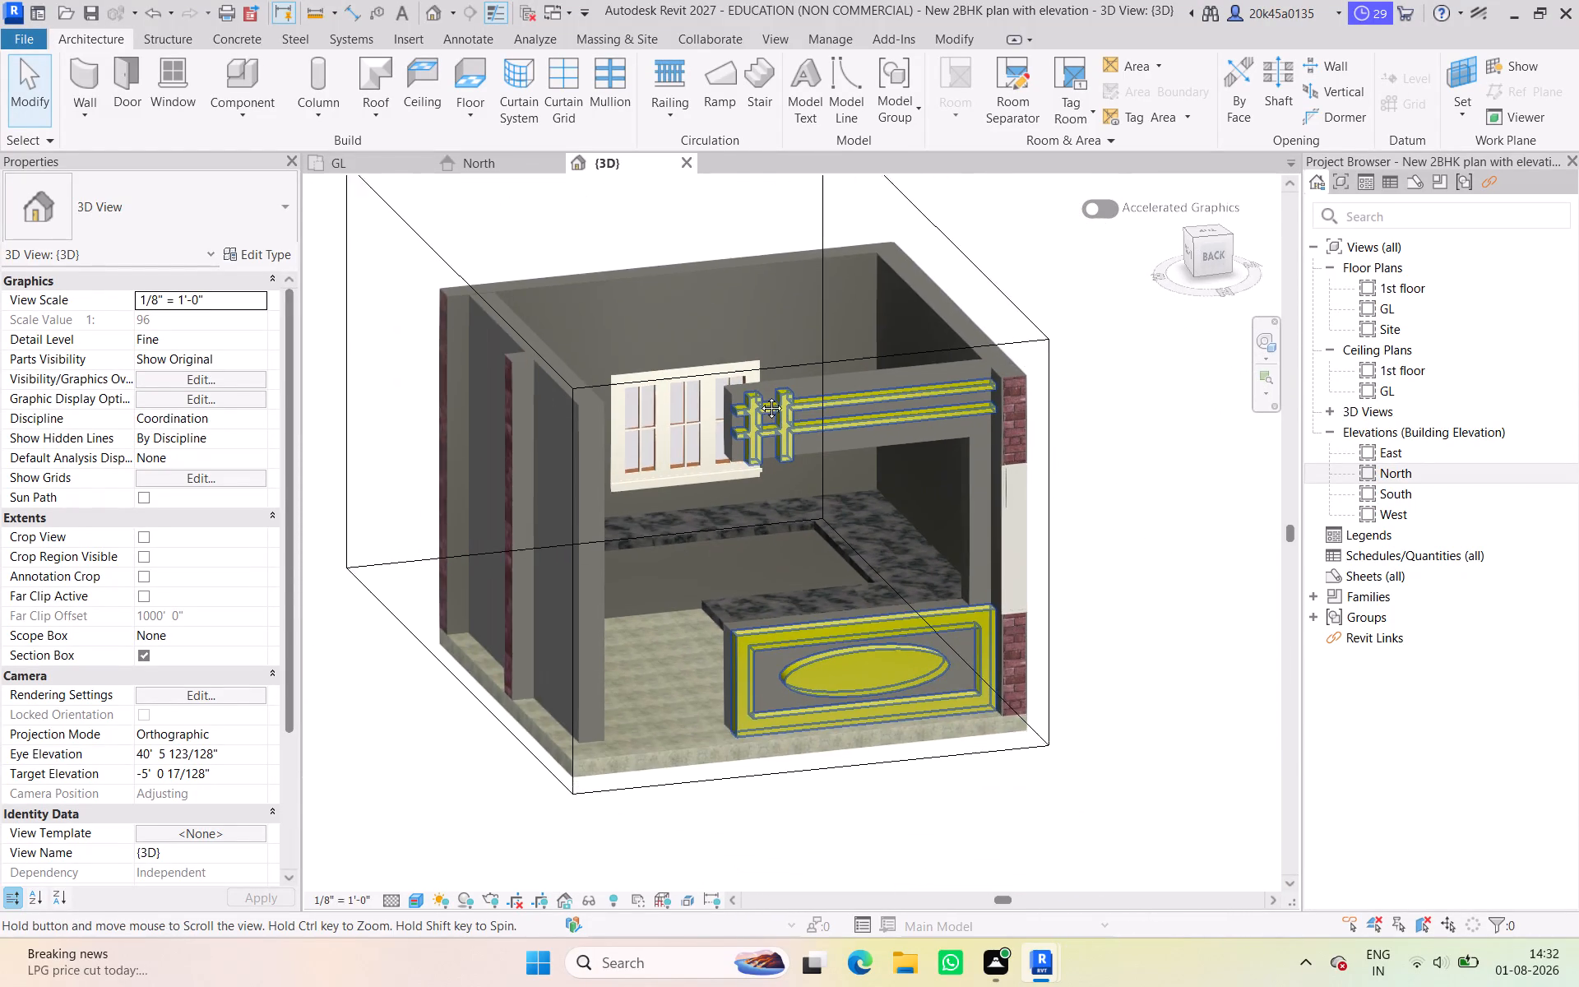
pyautogui.moveTo(759, 396); pyautogui.dragTo(753, 392, button='middle')
pyautogui.scroll(-2, 771, 418)
pyautogui.moveTo(771, 421); pyautogui.dragTo(832, 487, button='middle')
pyautogui.scroll(2, 836, 471)
pyautogui.moveTo(835, 470); pyautogui.dragTo(850, 503, button='middle')
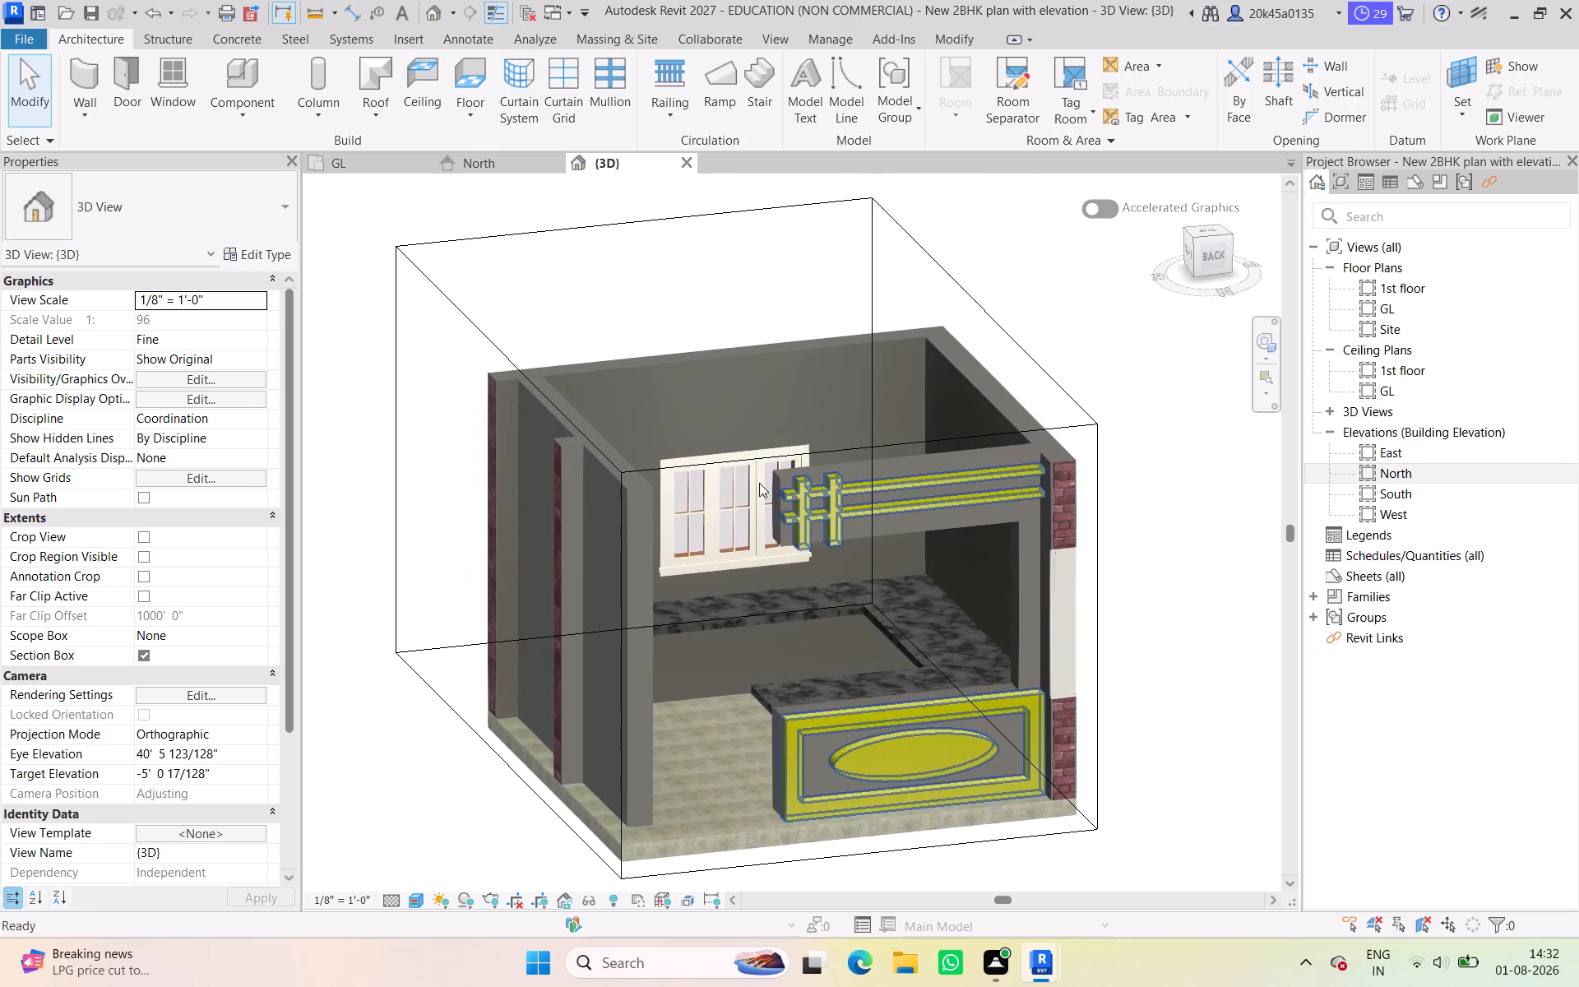
pyautogui.scroll(2, 754, 480)
pyautogui.moveTo(754, 470); pyautogui.dragTo(768, 435, button='middle')
pyautogui.moveTo(1213, 254); pyautogui.dragTo(1206, 262, button='middle')
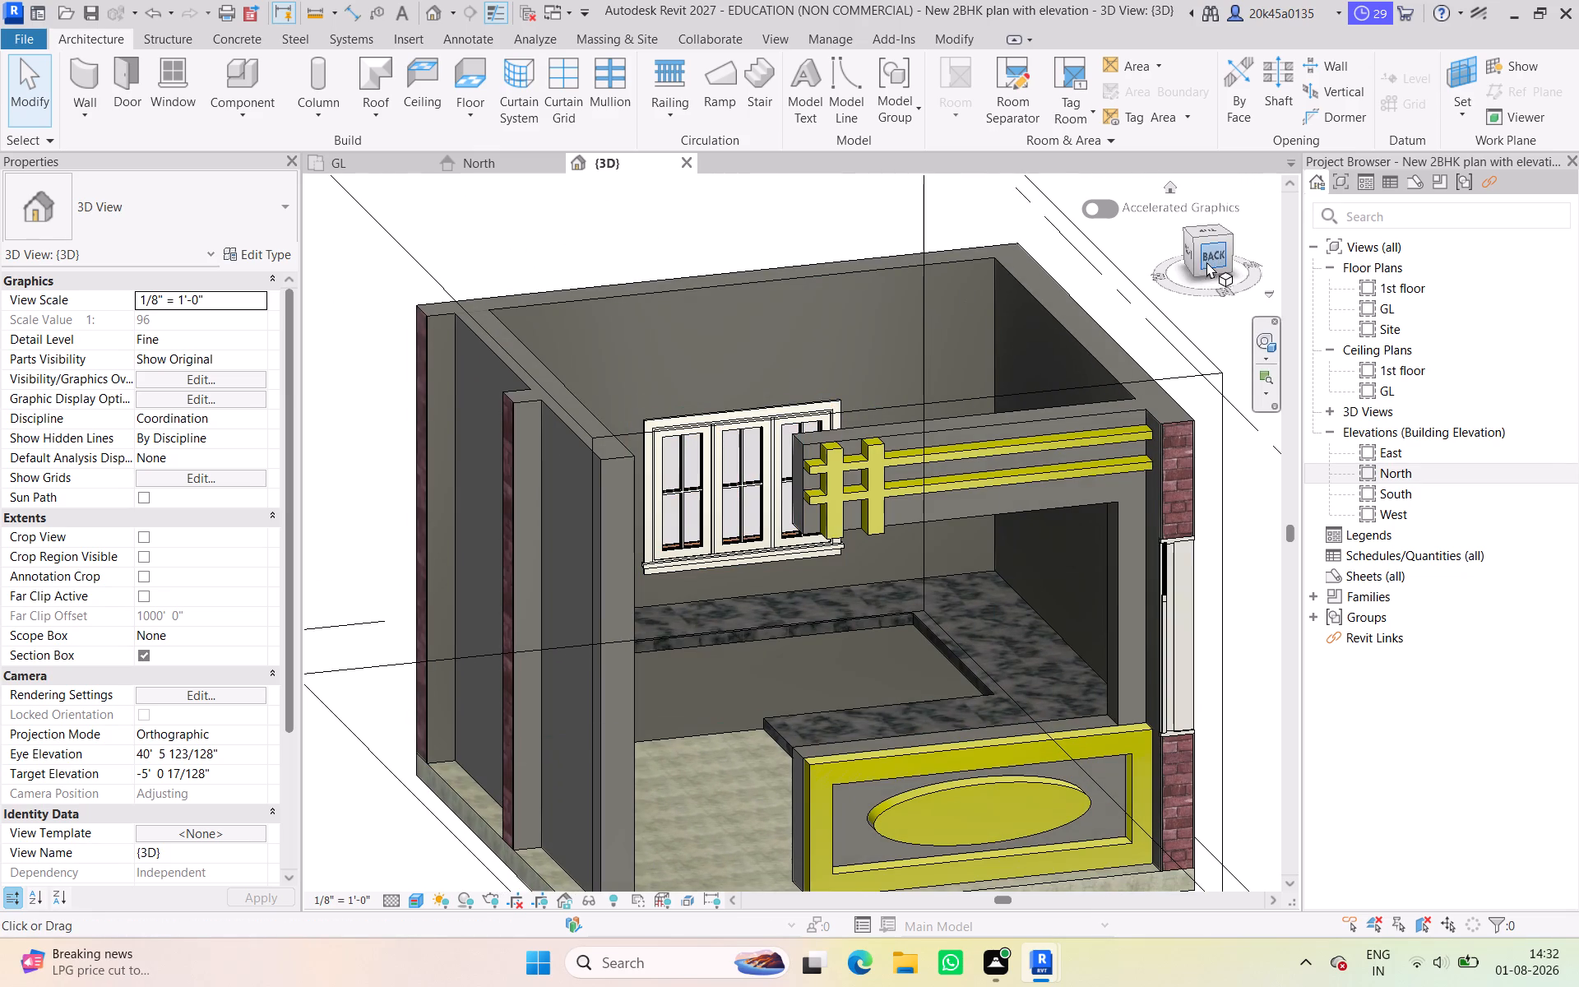
pyautogui.moveTo(1206, 262); pyautogui.dragTo(1197, 257, button='middle')
pyautogui.moveTo(1207, 243); pyautogui.dragTo(1169, 255)
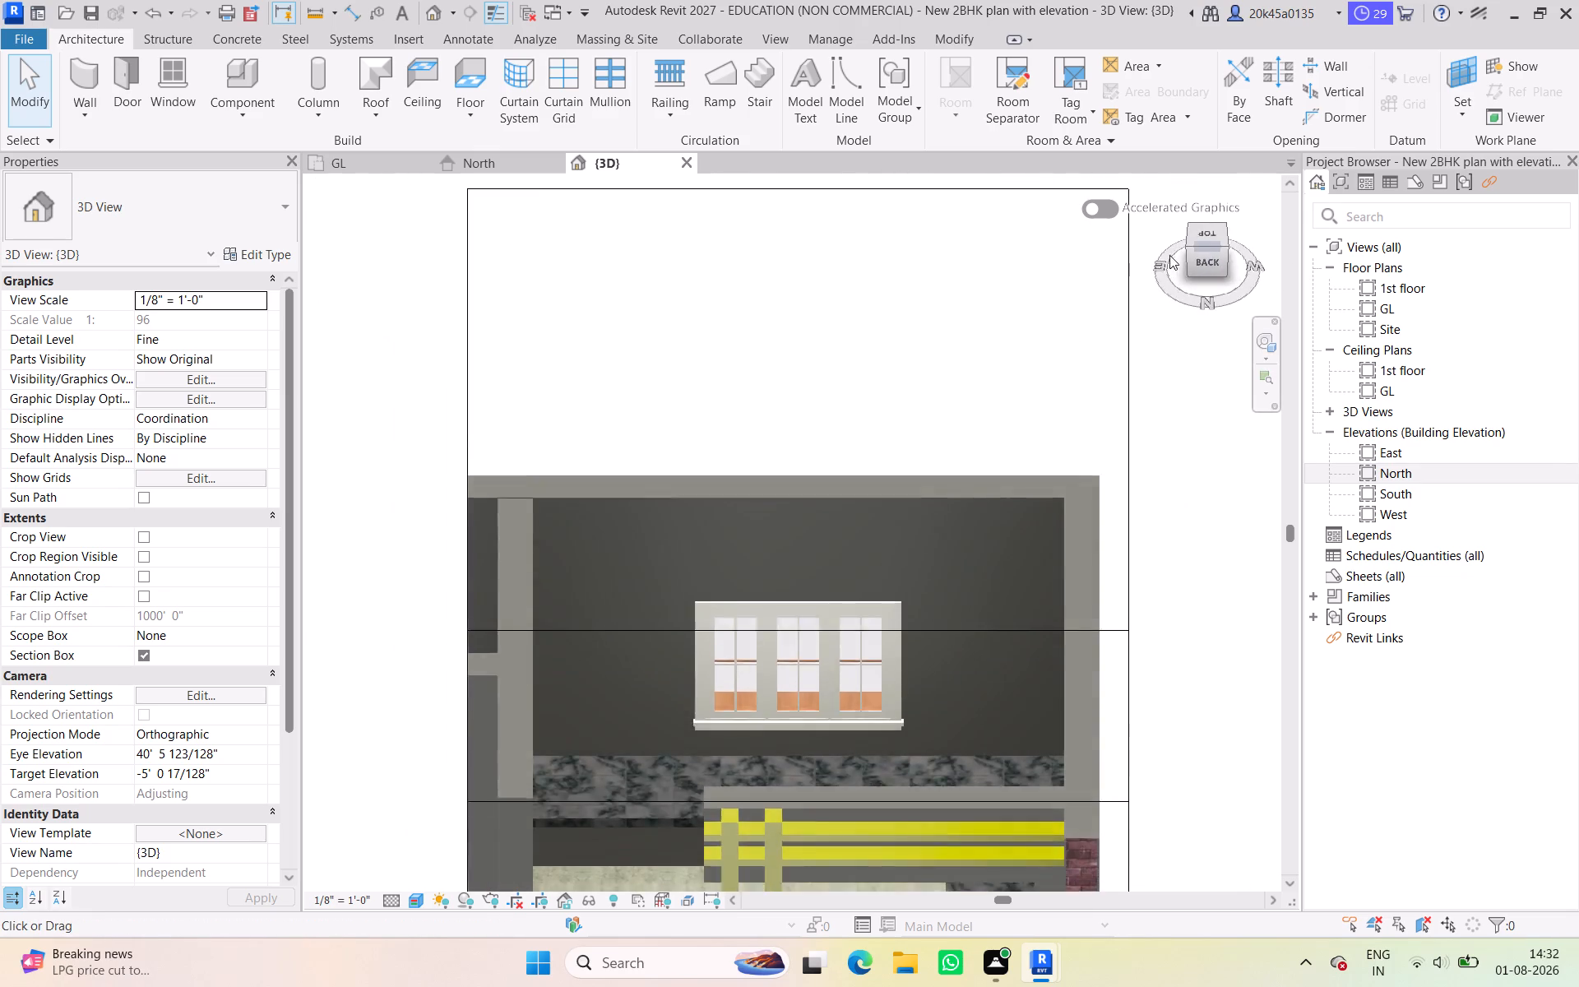
pyautogui.moveTo(1169, 255); pyautogui.dragTo(324, 250)
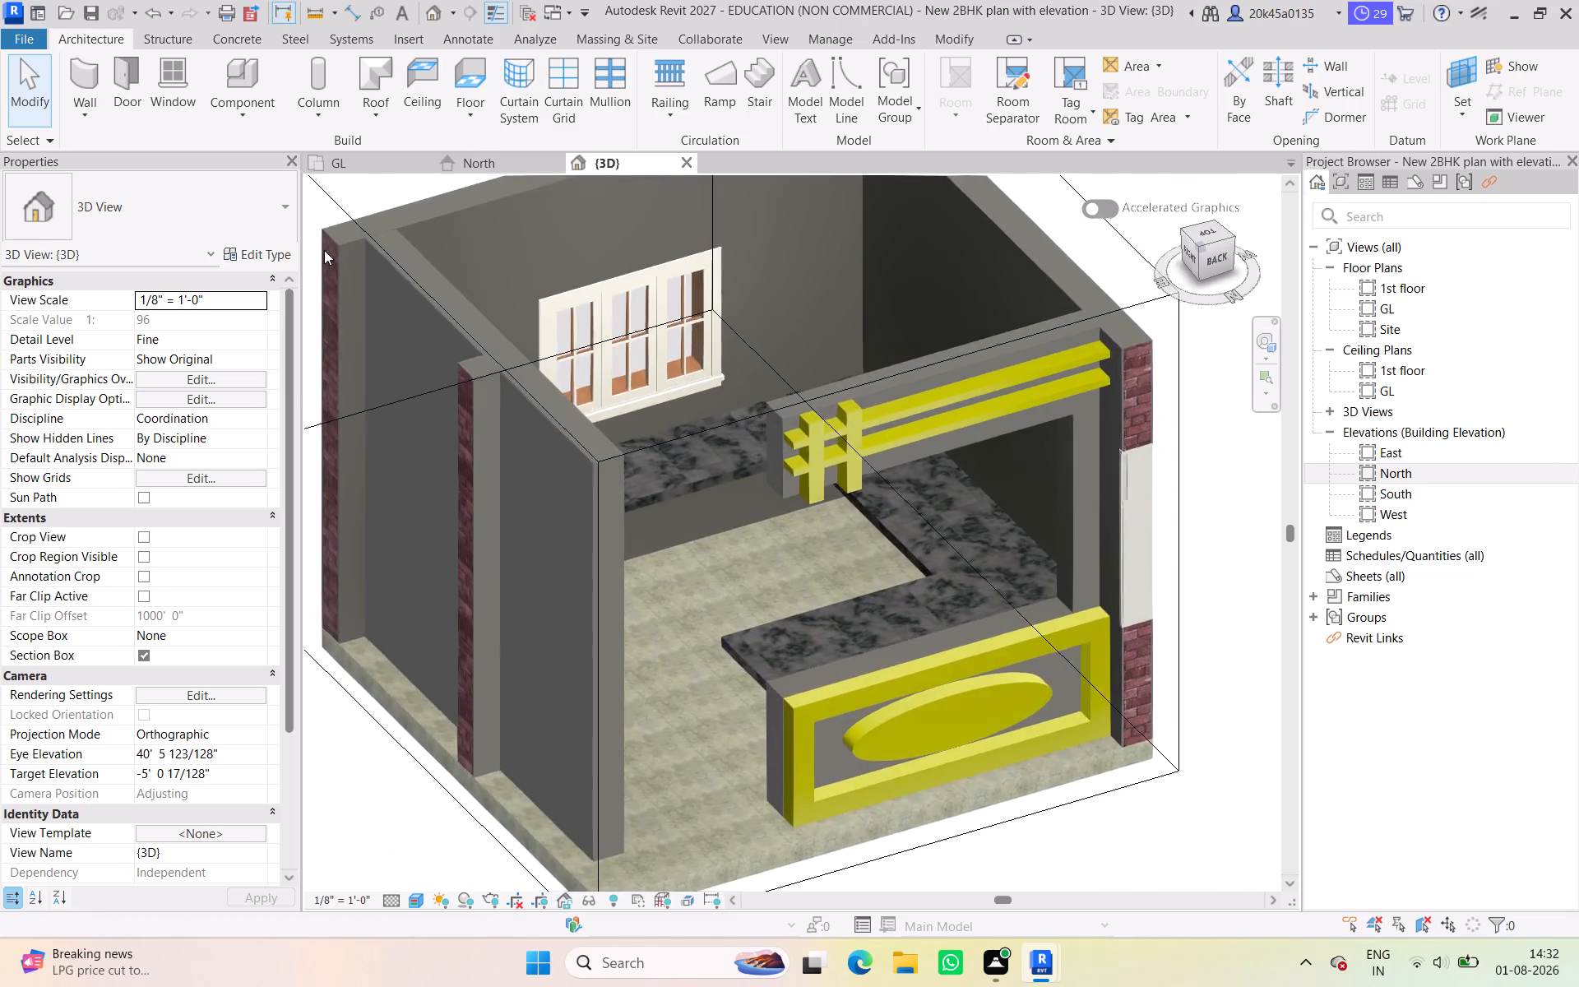
pyautogui.moveTo(324, 250); pyautogui.dragTo(369, 229)
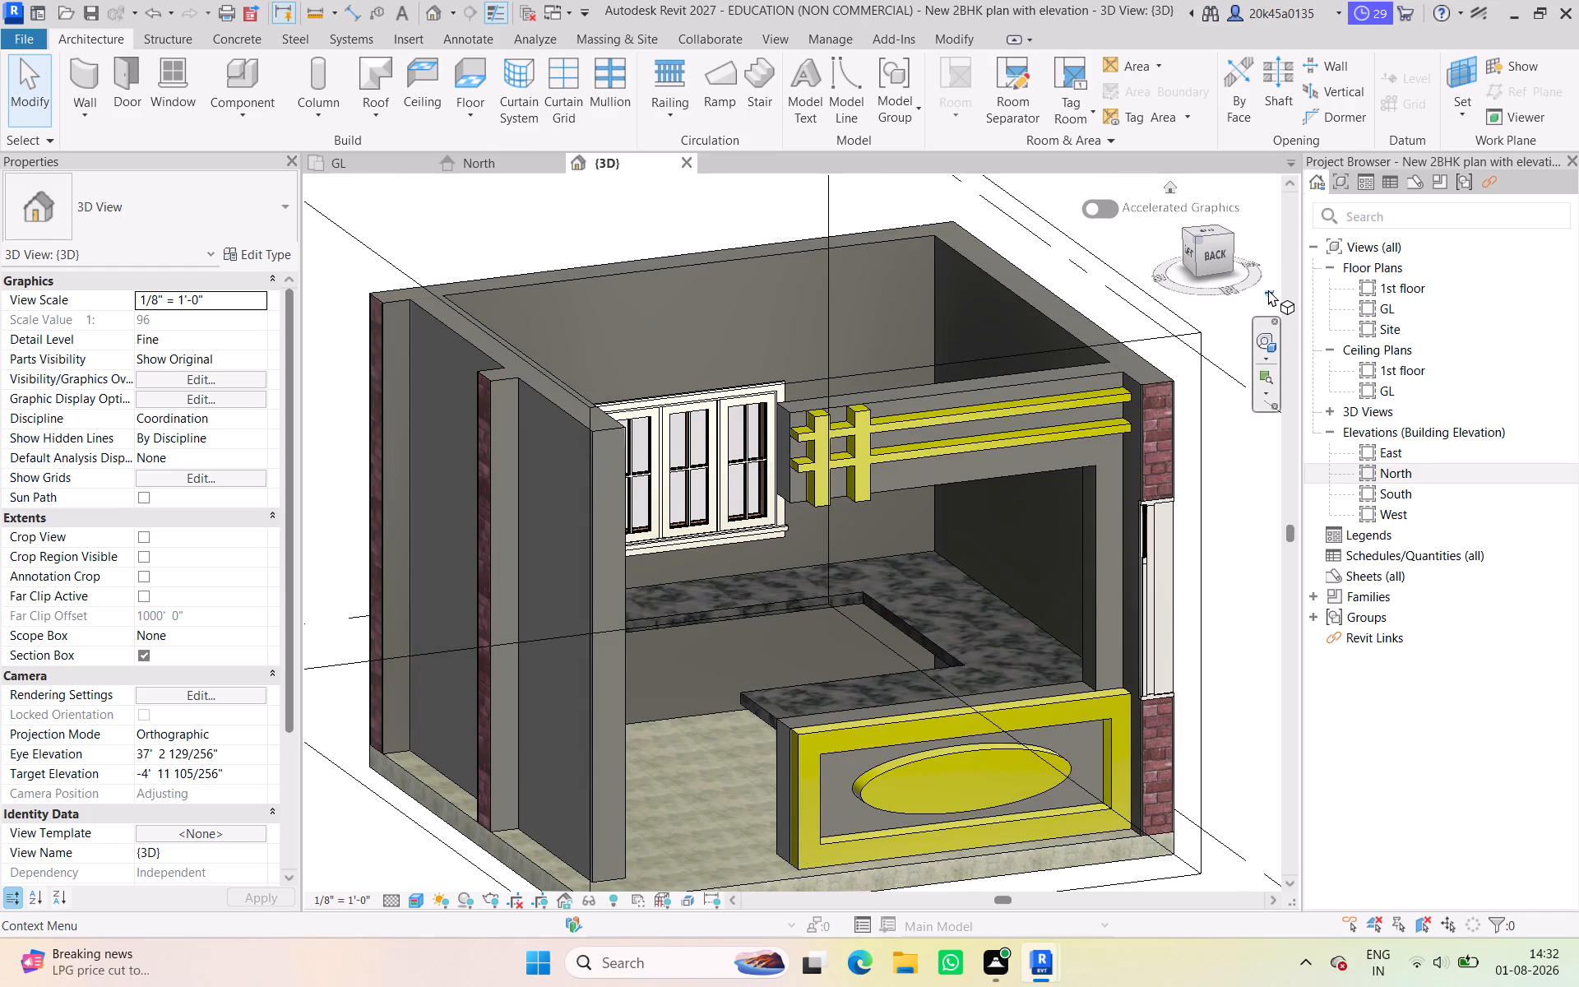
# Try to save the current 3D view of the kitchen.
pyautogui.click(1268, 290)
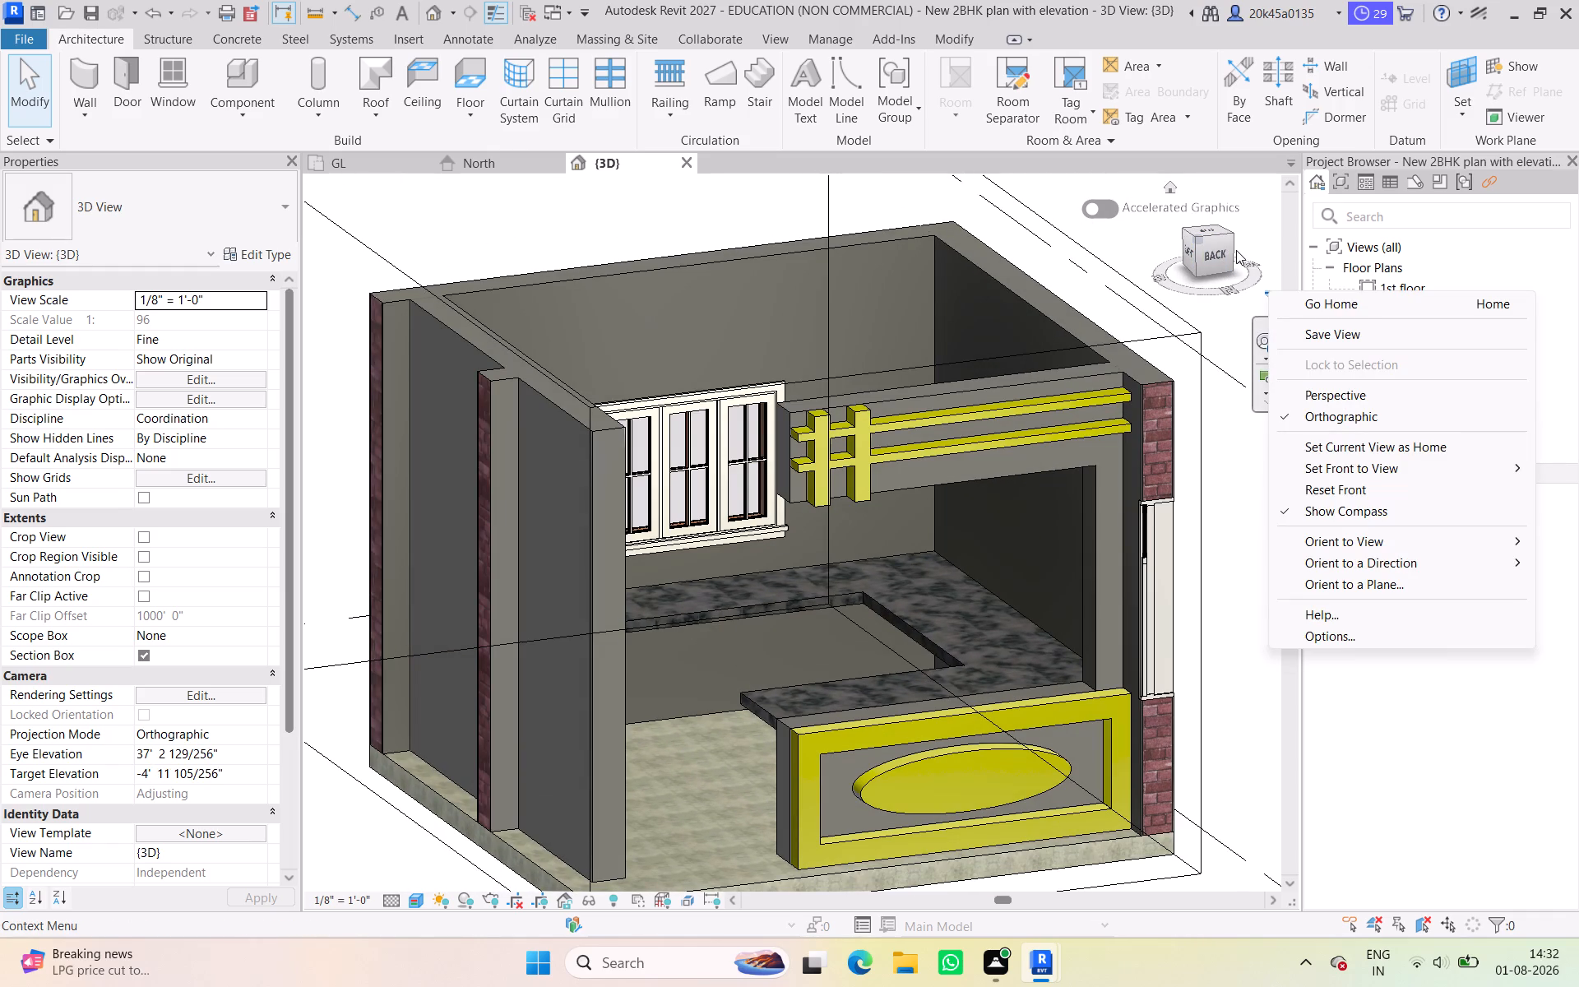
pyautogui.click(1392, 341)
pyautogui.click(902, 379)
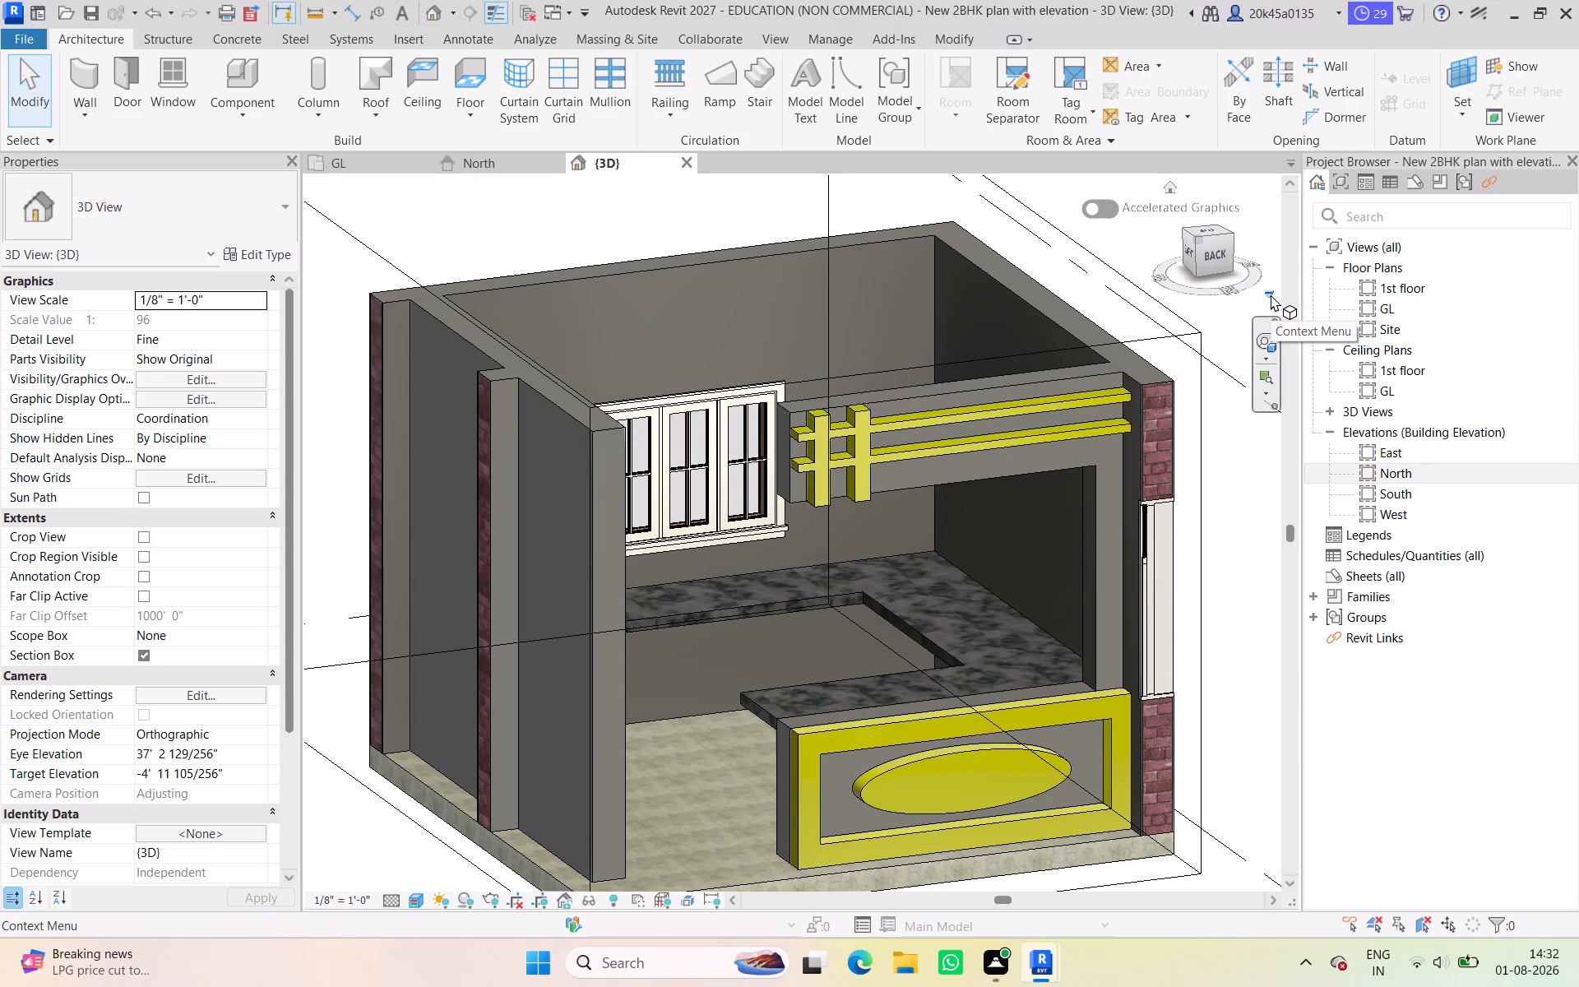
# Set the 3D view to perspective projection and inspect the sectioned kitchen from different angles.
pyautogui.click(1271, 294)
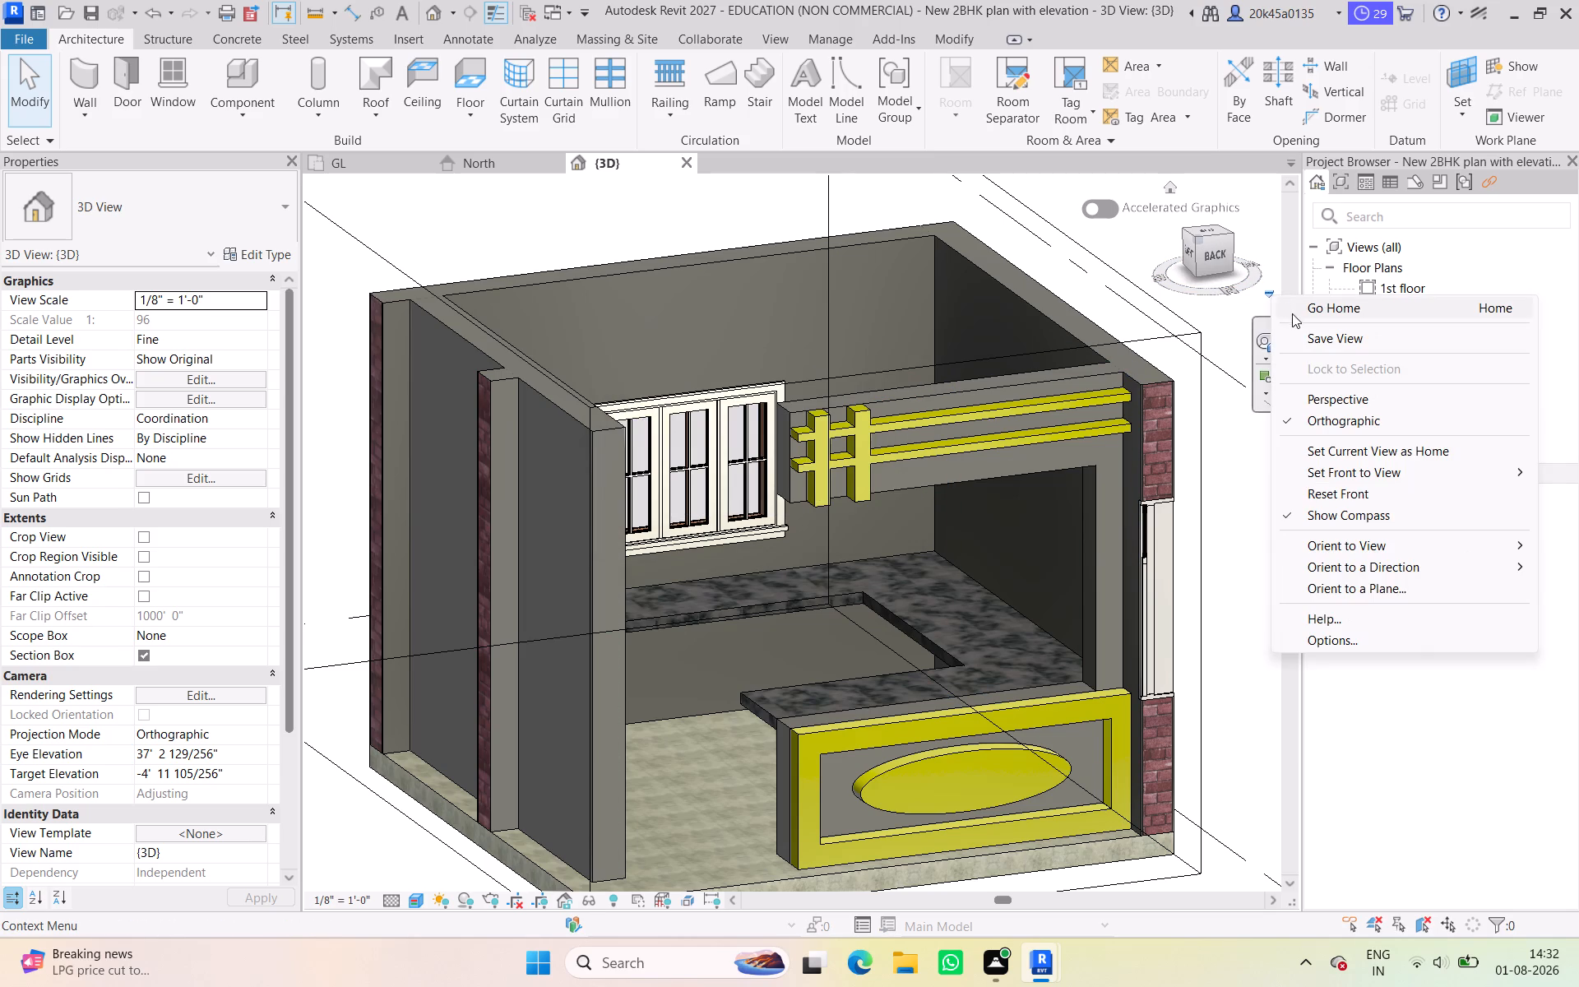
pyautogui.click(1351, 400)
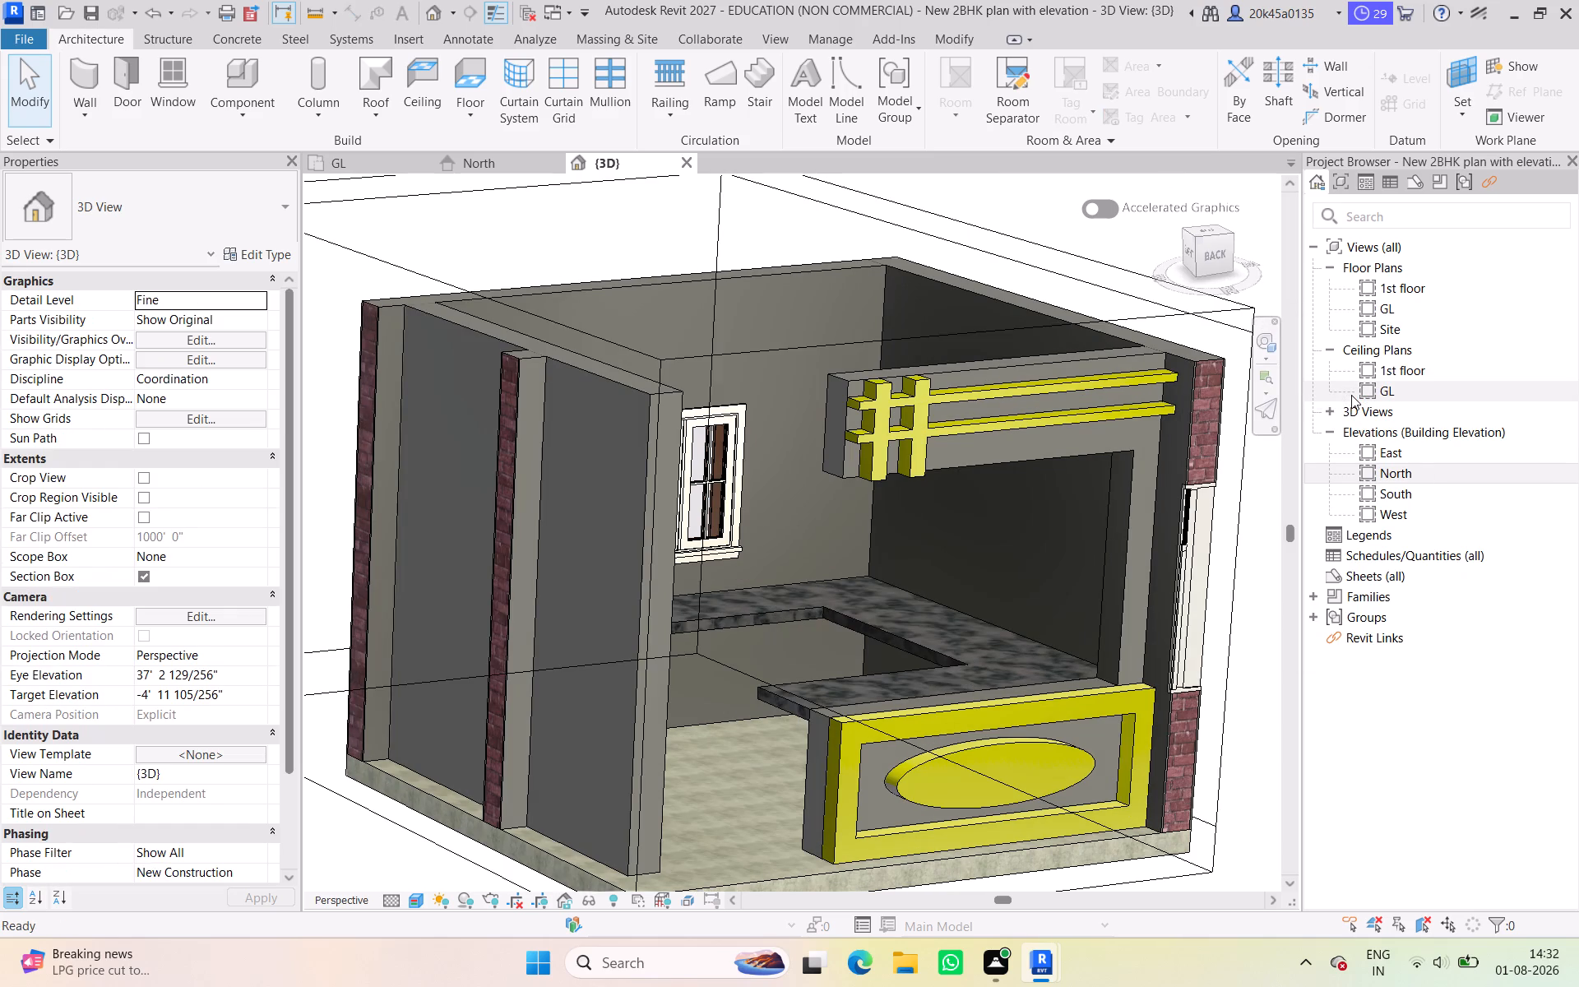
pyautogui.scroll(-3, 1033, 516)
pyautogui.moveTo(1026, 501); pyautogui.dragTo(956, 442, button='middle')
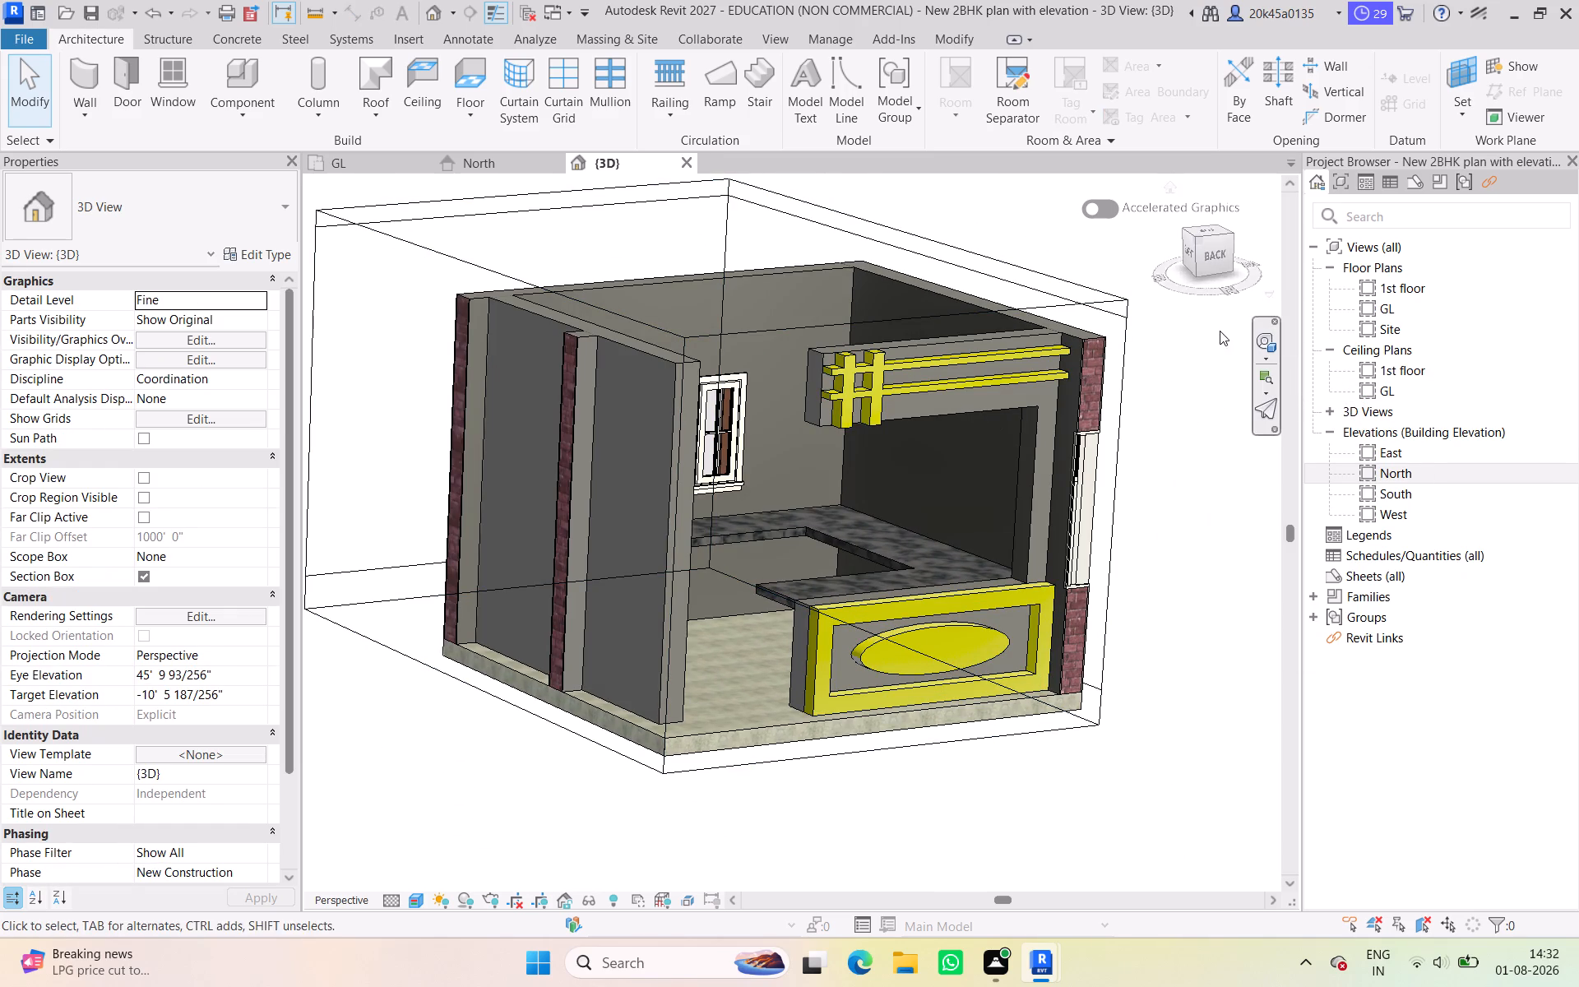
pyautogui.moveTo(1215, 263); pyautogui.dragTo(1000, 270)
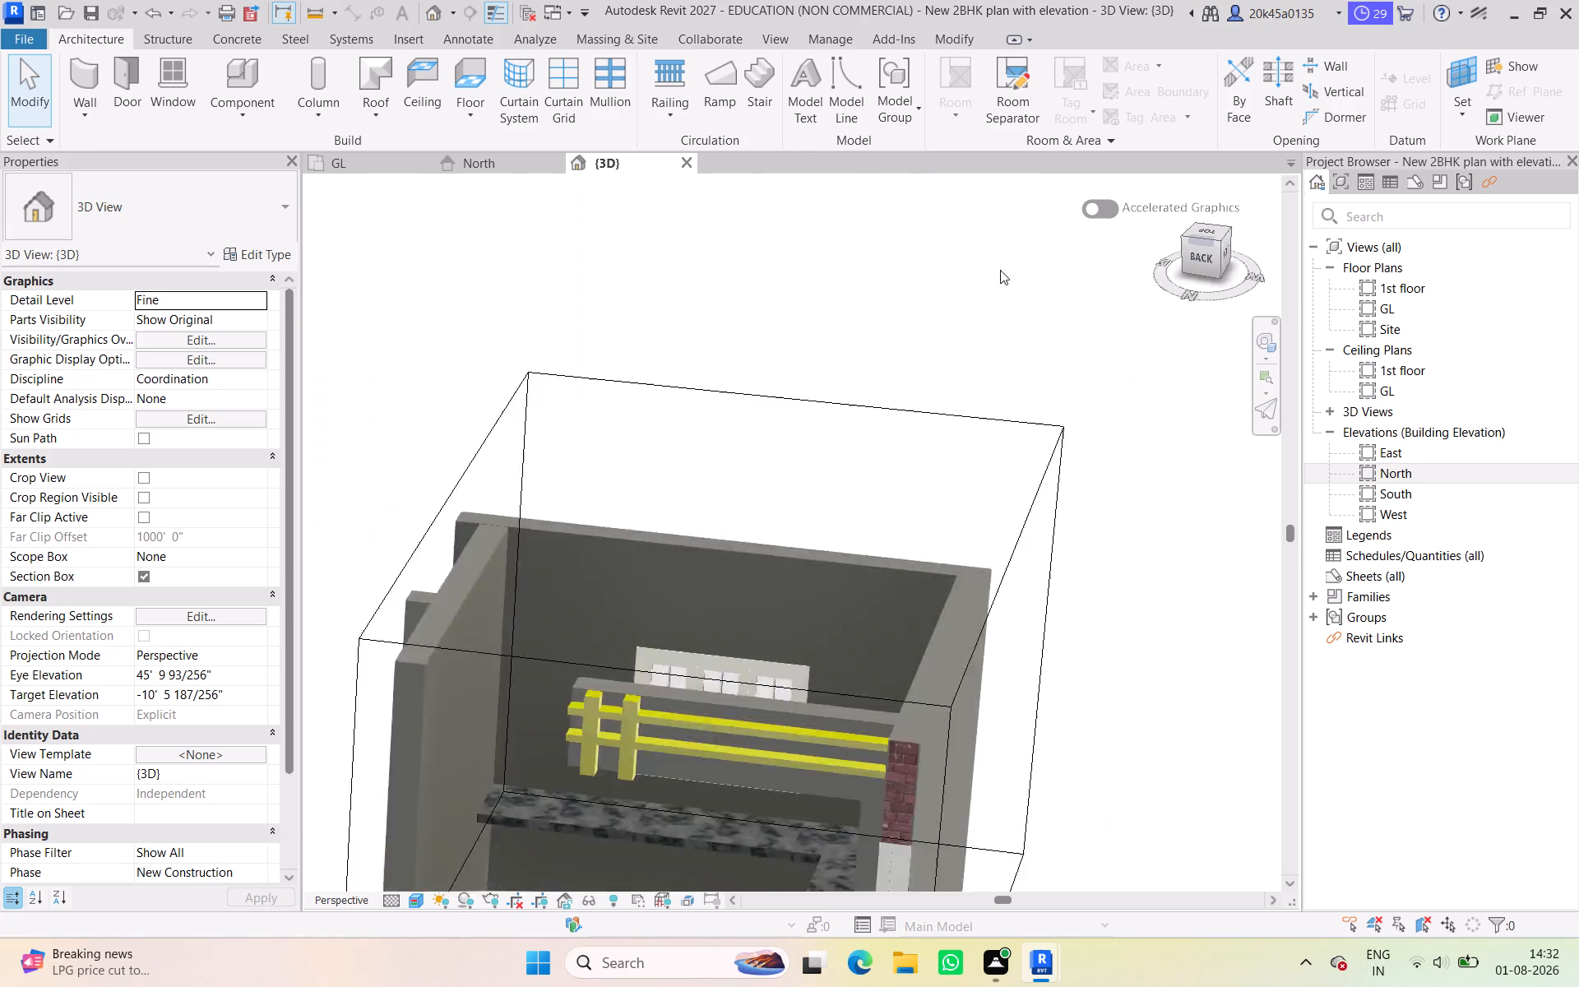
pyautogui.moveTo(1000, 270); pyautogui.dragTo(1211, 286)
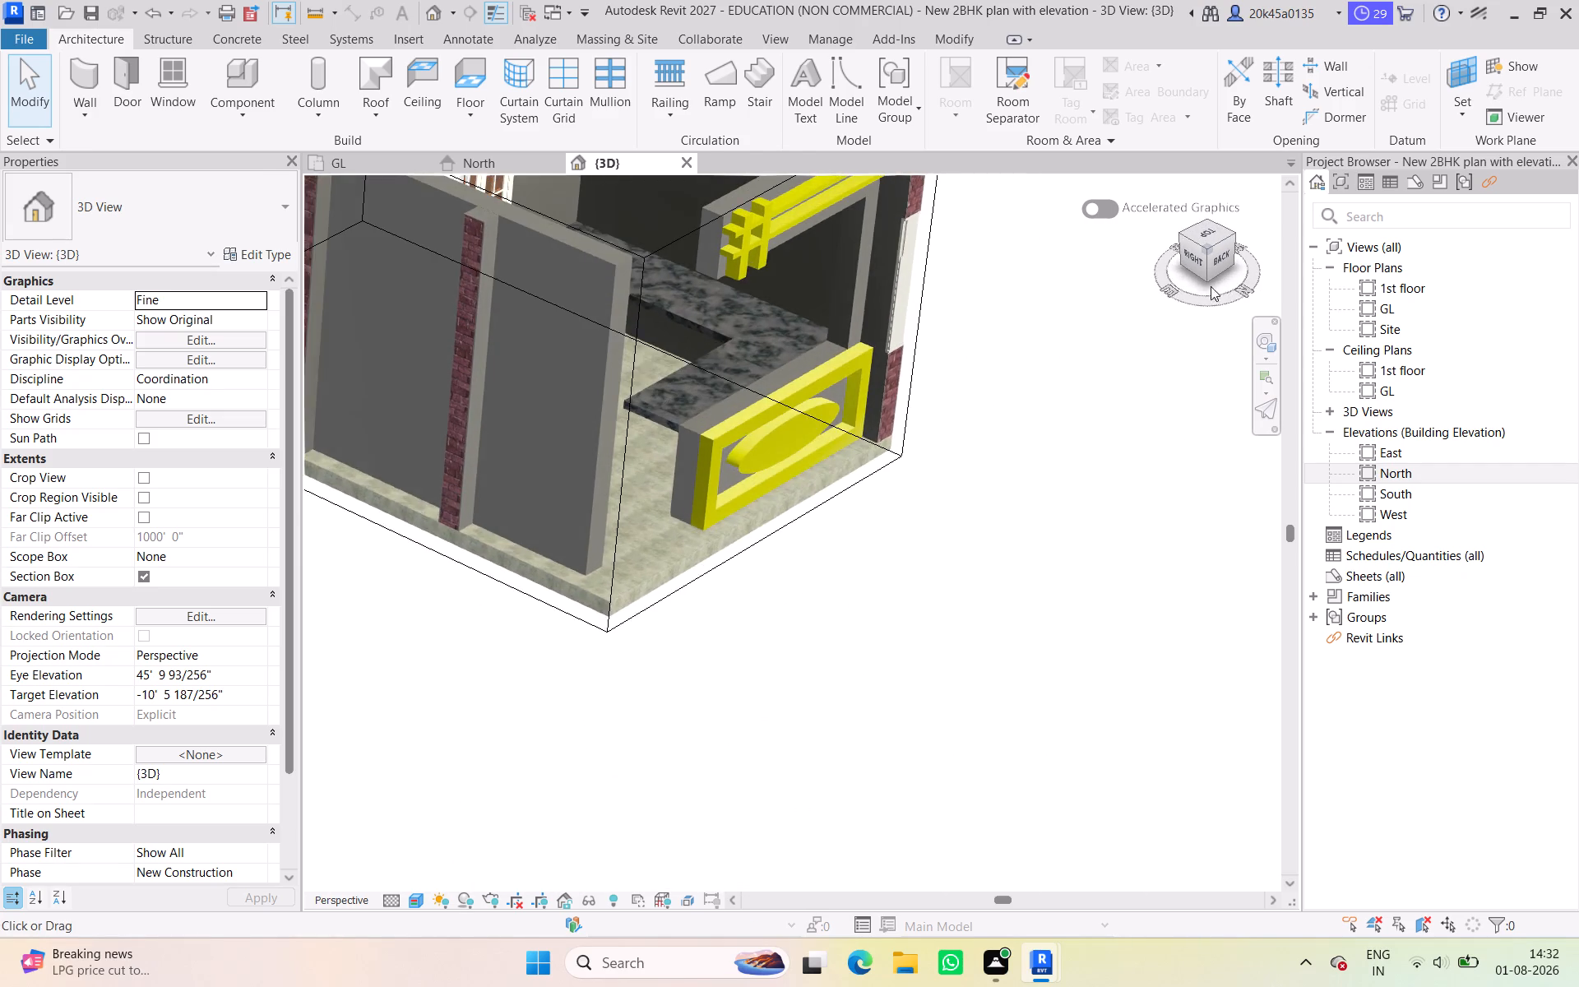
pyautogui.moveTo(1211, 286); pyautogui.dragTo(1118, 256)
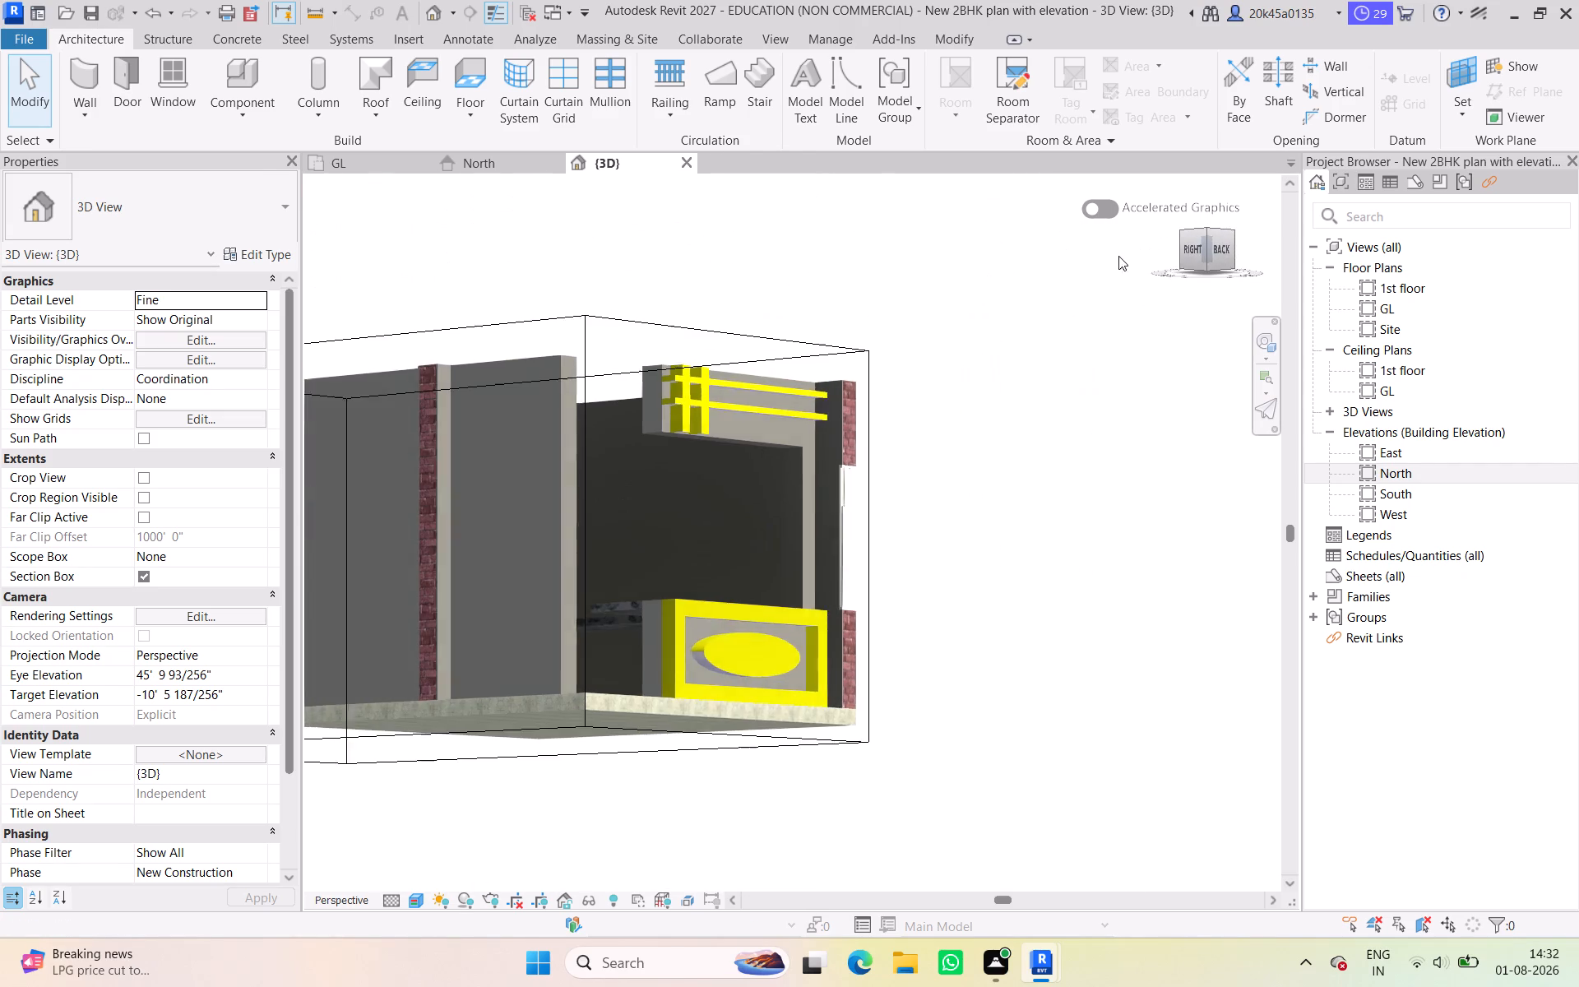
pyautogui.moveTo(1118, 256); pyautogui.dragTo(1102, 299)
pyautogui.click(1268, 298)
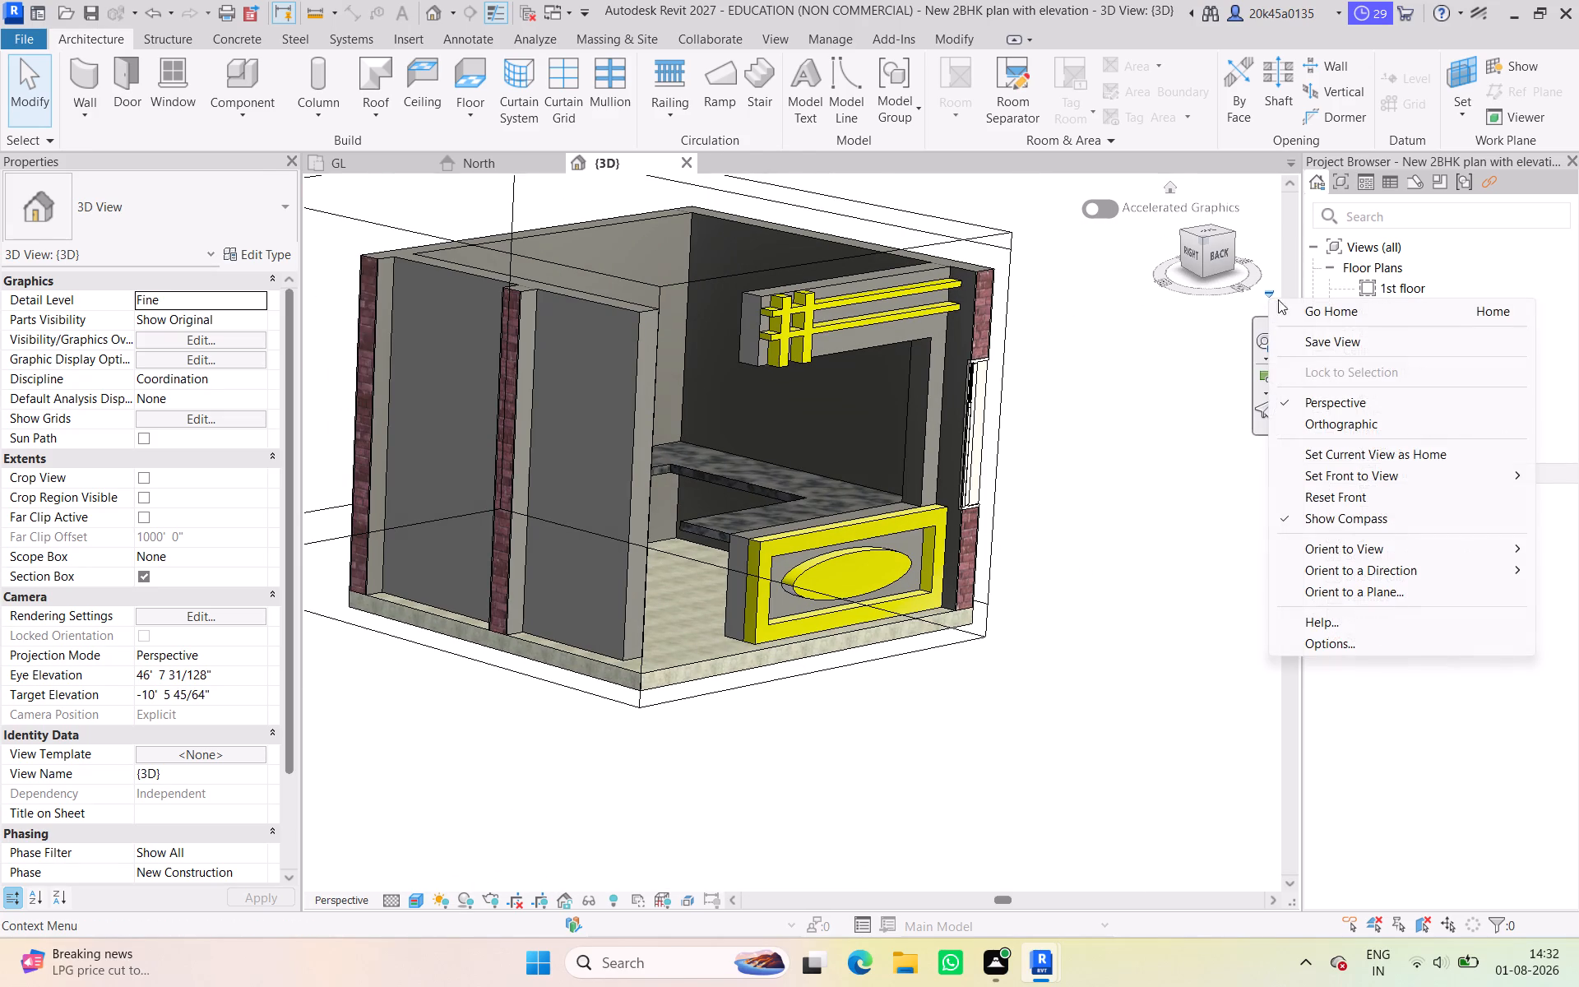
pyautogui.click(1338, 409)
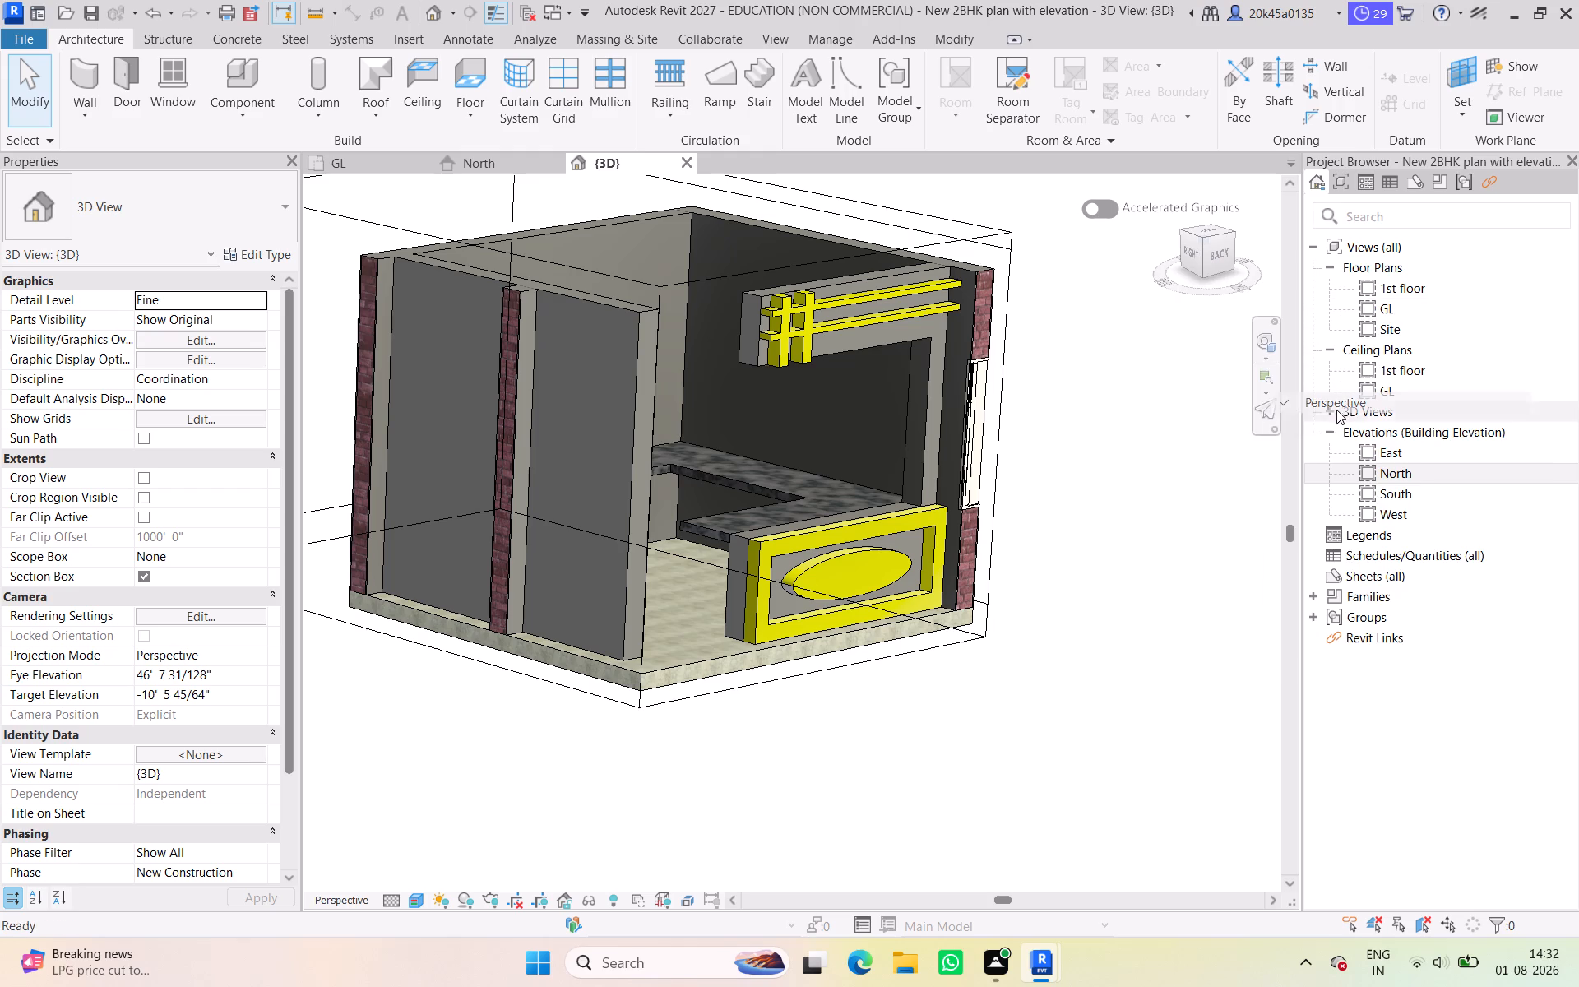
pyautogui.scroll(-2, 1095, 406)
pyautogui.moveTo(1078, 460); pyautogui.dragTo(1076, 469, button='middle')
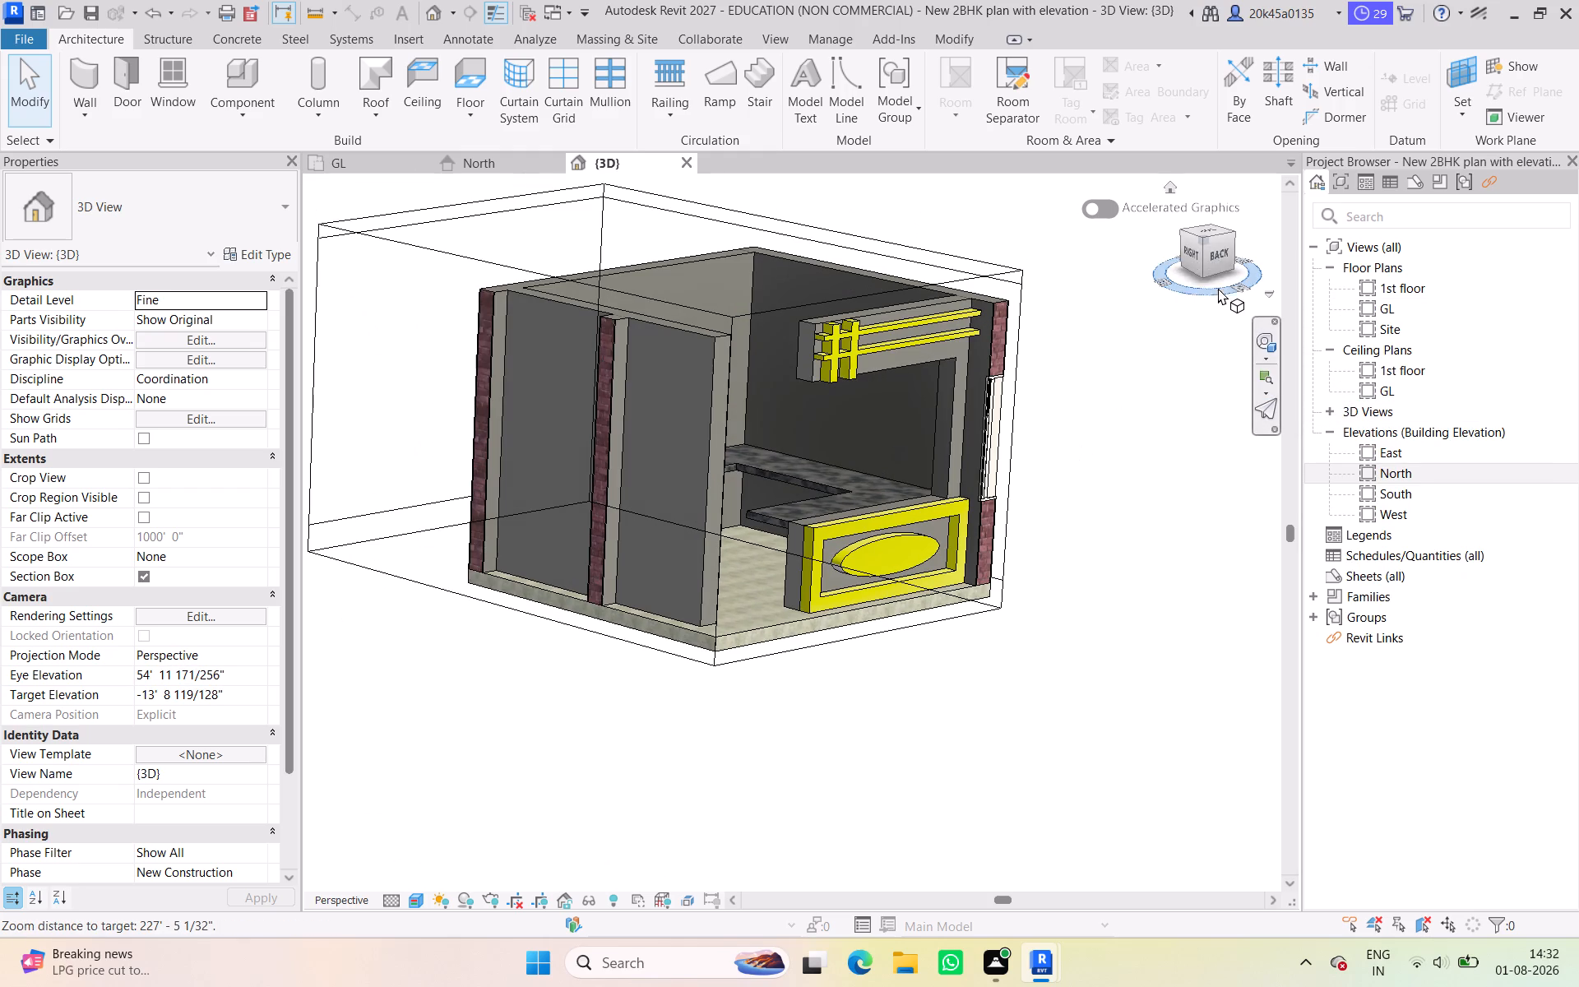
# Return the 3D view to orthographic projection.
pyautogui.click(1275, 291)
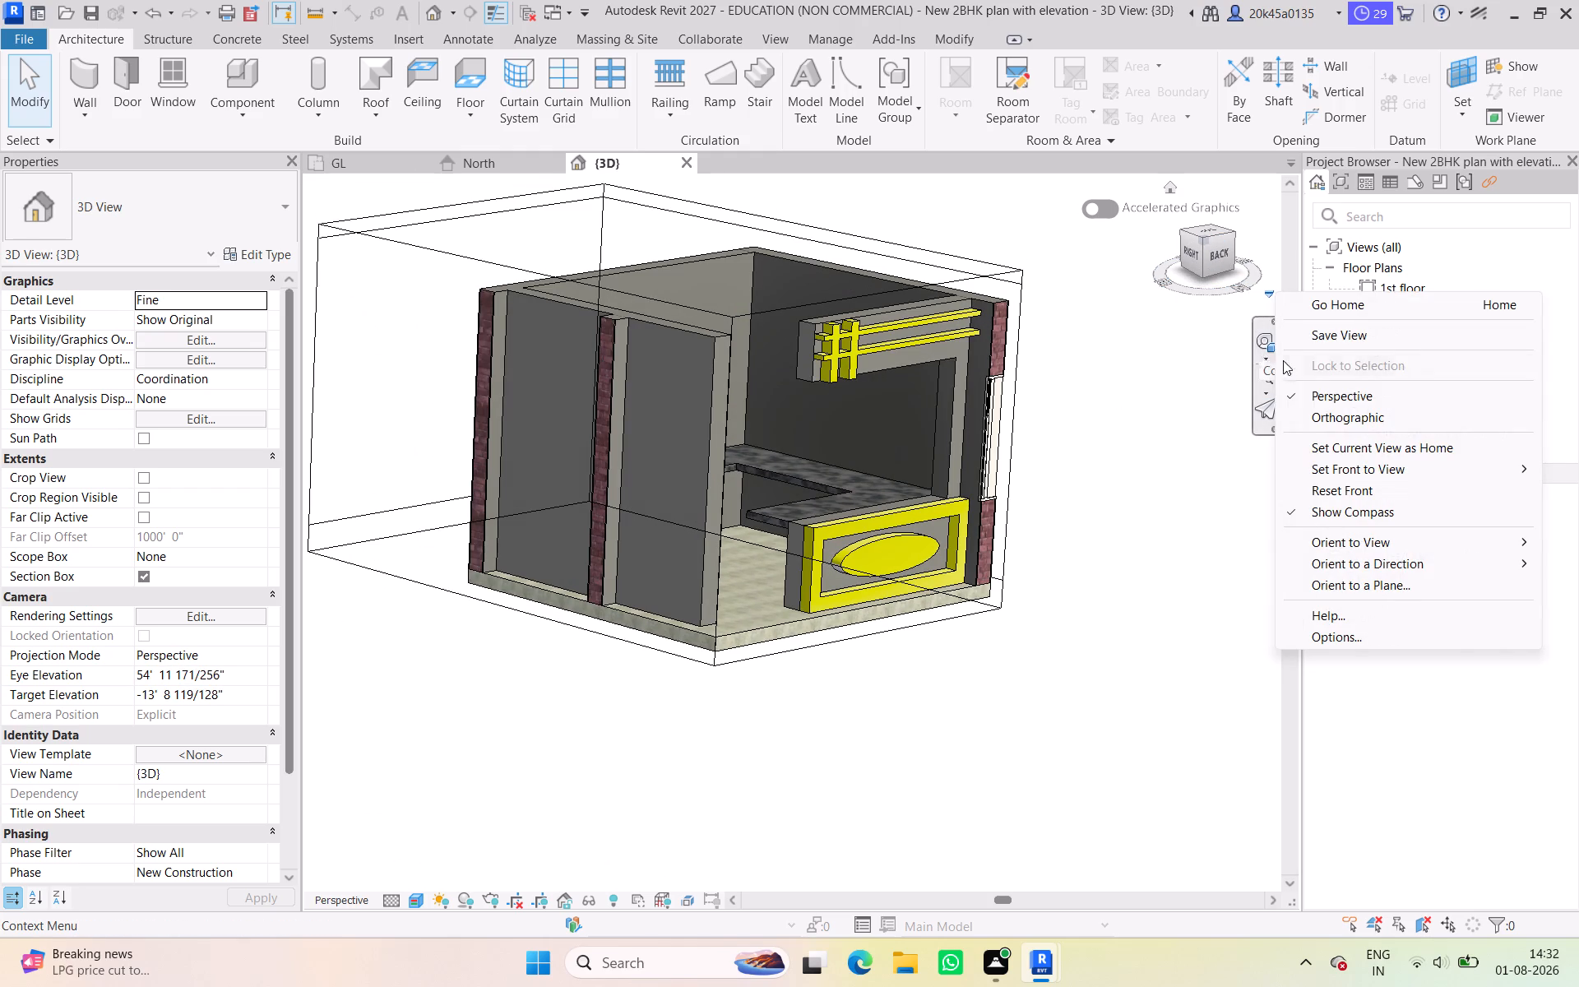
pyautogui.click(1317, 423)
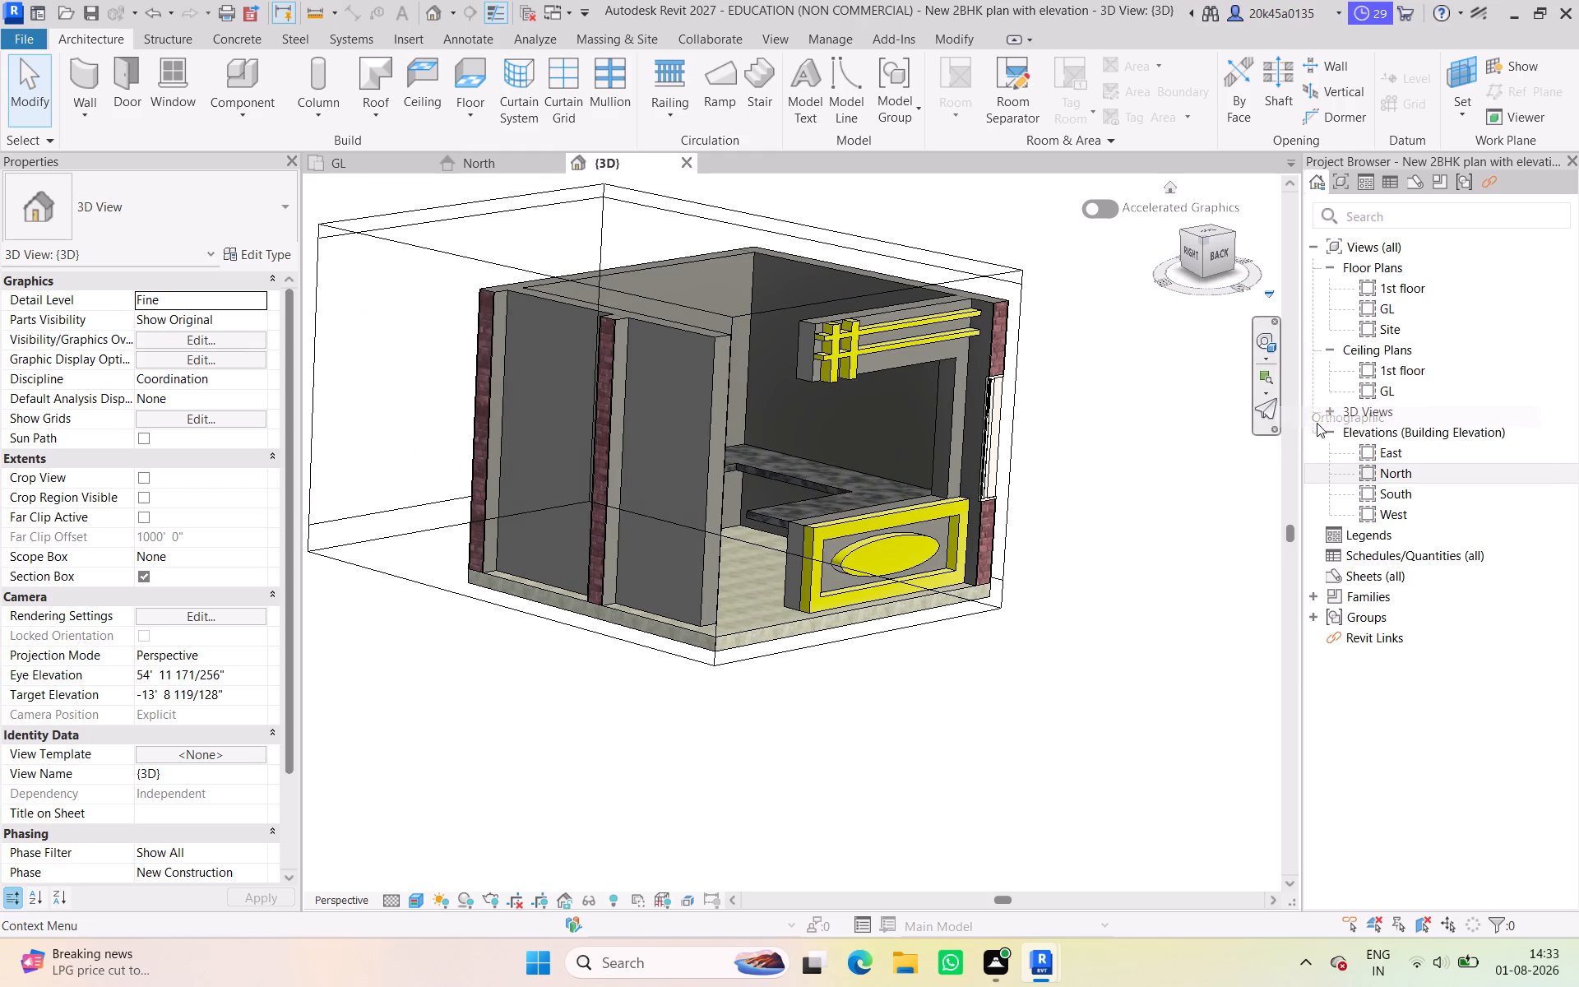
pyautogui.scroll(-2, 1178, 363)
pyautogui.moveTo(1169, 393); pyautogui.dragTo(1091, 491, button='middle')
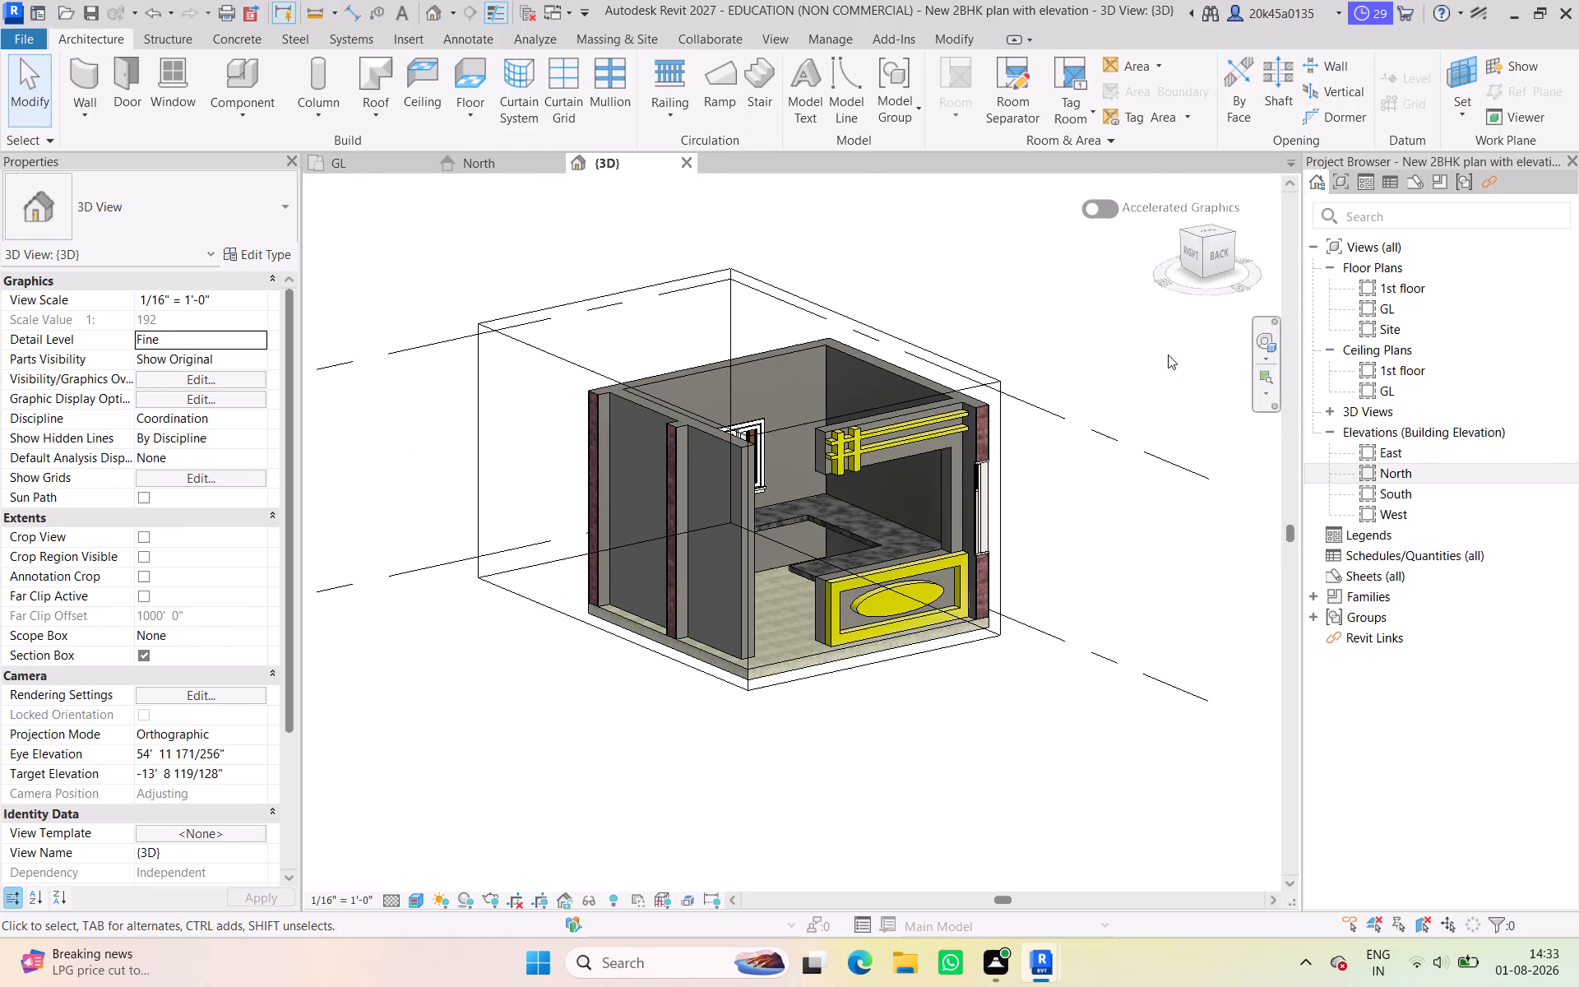
# Review the User Interface, Graphics, Colors, Rendering and Check Spelling settings in Options, and leave without changes.
pyautogui.click(1273, 289)
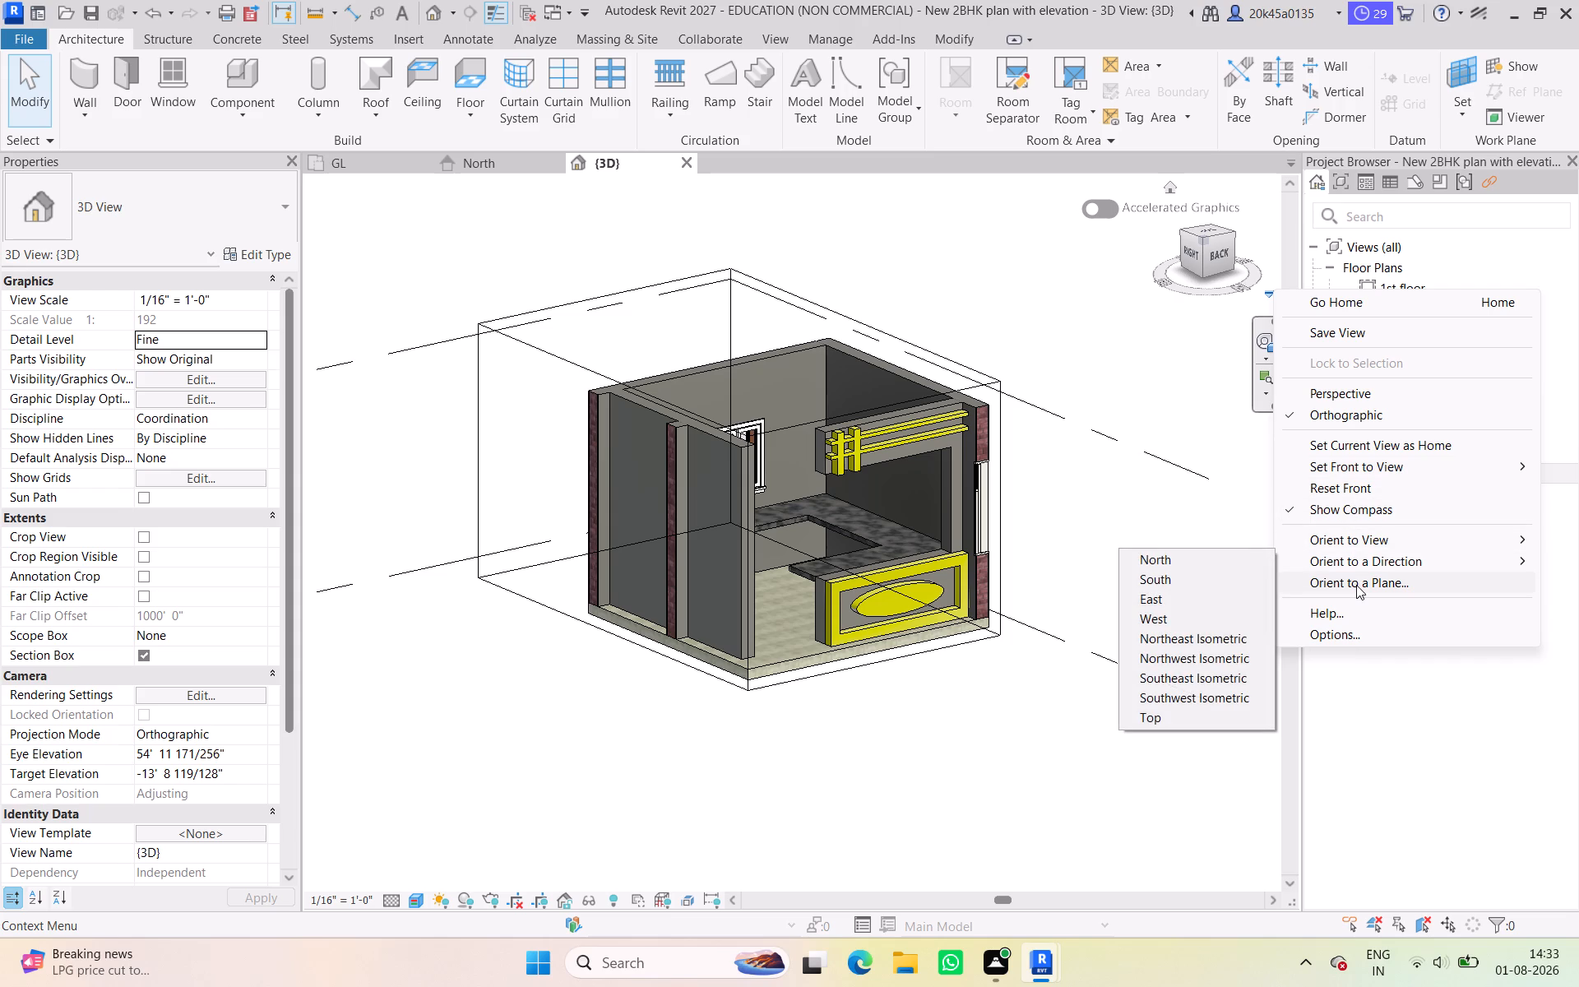
pyautogui.click(1333, 630)
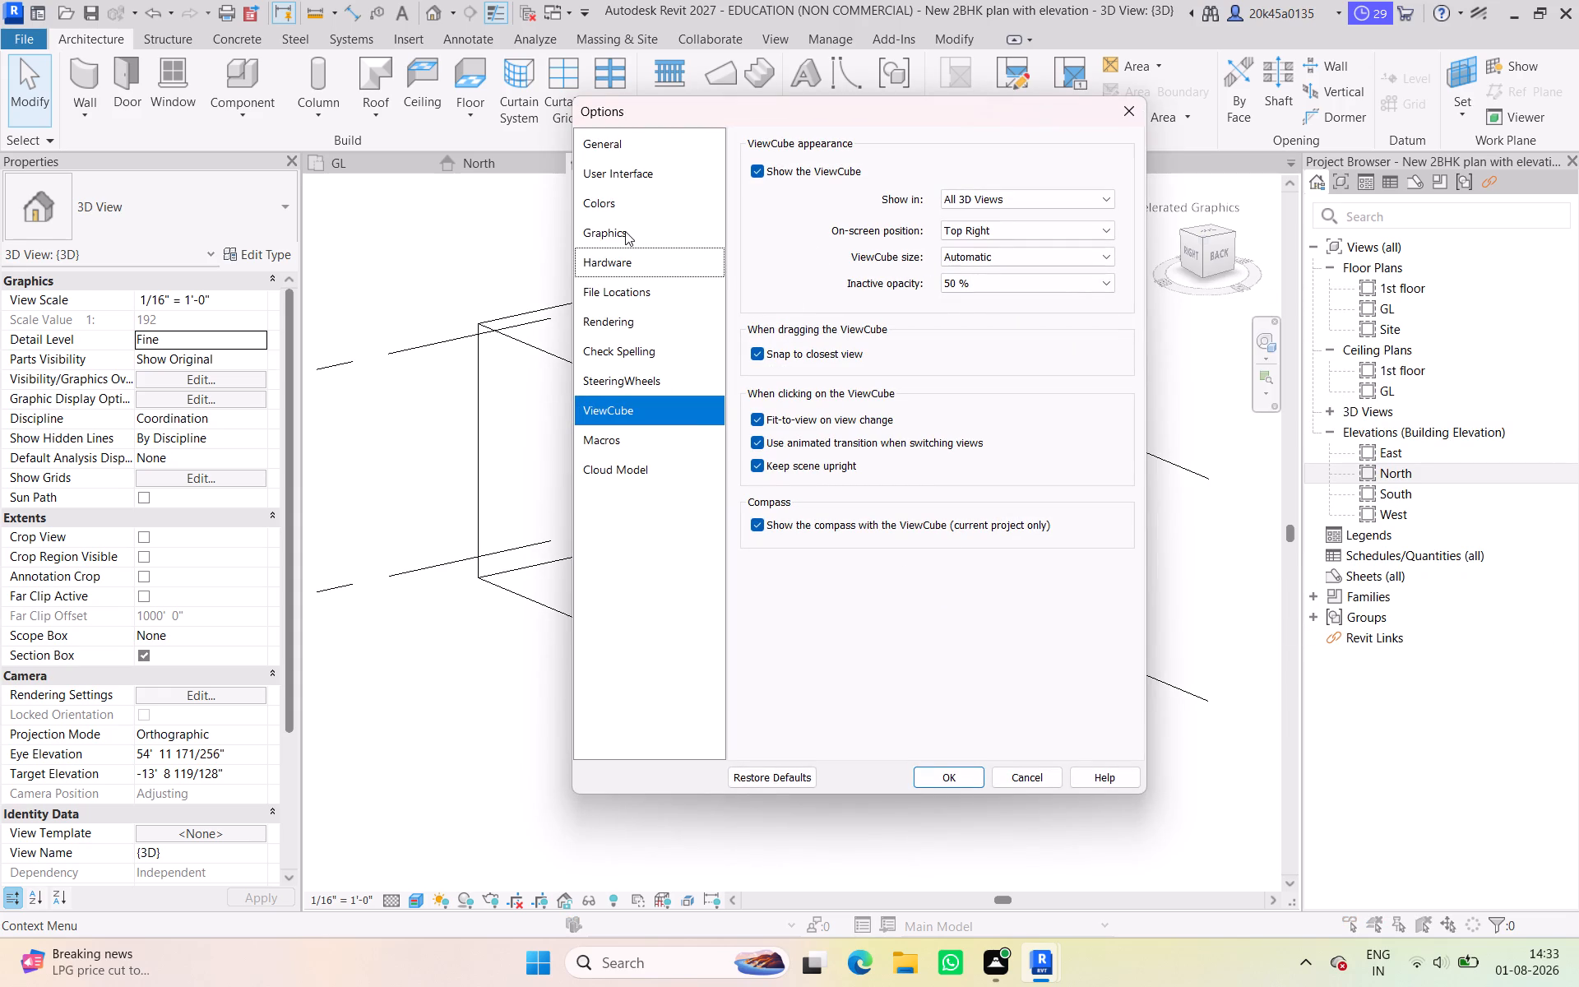
pyautogui.click(649, 183)
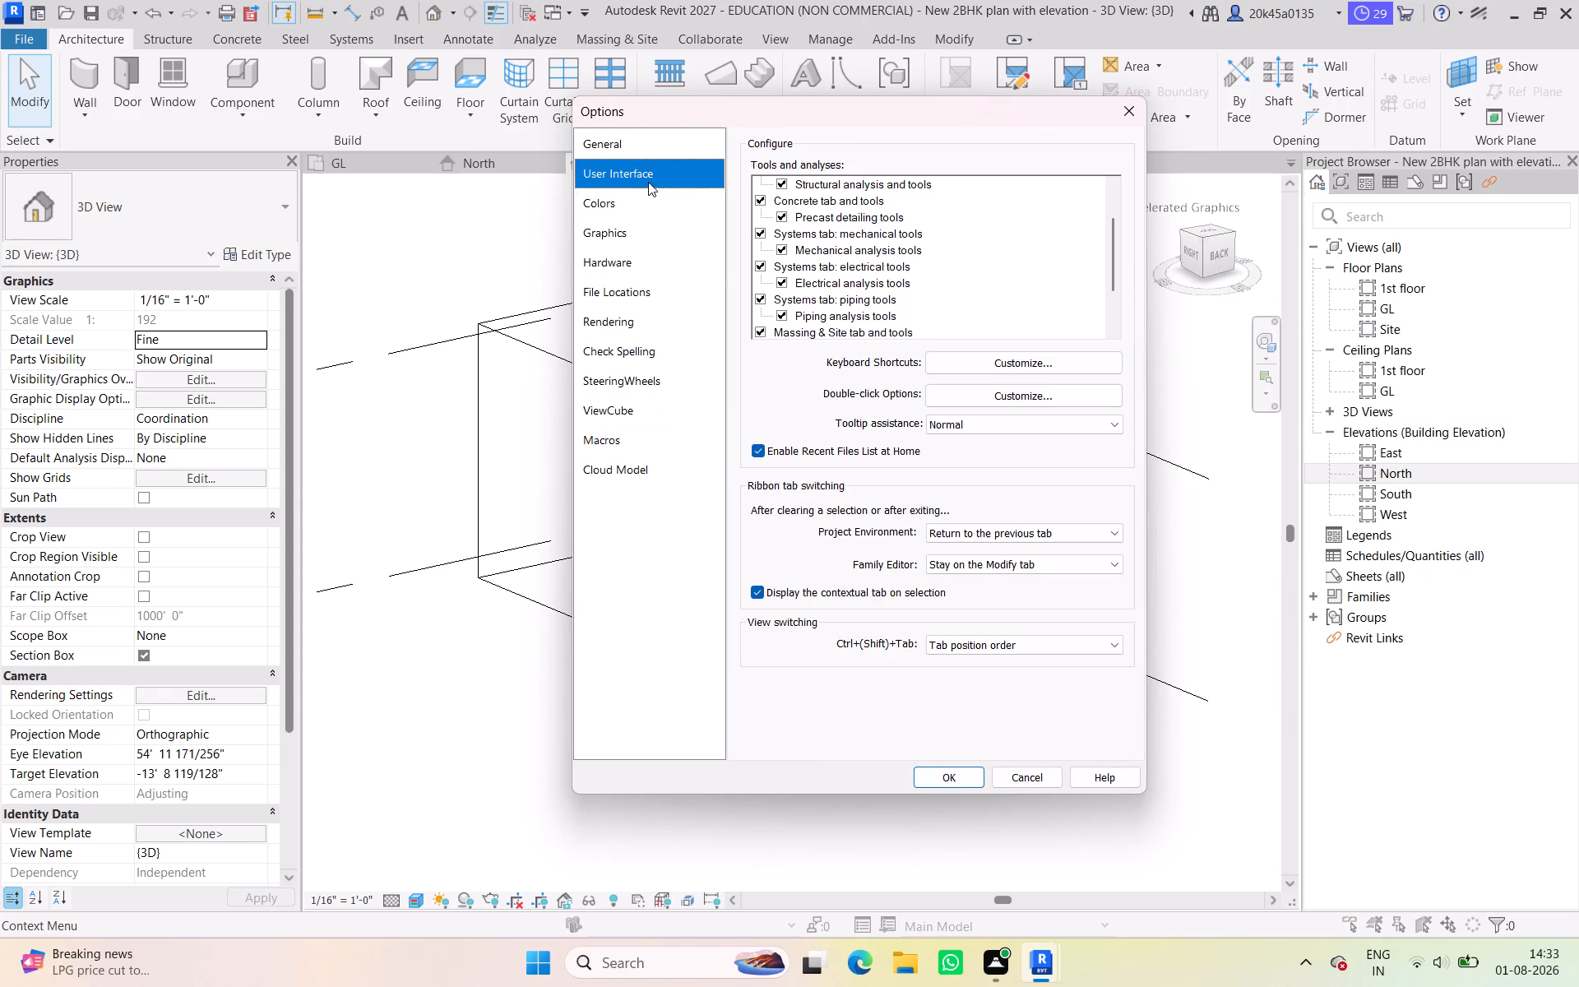
pyautogui.click(623, 221)
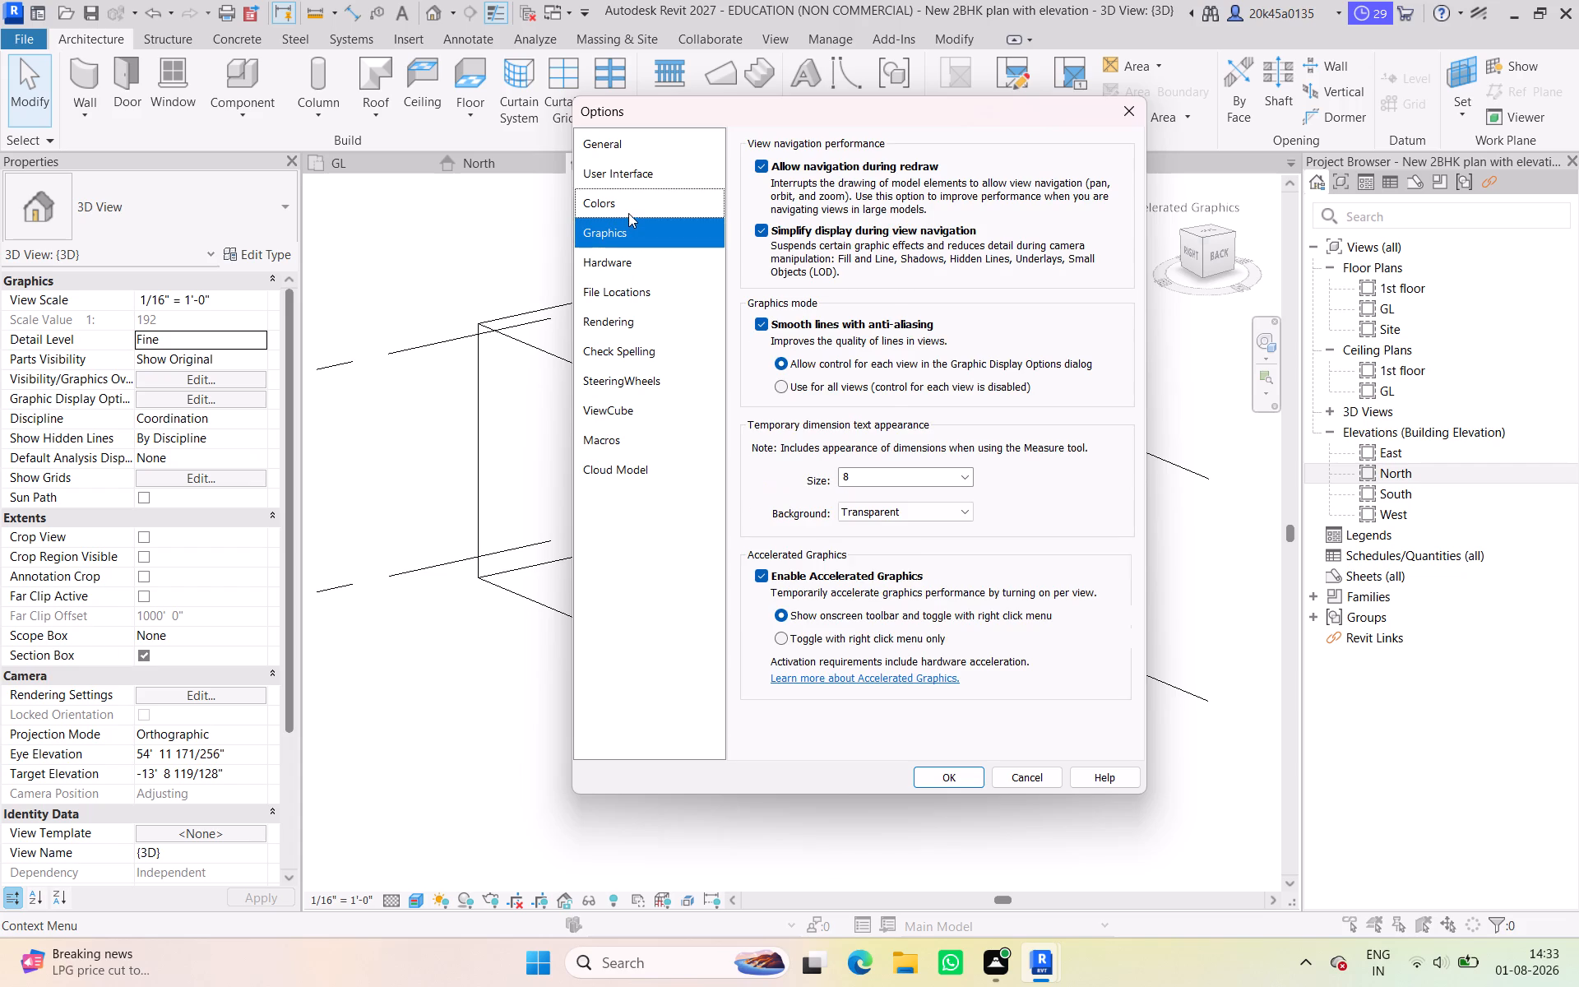
pyautogui.click(628, 211)
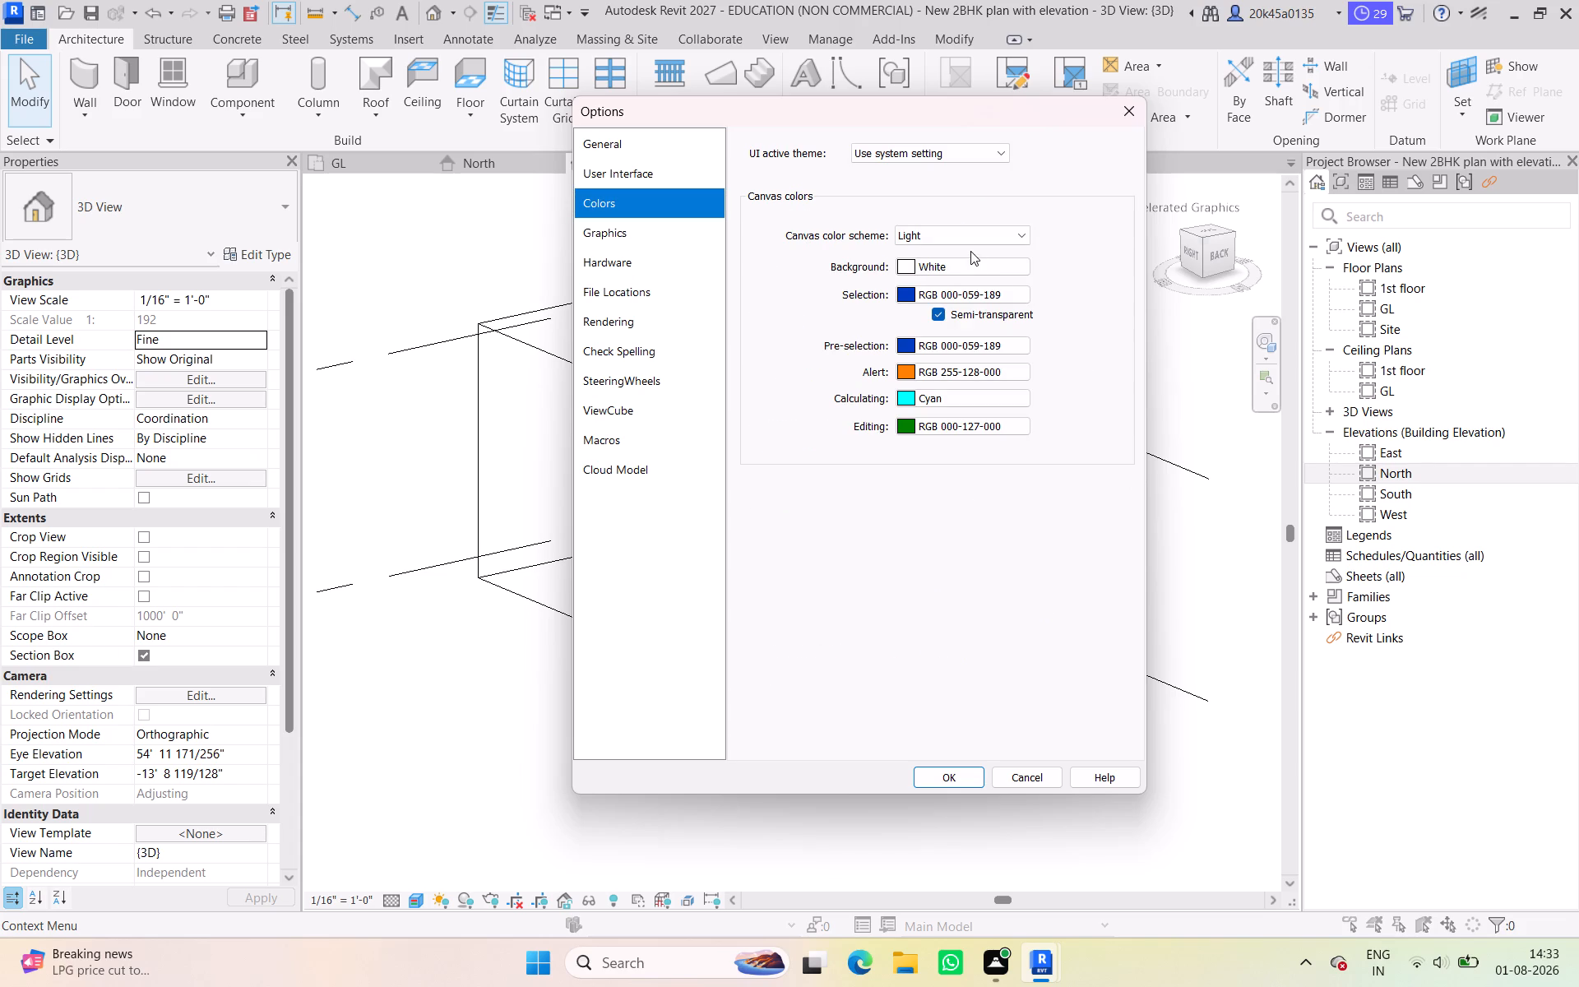
pyautogui.click(632, 309)
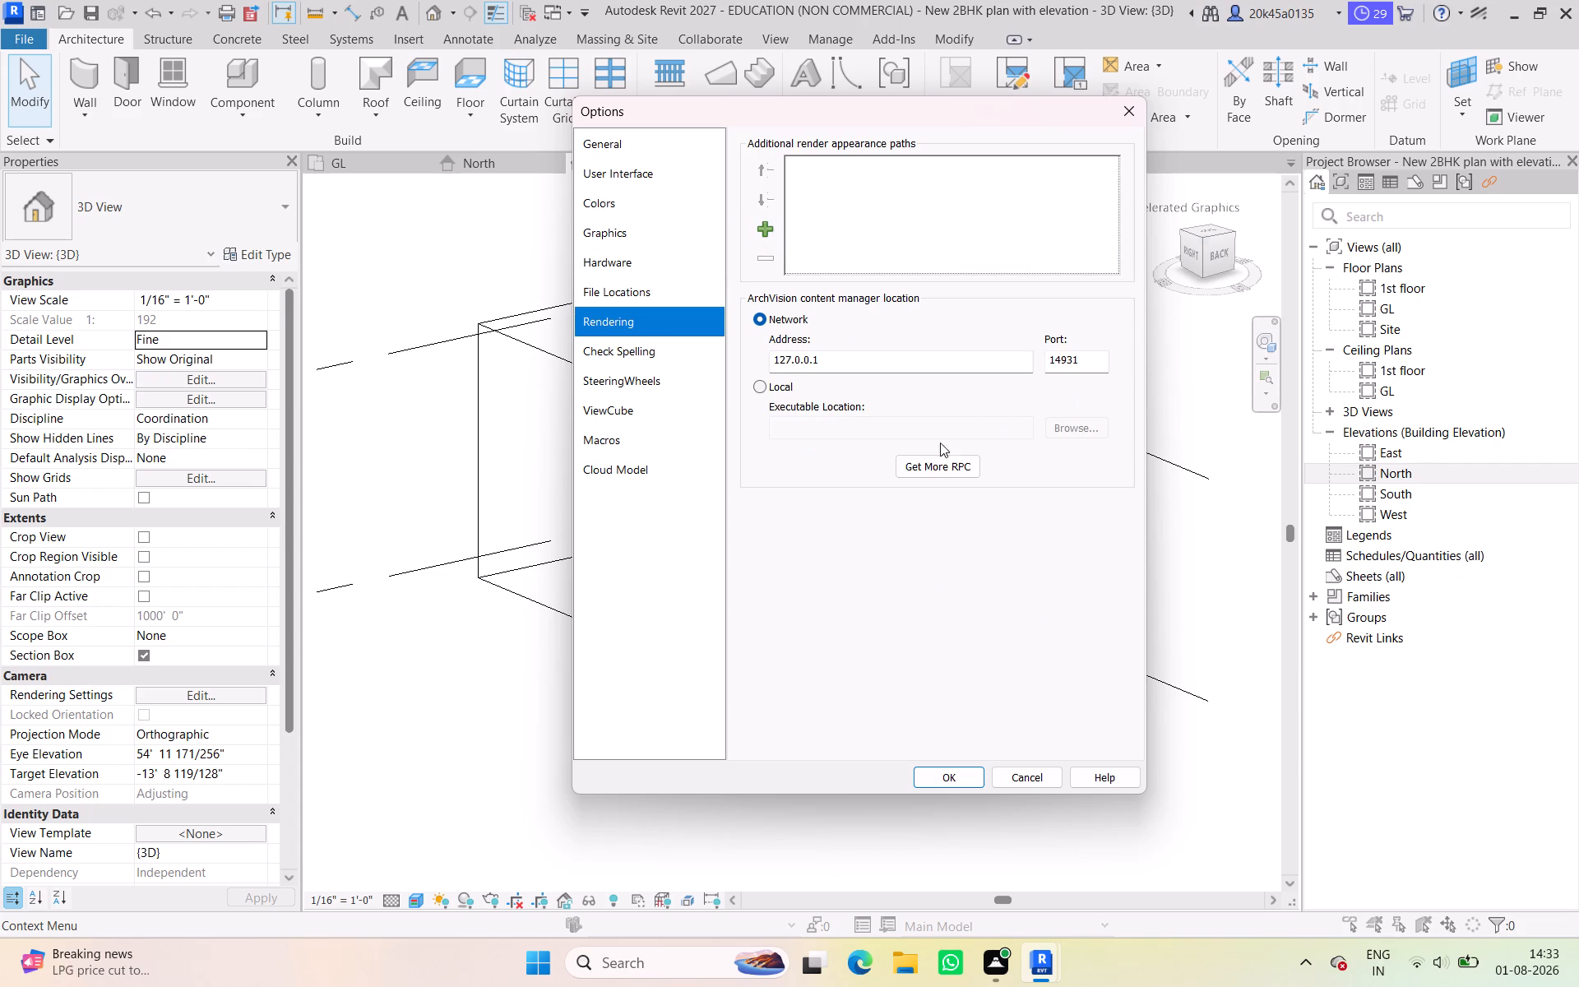
pyautogui.click(627, 356)
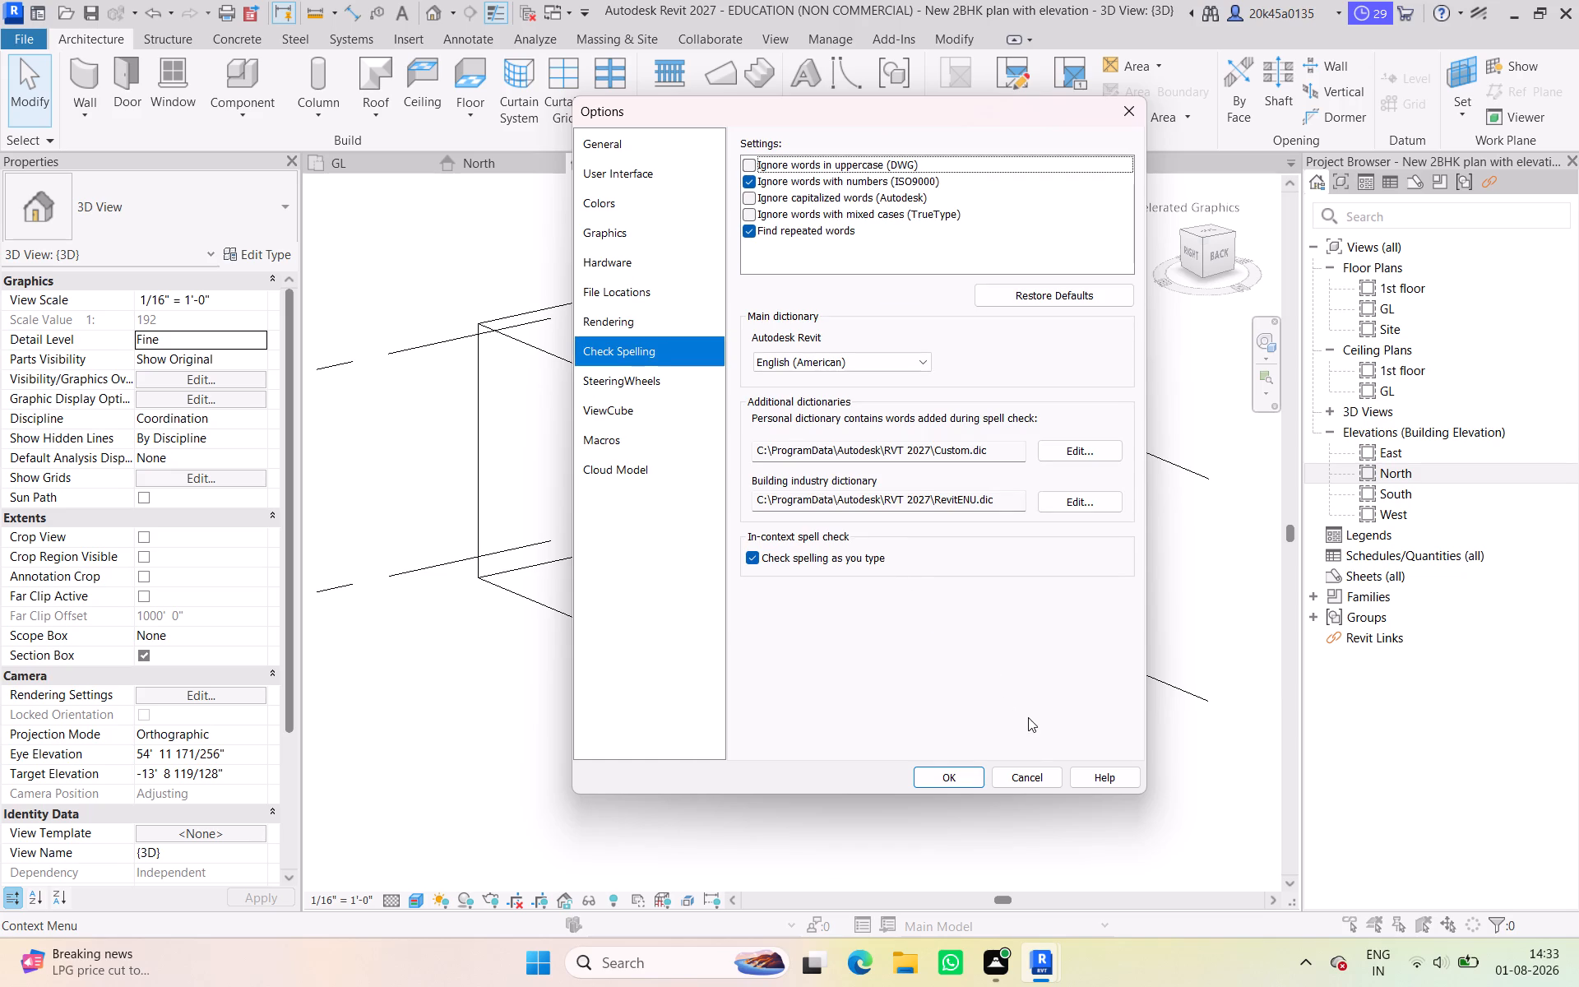
pyautogui.click(1038, 776)
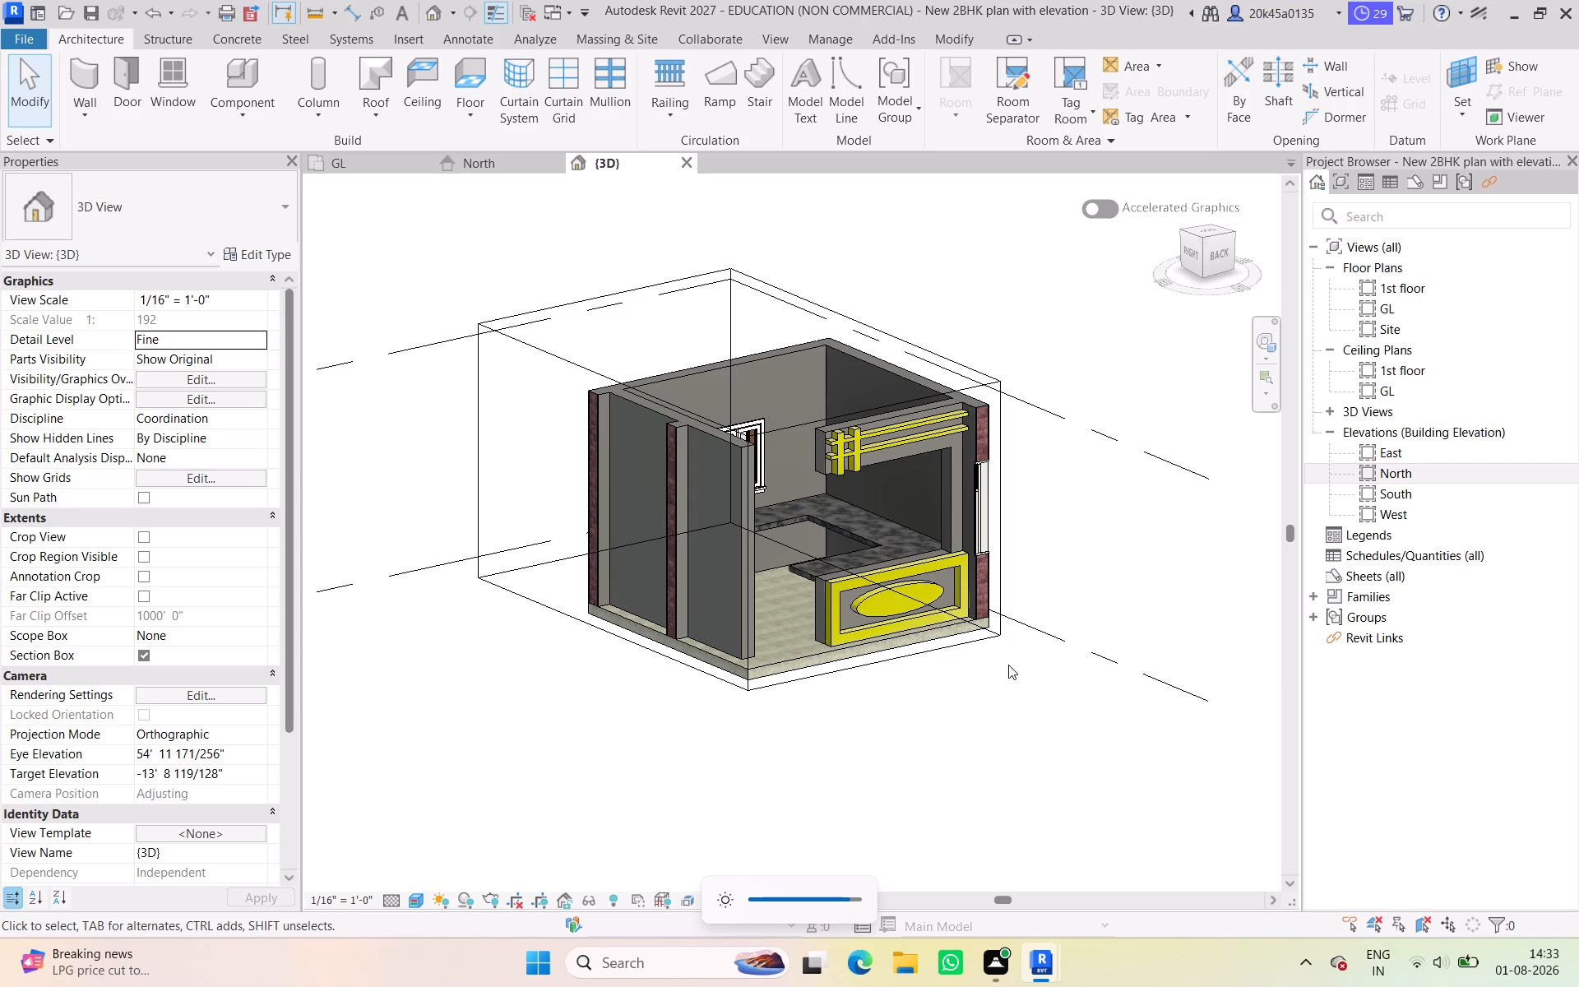
# Turn off the section box in the 3D view to show the whole house.
pyautogui.scroll(1, 865, 612)
pyautogui.moveTo(865, 612); pyautogui.dragTo(858, 673, button='middle')
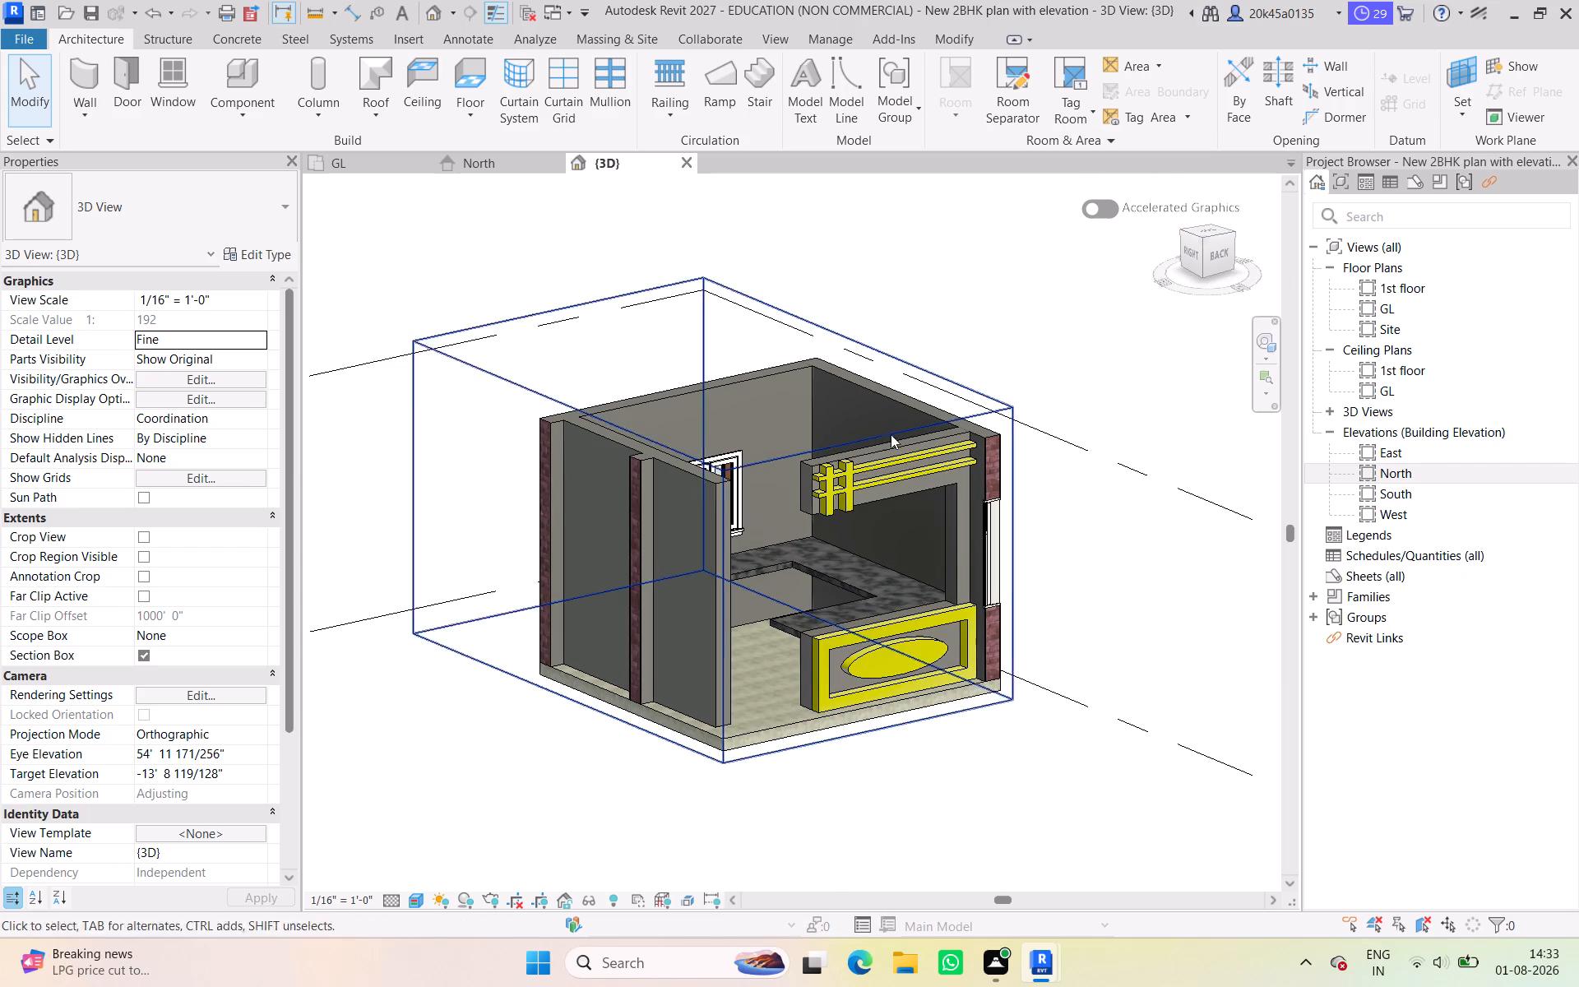
pyautogui.scroll(-1, 871, 444)
pyautogui.moveTo(870, 445); pyautogui.dragTo(857, 512, button='middle')
pyautogui.scroll(-1, 944, 585)
pyautogui.moveTo(944, 585); pyautogui.dragTo(944, 586, button='middle')
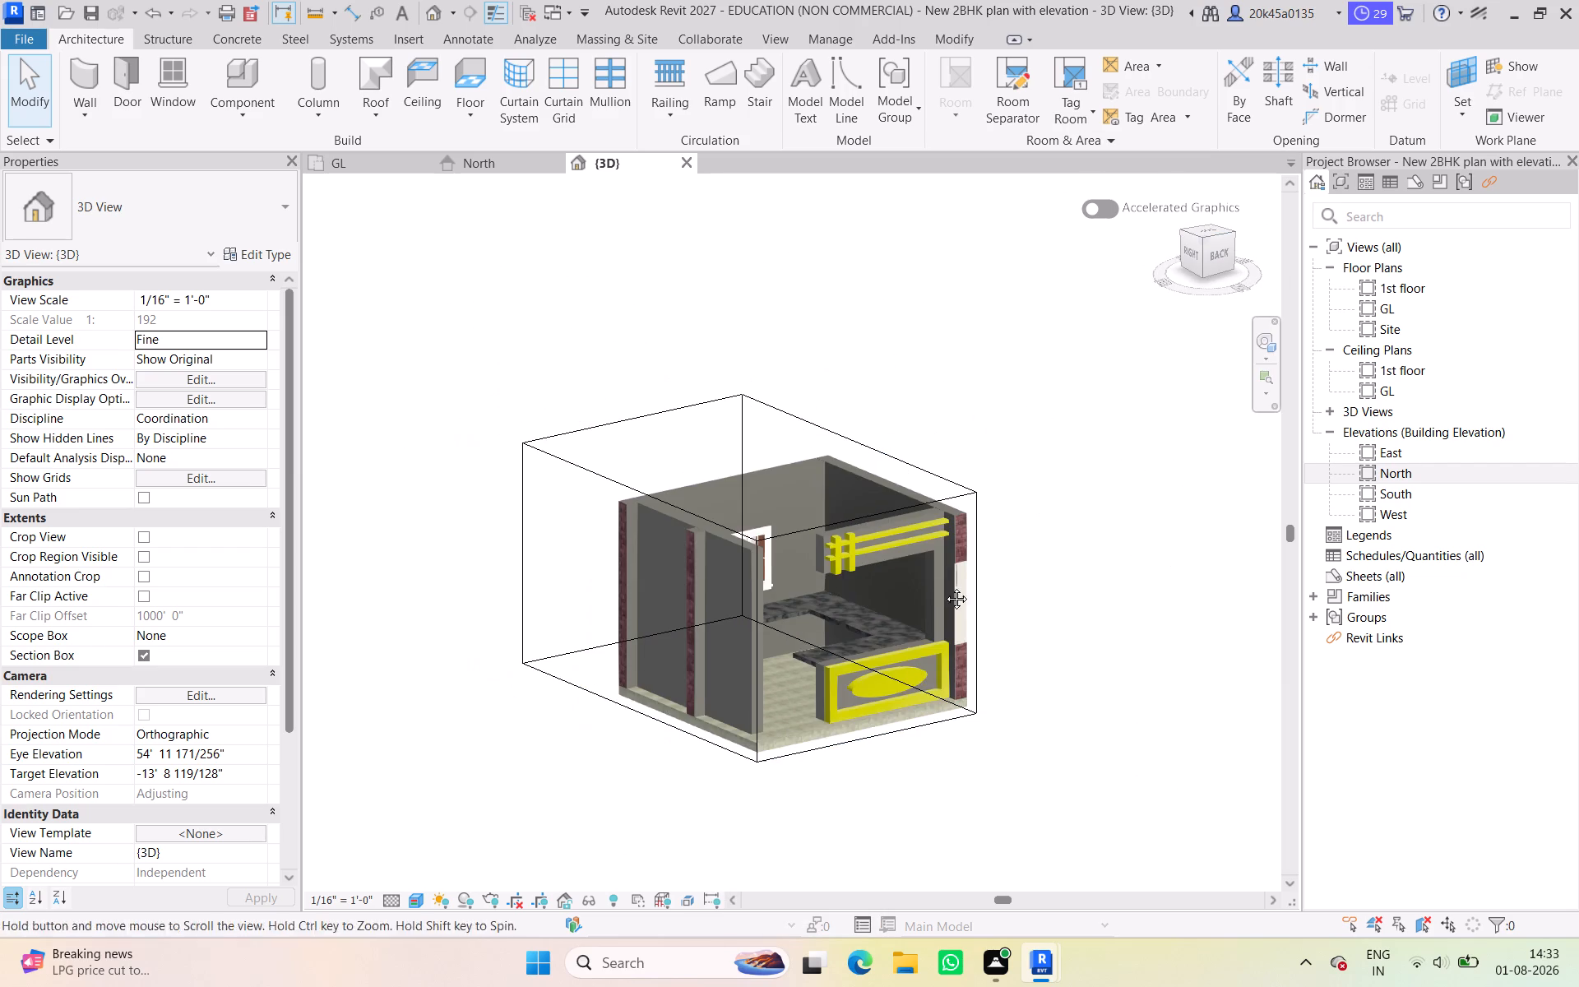
pyautogui.moveTo(944, 586); pyautogui.dragTo(902, 521, button='middle')
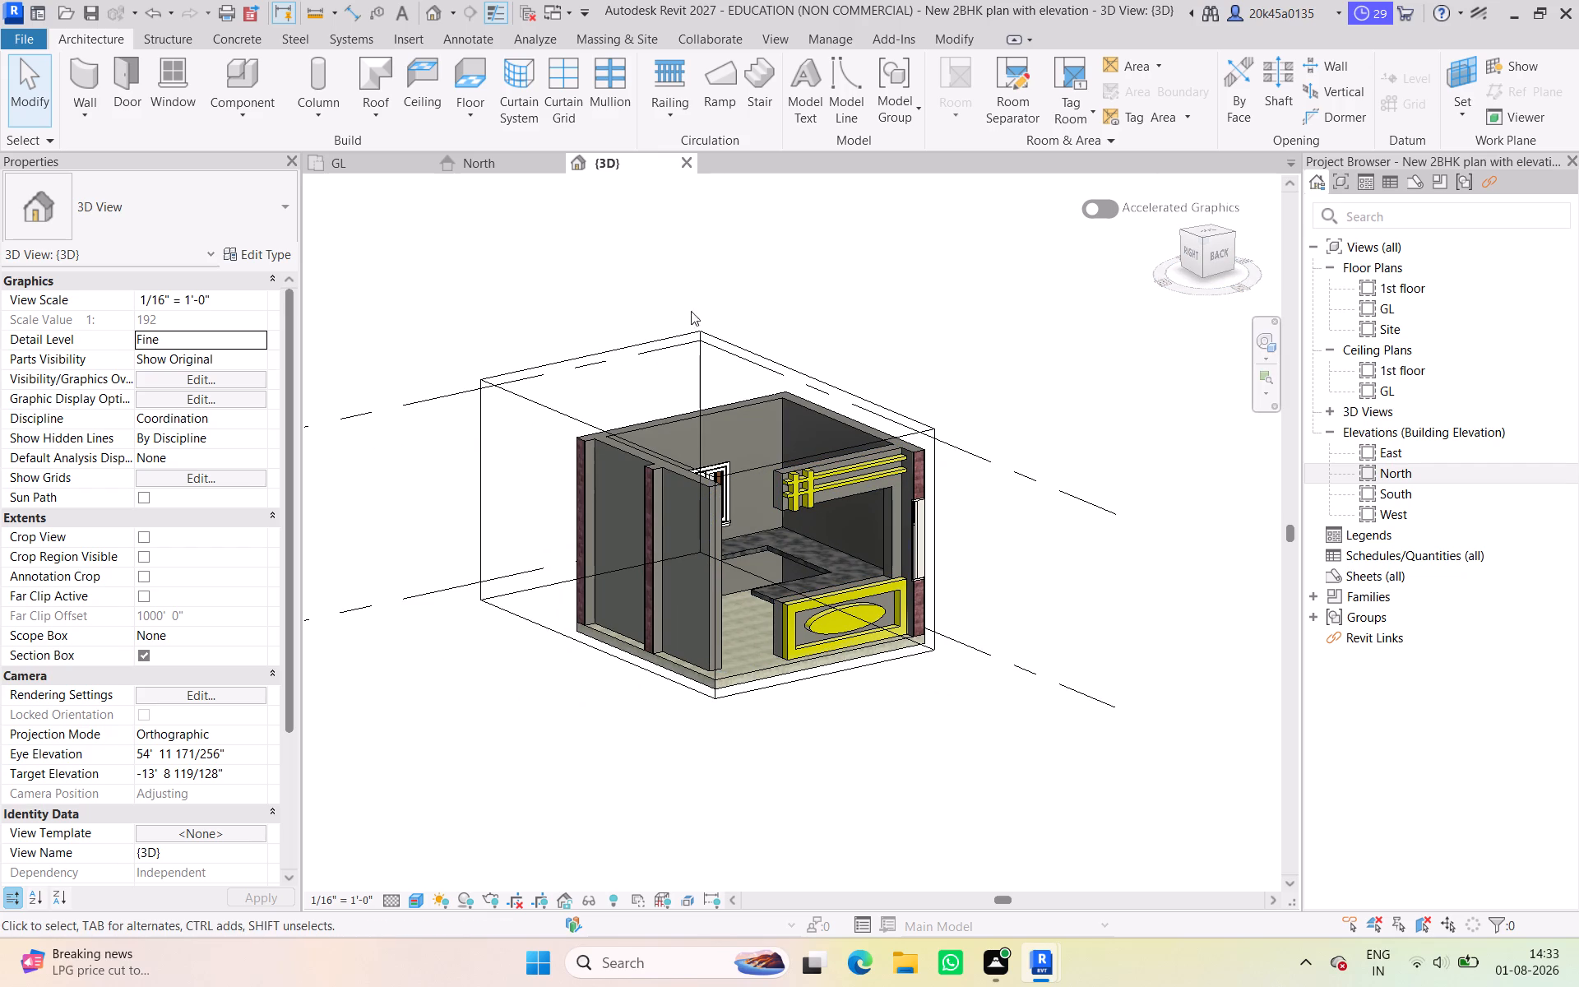
pyautogui.click(144, 649)
pyautogui.scroll(-1, 940, 510)
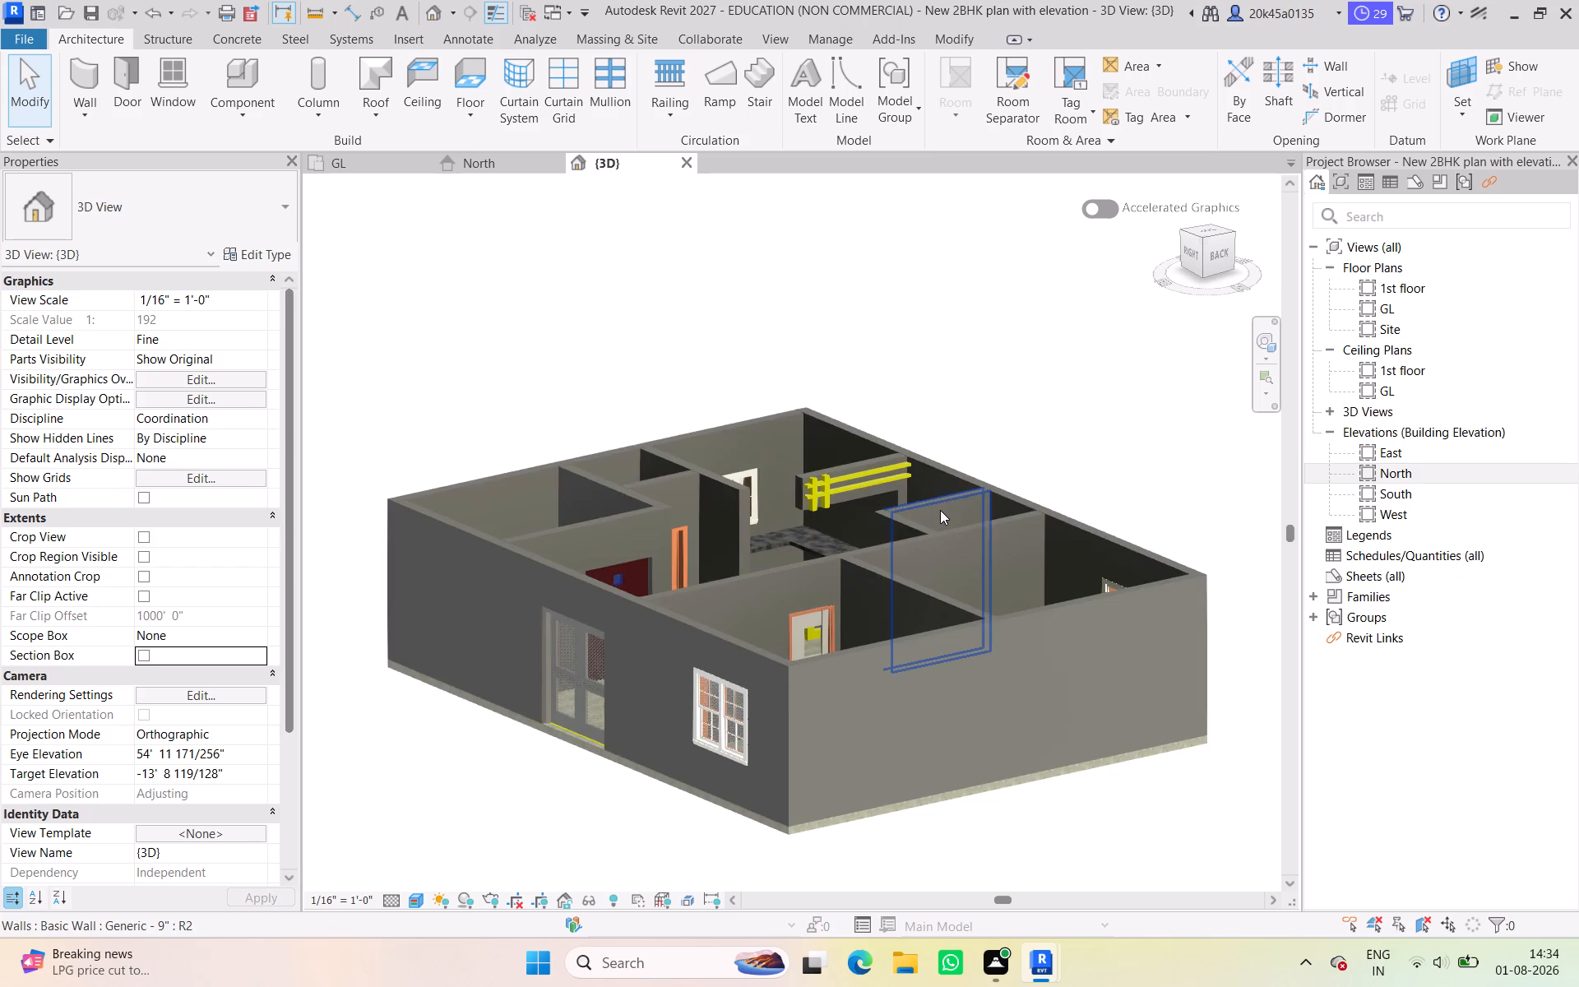
pyautogui.moveTo(940, 510); pyautogui.dragTo(902, 470, button='middle')
pyautogui.moveTo(1194, 255); pyautogui.dragTo(1217, 261)
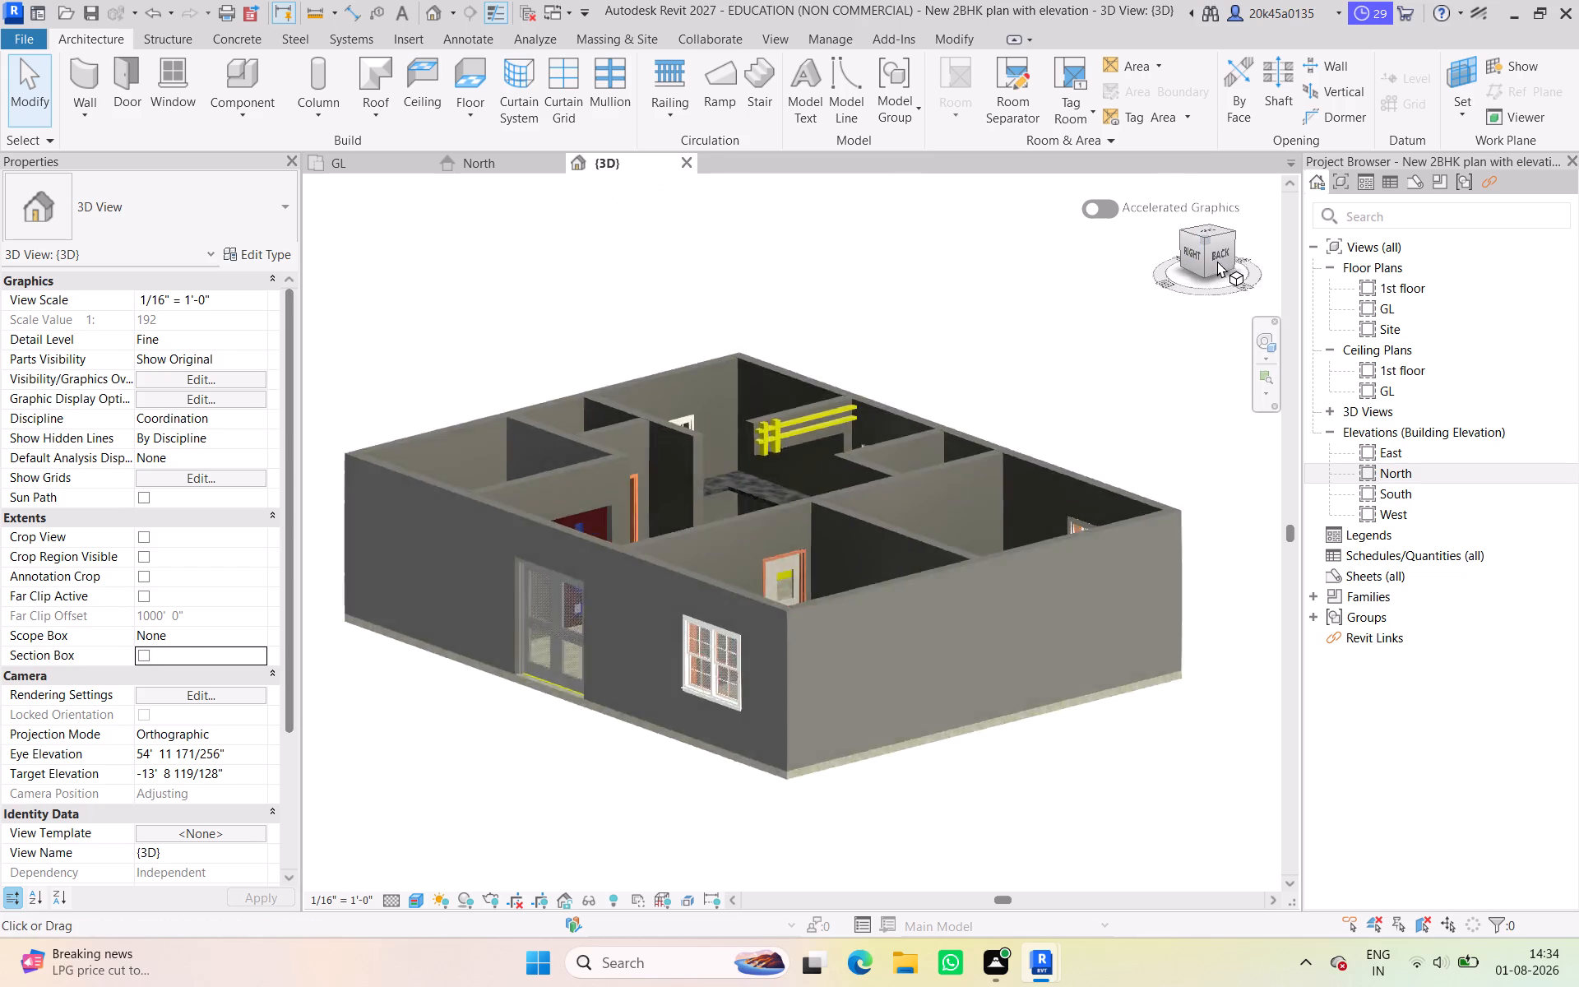
# Examine the whole uncropped house in 3D from the back, the corners and above.
pyautogui.moveTo(1217, 261); pyautogui.dragTo(1094, 301)
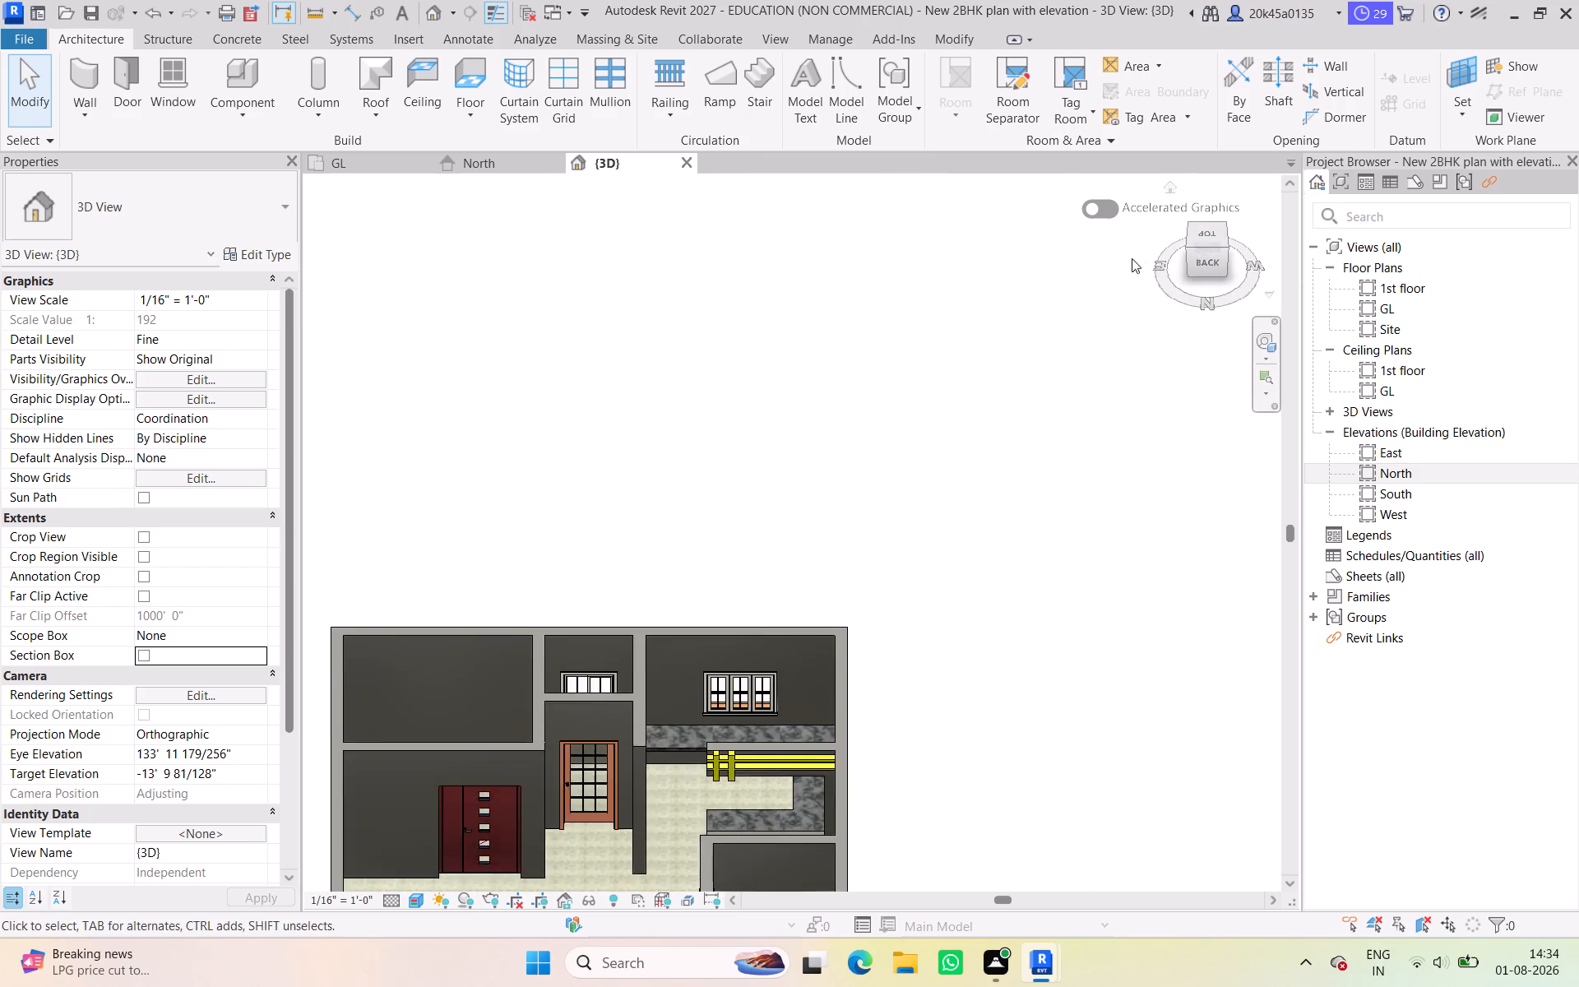
pyautogui.scroll(-3, 1121, 267)
pyautogui.moveTo(1116, 270); pyautogui.dragTo(1131, 218, button='middle')
pyautogui.moveTo(1211, 258); pyautogui.dragTo(1221, 198)
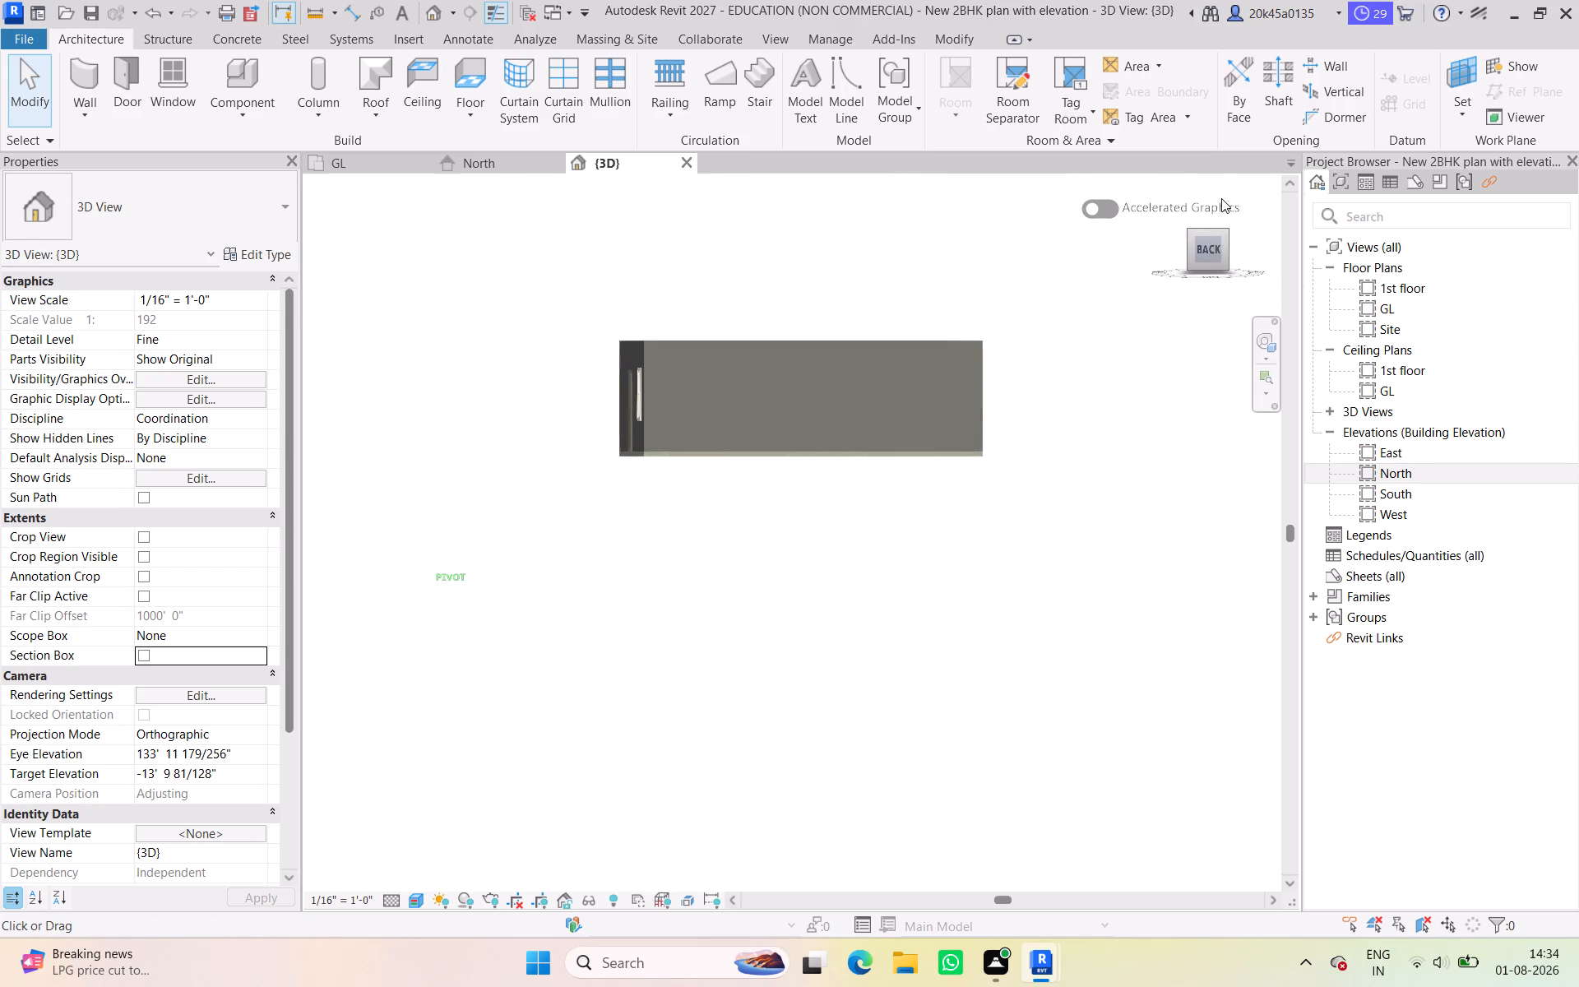
pyautogui.moveTo(1221, 198); pyautogui.dragTo(355, 316)
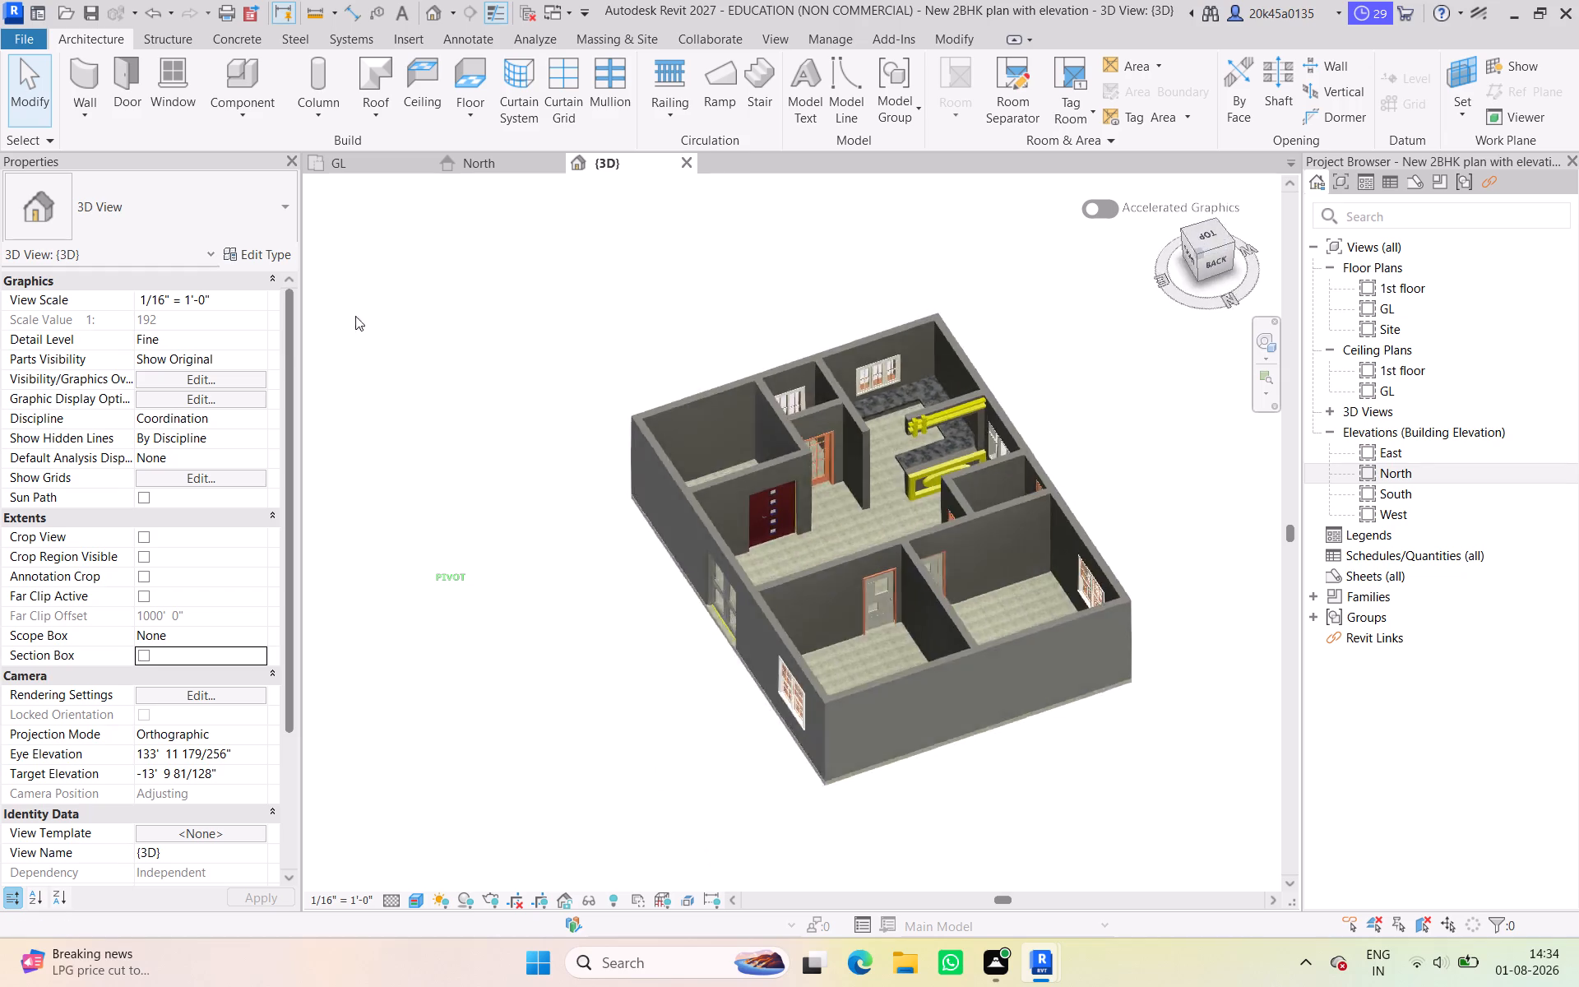
pyautogui.moveTo(355, 316); pyautogui.dragTo(1217, 285)
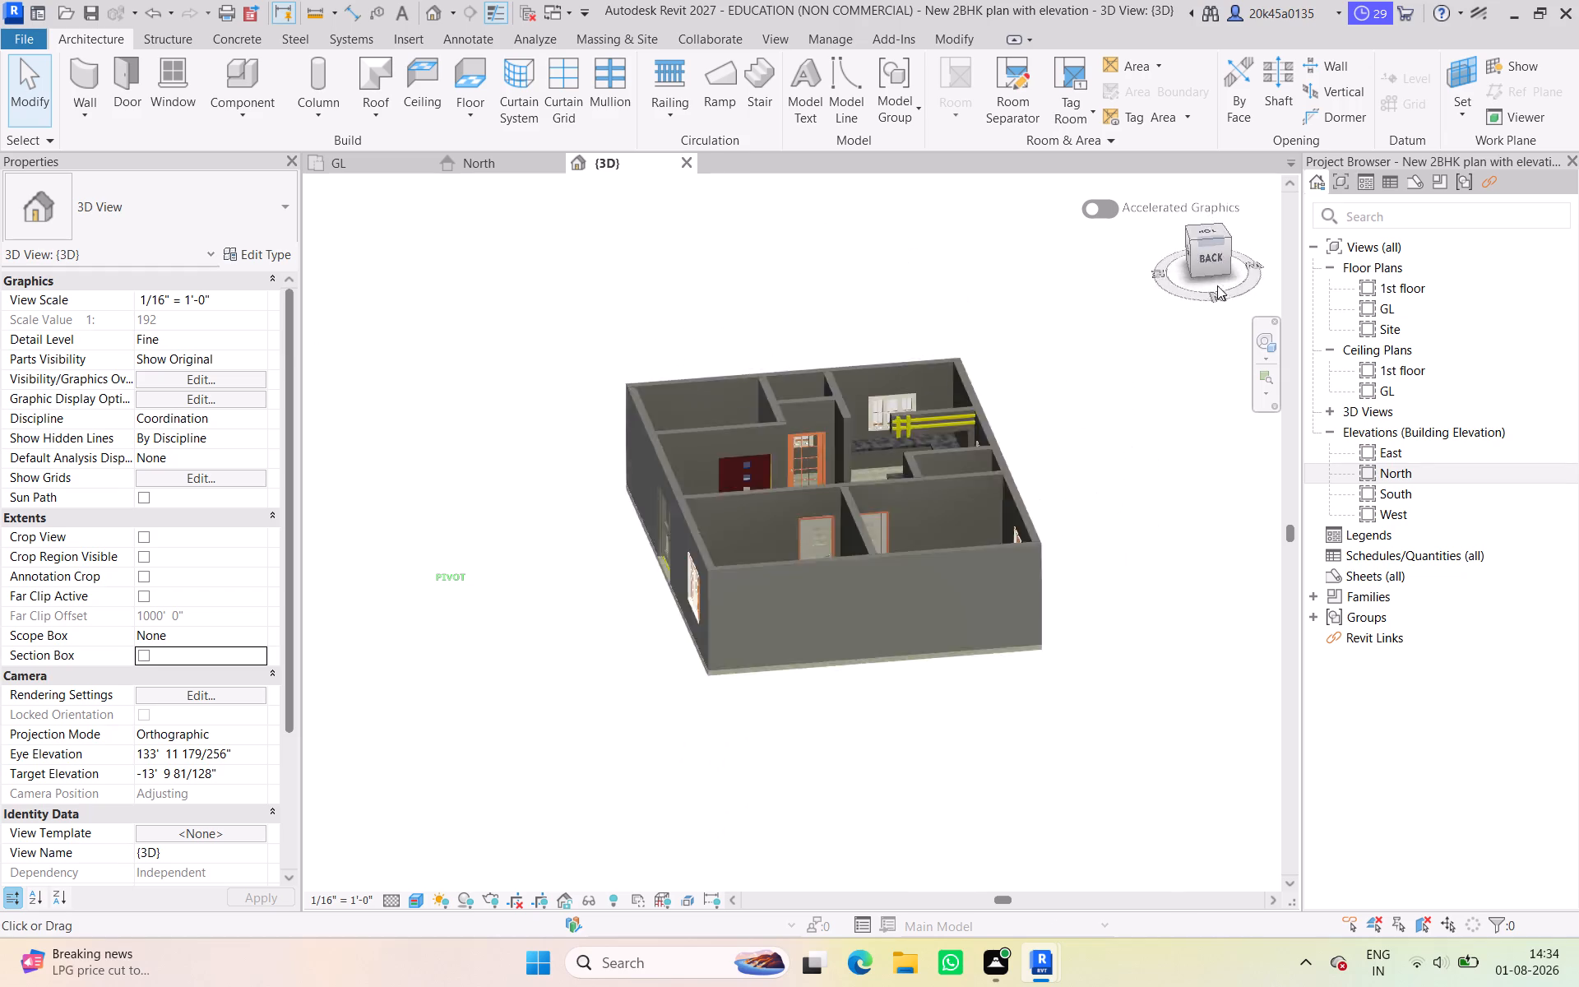
pyautogui.moveTo(1217, 285); pyautogui.dragTo(1227, 368)
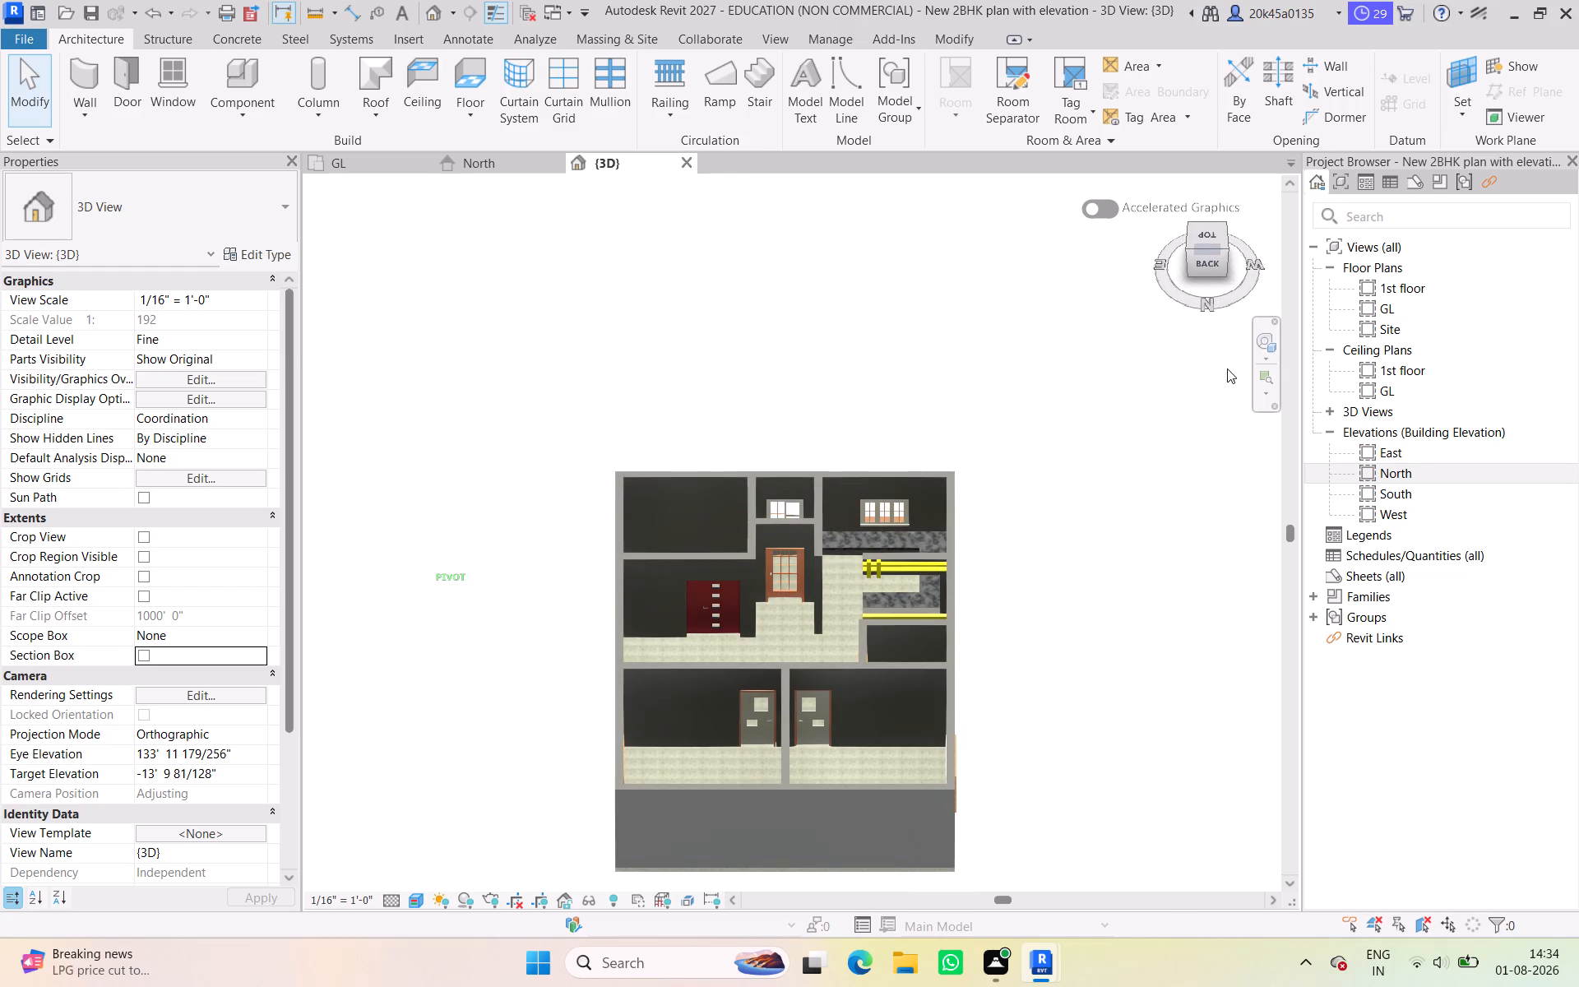
pyautogui.moveTo(1227, 368); pyautogui.dragTo(1137, 360)
pyautogui.scroll(-3, 1145, 258)
pyautogui.moveTo(1143, 260); pyautogui.dragTo(1149, 213, button='middle')
pyautogui.moveTo(1207, 269); pyautogui.dragTo(539, 206)
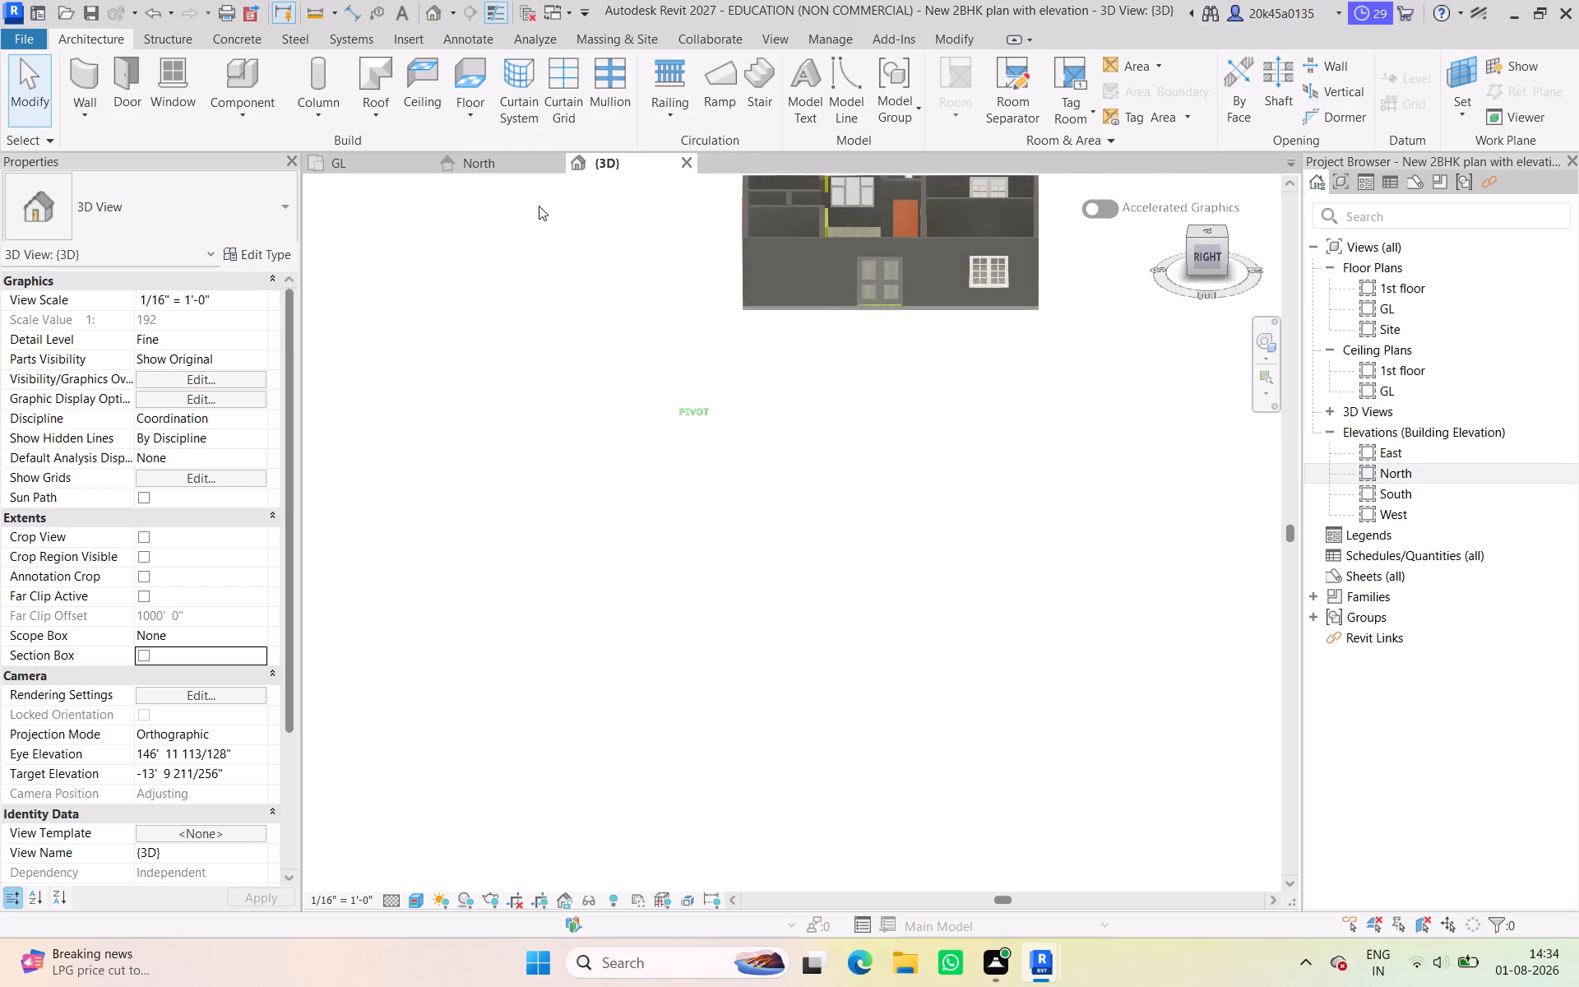
pyautogui.moveTo(539, 206); pyautogui.dragTo(554, 275)
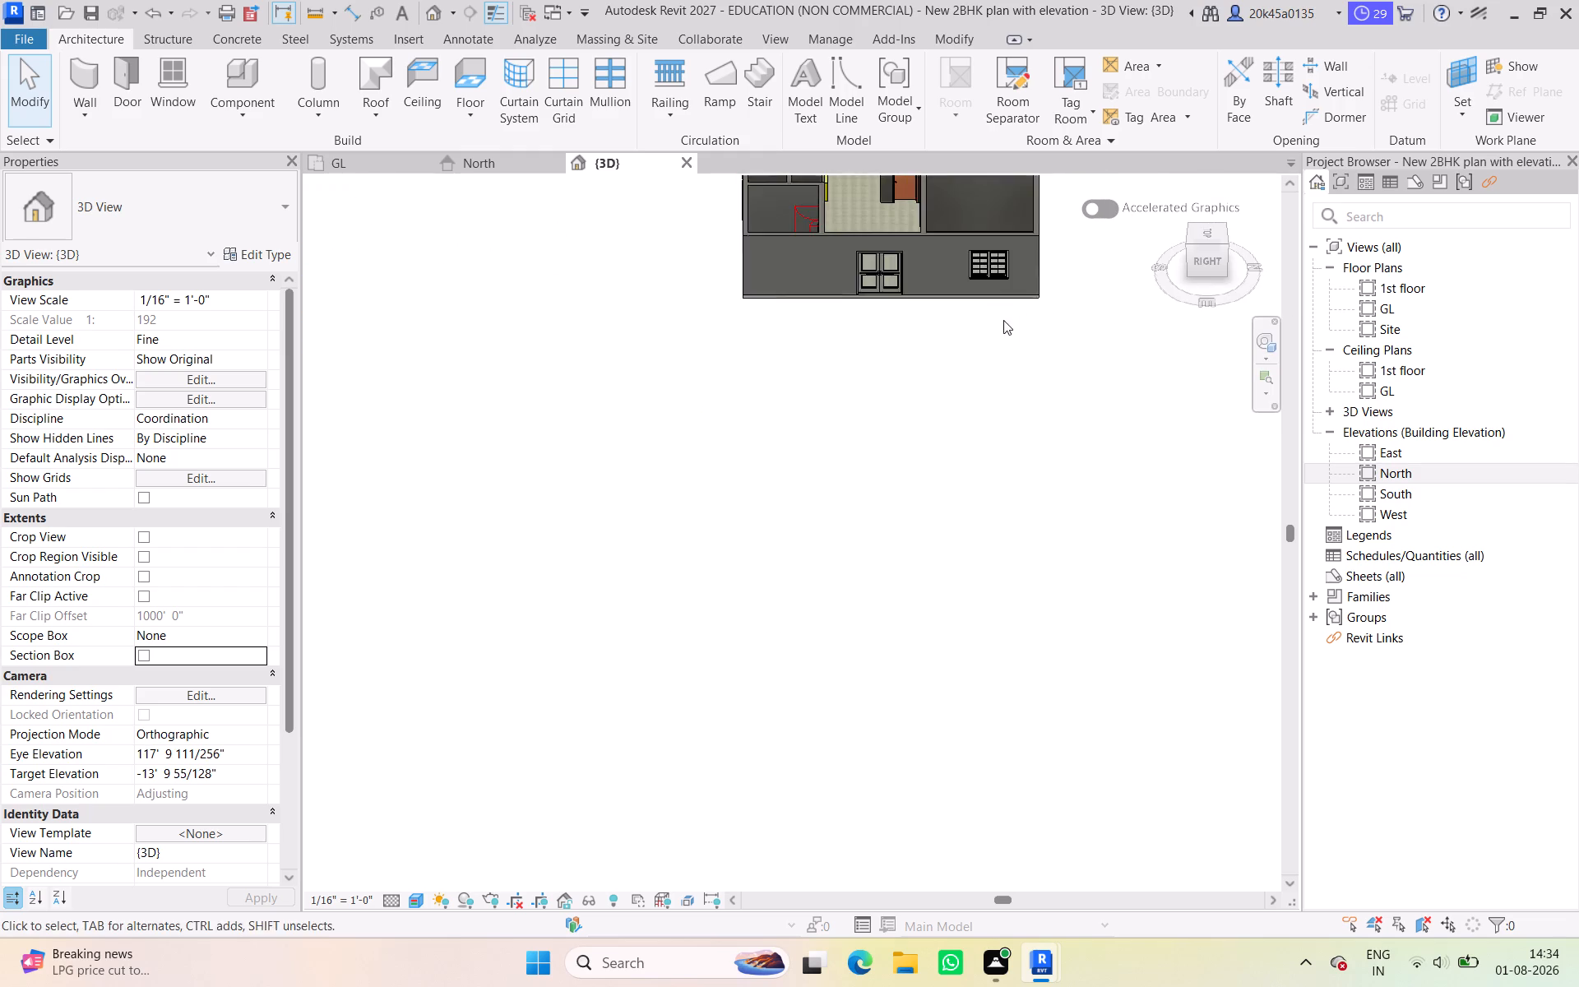
pyautogui.scroll(-3, 1003, 320)
pyautogui.moveTo(1000, 322); pyautogui.dragTo(988, 412, button='middle')
# View the house squarely from its right side and examine the room layout from above that side.
pyautogui.click(1201, 262)
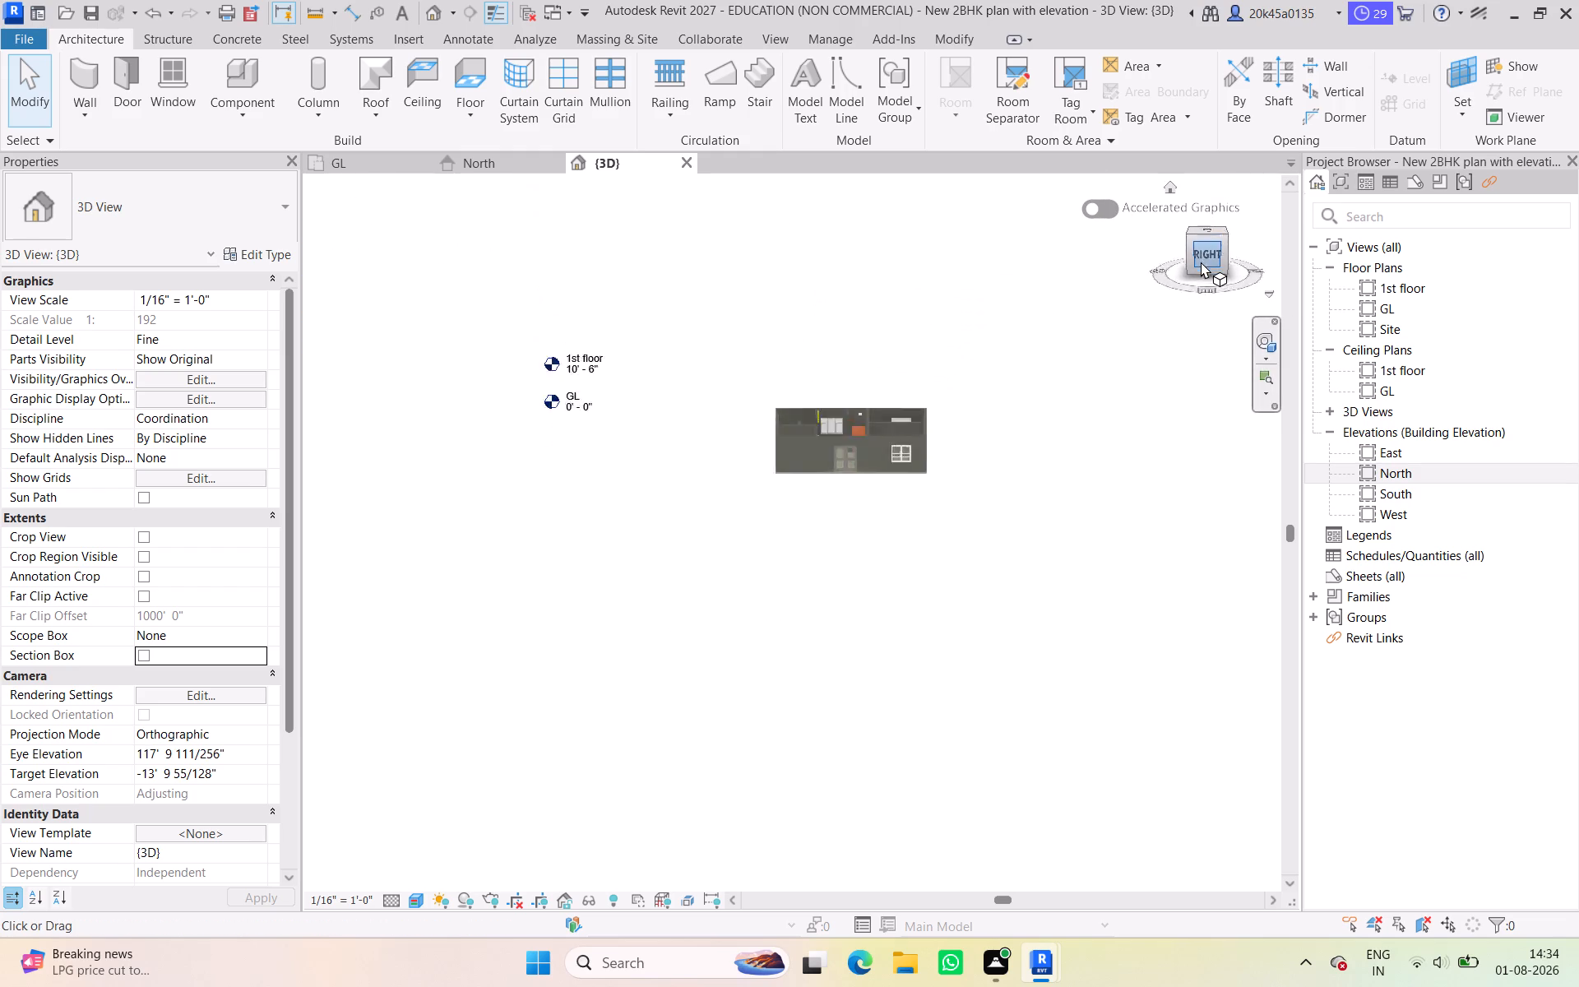
pyautogui.scroll(7, 810, 503)
pyautogui.moveTo(809, 503); pyautogui.dragTo(774, 424, button='middle')
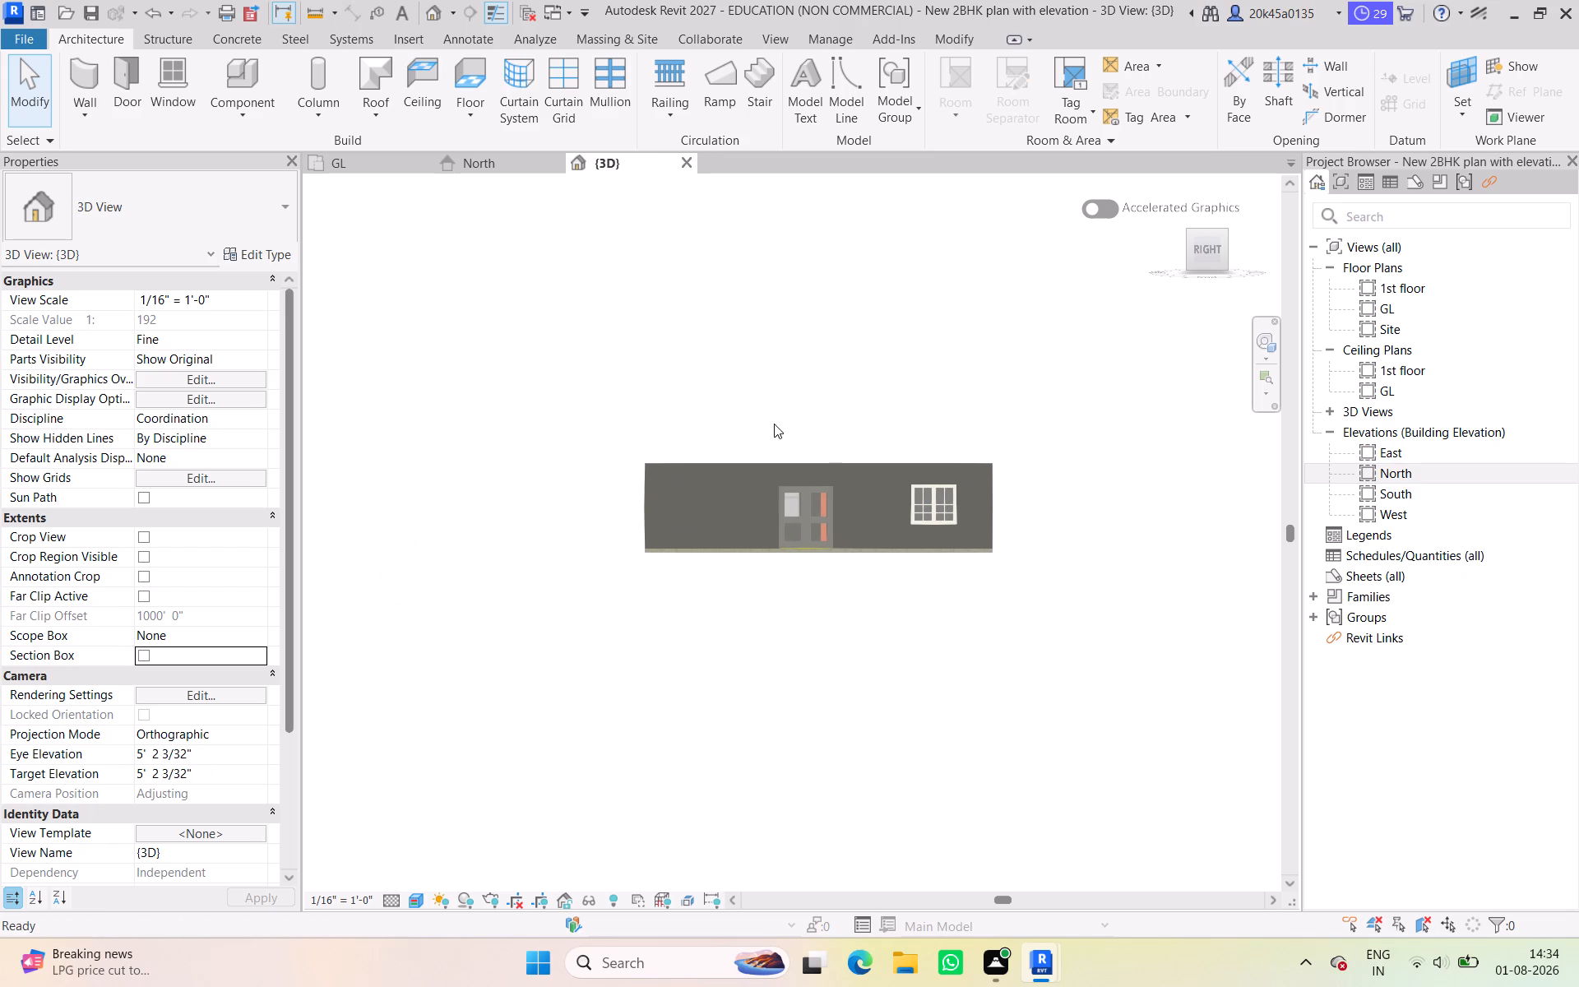
pyautogui.scroll(-2, 916, 512)
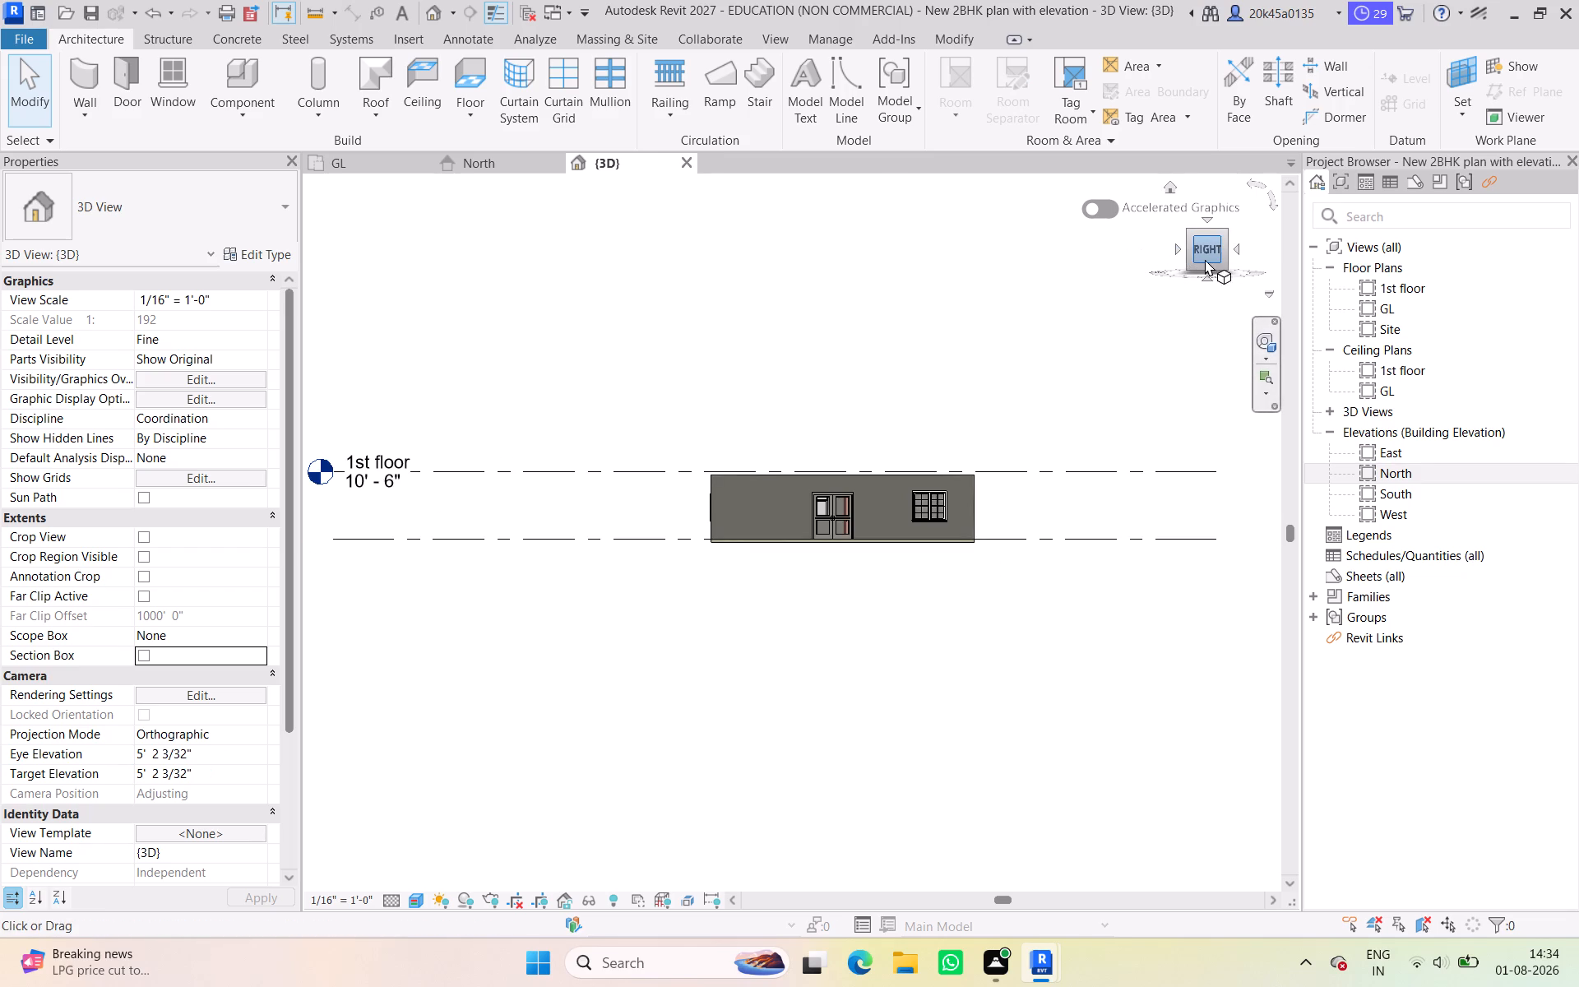
pyautogui.moveTo(1210, 257); pyautogui.dragTo(1206, 359)
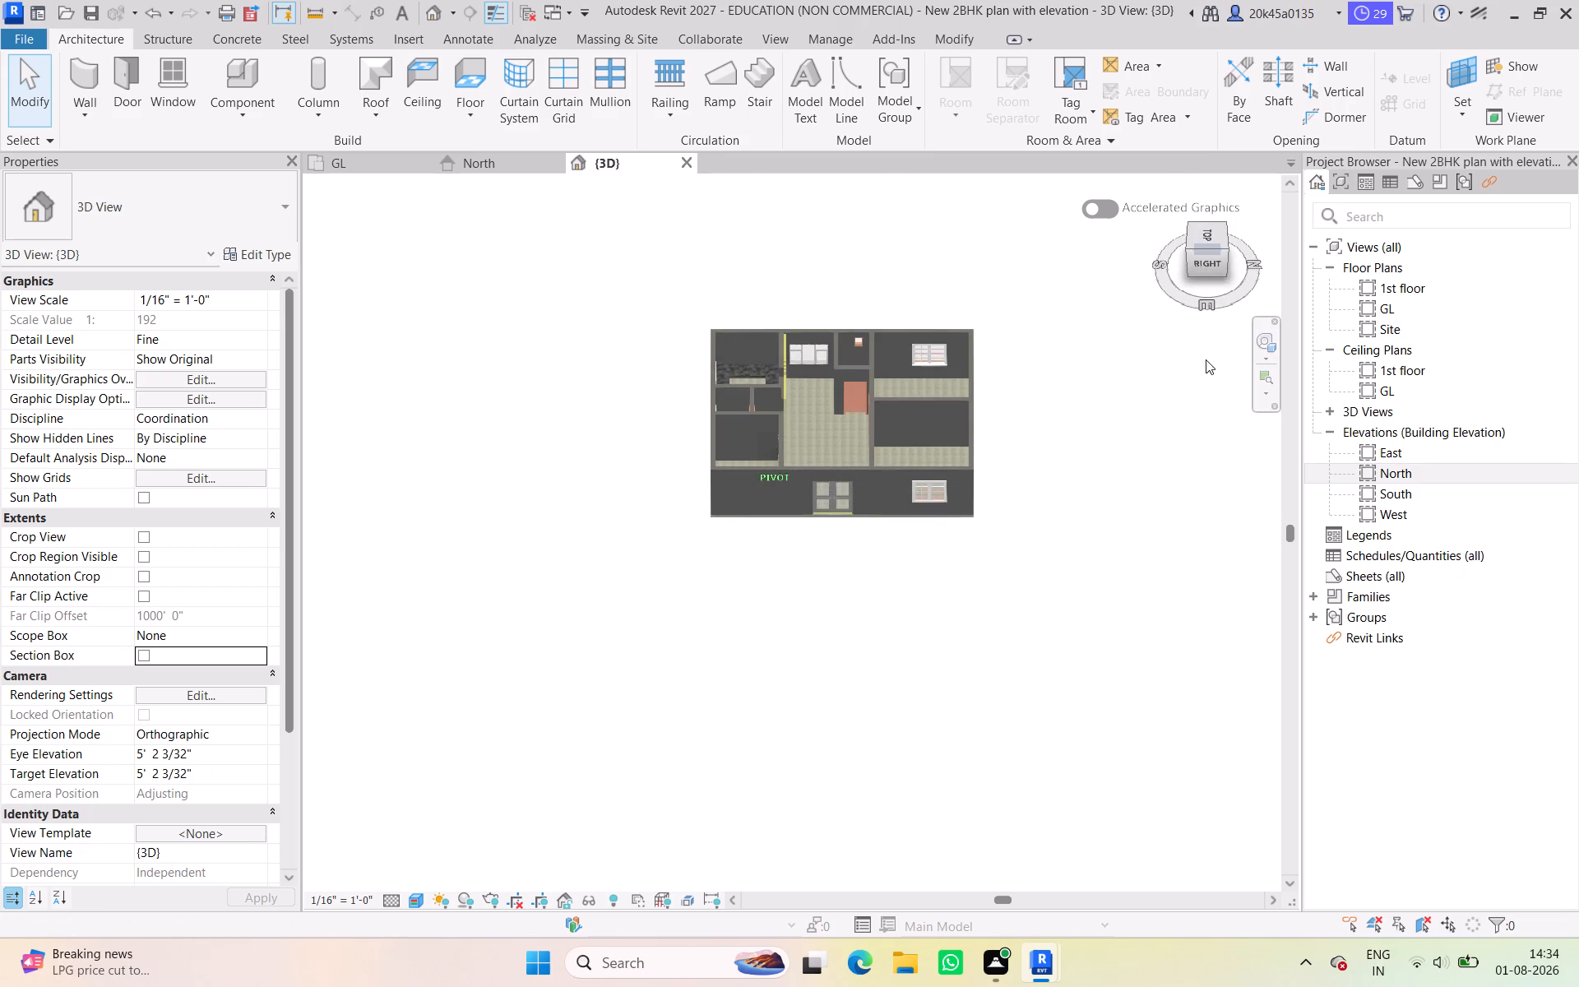
pyautogui.moveTo(1206, 359); pyautogui.dragTo(1213, 313)
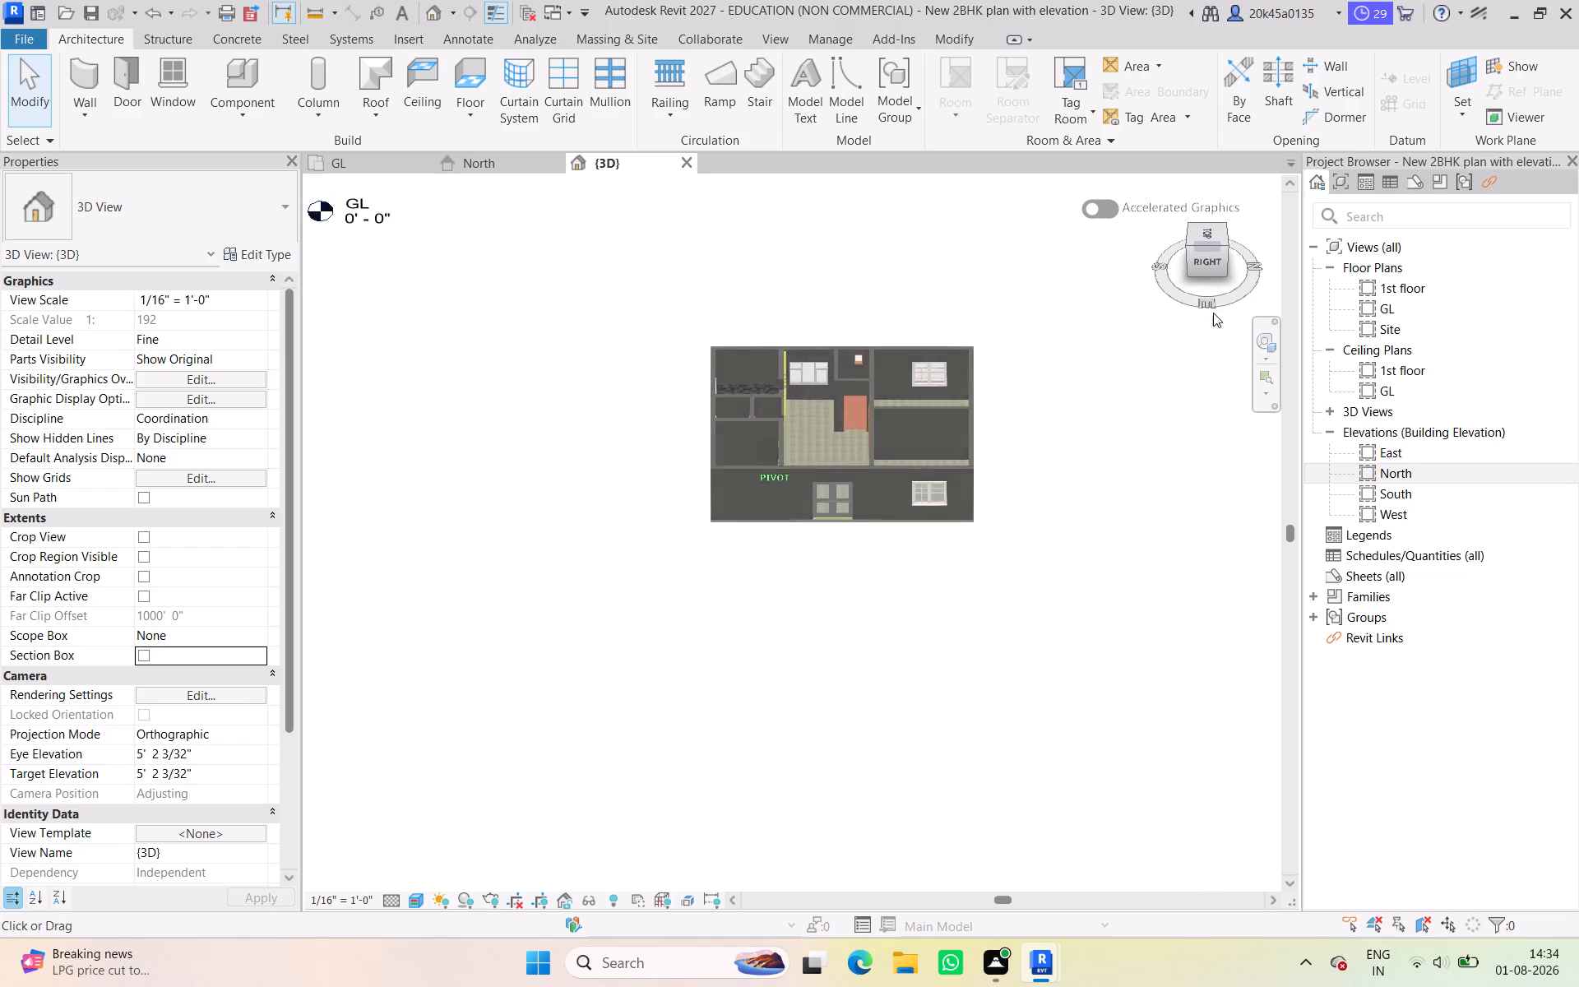
pyautogui.moveTo(1213, 313); pyautogui.dragTo(1197, 421)
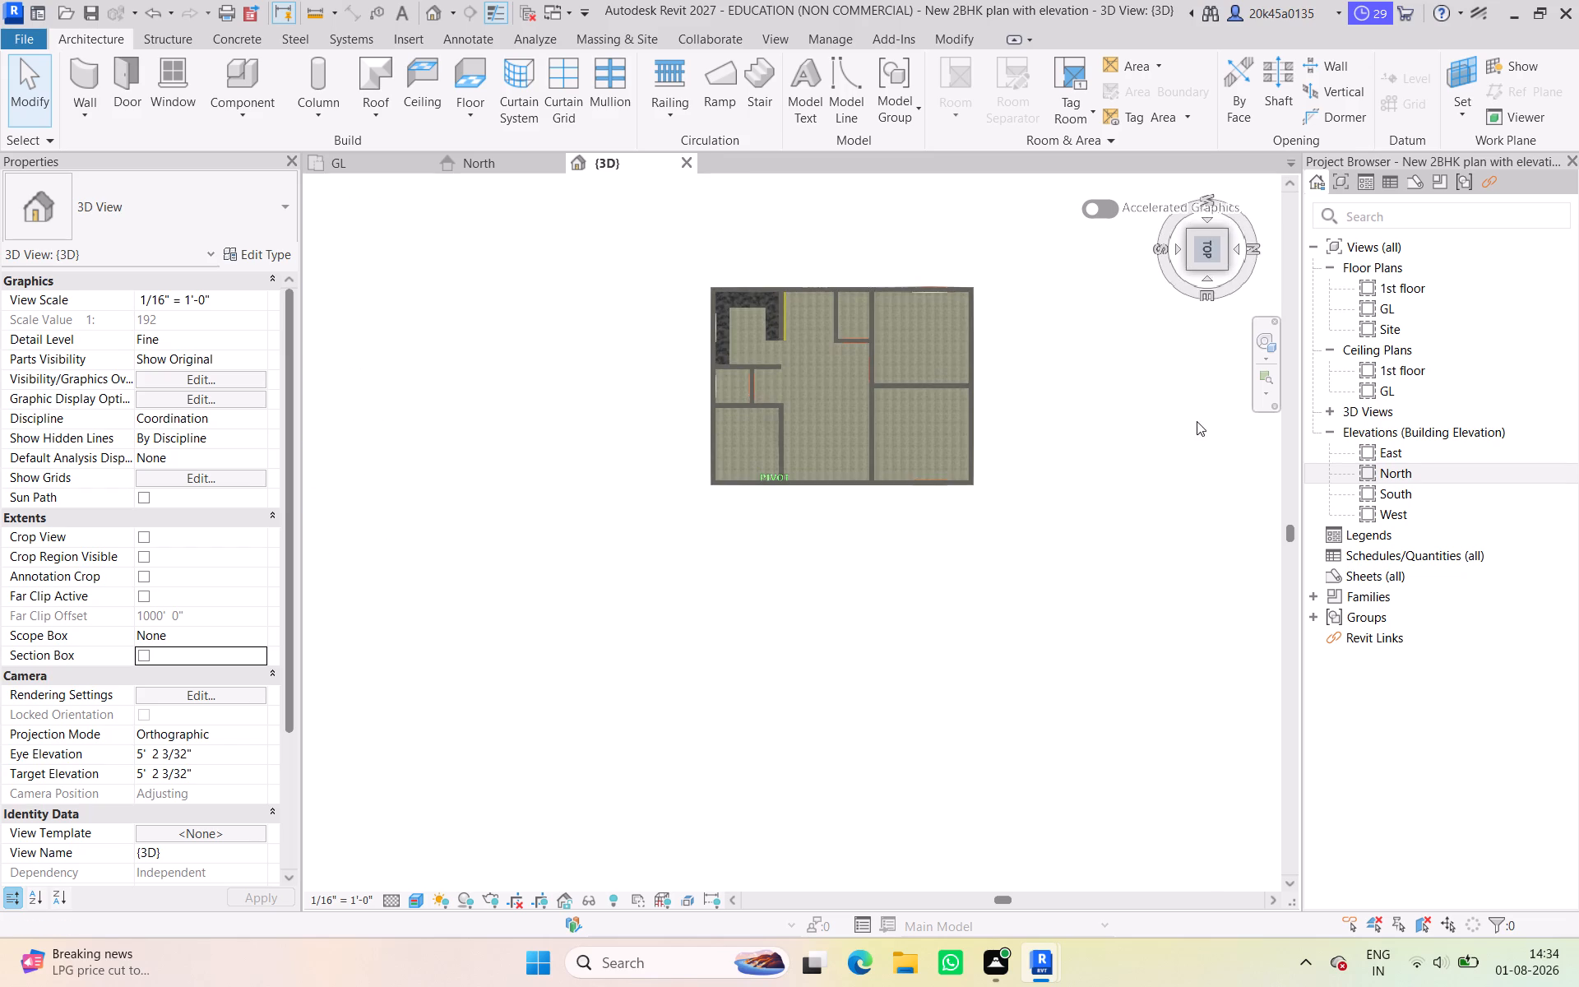
pyautogui.moveTo(1197, 421); pyautogui.dragTo(1197, 365)
pyautogui.scroll(2, 881, 449)
pyautogui.moveTo(877, 449); pyautogui.dragTo(843, 443, button='middle')
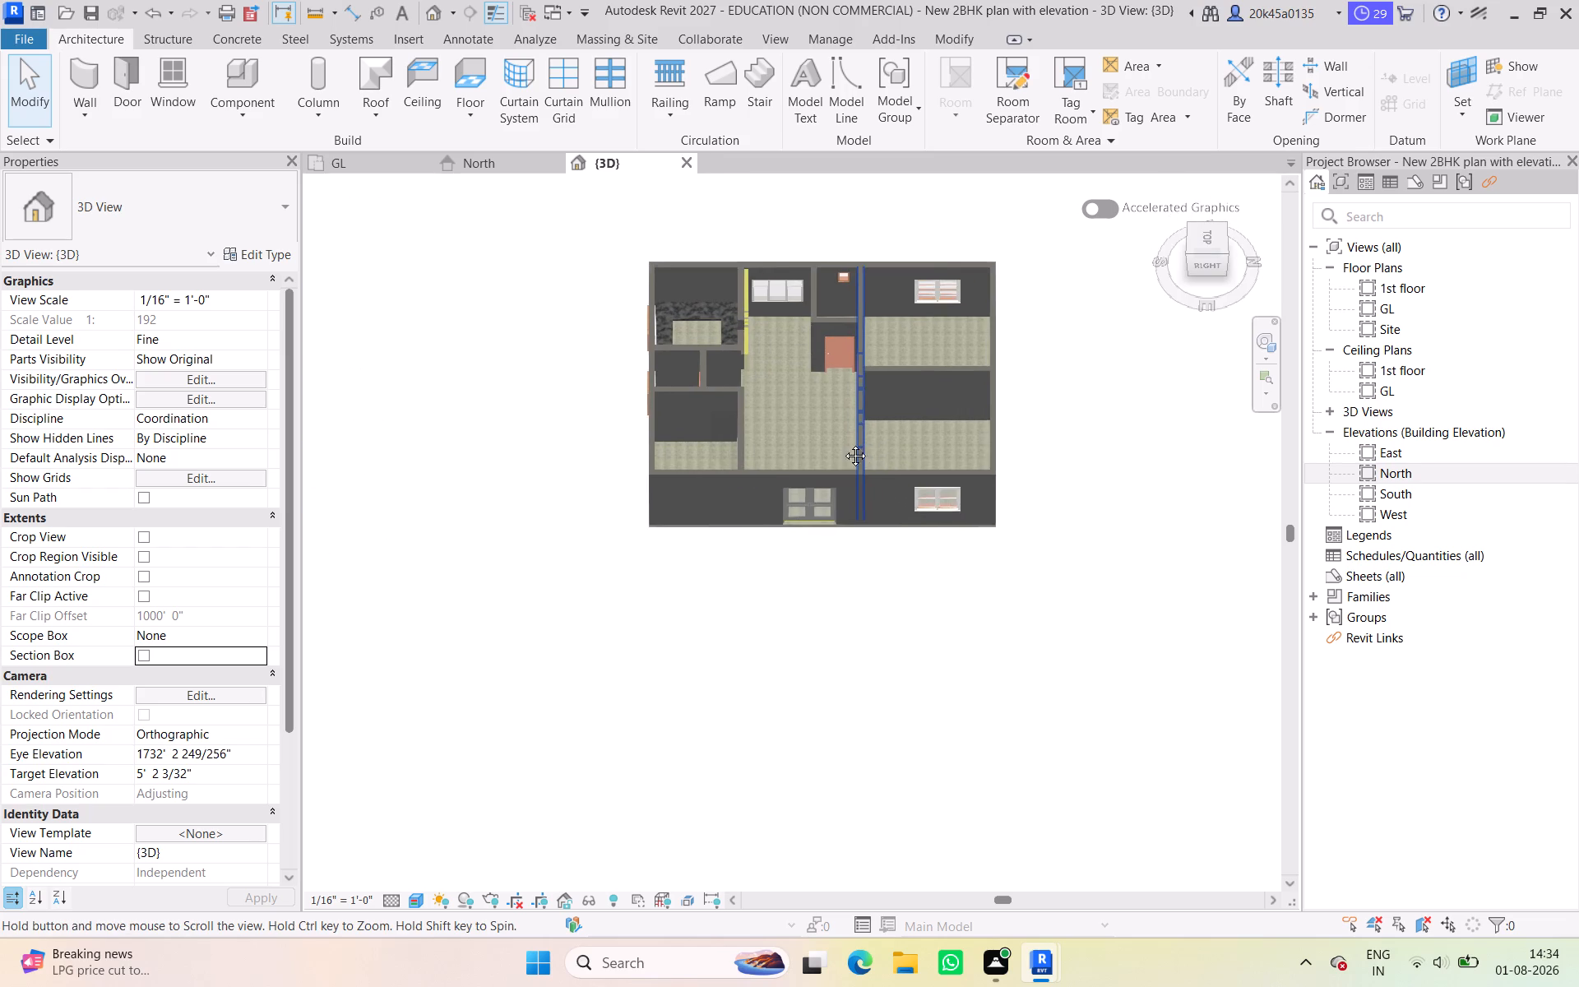
pyautogui.moveTo(843, 443); pyautogui.dragTo(789, 517, button='middle')
pyautogui.scroll(2, 734, 576)
pyautogui.moveTo(733, 577); pyautogui.dragTo(757, 623, button='middle')
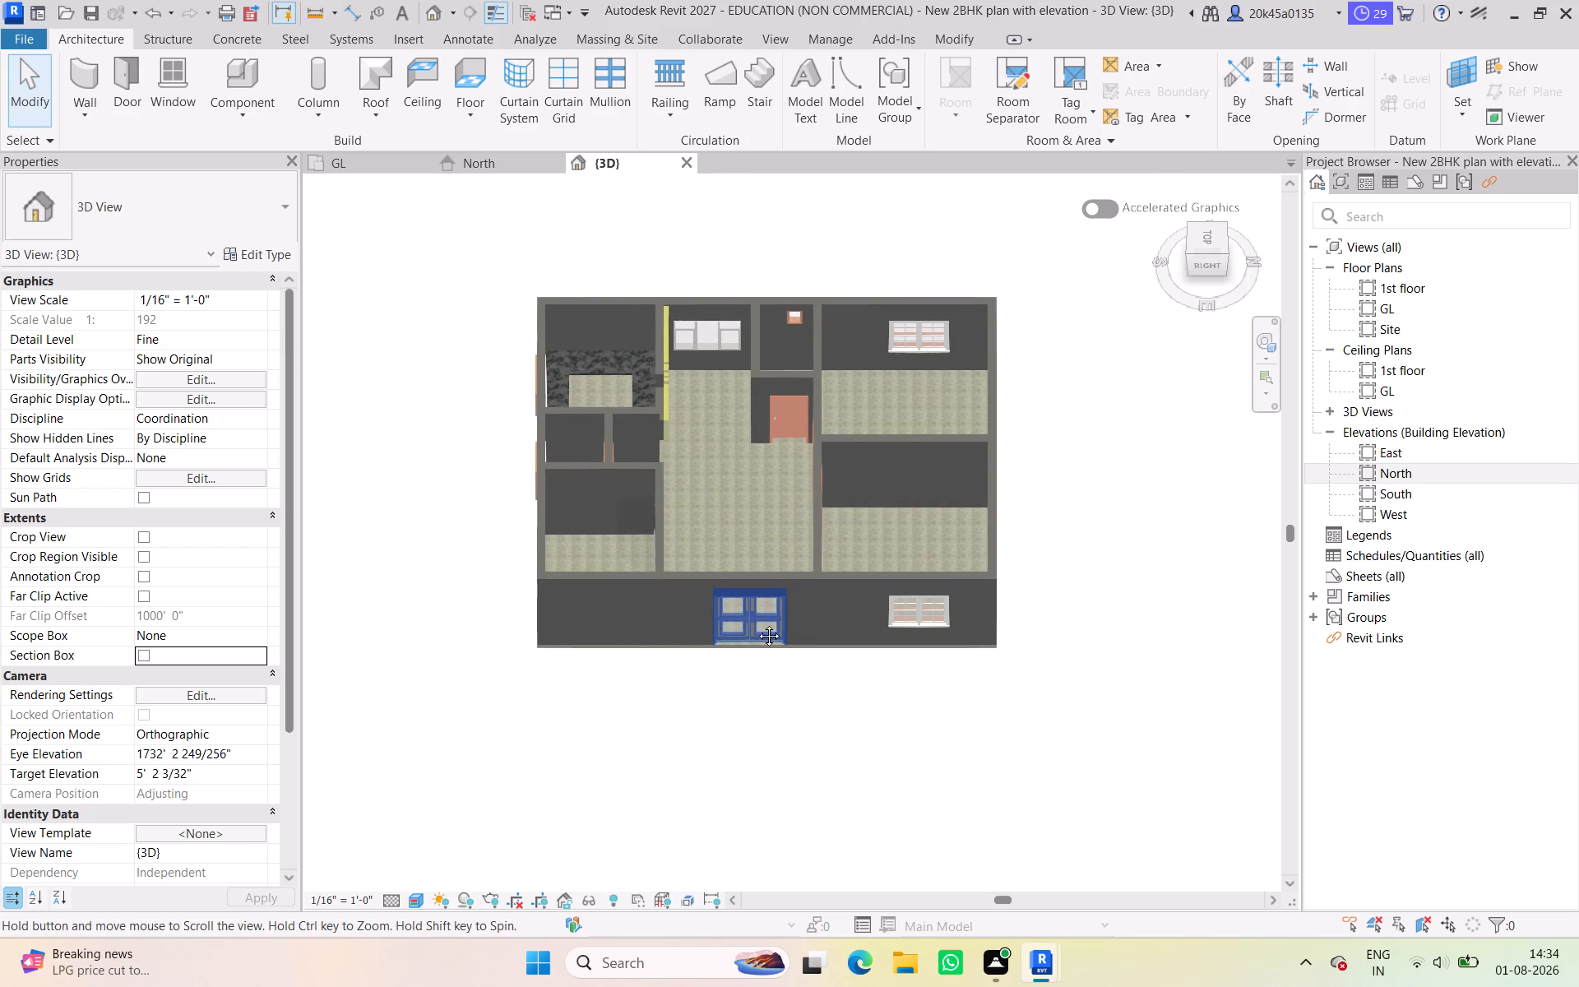
pyautogui.moveTo(757, 623); pyautogui.dragTo(761, 628, button='middle')
pyautogui.scroll(-2, 763, 607)
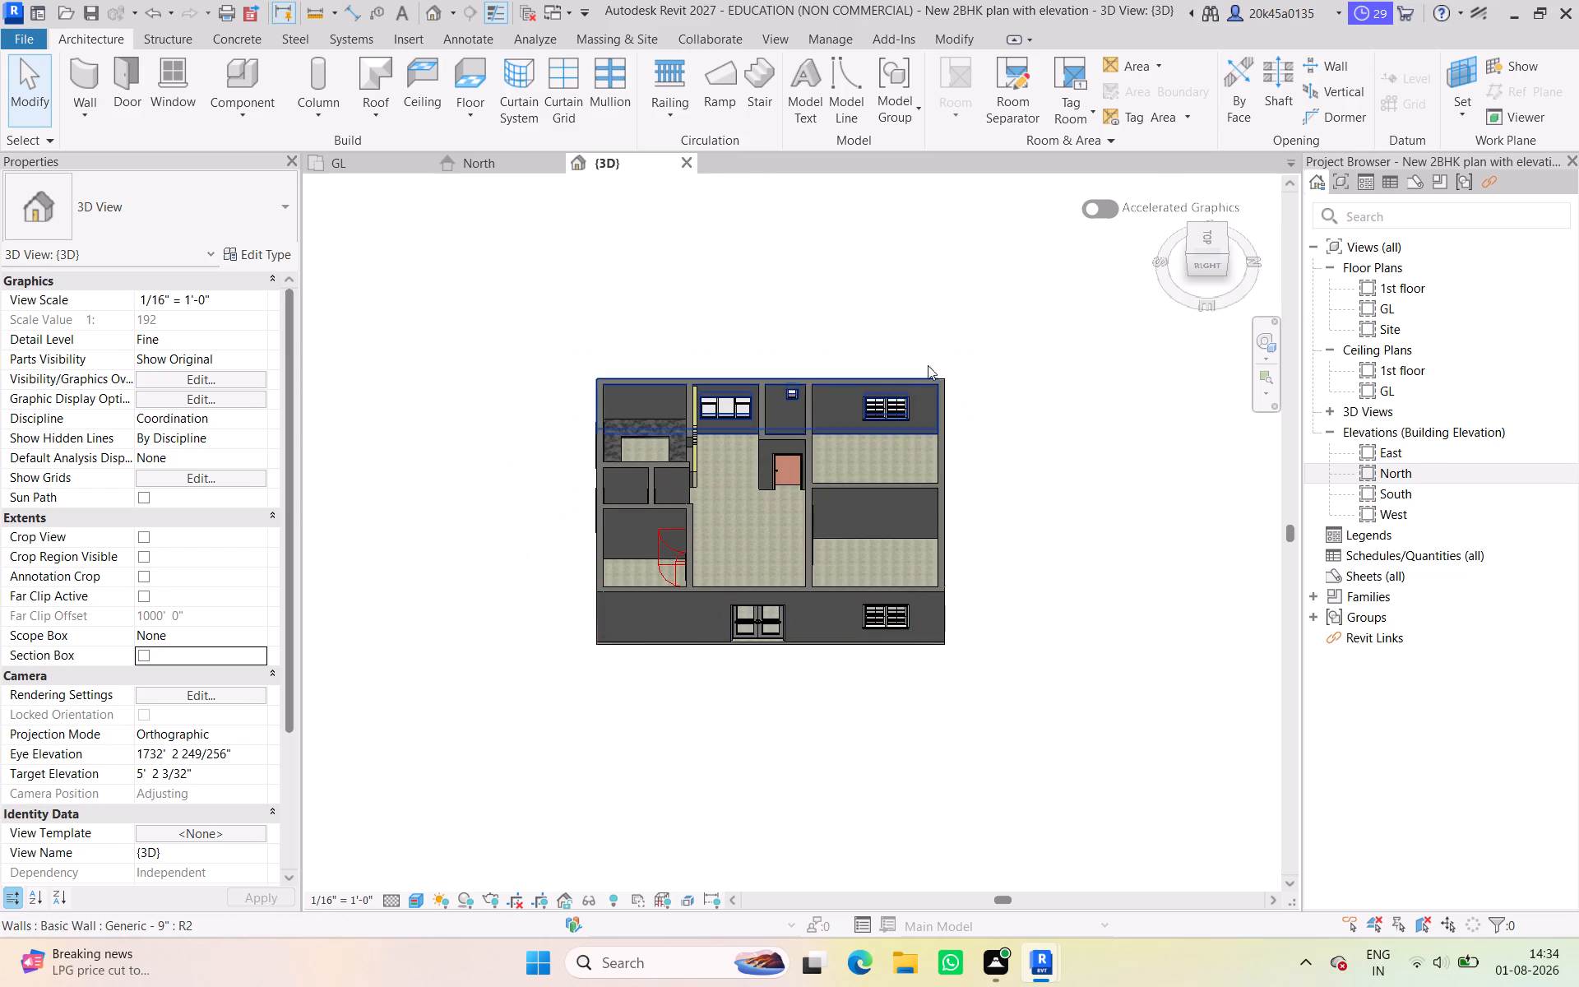
# Return to the straight Right view and inspect the exterior double door and the window beside it up close.
pyautogui.click(1211, 267)
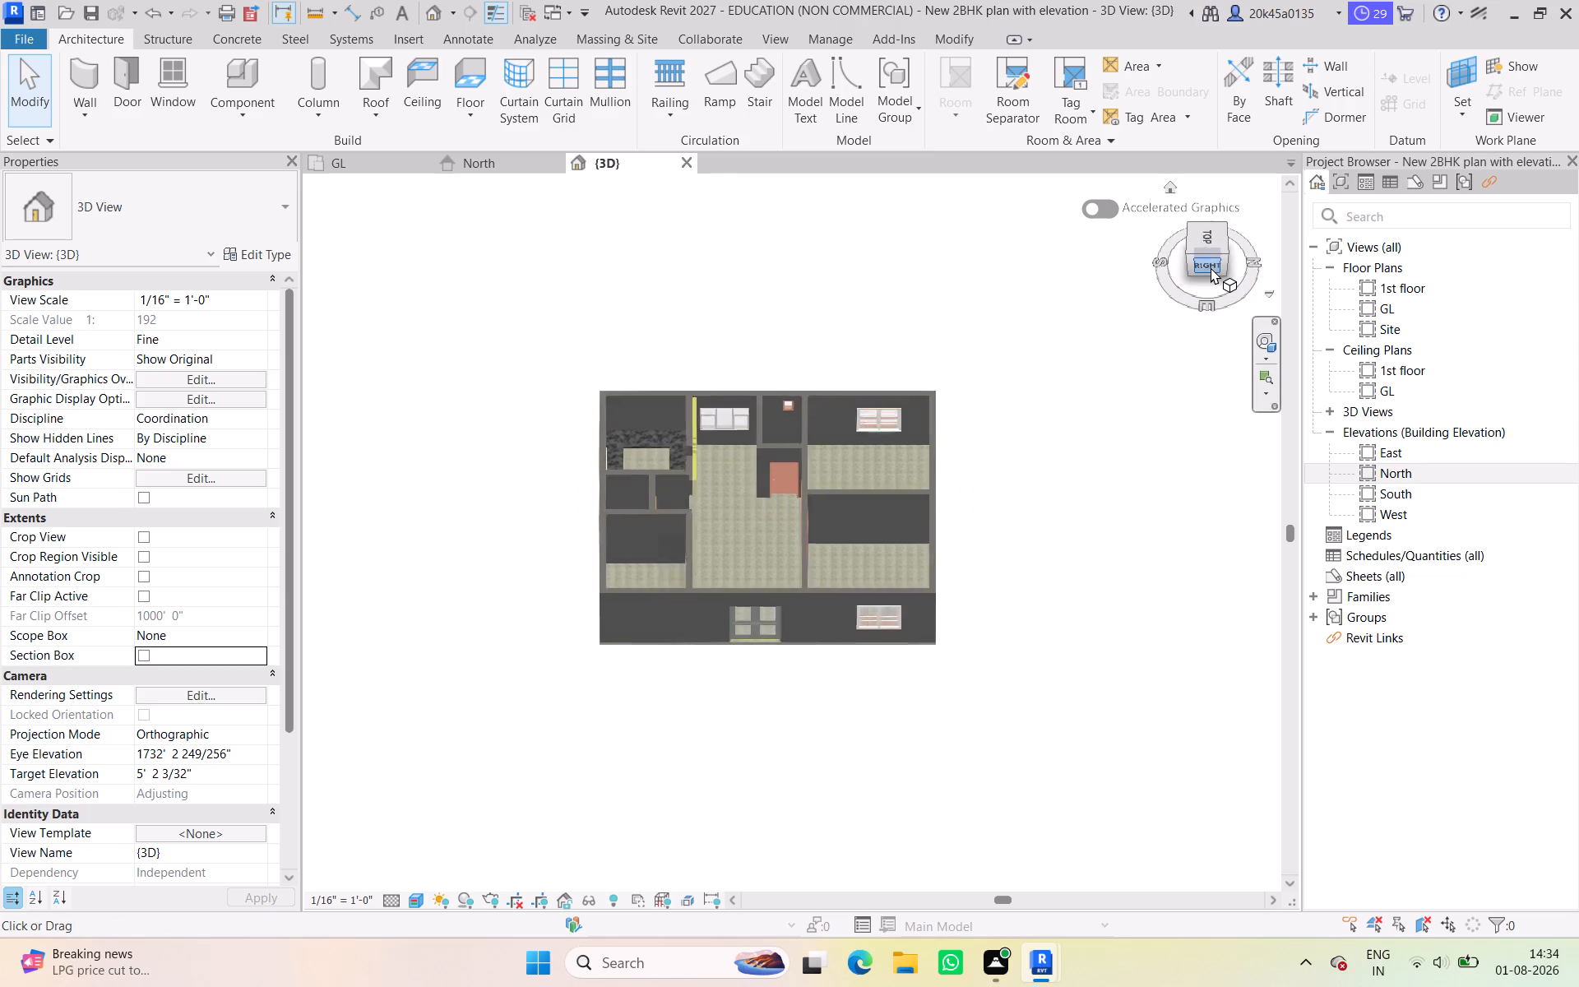
pyautogui.scroll(6, 814, 586)
pyautogui.moveTo(813, 587); pyautogui.dragTo(711, 624, button='middle')
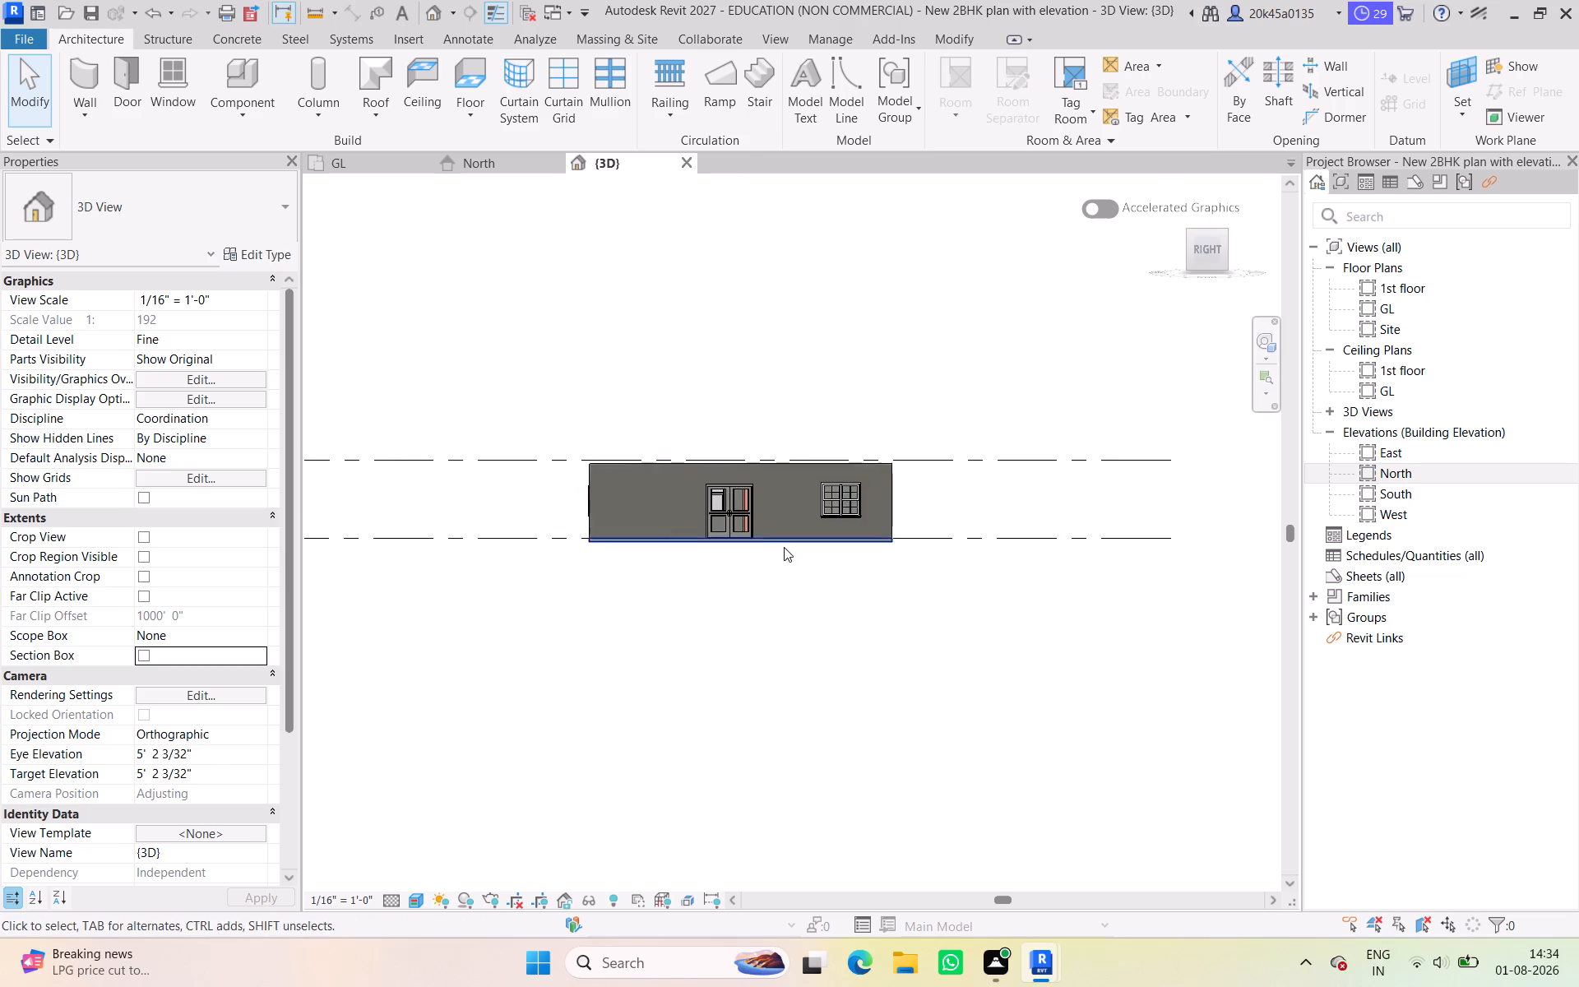
pyautogui.scroll(3, 784, 542)
pyautogui.moveTo(783, 538); pyautogui.dragTo(824, 637, button='middle')
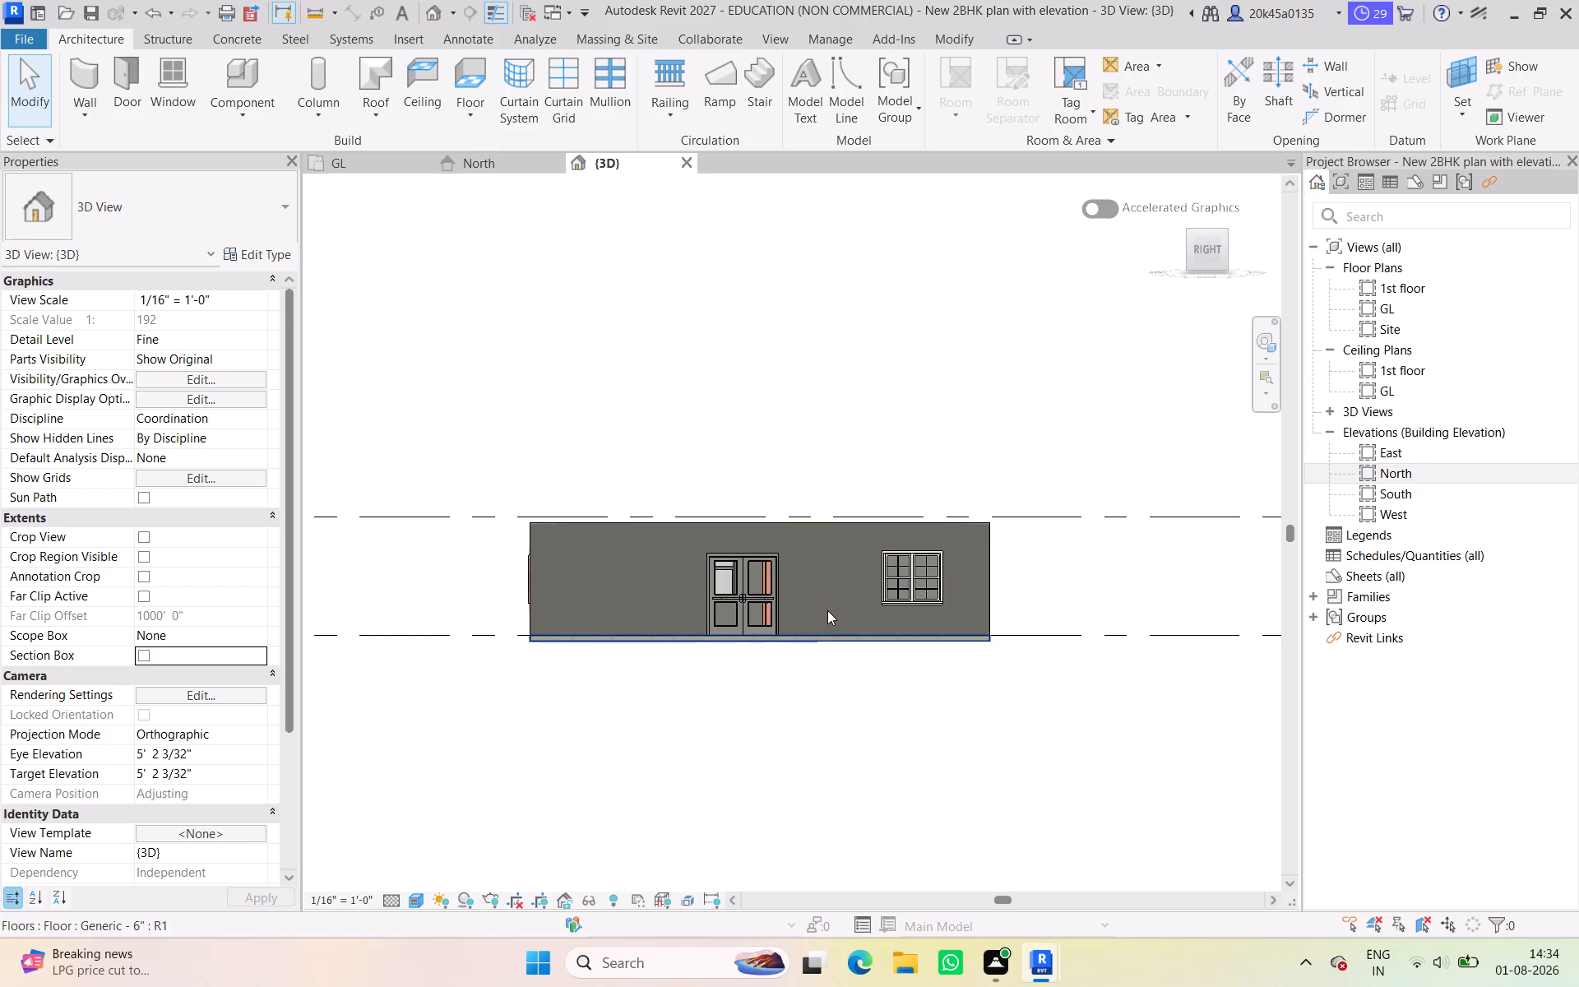
pyautogui.scroll(10, 733, 579)
pyautogui.click(983, 577)
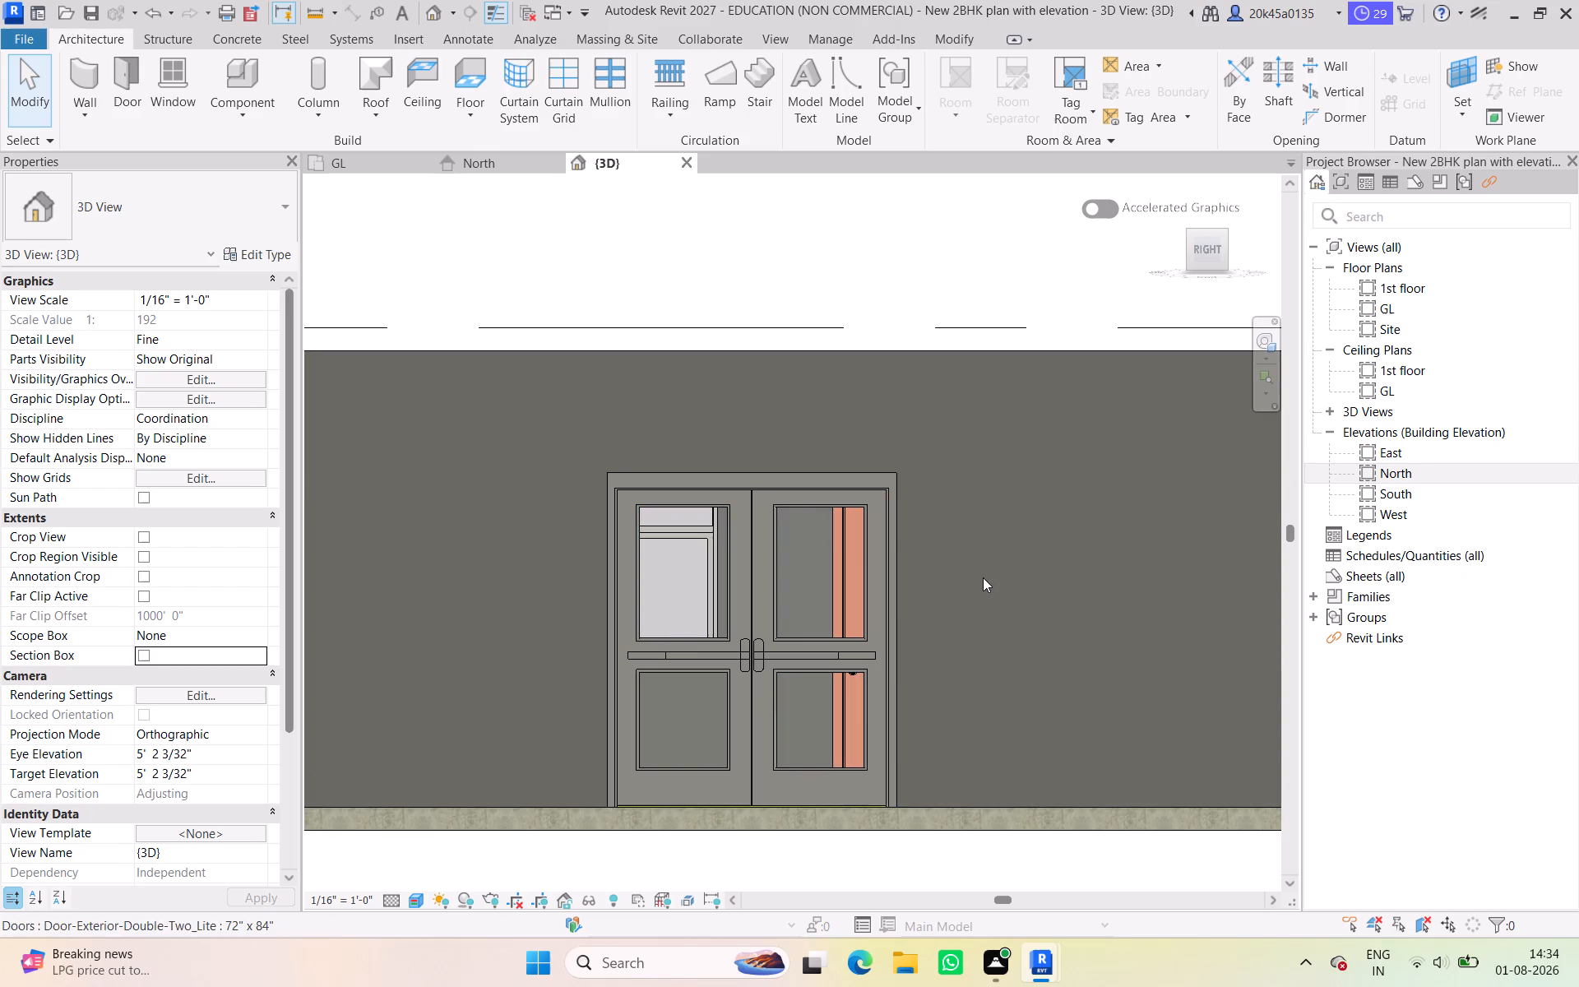
pyautogui.scroll(-5, 983, 577)
pyautogui.moveTo(983, 577); pyautogui.dragTo(919, 516, button='middle')
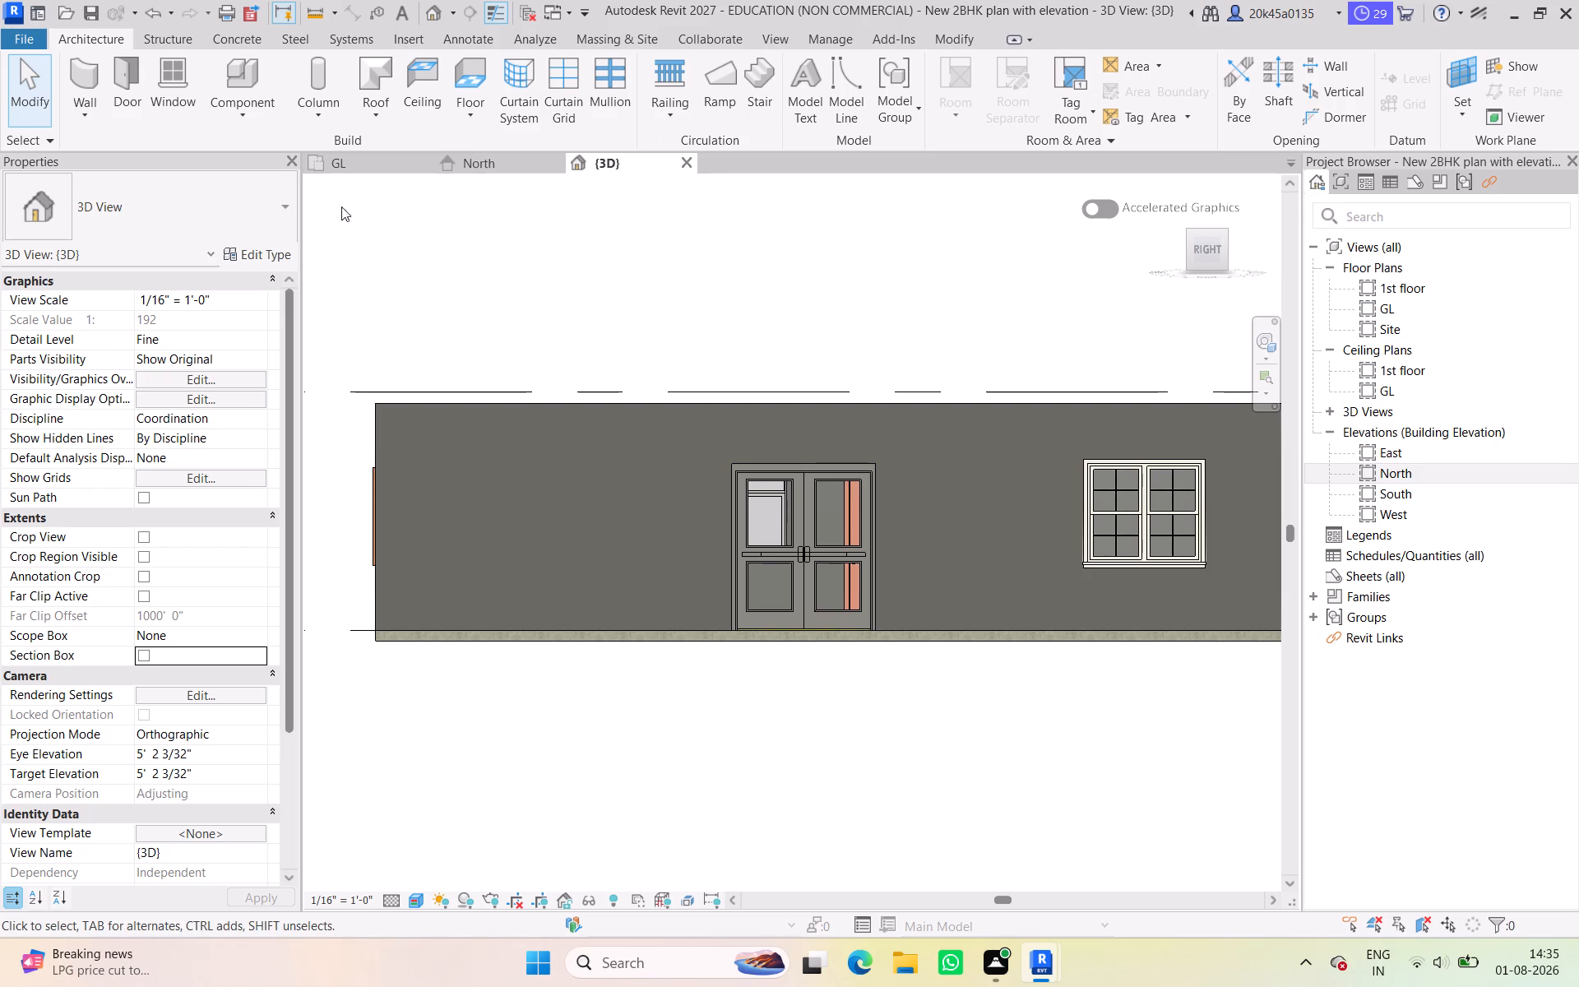
# Start placing a door and browse the family library to the door folder inside SHUBHAM CITY.
pyautogui.click(136, 74)
pyautogui.click(901, 86)
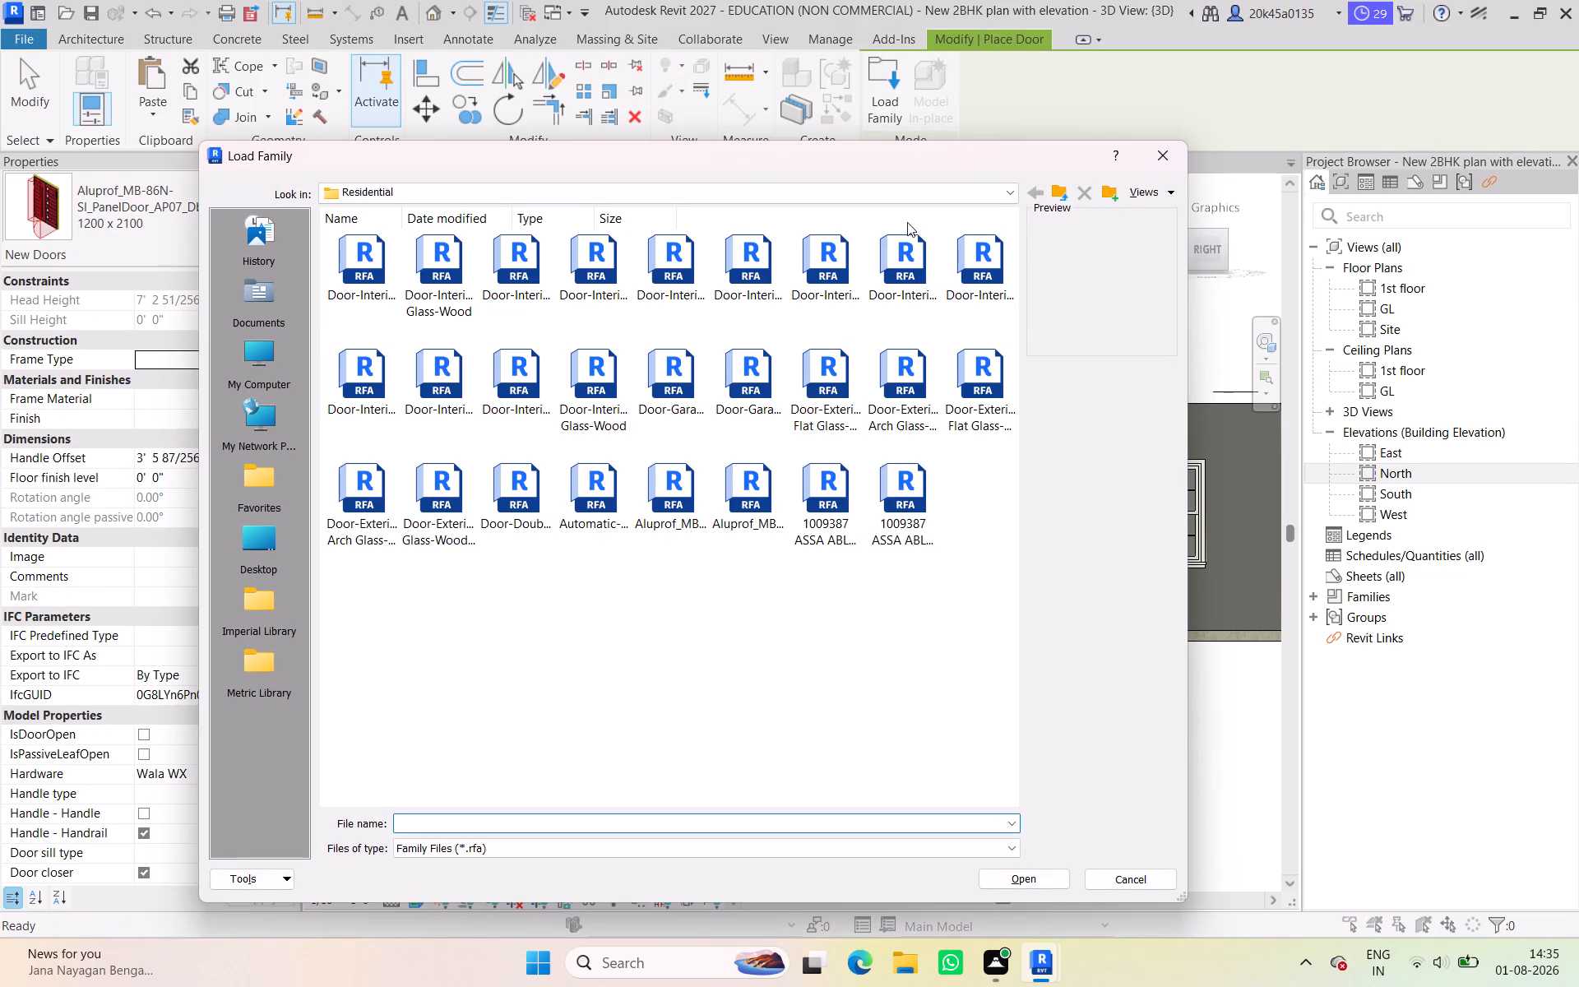
pyautogui.click(1178, 151)
pyautogui.scroll(-2, 954, 535)
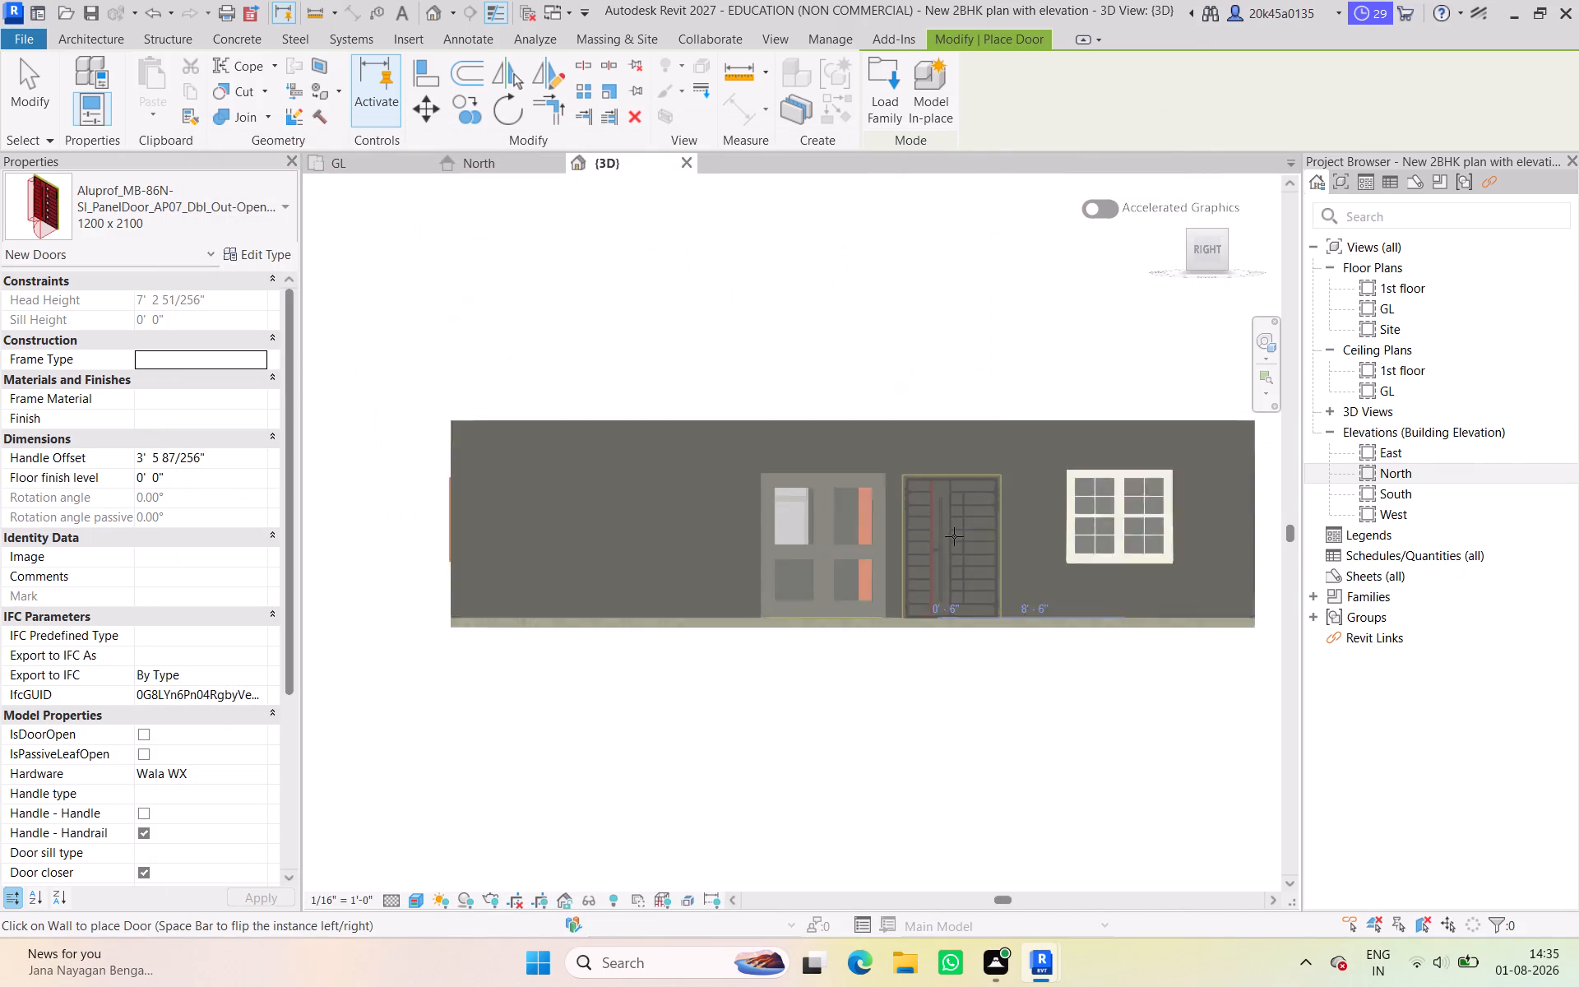
pyautogui.moveTo(954, 536); pyautogui.dragTo(936, 534, button='middle')
pyautogui.click(872, 93)
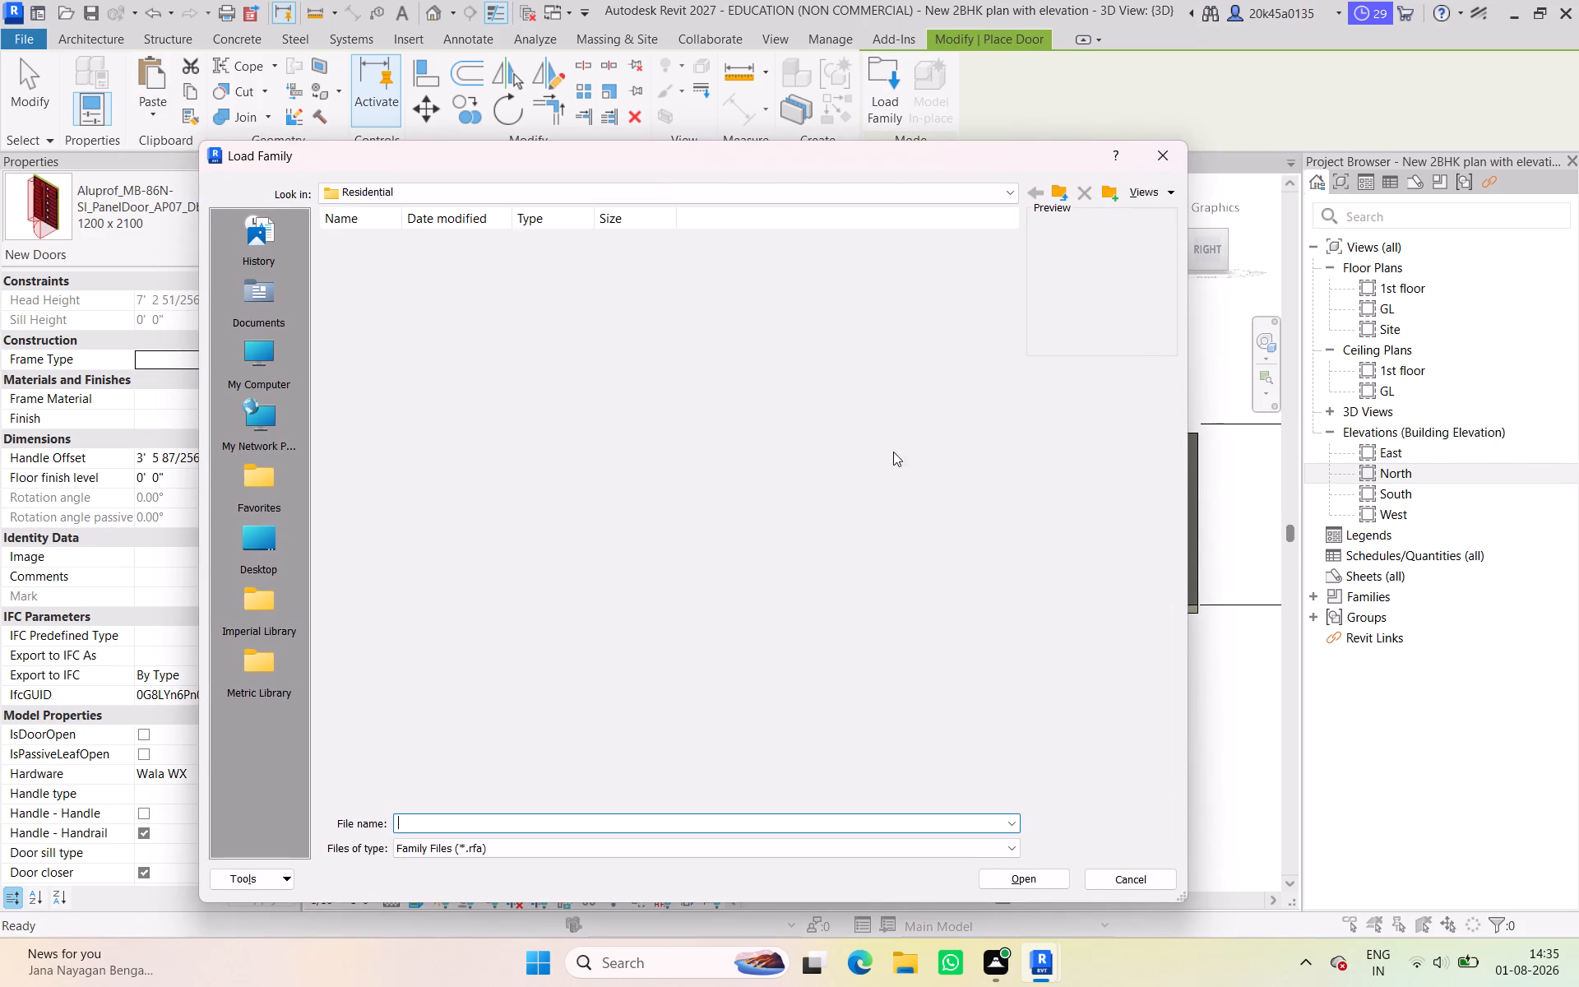
pyautogui.click(381, 271)
pyautogui.click(438, 264)
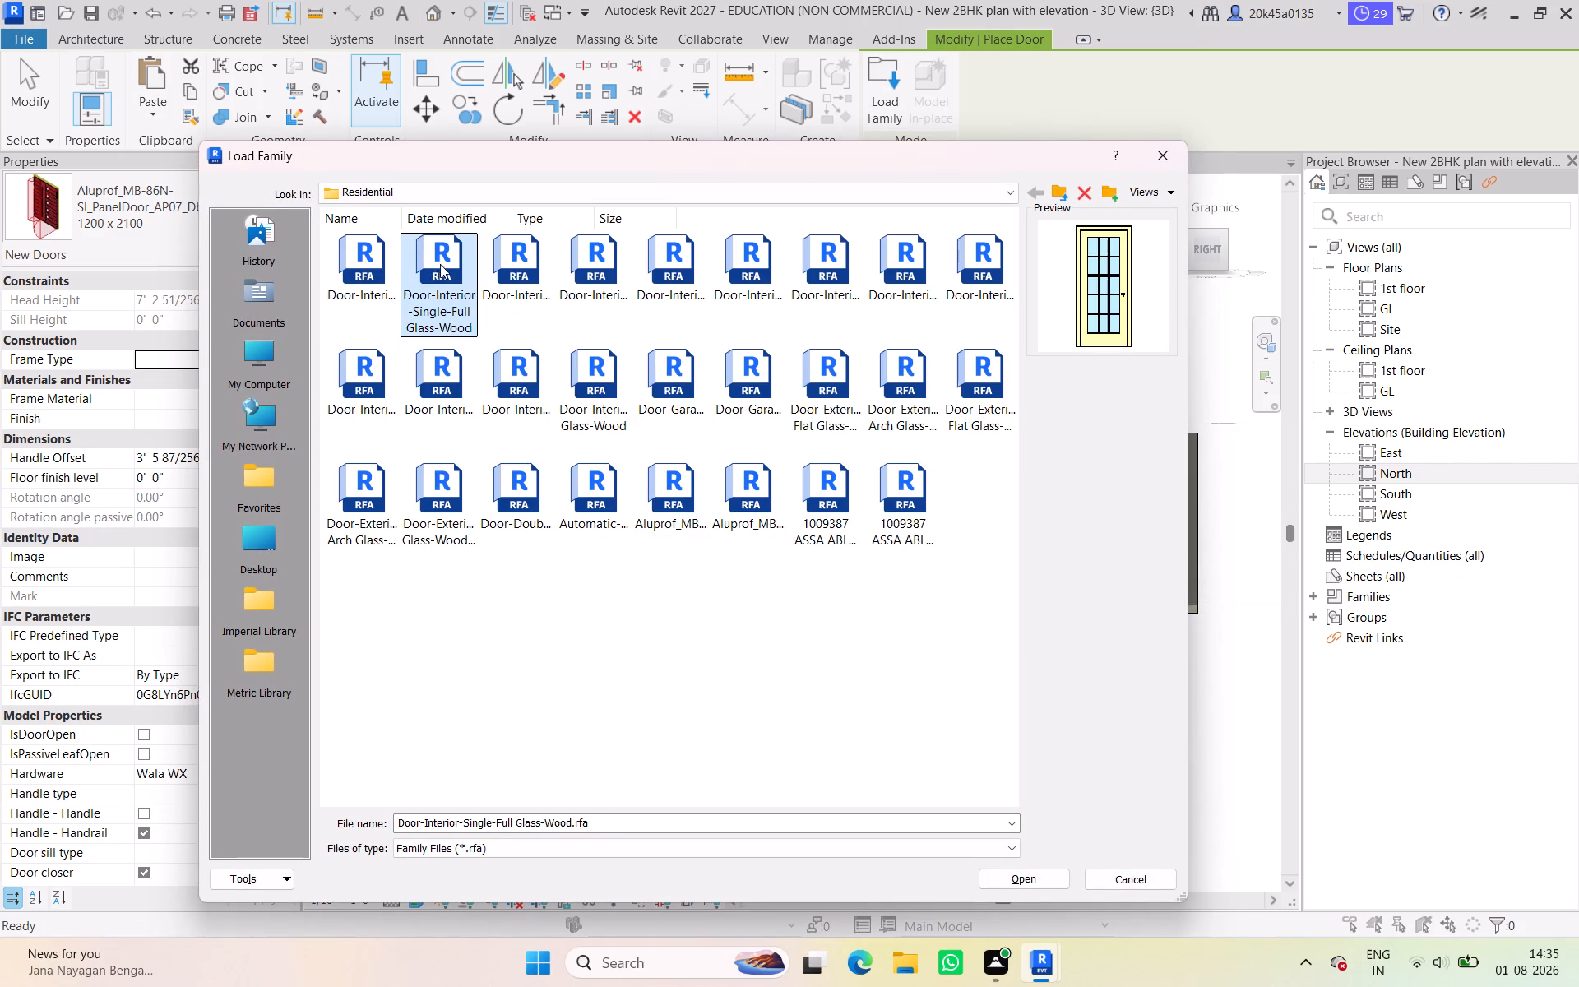
pyautogui.doubleClick(1063, 190)
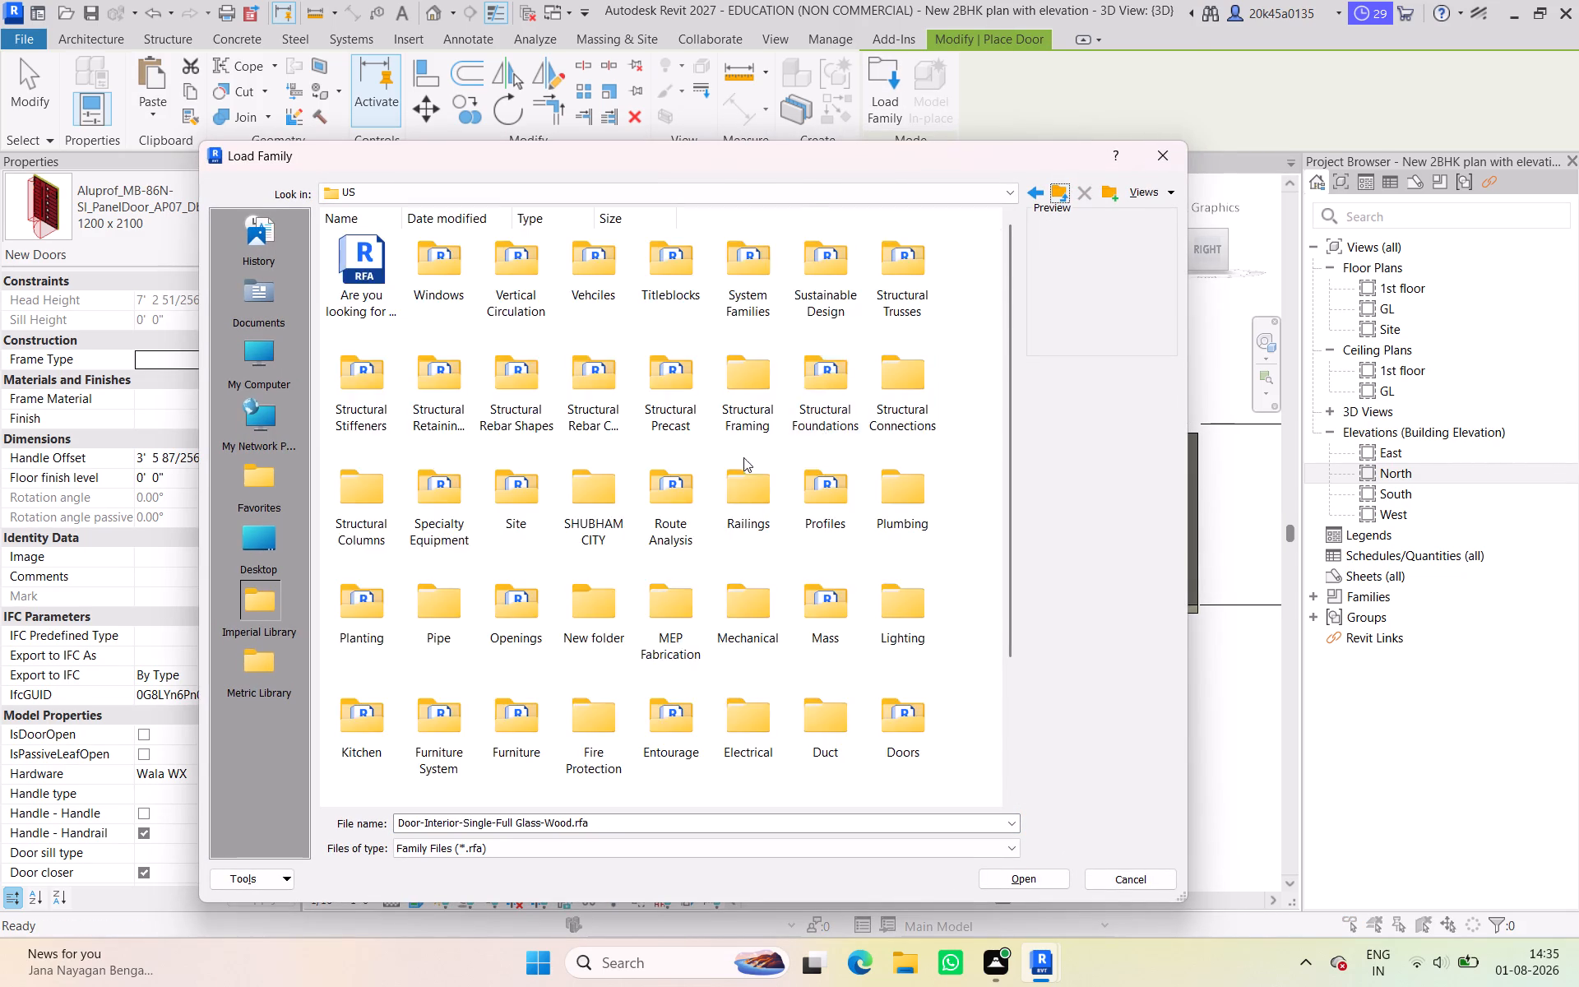
pyautogui.scroll(-5, 698, 488)
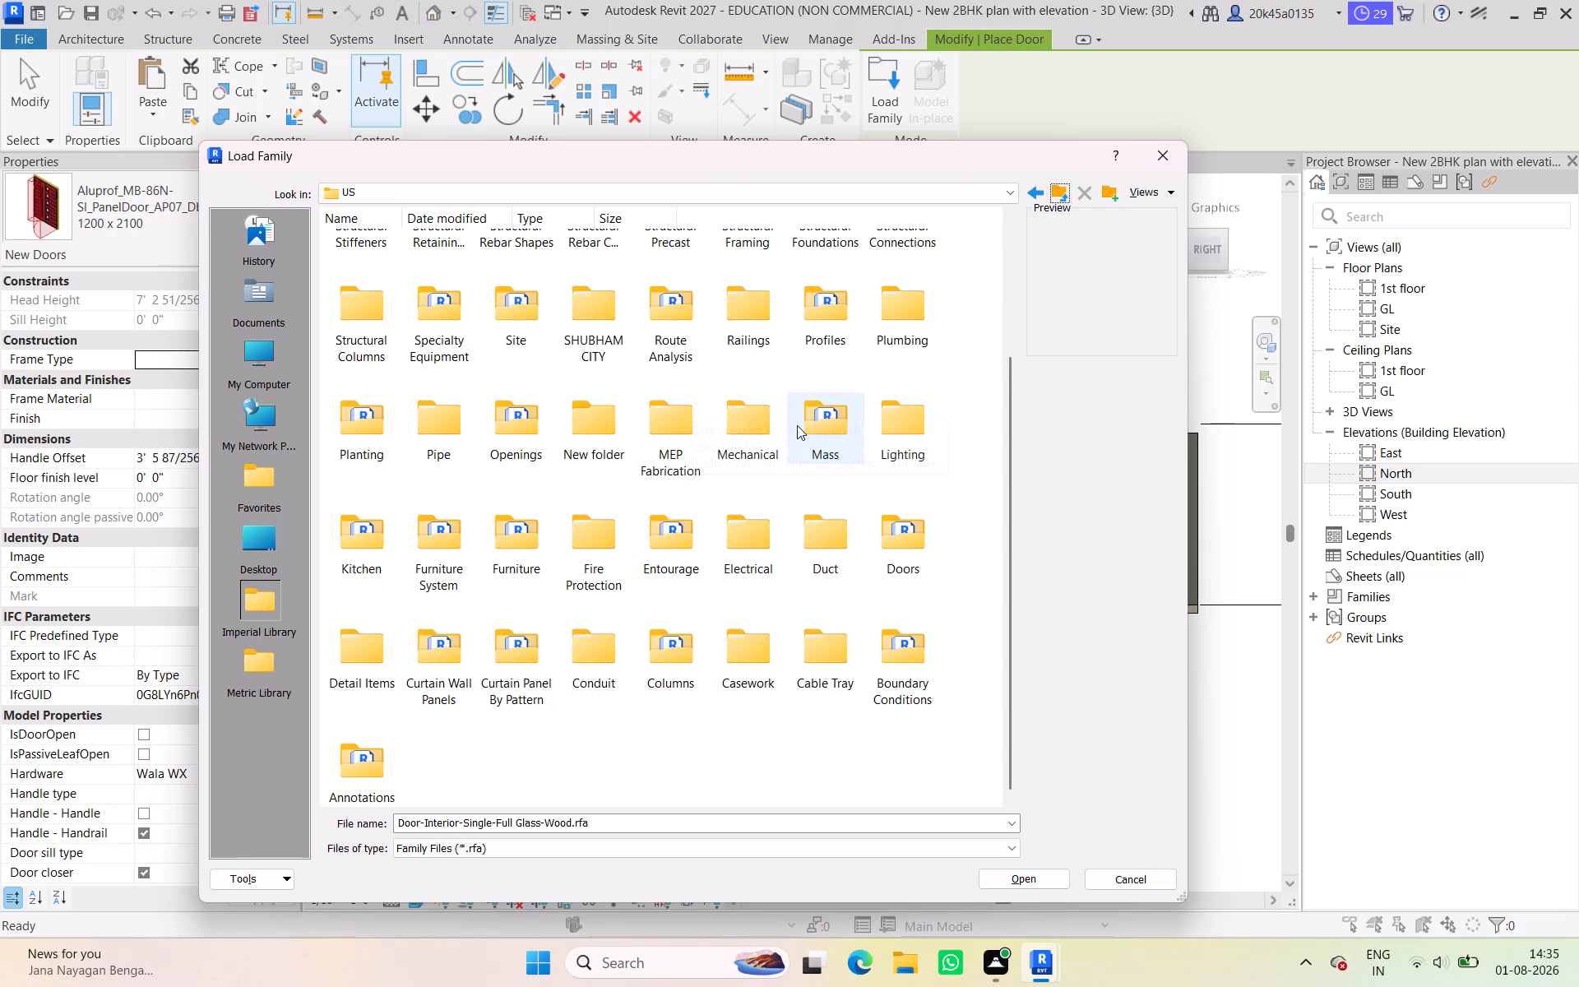
pyautogui.doubleClick(609, 330)
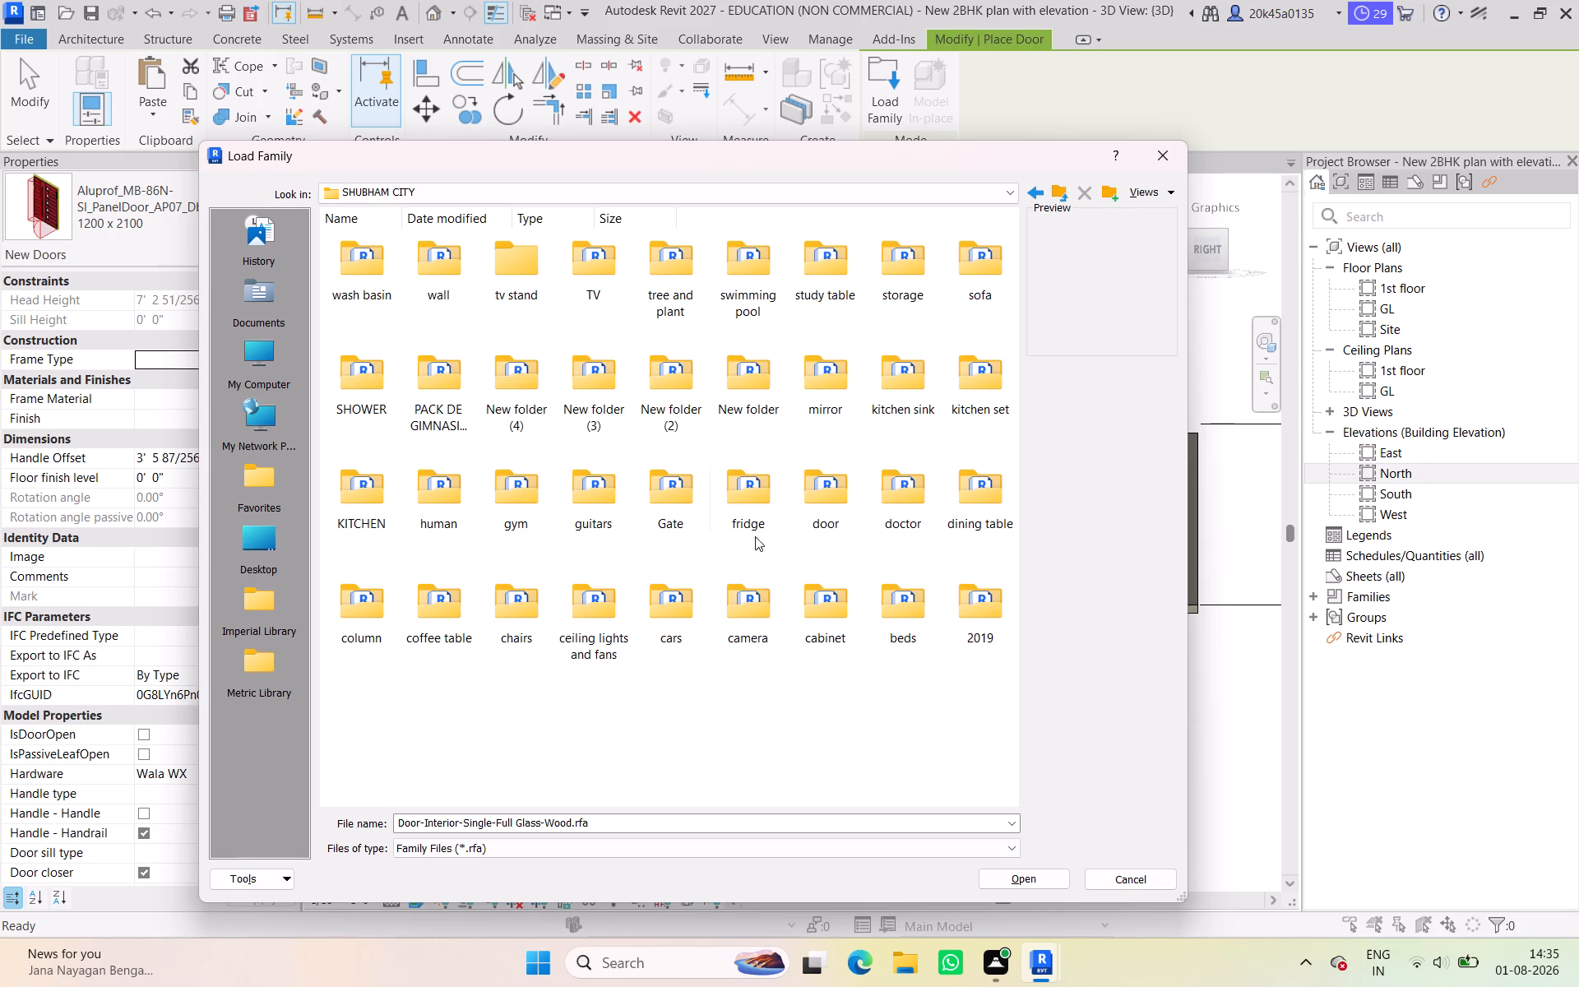
pyautogui.doubleClick(805, 500)
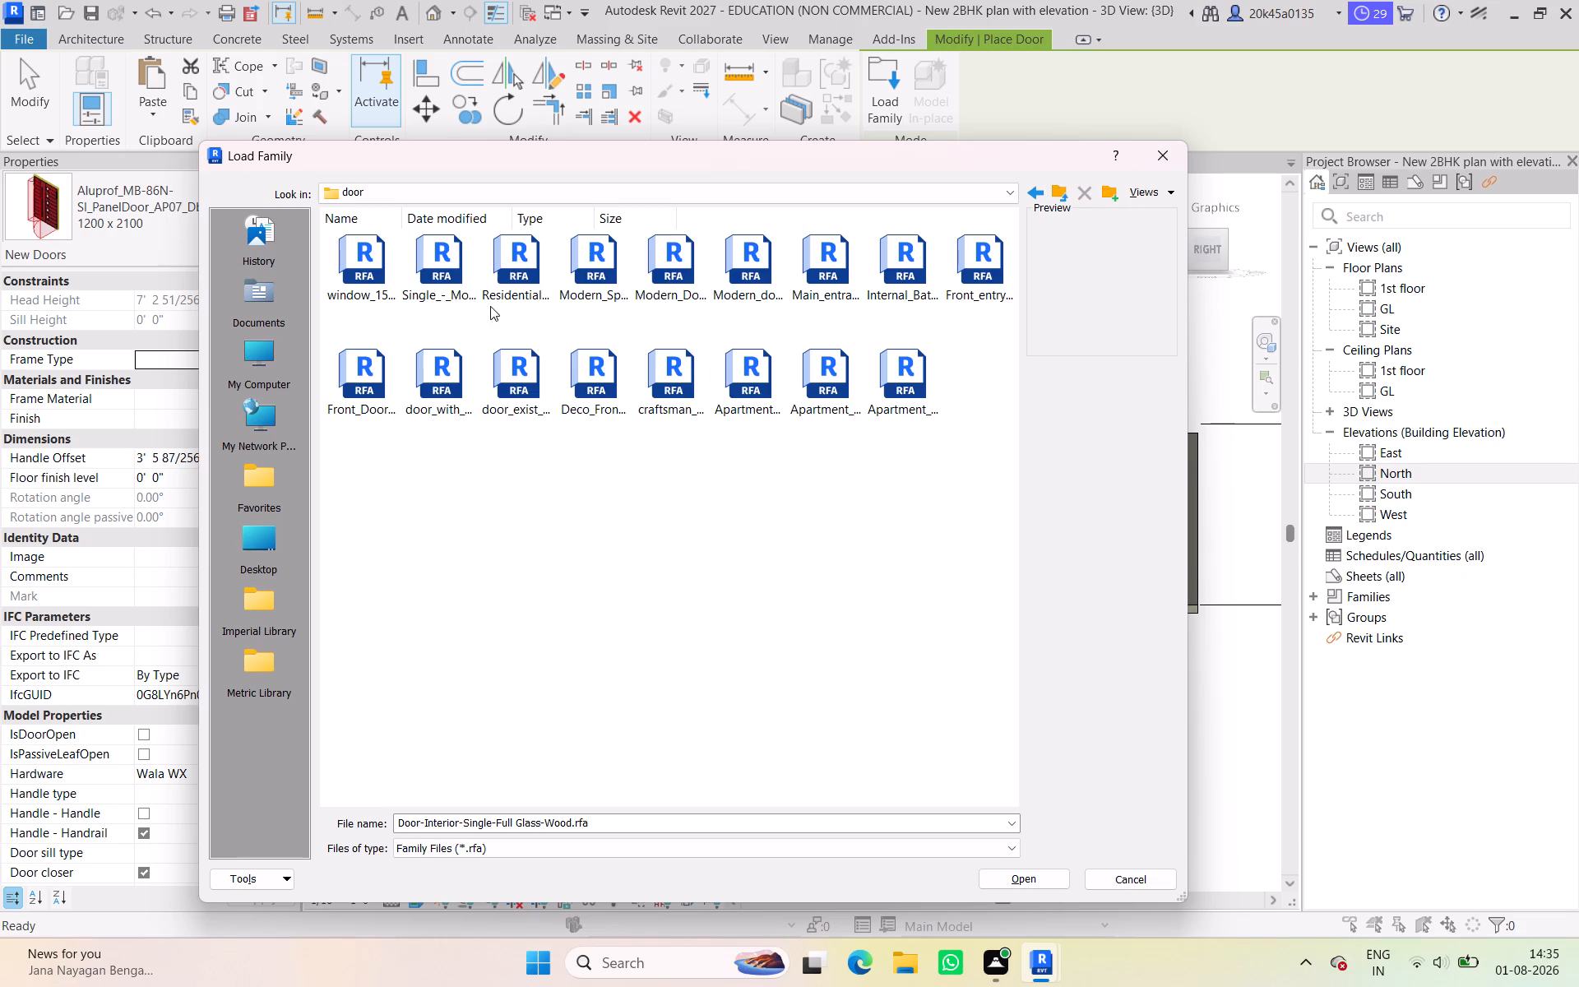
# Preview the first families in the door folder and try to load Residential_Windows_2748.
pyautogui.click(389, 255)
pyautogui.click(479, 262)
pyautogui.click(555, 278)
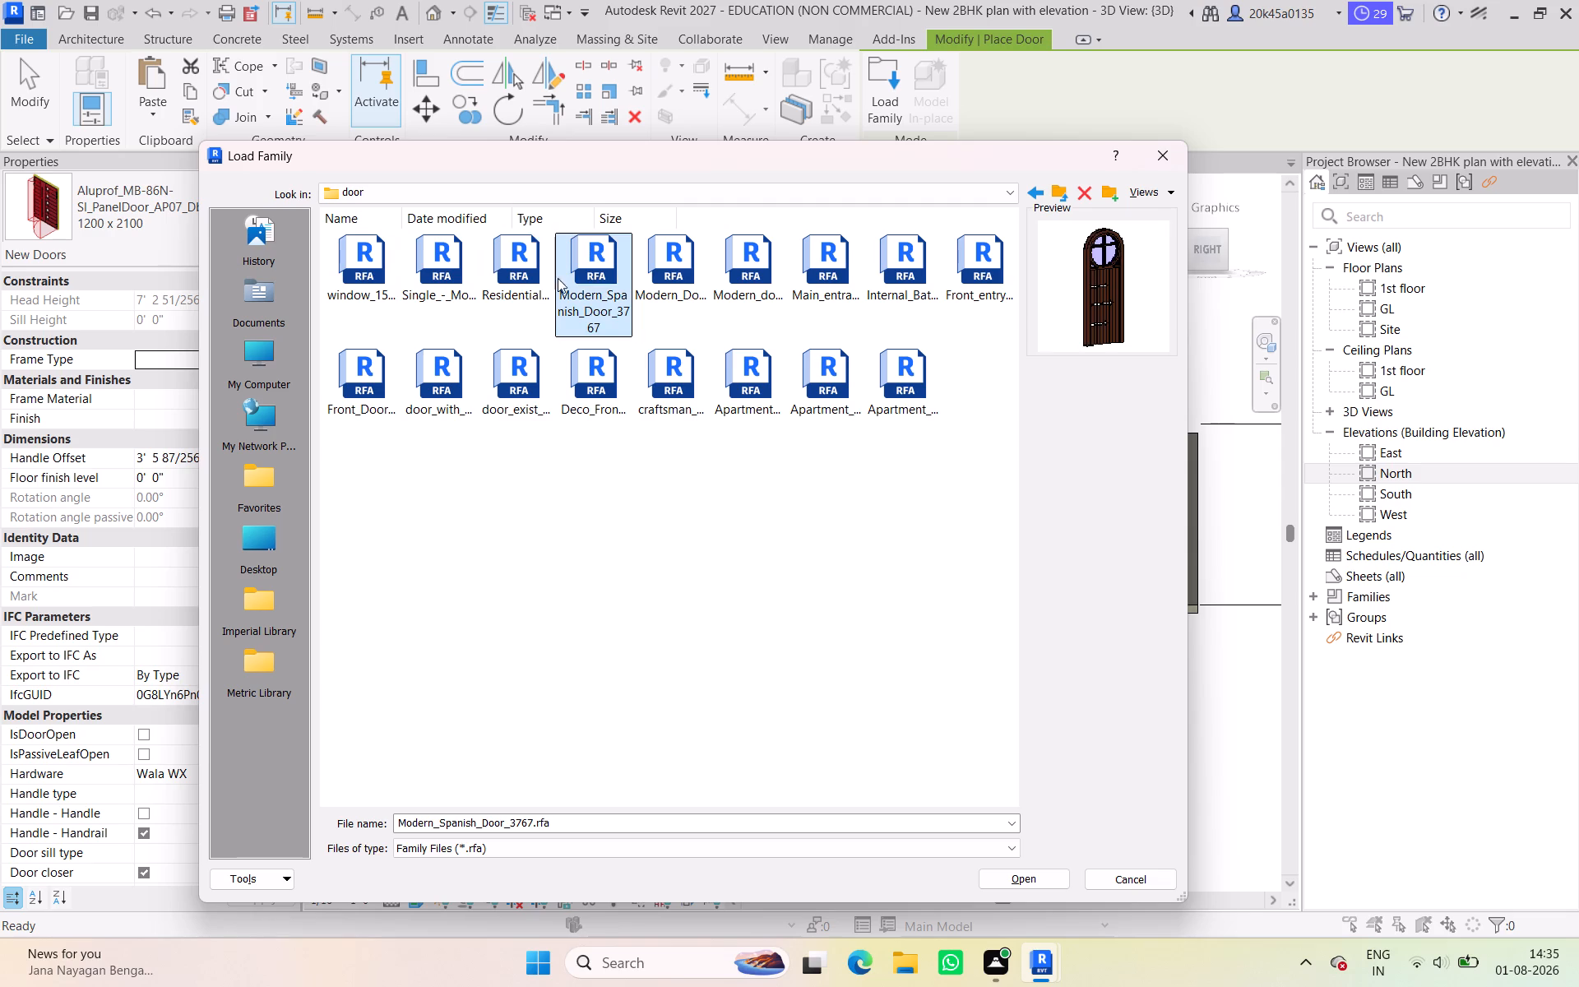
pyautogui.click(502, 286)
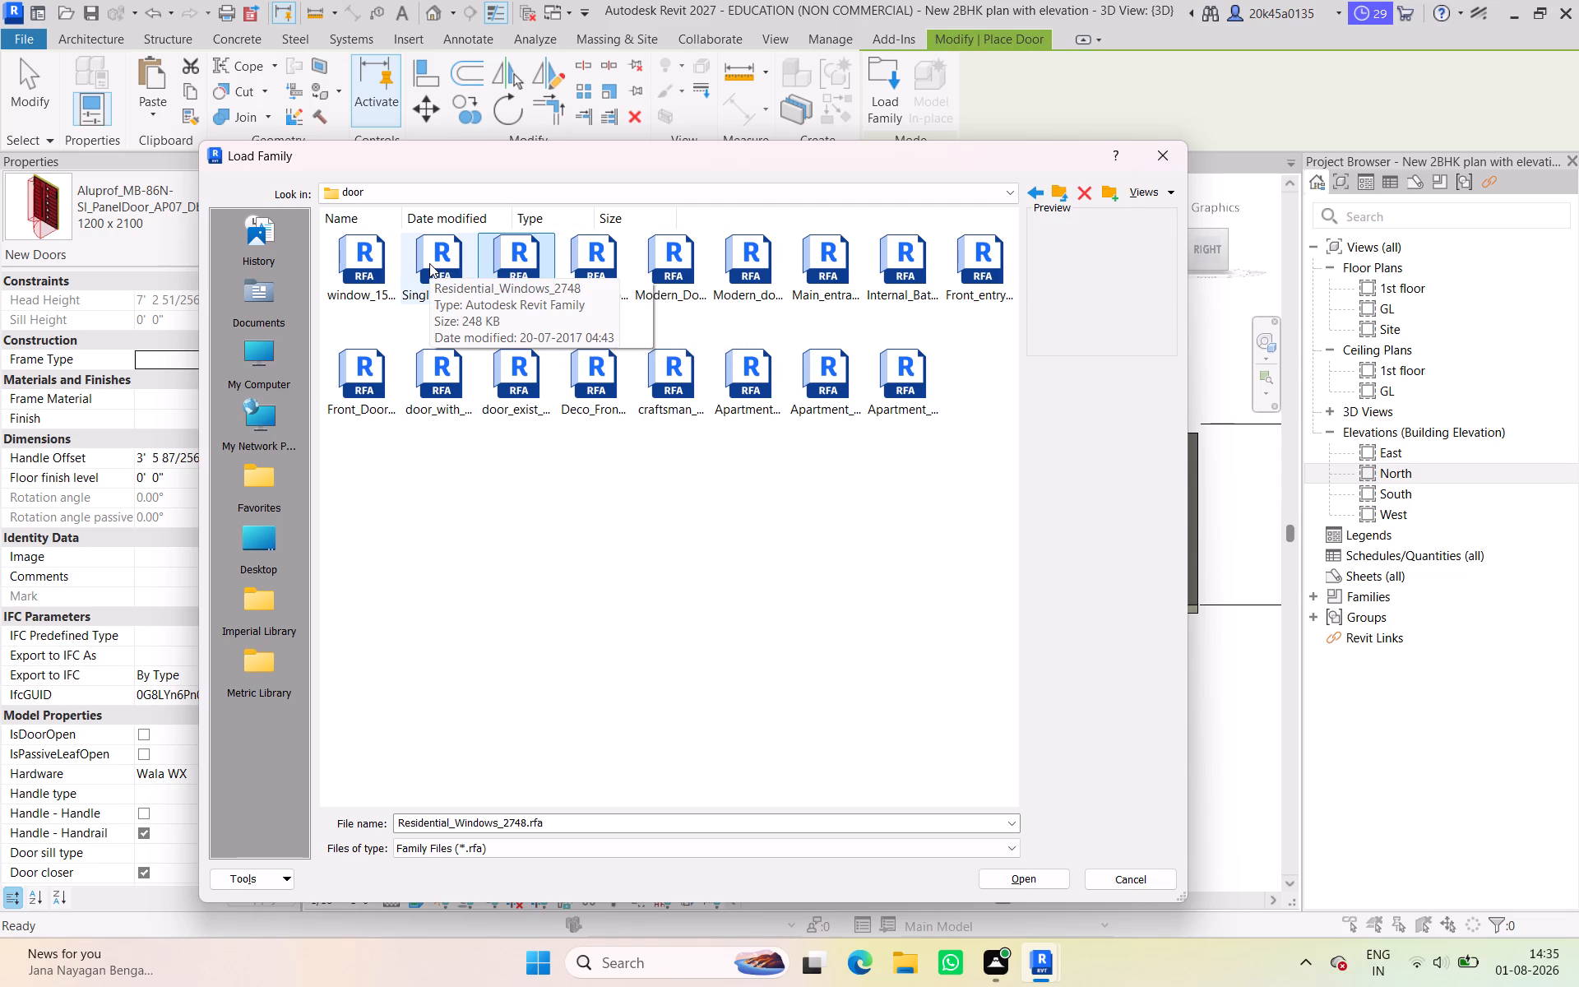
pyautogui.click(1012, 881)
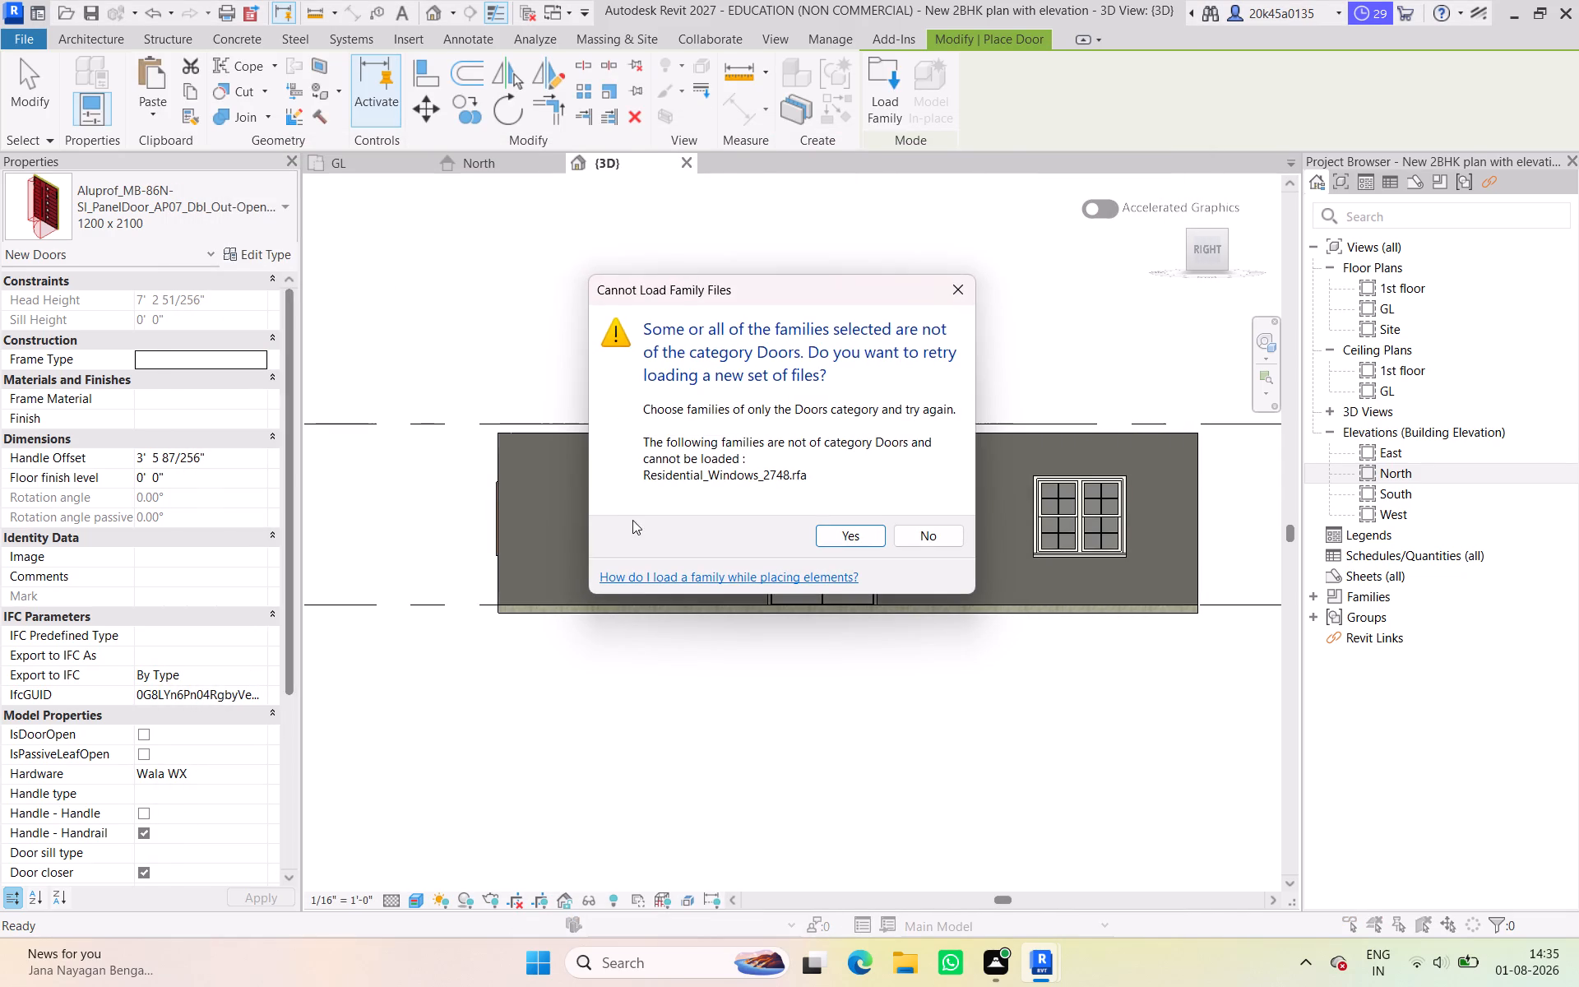
# Retry loading a door family and preview the modern, main entrance, bathroom, apartment and front door families in the door folder.
pyautogui.click(846, 534)
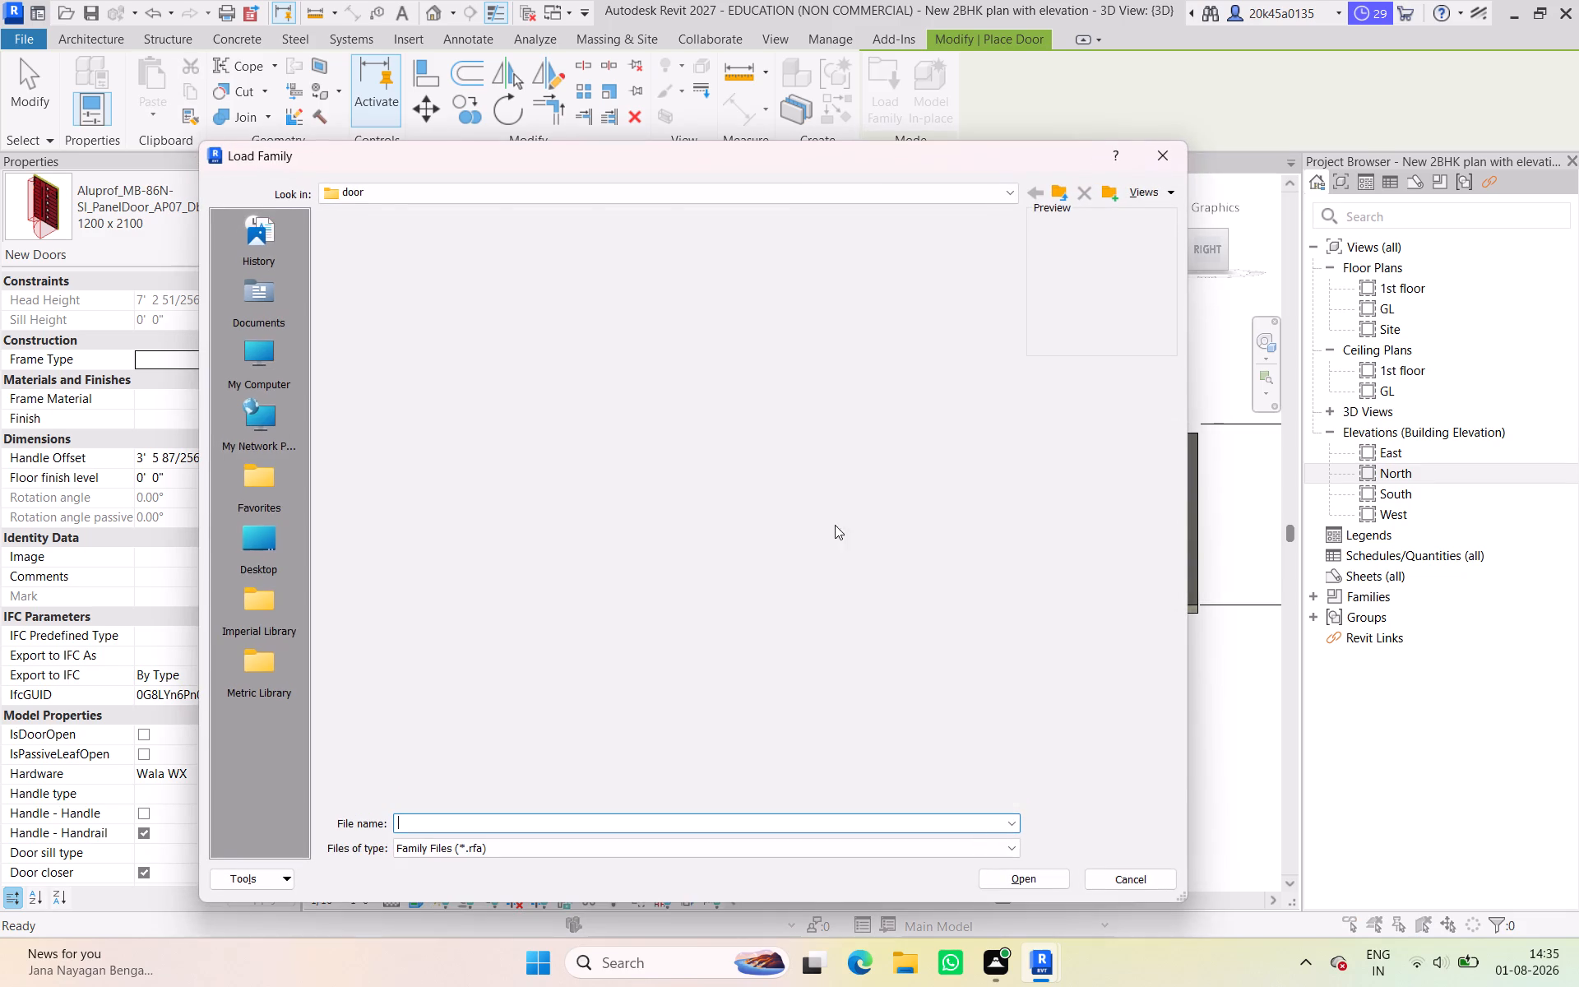
pyautogui.click(605, 271)
pyautogui.click(643, 274)
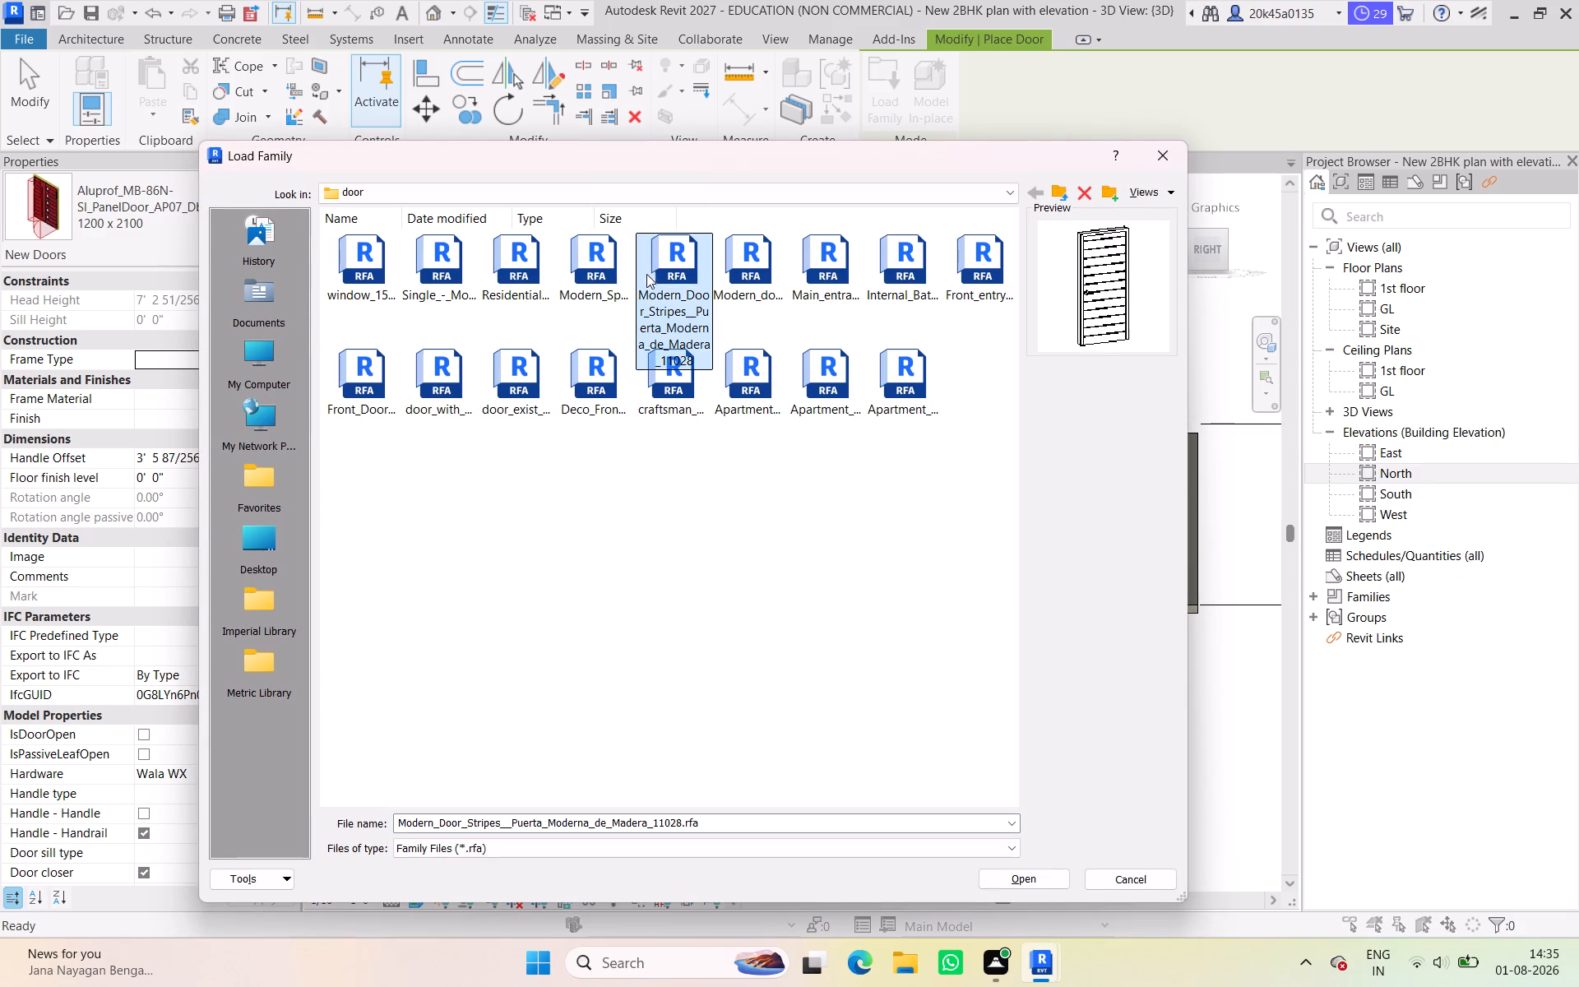
pyautogui.click(719, 271)
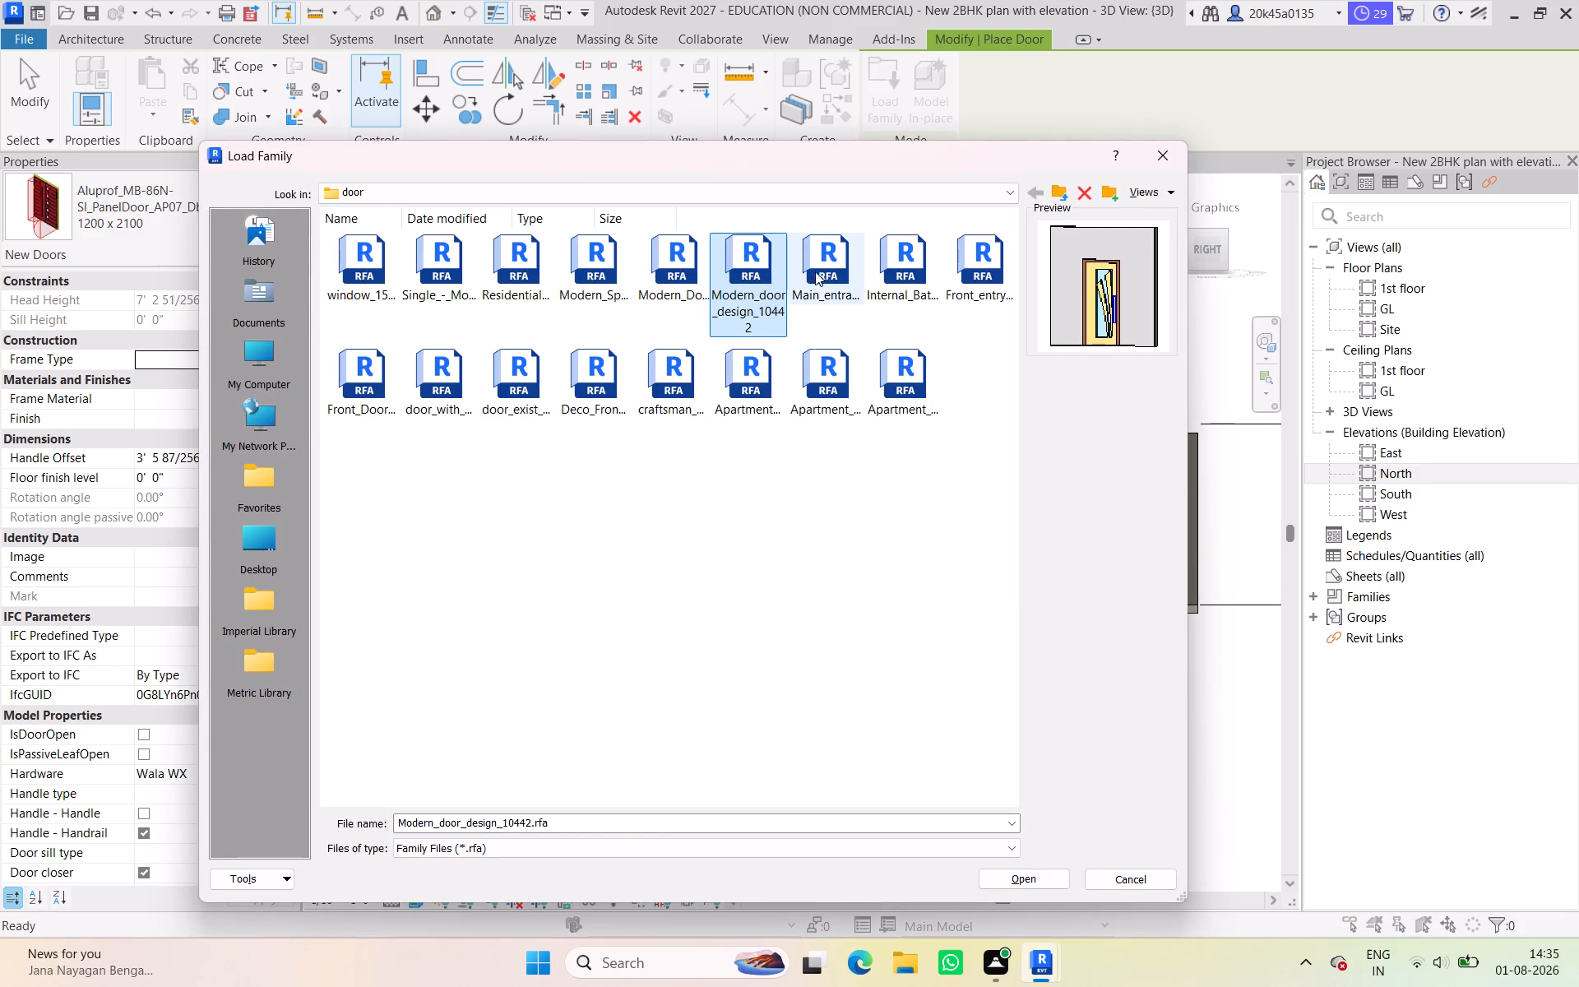
pyautogui.click(815, 271)
pyautogui.click(904, 263)
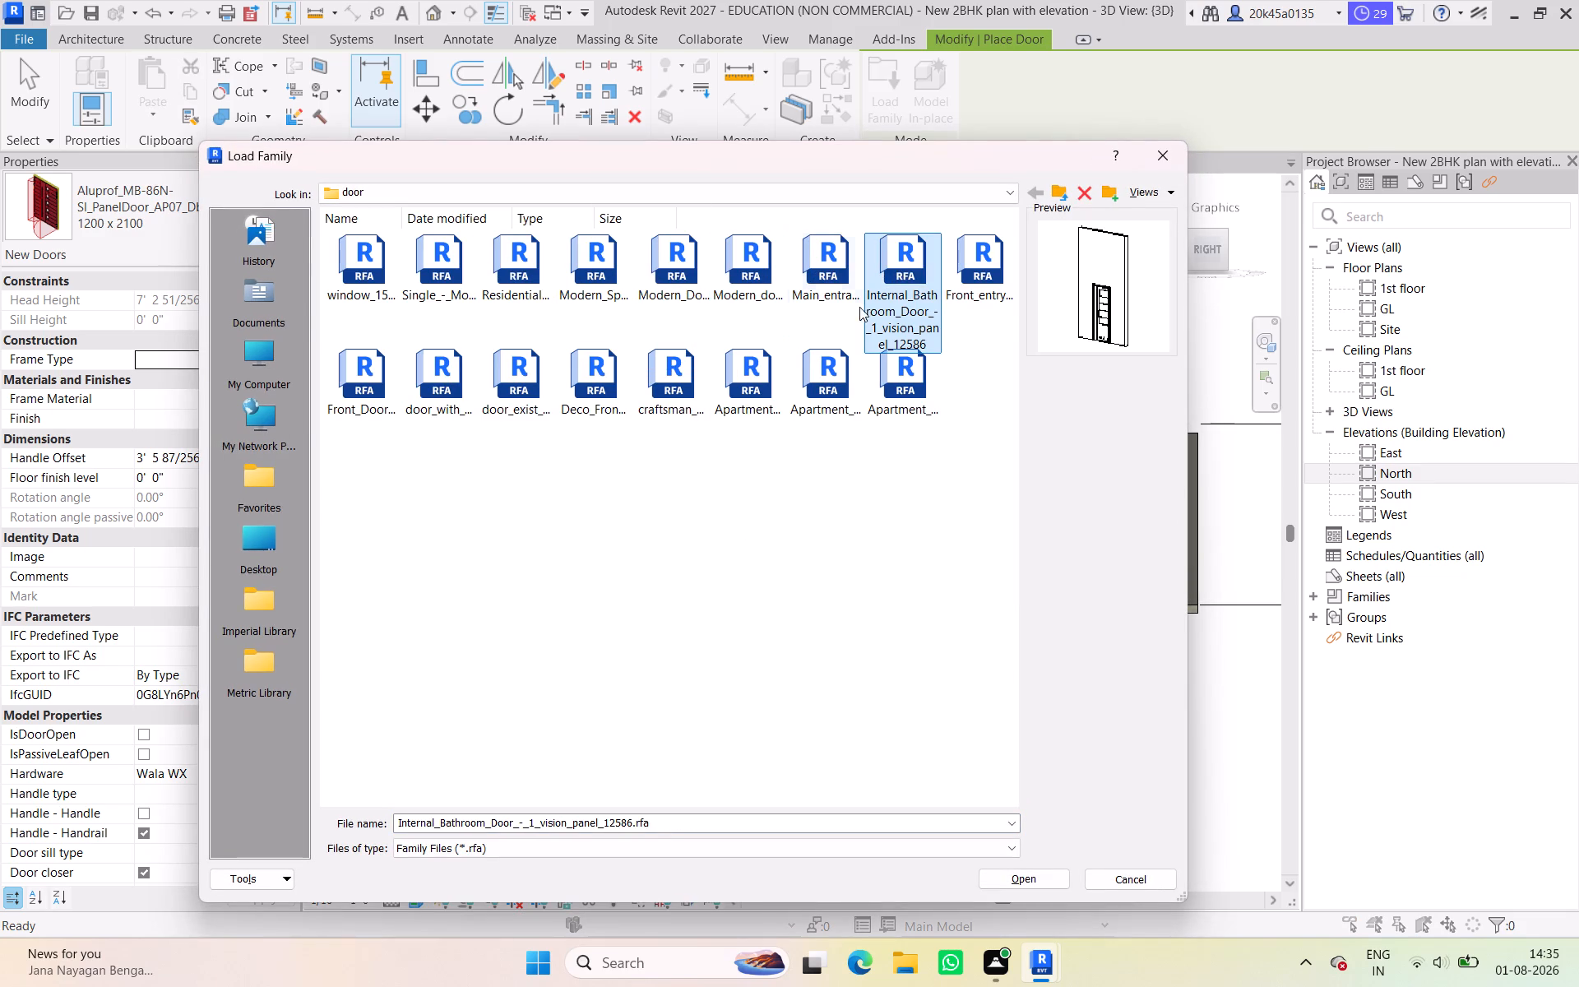
pyautogui.click(800, 253)
pyautogui.click(972, 262)
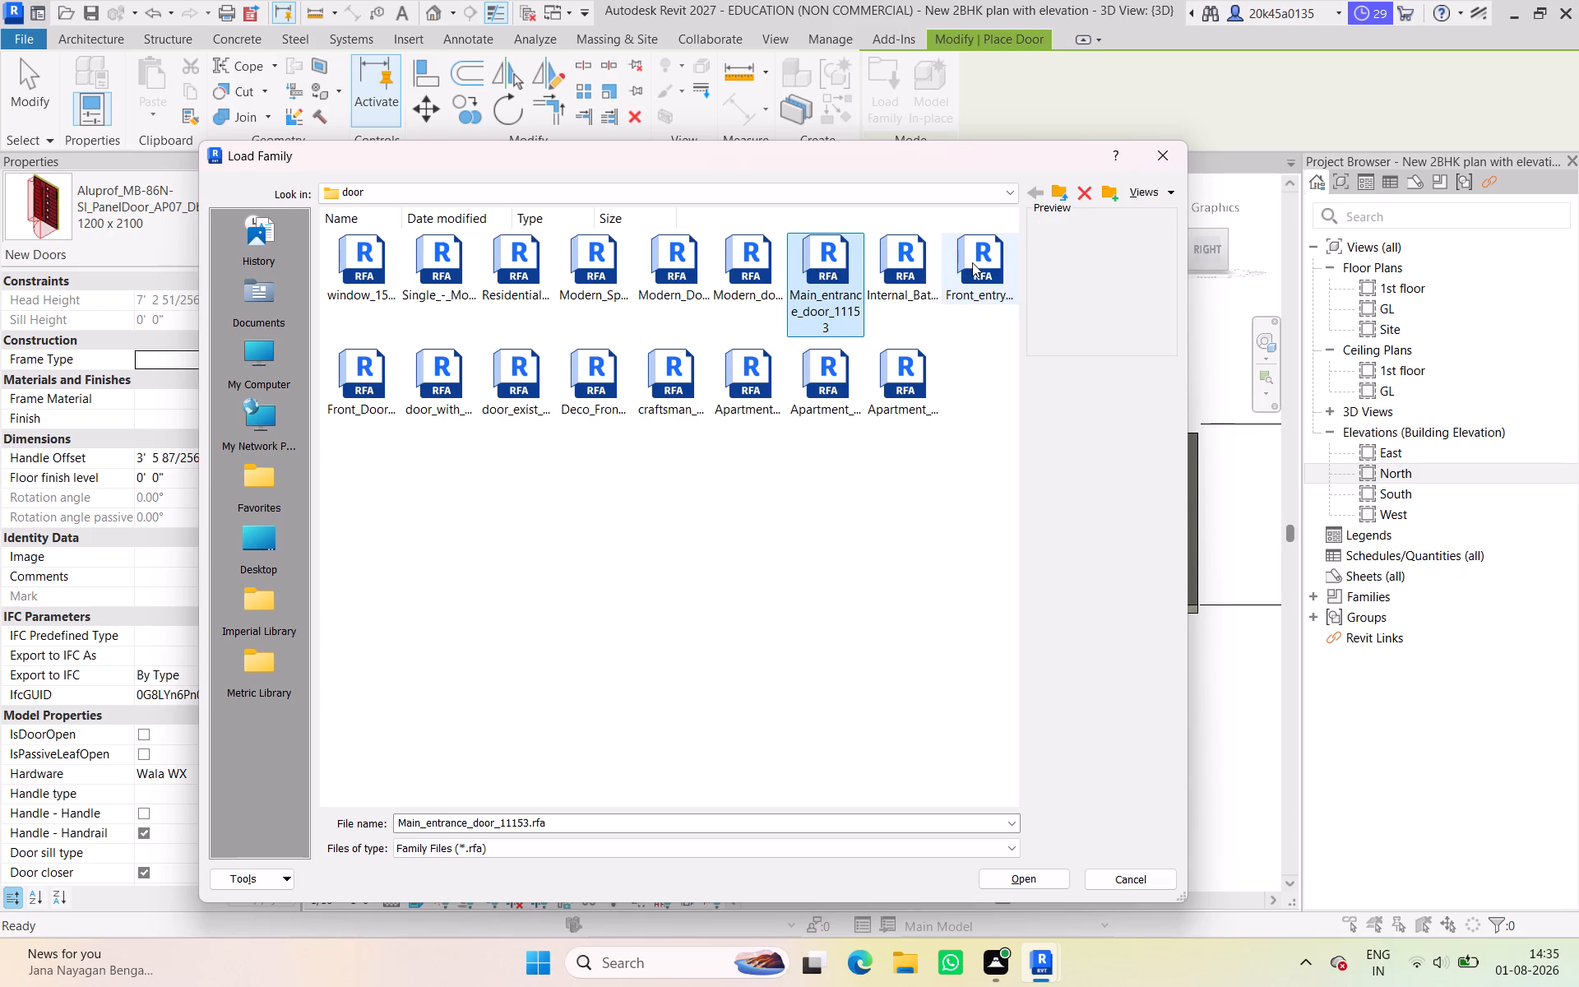
pyautogui.click(897, 382)
pyautogui.click(844, 362)
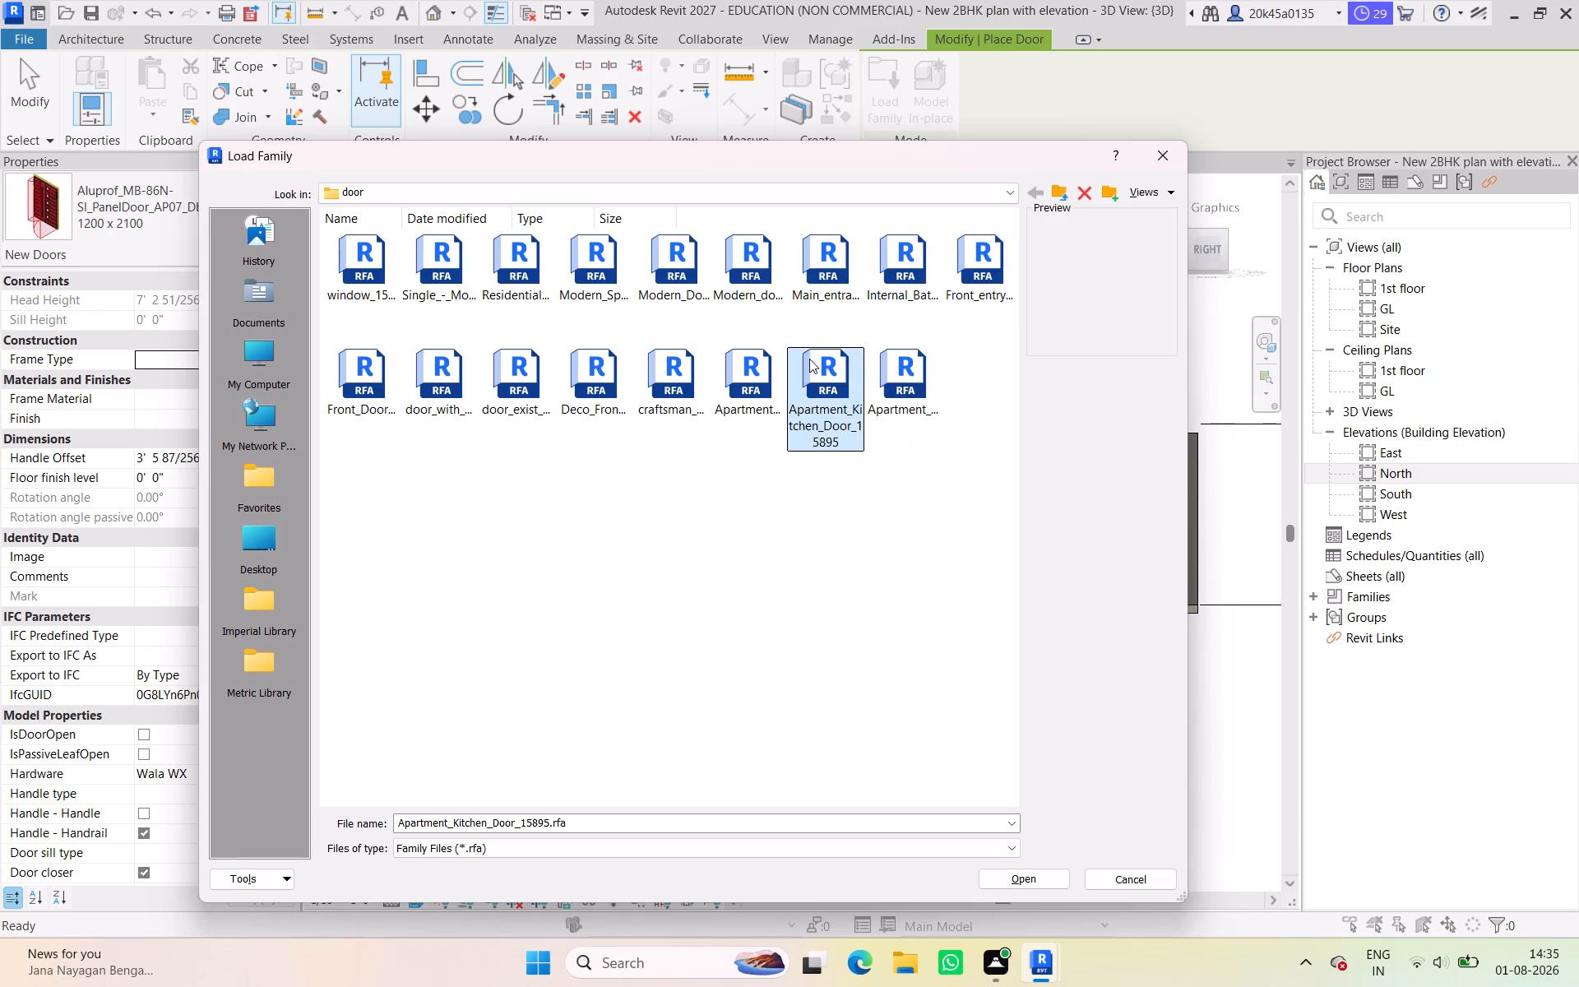
pyautogui.click(744, 362)
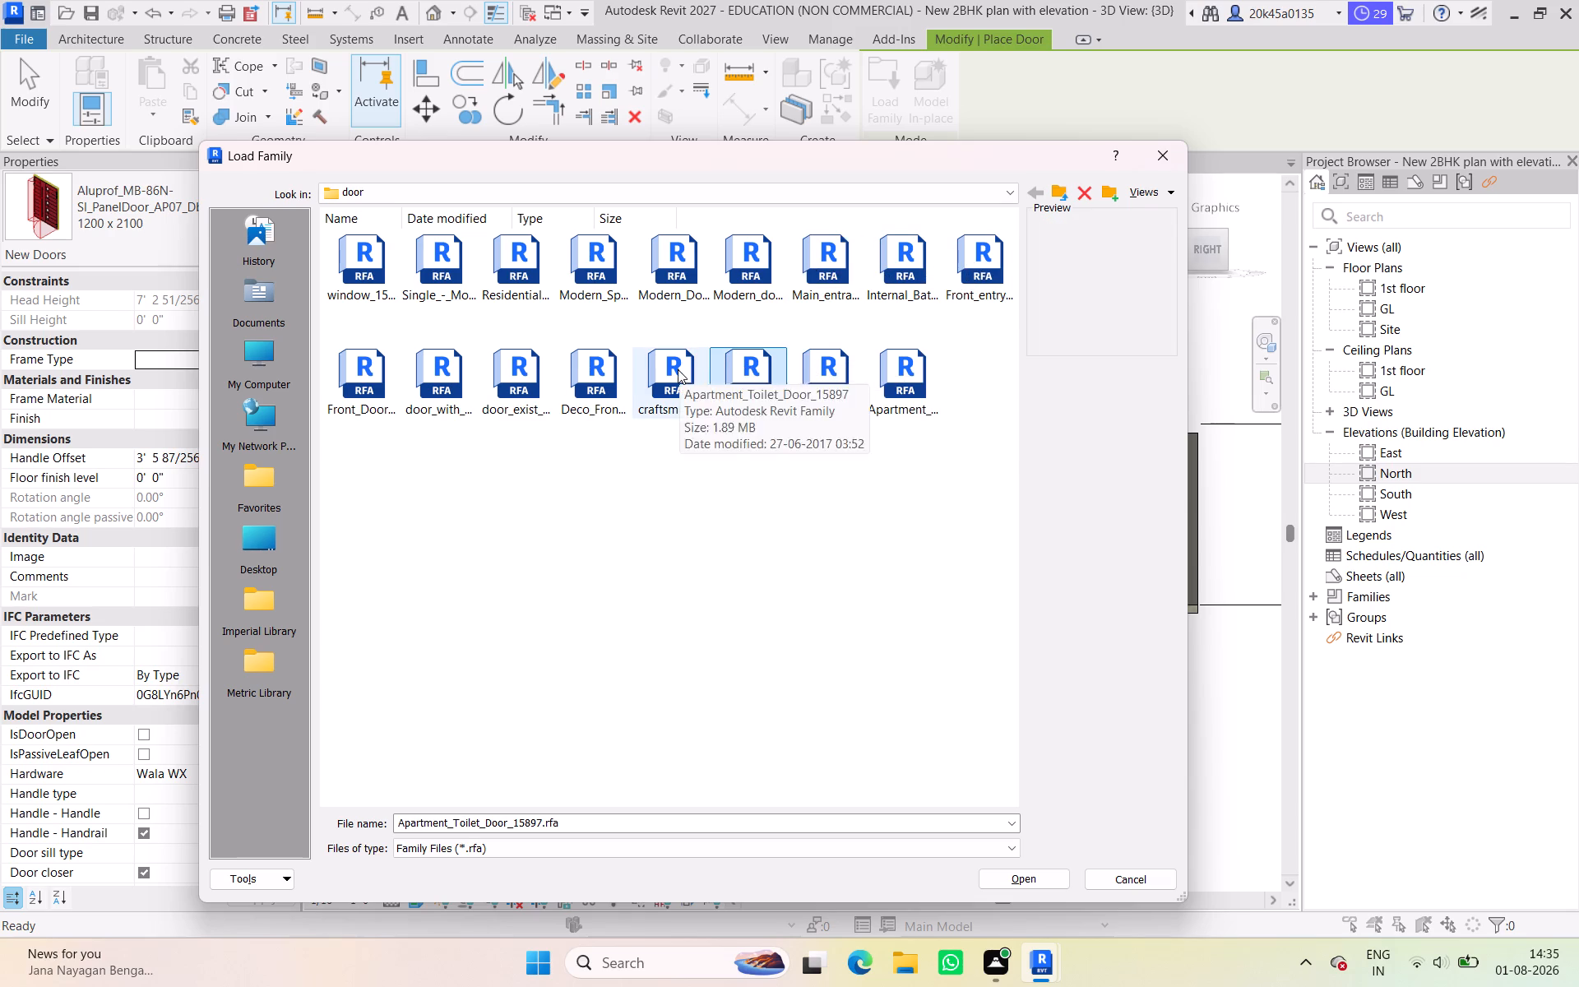
pyautogui.click(678, 369)
pyautogui.click(608, 369)
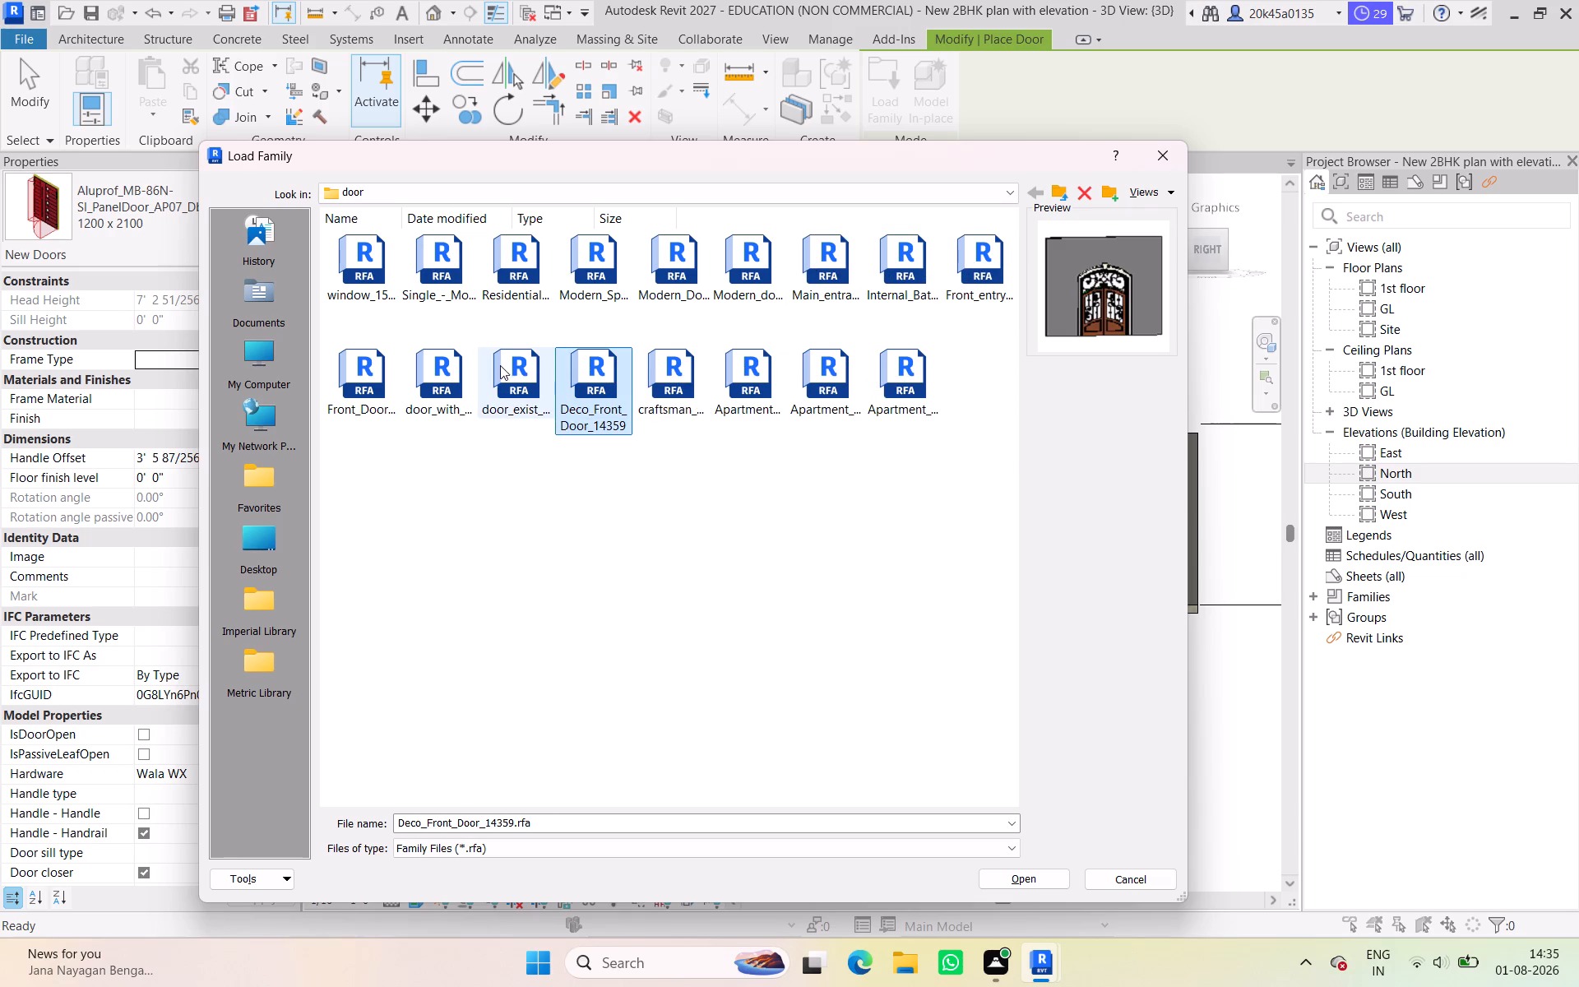
pyautogui.click(492, 365)
pyautogui.click(459, 365)
pyautogui.click(372, 359)
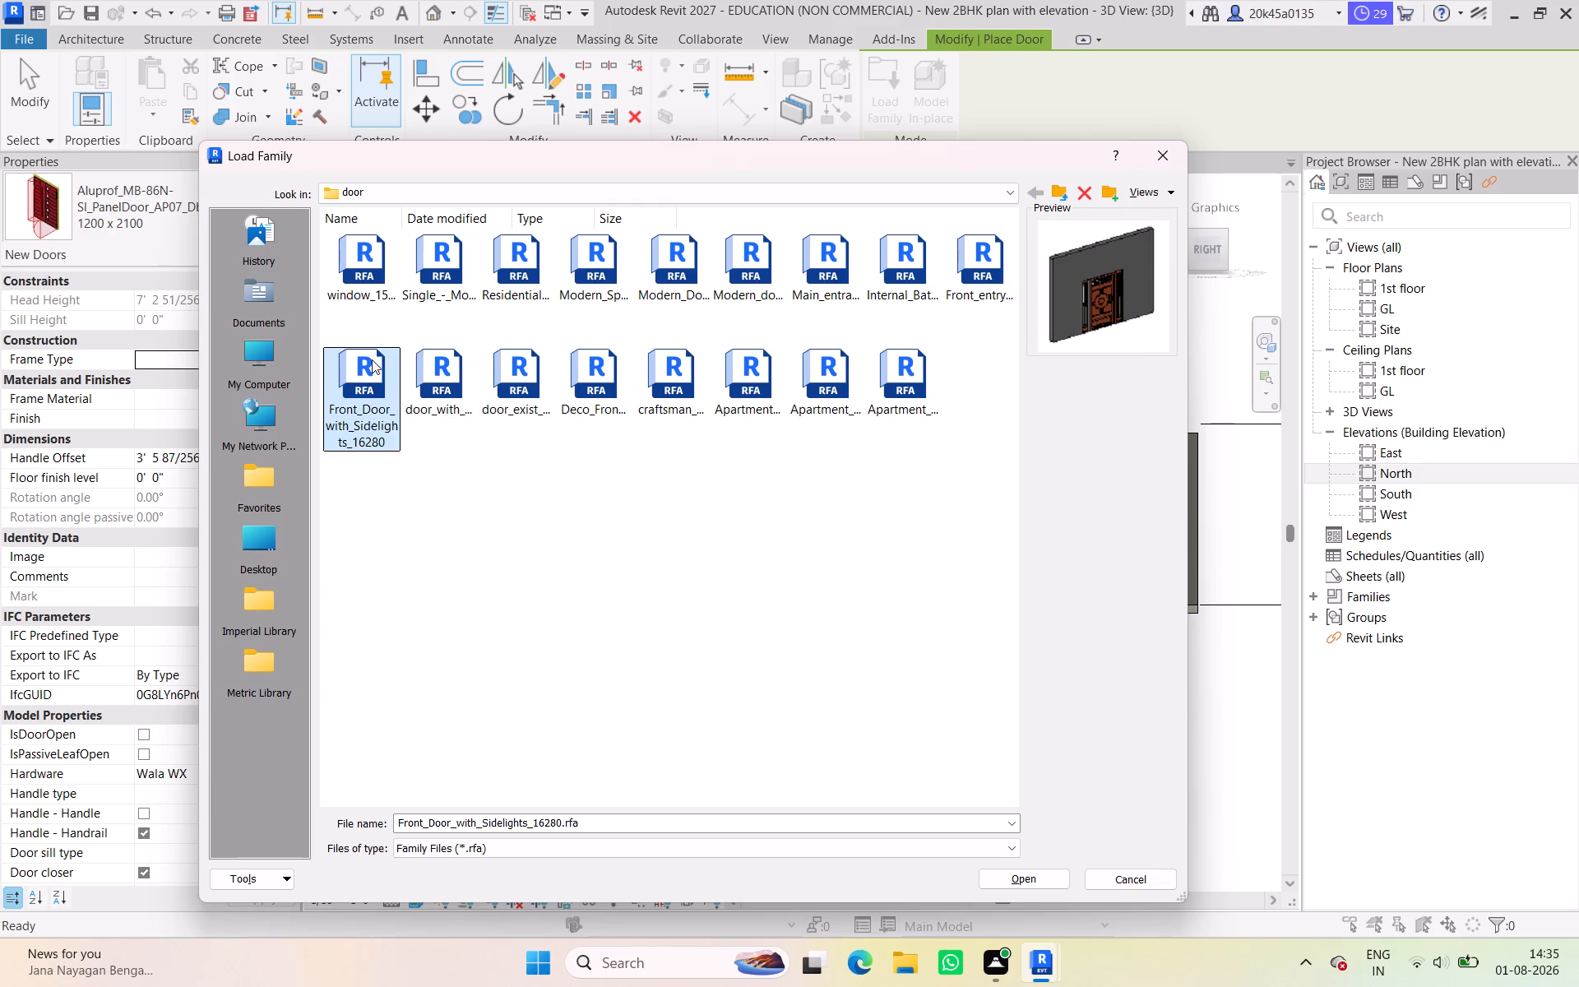
# Load the Main_entrance_door_11153 family from the door folder and leave door placement without placing one.
pyautogui.click(910, 265)
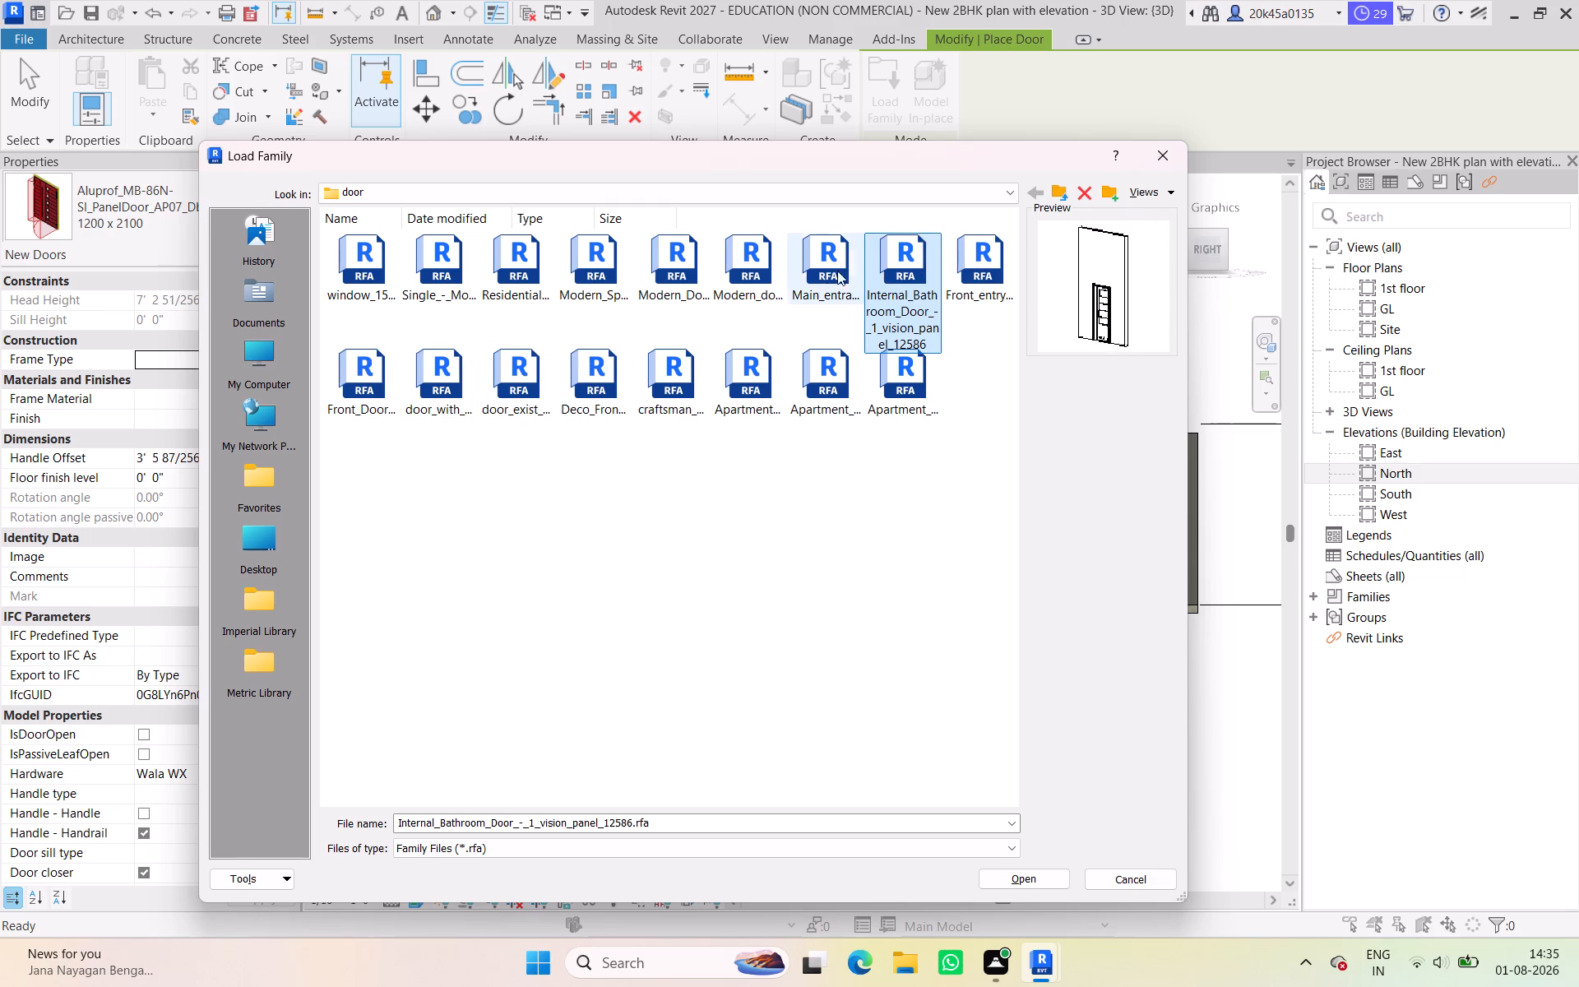
pyautogui.click(817, 269)
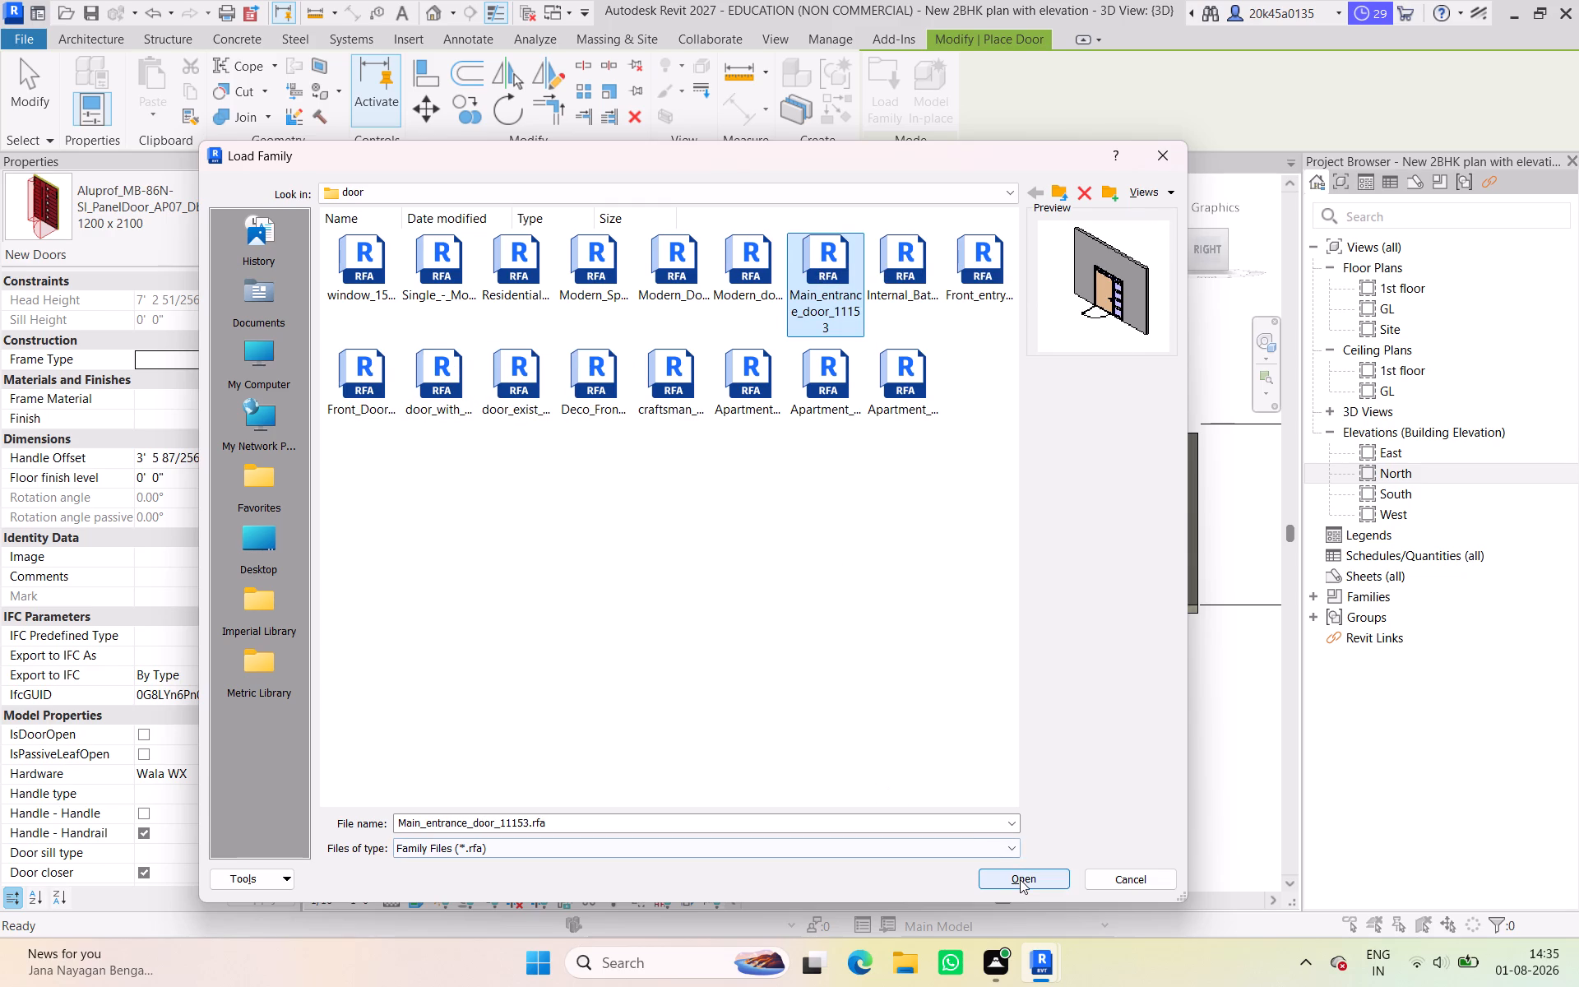
pyautogui.click(1020, 879)
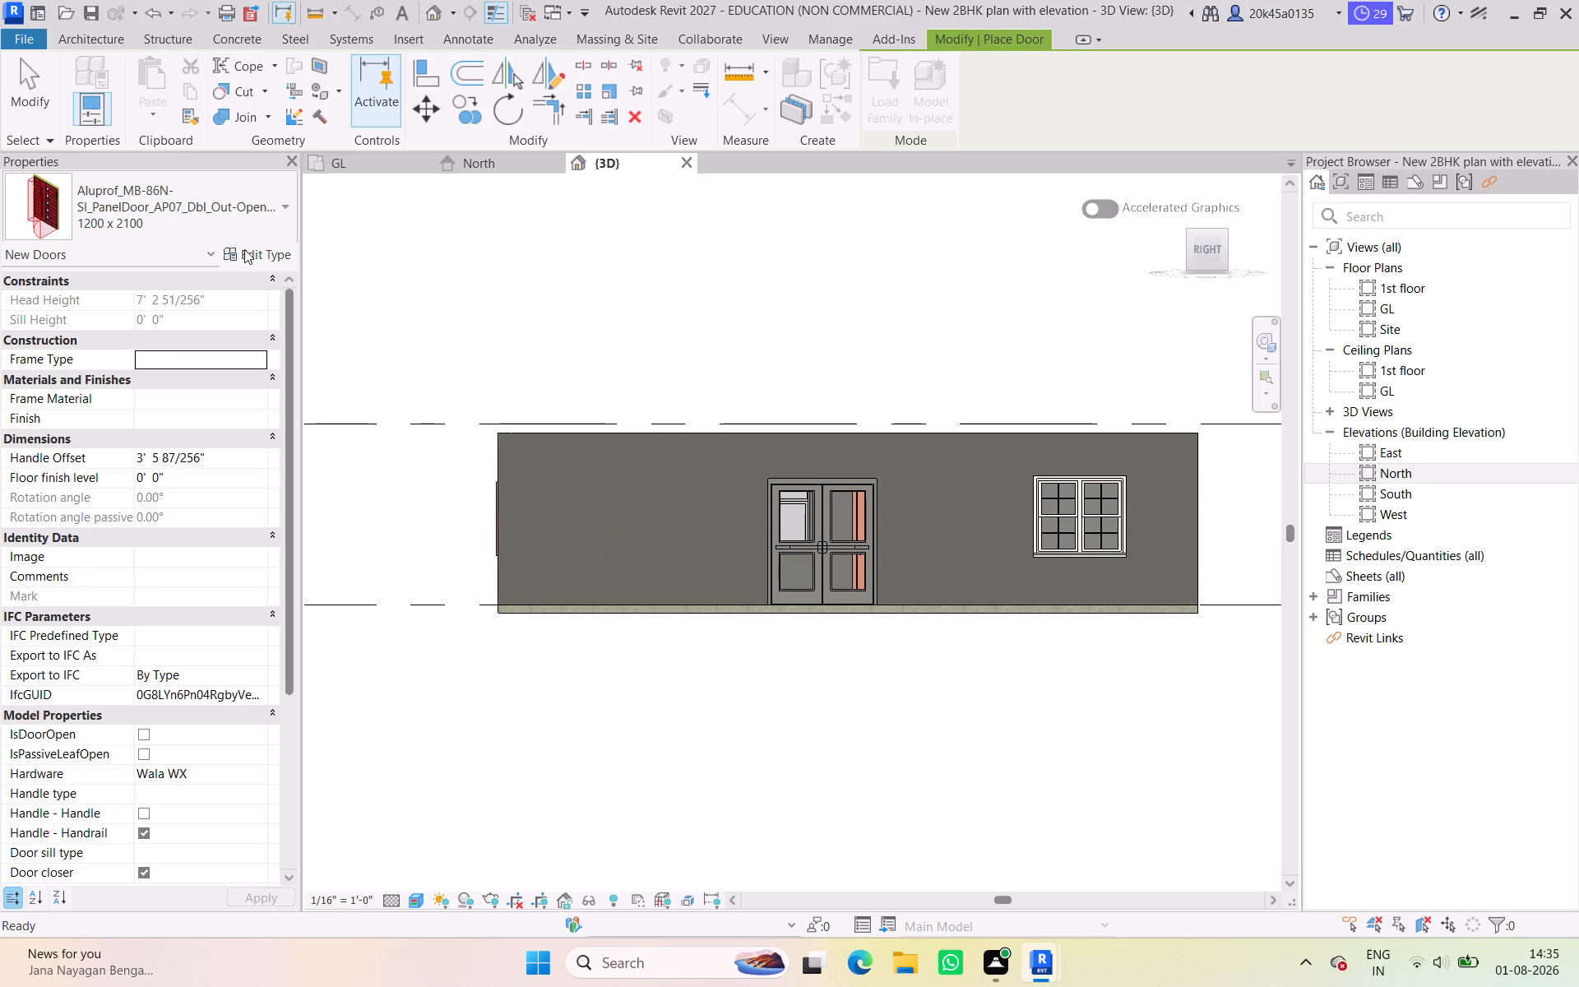
pyautogui.click(217, 205)
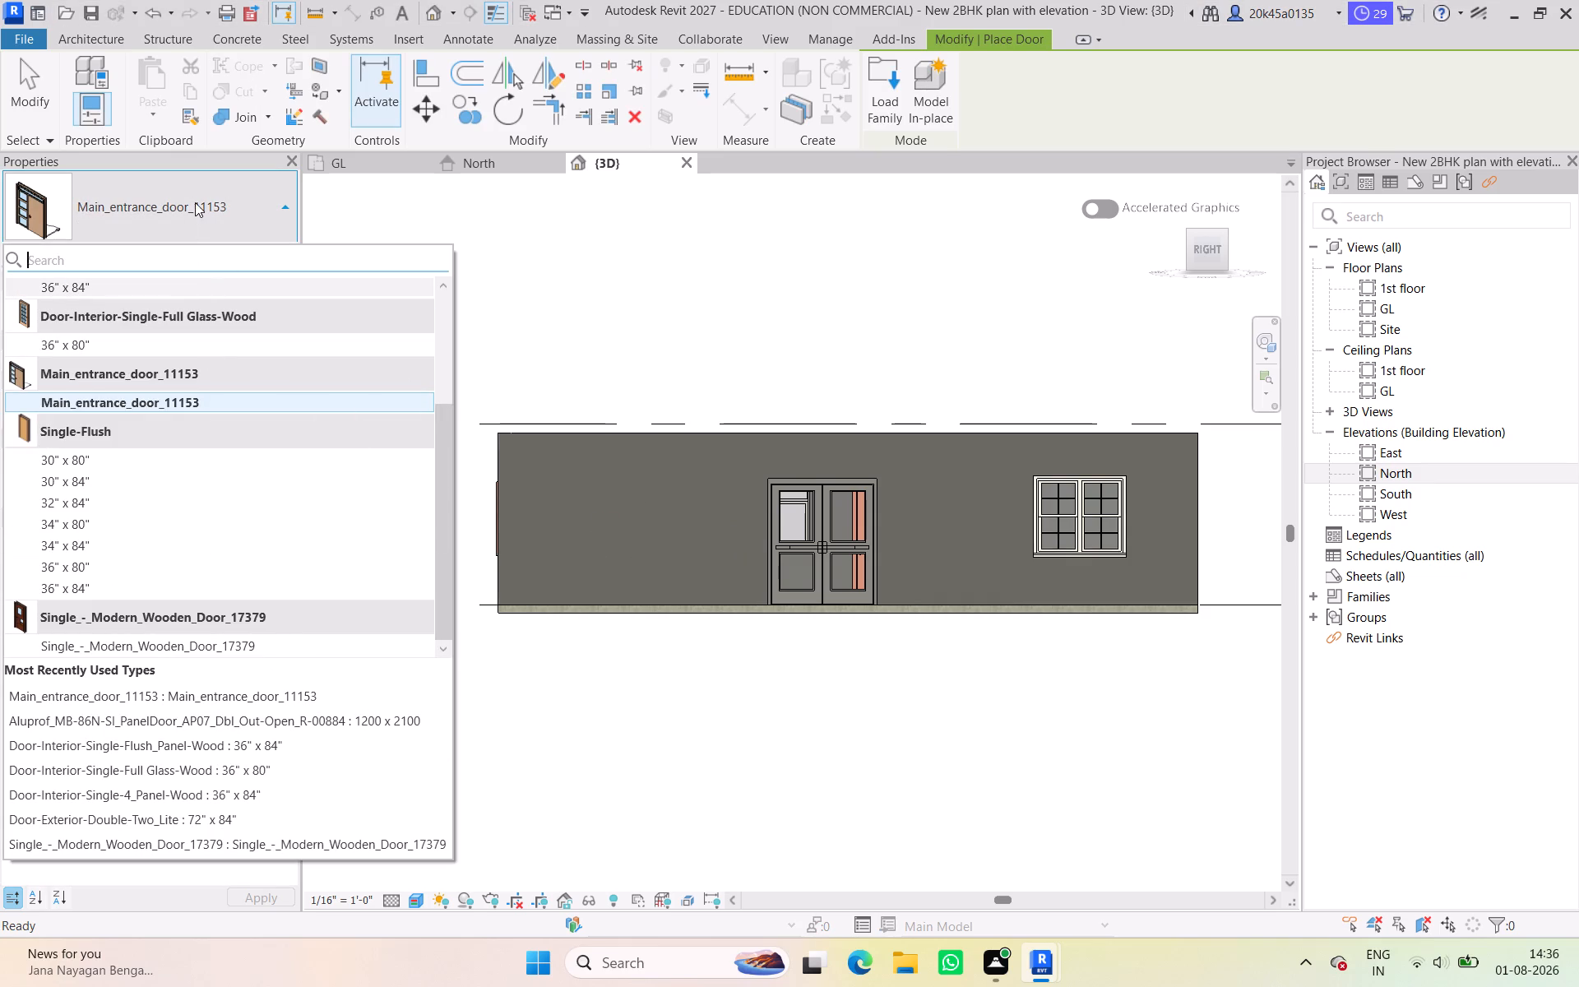
pyautogui.click(195, 202)
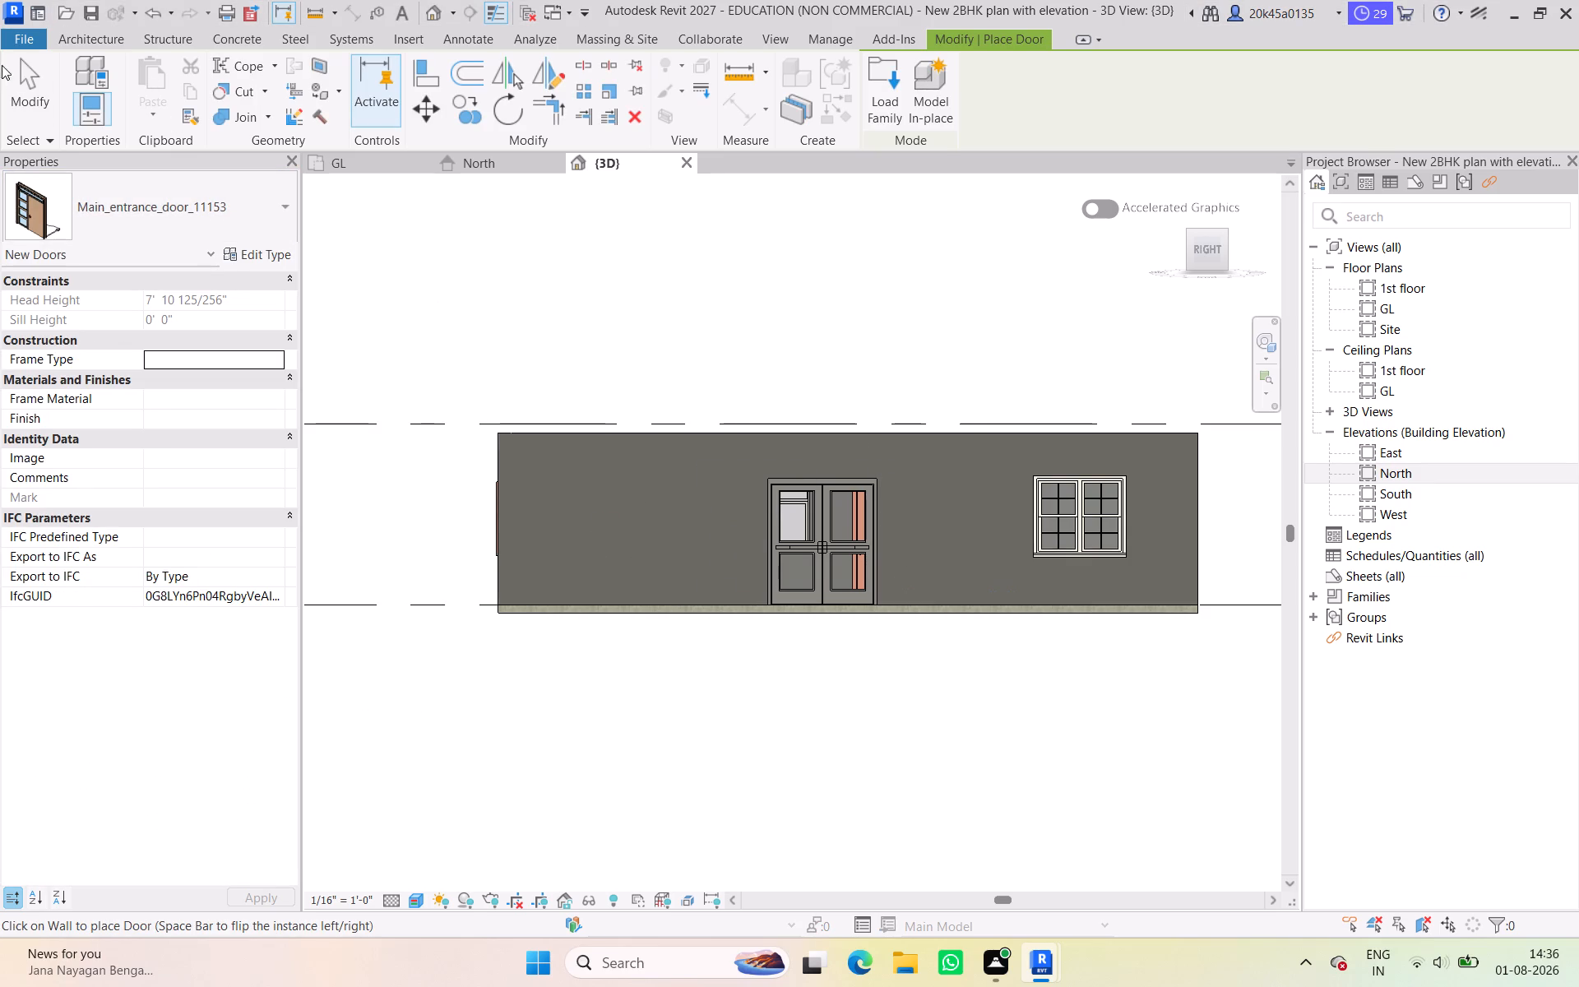
pyautogui.click(31, 85)
pyautogui.click(150, 217)
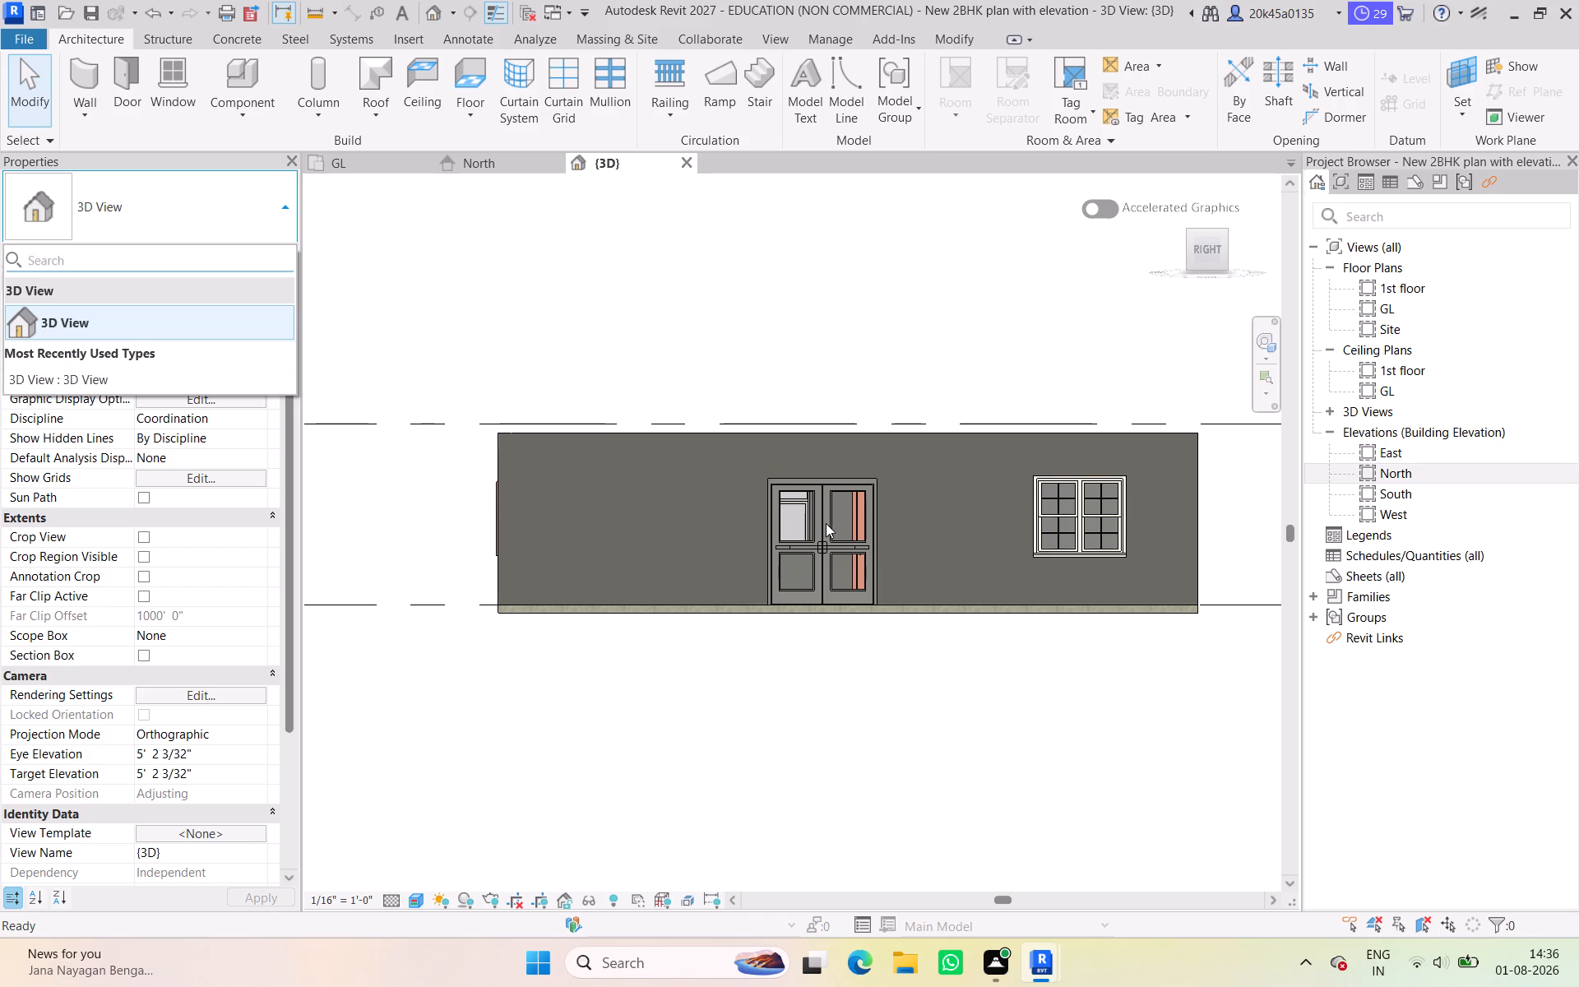
# Change the exterior double door in the right-side wall to the Main_entrance_door_11153 type.
pyautogui.click(838, 541)
pyautogui.click(857, 575)
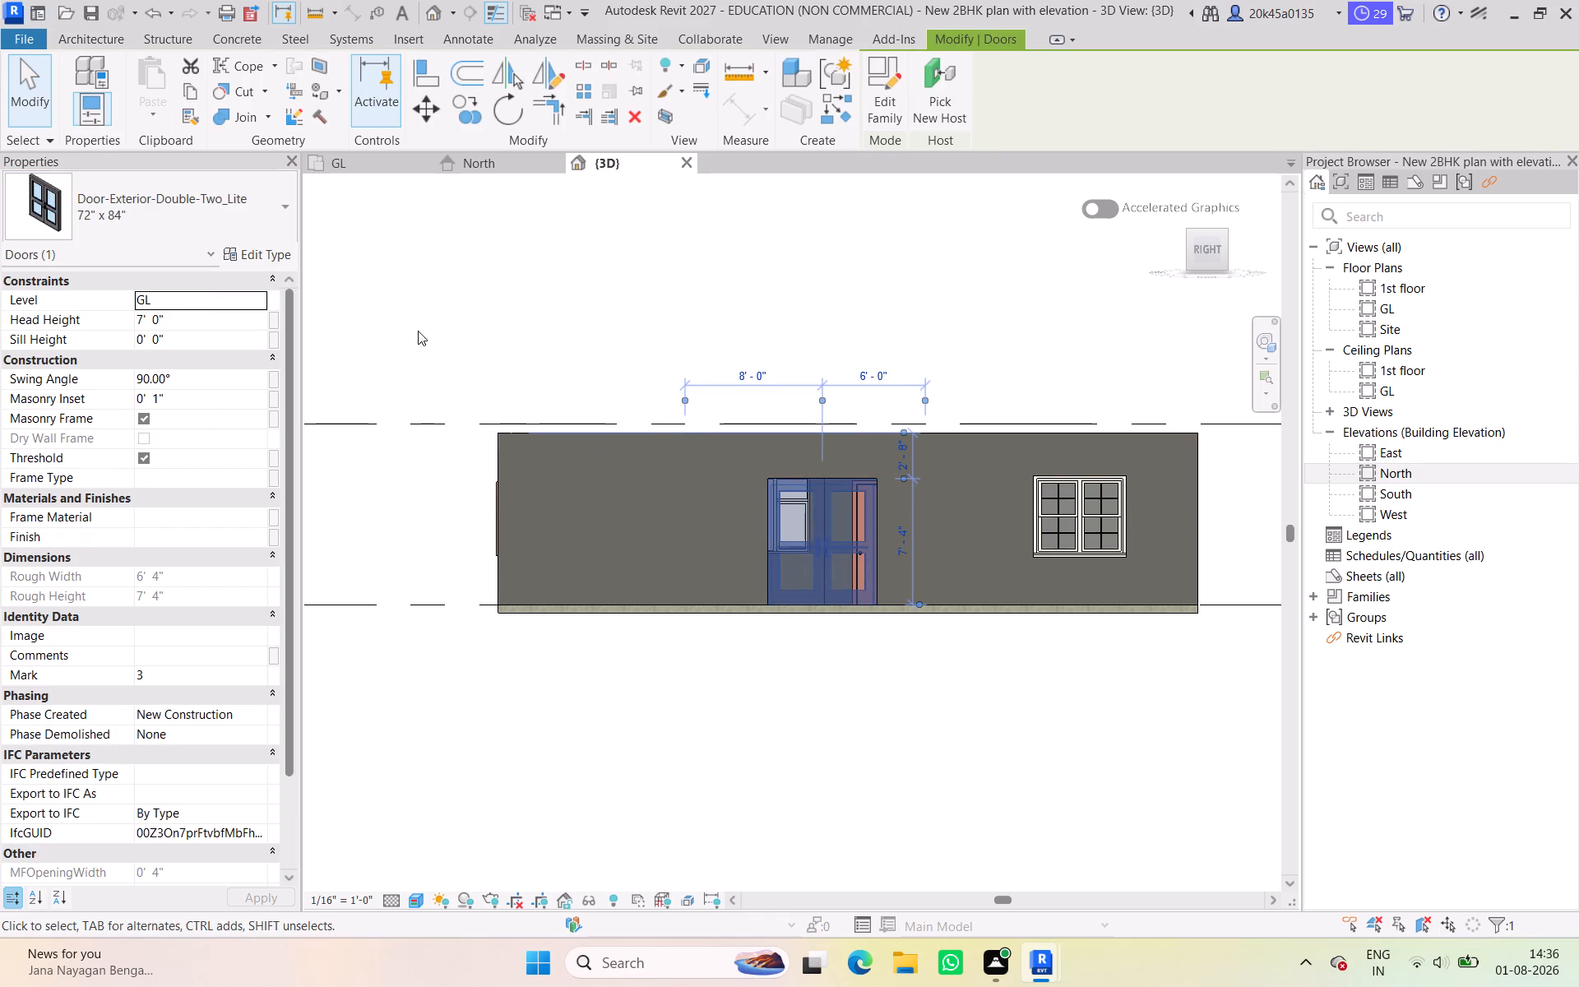
pyautogui.click(160, 208)
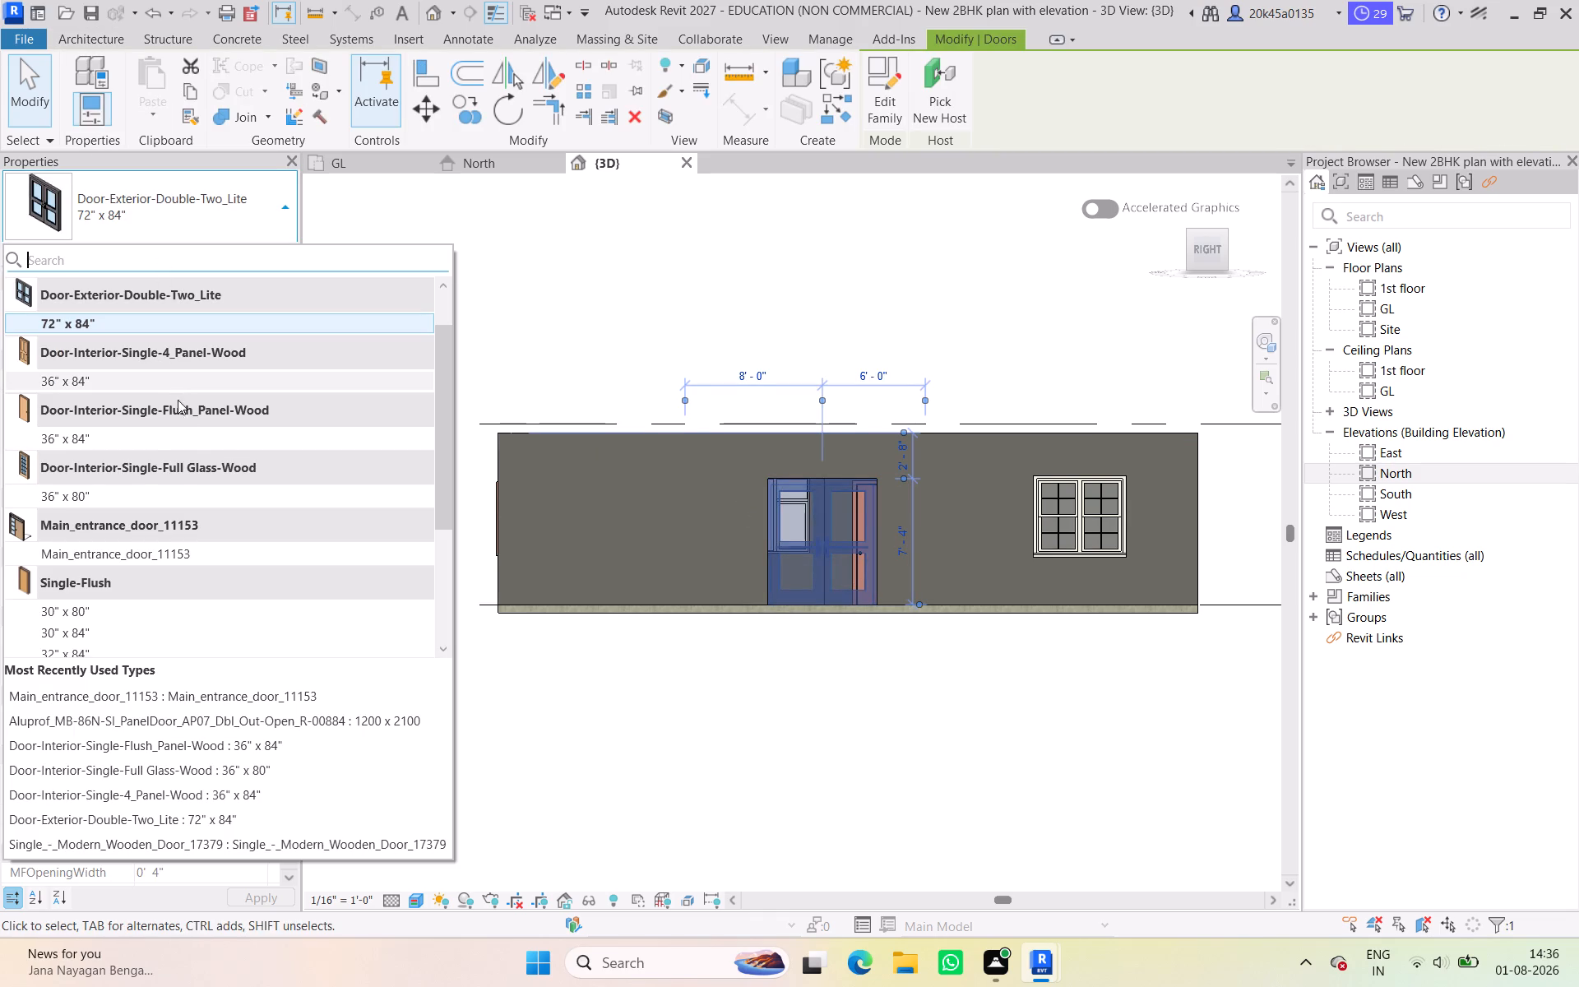
pyautogui.click(156, 554)
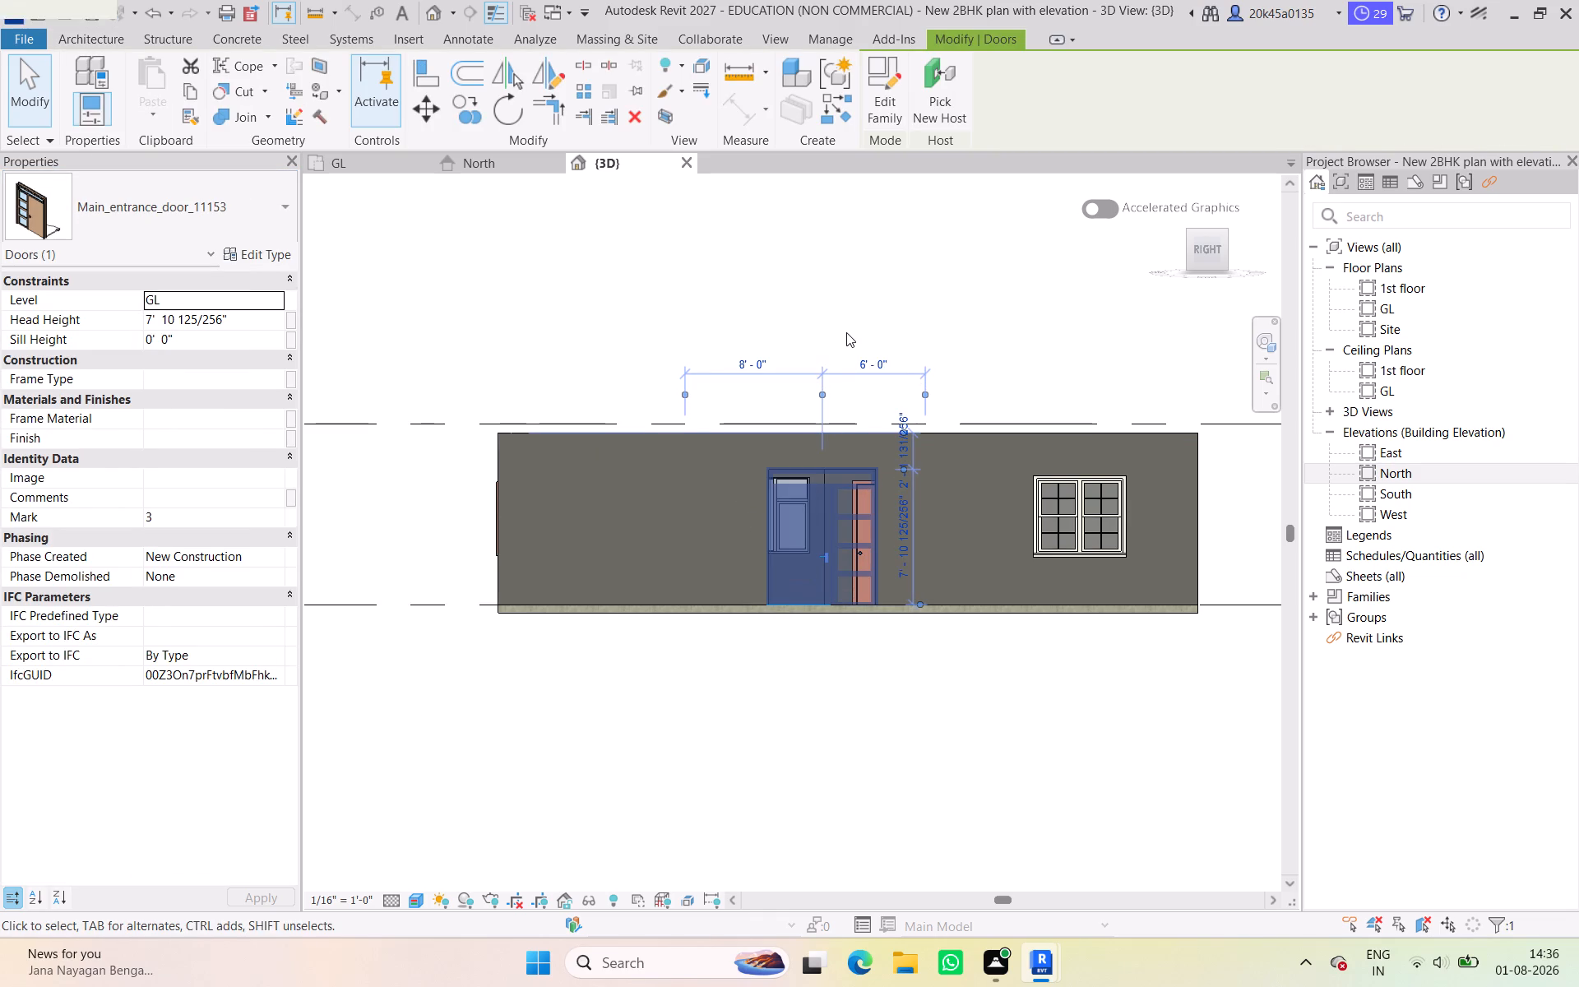
# Examine the replaced entrance door up close from the front and from an angled view above the right side.
pyautogui.click(846, 314)
pyautogui.scroll(6, 831, 543)
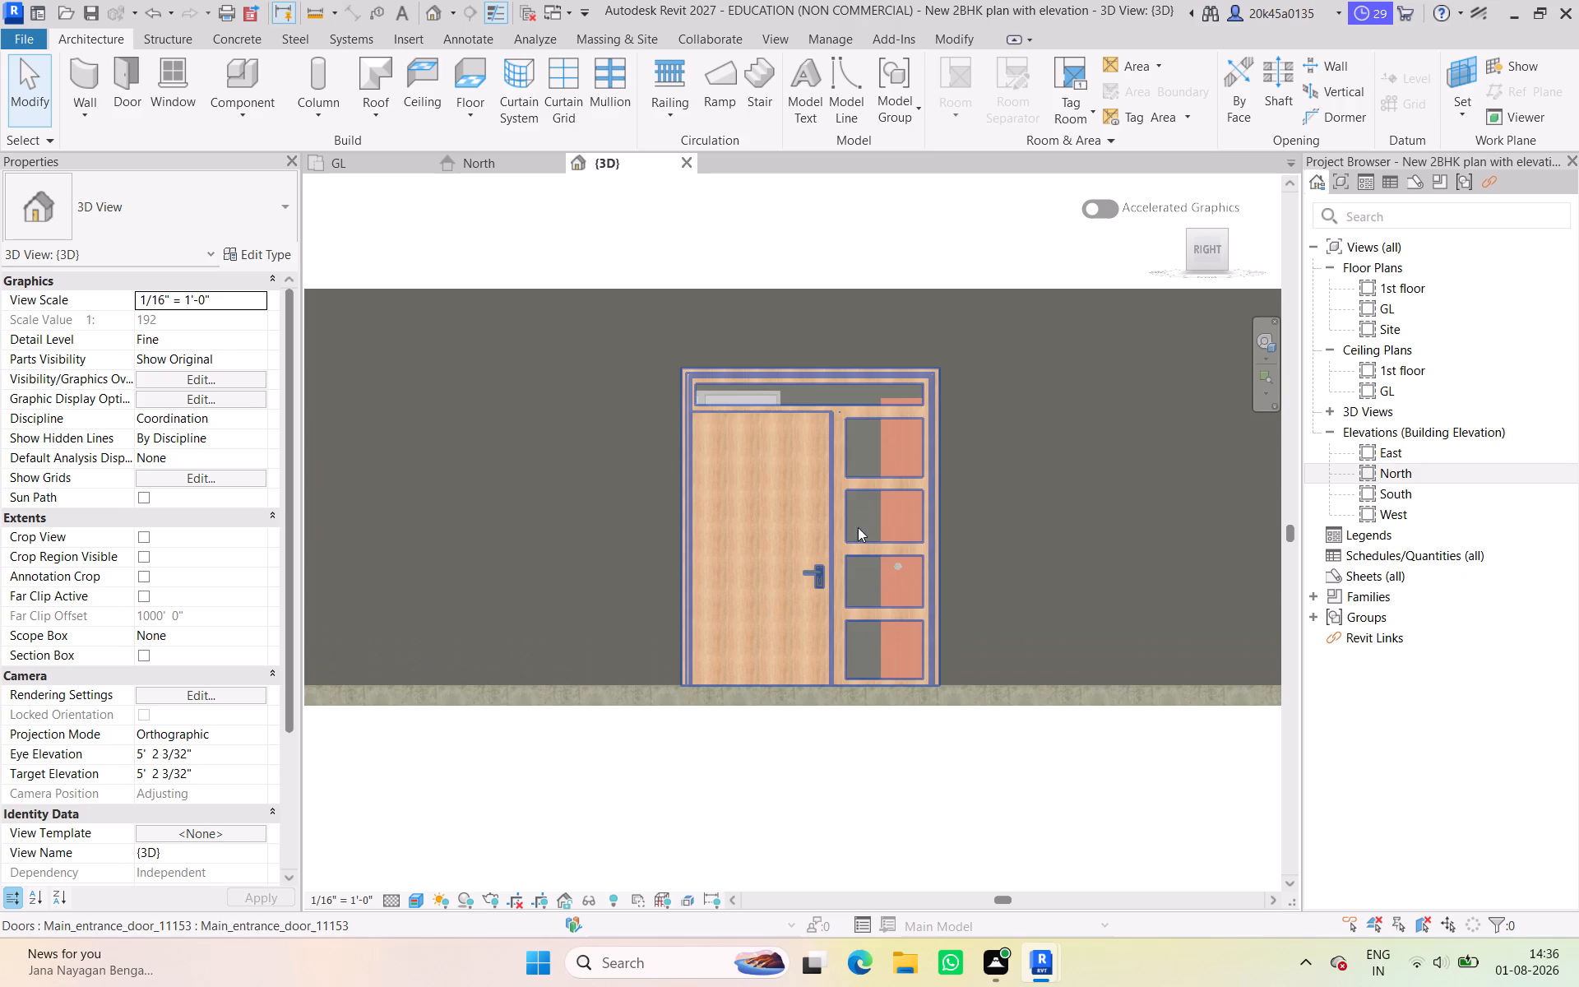
pyautogui.scroll(-3, 878, 518)
pyautogui.scroll(5, 851, 443)
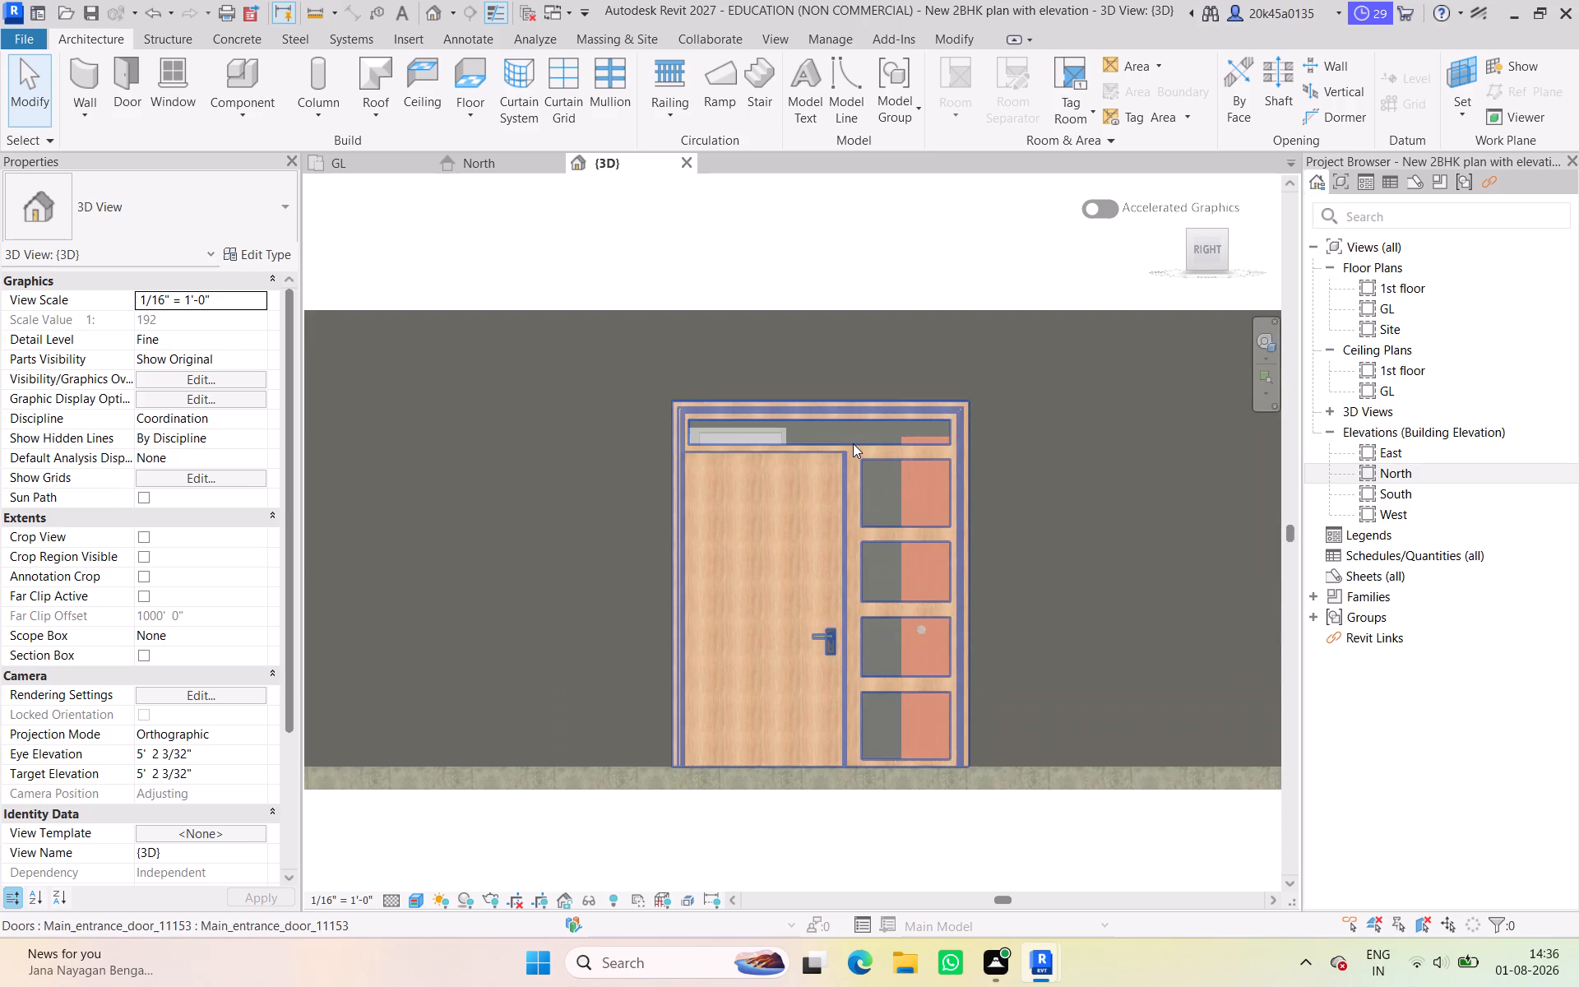
pyautogui.scroll(2, 853, 443)
pyautogui.scroll(-8, 853, 443)
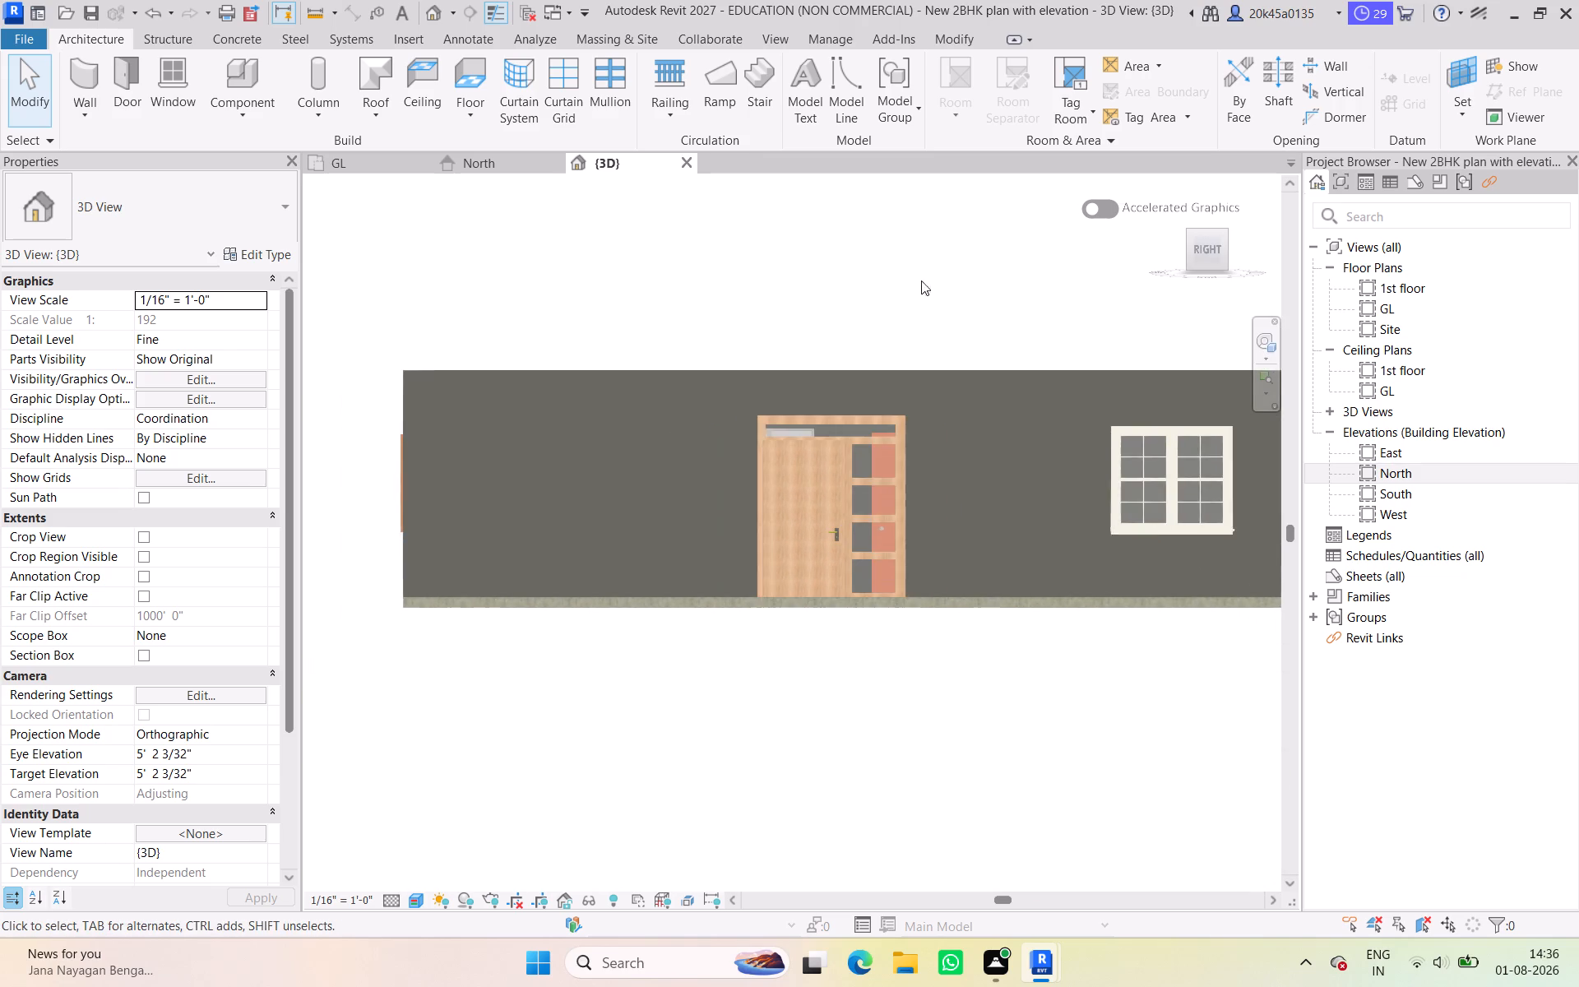
pyautogui.moveTo(1211, 253); pyautogui.dragTo(1267, 304)
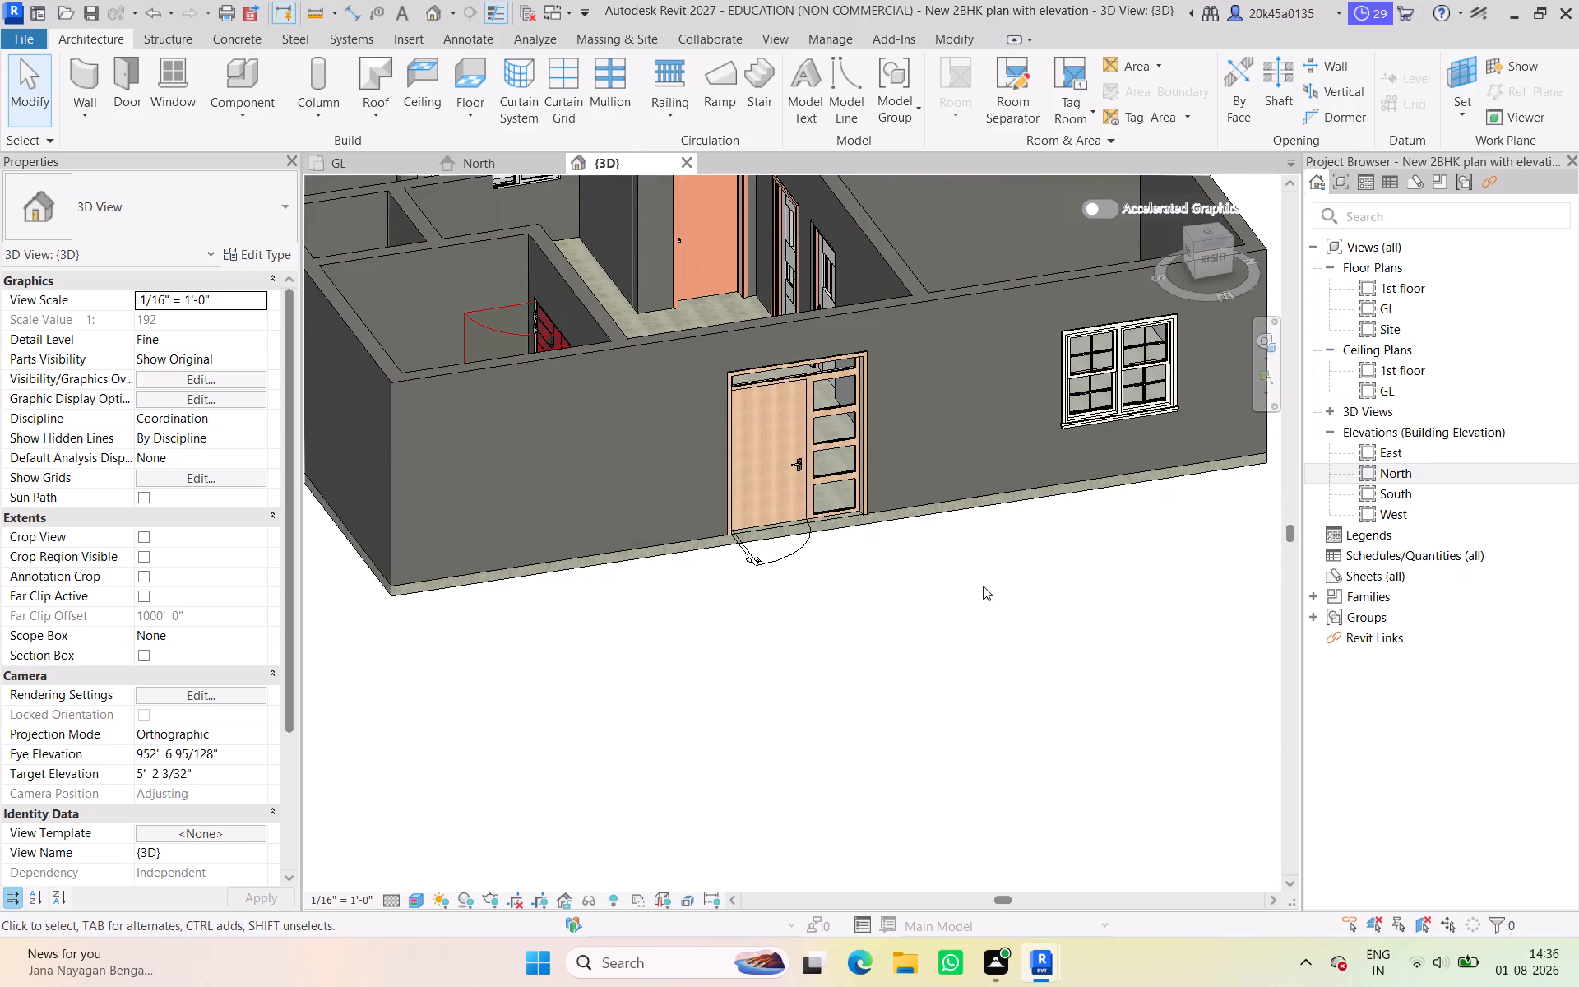
pyautogui.click(983, 586)
# Flip the main entrance door's hand so its glazed sidelight and hinge side swap, keeping the leaf swinging outward.
pyautogui.scroll(4, 771, 486)
pyautogui.click(848, 336)
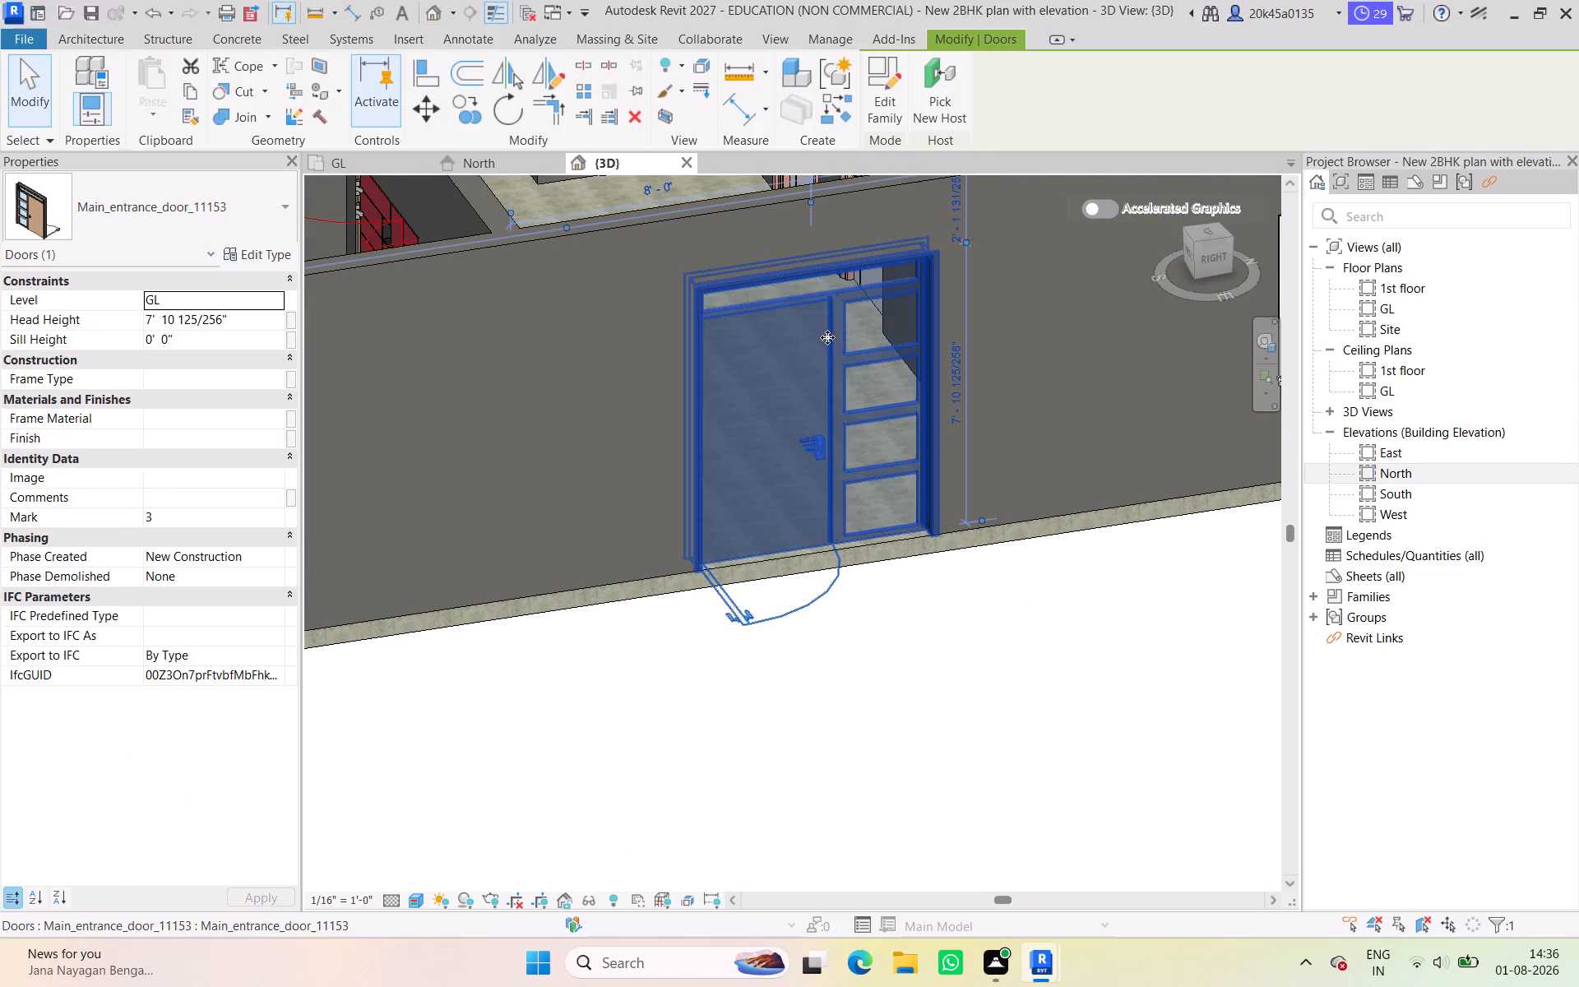
pyautogui.click(884, 653)
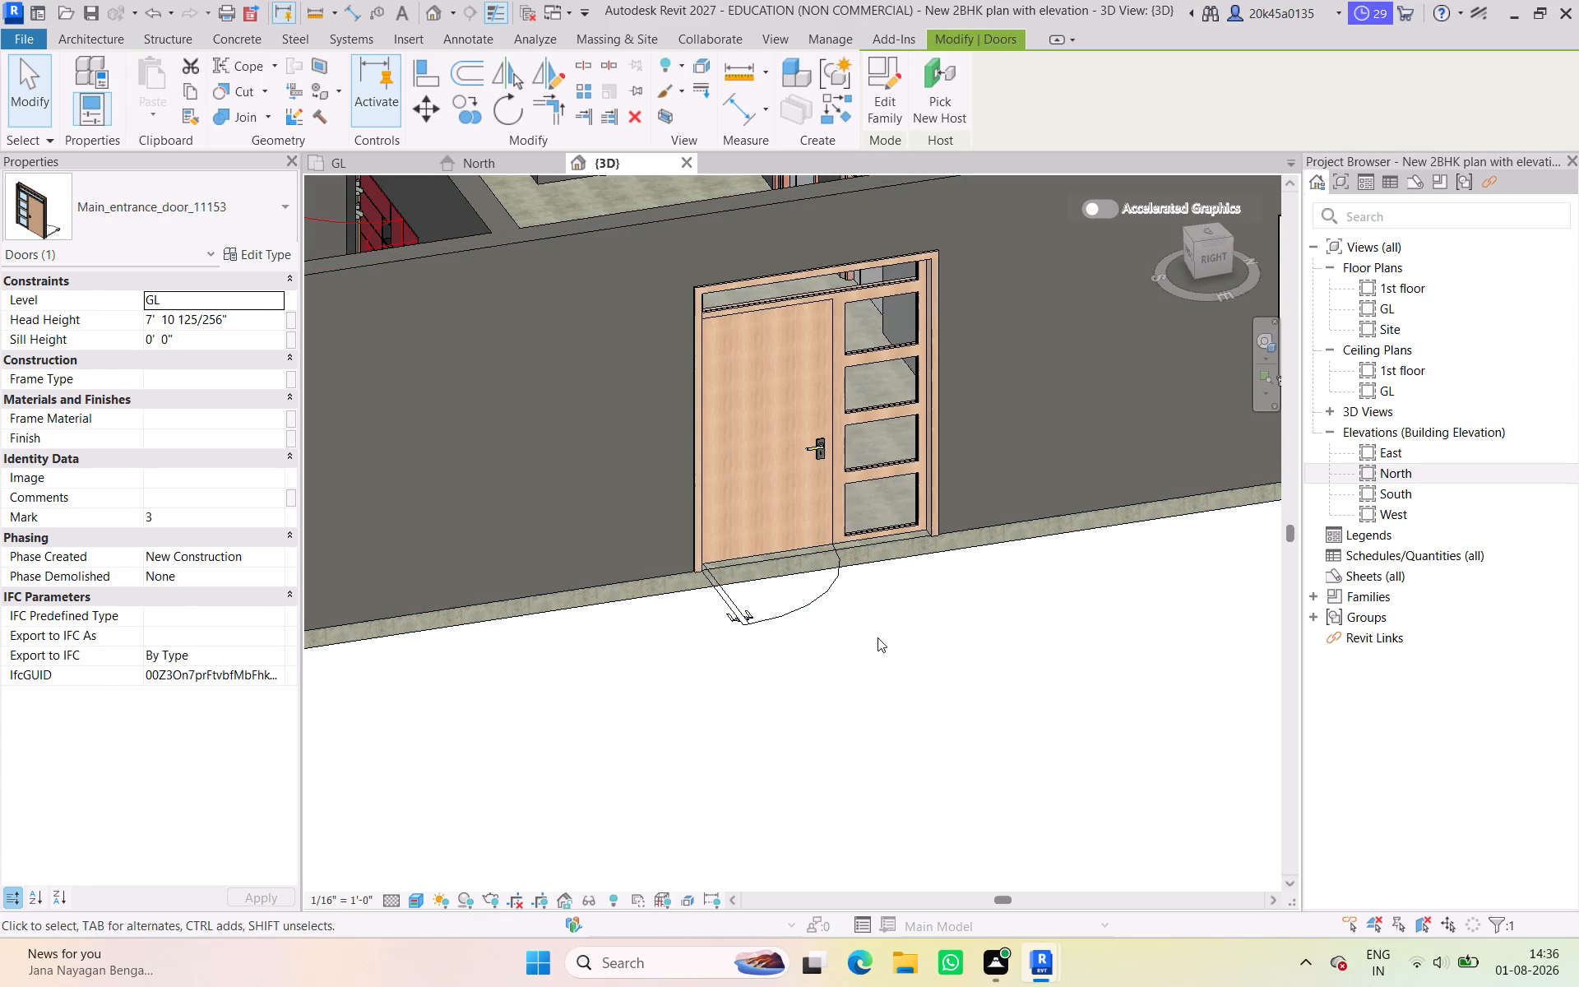
pyautogui.click(840, 463)
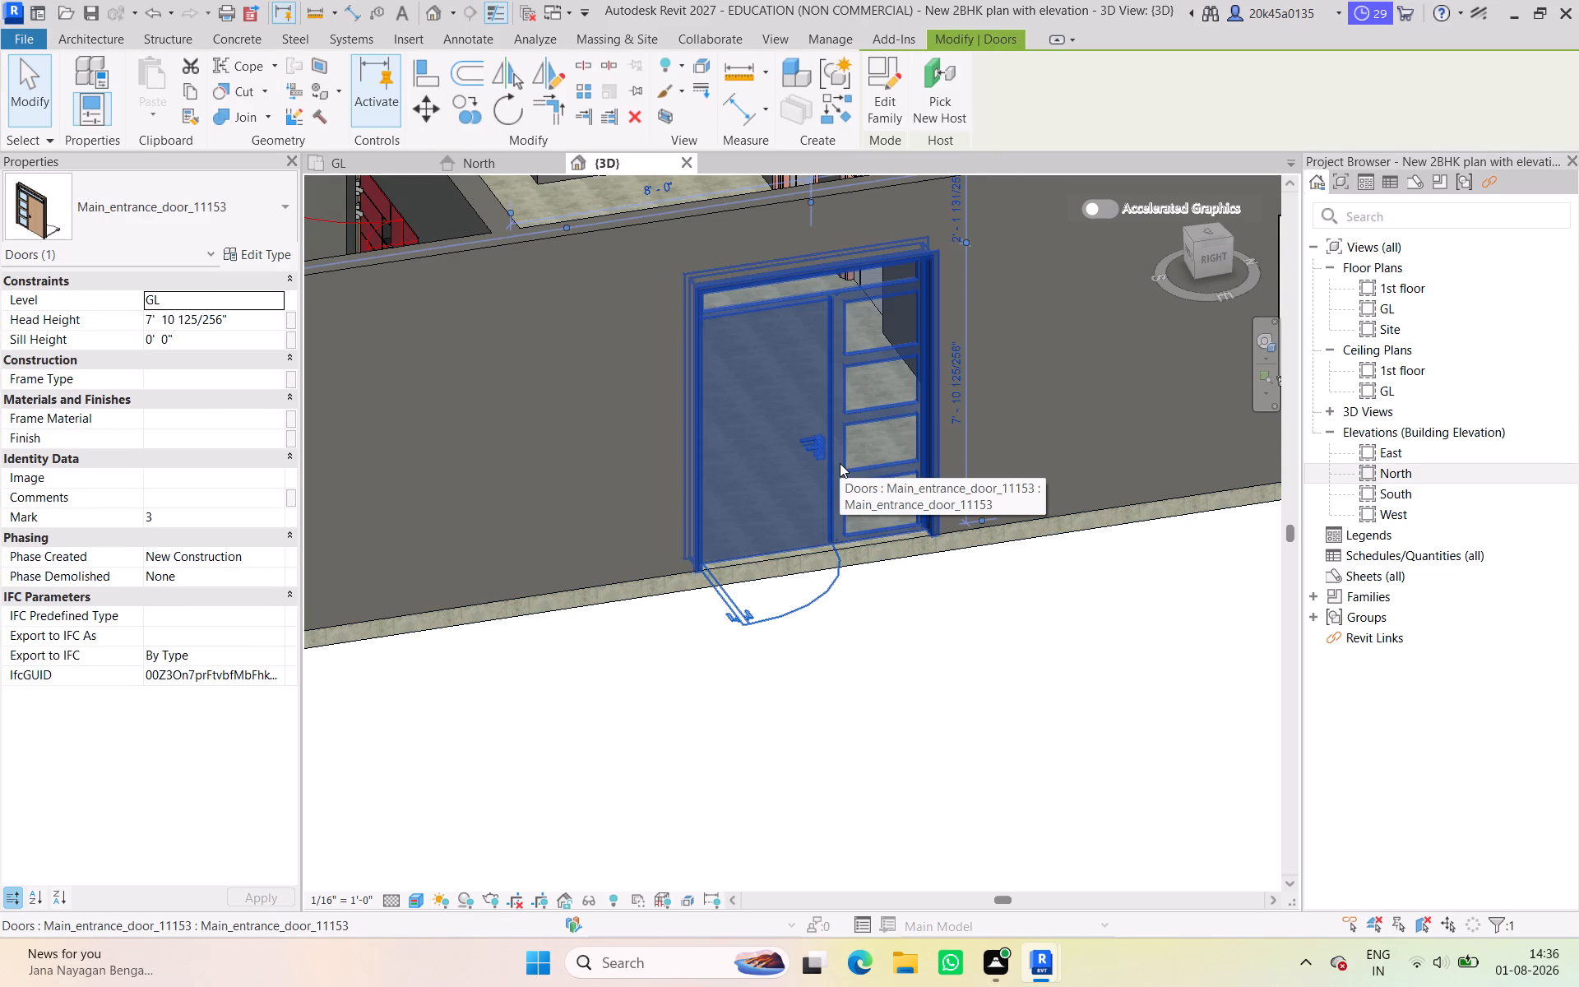
pyautogui.press('space')
pyautogui.click(743, 646)
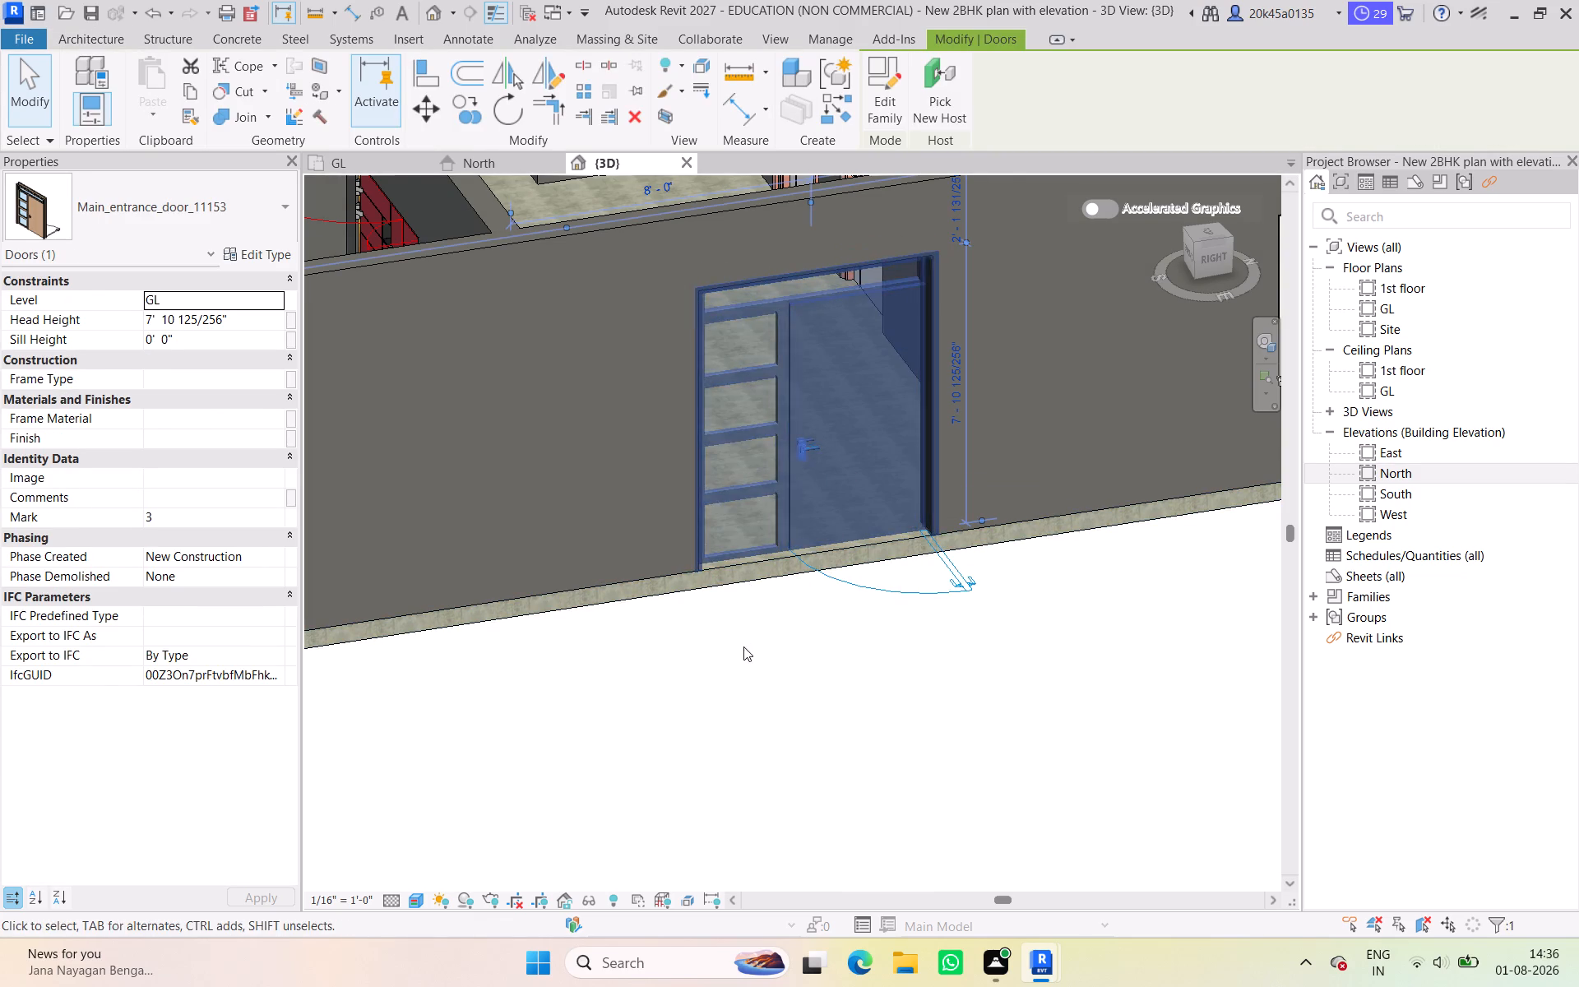
# Inspect the main entrance door's handle, and flip the door so its leaf swings into the house.
pyautogui.scroll(12, 807, 431)
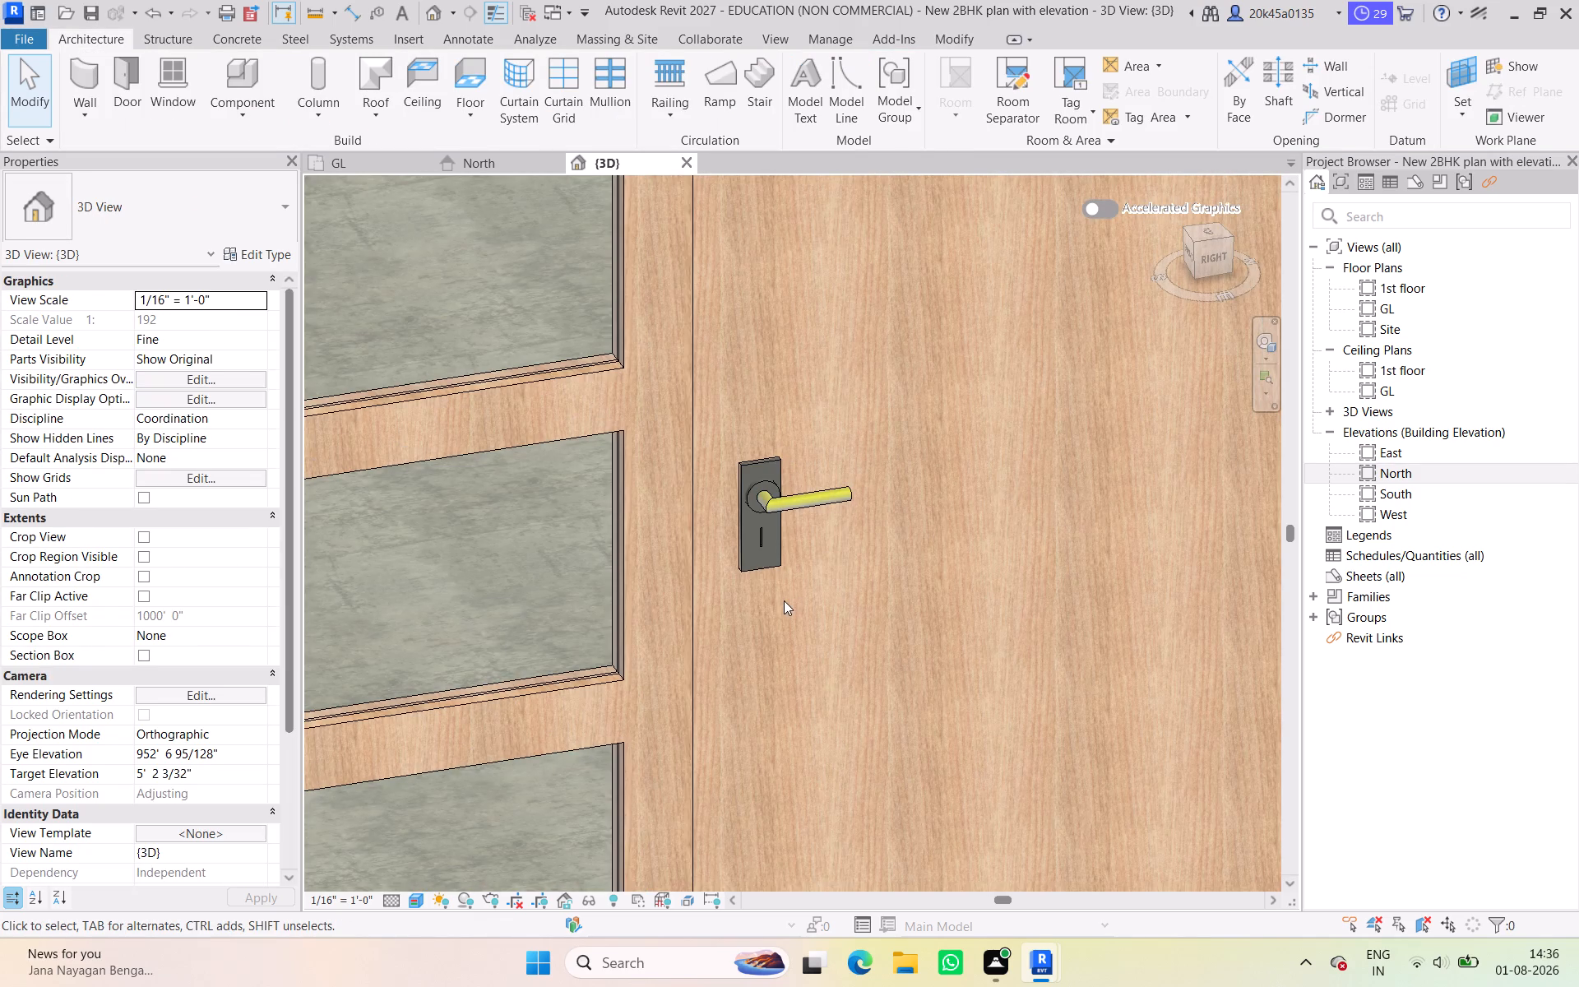
pyautogui.scroll(-7, 782, 602)
pyautogui.scroll(-3, 860, 349)
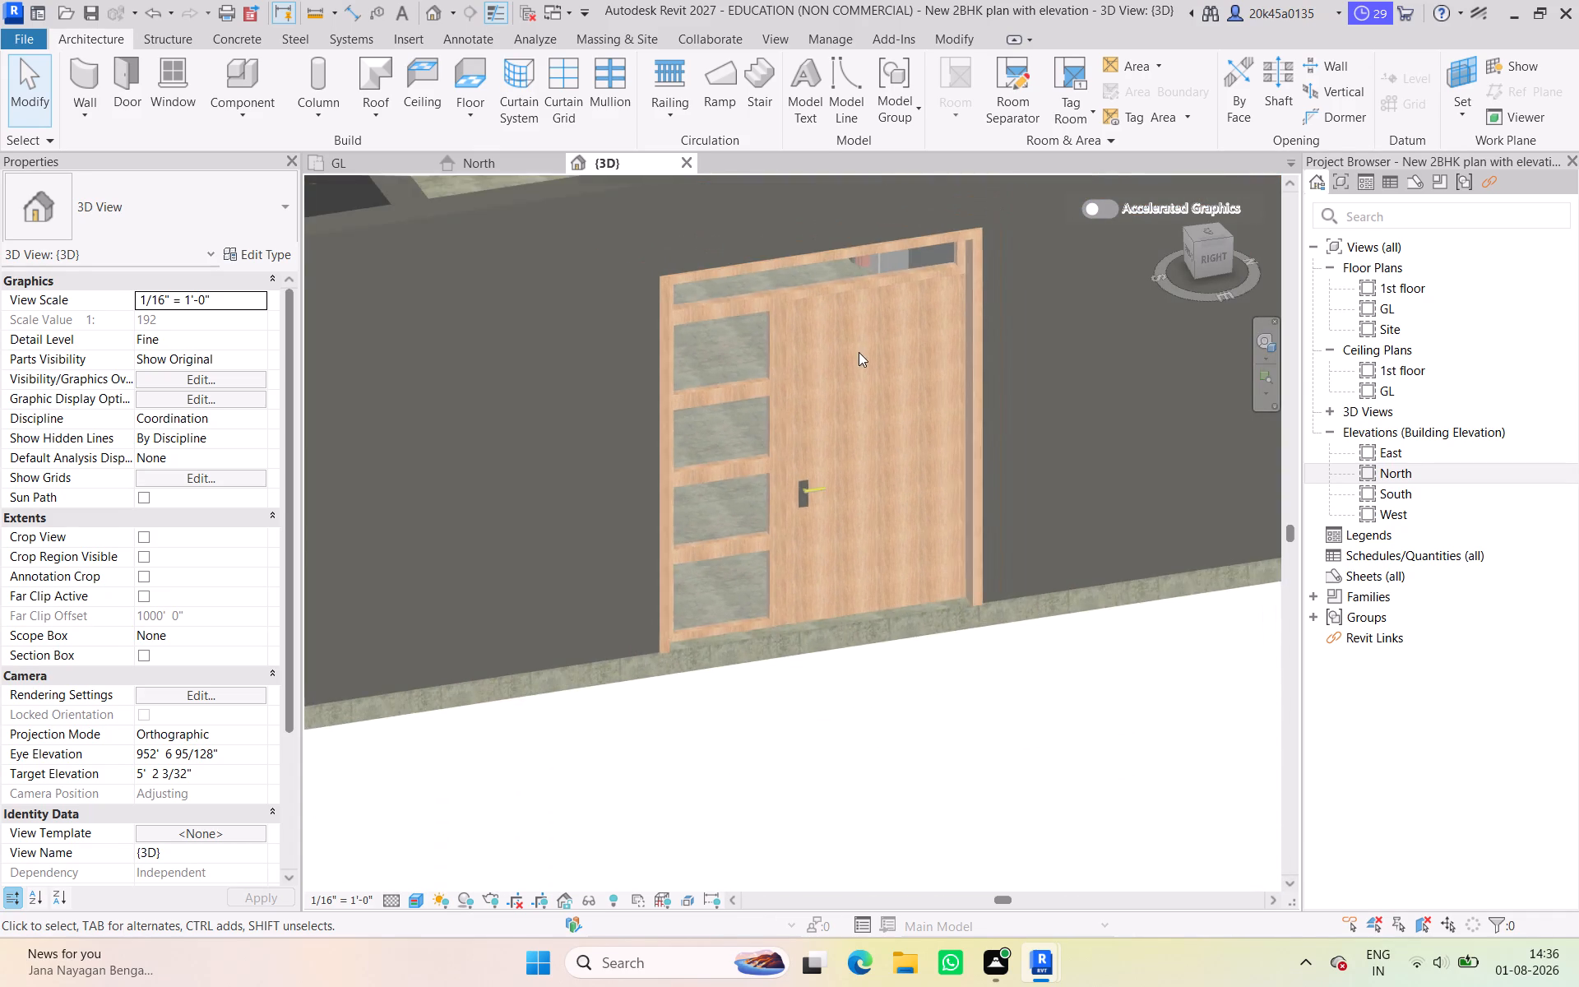
pyautogui.click(793, 470)
pyautogui.press('space')
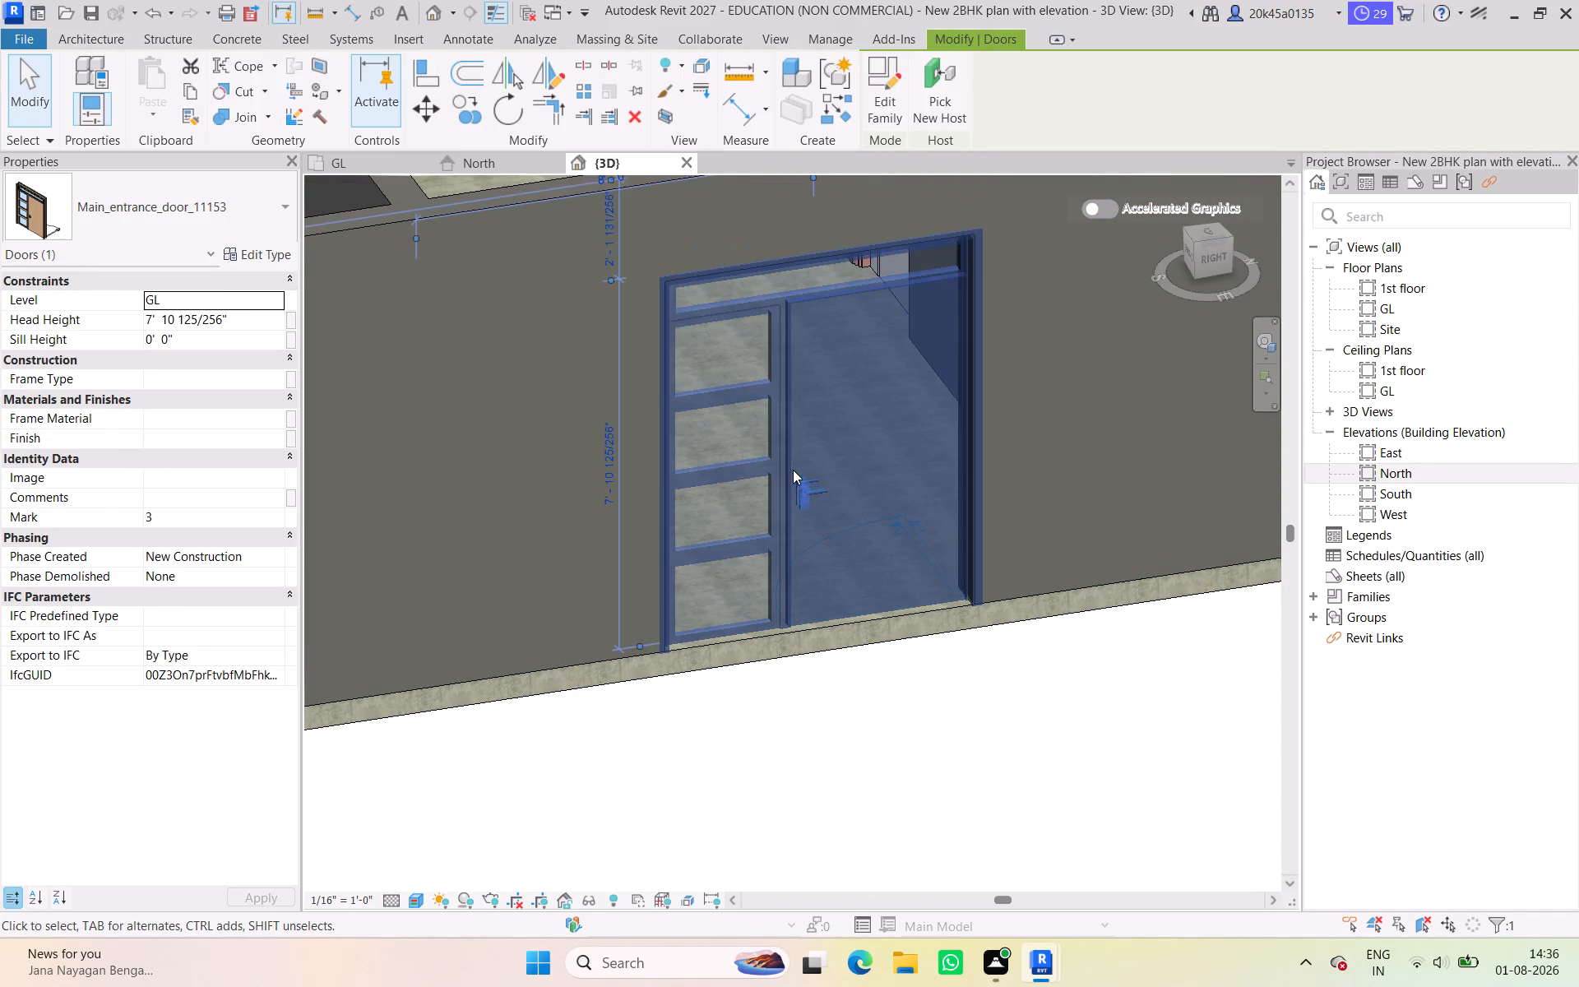
# Browse the available door types for the selected entrance door without choosing another one.
pyautogui.click(185, 185)
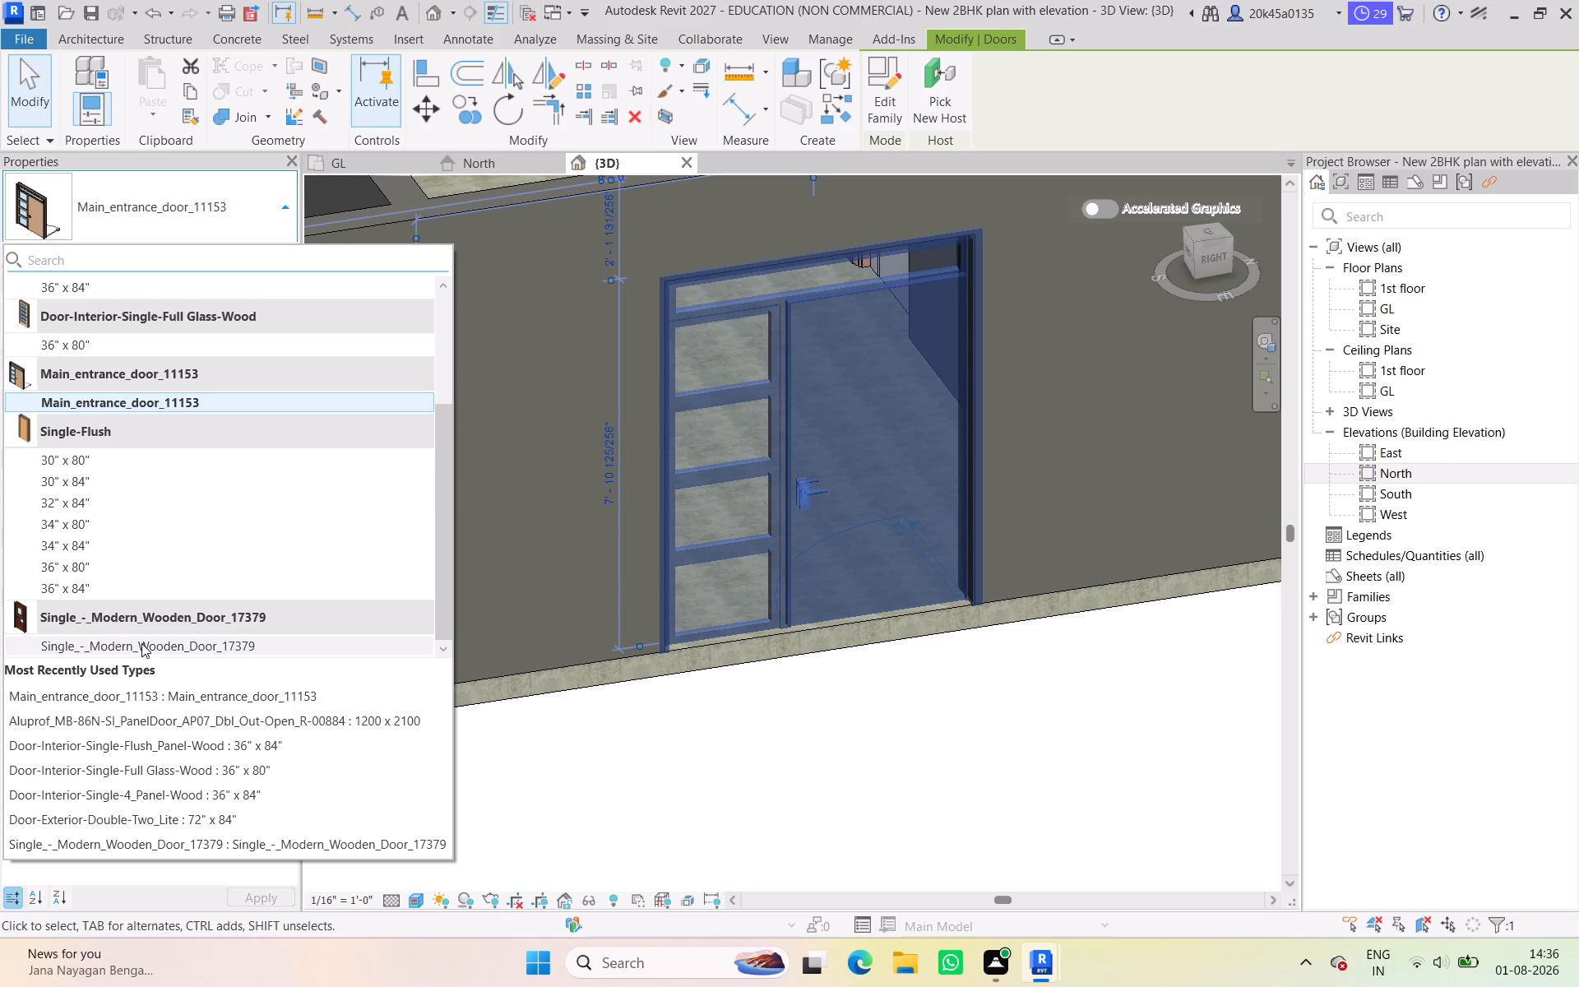
pyautogui.scroll(-3, 141, 643)
pyautogui.scroll(2, 164, 627)
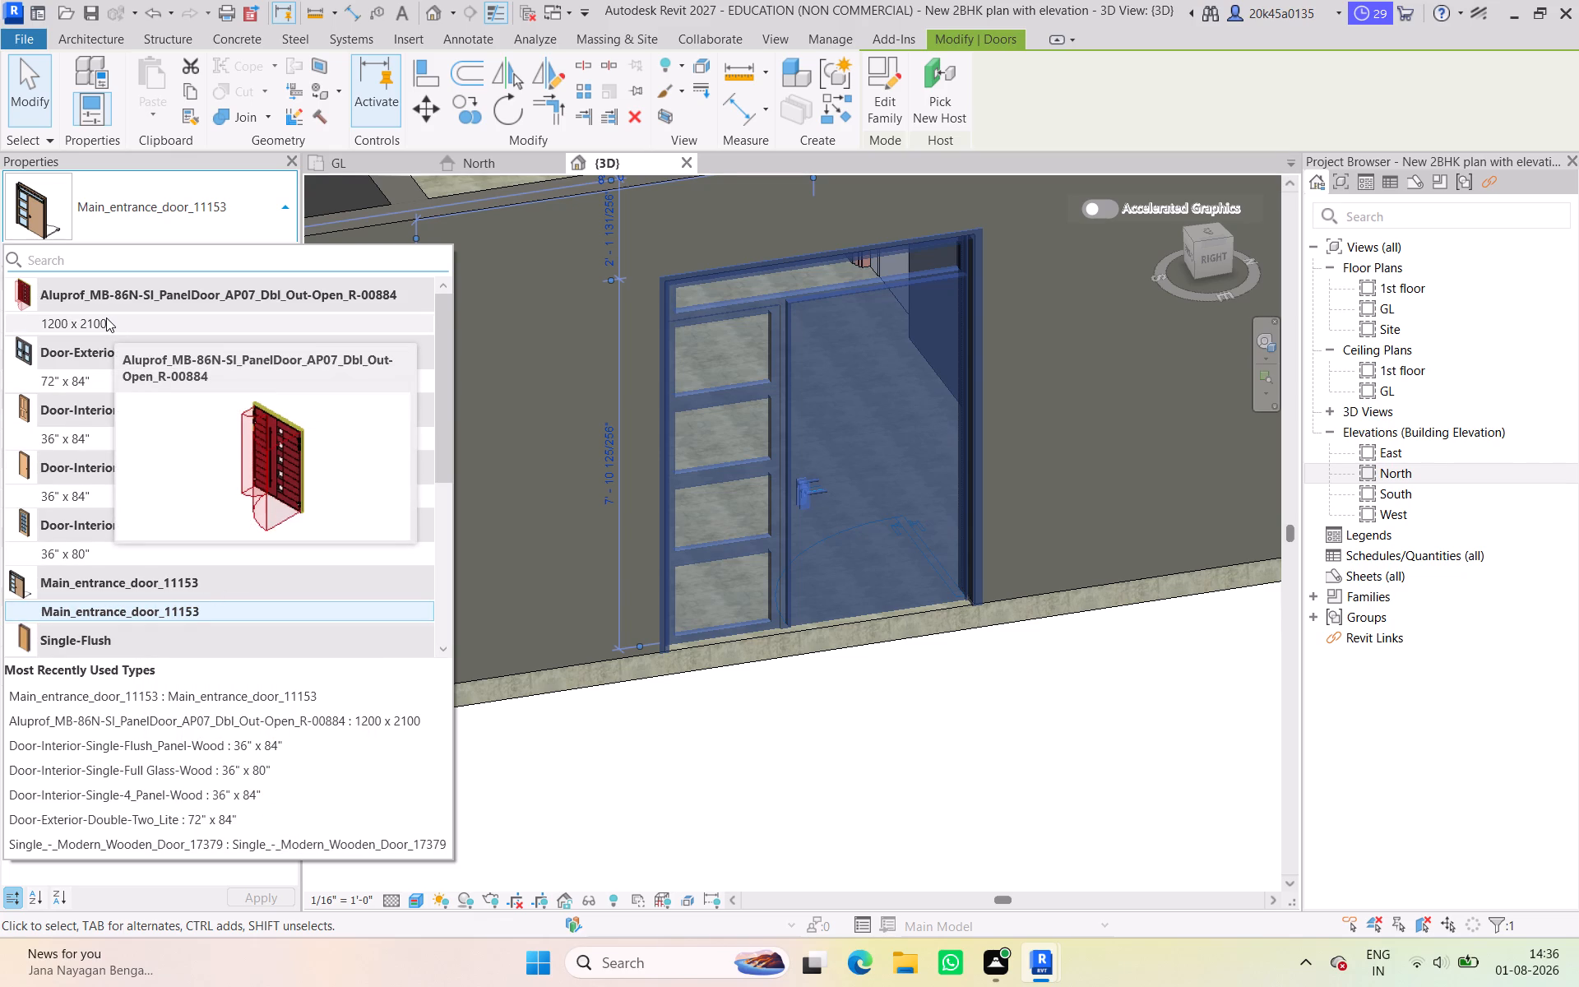
pyautogui.click(905, 758)
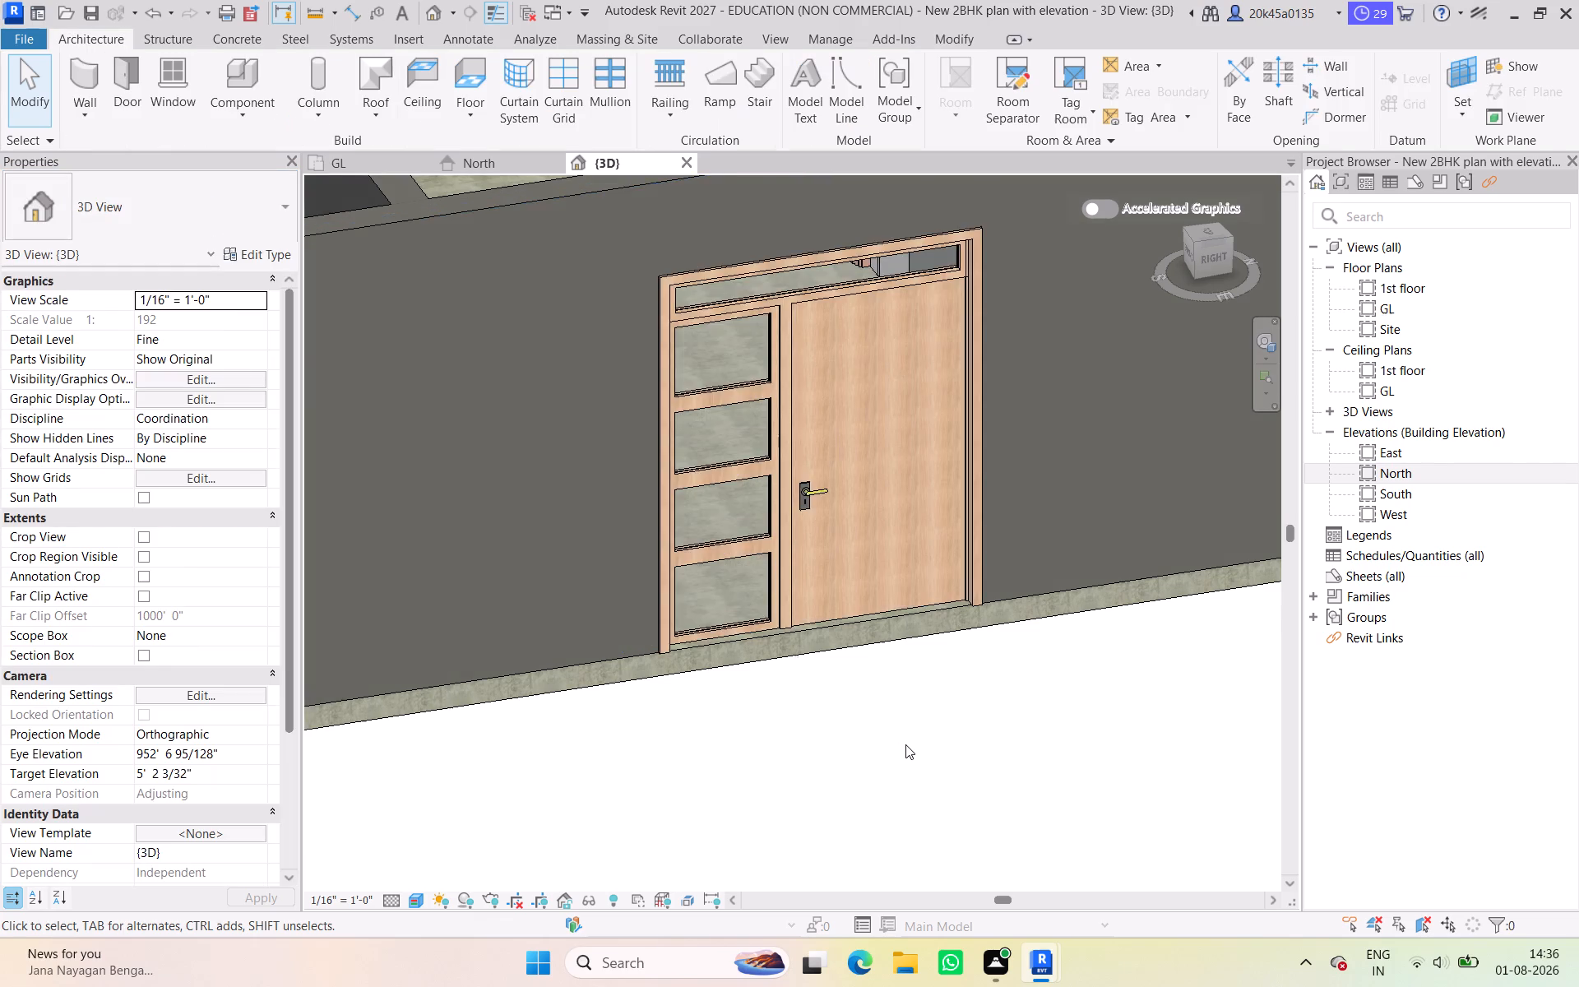
# Examine the whole house with its new entrance door from above at an angle and from the straight Right view.
pyautogui.scroll(-6, 905, 744)
pyautogui.moveTo(905, 734); pyautogui.dragTo(782, 717, button='middle')
pyautogui.scroll(-2, 789, 694)
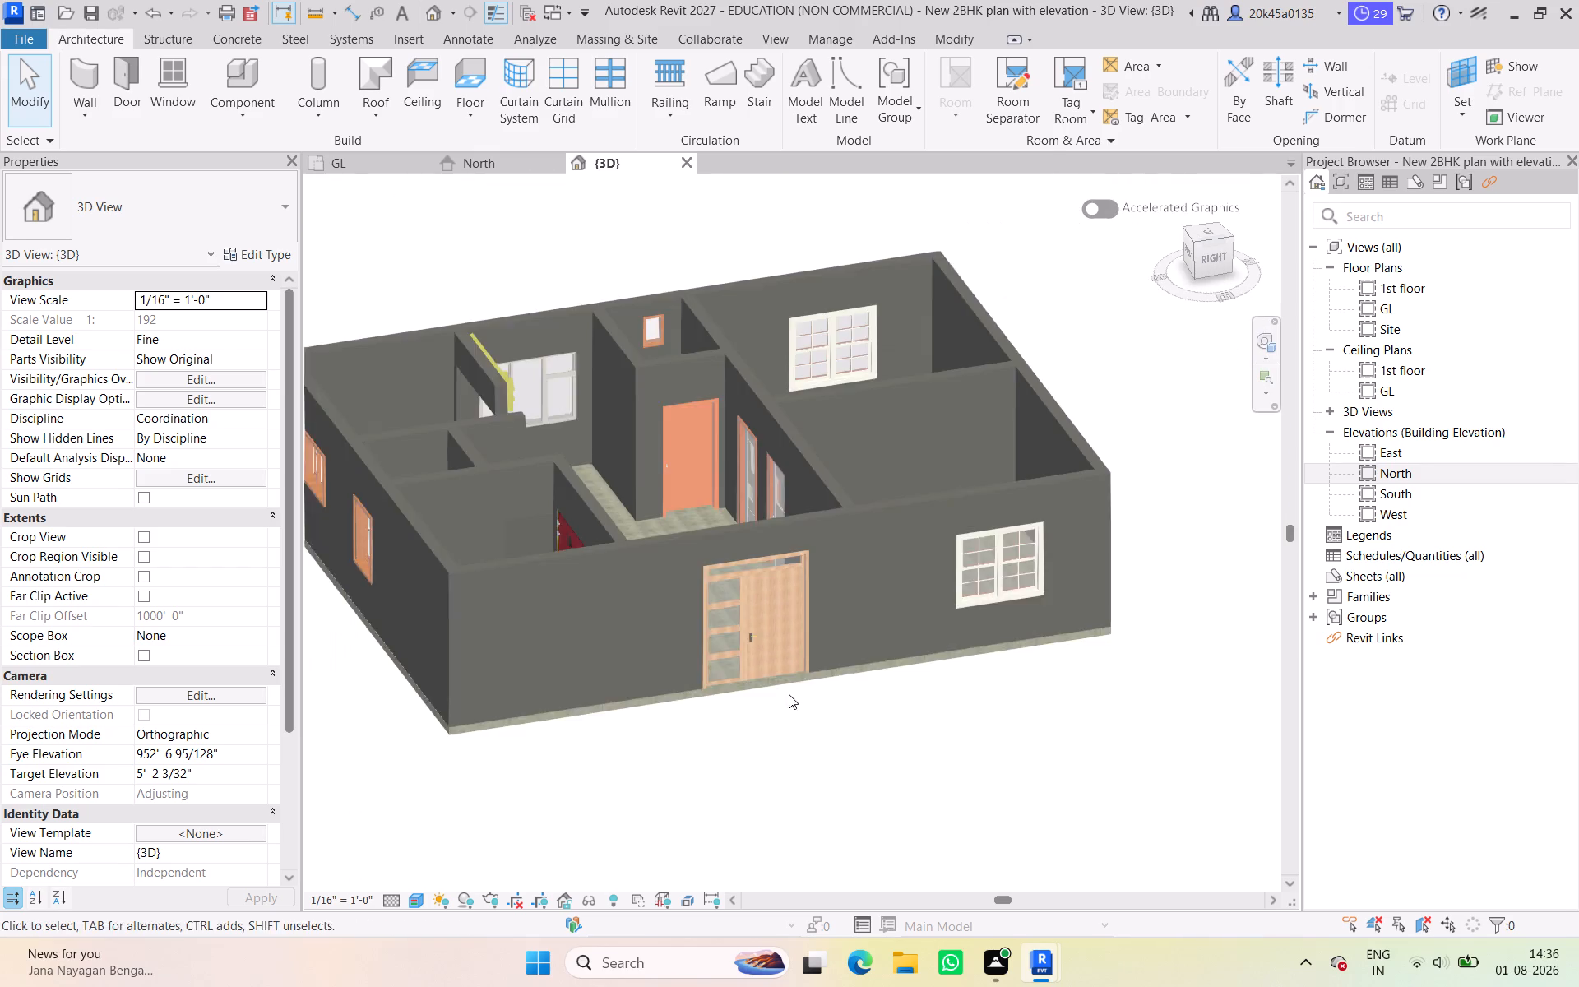
pyautogui.moveTo(789, 694); pyautogui.dragTo(872, 782, button='middle')
pyautogui.moveTo(1198, 263); pyautogui.dragTo(1221, 280)
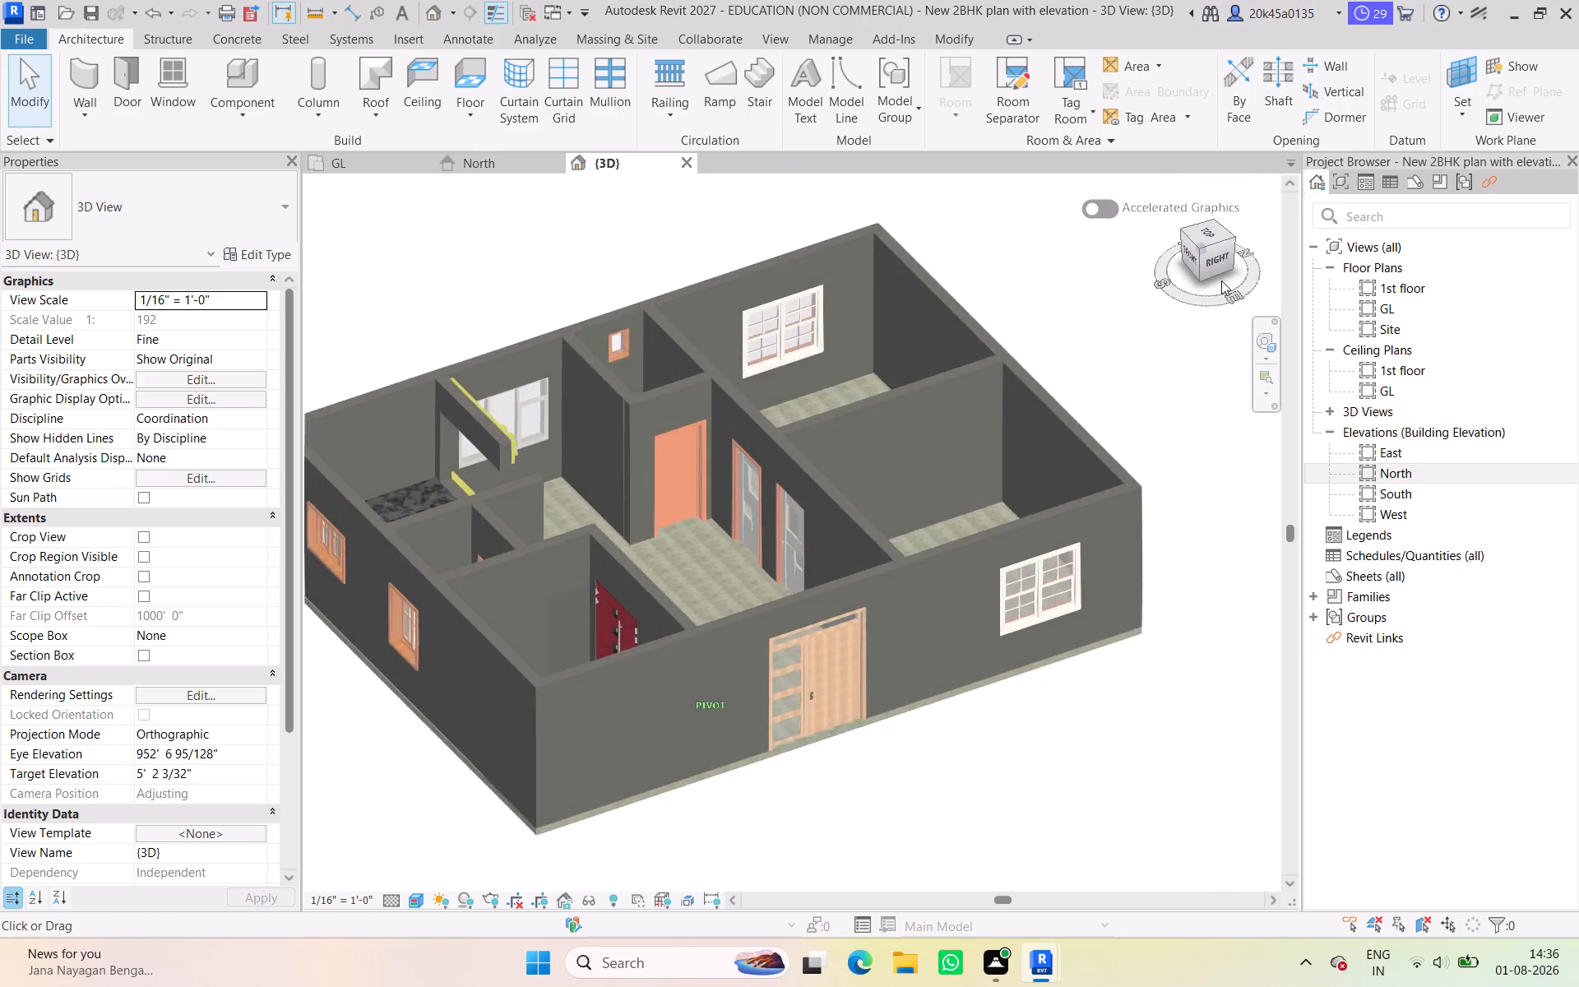
pyautogui.moveTo(1221, 280); pyautogui.dragTo(1144, 211)
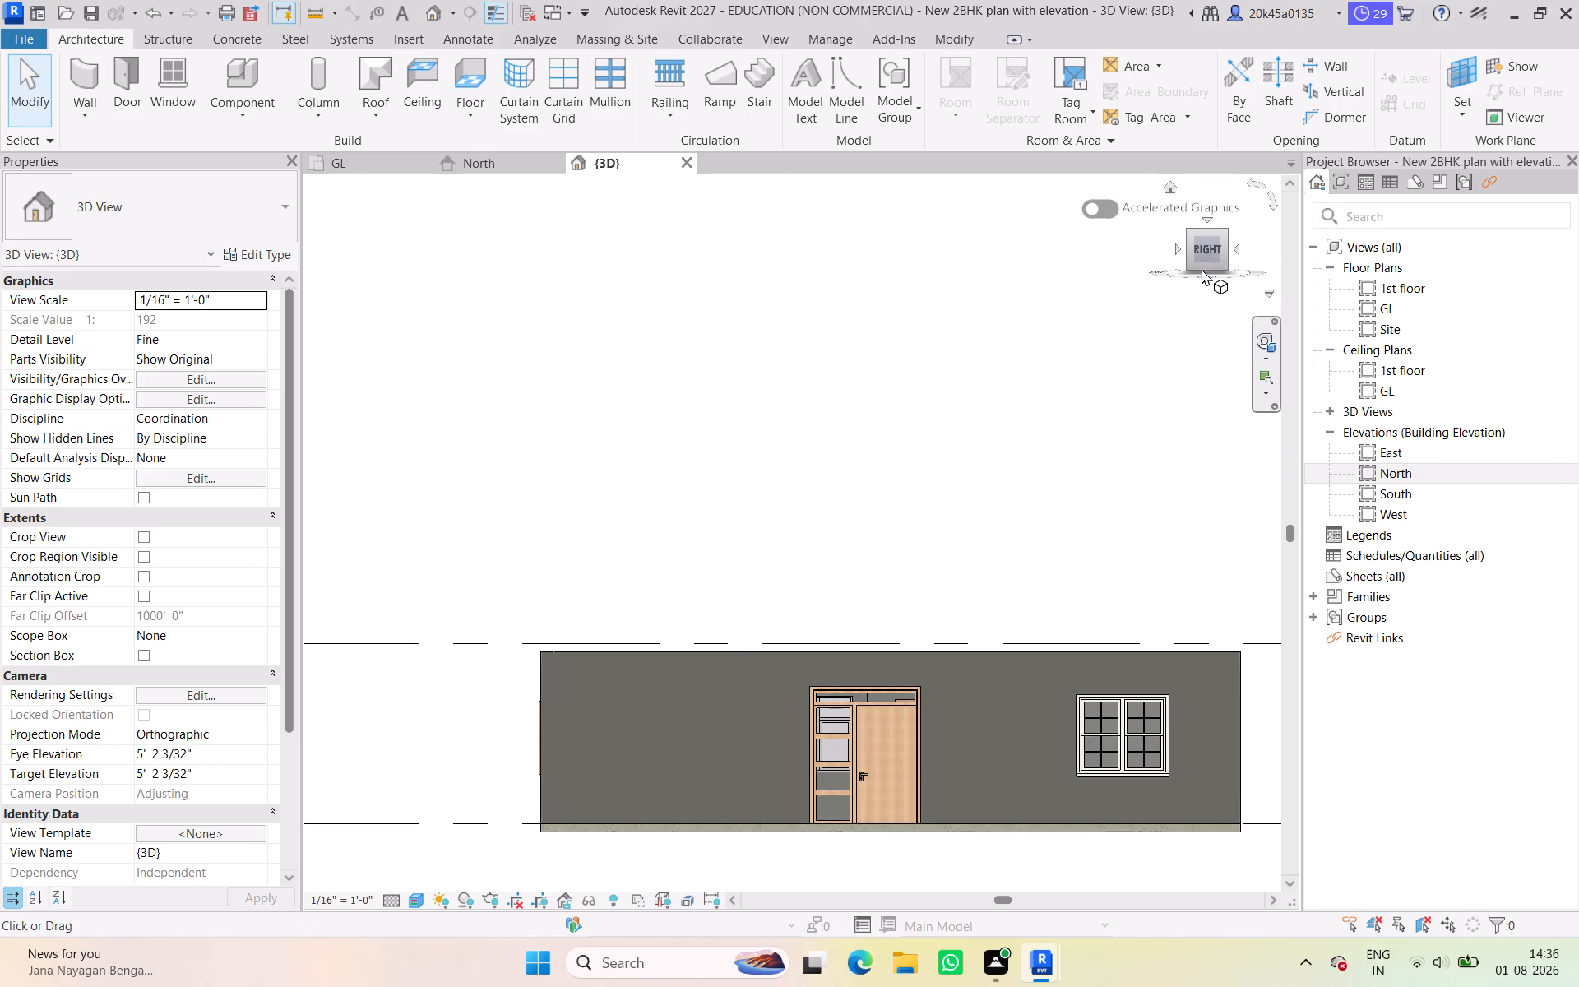
# Examine the house and its outer walls from above at an angle and from the straight Right view.
pyautogui.moveTo(1202, 253); pyautogui.dragTo(1276, 382)
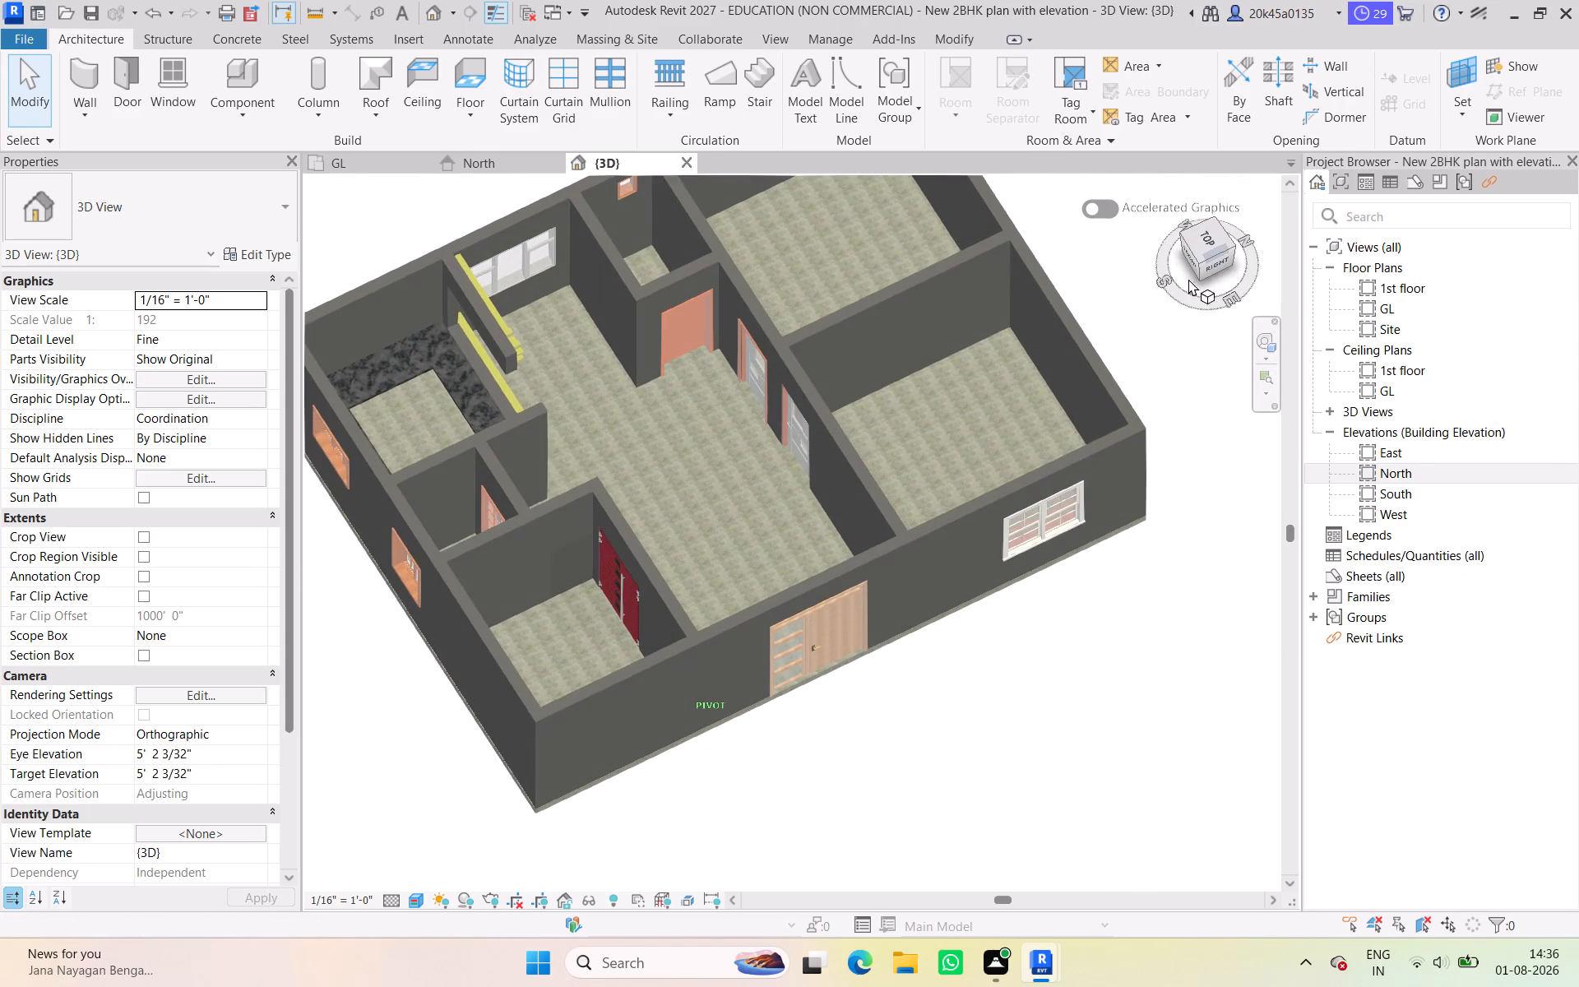
pyautogui.click(596, 689)
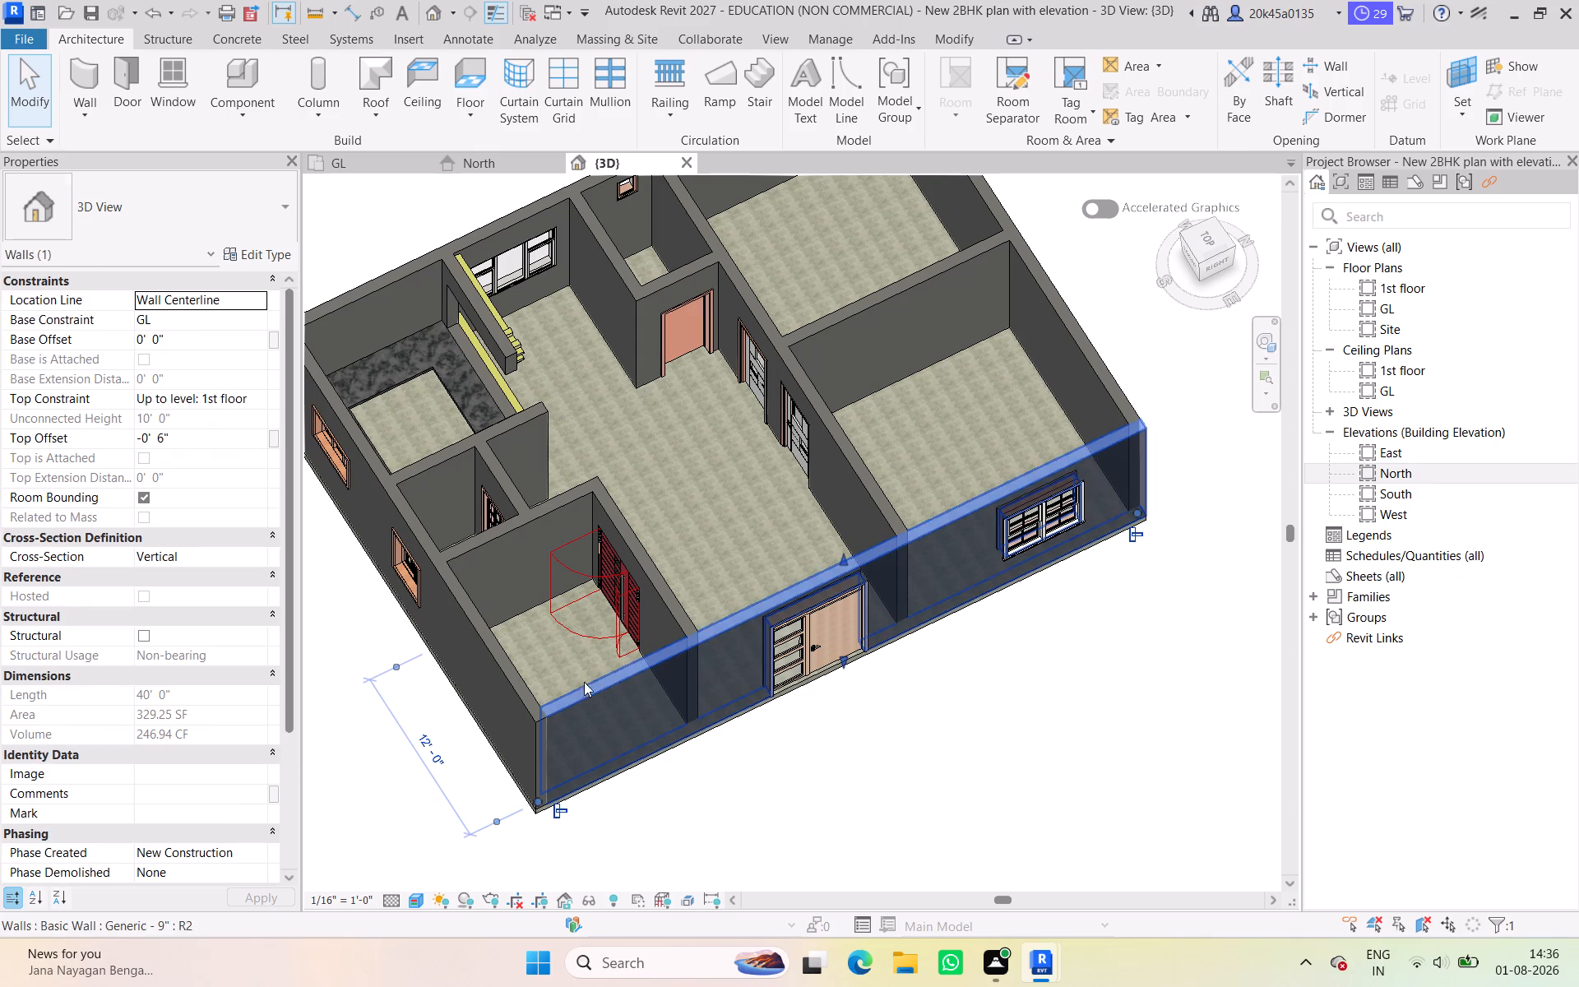
pyautogui.click(515, 674)
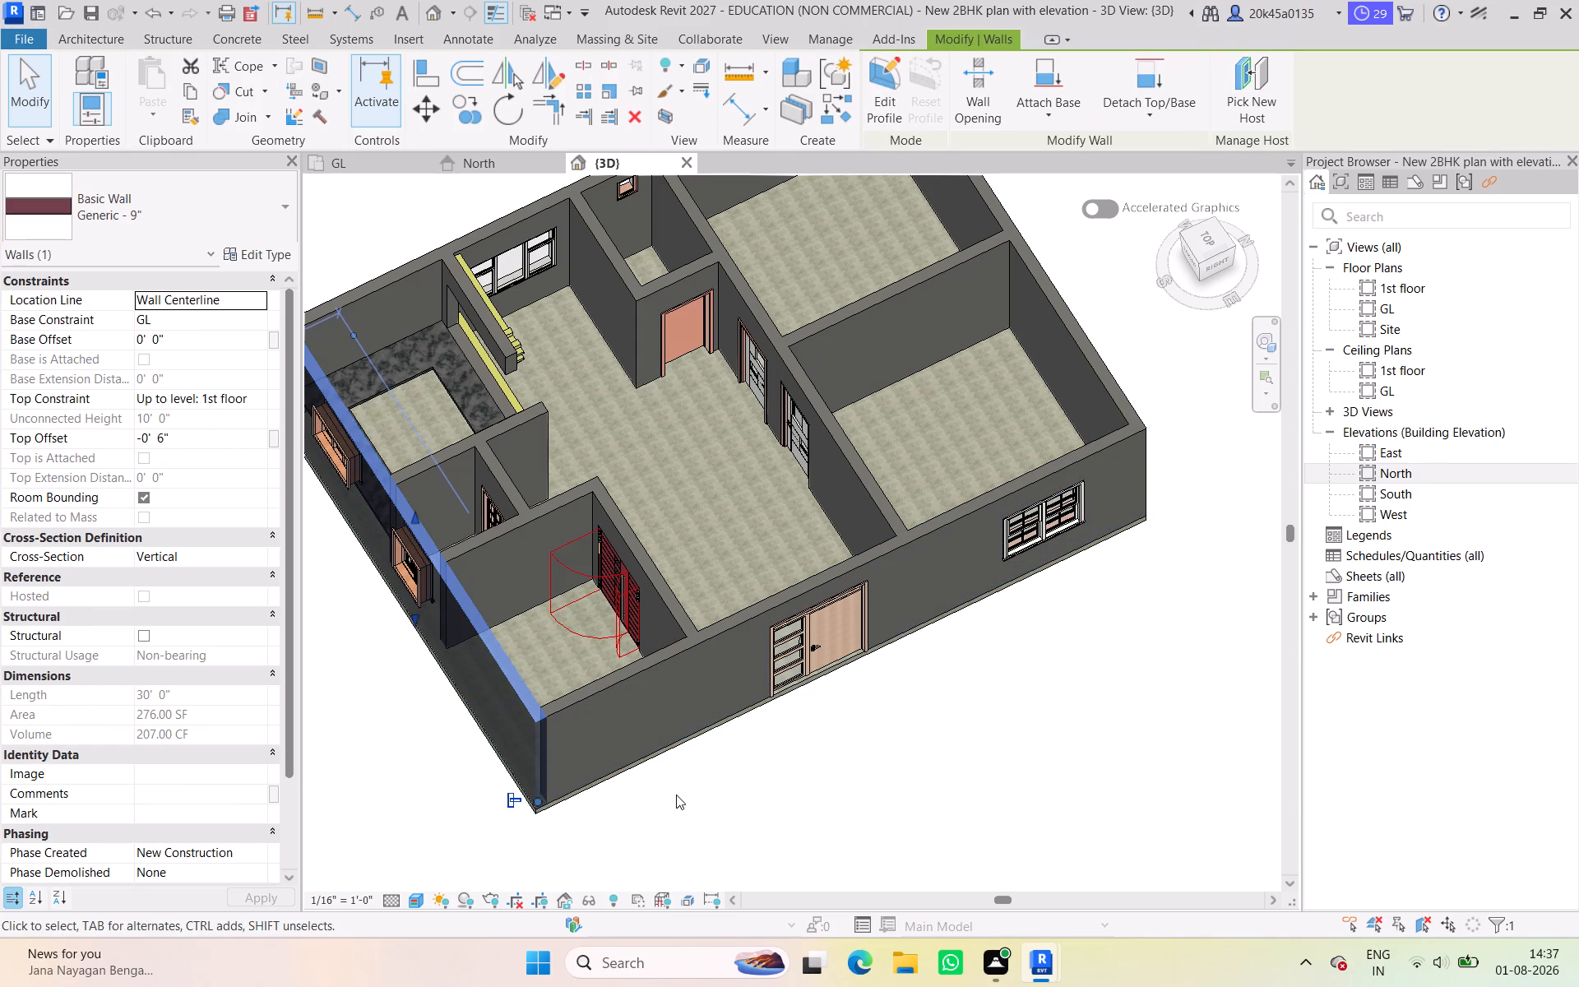
pyautogui.click(691, 817)
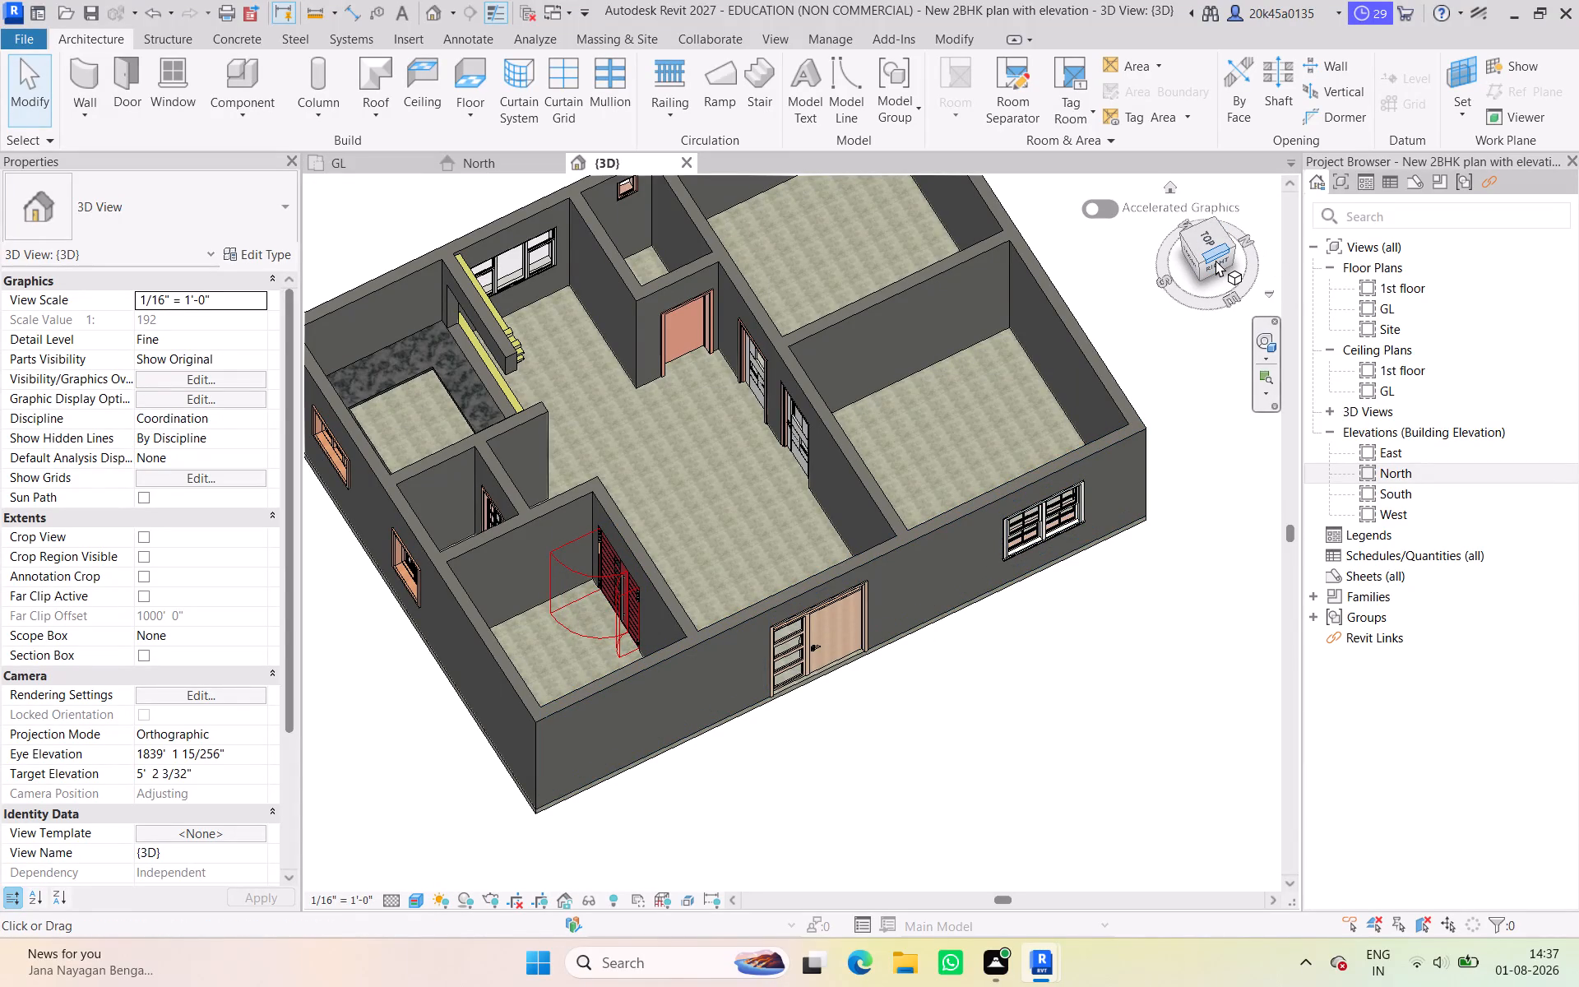
pyautogui.moveTo(1217, 259); pyautogui.dragTo(1208, 198)
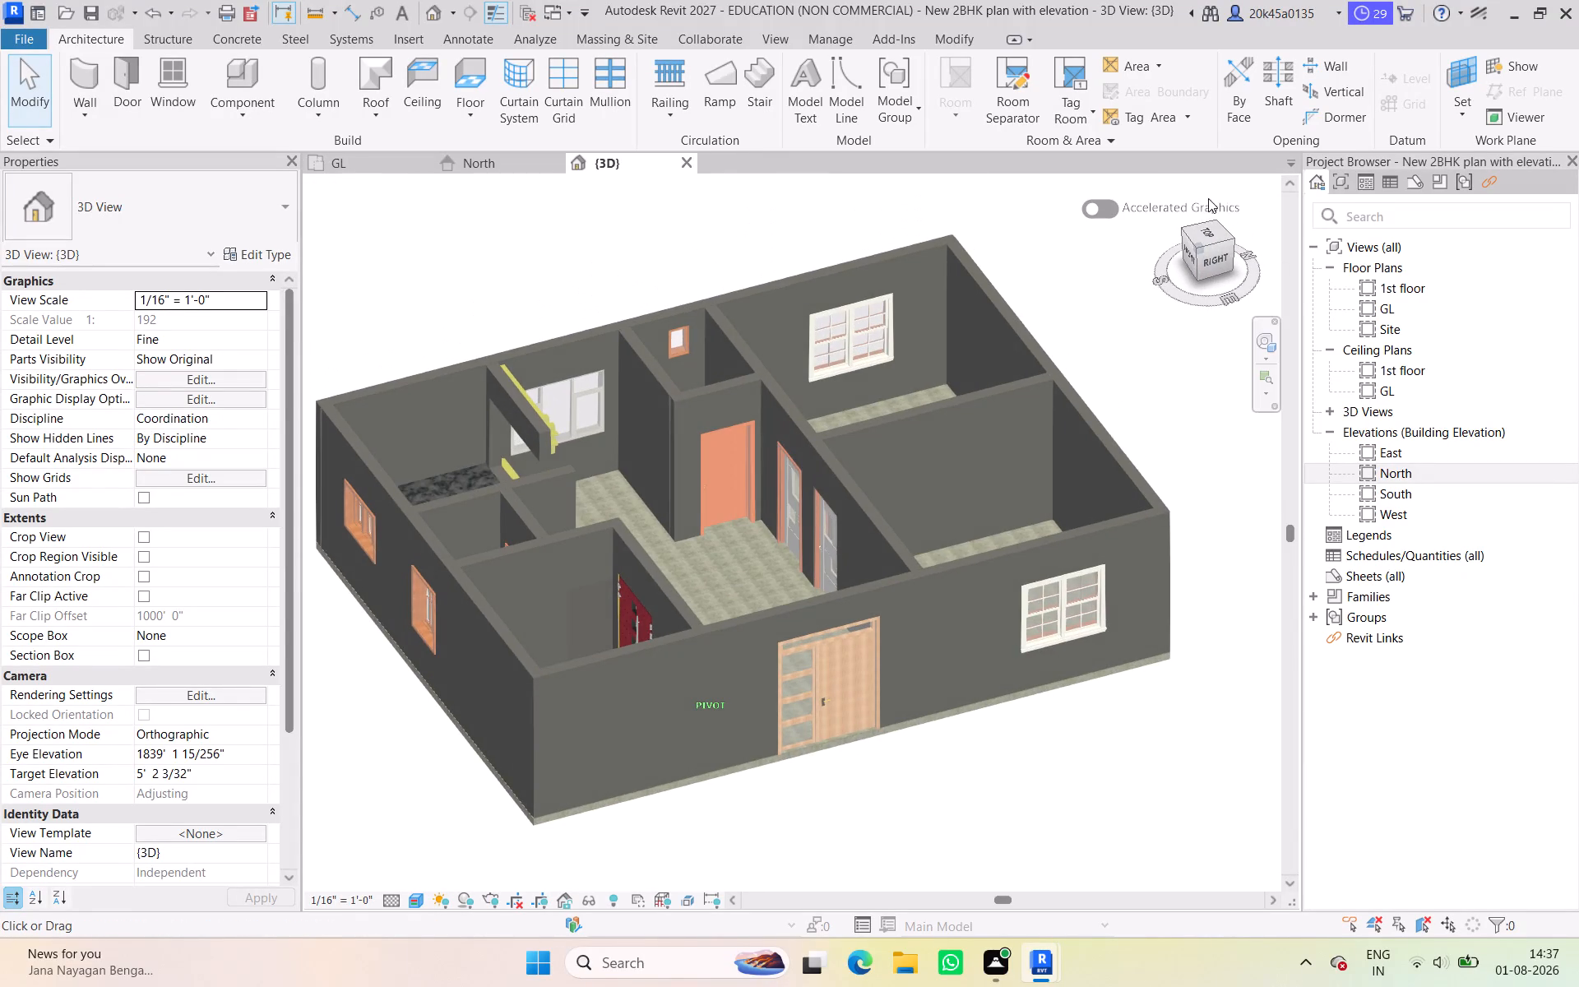
pyautogui.moveTo(1208, 198); pyautogui.dragTo(1165, 853)
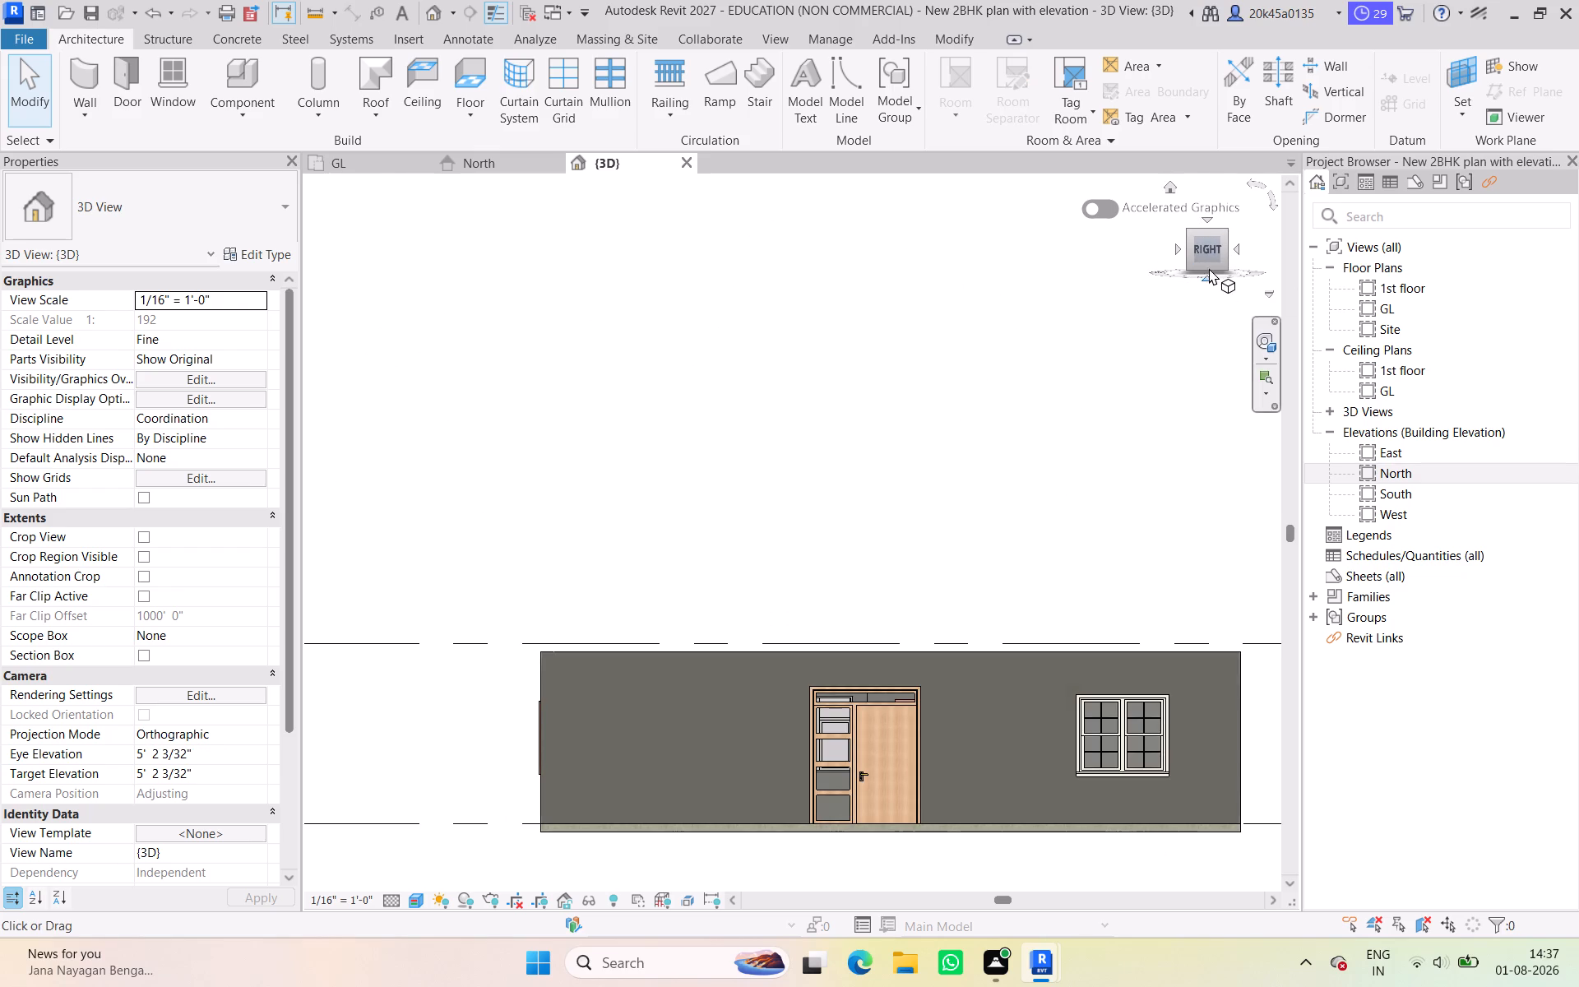
pyautogui.click(1216, 251)
pyautogui.scroll(4, 793, 536)
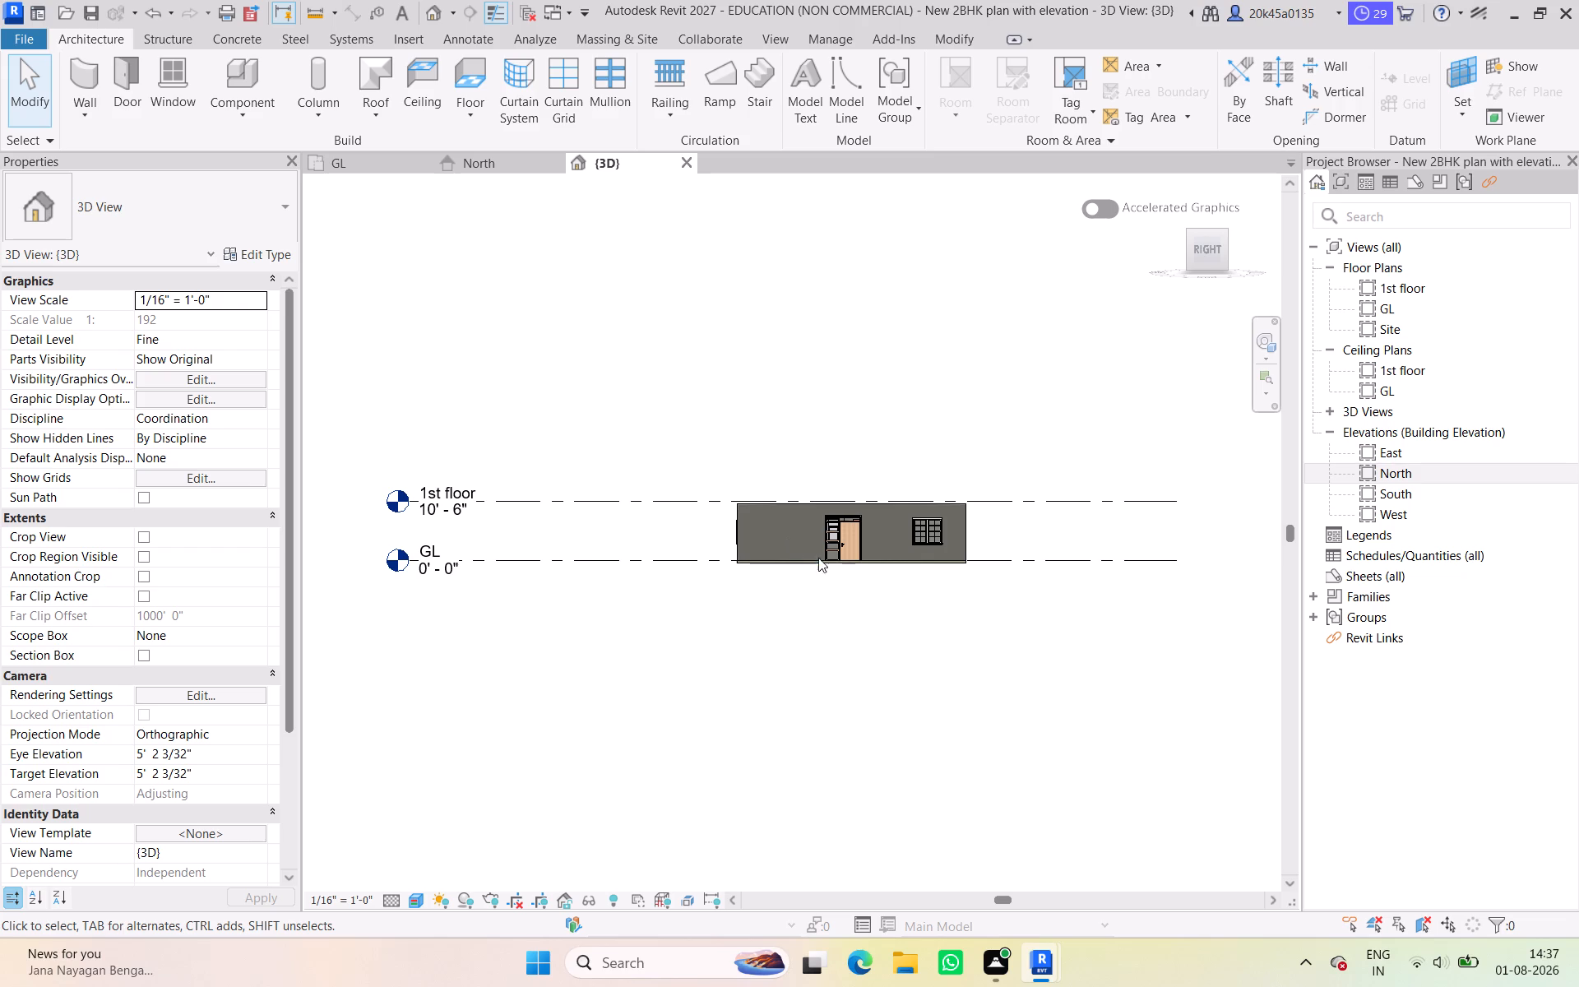
pyautogui.scroll(5, 866, 579)
pyautogui.moveTo(867, 576); pyautogui.dragTo(867, 636, button='middle')
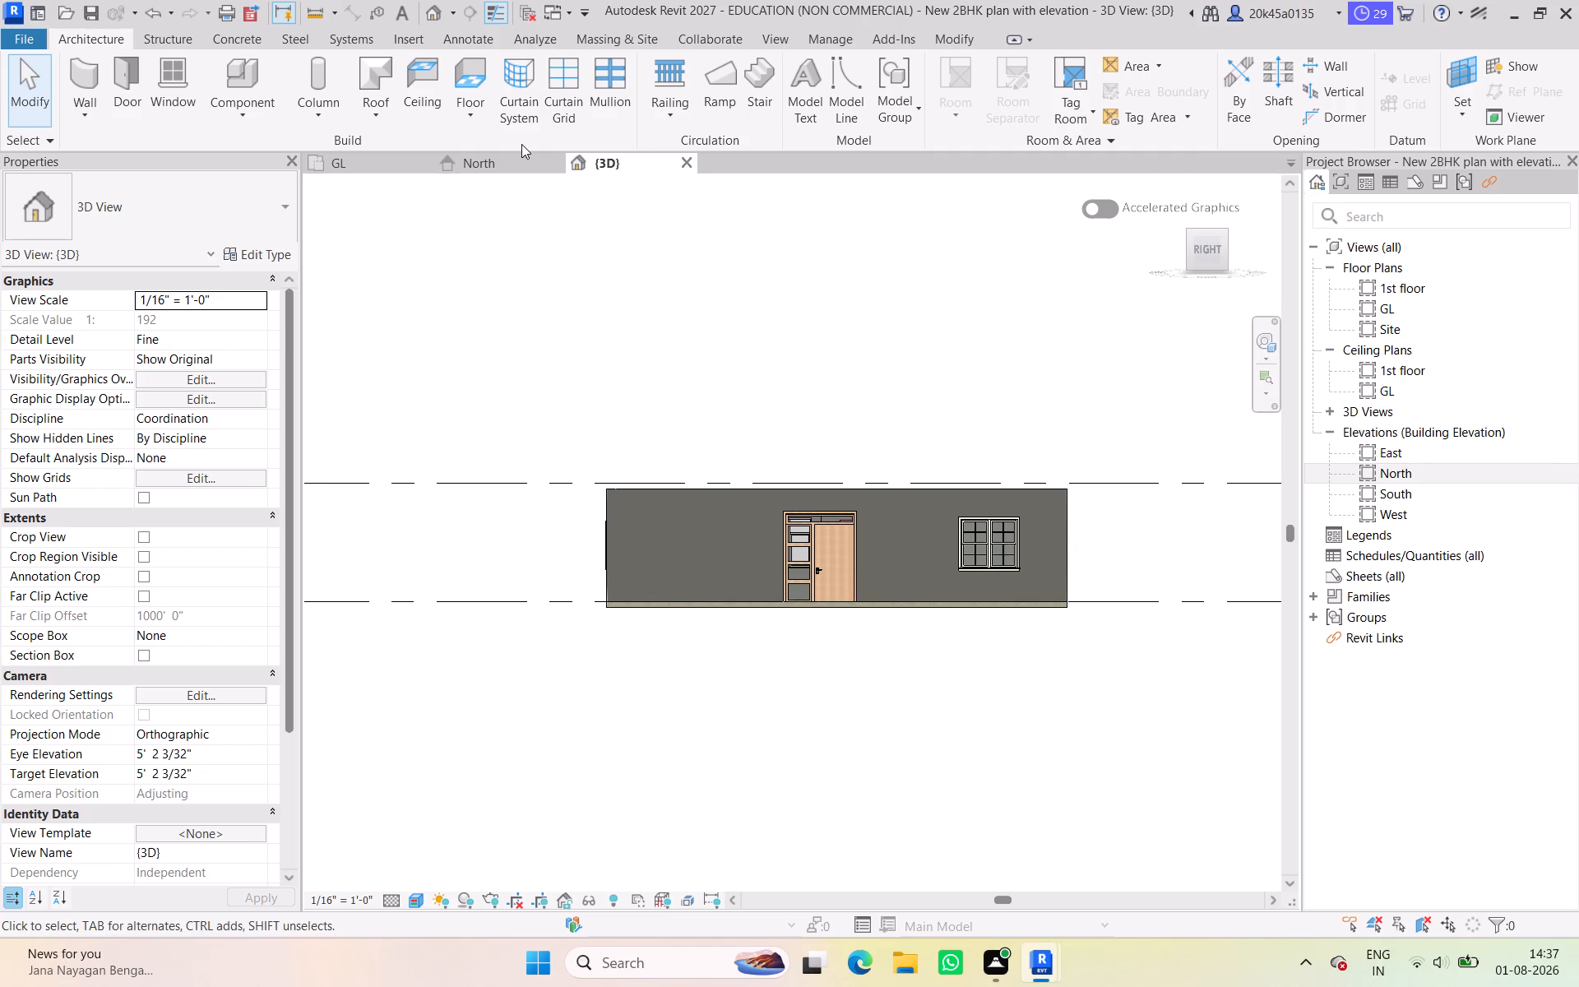
# Start a Roof by Footprint in the GL floor plan, keeping GL as the roof's base level.
pyautogui.click(495, 168)
pyautogui.scroll(-1, 660, 485)
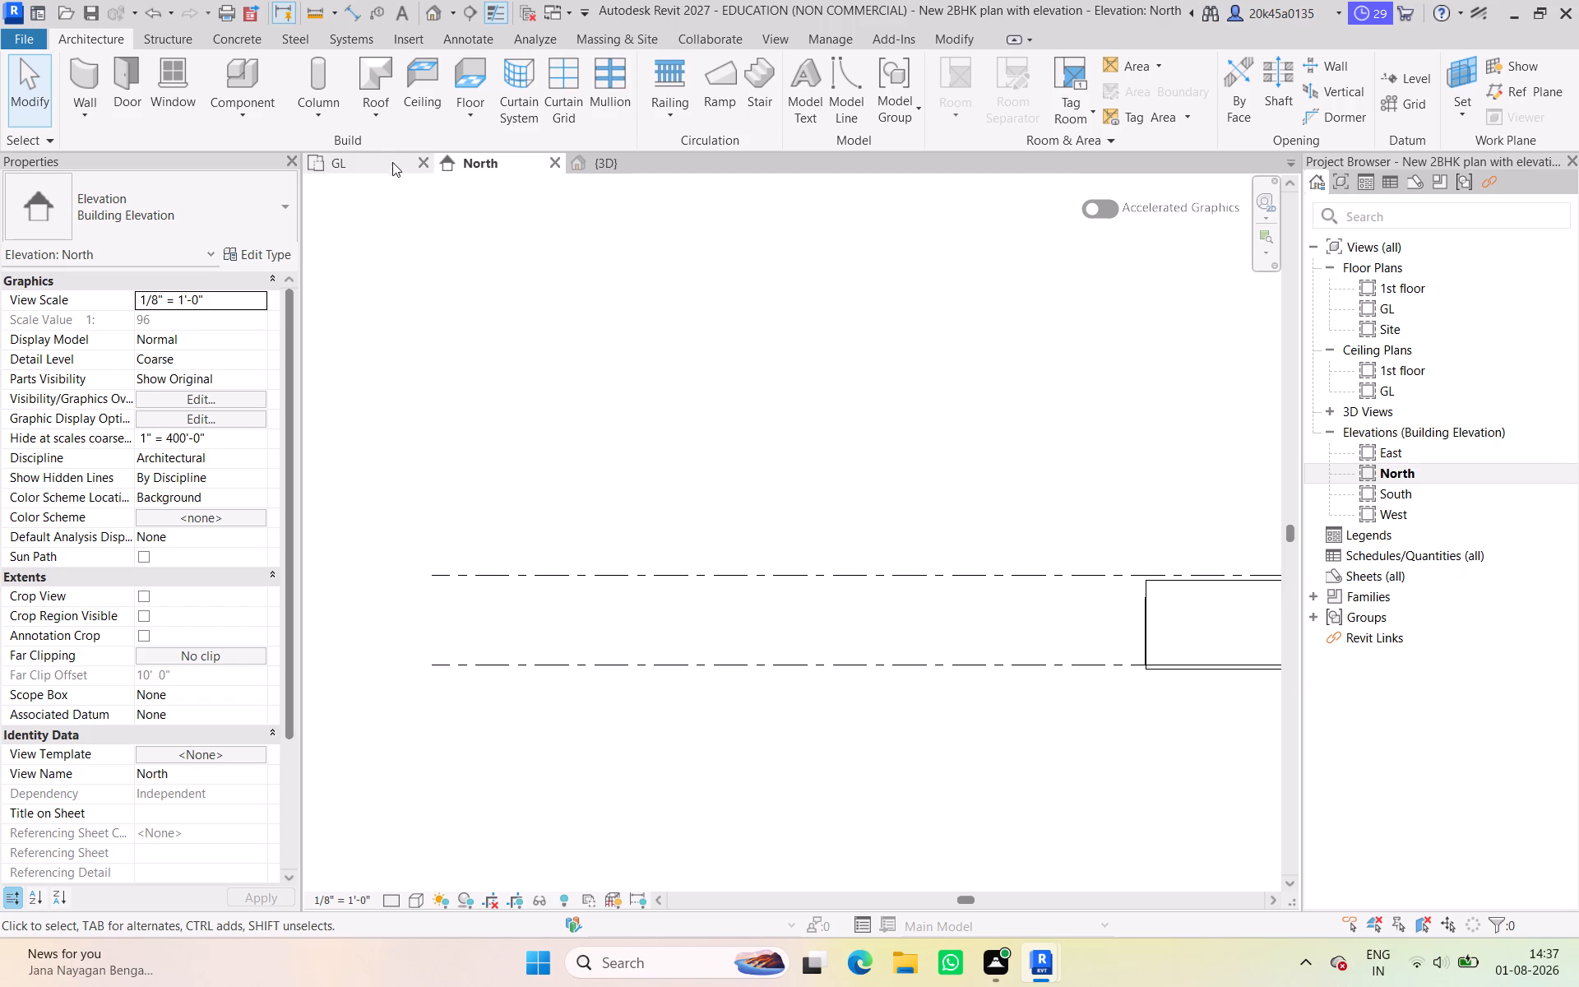
pyautogui.click(366, 163)
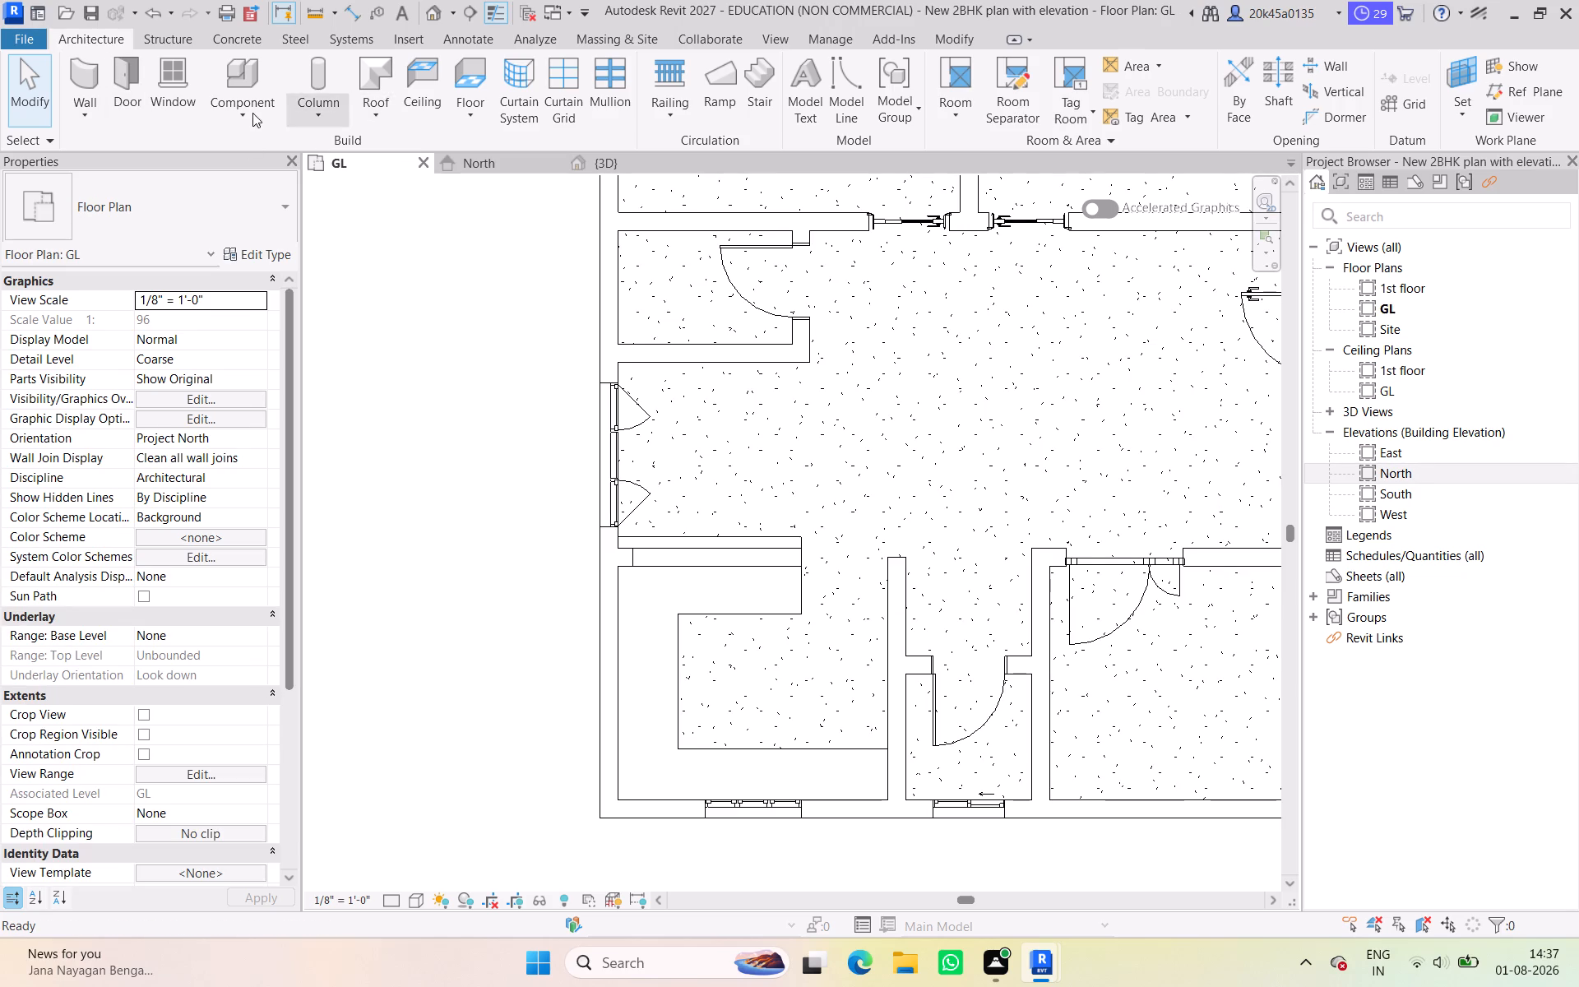
pyautogui.click(384, 115)
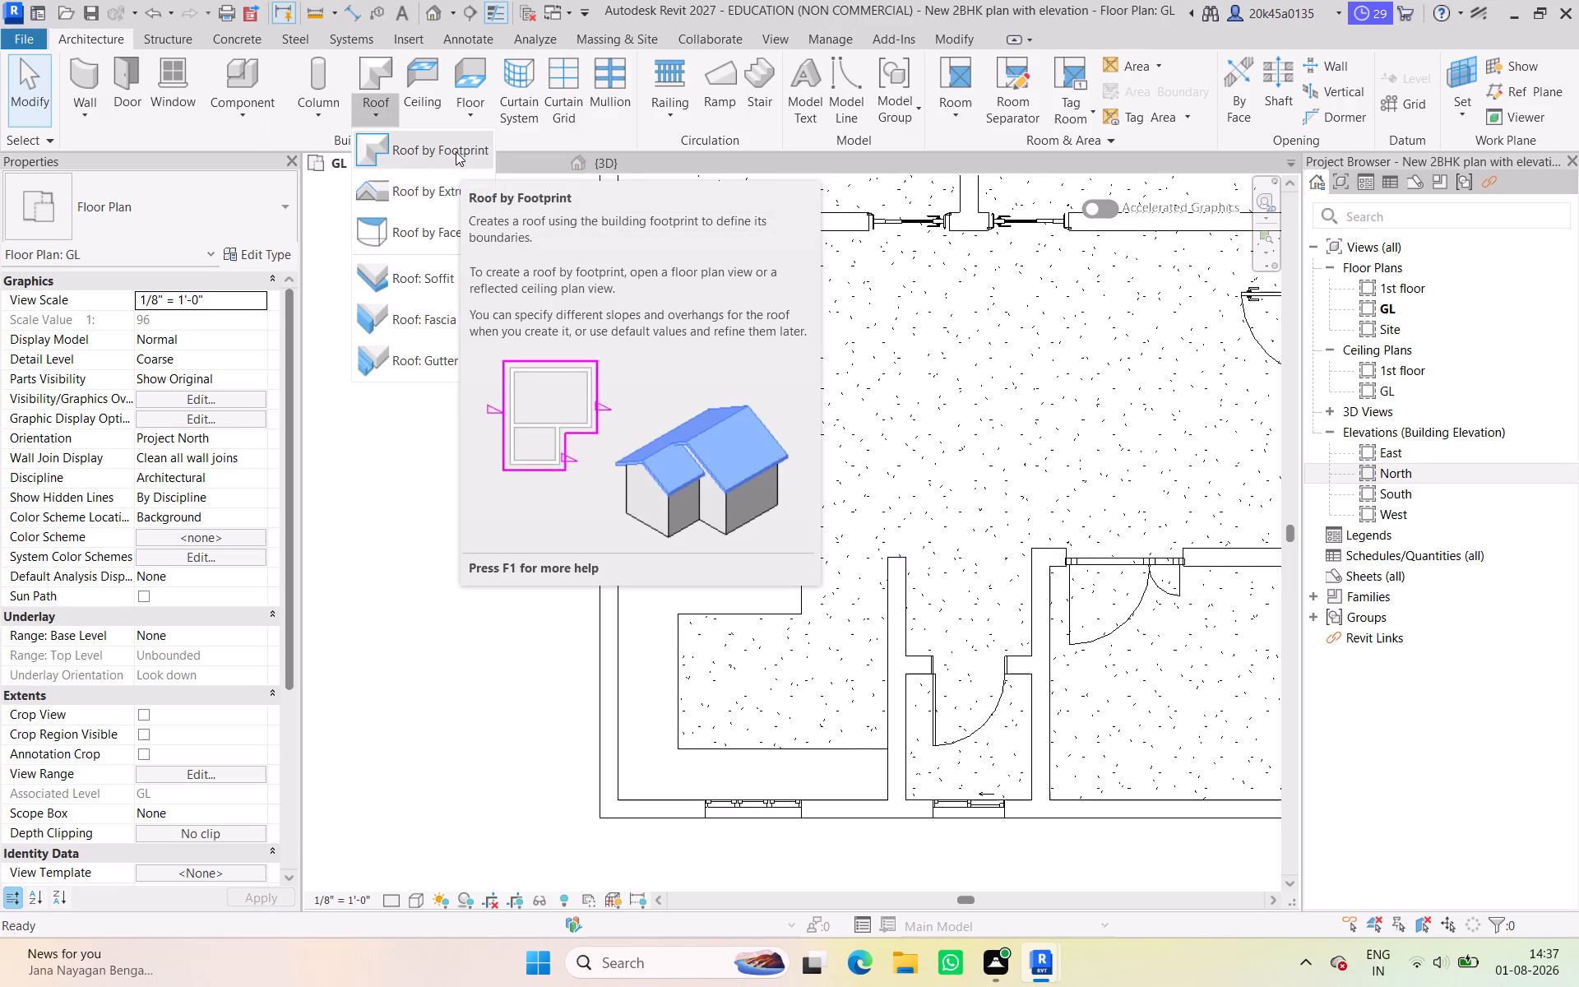
pyautogui.click(457, 149)
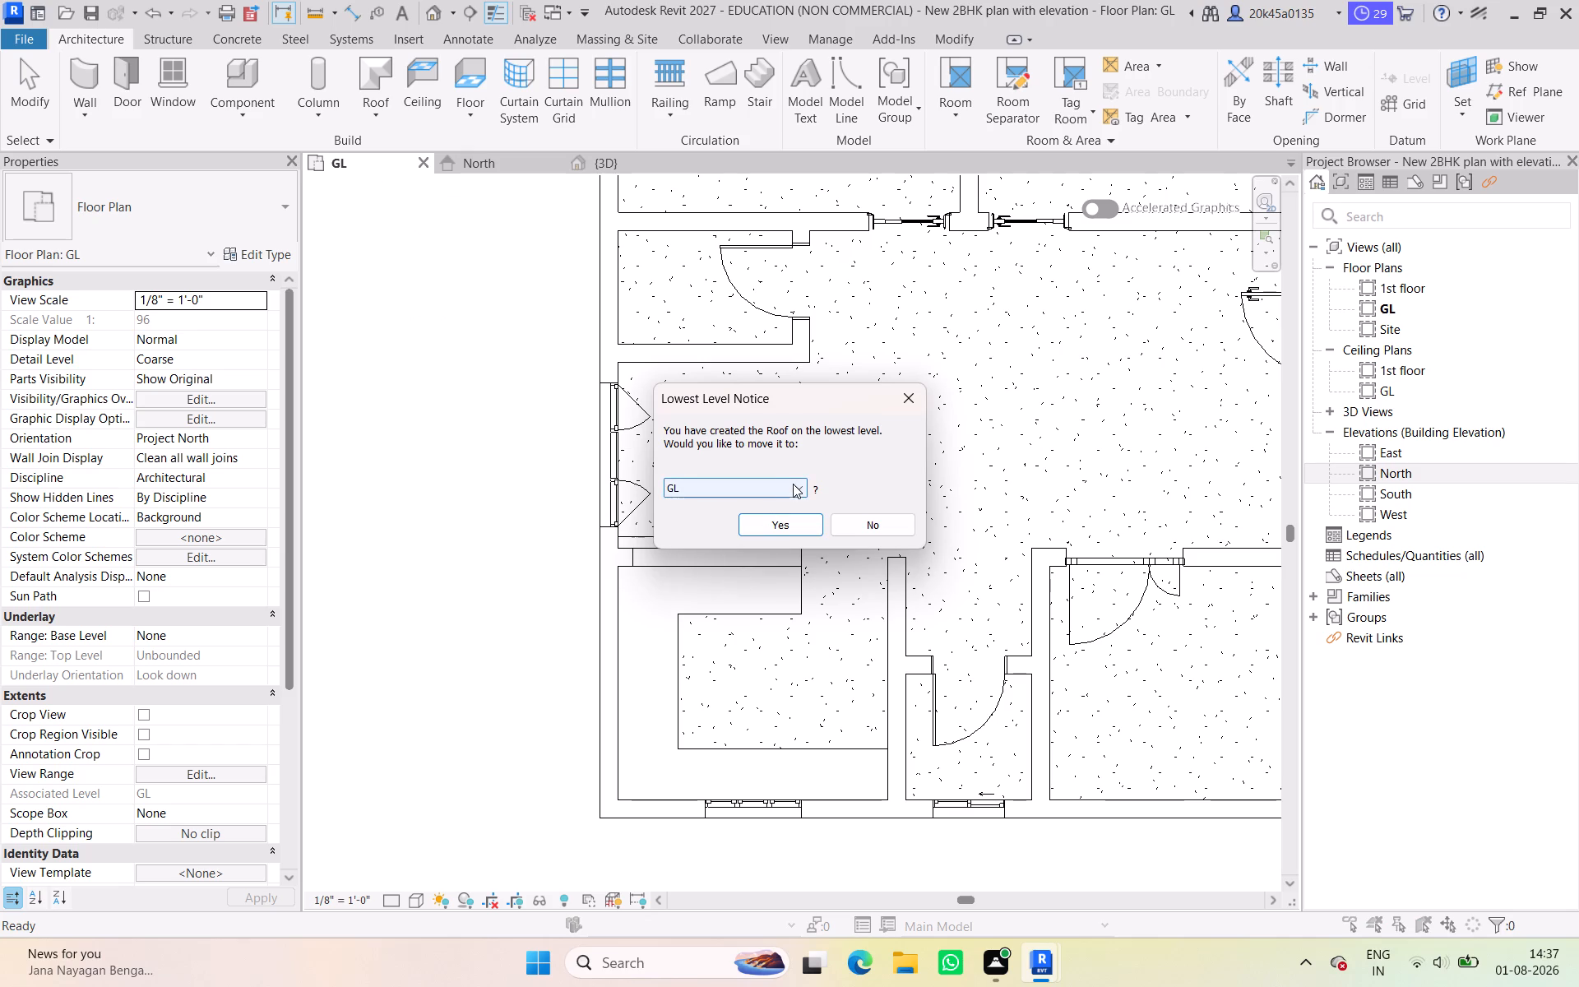
pyautogui.click(793, 484)
pyautogui.click(734, 500)
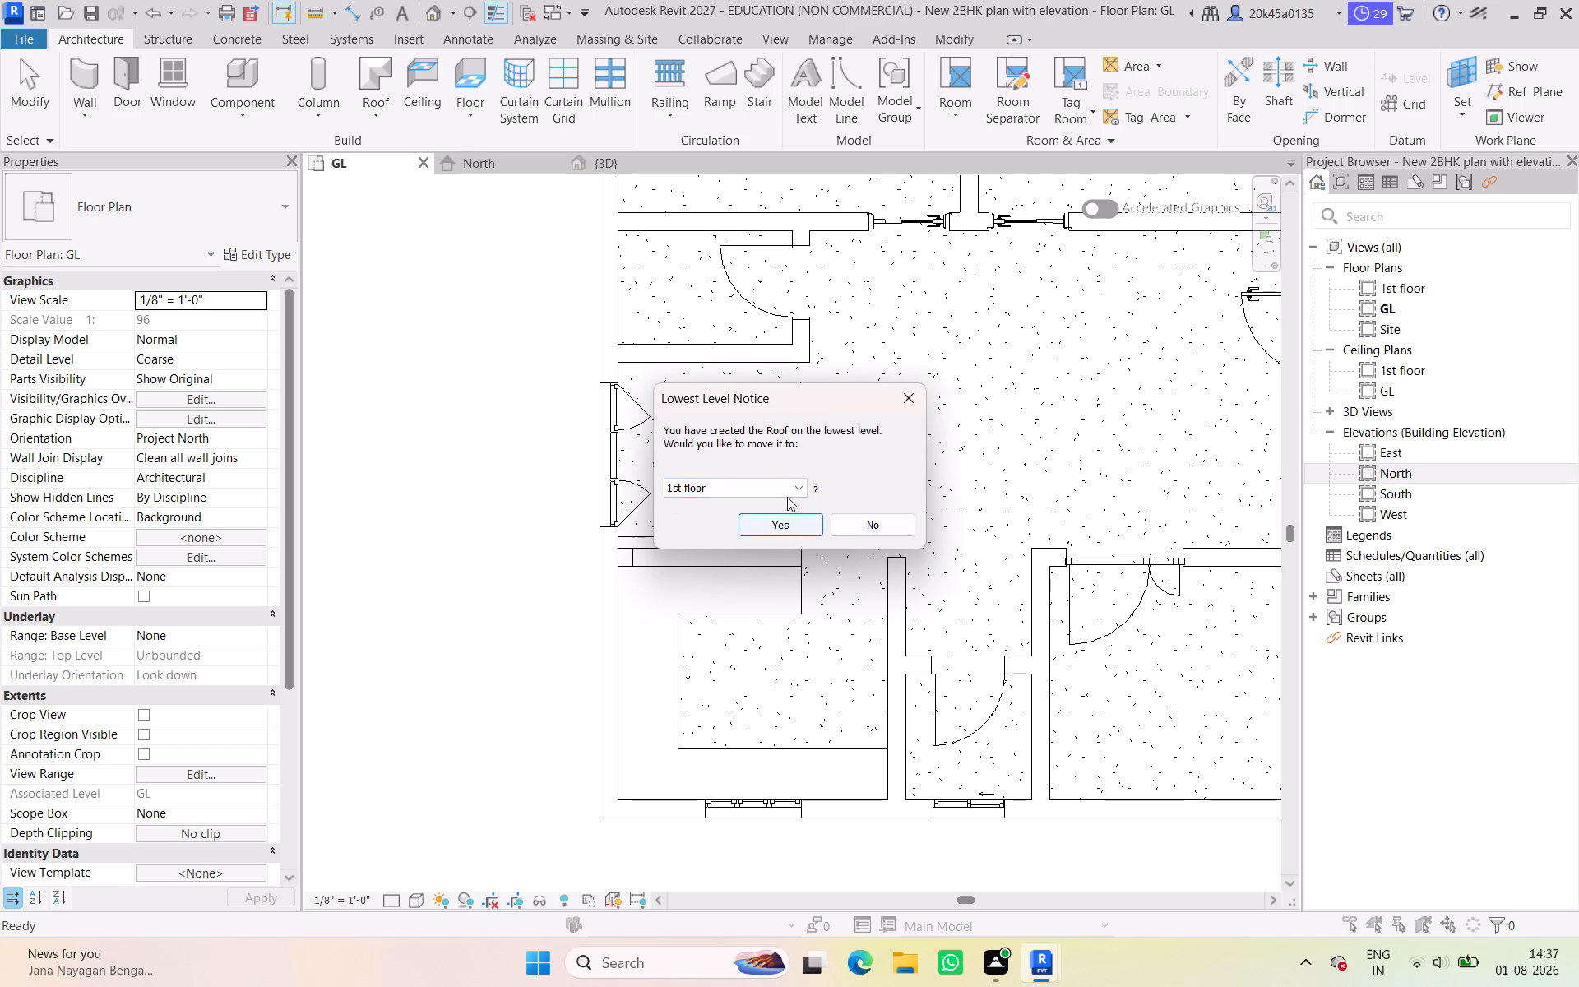
pyautogui.click(787, 484)
pyautogui.click(710, 514)
pyautogui.click(767, 521)
# Sketch a rectangular roof boundary without defined slope, offset 3' outward from the house's exterior walls, and finish the roof.
pyautogui.scroll(-4, 767, 521)
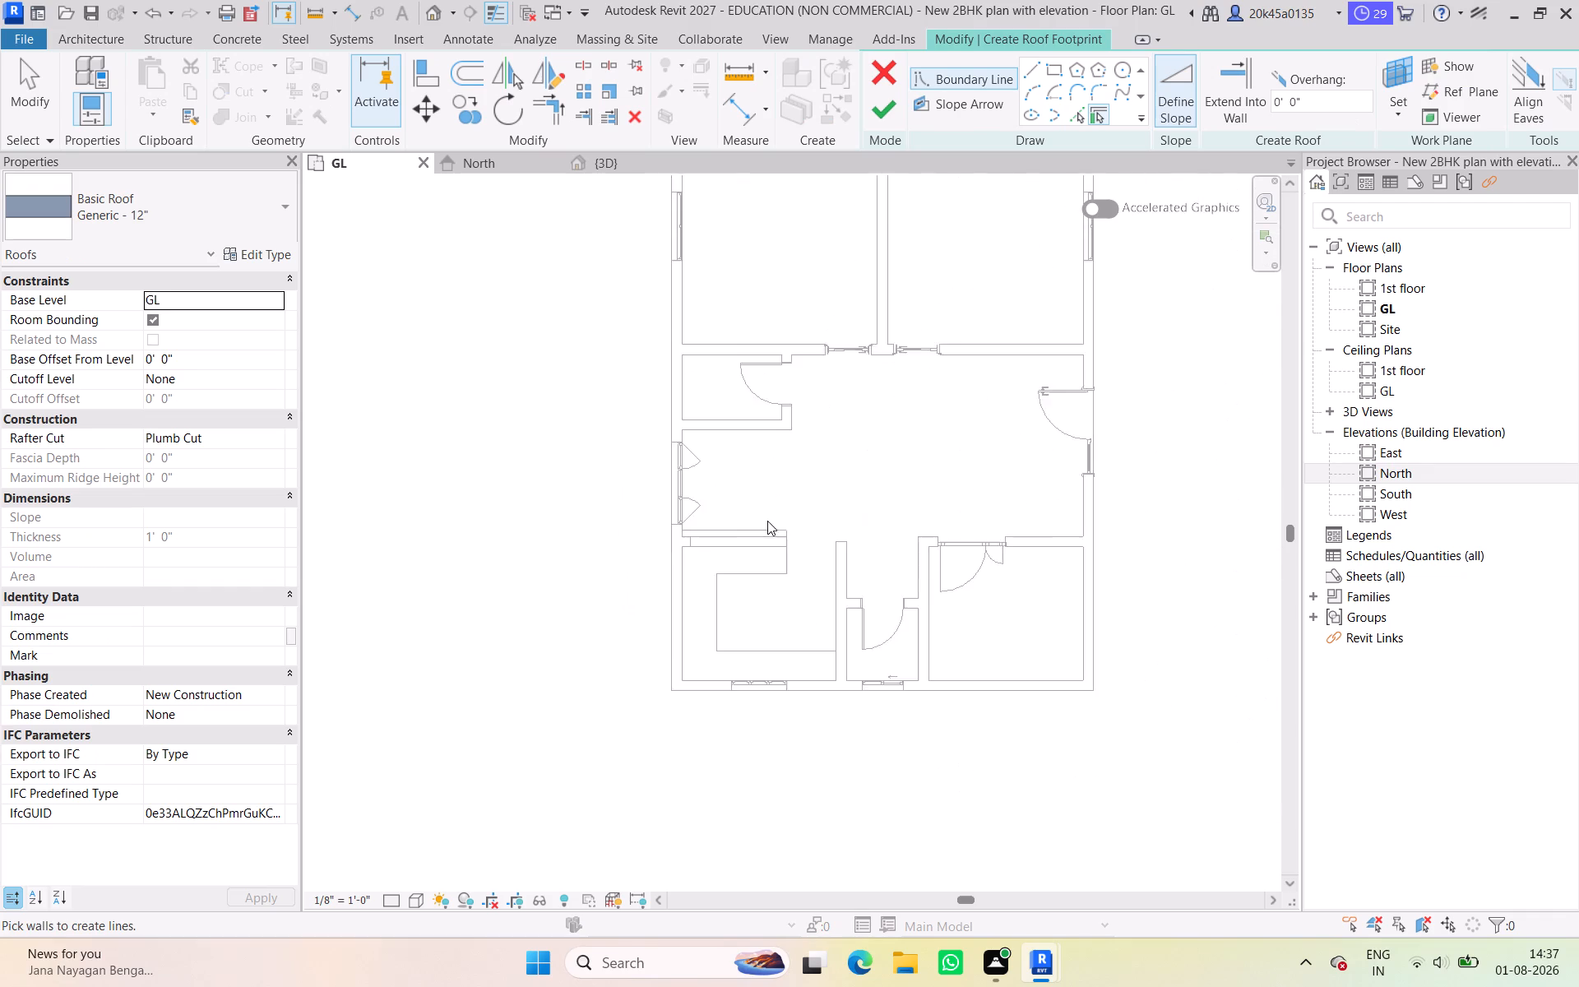
pyautogui.moveTo(767, 521); pyautogui.dragTo(555, 681, button='middle')
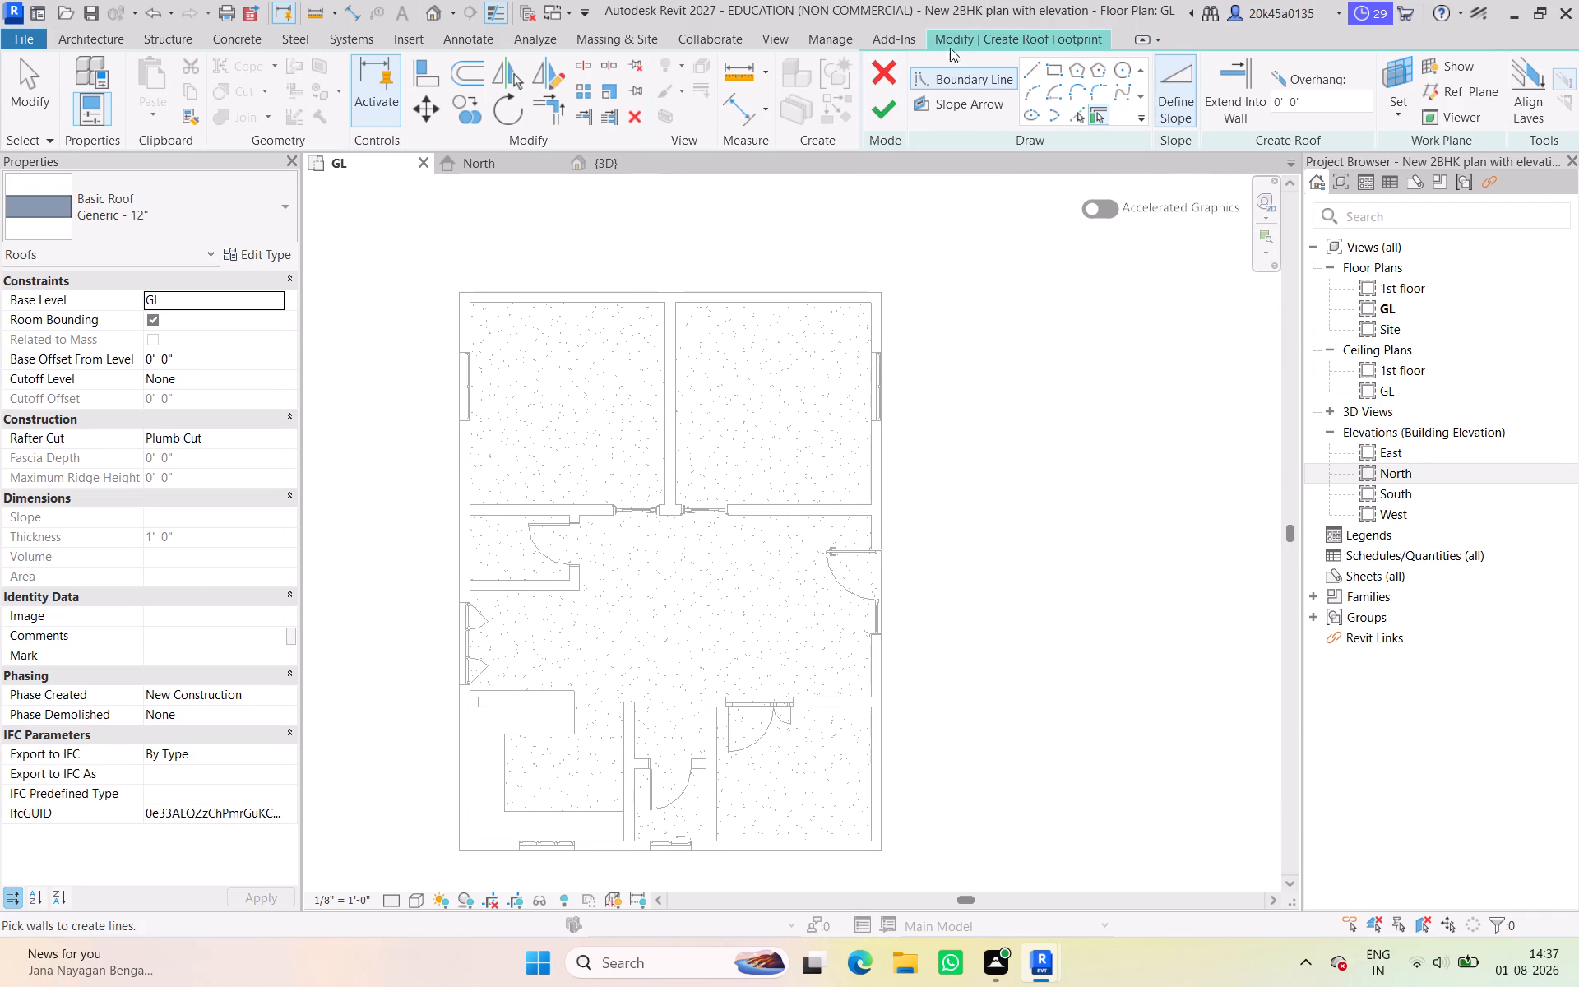
pyautogui.click(1185, 93)
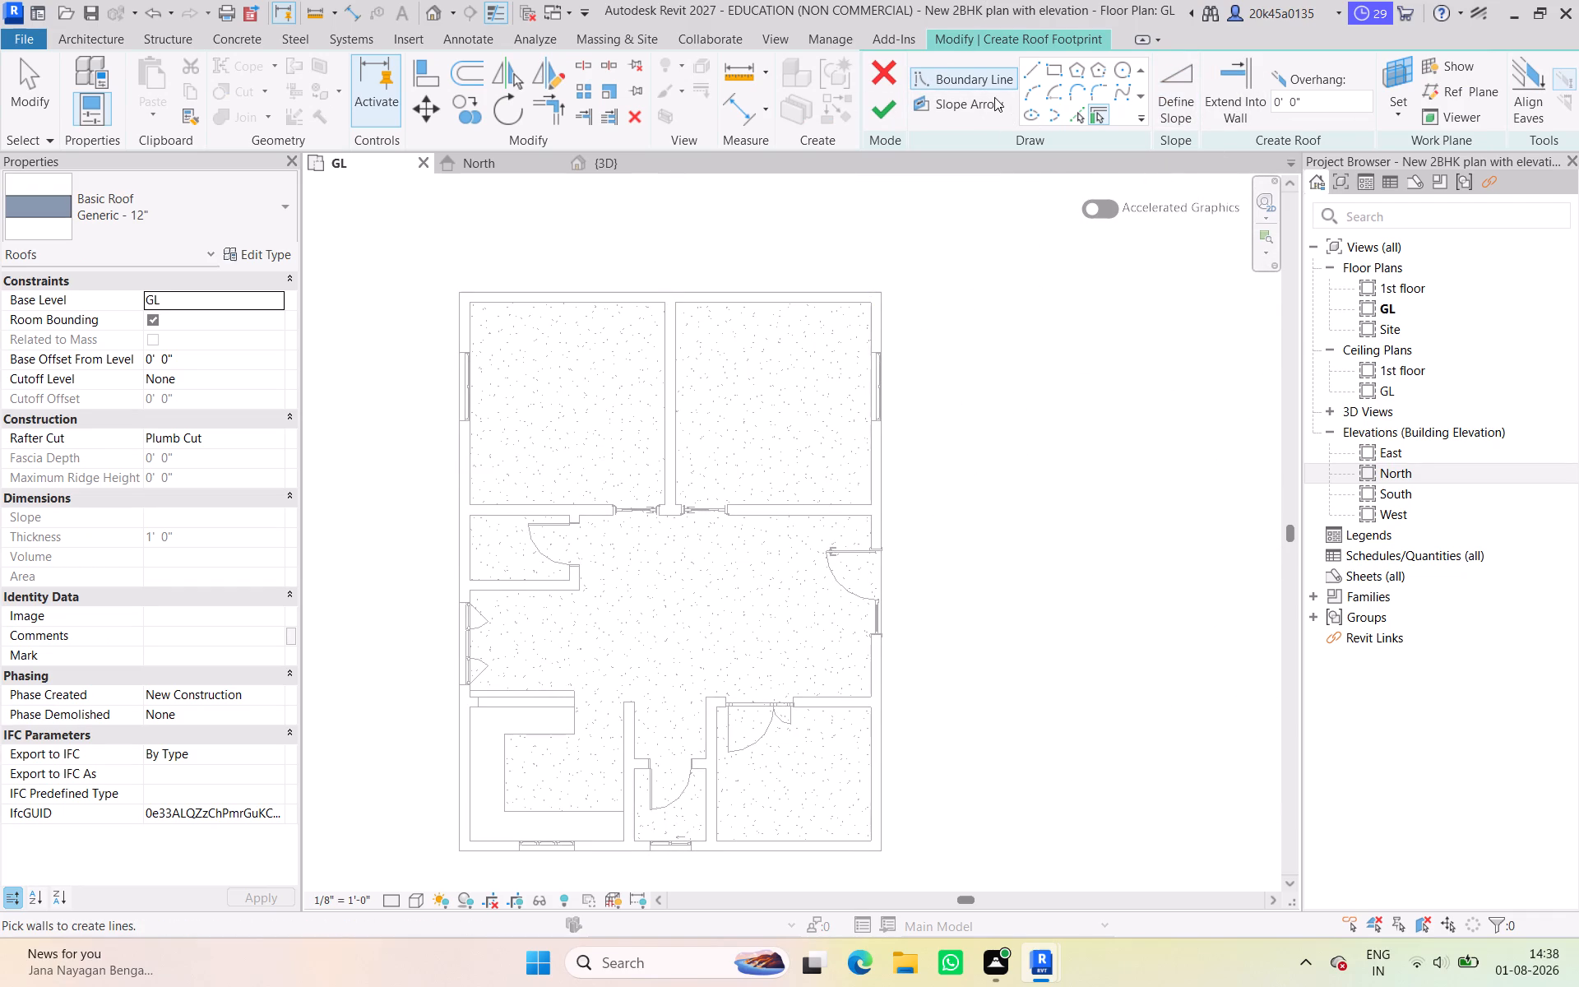
pyautogui.click(1057, 74)
pyautogui.moveTo(1255, 63); pyautogui.dragTo(1170, 71)
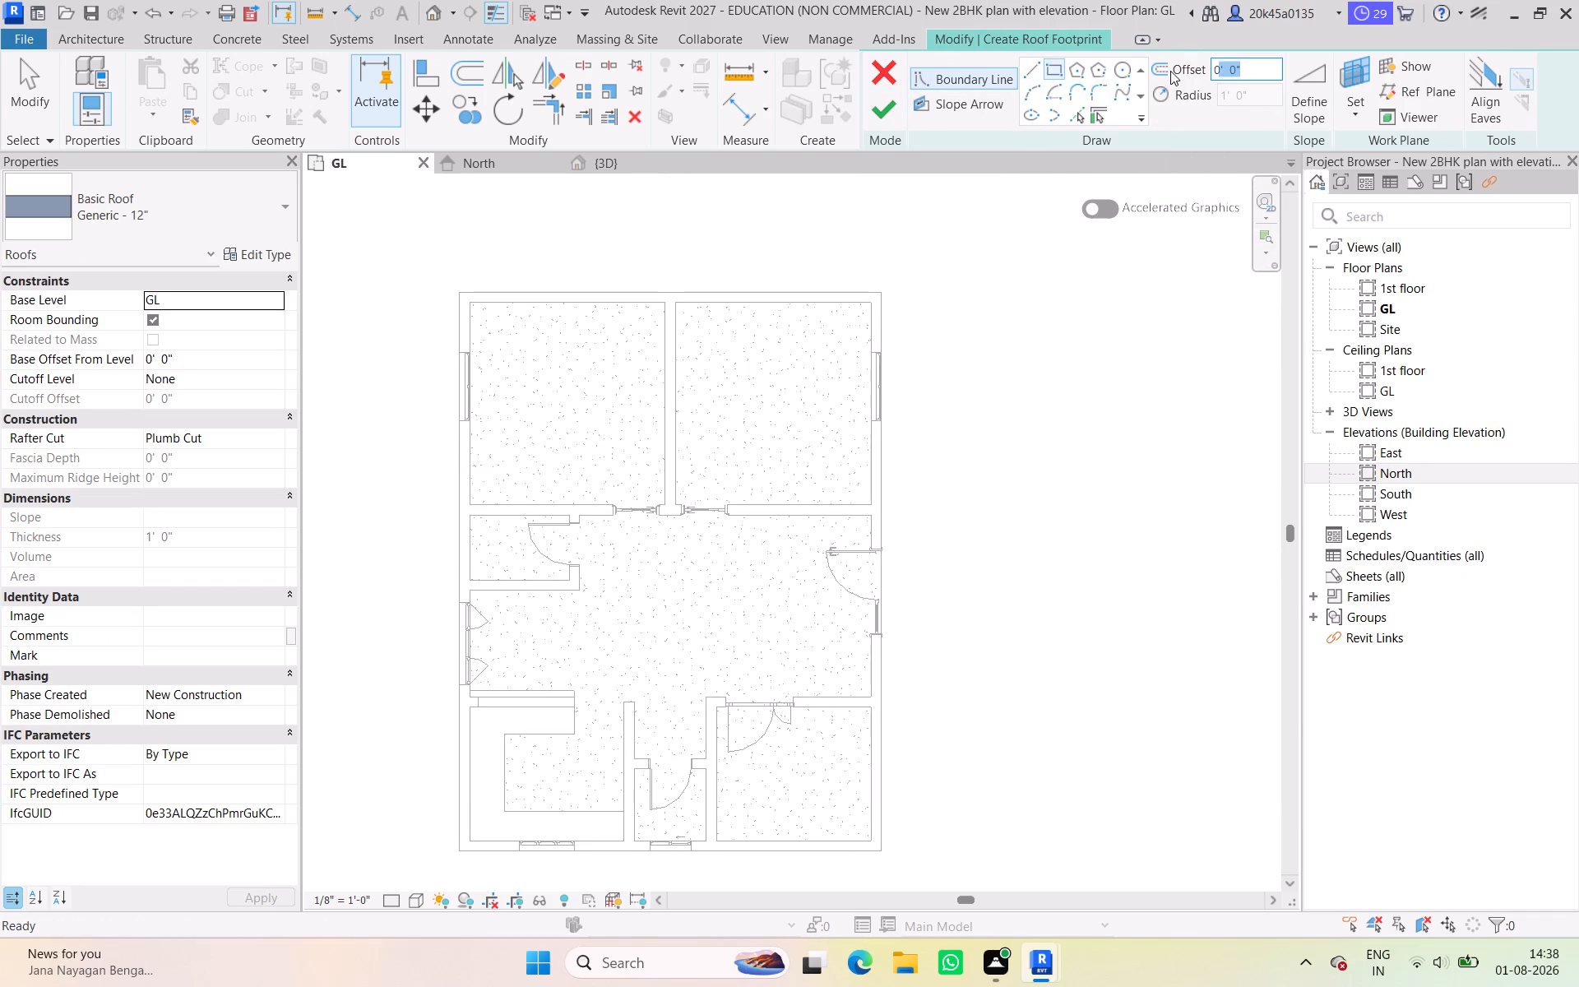
pyautogui.moveTo(1170, 71); pyautogui.dragTo(1127, 78)
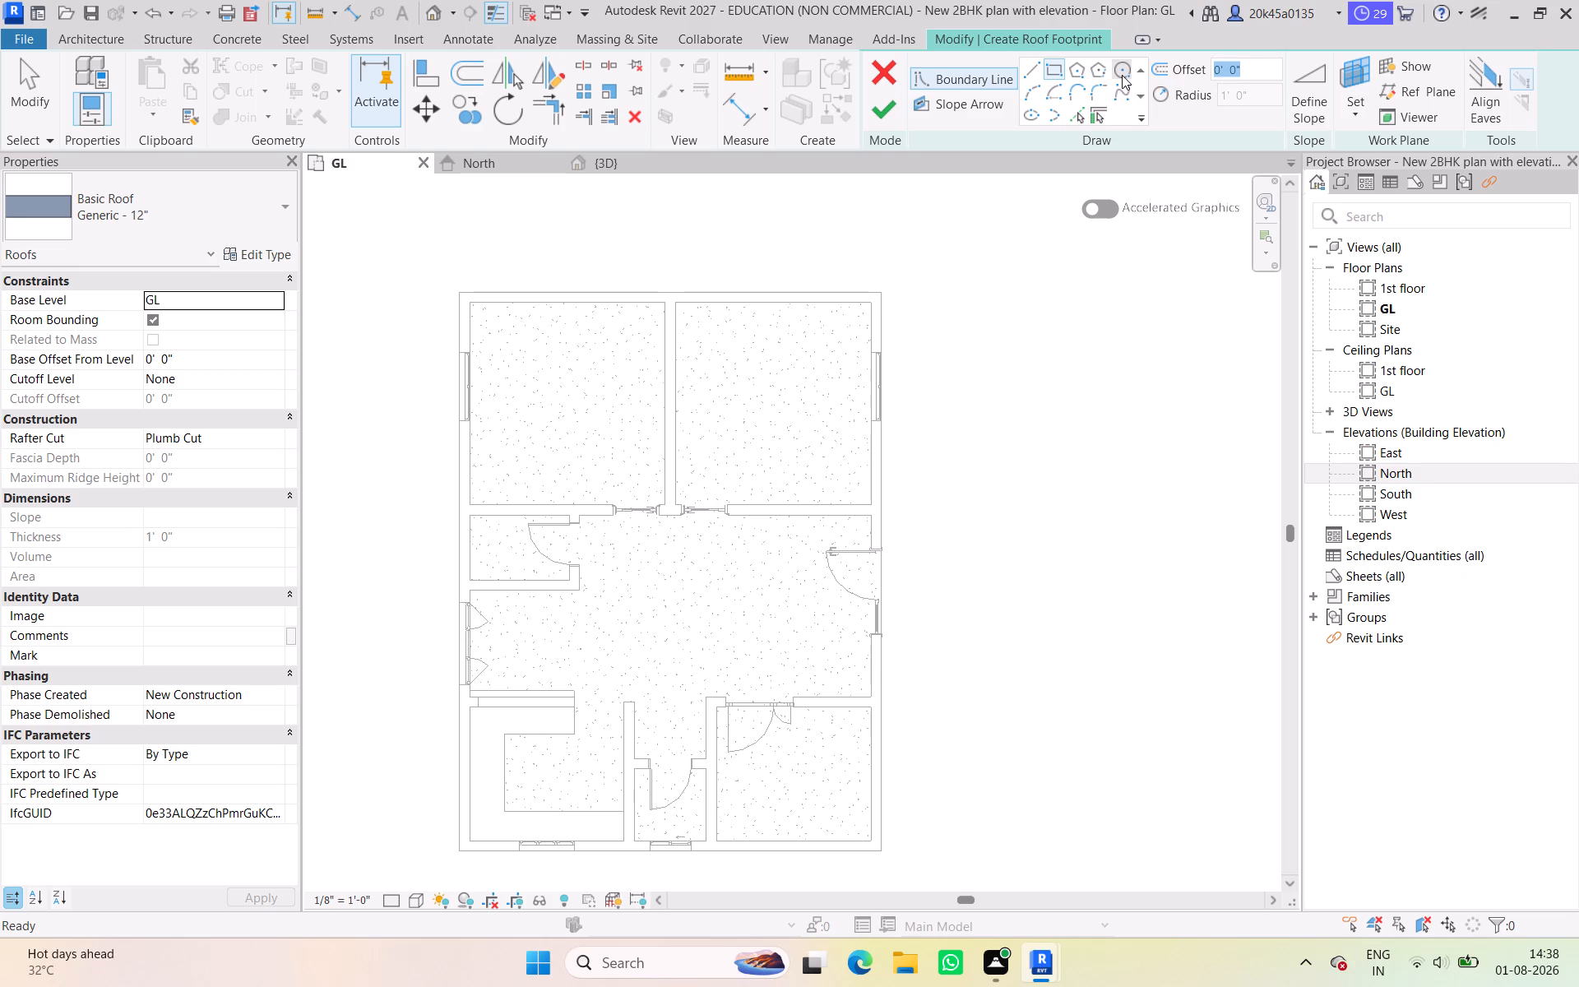
pyautogui.write("3'")
pyautogui.press('Return')
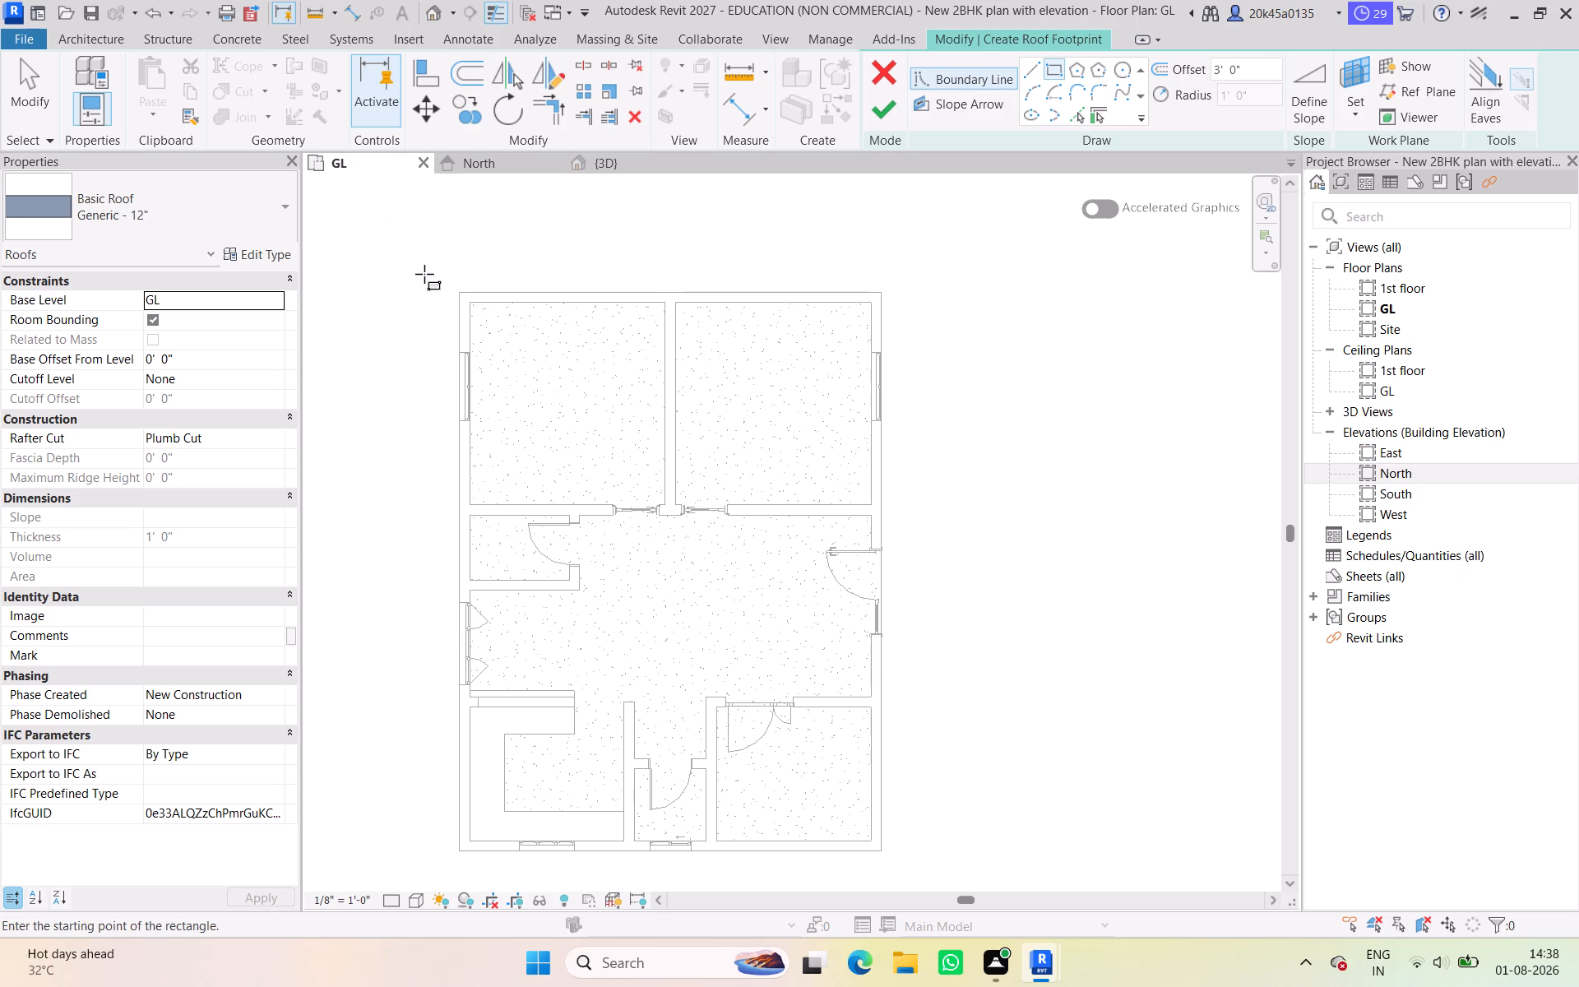
pyautogui.click(460, 285)
pyautogui.moveTo(711, 605); pyautogui.dragTo(692, 580, button='middle')
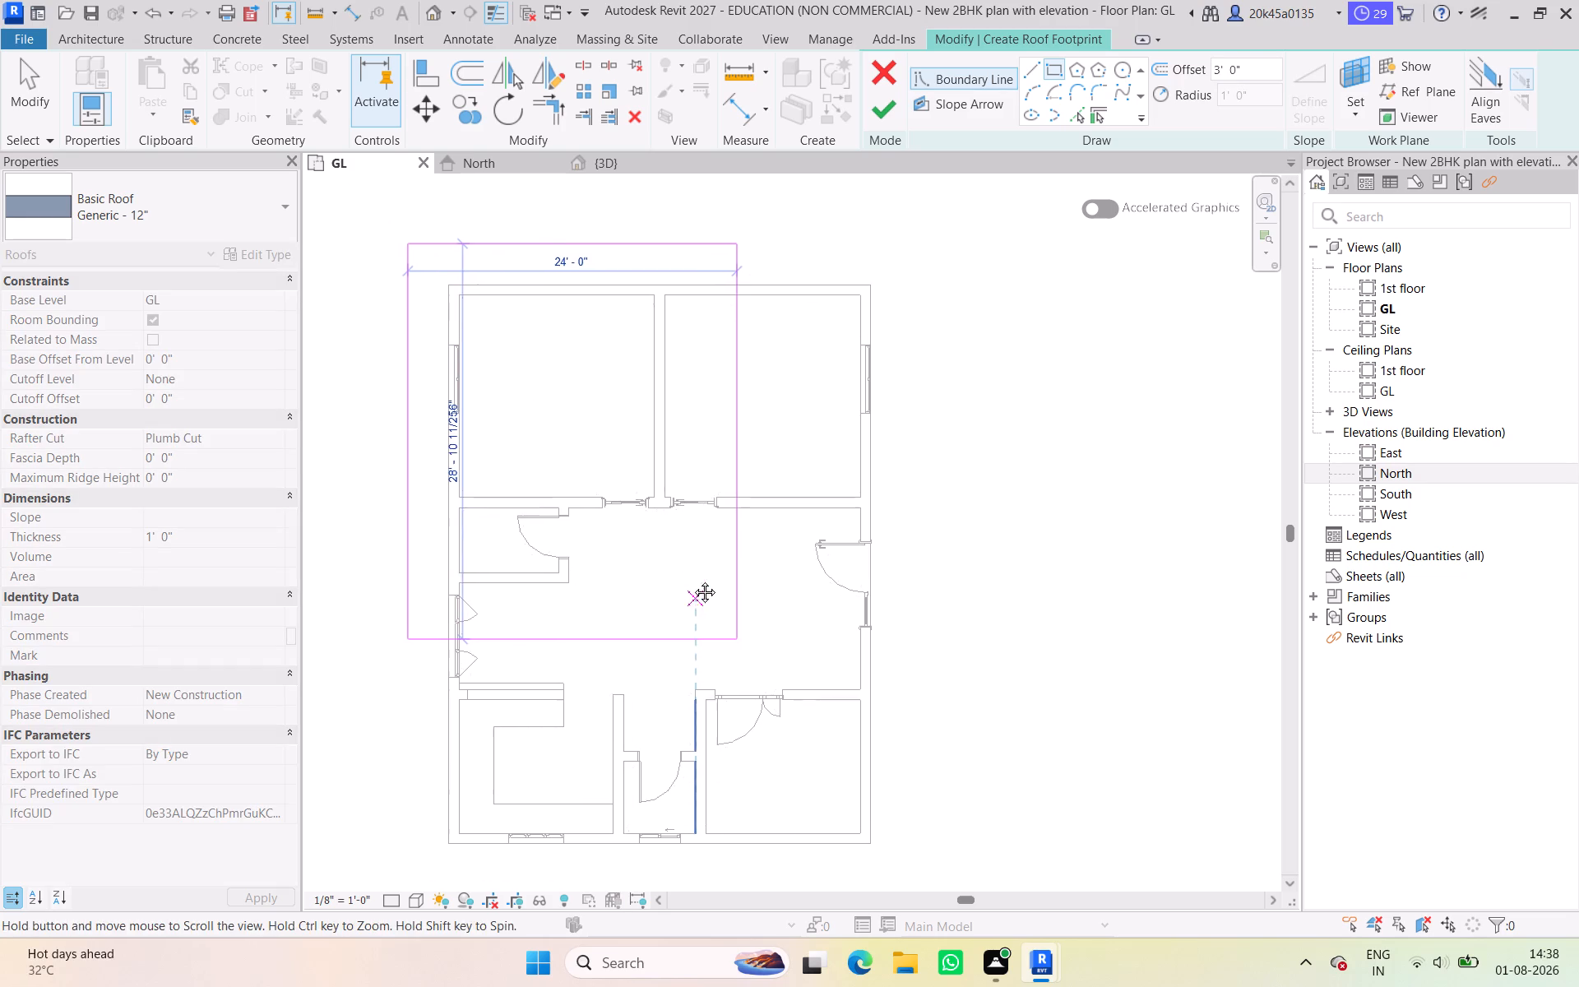
pyautogui.moveTo(692, 580); pyautogui.dragTo(669, 493, button='middle')
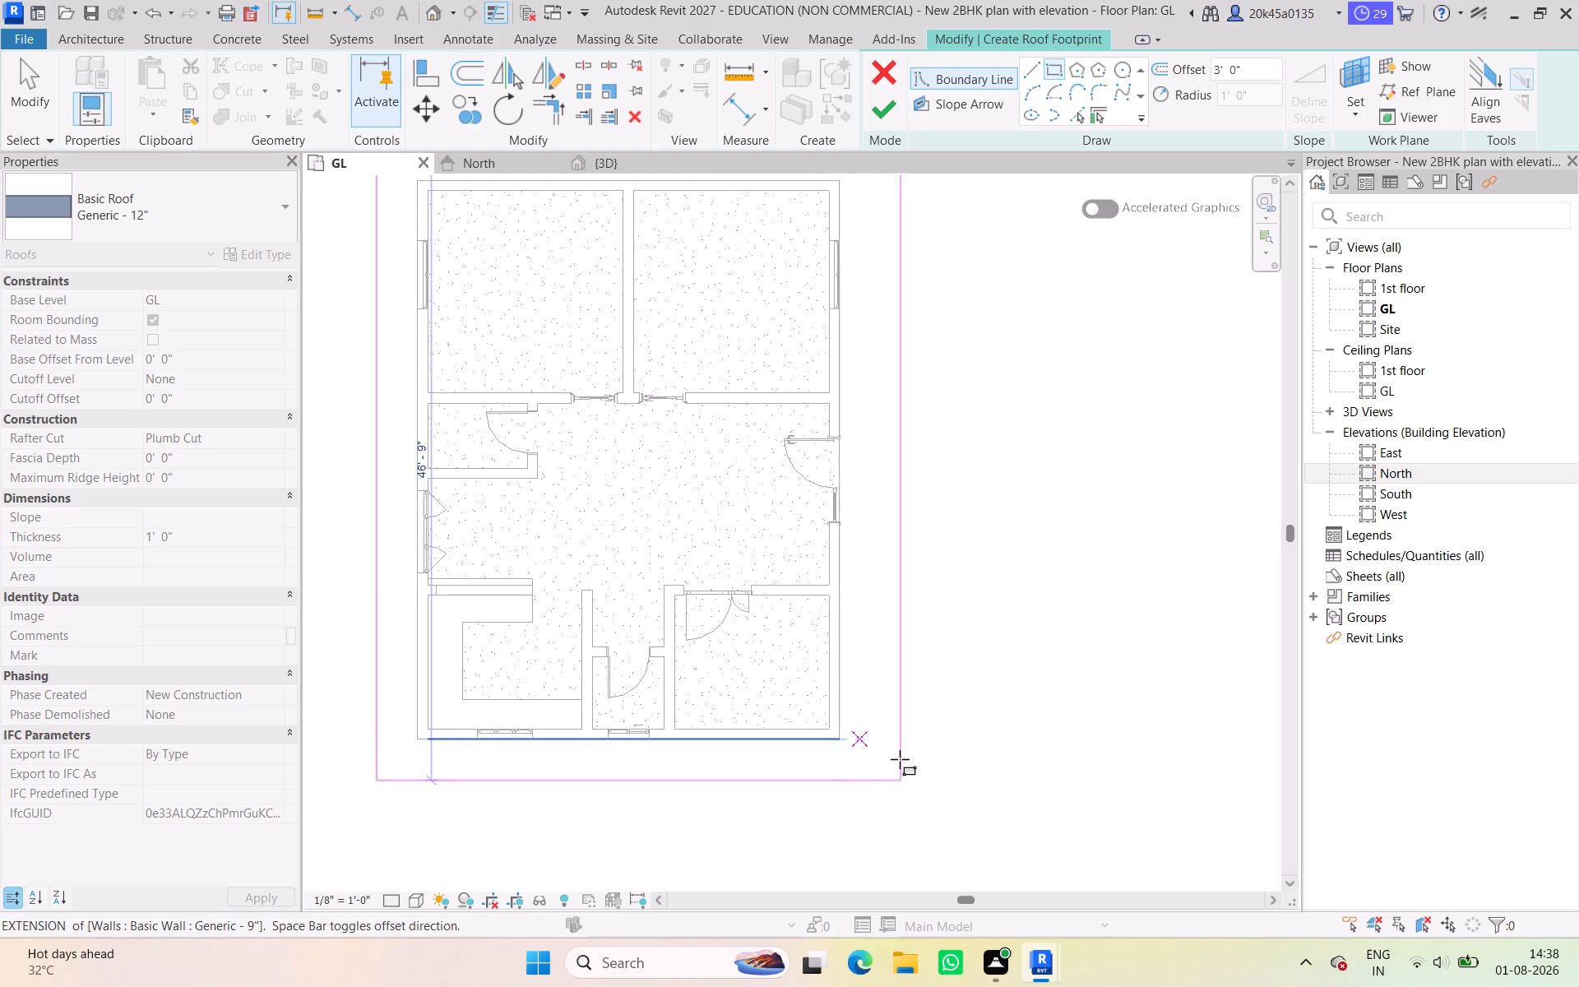
pyautogui.click(842, 744)
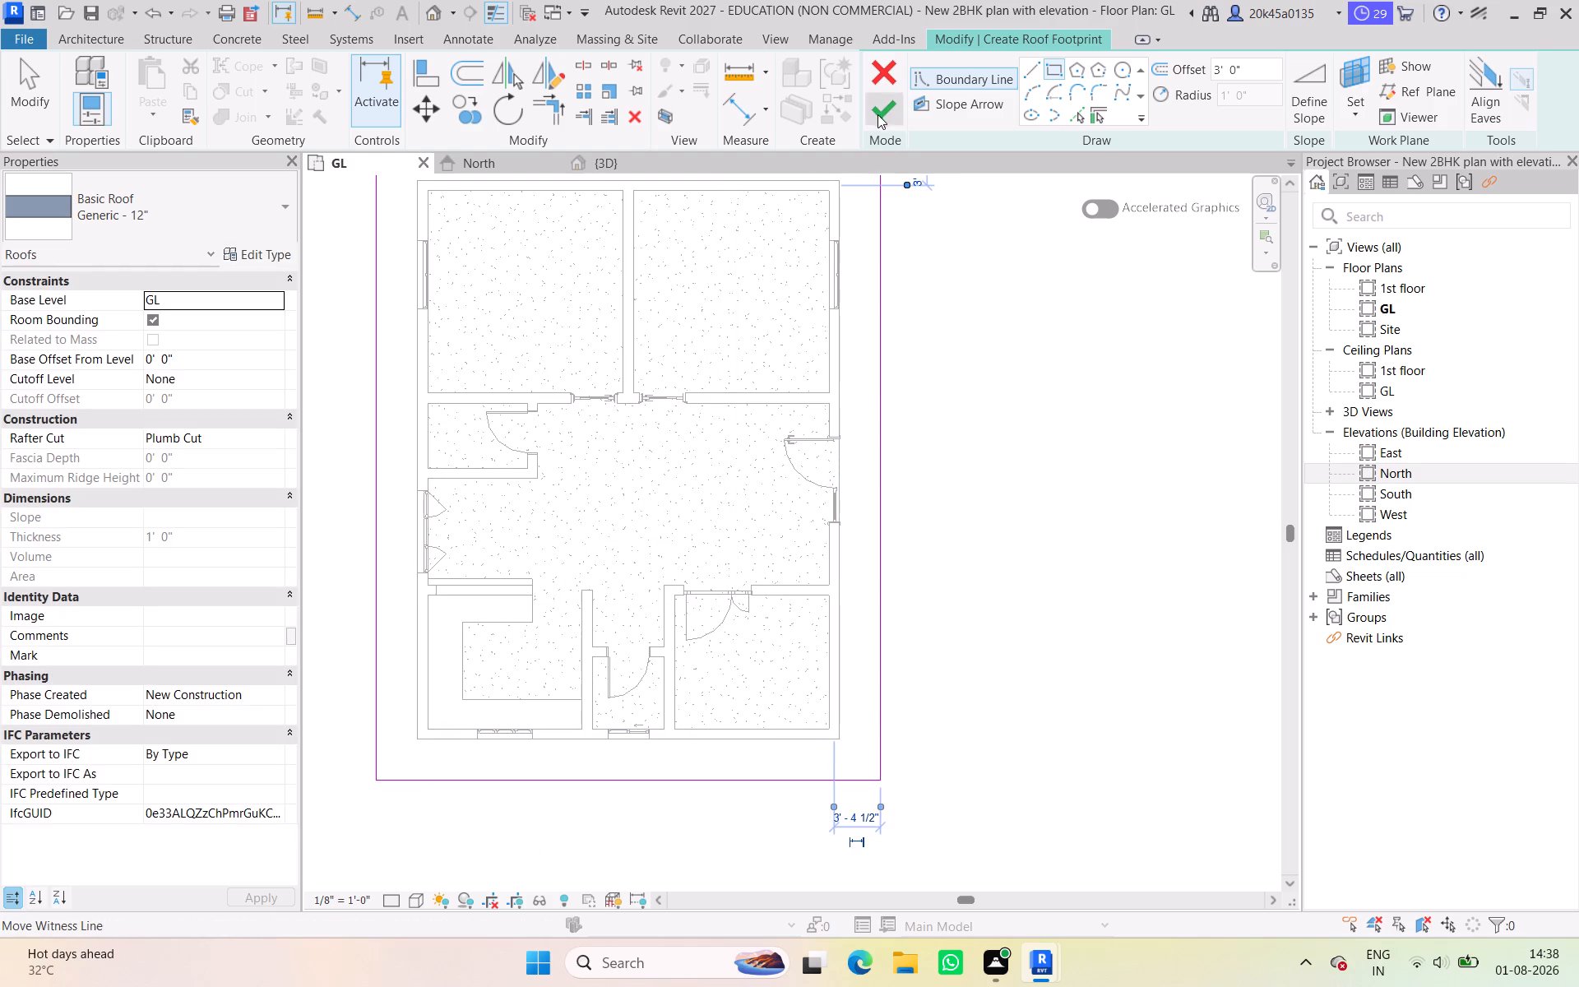
pyautogui.click(877, 113)
# Set the new roof's base offset from level GL to 10' in the 3D view.
pyautogui.scroll(-3, 903, 381)
pyautogui.moveTo(901, 392); pyautogui.dragTo(842, 465, button='middle')
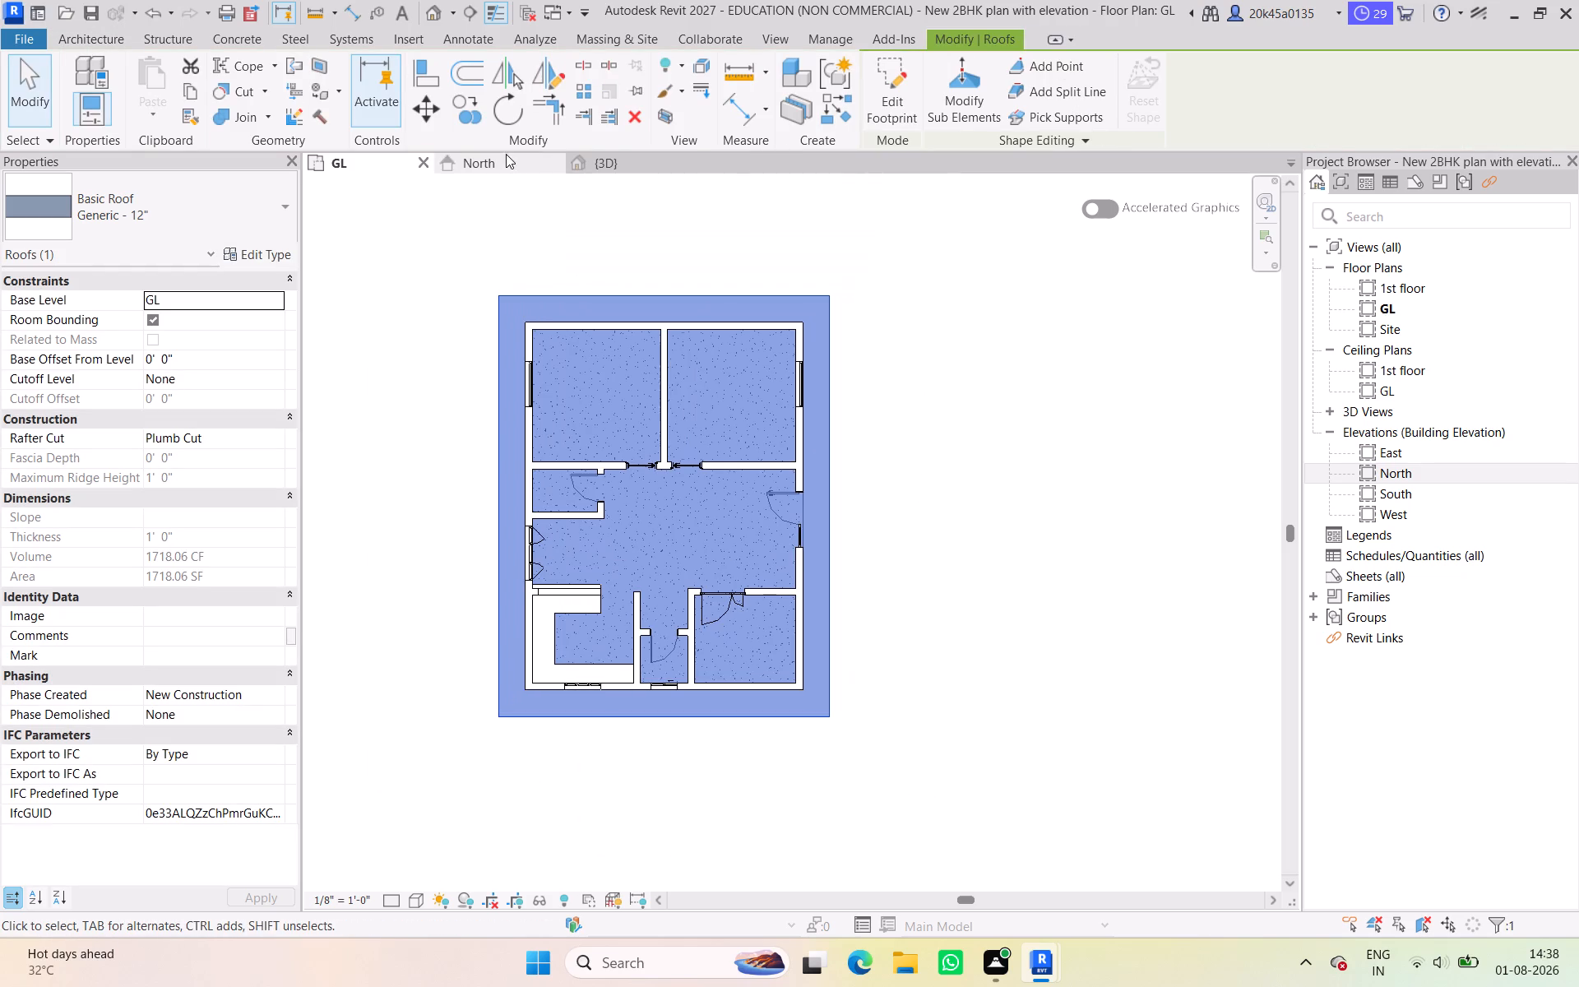
pyautogui.click(590, 169)
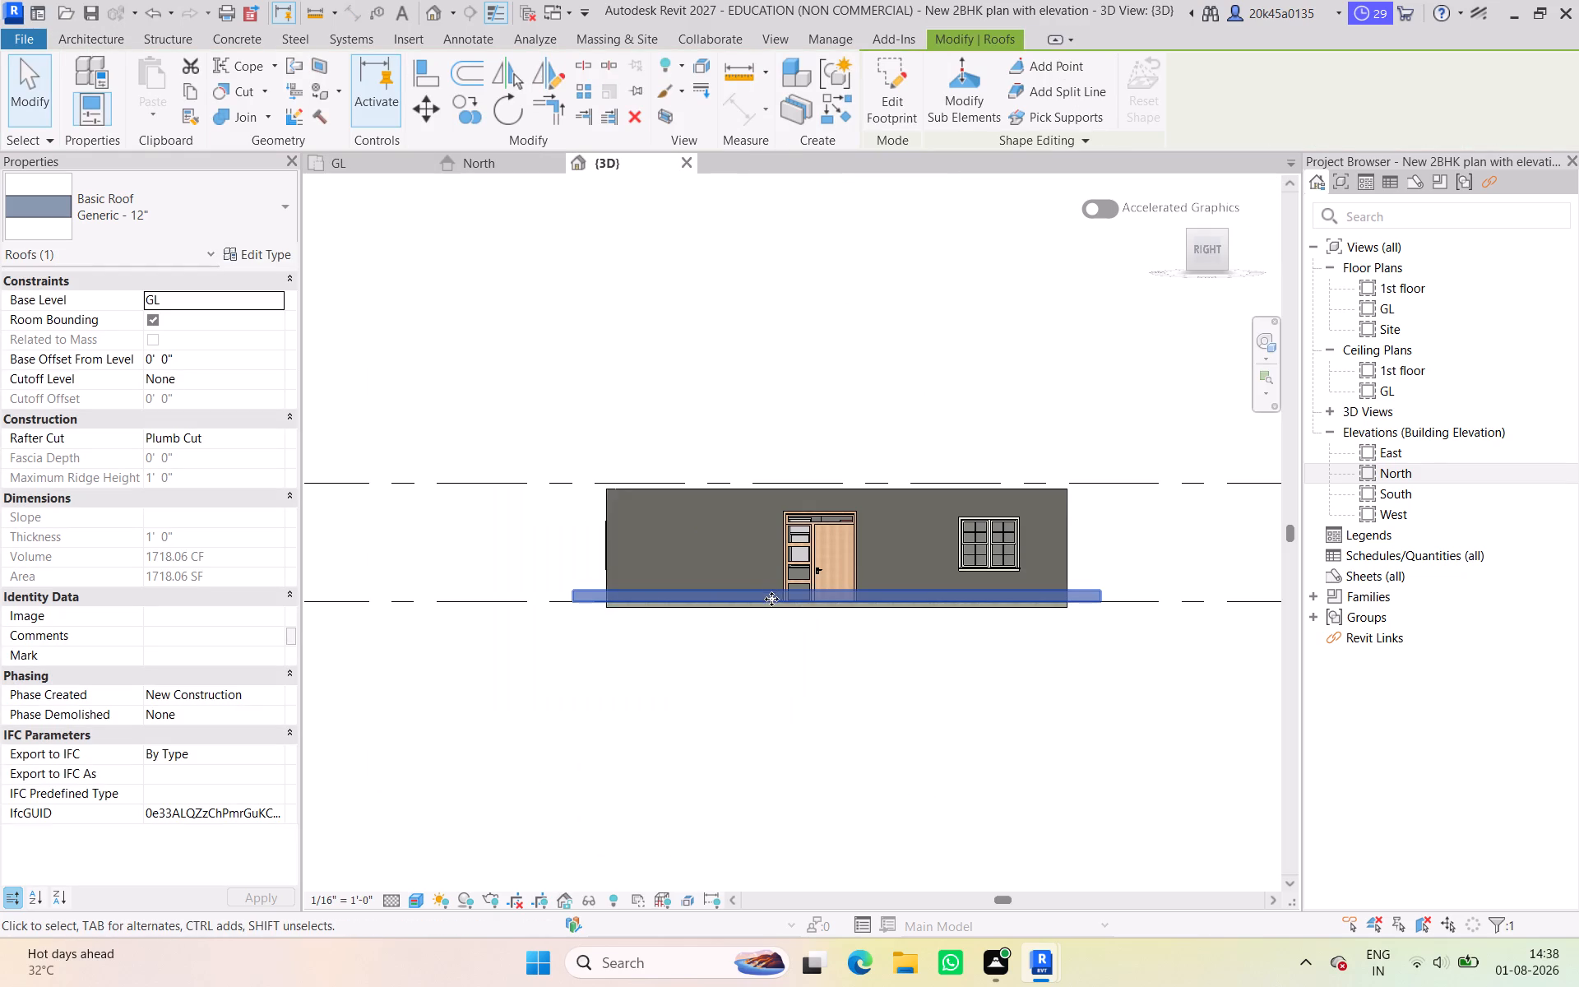
pyautogui.scroll(4, 758, 603)
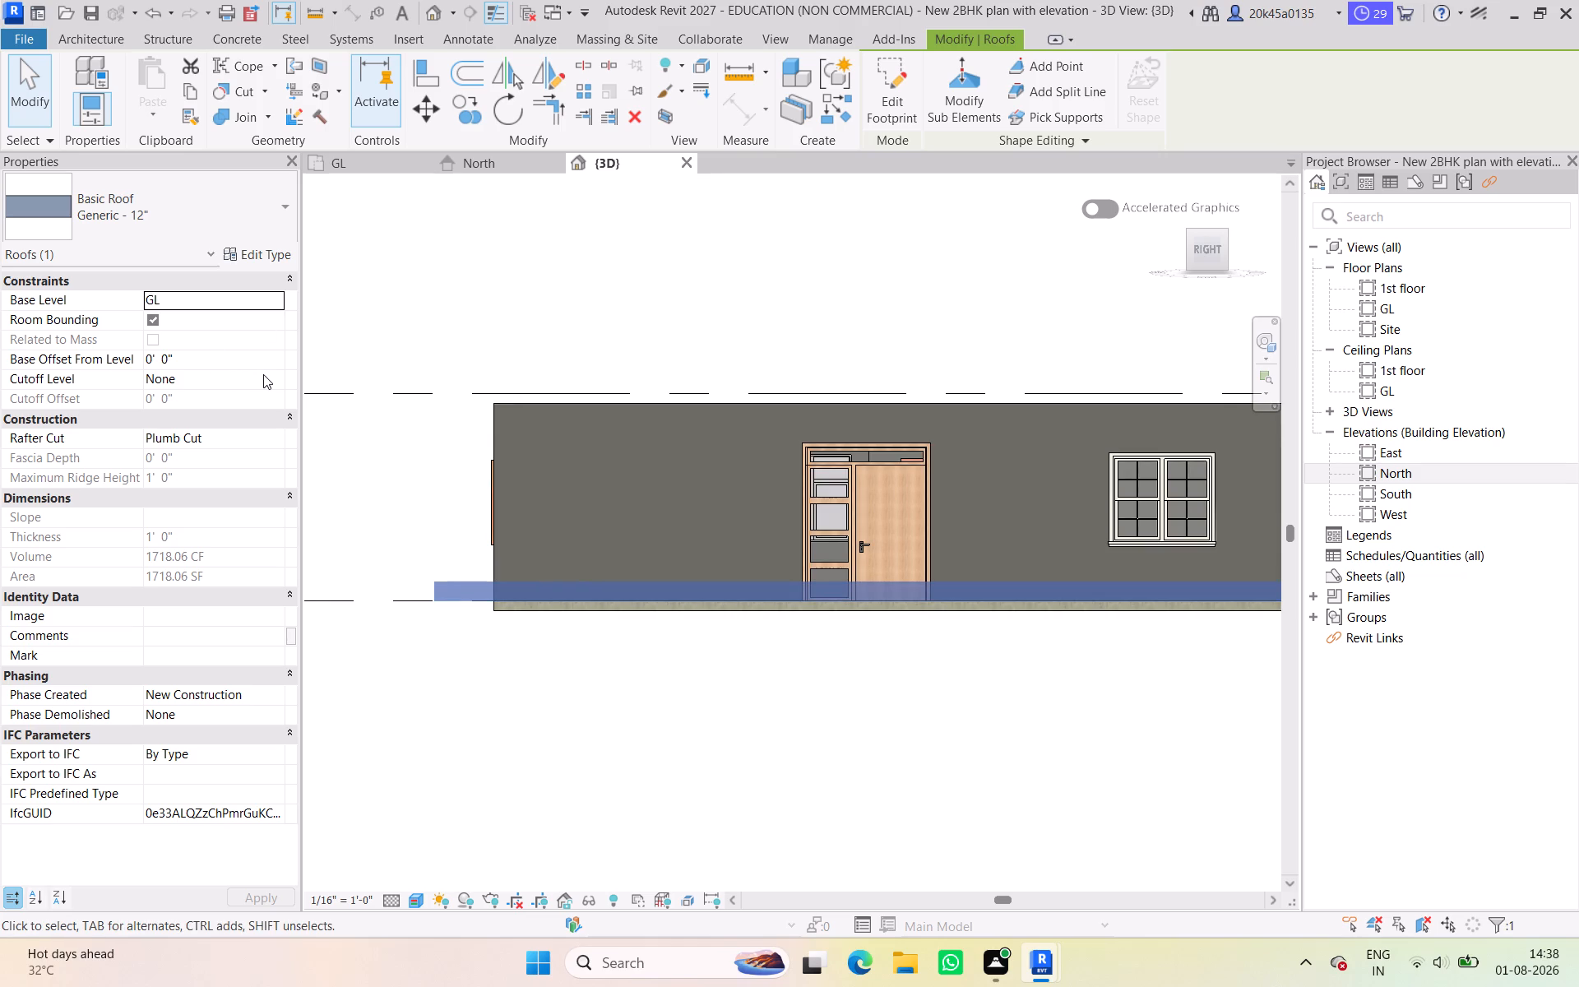
pyautogui.click(192, 362)
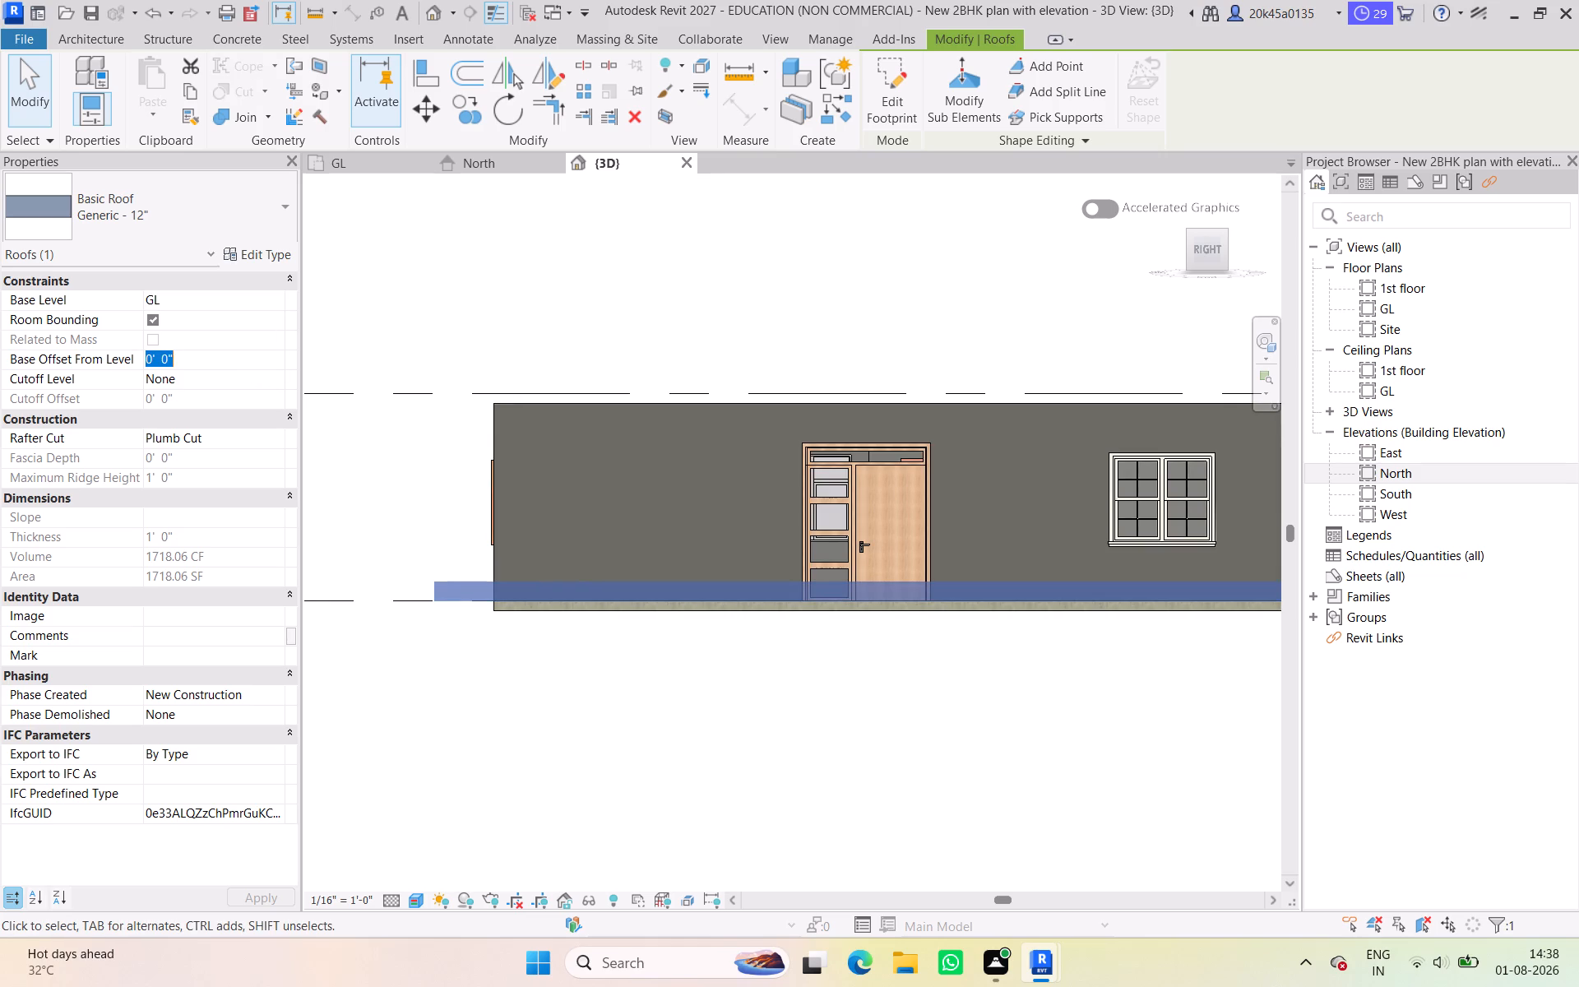
pyautogui.write("10'")
pyautogui.press('Return')
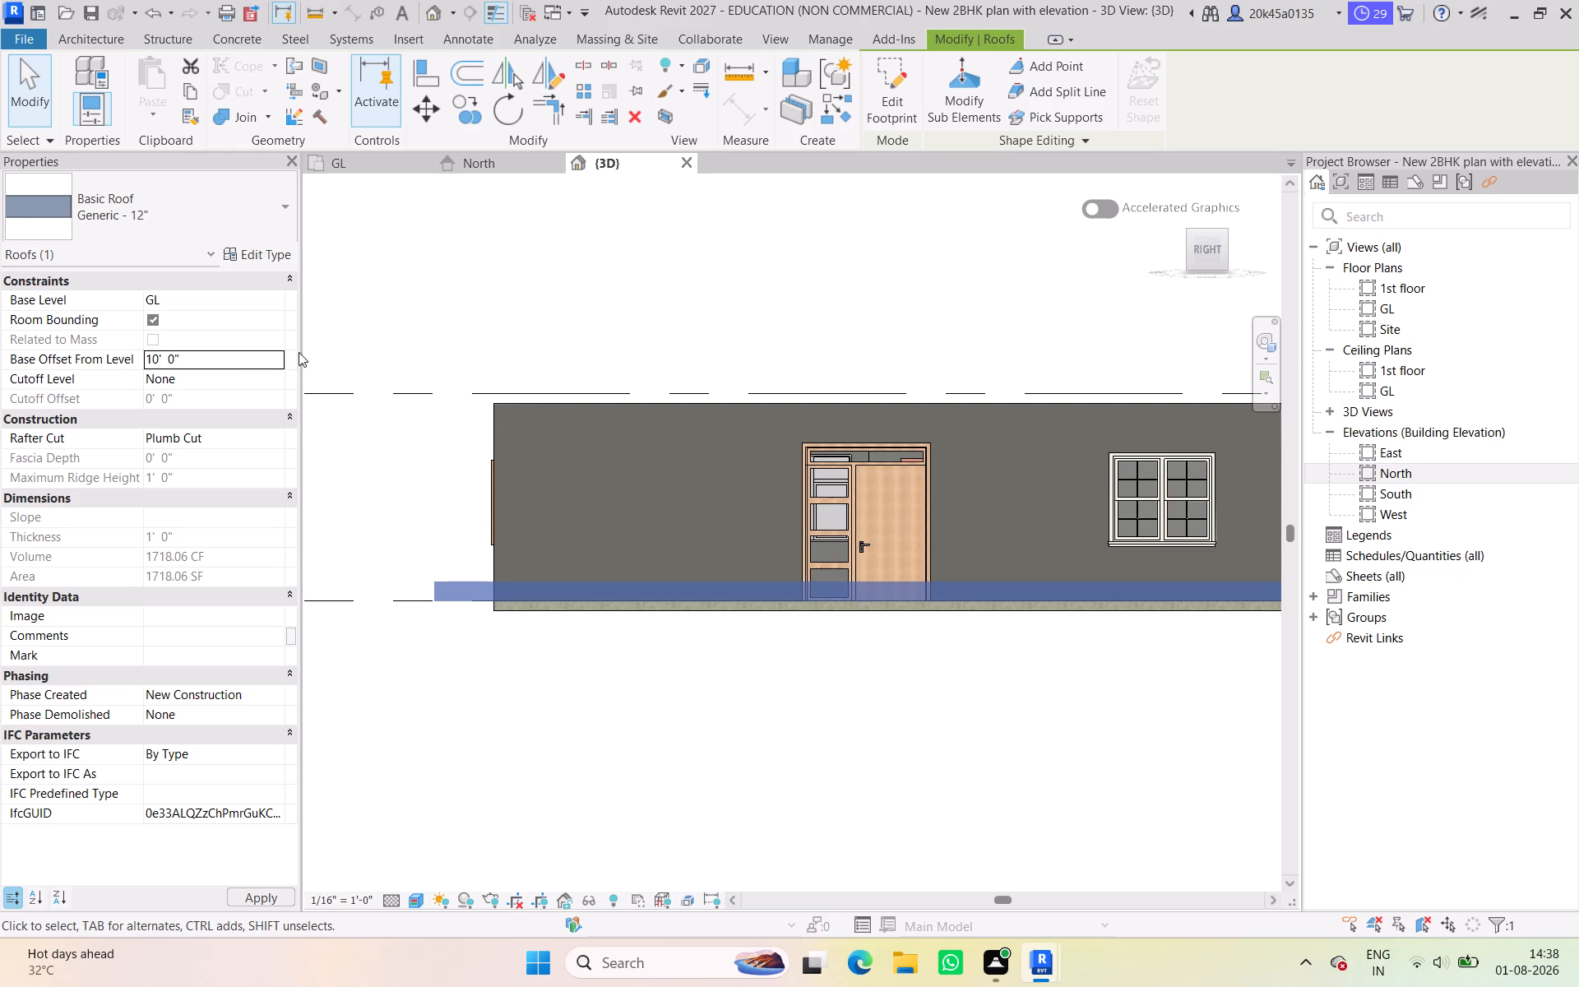
pyautogui.click(600, 339)
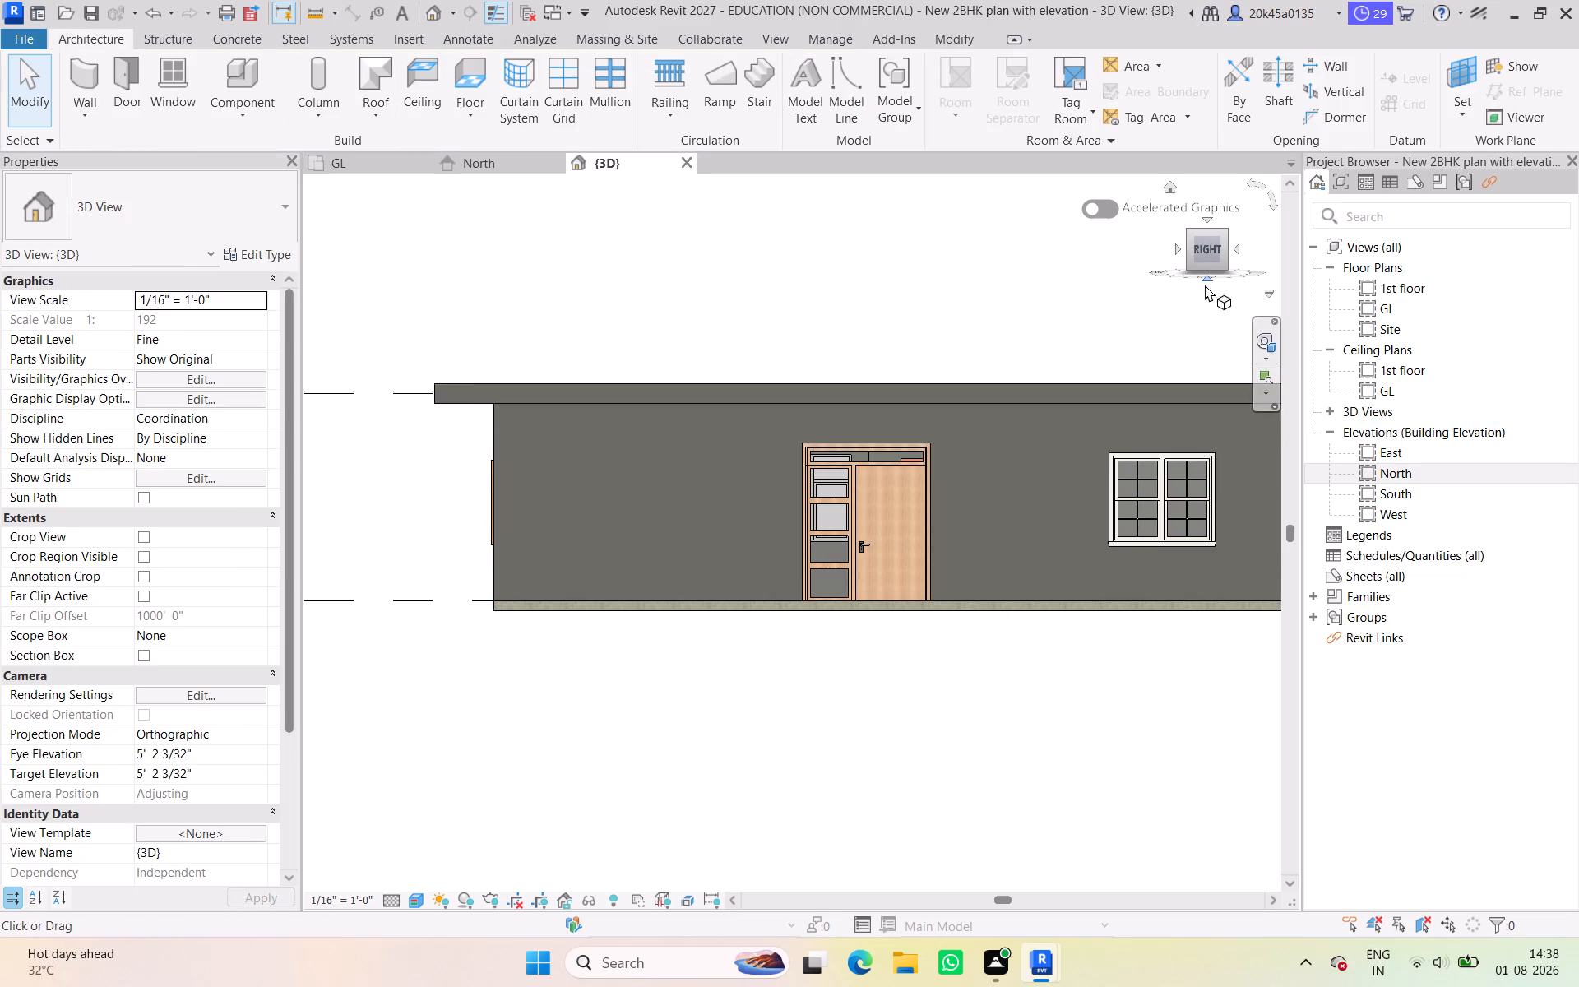
# Examine the roofed house in 3D from above at an angle and from the straight Right view.
pyautogui.moveTo(1208, 253); pyautogui.dragTo(1231, 311)
pyautogui.scroll(-3, 873, 419)
pyautogui.moveTo(862, 467); pyautogui.dragTo(862, 511, button='middle')
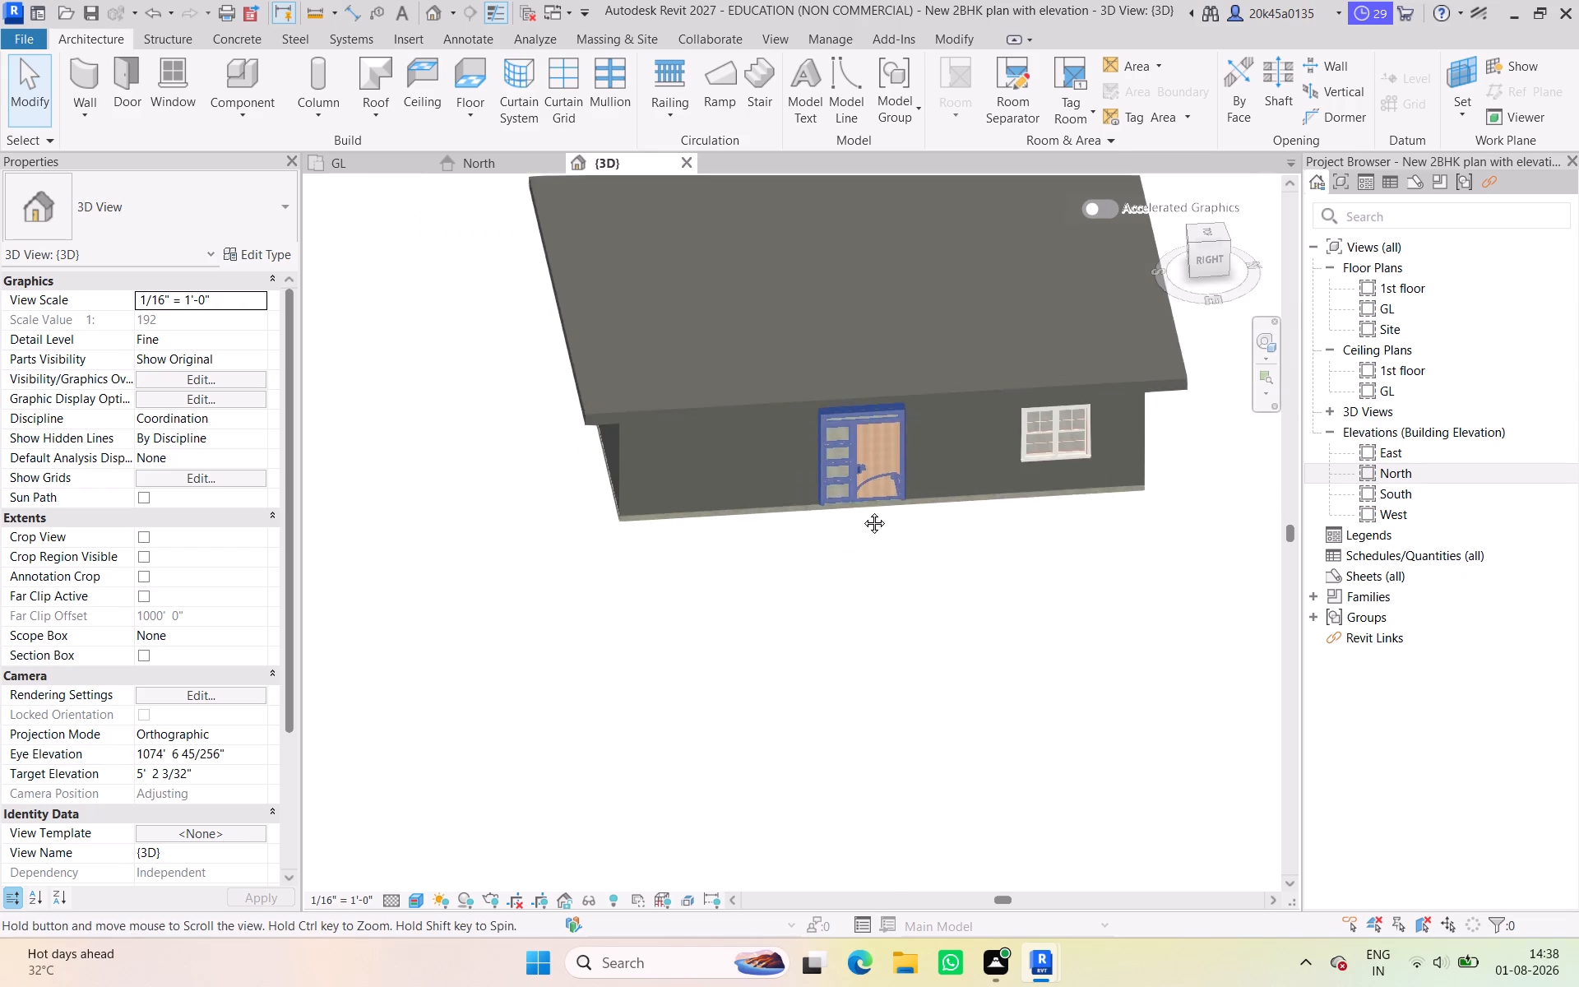
pyautogui.moveTo(862, 511); pyautogui.dragTo(857, 630, button='middle')
pyautogui.scroll(3, 693, 554)
pyautogui.moveTo(693, 556); pyautogui.dragTo(678, 644, button='middle')
pyautogui.scroll(-3, 675, 614)
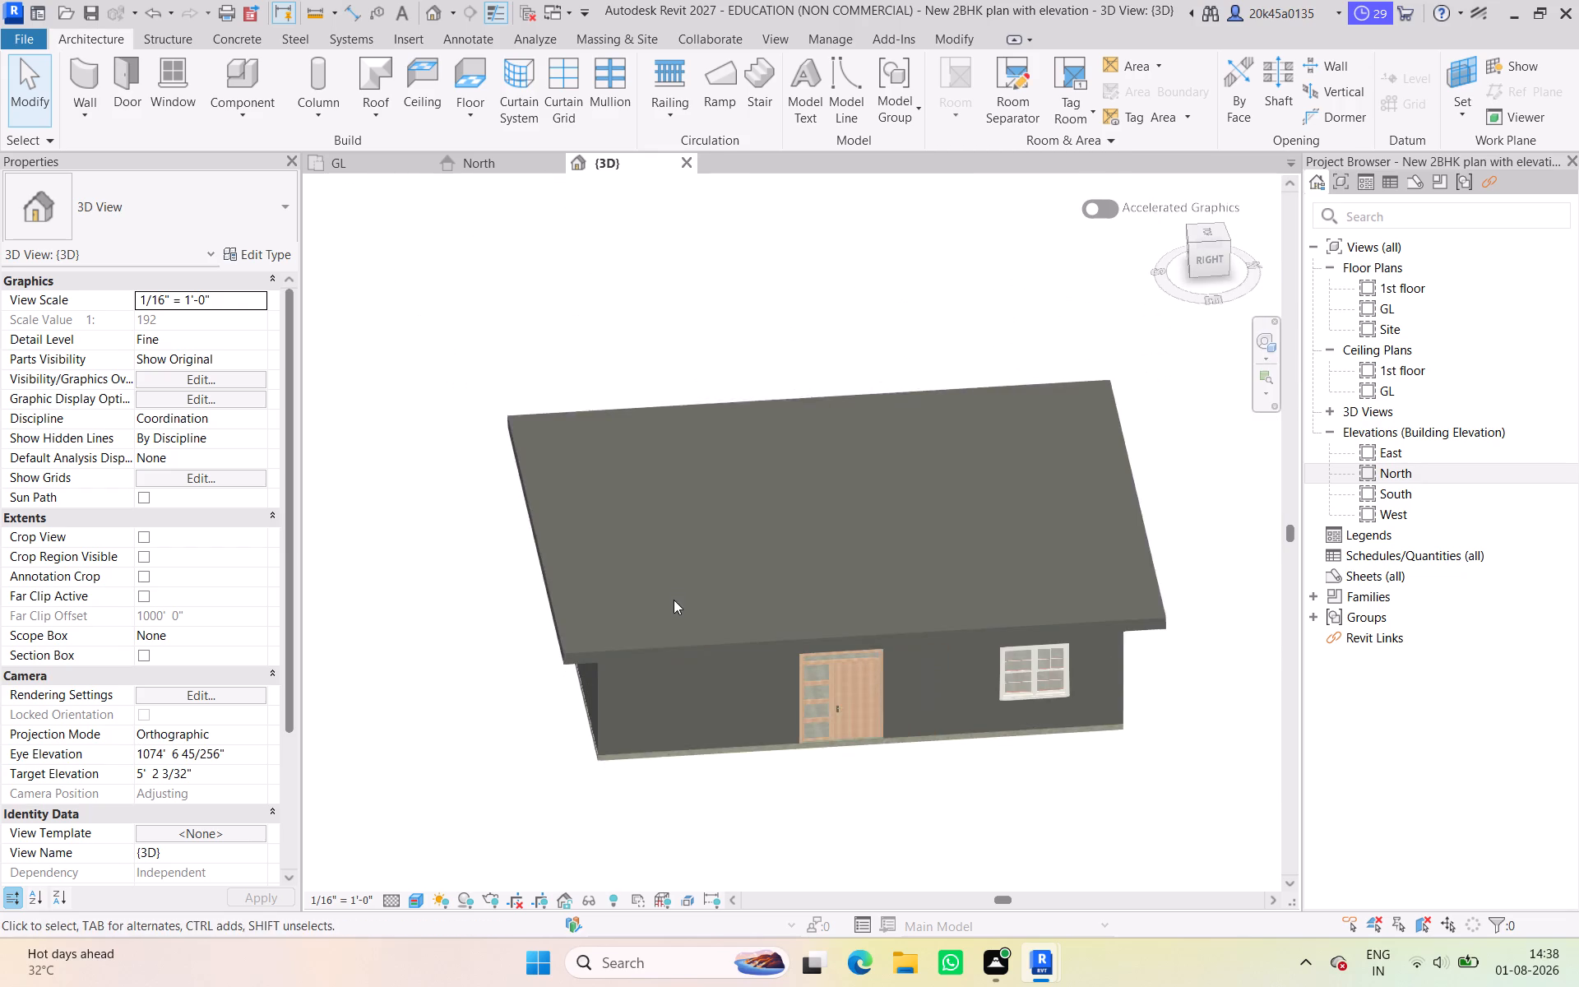
pyautogui.moveTo(672, 593); pyautogui.dragTo(627, 477, button='middle')
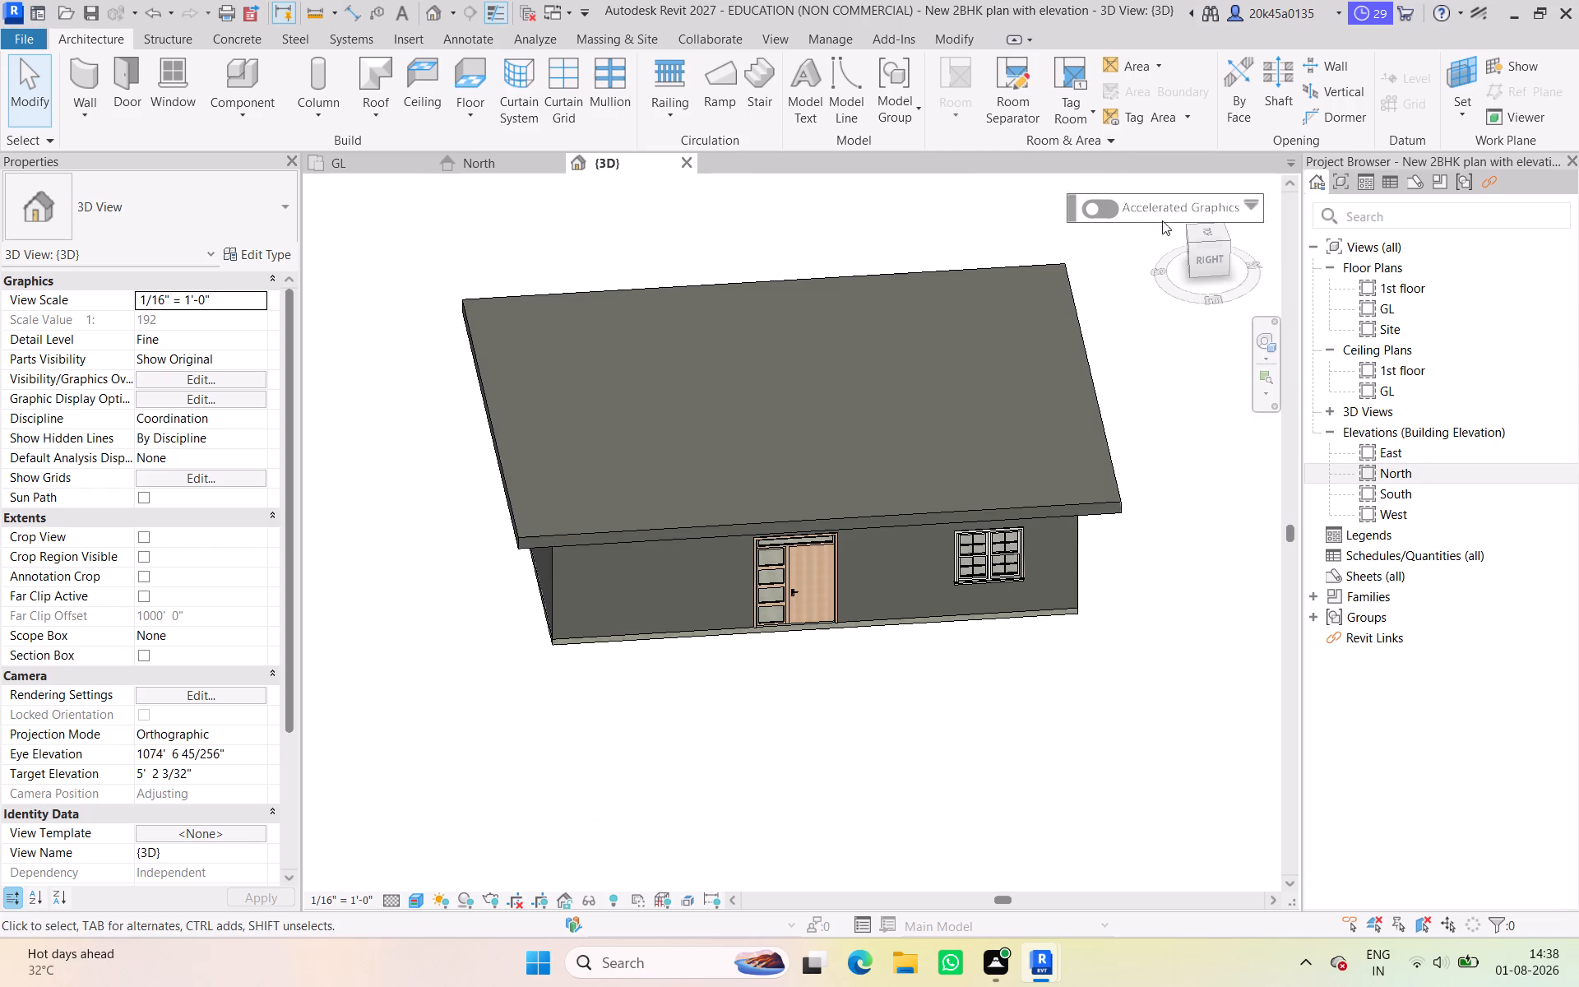
pyautogui.click(1211, 263)
pyautogui.scroll(4, 761, 527)
pyautogui.moveTo(762, 517); pyautogui.dragTo(699, 486, button='middle')
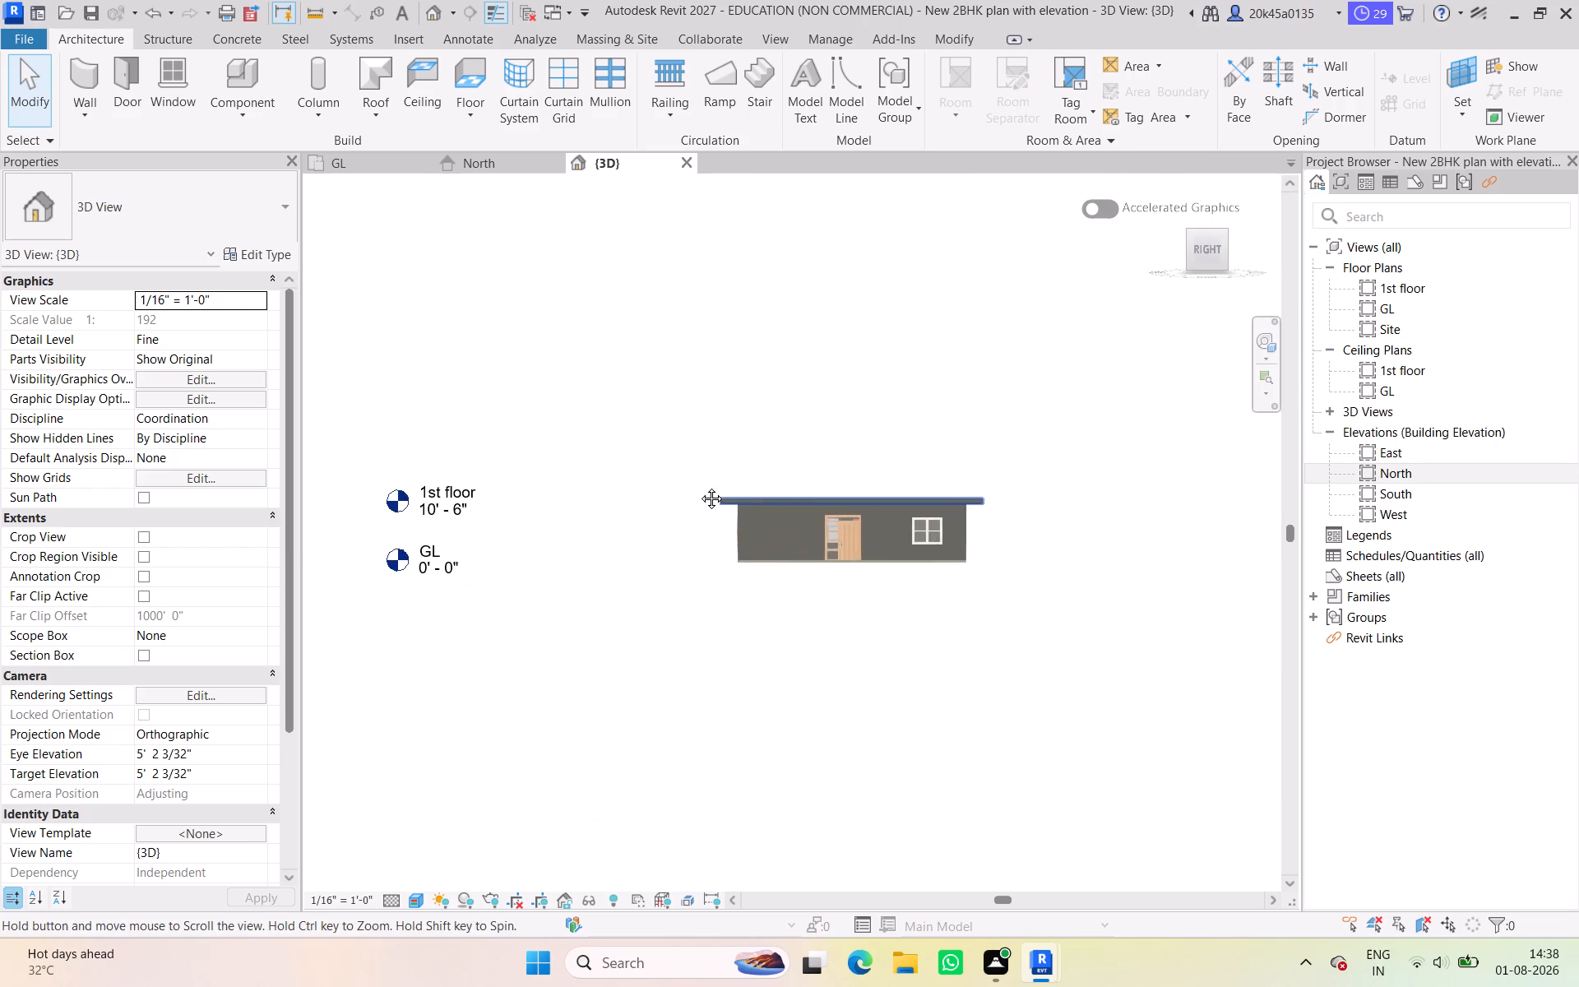
pyautogui.moveTo(699, 486); pyautogui.dragTo(651, 474, button='middle')
pyautogui.scroll(10, 662, 516)
pyautogui.scroll(-6, 660, 531)
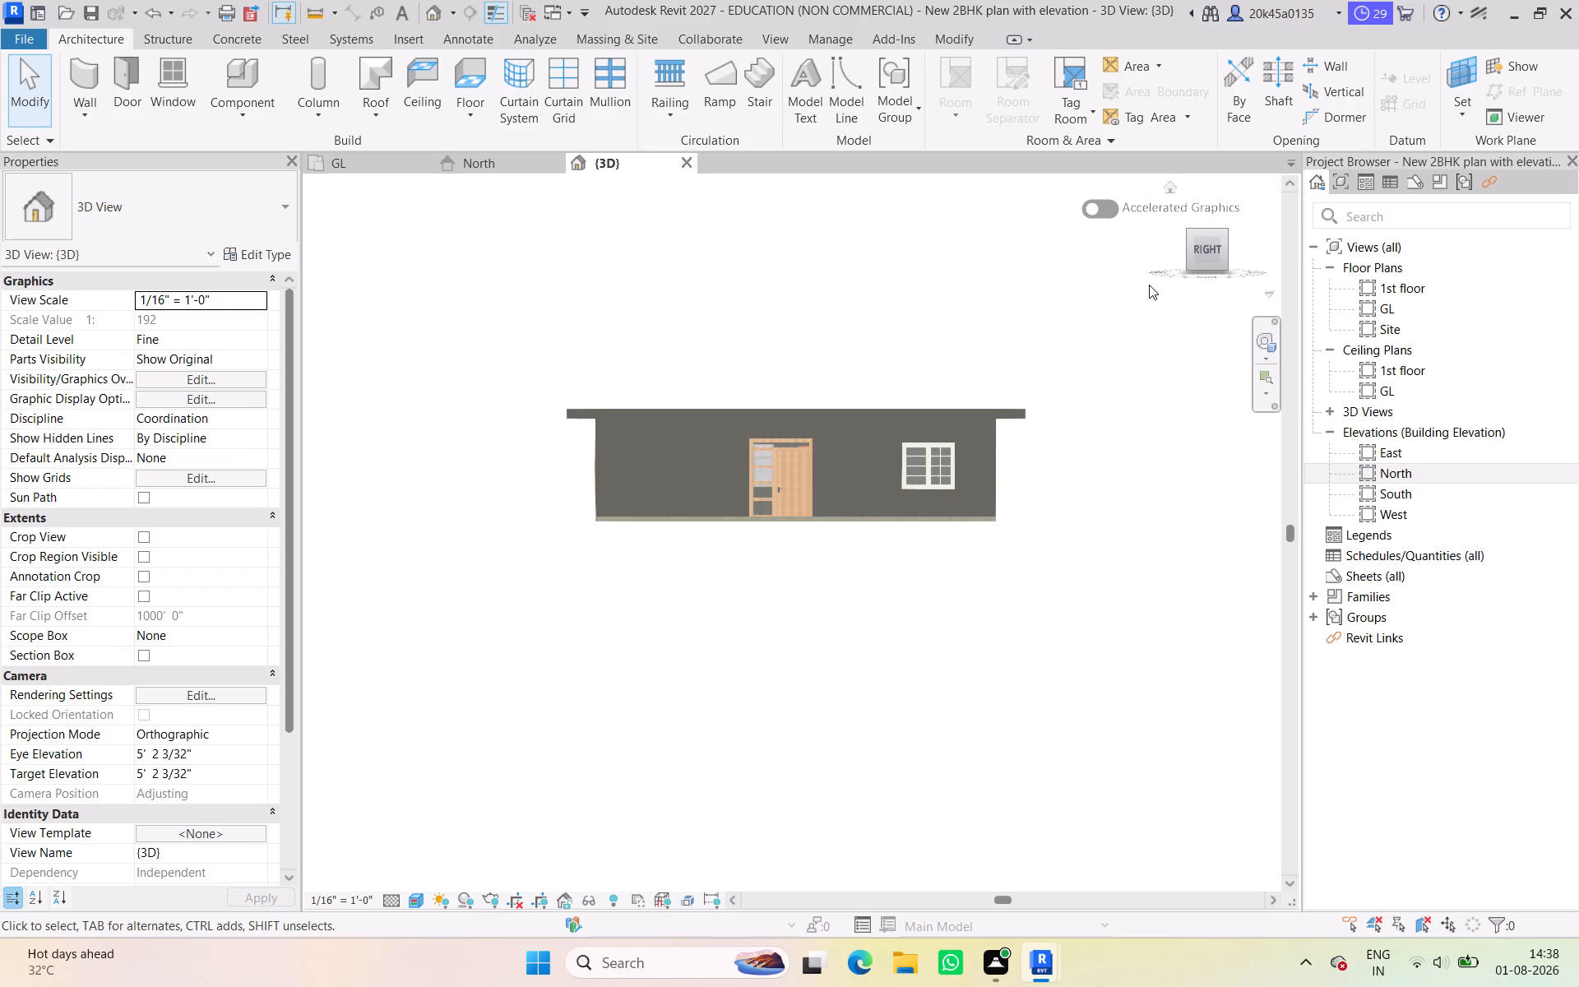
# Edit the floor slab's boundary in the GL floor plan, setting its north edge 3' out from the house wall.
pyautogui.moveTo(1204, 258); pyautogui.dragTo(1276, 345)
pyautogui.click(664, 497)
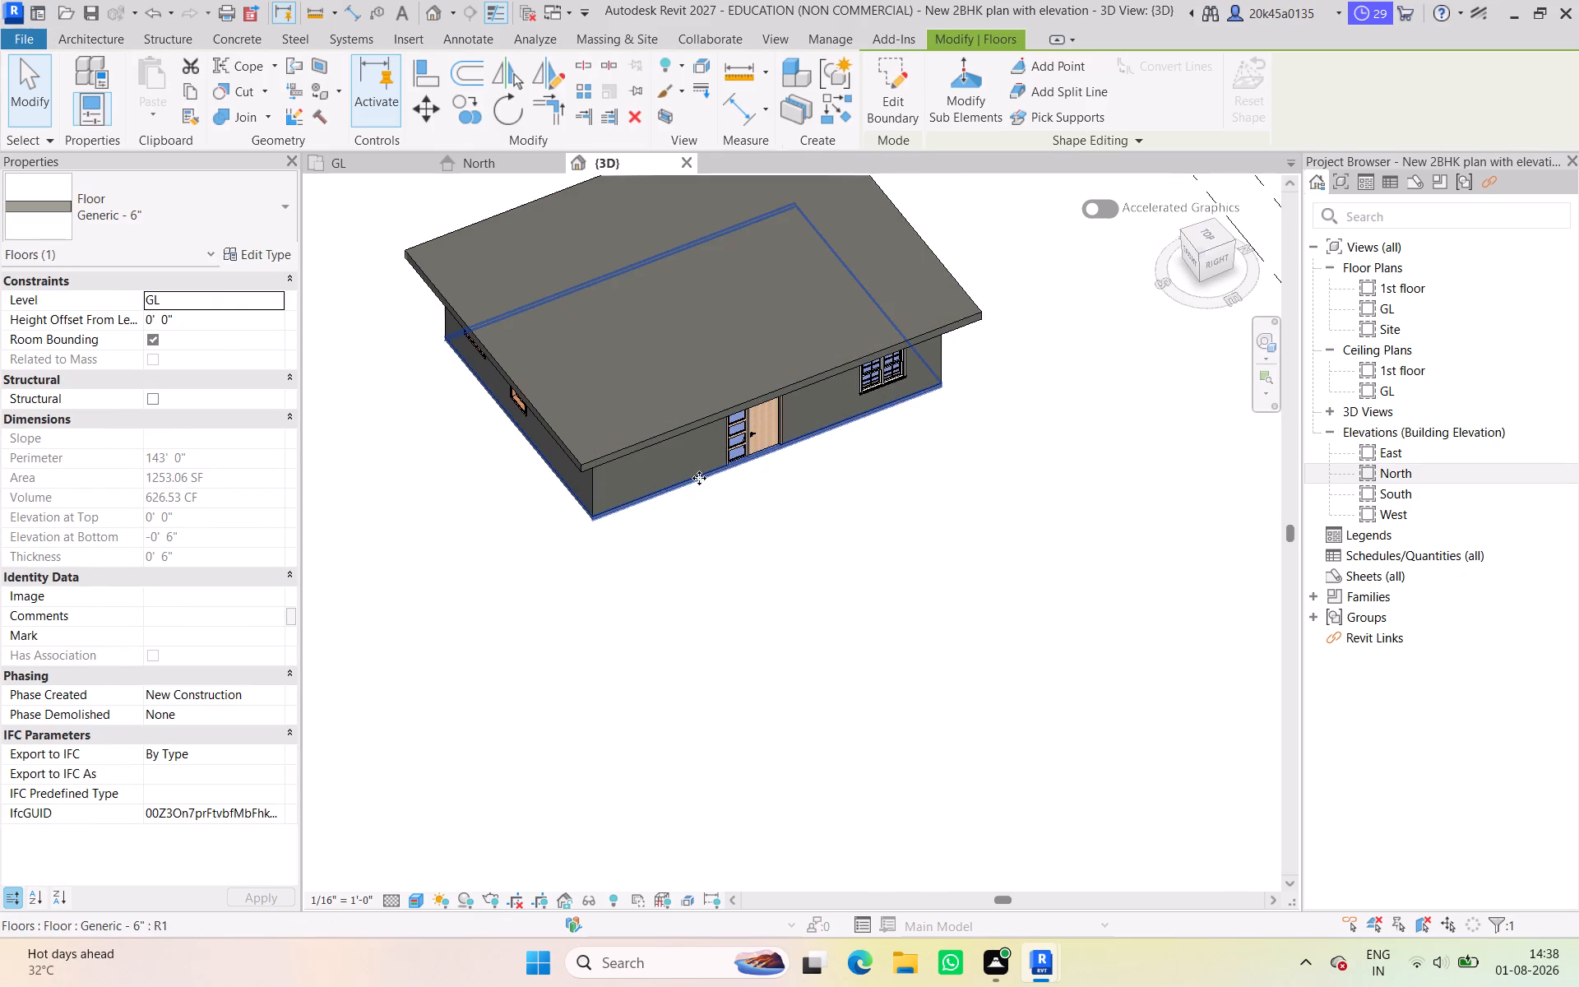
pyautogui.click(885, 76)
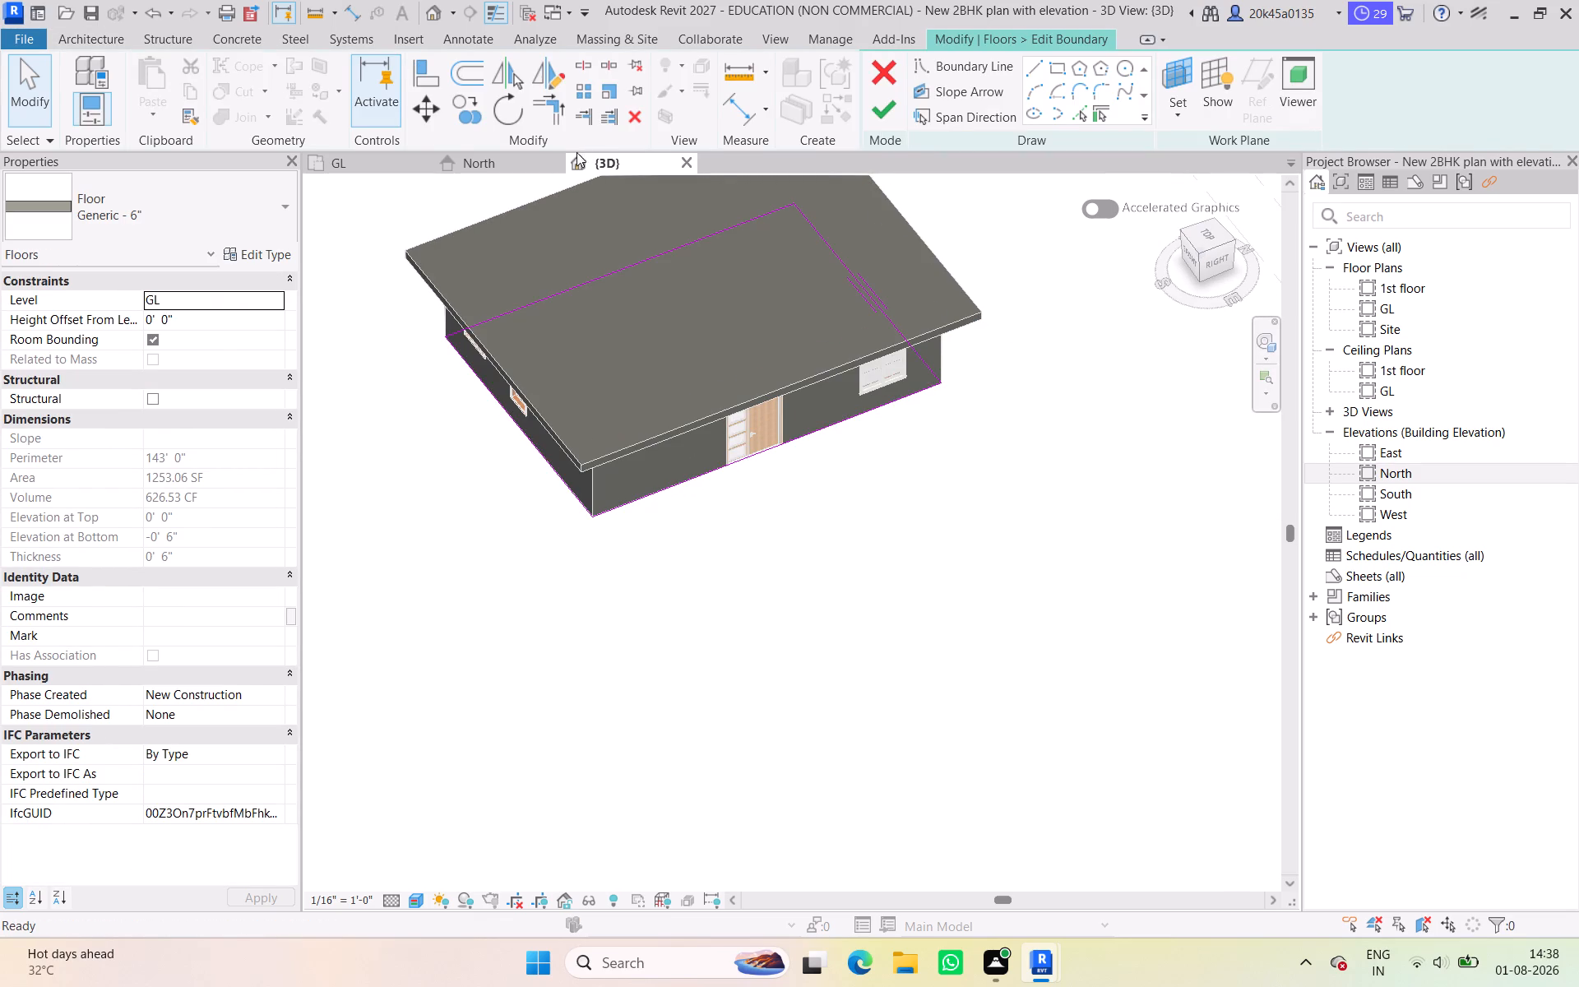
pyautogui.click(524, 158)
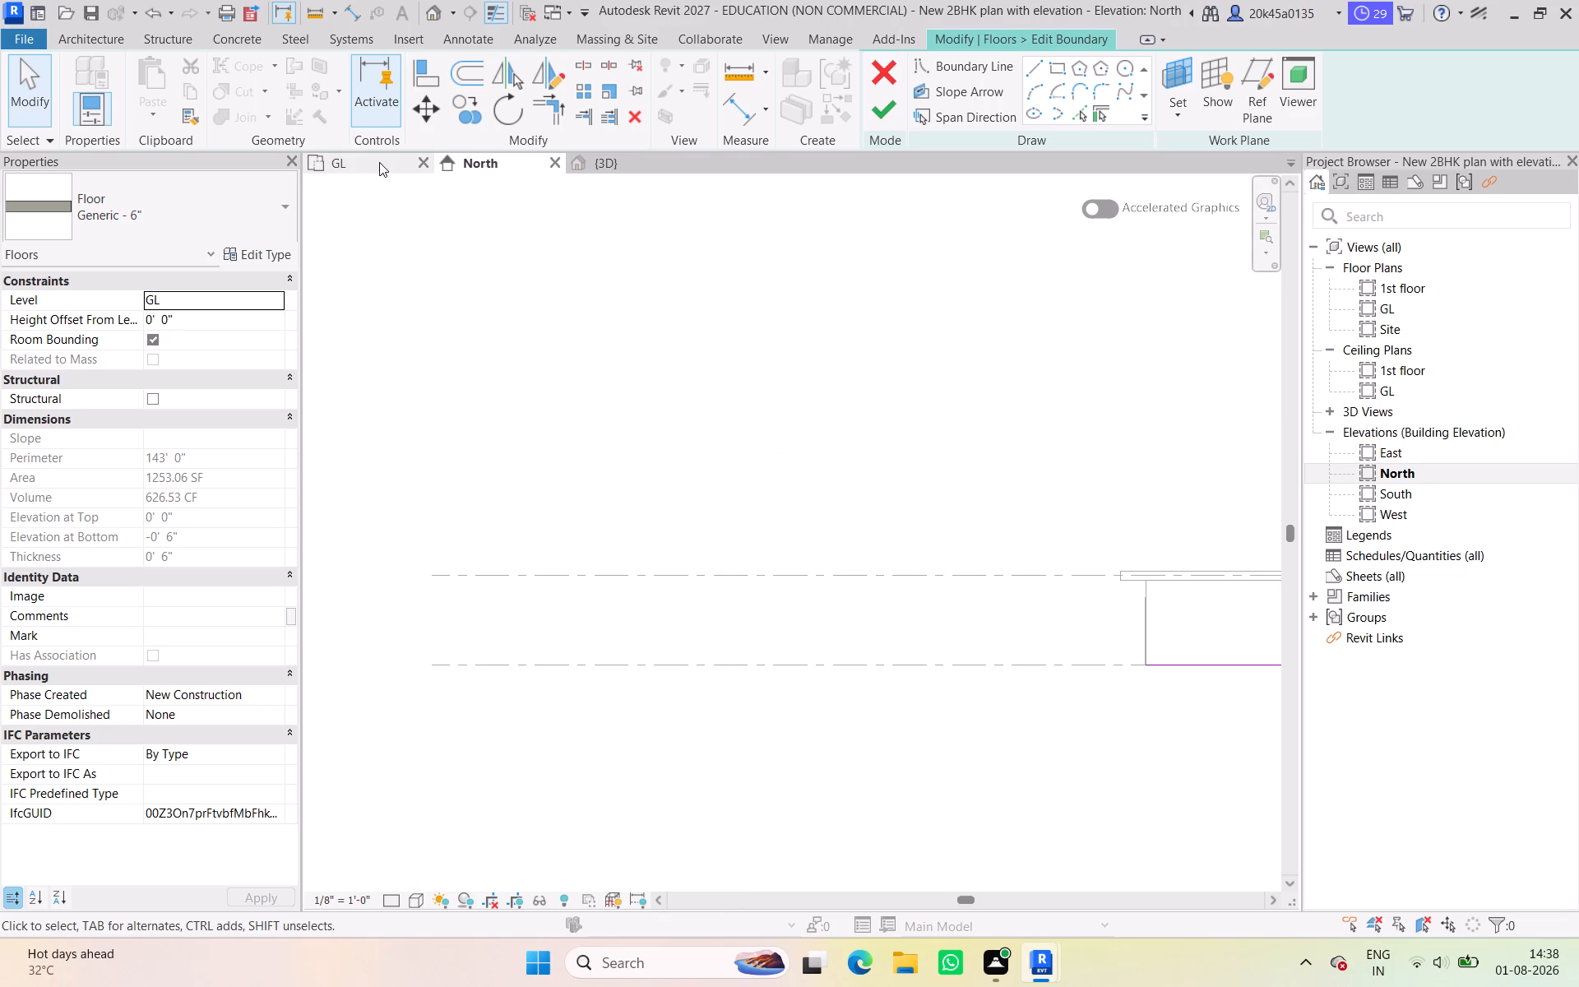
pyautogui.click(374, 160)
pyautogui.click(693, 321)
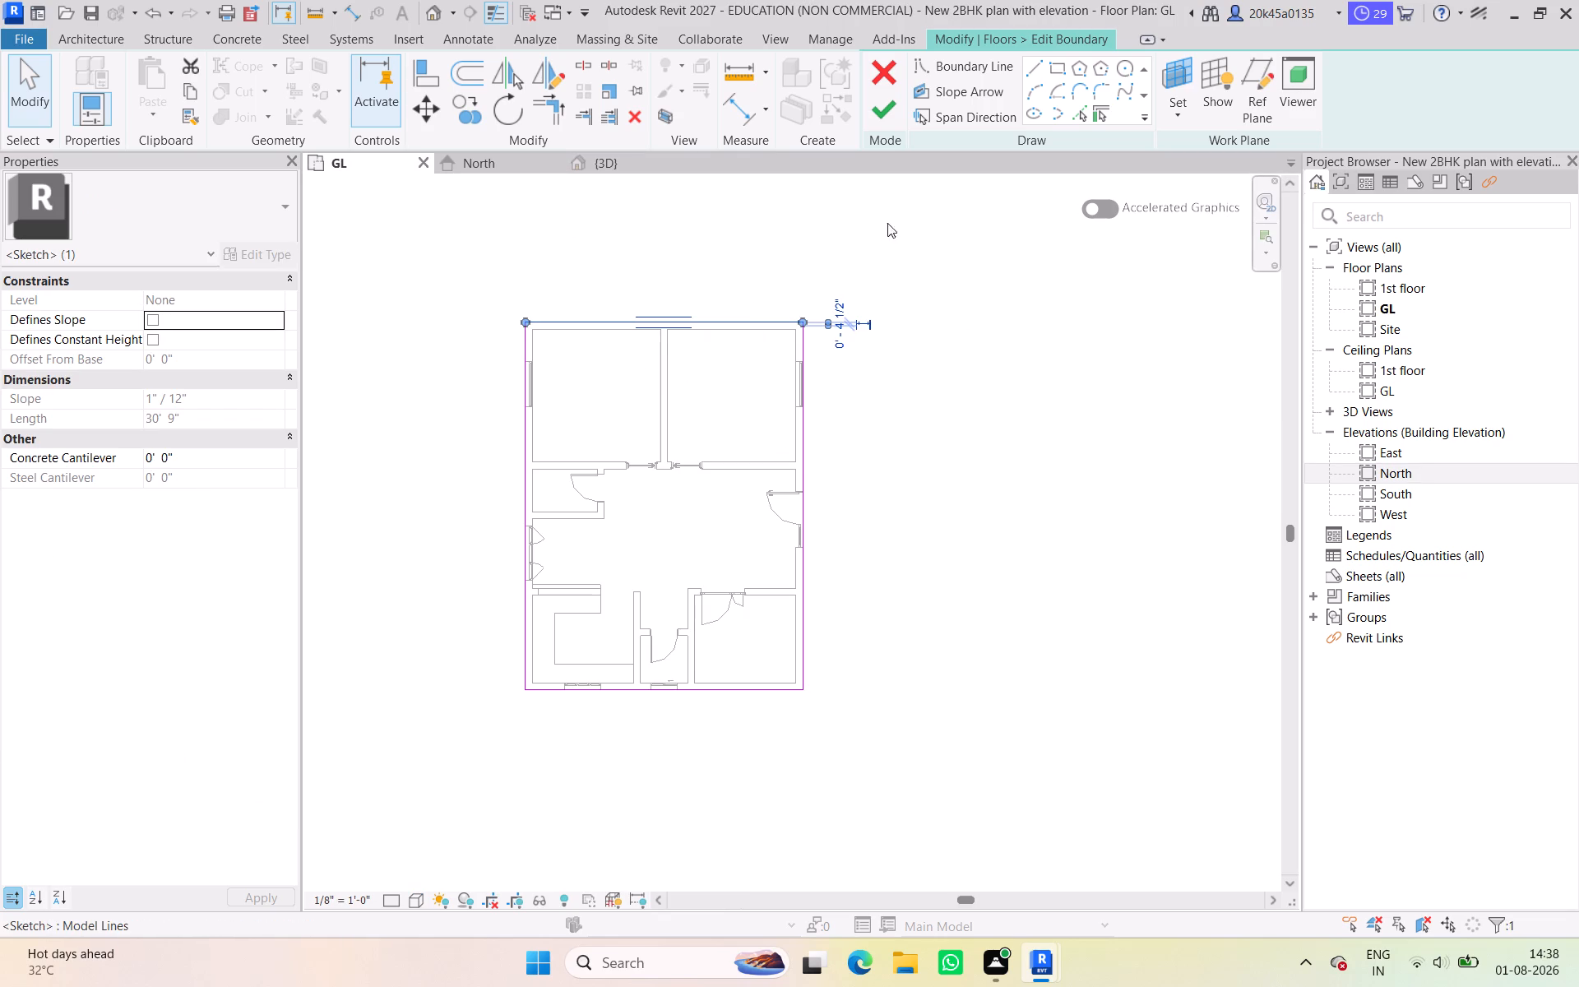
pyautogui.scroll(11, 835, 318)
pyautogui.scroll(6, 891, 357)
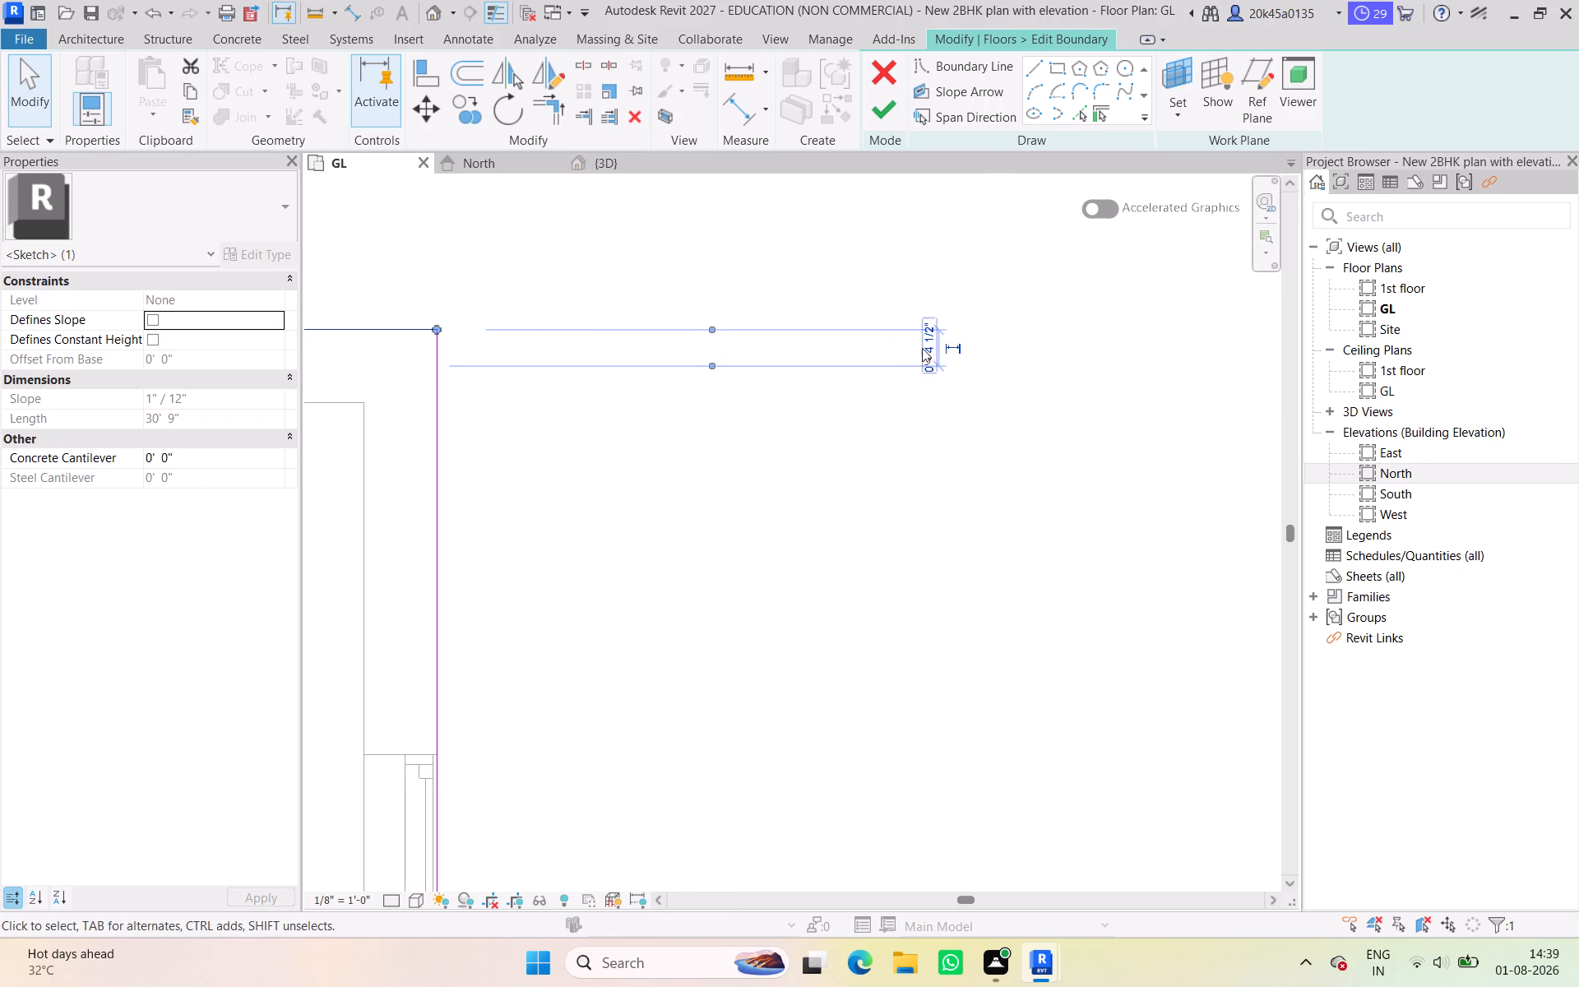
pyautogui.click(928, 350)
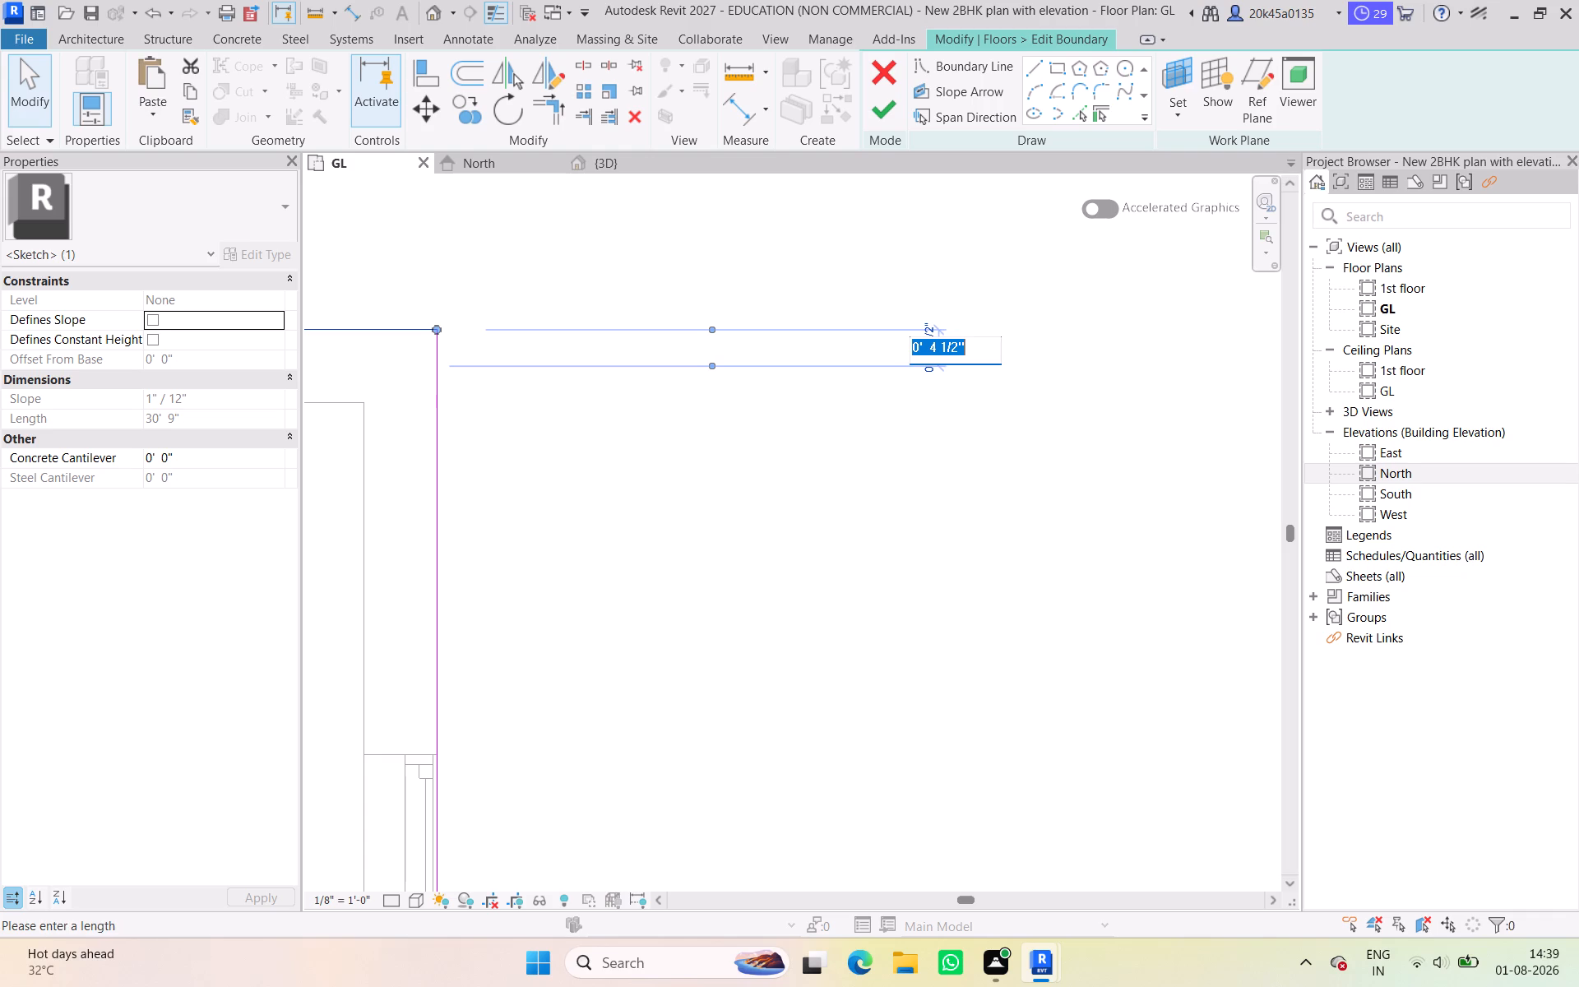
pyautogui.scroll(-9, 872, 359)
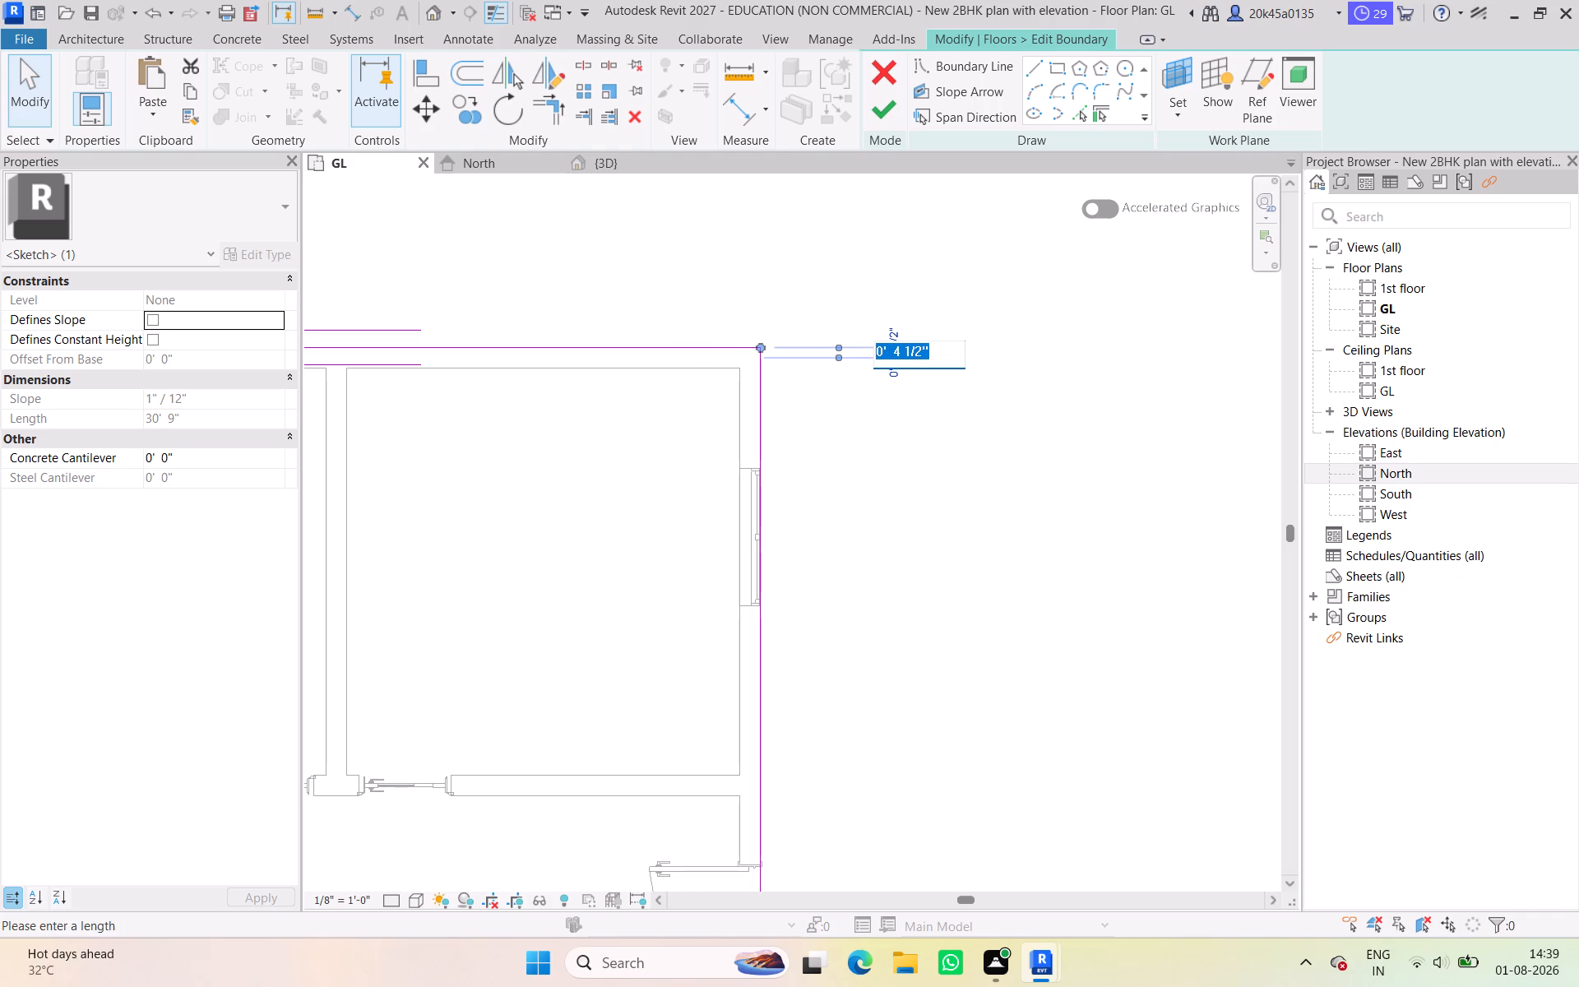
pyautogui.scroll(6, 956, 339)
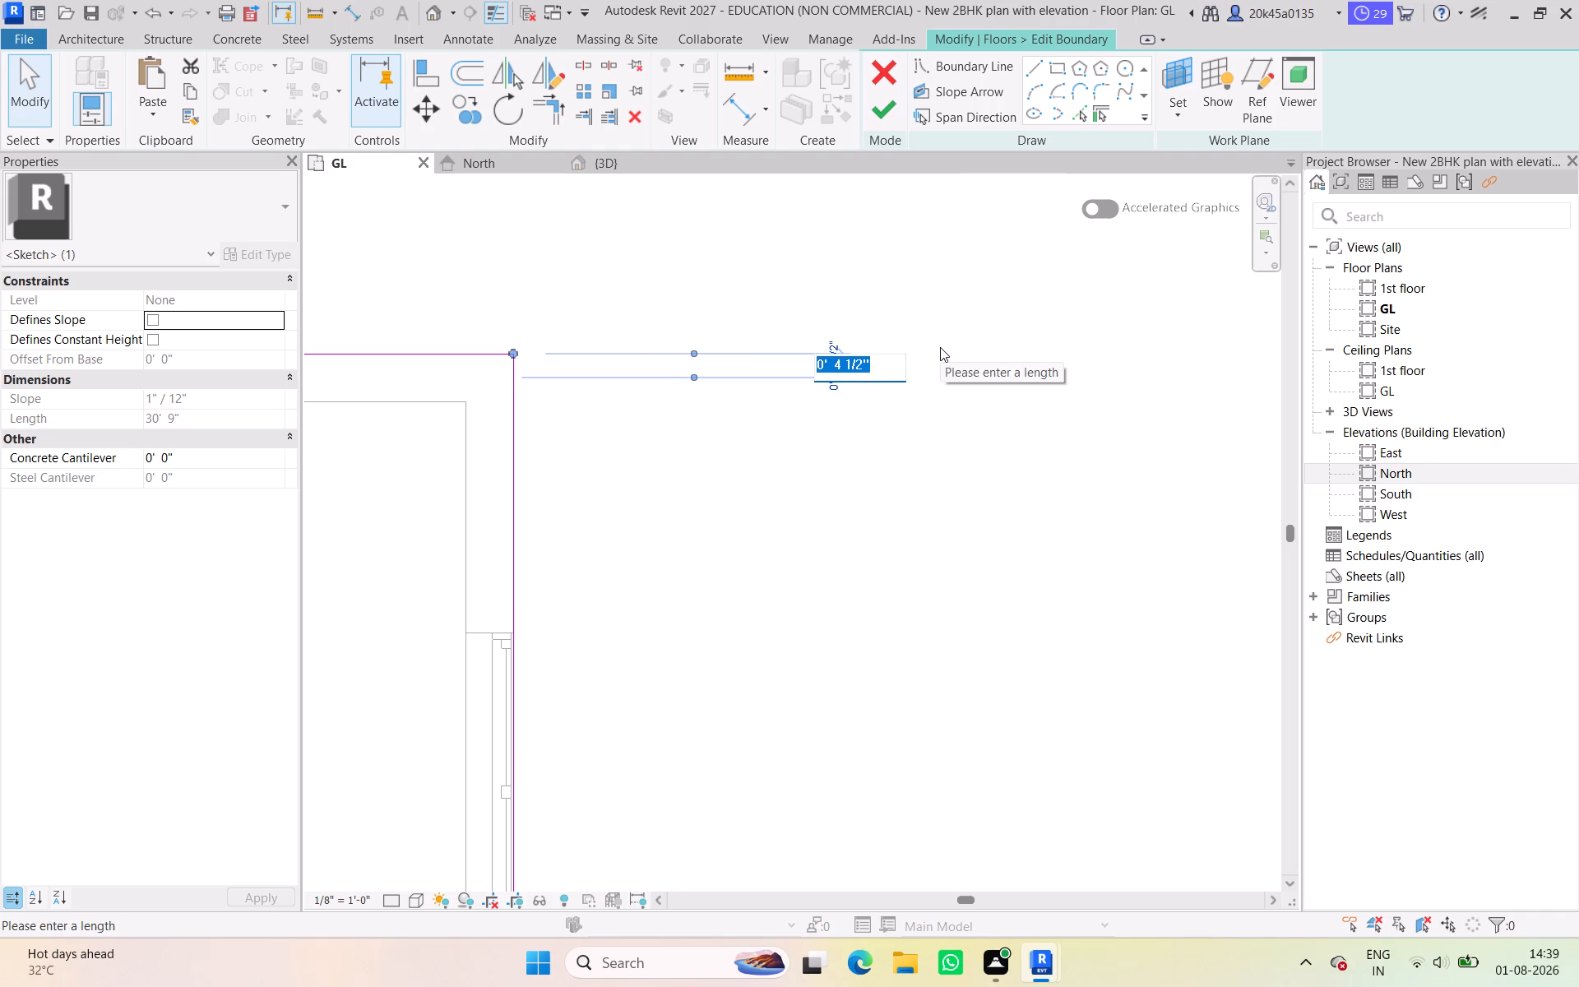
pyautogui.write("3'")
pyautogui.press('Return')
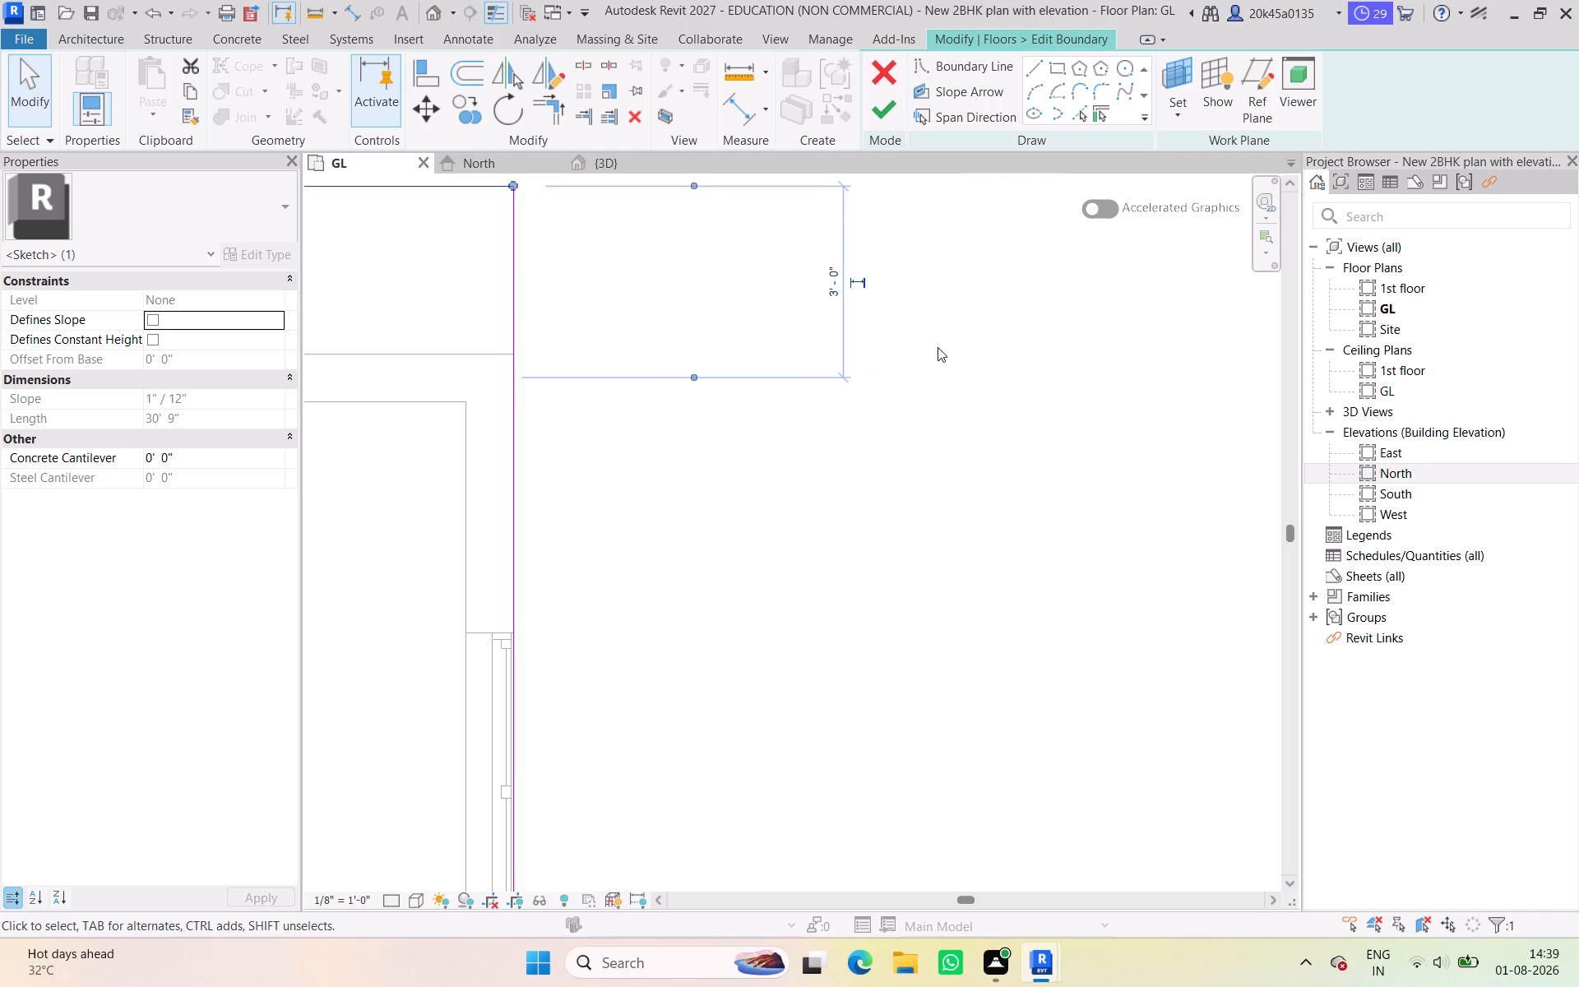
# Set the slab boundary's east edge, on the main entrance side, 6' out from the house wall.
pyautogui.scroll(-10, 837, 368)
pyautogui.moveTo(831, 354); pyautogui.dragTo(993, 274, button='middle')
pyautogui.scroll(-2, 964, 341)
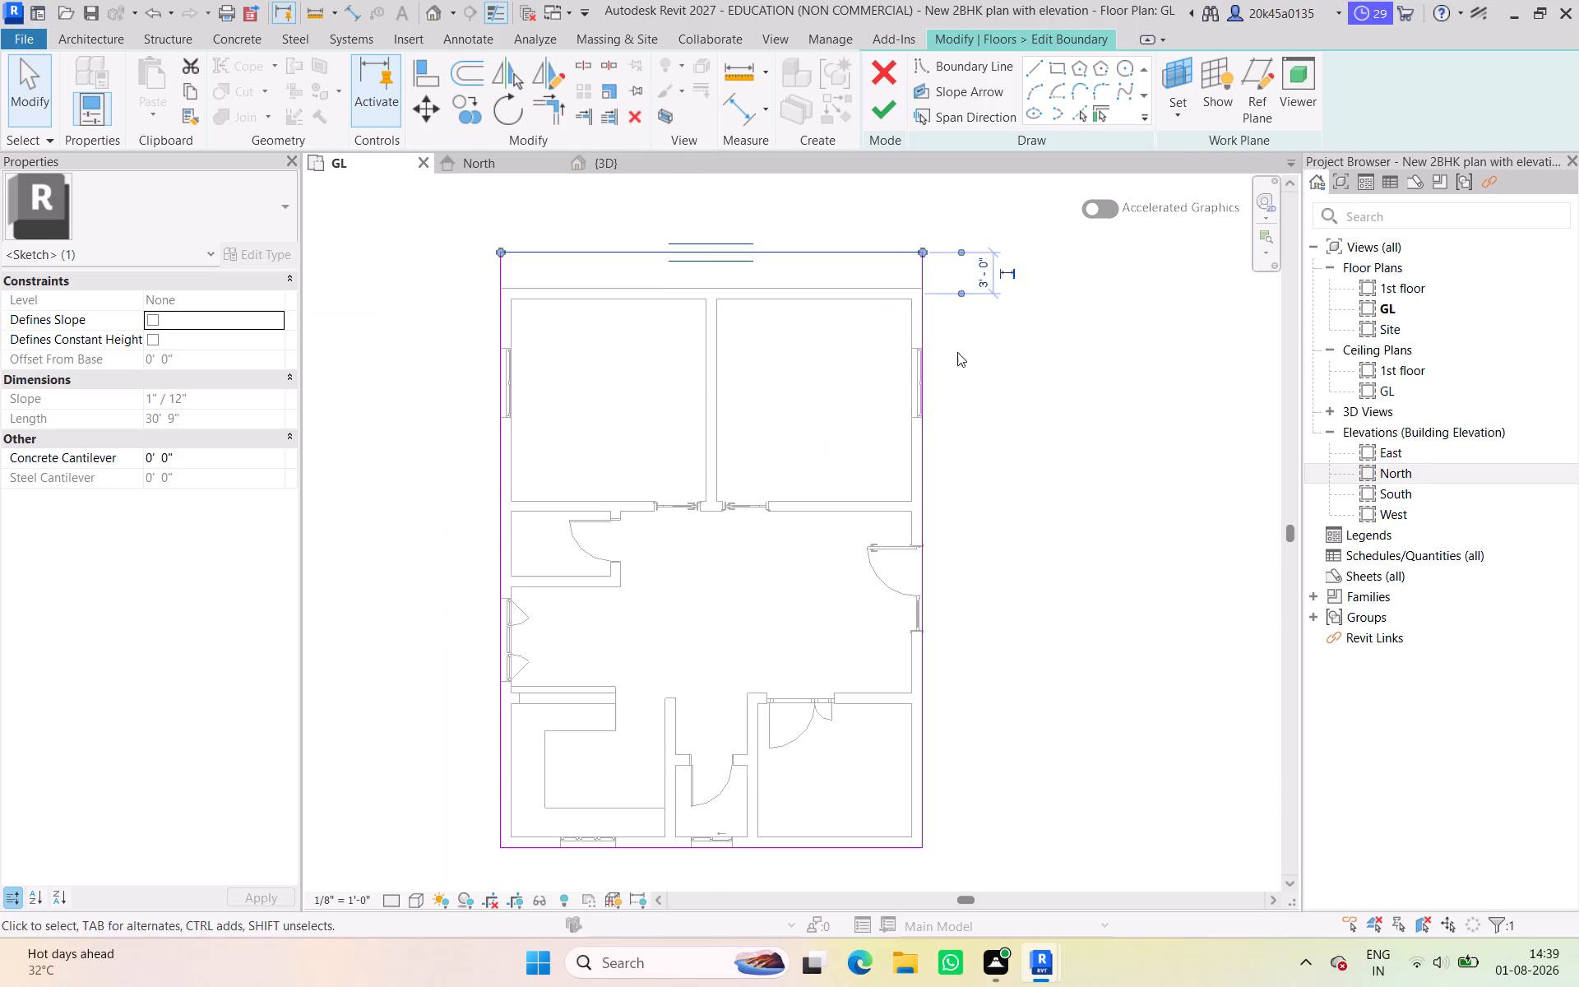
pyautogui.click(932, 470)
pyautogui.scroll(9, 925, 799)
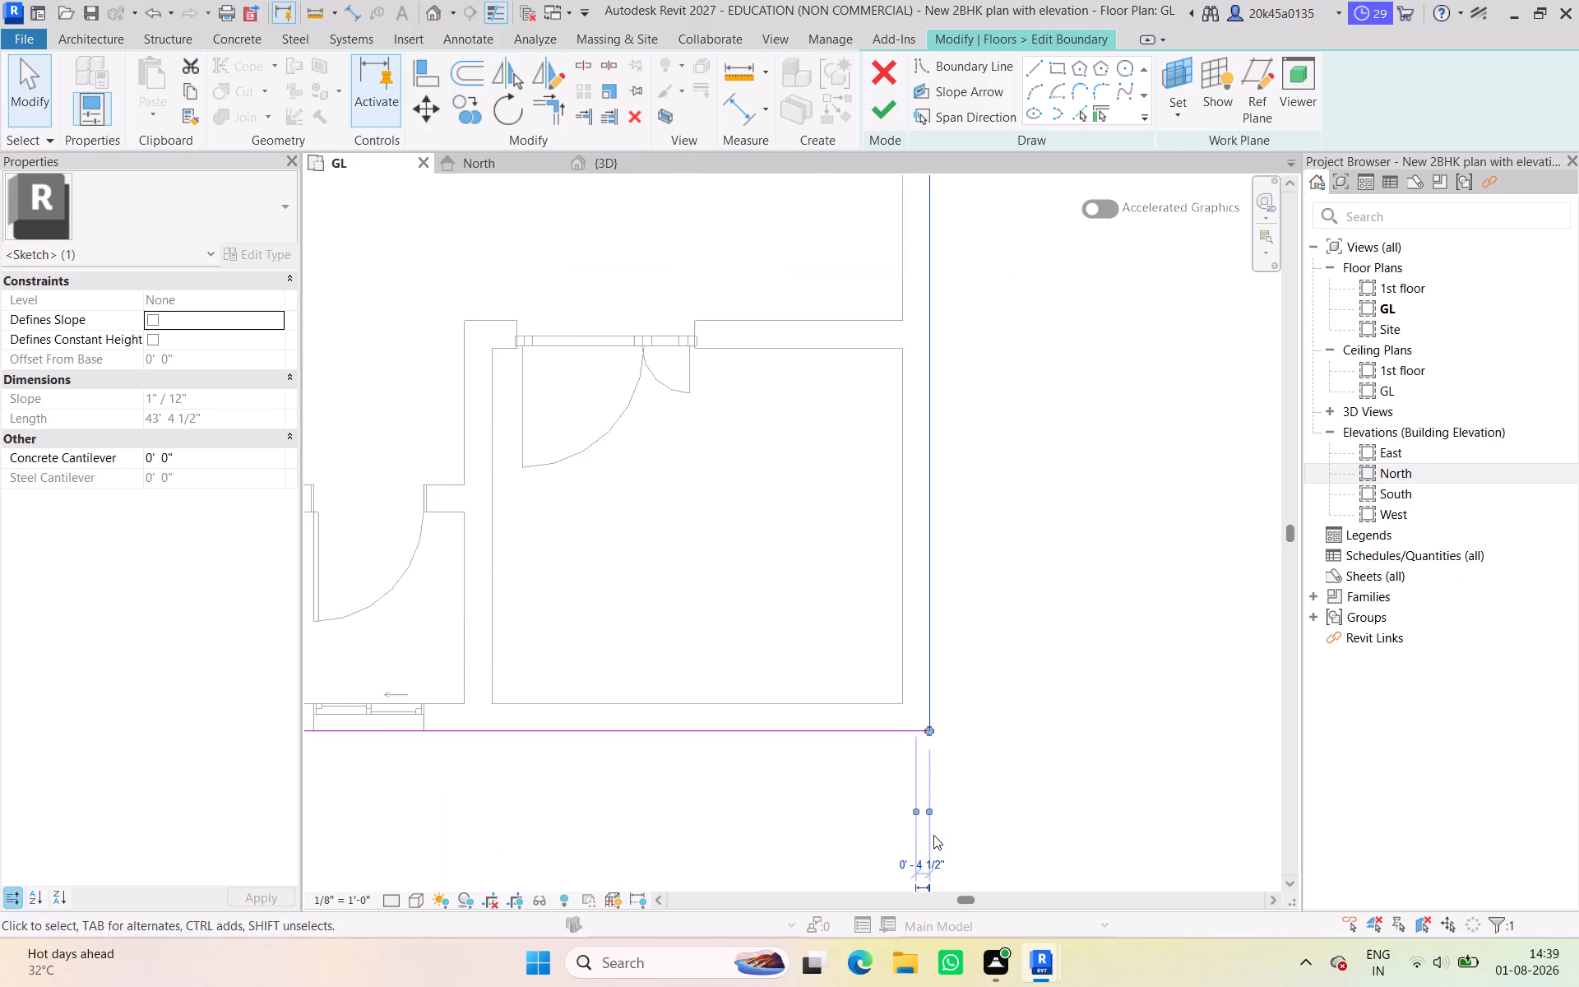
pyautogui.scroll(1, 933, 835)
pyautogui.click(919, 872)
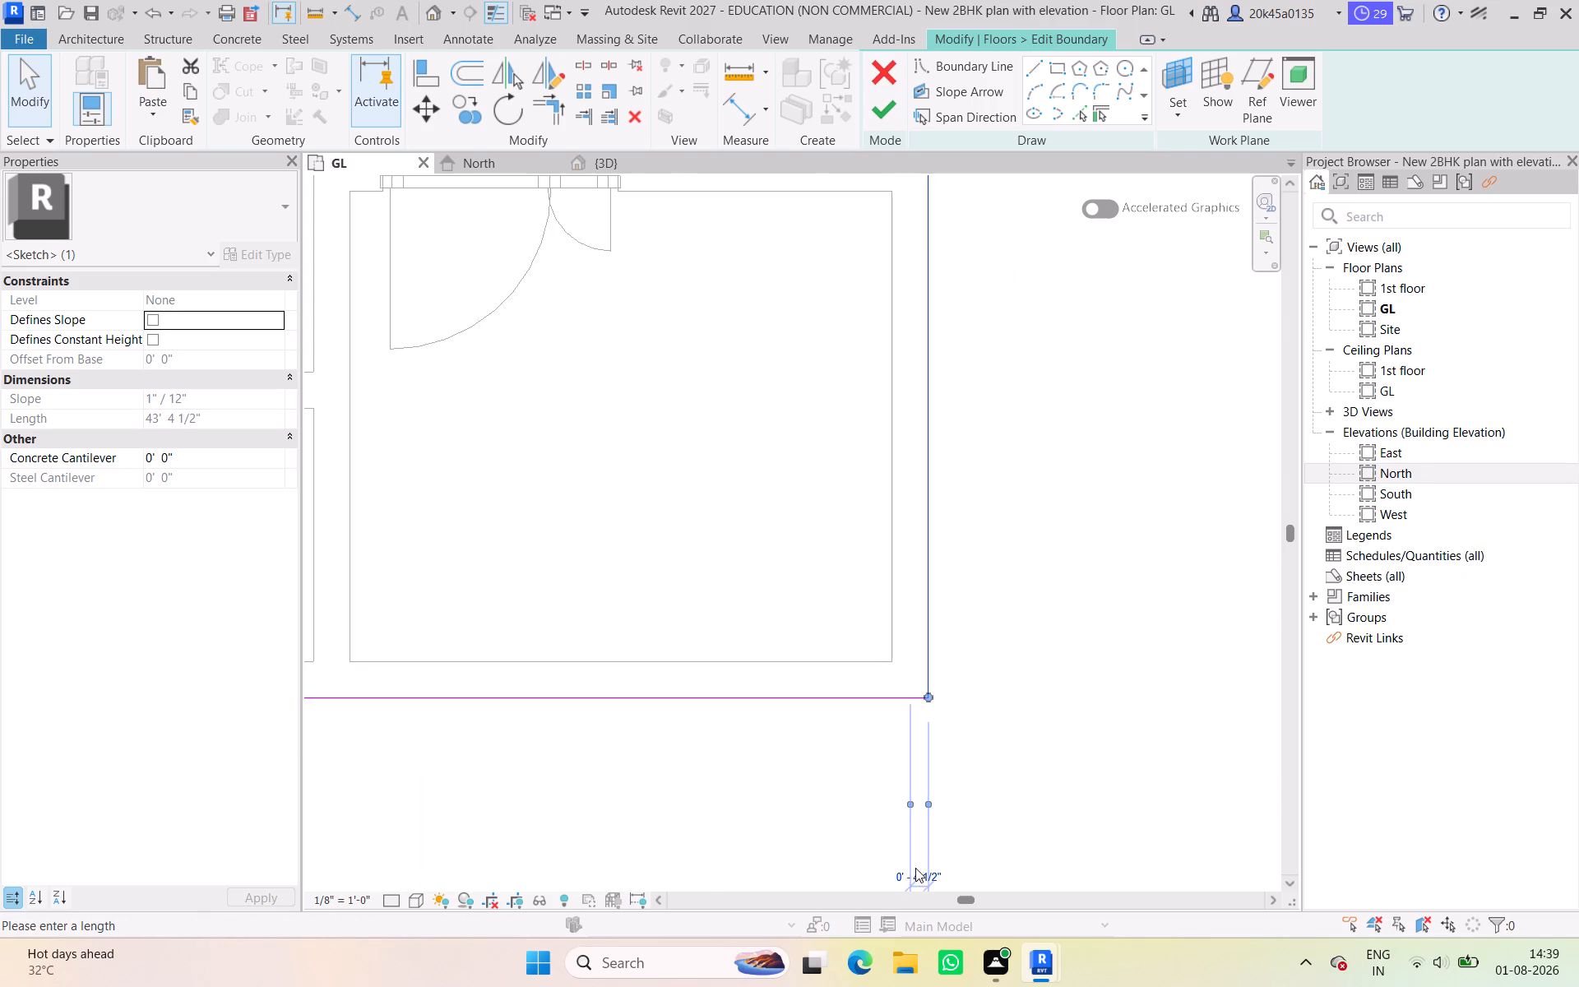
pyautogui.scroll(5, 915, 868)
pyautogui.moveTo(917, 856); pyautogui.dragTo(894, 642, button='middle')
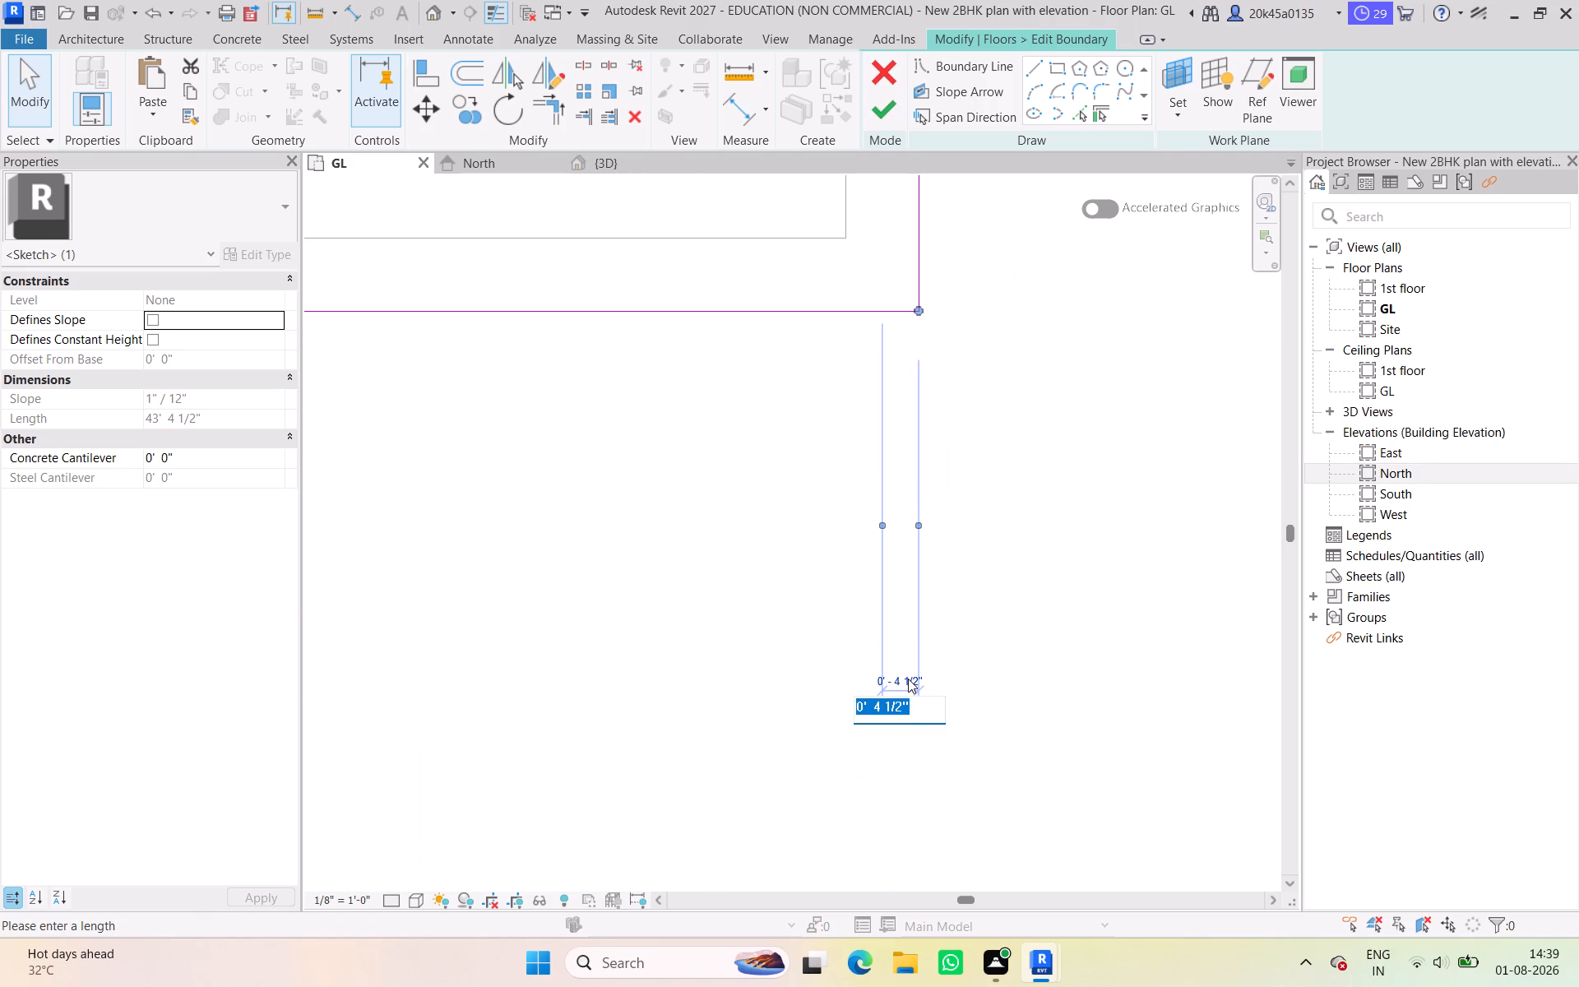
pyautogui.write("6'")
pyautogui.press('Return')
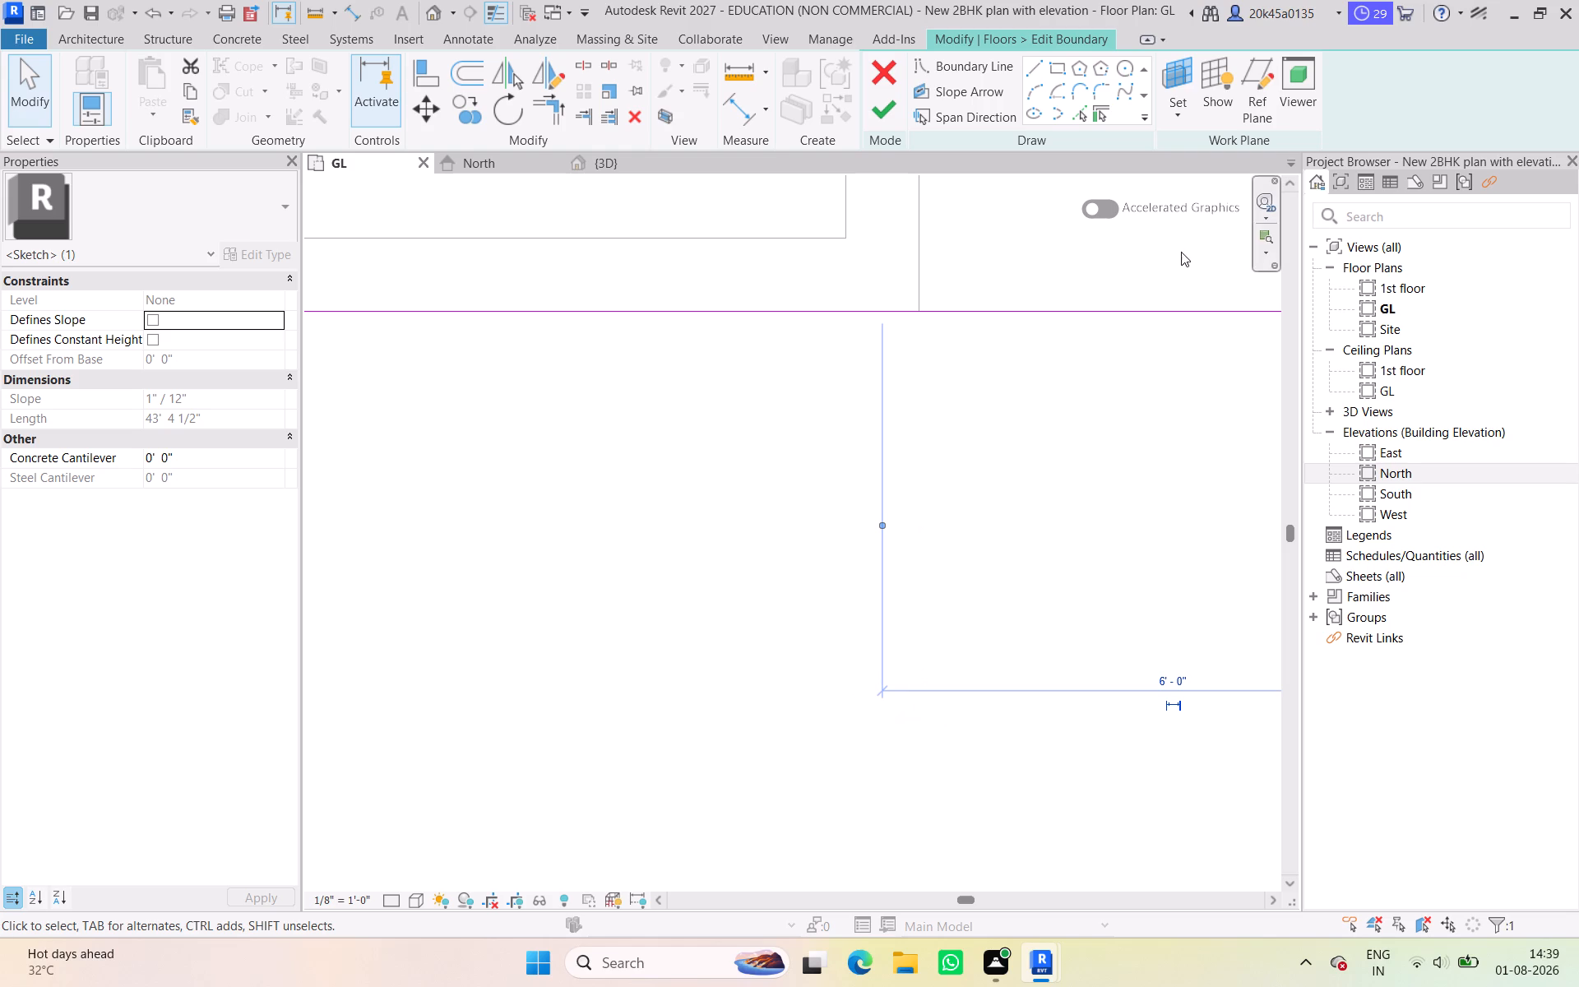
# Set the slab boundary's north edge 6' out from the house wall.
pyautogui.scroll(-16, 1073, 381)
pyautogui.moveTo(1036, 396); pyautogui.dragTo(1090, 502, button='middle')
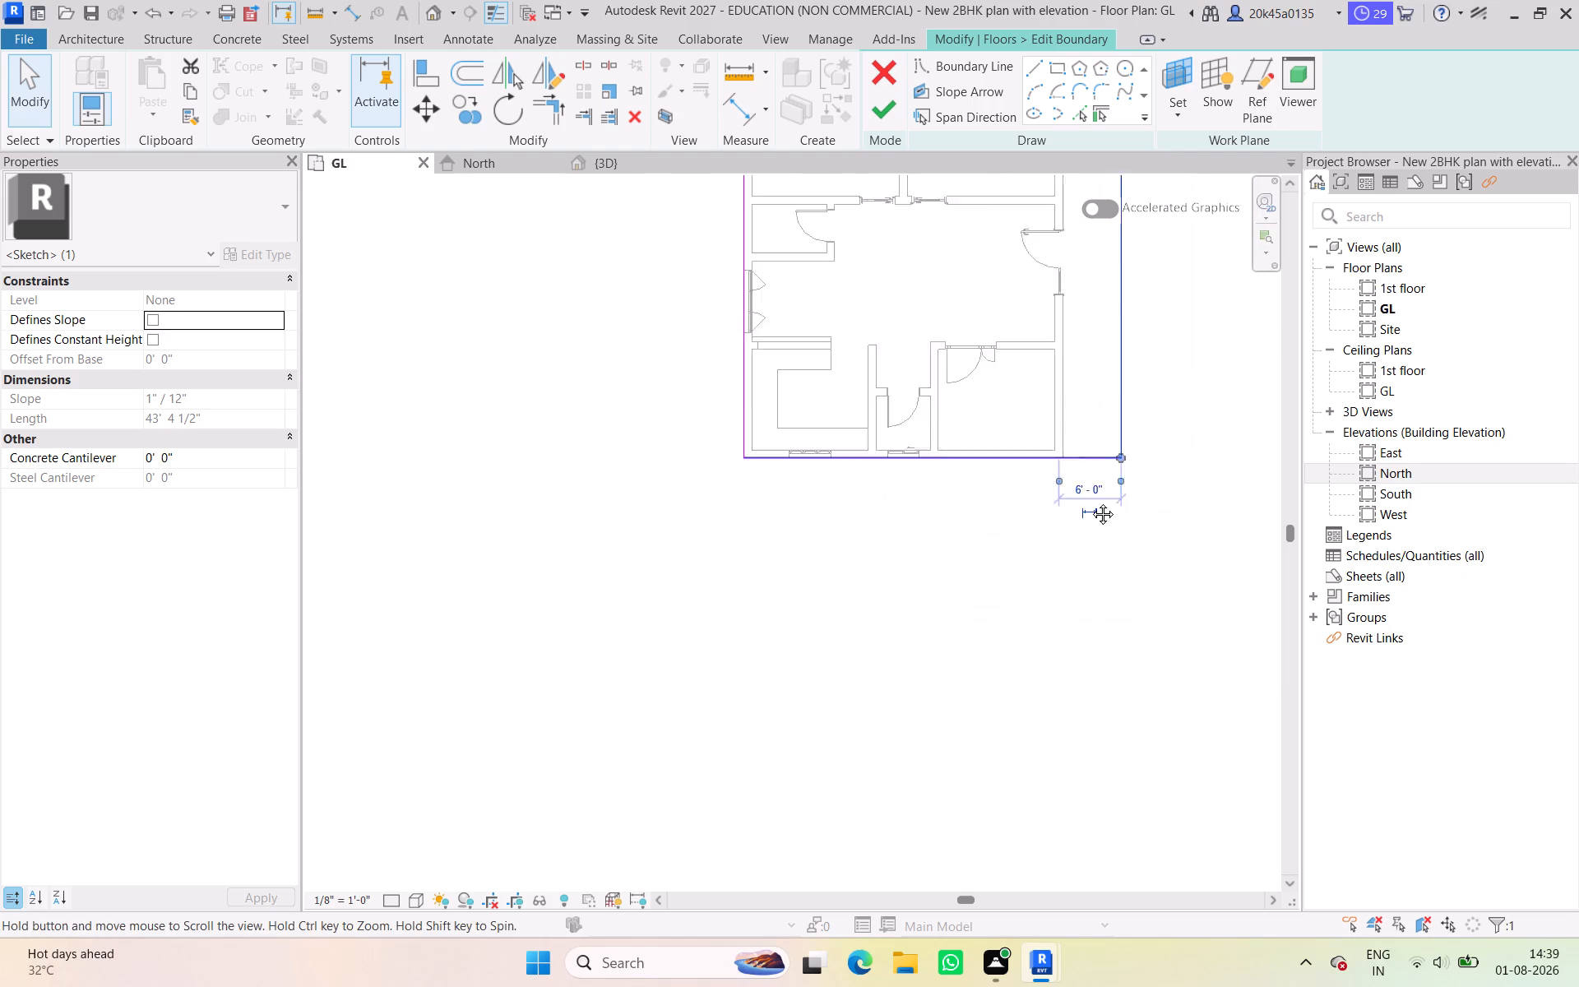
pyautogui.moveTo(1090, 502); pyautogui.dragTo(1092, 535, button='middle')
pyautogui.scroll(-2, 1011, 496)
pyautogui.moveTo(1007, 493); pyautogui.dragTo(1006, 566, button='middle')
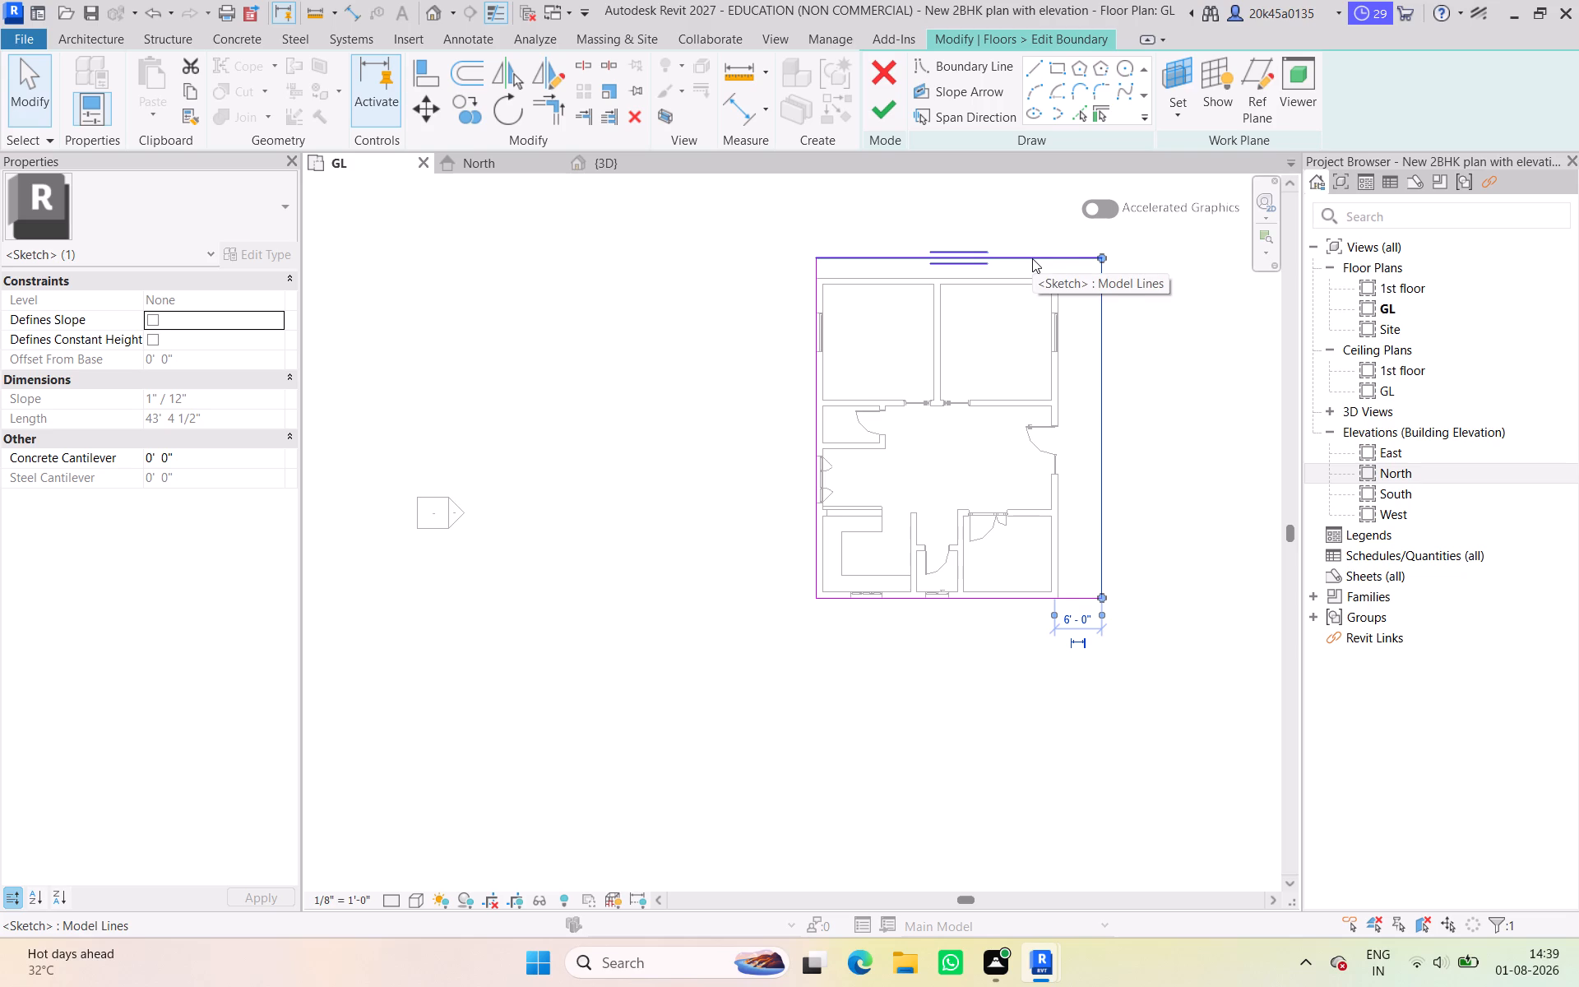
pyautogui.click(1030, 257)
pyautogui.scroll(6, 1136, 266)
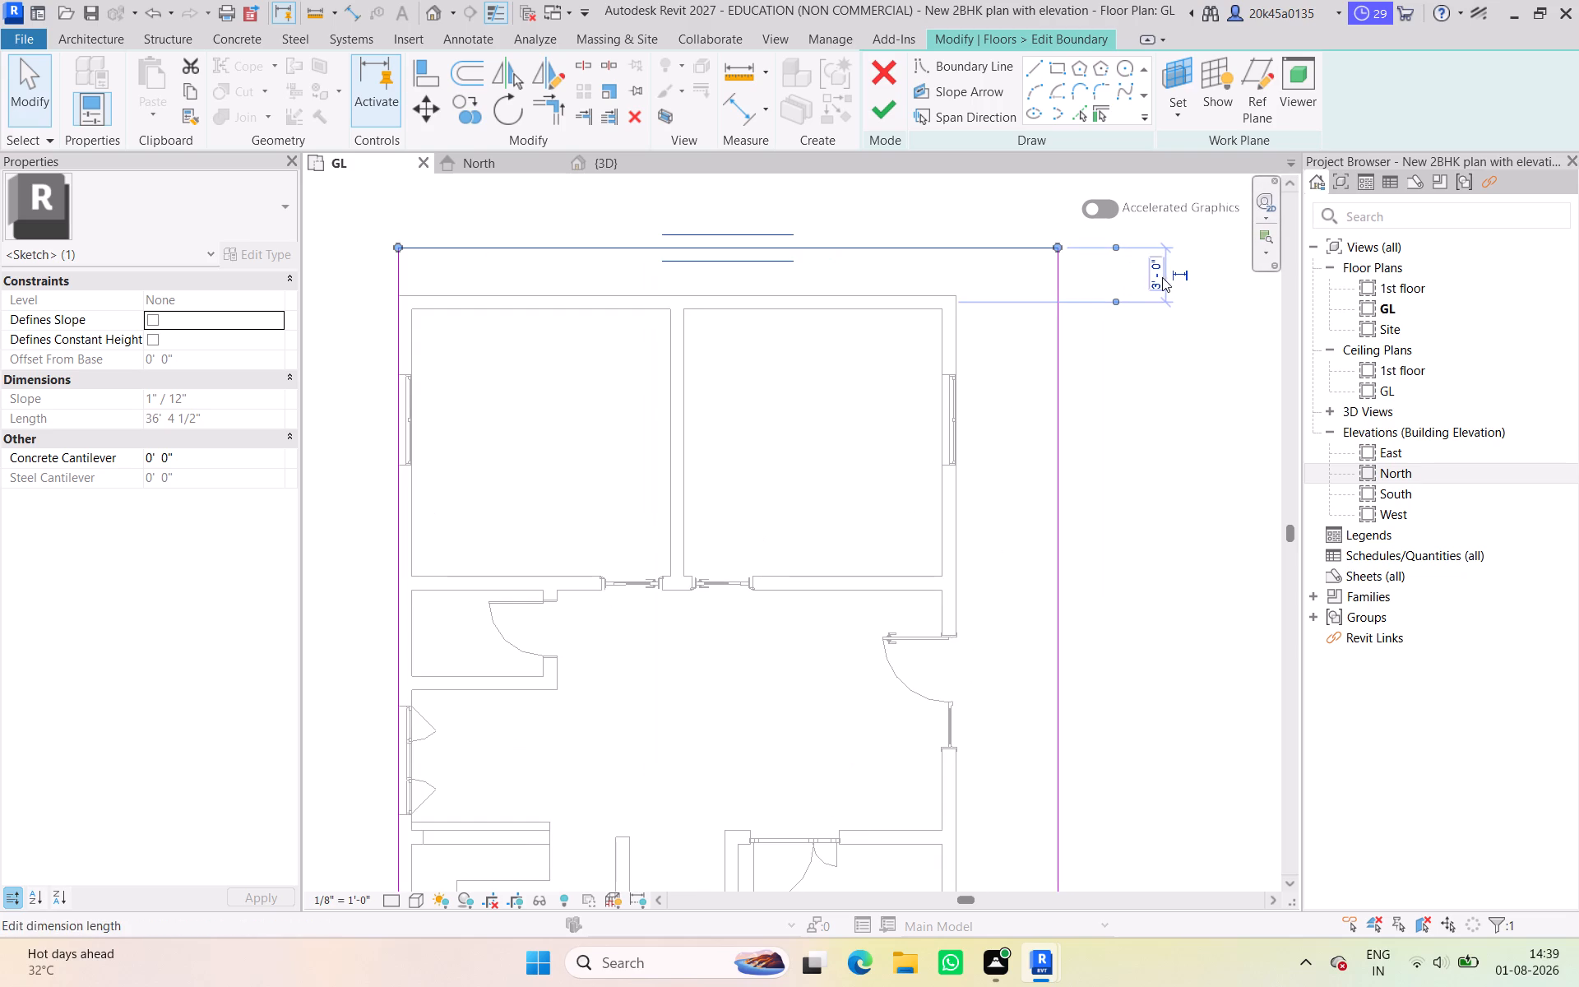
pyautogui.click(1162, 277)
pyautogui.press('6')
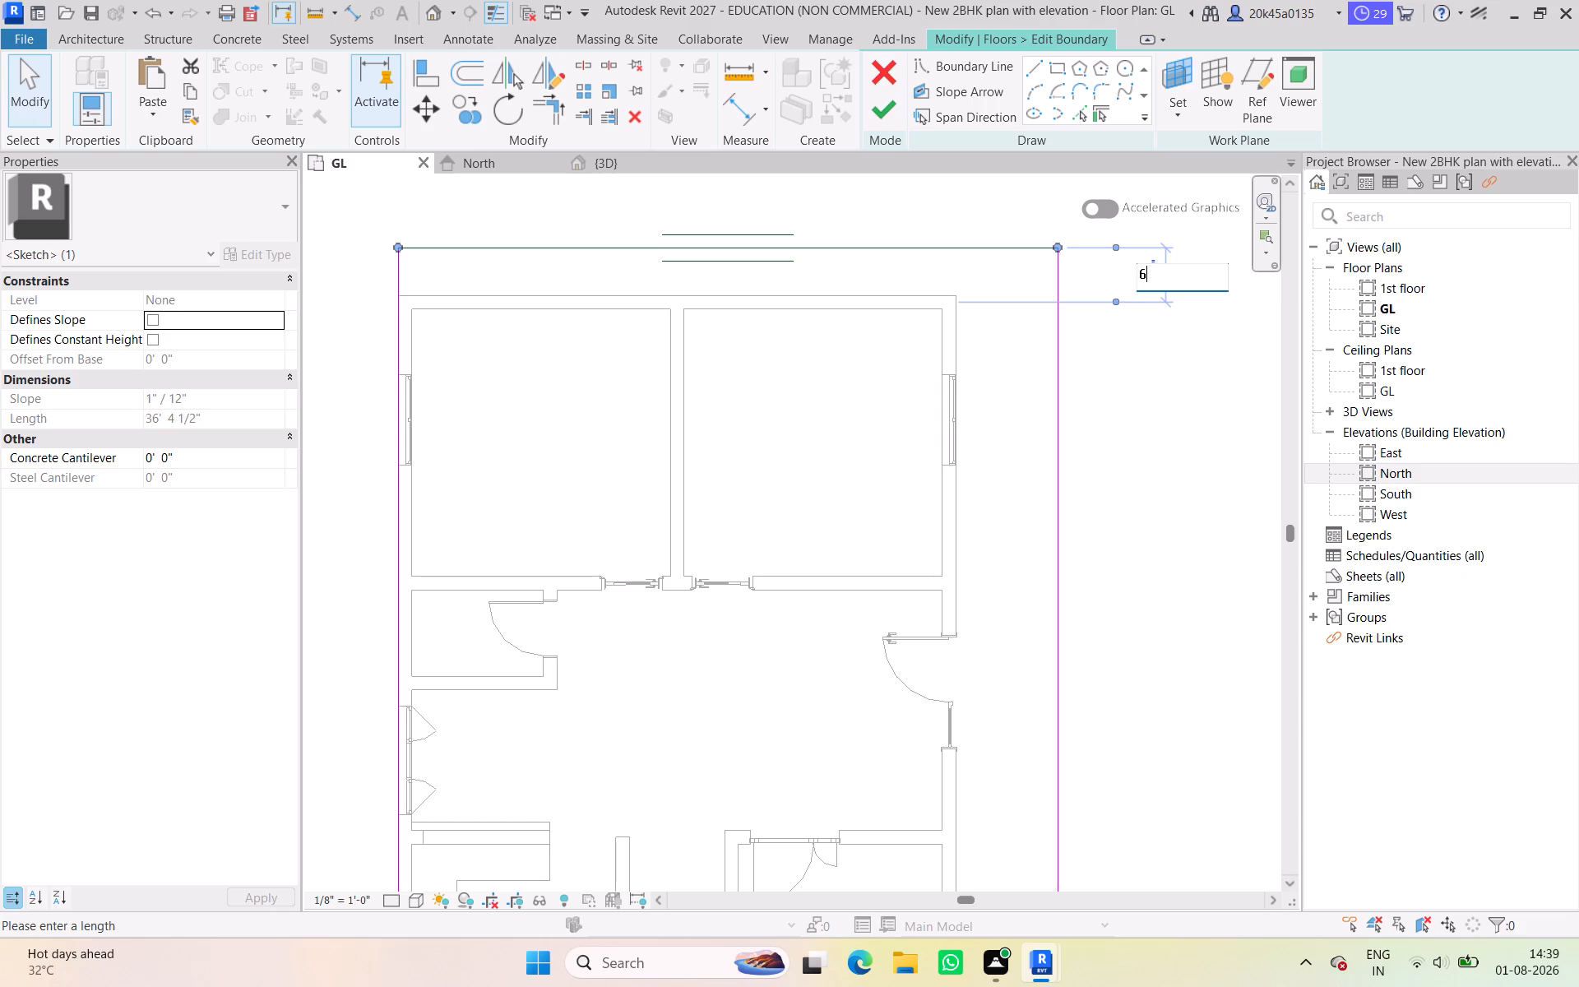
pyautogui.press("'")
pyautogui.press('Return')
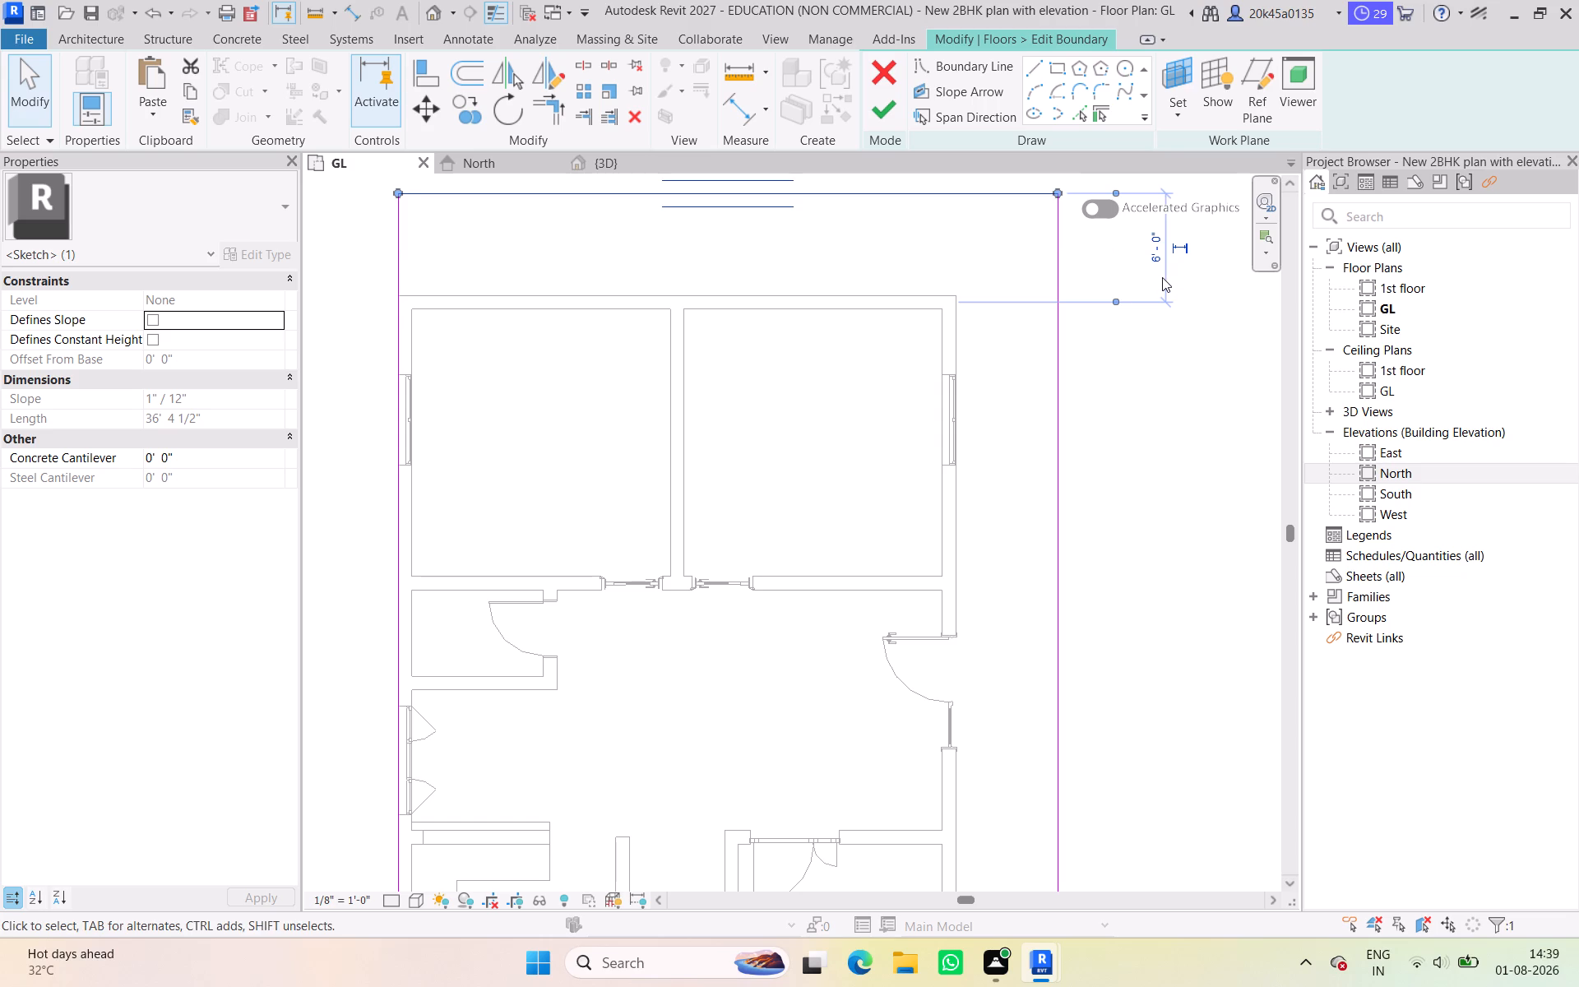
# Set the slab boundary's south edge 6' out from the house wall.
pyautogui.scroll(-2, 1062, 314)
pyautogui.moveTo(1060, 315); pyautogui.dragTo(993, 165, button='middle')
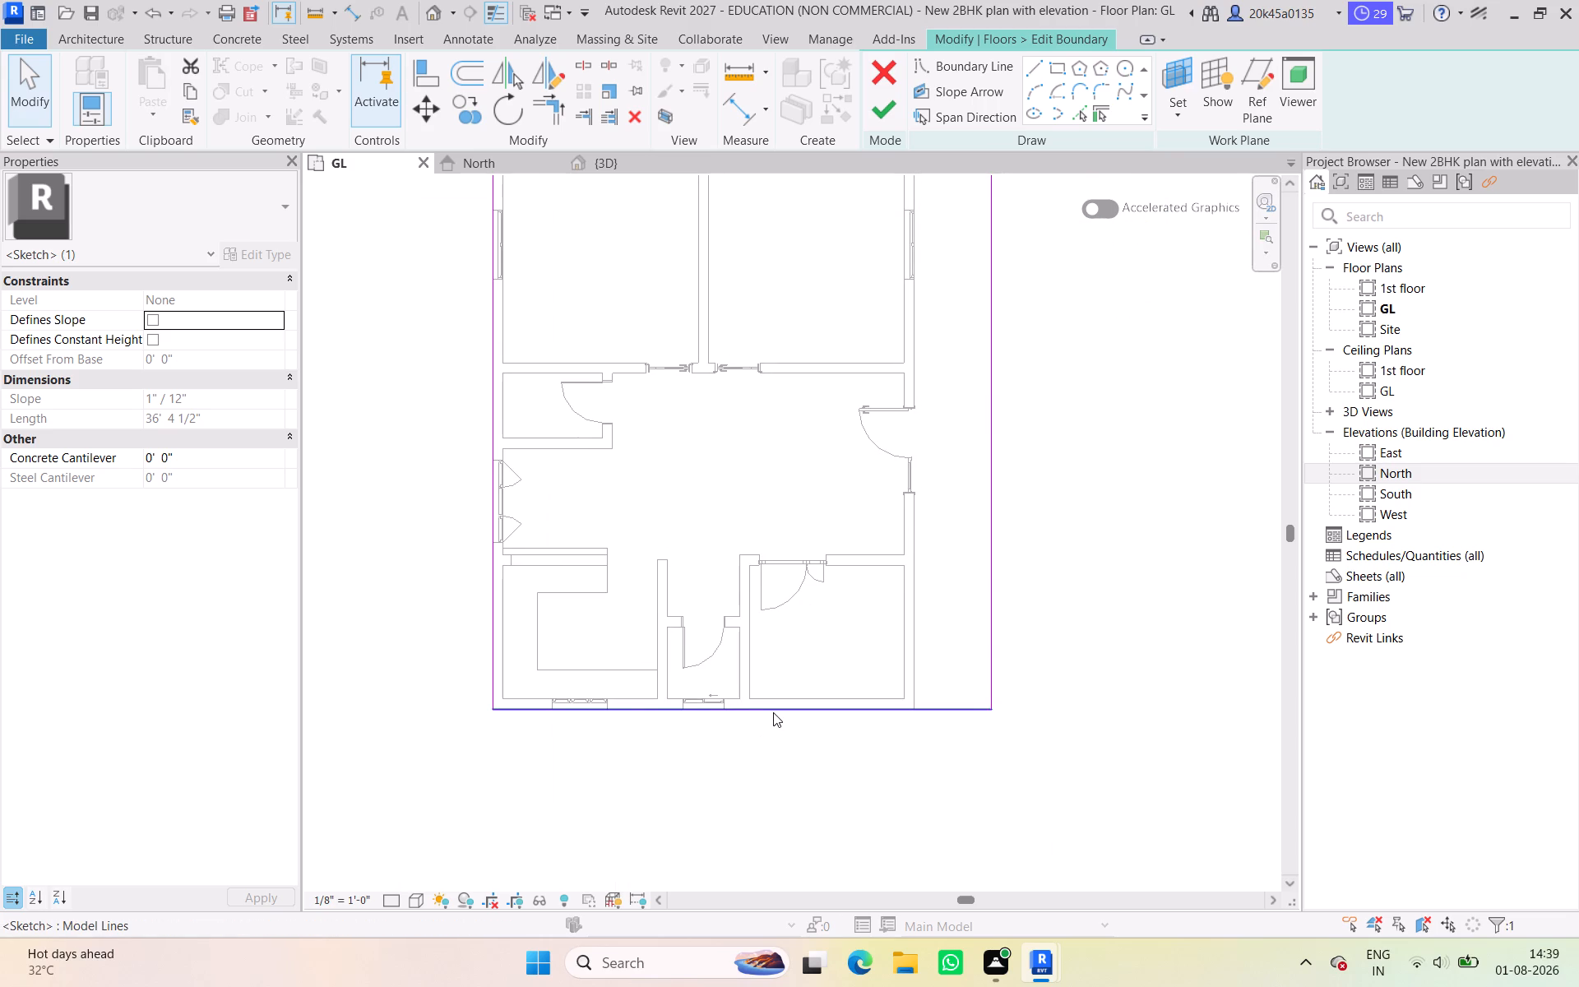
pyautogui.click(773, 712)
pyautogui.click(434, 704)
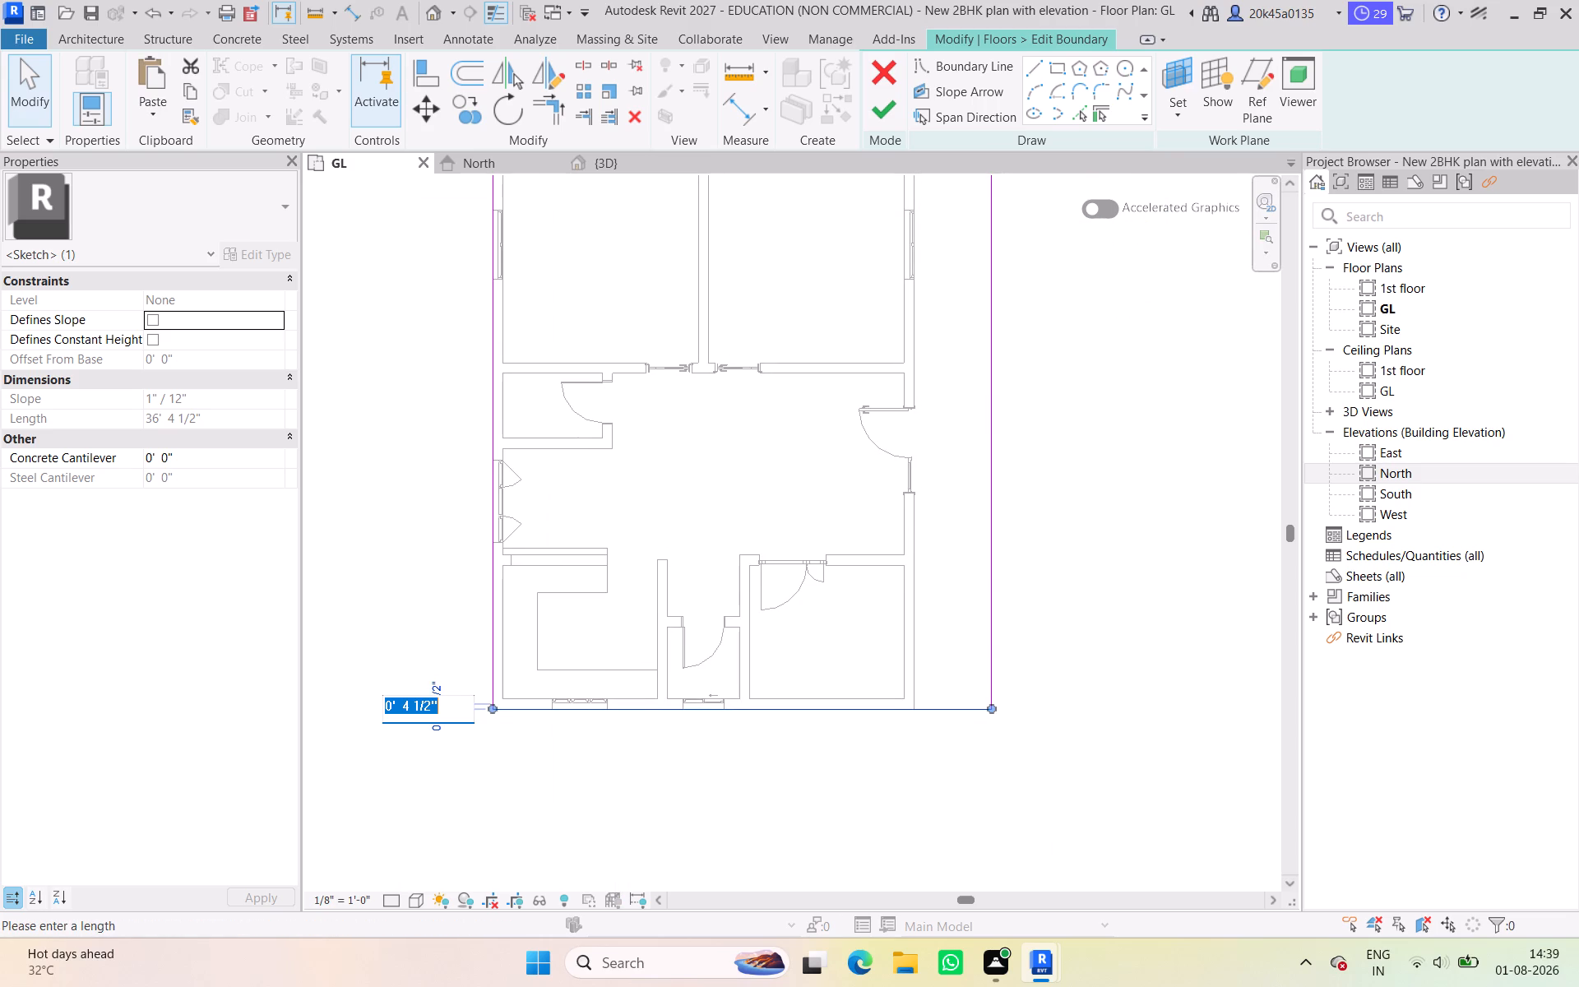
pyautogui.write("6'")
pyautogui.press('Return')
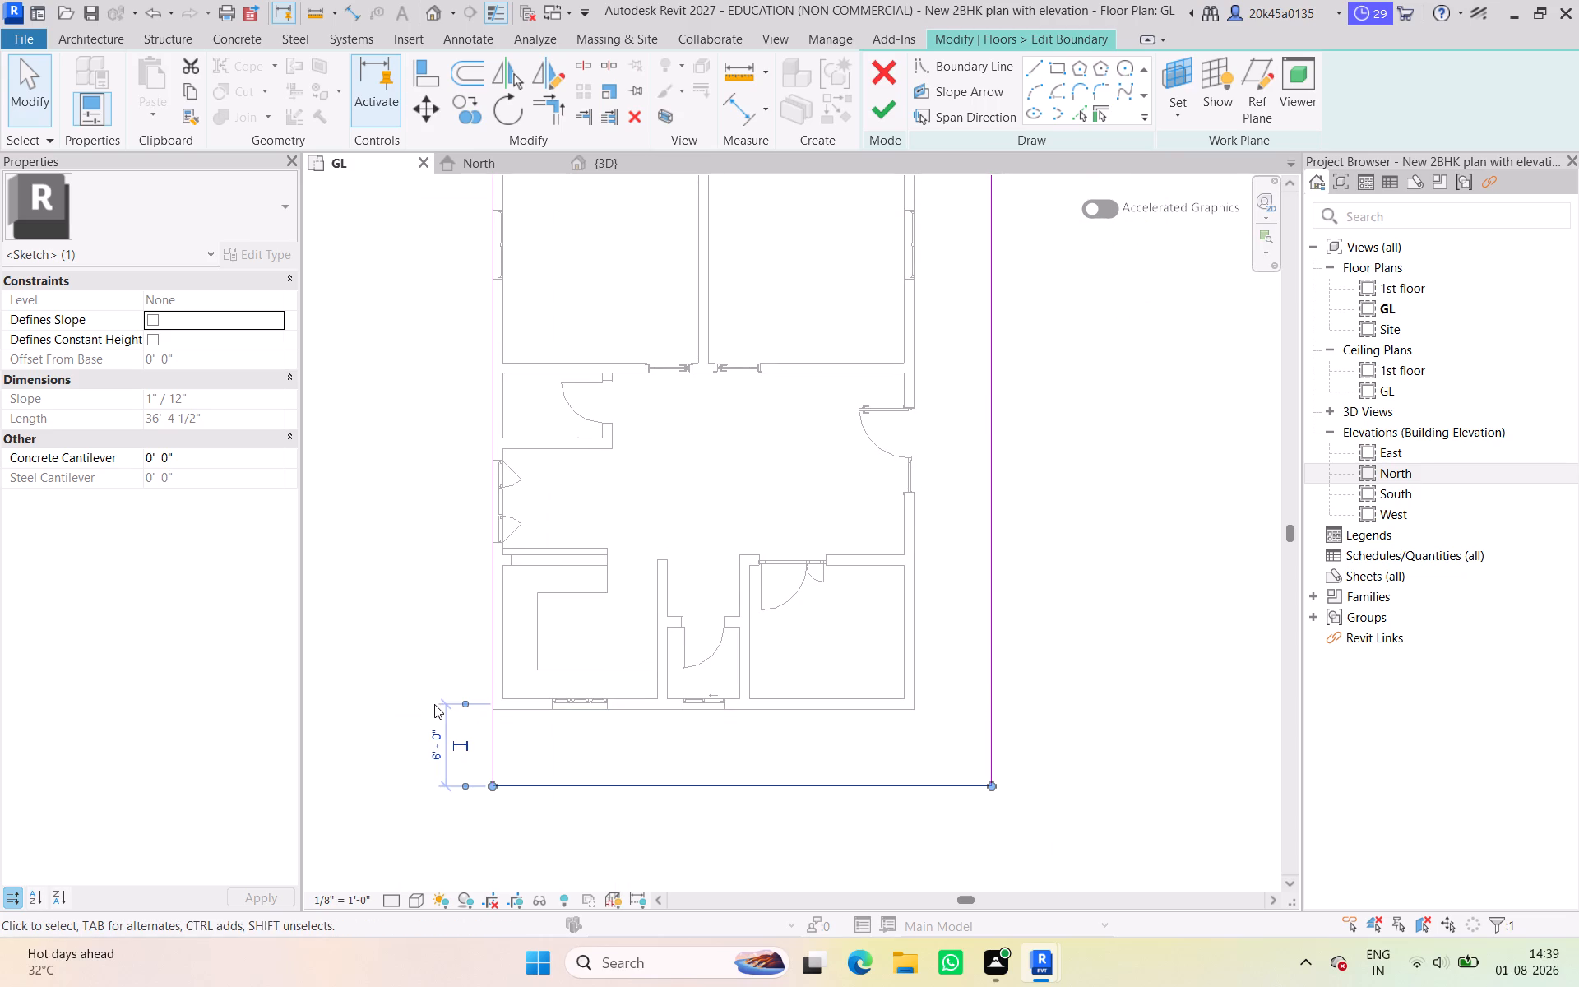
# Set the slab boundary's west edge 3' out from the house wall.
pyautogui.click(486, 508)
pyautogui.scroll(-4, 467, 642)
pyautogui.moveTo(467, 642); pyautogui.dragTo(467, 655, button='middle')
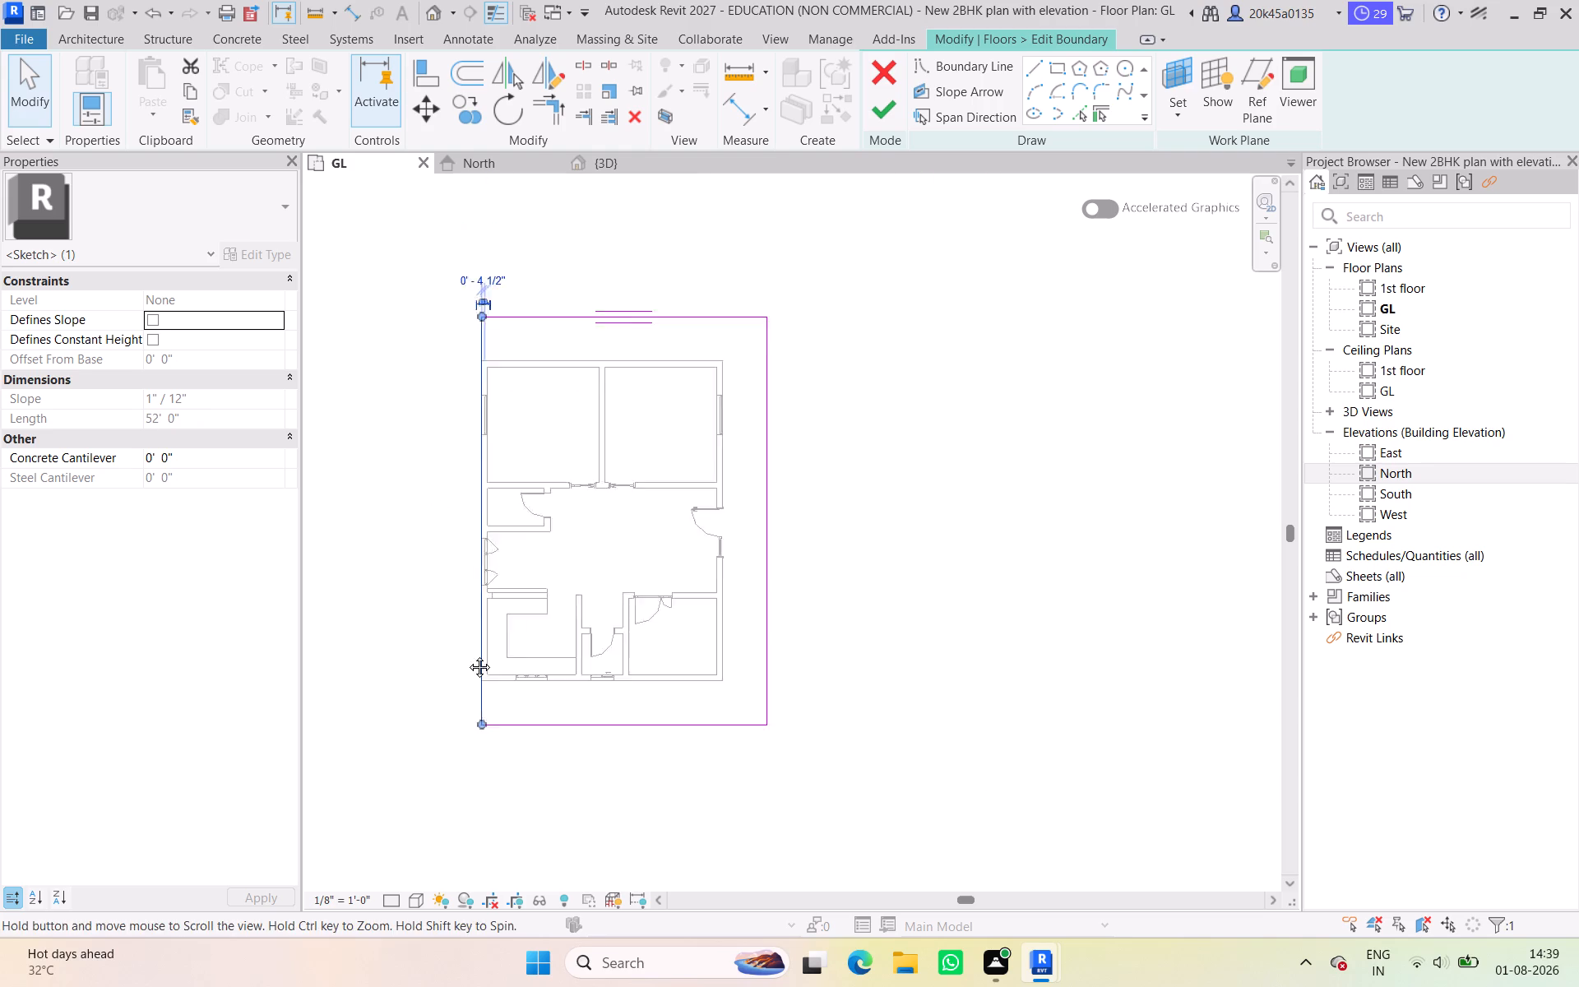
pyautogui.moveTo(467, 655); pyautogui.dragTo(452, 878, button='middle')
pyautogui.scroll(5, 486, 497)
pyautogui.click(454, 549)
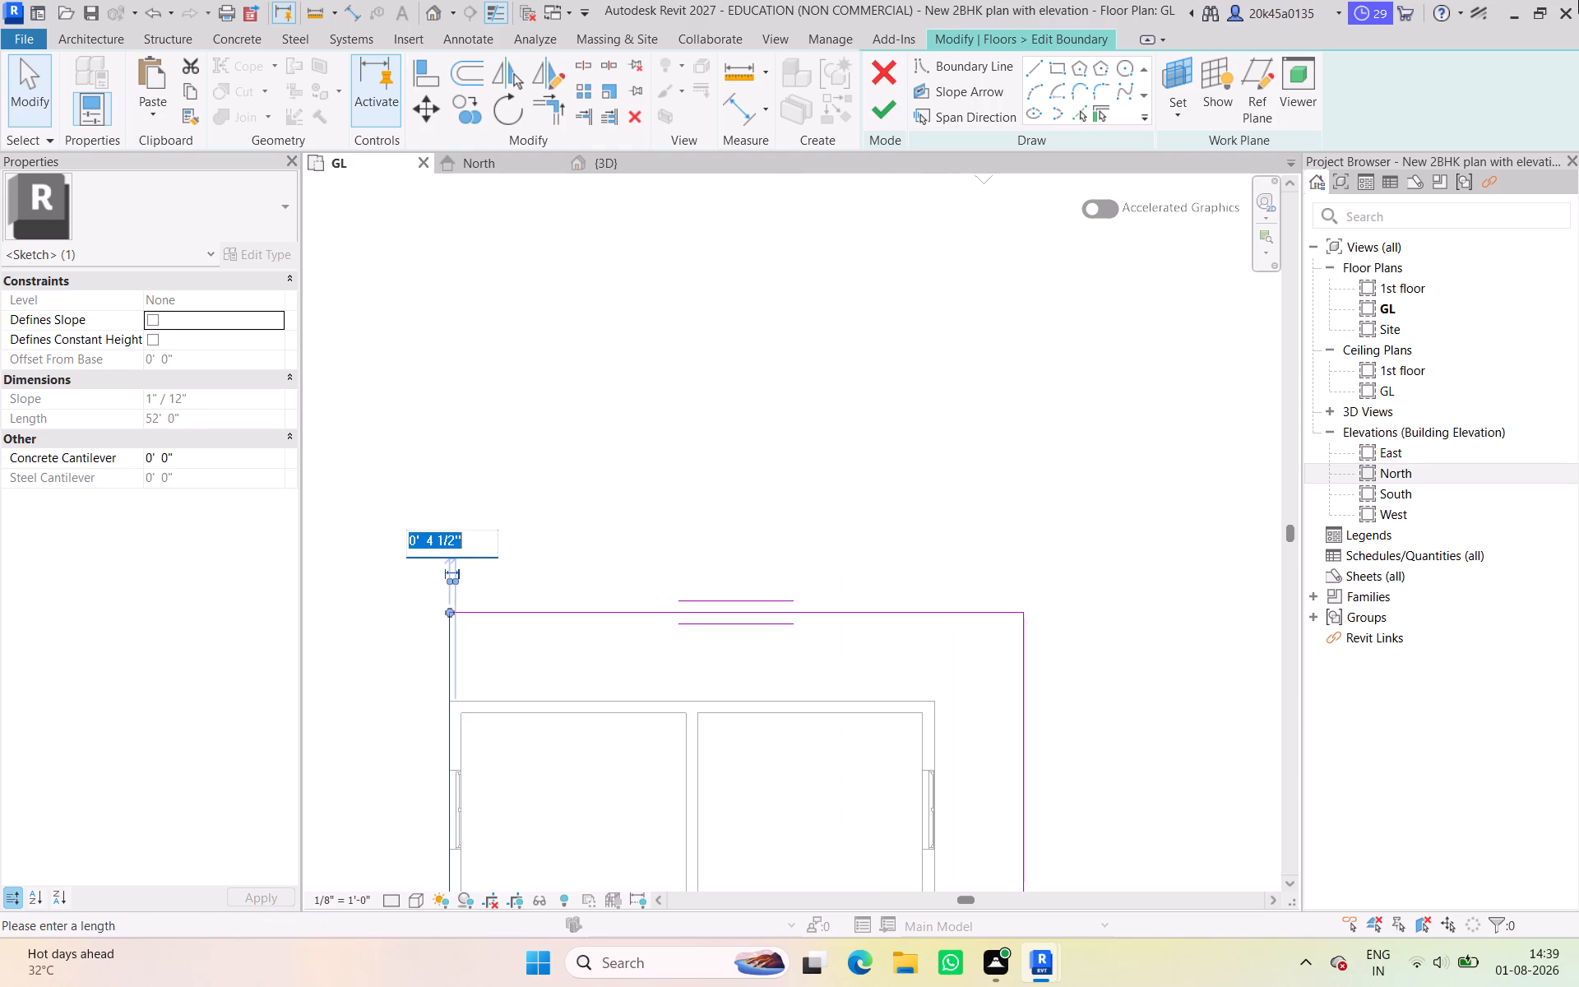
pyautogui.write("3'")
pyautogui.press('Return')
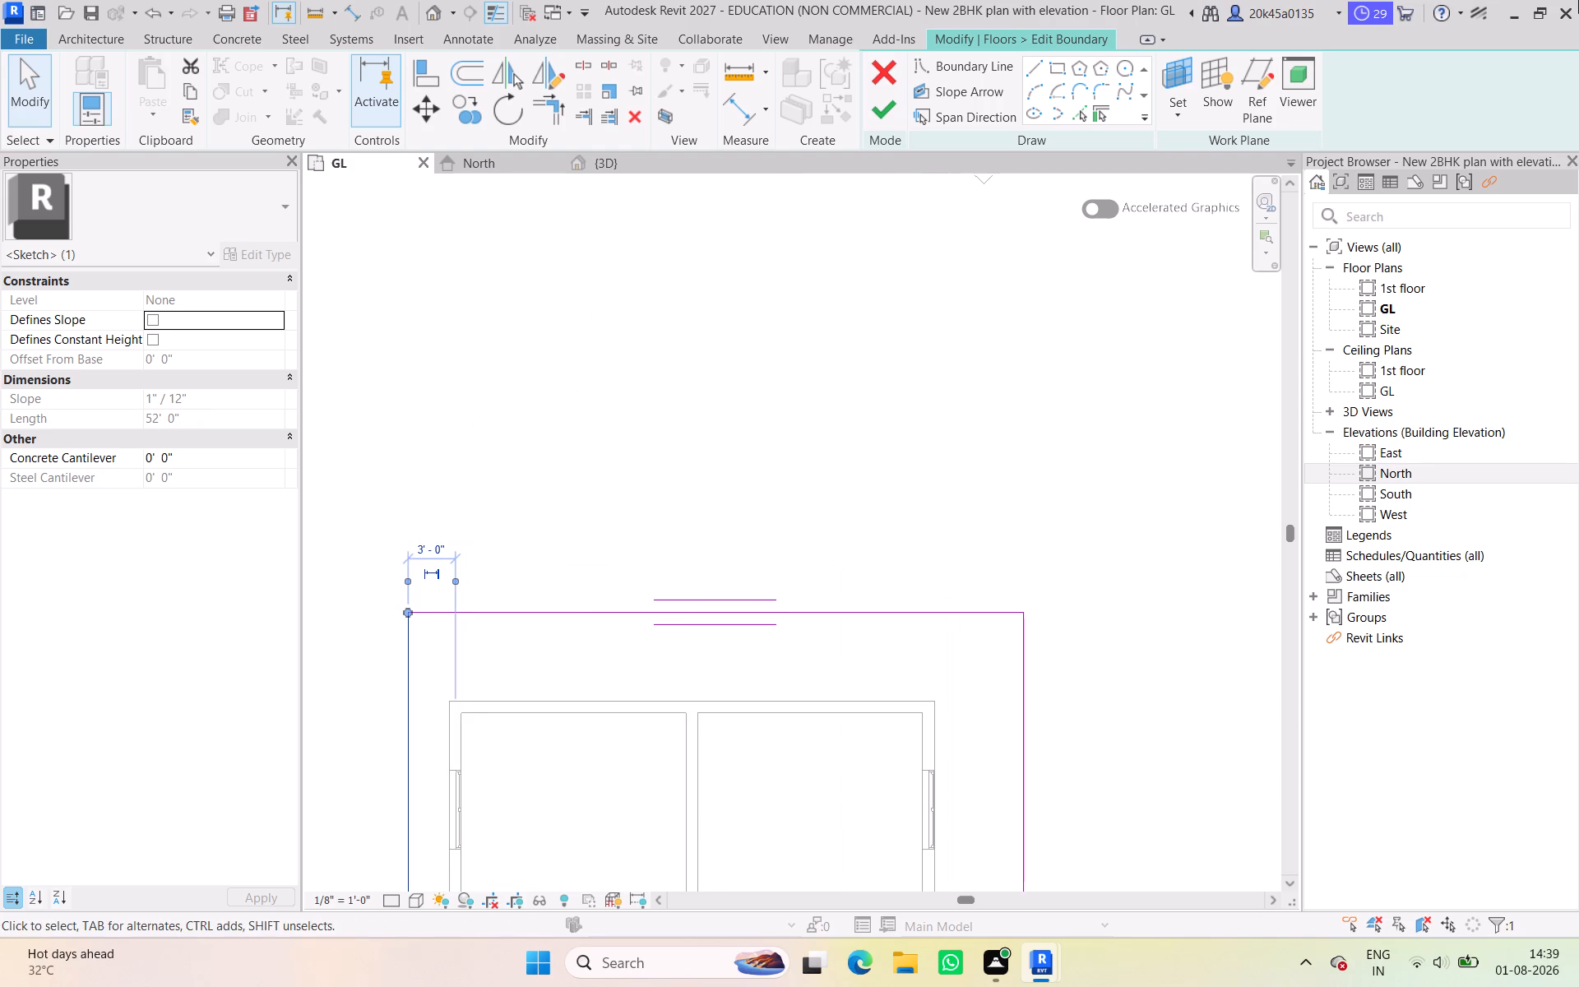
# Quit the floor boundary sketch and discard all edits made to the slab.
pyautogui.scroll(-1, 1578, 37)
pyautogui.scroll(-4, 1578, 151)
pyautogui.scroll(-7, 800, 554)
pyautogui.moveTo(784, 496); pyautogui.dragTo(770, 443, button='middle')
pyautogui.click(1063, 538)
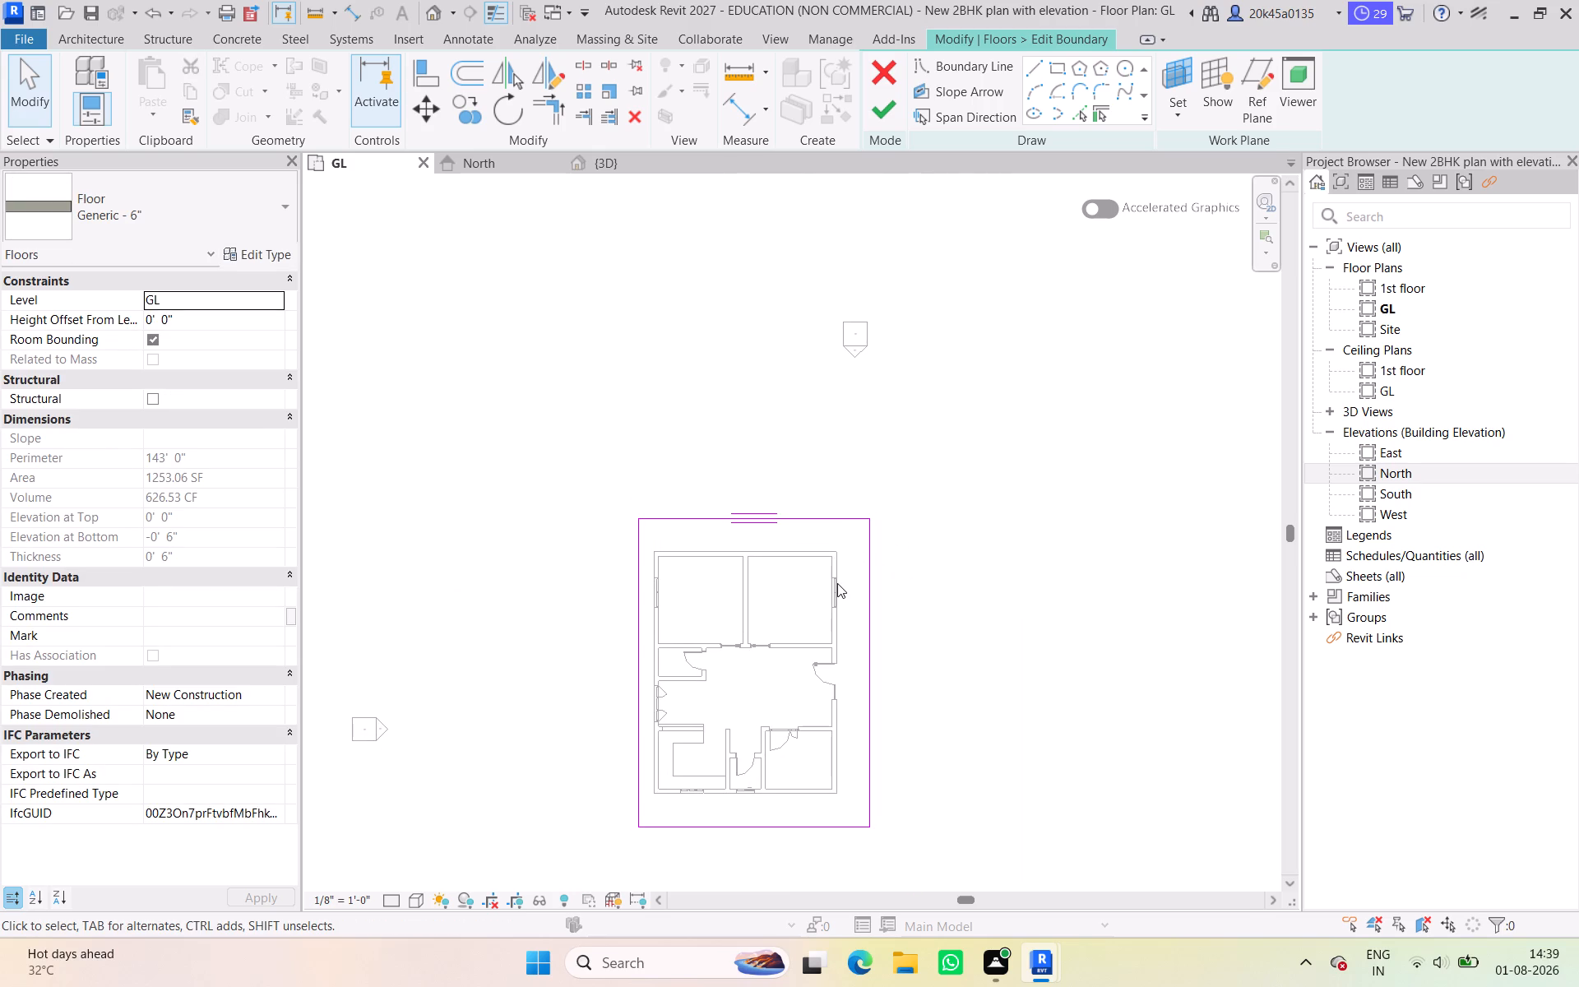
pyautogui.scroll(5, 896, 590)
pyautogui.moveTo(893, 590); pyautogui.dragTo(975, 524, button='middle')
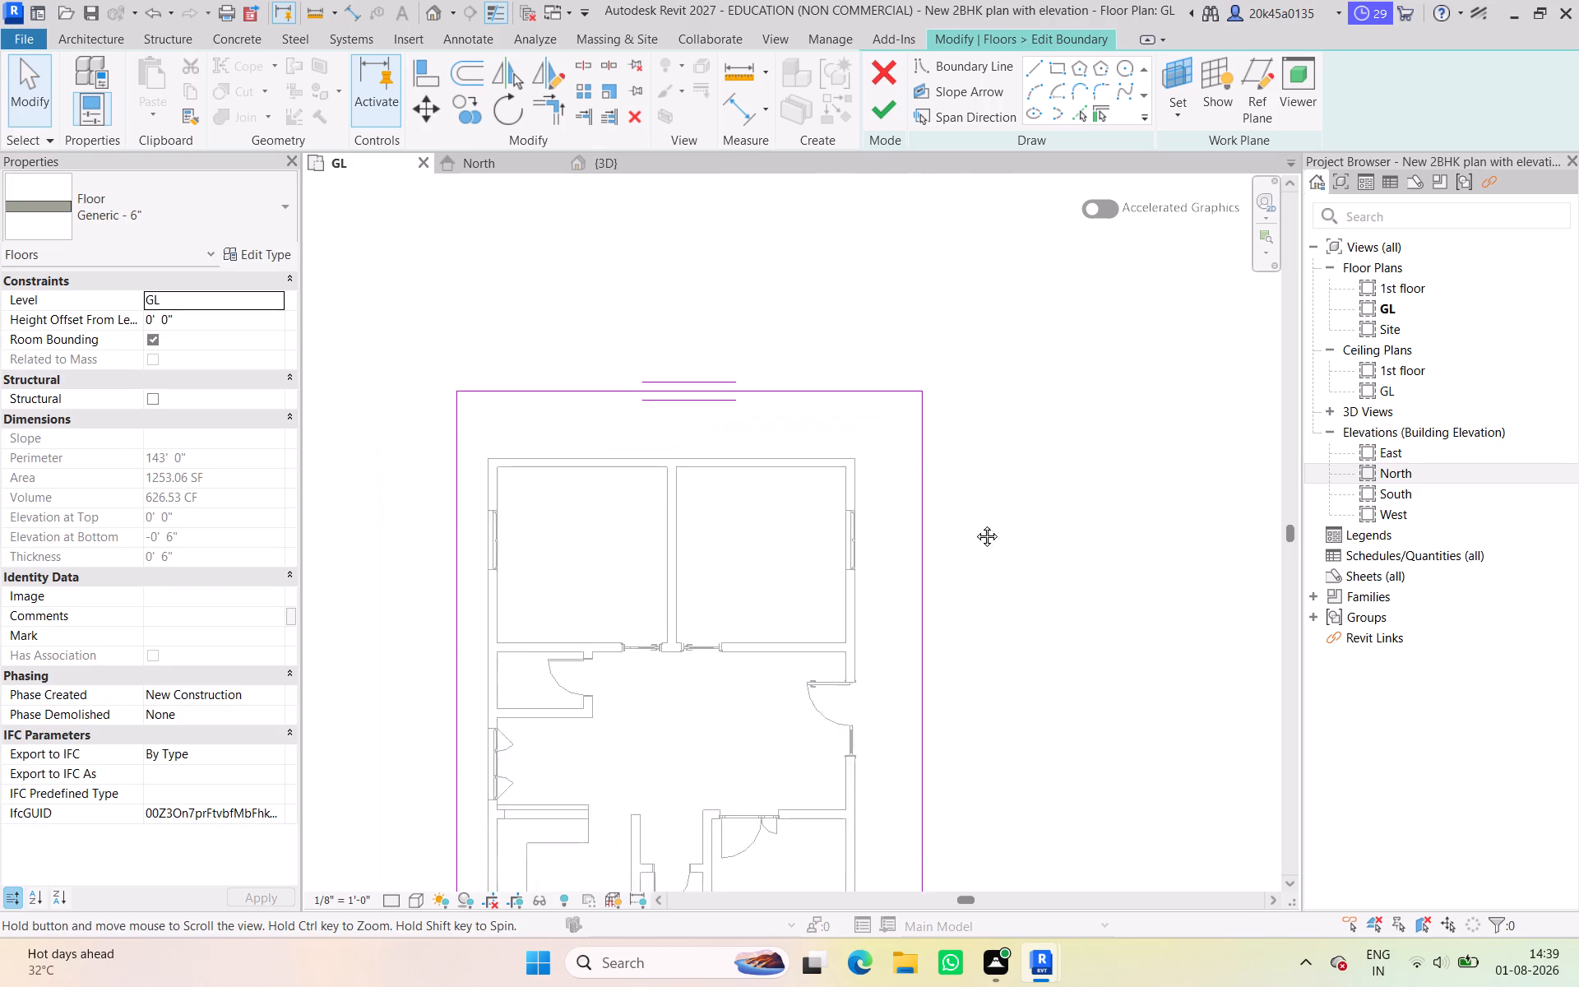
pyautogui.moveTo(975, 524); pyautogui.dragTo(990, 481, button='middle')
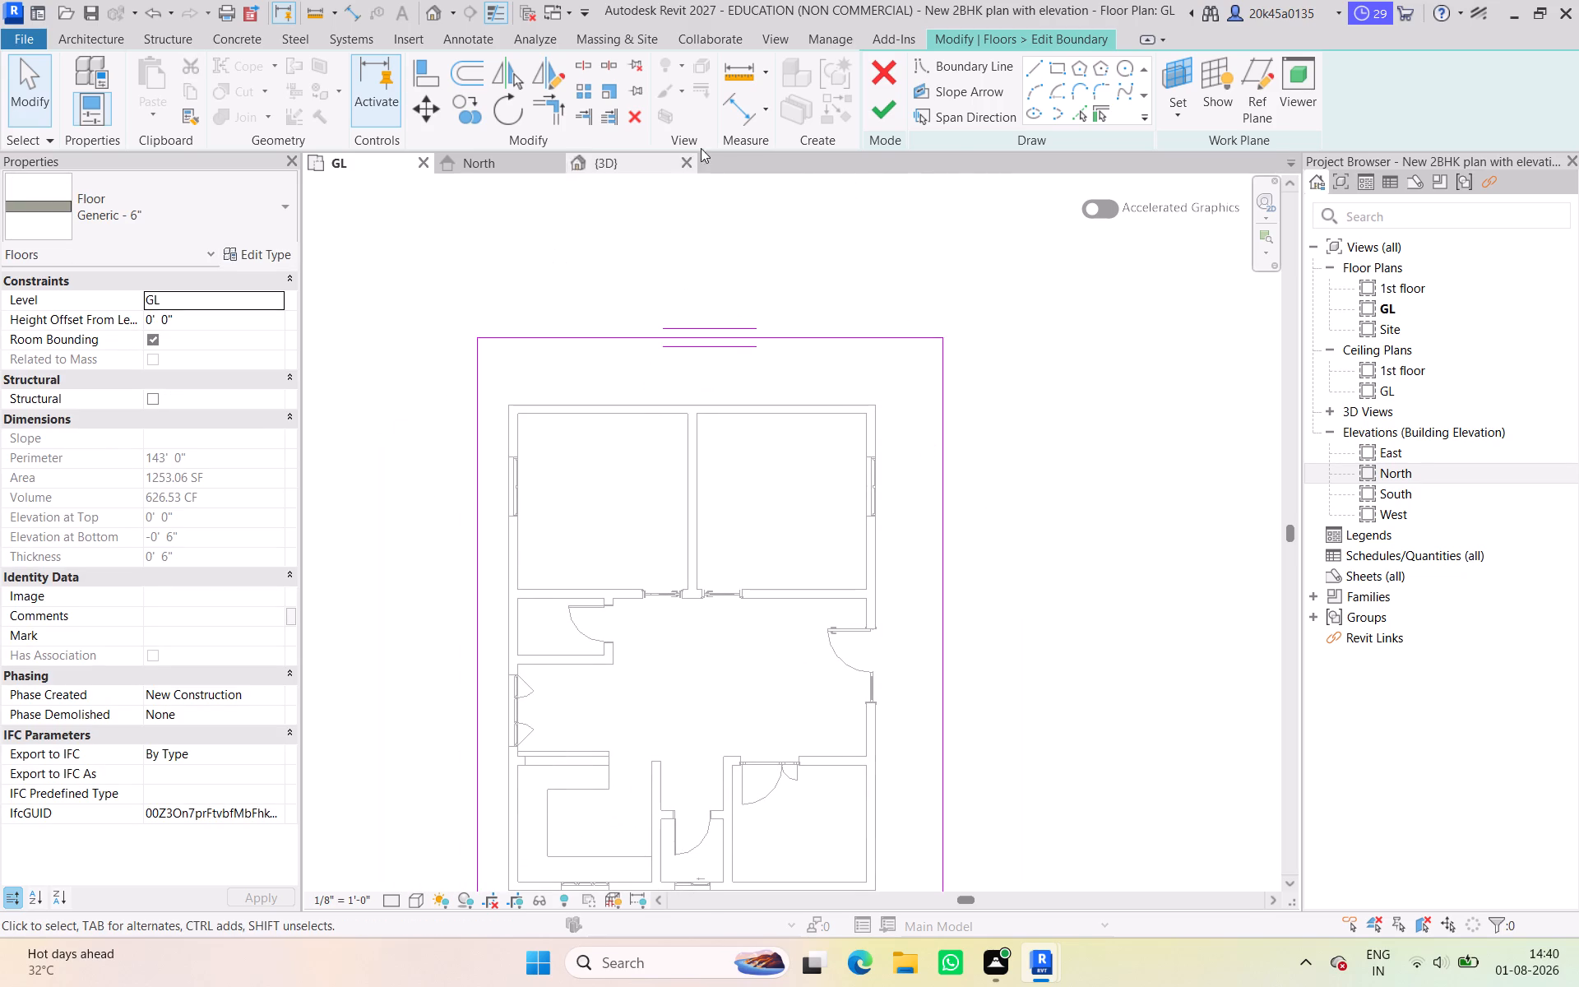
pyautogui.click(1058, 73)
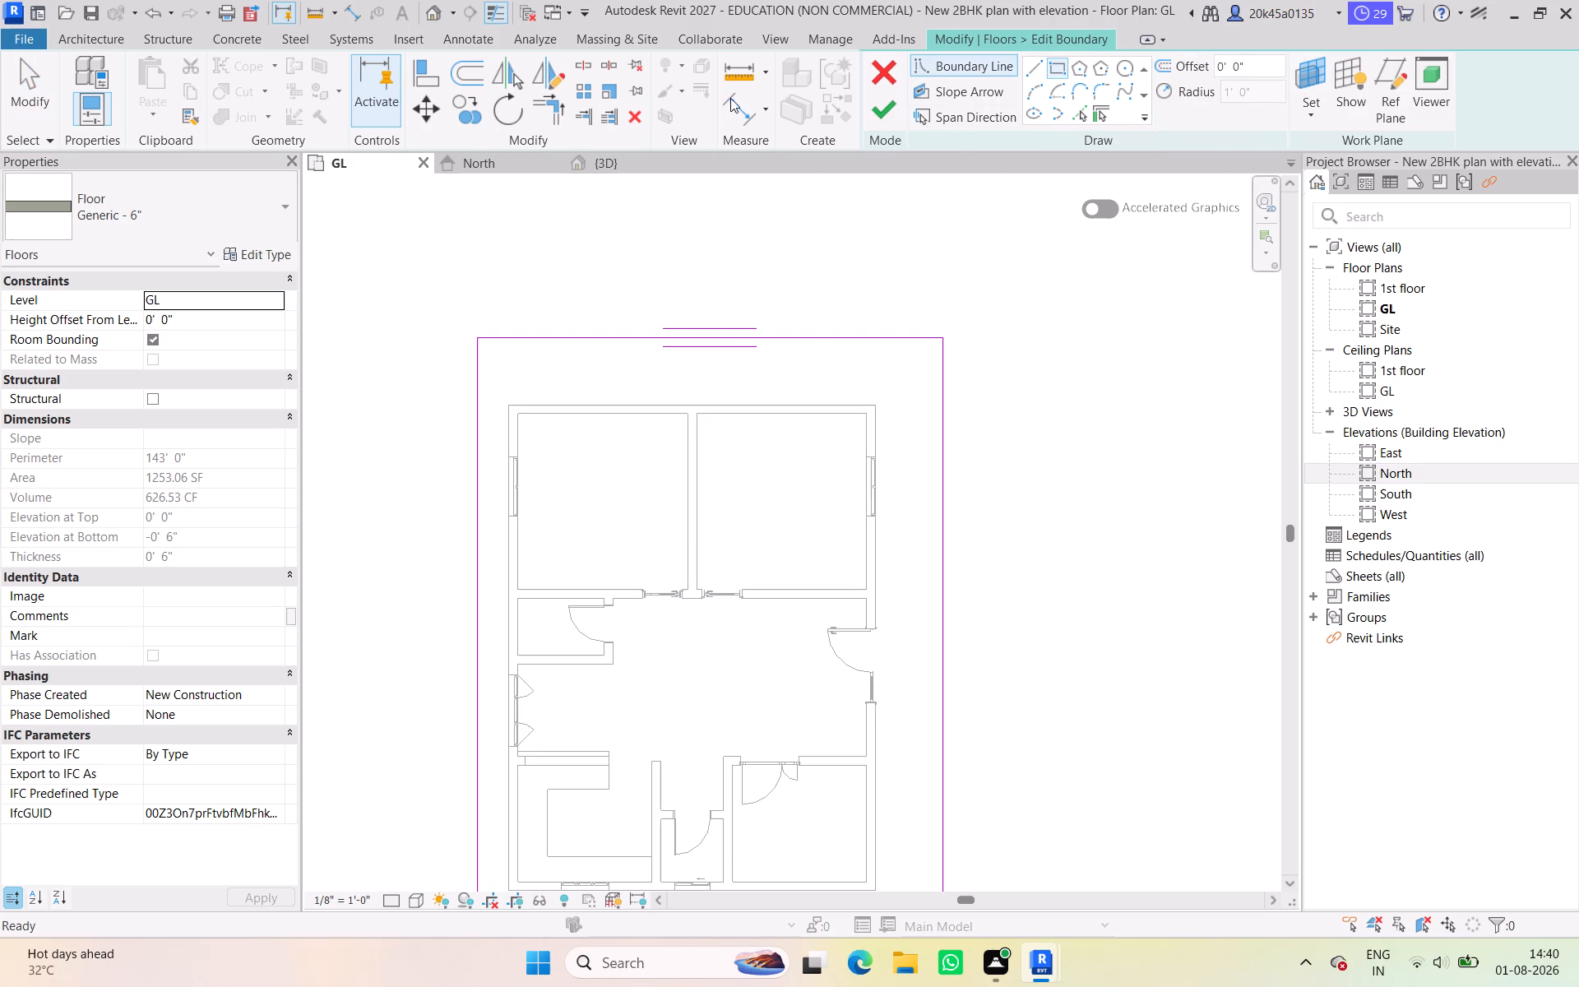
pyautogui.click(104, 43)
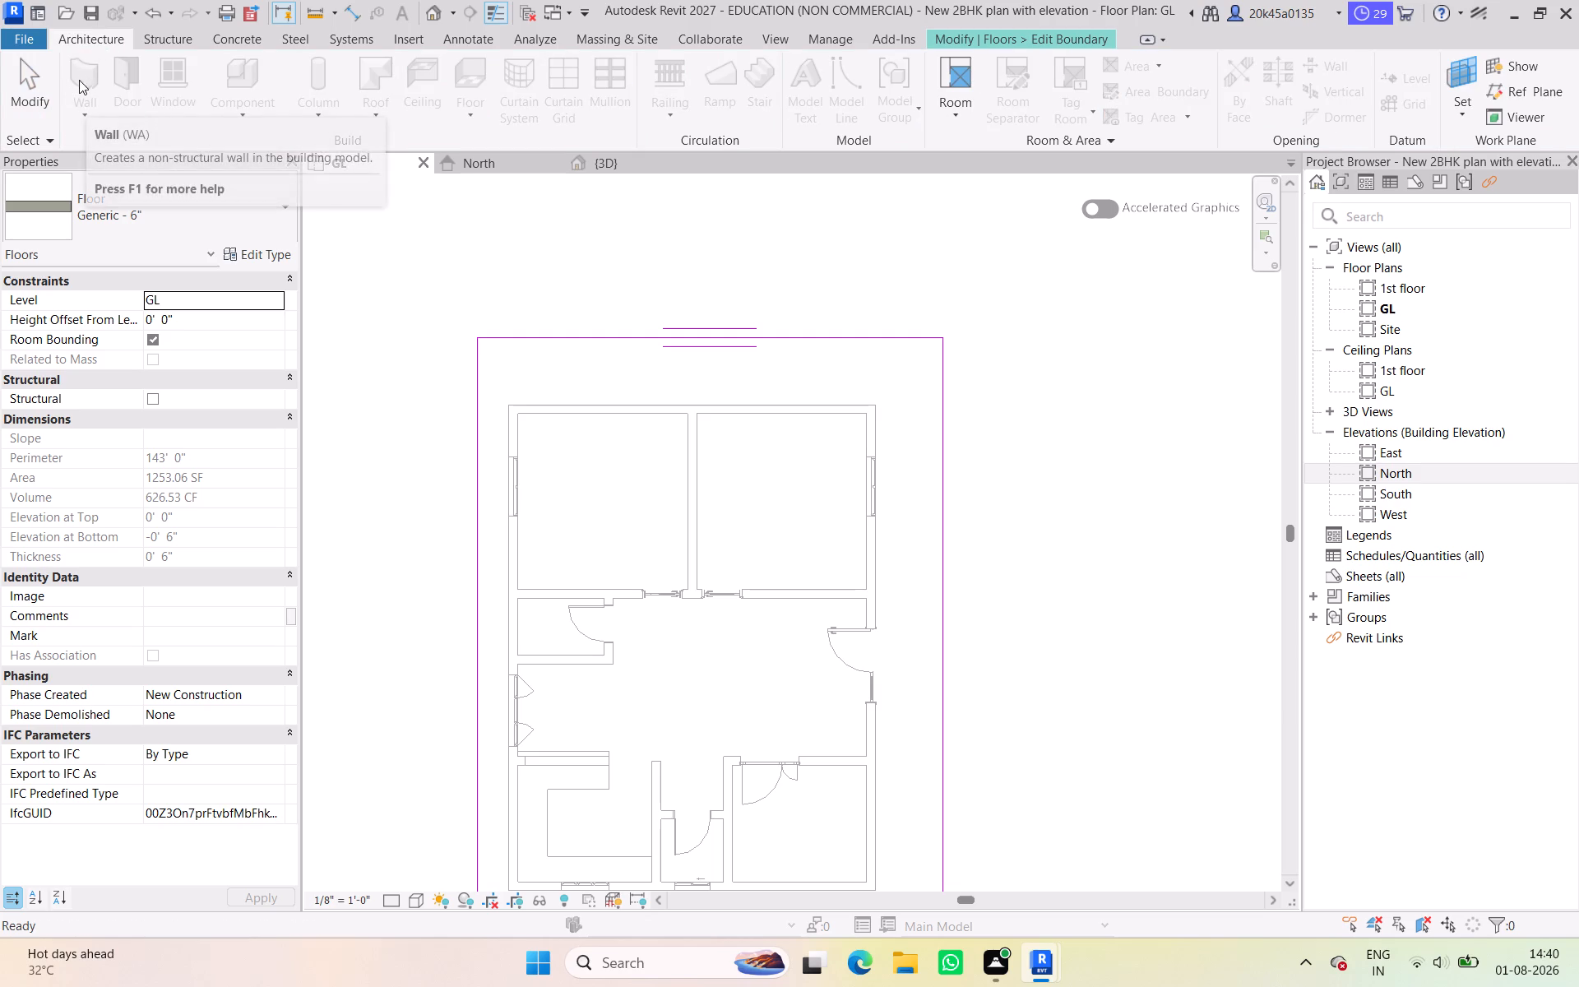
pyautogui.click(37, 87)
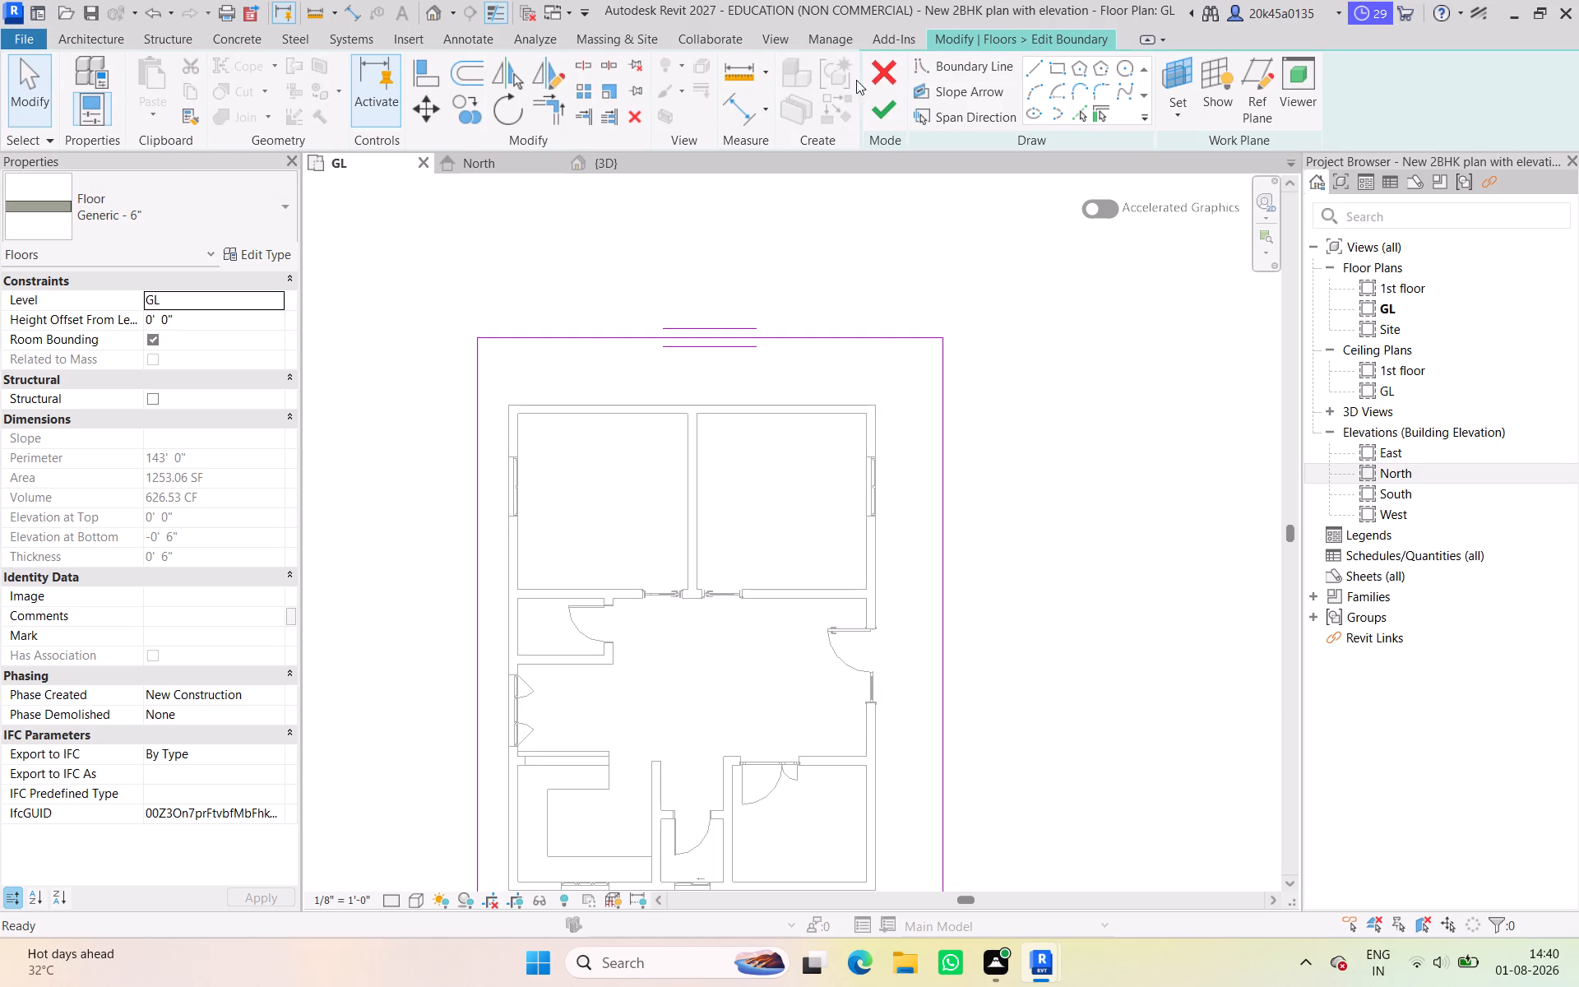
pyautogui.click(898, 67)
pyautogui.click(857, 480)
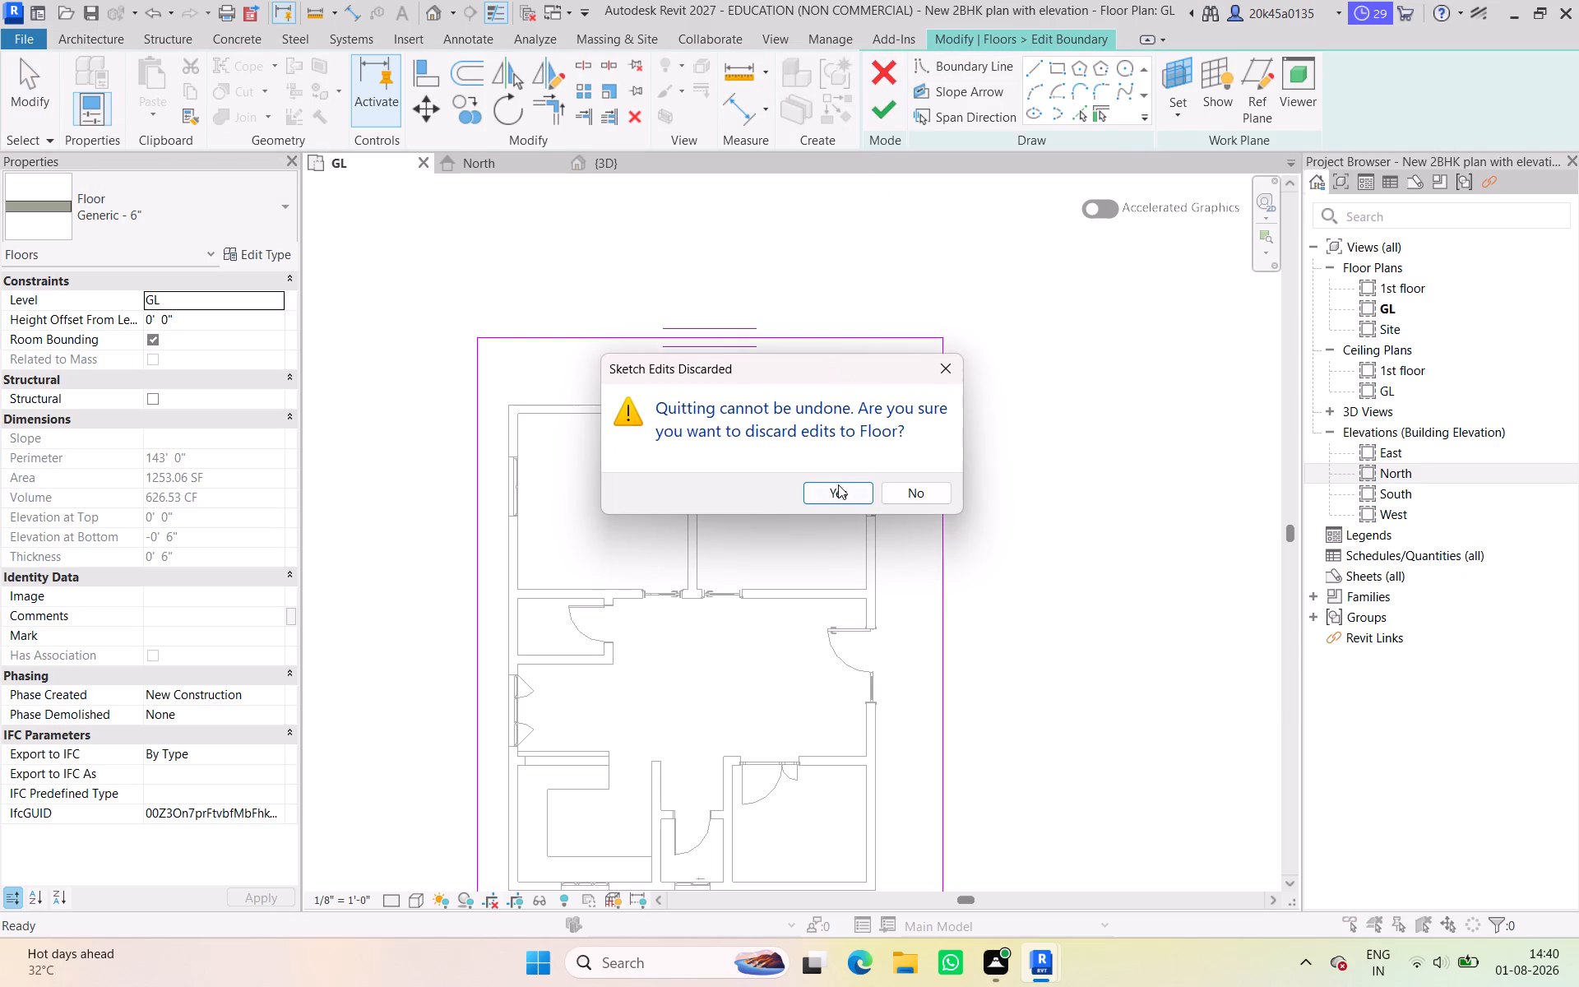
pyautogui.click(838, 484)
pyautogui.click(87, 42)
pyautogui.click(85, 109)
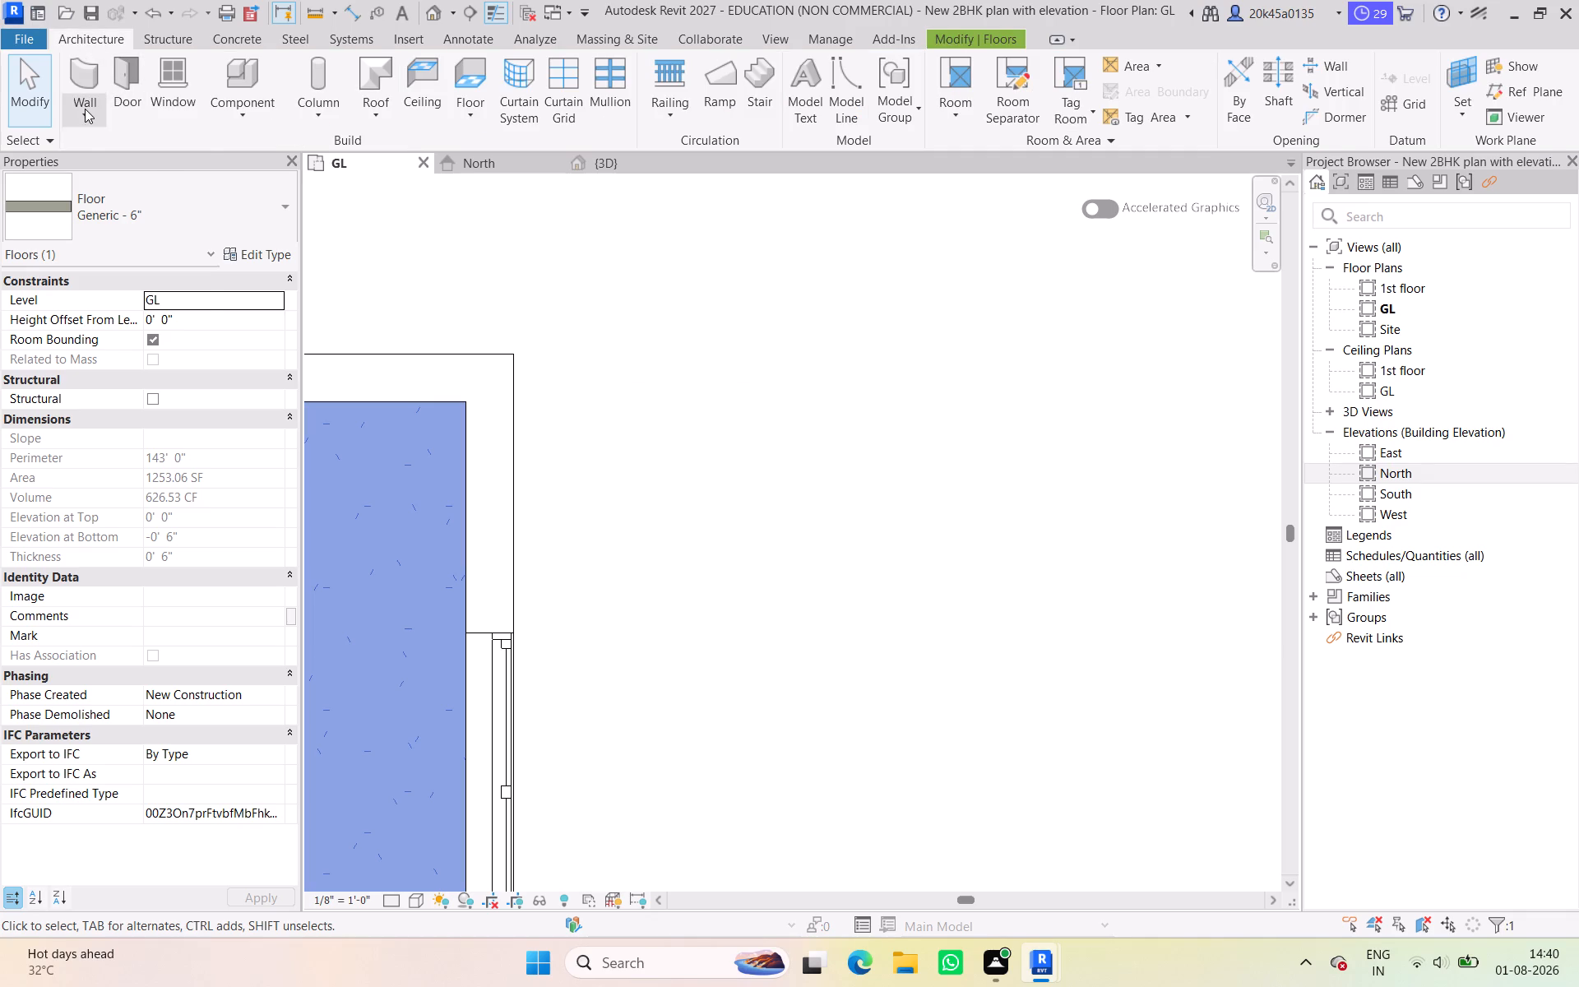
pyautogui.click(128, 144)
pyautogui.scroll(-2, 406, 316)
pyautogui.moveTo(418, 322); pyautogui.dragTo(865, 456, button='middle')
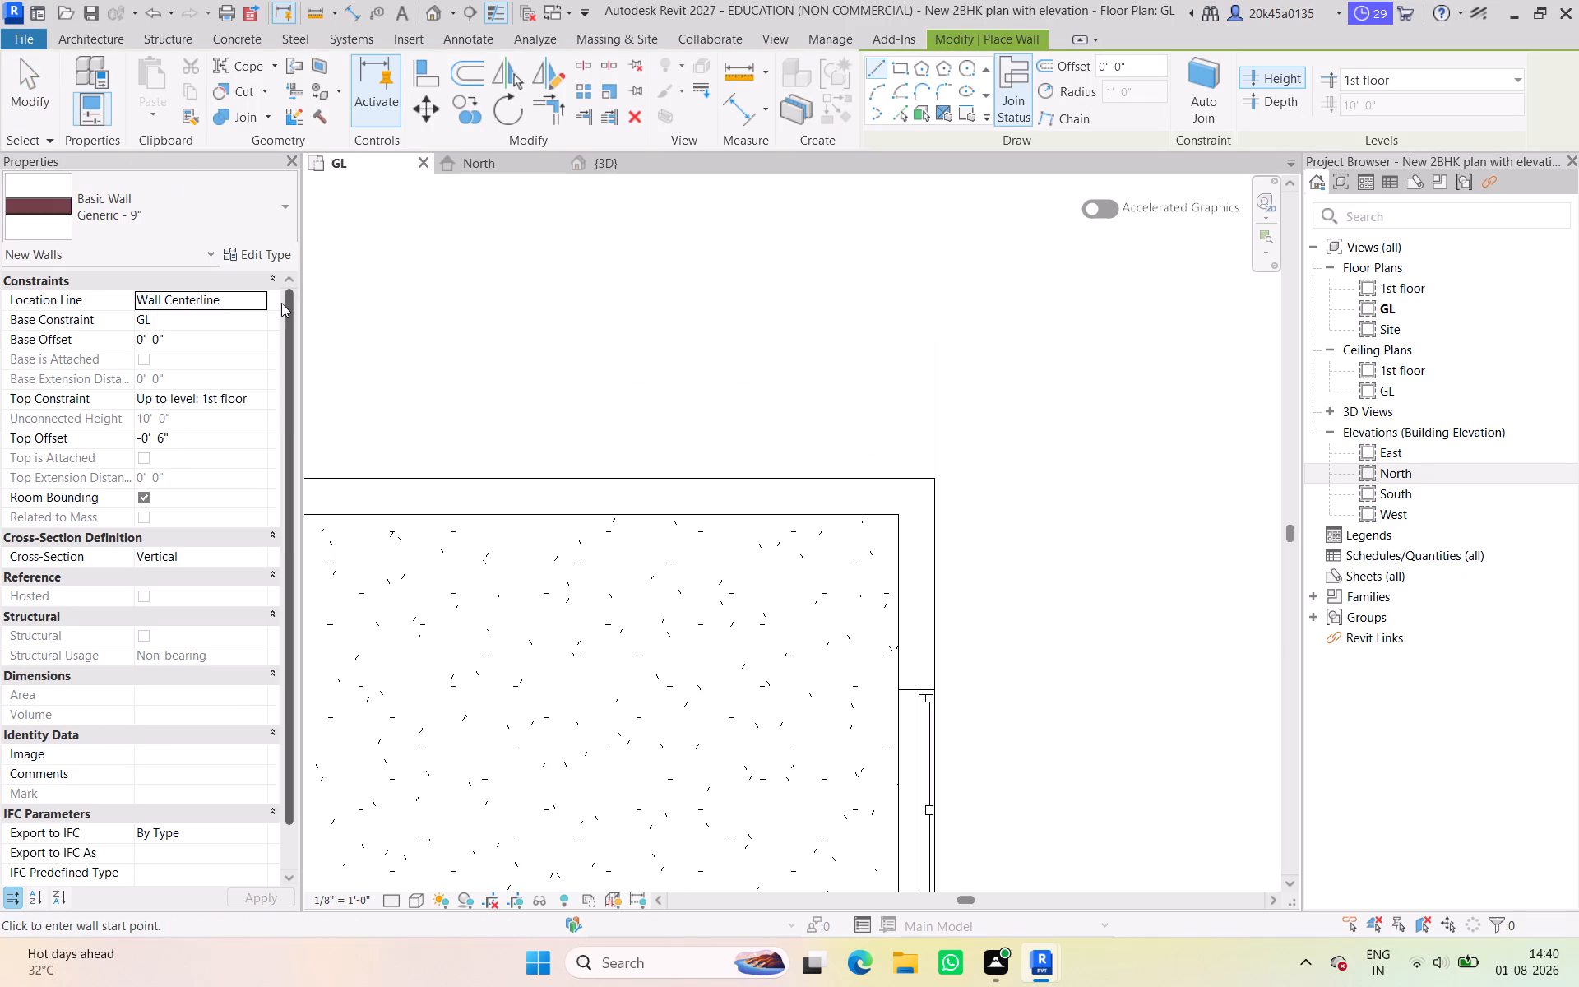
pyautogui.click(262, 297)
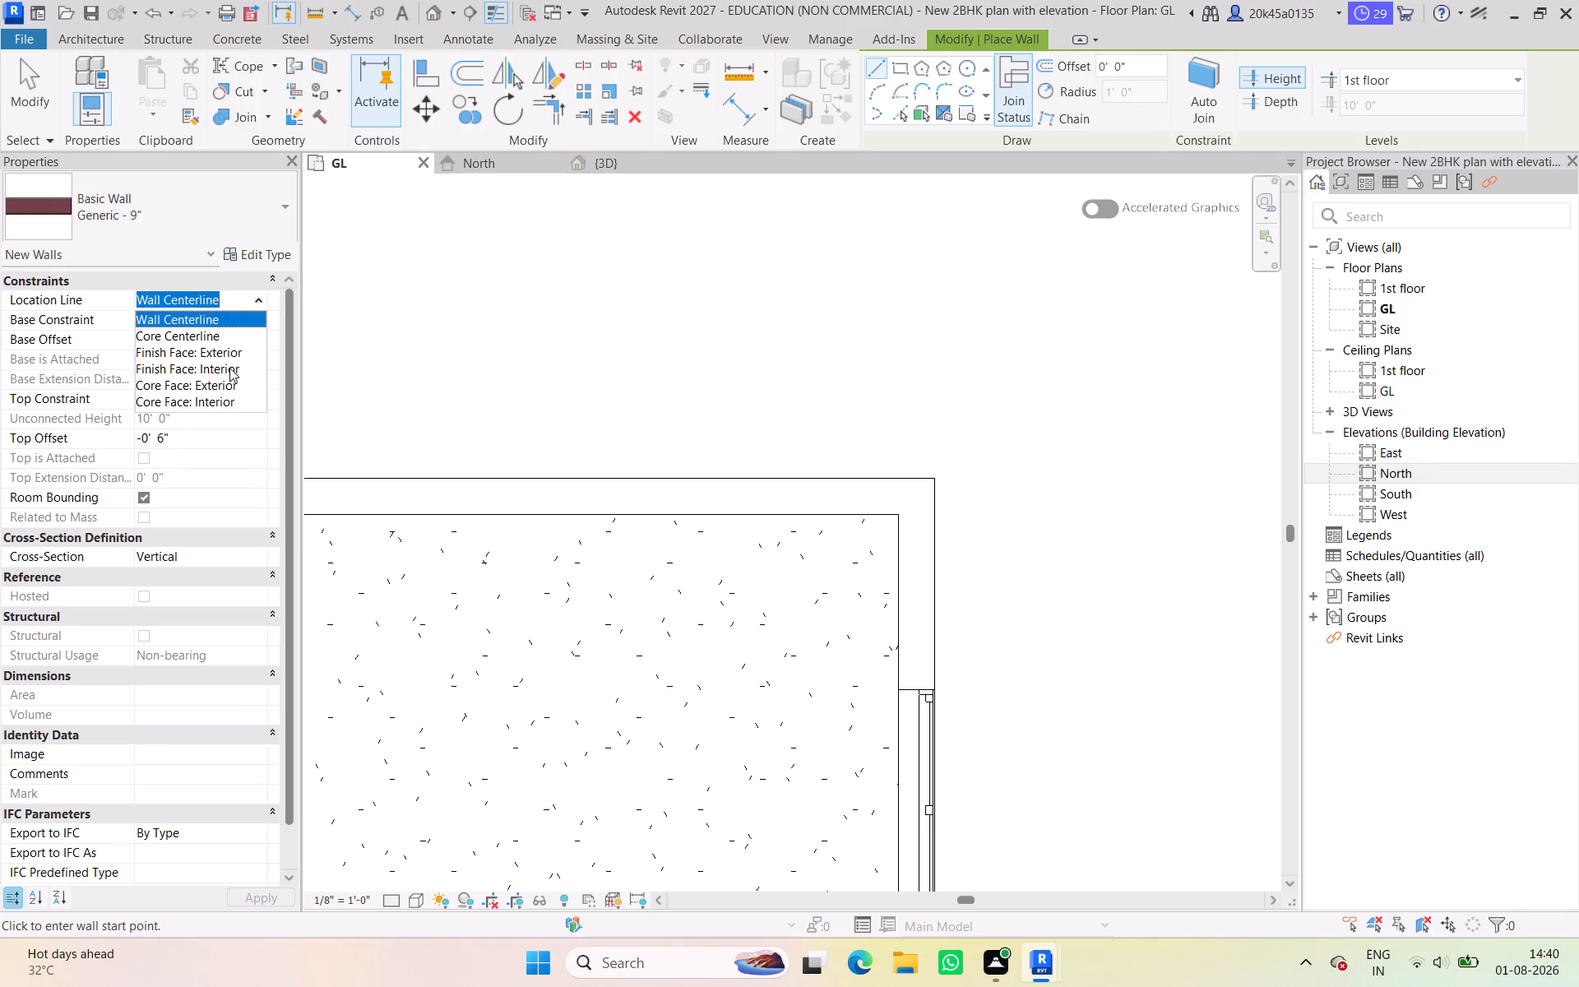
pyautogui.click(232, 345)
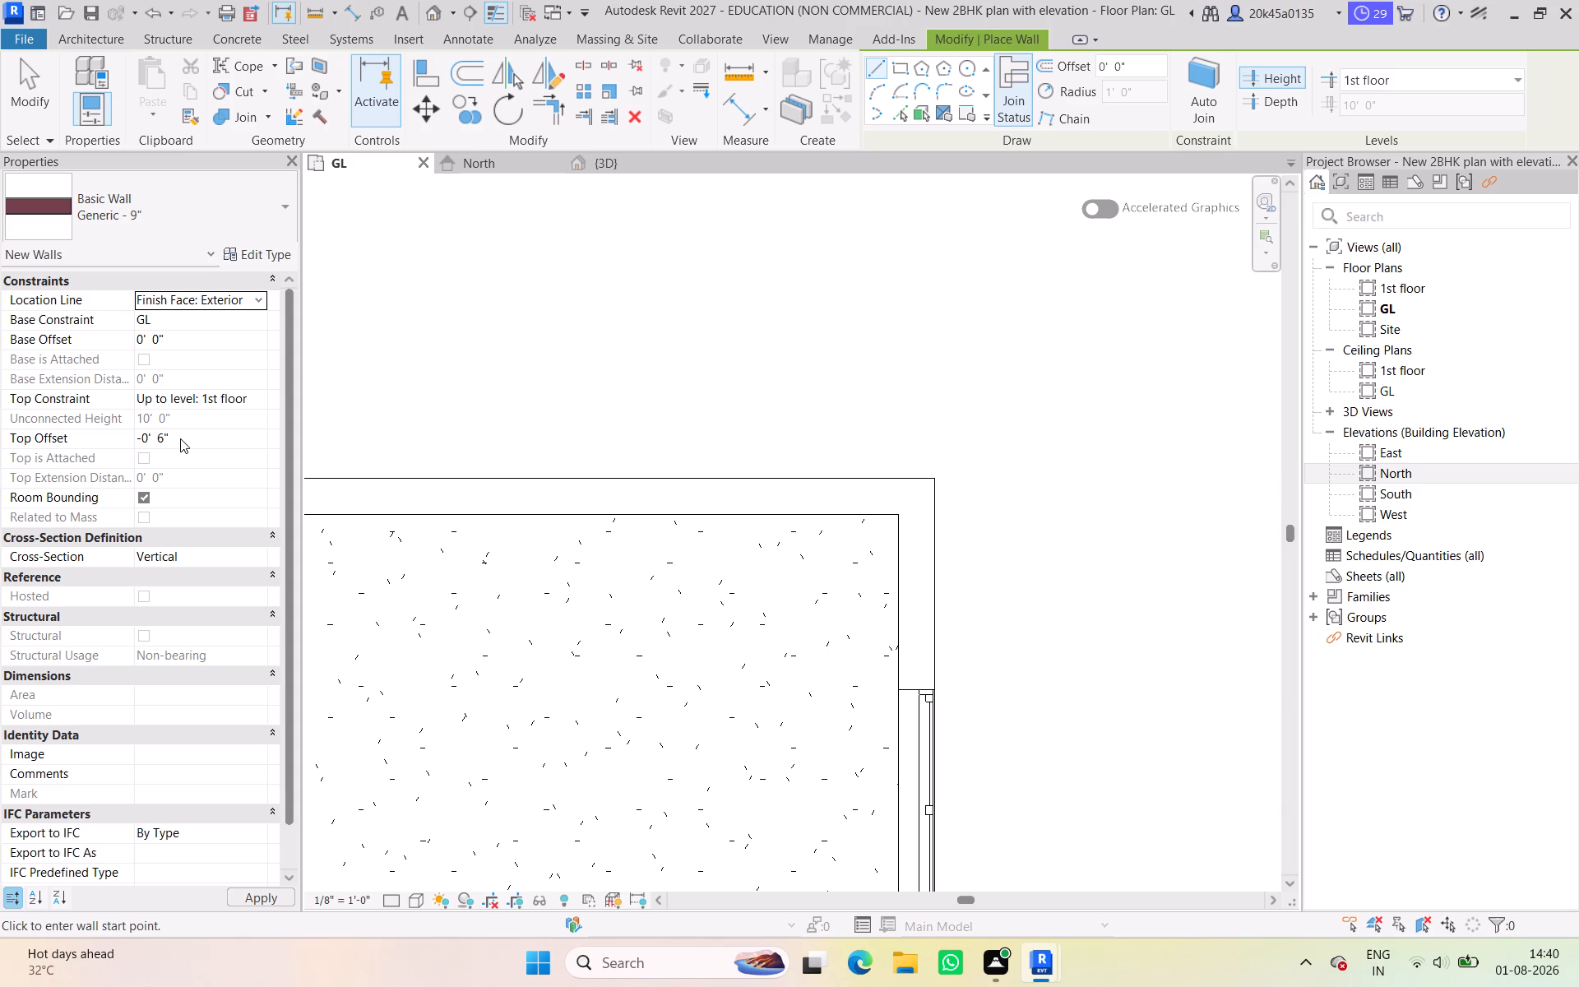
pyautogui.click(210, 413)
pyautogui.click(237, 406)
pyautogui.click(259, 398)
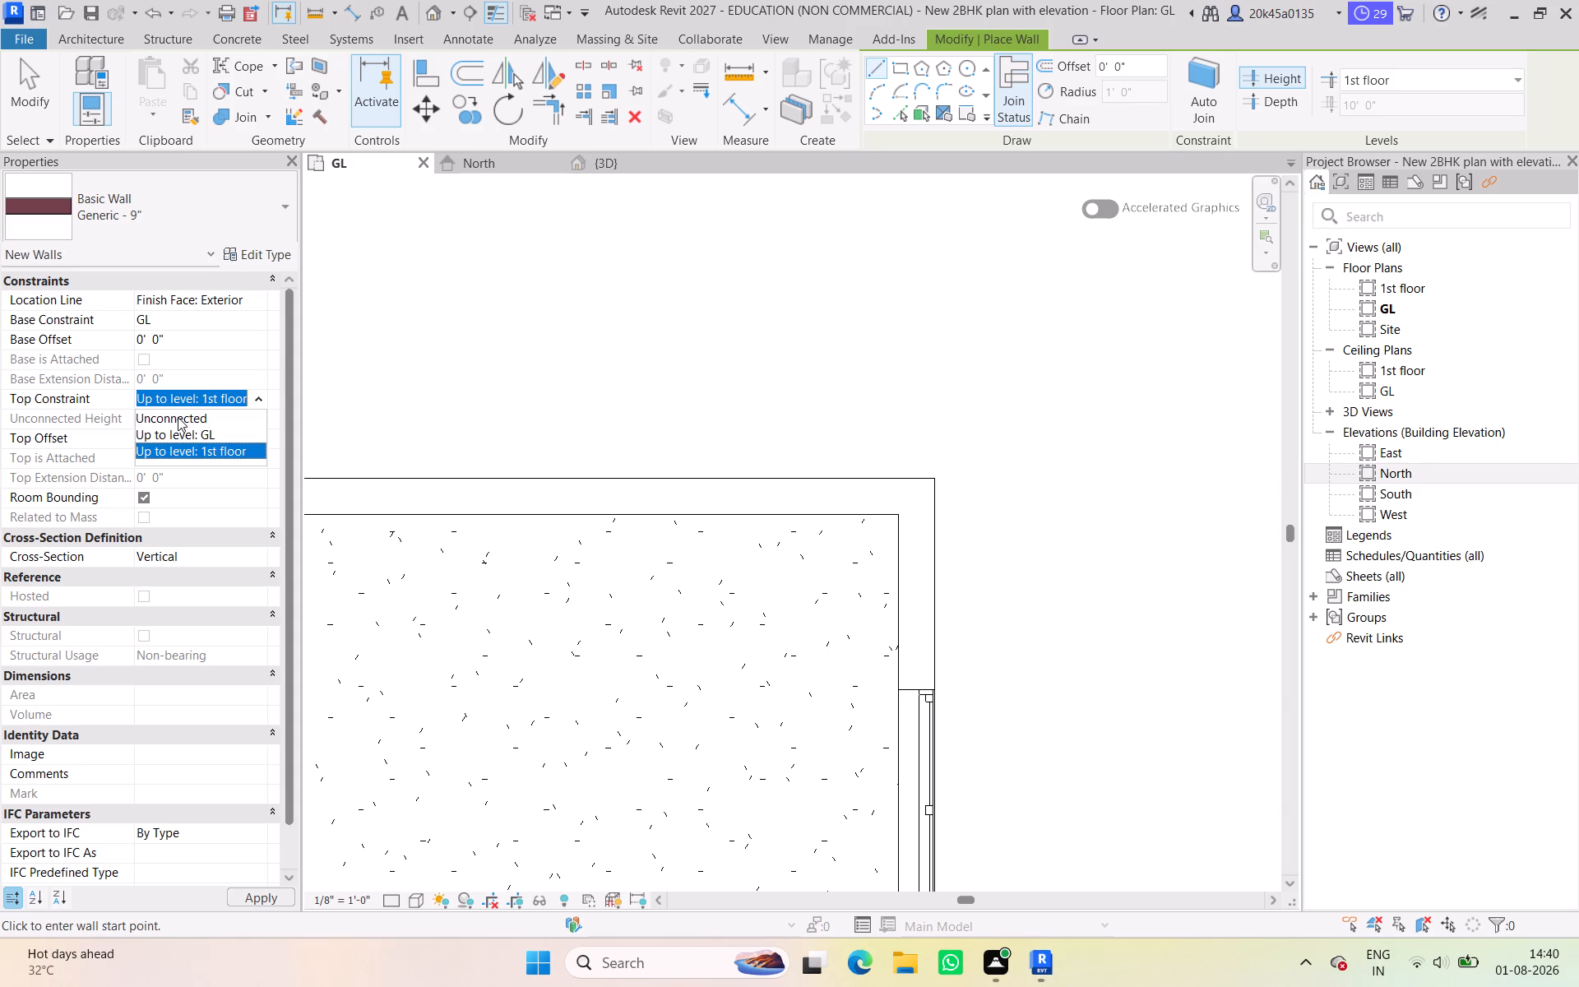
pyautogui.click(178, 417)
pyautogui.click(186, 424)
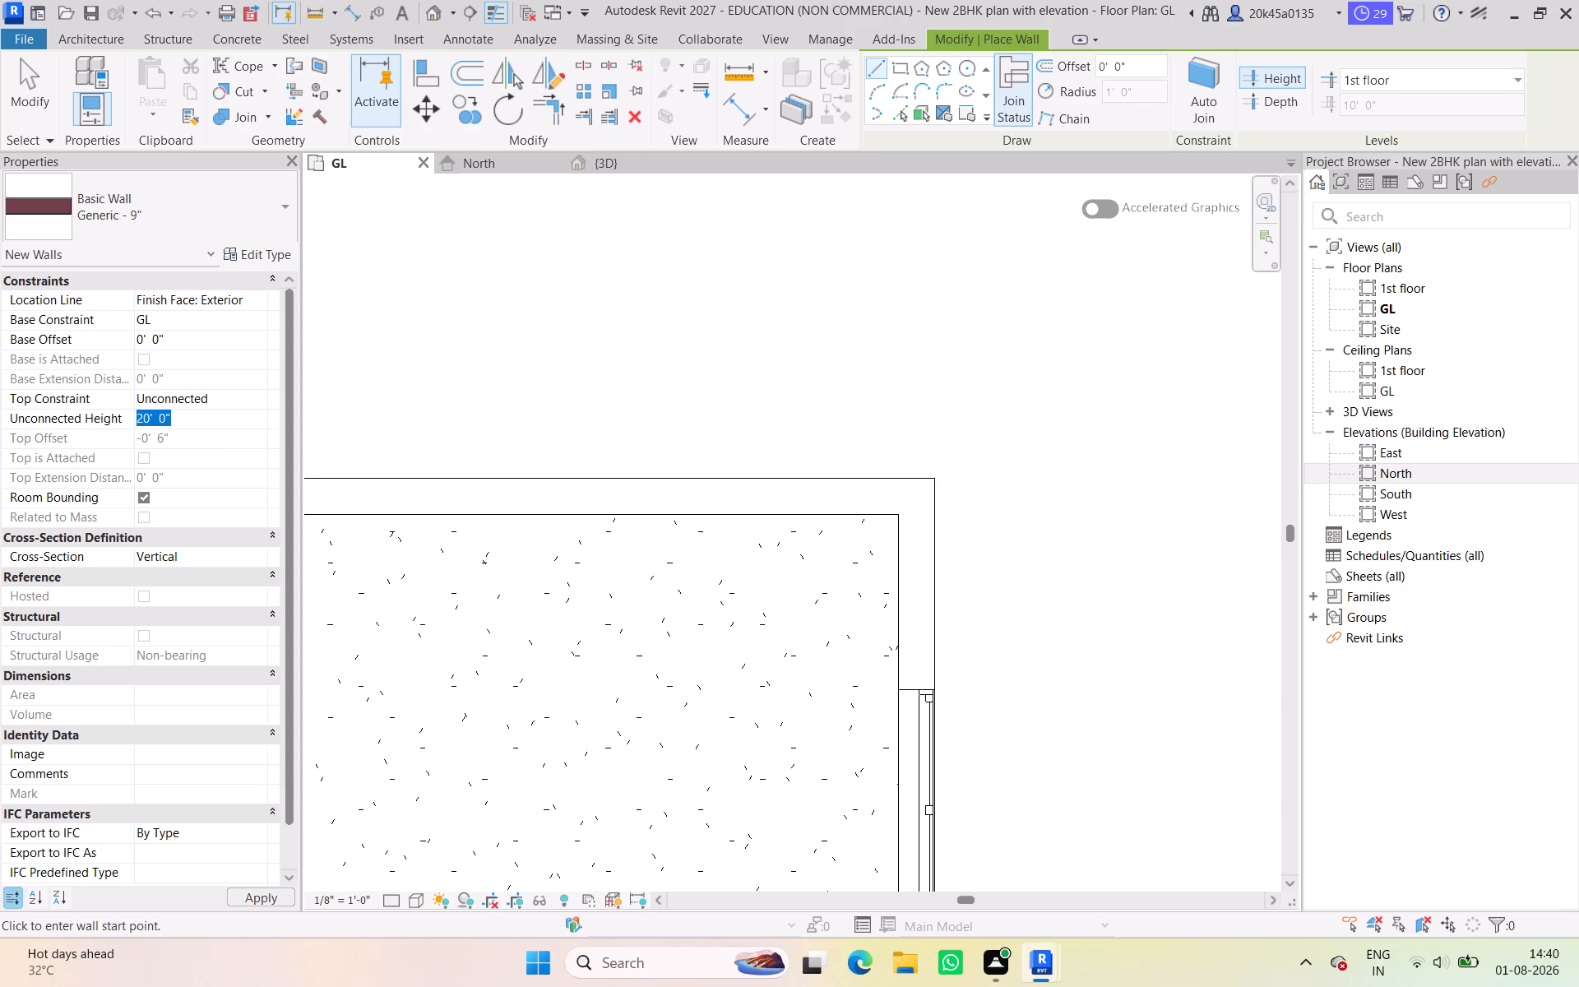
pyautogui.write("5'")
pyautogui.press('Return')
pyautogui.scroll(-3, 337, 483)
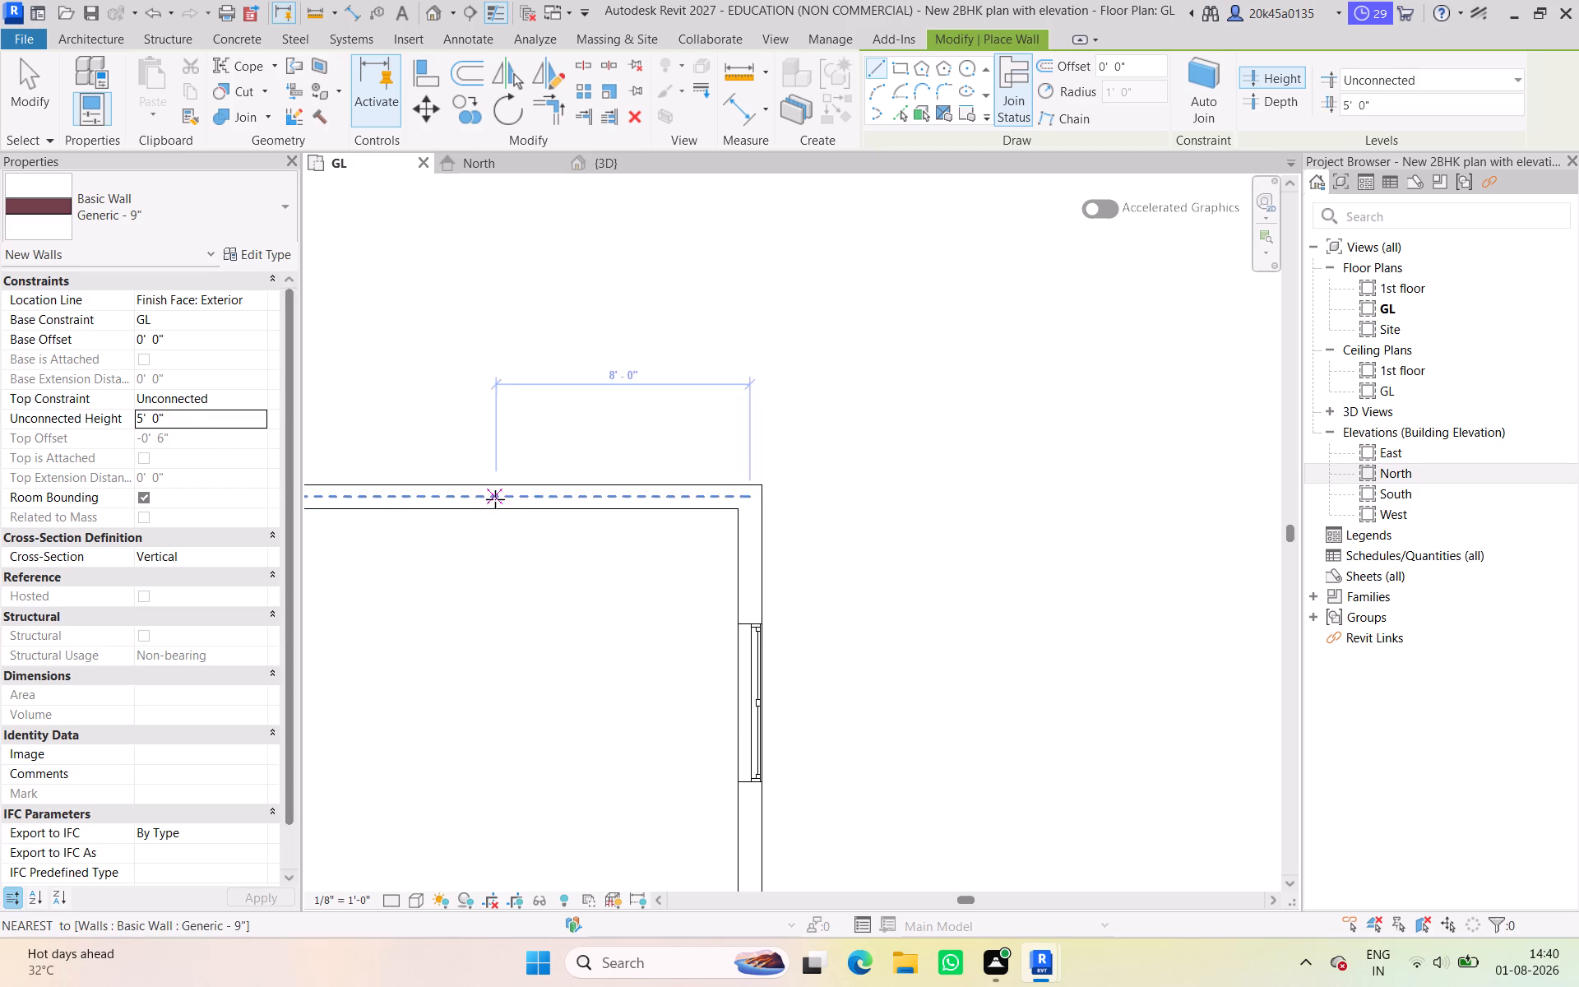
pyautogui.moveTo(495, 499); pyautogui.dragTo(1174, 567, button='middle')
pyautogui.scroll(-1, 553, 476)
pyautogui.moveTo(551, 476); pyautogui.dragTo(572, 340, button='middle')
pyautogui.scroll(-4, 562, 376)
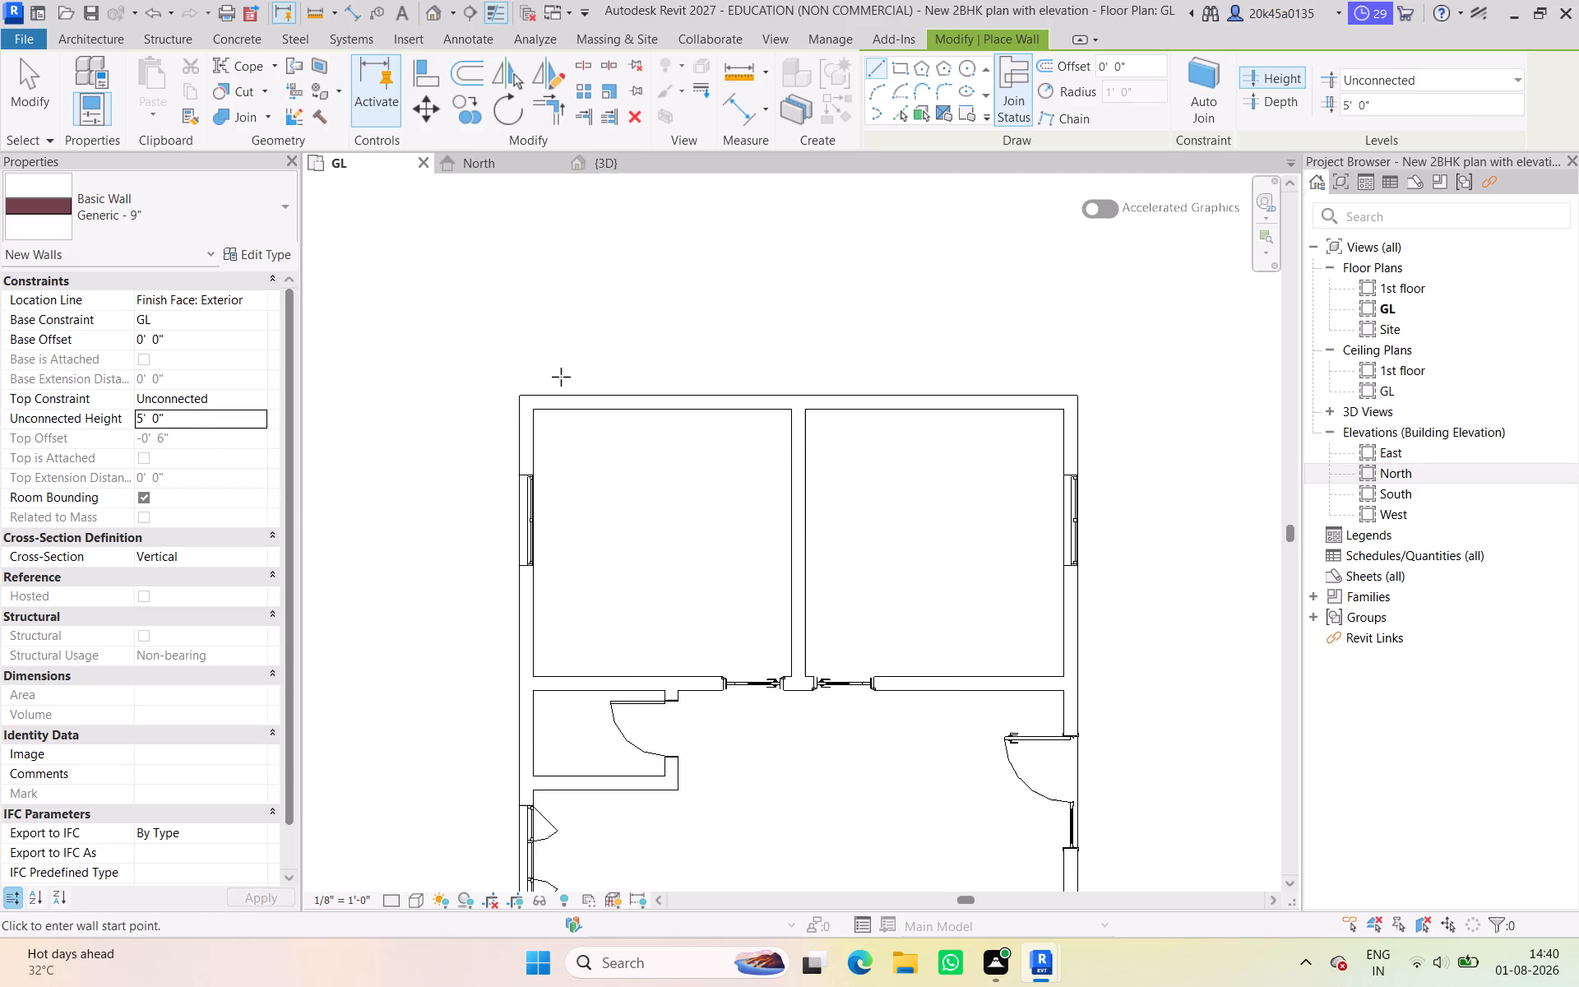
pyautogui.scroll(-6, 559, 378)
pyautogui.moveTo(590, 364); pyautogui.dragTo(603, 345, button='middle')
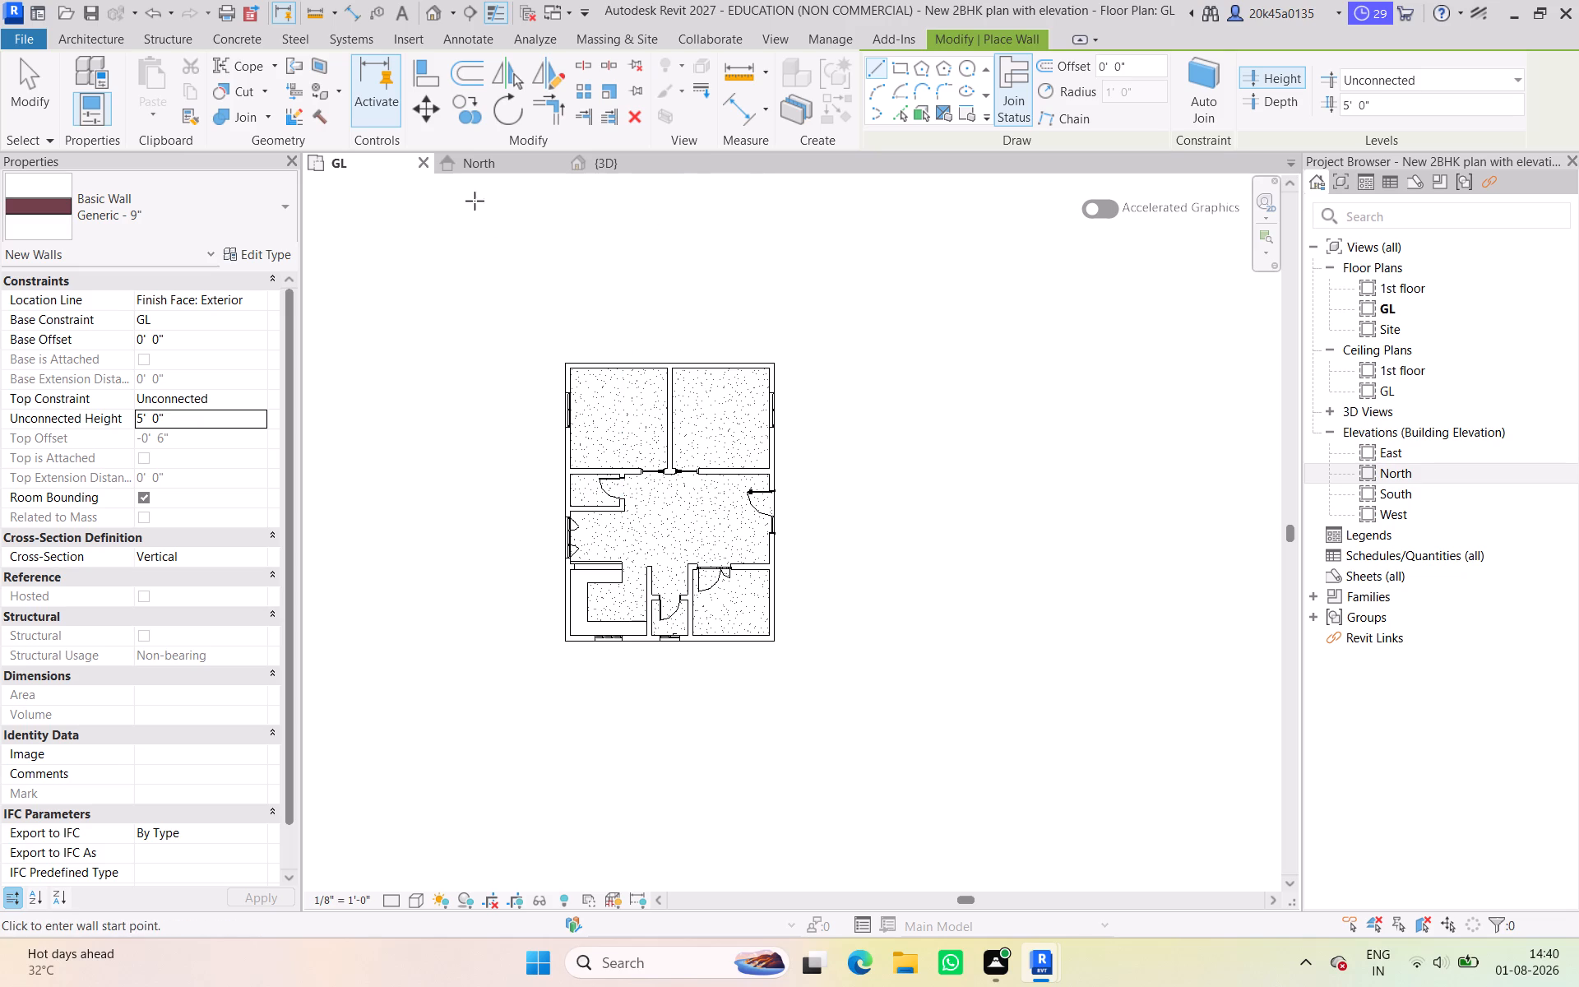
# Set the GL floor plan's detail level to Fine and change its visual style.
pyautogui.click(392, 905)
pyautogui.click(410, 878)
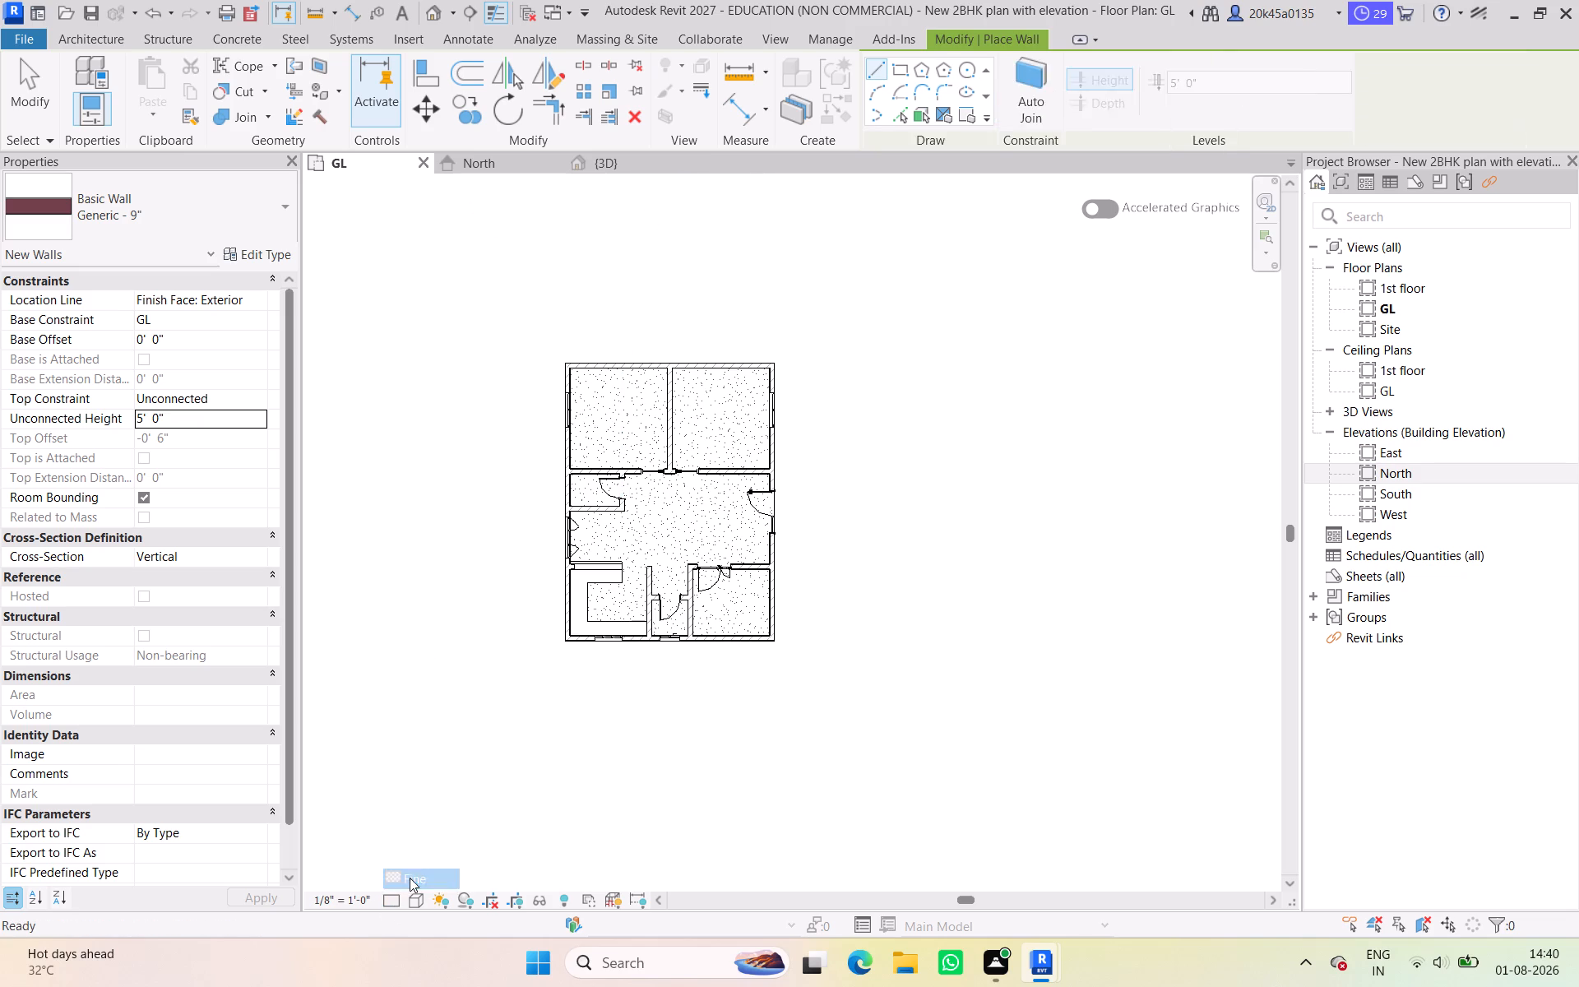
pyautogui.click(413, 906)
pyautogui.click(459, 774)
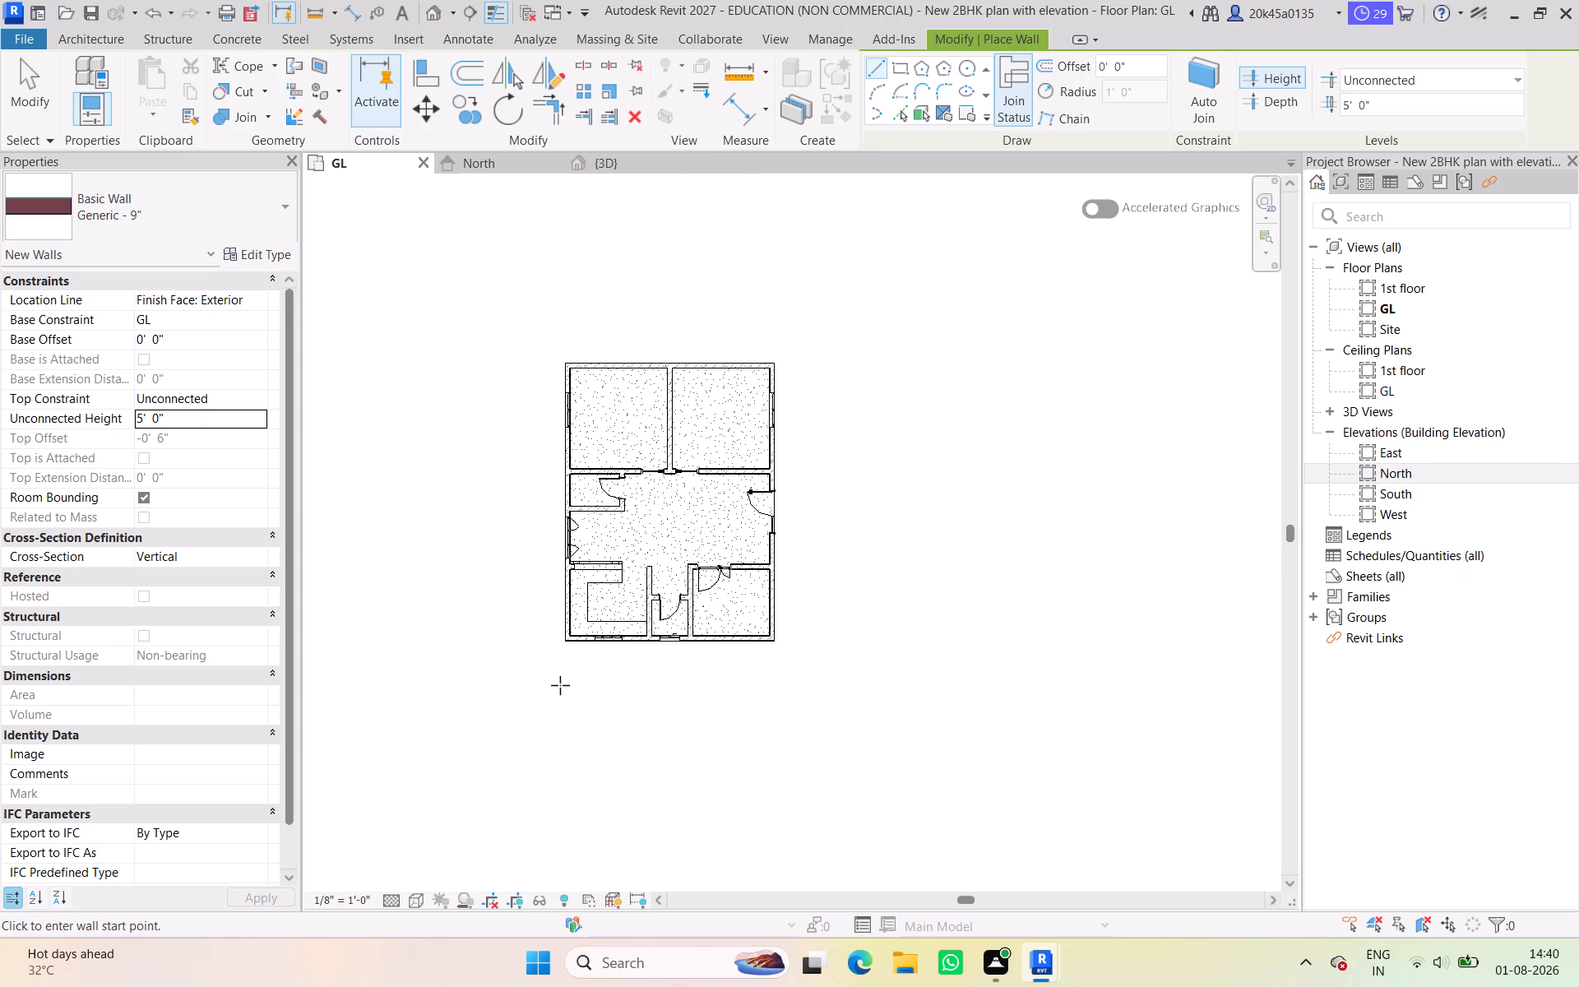
# Leave wall placement in the 3D view and undo recent changes back to the roof's footprint sketch.
pyautogui.click(582, 169)
pyautogui.scroll(-1, 696, 554)
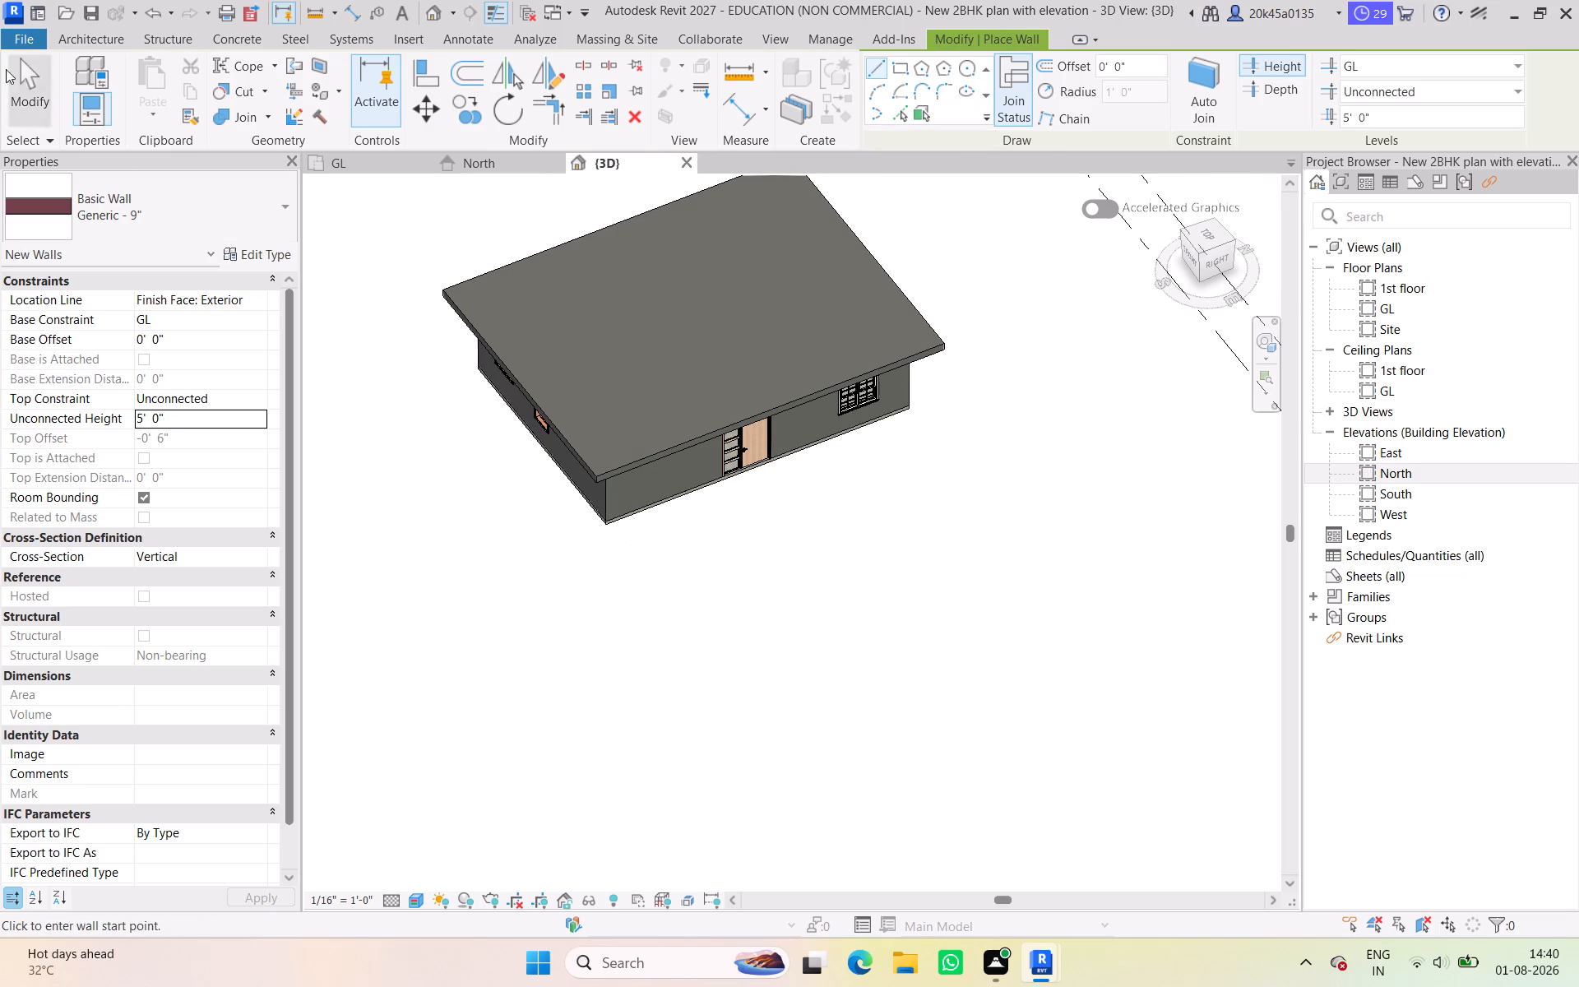
pyautogui.click(15, 72)
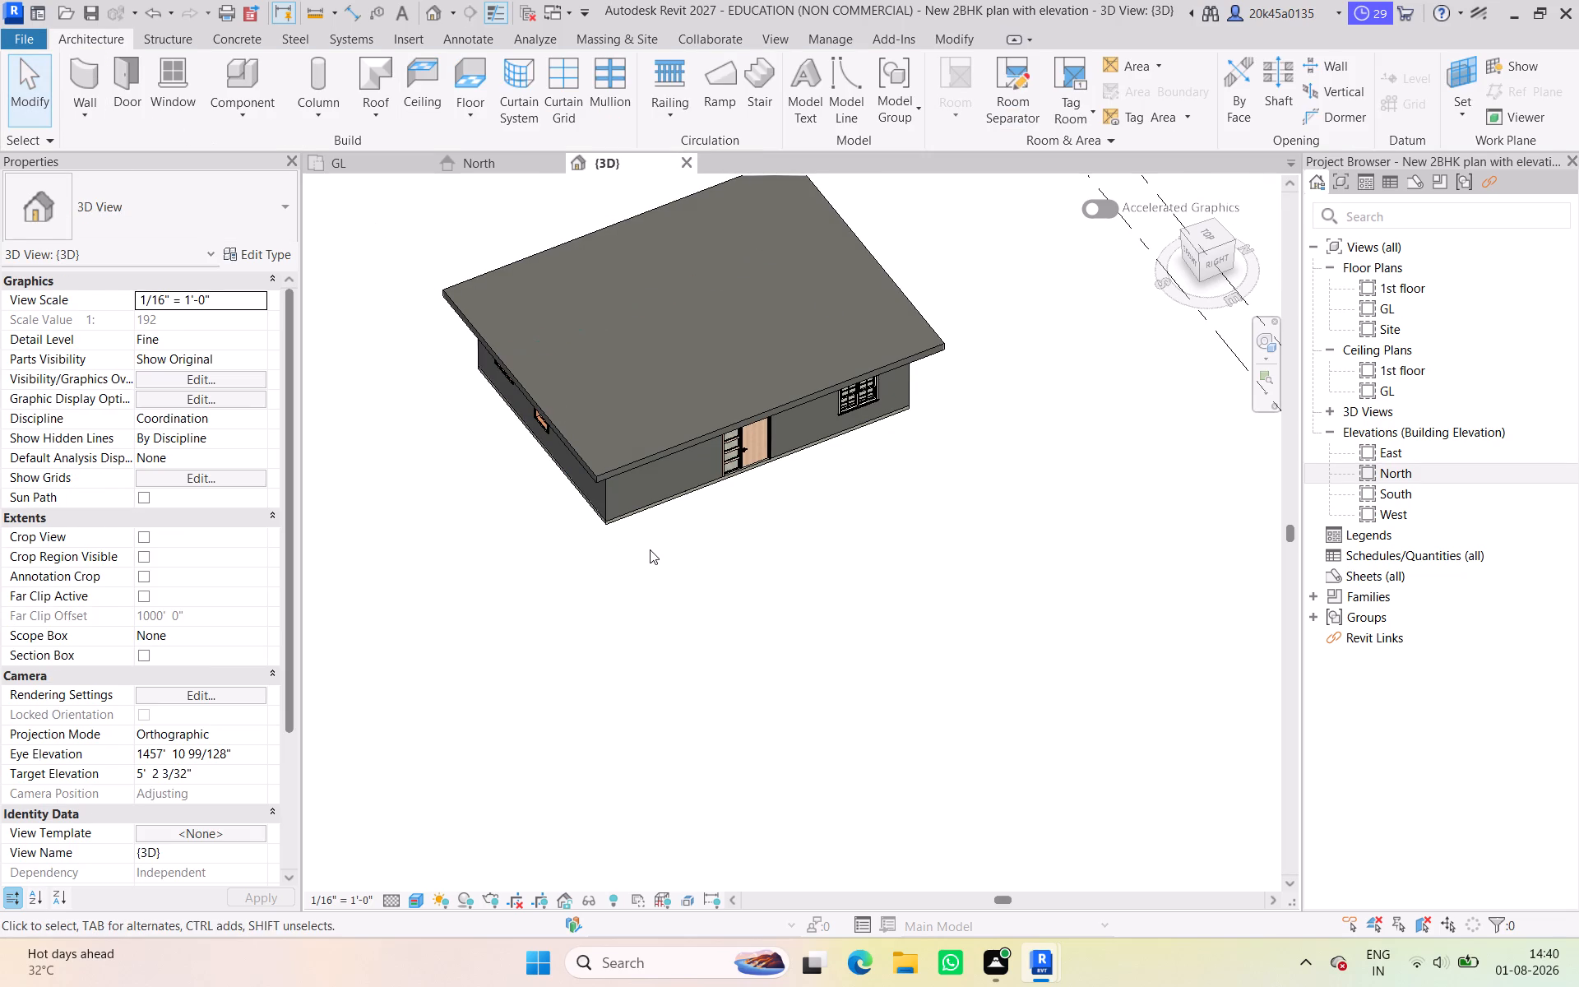
pyautogui.hotkey('ctrl', 'z')
pyautogui.hotkey('ctrl', 'z')
pyautogui.hotkey('ctrl', 'z')
pyautogui.hotkey('ctrl', 'z')
pyautogui.hotkey('ctrl', 'z')
pyautogui.hotkey('ctrl', 'z')
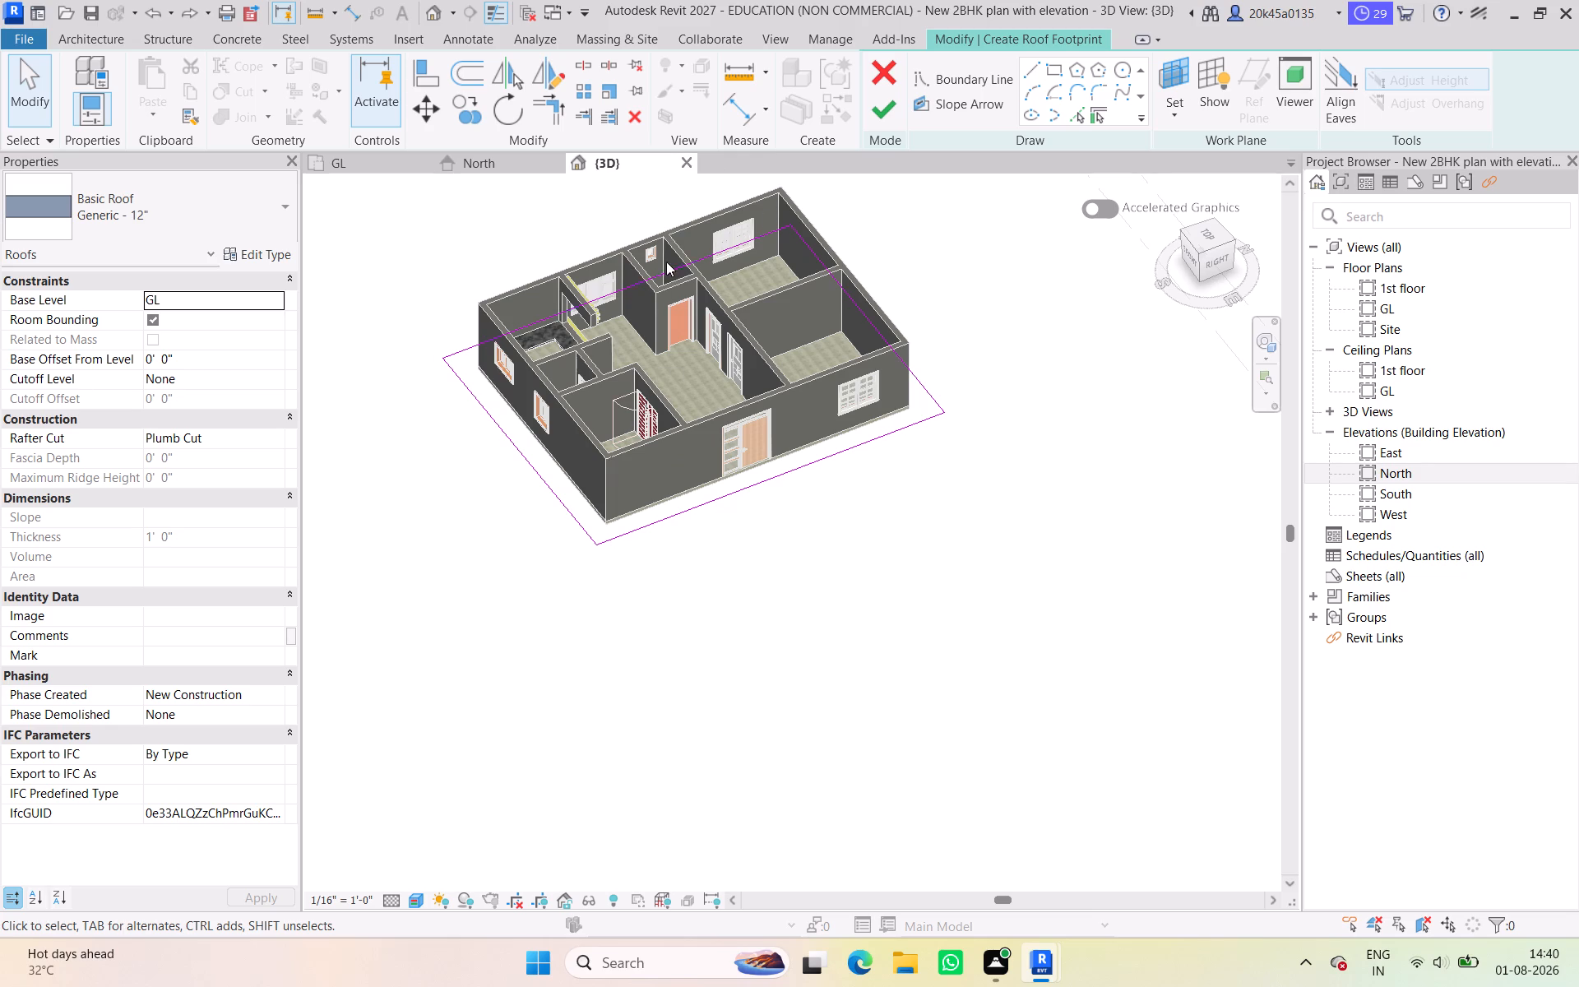
# Quit the roof footprint sketch and discard the roof.
pyautogui.scroll(2, 675, 408)
pyautogui.moveTo(675, 408); pyautogui.dragTo(688, 526, button='middle')
pyautogui.scroll(-4, 693, 526)
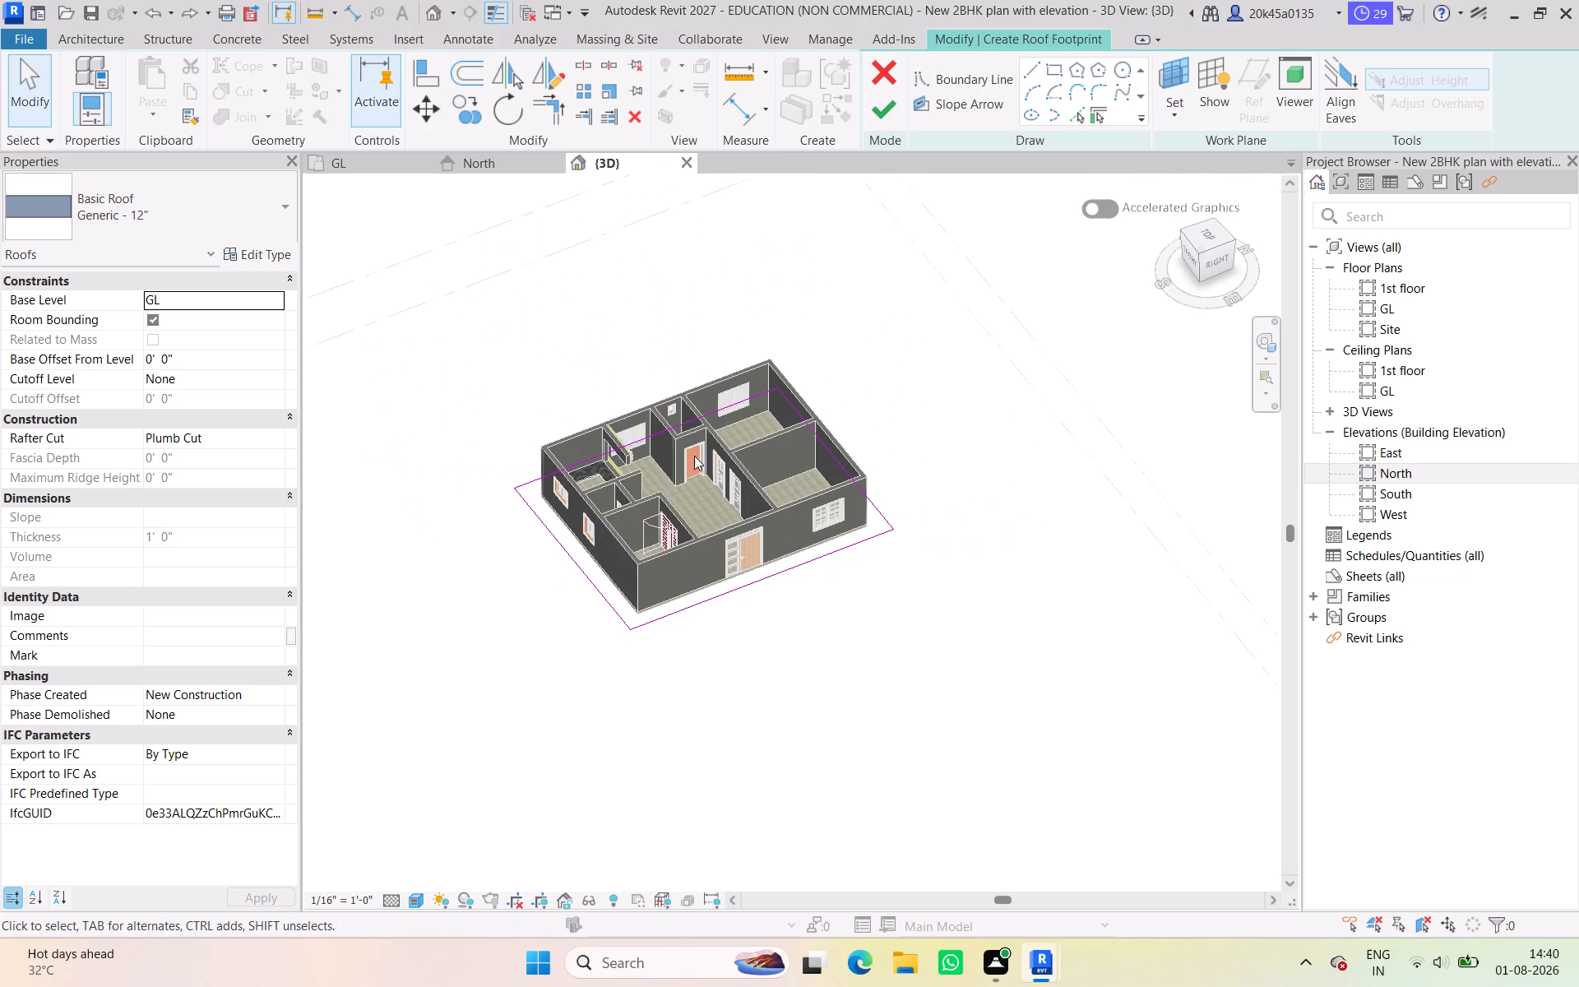
pyautogui.click(874, 78)
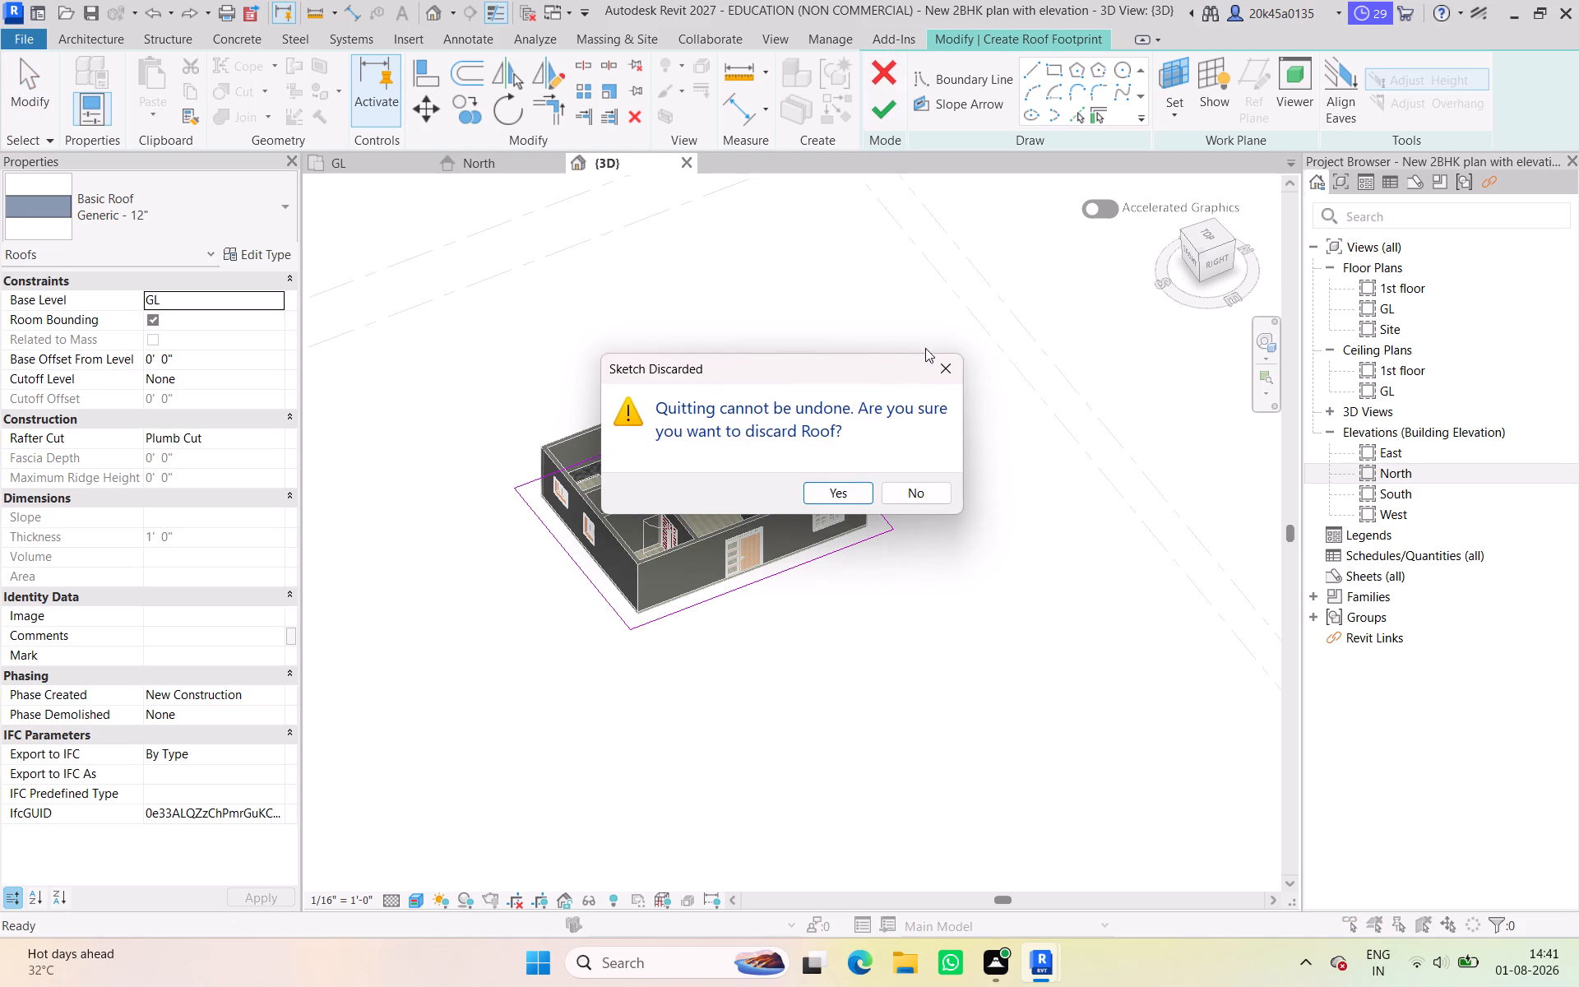
pyautogui.click(847, 503)
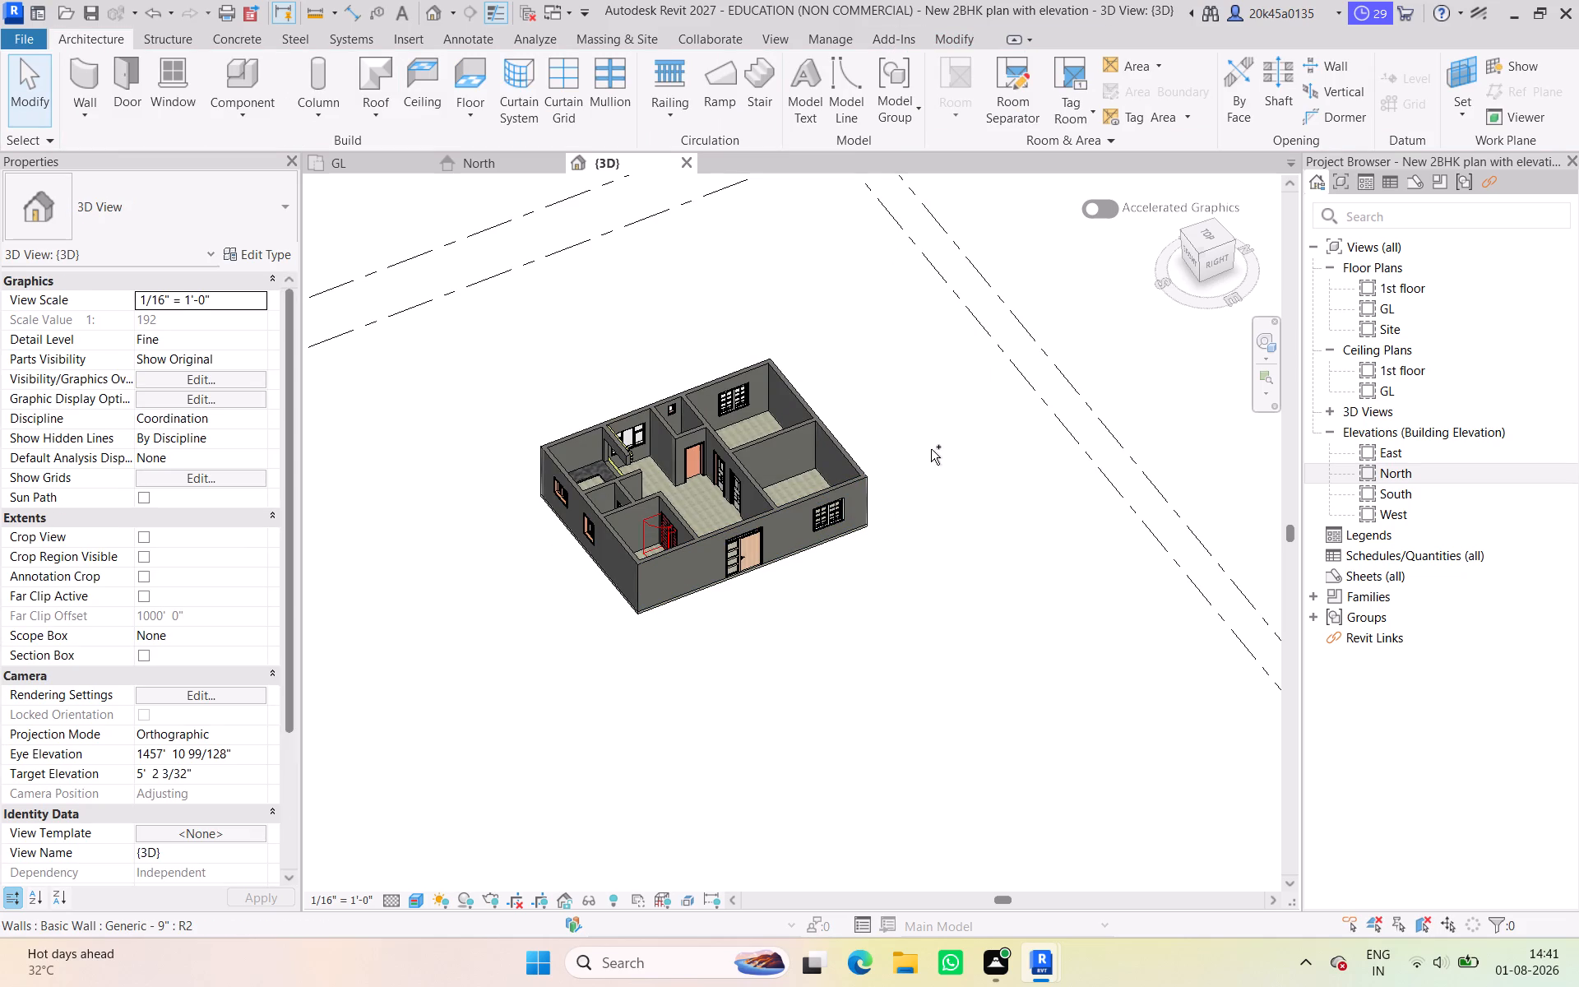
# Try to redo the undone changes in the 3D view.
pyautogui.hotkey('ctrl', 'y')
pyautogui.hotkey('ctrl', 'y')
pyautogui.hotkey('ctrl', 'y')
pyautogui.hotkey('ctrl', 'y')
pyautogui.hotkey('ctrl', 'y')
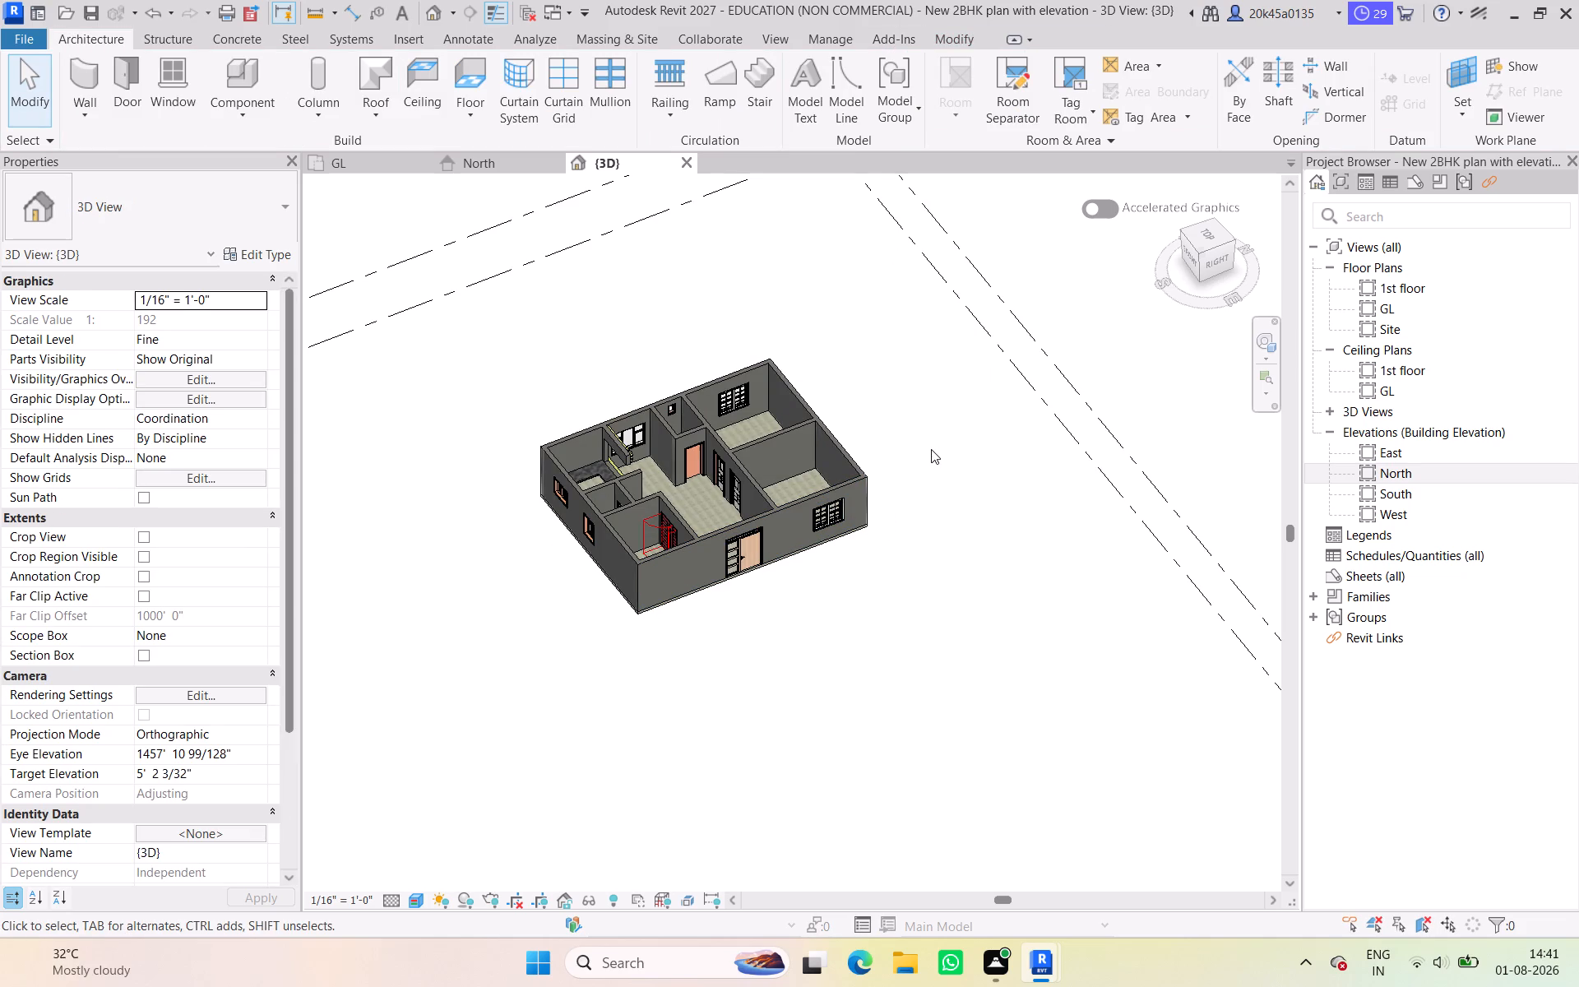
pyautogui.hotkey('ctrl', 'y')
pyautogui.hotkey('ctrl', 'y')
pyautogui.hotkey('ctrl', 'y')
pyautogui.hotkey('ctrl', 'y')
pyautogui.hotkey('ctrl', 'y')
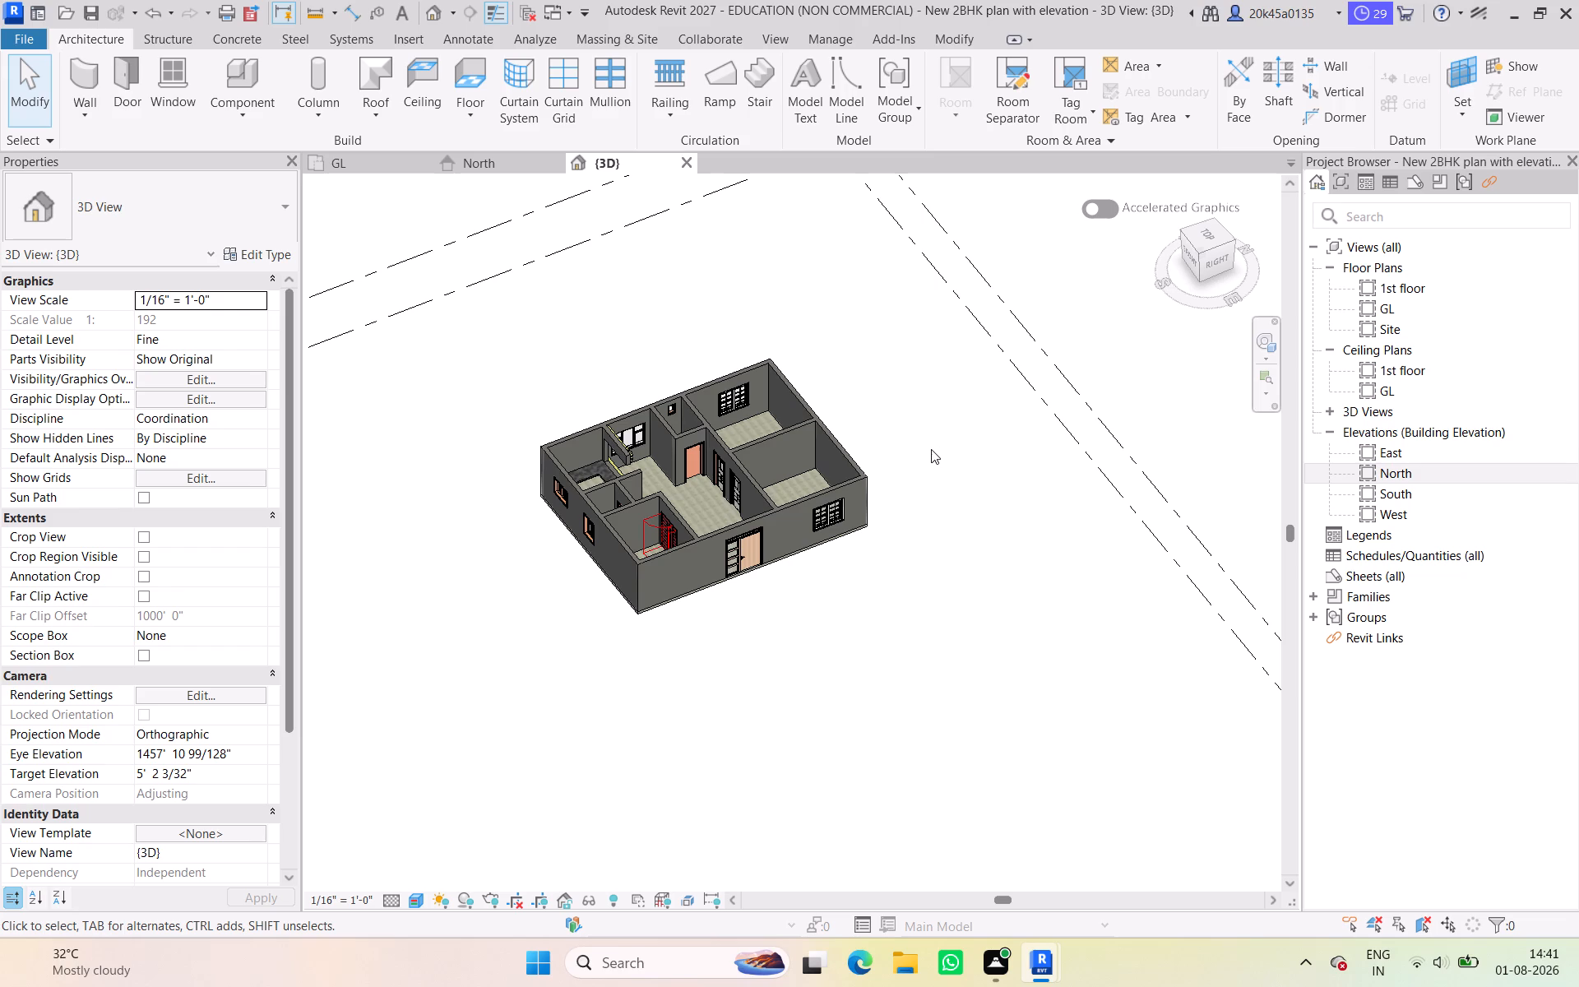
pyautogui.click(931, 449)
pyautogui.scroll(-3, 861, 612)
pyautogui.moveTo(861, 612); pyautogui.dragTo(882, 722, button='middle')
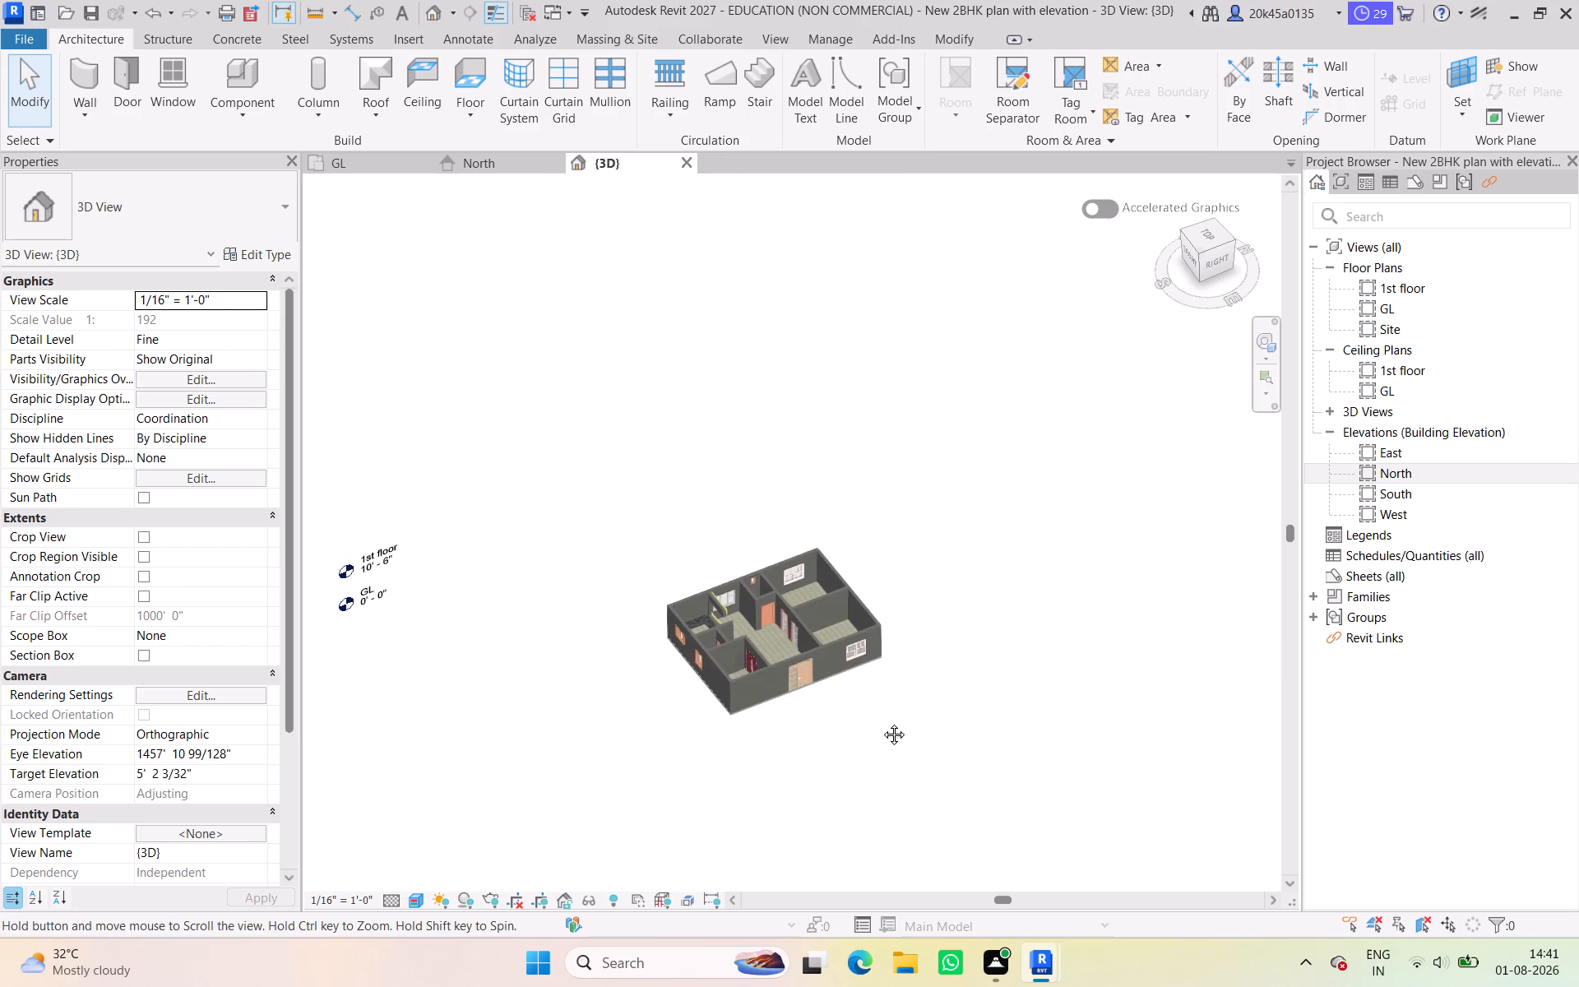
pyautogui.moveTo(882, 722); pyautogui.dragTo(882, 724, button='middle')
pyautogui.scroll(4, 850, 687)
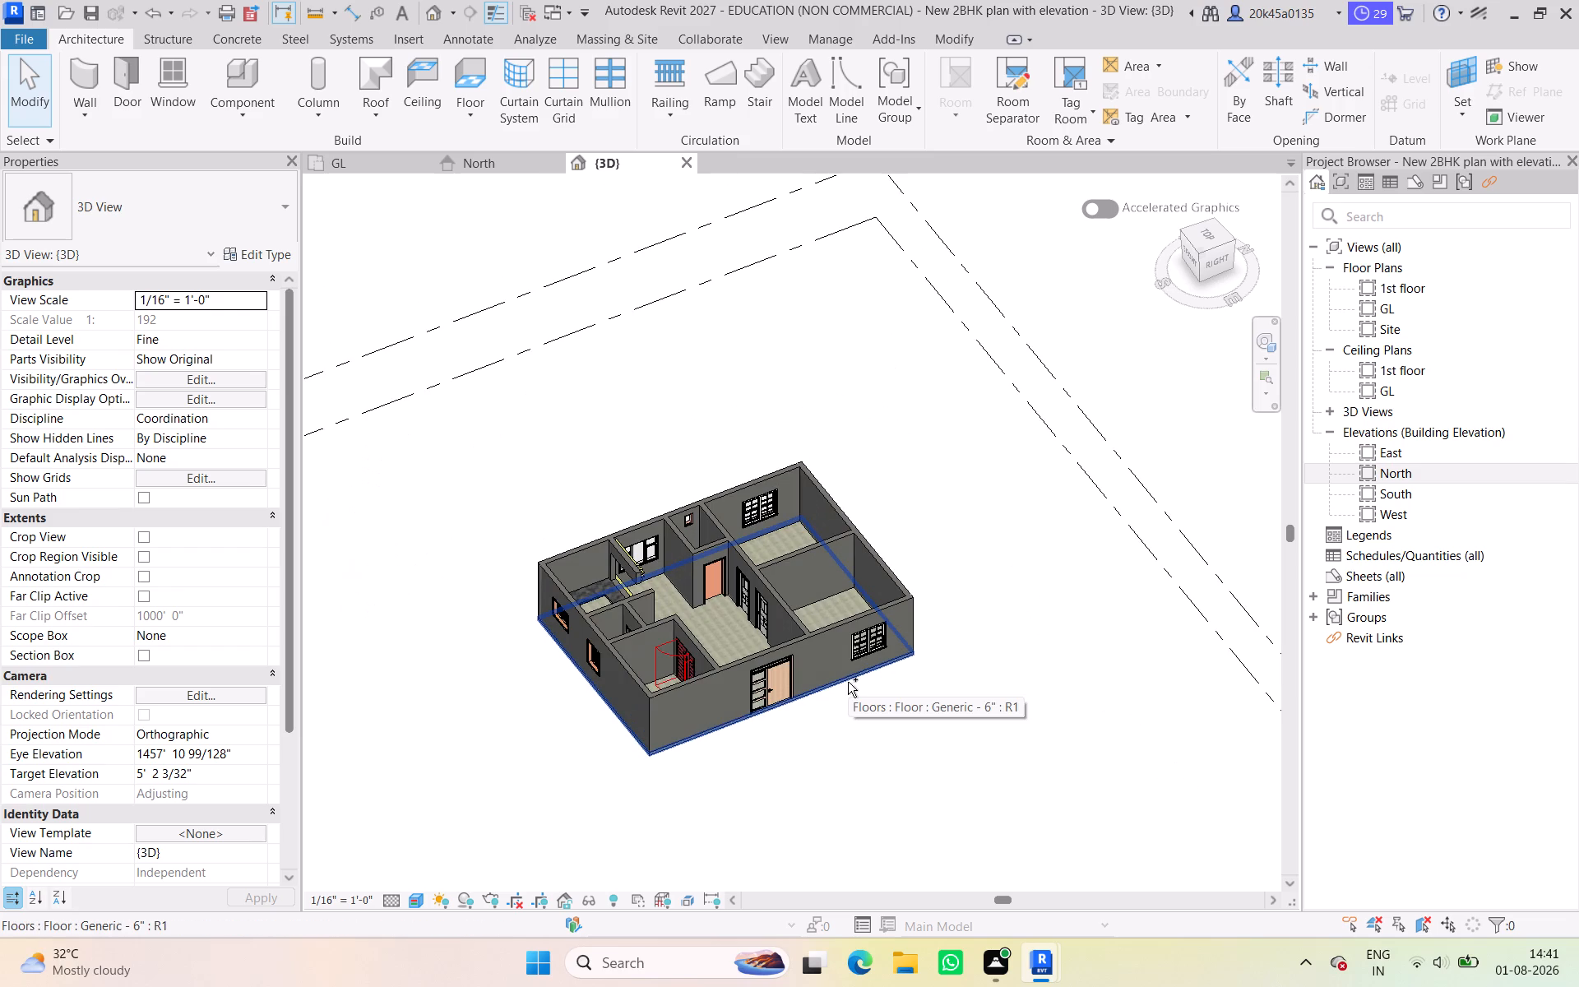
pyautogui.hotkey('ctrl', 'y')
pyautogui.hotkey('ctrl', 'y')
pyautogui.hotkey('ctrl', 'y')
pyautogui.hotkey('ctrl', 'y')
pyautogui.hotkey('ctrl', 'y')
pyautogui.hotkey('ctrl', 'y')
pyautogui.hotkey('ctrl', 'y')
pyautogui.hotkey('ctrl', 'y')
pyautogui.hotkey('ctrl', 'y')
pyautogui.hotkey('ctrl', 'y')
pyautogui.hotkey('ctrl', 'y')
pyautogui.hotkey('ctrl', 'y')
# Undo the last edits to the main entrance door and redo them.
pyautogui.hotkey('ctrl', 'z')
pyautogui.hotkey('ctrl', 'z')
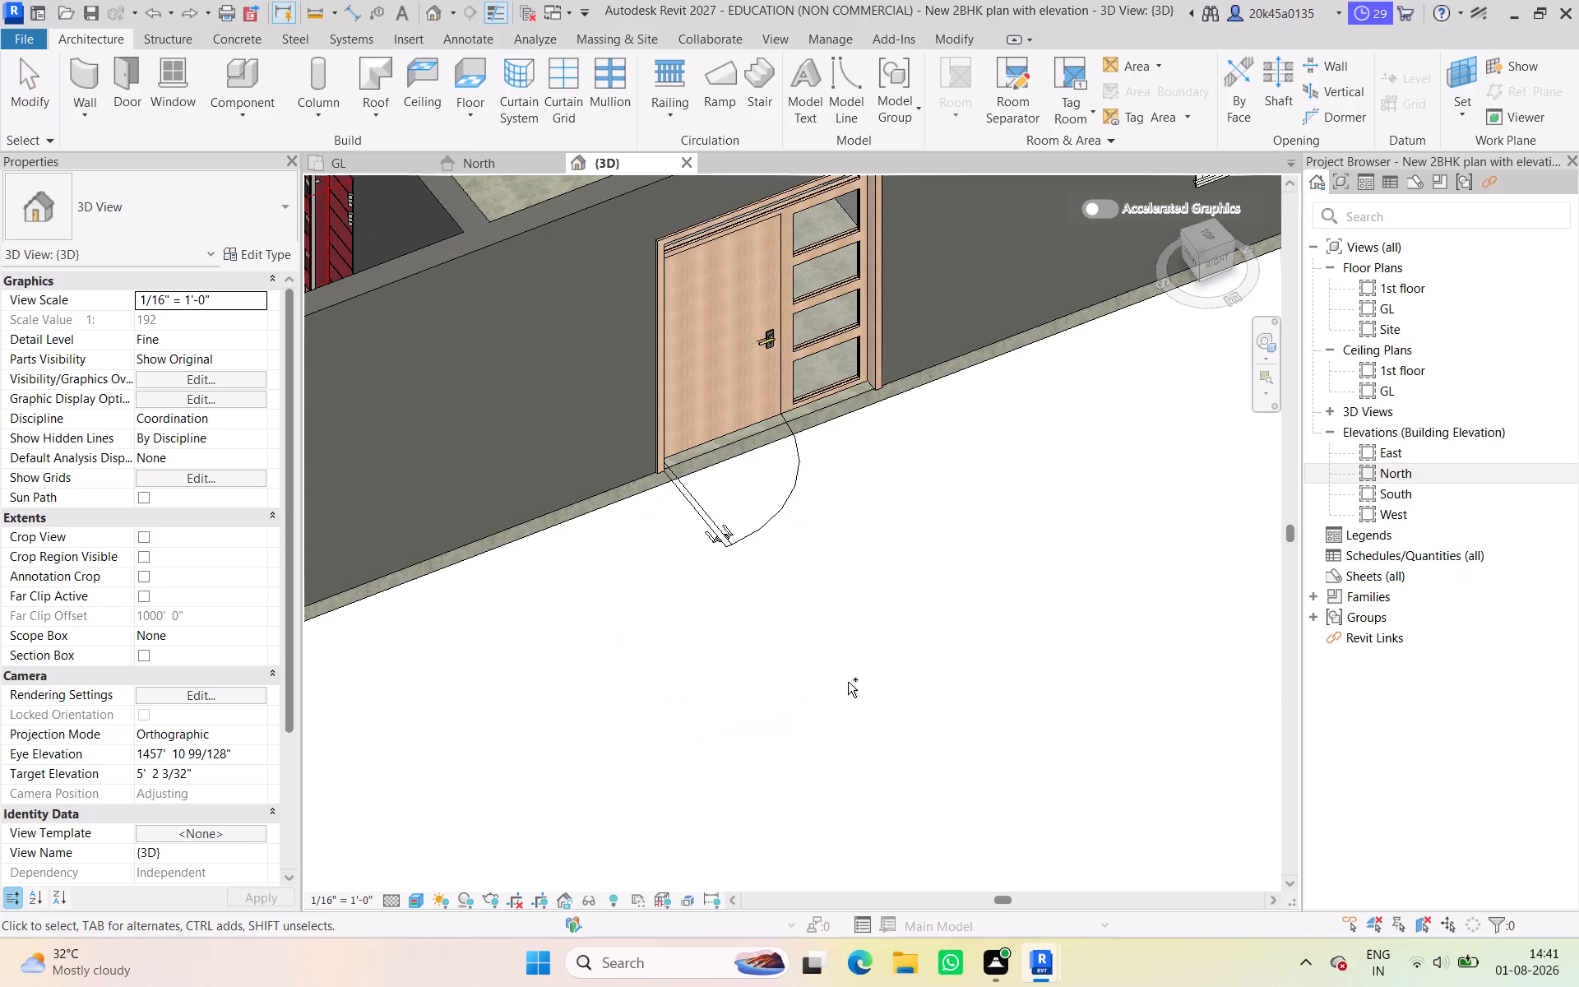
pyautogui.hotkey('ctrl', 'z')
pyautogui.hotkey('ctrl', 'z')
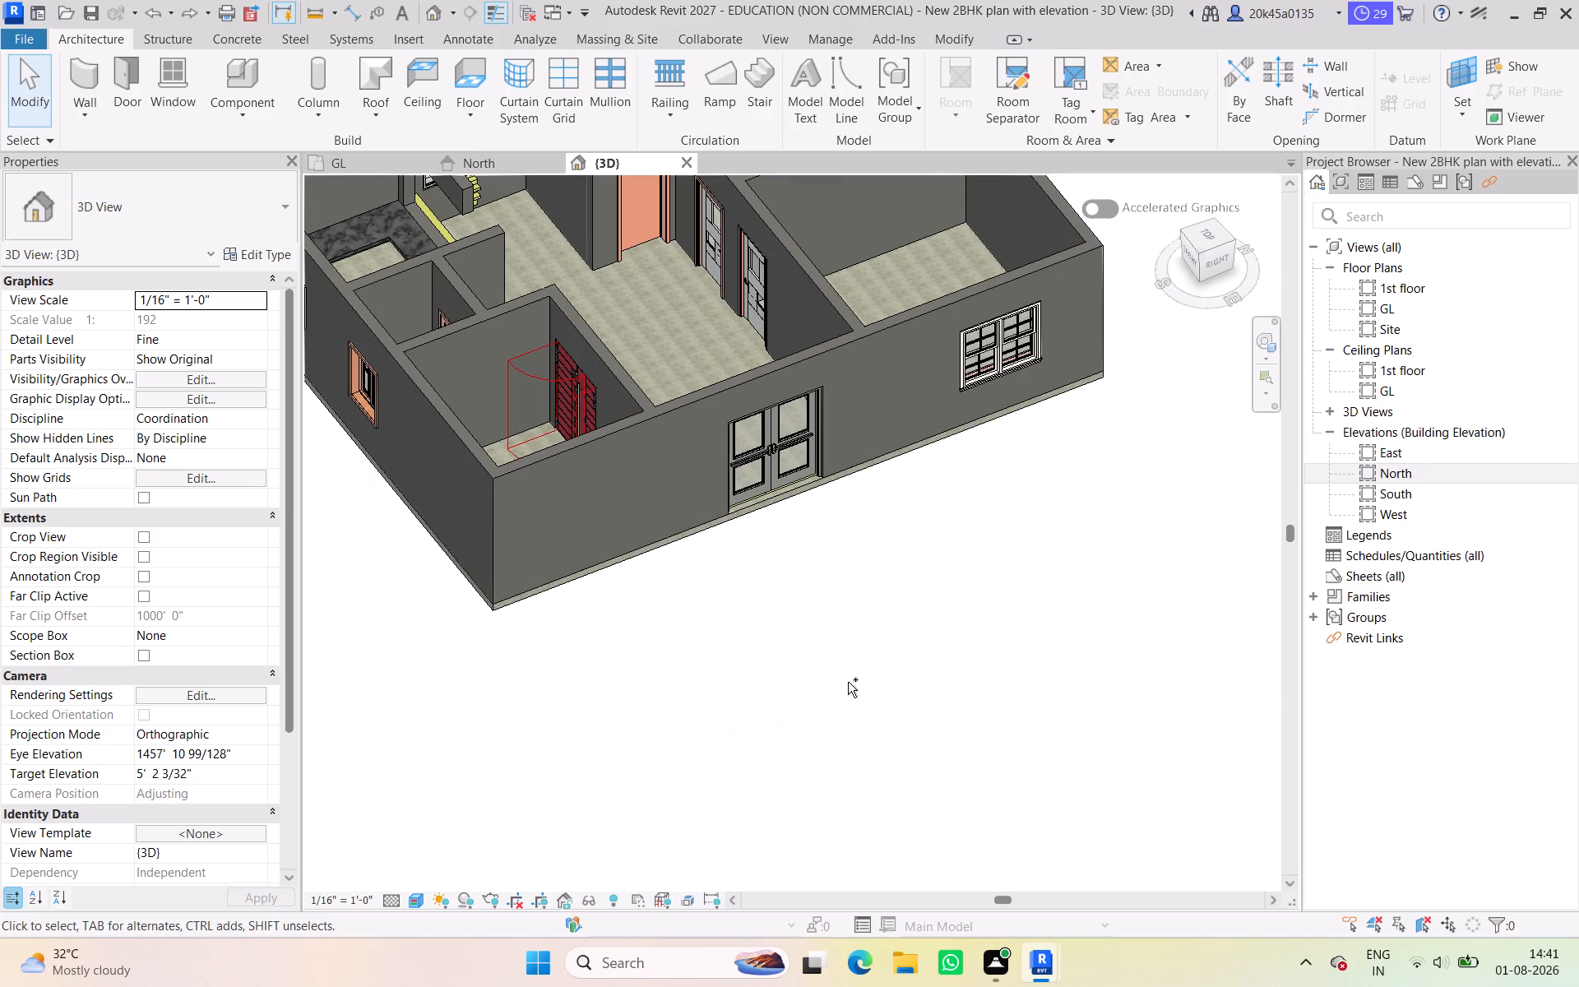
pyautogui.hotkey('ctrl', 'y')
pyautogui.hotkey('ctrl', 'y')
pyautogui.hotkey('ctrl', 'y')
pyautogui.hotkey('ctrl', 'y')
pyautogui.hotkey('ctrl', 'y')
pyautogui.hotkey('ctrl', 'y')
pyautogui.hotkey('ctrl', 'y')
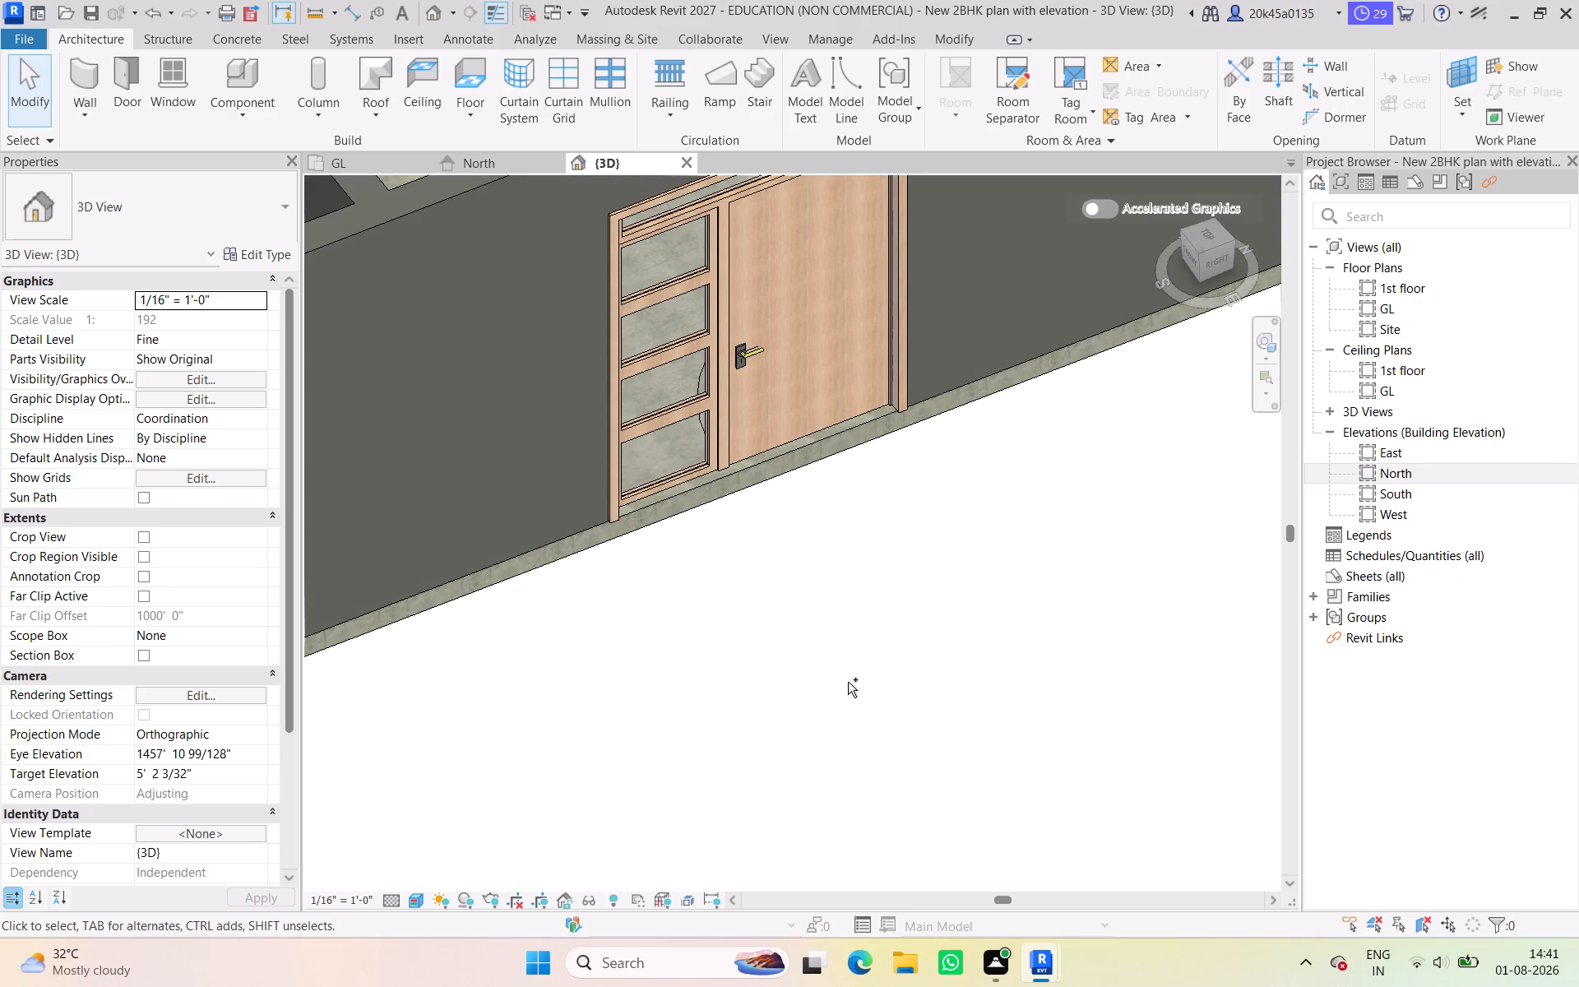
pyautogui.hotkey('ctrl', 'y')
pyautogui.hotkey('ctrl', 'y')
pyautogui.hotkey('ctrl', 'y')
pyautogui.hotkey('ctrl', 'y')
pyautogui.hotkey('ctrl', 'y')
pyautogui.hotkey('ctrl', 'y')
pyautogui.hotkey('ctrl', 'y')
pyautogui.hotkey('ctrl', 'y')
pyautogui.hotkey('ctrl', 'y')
# Save the project.
pyautogui.scroll(-4, 845, 672)
pyautogui.scroll(-3, 845, 605)
pyautogui.moveTo(842, 600); pyautogui.dragTo(847, 629, button='middle')
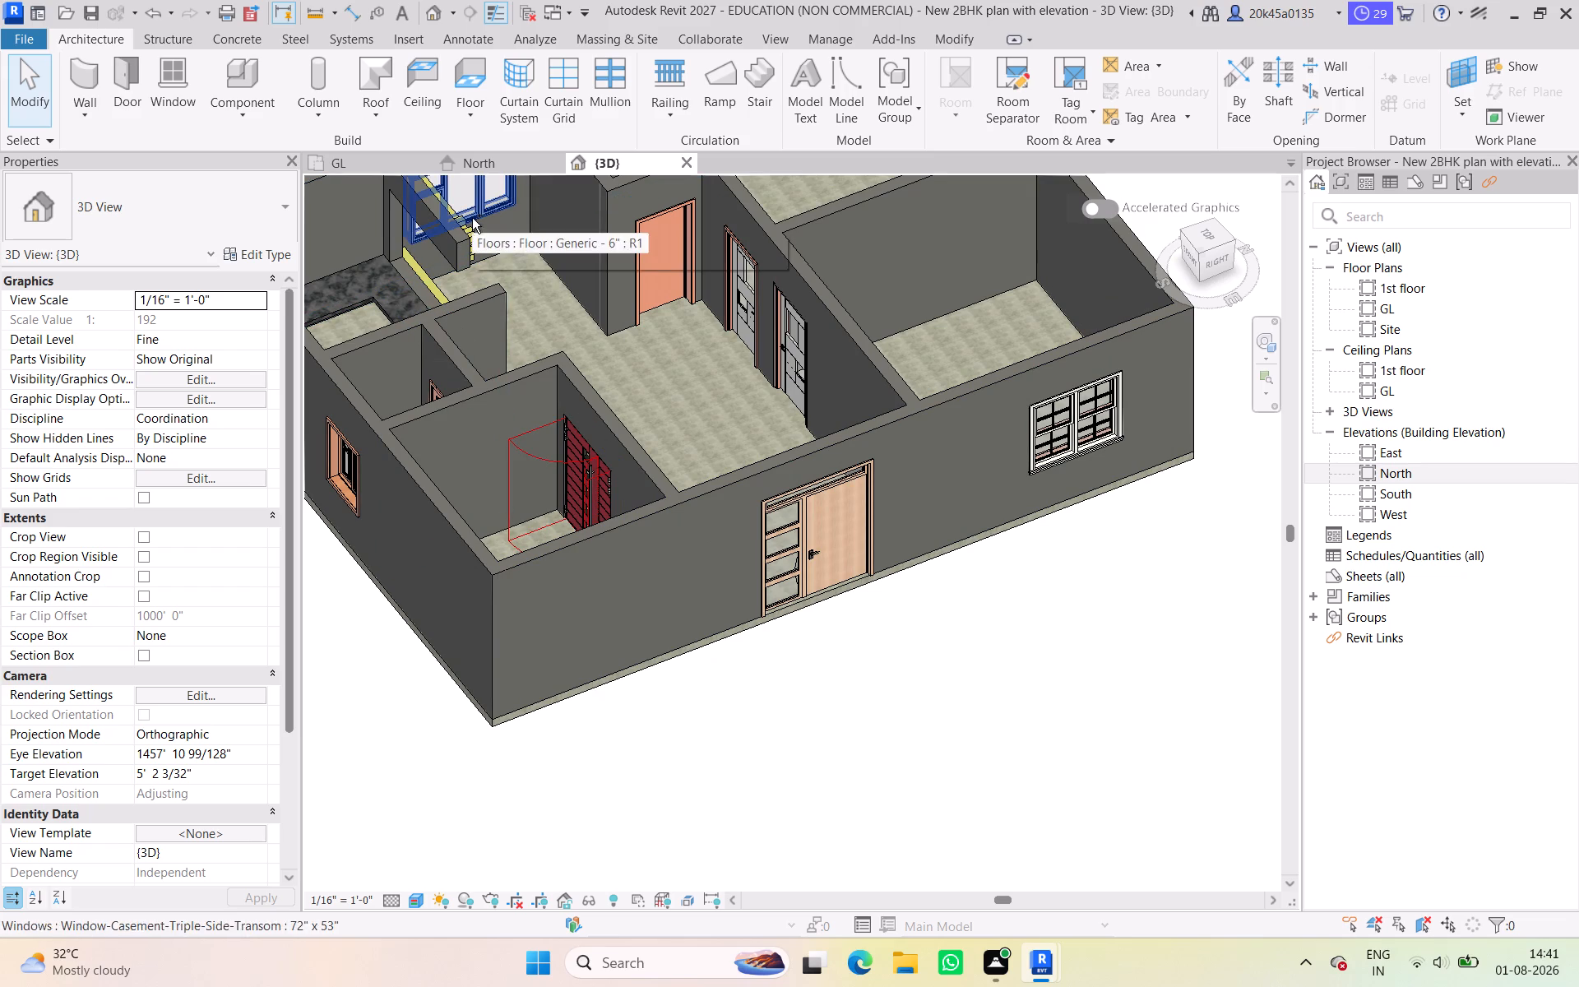
pyautogui.hotkey('ctrl', 's')
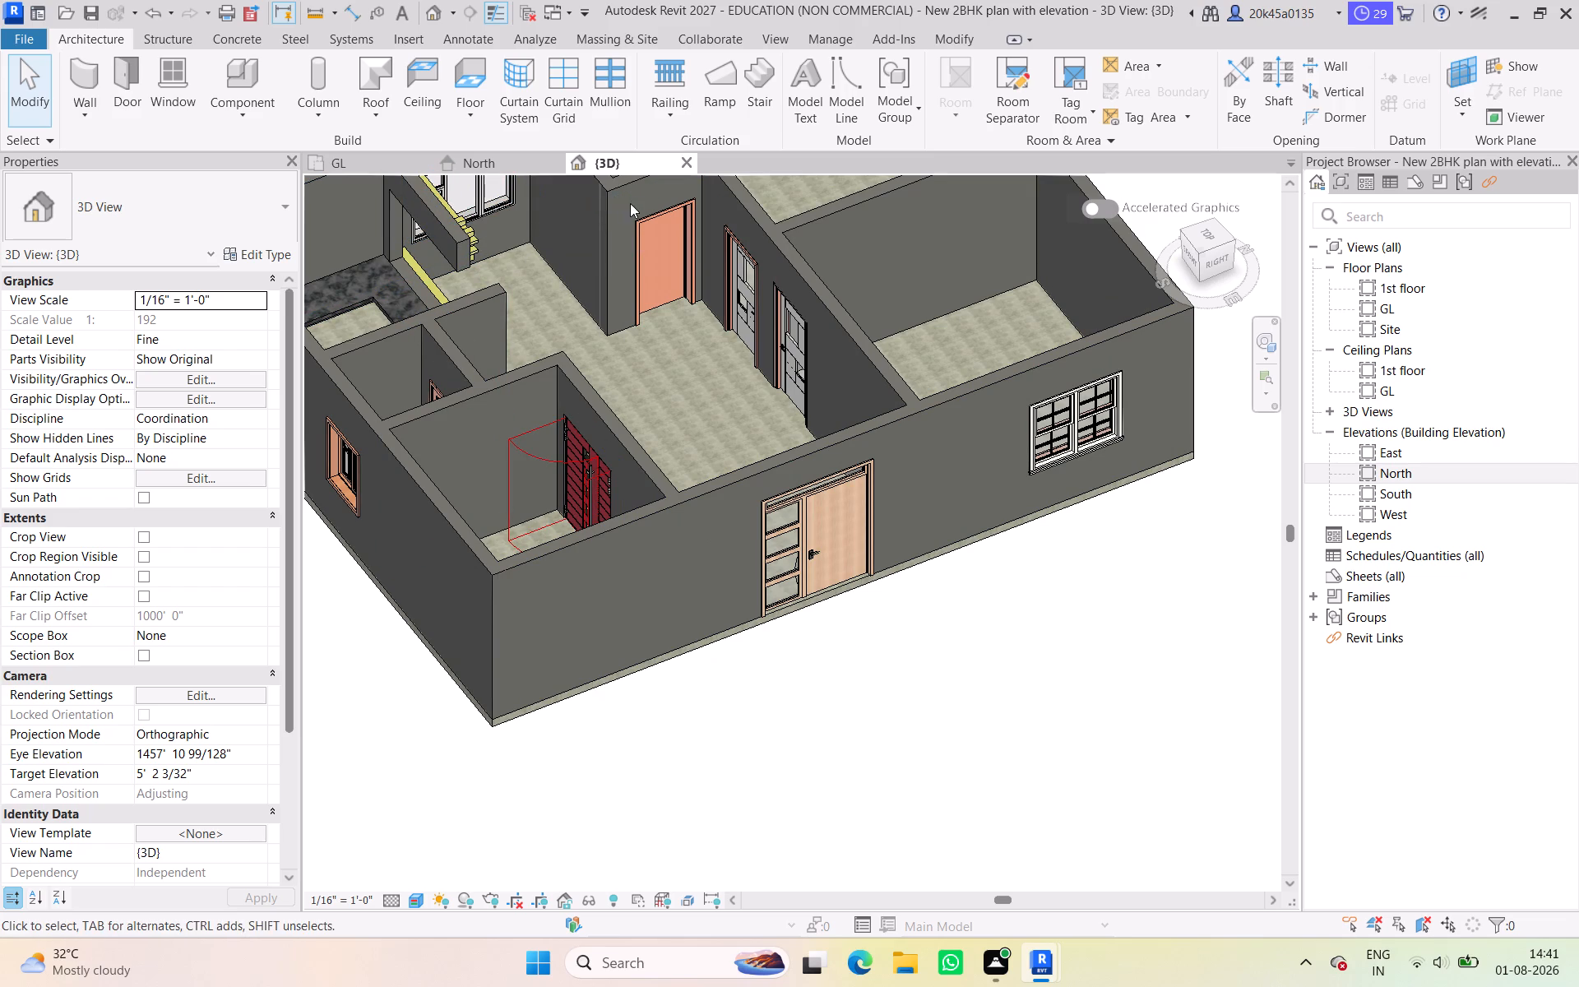
# Start a roof by footprint in the GL floor plan, keep it on level GL and turn off slope definition.
pyautogui.scroll(-4, 626, 257)
pyautogui.moveTo(637, 280); pyautogui.dragTo(655, 429, button='middle')
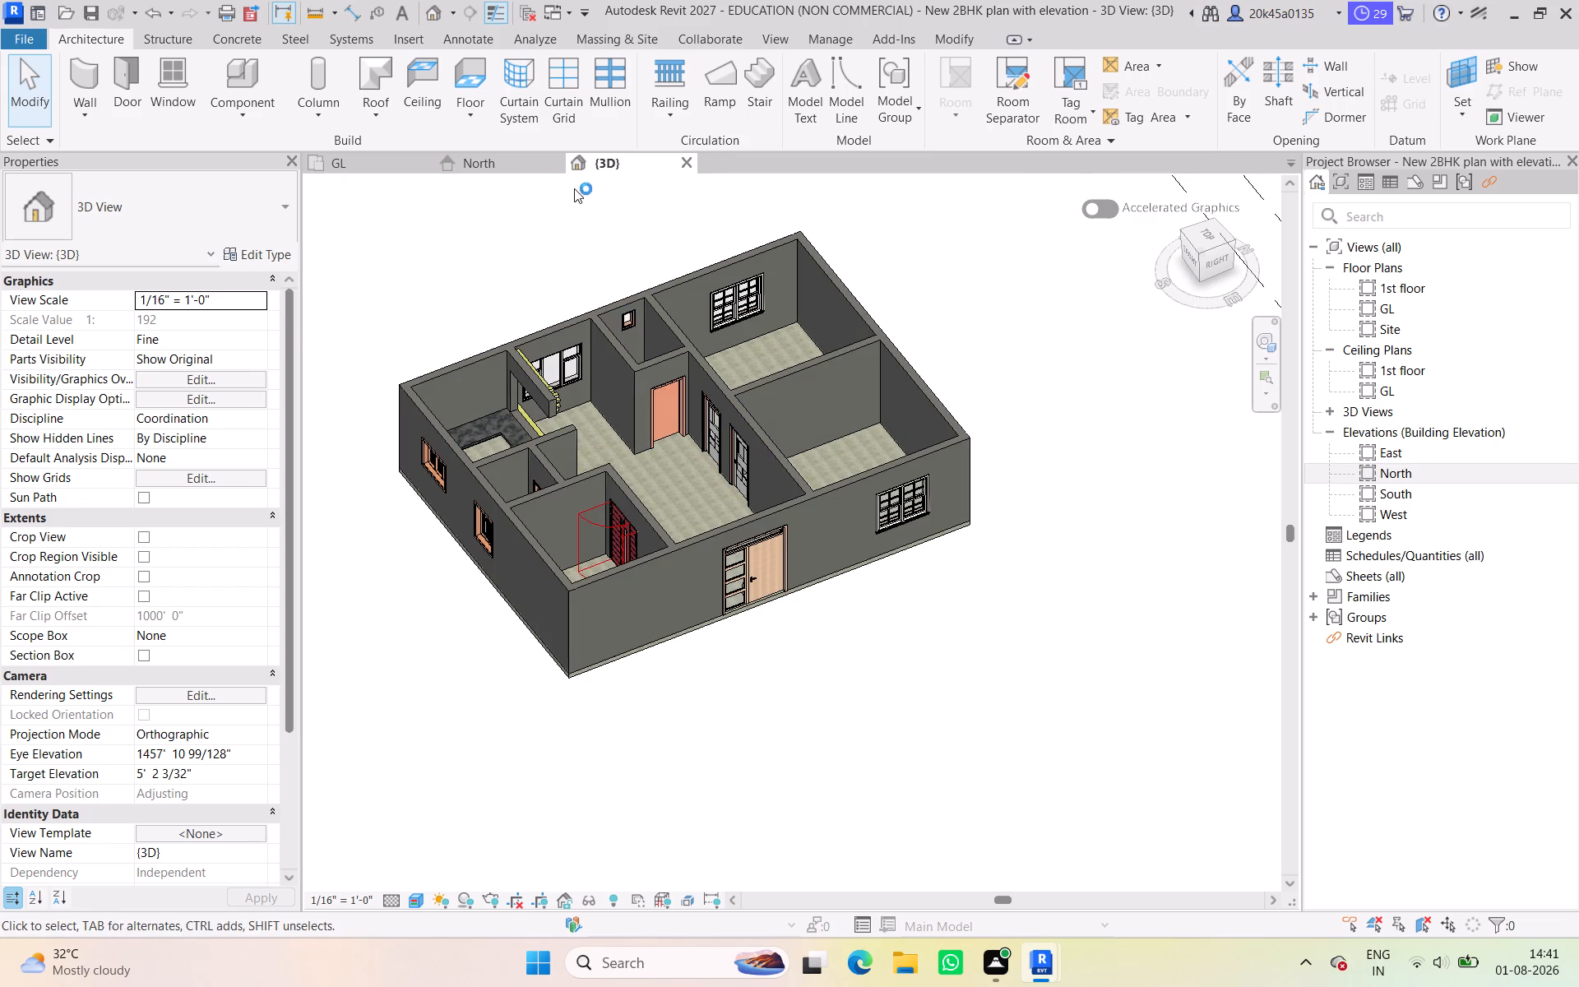
pyautogui.click(489, 165)
pyautogui.click(369, 163)
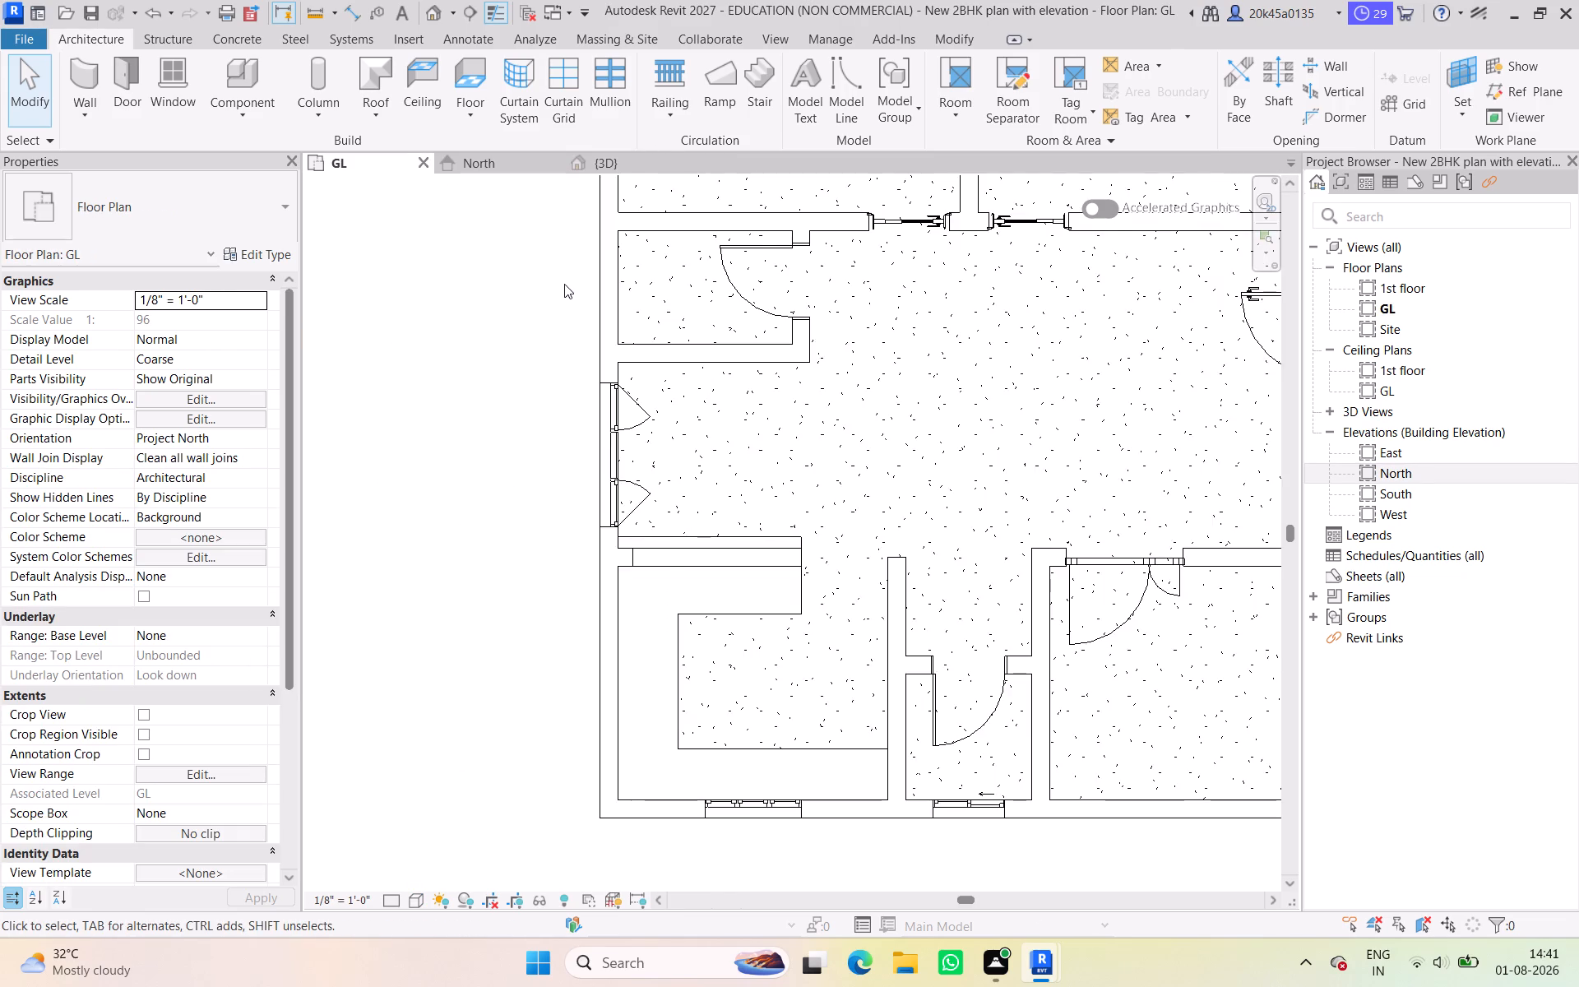
pyautogui.scroll(-4, 566, 285)
pyautogui.moveTo(563, 290); pyautogui.dragTo(375, 544, button='middle')
pyautogui.scroll(-3, 565, 414)
pyautogui.moveTo(561, 410); pyautogui.dragTo(558, 438, button='middle')
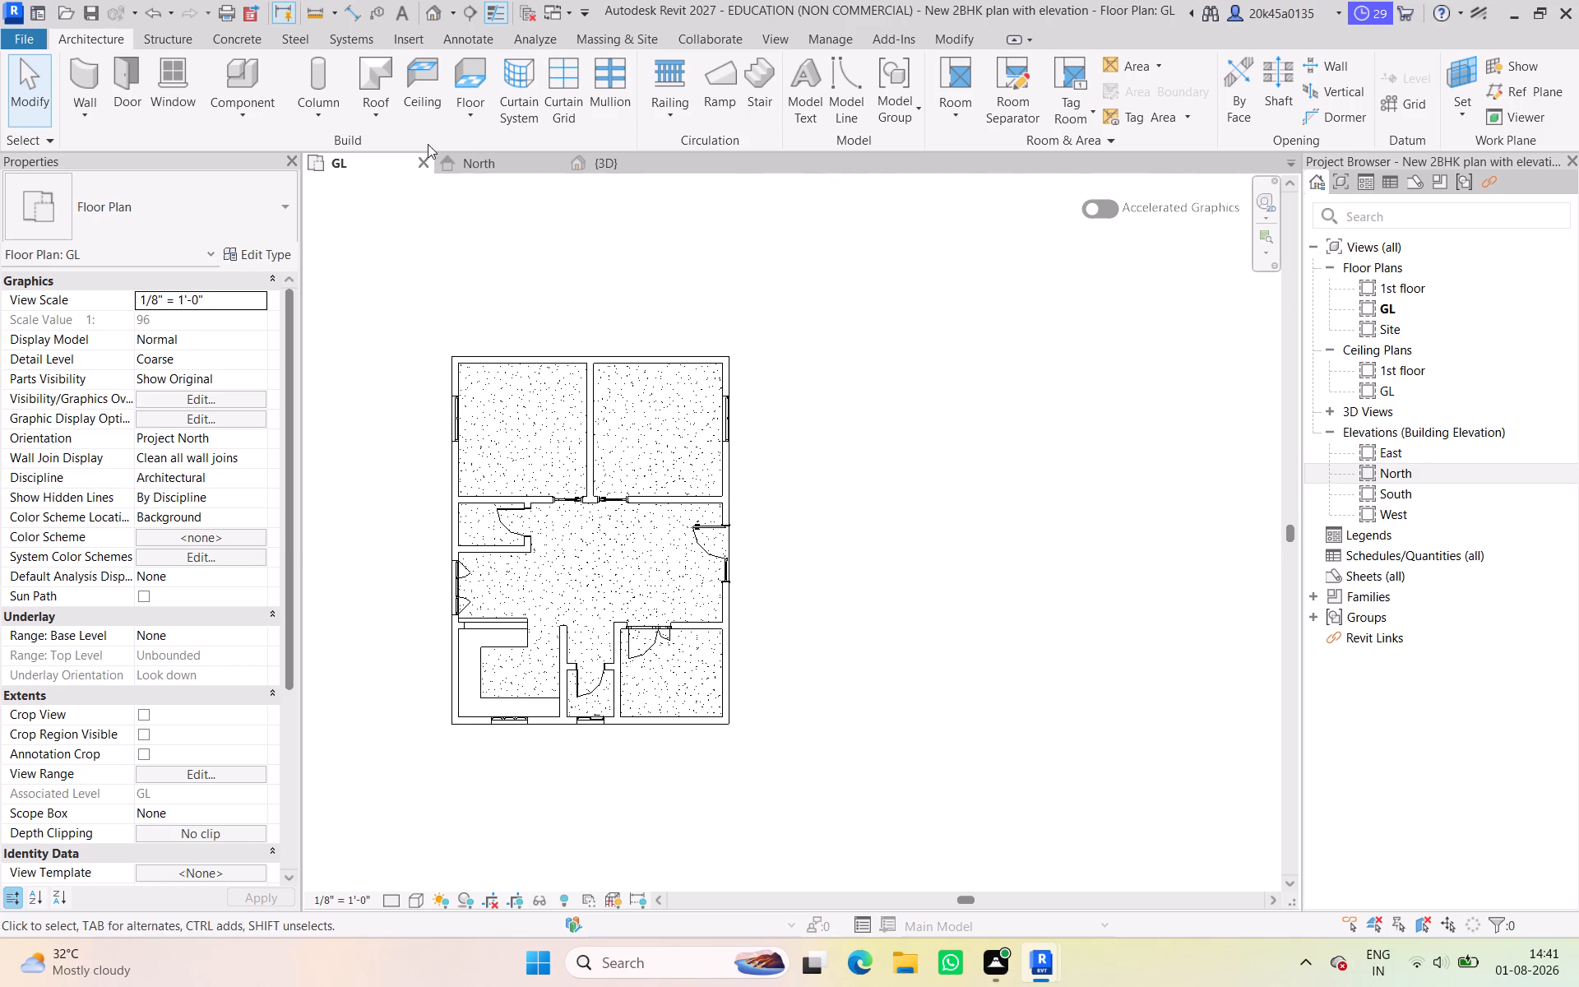
pyautogui.click(382, 125)
pyautogui.click(420, 168)
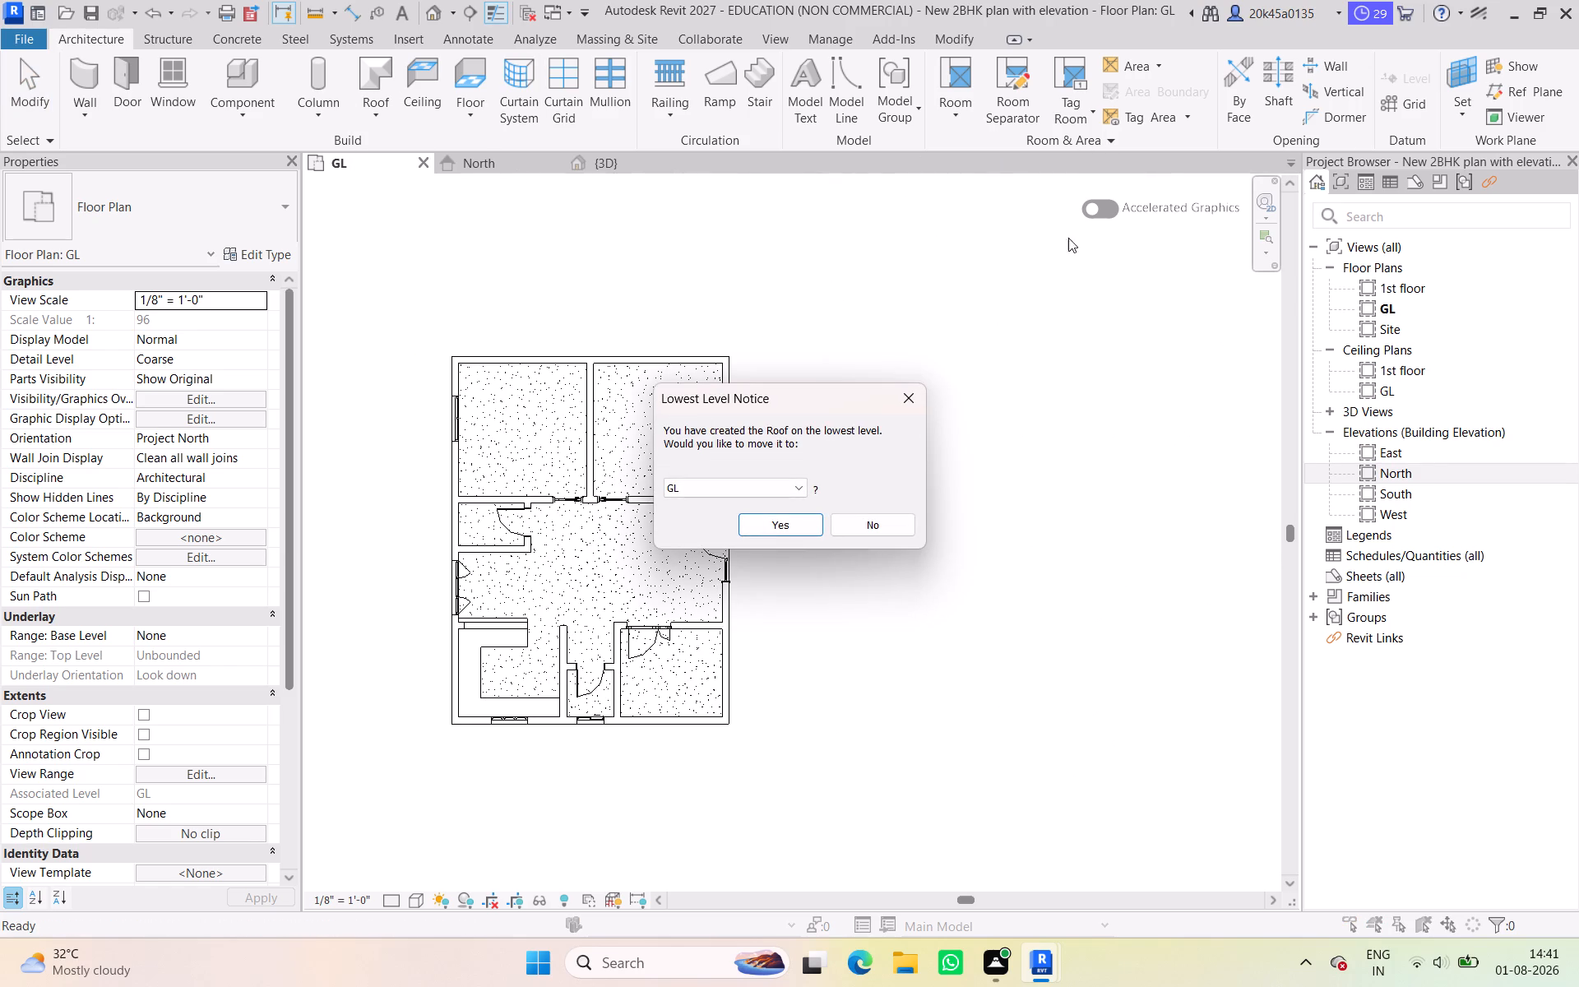
pyautogui.click(784, 526)
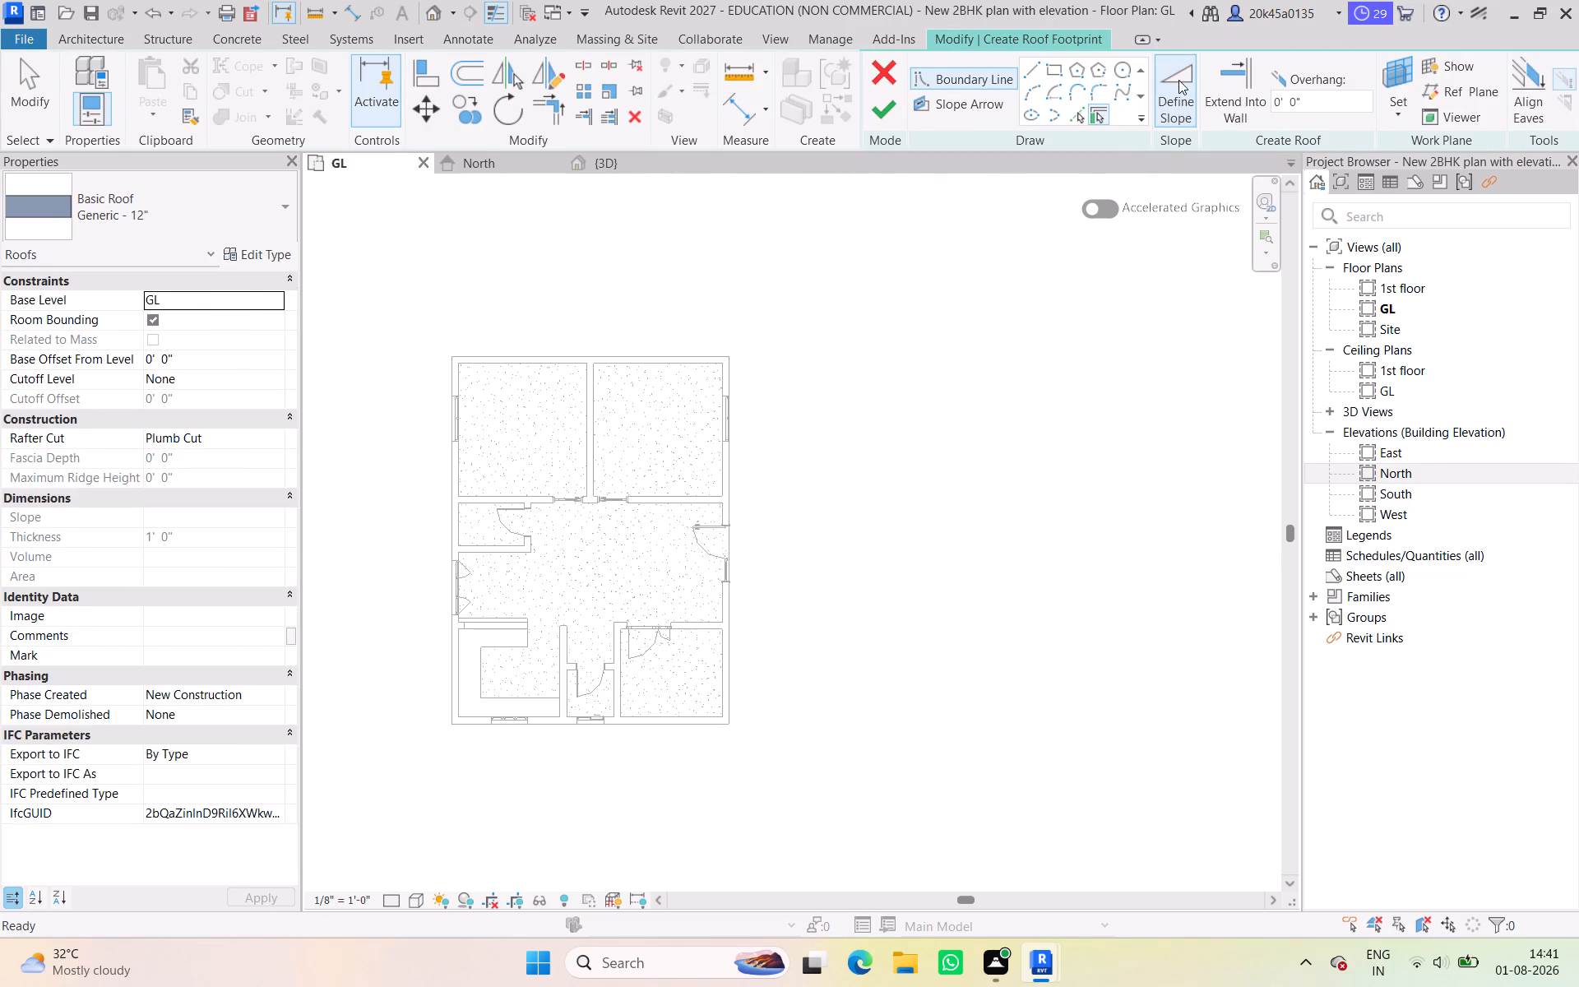
pyautogui.click(1183, 87)
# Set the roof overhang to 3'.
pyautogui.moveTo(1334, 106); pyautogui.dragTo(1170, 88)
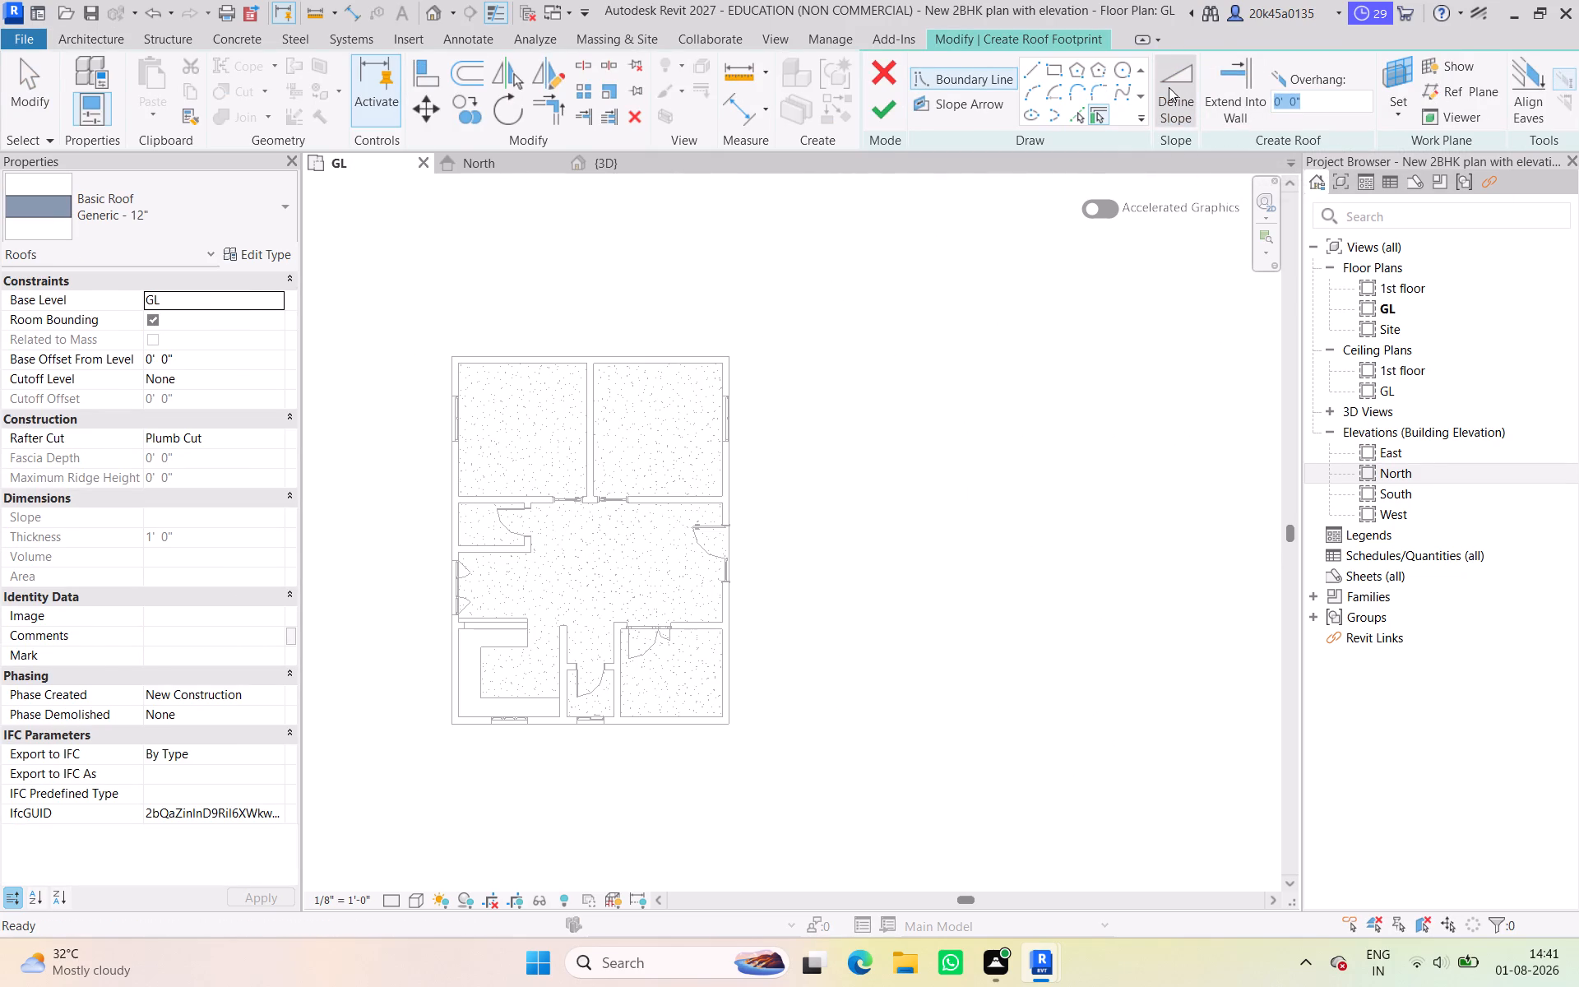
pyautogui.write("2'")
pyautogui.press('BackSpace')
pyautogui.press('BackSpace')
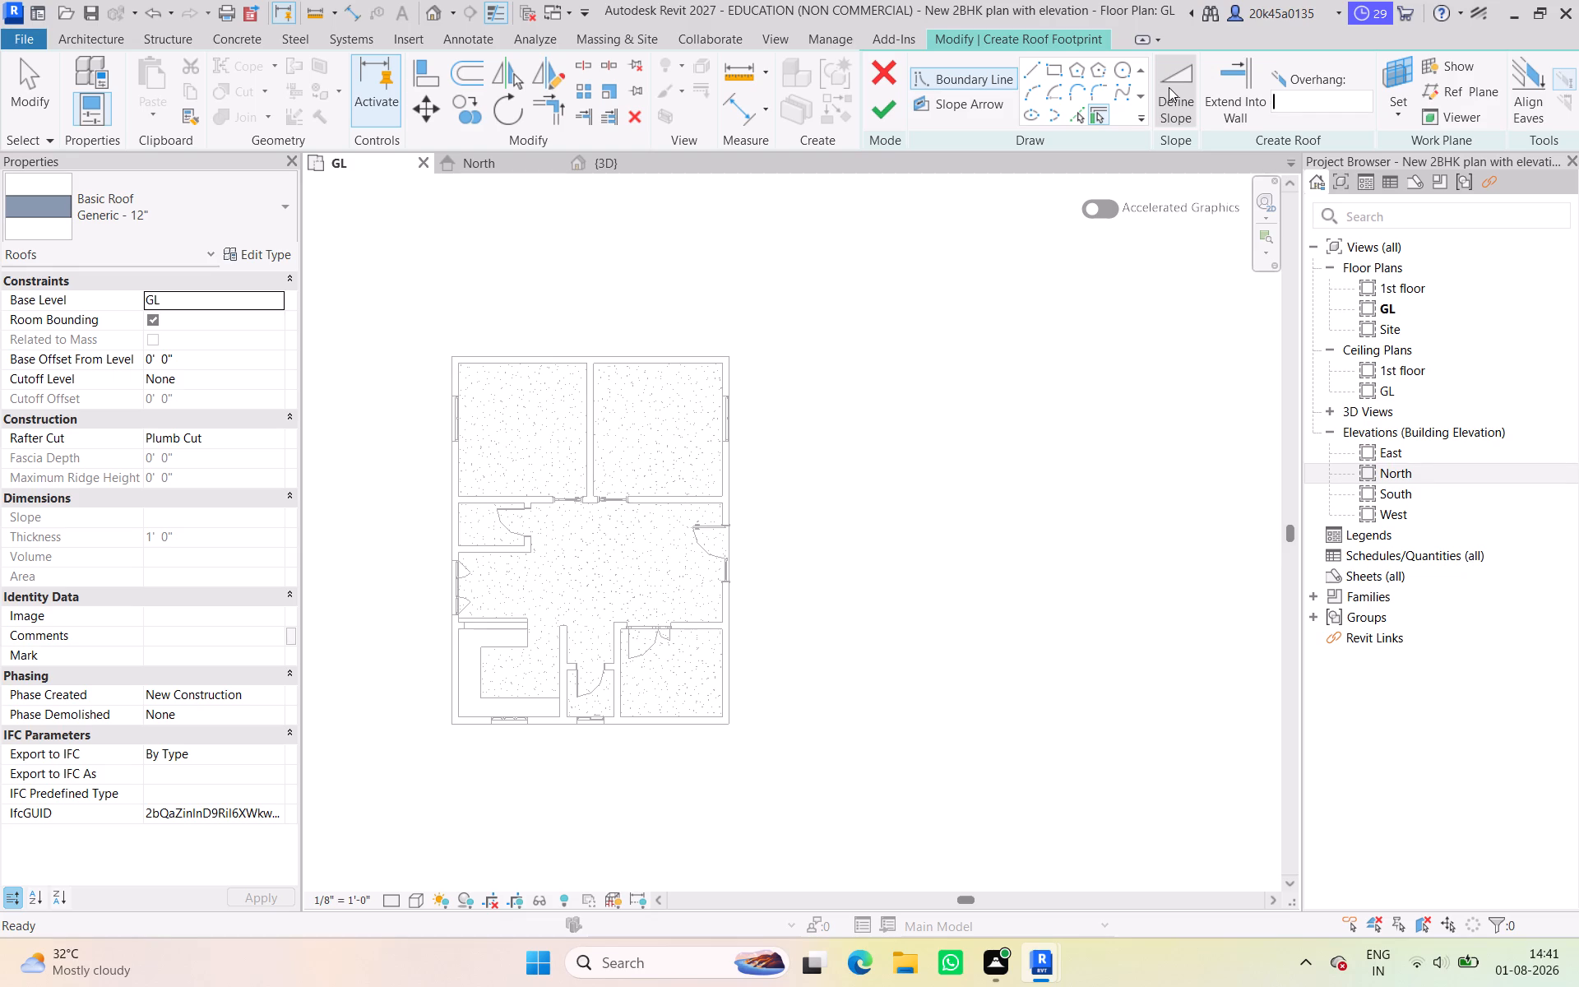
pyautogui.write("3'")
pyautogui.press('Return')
# Choose a rectangular roof boundary and duplicate the Generic - 12" roof type as Generic - 6".
pyautogui.click(1052, 68)
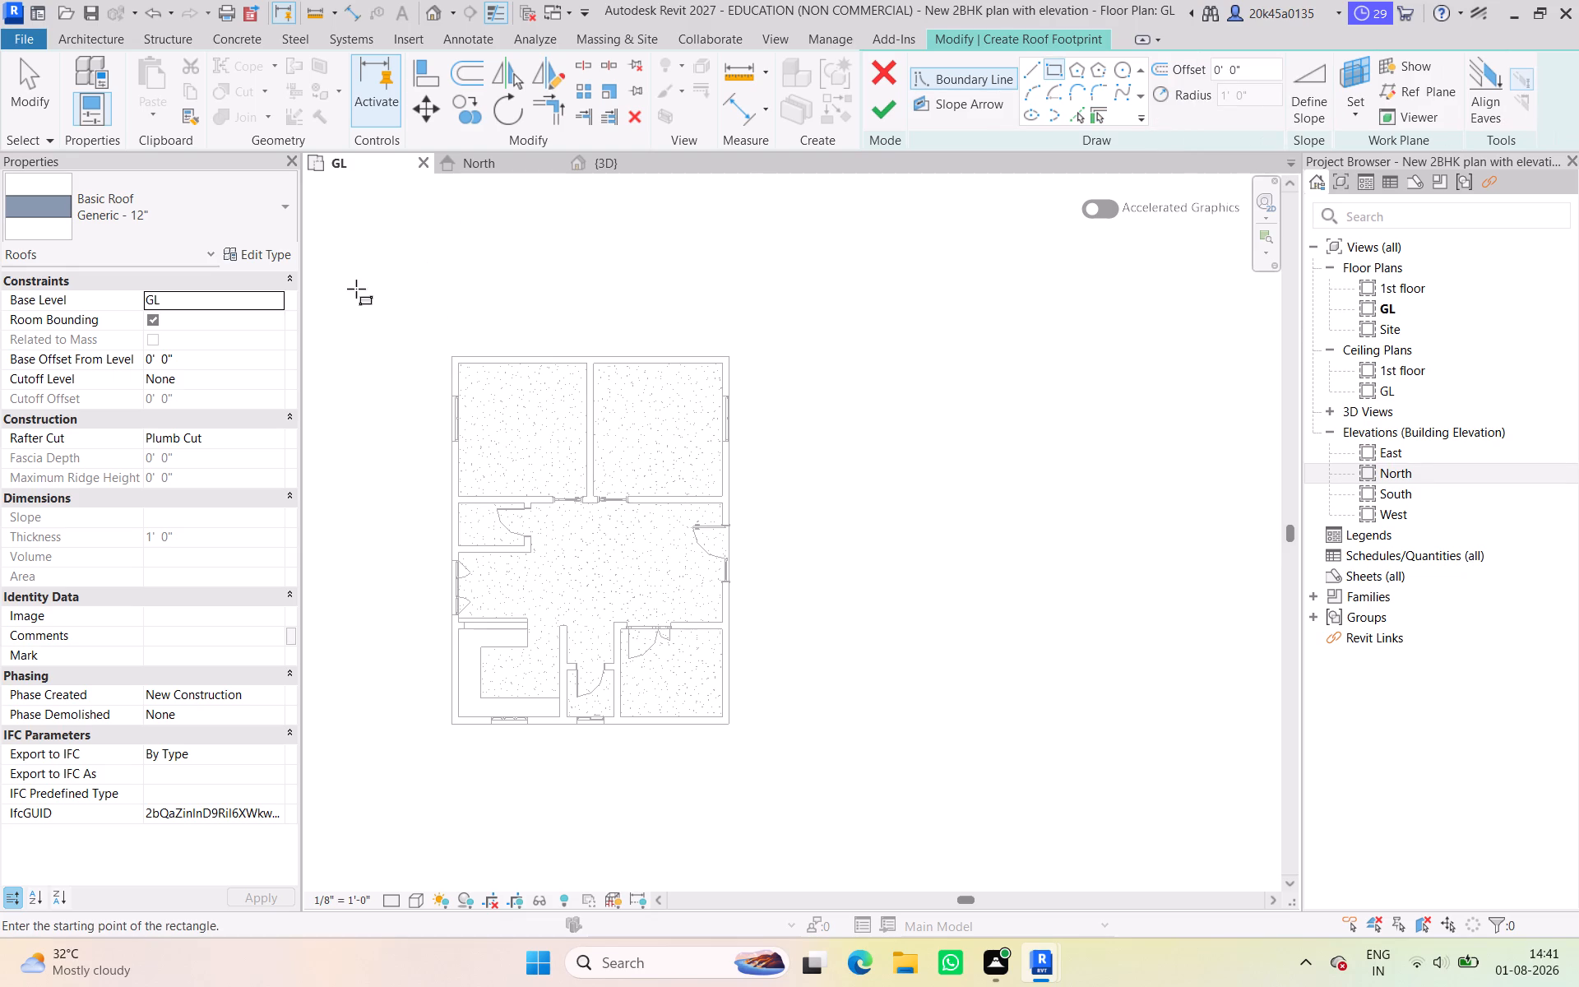
pyautogui.click(255, 249)
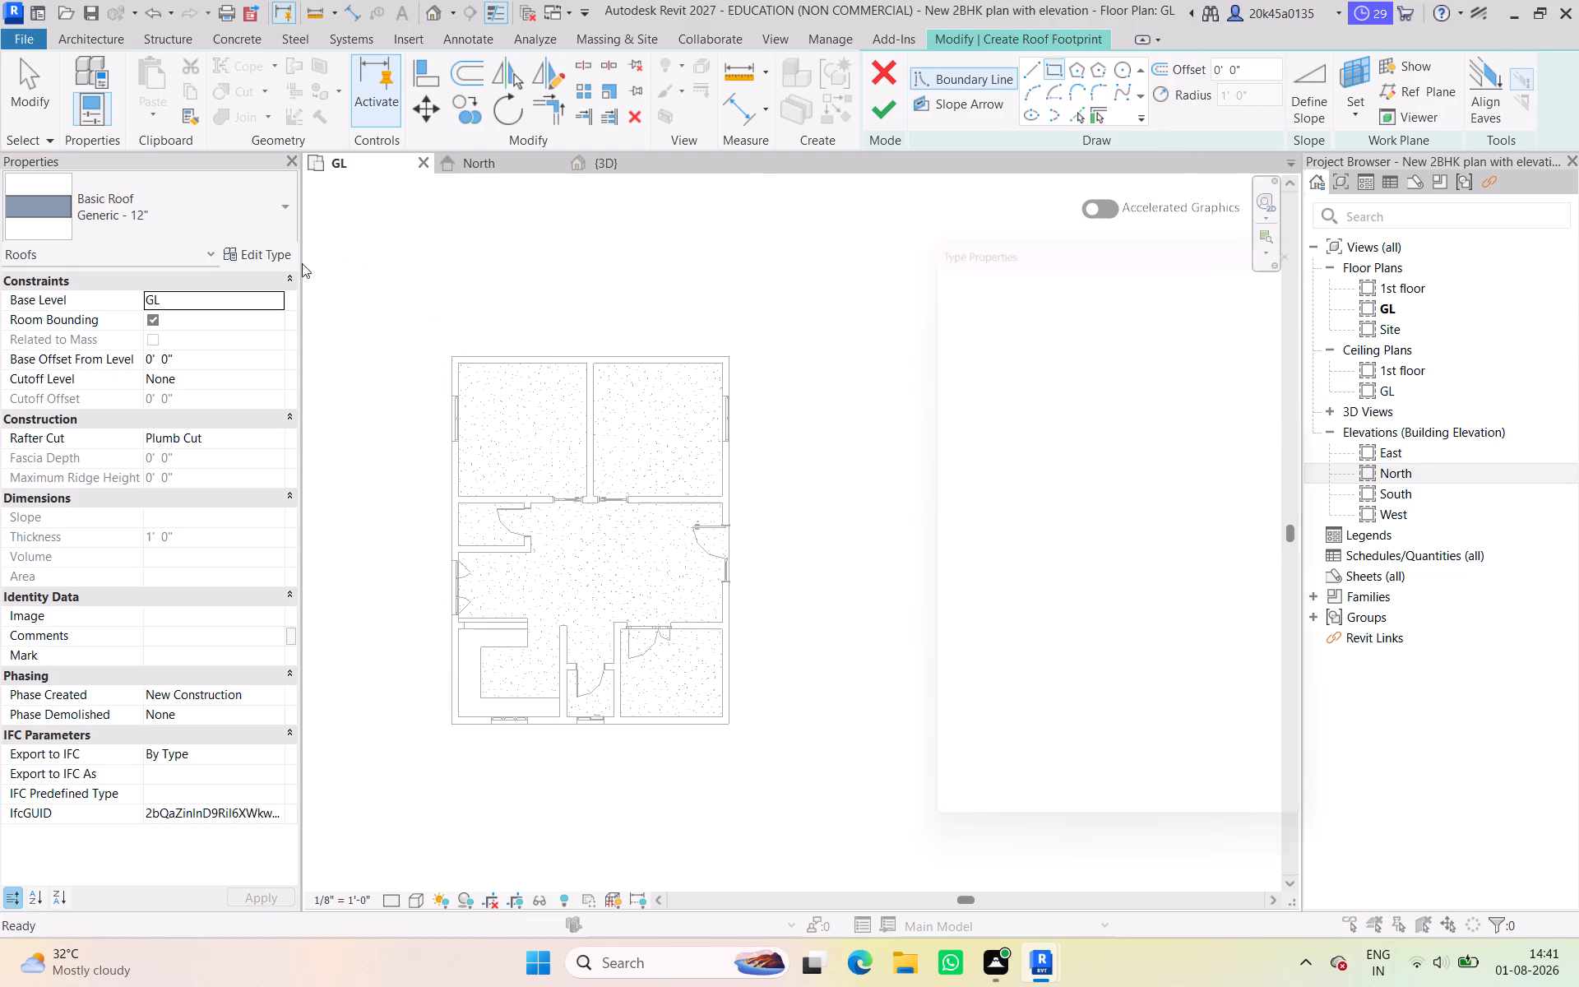
pyautogui.click(1253, 289)
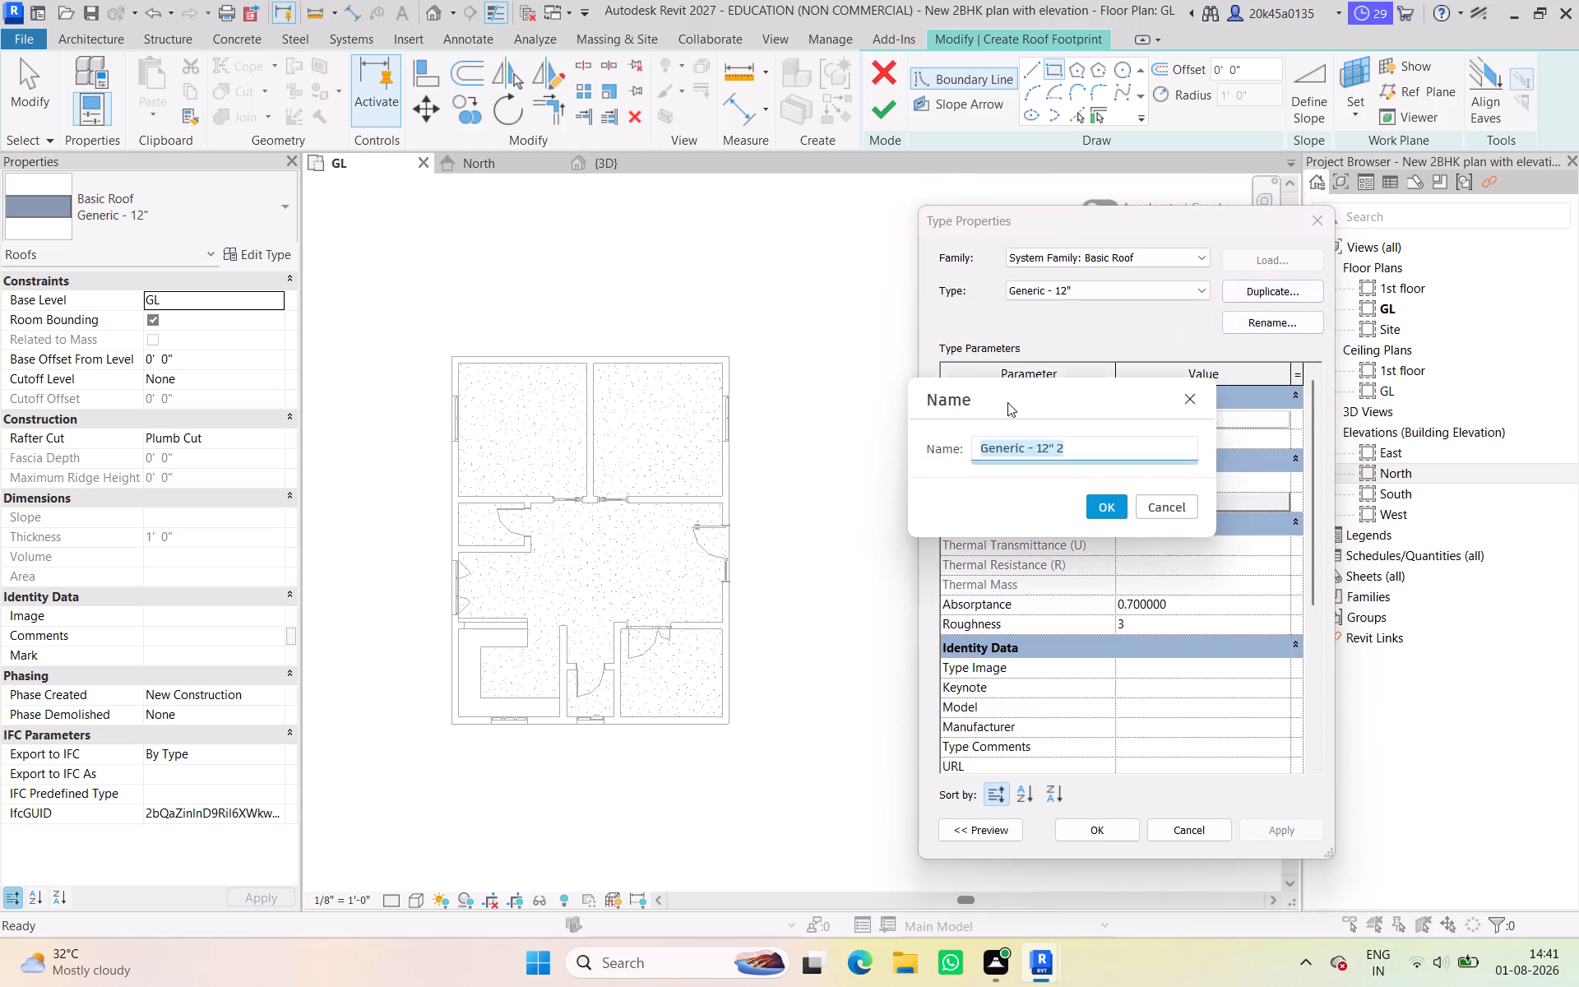
pyautogui.click(1069, 447)
pyautogui.moveTo(1072, 449); pyautogui.dragTo(1041, 452)
pyautogui.write('6"')
pyautogui.press('Return')
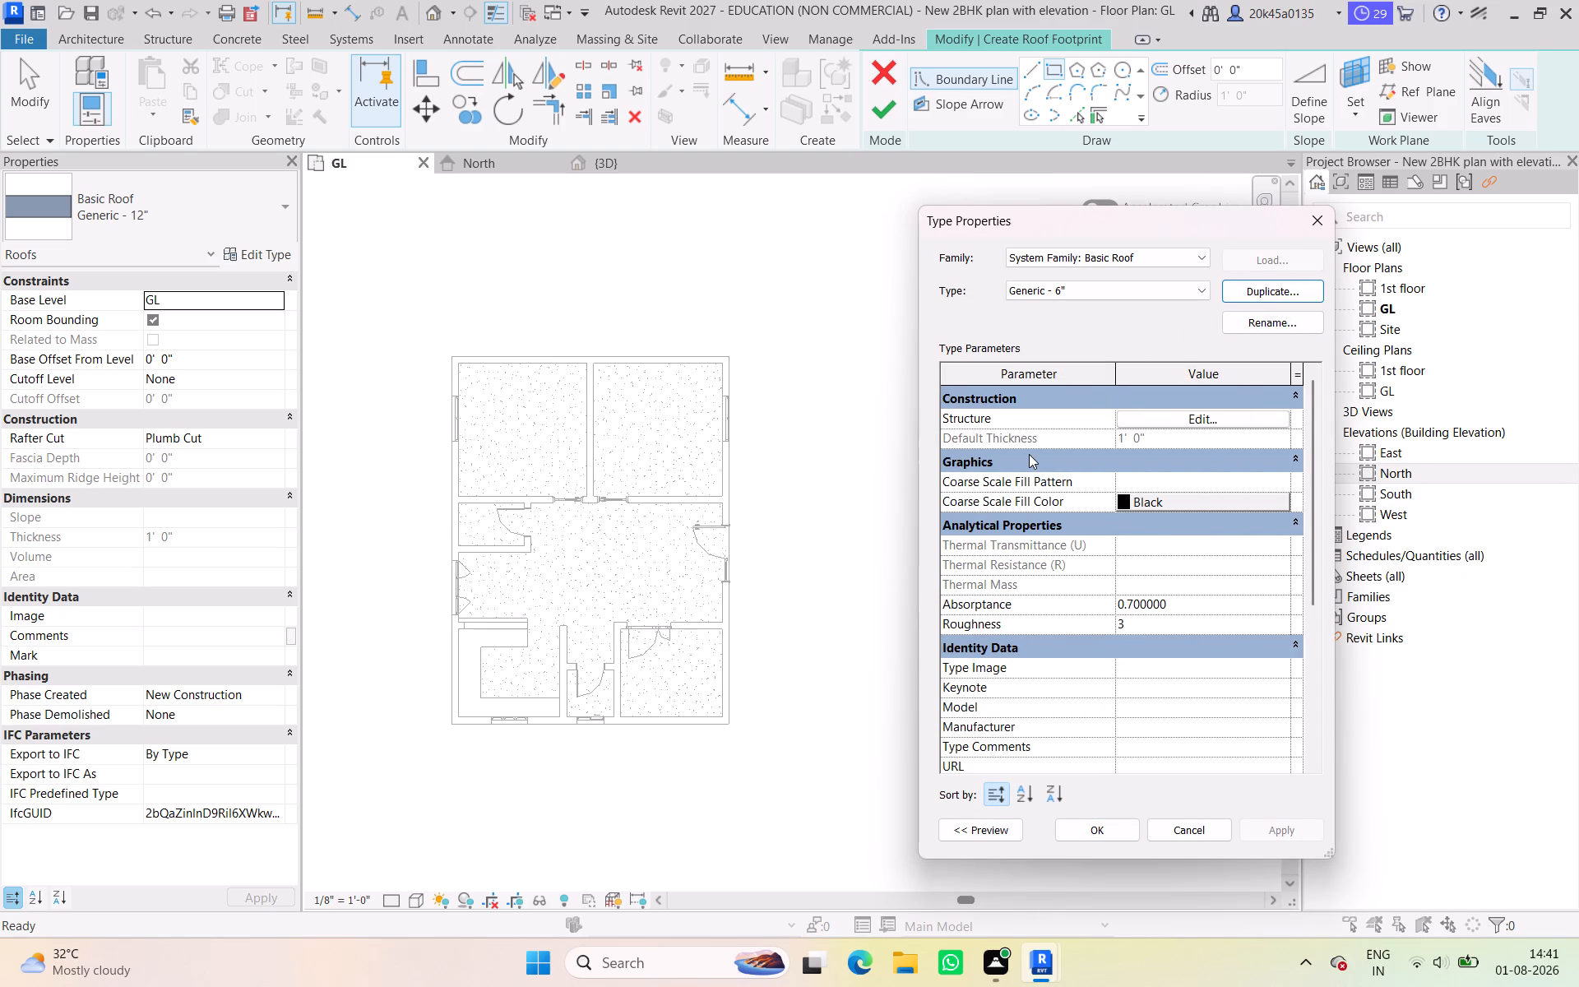
# Assign the Concrete, Precast material to the structure layer of the Generic - 6" roof type.
pyautogui.click(1166, 413)
pyautogui.click(1132, 415)
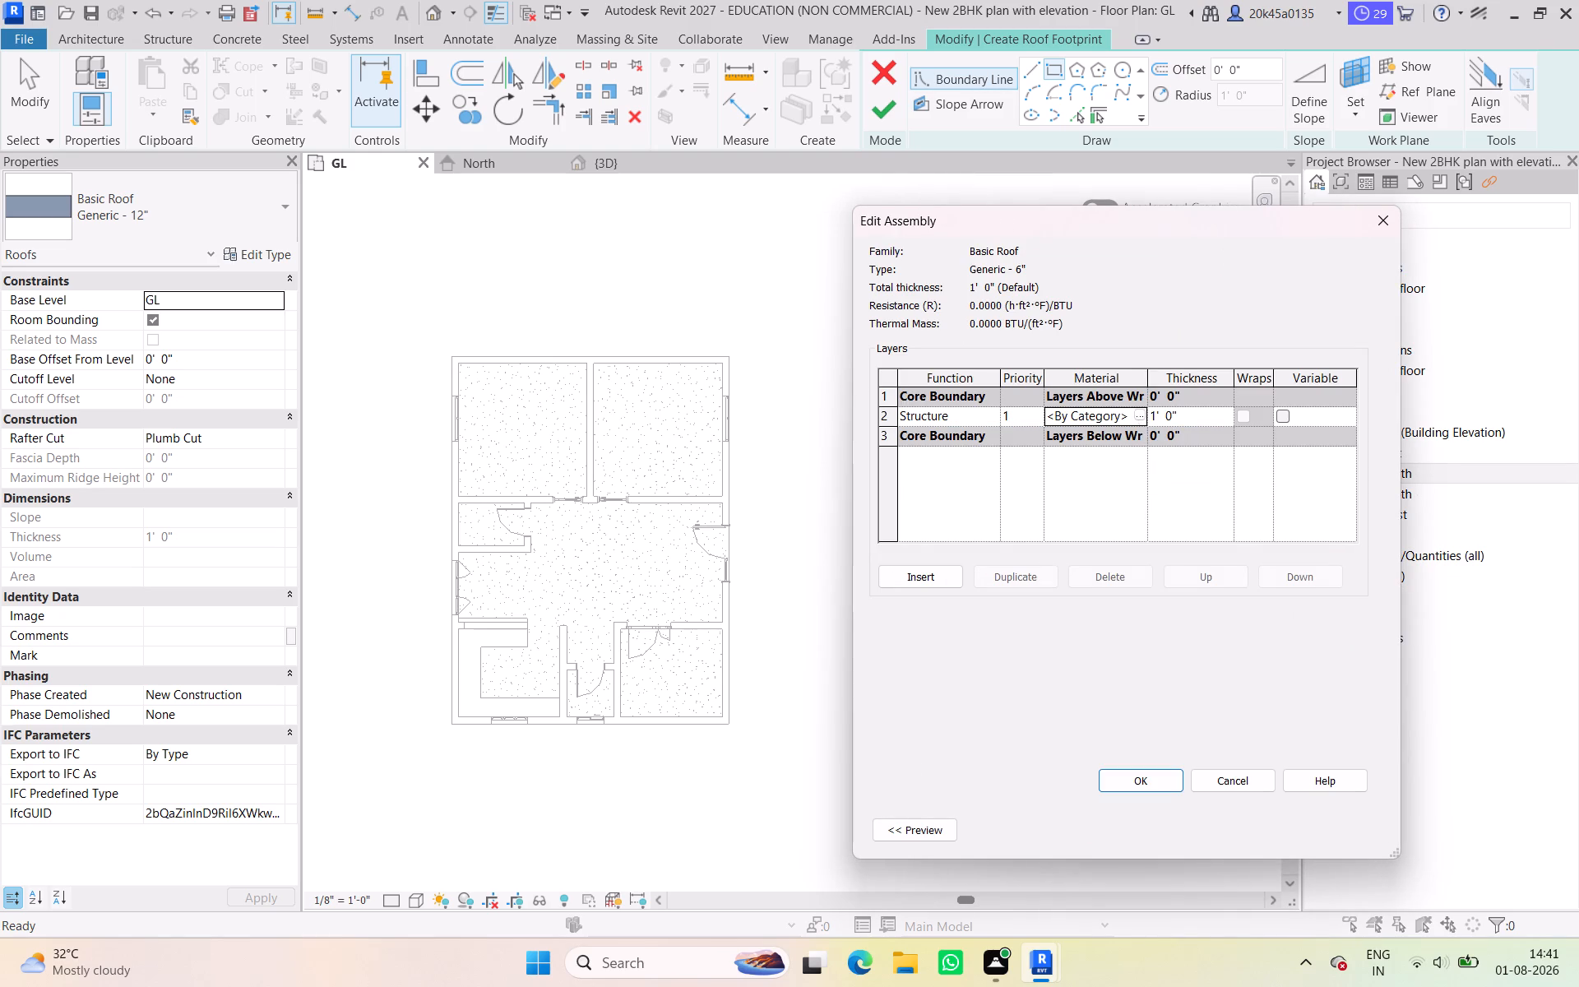
pyautogui.click(1142, 418)
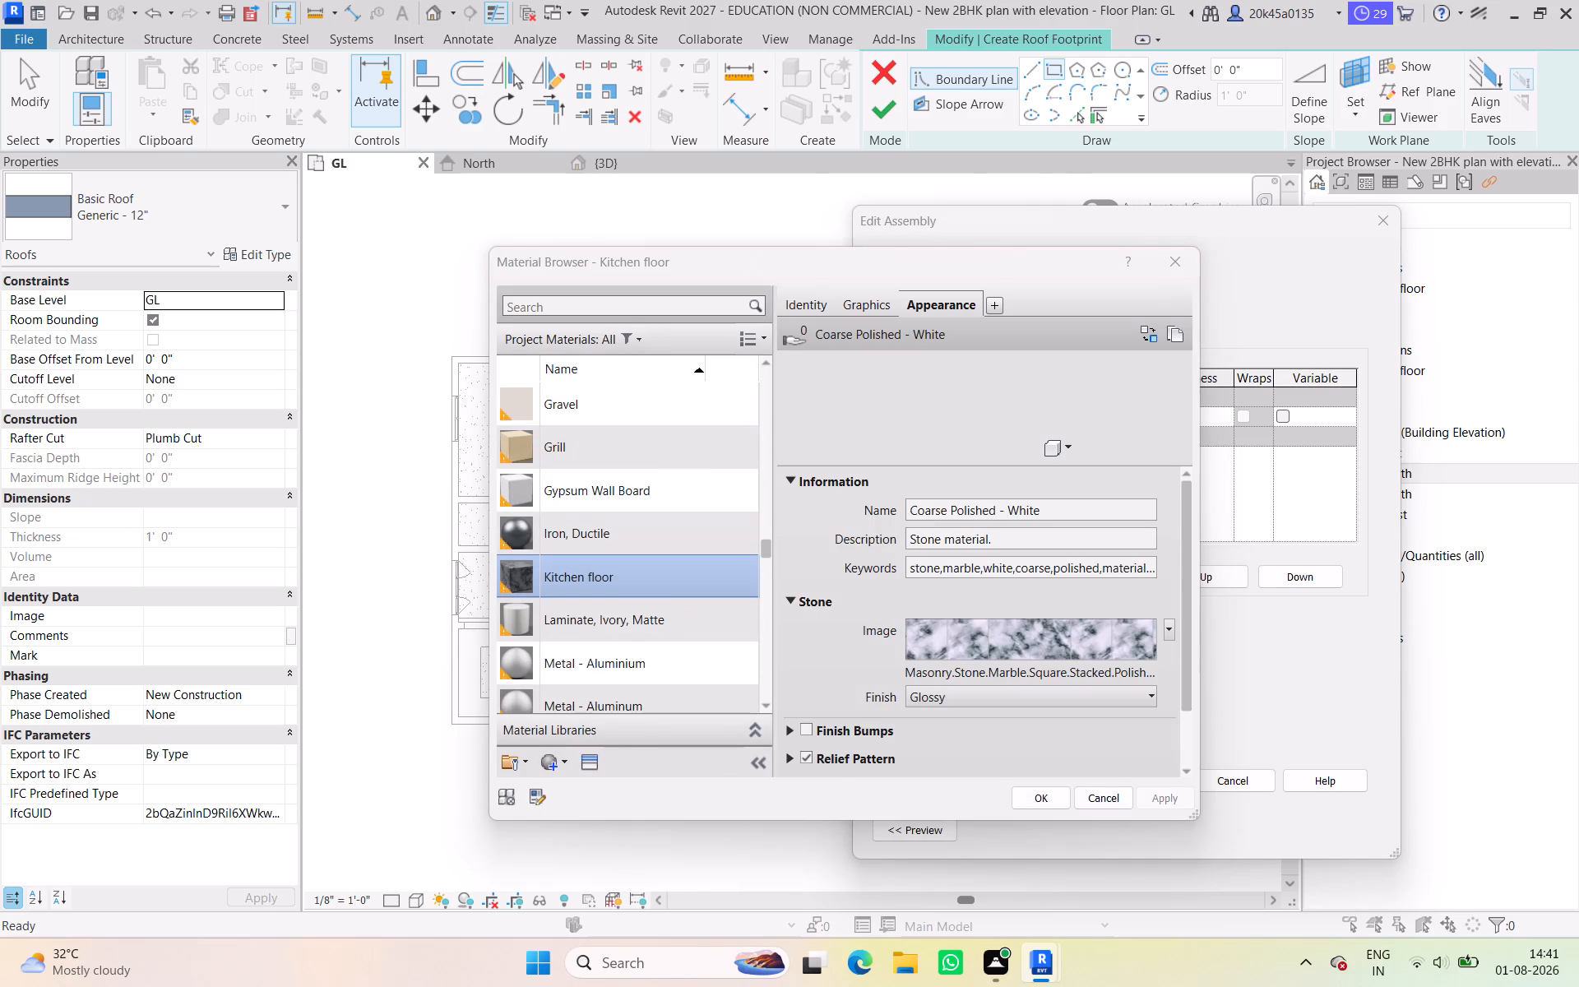
pyautogui.click(623, 301)
pyautogui.write('concr')
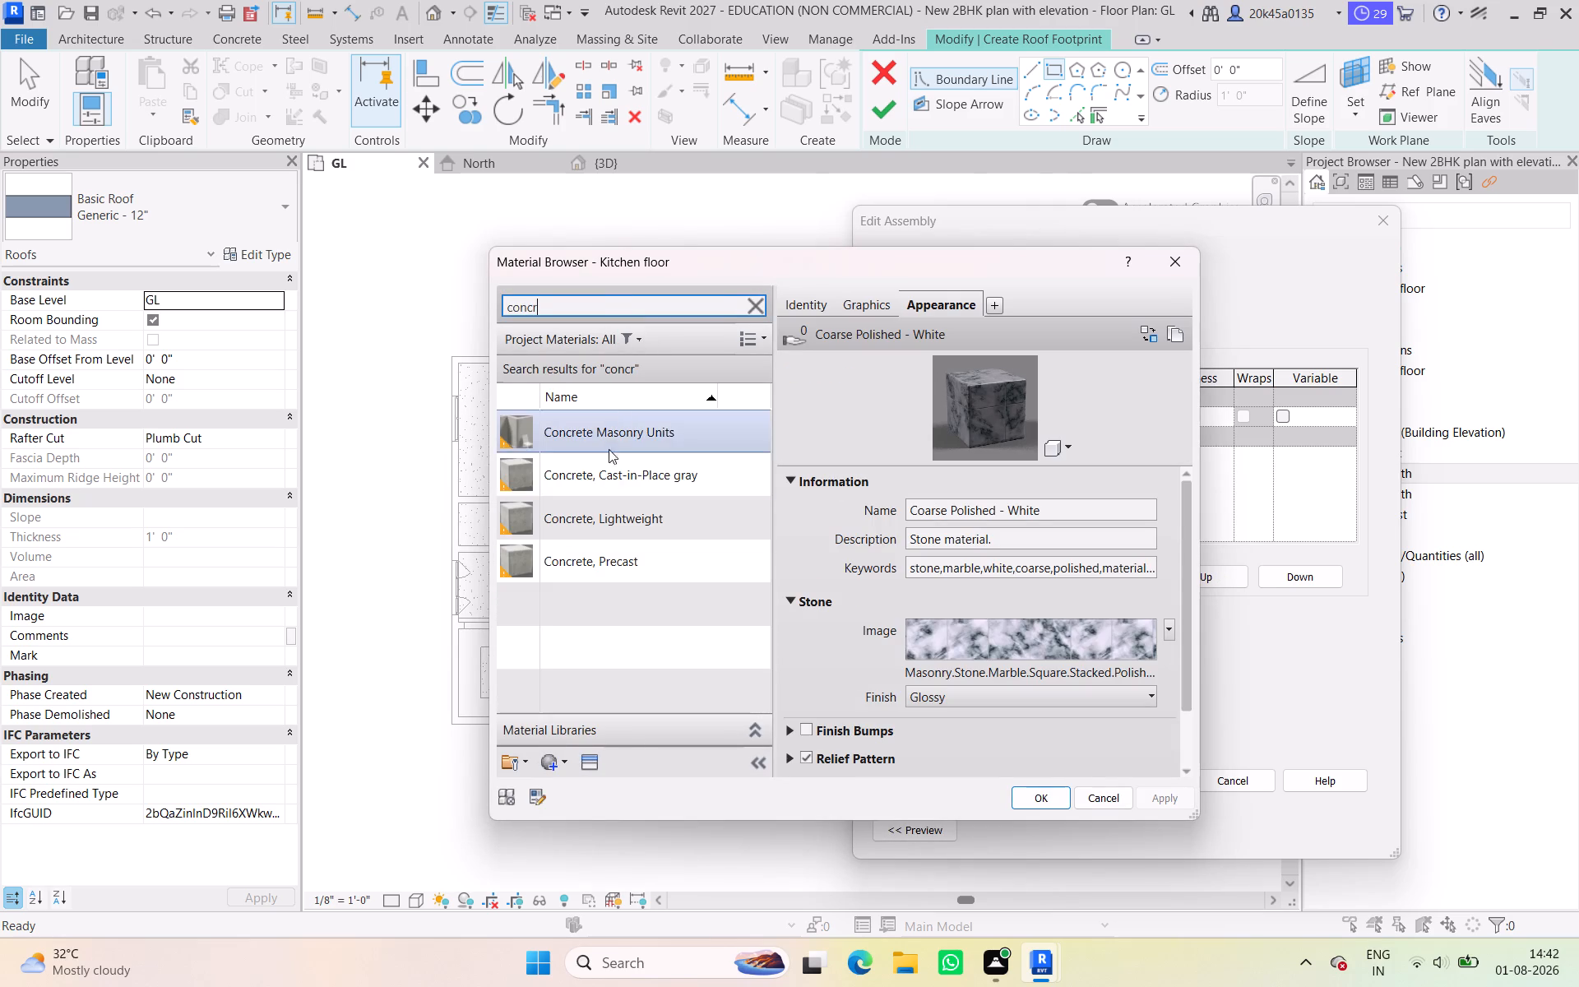
pyautogui.click(641, 481)
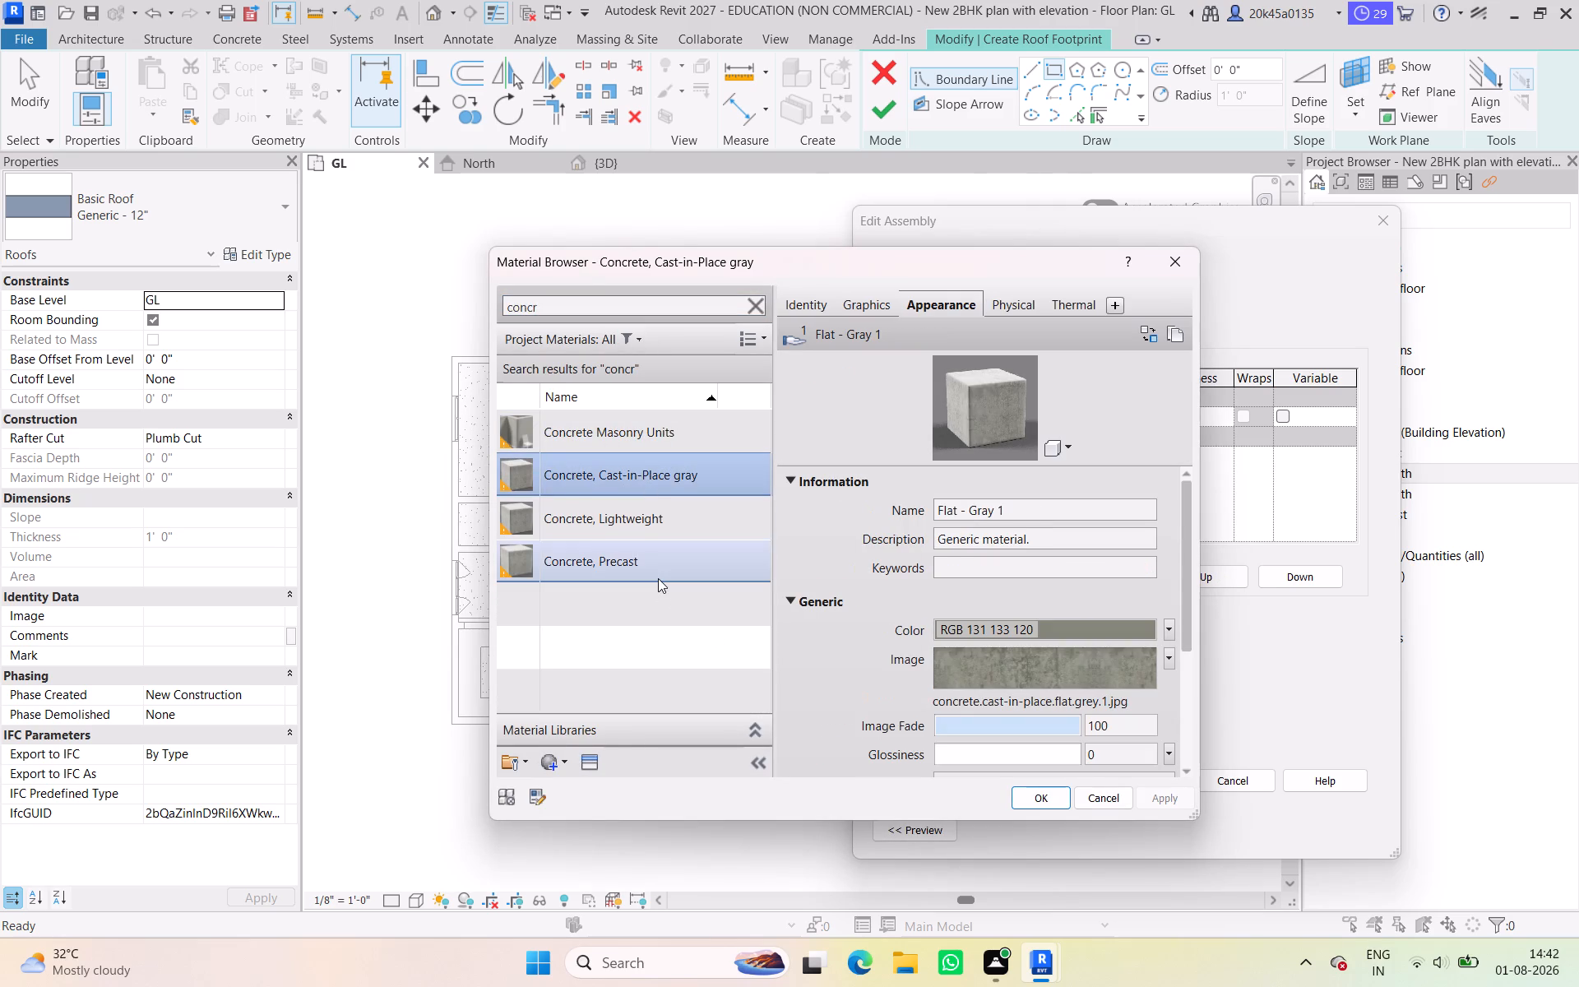
pyautogui.click(658, 578)
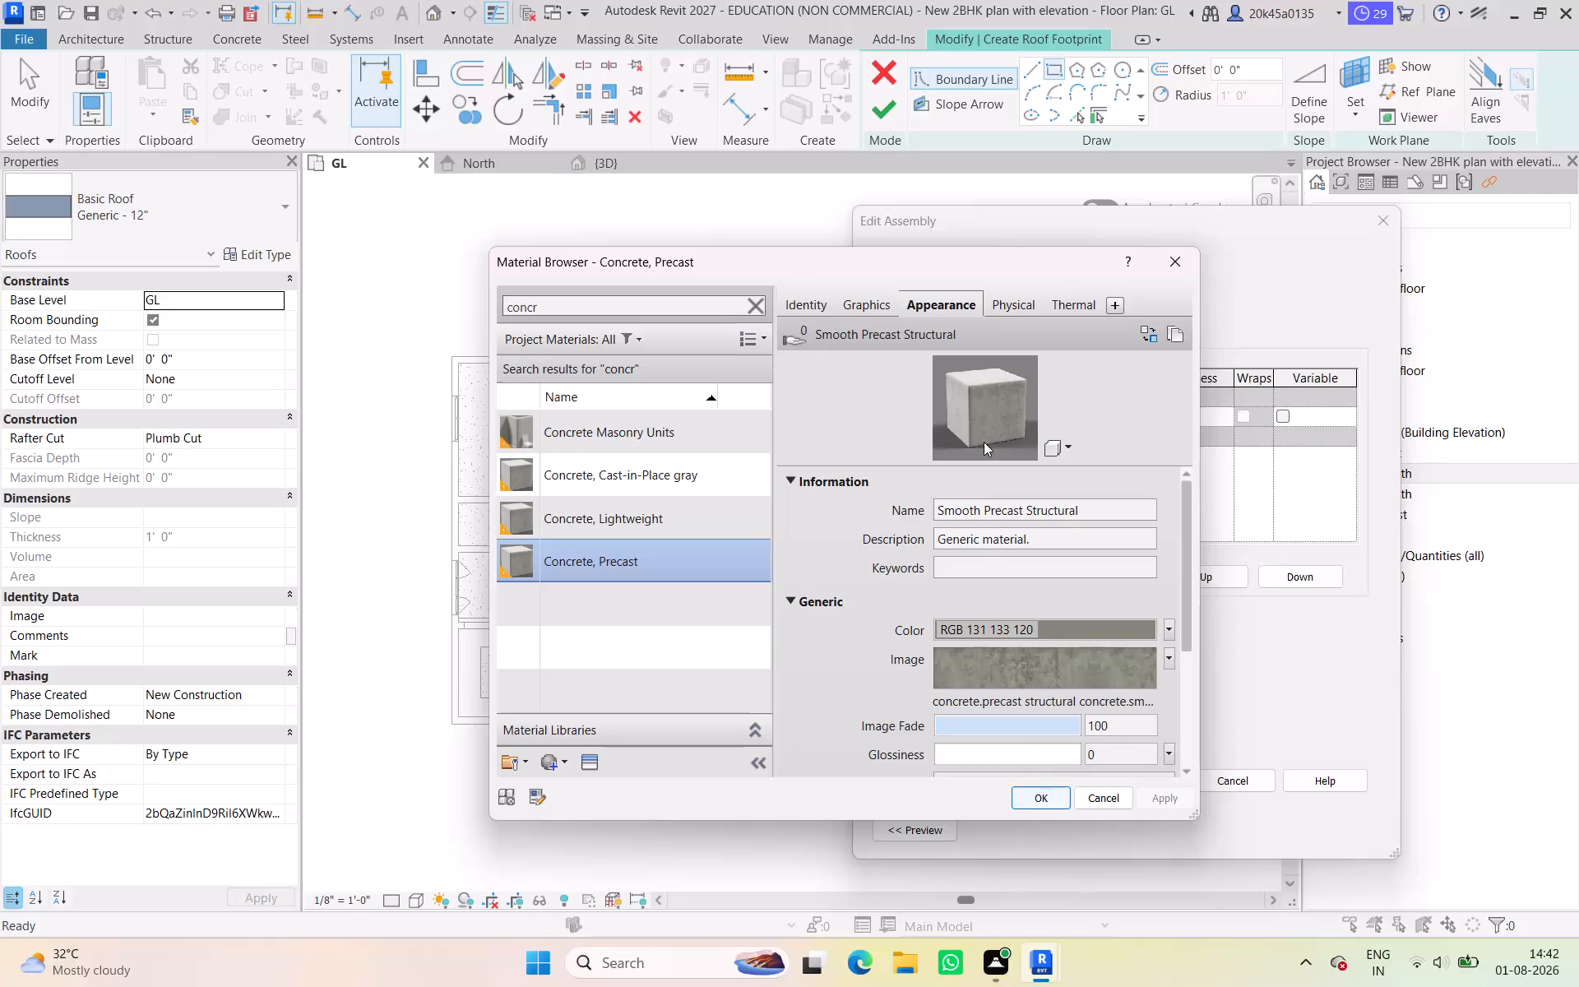
pyautogui.click(861, 295)
pyautogui.click(919, 355)
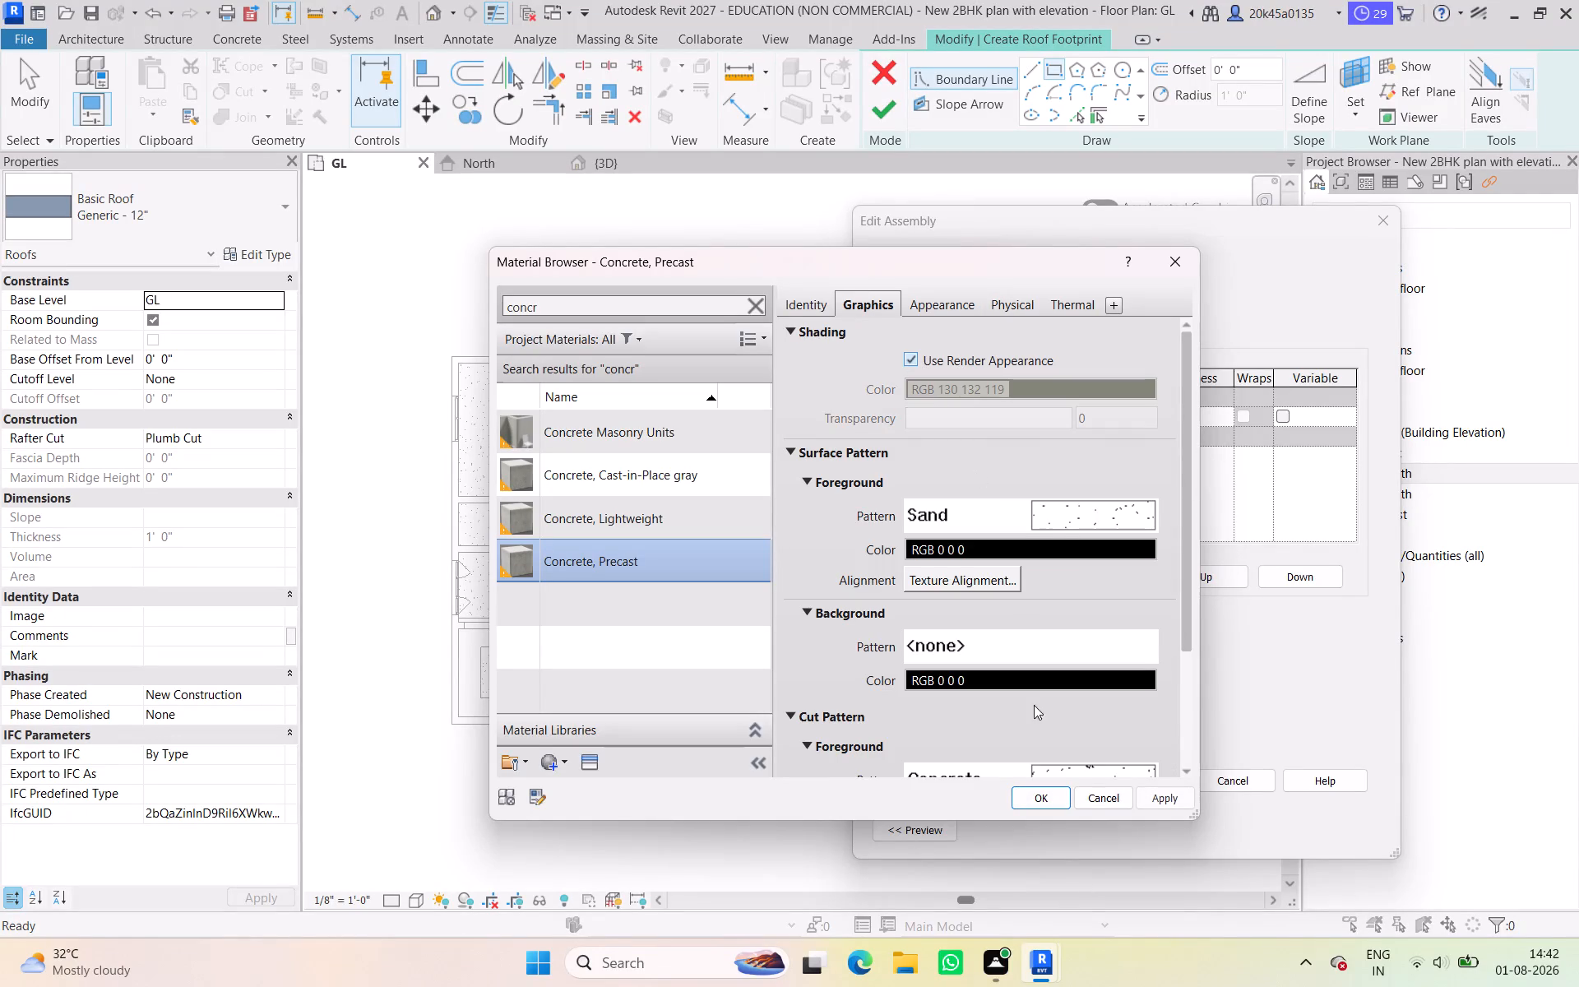
pyautogui.click(1050, 796)
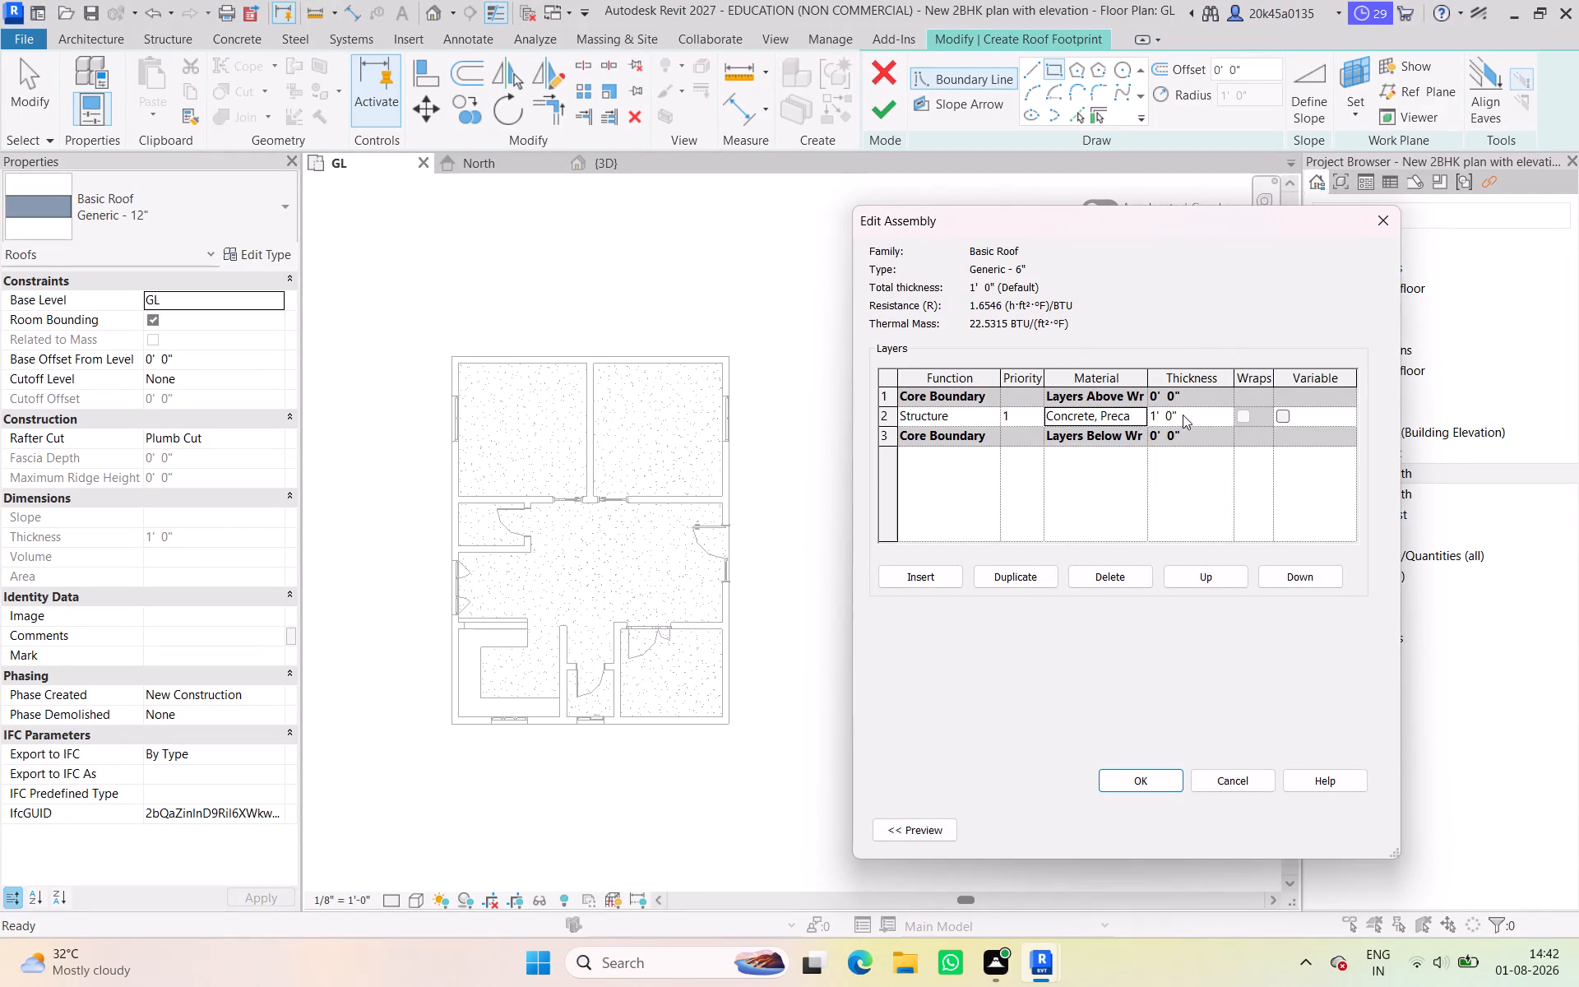
# Set the roof's structure layer thickness to 6" and accept the new type.
pyautogui.click(1189, 415)
pyautogui.write('6"')
pyautogui.press('Return')
pyautogui.click(1146, 775)
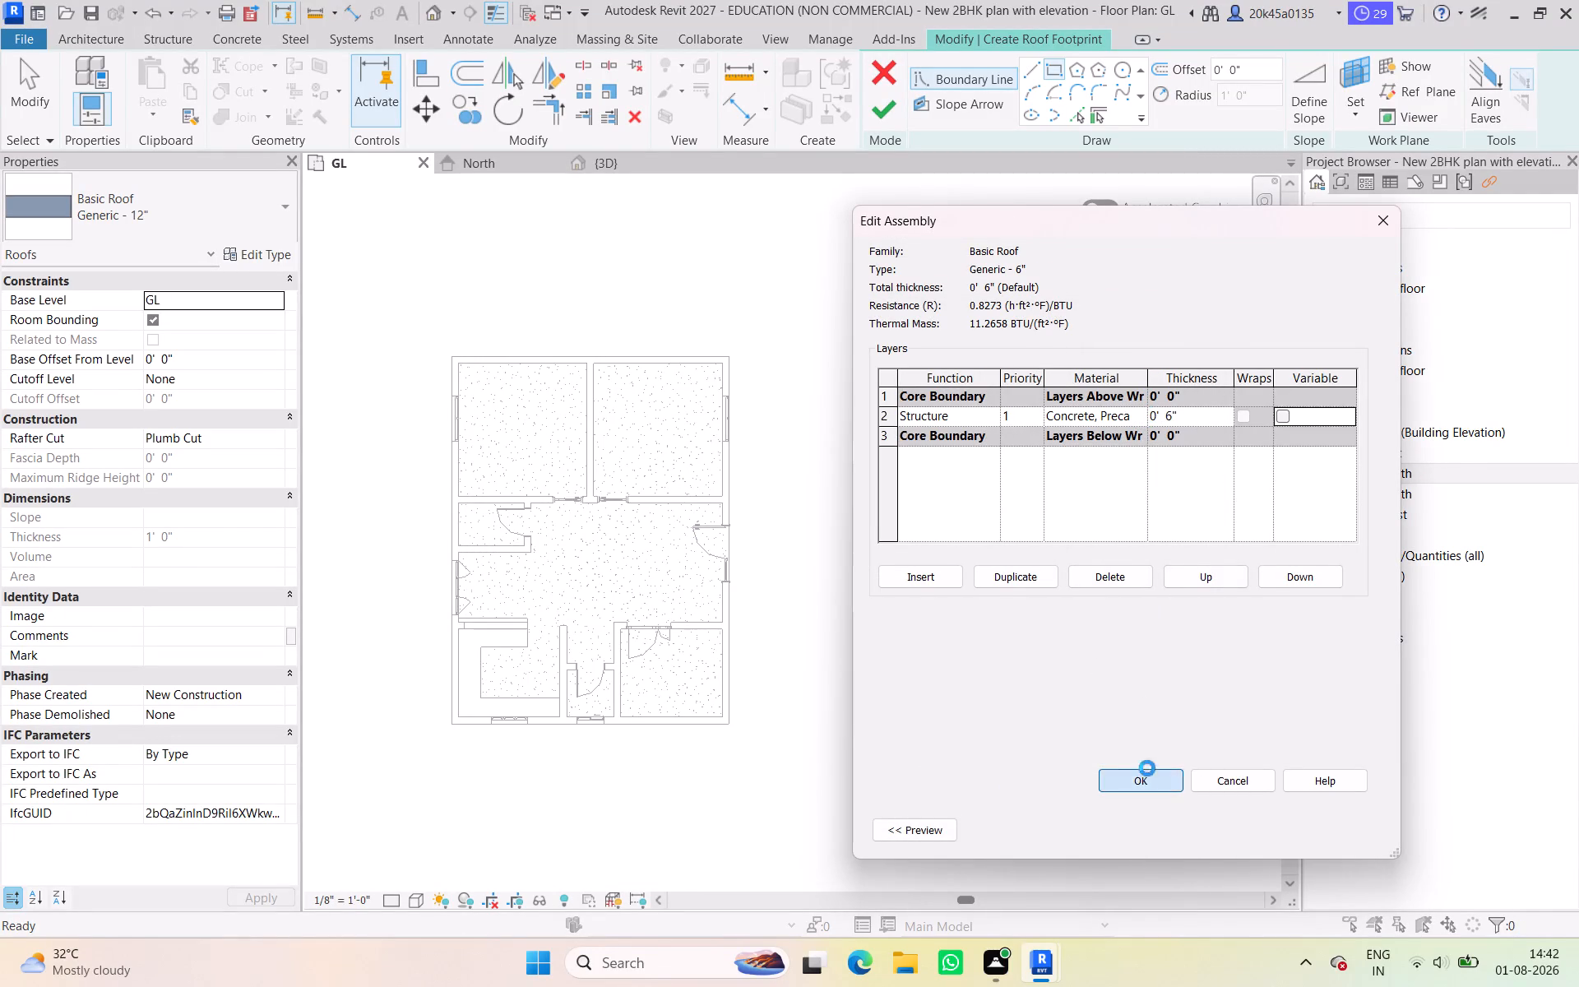
pyautogui.click(1124, 830)
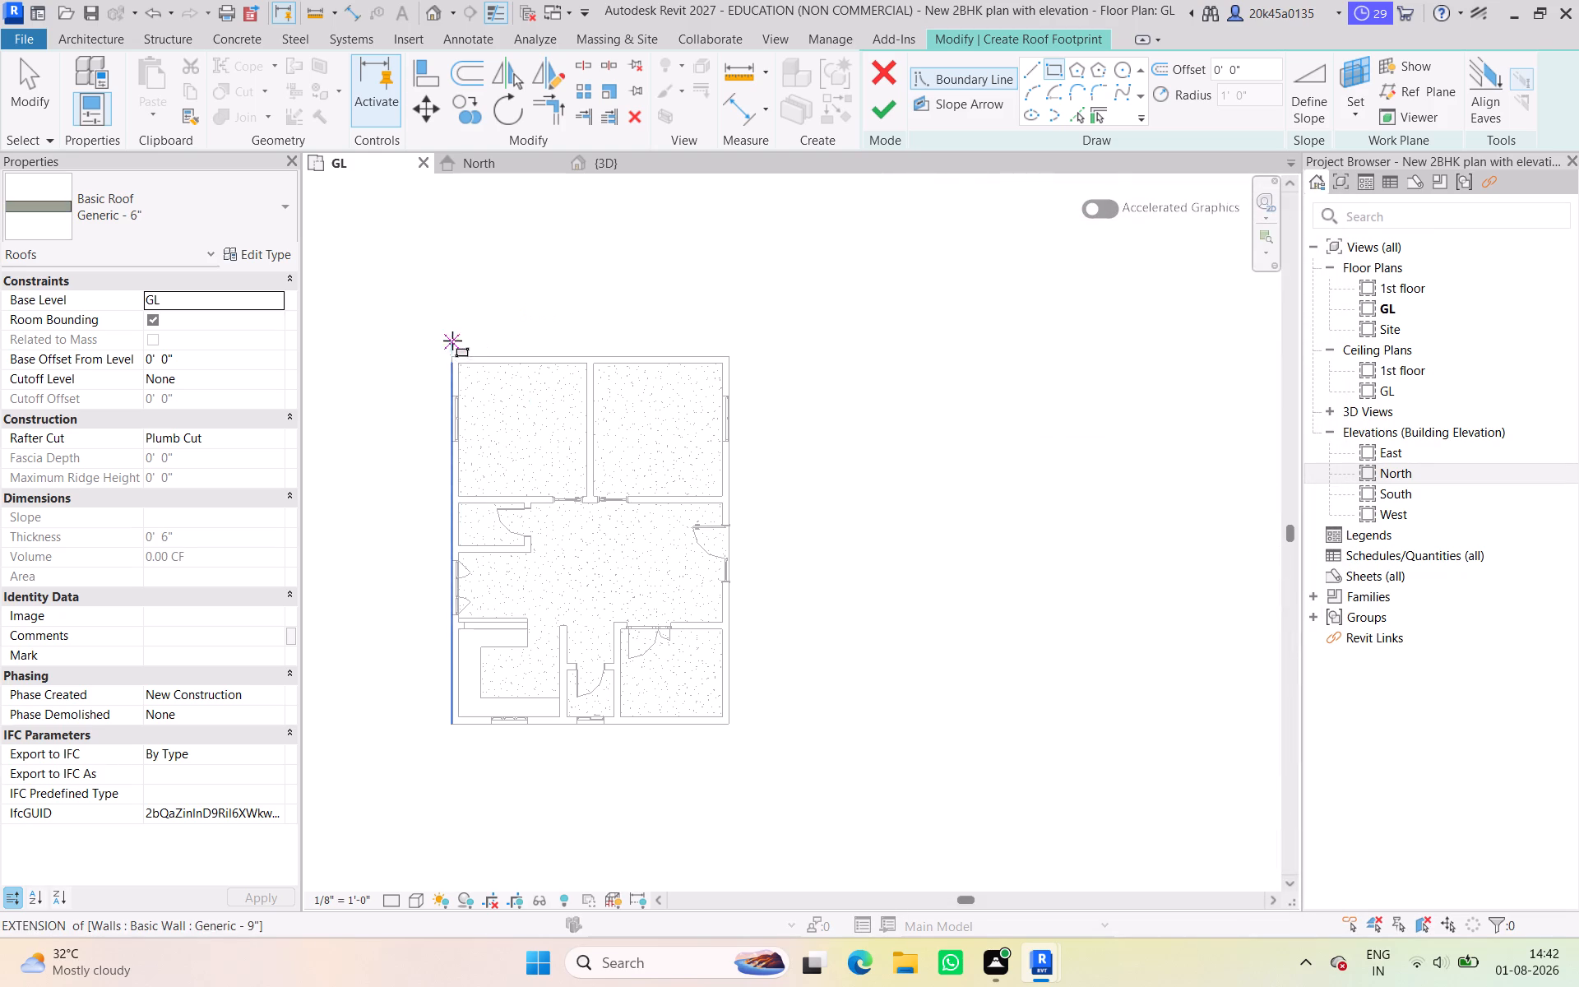
# Draw a rectangular roof boundary around the house's outer wall corners with a 3' outward offset.
pyautogui.click(452, 352)
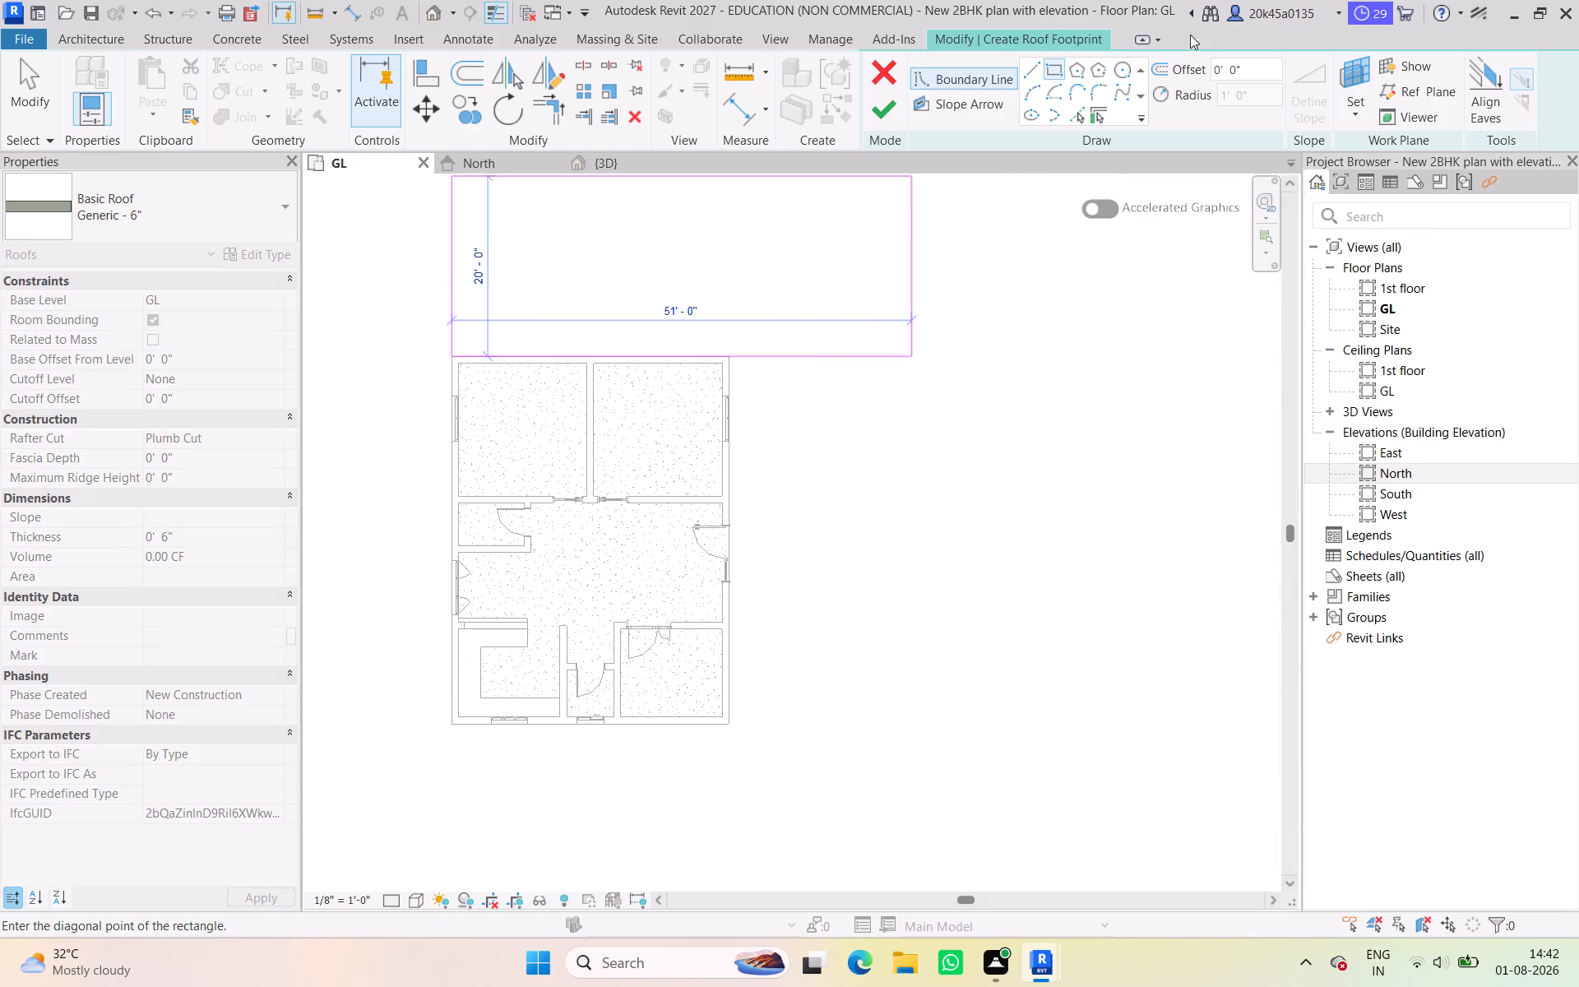
pyautogui.click(1256, 66)
pyautogui.write("3'")
pyautogui.press('Return')
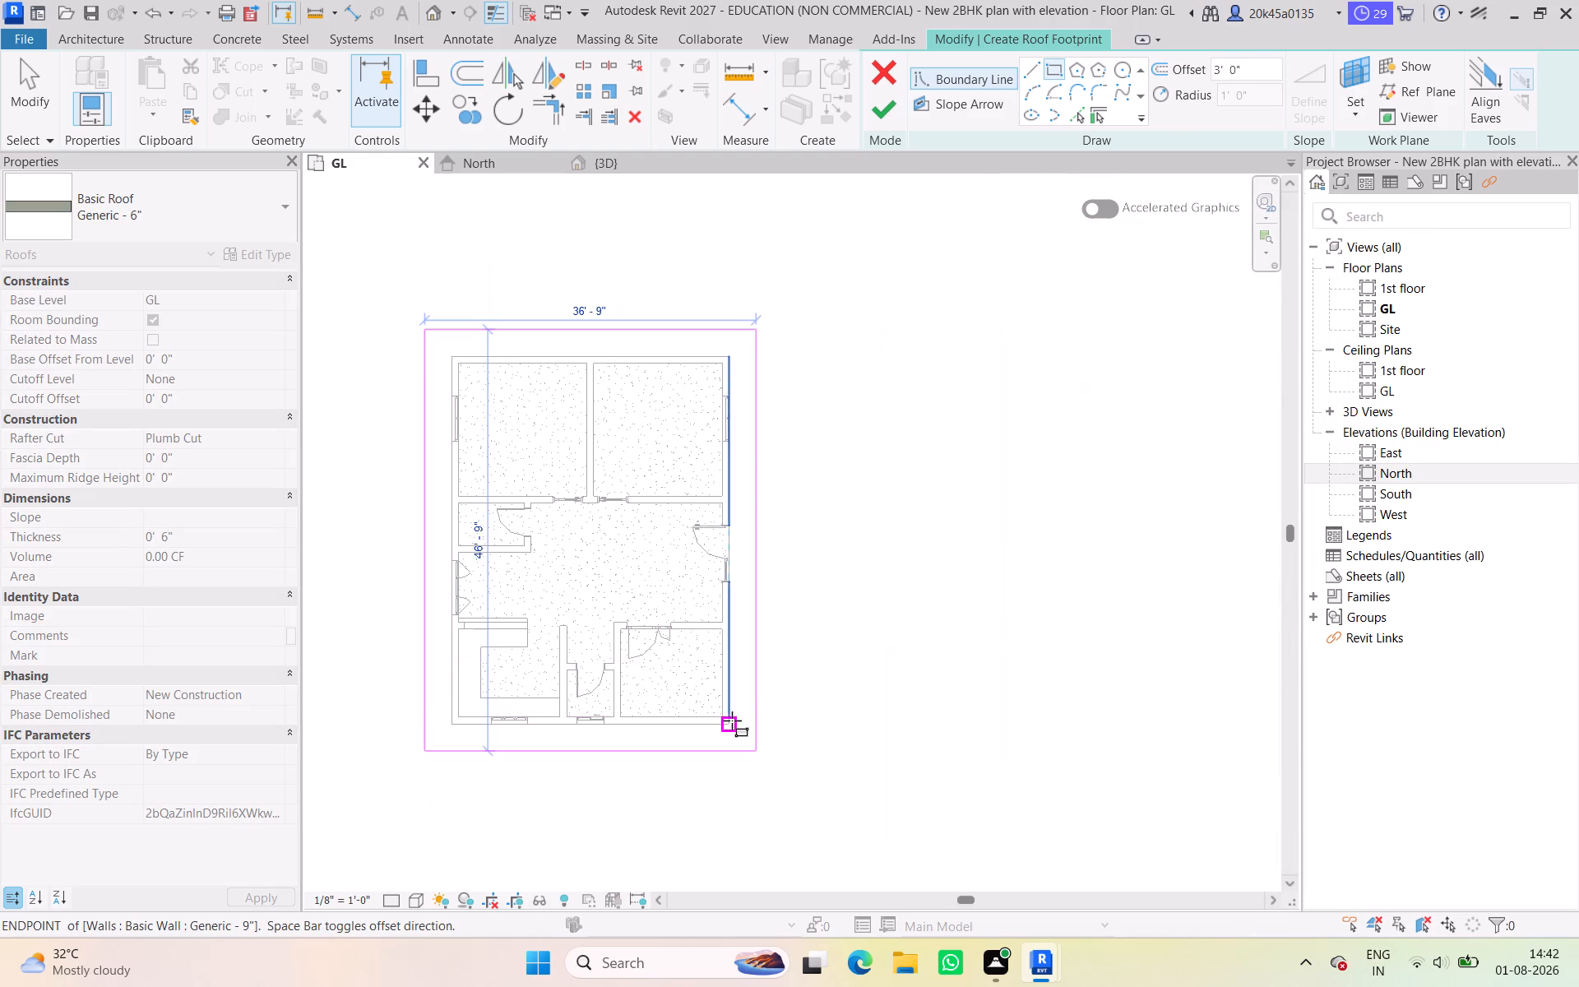
pyautogui.click(734, 729)
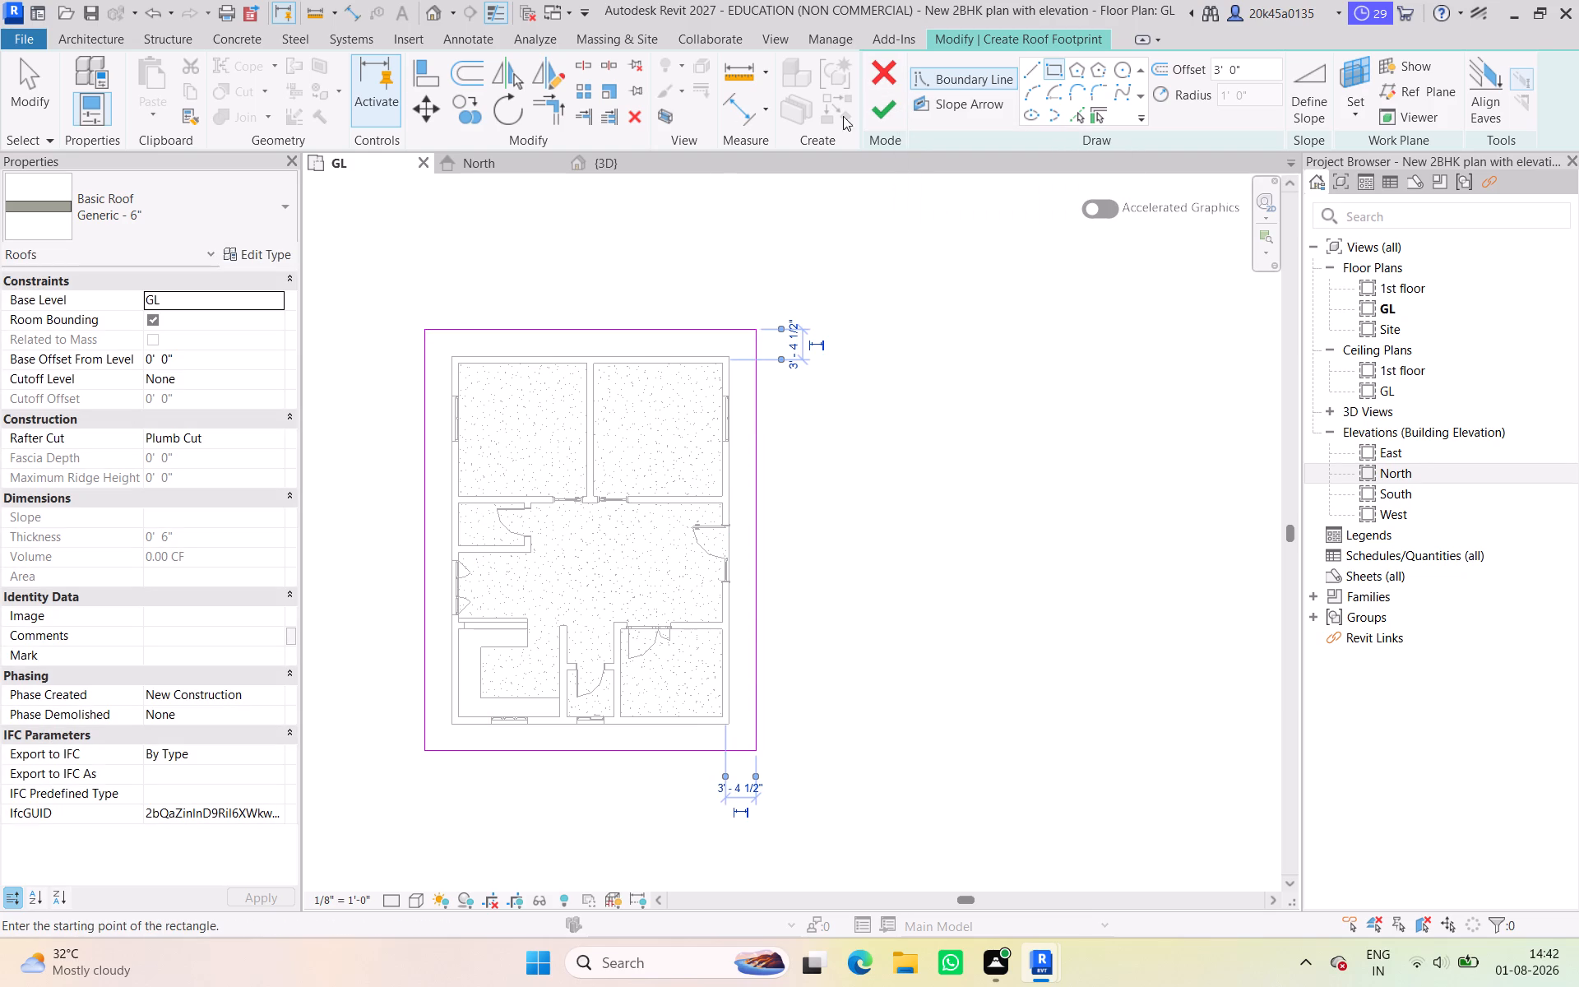
# Set the roof's base offset from level to 10' and finish the roof footprint.
pyautogui.click(180, 358)
pyautogui.moveTo(180, 358); pyautogui.dragTo(95, 352)
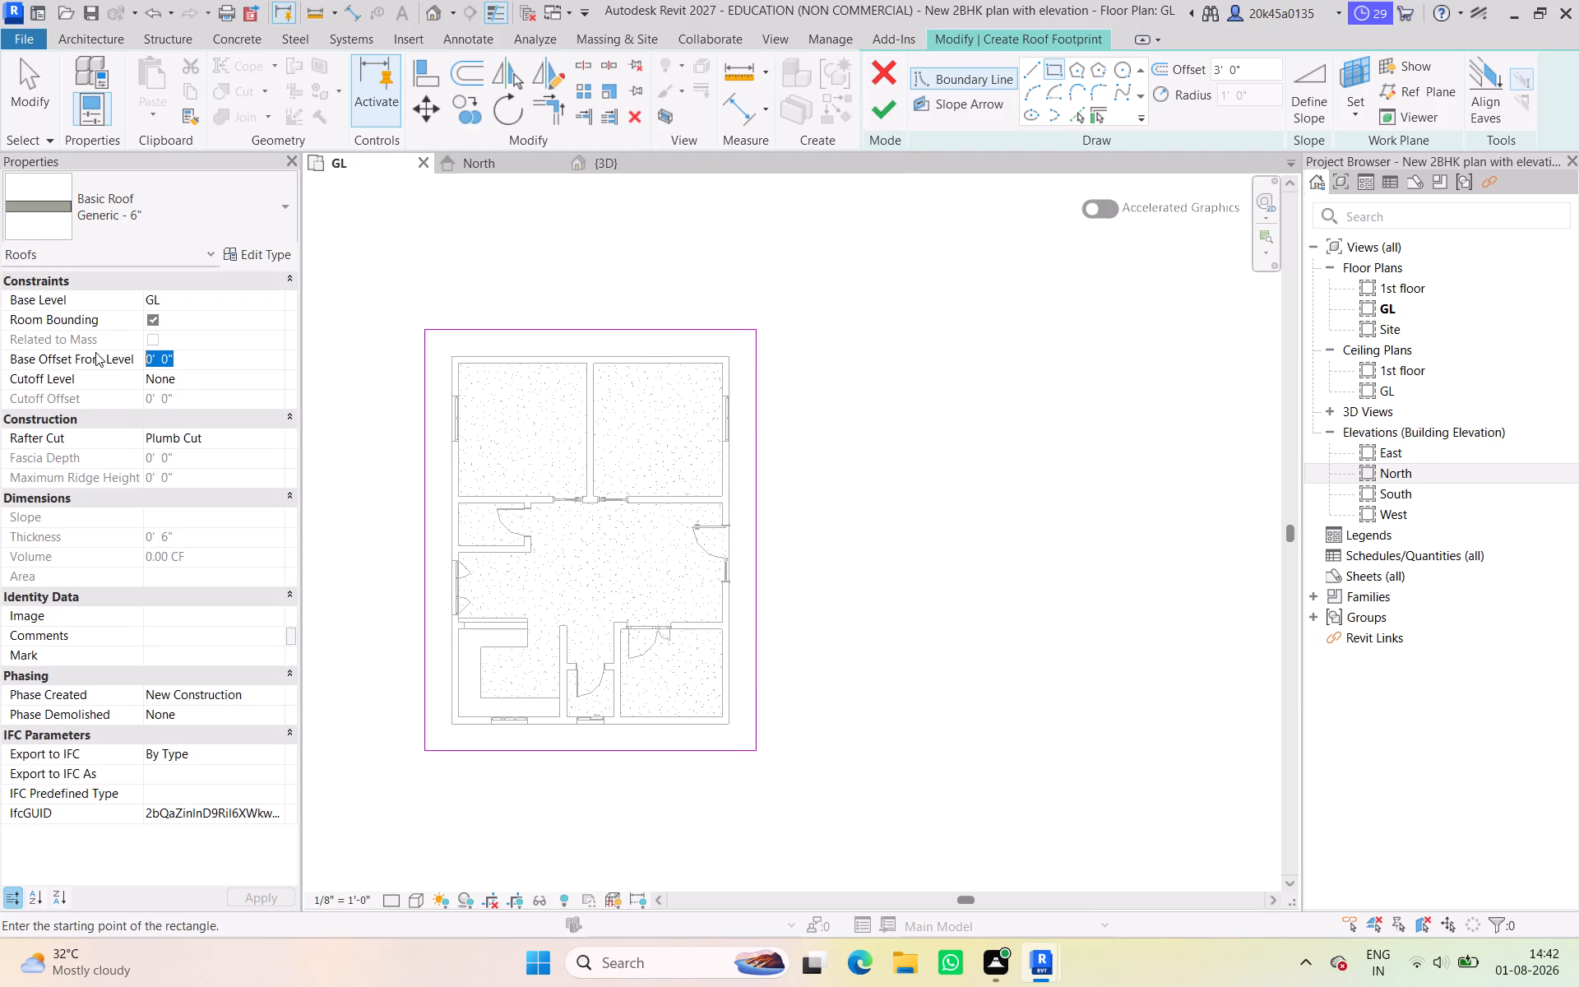
pyautogui.write("10'")
pyautogui.press('Return')
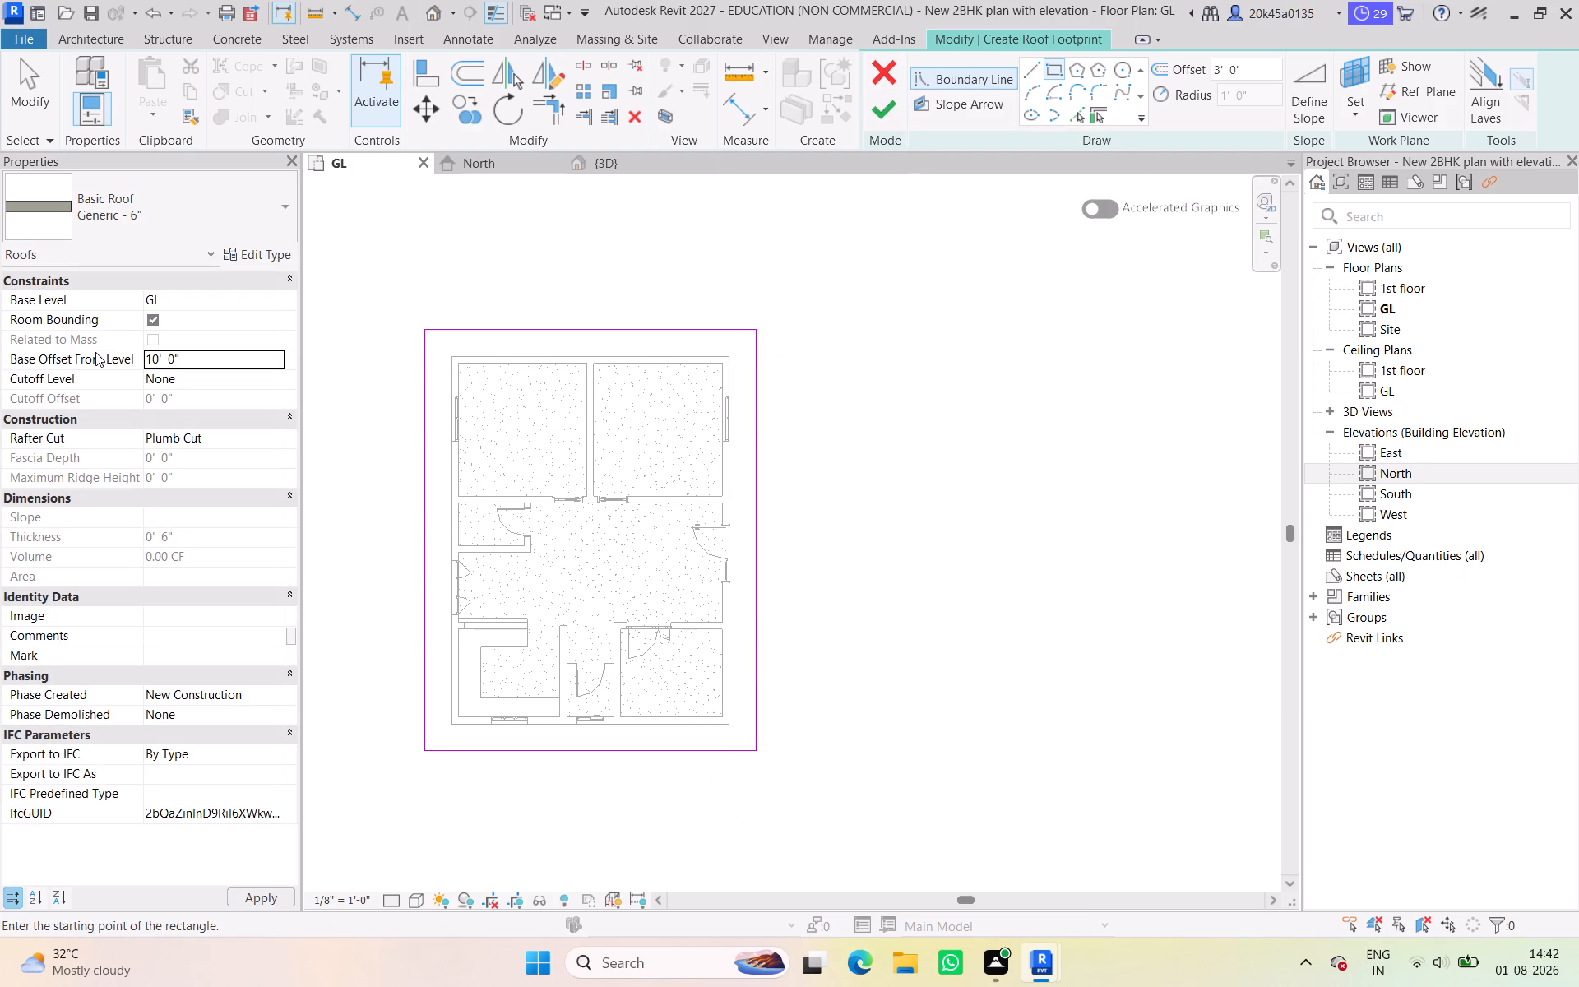
pyautogui.click(891, 106)
# Select the house's floor slab in the 3D view and open its boundary for editing in the GL plan.
pyautogui.click(587, 165)
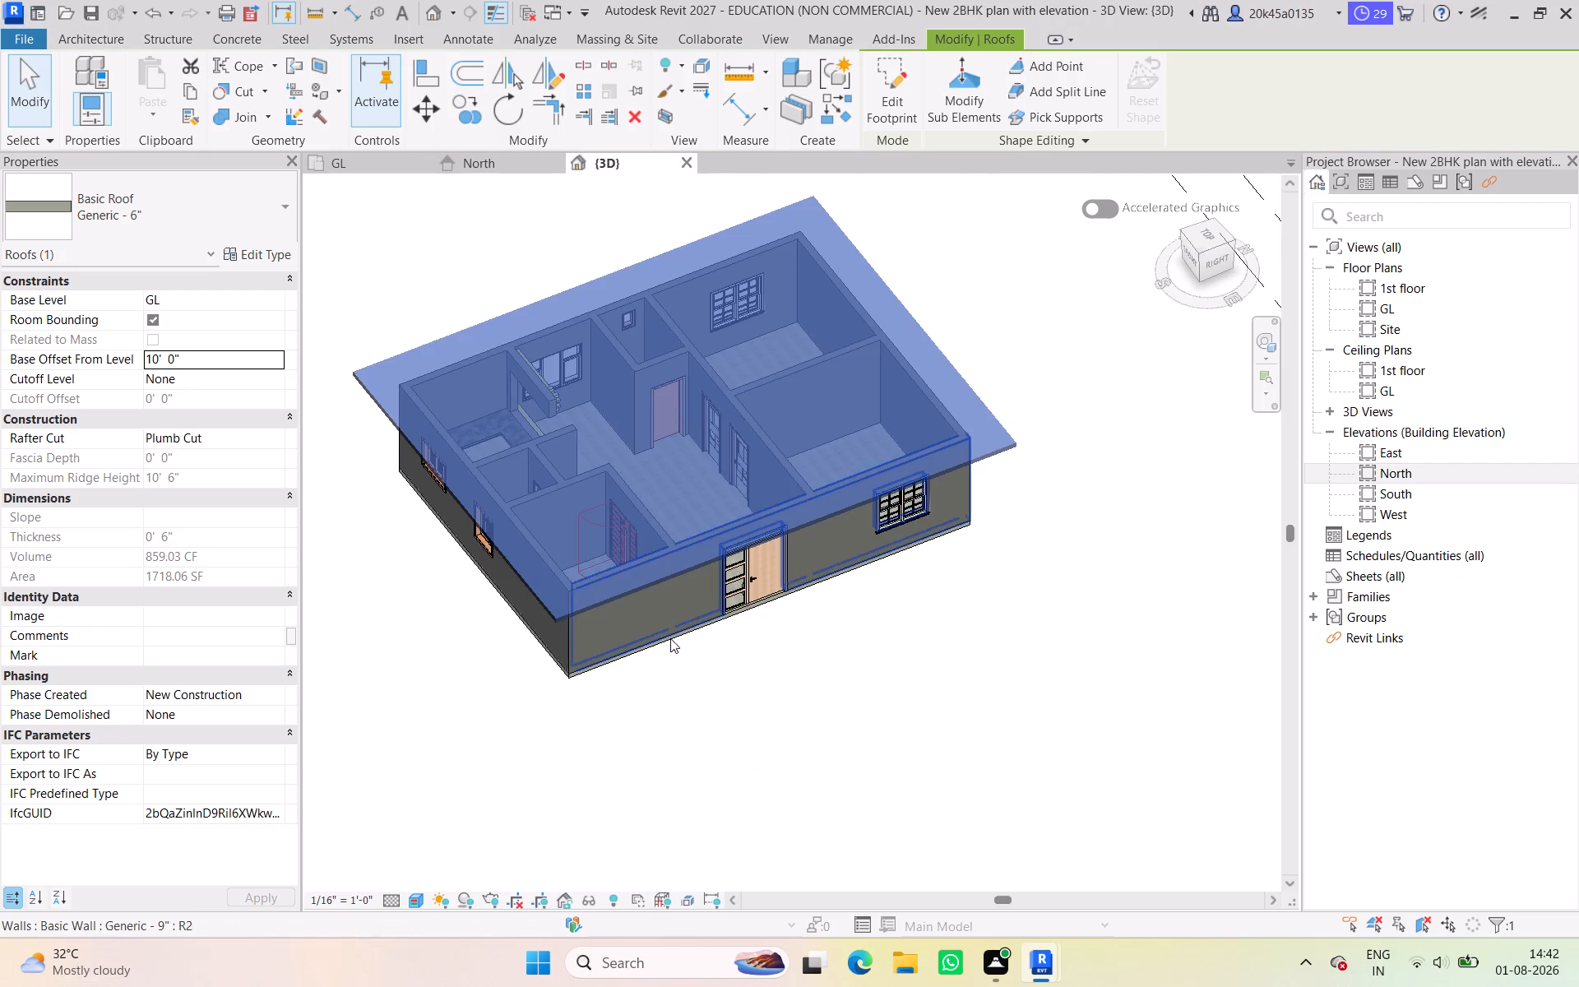
pyautogui.click(617, 660)
pyautogui.click(884, 83)
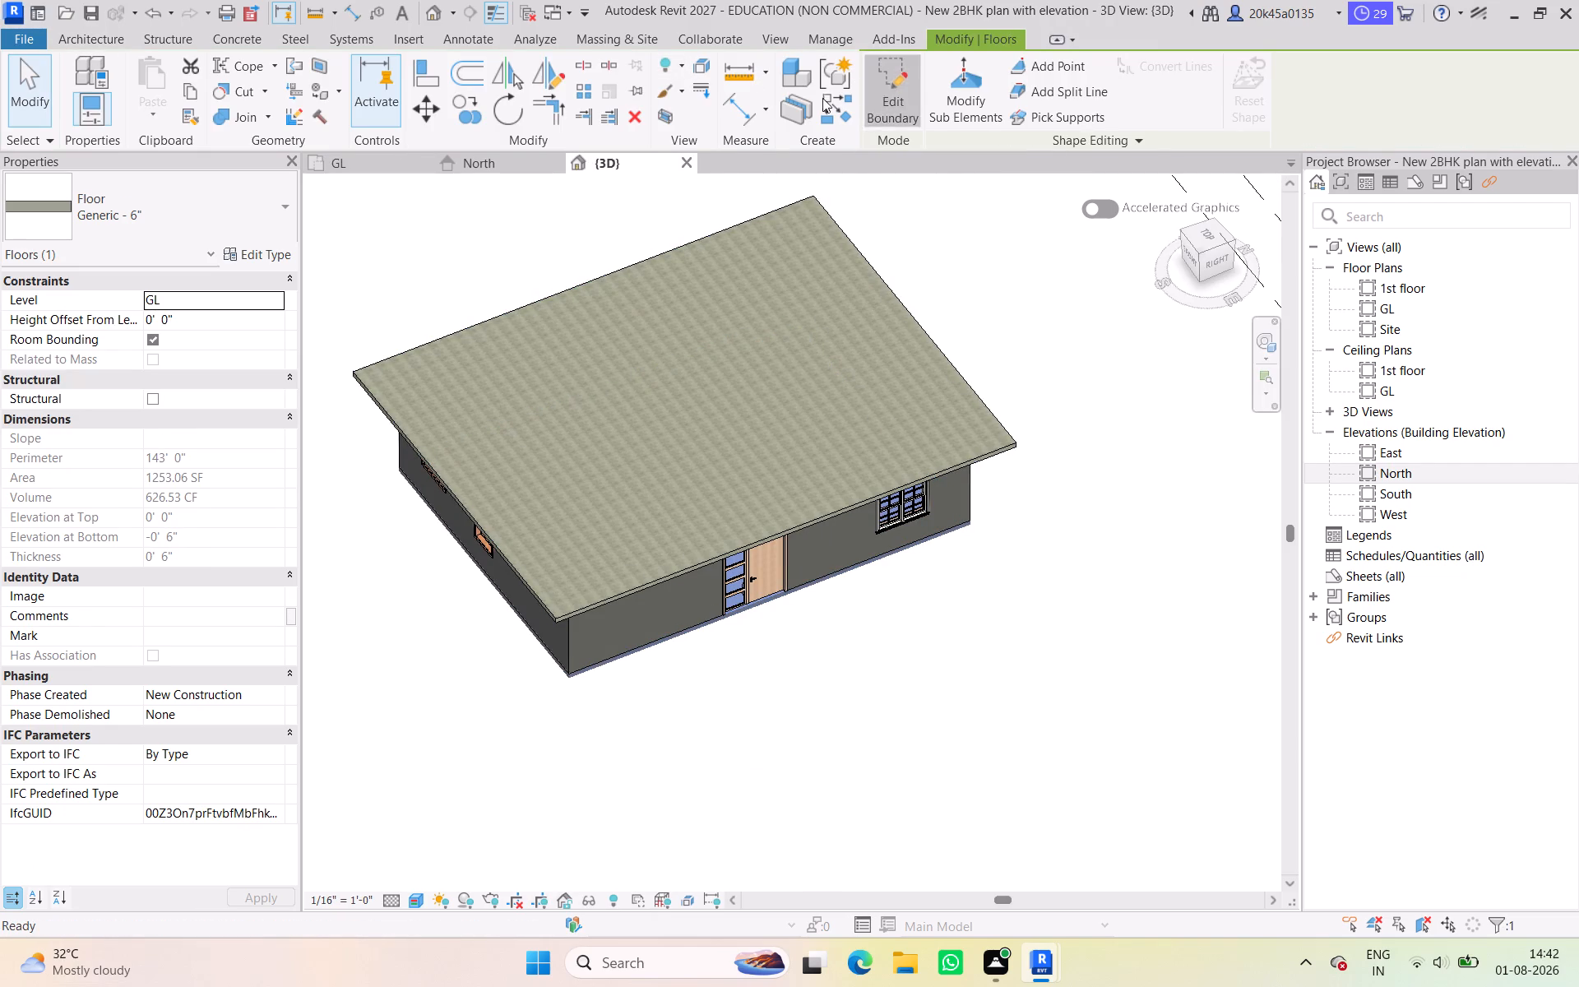
pyautogui.click(376, 162)
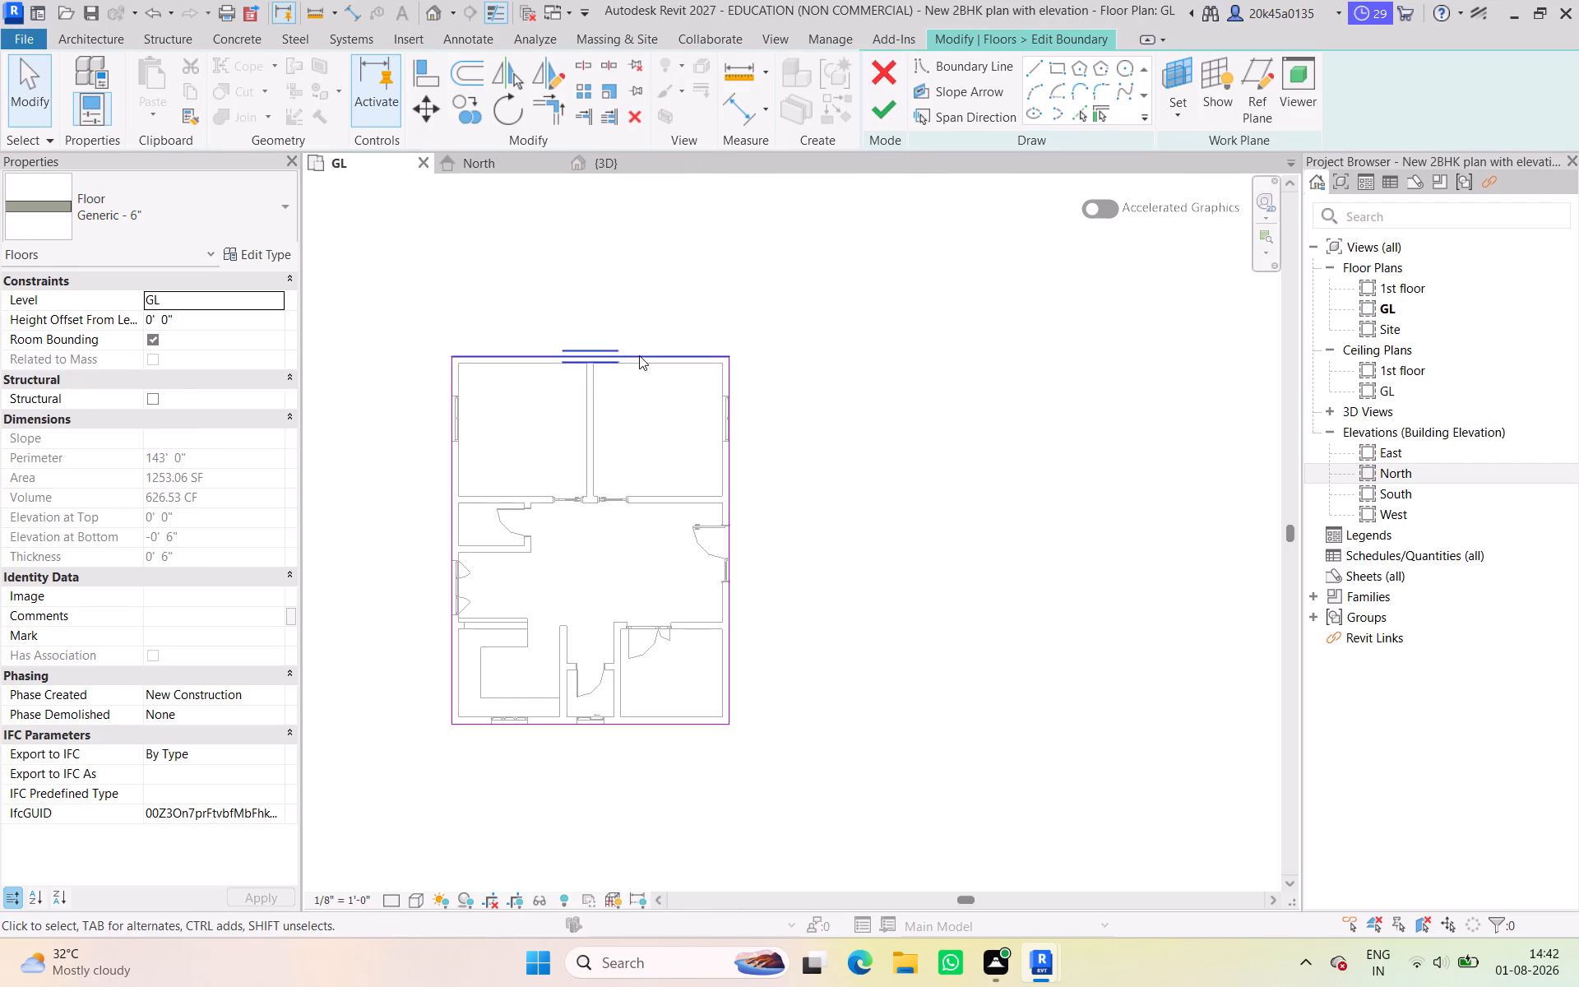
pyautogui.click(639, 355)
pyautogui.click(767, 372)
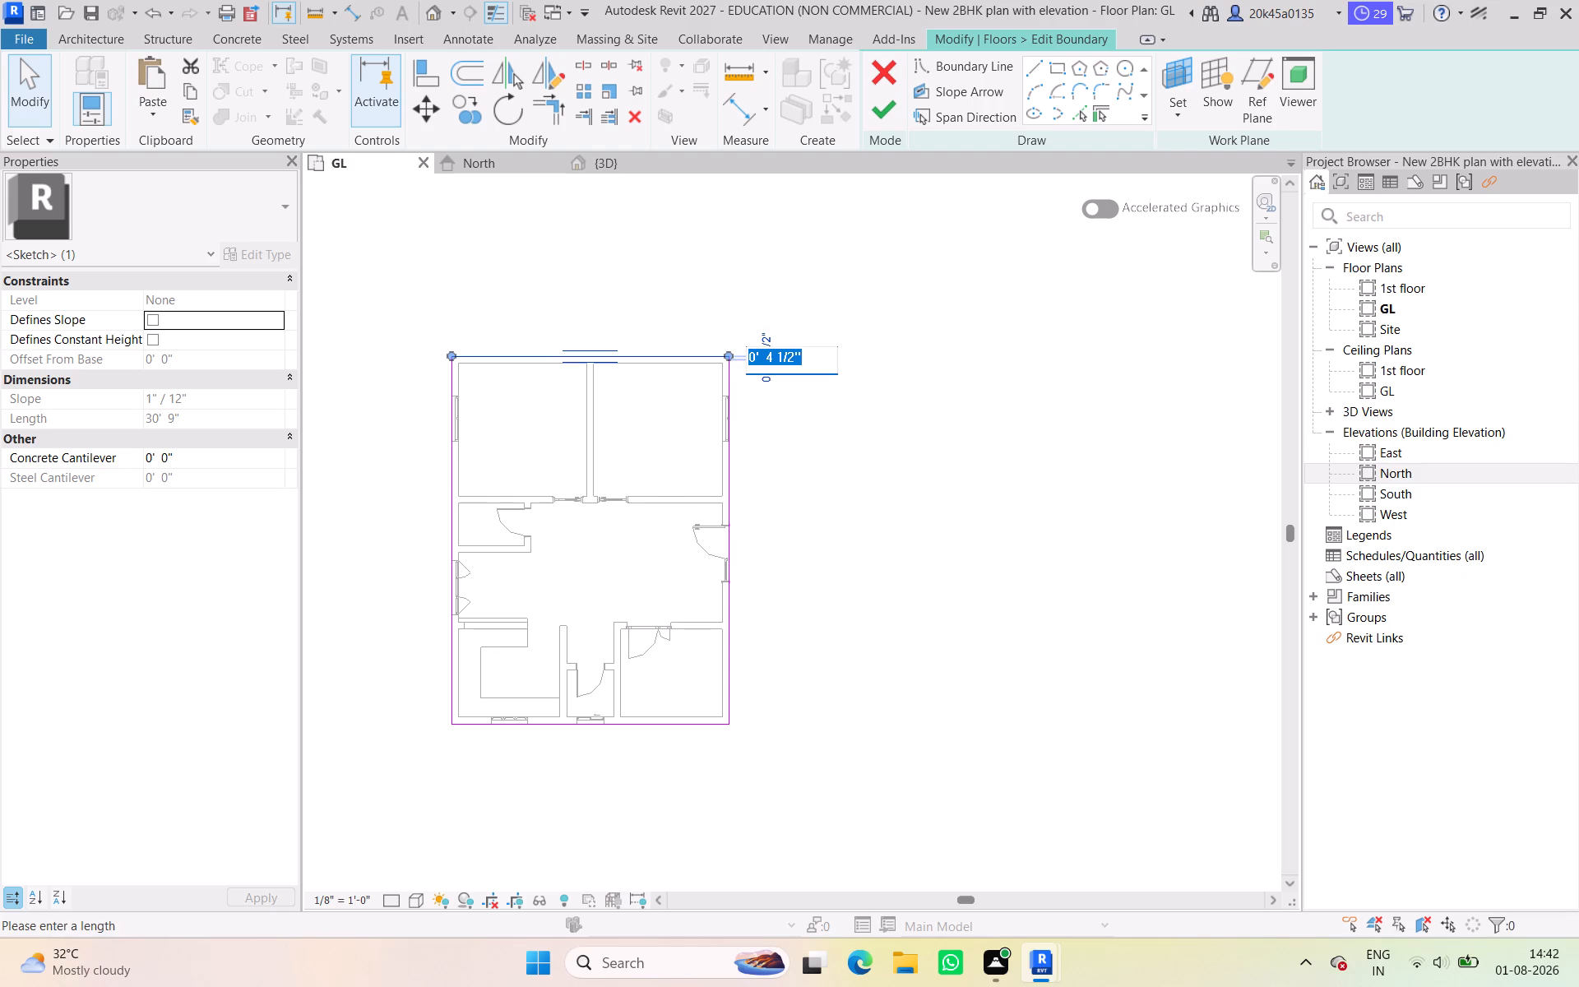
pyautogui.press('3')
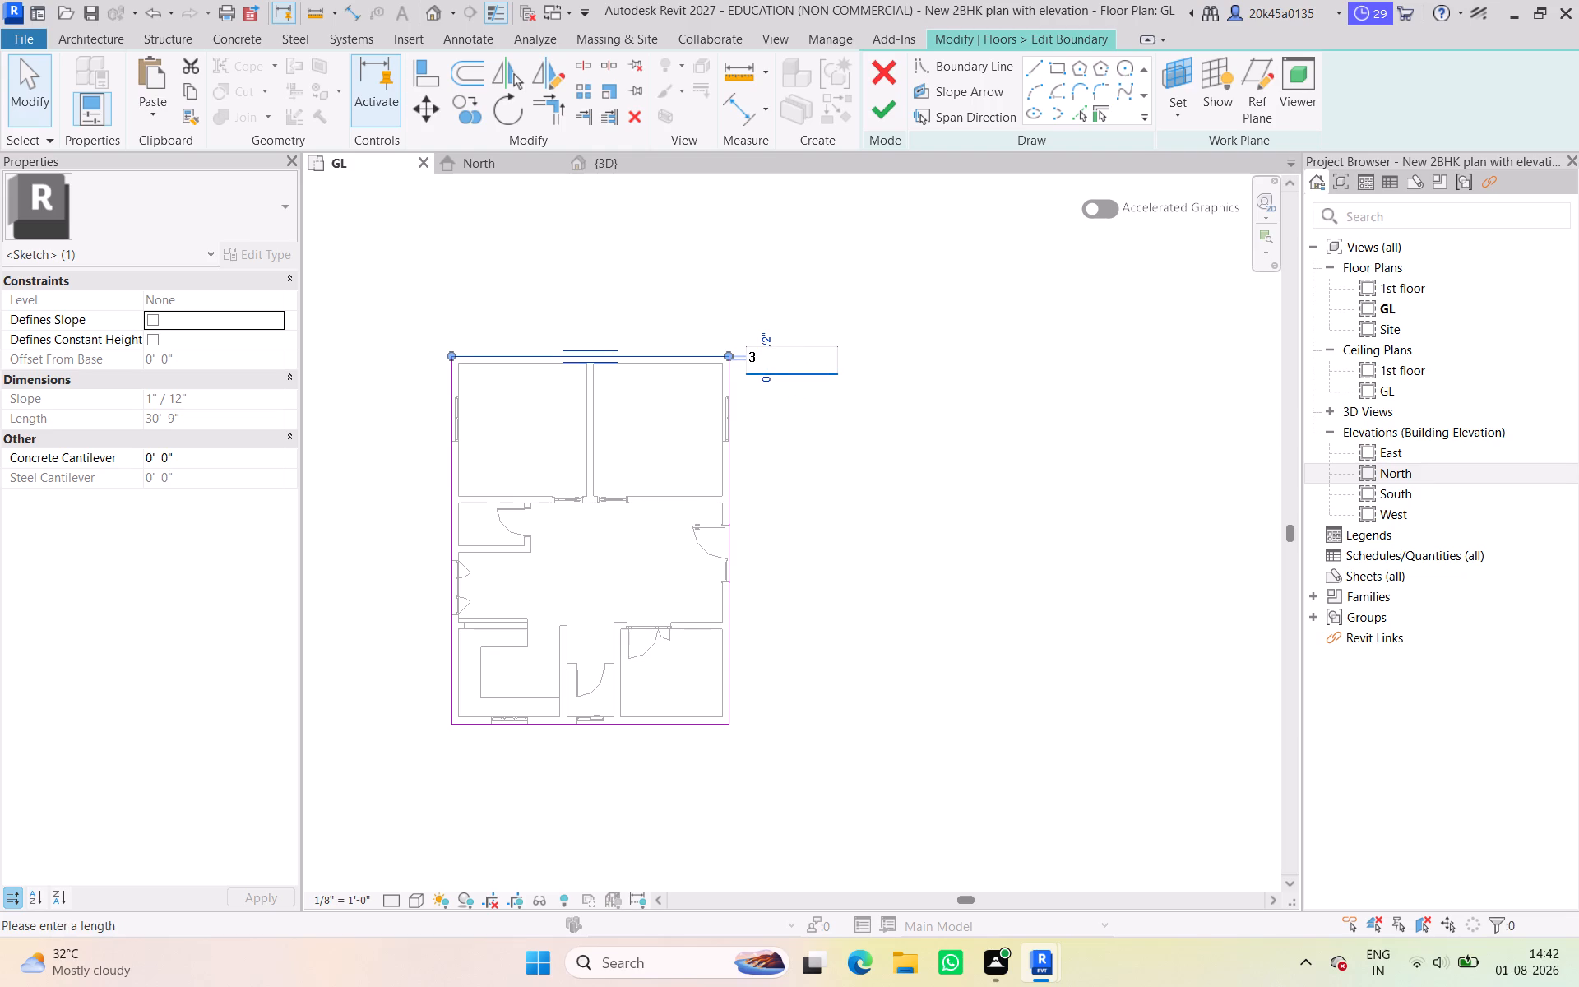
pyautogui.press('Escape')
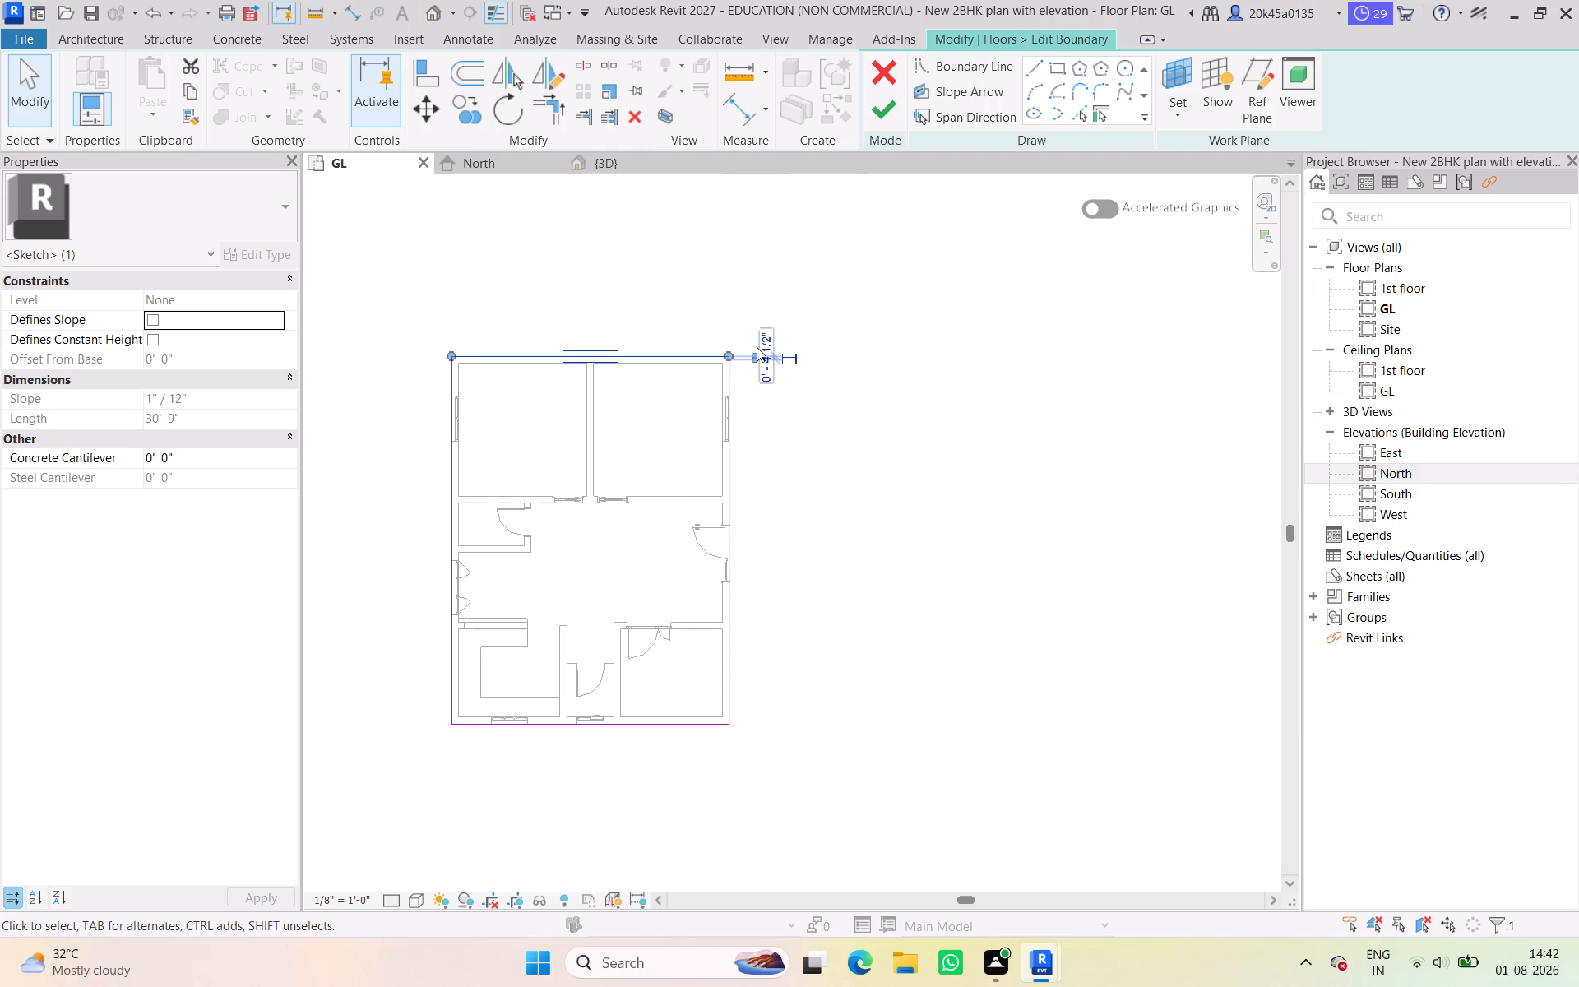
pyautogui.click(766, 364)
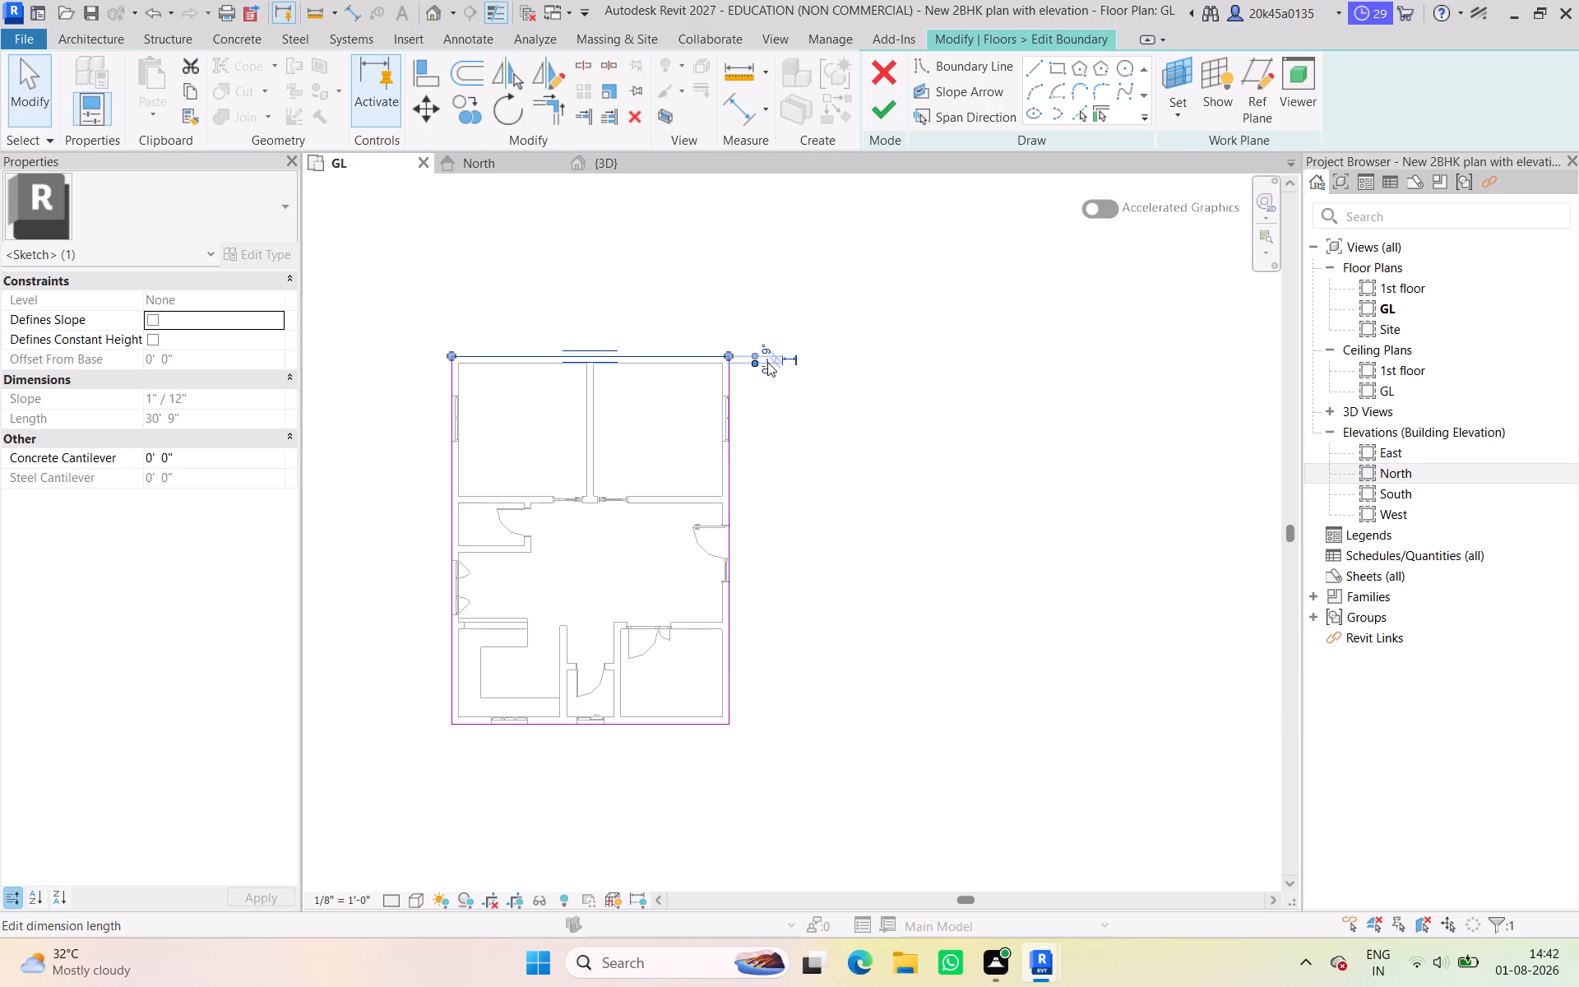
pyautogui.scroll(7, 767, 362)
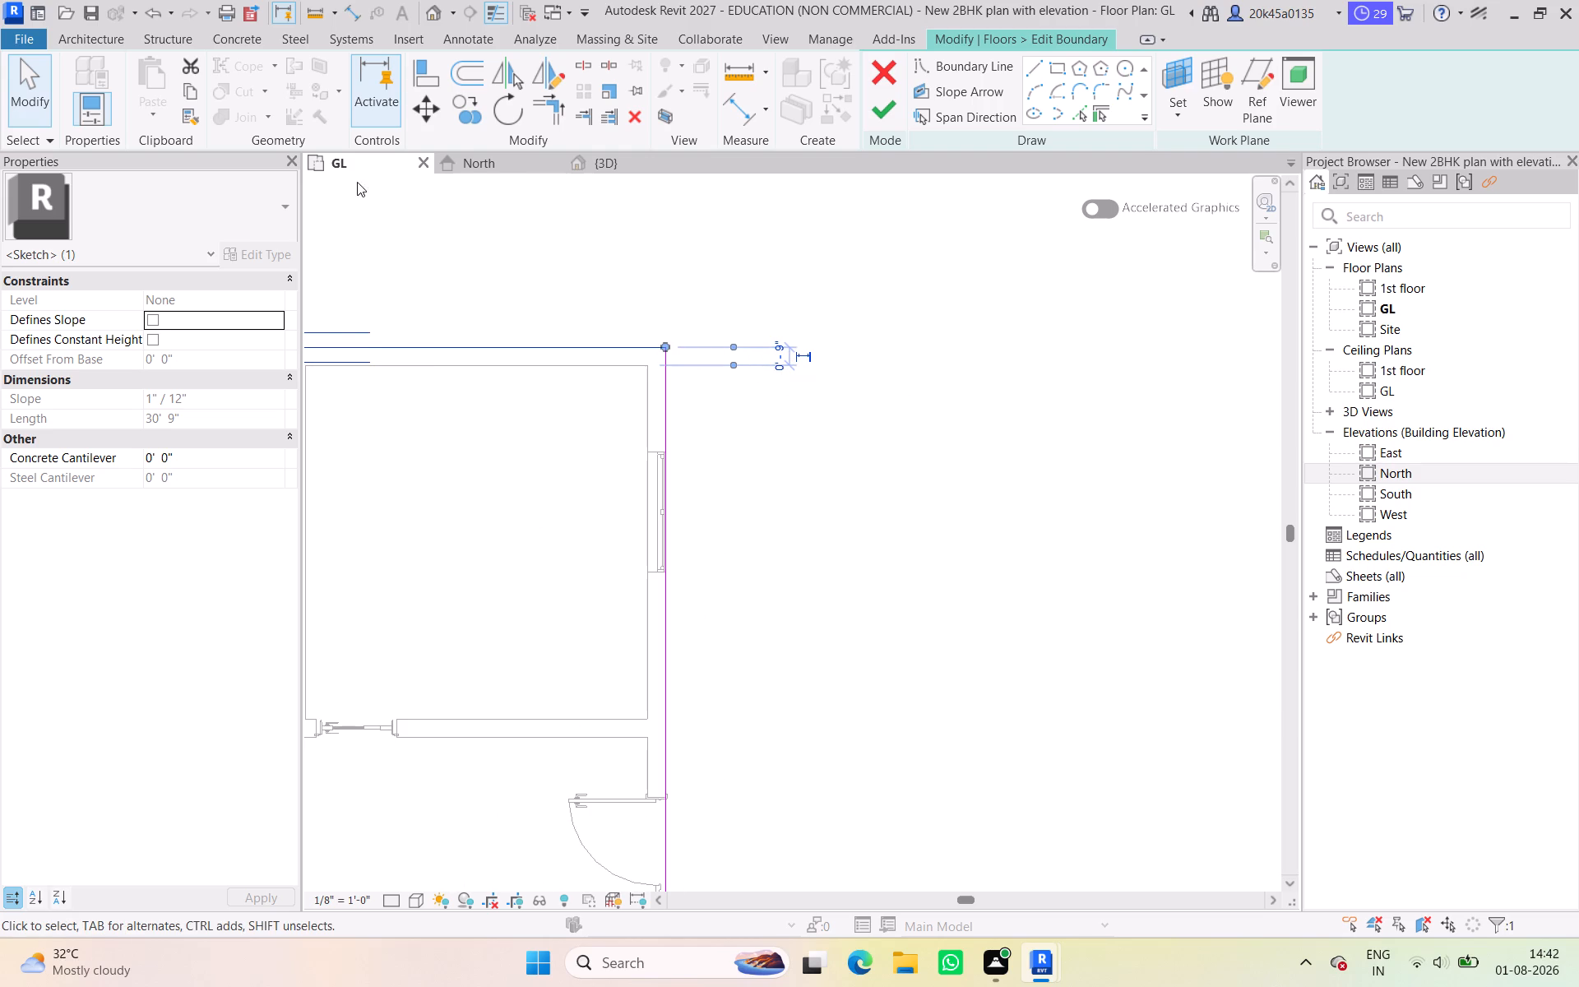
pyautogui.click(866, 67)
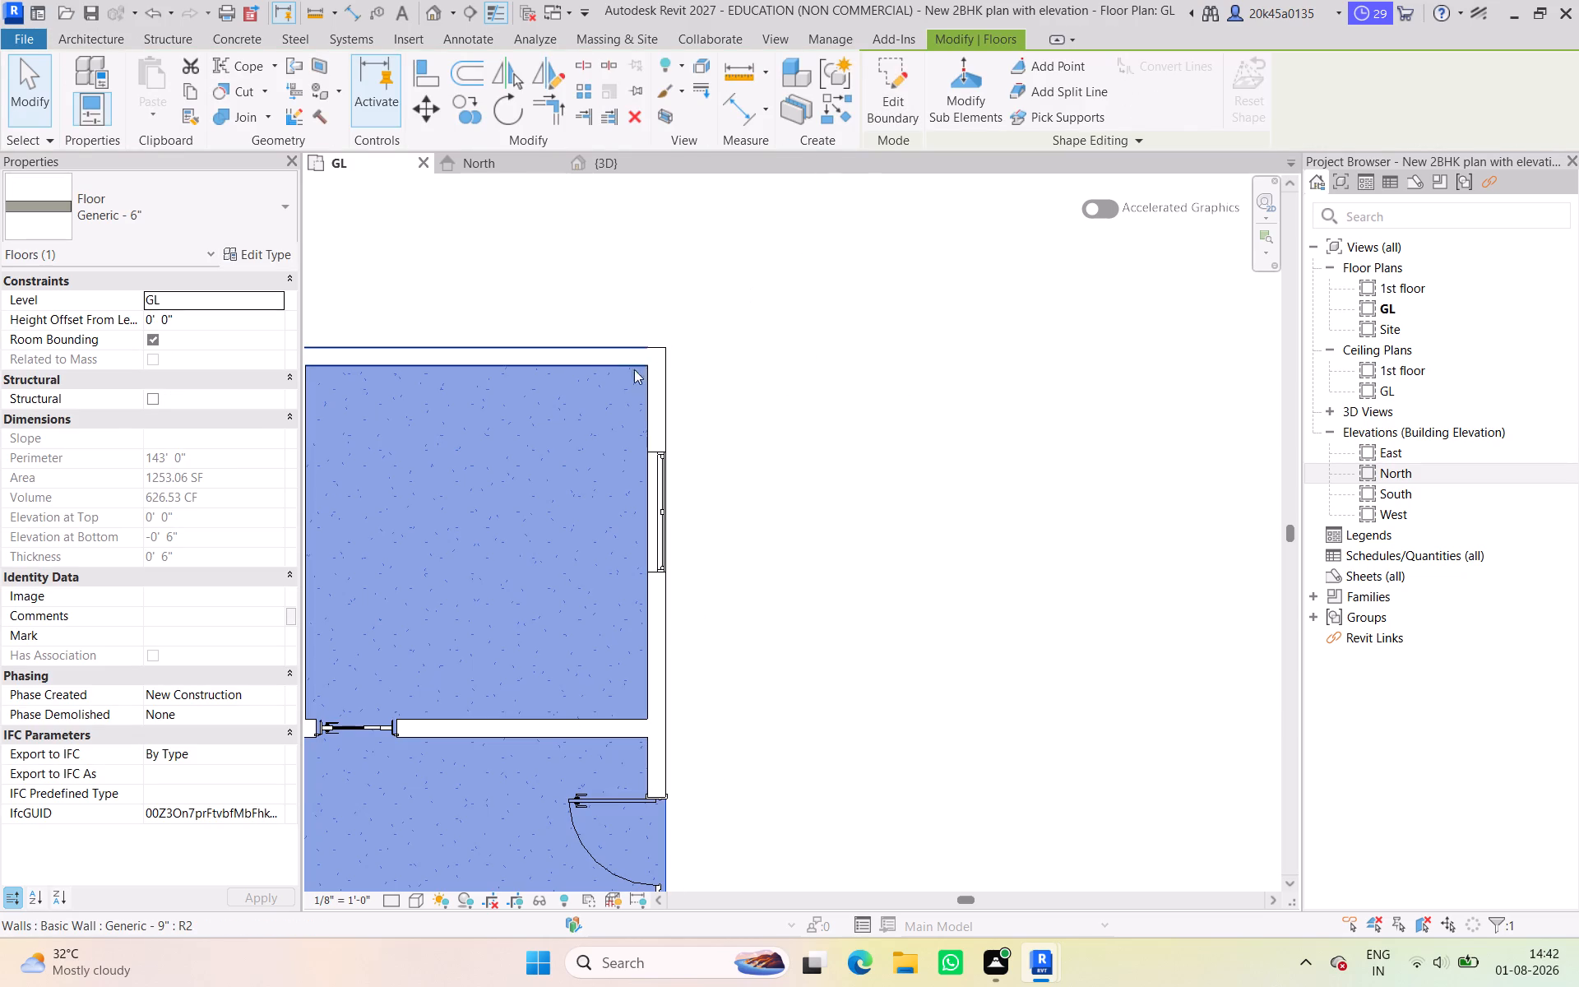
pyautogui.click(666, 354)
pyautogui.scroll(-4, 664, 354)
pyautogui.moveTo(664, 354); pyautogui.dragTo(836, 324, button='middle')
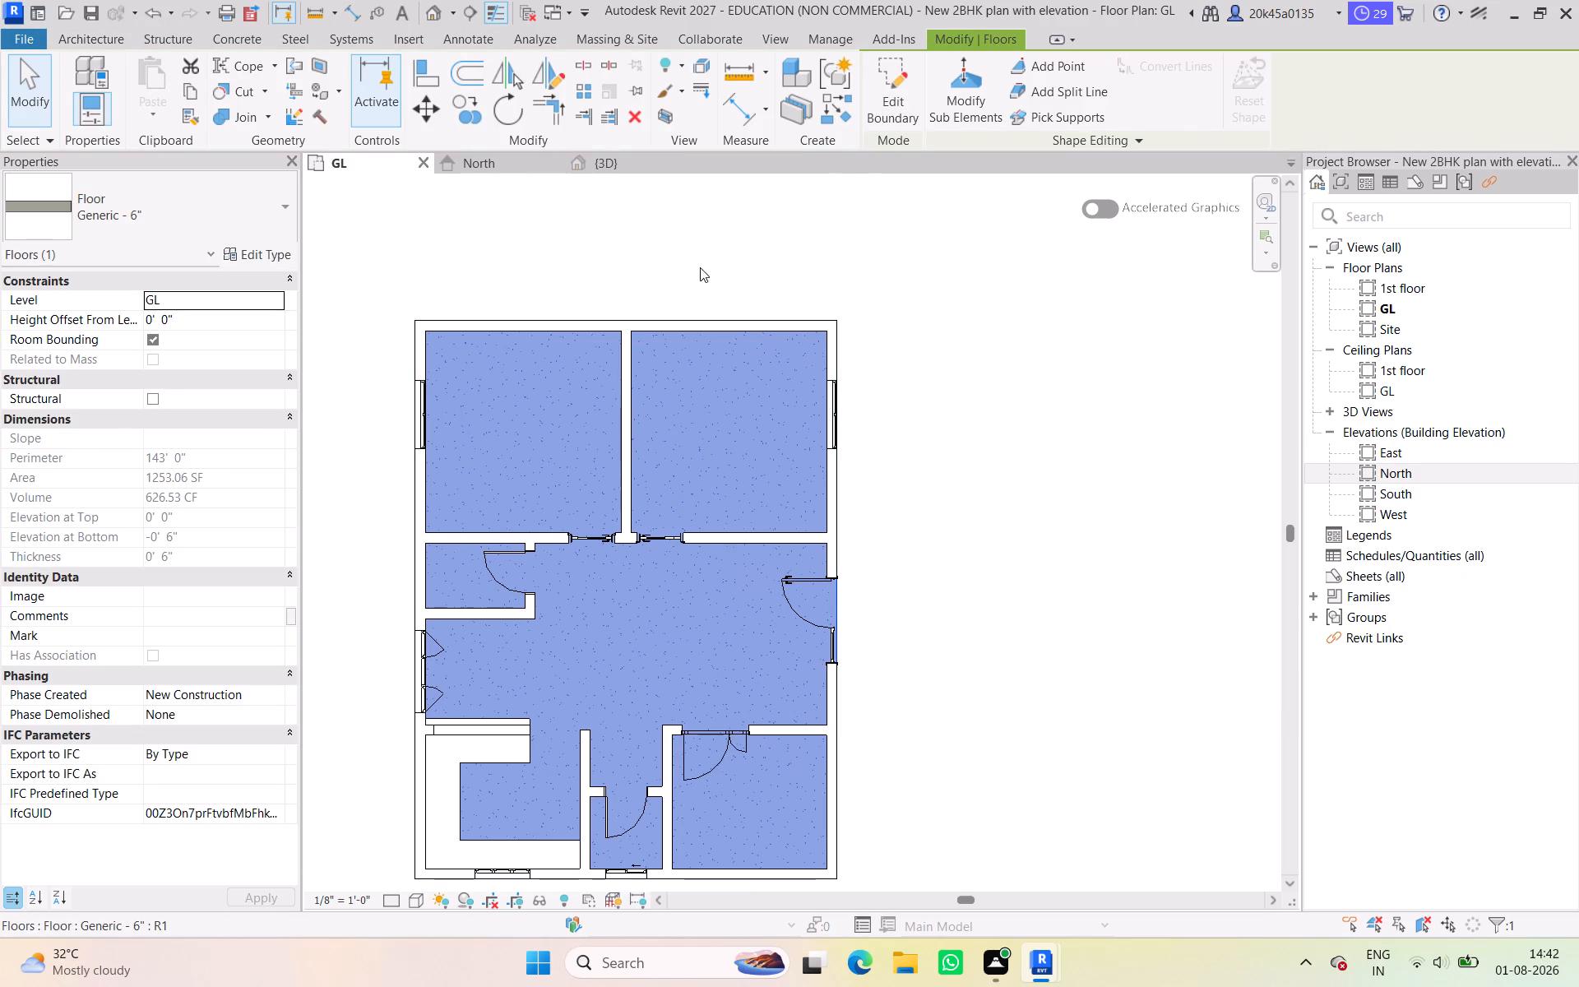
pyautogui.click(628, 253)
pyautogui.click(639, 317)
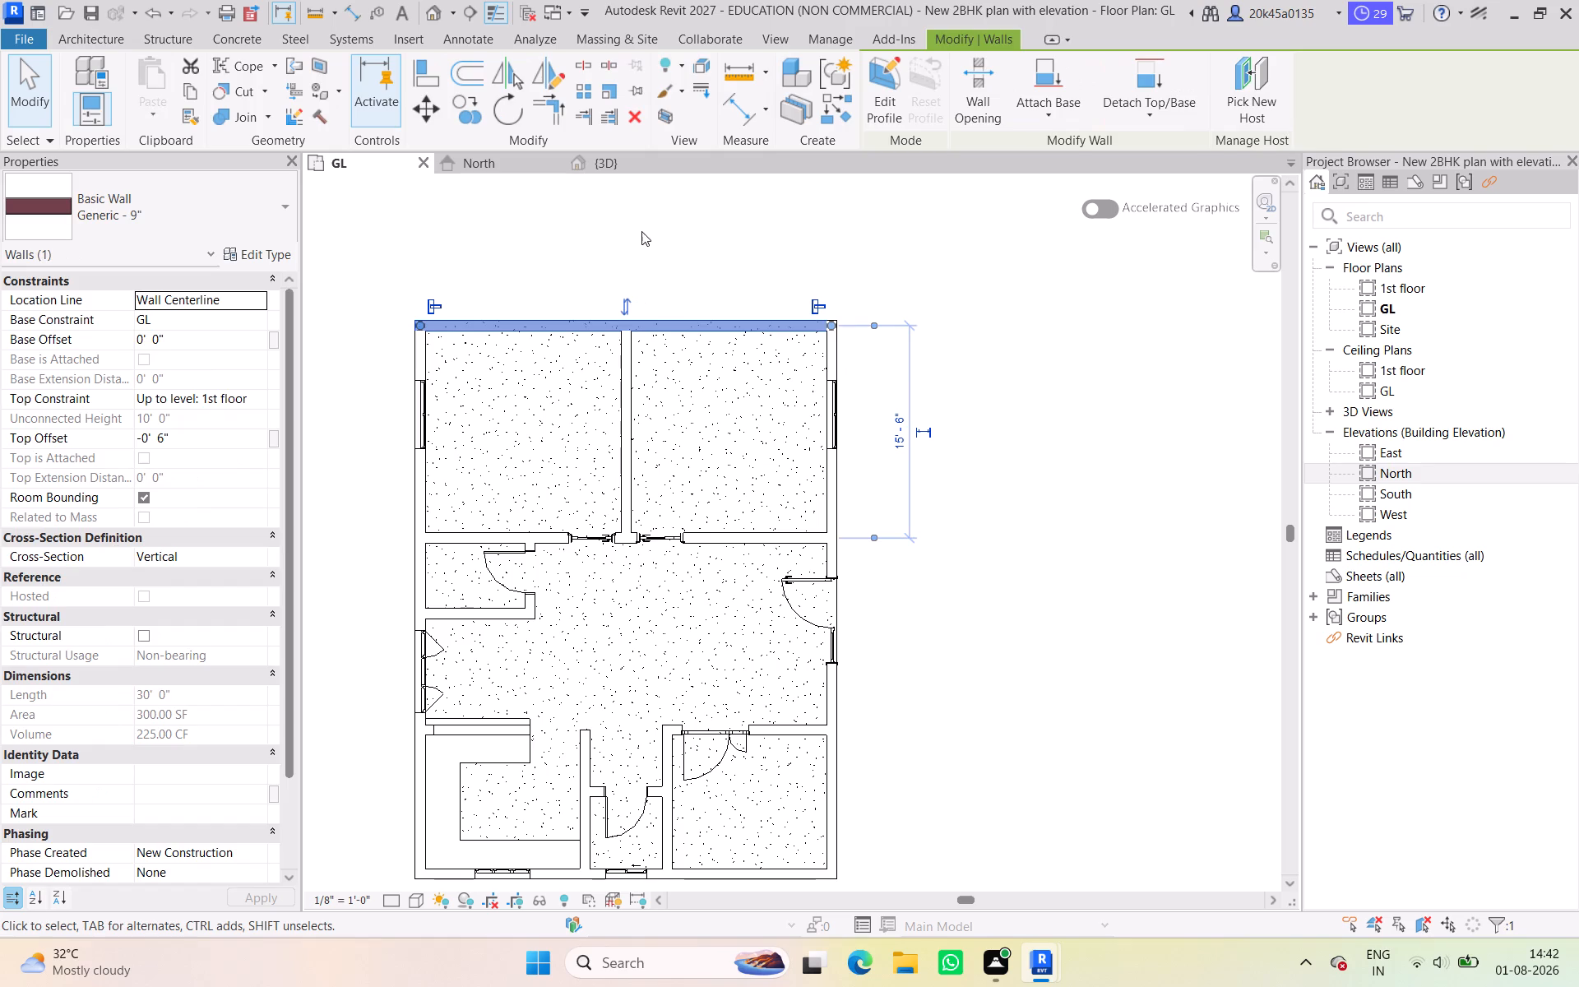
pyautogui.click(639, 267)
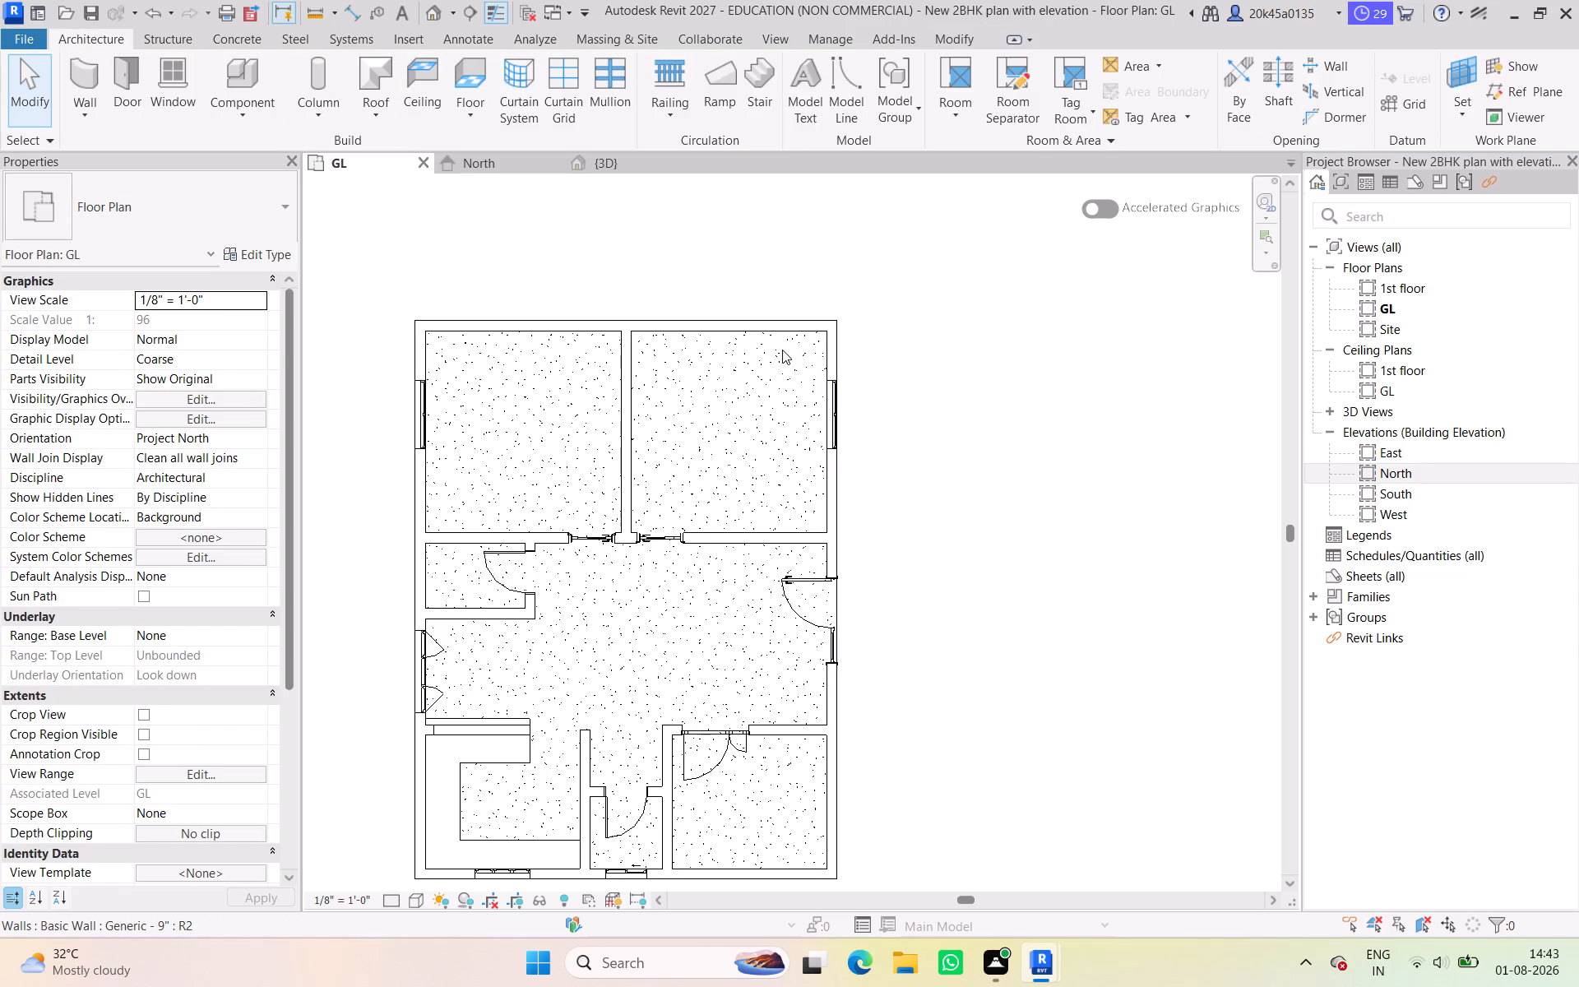
# Select the house's floor slab in the 3D view and reopen its boundary for editing in the GL plan.
pyautogui.click(592, 169)
pyautogui.click(614, 662)
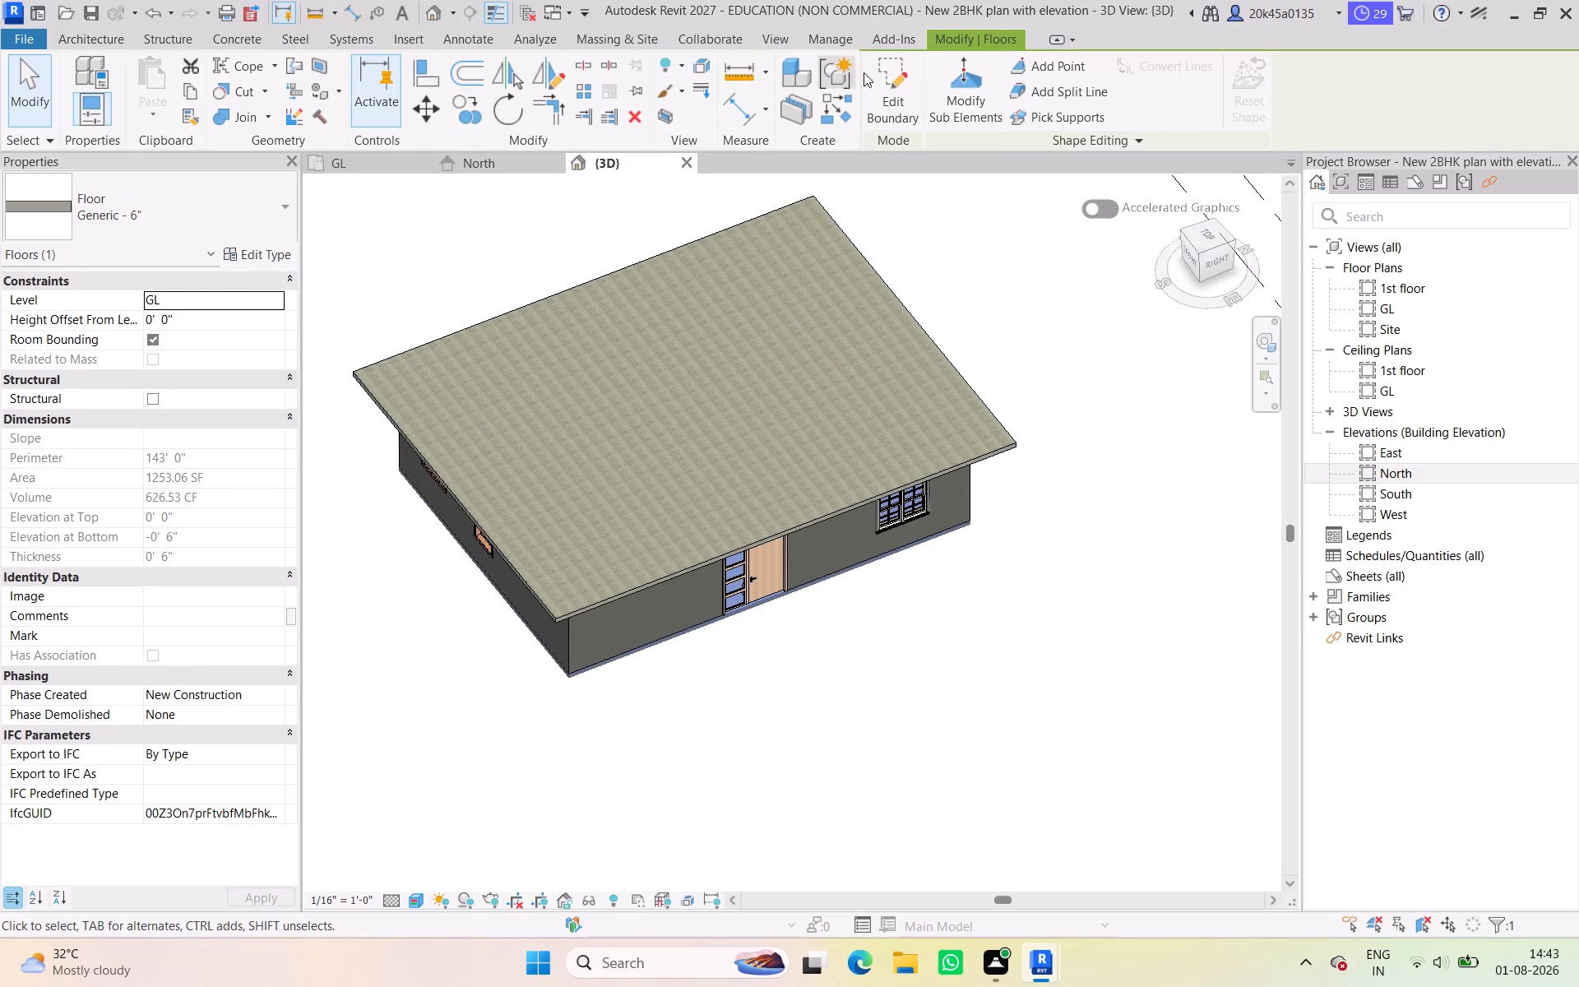
pyautogui.click(893, 85)
pyautogui.click(369, 169)
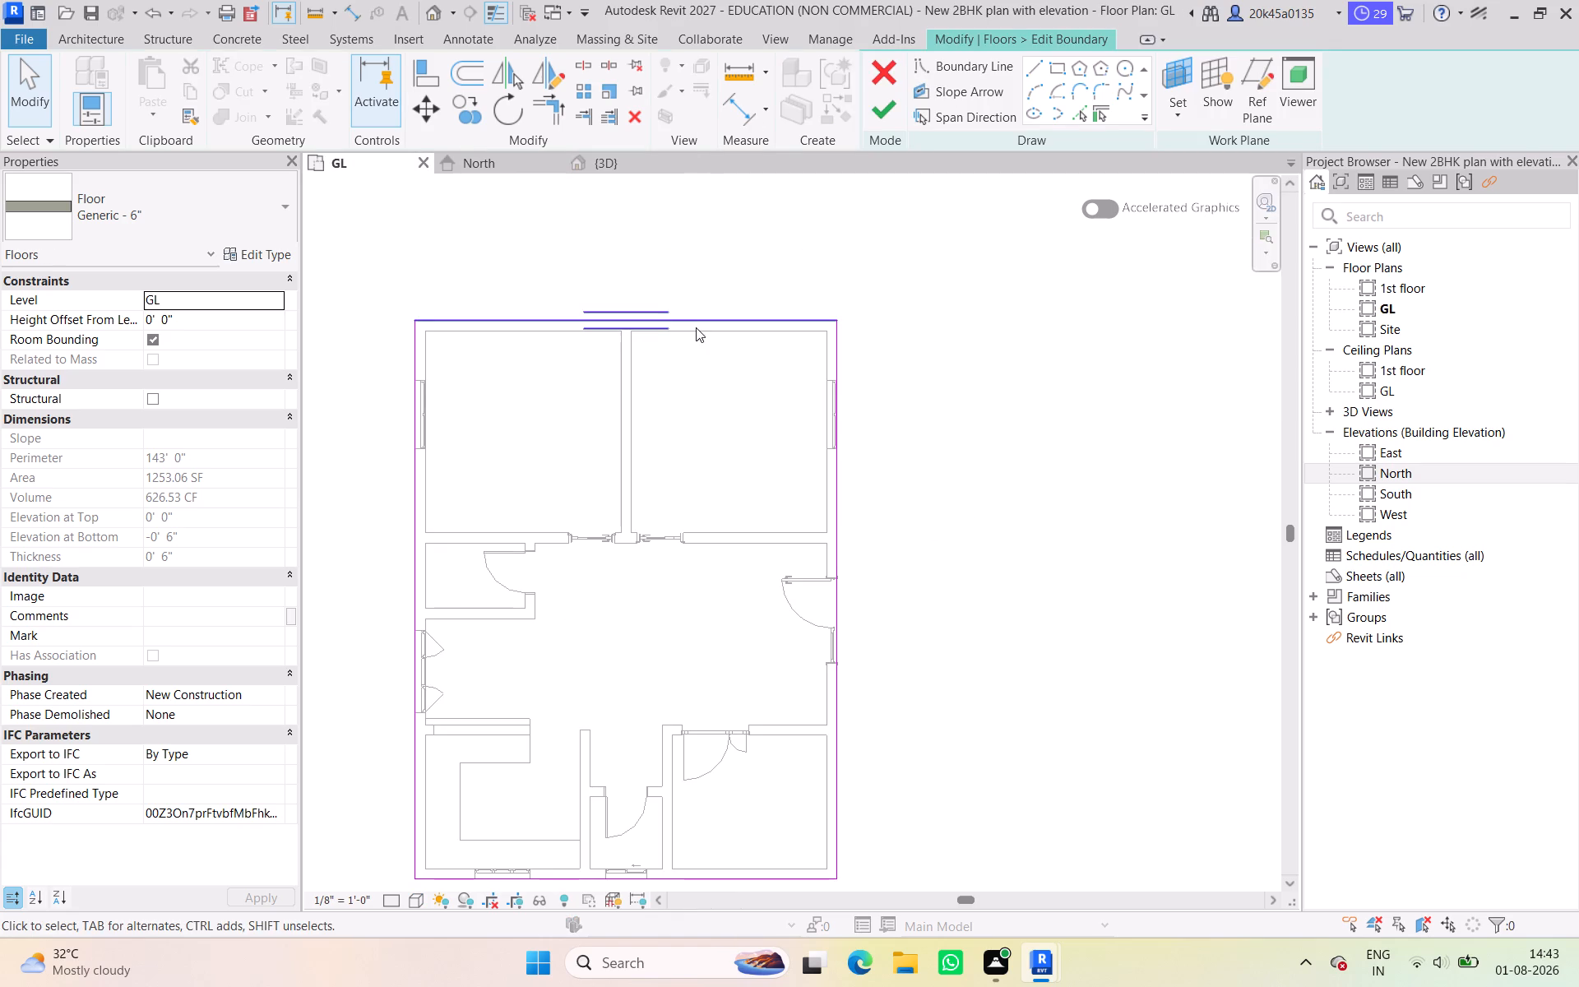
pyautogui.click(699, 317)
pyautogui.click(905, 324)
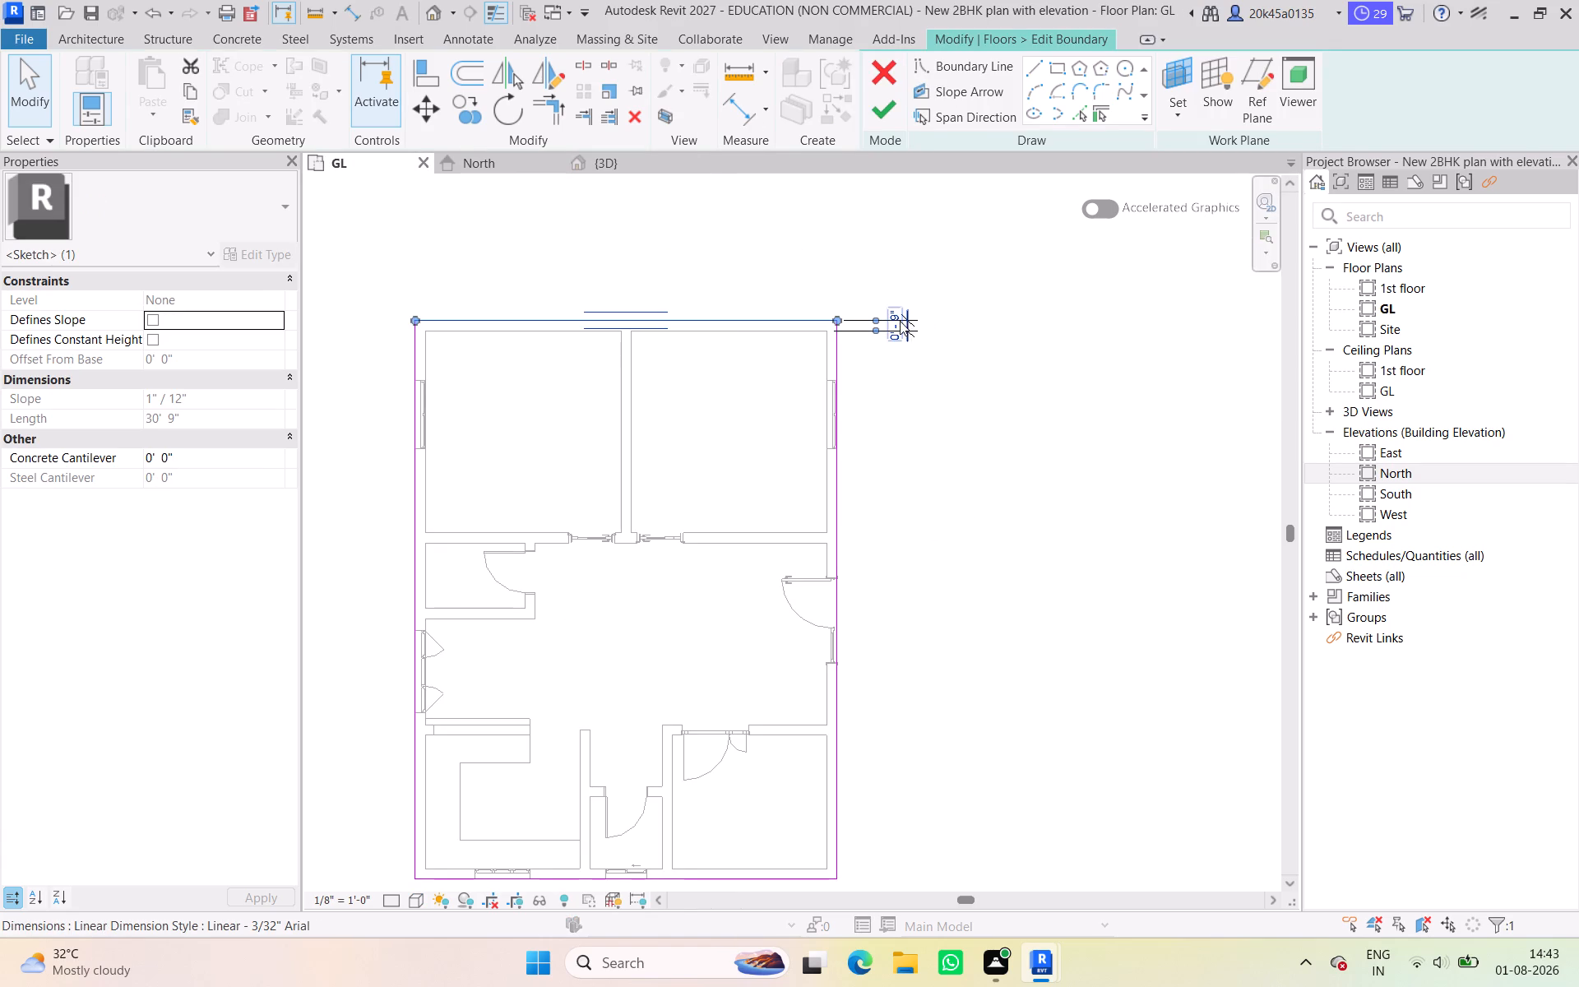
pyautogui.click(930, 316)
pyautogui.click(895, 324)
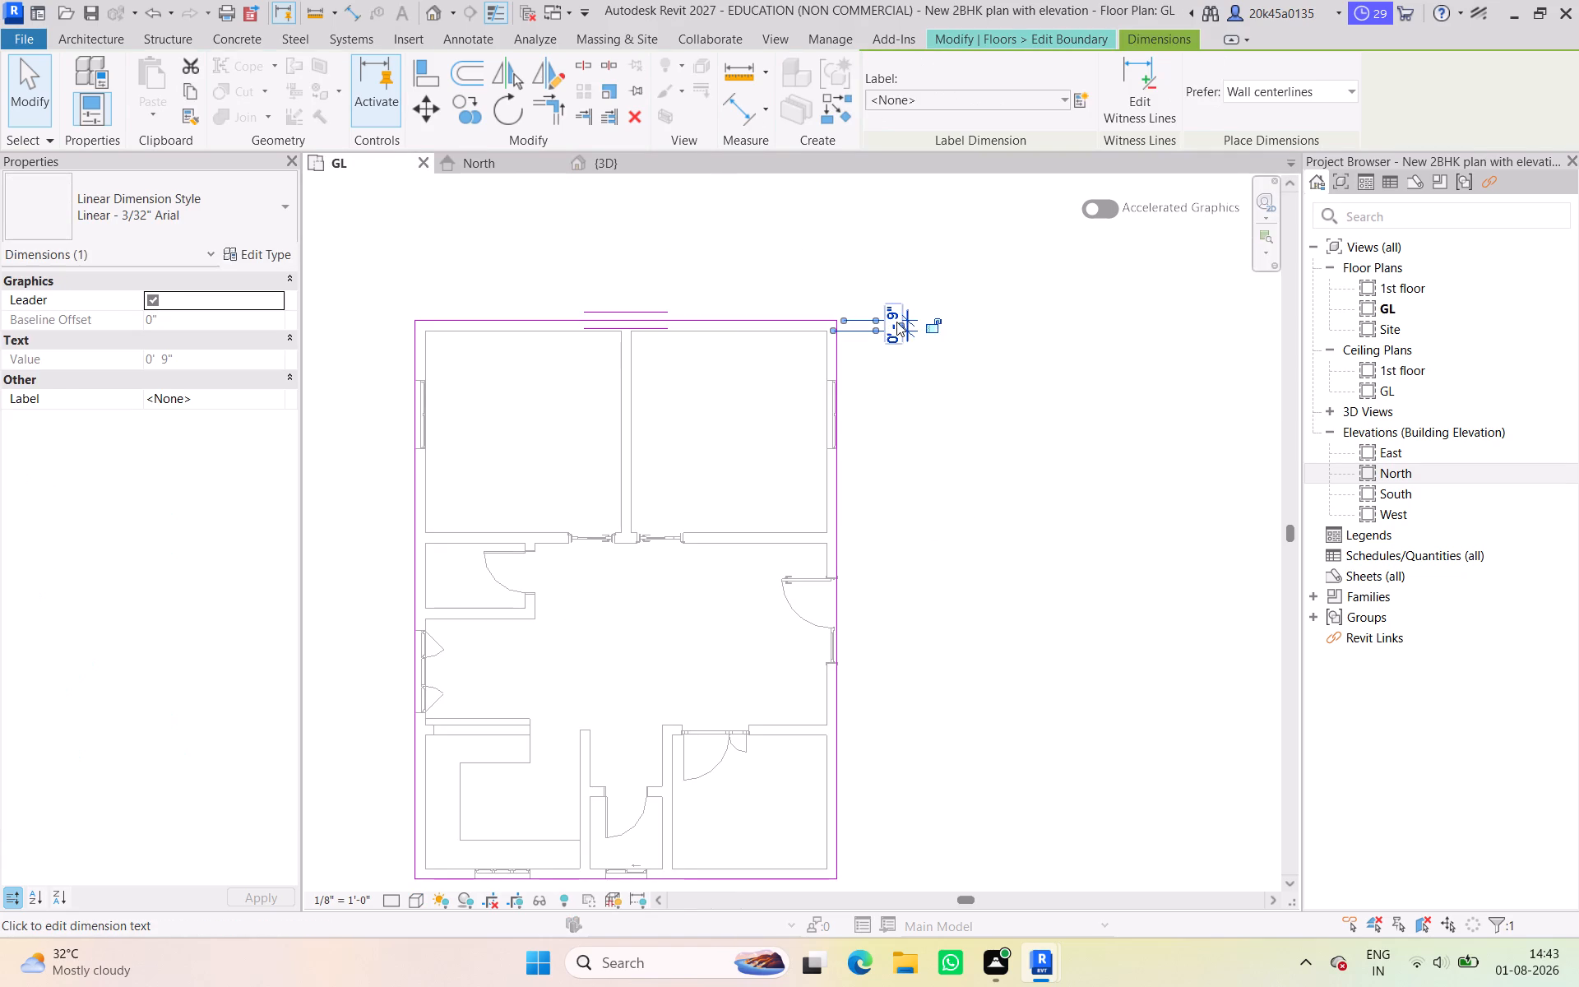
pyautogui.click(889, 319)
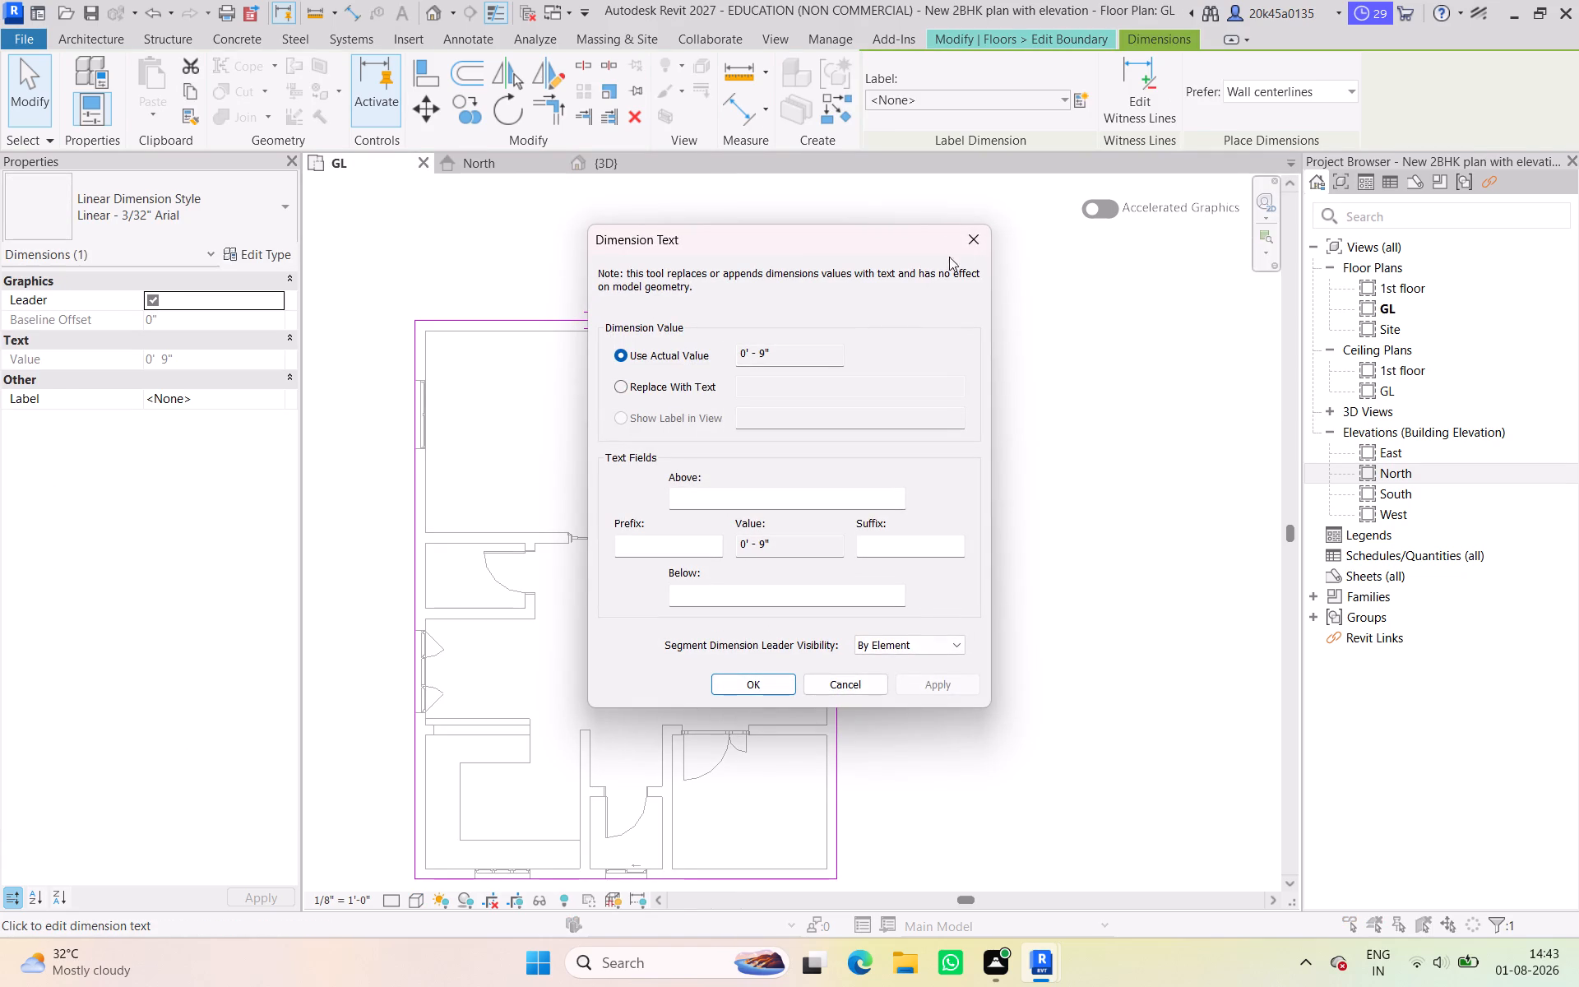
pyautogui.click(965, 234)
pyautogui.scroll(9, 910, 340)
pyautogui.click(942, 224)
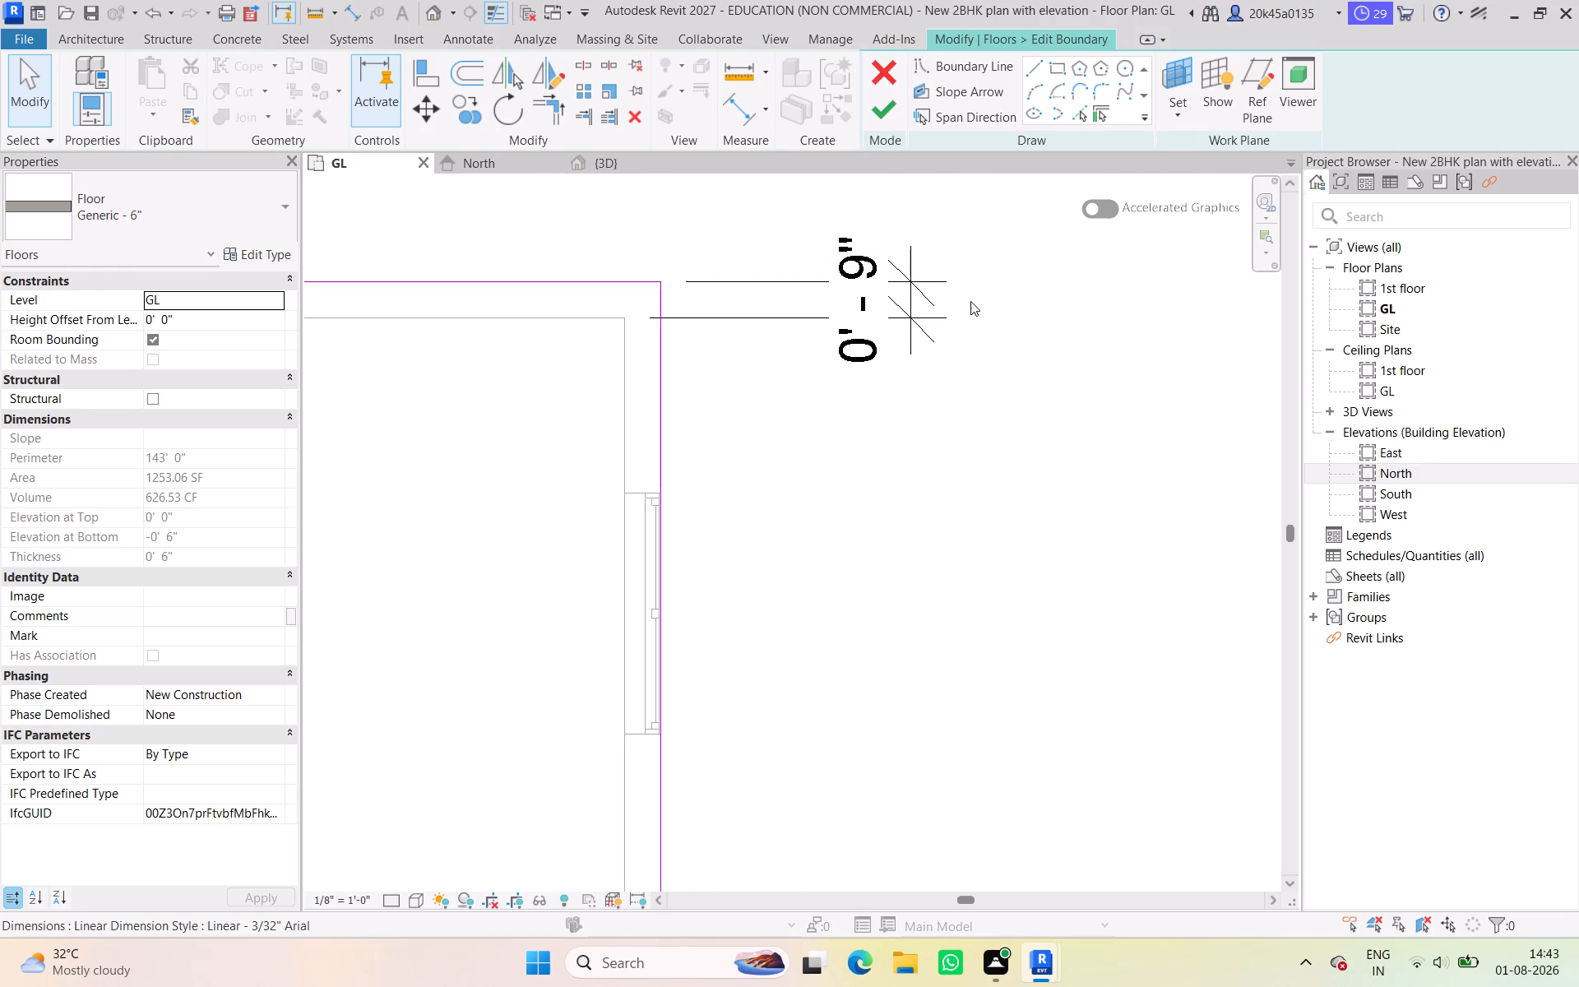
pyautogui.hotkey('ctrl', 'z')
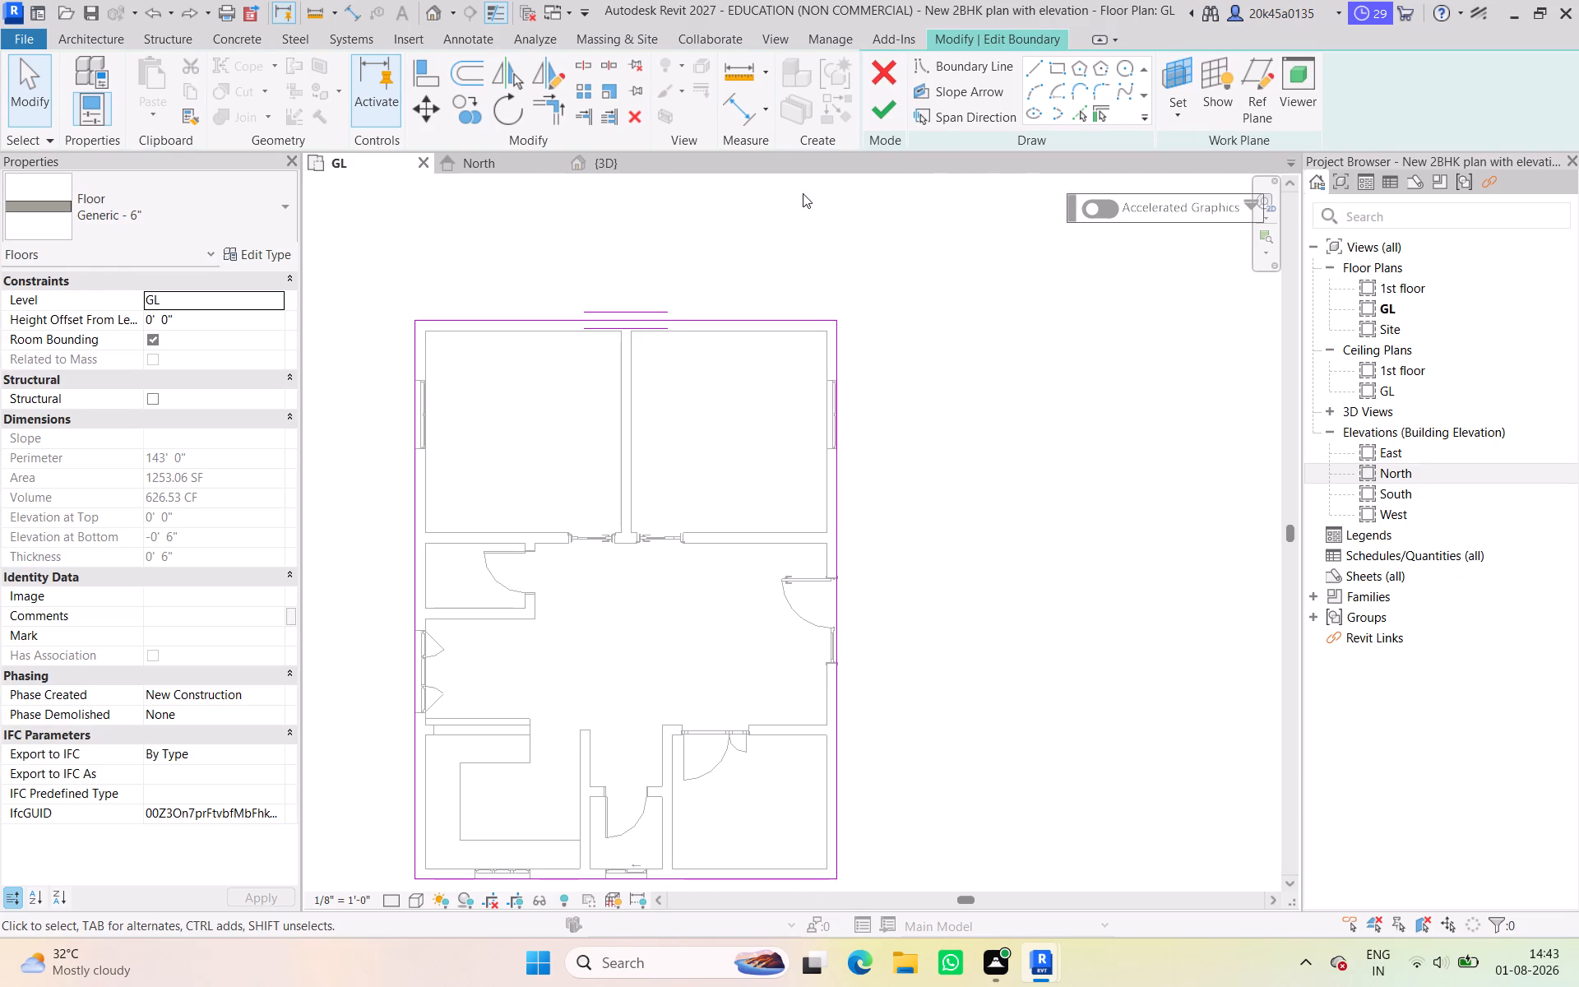
# Offset the floor's north boundary line 6' from the inner face of the house's north wall.
pyautogui.click(789, 315)
pyautogui.scroll(11, 945, 320)
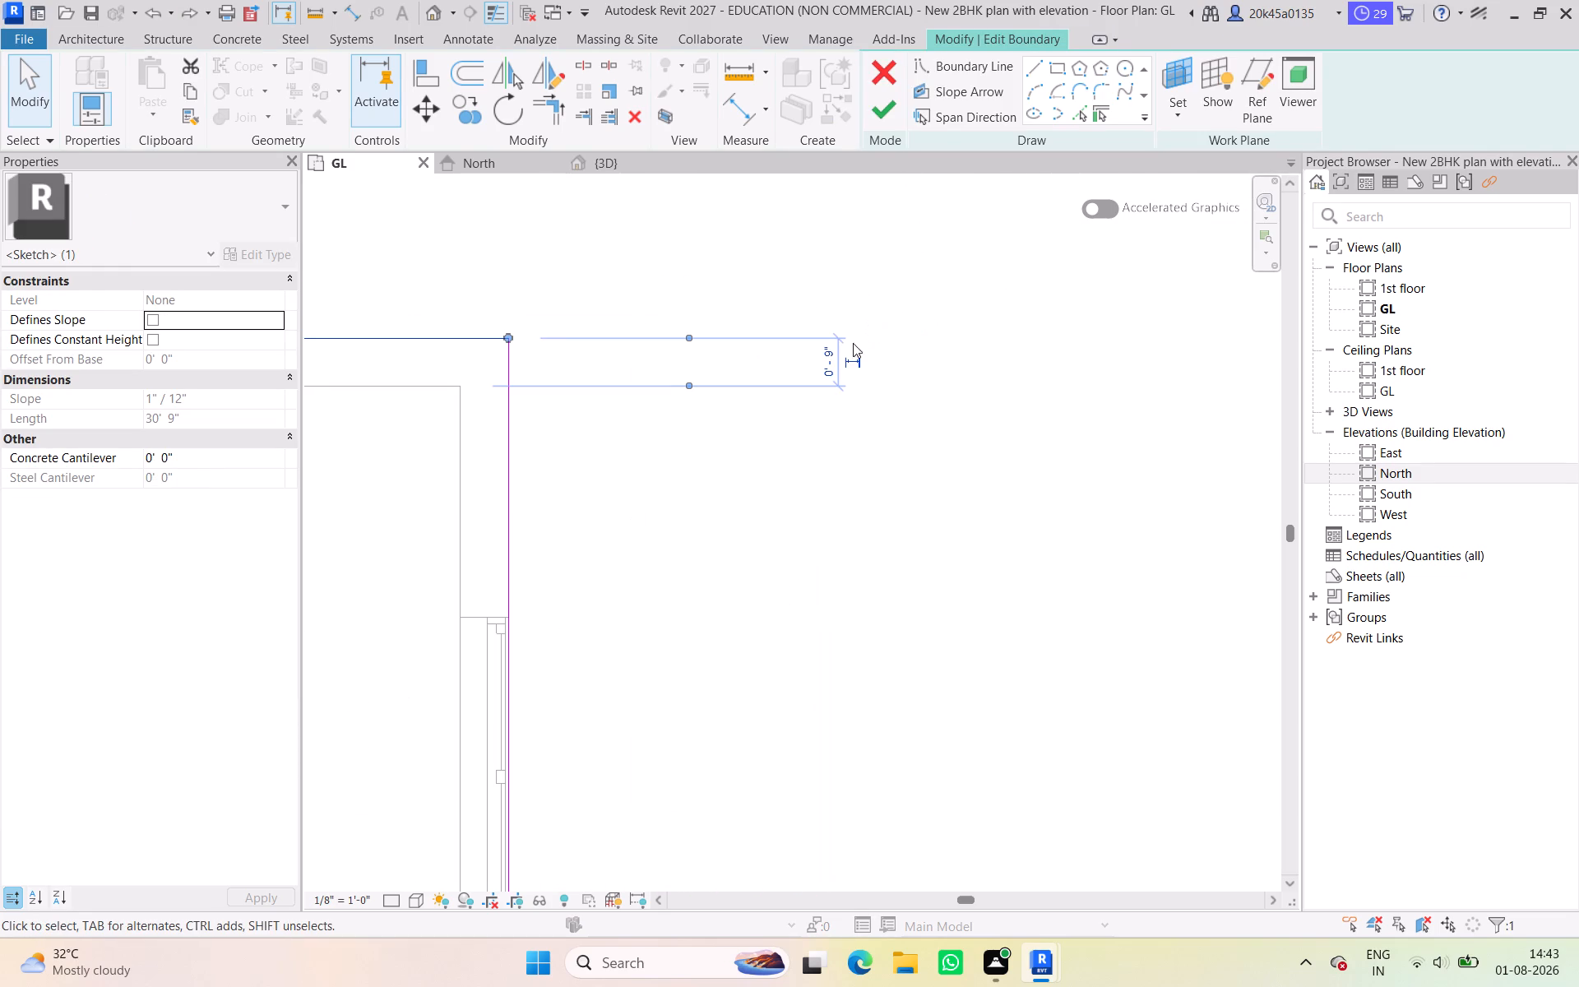
pyautogui.click(827, 362)
pyautogui.write("3'")
pyautogui.press('BackSpace')
pyautogui.press('BackSpace')
pyautogui.write("6'")
pyautogui.press('Return')
# Offset the floor's east boundary line 6' from the centreline of the house's east wall.
pyautogui.scroll(-6, 799, 373)
pyautogui.moveTo(799, 396); pyautogui.dragTo(808, 347, button='middle')
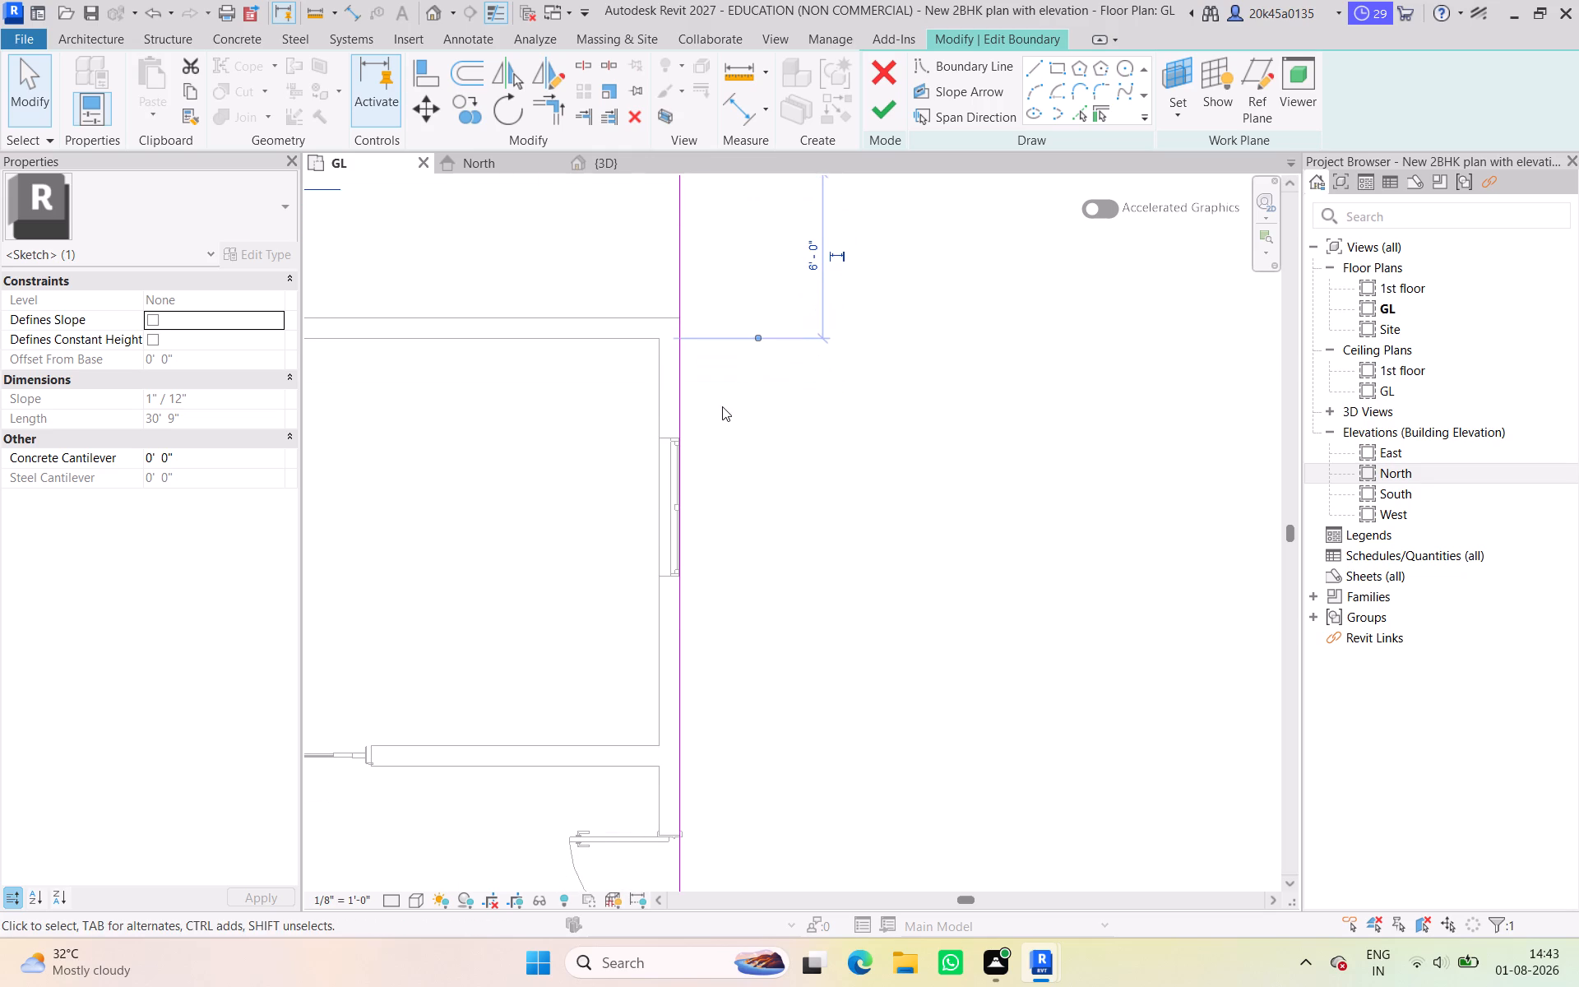
pyautogui.click(681, 406)
pyautogui.scroll(-5, 726, 480)
pyautogui.moveTo(742, 474); pyautogui.dragTo(808, 232, button='middle')
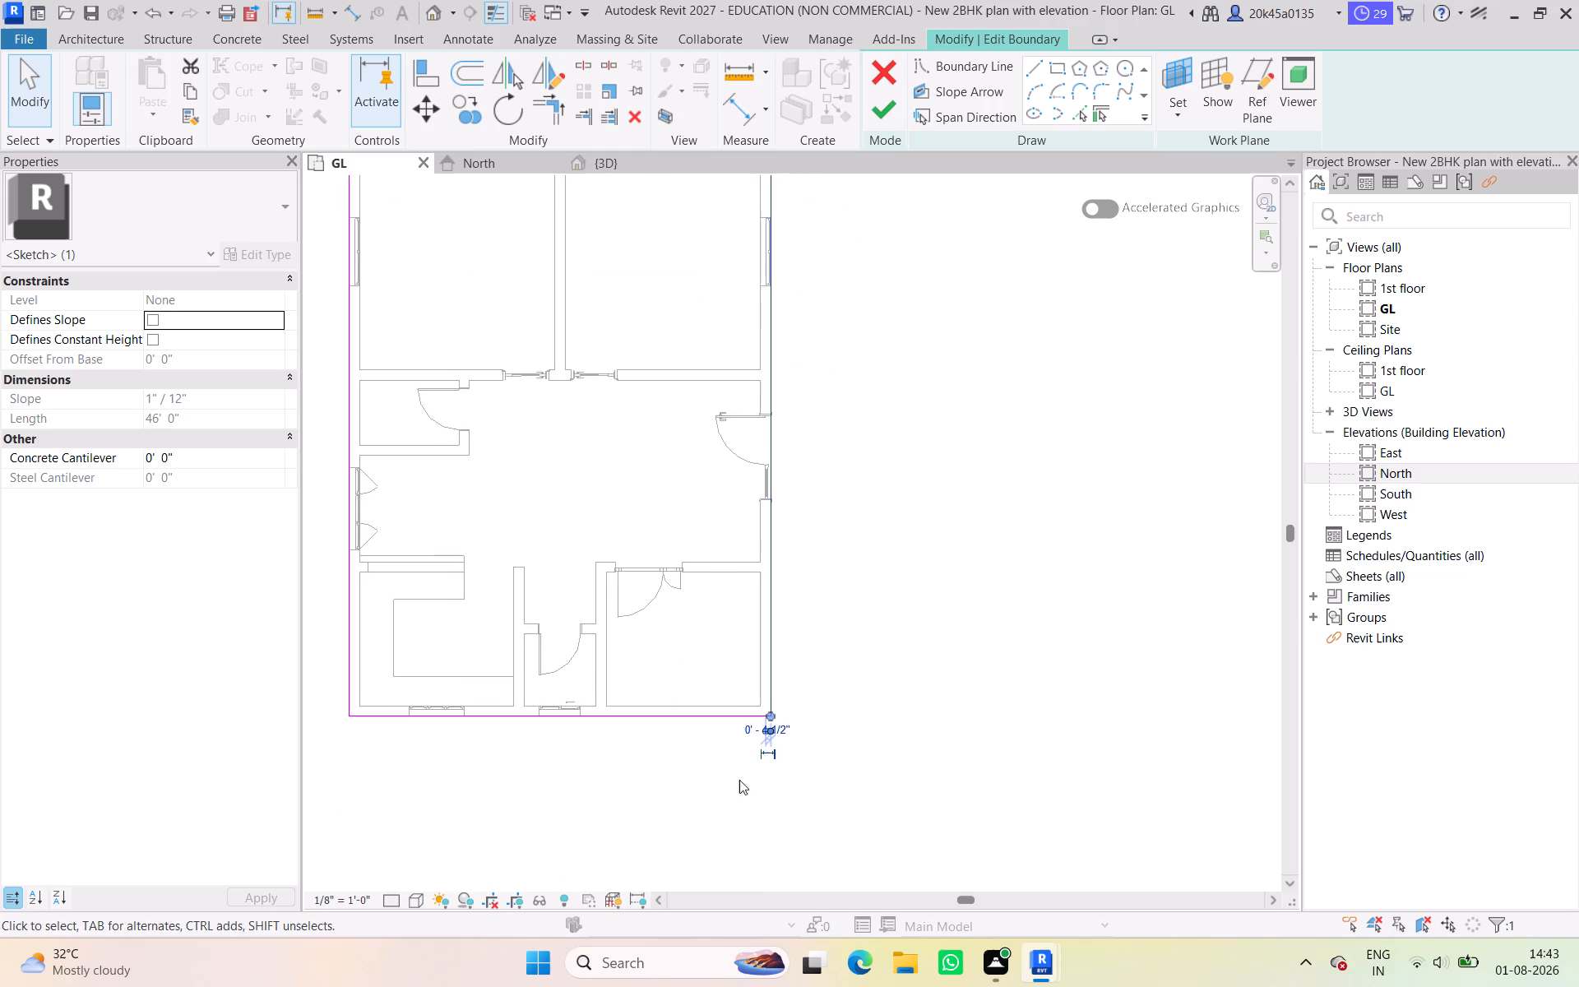
pyautogui.scroll(12, 741, 746)
pyautogui.click(803, 795)
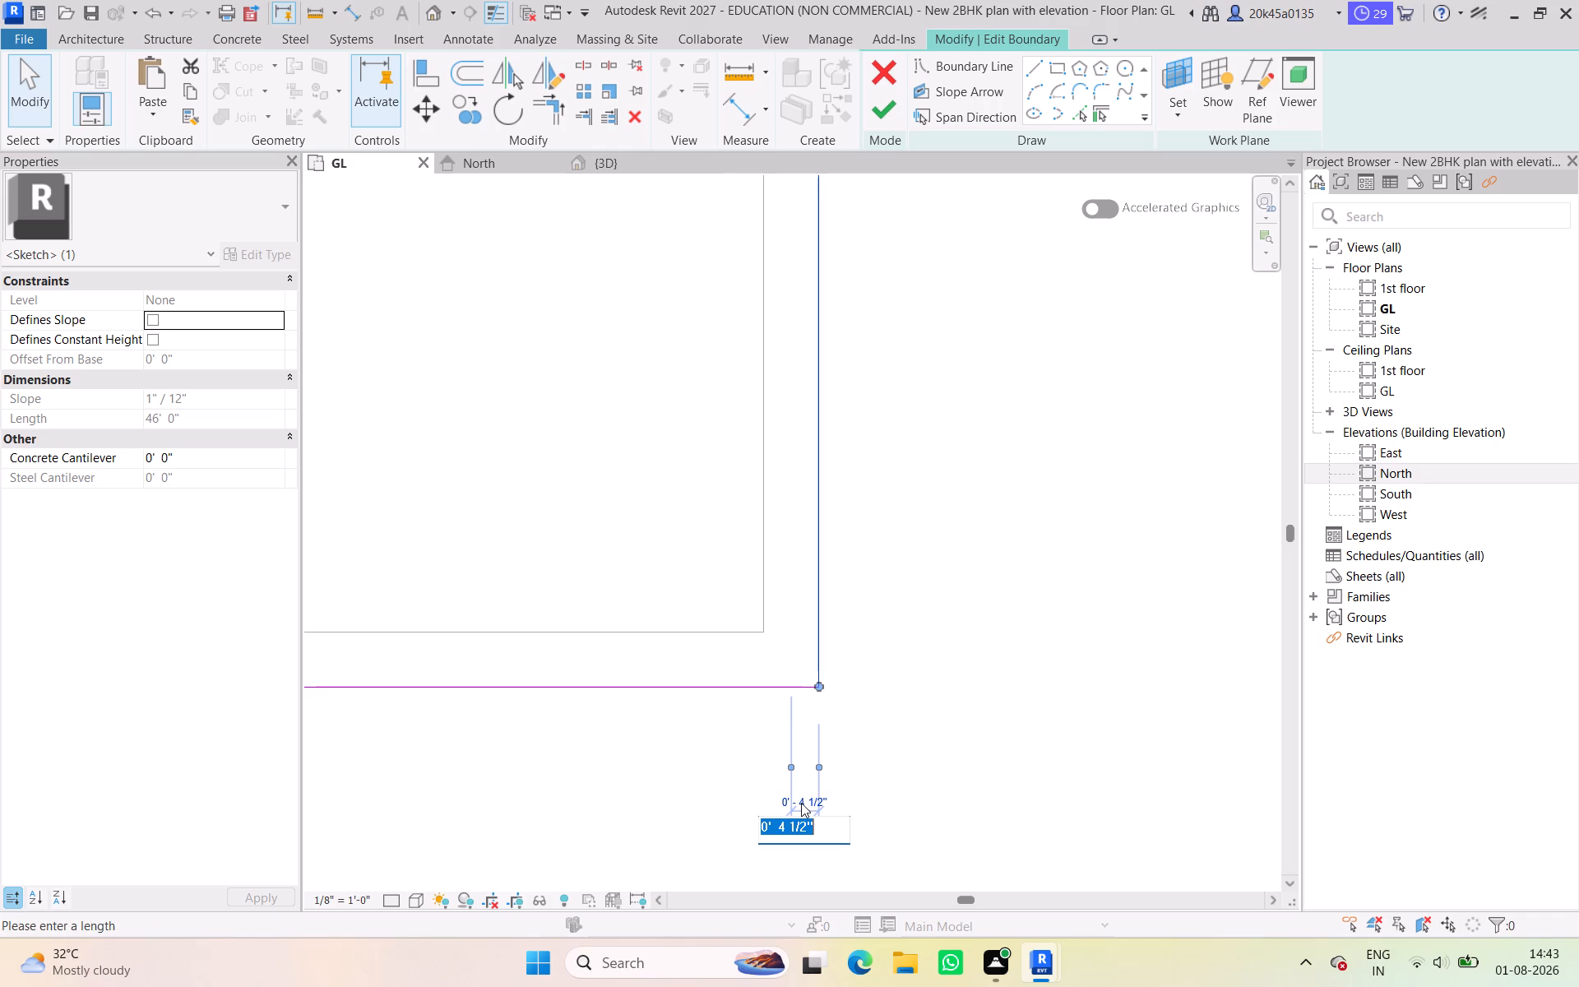
pyautogui.write("6'")
pyautogui.press('Return')
# Offset the floor's south boundary line 6' from the centreline of the house's south wall.
pyautogui.scroll(-3, 803, 790)
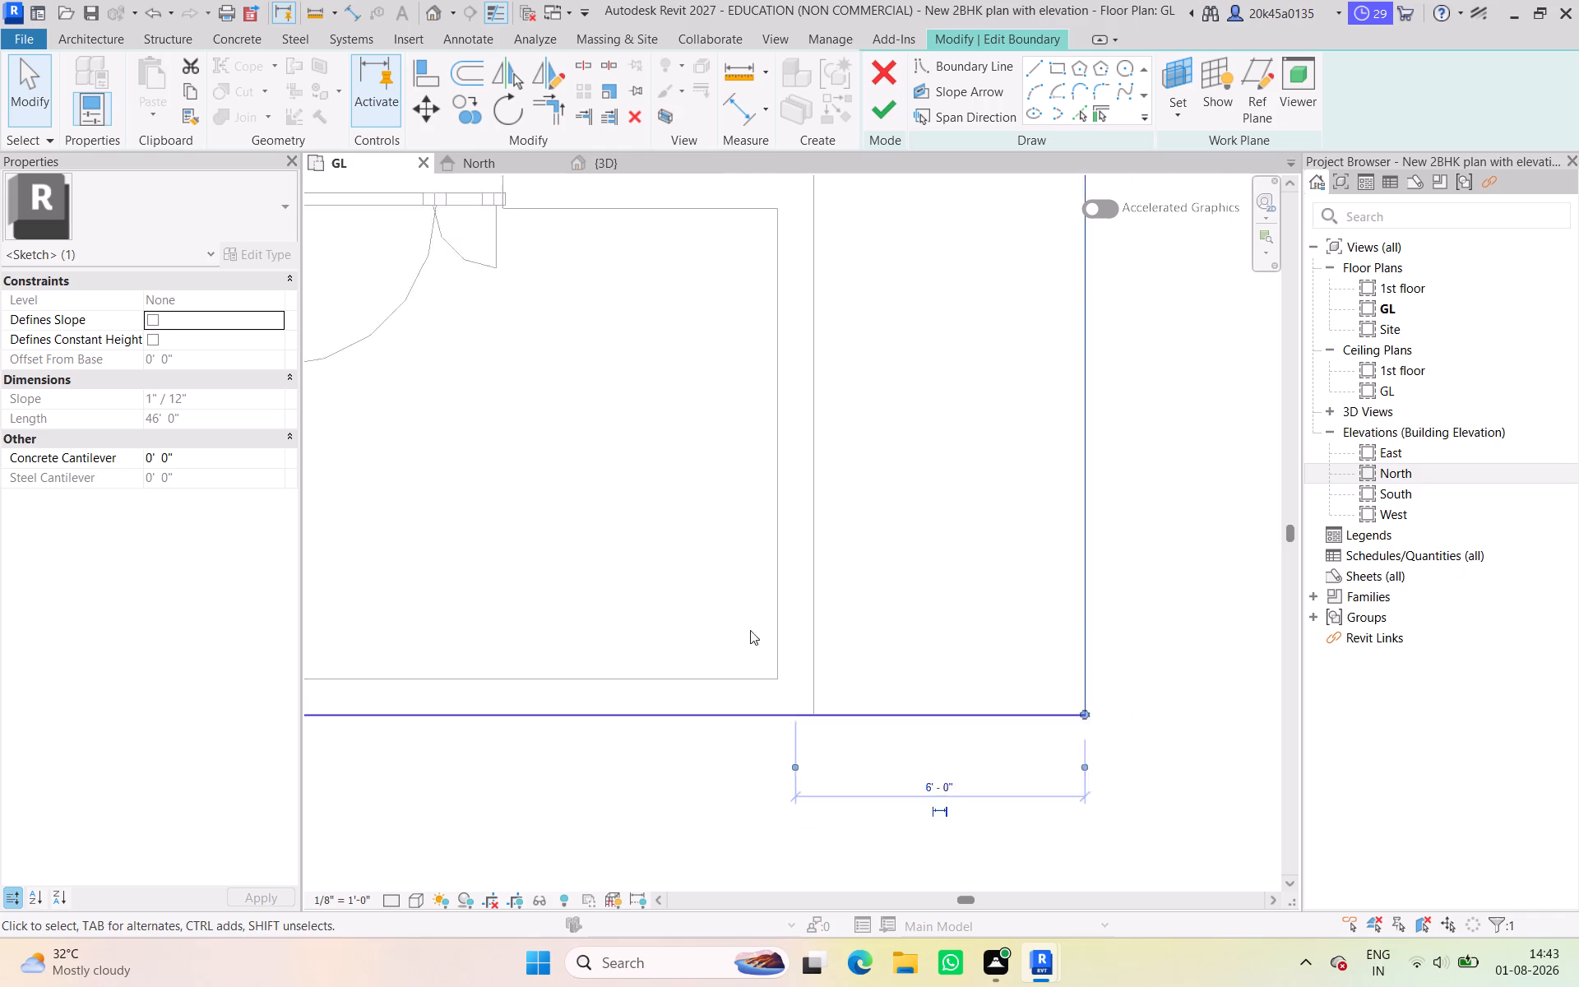
pyautogui.scroll(-1, 750, 630)
pyautogui.click(676, 708)
pyautogui.scroll(-4, 672, 687)
pyautogui.moveTo(677, 681); pyautogui.dragTo(1327, 697, button='middle')
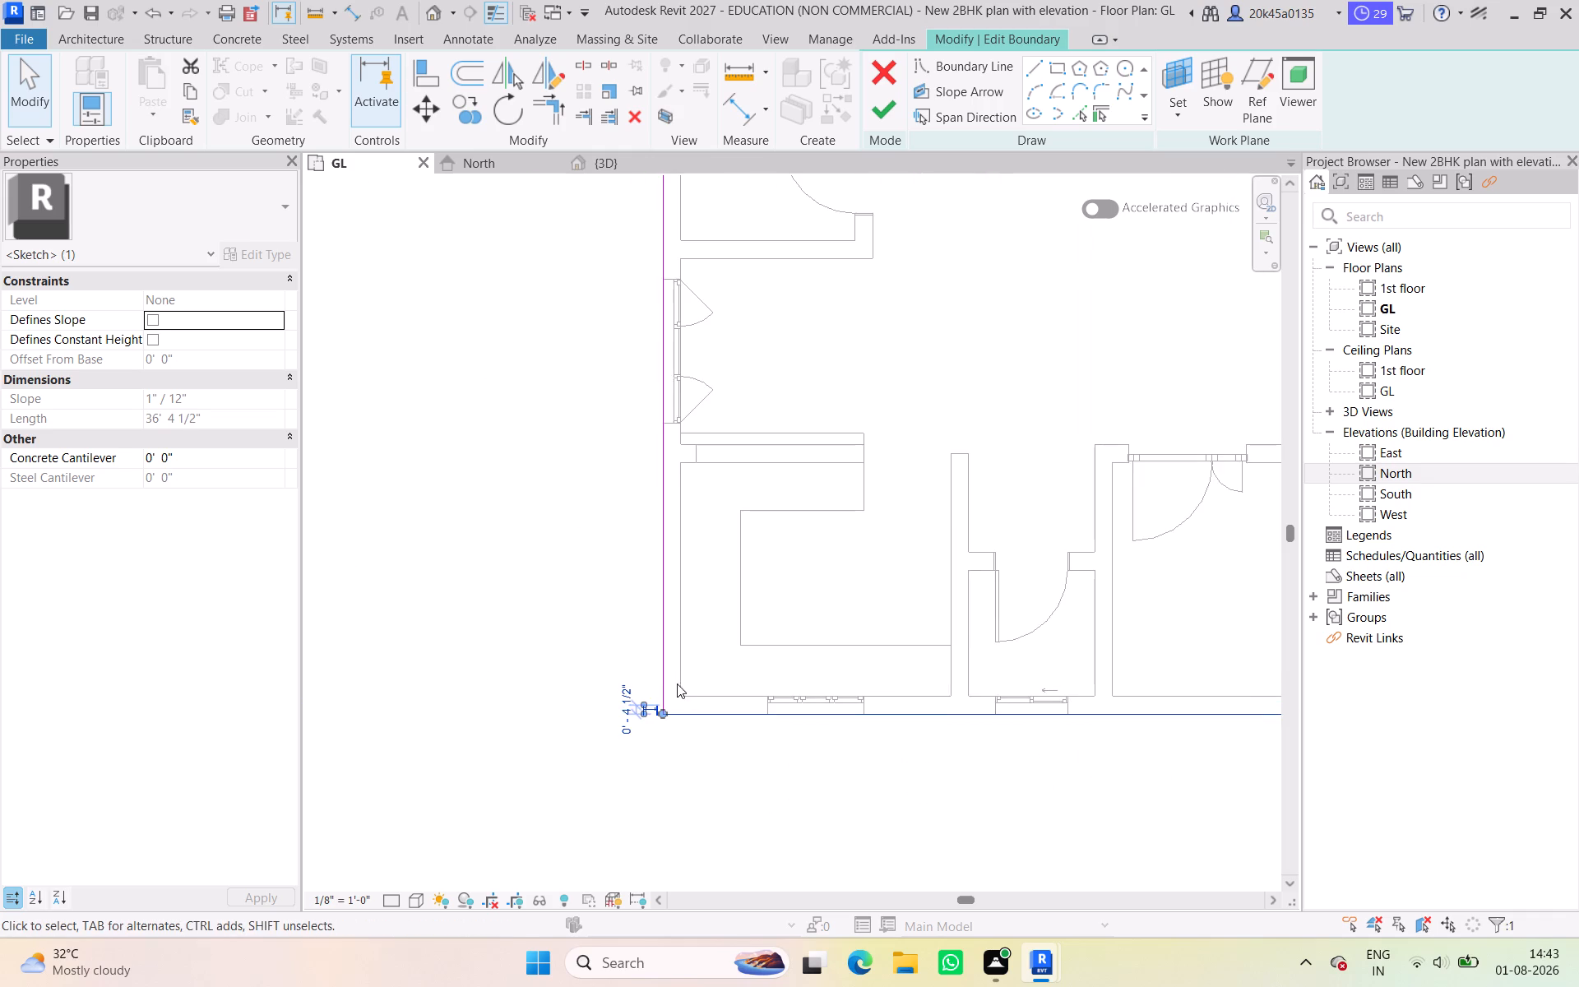
pyautogui.scroll(6, 677, 683)
pyautogui.click(576, 741)
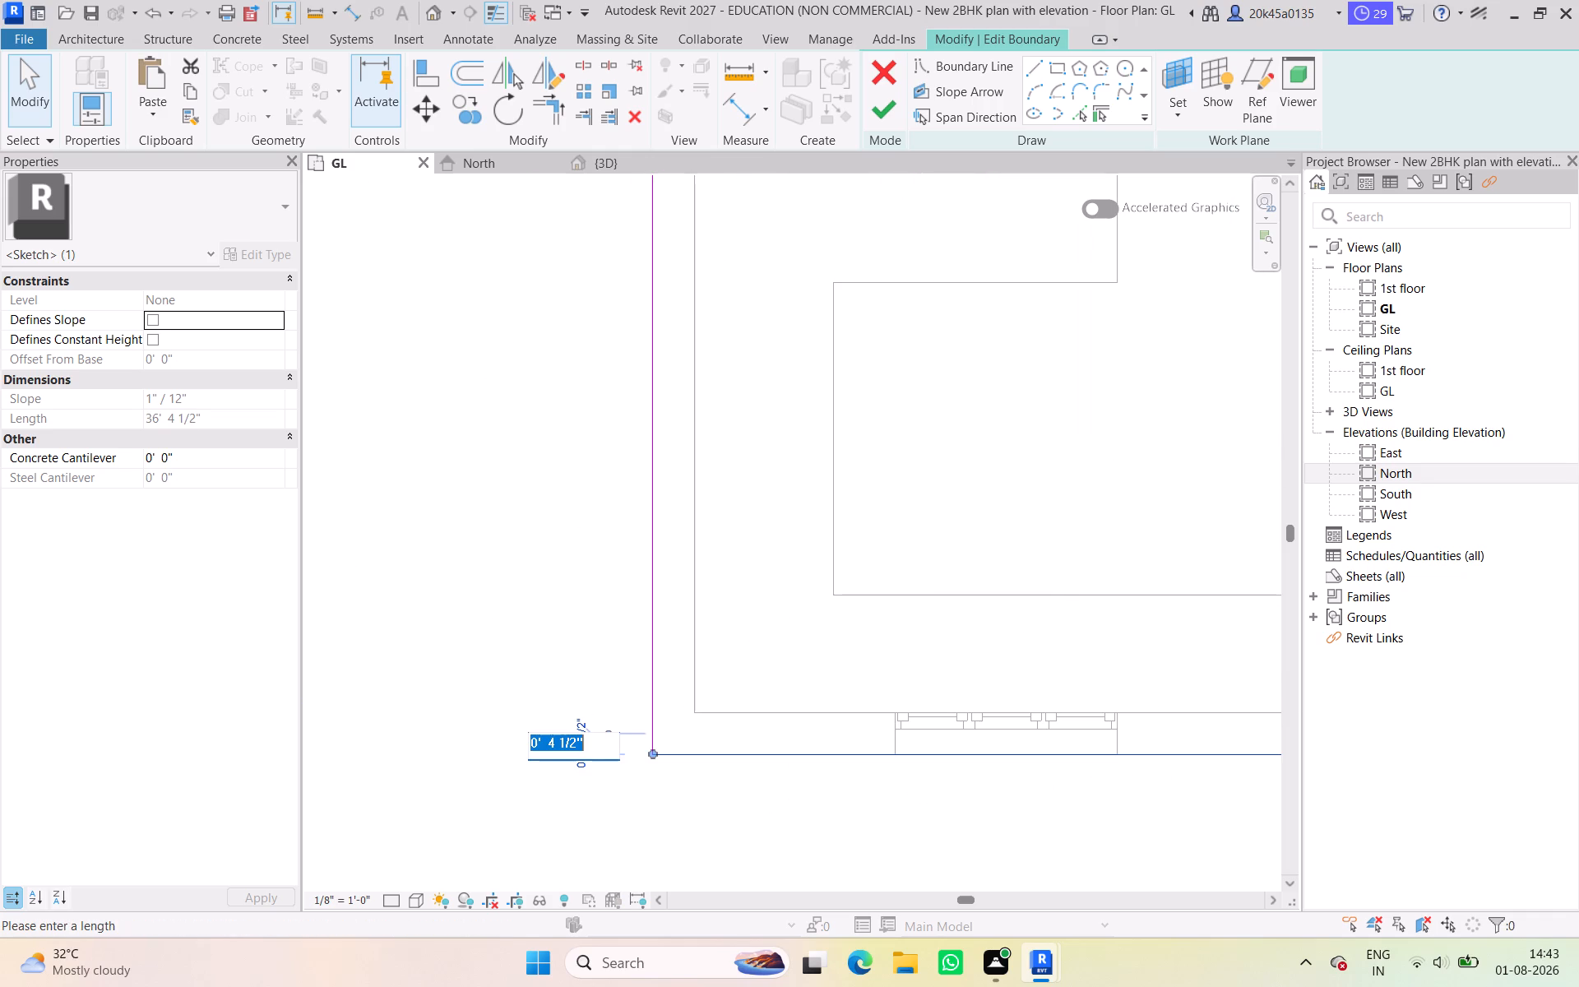
pyautogui.write("6'")
pyautogui.press('Return')
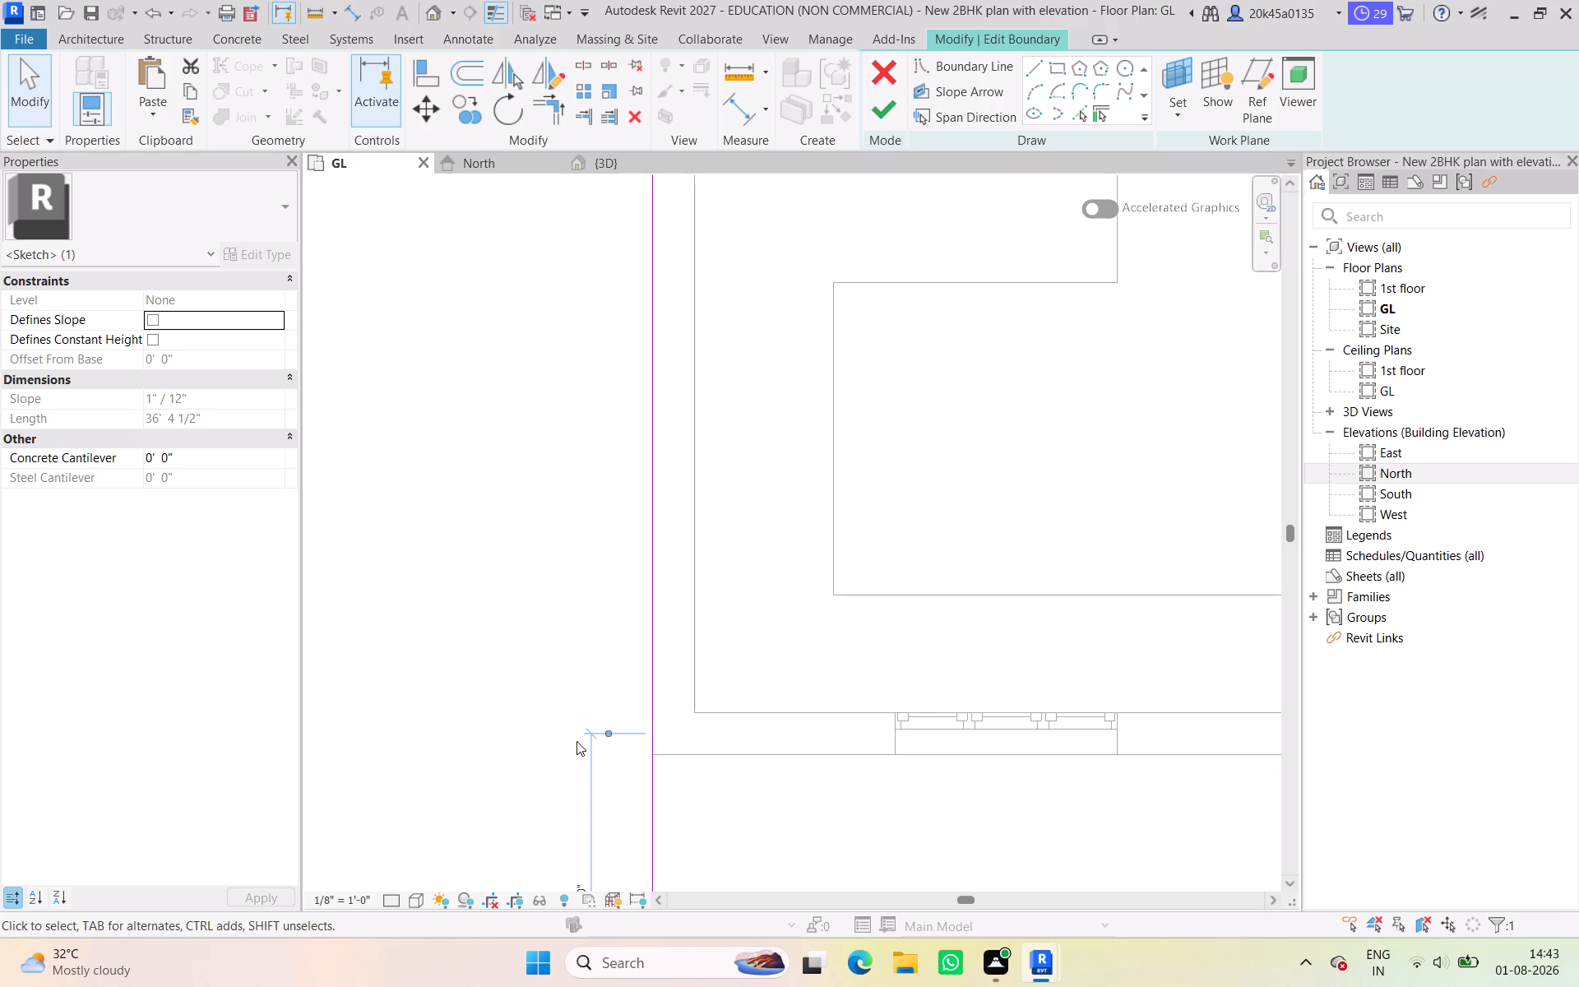
# Offset the floor's west boundary line 3' from the west wall's centreline and finish the floor boundary edit.
pyautogui.scroll(-4, 578, 741)
pyautogui.click(633, 679)
pyautogui.scroll(-7, 633, 679)
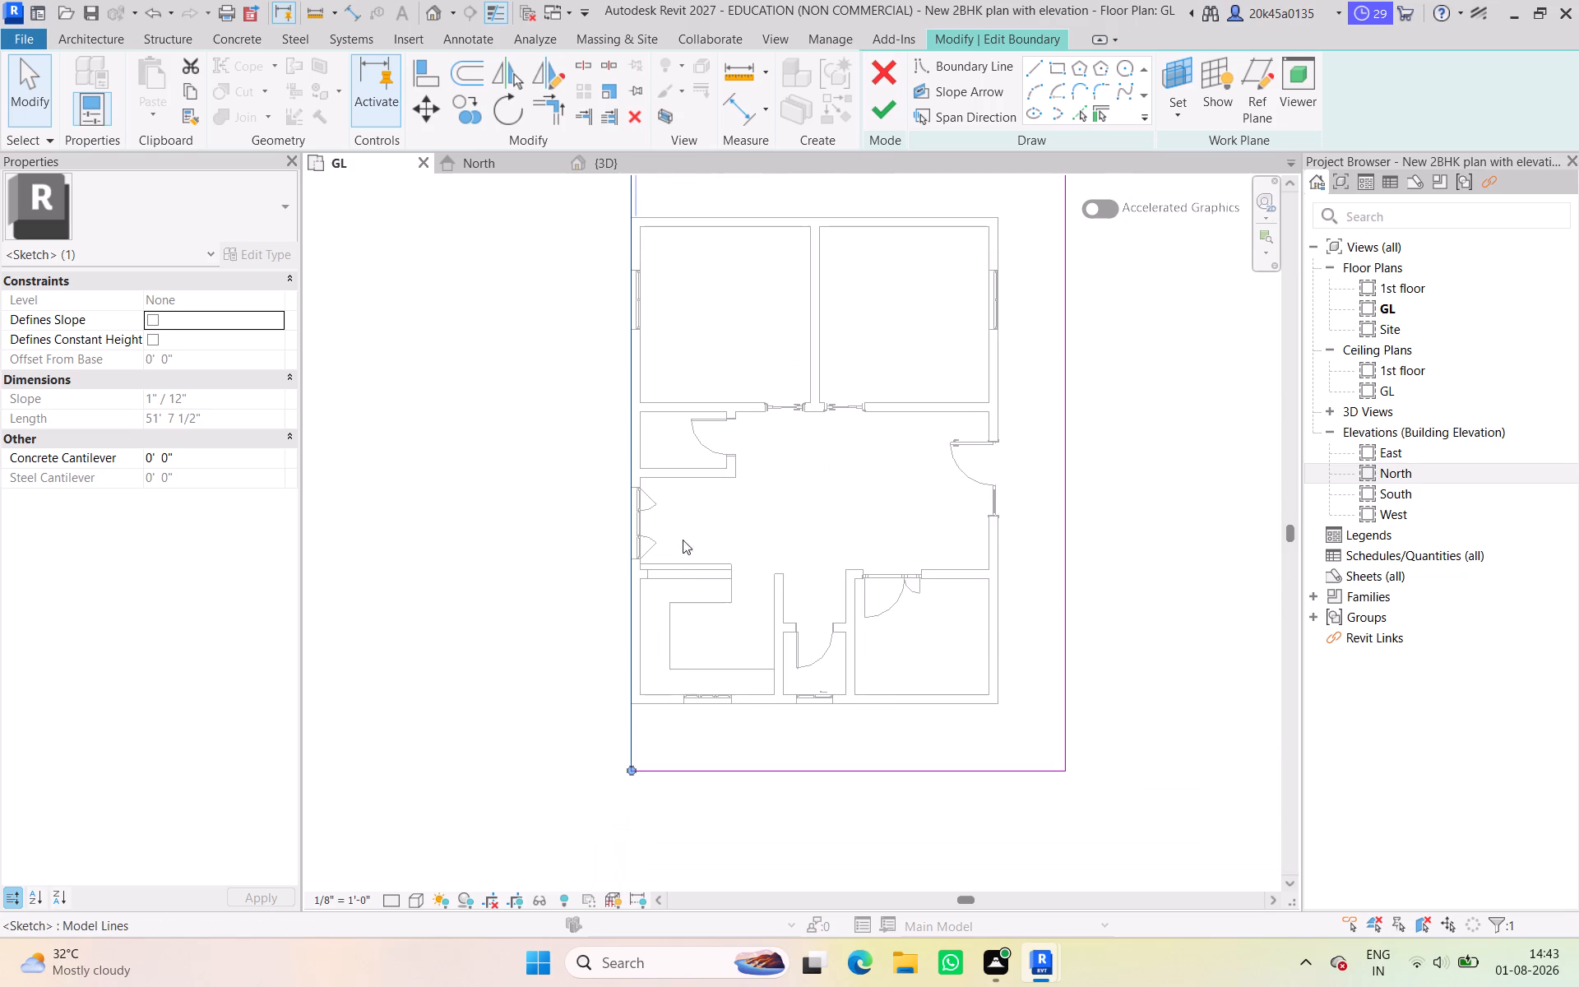
pyautogui.moveTo(683, 526); pyautogui.dragTo(699, 858, button='middle')
pyautogui.scroll(-1, 646, 369)
pyautogui.scroll(11, 642, 377)
pyautogui.click(630, 483)
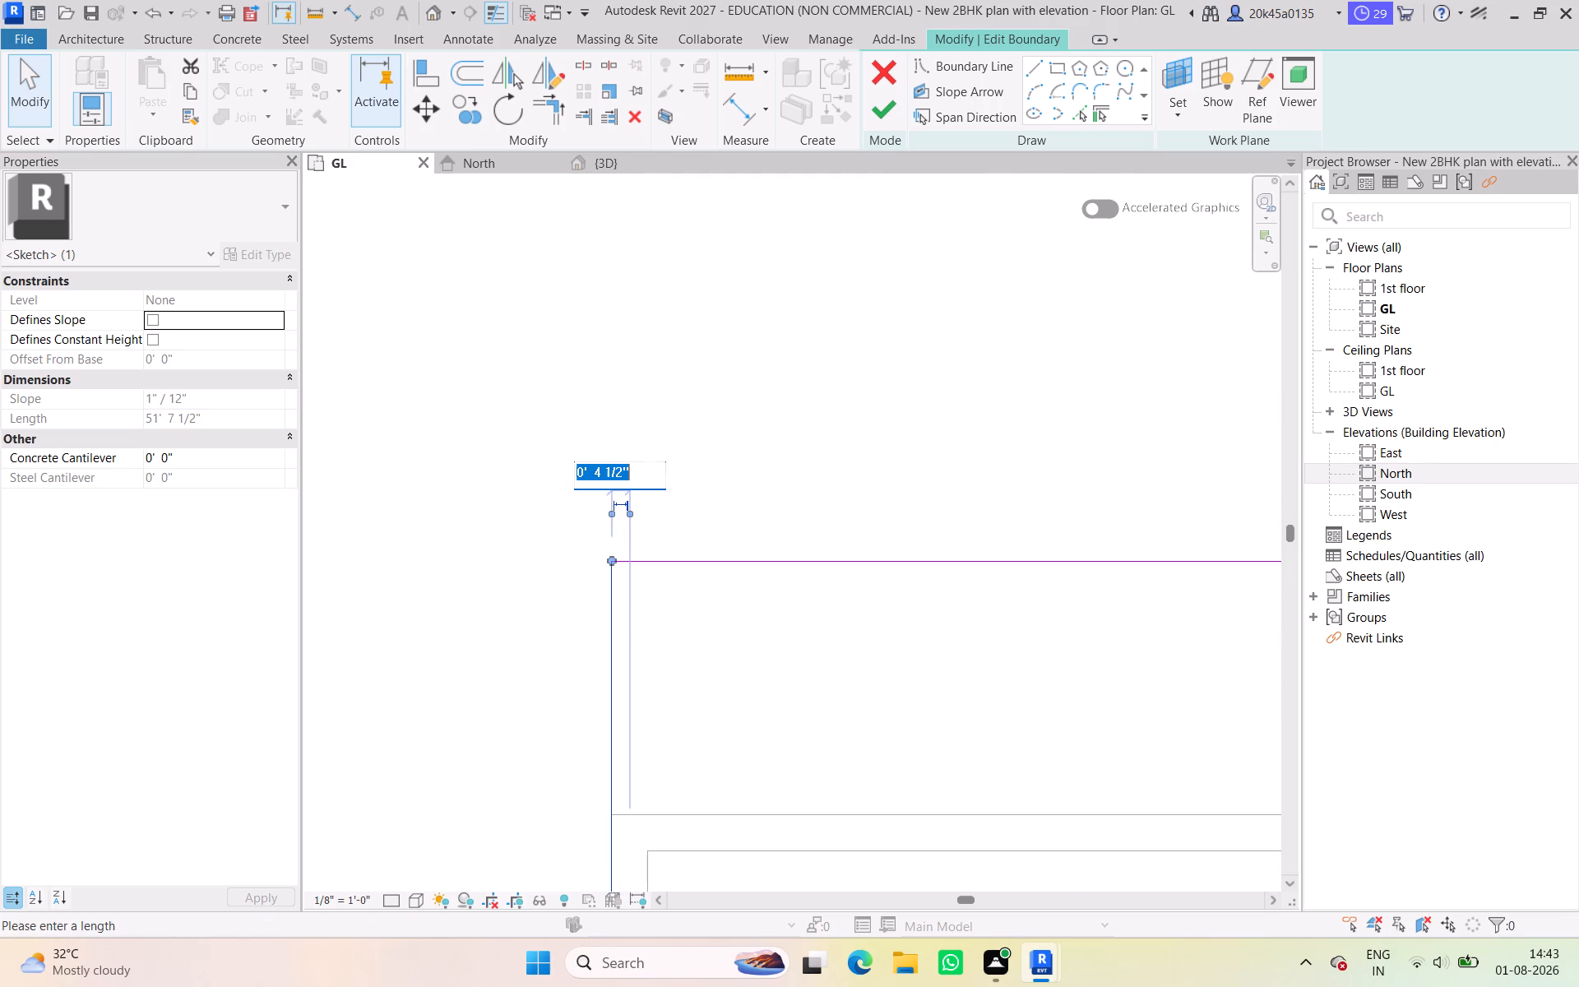
pyautogui.press('3')
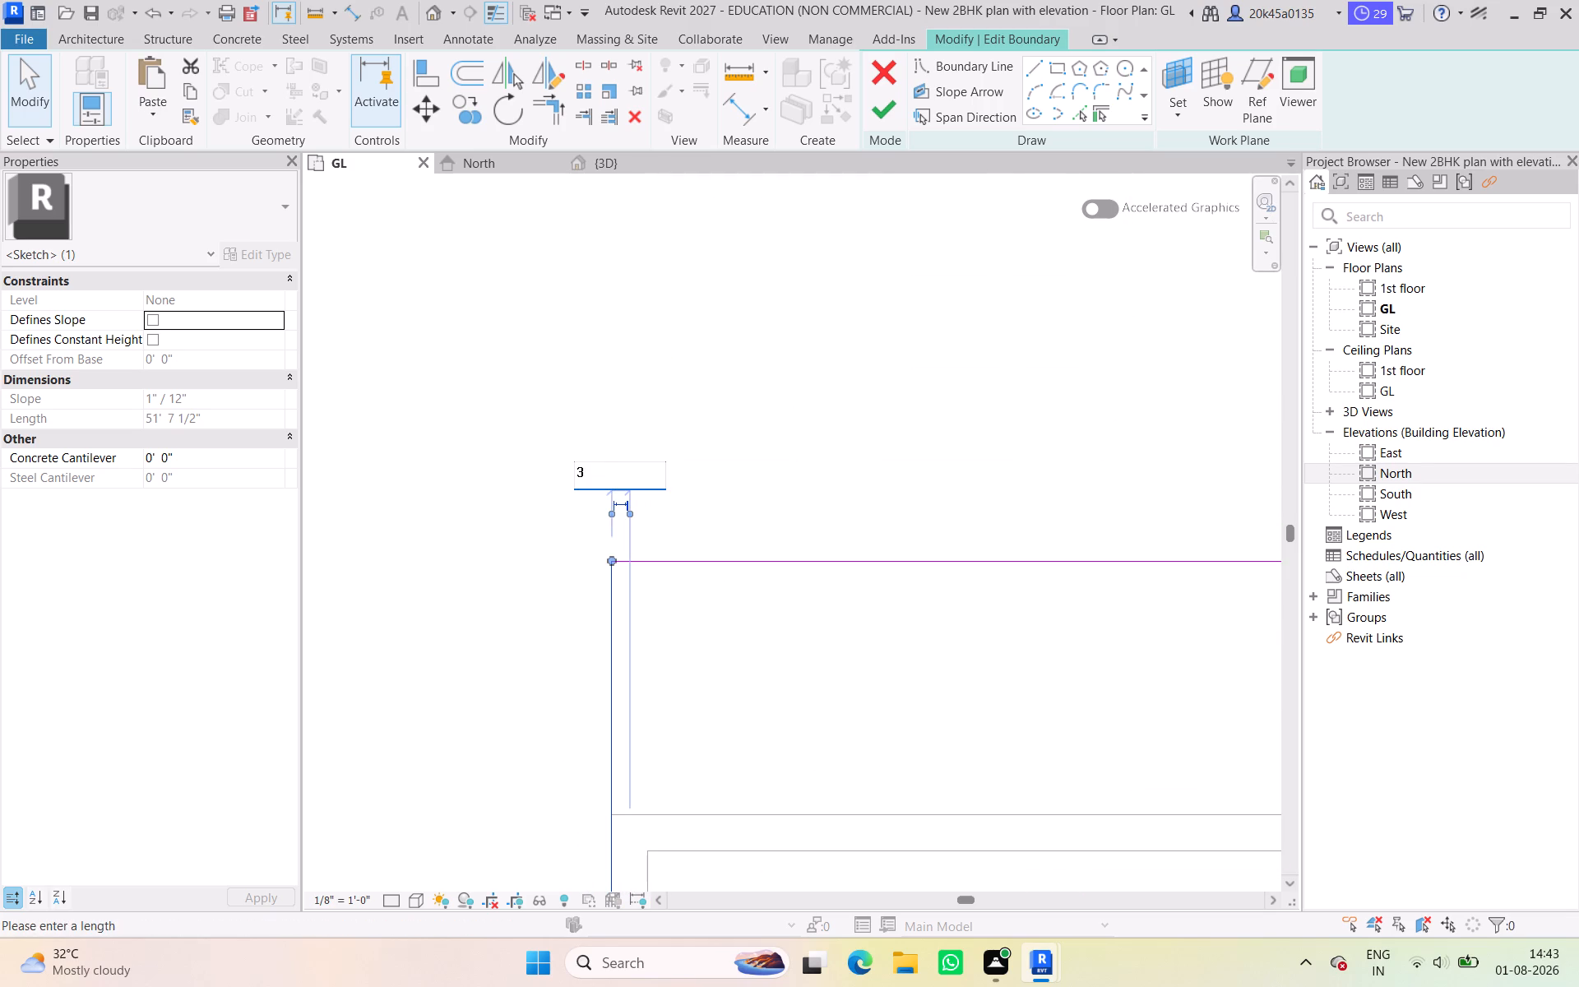
pyautogui.press("'")
pyautogui.press('Return')
pyautogui.scroll(-10, 619, 491)
pyautogui.moveTo(631, 441); pyautogui.dragTo(584, 257, button='middle')
pyautogui.scroll(-3, 631, 330)
pyautogui.moveTo(634, 330); pyautogui.dragTo(608, 270, button='middle')
pyautogui.scroll(1, 615, 281)
pyautogui.click(962, 356)
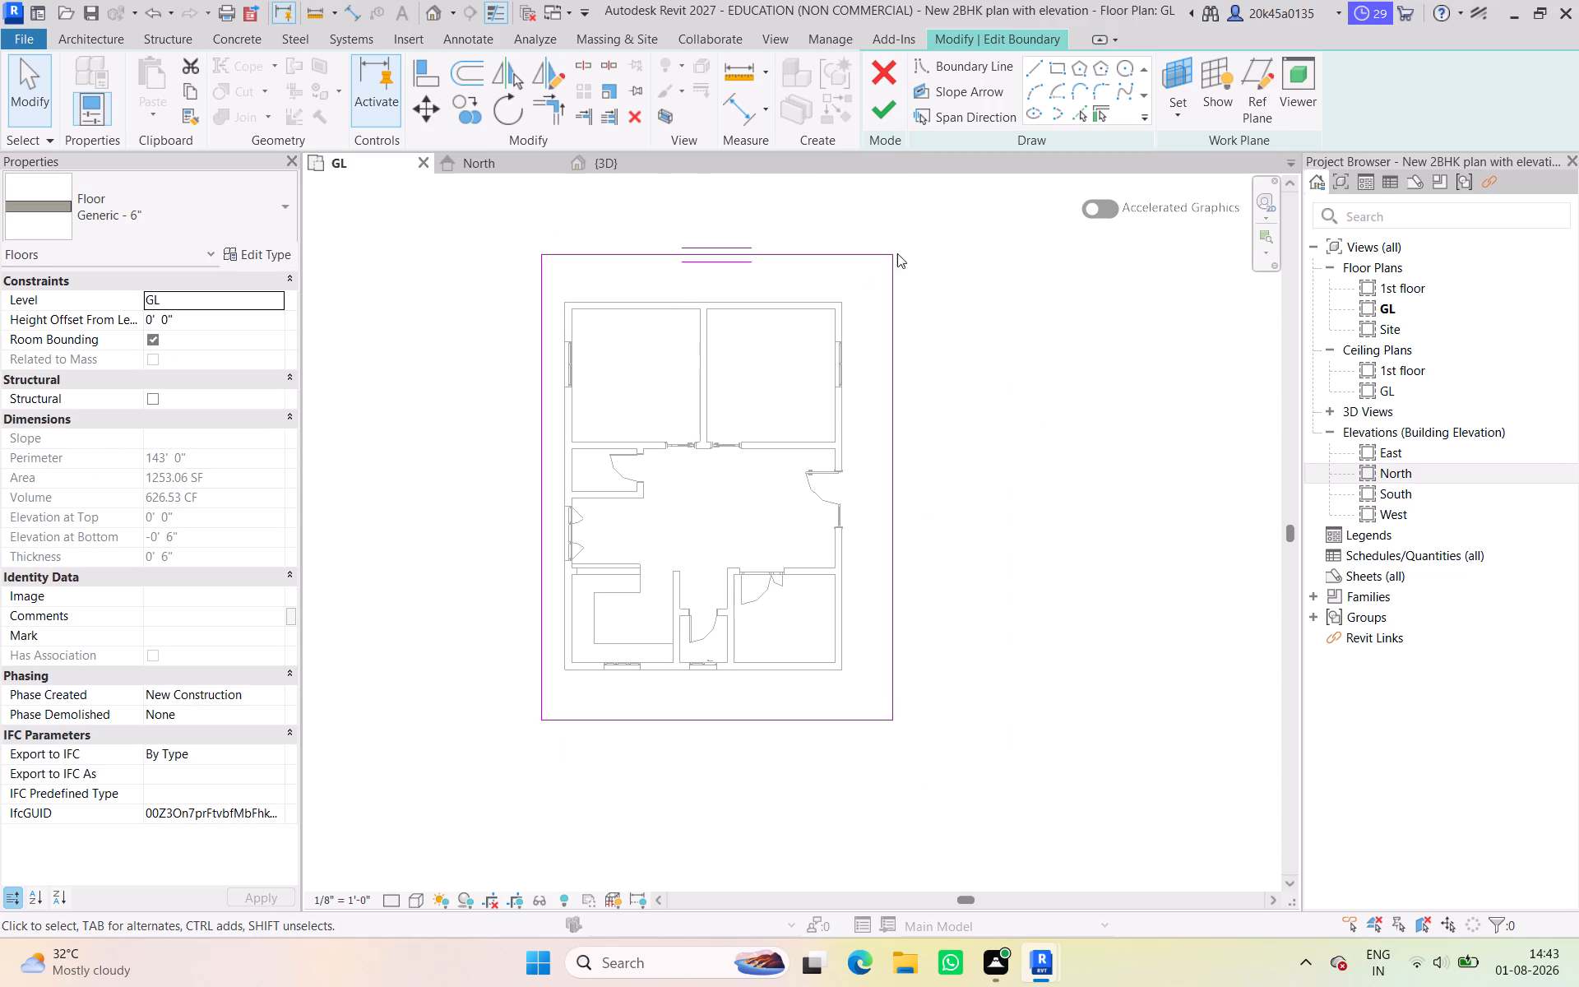
pyautogui.click(885, 114)
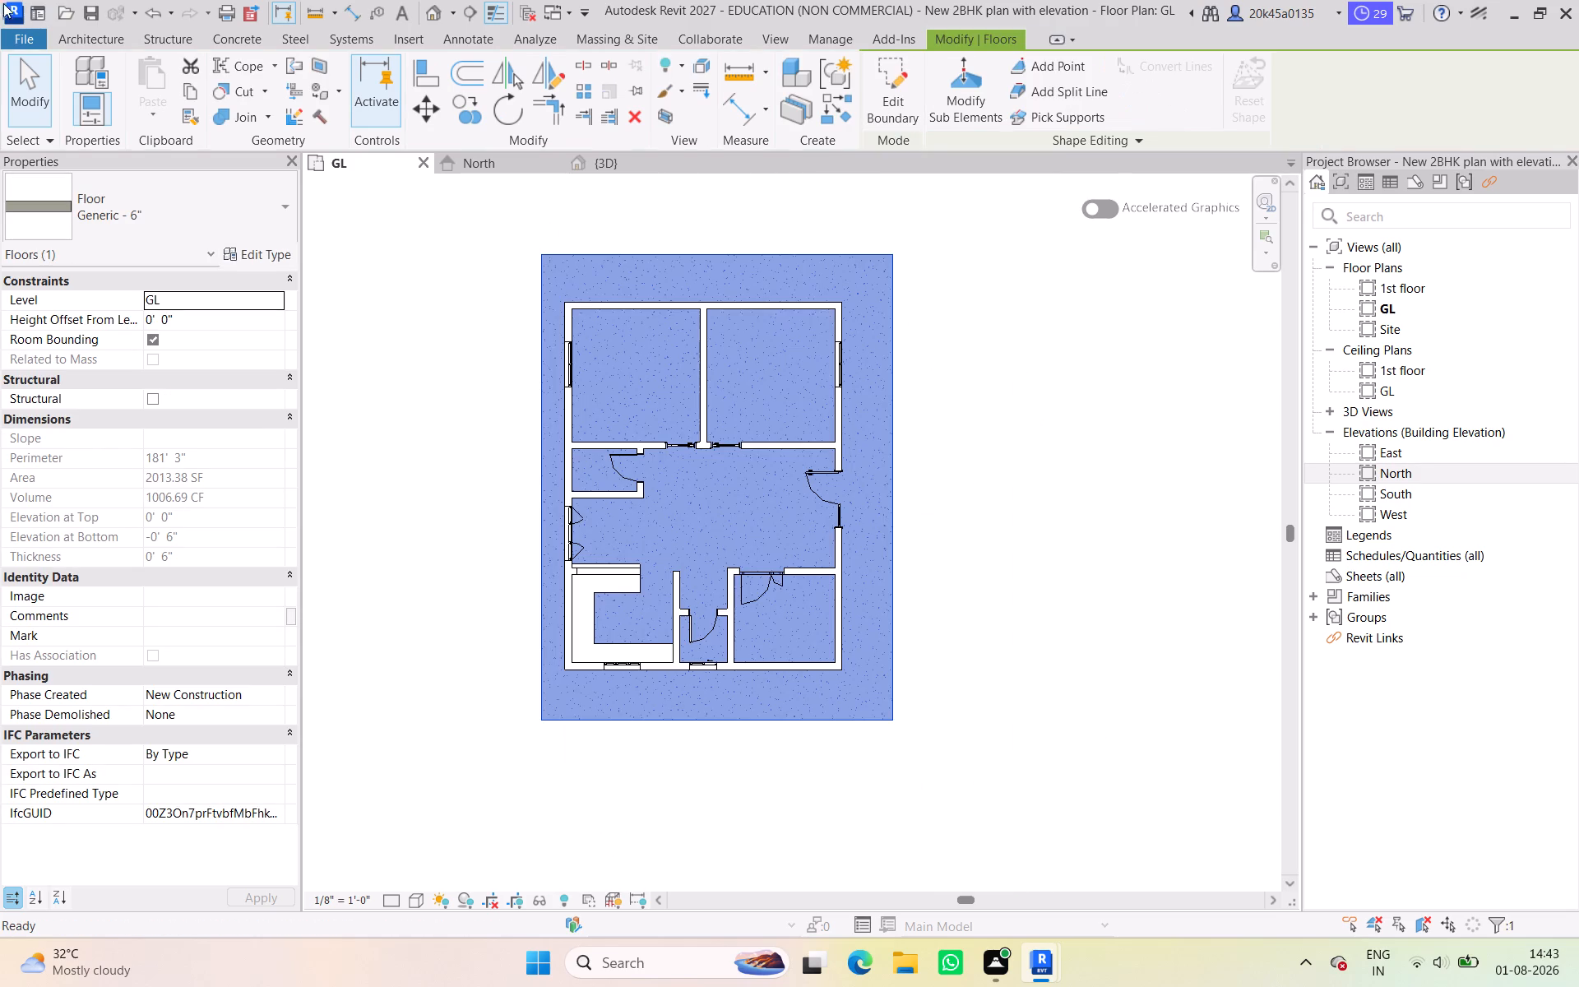
# Start an architectural wall with location line Finish Face: Exterior, top constraint Unconnected and an unconnected height of 5'.
pyautogui.click(81, 42)
pyautogui.click(96, 107)
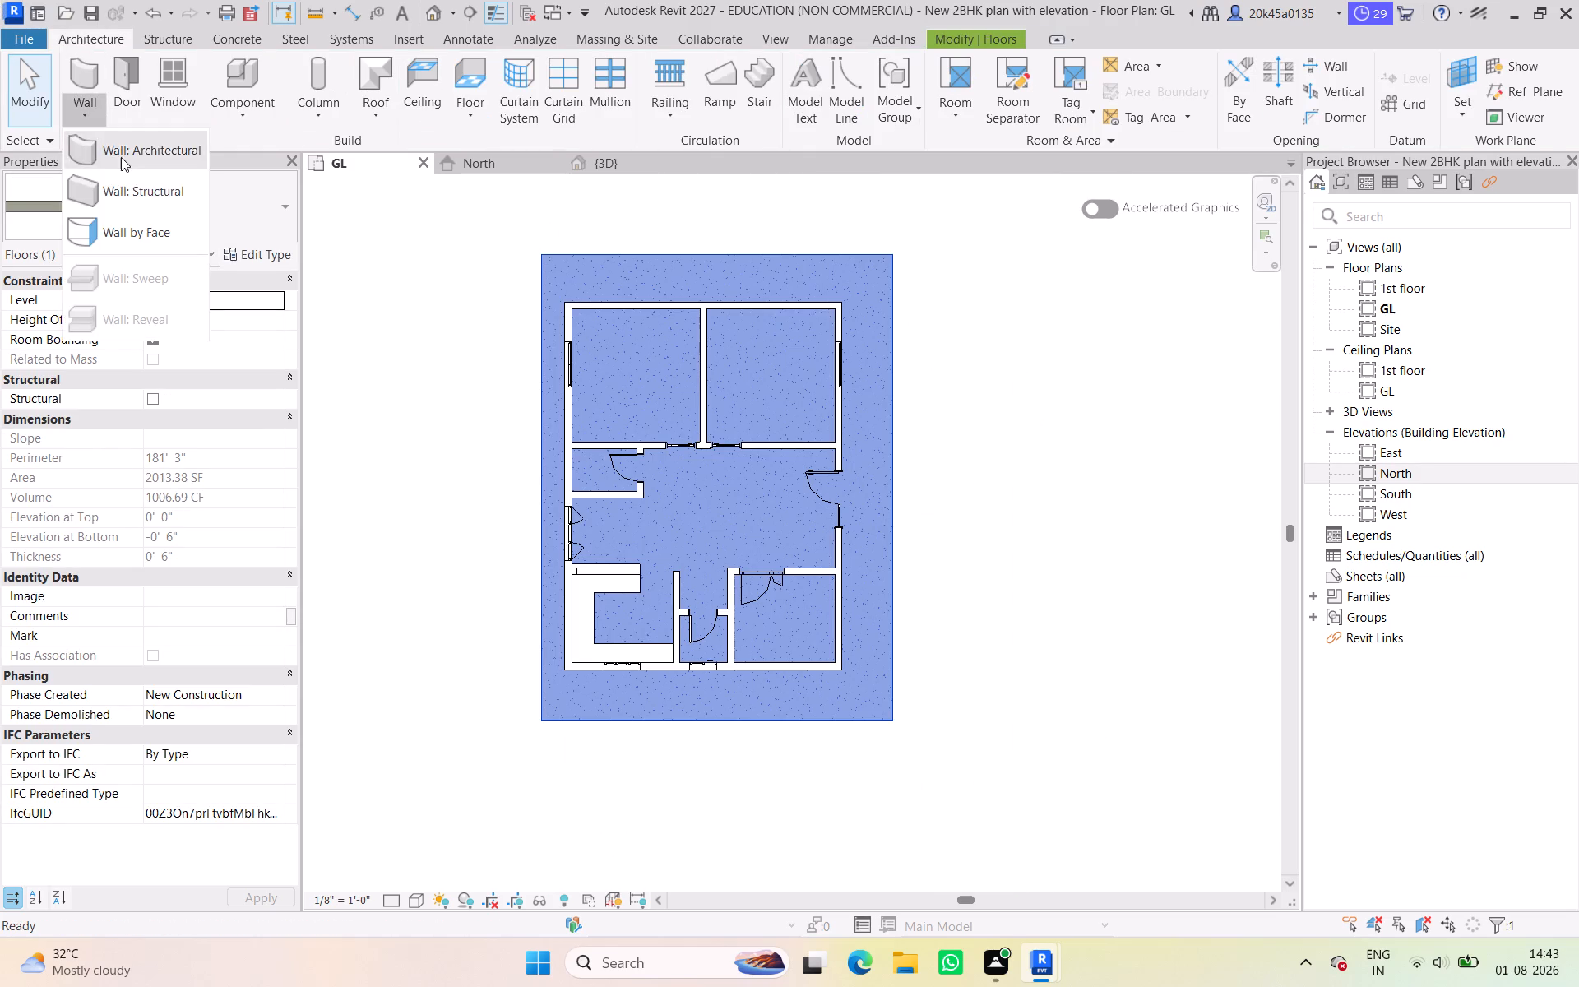
pyautogui.click(123, 159)
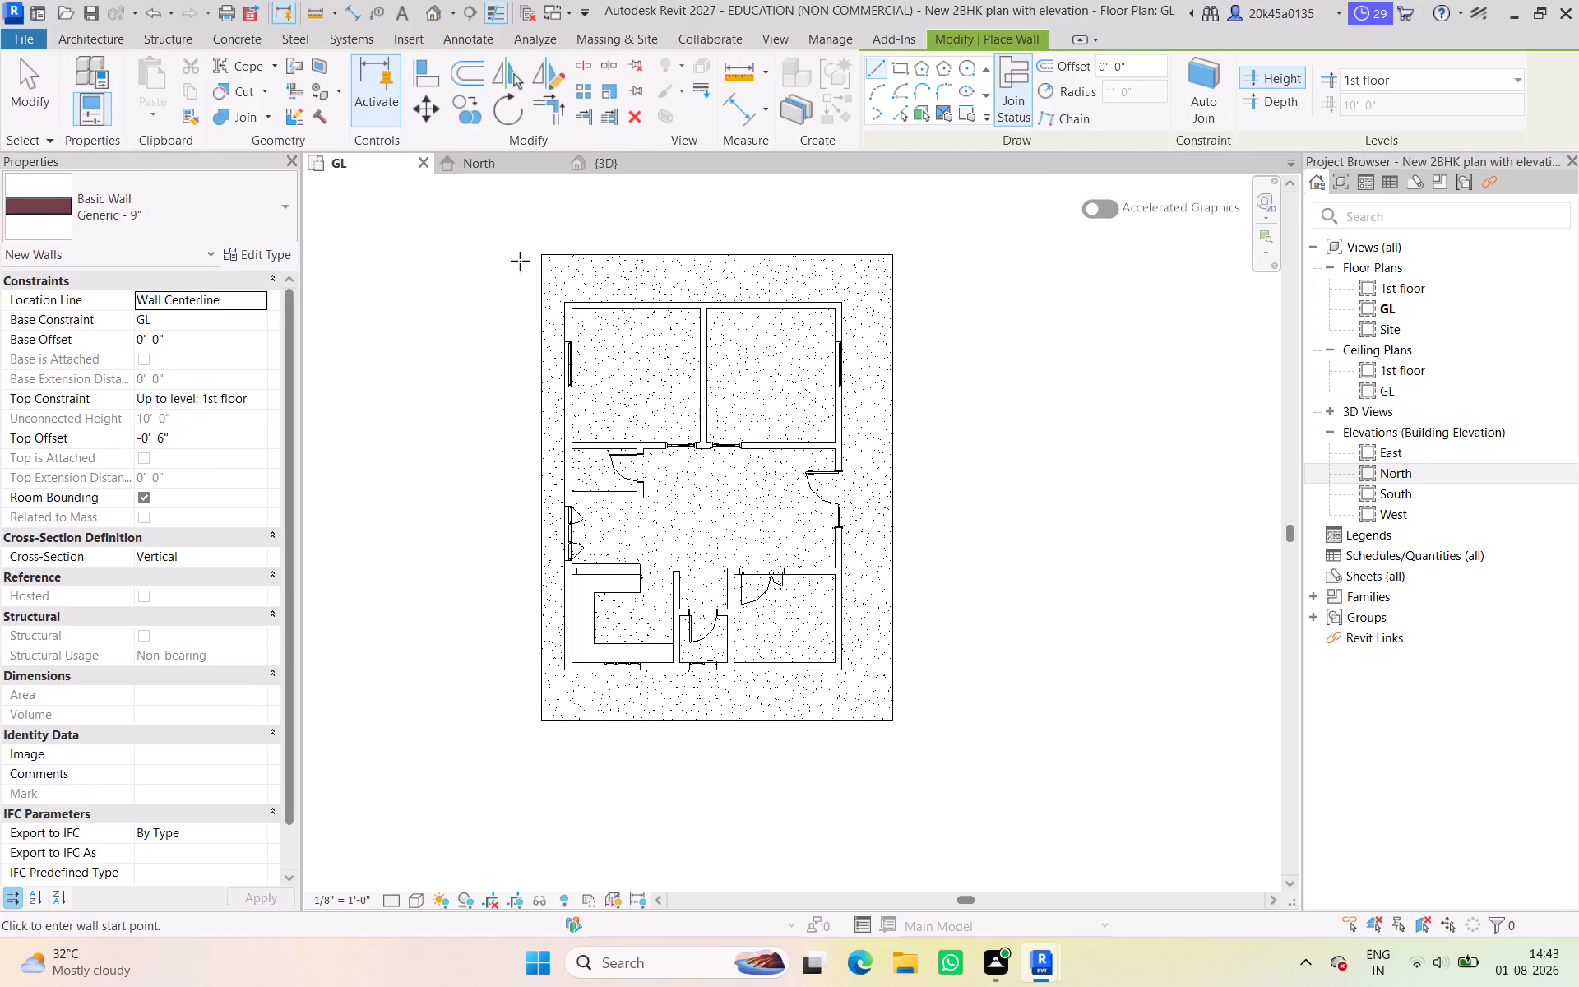
pyautogui.click(259, 294)
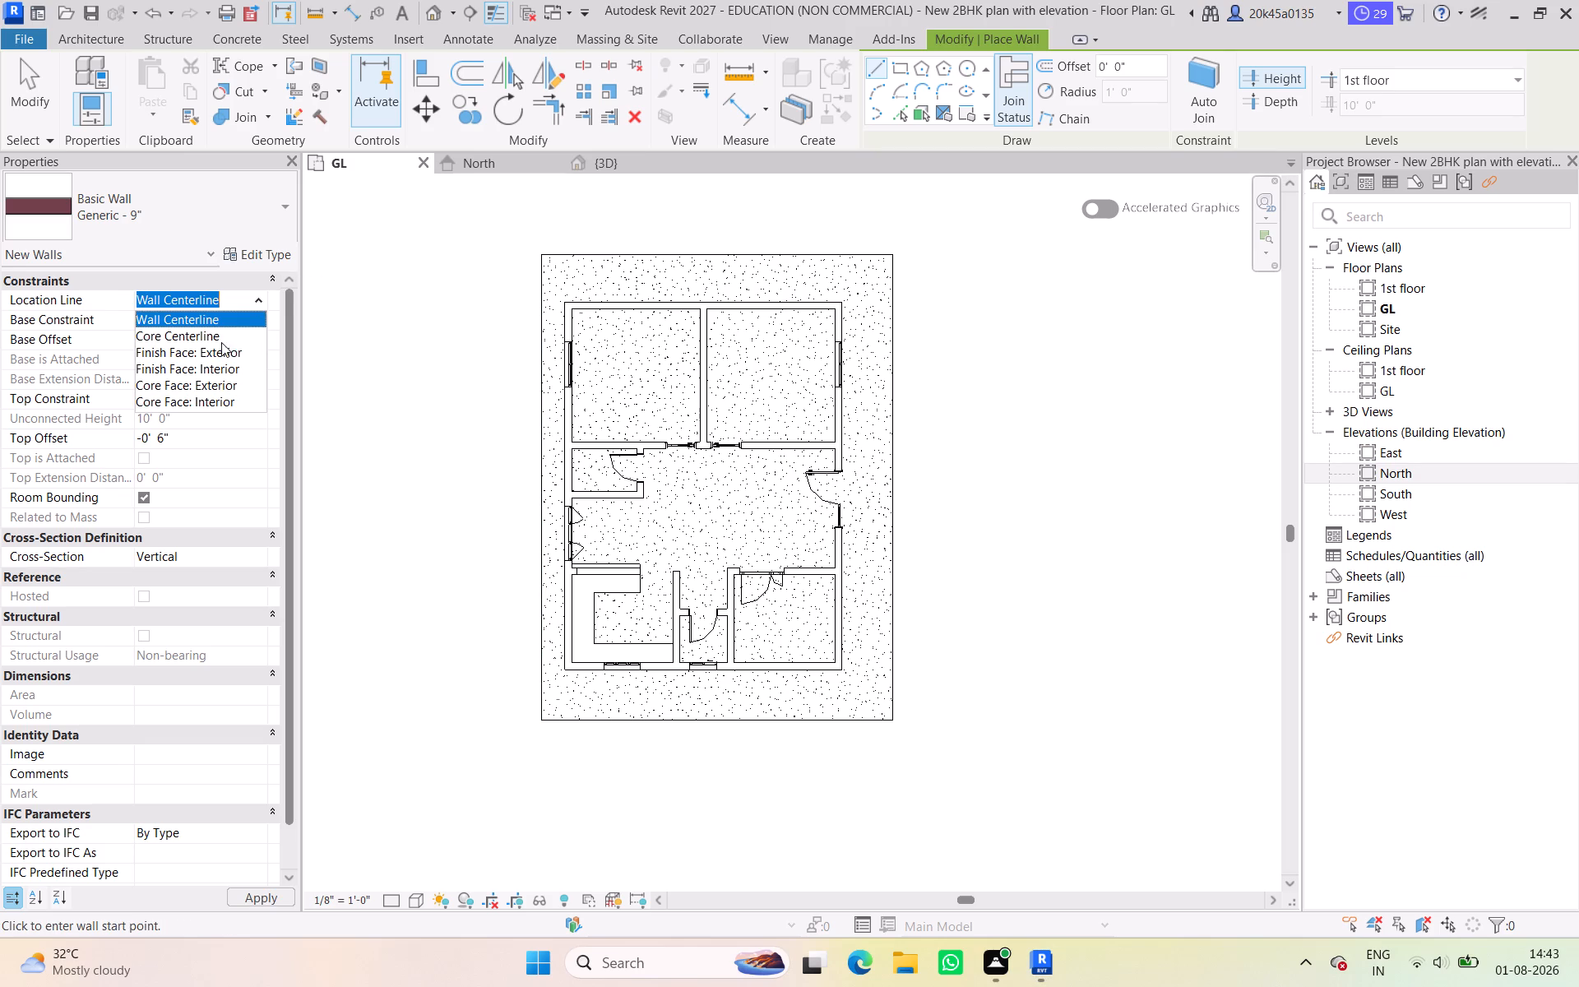
pyautogui.click(219, 357)
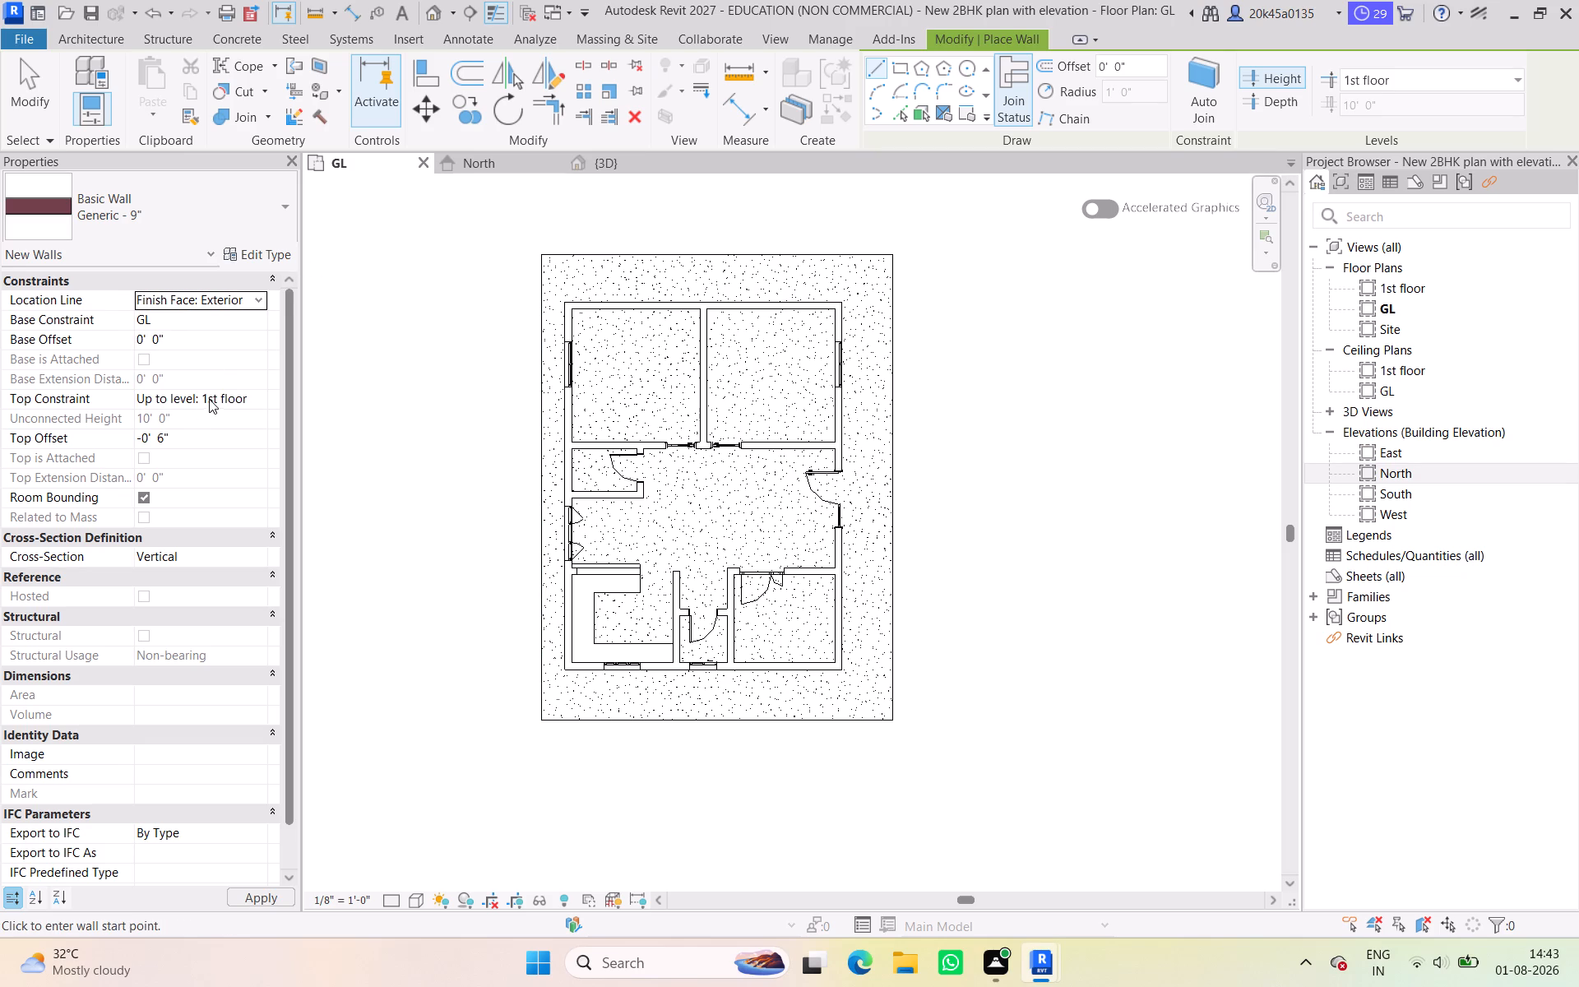
pyautogui.click(247, 399)
pyautogui.click(260, 398)
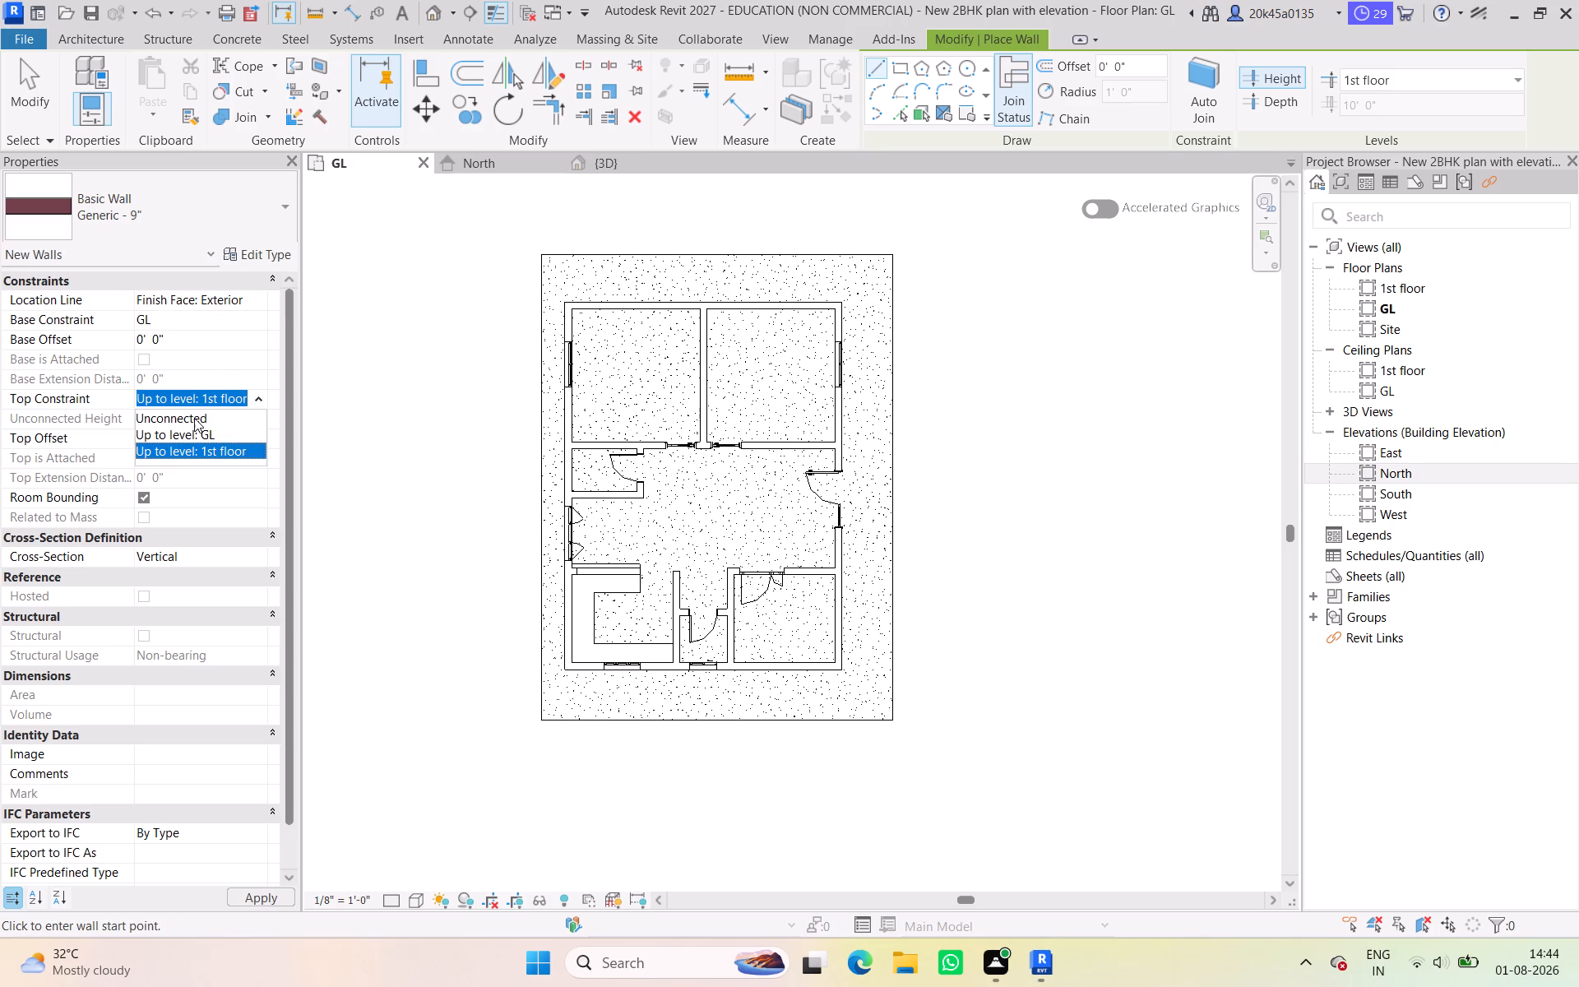
pyautogui.click(194, 418)
pyautogui.click(220, 415)
pyautogui.write("5'")
pyautogui.press('Return')
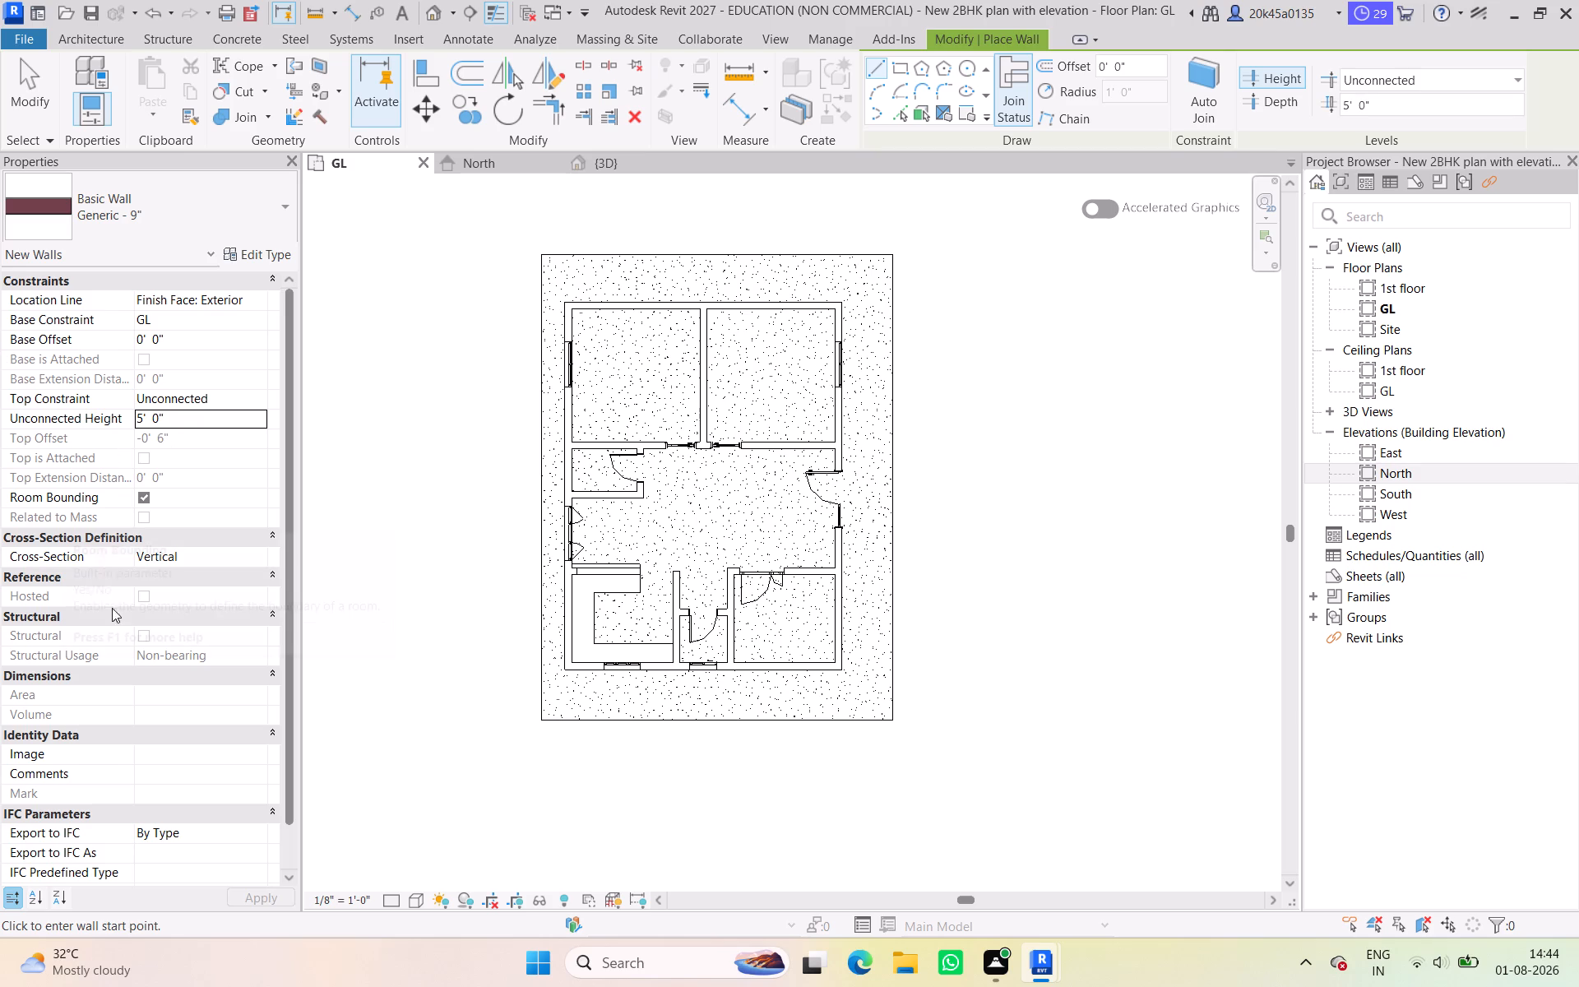
# Draw 5' high Generic - 9" walls along the north, east and south edges of the floor slab.
pyautogui.click(547, 257)
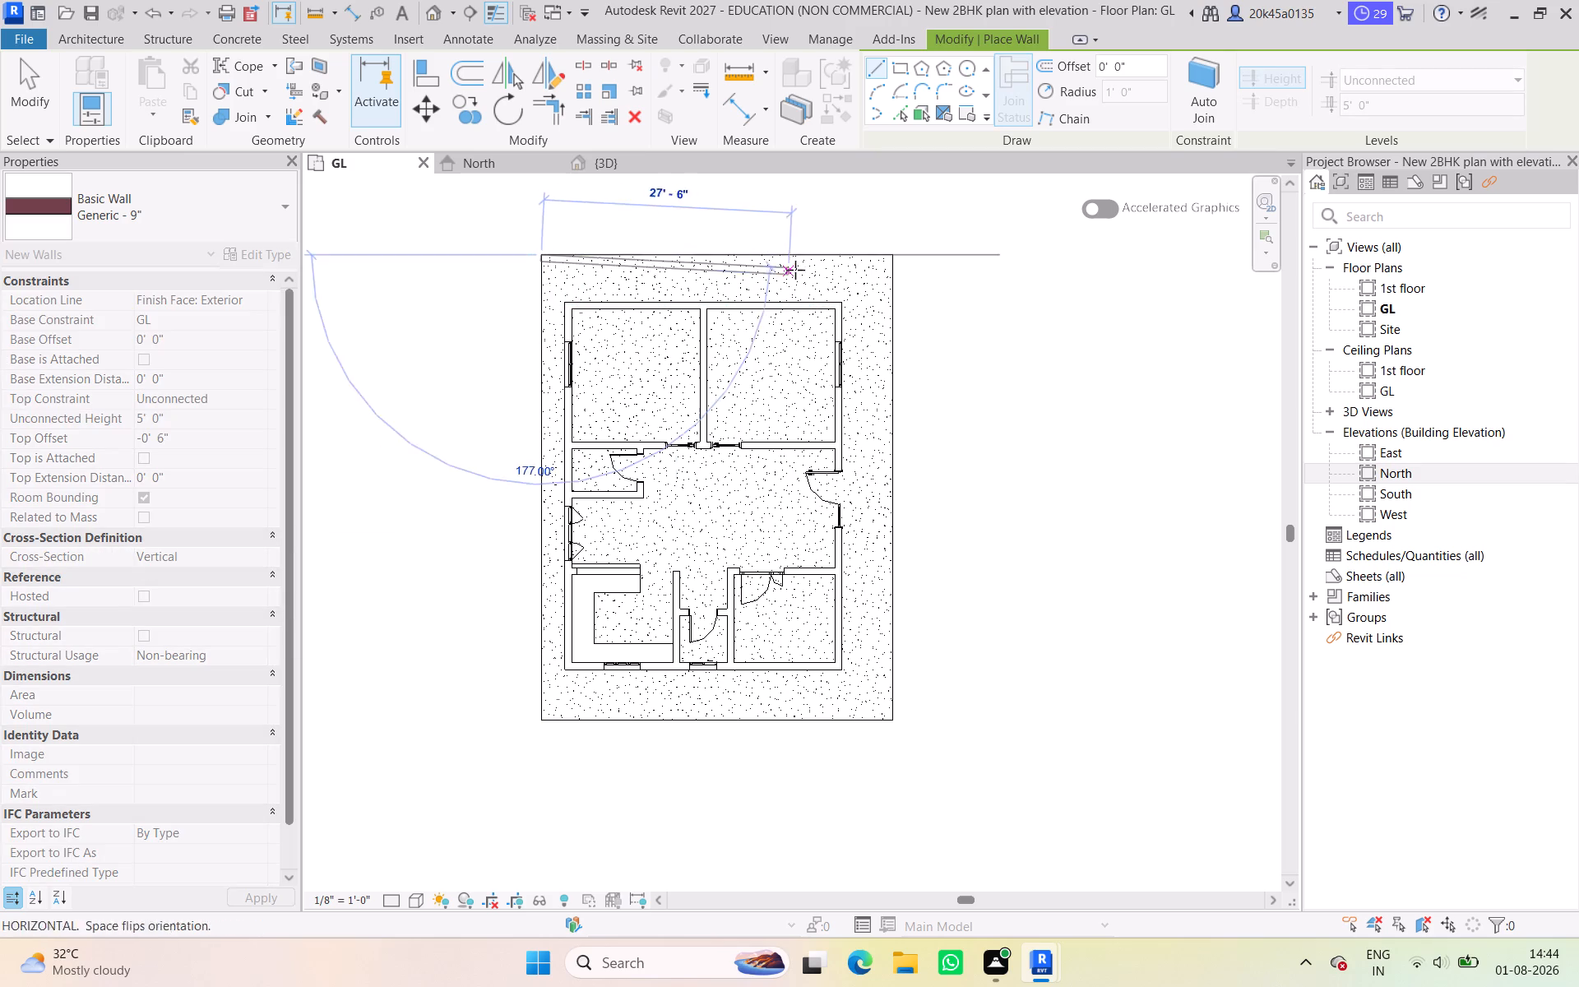
pyautogui.click(887, 257)
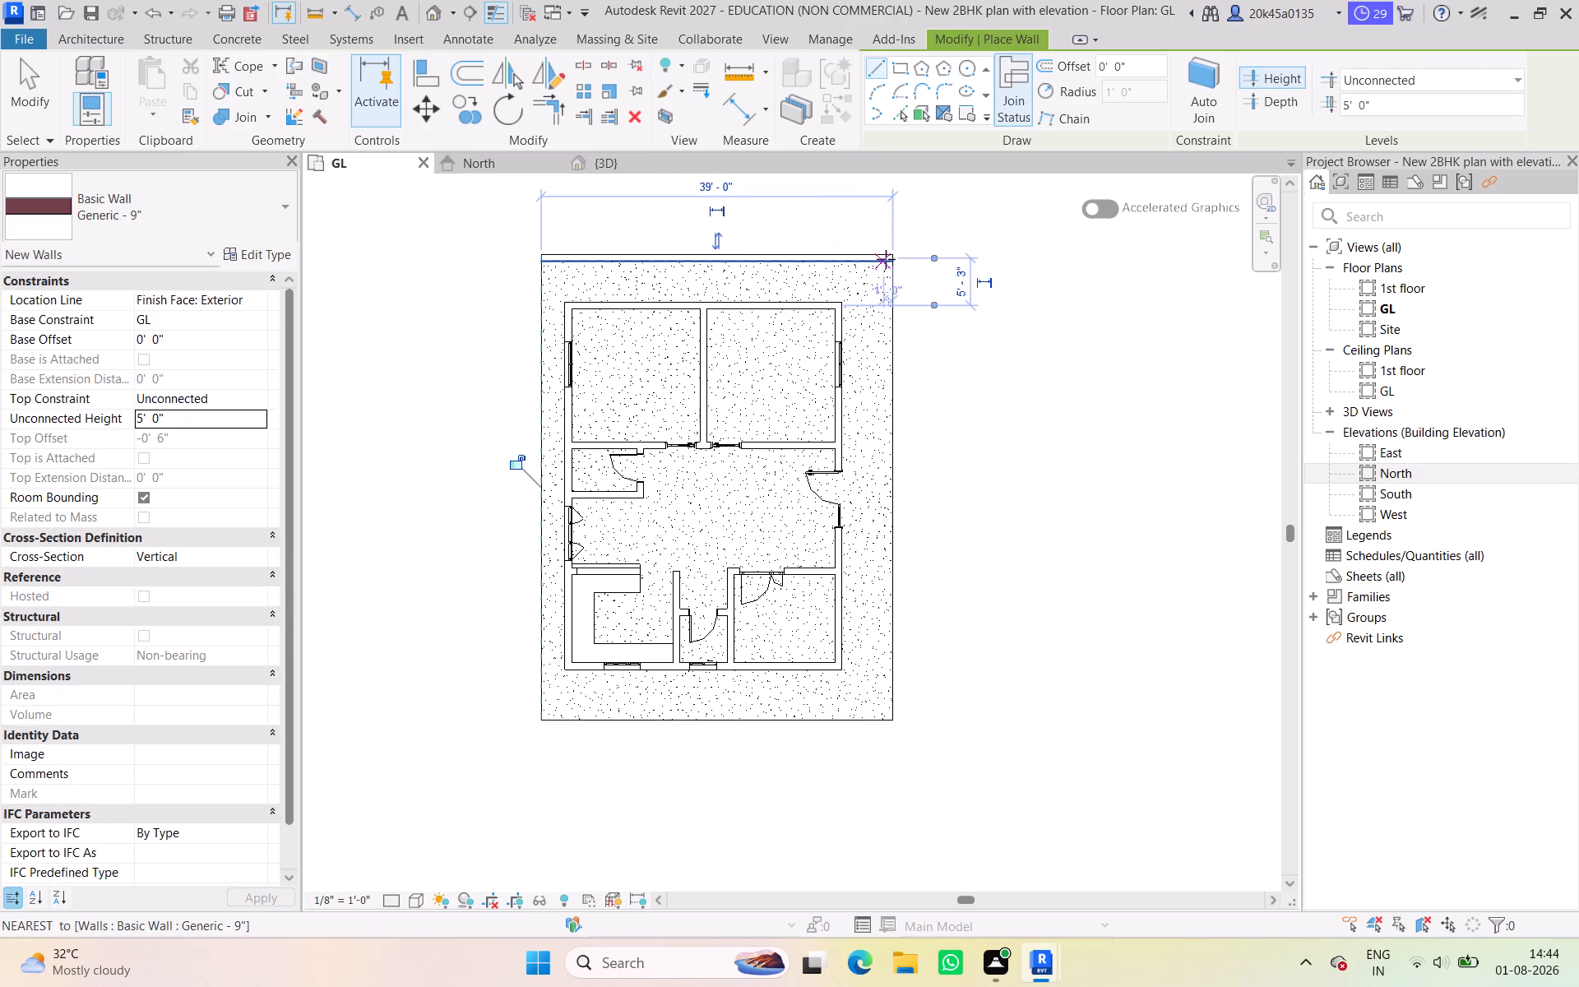
pyautogui.click(891, 248)
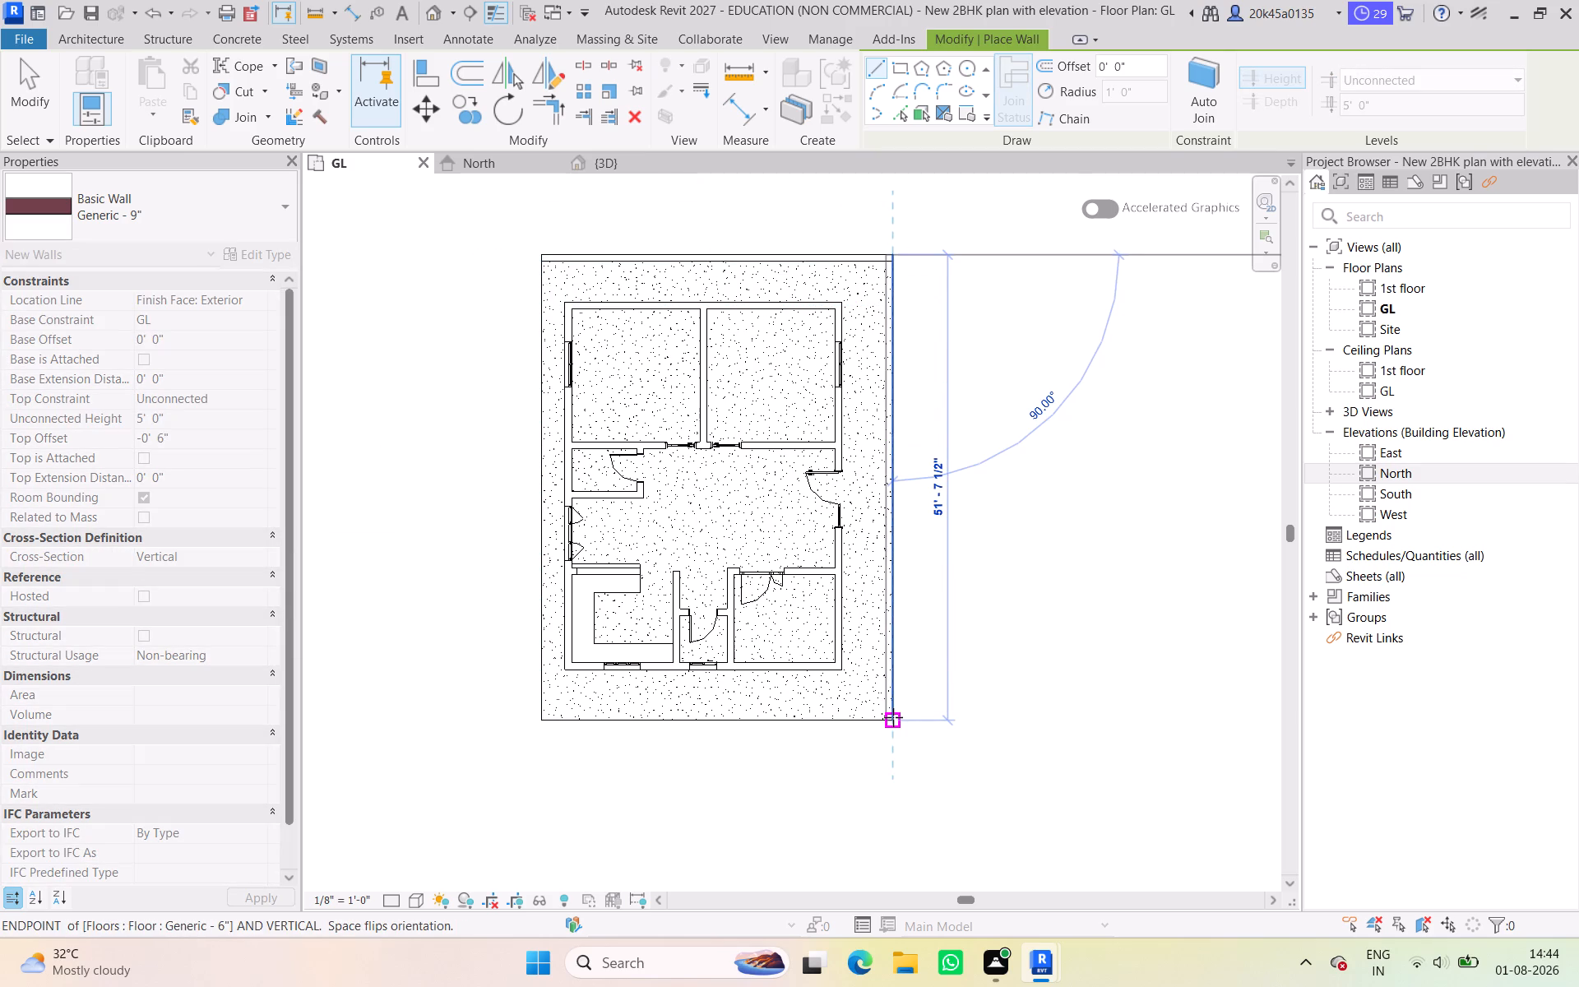
pyautogui.click(893, 717)
pyautogui.scroll(5, 901, 735)
pyautogui.click(885, 705)
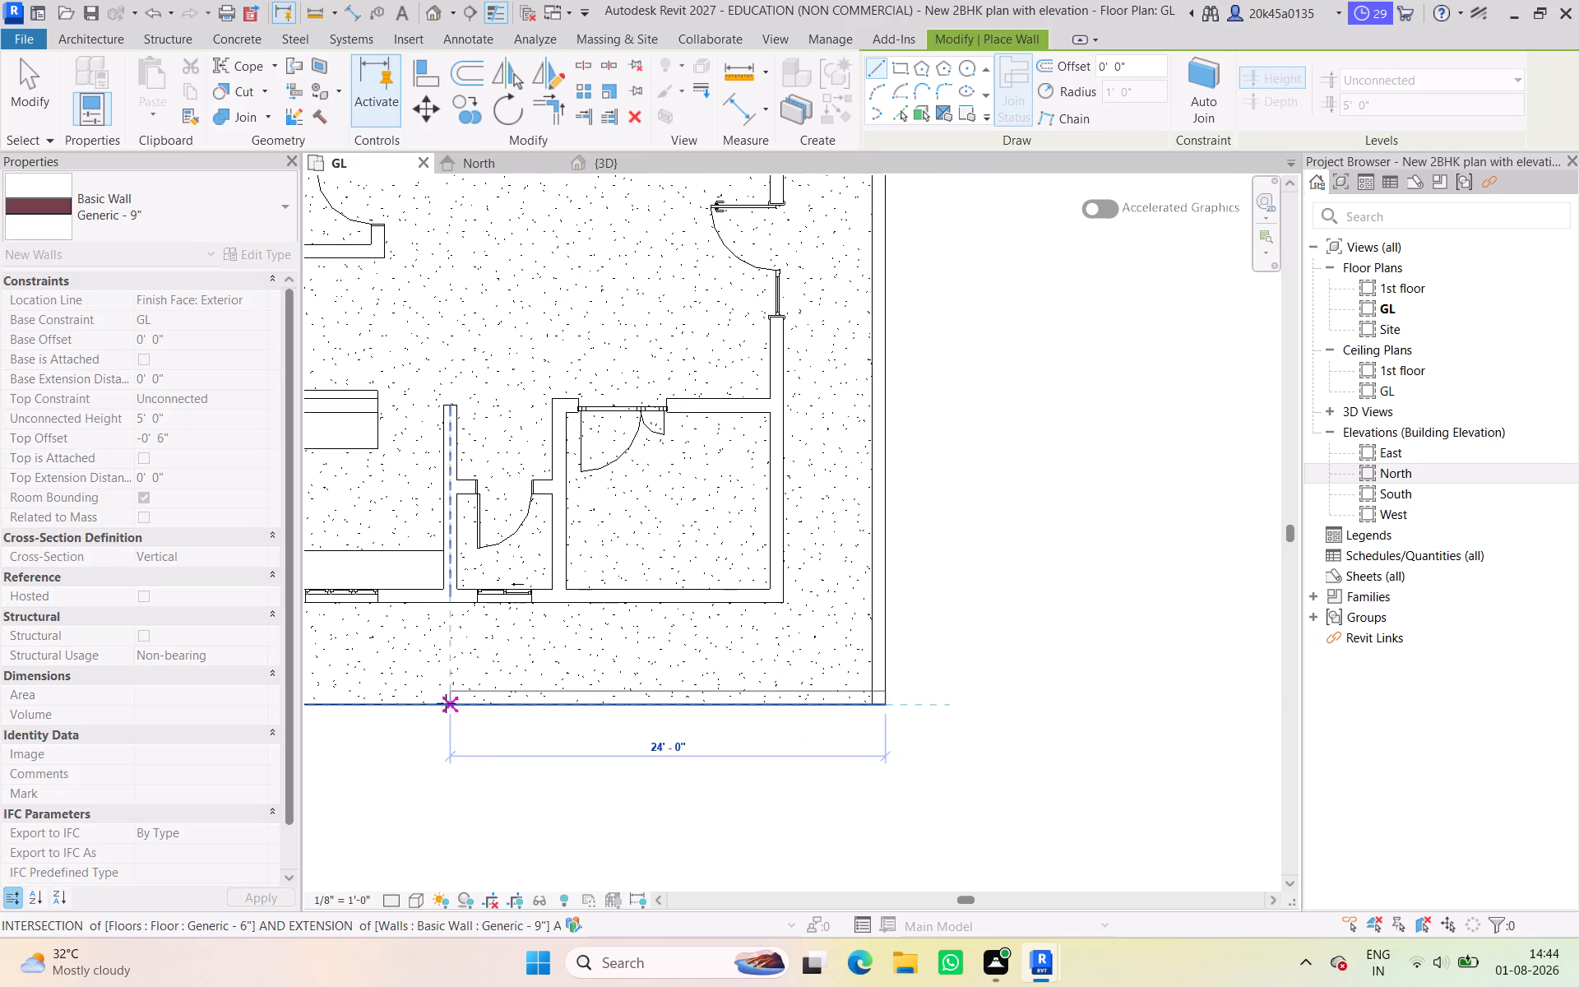
pyautogui.moveTo(445, 702); pyautogui.dragTo(1058, 710, button='middle')
pyautogui.click(792, 702)
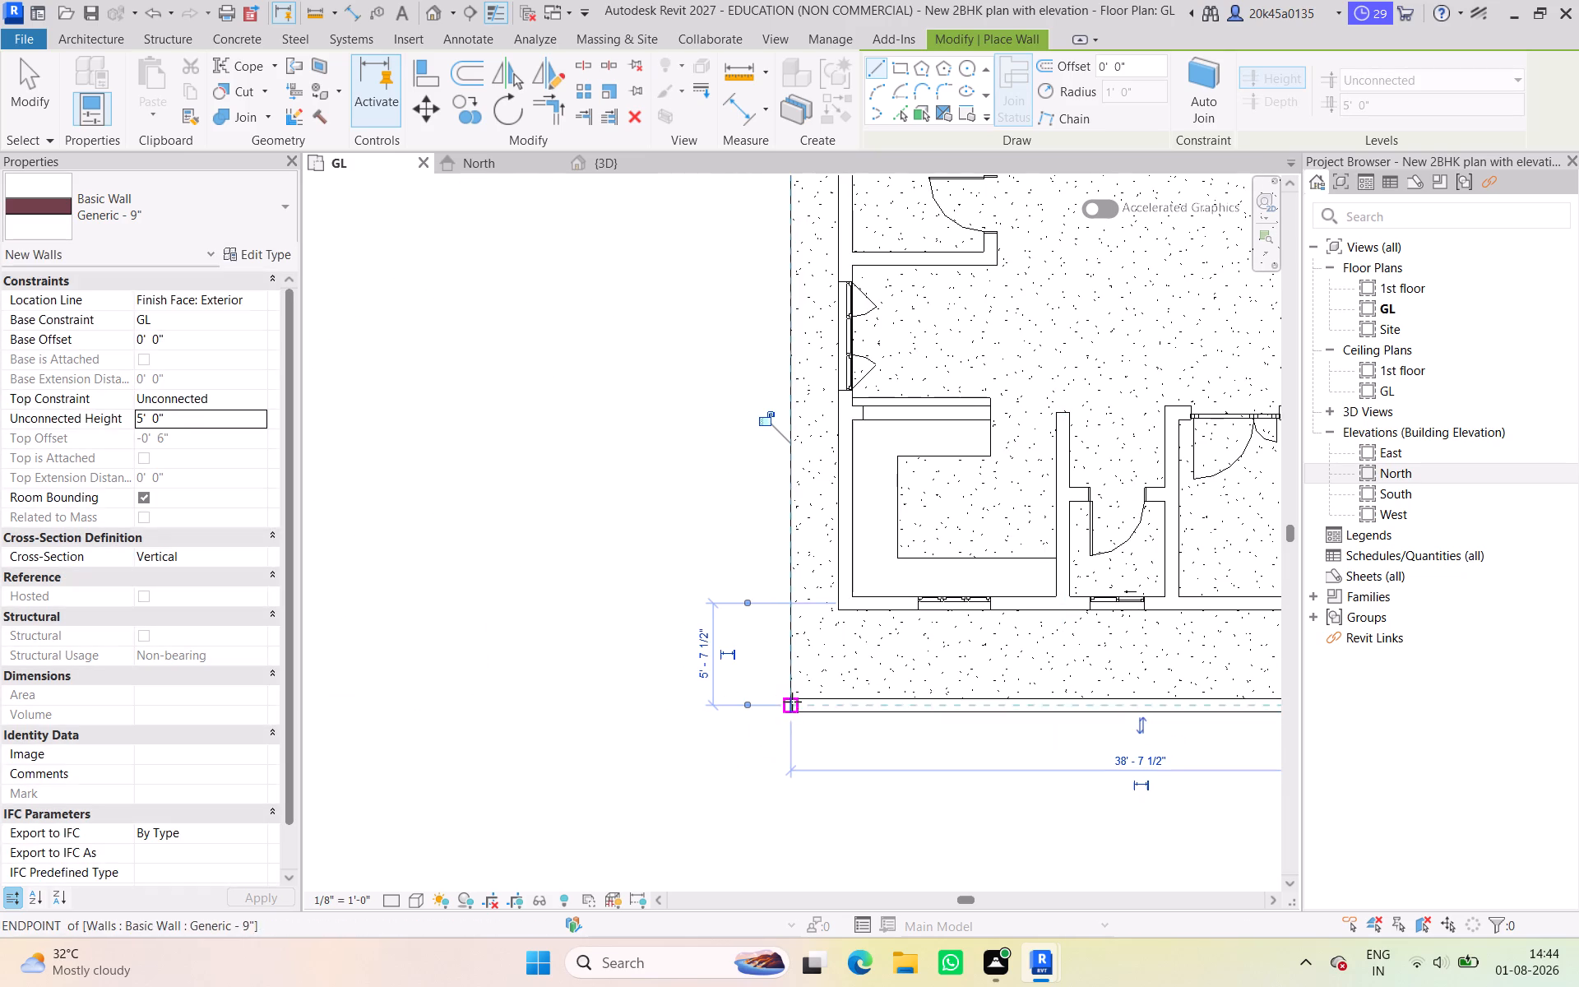
# Draw the west wall along the slab edge to close the 5' high boundary wall loop.
pyautogui.click(794, 714)
pyautogui.scroll(-3, 785, 490)
pyautogui.moveTo(788, 491); pyautogui.dragTo(794, 799, button='middle')
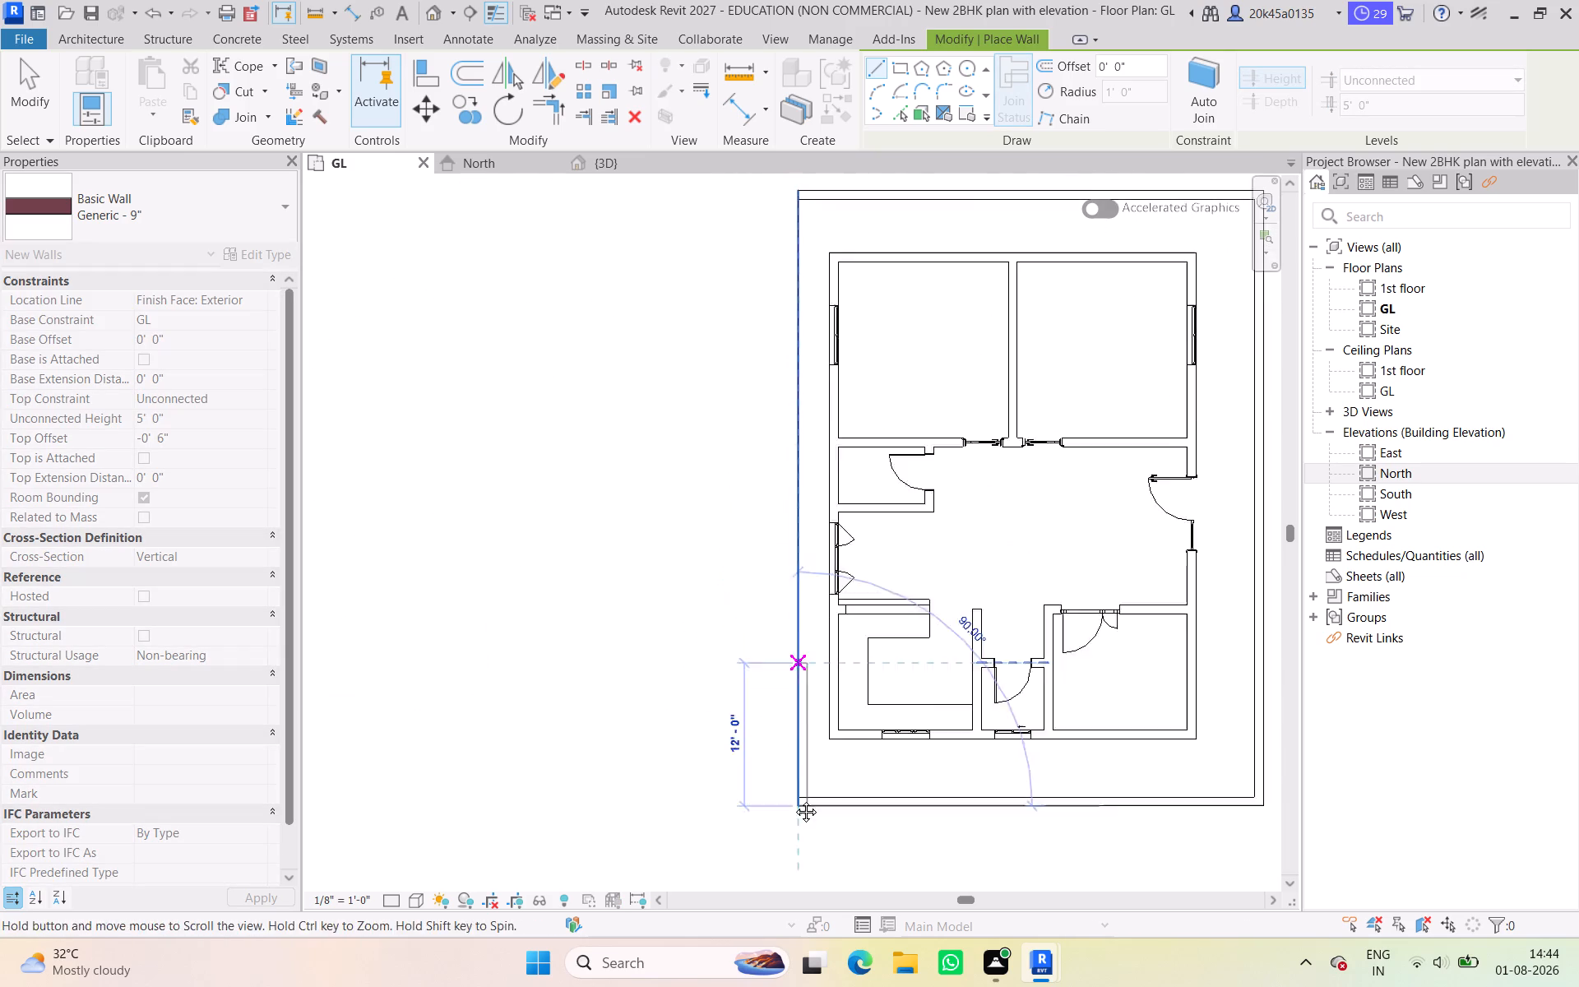
pyautogui.moveTo(794, 799); pyautogui.dragTo(779, 843, button='middle')
pyautogui.scroll(5, 780, 368)
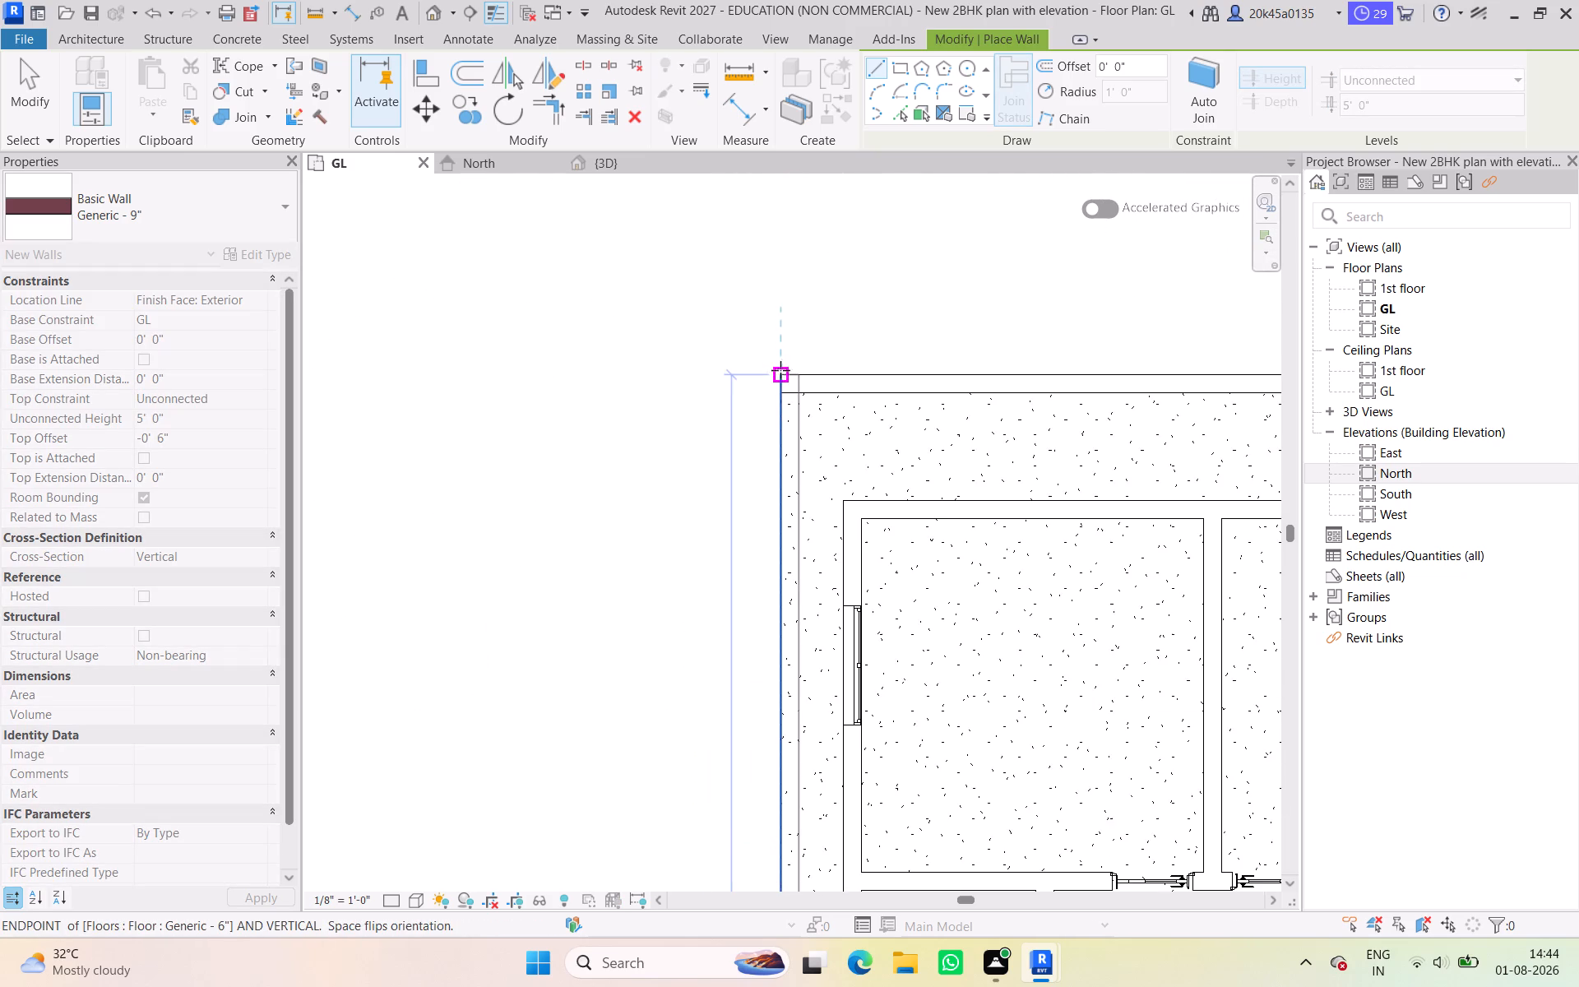
pyautogui.click(784, 373)
pyautogui.scroll(-5, 683, 353)
pyautogui.scroll(4, 676, 349)
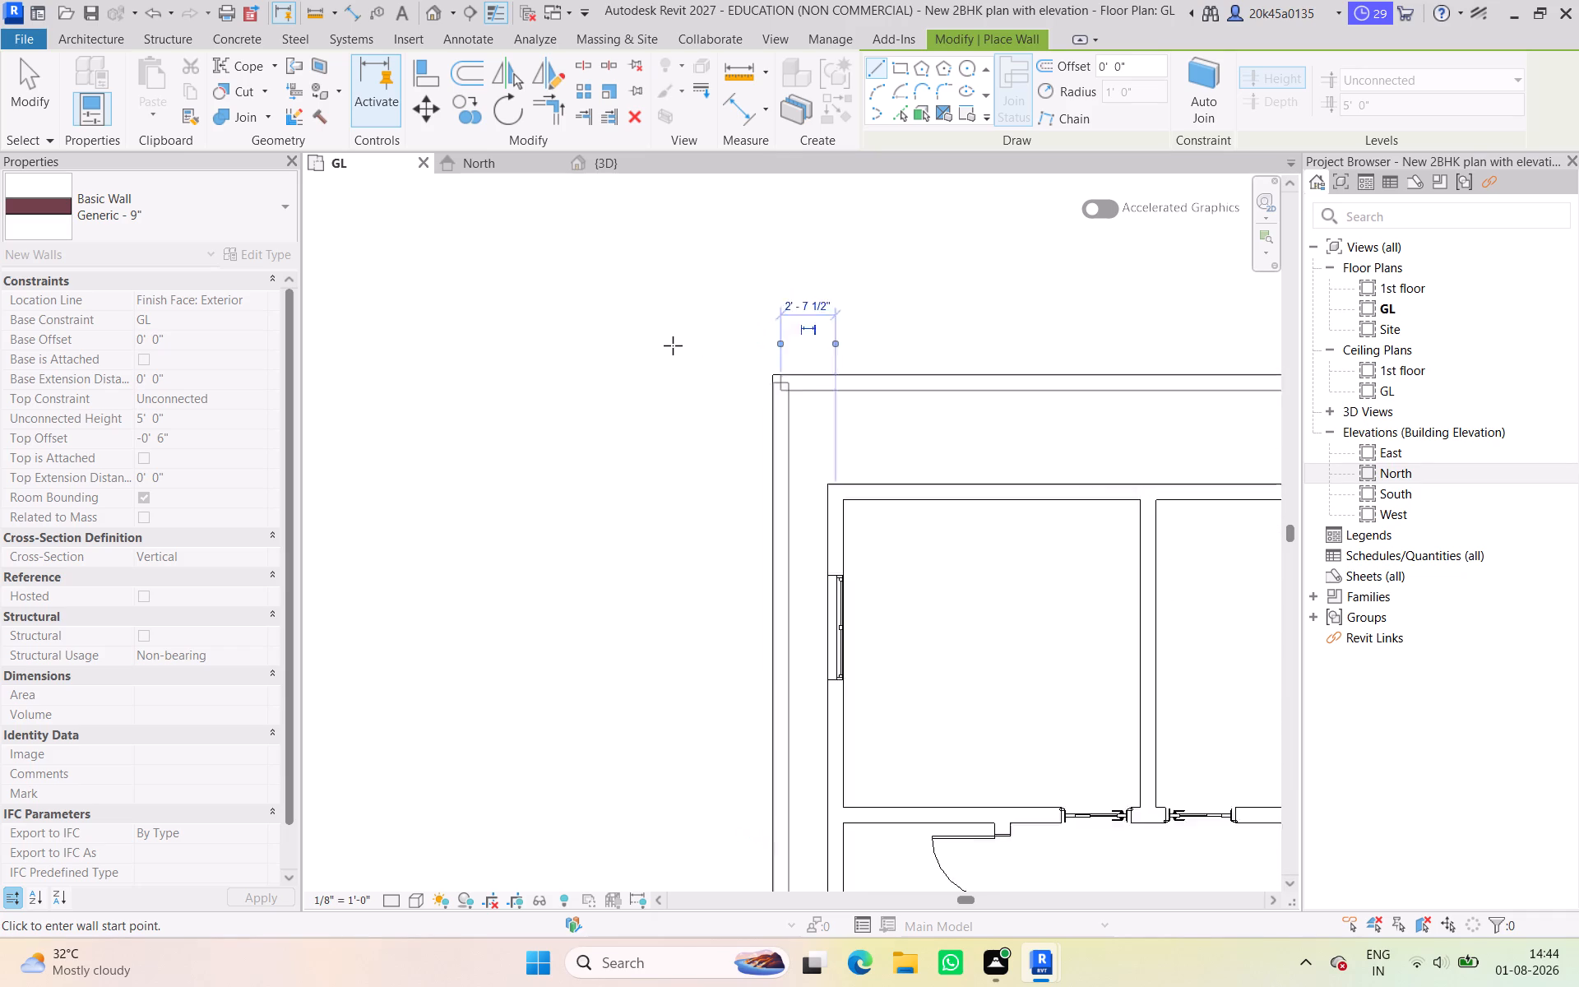
pyautogui.scroll(2, 673, 345)
pyautogui.click(22, 82)
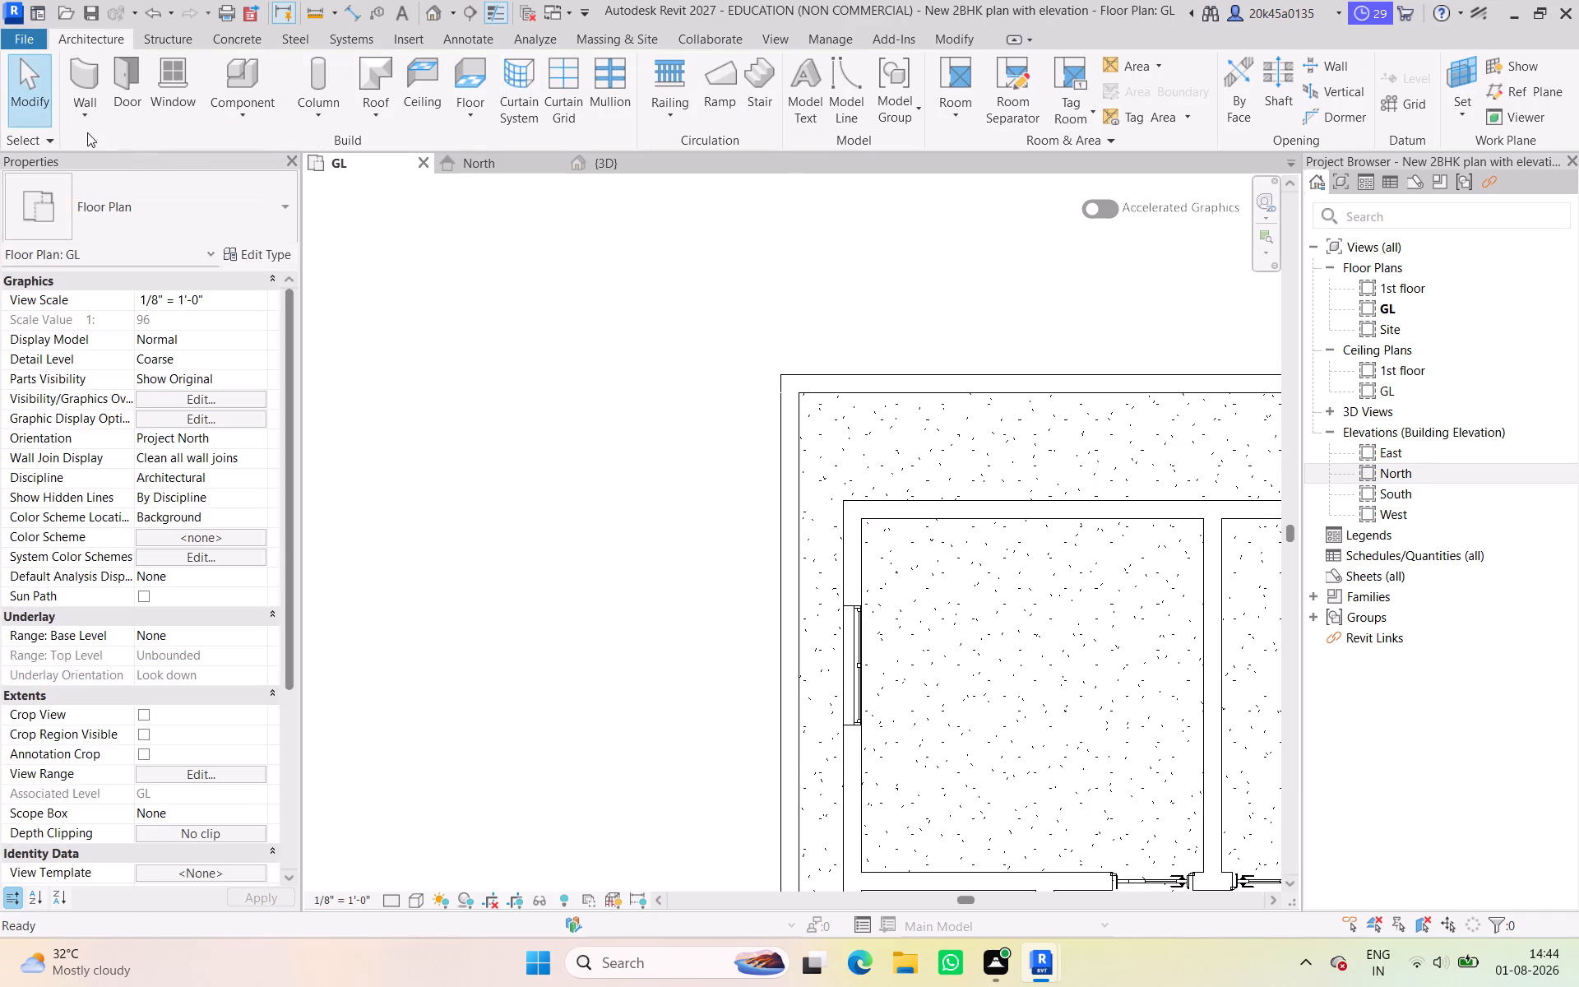
# Examine the boundary walls, roof overhang and east side of the house in the 3D view and north elevation.
pyautogui.scroll(-9, 678, 273)
pyautogui.click(591, 162)
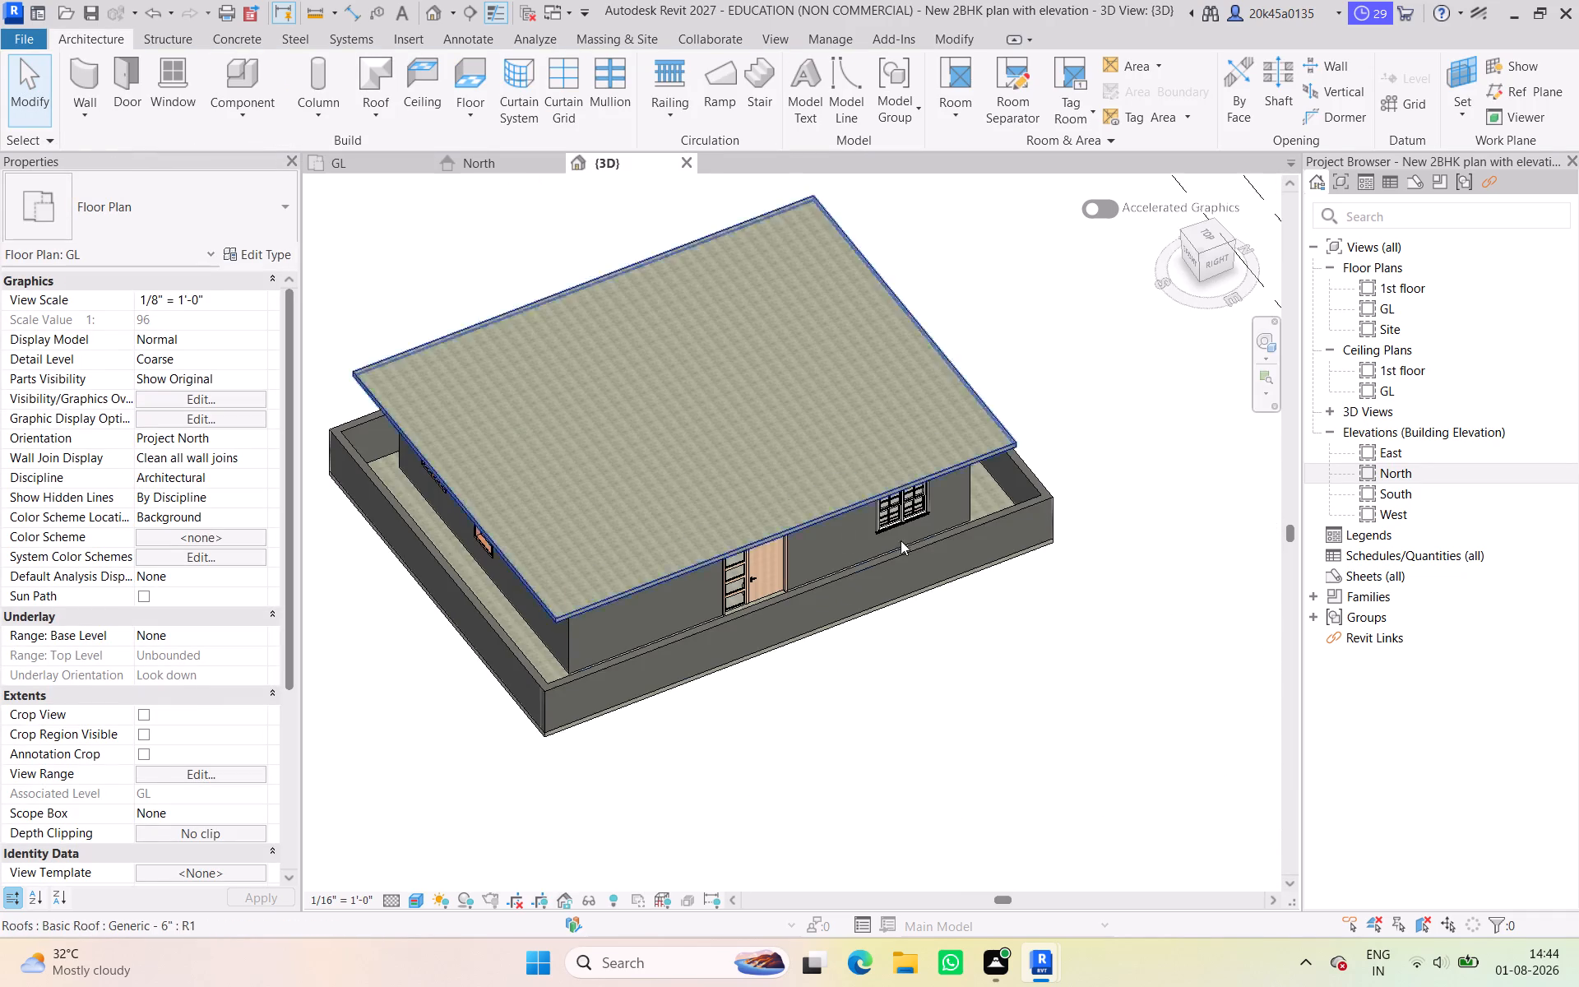
pyautogui.scroll(-2, 955, 563)
pyautogui.moveTo(1222, 259); pyautogui.dragTo(1198, 243)
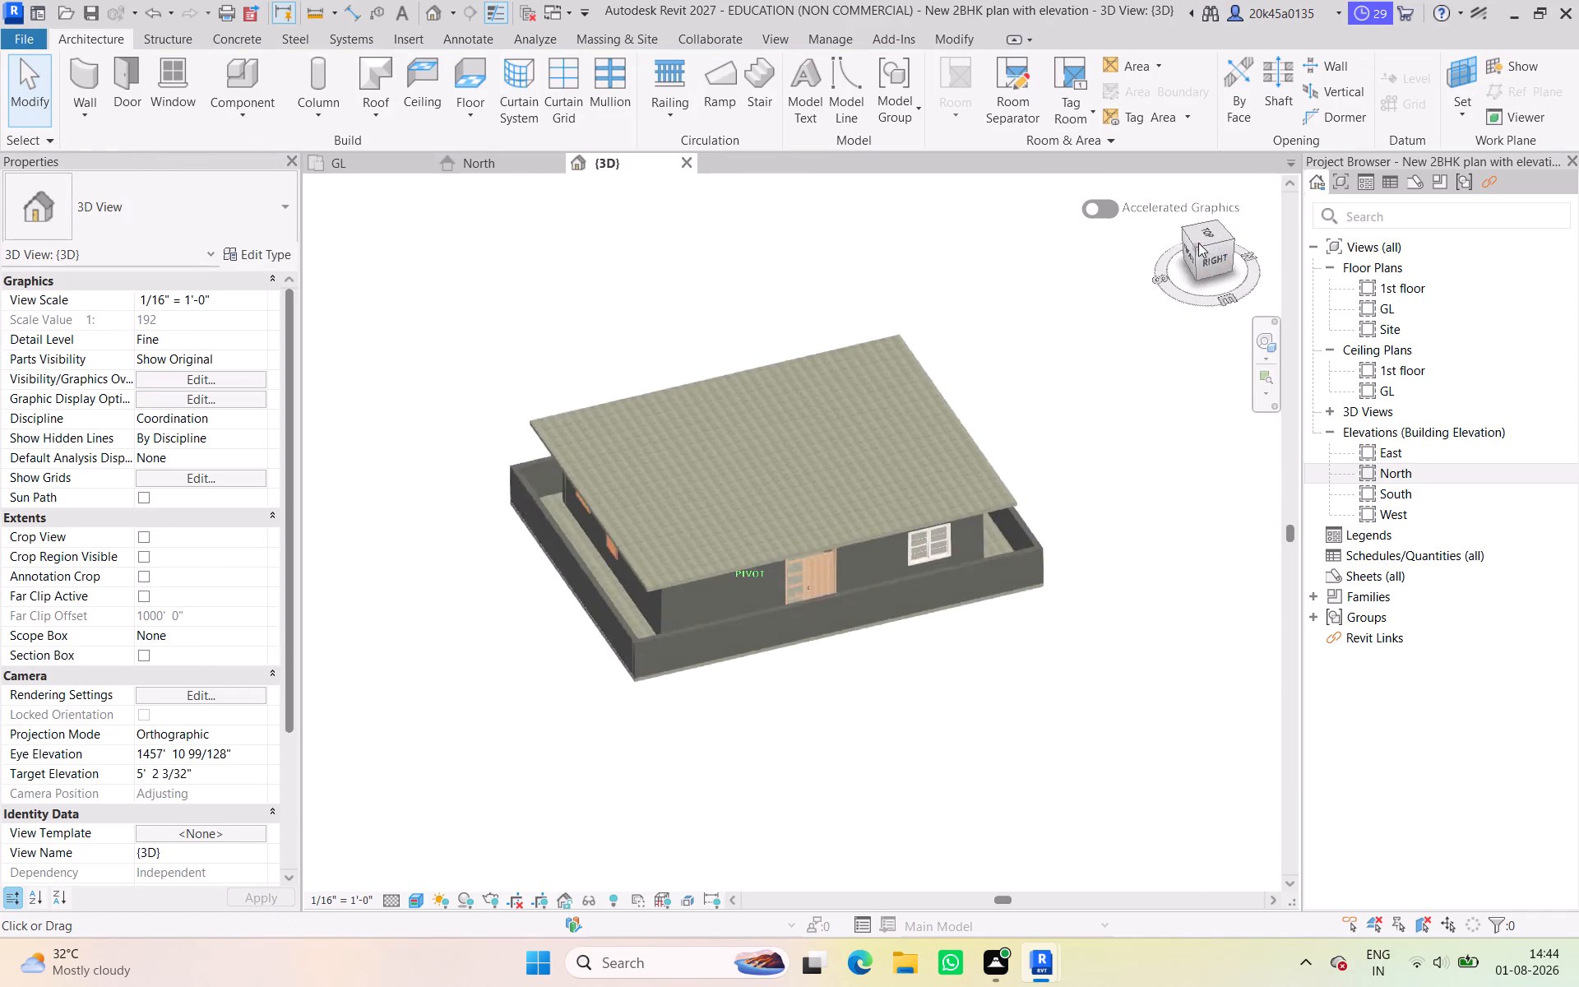
pyautogui.moveTo(1198, 243); pyautogui.dragTo(329, 225)
pyautogui.scroll(4, 921, 563)
pyautogui.moveTo(901, 555); pyautogui.dragTo(882, 545, button='middle')
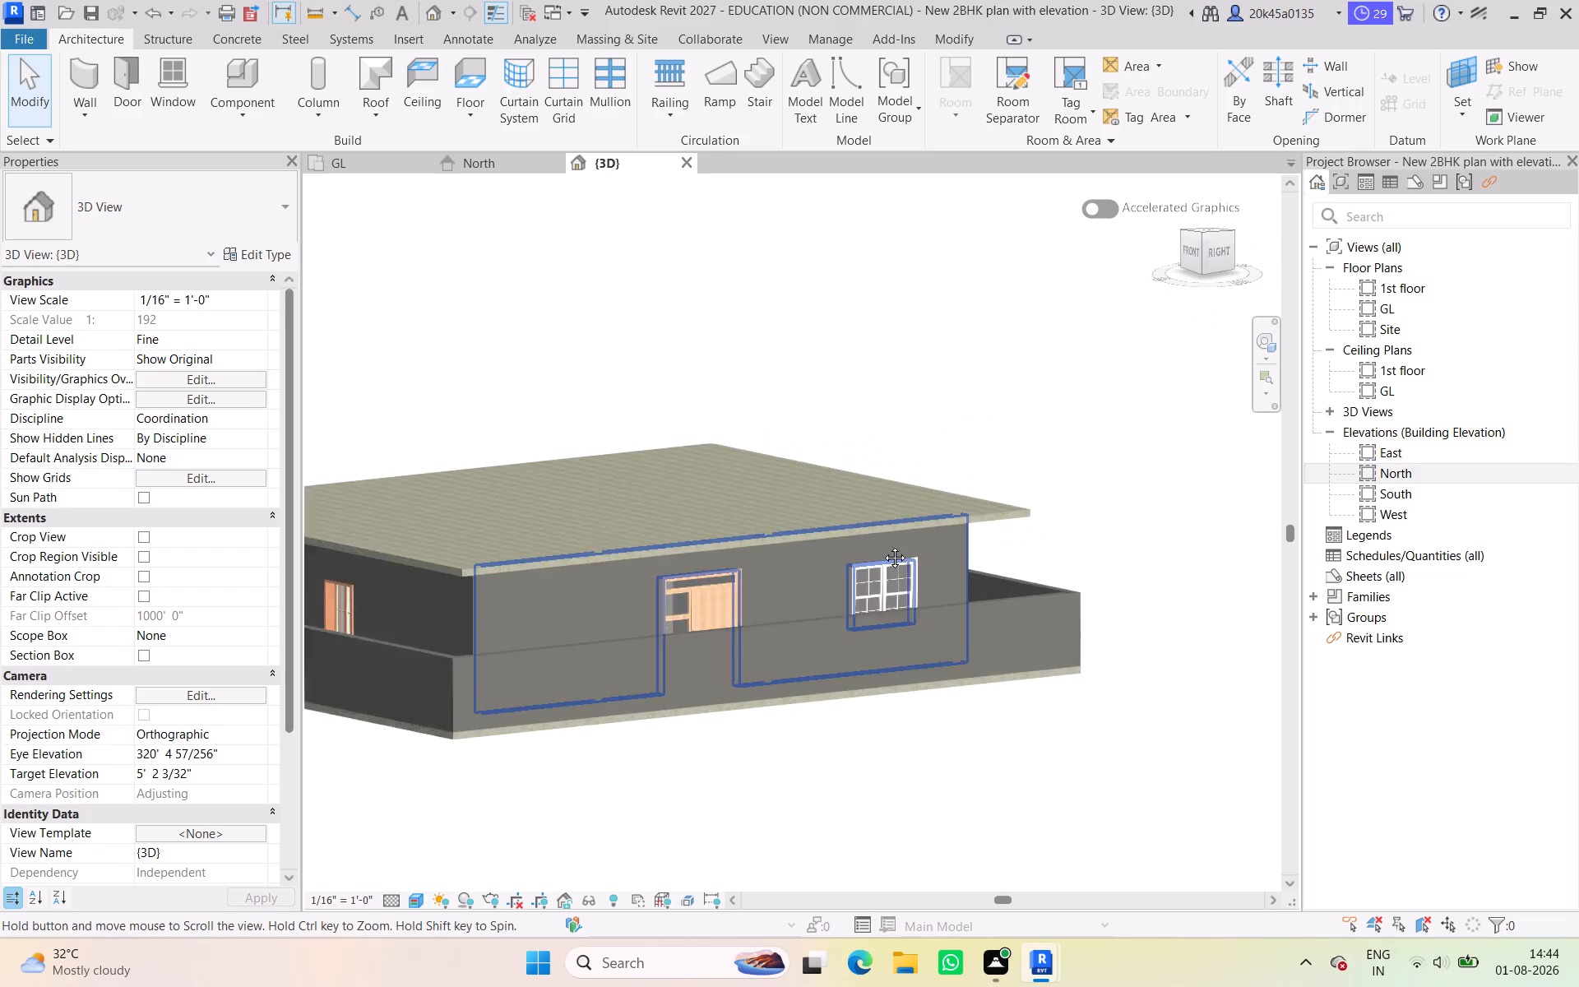
pyautogui.moveTo(882, 545); pyautogui.dragTo(784, 481, button='middle')
pyautogui.scroll(-3, 834, 542)
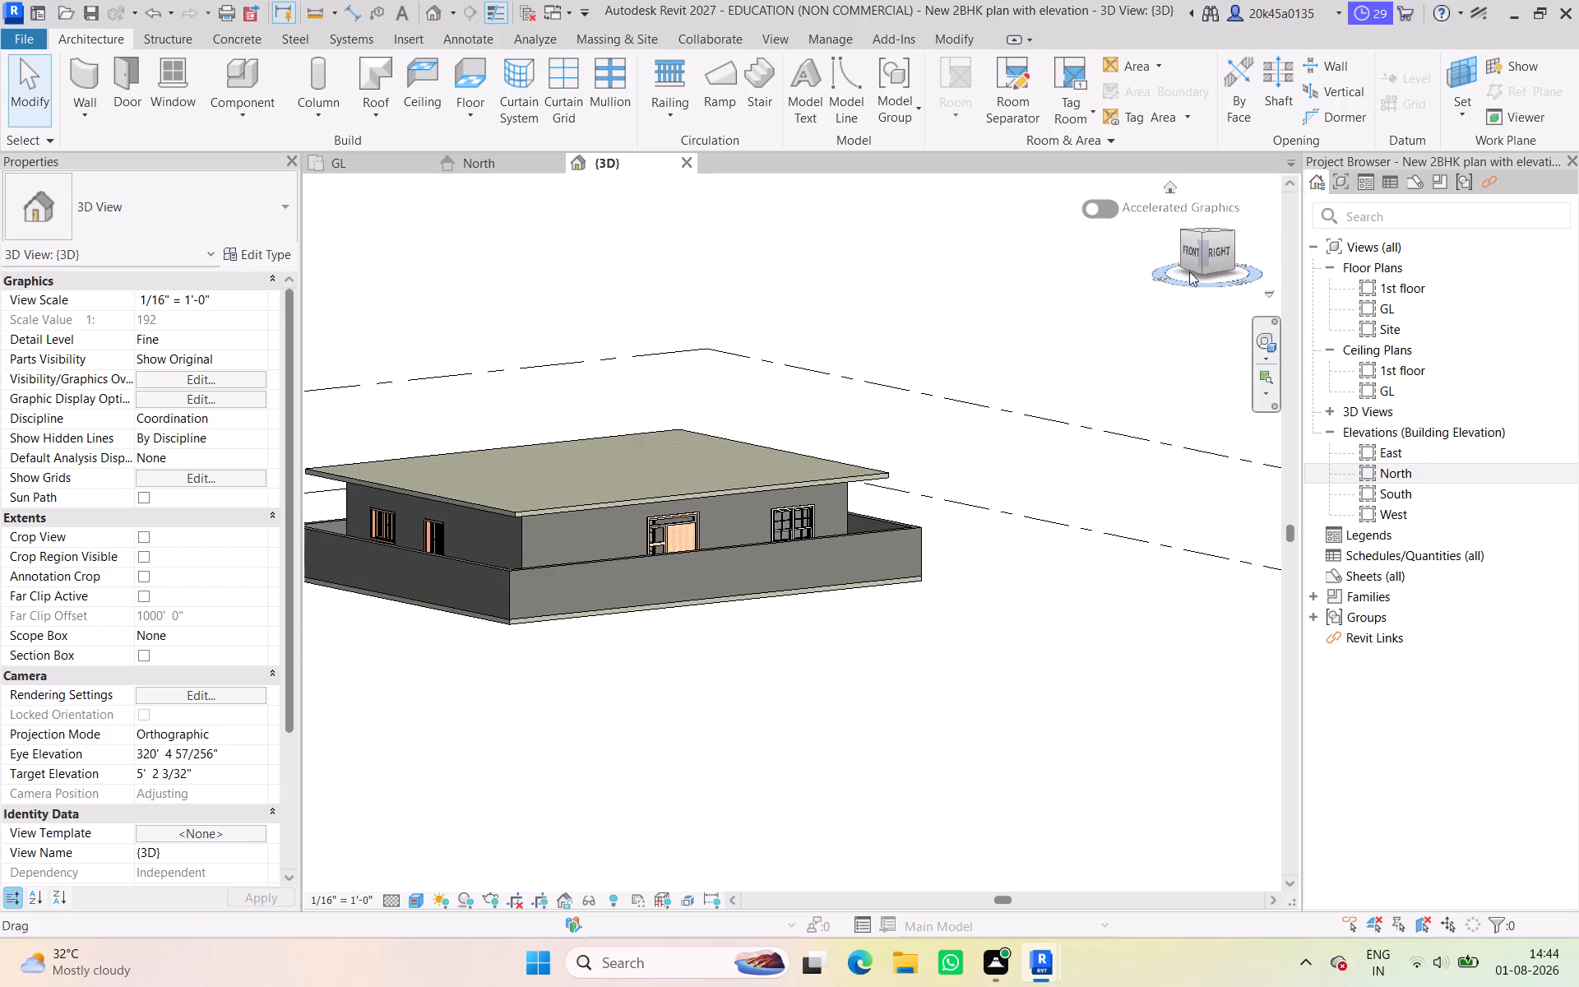
pyautogui.moveTo(1219, 254); pyautogui.dragTo(1150, 322)
pyautogui.scroll(2, 861, 528)
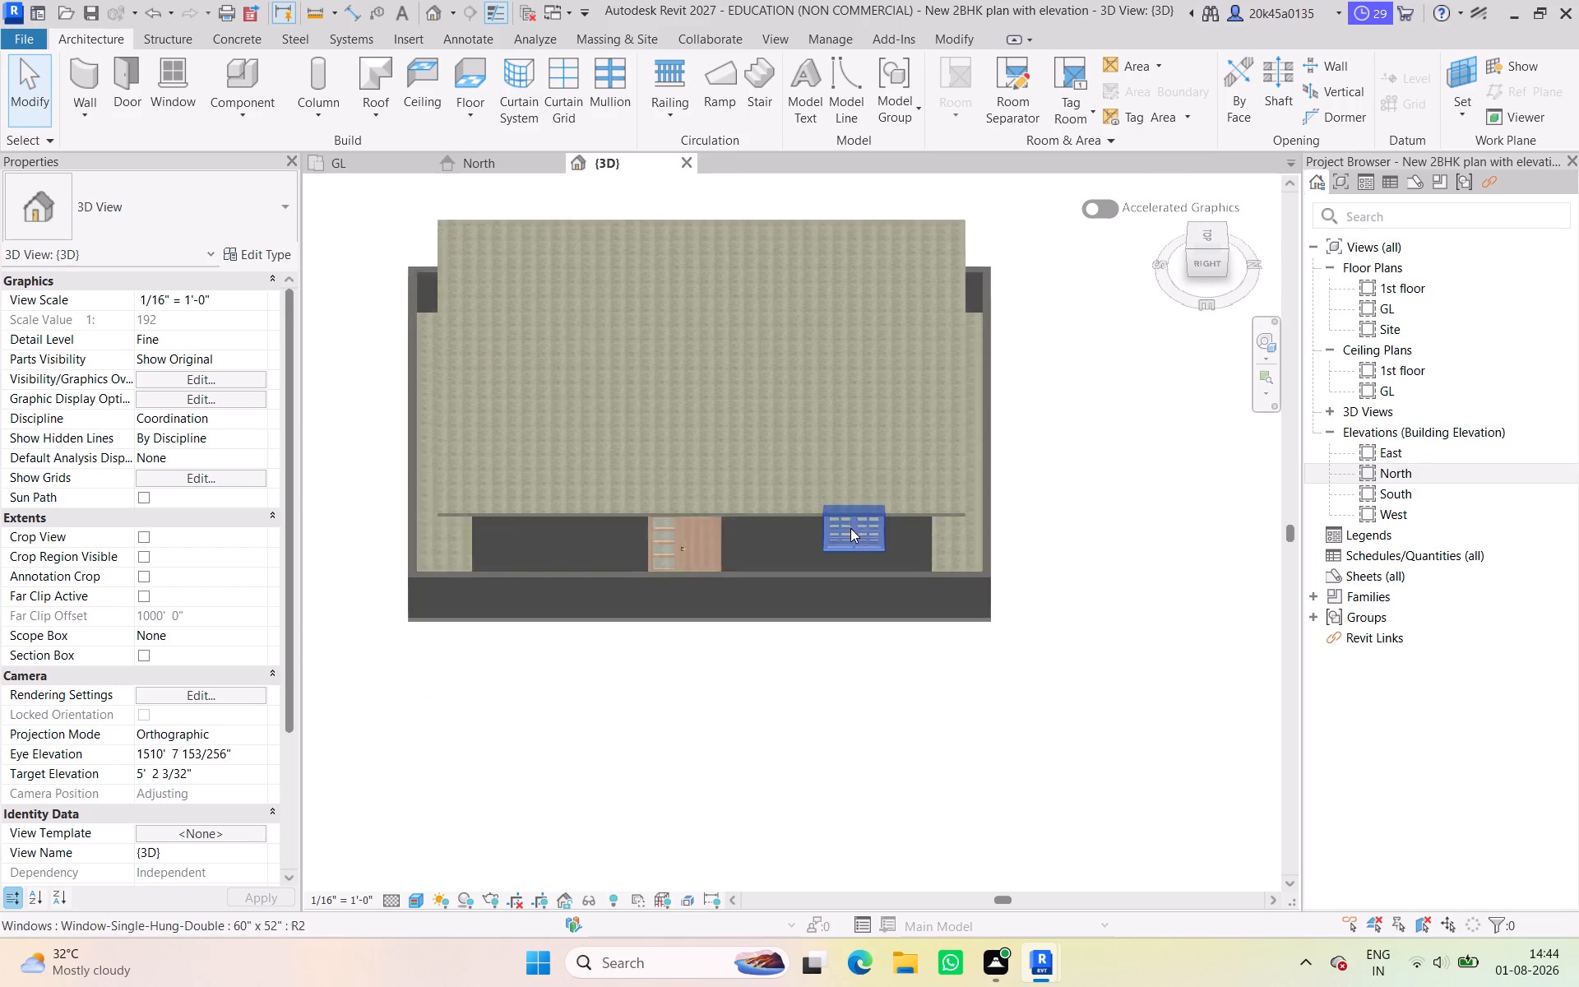
pyautogui.scroll(2, 850, 528)
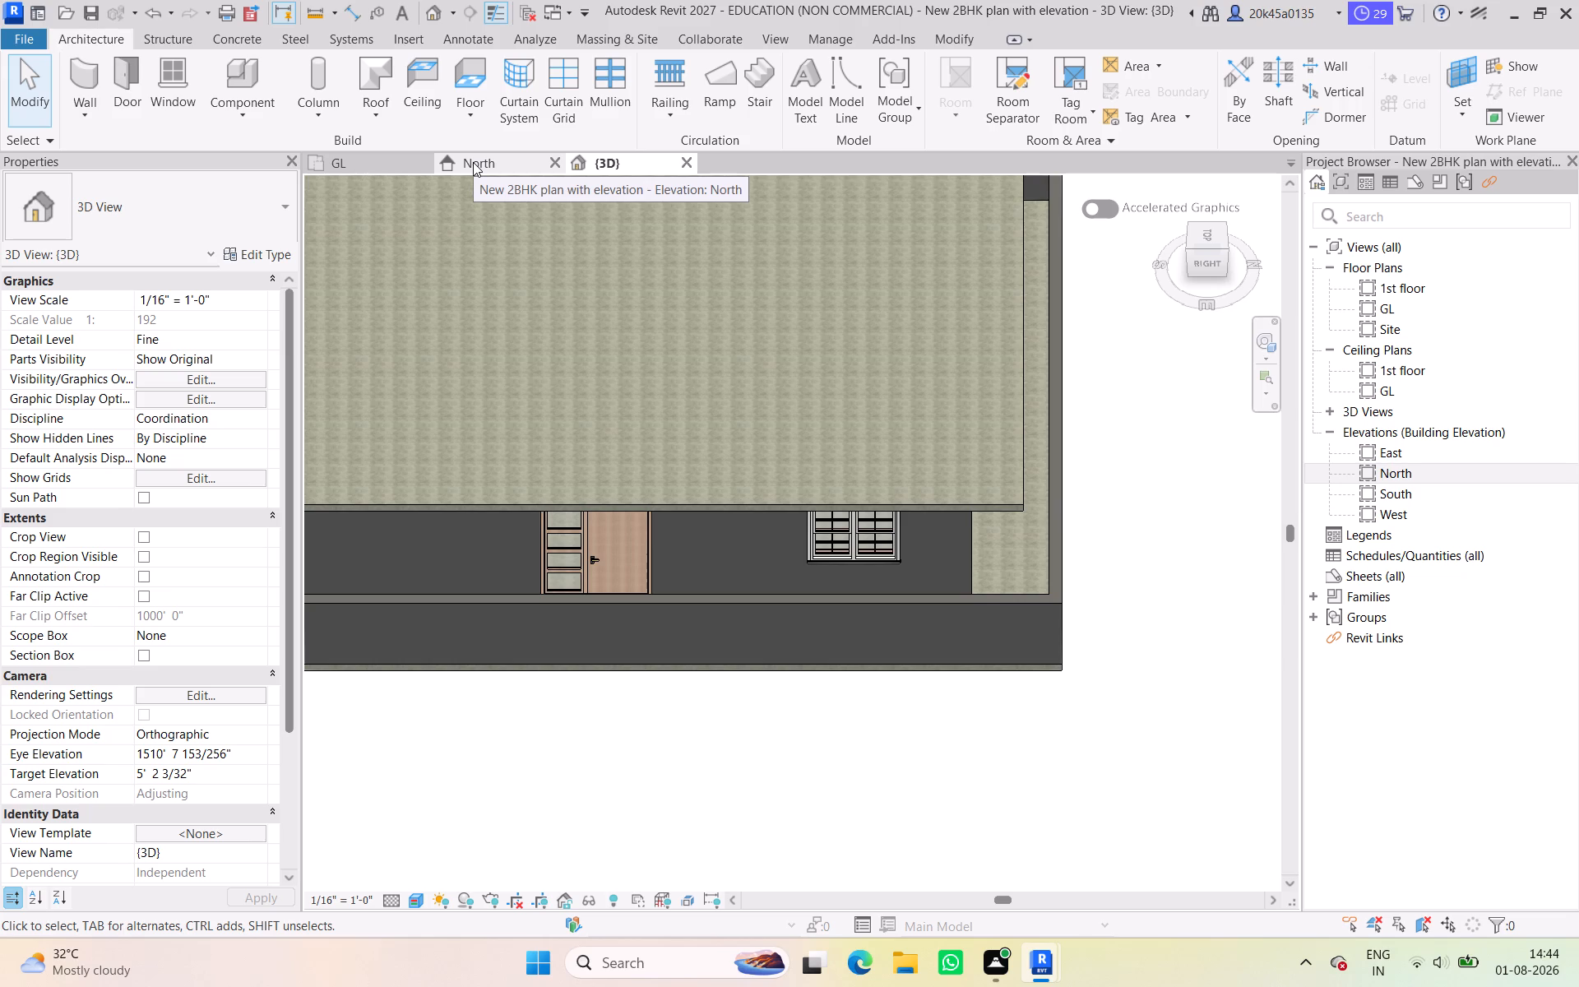
pyautogui.click(473, 162)
pyautogui.scroll(-1, 714, 427)
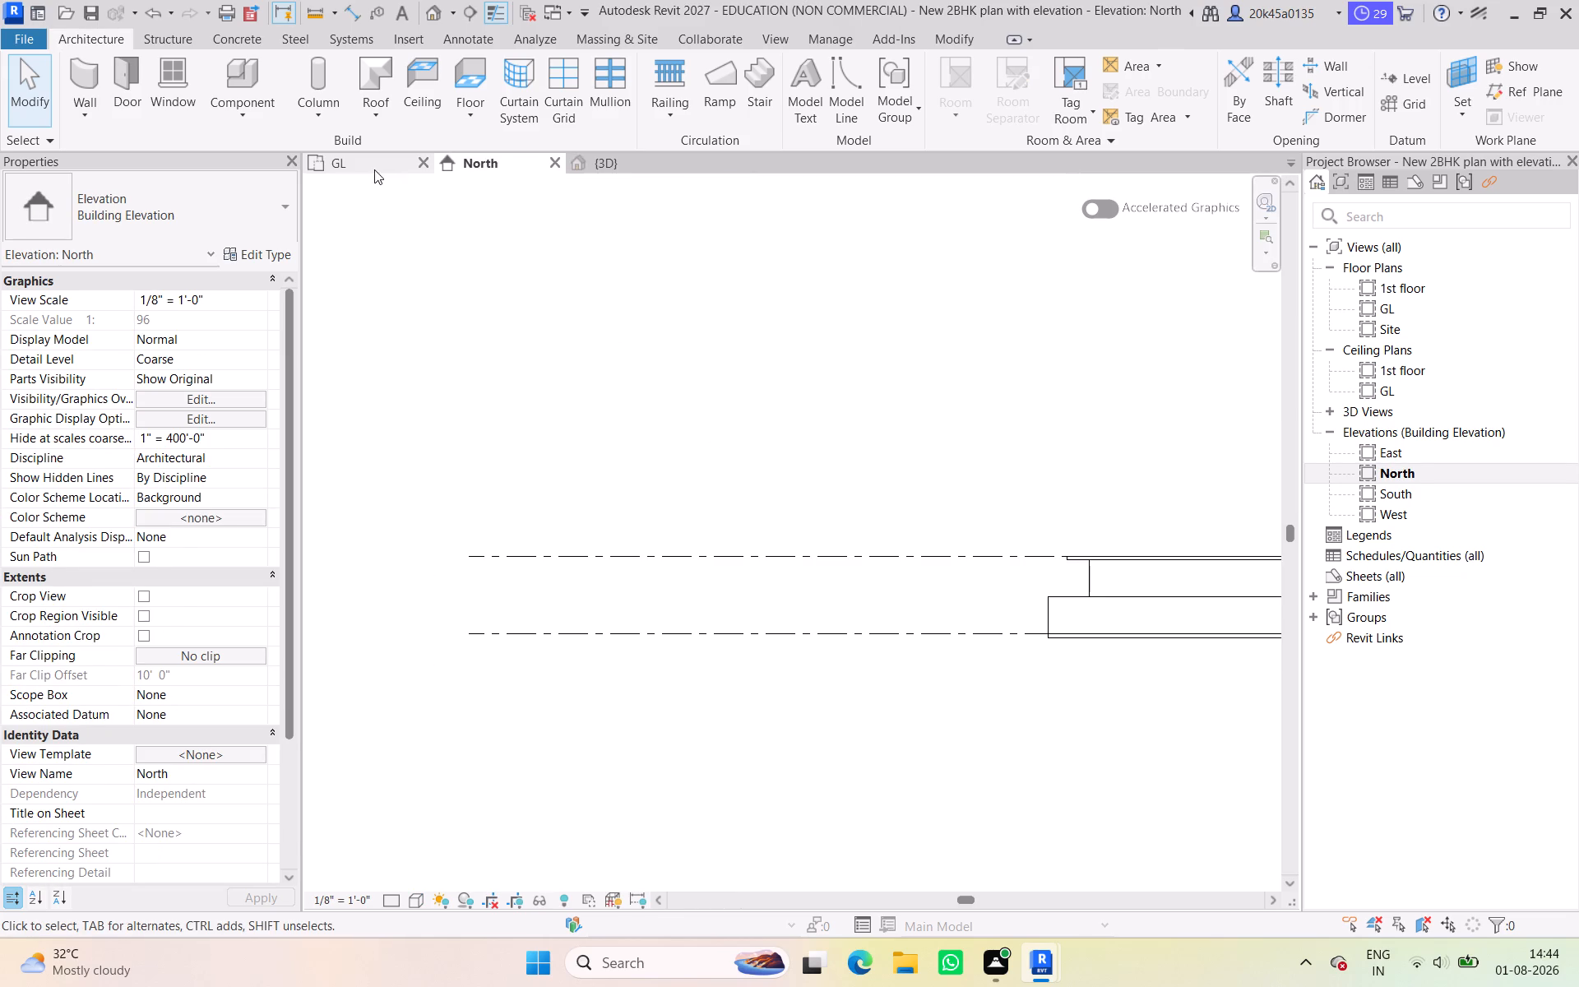
# In the GL plan, set the east boundary wall 7' from the centreline of the house's east wall.
pyautogui.click(374, 169)
pyautogui.scroll(8, 948, 368)
pyautogui.moveTo(939, 363); pyautogui.dragTo(885, 353, button='middle')
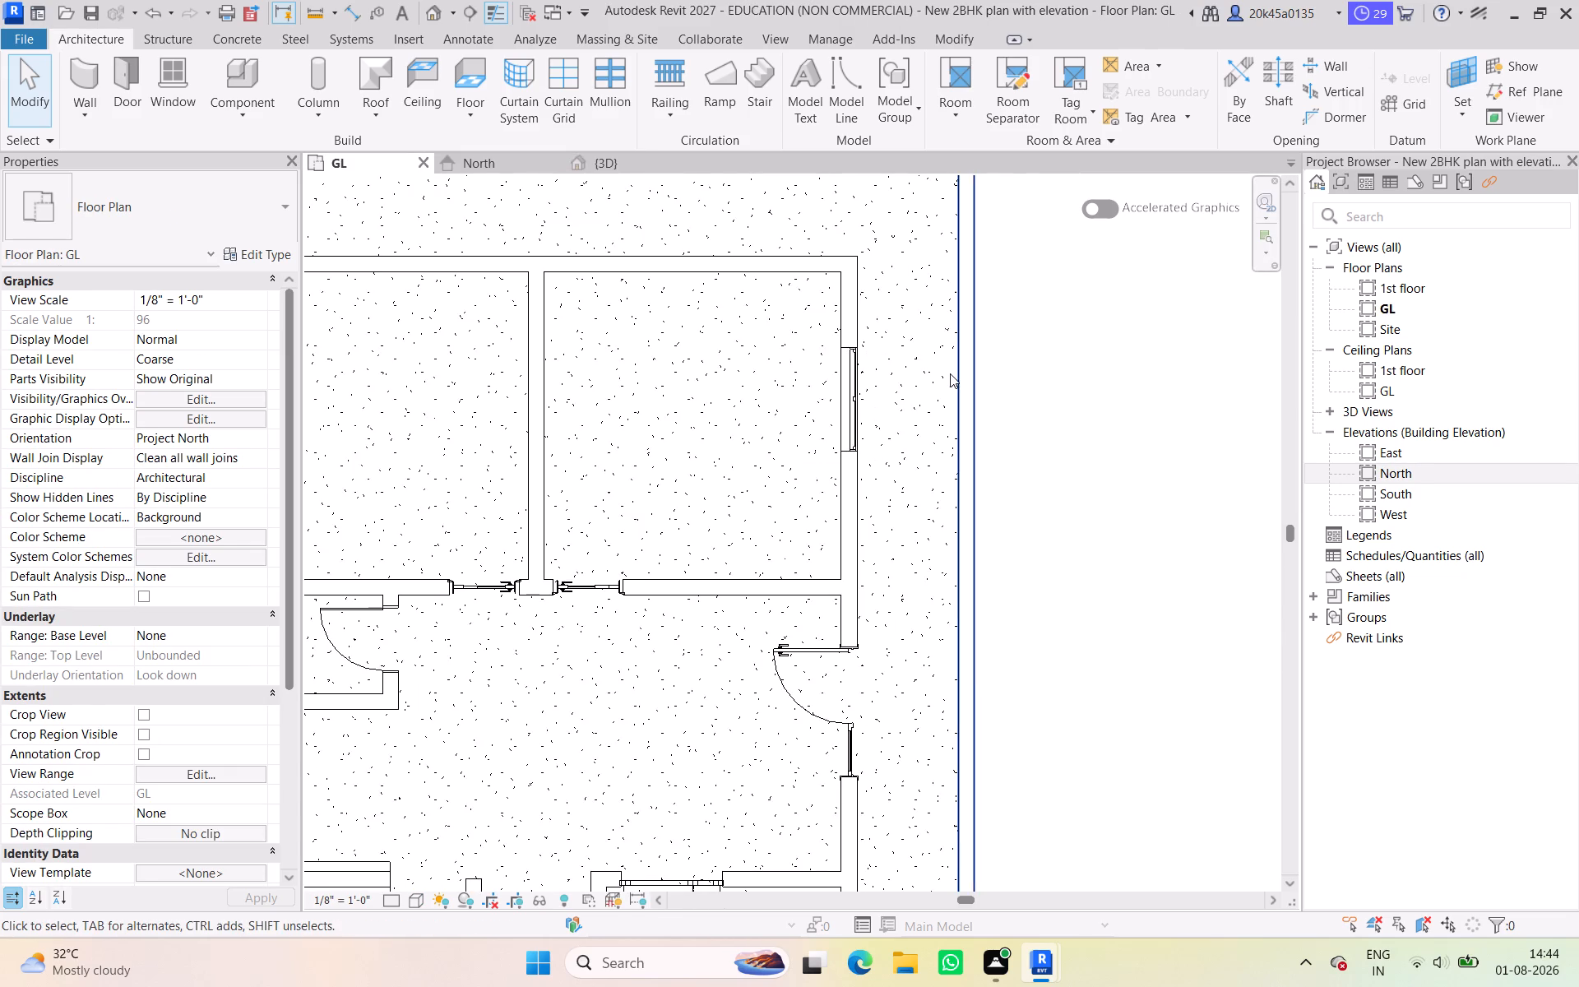
pyautogui.click(951, 373)
pyautogui.scroll(-4, 947, 369)
pyautogui.moveTo(947, 369); pyautogui.dragTo(907, 230, button='middle')
pyautogui.scroll(5, 915, 648)
pyautogui.moveTo(904, 670); pyautogui.dragTo(870, 532, button='middle')
pyautogui.click(842, 710)
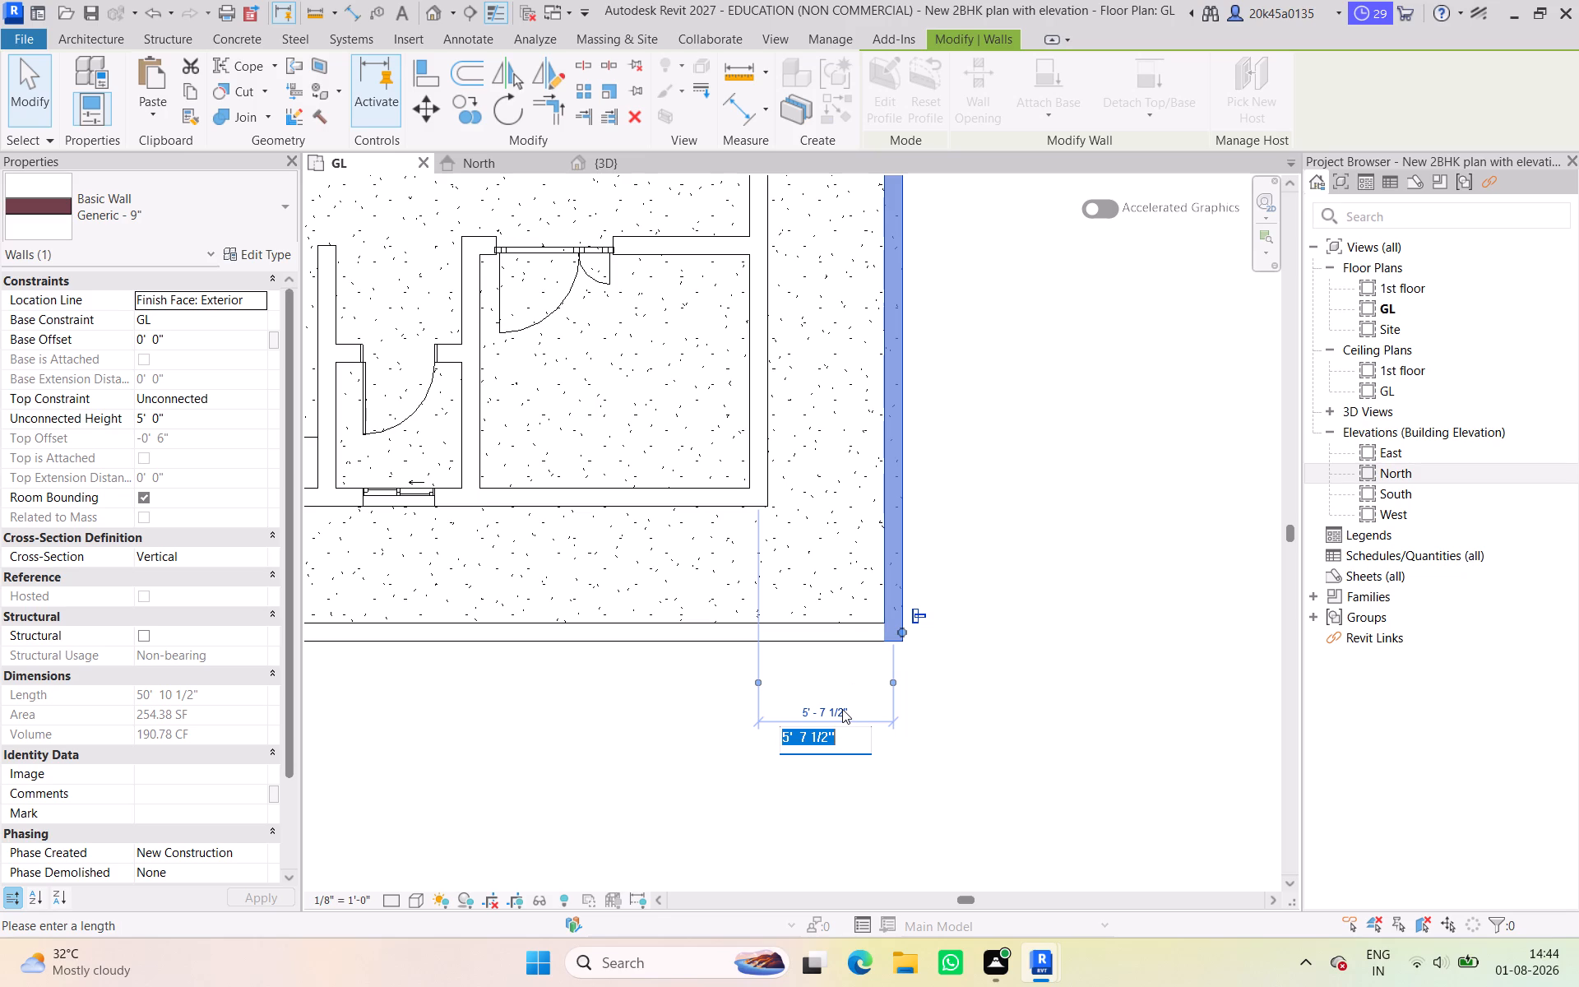
pyautogui.write("7'")
pyautogui.press('Return')
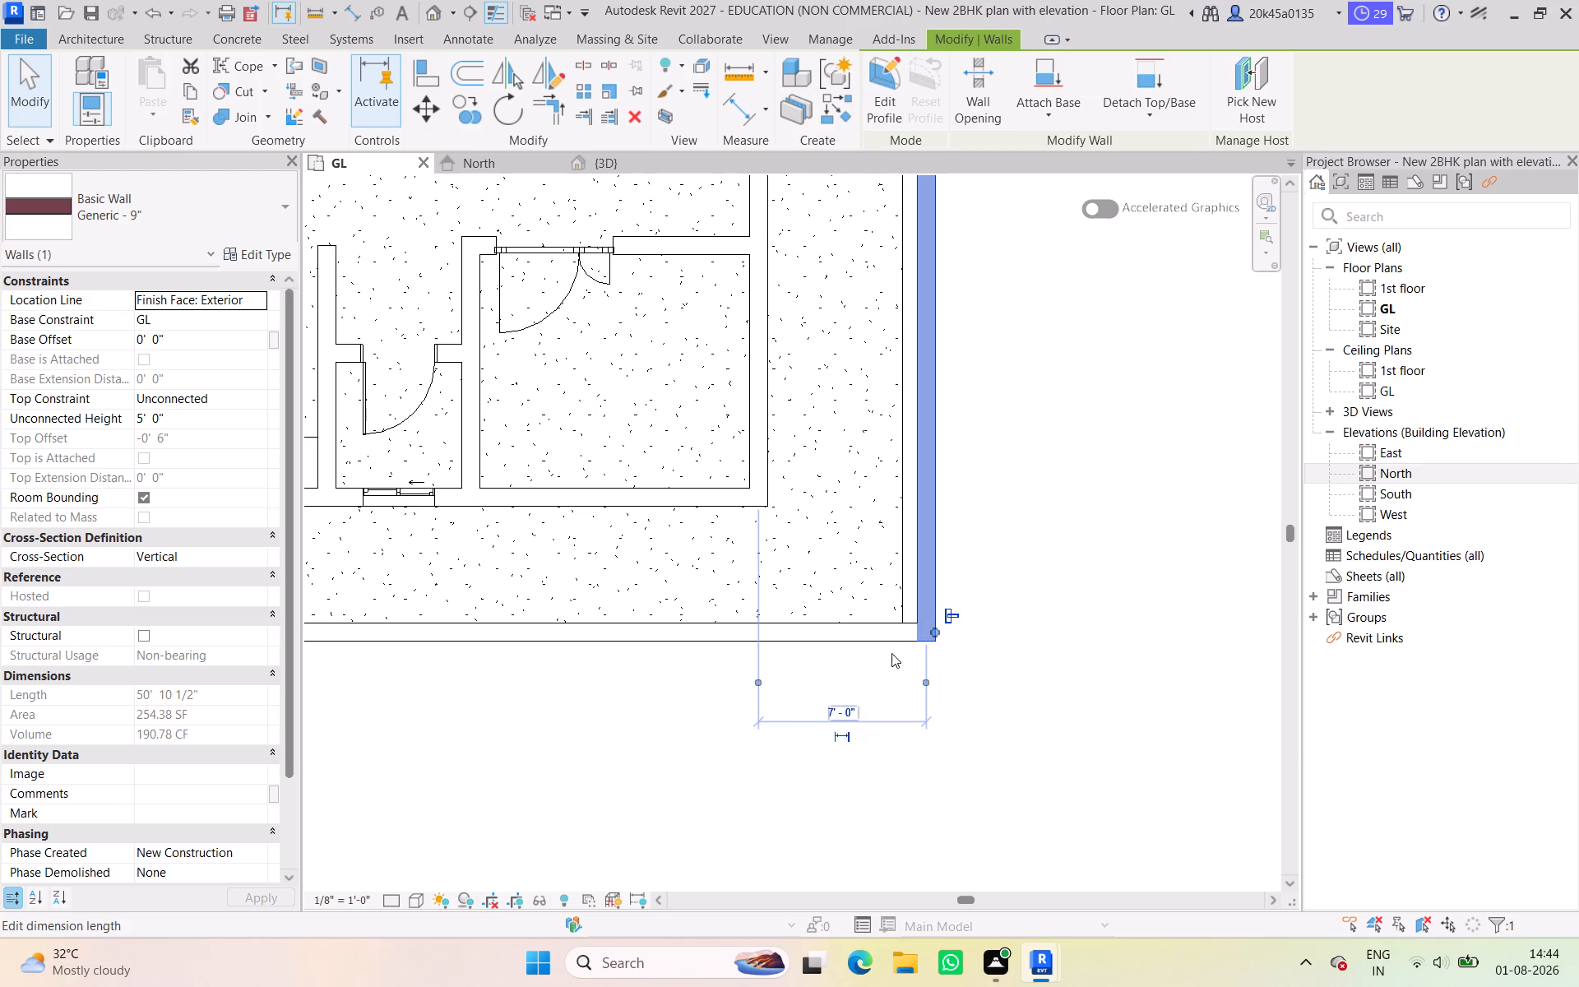
pyautogui.click(1109, 512)
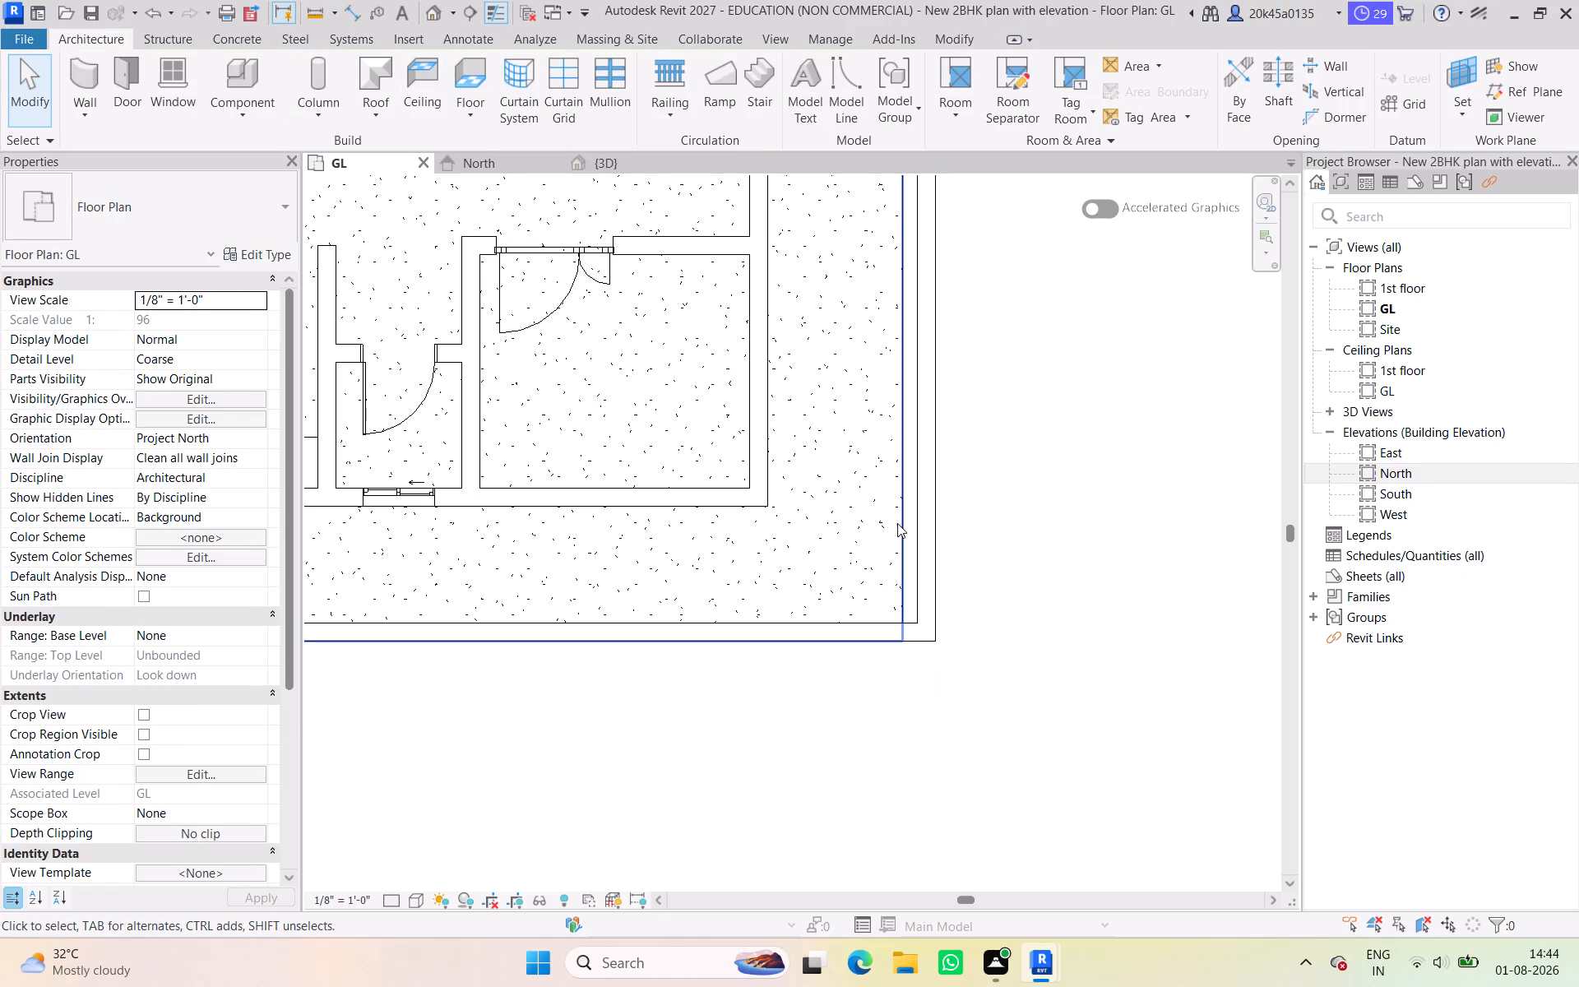
# Edit the floor boundary, moving its east line out to the outer face of the east boundary wall.
pyautogui.click(898, 523)
pyautogui.scroll(-3, 900, 521)
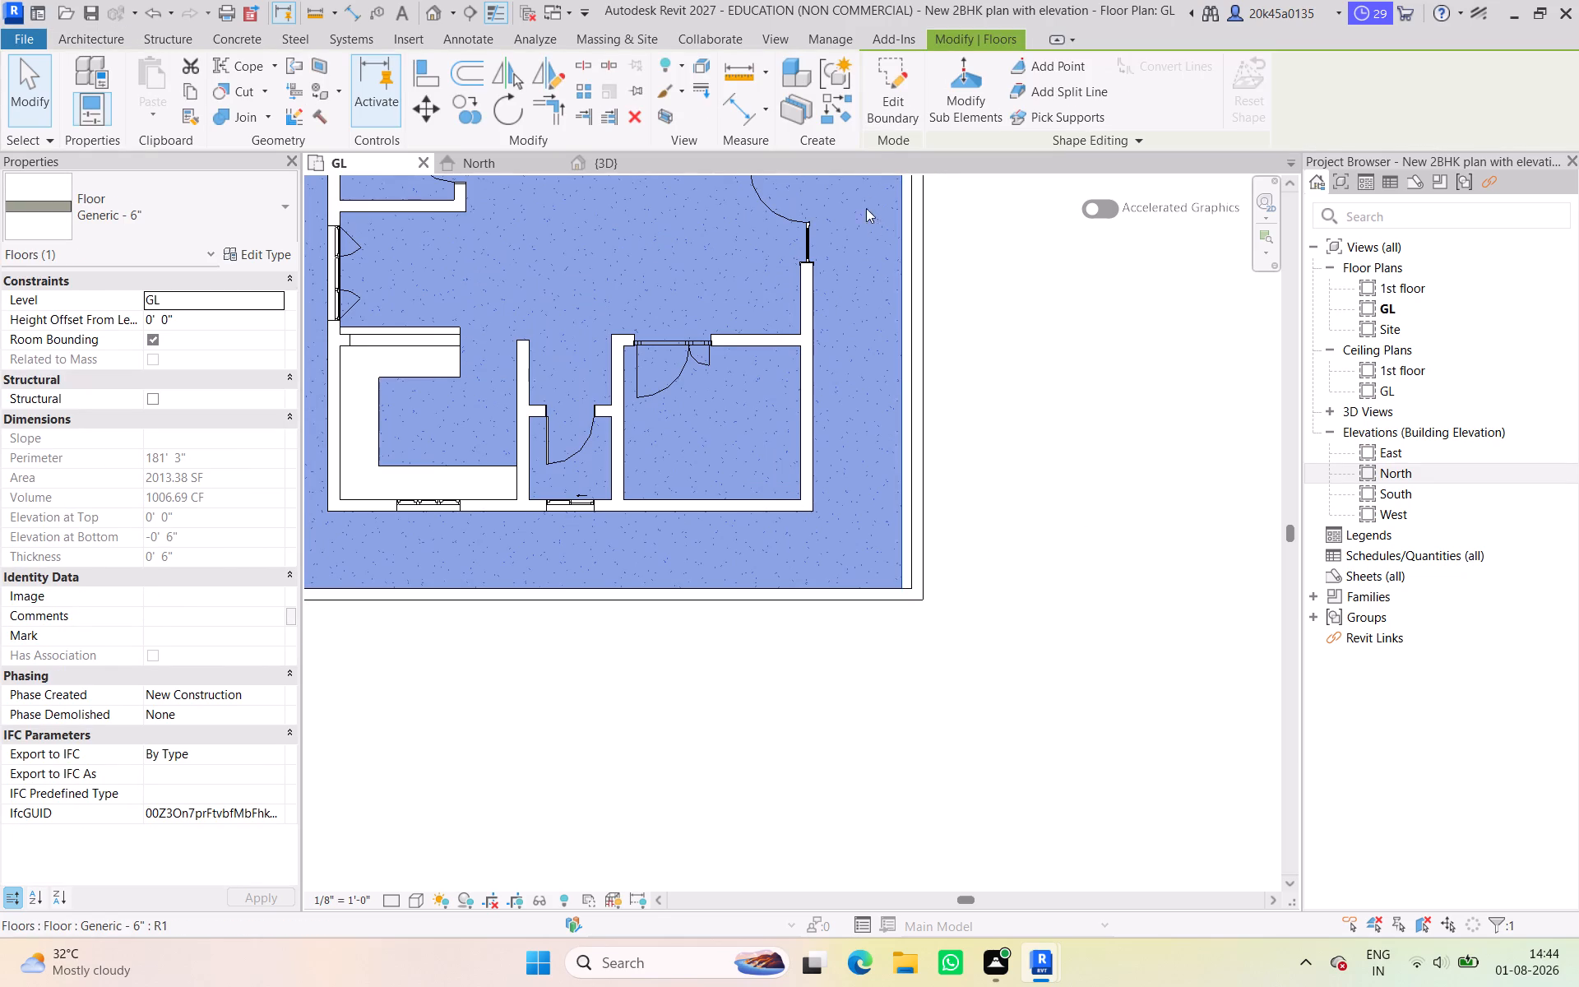
pyautogui.click(891, 86)
pyautogui.moveTo(901, 505); pyautogui.dragTo(902, 503)
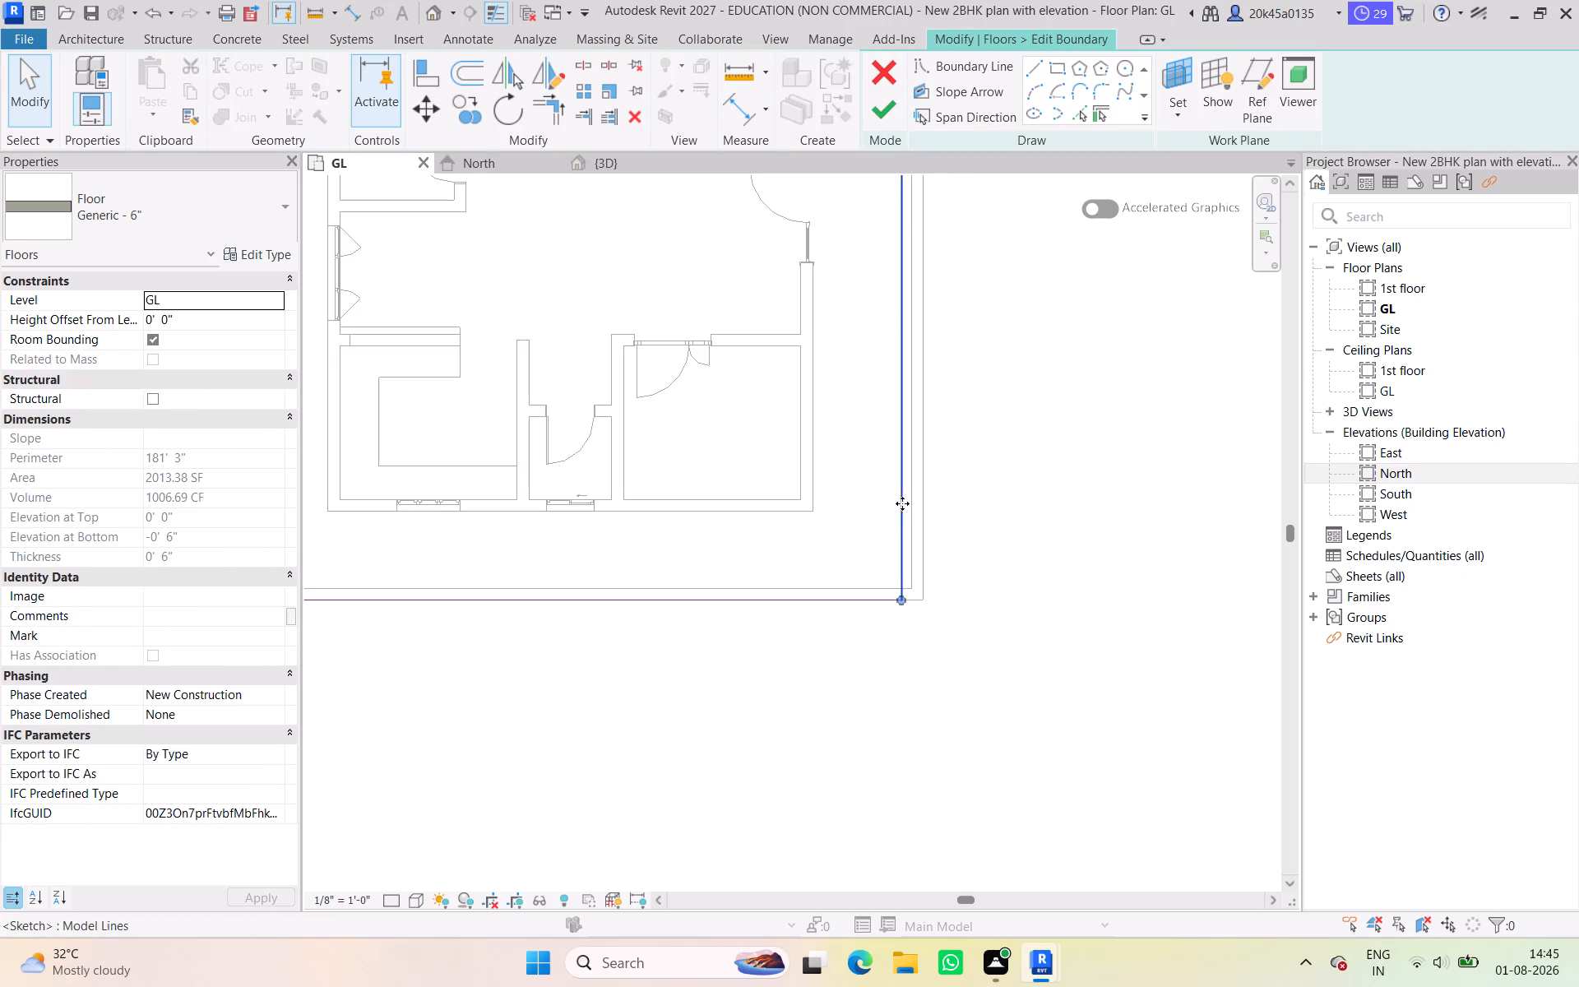
pyautogui.moveTo(902, 503); pyautogui.dragTo(926, 497)
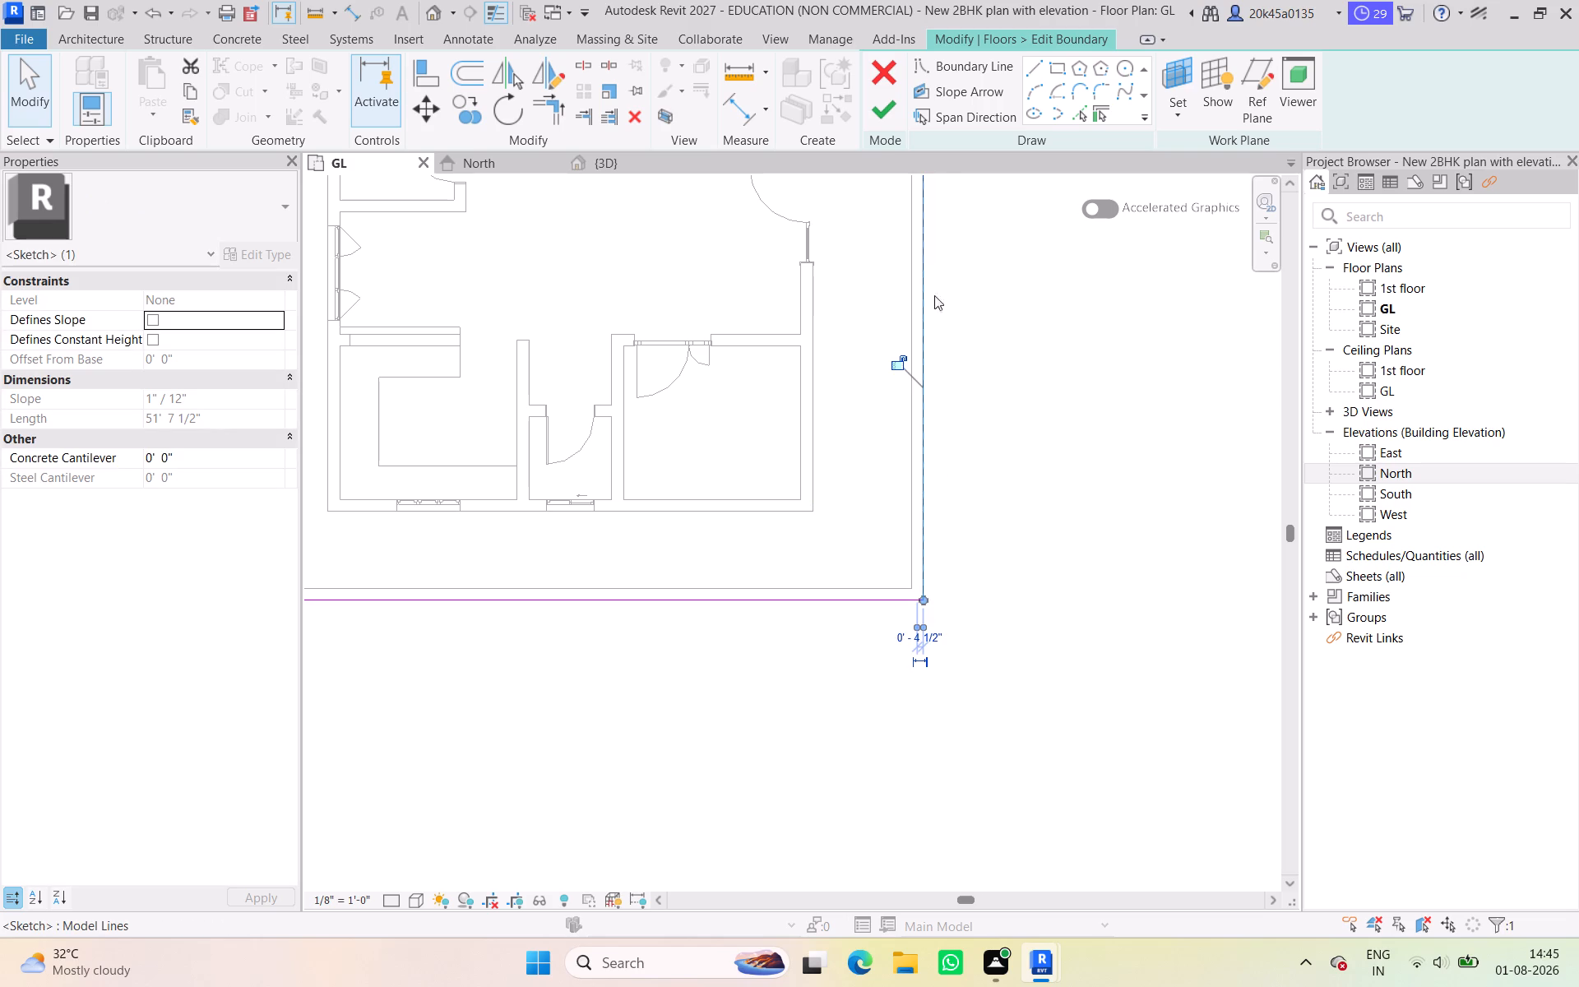
pyautogui.click(885, 115)
# Temporarily hide the east boundary wall in the GL plan.
pyautogui.scroll(-4, 932, 280)
pyautogui.moveTo(941, 302); pyautogui.dragTo(960, 554, button='middle')
pyautogui.click(1037, 393)
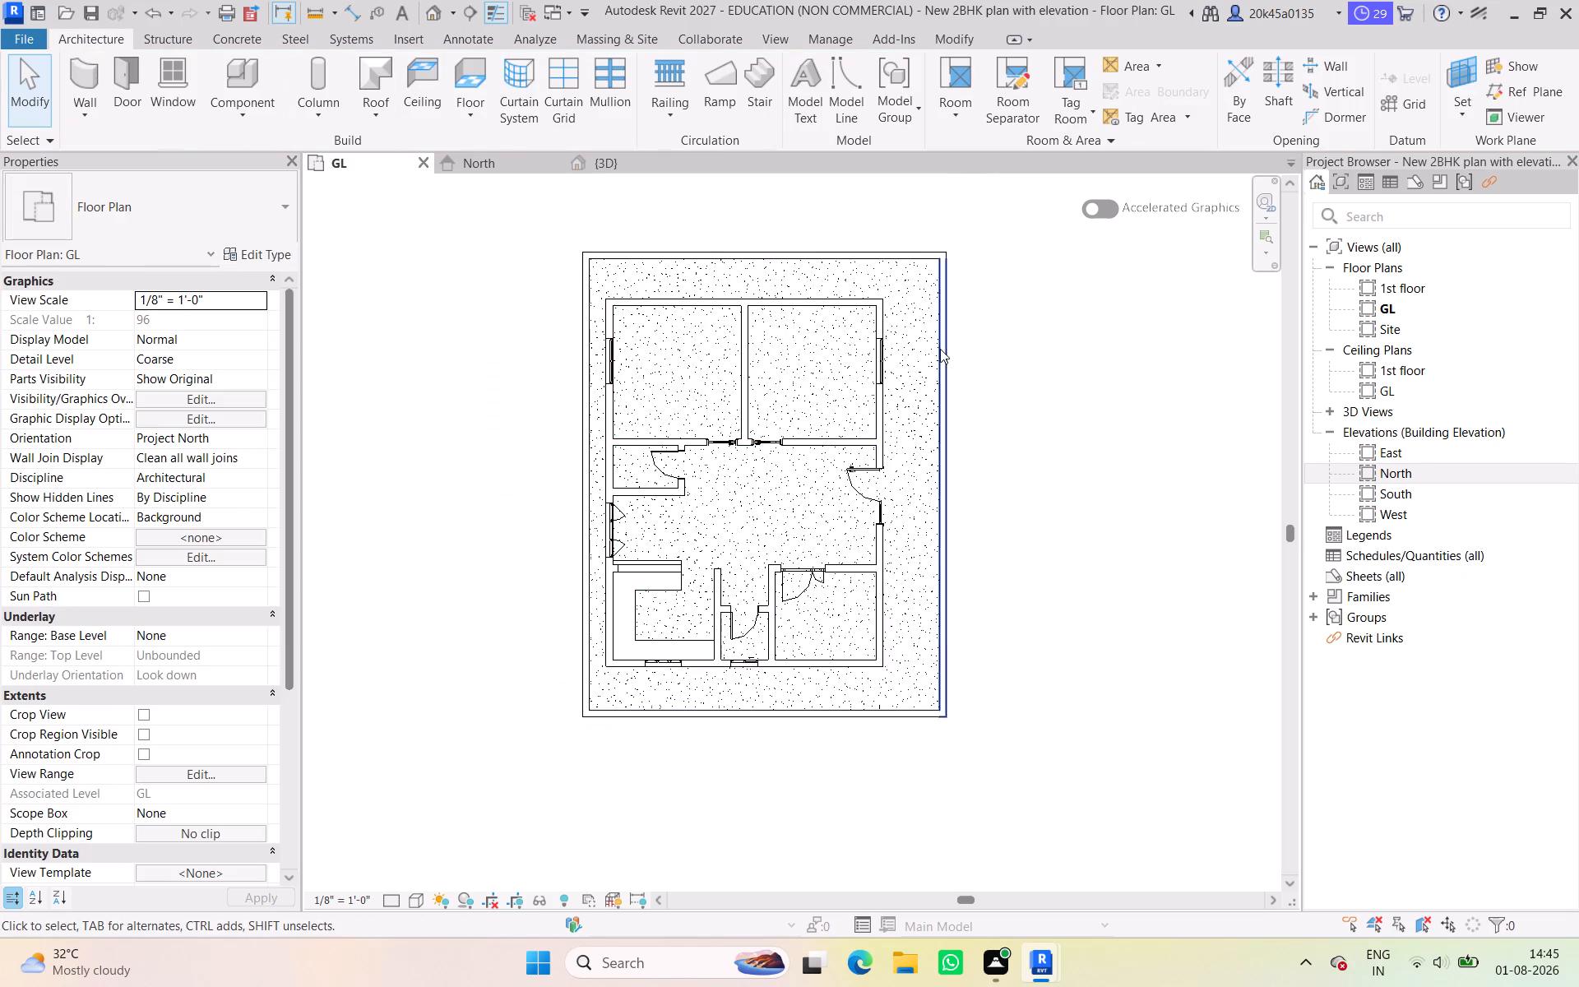
pyautogui.scroll(6, 926, 344)
pyautogui.moveTo(896, 337); pyautogui.dragTo(896, 366, button='middle')
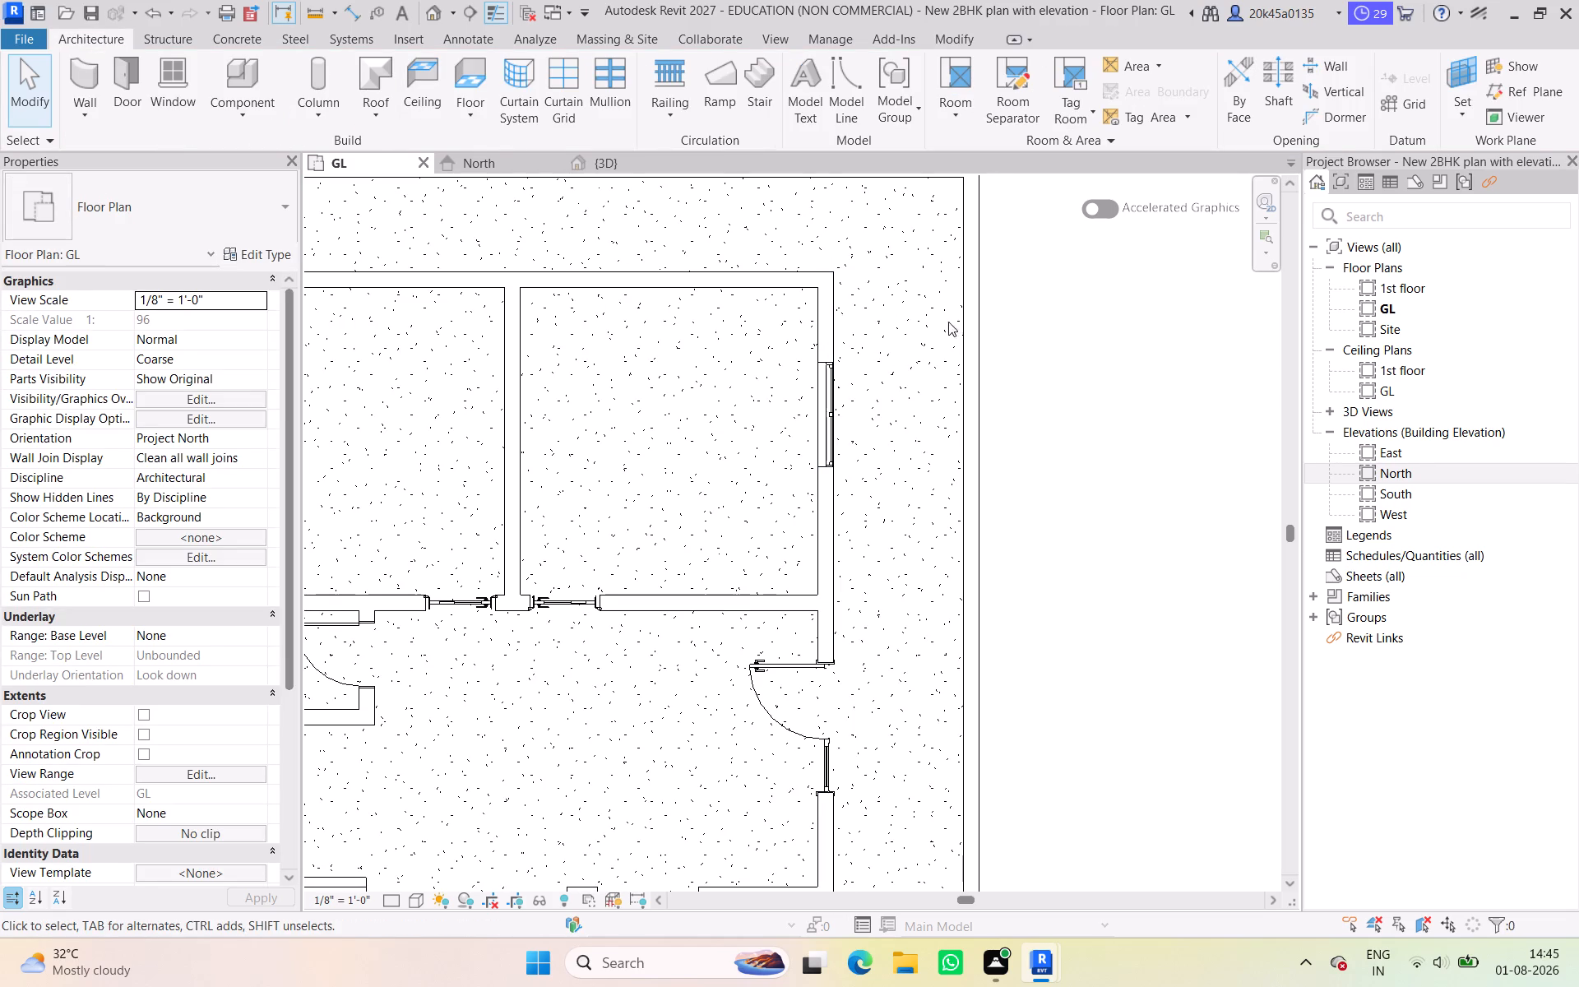
pyautogui.click(963, 326)
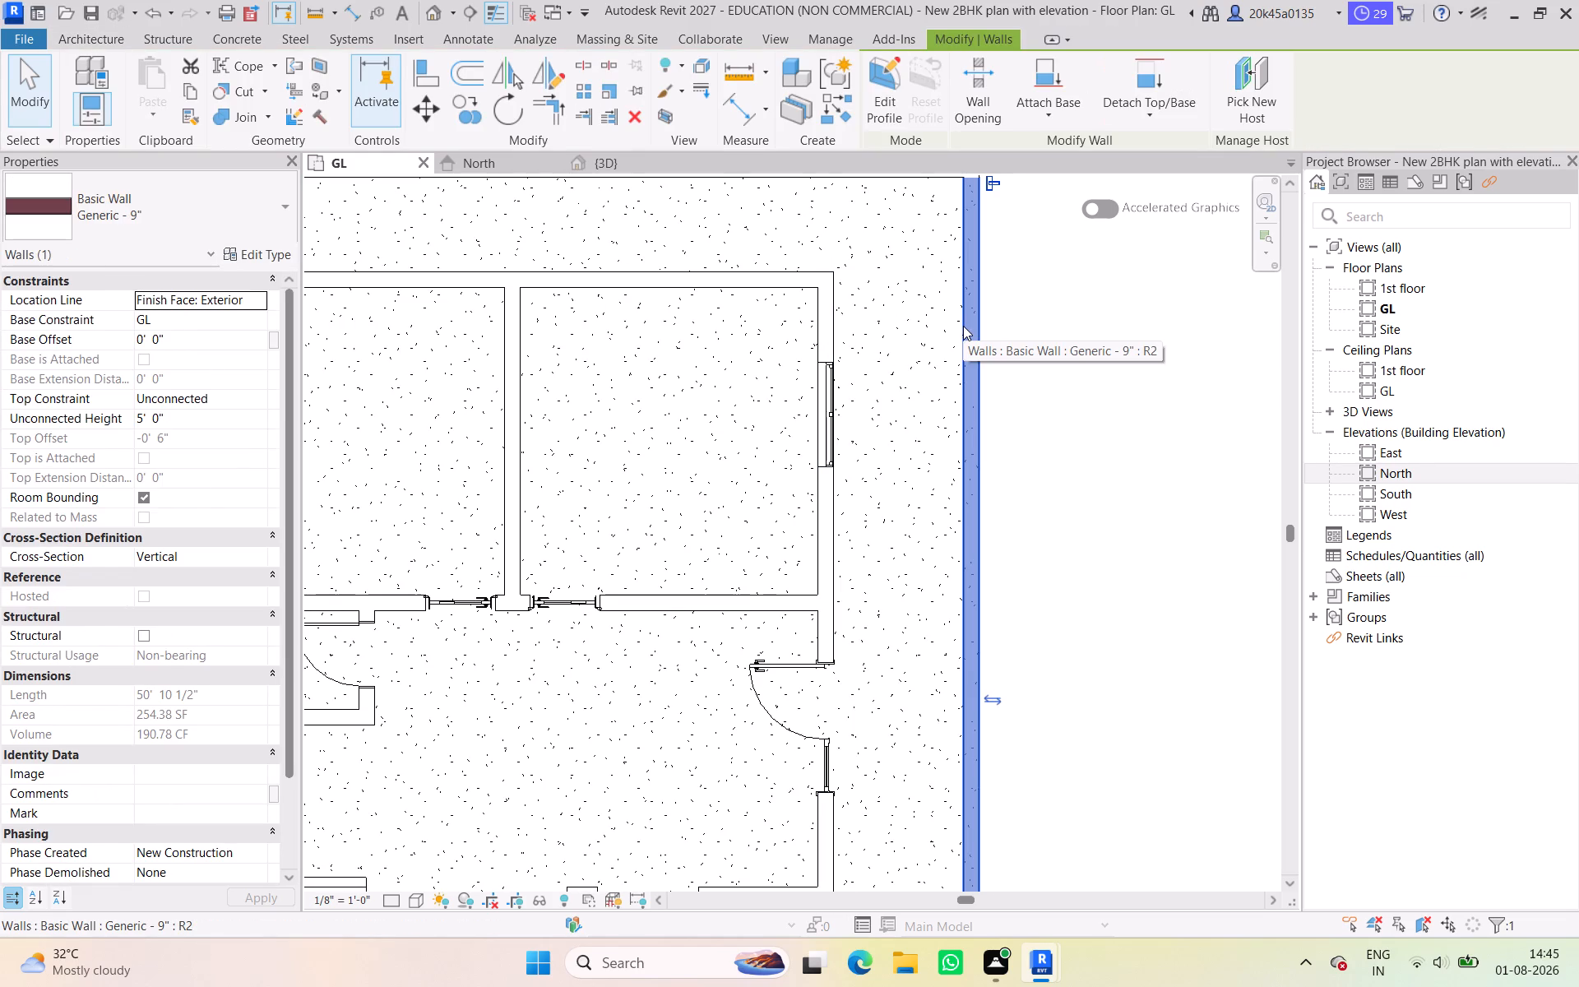
pyautogui.write('hh')
pyautogui.scroll(-3, 961, 320)
pyautogui.moveTo(905, 281); pyautogui.dragTo(857, 215, button='middle')
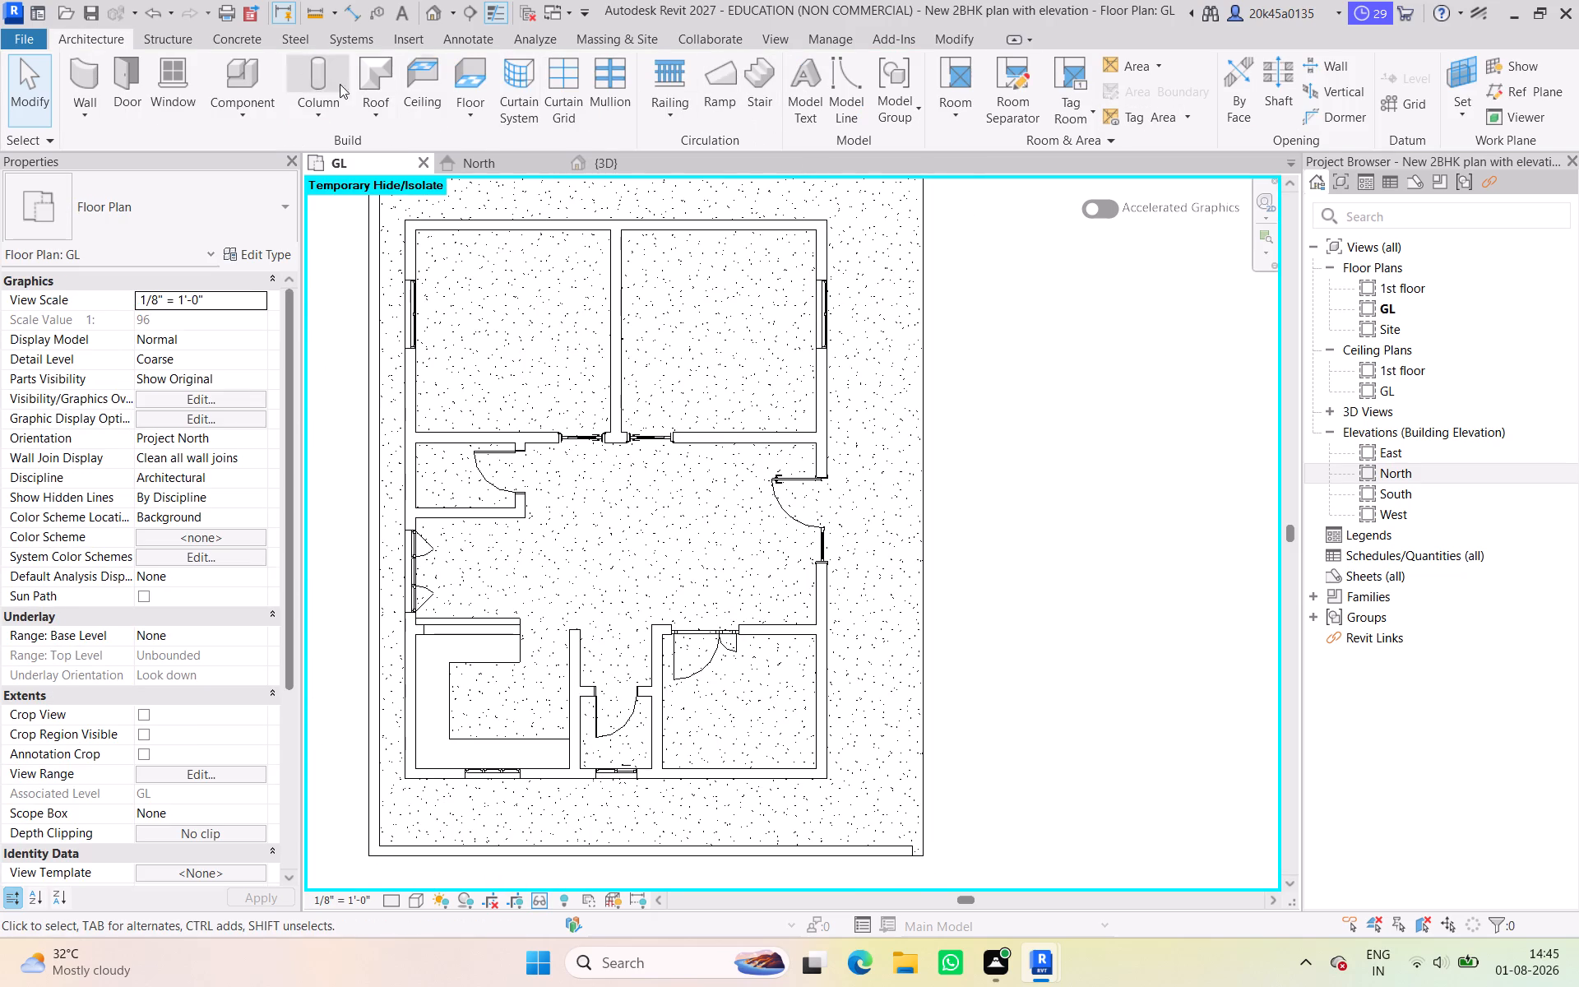
# Place a U-shaped winder stair from GL to 1st floor in the east passage, beside the house's north-east corner.
pyautogui.click(145, 35)
pyautogui.click(105, 33)
pyautogui.click(757, 107)
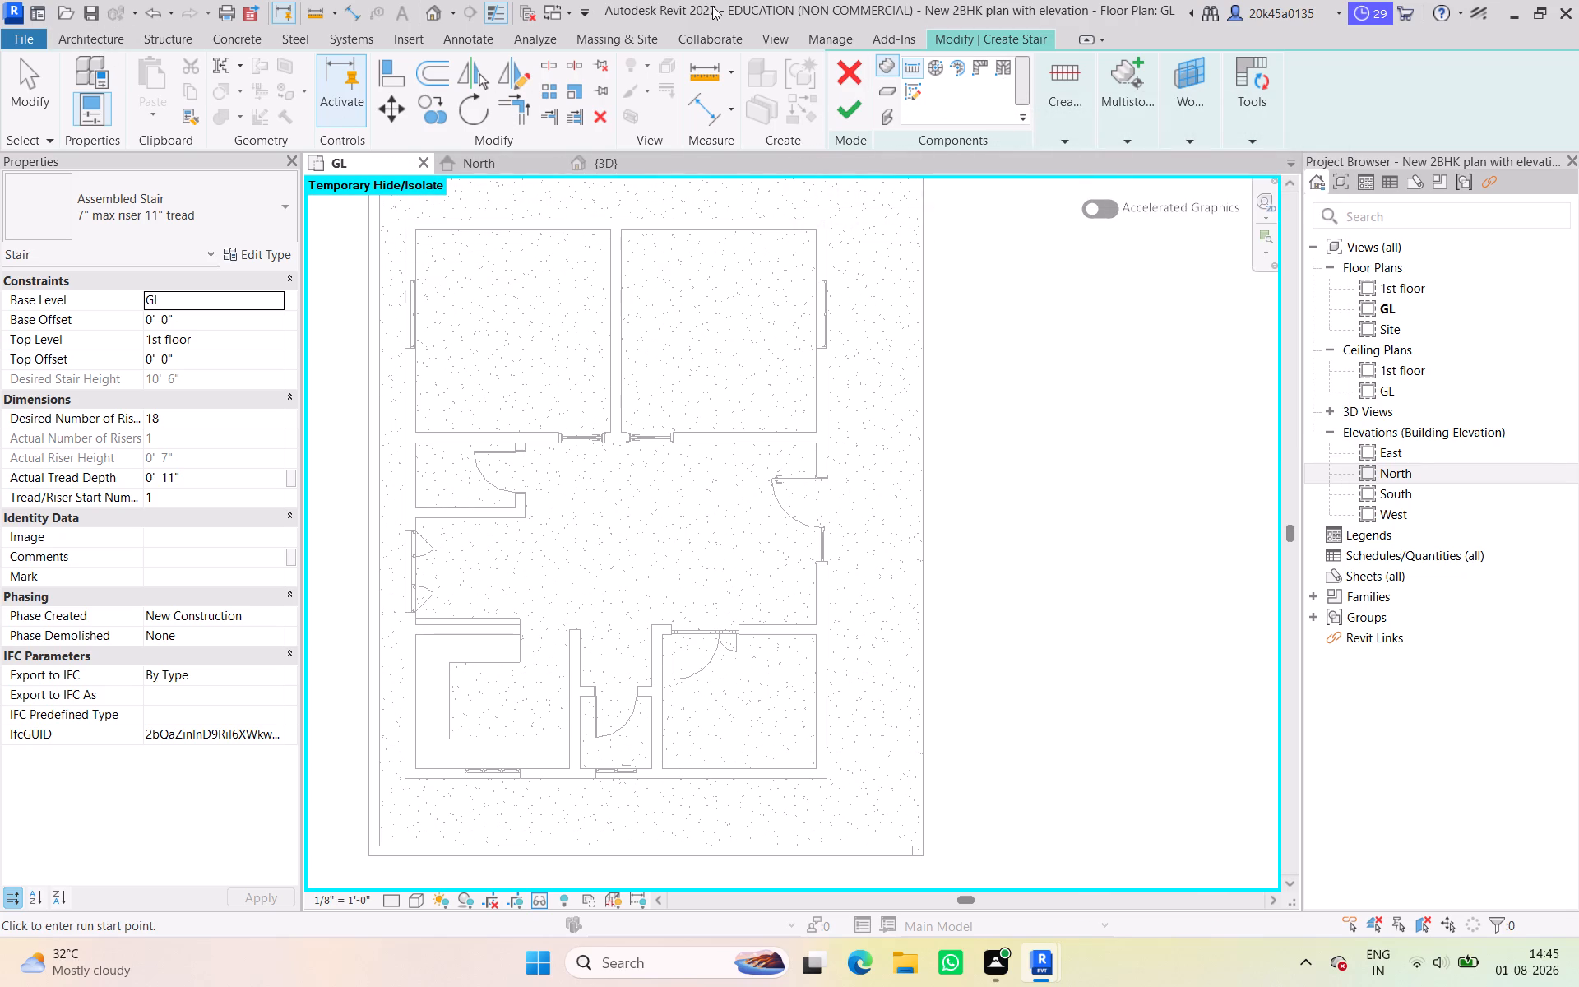
pyautogui.click(998, 63)
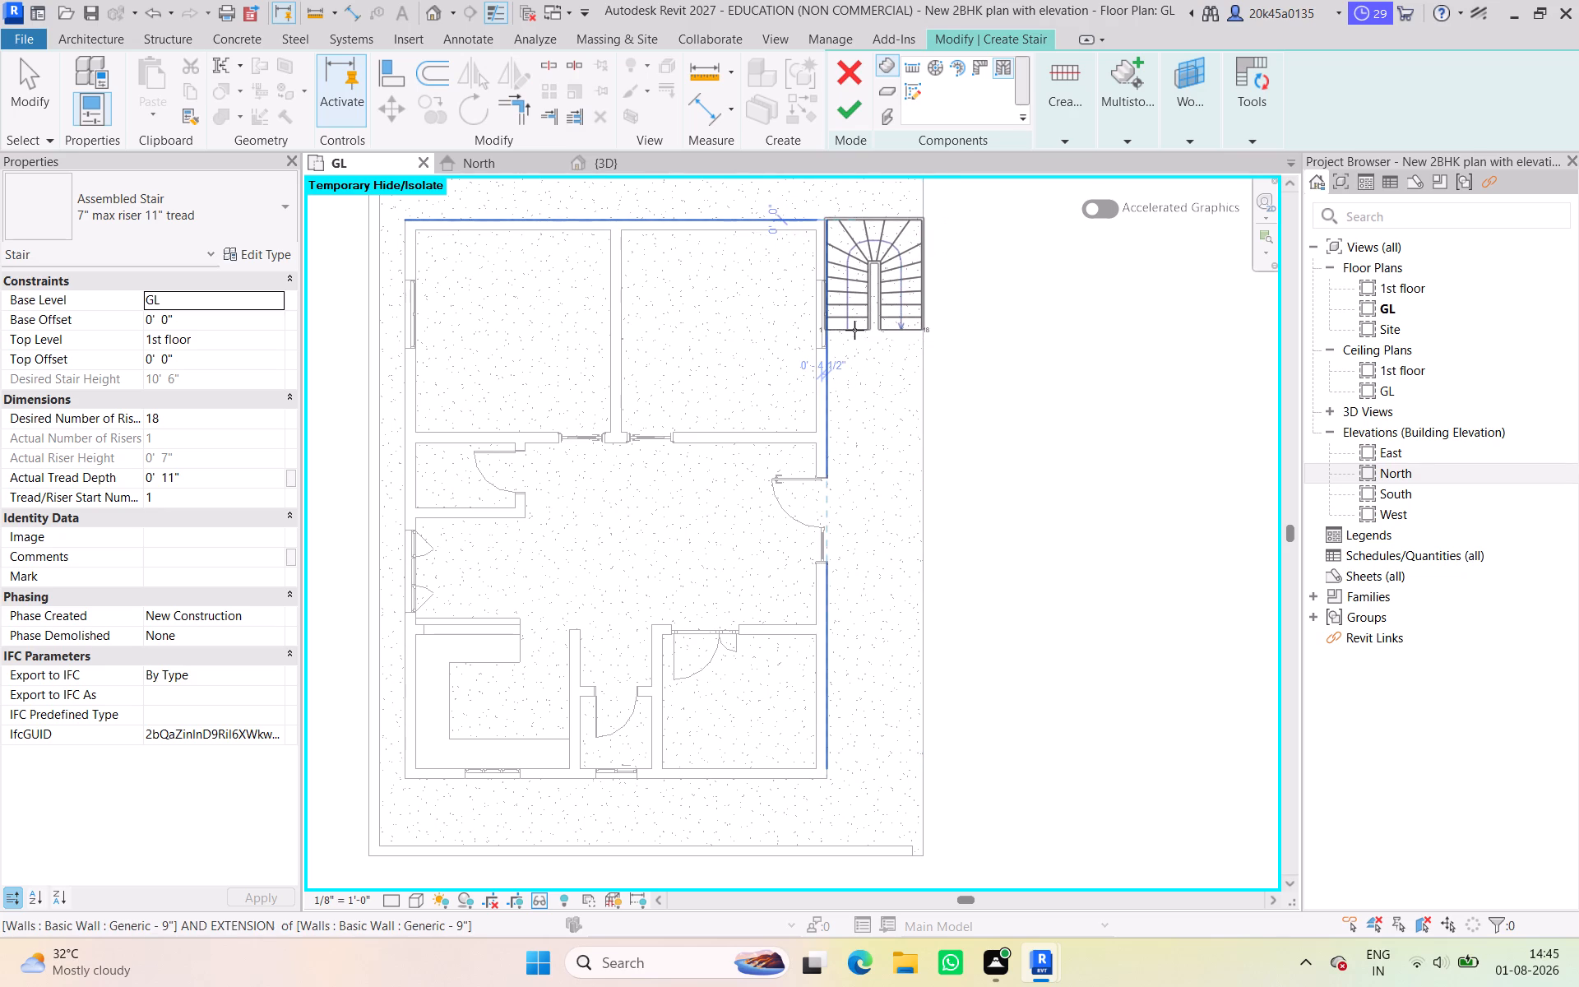
pyautogui.scroll(4, 854, 330)
pyautogui.moveTo(854, 330); pyautogui.dragTo(814, 482, button='middle')
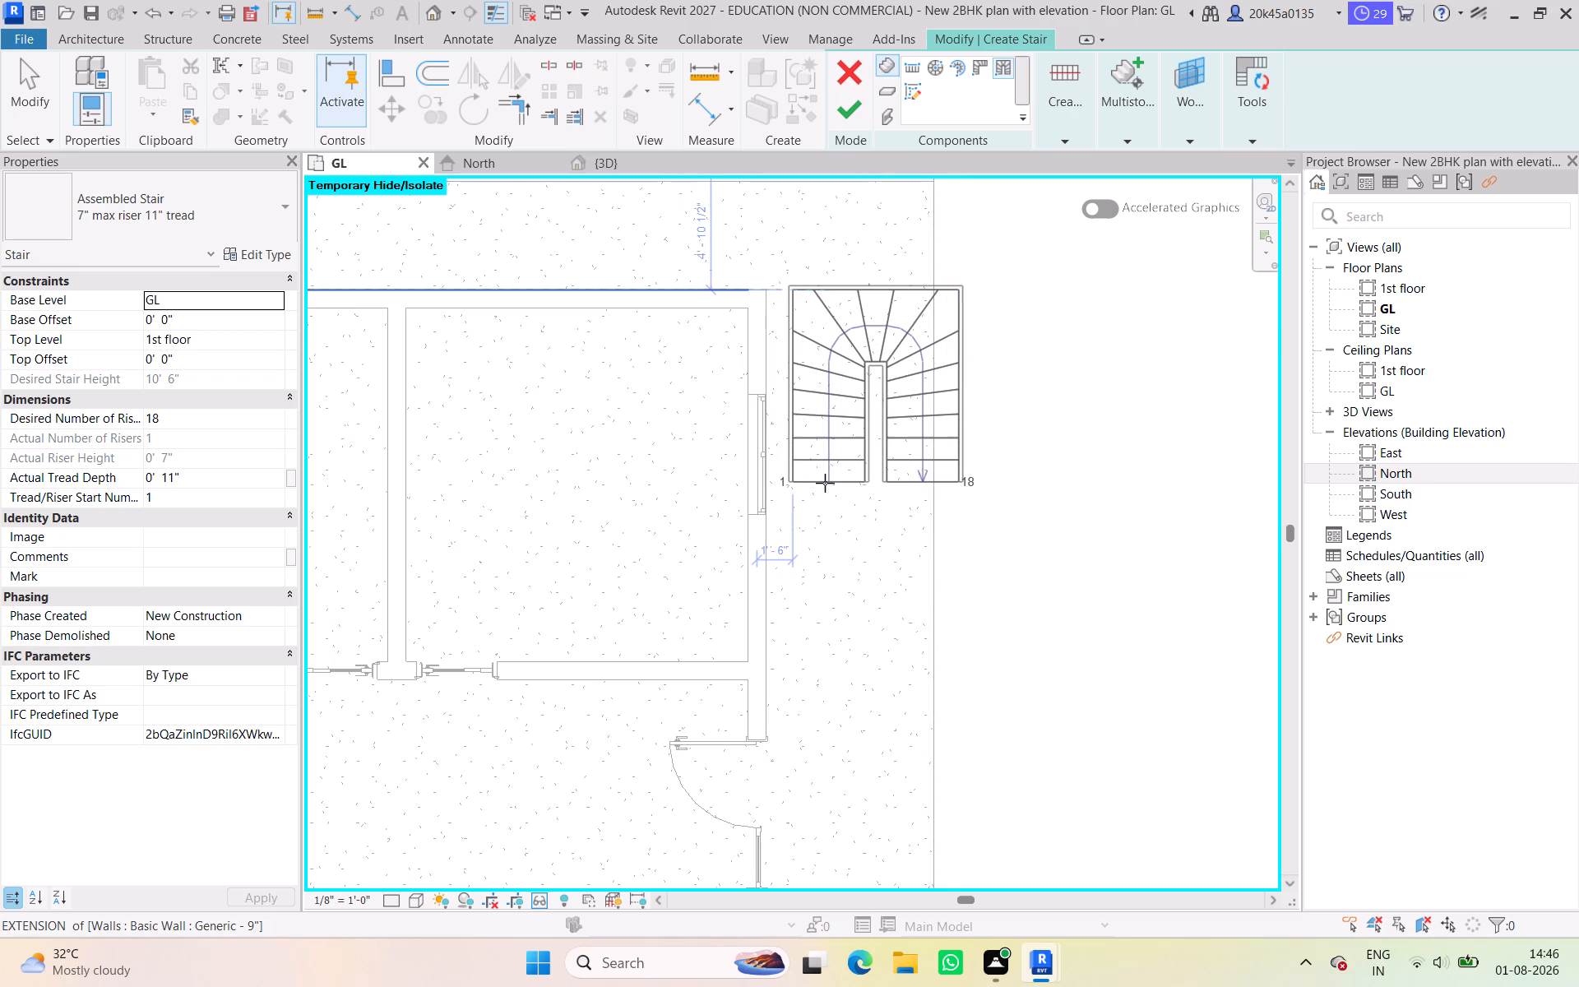
pyautogui.scroll(4, 808, 484)
pyautogui.moveTo(808, 490); pyautogui.dragTo(813, 519, button='middle')
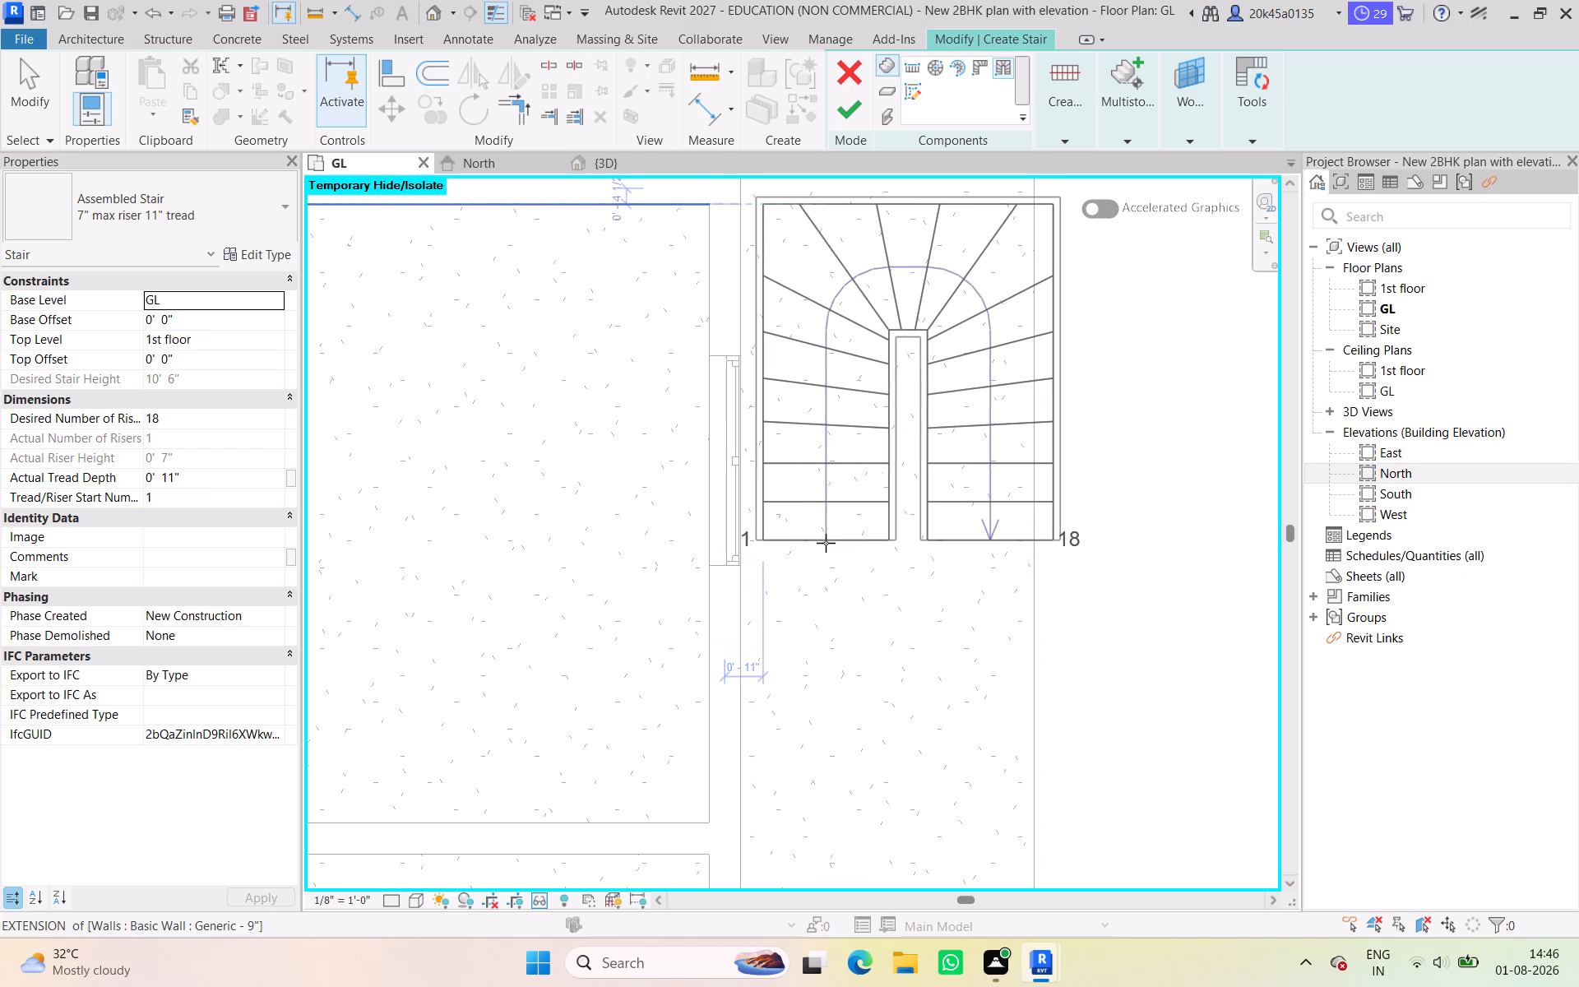
pyautogui.scroll(1, 817, 524)
pyautogui.moveTo(817, 526); pyautogui.dragTo(824, 614, button='middle')
pyautogui.click(824, 614)
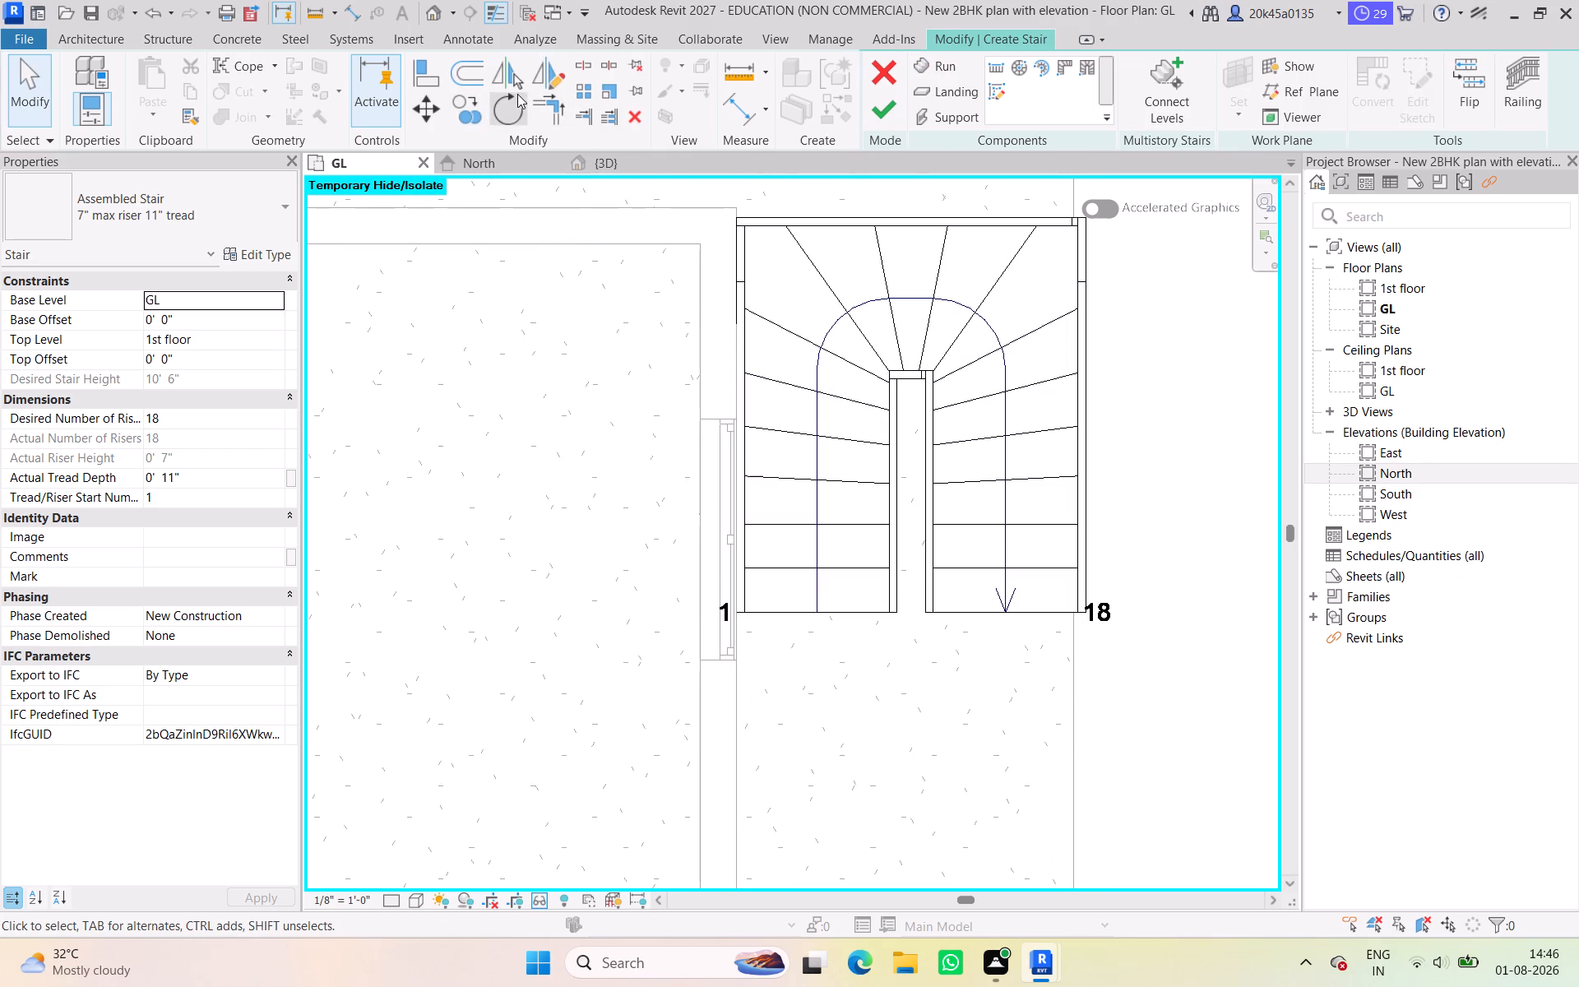
# Align the stair's north edge with the outer face of the house's north wall.
pyautogui.click(424, 84)
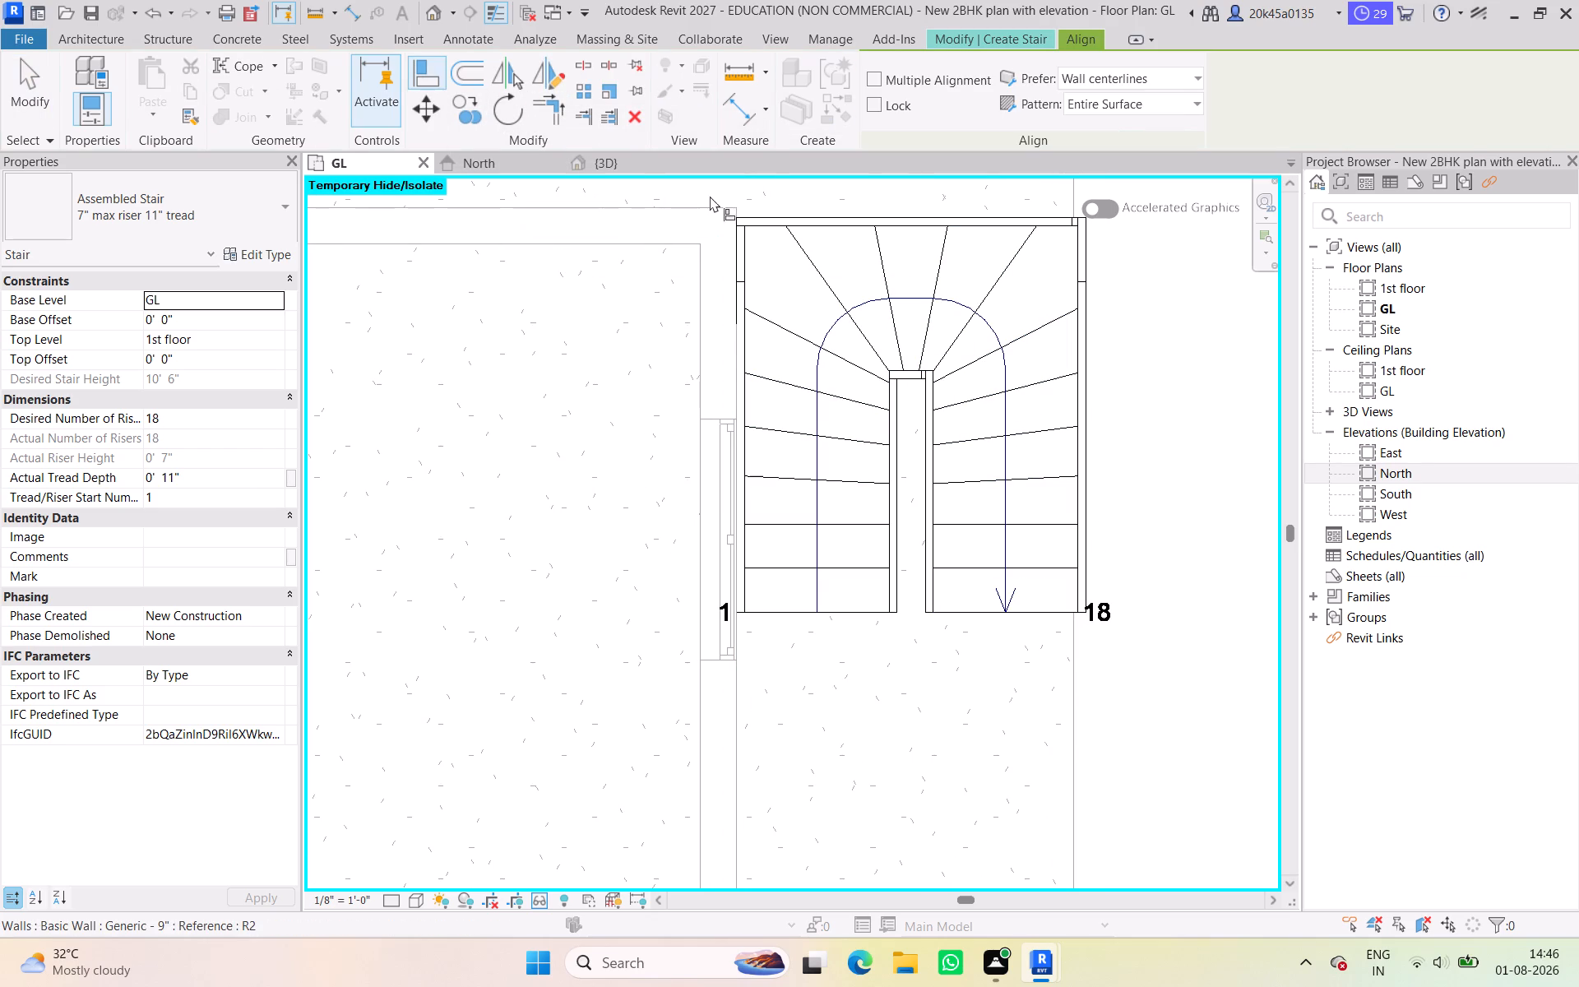
pyautogui.click(668, 204)
pyautogui.click(771, 213)
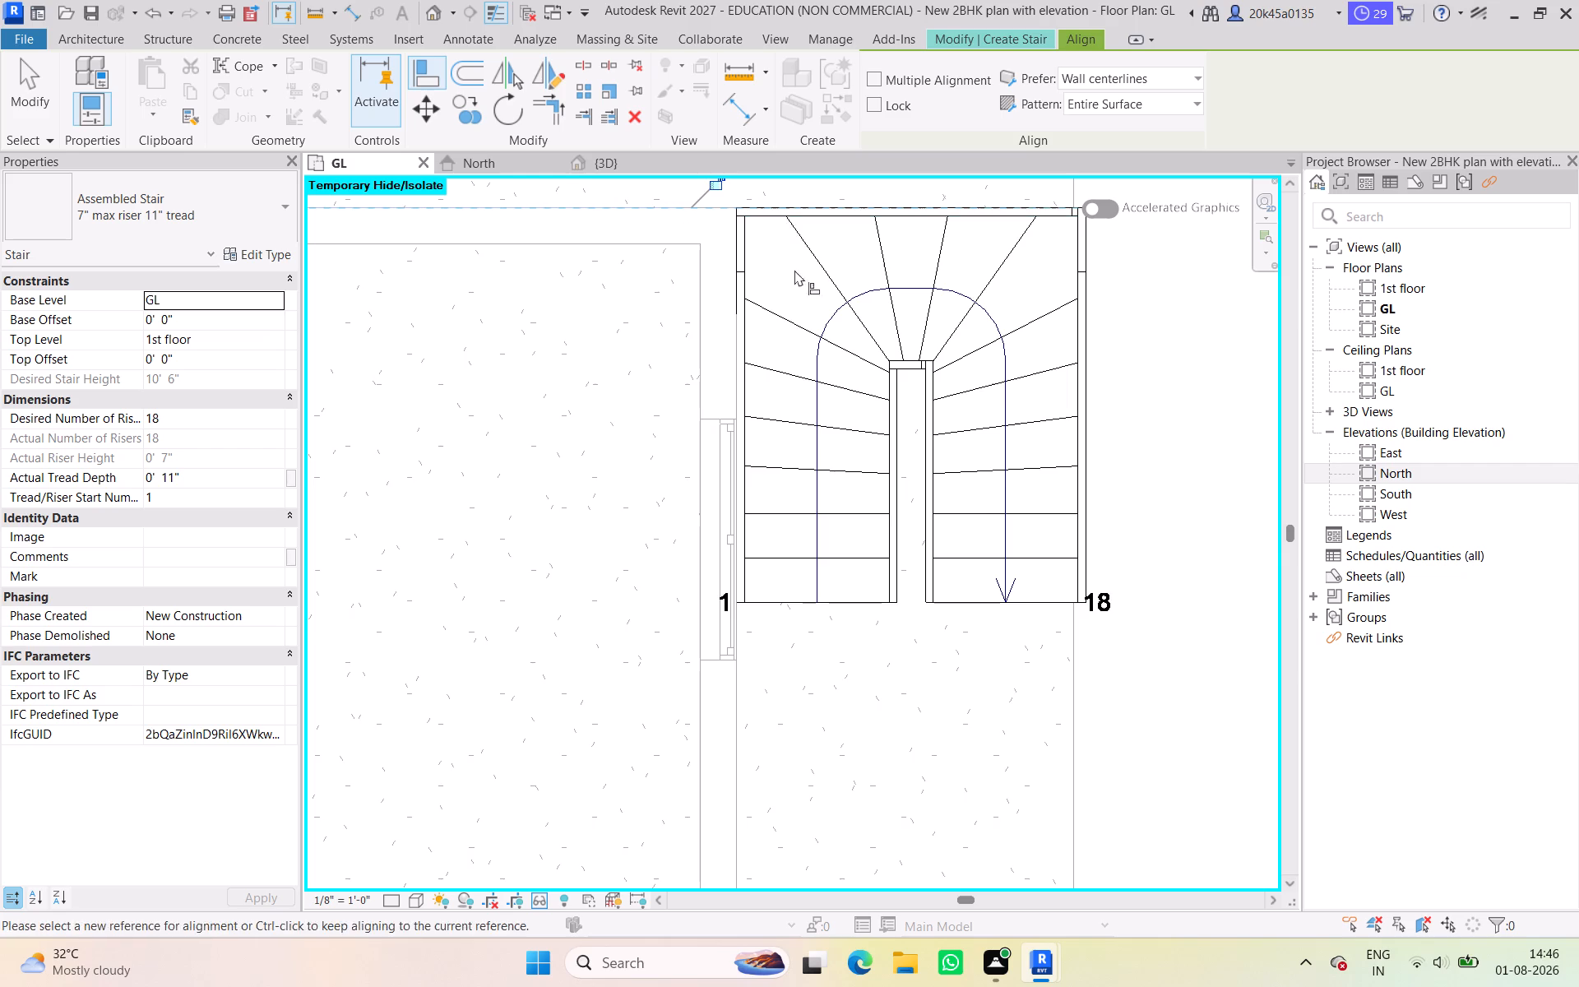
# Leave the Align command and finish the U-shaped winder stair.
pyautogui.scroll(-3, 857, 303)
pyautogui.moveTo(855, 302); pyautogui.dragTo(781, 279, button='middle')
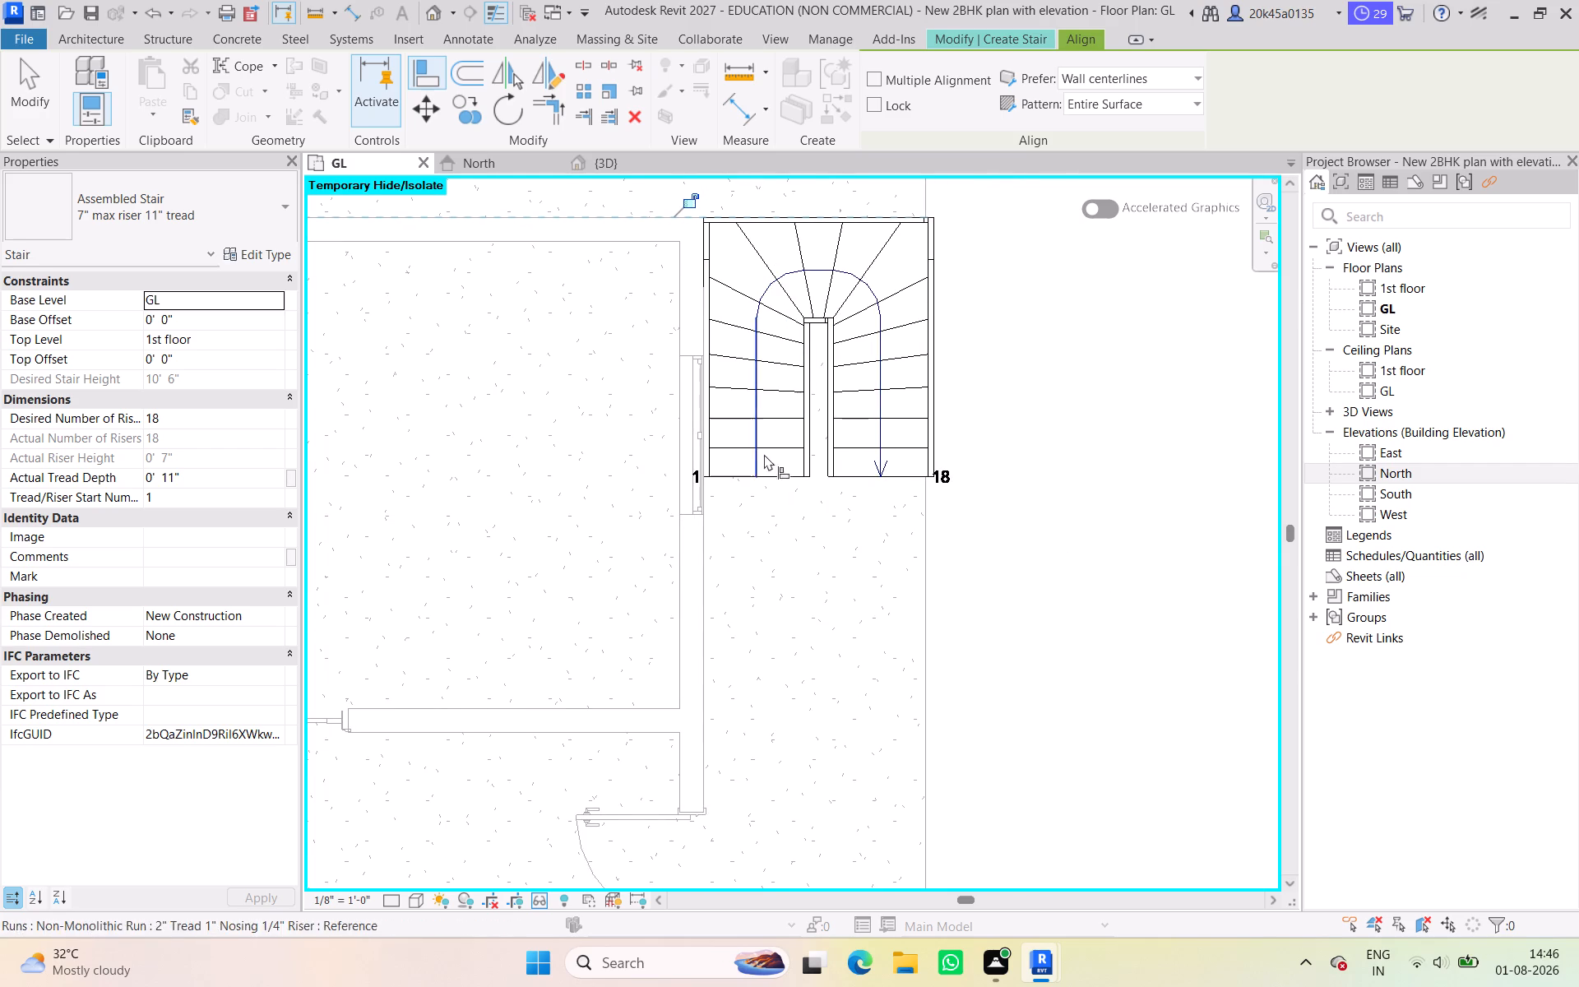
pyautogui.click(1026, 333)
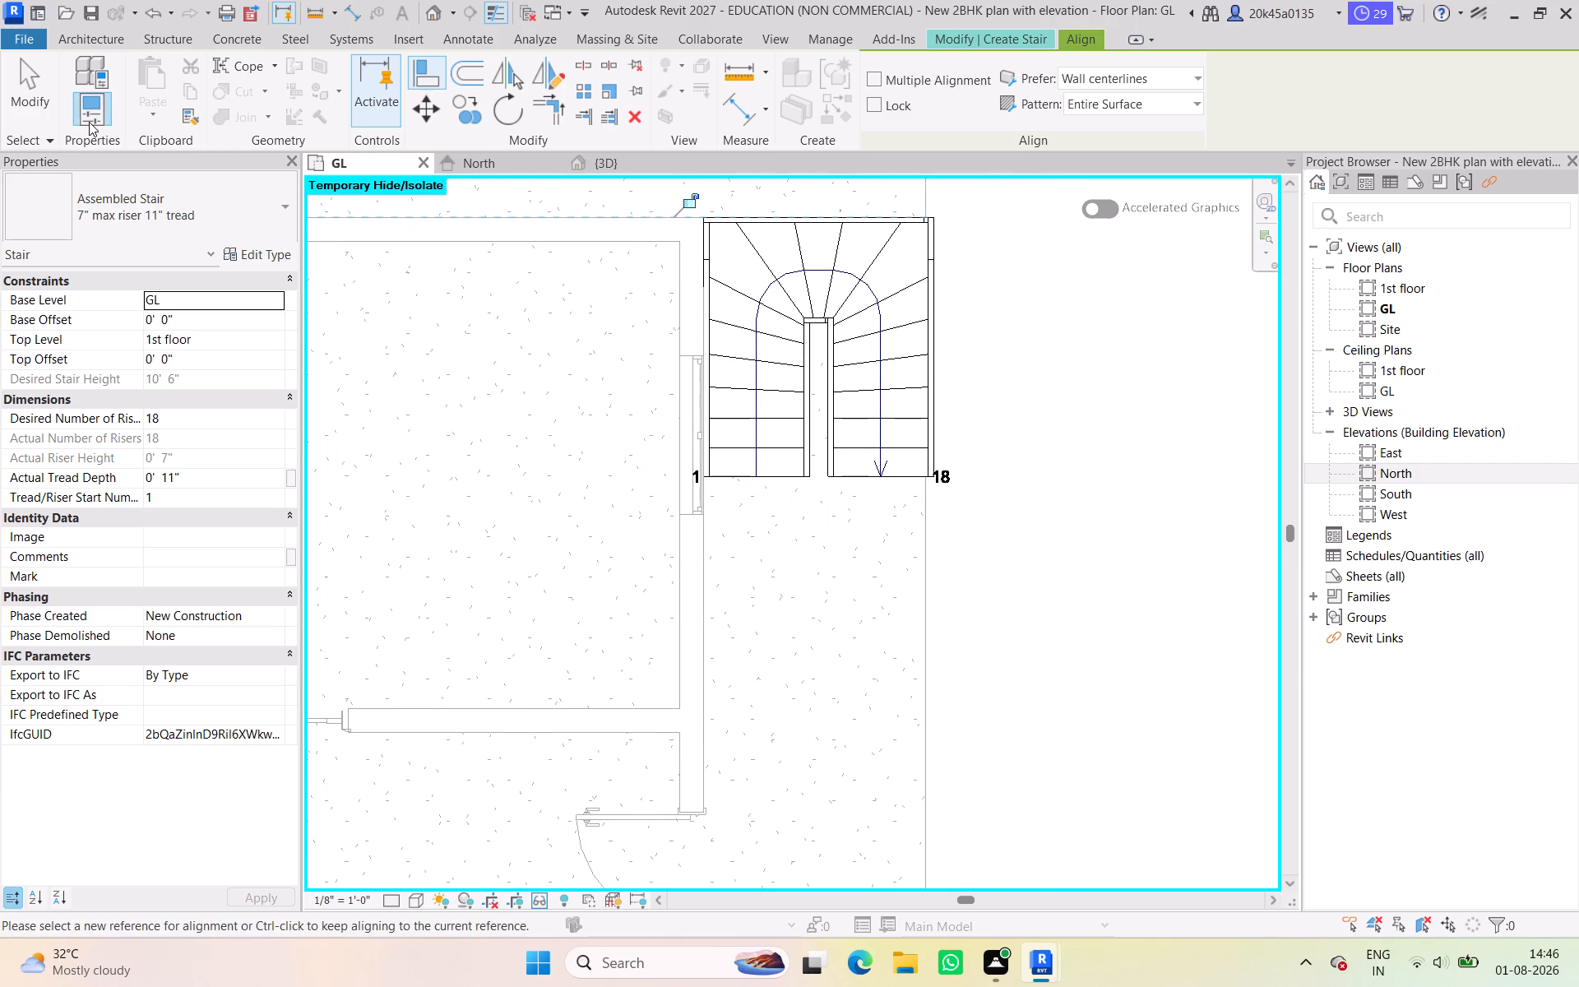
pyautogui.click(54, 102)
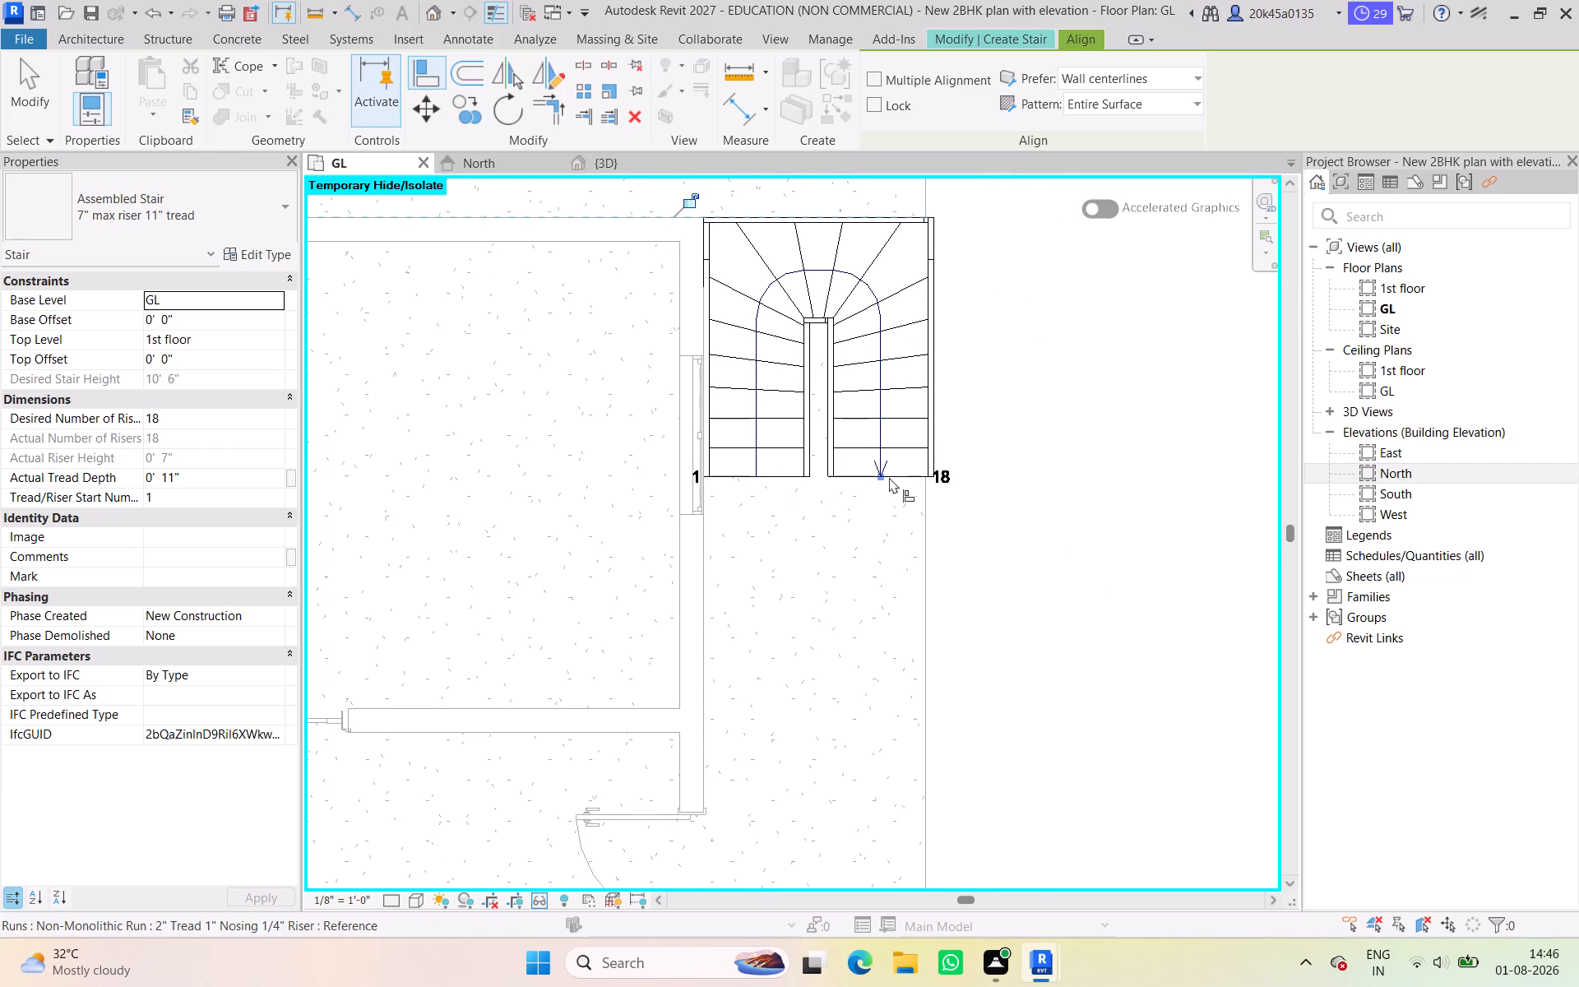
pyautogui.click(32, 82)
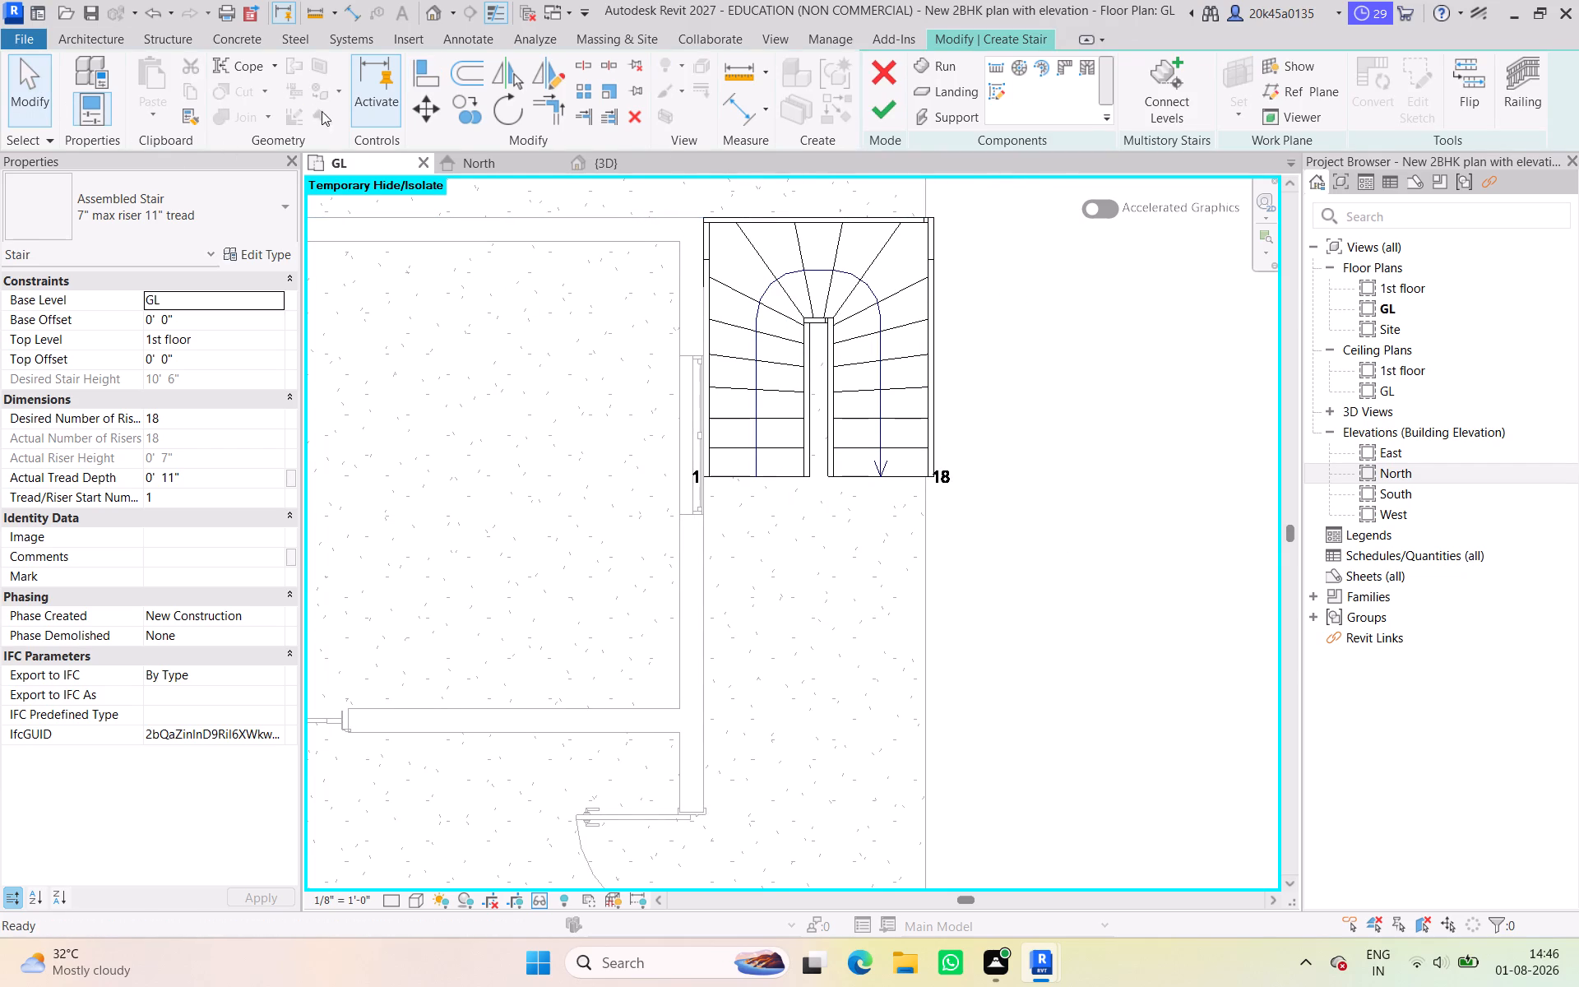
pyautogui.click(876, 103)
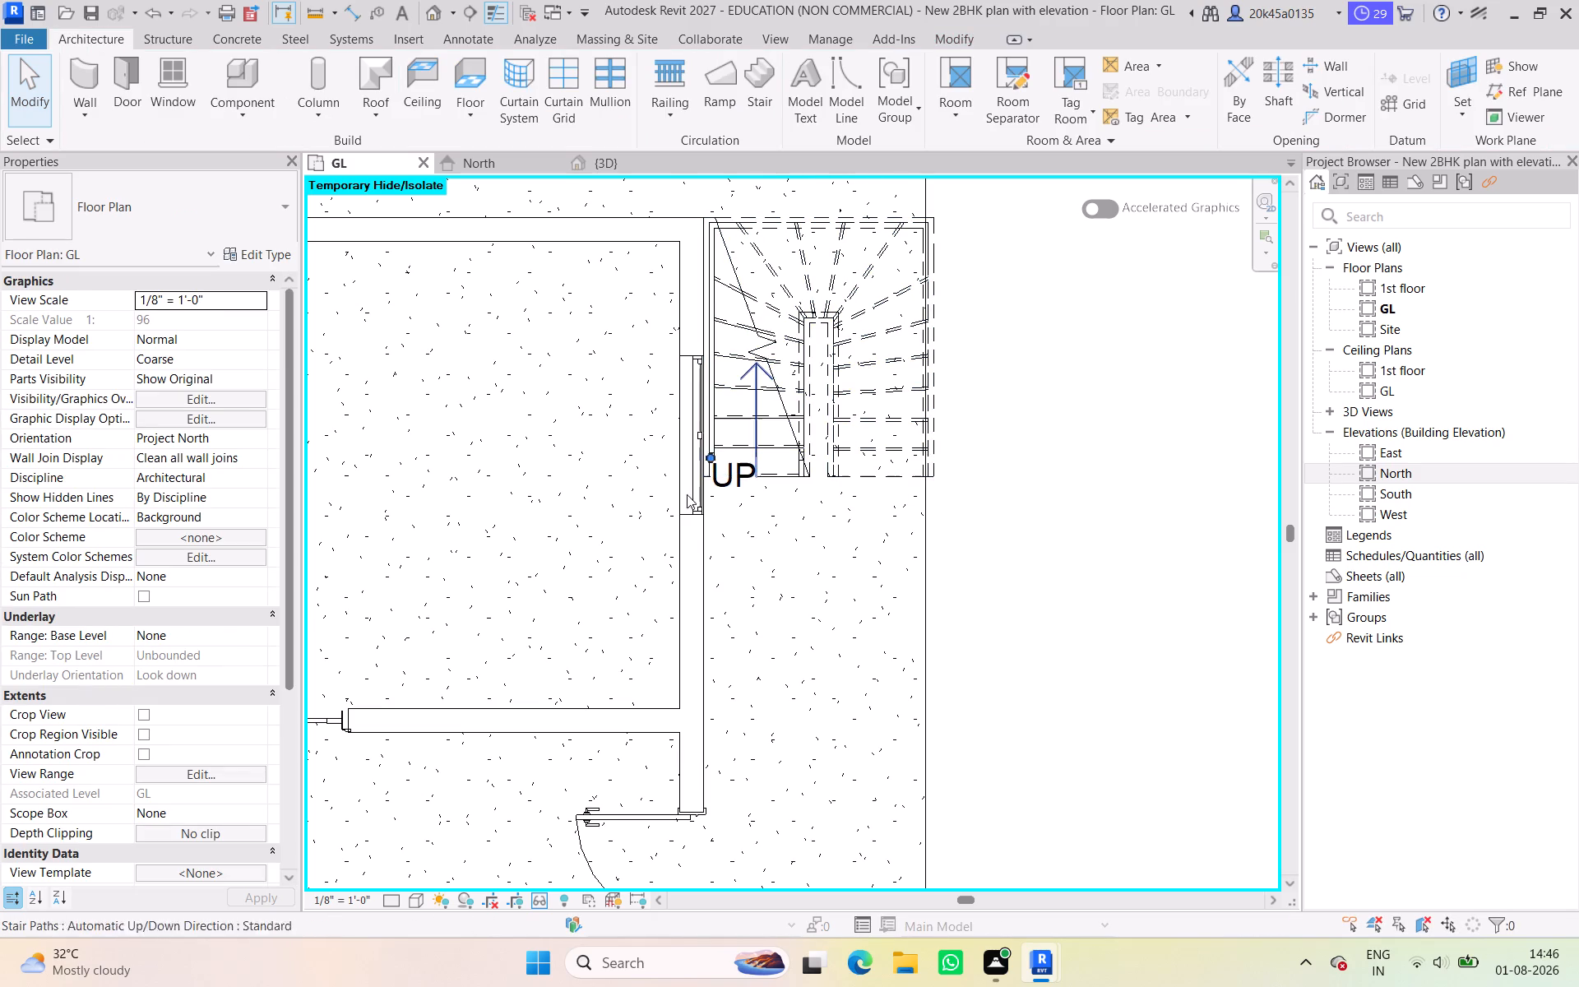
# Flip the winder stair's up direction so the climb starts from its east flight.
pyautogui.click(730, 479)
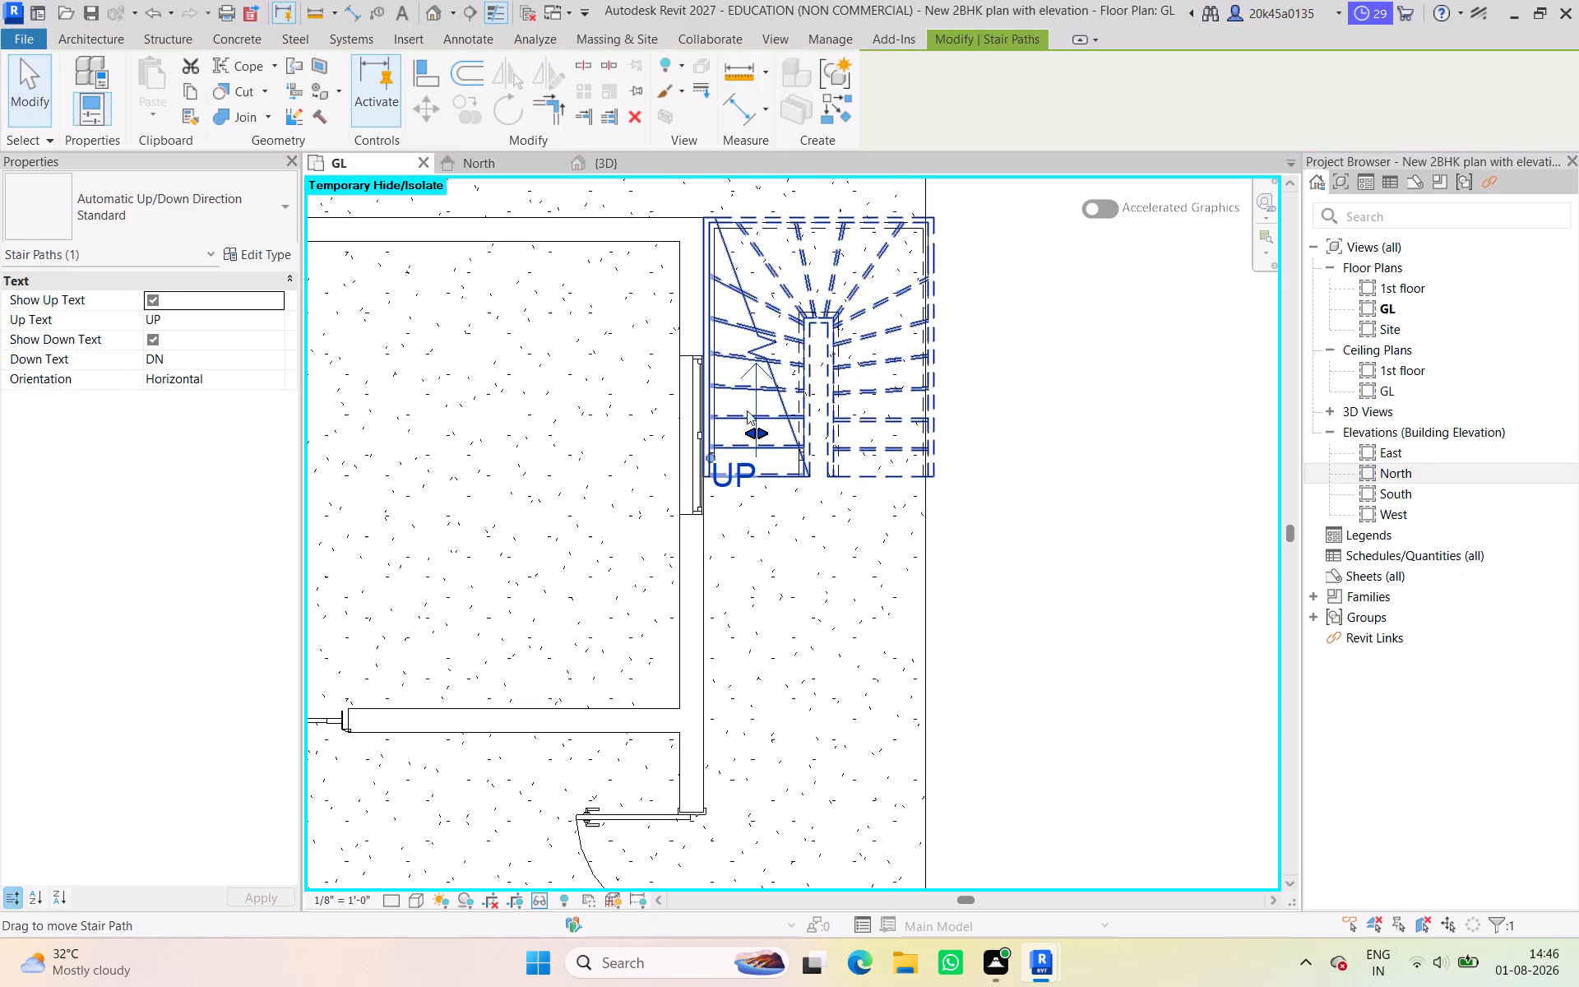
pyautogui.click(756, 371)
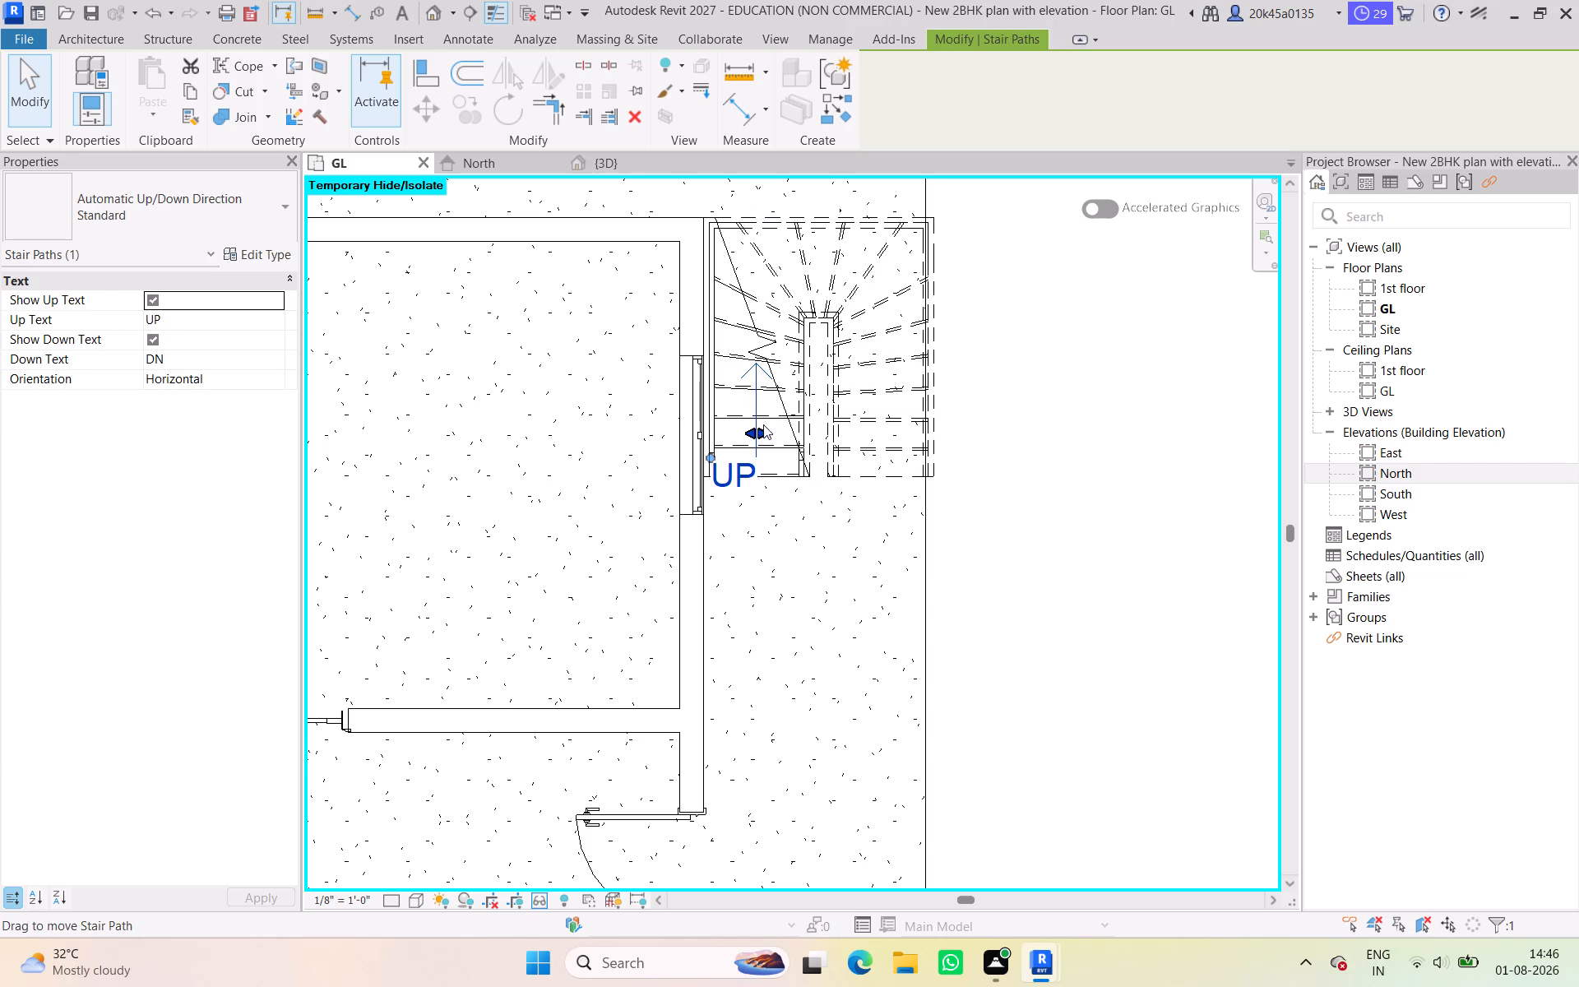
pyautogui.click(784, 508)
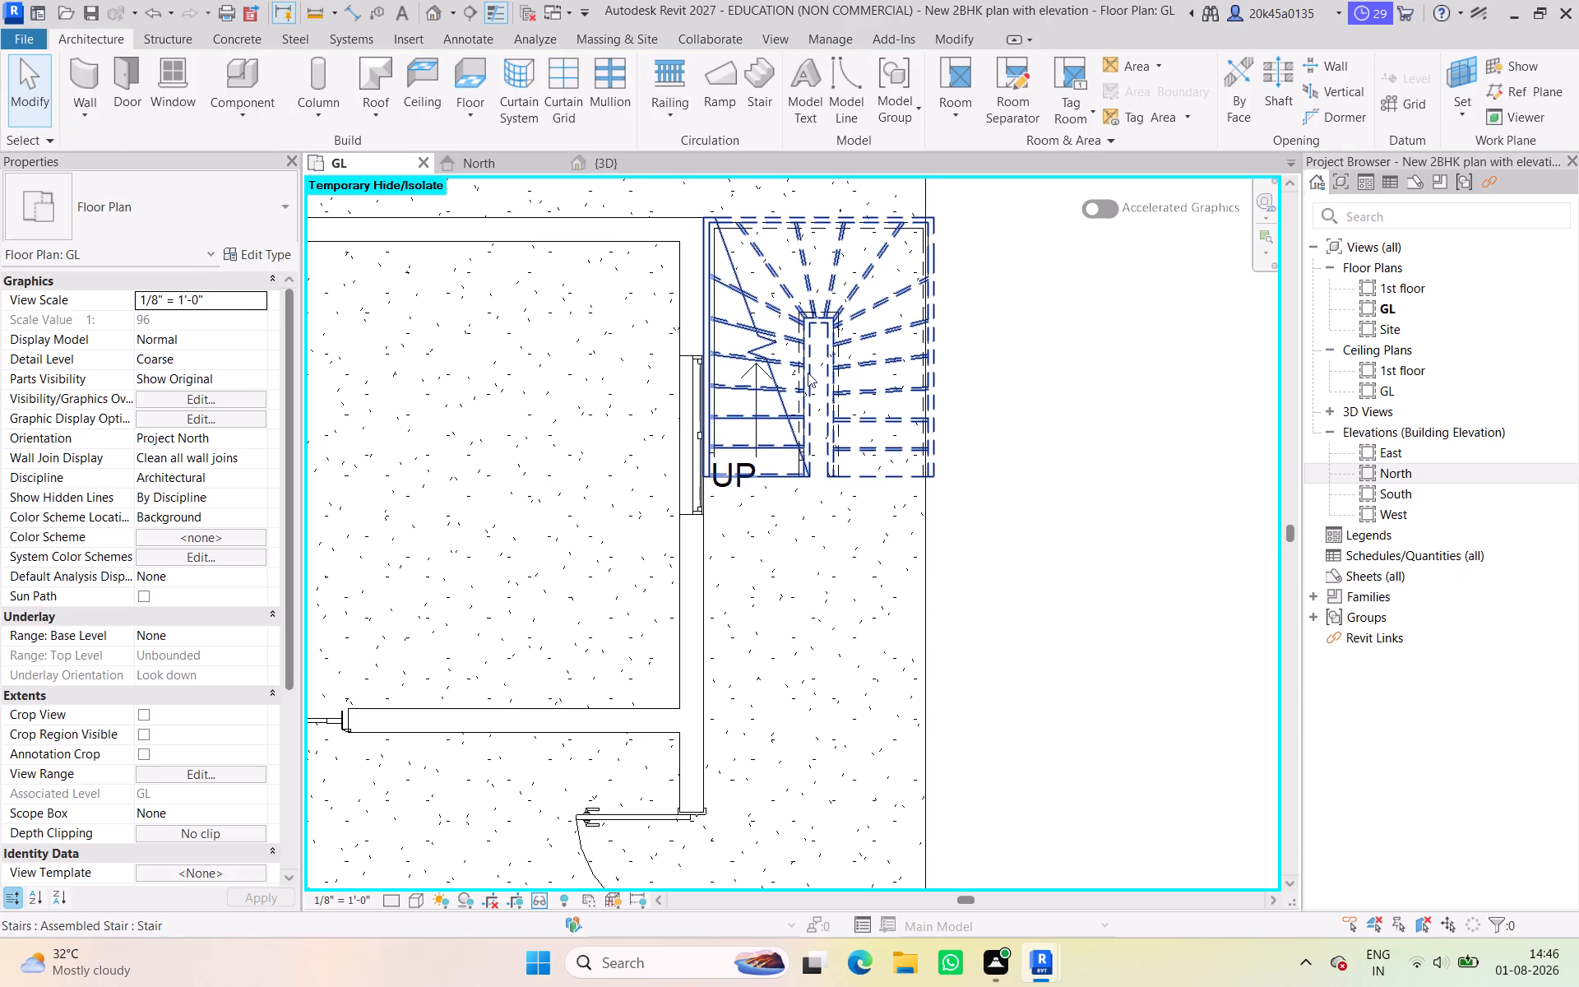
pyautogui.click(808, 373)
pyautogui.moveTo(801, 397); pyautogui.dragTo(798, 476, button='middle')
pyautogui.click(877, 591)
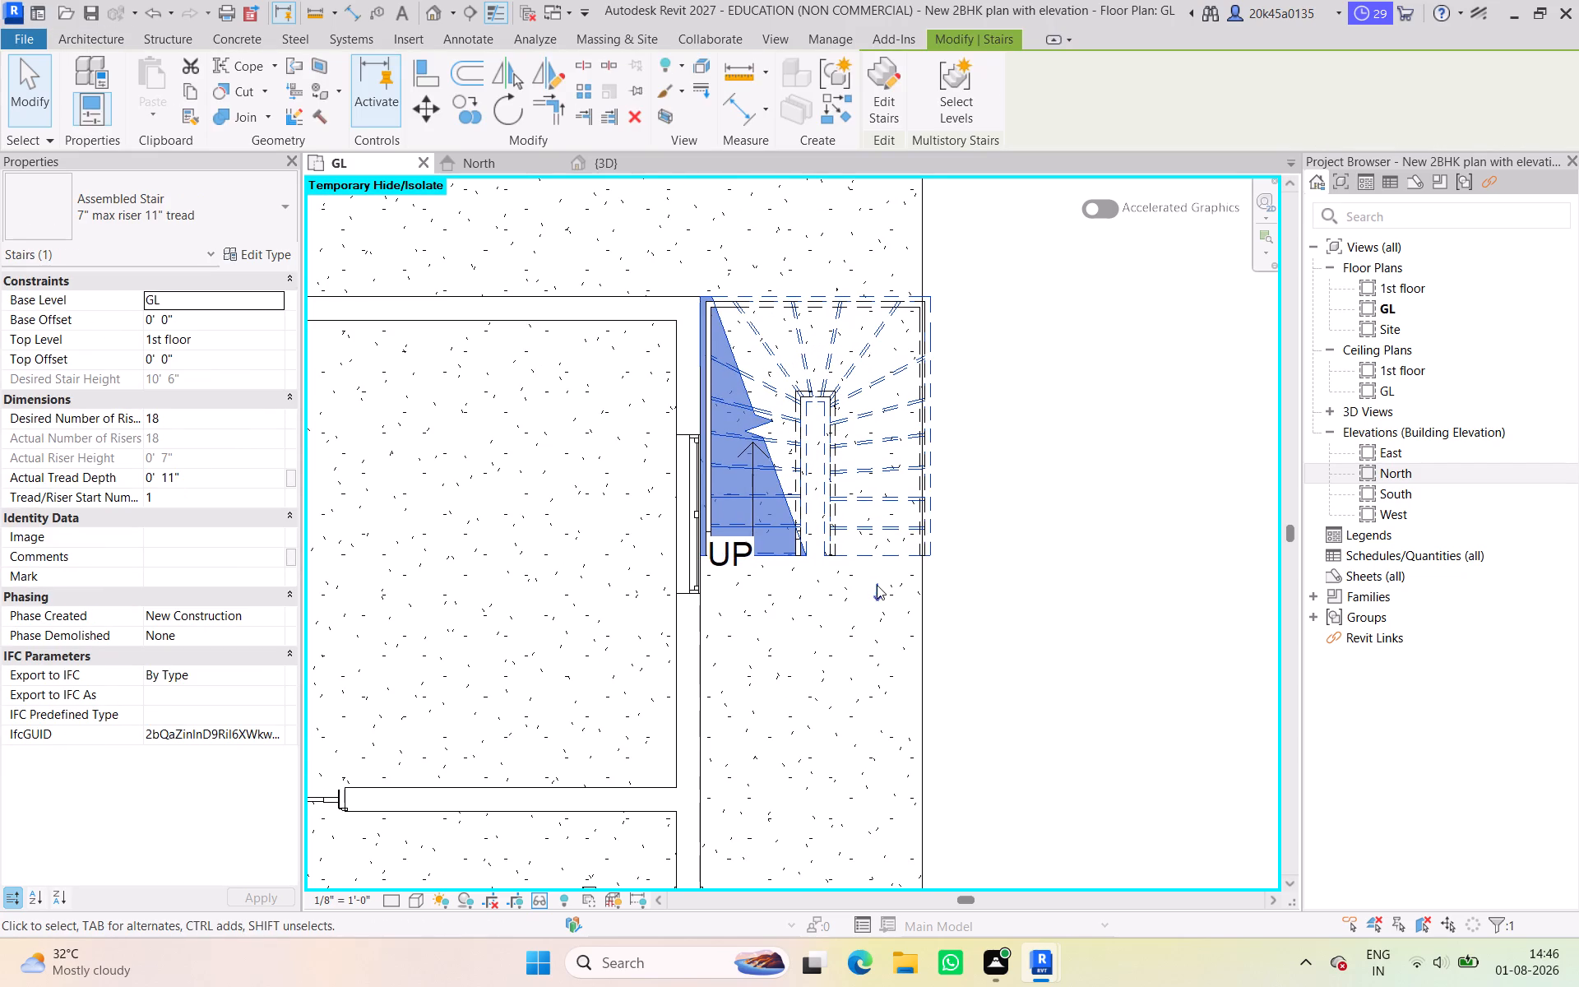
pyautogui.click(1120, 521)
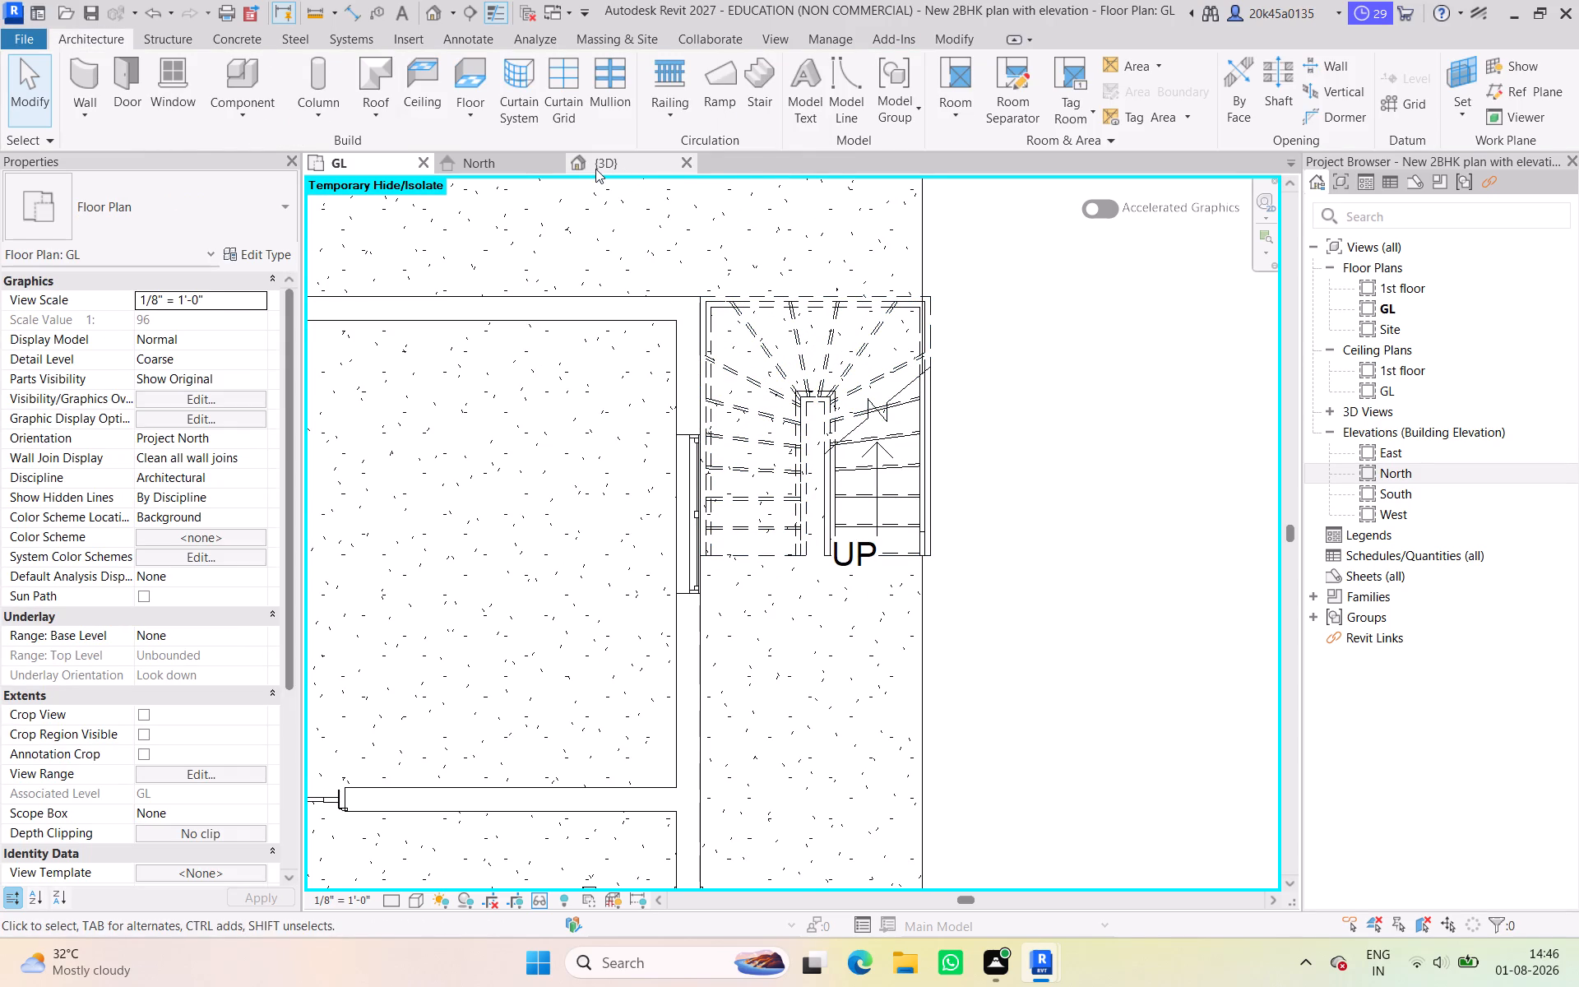
# Examine the winder stair and its railings against the roof and boundary walls in the 3D view.
pyautogui.click(595, 169)
pyautogui.click(936, 718)
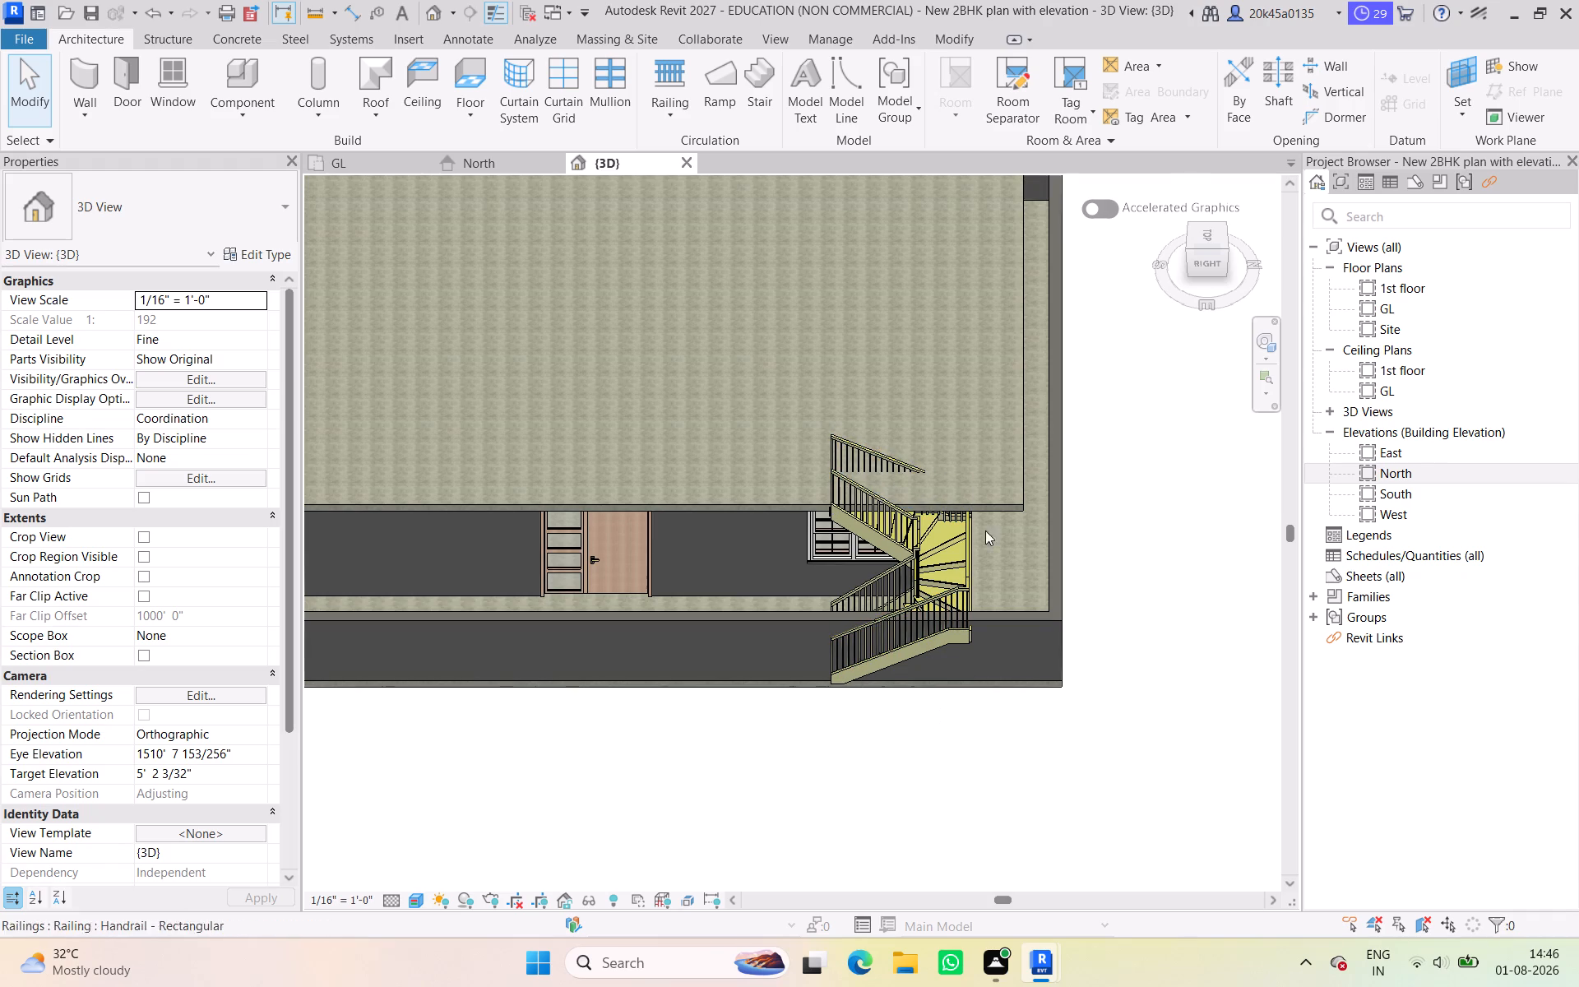
pyautogui.moveTo(1202, 263); pyautogui.dragTo(1206, 179)
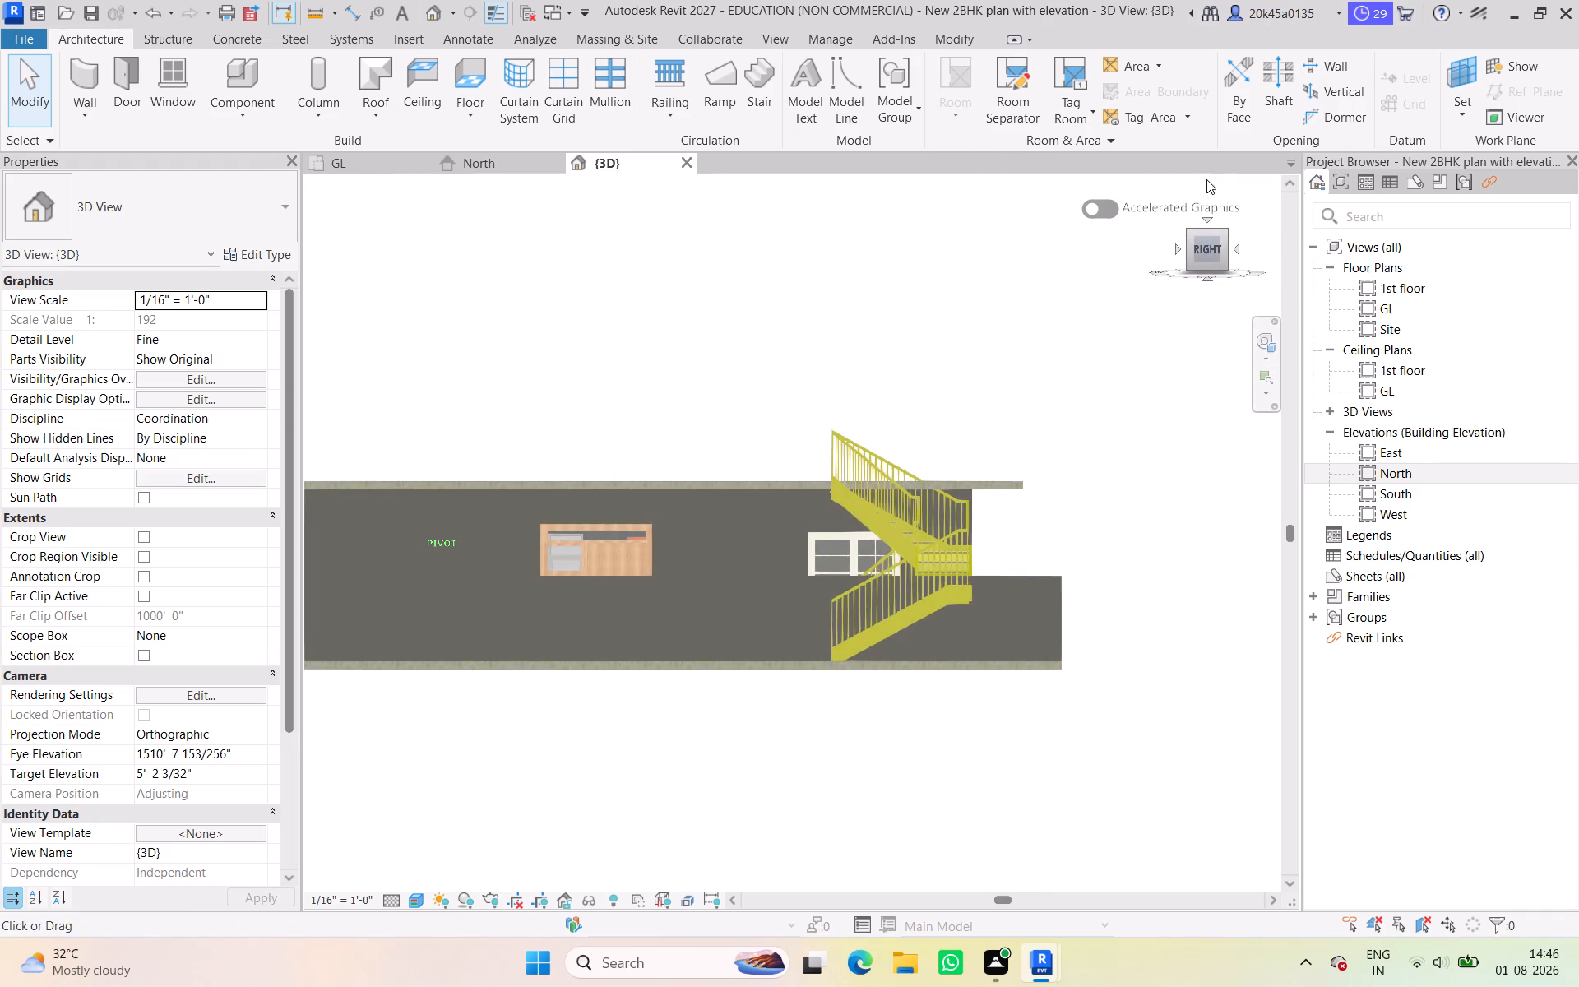
pyautogui.moveTo(1206, 179); pyautogui.dragTo(521, 331)
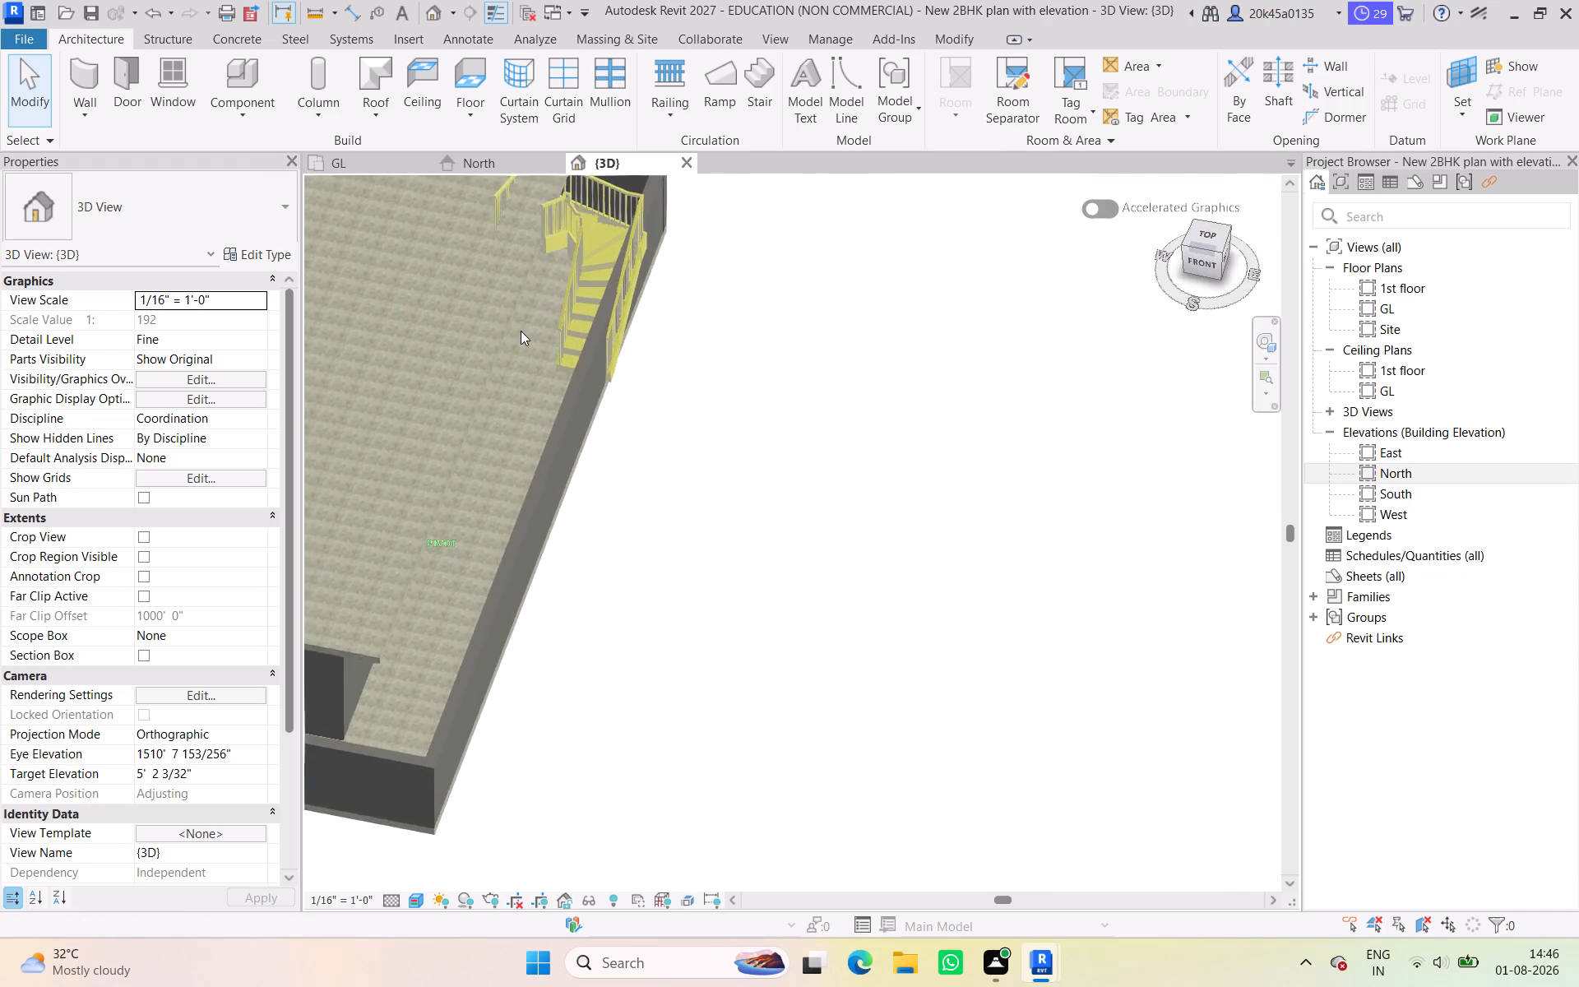
pyautogui.moveTo(521, 331); pyautogui.dragTo(1204, 283)
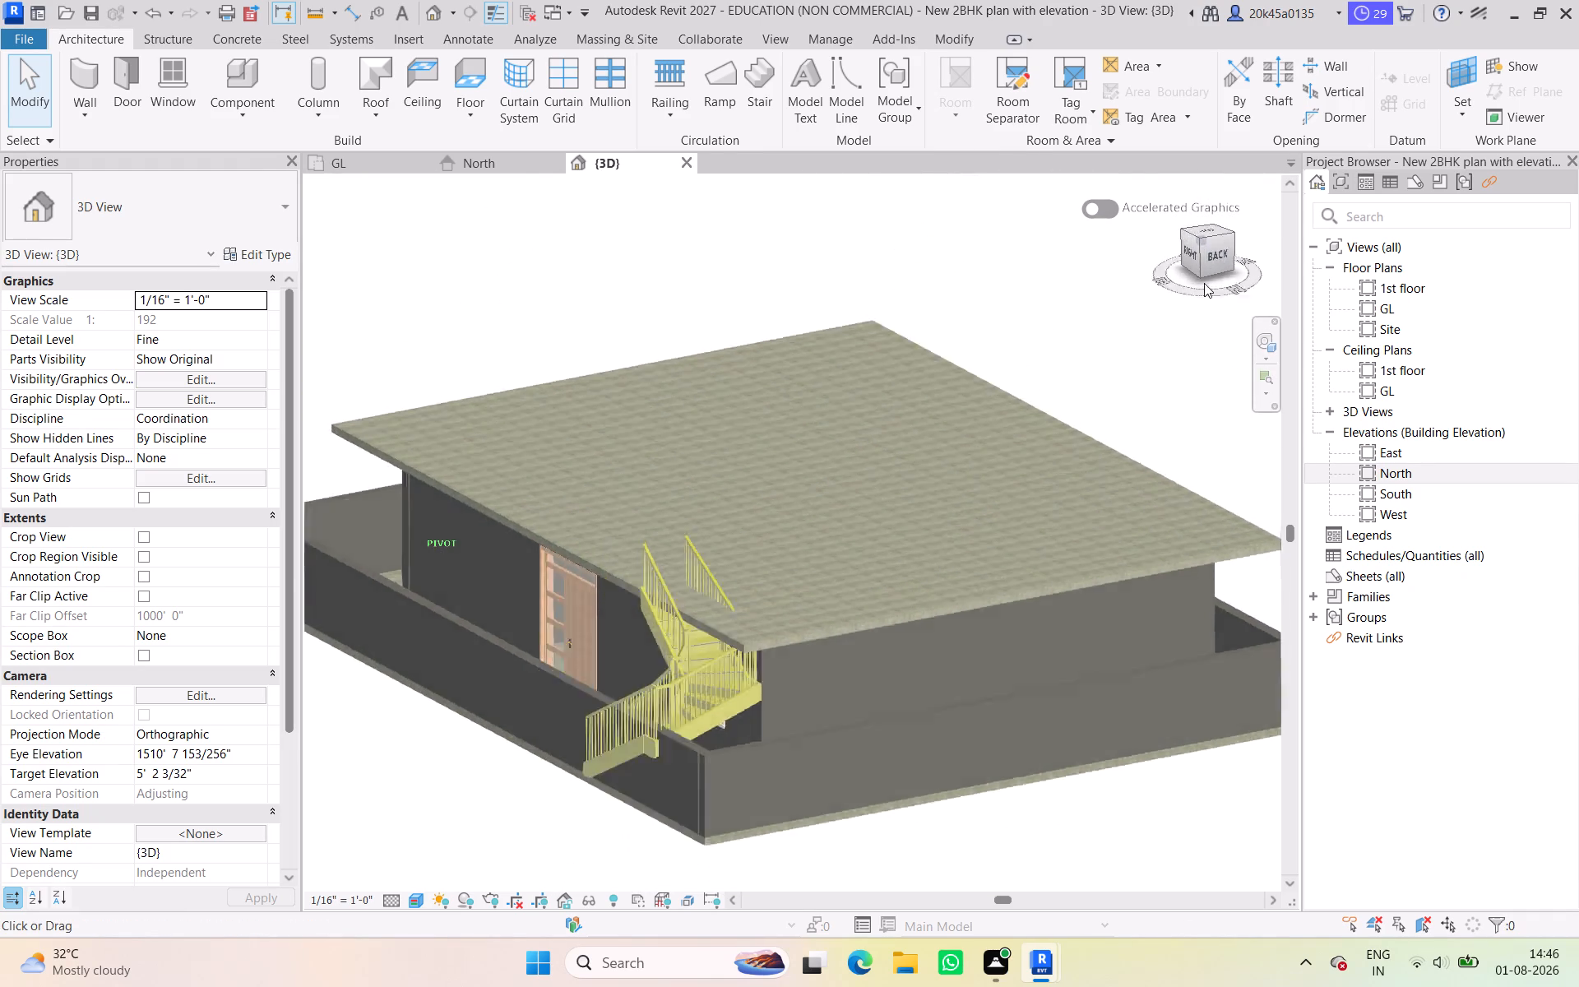
pyautogui.moveTo(1204, 283); pyautogui.dragTo(391, 226)
pyautogui.scroll(5, 896, 565)
pyautogui.scroll(-5, 898, 566)
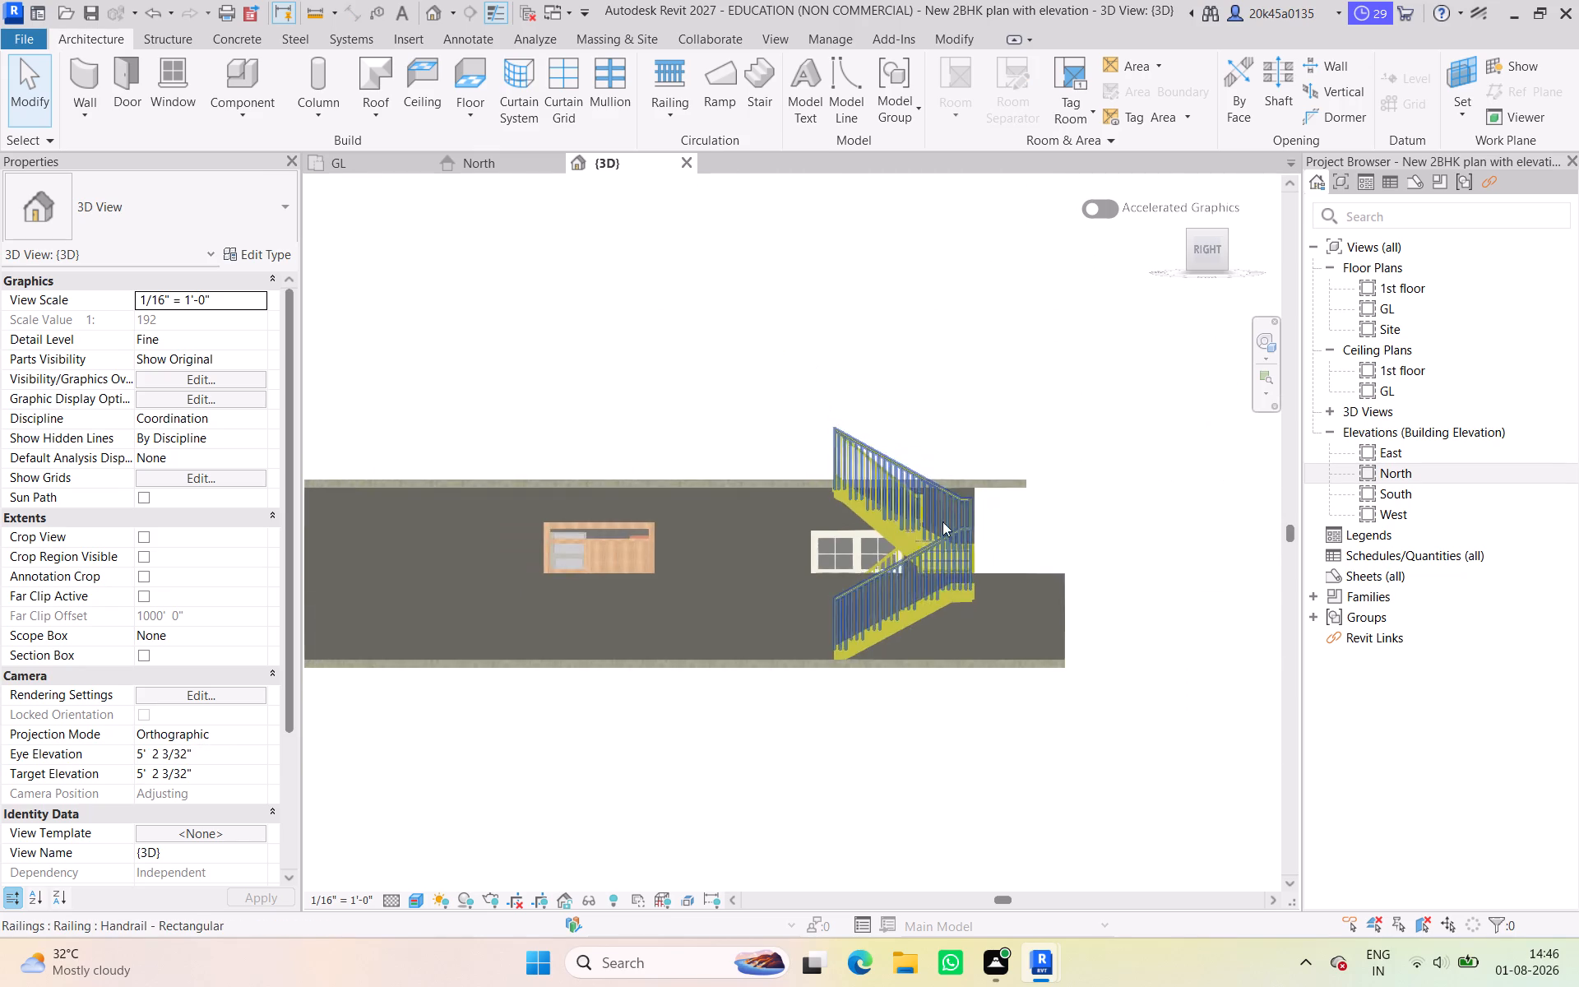
pyautogui.moveTo(1214, 244); pyautogui.dragTo(313, 327)
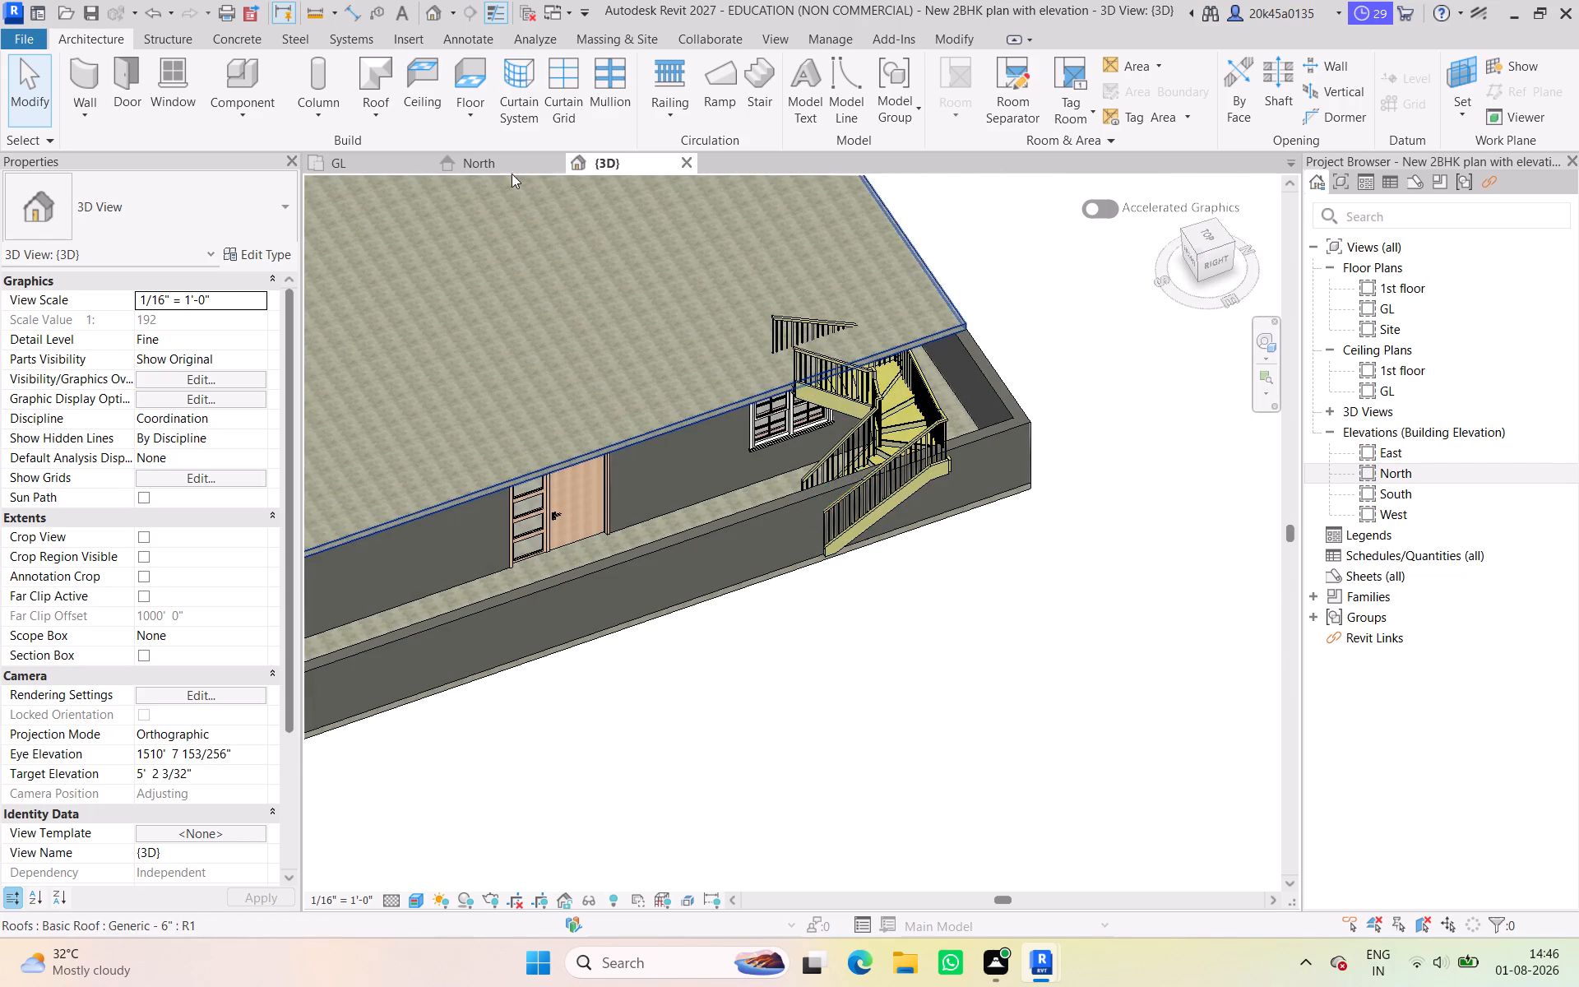
# Delete the whole winder stair with its railings, runs, supports and stair path in the GL plan.
pyautogui.click(487, 163)
pyautogui.click(324, 163)
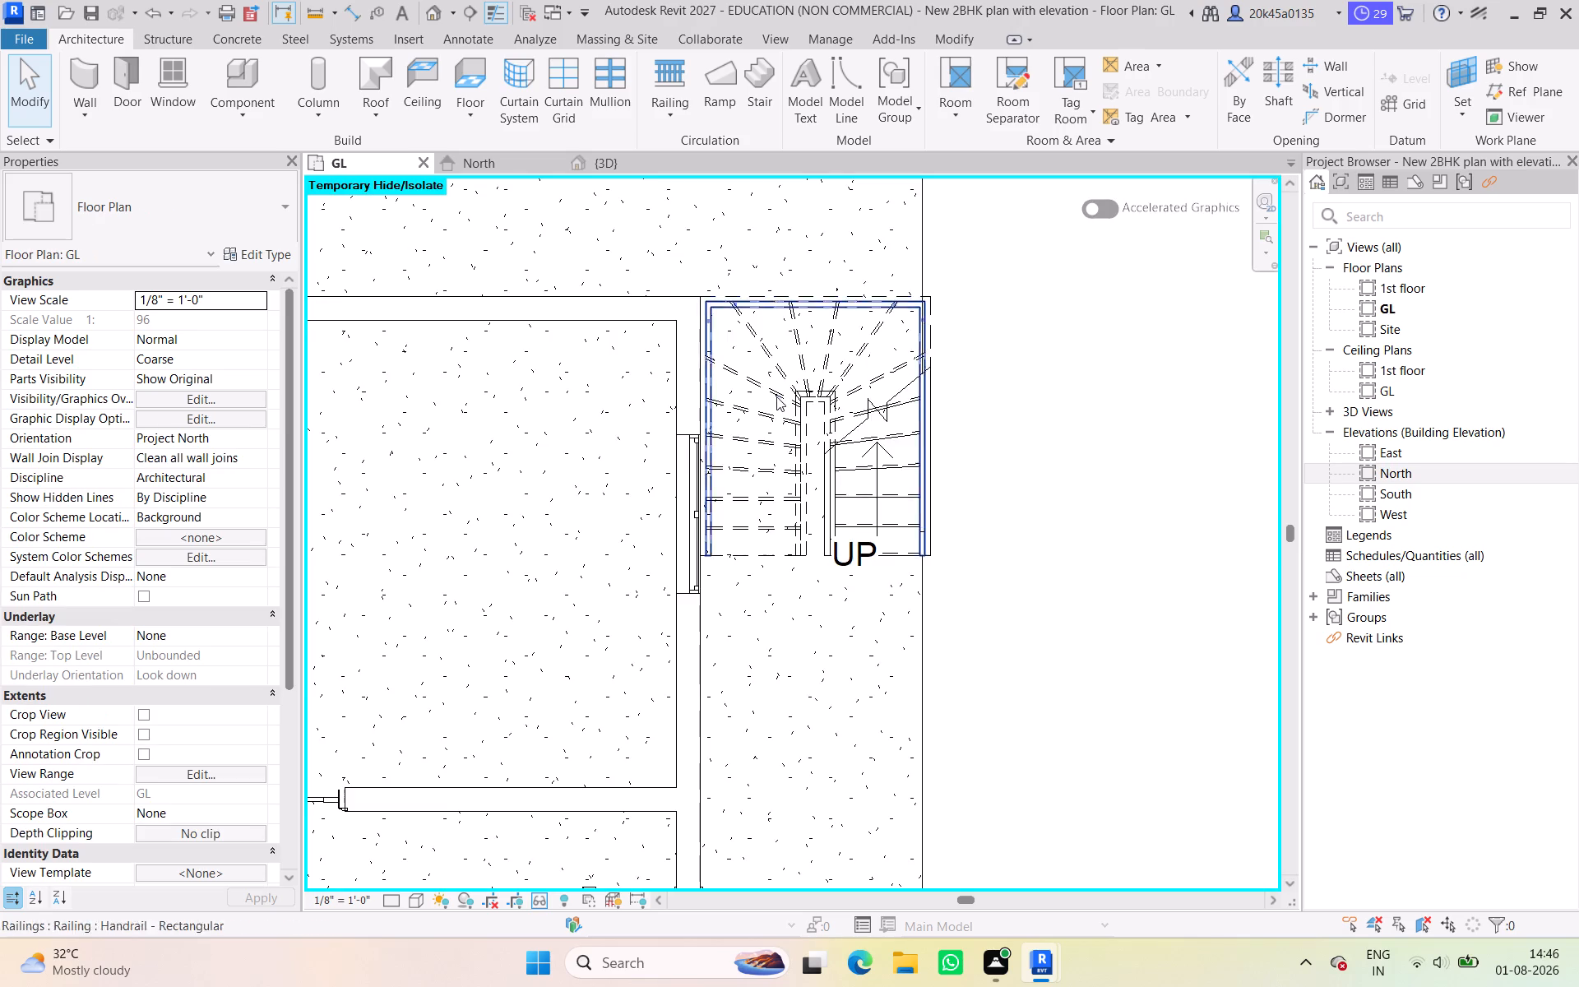
pyautogui.moveTo(627, 234); pyautogui.dragTo(973, 622)
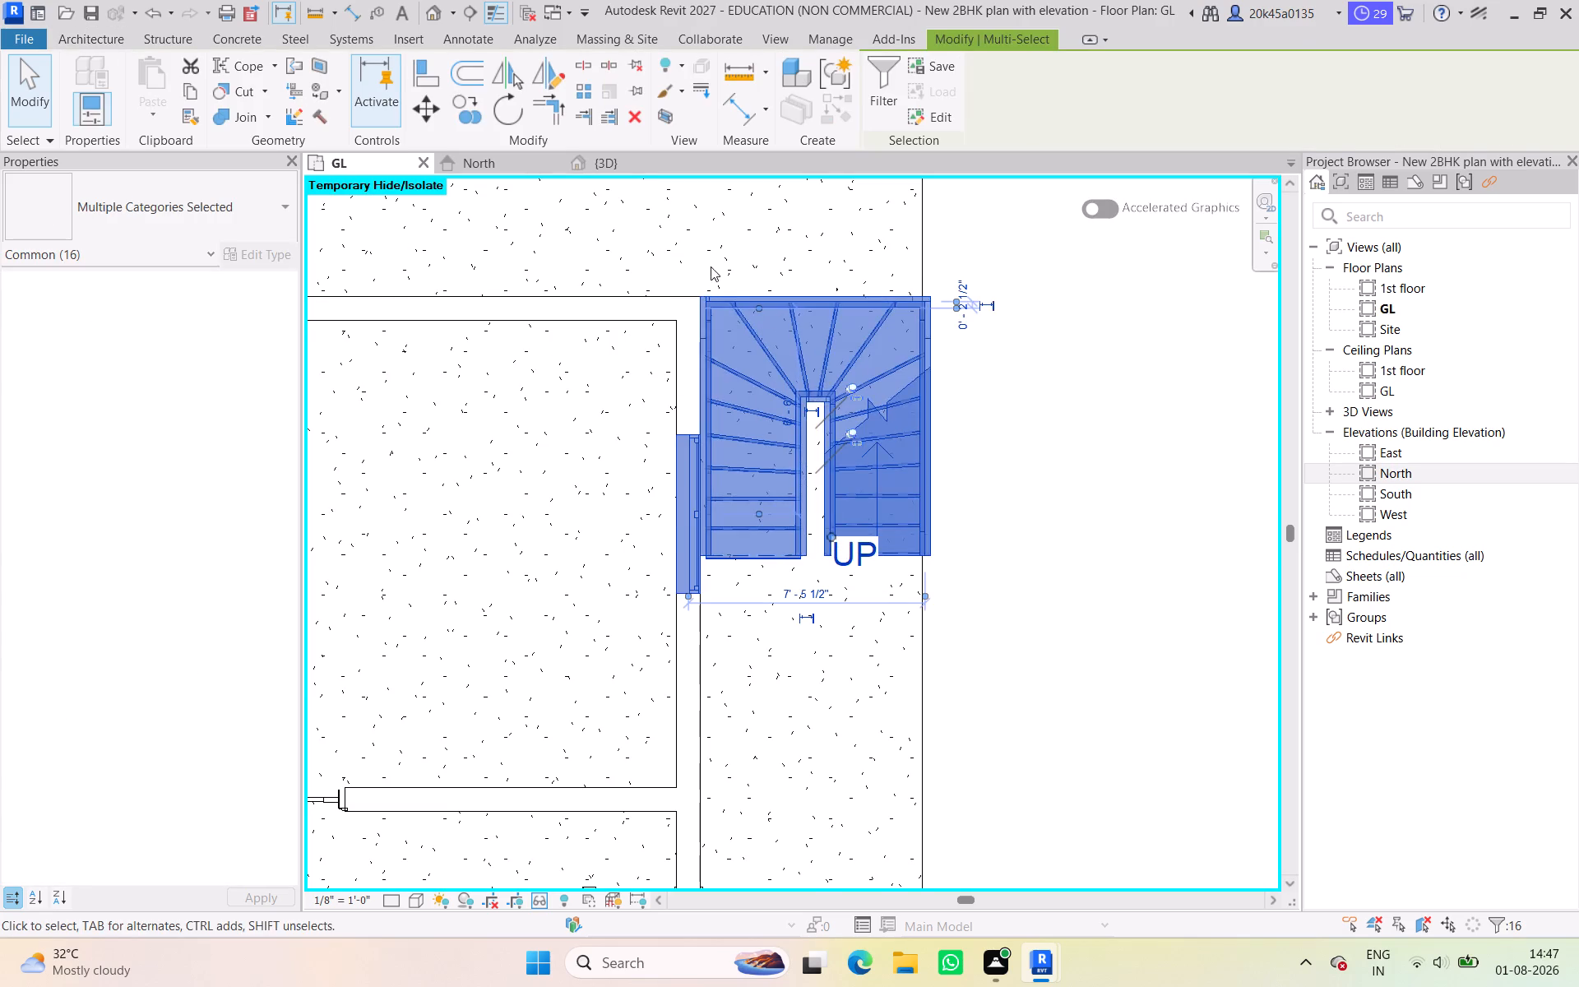
pyautogui.click(701, 262)
pyautogui.moveTo(678, 266); pyautogui.dragTo(965, 605)
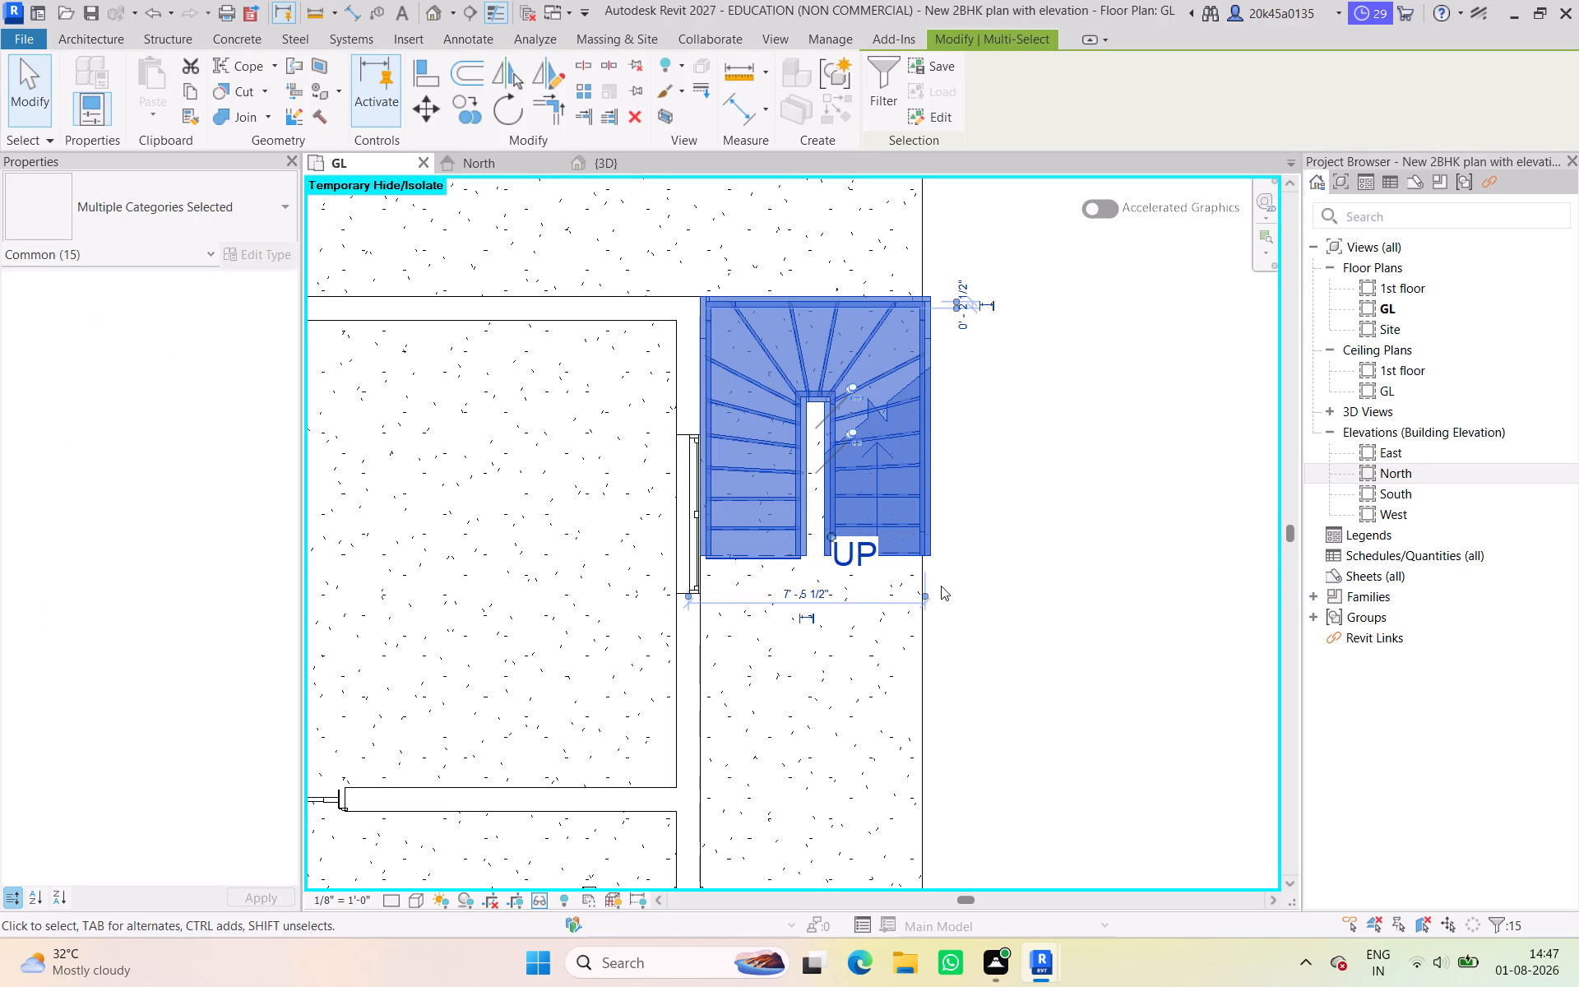
pyautogui.click(875, 76)
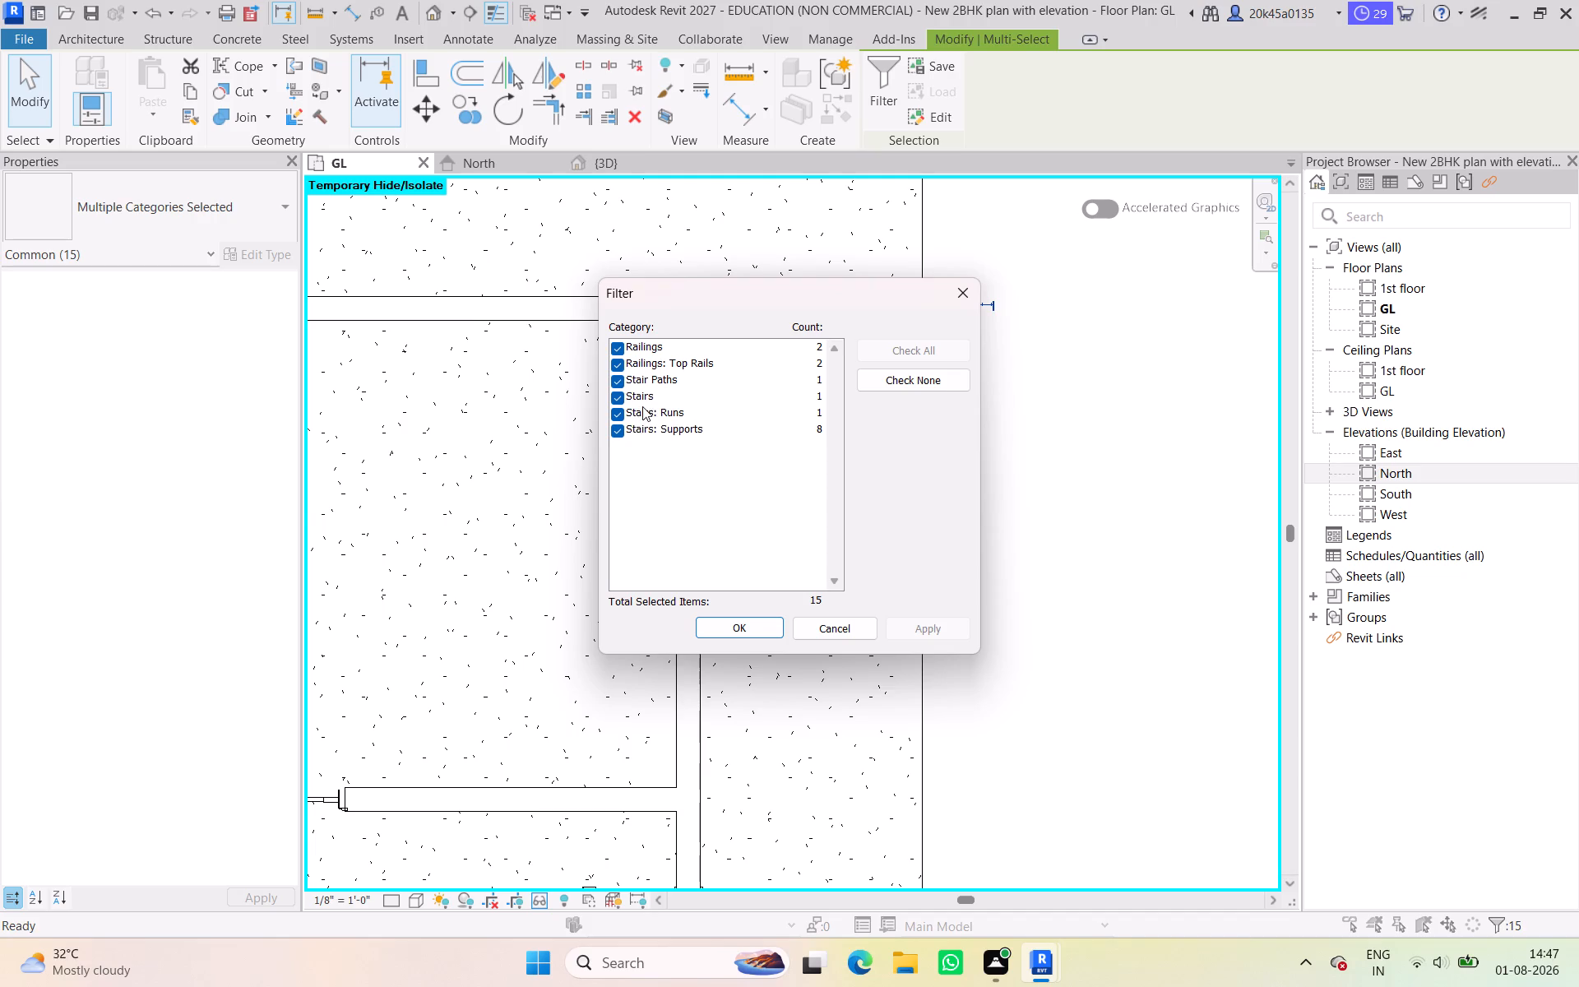
pyautogui.click(762, 633)
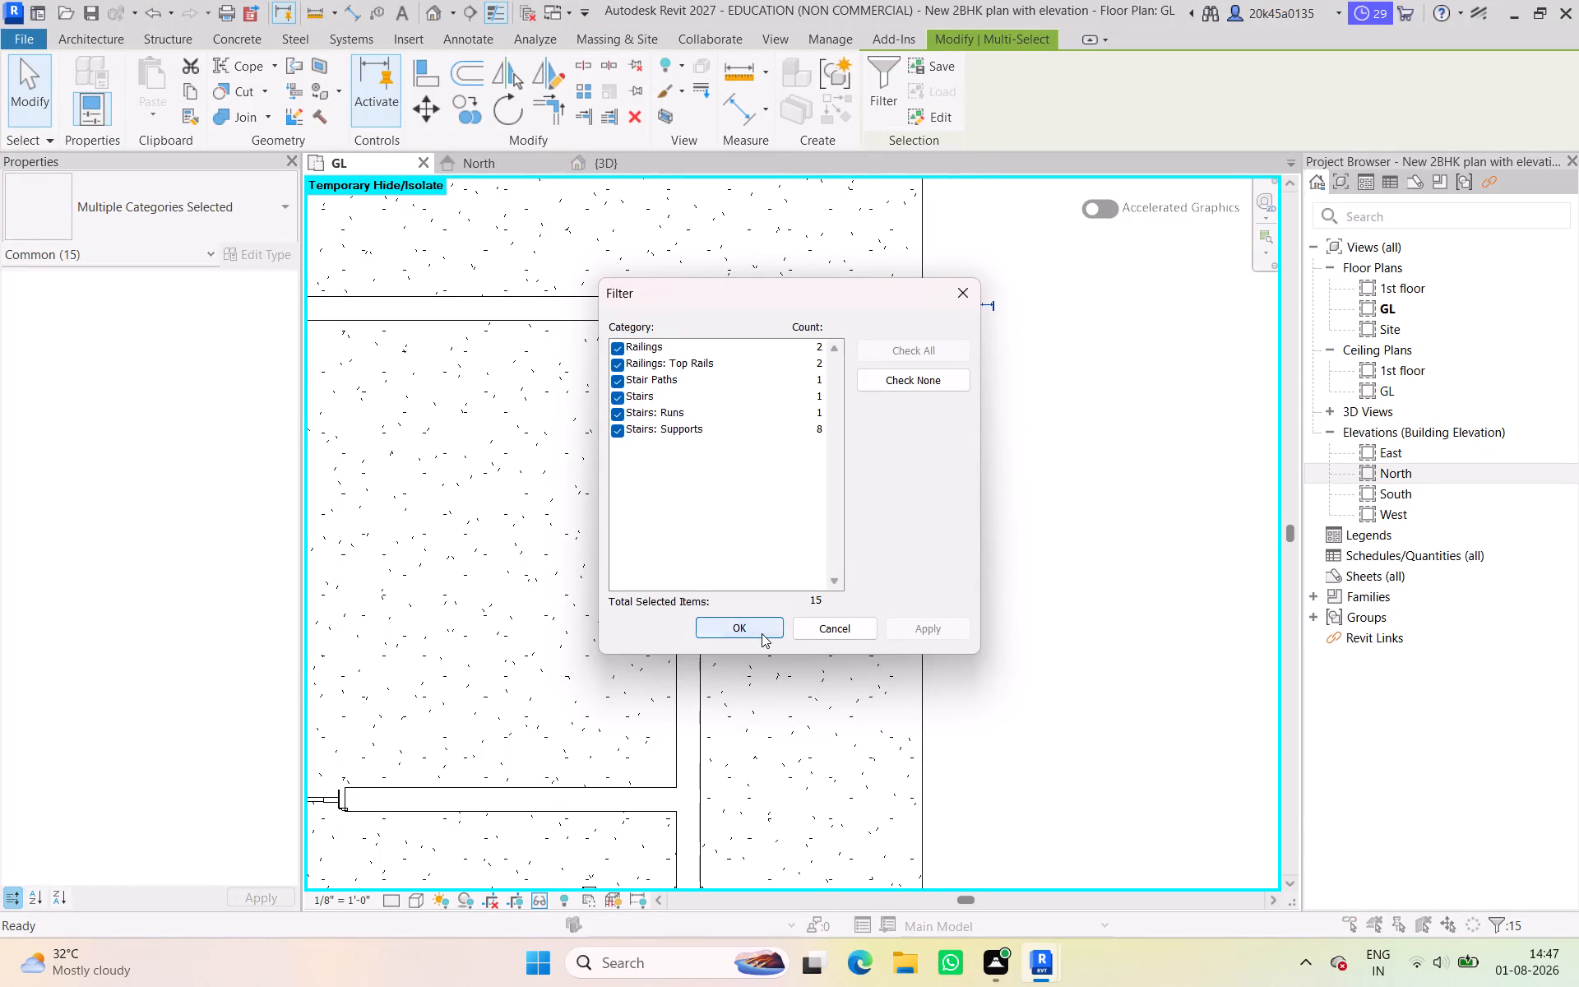
pyautogui.press('Delete')
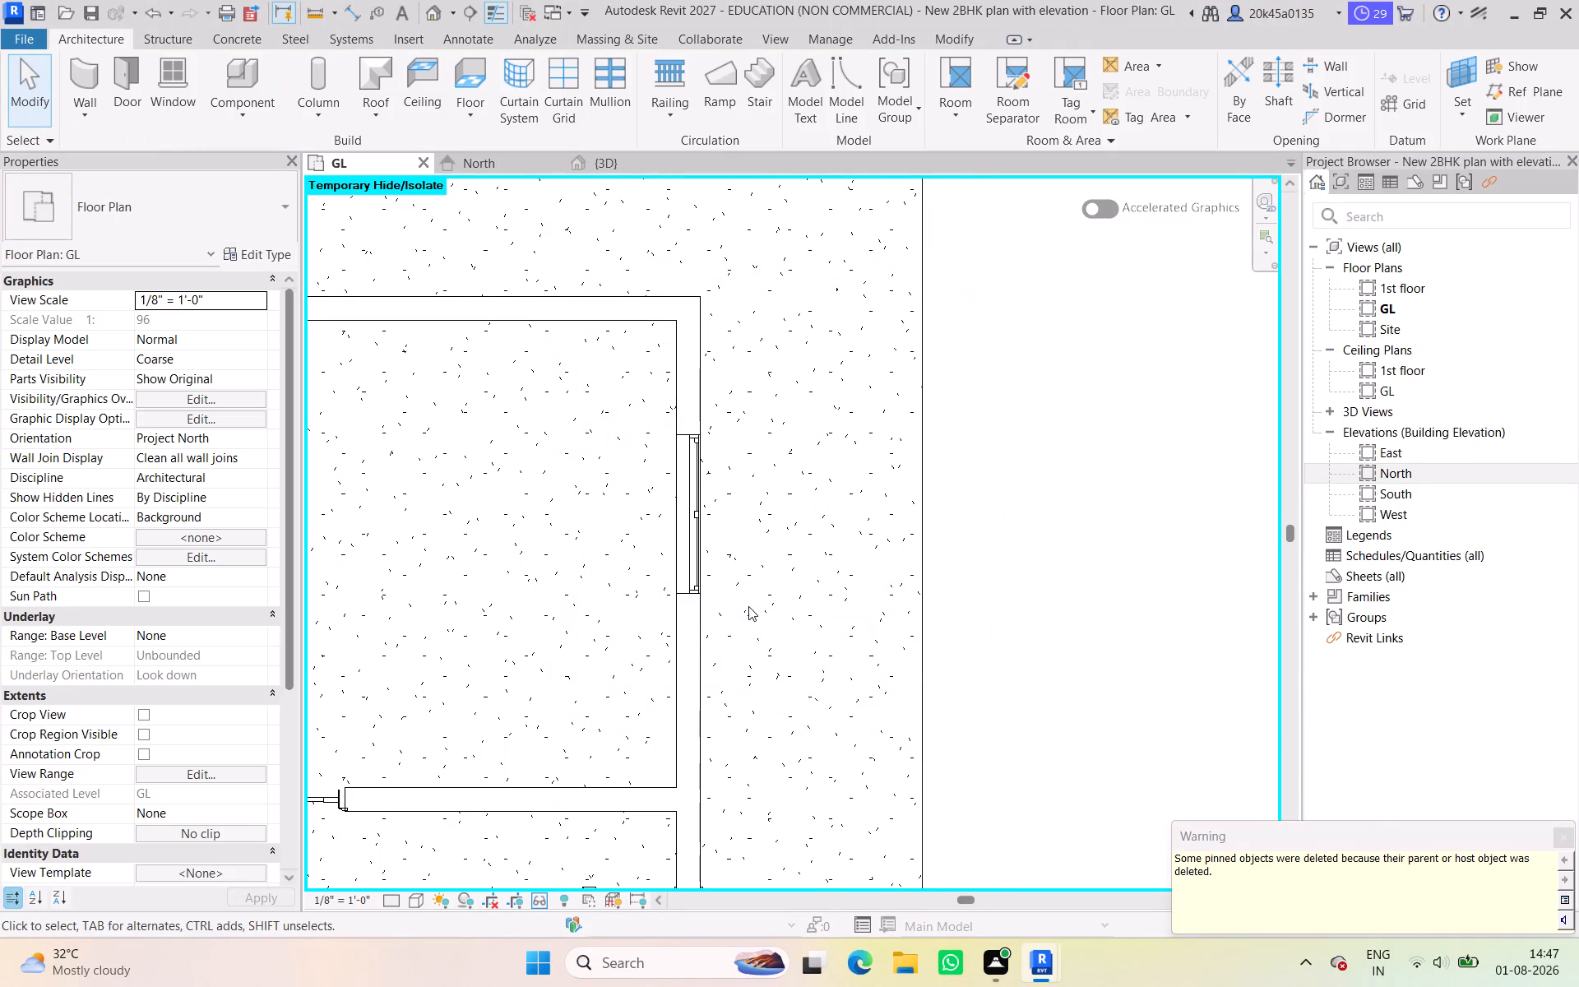
pyautogui.click(1571, 829)
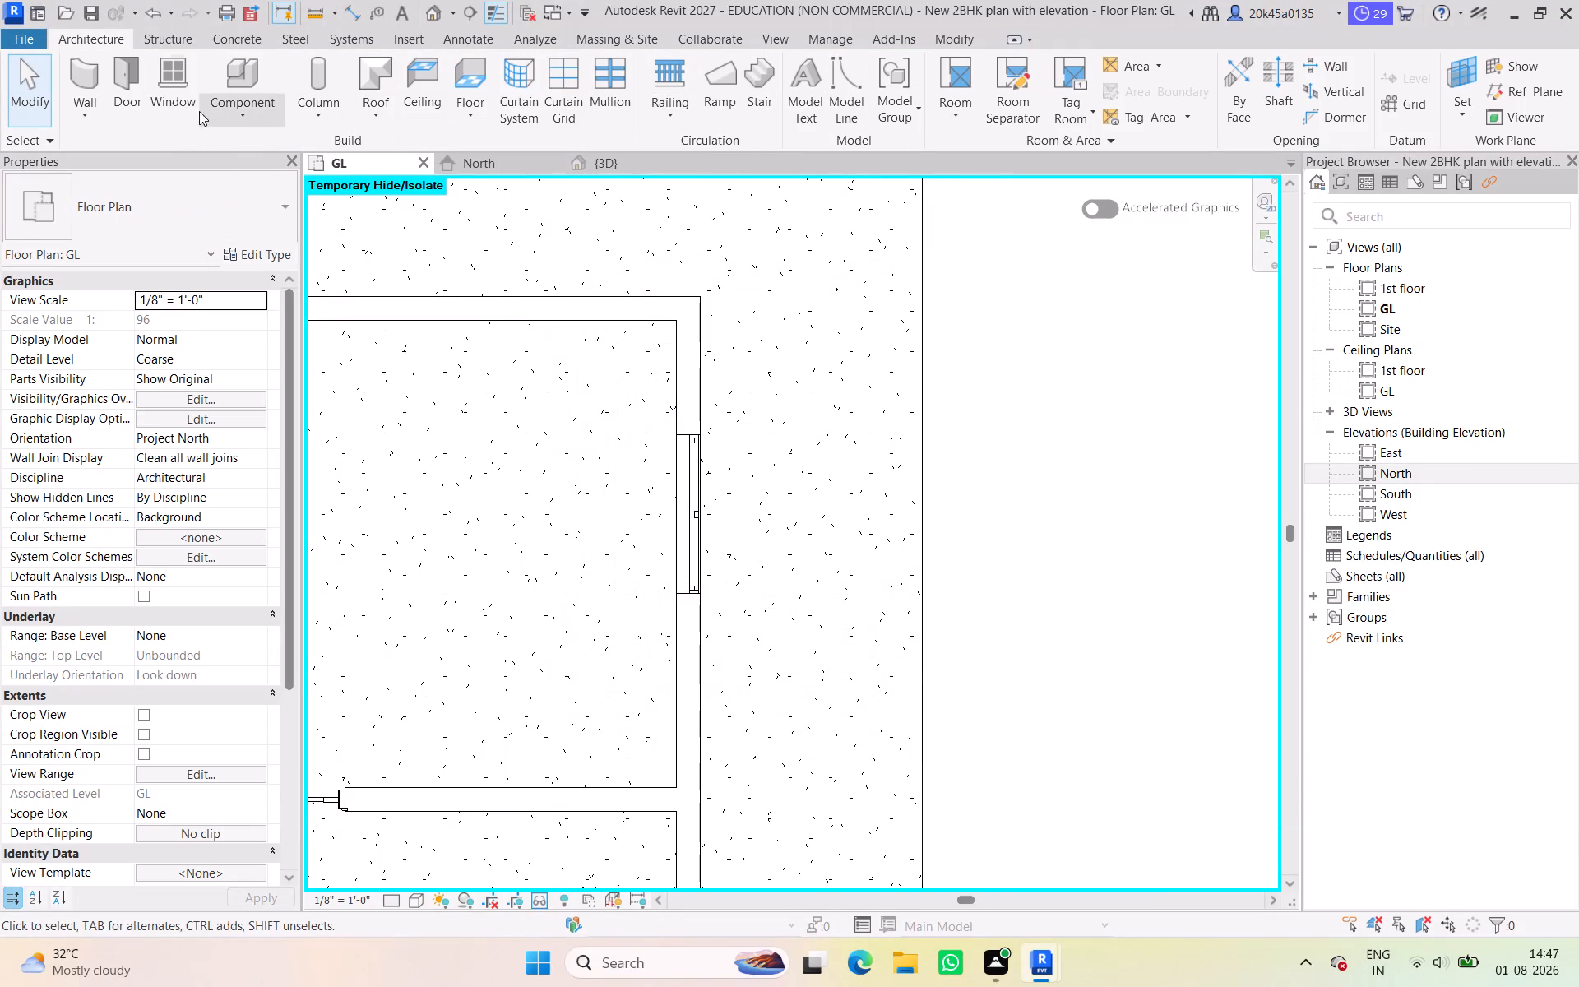
# Start a sketched stair run, picking boundary lines on the floor's east edge and the outer faces of the house's east and north walls.
pyautogui.click(762, 92)
pyautogui.click(916, 91)
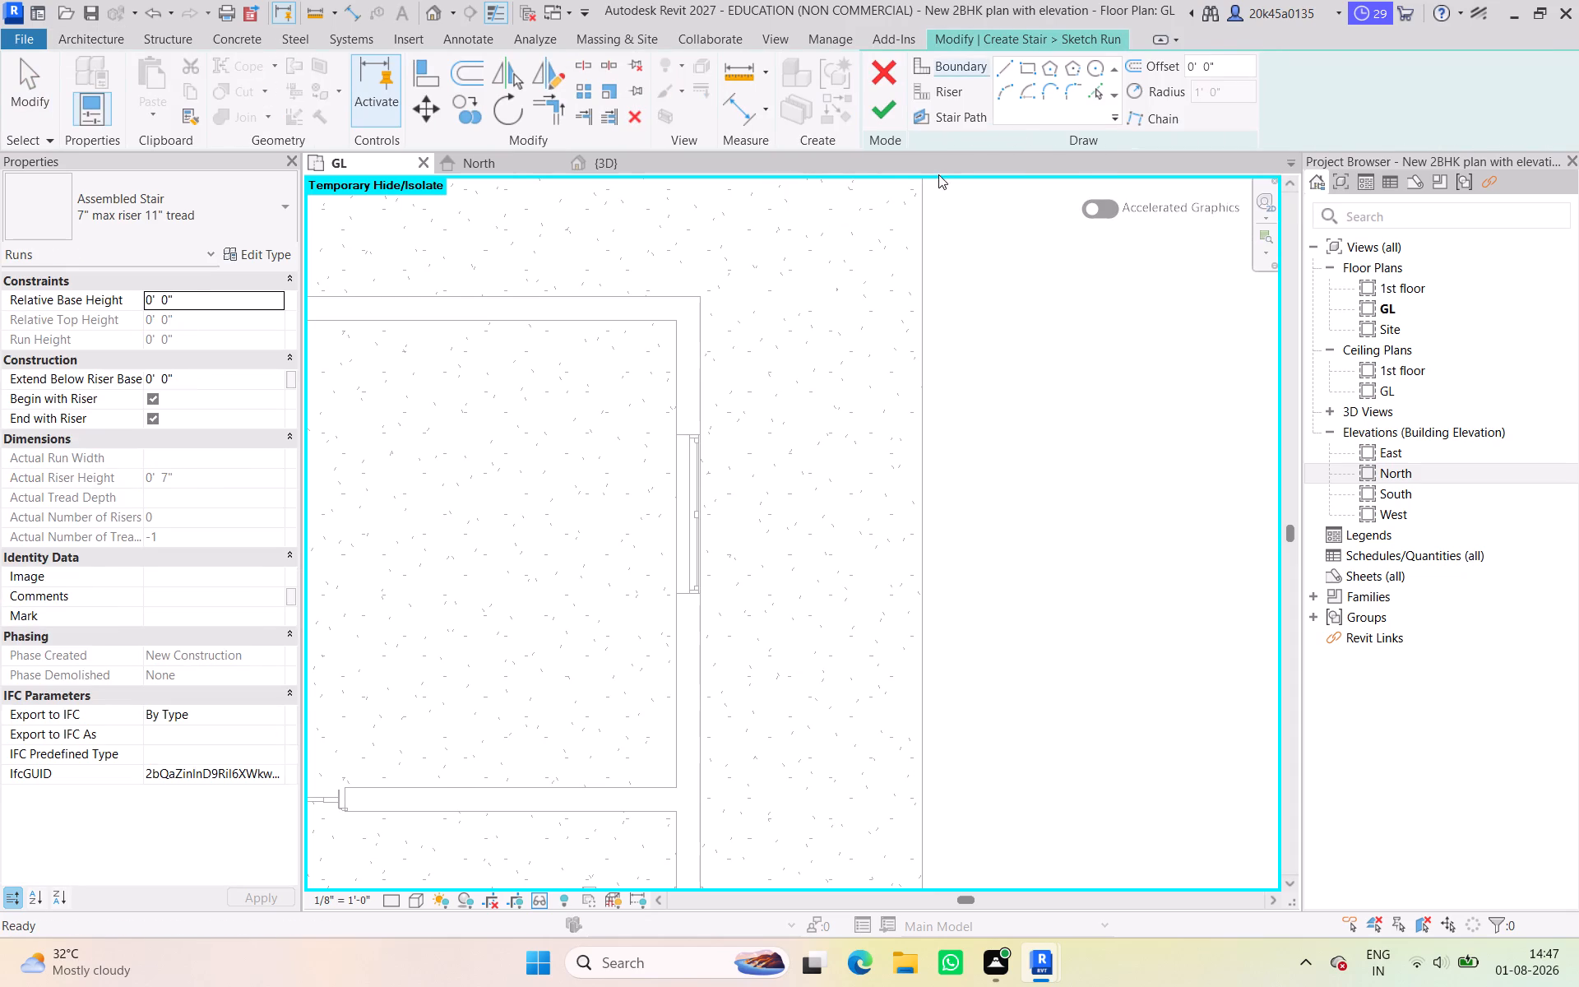
pyautogui.click(1011, 71)
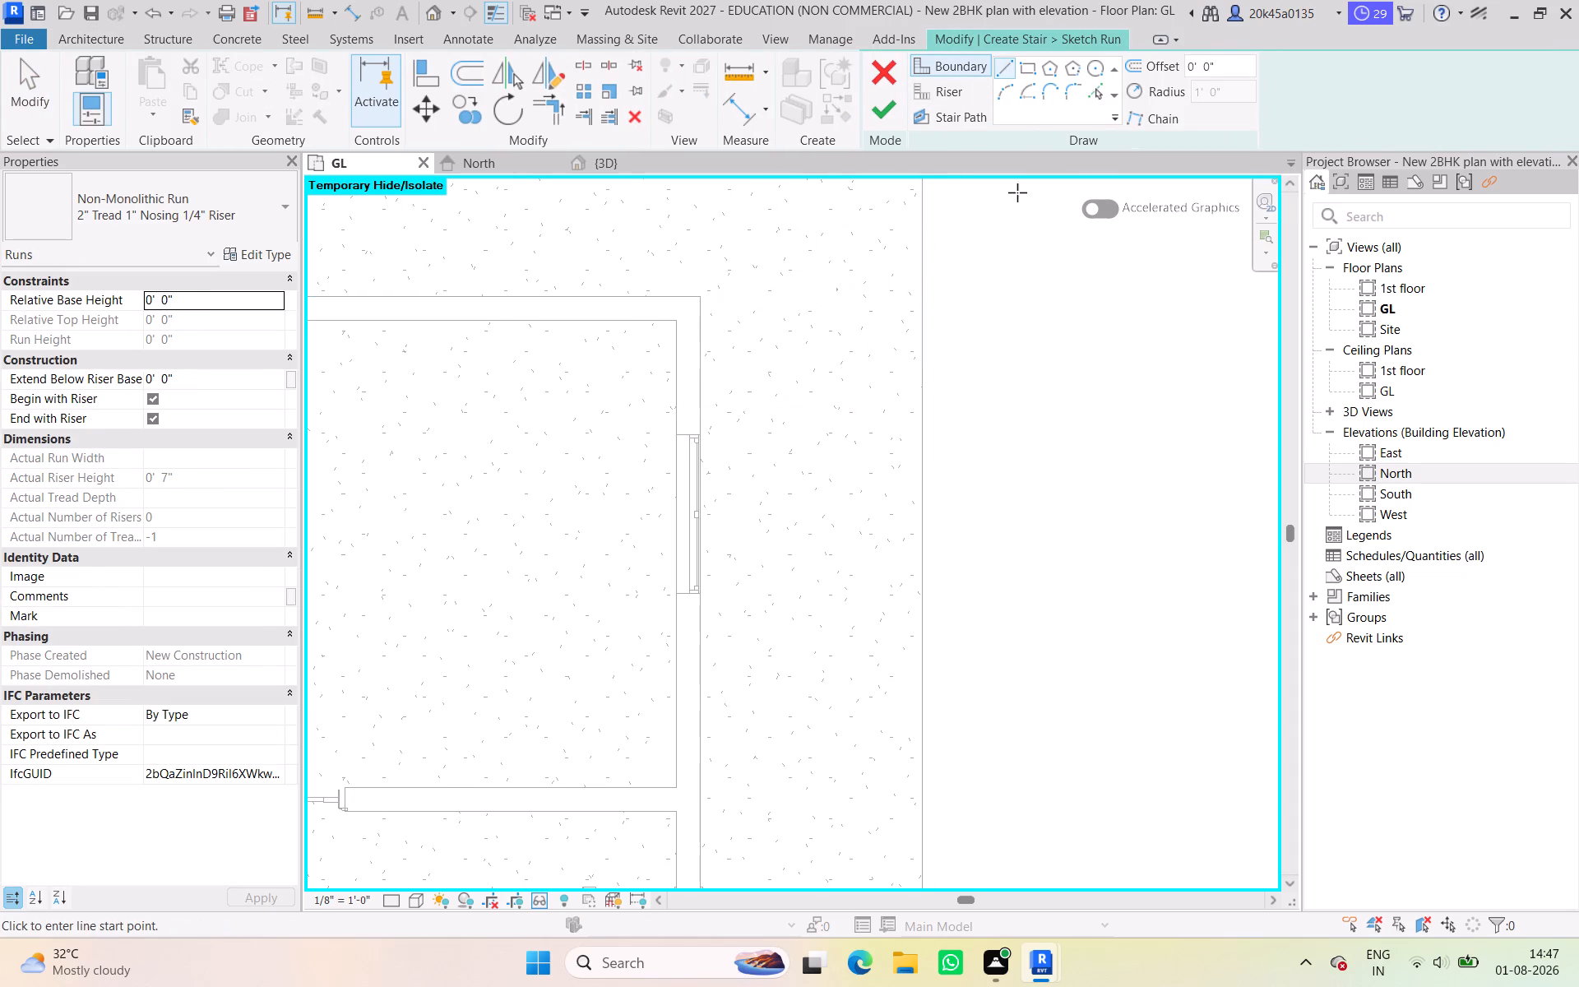
pyautogui.click(1094, 91)
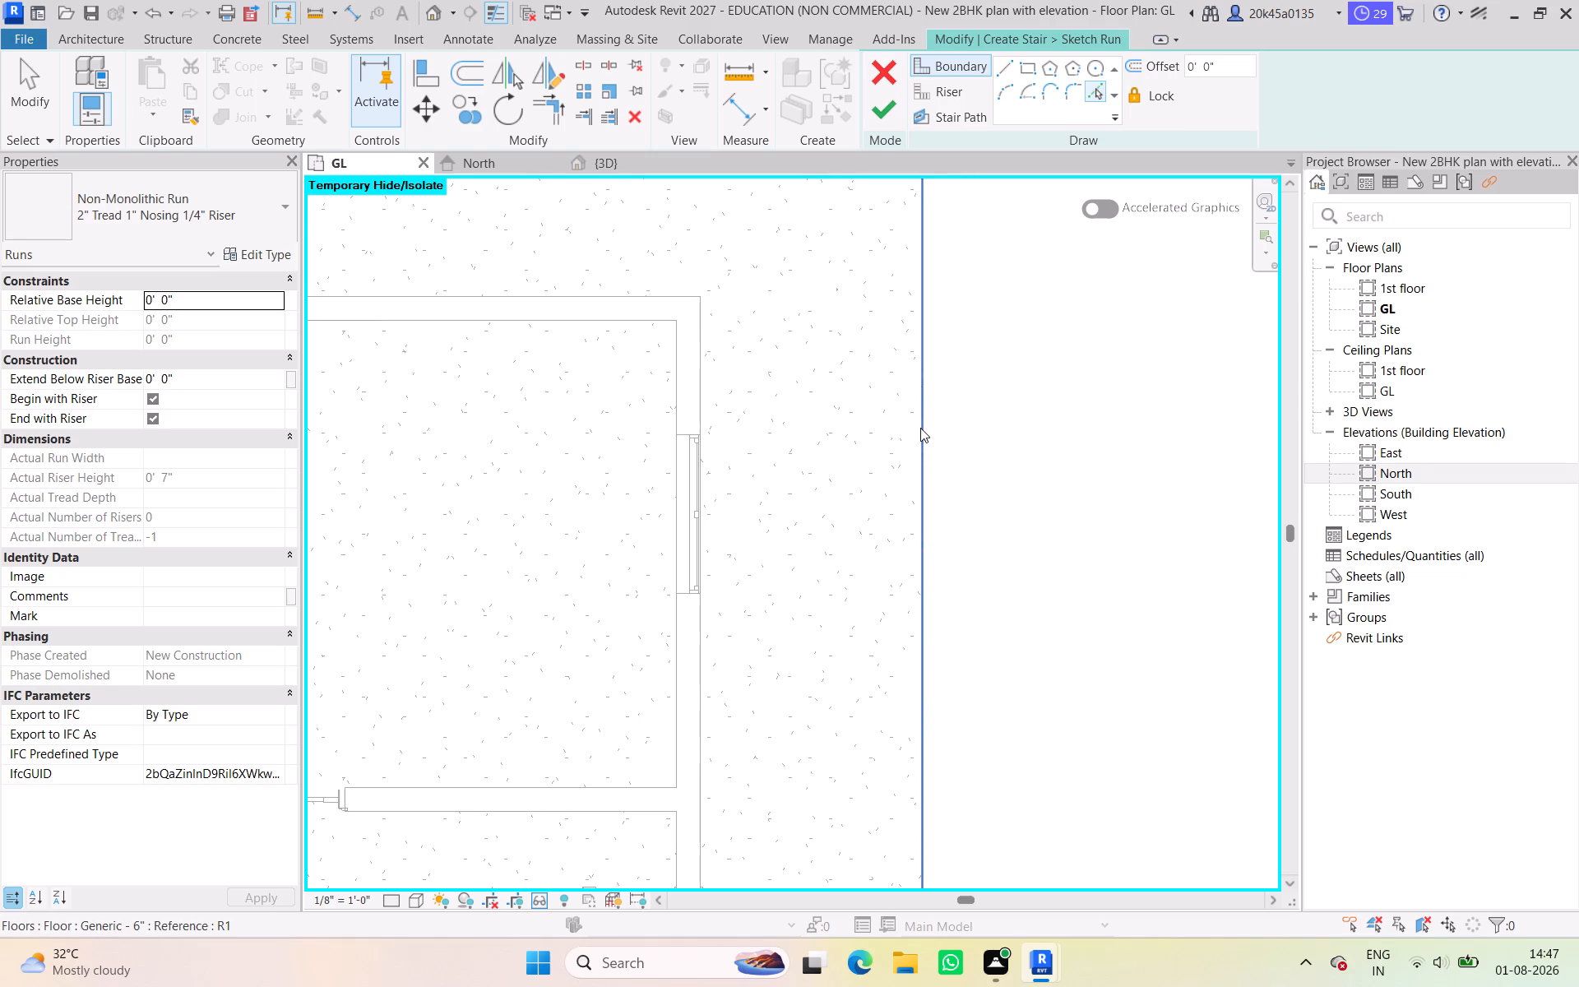
pyautogui.click(920, 428)
pyautogui.click(705, 385)
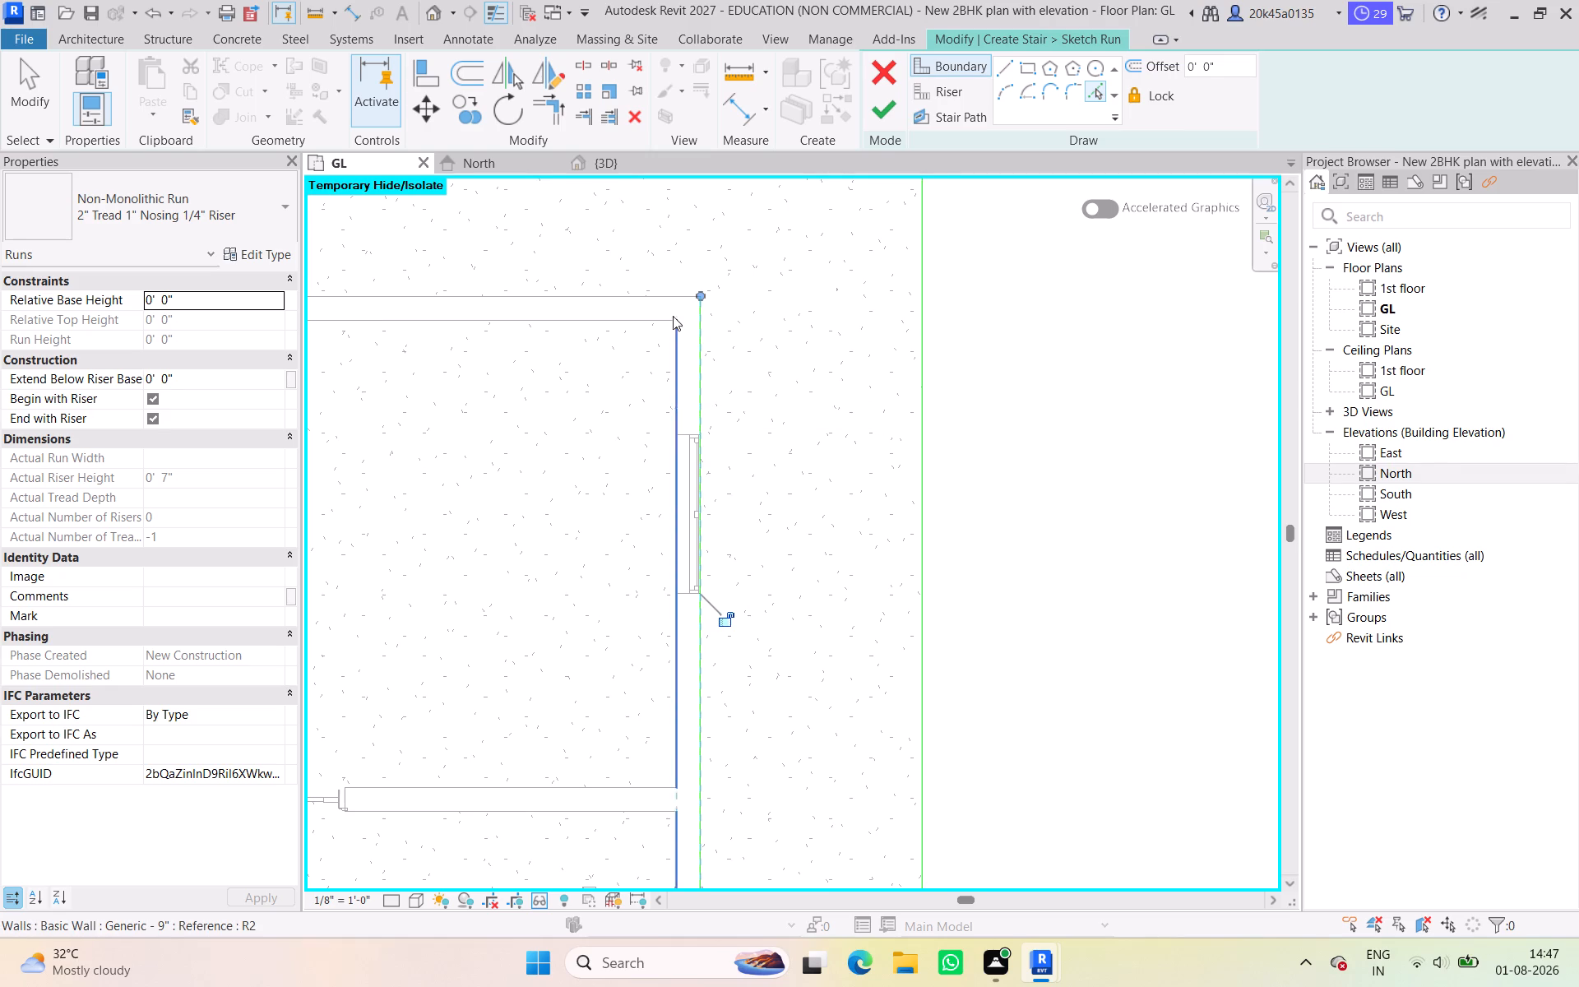
pyautogui.click(657, 290)
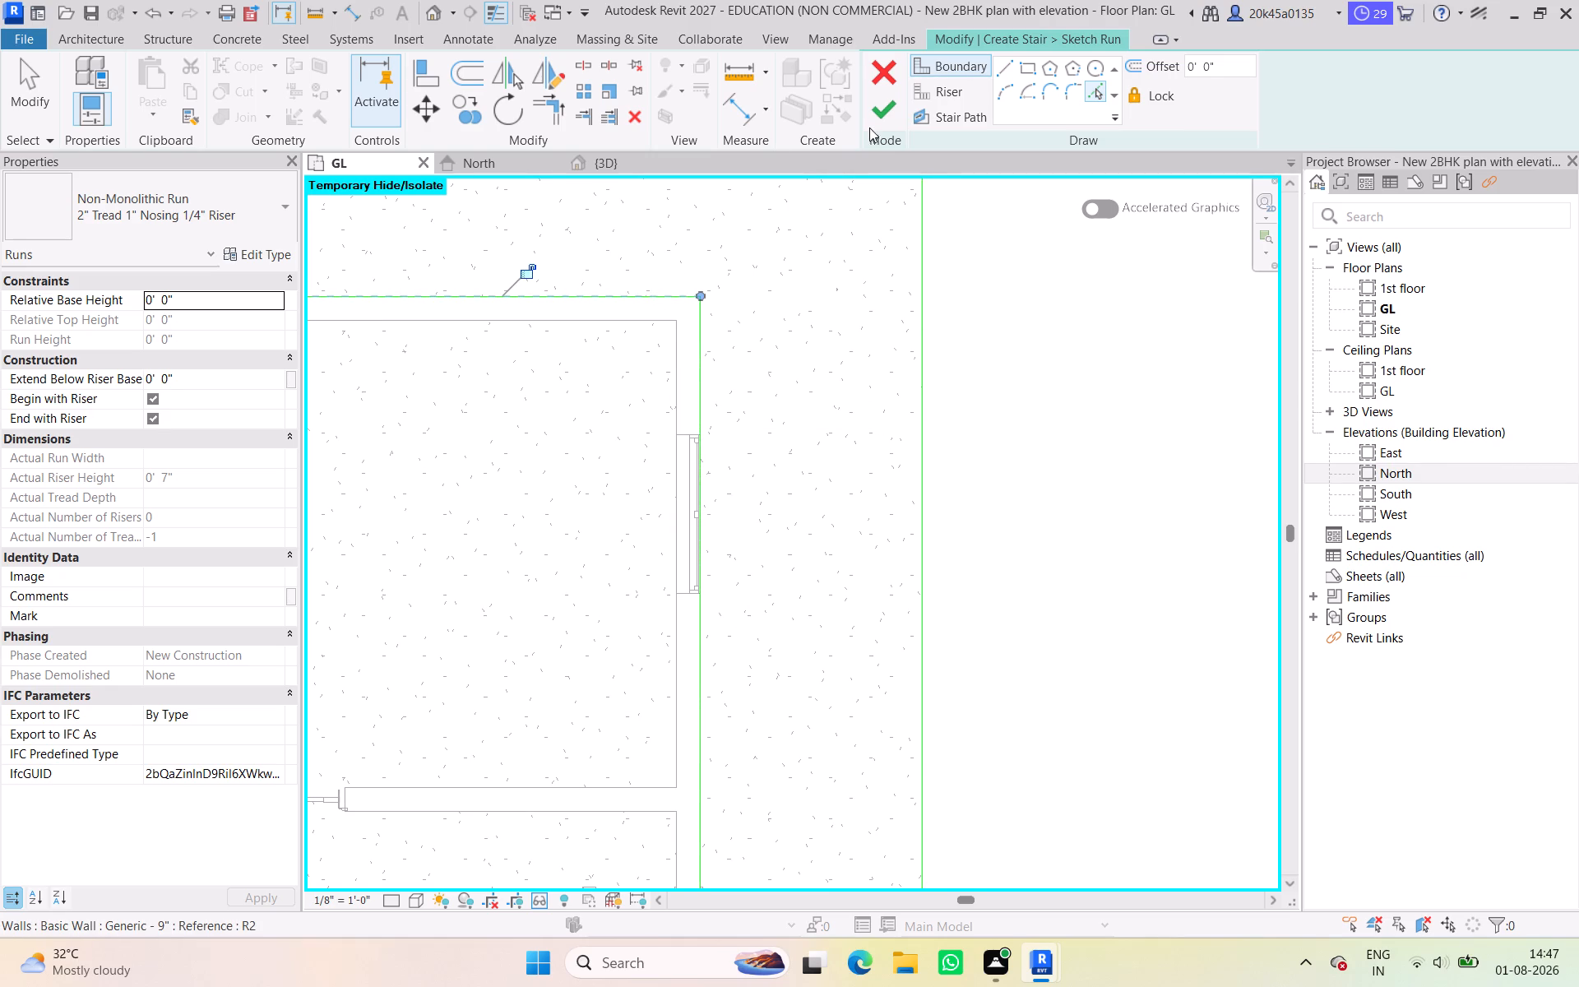
# Trim the north boundary line to corners with the east and west boundary lines, enclosing the passage's north end.
pyautogui.click(559, 105)
pyautogui.click(647, 295)
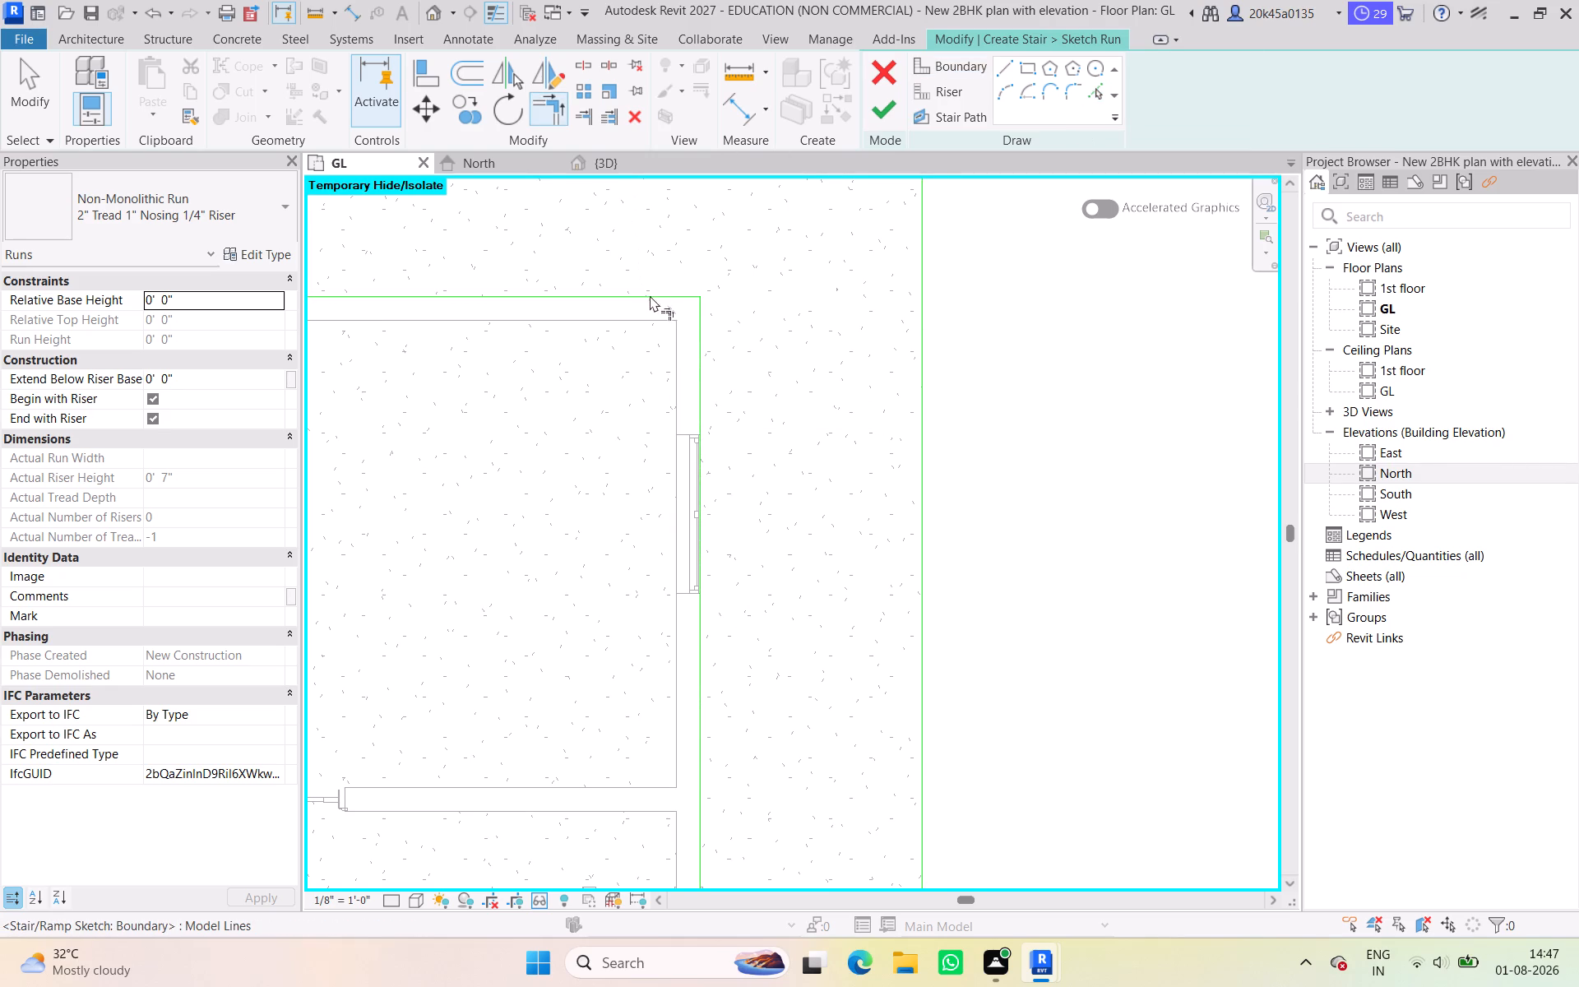
pyautogui.click(923, 432)
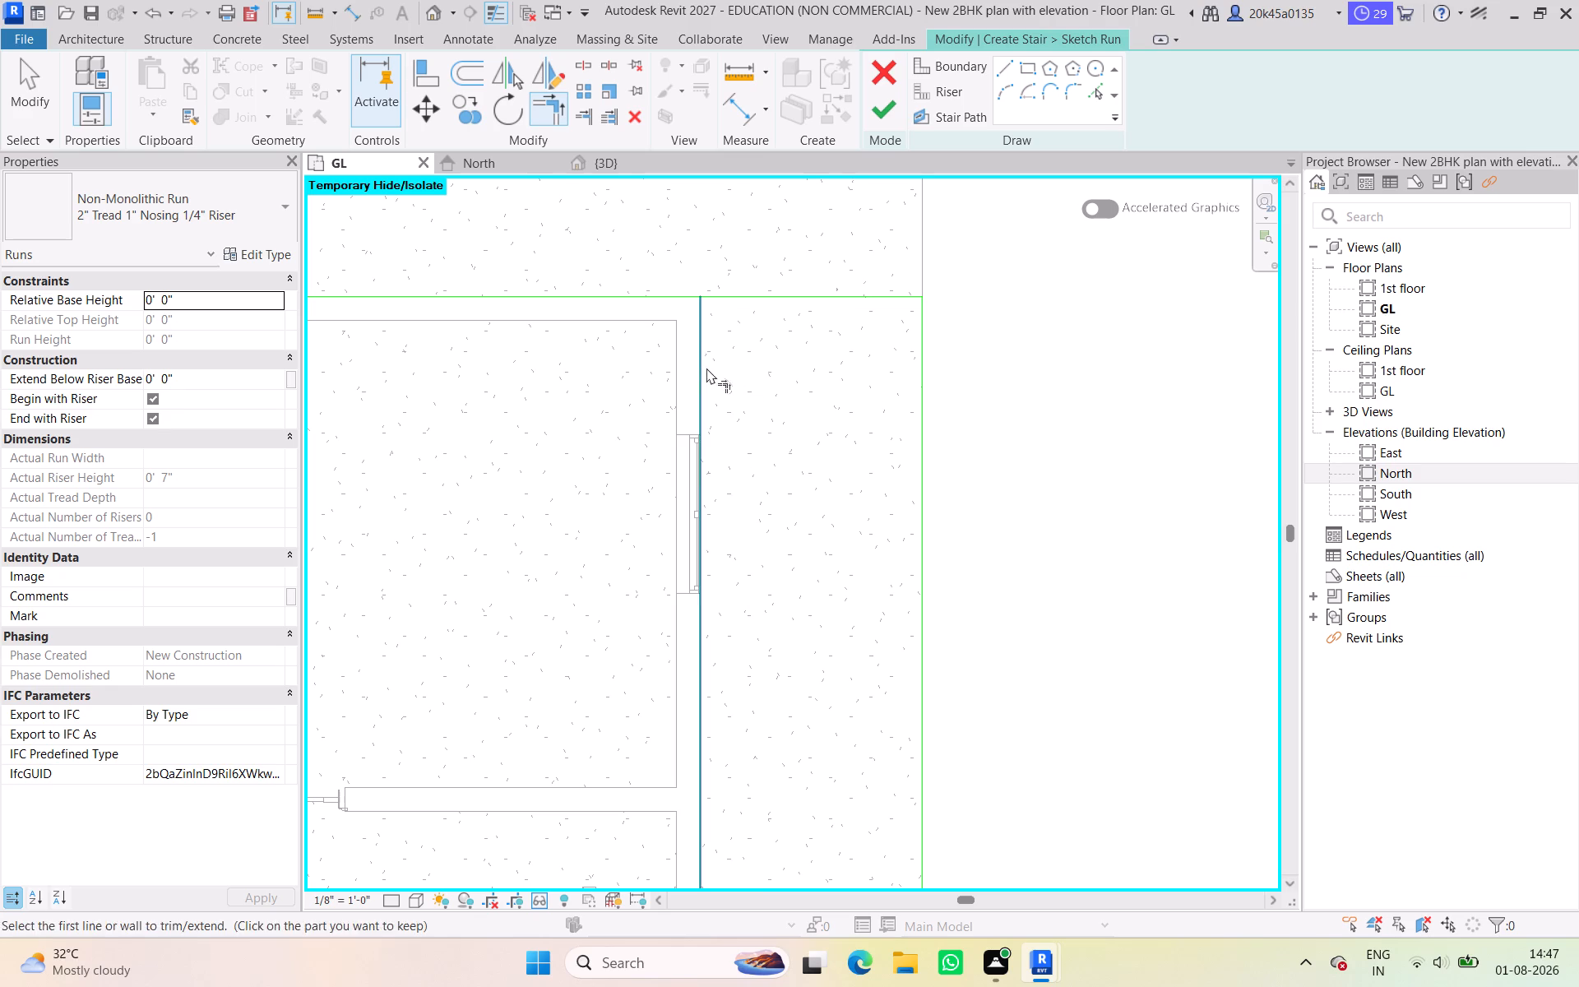
pyautogui.click(706, 368)
pyautogui.click(755, 300)
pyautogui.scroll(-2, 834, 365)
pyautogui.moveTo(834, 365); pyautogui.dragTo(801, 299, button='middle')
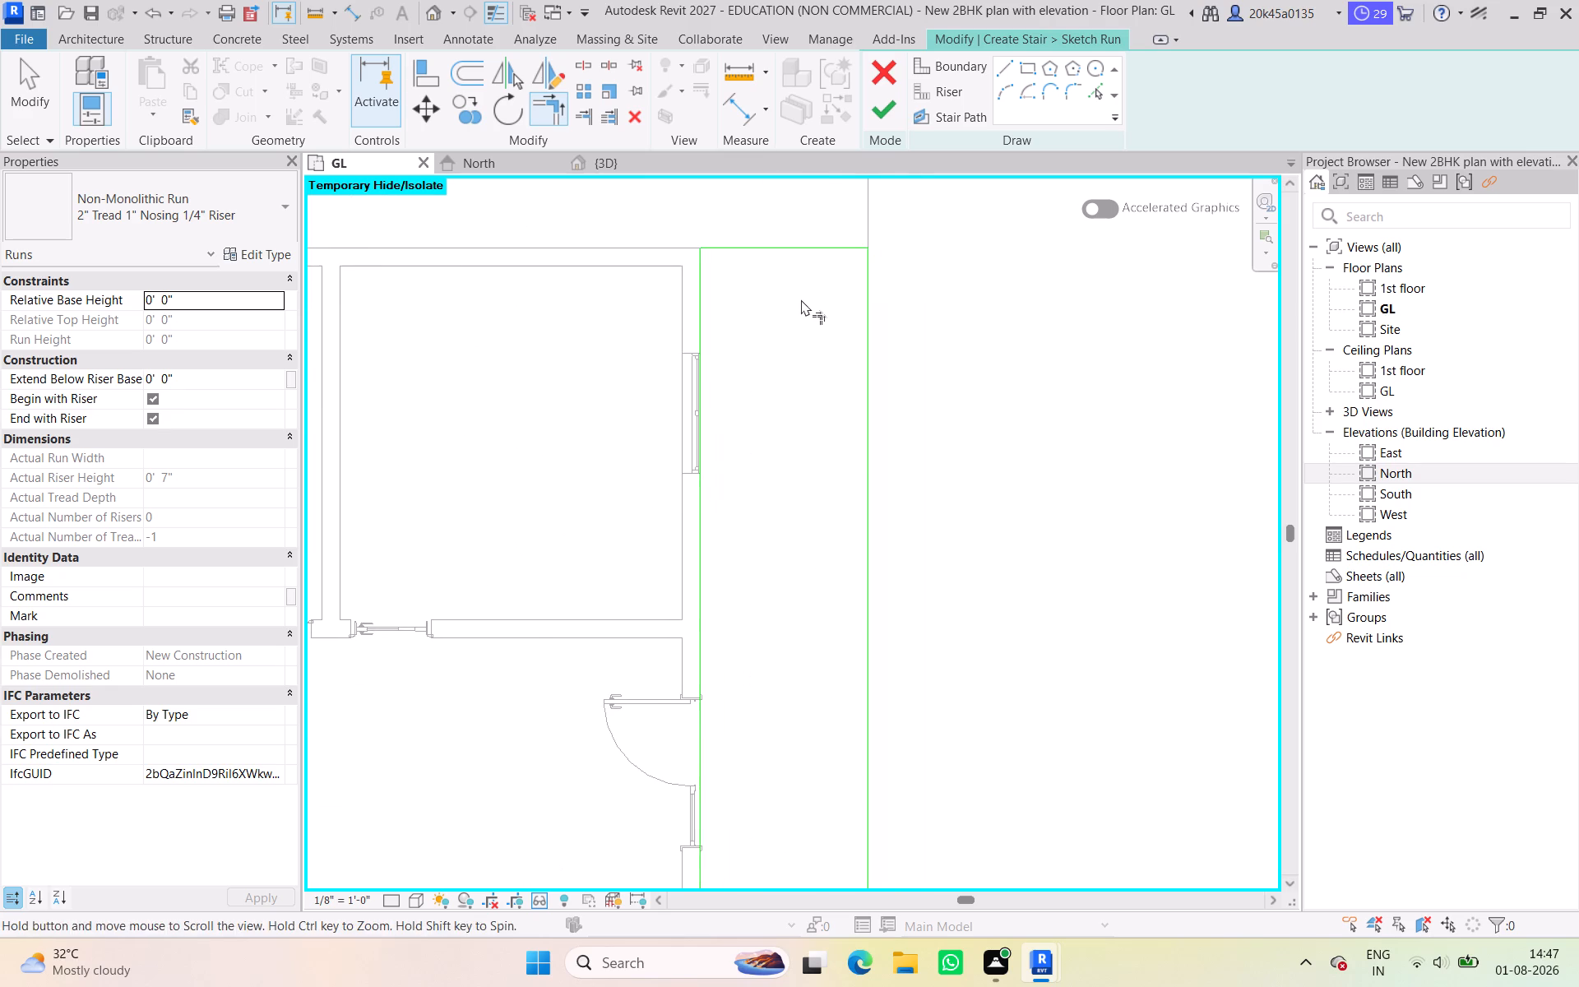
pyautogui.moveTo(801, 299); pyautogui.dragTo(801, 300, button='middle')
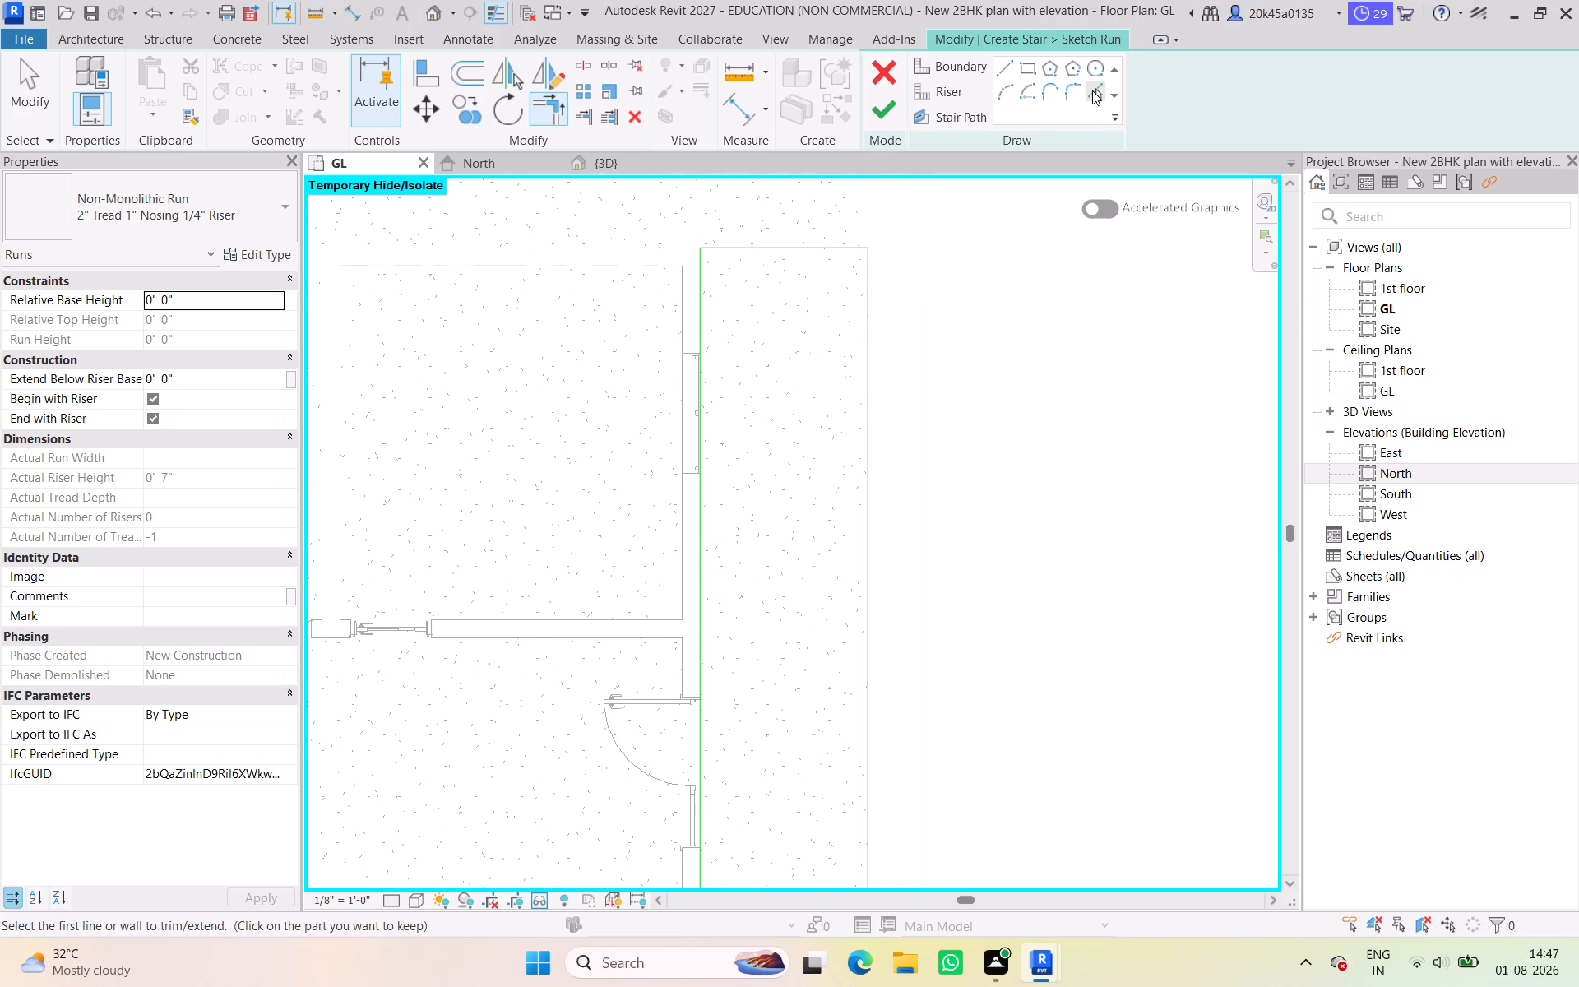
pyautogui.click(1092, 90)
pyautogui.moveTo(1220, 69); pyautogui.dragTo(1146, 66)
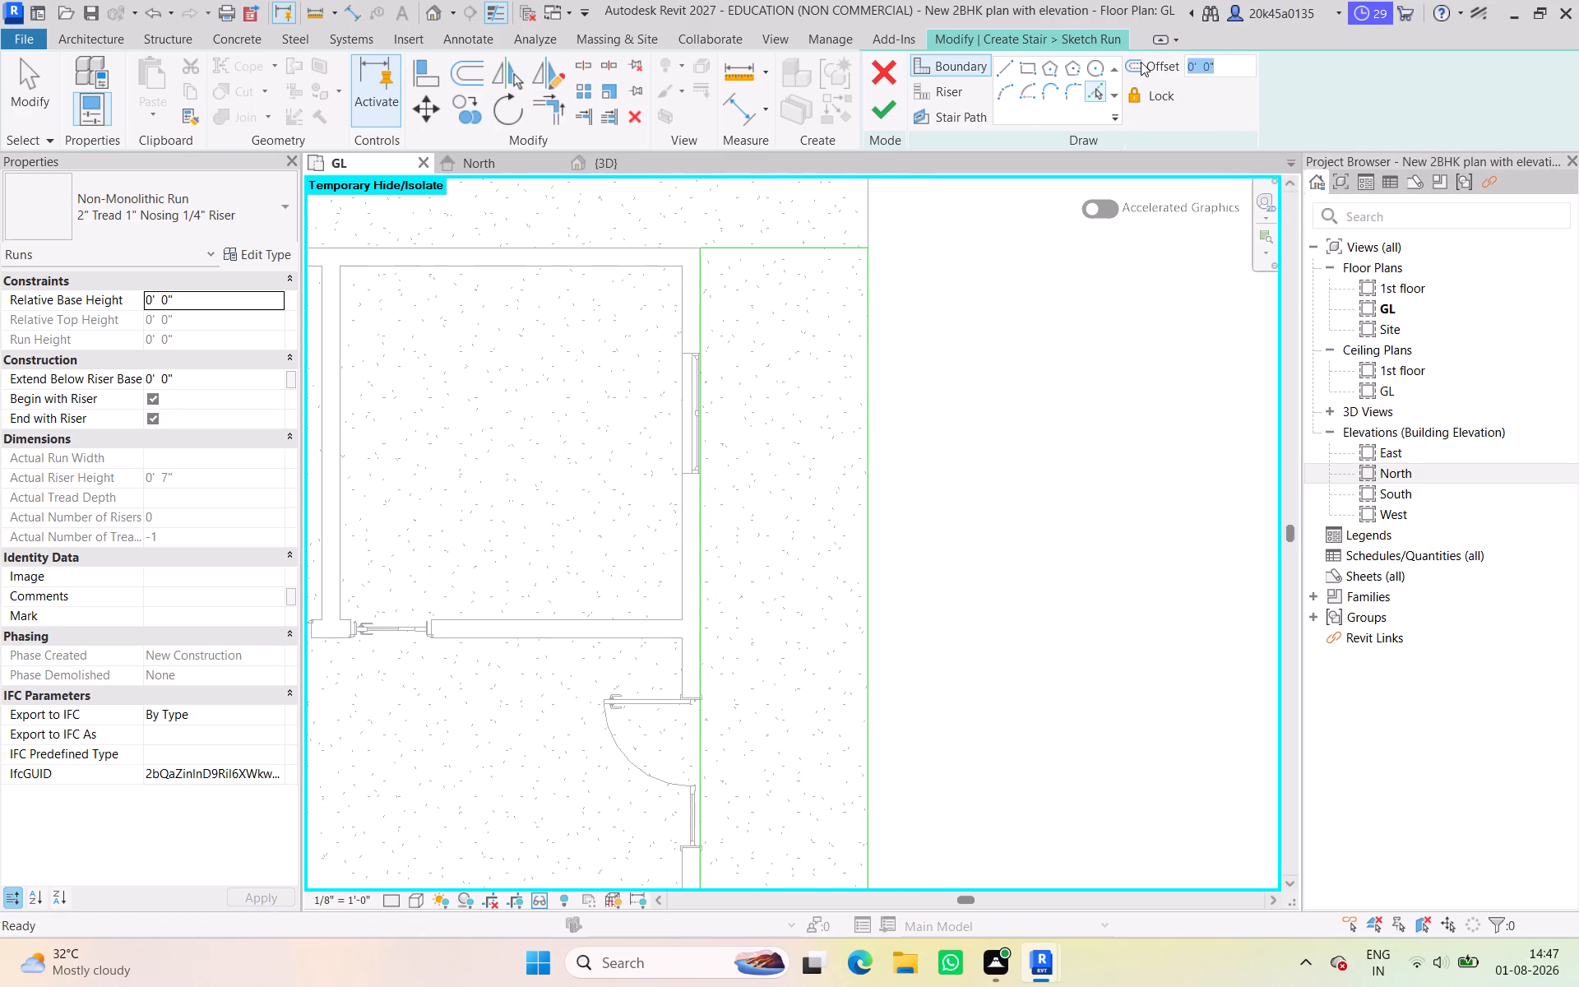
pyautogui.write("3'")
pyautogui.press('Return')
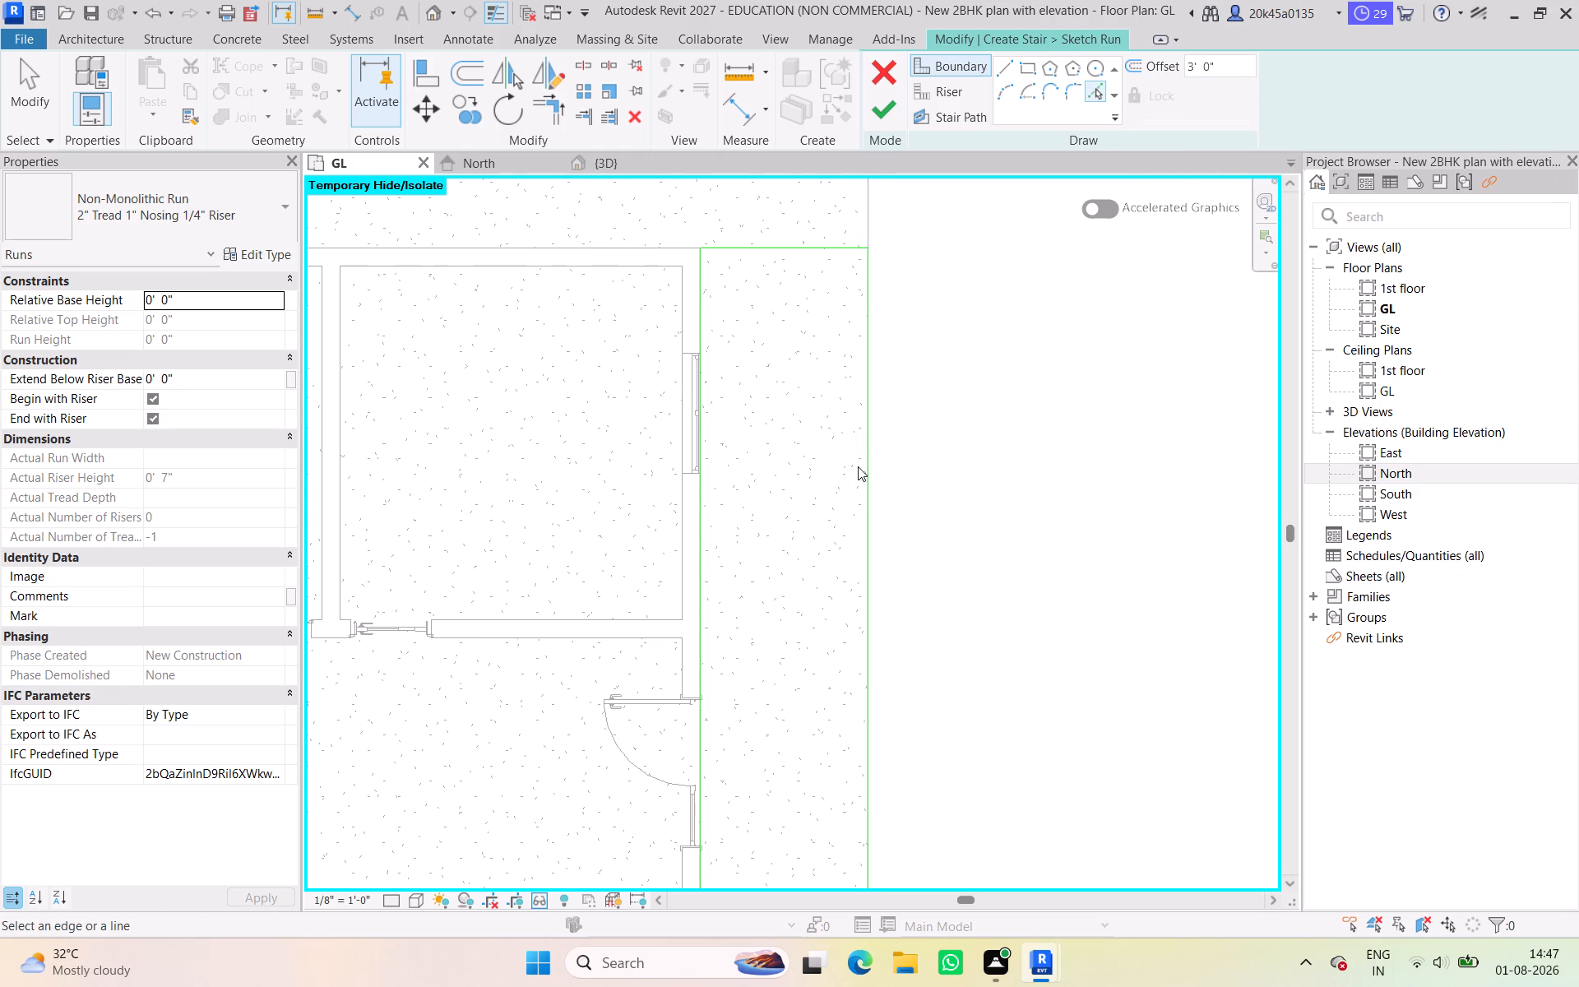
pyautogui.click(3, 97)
# Measure the passage width between the stair sketch's west and east boundary lines.
pyautogui.moveTo(743, 245); pyautogui.dragTo(551, 359, button='middle')
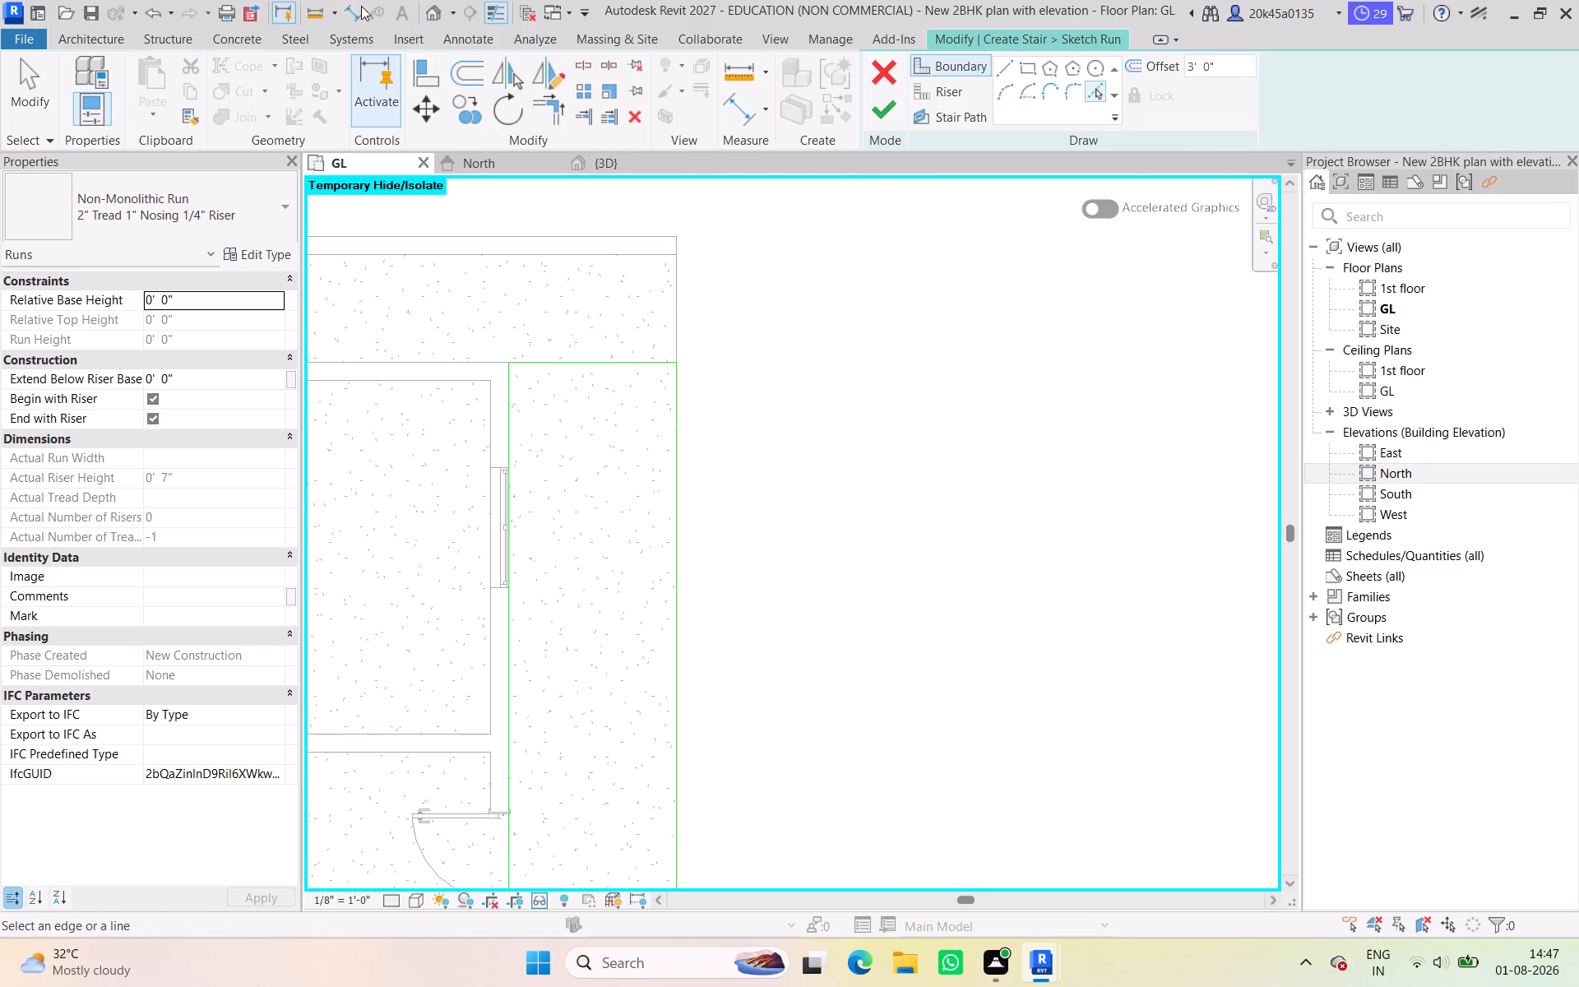
pyautogui.click(354, 6)
pyautogui.click(516, 408)
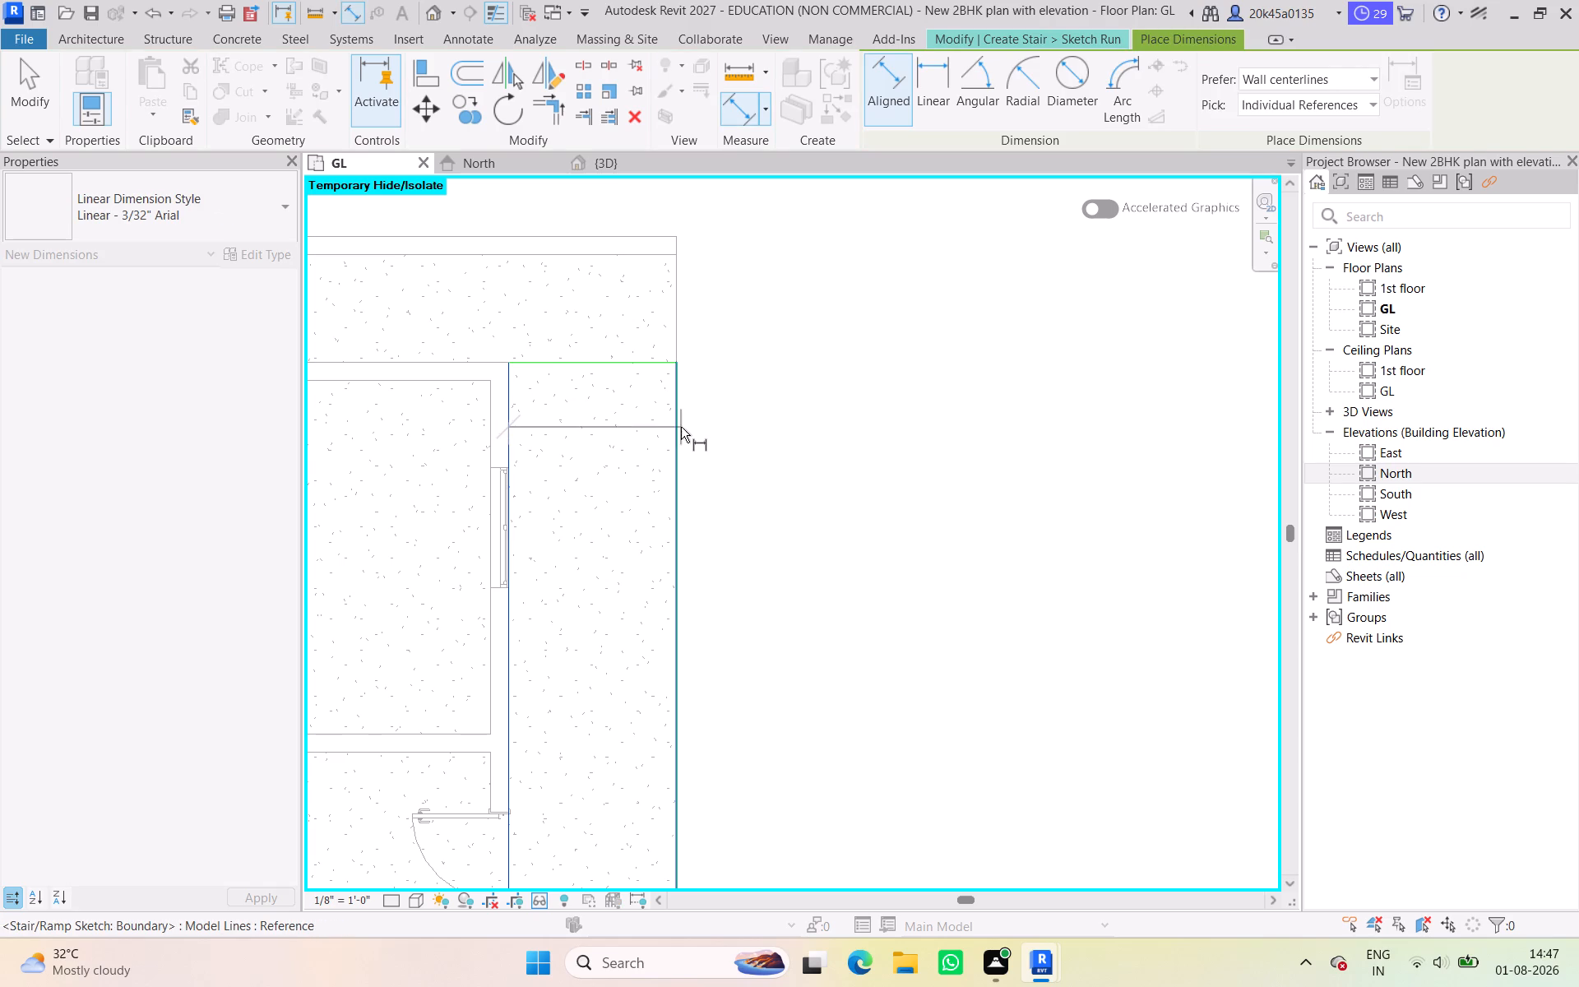
pyautogui.click(678, 426)
pyautogui.scroll(1, 636, 414)
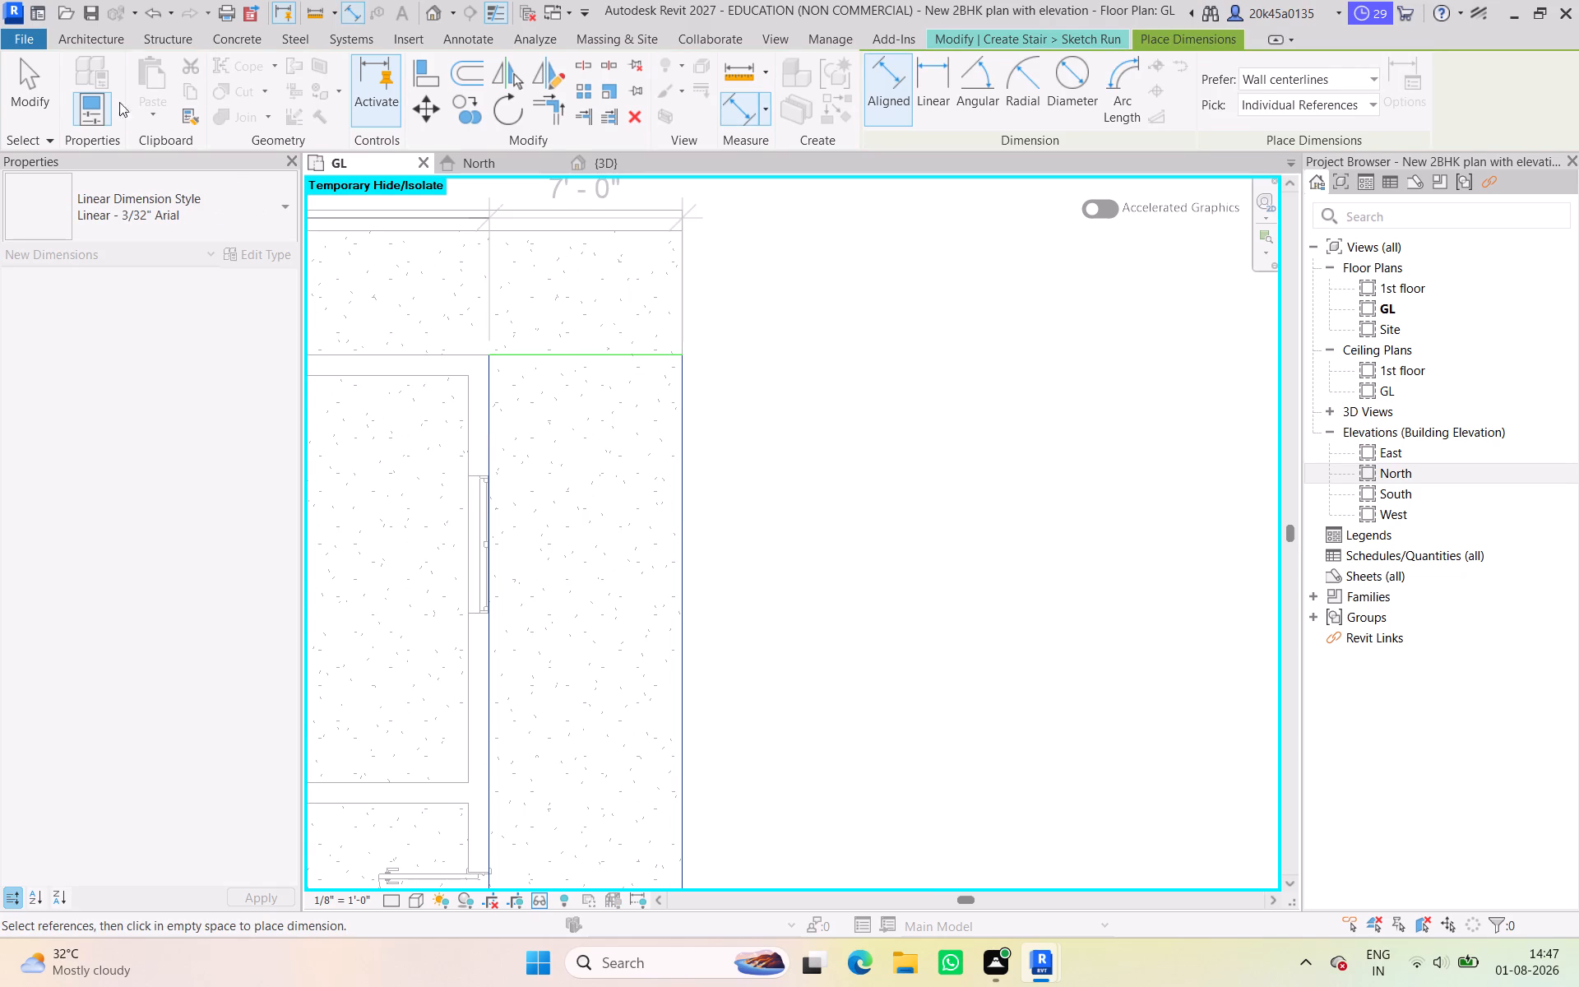
pyautogui.click(46, 97)
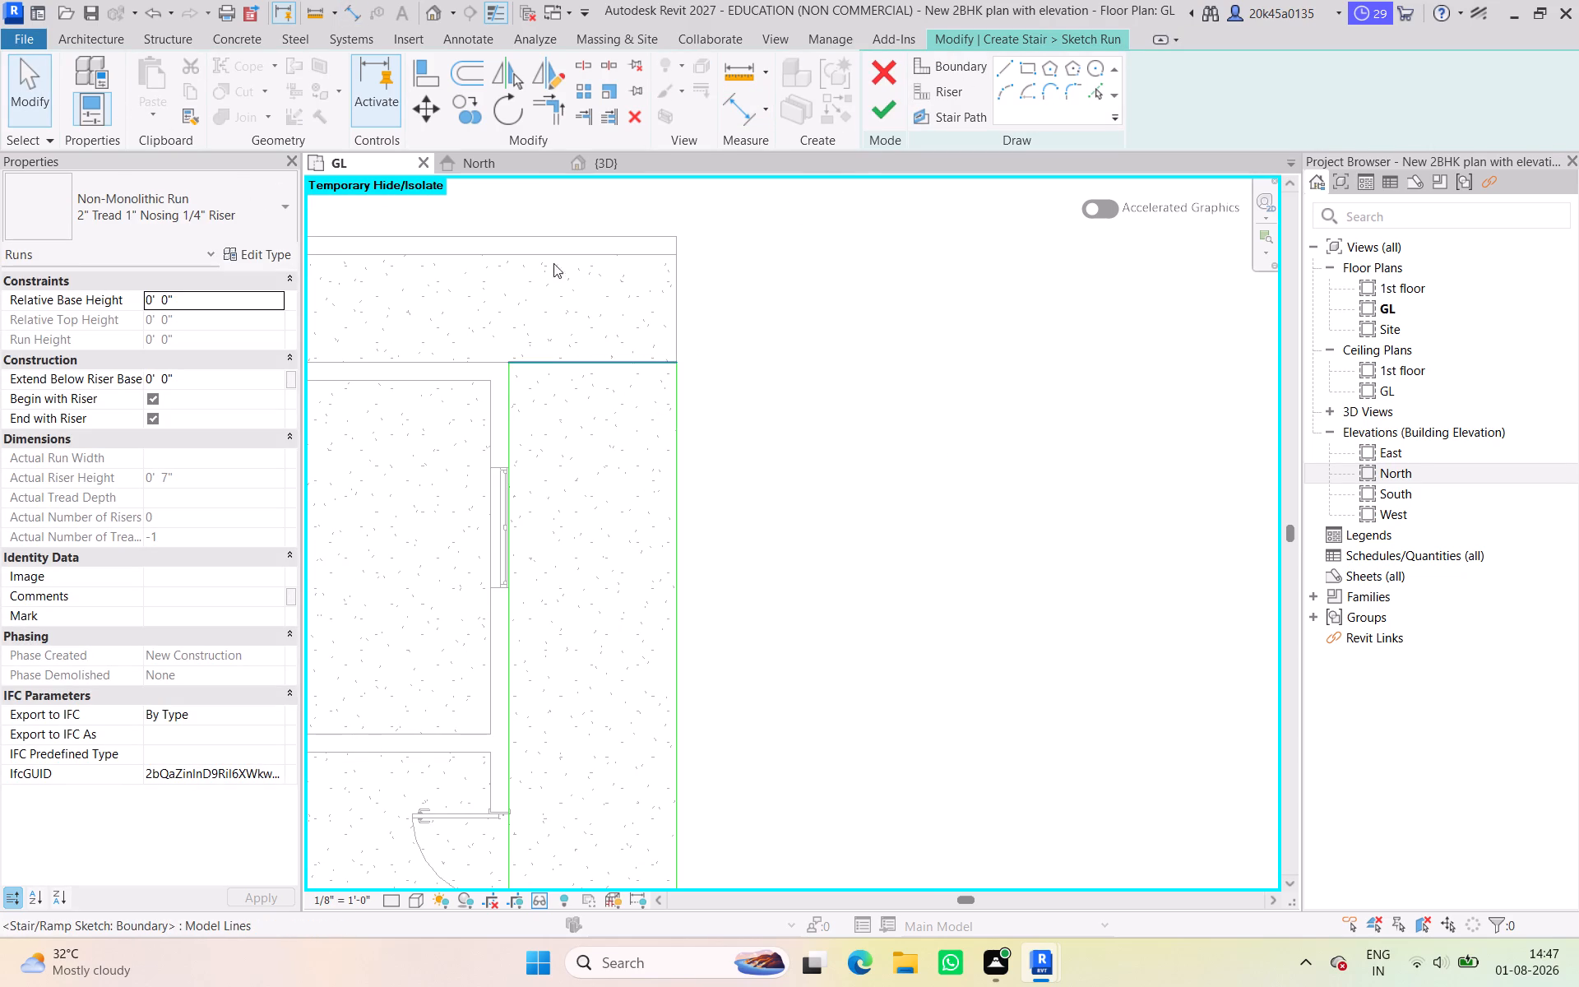
# Pick inner boundary lines offset 3' into the passage from the east, west and north boundary lines.
pyautogui.moveTo(553, 263); pyautogui.dragTo(522, 229, button='middle')
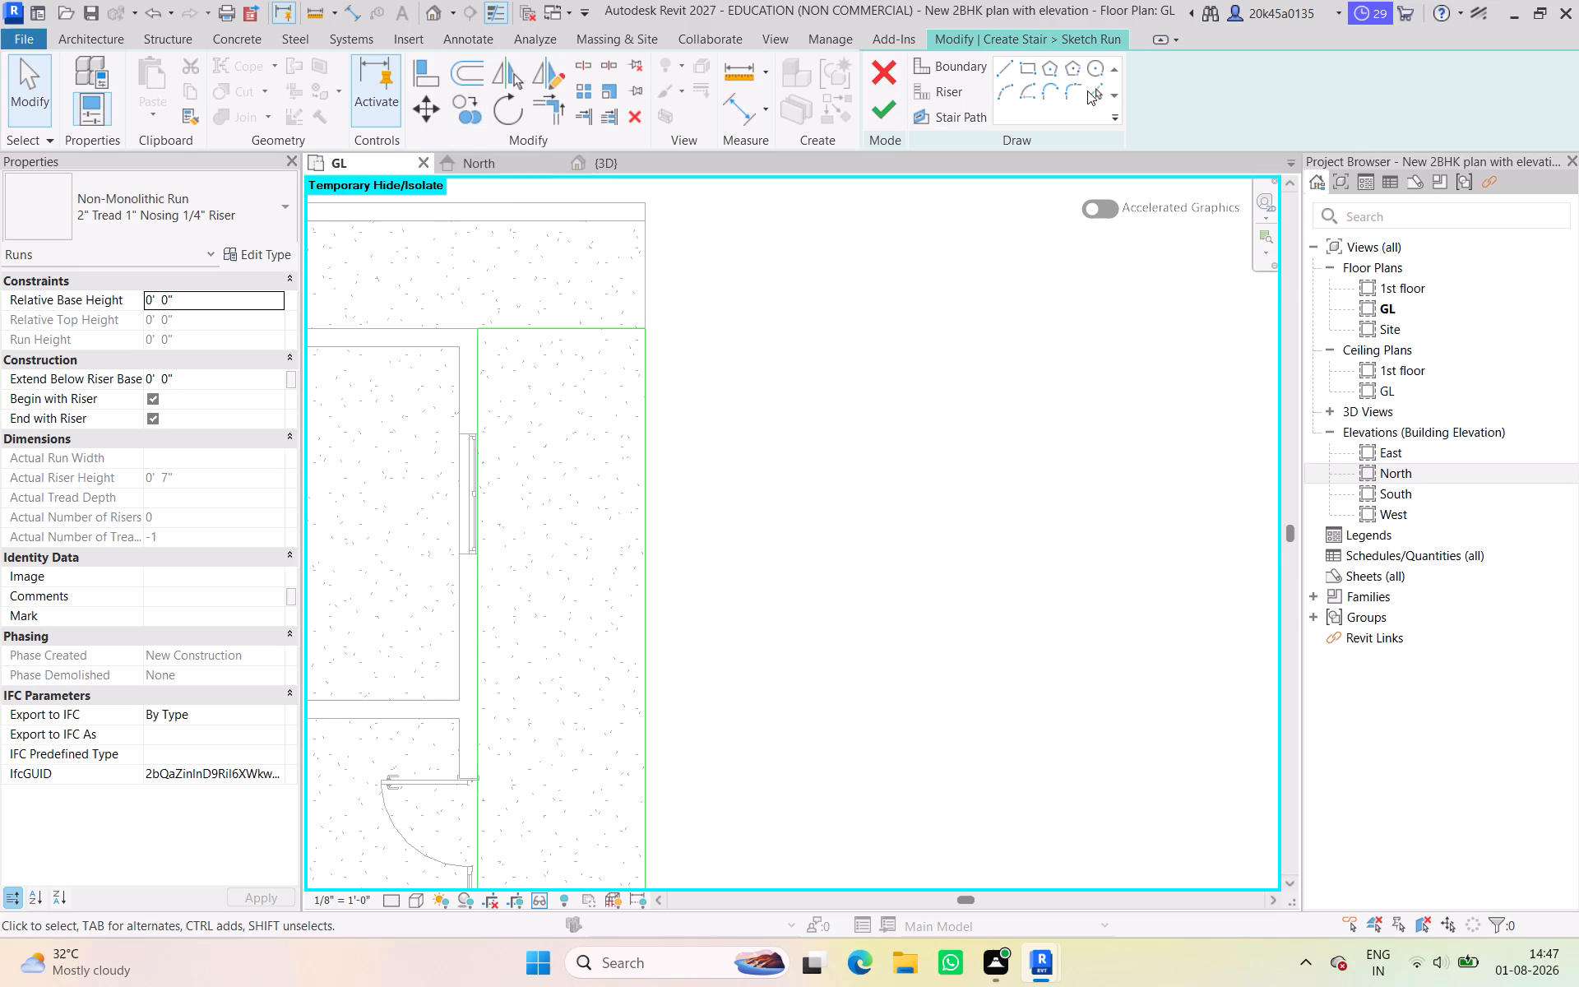
pyautogui.click(1090, 90)
pyautogui.moveTo(1221, 67); pyautogui.dragTo(1075, 43)
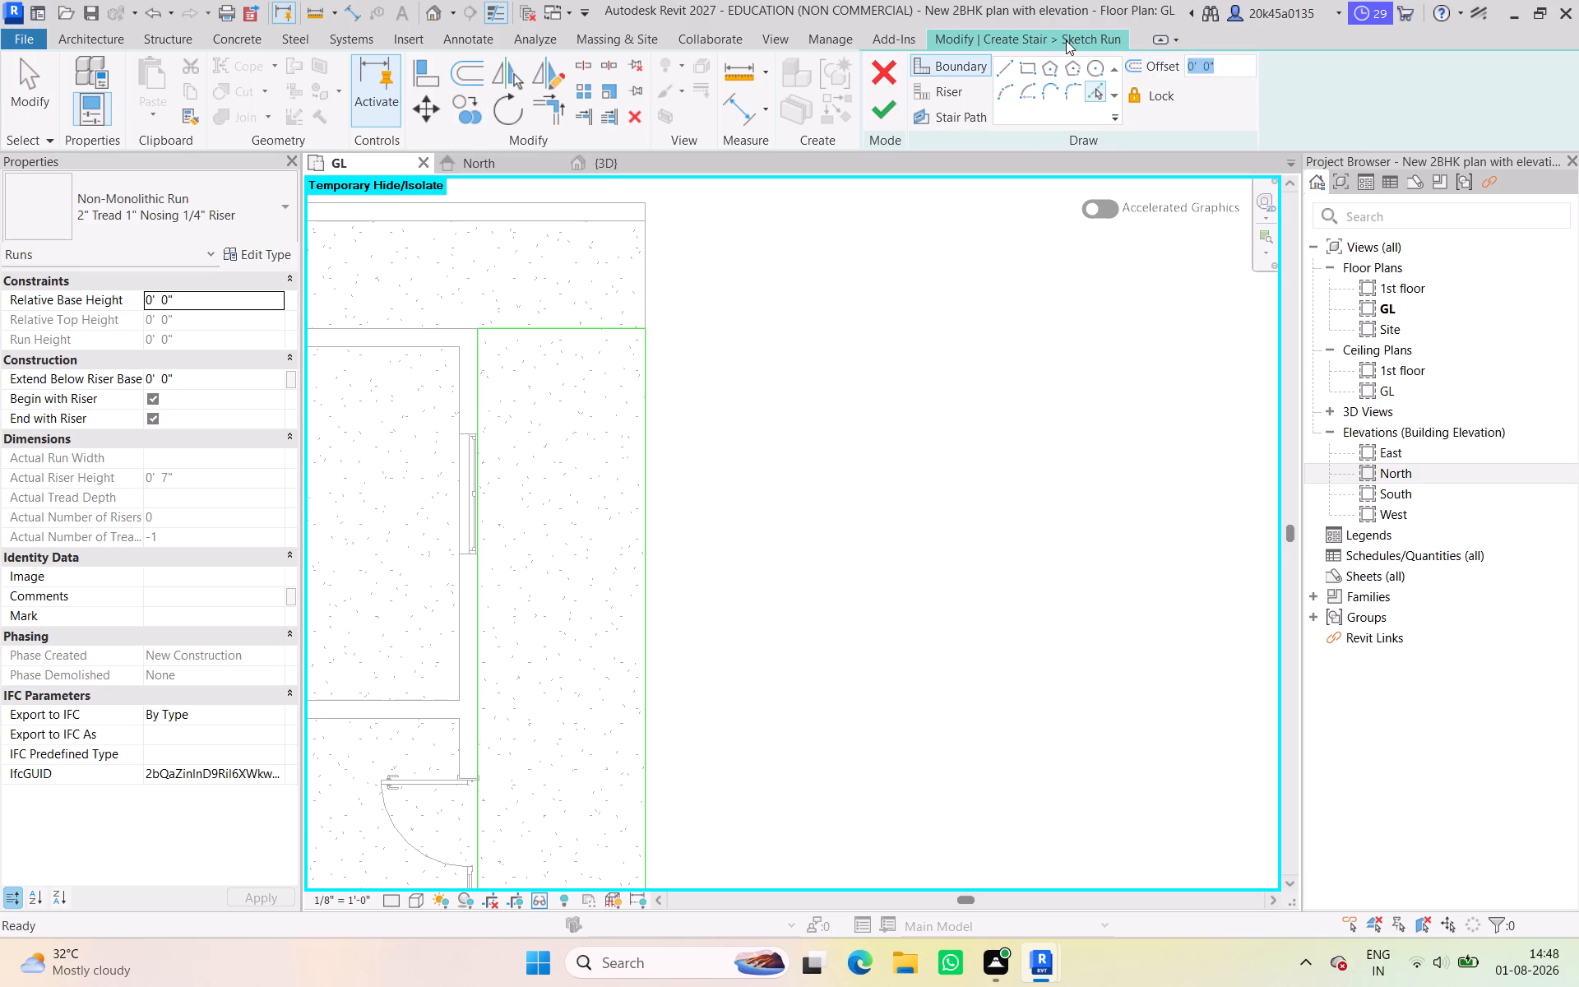
pyautogui.write("3'")
pyautogui.press('Return')
pyautogui.click(643, 556)
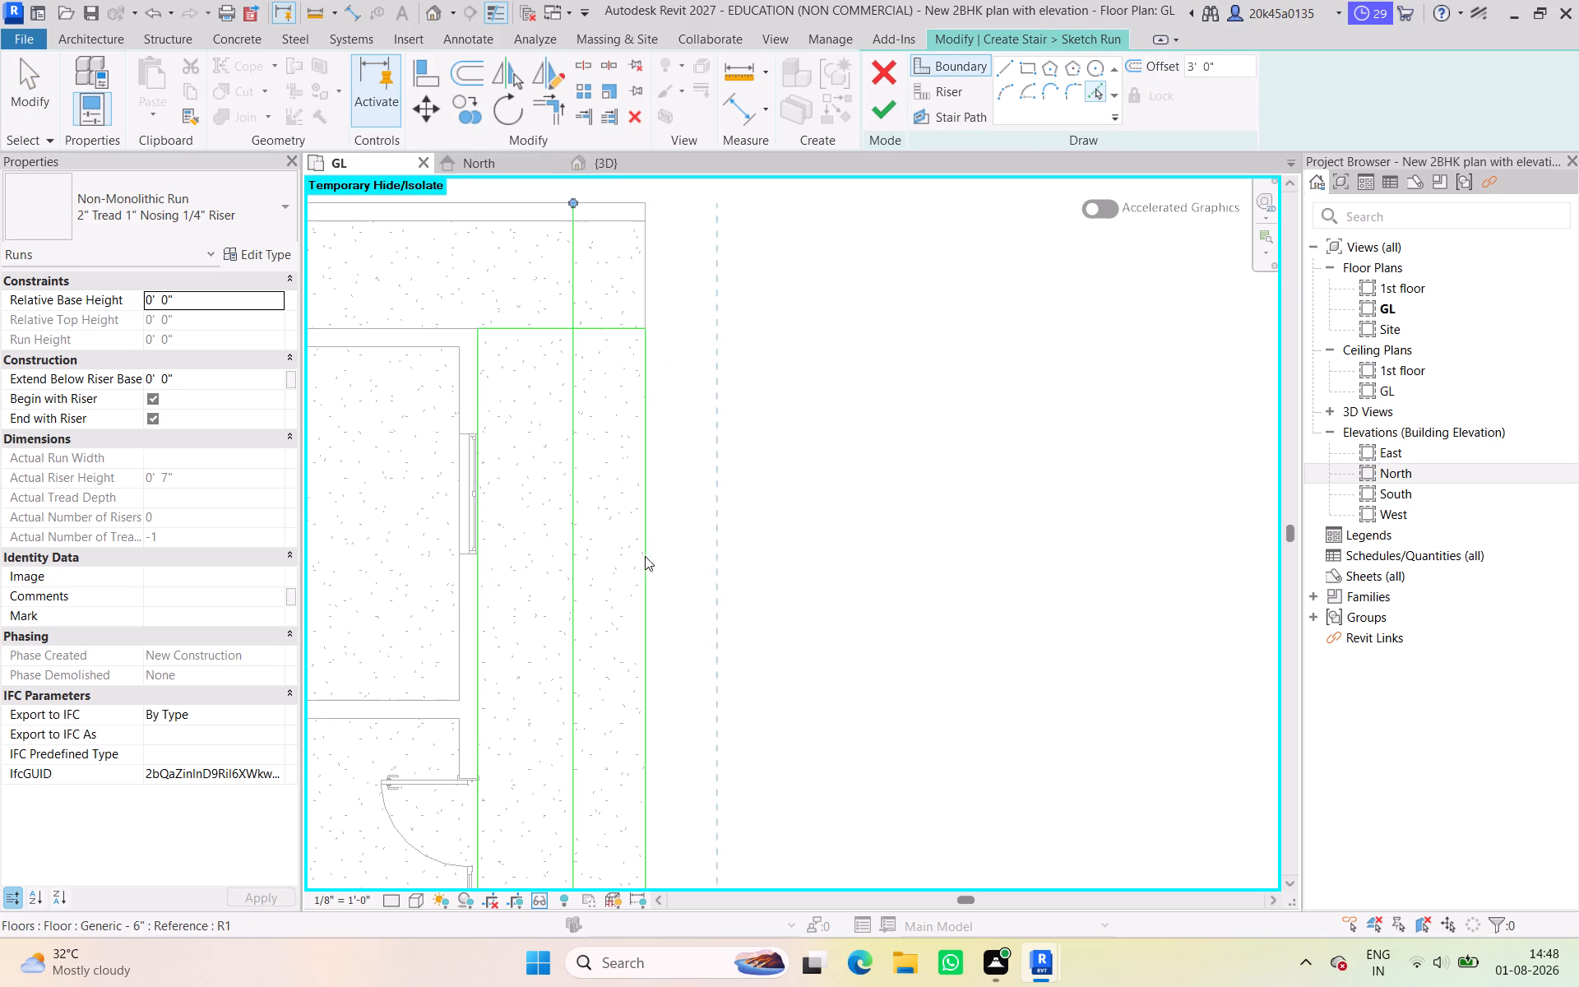
pyautogui.click(481, 590)
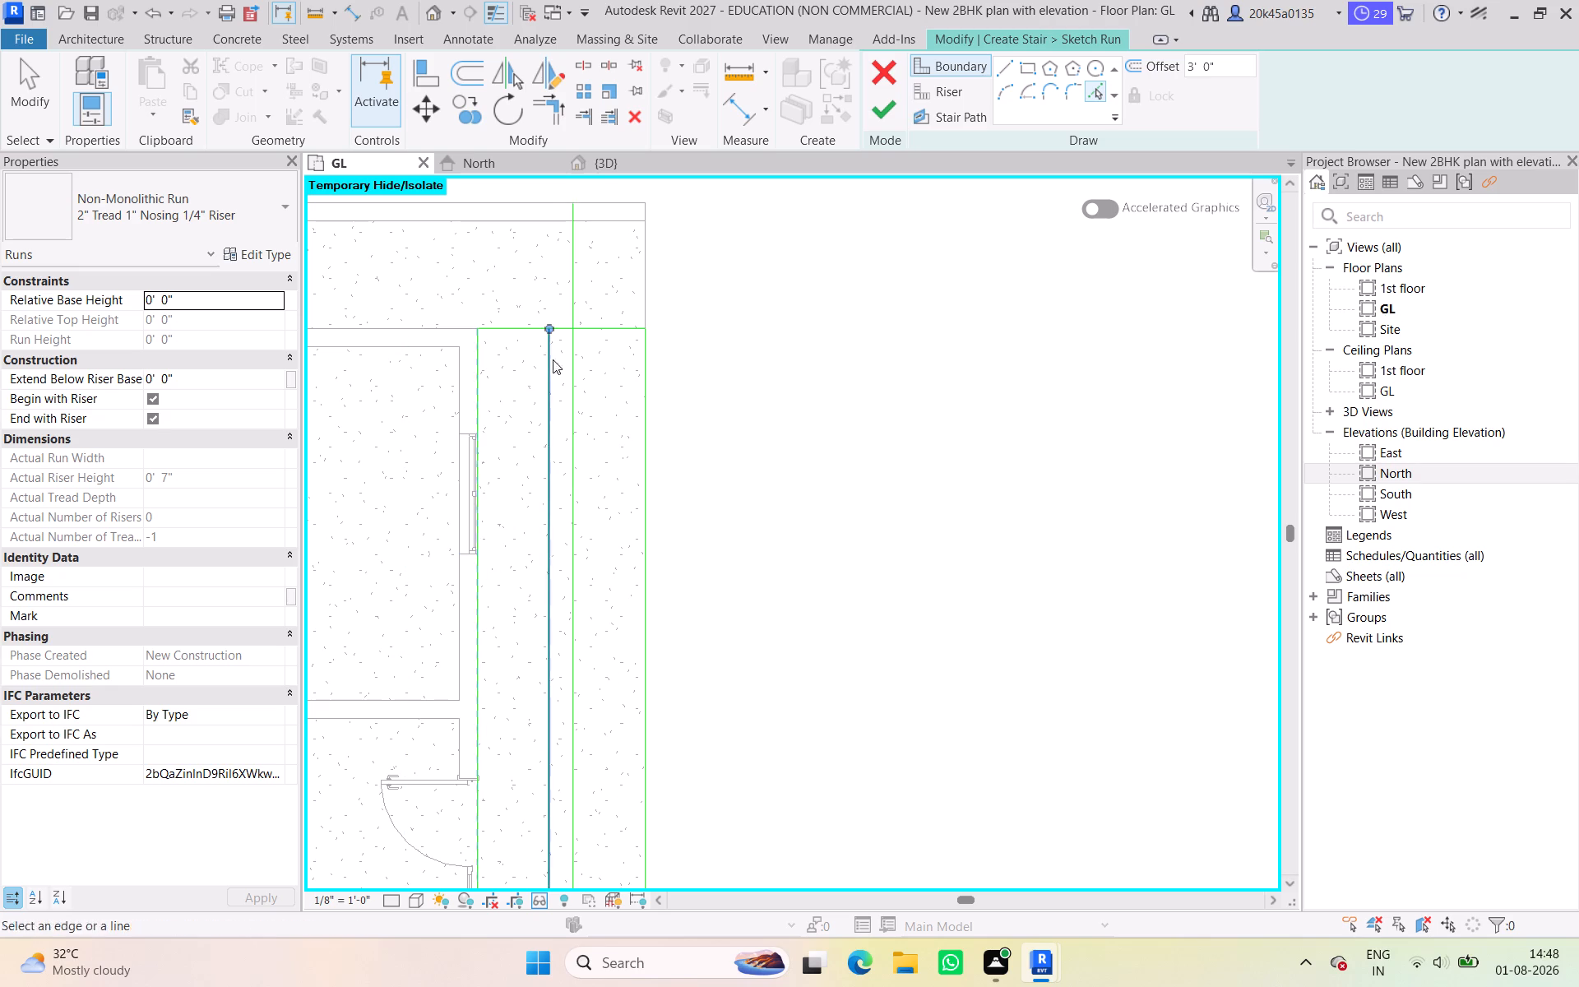
pyautogui.click(530, 334)
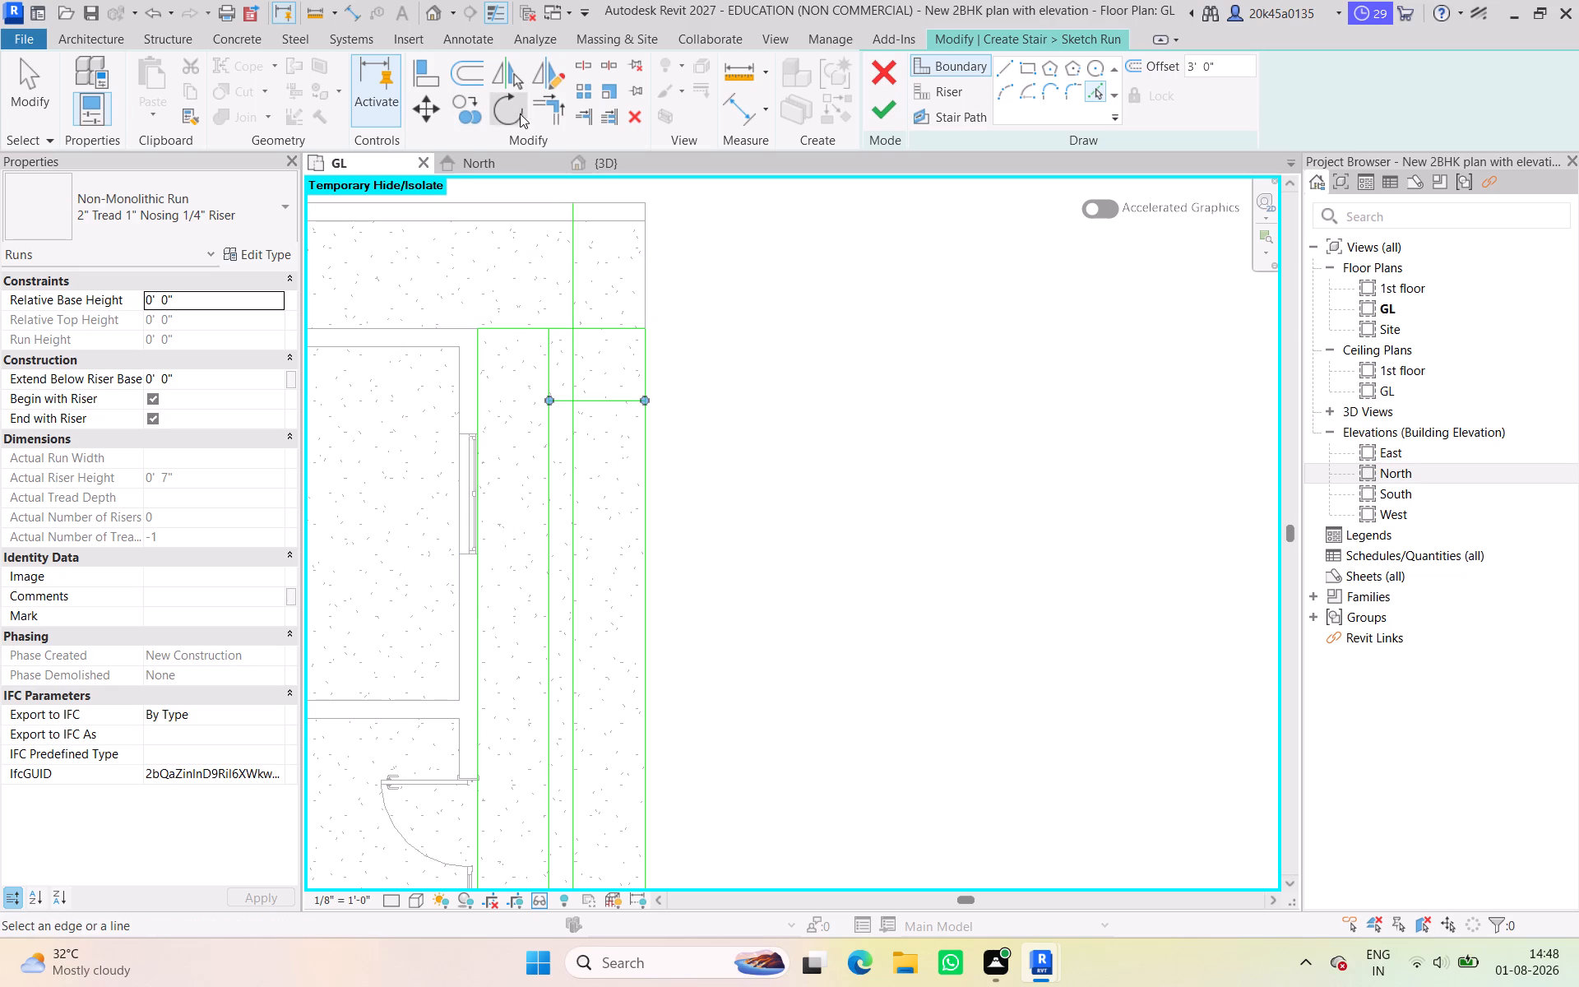
# Trim the inner north boundary line to corners with both inner lengthwise lines, closing the north end of the stair well.
pyautogui.click(544, 114)
pyautogui.click(549, 438)
pyautogui.click(557, 401)
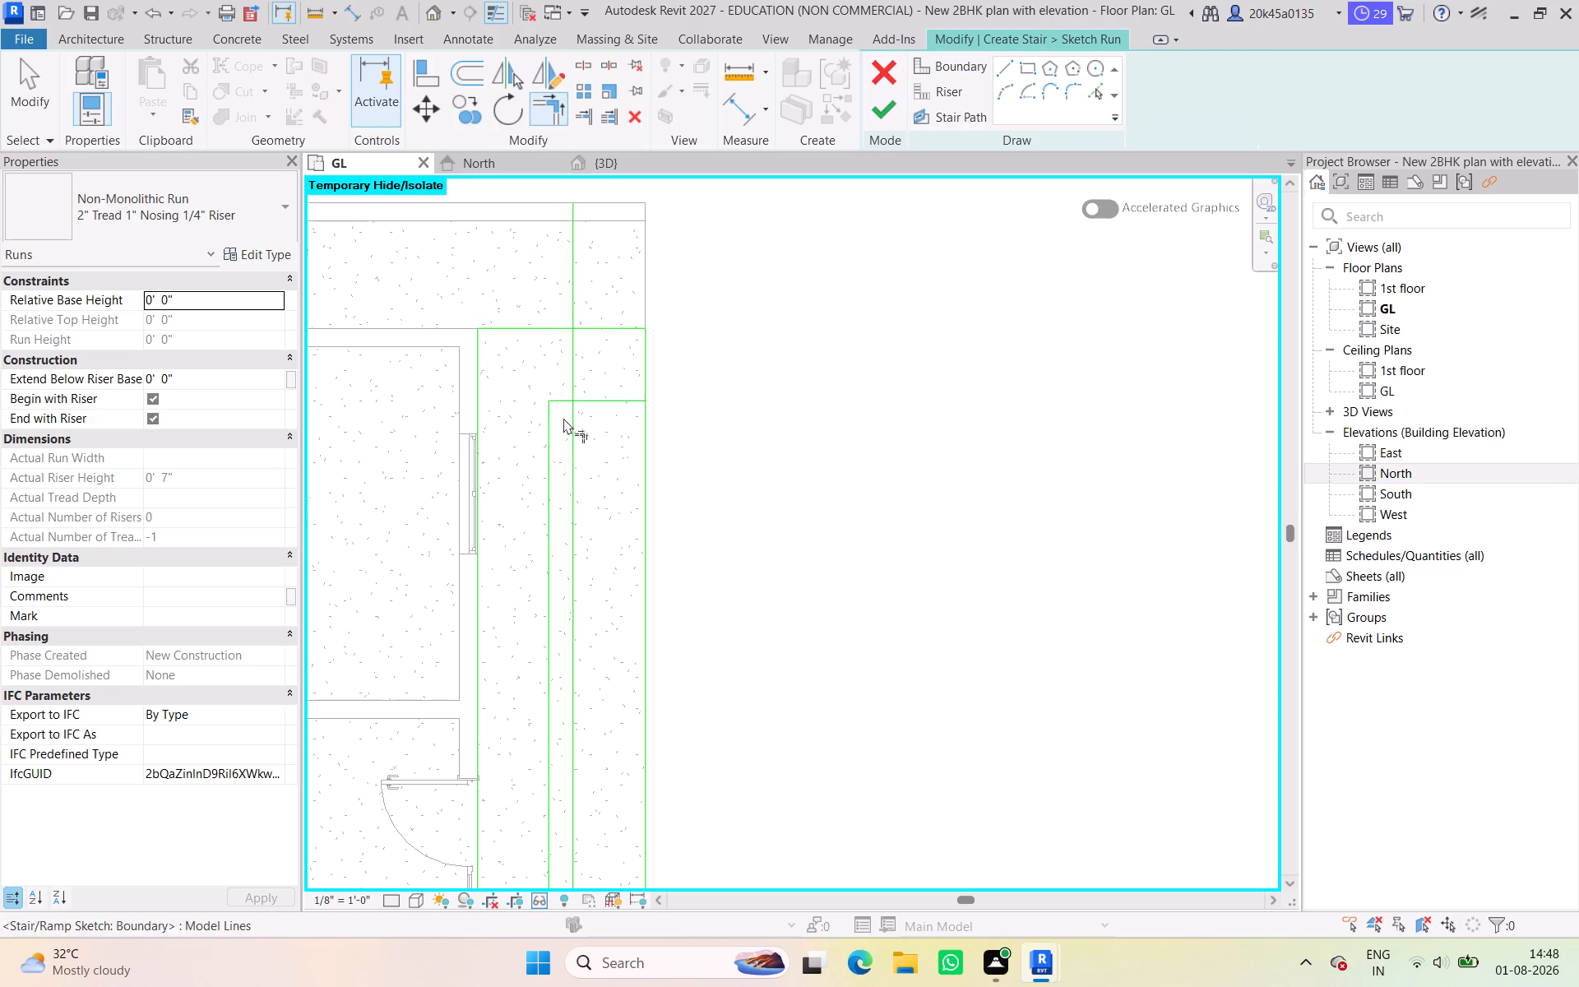
pyautogui.click(570, 437)
pyautogui.click(560, 402)
pyautogui.scroll(-2, 547, 436)
pyautogui.moveTo(540, 436); pyautogui.dragTo(527, 375, button='middle')
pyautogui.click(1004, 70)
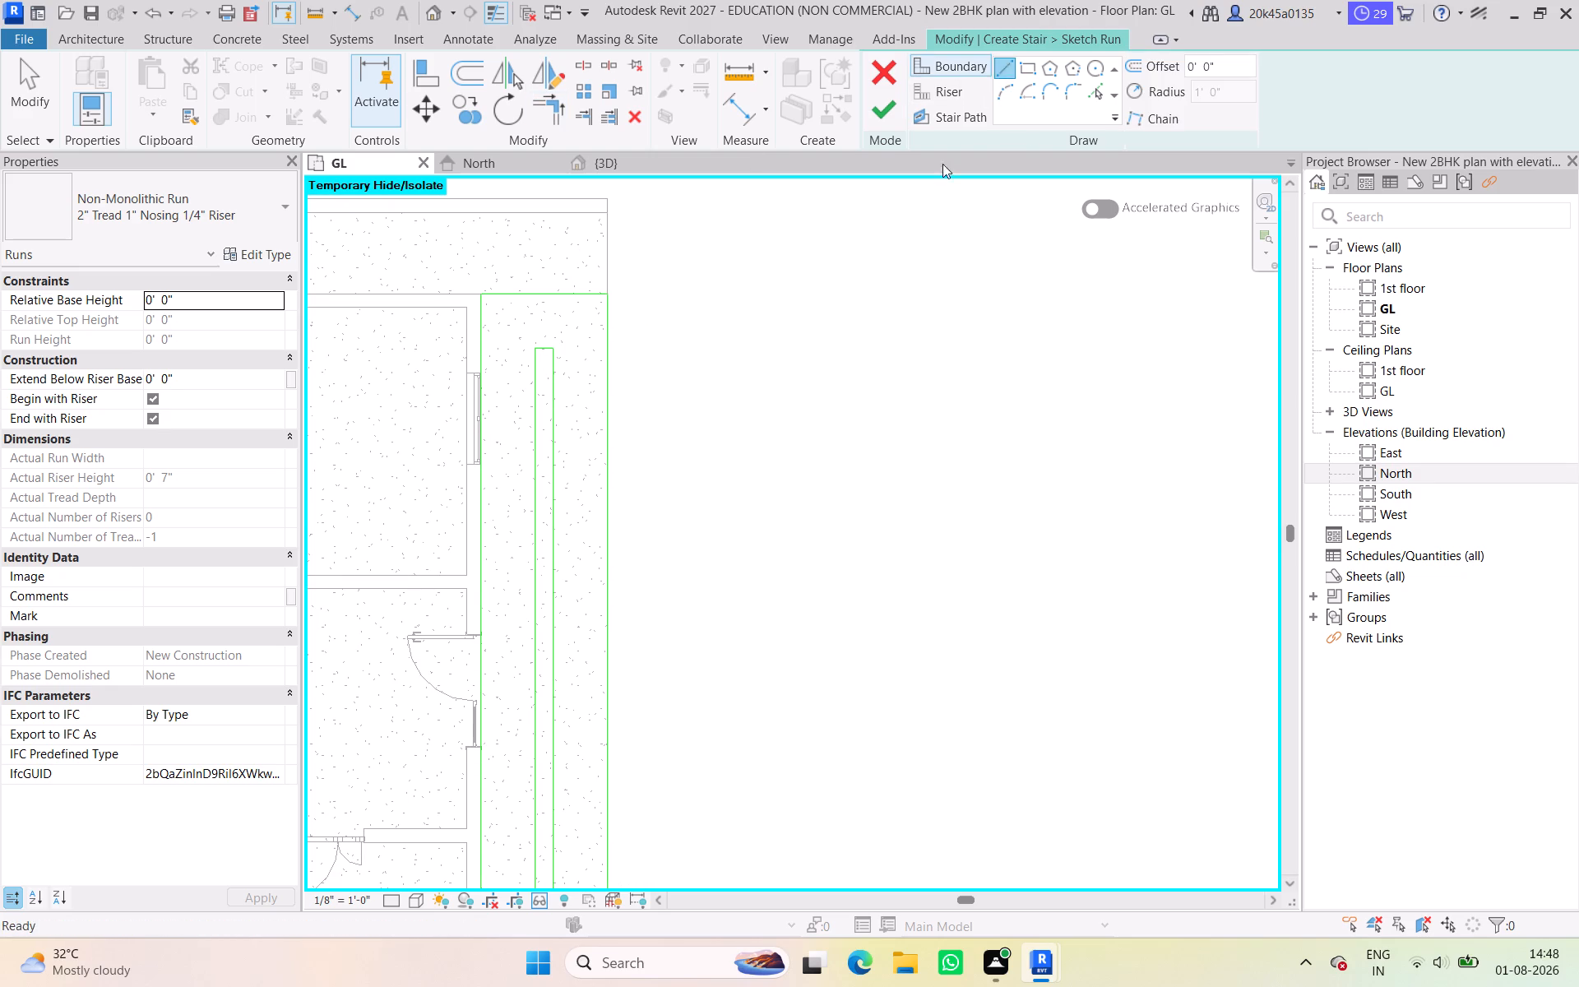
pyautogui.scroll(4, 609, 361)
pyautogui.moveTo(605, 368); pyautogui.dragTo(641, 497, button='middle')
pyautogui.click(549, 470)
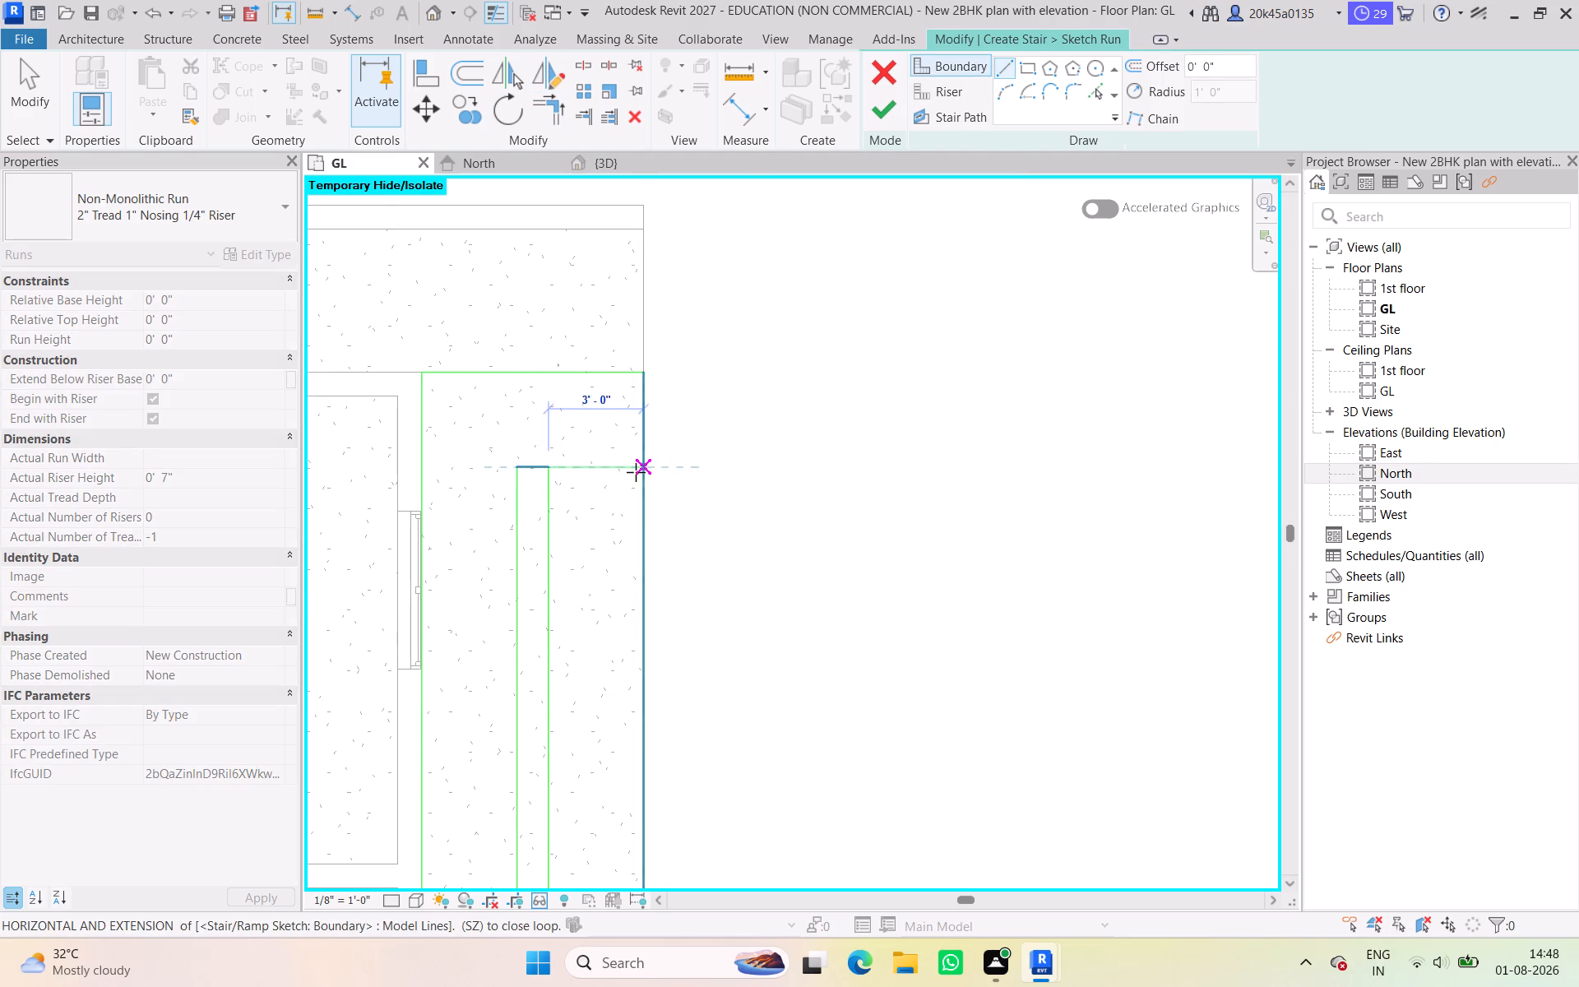
# Draw a 3' riser line across each flight, from the stair well's north corners to the outer east and west boundary lines.
pyautogui.click(949, 100)
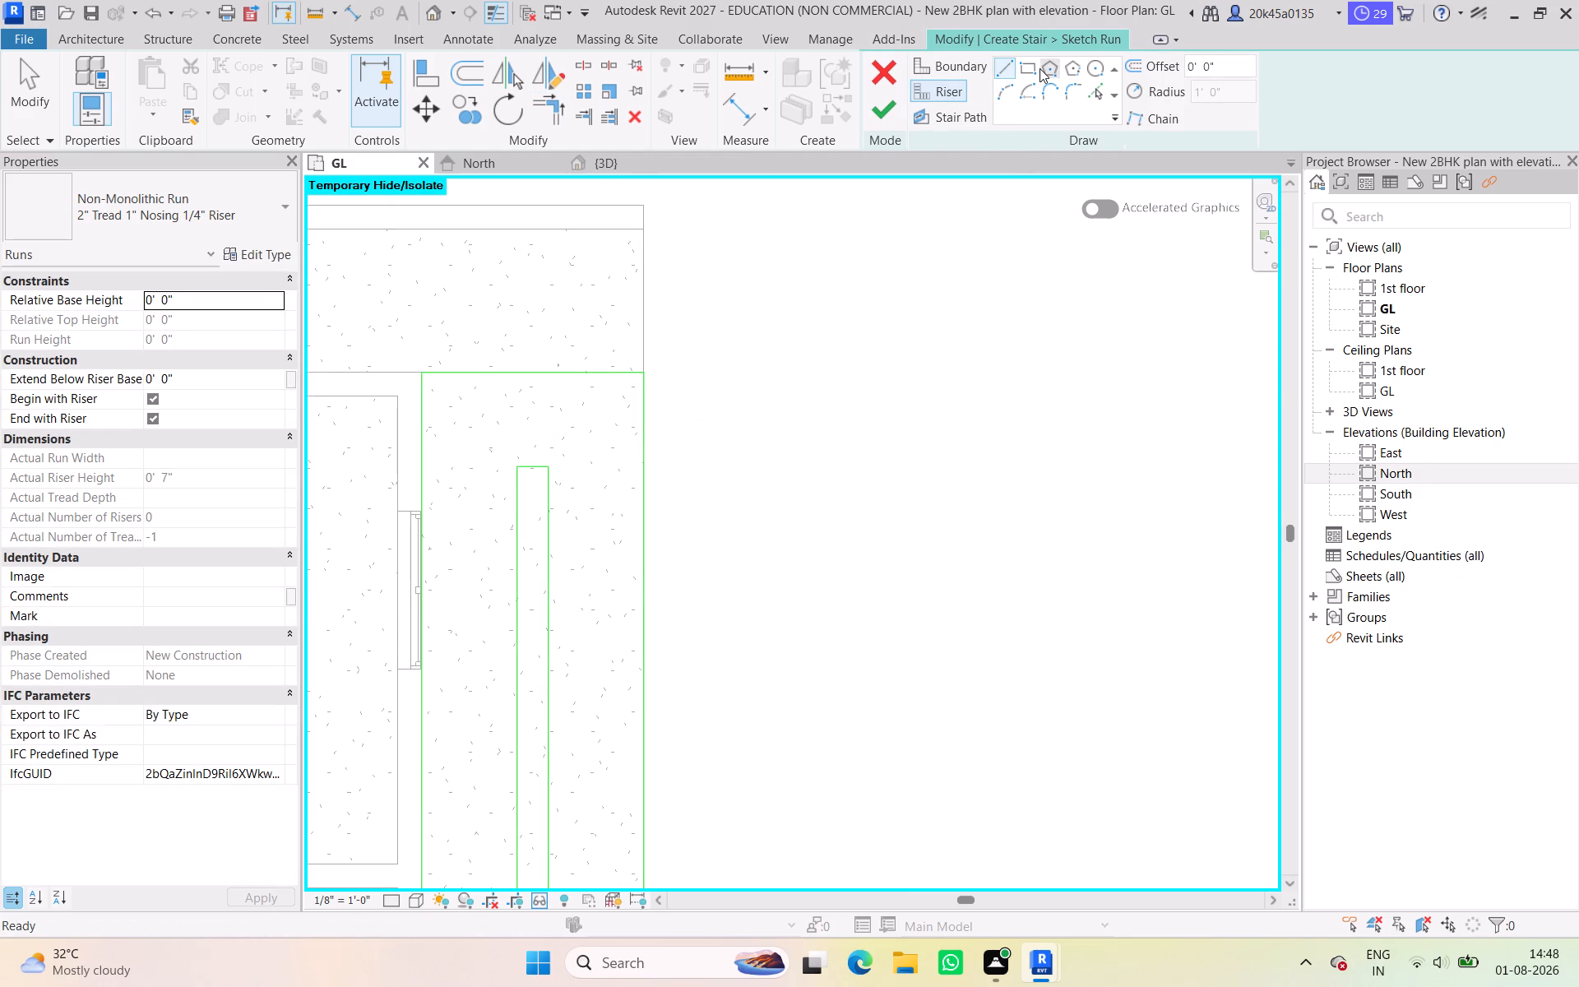
pyautogui.click(1003, 71)
pyautogui.click(550, 469)
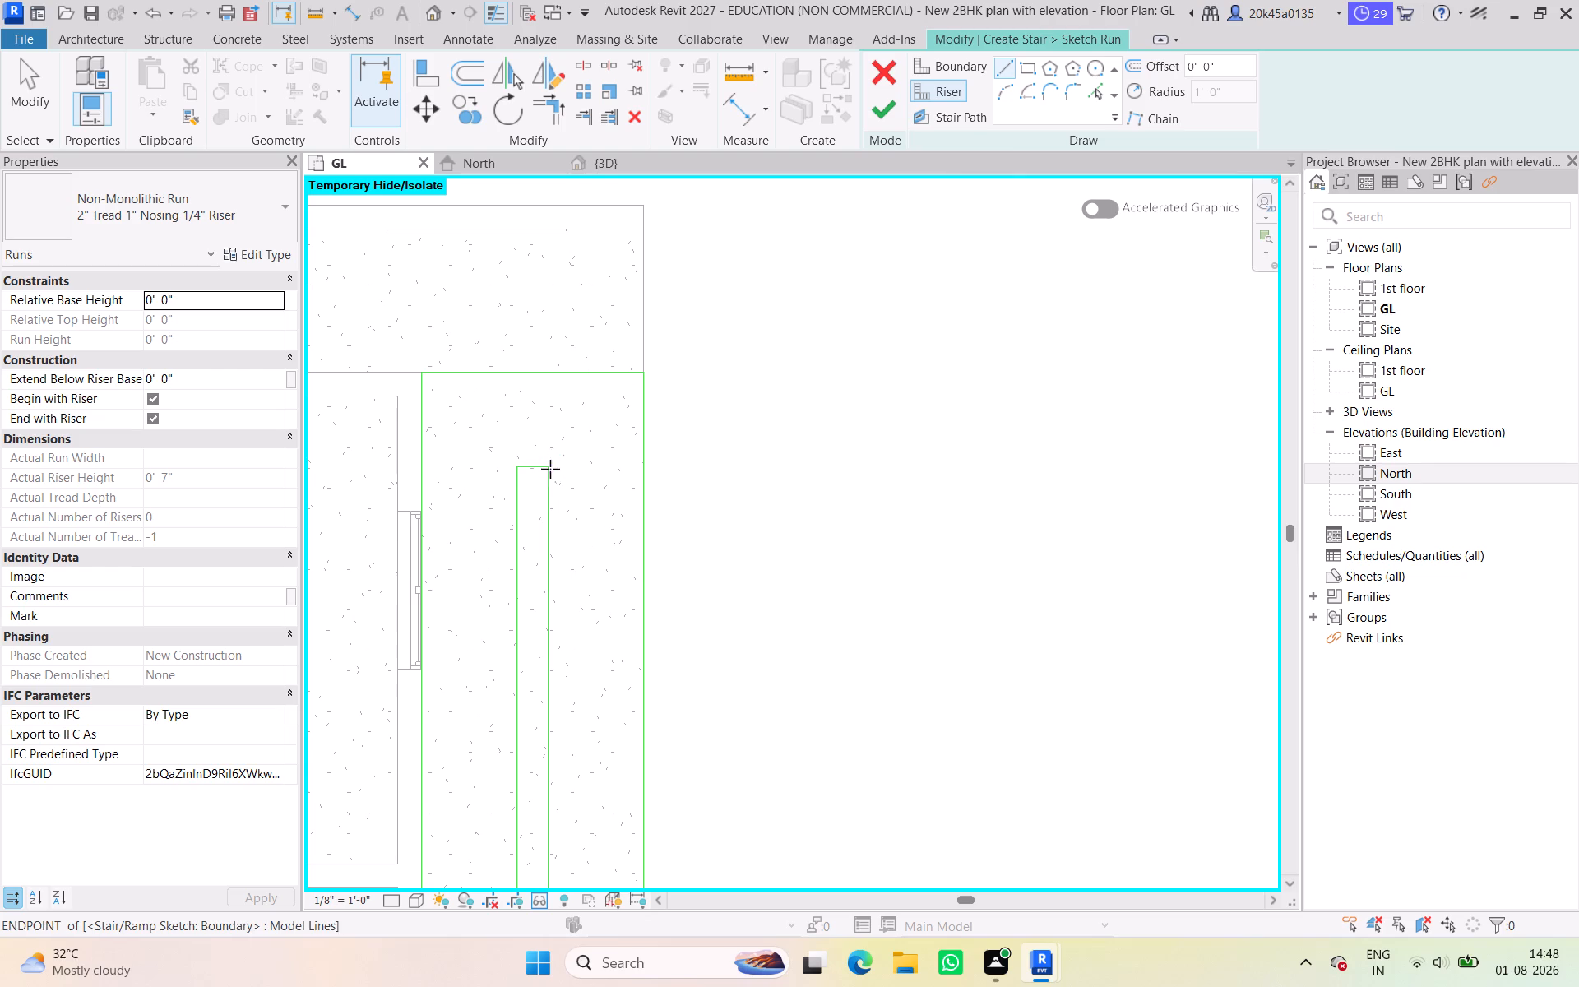
pyautogui.click(640, 470)
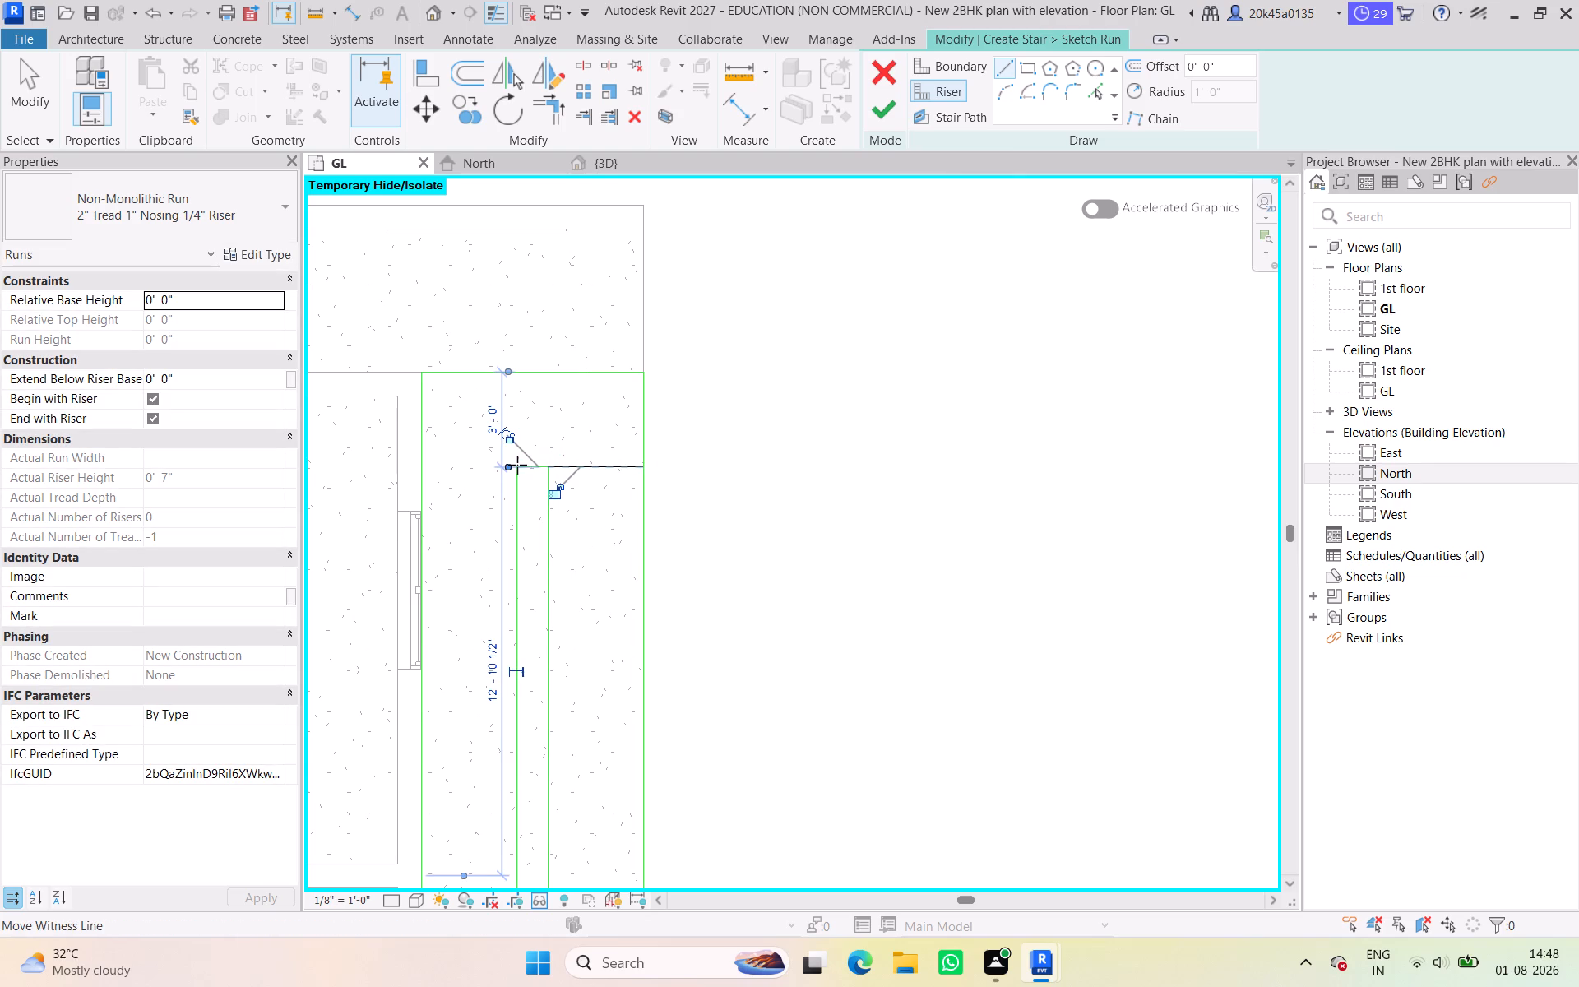
pyautogui.scroll(8, 509, 463)
pyautogui.click(530, 496)
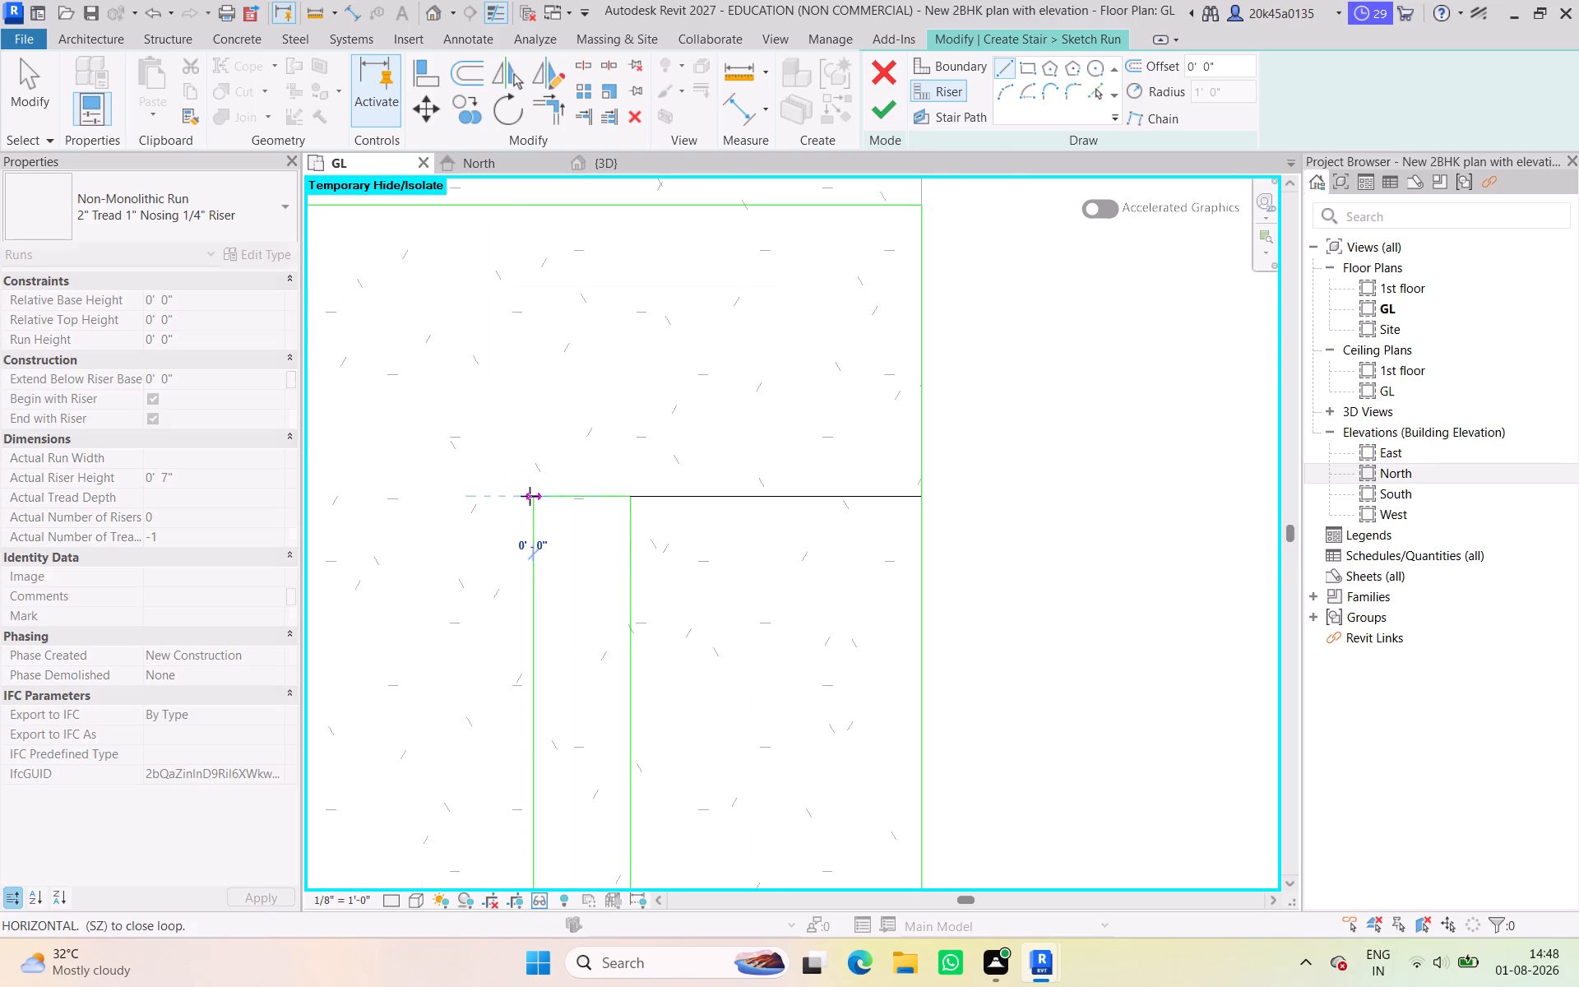
pyautogui.scroll(-3, 387, 477)
pyautogui.moveTo(404, 476); pyautogui.dragTo(550, 516, button='middle')
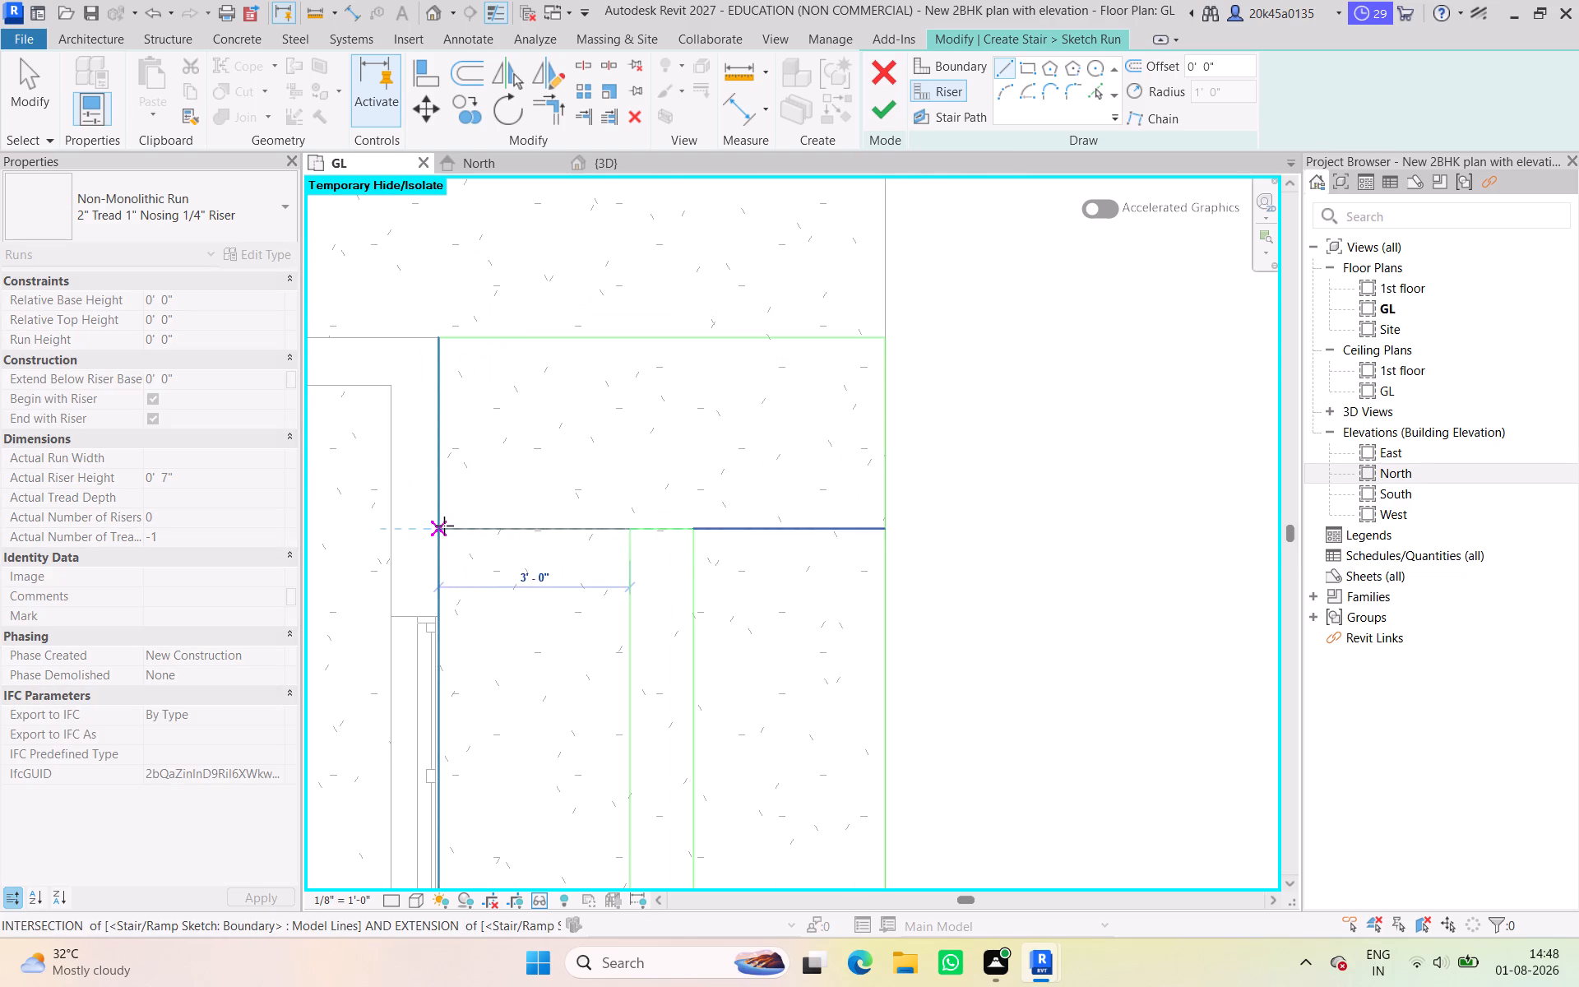
pyautogui.click(444, 526)
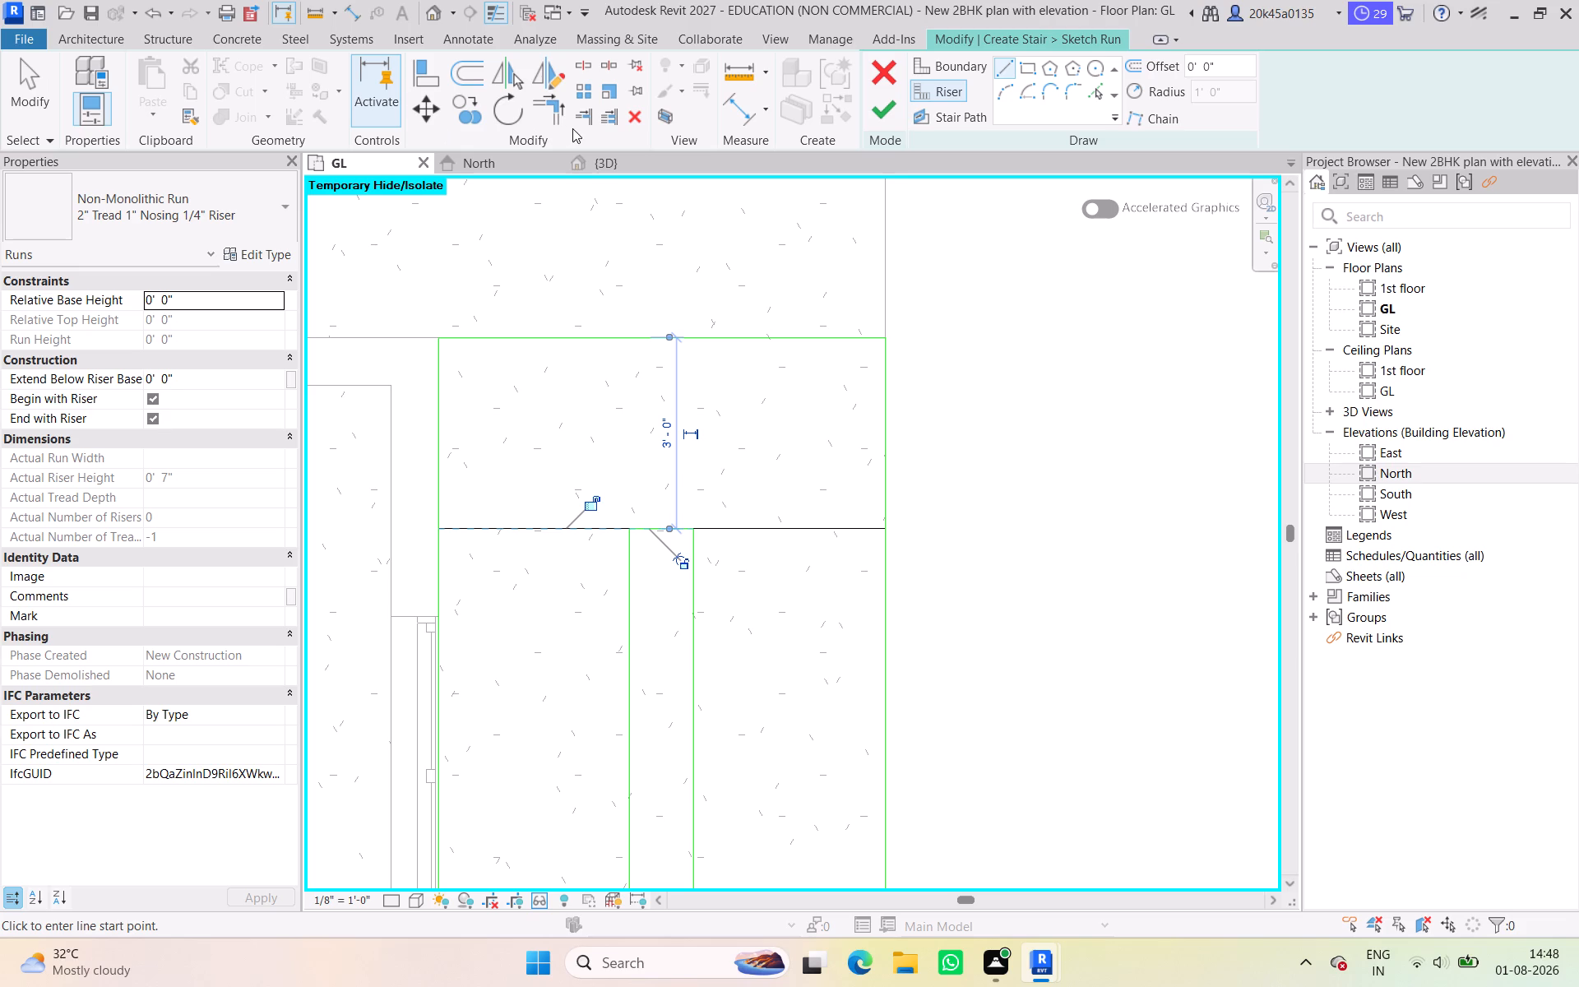
# Add ten riser lines down the west flight by picking successive risers with a 1' offset, starting from its northernmost riser.
pyautogui.click(1100, 86)
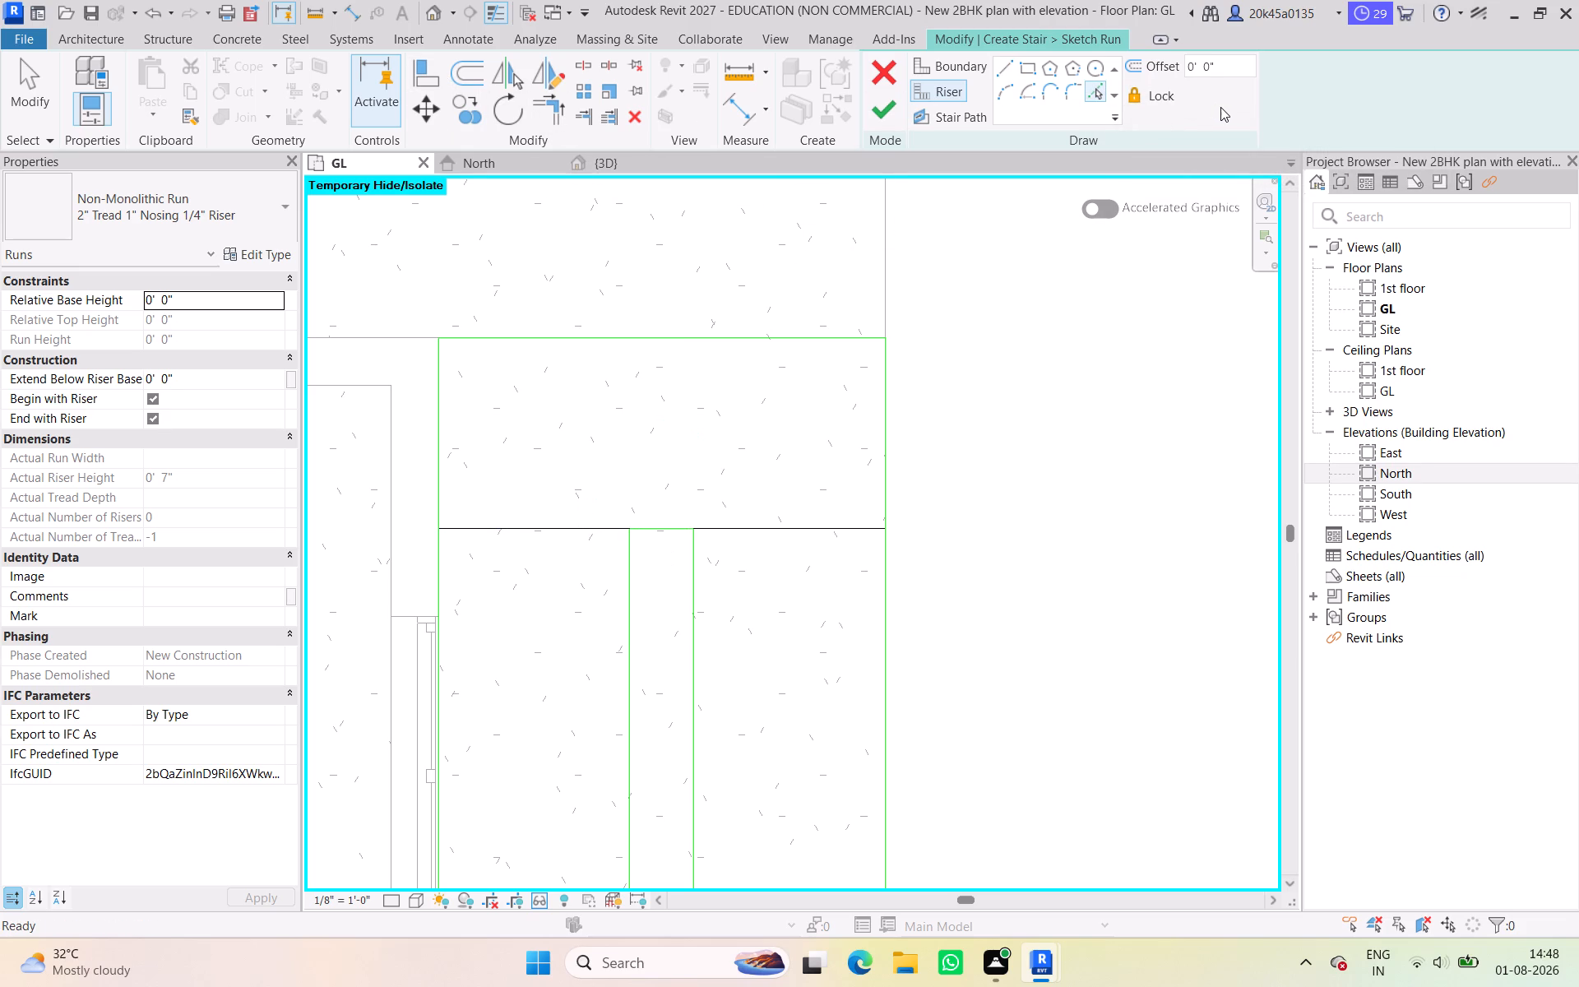
pyautogui.moveTo(1232, 65); pyautogui.dragTo(1060, 64)
pyautogui.moveTo(1060, 64); pyautogui.dragTo(1011, 64)
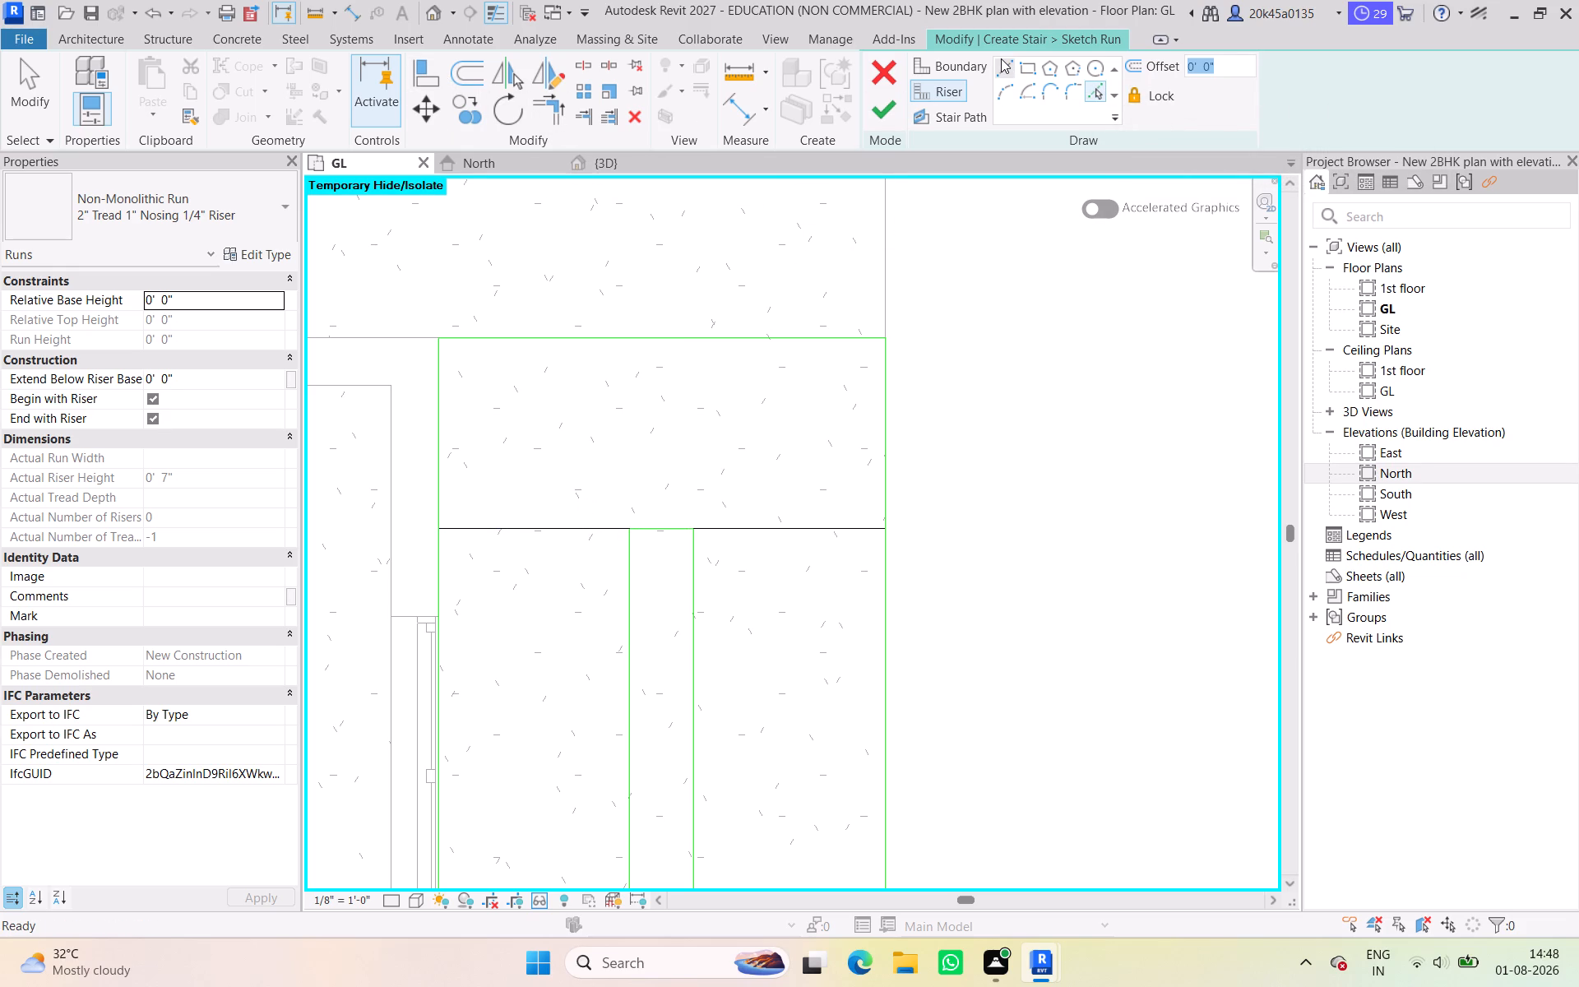
pyautogui.press('1')
pyautogui.press('BackSpace')
pyautogui.write("1'")
pyautogui.press('Return')
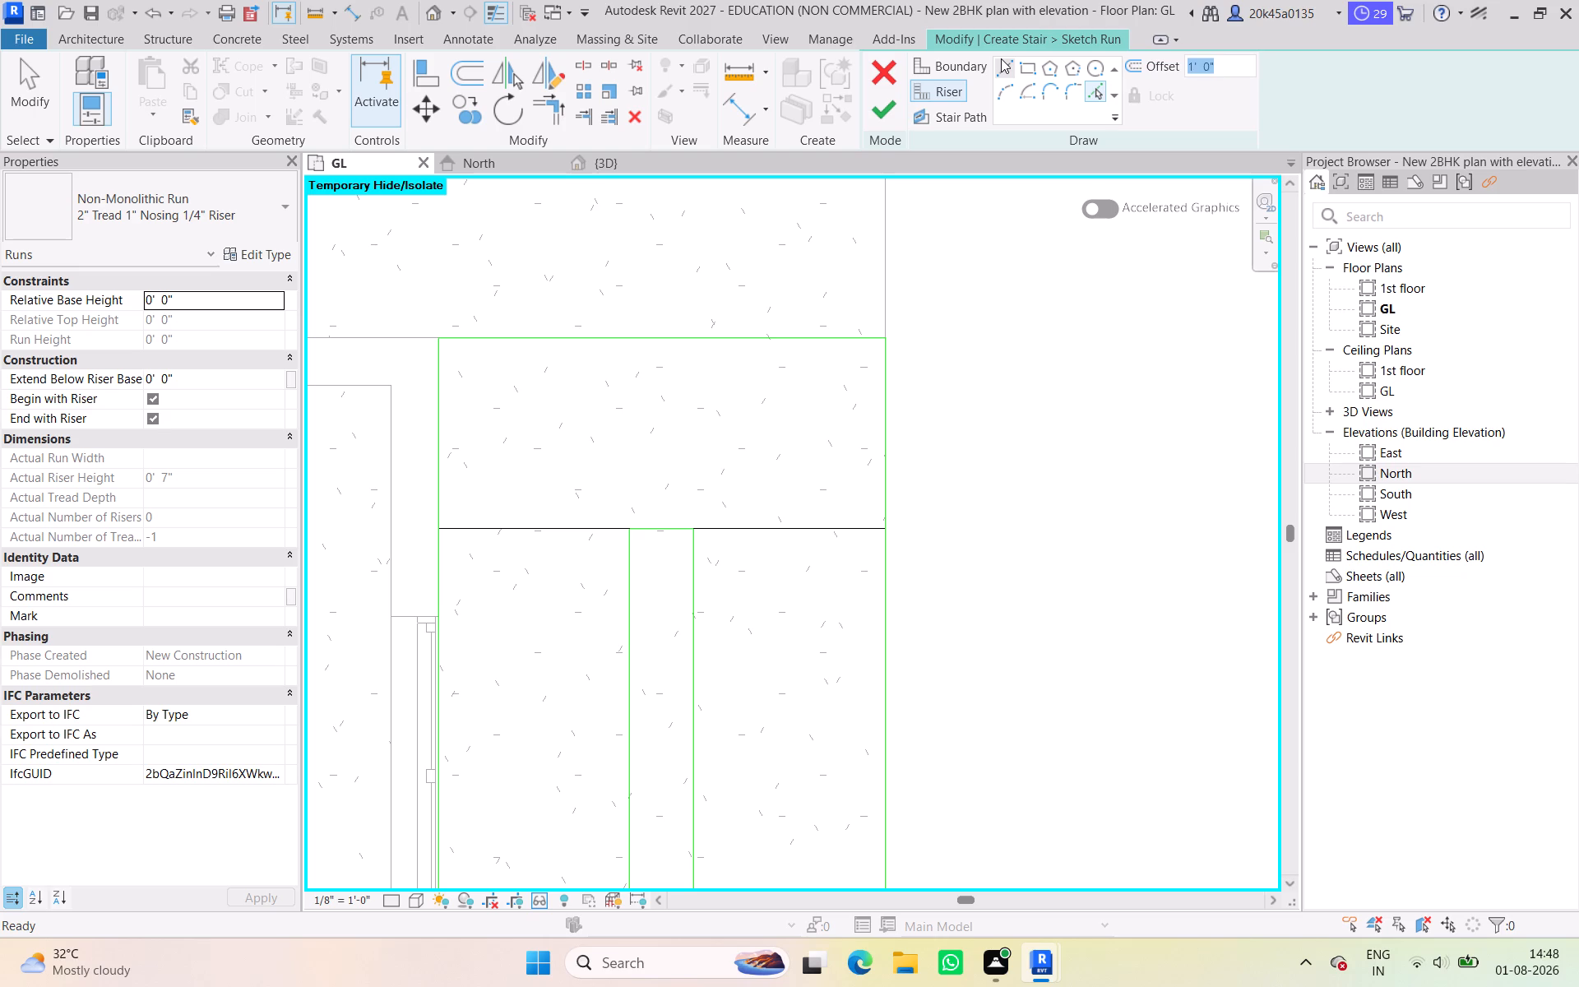
pyautogui.click(562, 531)
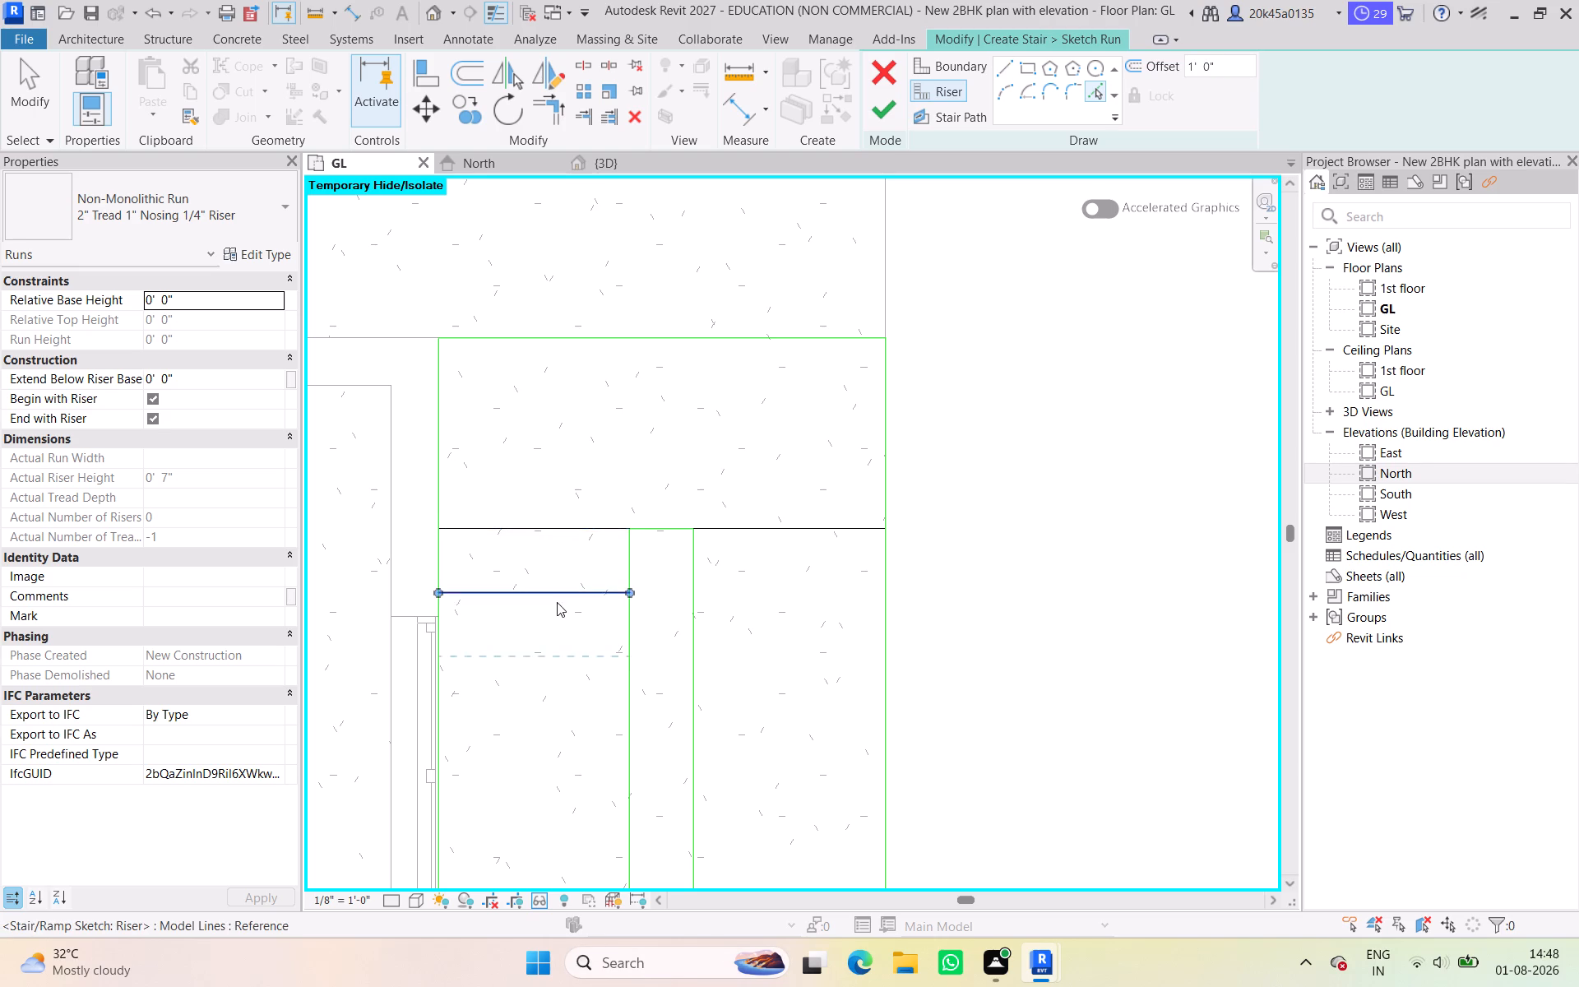
pyautogui.click(557, 593)
pyautogui.click(557, 665)
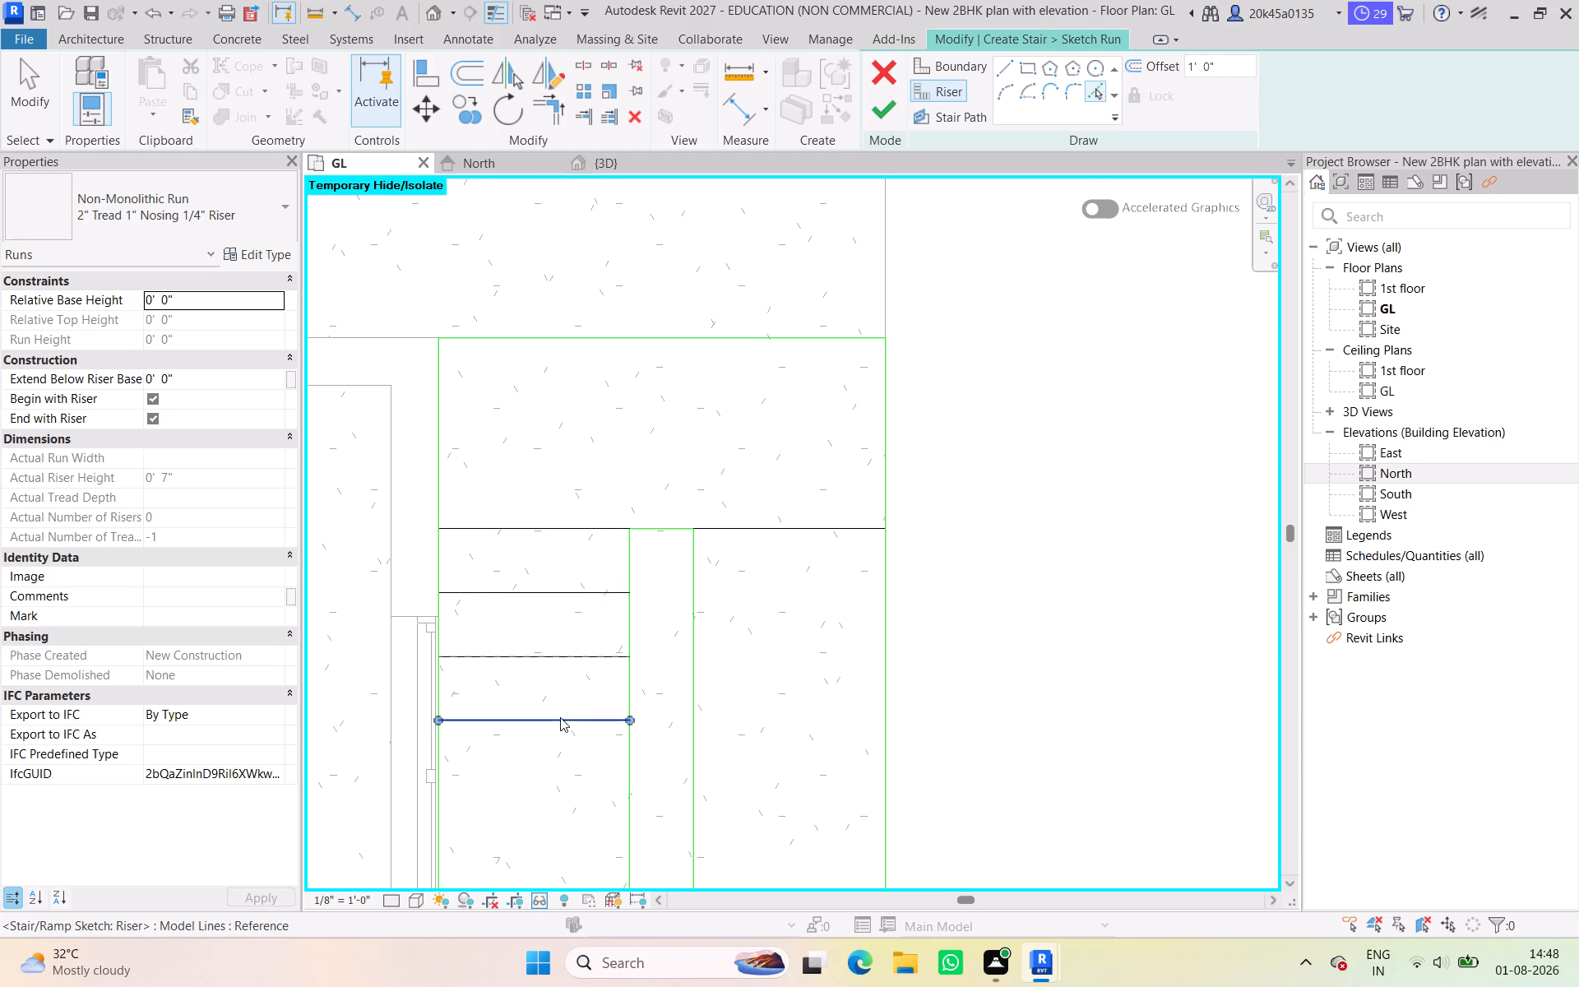
pyautogui.click(560, 731)
pyautogui.click(555, 724)
pyautogui.moveTo(558, 718); pyautogui.dragTo(558, 558, button='middle')
pyautogui.click(549, 628)
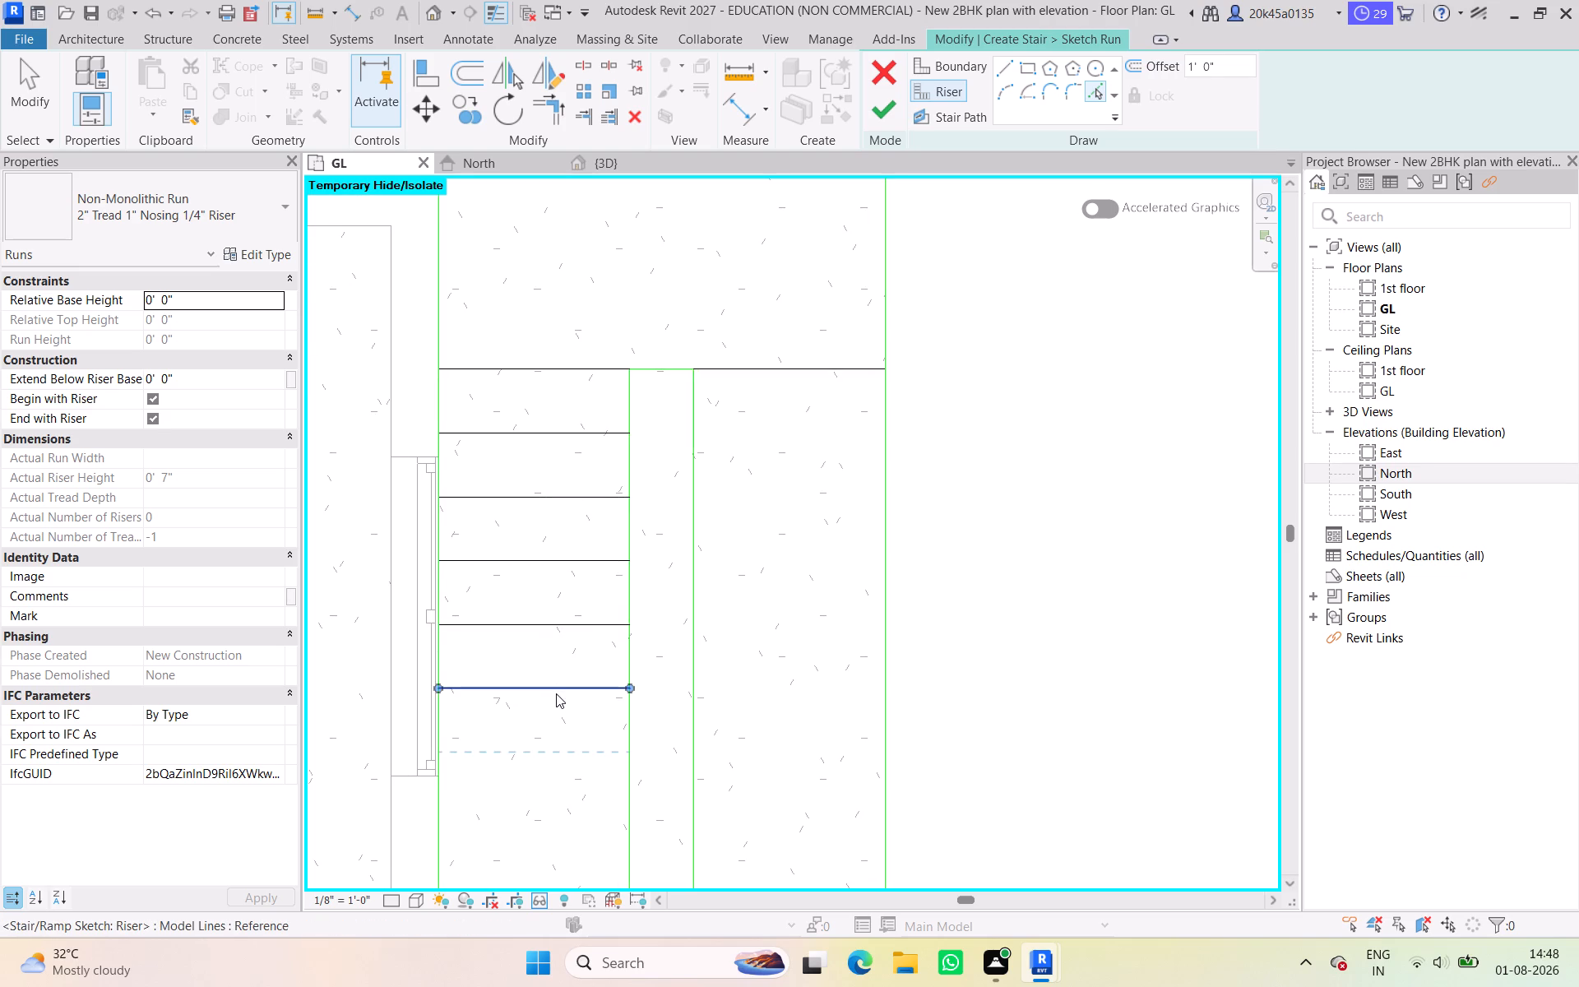
pyautogui.click(554, 693)
pyautogui.click(566, 755)
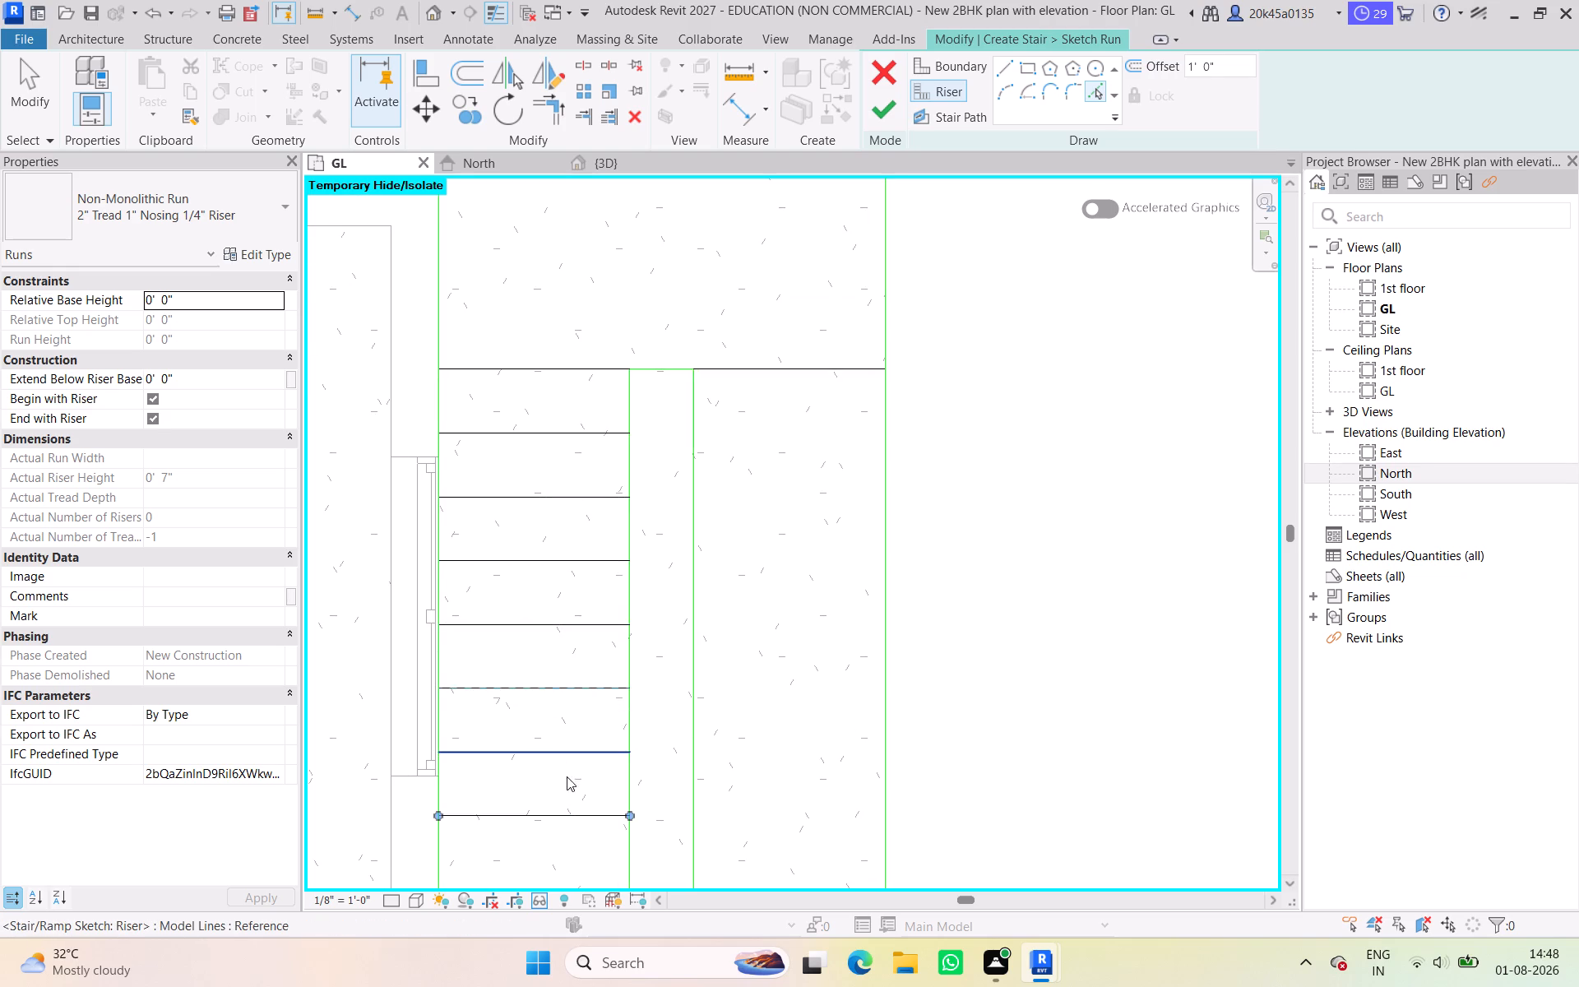
pyautogui.click(556, 817)
pyautogui.moveTo(548, 771); pyautogui.dragTo(505, 458, button='middle')
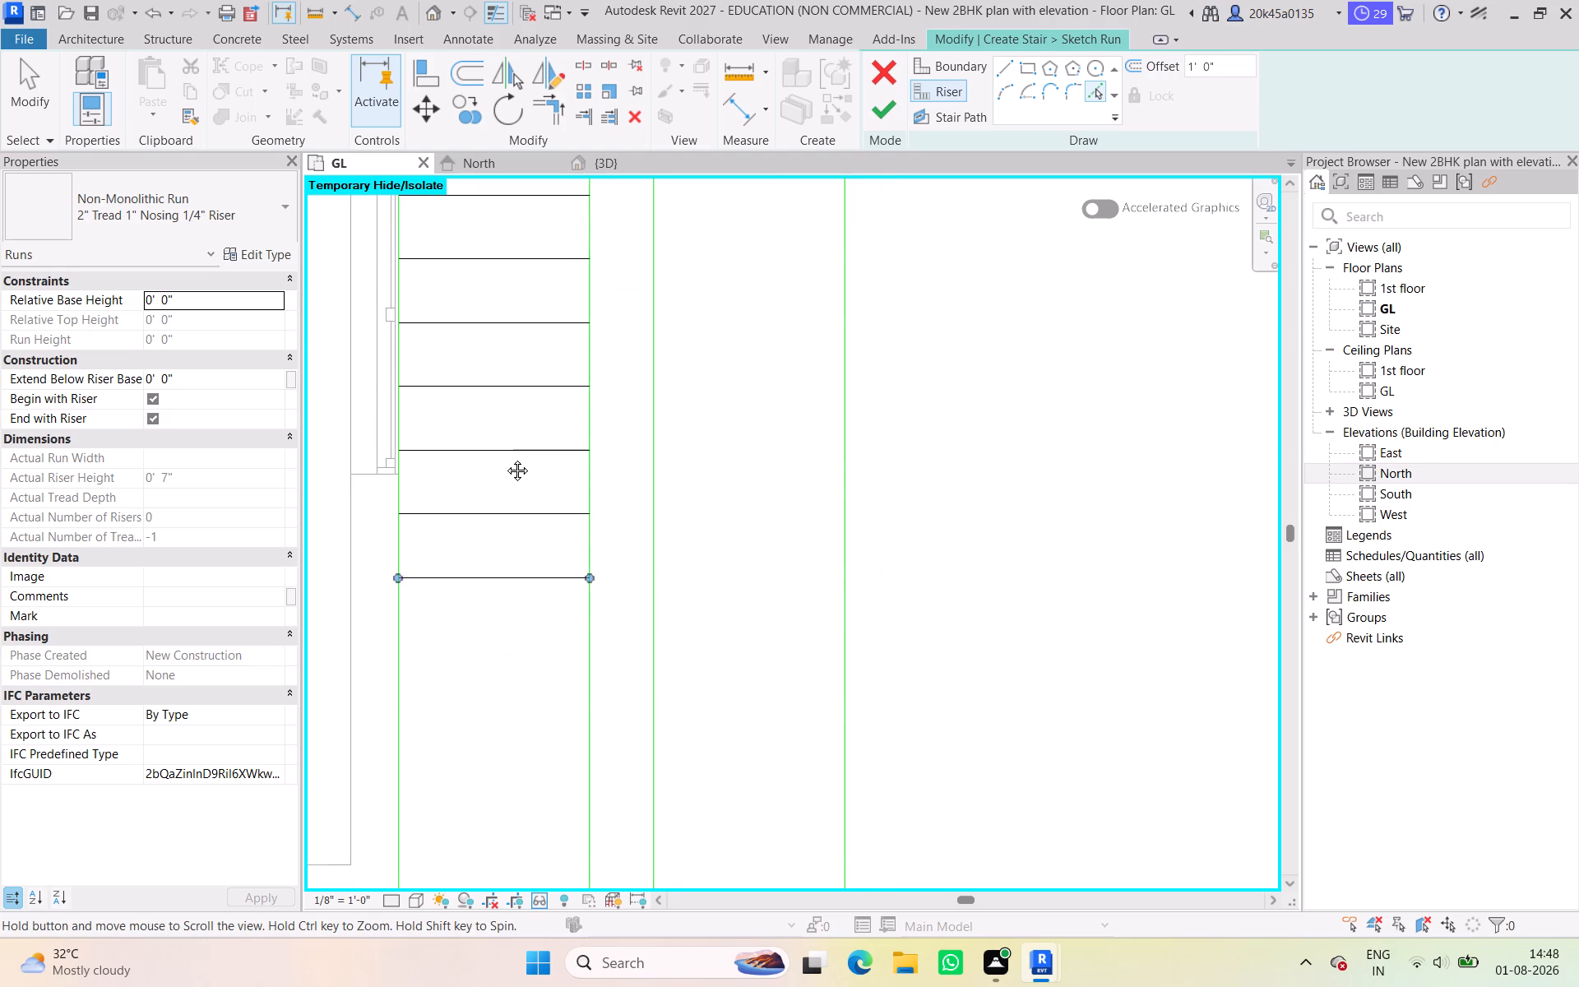
pyautogui.moveTo(505, 458); pyautogui.dragTo(501, 370, button='middle')
pyautogui.click(502, 480)
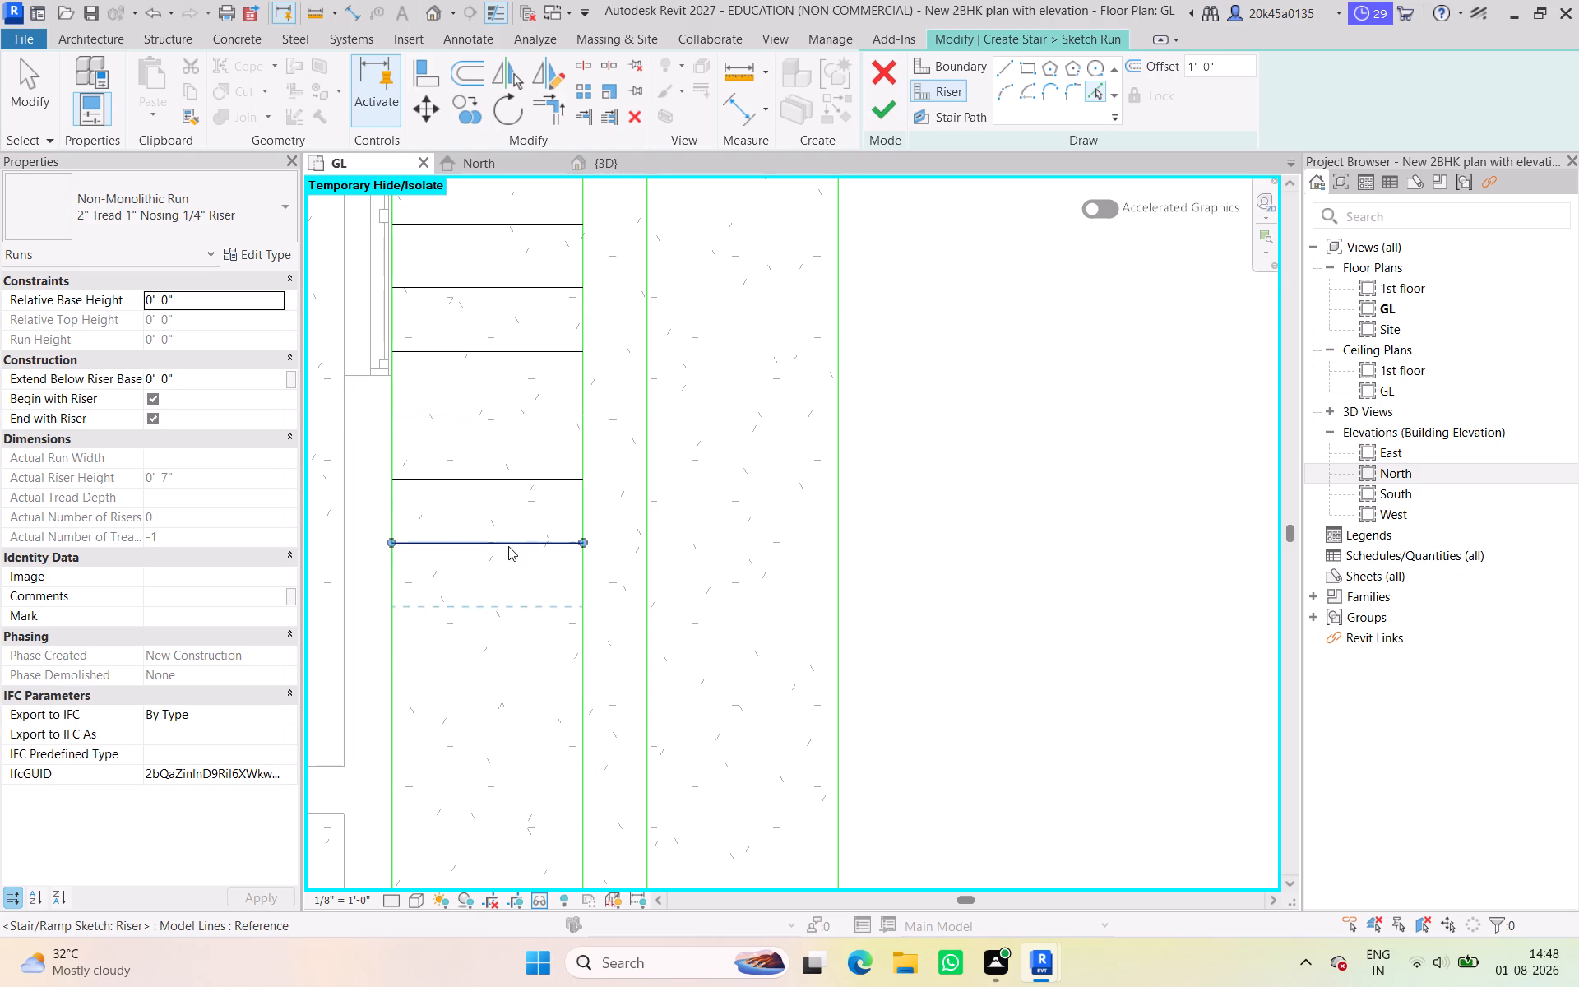
pyautogui.click(508, 546)
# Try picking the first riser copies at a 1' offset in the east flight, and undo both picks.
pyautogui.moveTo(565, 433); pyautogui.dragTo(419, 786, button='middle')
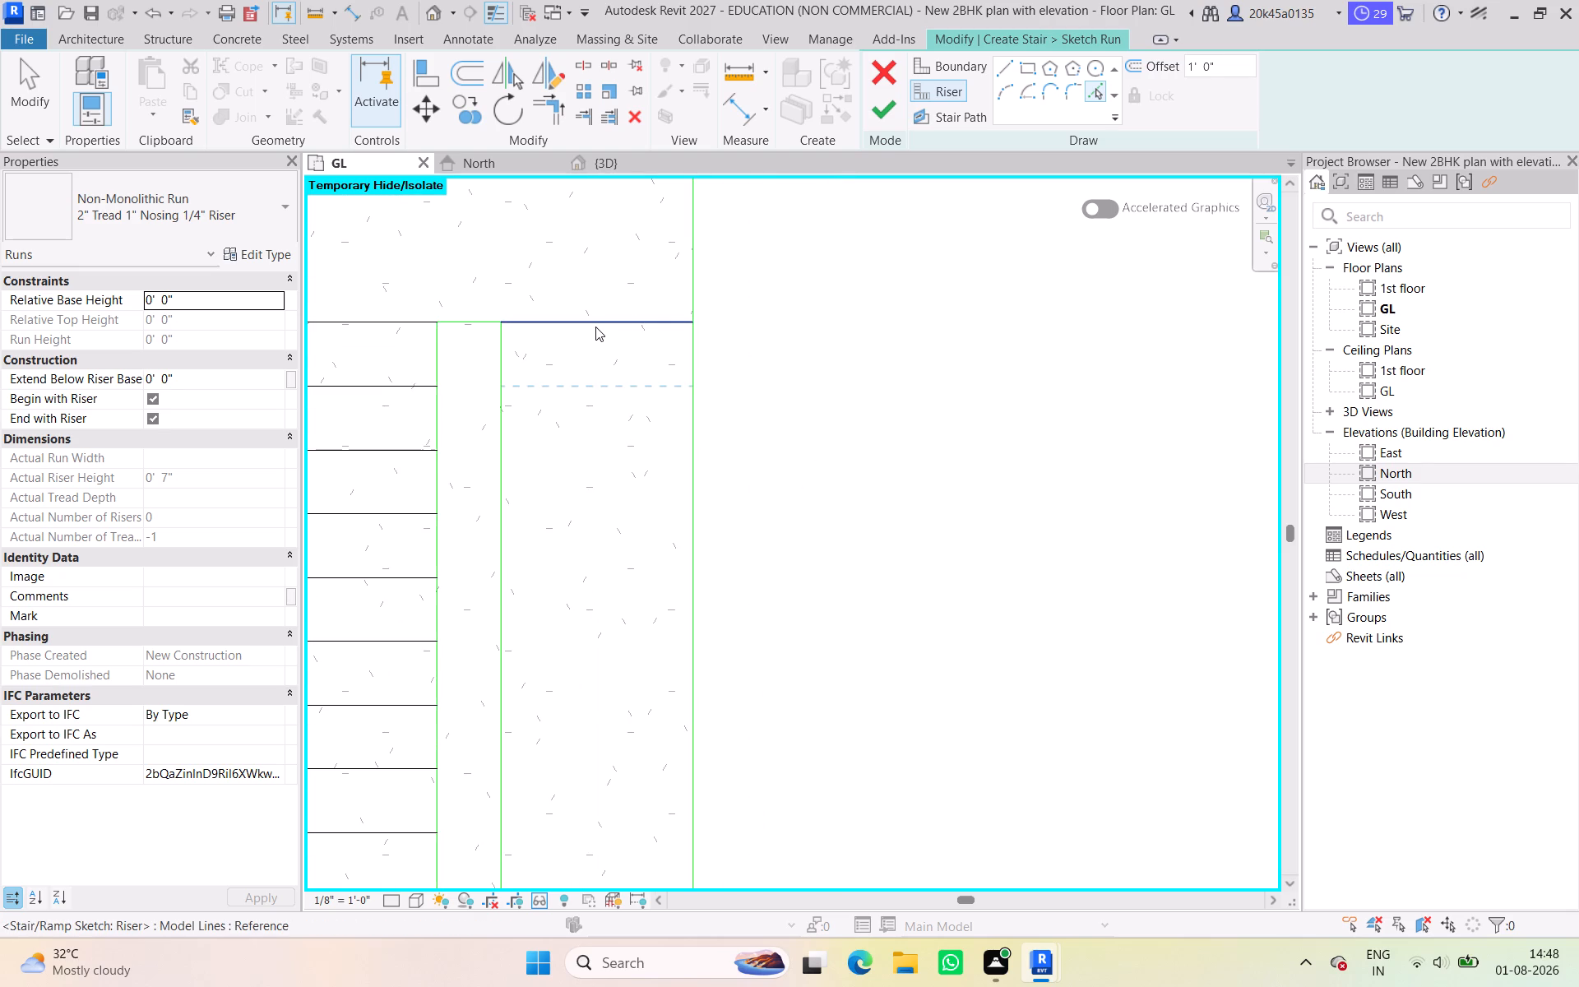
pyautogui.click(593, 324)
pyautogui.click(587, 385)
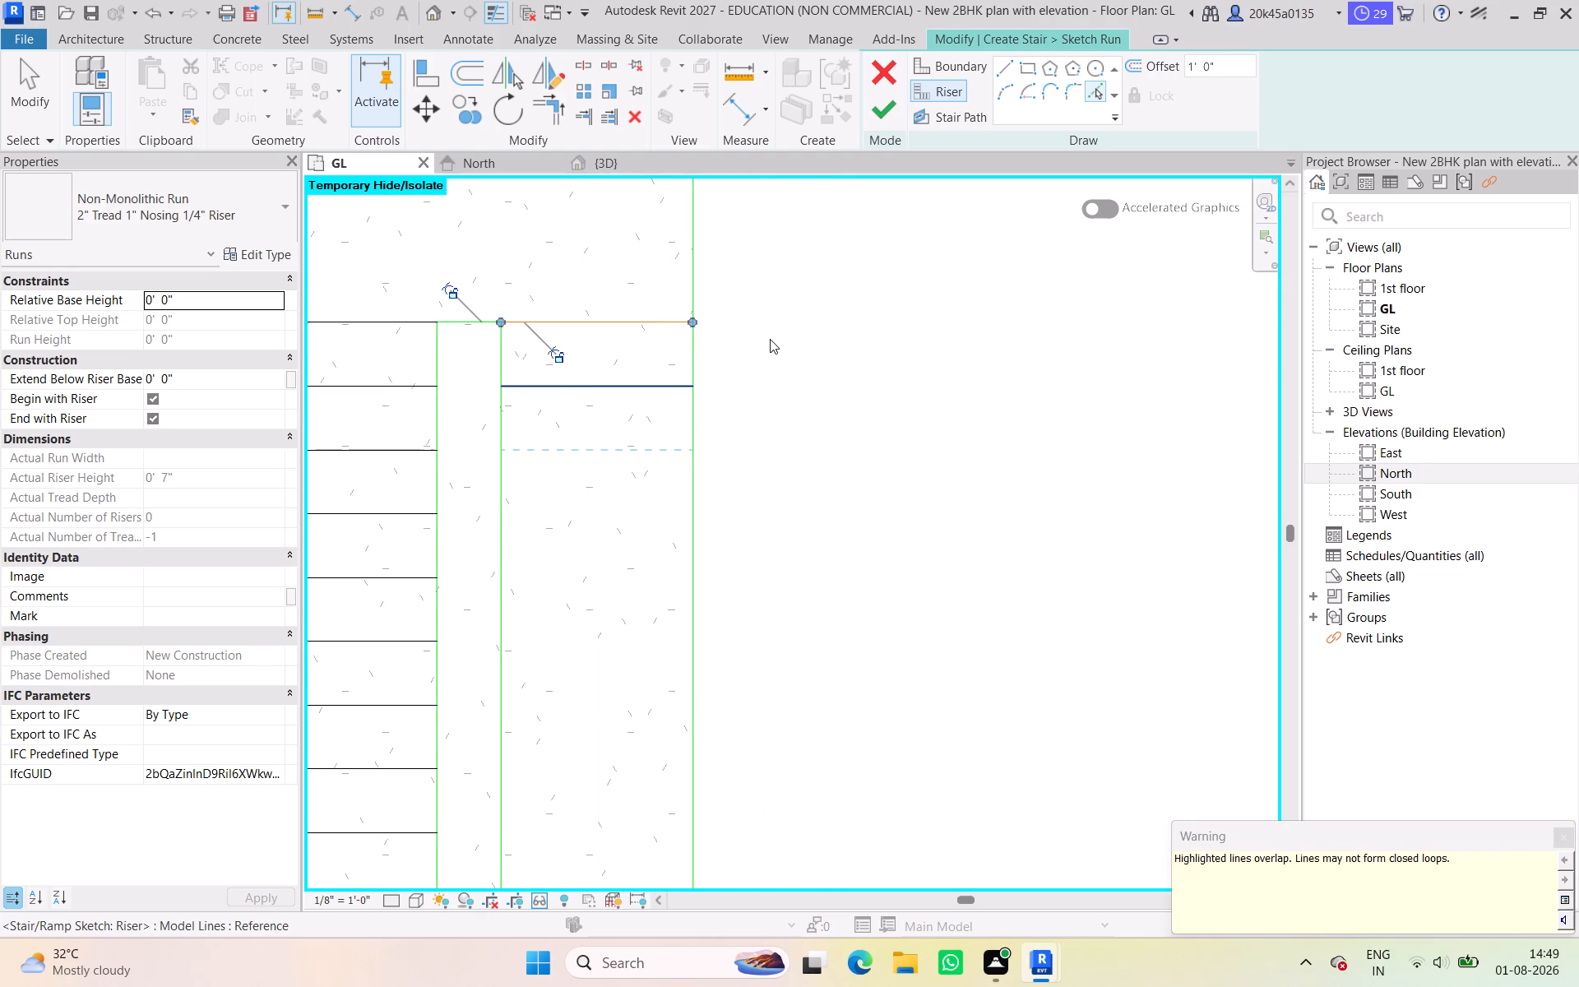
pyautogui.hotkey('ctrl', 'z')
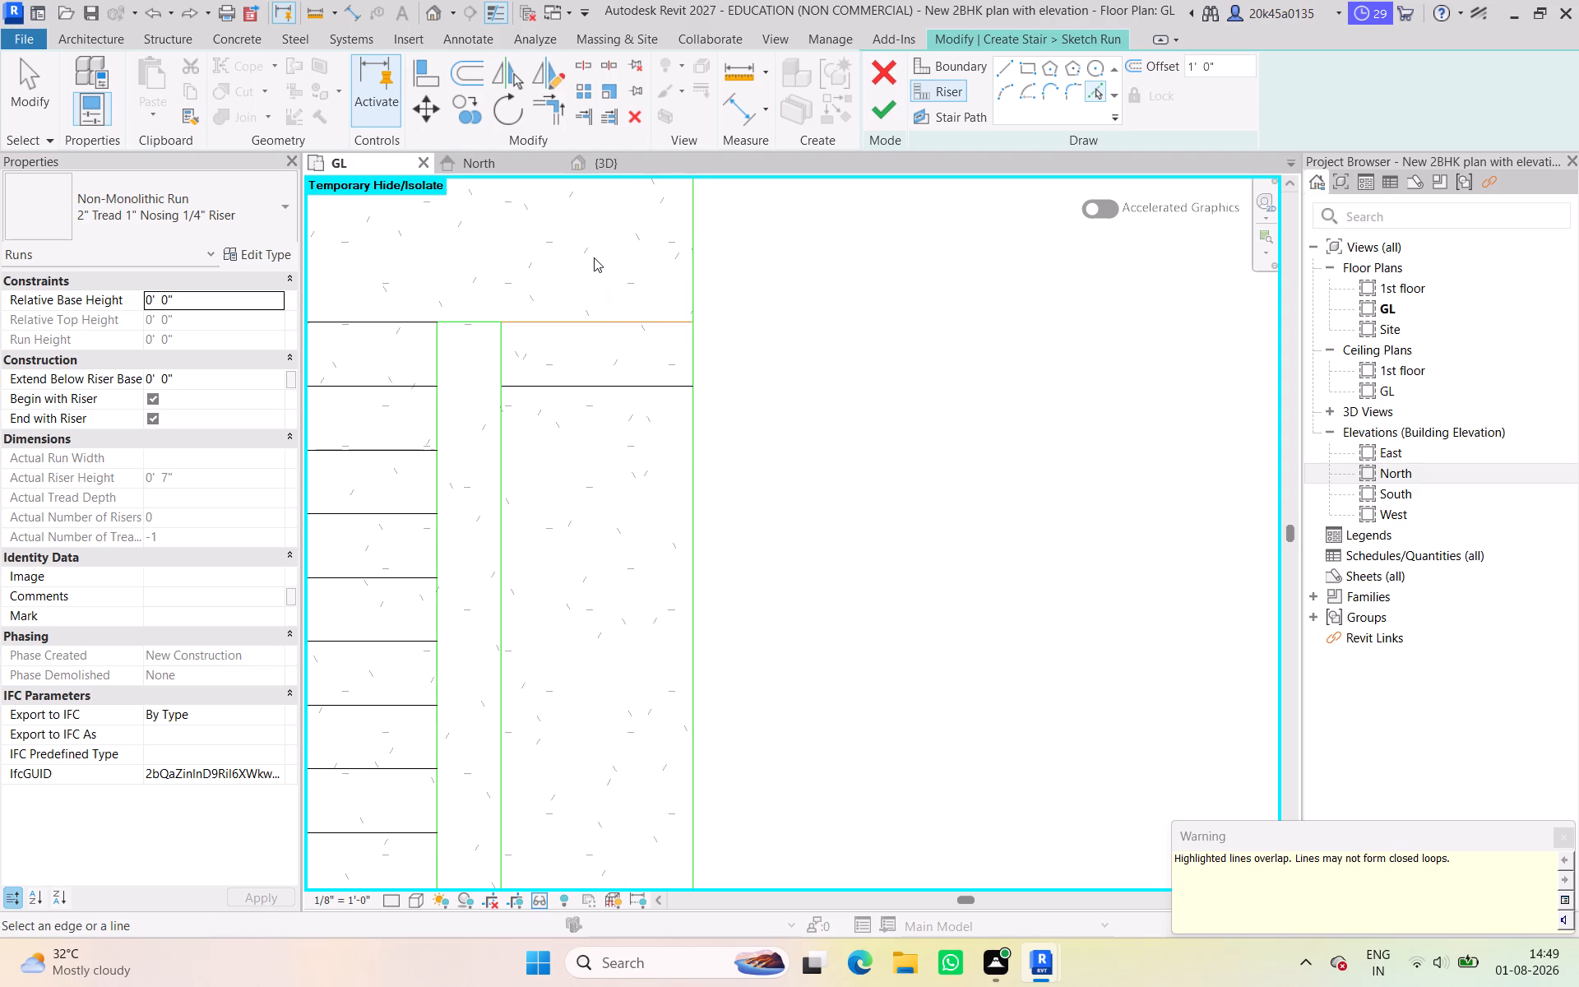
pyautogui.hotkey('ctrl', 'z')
# Add ten riser lines down the east flight at 1' offsets, starting from its northernmost riser and matching the west flight.
pyautogui.click(552, 326)
pyautogui.click(570, 393)
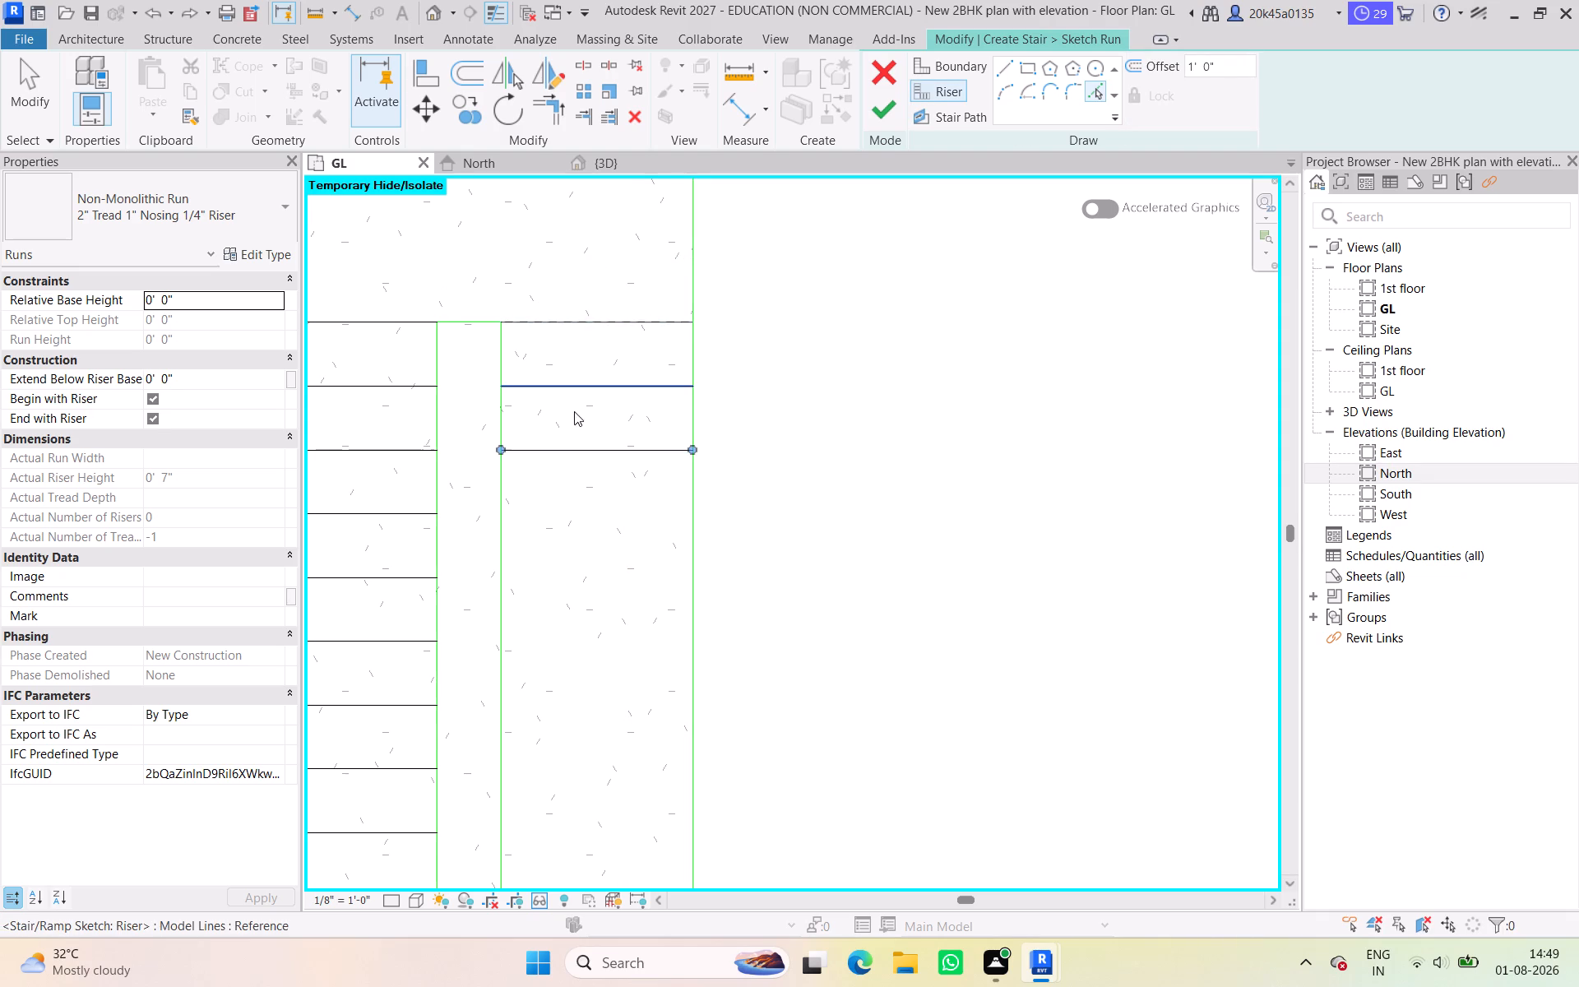
pyautogui.click(571, 453)
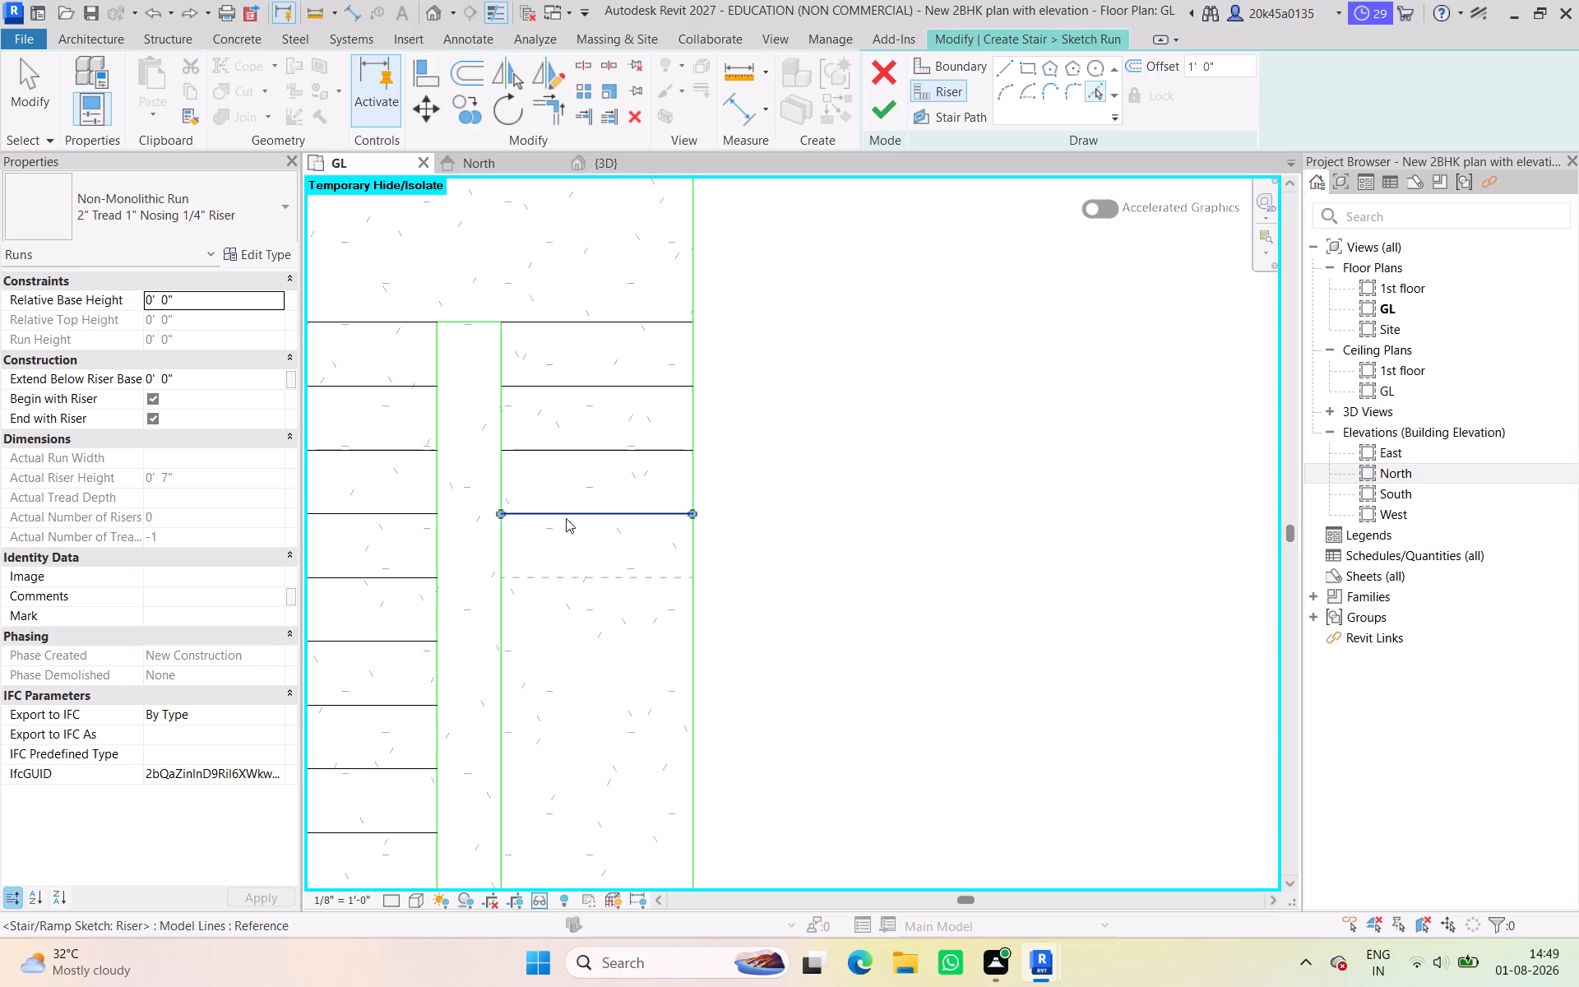
pyautogui.click(566, 516)
pyautogui.click(572, 584)
pyautogui.click(577, 644)
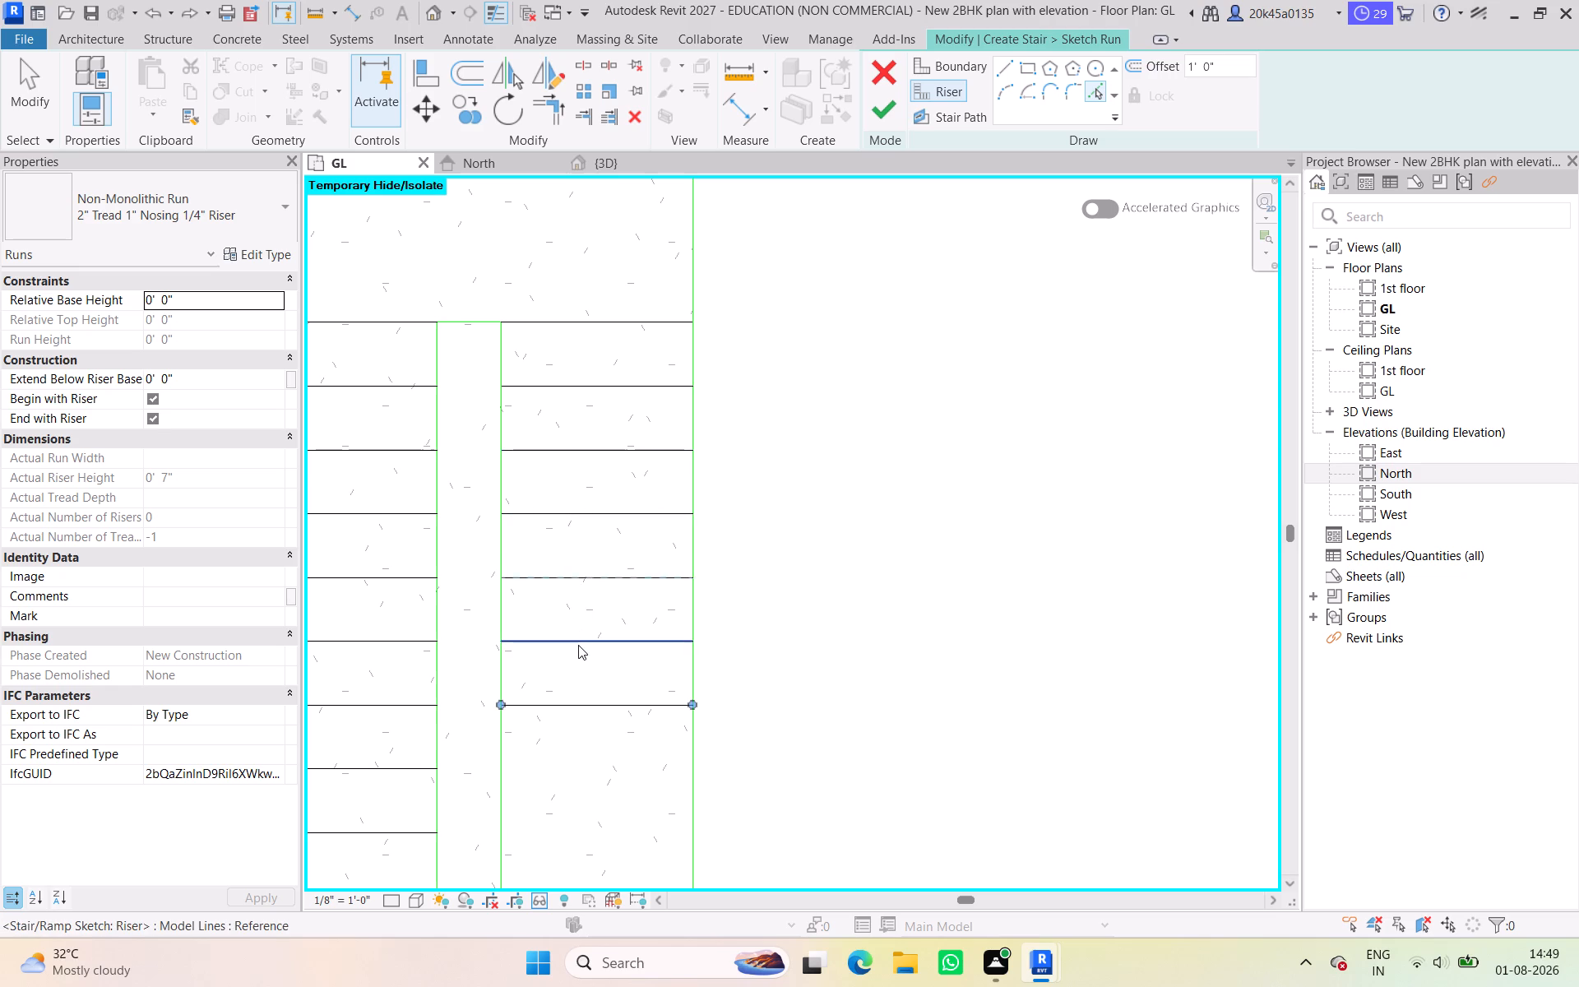
pyautogui.click(567, 711)
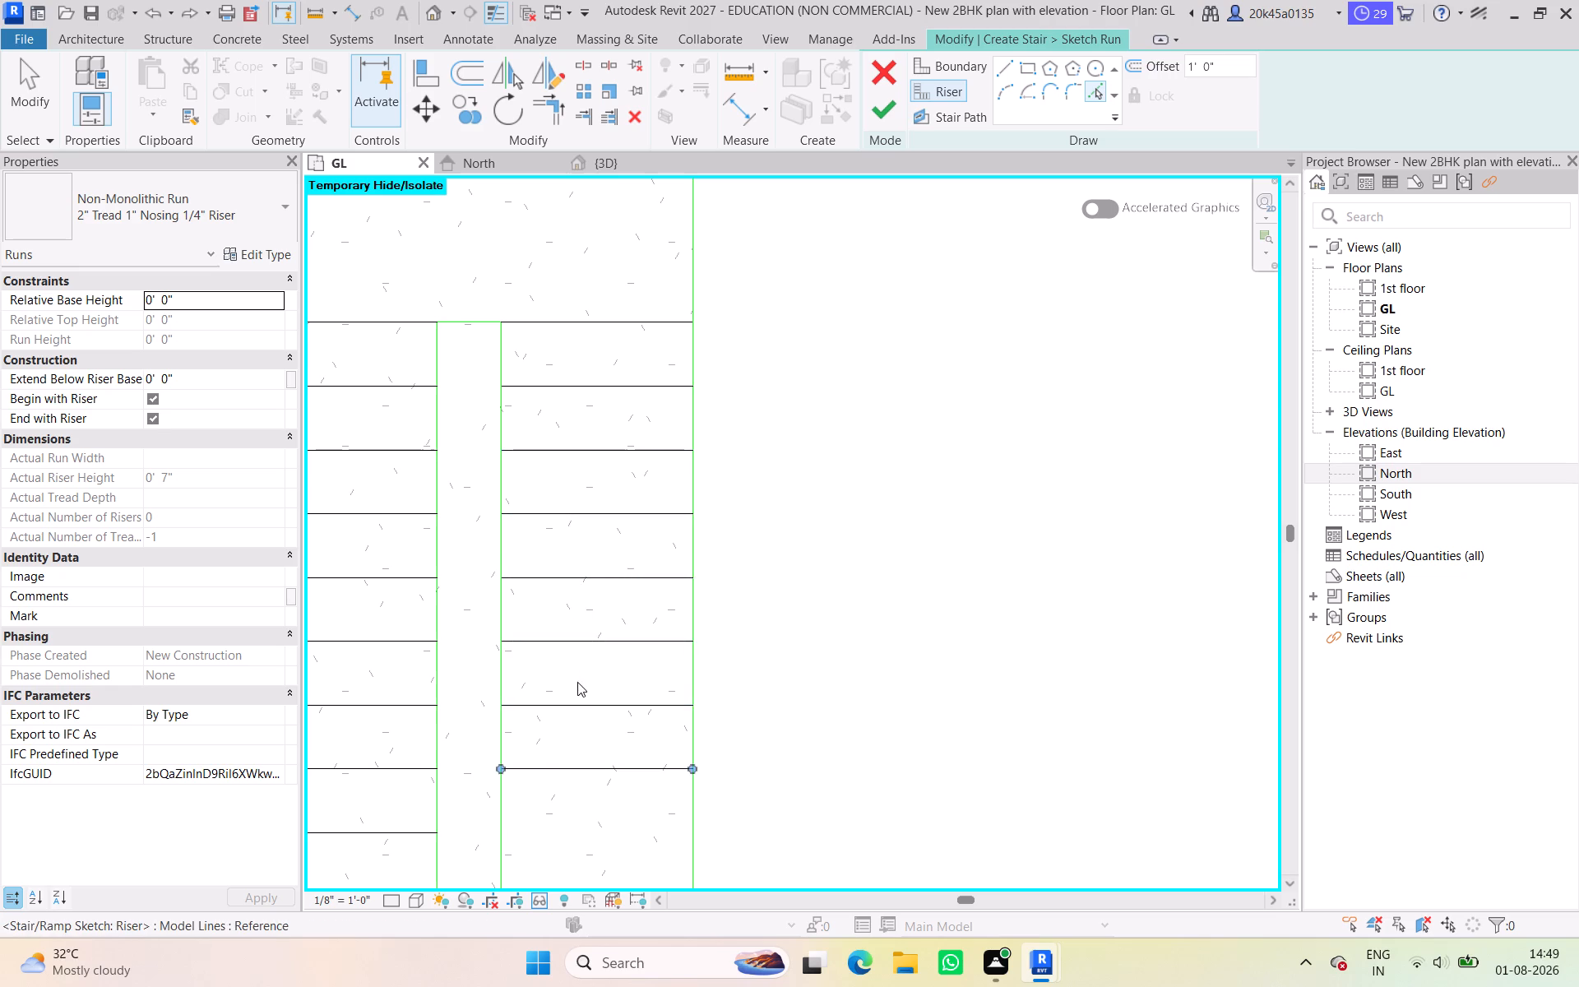
pyautogui.moveTo(577, 682); pyautogui.dragTo(630, 418, button='middle')
pyautogui.scroll(1, 630, 418)
pyautogui.click(633, 523)
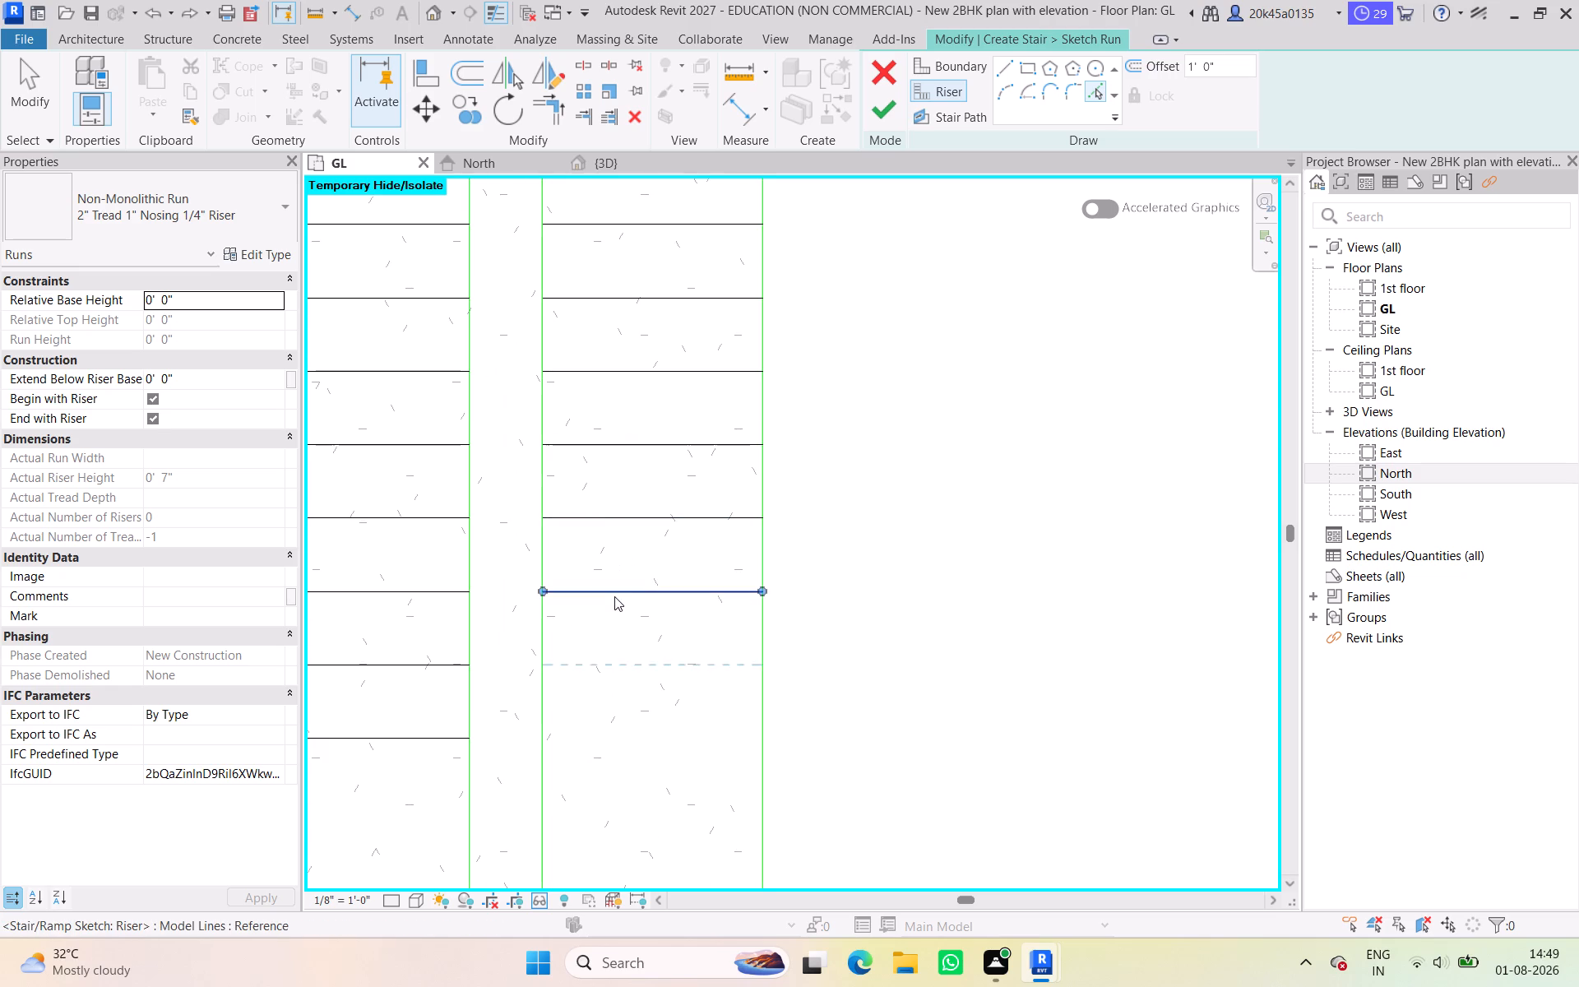
pyautogui.click(614, 596)
pyautogui.click(607, 674)
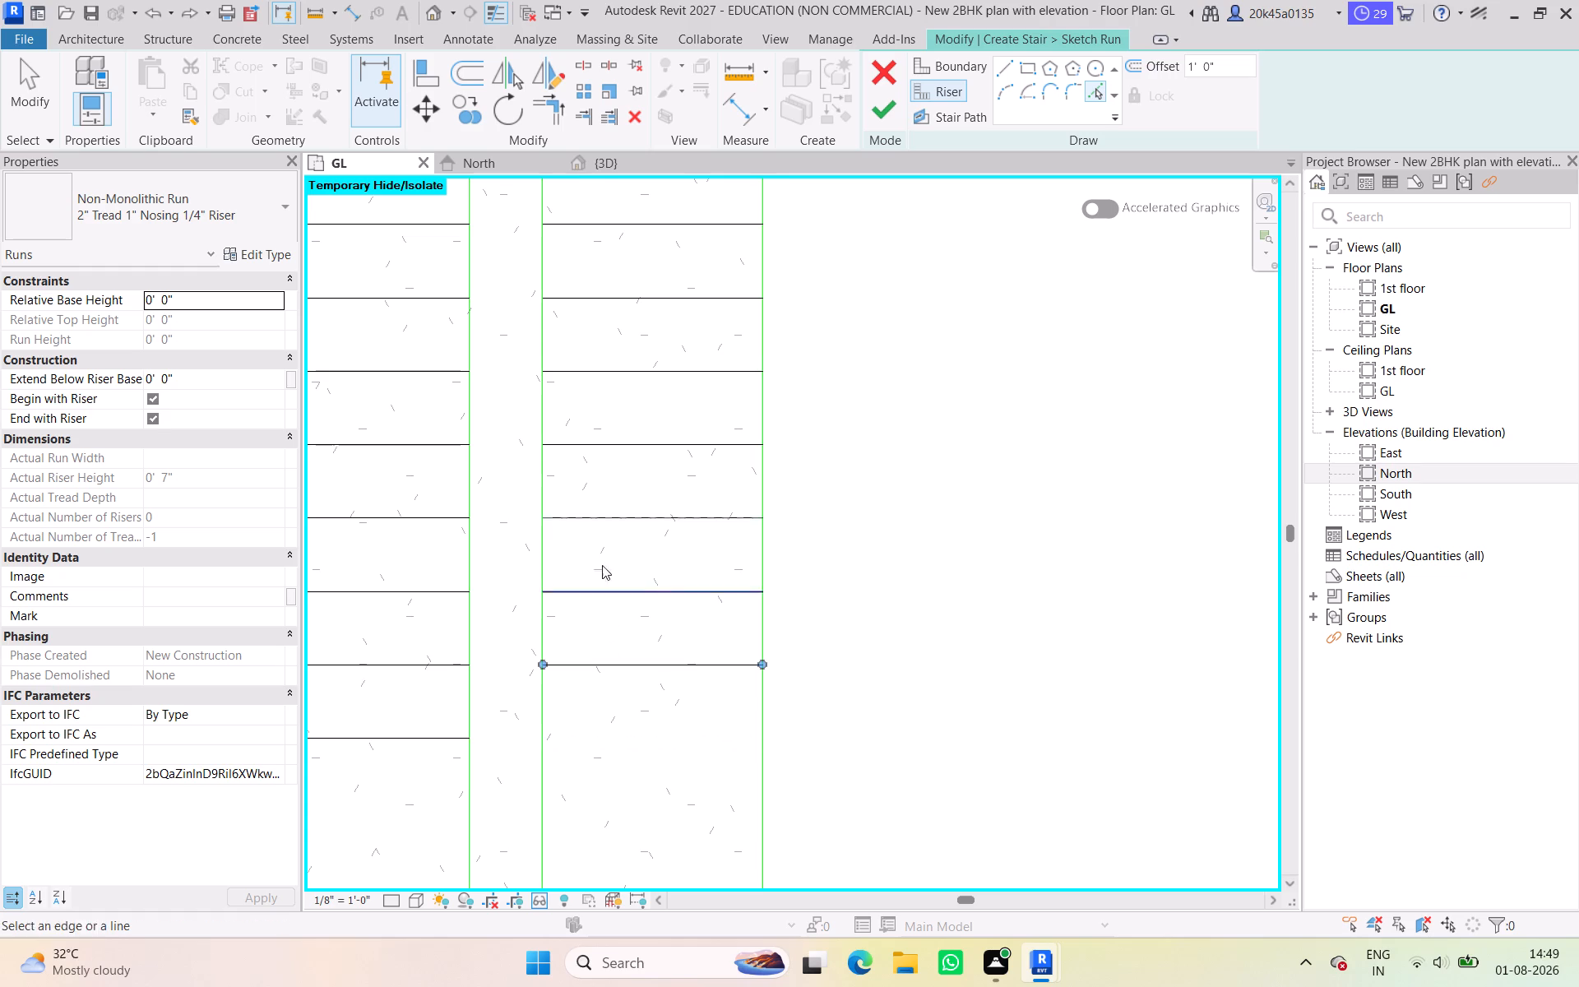
pyautogui.moveTo(611, 530); pyautogui.dragTo(650, 453, button='middle')
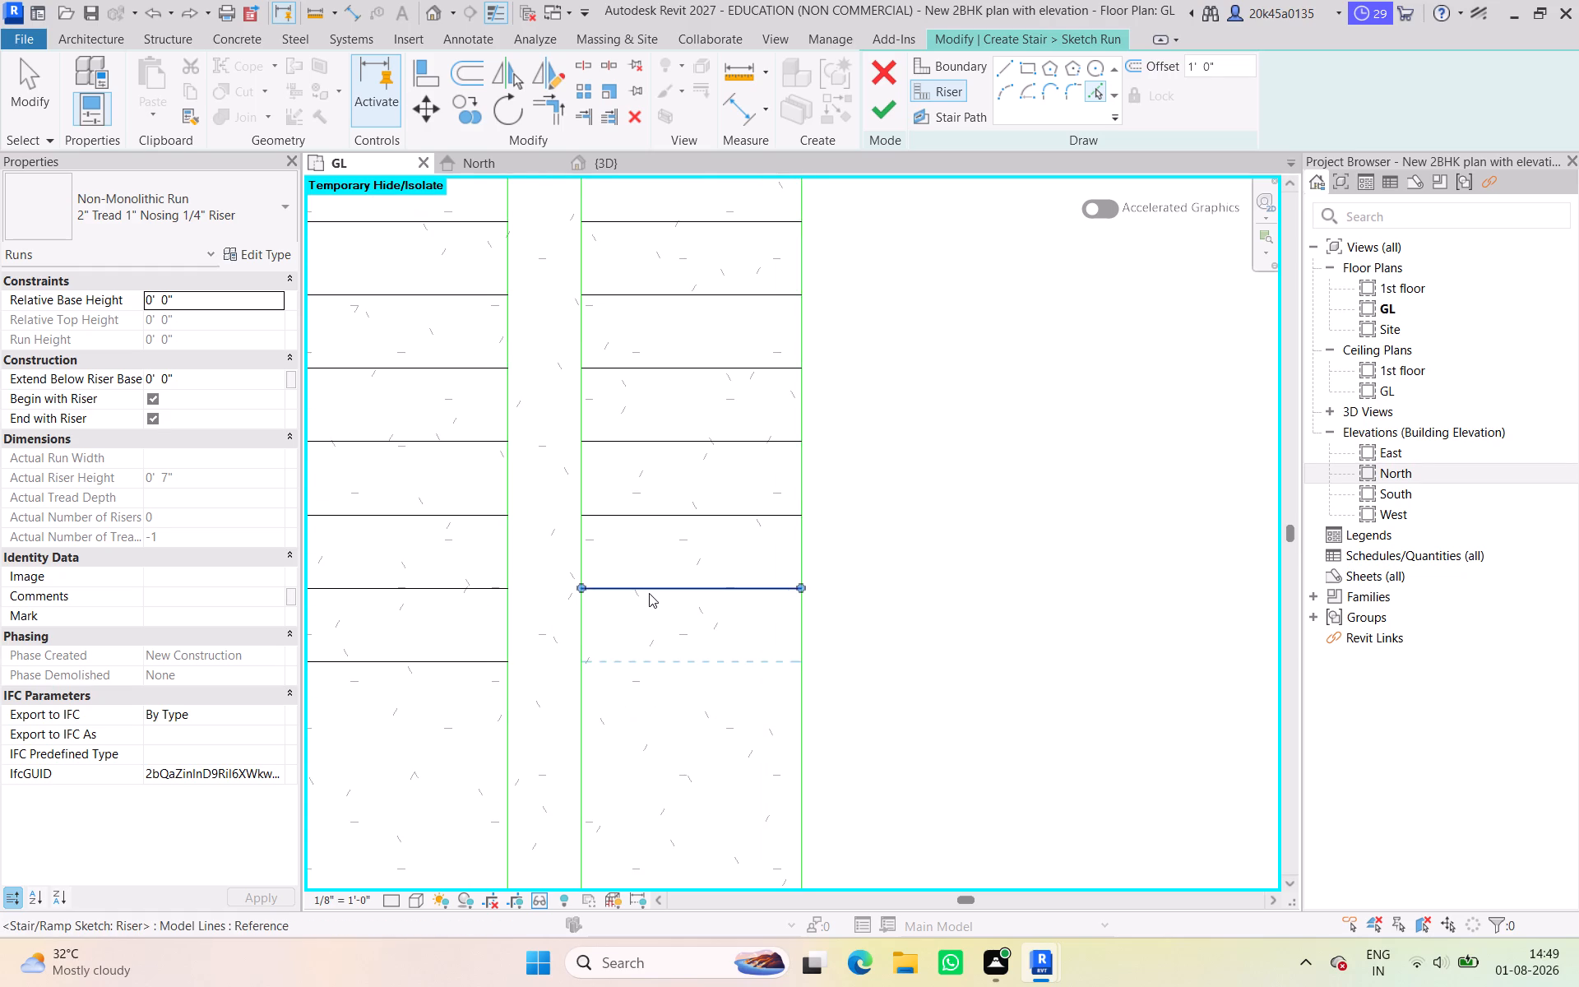
pyautogui.click(649, 592)
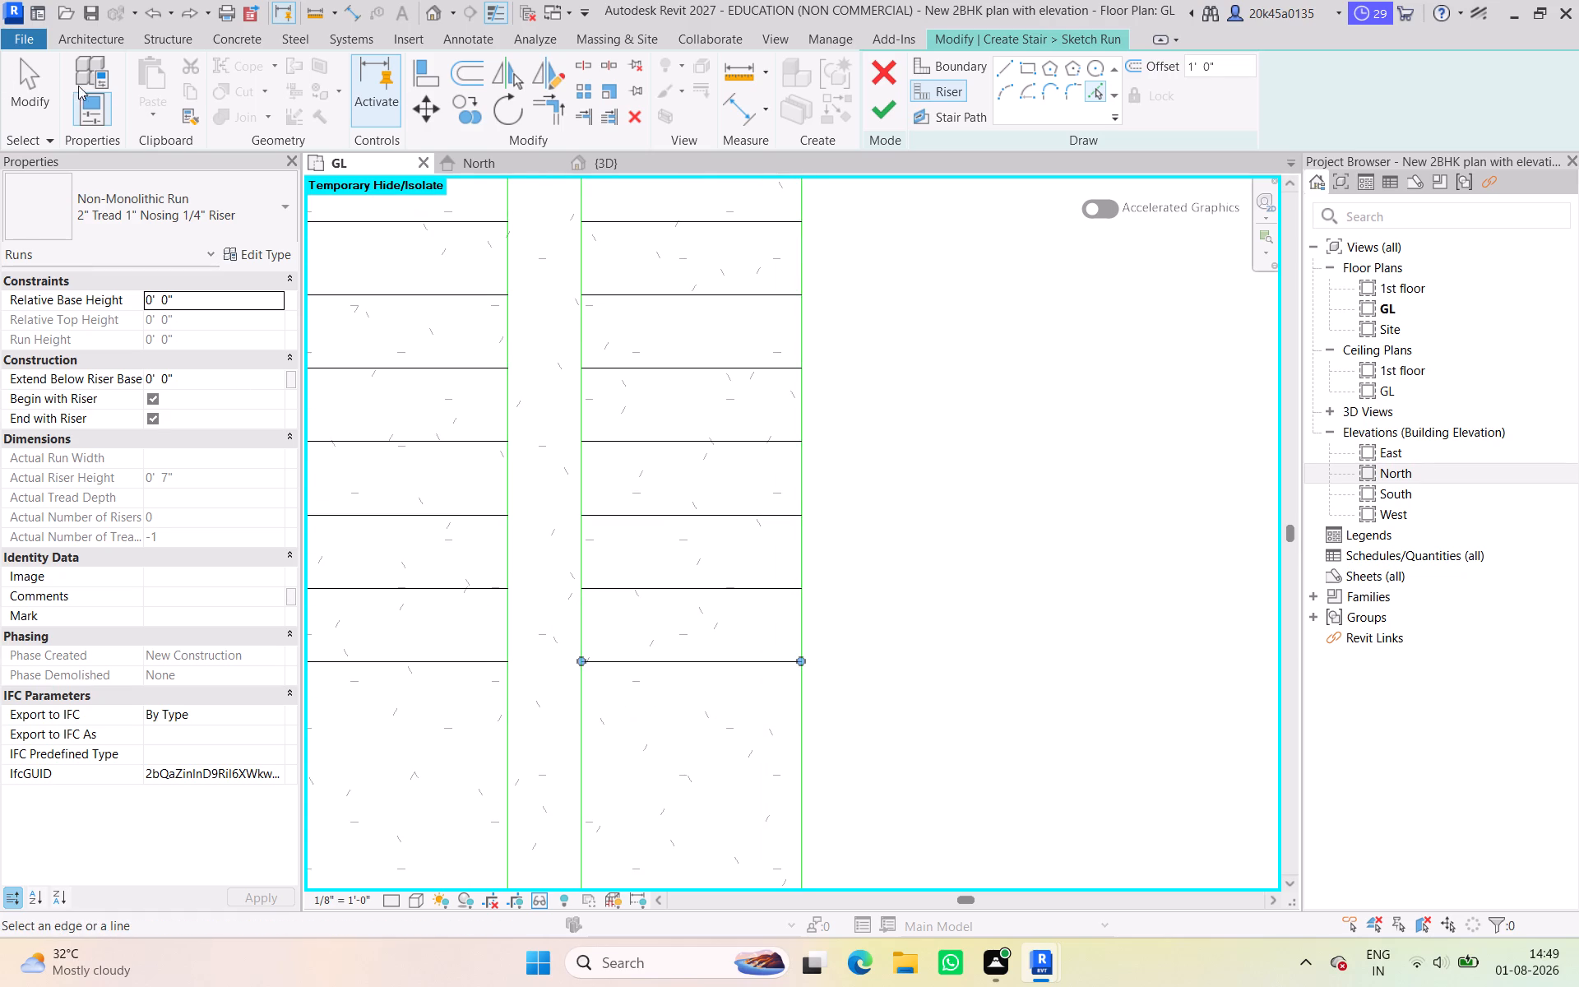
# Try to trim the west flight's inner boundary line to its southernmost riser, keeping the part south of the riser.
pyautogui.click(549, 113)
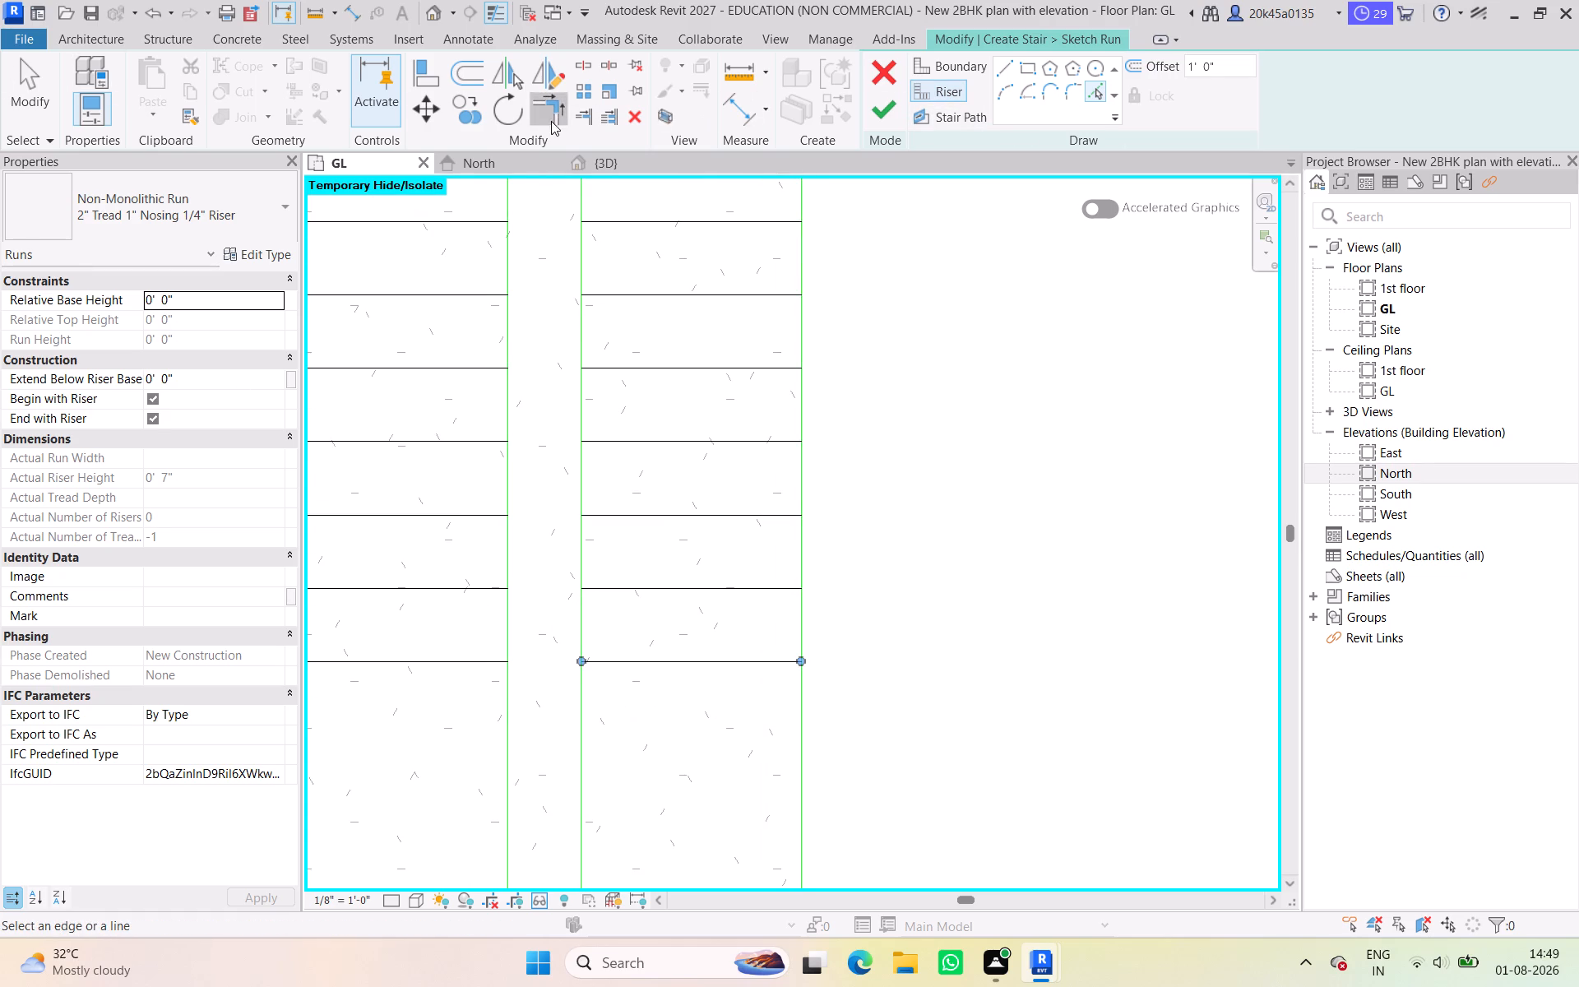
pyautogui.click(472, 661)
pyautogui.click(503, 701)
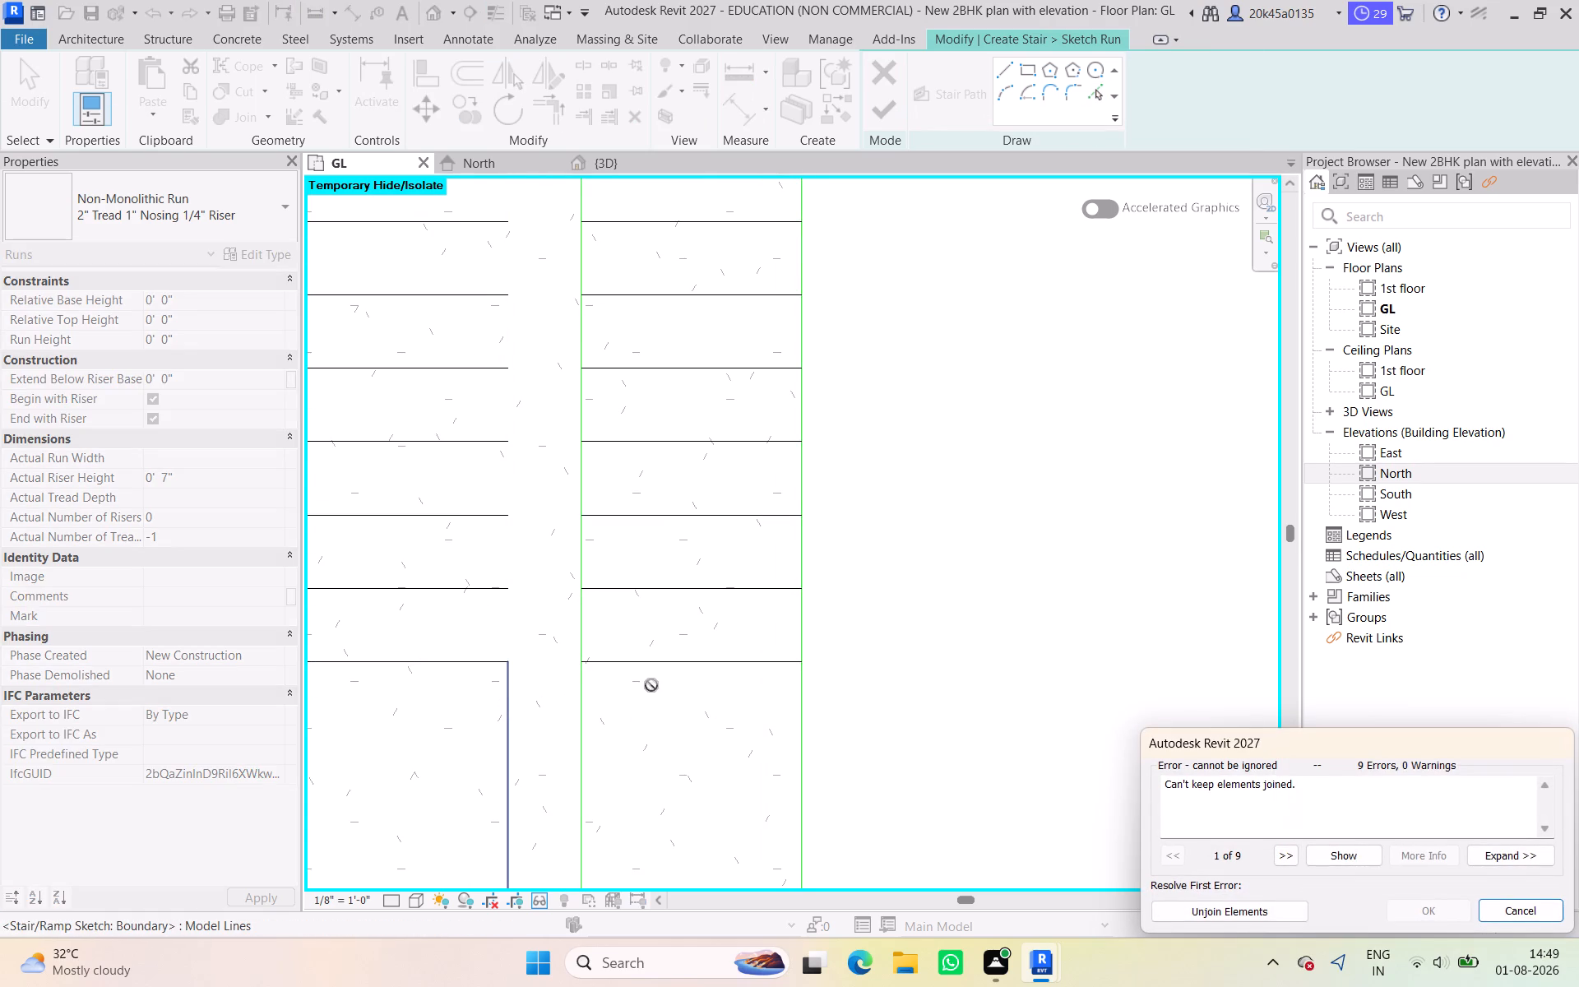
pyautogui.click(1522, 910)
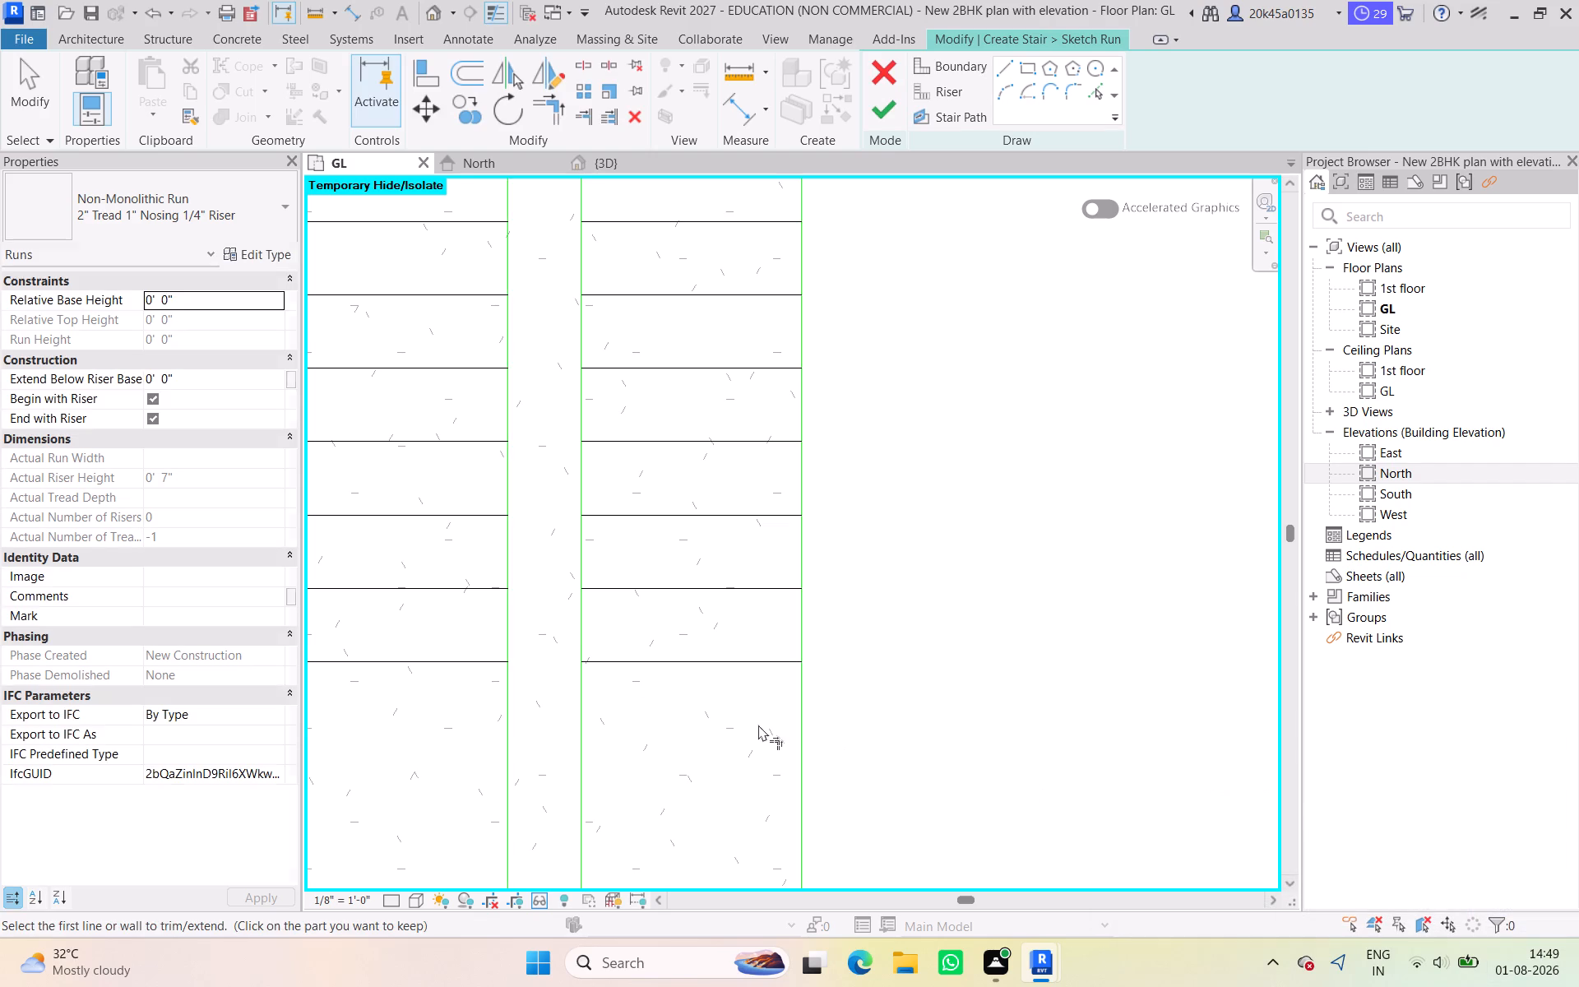
# Trim the inner and outer boundary lines of both flights to corners with their southernmost risers, keeping the parts north of them.
pyautogui.scroll(-2, 611, 718)
pyautogui.moveTo(609, 716); pyautogui.dragTo(825, 651, button='middle')
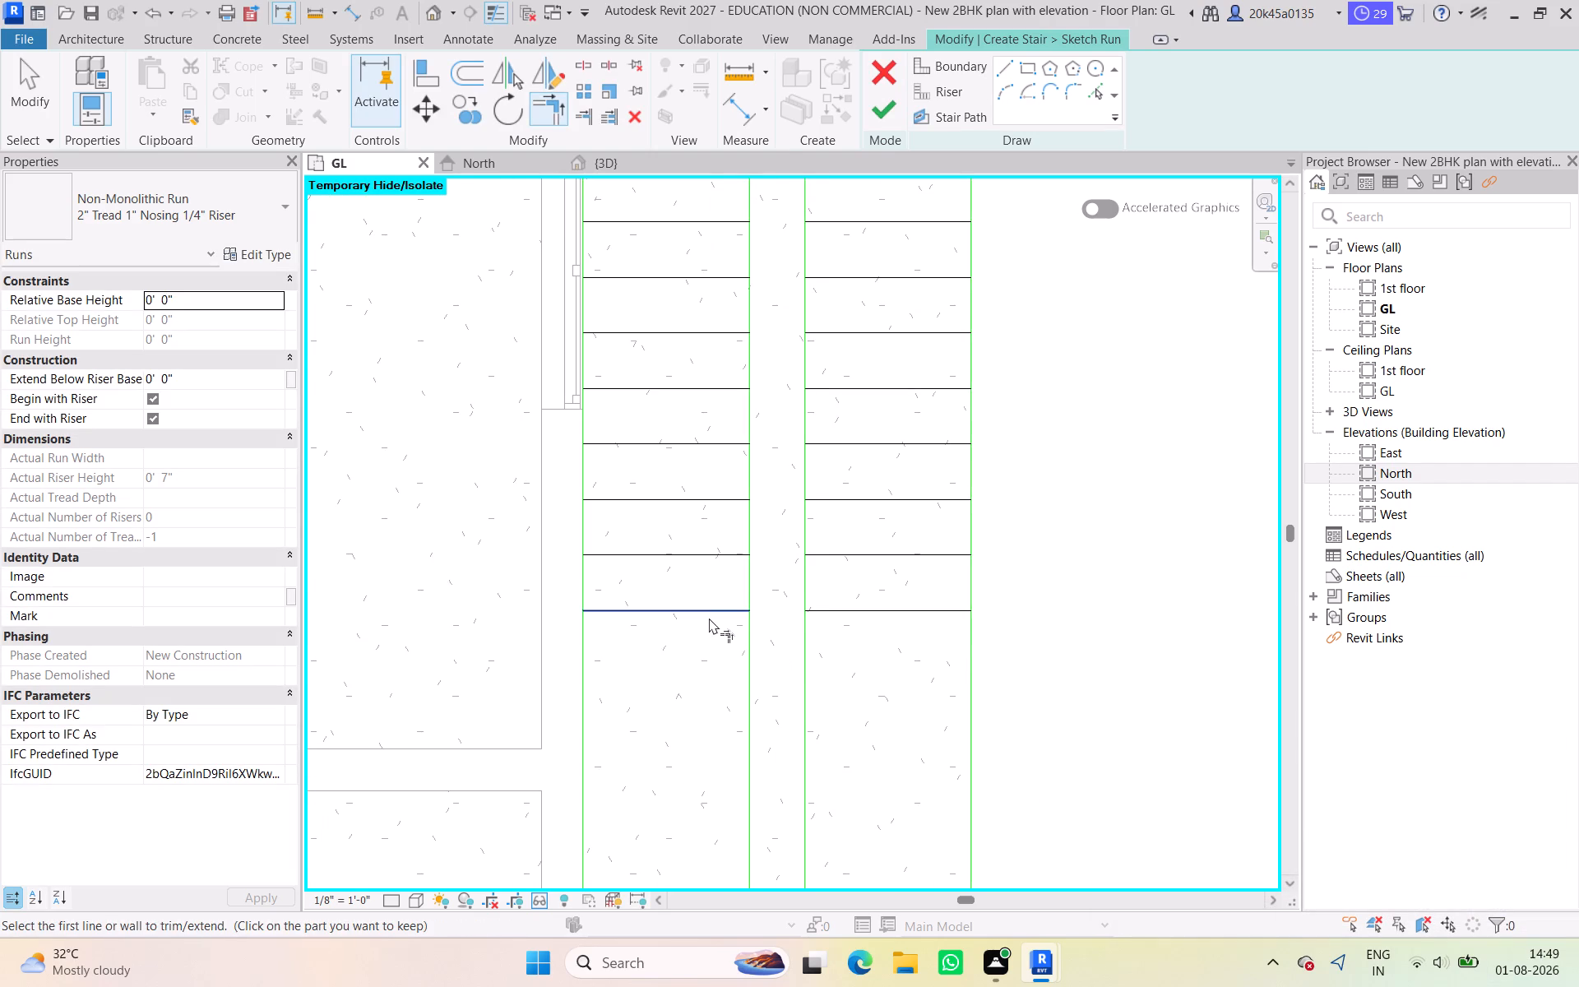
pyautogui.click(709, 613)
pyautogui.click(743, 586)
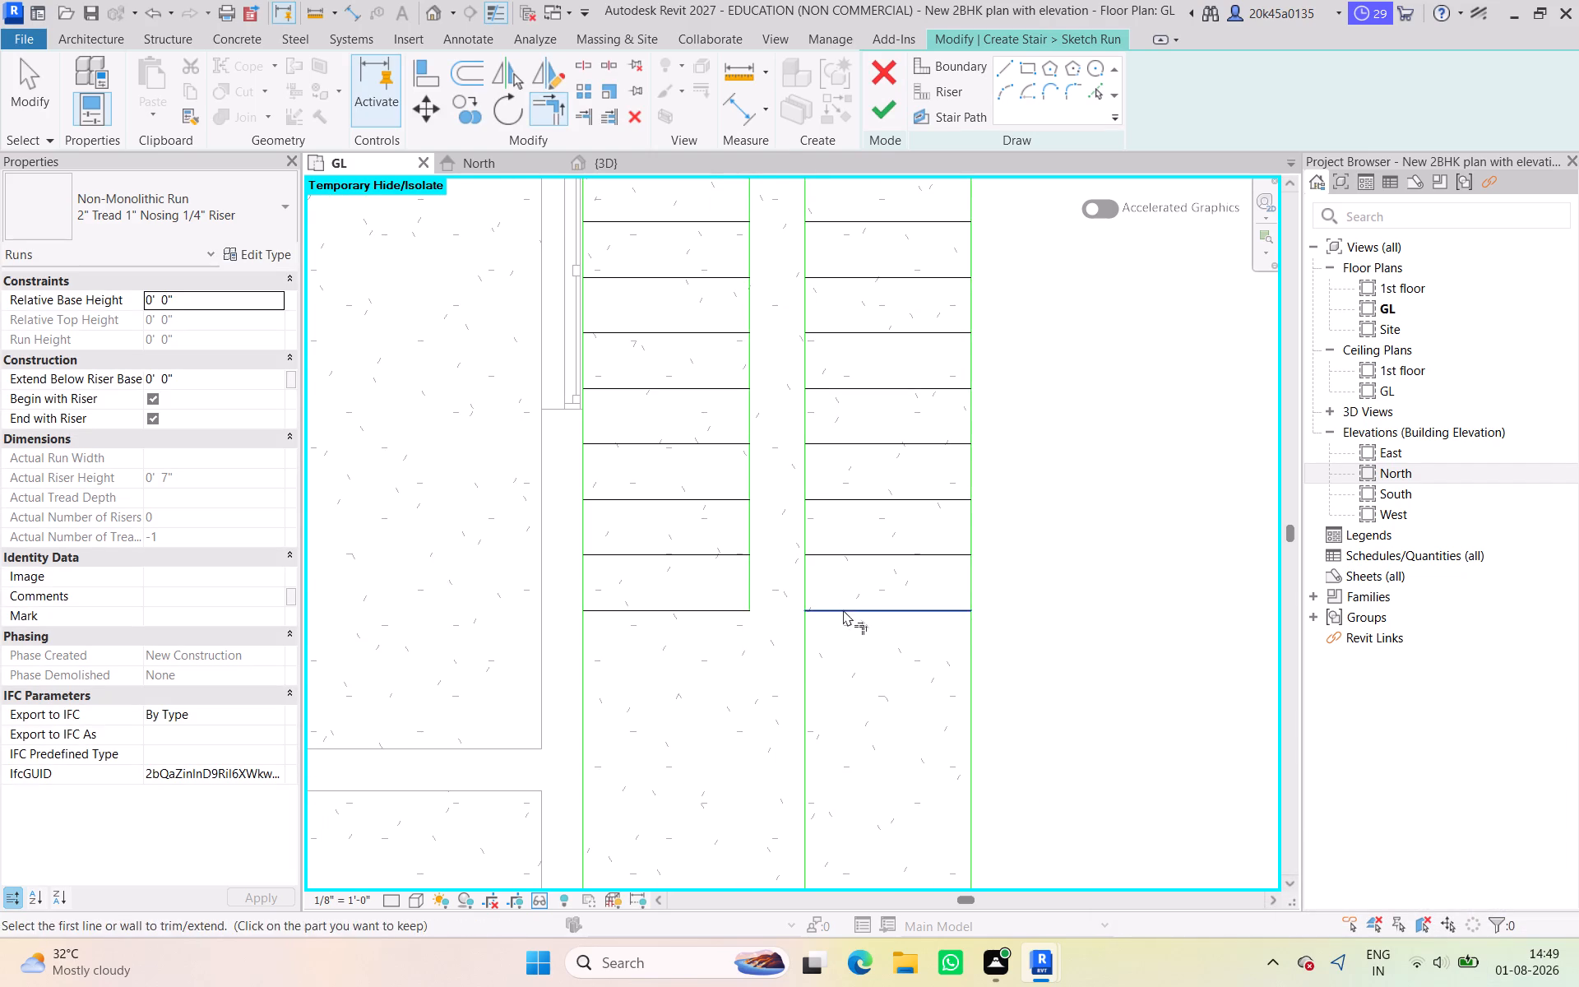
pyautogui.click(843, 609)
pyautogui.click(808, 596)
pyautogui.click(639, 609)
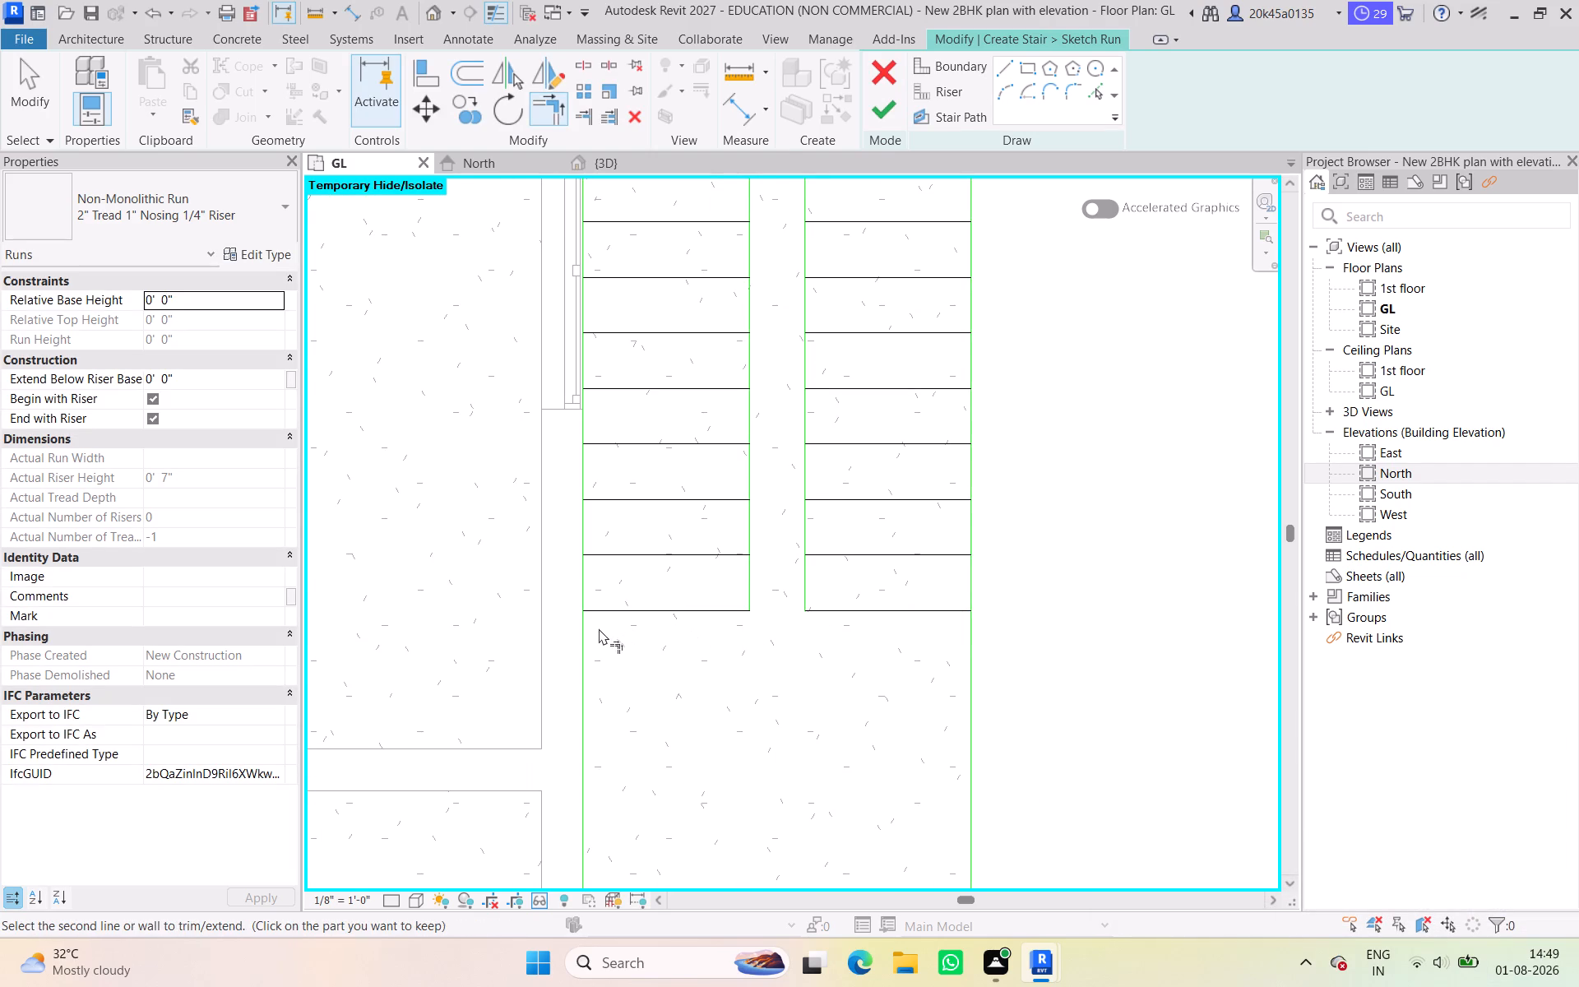
pyautogui.click(583, 583)
pyautogui.click(927, 614)
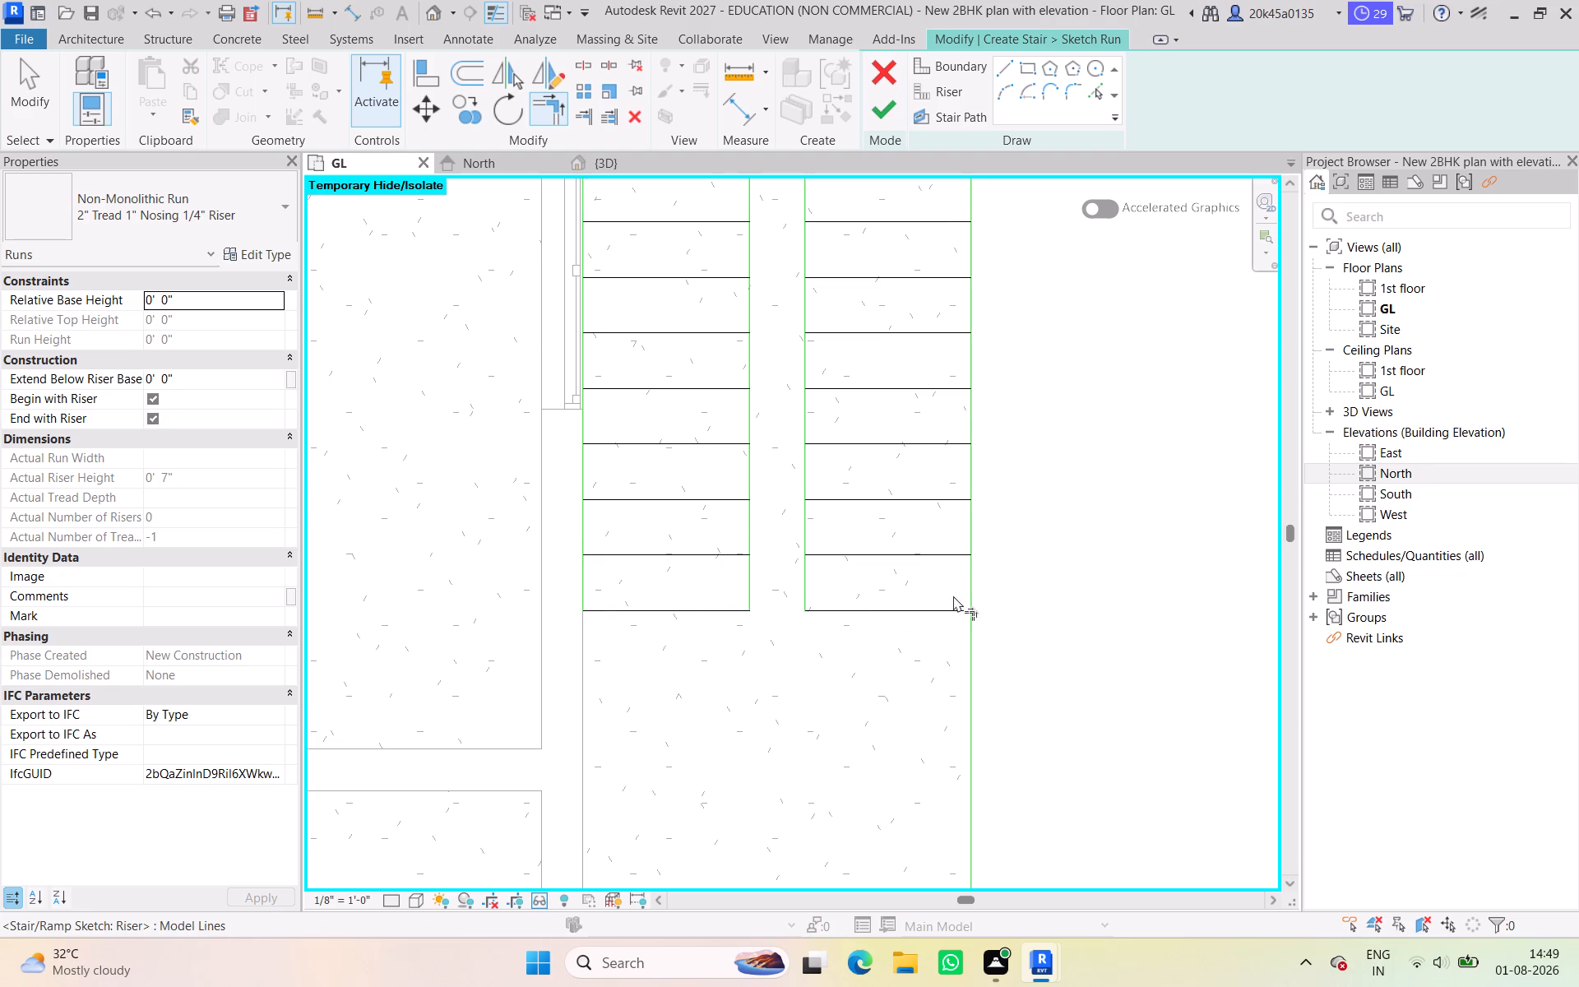
pyautogui.click(975, 587)
# Sketch a U-shaped stair path 11'-6" up the east flight, 4' across the landing and down the west flight, and finish the stair.
pyautogui.scroll(-4, 889, 598)
pyautogui.moveTo(881, 598); pyautogui.dragTo(922, 750, button='middle')
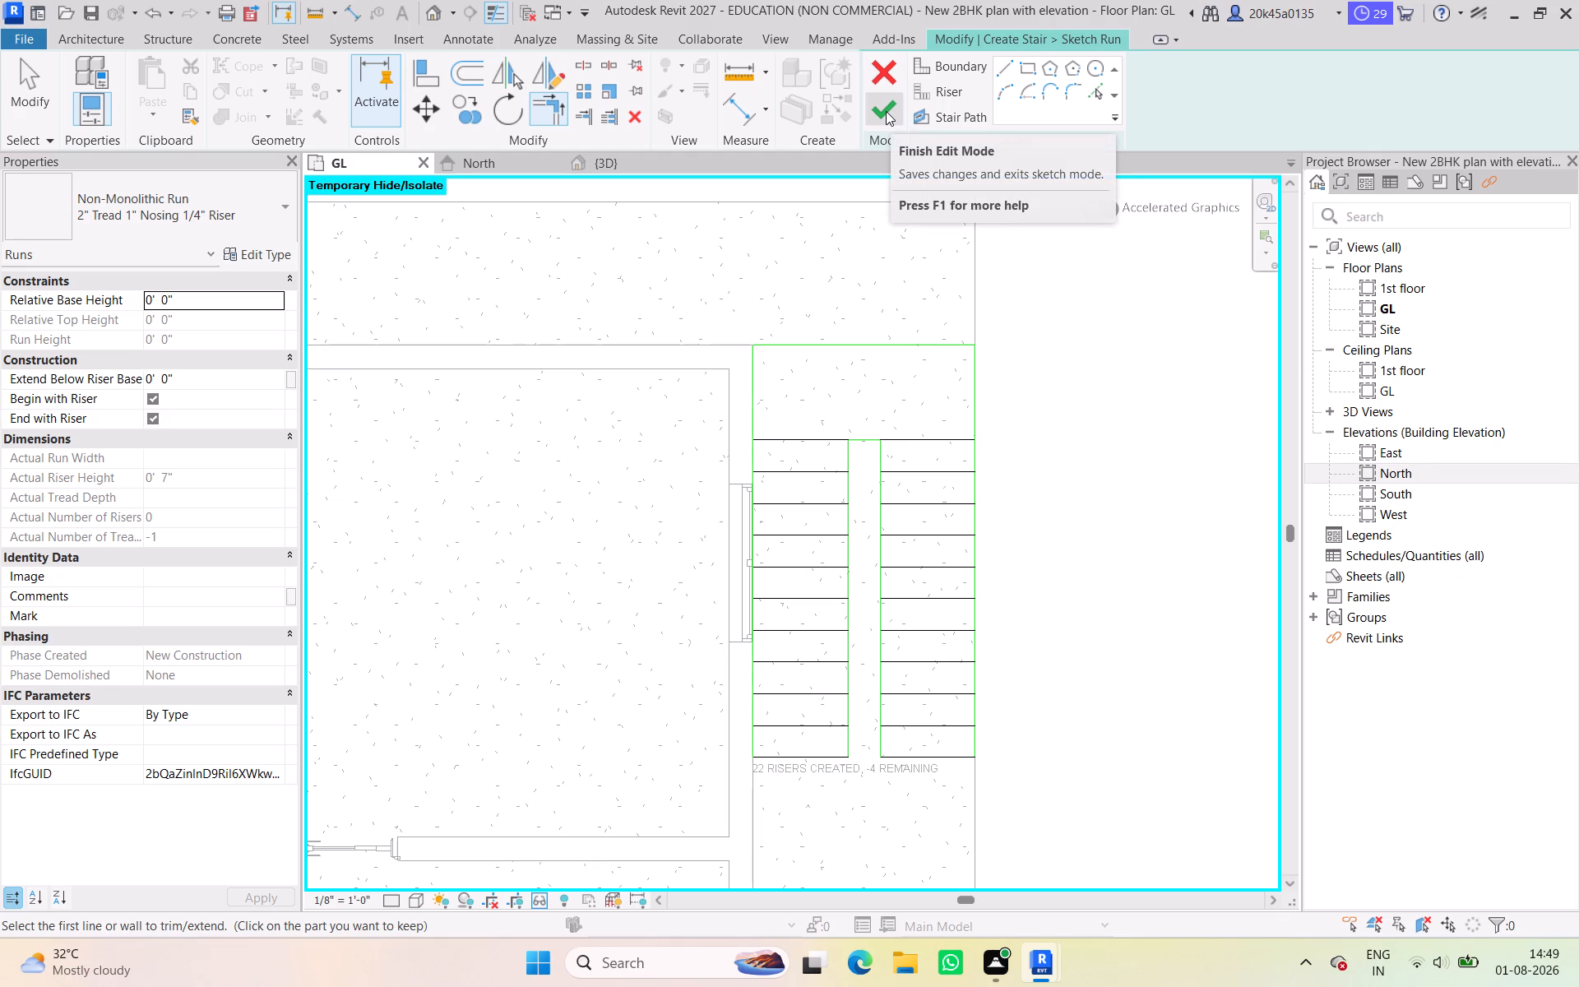
pyautogui.click(931, 122)
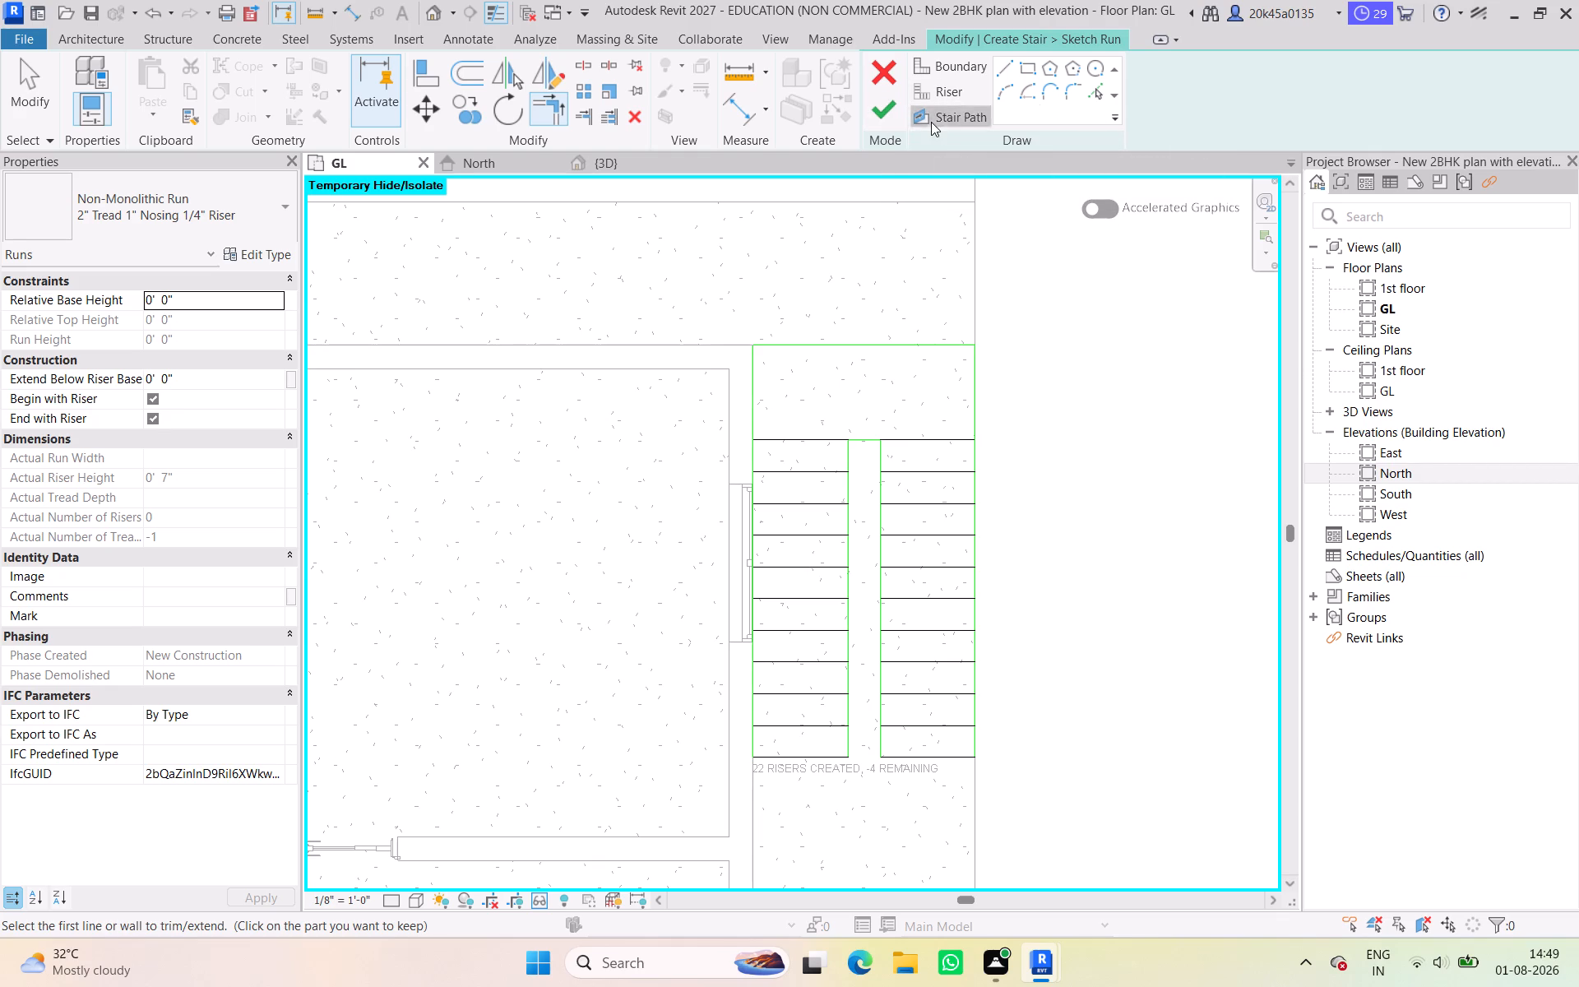
pyautogui.click(927, 757)
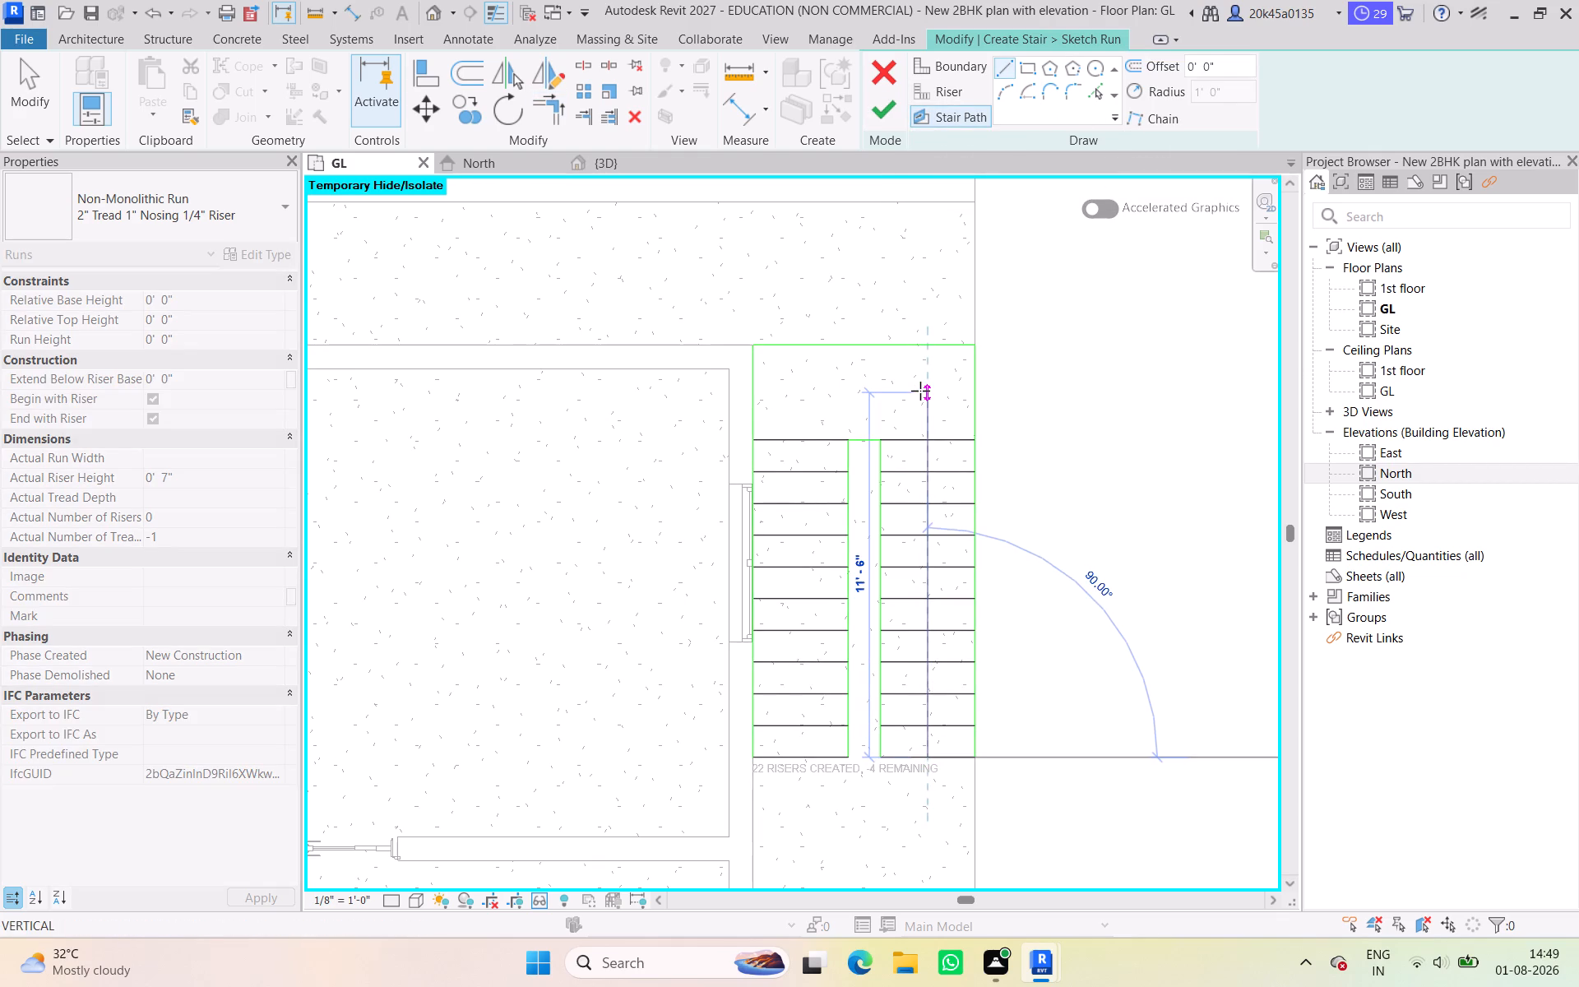
pyautogui.click(920, 391)
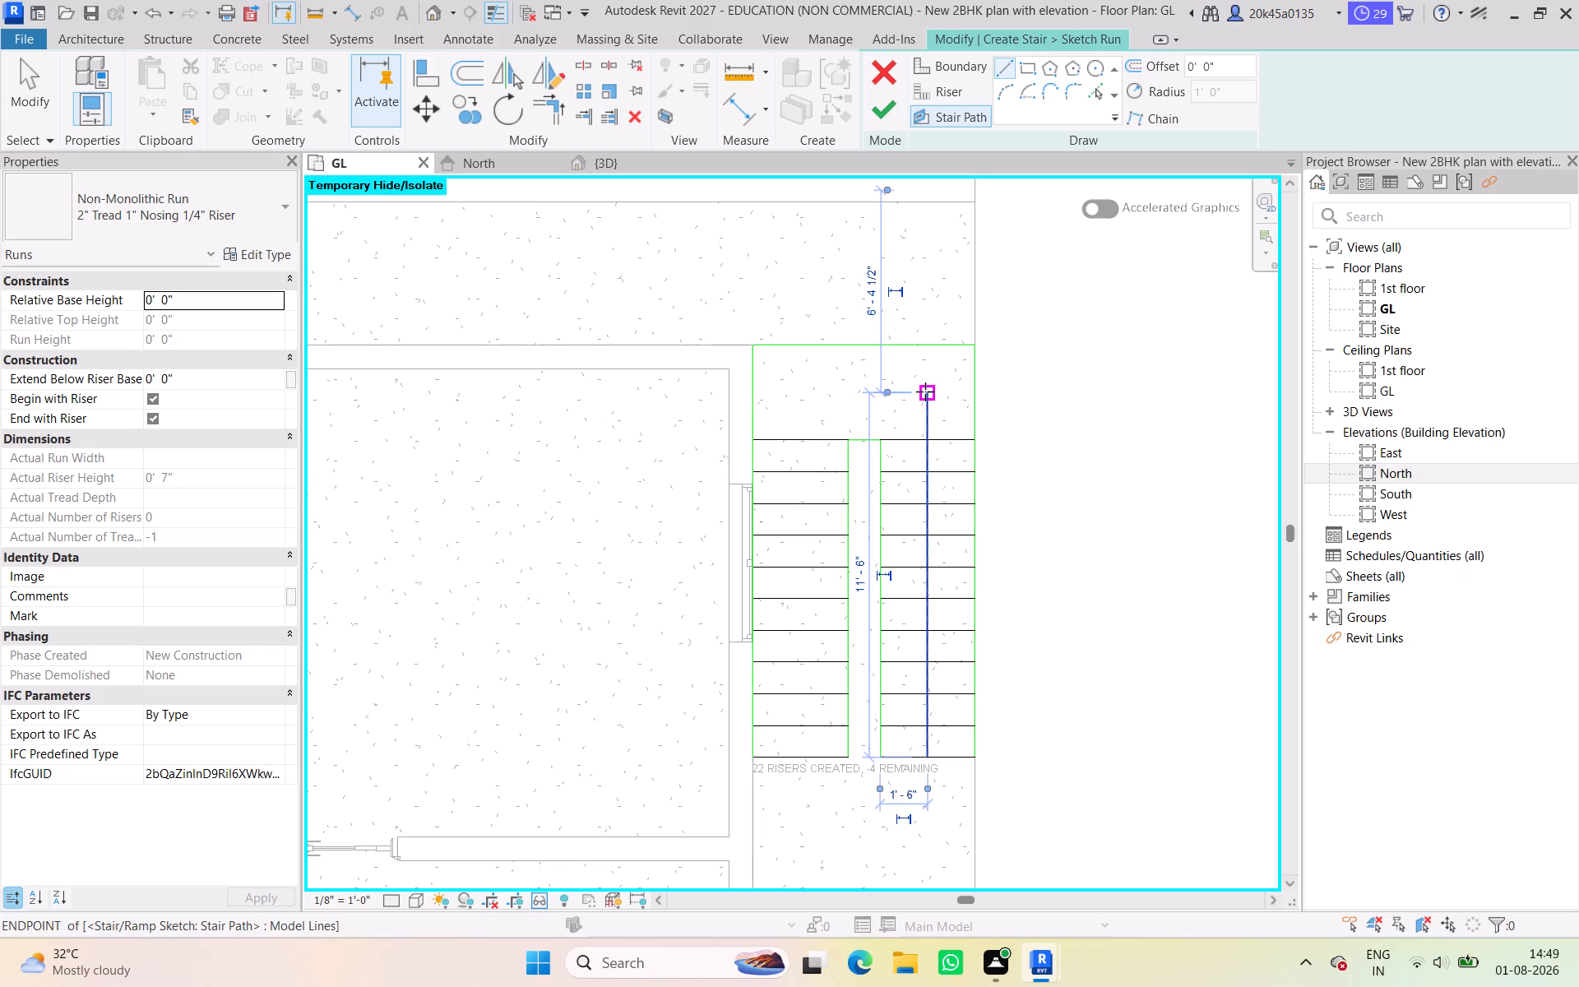
pyautogui.click(925, 392)
pyautogui.click(800, 398)
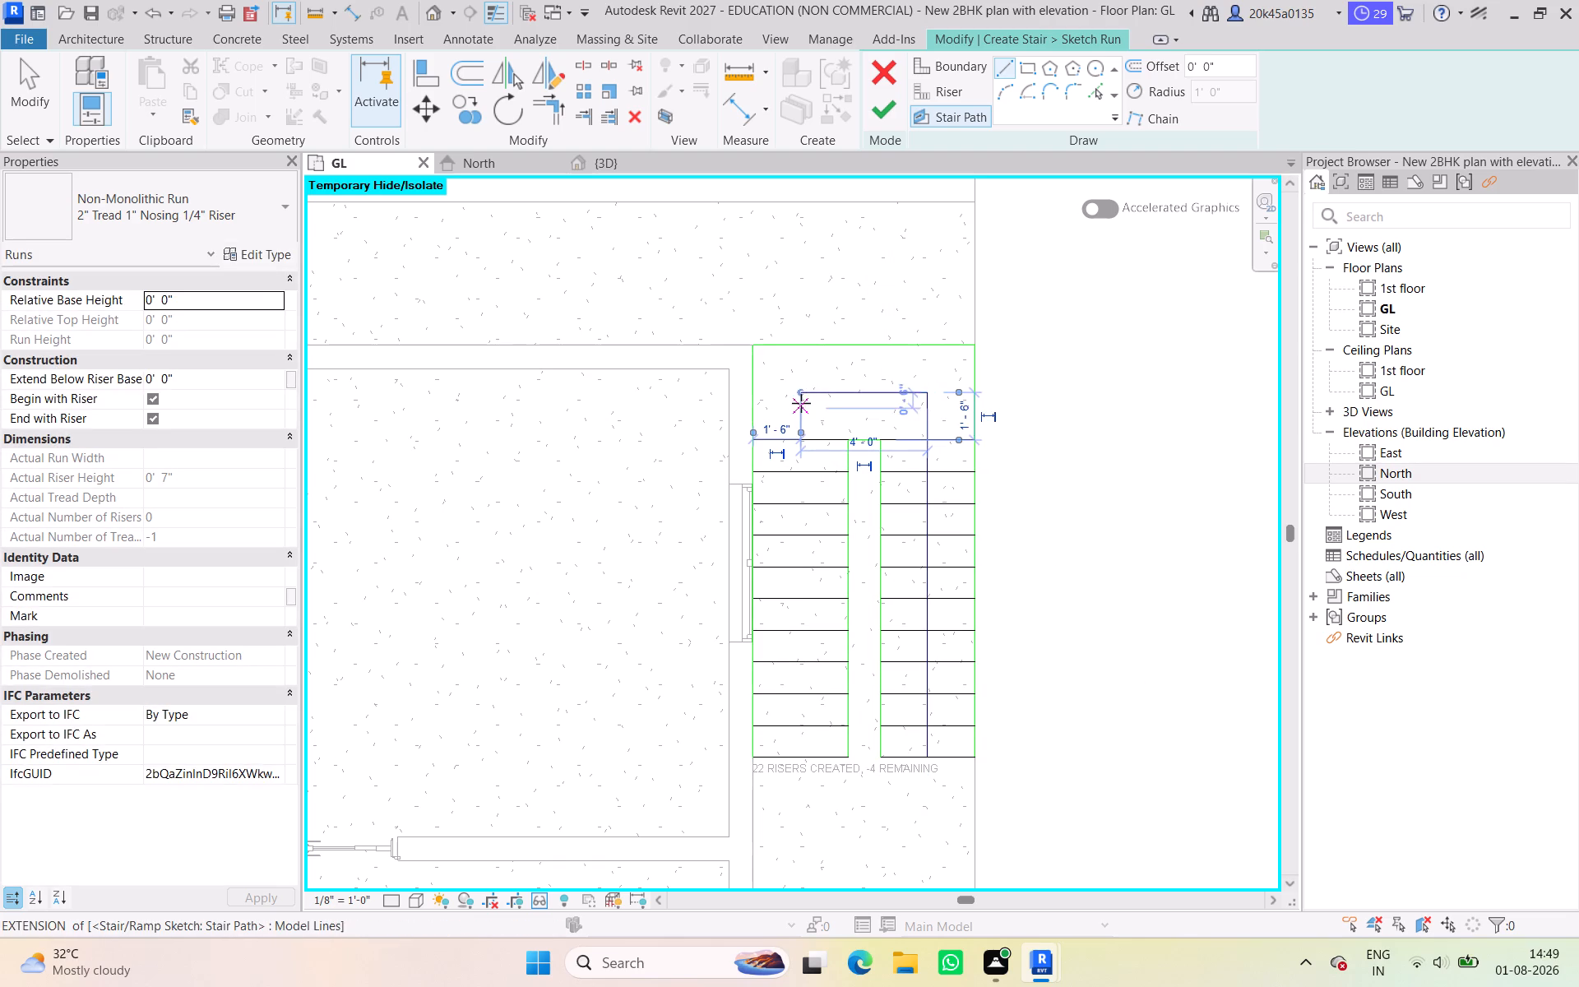
pyautogui.click(801, 398)
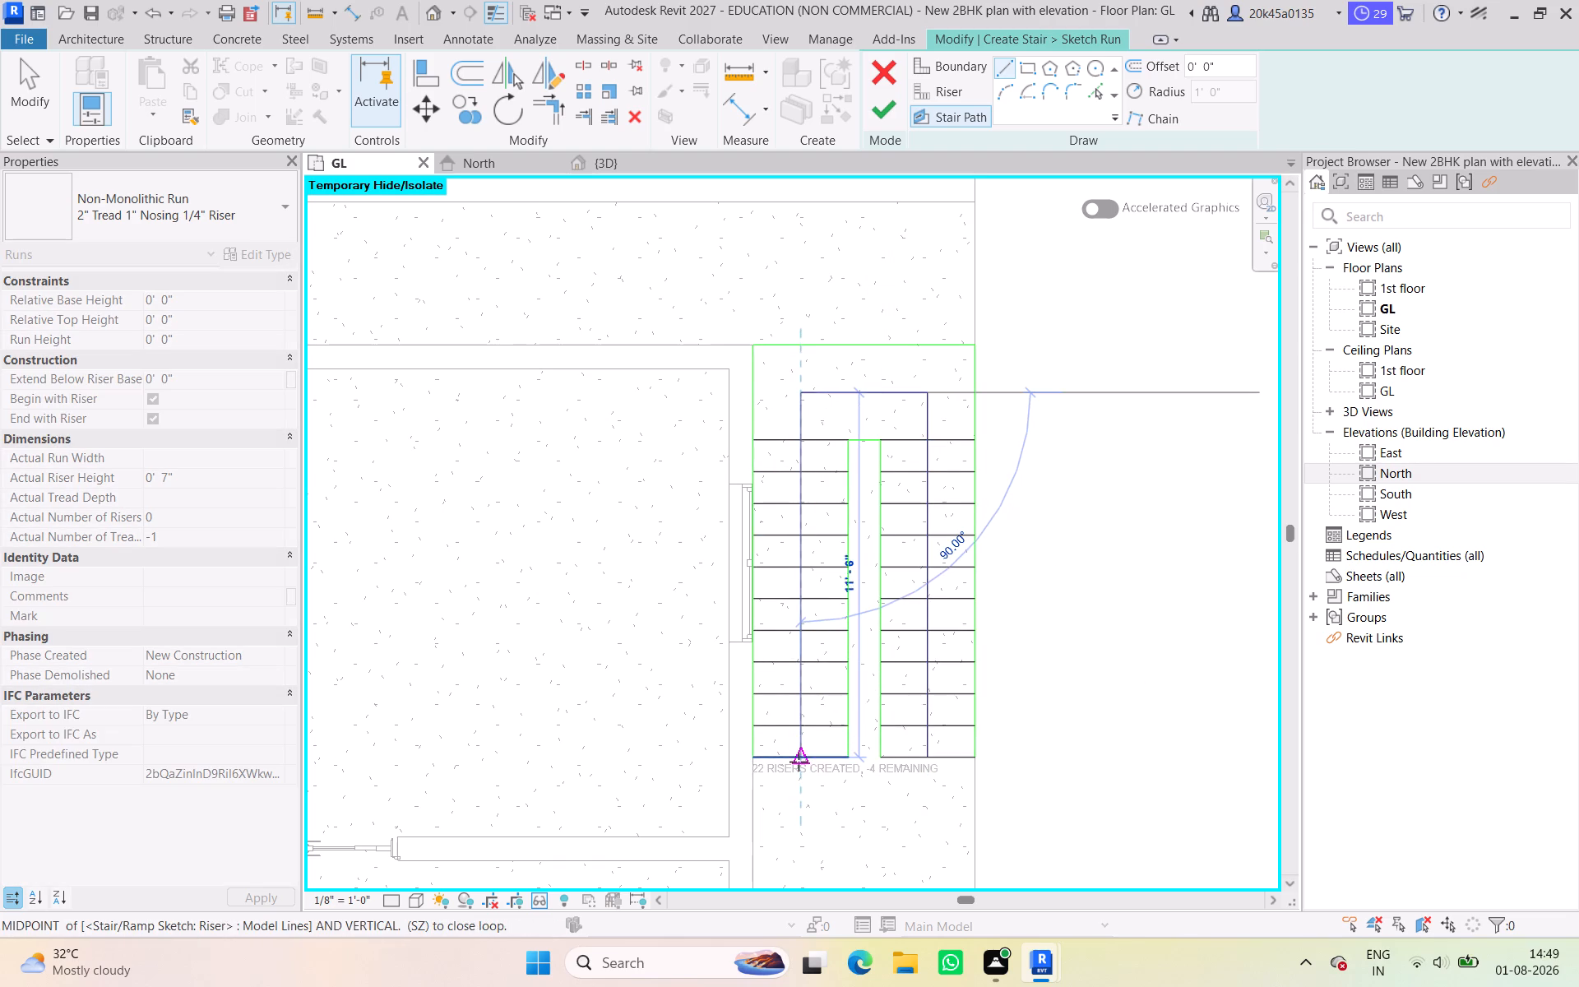
pyautogui.click(799, 762)
pyautogui.click(887, 107)
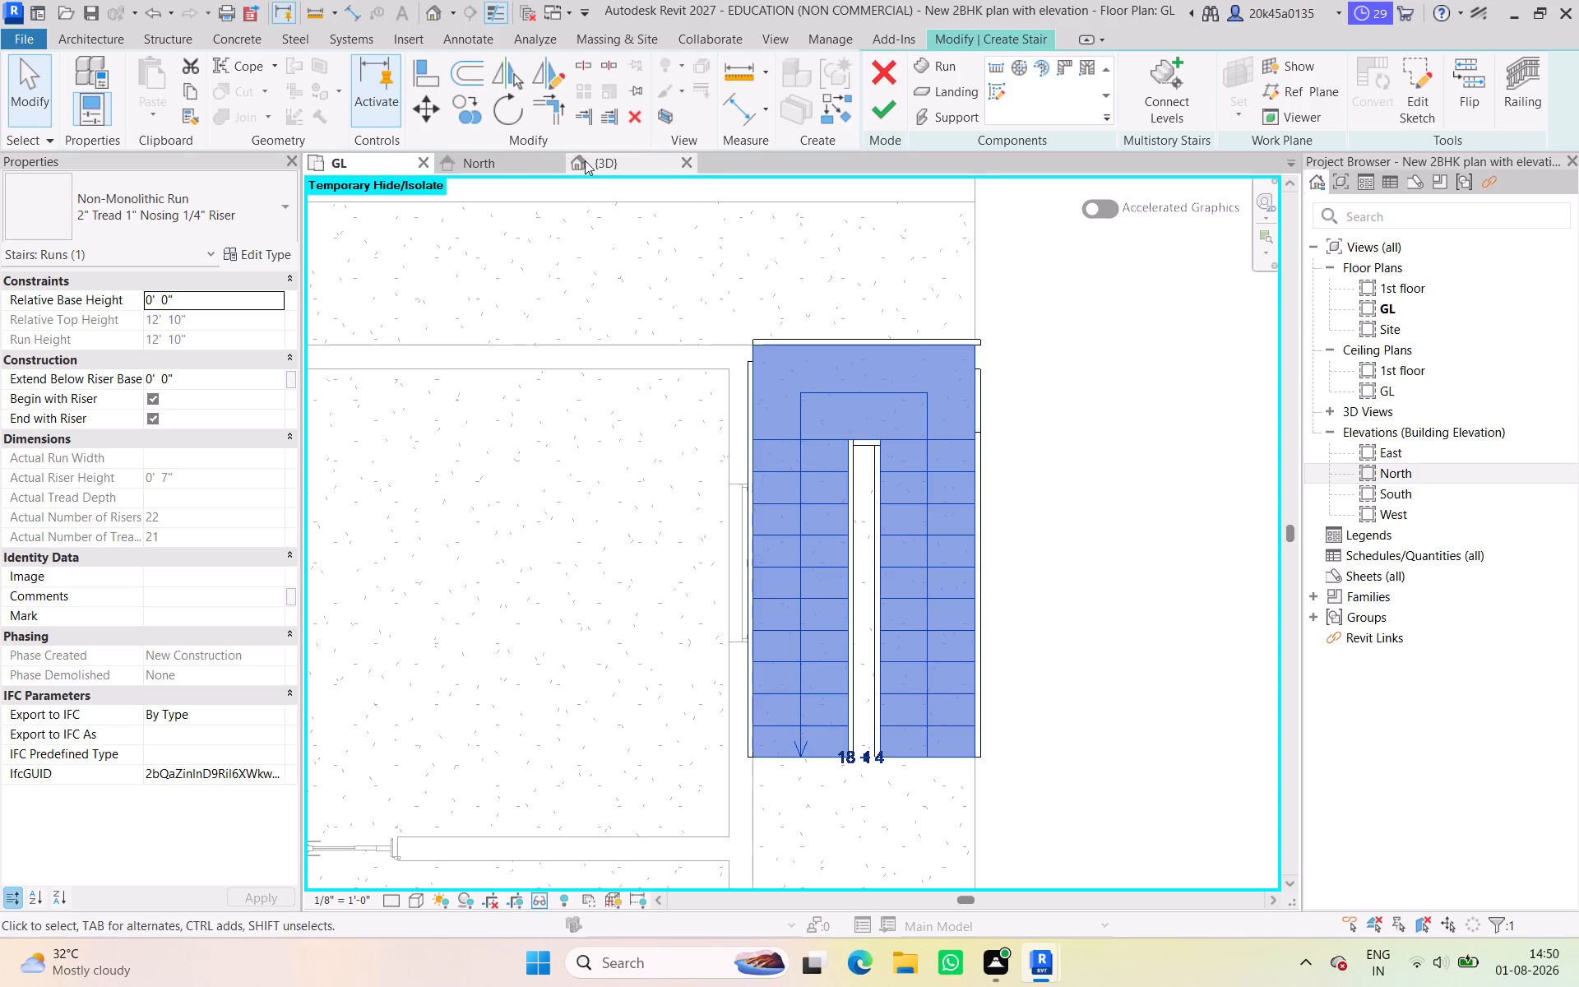
pyautogui.click(880, 114)
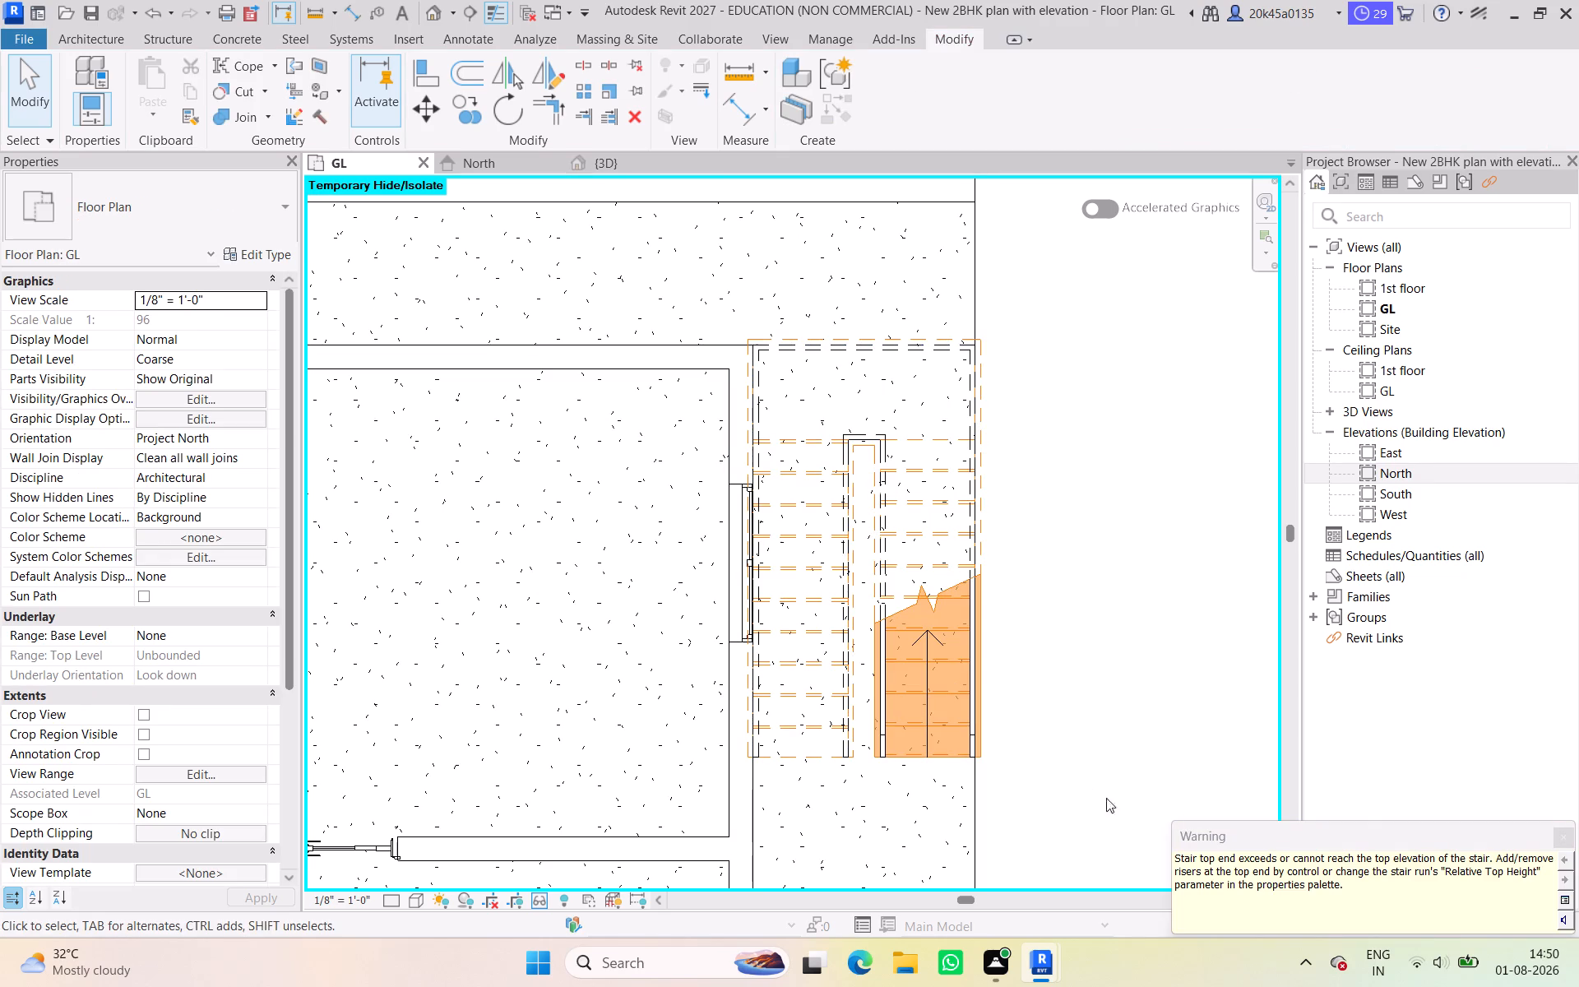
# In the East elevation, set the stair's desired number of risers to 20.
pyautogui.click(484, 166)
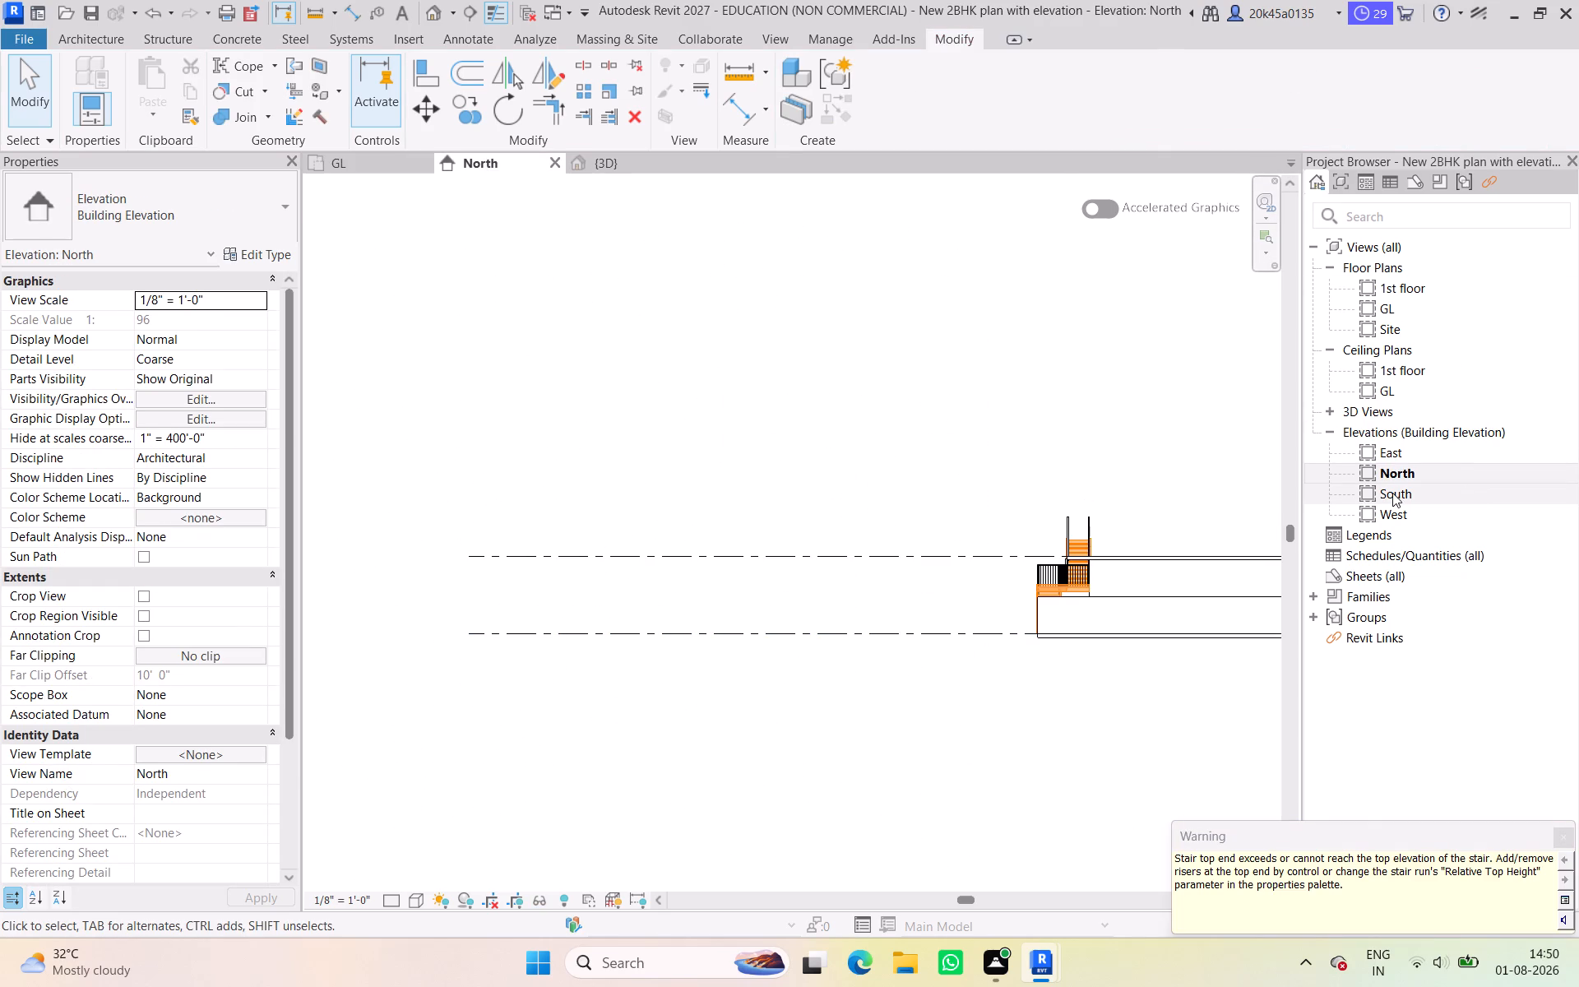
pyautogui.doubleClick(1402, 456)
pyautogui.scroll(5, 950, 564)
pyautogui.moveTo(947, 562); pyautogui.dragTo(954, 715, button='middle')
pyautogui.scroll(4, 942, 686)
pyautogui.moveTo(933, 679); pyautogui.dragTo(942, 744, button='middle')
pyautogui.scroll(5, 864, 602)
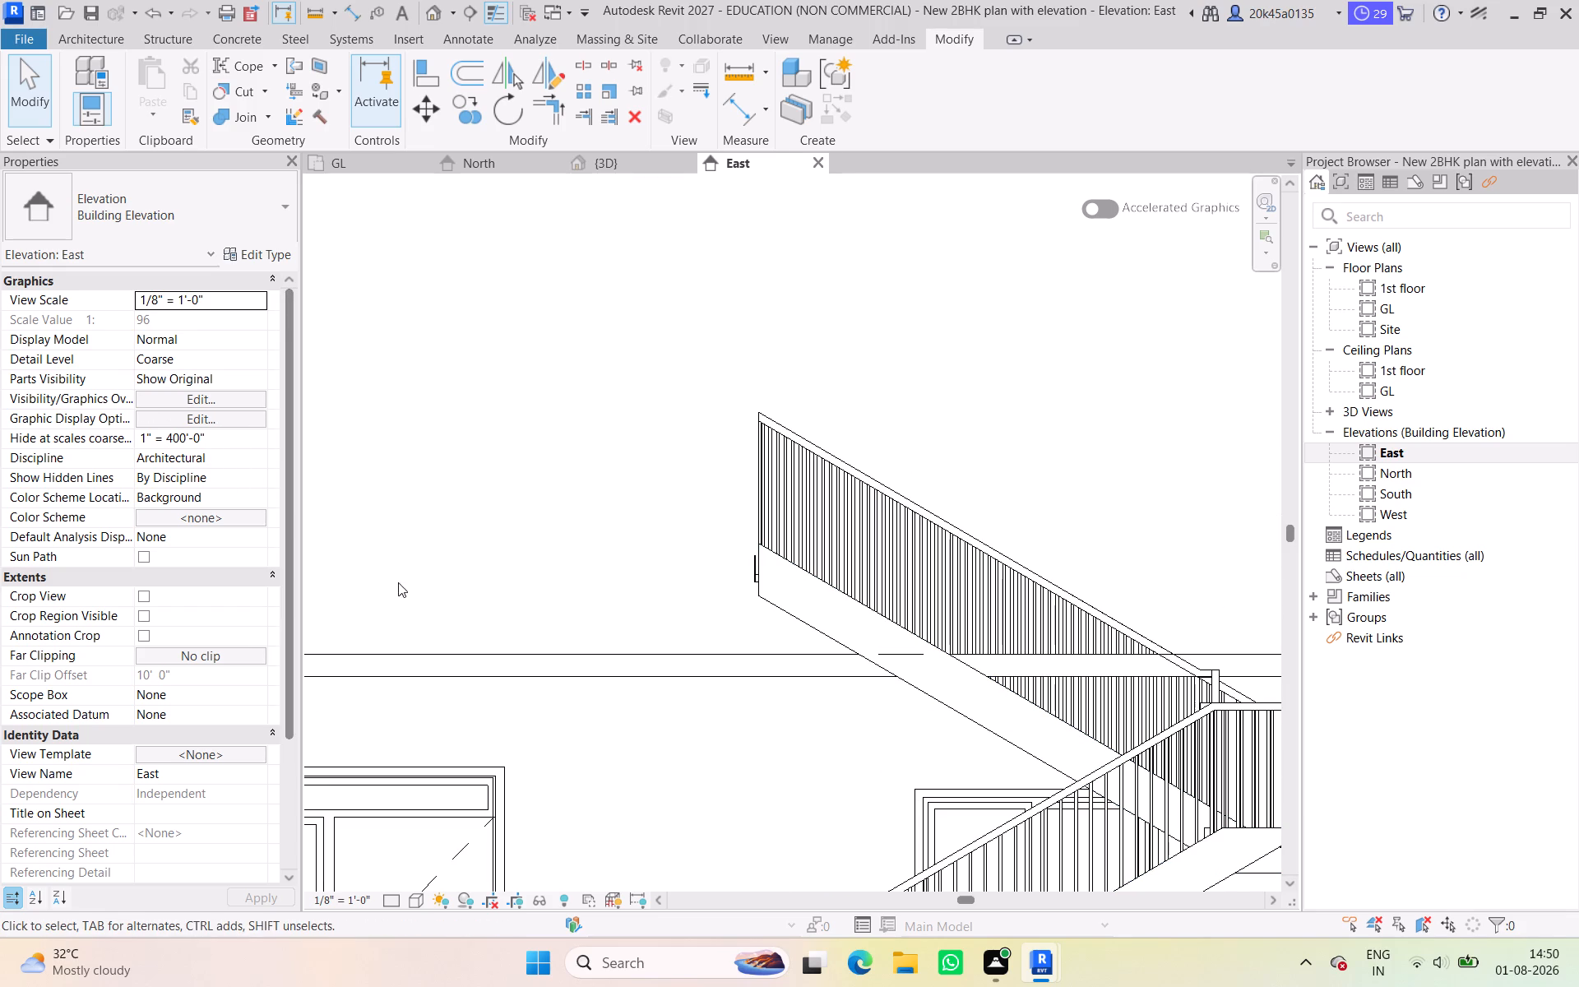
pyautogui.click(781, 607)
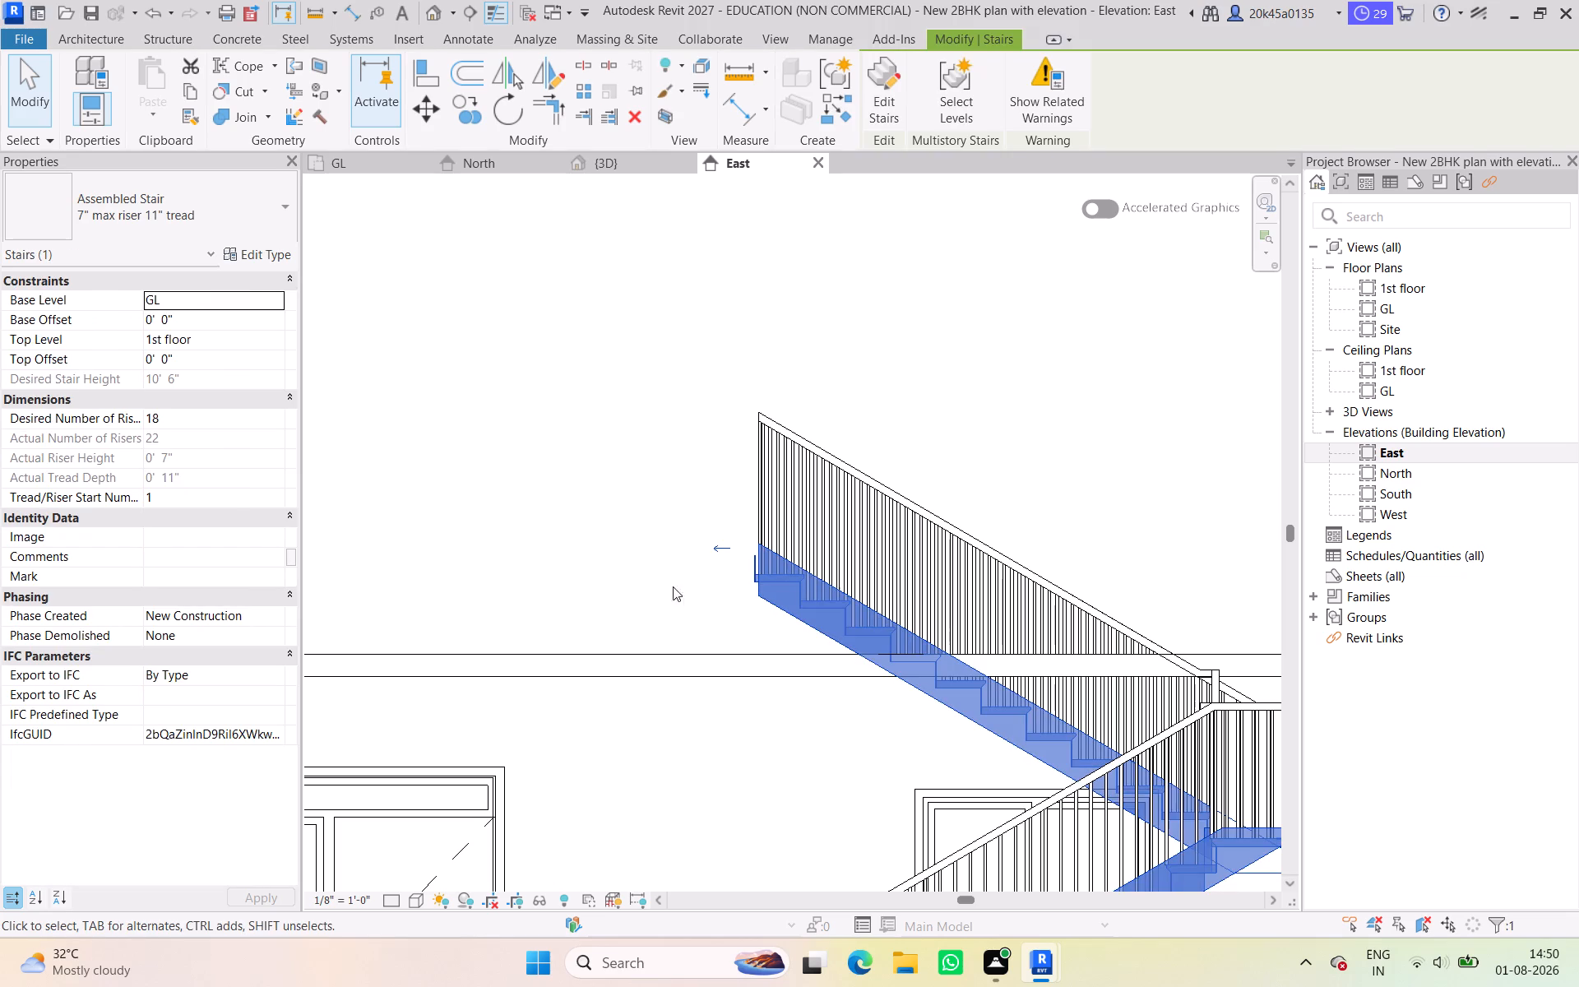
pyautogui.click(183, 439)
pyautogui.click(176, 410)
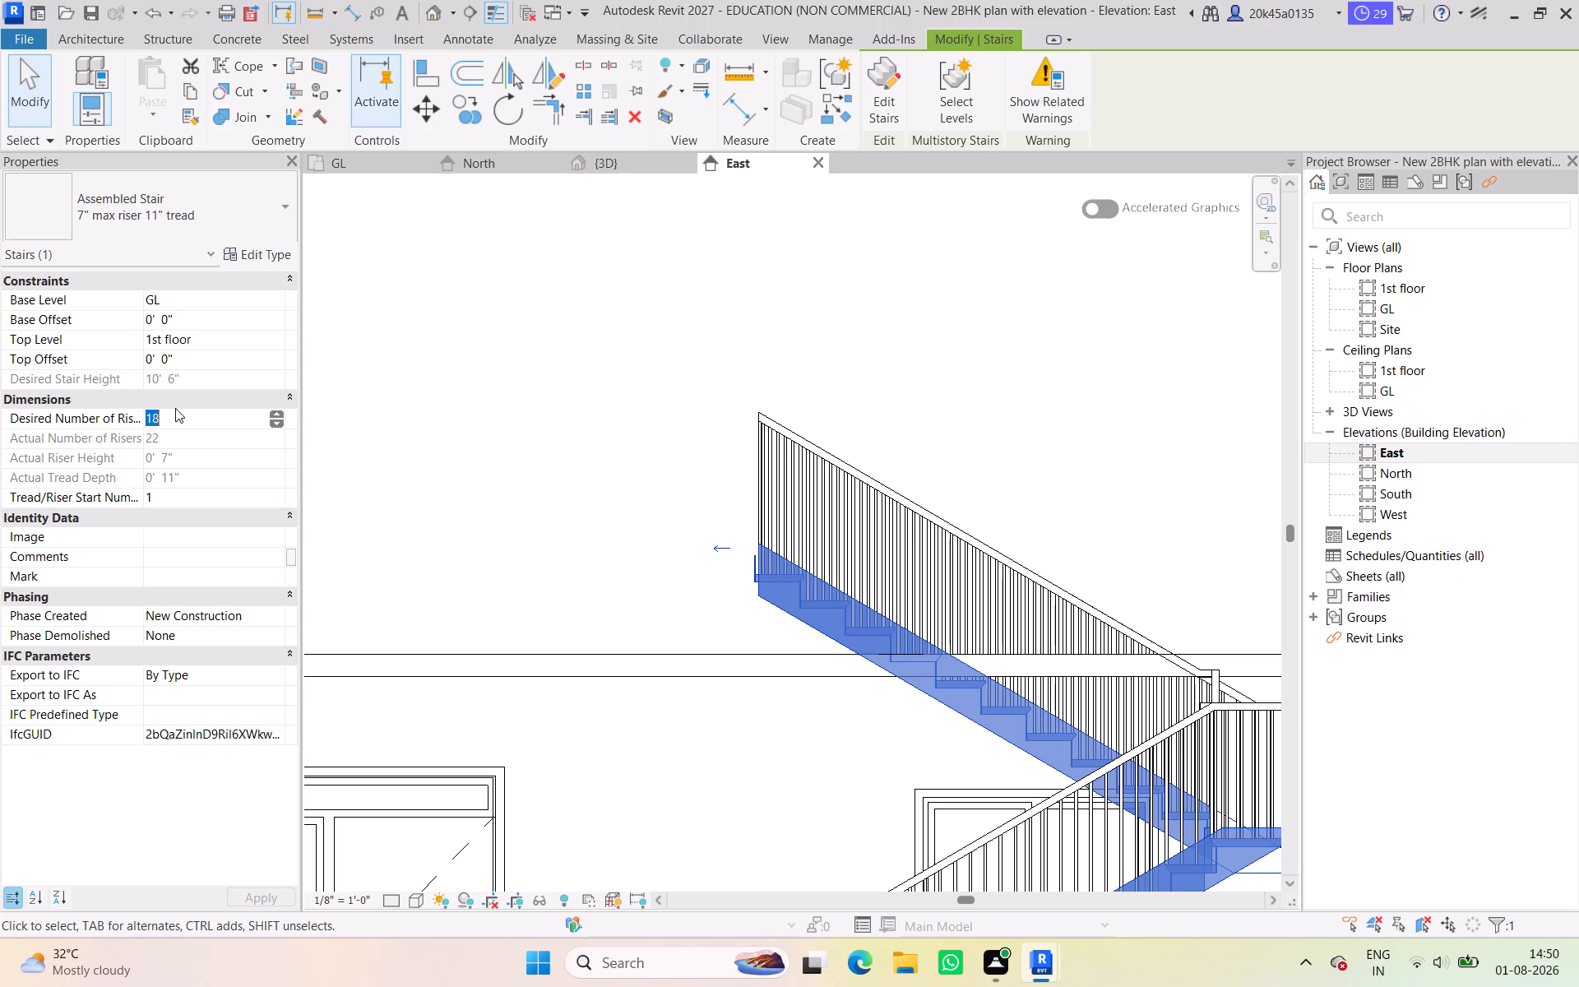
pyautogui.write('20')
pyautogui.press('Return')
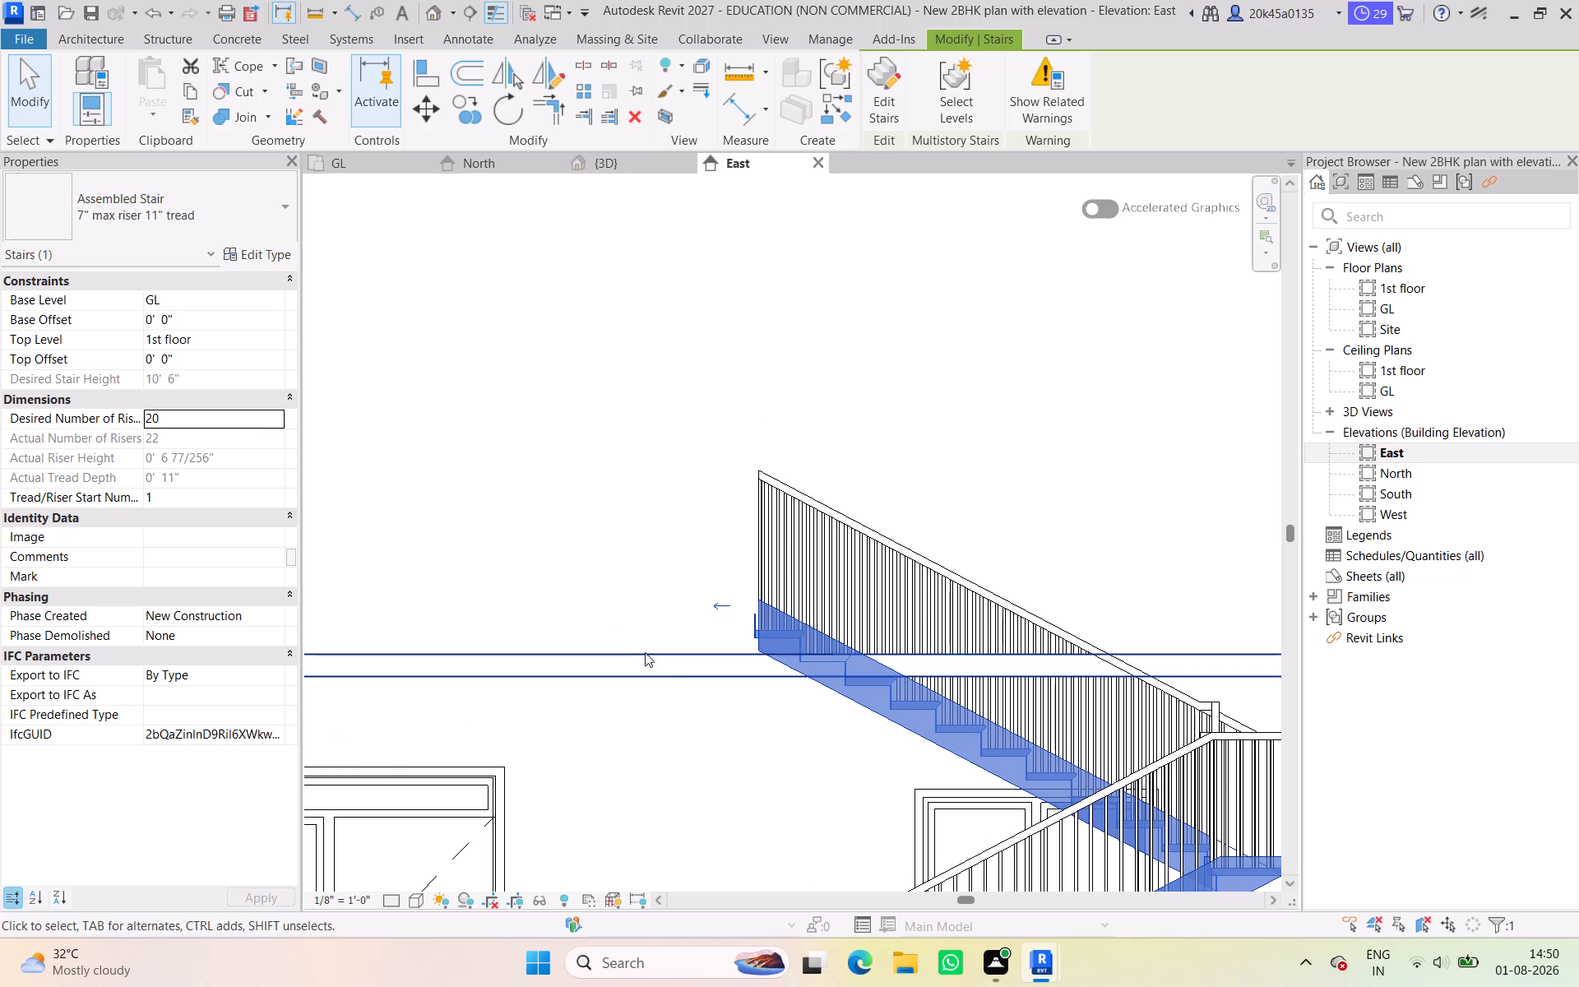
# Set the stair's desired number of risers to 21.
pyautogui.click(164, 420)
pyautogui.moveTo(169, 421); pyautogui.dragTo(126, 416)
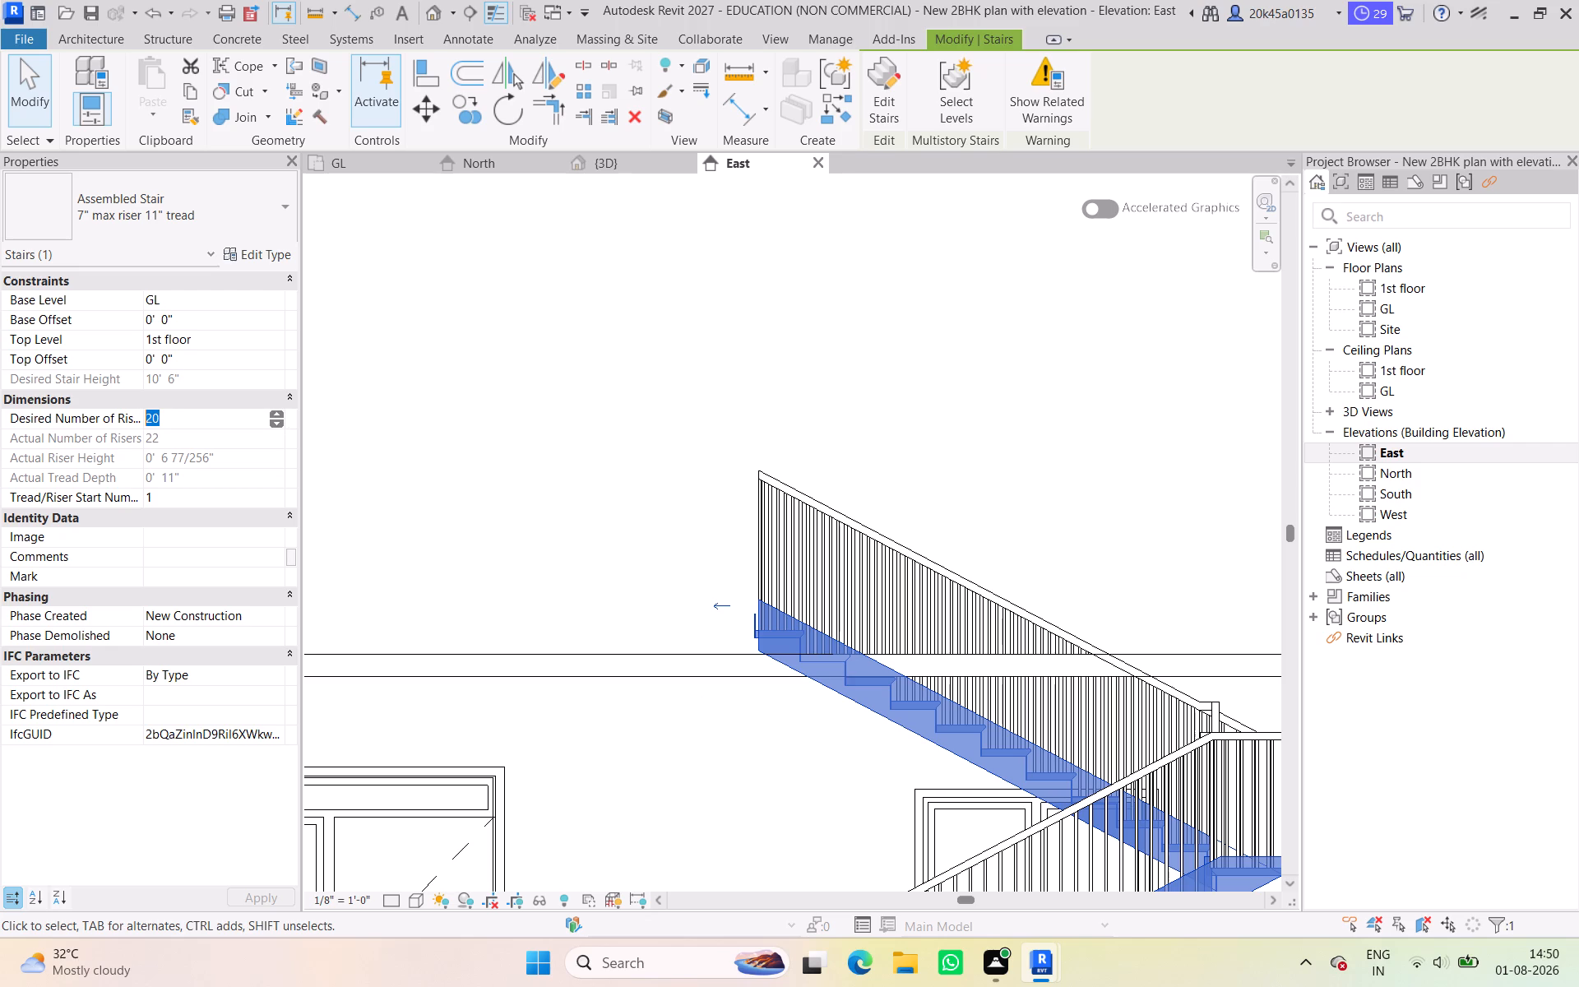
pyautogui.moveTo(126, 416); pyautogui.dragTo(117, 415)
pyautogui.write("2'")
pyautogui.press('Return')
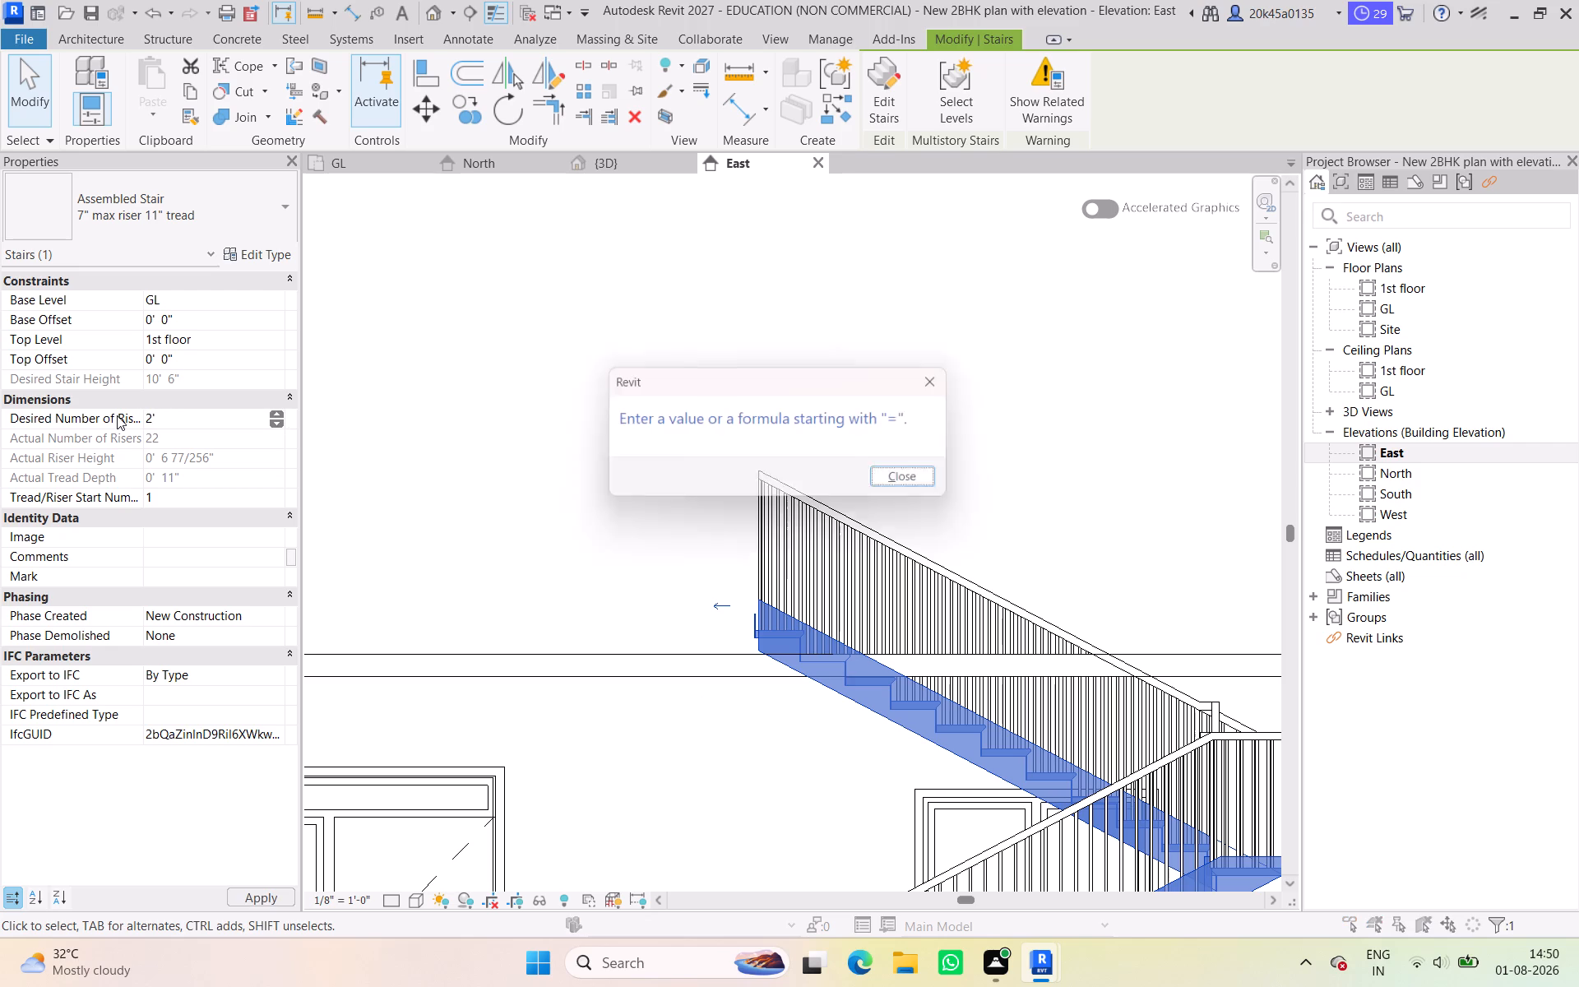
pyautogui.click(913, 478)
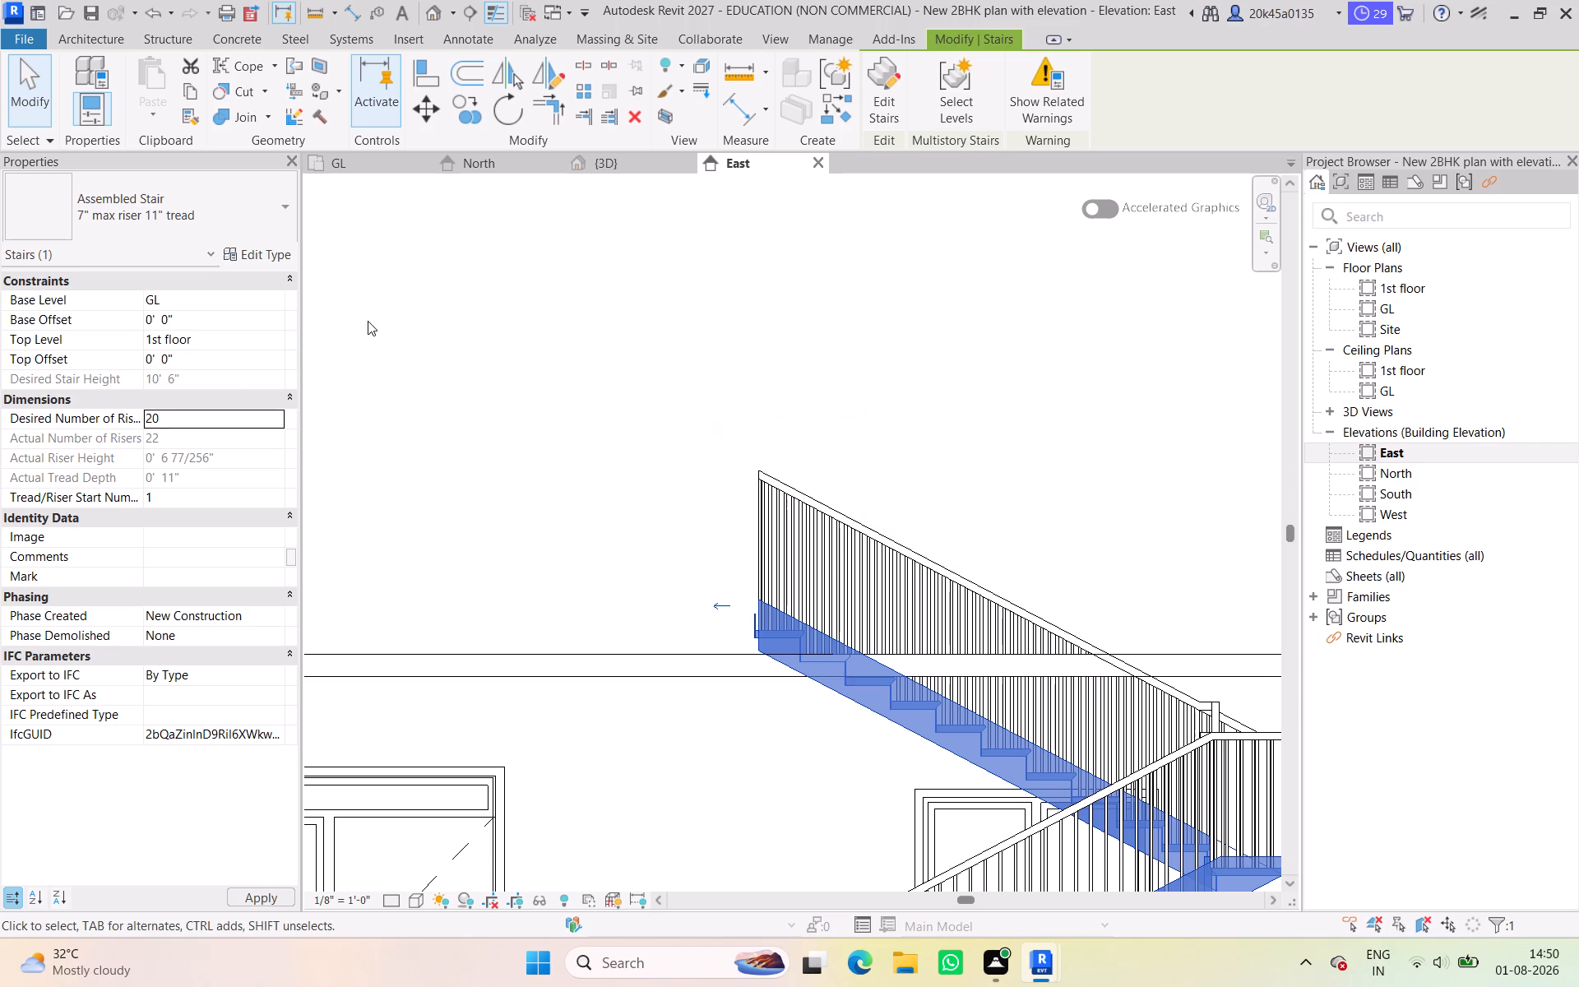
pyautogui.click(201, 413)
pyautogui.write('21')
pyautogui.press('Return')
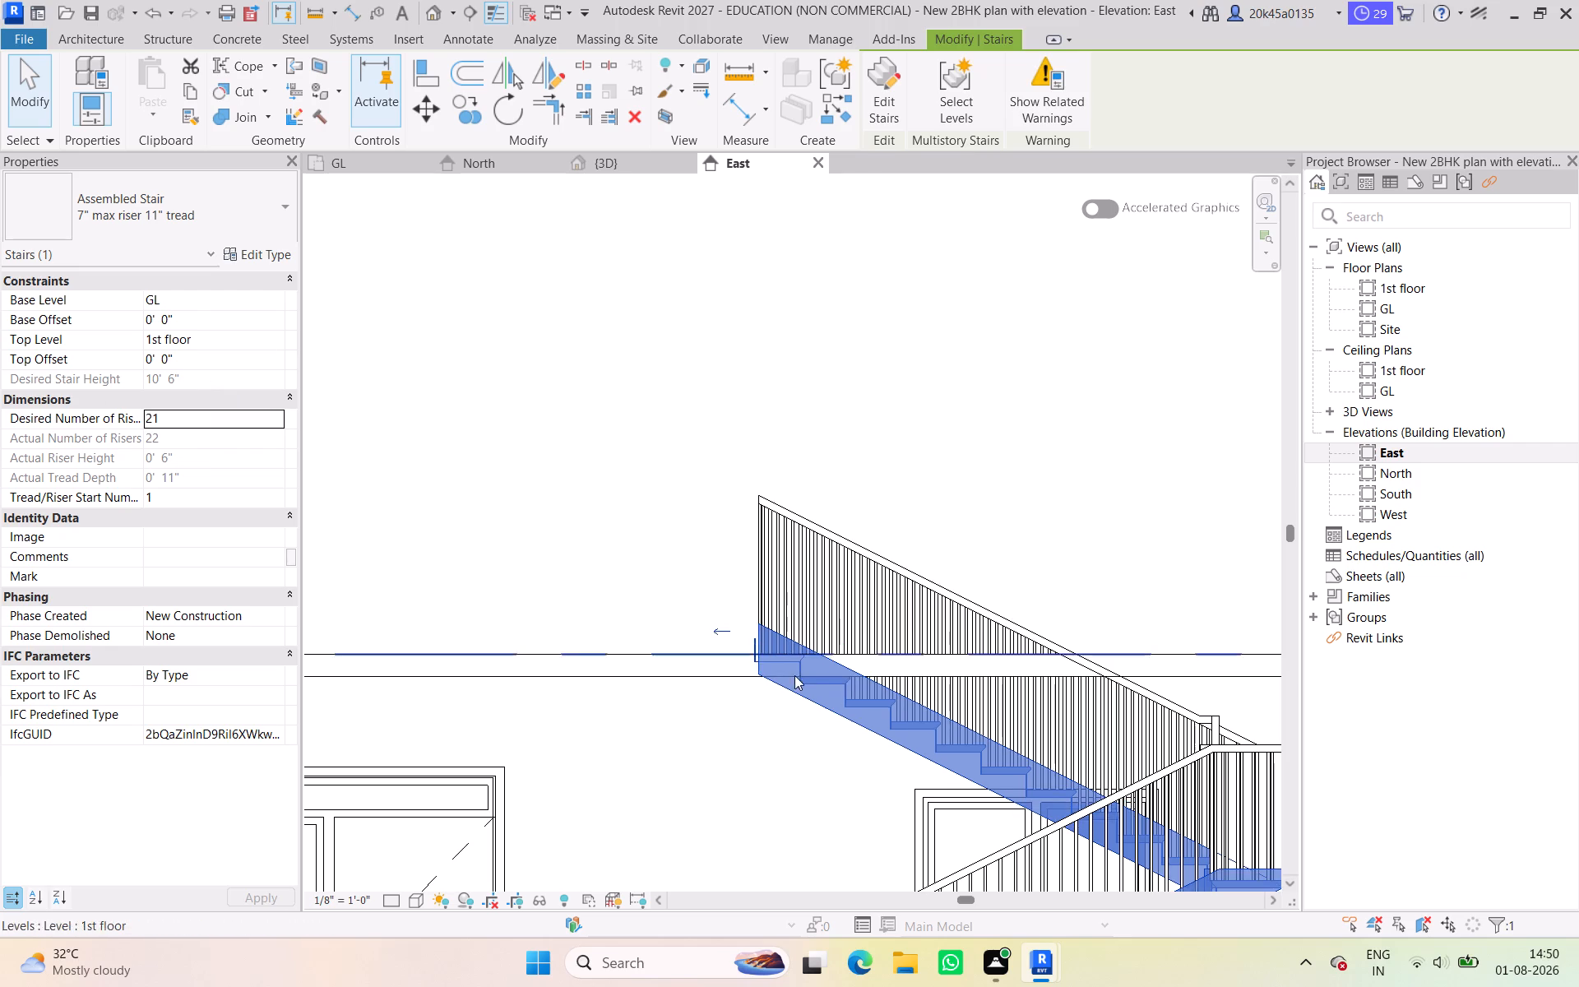
# Edit the stair so that its run does not end with a riser, and finish the edit.
pyautogui.scroll(6, 799, 683)
pyautogui.scroll(1, 750, 628)
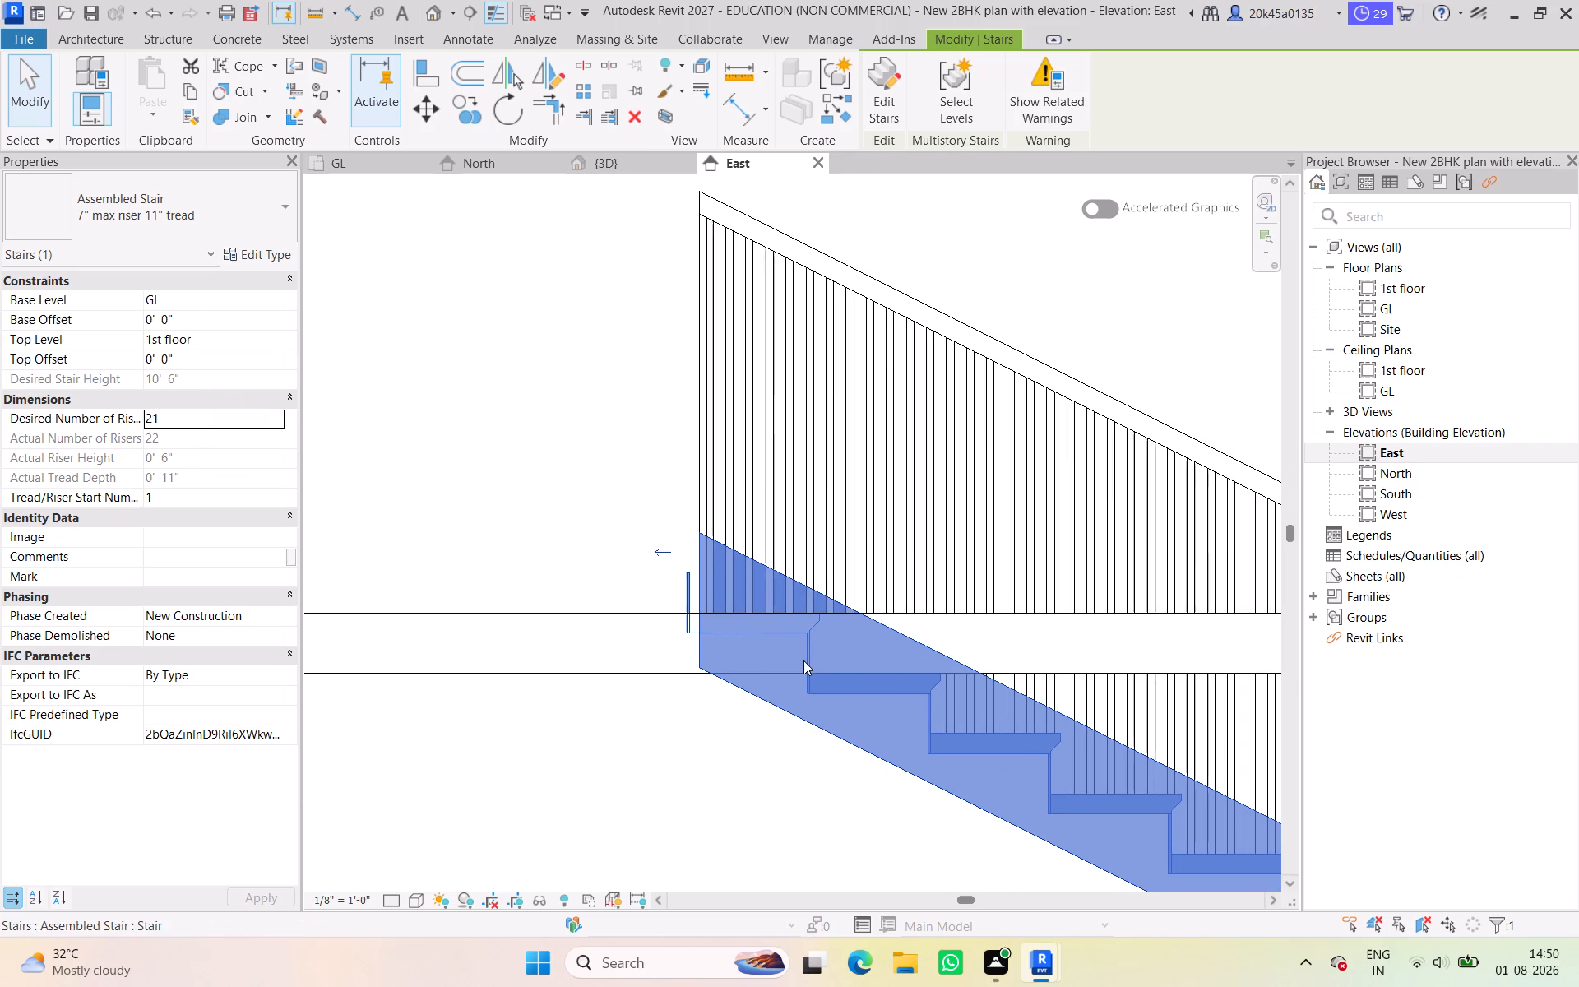
pyautogui.click(887, 105)
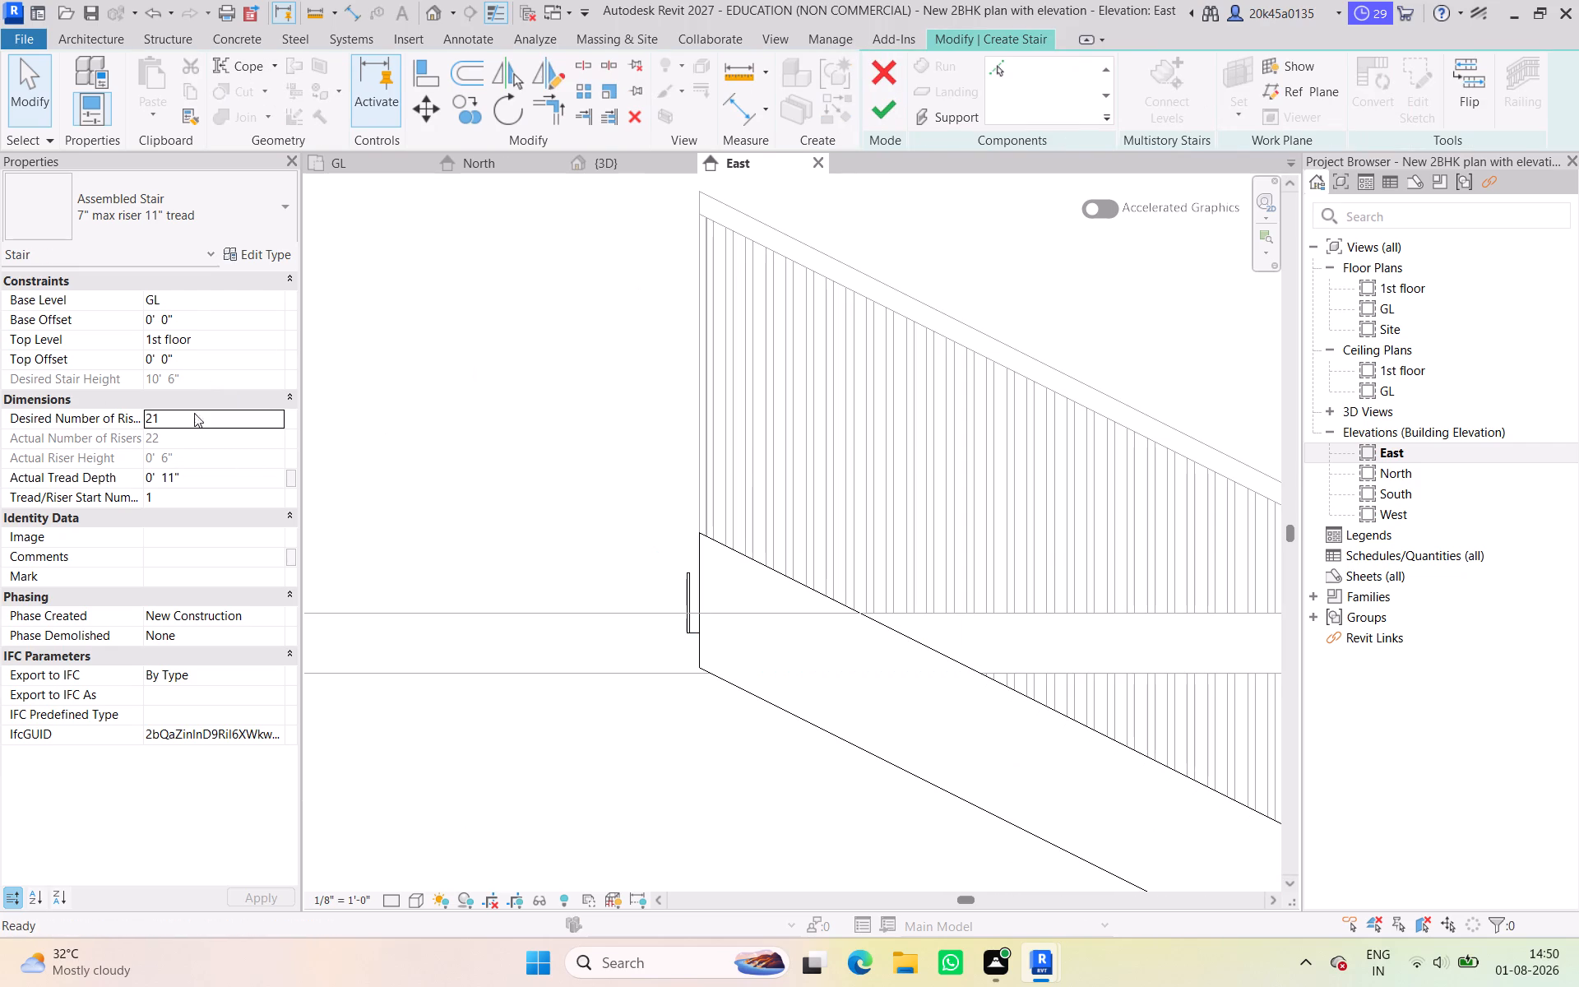
pyautogui.click(684, 634)
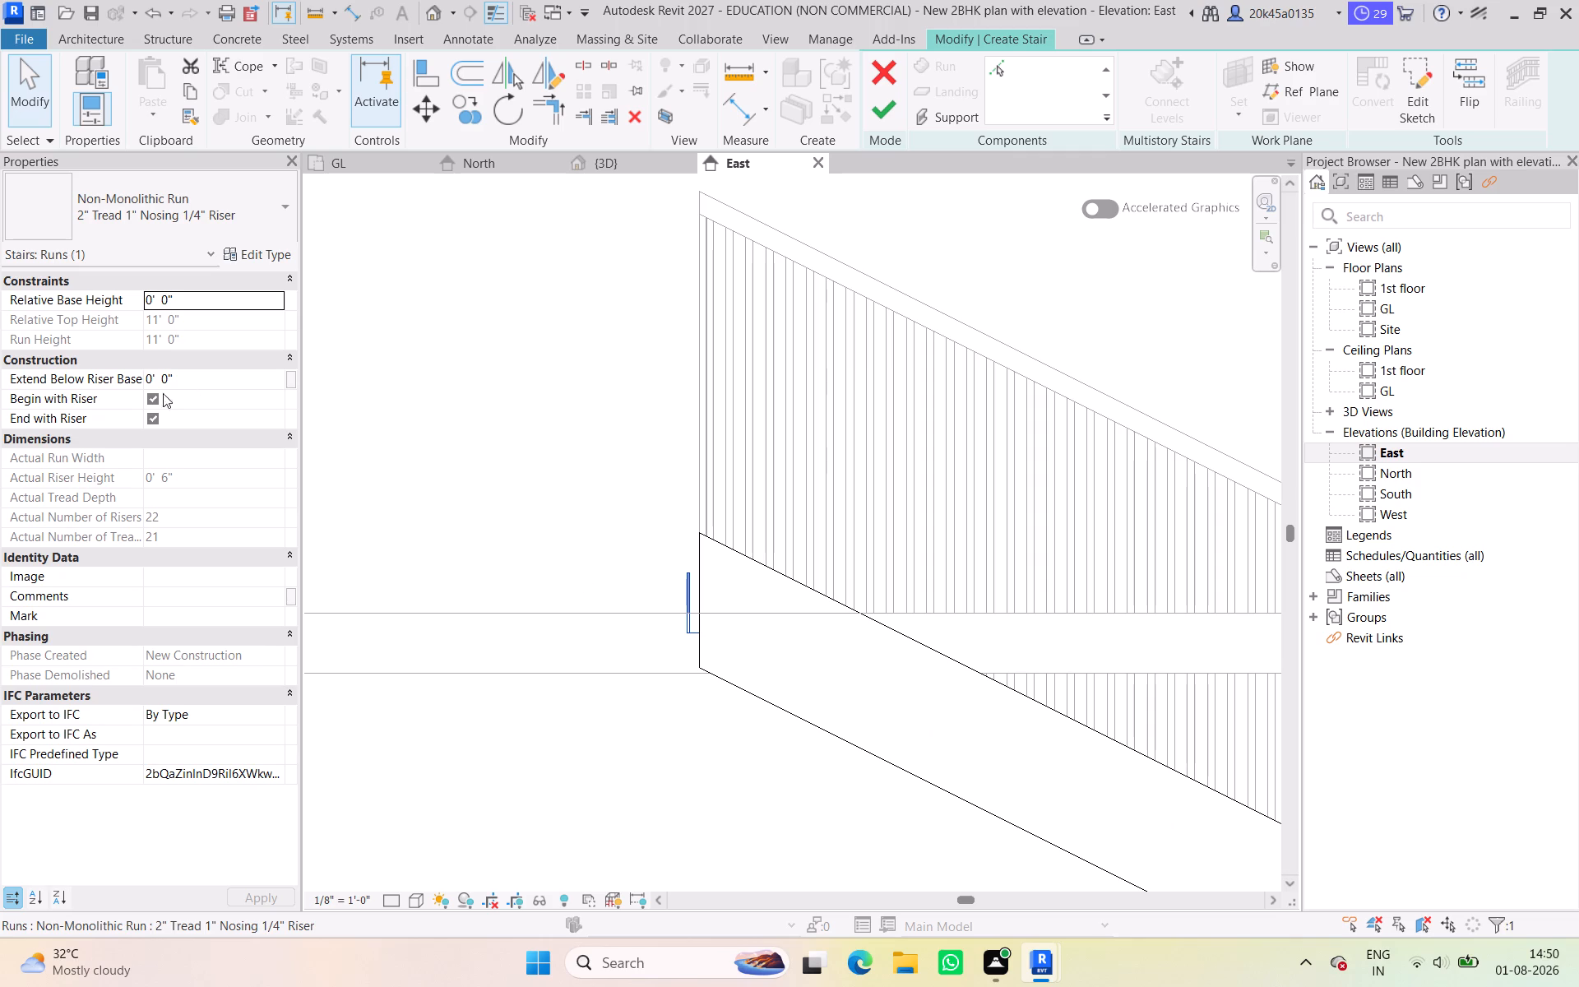
pyautogui.click(153, 419)
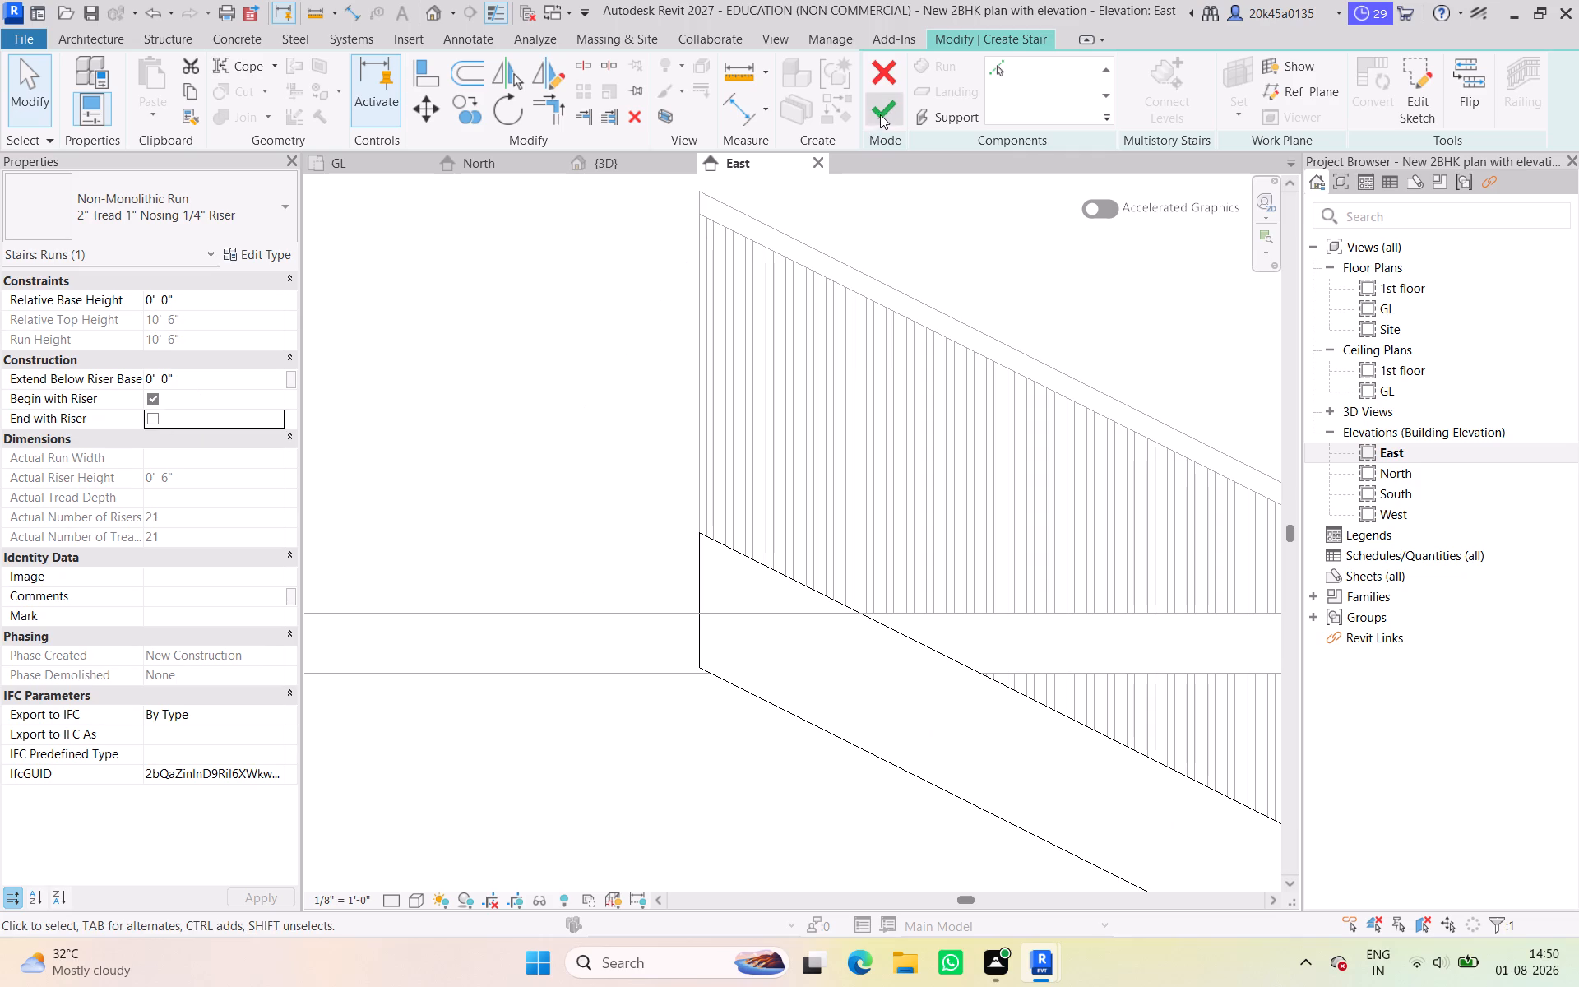
pyautogui.click(883, 111)
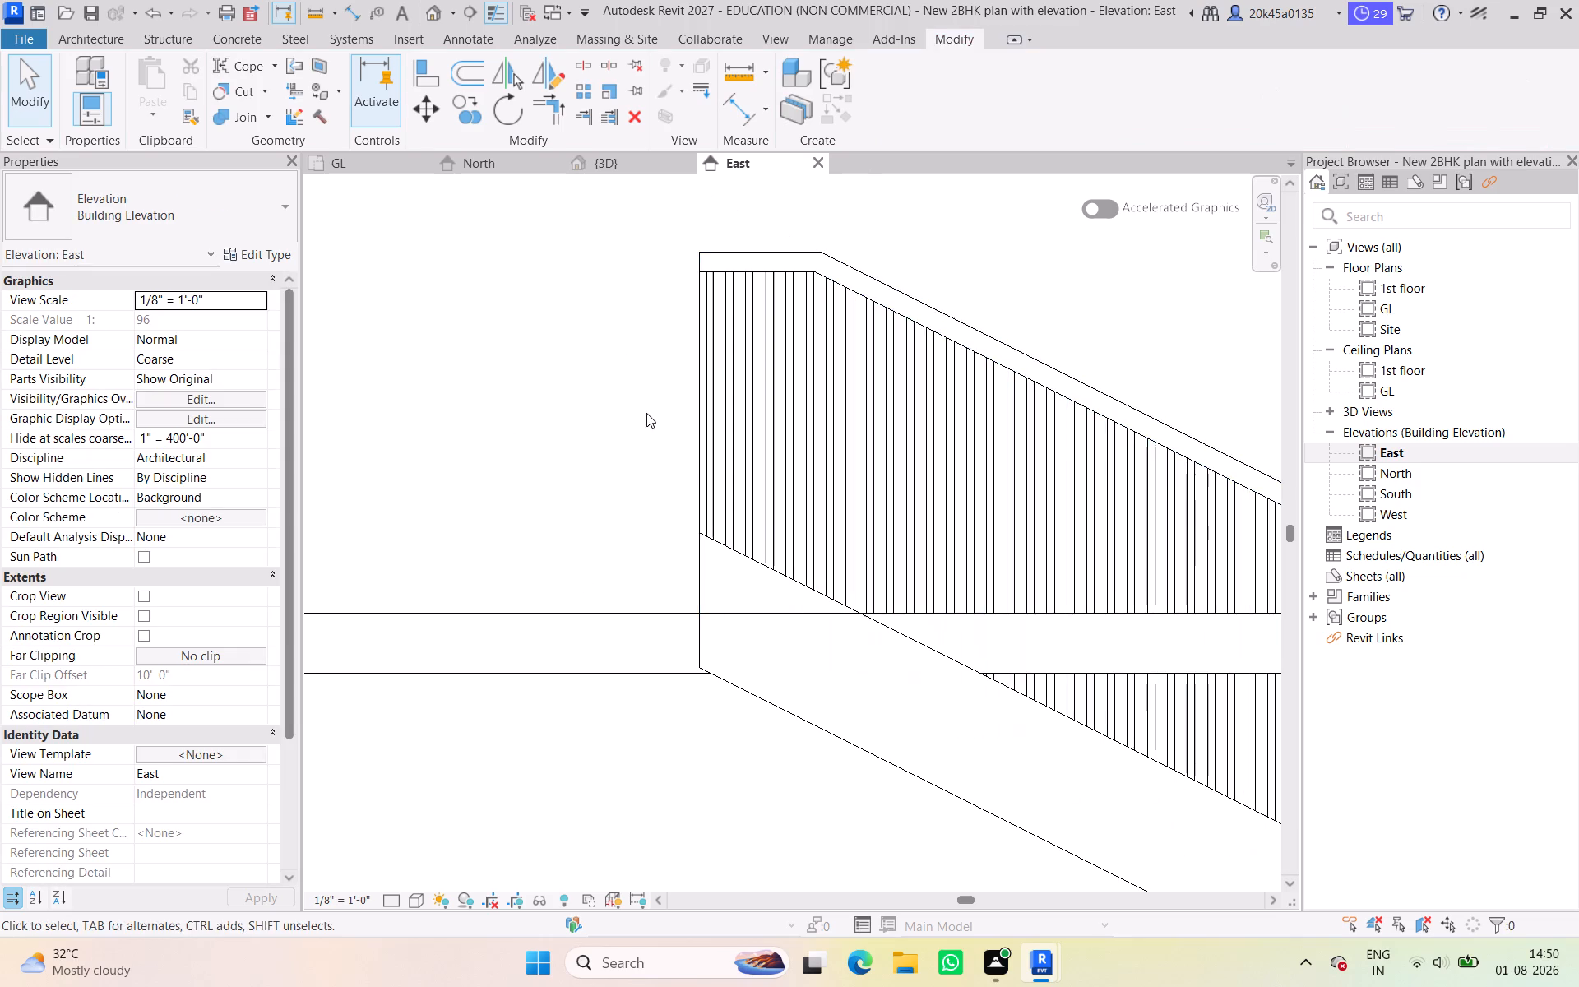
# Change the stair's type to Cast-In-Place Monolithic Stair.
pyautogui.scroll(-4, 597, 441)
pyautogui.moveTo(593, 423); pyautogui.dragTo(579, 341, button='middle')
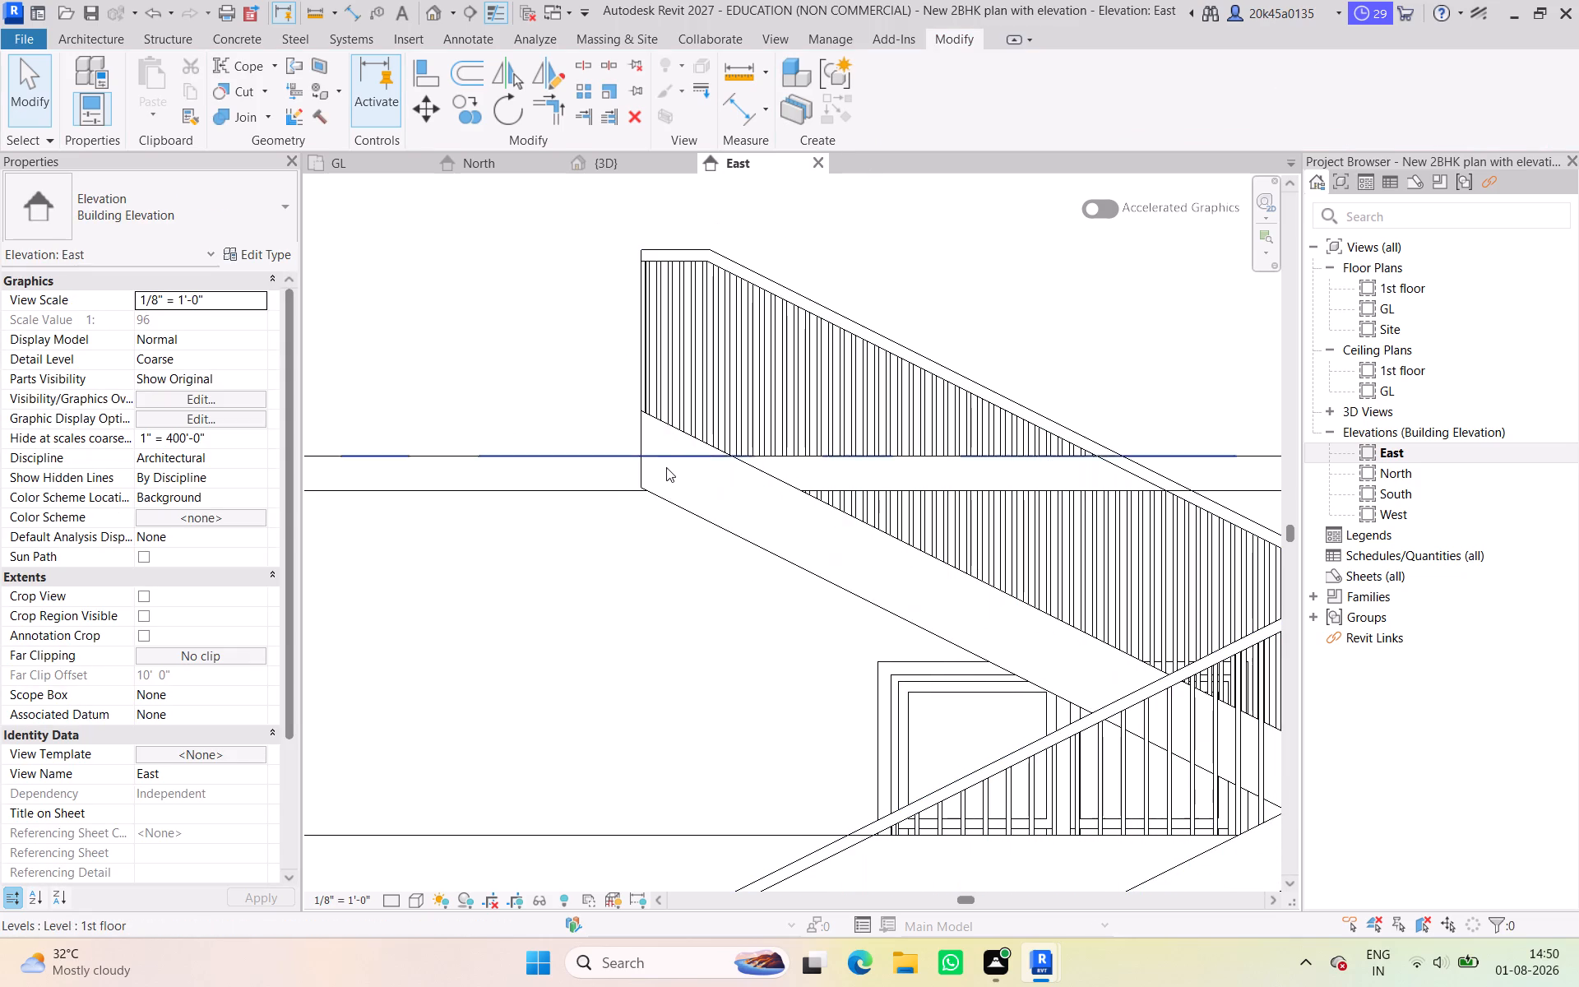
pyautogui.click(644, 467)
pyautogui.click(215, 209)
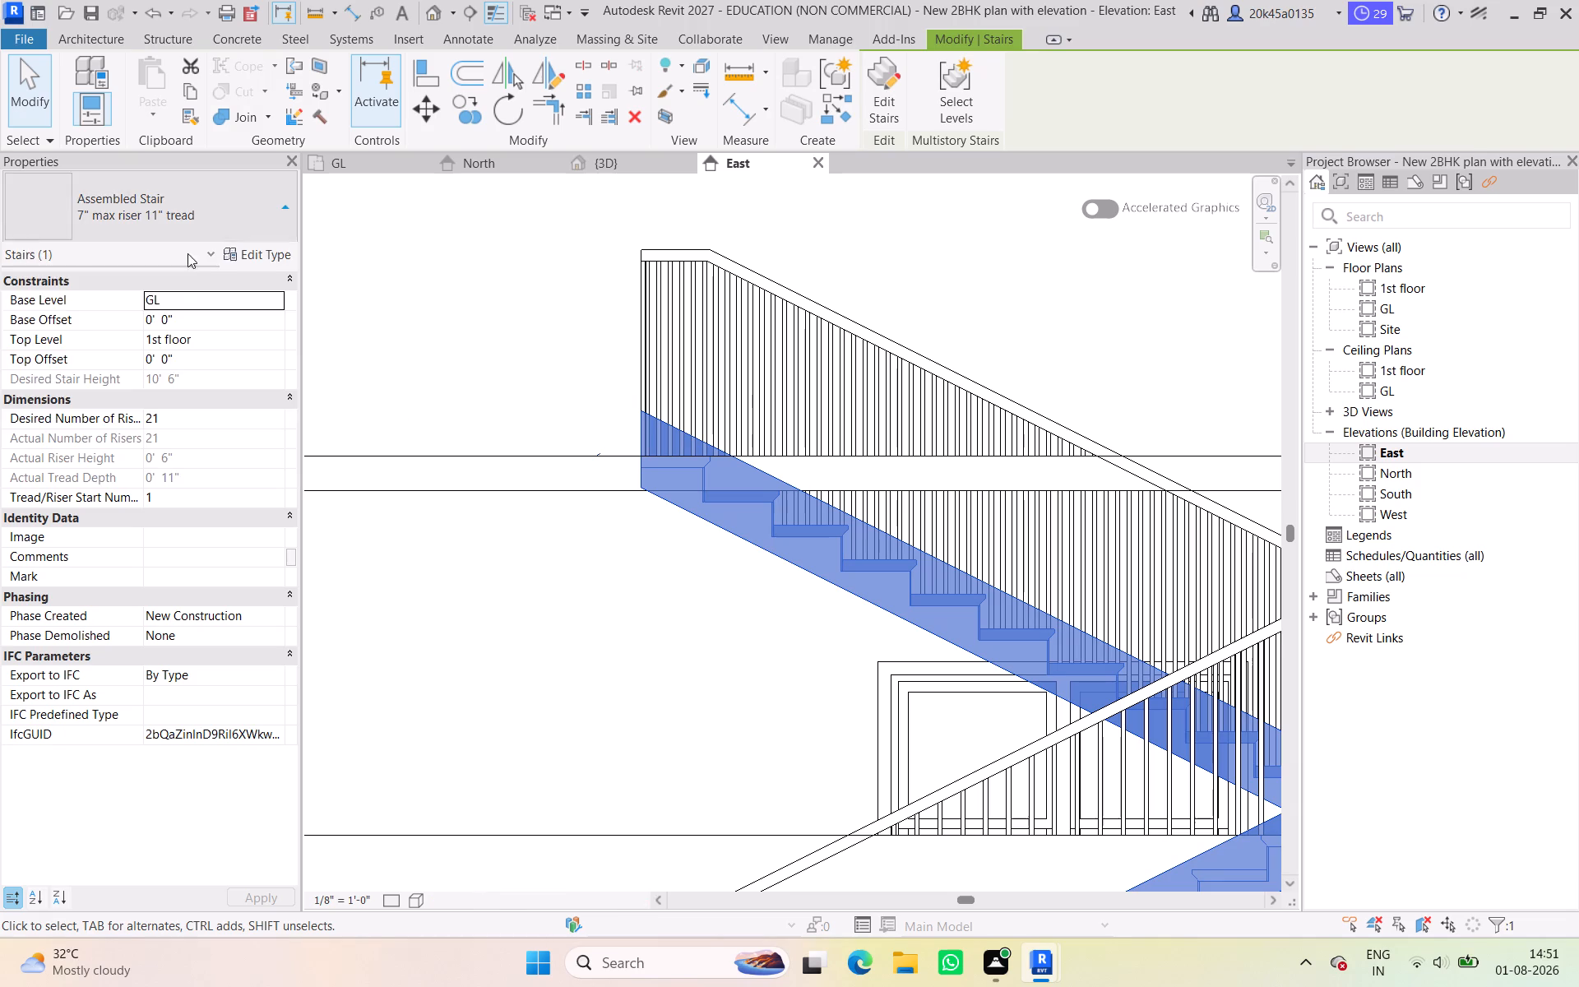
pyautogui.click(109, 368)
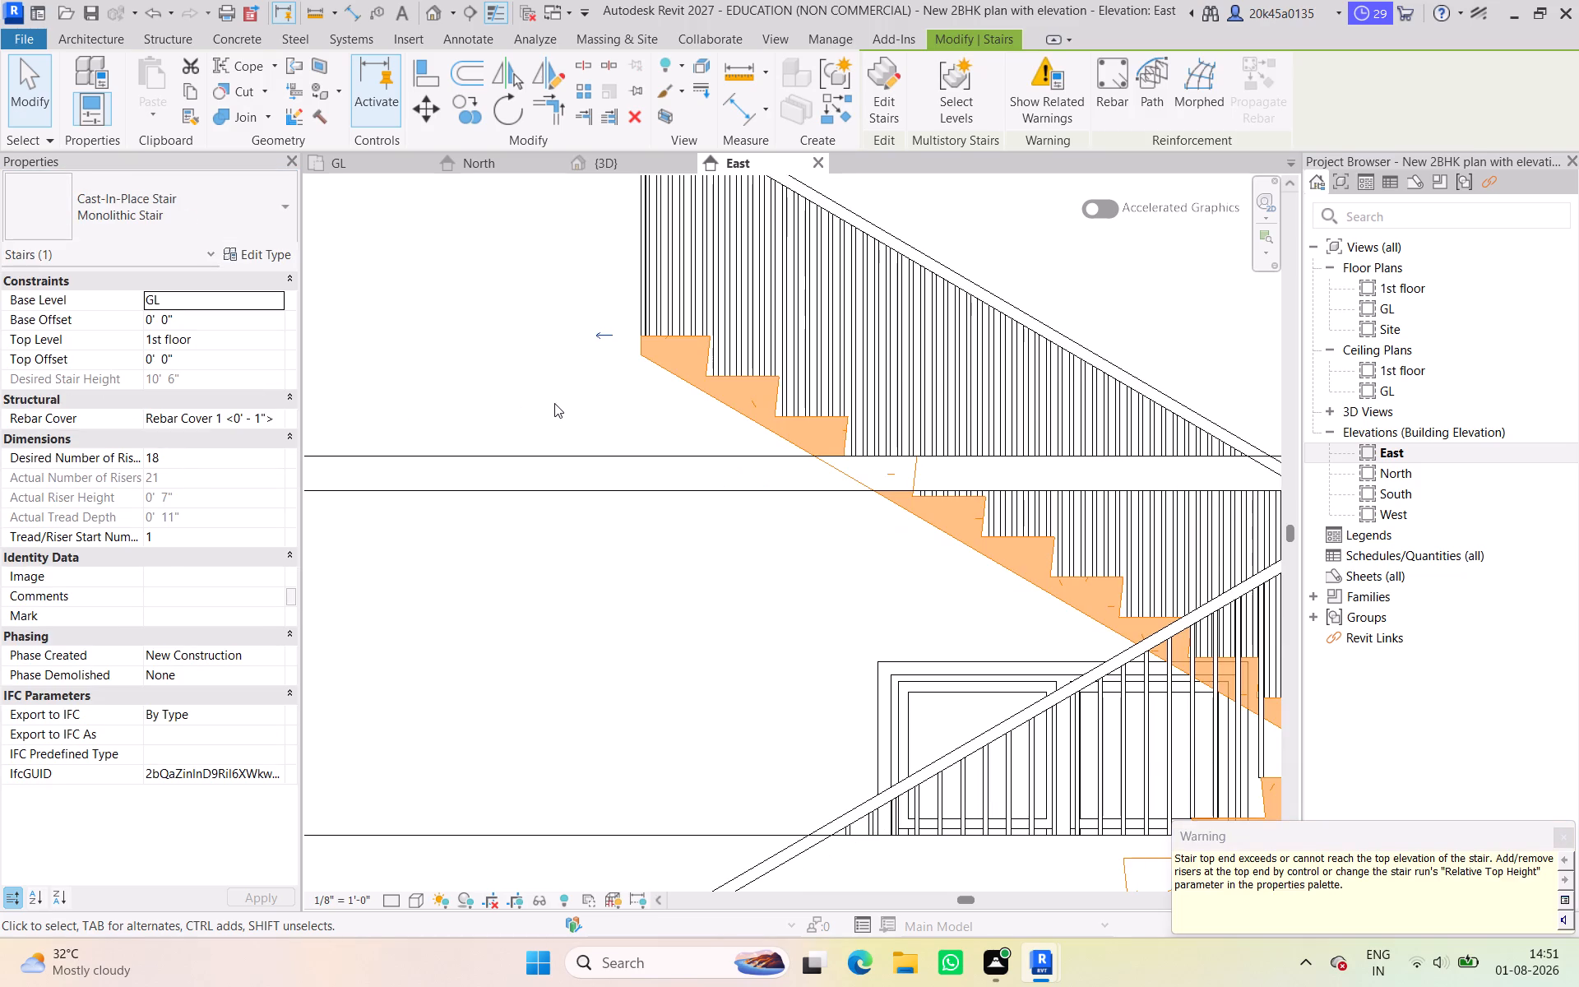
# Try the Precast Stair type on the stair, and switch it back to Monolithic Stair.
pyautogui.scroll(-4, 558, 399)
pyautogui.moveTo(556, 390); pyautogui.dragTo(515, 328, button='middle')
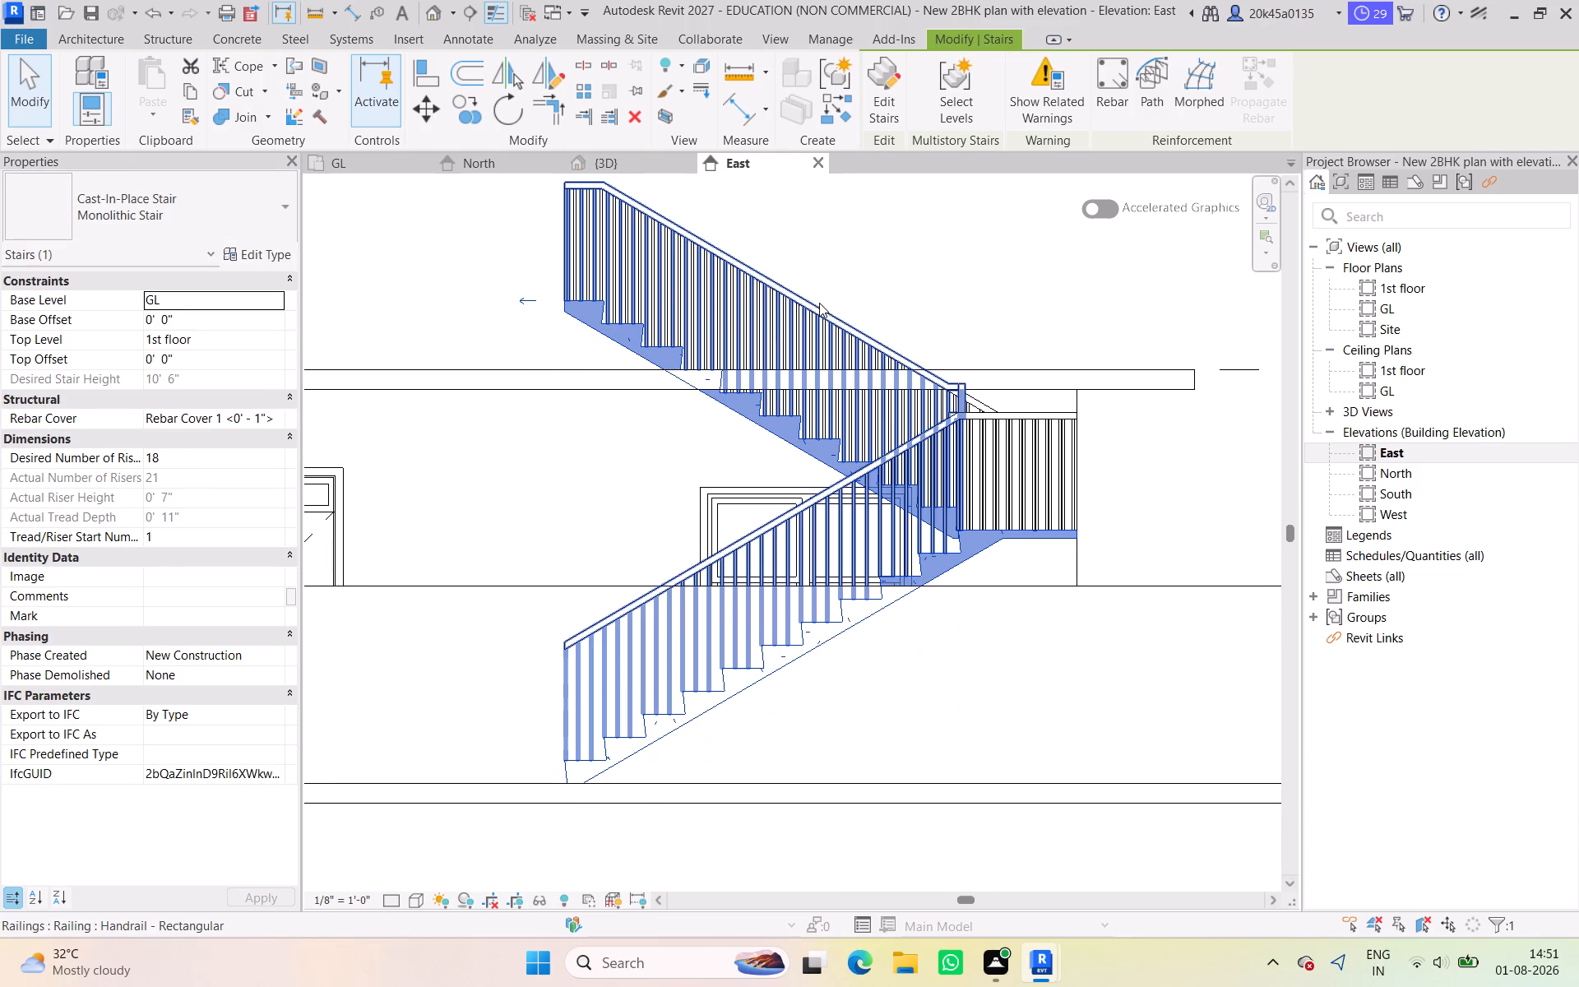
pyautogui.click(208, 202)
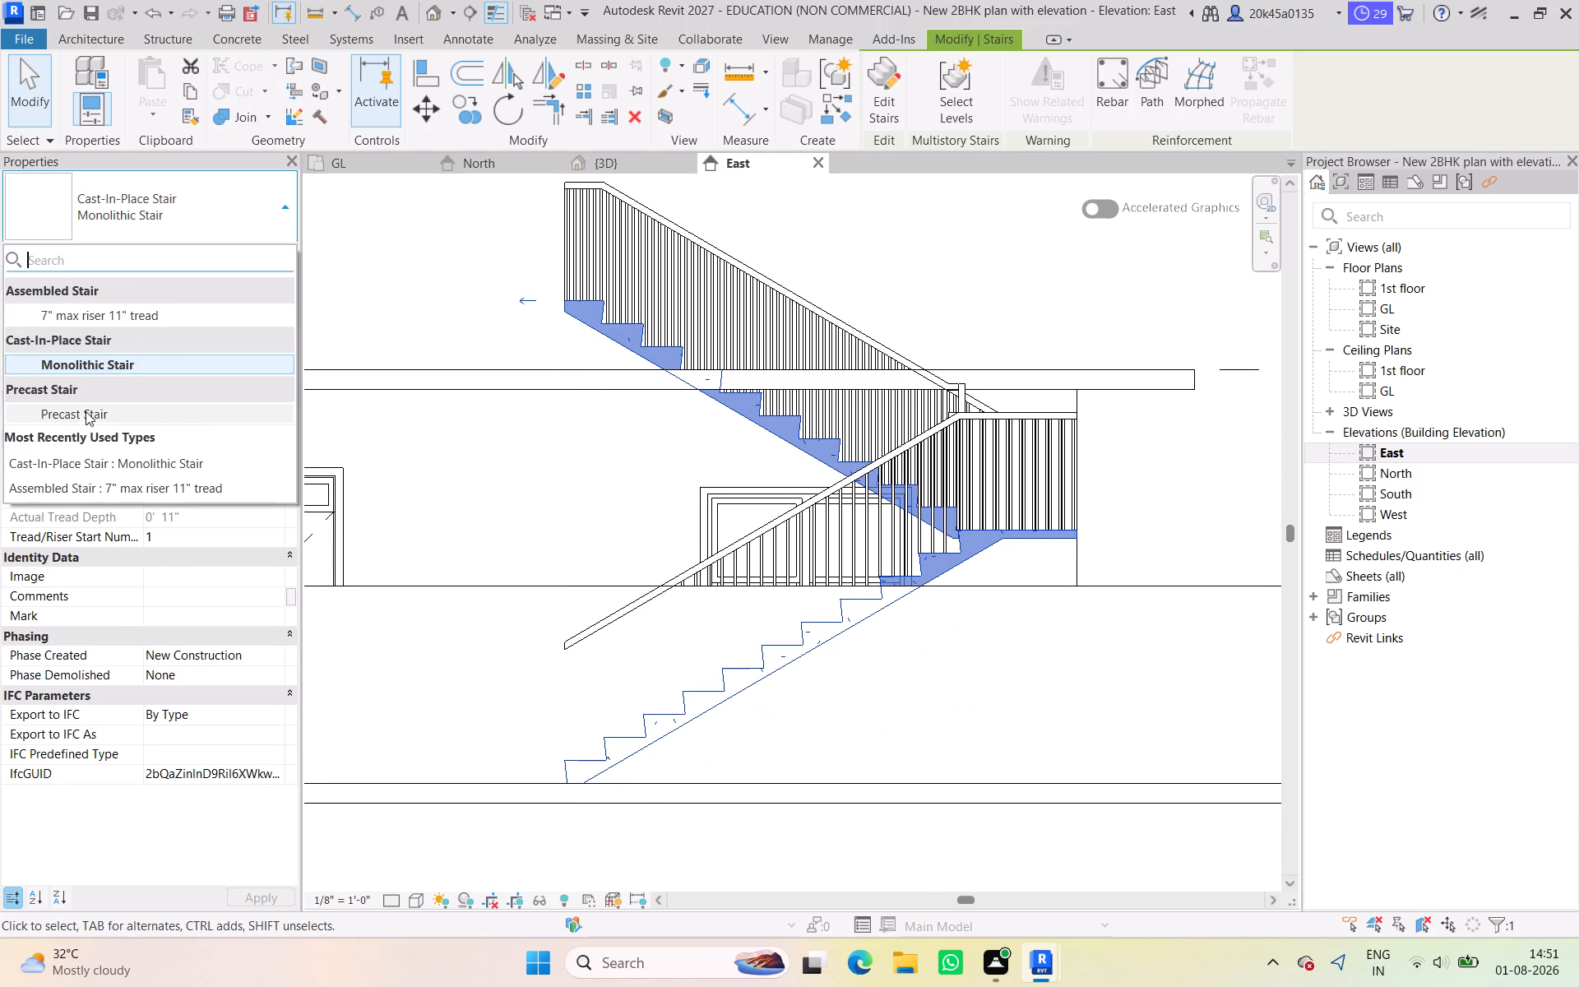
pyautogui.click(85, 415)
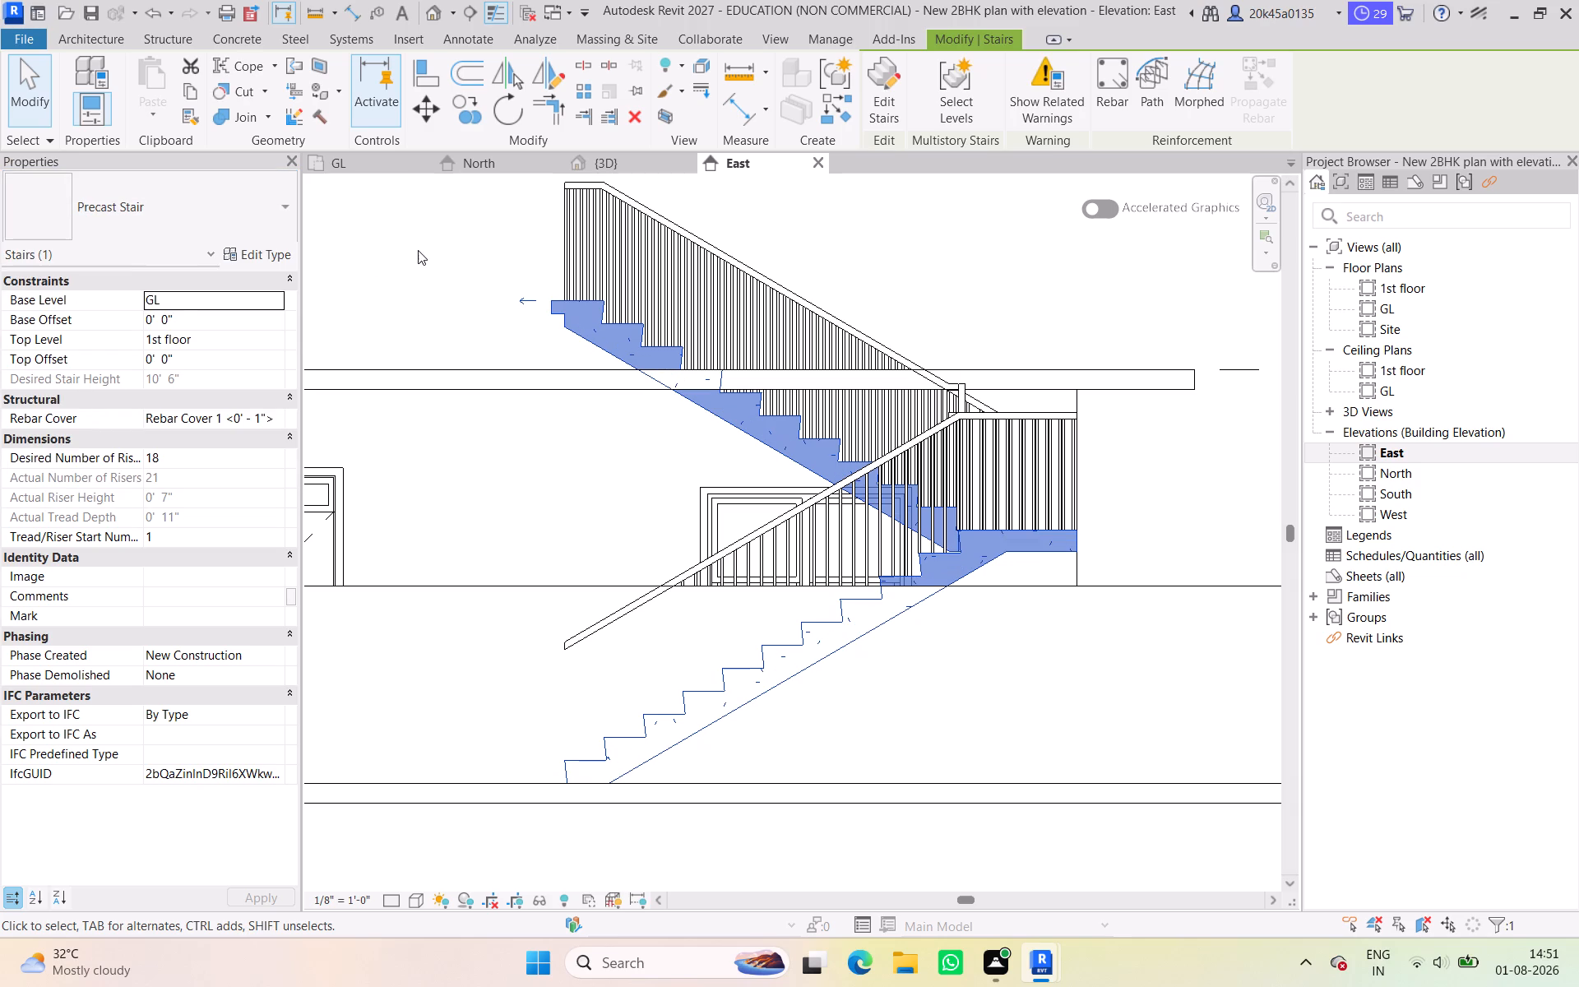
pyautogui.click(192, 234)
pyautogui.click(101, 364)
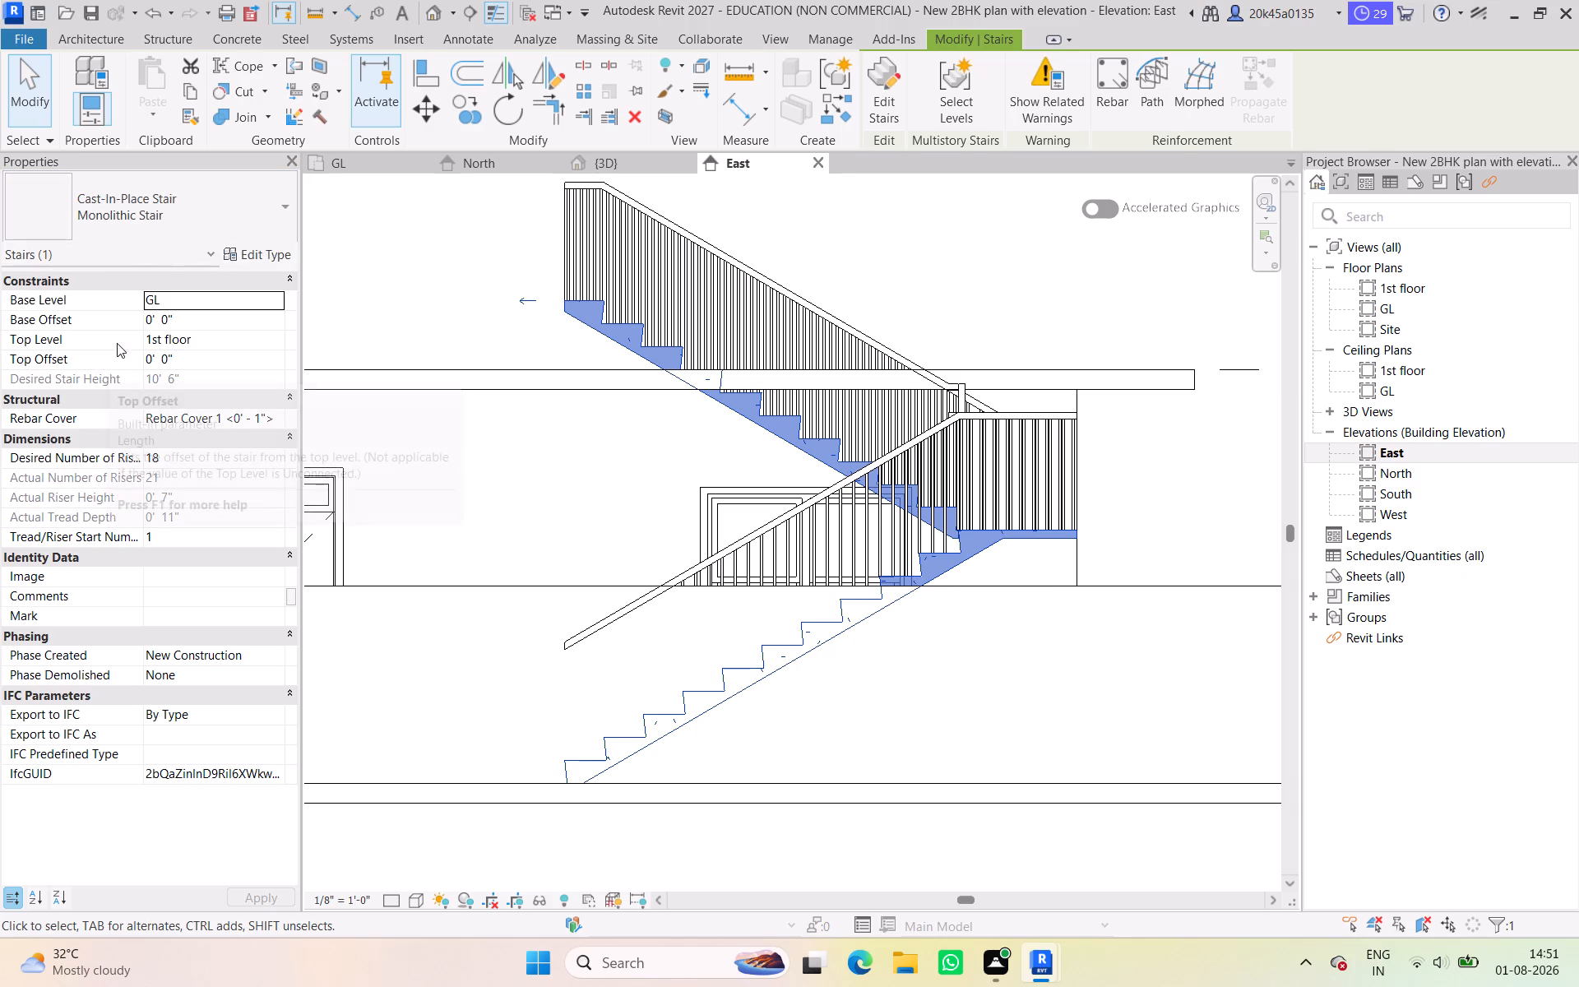
# Change the stair's type to Precast Stair.
pyautogui.click(192, 192)
pyautogui.click(91, 411)
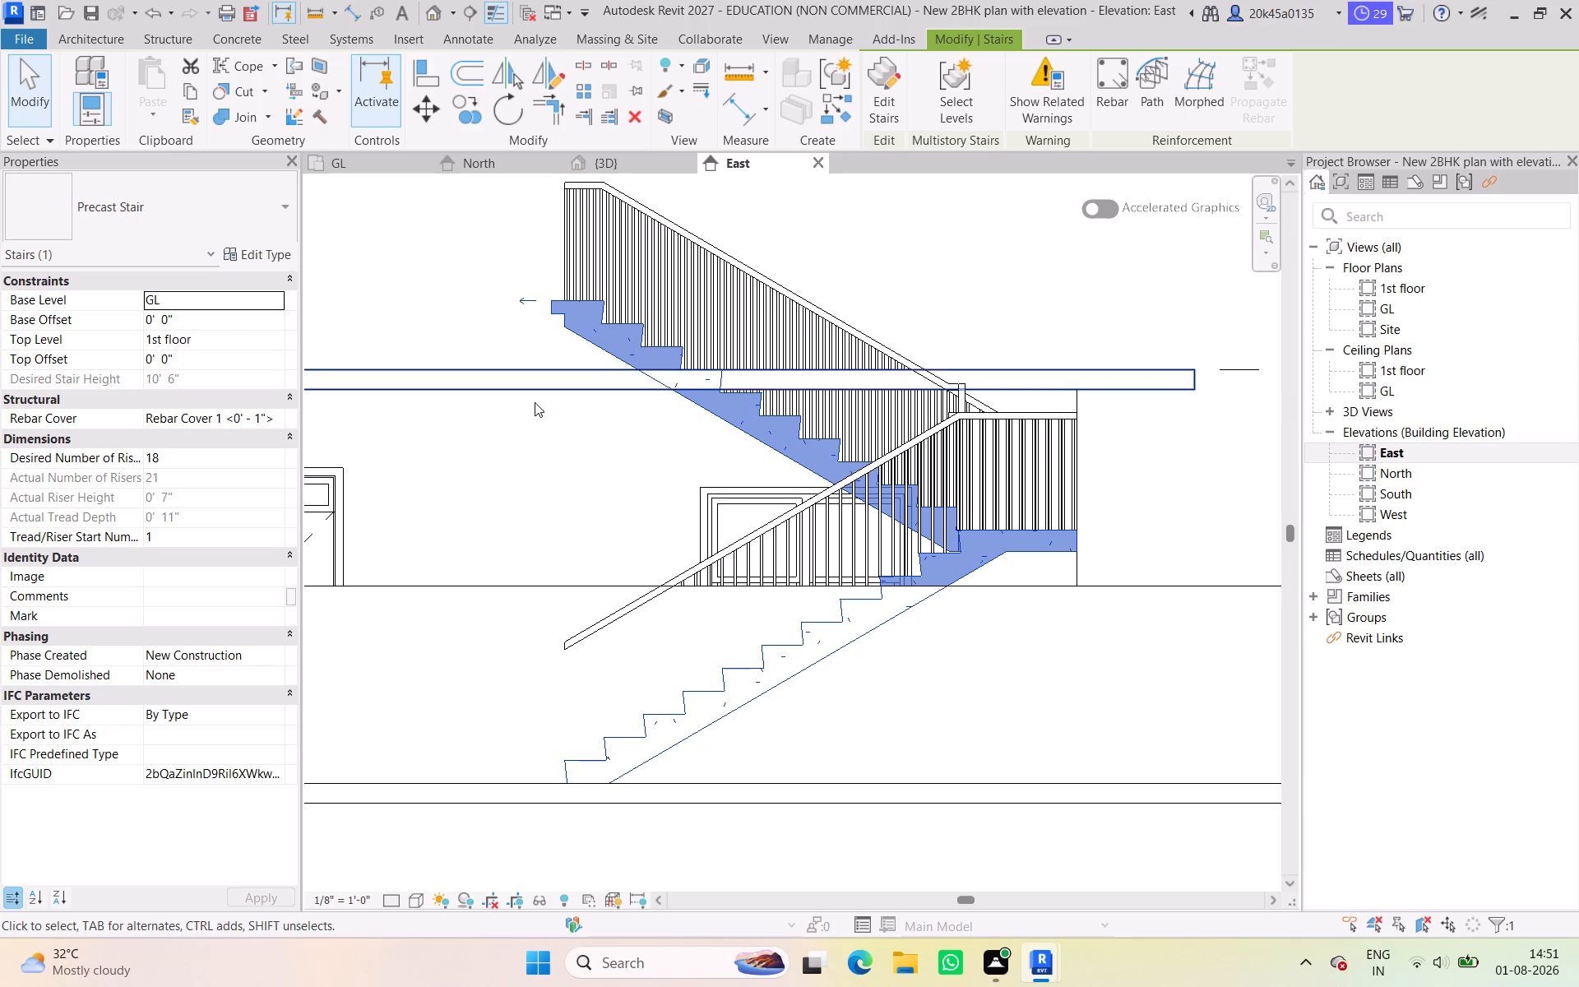
# Set the precast stair's desired number of risers to 21 and apply it.
pyautogui.click(811, 634)
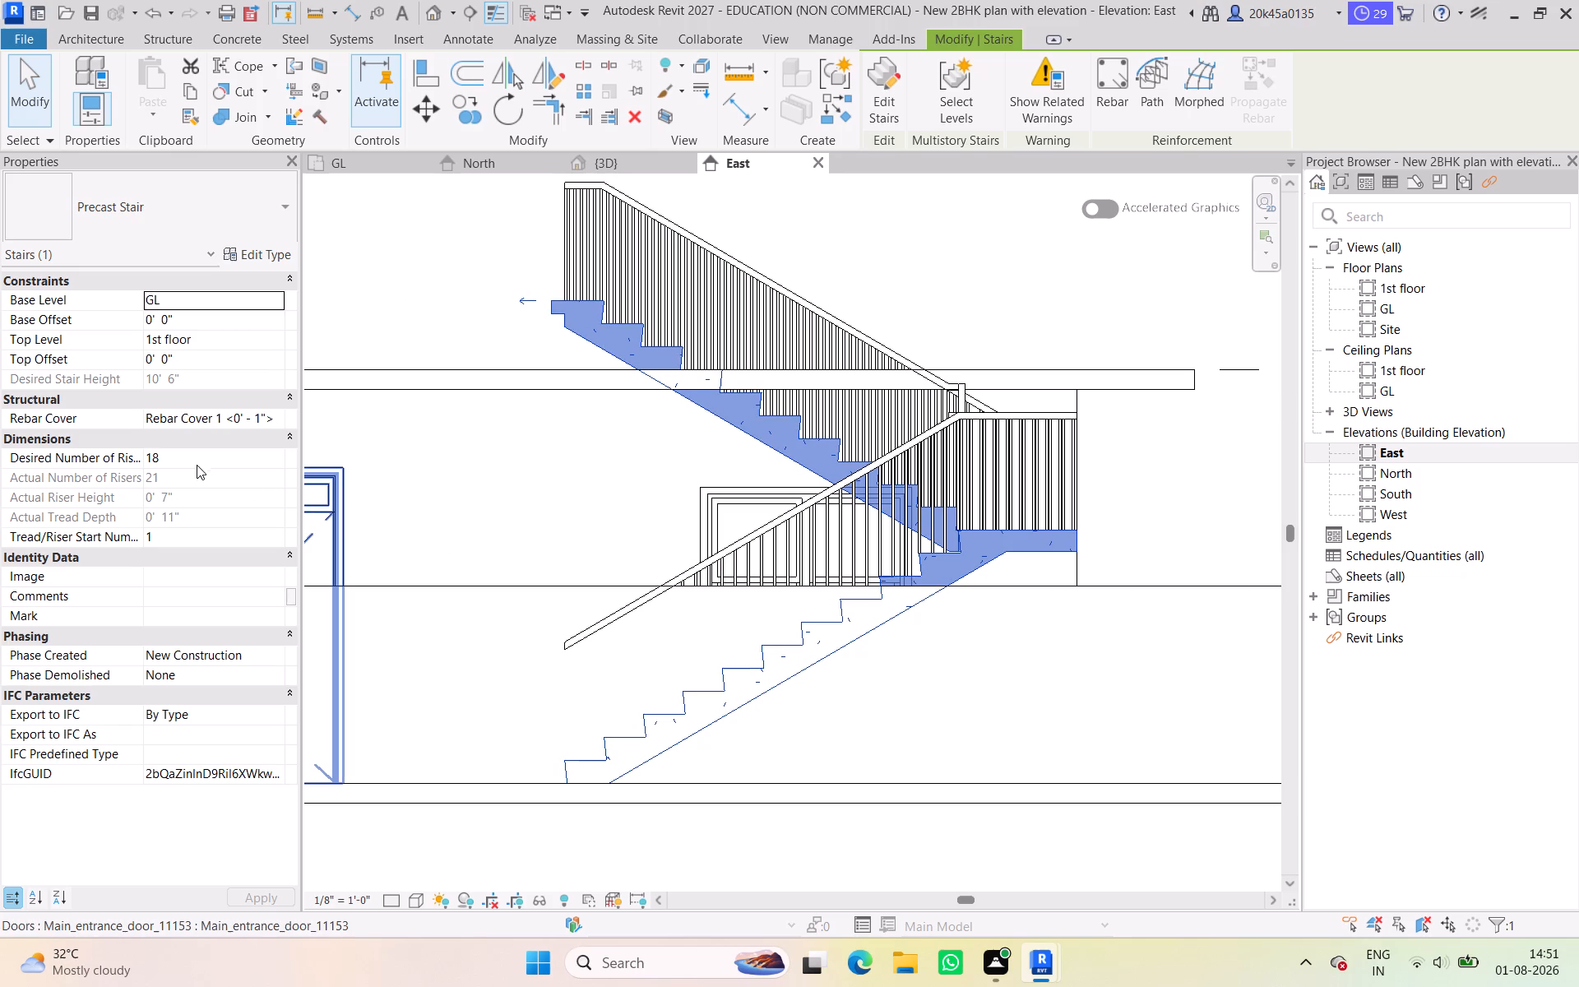
pyautogui.click(188, 458)
pyautogui.write('21')
pyautogui.press('Return')
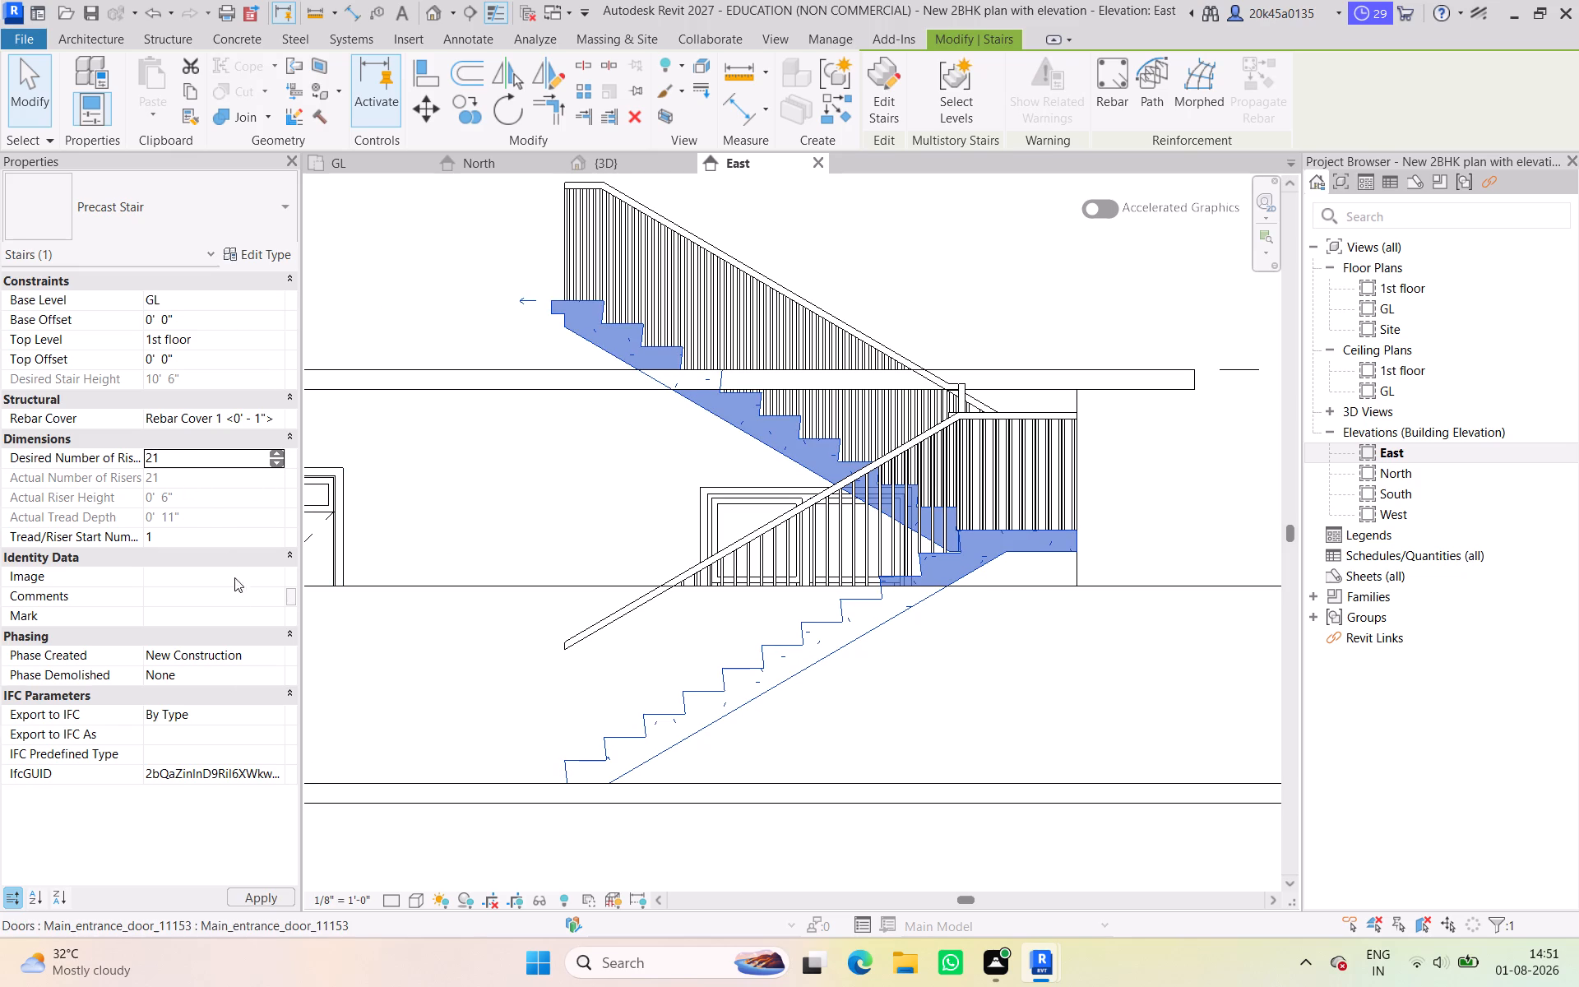
pyautogui.click(248, 899)
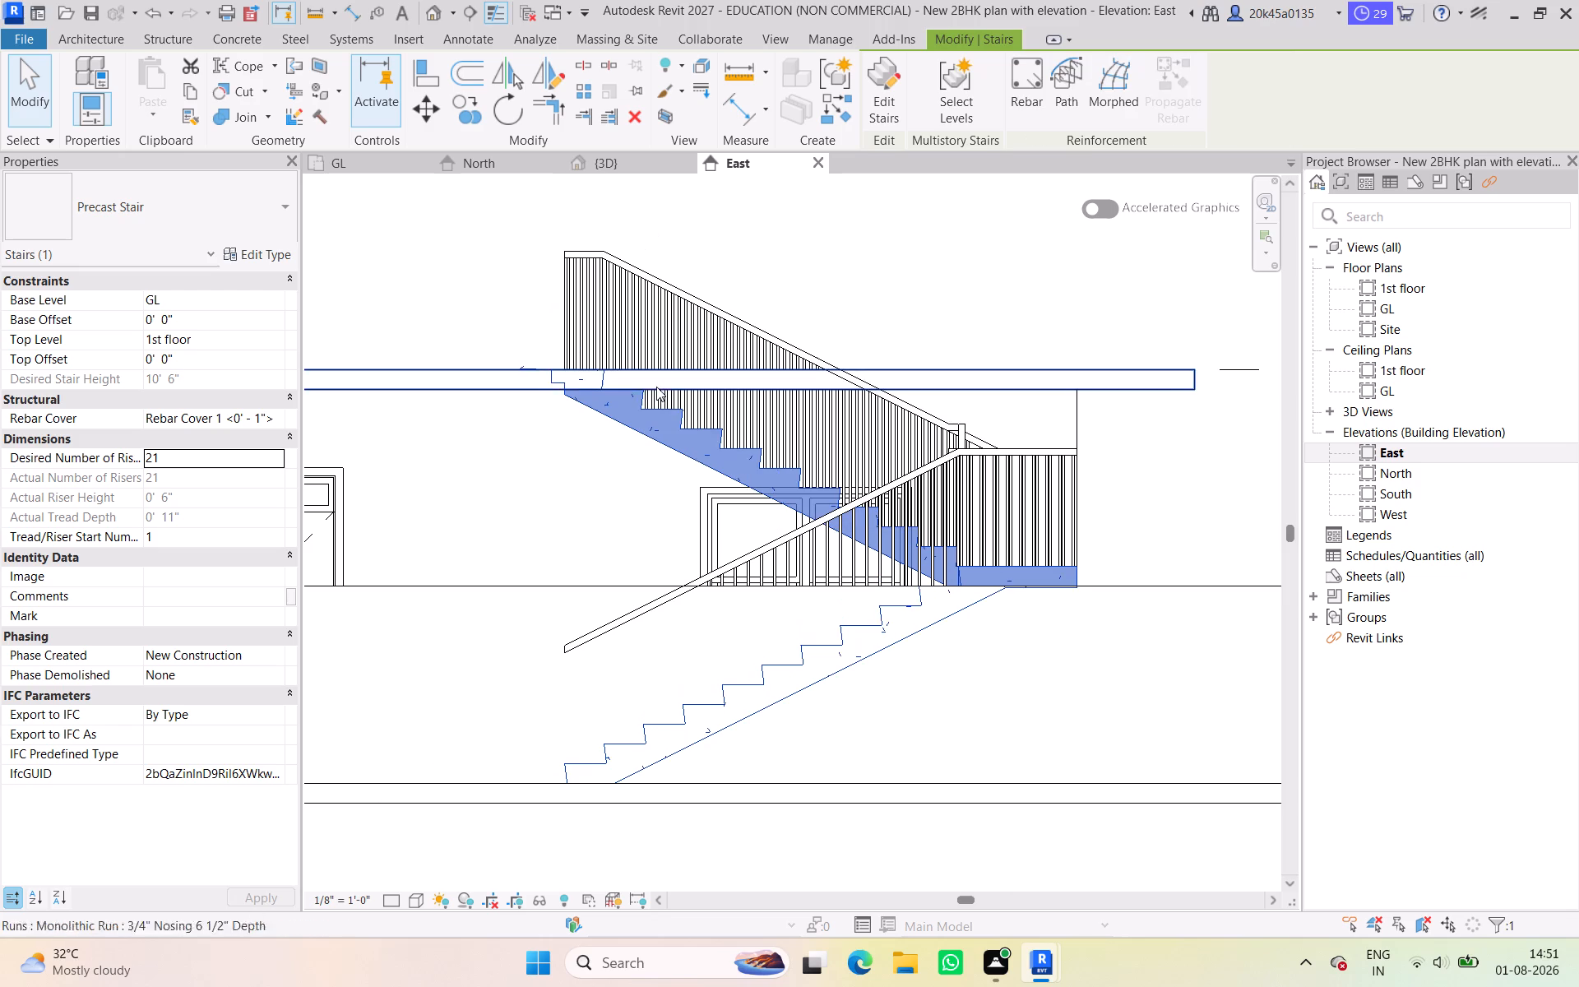
pyautogui.scroll(4, 565, 382)
pyautogui.scroll(-2, 620, 385)
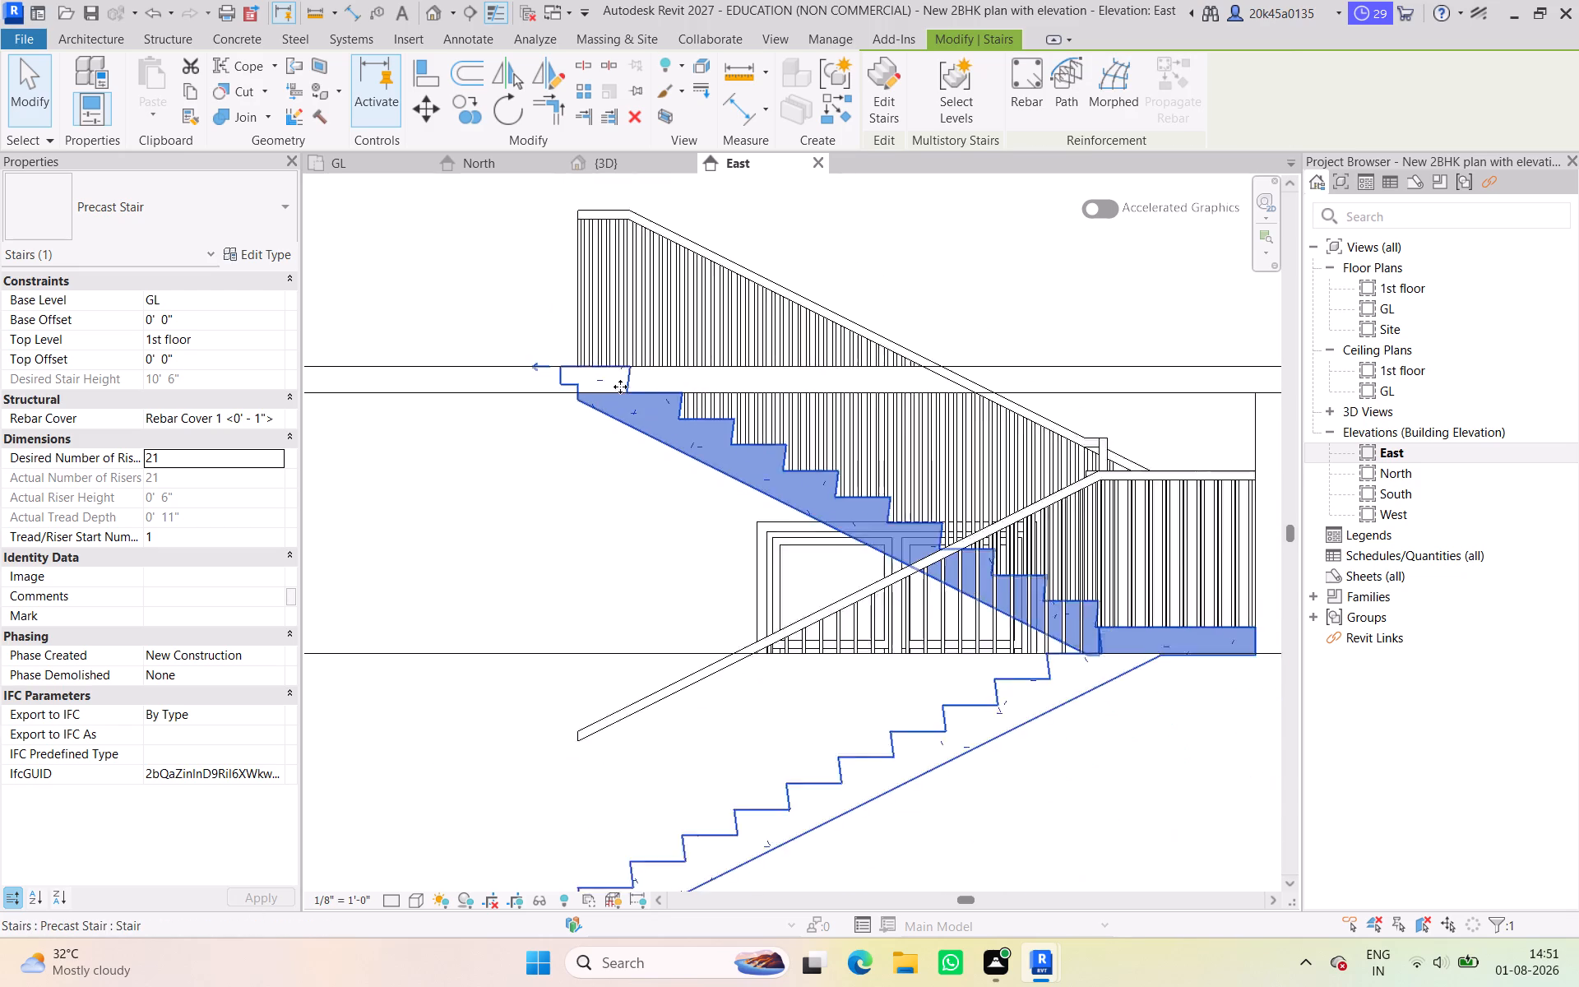
# Examine the stair's flights, landing and railings in the East elevation and the 3D view.
pyautogui.scroll(-1, 620, 387)
pyautogui.scroll(-1, 669, 517)
pyautogui.moveTo(666, 512); pyautogui.dragTo(600, 447, button='middle')
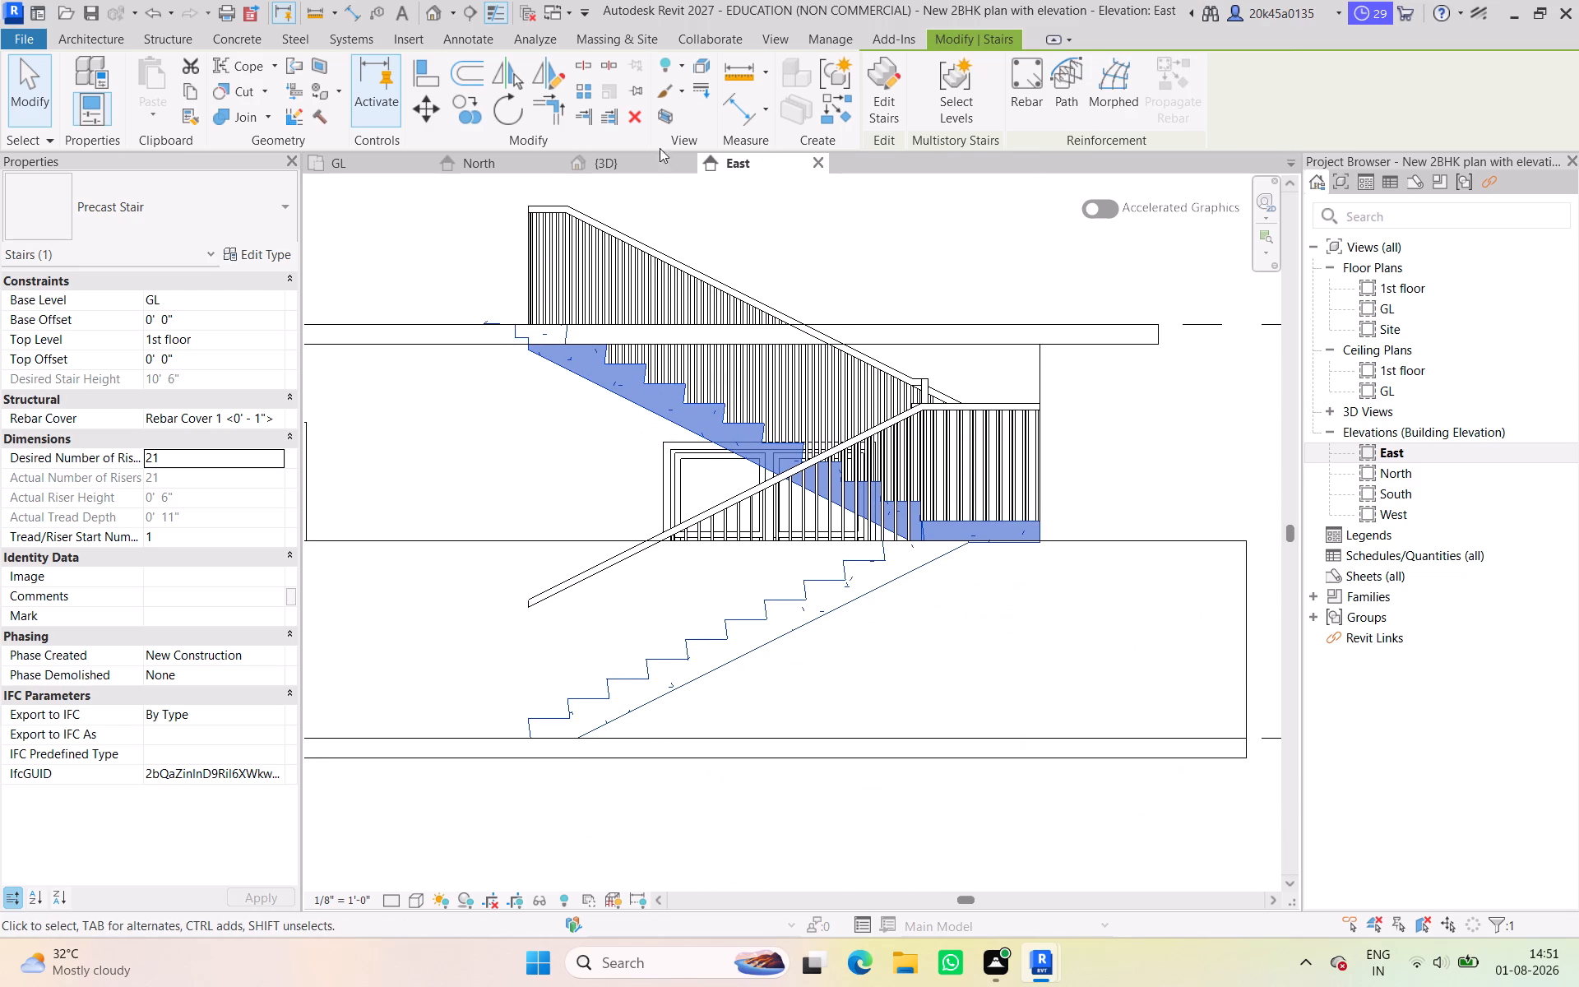
pyautogui.click(616, 174)
pyautogui.click(616, 163)
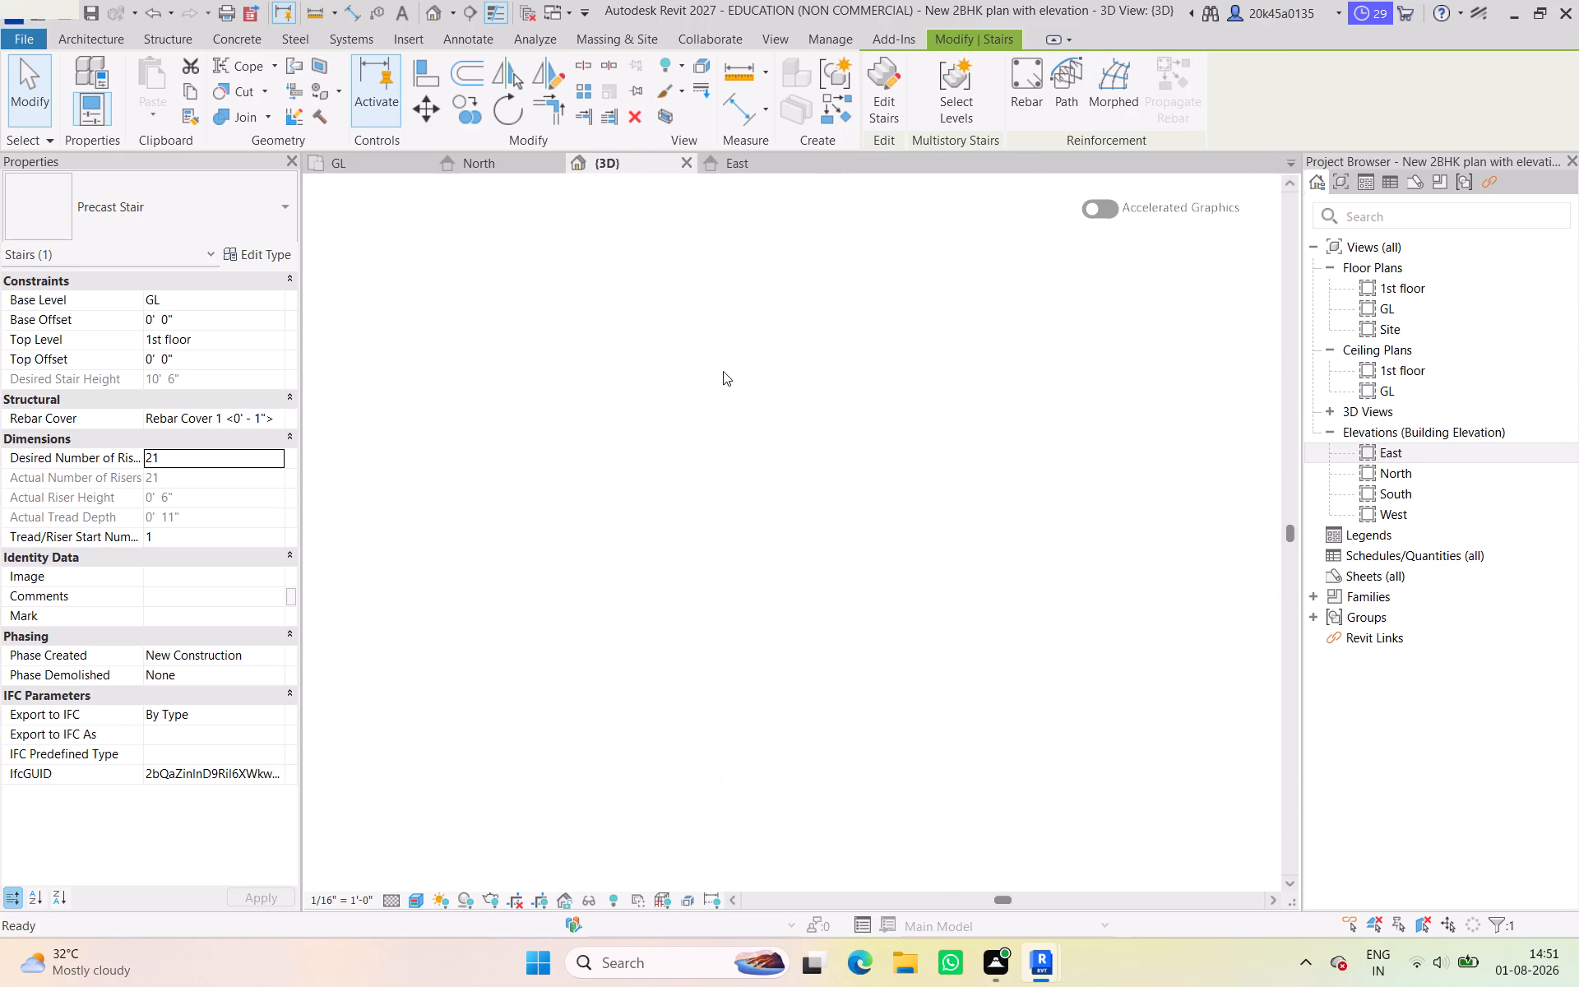
pyautogui.scroll(4, 850, 445)
pyautogui.scroll(6, 937, 386)
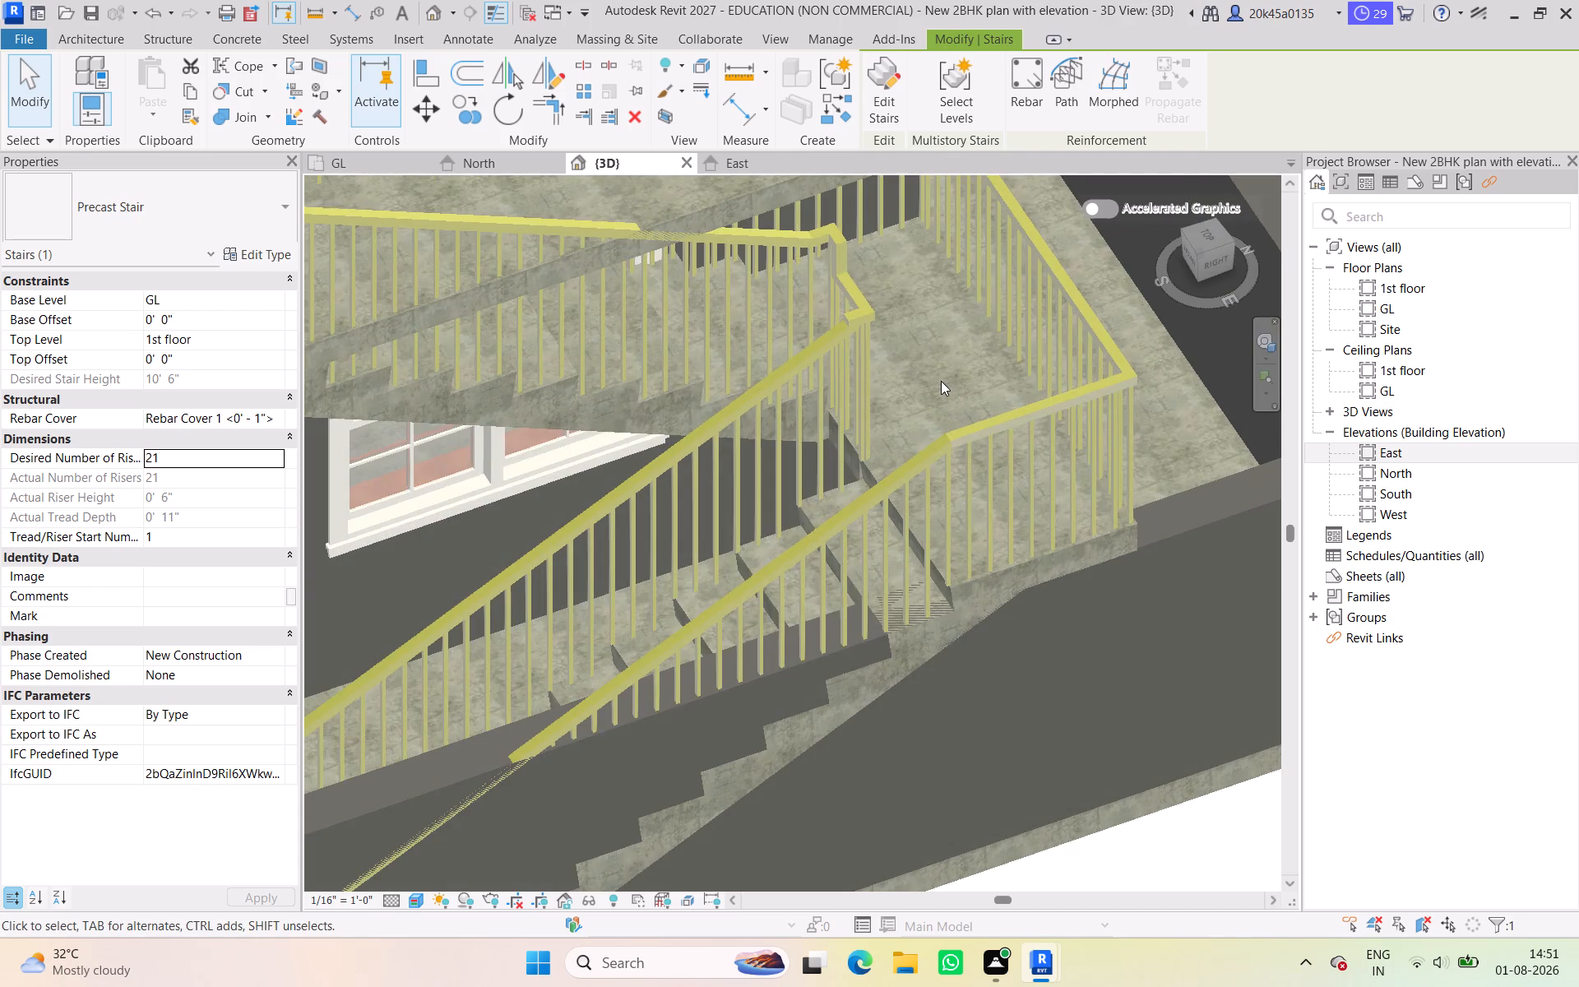
pyautogui.scroll(1, 891, 410)
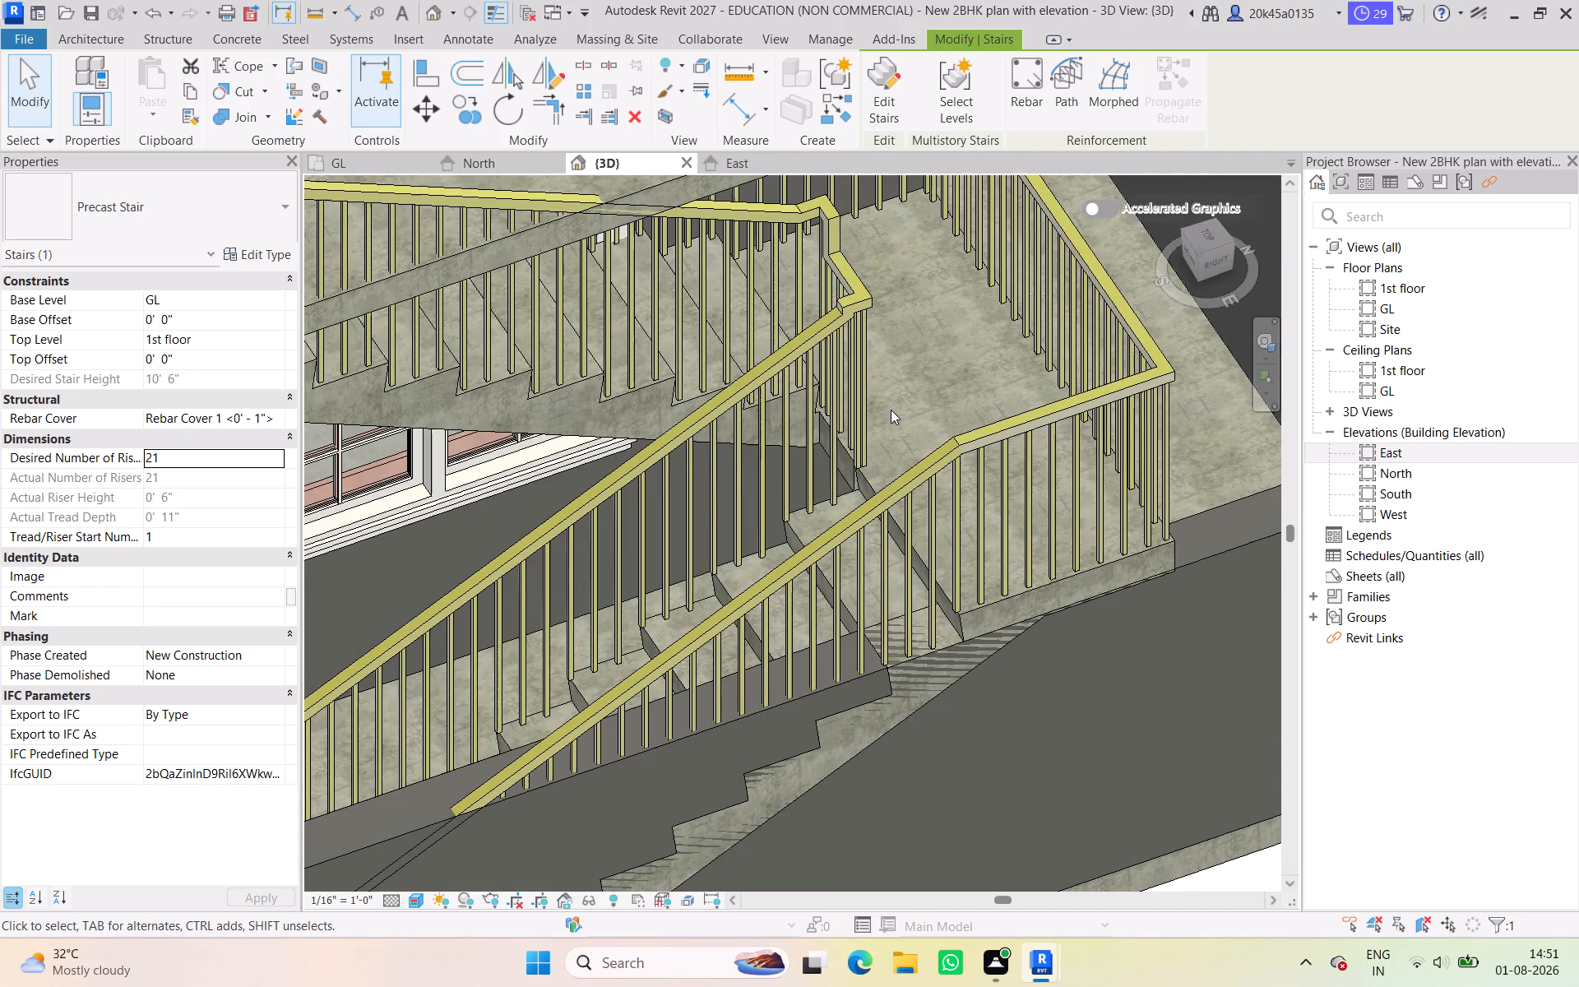
pyautogui.scroll(-2, 891, 410)
pyautogui.moveTo(891, 410); pyautogui.dragTo(940, 322, button='middle')
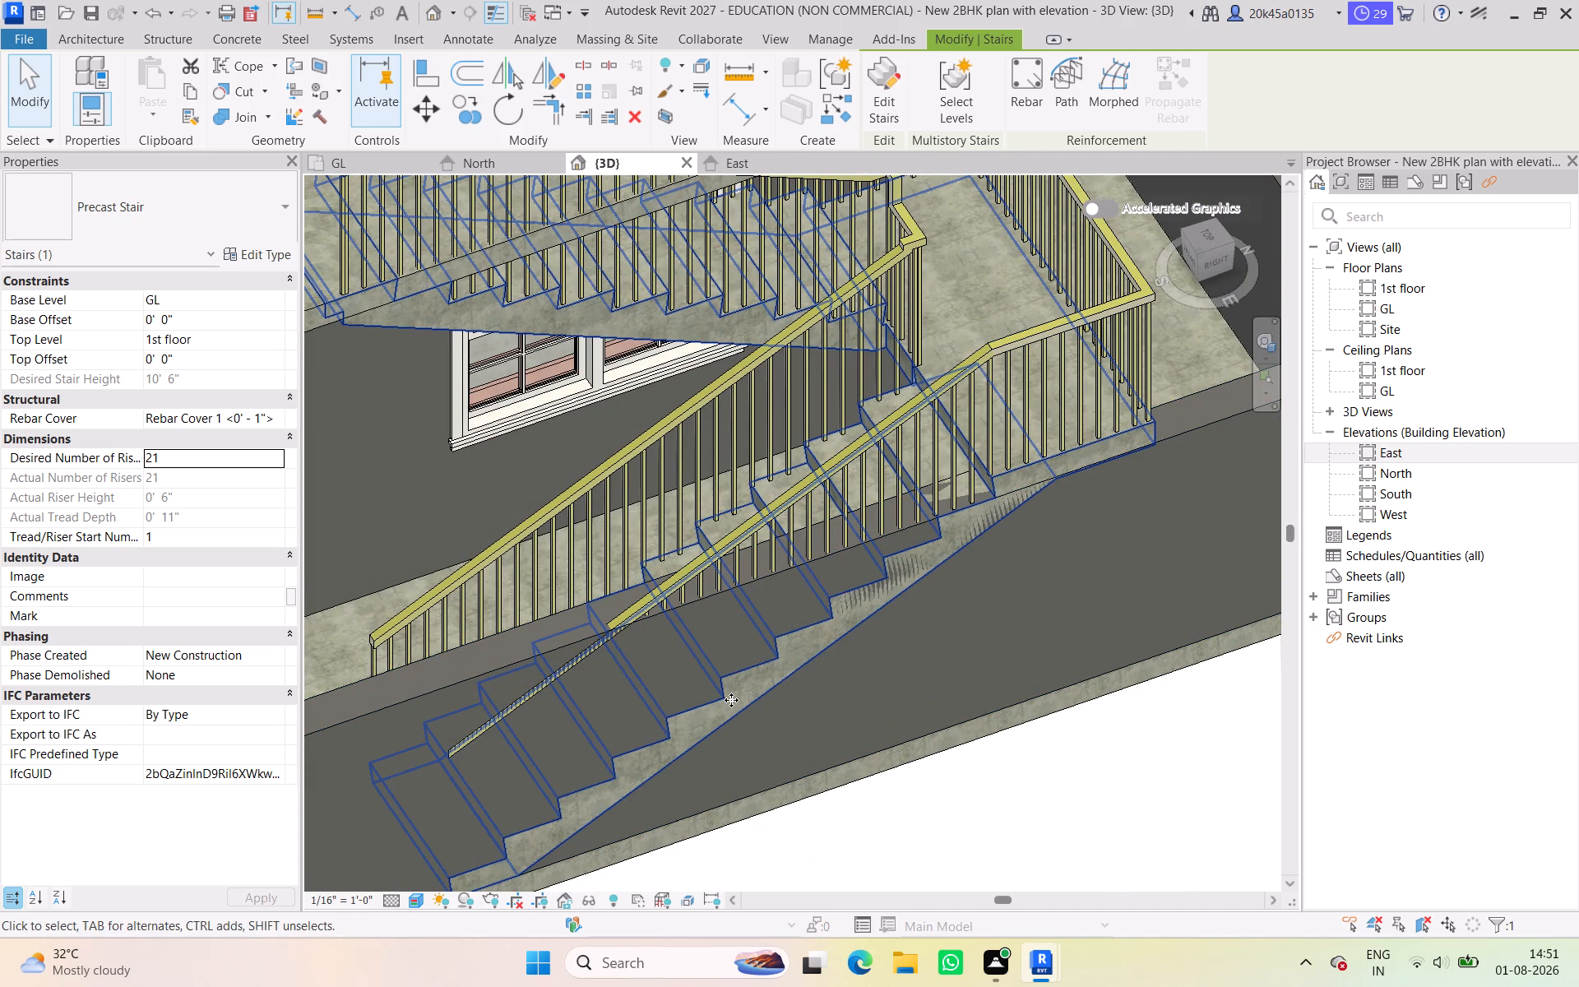
pyautogui.scroll(-3, 833, 455)
pyautogui.moveTo(844, 492); pyautogui.dragTo(879, 614, button='middle')
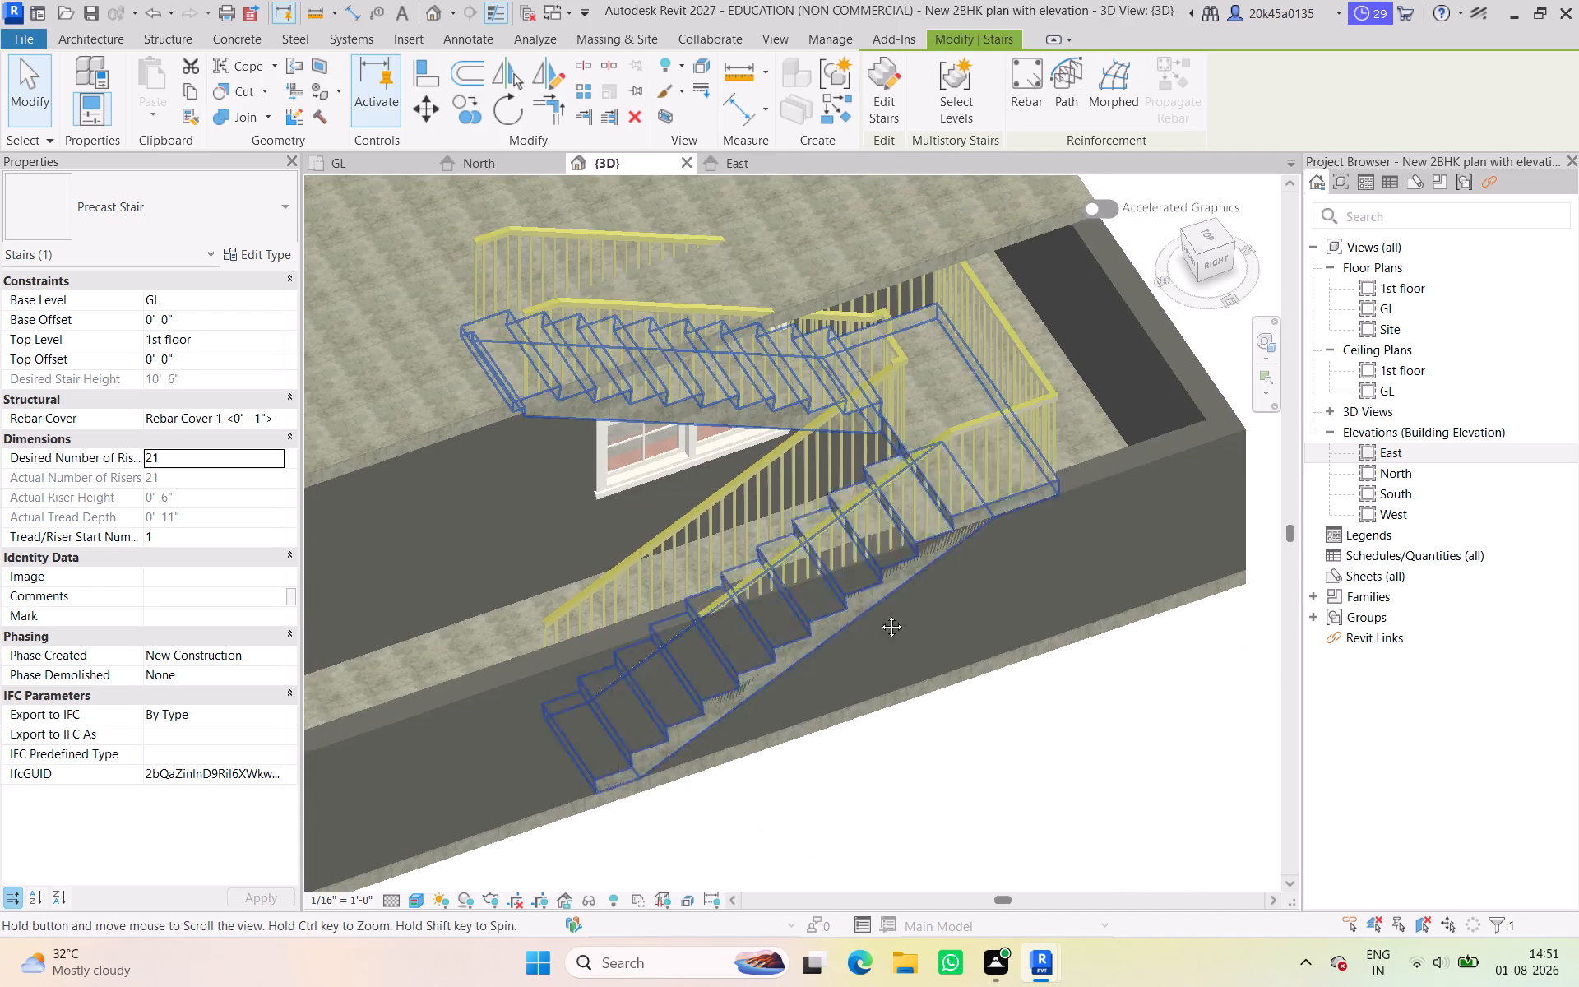
pyautogui.moveTo(879, 614); pyautogui.dragTo(880, 625, button='middle')
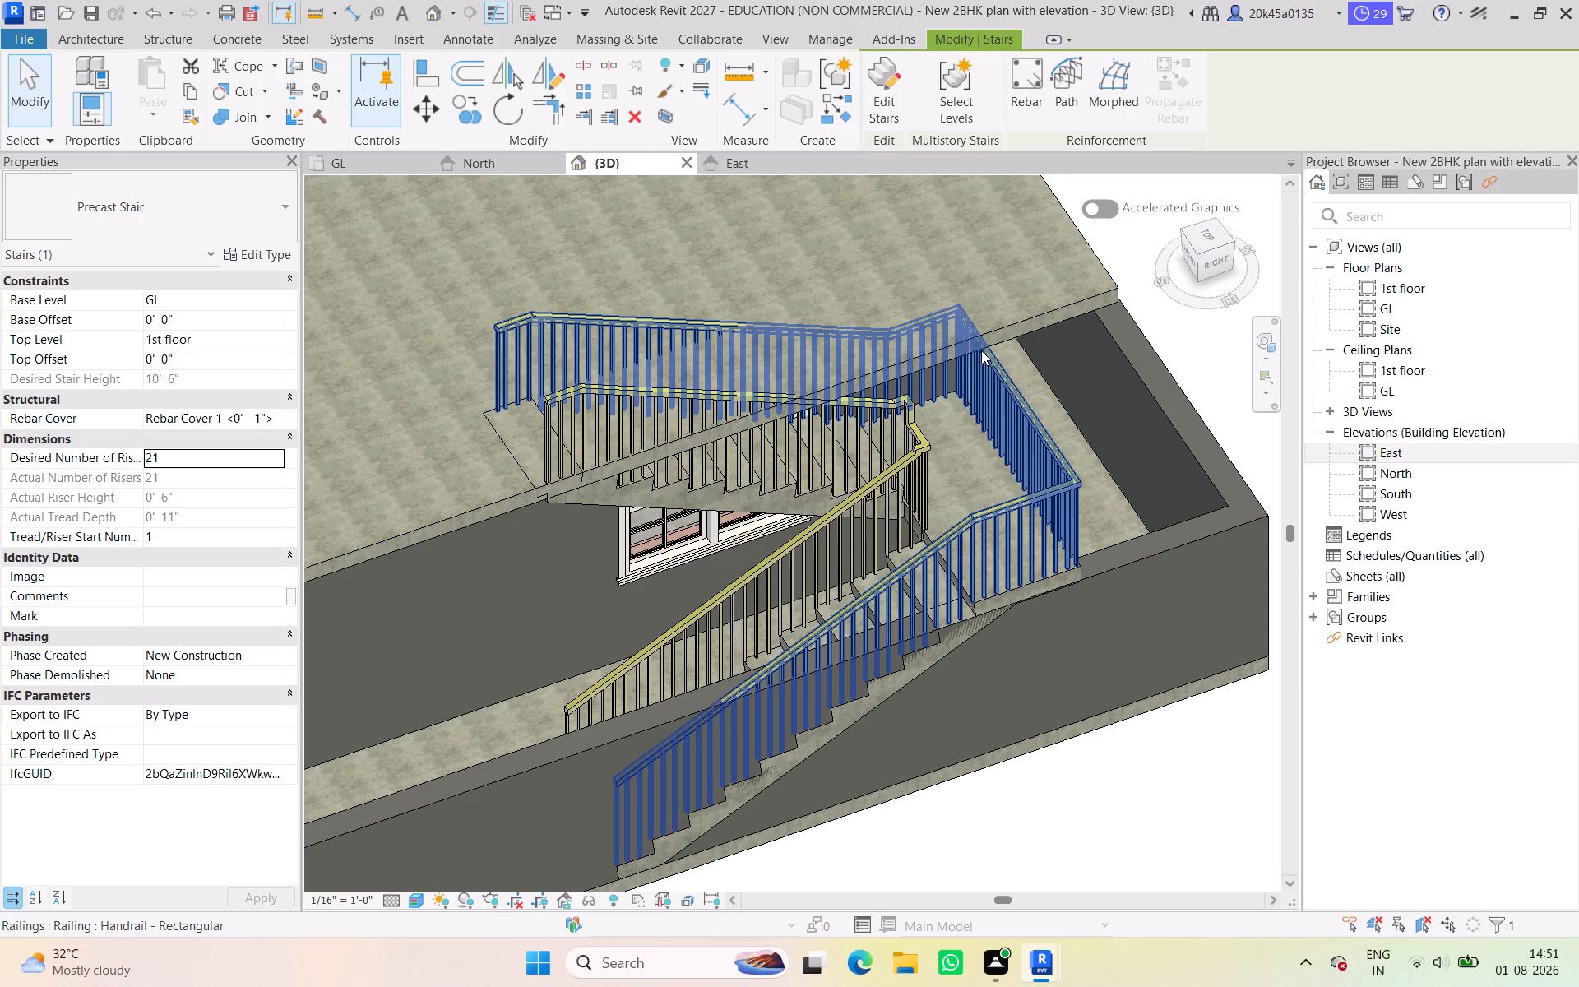
# Review the Precast Stair type's calculation, construction, end connection and support parameters from the East elevation.
pyautogui.click(732, 163)
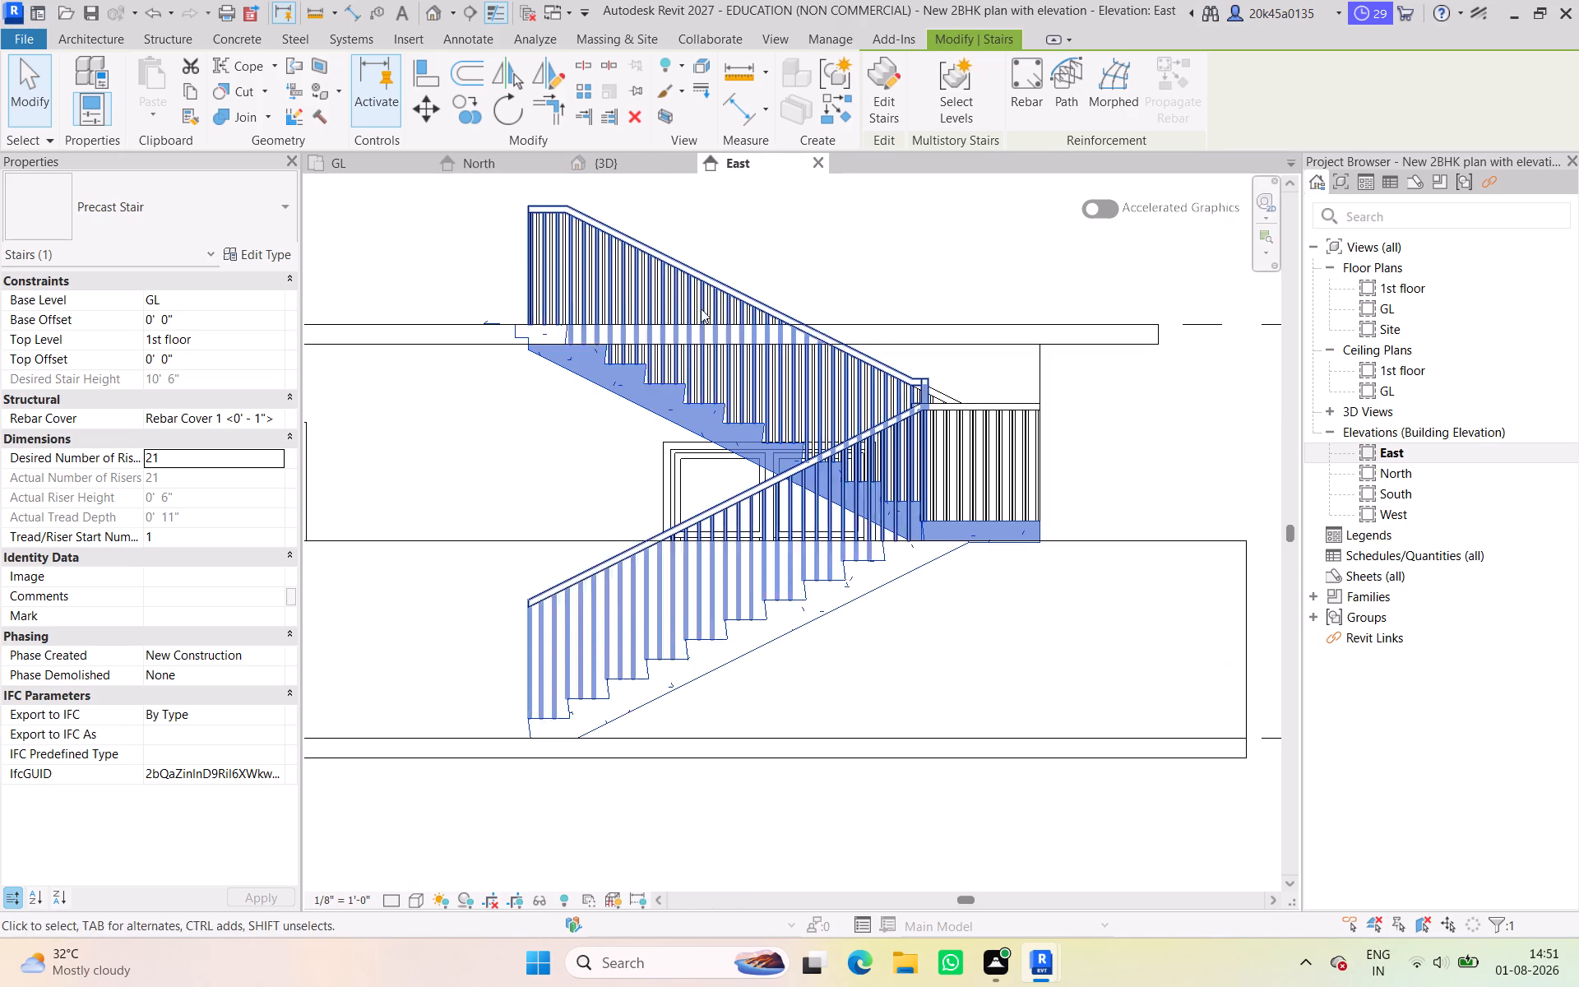
pyautogui.click(666, 423)
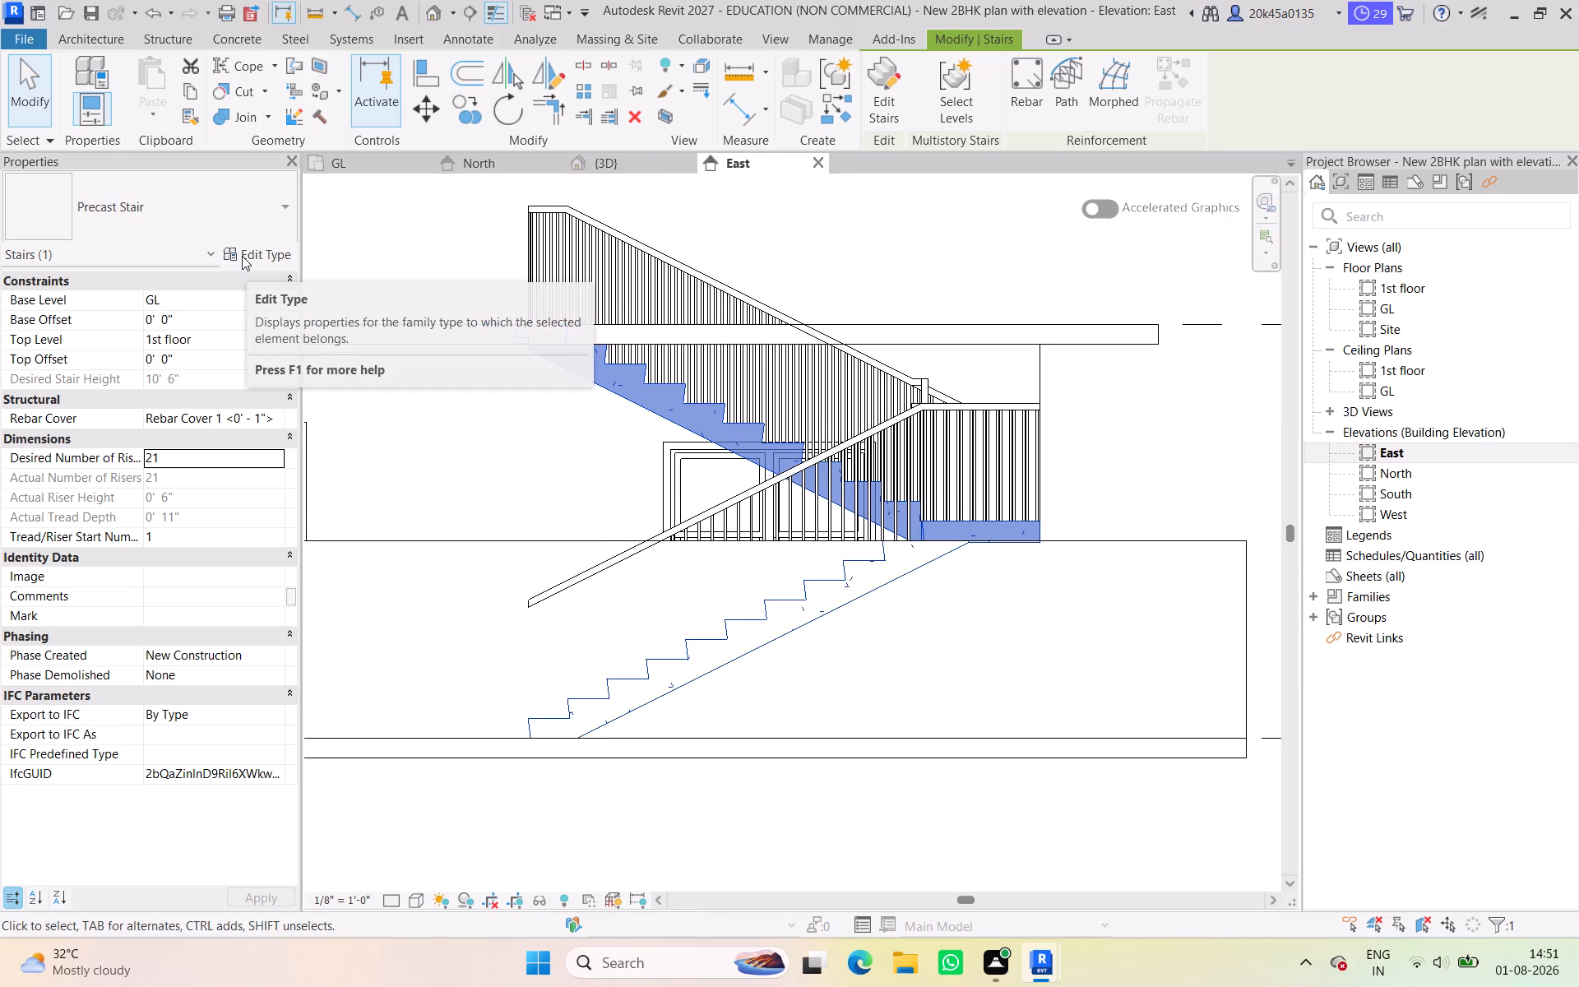
pyautogui.scroll(3, 522, 336)
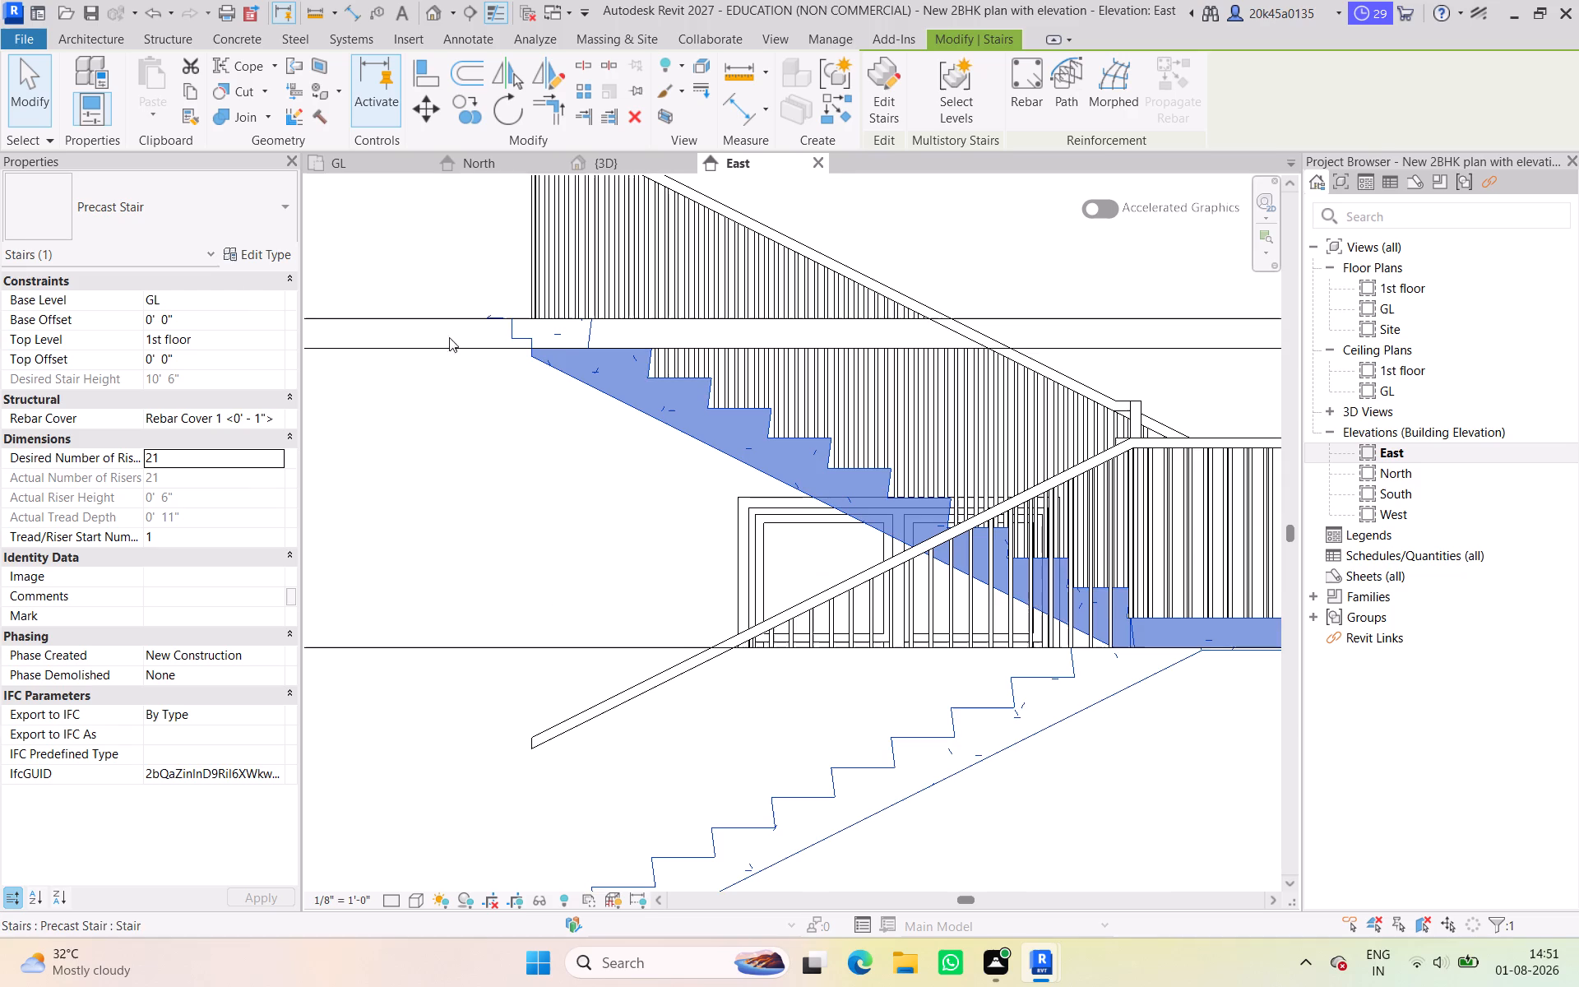
pyautogui.click(261, 259)
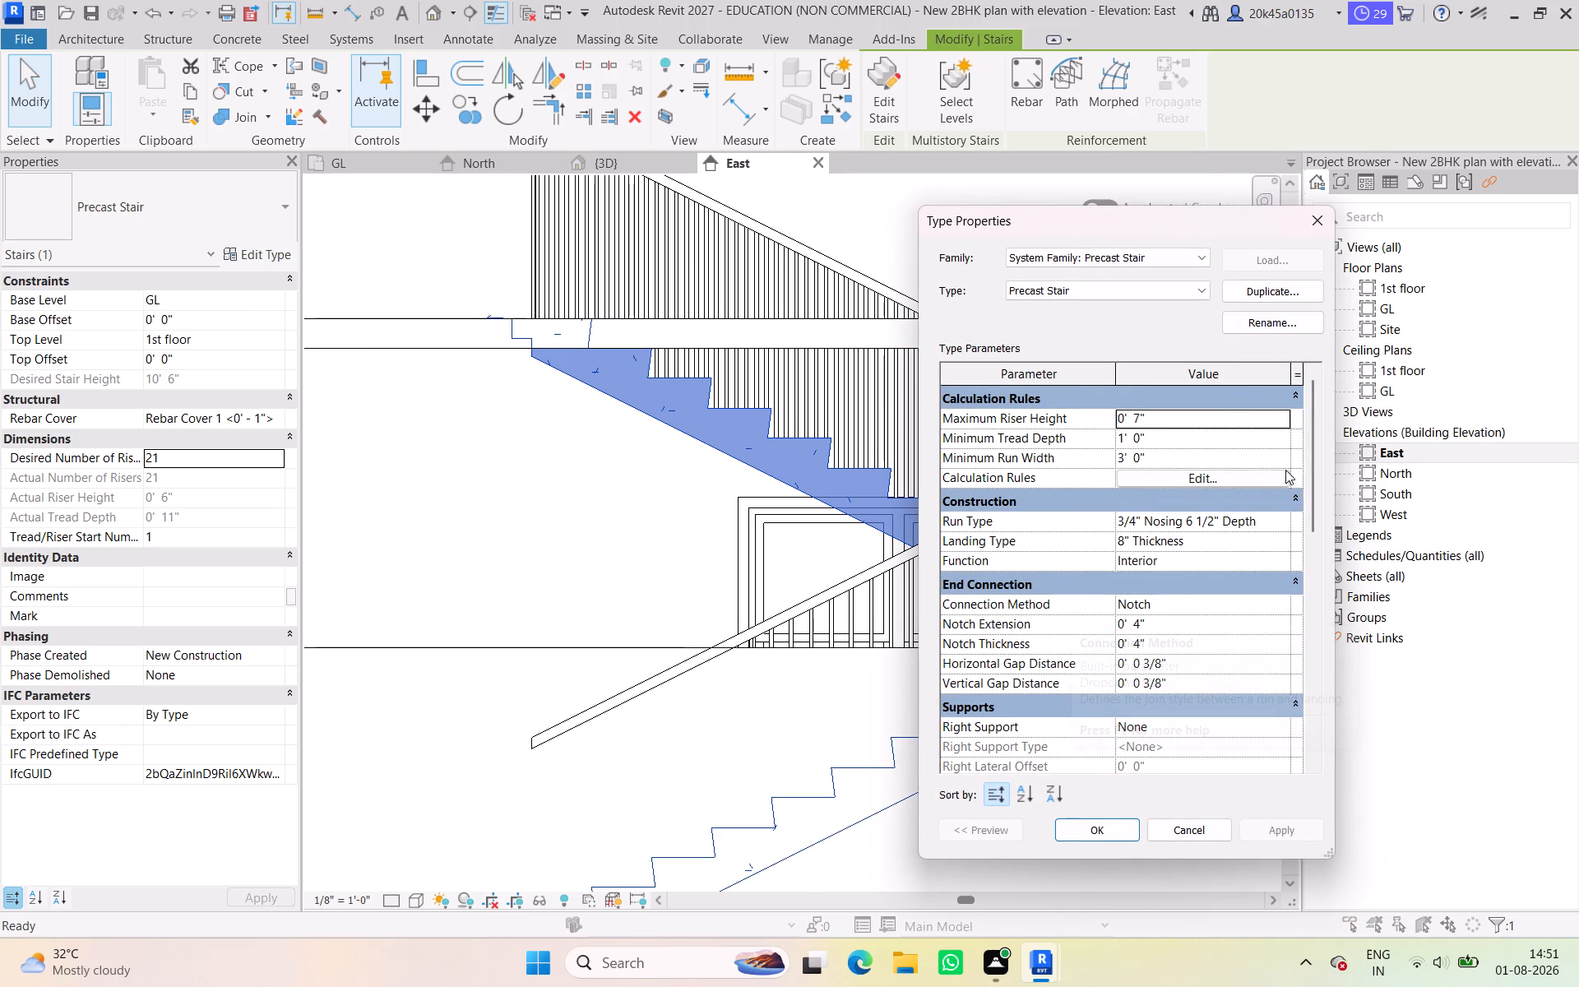
pyautogui.moveTo(1308, 474); pyautogui.dragTo(1308, 493)
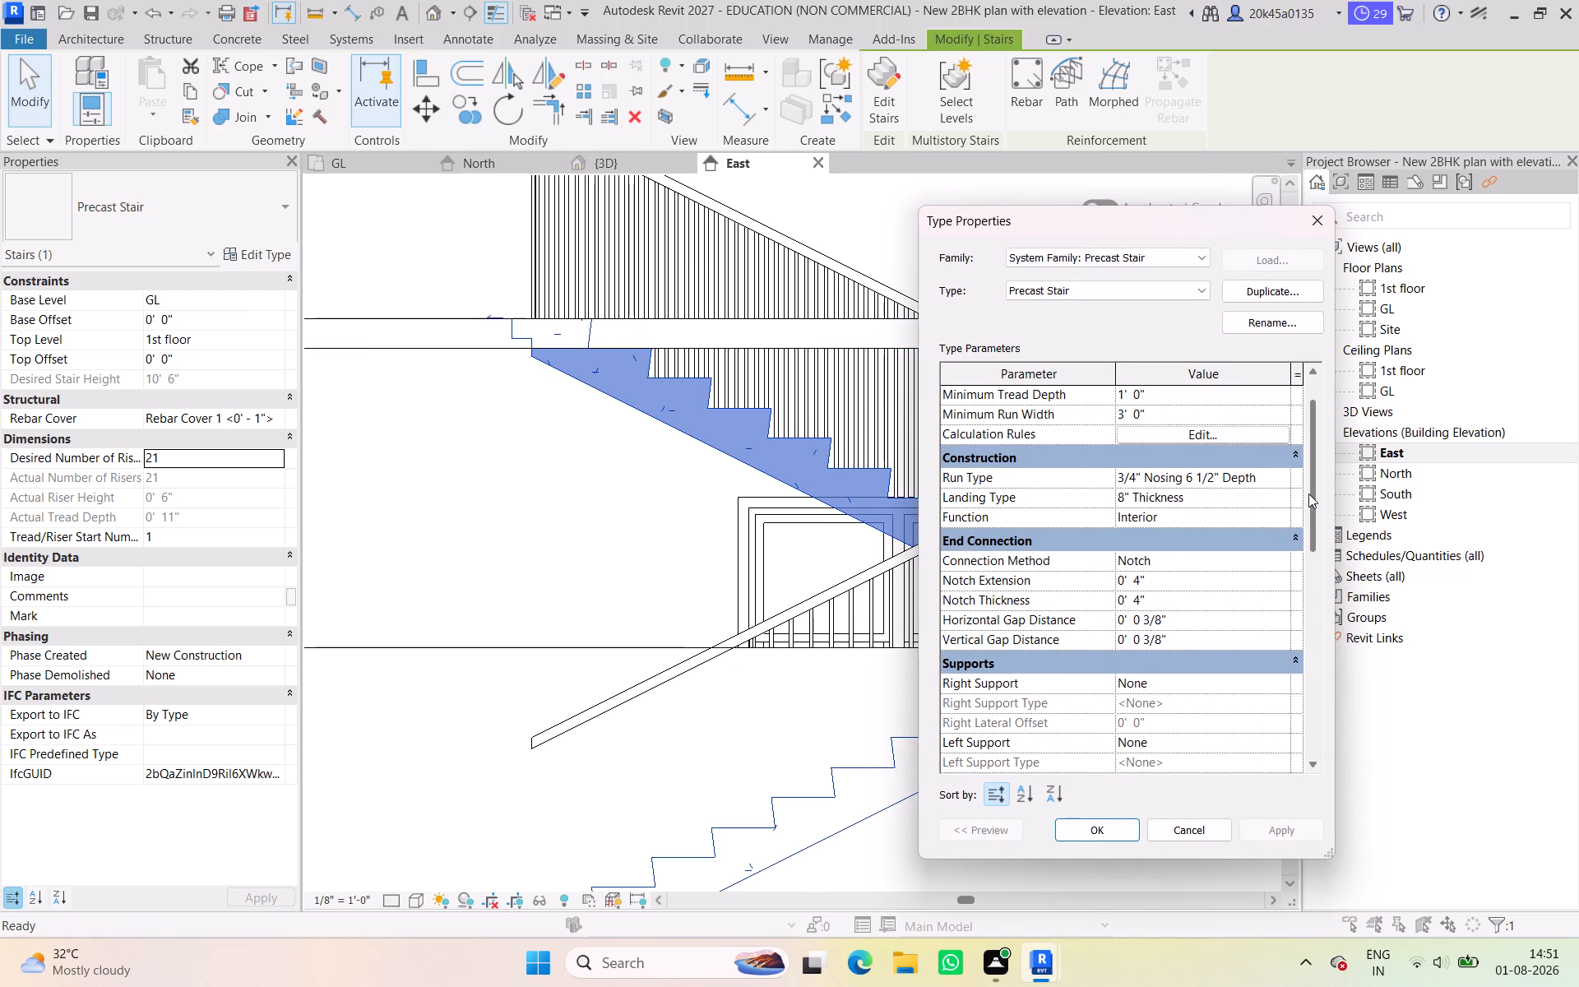
pyautogui.moveTo(1308, 493); pyautogui.dragTo(1313, 538)
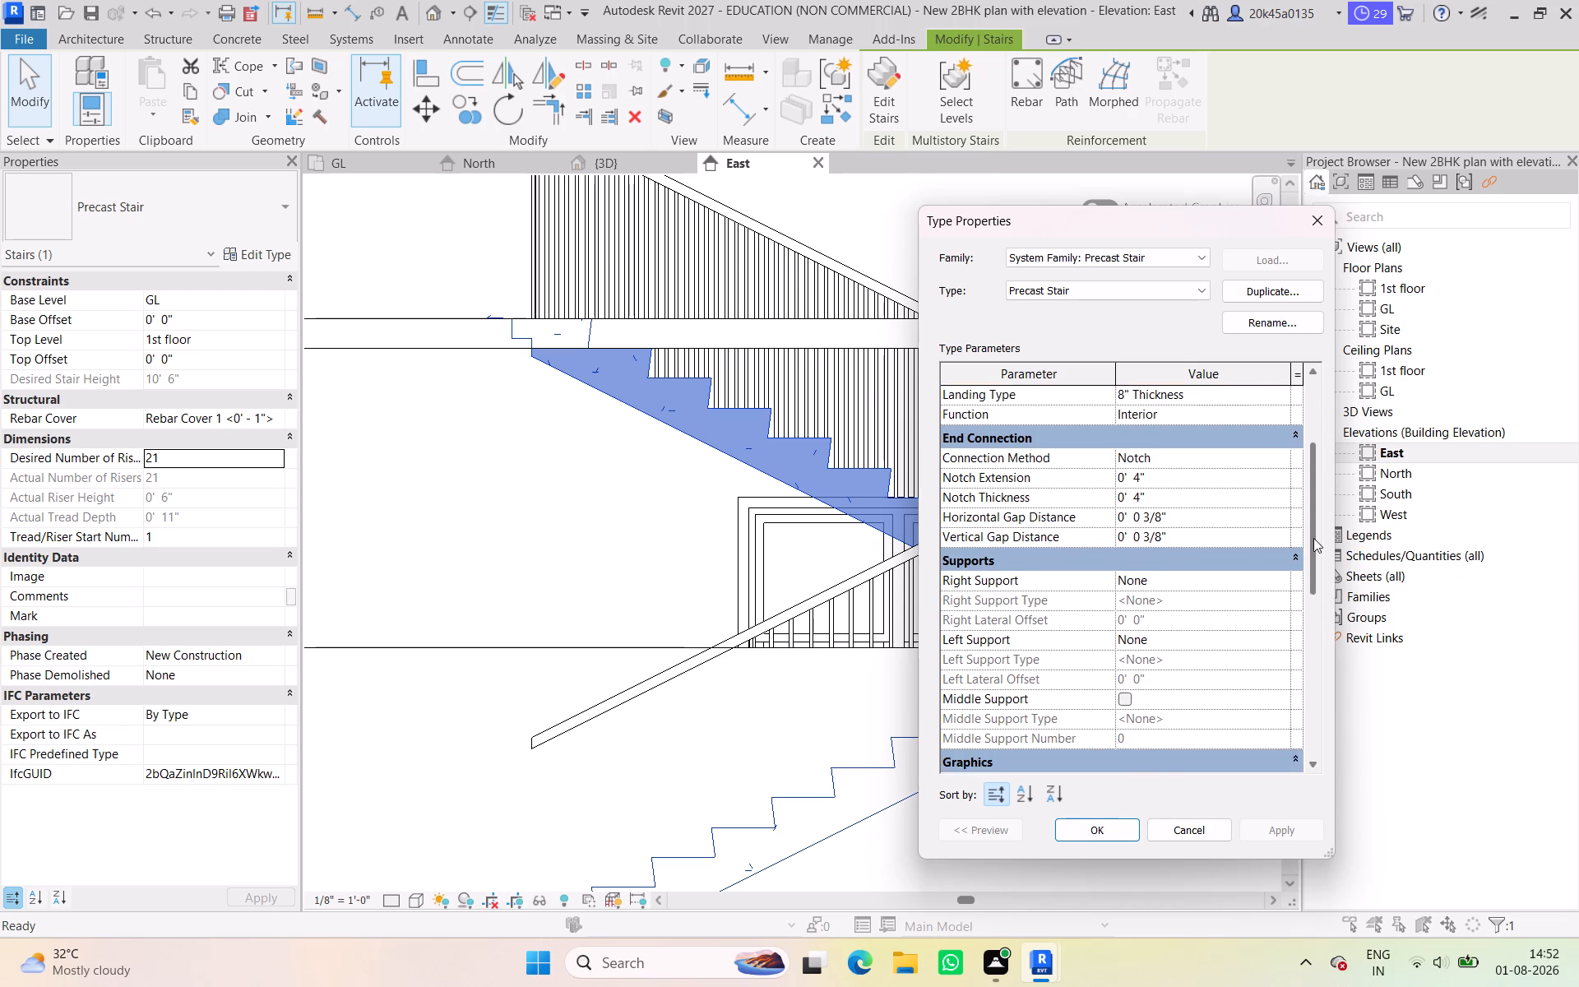
pyautogui.moveTo(1313, 538); pyautogui.dragTo(1316, 602)
pyautogui.click(1090, 840)
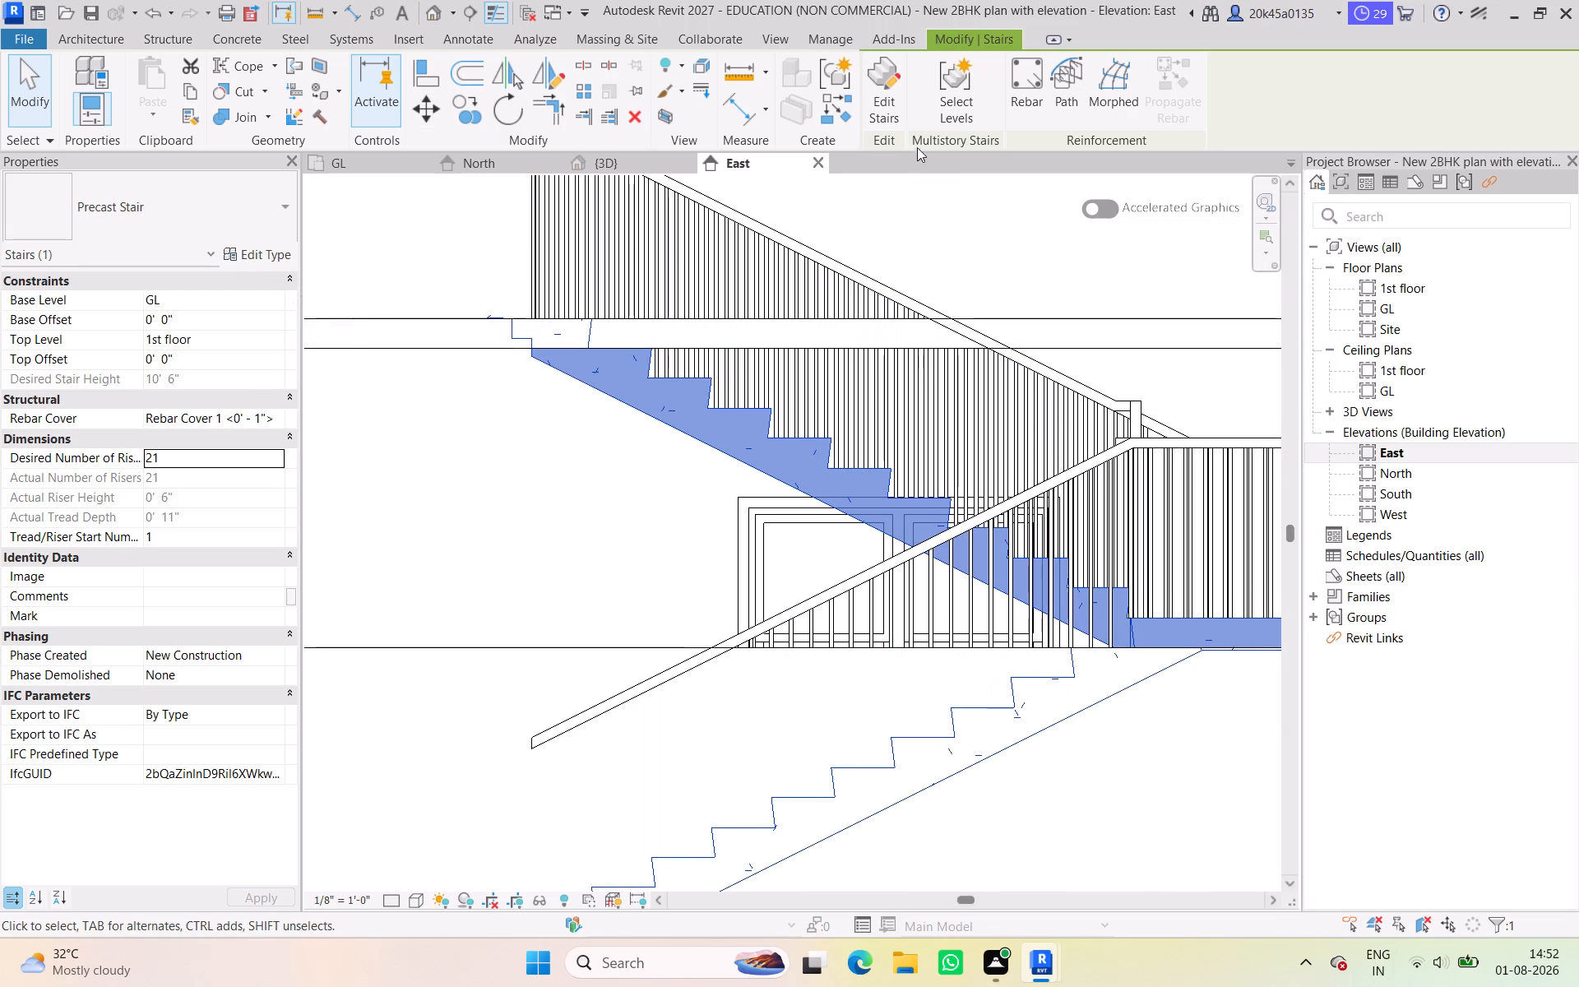
# Edit the stair and set the nosing length of the upper flight's monolithic run type to 0' 0", applying it.
pyautogui.click(877, 98)
pyautogui.click(702, 409)
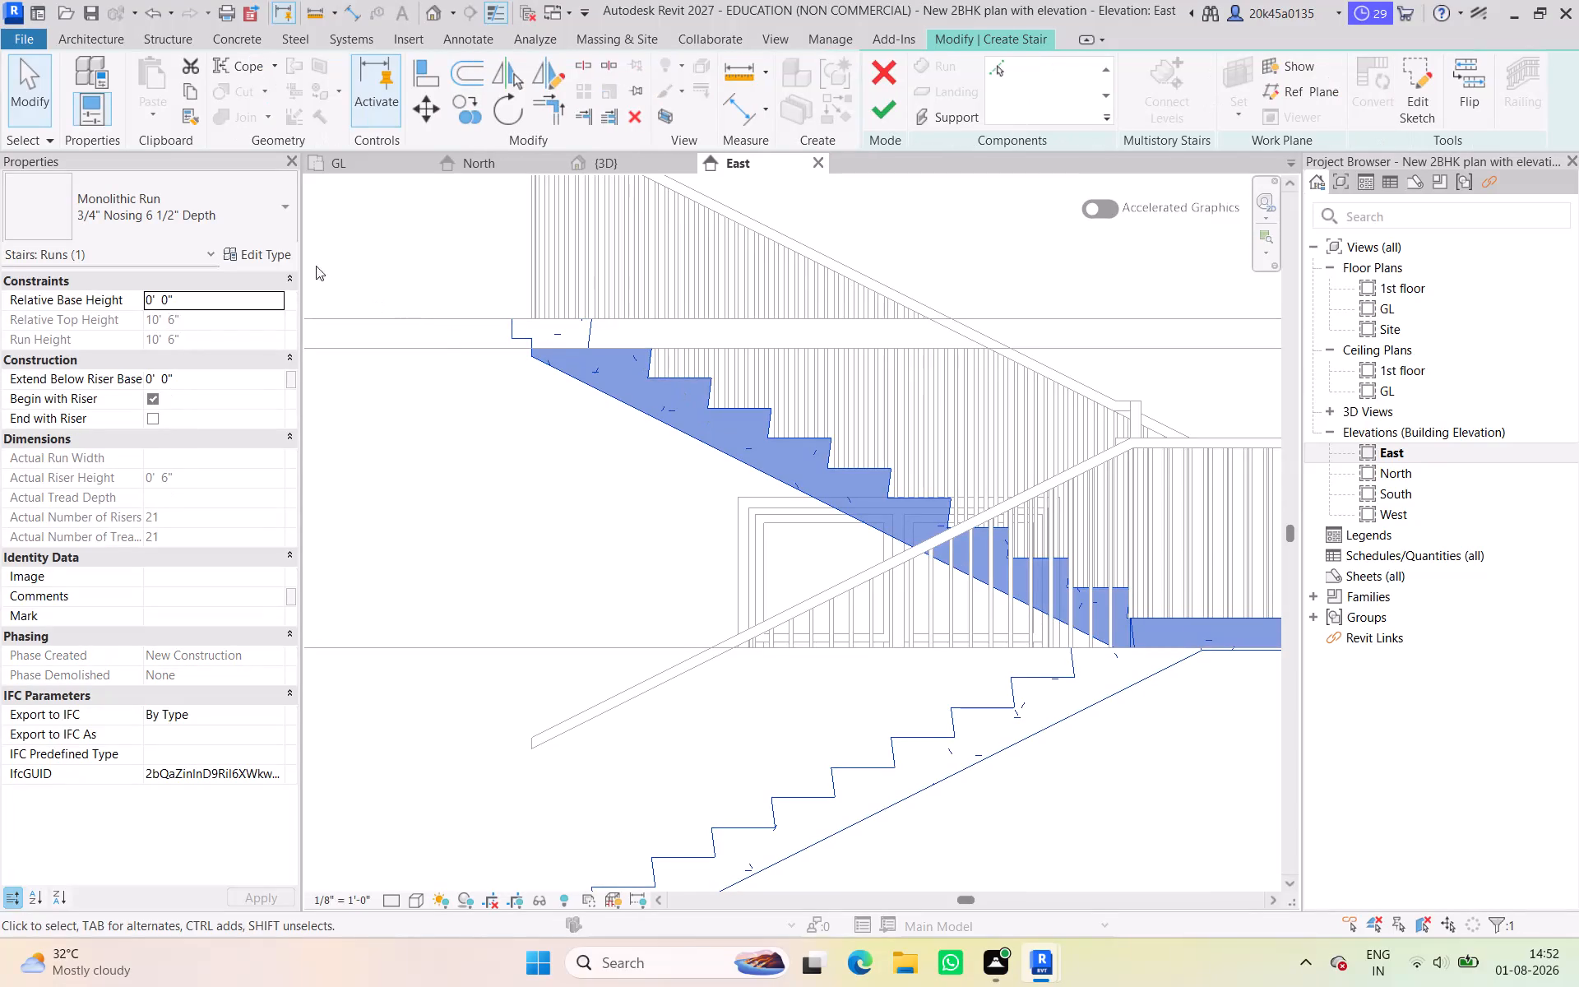
pyautogui.click(273, 258)
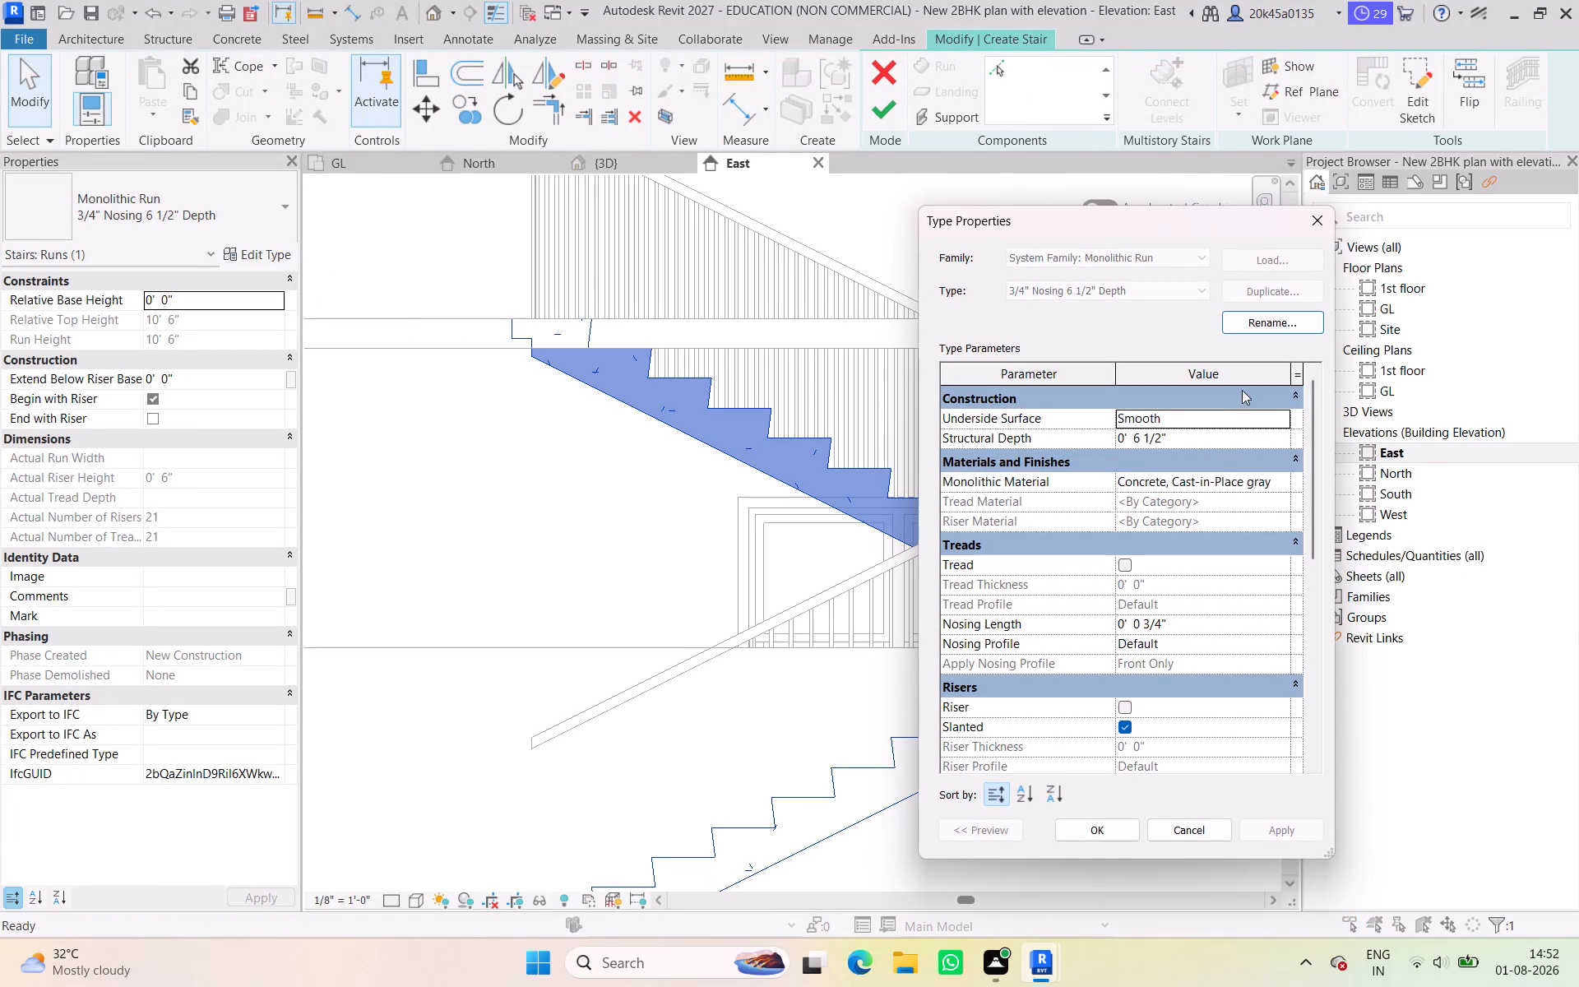
pyautogui.click(1263, 283)
pyautogui.click(1174, 622)
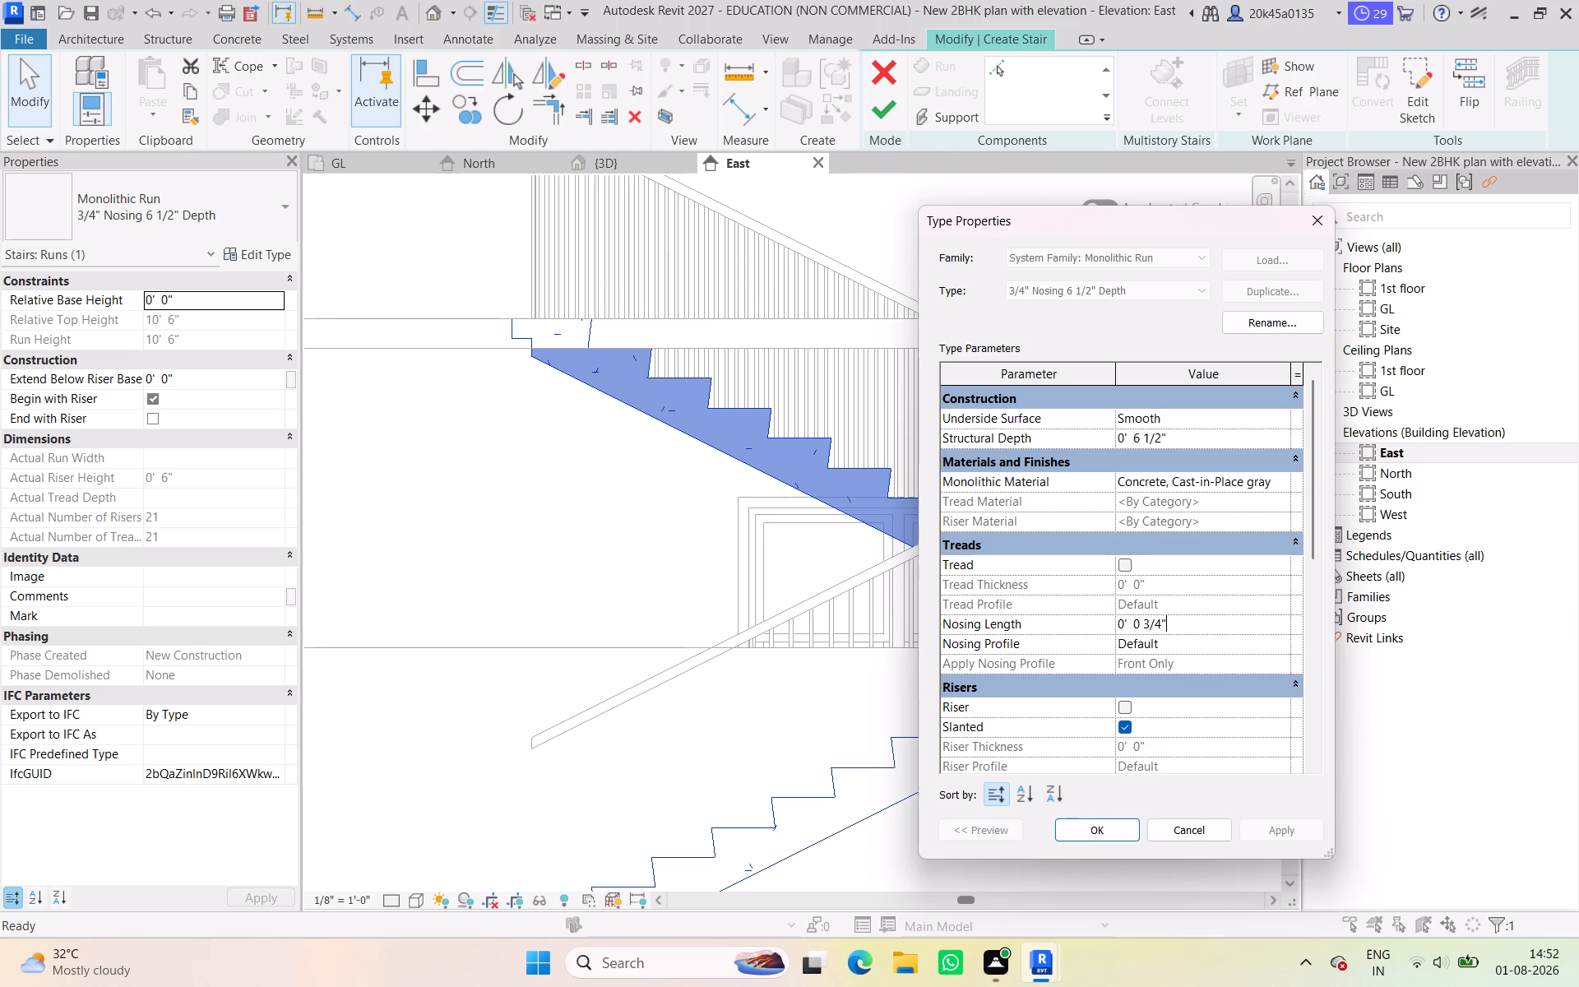
pyautogui.click(1221, 625)
pyautogui.moveTo(1211, 626); pyautogui.dragTo(991, 626)
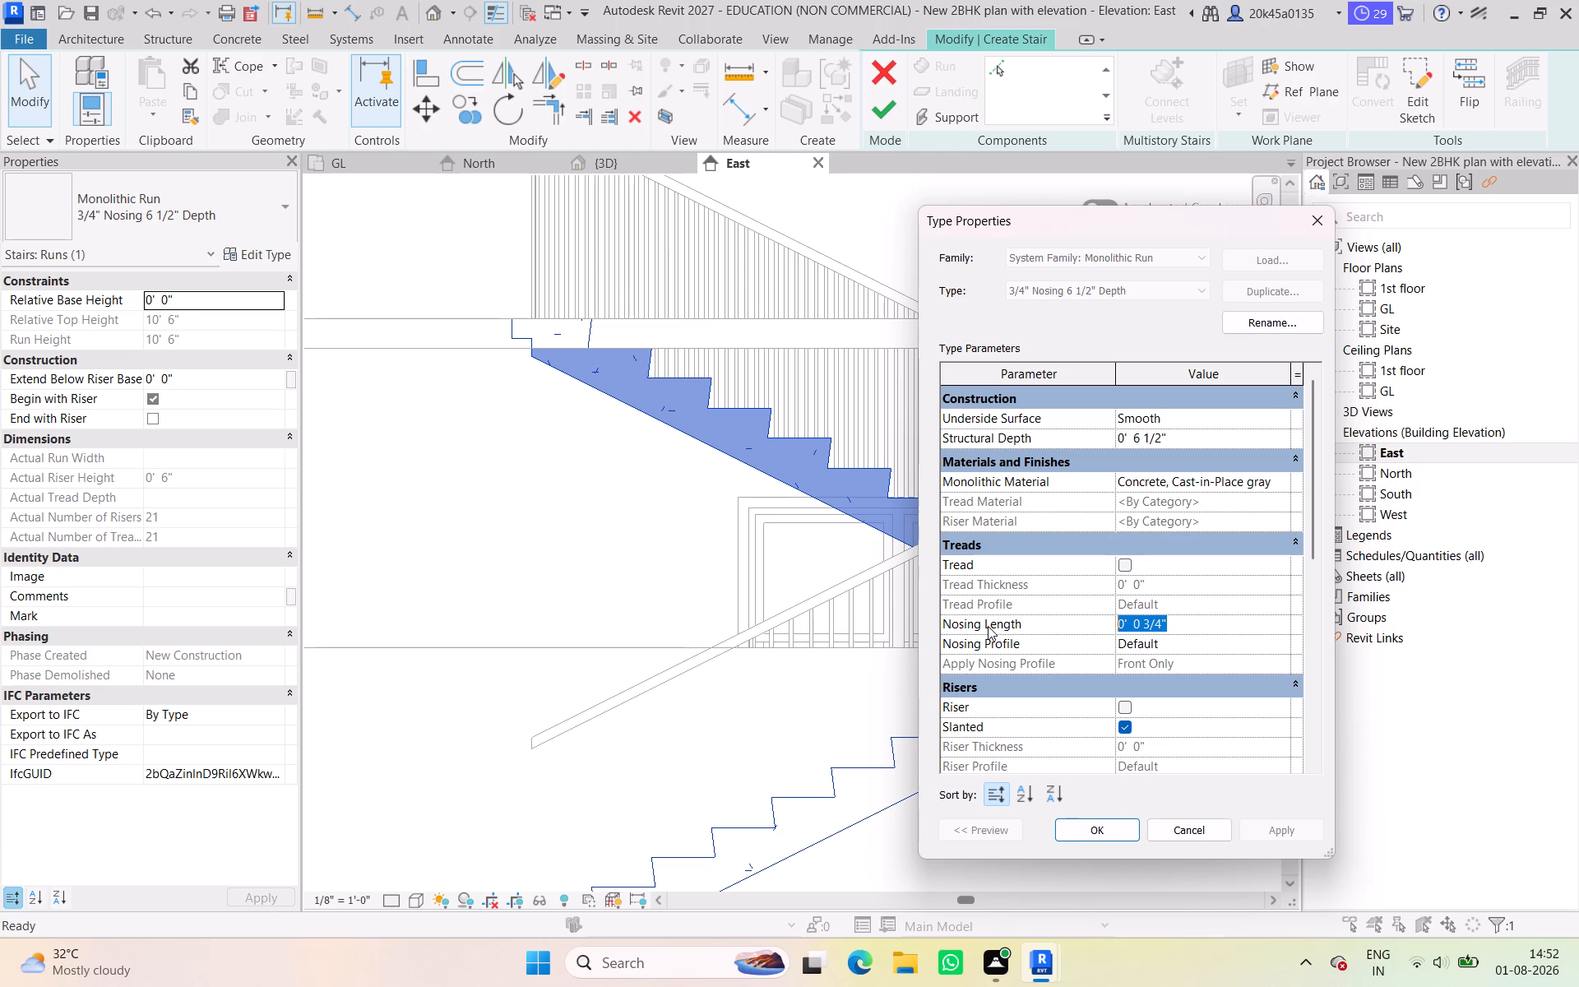
pyautogui.press('0')
pyautogui.press('Return')
pyautogui.press('.')
pyautogui.press('BackSpace')
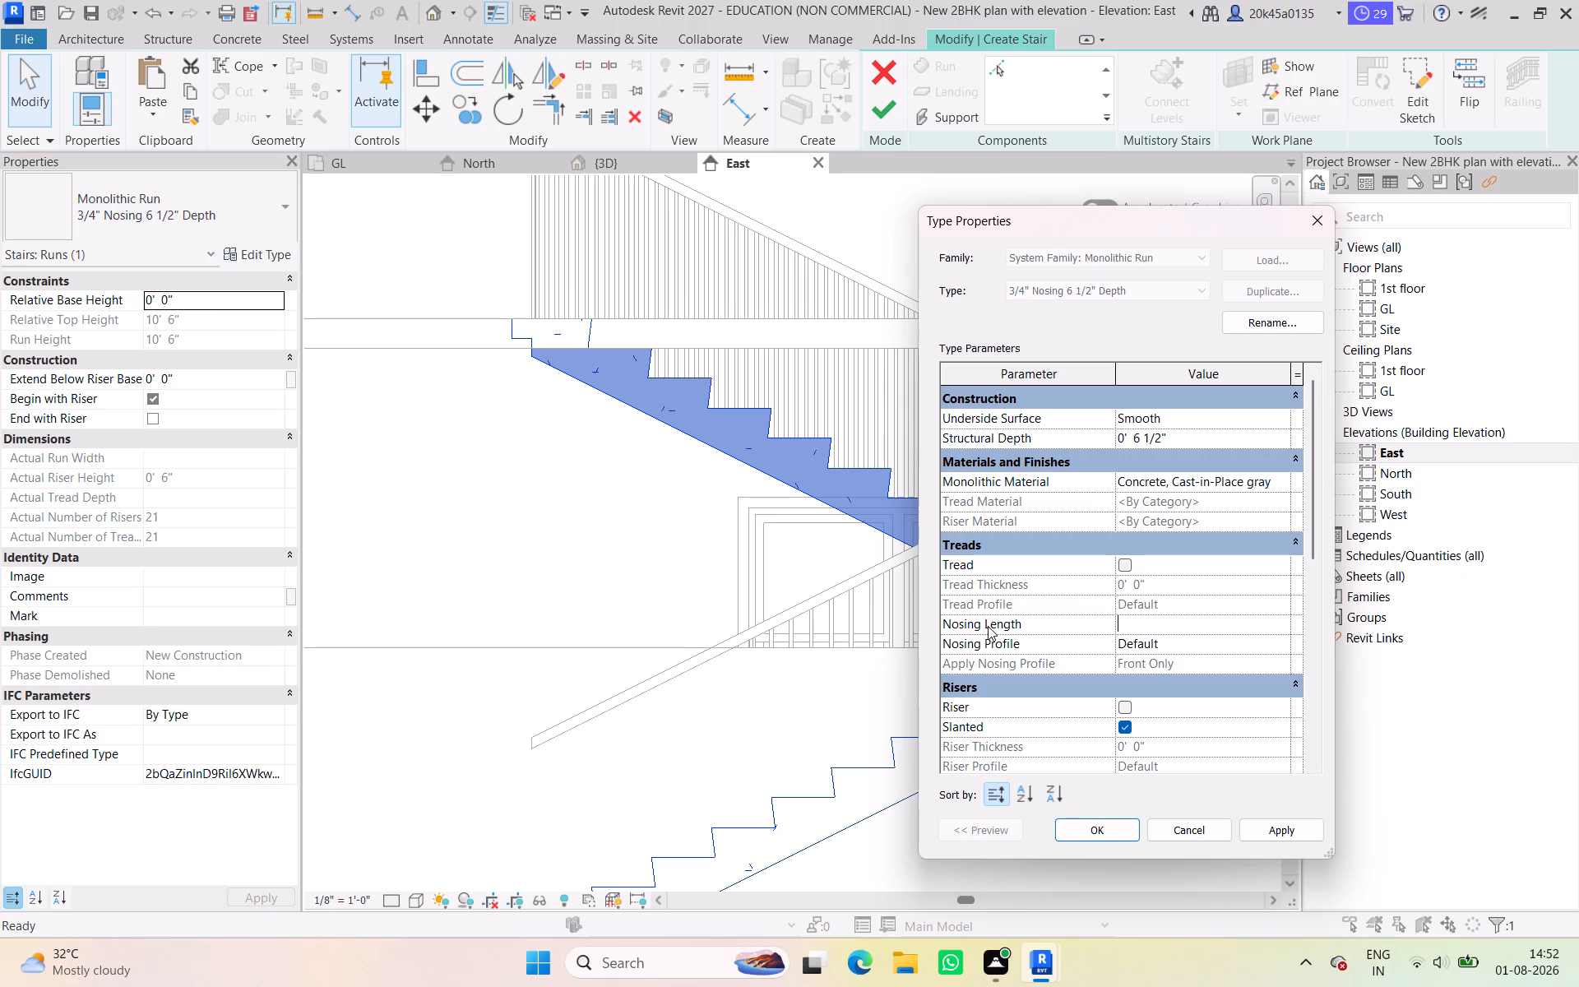
pyautogui.press('0')
pyautogui.press('Return')
pyautogui.click(1270, 824)
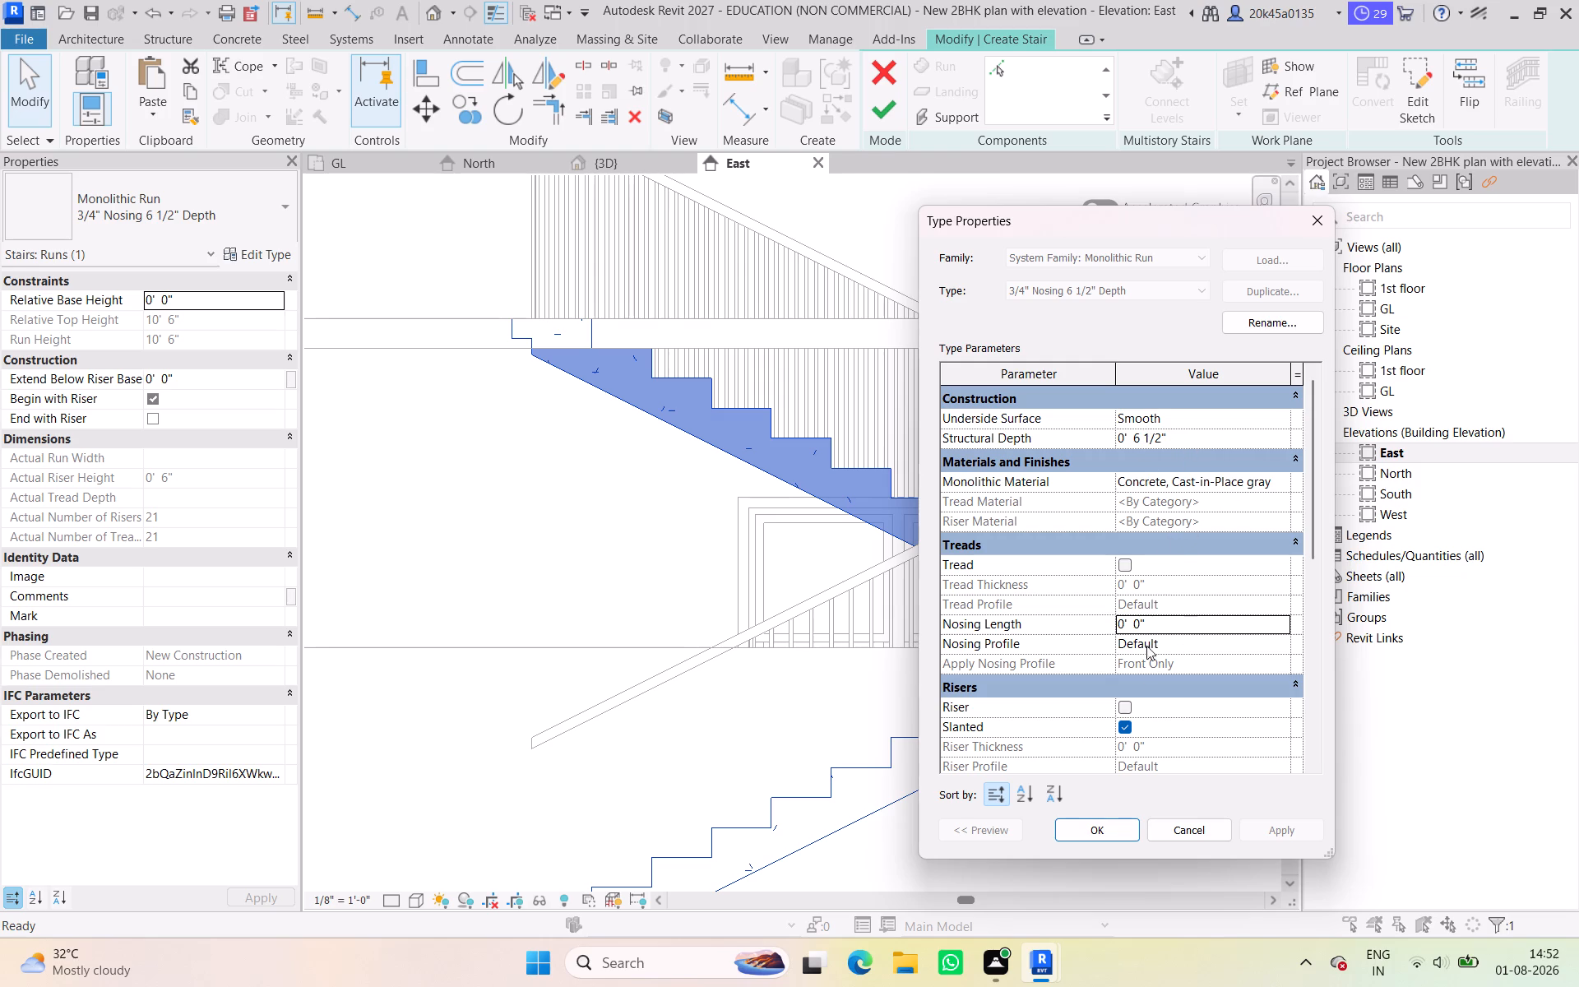
pyautogui.click(1187, 498)
# Switch to File Explorer and examine the marble texture images download (21), Comptoirs Montréal and download (19) in Downloads.
pyautogui.click(903, 952)
pyautogui.click(104, 554)
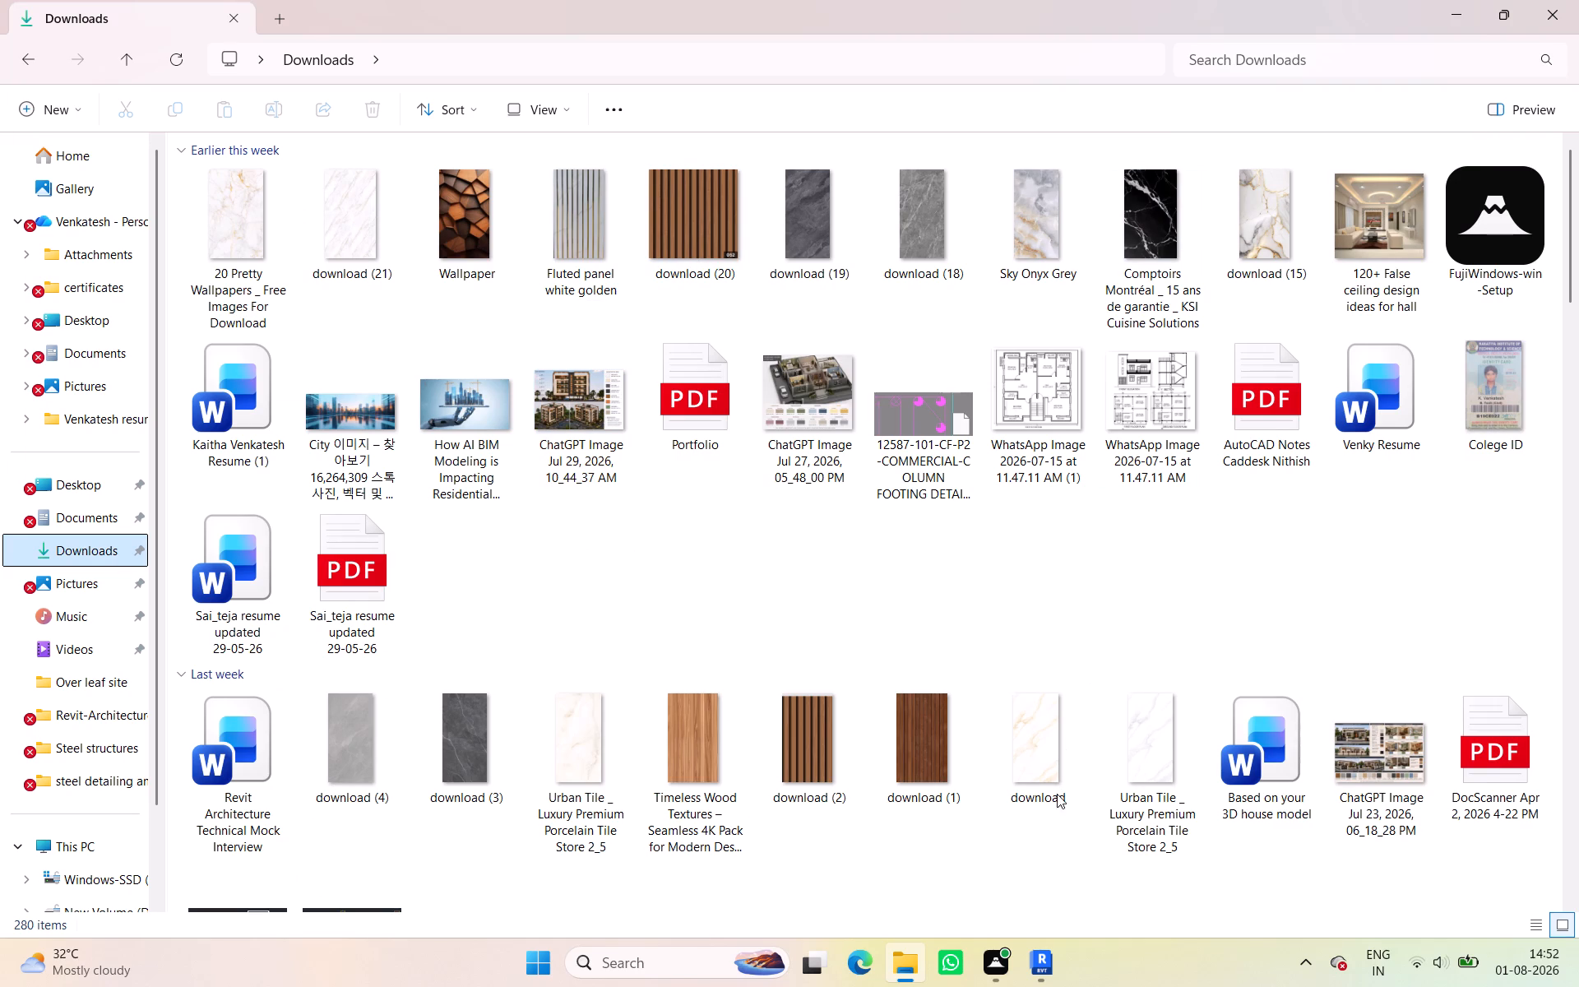
pyautogui.scroll(2, 1194, 256)
pyautogui.scroll(-2, 1194, 256)
pyautogui.scroll(3, 1229, 276)
pyautogui.doubleClick(347, 245)
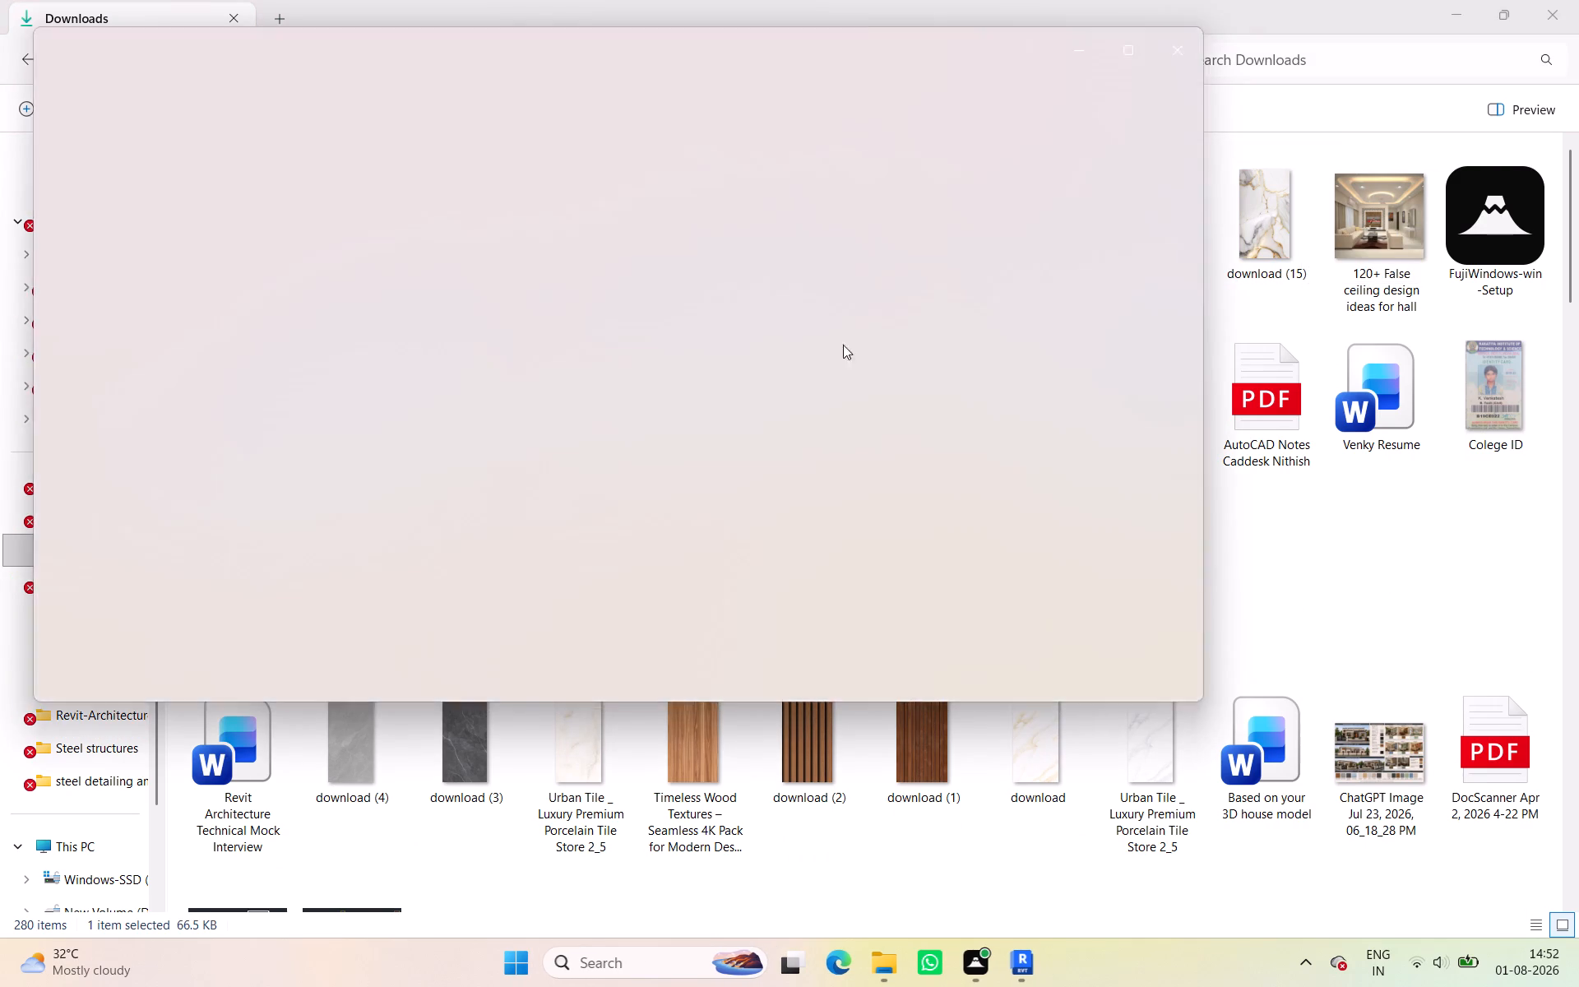
pyautogui.scroll(2, 621, 329)
pyautogui.scroll(-2, 621, 328)
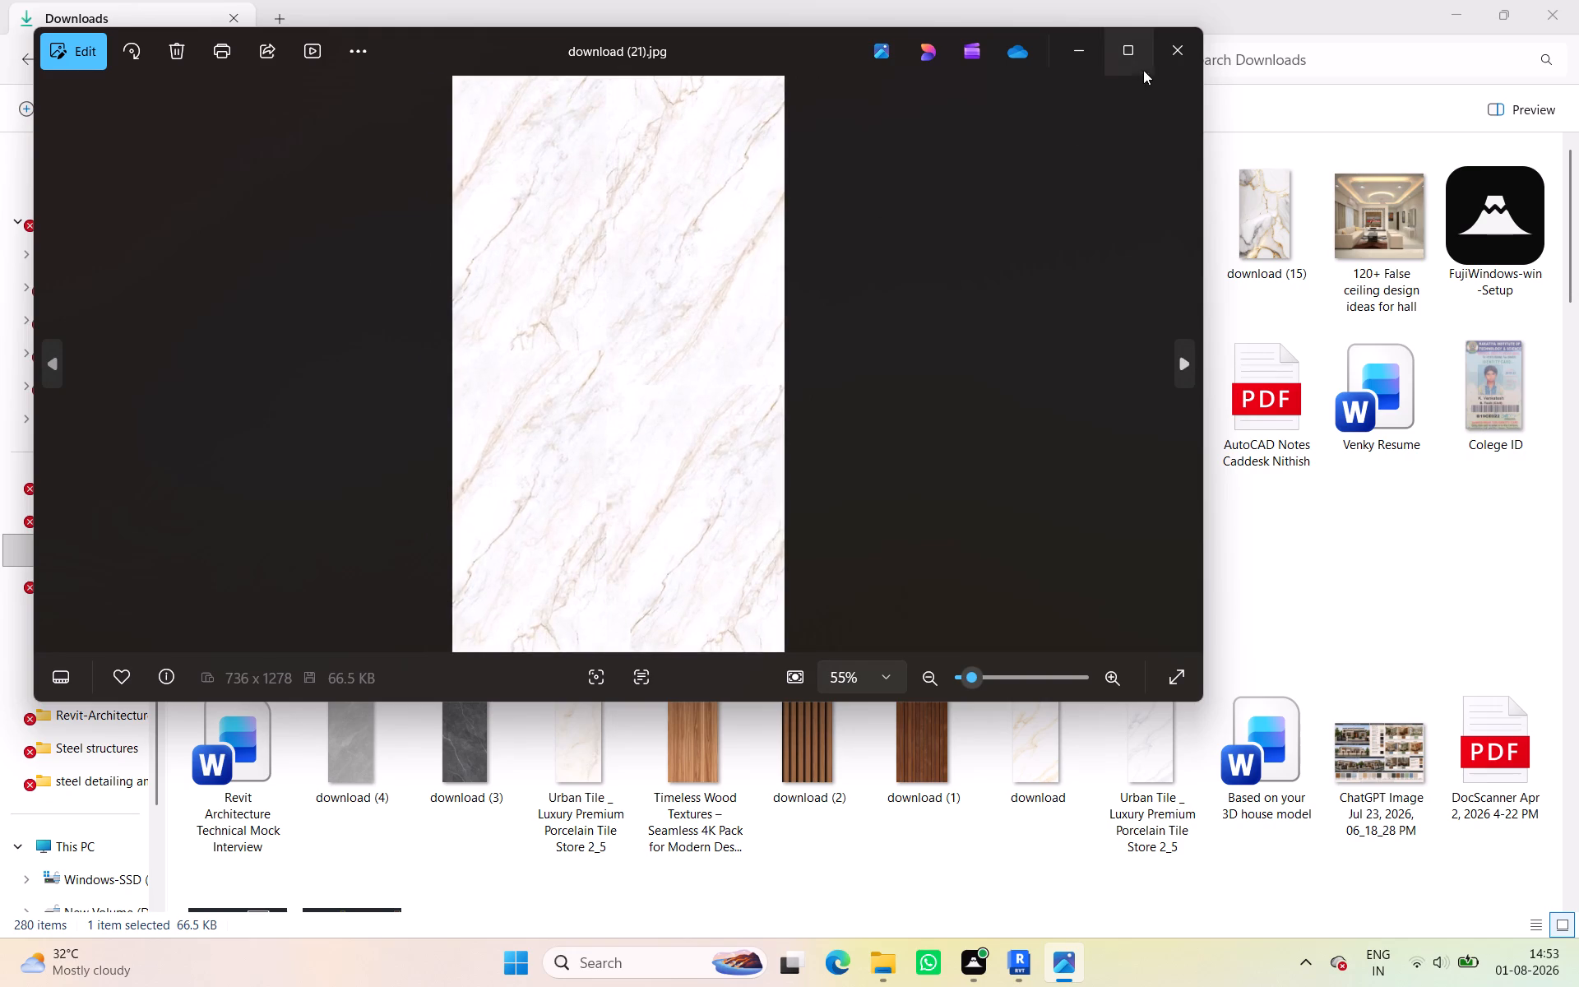
pyautogui.click(1164, 53)
pyautogui.doubleClick(1143, 211)
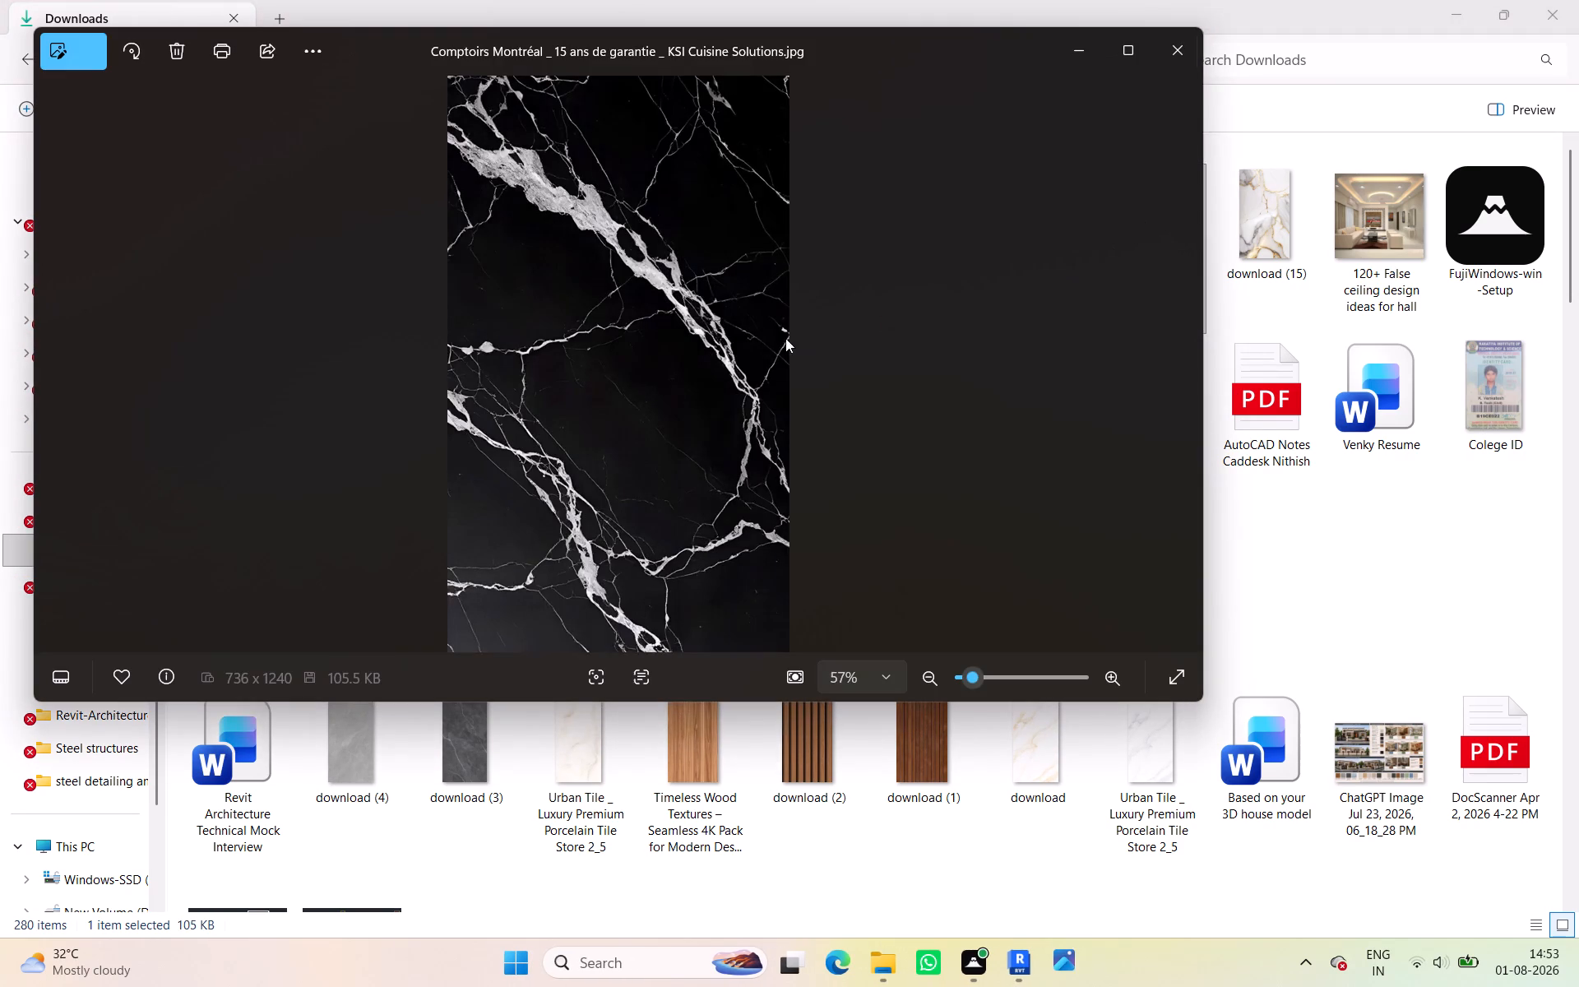
pyautogui.scroll(2, 763, 339)
pyautogui.scroll(-3, 762, 336)
pyautogui.click(1183, 59)
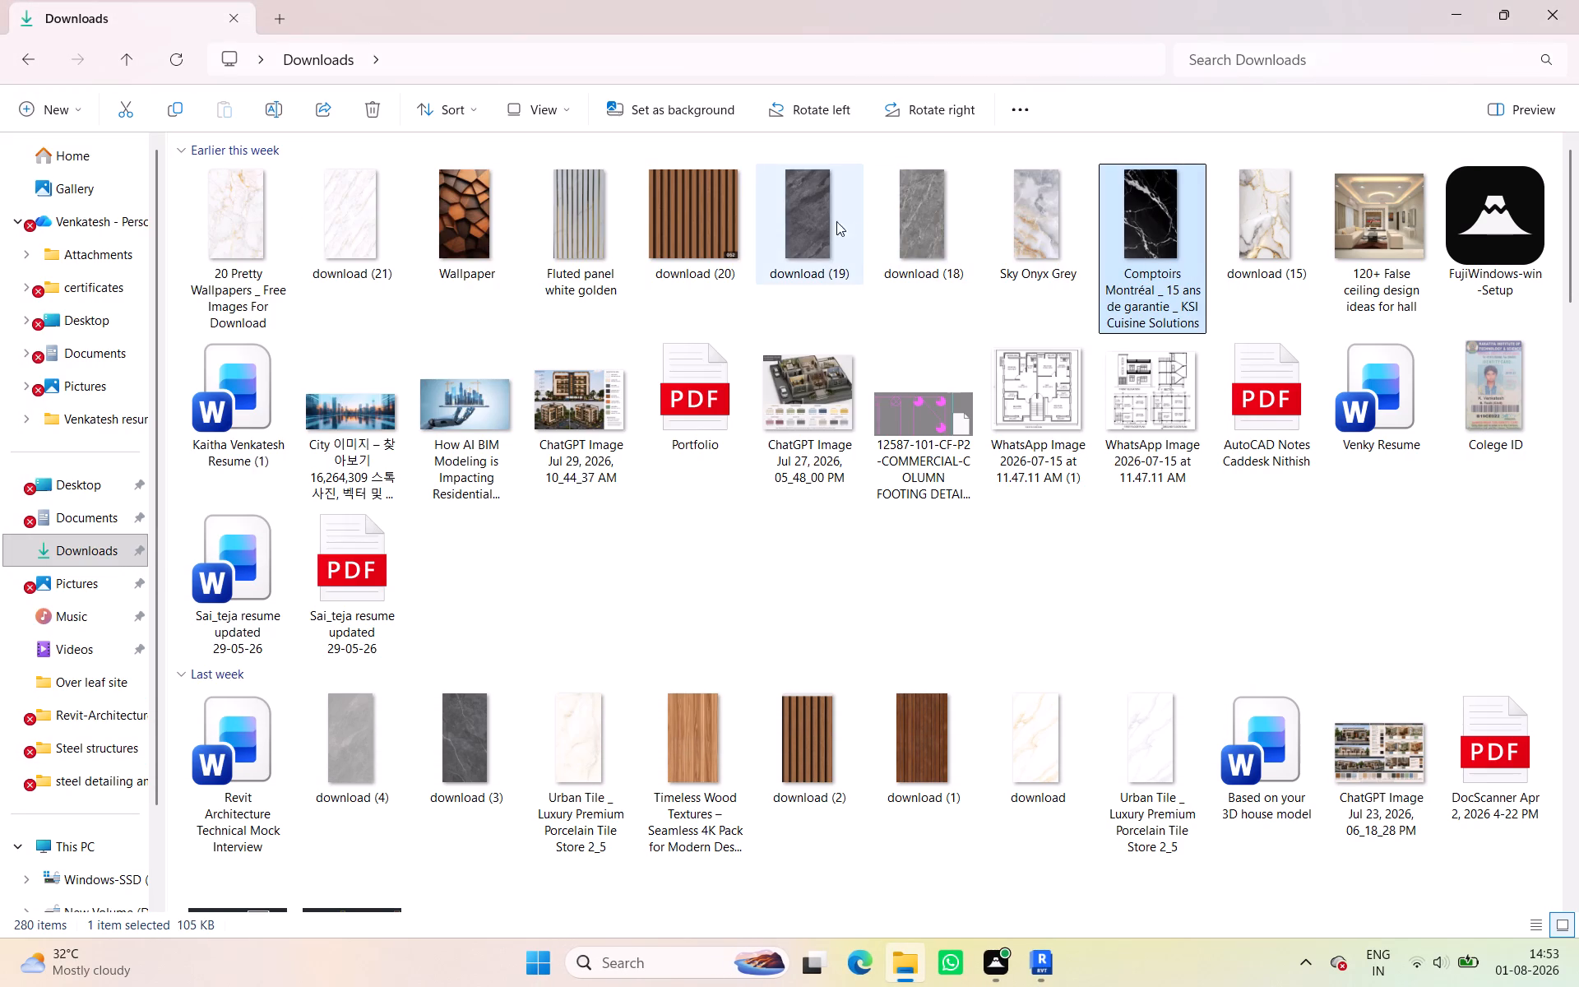
pyautogui.doubleClick(803, 220)
pyautogui.scroll(2, 716, 292)
pyautogui.scroll(-3, 714, 291)
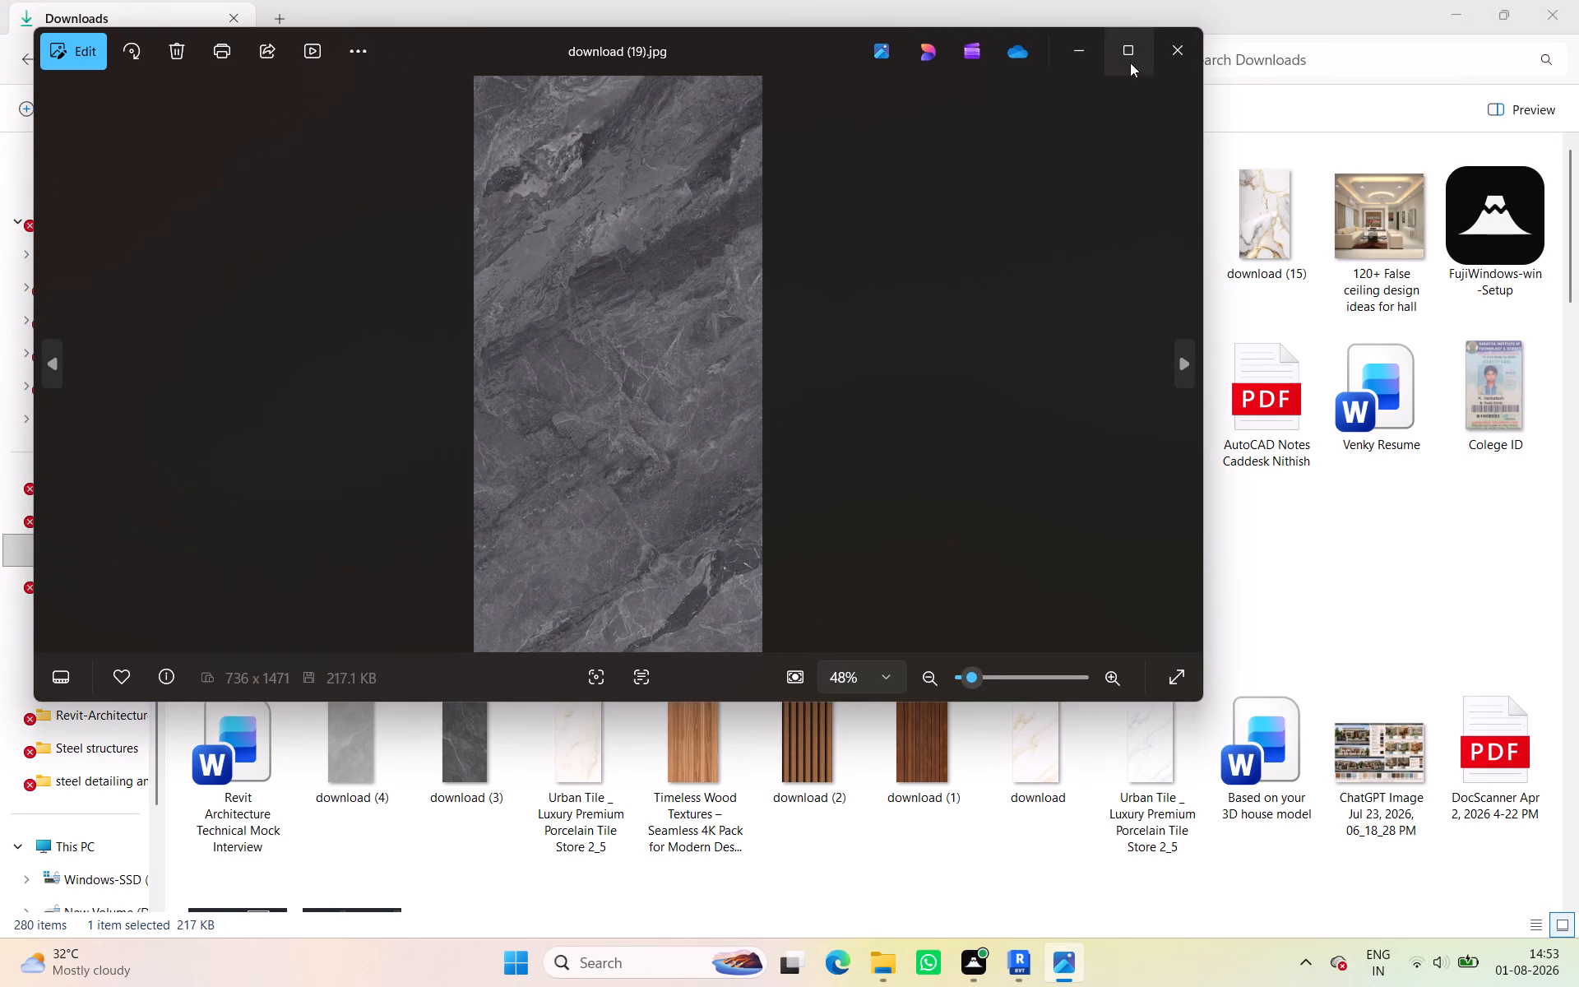
pyautogui.click(1175, 50)
pyautogui.click(1042, 965)
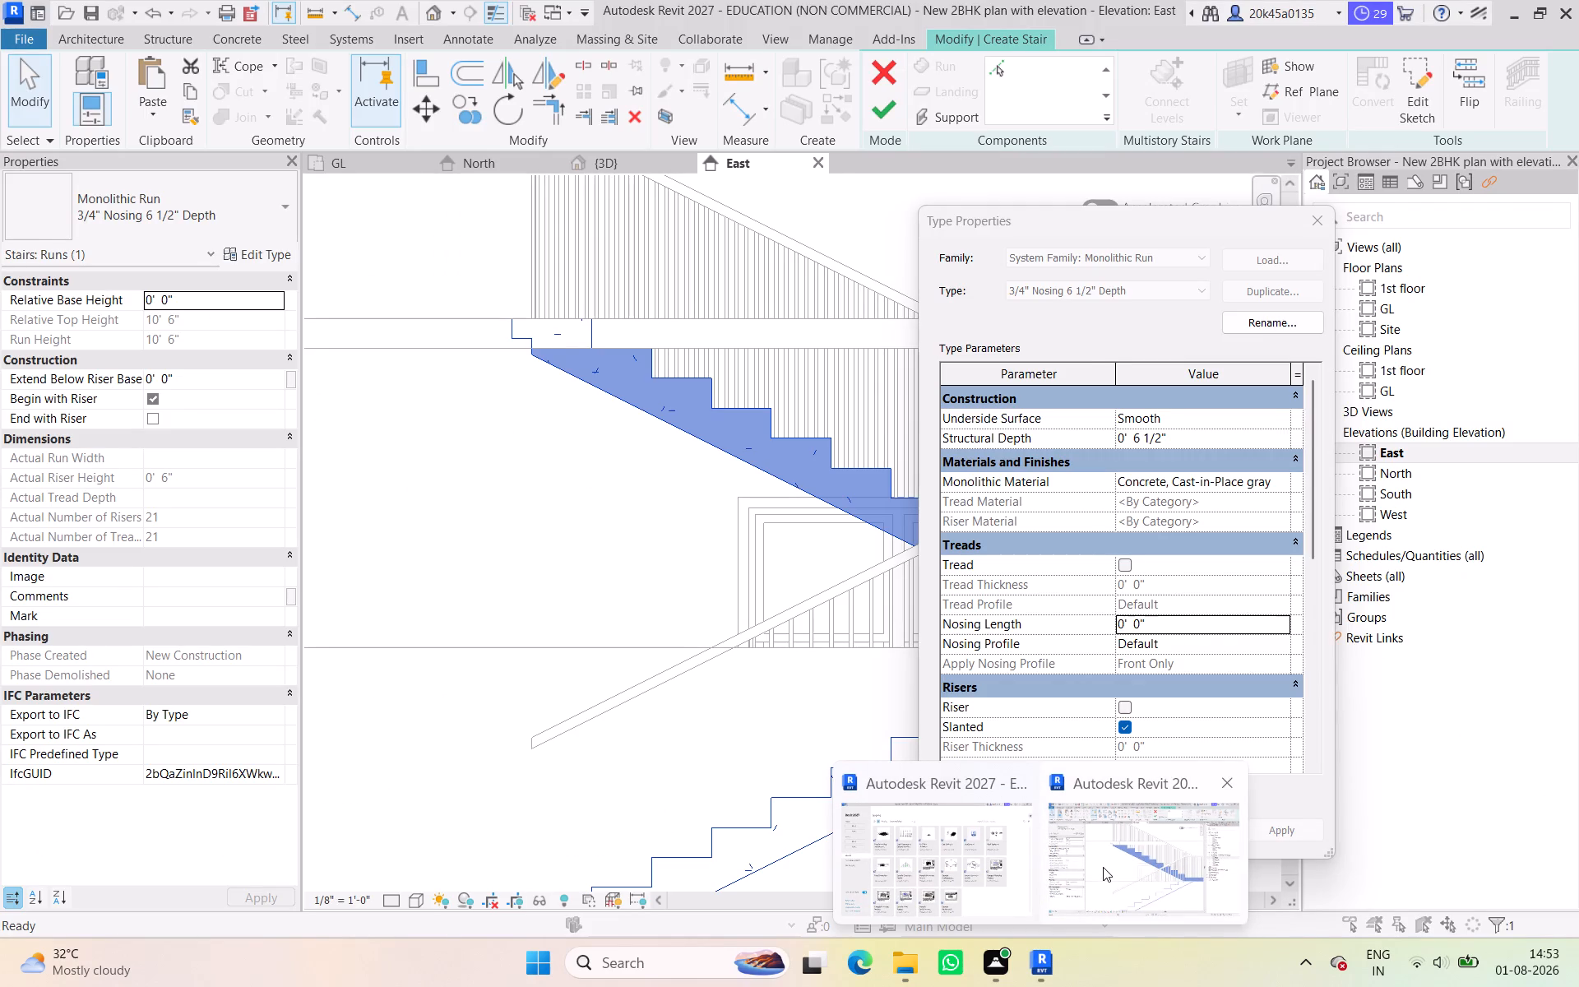
pyautogui.click(897, 956)
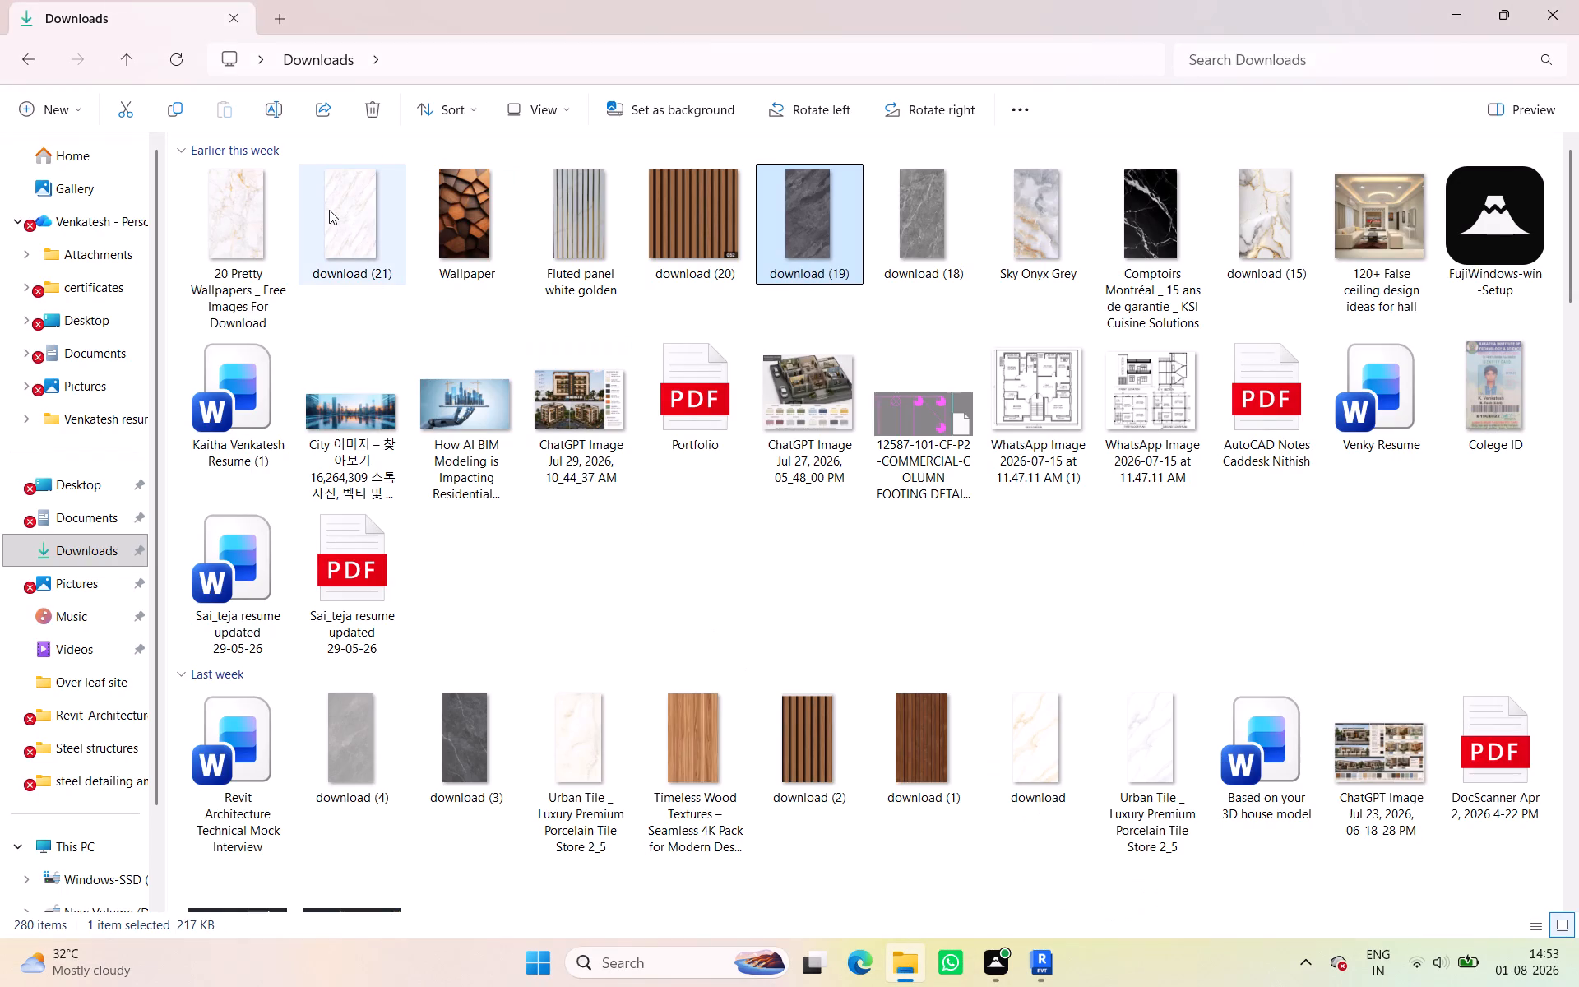
pyautogui.doubleClick(343, 216)
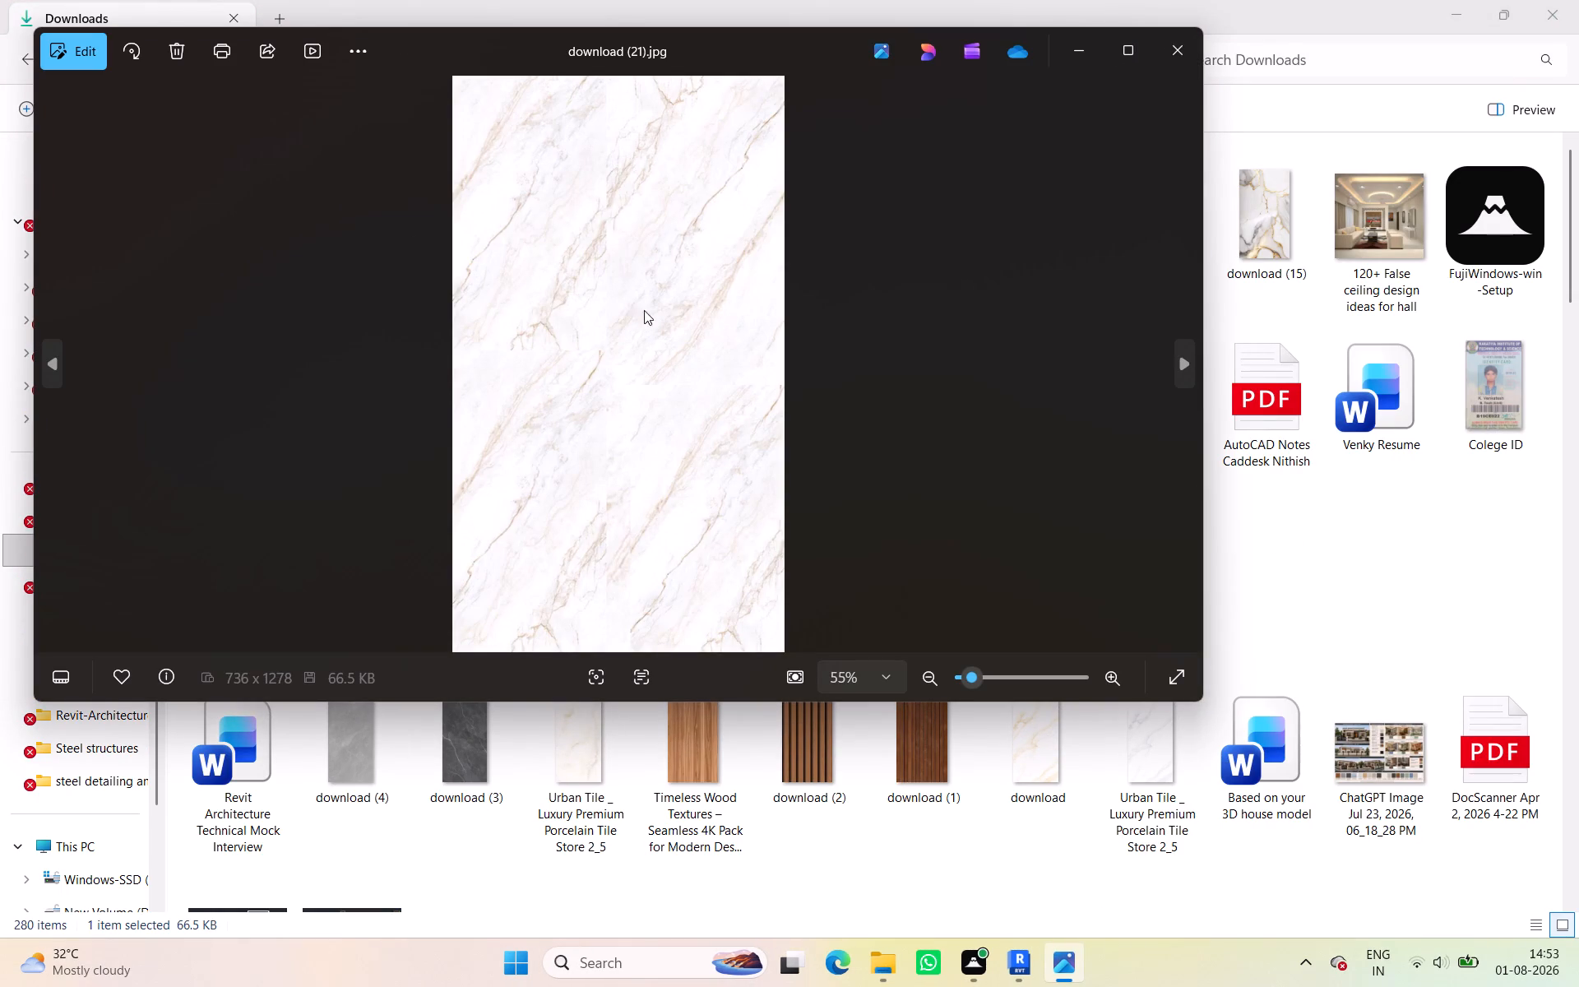
pyautogui.click(1180, 53)
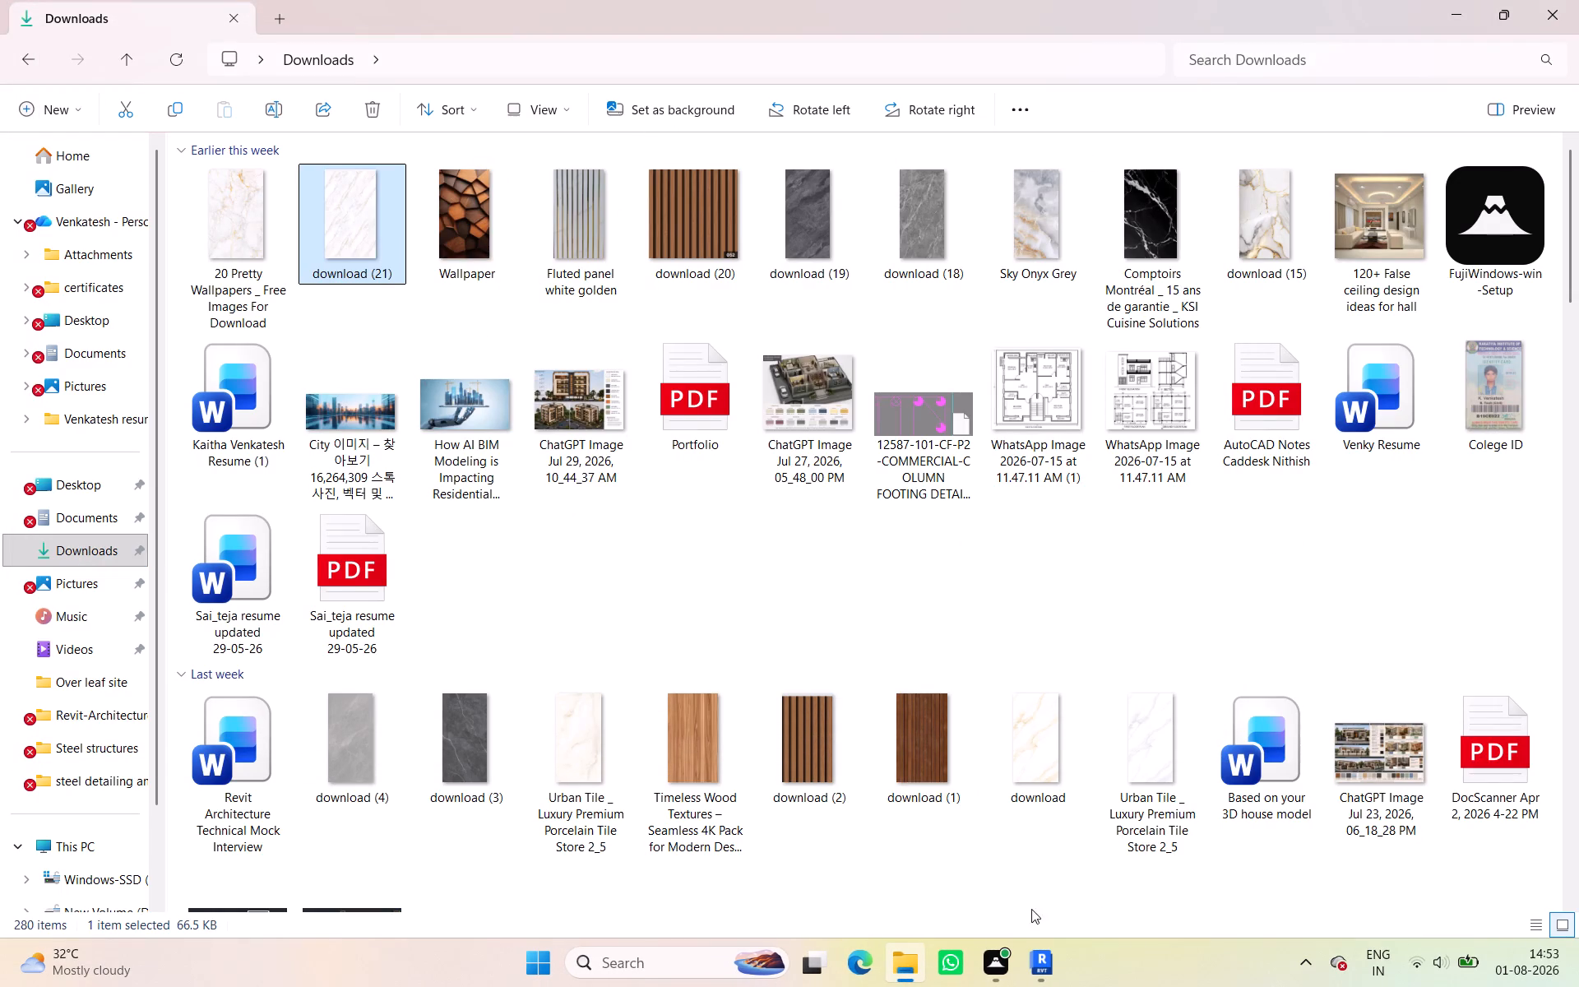
# Return to Revit and enable both treads and risers for the upper flight's monolithic run type.
pyautogui.click(1039, 953)
pyautogui.click(1097, 836)
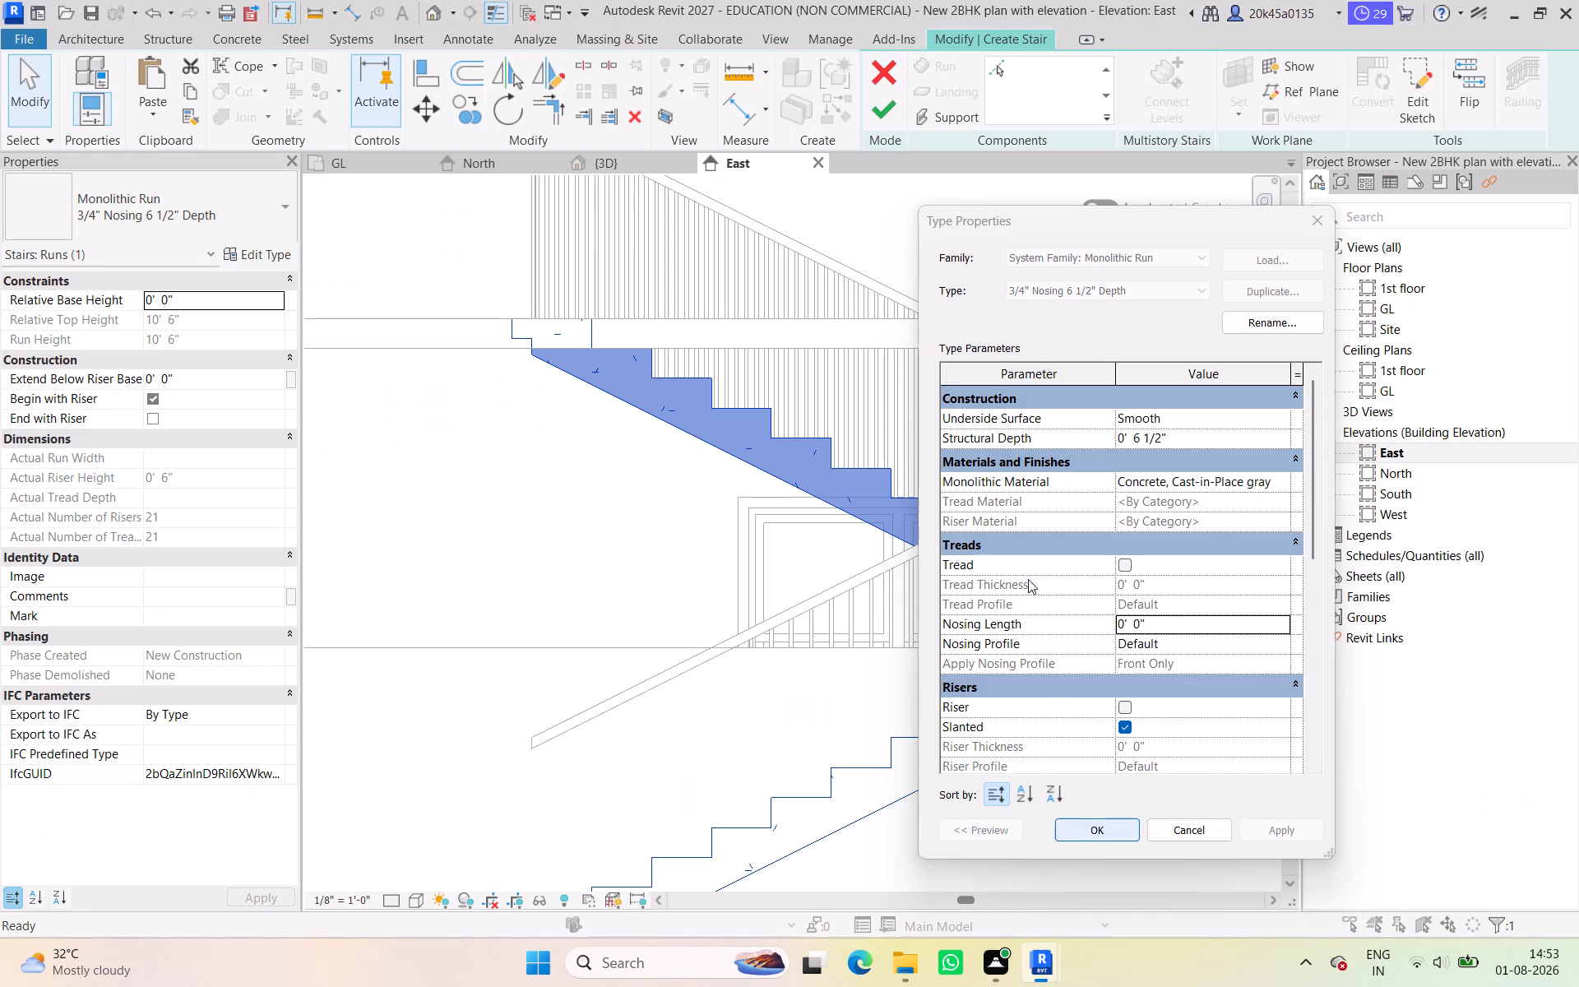
pyautogui.click(1124, 566)
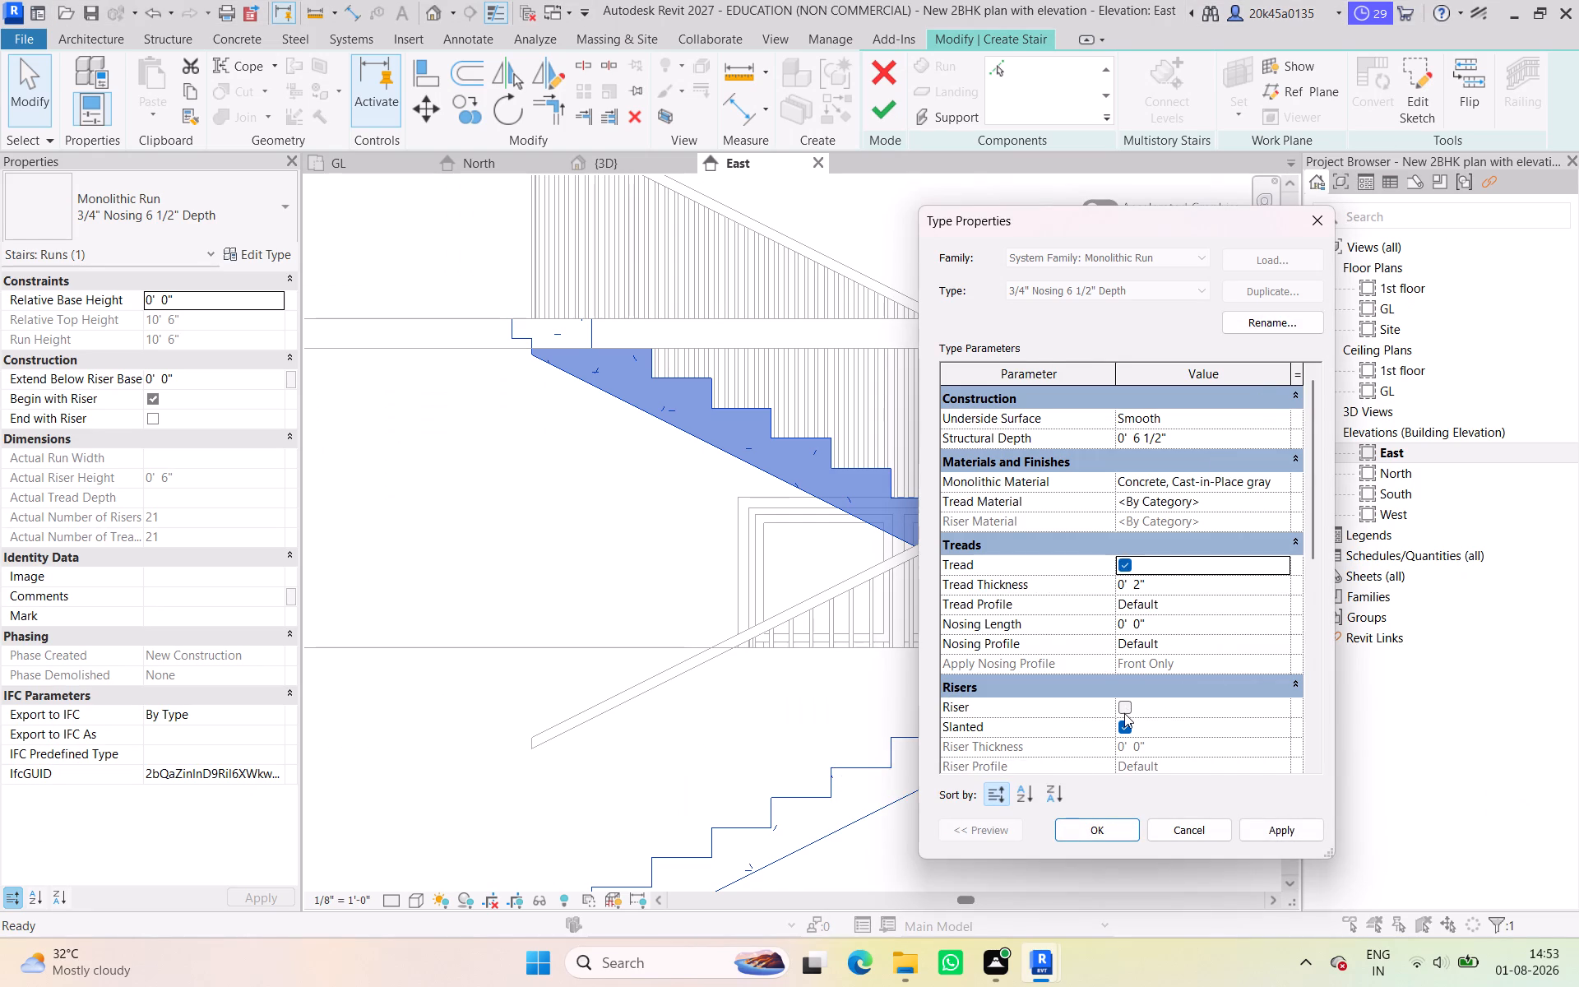
pyautogui.click(1124, 713)
# Create a new material for the run's Tread Material and name it "Tread and riser tiles".
pyautogui.click(1209, 500)
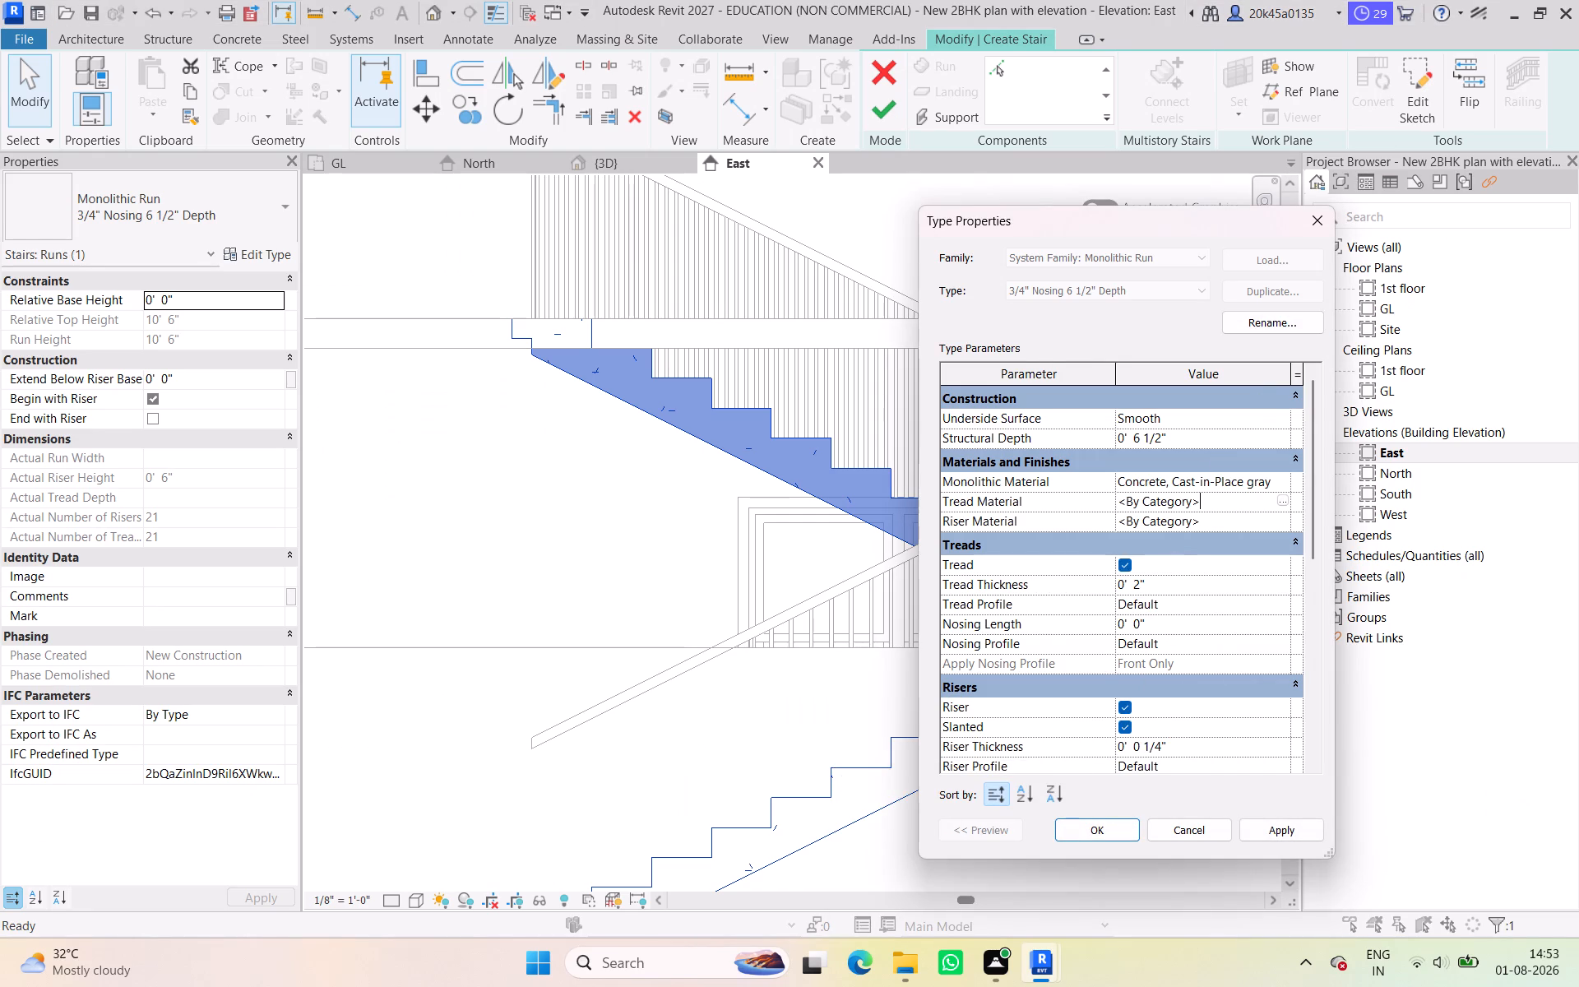
pyautogui.click(1280, 496)
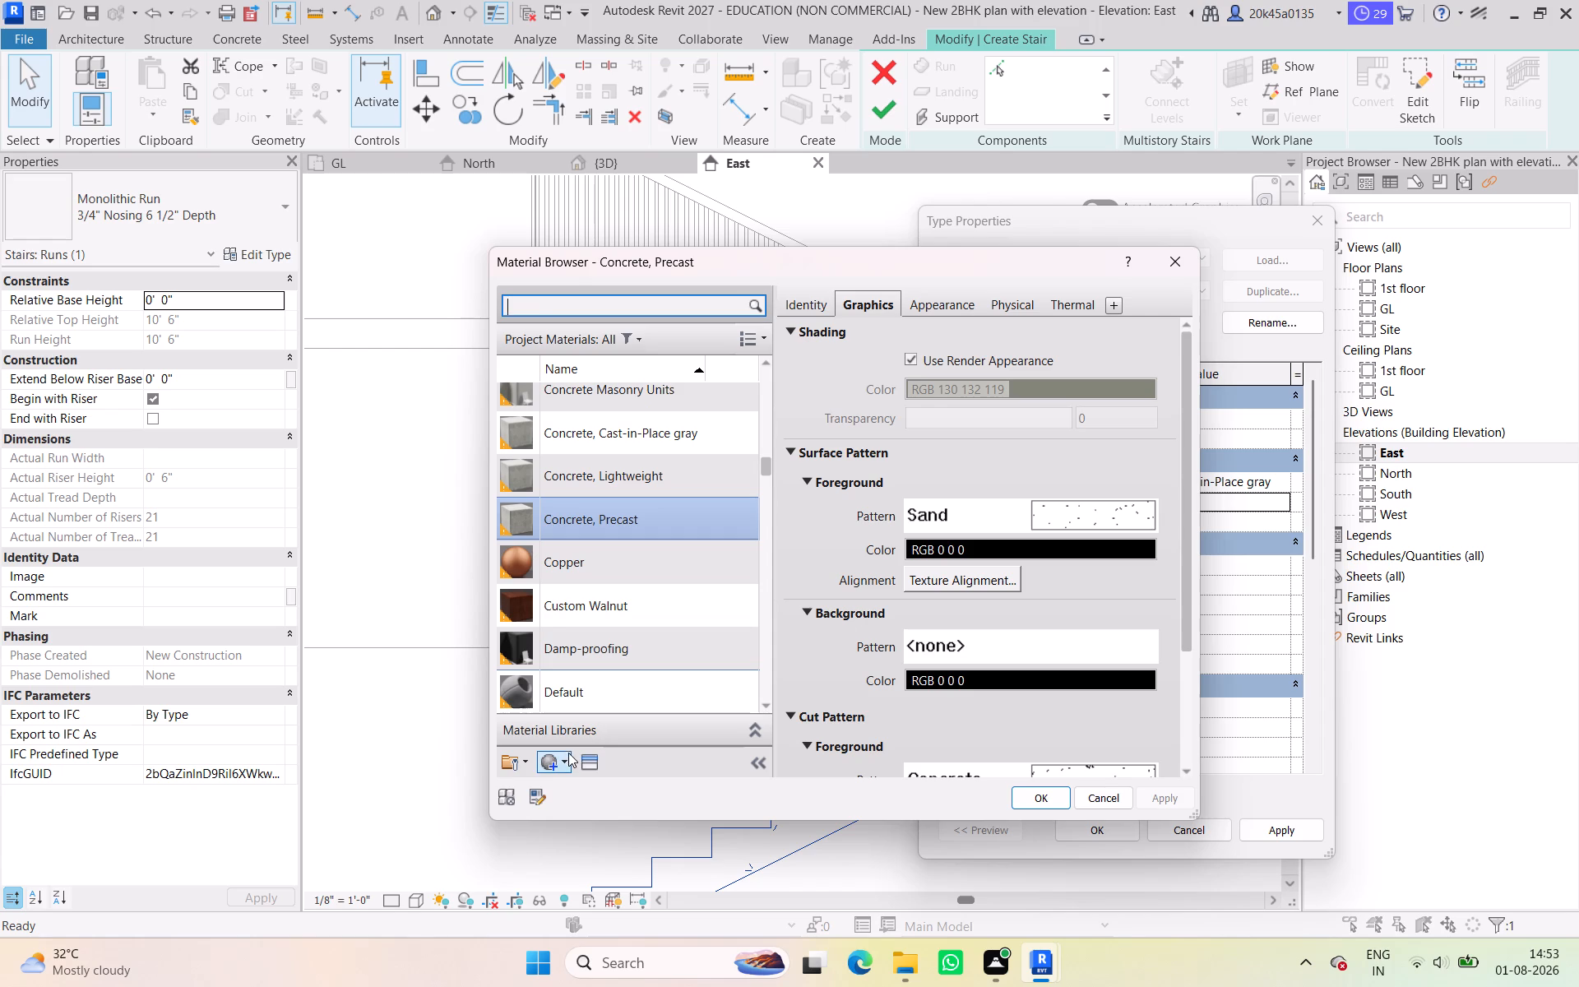
pyautogui.click(568, 754)
pyautogui.click(583, 784)
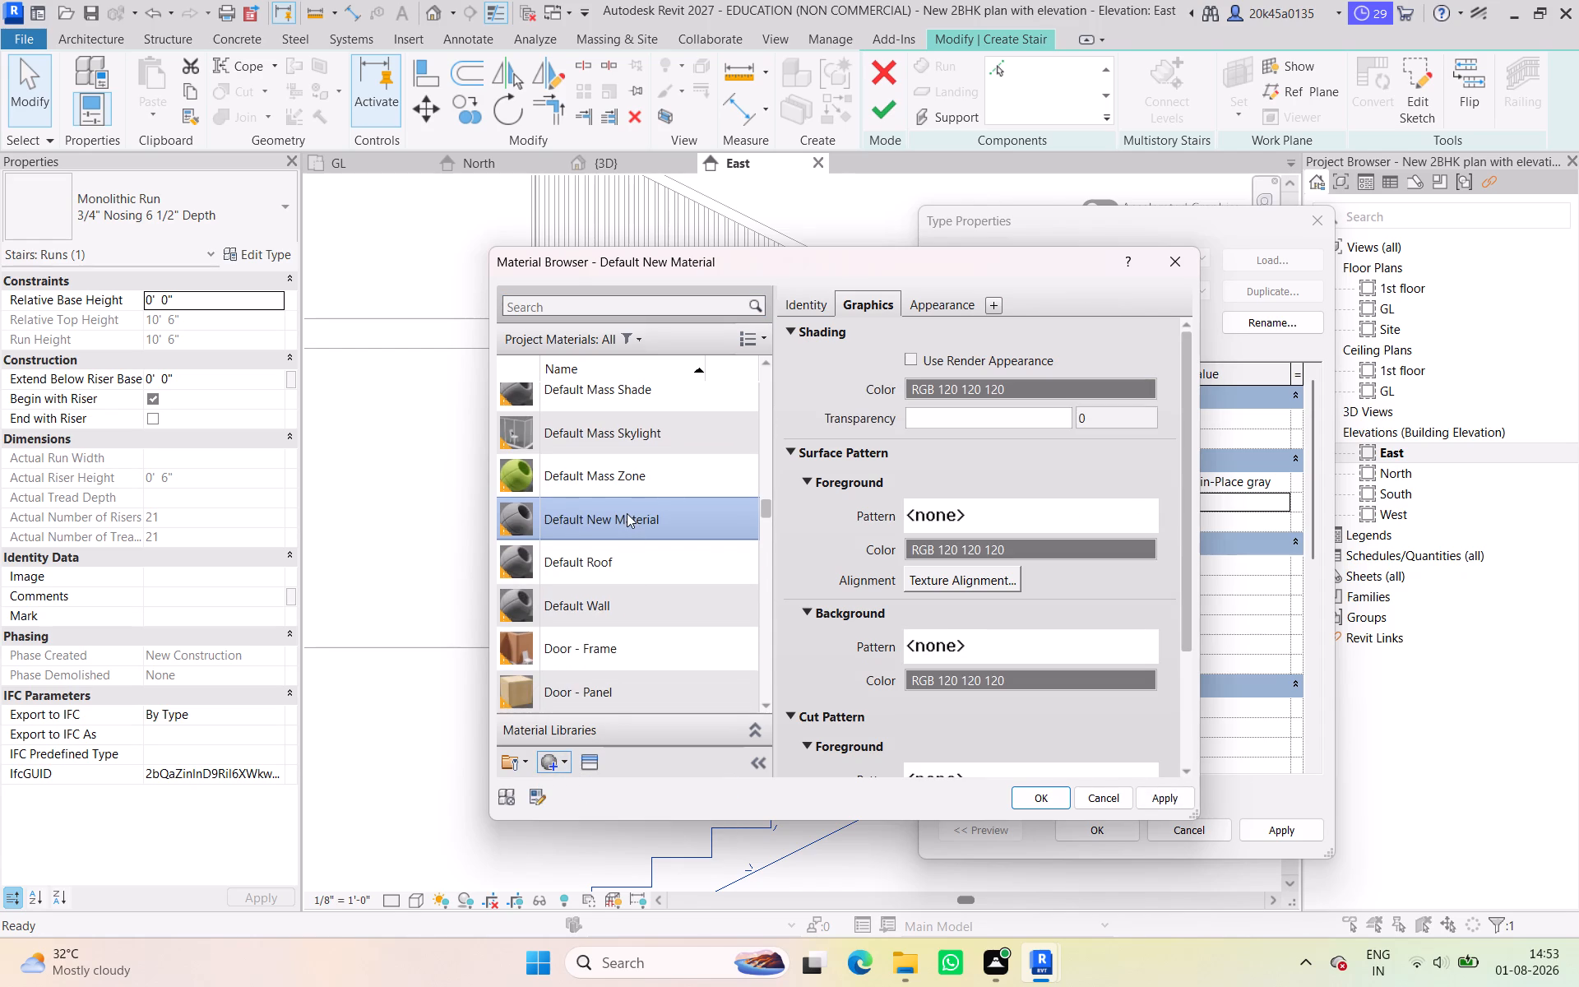
pyautogui.rightClick(627, 513)
pyautogui.click(698, 600)
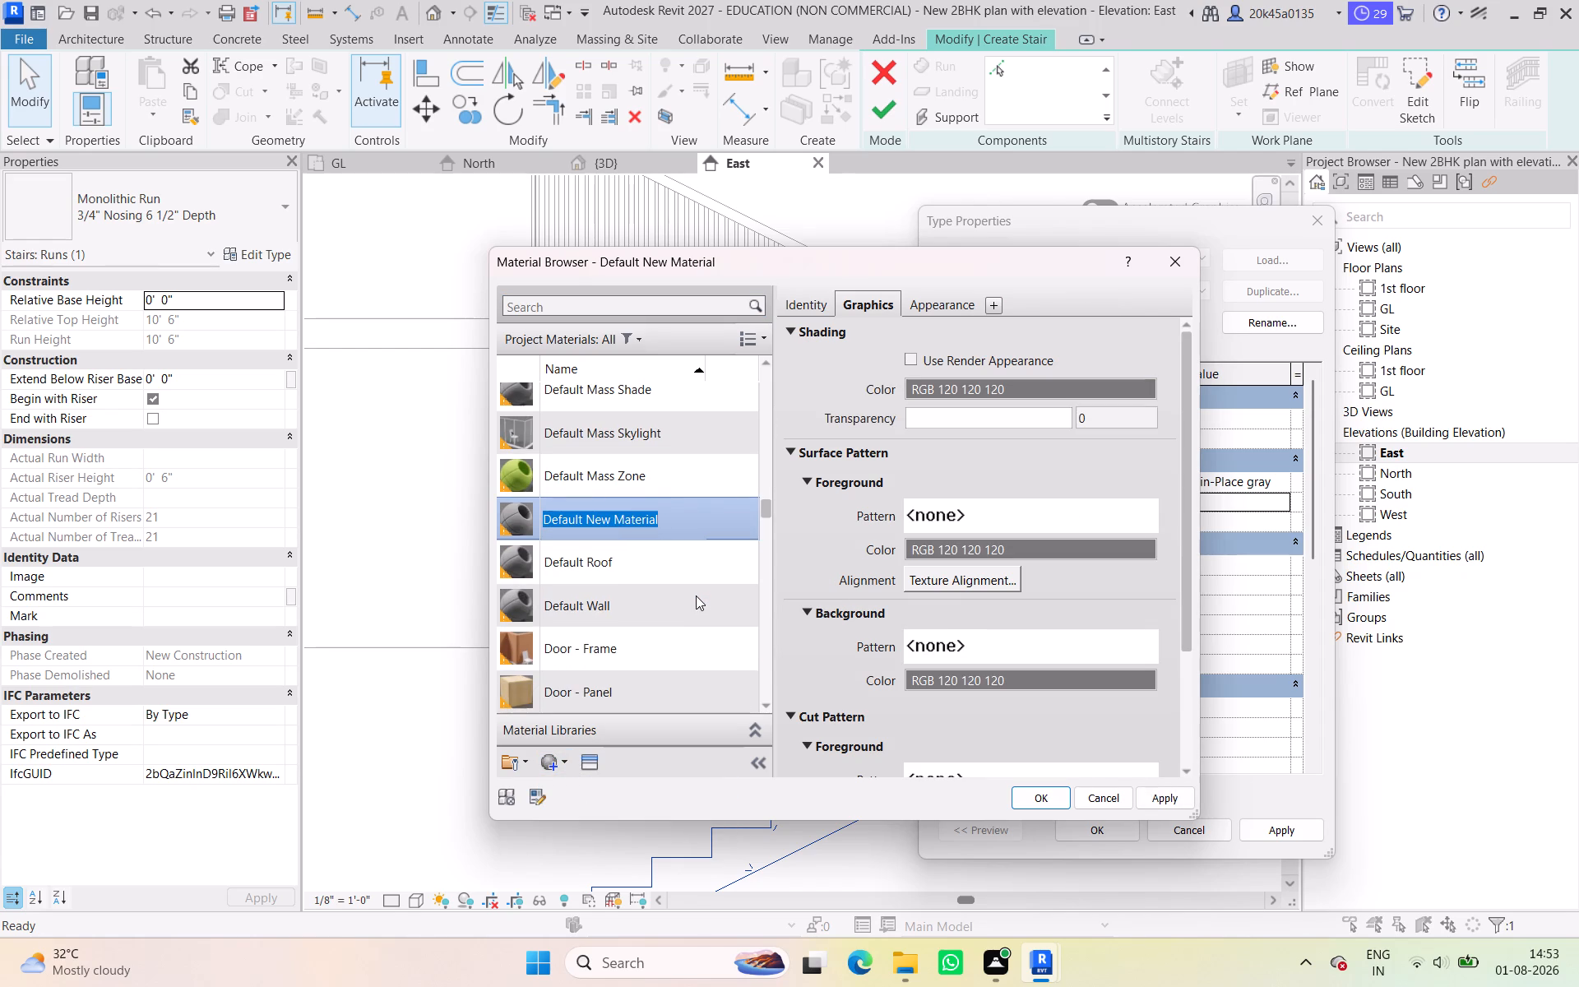
pyautogui.write('Tread and riser')
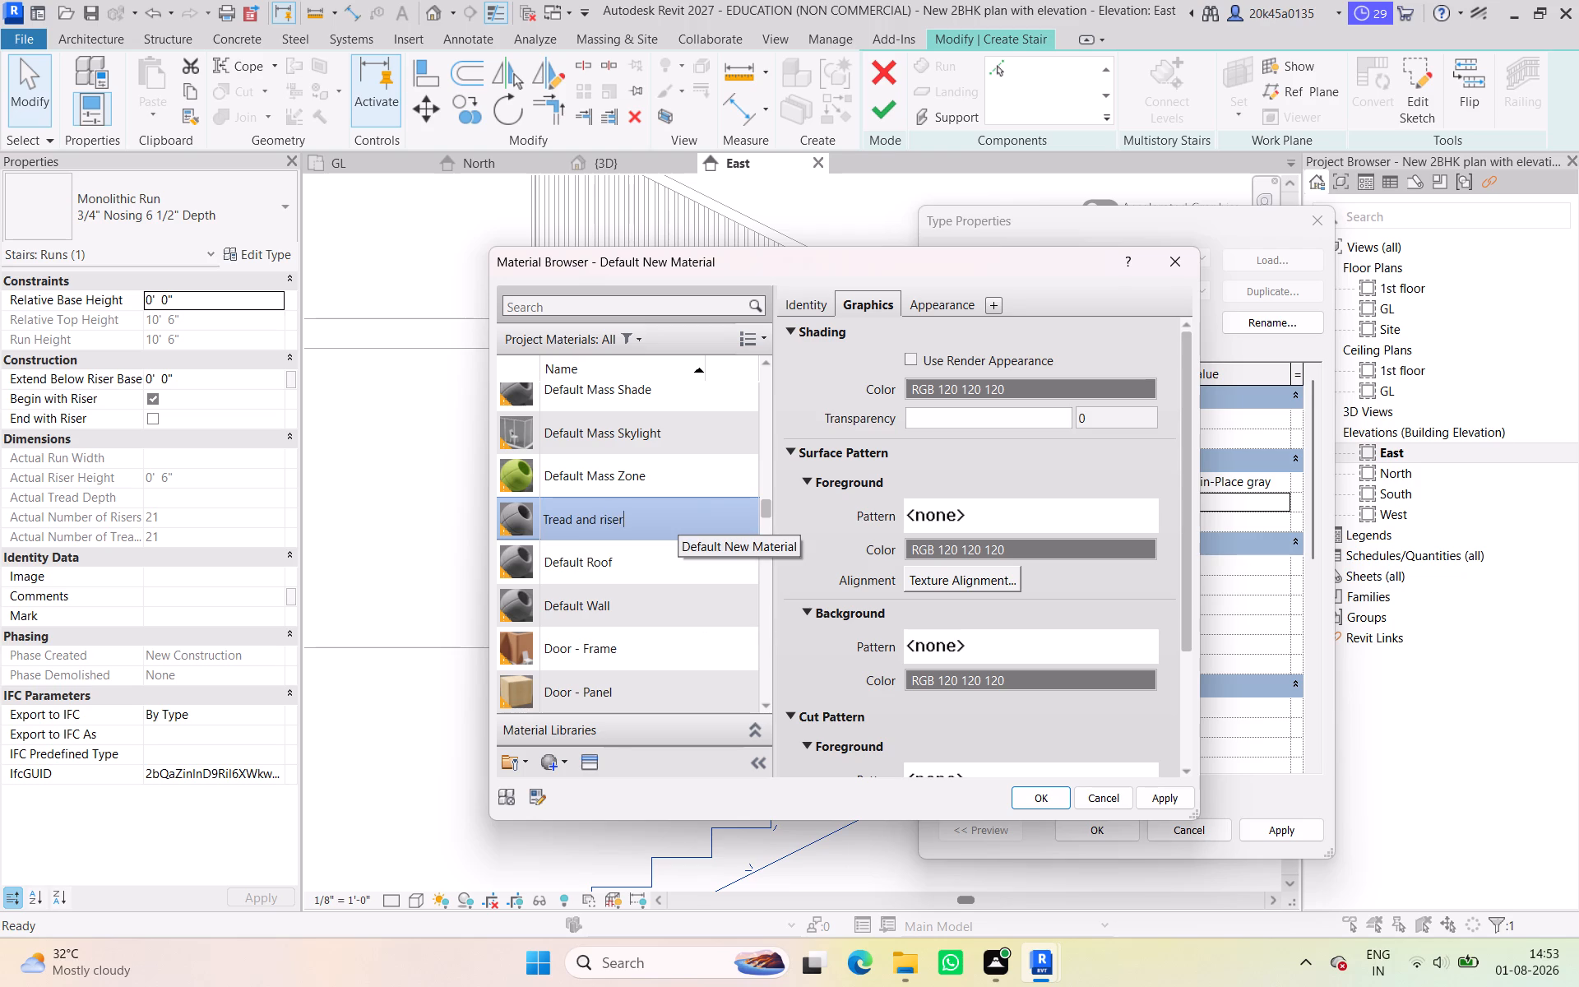
pyautogui.press('space')
pyautogui.write('ma')
pyautogui.press('BackSpace')
pyautogui.press('BackSpace')
pyautogui.write('tiles')
pyautogui.press('Return')
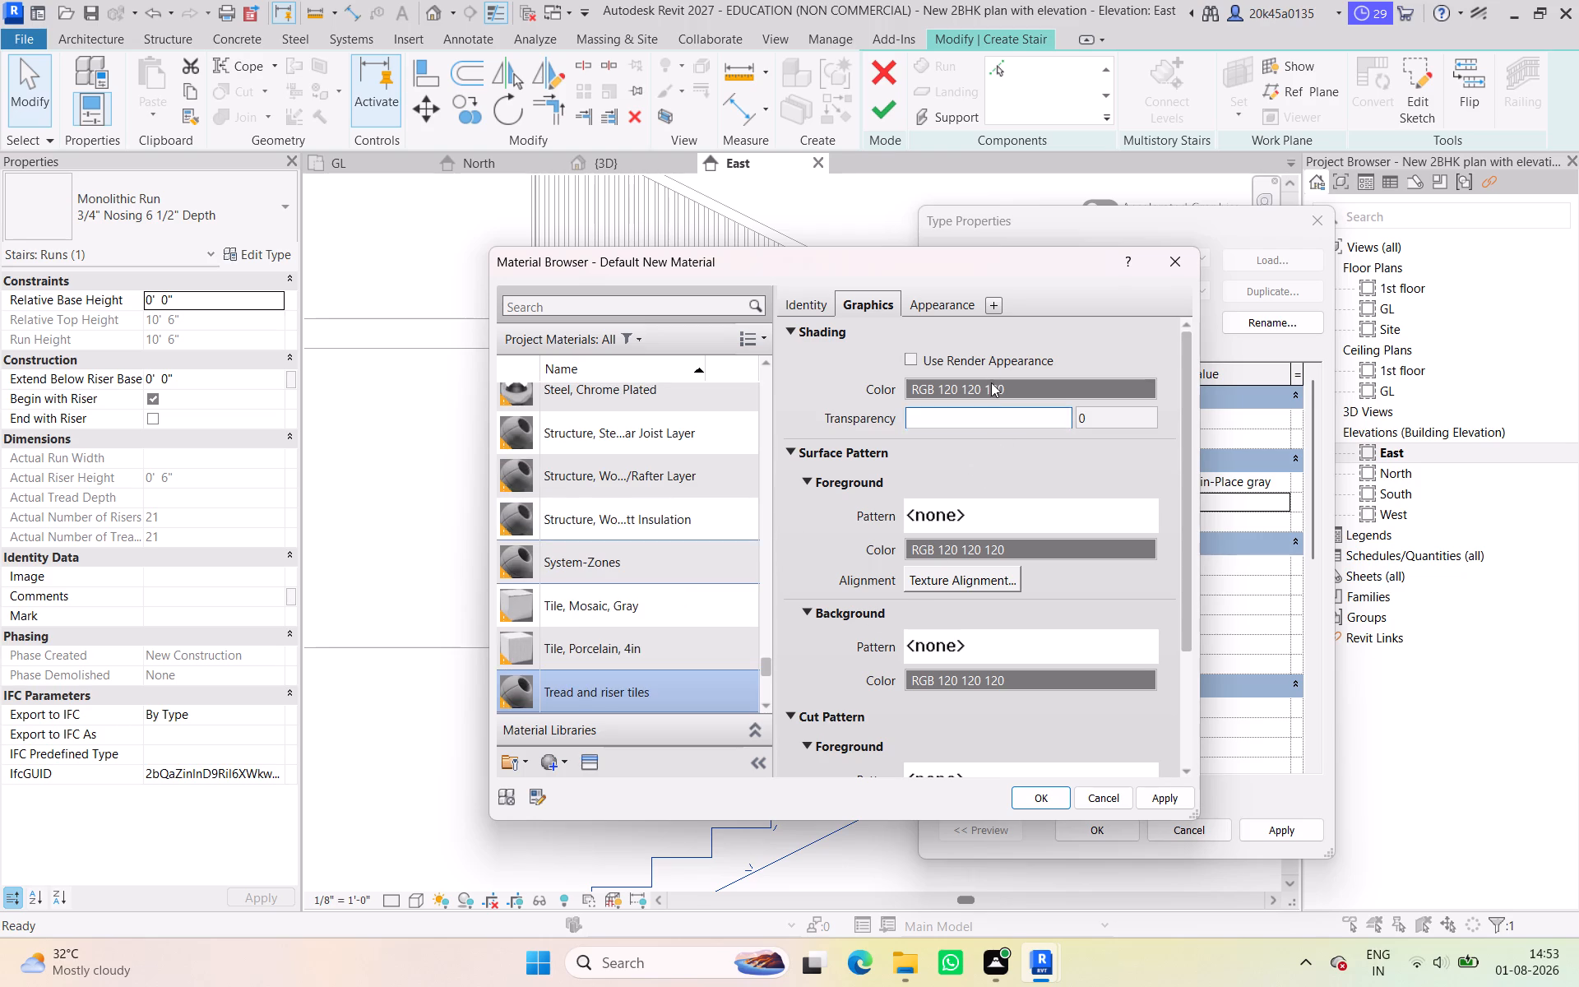
# Use the render appearance for the new material's shading and load download (21).jpg from Downloads as its appearance image.
pyautogui.click(907, 357)
pyautogui.click(933, 310)
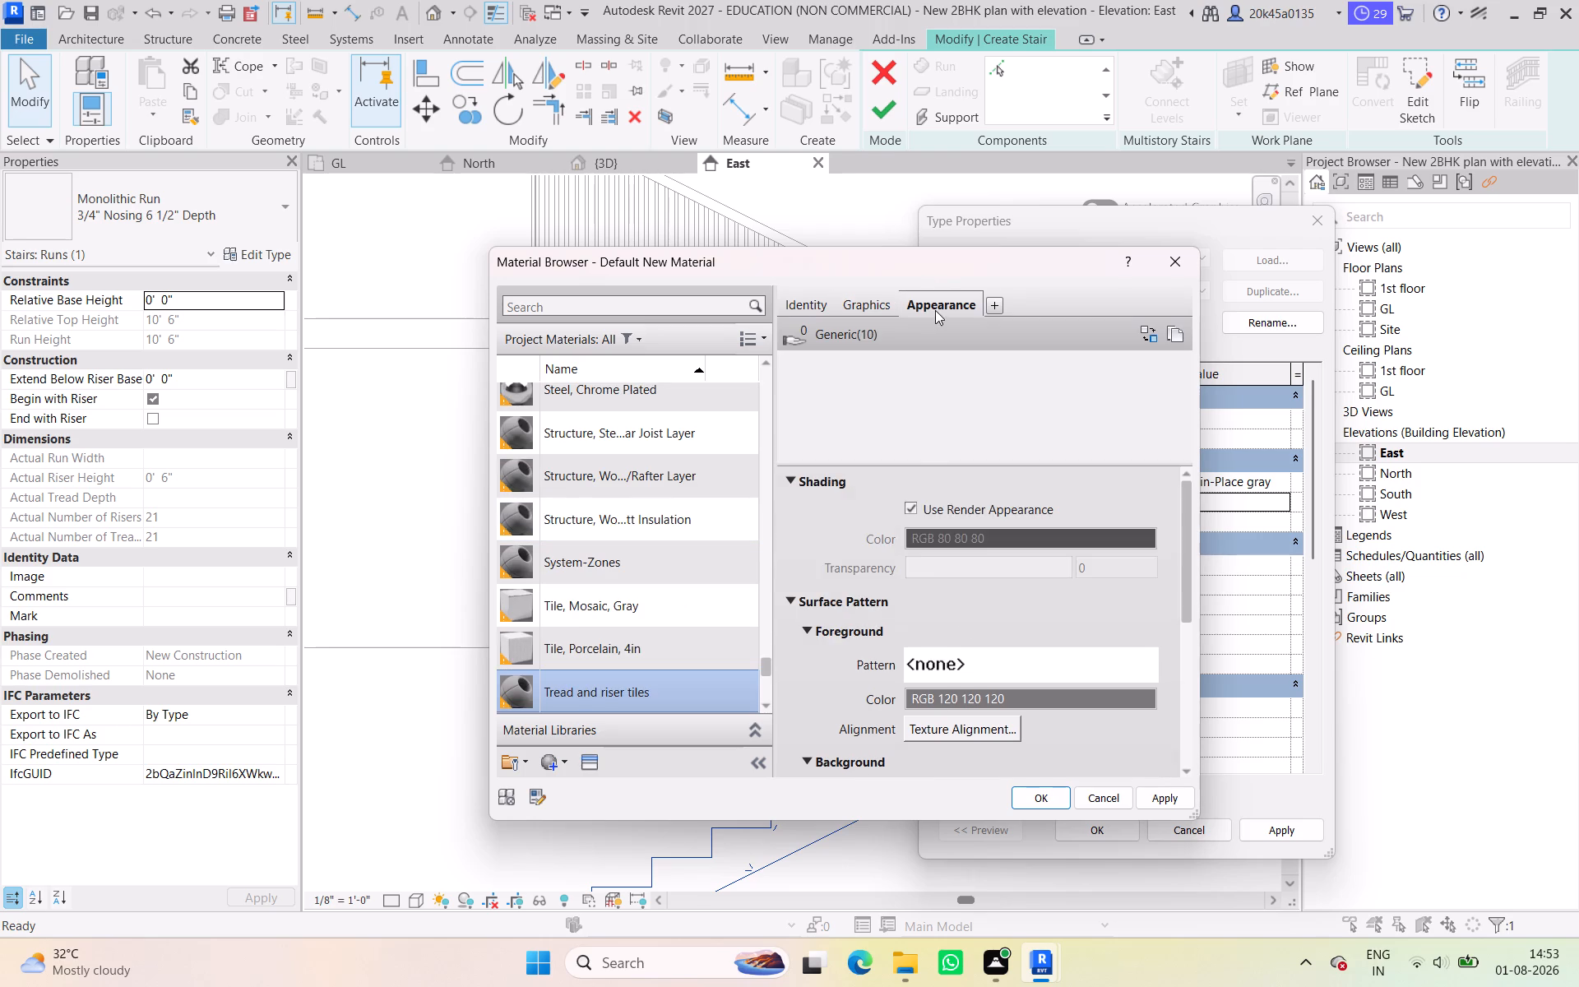
pyautogui.click(976, 422)
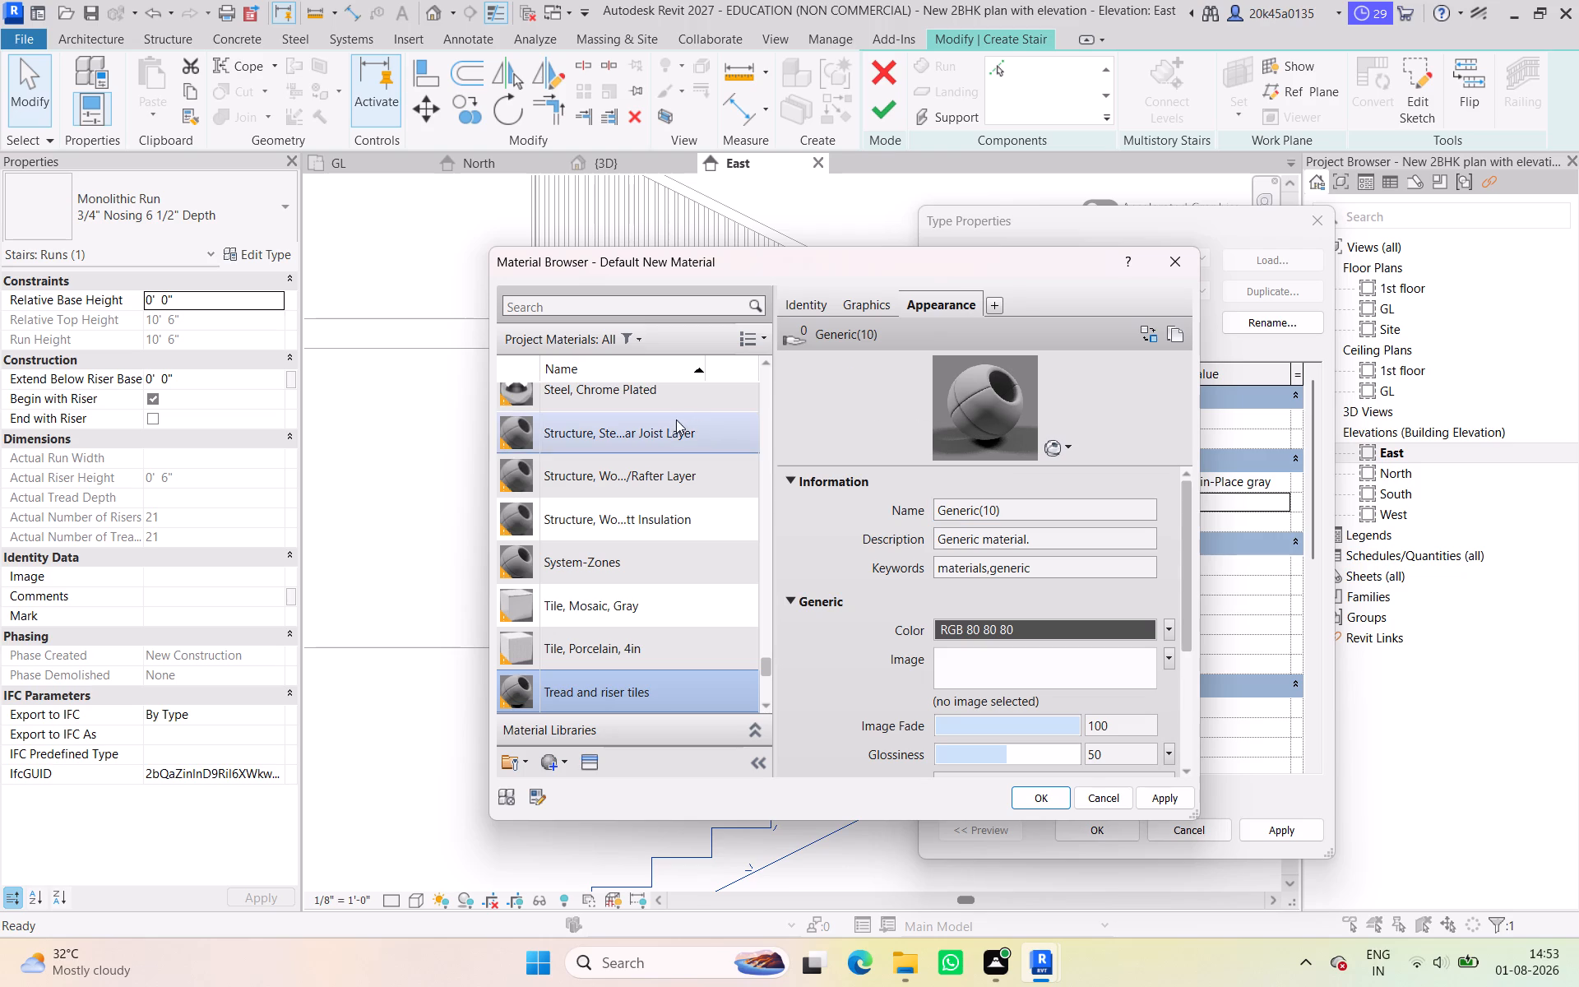
pyautogui.click(991, 673)
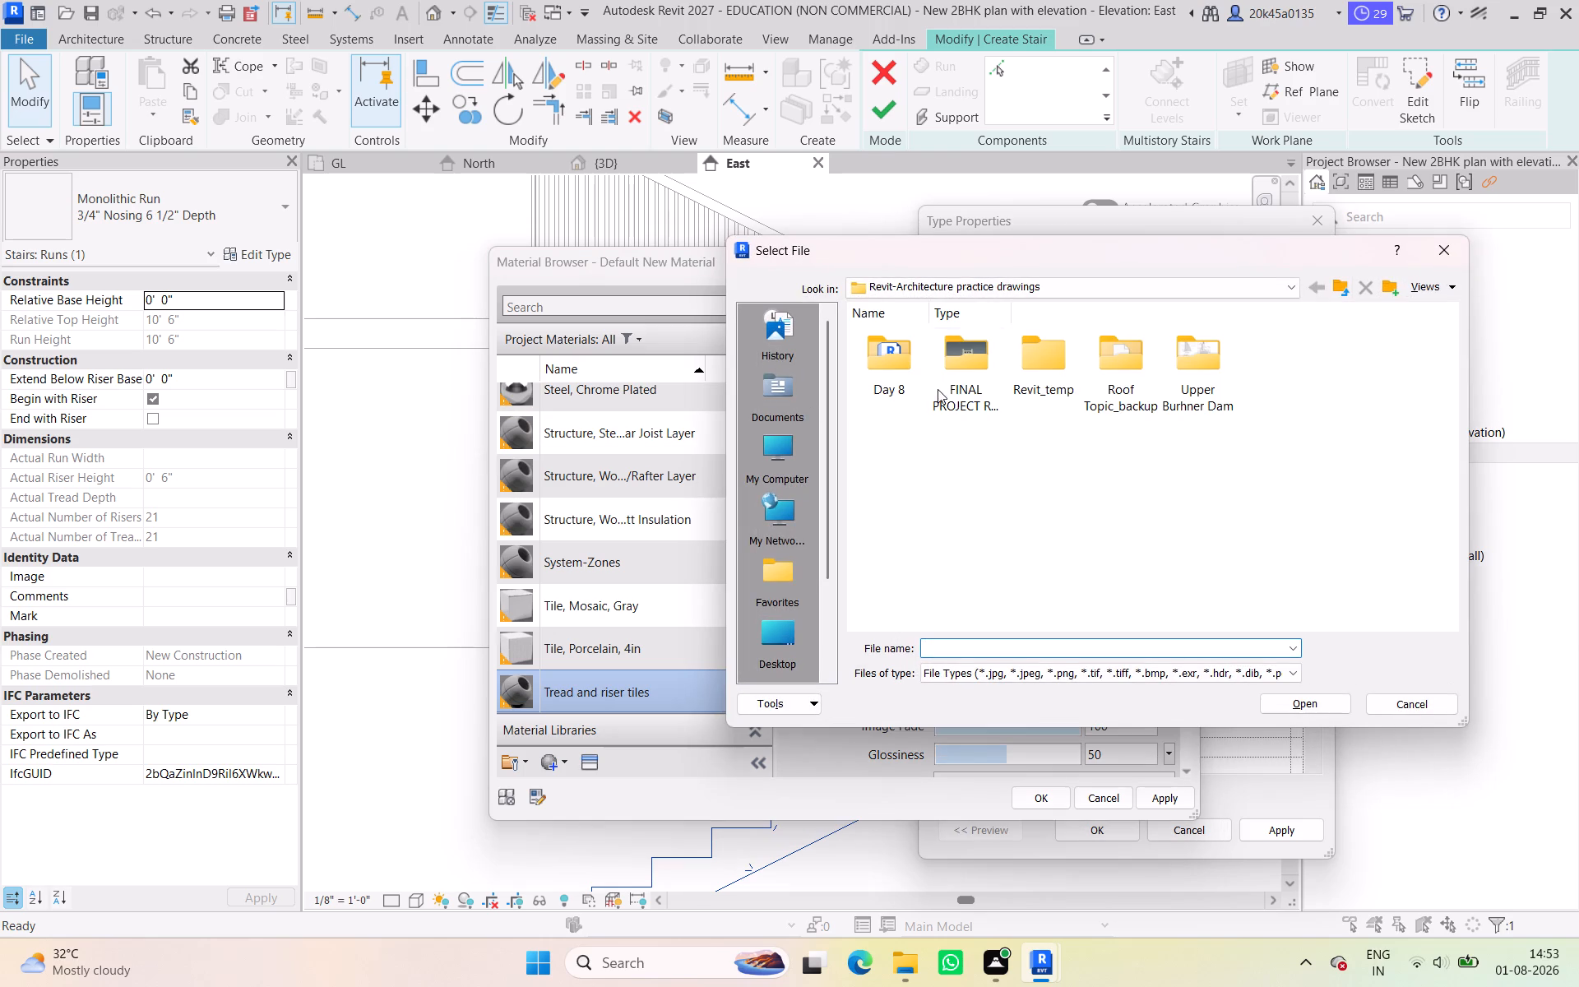
pyautogui.click(777, 621)
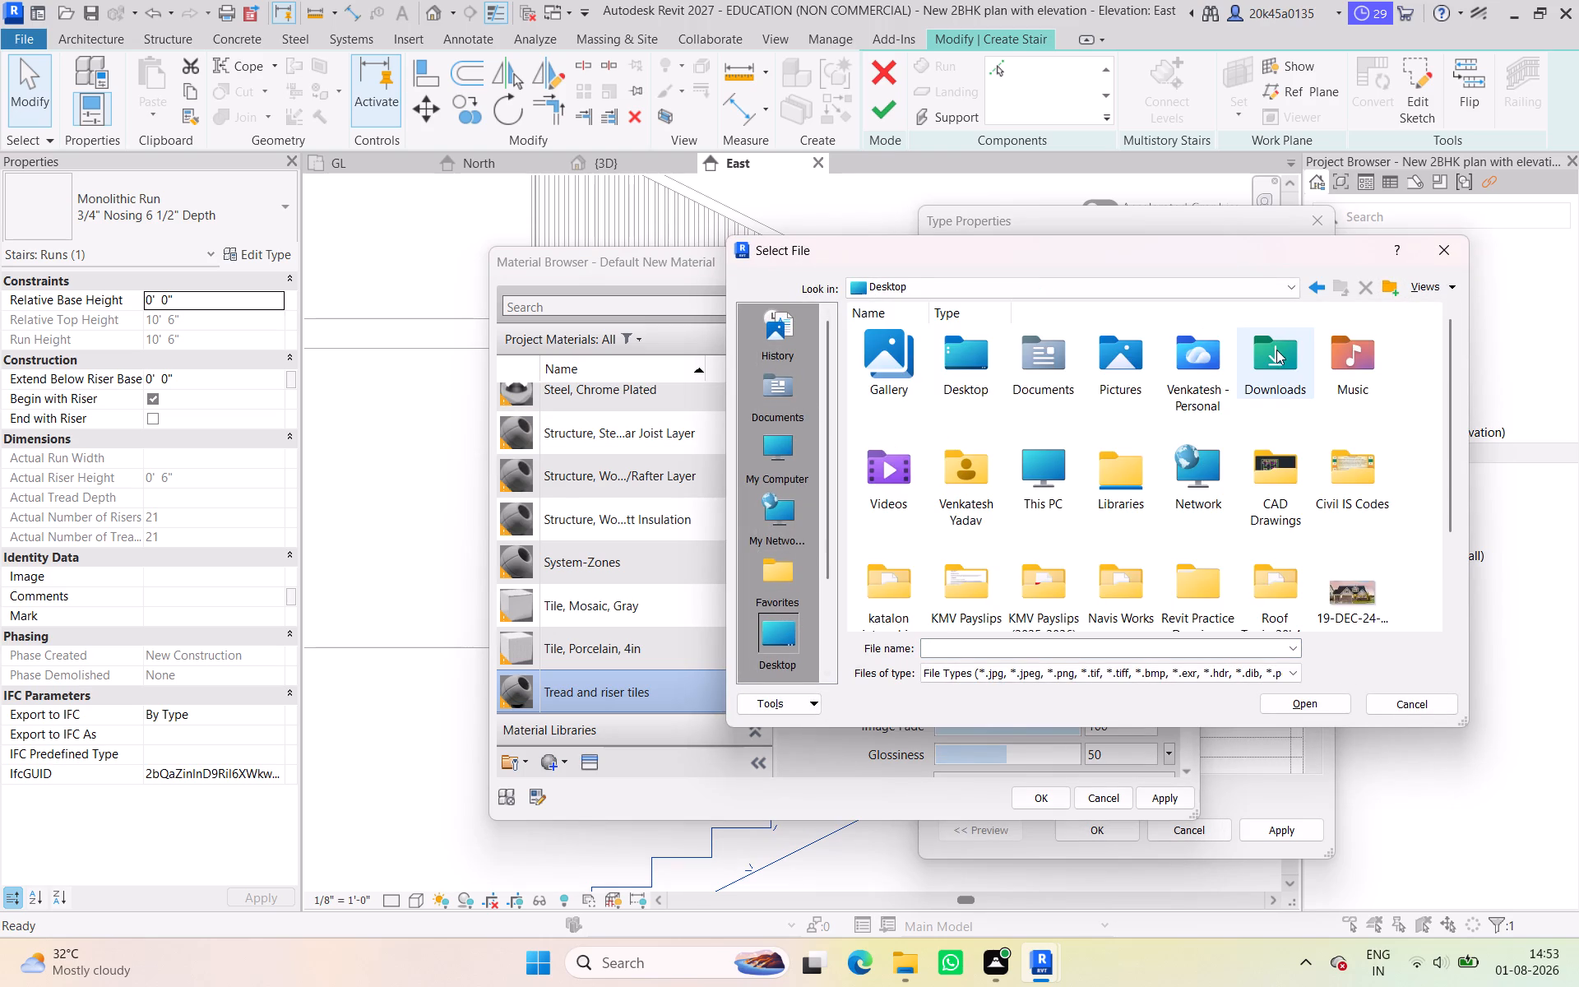
pyautogui.doubleClick(1276, 350)
pyautogui.click(900, 367)
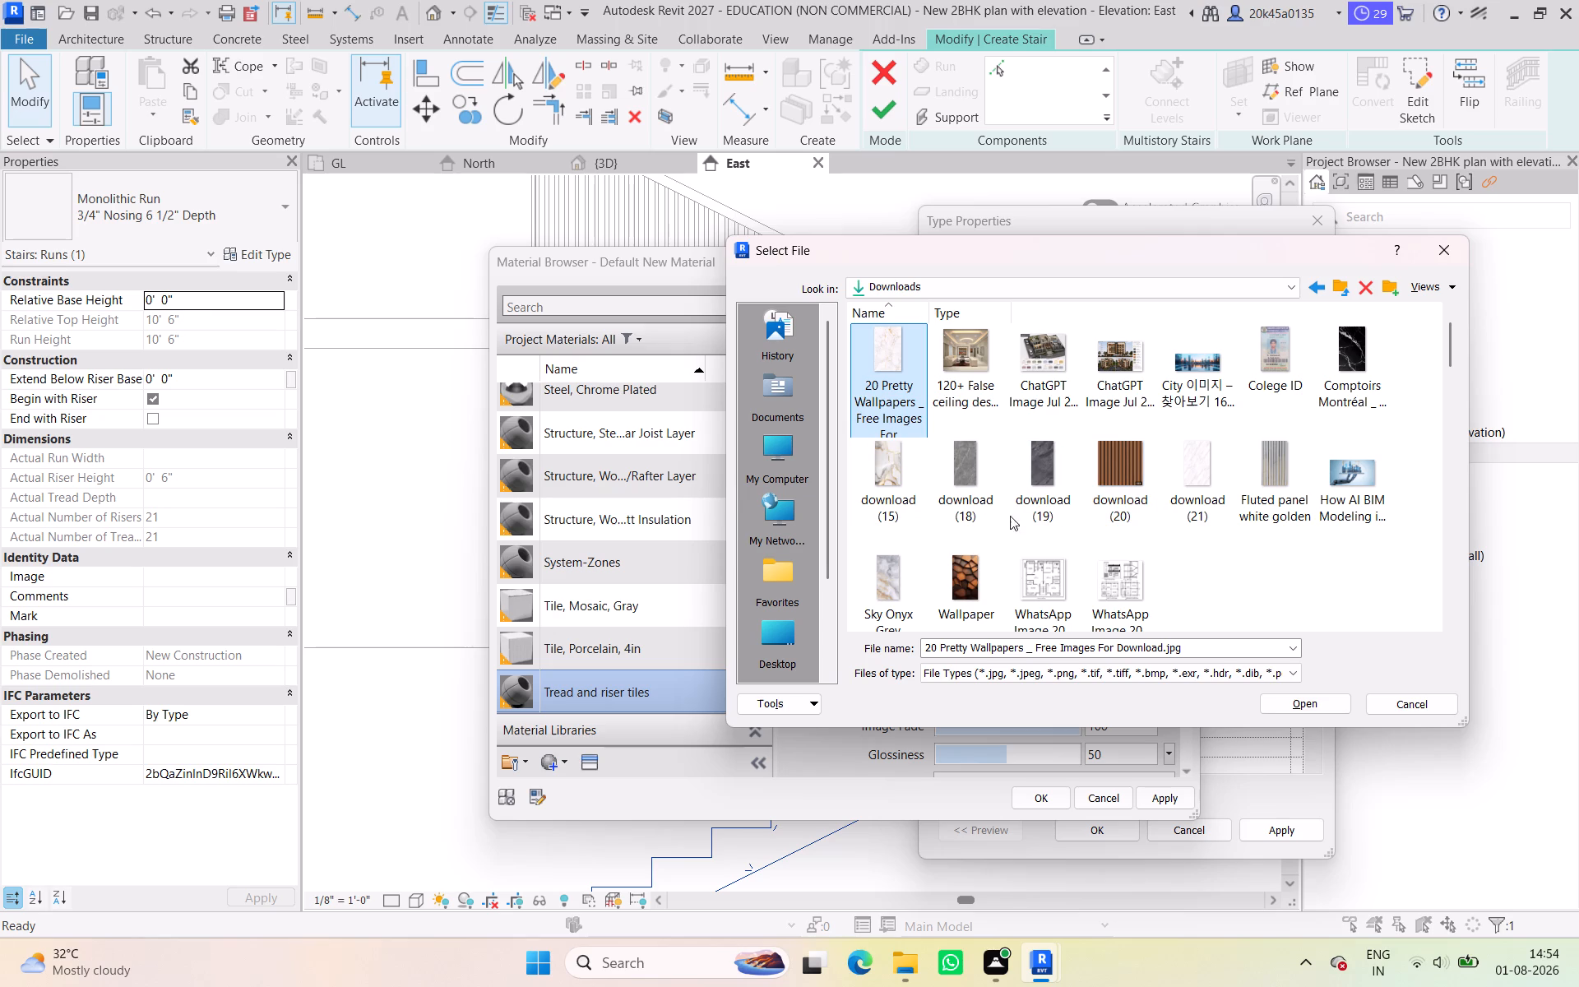
pyautogui.click(1198, 481)
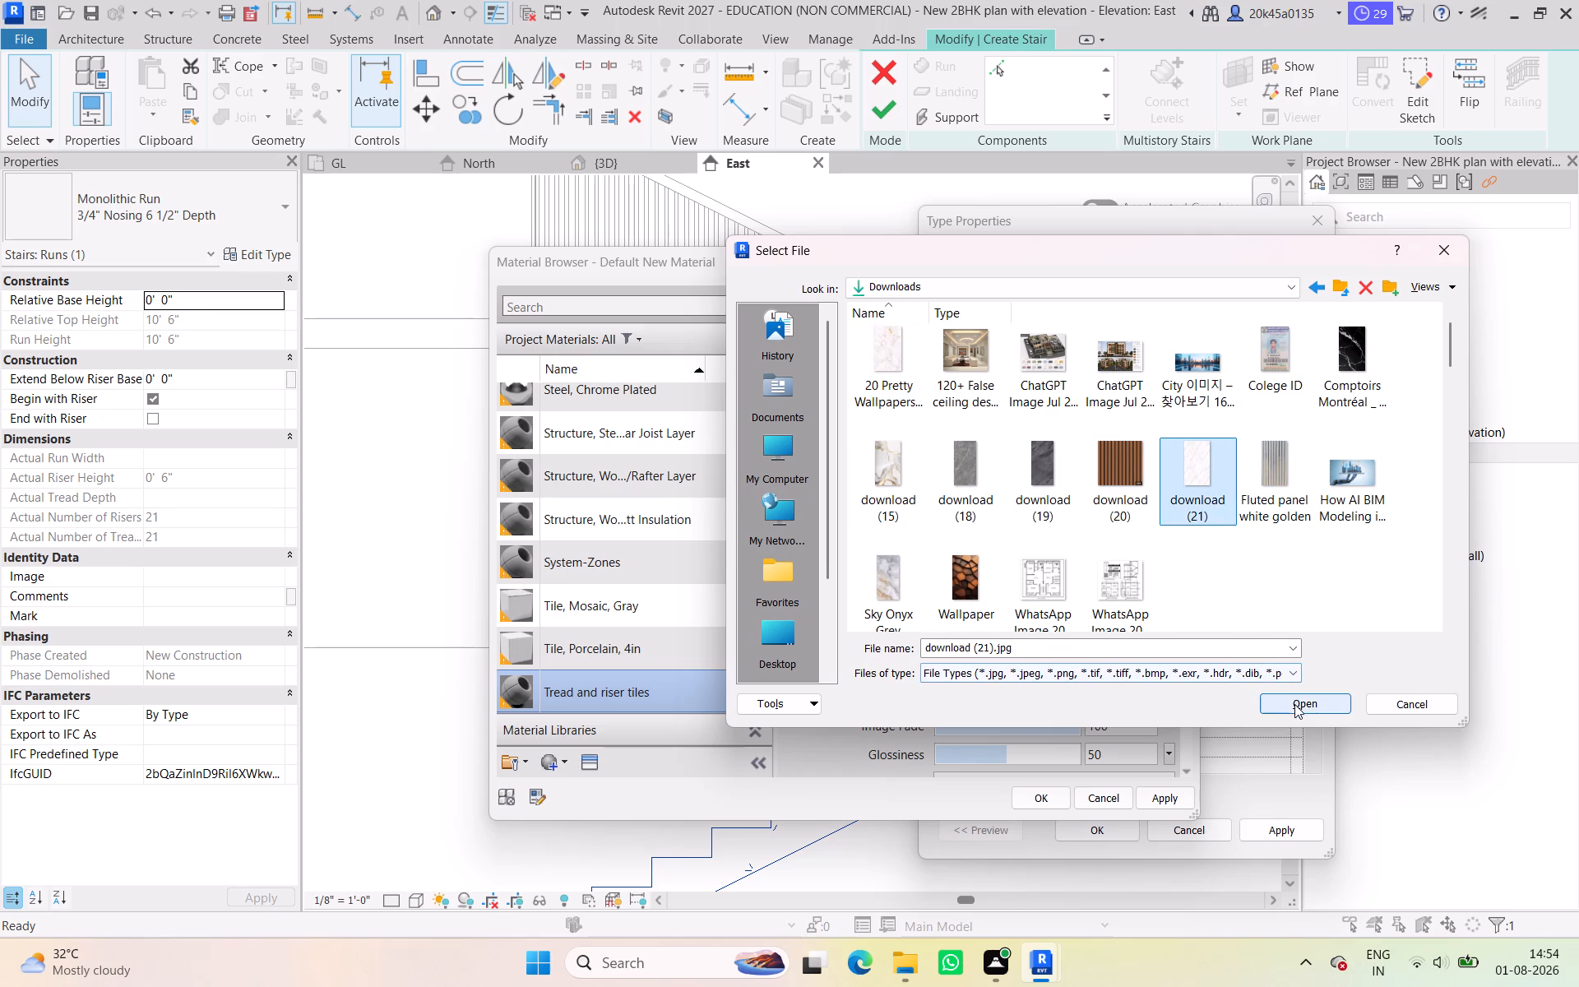
pyautogui.click(1296, 707)
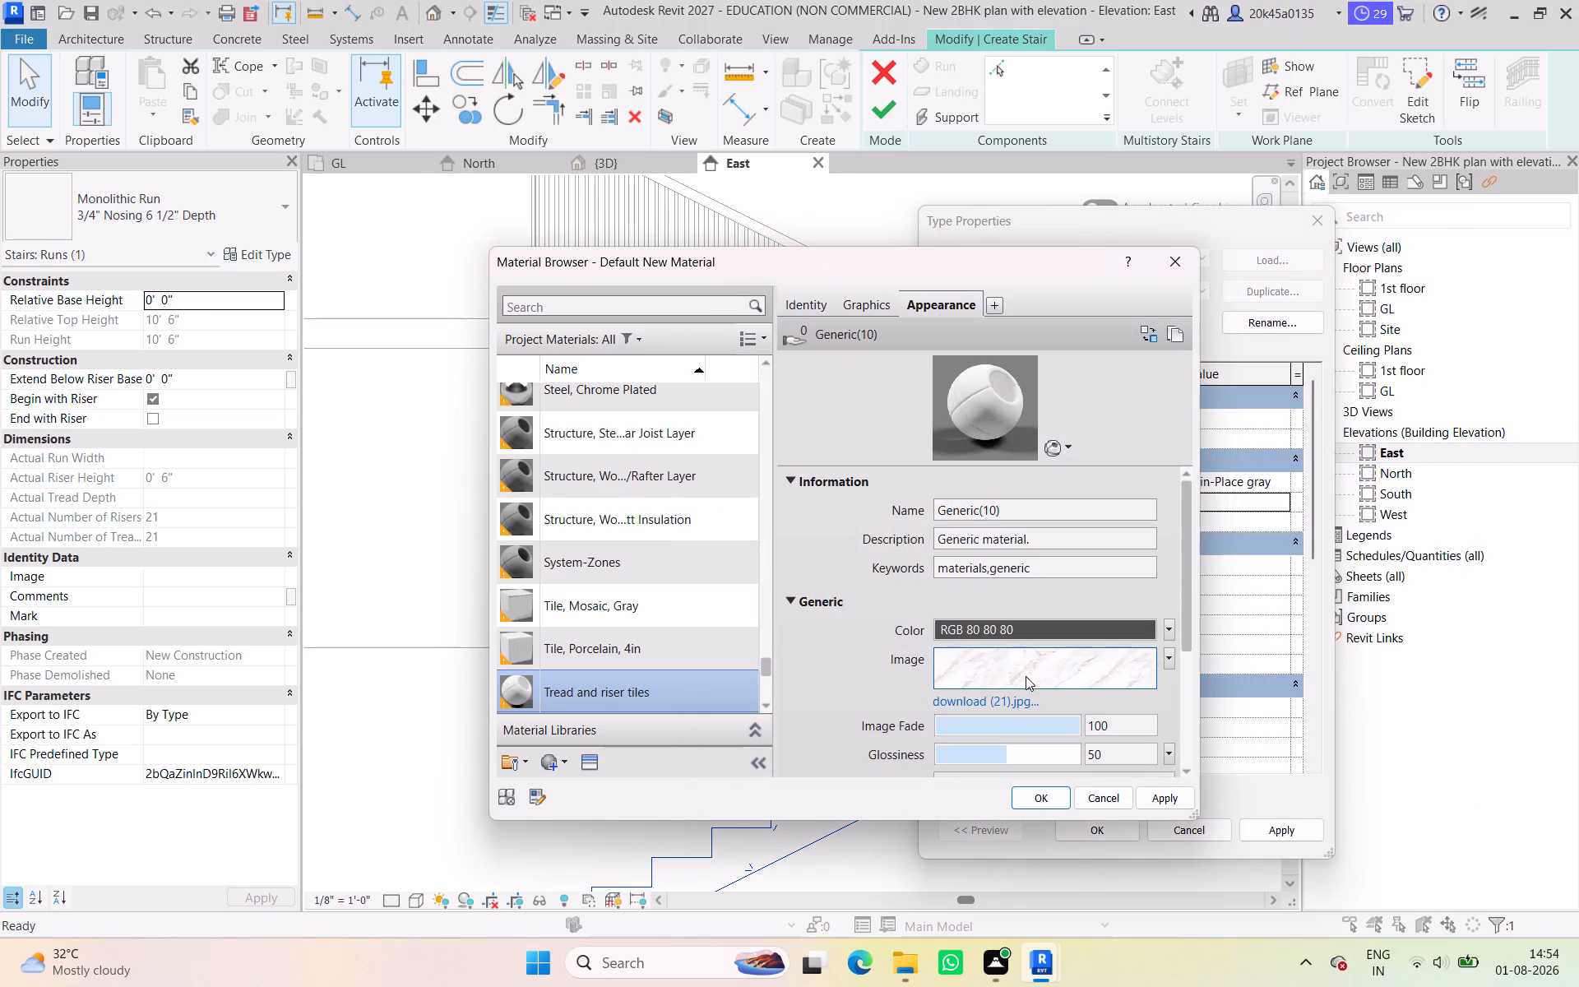
# Set the marble texture's sample size to 3'-0" wide and 3'-0" high.
pyautogui.click(1026, 676)
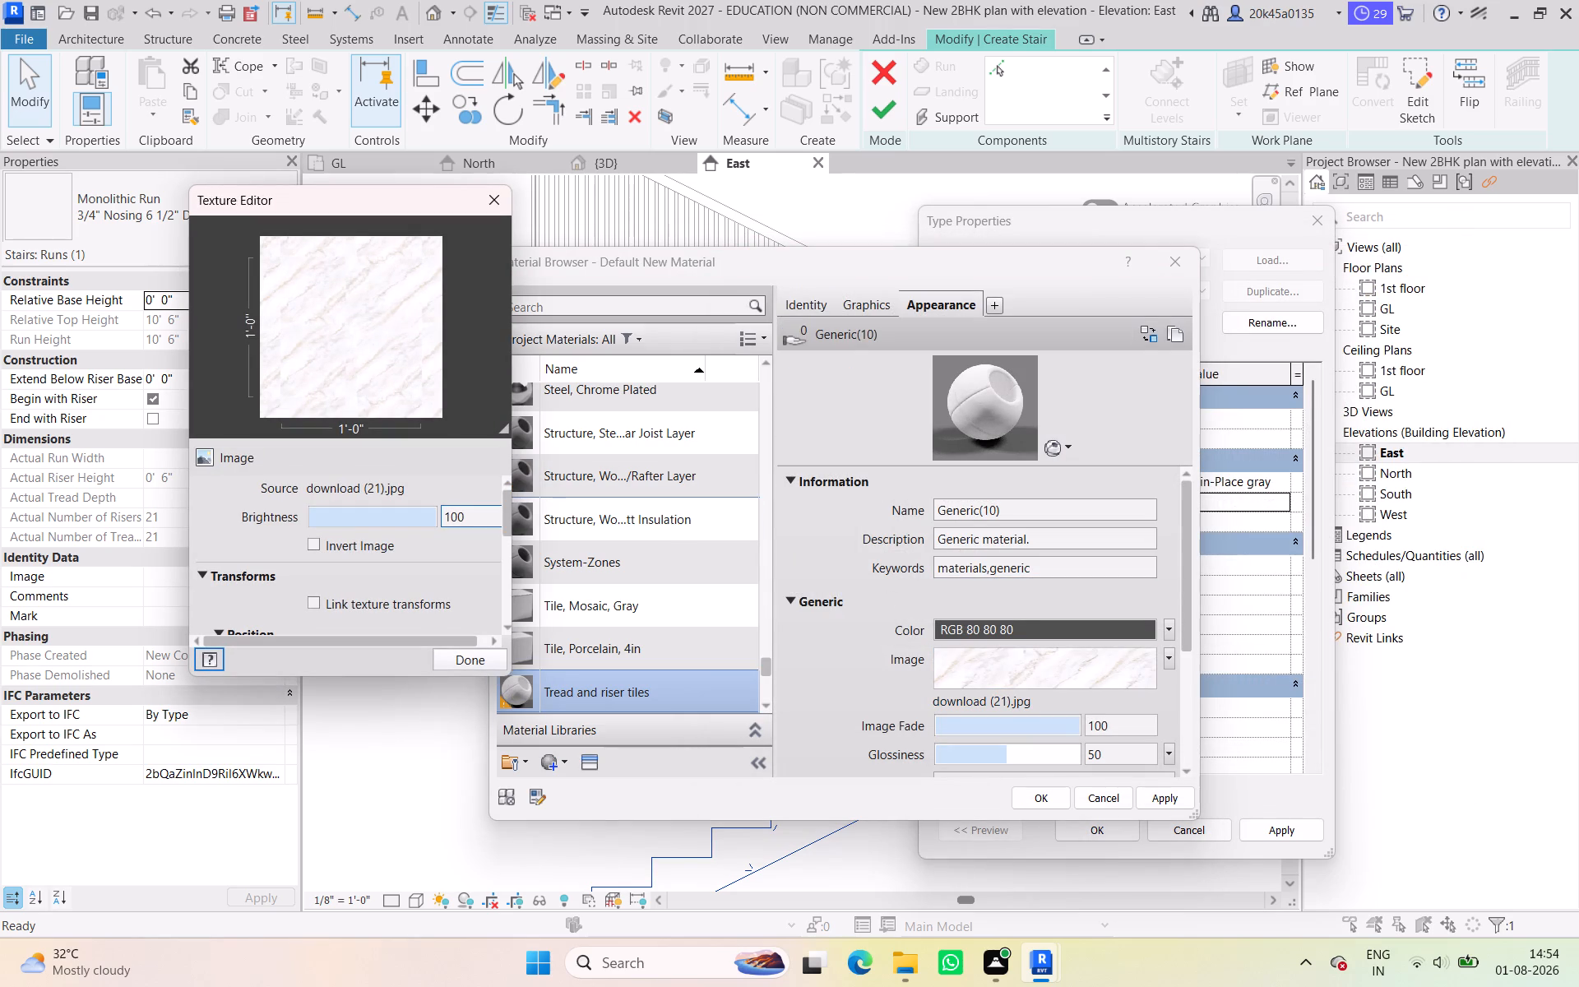
pyautogui.moveTo(505, 516); pyautogui.dragTo(517, 603)
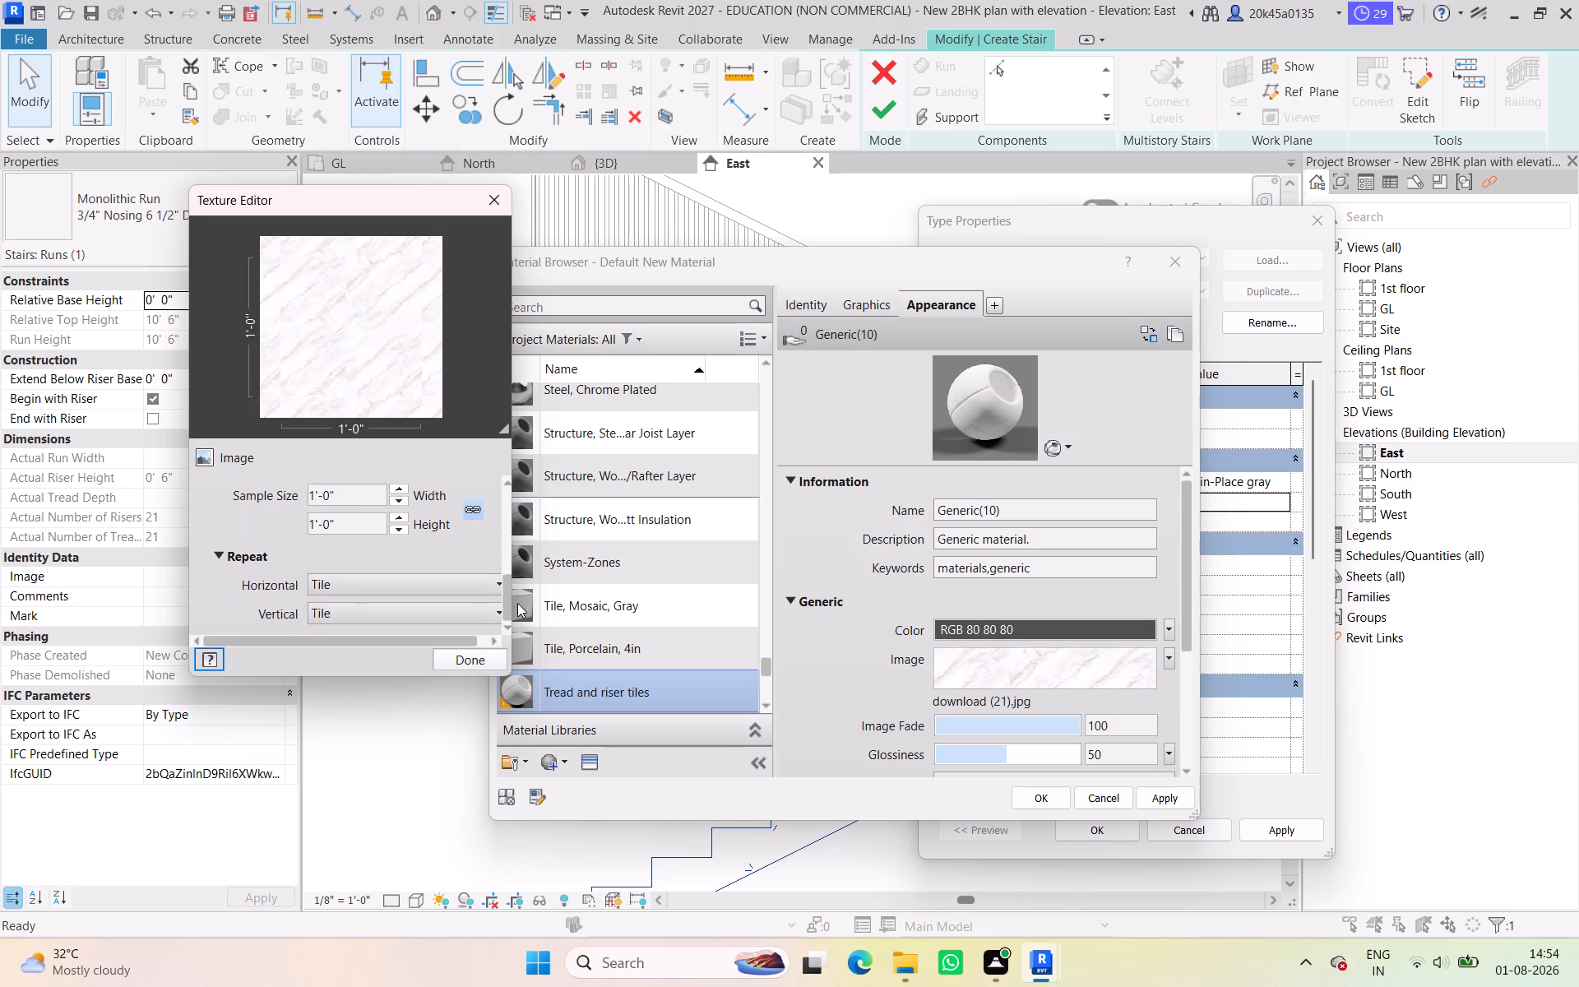
pyautogui.moveTo(517, 603); pyautogui.dragTo(519, 609)
pyautogui.click(369, 501)
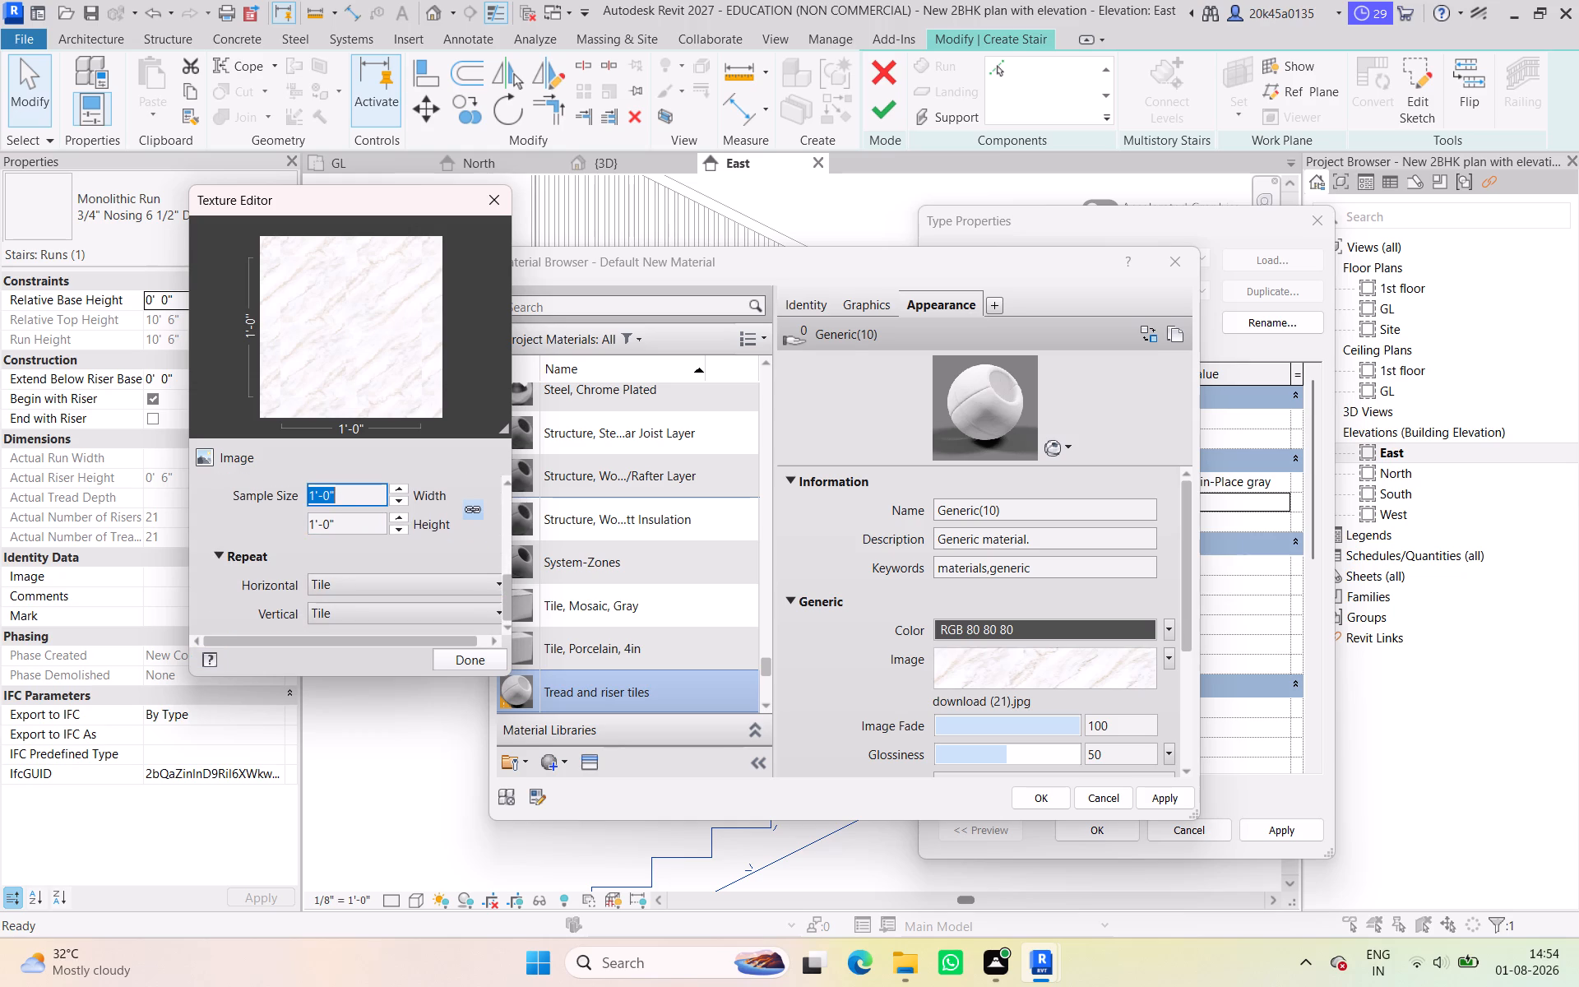
pyautogui.write("3'")
pyautogui.press('Return')
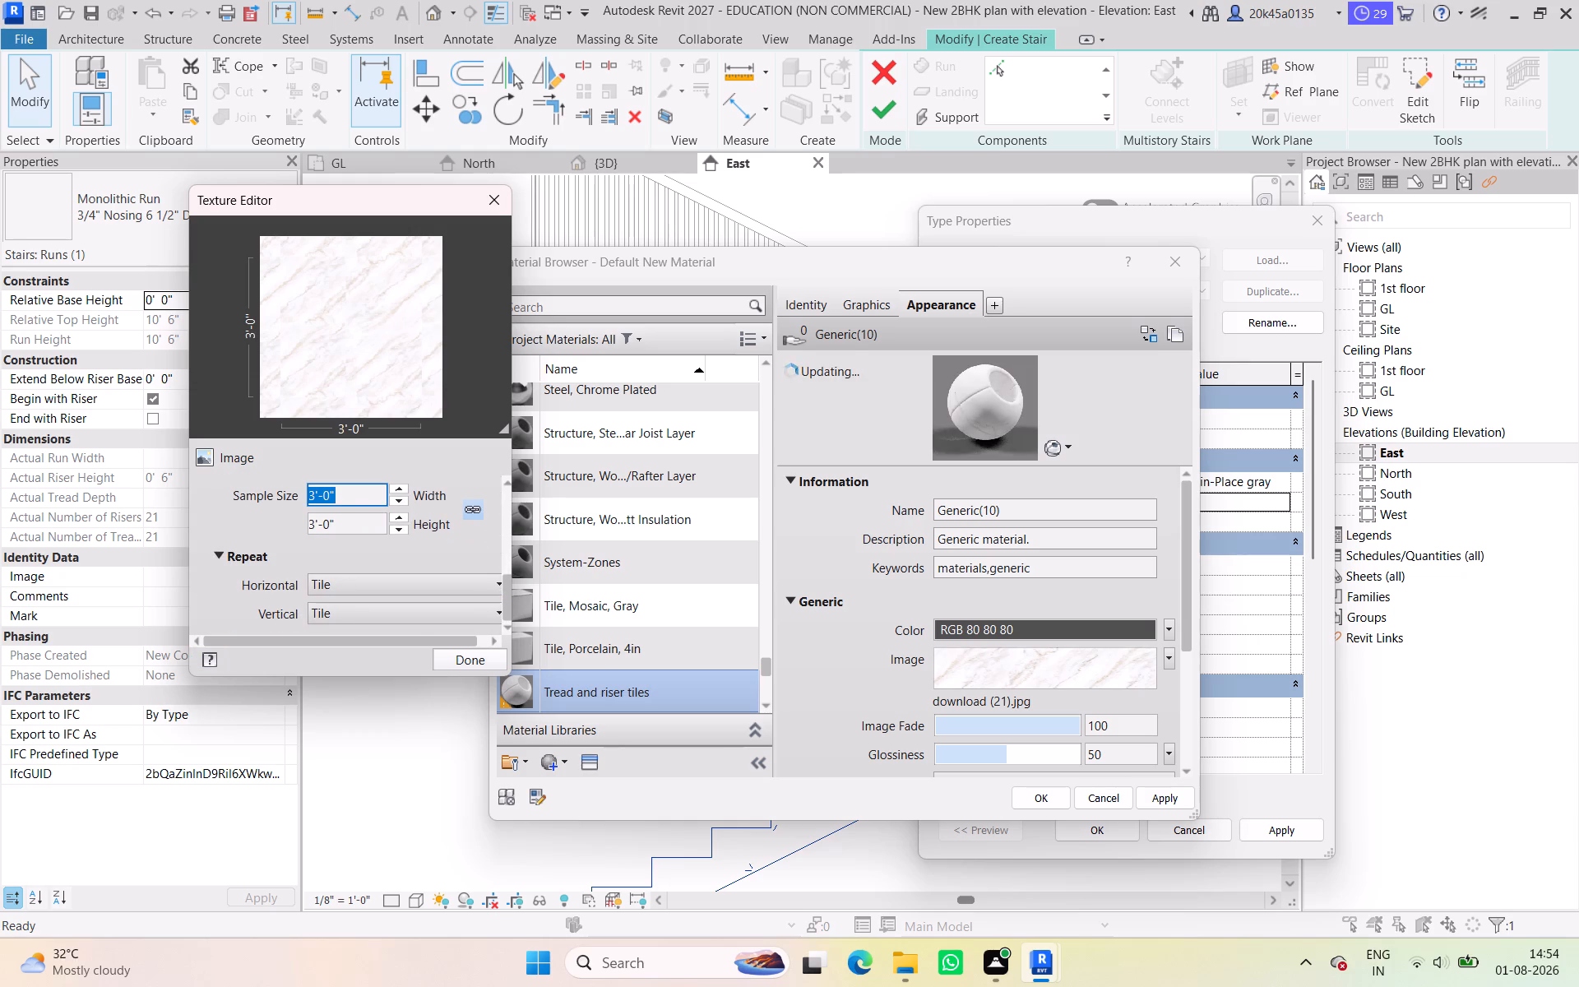
pyautogui.click(443, 660)
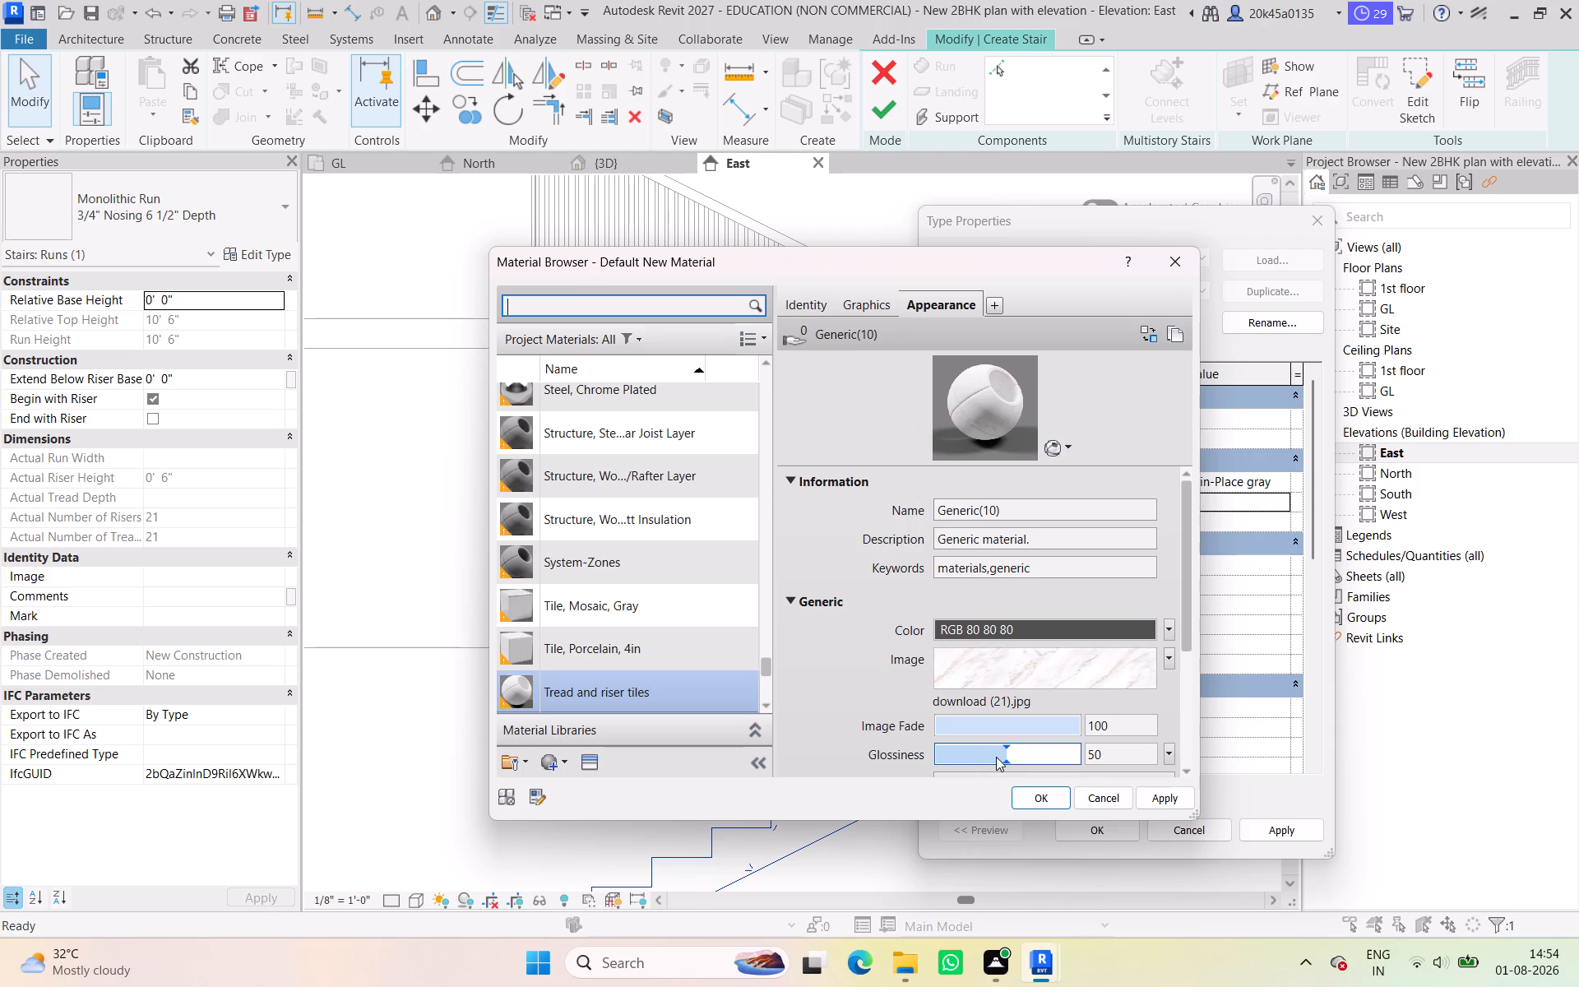
# Set the tile material's glossiness to about 71 and assign the material to the treads.
pyautogui.moveTo(1007, 757); pyautogui.dragTo(1037, 757)
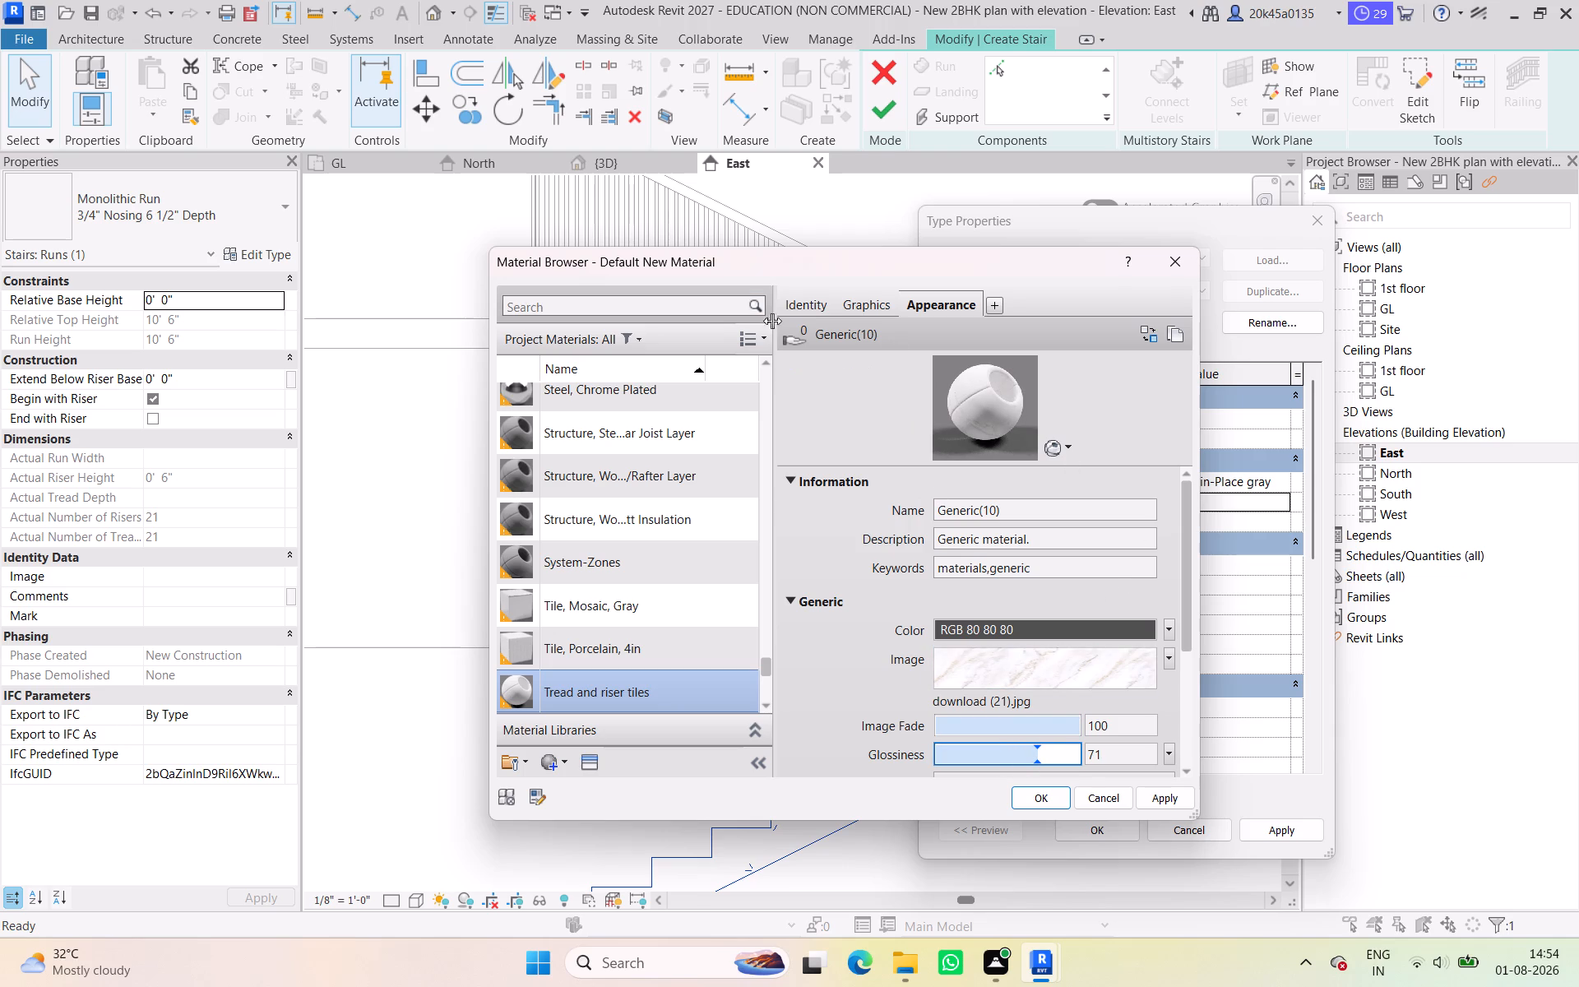
pyautogui.click(854, 299)
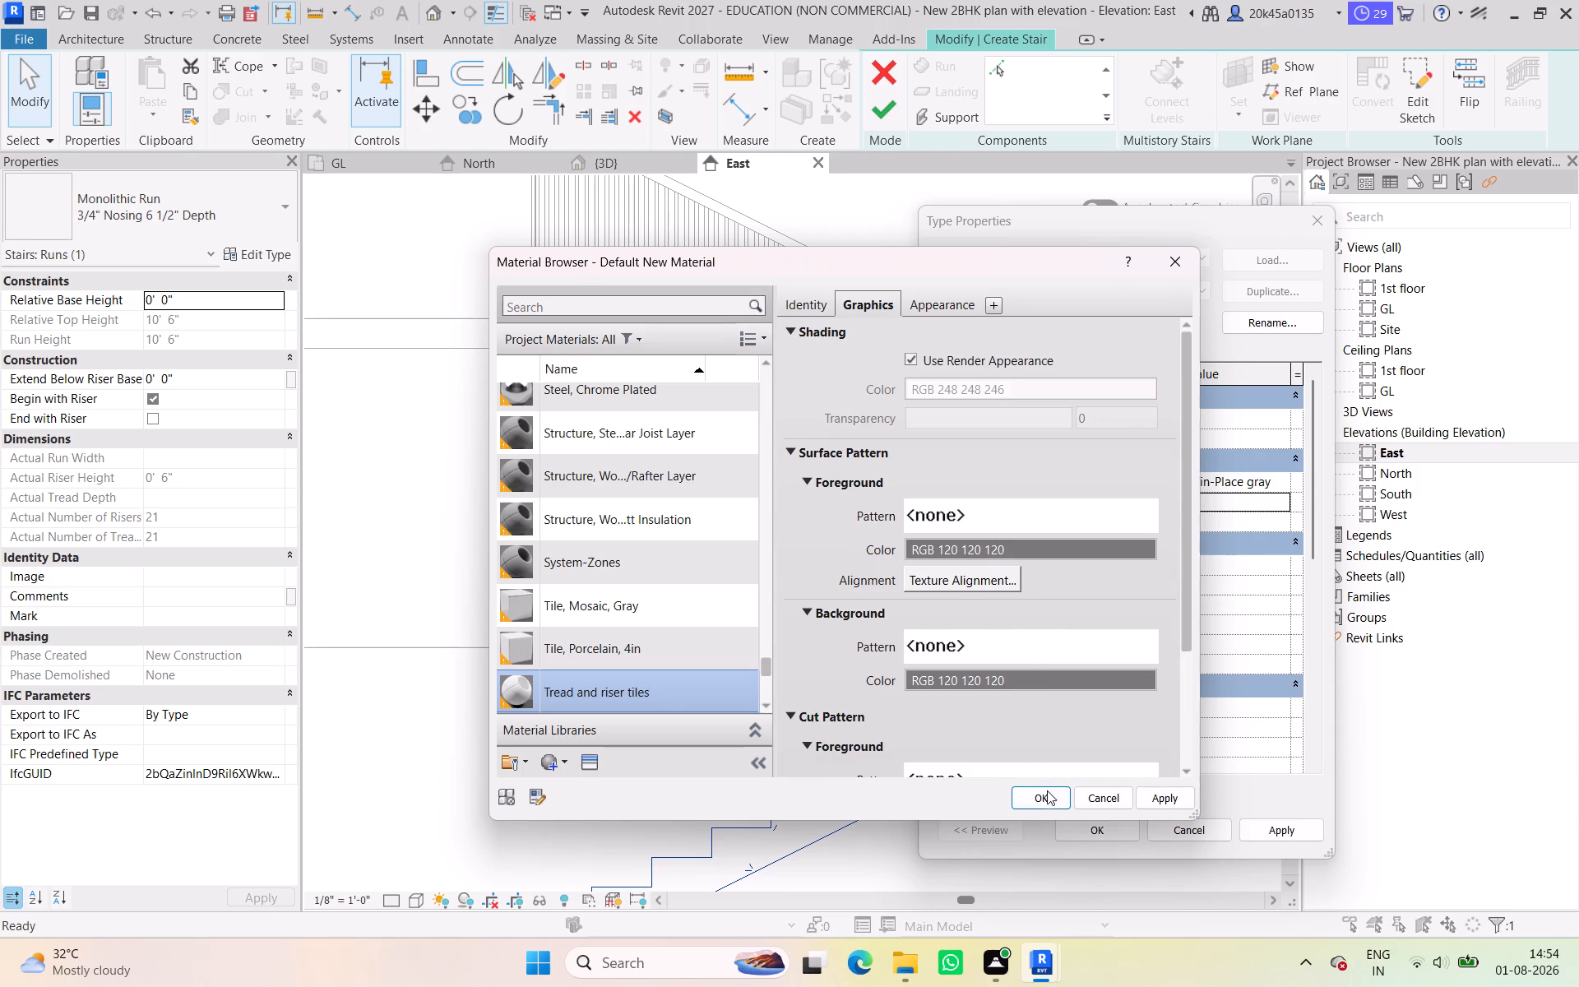
pyautogui.click(1045, 793)
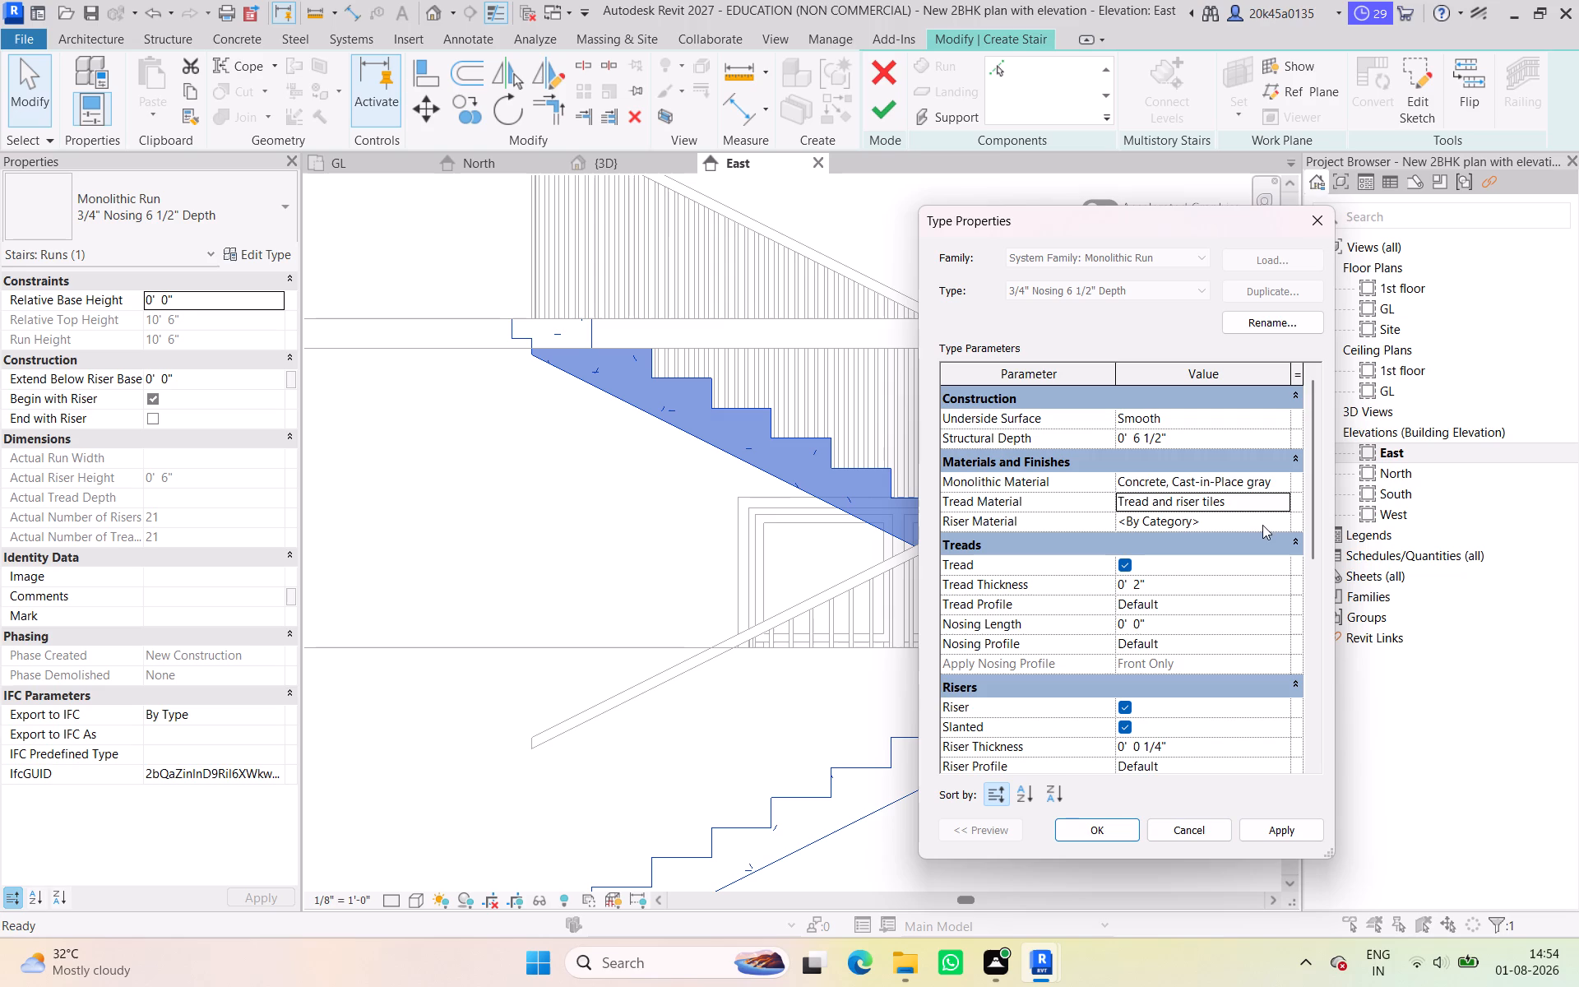
# Assign "Tread and riser tiles" as the Riser Material and apply the run type changes.
pyautogui.click(1276, 525)
pyautogui.click(1279, 521)
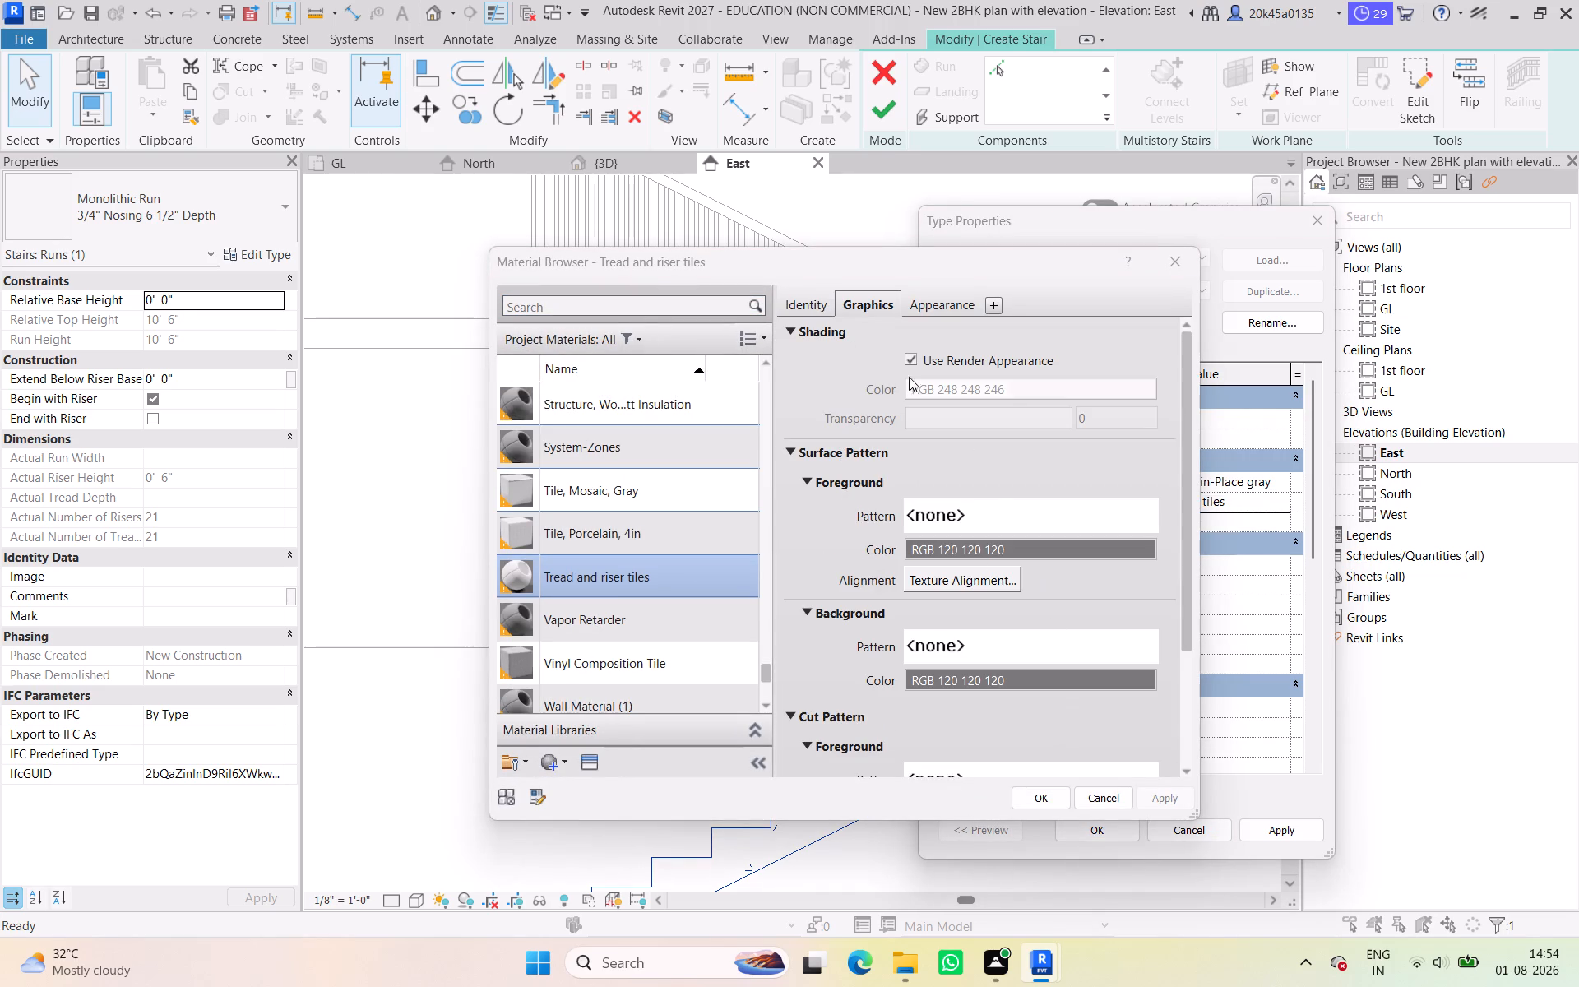
pyautogui.click(1032, 796)
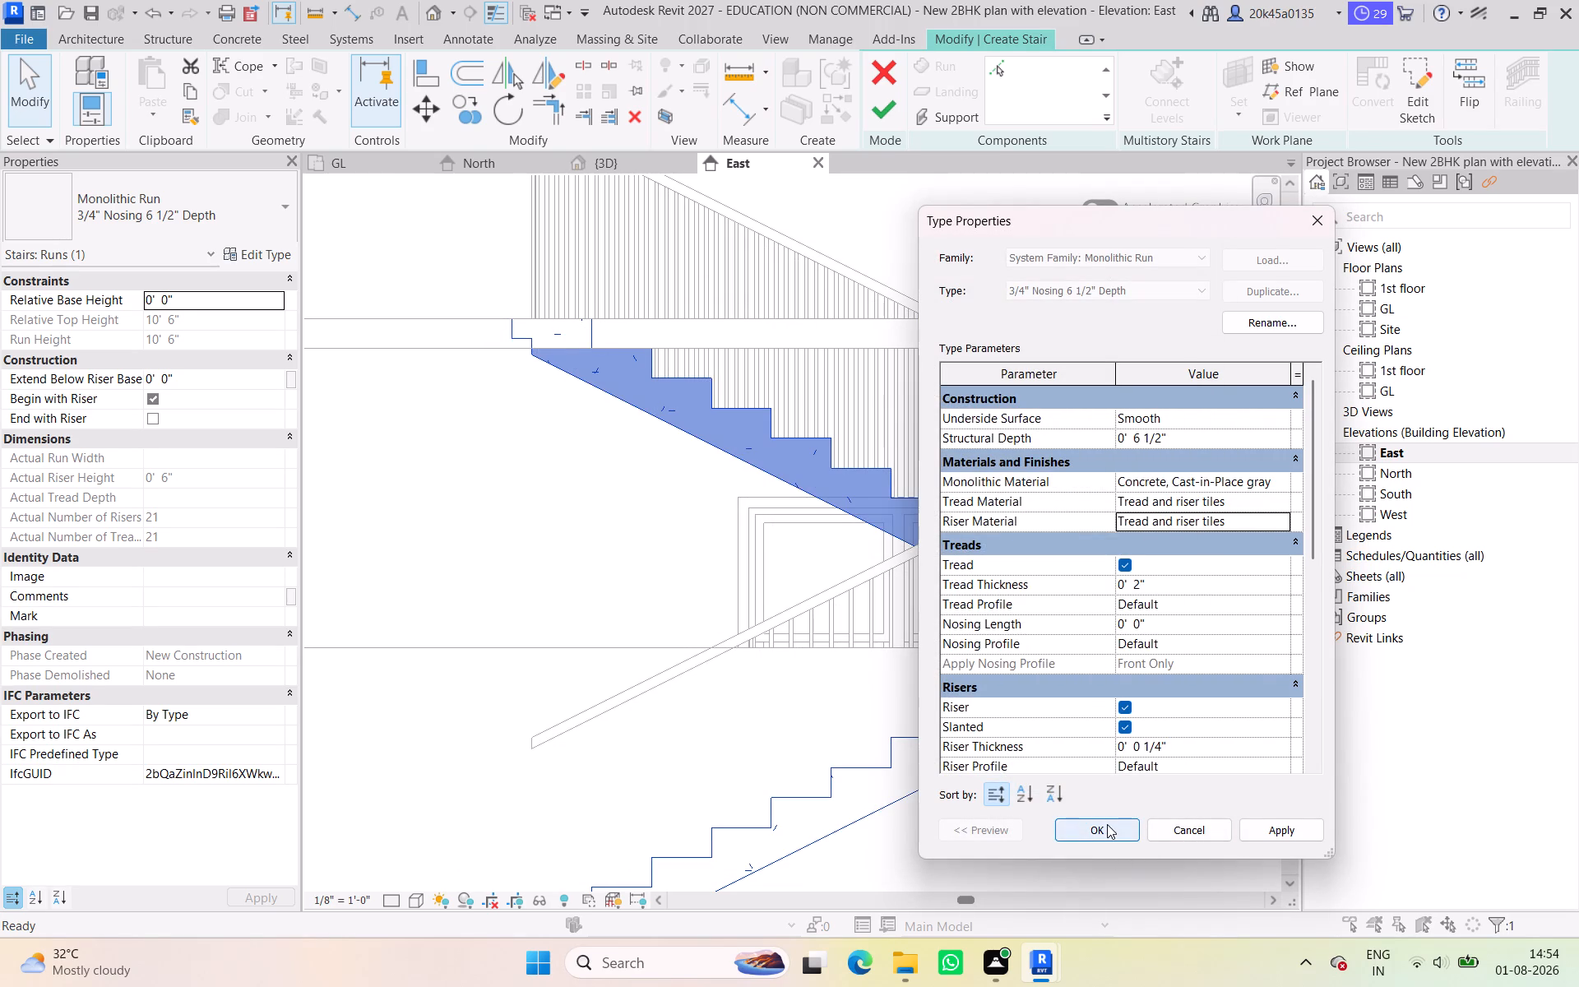
pyautogui.click(1107, 824)
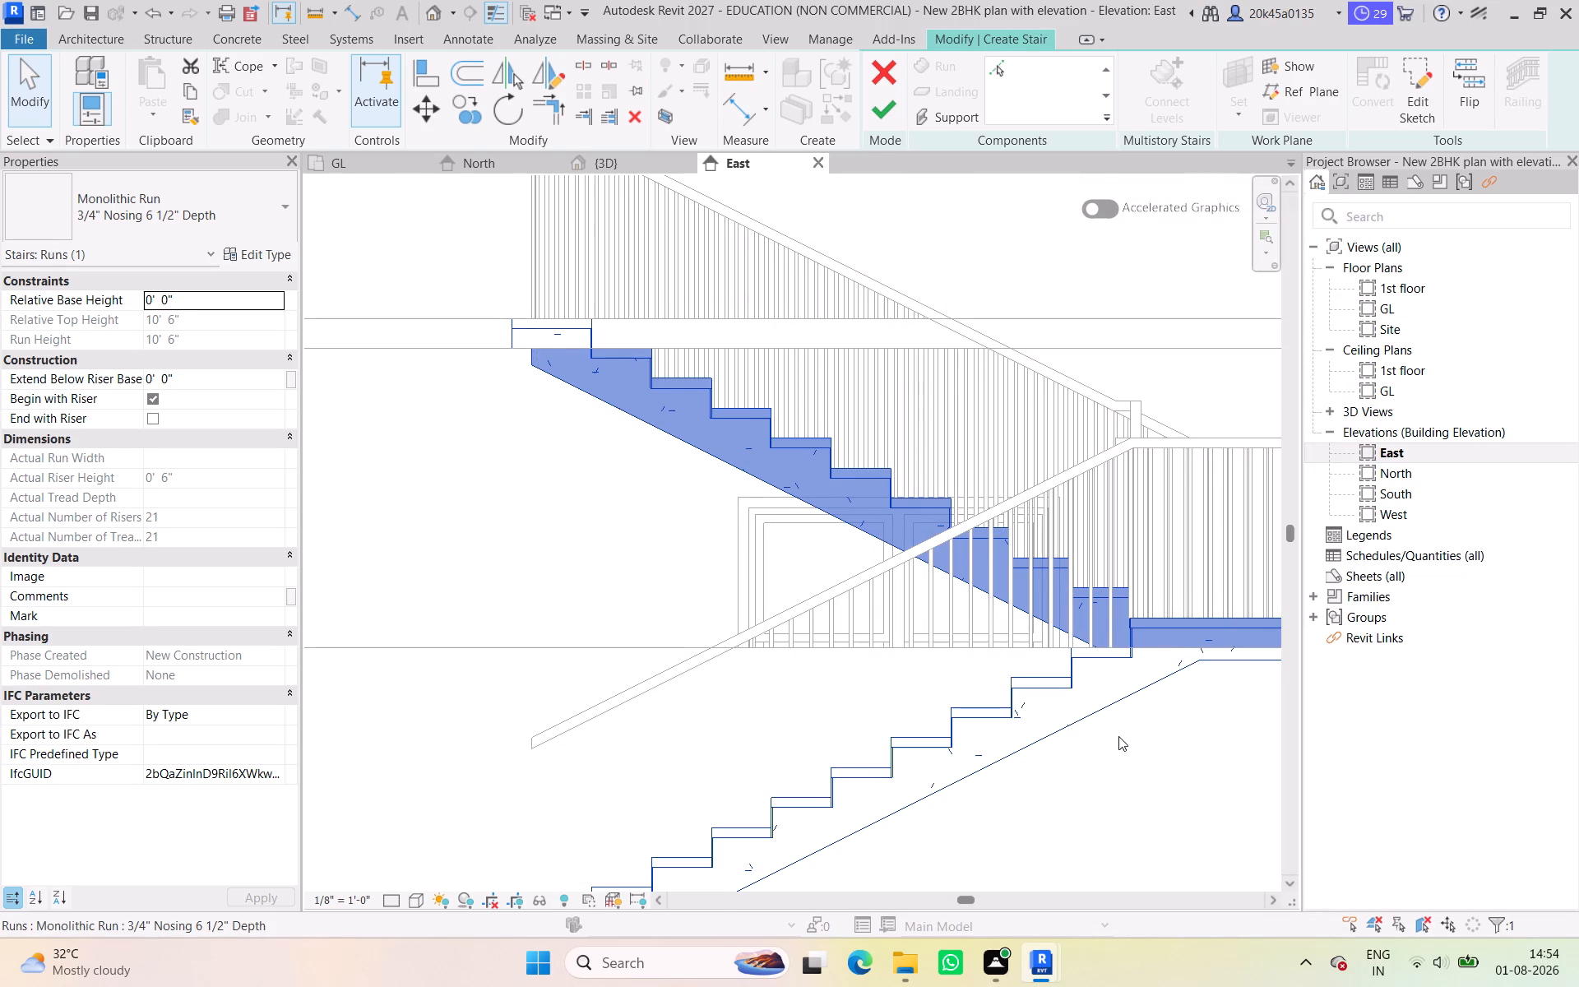
# Open the type properties of the stair's monolithic run and review its tread and riser parameters.
pyautogui.scroll(-2, 1110, 736)
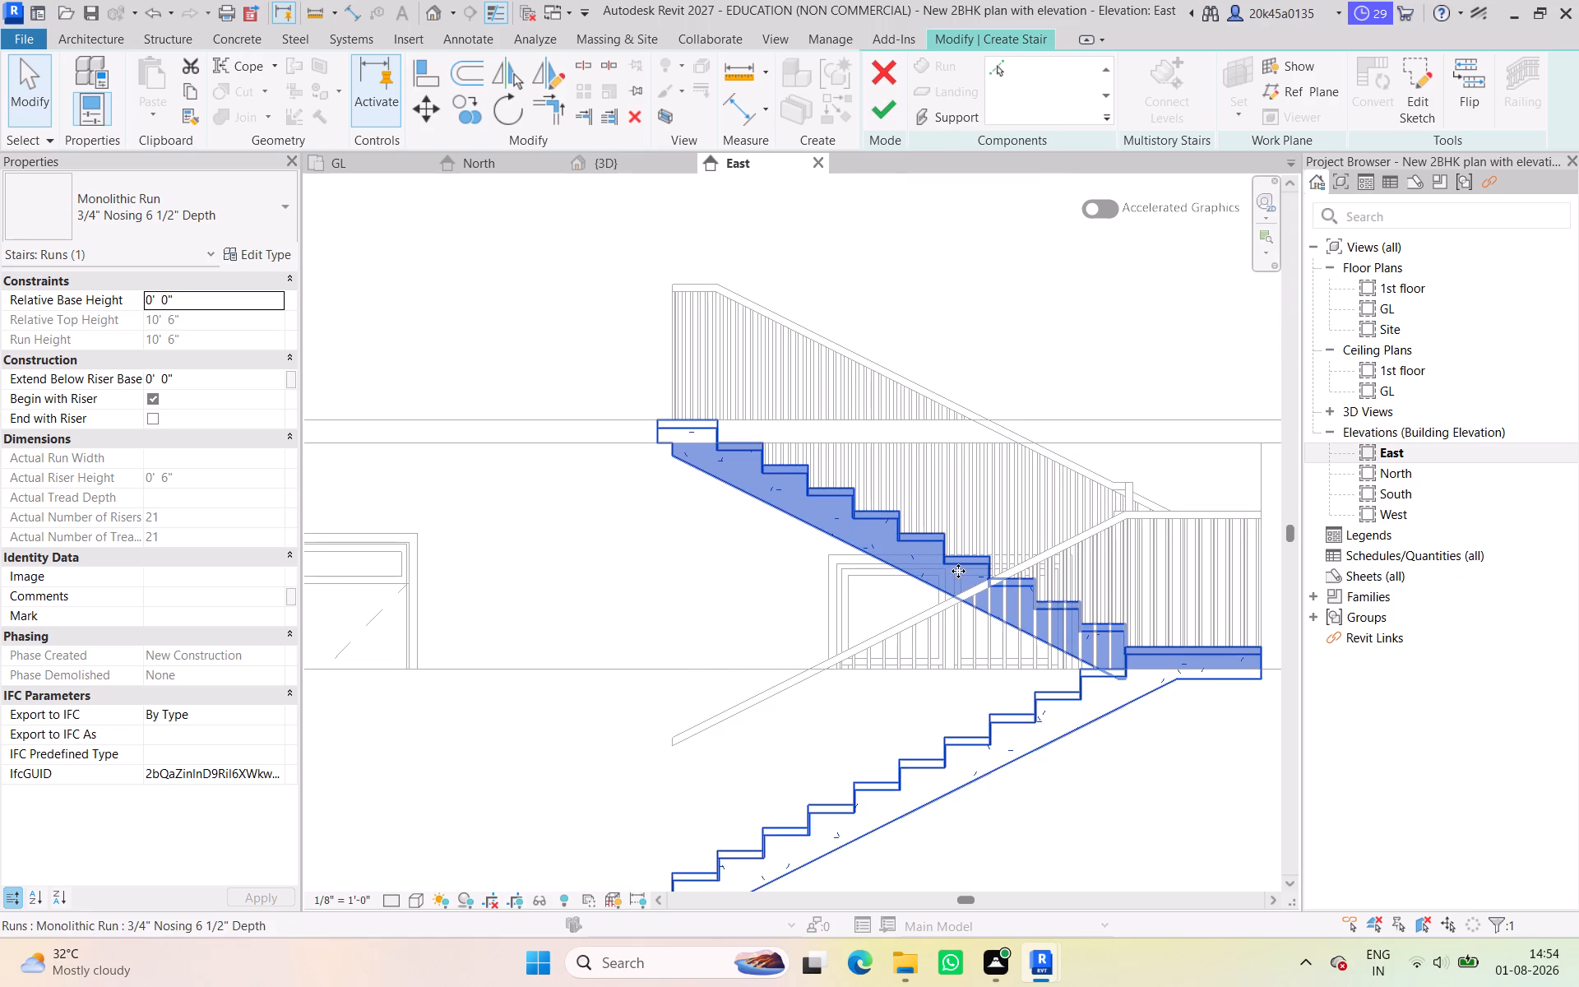
pyautogui.scroll(4, 958, 571)
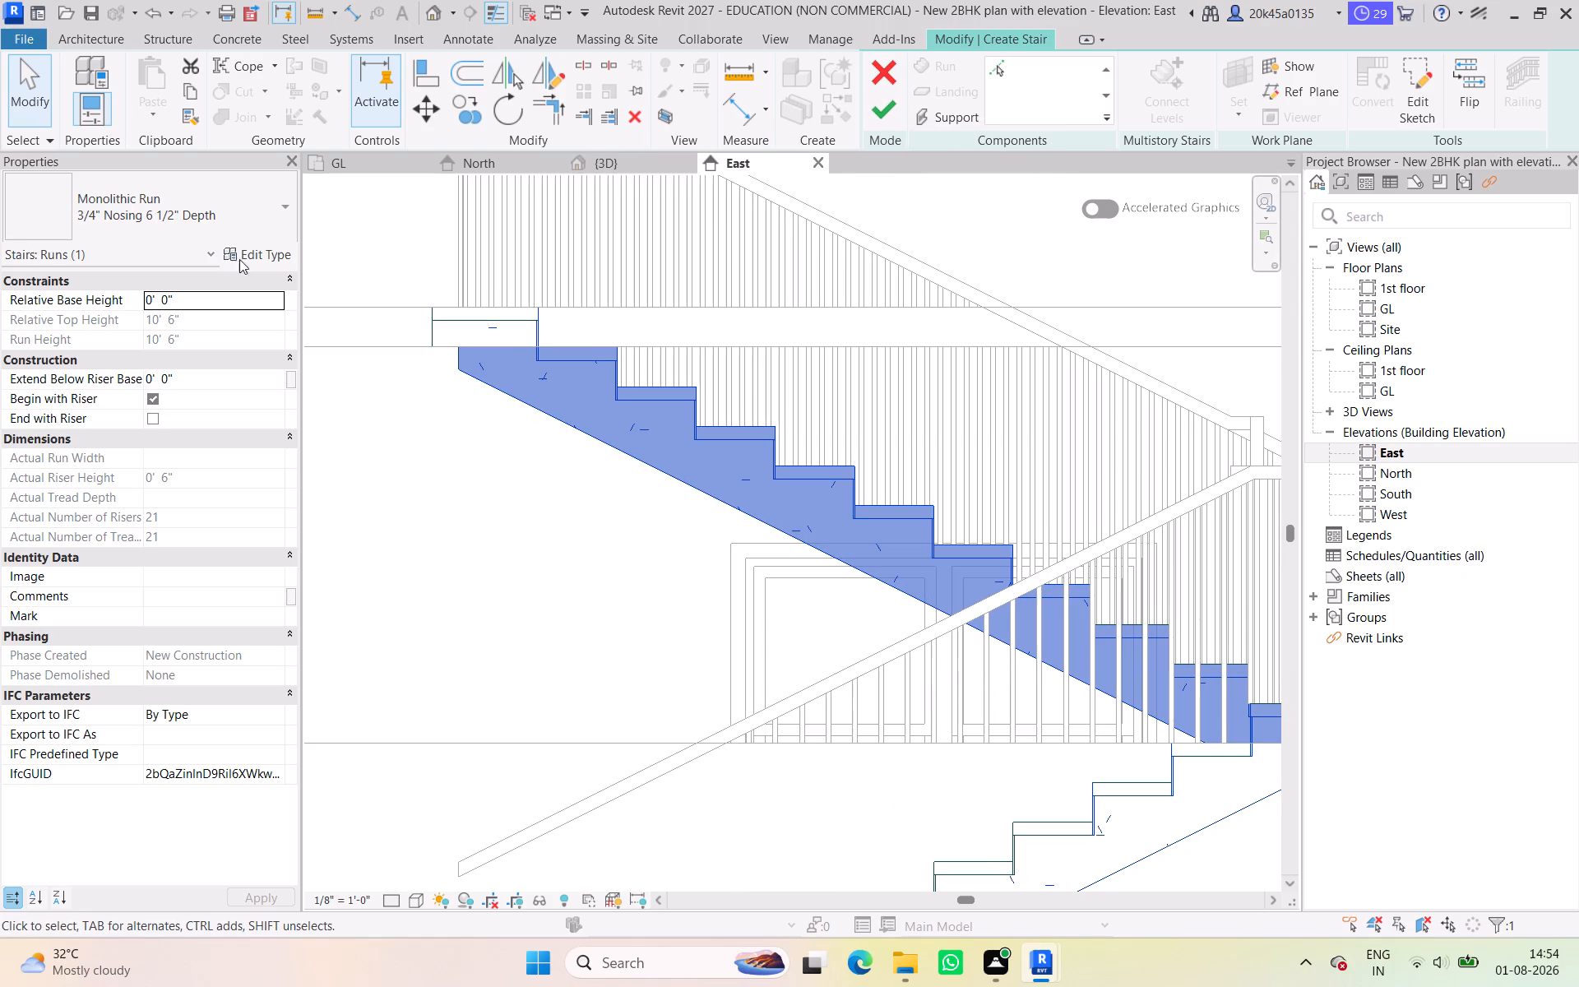
pyautogui.click(247, 252)
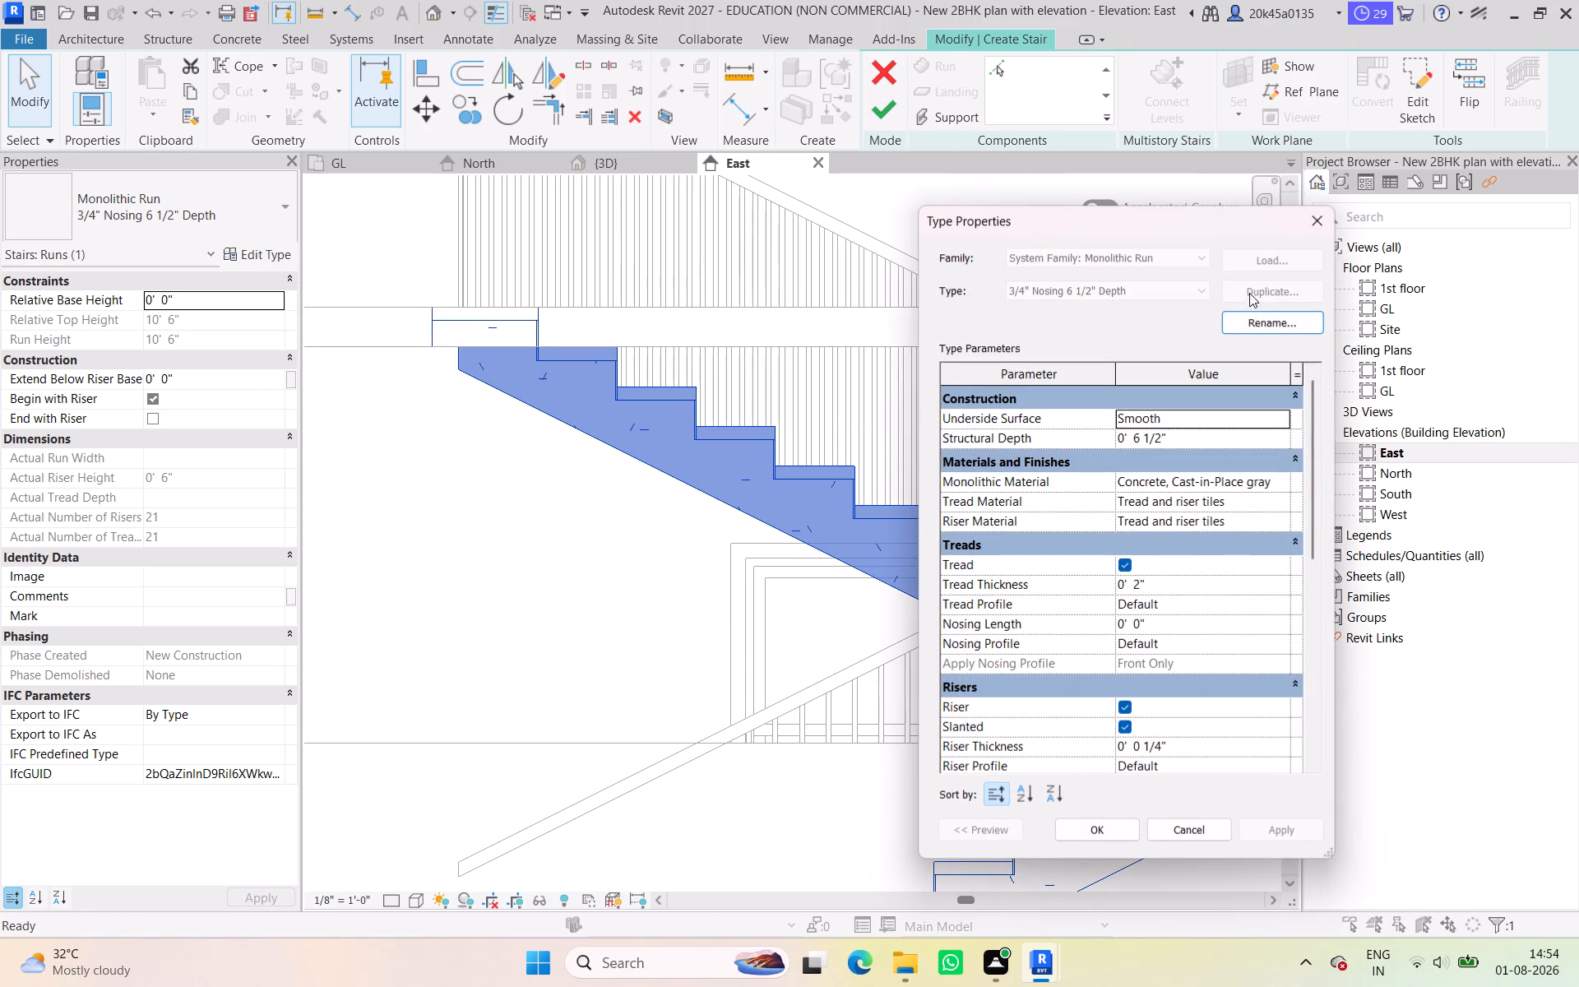
pyautogui.click(1270, 285)
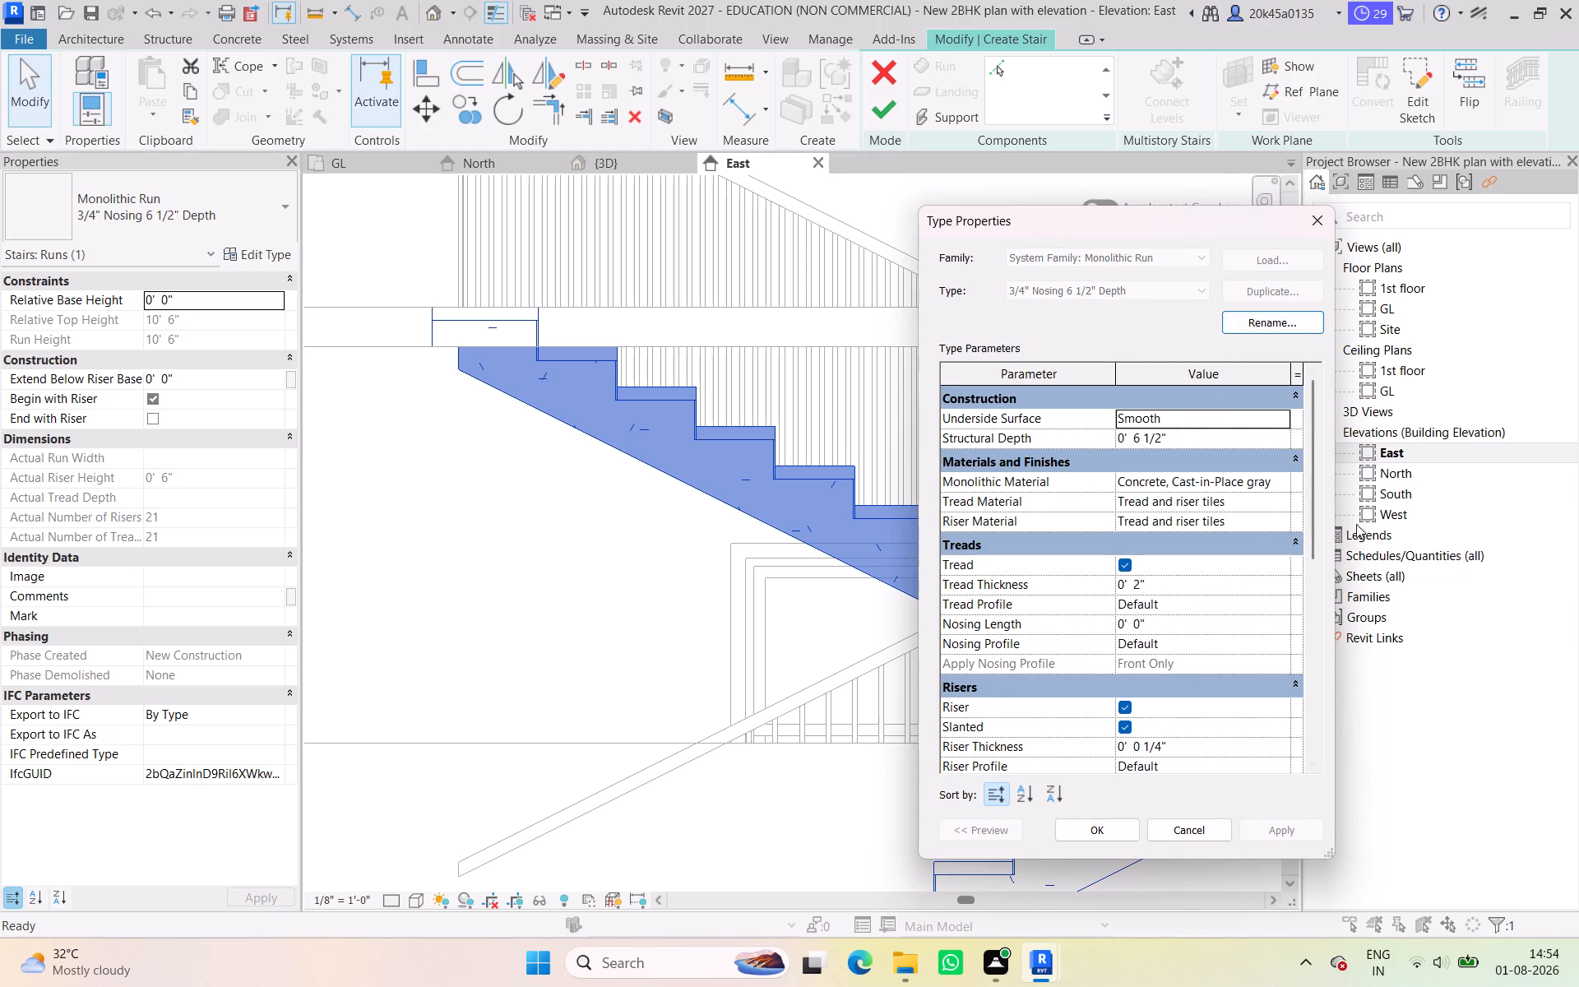
pyautogui.moveTo(1312, 502); pyautogui.dragTo(1313, 558)
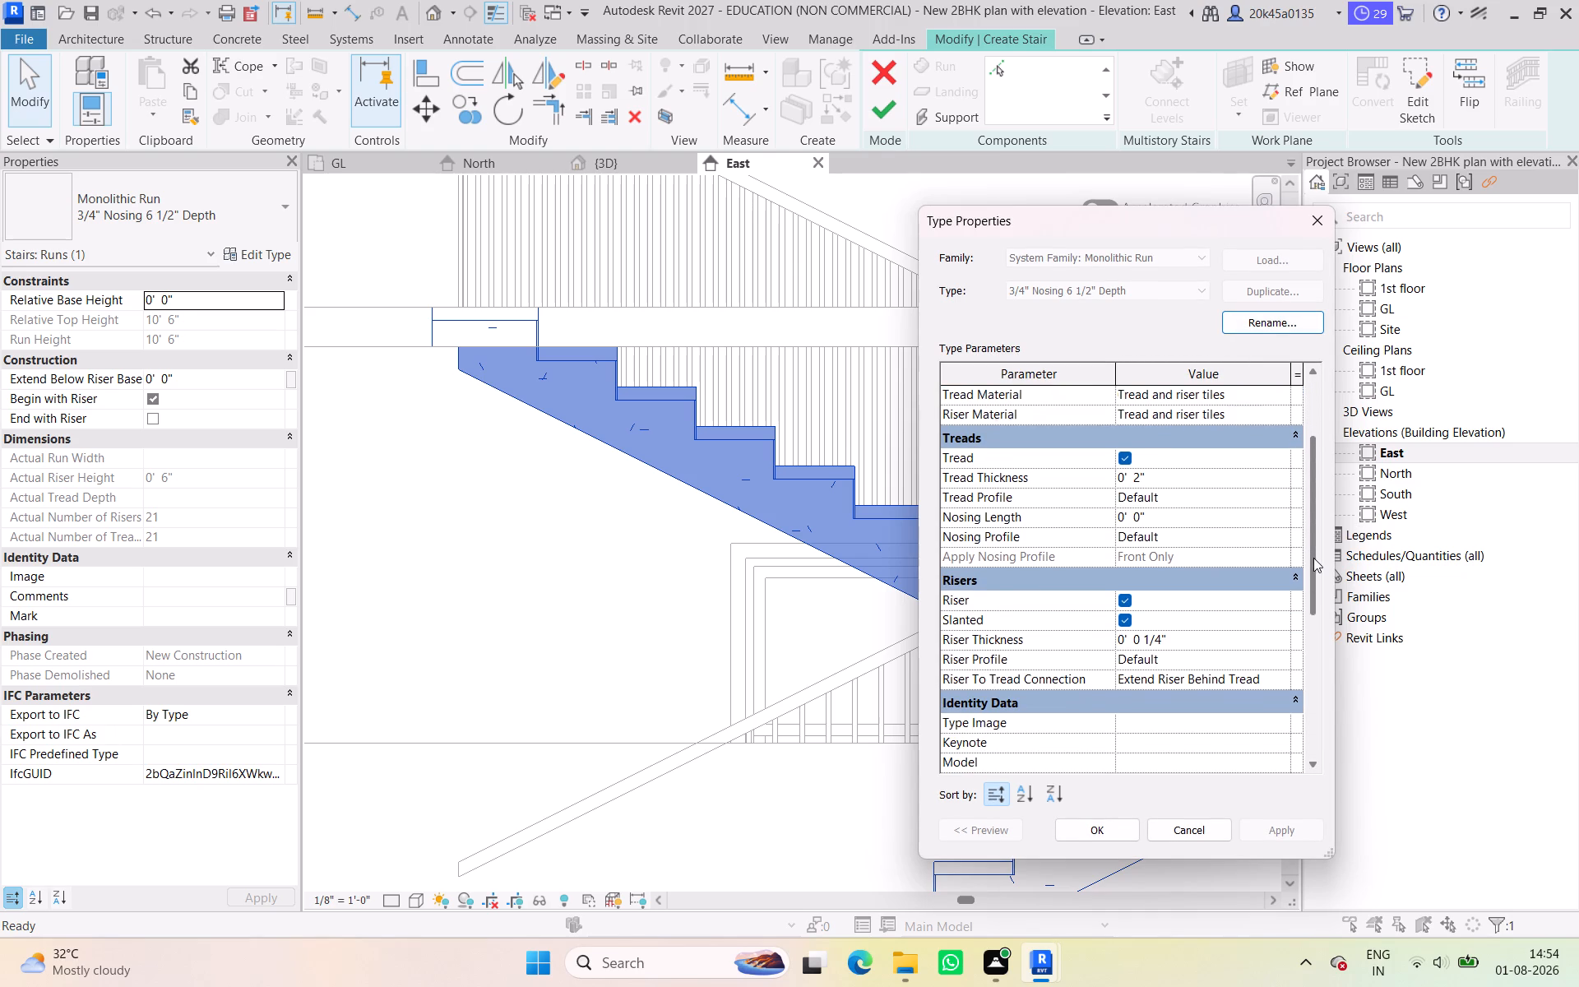
pyautogui.moveTo(1313, 558); pyautogui.dragTo(1316, 525)
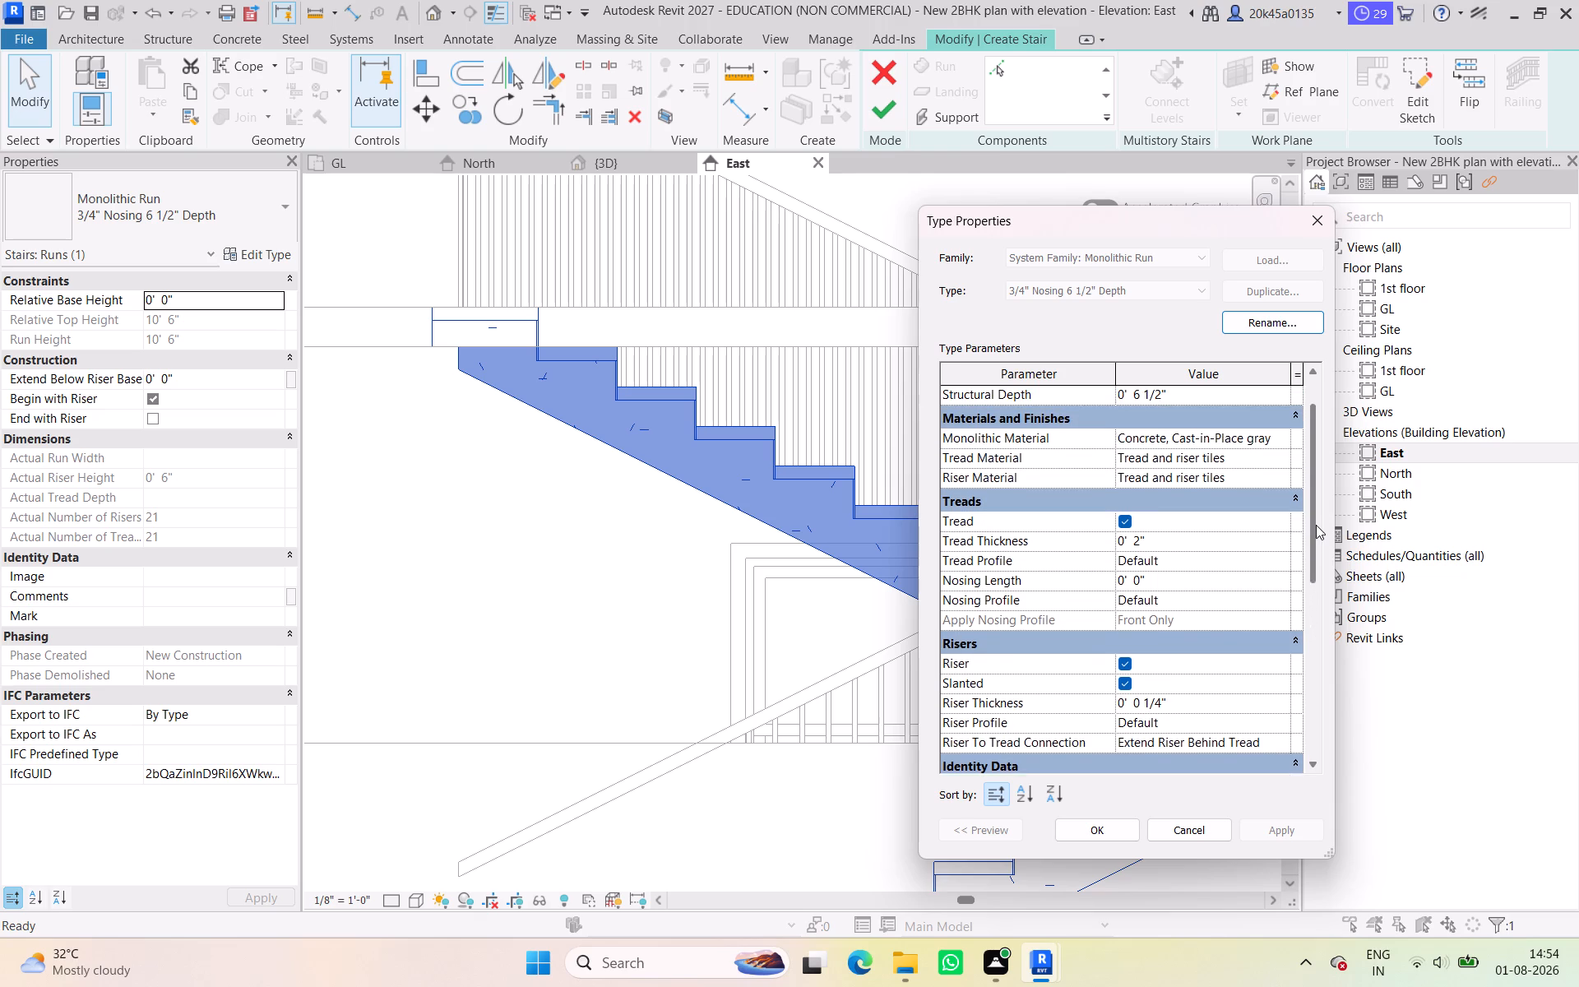
pyautogui.moveTo(1316, 525); pyautogui.dragTo(1311, 560)
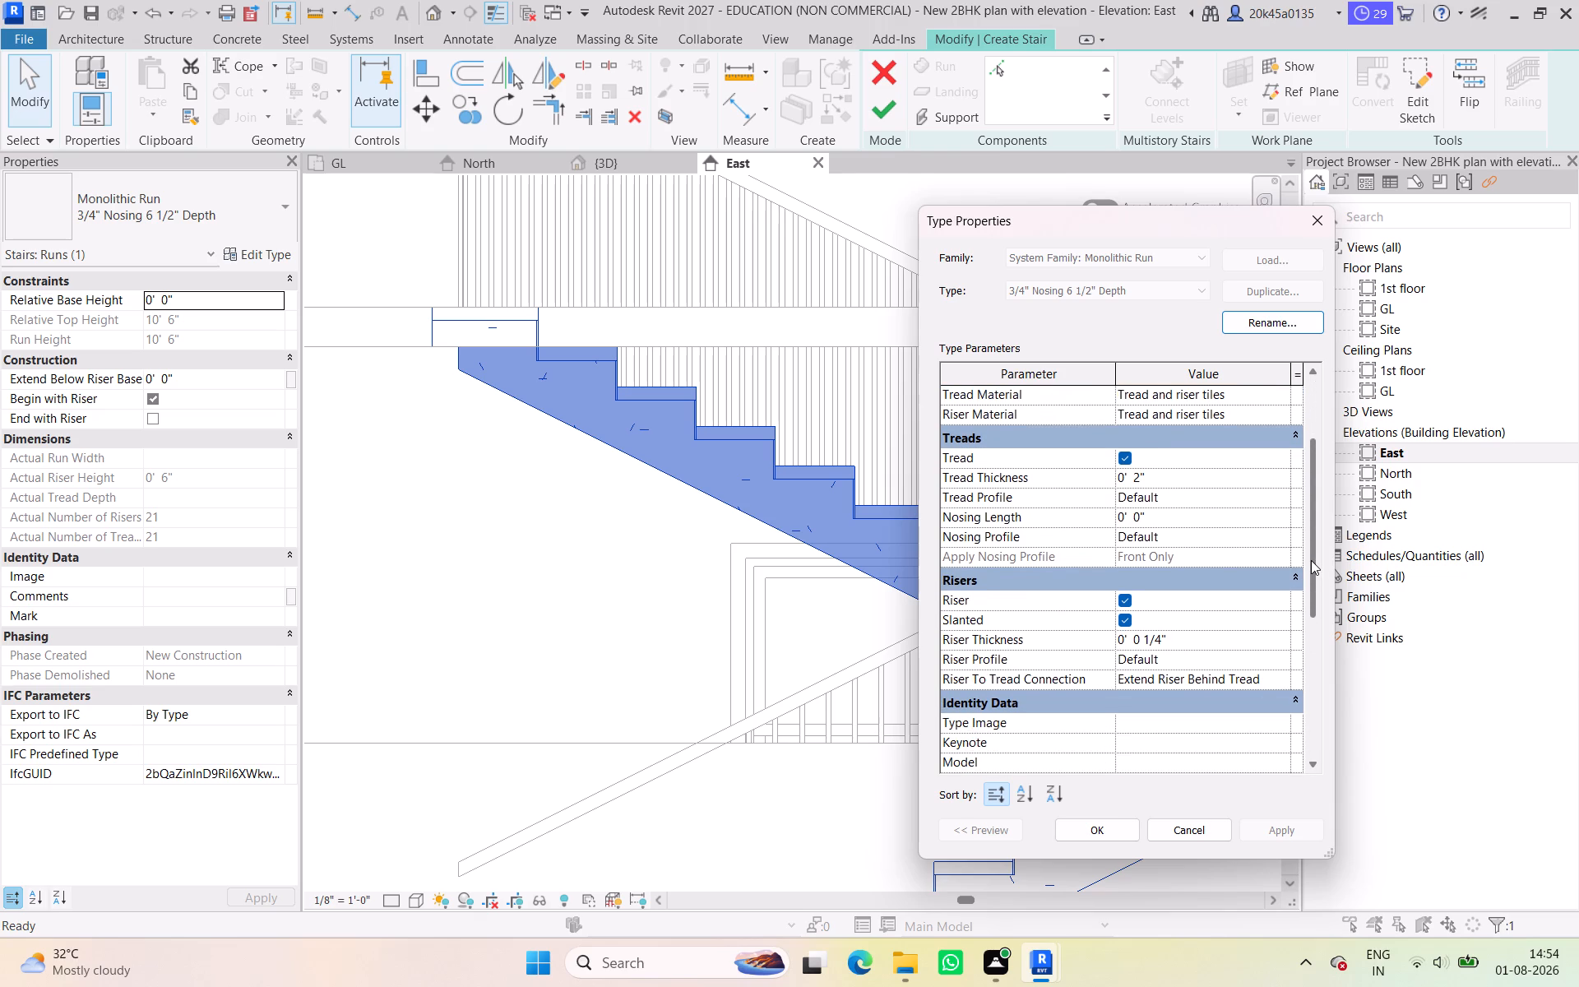
pyautogui.moveTo(1311, 560); pyautogui.dragTo(1313, 589)
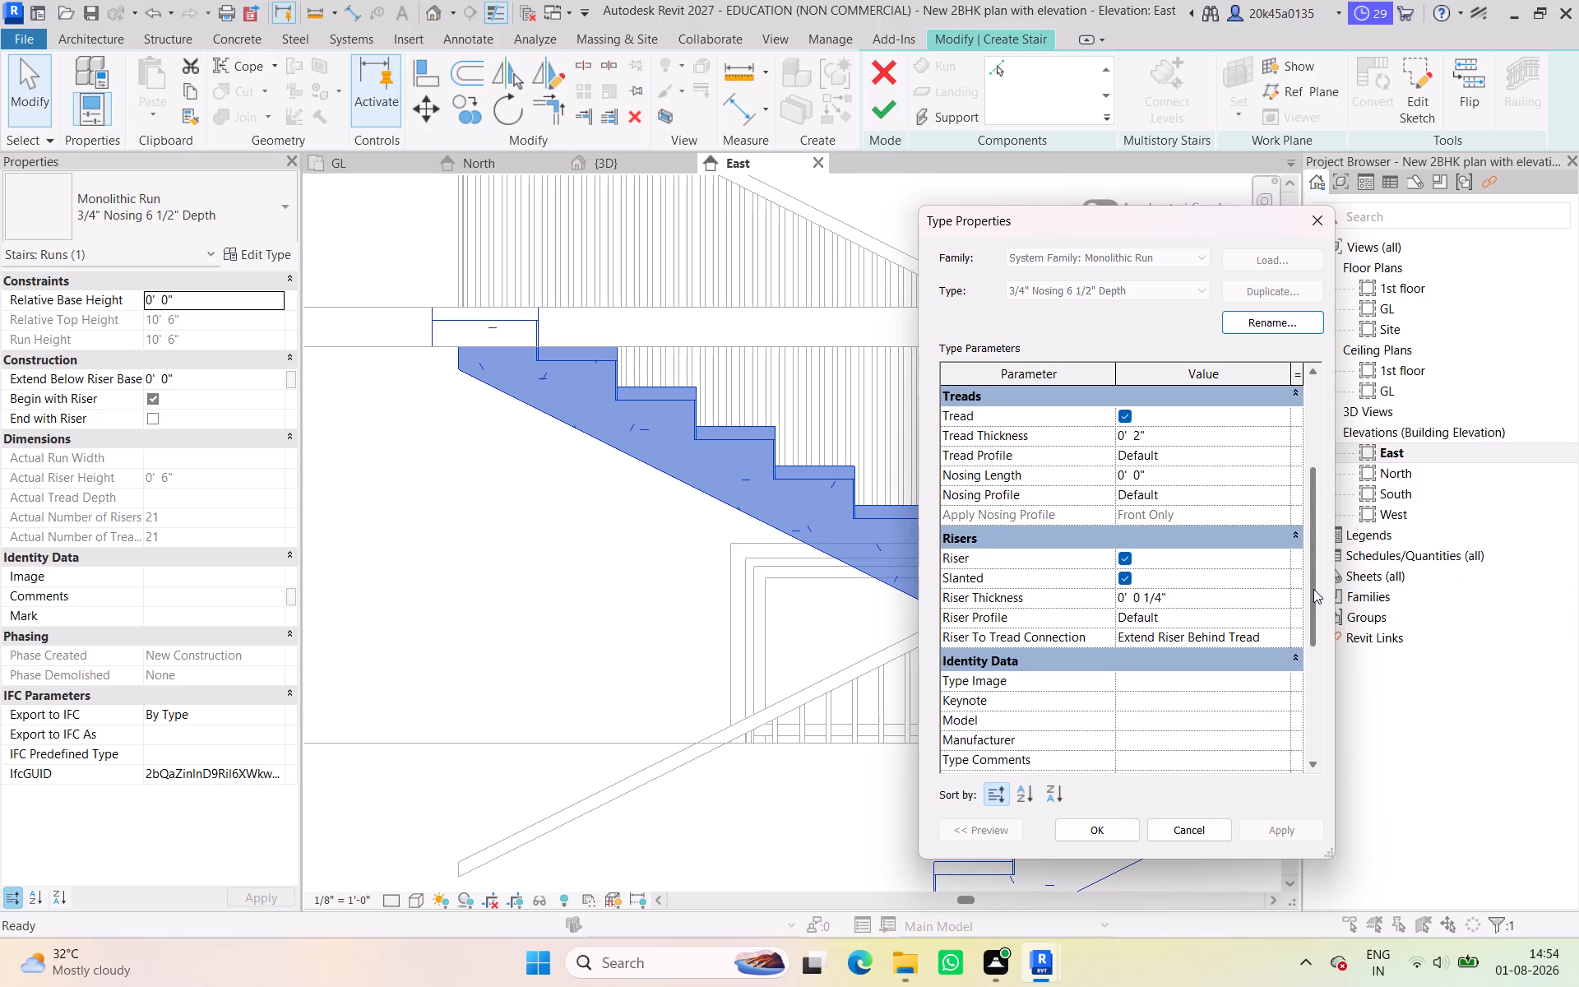
pyautogui.moveTo(1313, 589); pyautogui.dragTo(1310, 600)
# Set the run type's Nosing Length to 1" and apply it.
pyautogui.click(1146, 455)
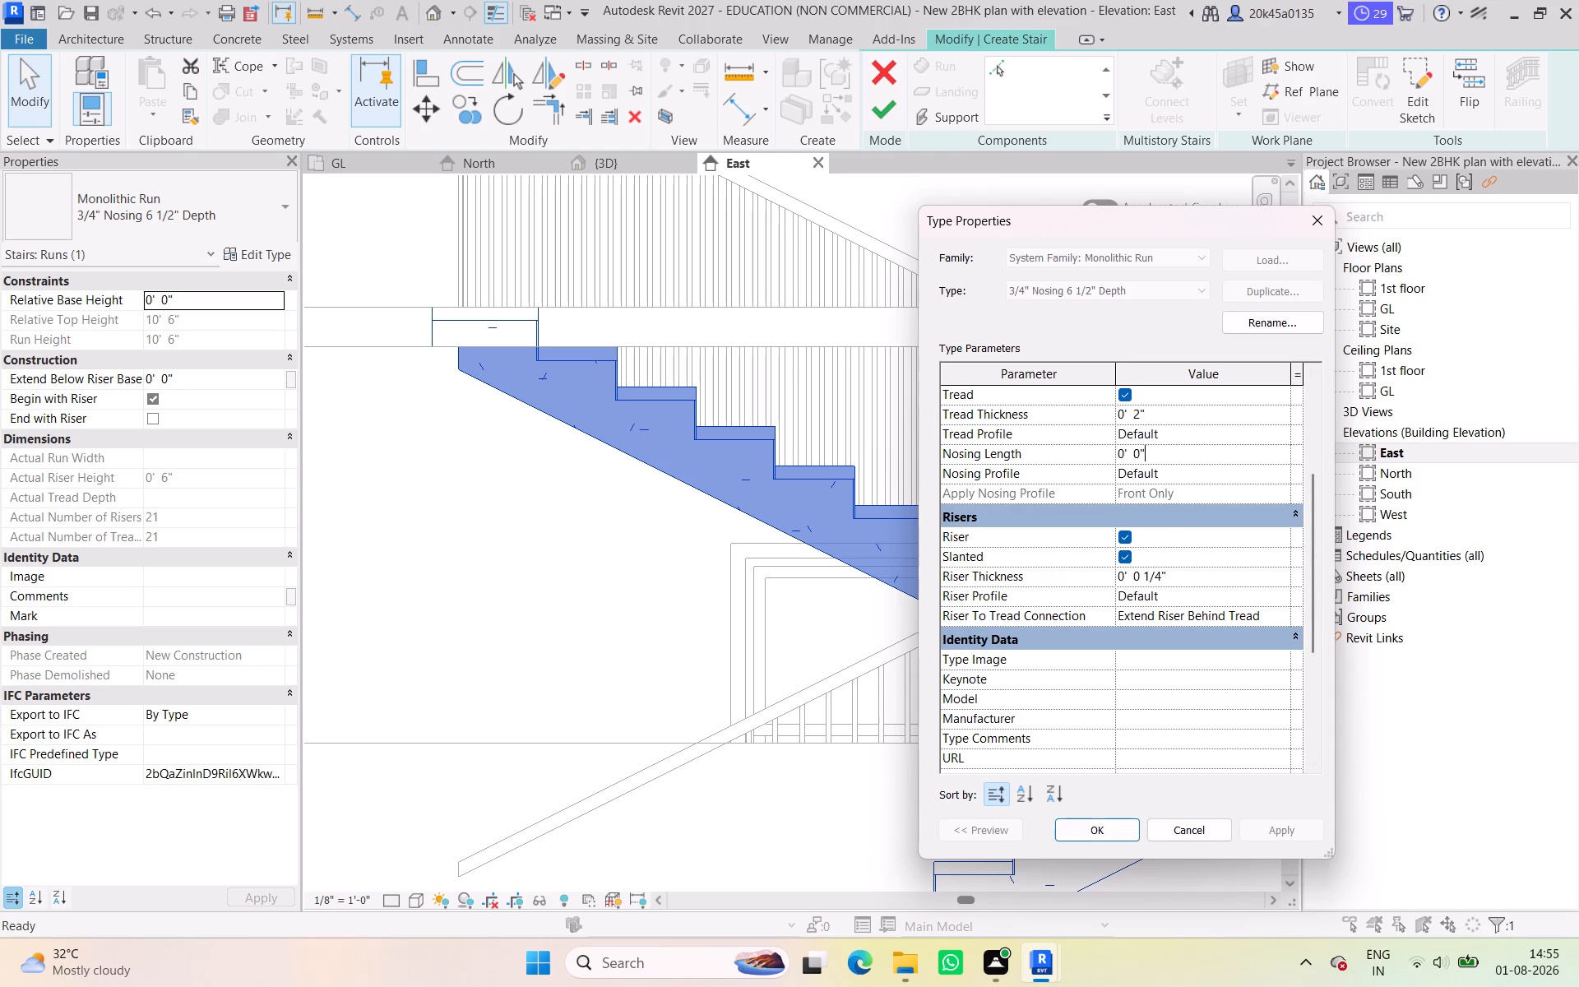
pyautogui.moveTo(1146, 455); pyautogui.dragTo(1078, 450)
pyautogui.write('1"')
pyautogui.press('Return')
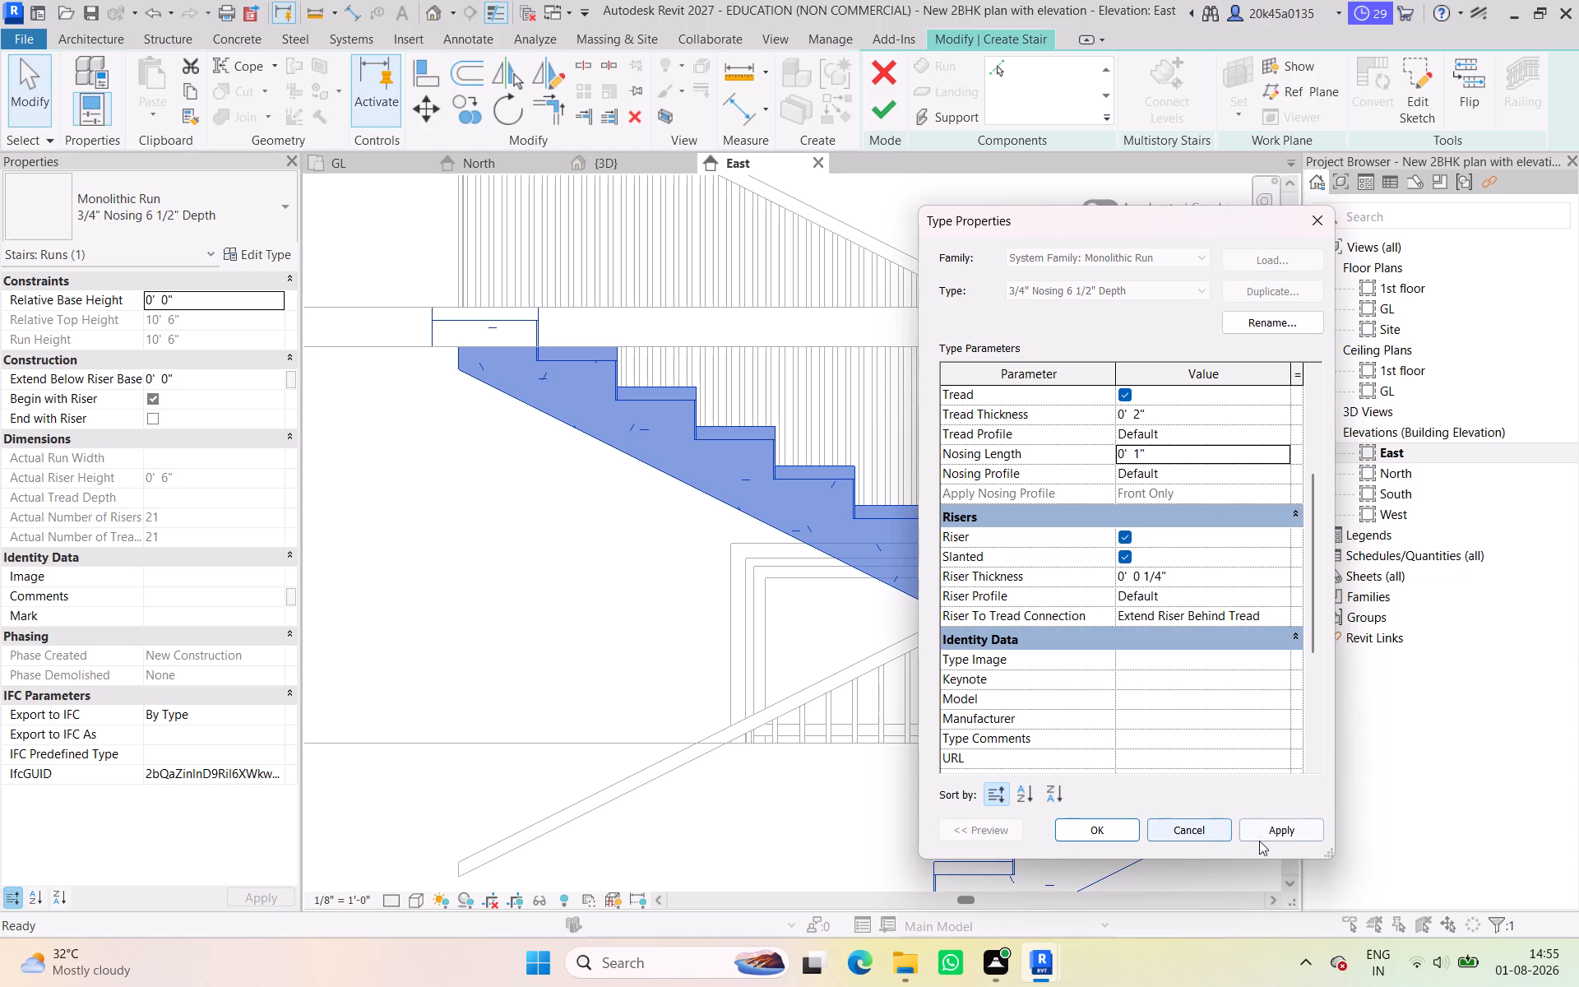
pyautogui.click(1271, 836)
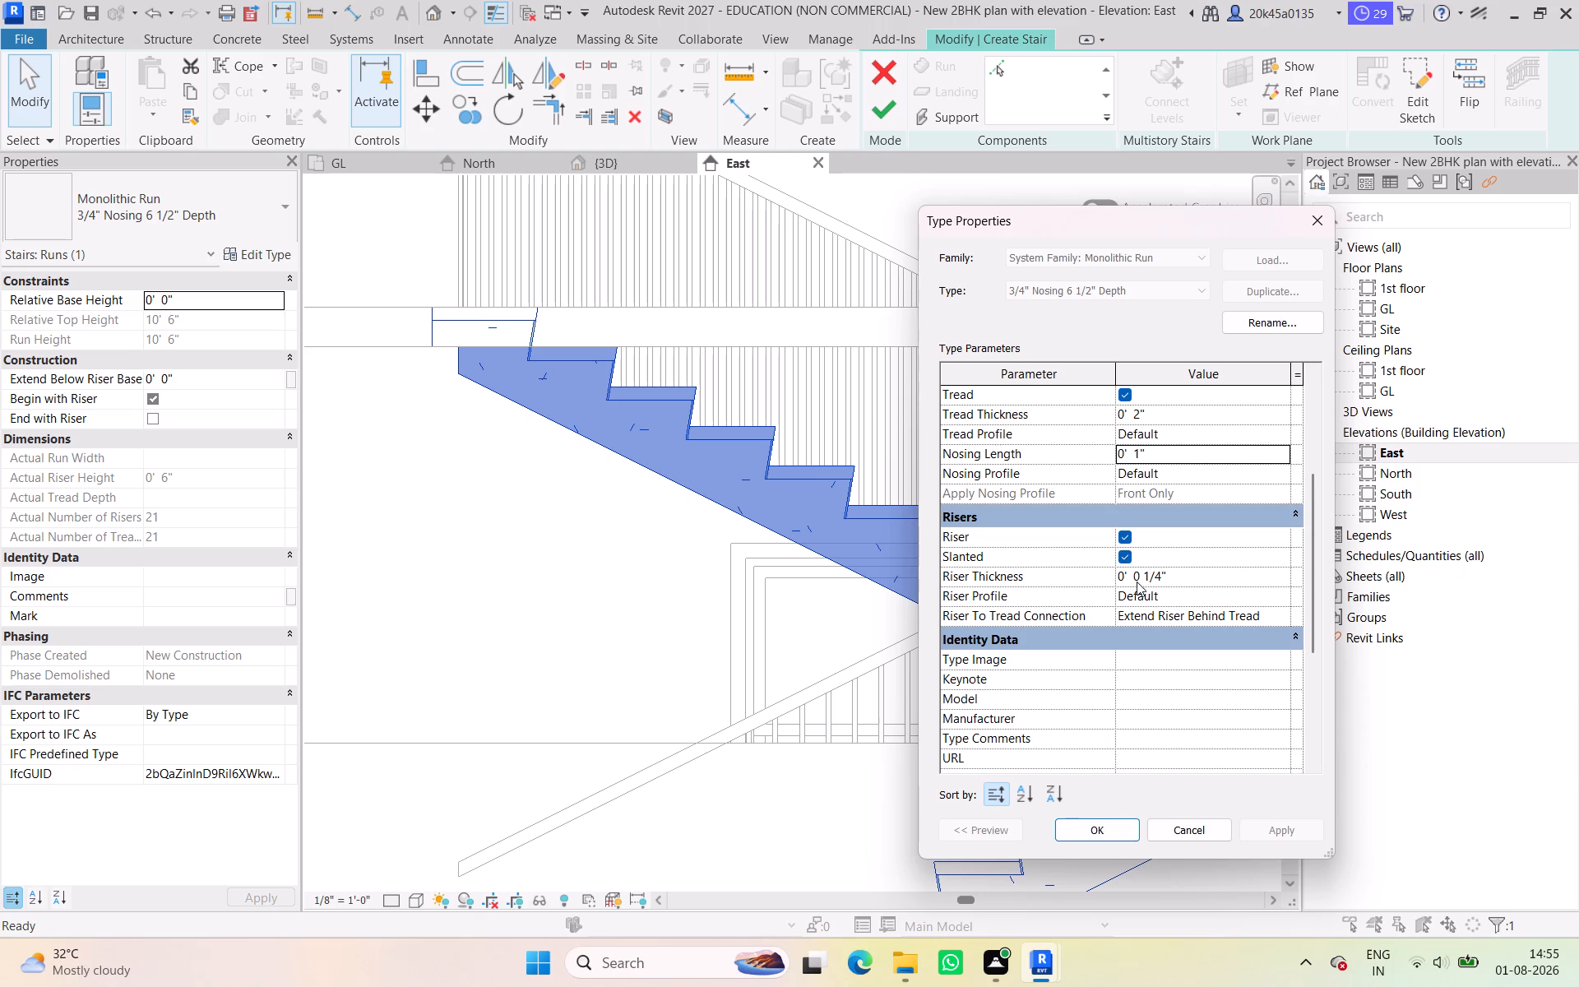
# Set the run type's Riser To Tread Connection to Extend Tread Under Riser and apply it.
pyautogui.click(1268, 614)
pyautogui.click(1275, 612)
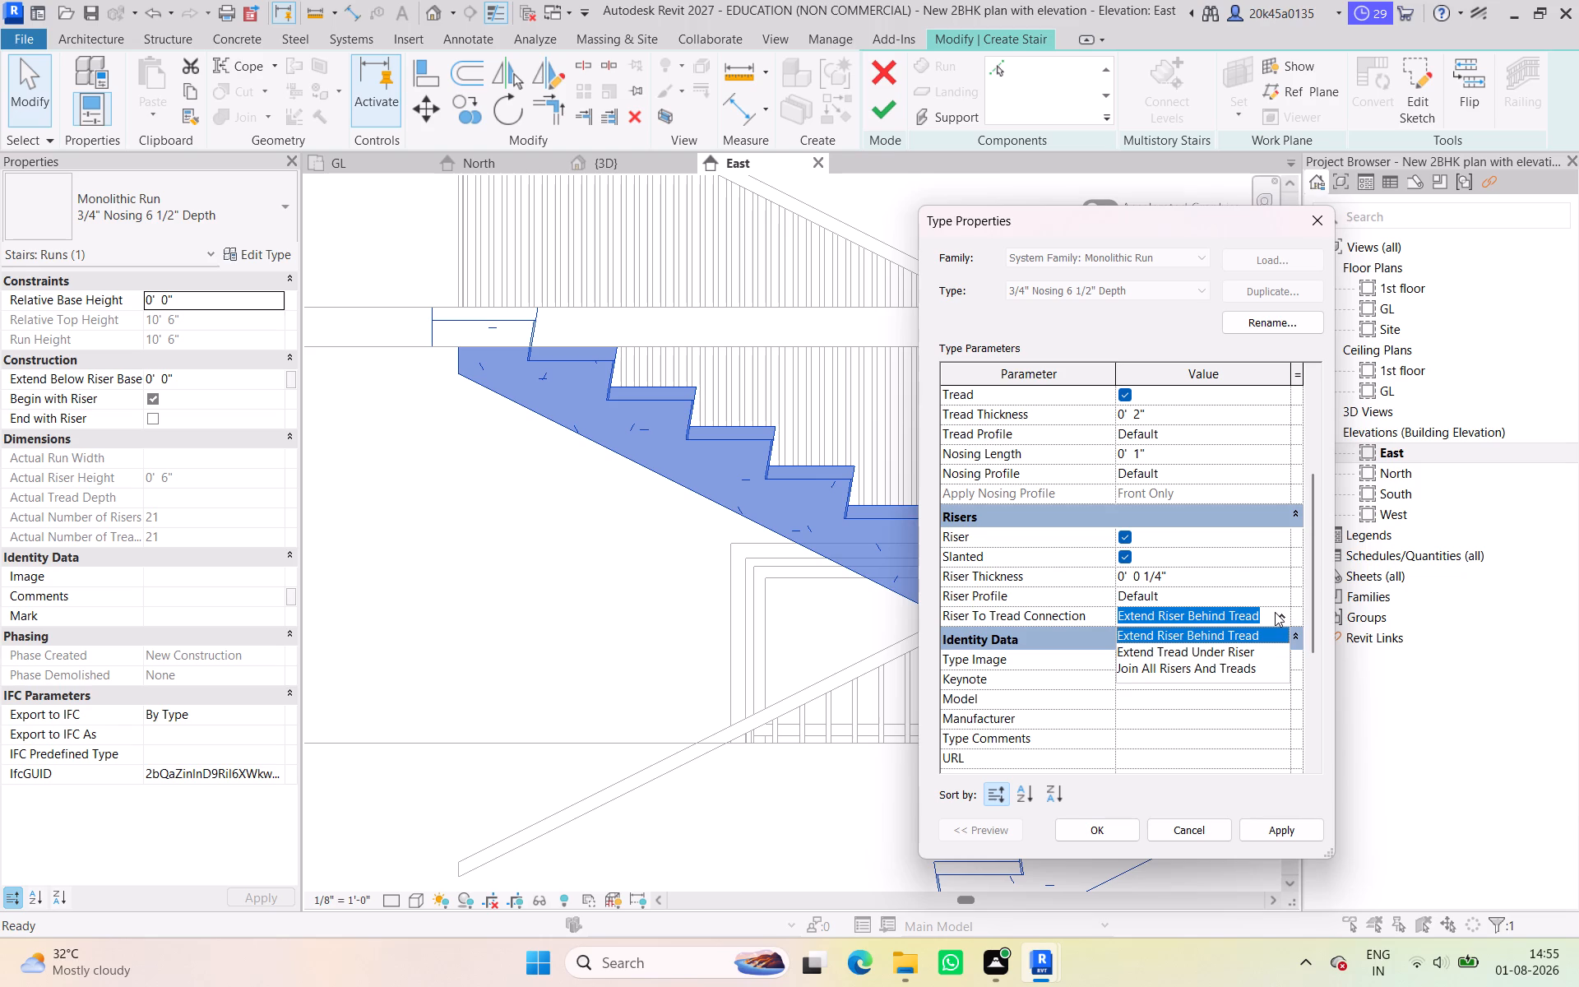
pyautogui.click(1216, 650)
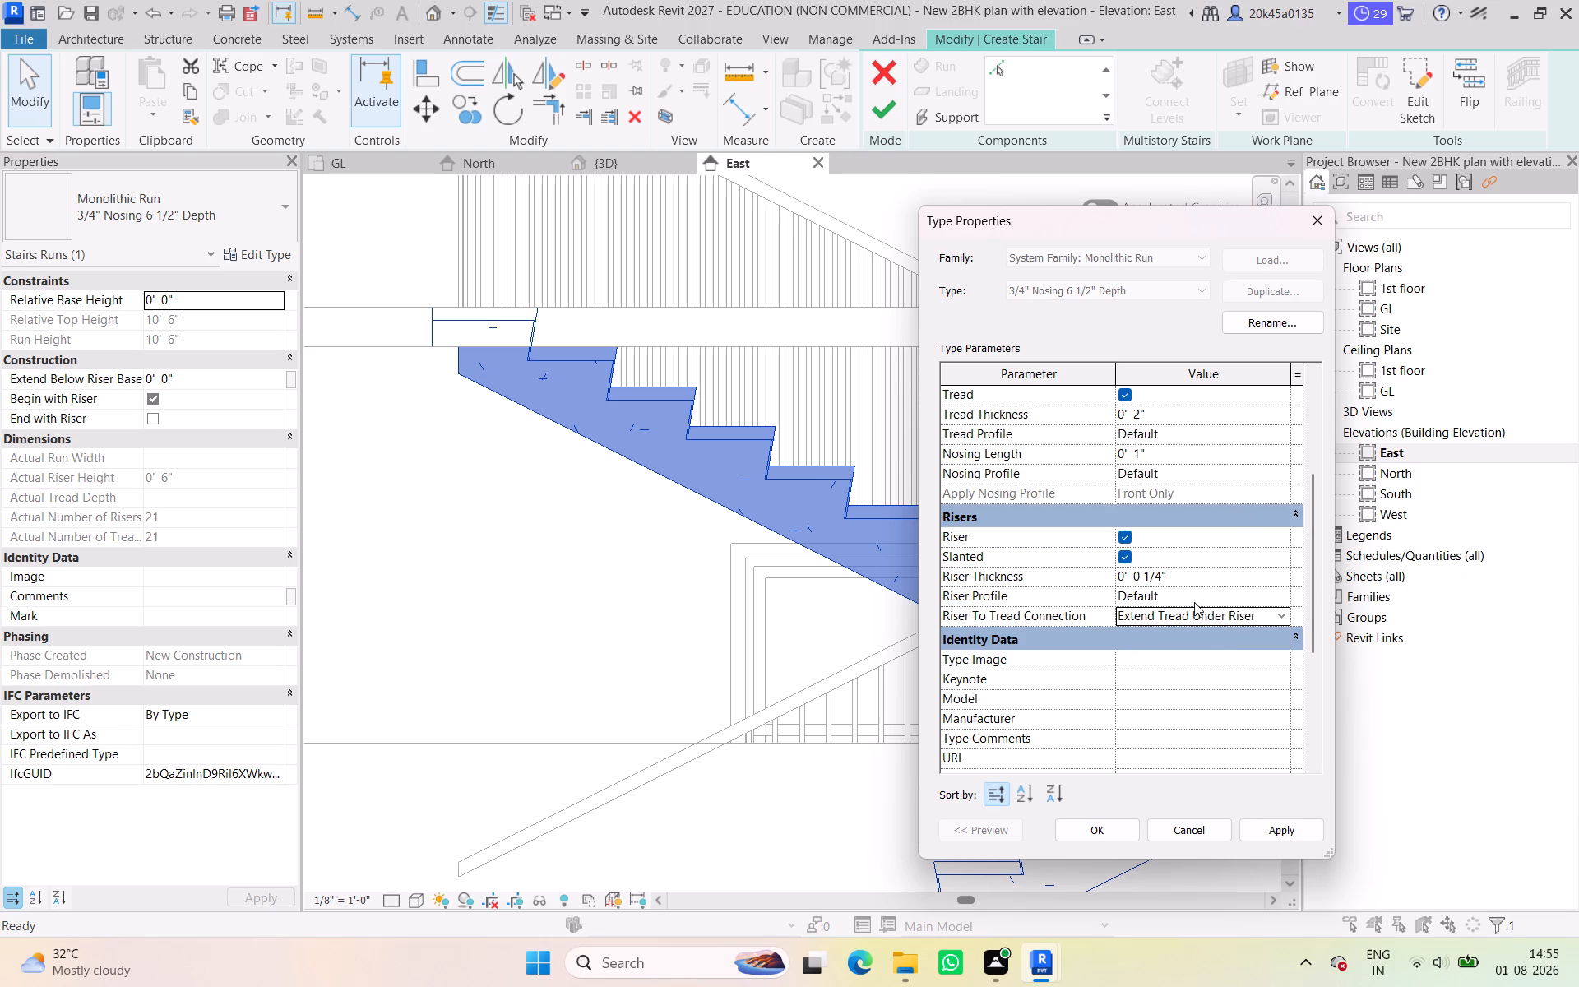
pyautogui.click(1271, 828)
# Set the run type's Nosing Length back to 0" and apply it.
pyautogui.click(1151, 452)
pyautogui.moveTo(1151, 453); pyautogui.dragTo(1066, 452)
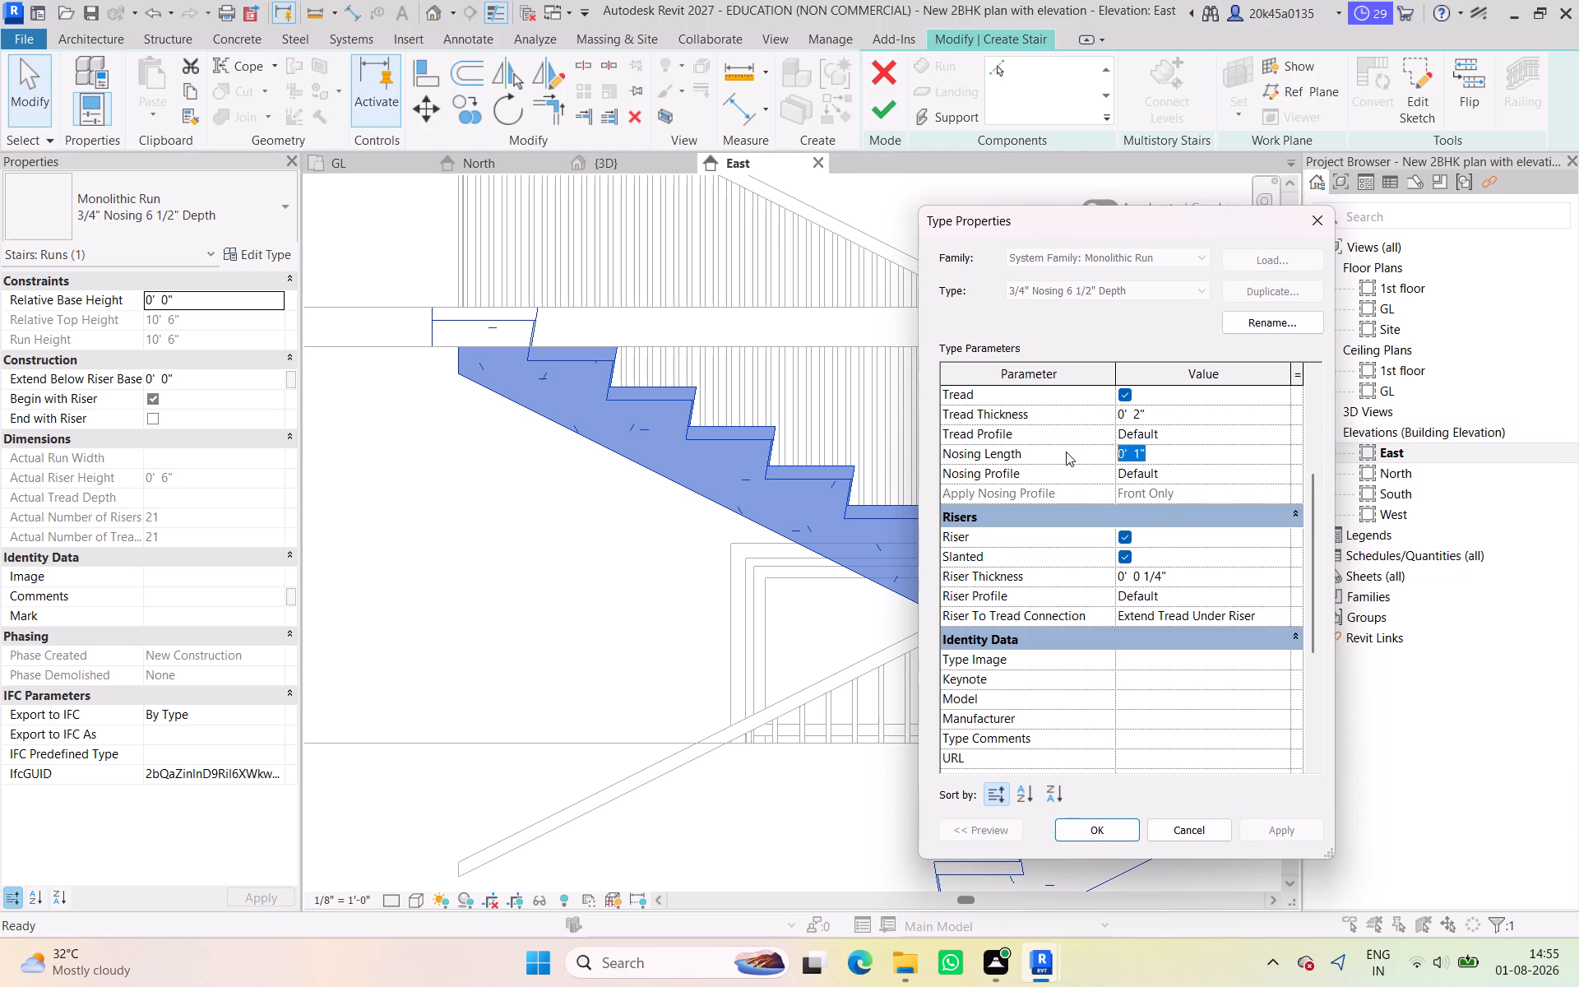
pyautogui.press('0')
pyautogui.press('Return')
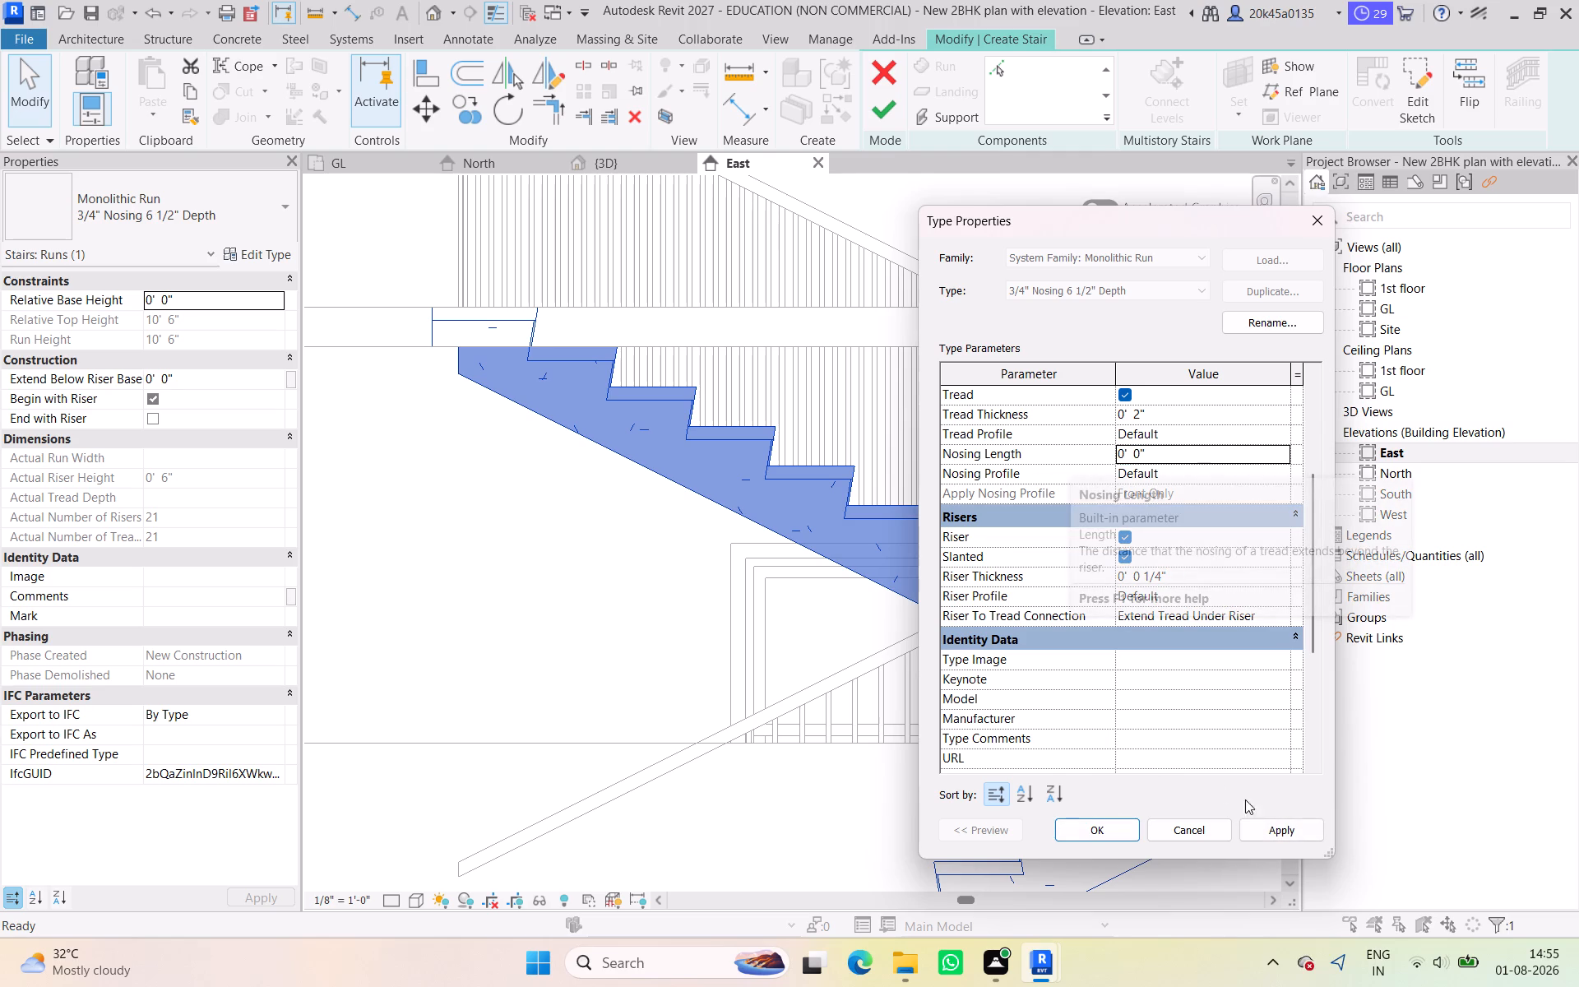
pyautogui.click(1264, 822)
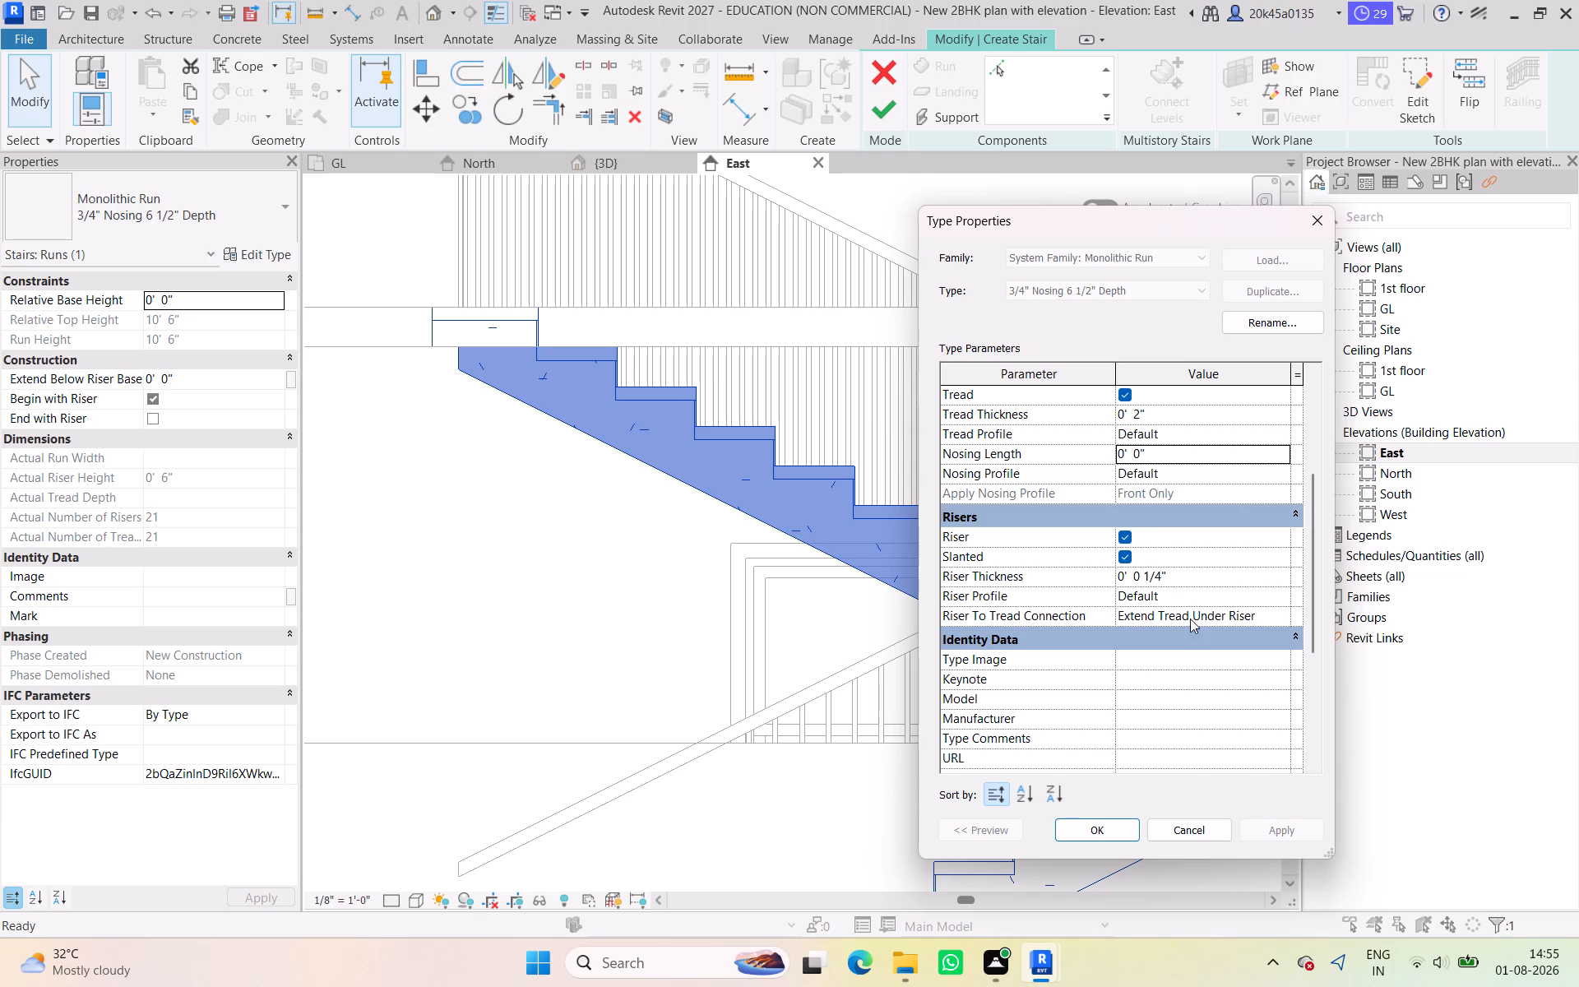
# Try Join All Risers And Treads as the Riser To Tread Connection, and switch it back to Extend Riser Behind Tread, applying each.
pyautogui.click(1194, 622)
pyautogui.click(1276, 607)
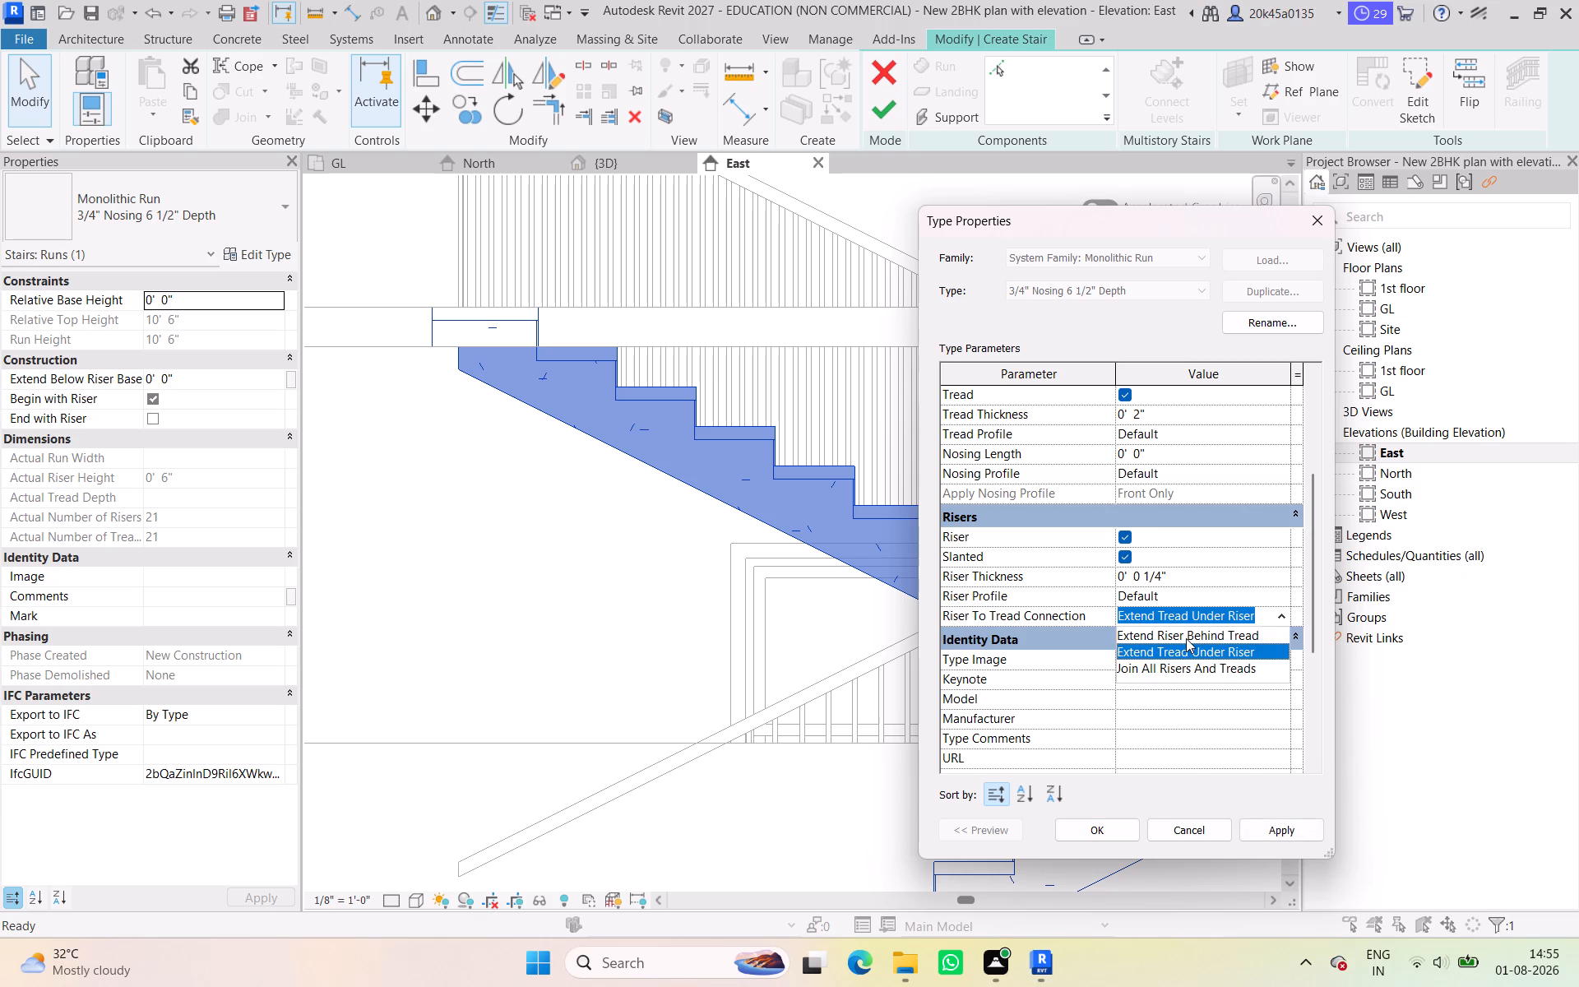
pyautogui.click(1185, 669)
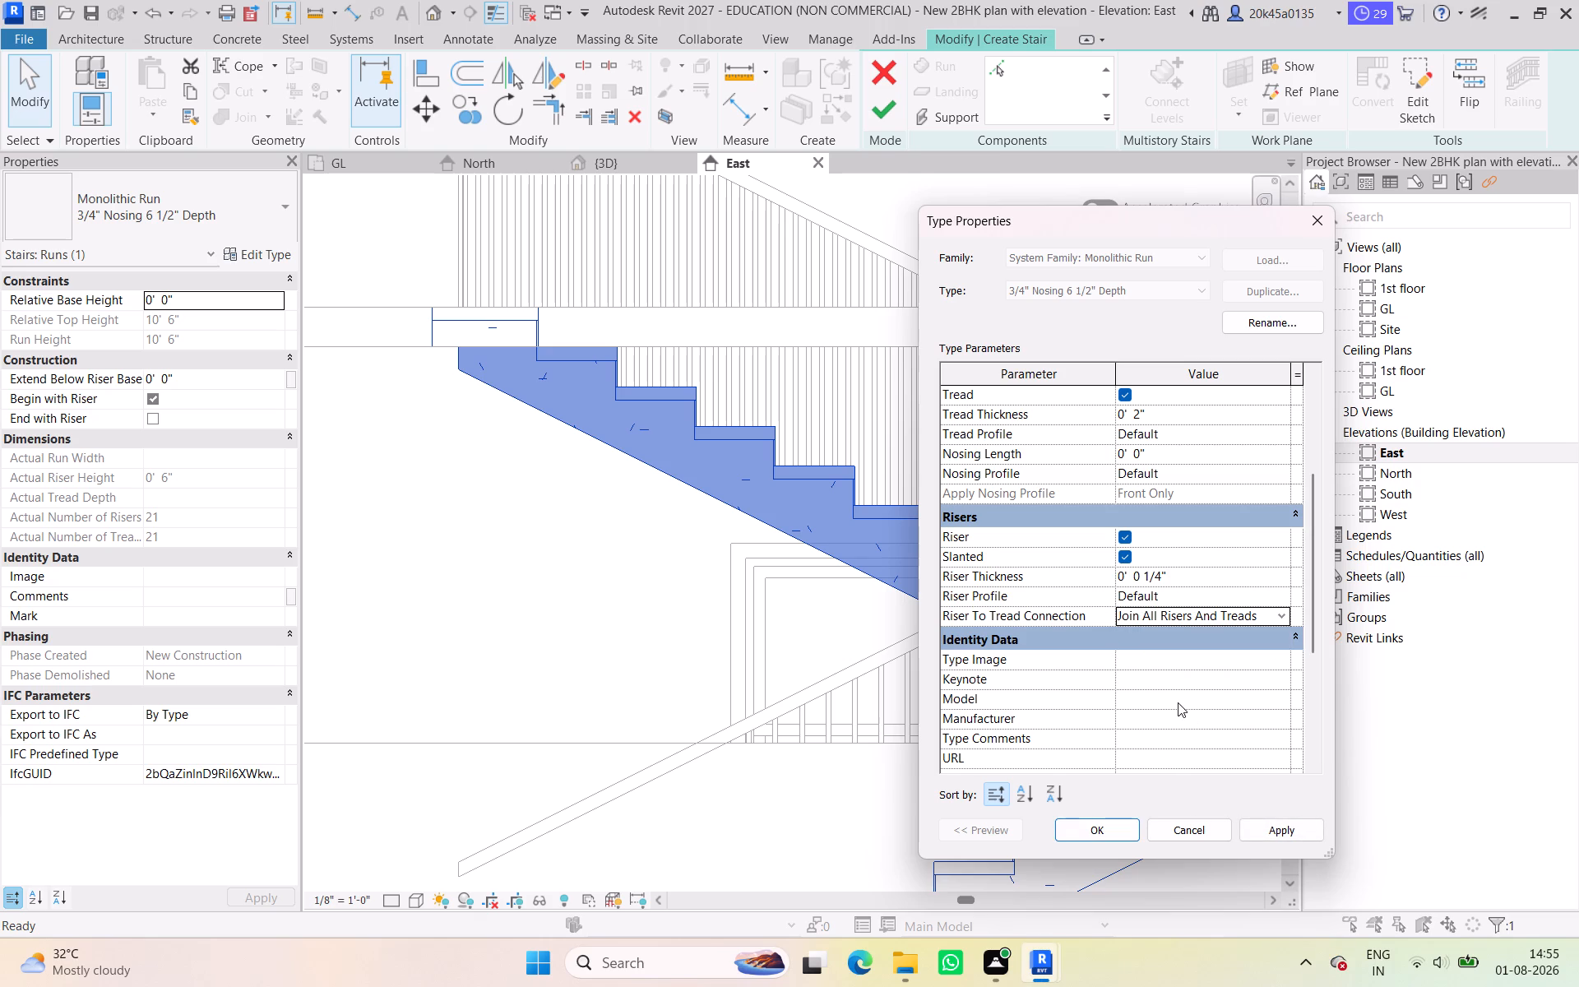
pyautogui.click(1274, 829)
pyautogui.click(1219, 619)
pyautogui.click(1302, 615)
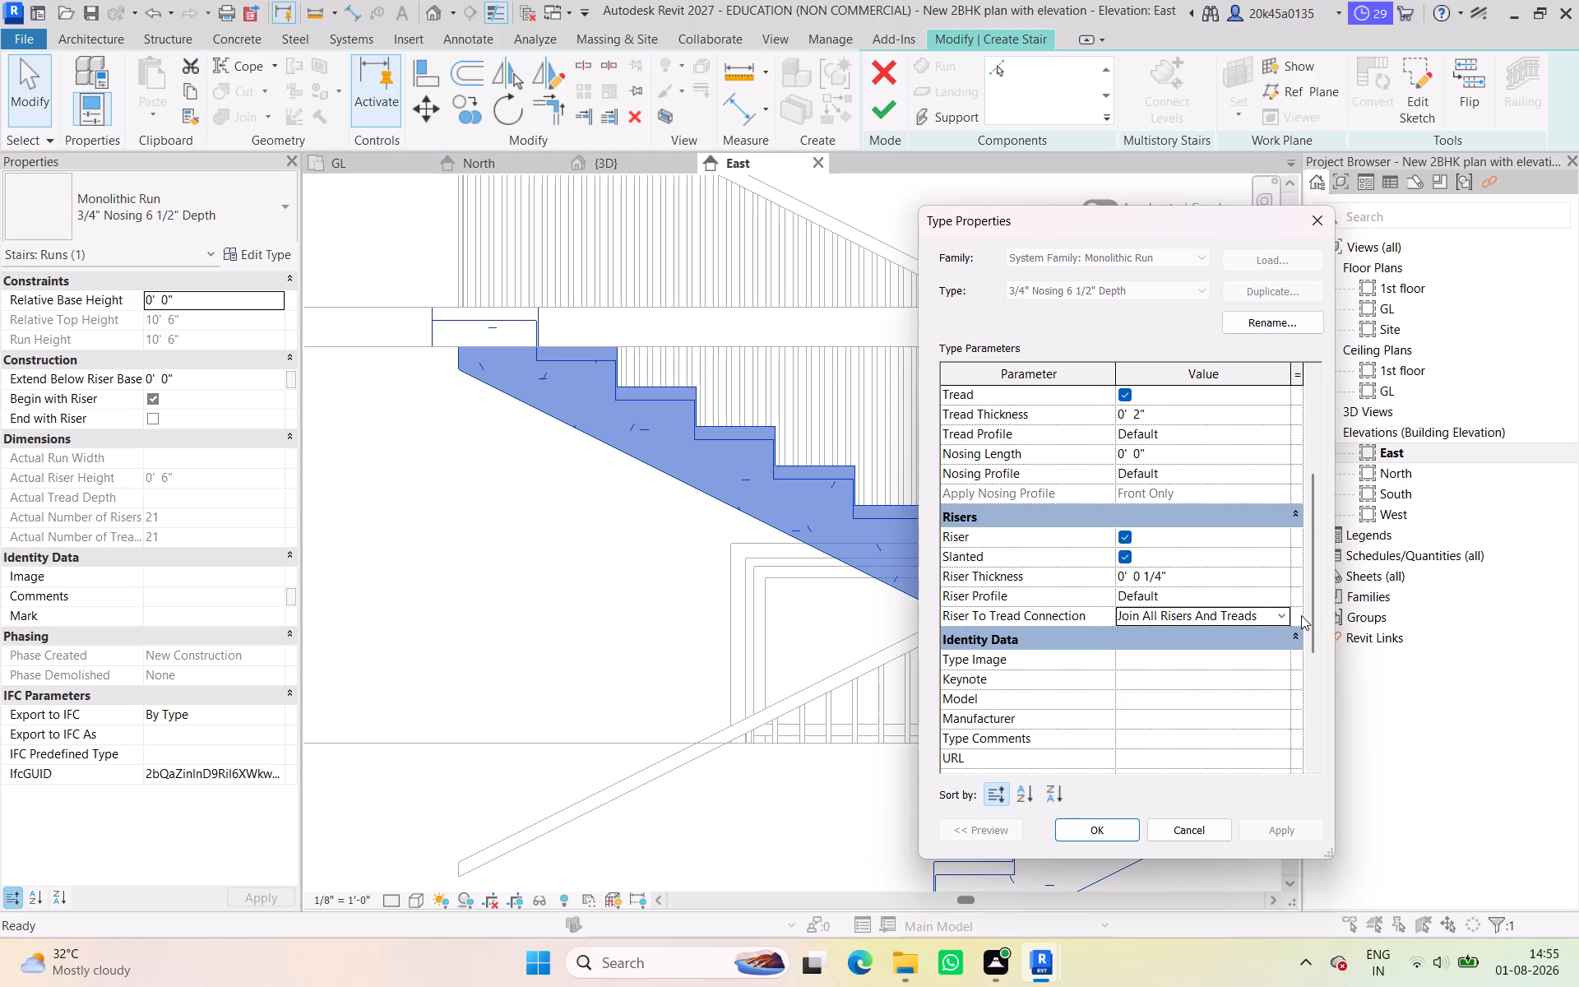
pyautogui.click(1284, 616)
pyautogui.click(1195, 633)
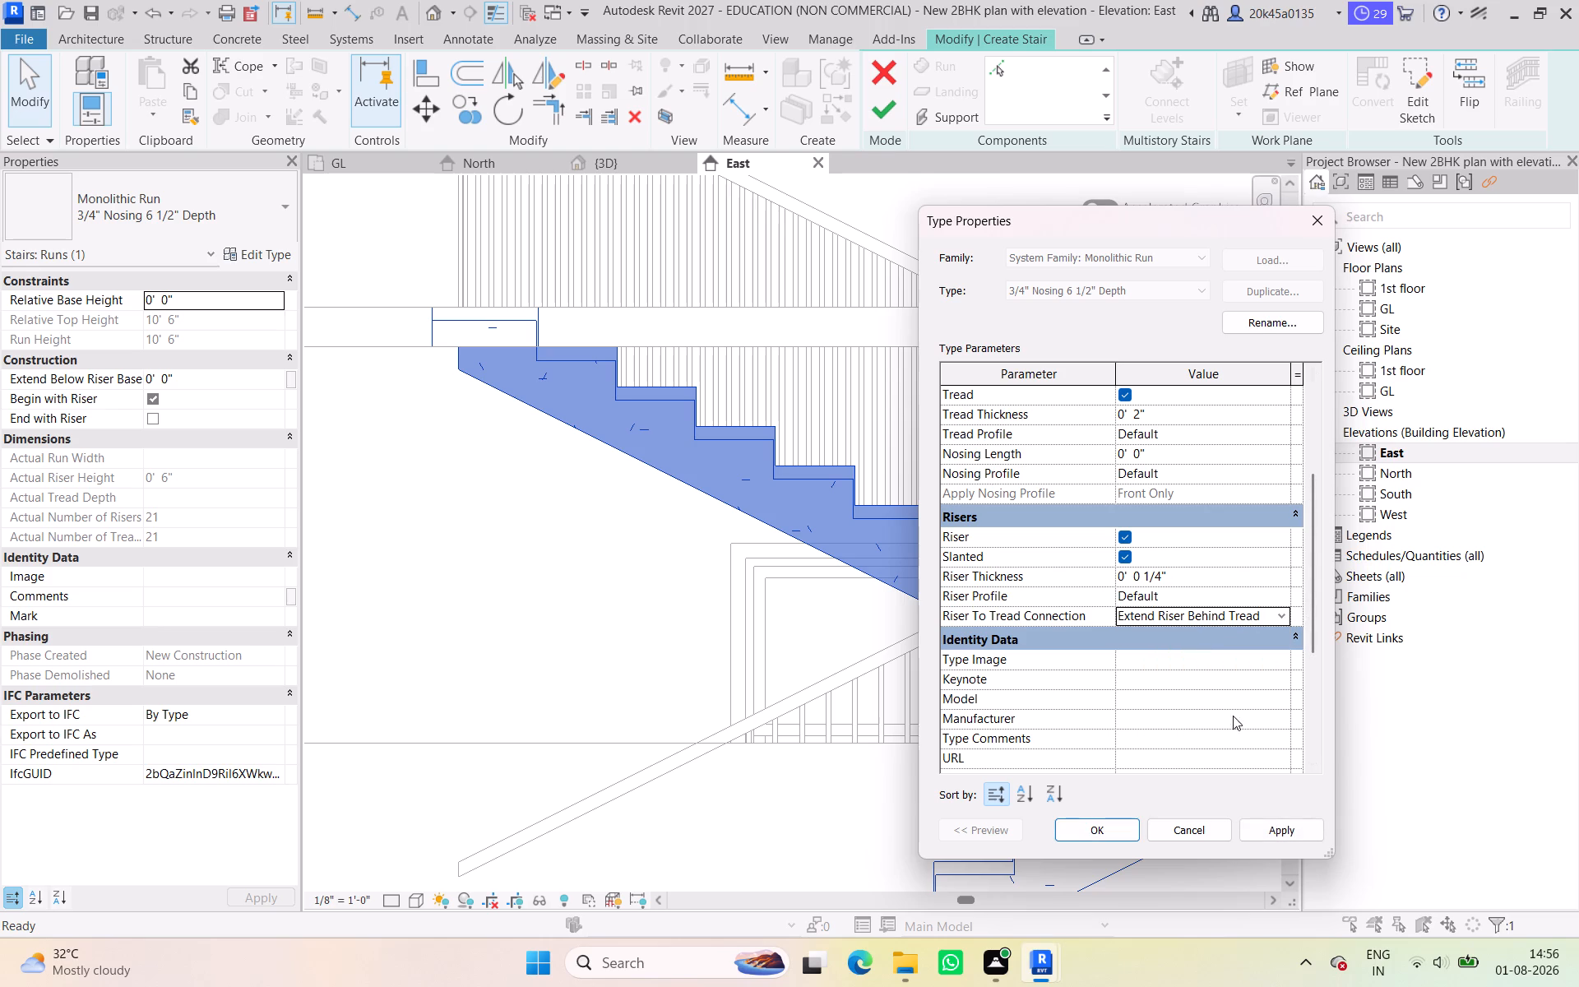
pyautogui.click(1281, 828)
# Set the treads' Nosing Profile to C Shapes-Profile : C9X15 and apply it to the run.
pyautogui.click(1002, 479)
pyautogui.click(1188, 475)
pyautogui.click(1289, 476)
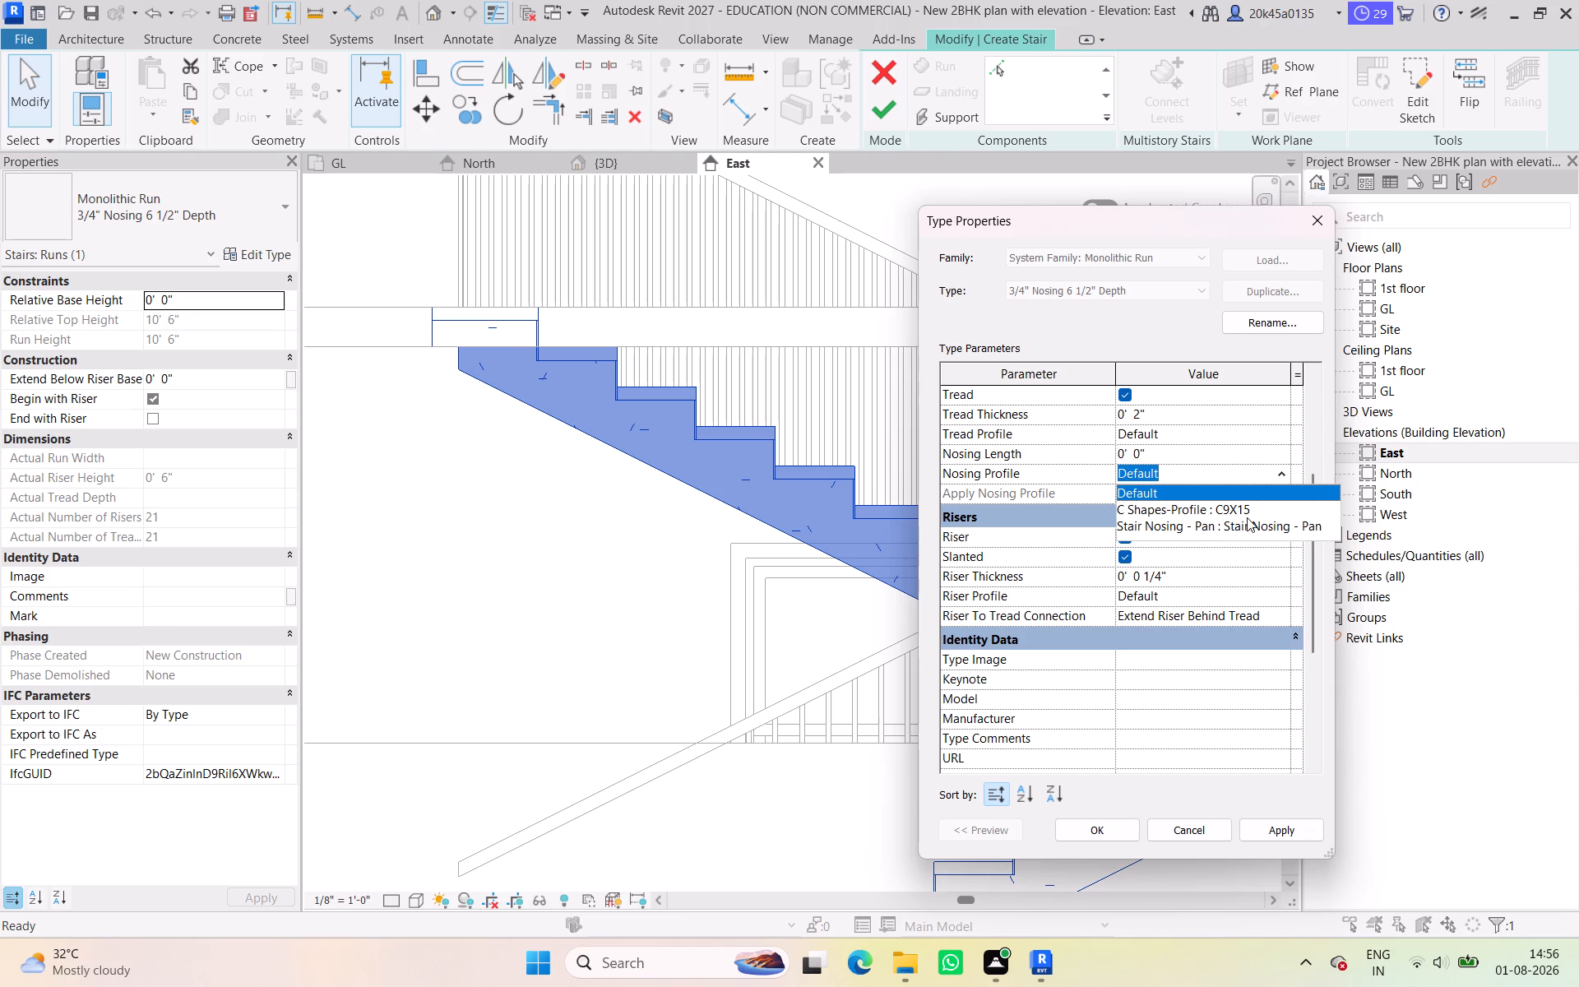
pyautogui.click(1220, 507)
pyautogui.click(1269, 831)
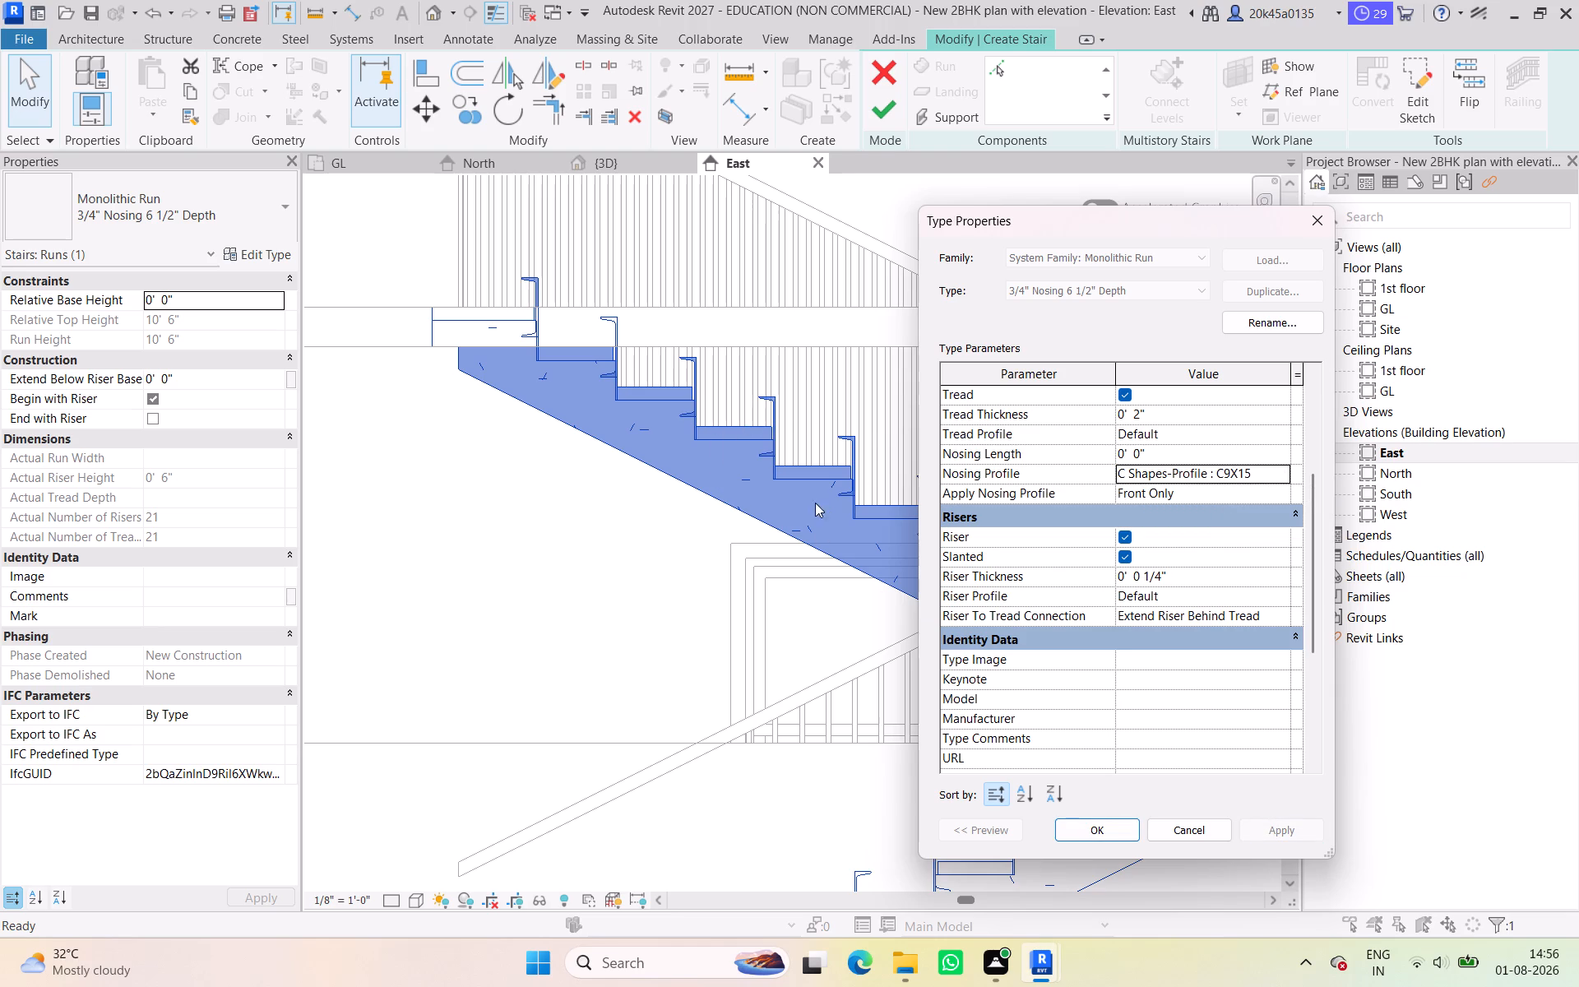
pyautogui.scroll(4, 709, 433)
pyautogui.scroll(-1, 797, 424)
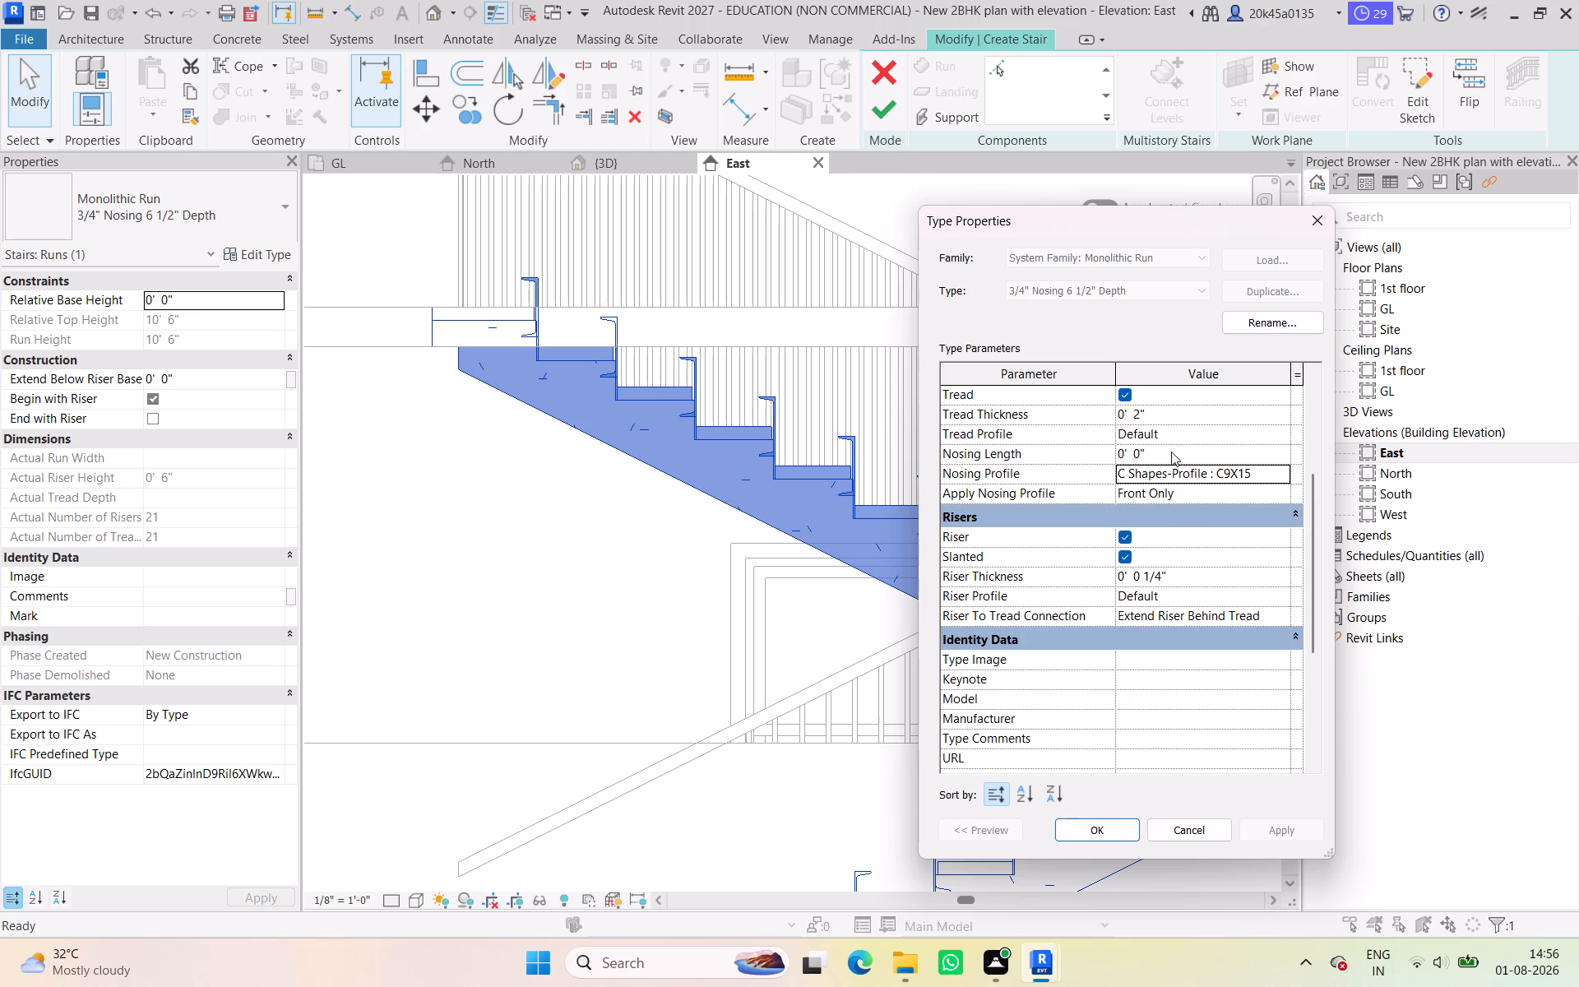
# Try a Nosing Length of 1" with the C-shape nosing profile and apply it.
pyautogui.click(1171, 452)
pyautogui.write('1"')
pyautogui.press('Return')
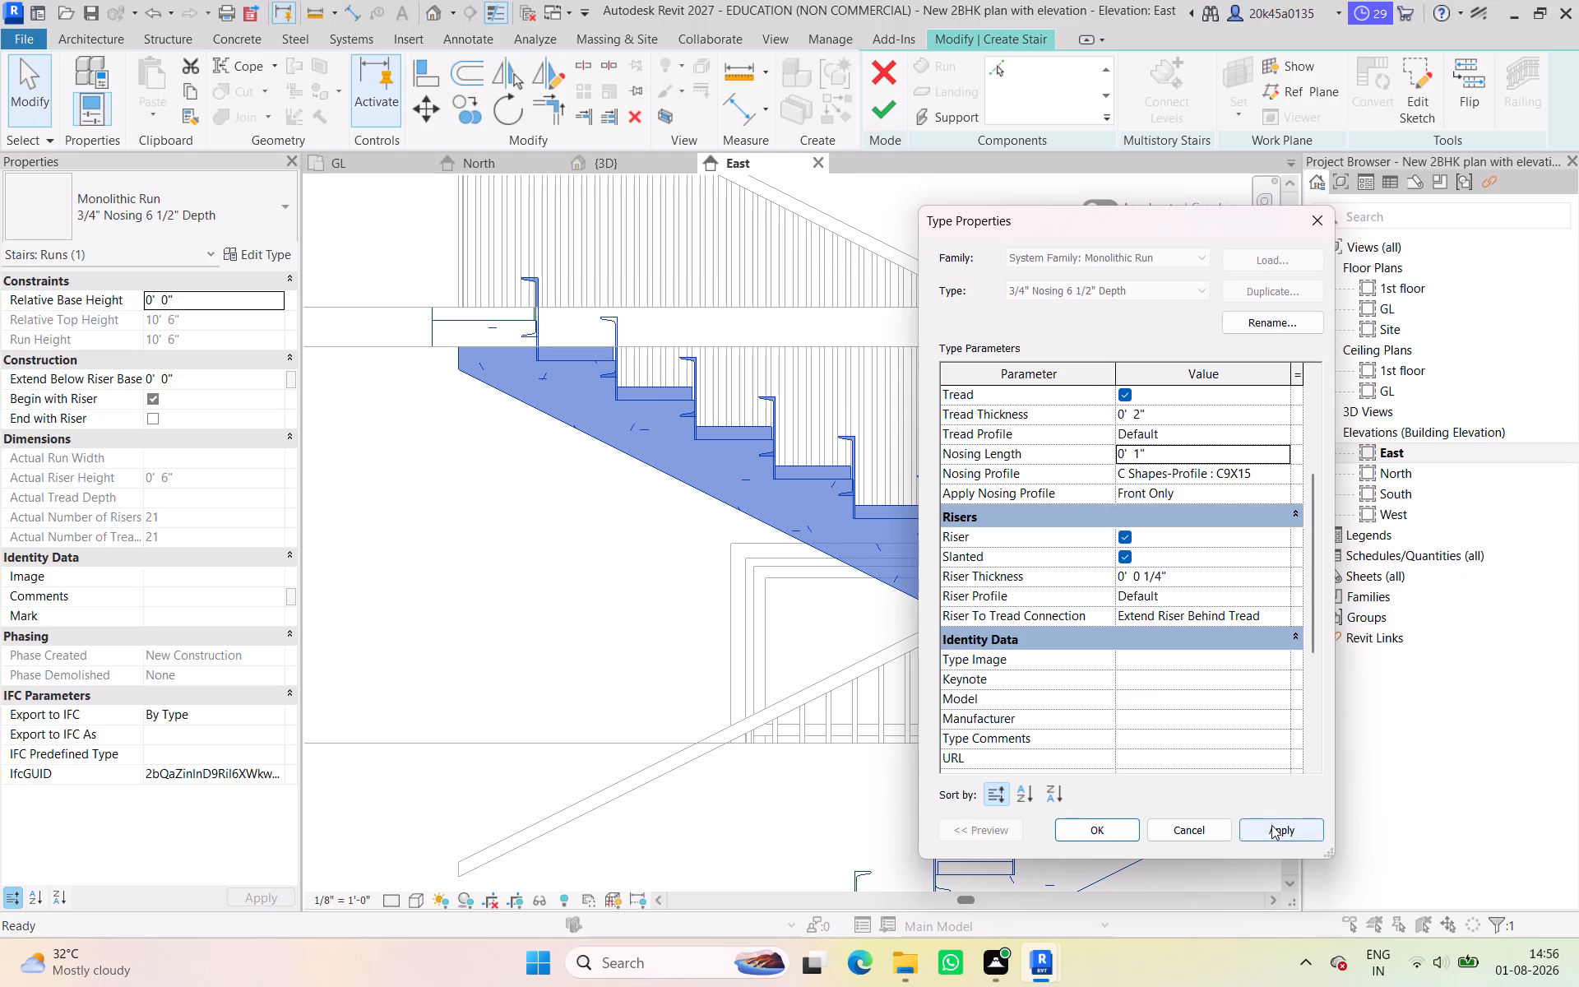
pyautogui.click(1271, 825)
# Set the Nosing Length to 0" and the Nosing Profile to Stair Nosing - Pan, and apply both to the run type.
pyautogui.click(1161, 454)
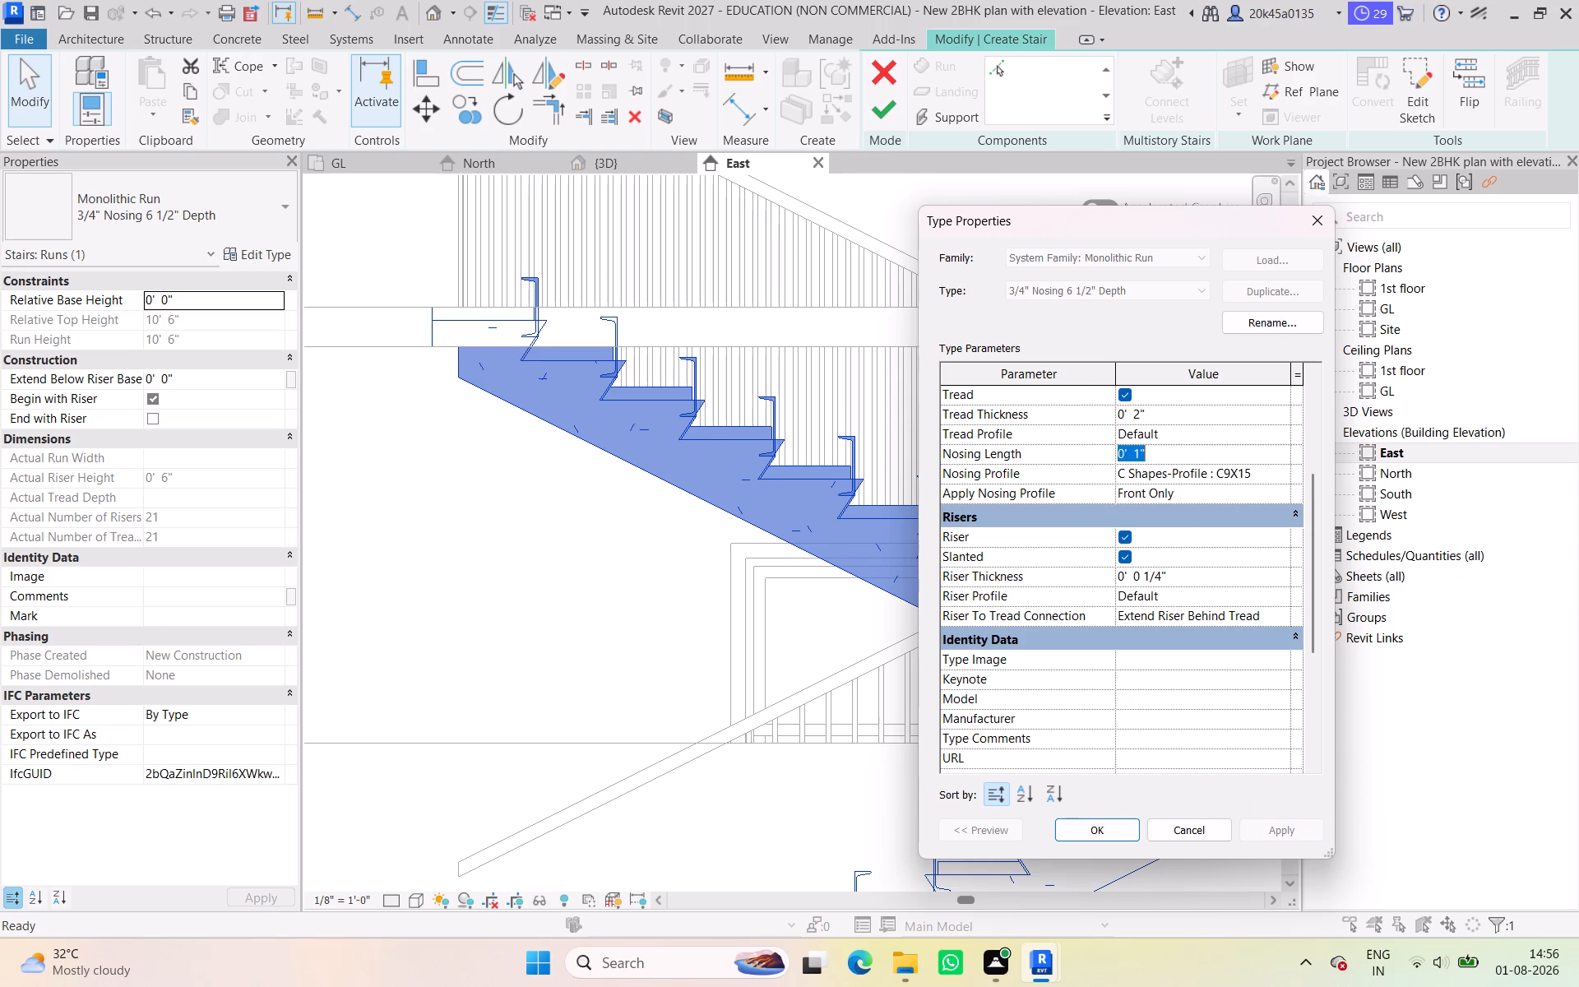
pyautogui.press('0')
pyautogui.press('Return')
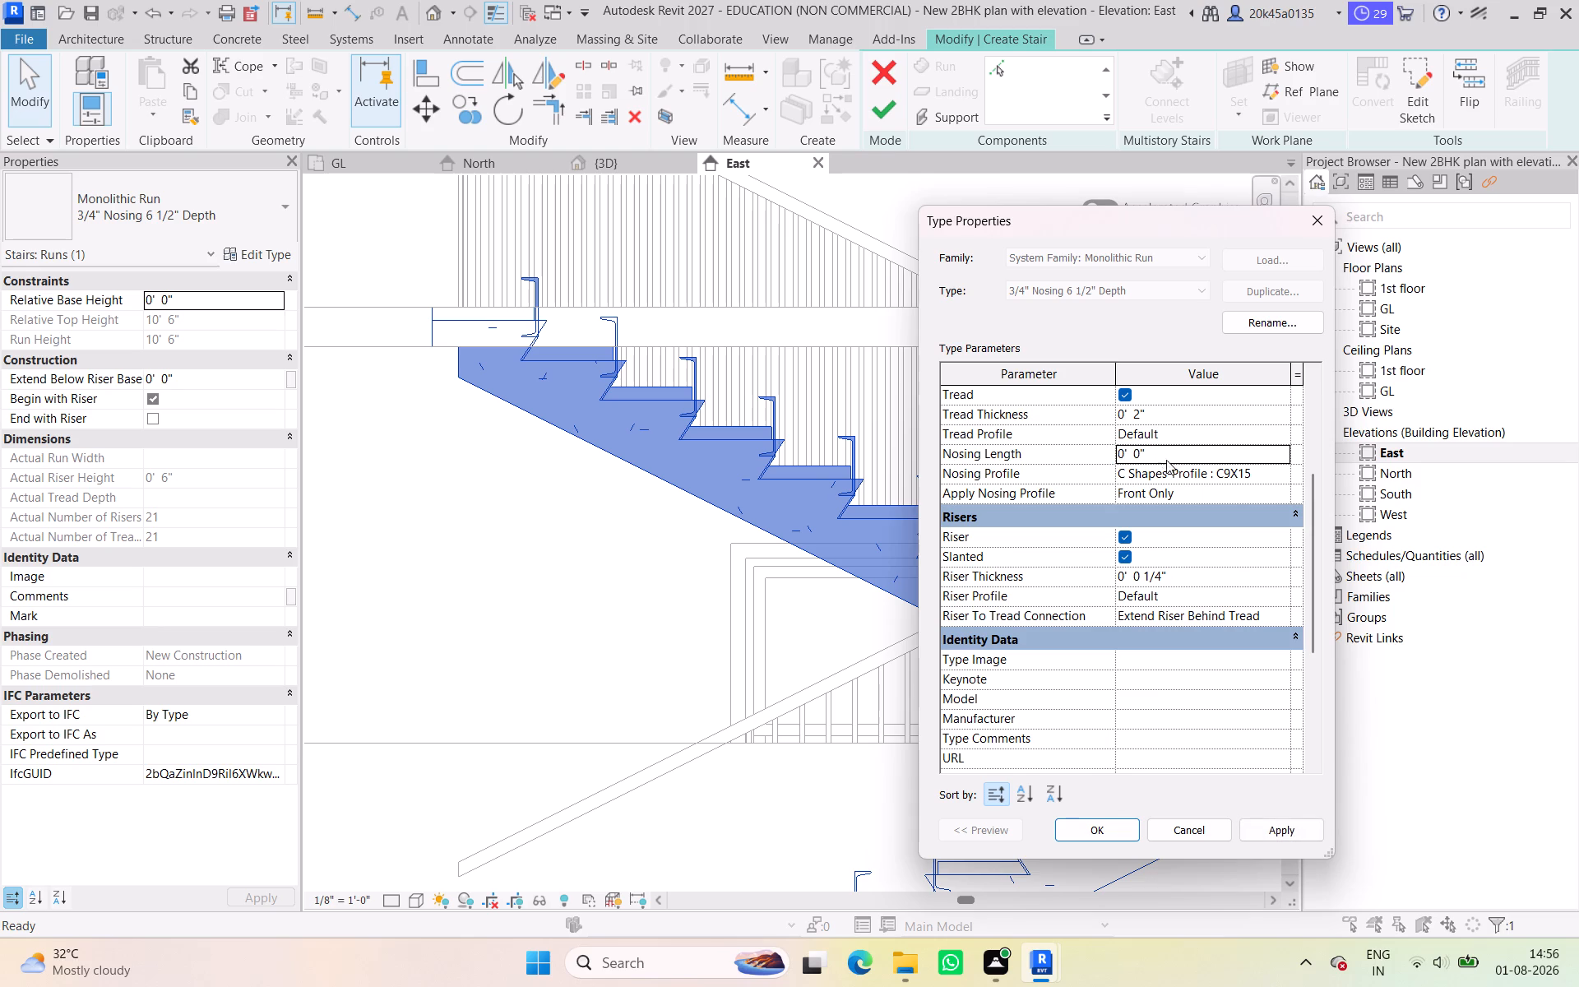
pyautogui.click(1234, 475)
pyautogui.click(1266, 472)
pyautogui.click(1288, 468)
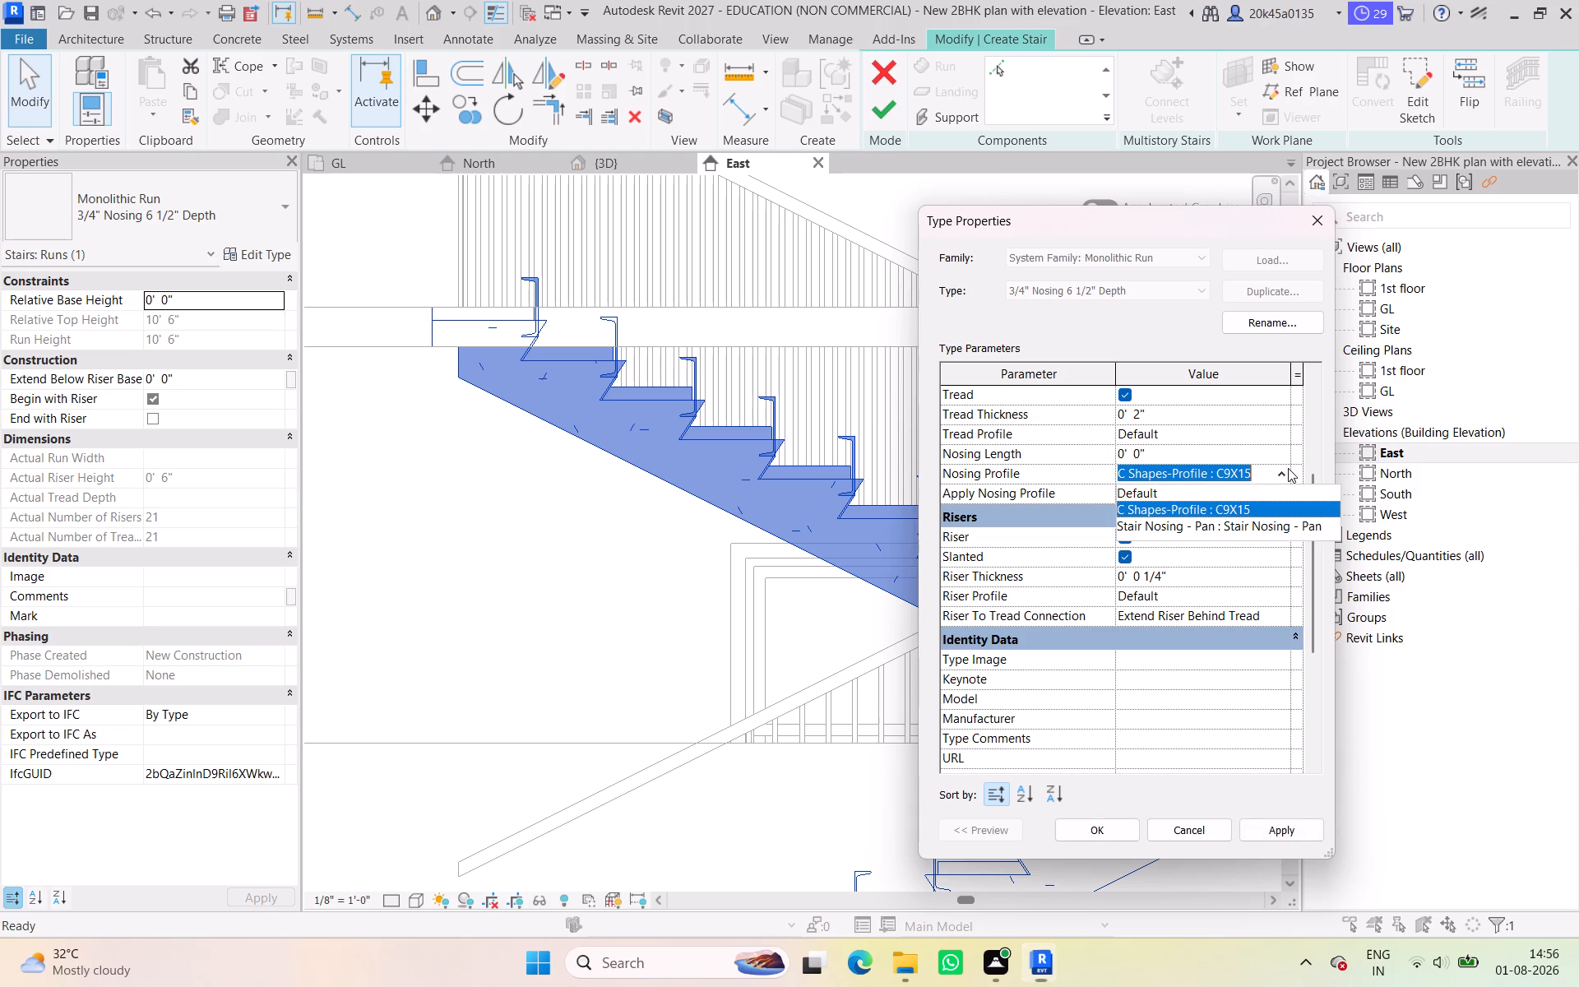
pyautogui.click(1190, 521)
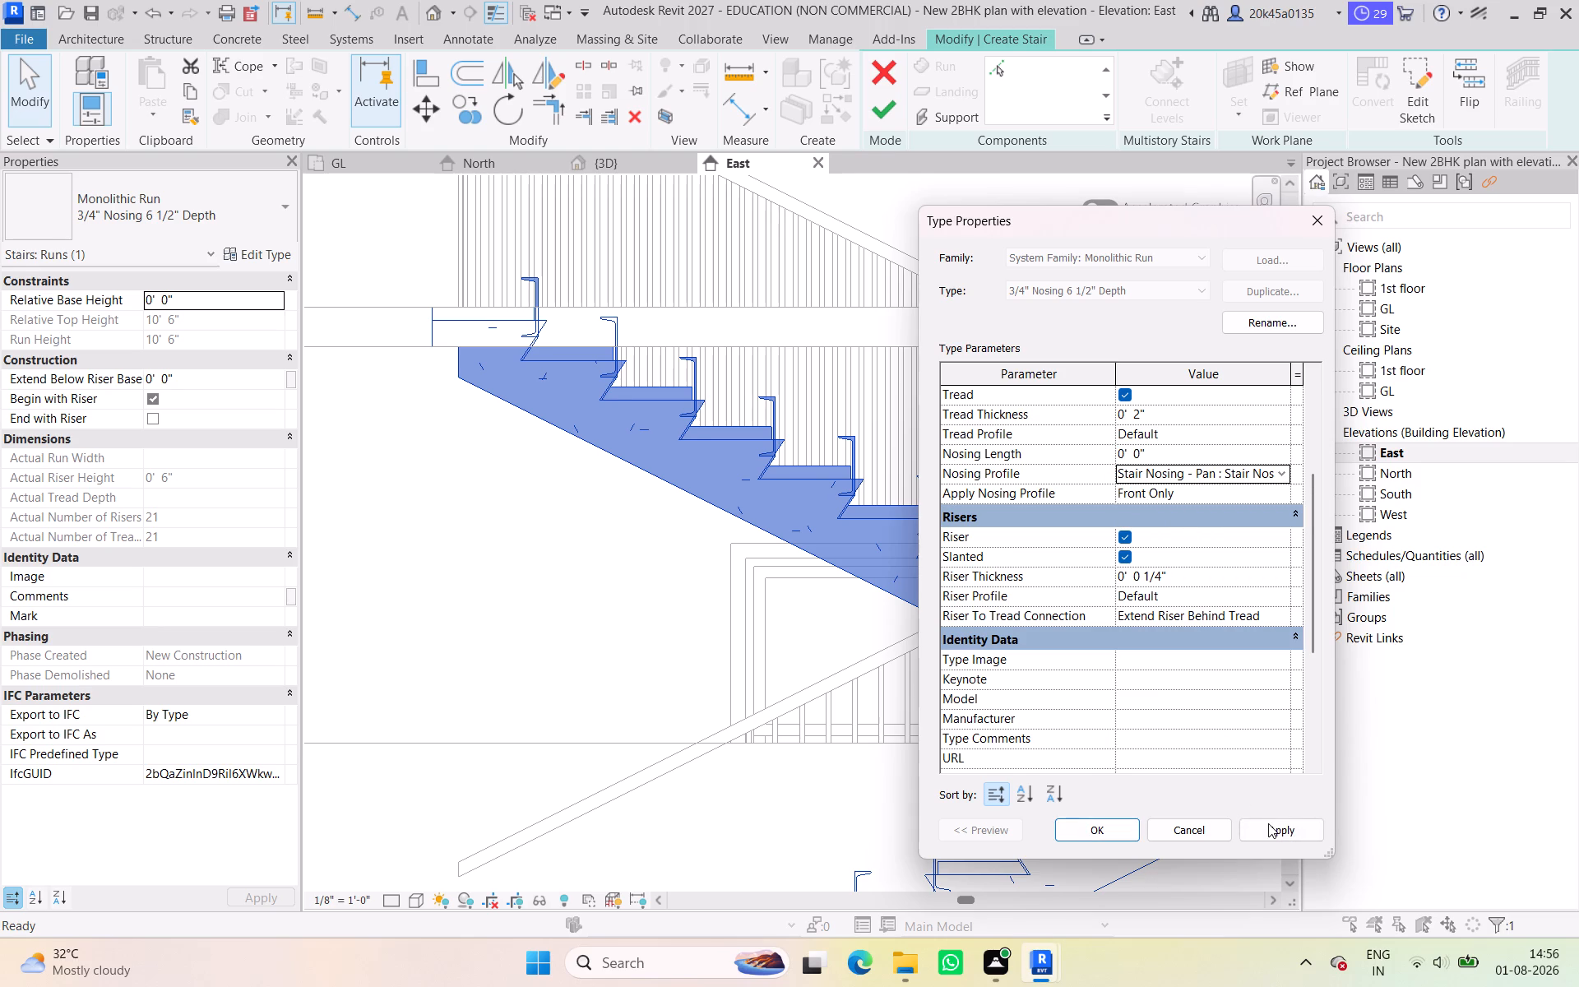
pyautogui.click(1268, 827)
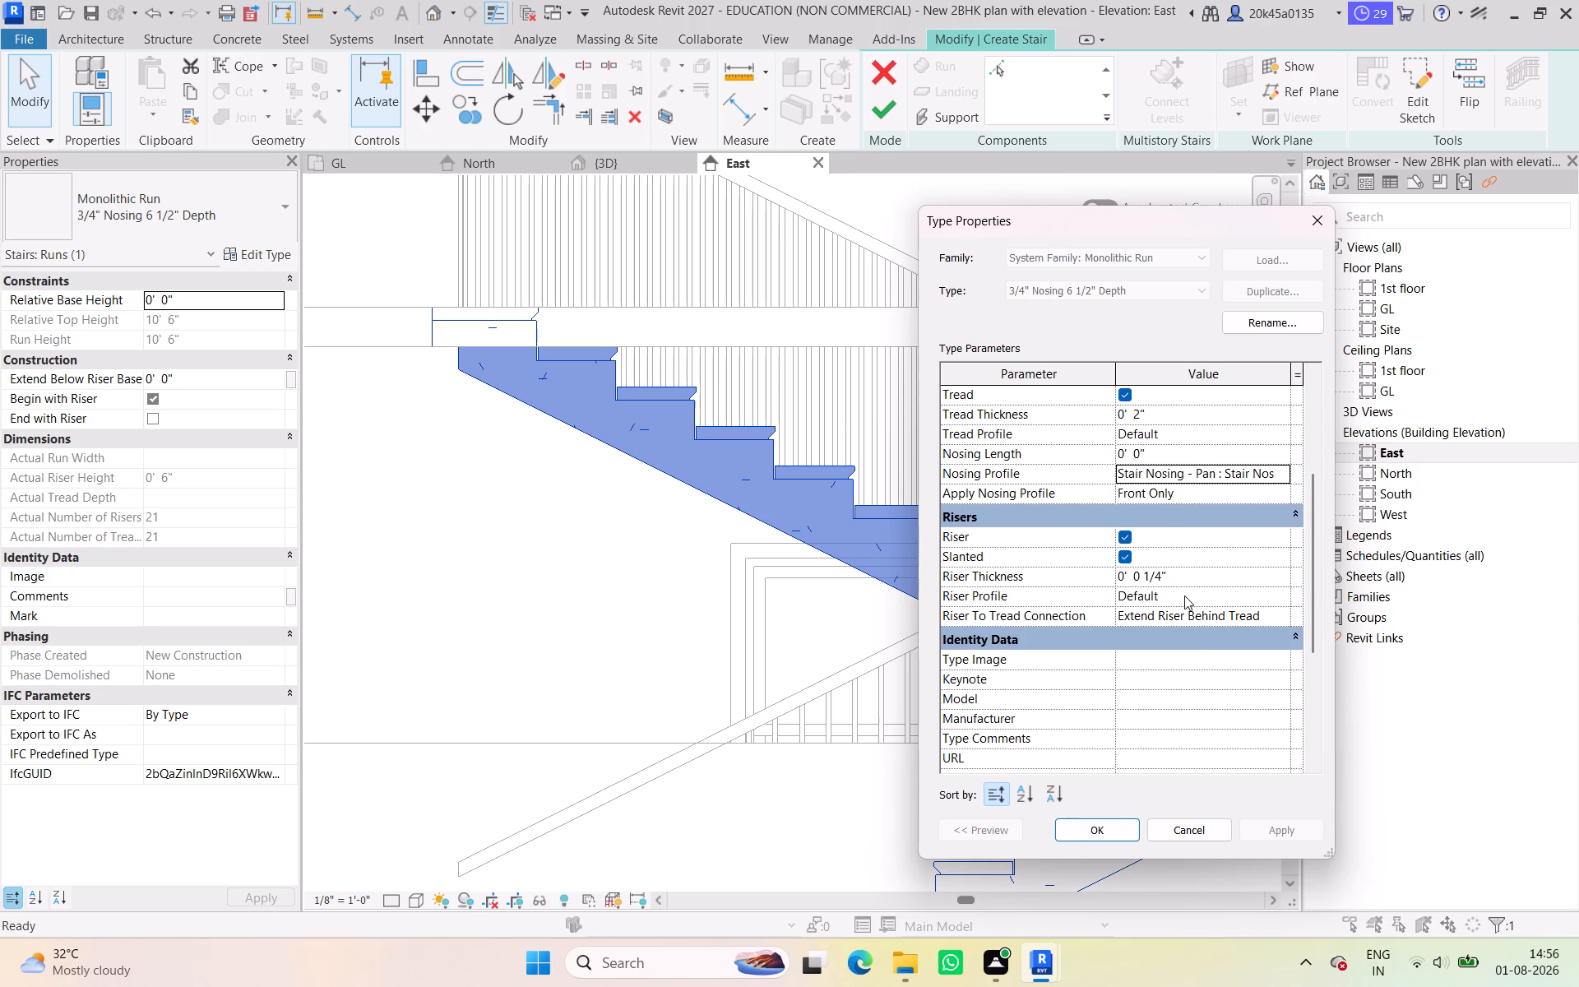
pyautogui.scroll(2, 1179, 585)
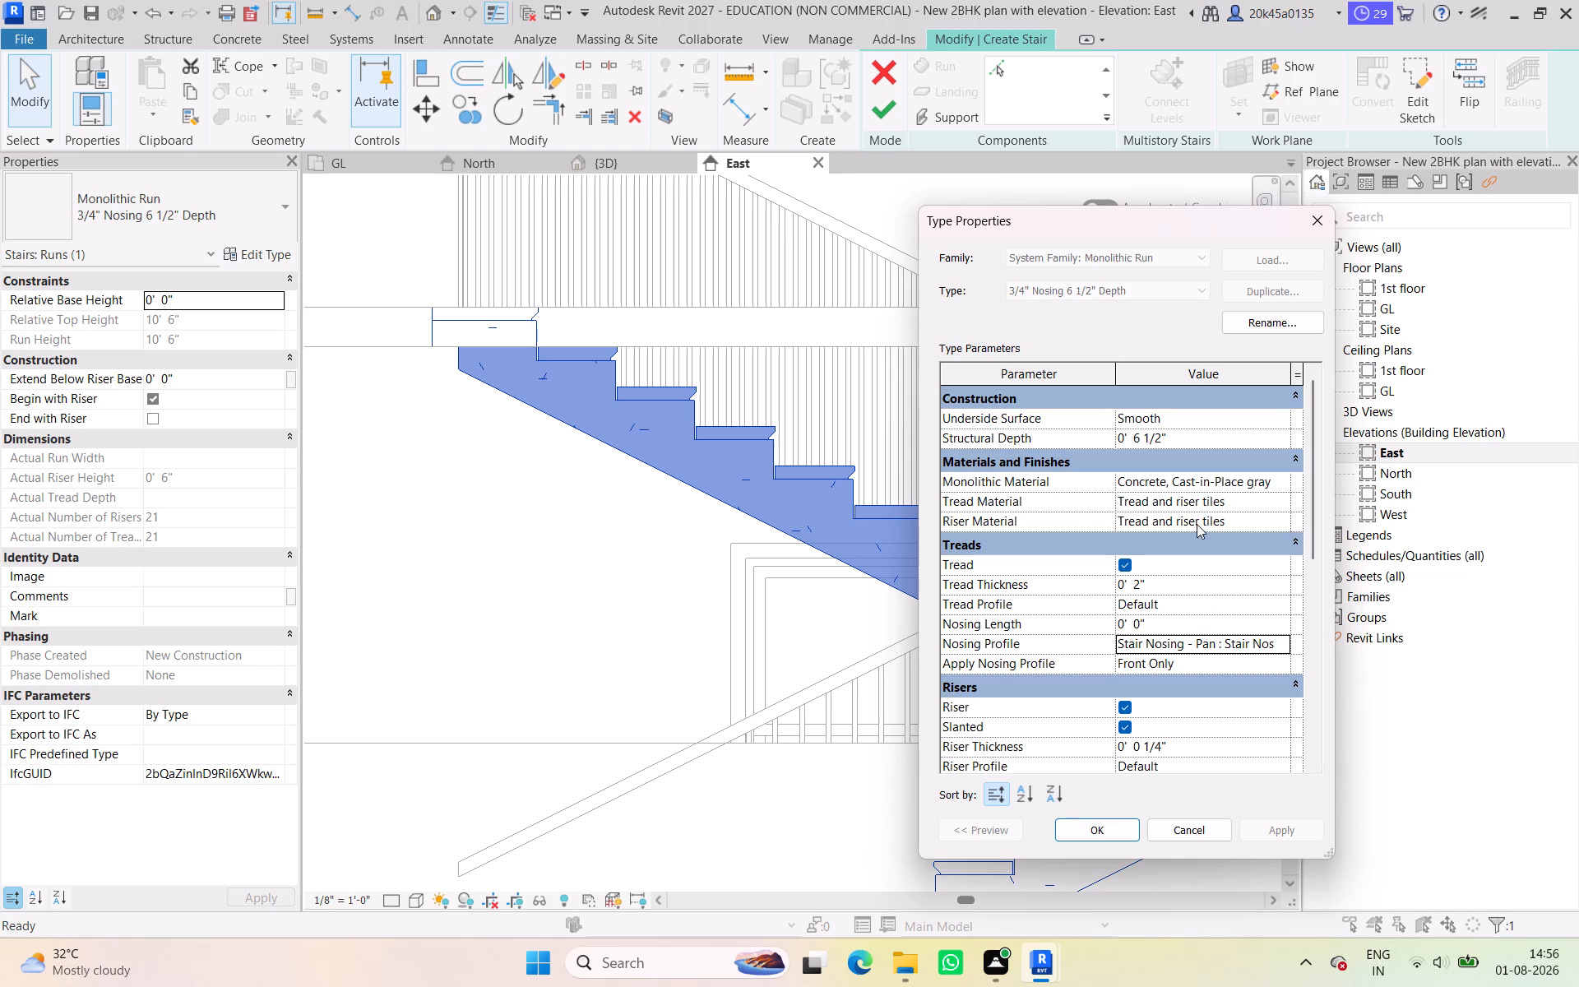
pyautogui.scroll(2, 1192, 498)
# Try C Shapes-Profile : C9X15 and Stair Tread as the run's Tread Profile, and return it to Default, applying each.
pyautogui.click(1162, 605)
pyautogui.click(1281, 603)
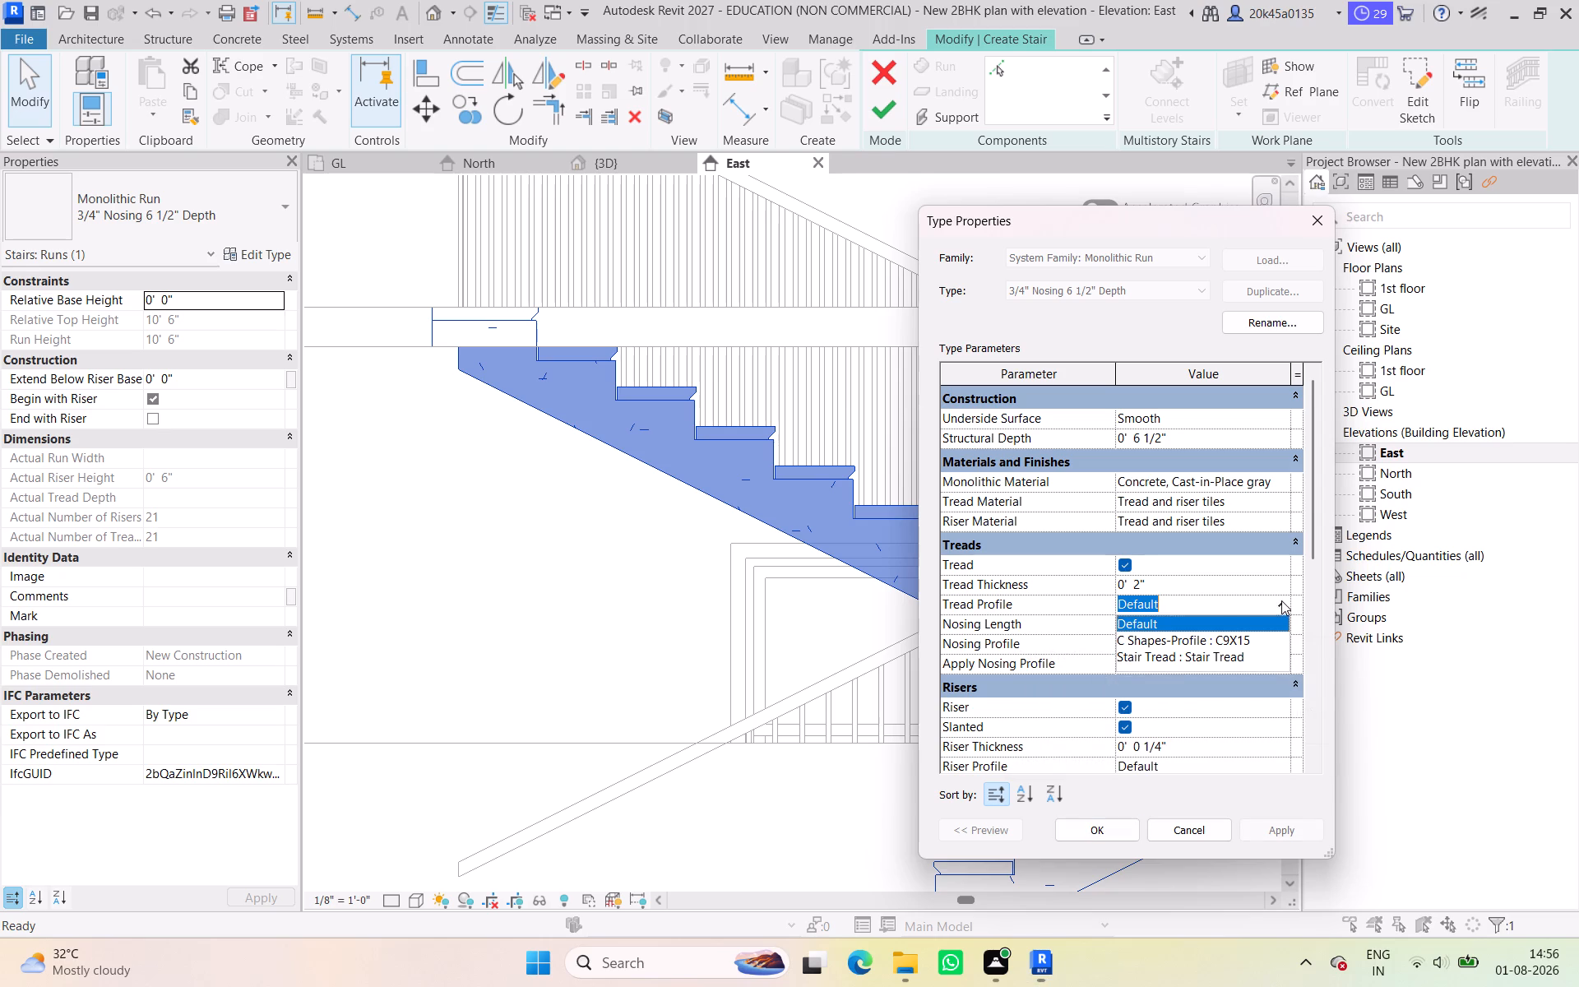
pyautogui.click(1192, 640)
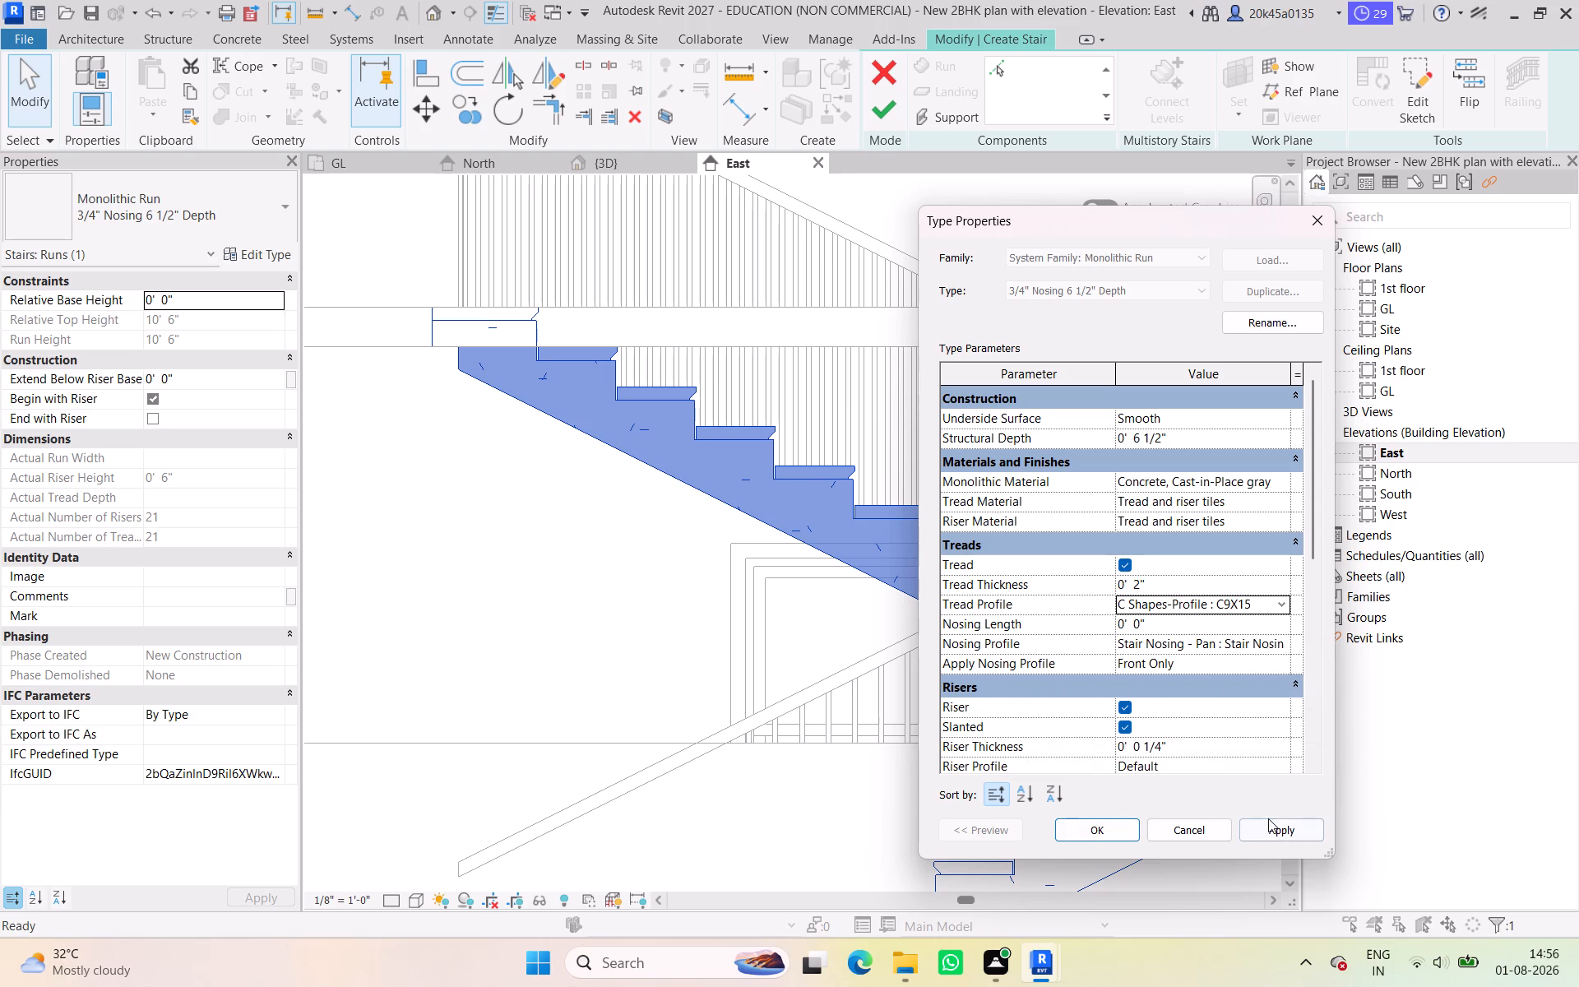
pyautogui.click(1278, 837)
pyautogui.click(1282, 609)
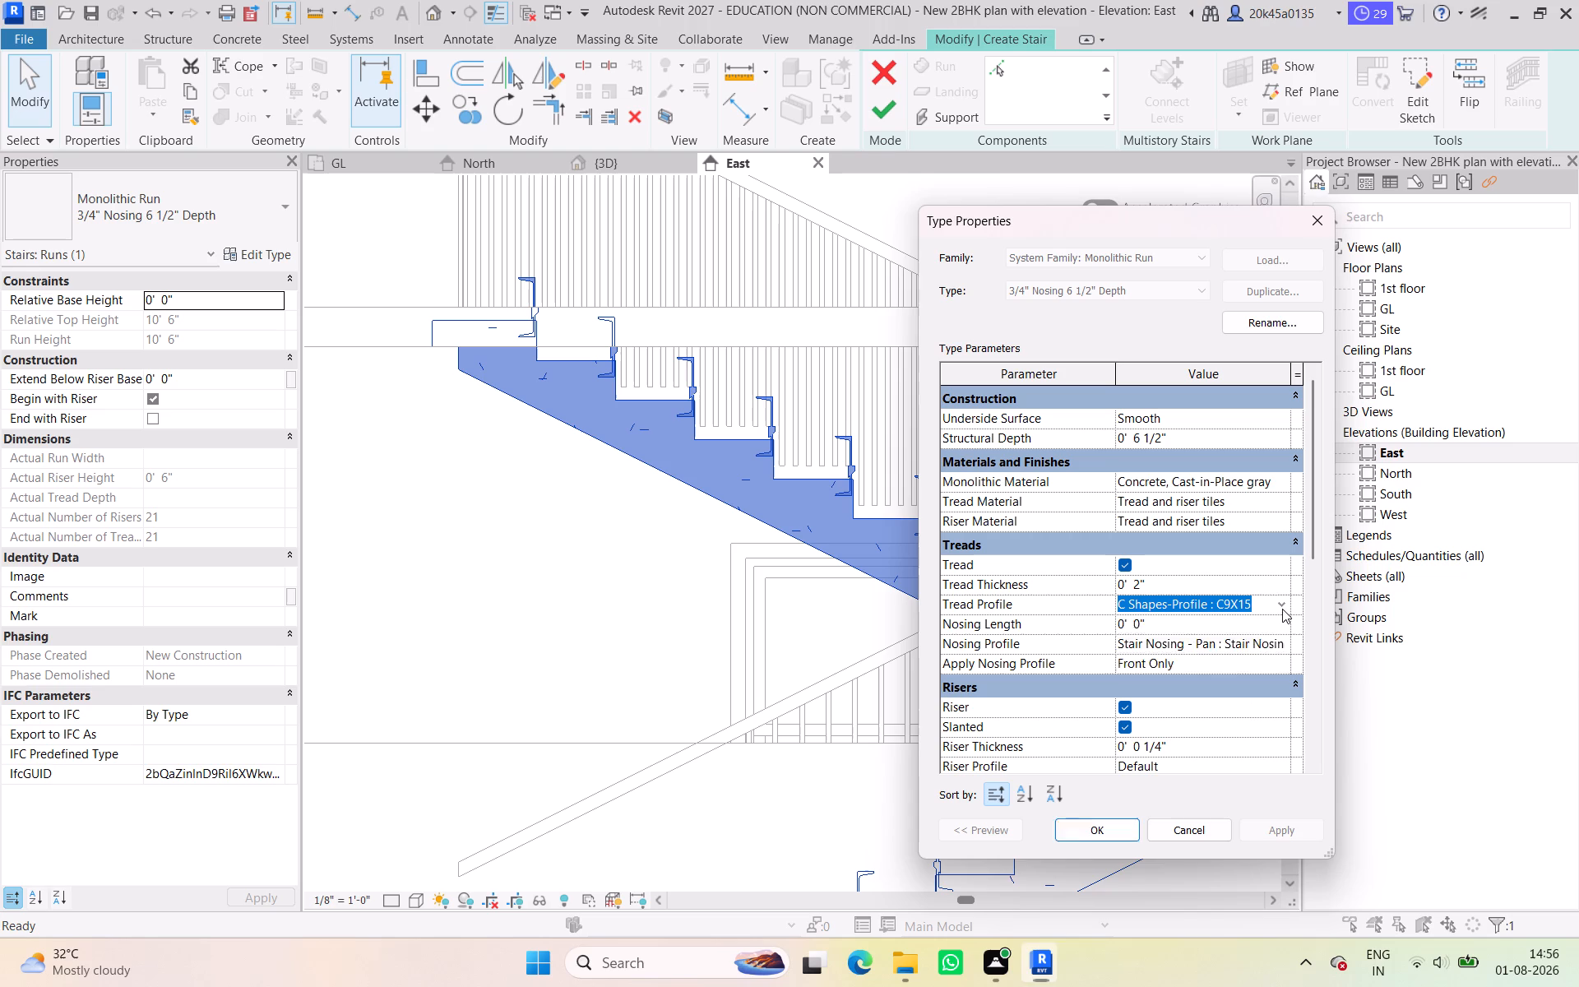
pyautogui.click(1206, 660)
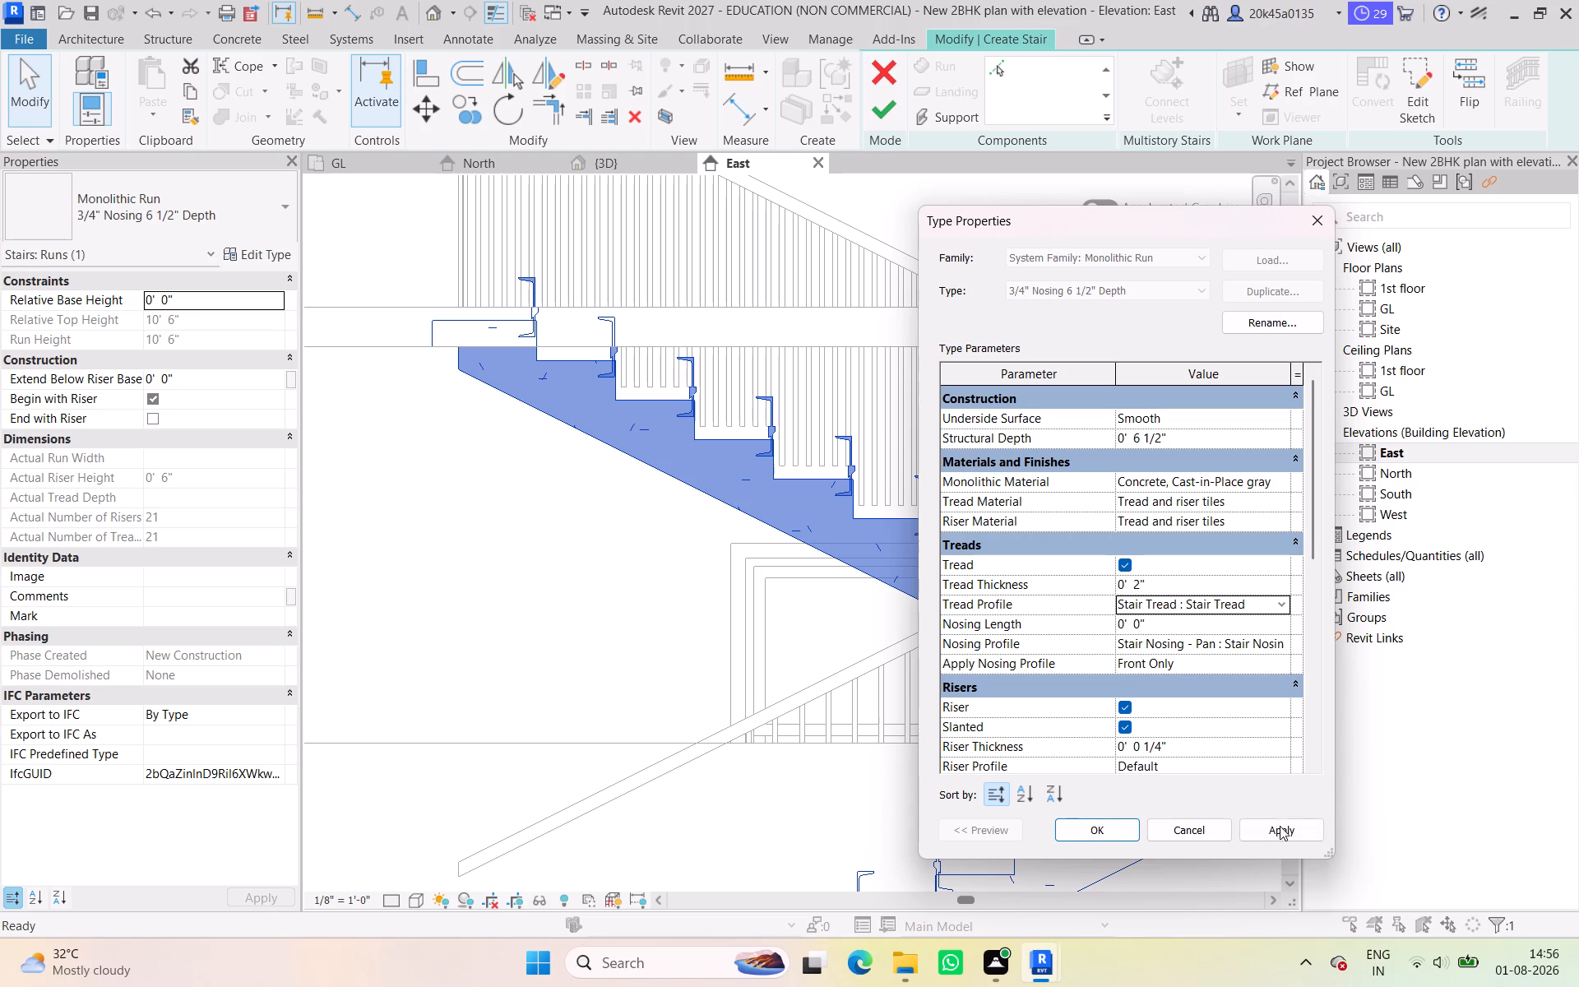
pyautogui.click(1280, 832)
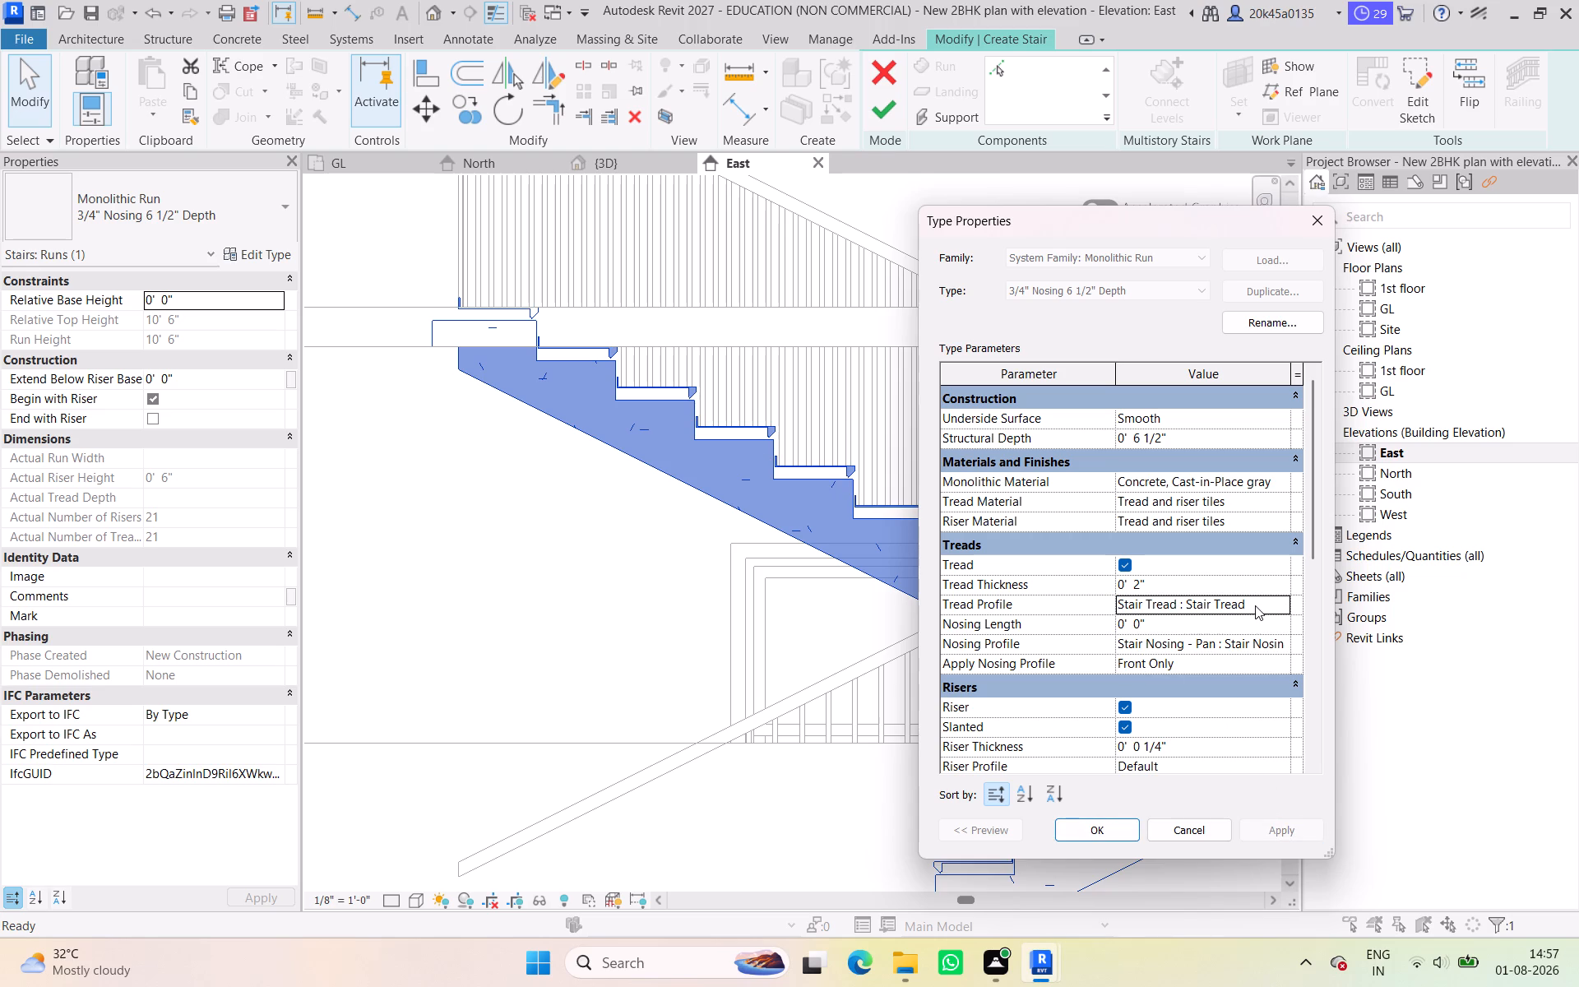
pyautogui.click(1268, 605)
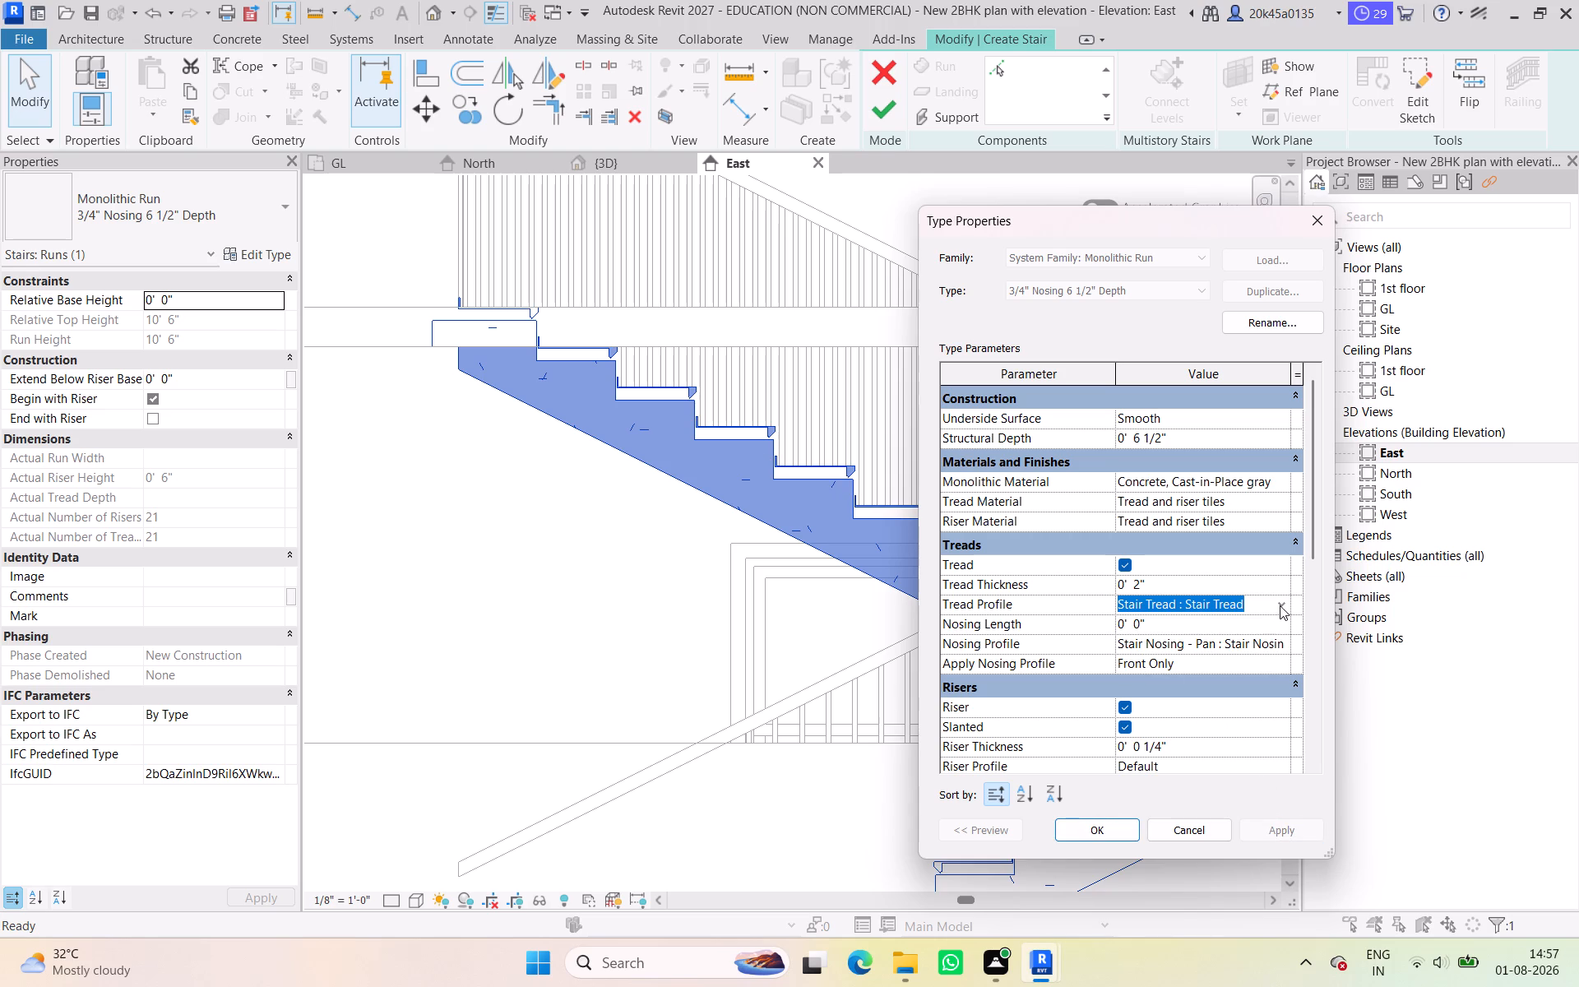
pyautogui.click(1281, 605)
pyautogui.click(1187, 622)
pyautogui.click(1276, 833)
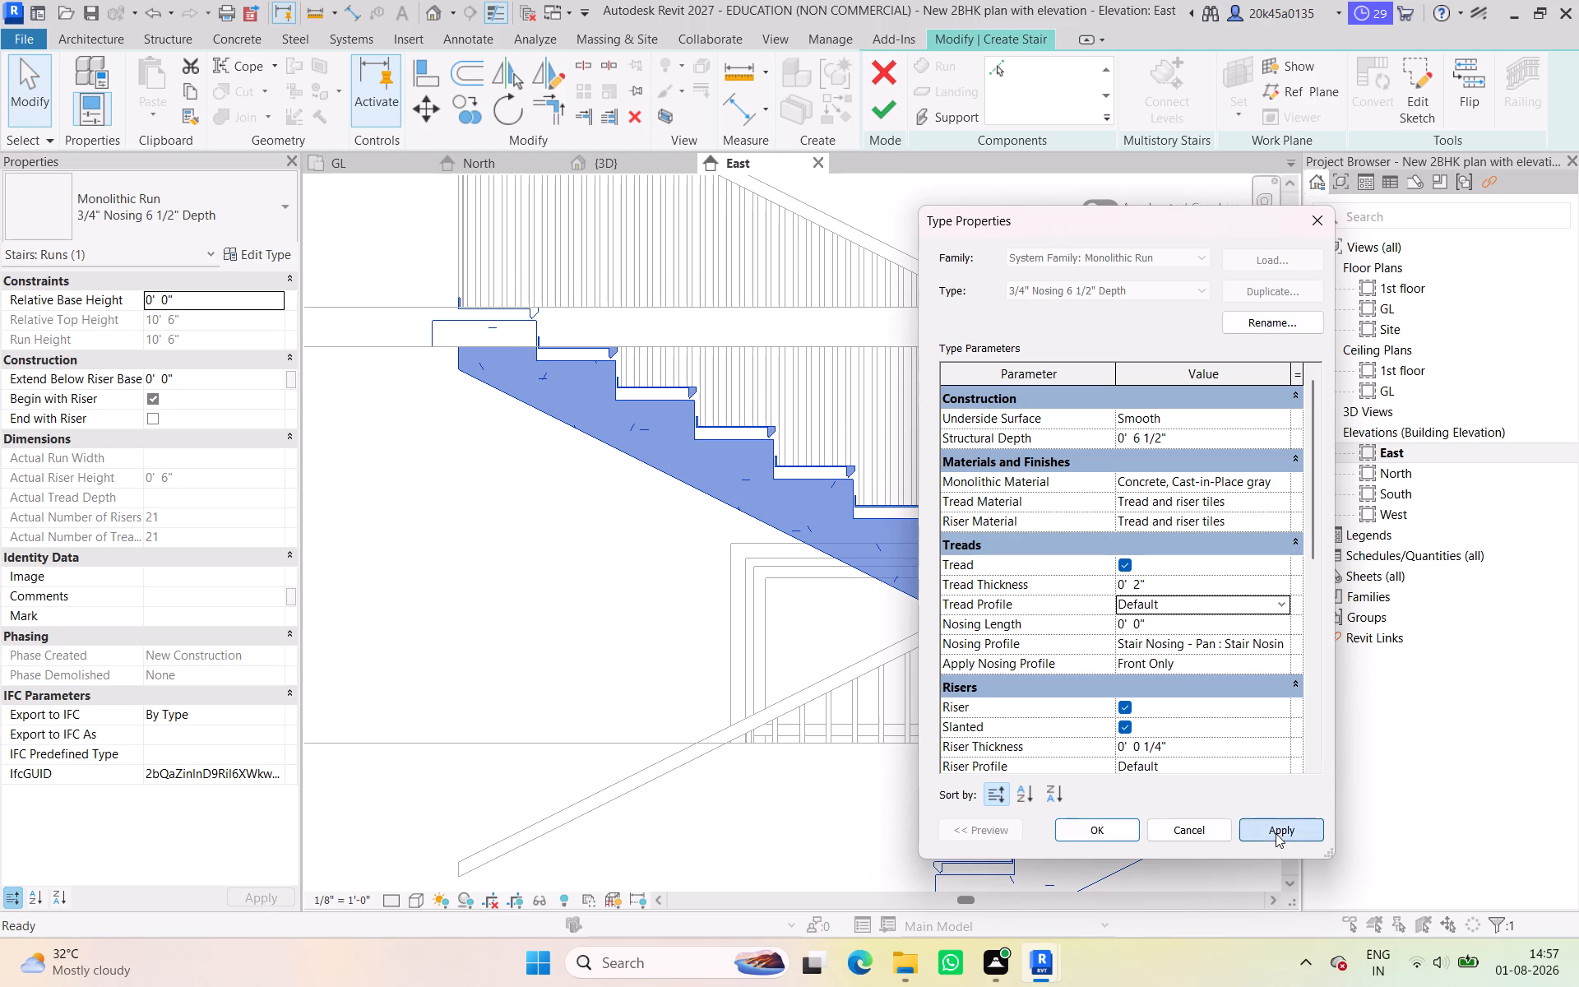
# Keep Apply Nosing Profile at Front Only, accept the run type properties and finish editing the stair.
pyautogui.click(1260, 638)
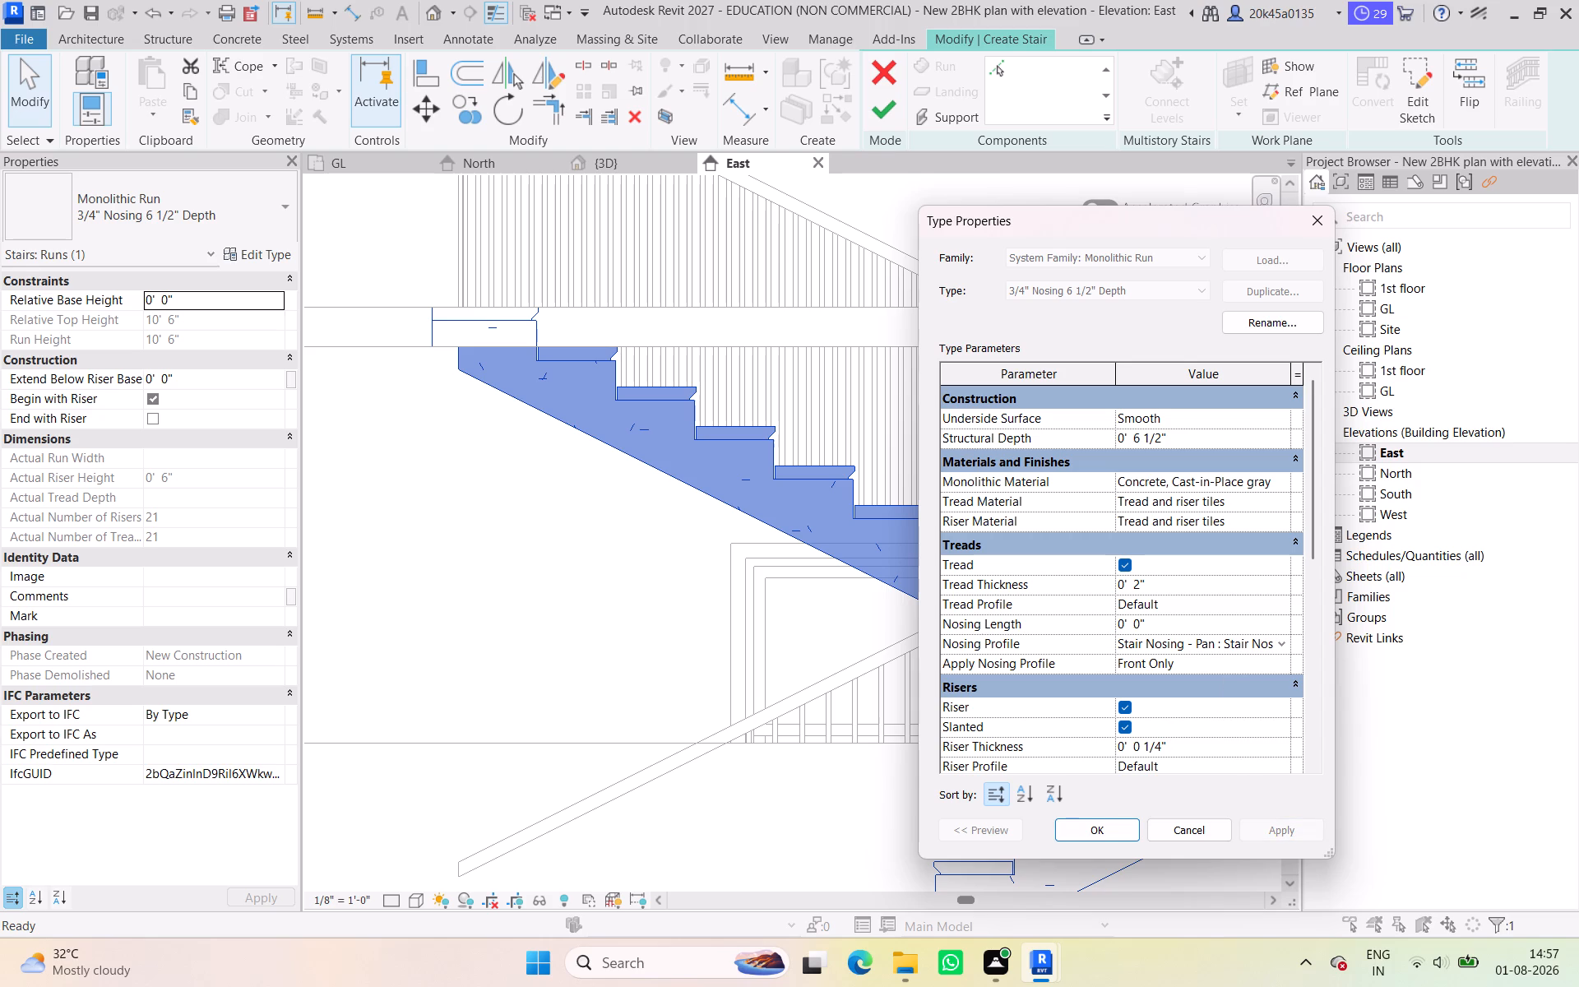
pyautogui.click(1228, 658)
pyautogui.click(1284, 665)
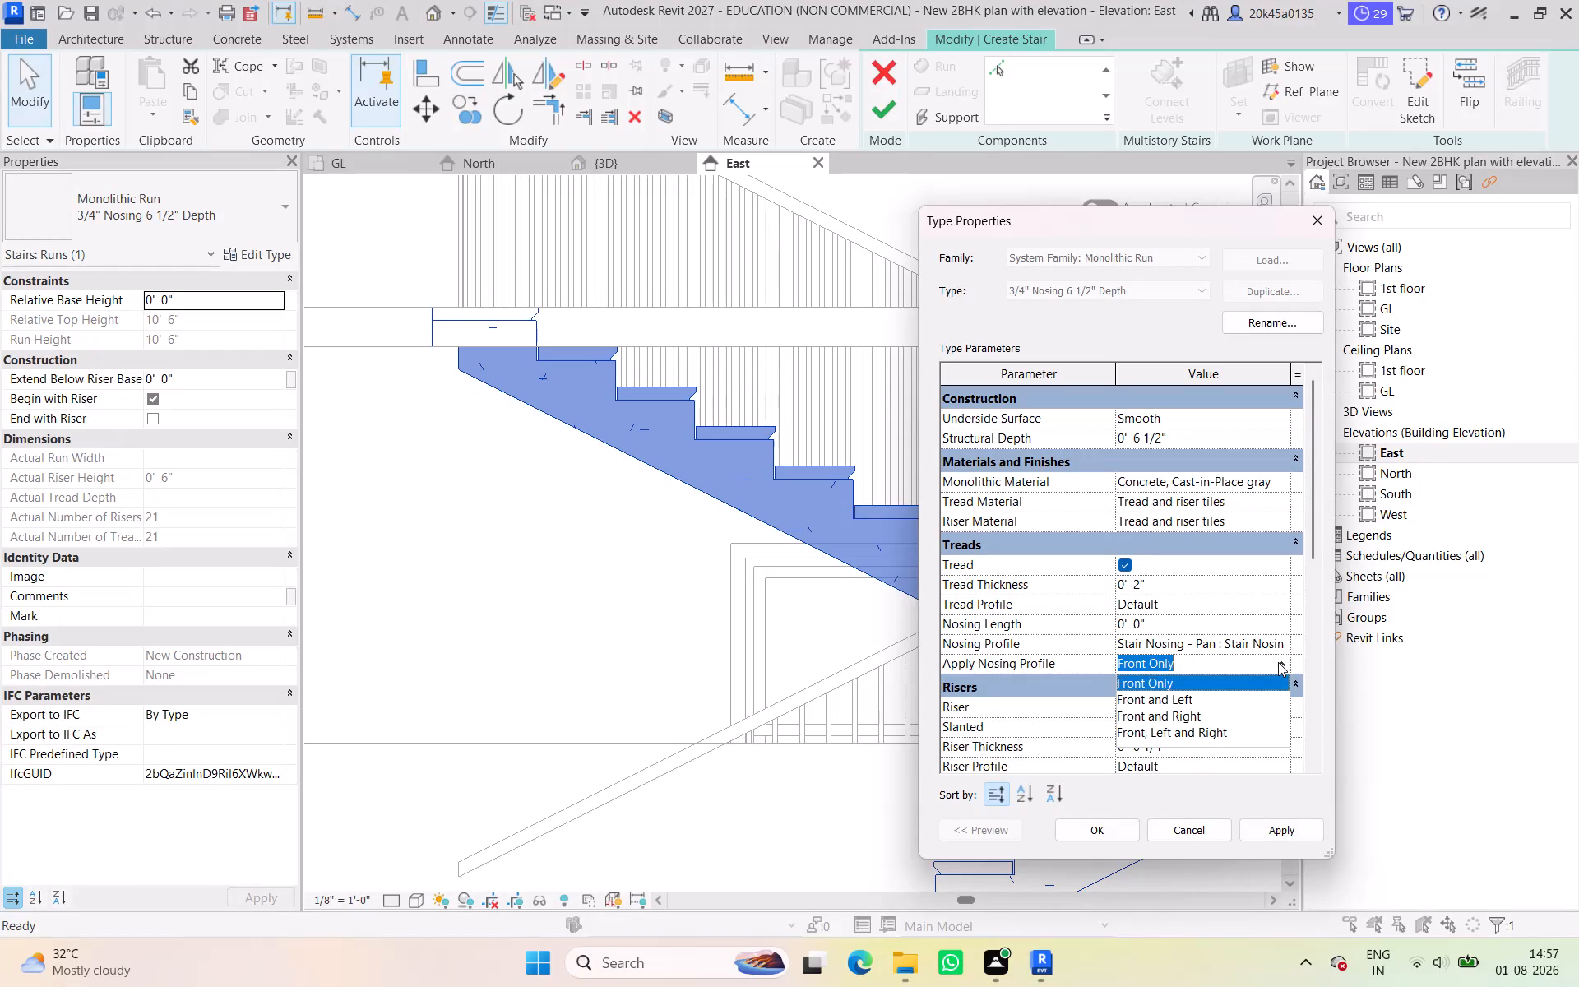
pyautogui.click(1278, 662)
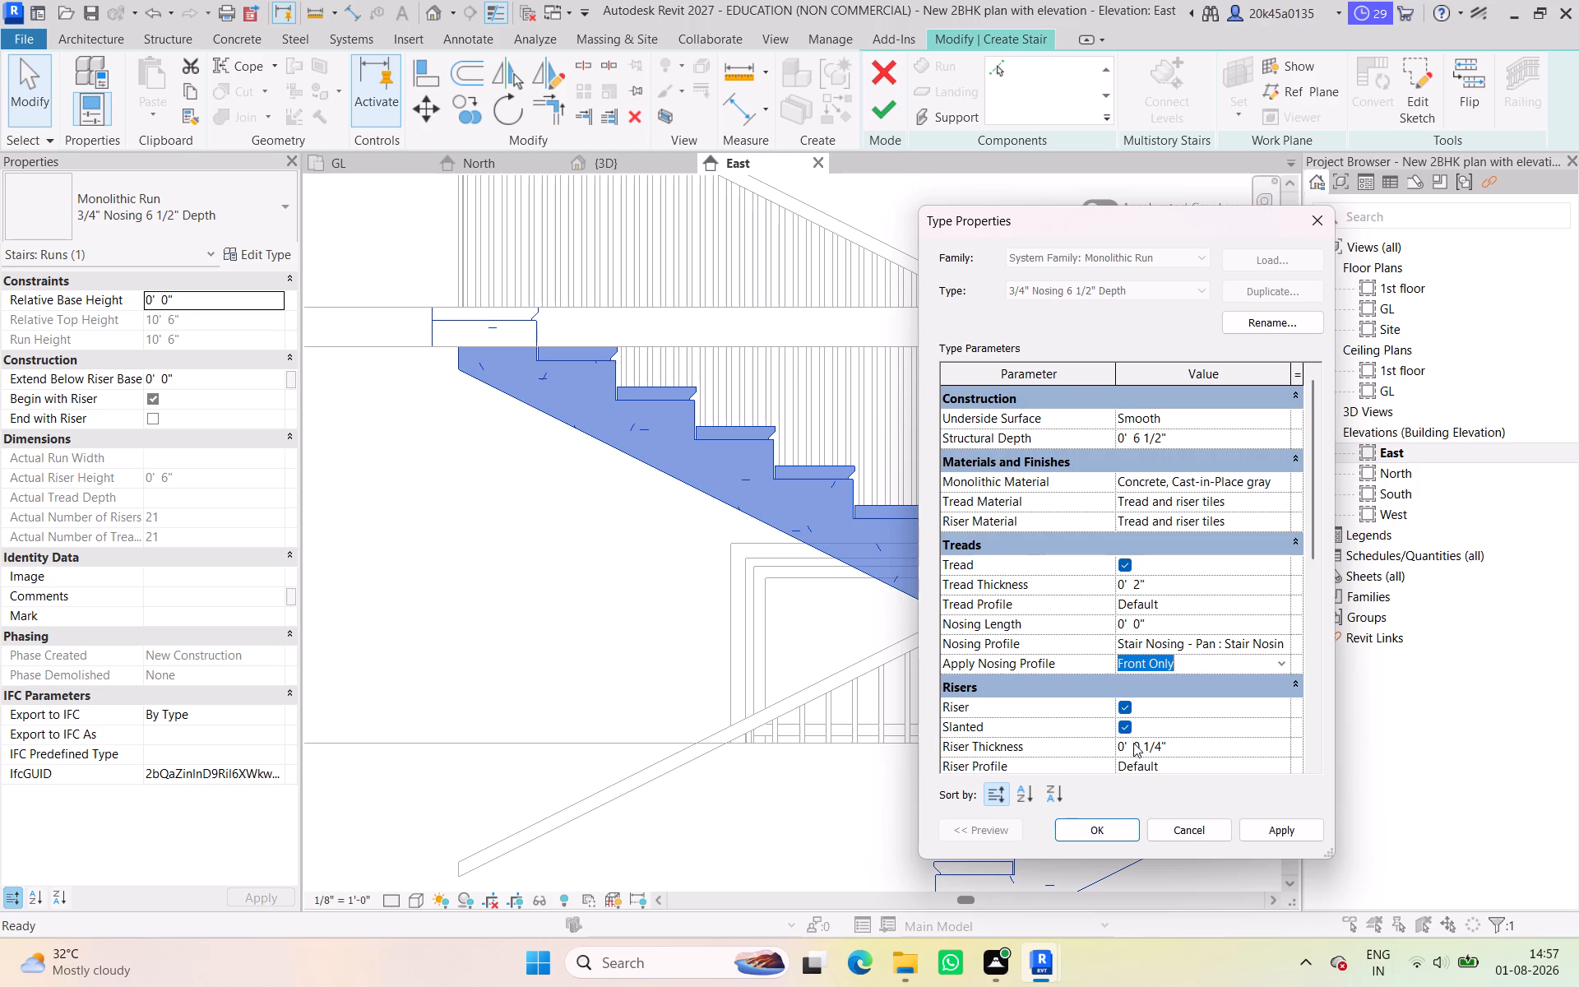
pyautogui.click(1115, 825)
pyautogui.scroll(-2, 1051, 714)
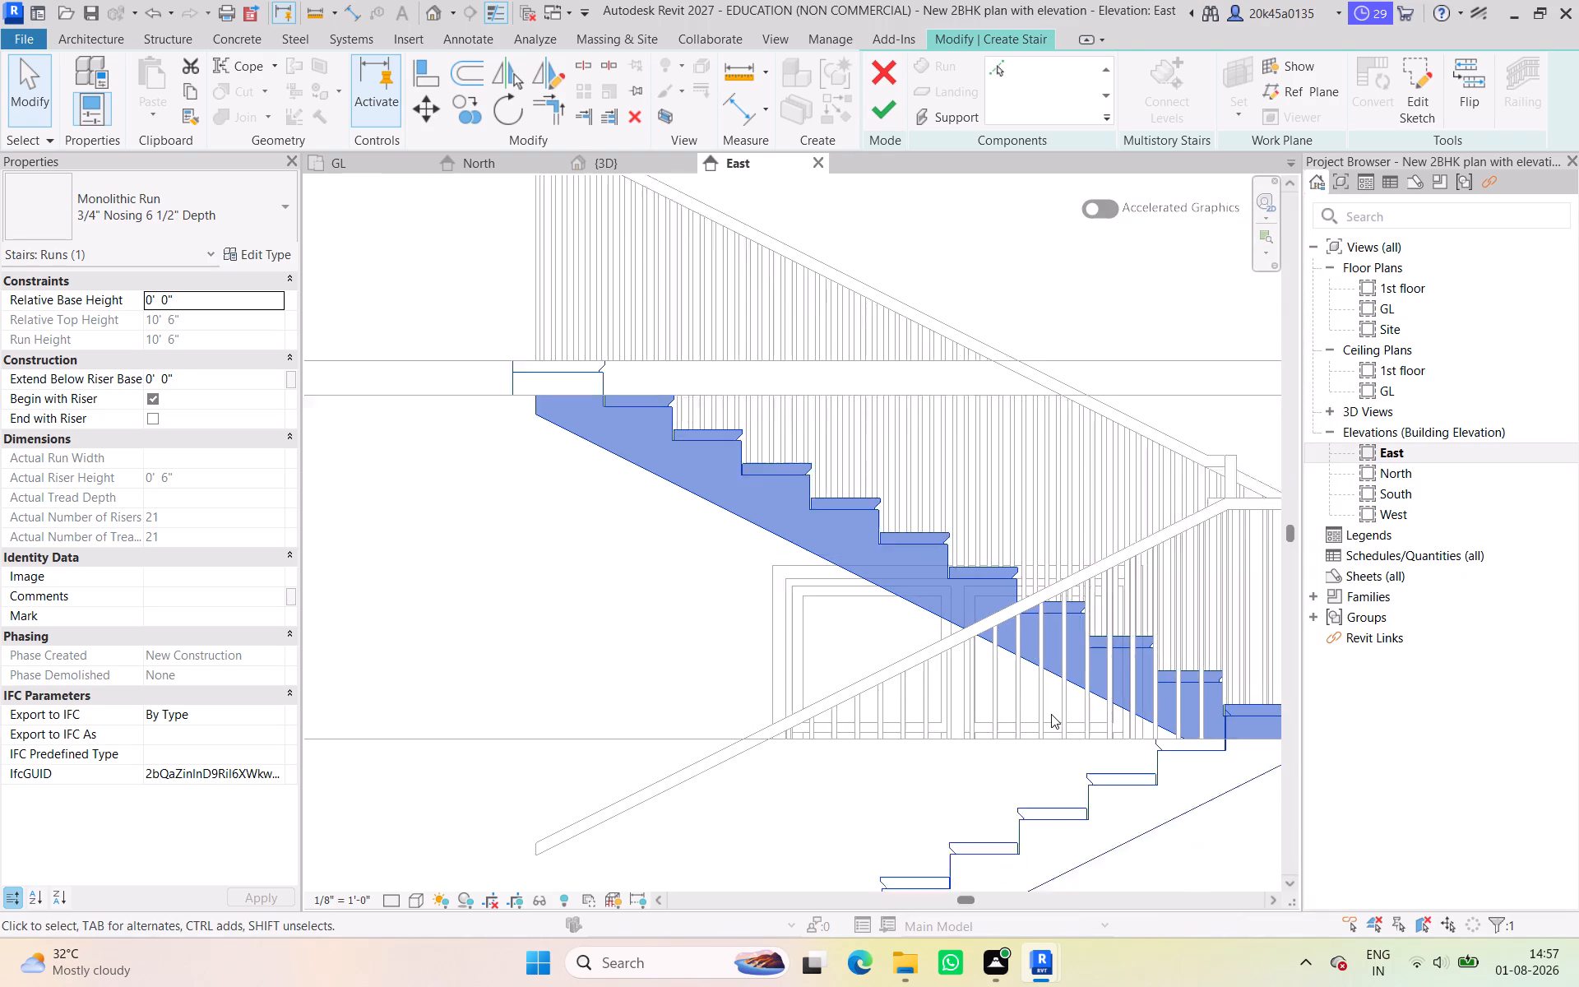
pyautogui.scroll(-2, 1051, 714)
pyautogui.click(896, 105)
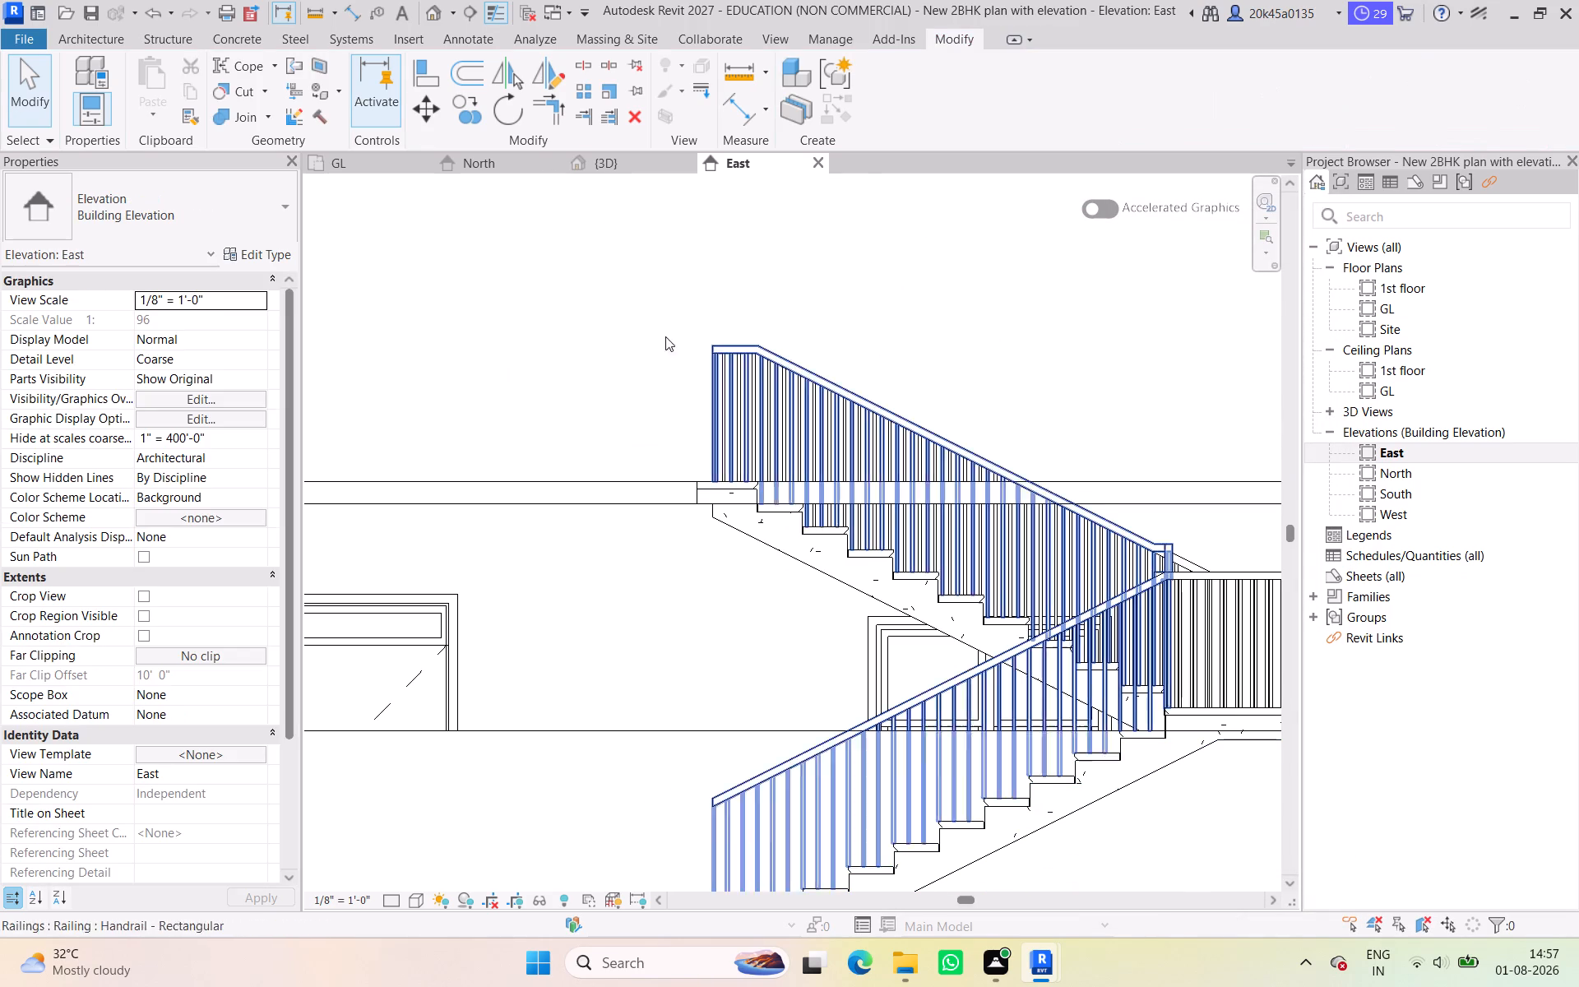
# Open the {3D} view and temporarily hide the 9" boundary wall running alongside the lower stair flight.
pyautogui.click(622, 152)
pyautogui.click(624, 163)
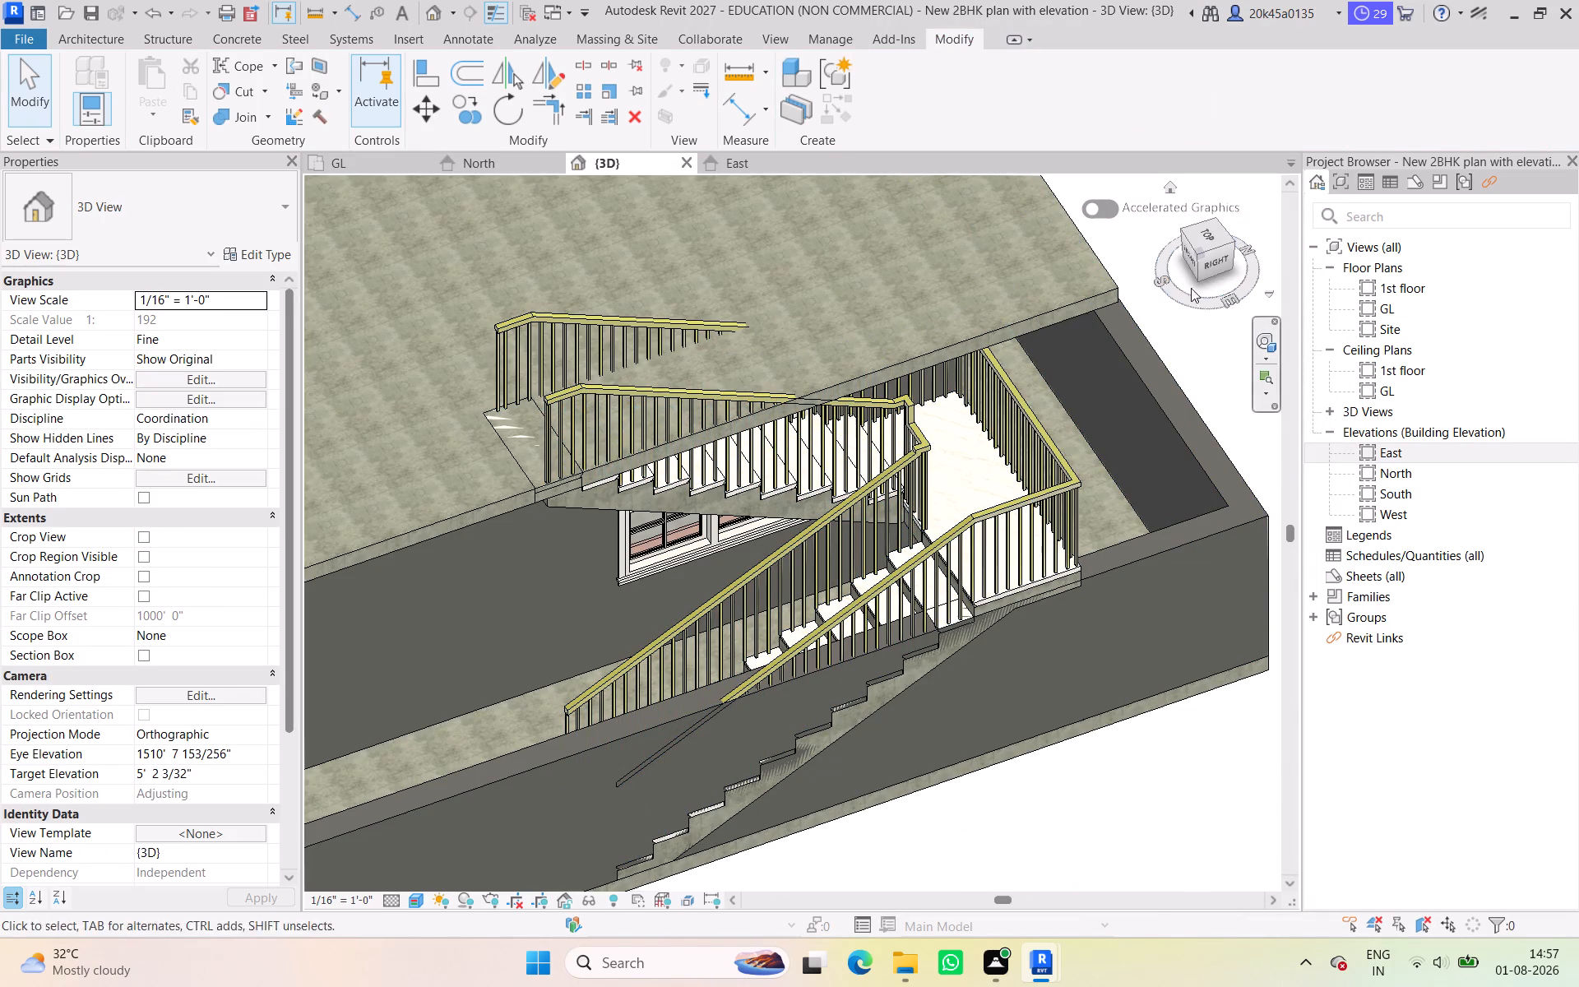
pyautogui.moveTo(1194, 257); pyautogui.dragTo(365, 248)
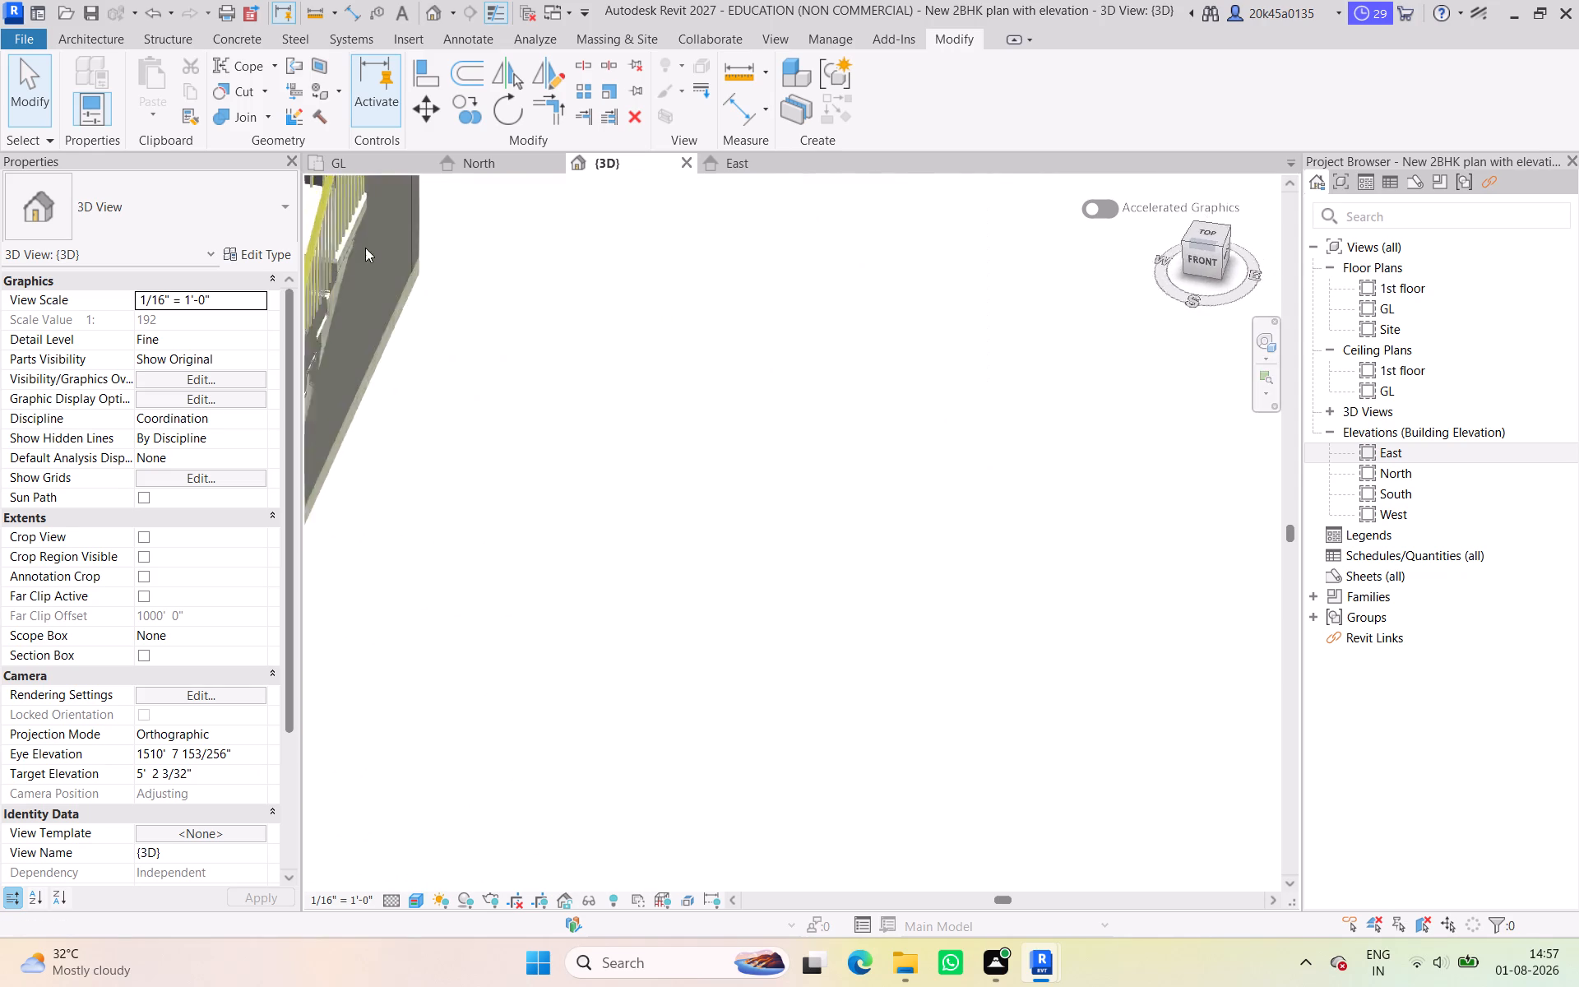
pyautogui.moveTo(365, 248); pyautogui.dragTo(379, 243)
pyautogui.scroll(-3, 822, 470)
pyautogui.moveTo(817, 474); pyautogui.dragTo(1284, 508, button='middle')
pyautogui.scroll(11, 764, 509)
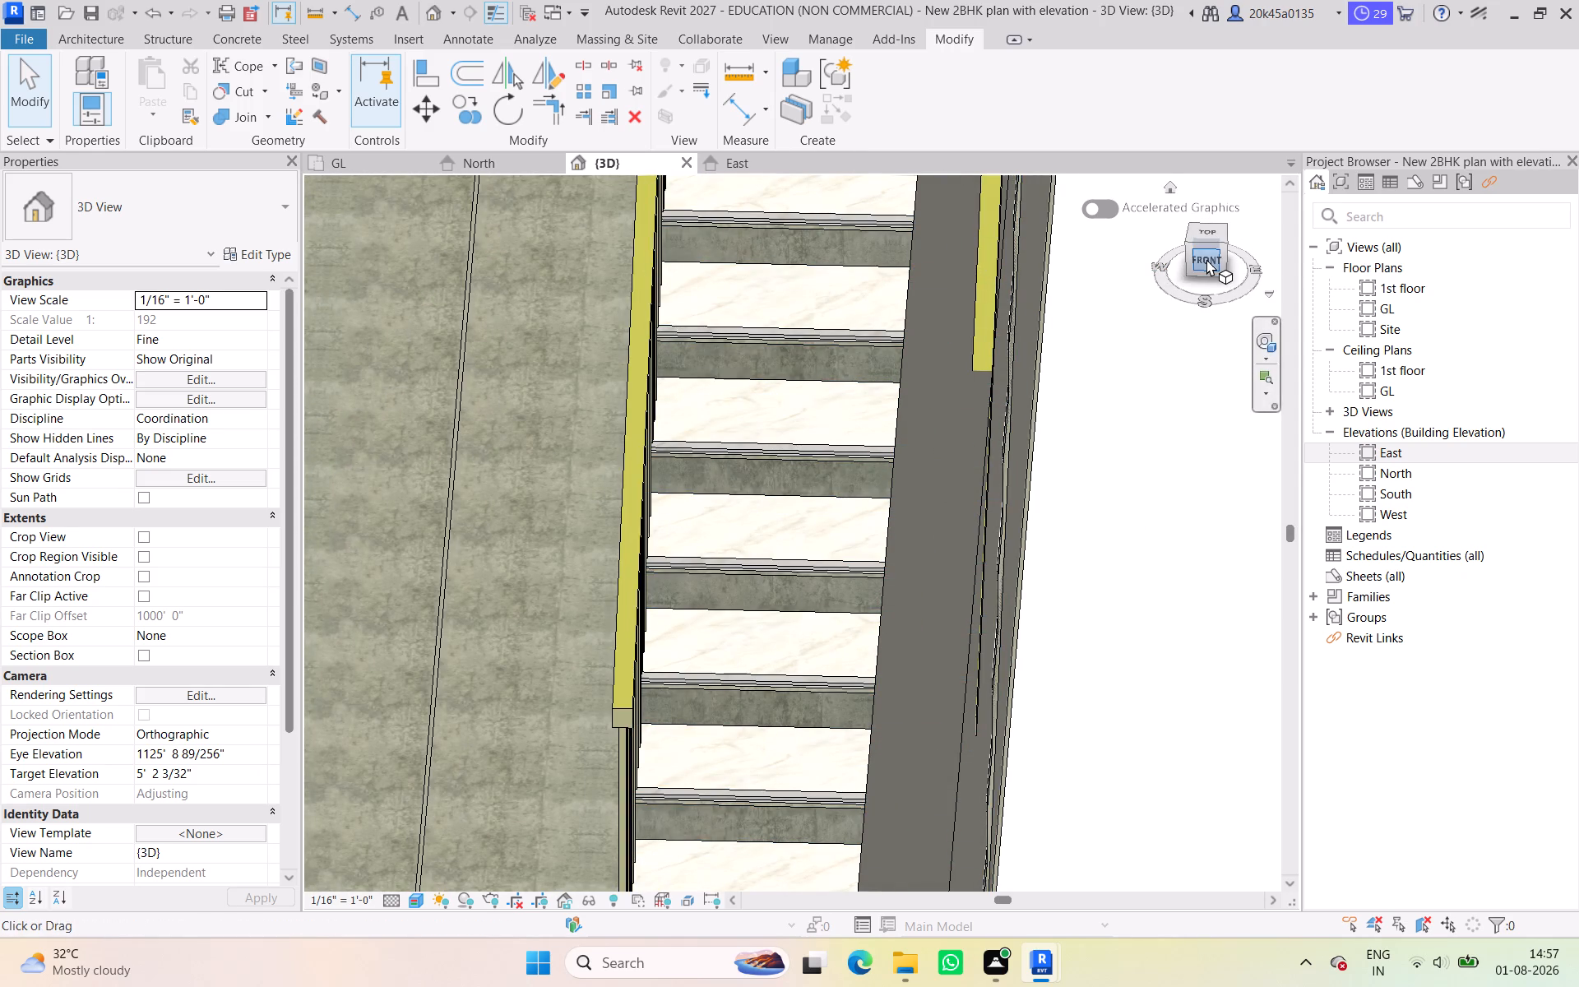
pyautogui.click(977, 526)
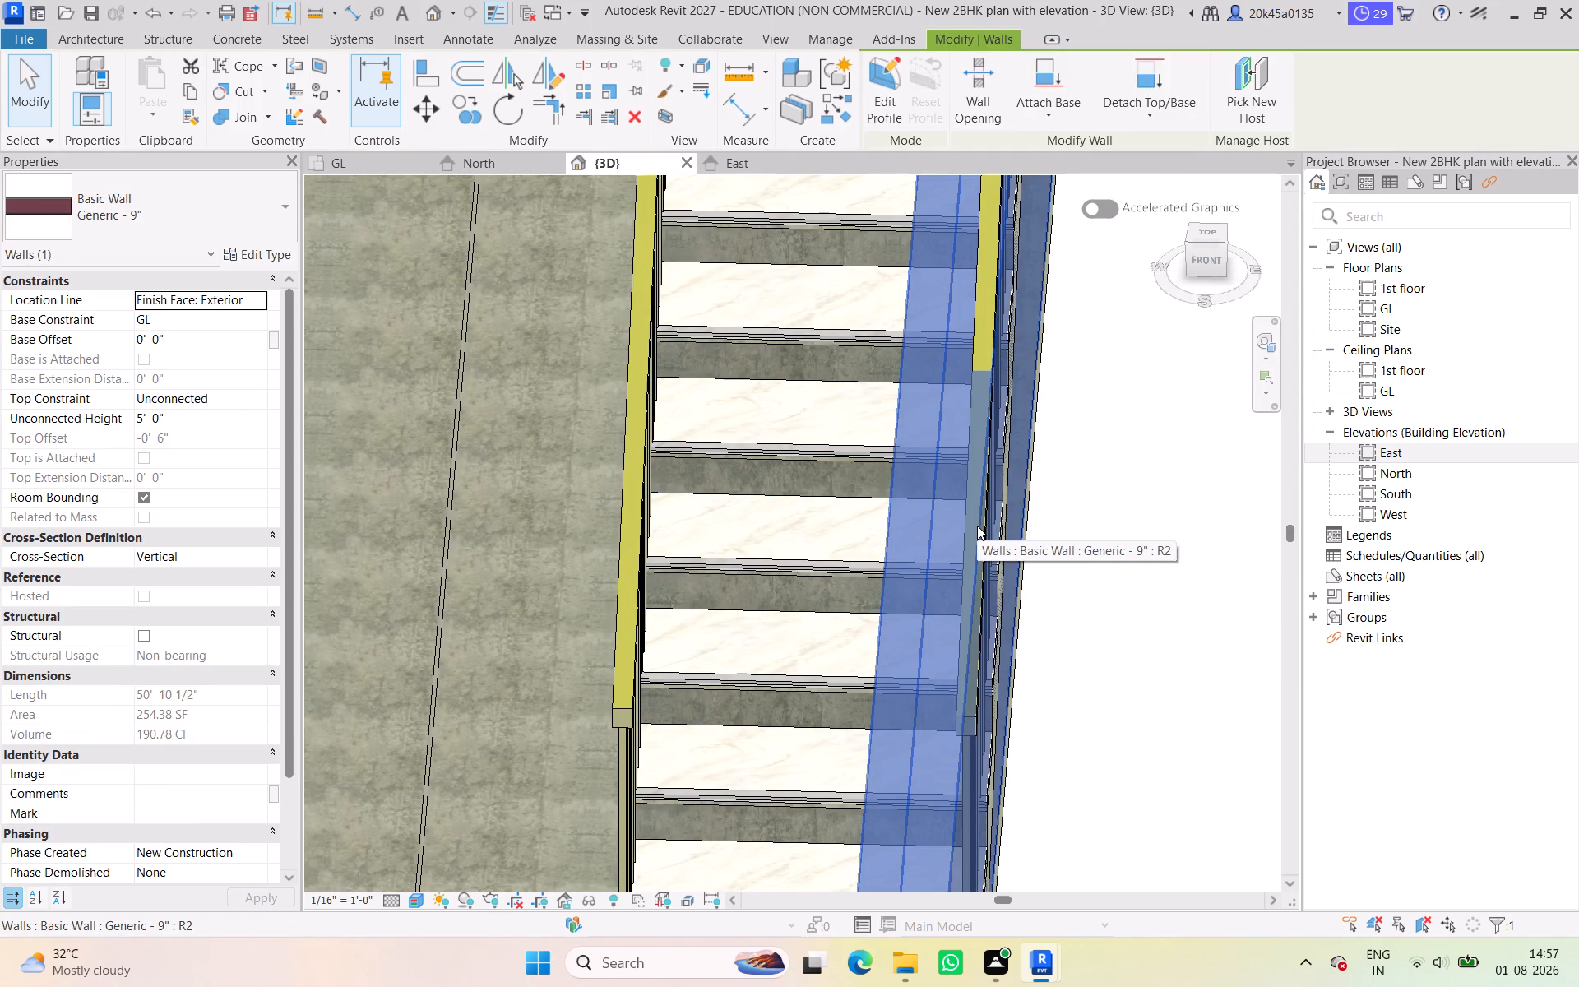
pyautogui.write('hh')
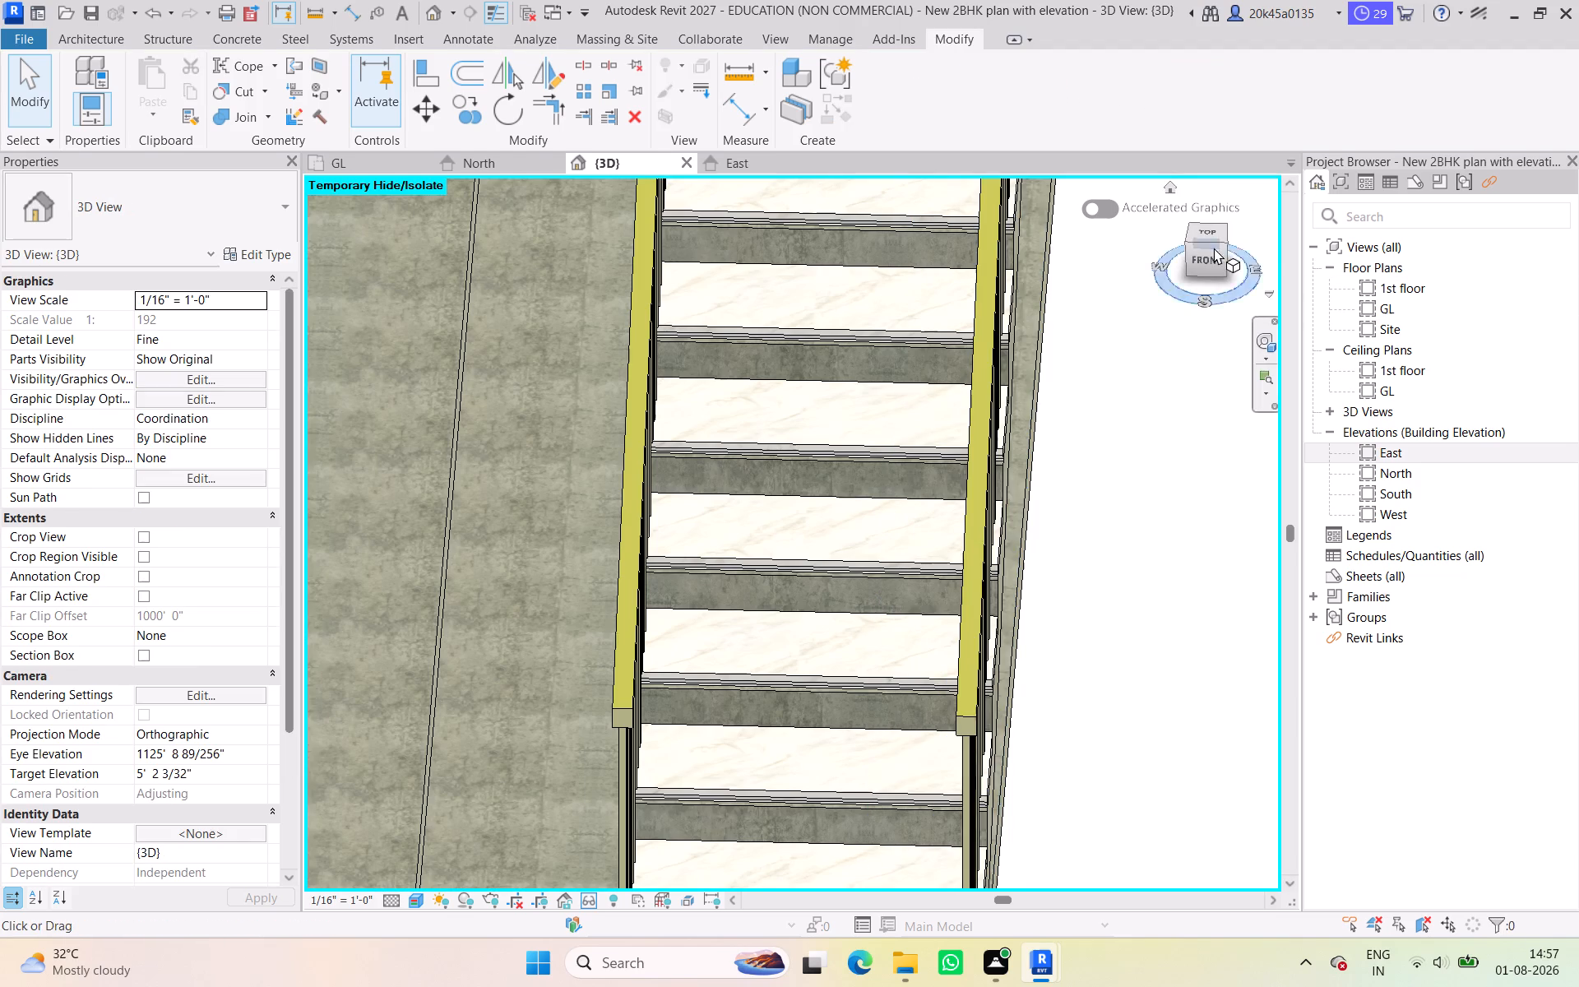
# Examine the lower flight's tread and nosing profiles in 3D from the side.
pyautogui.moveTo(1197, 251); pyautogui.dragTo(1074, 889)
pyautogui.scroll(-8, 1040, 535)
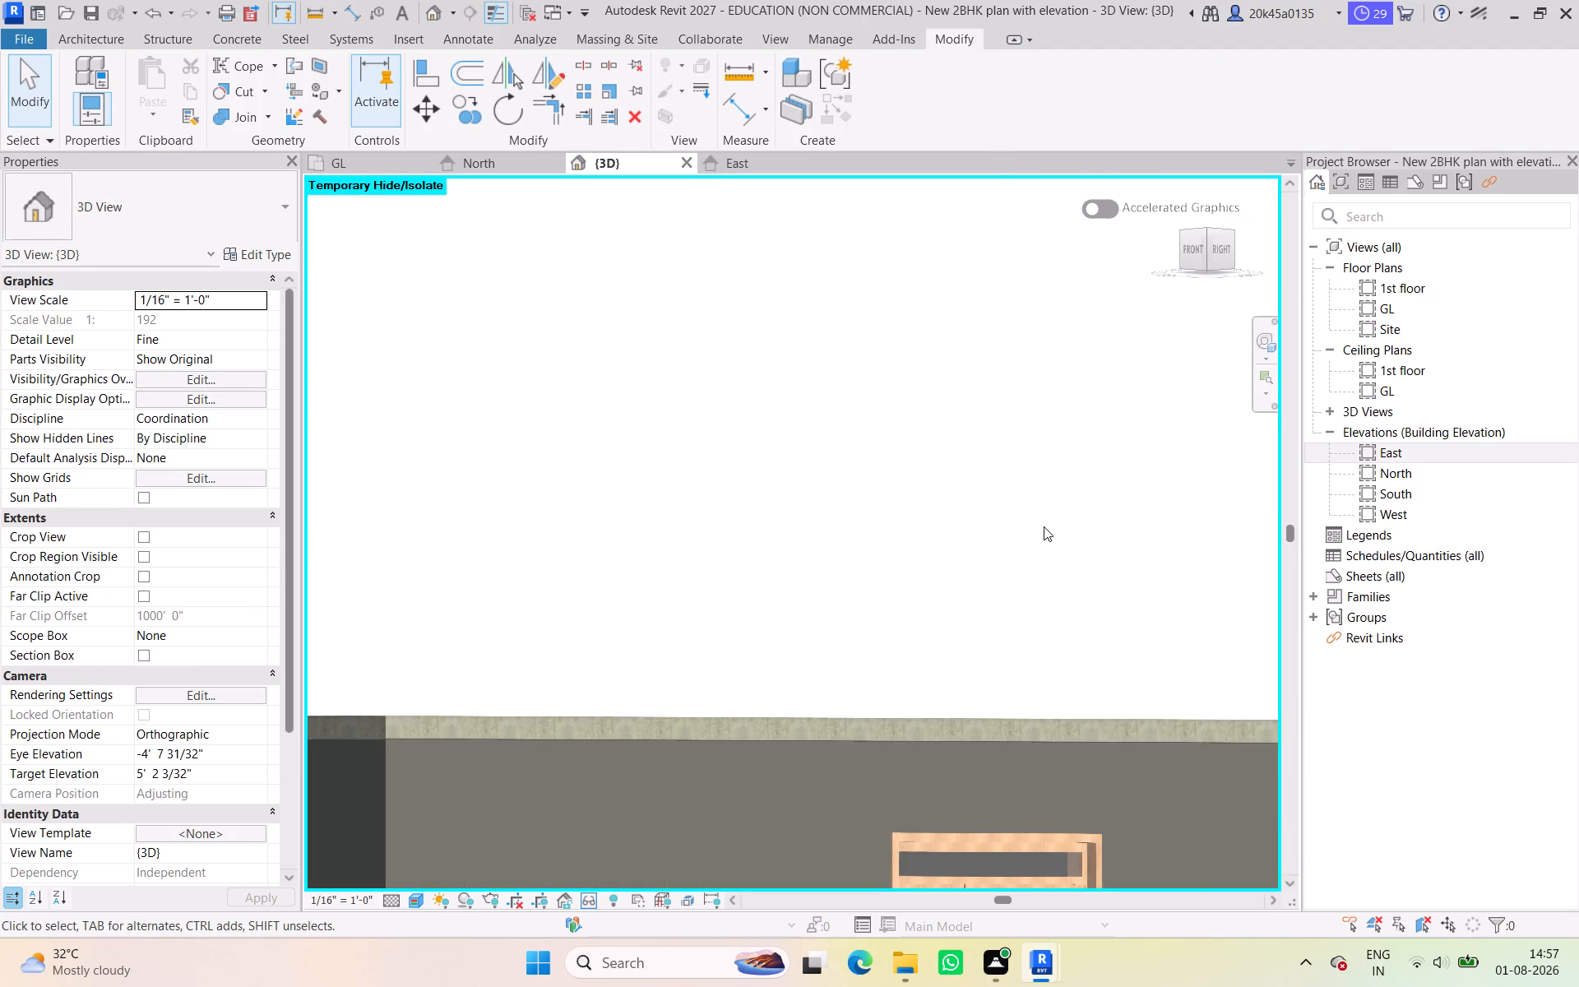
pyautogui.moveTo(1044, 524); pyautogui.dragTo(924, 308, button='middle')
pyautogui.scroll(-3, 929, 459)
pyautogui.moveTo(921, 461); pyautogui.dragTo(564, 374, button='middle')
pyautogui.scroll(7, 1007, 586)
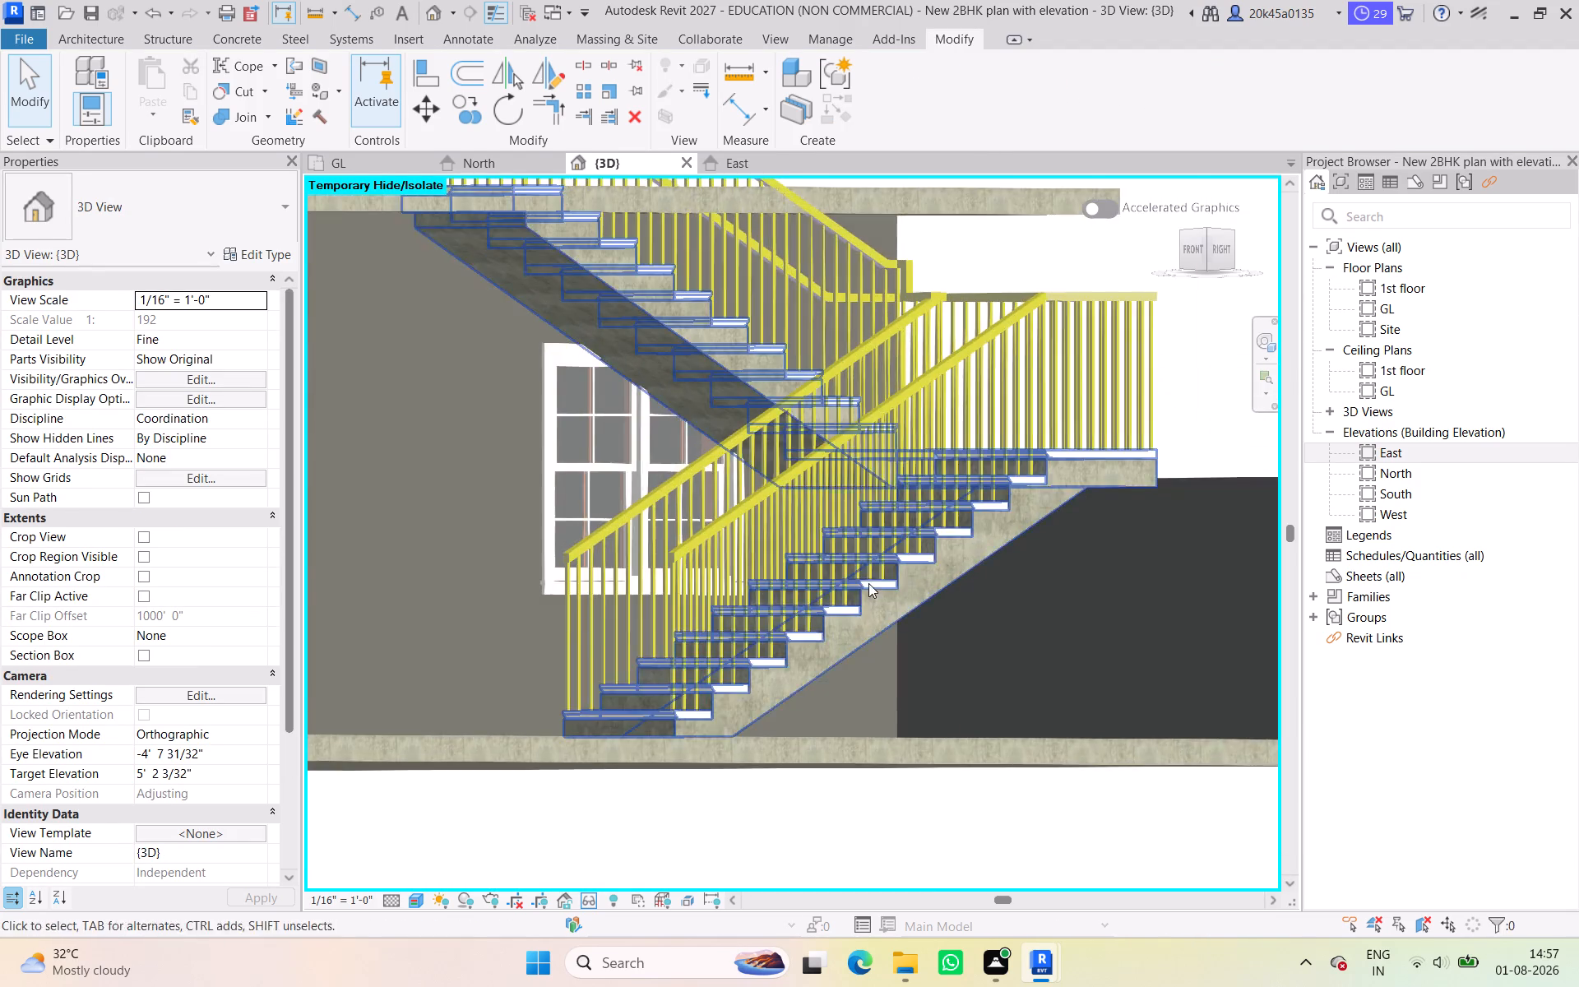
pyautogui.scroll(3, 868, 583)
pyautogui.scroll(5, 787, 661)
pyautogui.click(849, 691)
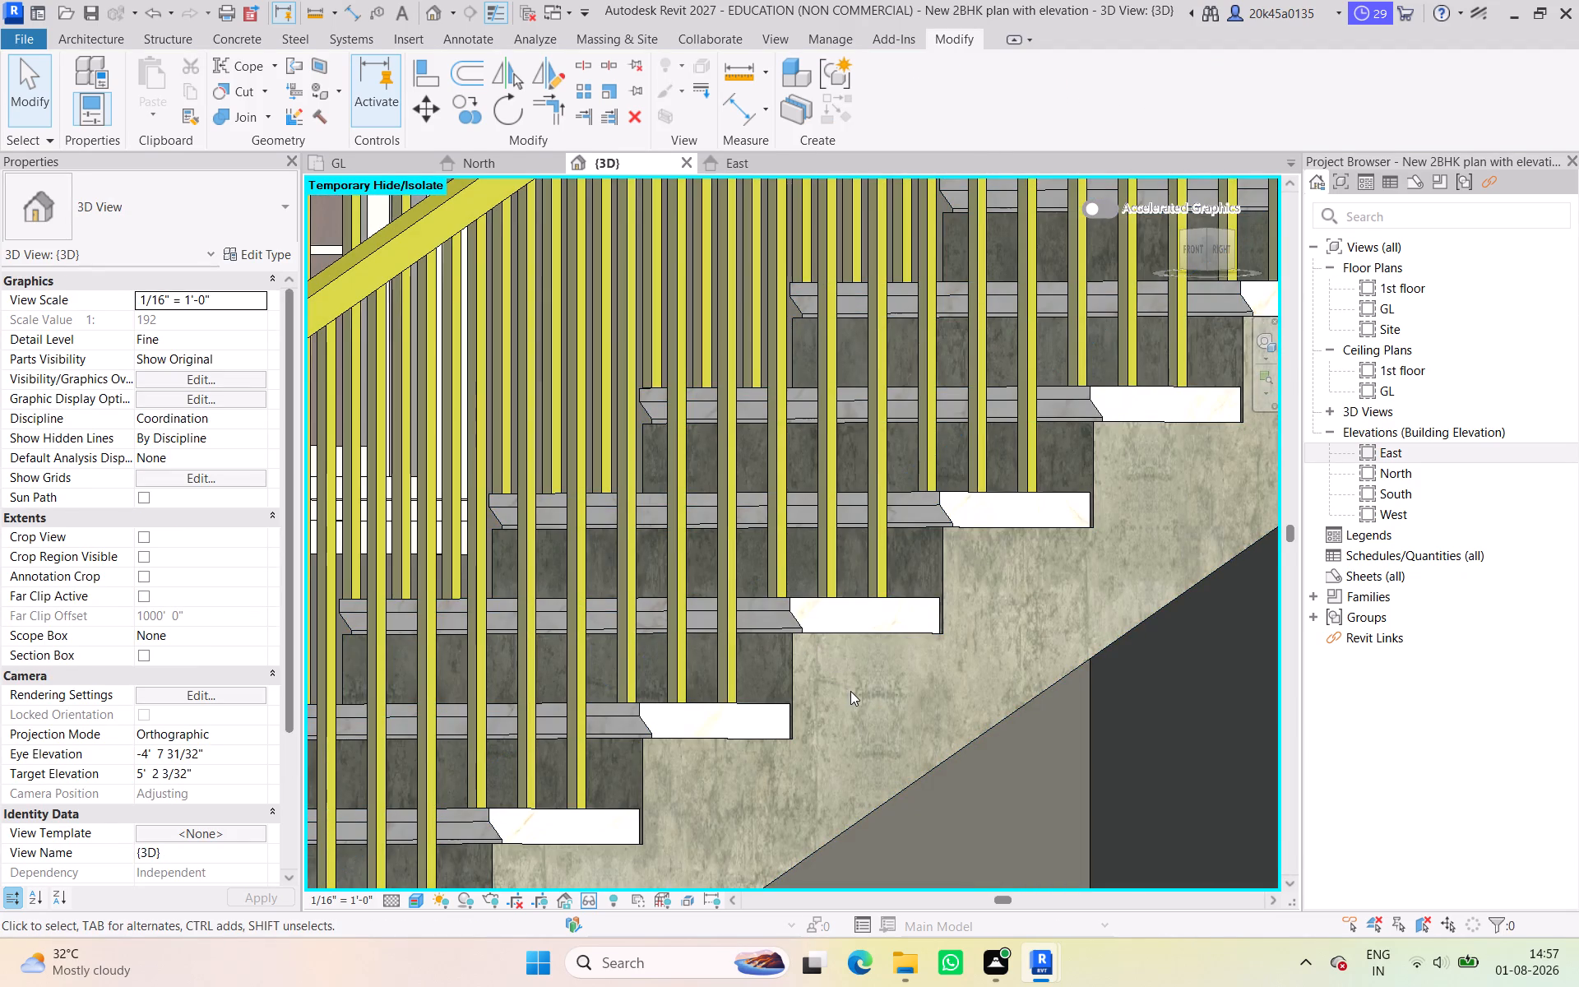
pyautogui.scroll(5, 803, 658)
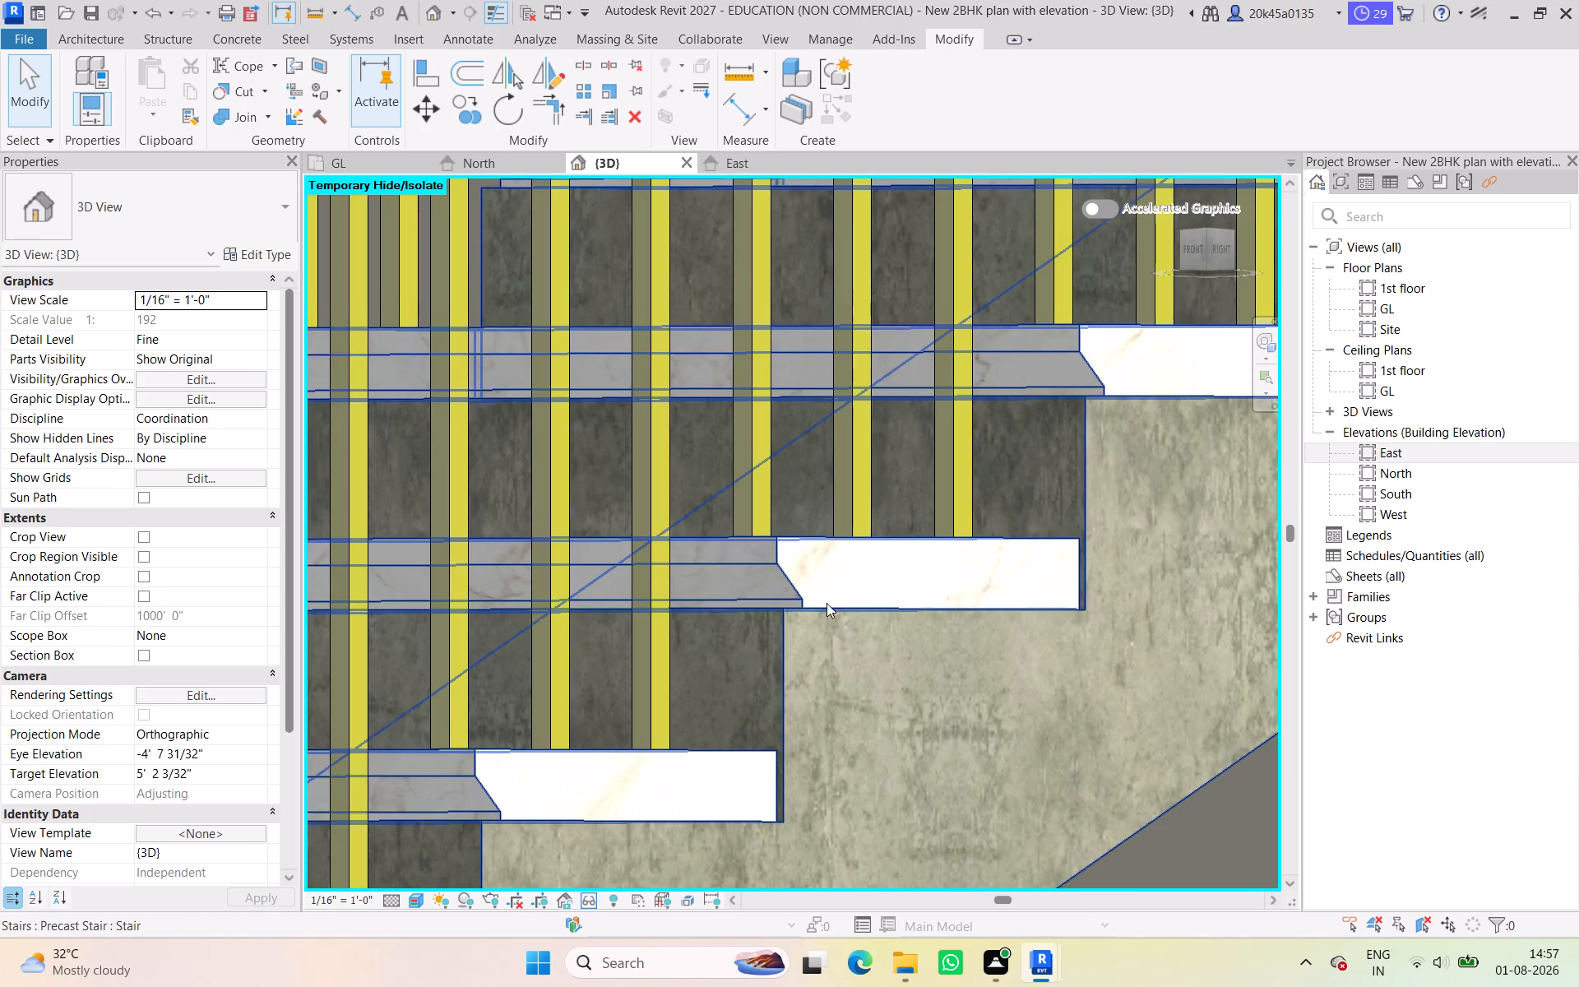
pyautogui.moveTo(834, 595); pyautogui.dragTo(835, 661, button='middle')
pyautogui.scroll(-9, 835, 639)
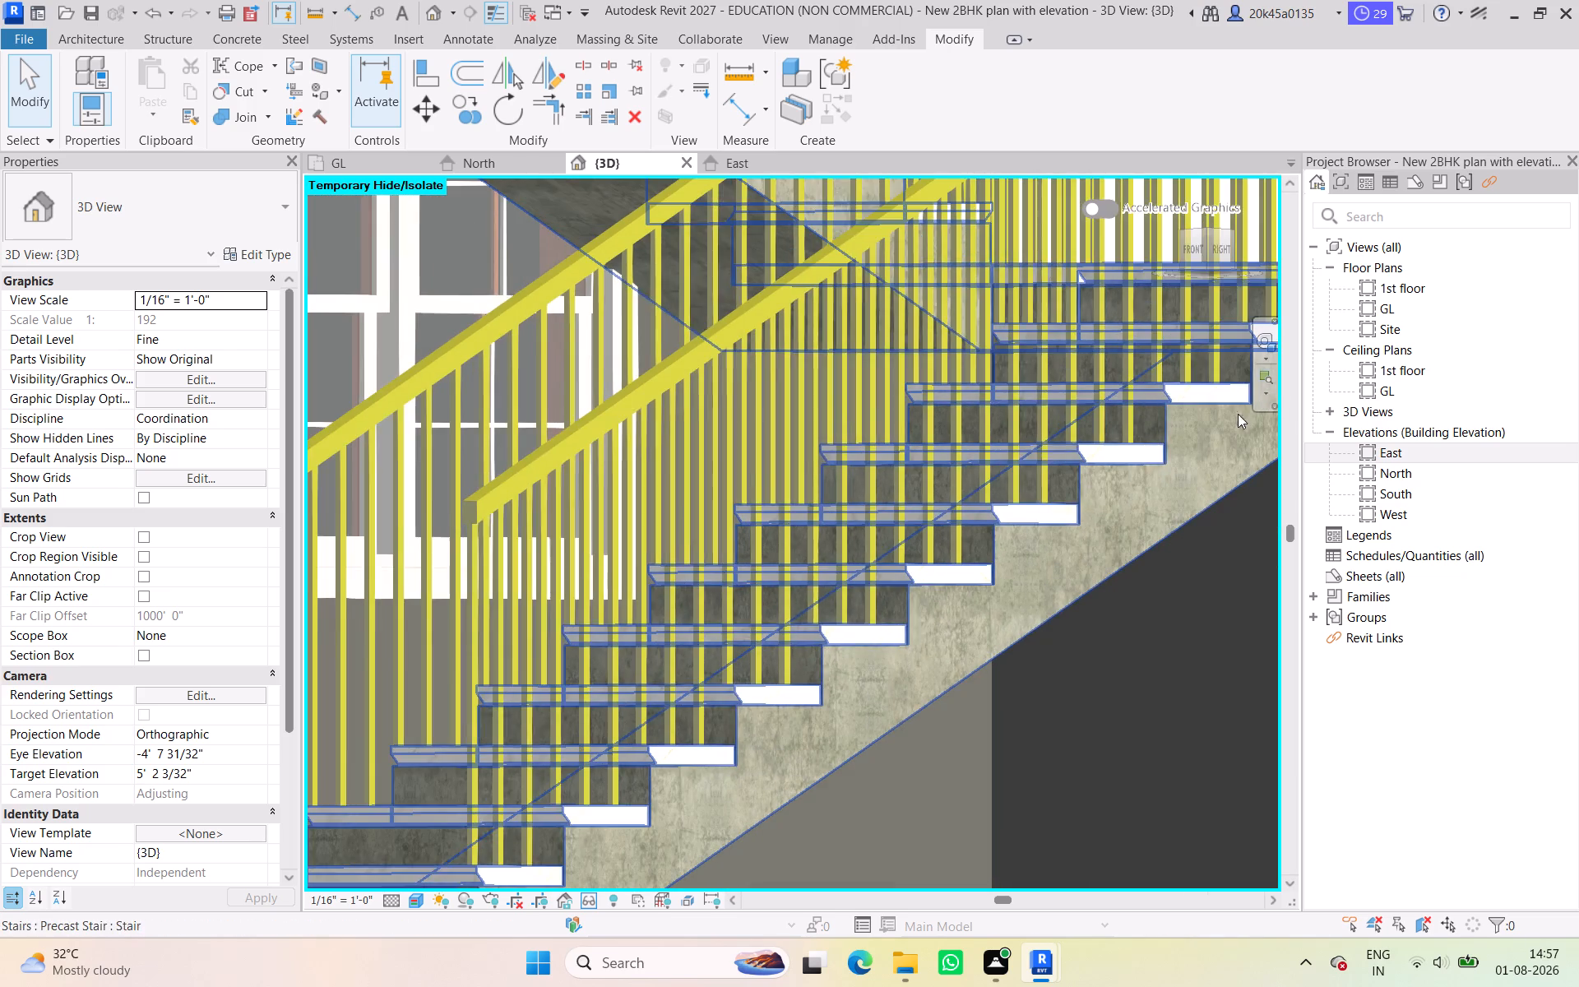
pyautogui.scroll(-2, 1245, 325)
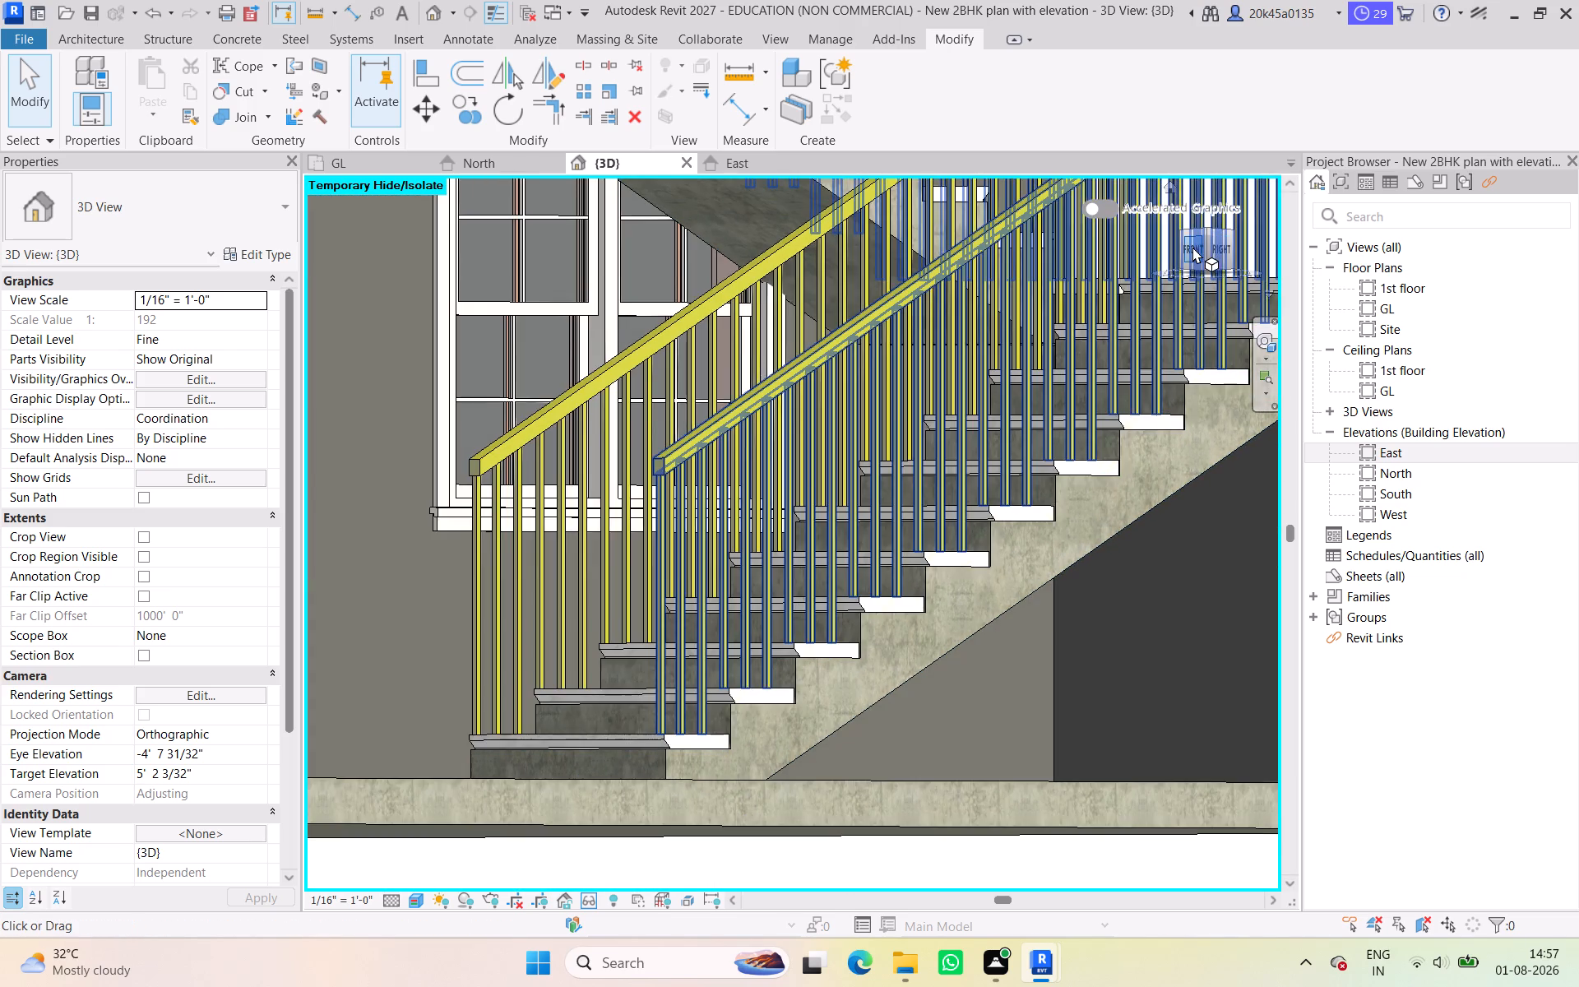
# Temporarily hide the 9" front boundary wall that covers the lower stair flight in the 3D front view.
pyautogui.moveTo(1192, 247); pyautogui.dragTo(336, 279)
pyautogui.scroll(-3, 748, 464)
pyautogui.moveTo(752, 465); pyautogui.dragTo(1308, 496, button='middle')
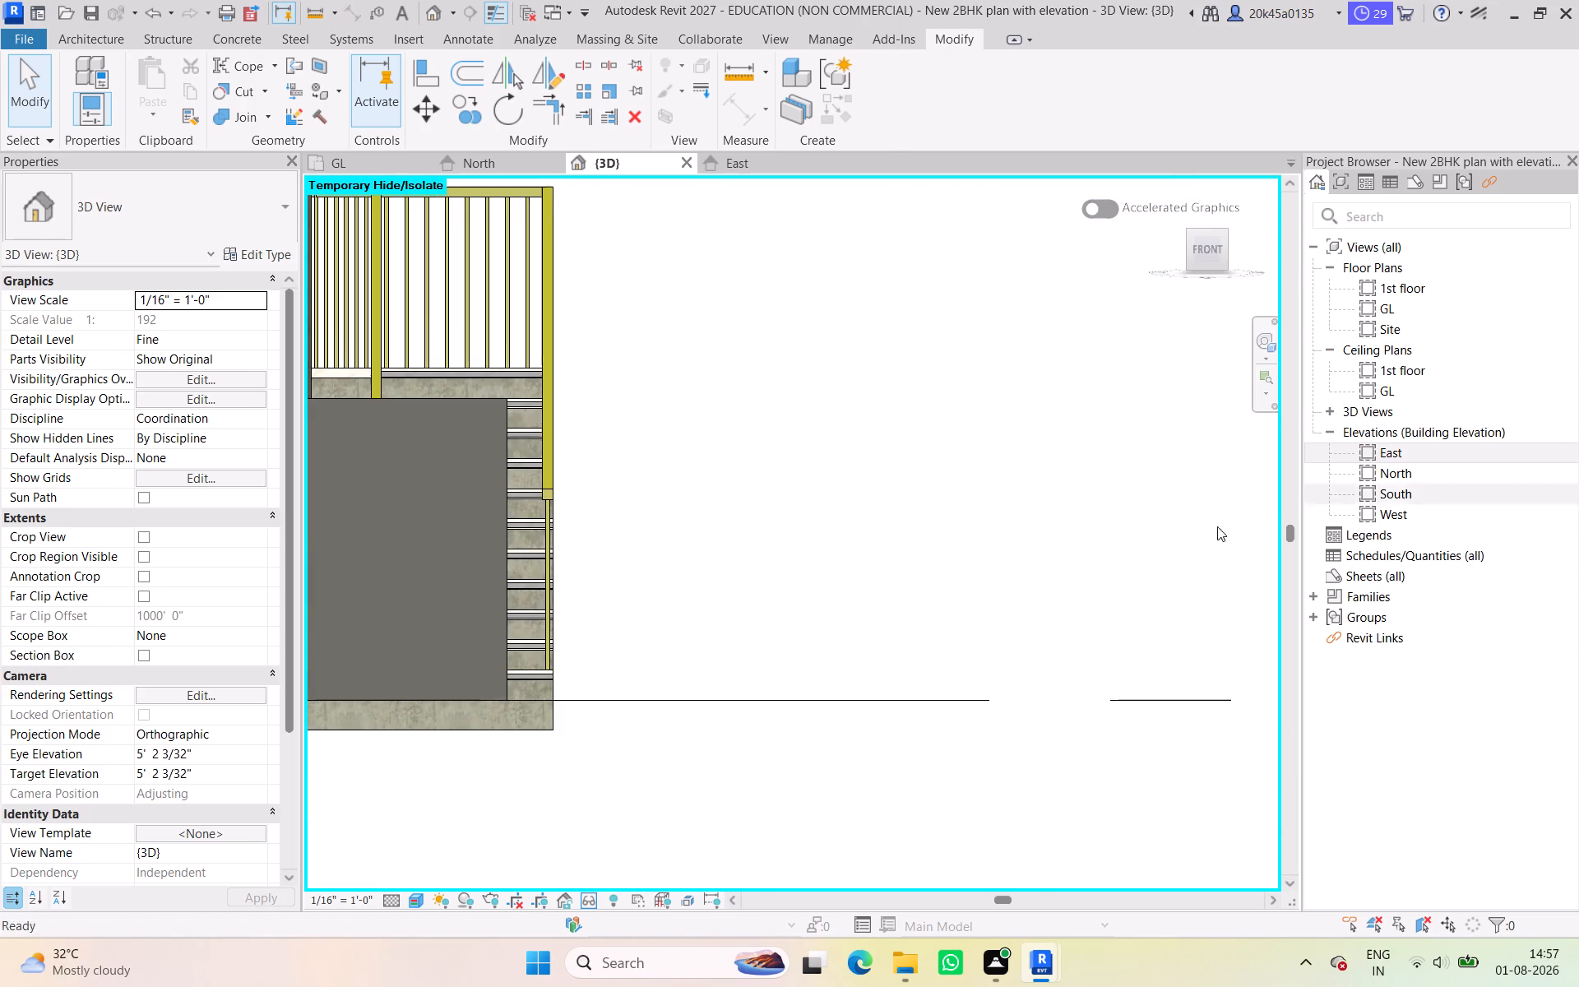
pyautogui.scroll(4, 614, 567)
pyautogui.scroll(-3, 607, 560)
pyautogui.moveTo(608, 559); pyautogui.dragTo(918, 572, button='middle')
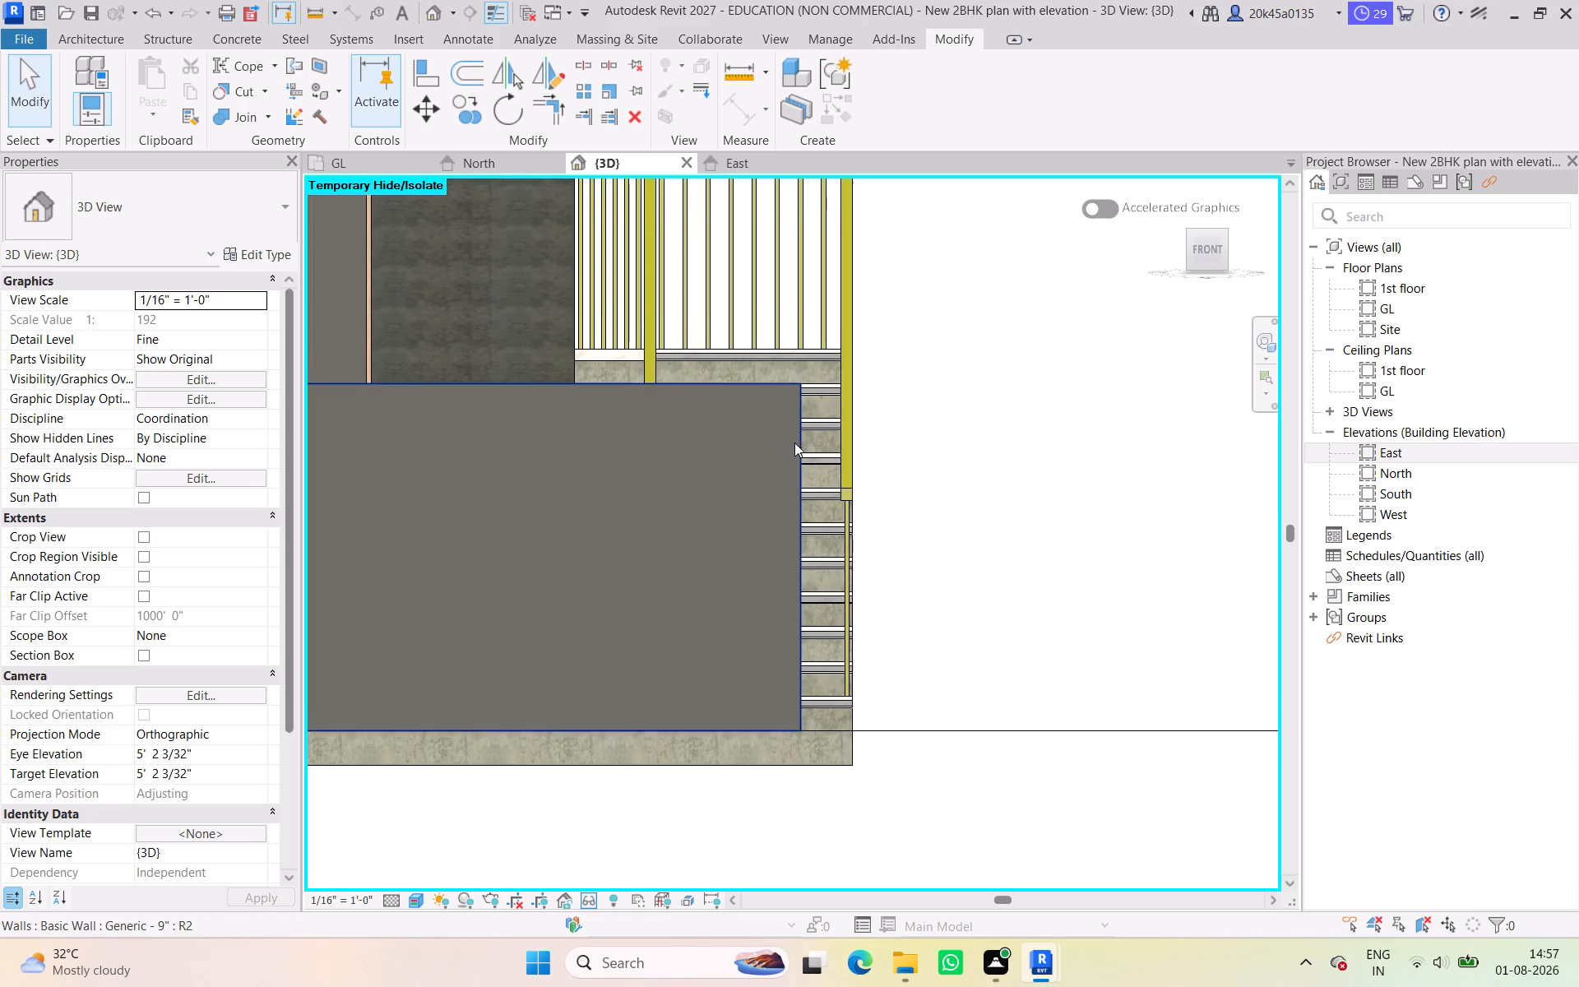
pyautogui.click(785, 385)
pyautogui.write('hhh')
# Examine the lower flight's tread, nosing and riser finishes in 3D from the front and at an angle.
pyautogui.scroll(5, 607, 526)
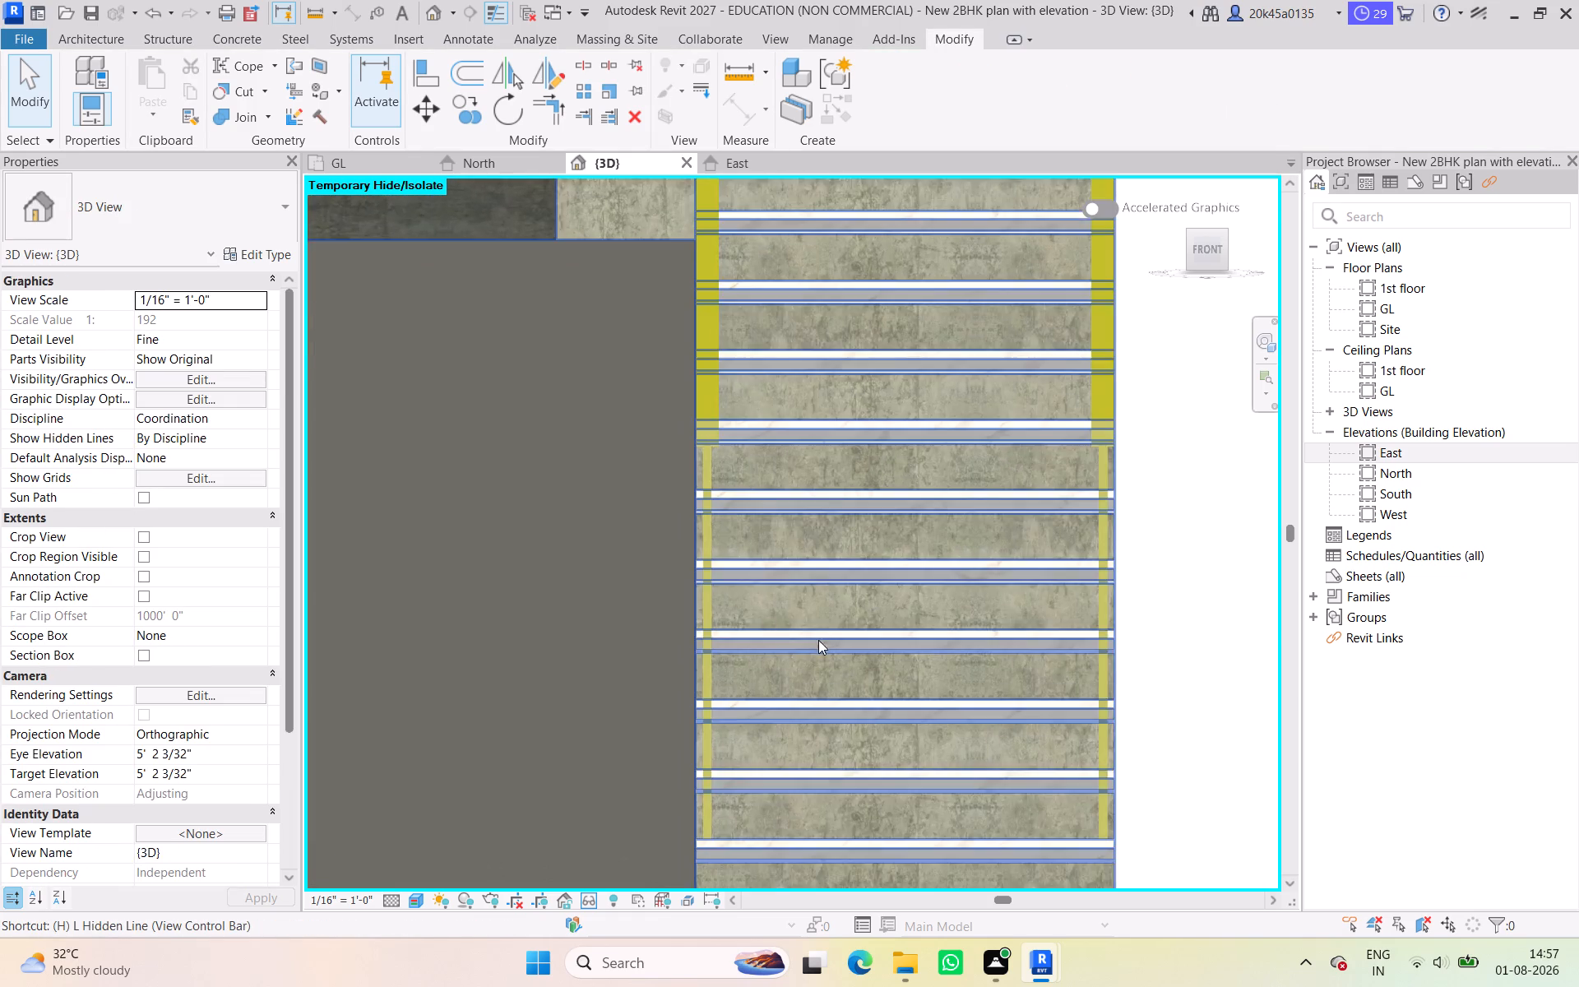
pyautogui.scroll(5, 829, 636)
pyautogui.moveTo(1211, 256); pyautogui.dragTo(1206, 296)
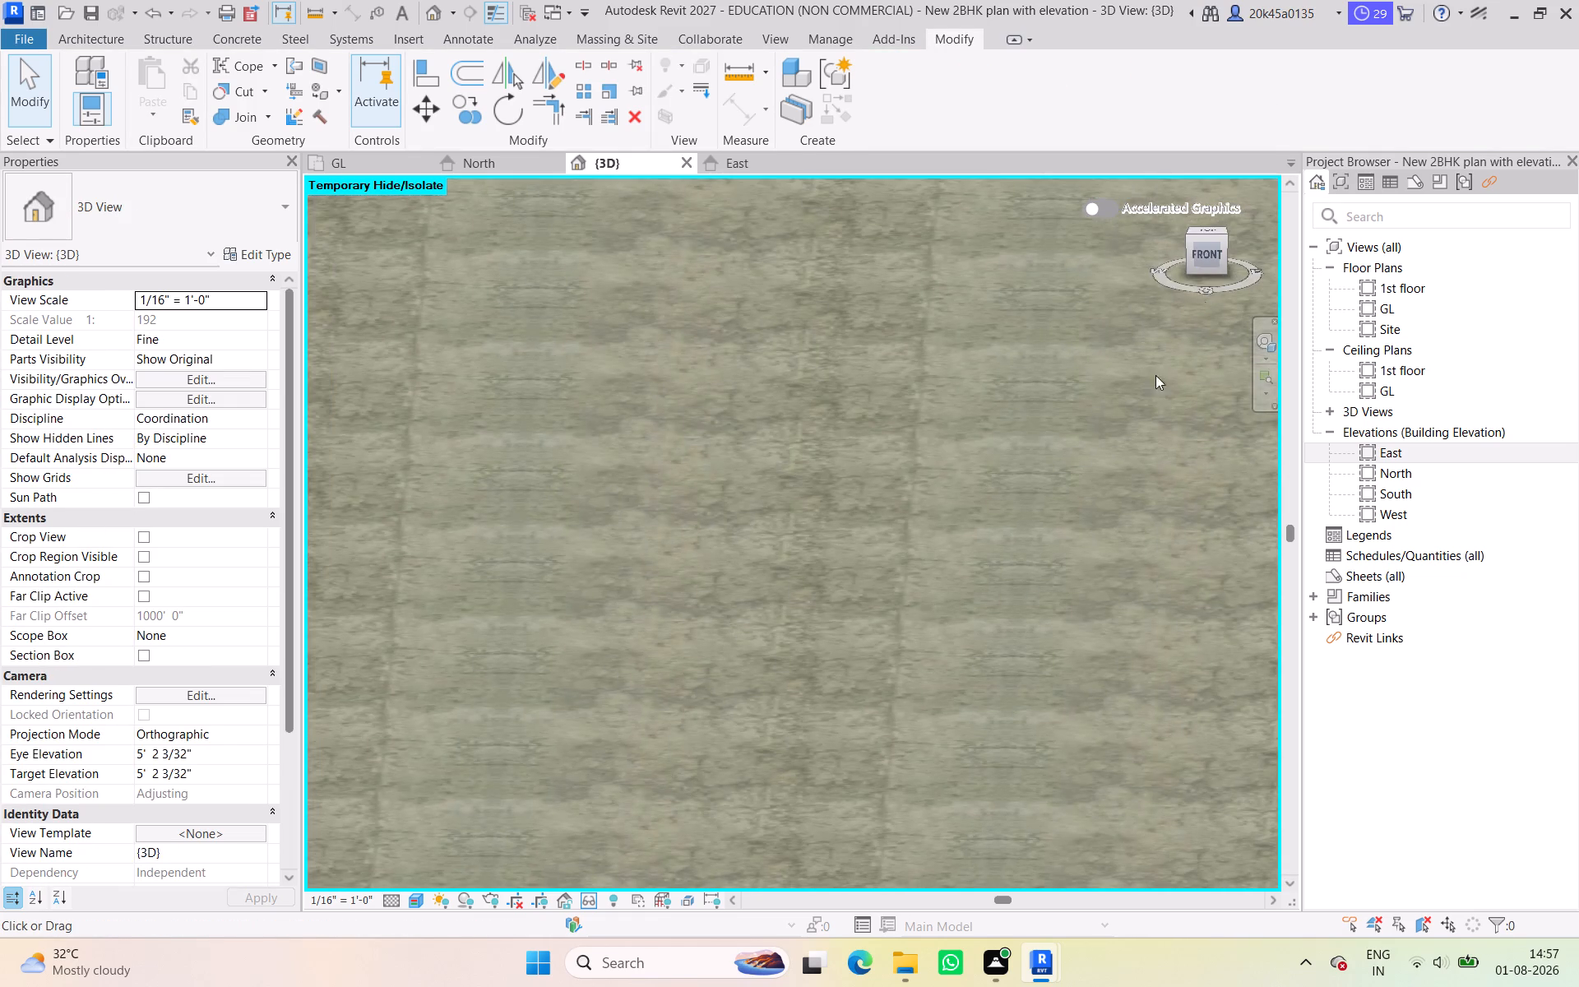
pyautogui.scroll(-15, 933, 484)
pyautogui.moveTo(933, 471); pyautogui.dragTo(852, 605, button='middle')
pyautogui.scroll(9, 867, 540)
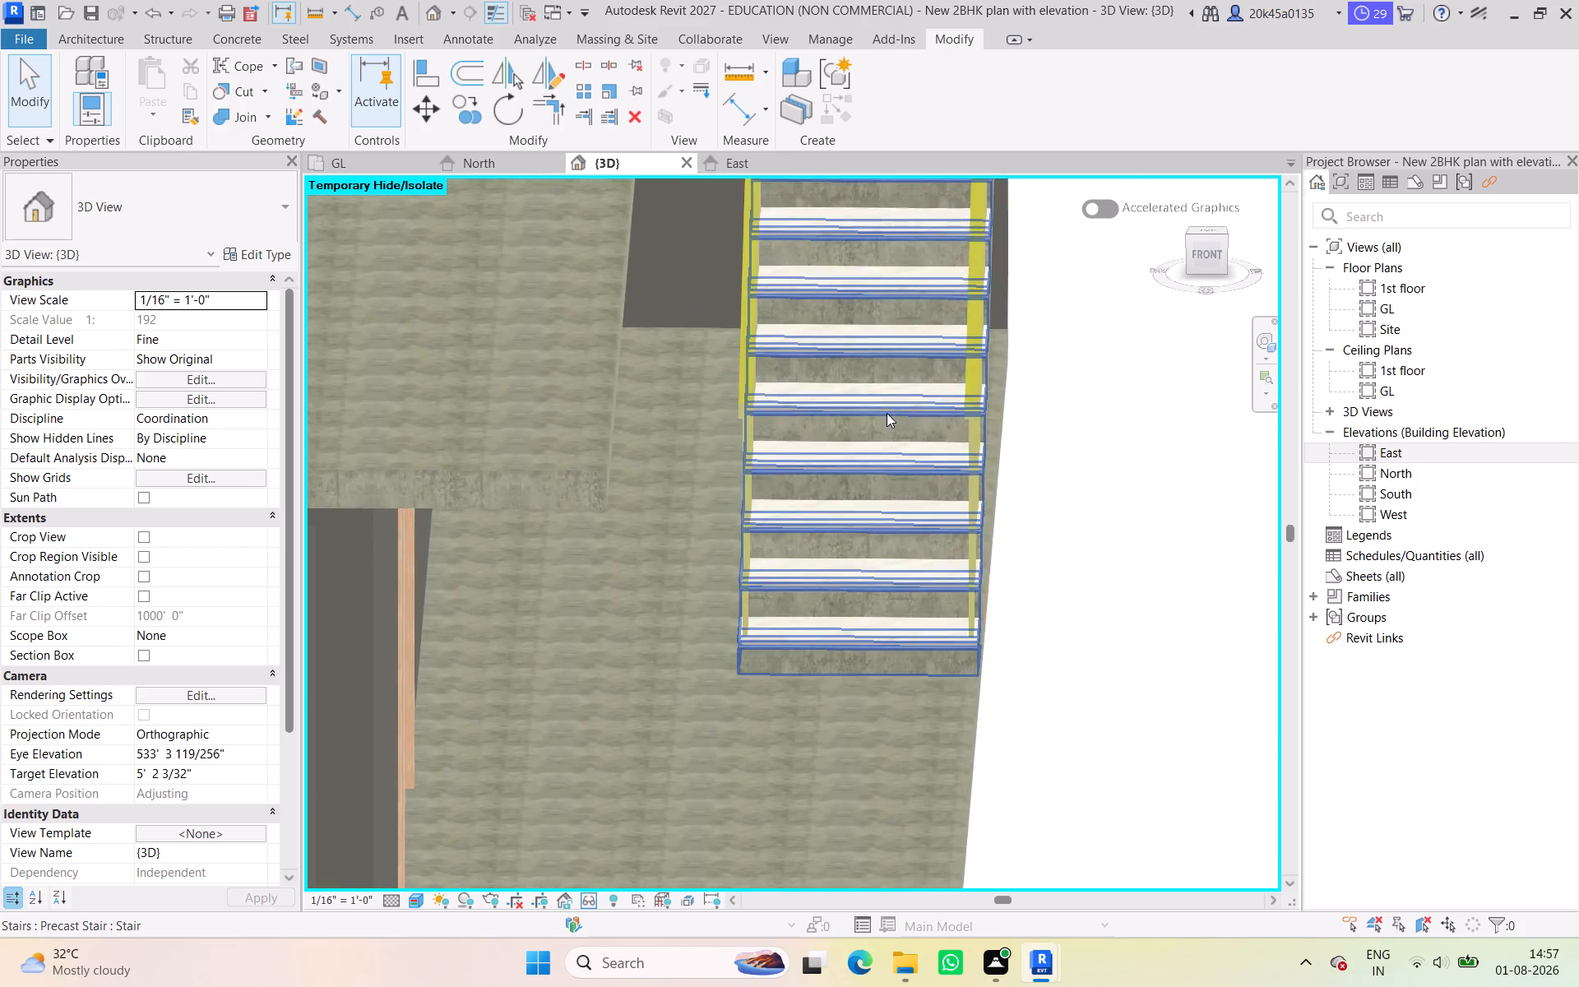
pyautogui.scroll(2, 887, 413)
pyautogui.scroll(6, 821, 558)
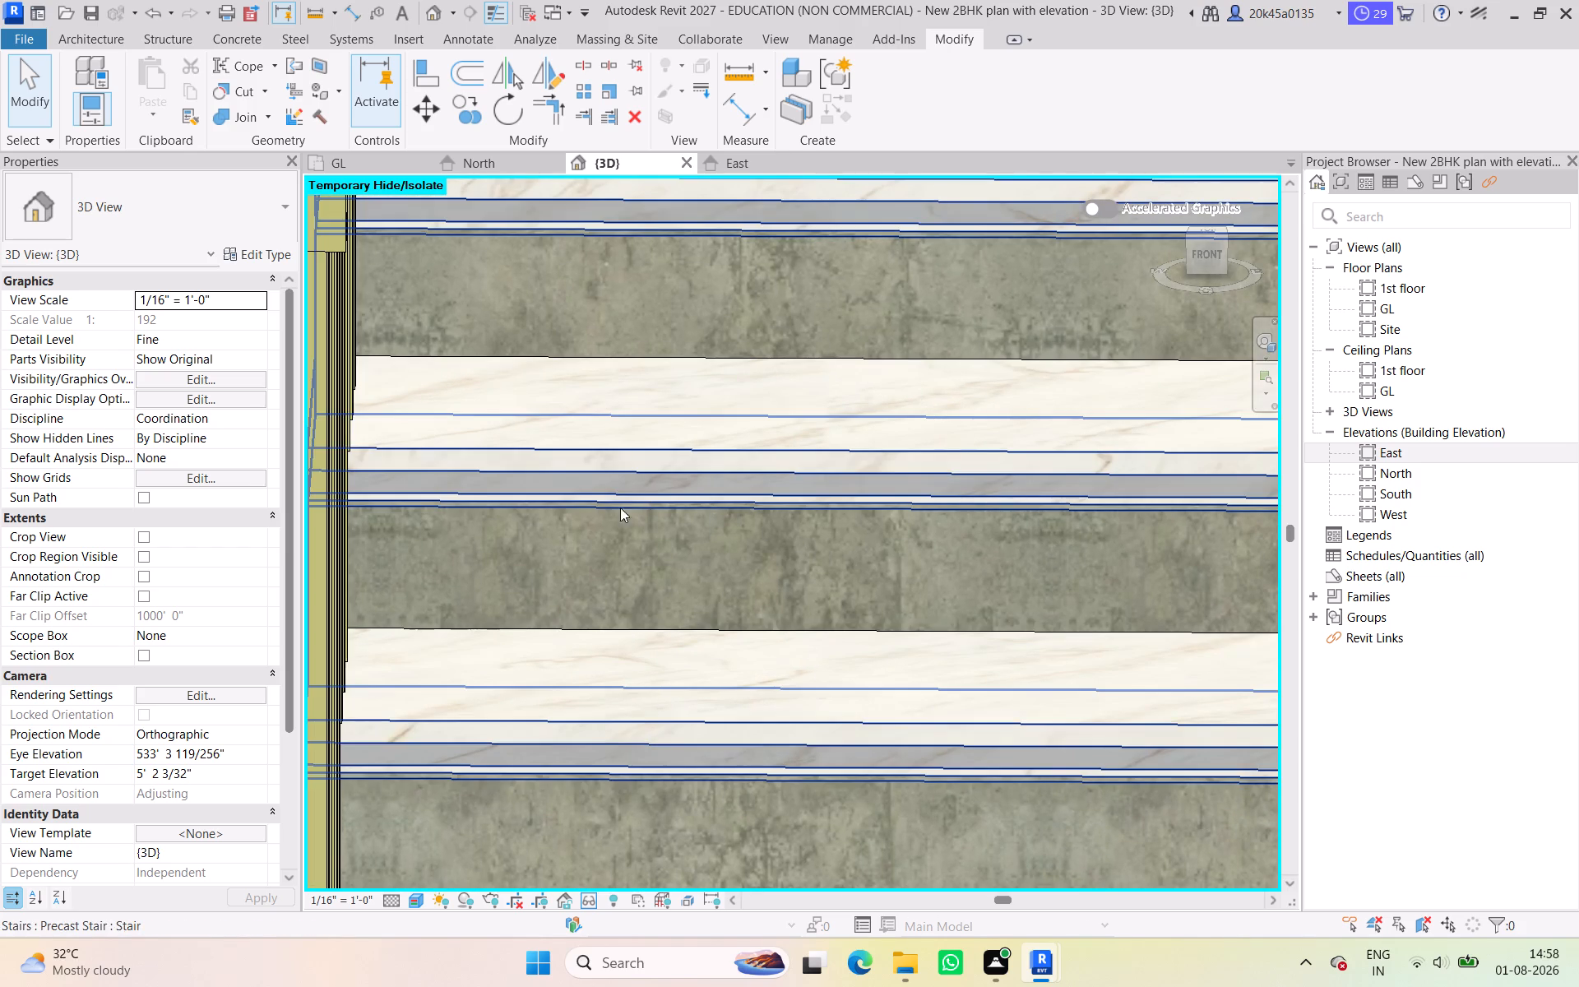
pyautogui.scroll(-11, 609, 515)
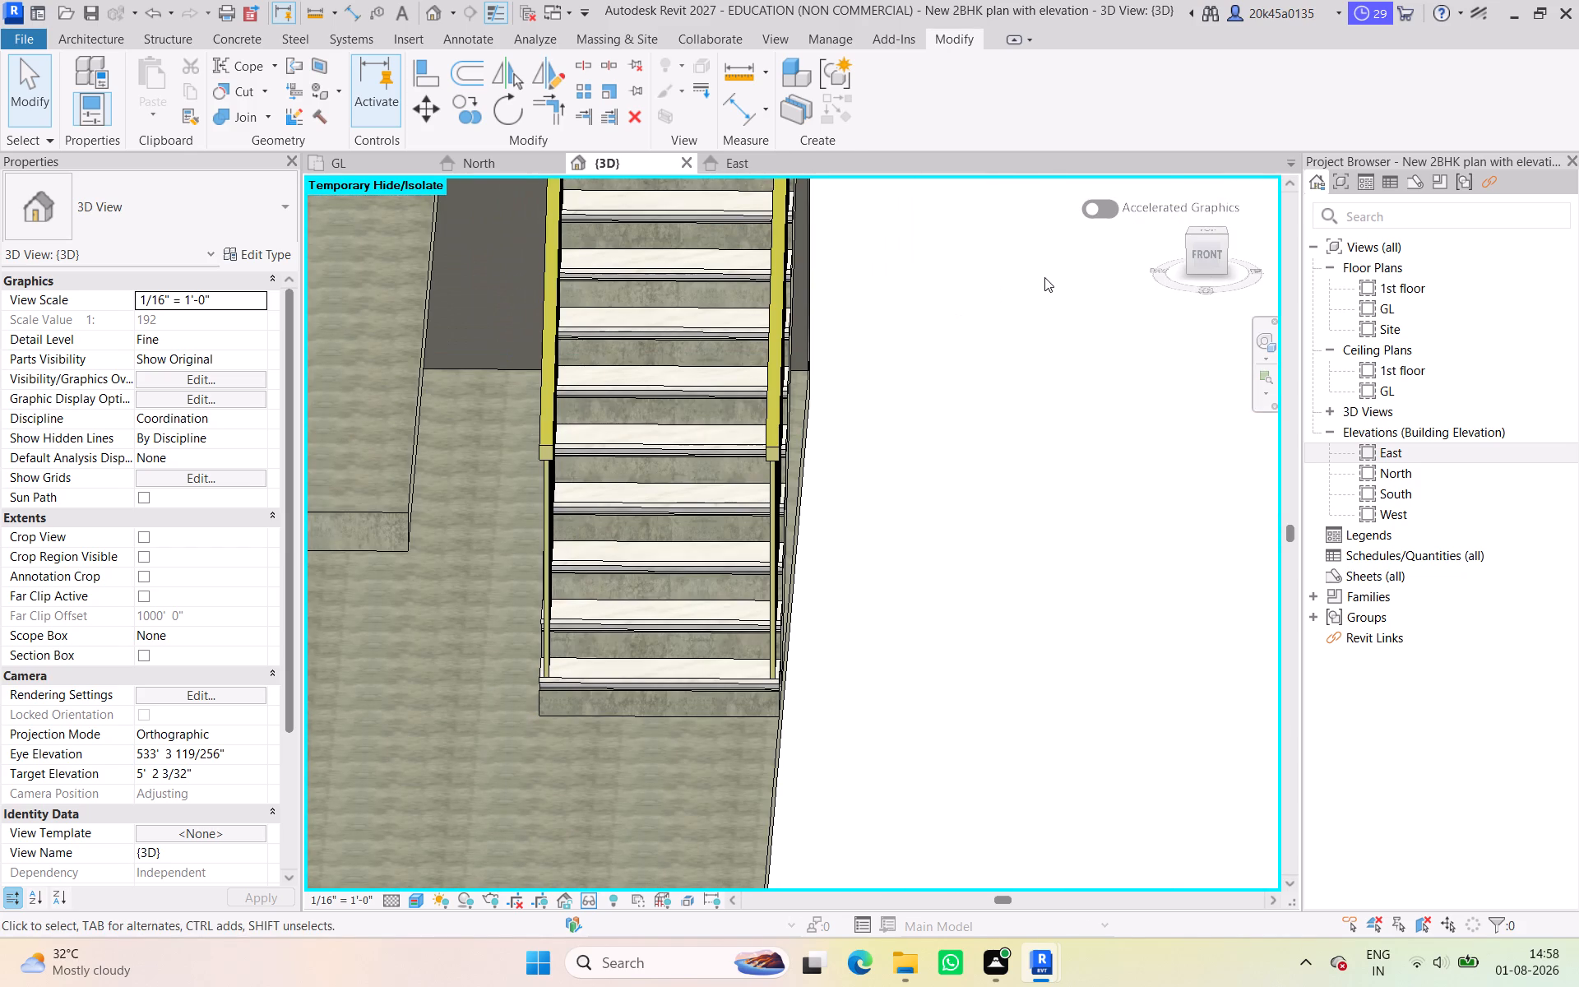
pyautogui.moveTo(1213, 257); pyautogui.dragTo(1211, 257)
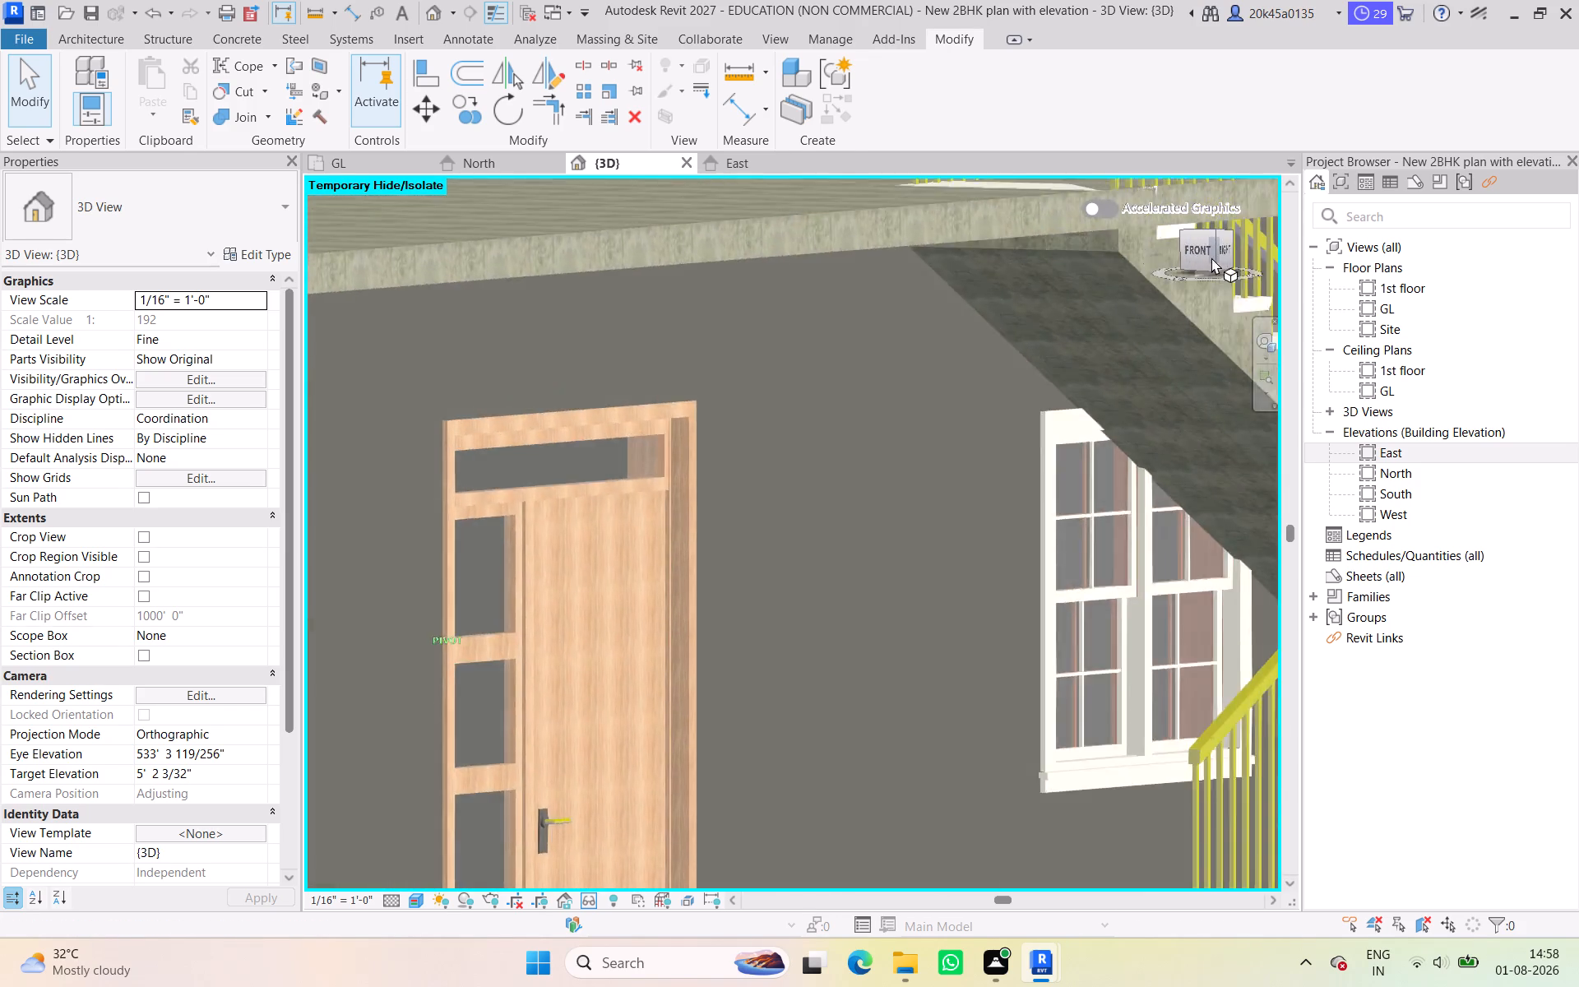
pyautogui.moveTo(1211, 257); pyautogui.dragTo(1143, 248)
pyautogui.scroll(-2, 997, 362)
pyautogui.moveTo(979, 364); pyautogui.dragTo(715, 277, button='middle')
pyautogui.scroll(4, 1058, 634)
pyautogui.moveTo(1036, 625); pyautogui.dragTo(783, 535, button='middle')
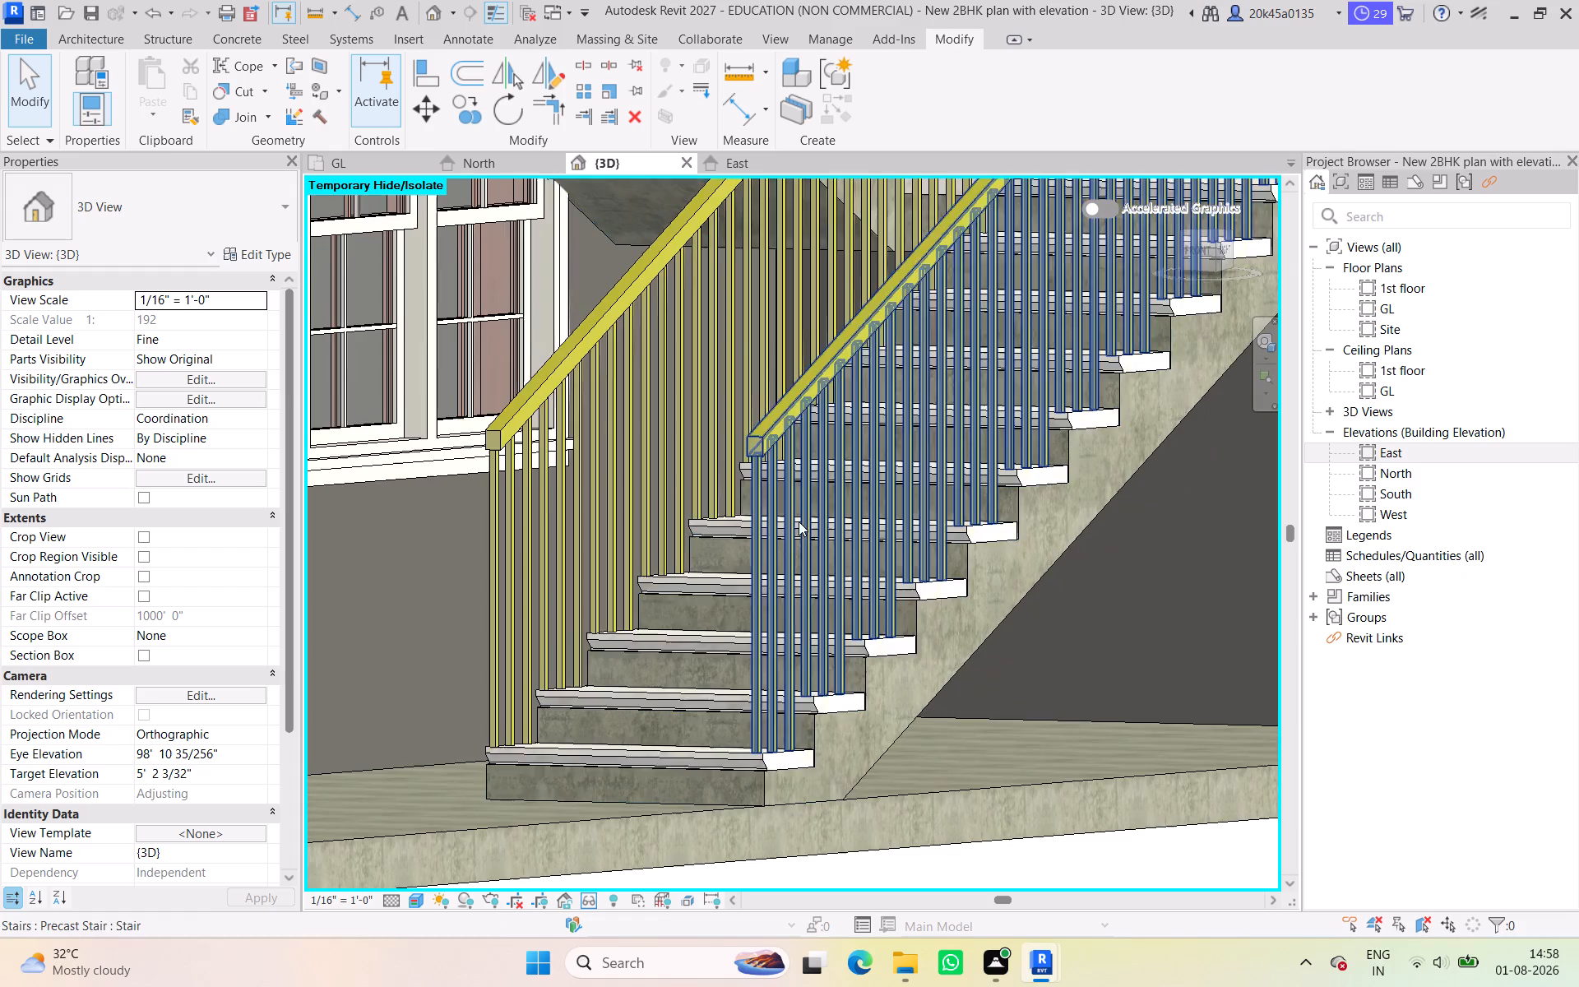
# Review the Precast Stair's type properties, including its run type, end connection and supports.
pyautogui.click(890, 656)
pyautogui.click(266, 252)
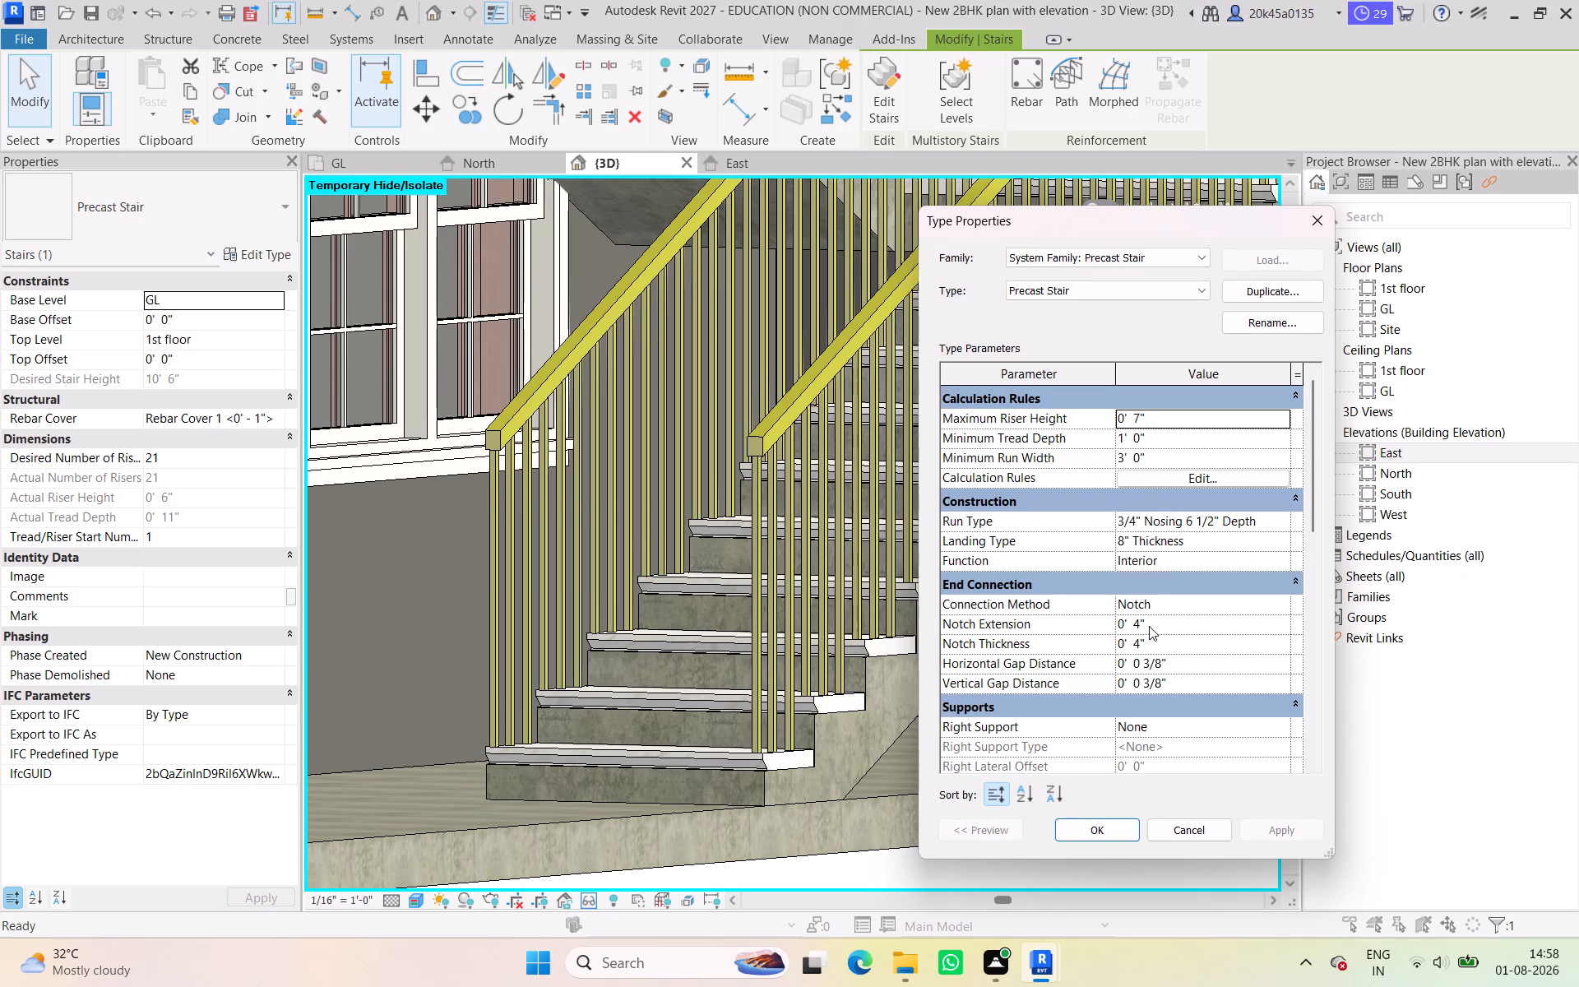
pyautogui.scroll(-1, 1151, 629)
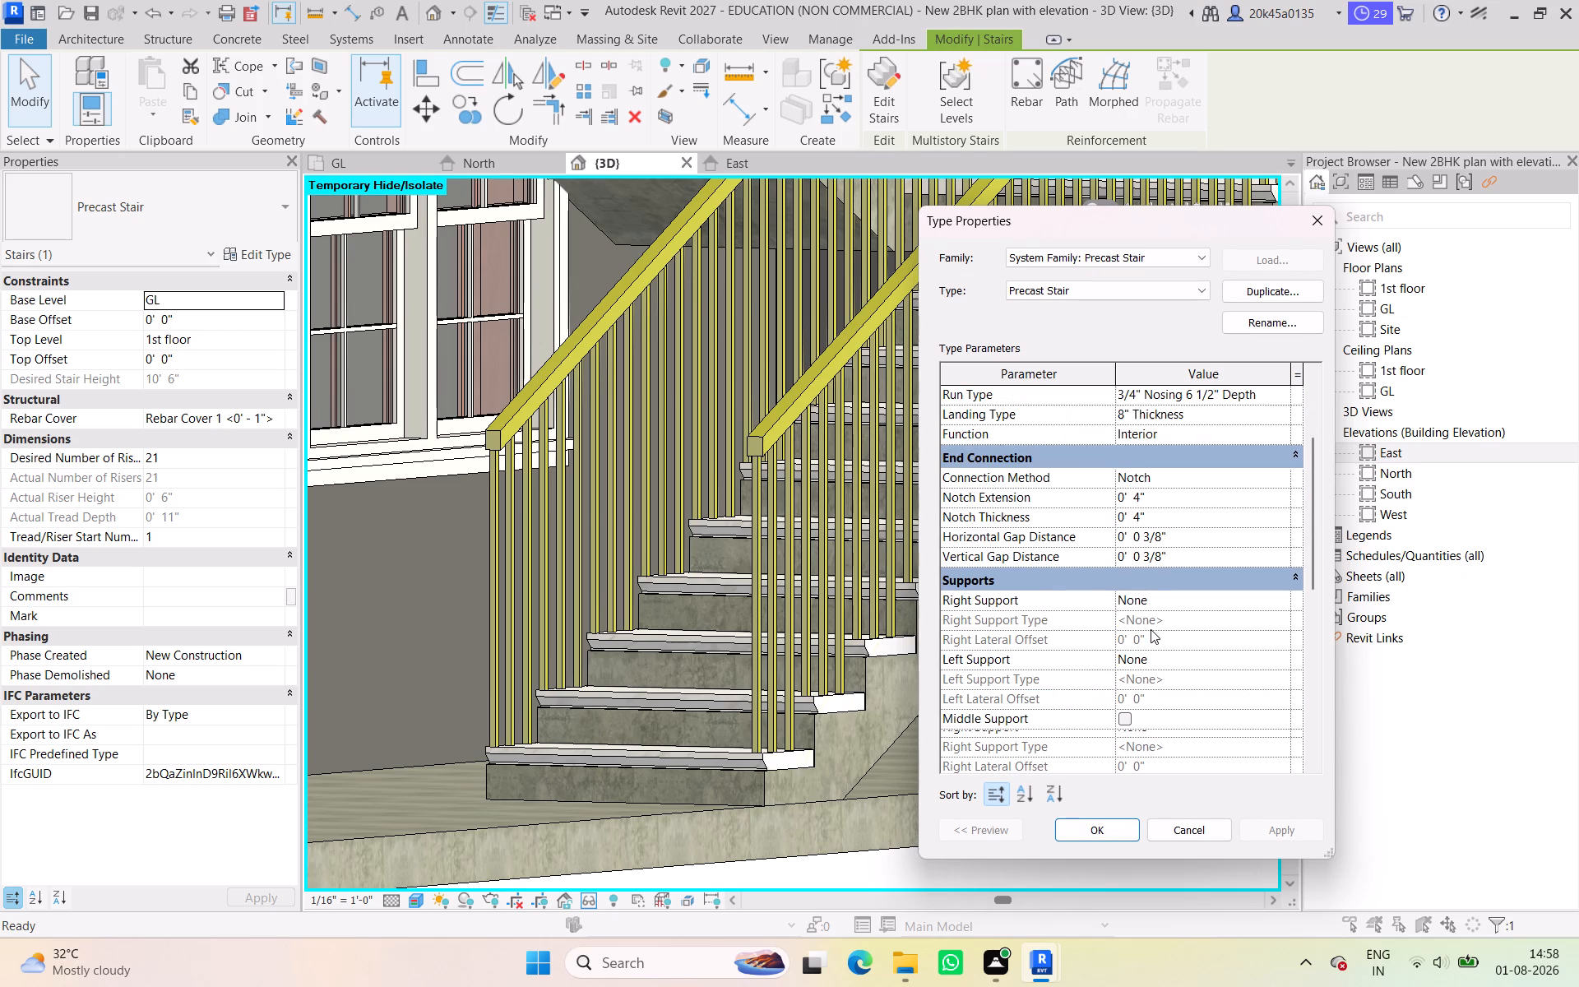
pyautogui.click(1107, 827)
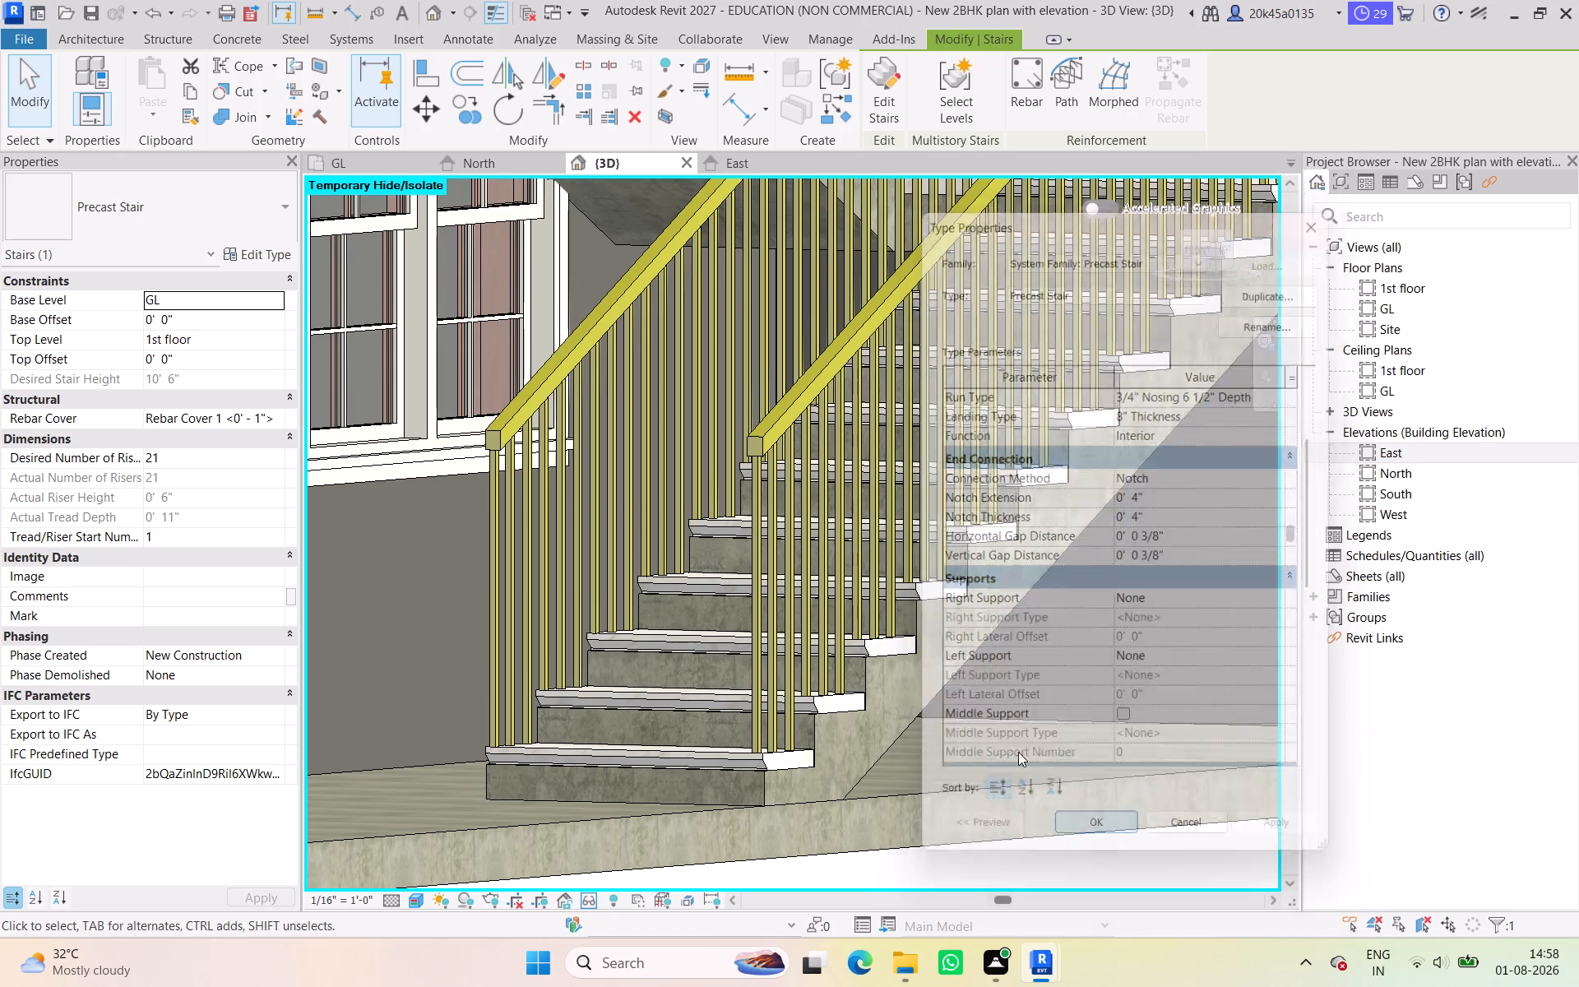
# Edit the external stair and set the nosing profile of its 3/4" Nosing 6 1/2" Depth run type to Default.
pyautogui.click(827, 720)
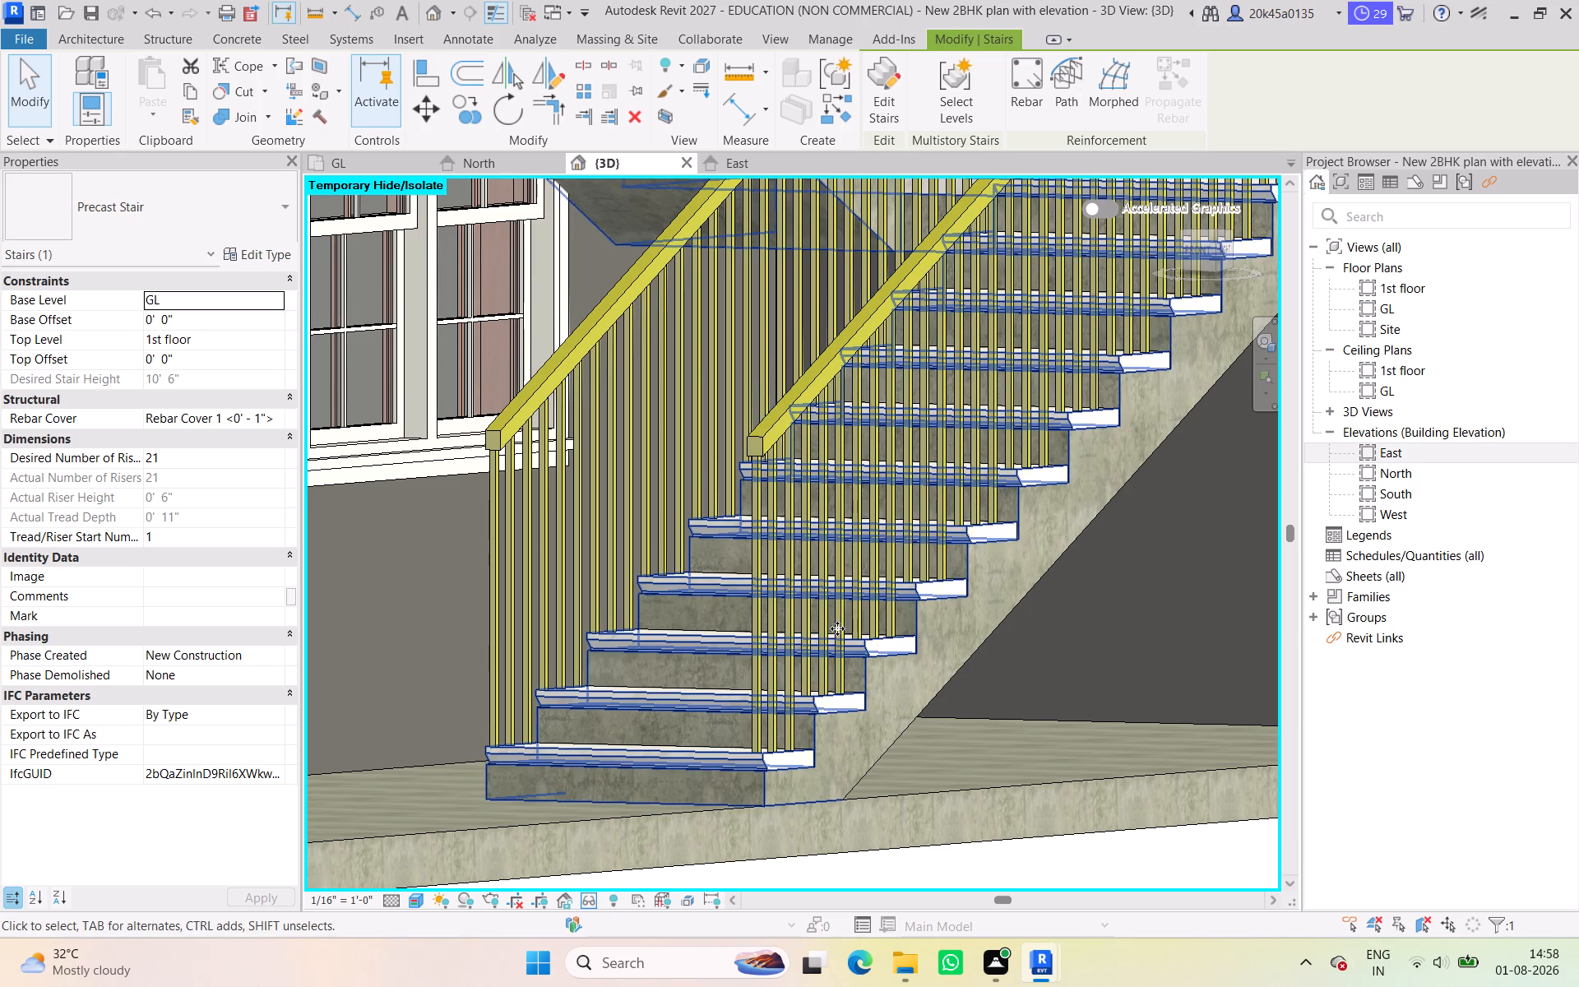
pyautogui.click(874, 87)
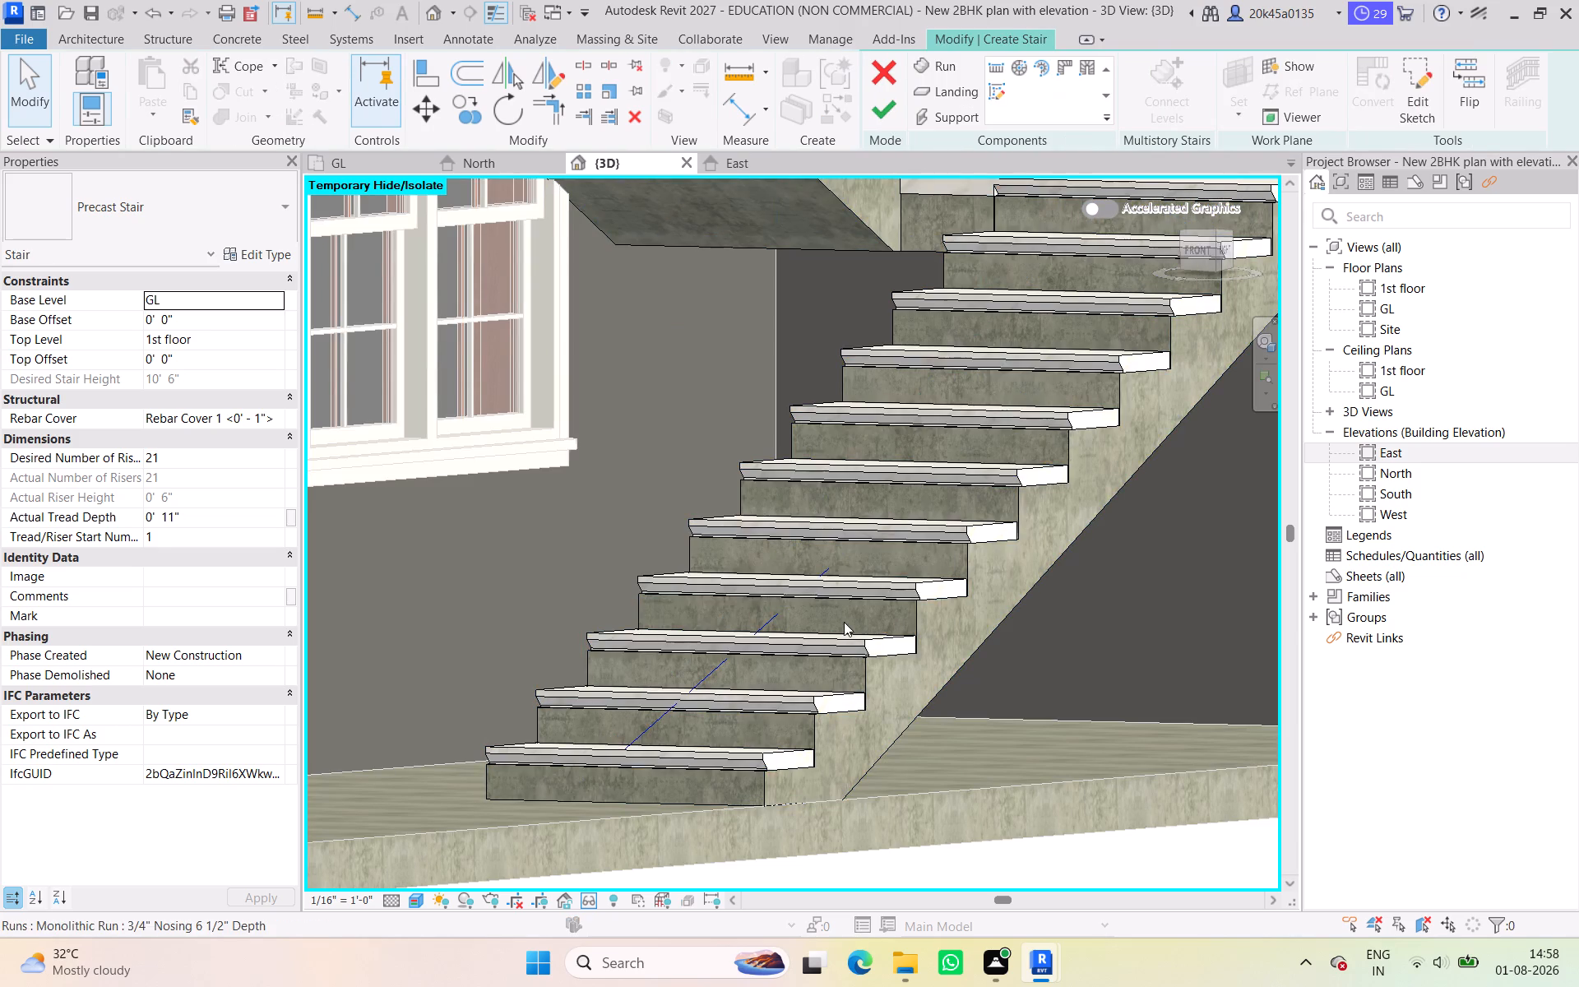
pyautogui.click(854, 582)
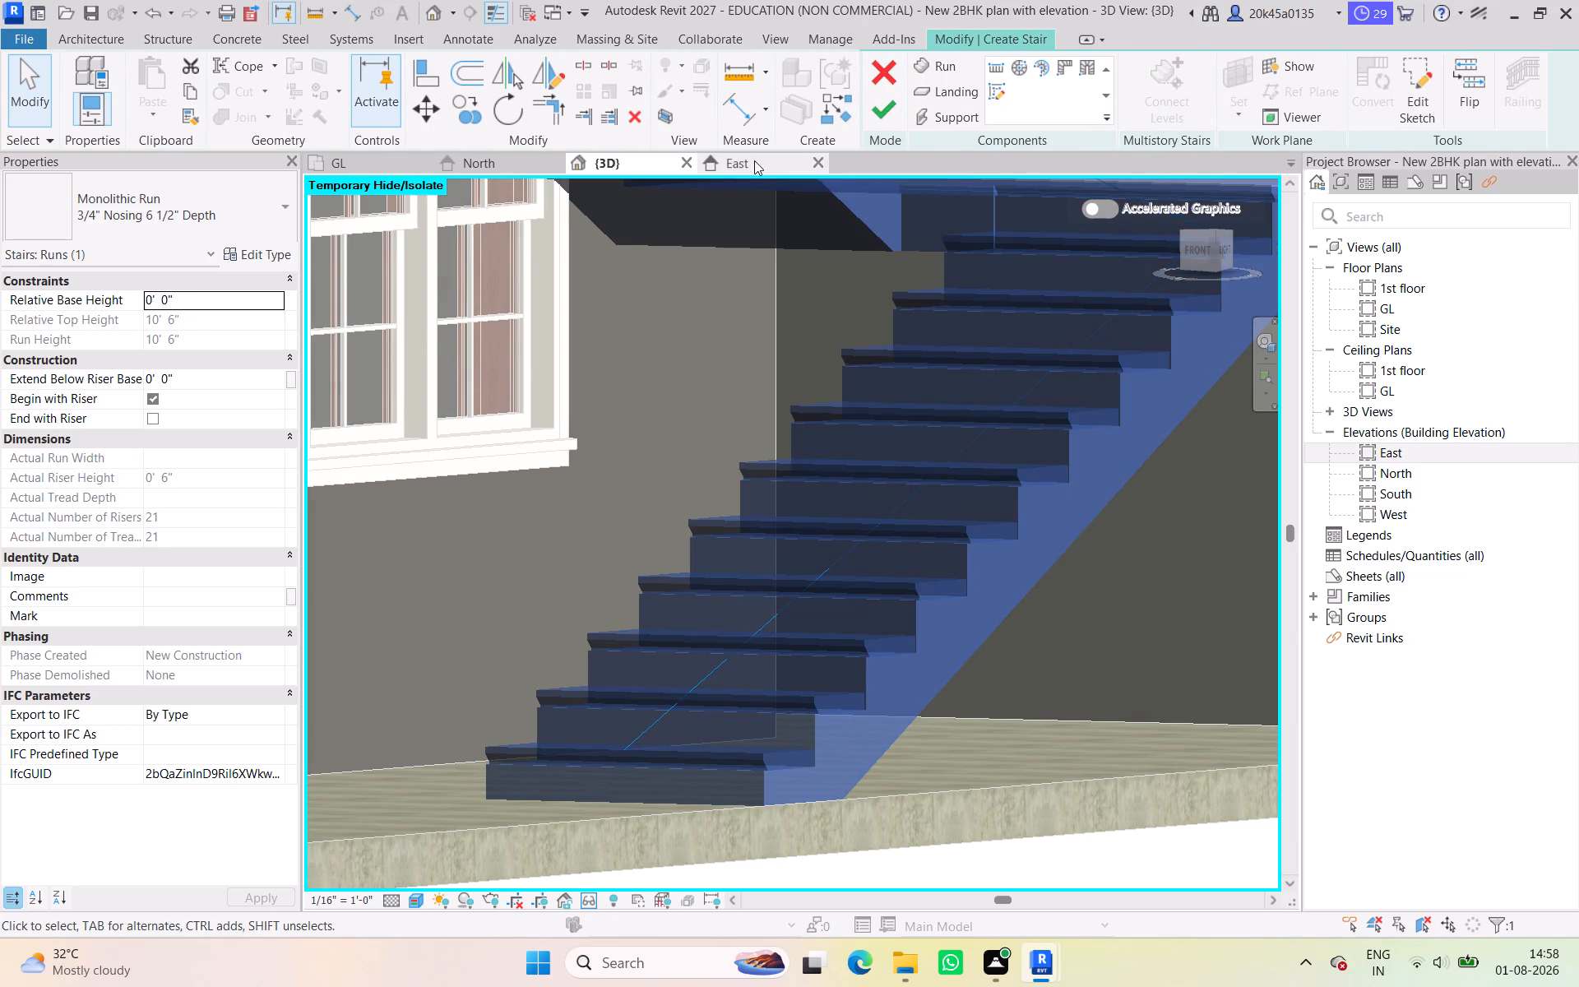
pyautogui.click(751, 157)
pyautogui.click(257, 253)
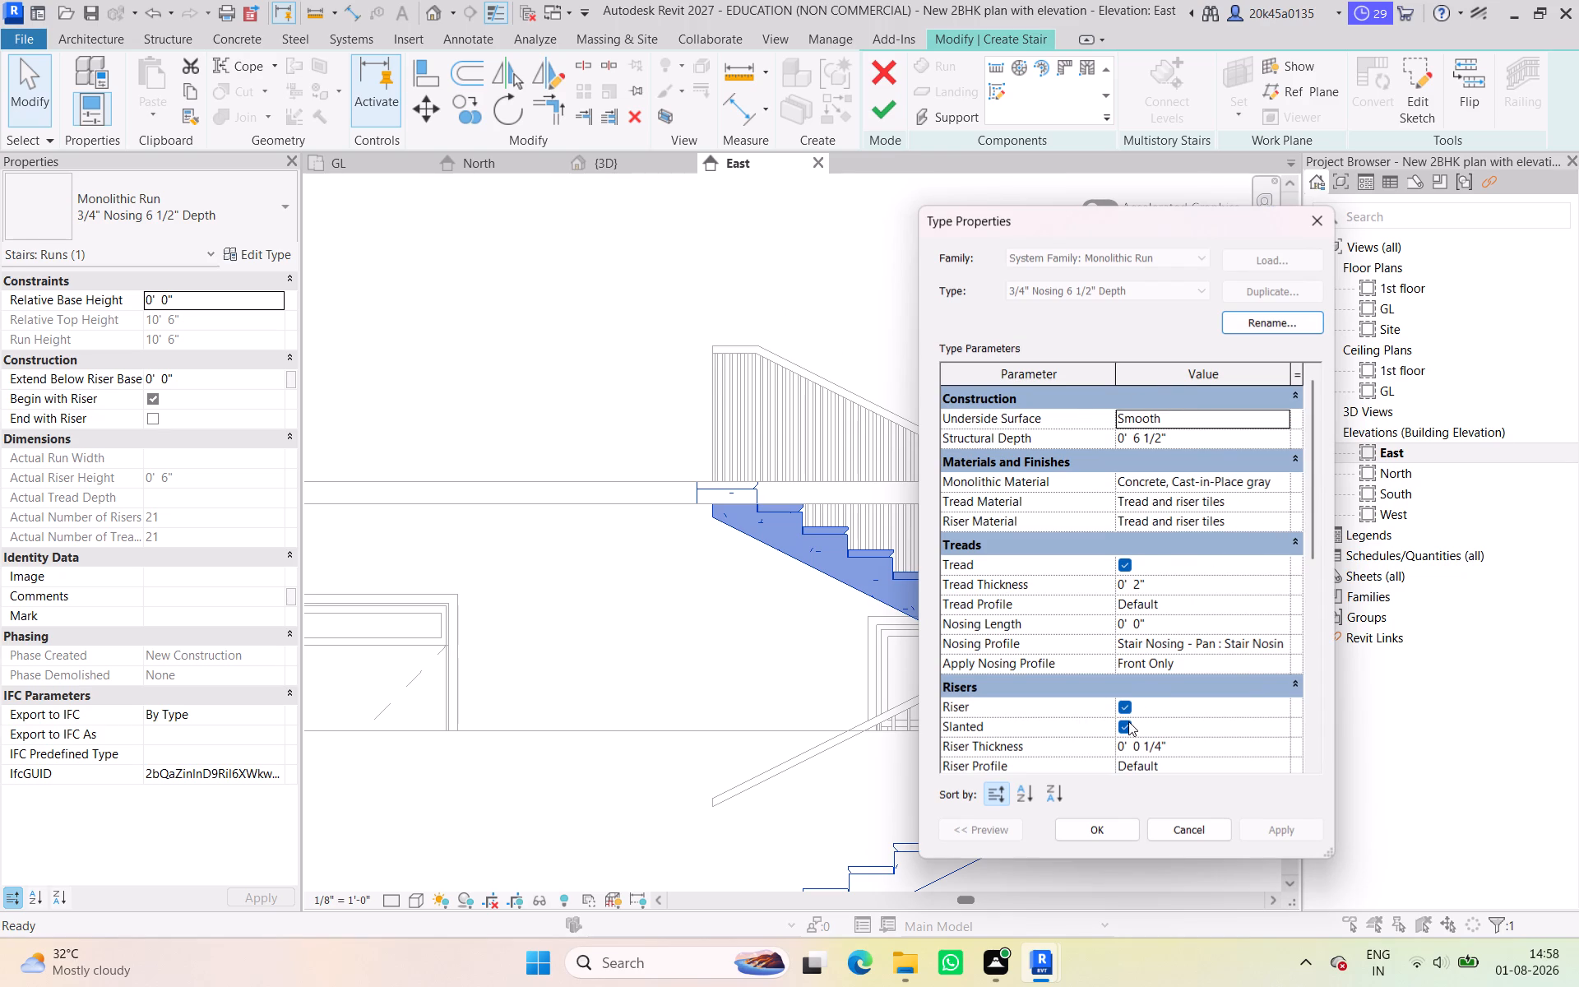
pyautogui.scroll(-2, 1198, 702)
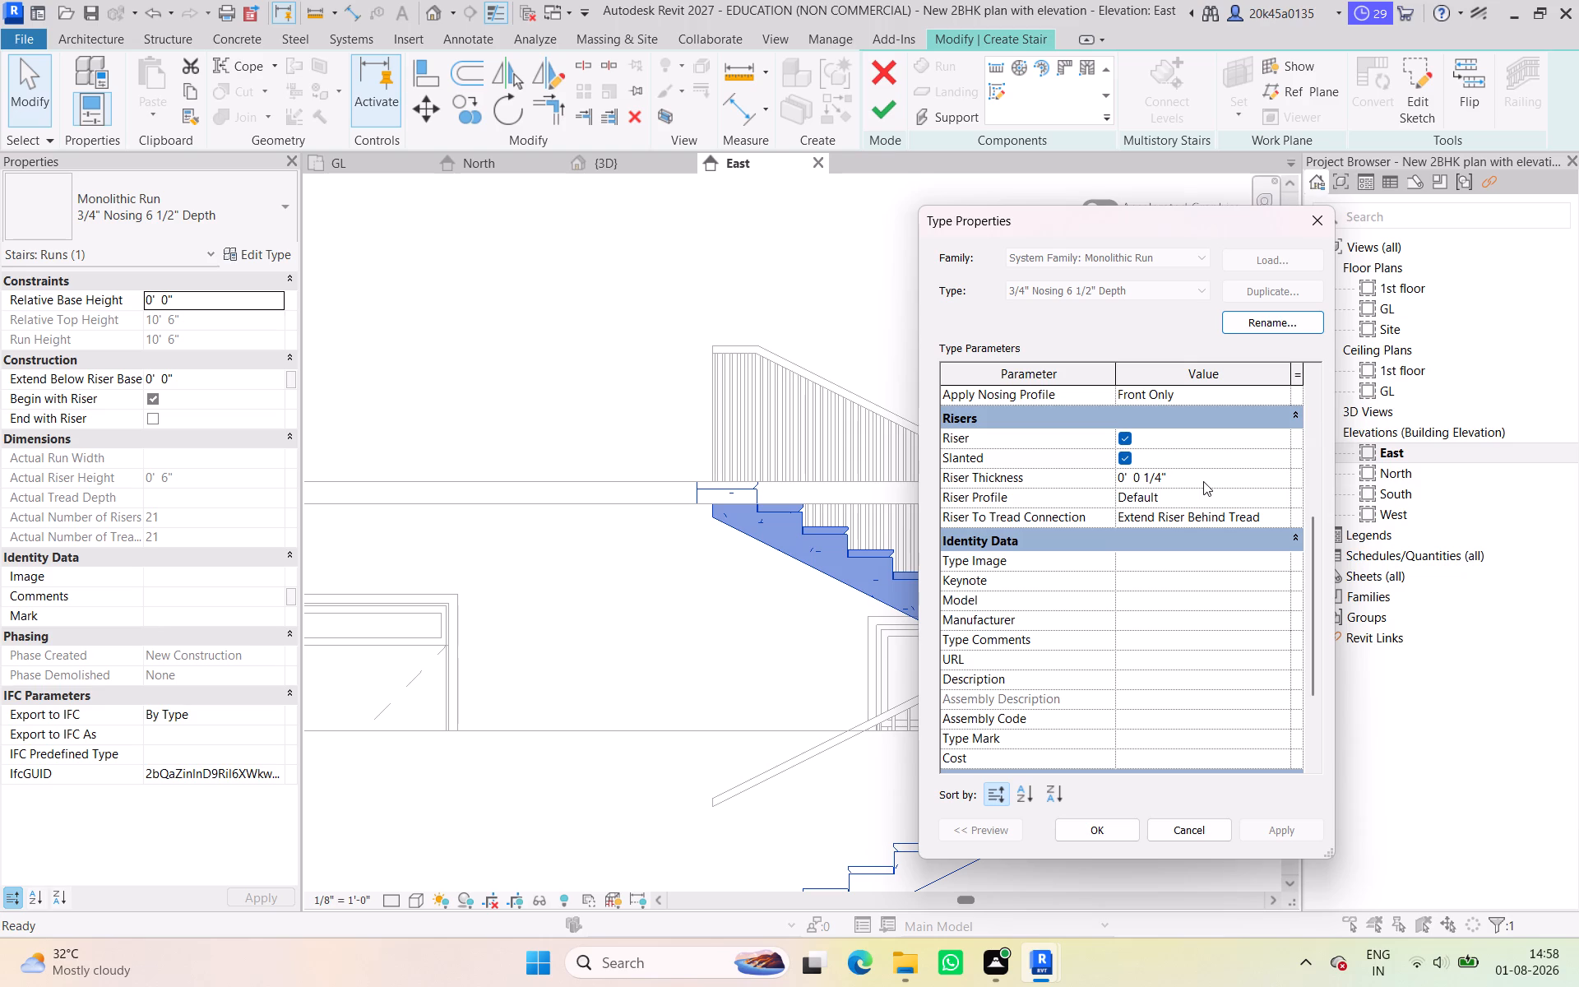
pyautogui.scroll(2, 1206, 475)
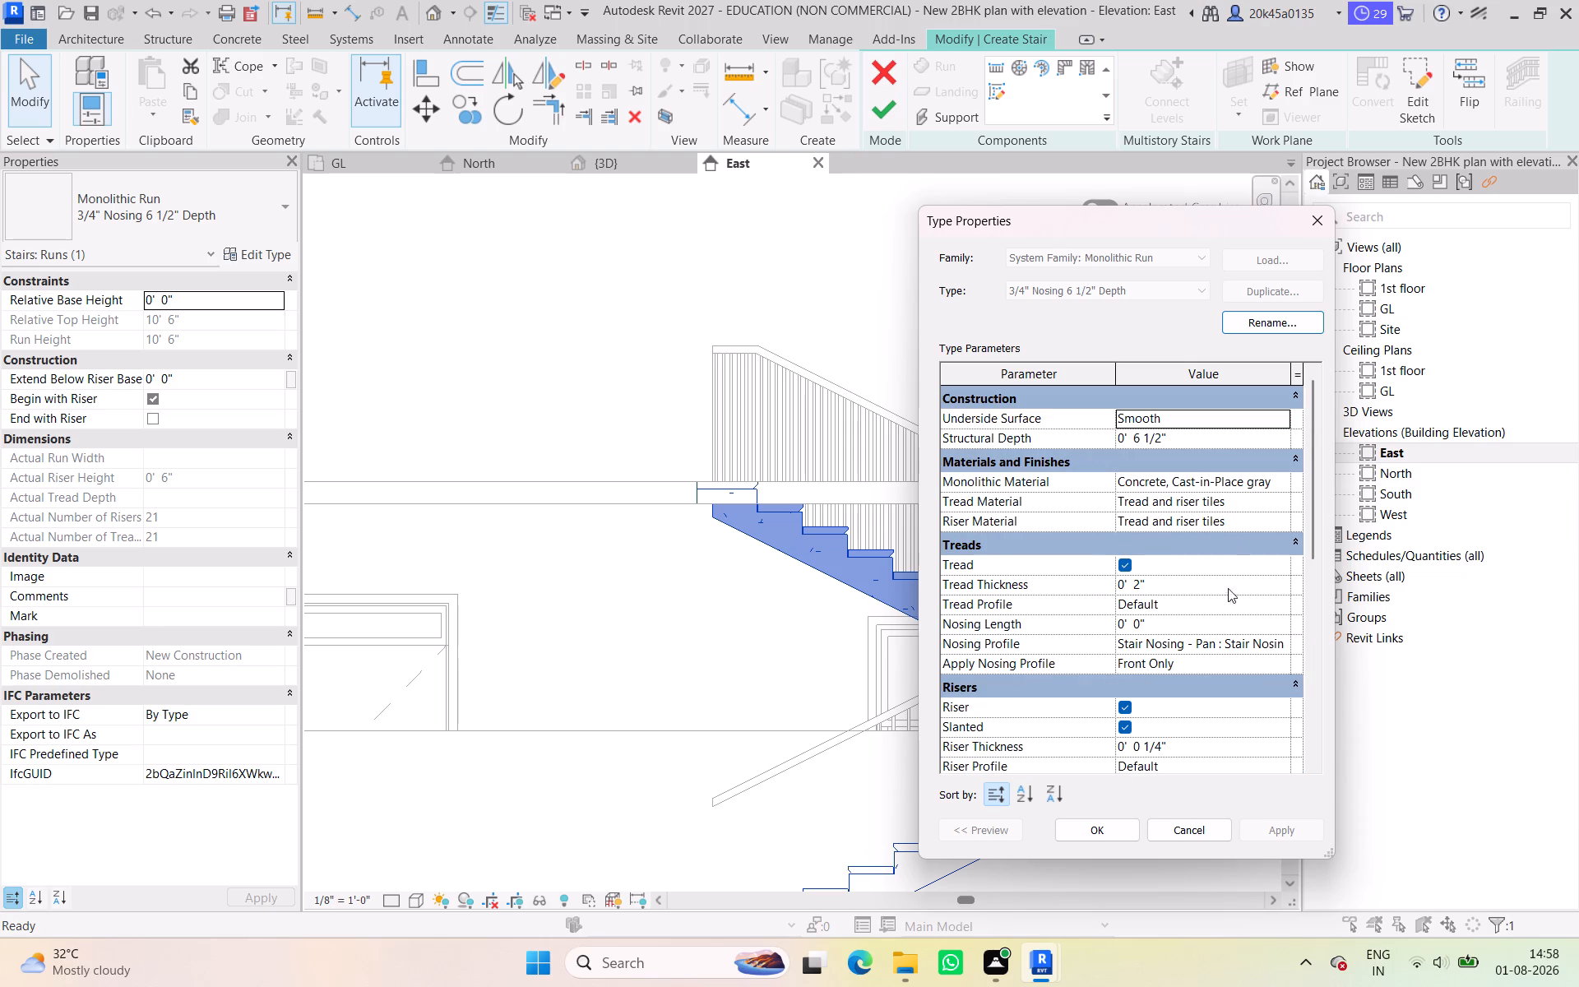
pyautogui.click(1249, 648)
pyautogui.click(1285, 639)
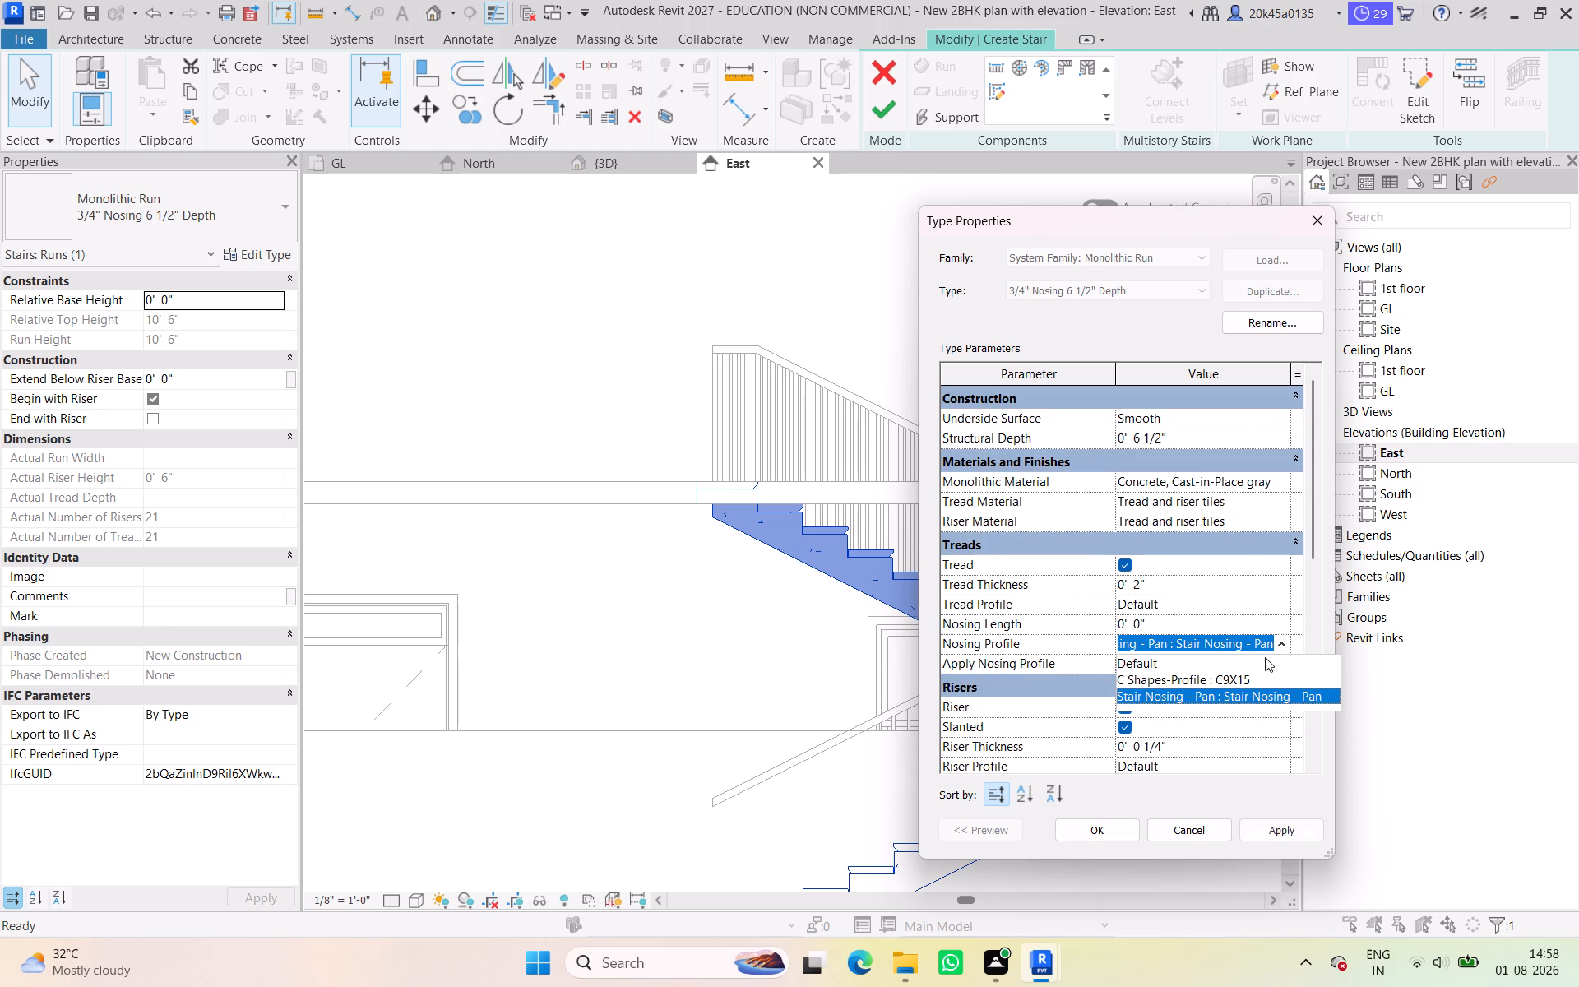
pyautogui.click(1181, 662)
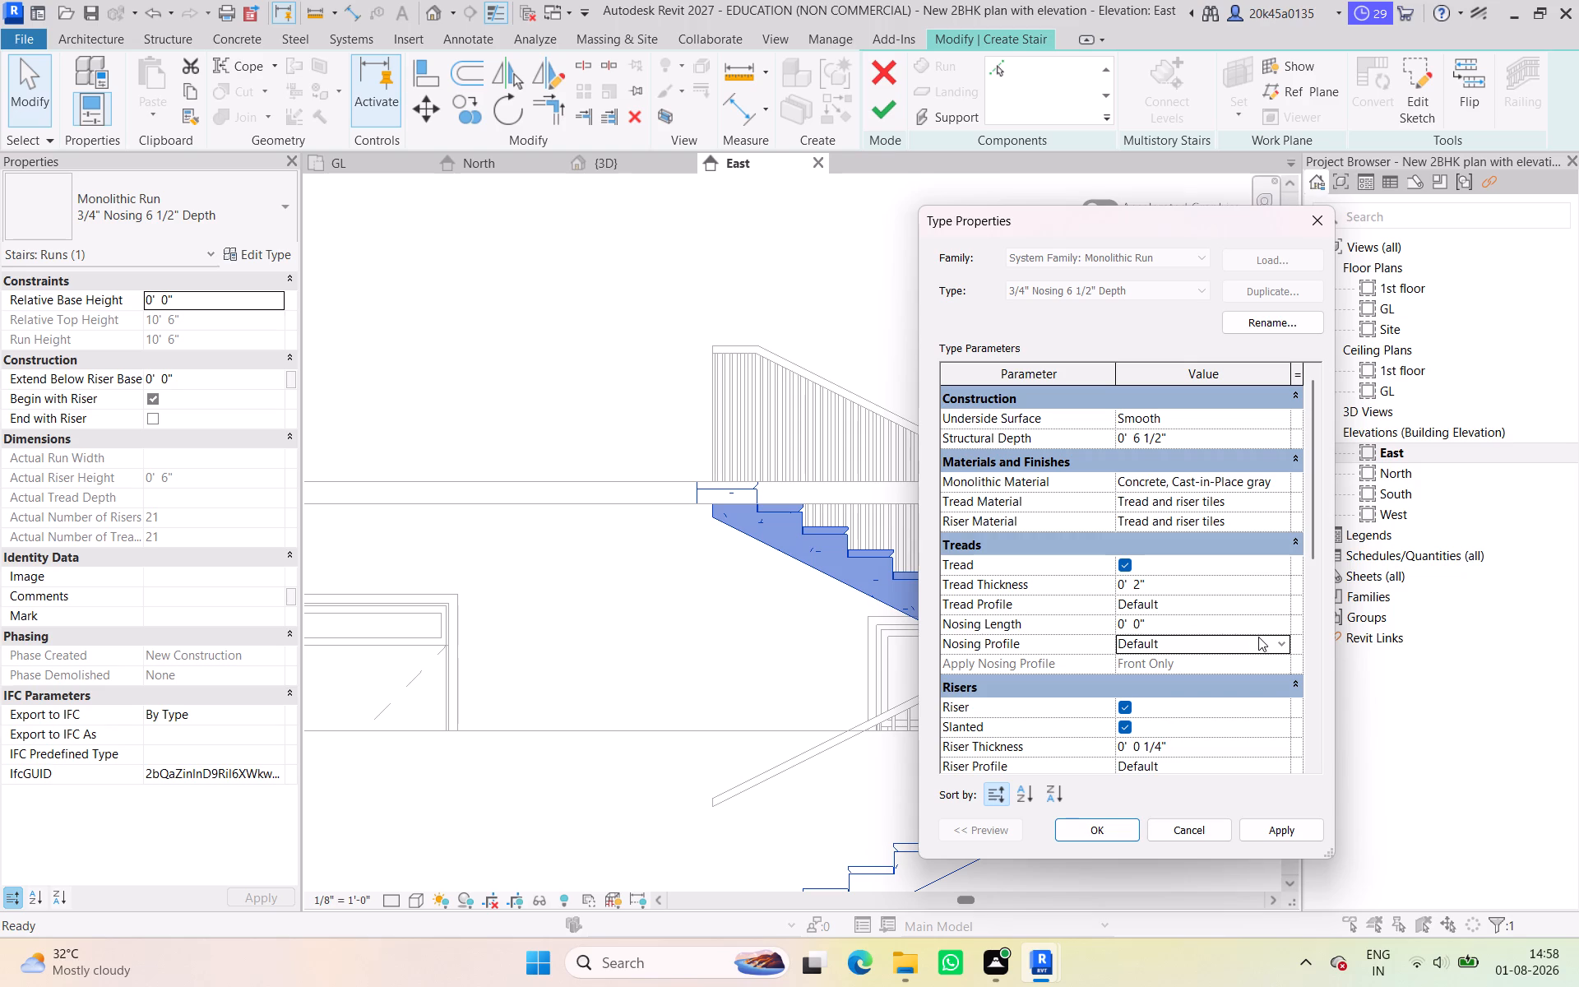
pyautogui.click(1269, 833)
# Review the run type's tread and riser settings and the appearance and graphics of its riser material, Tread and riser tiles.
pyautogui.scroll(-1, 805, 591)
pyautogui.middleClick(793, 587)
pyautogui.scroll(-1, 1214, 579)
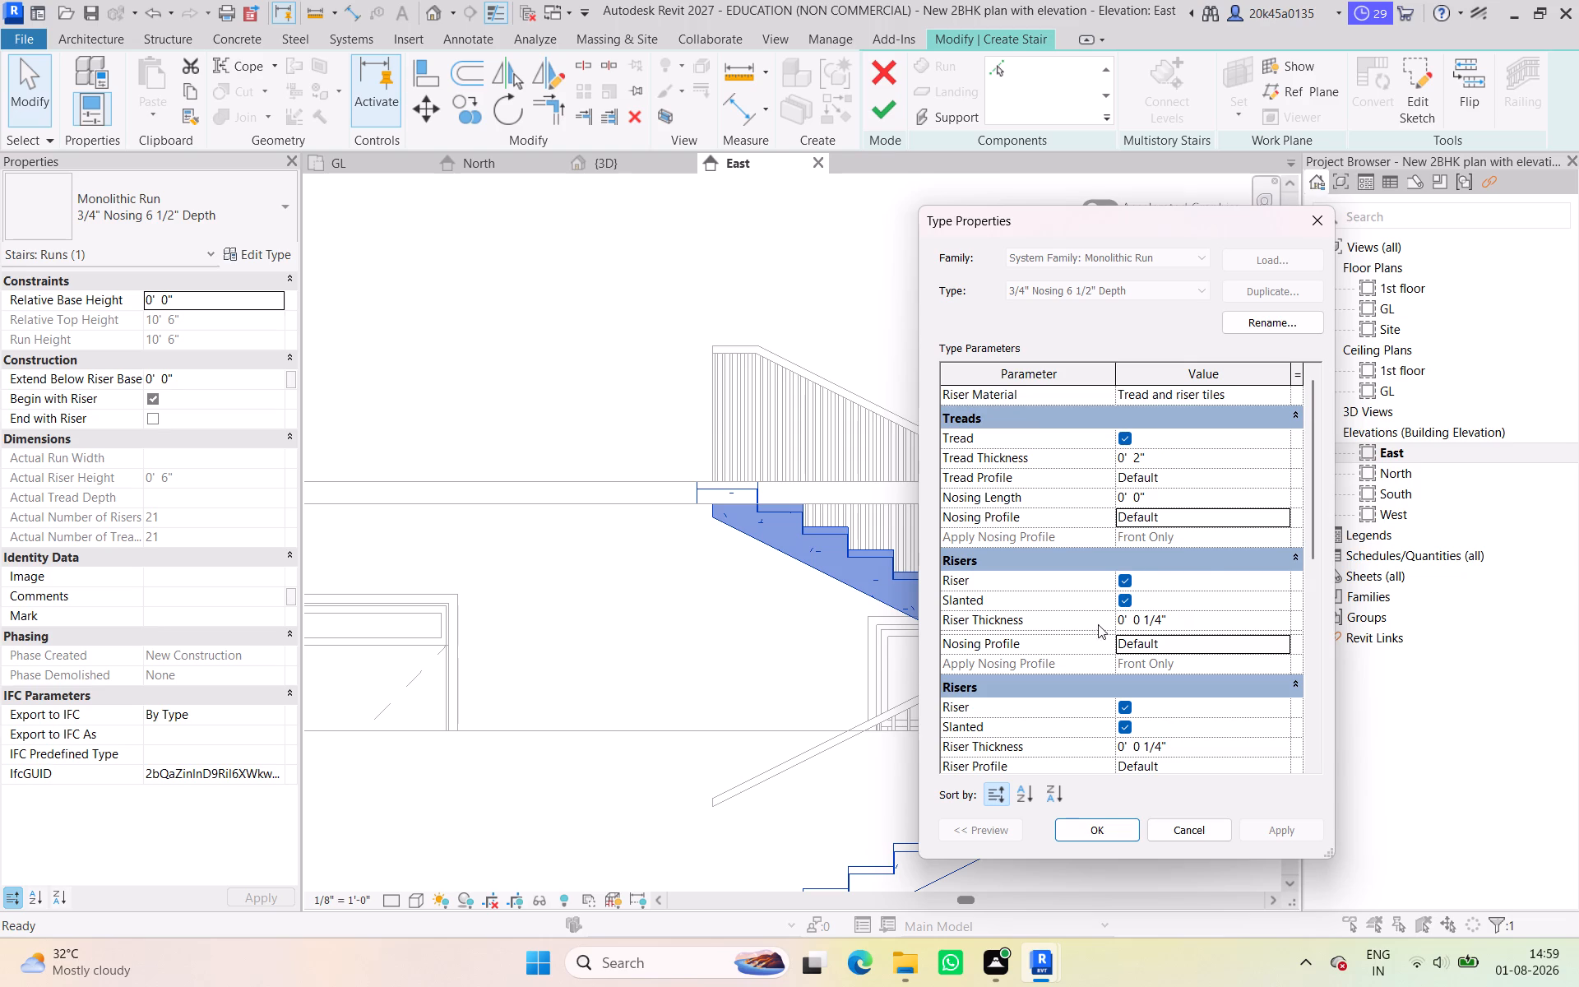
pyautogui.scroll(1, 1205, 600)
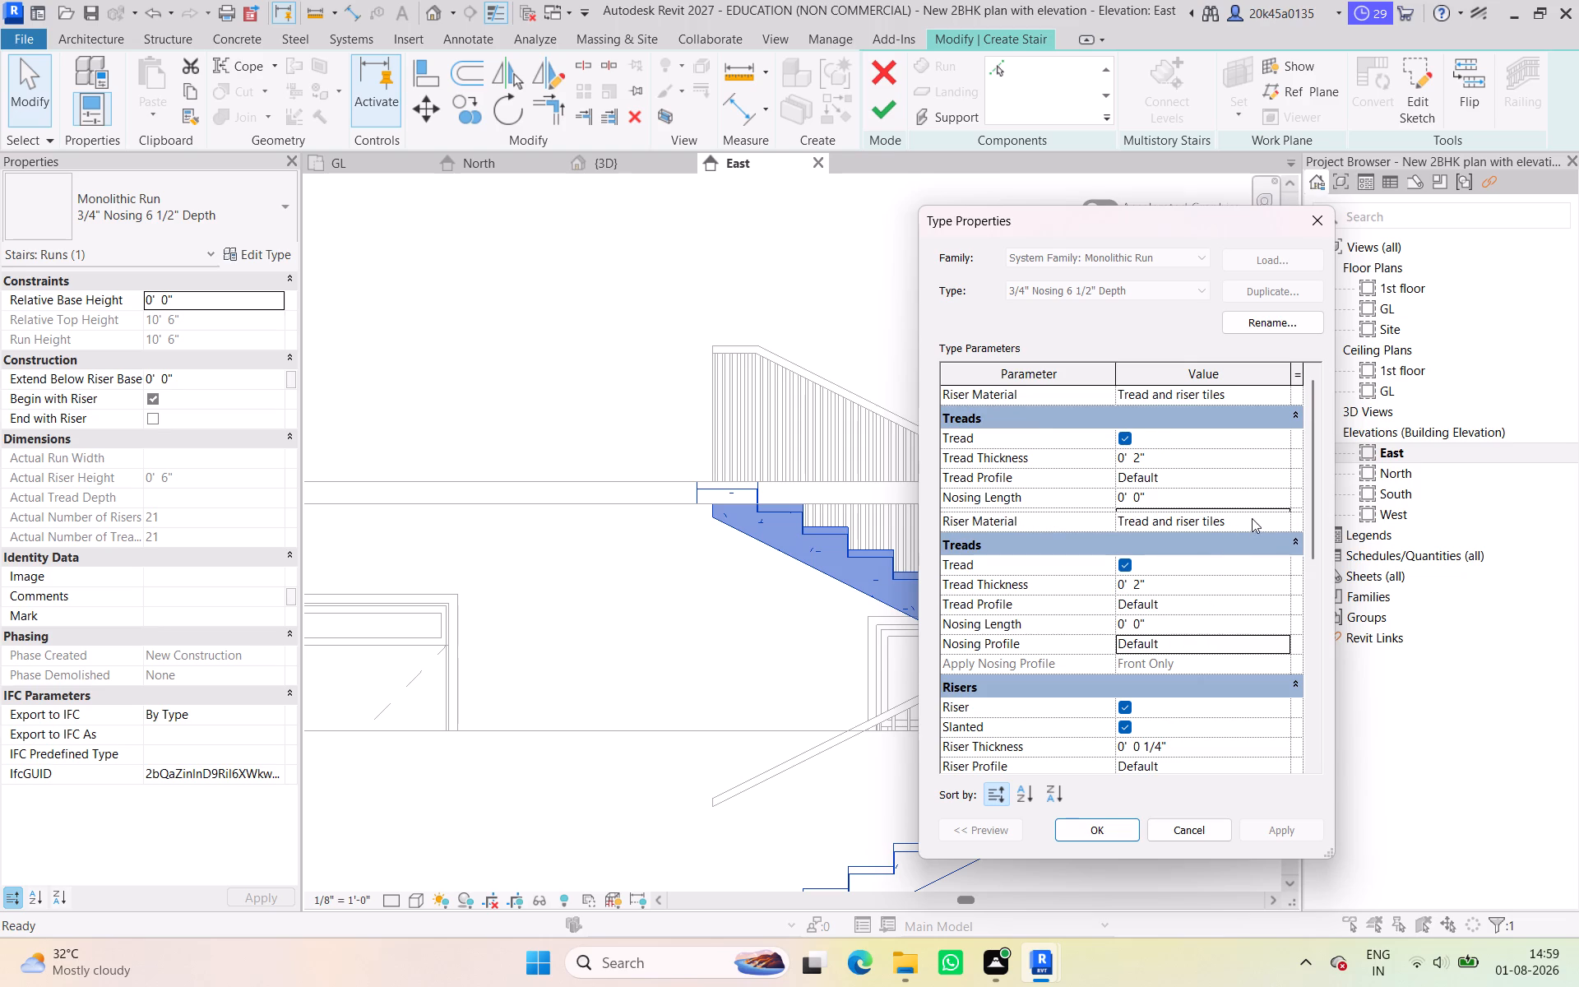
pyautogui.click(1260, 518)
pyautogui.click(1279, 521)
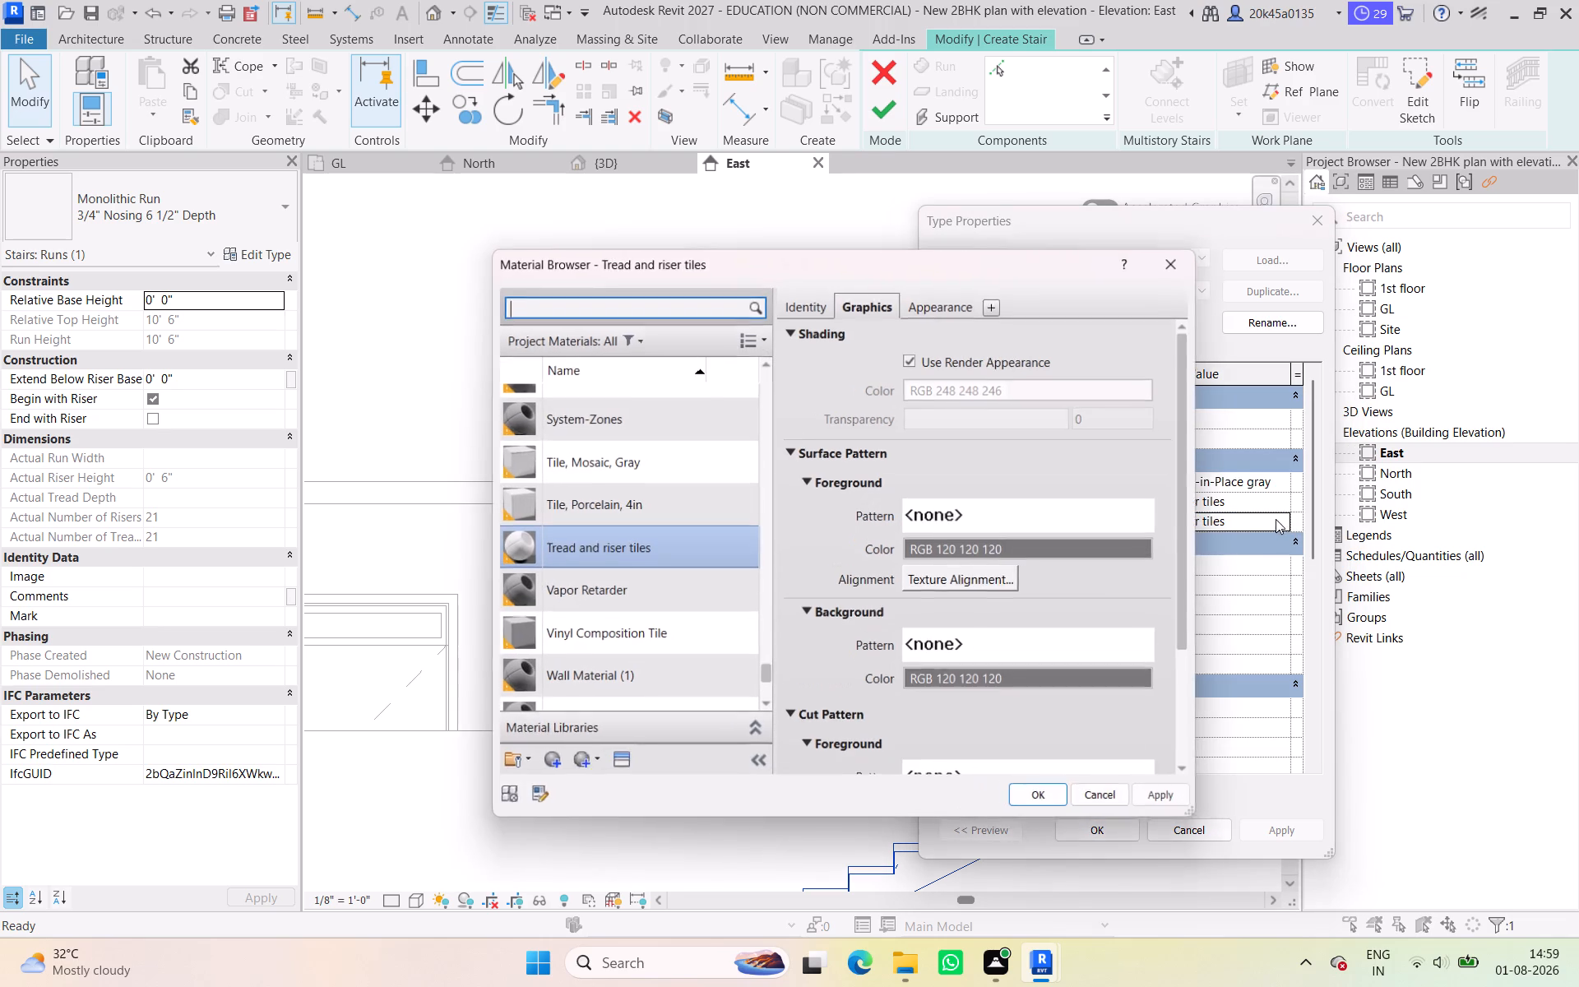
pyautogui.click(945, 297)
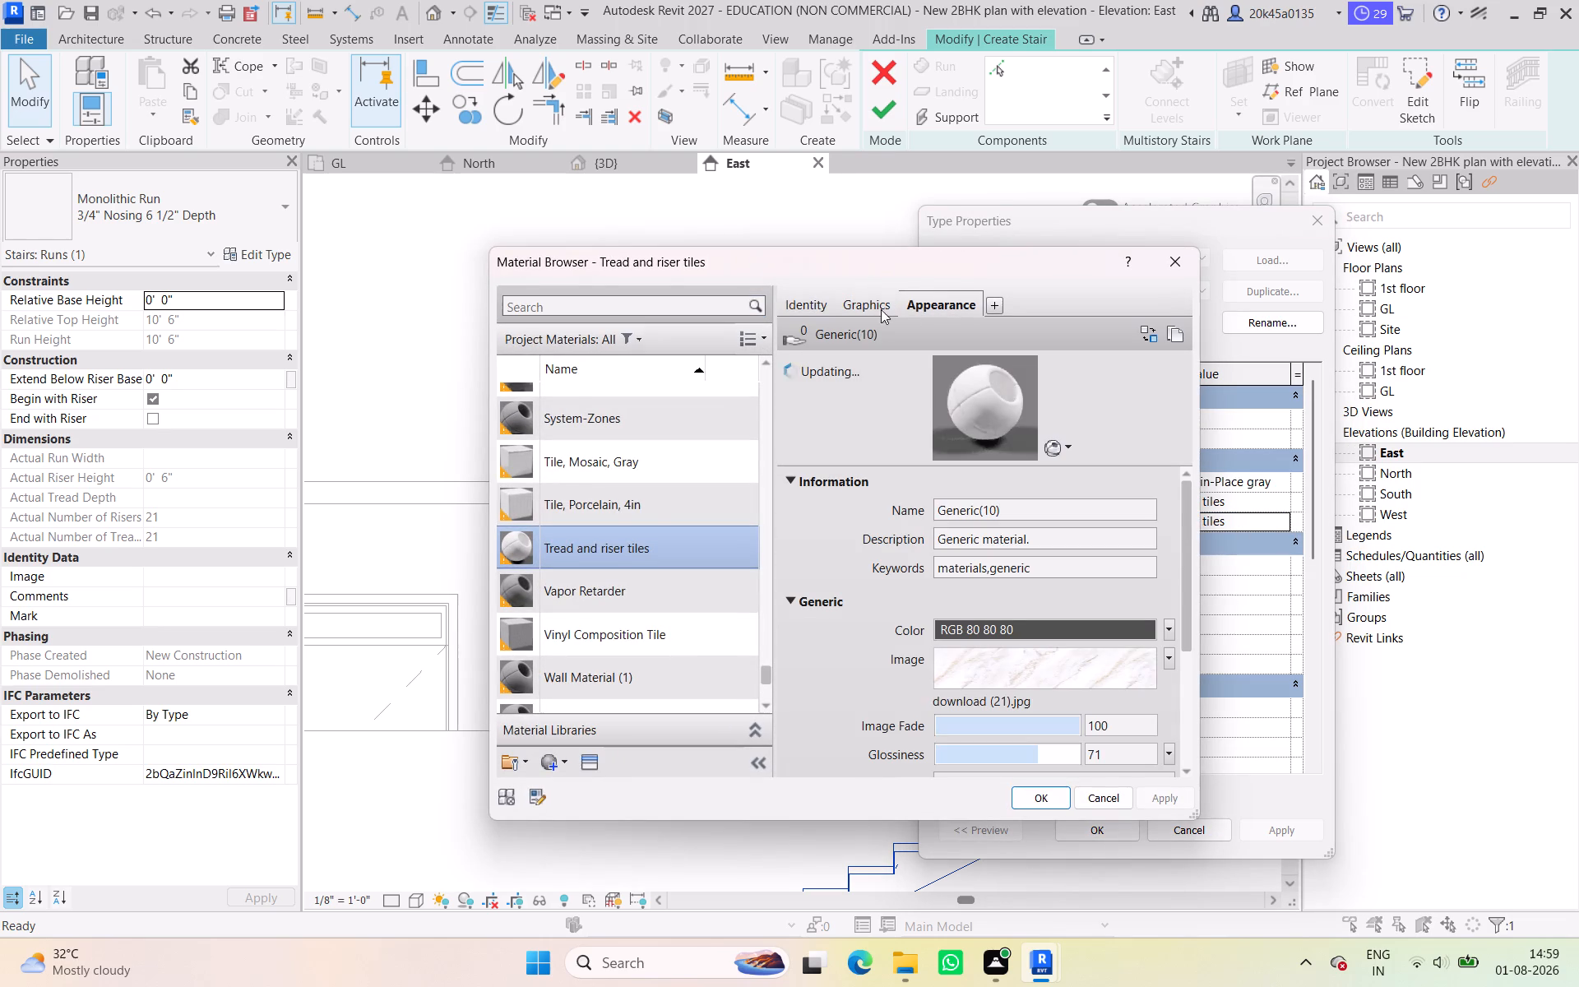
pyautogui.click(863, 308)
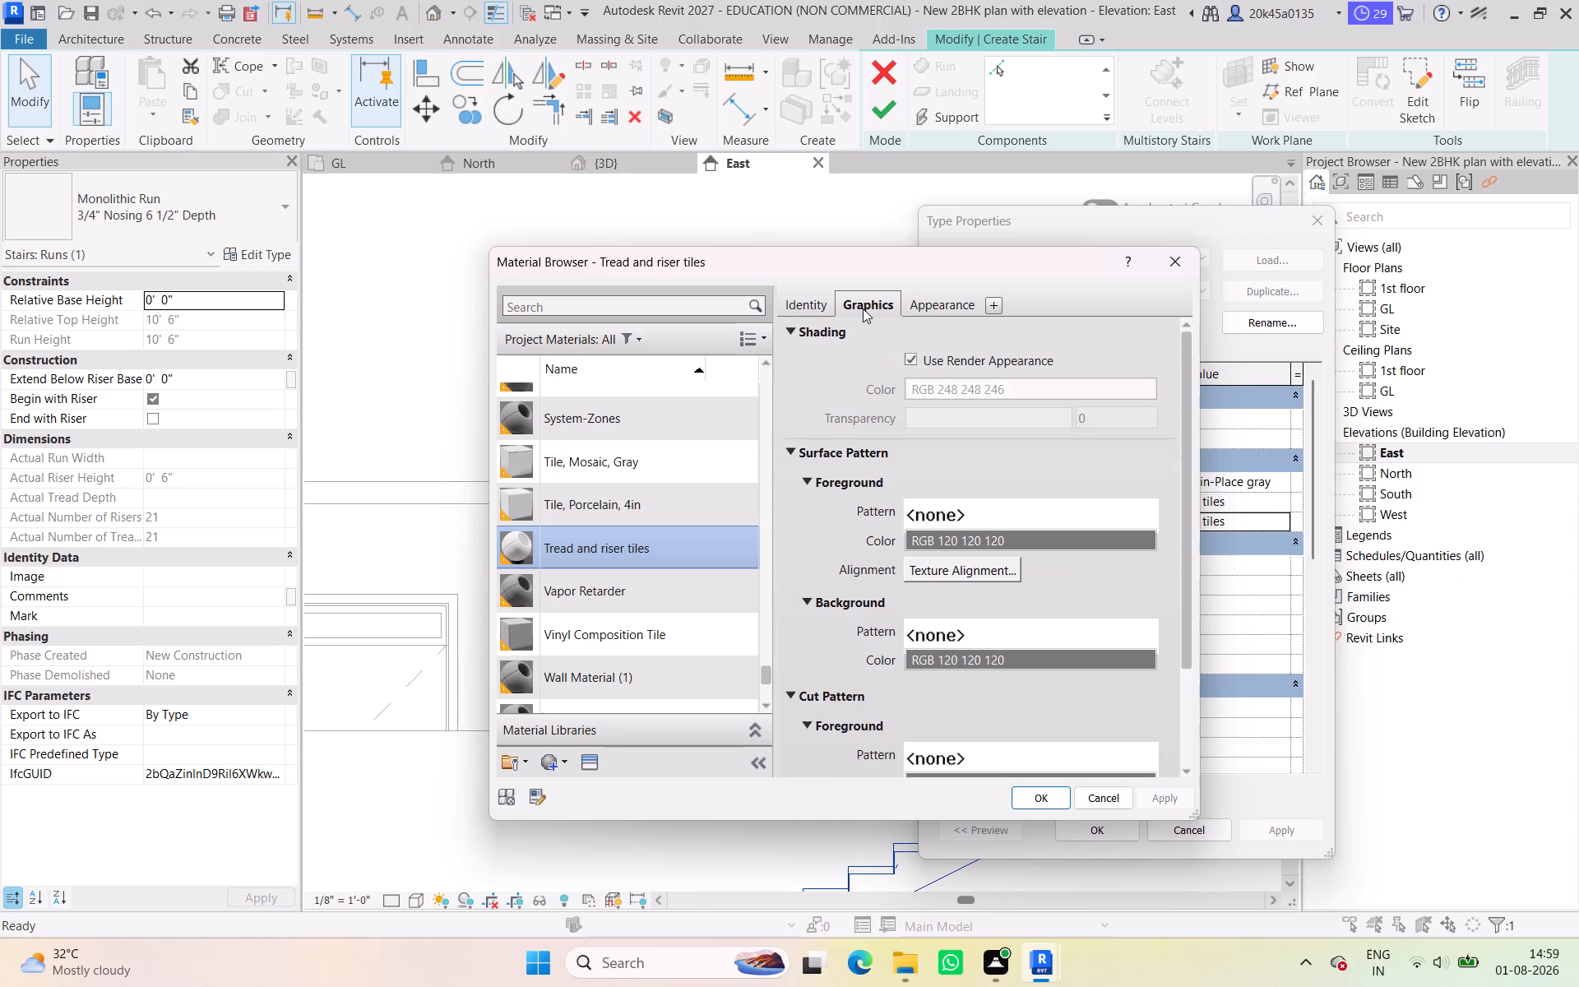
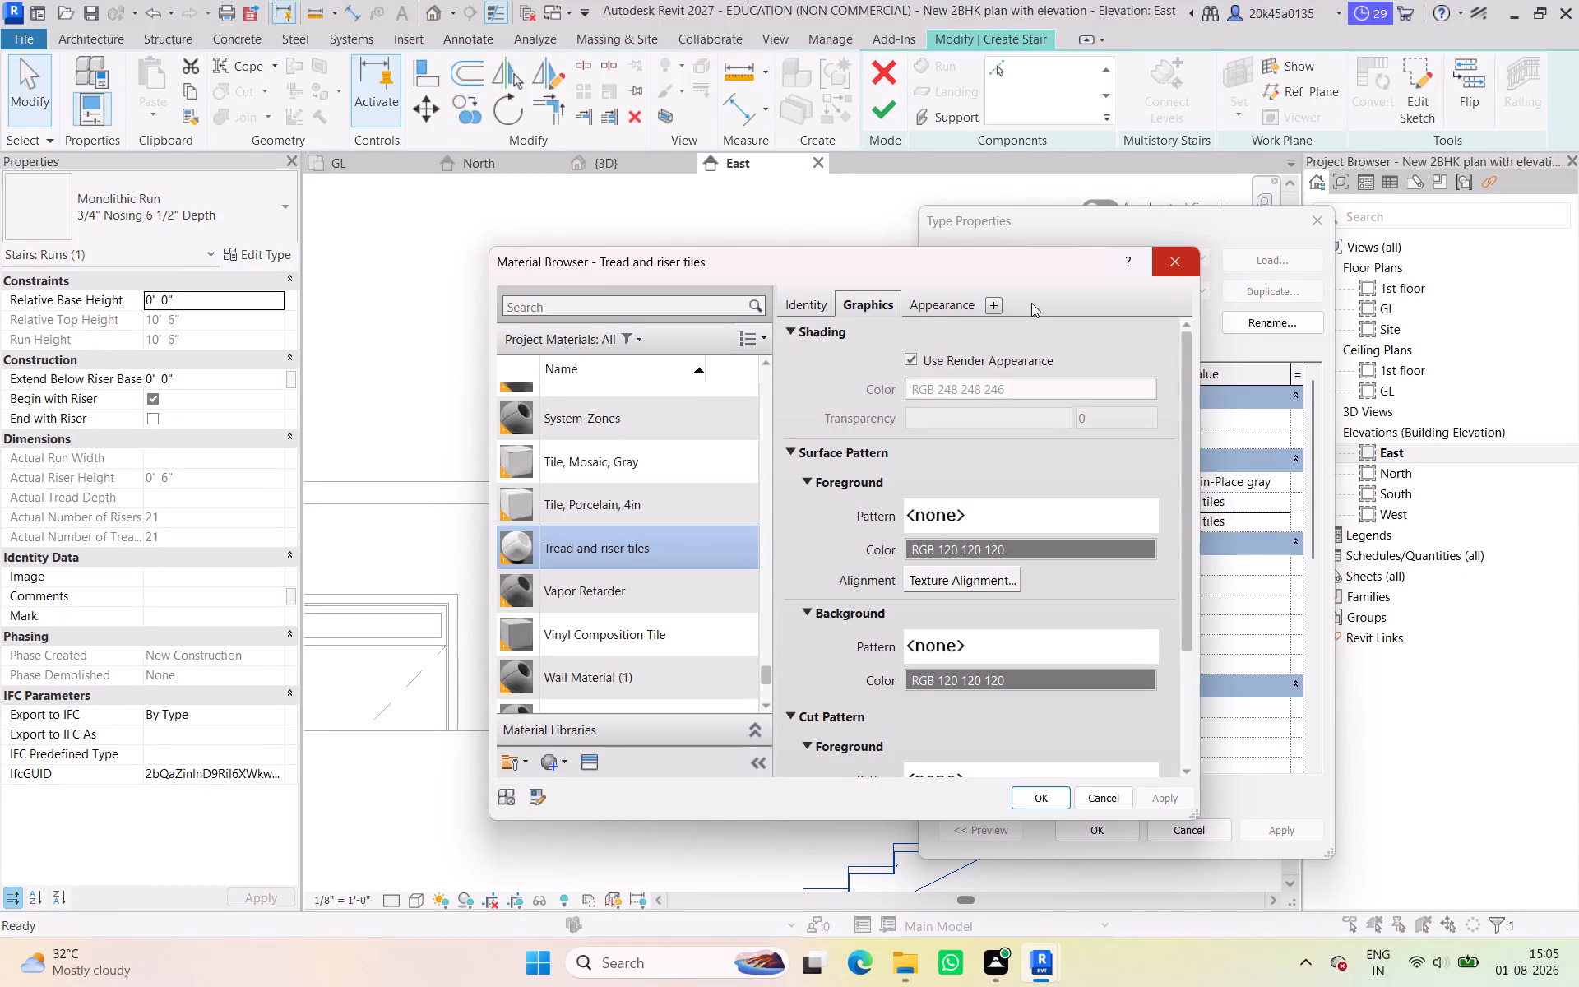
# Recheck the graphics and appearance of the Tread and riser tiles riser material and accept the run type's properties.
pyautogui.click(927, 302)
pyautogui.click(873, 304)
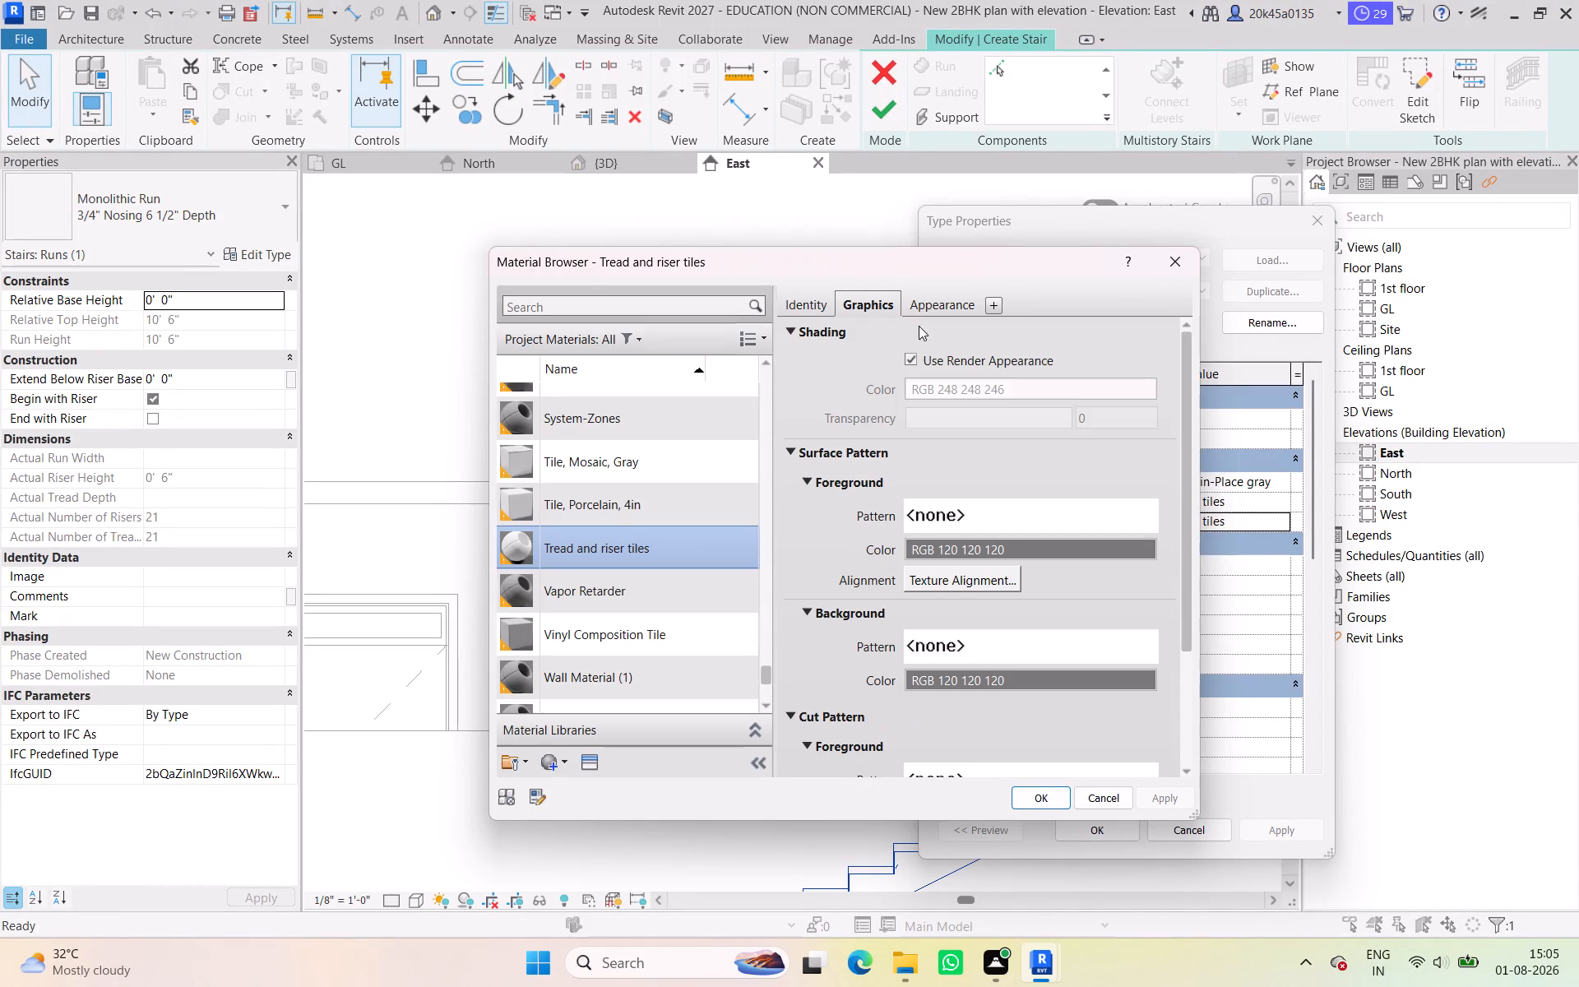
pyautogui.click(949, 301)
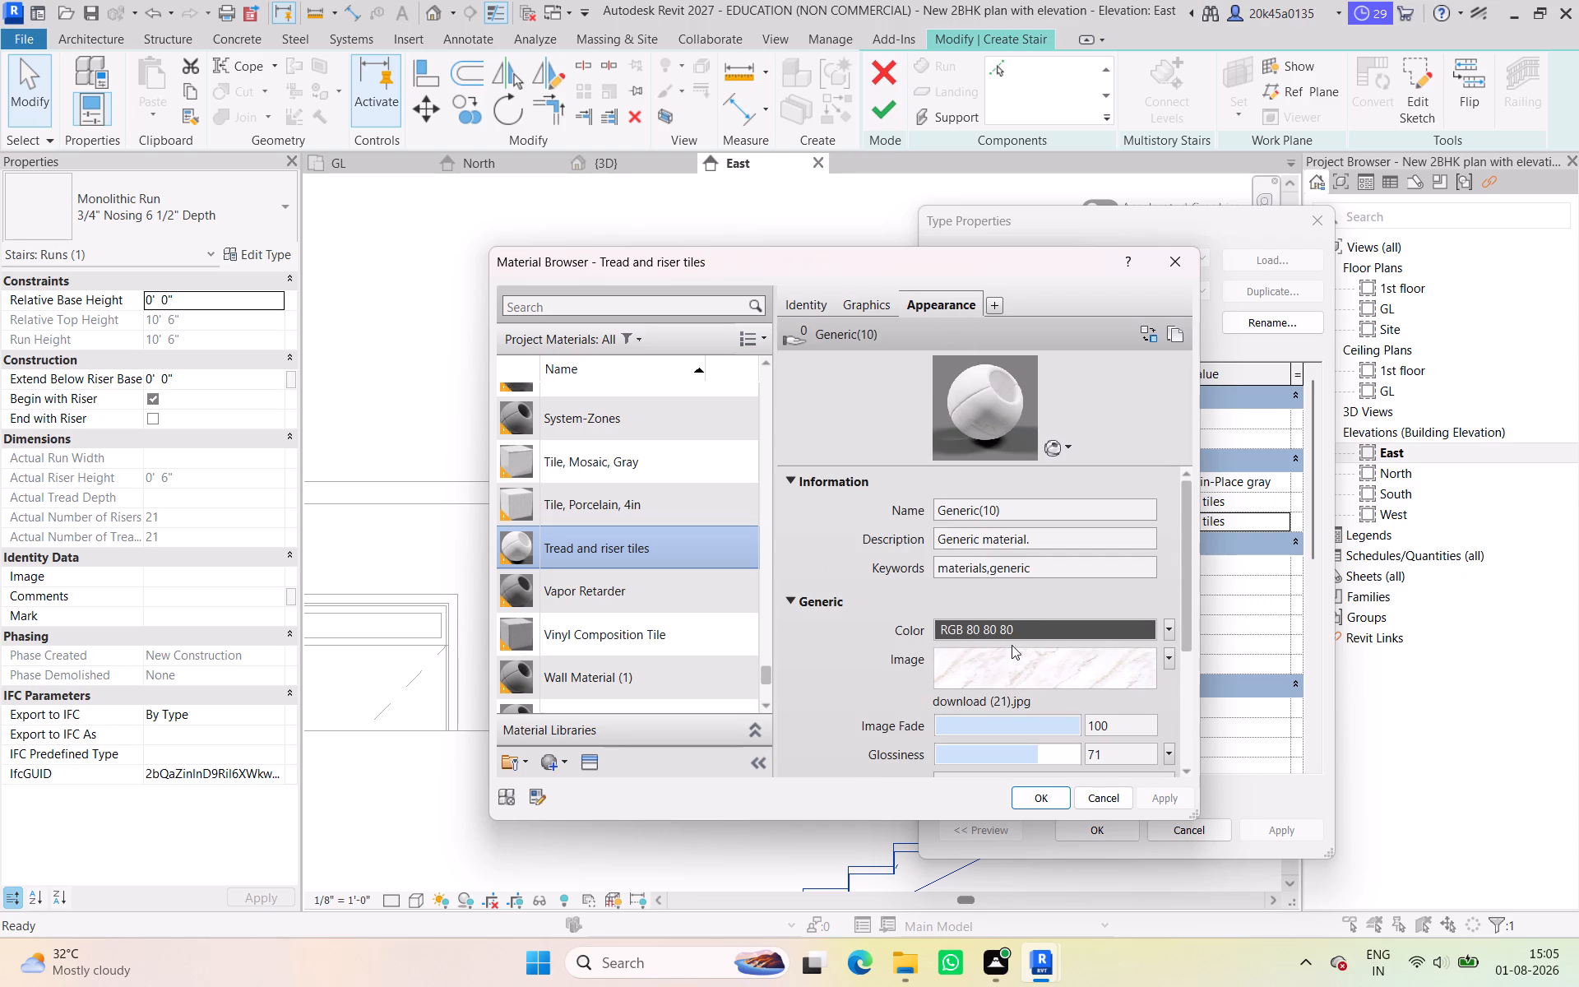
pyautogui.click(1040, 804)
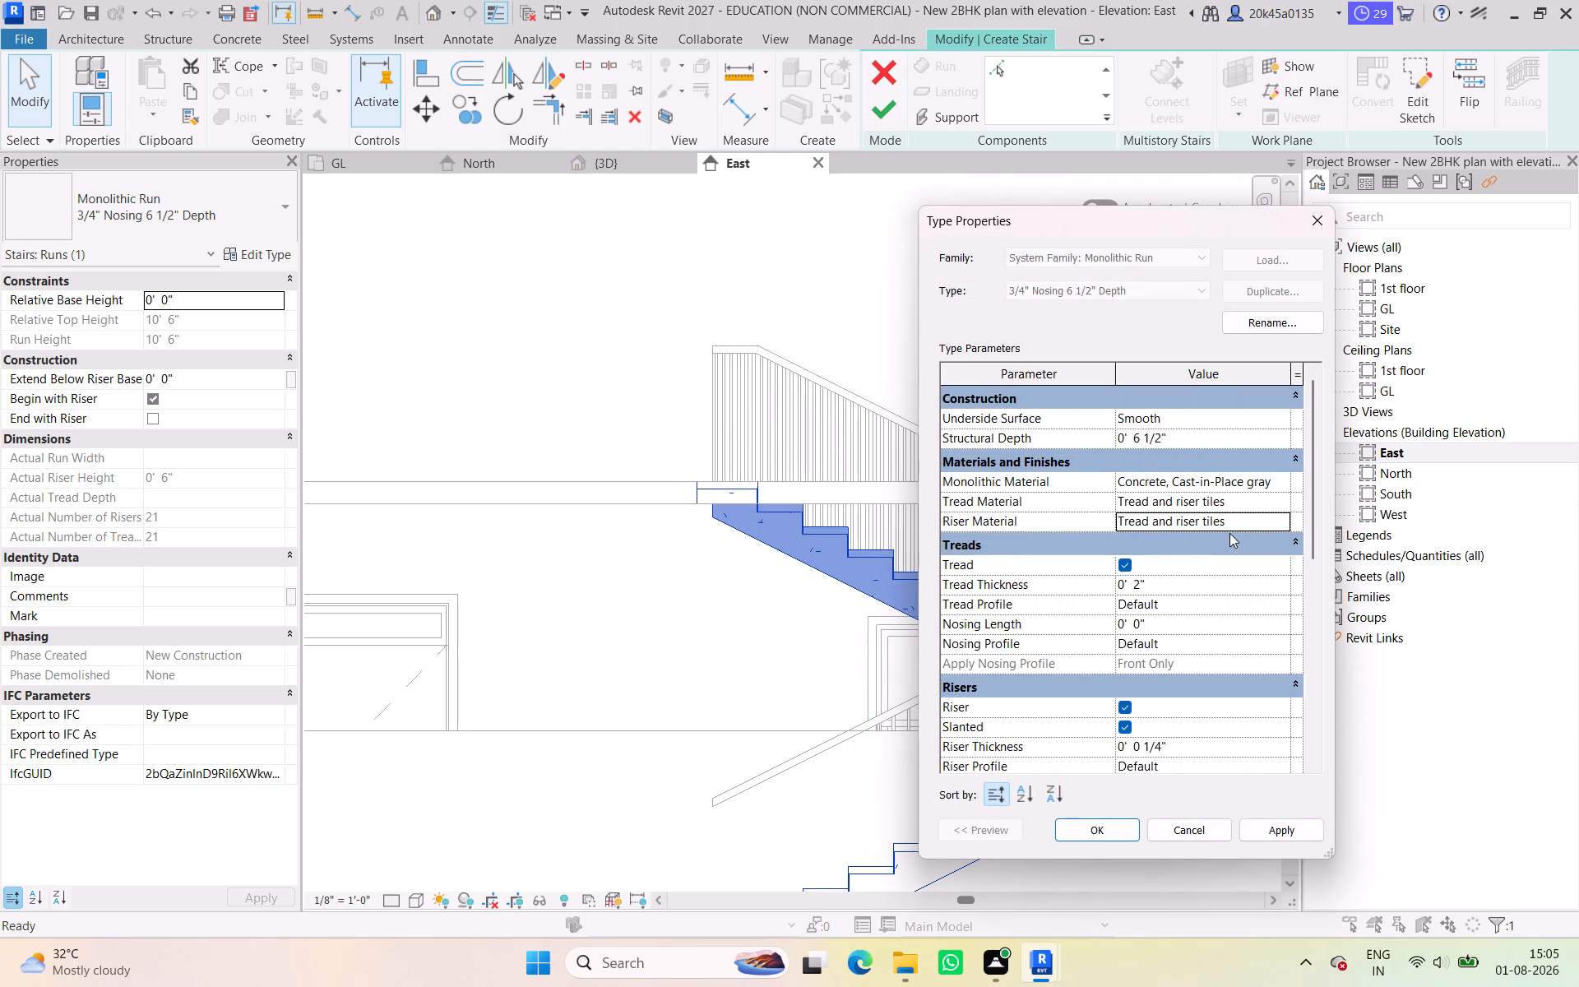
pyautogui.click(1276, 517)
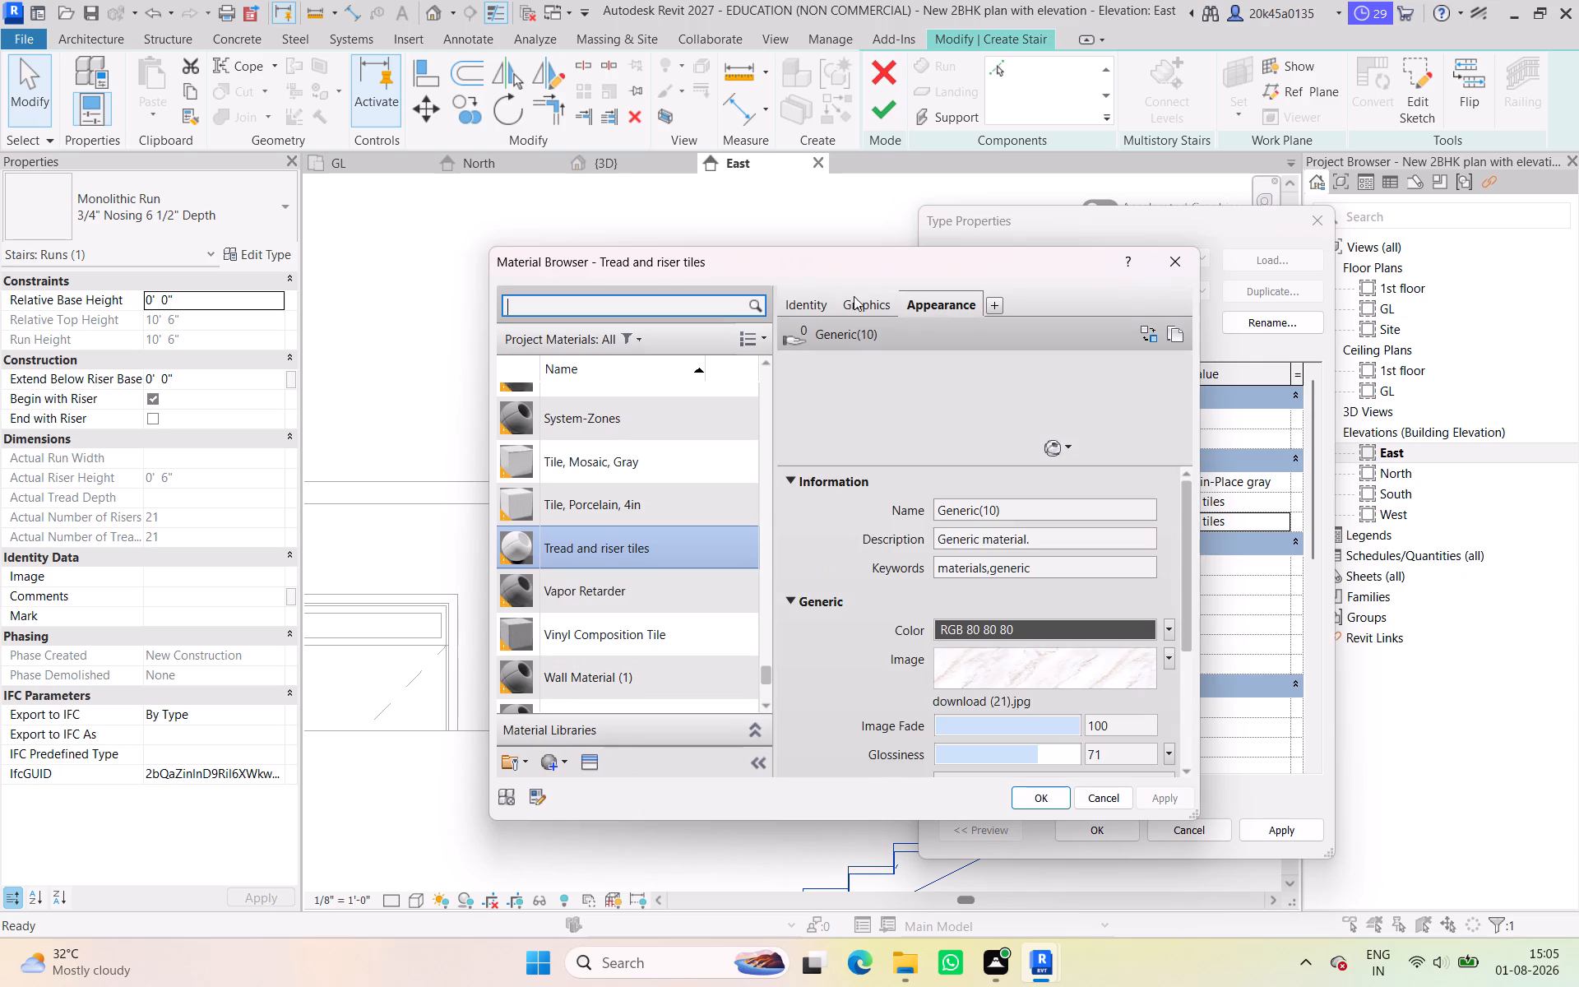
pyautogui.click(847, 303)
pyautogui.click(1048, 803)
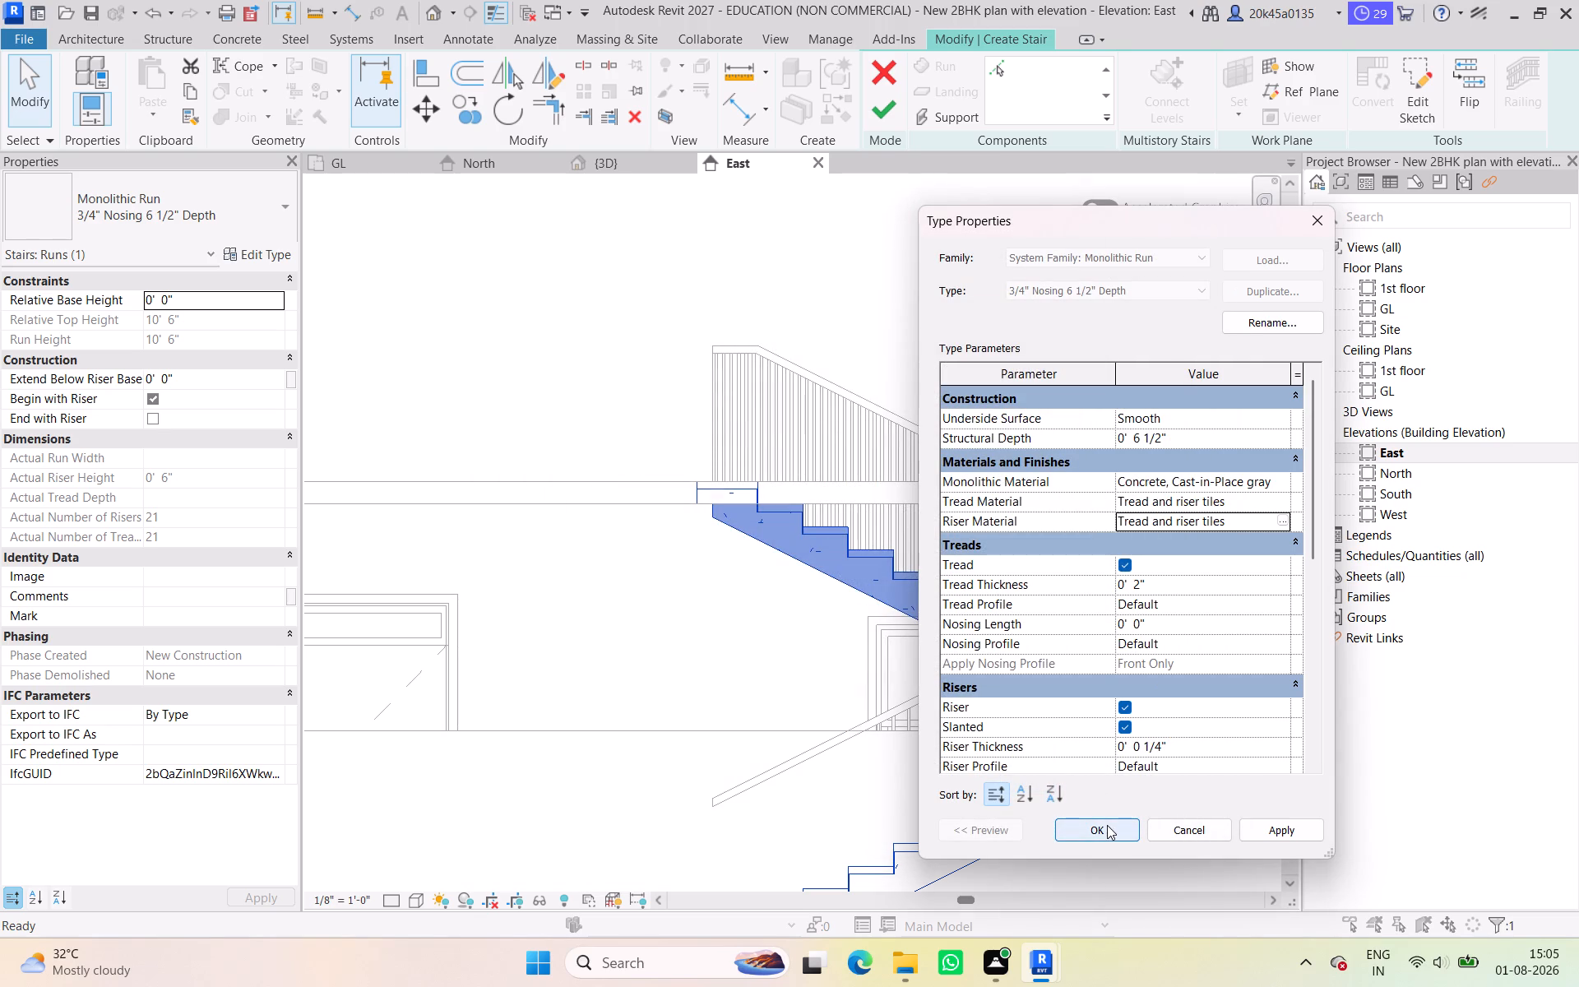
pyautogui.click(1107, 825)
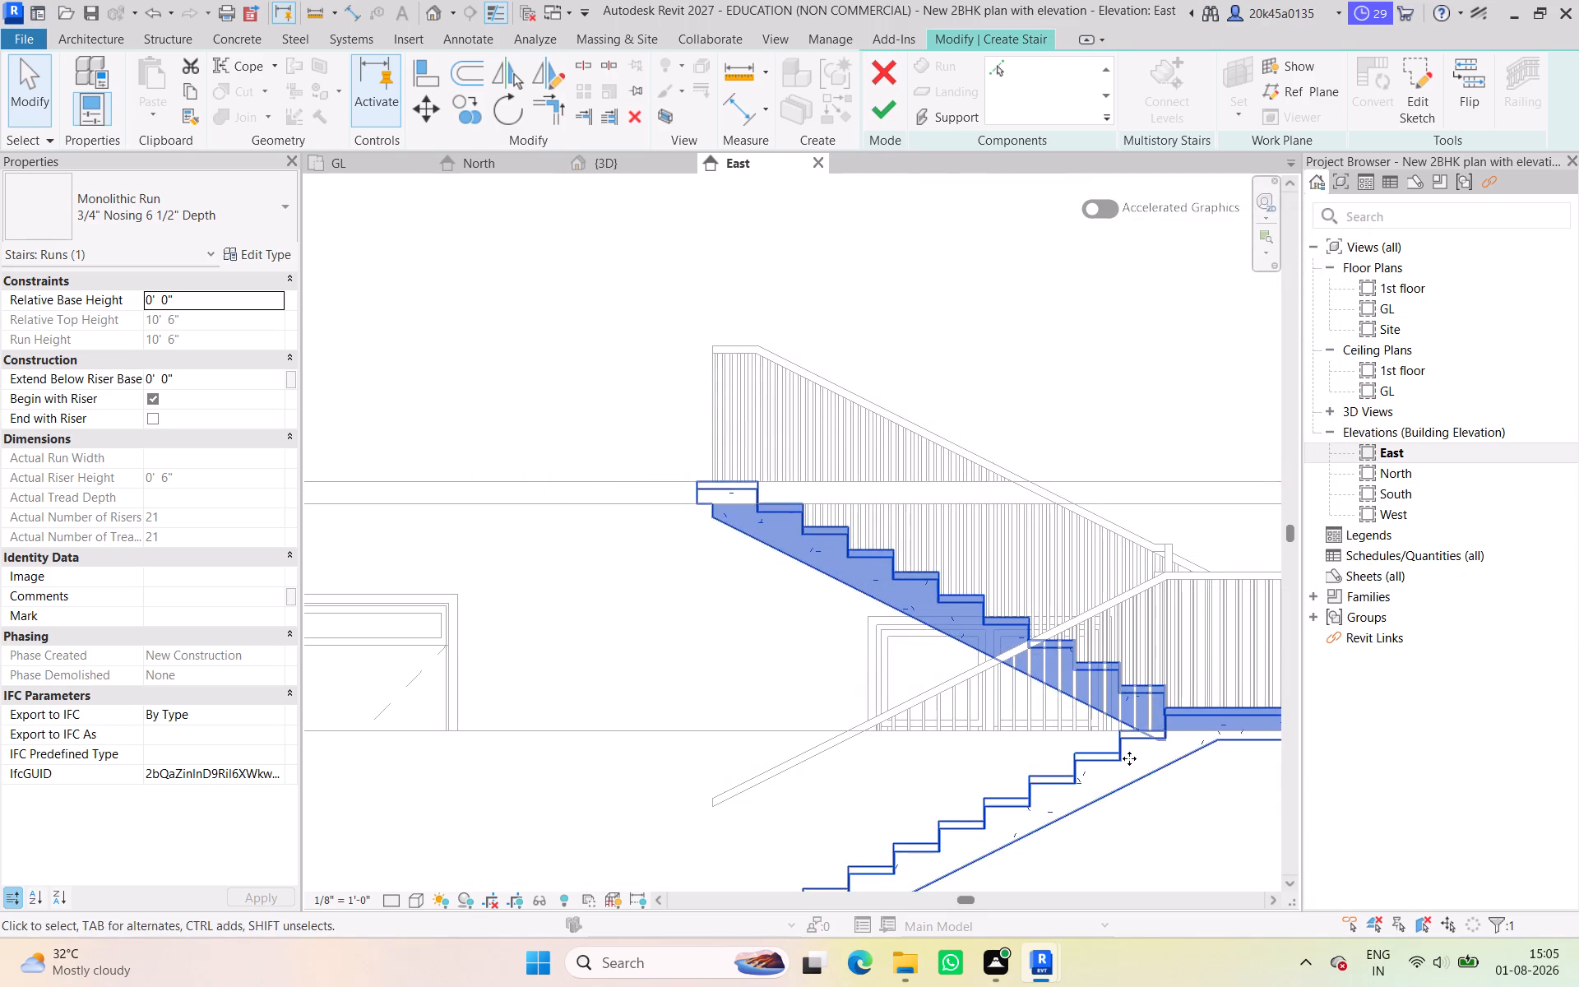
# Examine both flights and the landing of the external stair in the East elevation.
pyautogui.scroll(-4, 1105, 744)
pyautogui.moveTo(1086, 736); pyautogui.dragTo(984, 640, button='middle')
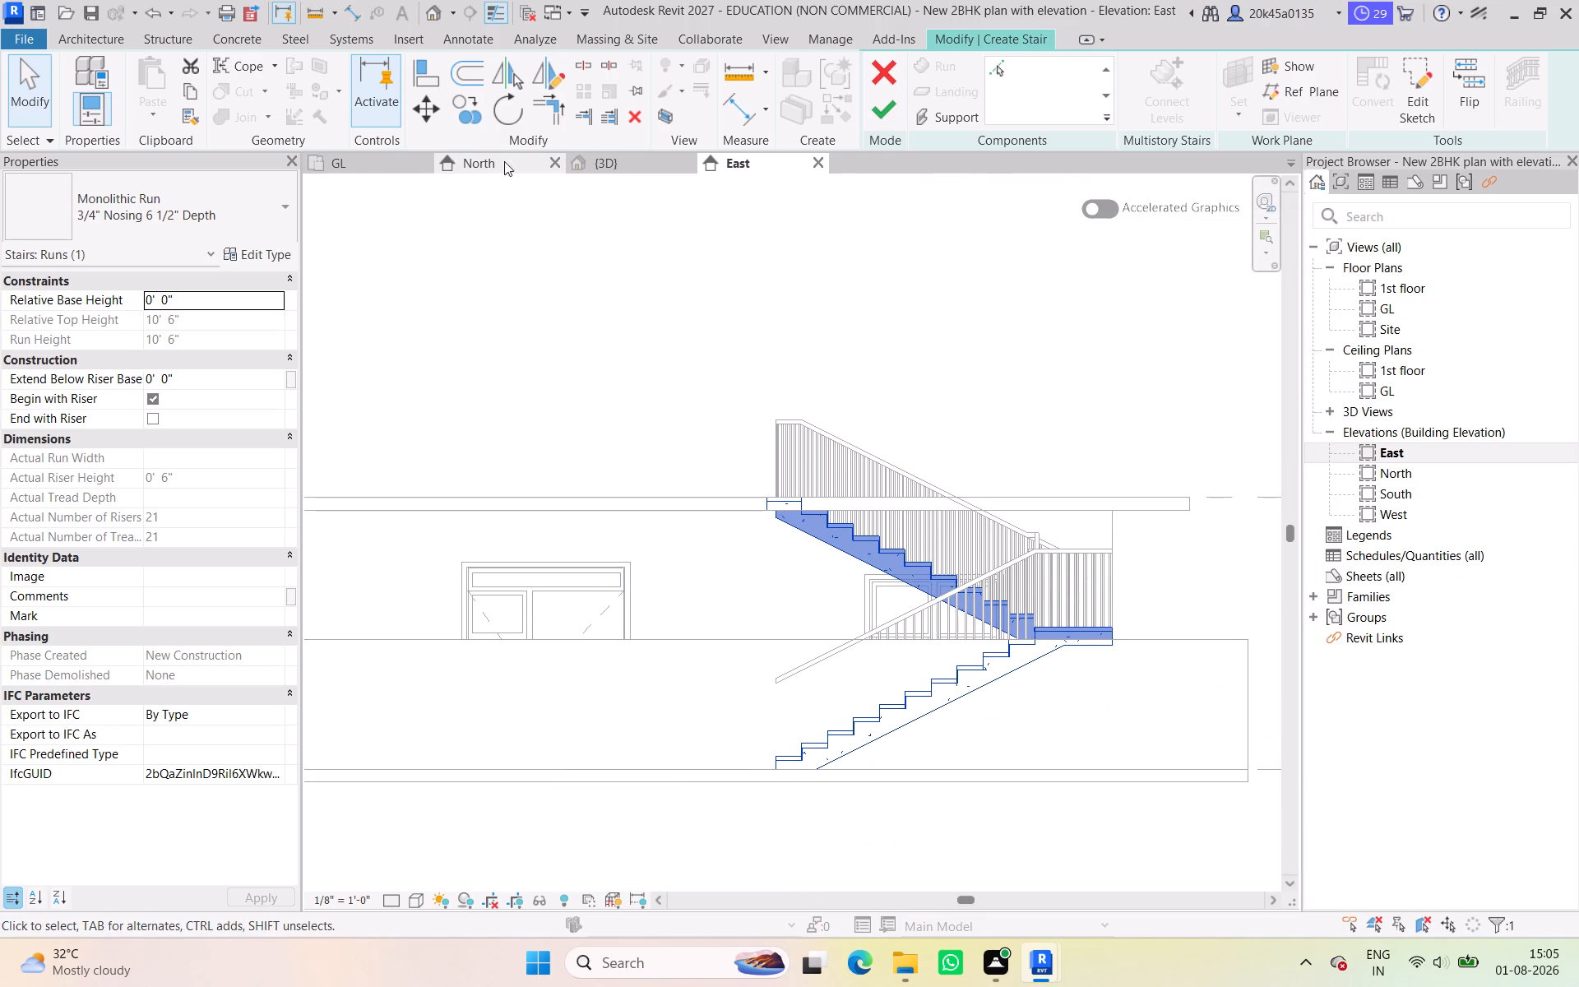
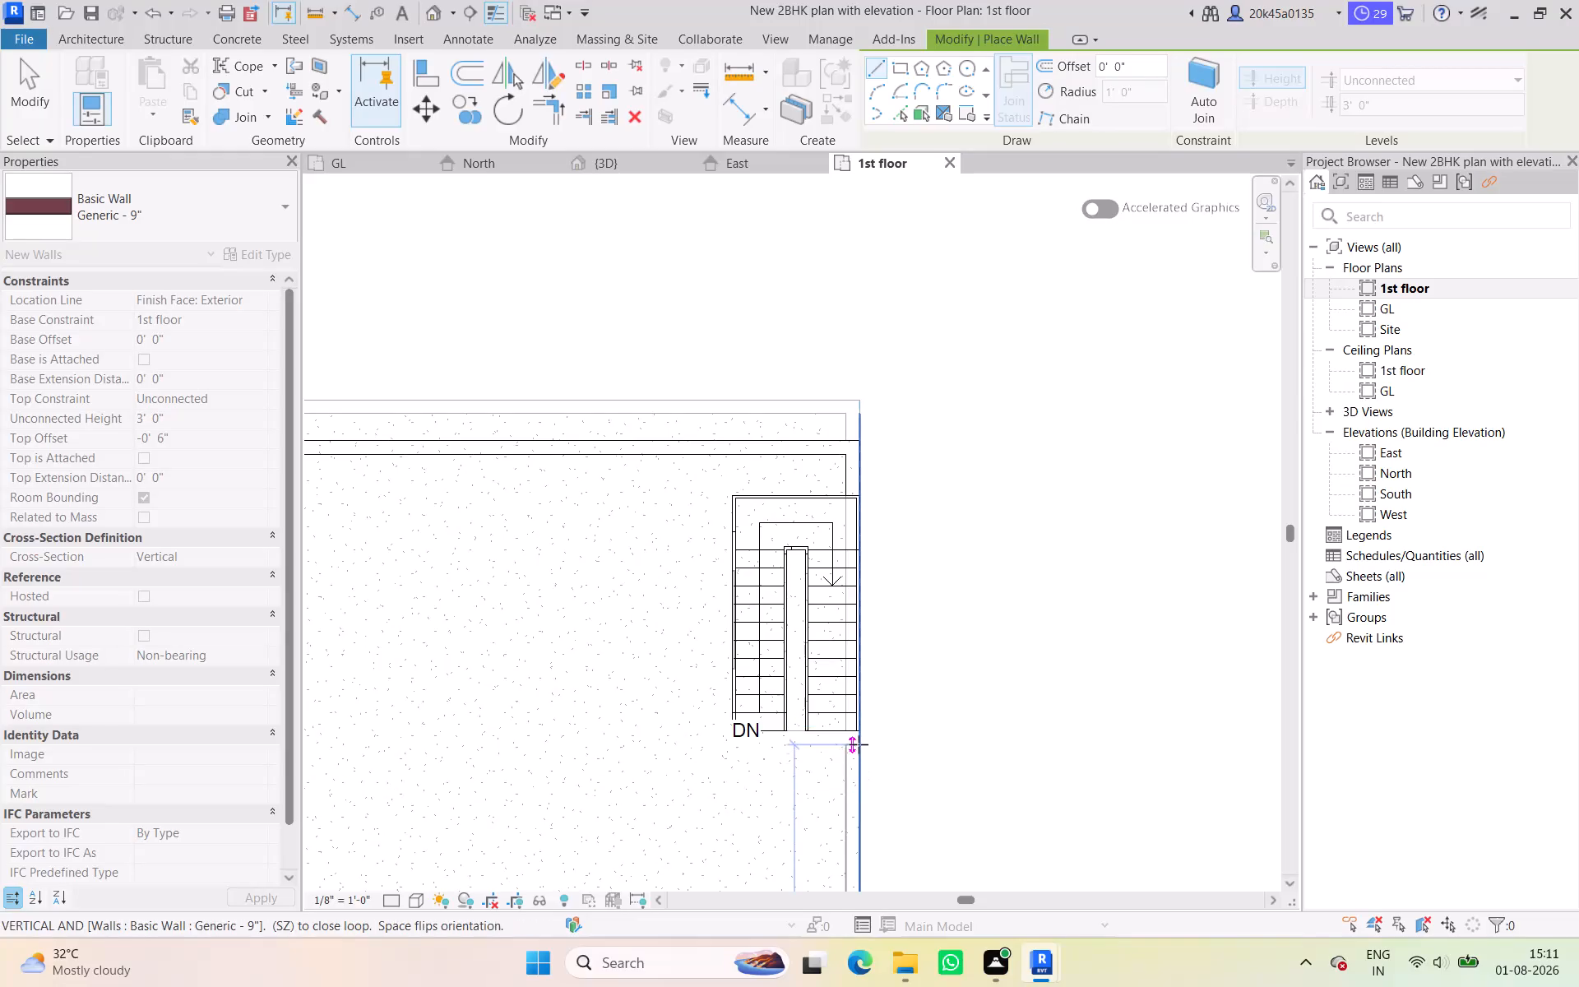
# Finish the 3' high Generic - 9" parapet wall along the first floor's east edge at the external stair's lower outer corner.
pyautogui.scroll(5, 864, 737)
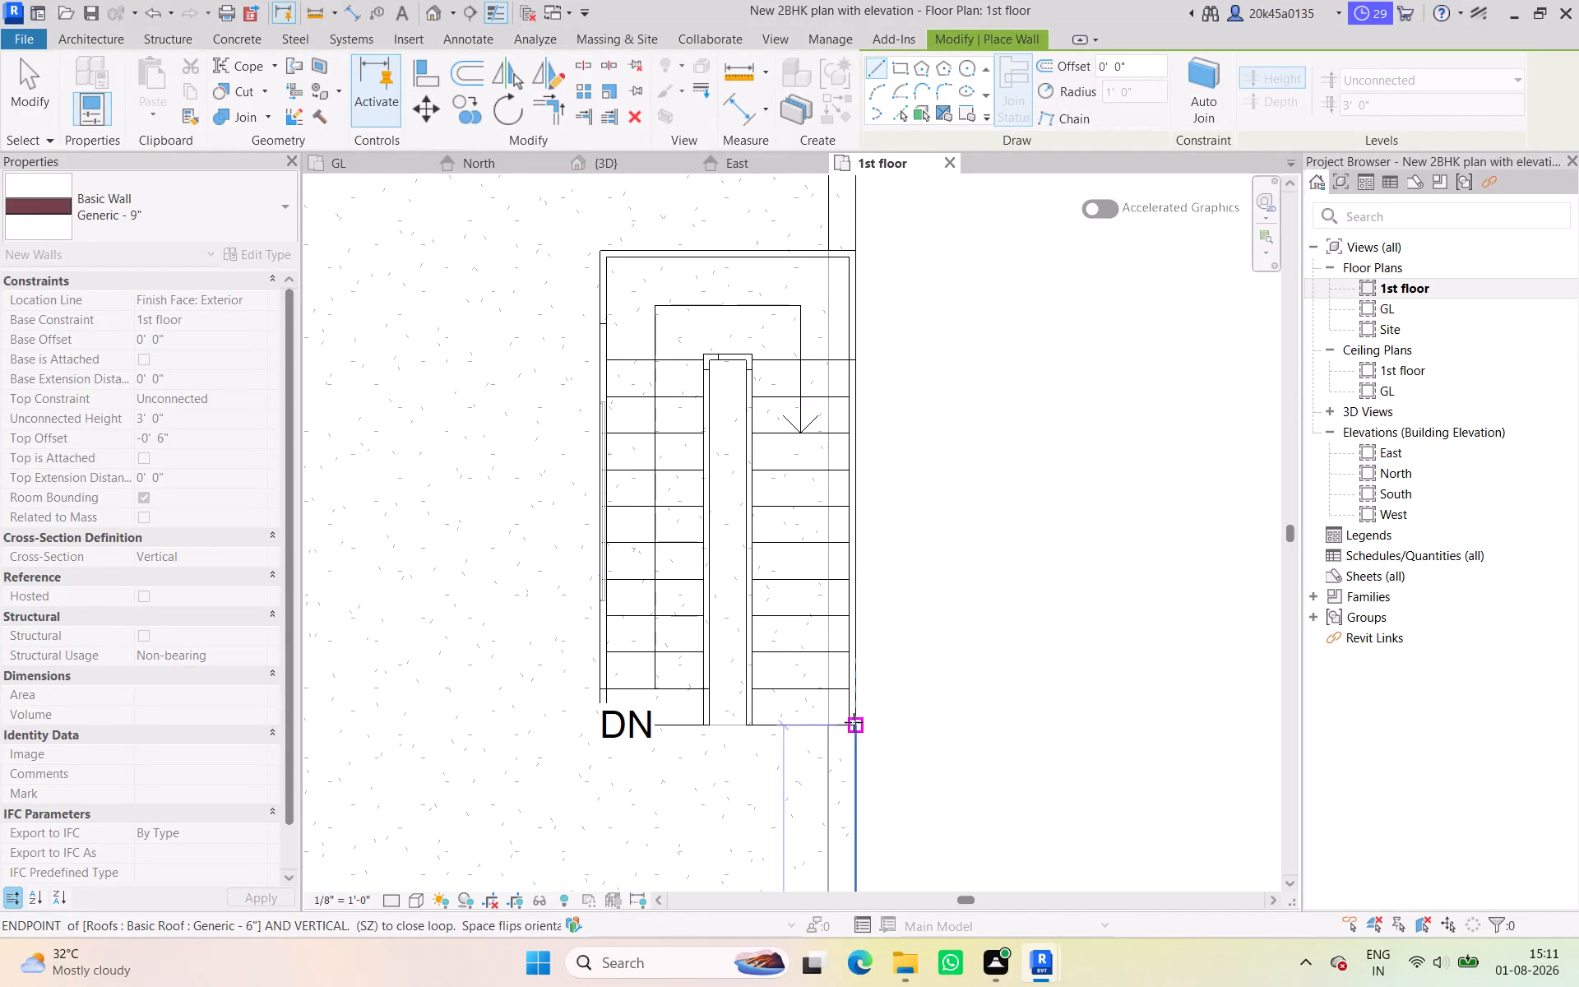
pyautogui.click(854, 722)
pyautogui.scroll(-9, 917, 729)
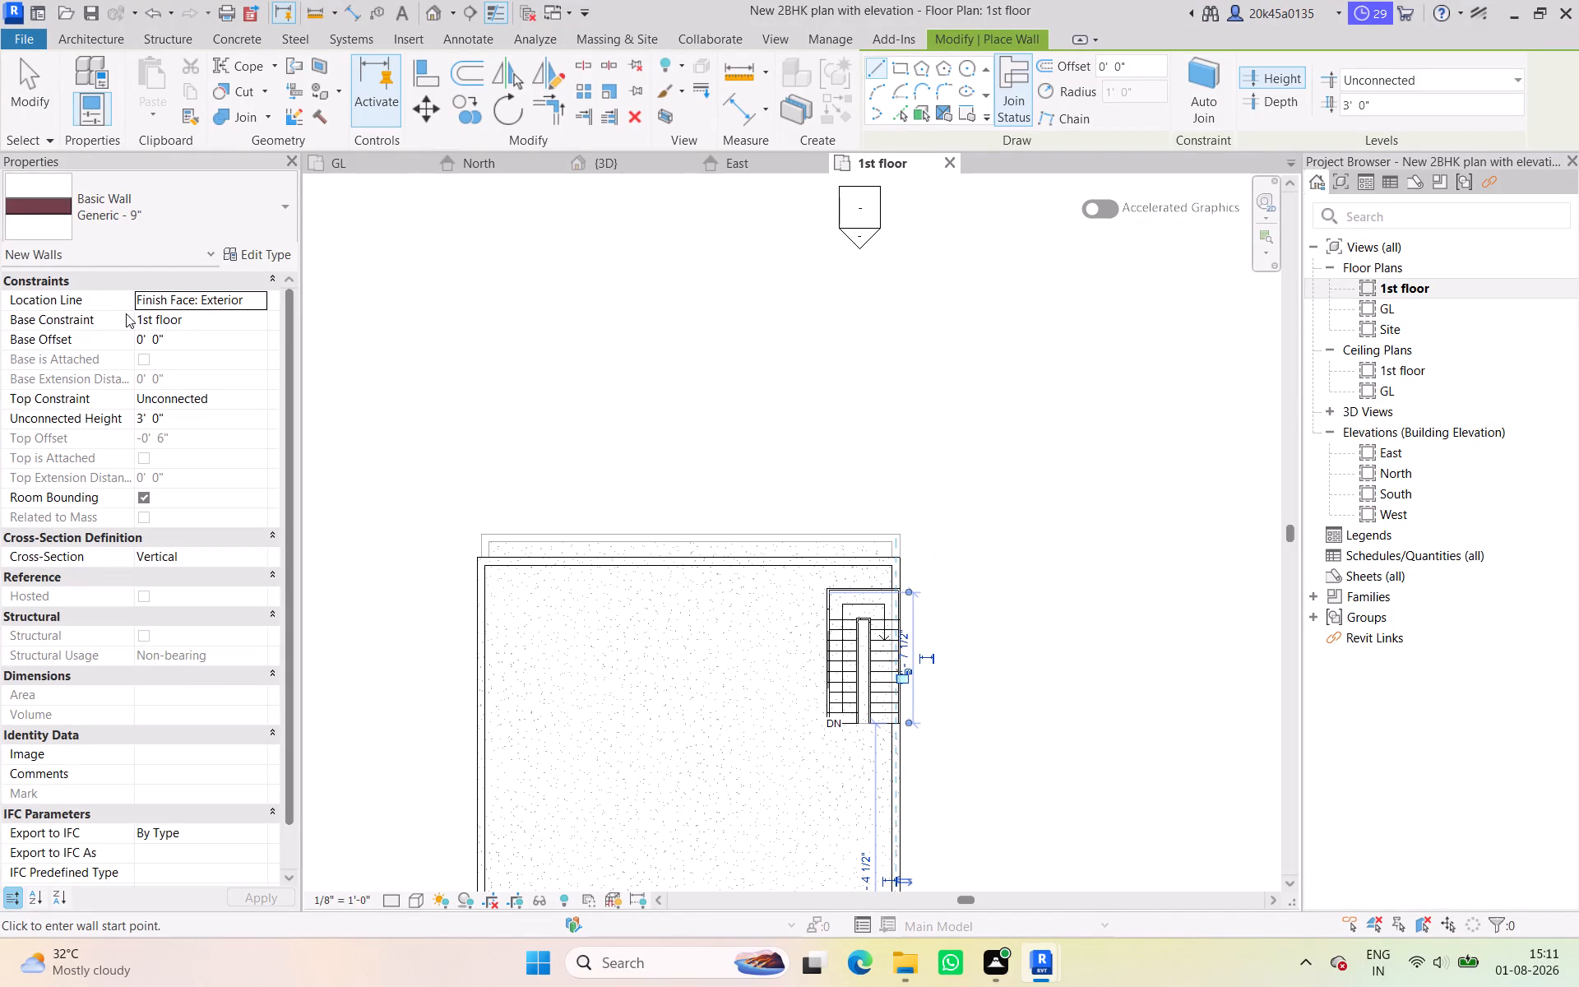
pyautogui.click(30, 103)
# Examine the parapet opening and the external stair in the 1st floor plan and in the 3D view from the top, corner and right side.
pyautogui.scroll(4, 910, 547)
pyautogui.moveTo(910, 547); pyautogui.dragTo(873, 538, button='middle')
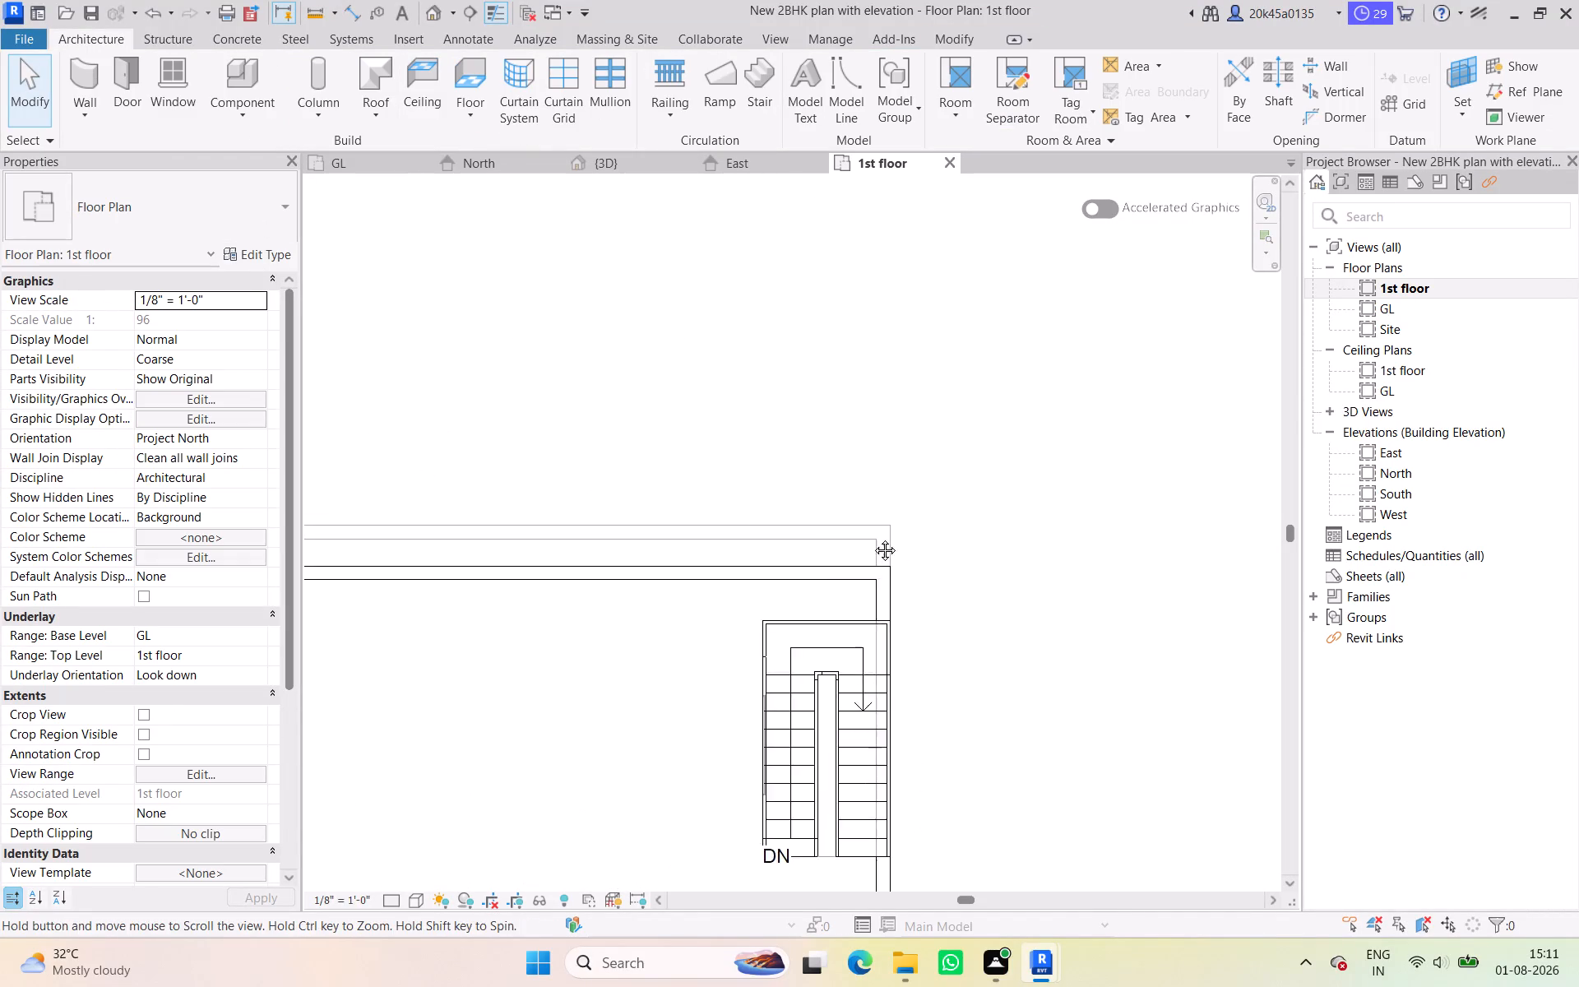
pyautogui.moveTo(873, 538); pyautogui.dragTo(794, 507, button='middle')
pyautogui.scroll(3, 746, 654)
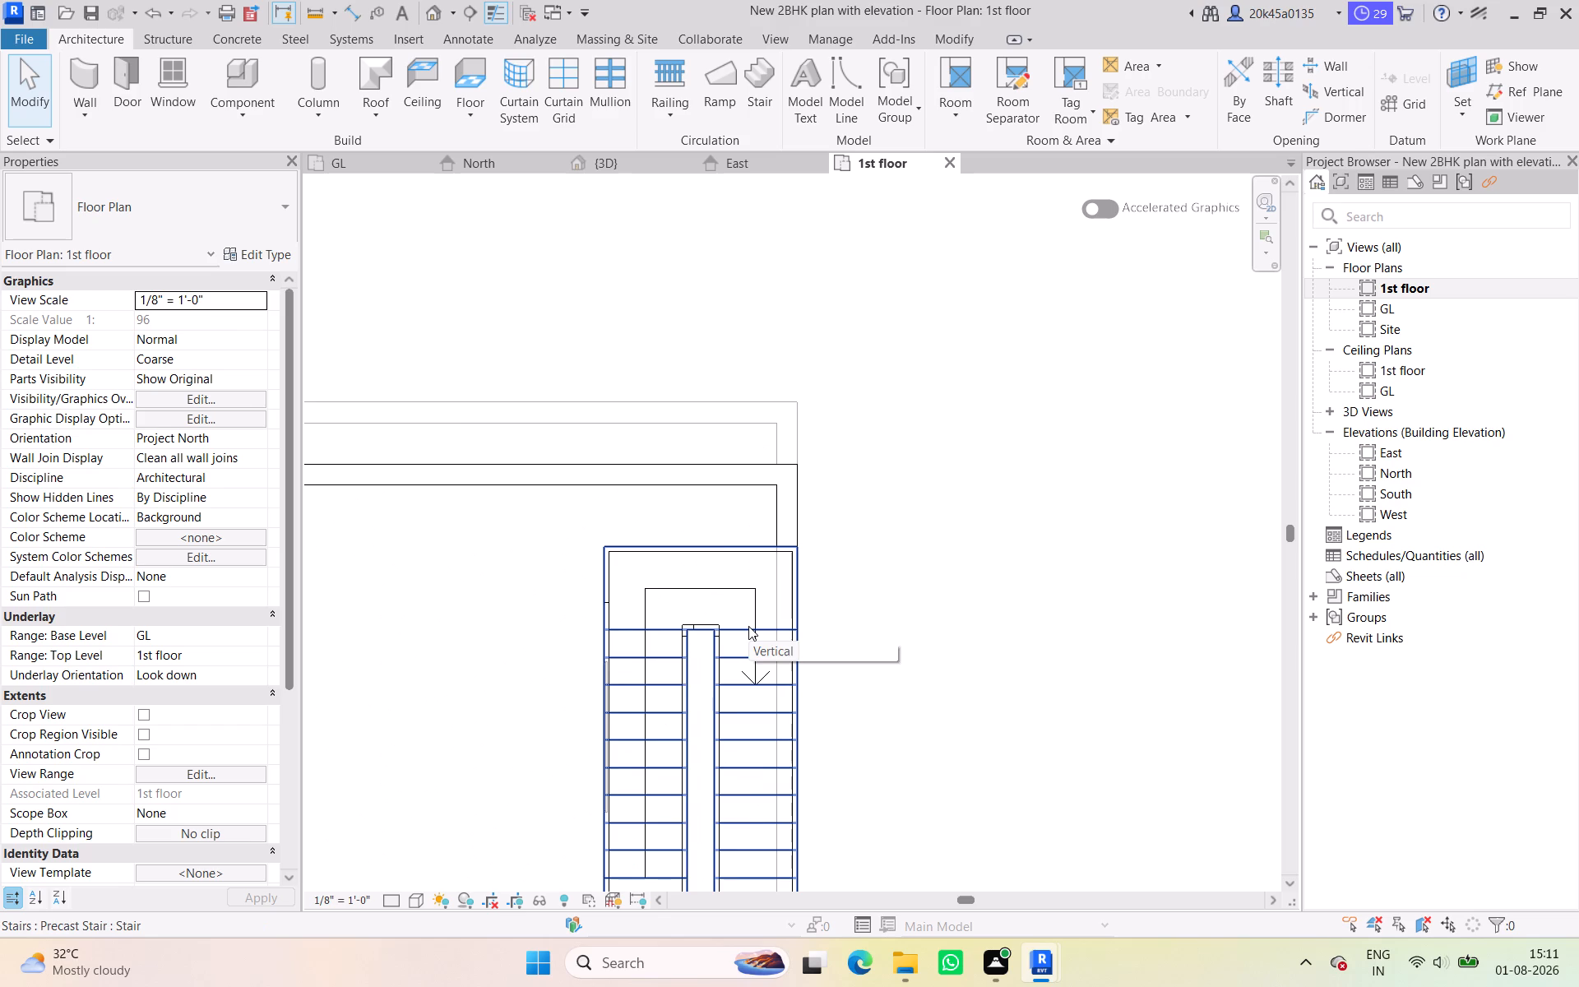
pyautogui.scroll(-4, 754, 626)
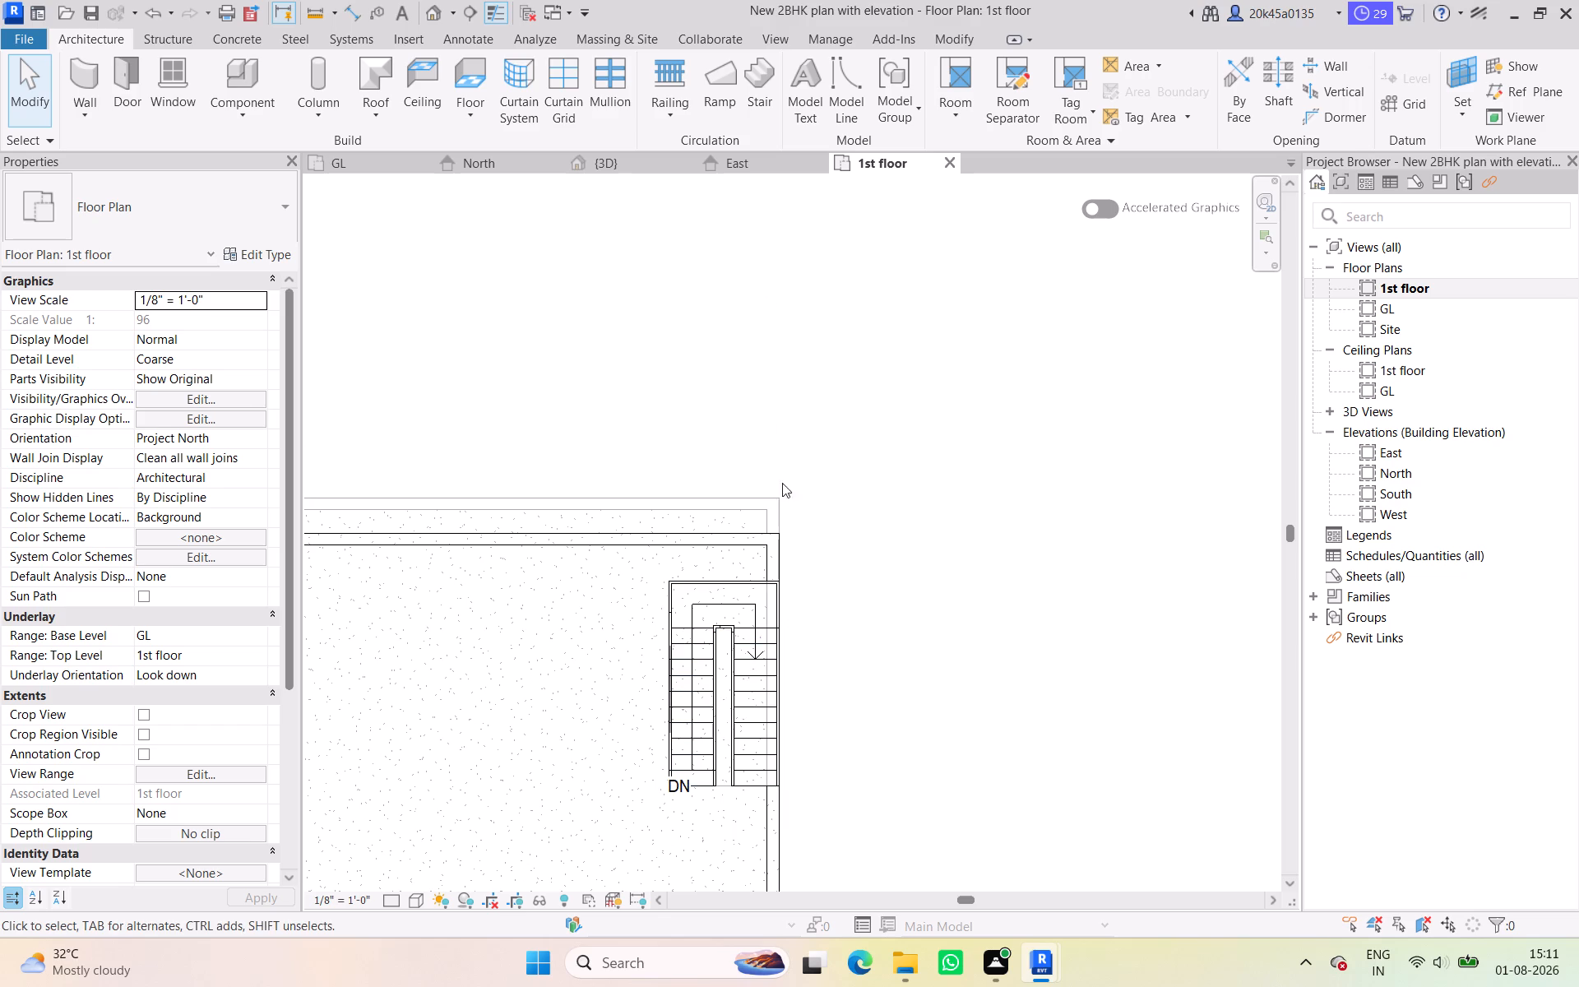
pyautogui.click(630, 164)
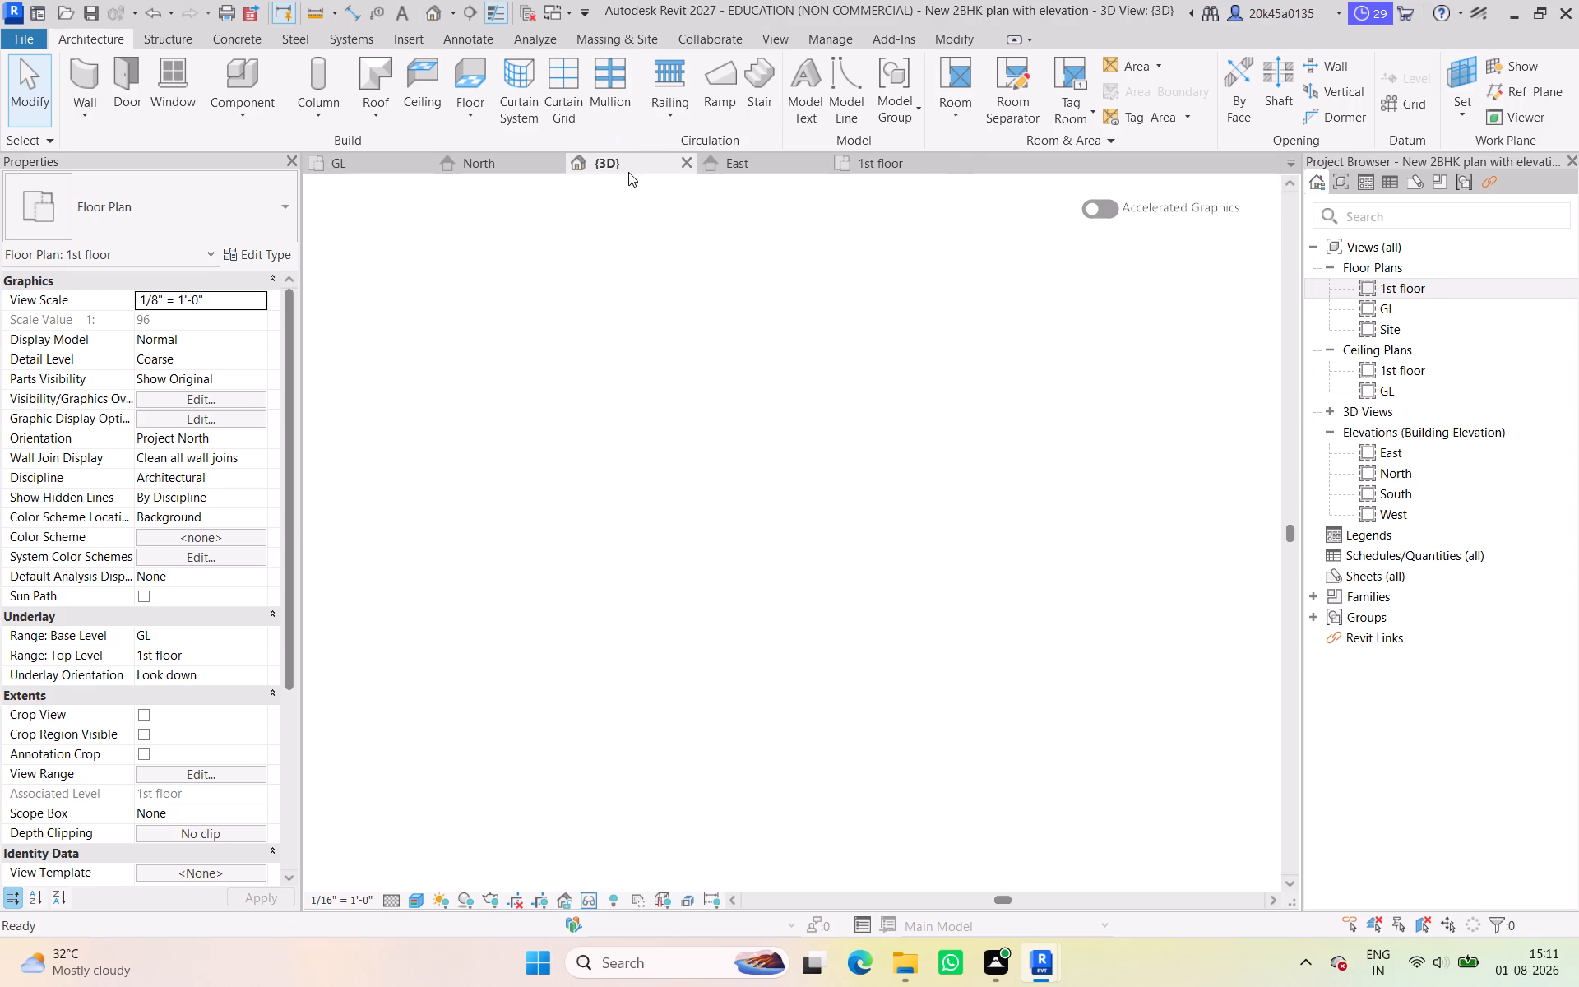
pyautogui.moveTo(1206, 247); pyautogui.dragTo(1201, 209)
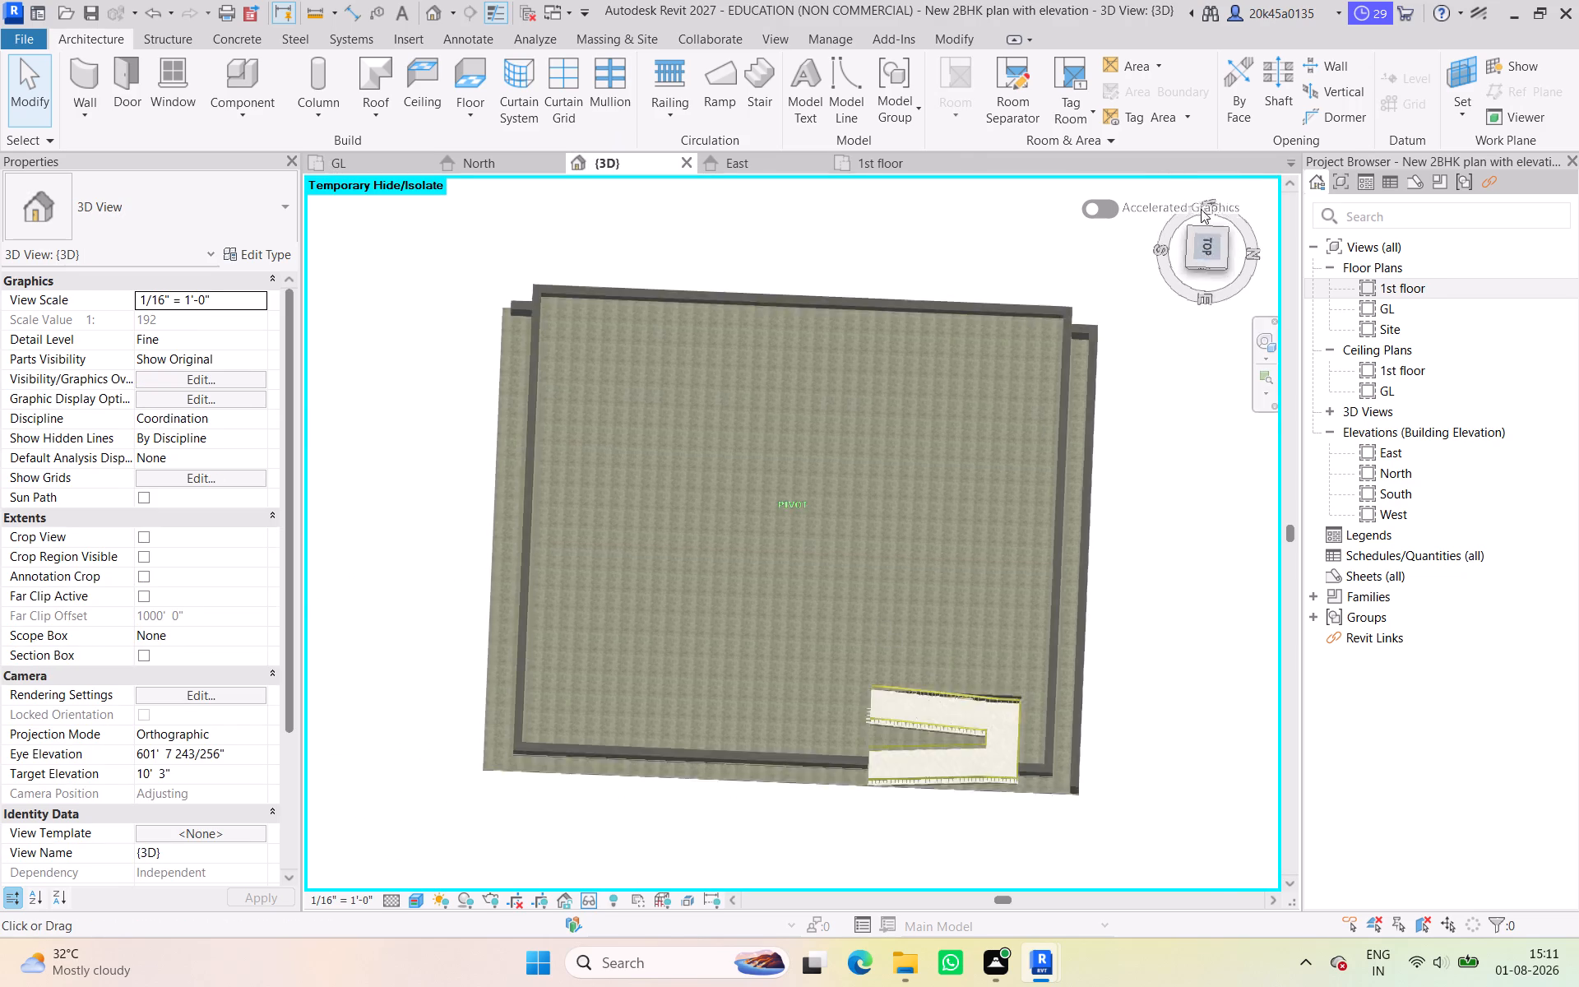
pyautogui.moveTo(1201, 209); pyautogui.dragTo(1248, 761)
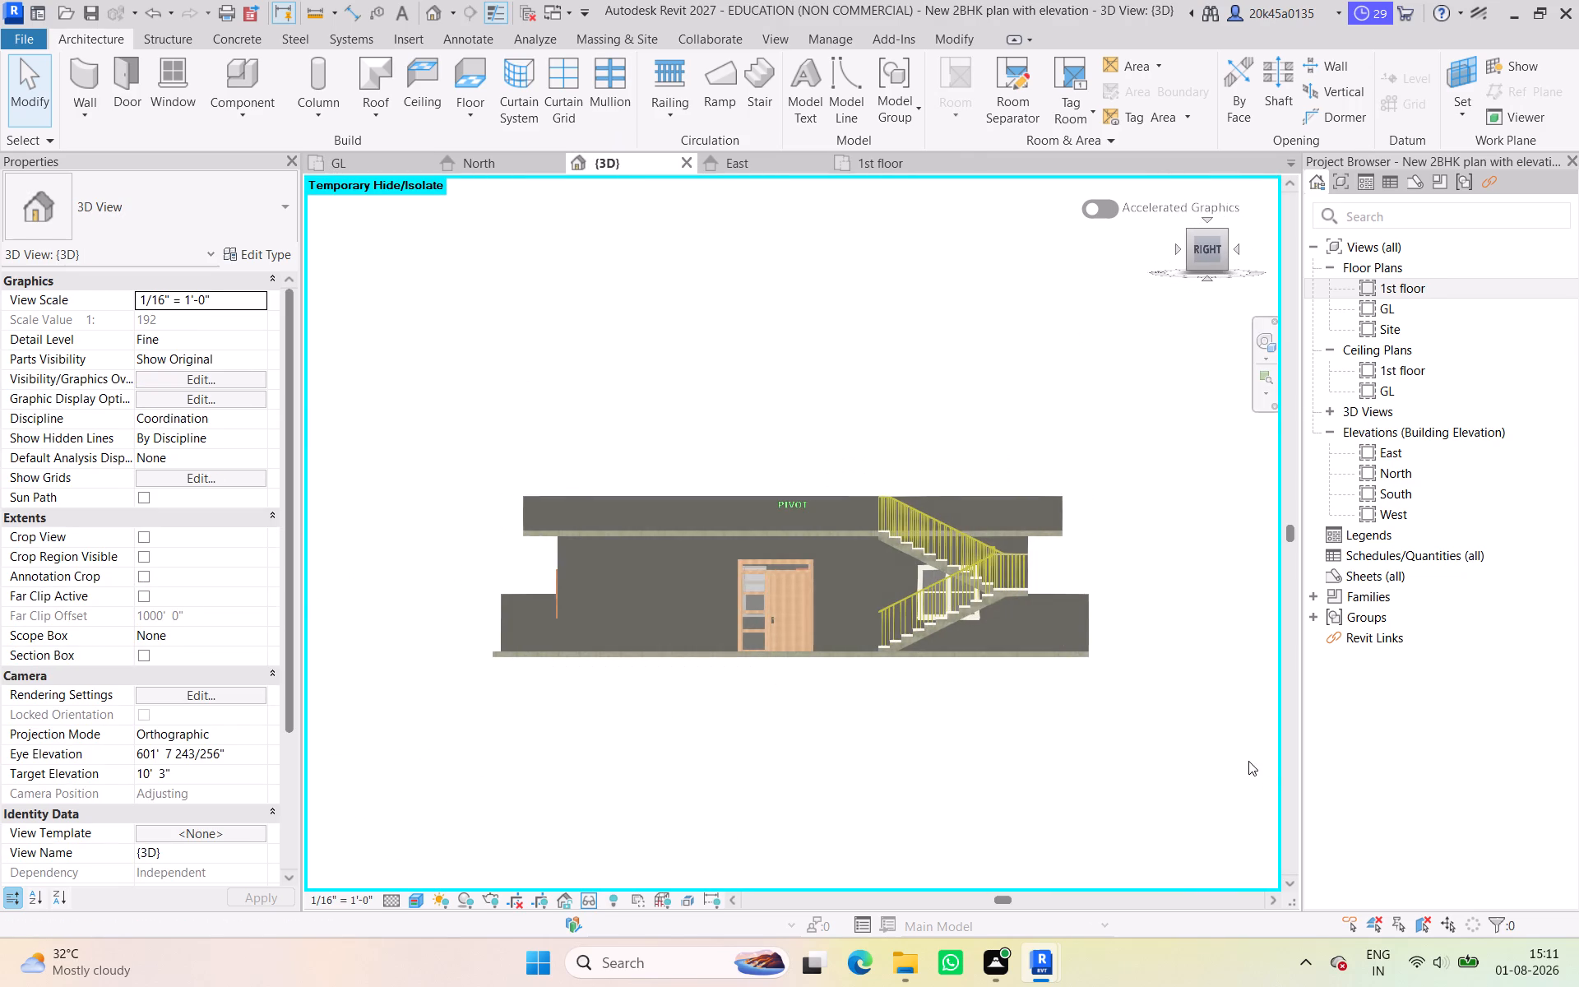
pyautogui.moveTo(1248, 761); pyautogui.dragTo(1243, 762)
pyautogui.scroll(4, 862, 609)
pyautogui.moveTo(868, 605); pyautogui.dragTo(820, 711, button='middle')
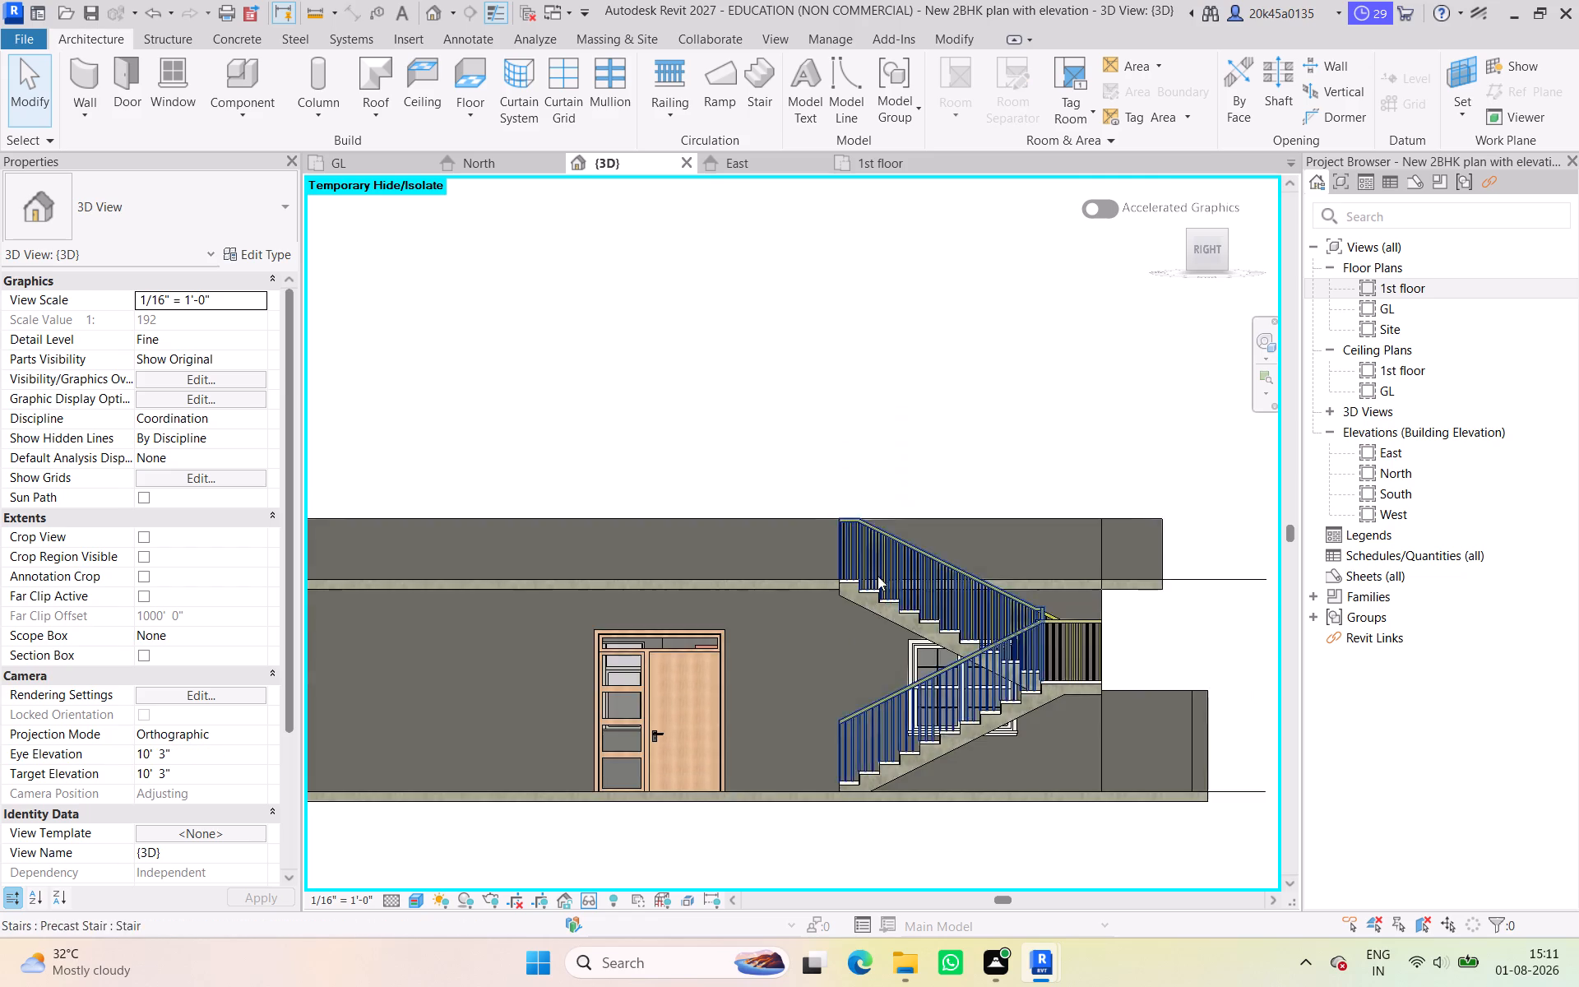
pyautogui.scroll(4, 879, 565)
pyautogui.scroll(-8, 879, 563)
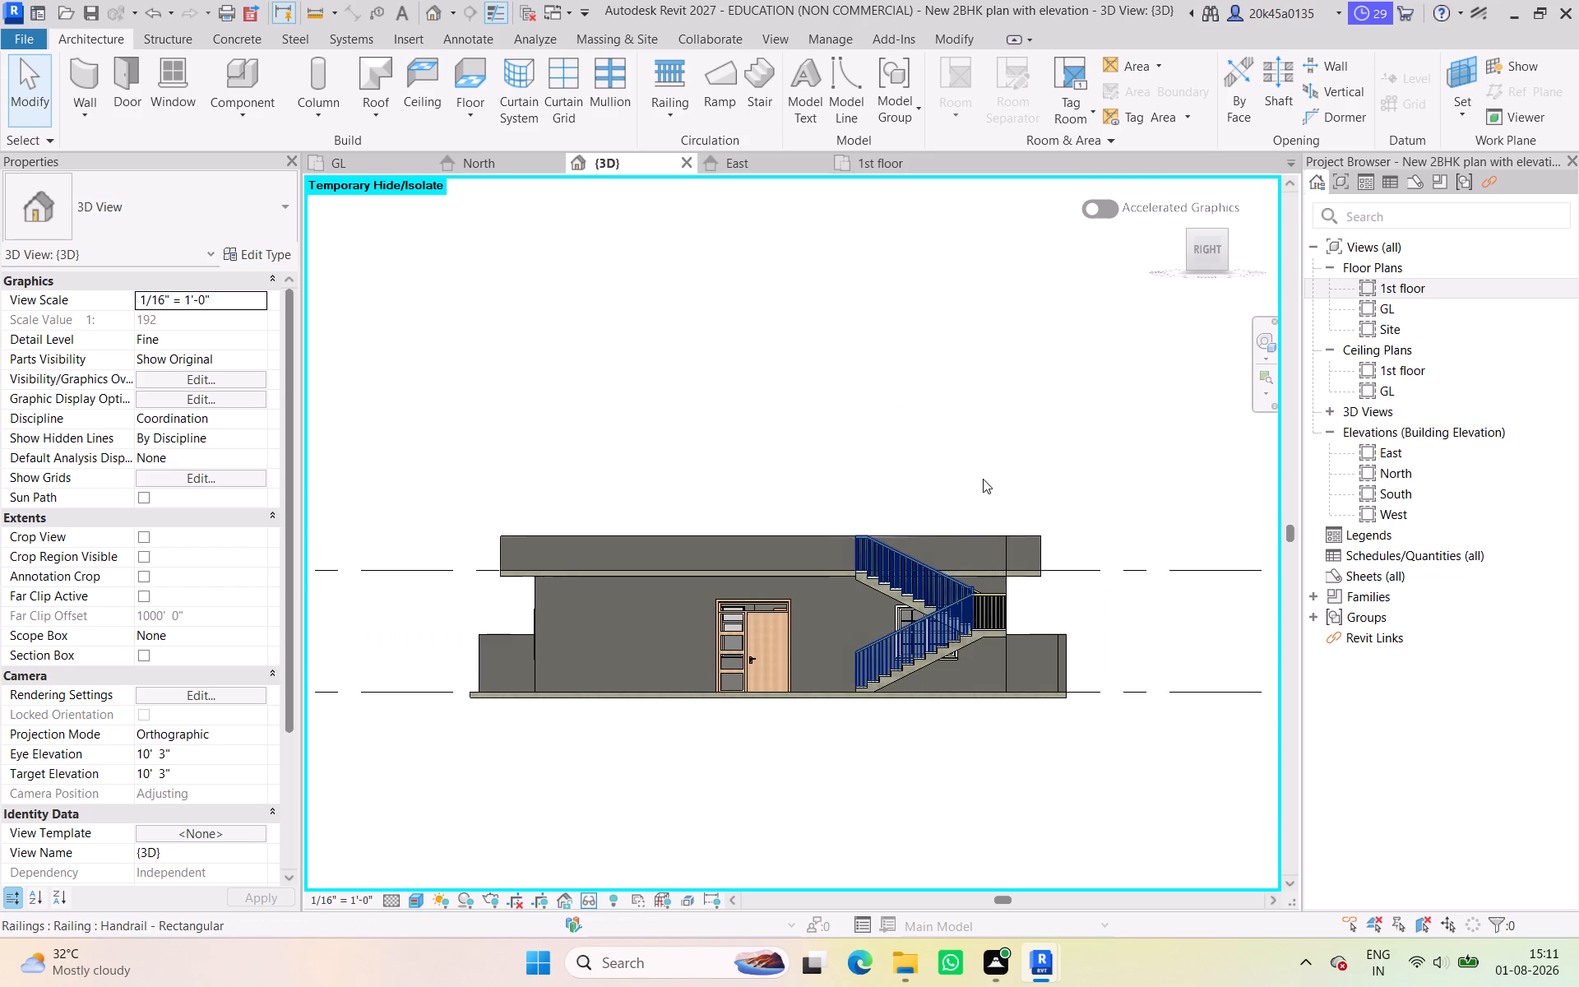
pyautogui.scroll(9, 905, 673)
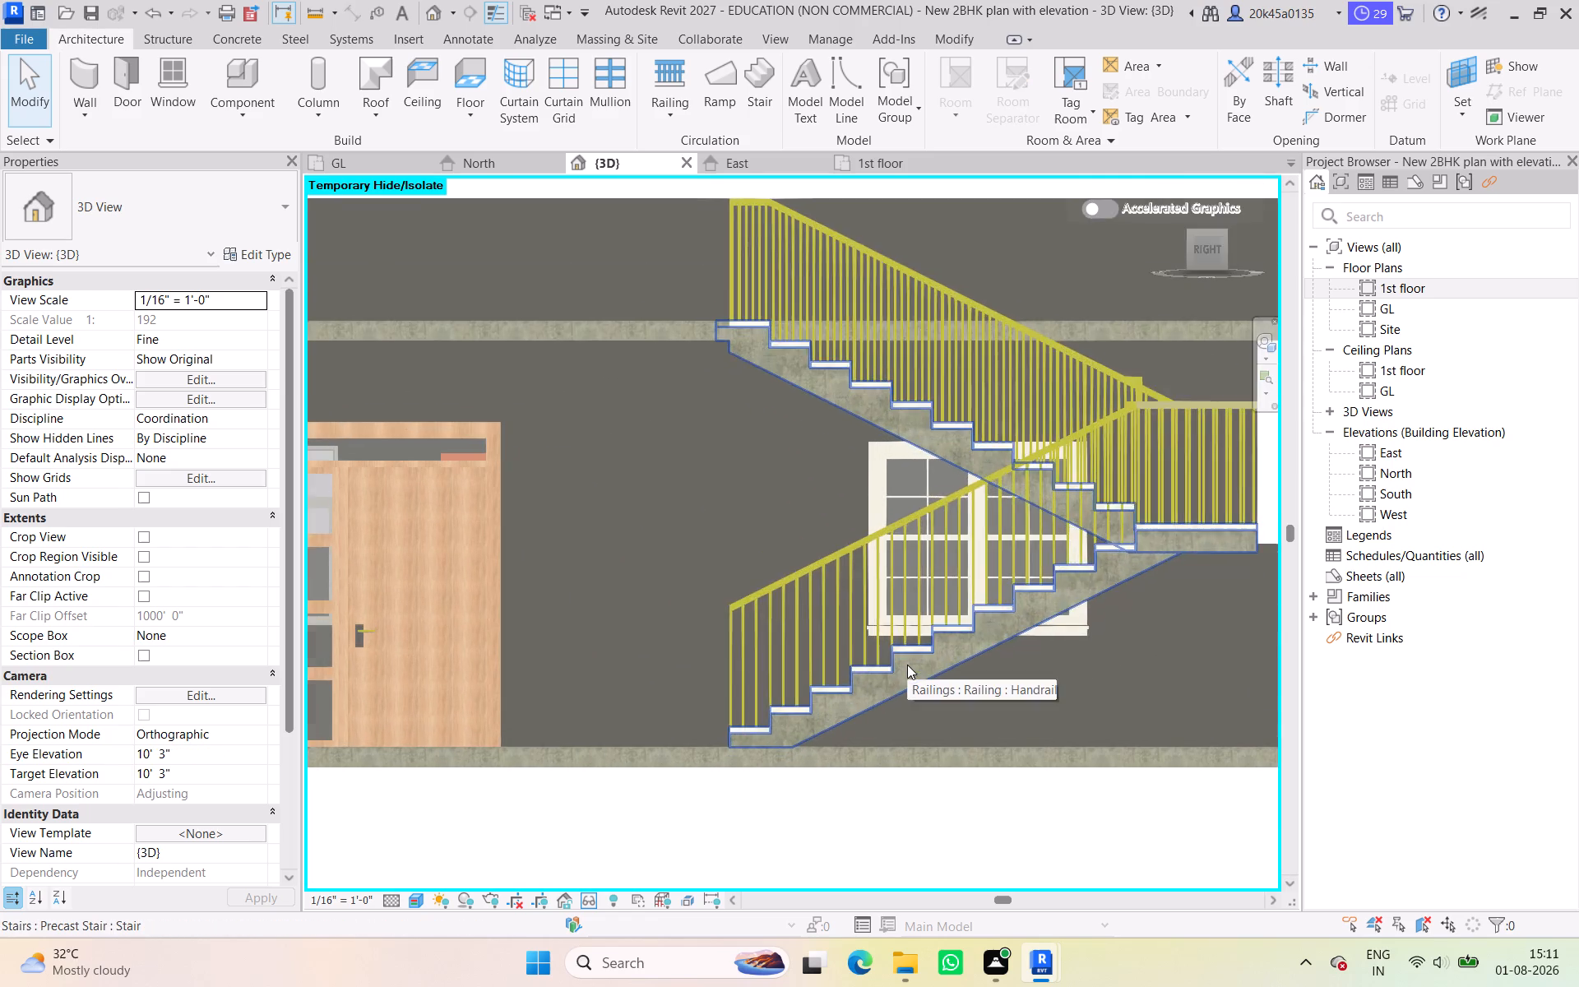
pyautogui.scroll(-5, 907, 665)
pyautogui.moveTo(1206, 260); pyautogui.dragTo(1234, 331)
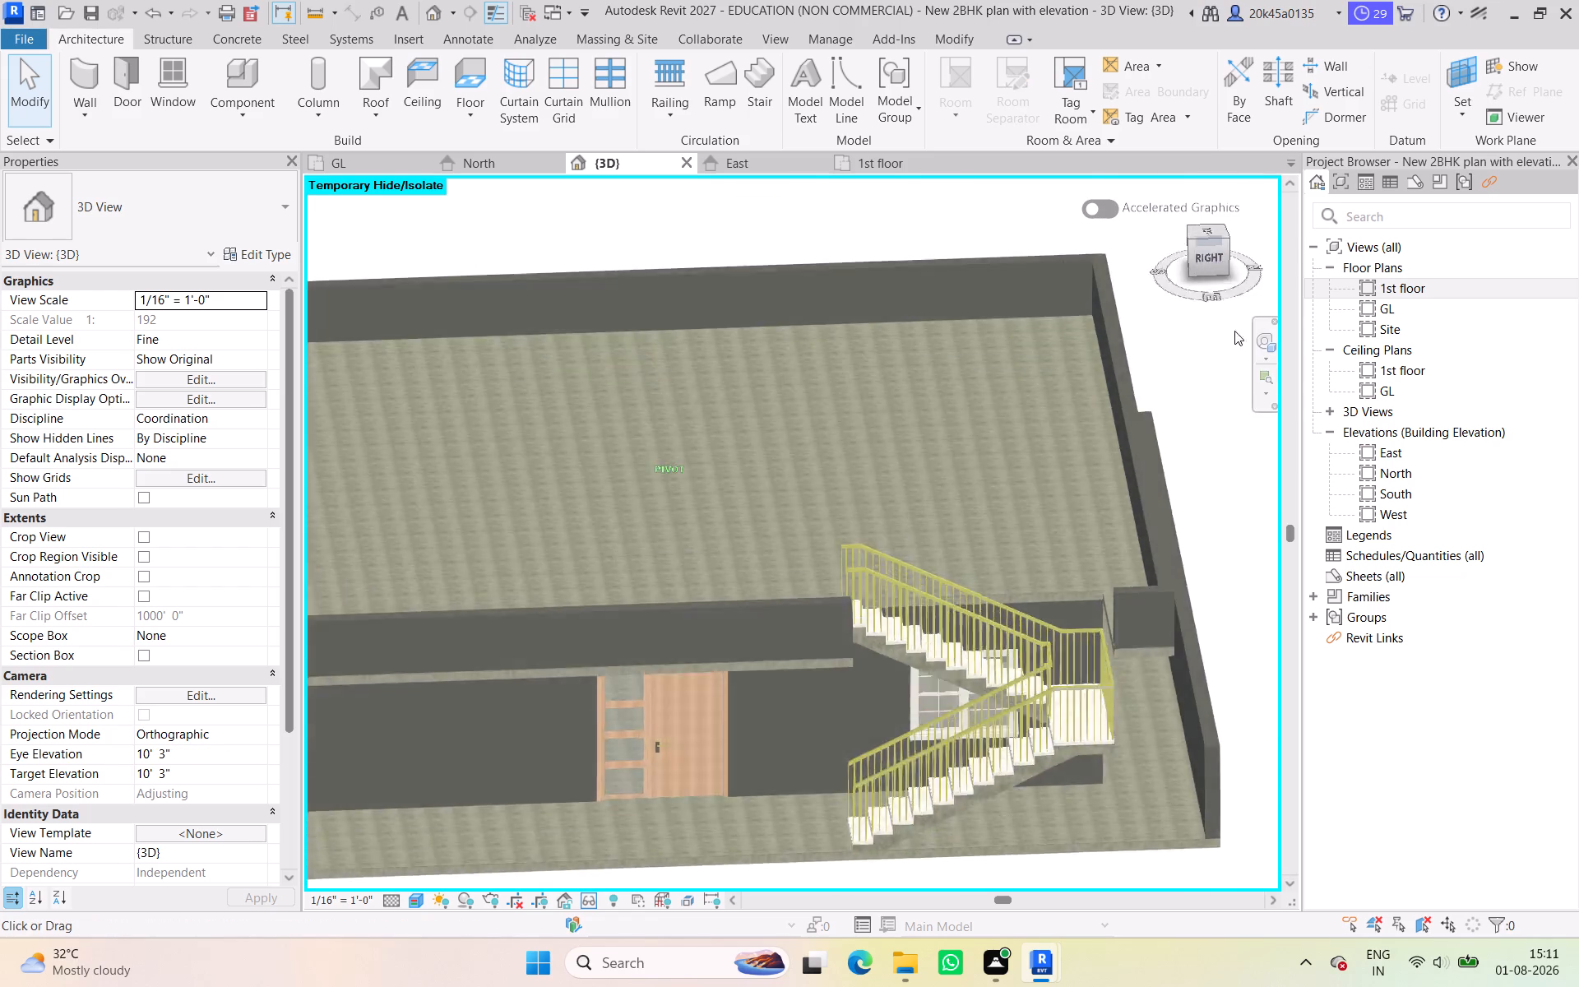
pyautogui.moveTo(1234, 331); pyautogui.dragTo(475, 404)
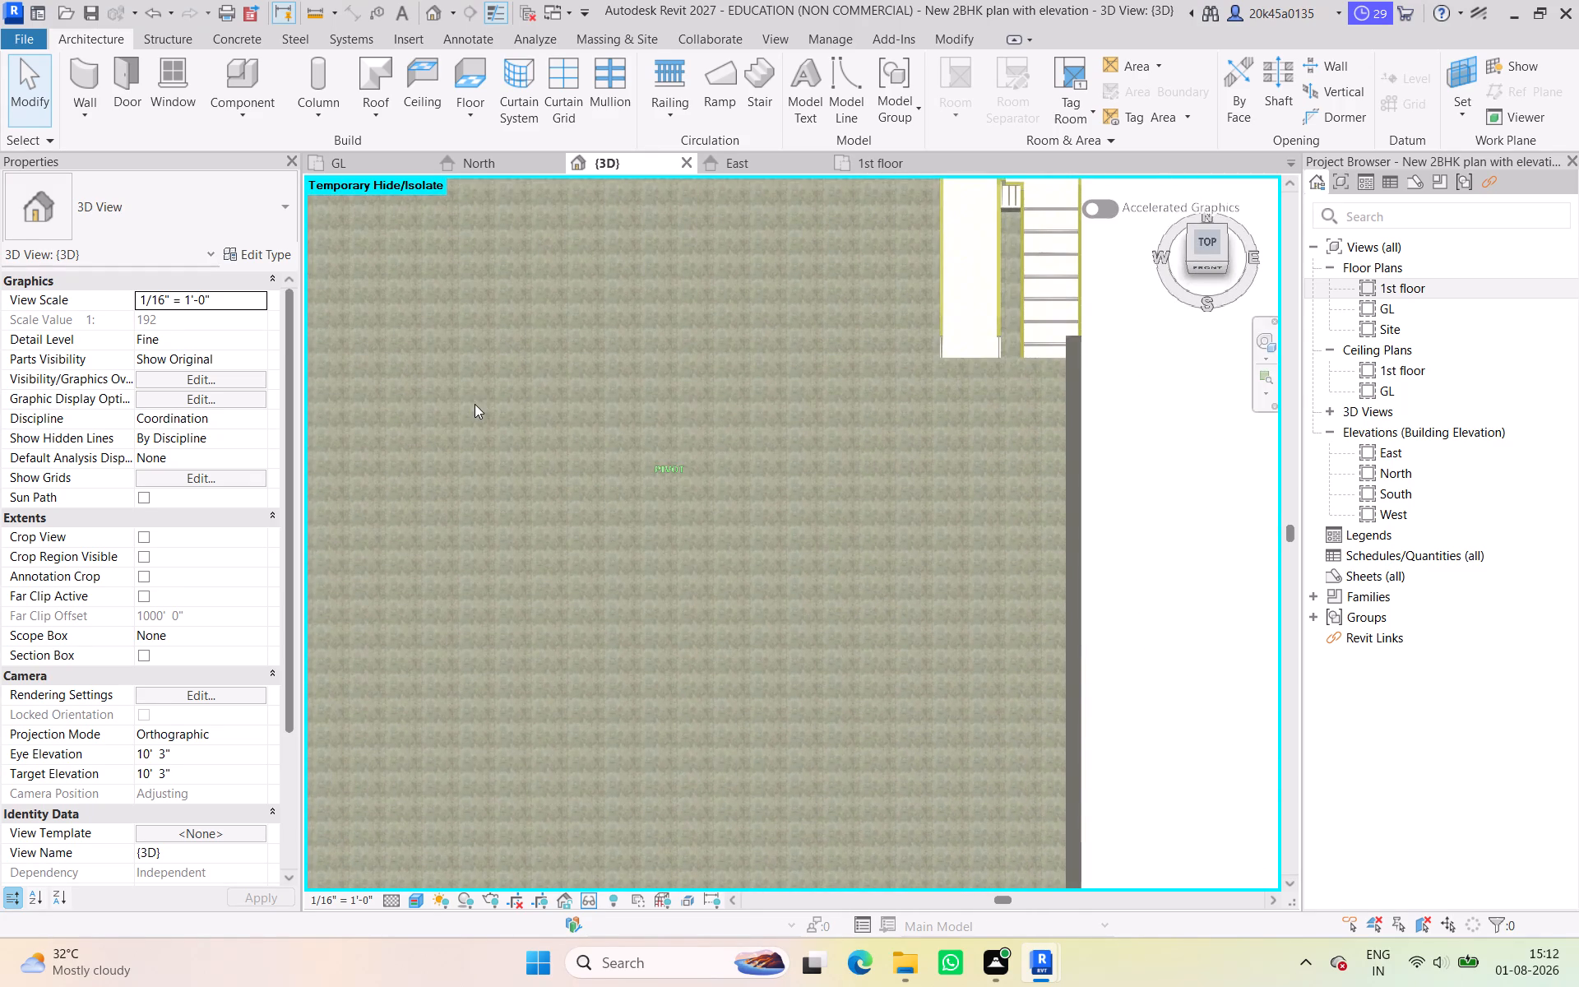
pyautogui.moveTo(475, 404); pyautogui.dragTo(316, 330)
pyautogui.scroll(-2, 1118, 409)
pyautogui.moveTo(1072, 403); pyautogui.dragTo(908, 342, button='middle')
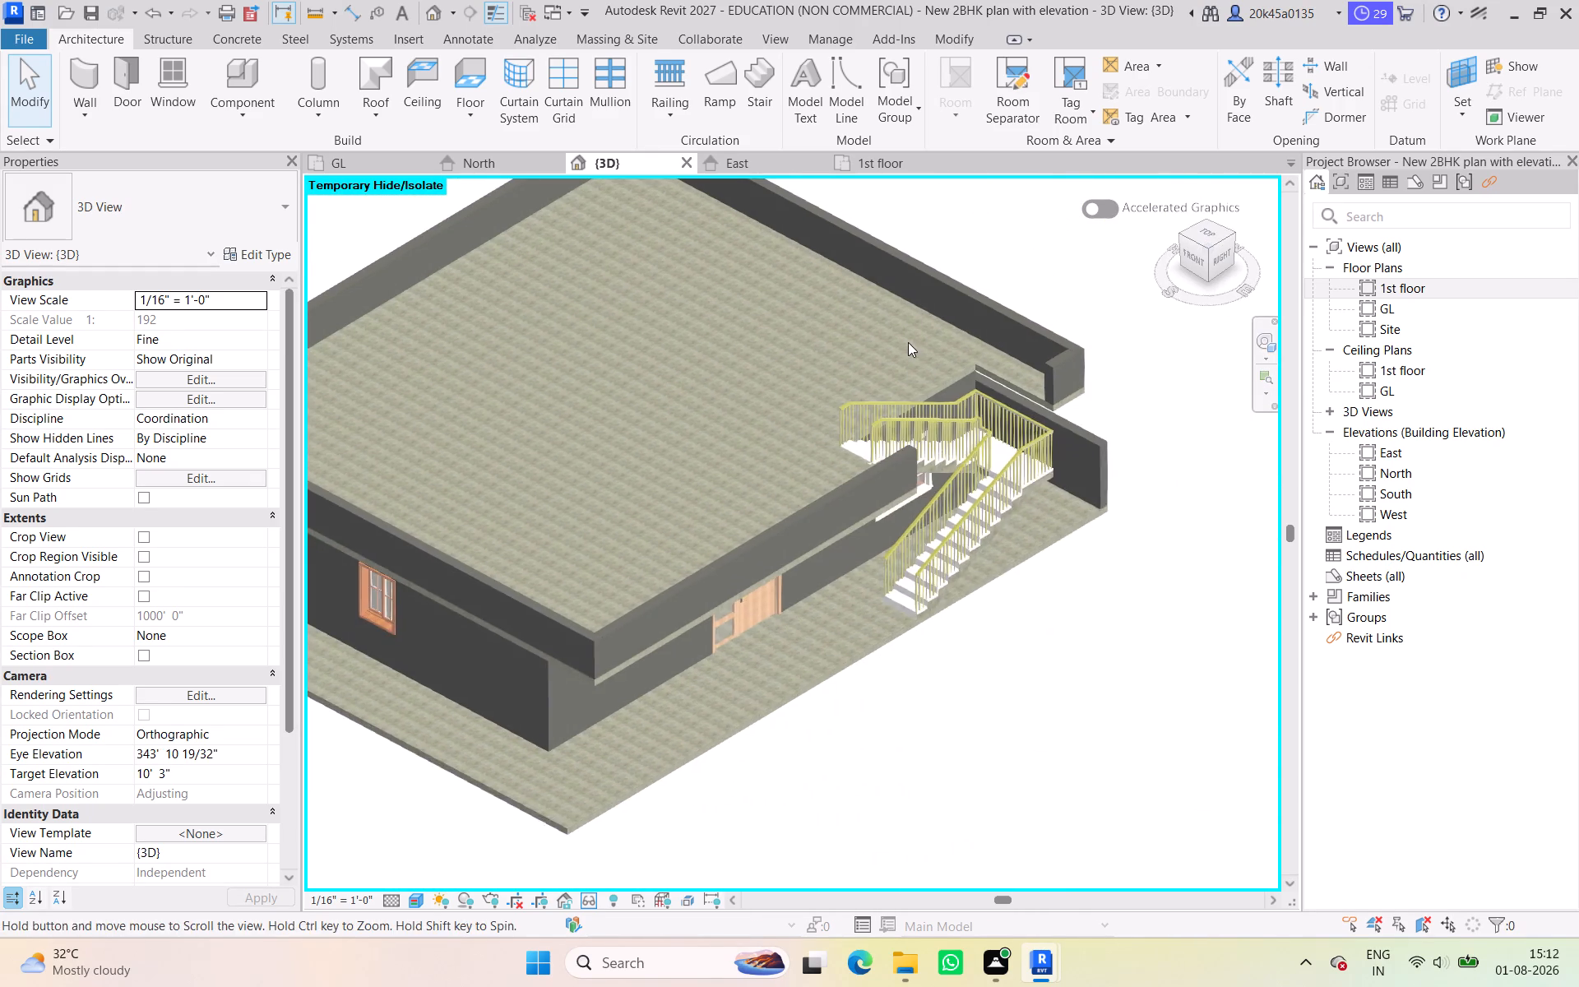
pyautogui.scroll(2, 742, 632)
pyautogui.moveTo(733, 625); pyautogui.dragTo(943, 552, button='middle')
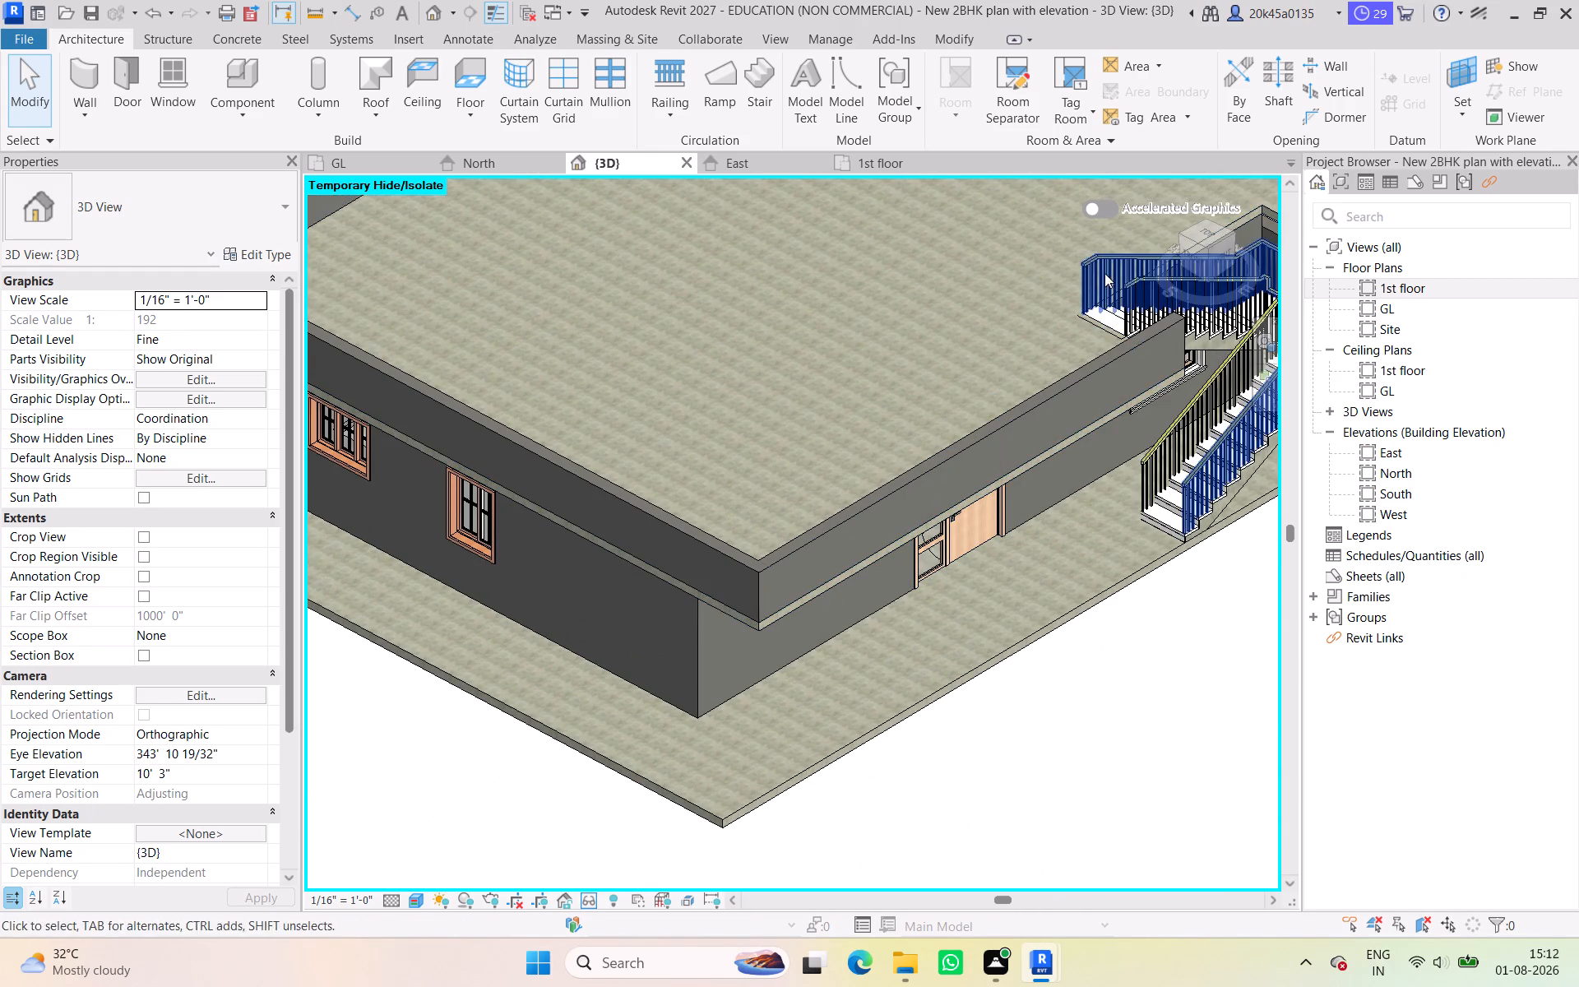
pyautogui.click(1224, 252)
pyautogui.scroll(4, 927, 347)
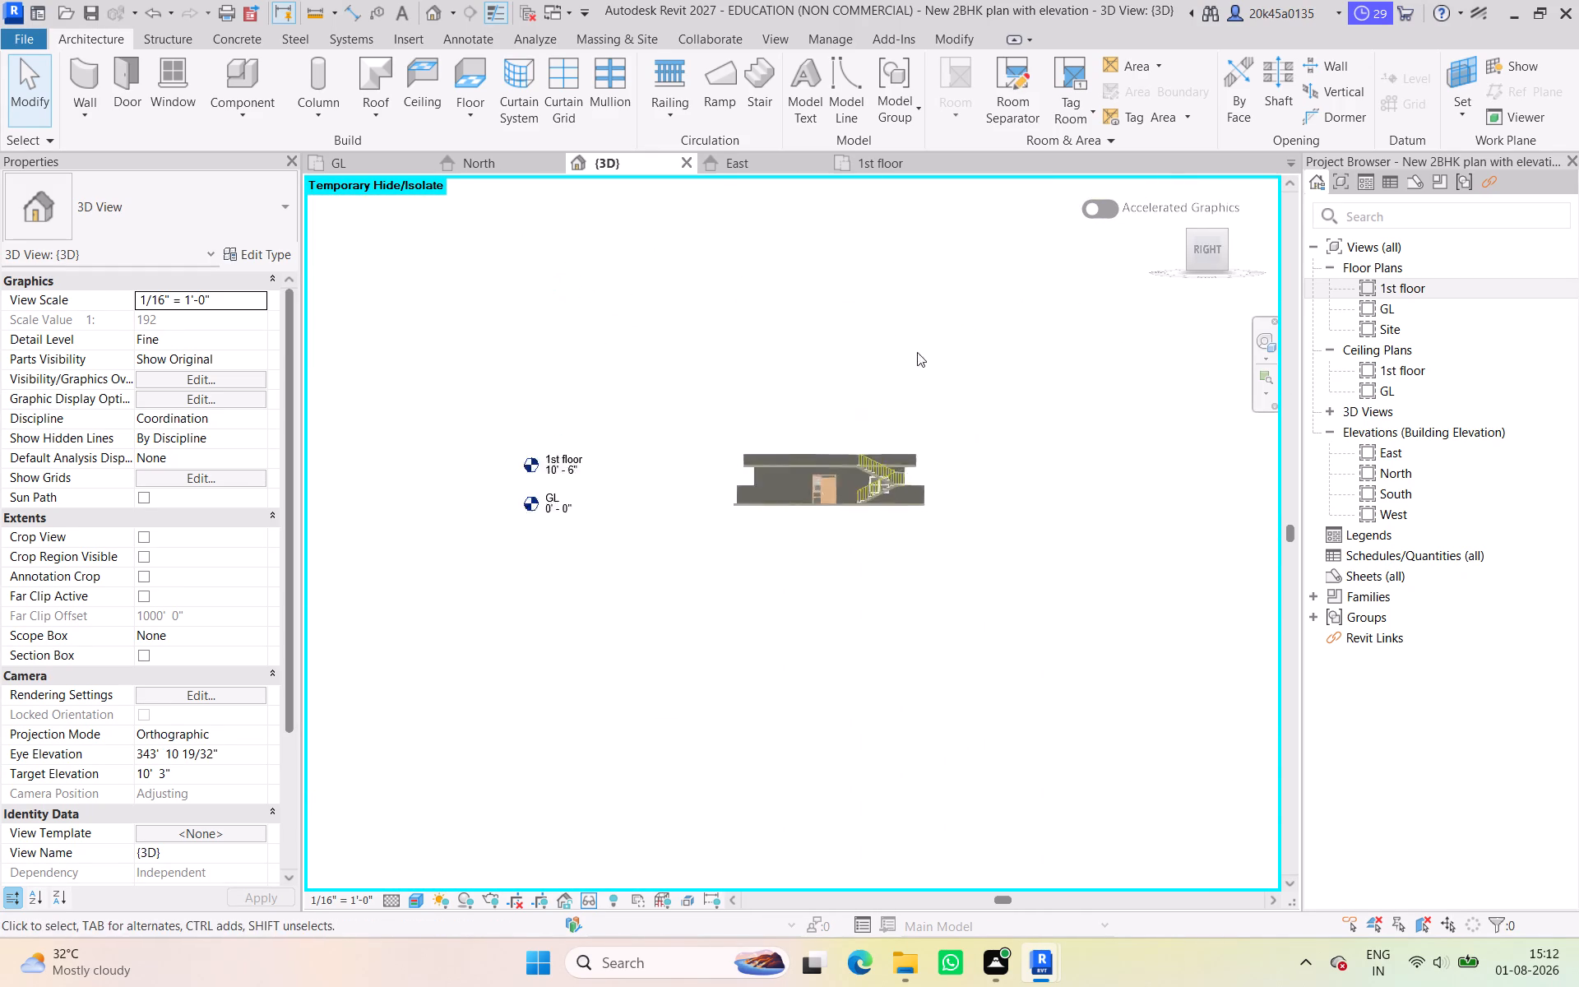
pyautogui.moveTo(909, 379); pyautogui.dragTo(873, 423, button='middle')
pyautogui.scroll(4, 859, 514)
pyautogui.moveTo(831, 489); pyautogui.dragTo(721, 488, button='middle')
pyautogui.scroll(4, 714, 535)
pyautogui.moveTo(691, 512); pyautogui.dragTo(661, 488, button='middle')
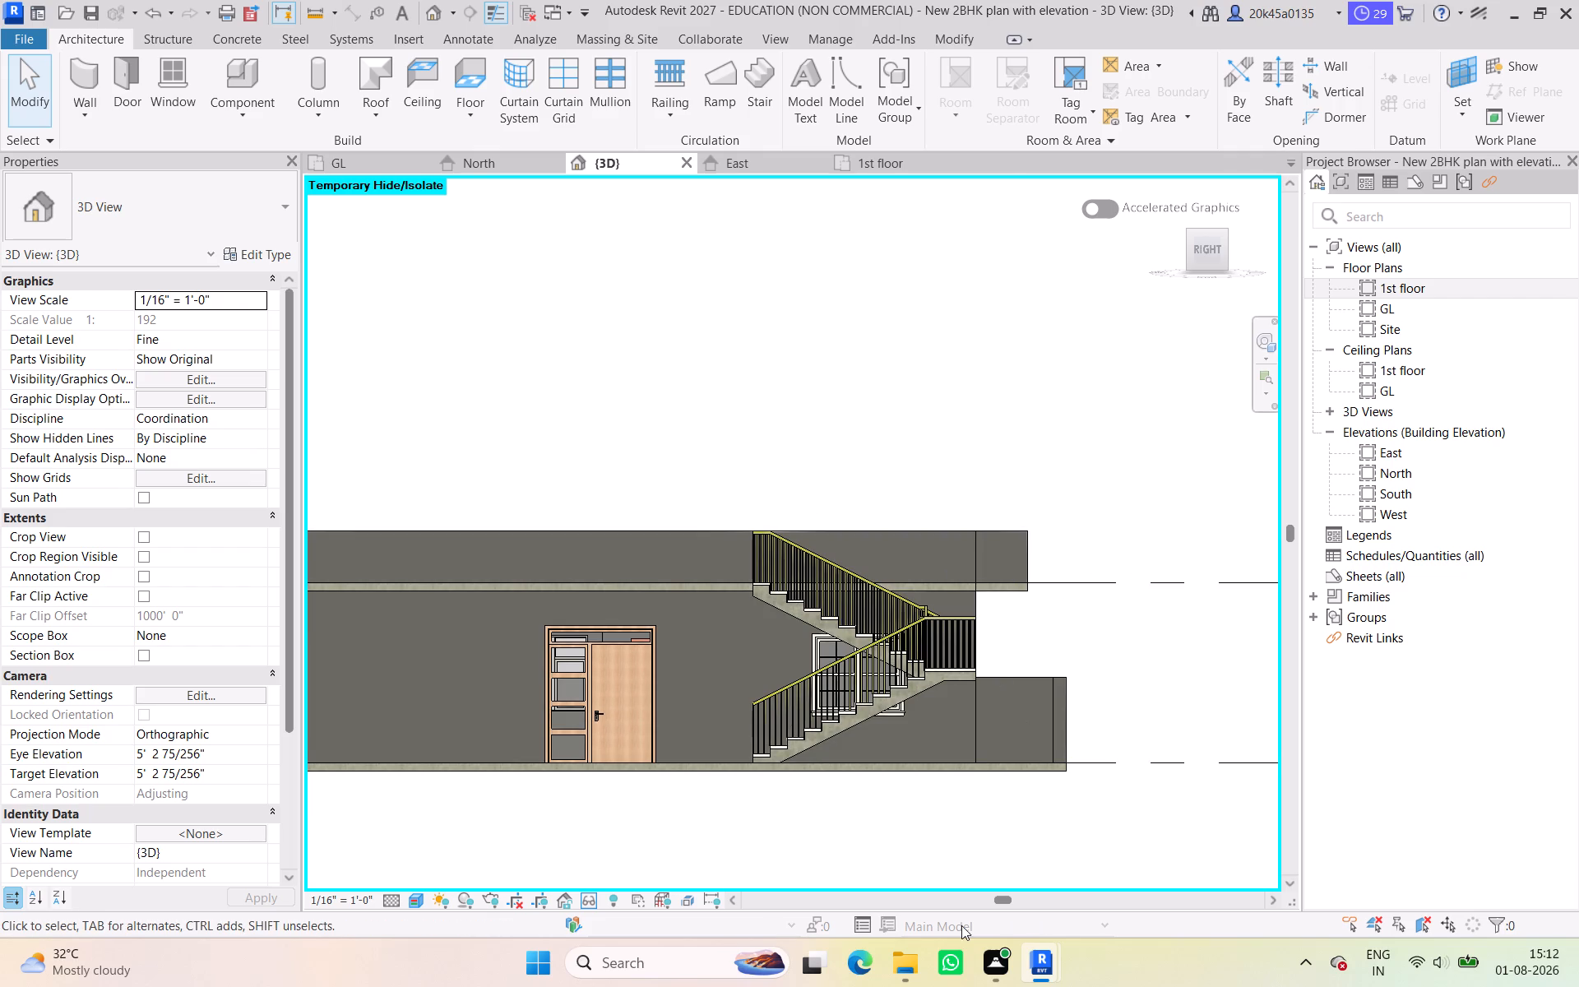
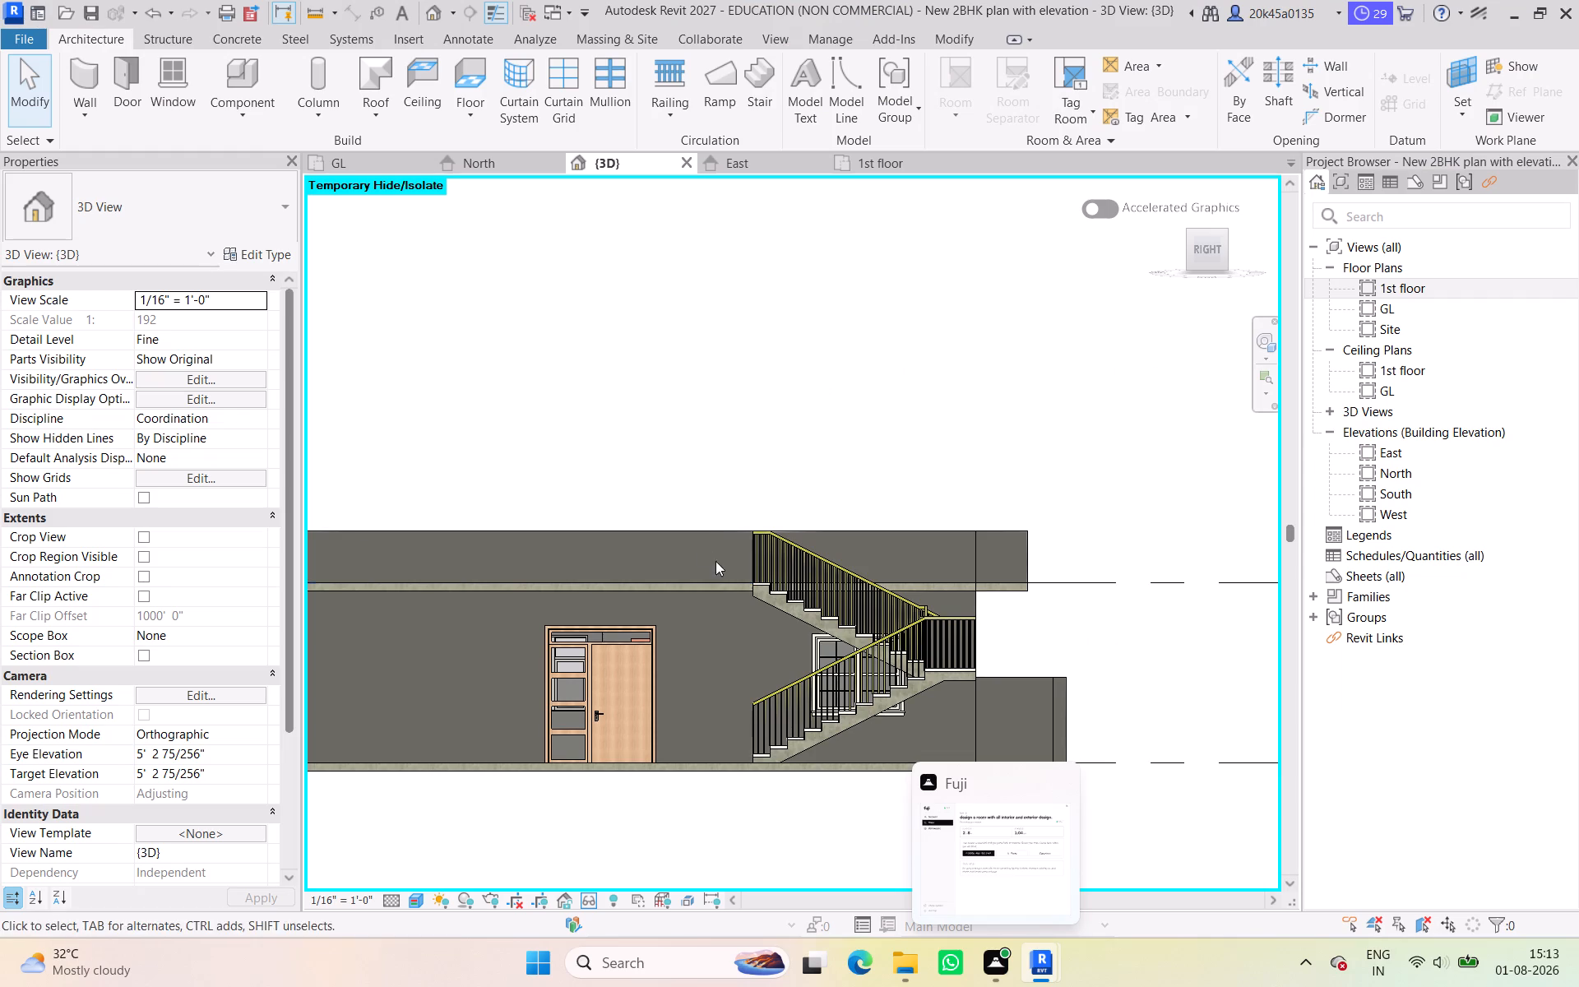
# Examine the whole house in 3D from above its front-right corner, including the roof parapet and the external stair.
pyautogui.click(720, 424)
pyautogui.moveTo(1206, 246); pyautogui.dragTo(1216, 266)
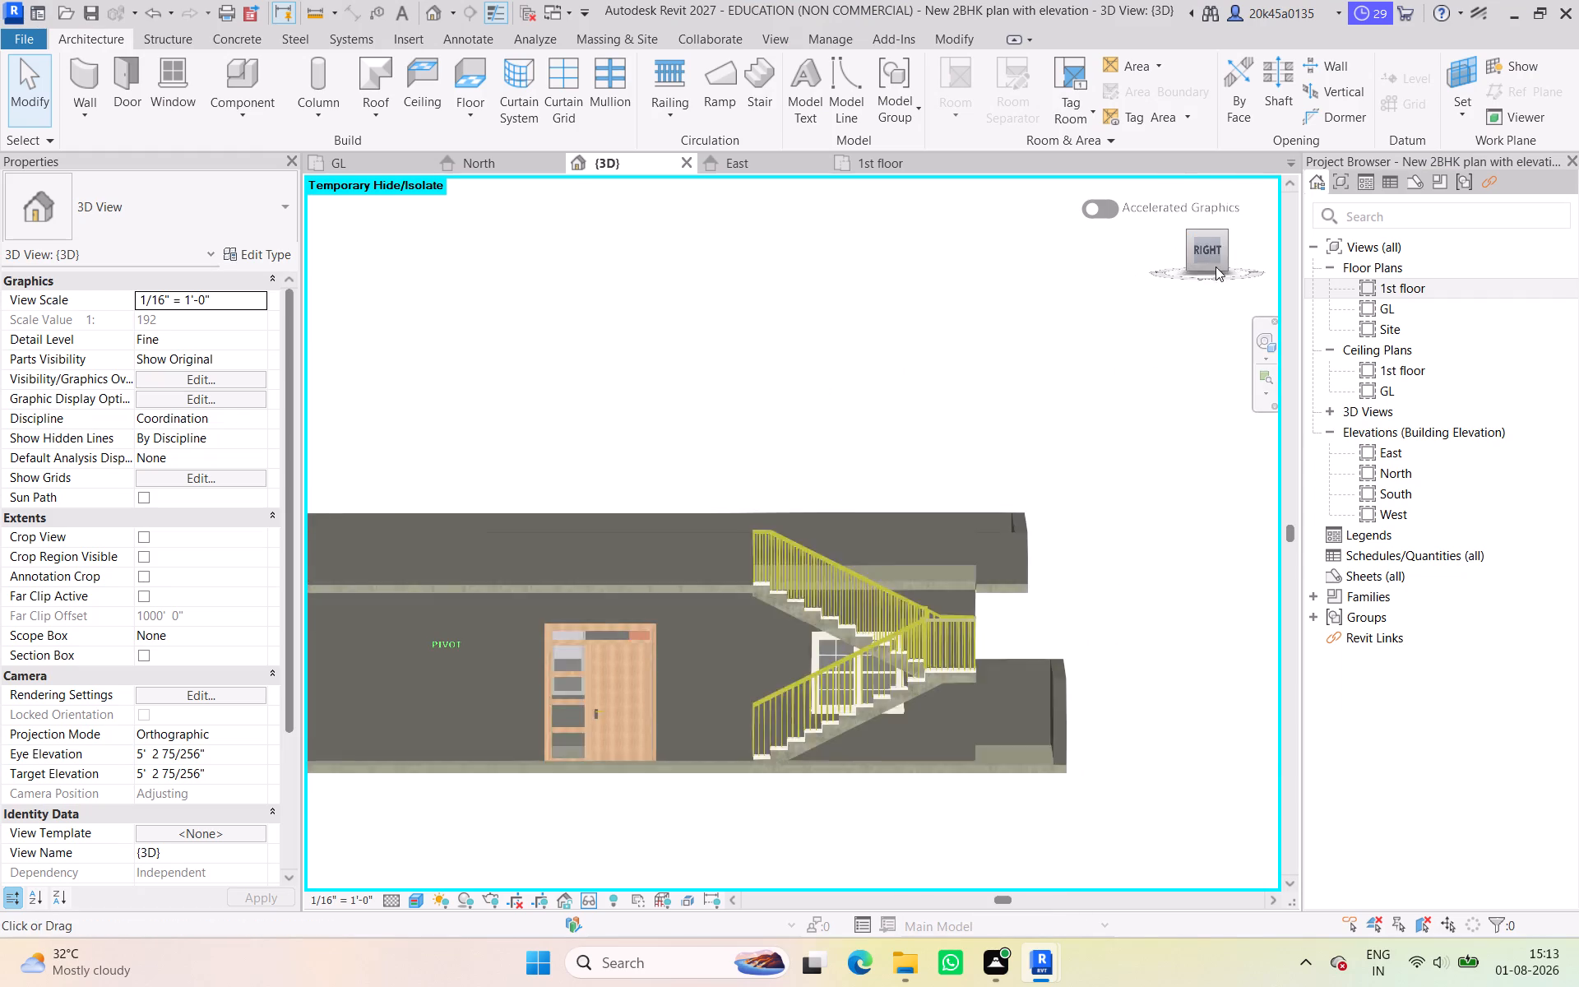
pyautogui.moveTo(1216, 266); pyautogui.dragTo(335, 300)
pyautogui.scroll(-2, 903, 369)
pyautogui.moveTo(903, 373); pyautogui.dragTo(1063, 356, button='middle')
pyautogui.scroll(-3, 999, 399)
pyautogui.moveTo(997, 401); pyautogui.dragTo(940, 369, button='middle')
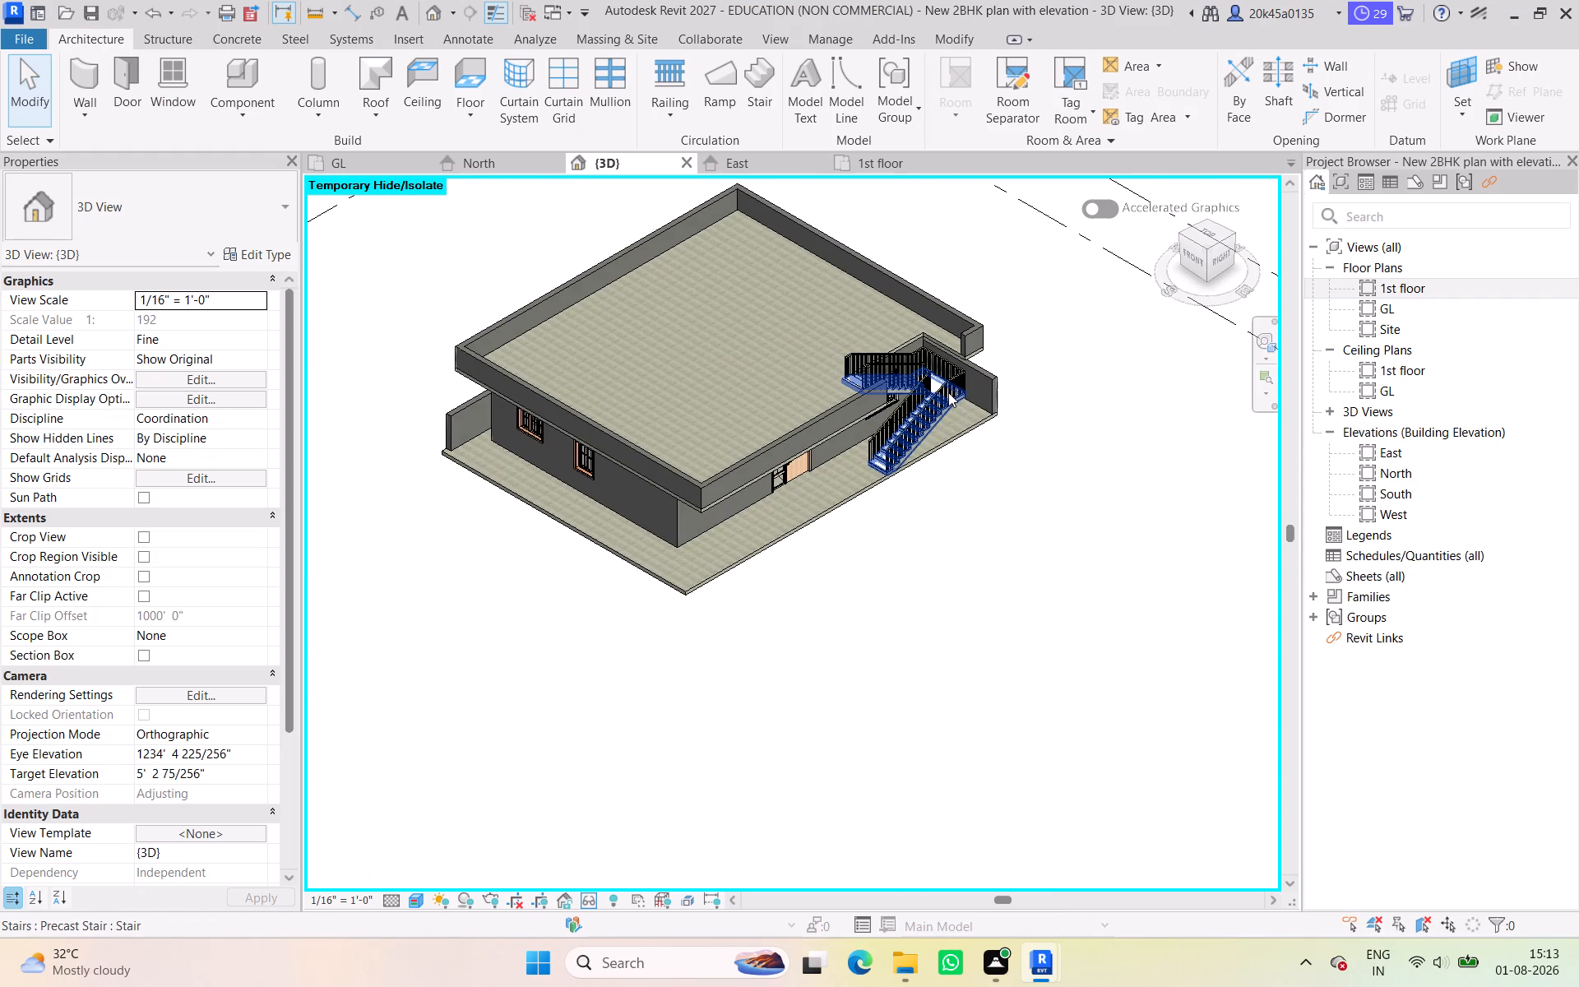
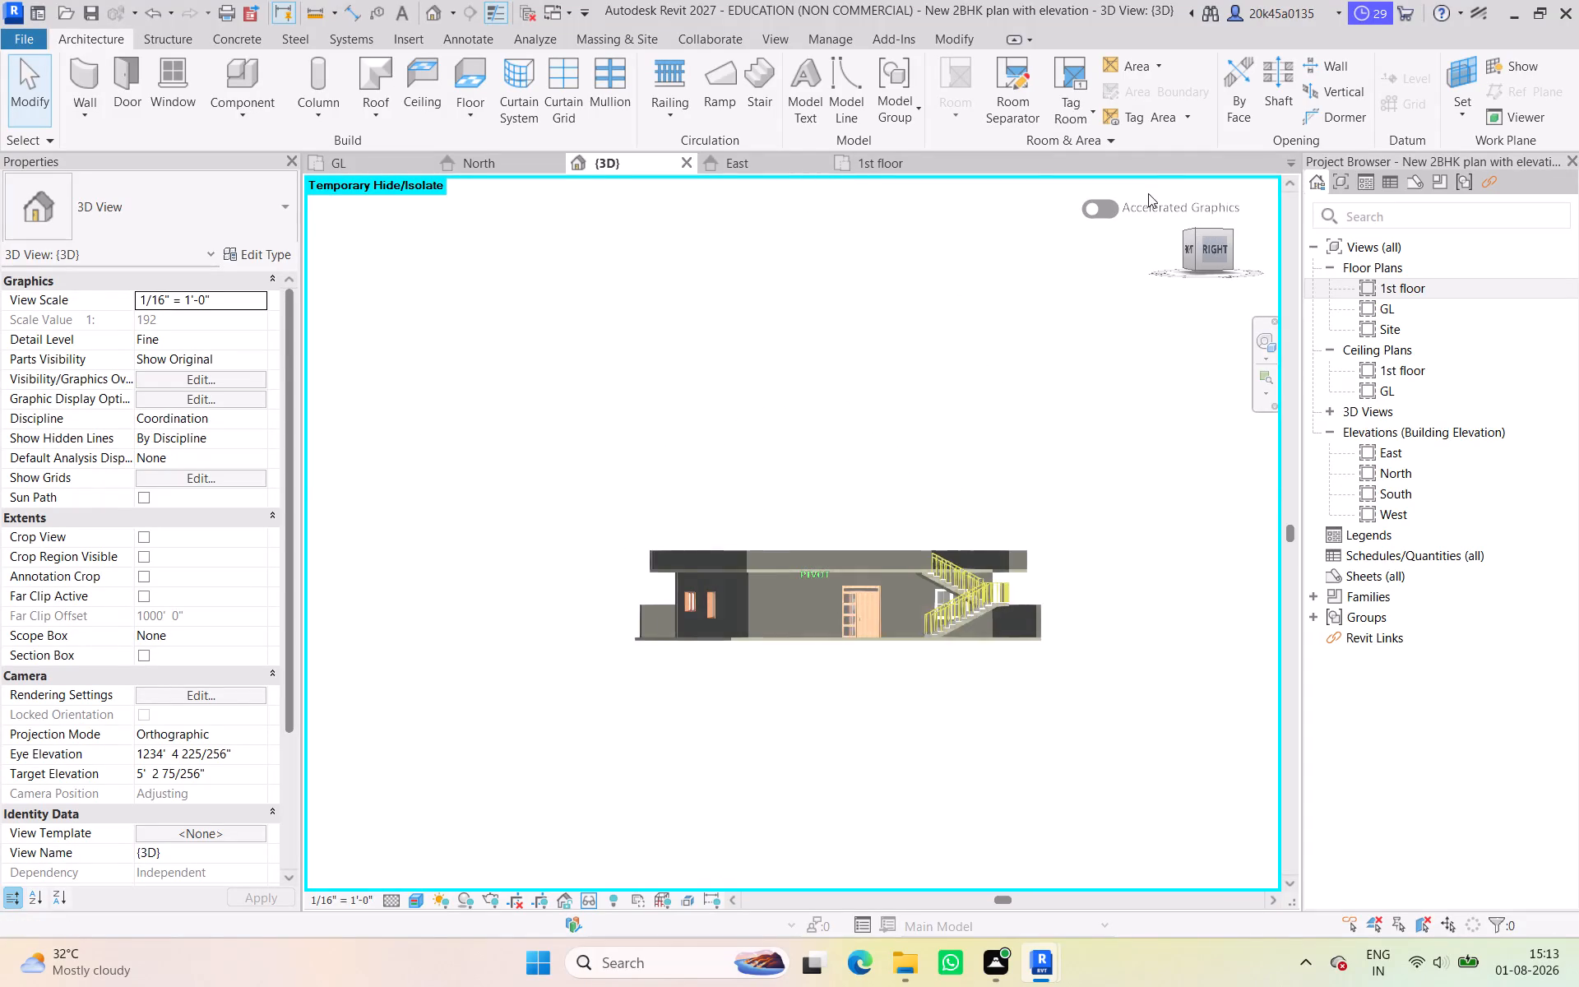
# Examine the house in 3D from above and from the front and right sides, including the external stair and windows.
pyautogui.scroll(4, 899, 591)
pyautogui.moveTo(887, 568); pyautogui.dragTo(783, 711, button='middle')
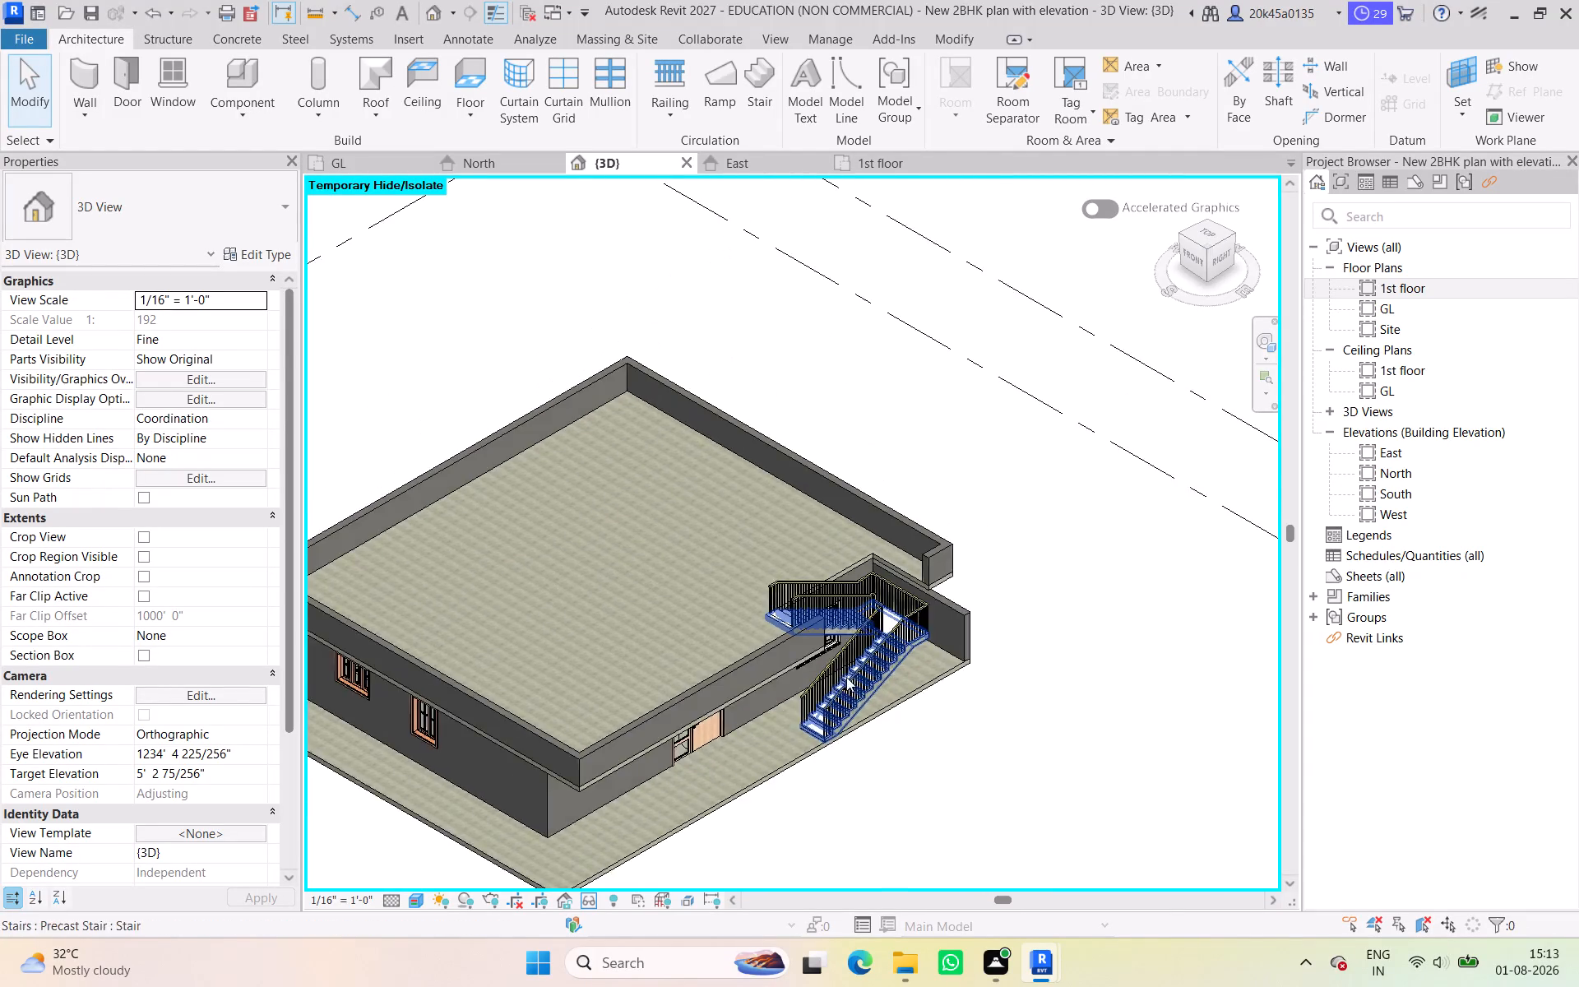
pyautogui.scroll(5, 850, 668)
pyautogui.moveTo(852, 650); pyautogui.dragTo(807, 727, button='middle')
pyautogui.scroll(5, 825, 666)
pyautogui.scroll(-11, 823, 656)
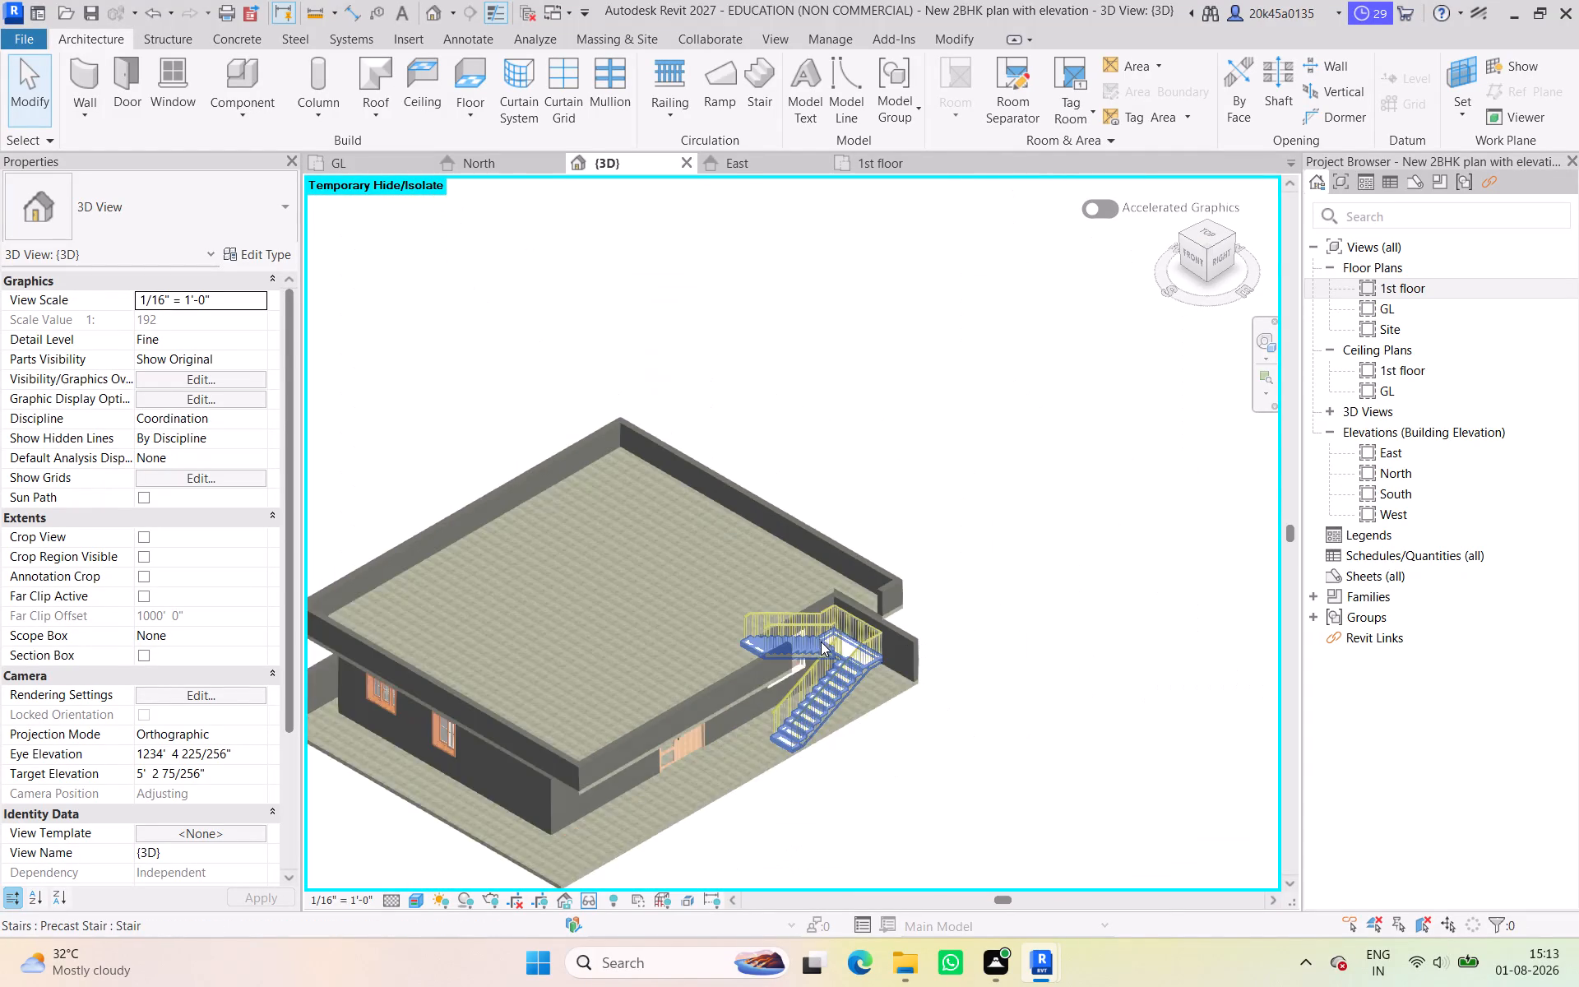
pyautogui.moveTo(821, 638); pyautogui.dragTo(879, 517, button='middle')
pyautogui.moveTo(1225, 249); pyautogui.dragTo(344, 253)
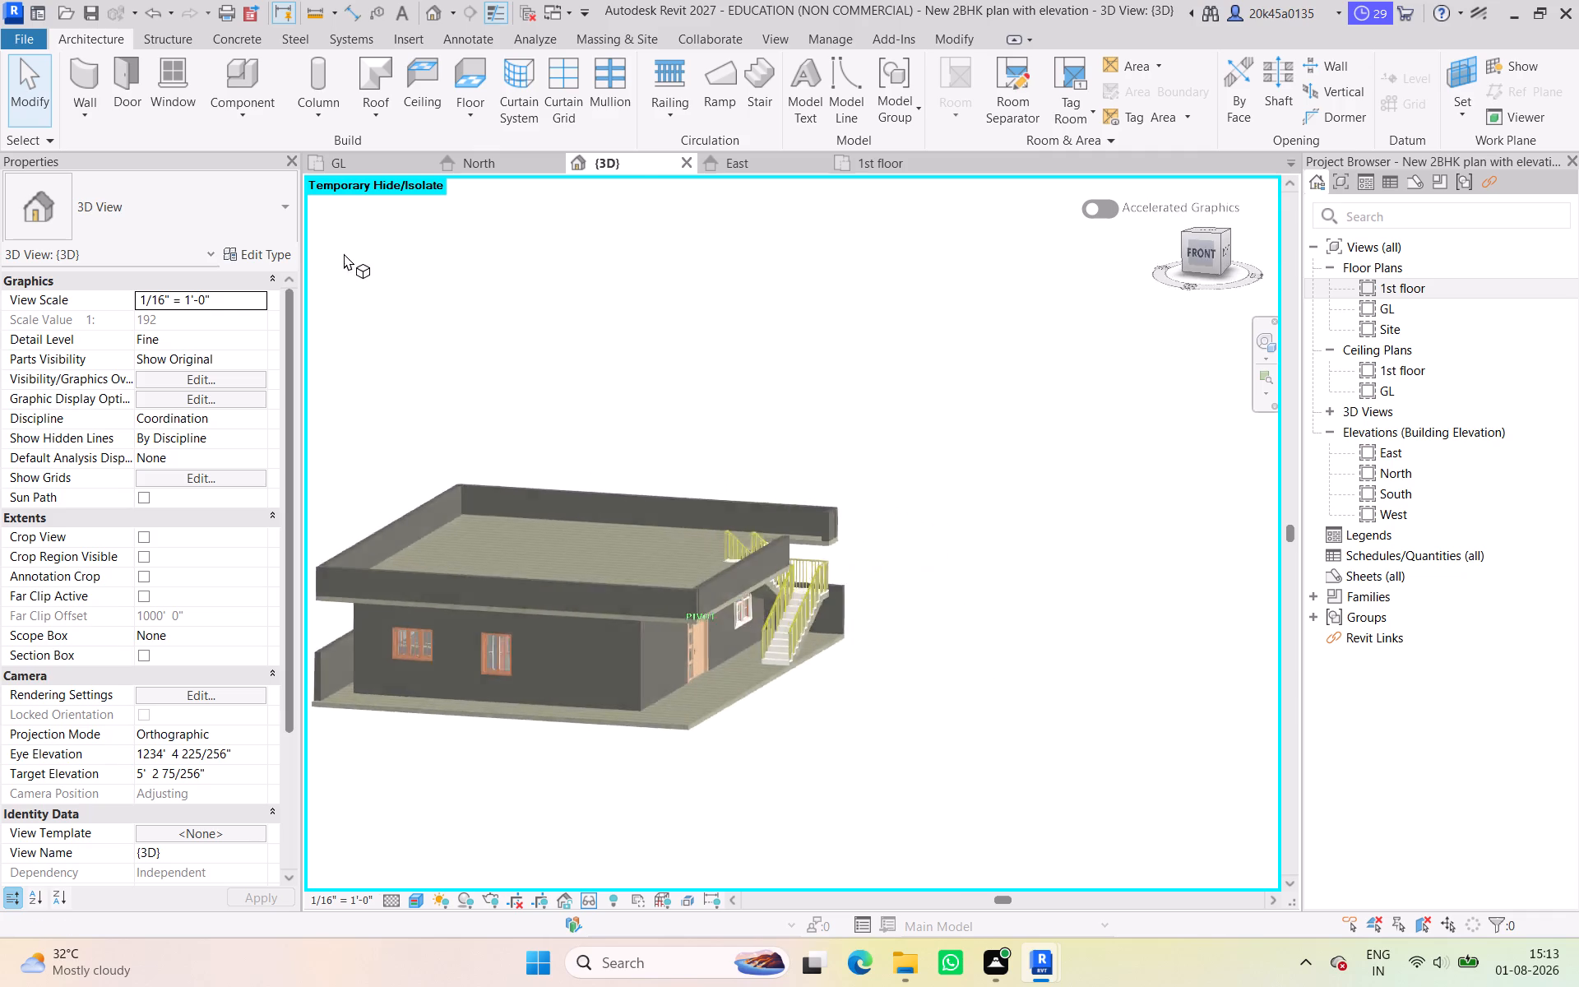
pyautogui.moveTo(344, 253); pyautogui.dragTo(1243, 243)
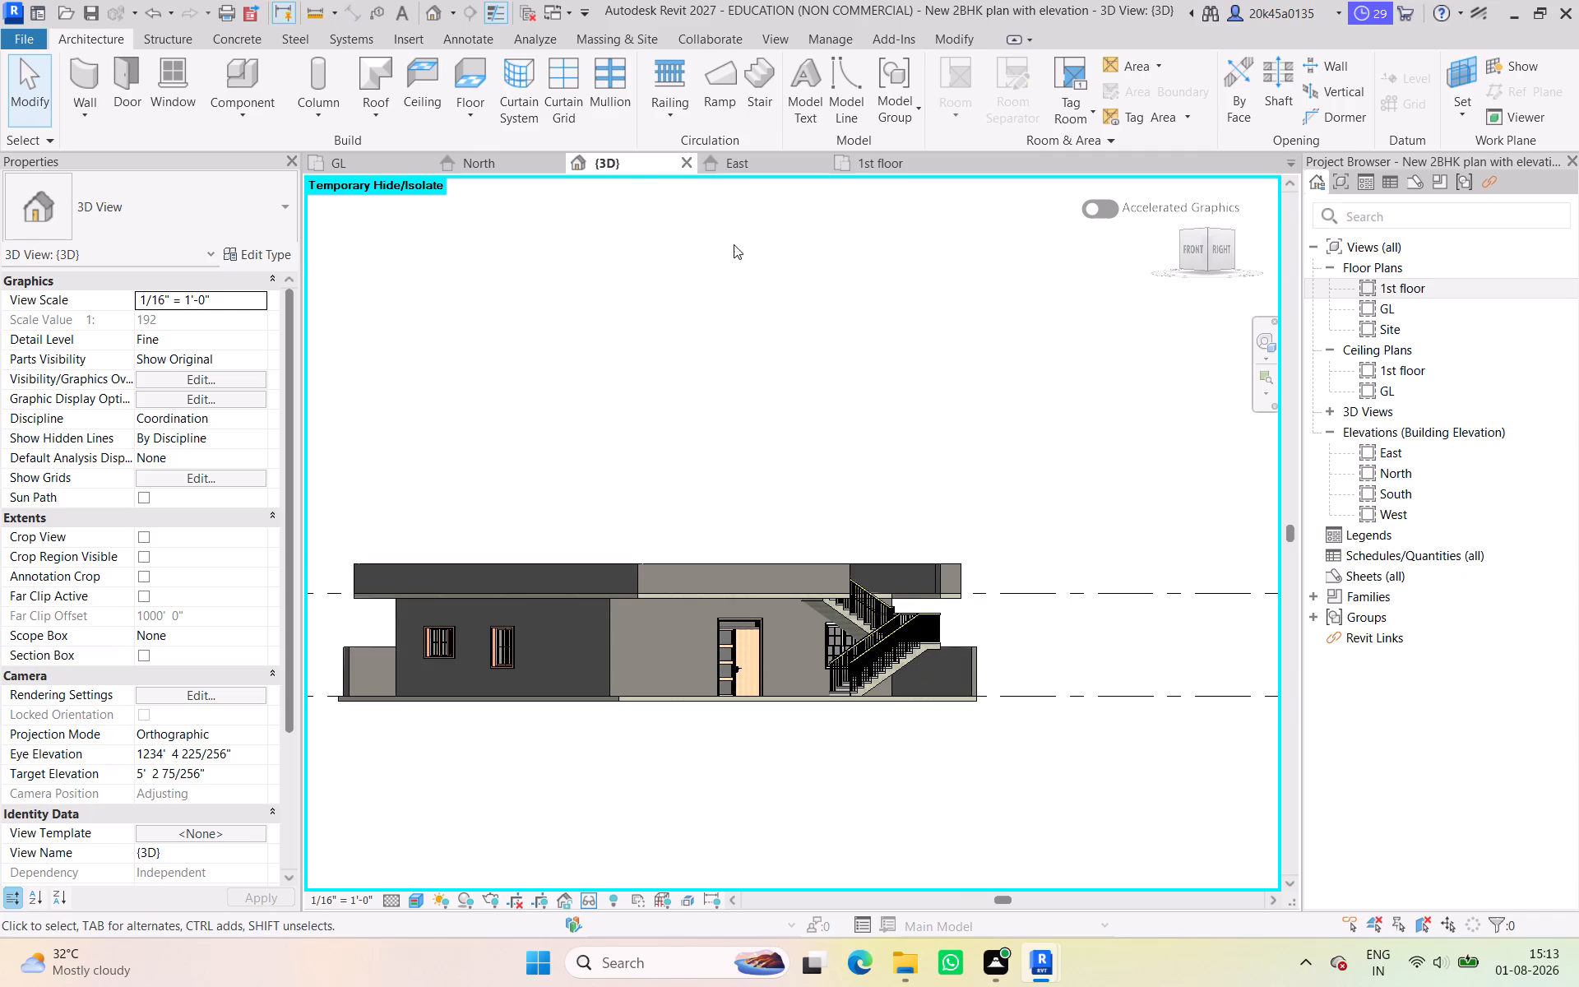
# Bring up the GL floor plan around the southeast corner room with the unequal double-leaf door.
pyautogui.click(381, 163)
pyautogui.scroll(3, 898, 558)
pyautogui.moveTo(865, 542); pyautogui.dragTo(829, 526, button='middle')
pyautogui.scroll(4, 827, 555)
pyautogui.moveTo(822, 555); pyautogui.dragTo(820, 624, button='middle')
pyautogui.scroll(4, 776, 618)
pyautogui.moveTo(758, 603); pyautogui.dragTo(602, 653, button='middle')
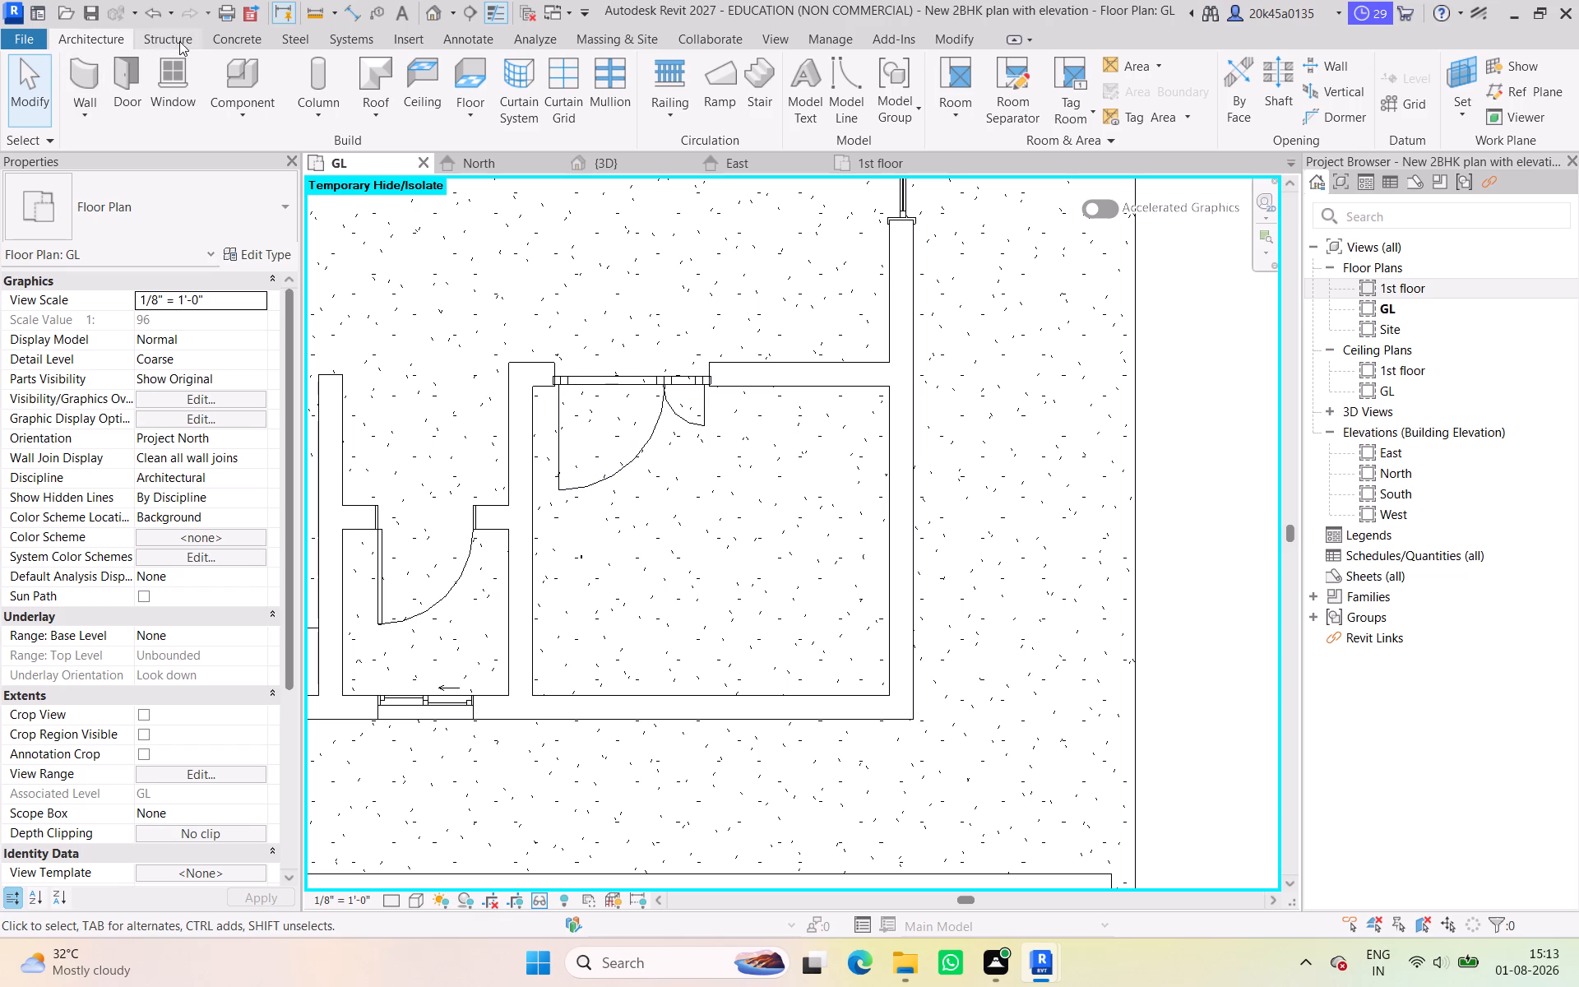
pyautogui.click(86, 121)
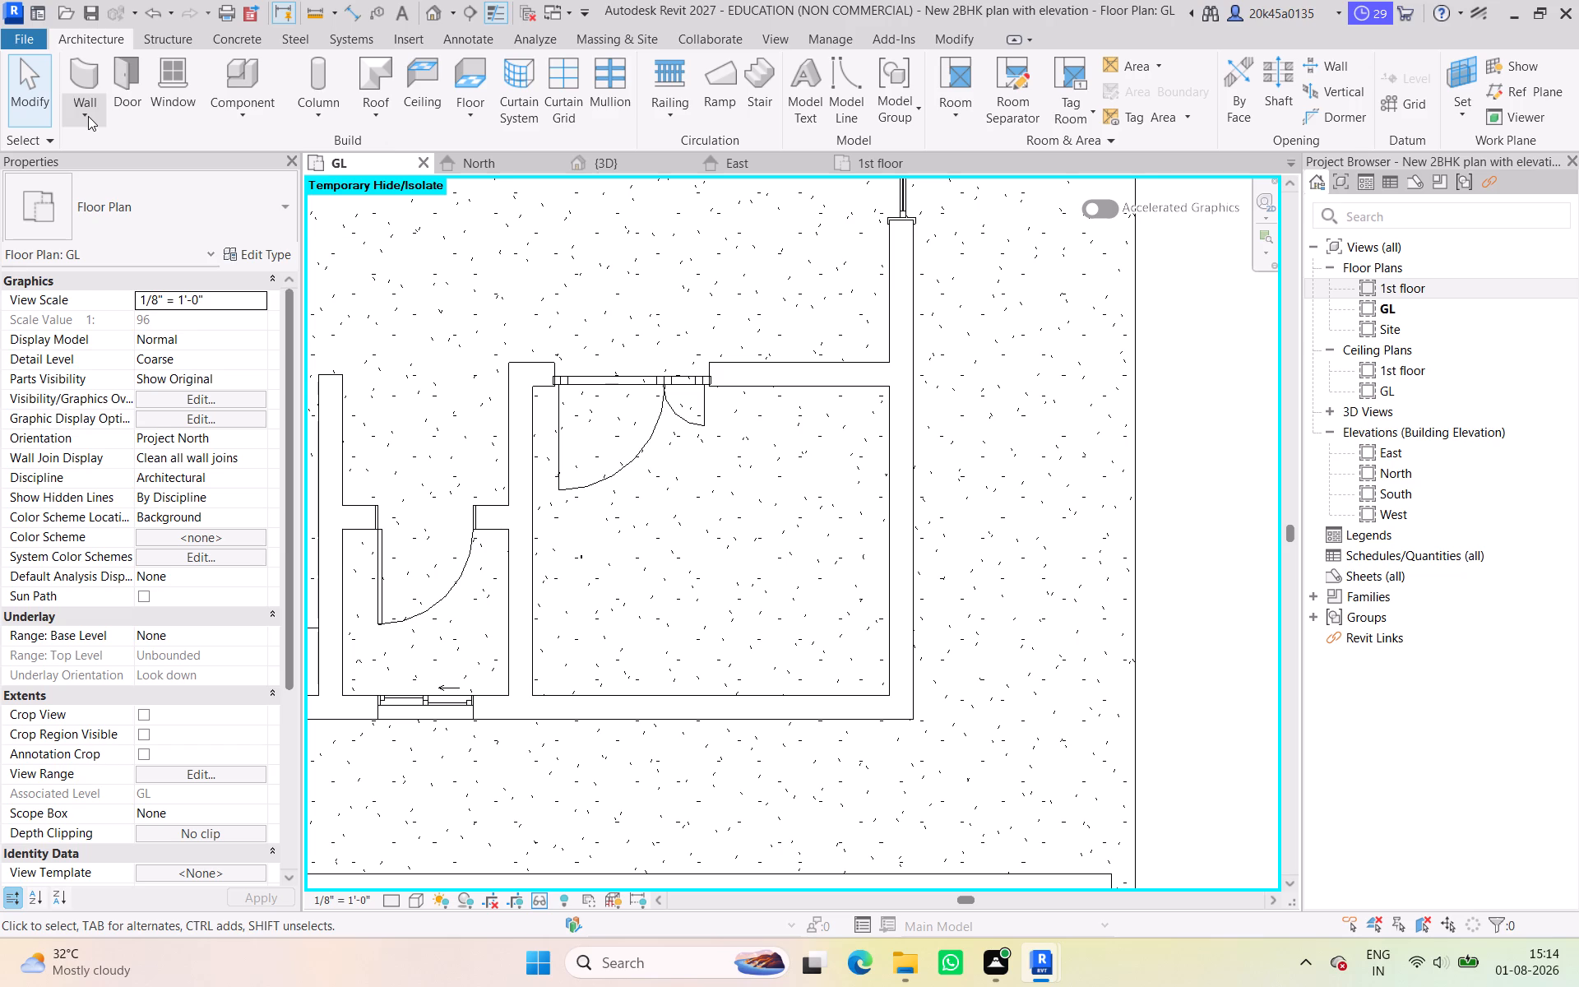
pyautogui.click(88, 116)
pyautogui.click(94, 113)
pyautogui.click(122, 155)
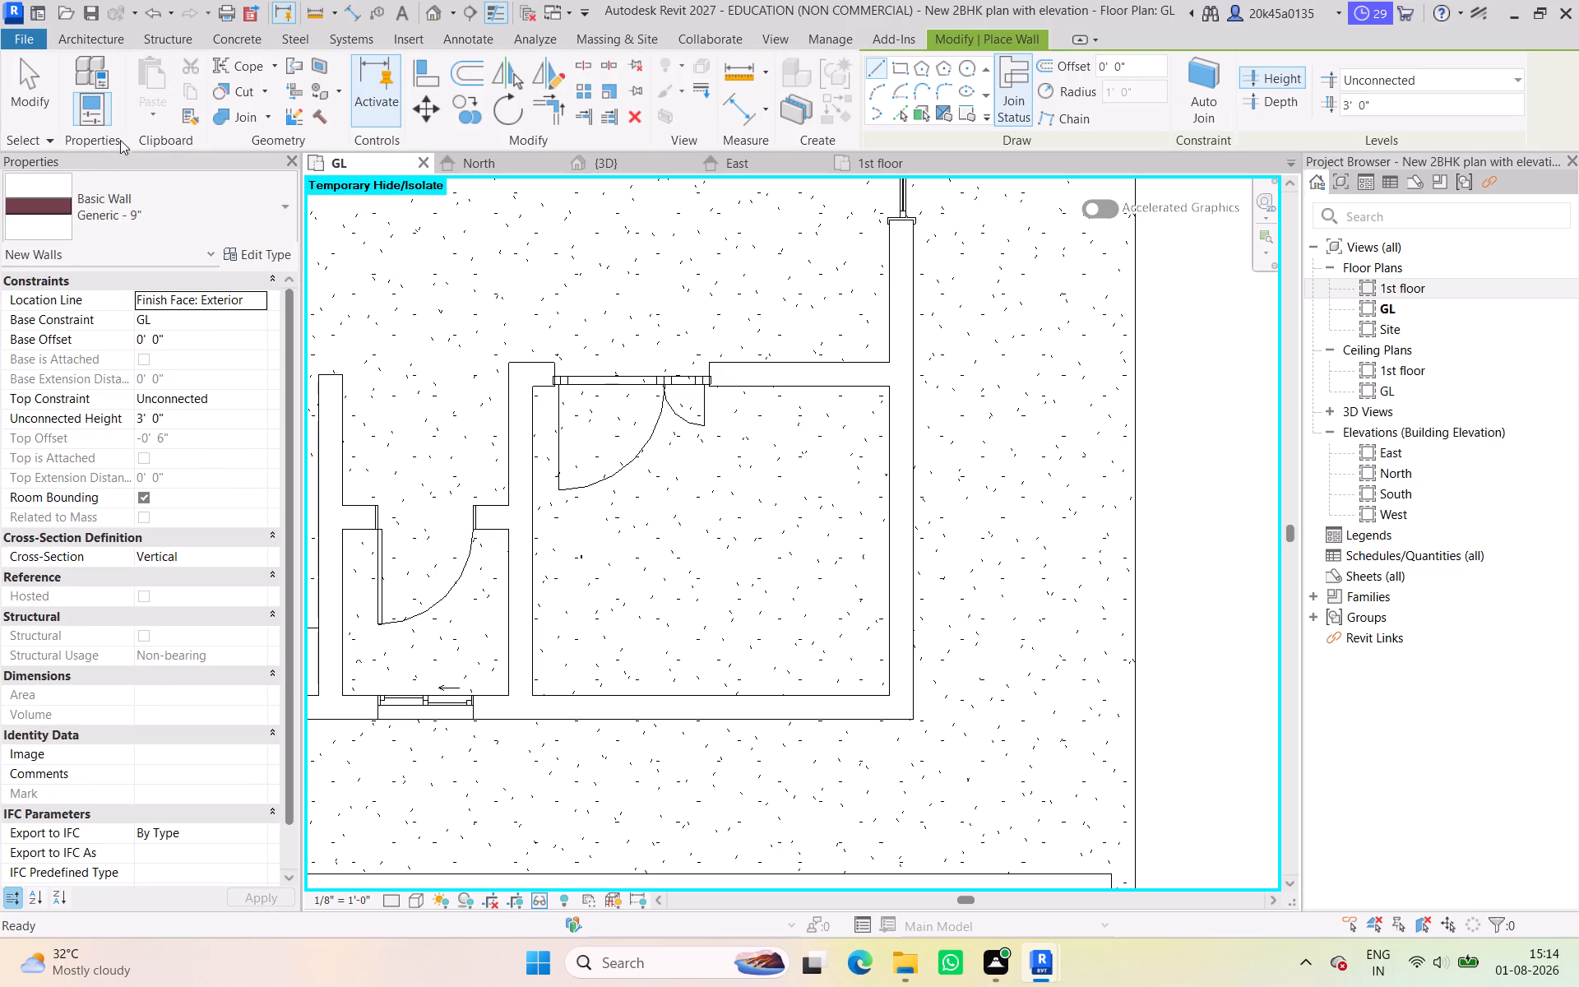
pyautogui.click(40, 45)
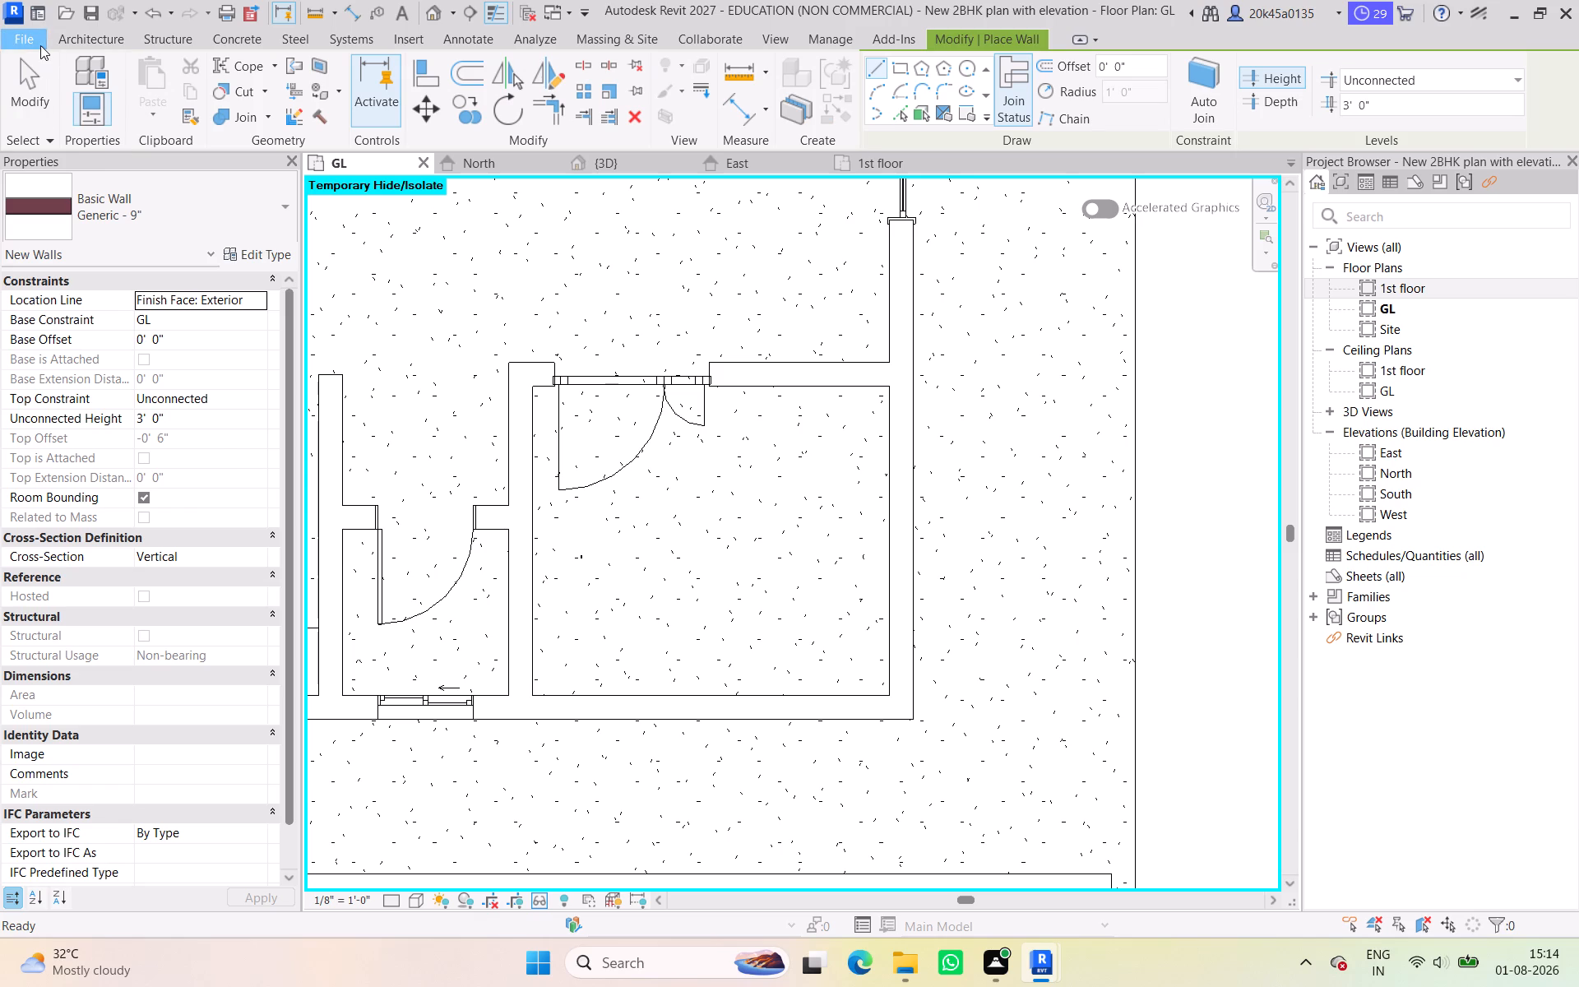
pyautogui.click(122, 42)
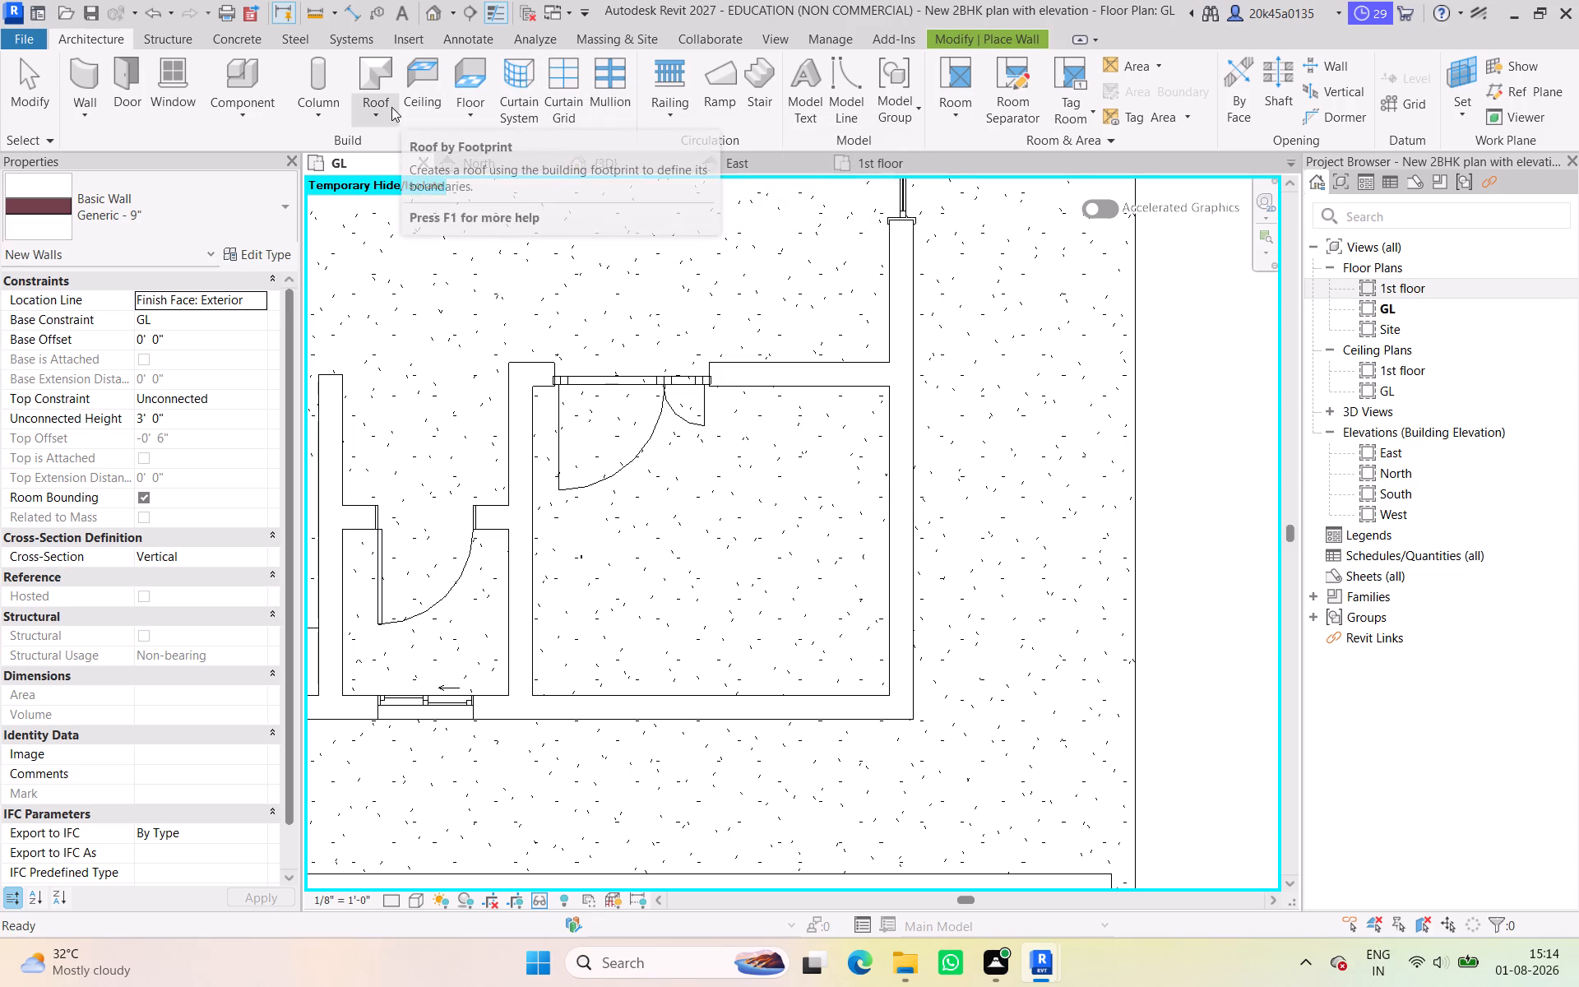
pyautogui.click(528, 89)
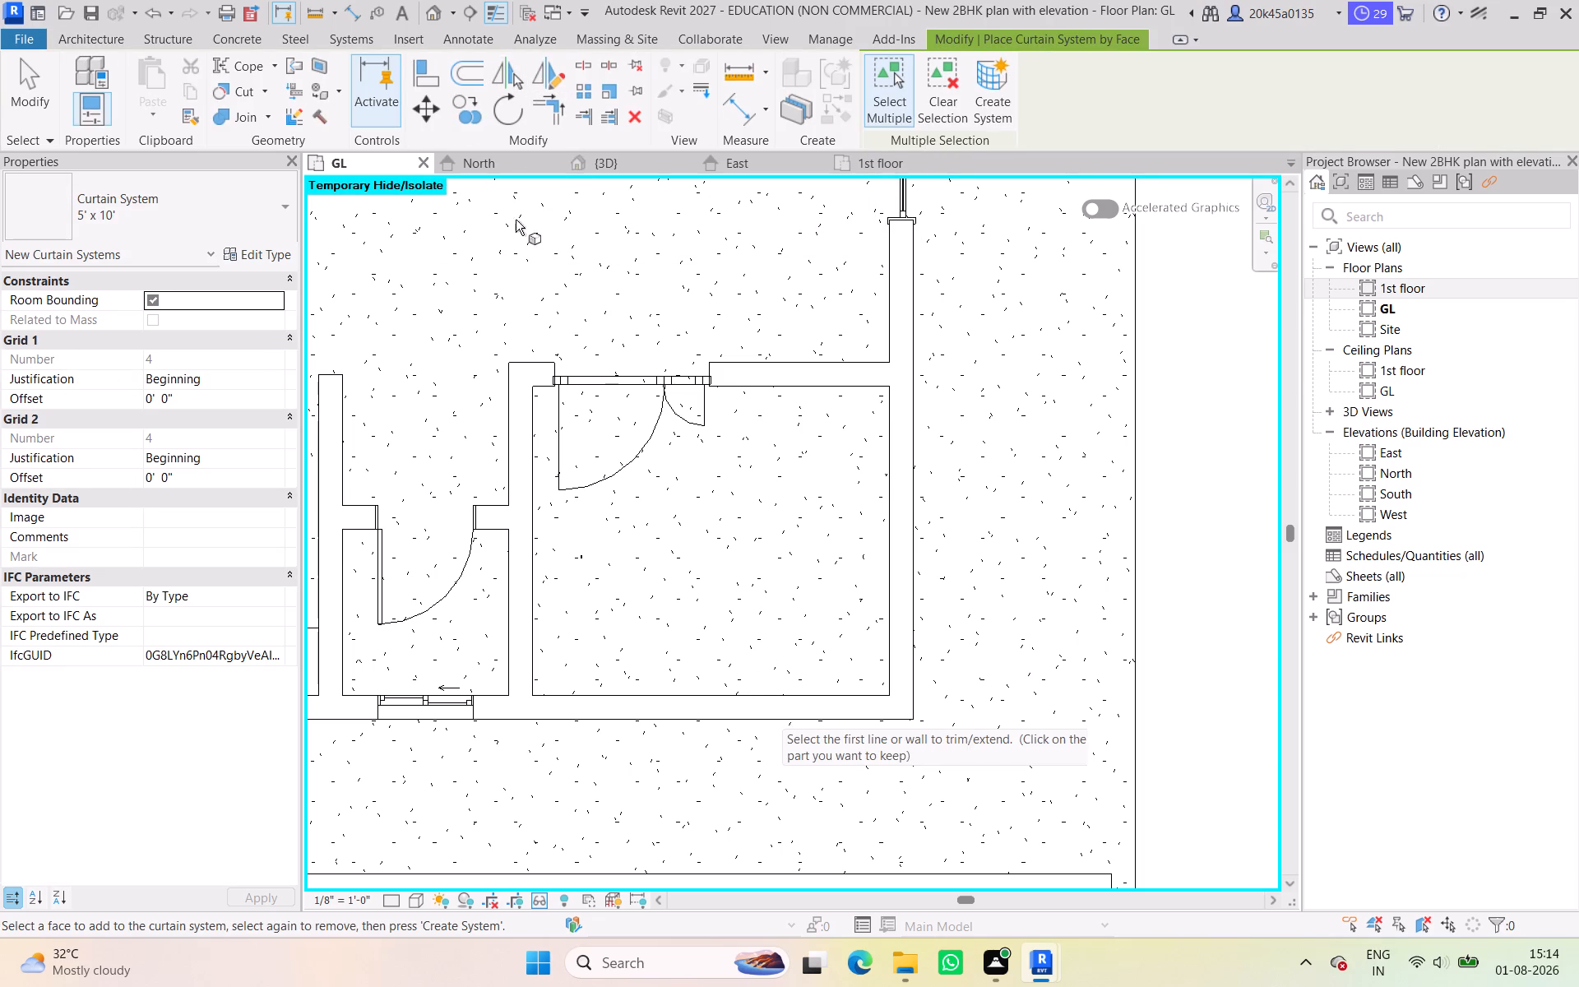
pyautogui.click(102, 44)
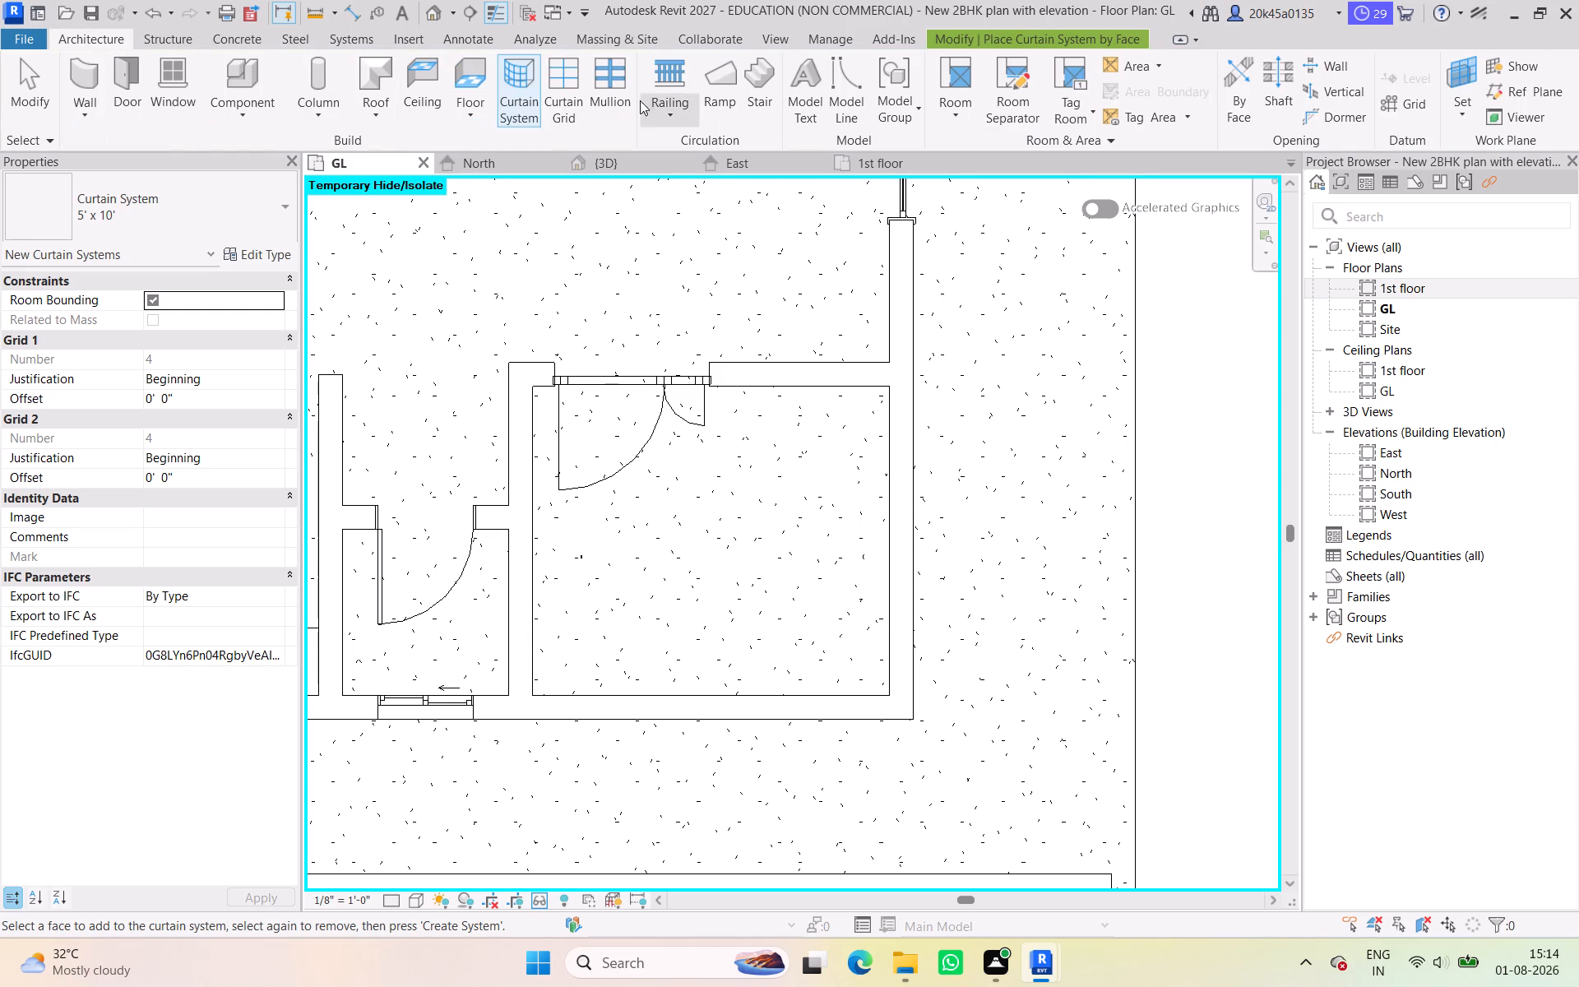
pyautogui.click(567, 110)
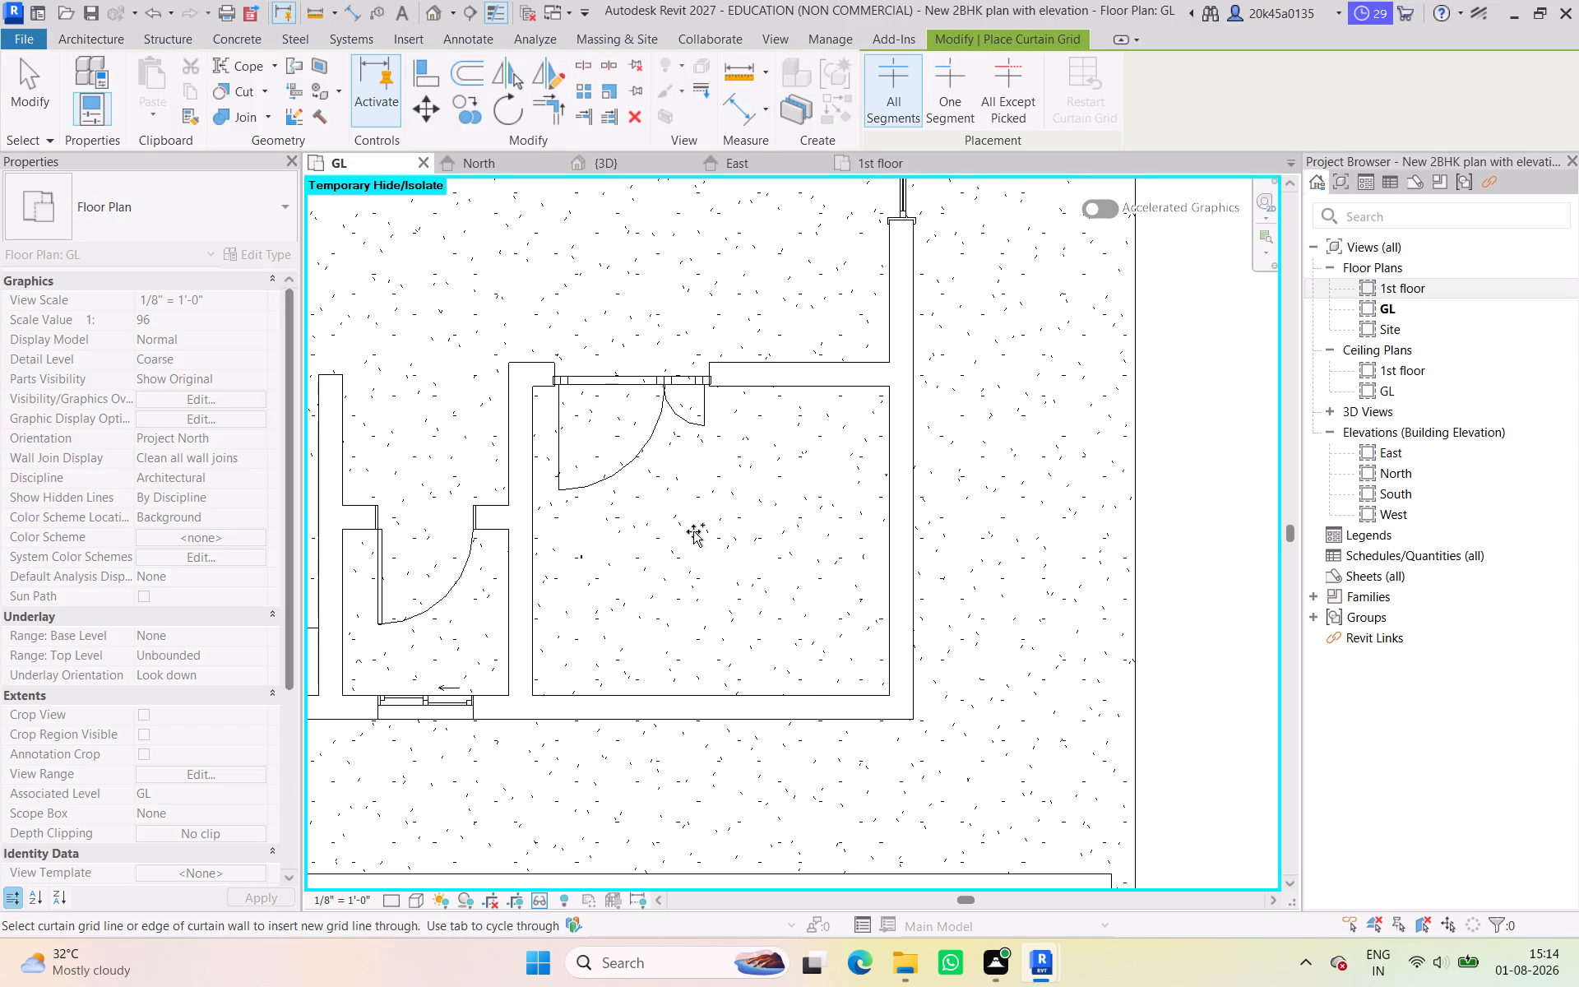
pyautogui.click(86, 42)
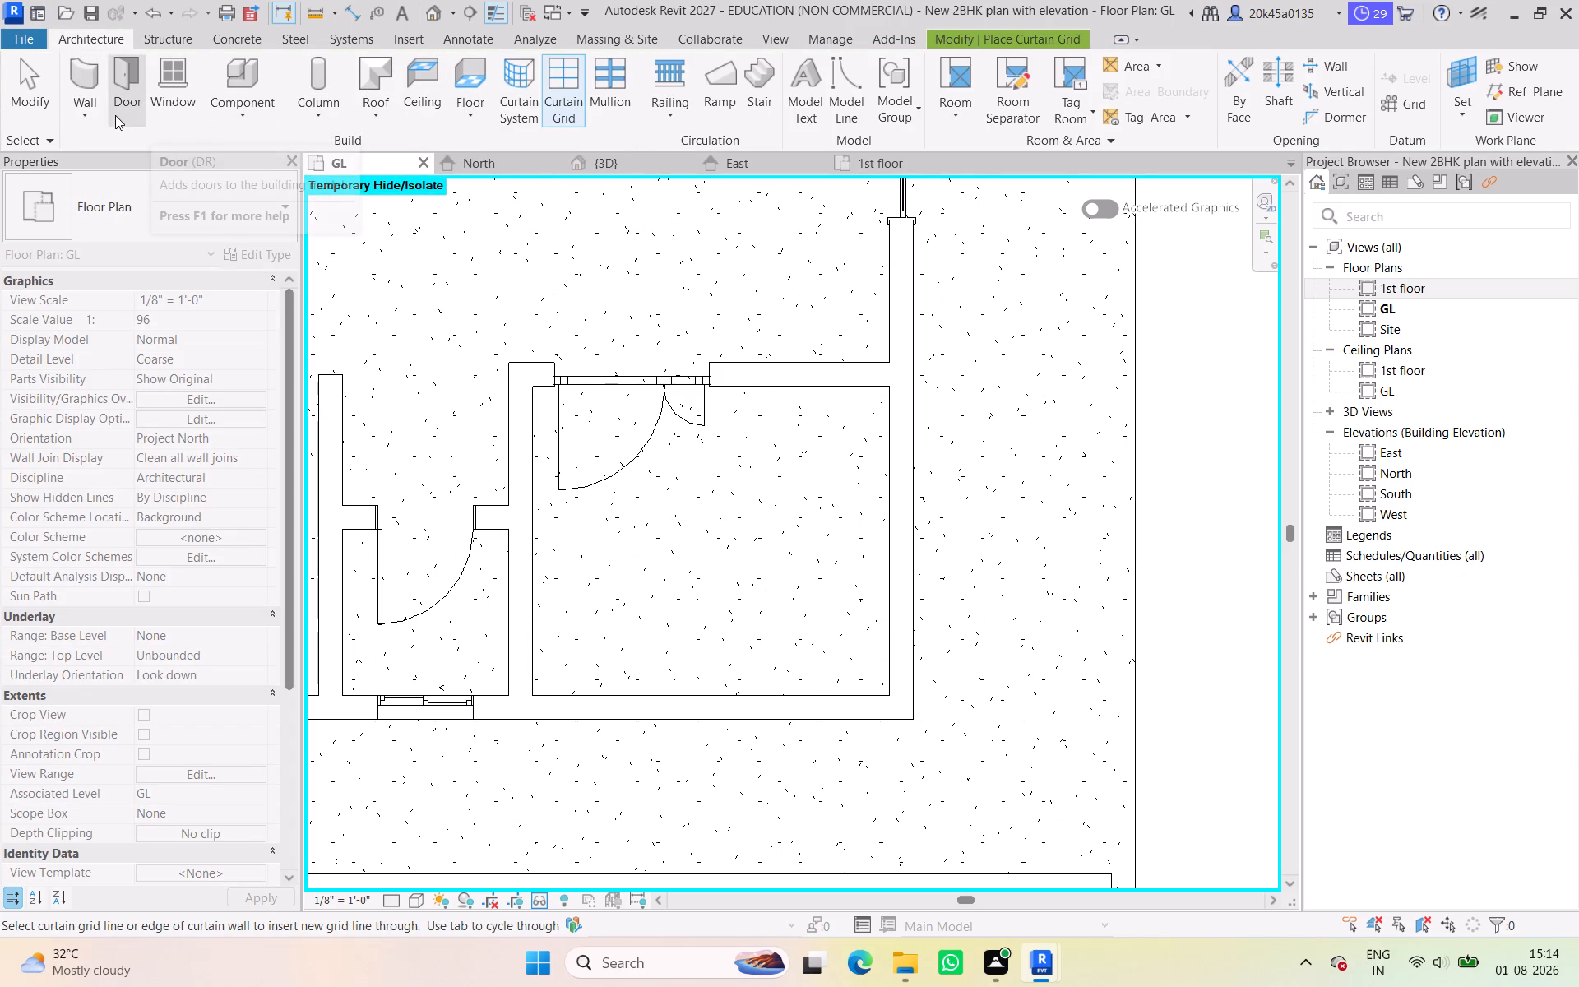
# Draw a Curtain Wall 1 about 11' 7 1/2" long on the corner room's south wall, with 6' unconnected height and 2' 6" base offset.
pyautogui.click(85, 113)
pyautogui.click(113, 151)
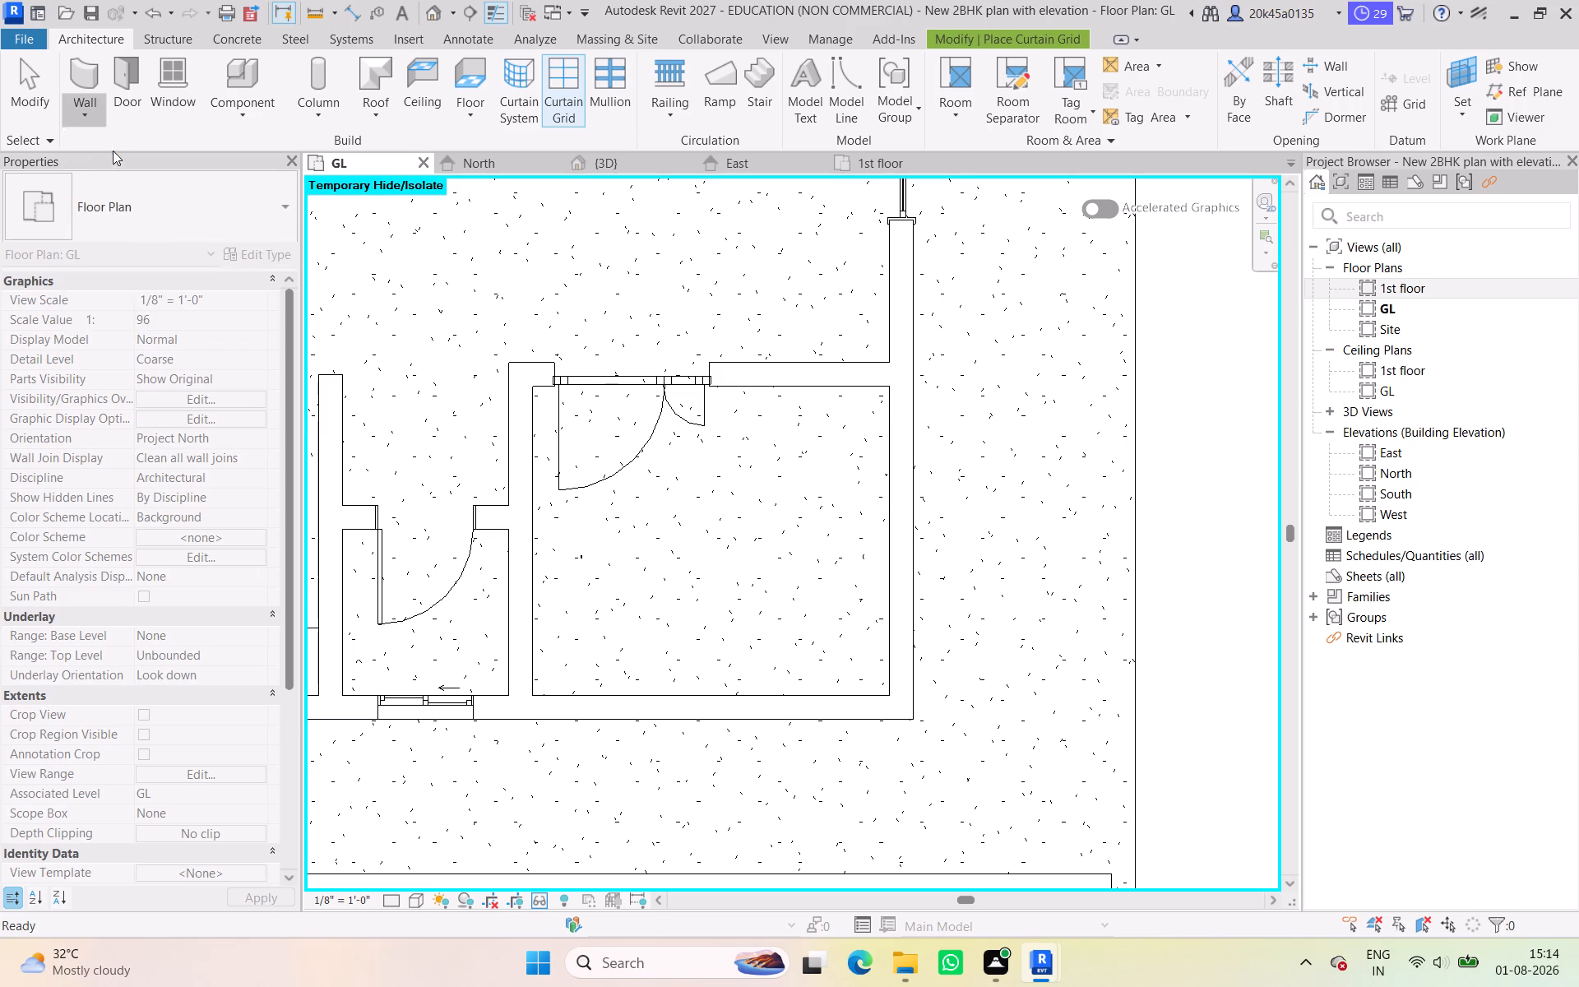
pyautogui.click(111, 210)
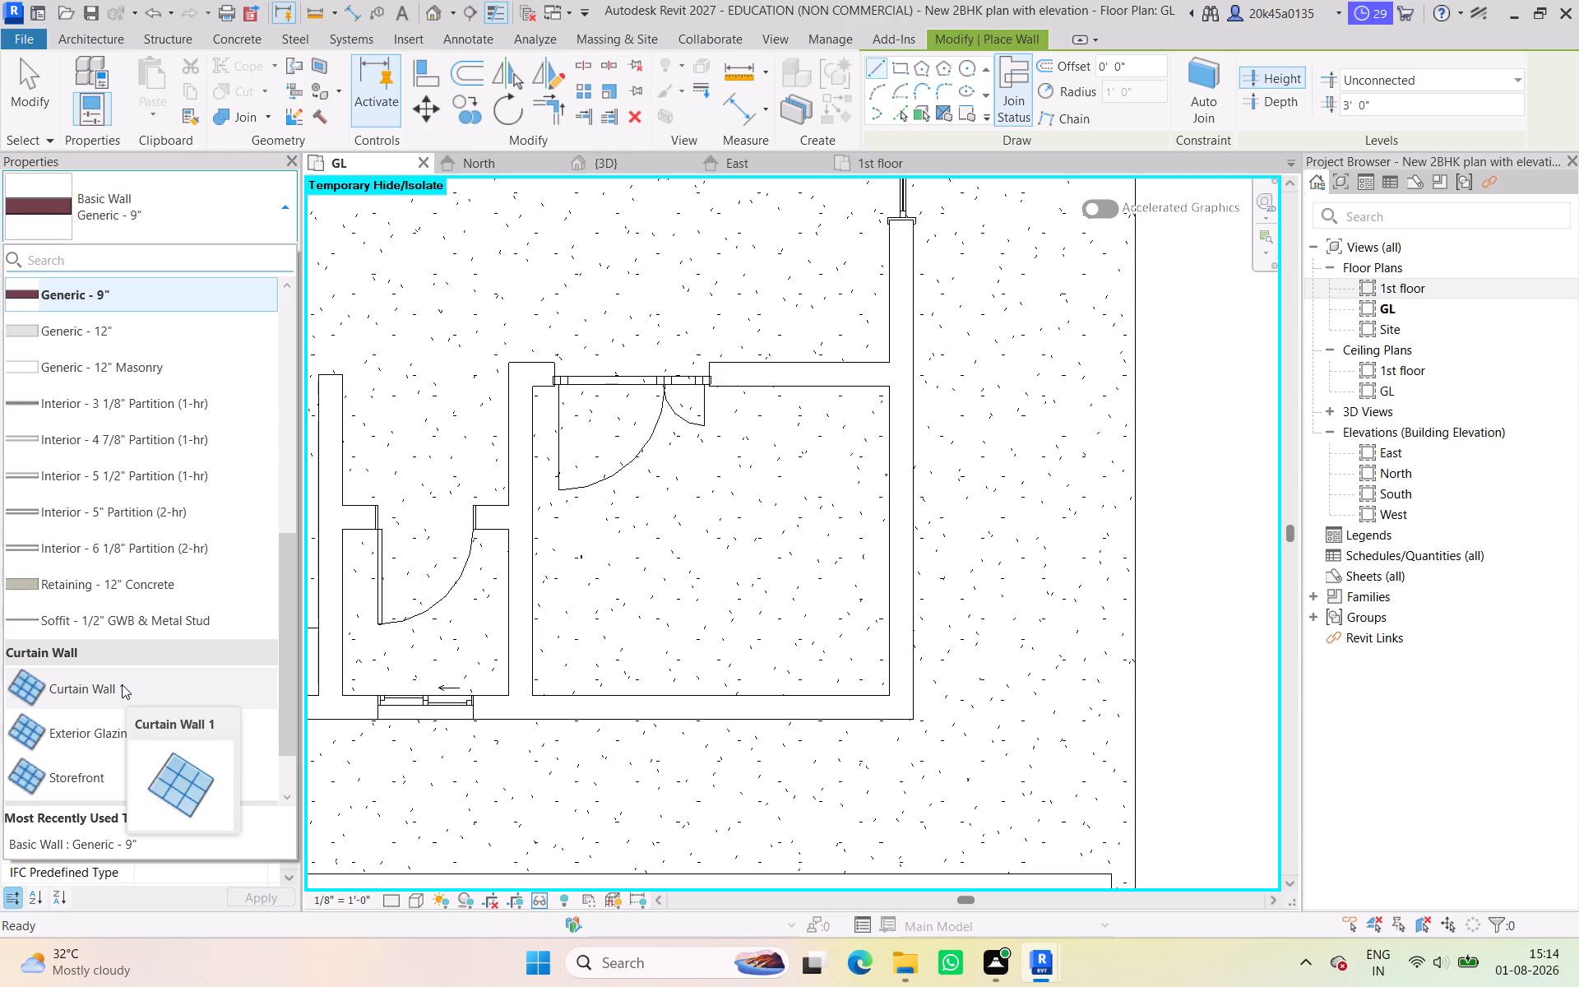
pyautogui.click(122, 693)
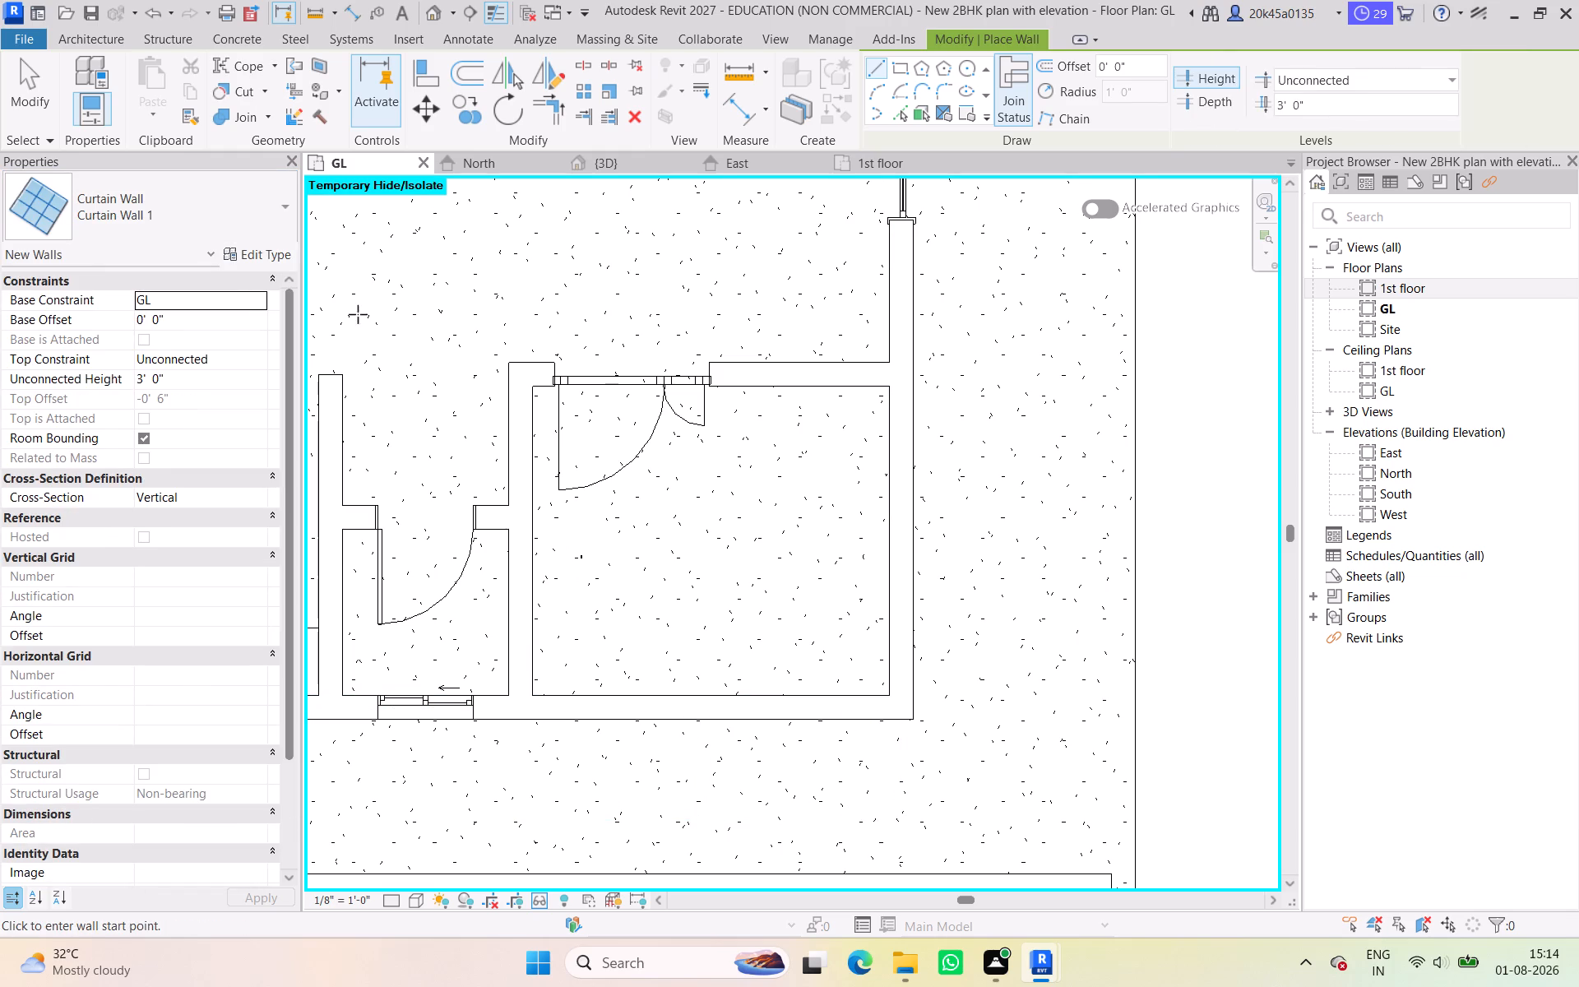
pyautogui.click(248, 359)
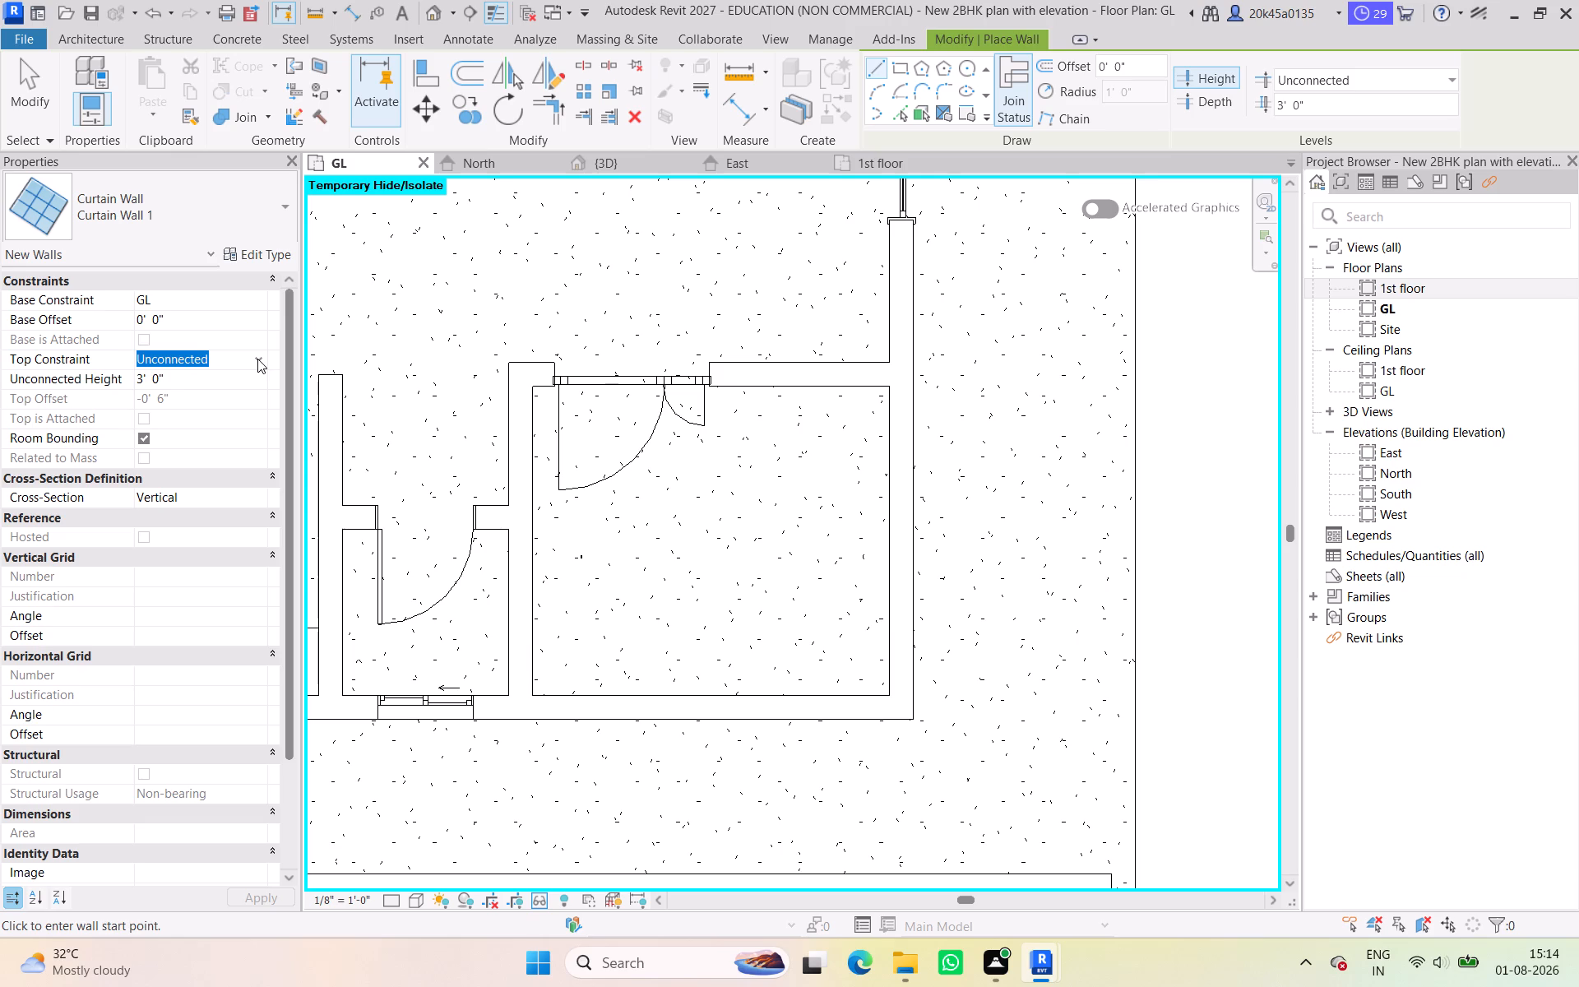
pyautogui.click(202, 379)
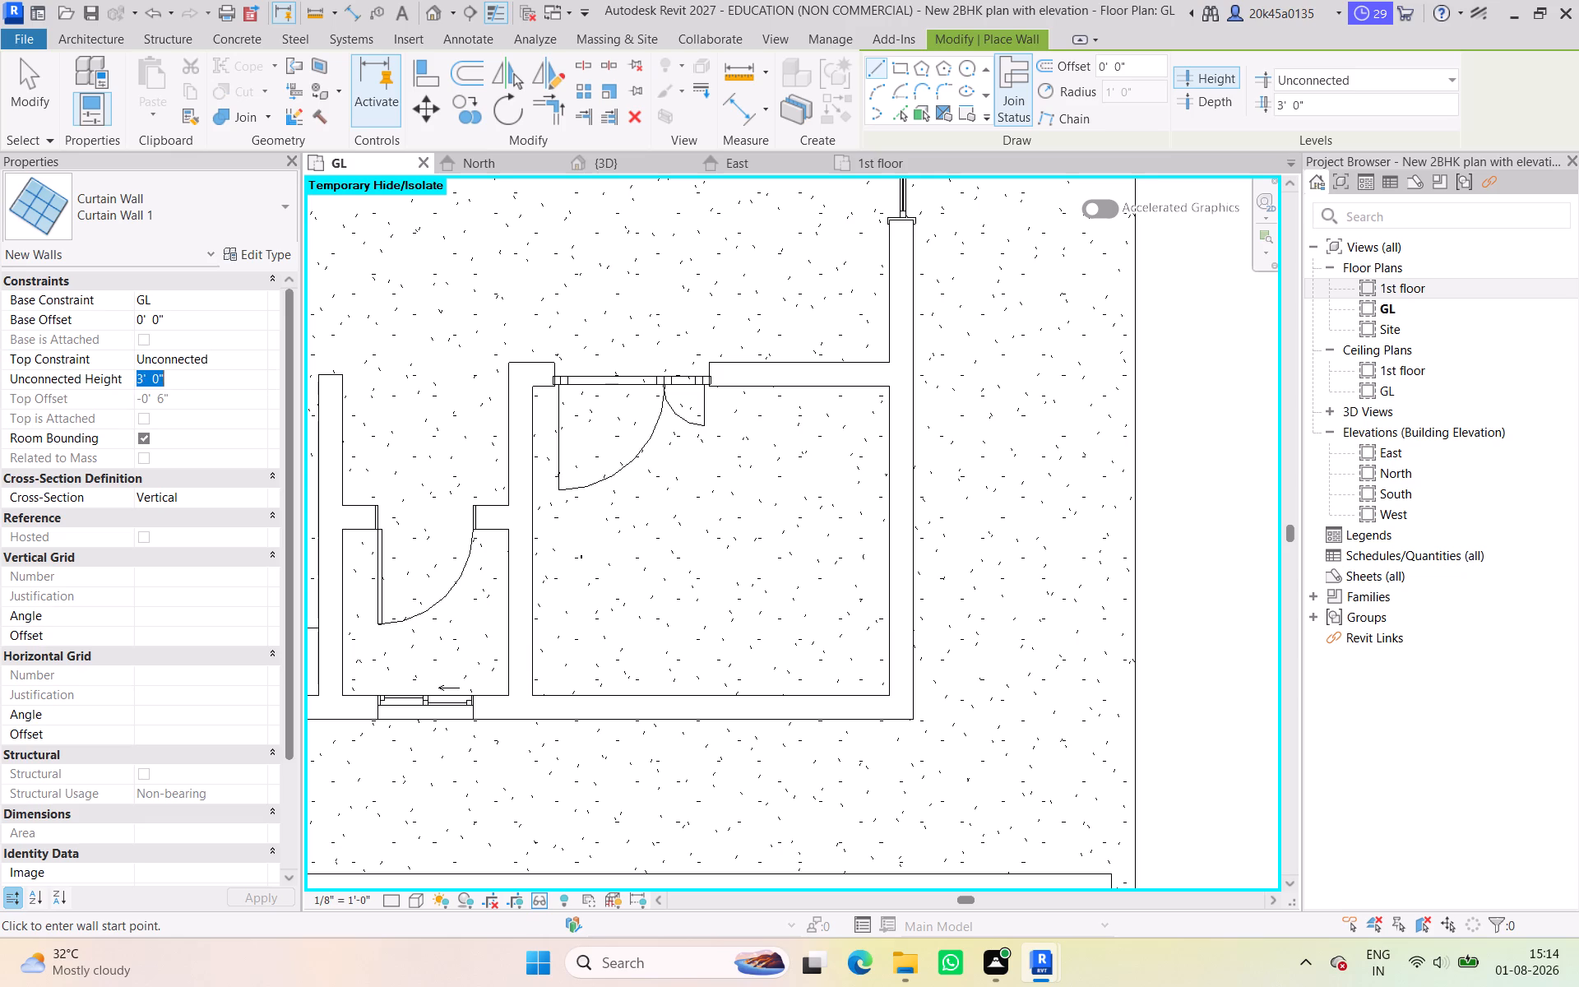
pyautogui.write("6'")
pyautogui.press('Return')
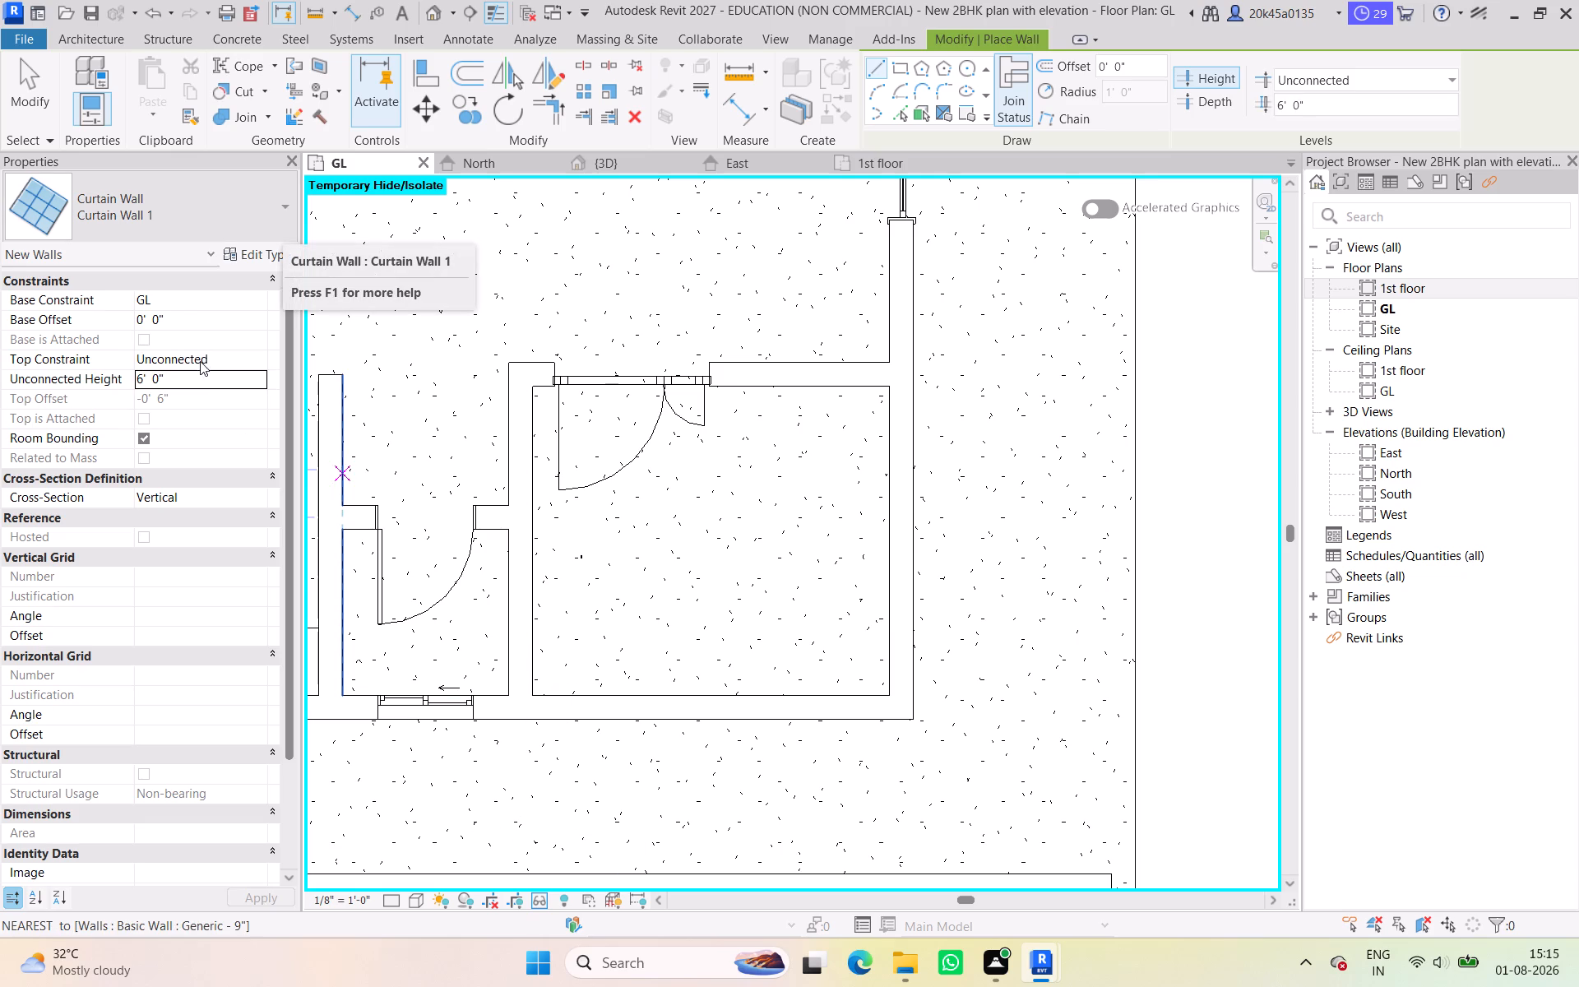
pyautogui.click(183, 316)
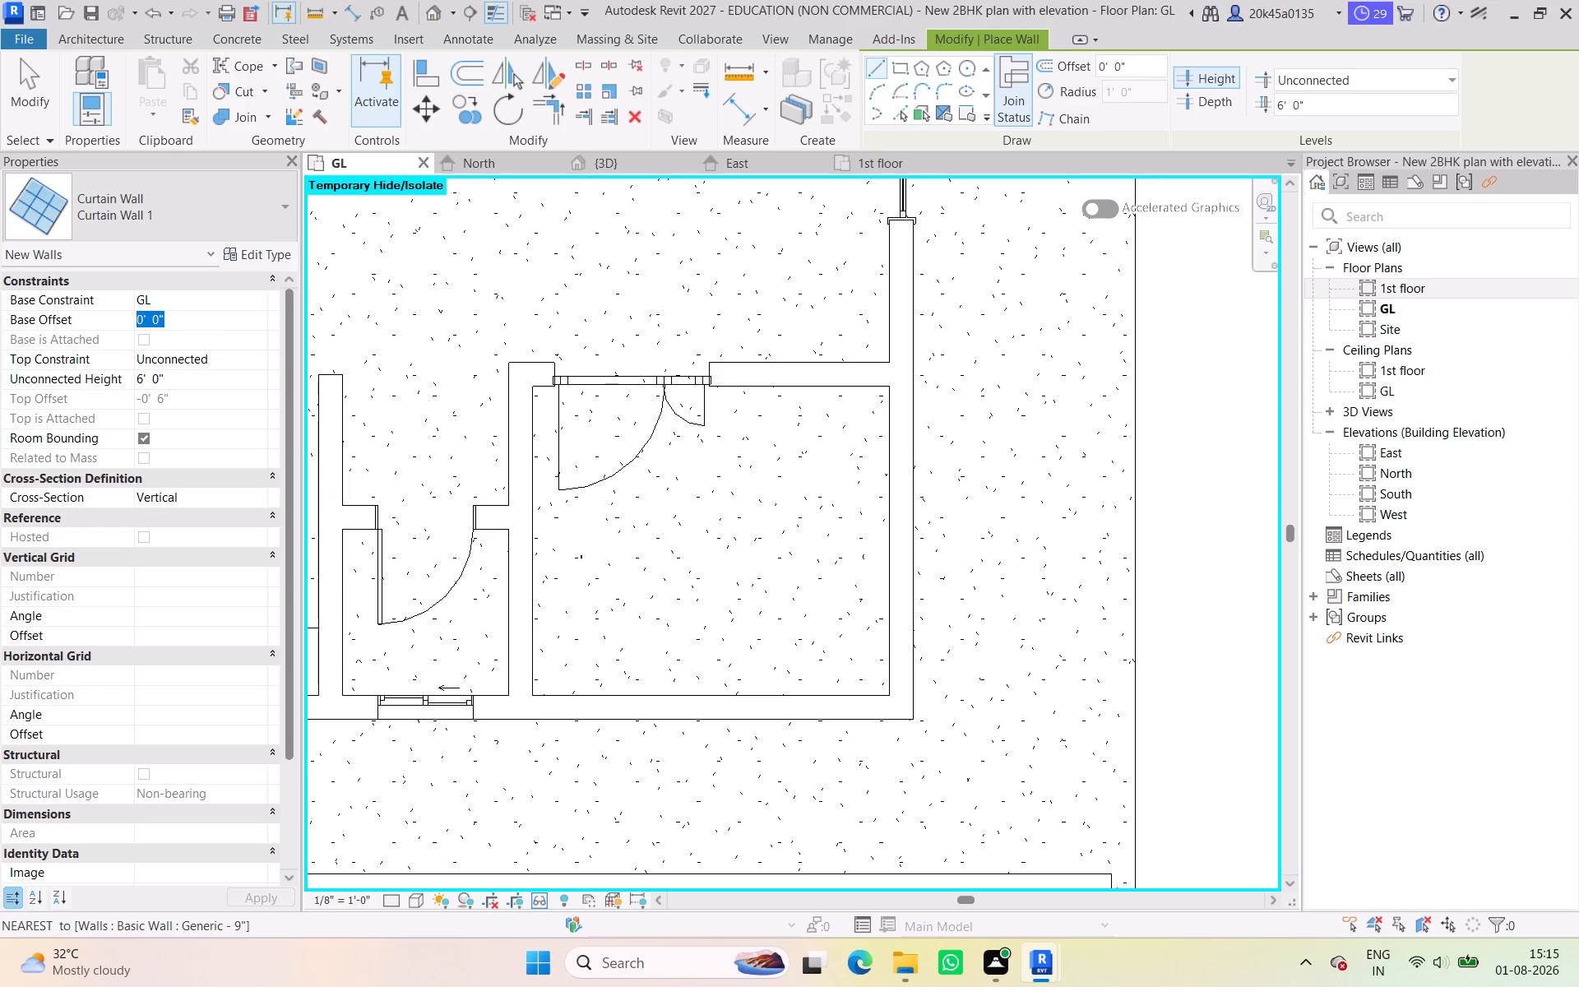
pyautogui.write('2\'6"')
pyautogui.press('Return')
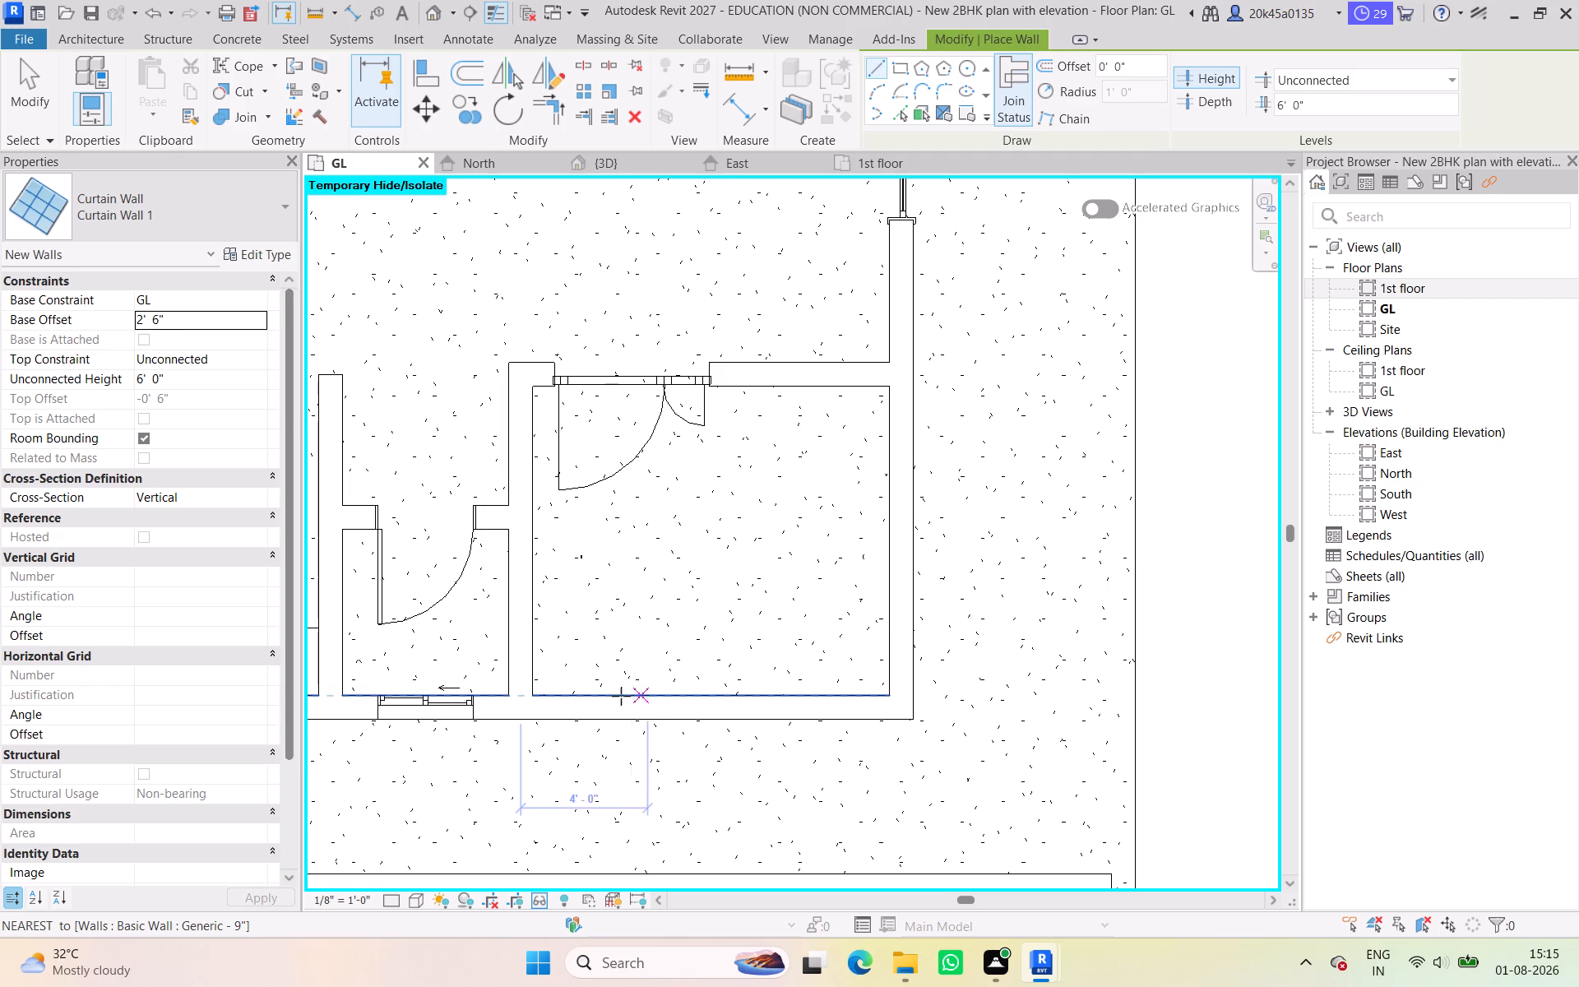
pyautogui.click(538, 704)
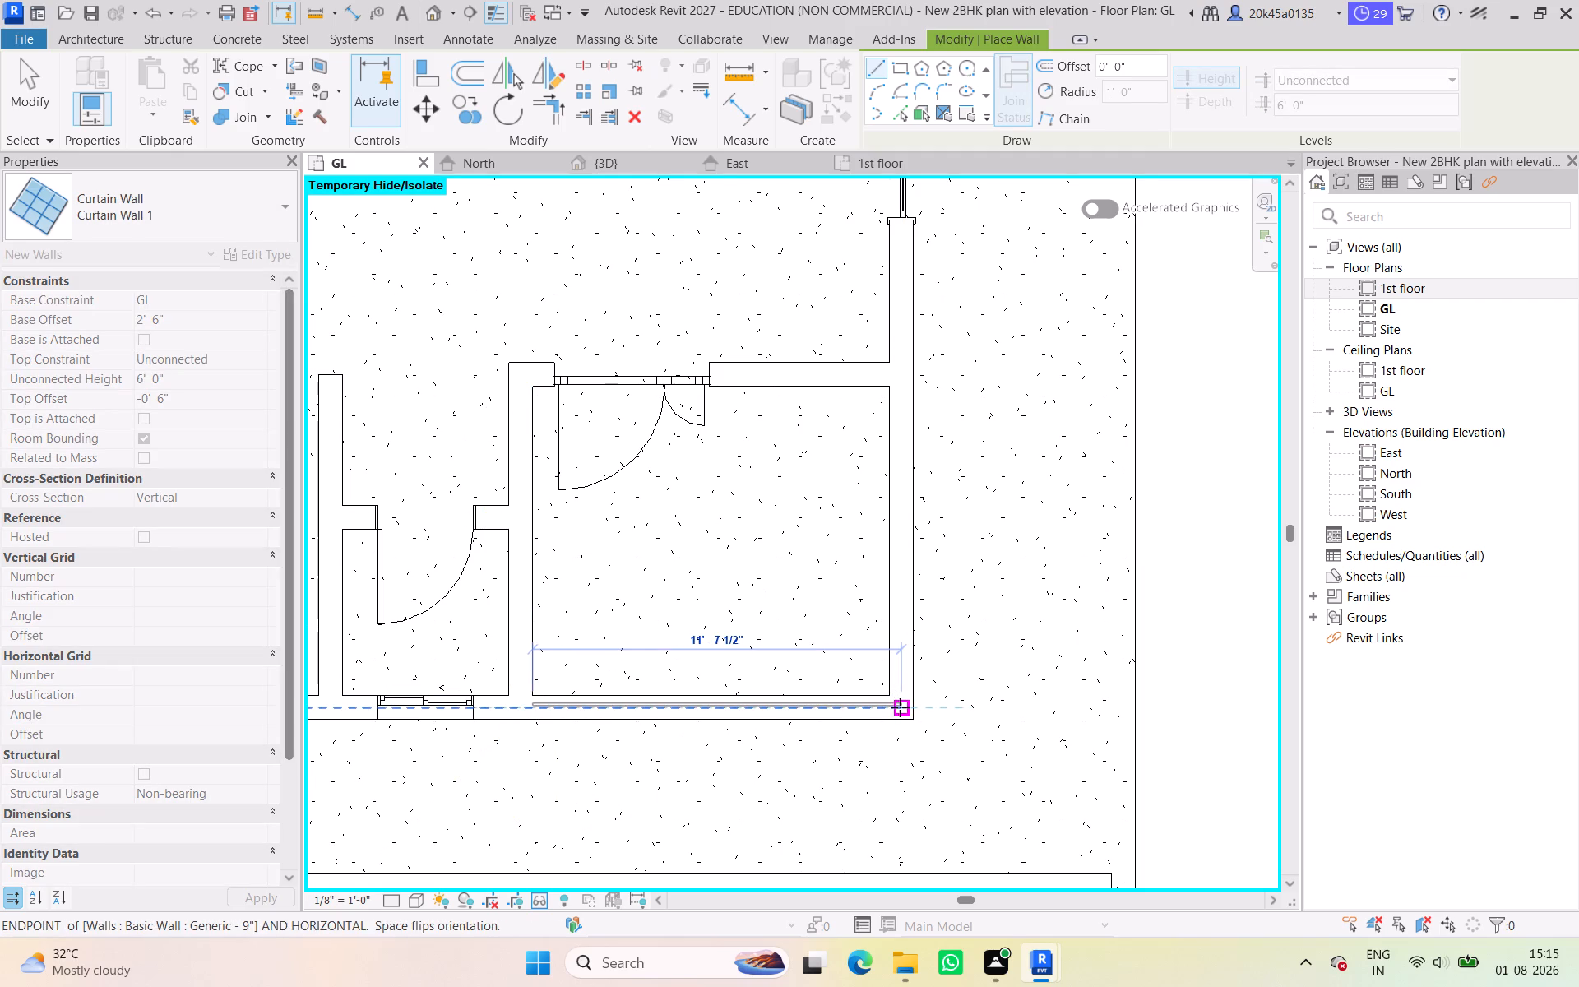
pyautogui.click(900, 707)
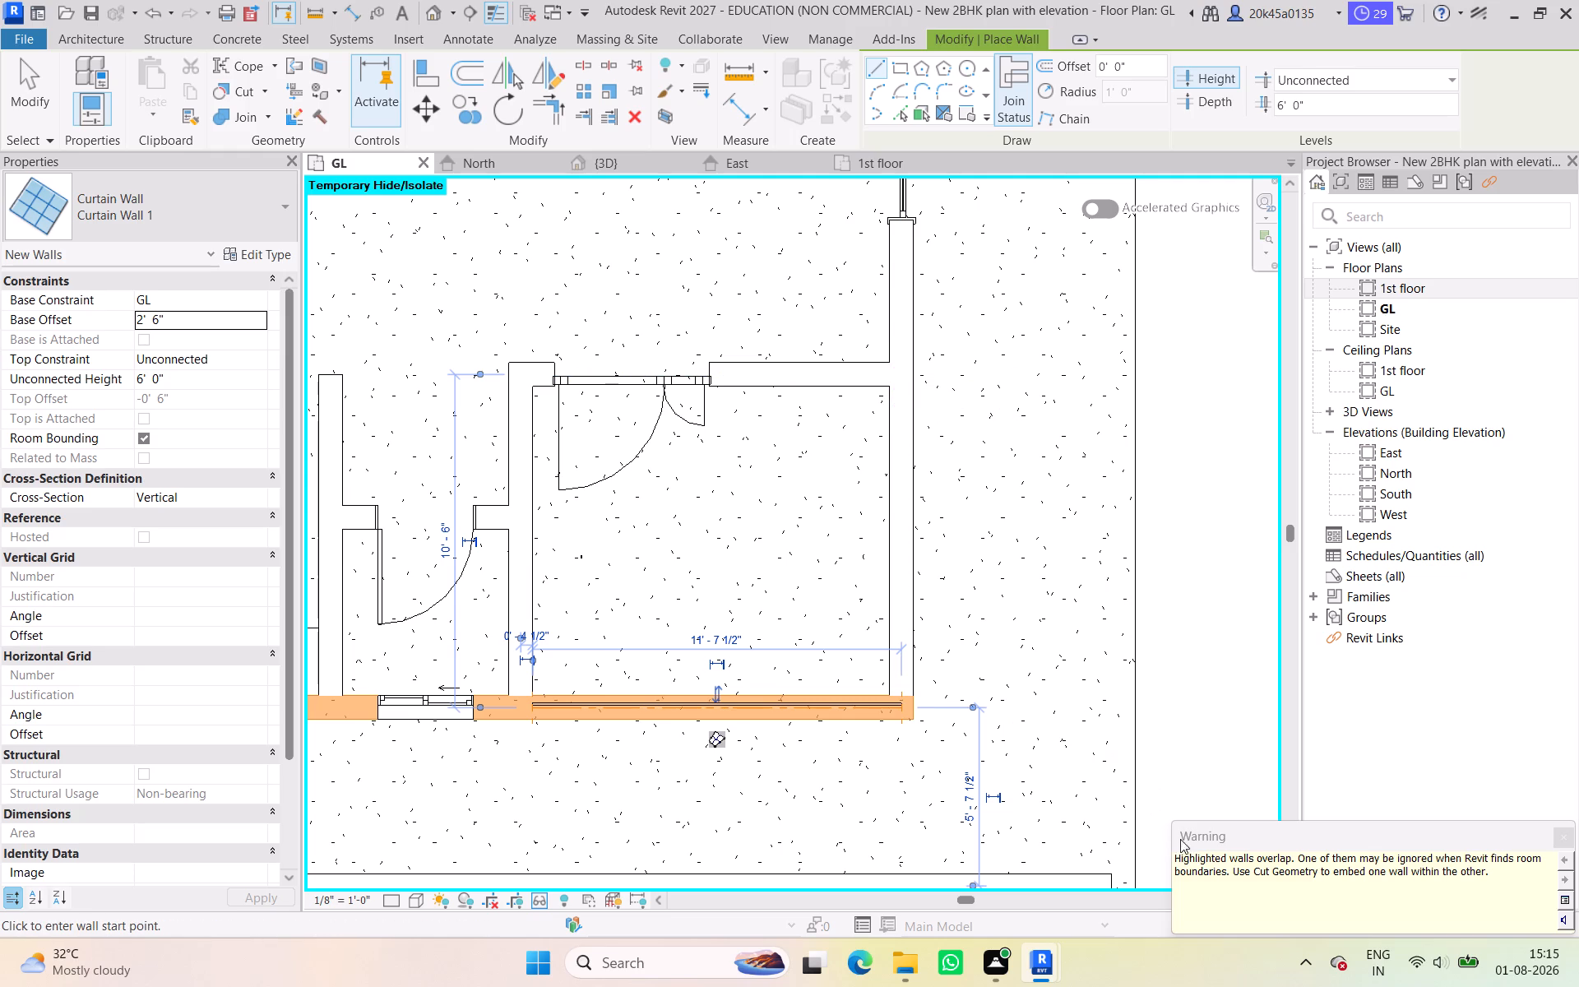
# Draw a second curtain wall about 10' 6" long from the shared southeast corner northward along the room's east wall.
pyautogui.click(900, 706)
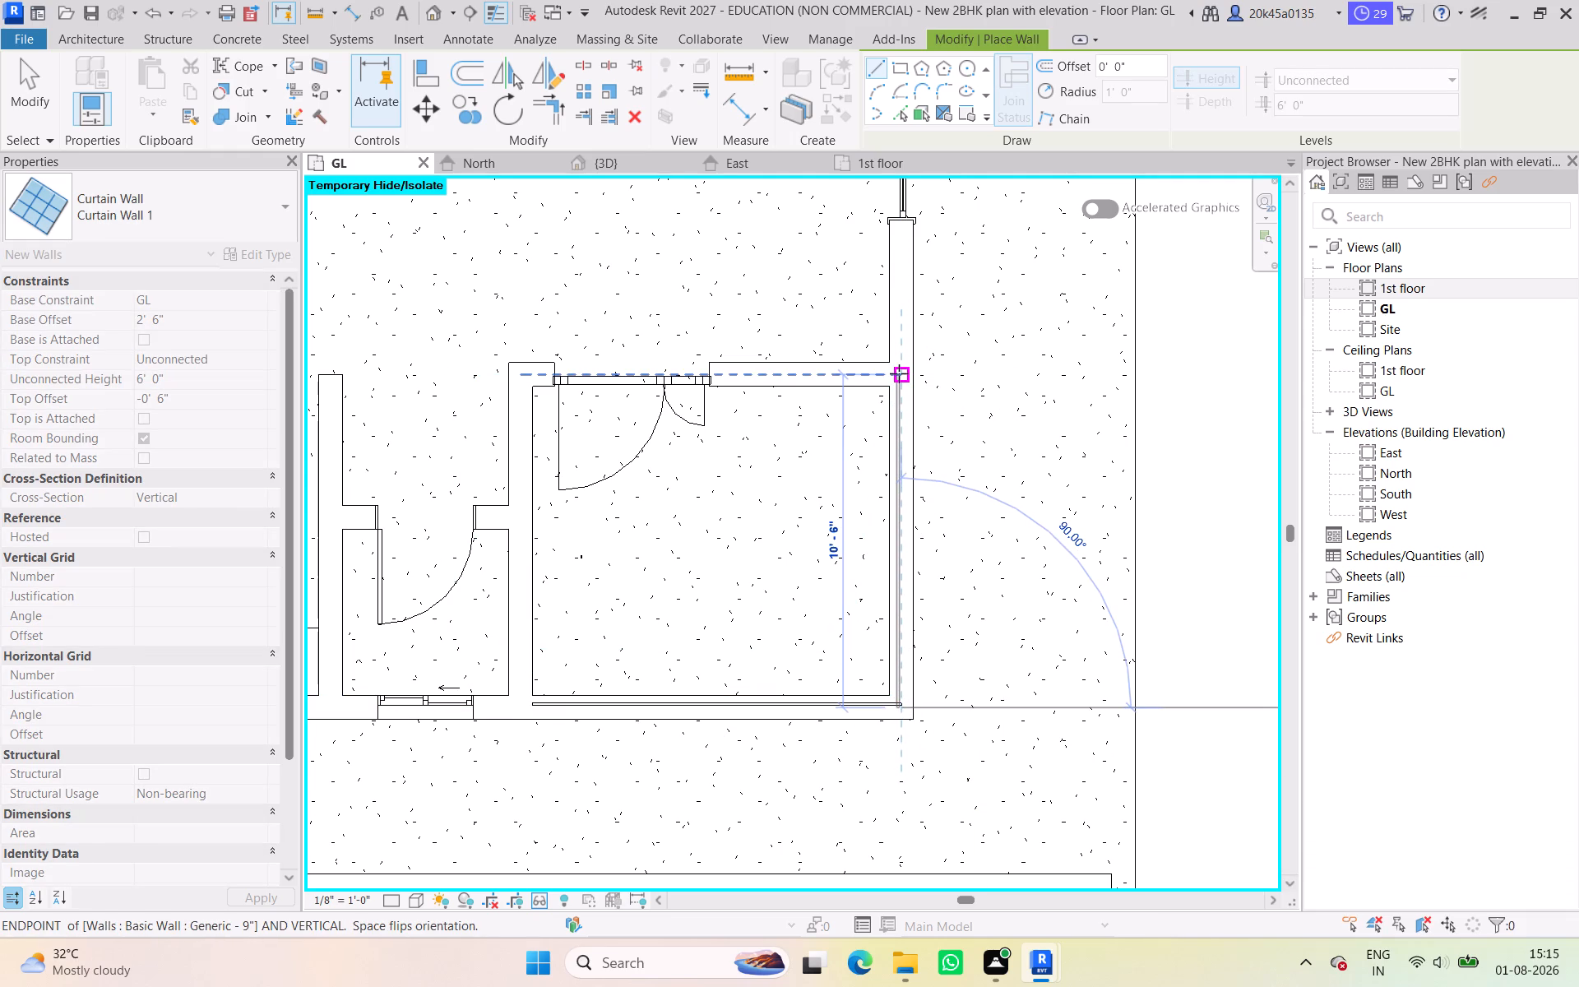
pyautogui.click(899, 373)
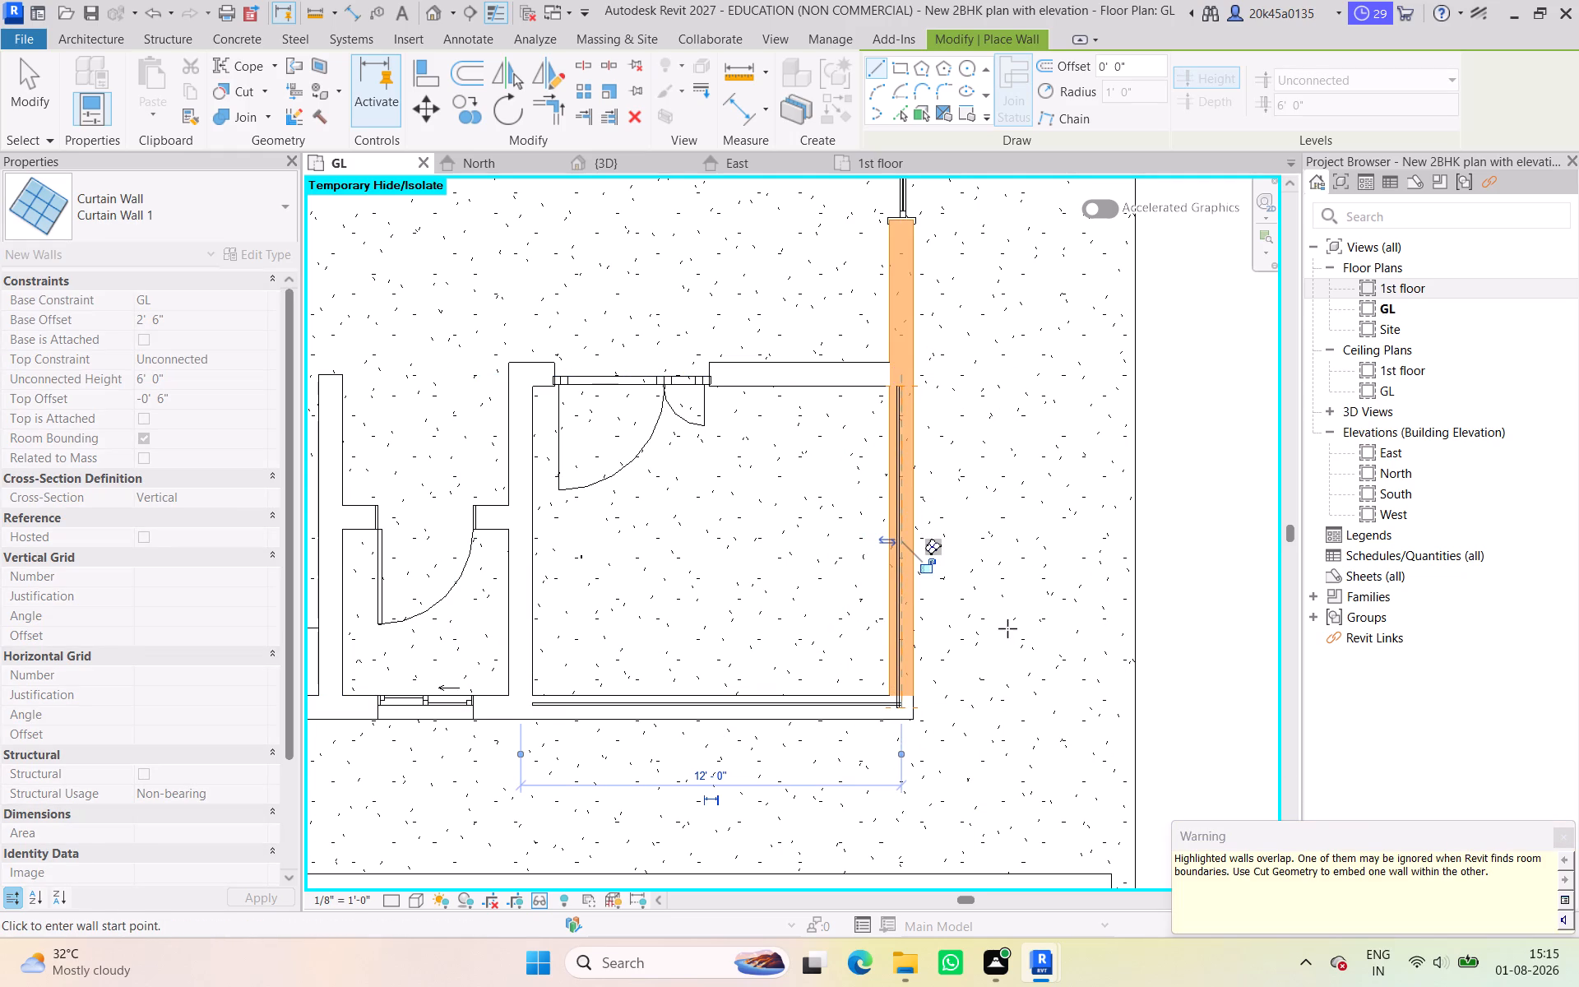
pyautogui.click(31, 95)
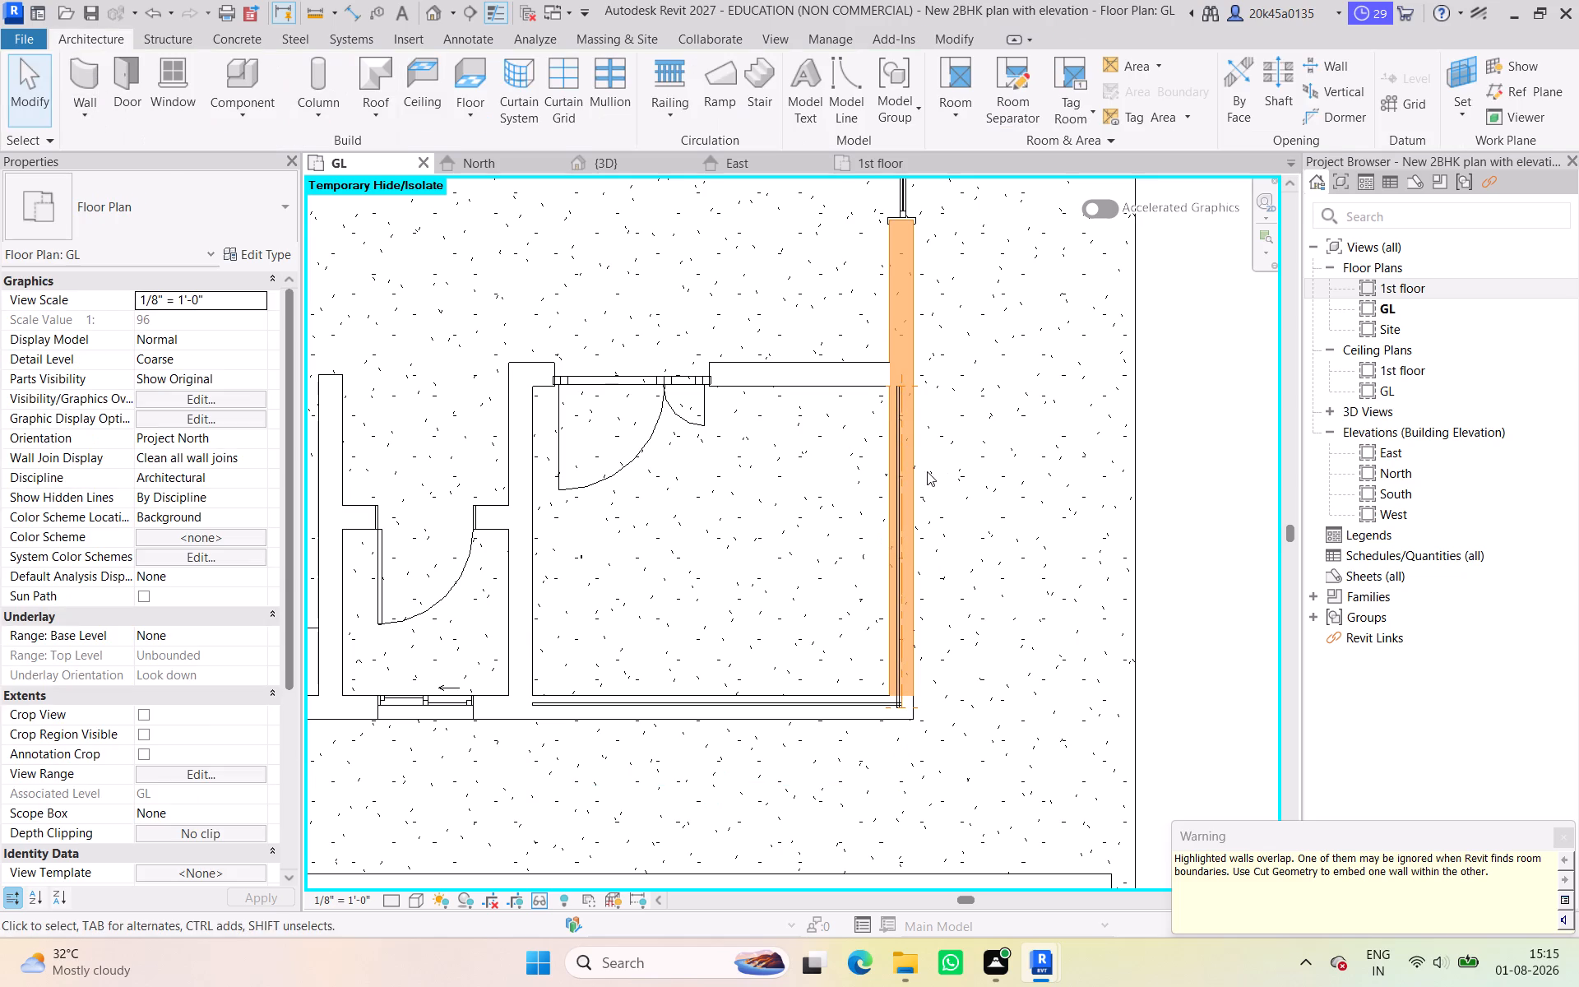
# Shorten the east curtain wall from its north end to about 8' 5" long.
pyautogui.click(928, 469)
pyautogui.click(894, 452)
pyautogui.scroll(4, 895, 373)
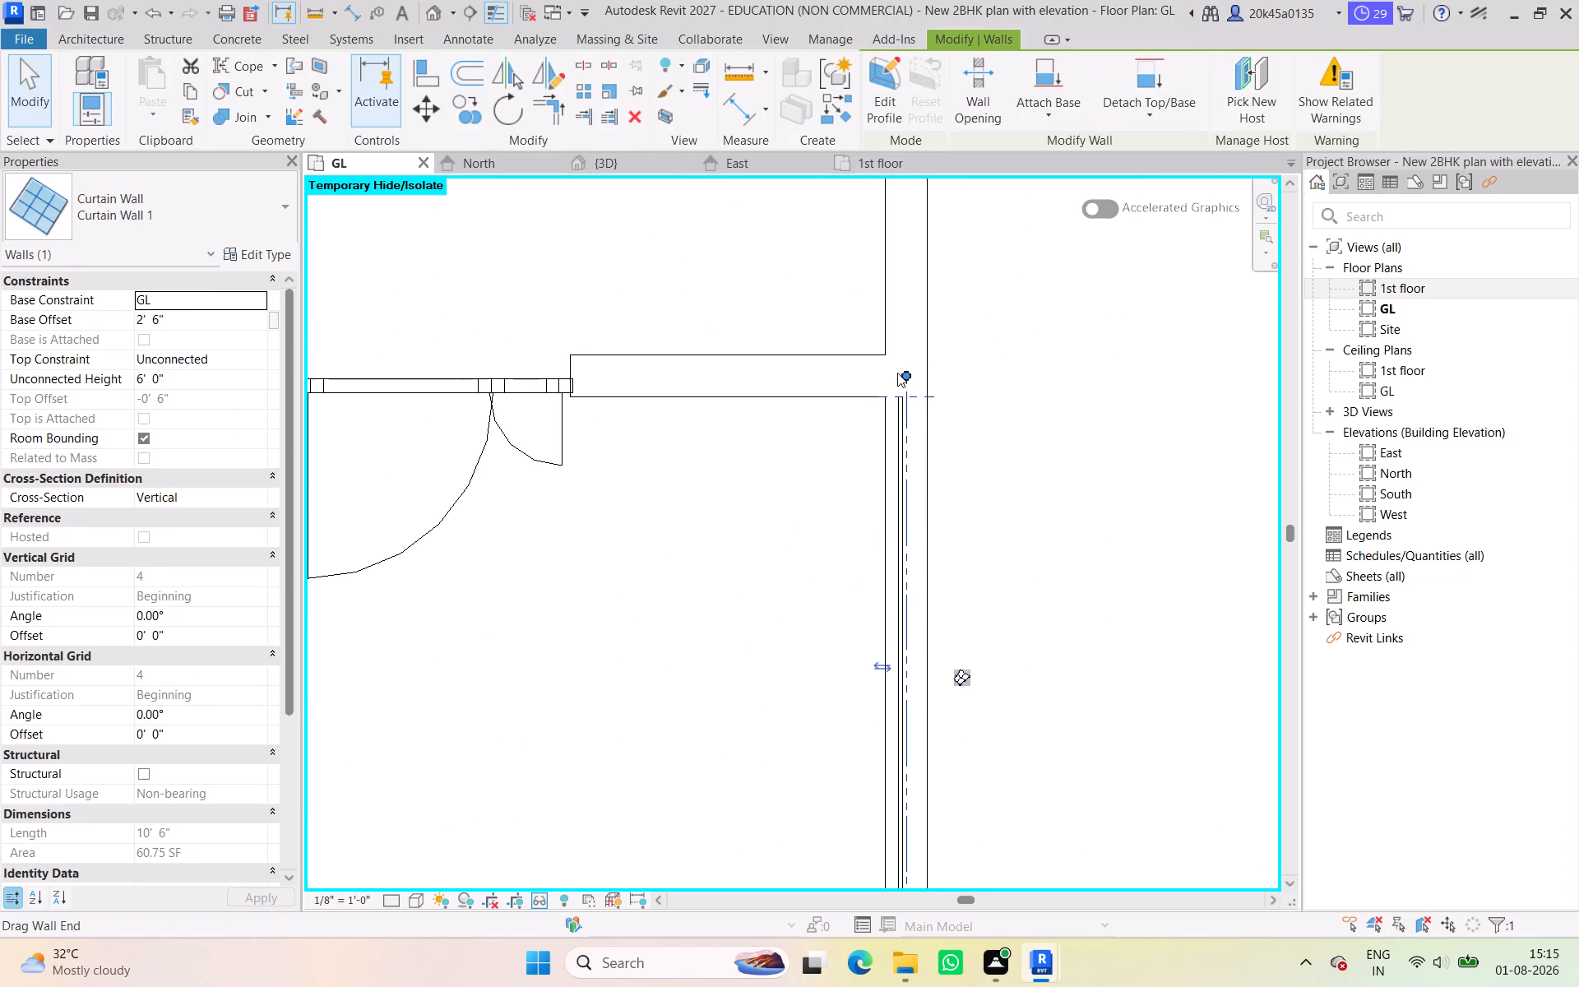
pyautogui.moveTo(902, 377); pyautogui.dragTo(903, 493)
pyautogui.scroll(-4, 898, 501)
pyautogui.moveTo(883, 483); pyautogui.dragTo(877, 386, button='middle')
# Shorten the south curtain wall from its west end to 9' long, leaving 3' to the room's west wall.
pyautogui.click(606, 660)
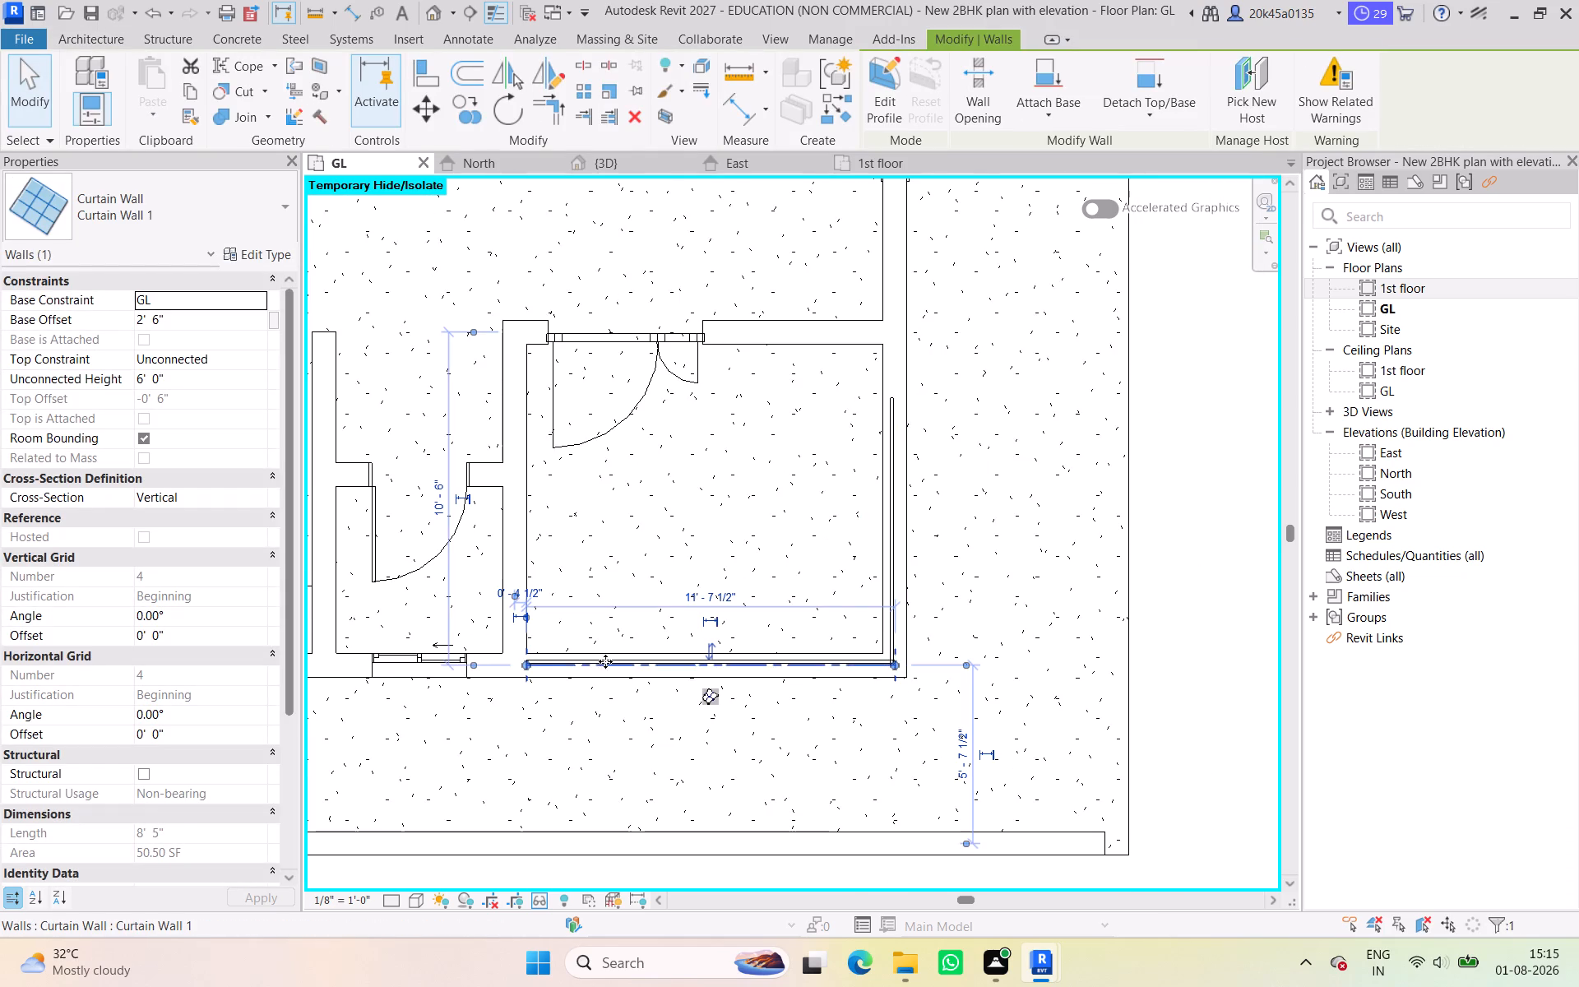
pyautogui.doubleClick(525, 660)
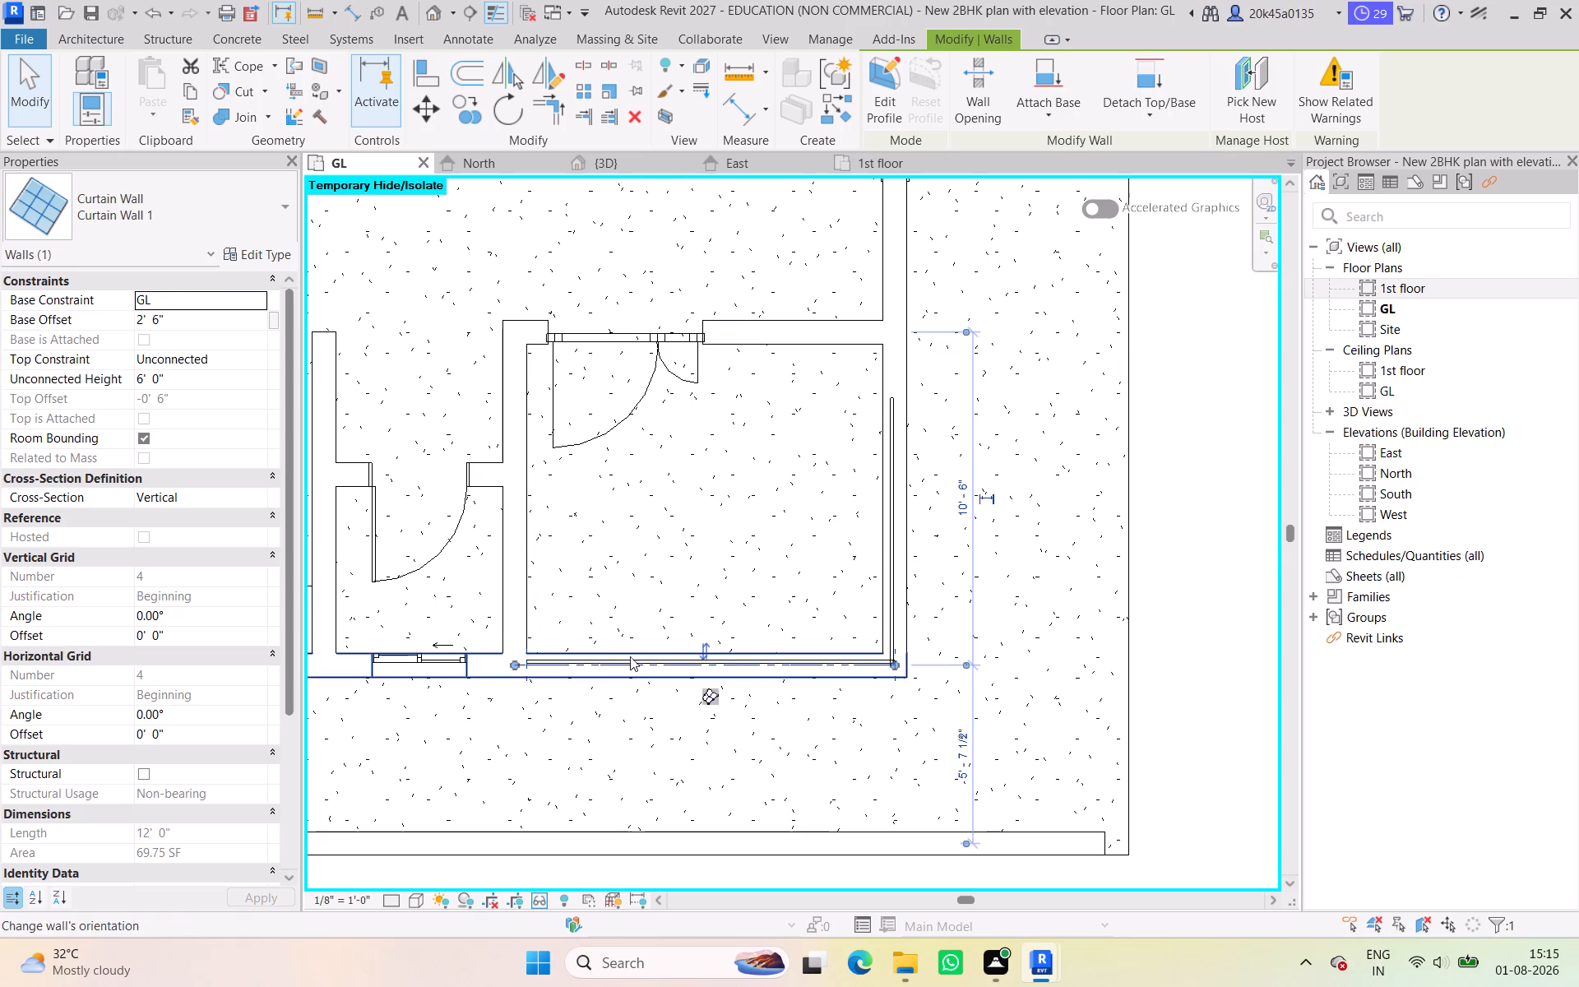
pyautogui.click(596, 723)
pyautogui.click(583, 663)
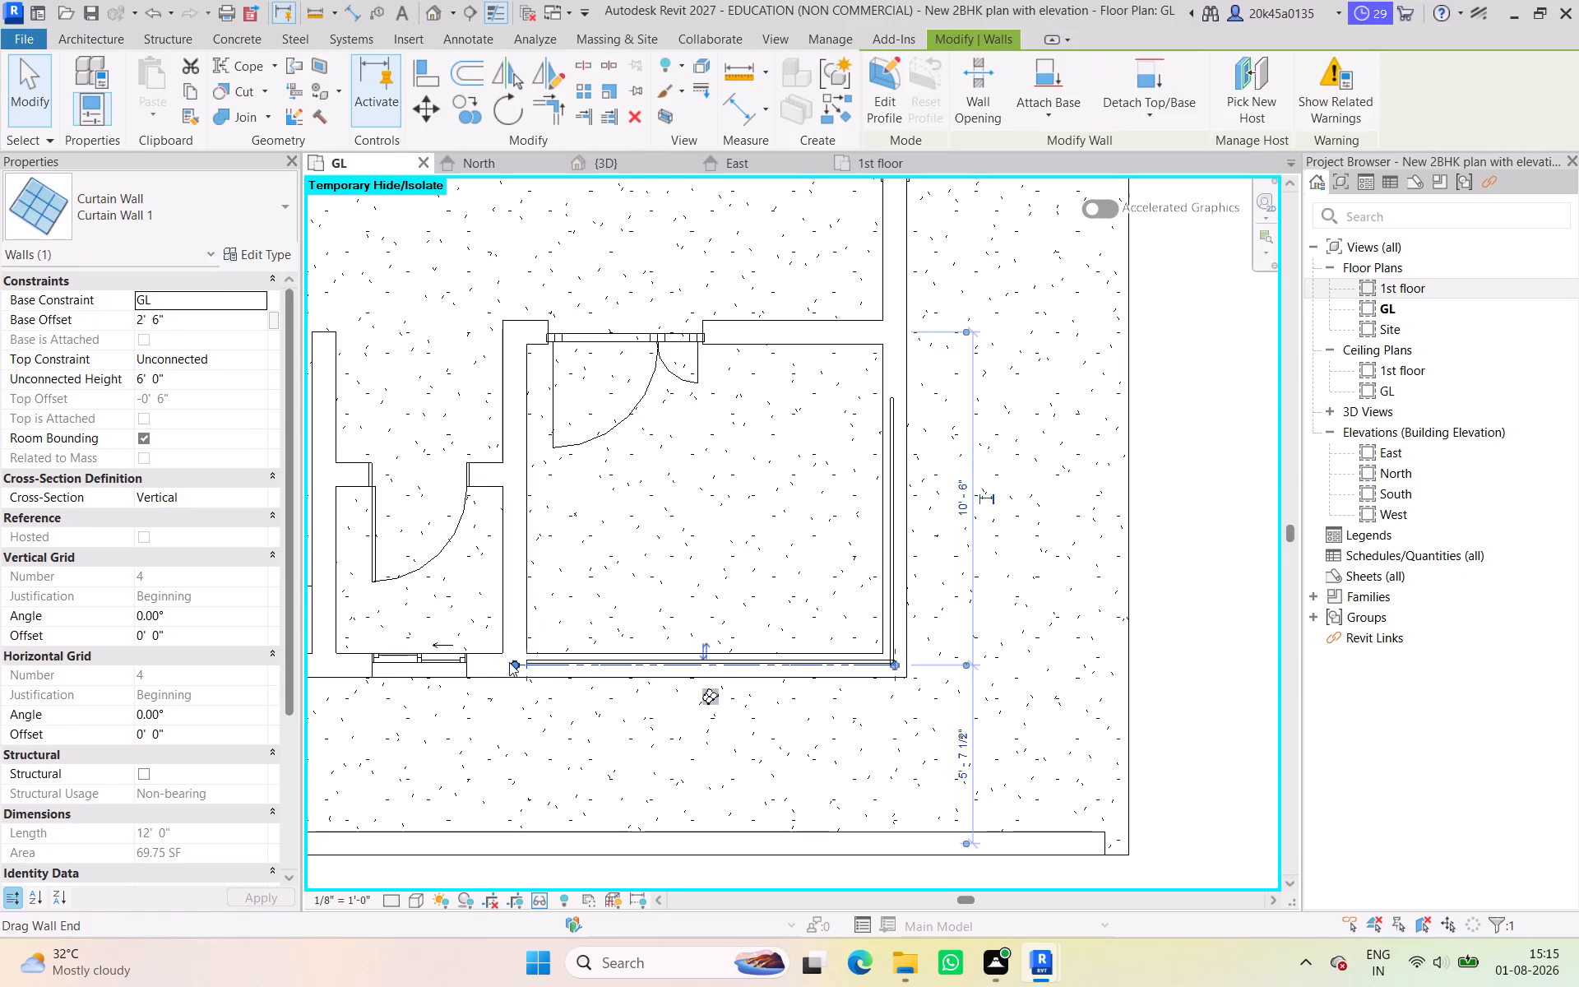
pyautogui.moveTo(512, 662); pyautogui.dragTo(609, 670)
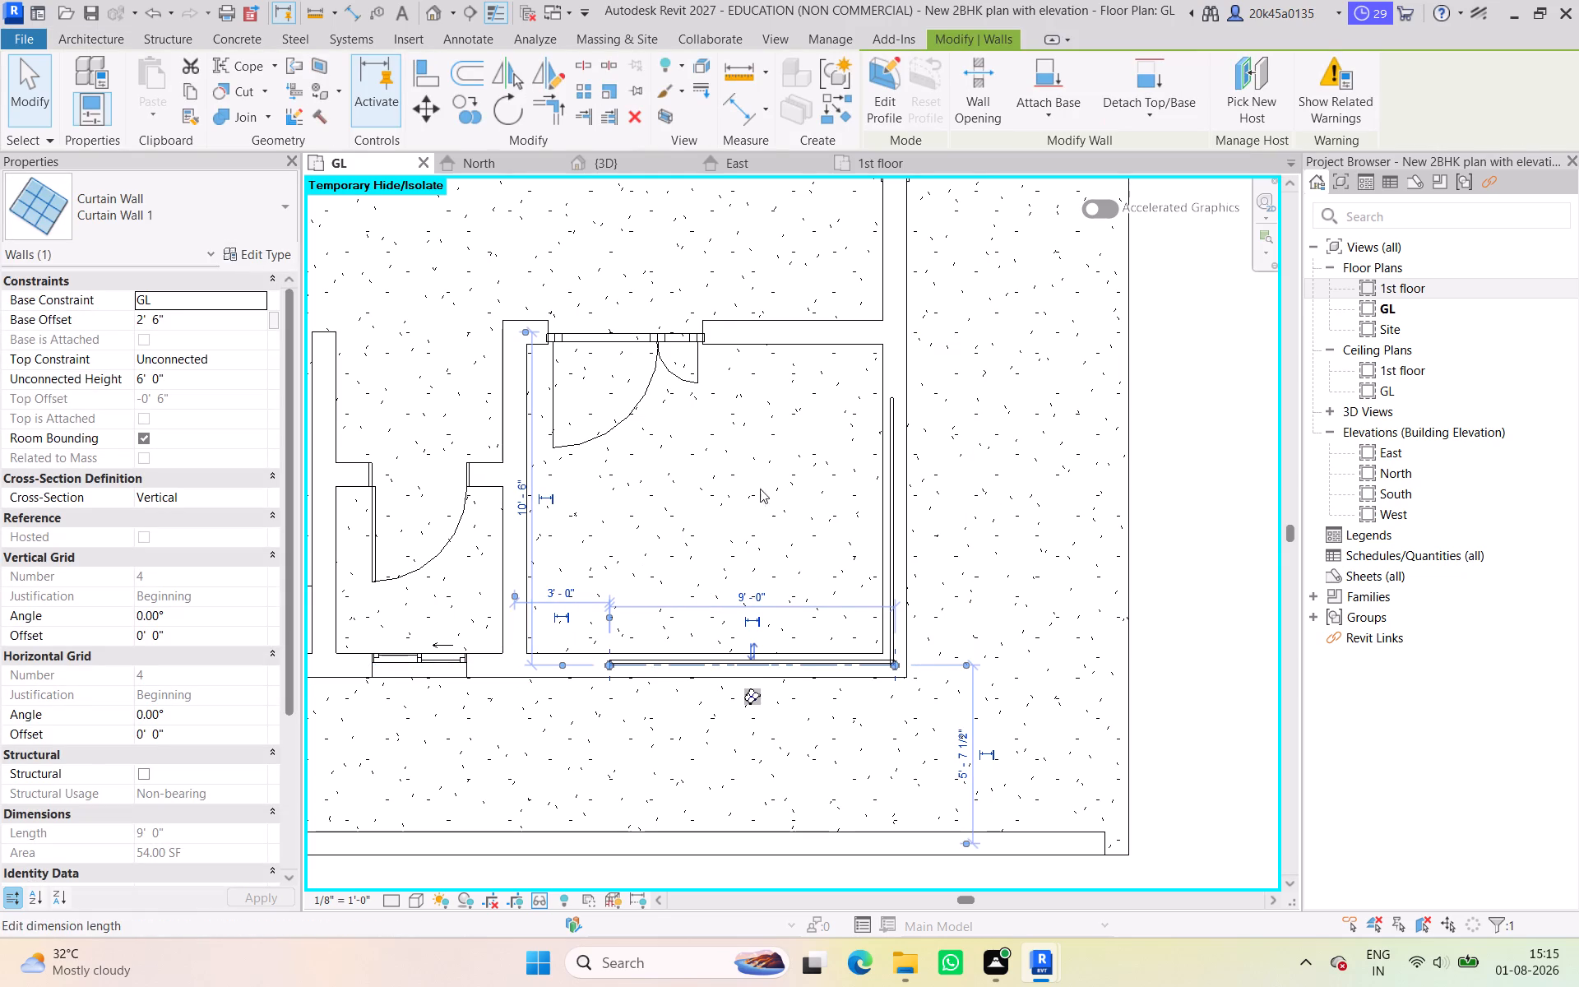
# Set the distance between the east curtain wall's north end and the room's north wall to 3'.
pyautogui.click(891, 429)
pyautogui.click(946, 368)
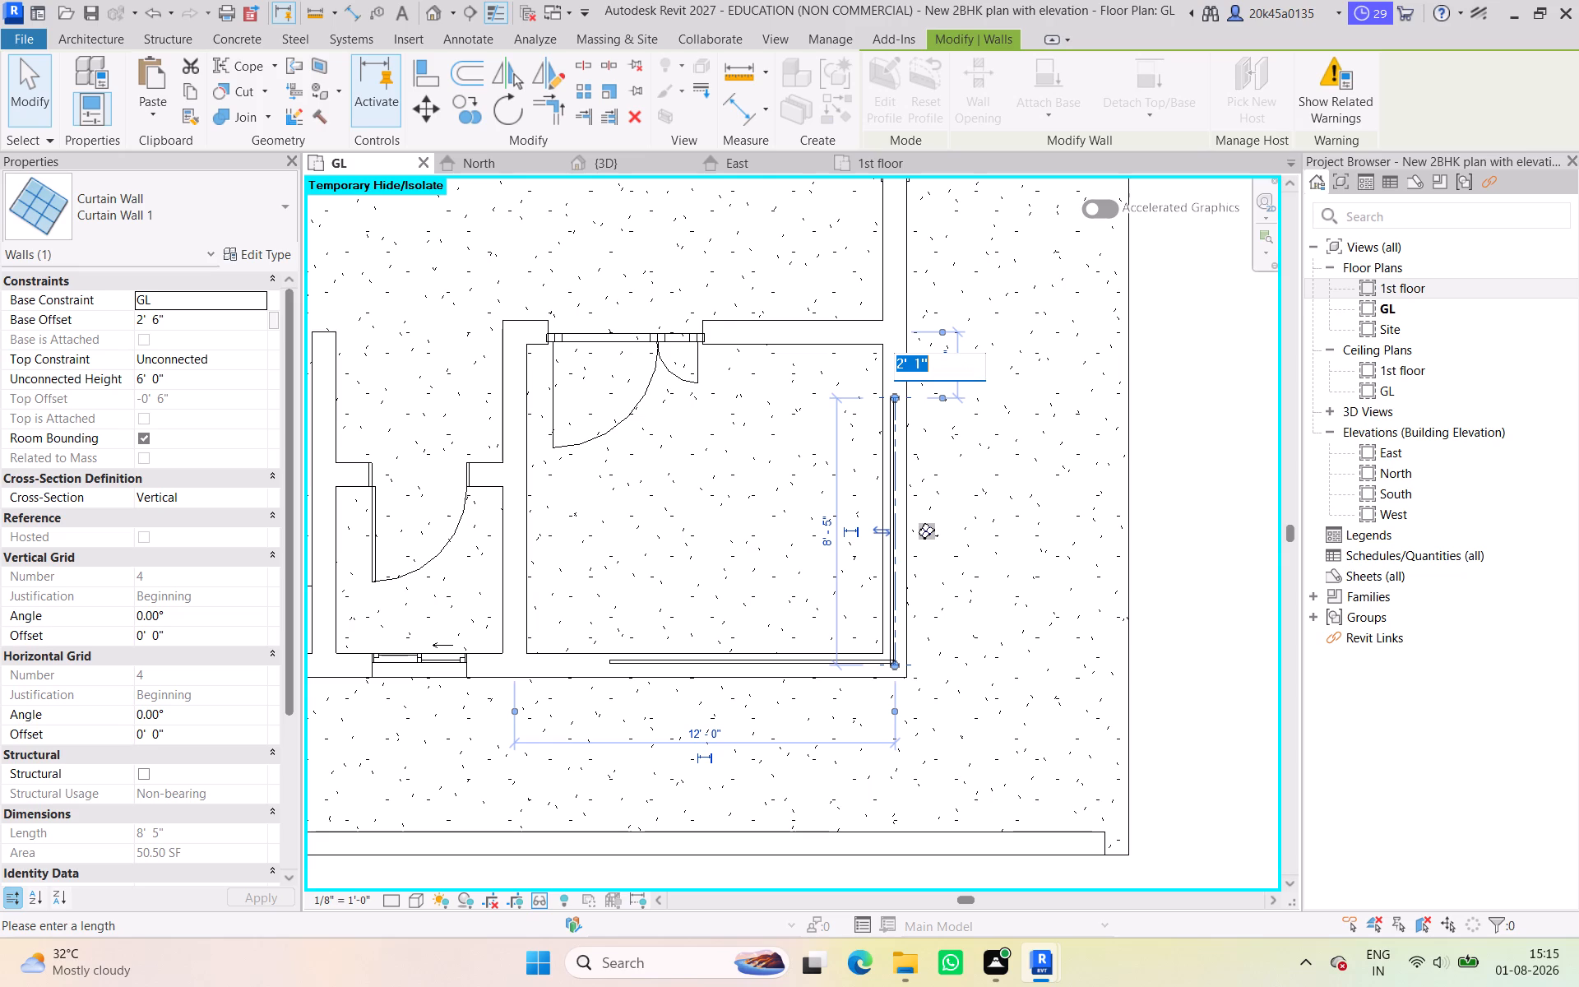
pyautogui.write("3'")
pyautogui.press('Return')
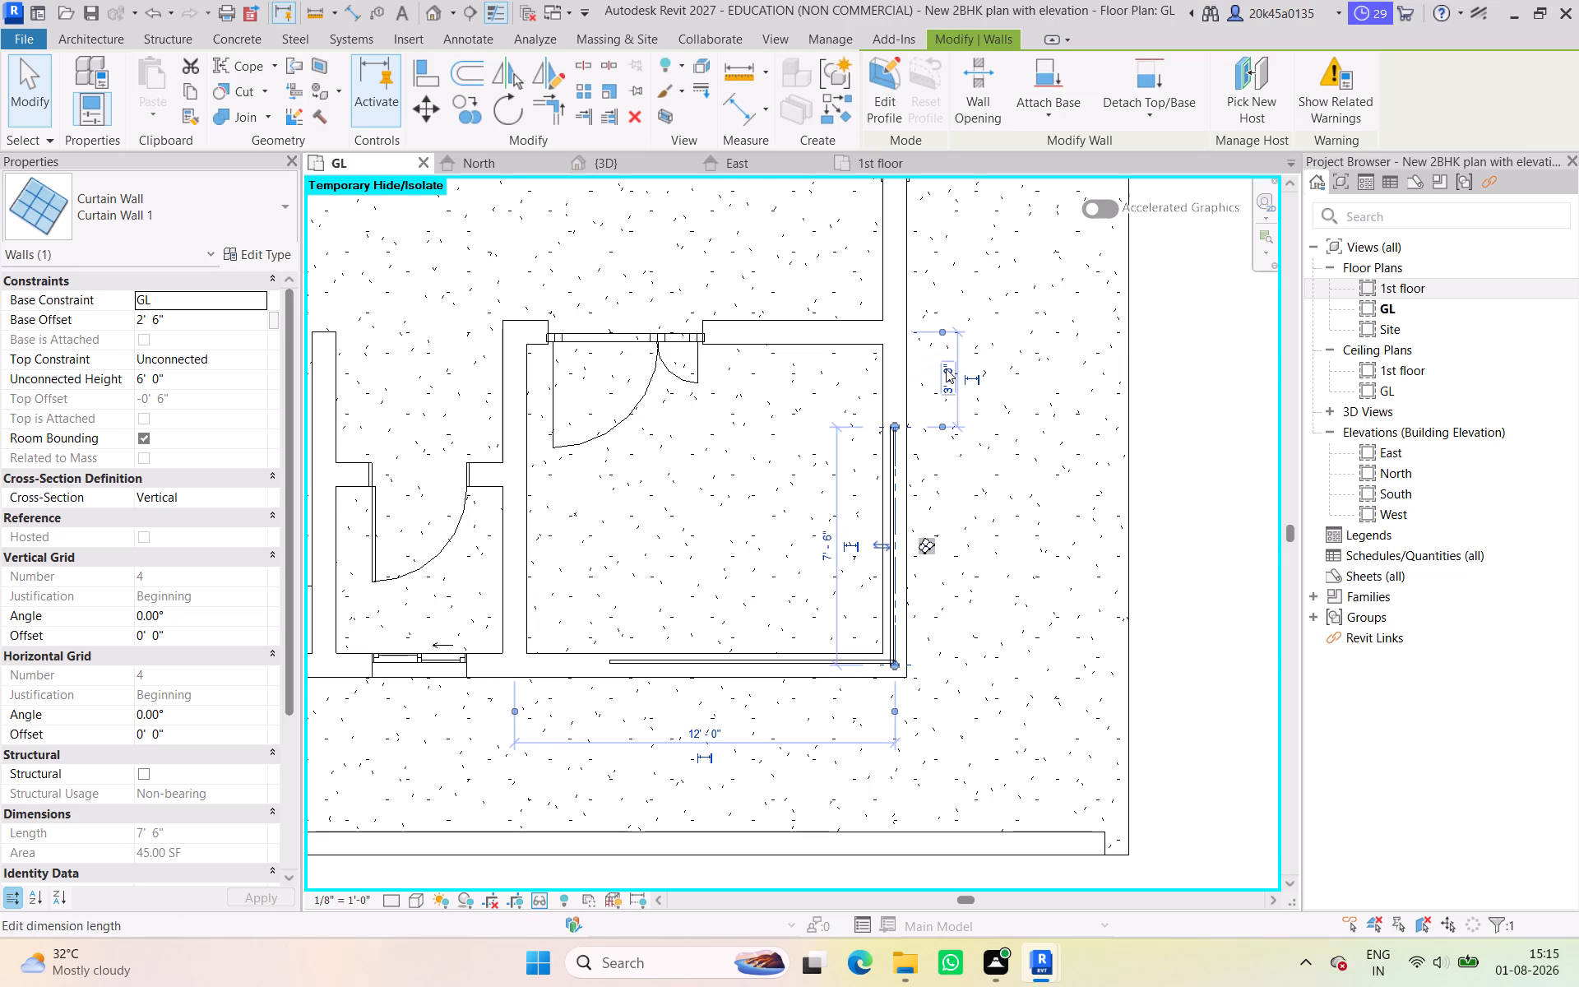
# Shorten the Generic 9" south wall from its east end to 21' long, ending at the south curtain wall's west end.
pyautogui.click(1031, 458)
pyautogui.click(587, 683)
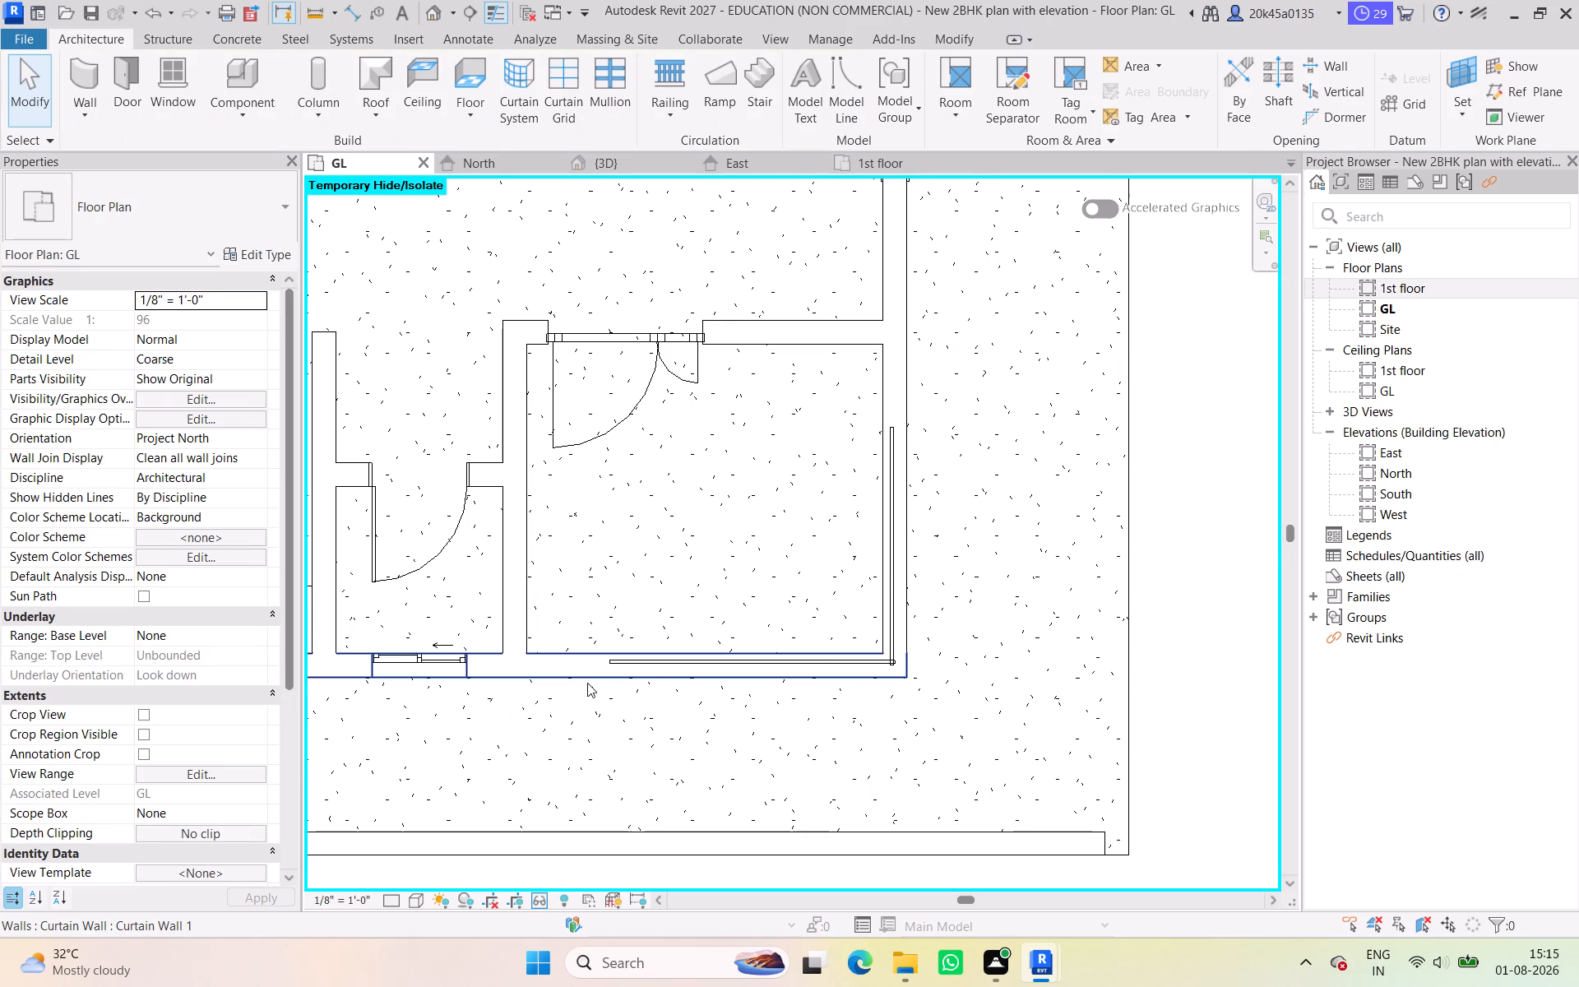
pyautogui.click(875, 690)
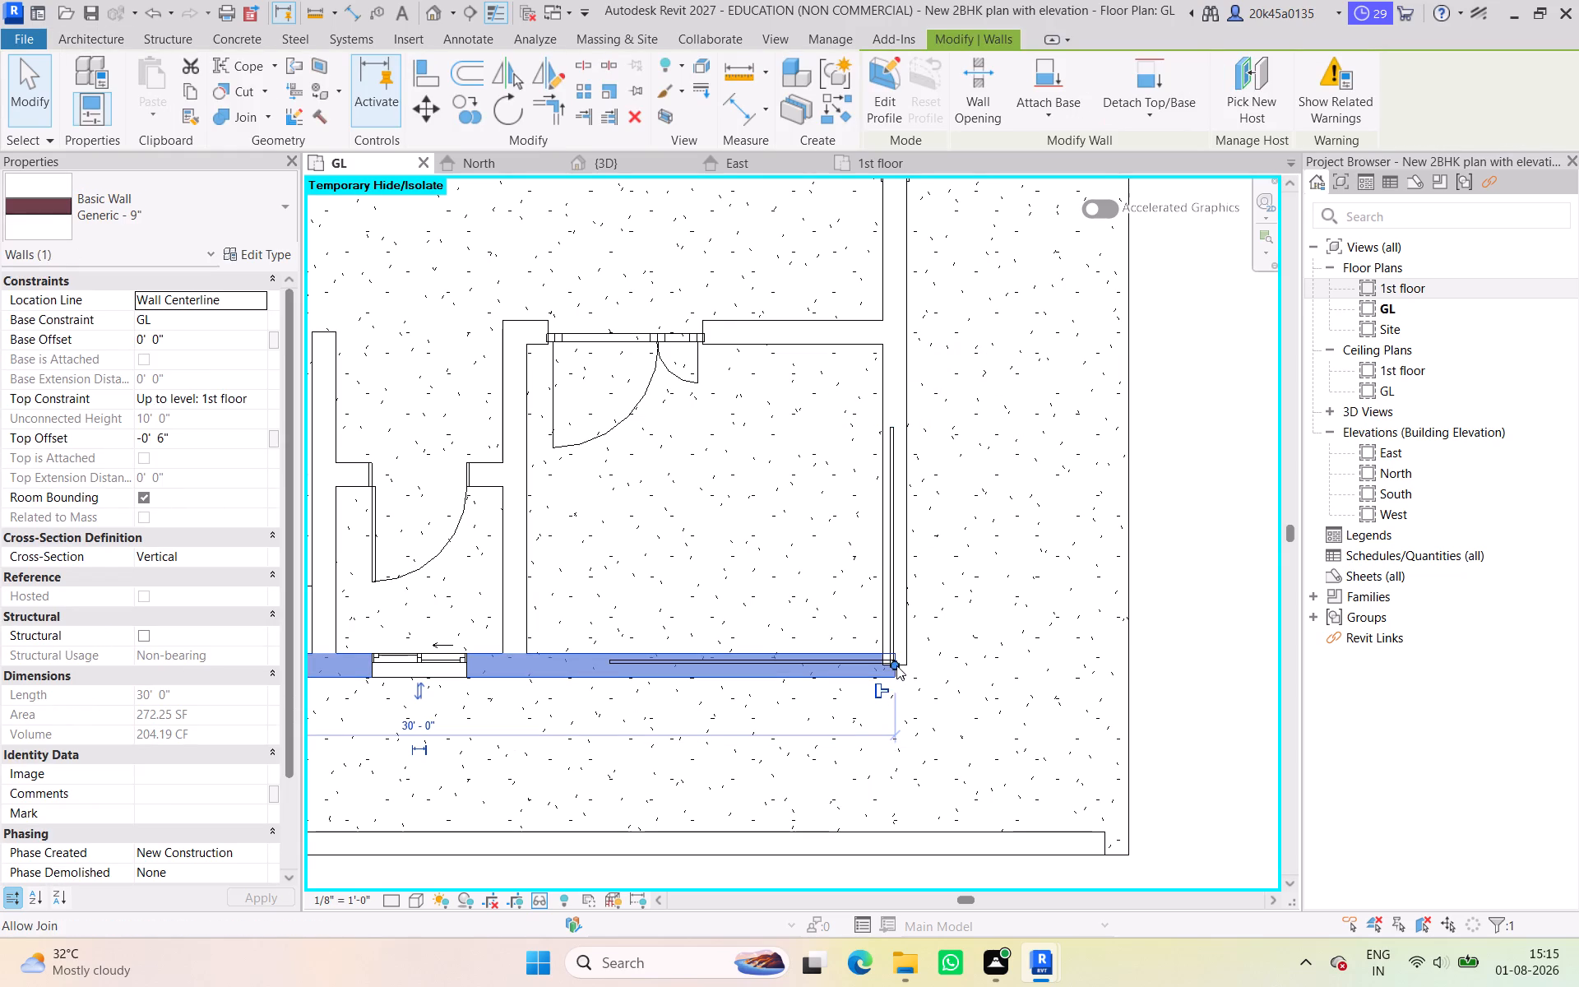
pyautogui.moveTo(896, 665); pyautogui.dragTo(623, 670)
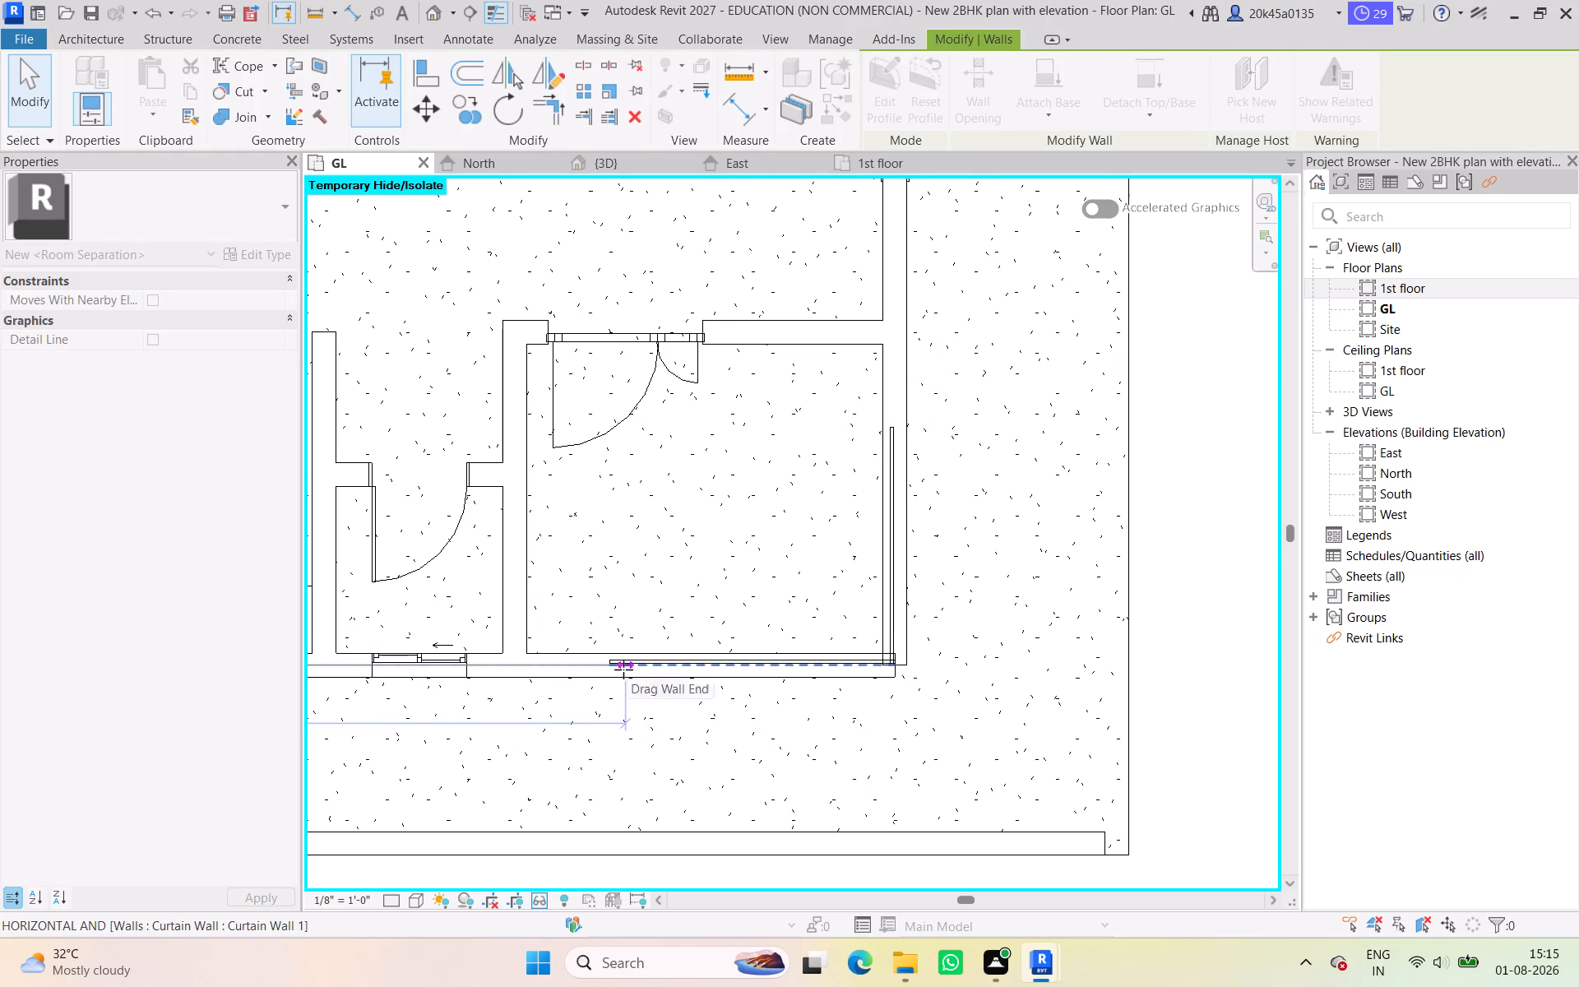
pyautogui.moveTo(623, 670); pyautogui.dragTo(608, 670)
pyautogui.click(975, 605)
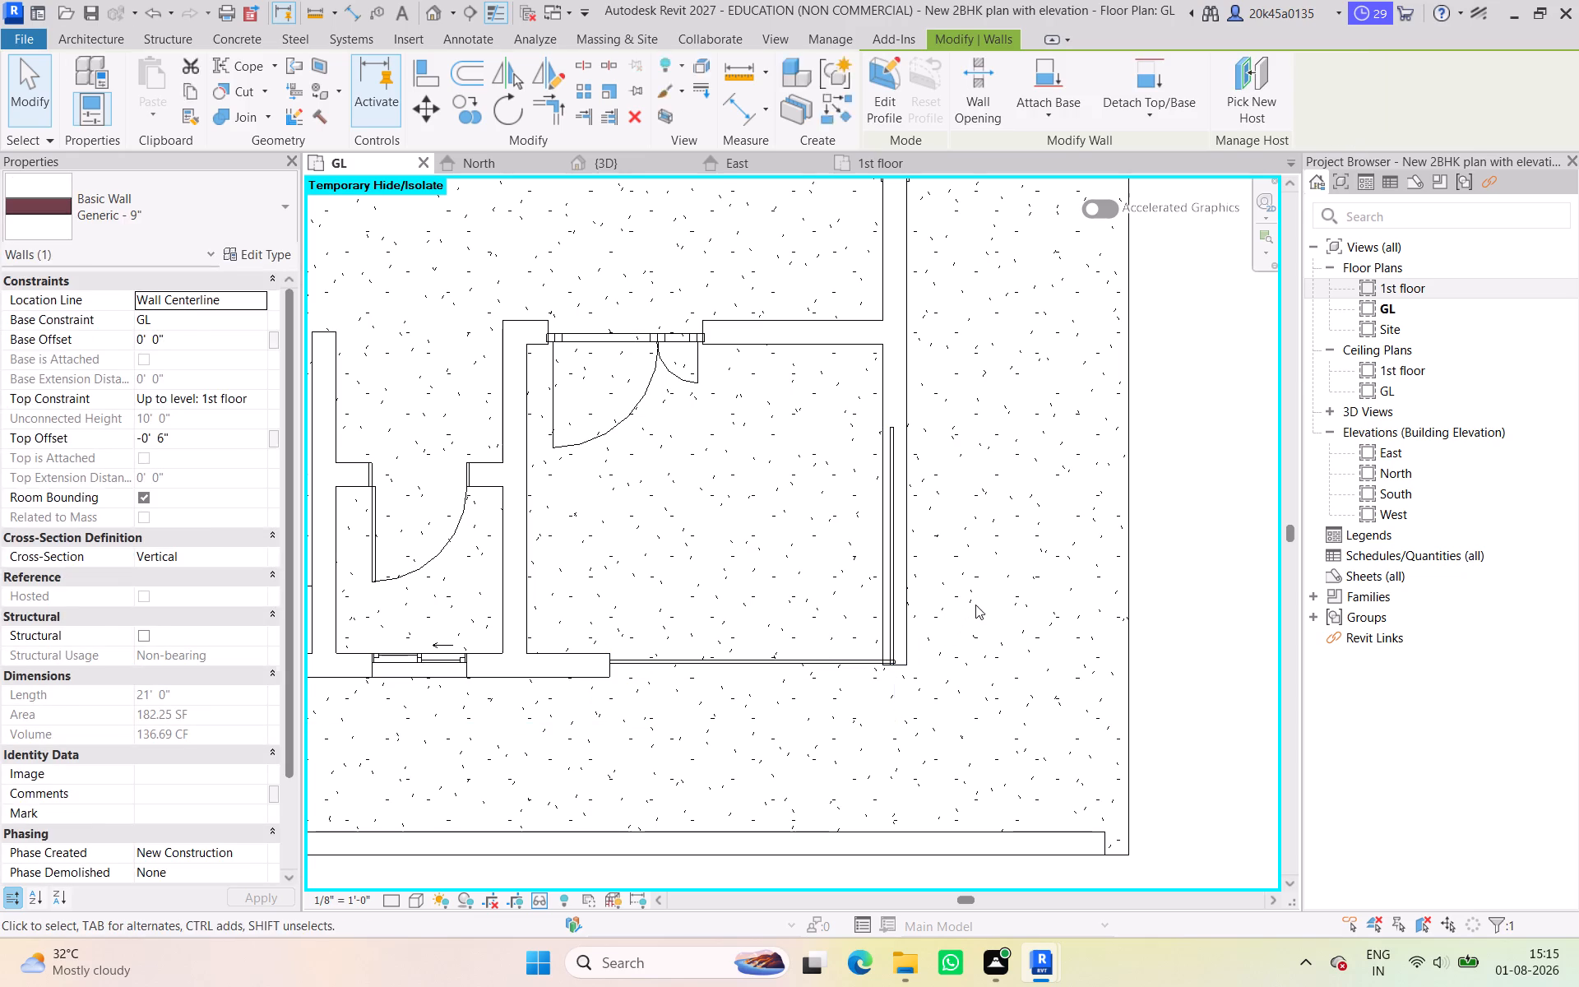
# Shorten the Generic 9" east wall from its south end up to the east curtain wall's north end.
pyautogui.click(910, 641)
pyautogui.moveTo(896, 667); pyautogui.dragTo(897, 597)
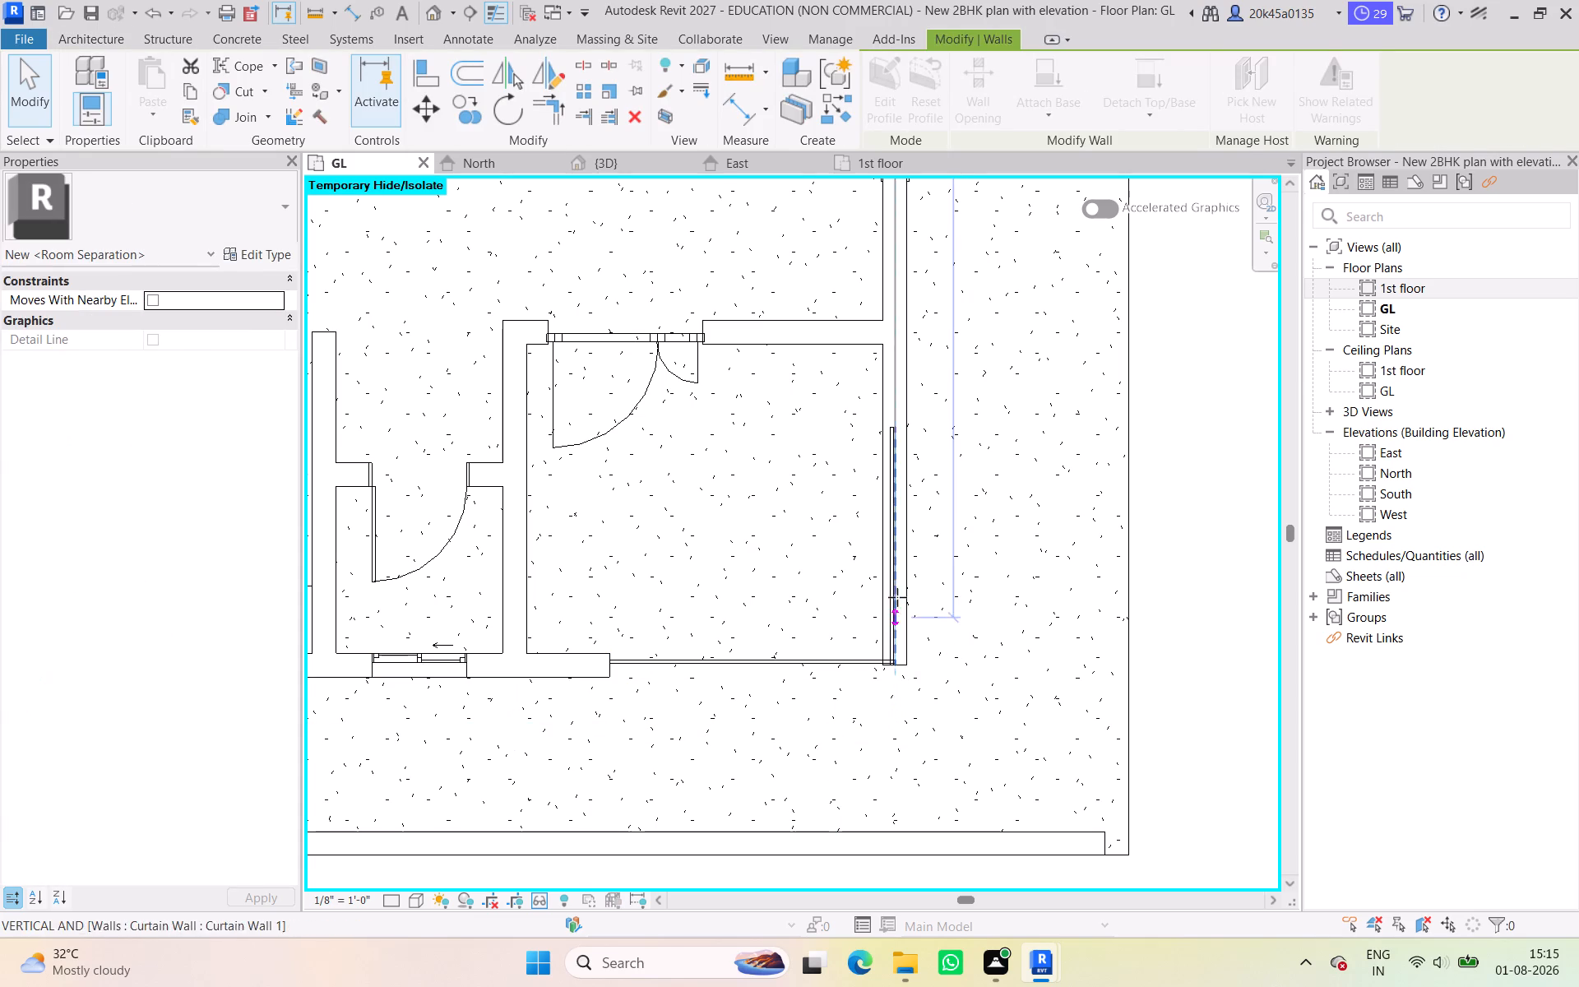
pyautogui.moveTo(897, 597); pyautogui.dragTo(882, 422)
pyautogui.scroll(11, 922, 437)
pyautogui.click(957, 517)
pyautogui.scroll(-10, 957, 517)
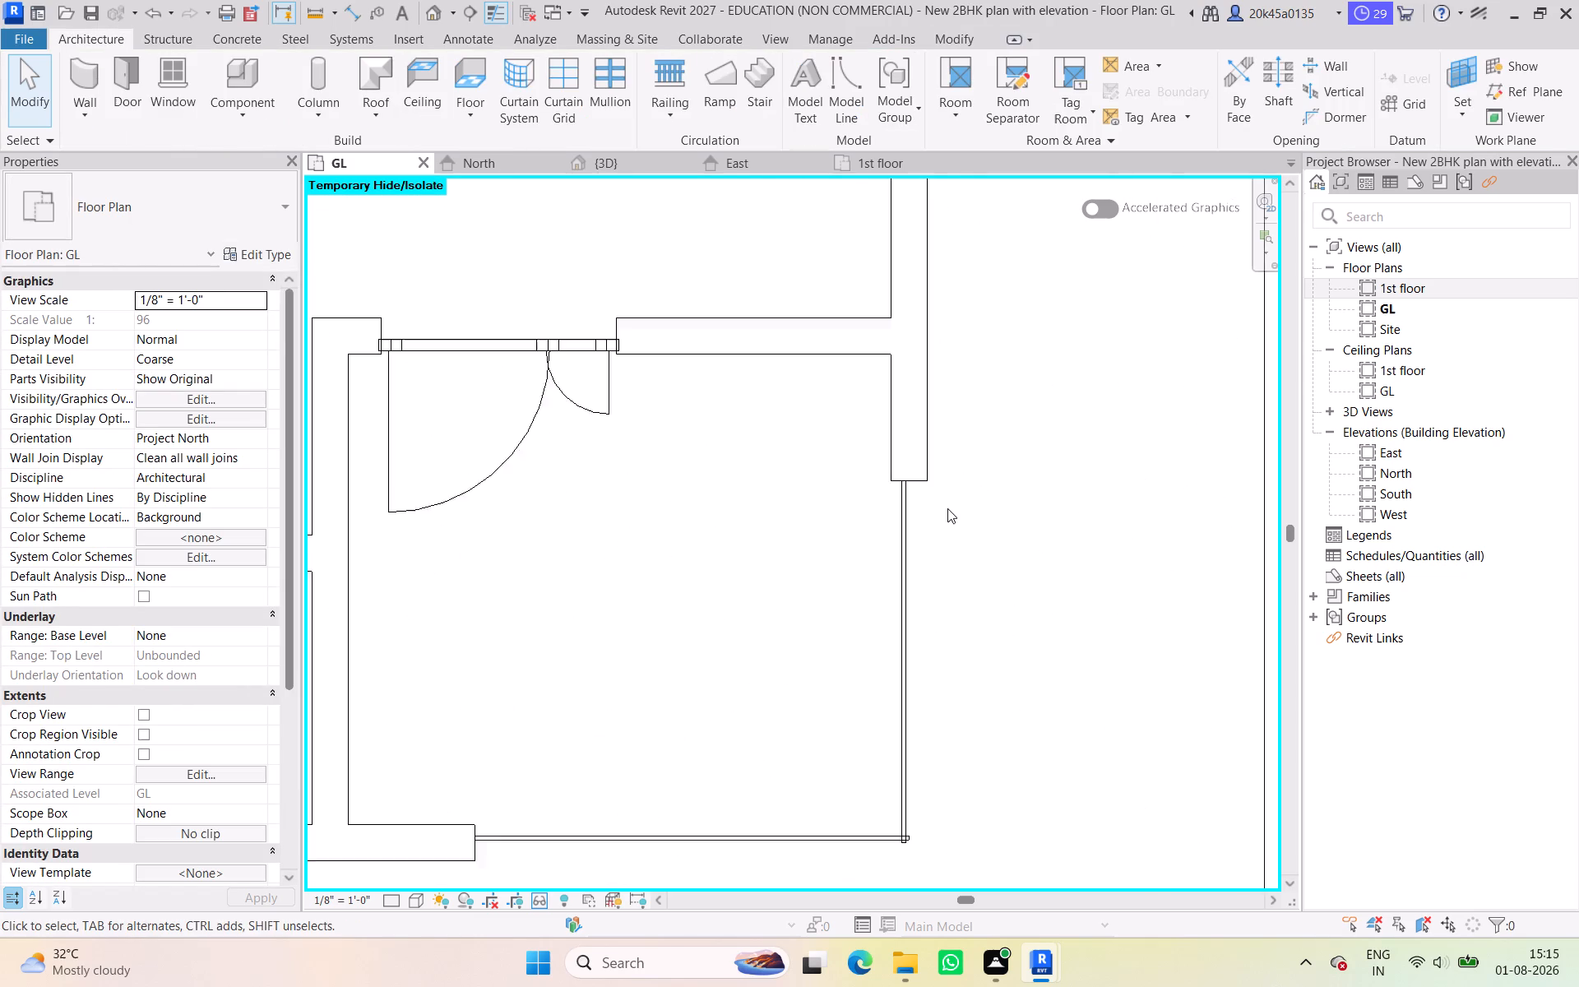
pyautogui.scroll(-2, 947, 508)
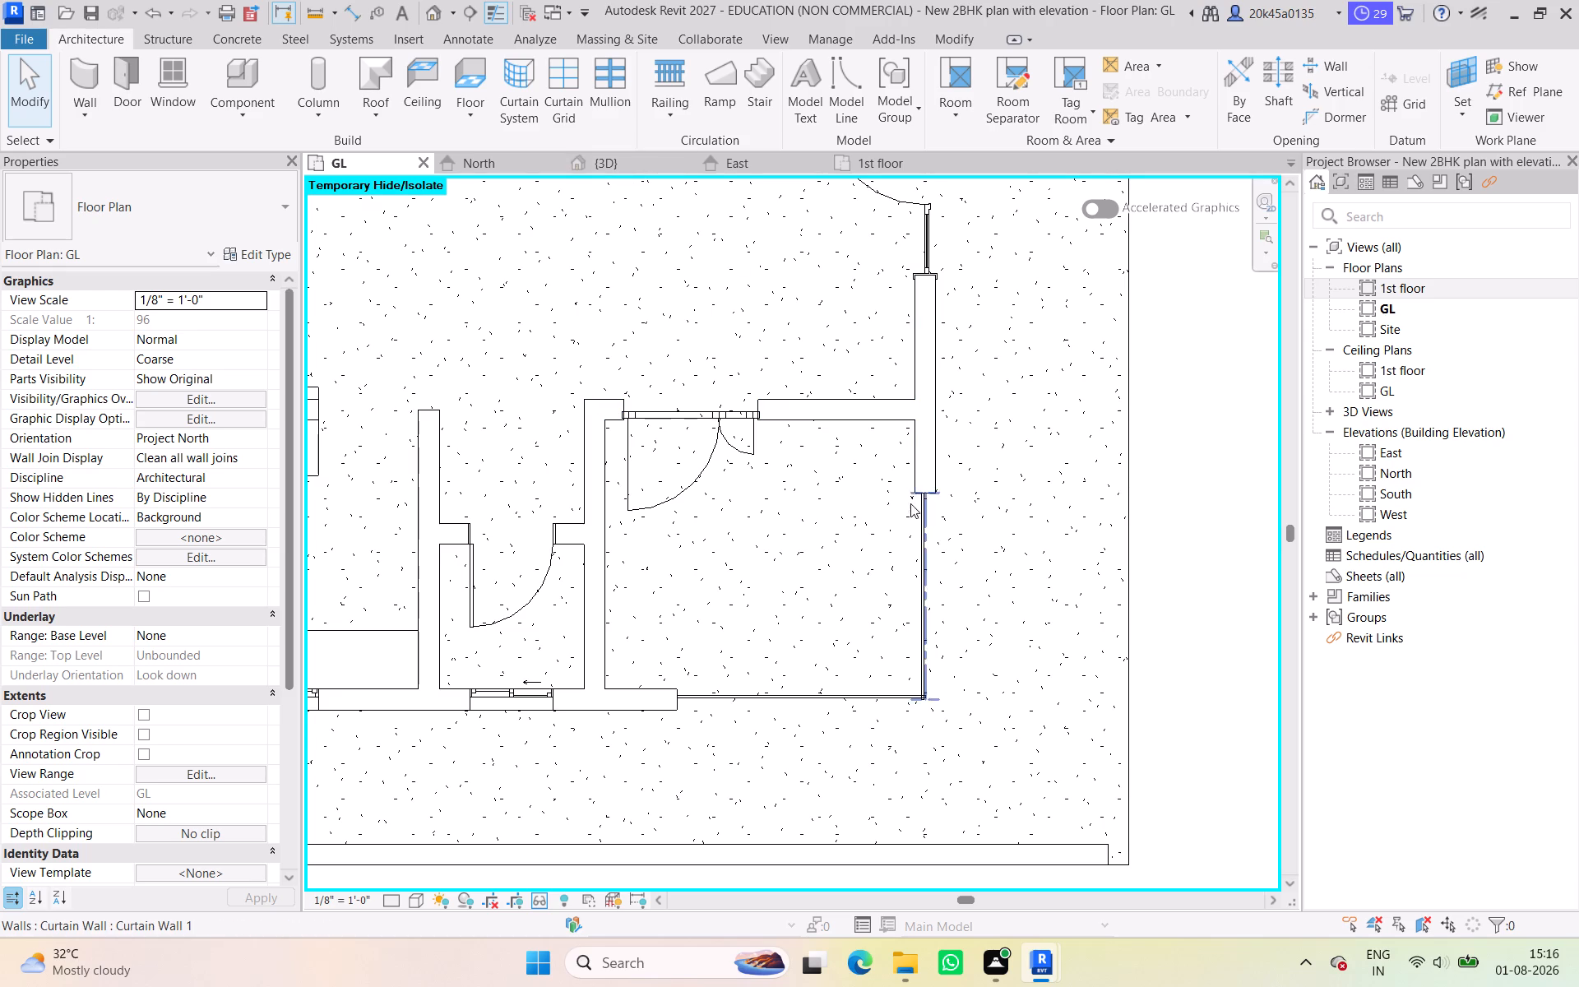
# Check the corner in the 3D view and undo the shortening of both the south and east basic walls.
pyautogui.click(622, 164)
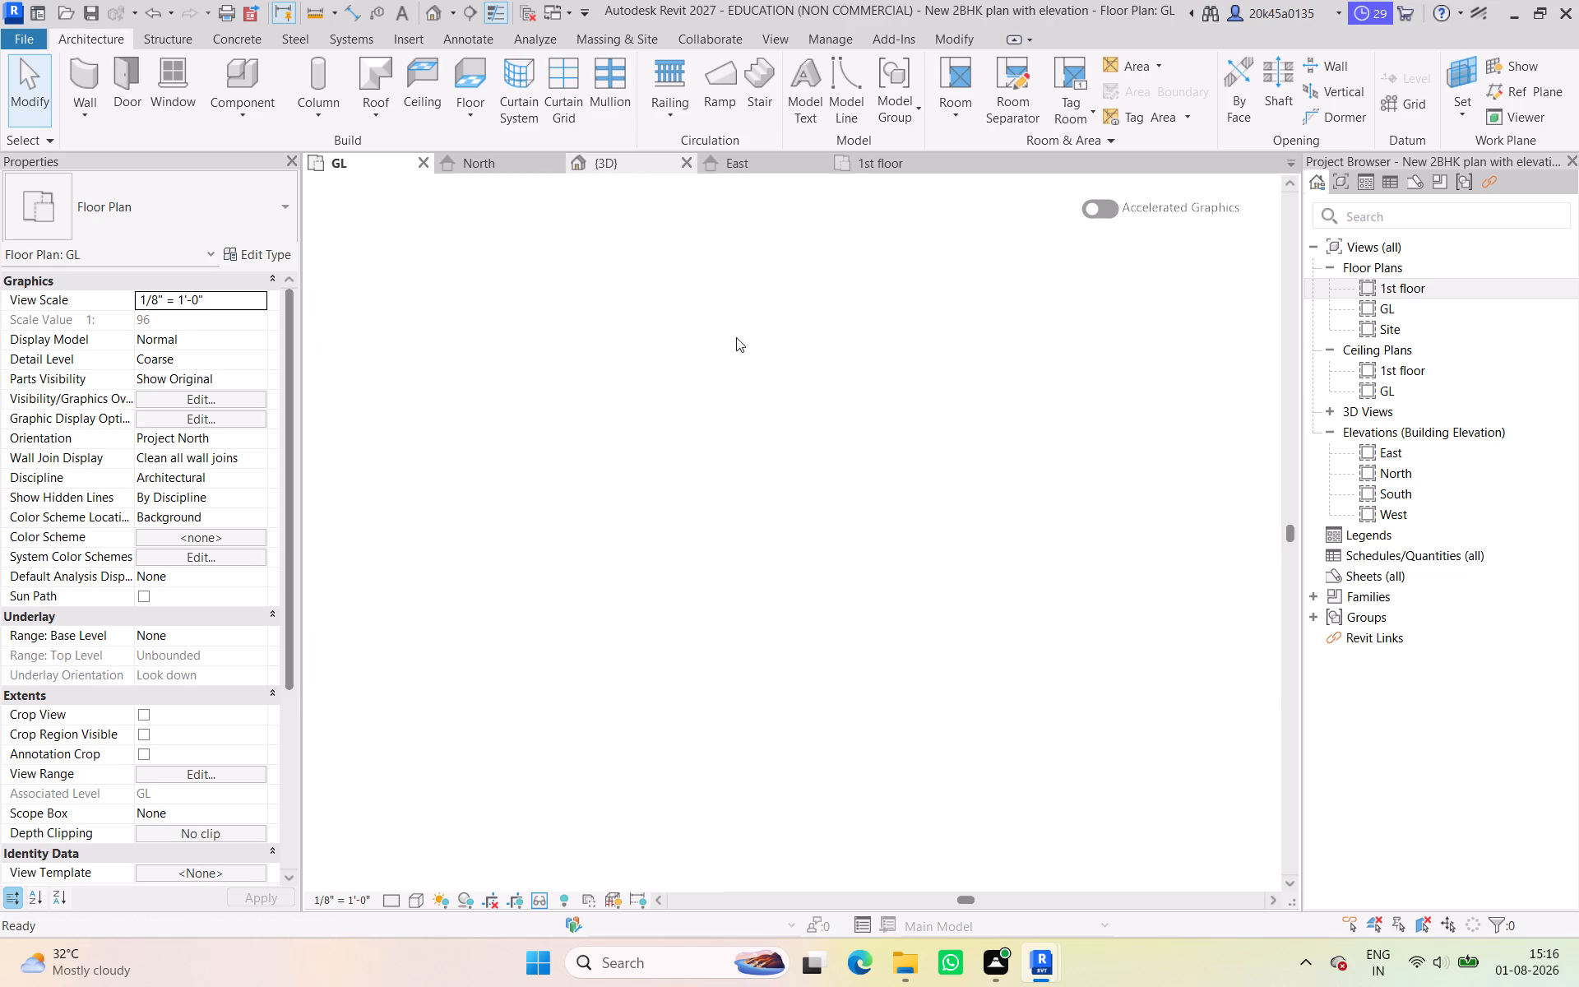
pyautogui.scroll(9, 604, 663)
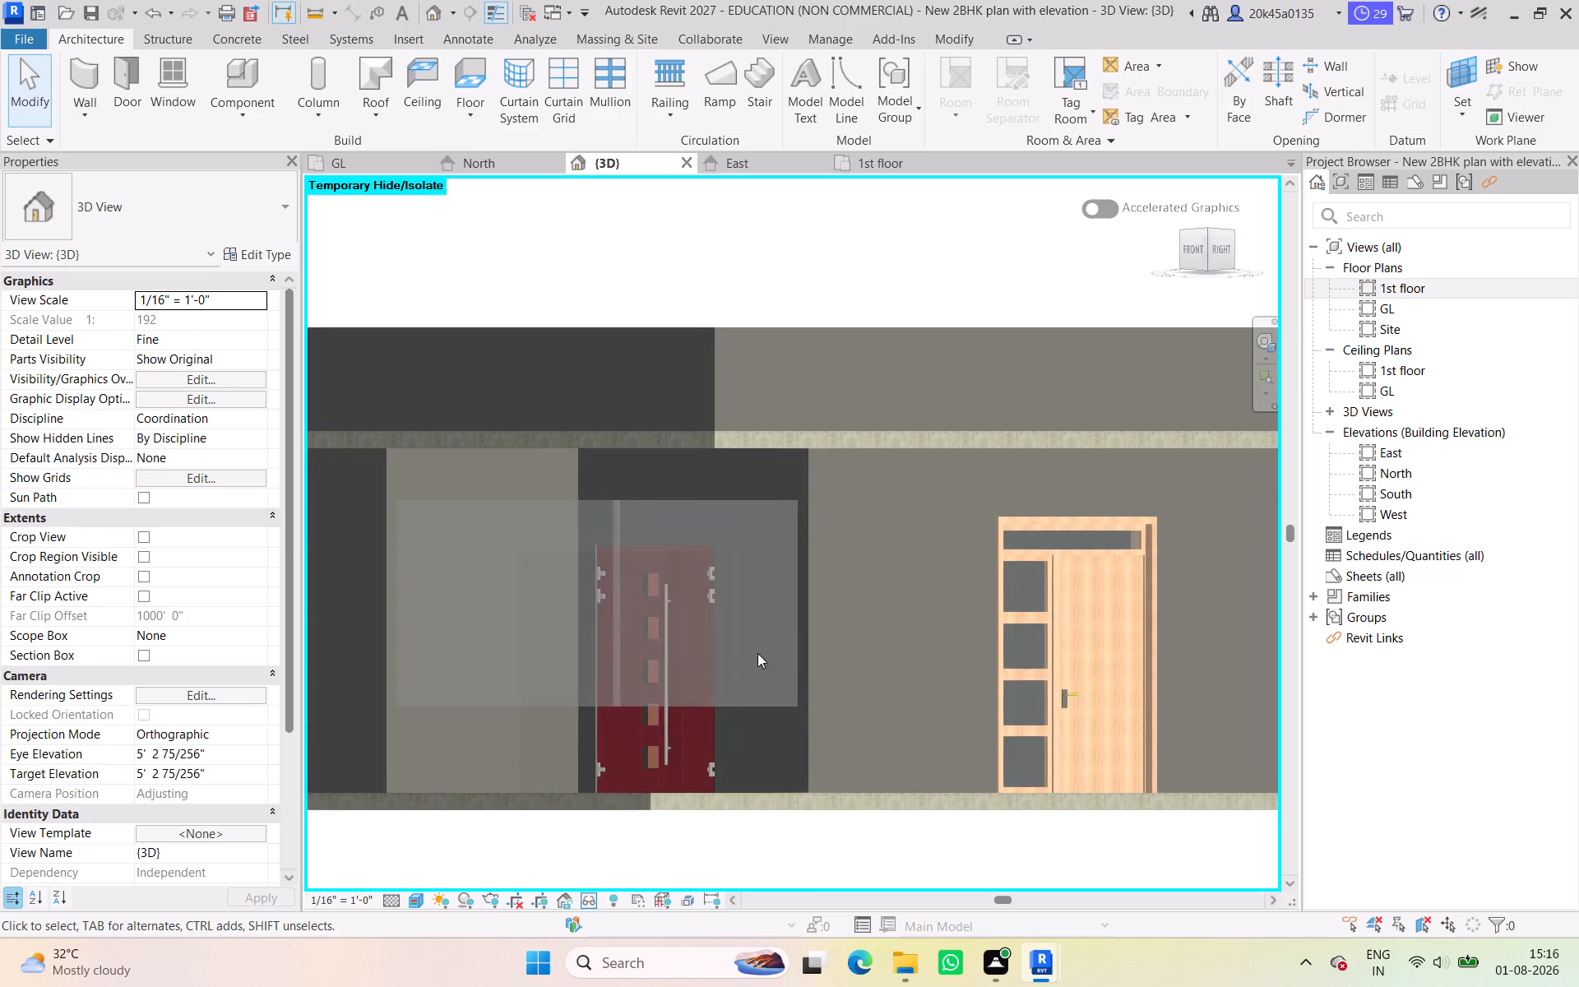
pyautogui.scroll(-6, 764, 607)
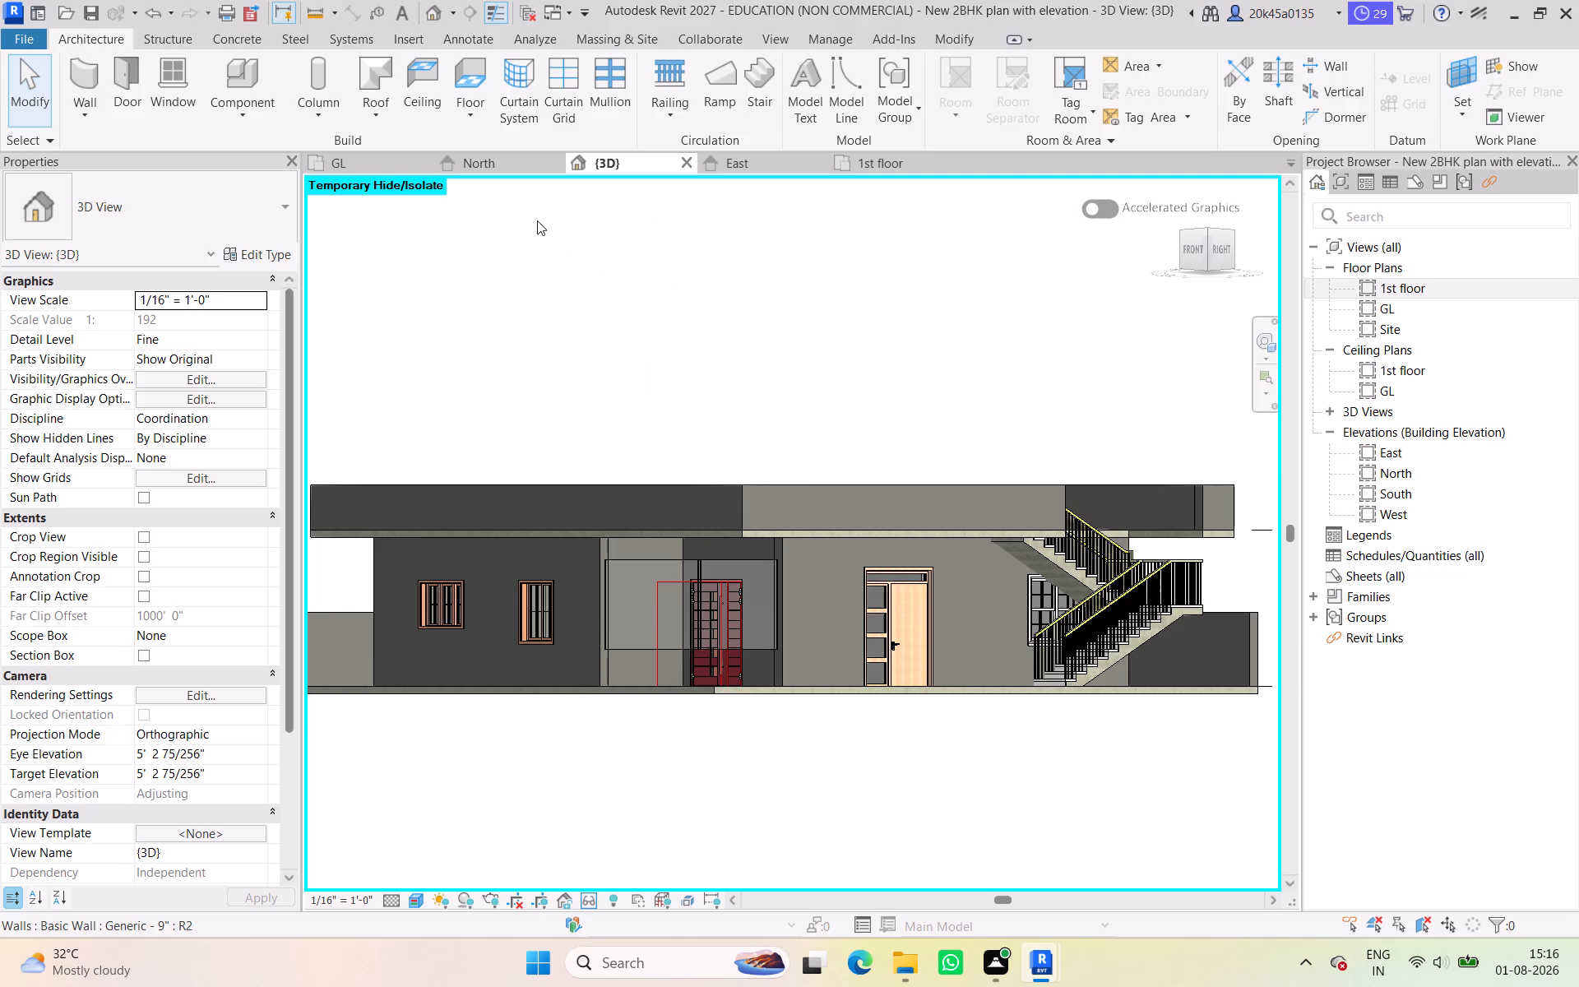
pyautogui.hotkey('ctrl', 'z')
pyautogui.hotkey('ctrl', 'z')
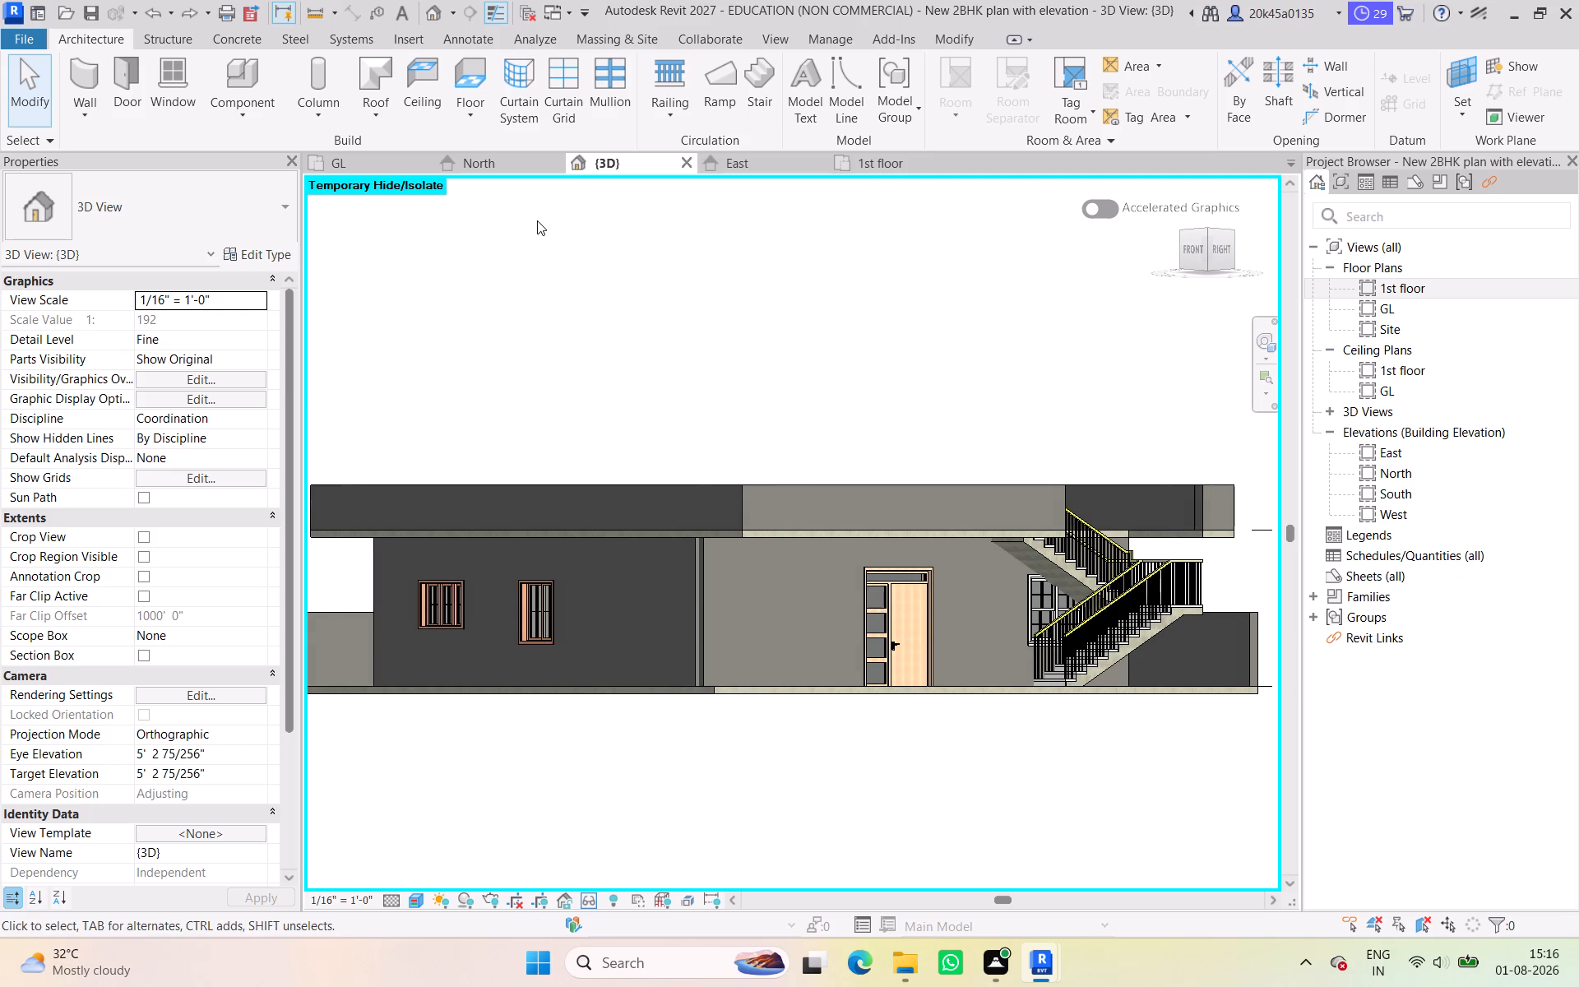
# Orient the 3D view to the front and open the south Generic 9" wall's profile for editing.
pyautogui.moveTo(1202, 255); pyautogui.dragTo(1229, 288)
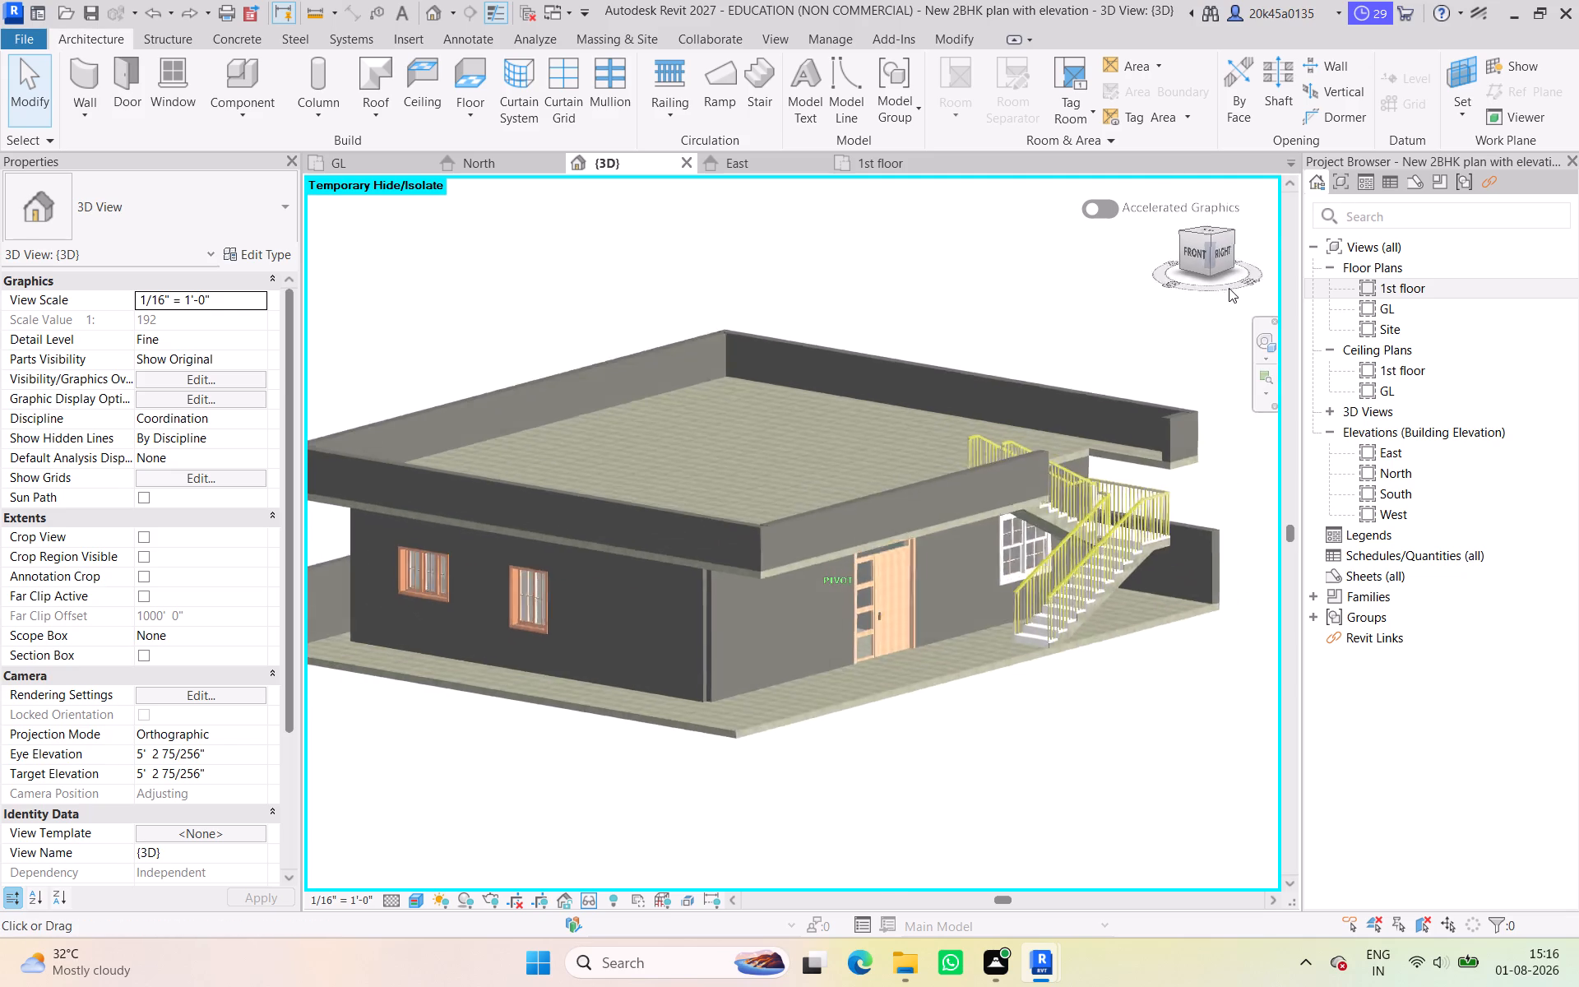
pyautogui.moveTo(1229, 288); pyautogui.dragTo(1248, 298)
pyautogui.scroll(5, 674, 629)
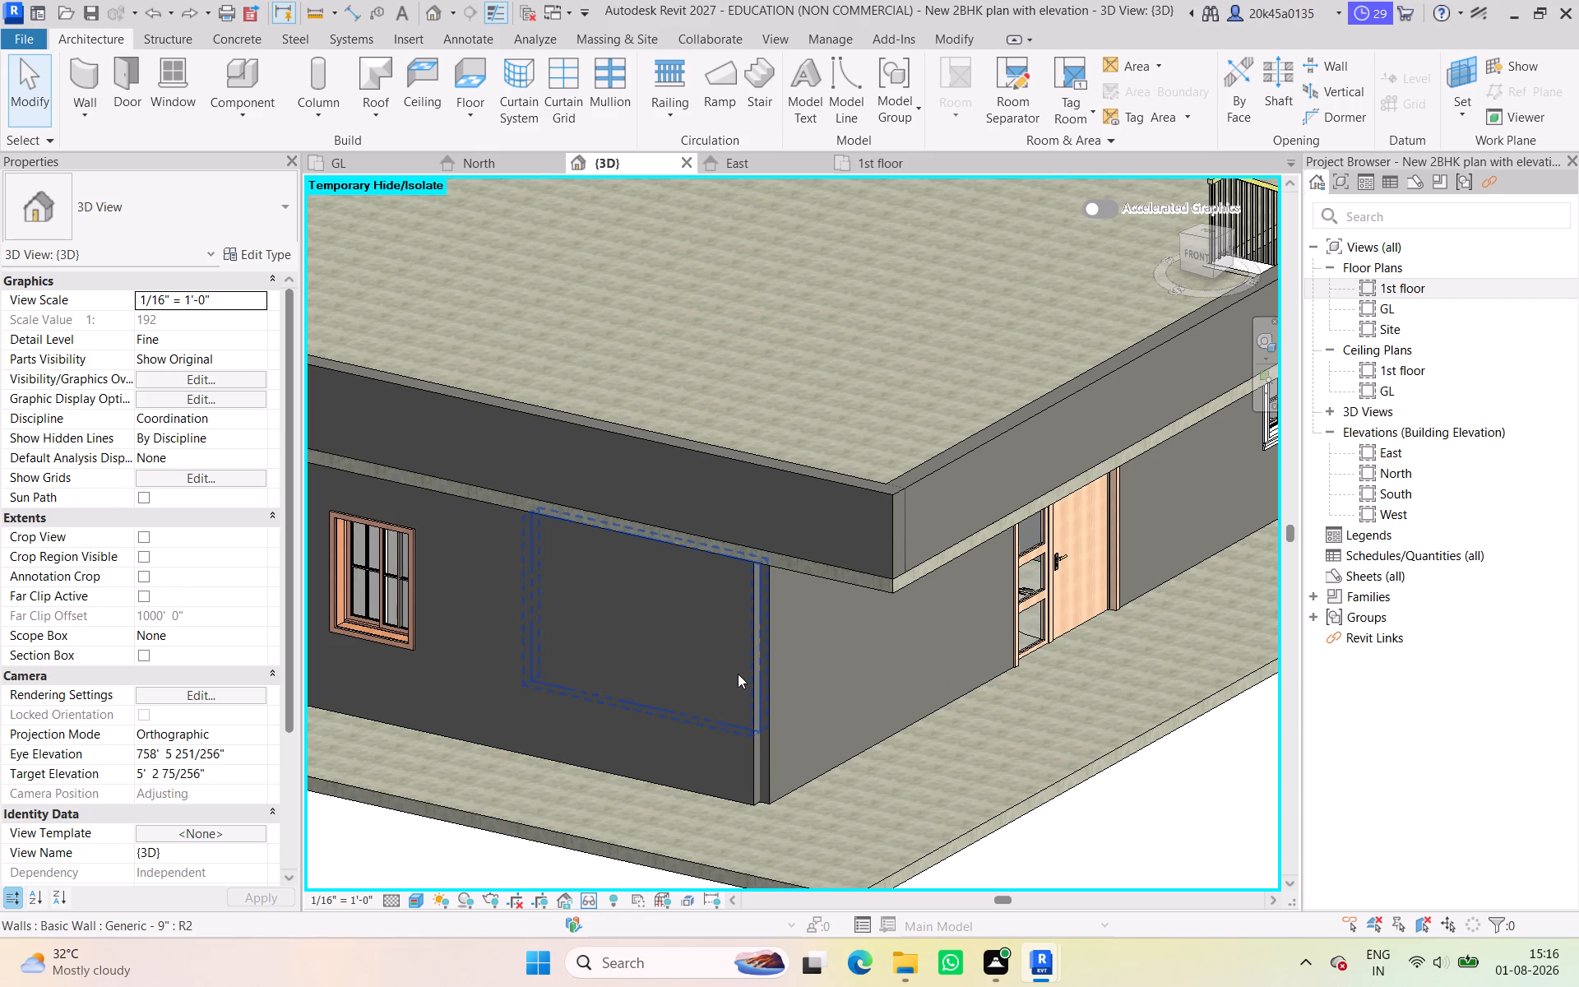
pyautogui.click(753, 680)
pyautogui.click(706, 809)
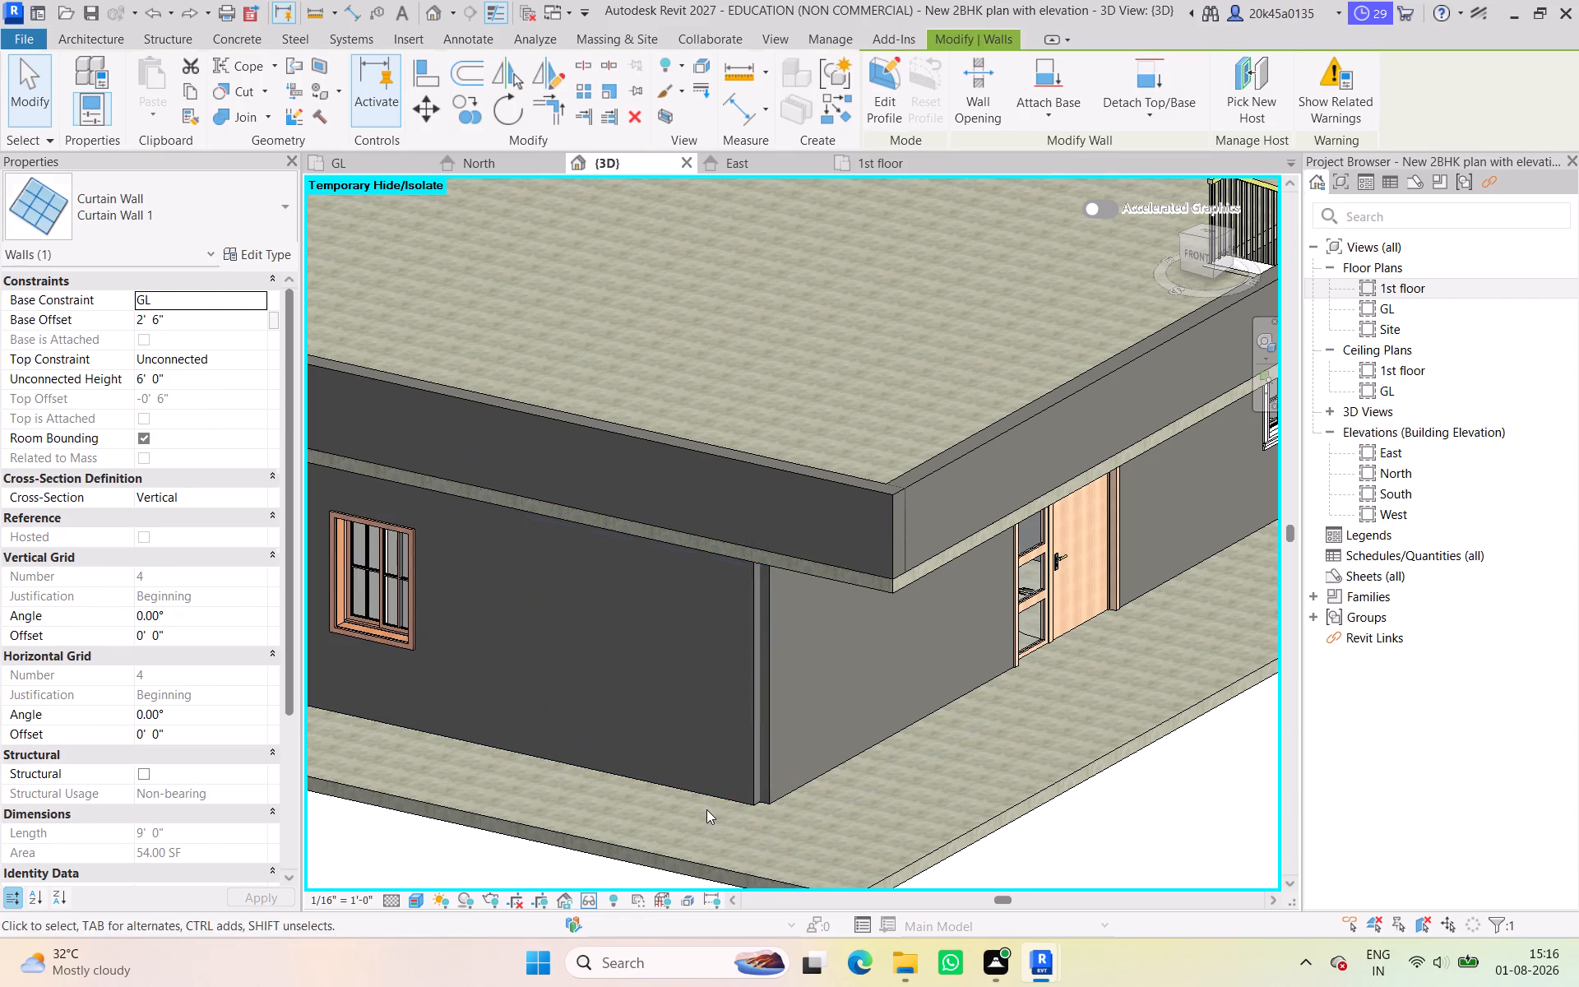
pyautogui.click(1202, 250)
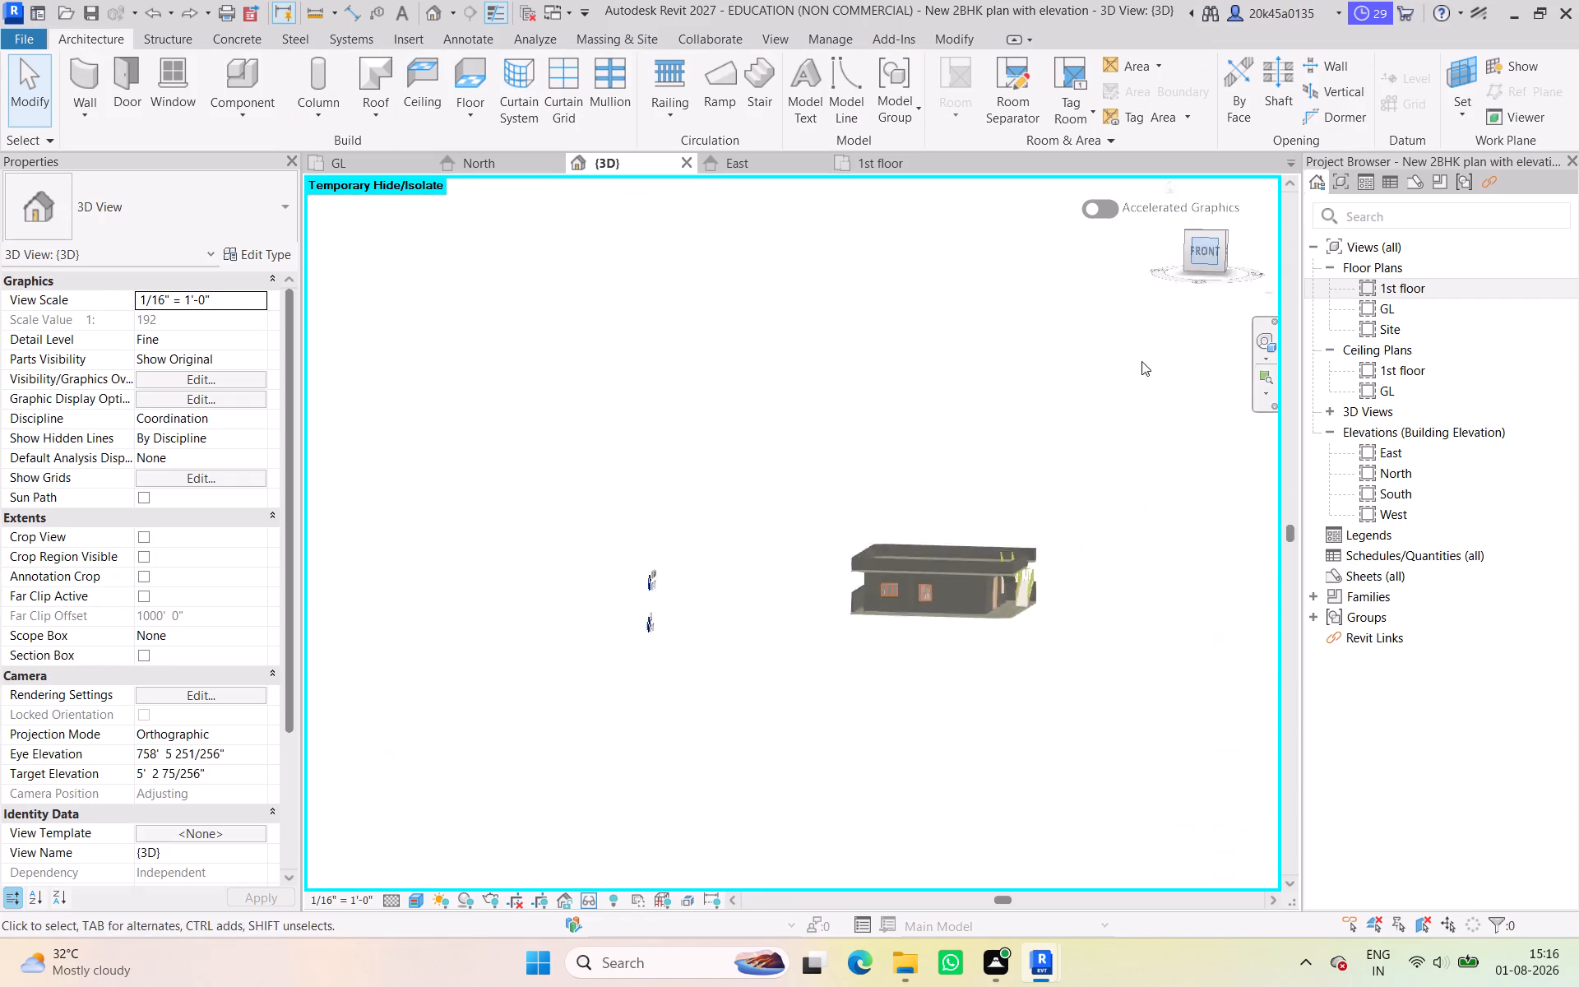
pyautogui.scroll(17, 957, 570)
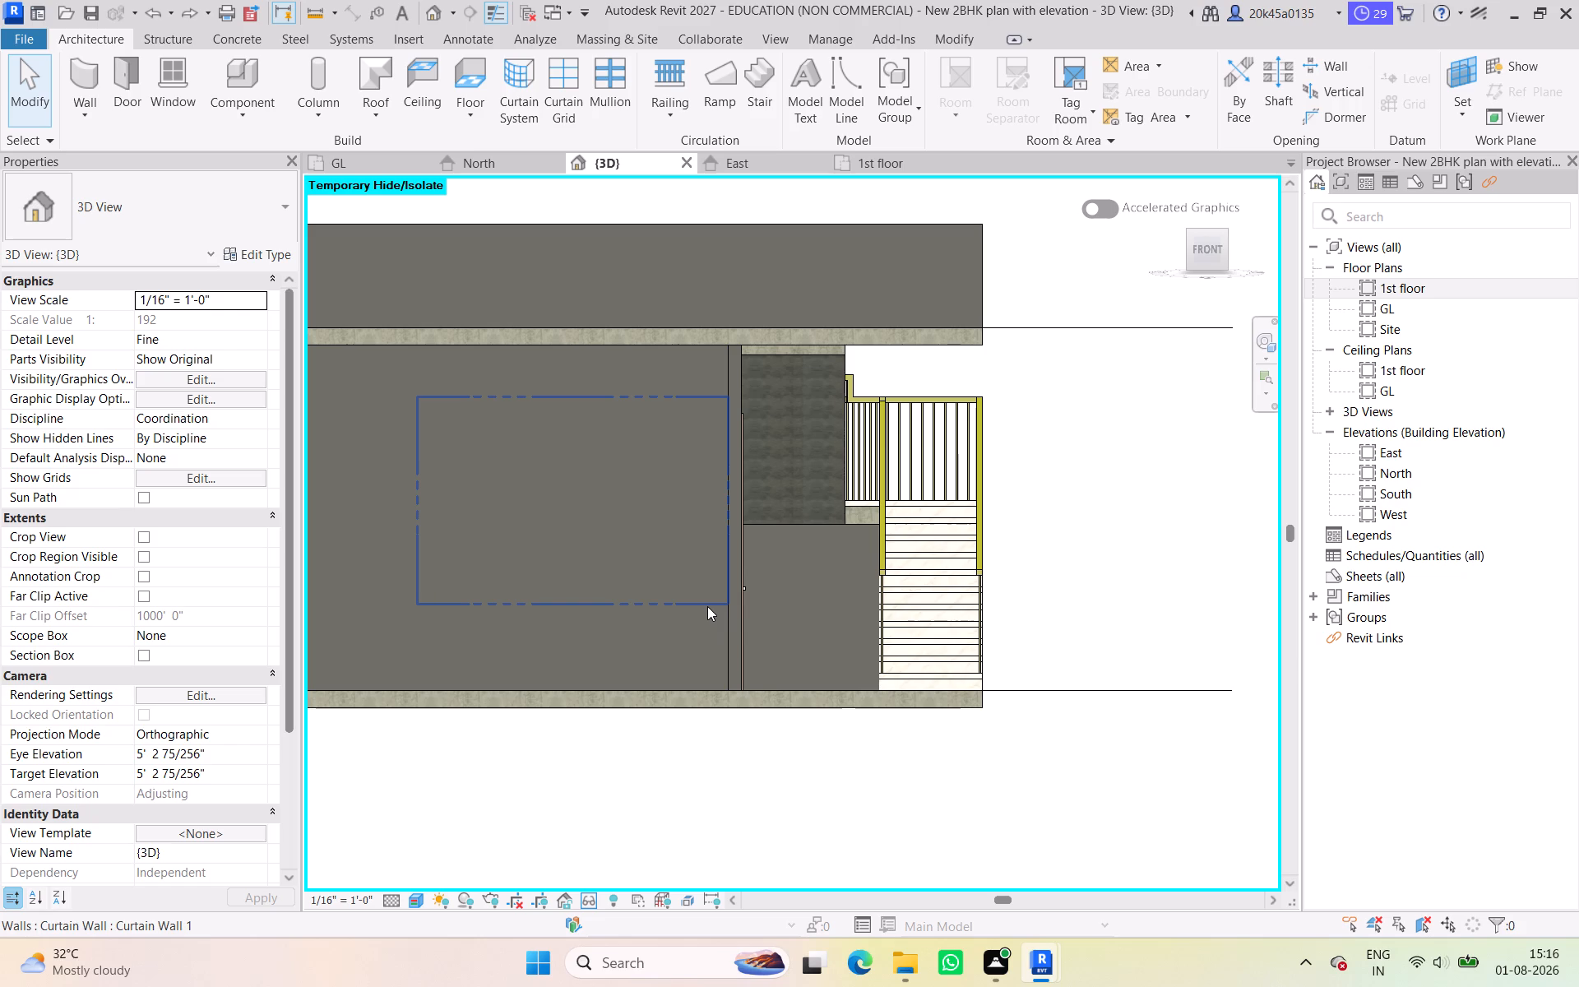
pyautogui.click(707, 606)
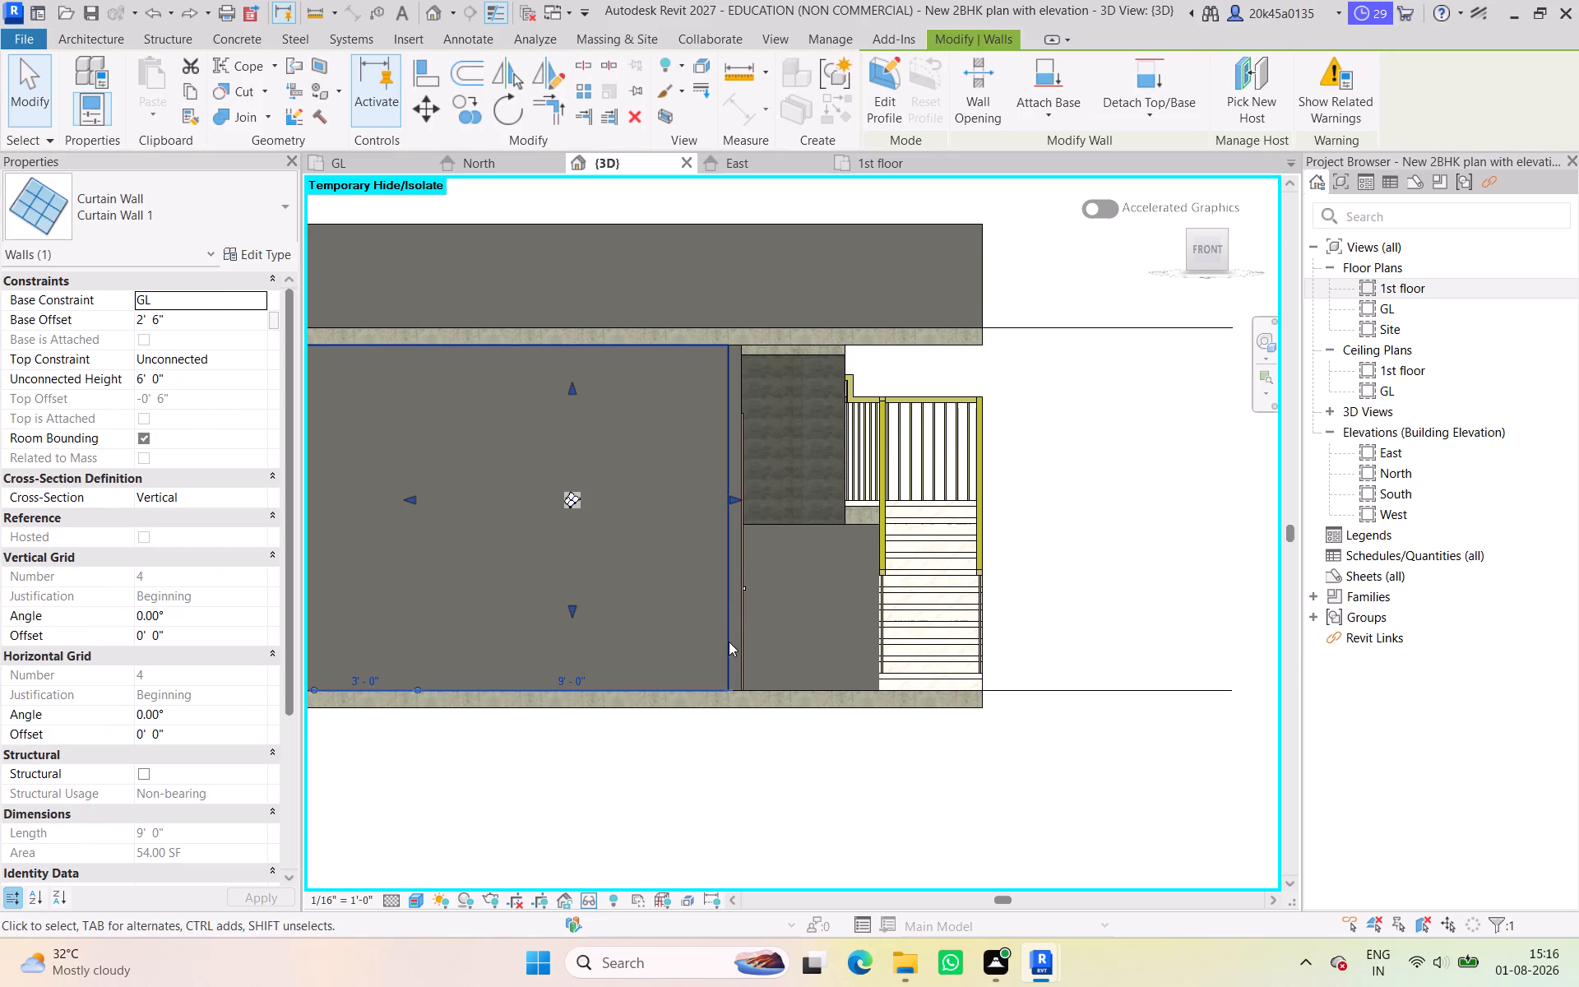
pyautogui.click(710, 659)
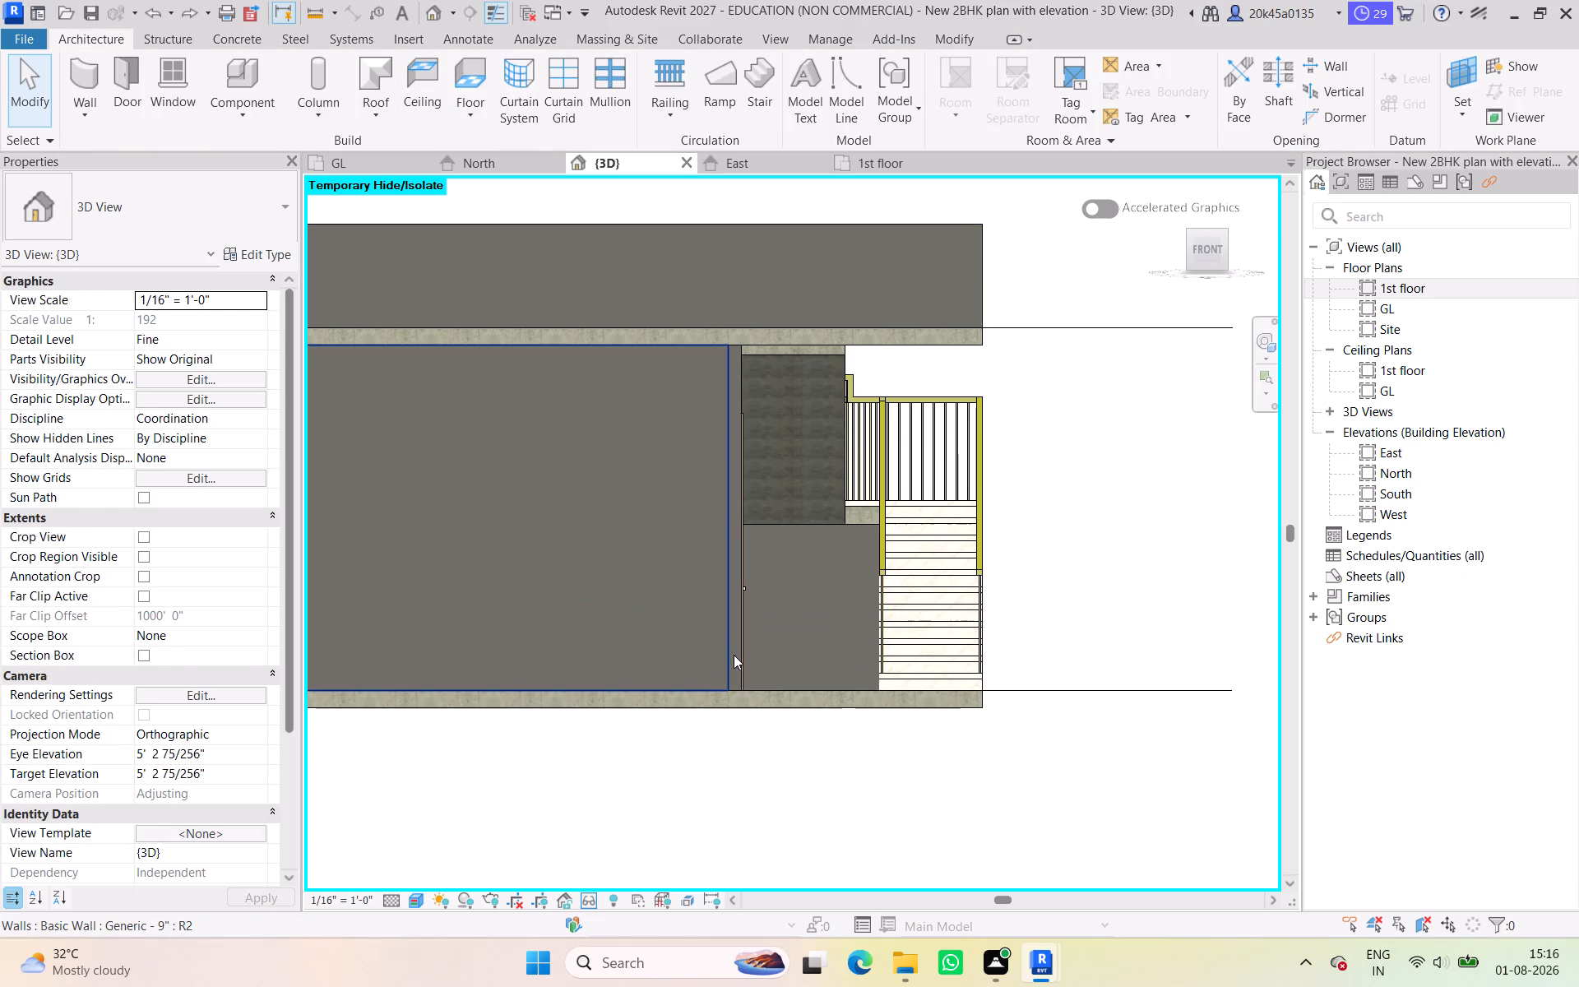
pyautogui.click(734, 655)
pyautogui.click(896, 86)
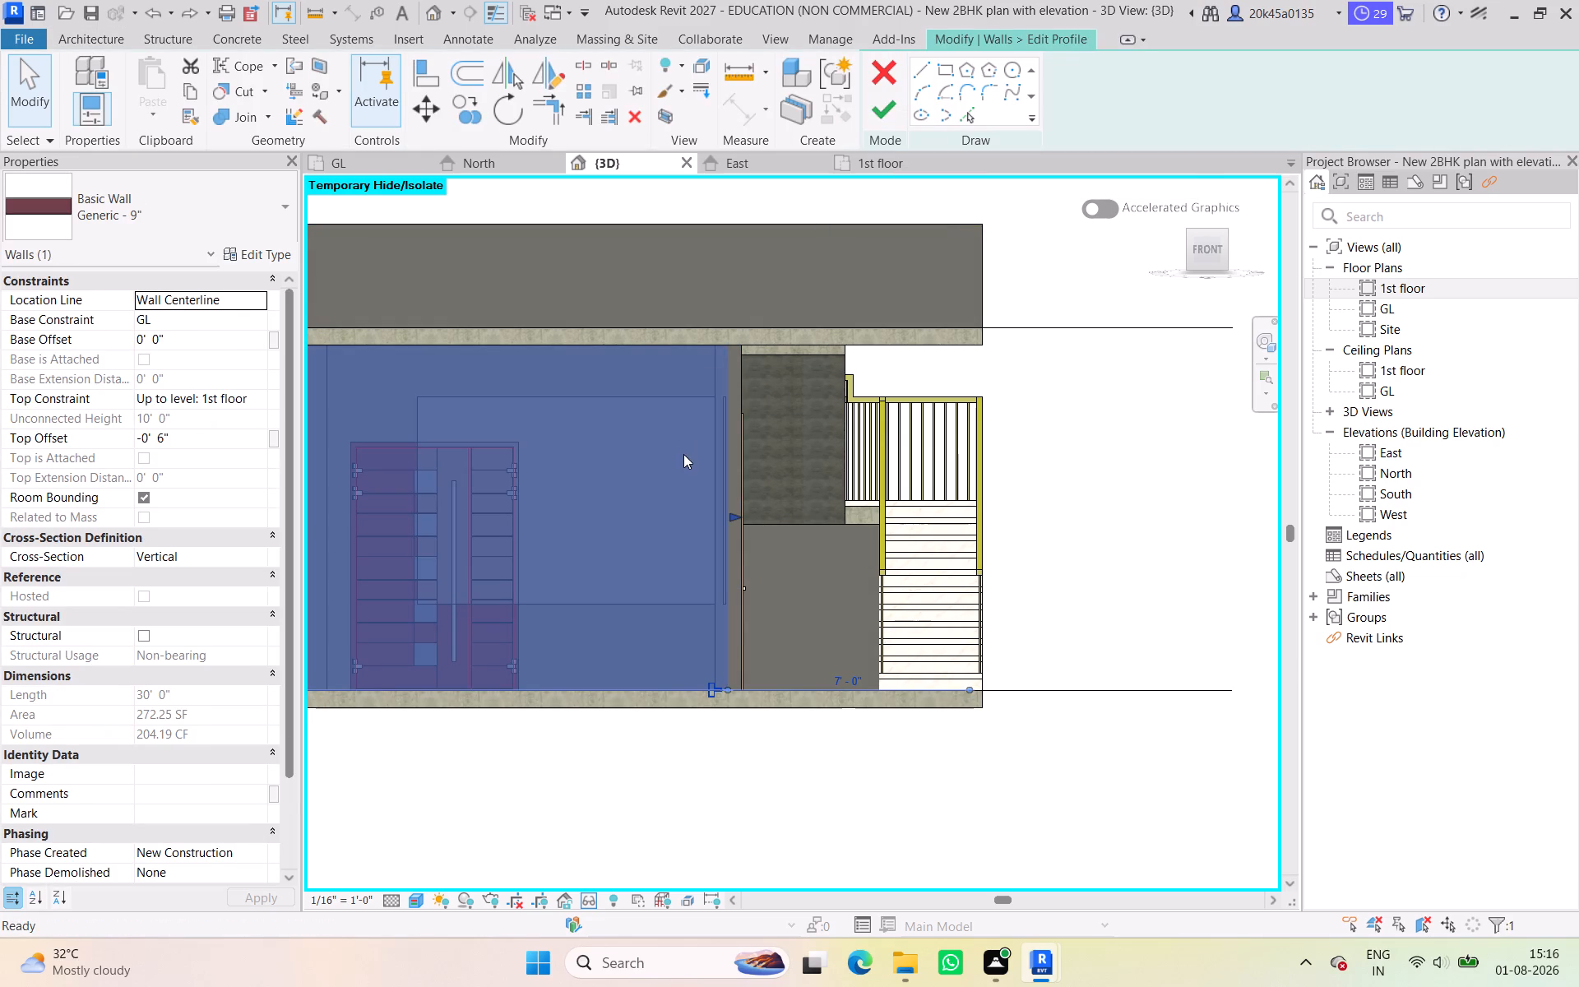
pyautogui.moveTo(695, 459); pyautogui.dragTo(810, 503, button='middle')
pyautogui.scroll(4, 802, 461)
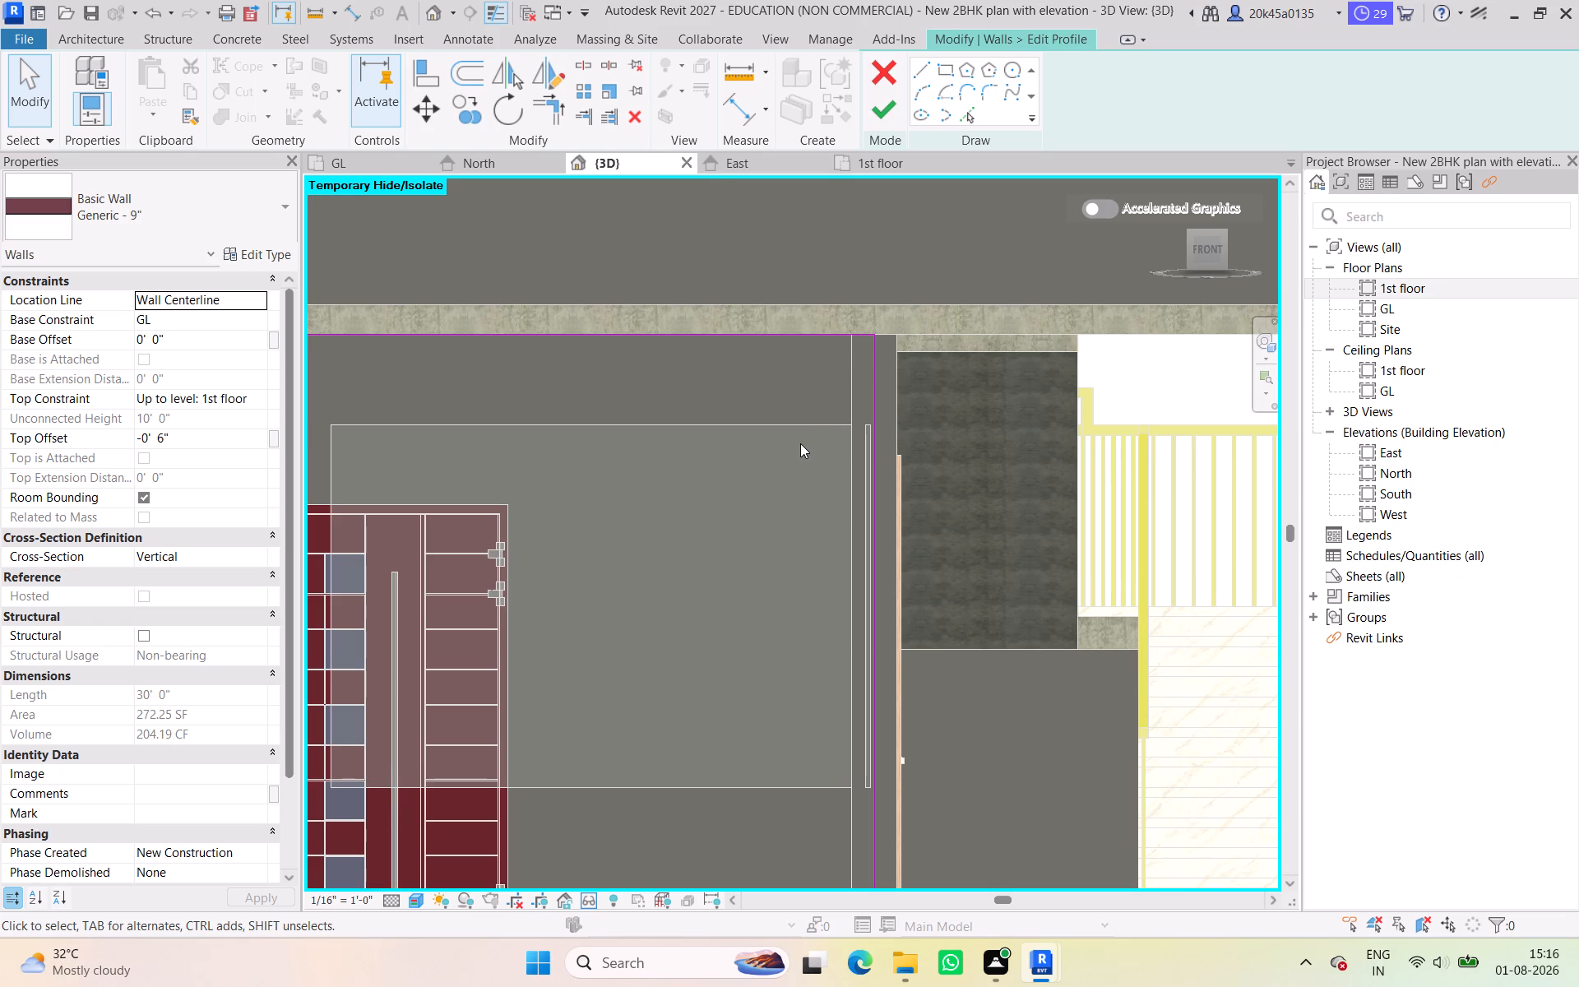
# Add profile lines by picking the top, bottom and west edges of the south curtain wall.
pyautogui.click(965, 109)
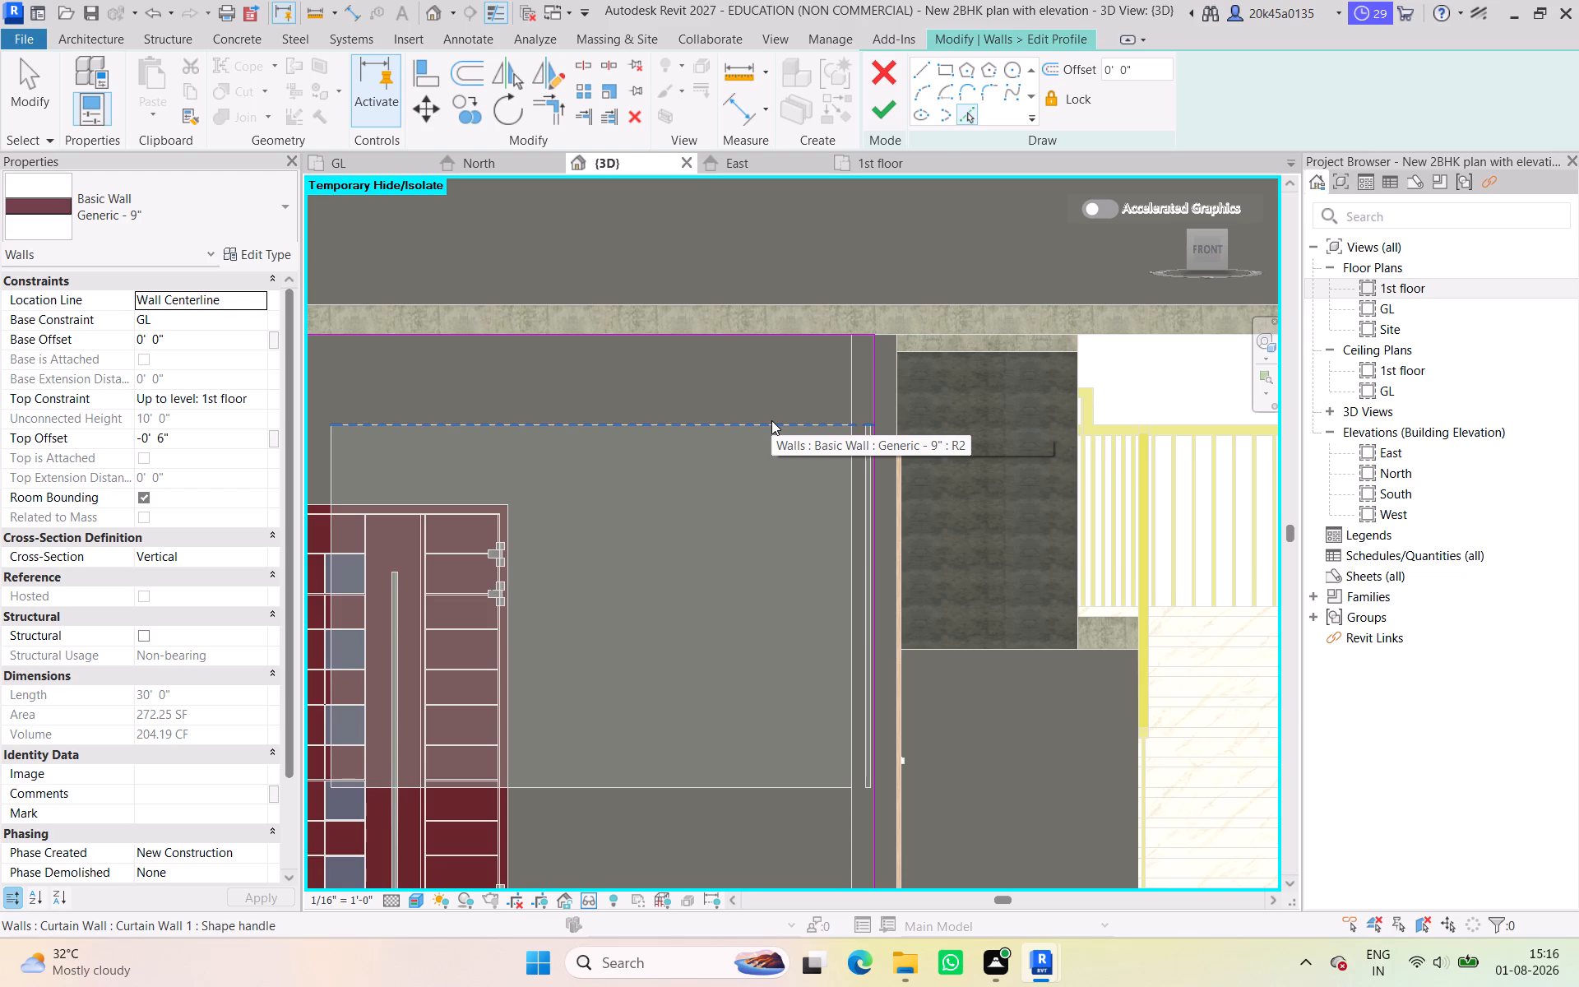
pyautogui.scroll(-7, 771, 420)
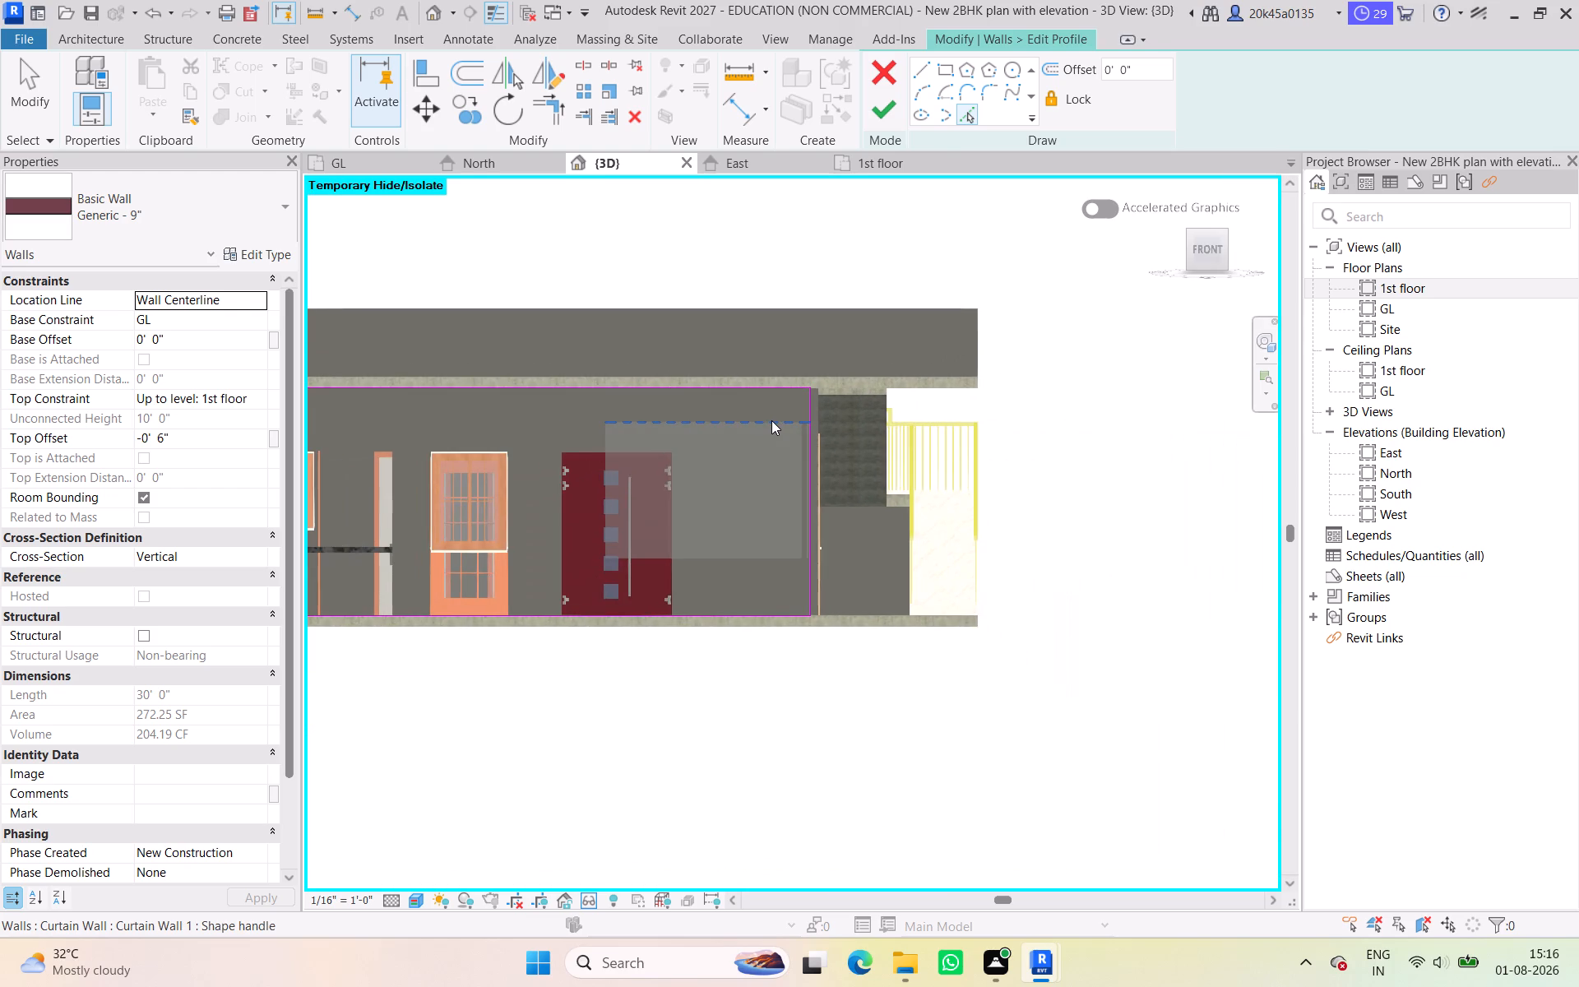
pyautogui.click(771, 420)
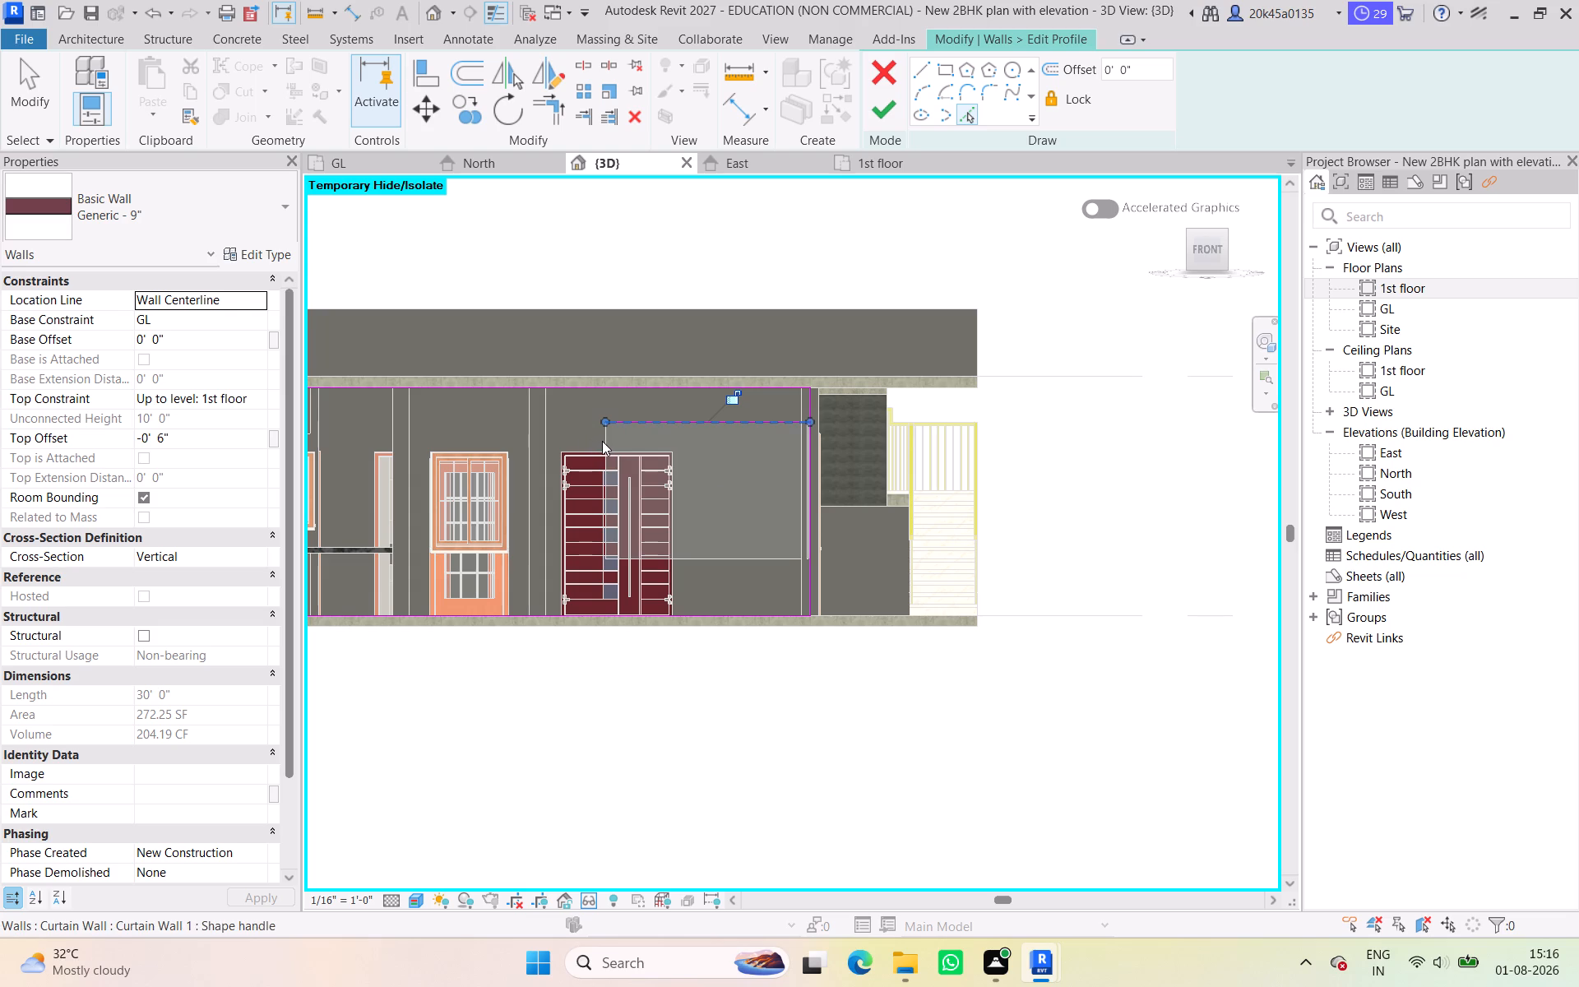
pyautogui.scroll(8, 602, 441)
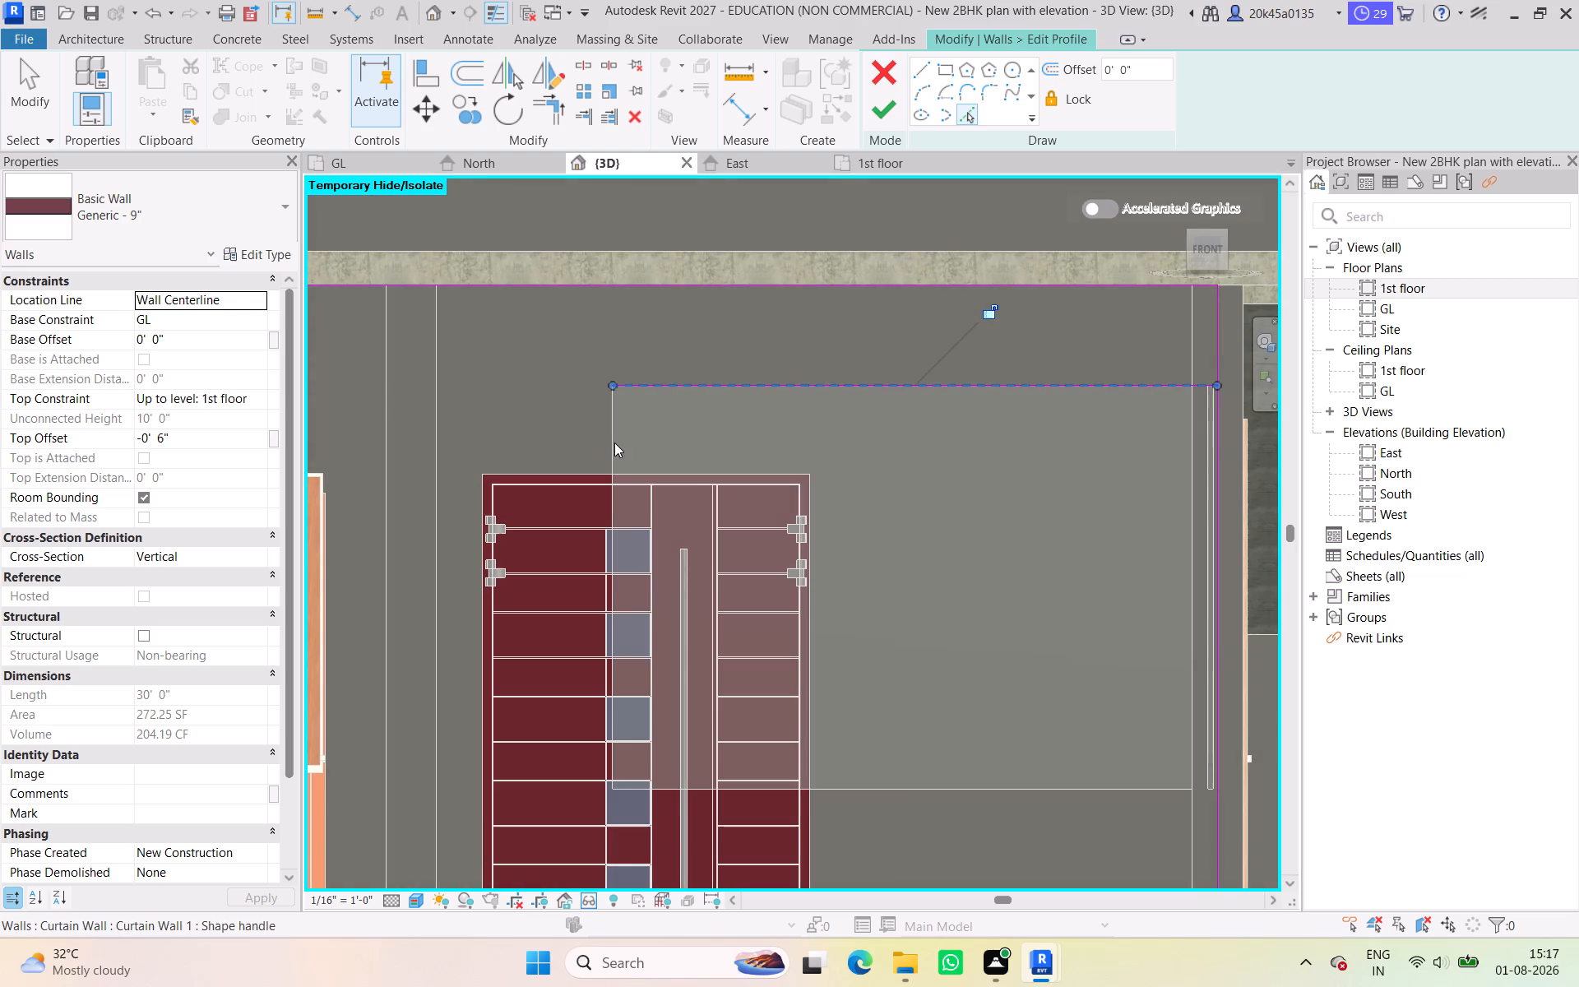
pyautogui.click(945, 790)
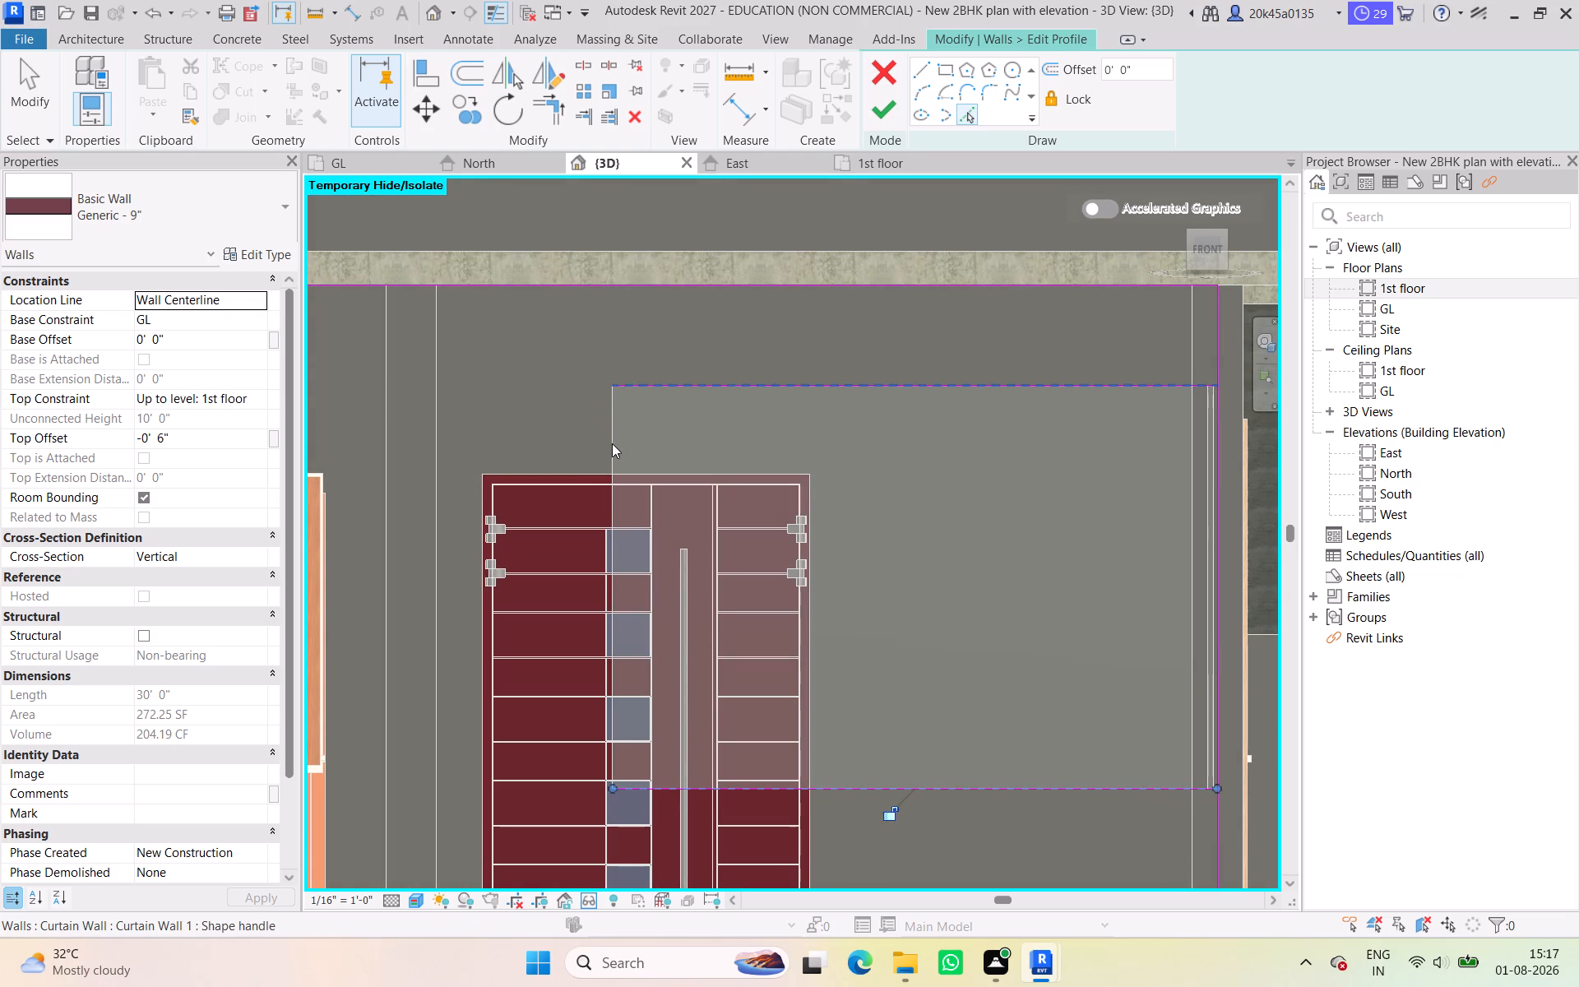
pyautogui.click(620, 458)
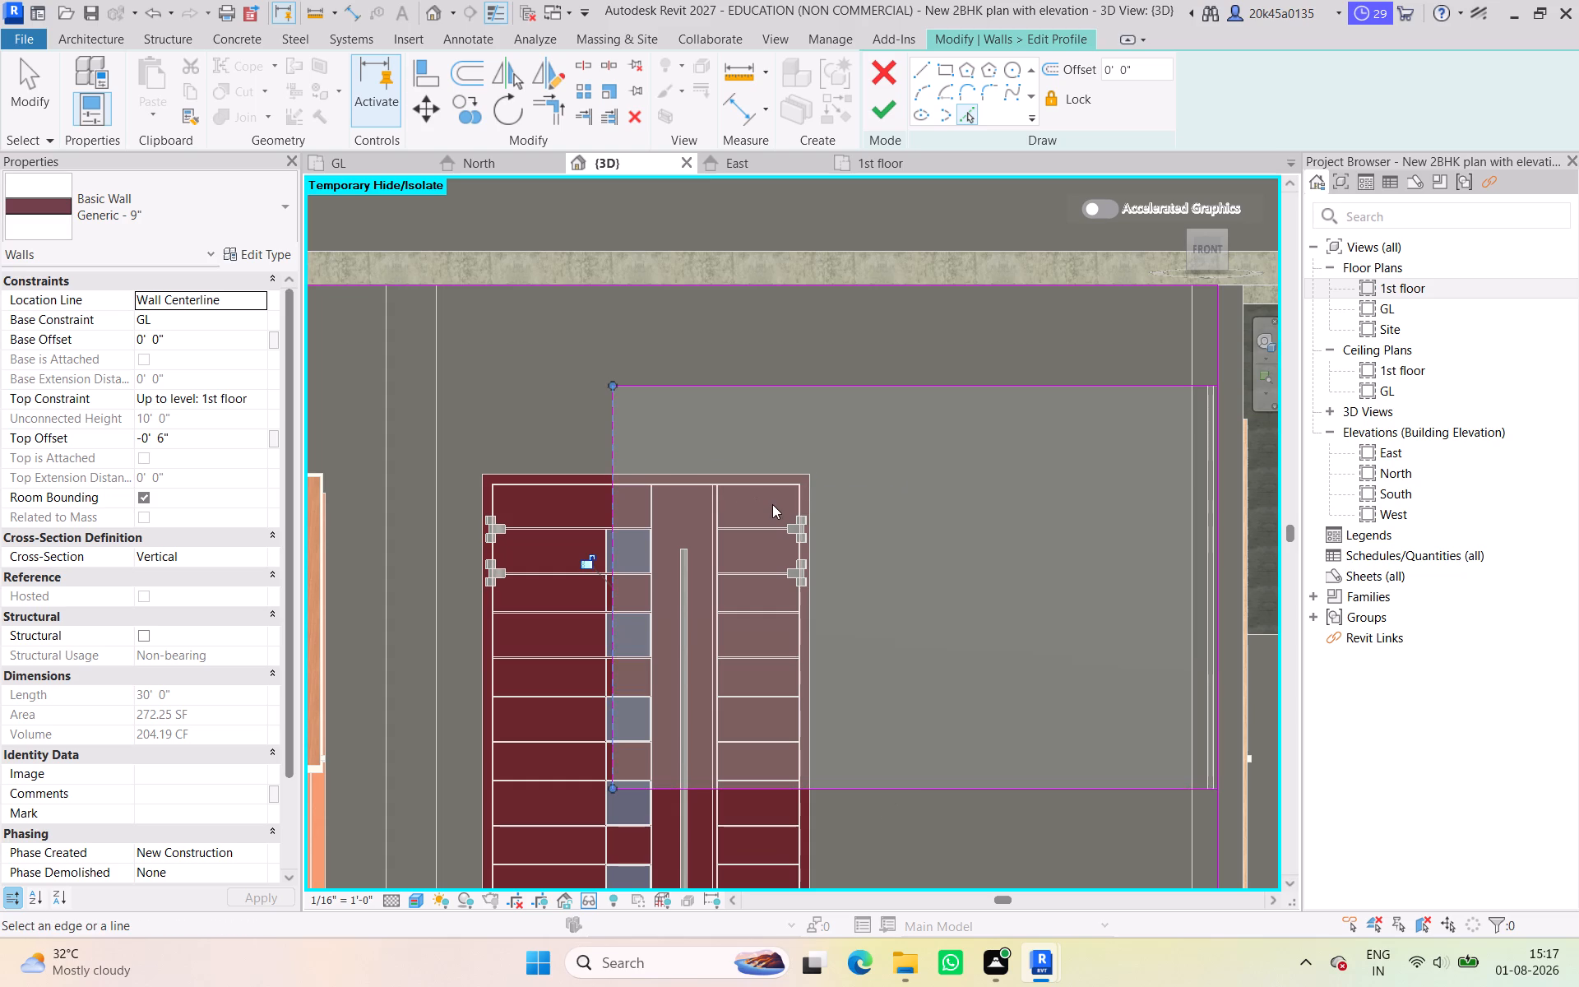
pyautogui.scroll(-4, 772, 504)
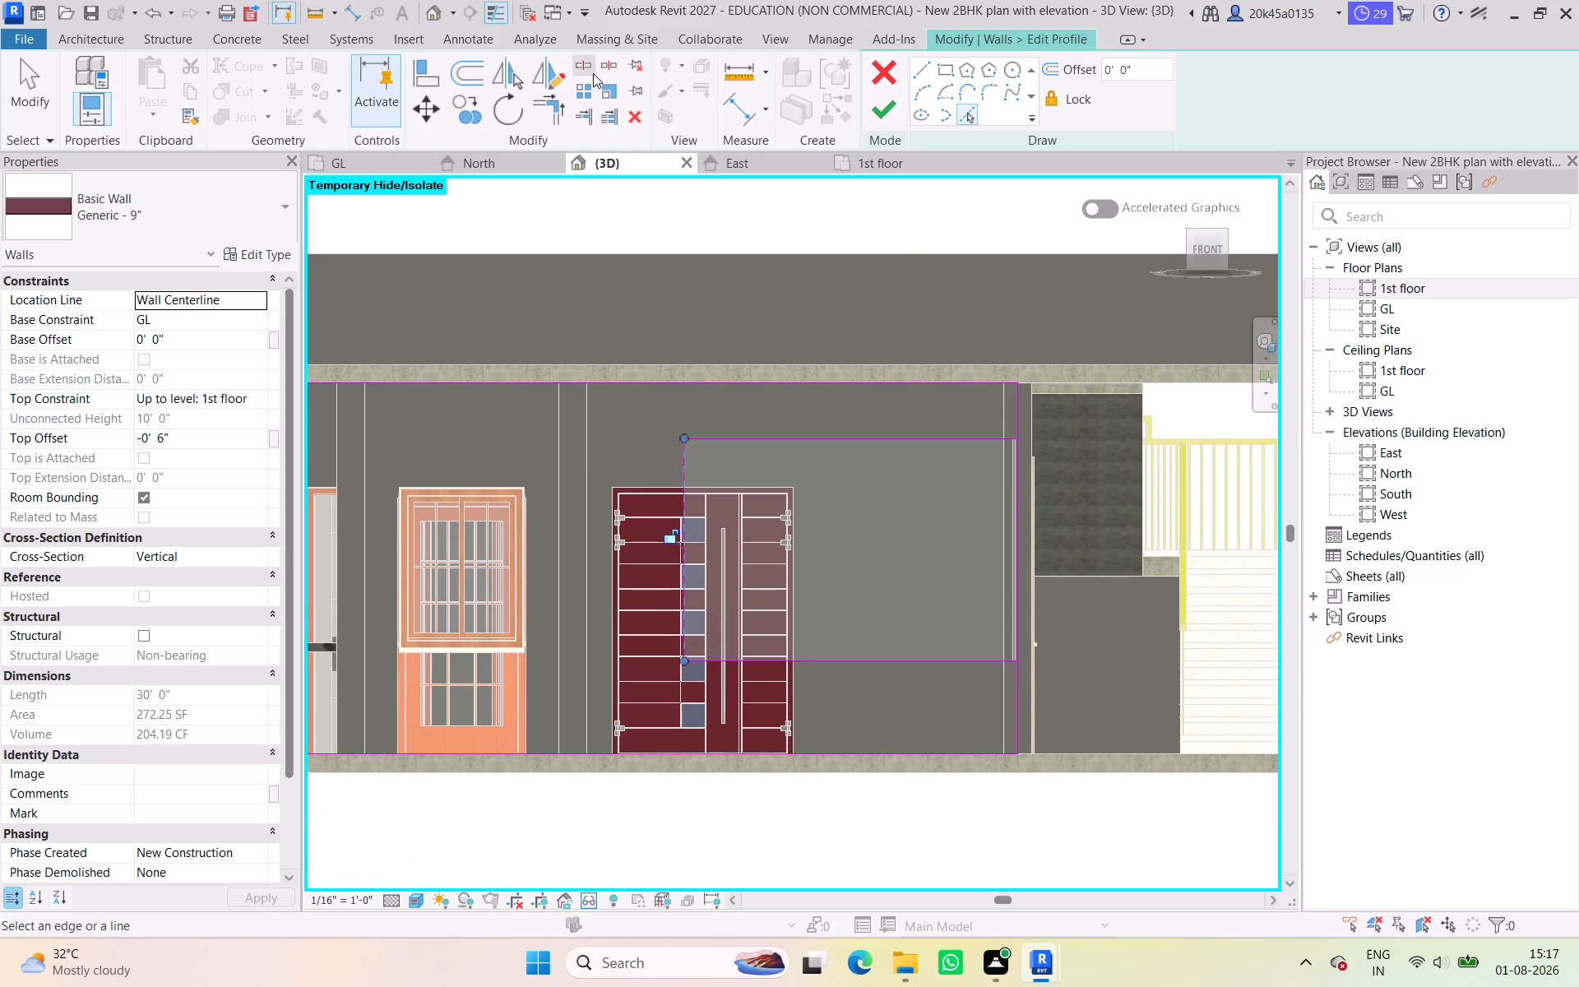
# Split the profile's east edge within the opening height and trim both parts to the opening's top and bottom lines.
pyautogui.click(586, 67)
pyautogui.scroll(7, 1017, 511)
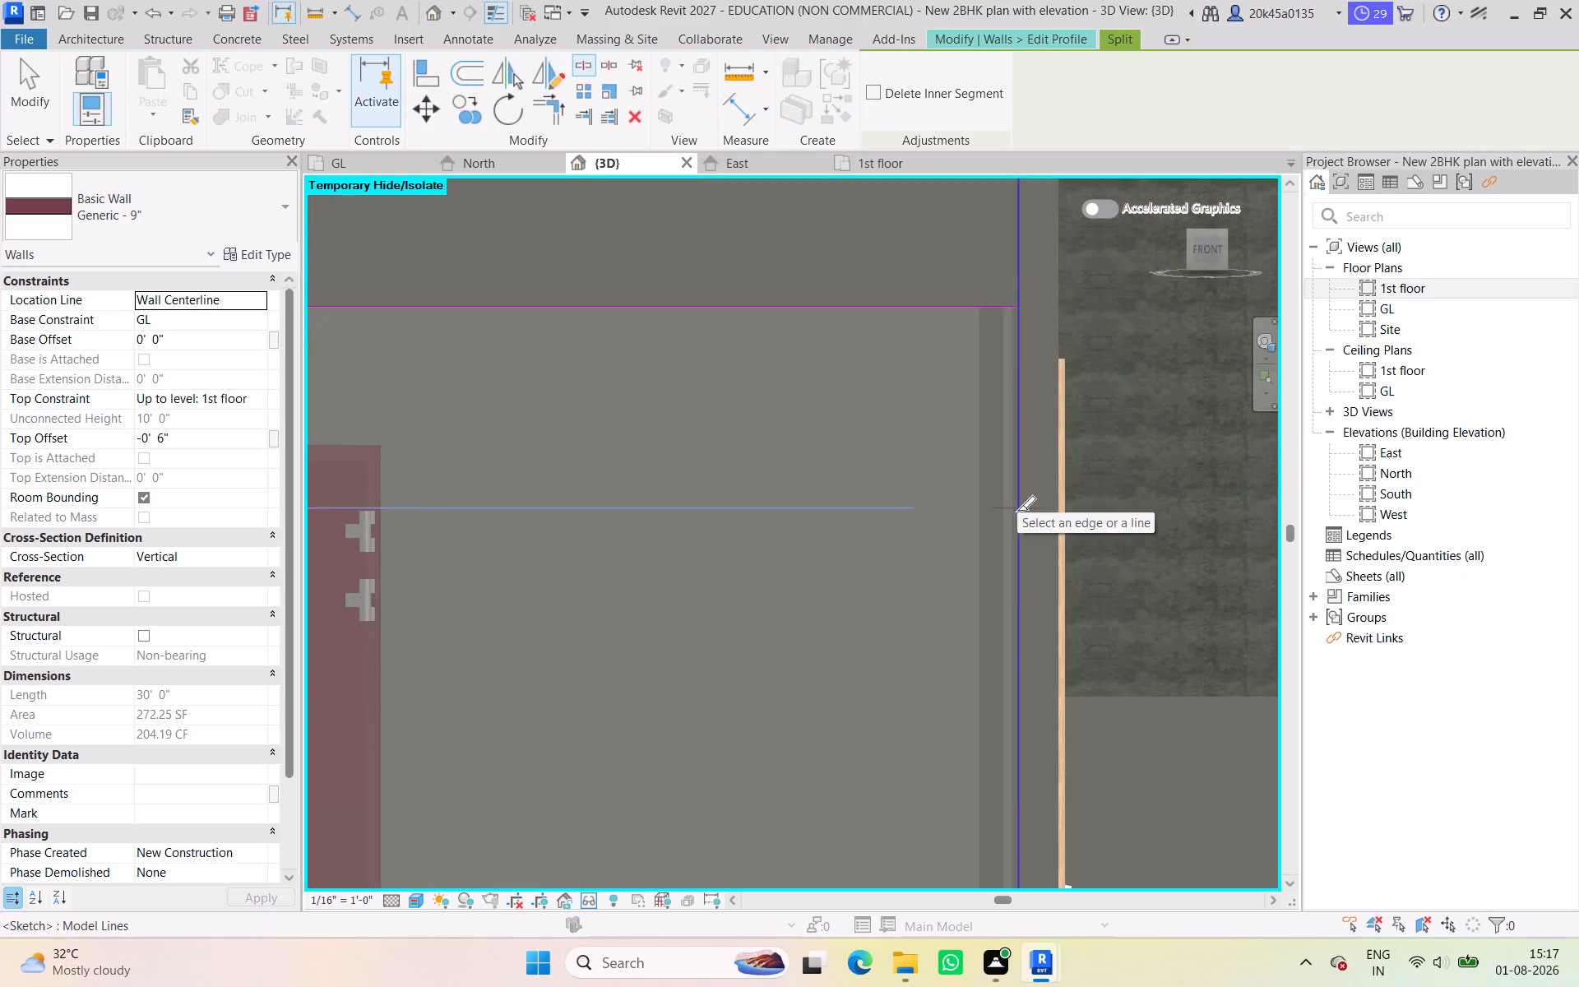
pyautogui.click(1025, 641)
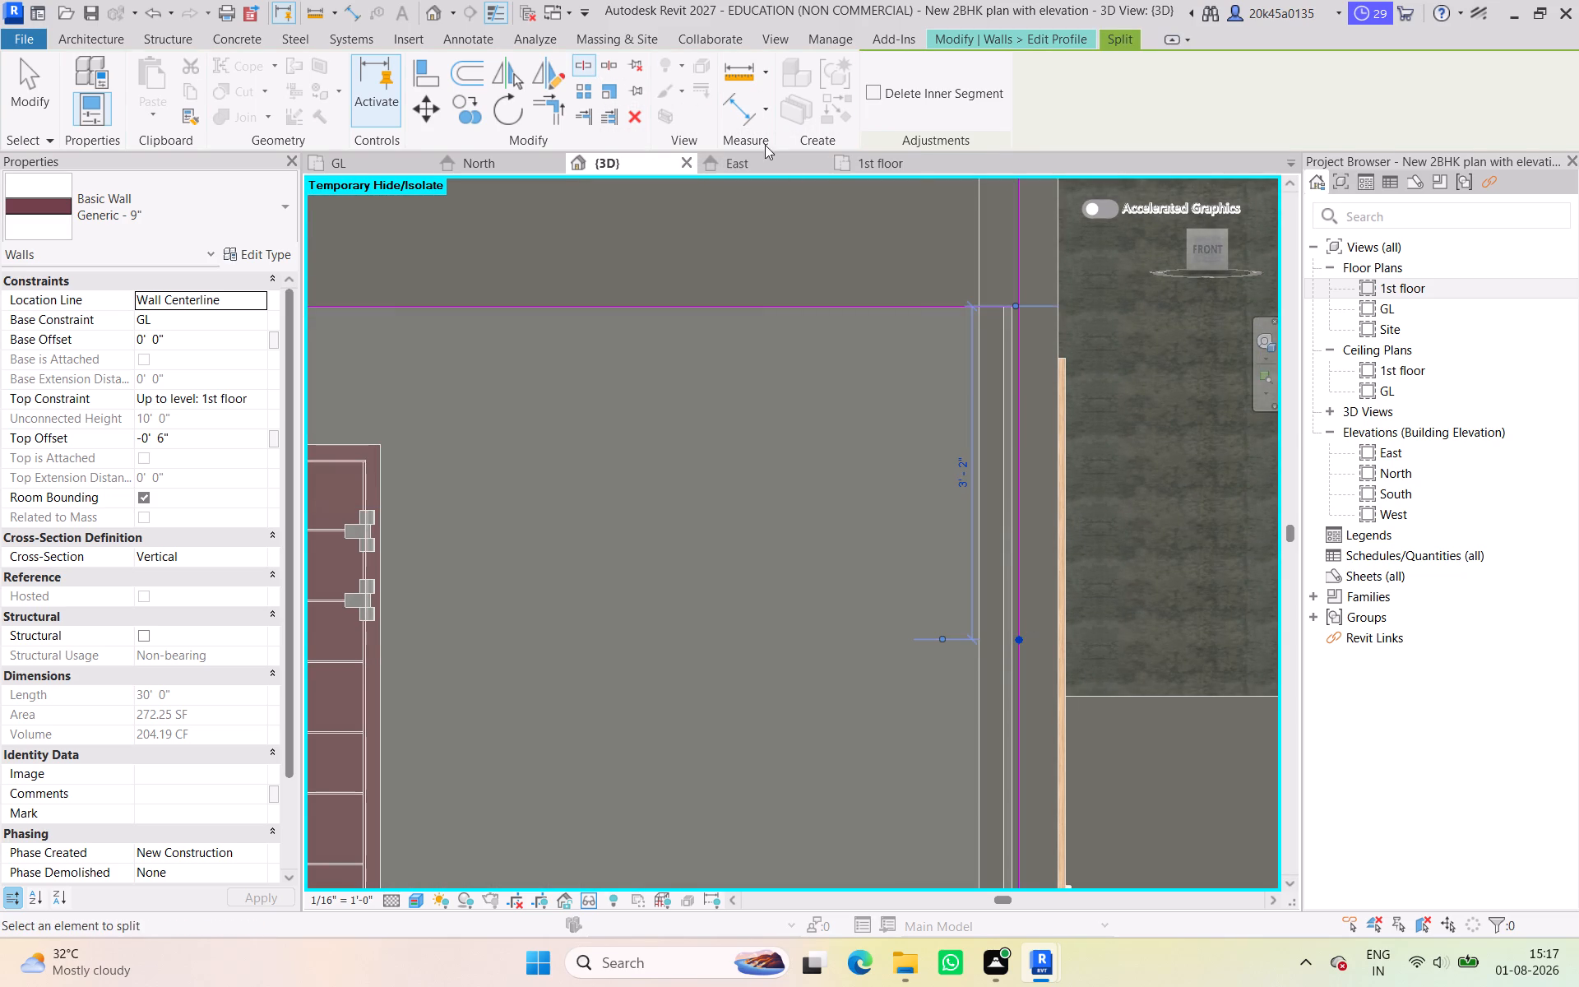
pyautogui.click(549, 102)
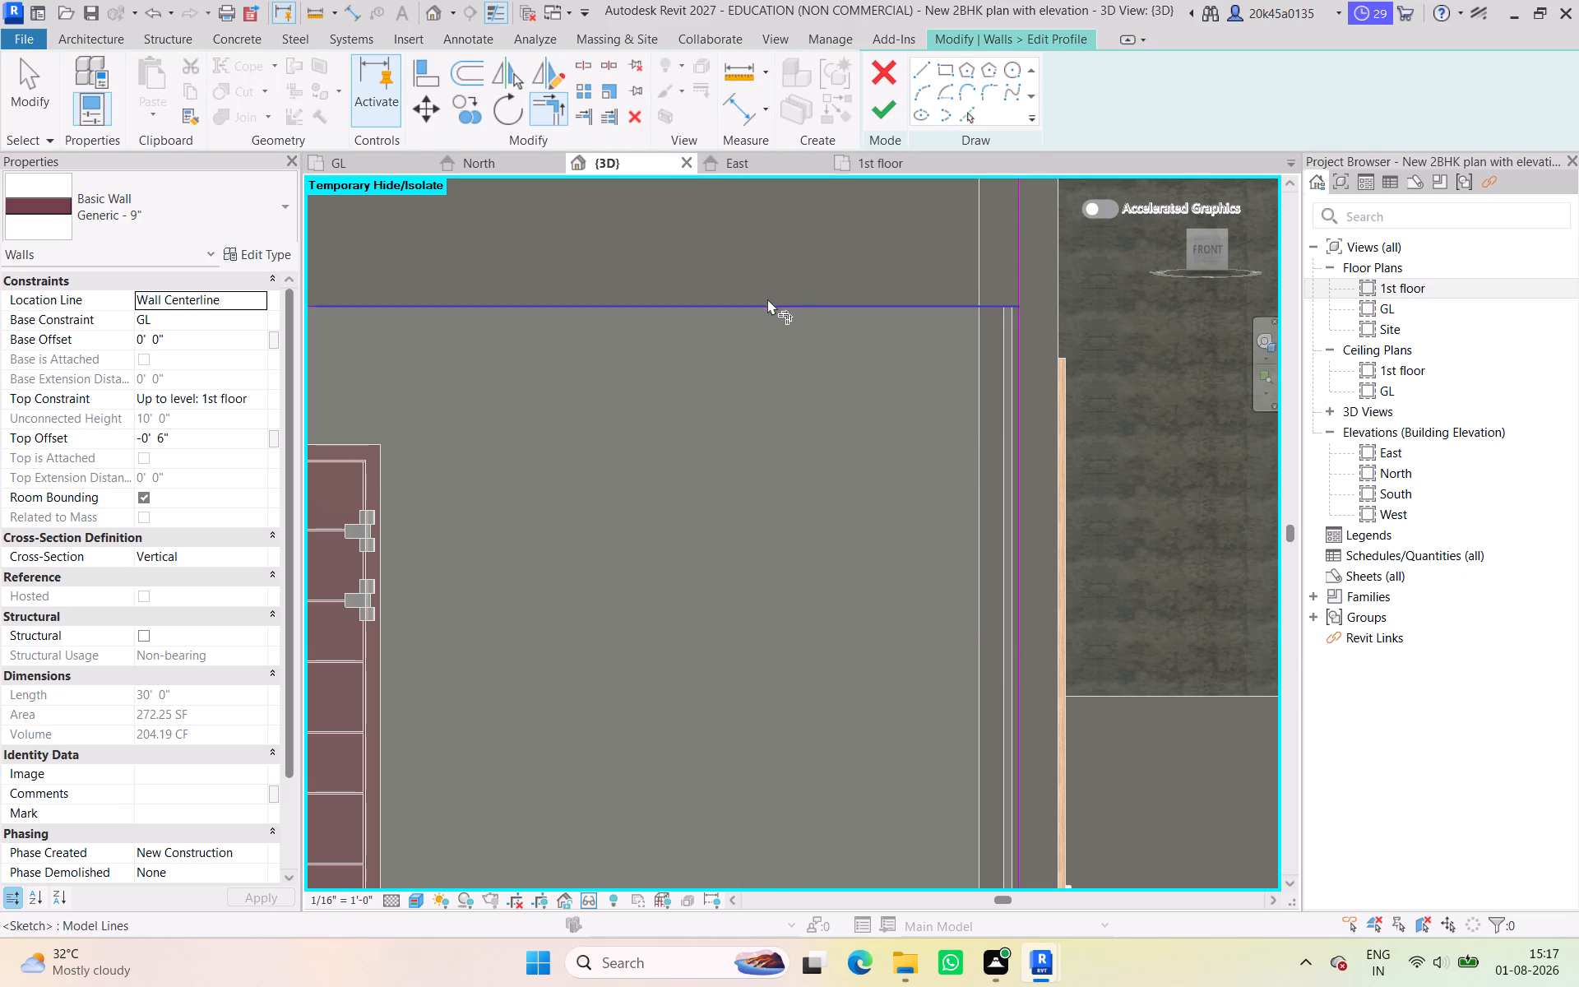
pyautogui.click(767, 300)
pyautogui.click(1018, 266)
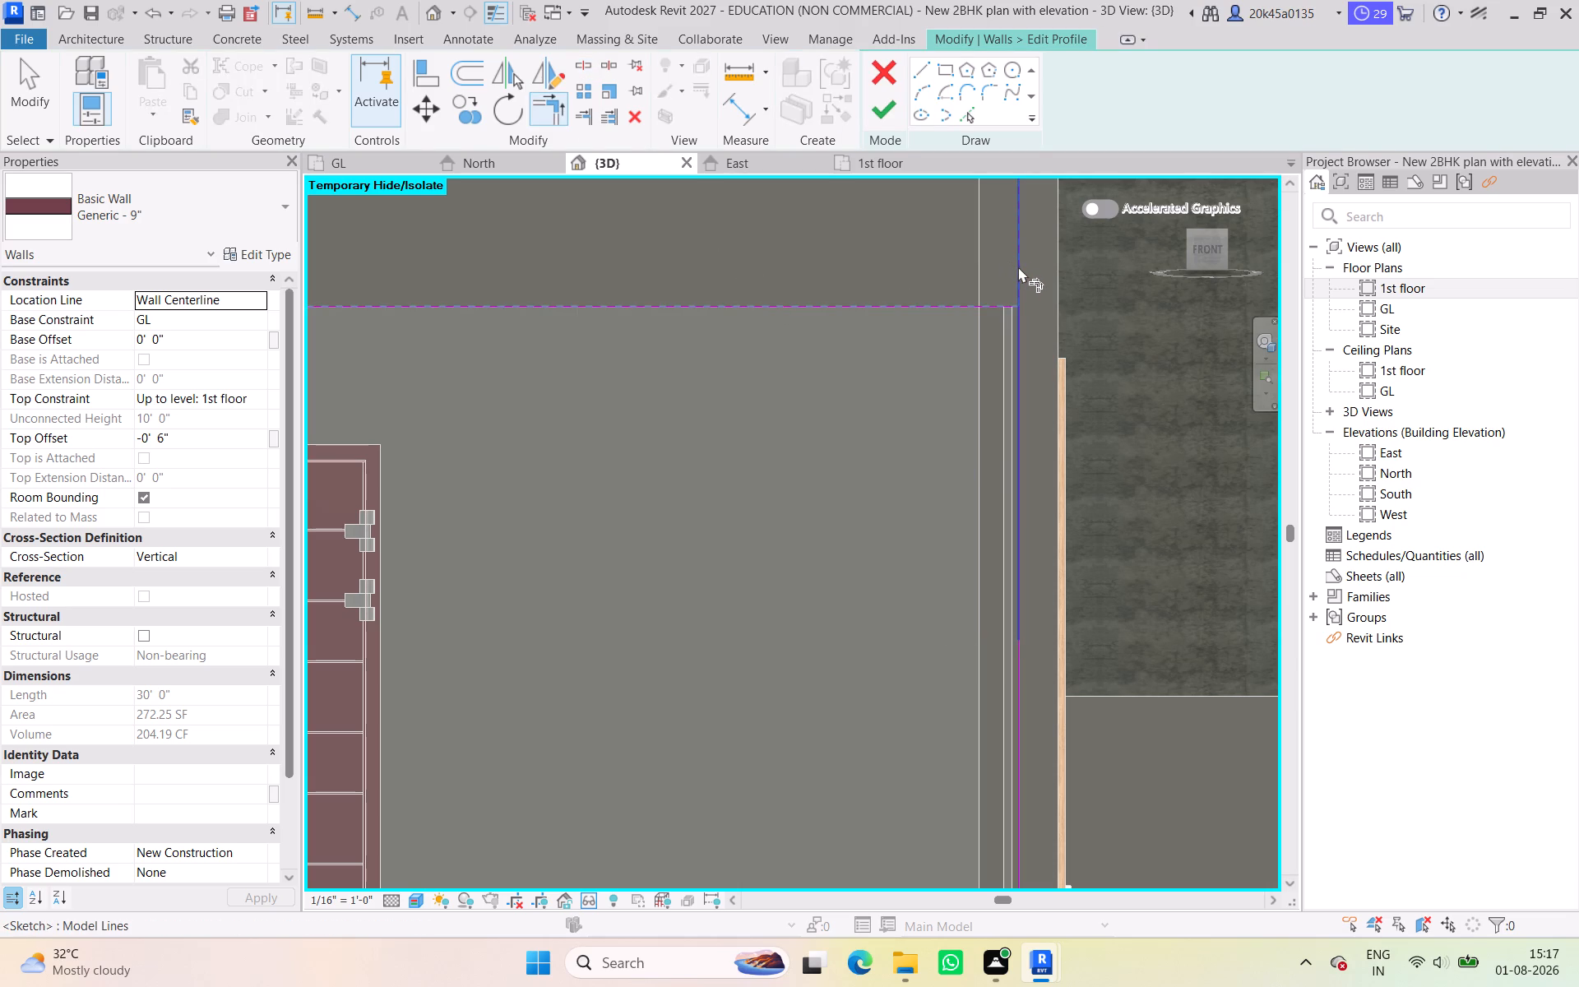
pyautogui.scroll(-12, 886, 535)
pyautogui.scroll(11, 870, 721)
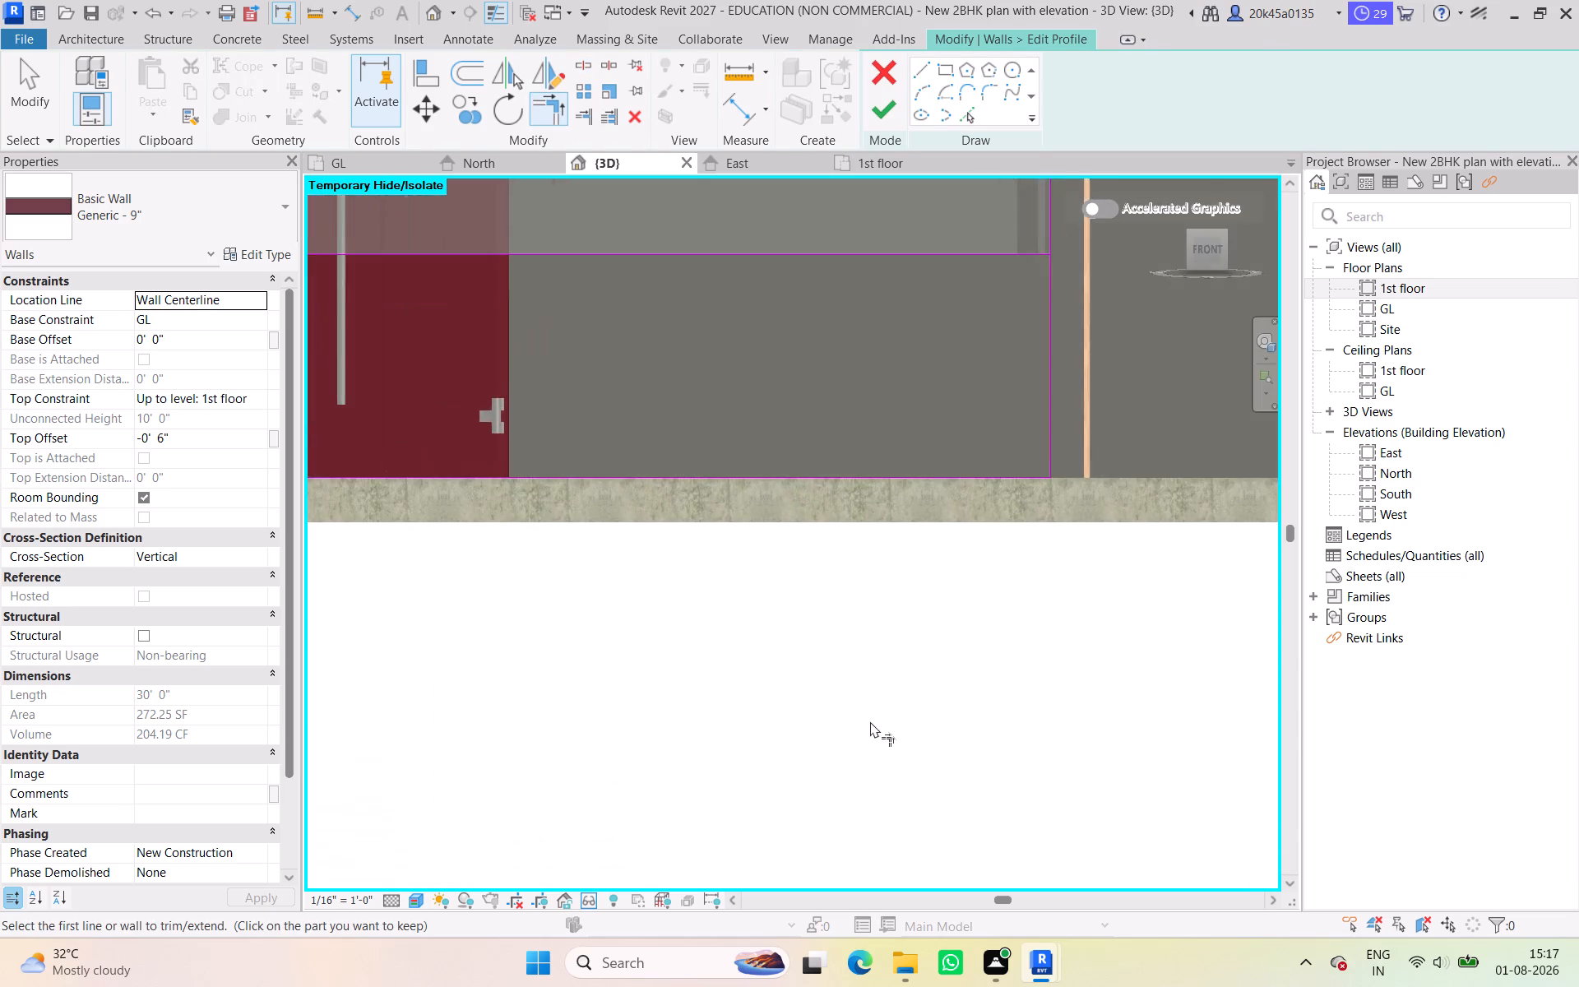
pyautogui.click(938, 249)
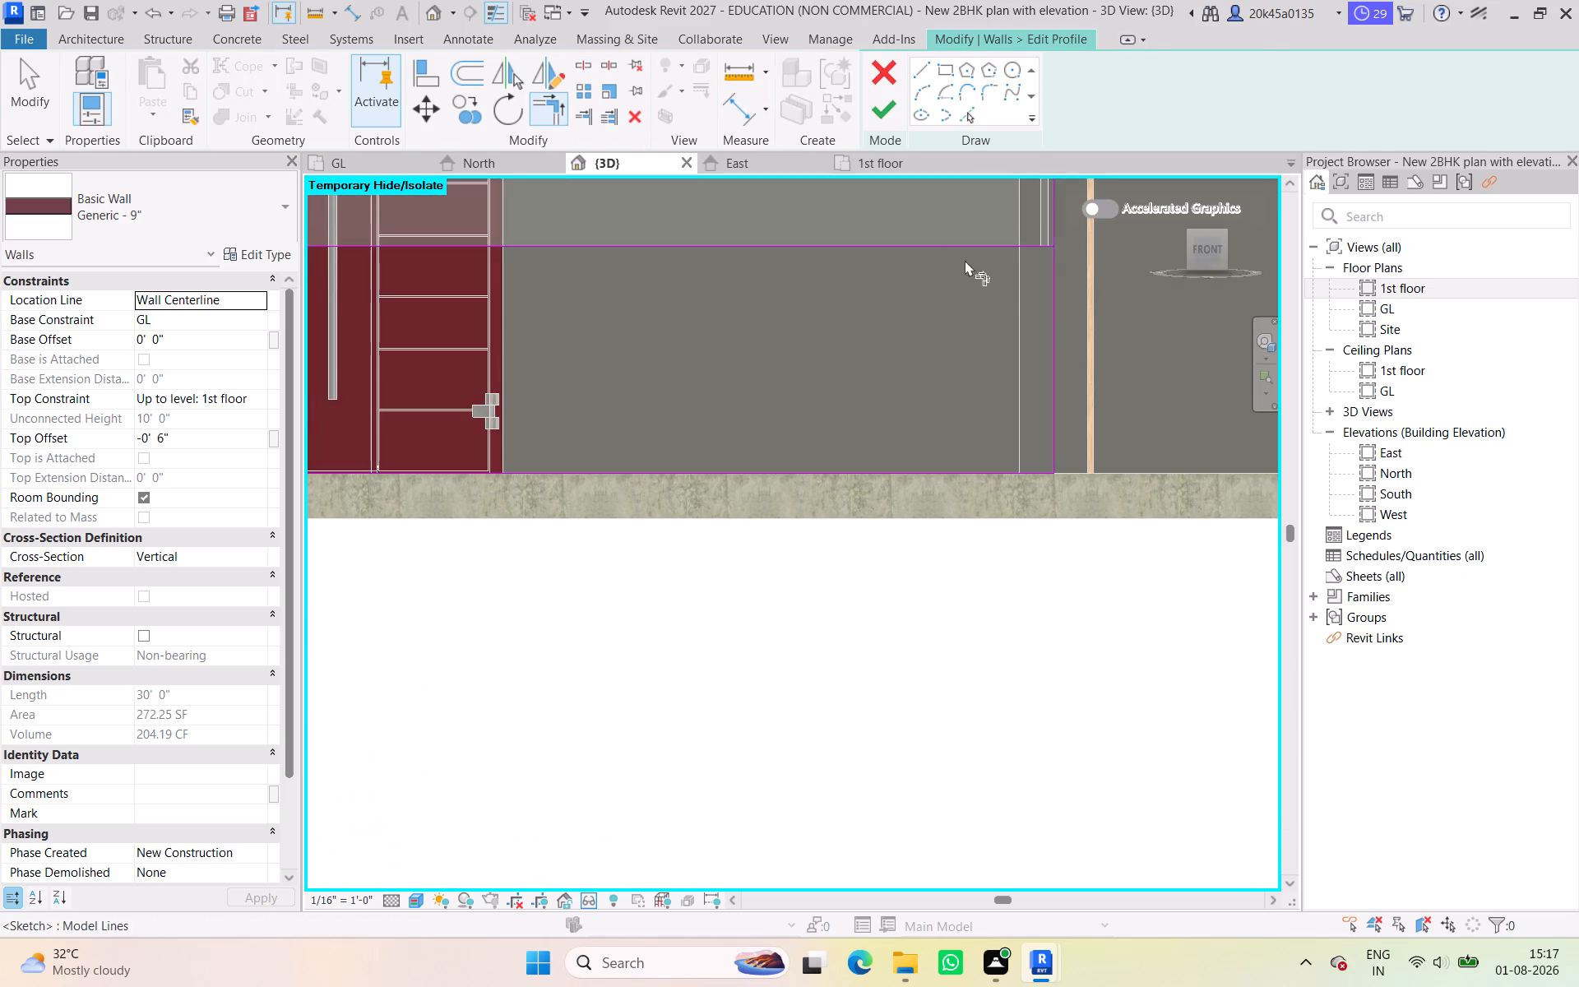
pyautogui.click(1054, 312)
pyautogui.scroll(5, 1054, 312)
pyautogui.scroll(-6, 1054, 312)
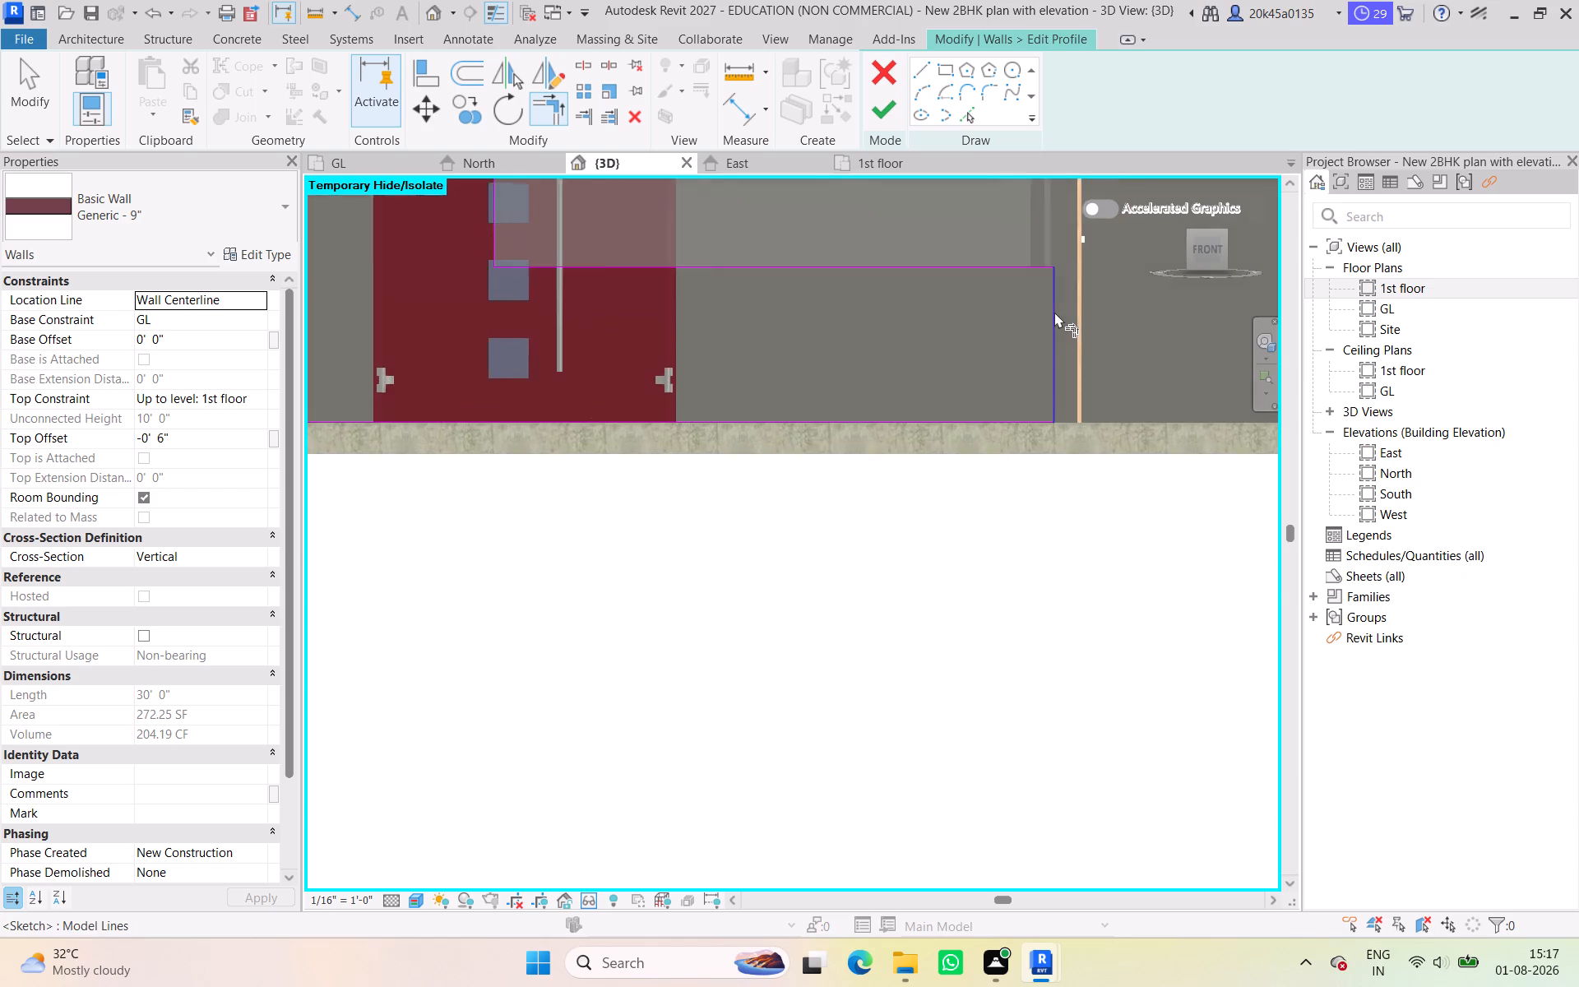
pyautogui.scroll(-2, 1054, 312)
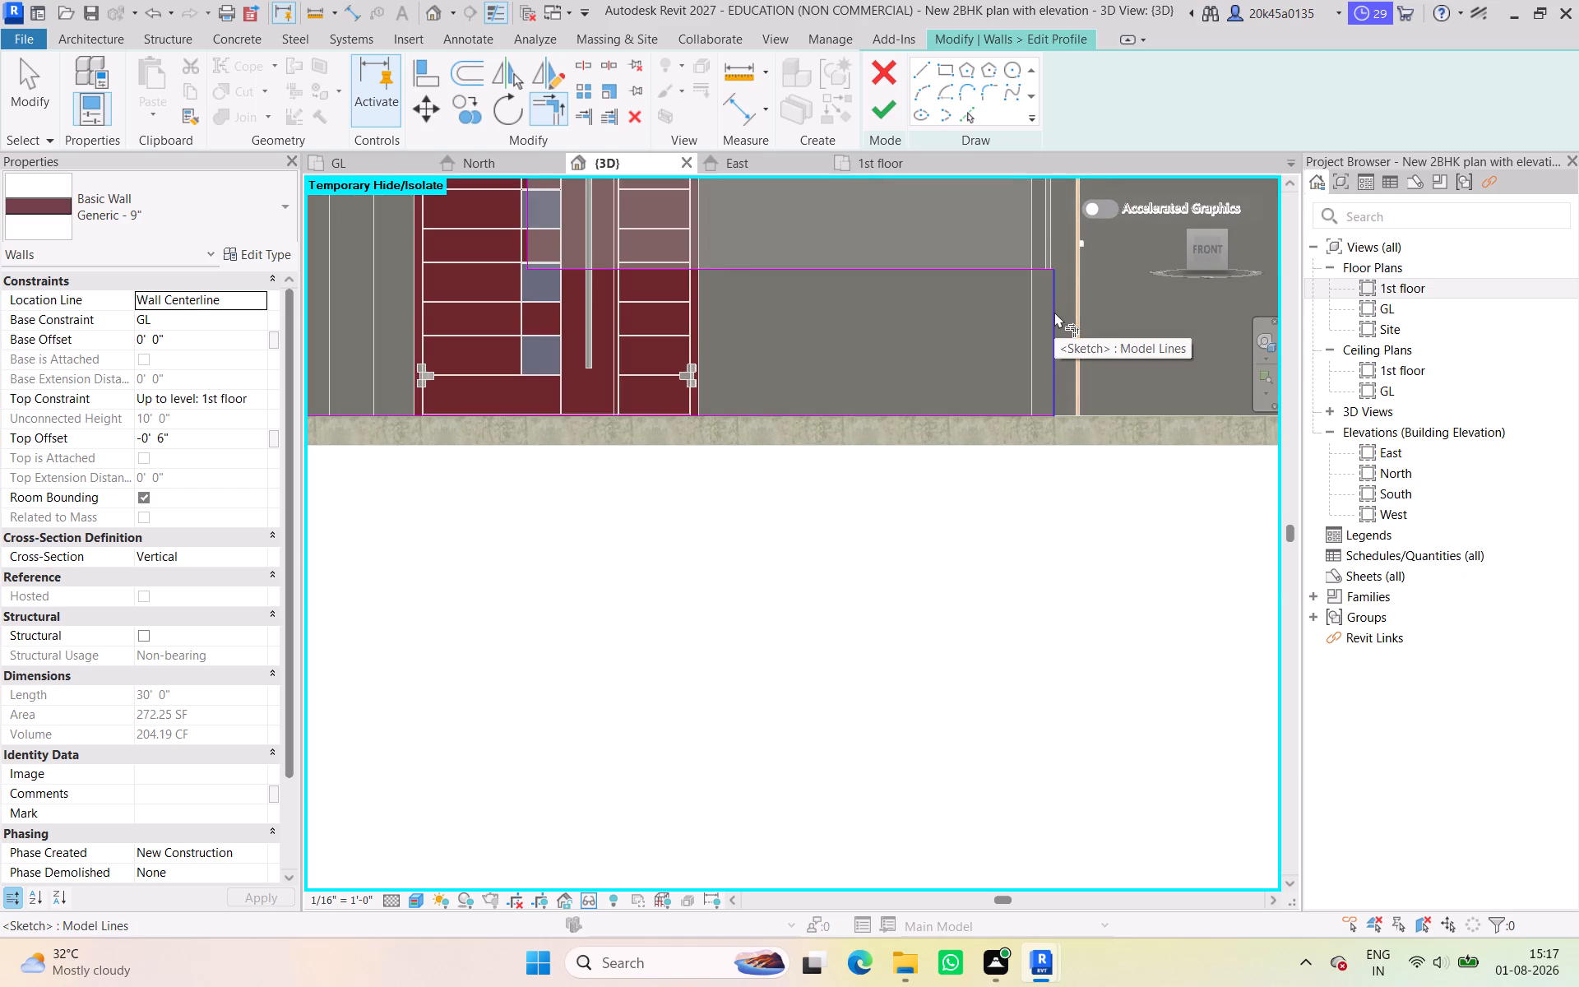
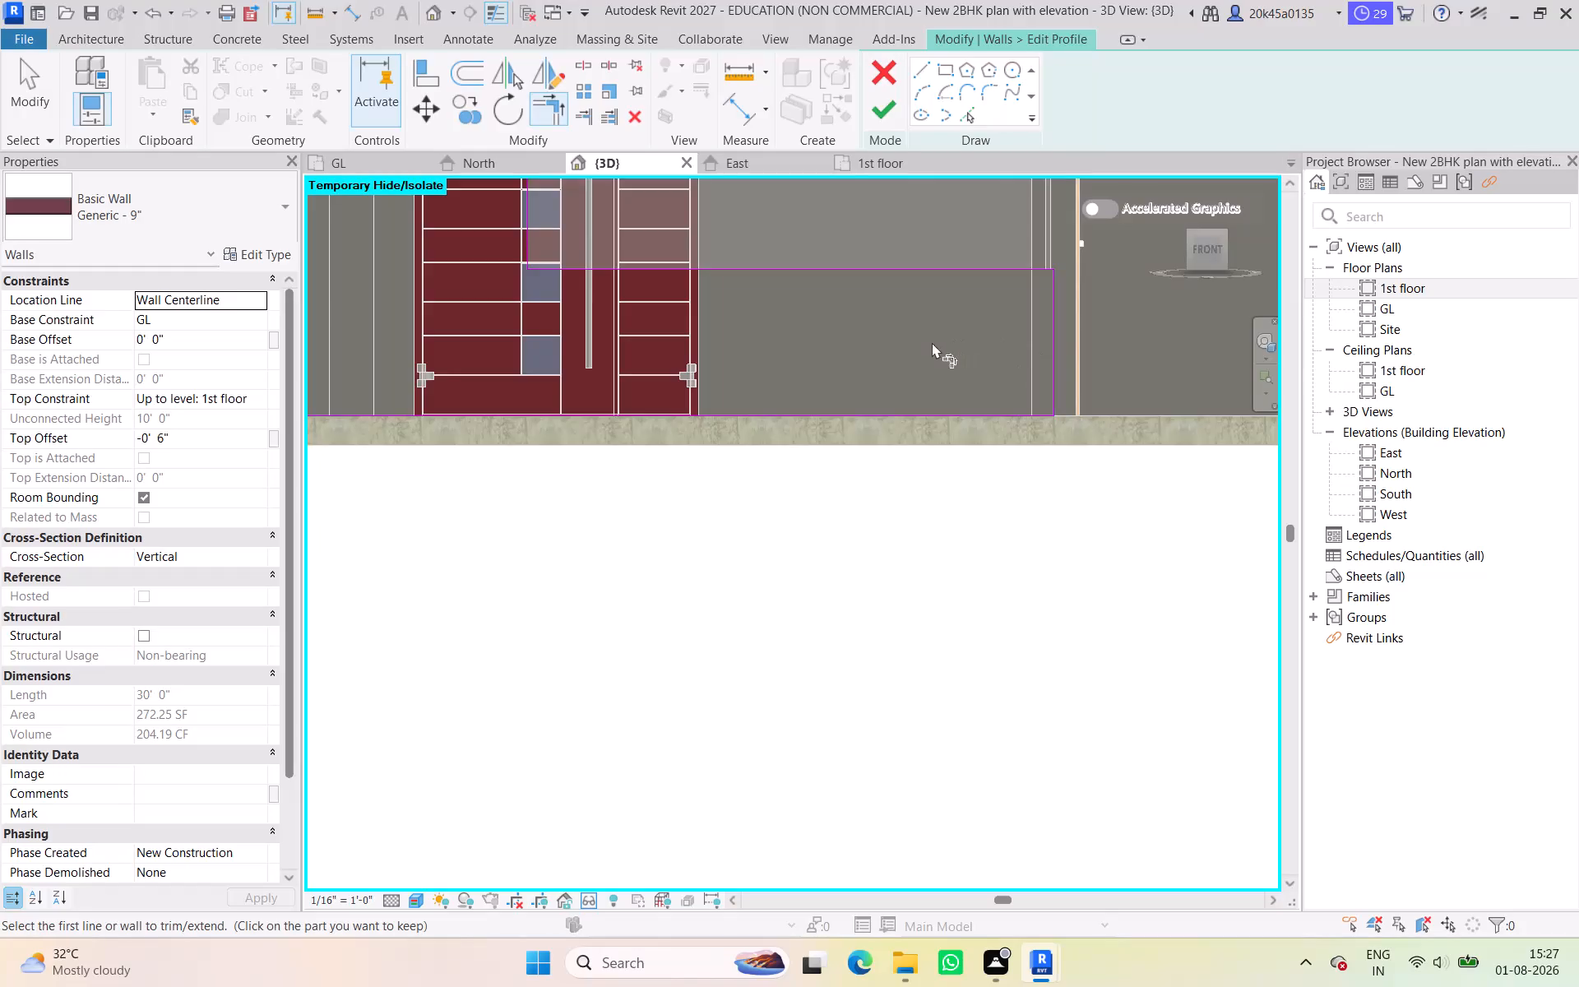
# Review the south wall's trimmed profile, finish the profile edit and check the opening at the corner.
pyautogui.scroll(2, 925, 341)
pyautogui.moveTo(888, 382); pyautogui.dragTo(831, 568, button='middle')
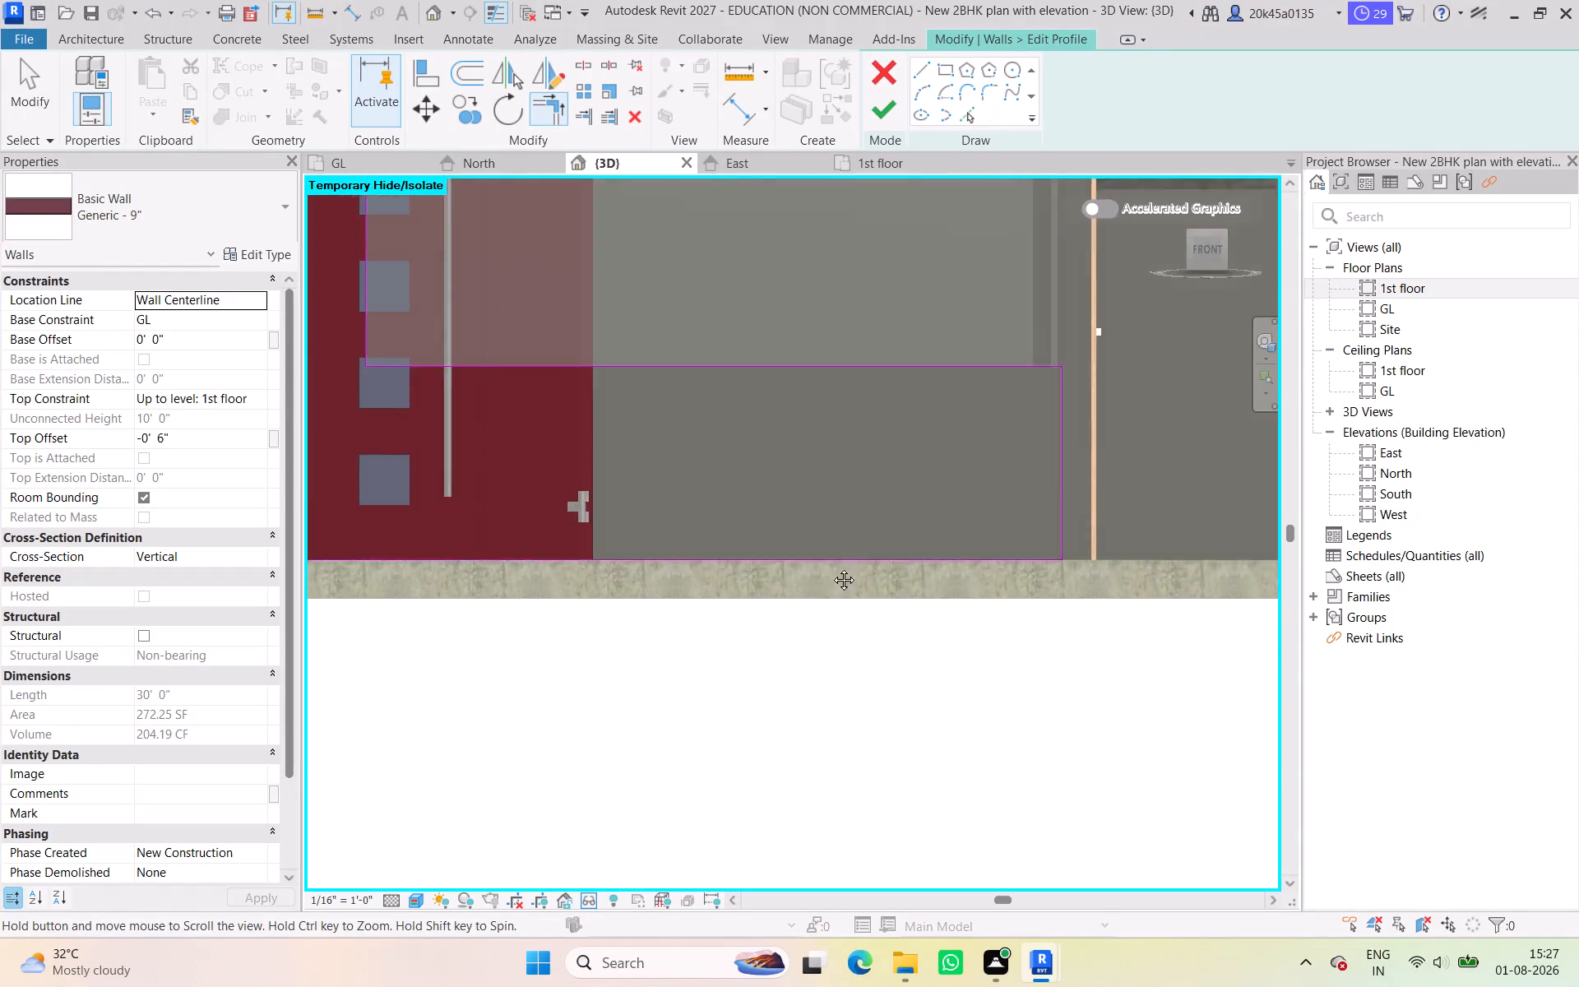
pyautogui.moveTo(831, 568); pyautogui.dragTo(791, 673, button='middle')
pyautogui.scroll(-2, 782, 623)
pyautogui.moveTo(783, 614); pyautogui.dragTo(900, 814, button='middle')
pyautogui.scroll(-1, 896, 688)
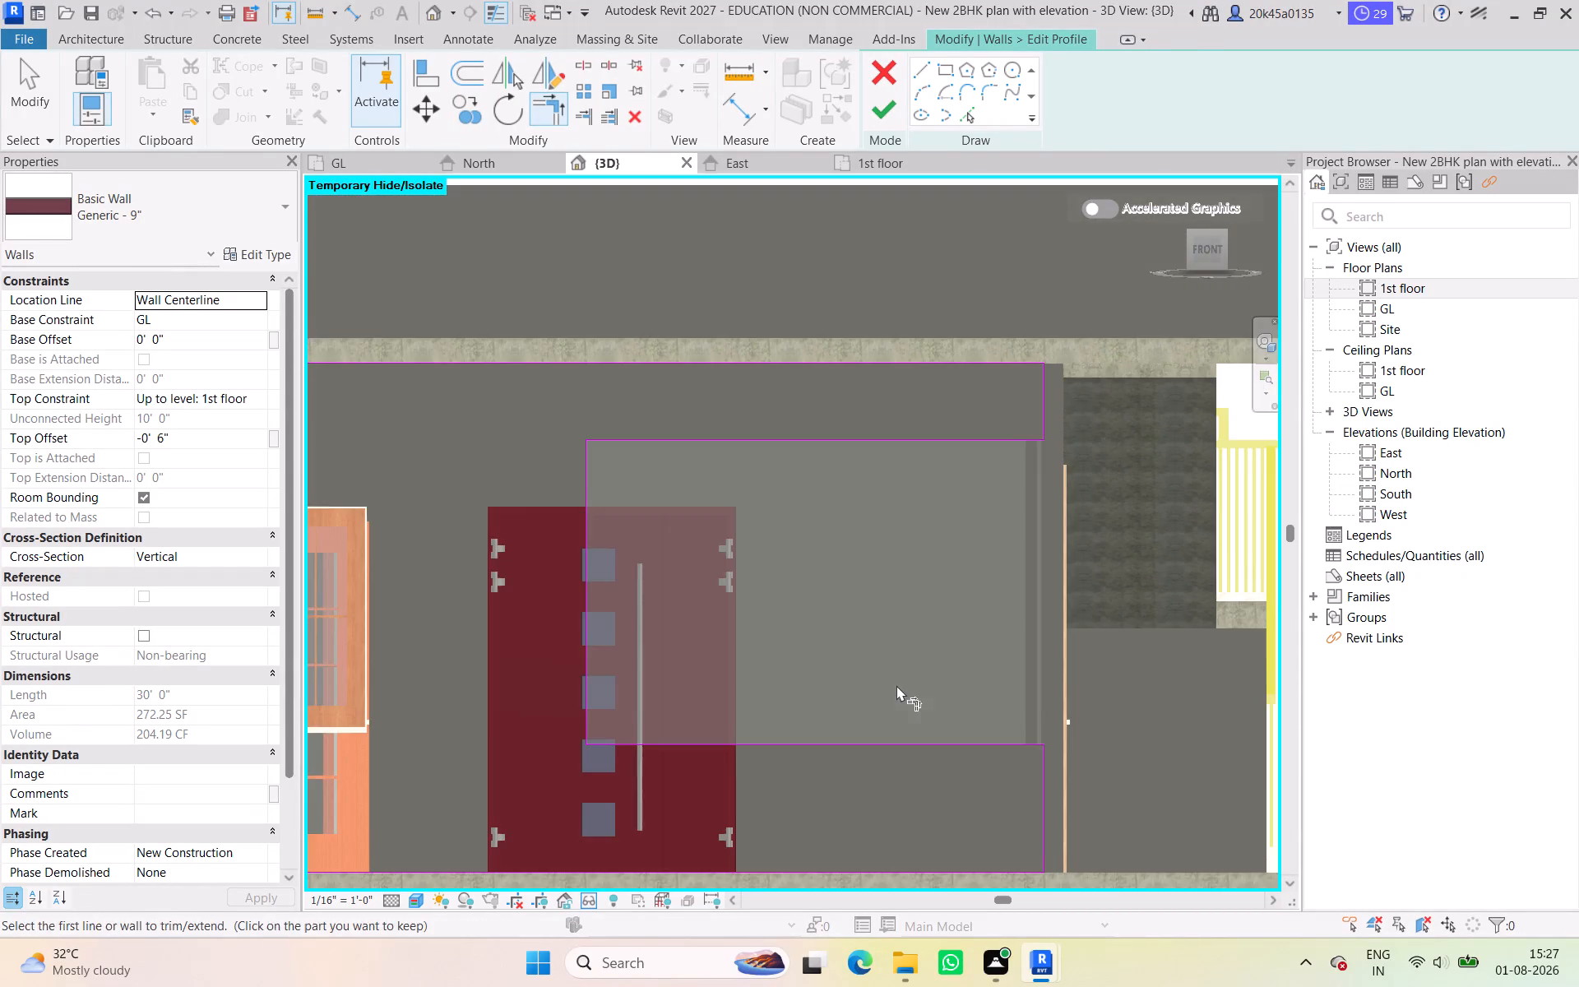
pyautogui.moveTo(896, 677); pyautogui.dragTo(885, 543, button='middle')
pyautogui.scroll(-1, 698, 608)
pyautogui.moveTo(697, 612); pyautogui.dragTo(840, 739, button='middle')
pyautogui.scroll(-1, 703, 642)
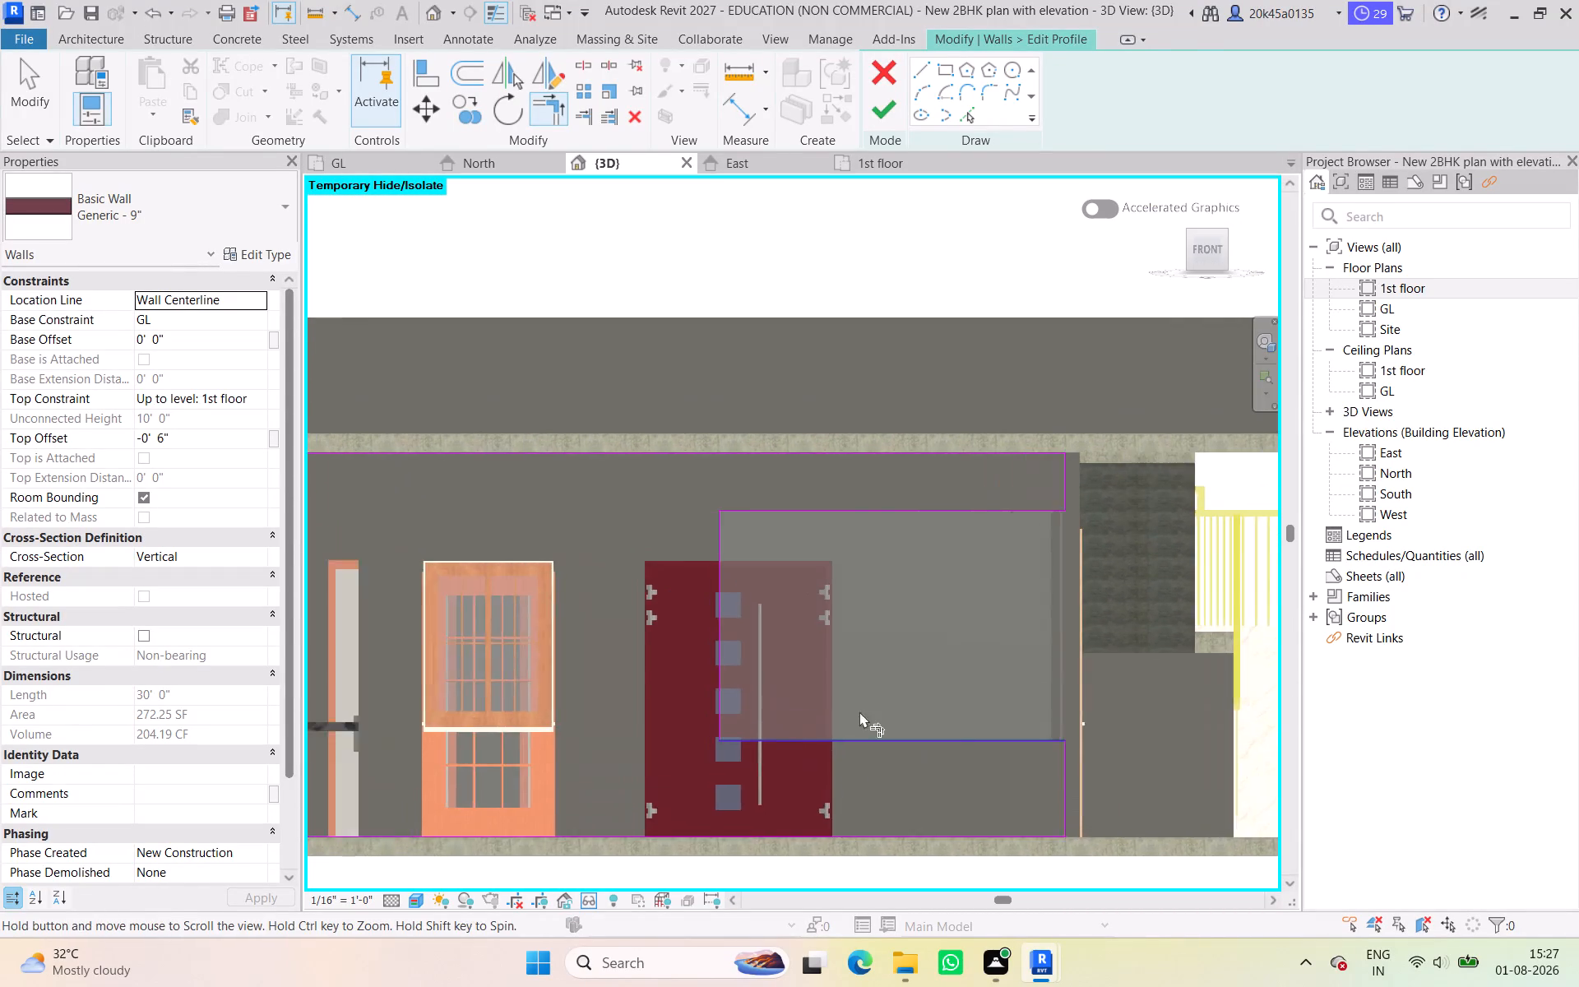
pyautogui.moveTo(1216, 253); pyautogui.dragTo(1113, 264)
pyautogui.click(869, 120)
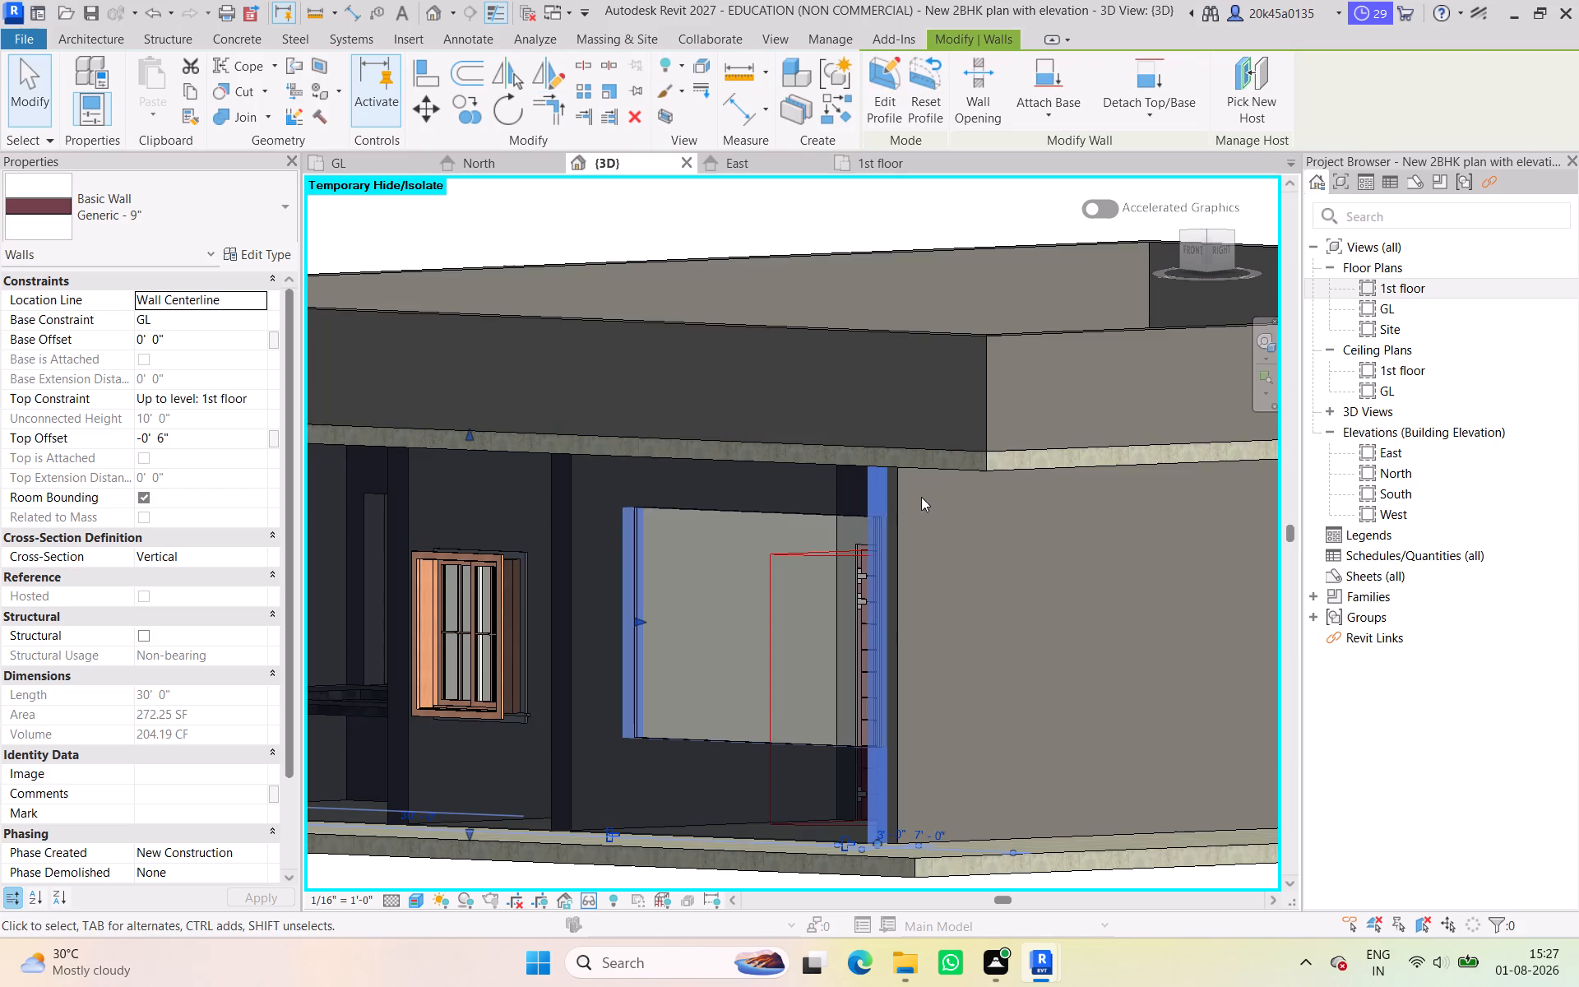
pyautogui.scroll(-2, 925, 607)
pyautogui.click(766, 854)
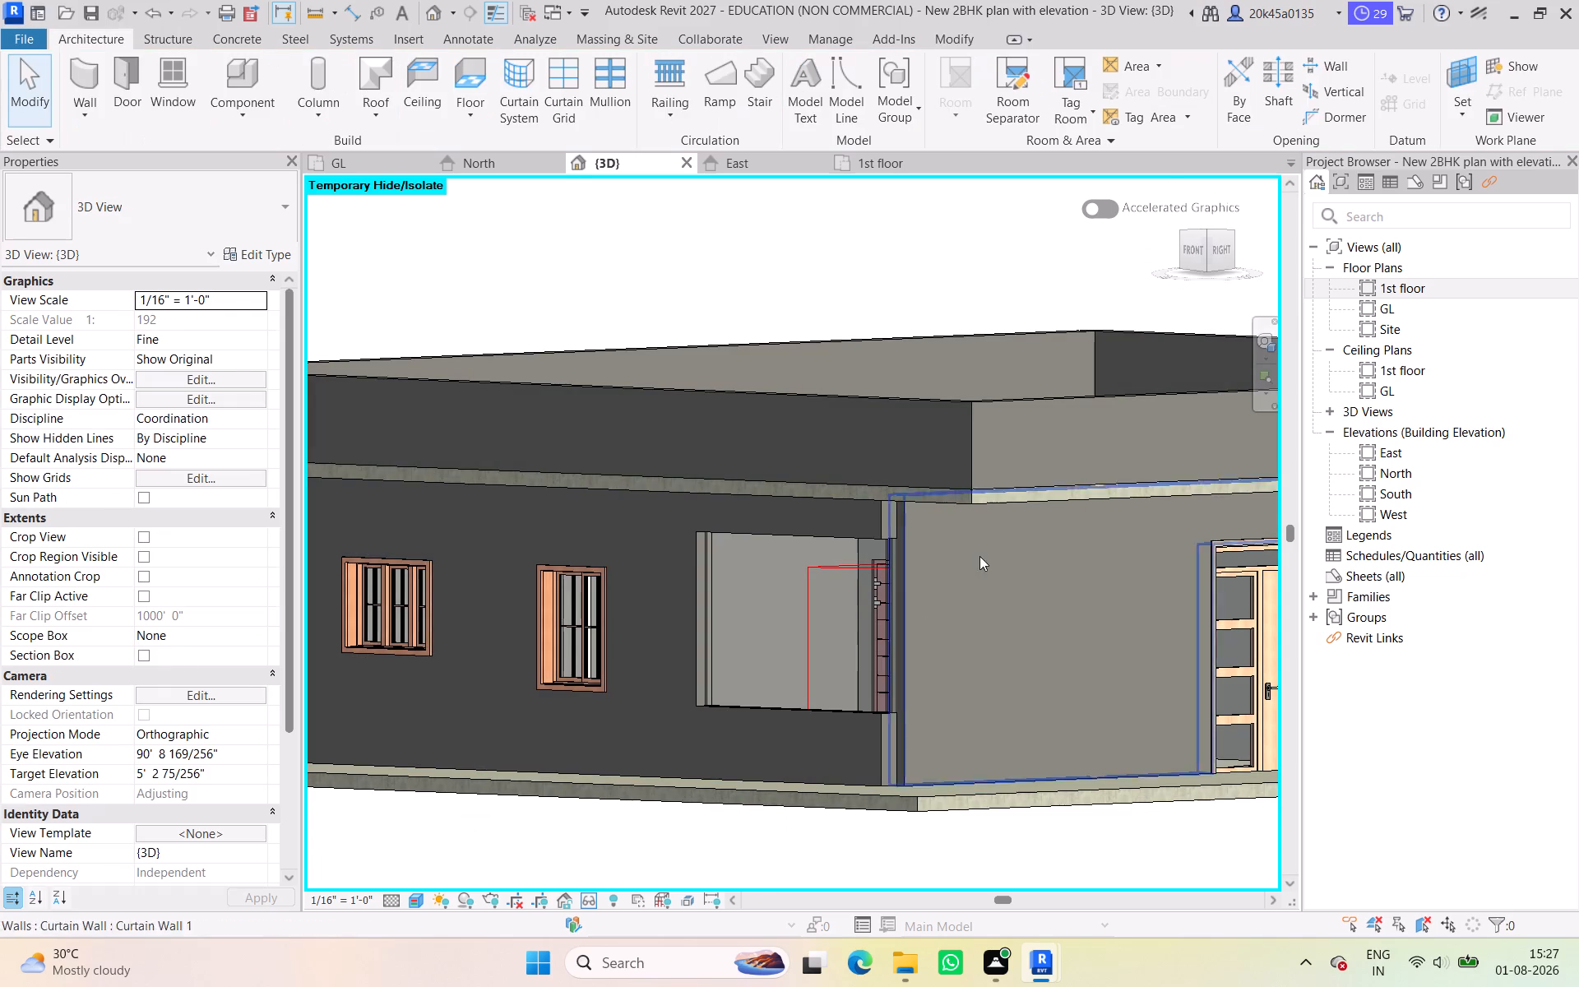
# Orient the 3D view to the right side and open the east Generic 9" wall's profile for editing.
pyautogui.moveTo(1198, 258); pyautogui.dragTo(311, 274)
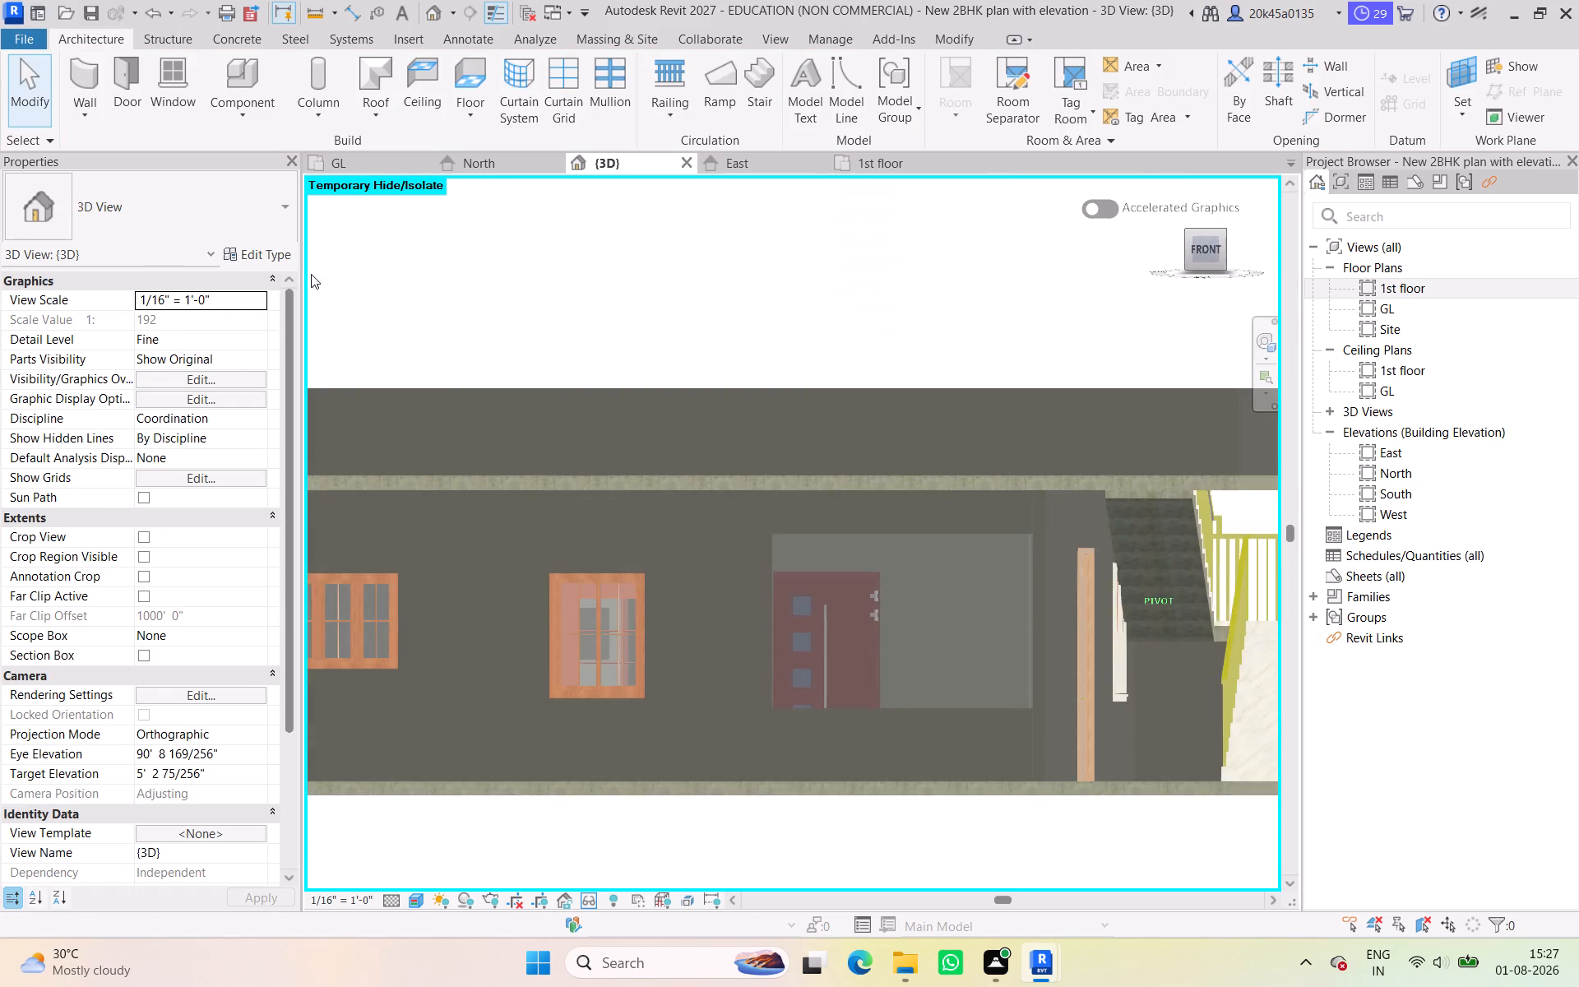
pyautogui.moveTo(311, 274); pyautogui.dragTo(1058, 274)
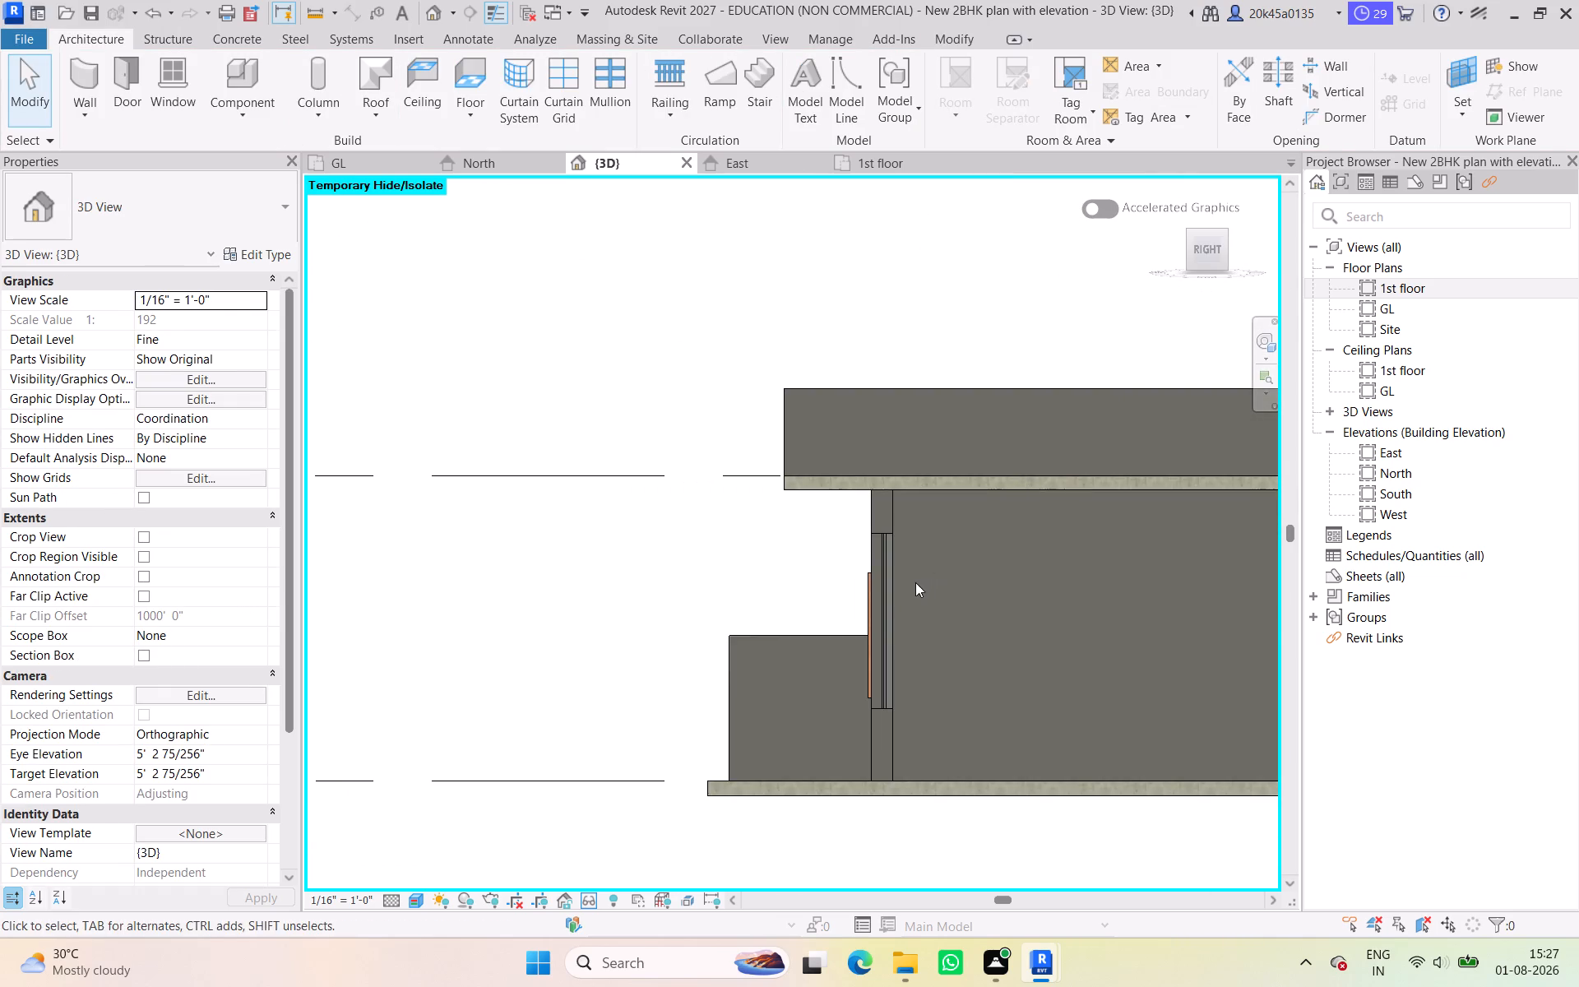
pyautogui.moveTo(914, 582); pyautogui.dragTo(788, 572, button='middle')
pyautogui.click(770, 499)
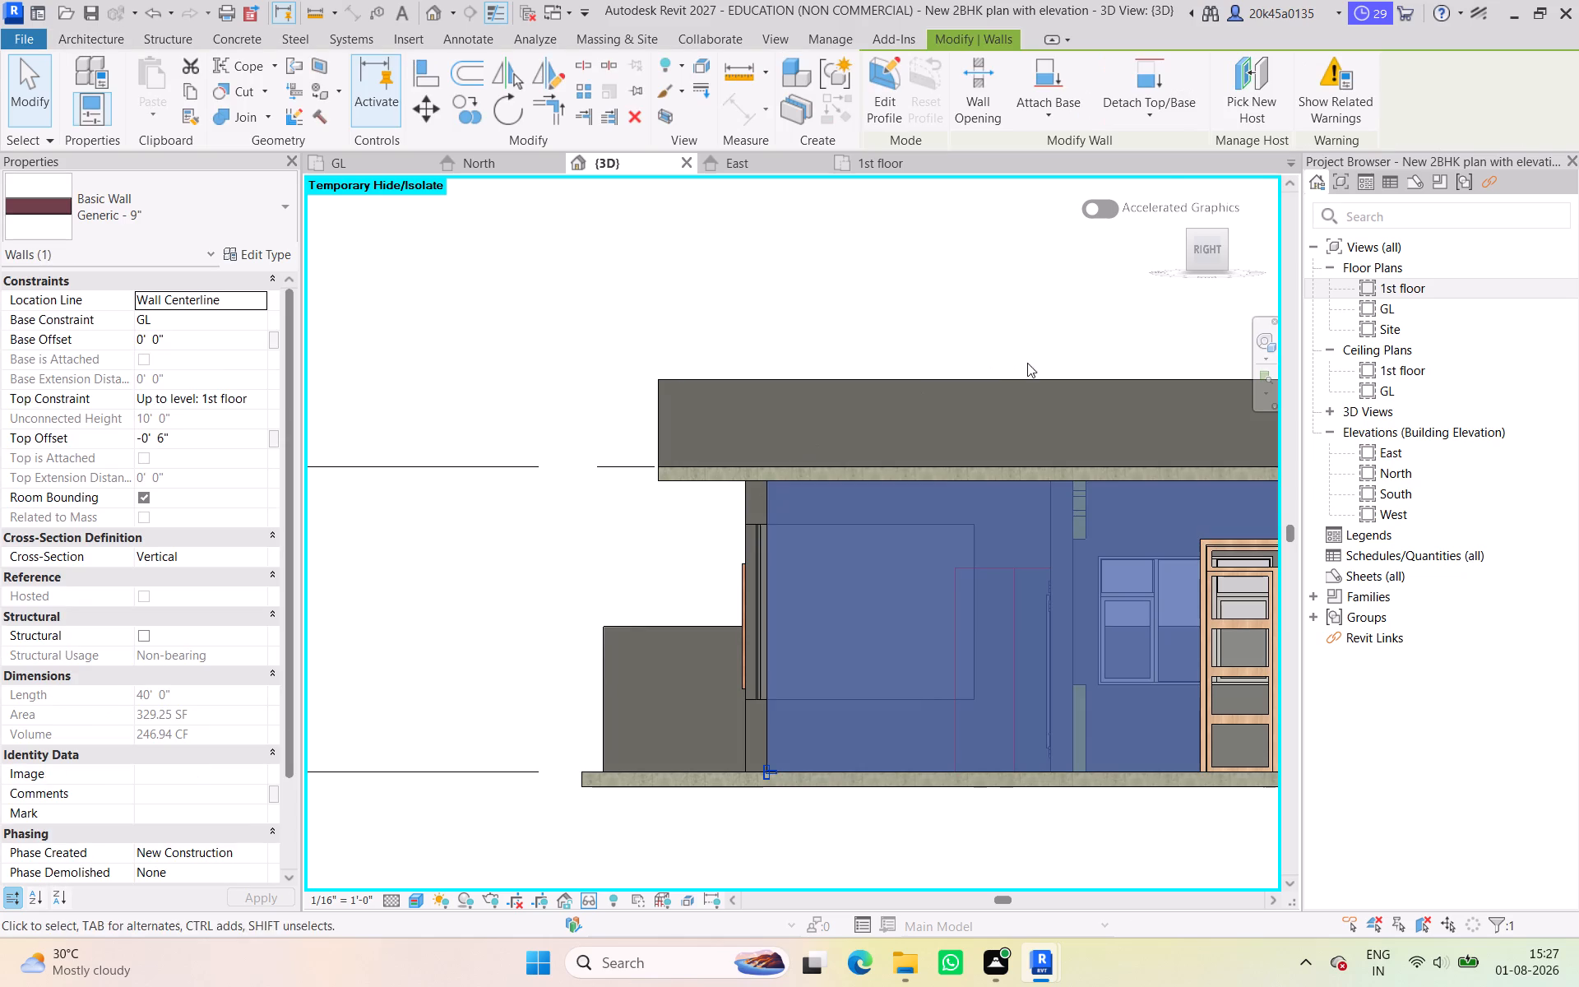
pyautogui.click(887, 86)
# Add profile lines by picking the top, north and bottom edges of the east curtain wall.
pyautogui.scroll(1, 829, 493)
pyautogui.moveTo(829, 493); pyautogui.dragTo(744, 499, button='middle')
pyautogui.click(969, 114)
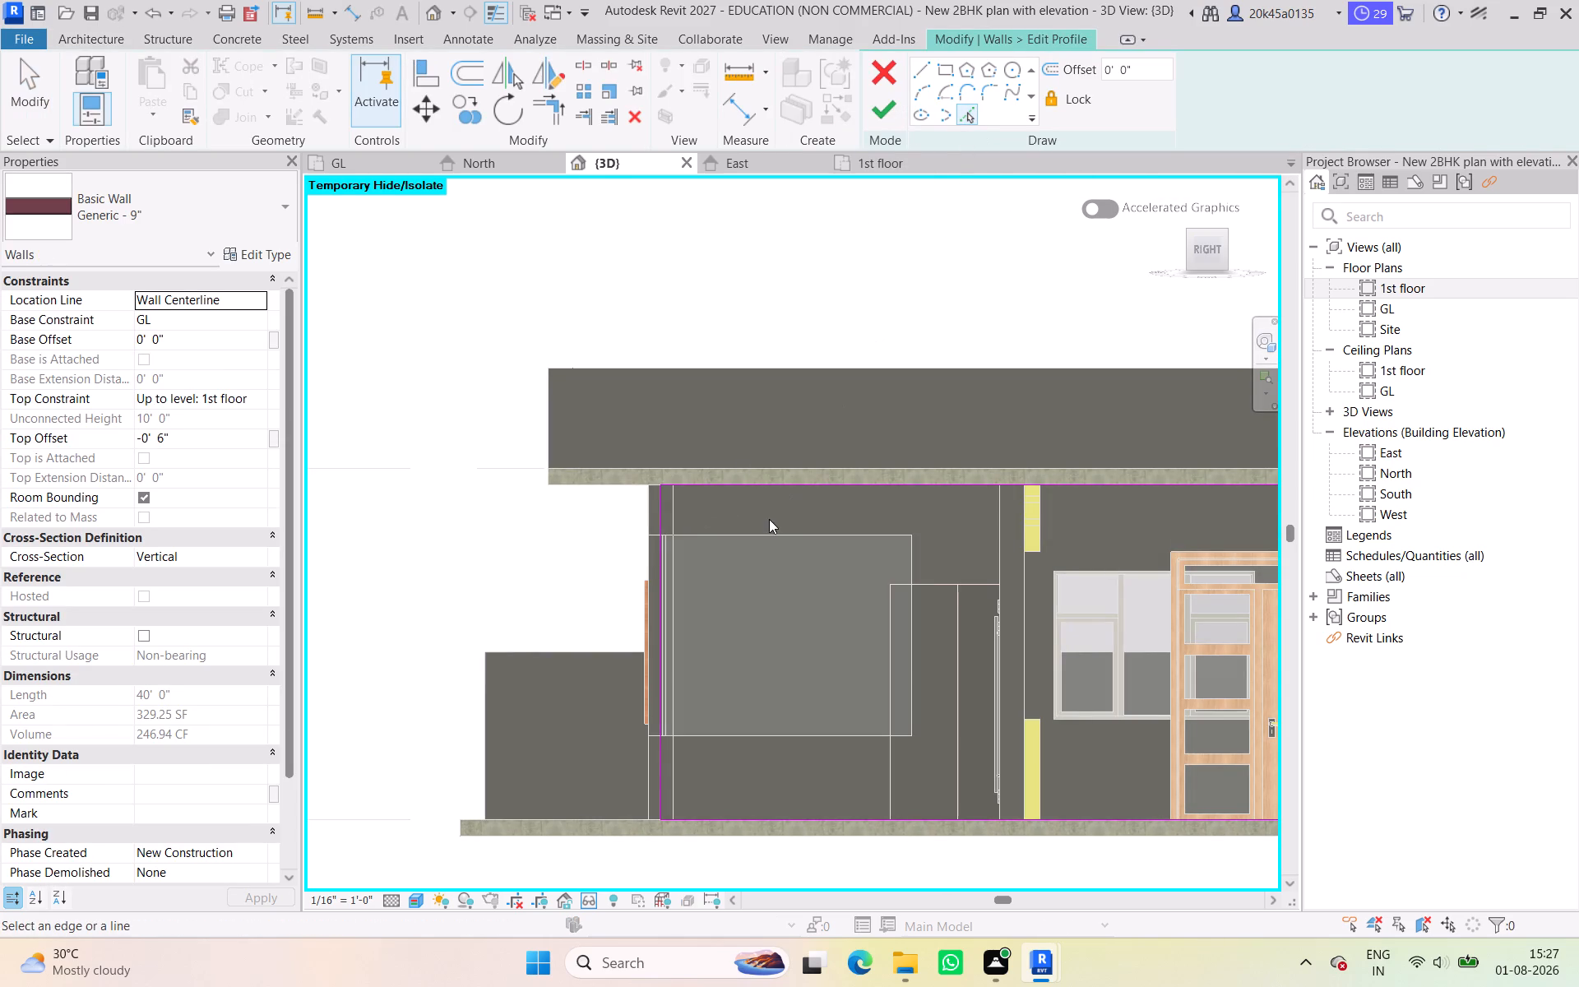
pyautogui.click(773, 532)
pyautogui.click(911, 560)
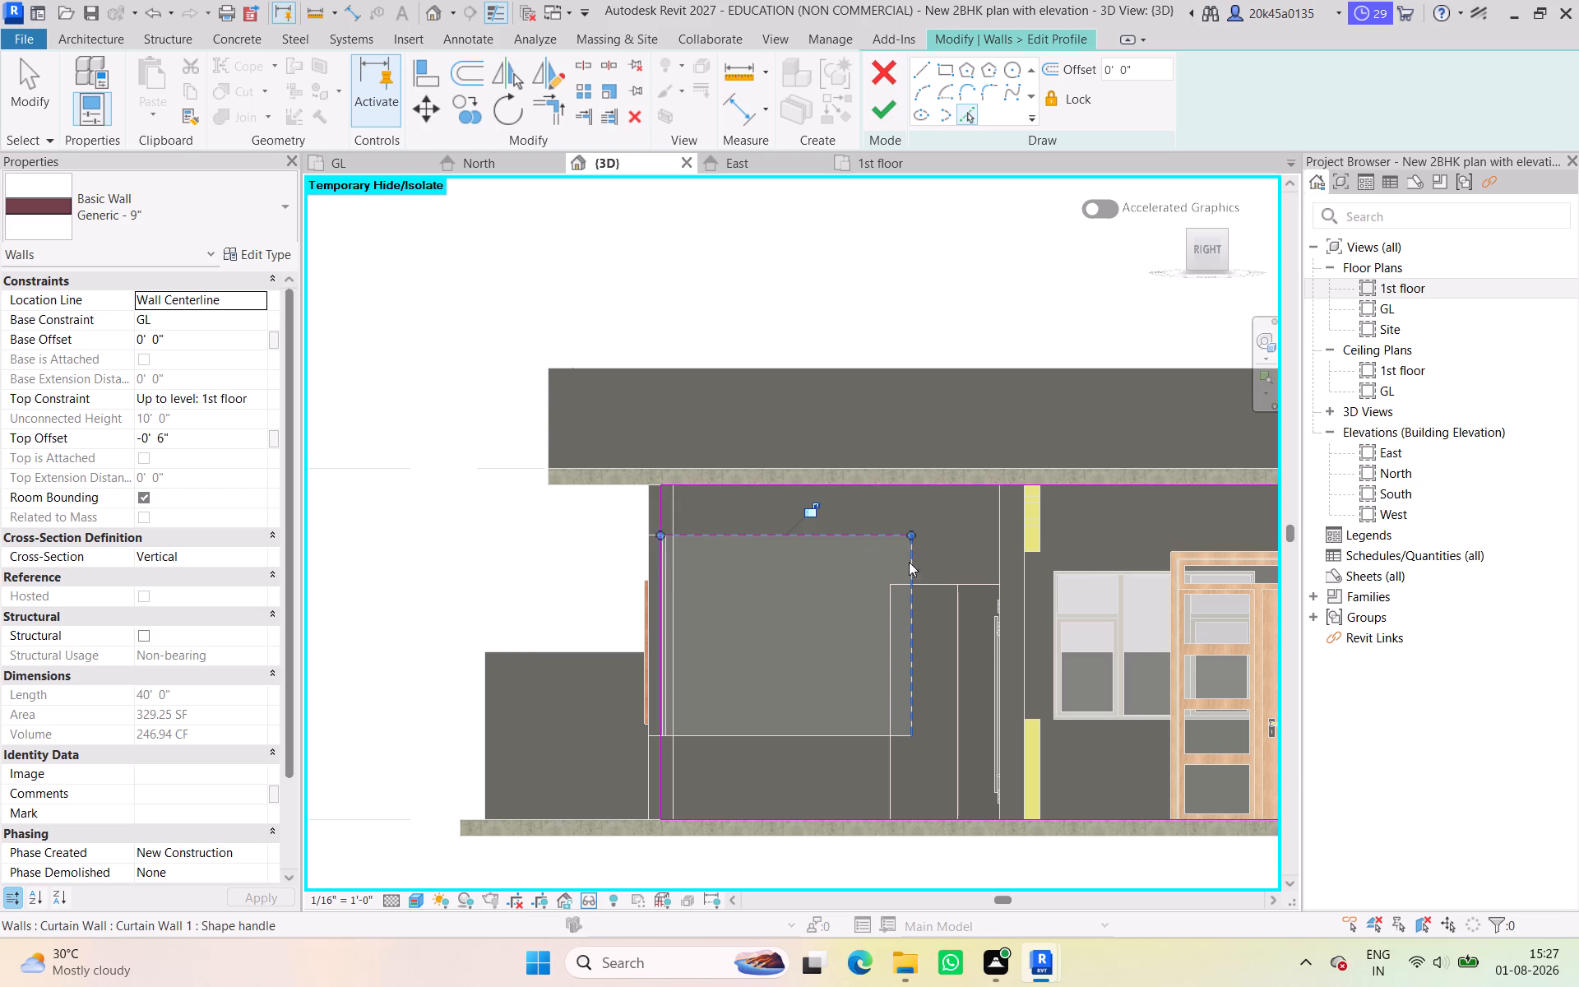
pyautogui.click(784, 739)
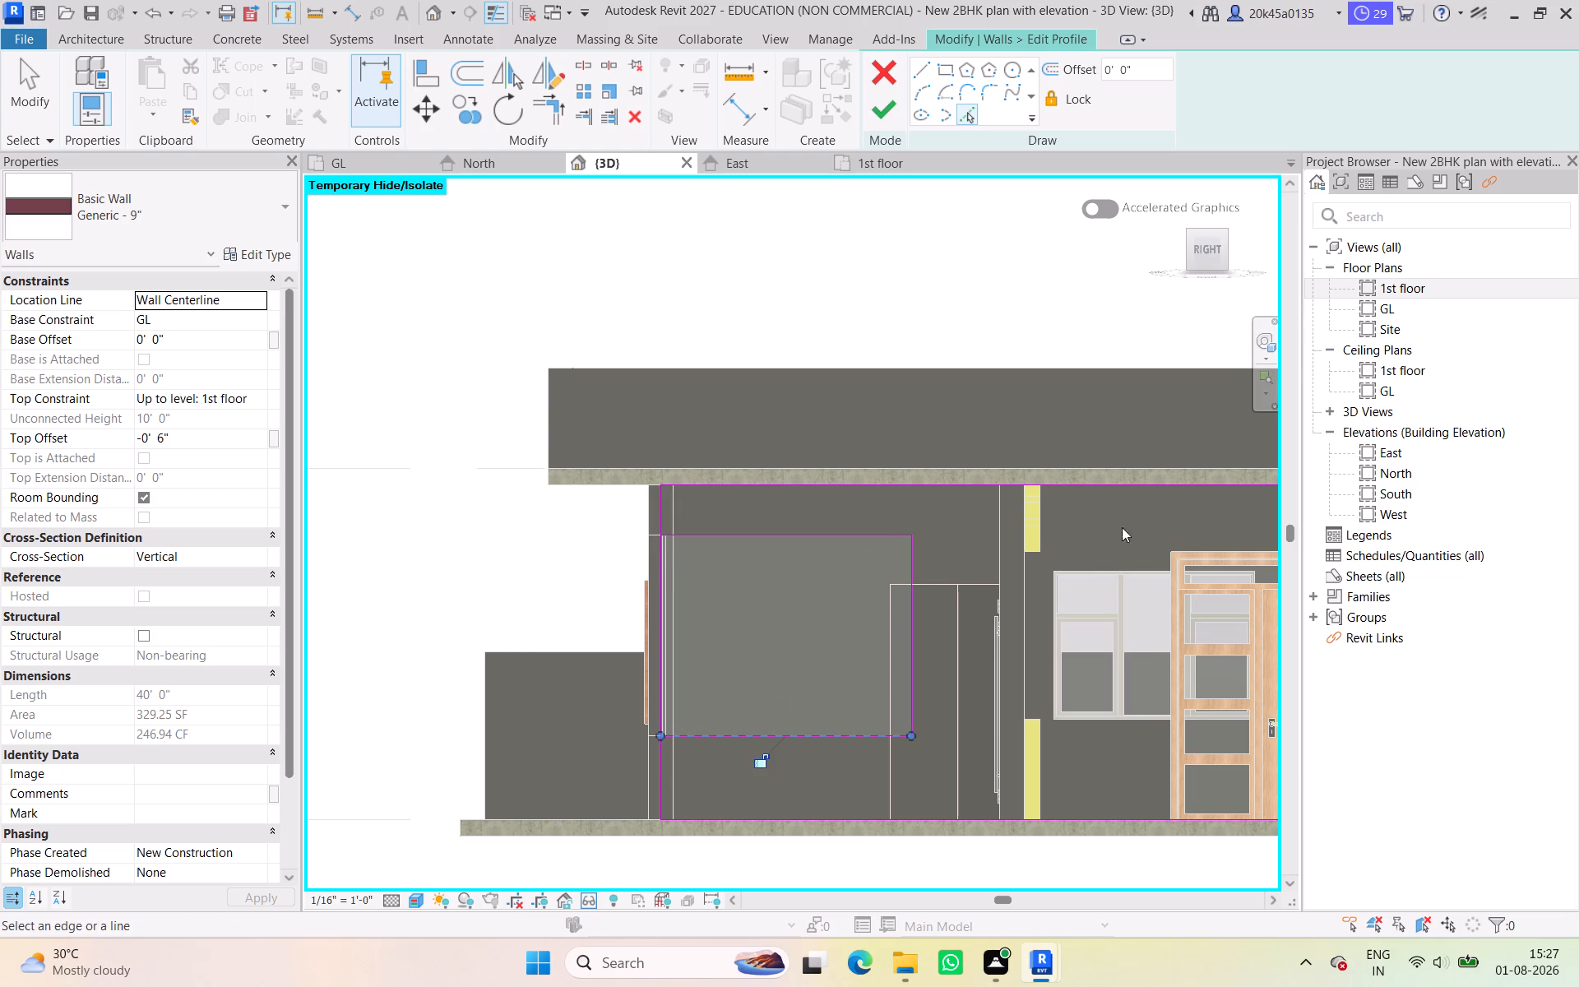
# Split the profile's south edge within the opening height, trim both parts to the opening's bottom and top lines, and finish the profile.
pyautogui.click(581, 58)
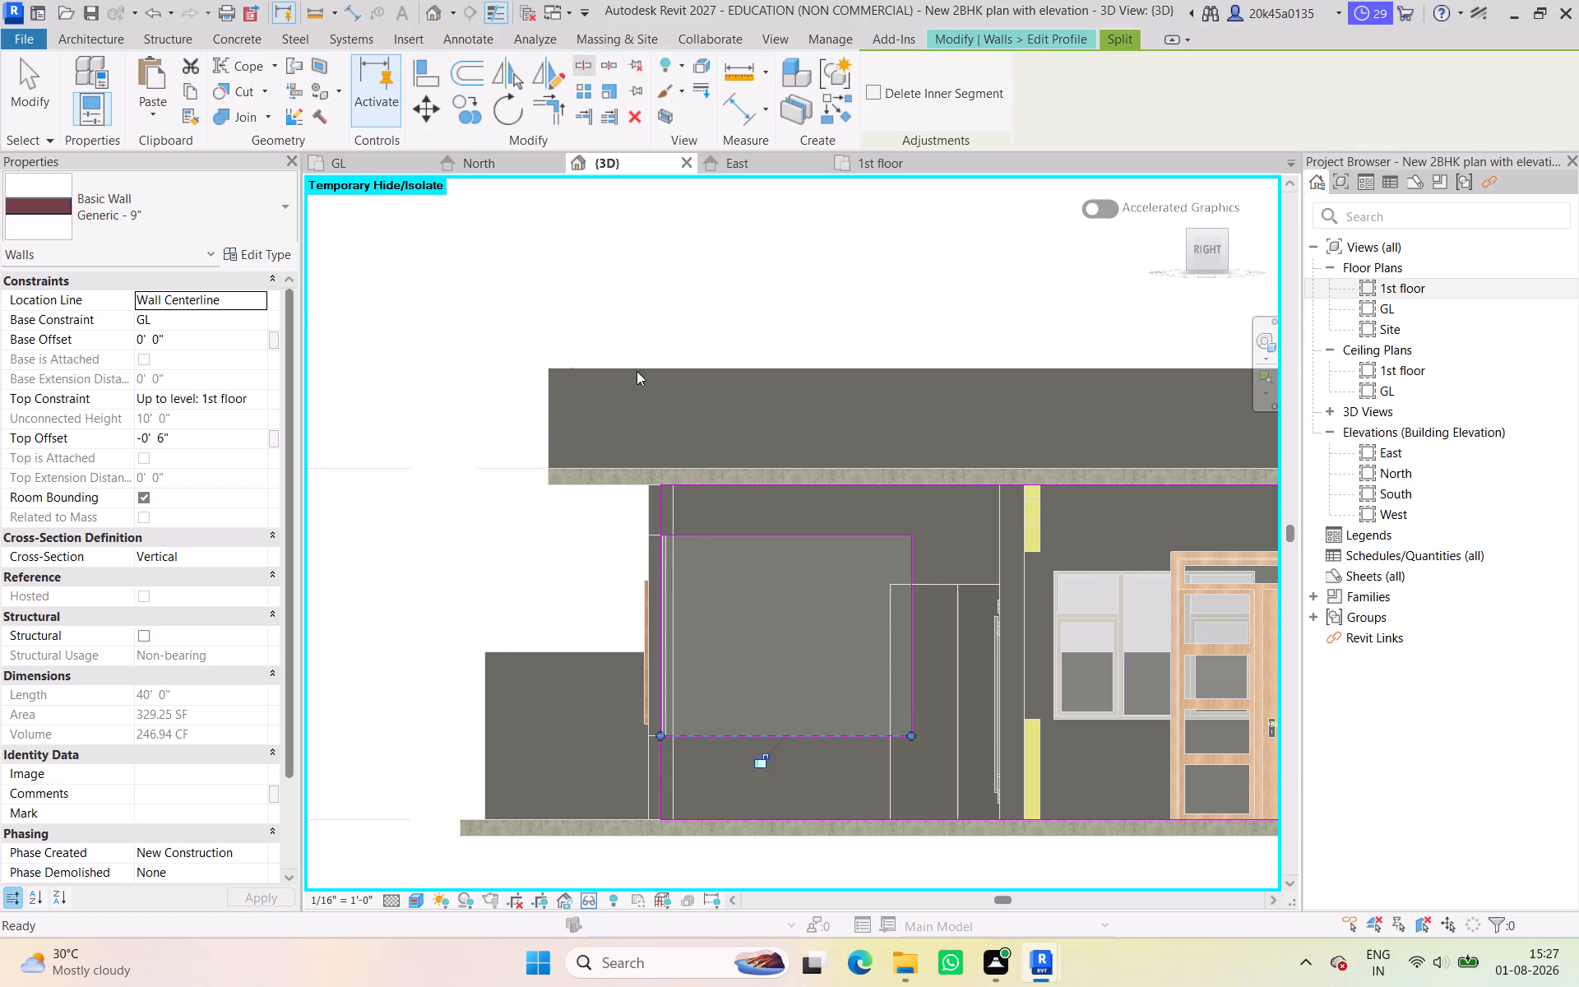
pyautogui.click(669, 634)
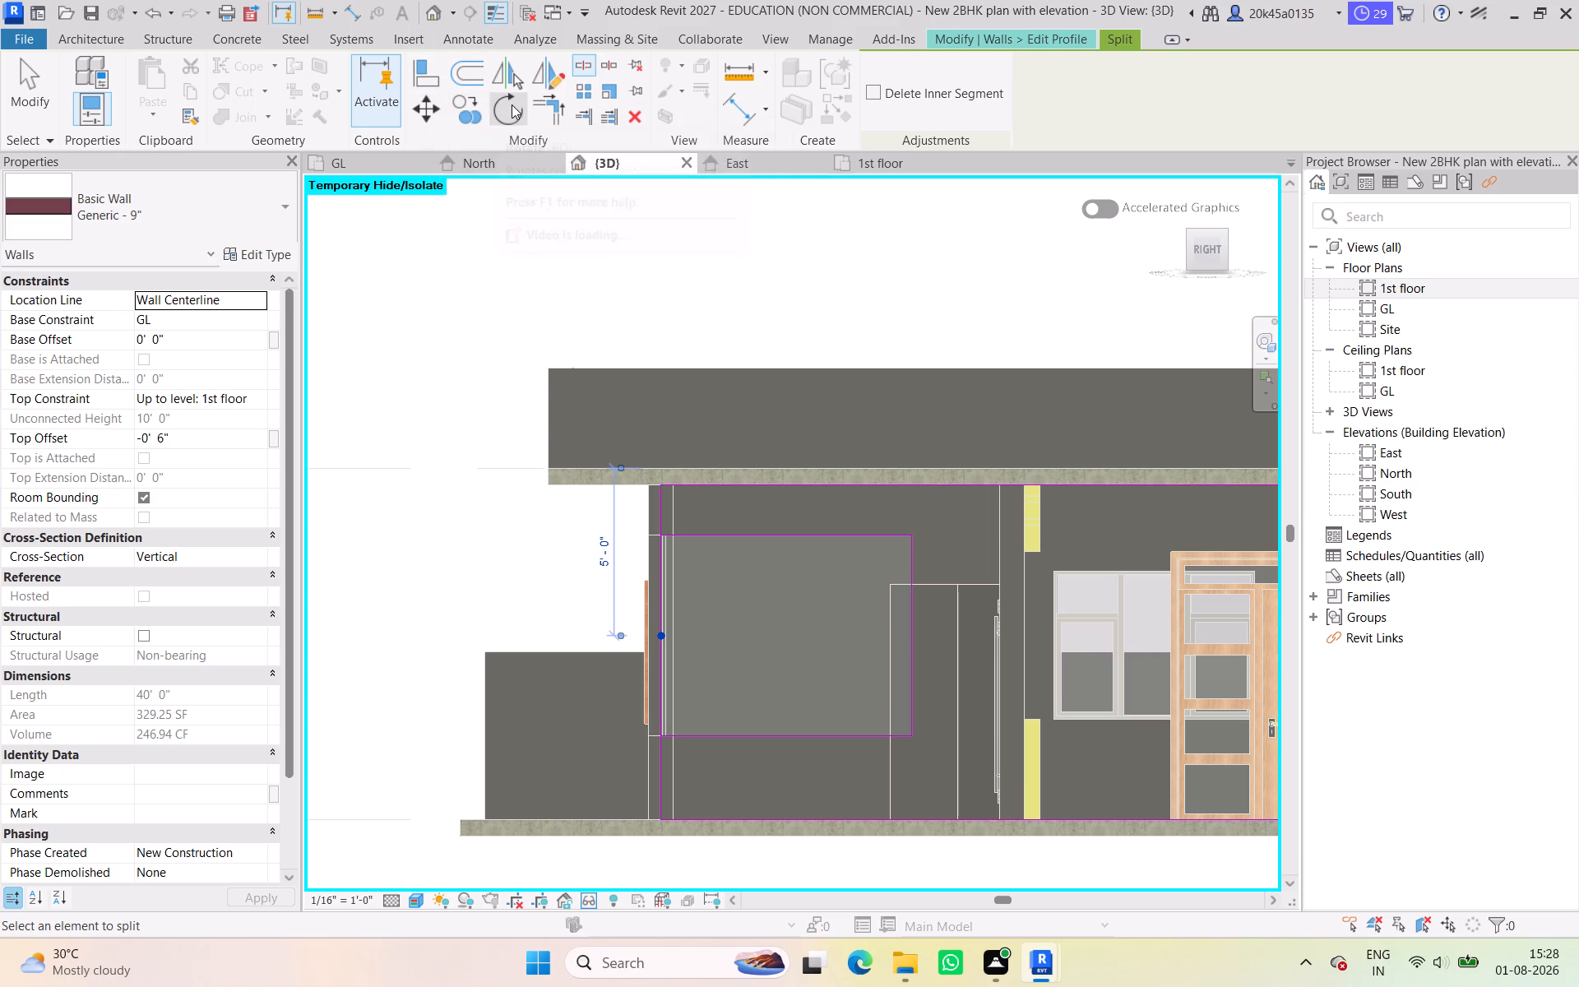
pyautogui.click(543, 102)
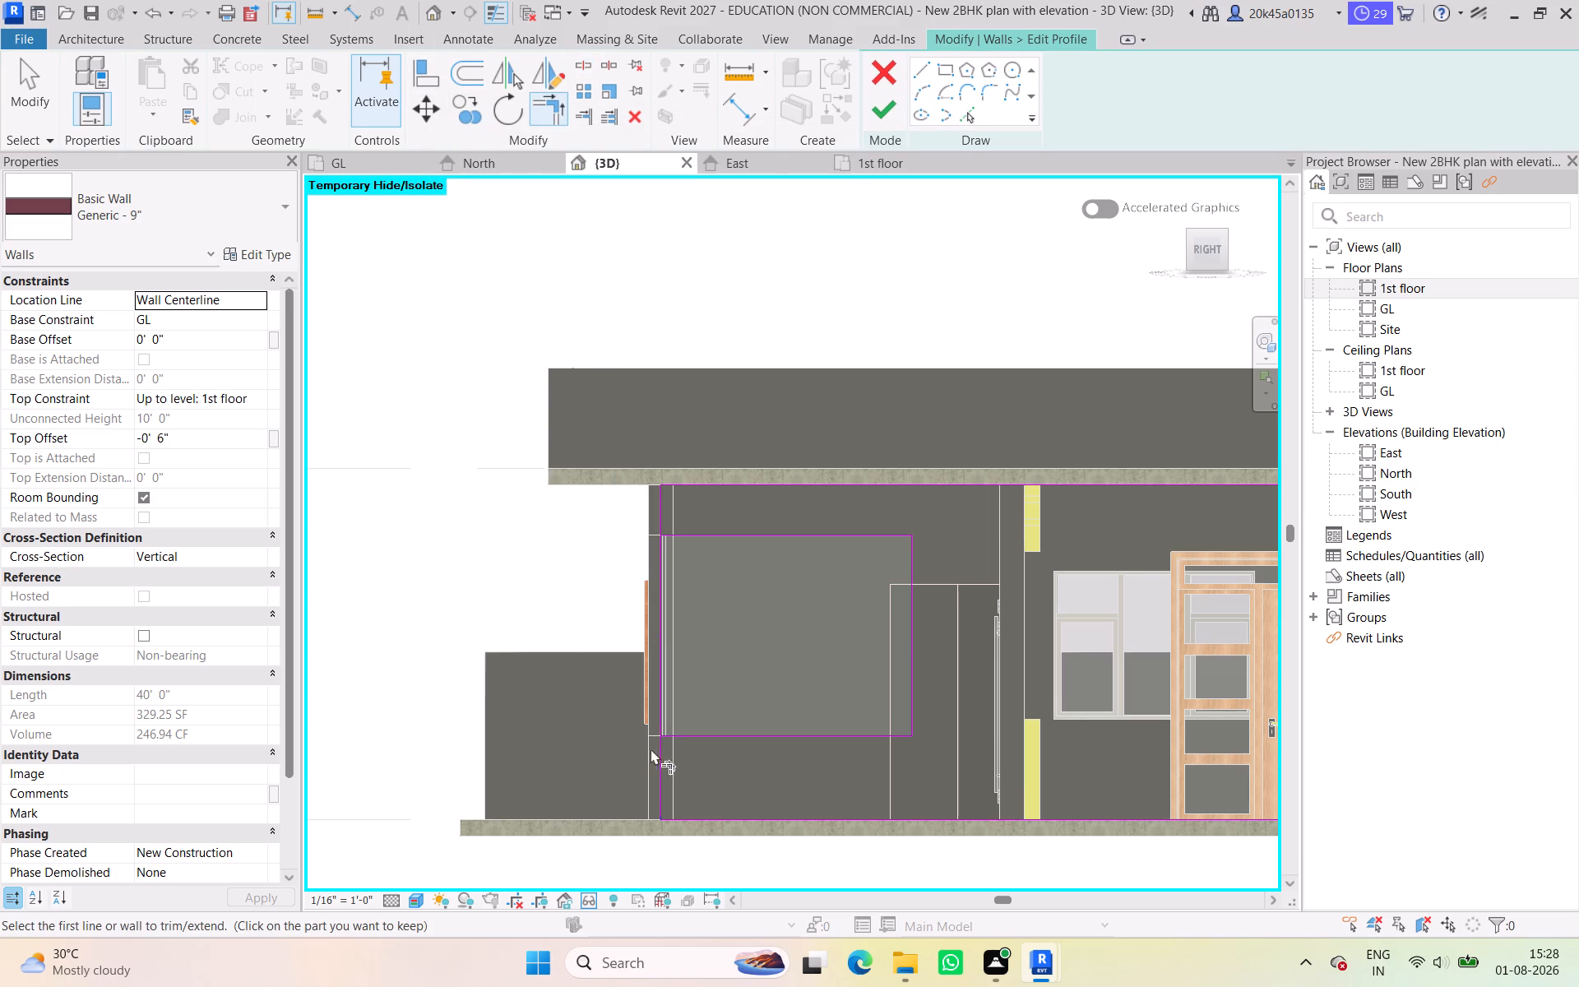
pyautogui.click(660, 758)
pyautogui.click(714, 736)
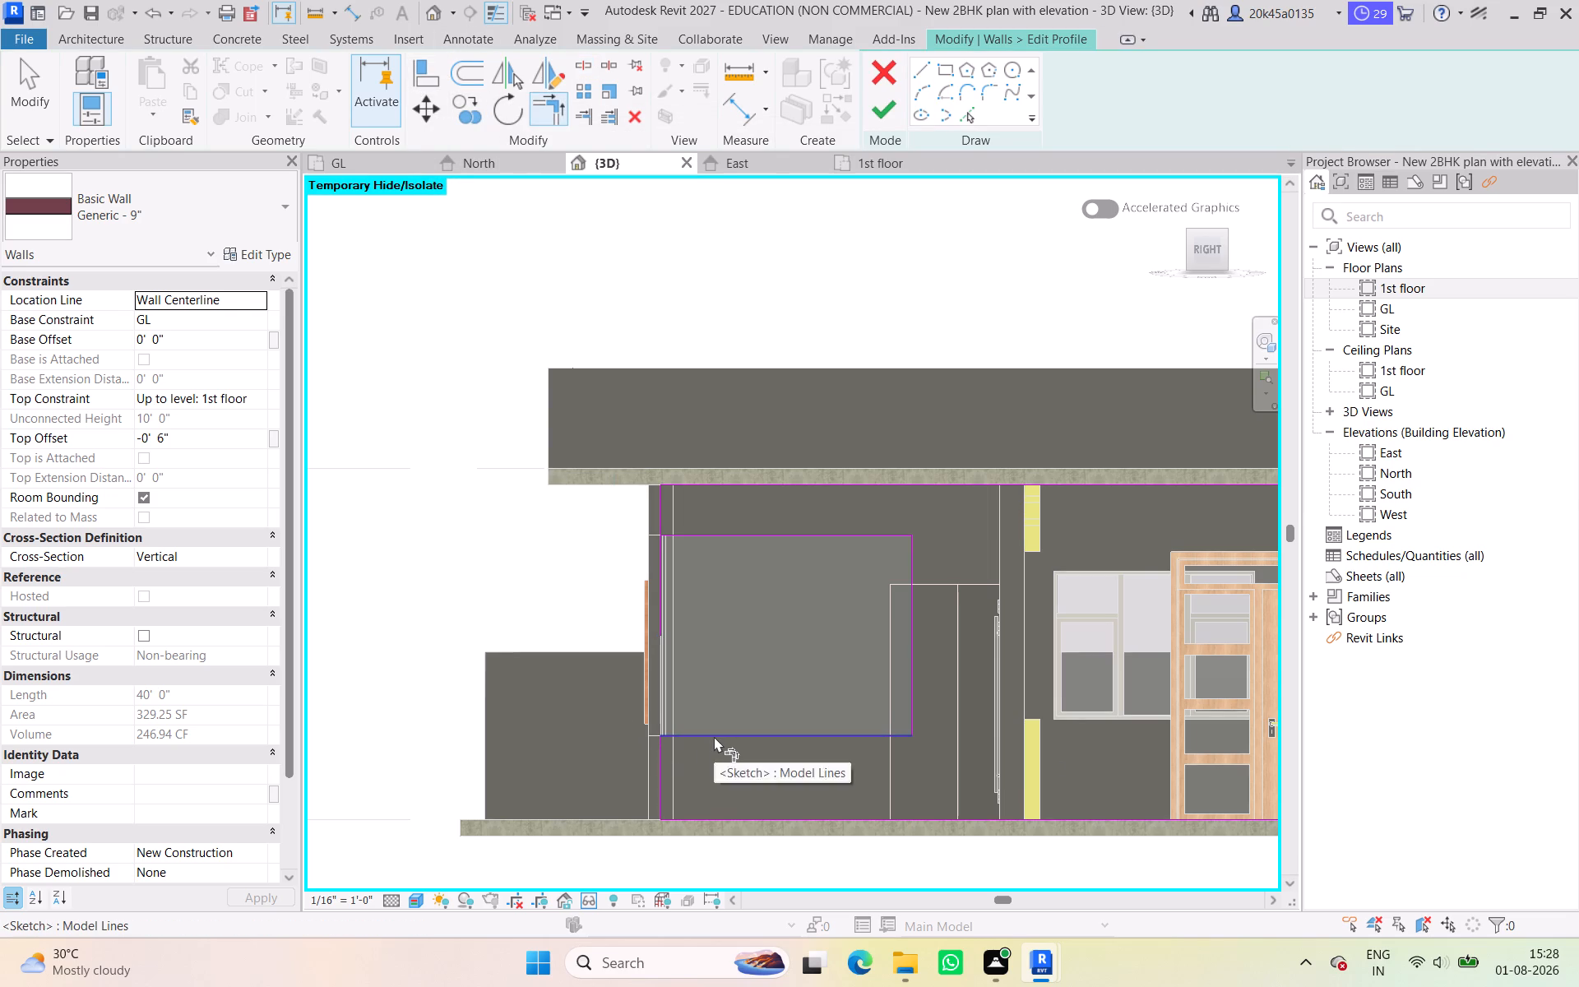
pyautogui.click(664, 509)
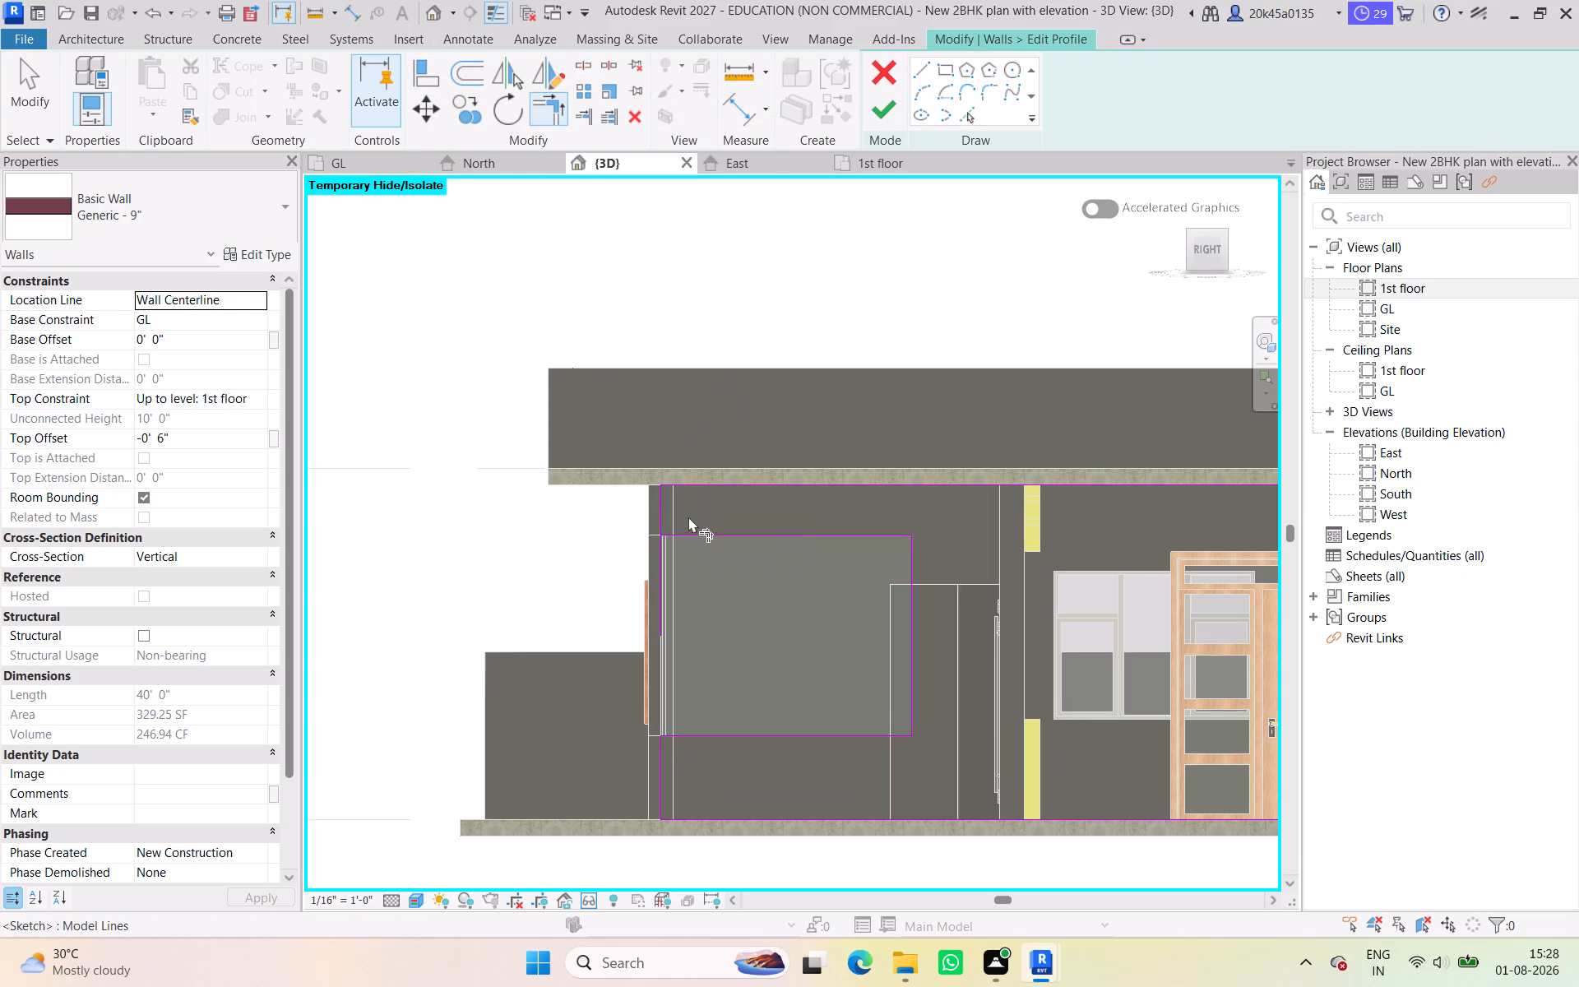
pyautogui.click(699, 533)
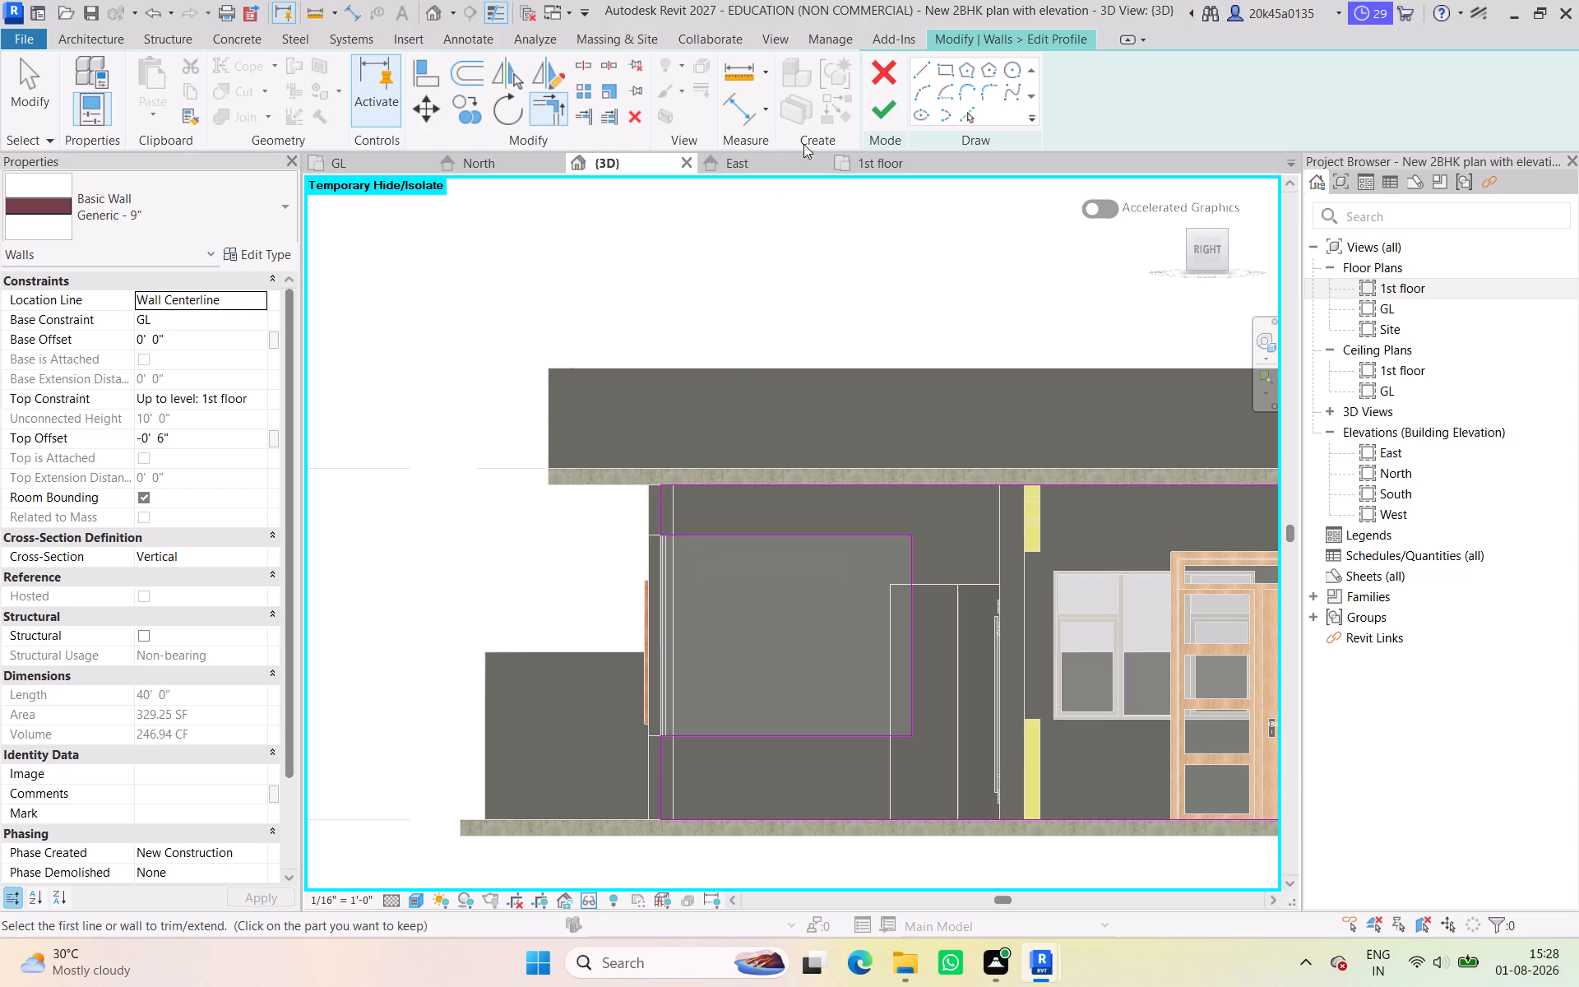
pyautogui.click(873, 113)
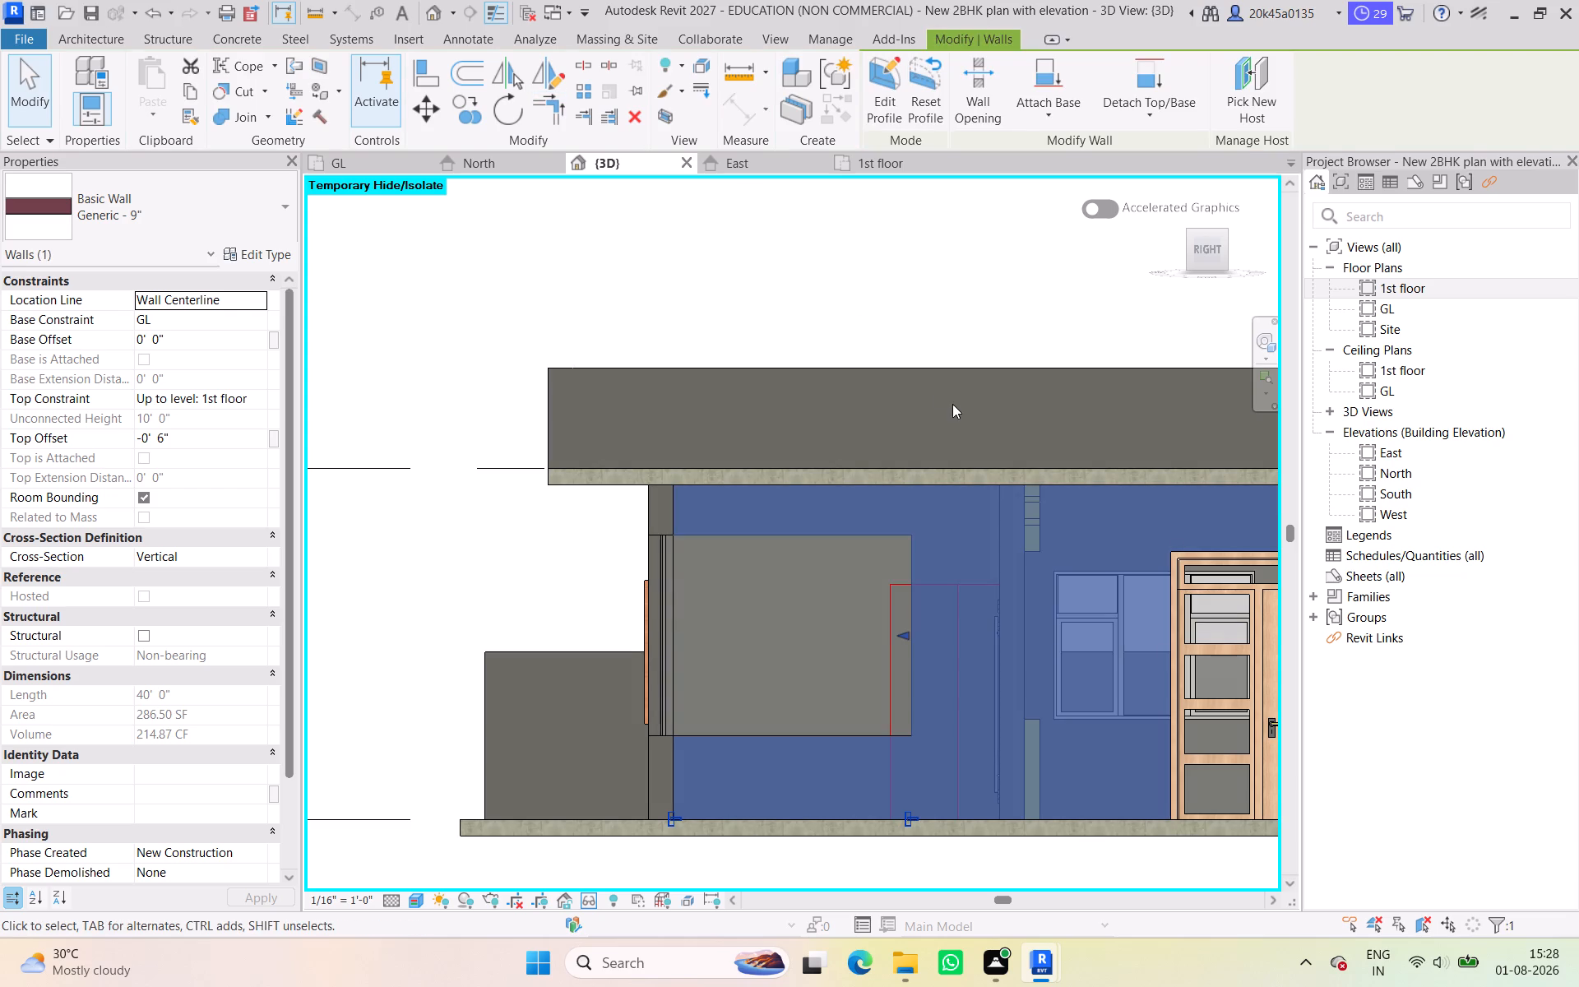
# Orbit to the southeast corner and examine how the two wall openings and curtain walls meet.
pyautogui.moveTo(1202, 247); pyautogui.dragTo(332, 271)
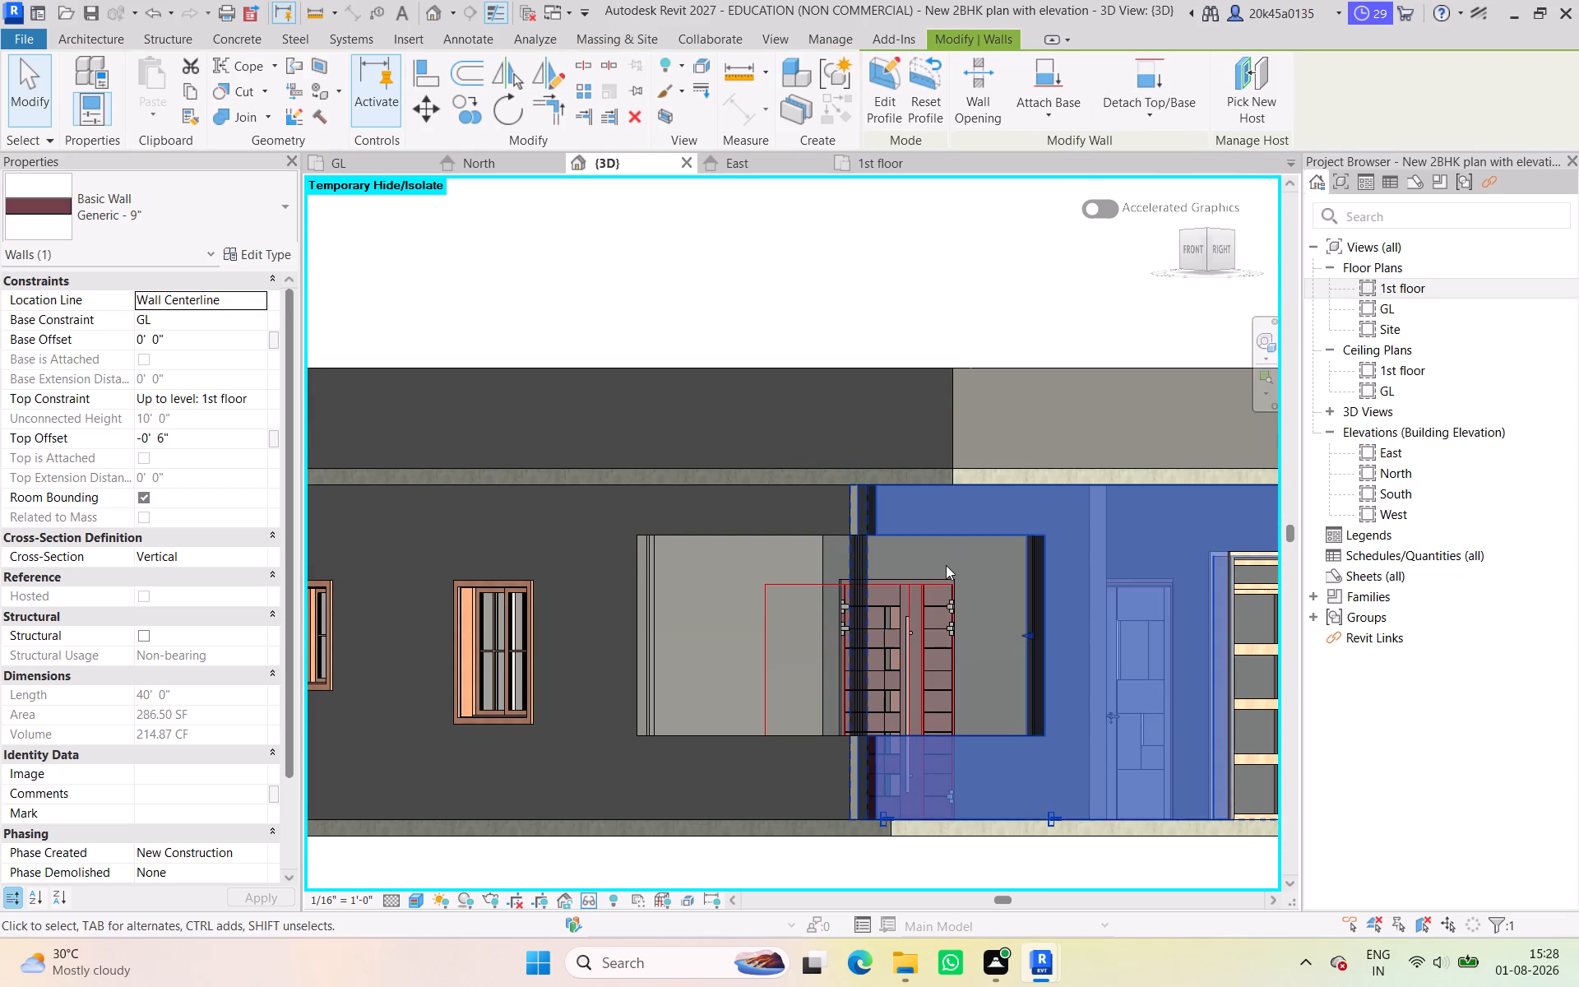
pyautogui.scroll(-1, 946, 565)
pyautogui.scroll(18, 946, 565)
pyautogui.scroll(-7, 800, 643)
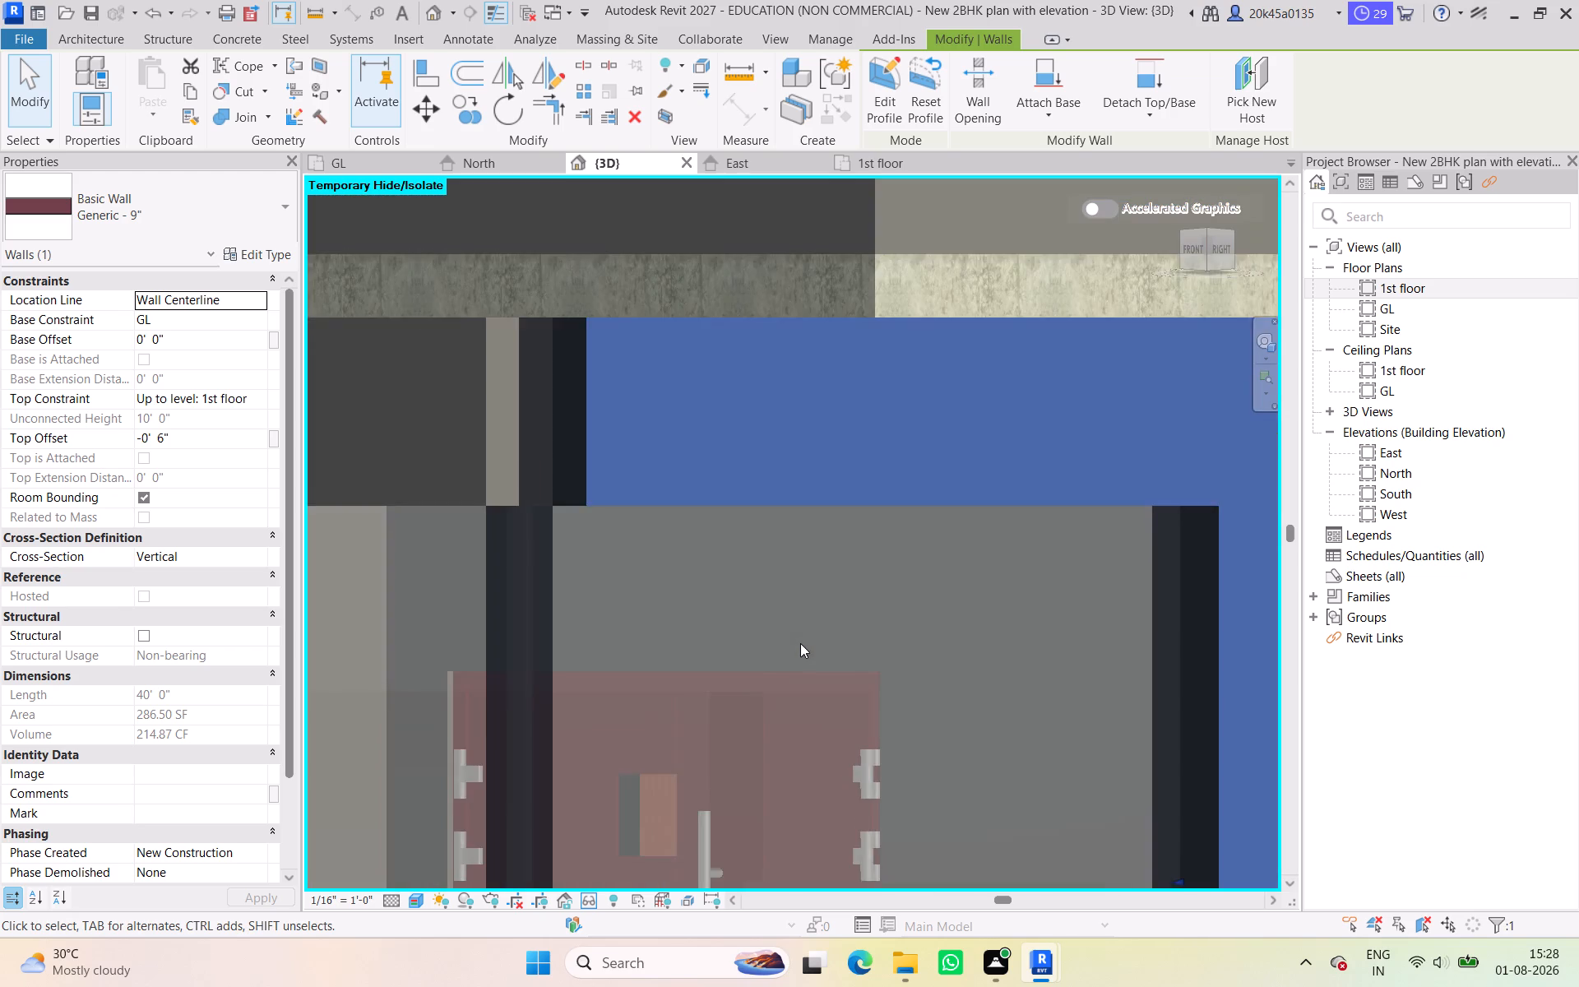
pyautogui.scroll(-2, 800, 643)
pyautogui.click(789, 283)
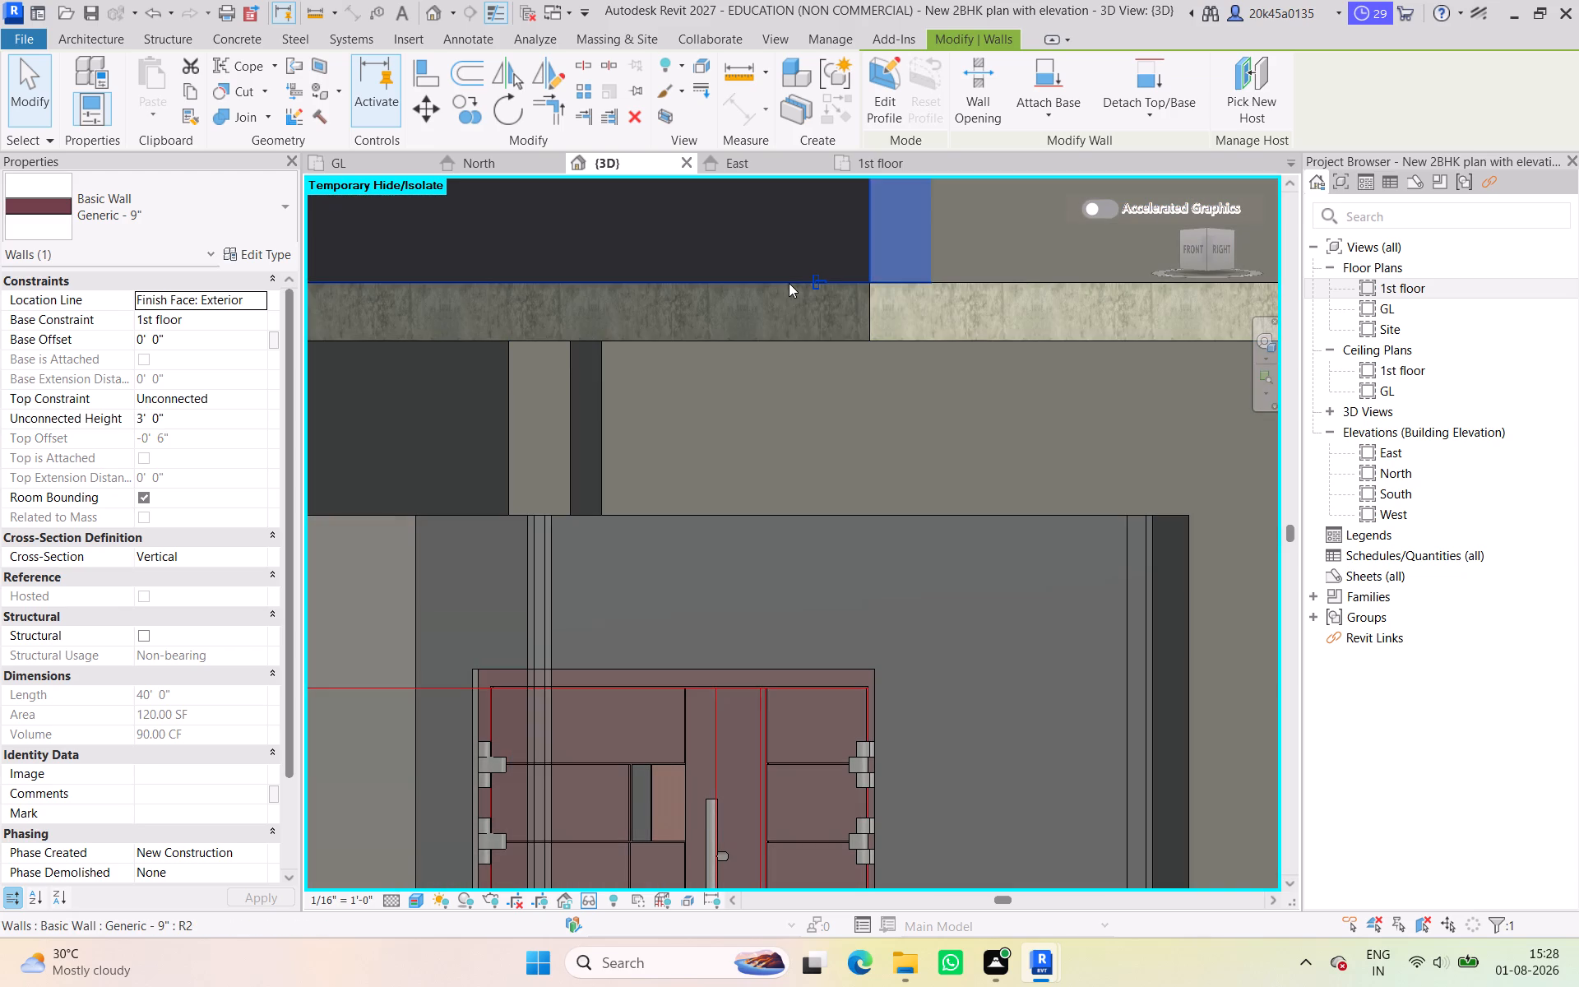
pyautogui.click(781, 309)
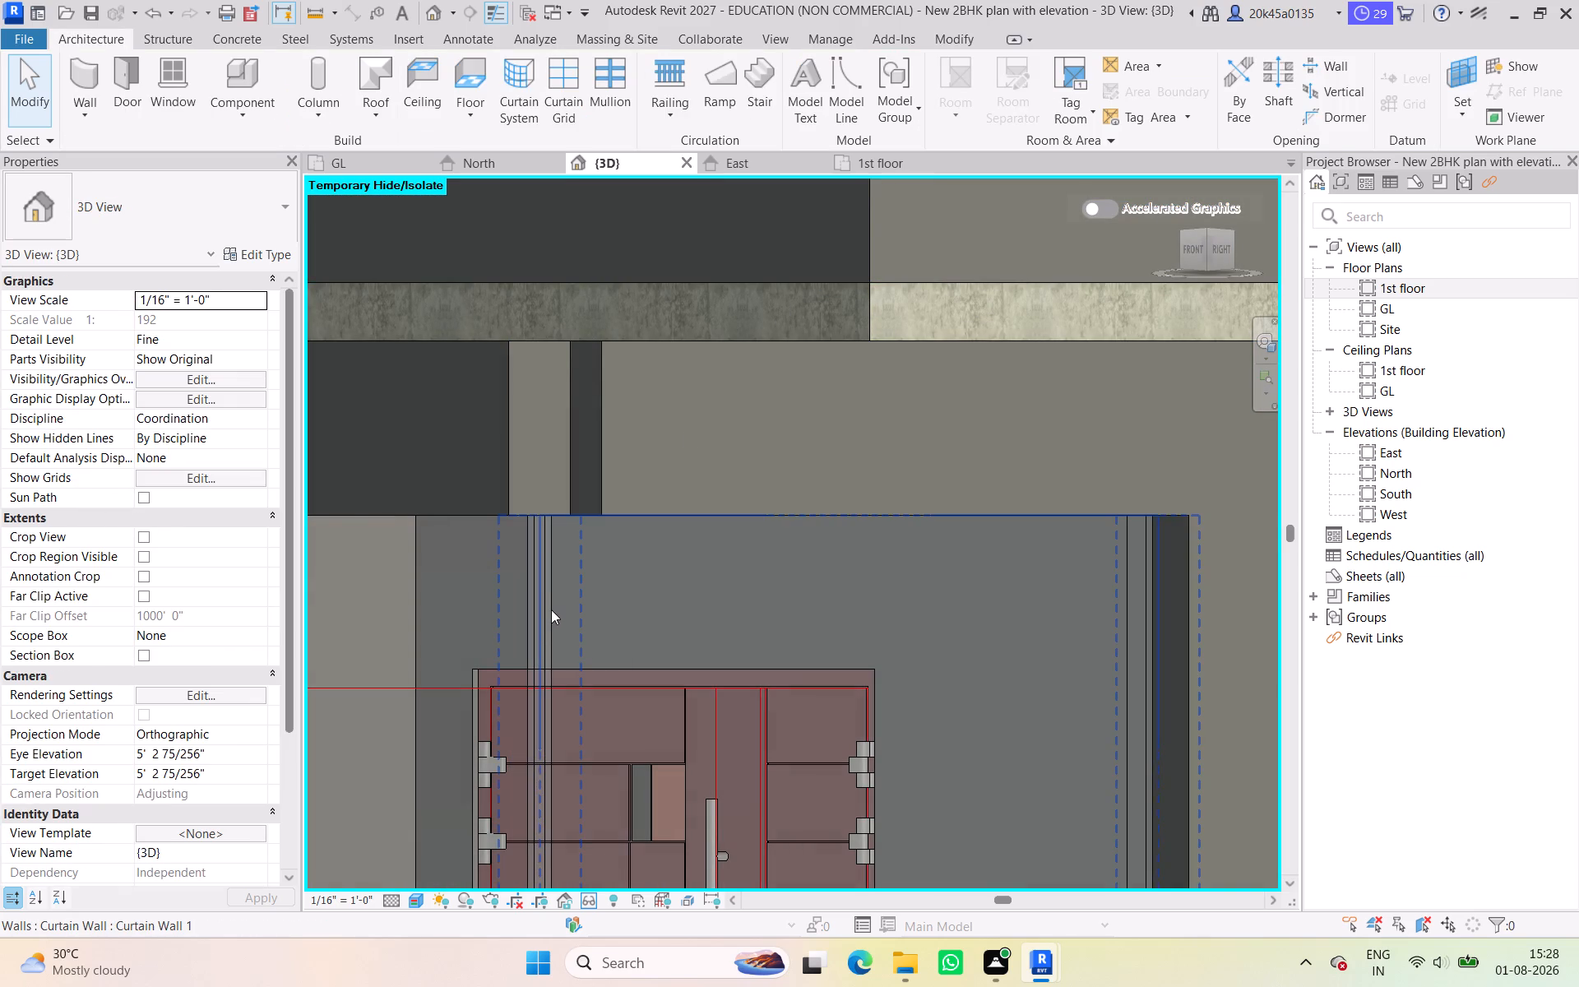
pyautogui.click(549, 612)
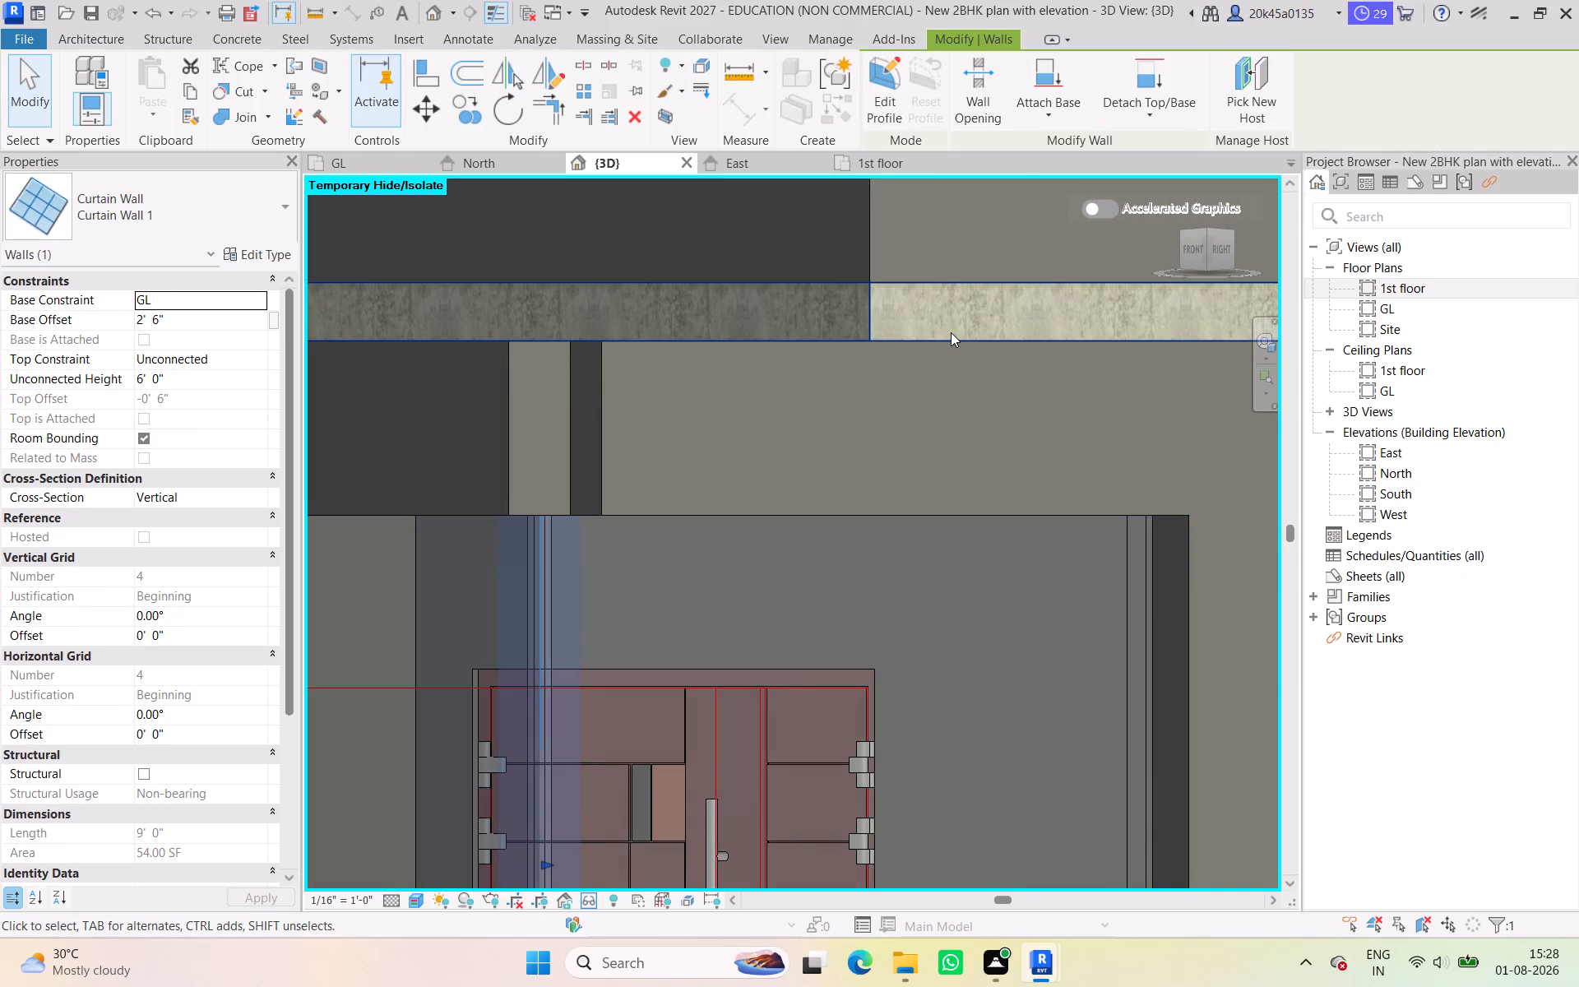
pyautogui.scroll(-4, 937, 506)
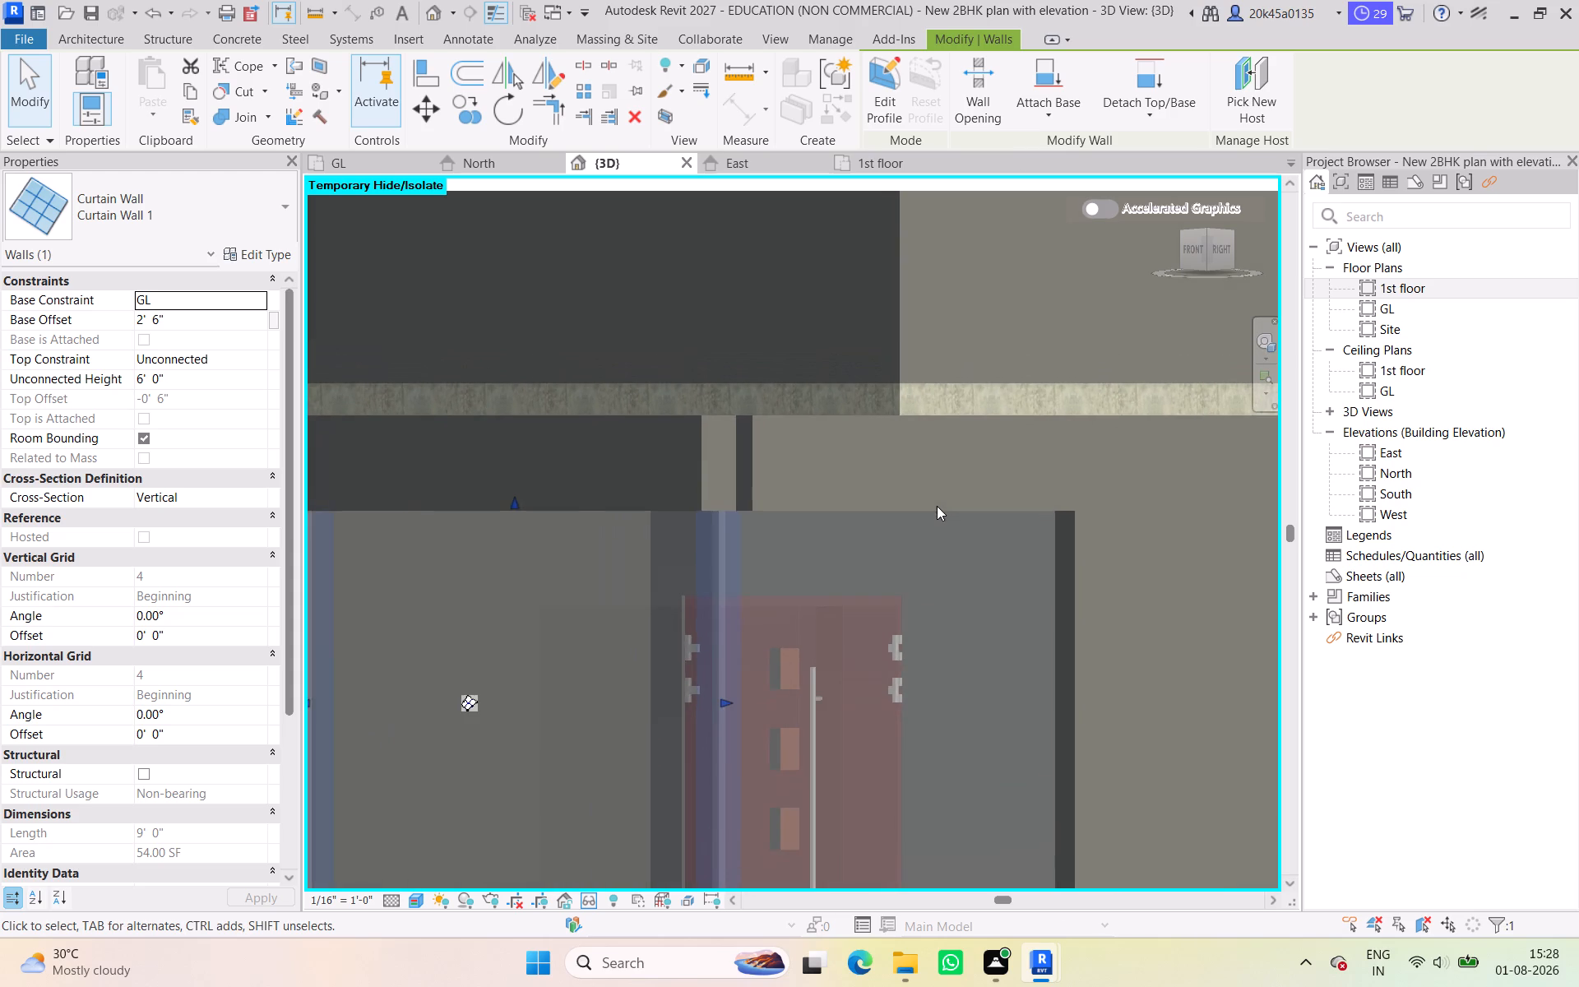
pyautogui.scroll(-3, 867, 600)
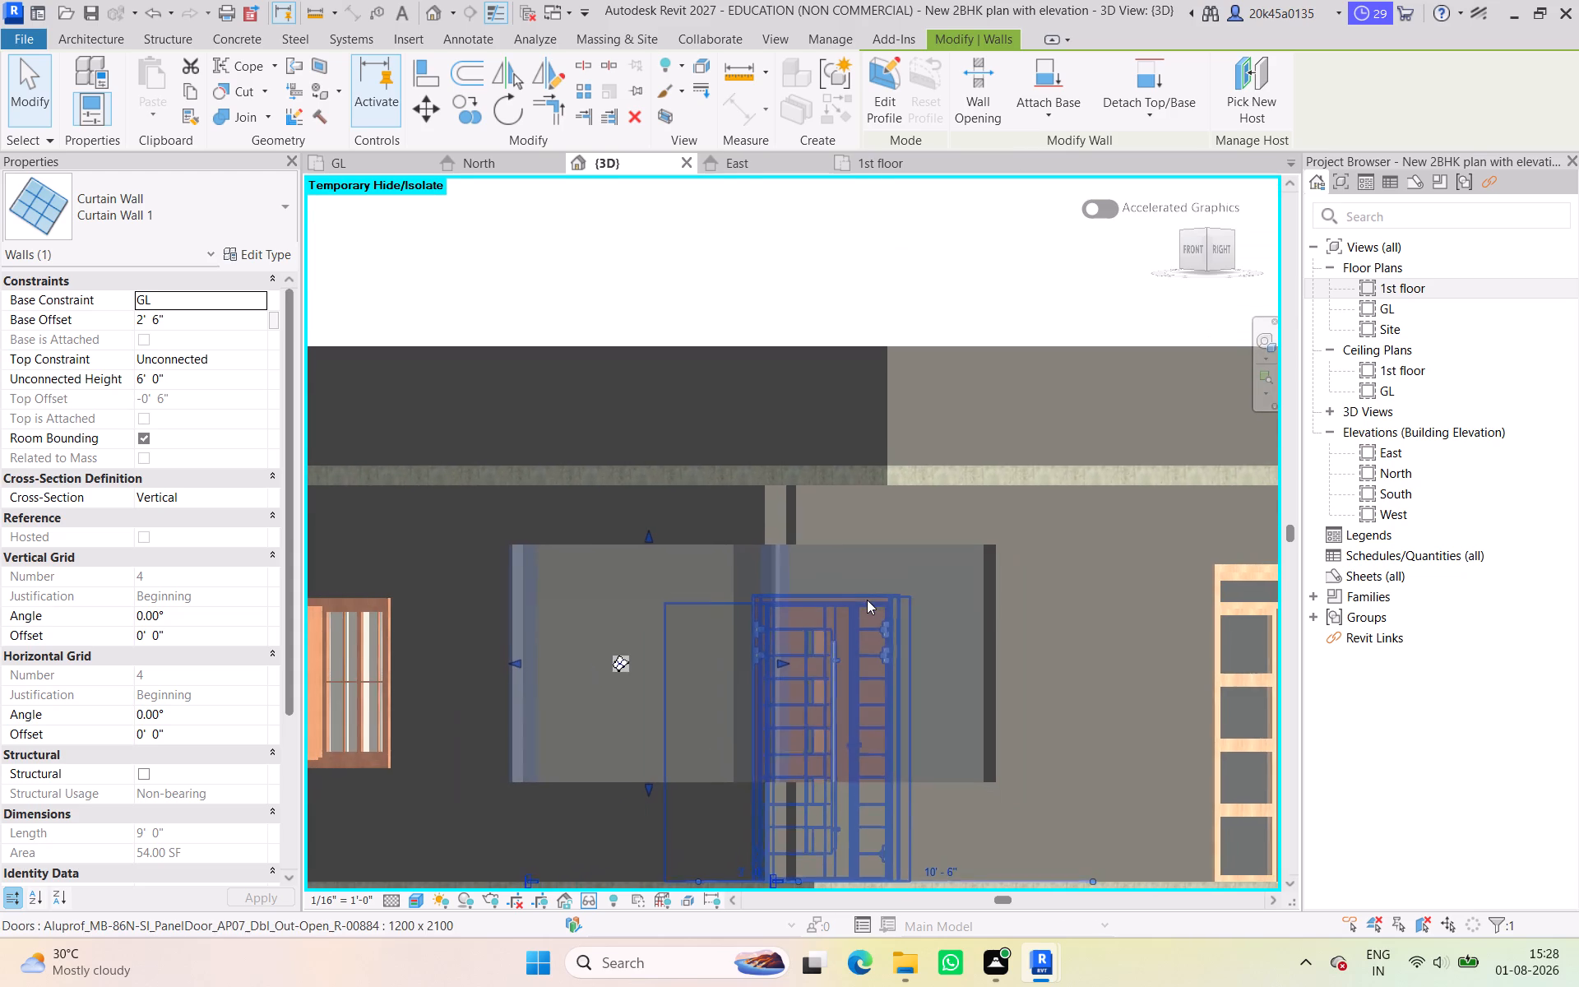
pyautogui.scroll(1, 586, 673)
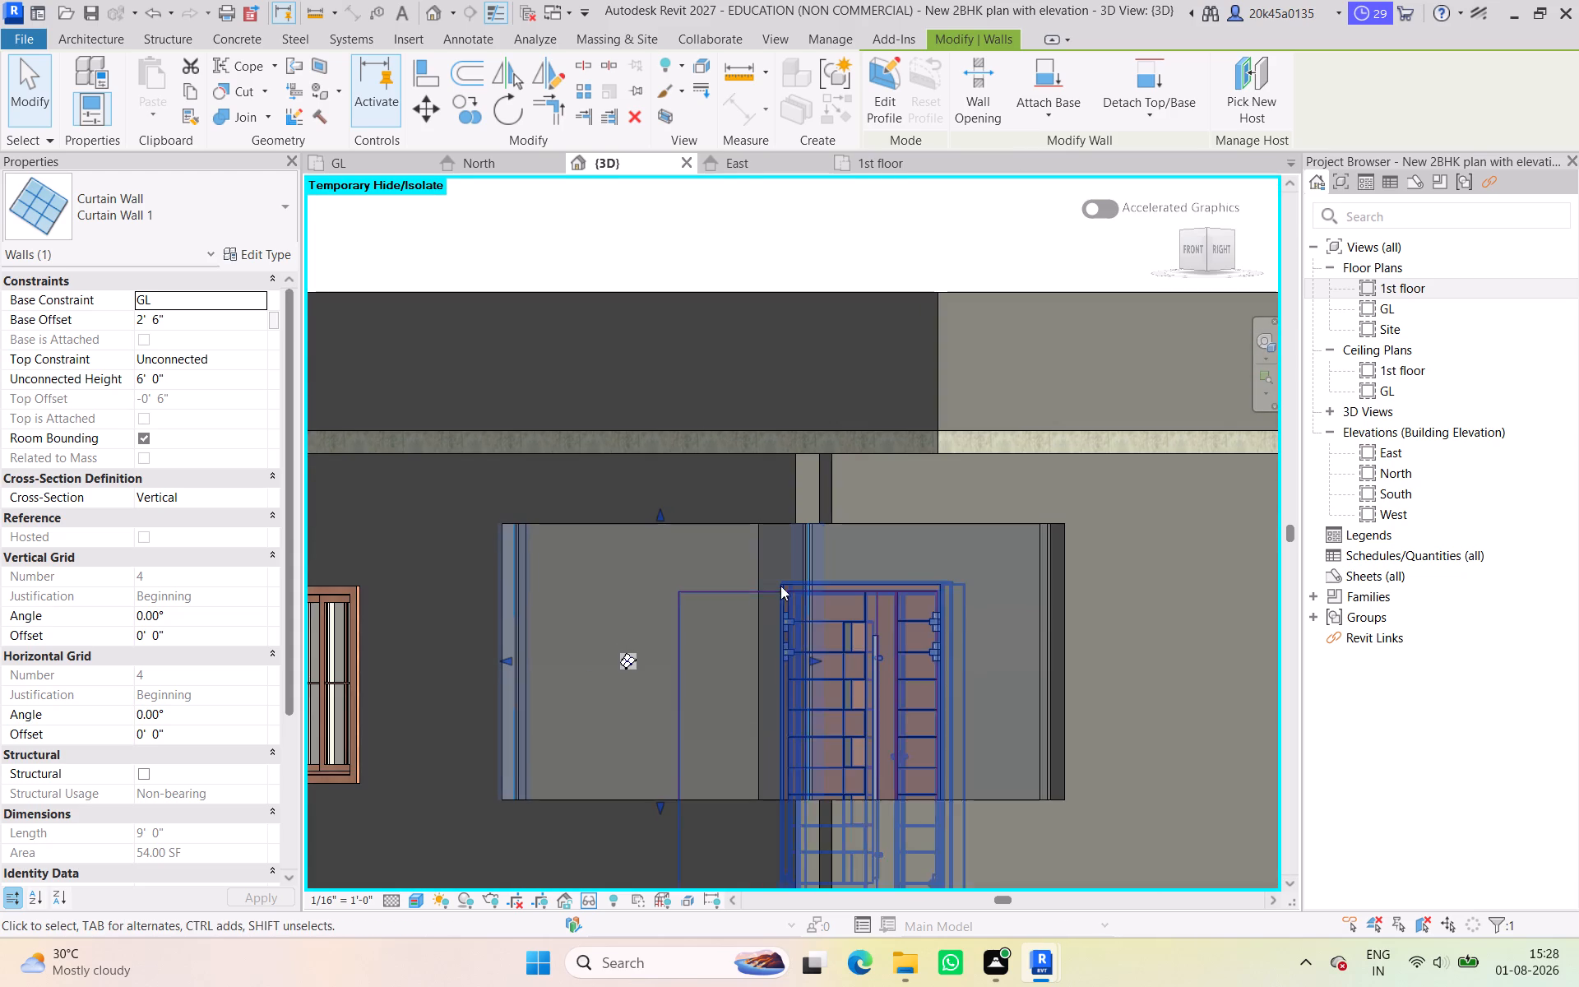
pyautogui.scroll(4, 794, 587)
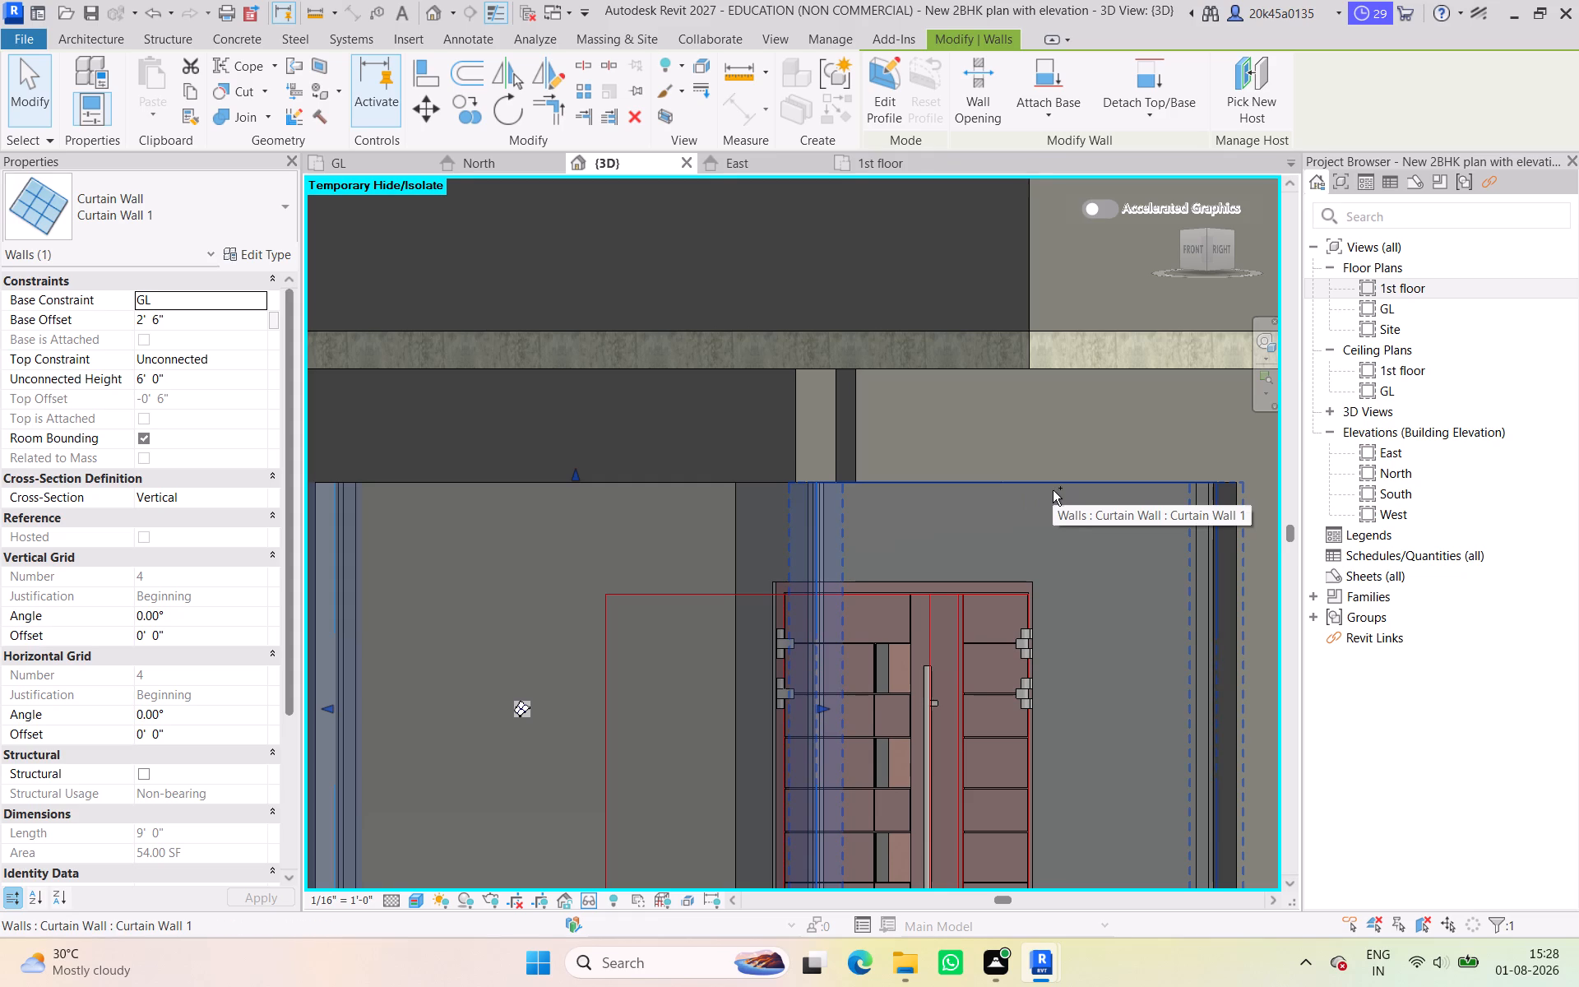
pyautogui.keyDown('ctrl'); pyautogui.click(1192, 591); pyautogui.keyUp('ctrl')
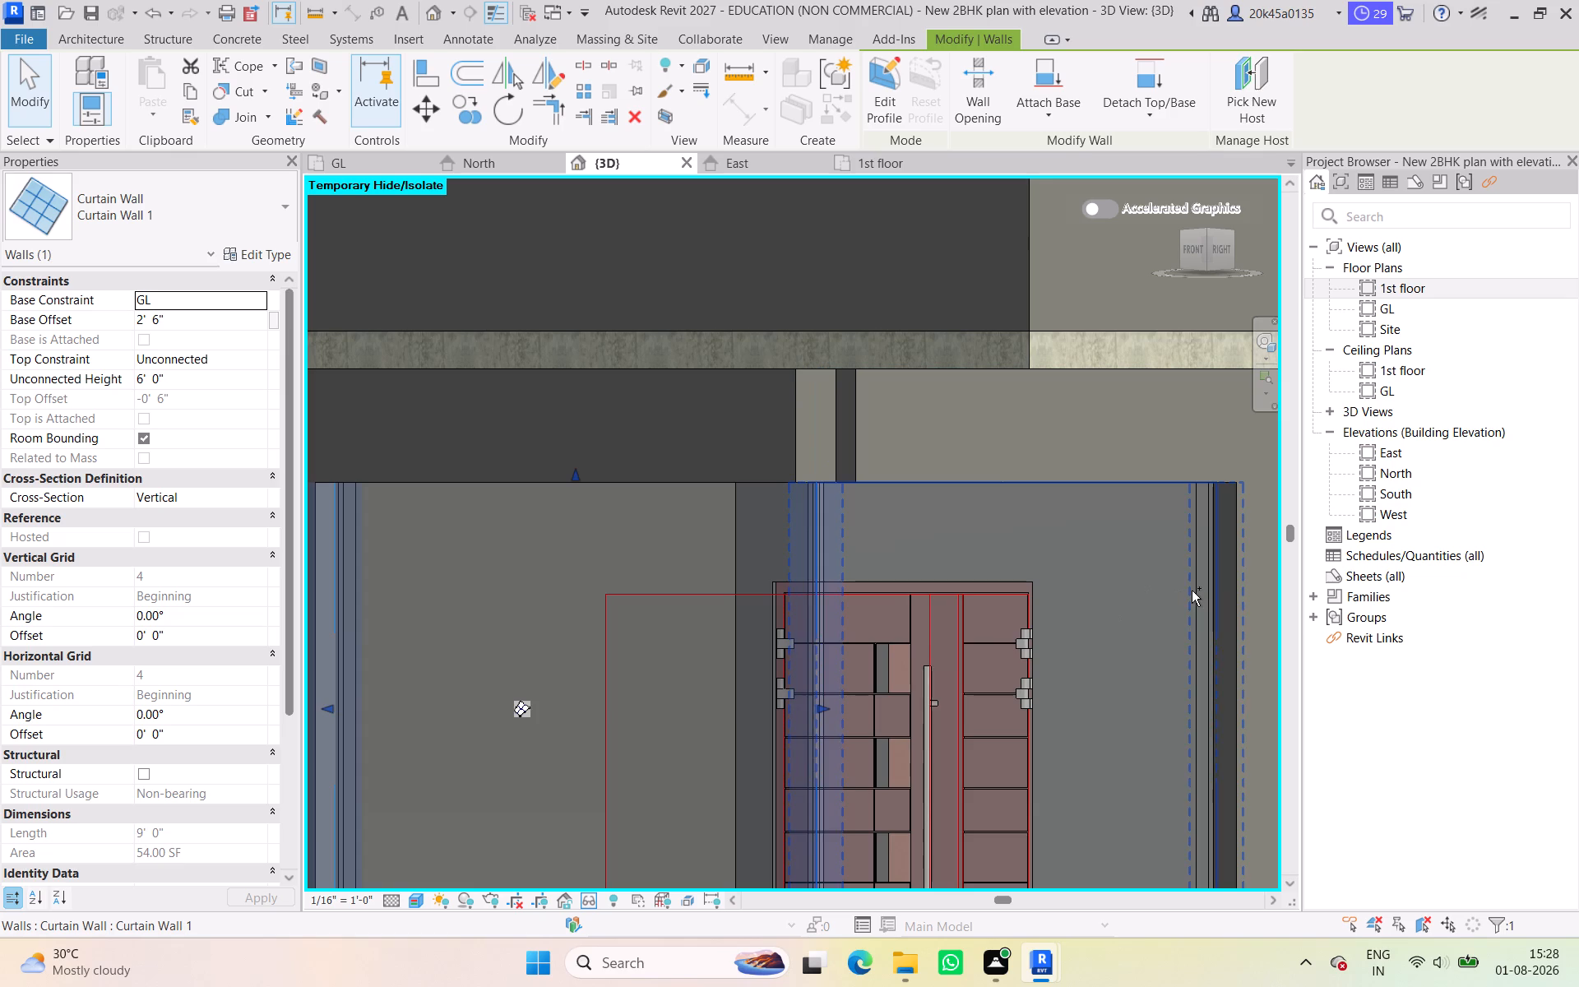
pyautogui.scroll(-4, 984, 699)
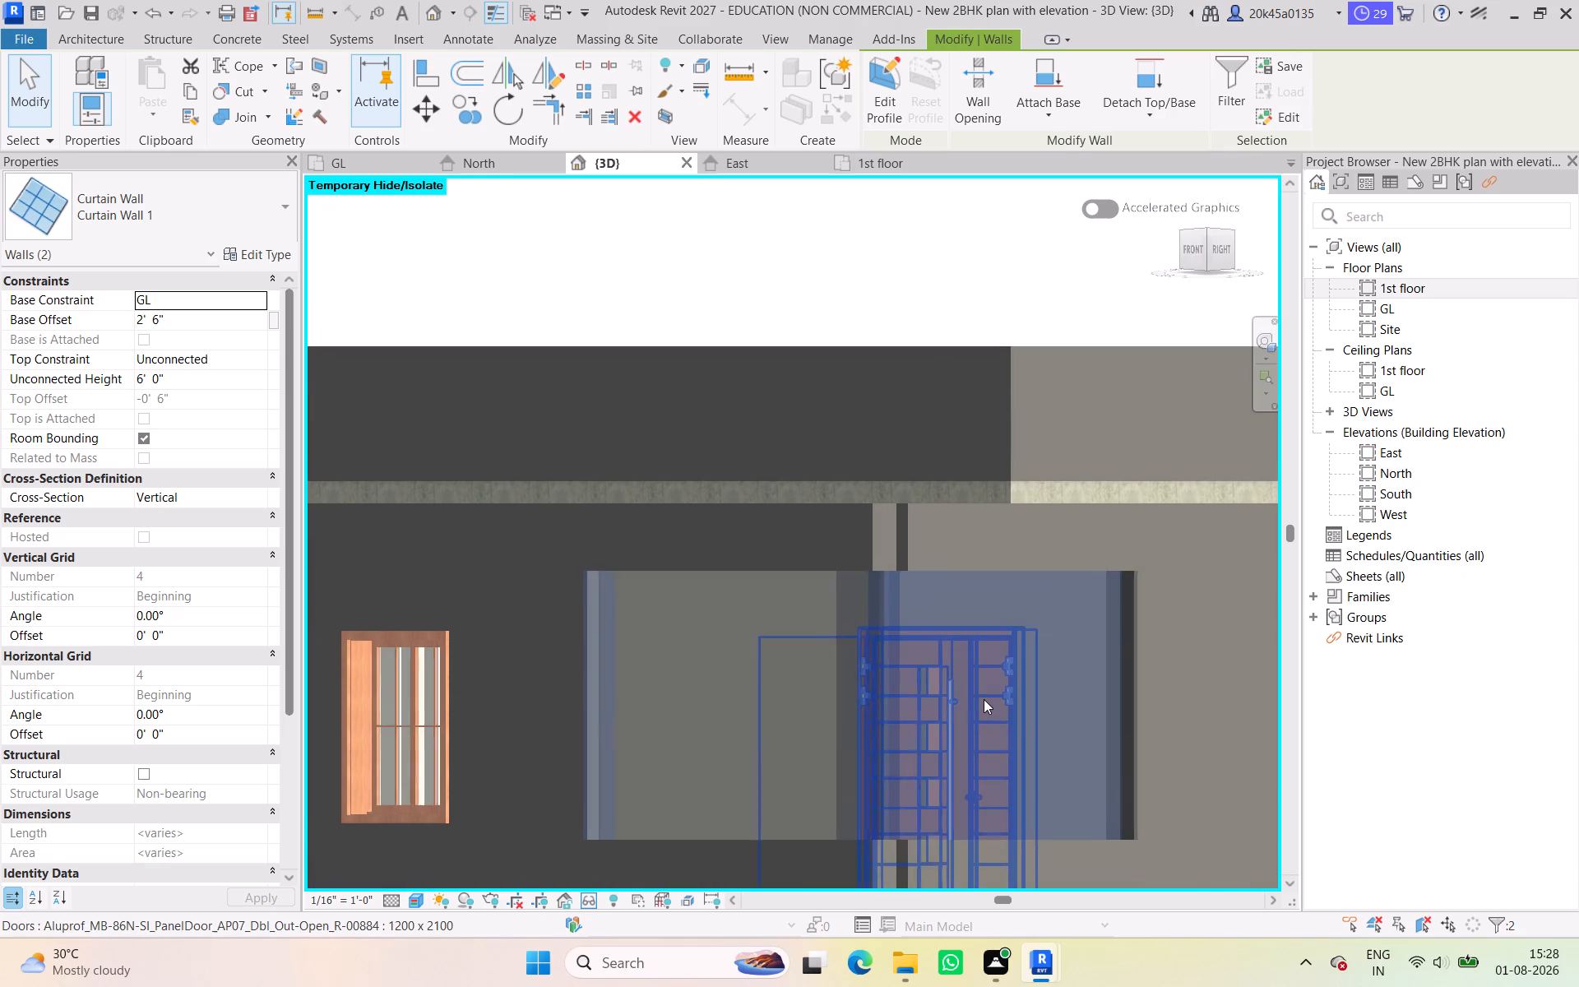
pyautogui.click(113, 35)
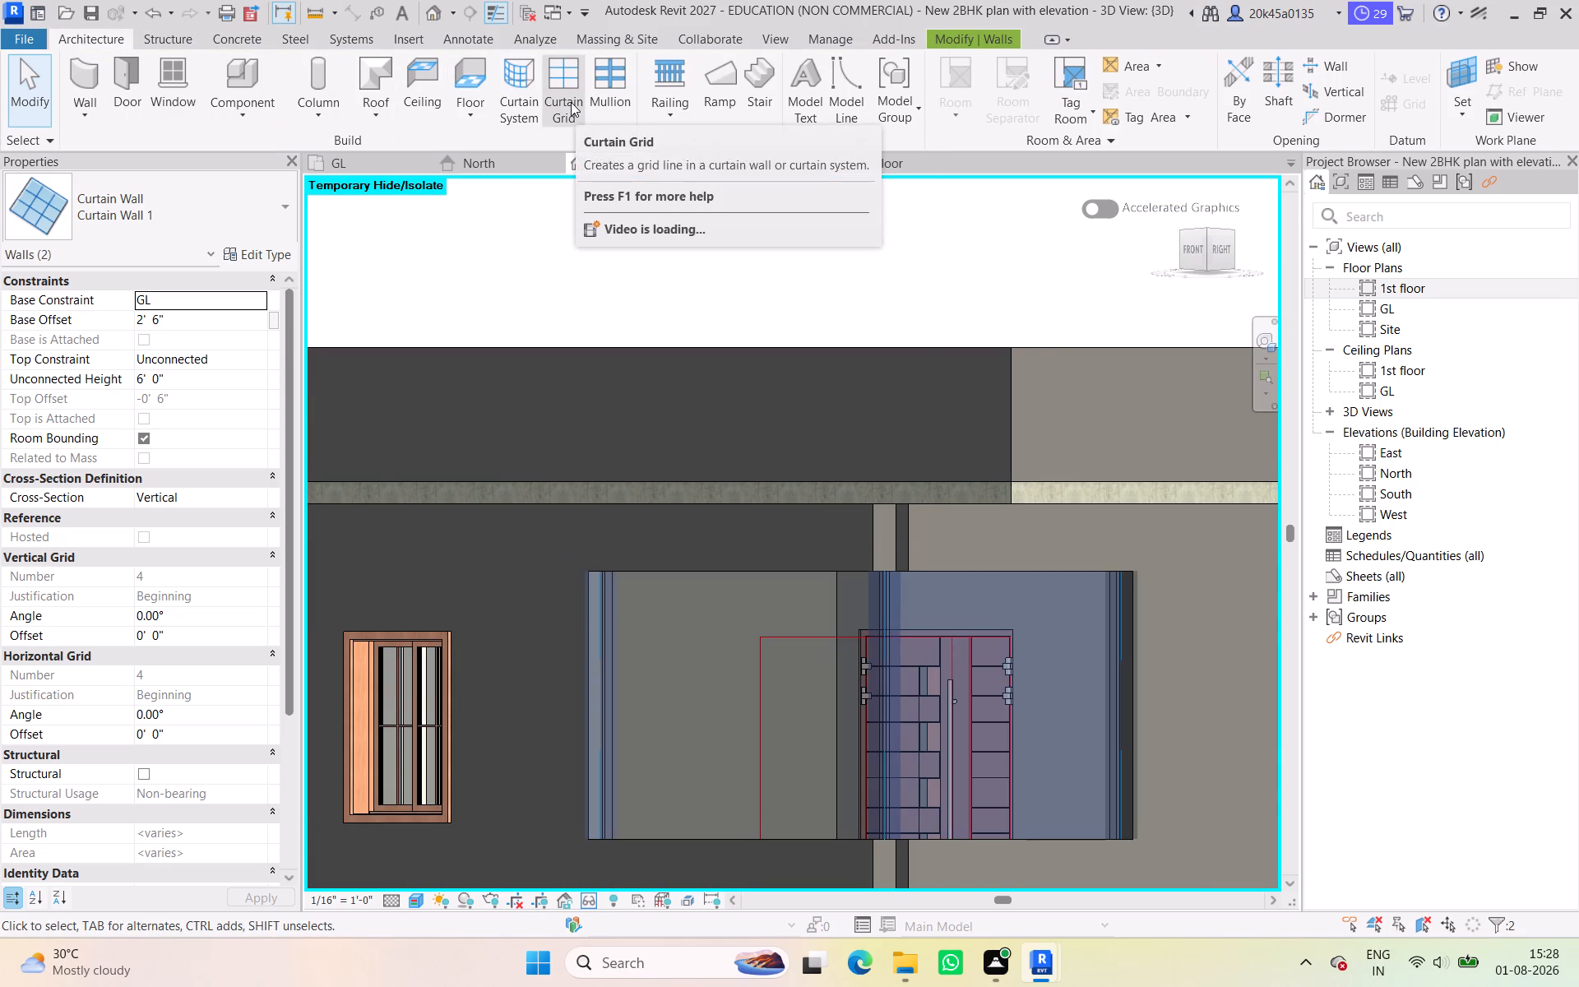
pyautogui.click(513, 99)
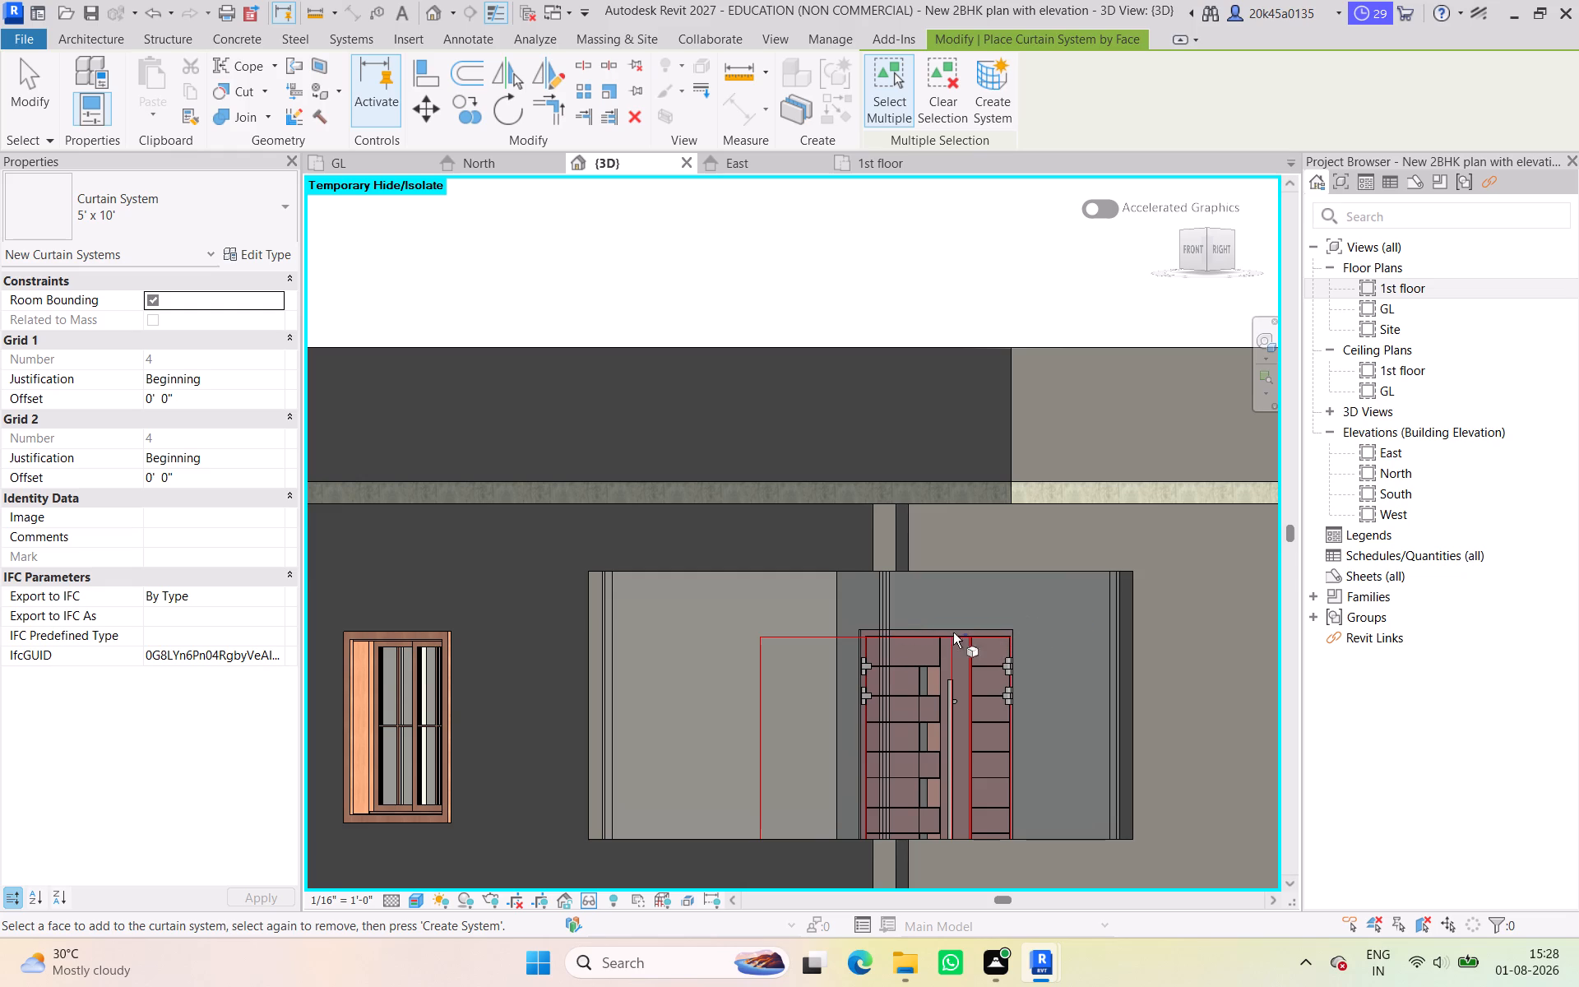
# Add a horizontal curtain grid line 1'-0" below the top edge on both the east and south curtain walls.
pyautogui.click(100, 33)
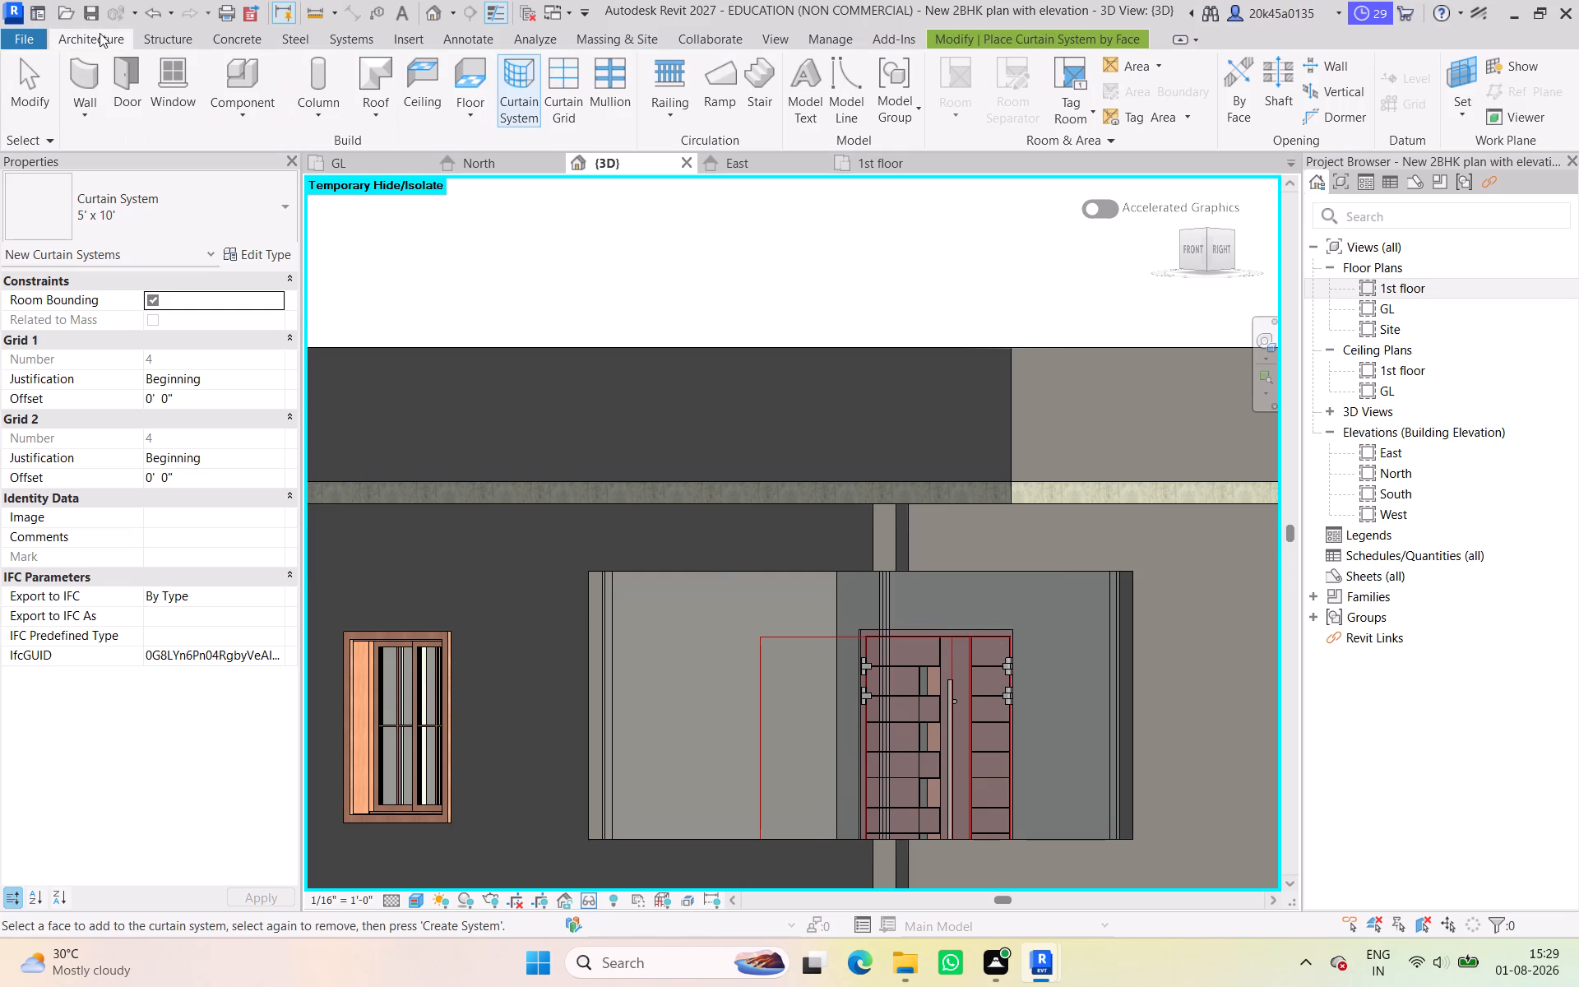
pyautogui.click(560, 99)
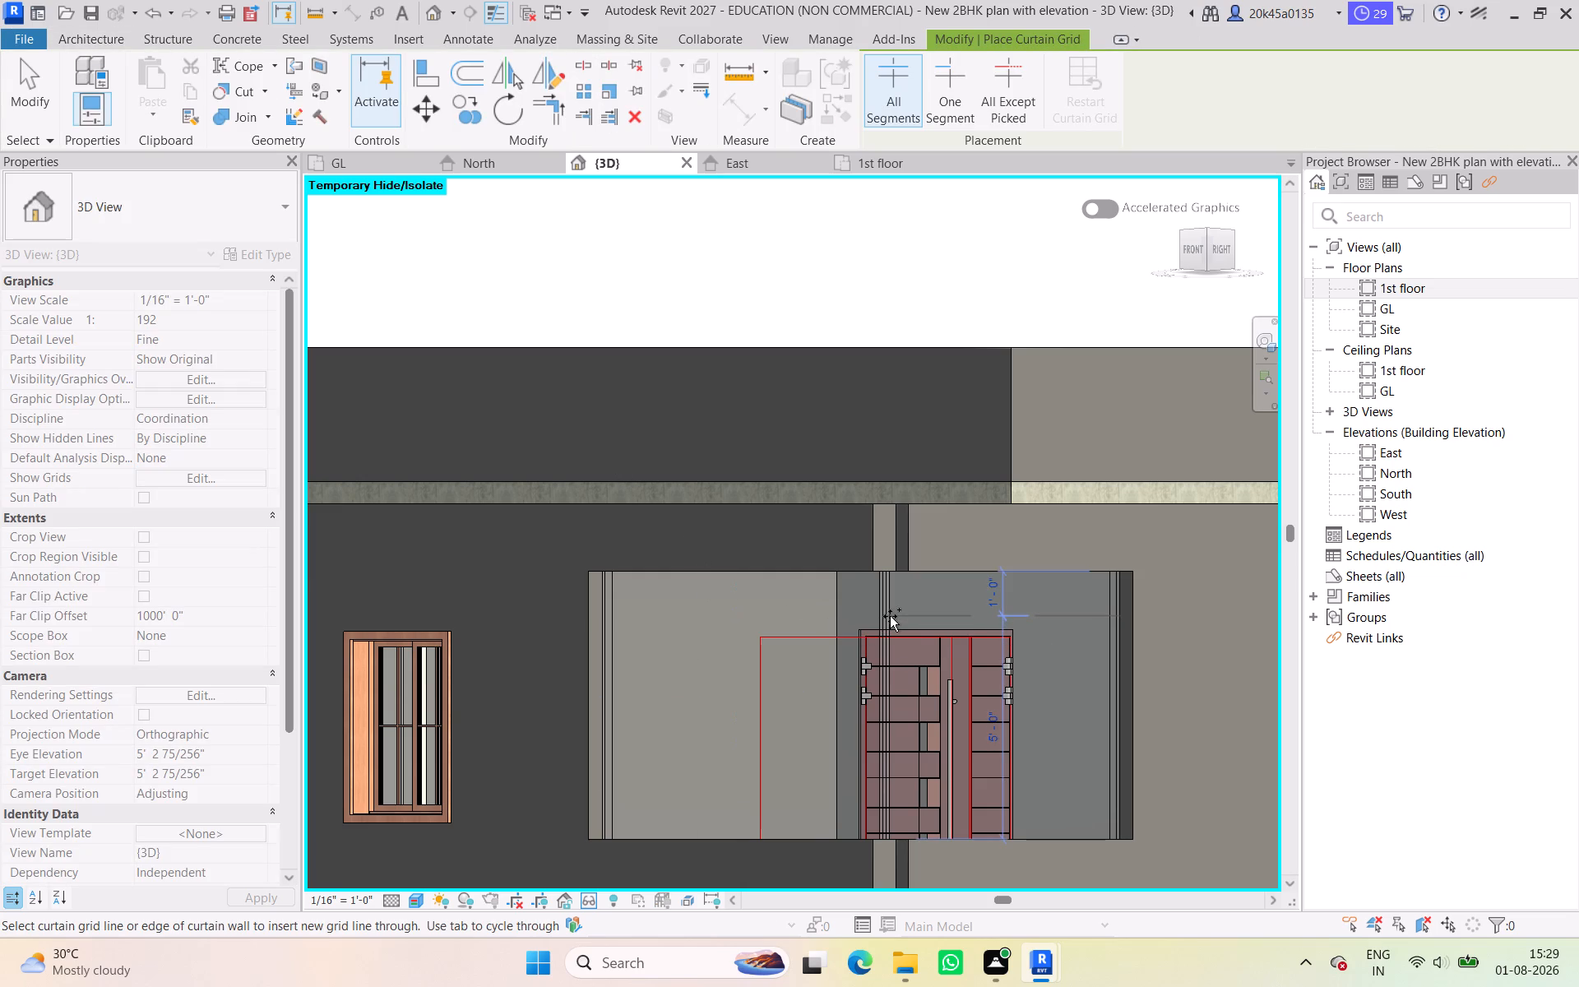
pyautogui.scroll(5, 878, 598)
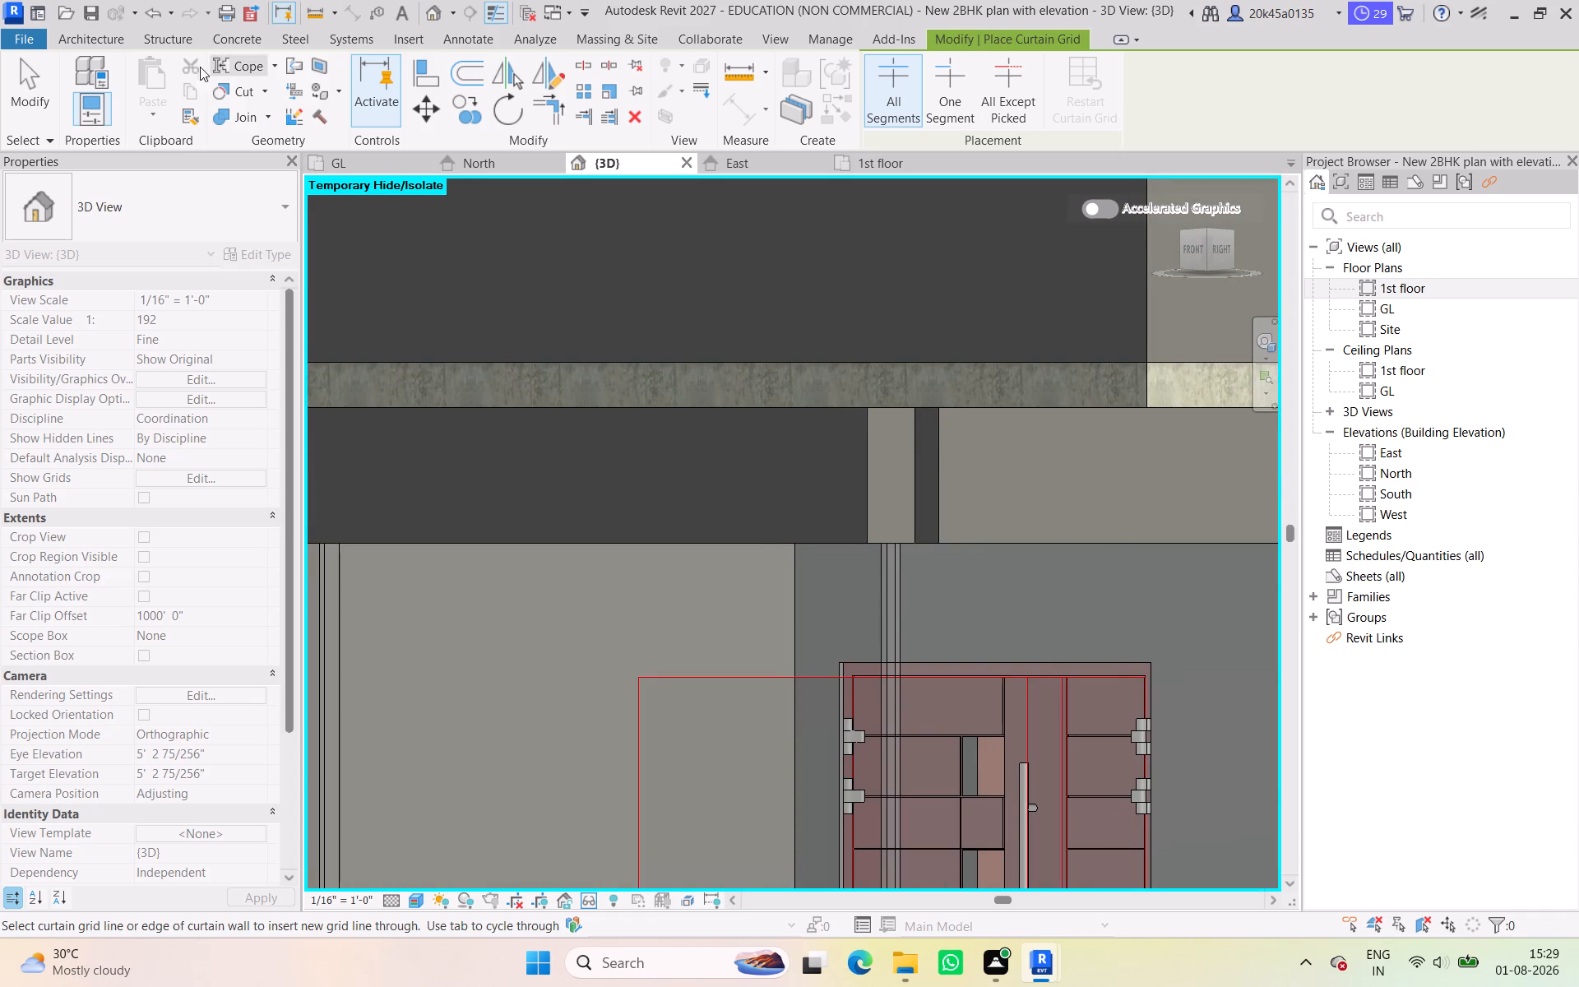
pyautogui.scroll(-4, 740, 605)
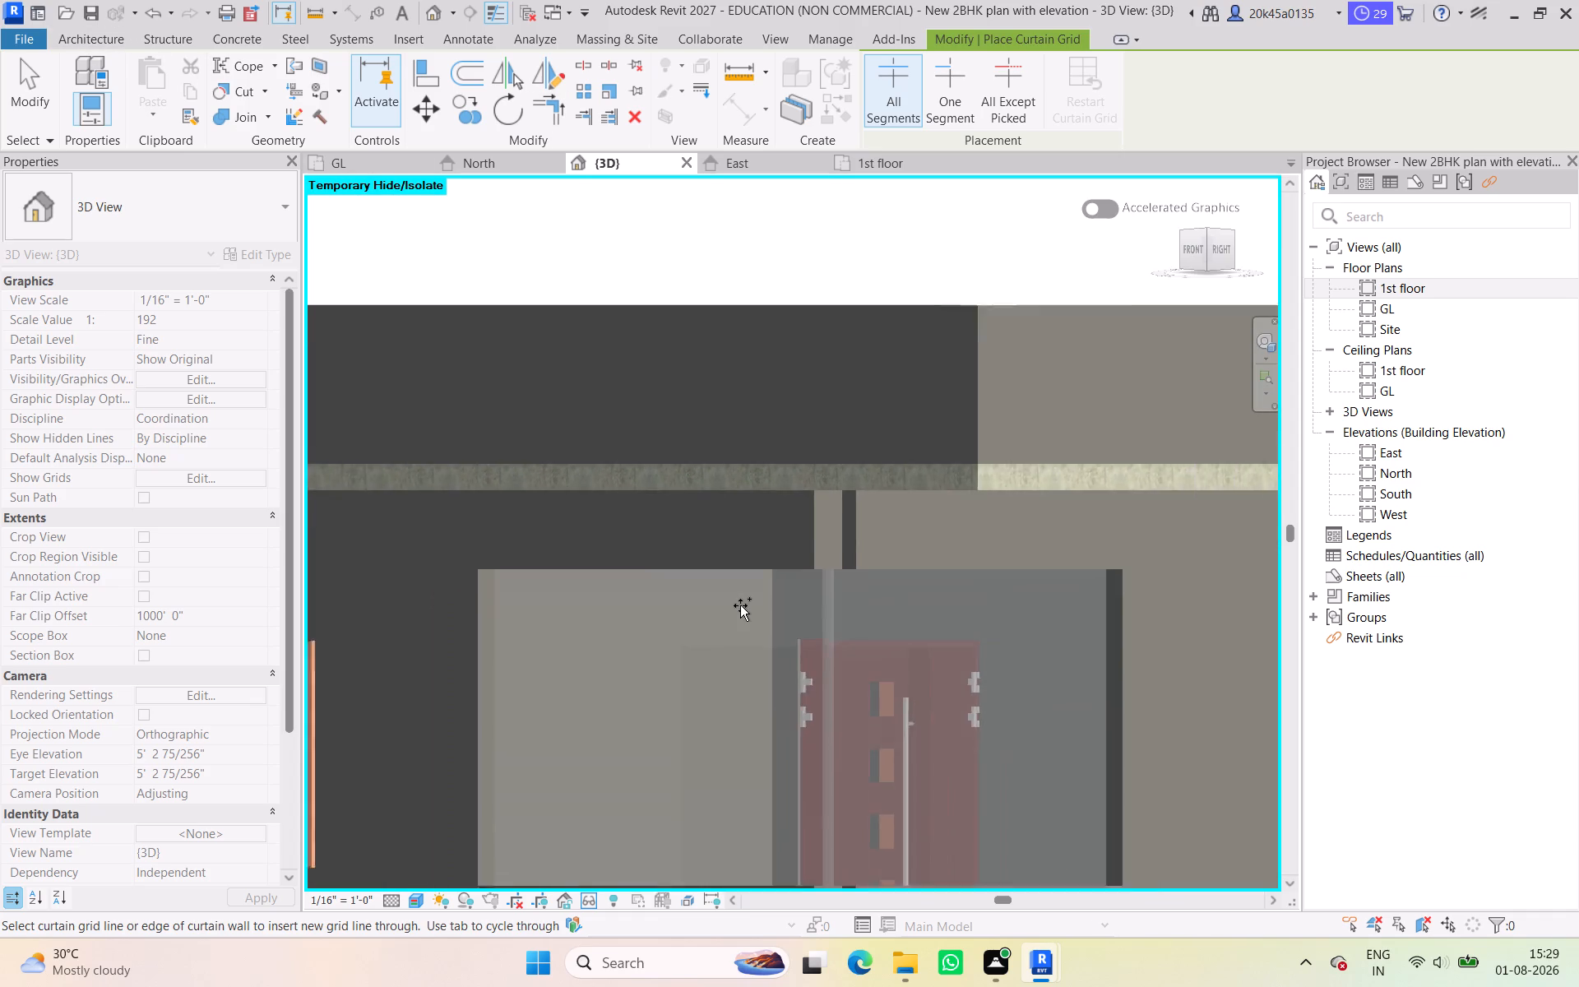
pyautogui.scroll(-1, 740, 605)
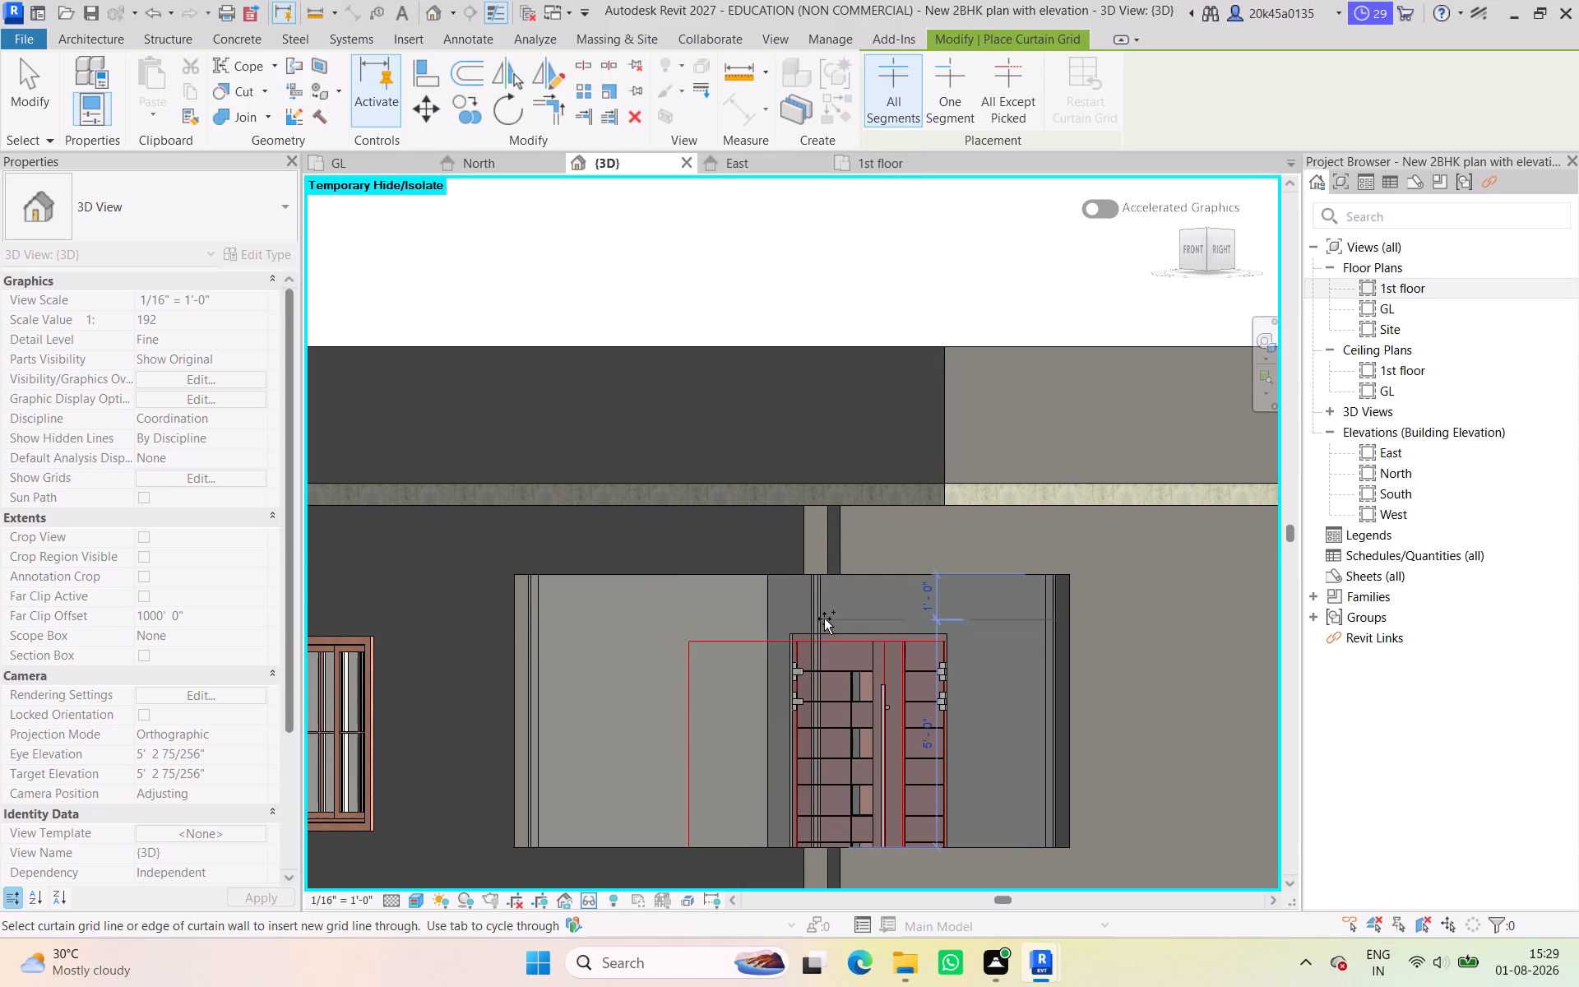
pyautogui.scroll(1, 824, 619)
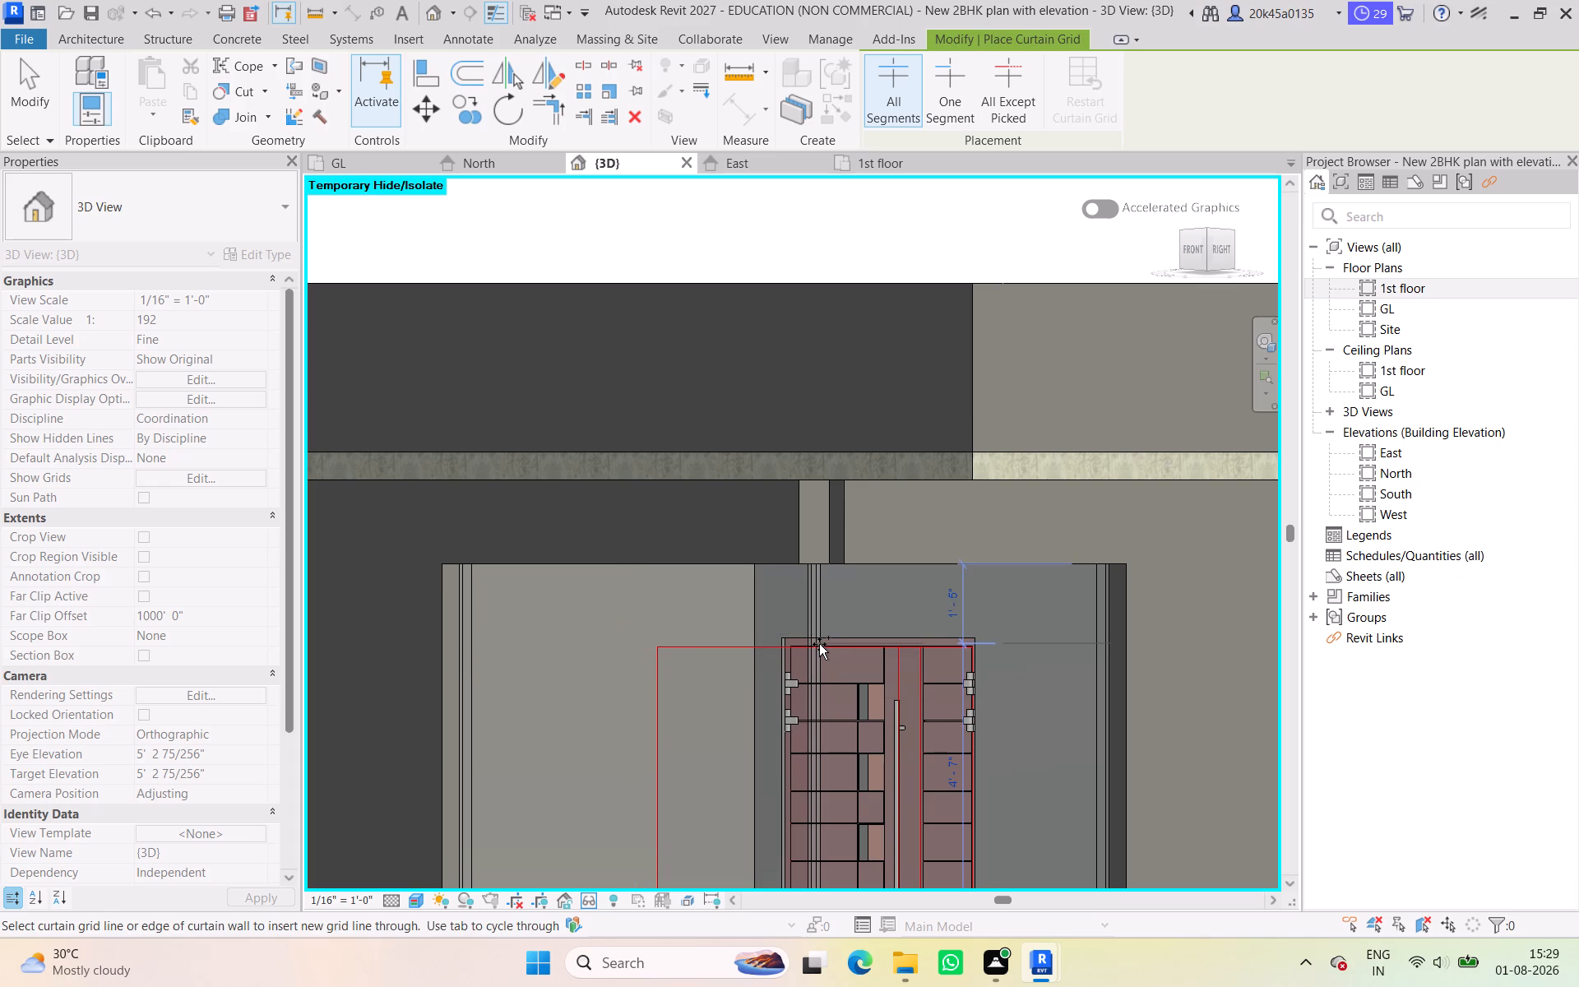
pyautogui.scroll(-7, 895, 631)
pyautogui.scroll(2, 895, 631)
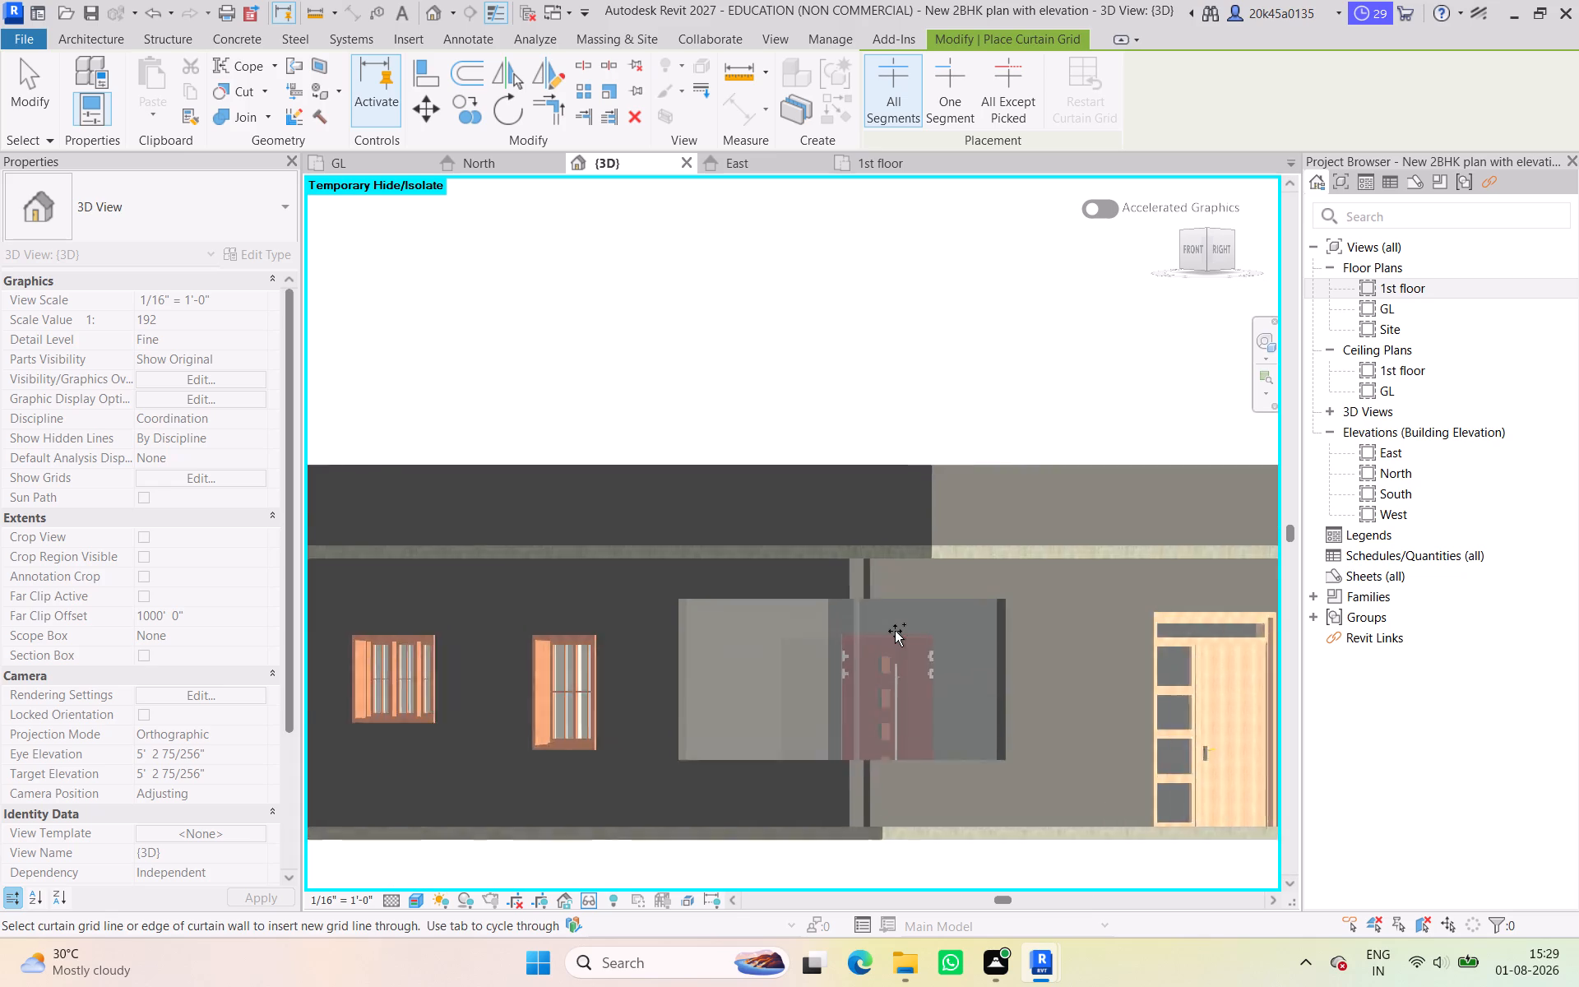
pyautogui.scroll(3, 895, 631)
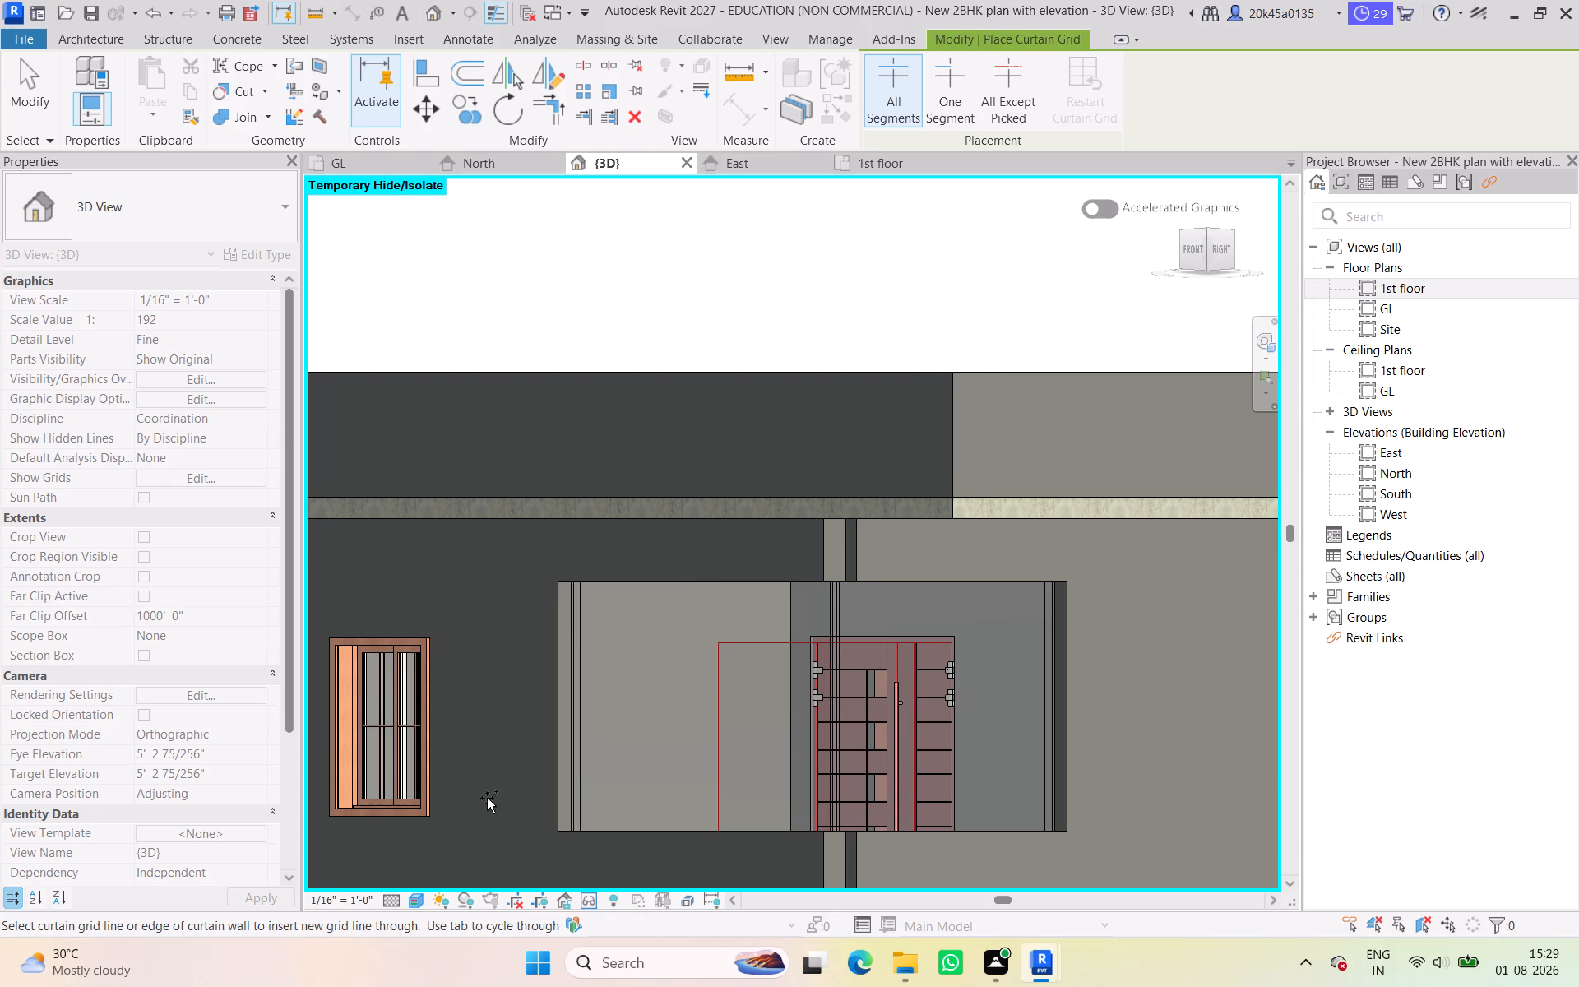
pyautogui.moveTo(822, 611); pyautogui.dragTo(838, 664, button='middle')
pyautogui.scroll(2, 859, 671)
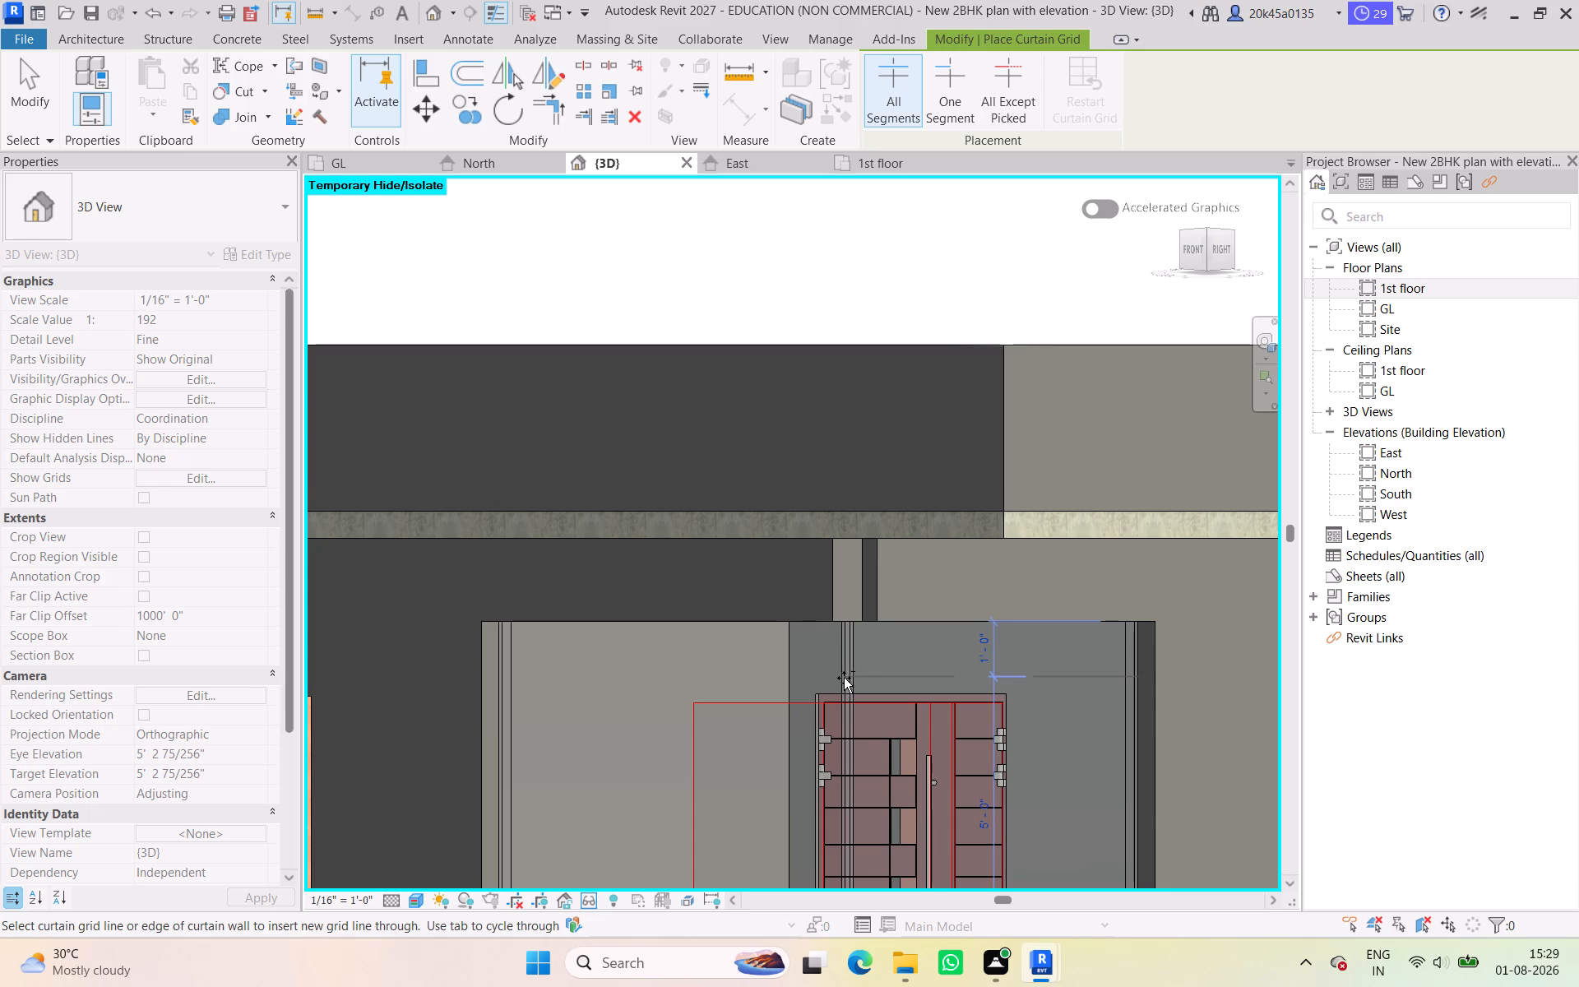
pyautogui.click(844, 678)
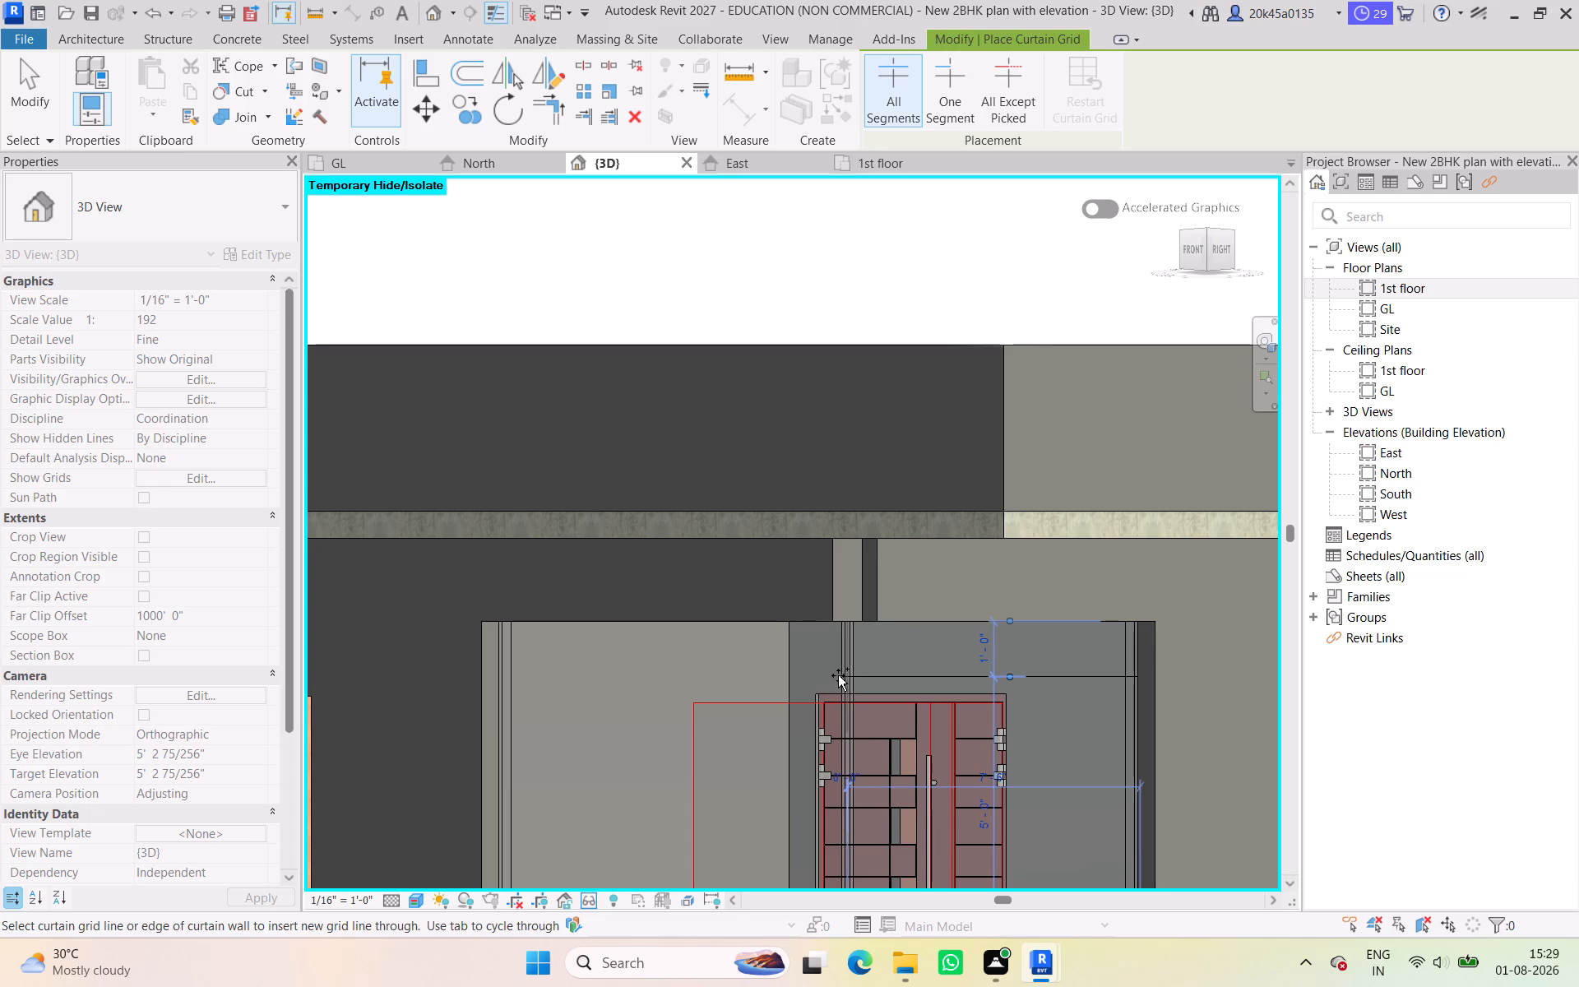
pyautogui.click(851, 675)
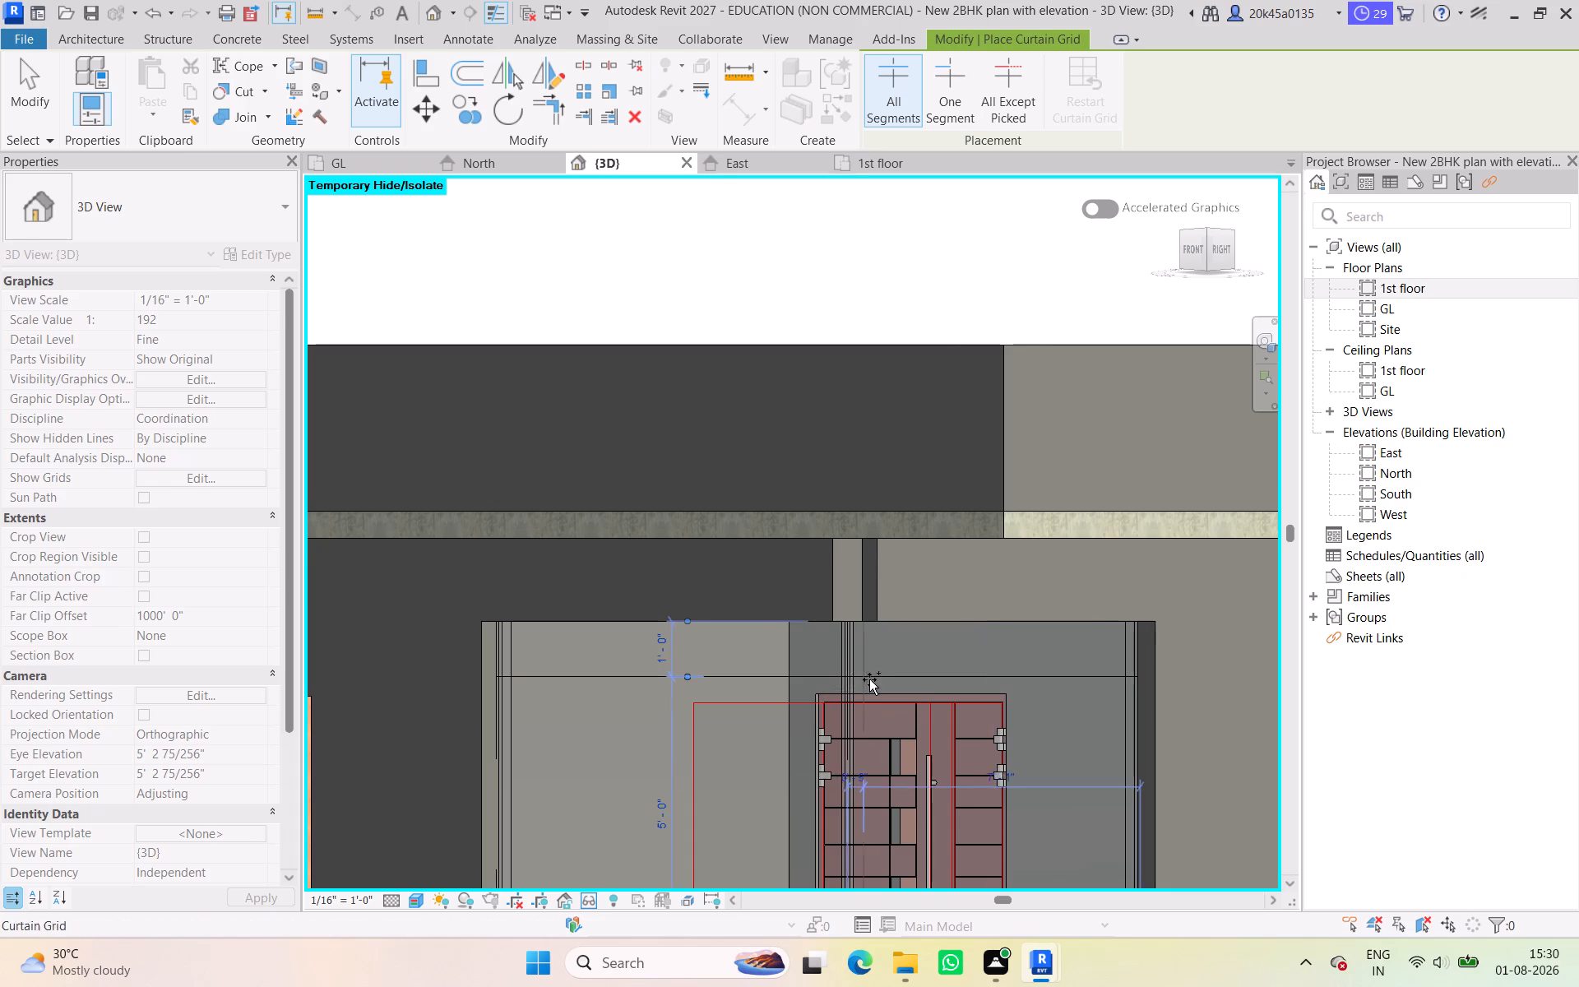
# Add a vertical curtain grid line at the midpoint of the east curtain wall and another at the midpoint of the south one.
pyautogui.scroll(-1, 869, 679)
pyautogui.moveTo(869, 679); pyautogui.dragTo(901, 639, button='middle')
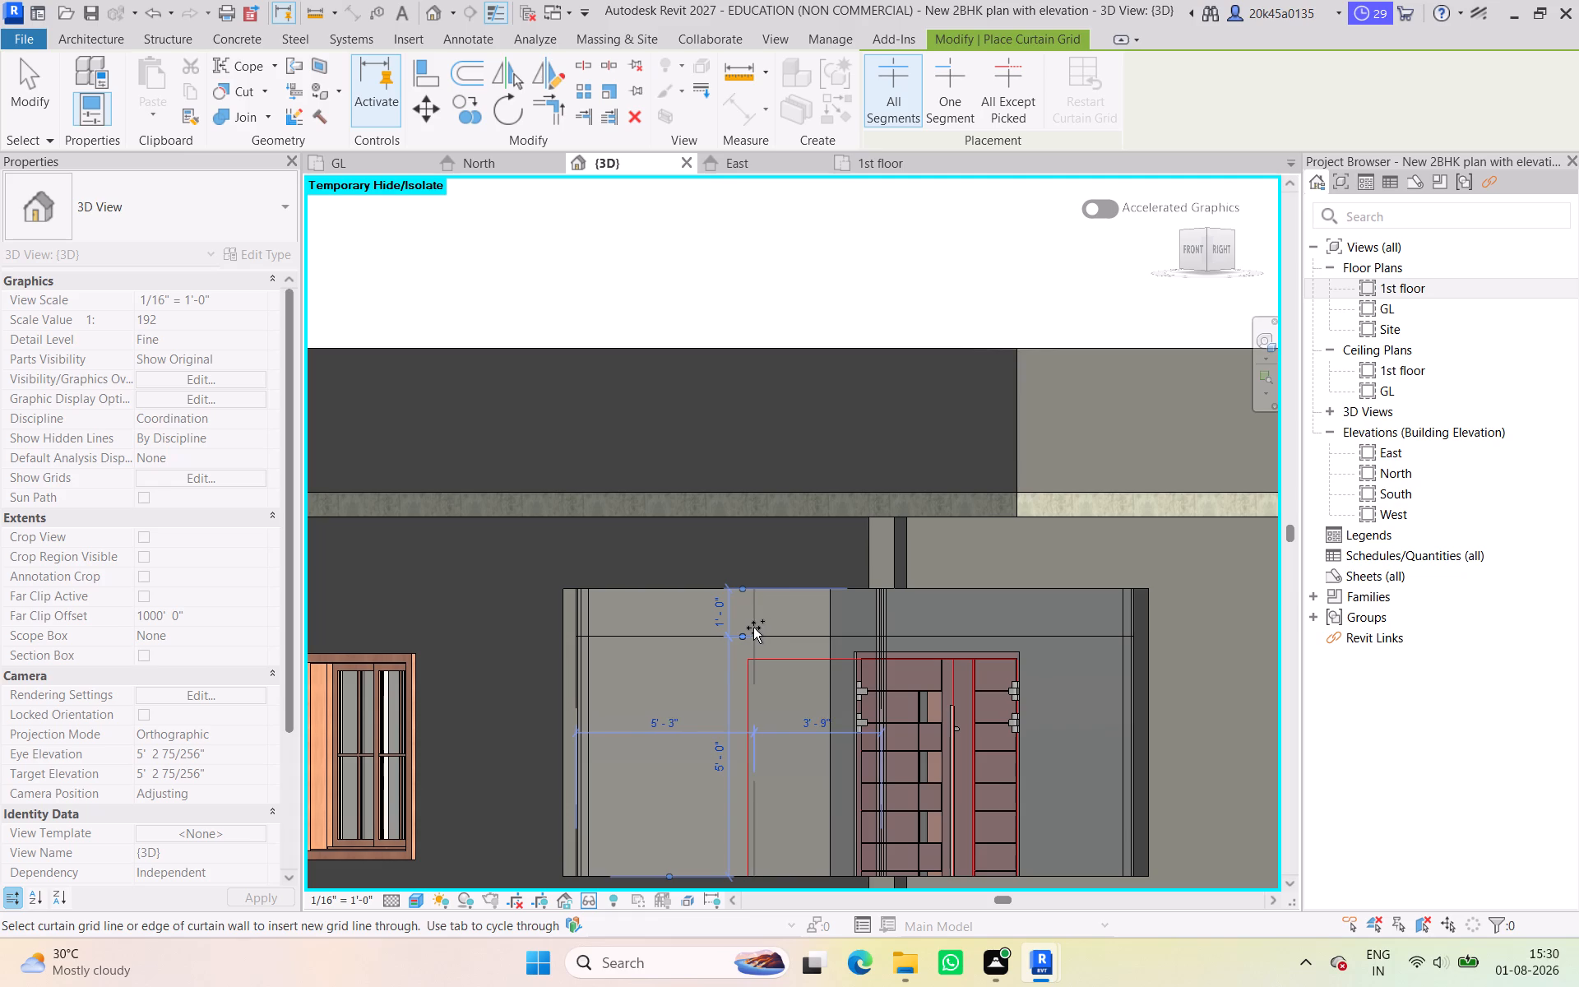
pyautogui.scroll(-2, 768, 643)
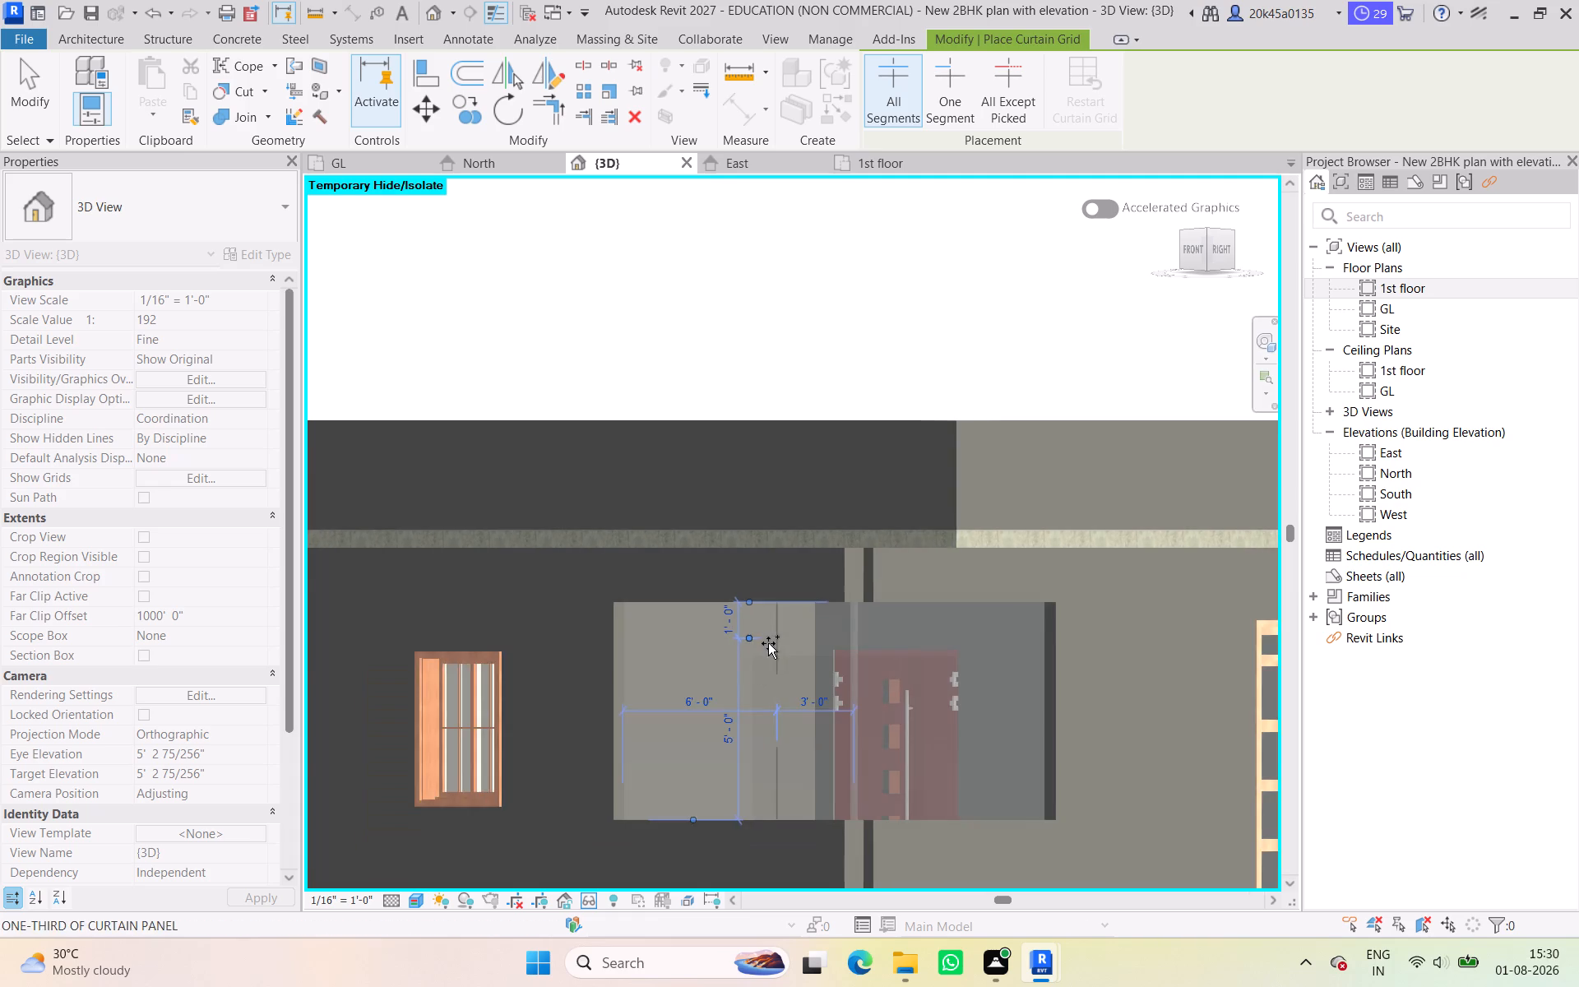
pyautogui.moveTo(768, 643); pyautogui.dragTo(785, 664, button='middle')
pyautogui.scroll(-1, 776, 648)
pyautogui.click(519, 417)
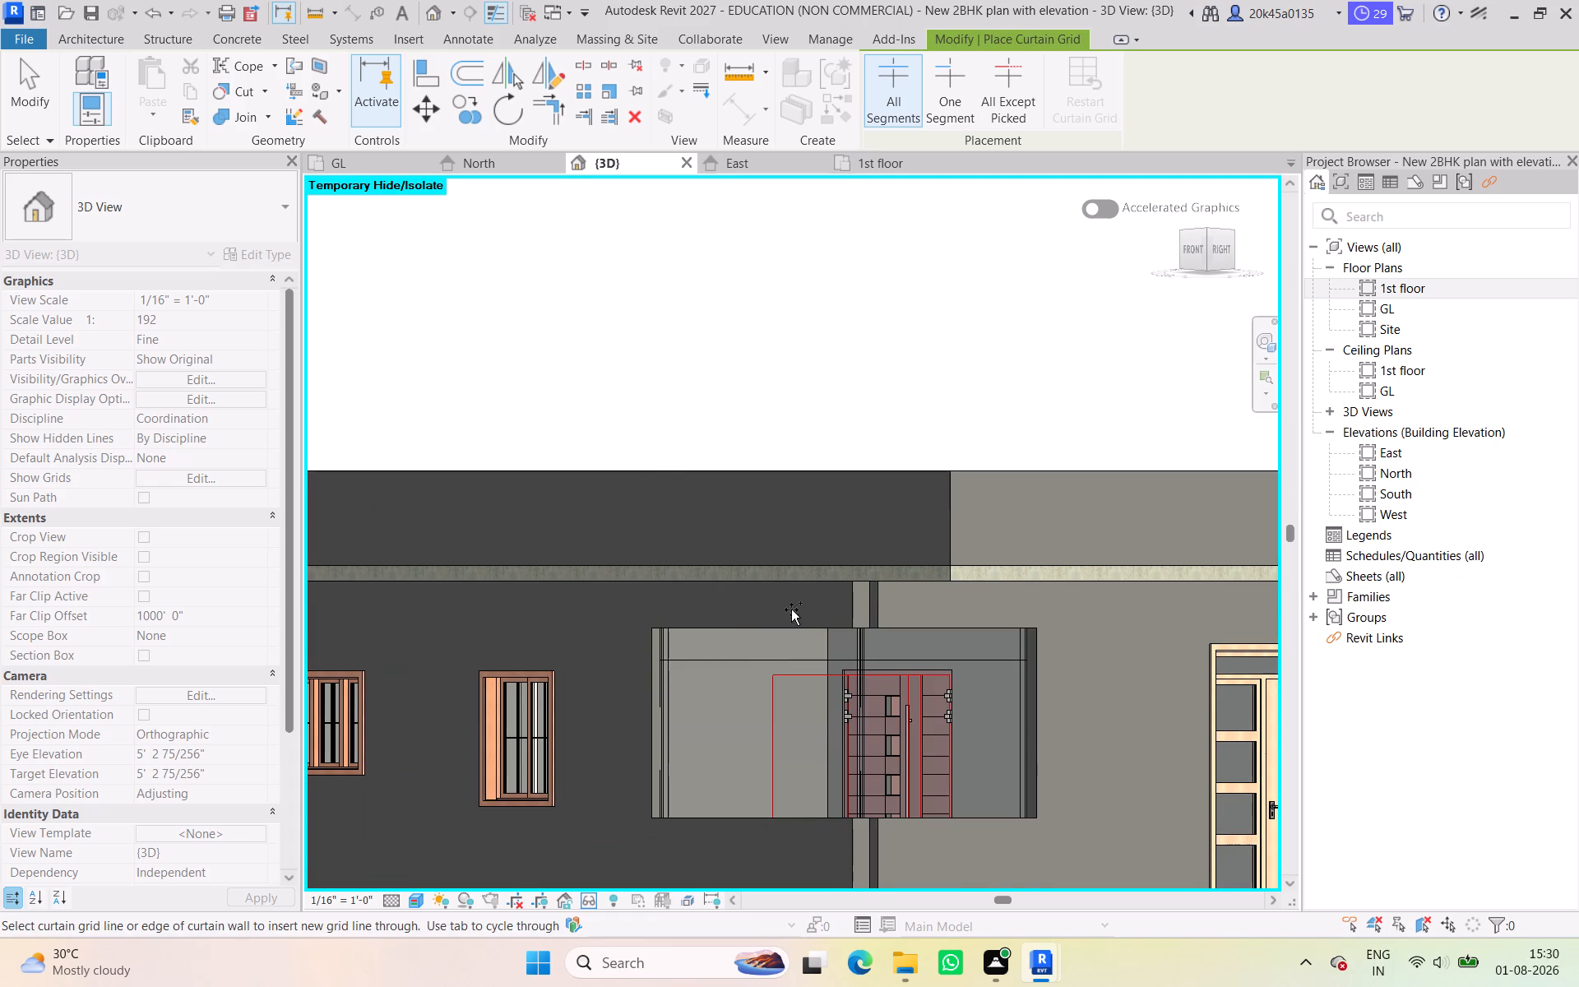
pyautogui.scroll(3, 879, 698)
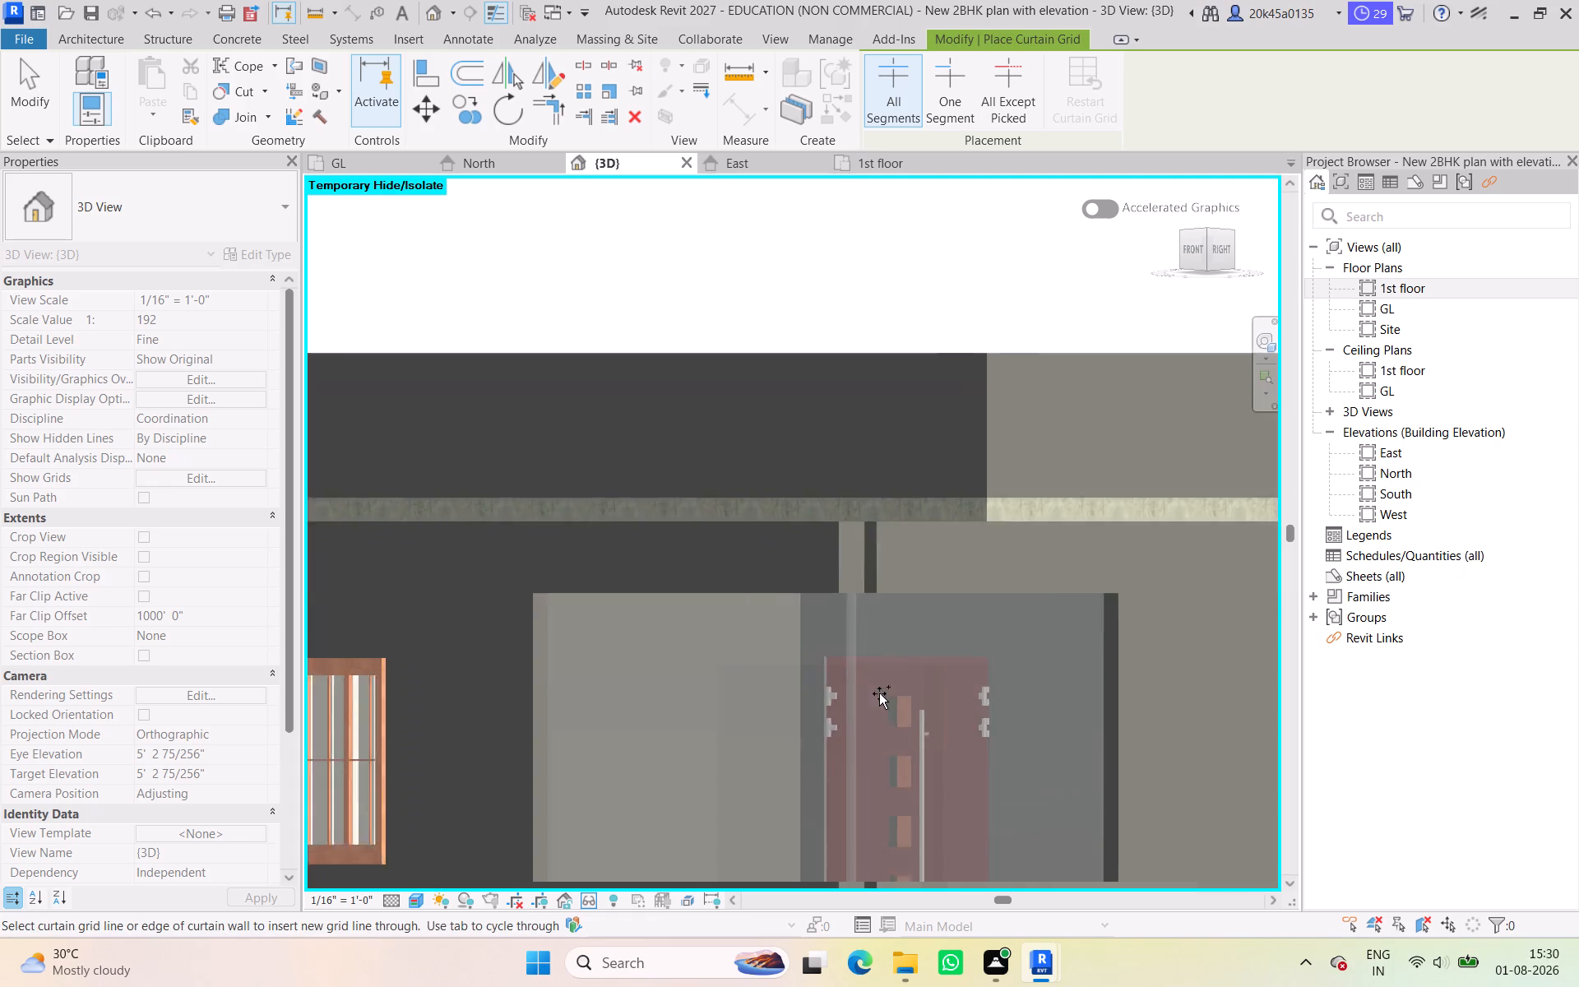
pyautogui.scroll(1, 879, 693)
pyautogui.moveTo(876, 697); pyautogui.dragTo(817, 733, button='middle')
pyautogui.moveTo(874, 685); pyautogui.dragTo(867, 628, button='middle')
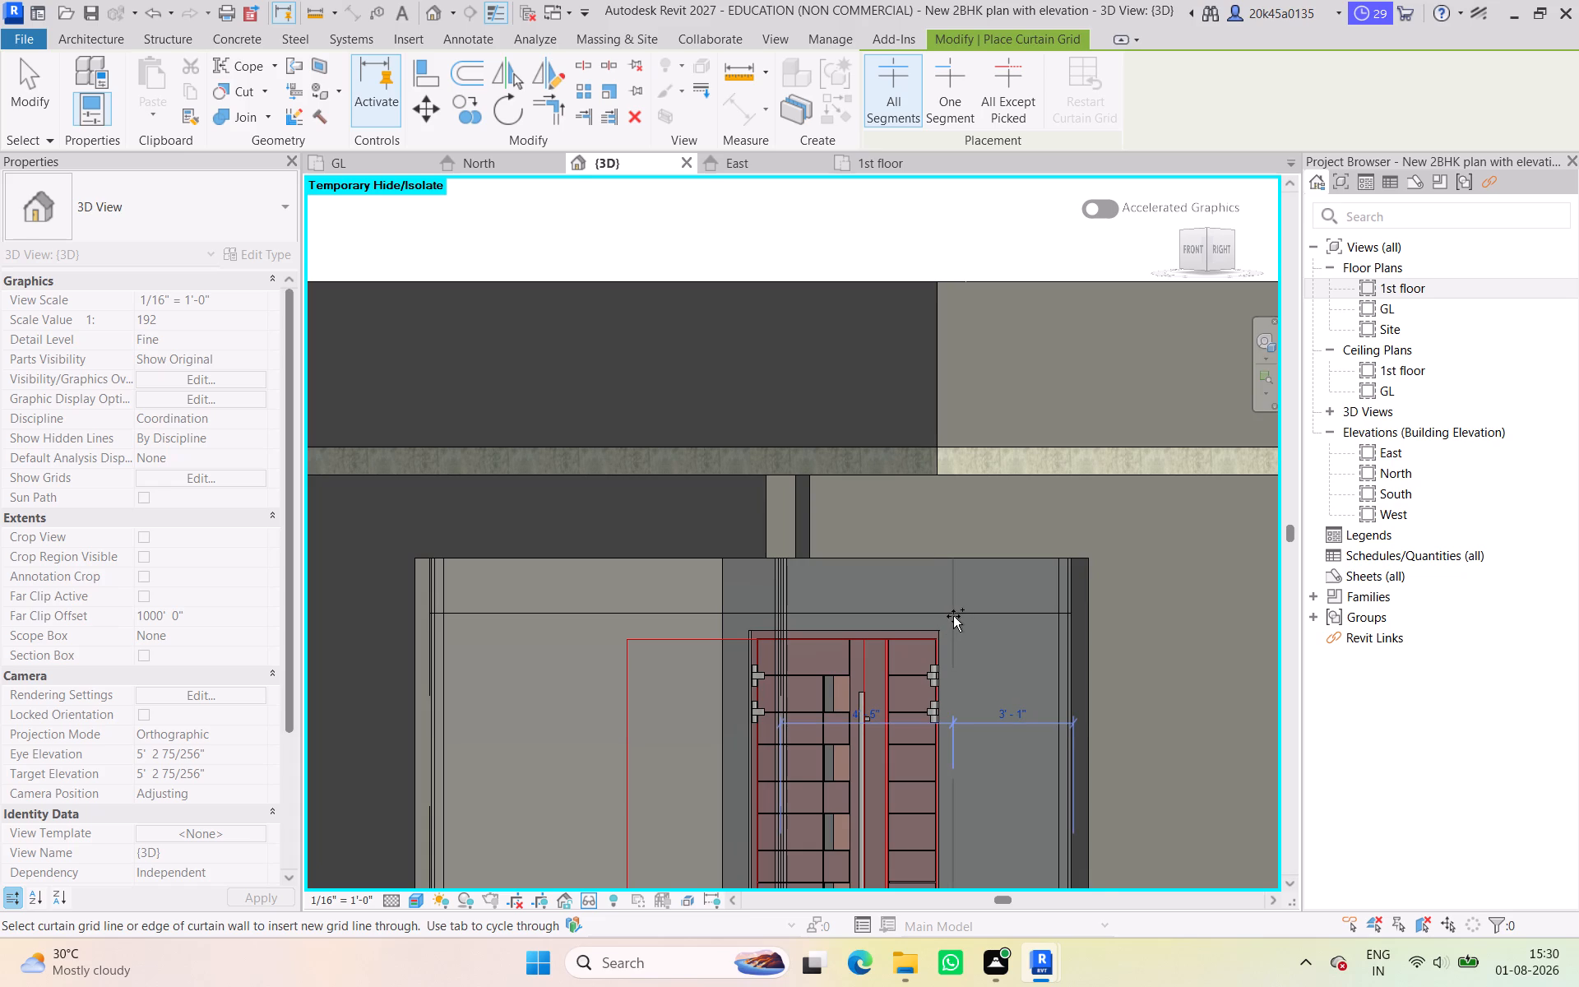
pyautogui.scroll(1, 953, 616)
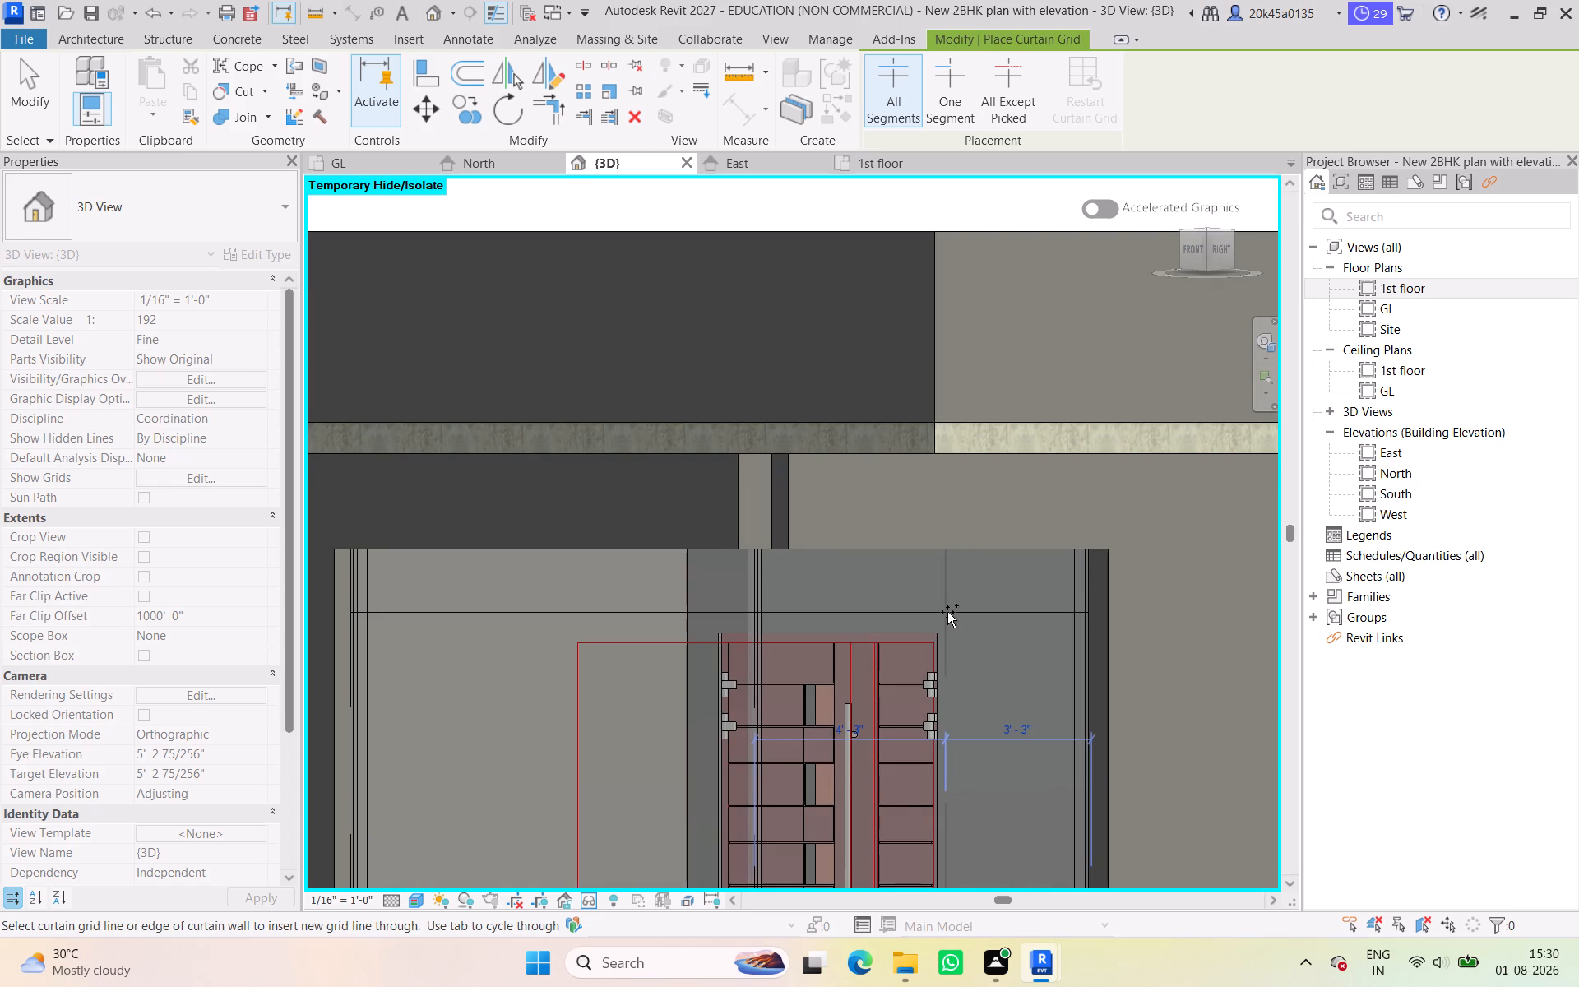
pyautogui.scroll(-1, 947, 612)
pyautogui.moveTo(947, 612); pyautogui.dragTo(976, 603, button='middle')
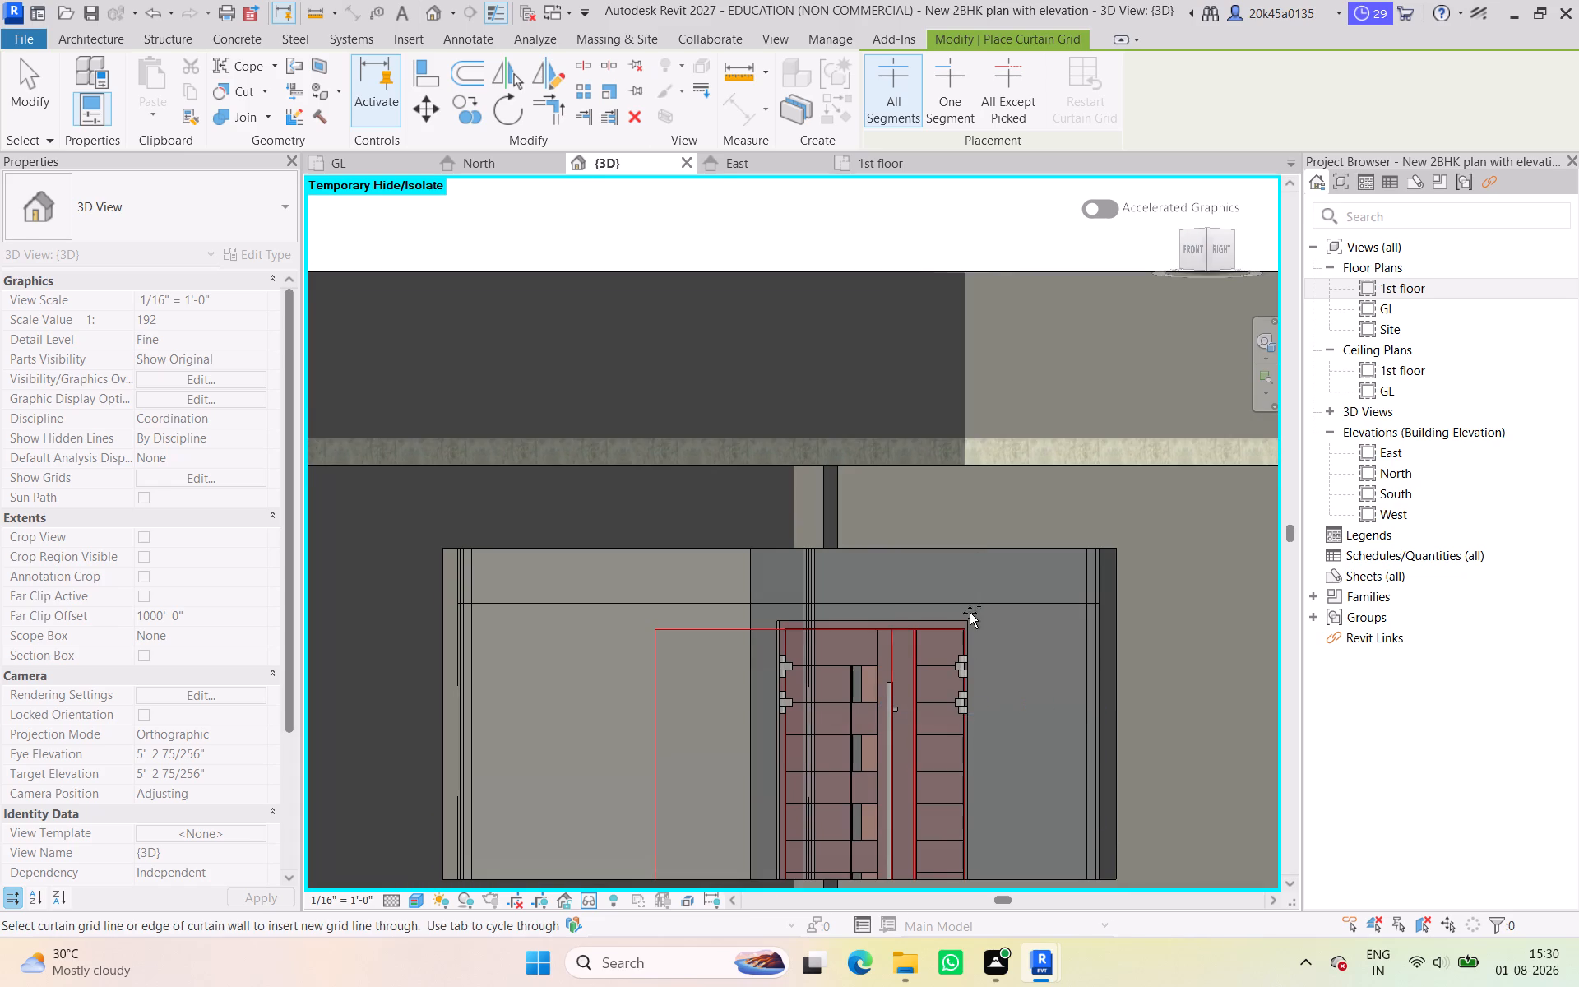
pyautogui.scroll(-2, 970, 613)
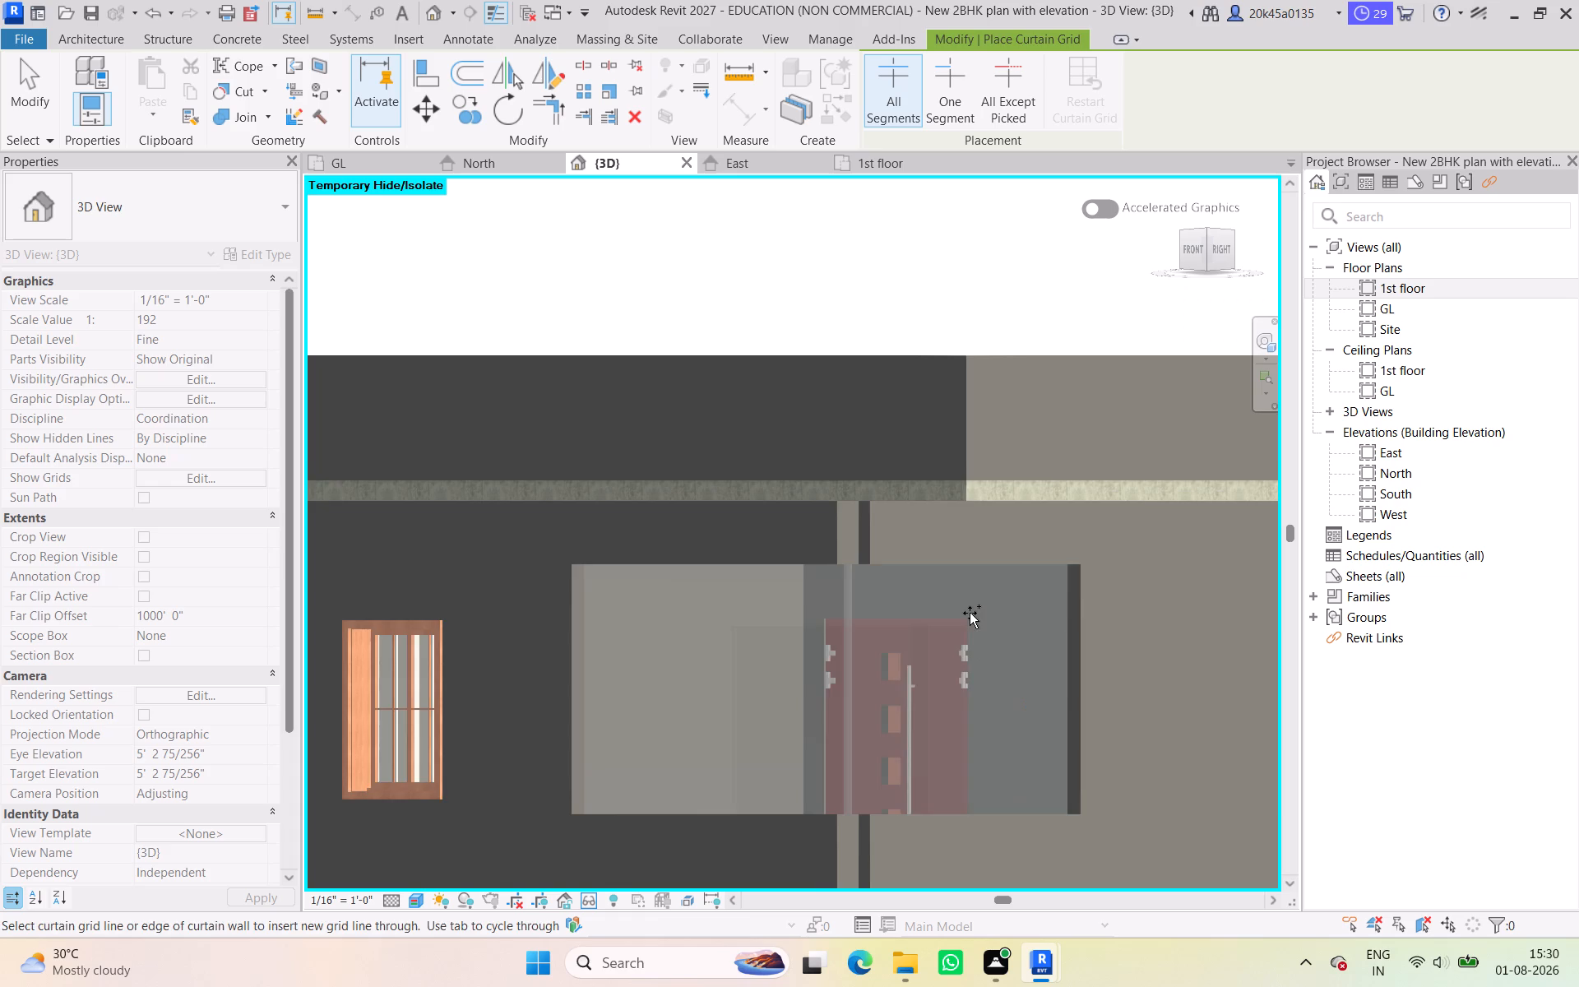
pyautogui.middleClick(970, 613)
pyautogui.scroll(3, 970, 613)
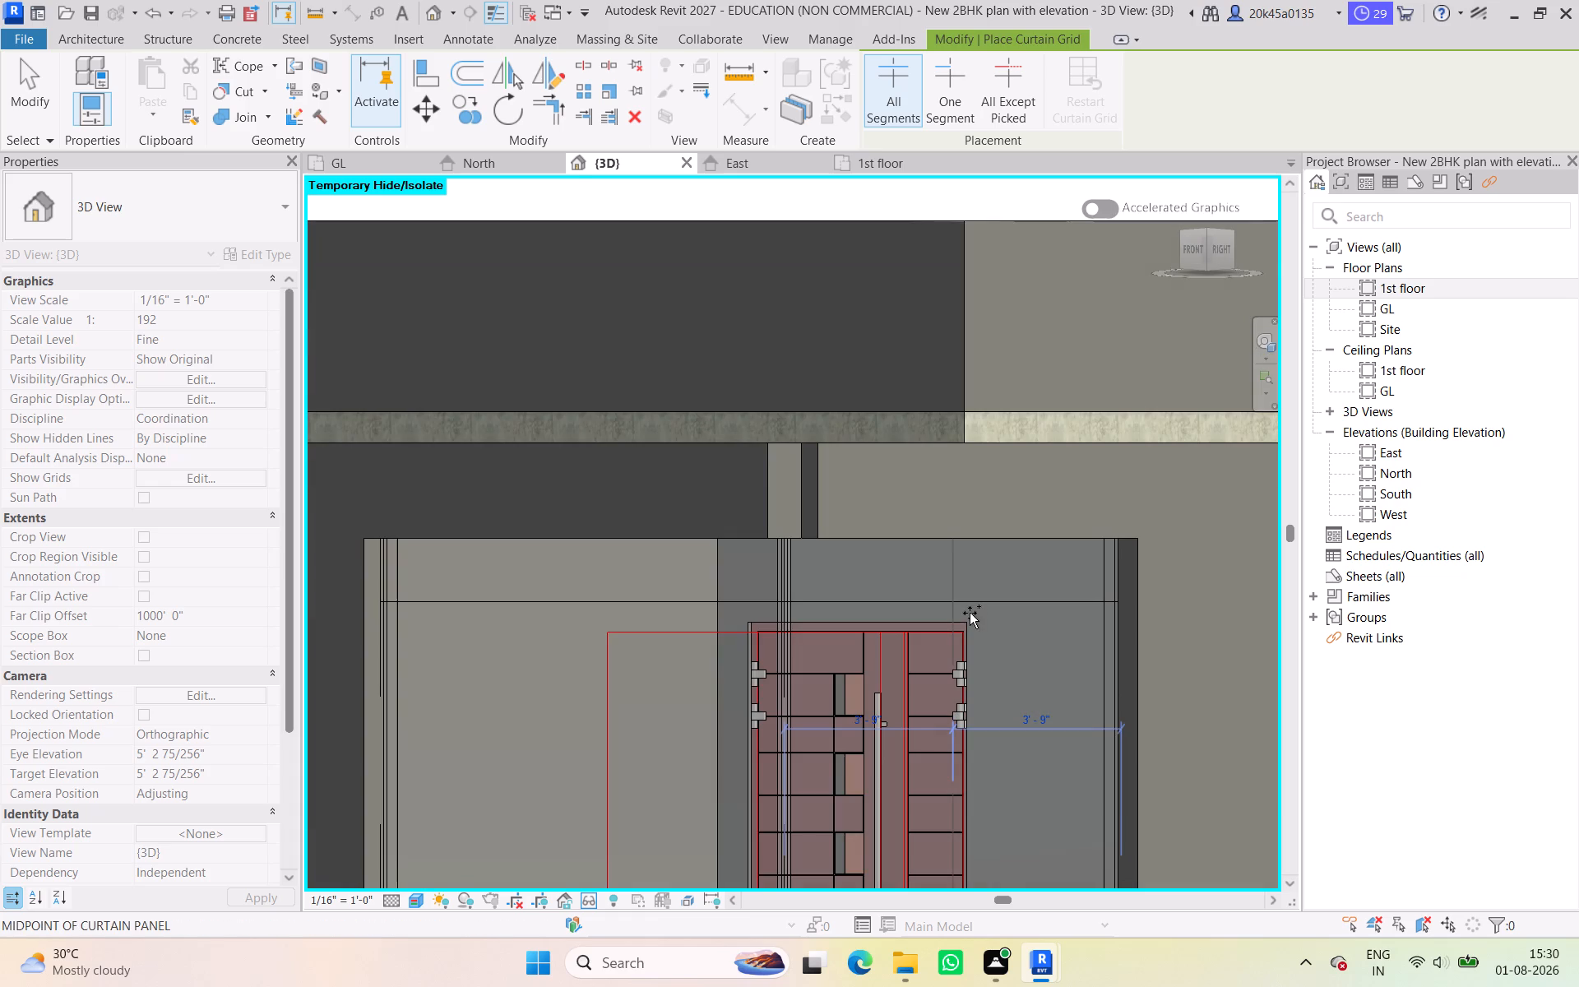
pyautogui.click(970, 613)
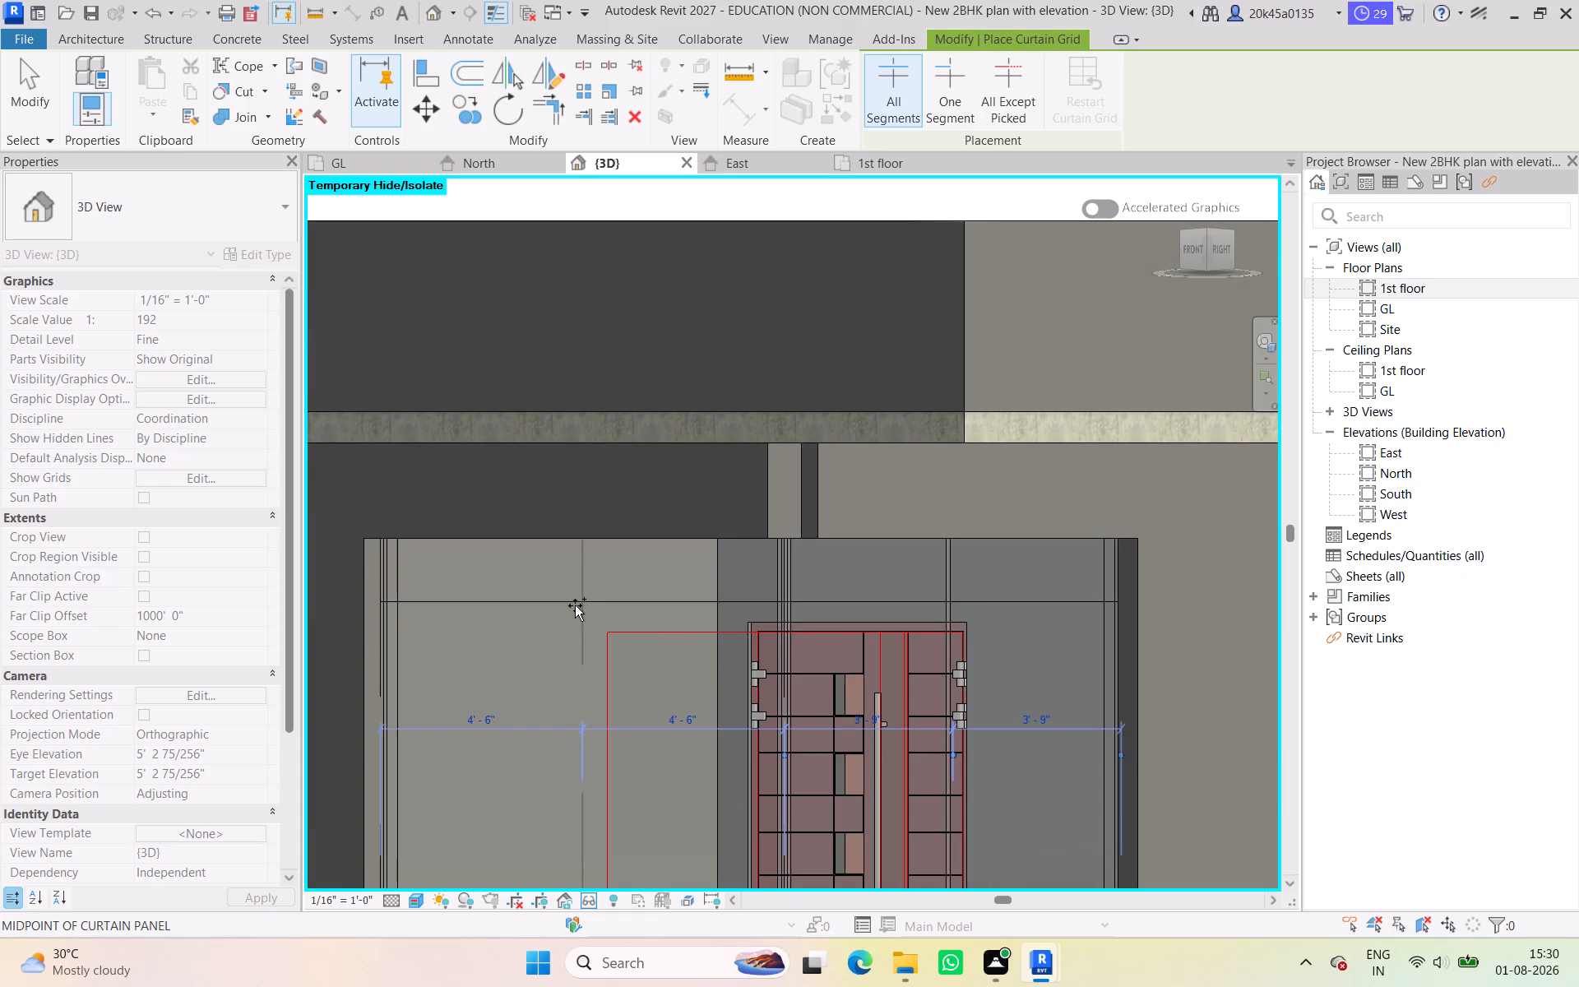
pyautogui.click(575, 605)
pyautogui.scroll(-4, 674, 654)
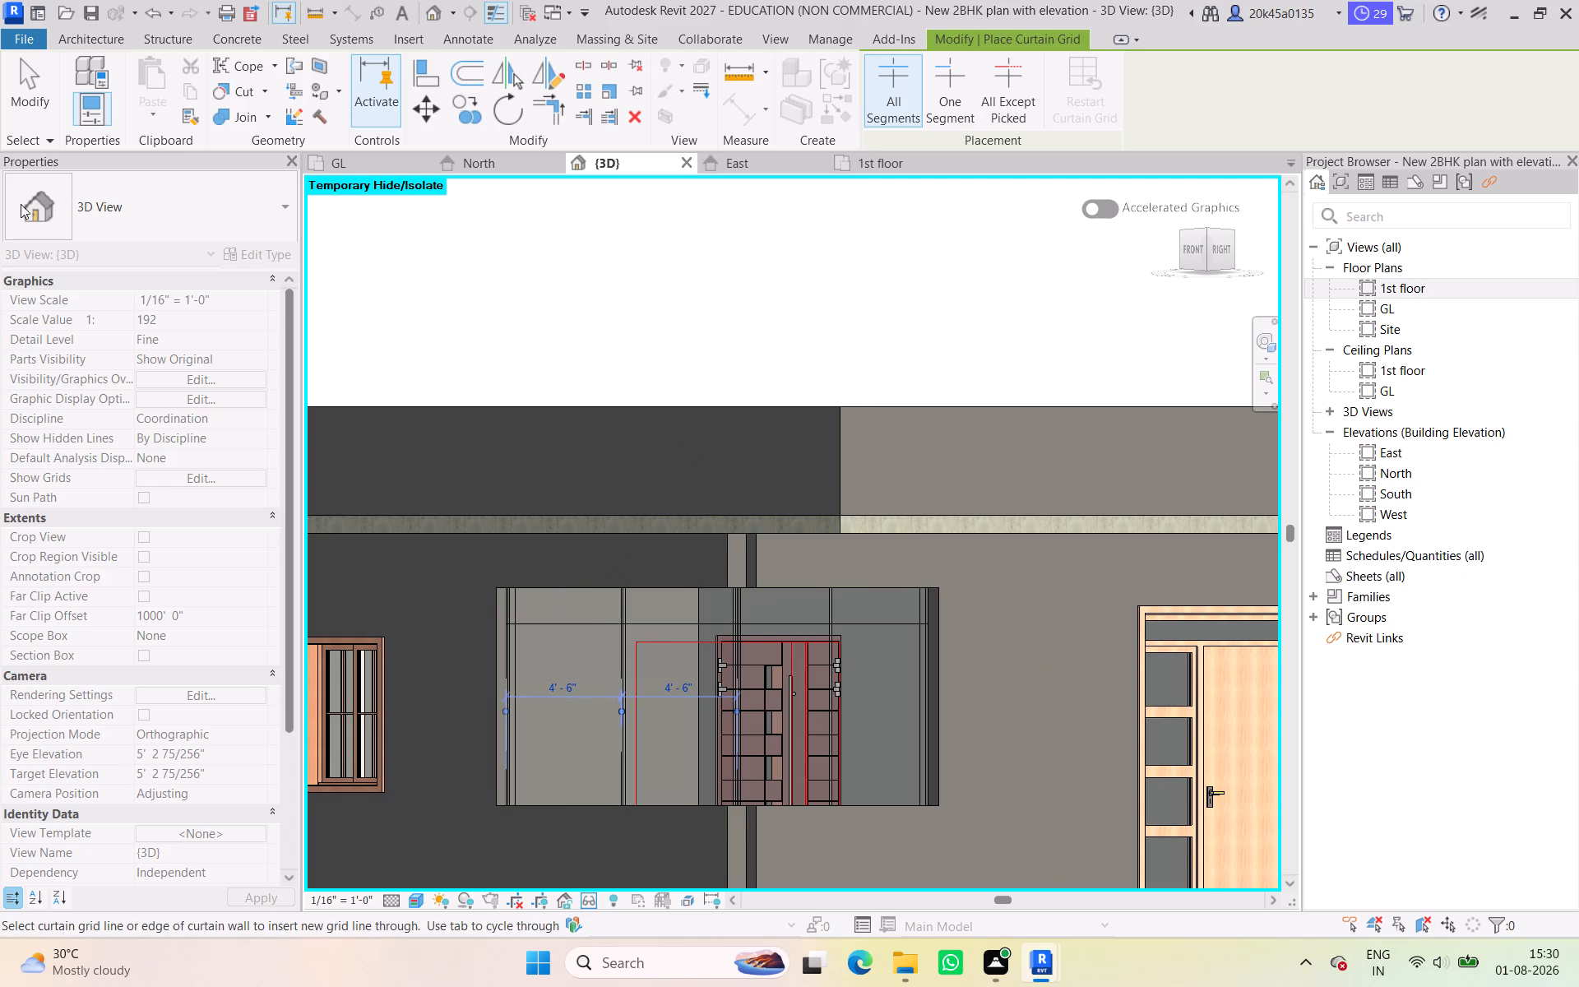
# Place 2.5" x 5" rectangular mullions on all grid lines of both the south and east corner curtain walls.
pyautogui.click(75, 42)
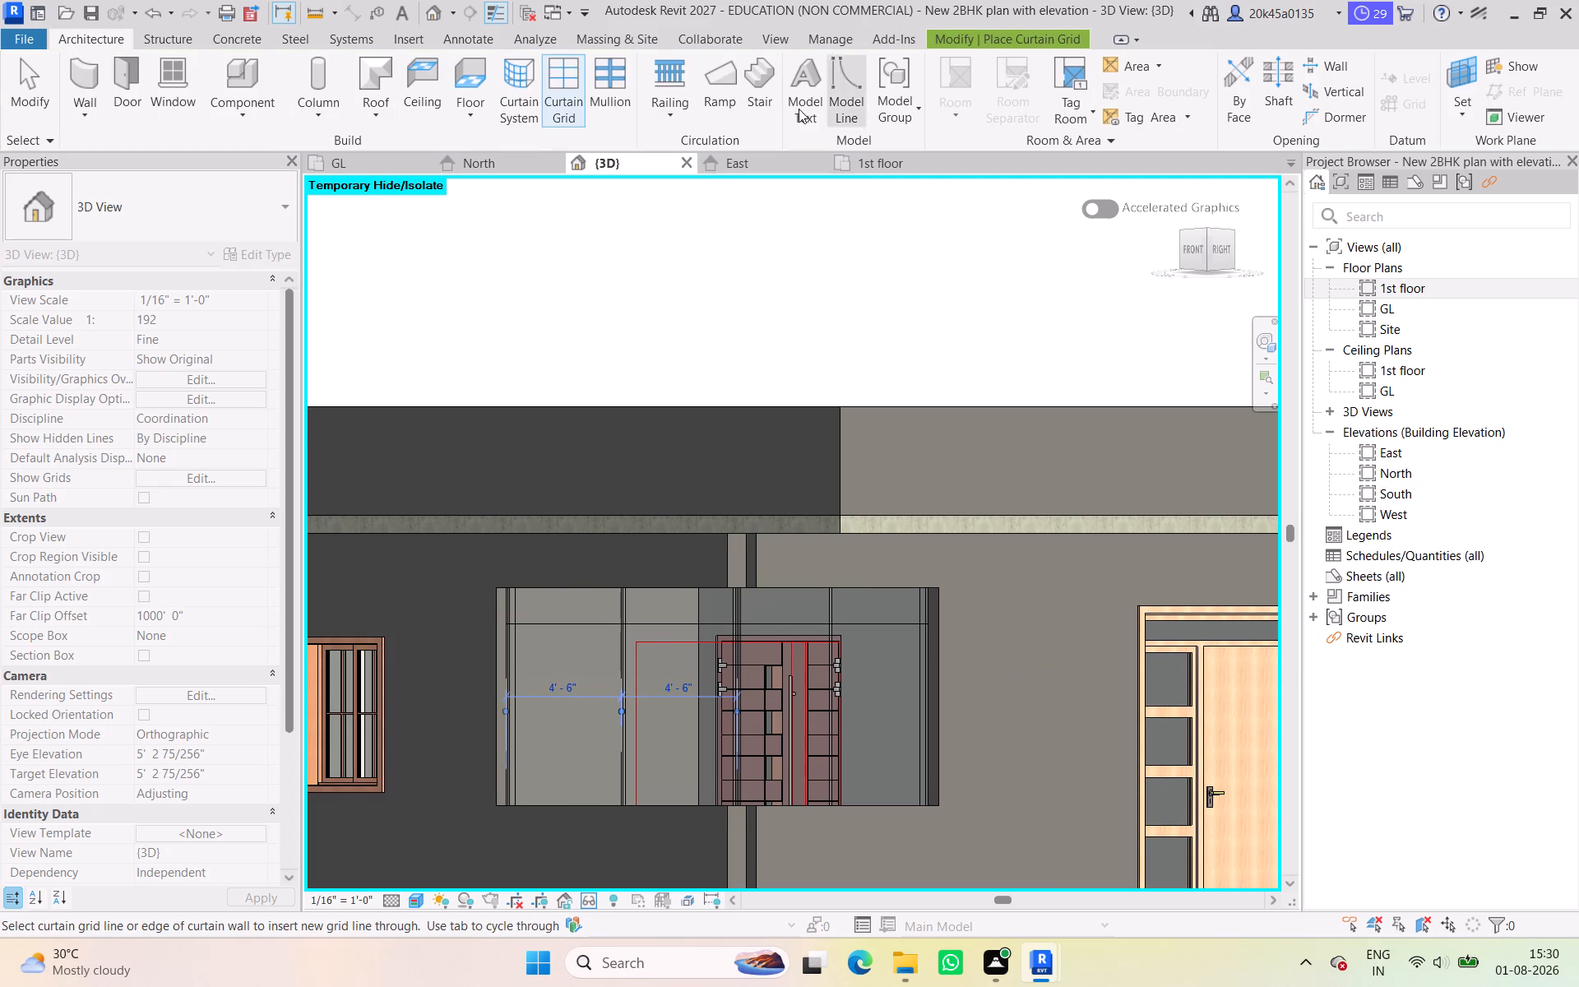
pyautogui.click(618, 93)
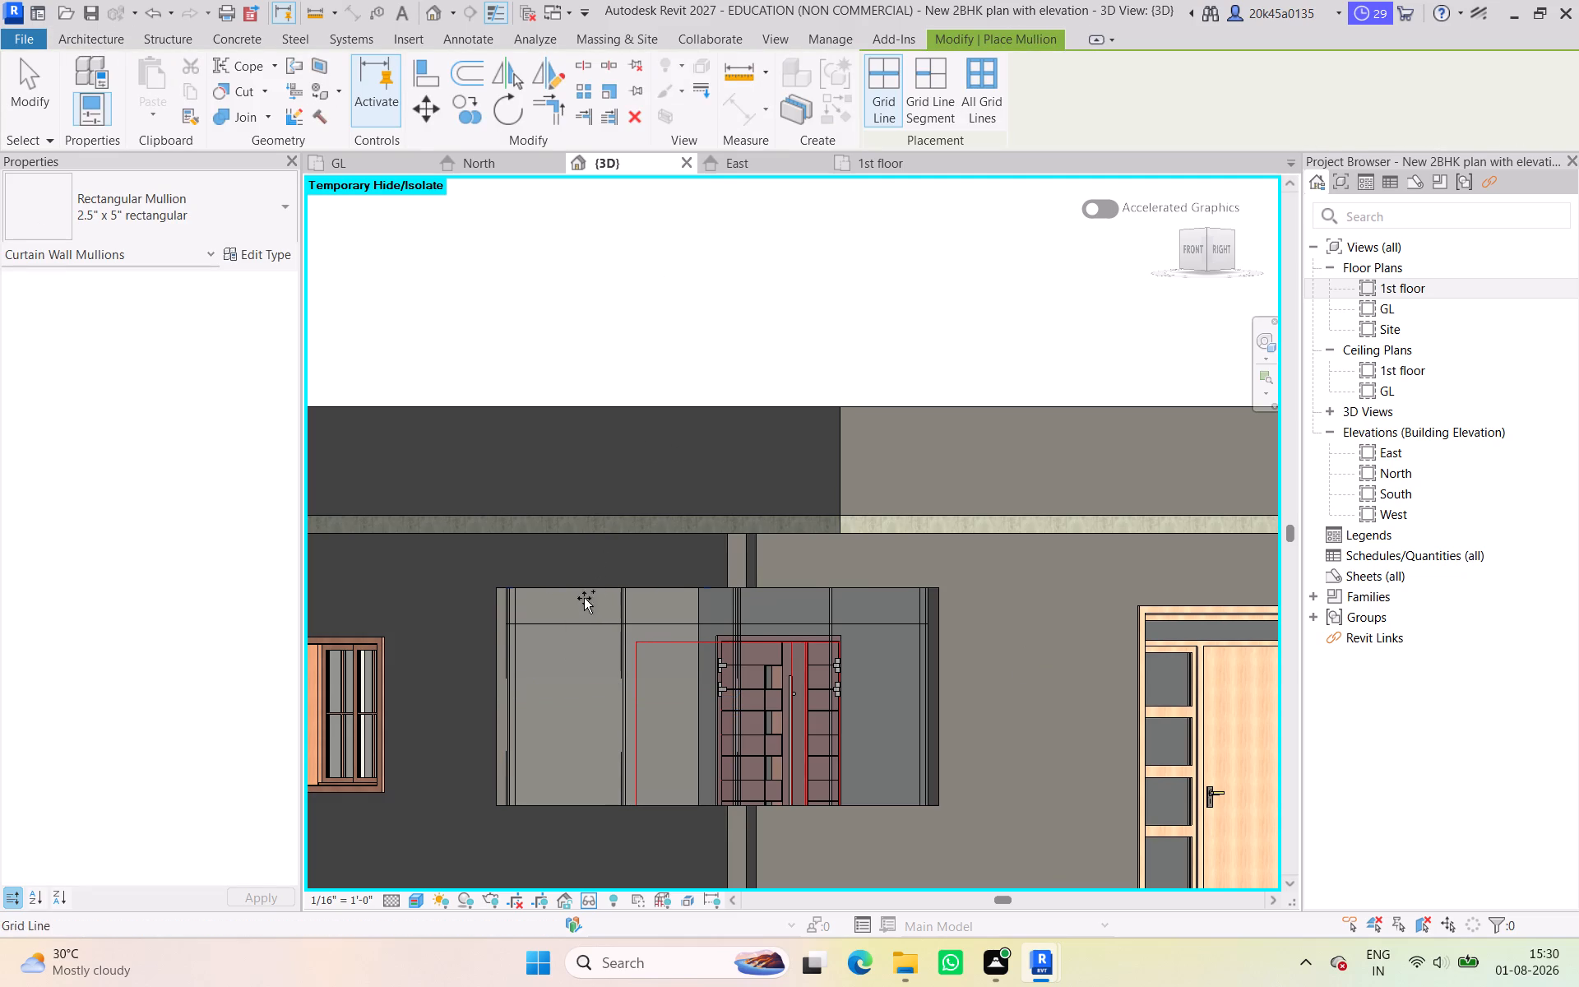
pyautogui.scroll(4, 506, 622)
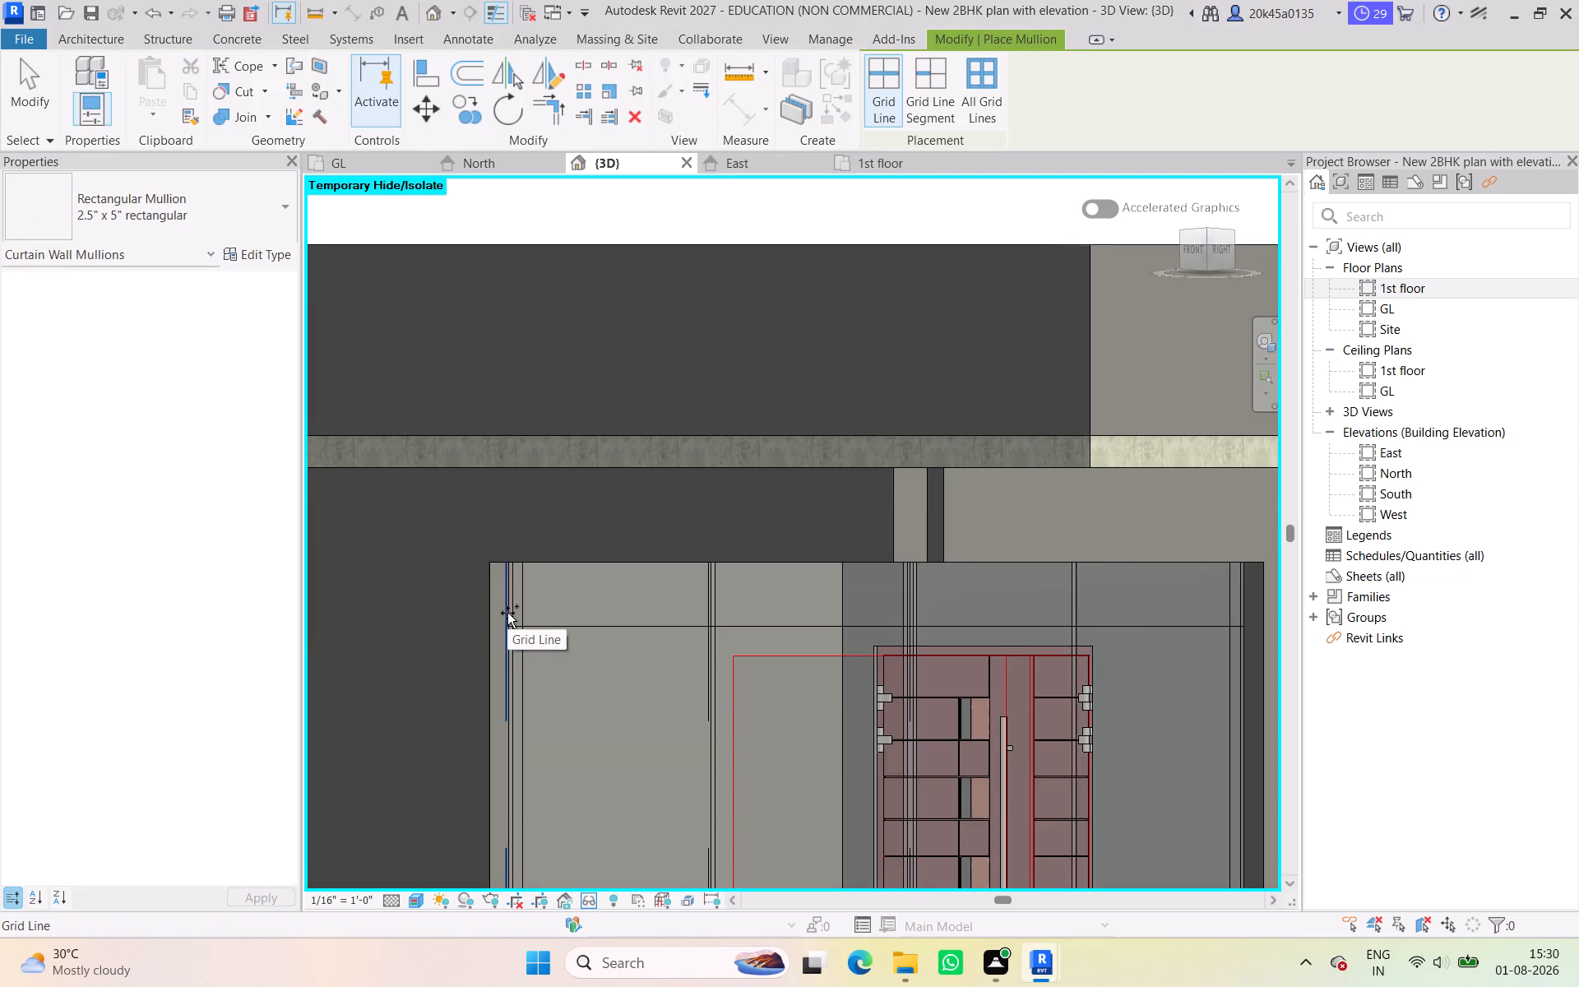
pyautogui.scroll(-4, 507, 613)
pyautogui.moveTo(503, 611); pyautogui.dragTo(502, 536, button='middle')
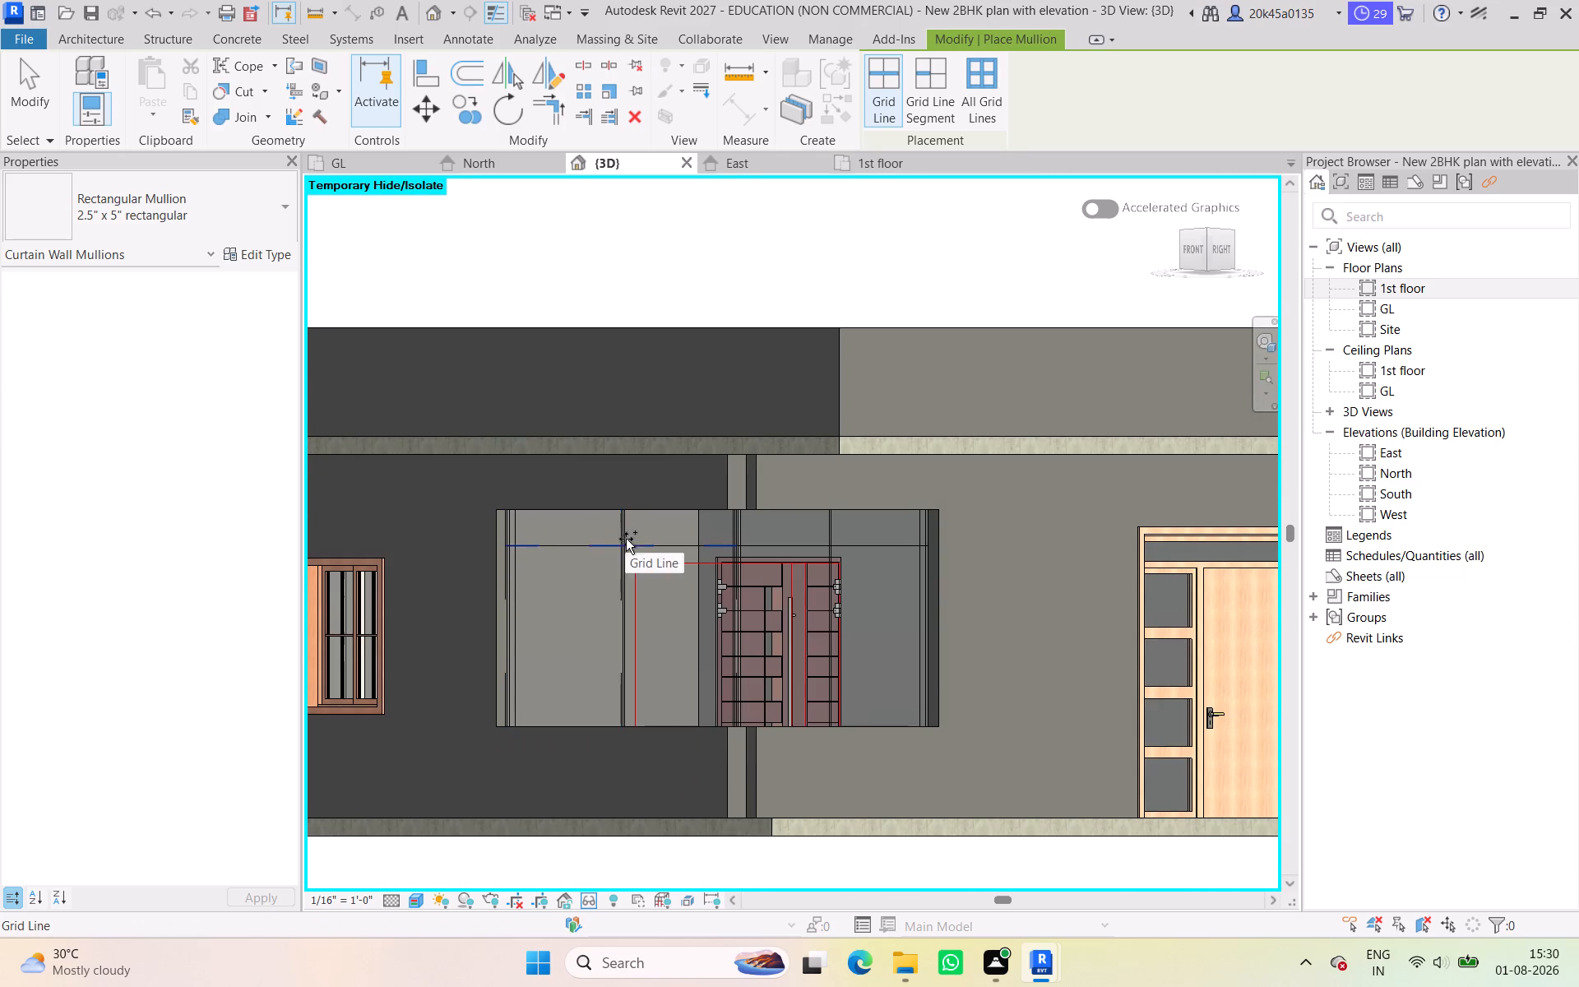
pyautogui.scroll(2, 615, 542)
pyautogui.moveTo(613, 547); pyautogui.dragTo(810, 562, button='middle')
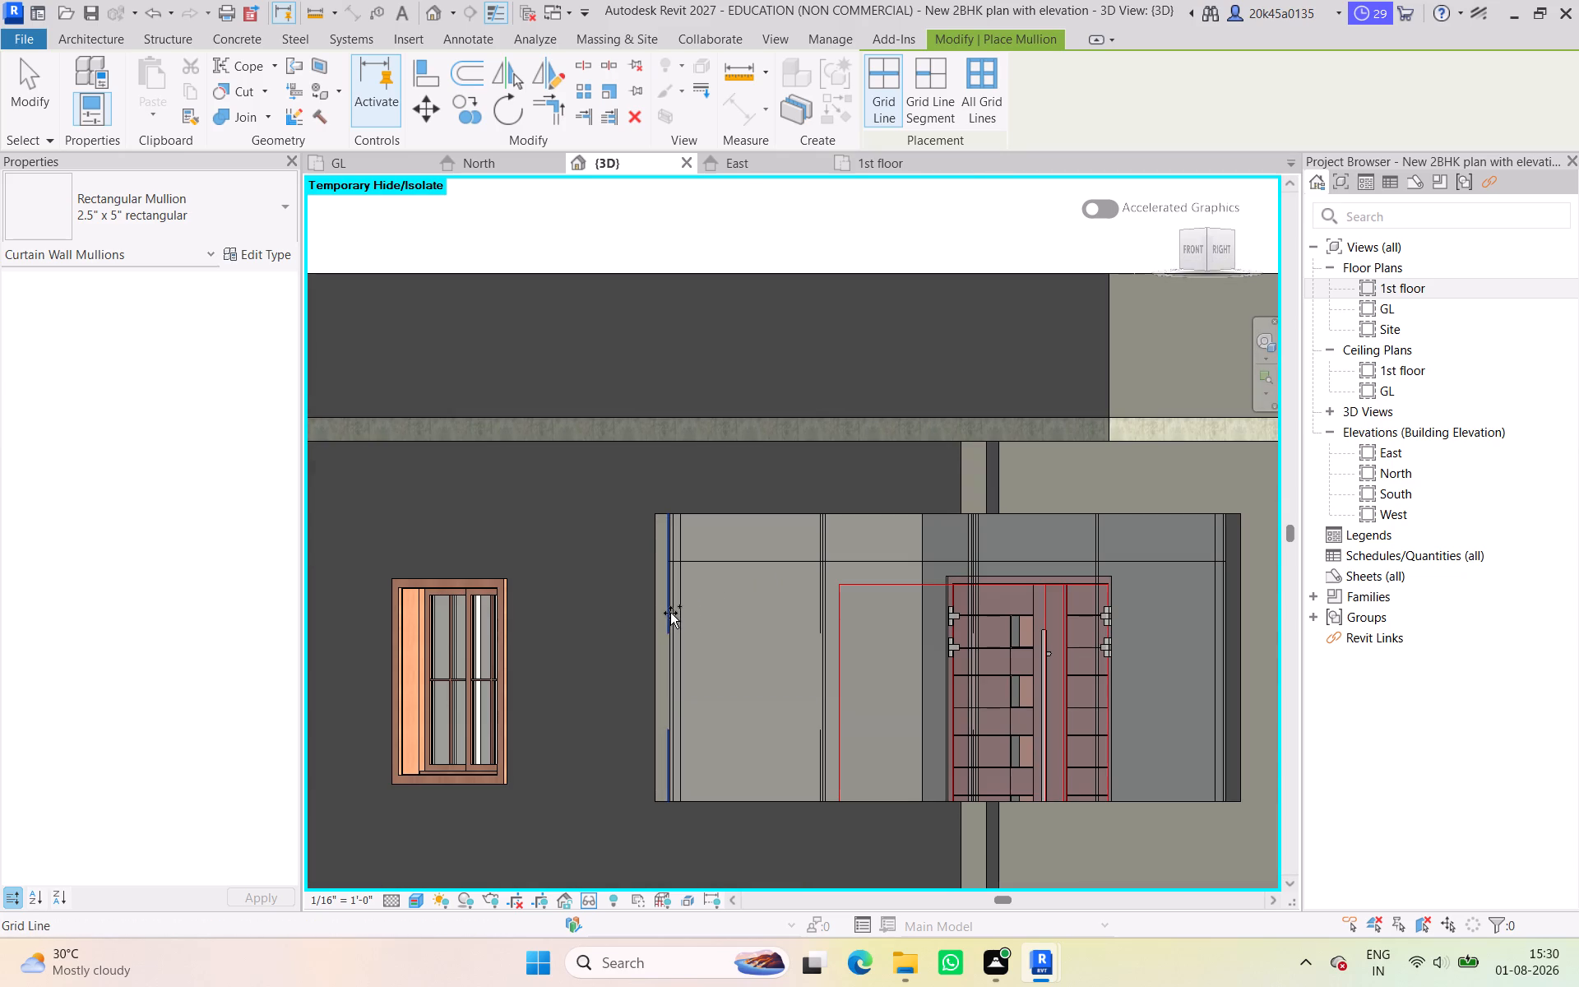
pyautogui.scroll(-1, 723, 623)
pyautogui.moveTo(711, 620); pyautogui.dragTo(600, 563, button='middle')
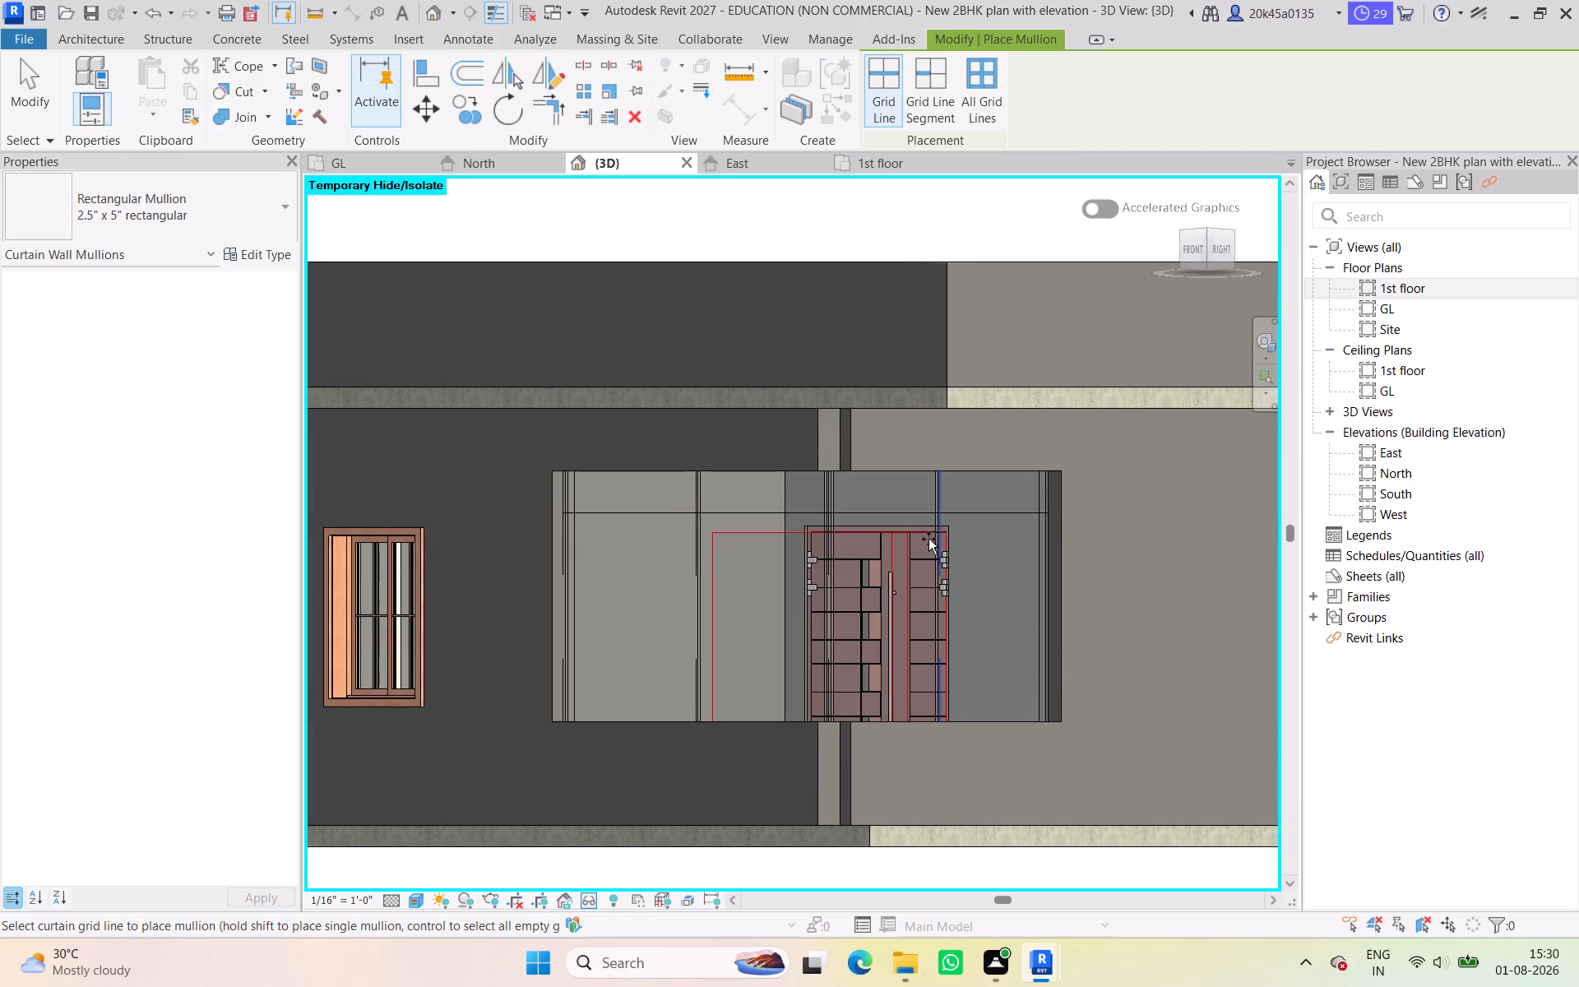
pyautogui.scroll(2, 937, 542)
pyautogui.moveTo(935, 582); pyautogui.dragTo(935, 608, button='middle')
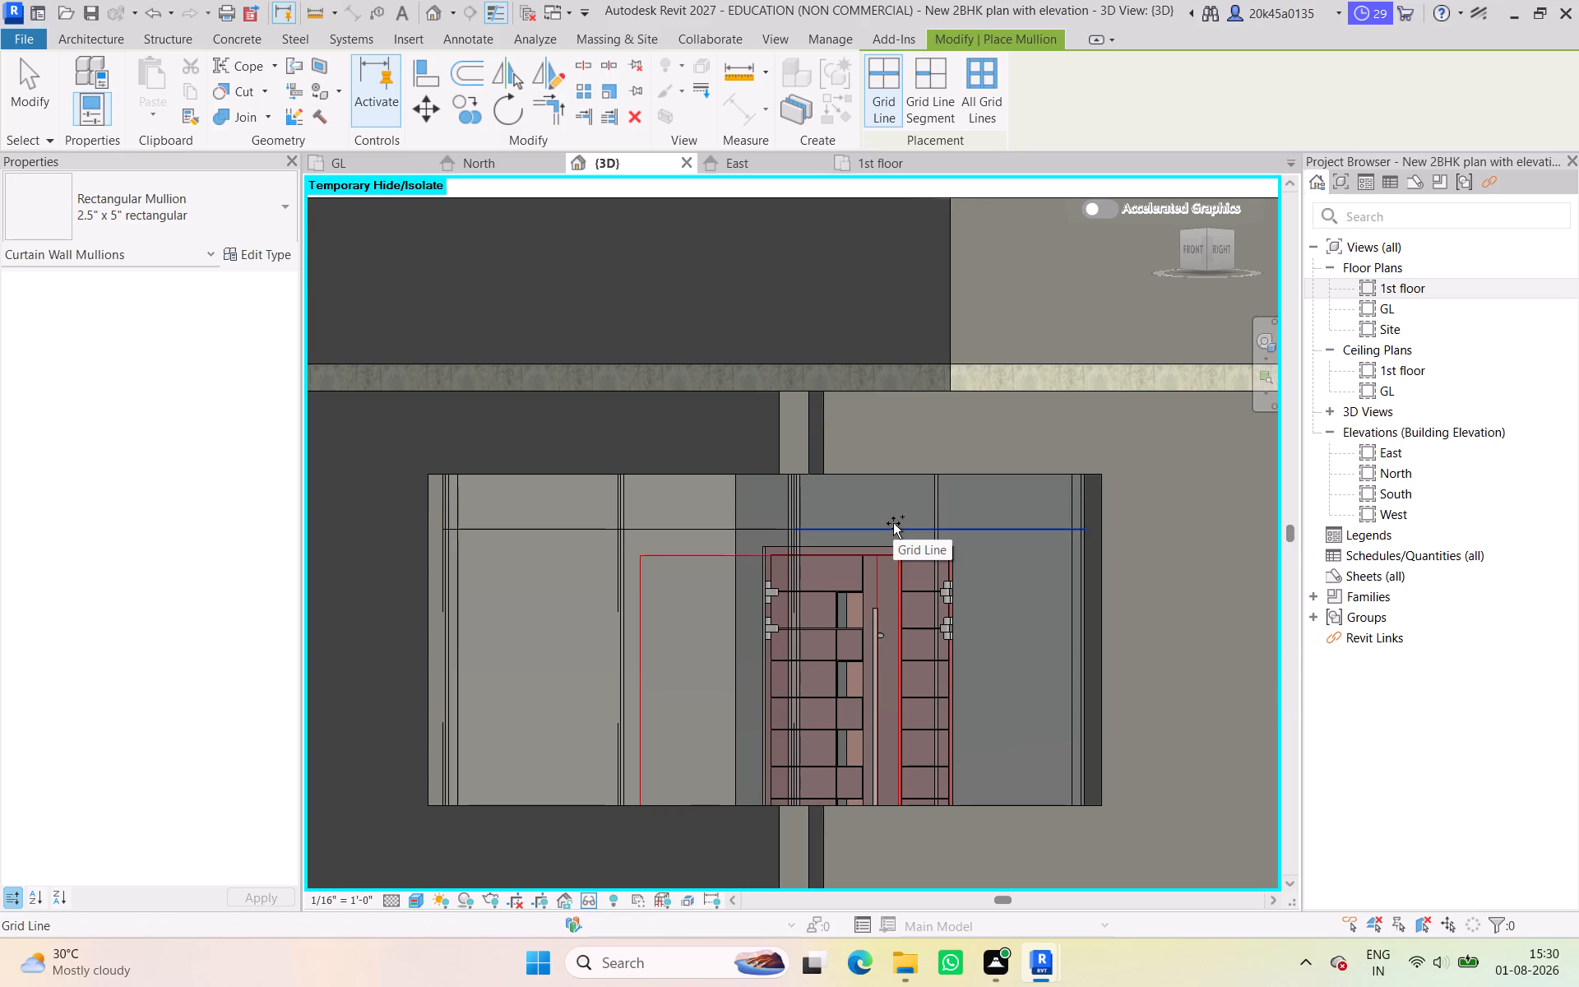
pyautogui.scroll(-1, 893, 523)
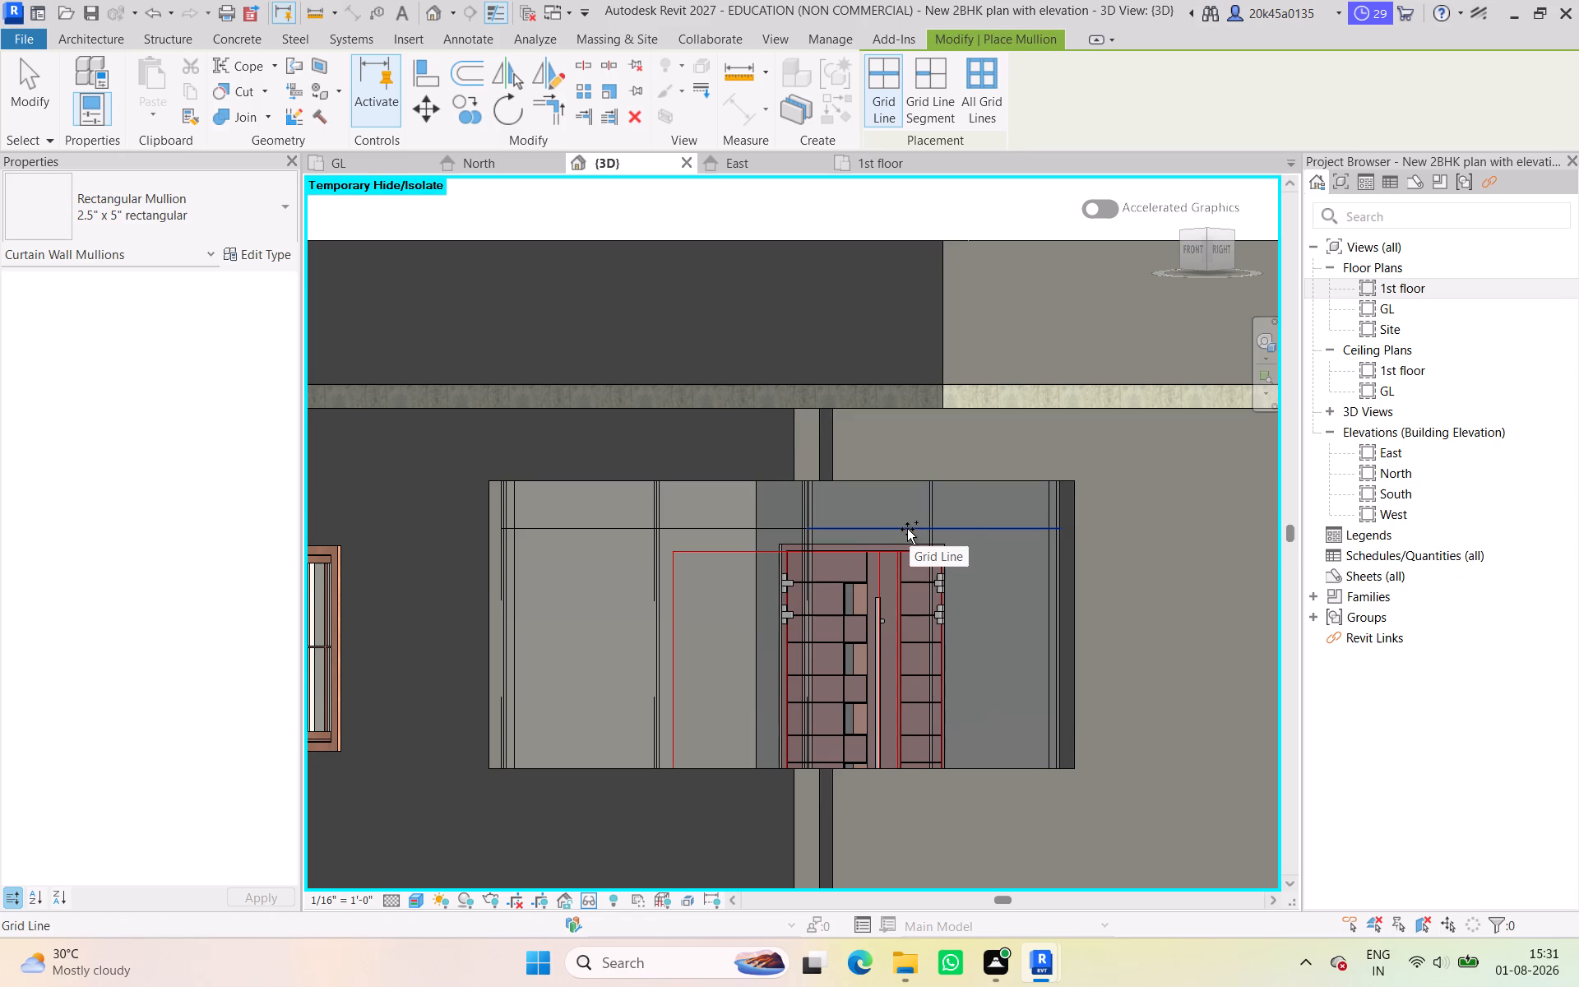
pyautogui.click(976, 86)
pyautogui.moveTo(441, 443); pyautogui.dragTo(614, 549)
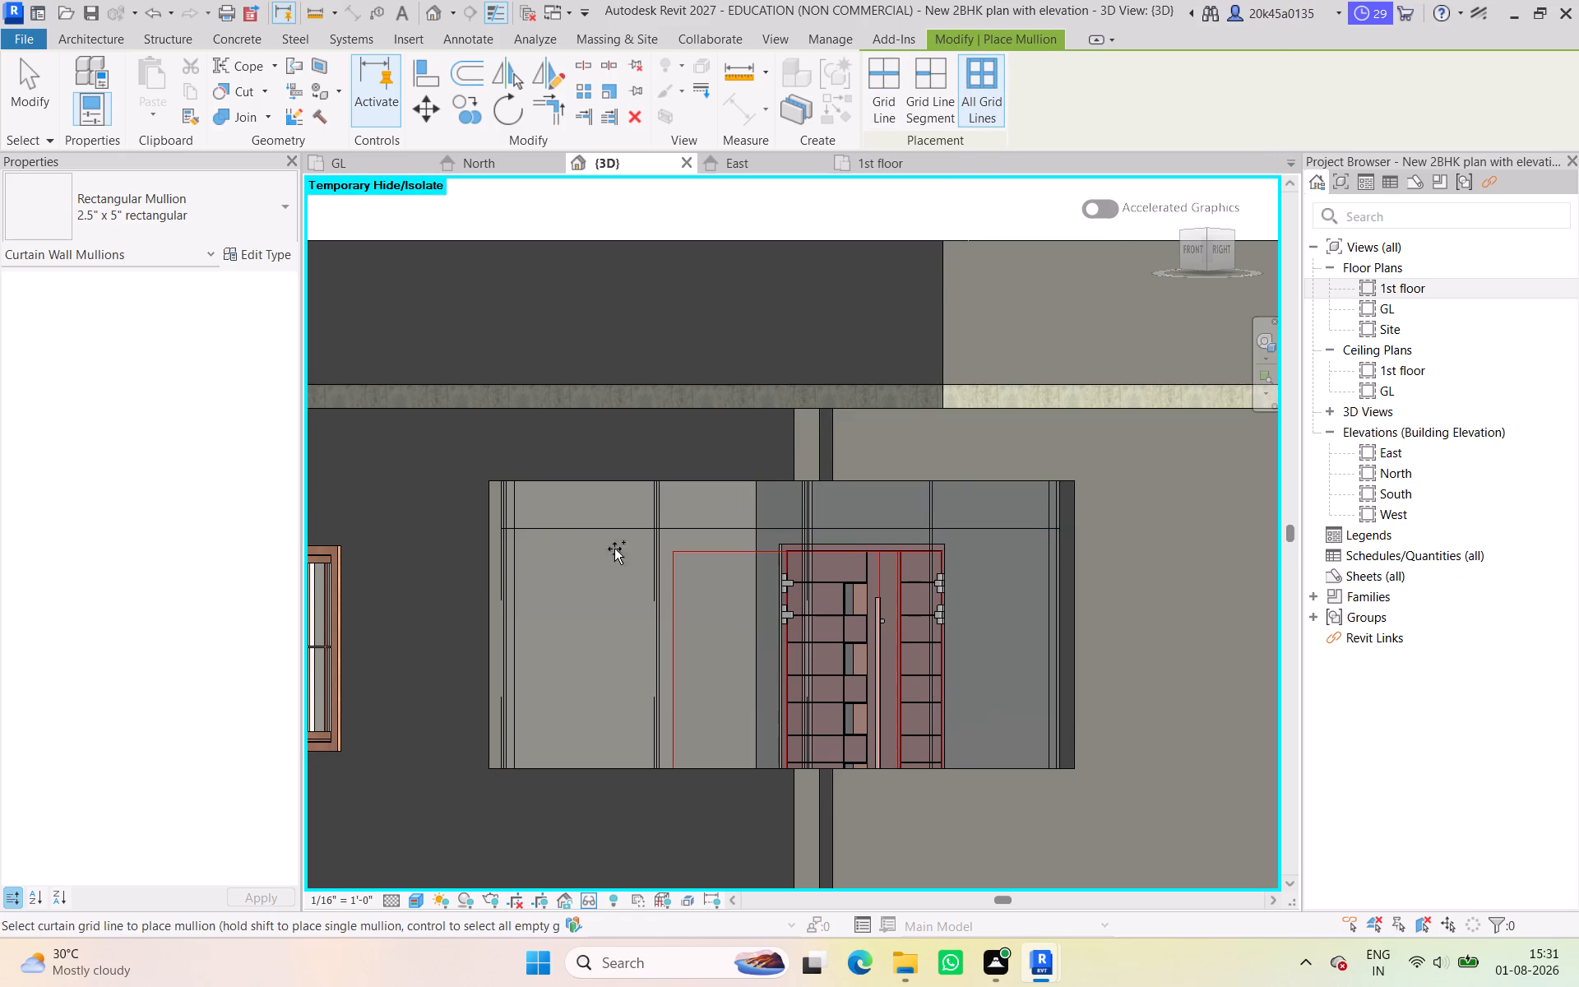
pyautogui.moveTo(614, 549); pyautogui.dragTo(750, 640)
pyautogui.click(618, 526)
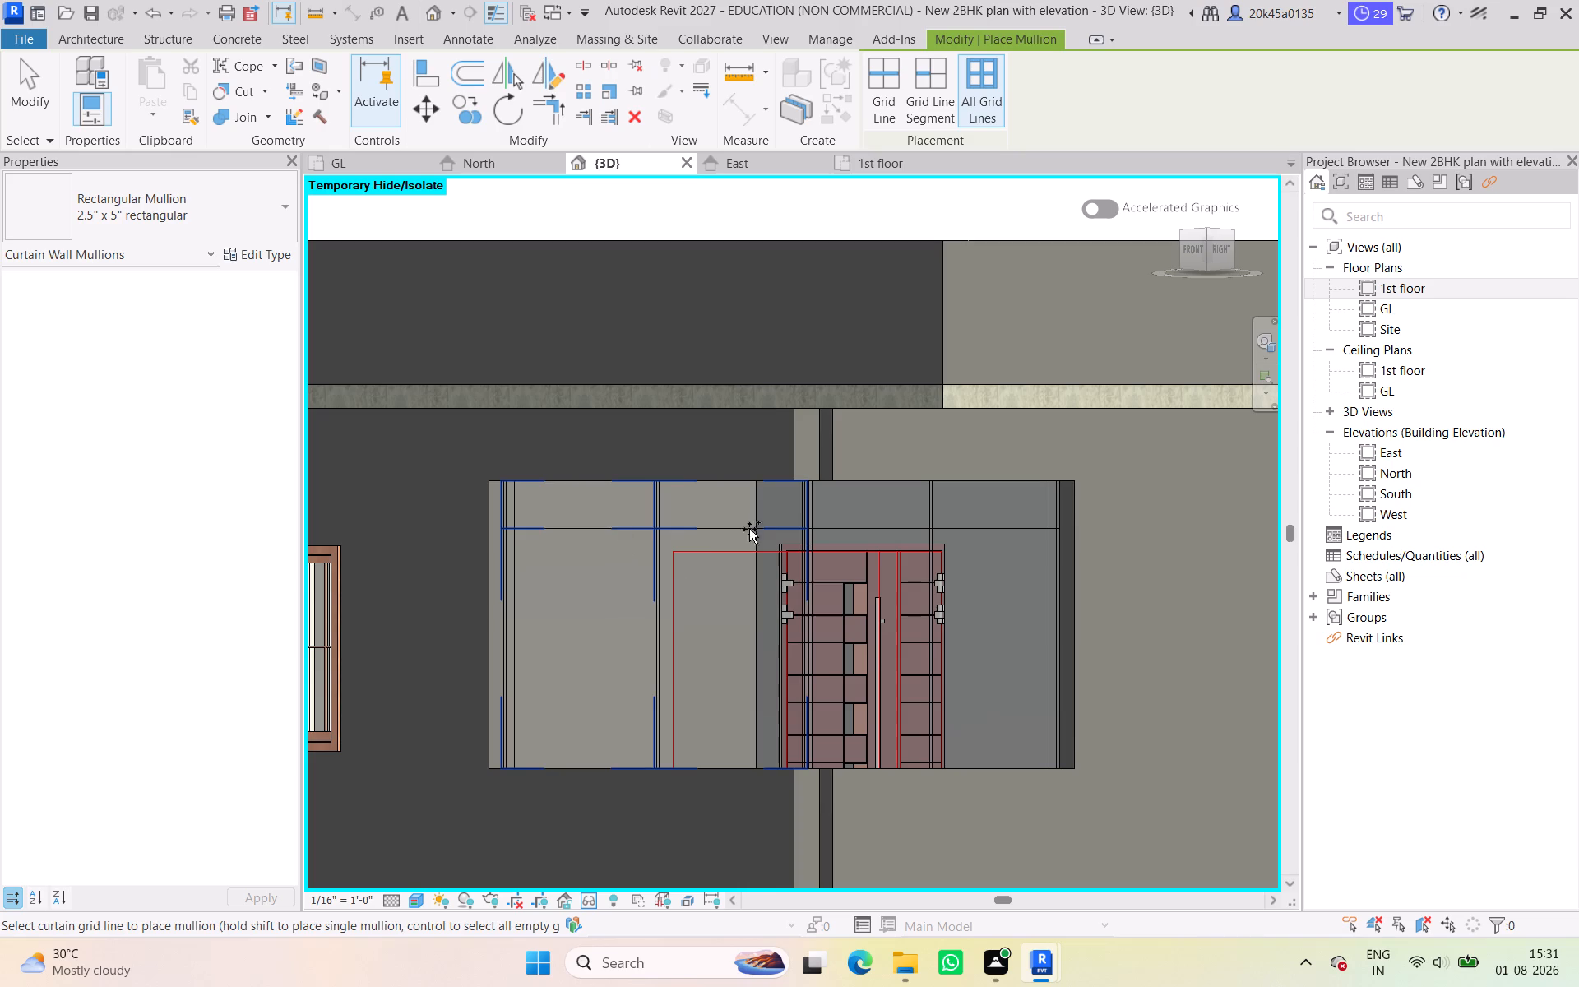
pyautogui.click(933, 513)
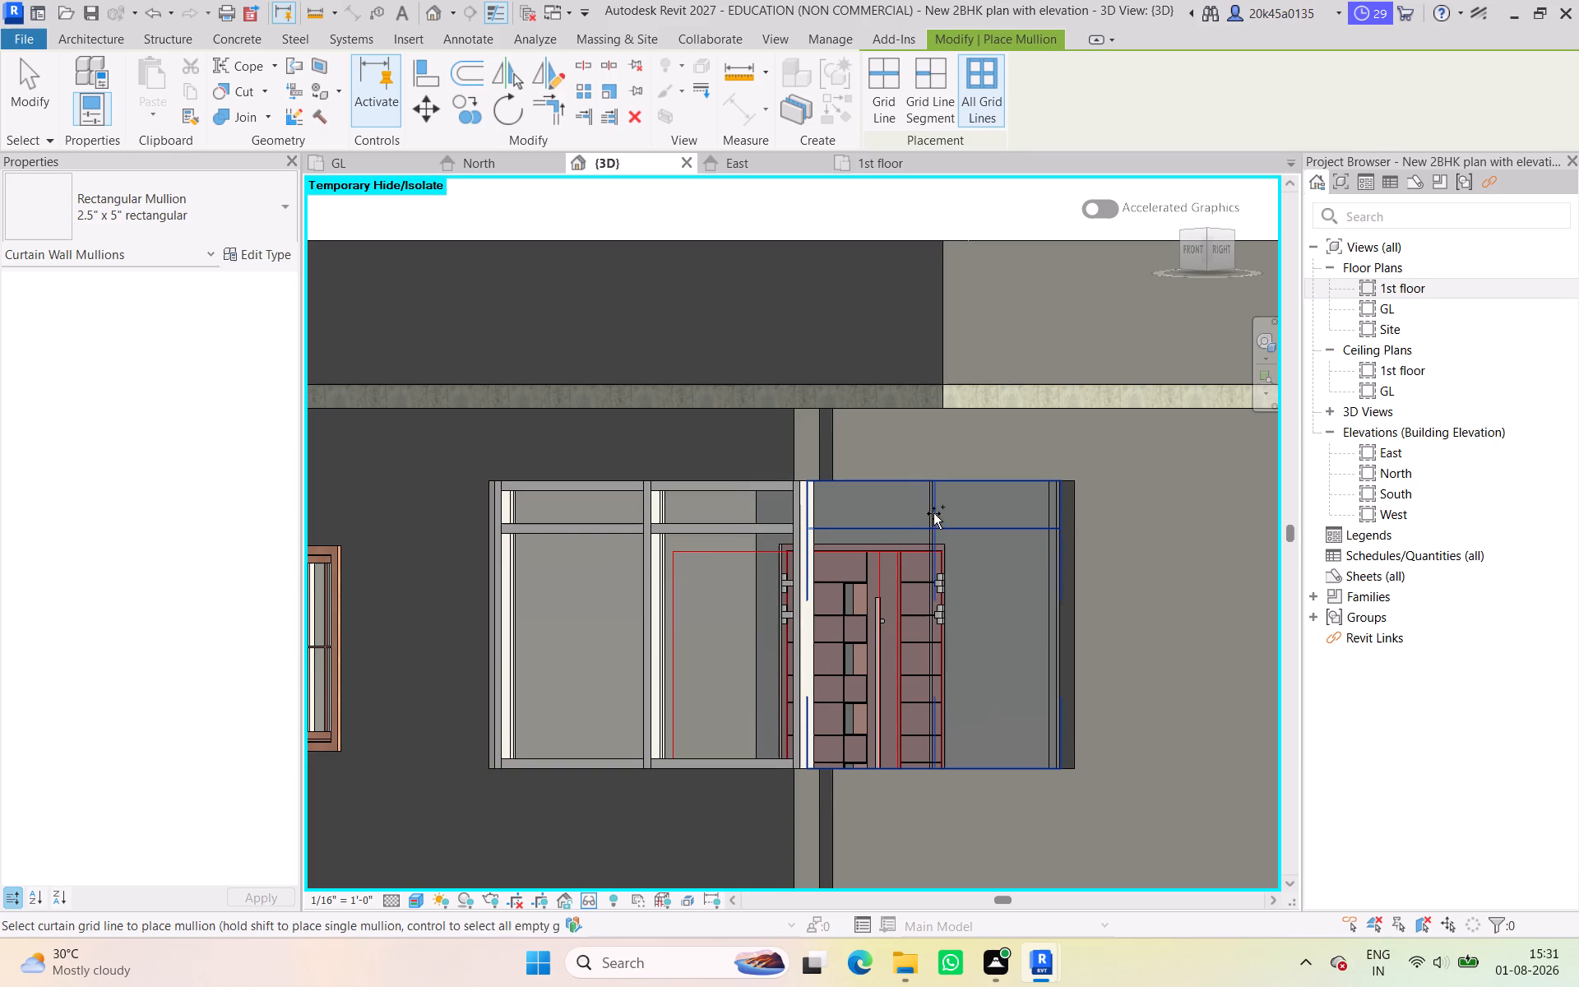
pyautogui.scroll(5, 814, 533)
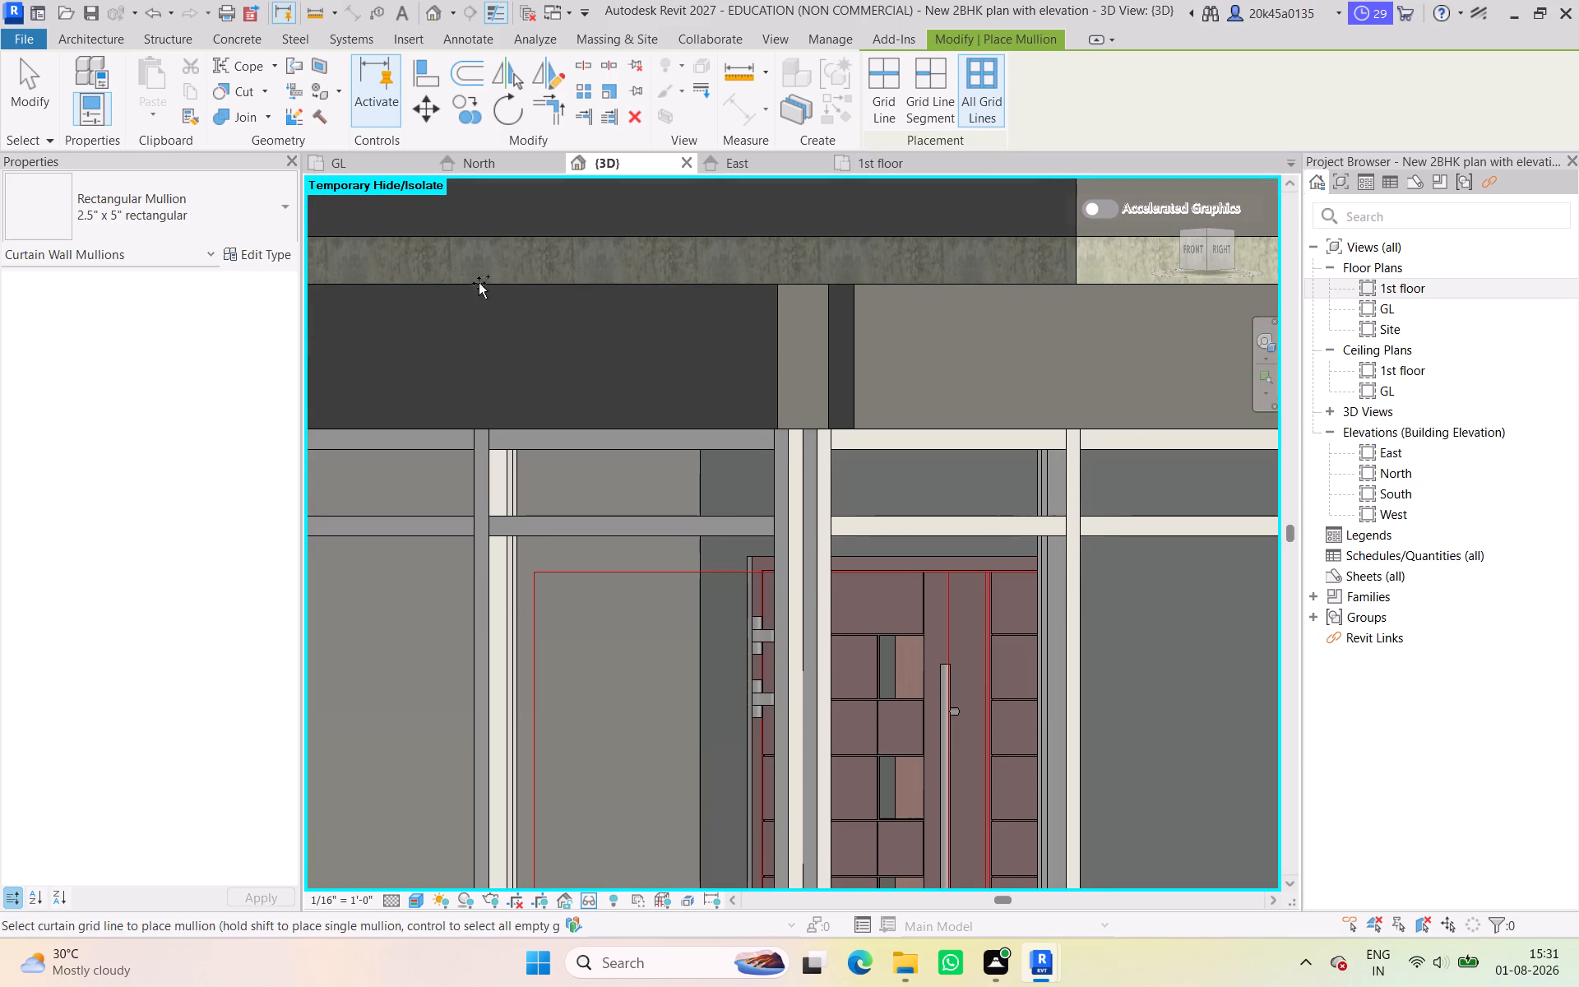
# In the GL floor plan, toggle the wall join setting at the south curtain wall's end where it meets the east curtain wall.
pyautogui.click(502, 160)
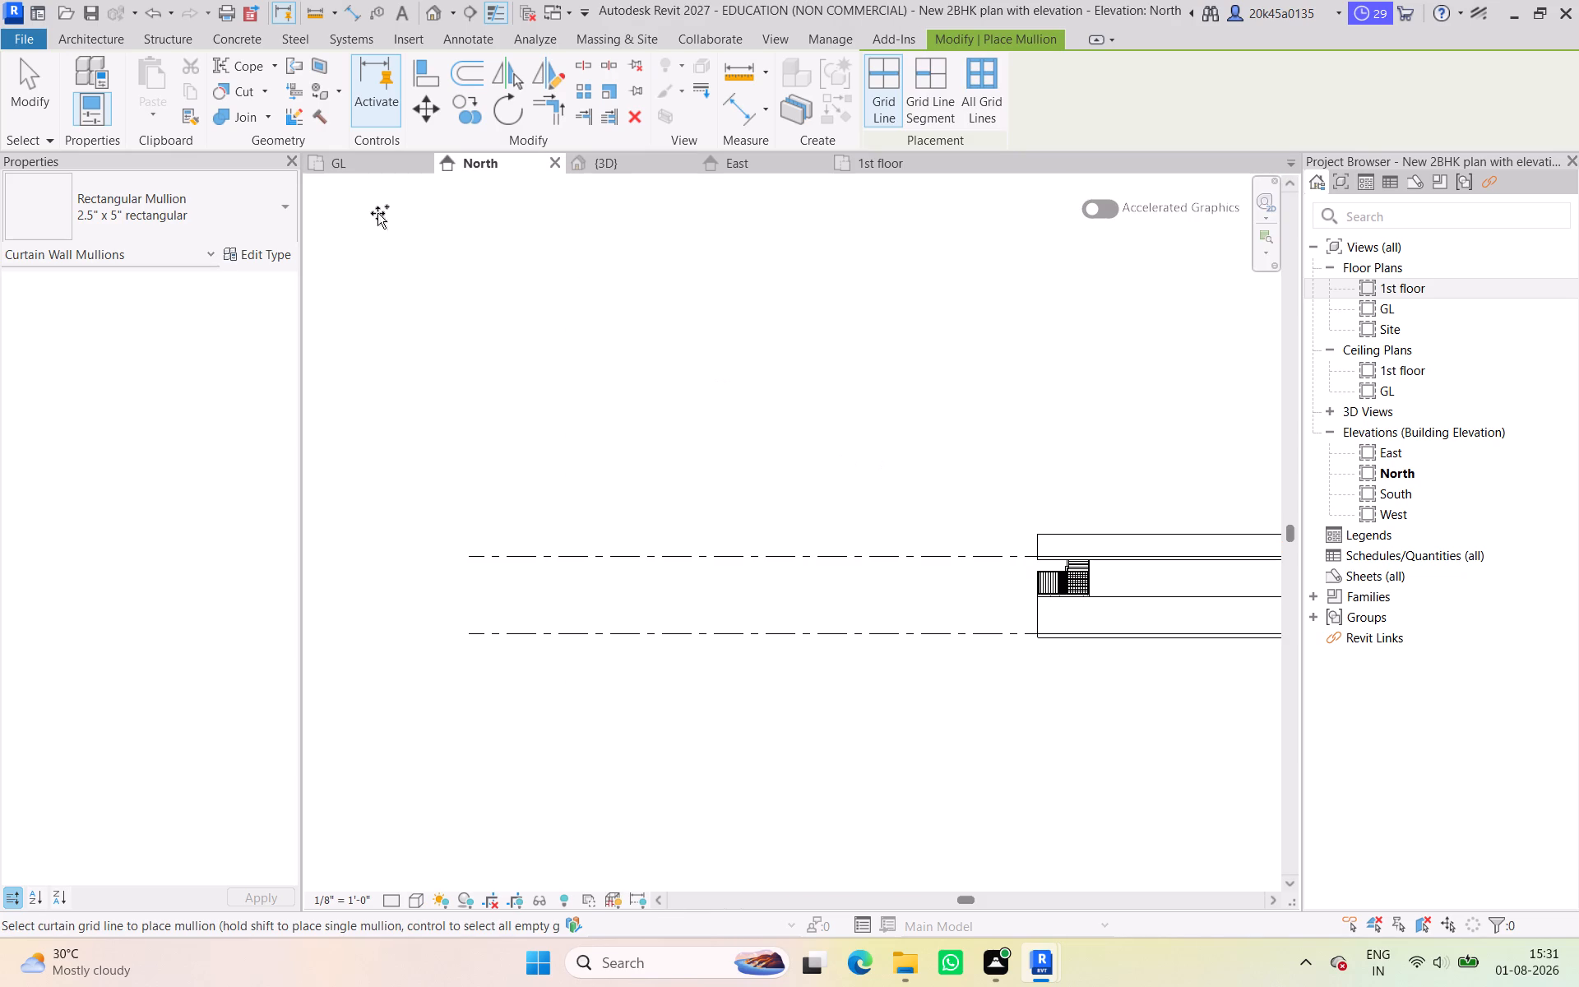
pyautogui.click(345, 157)
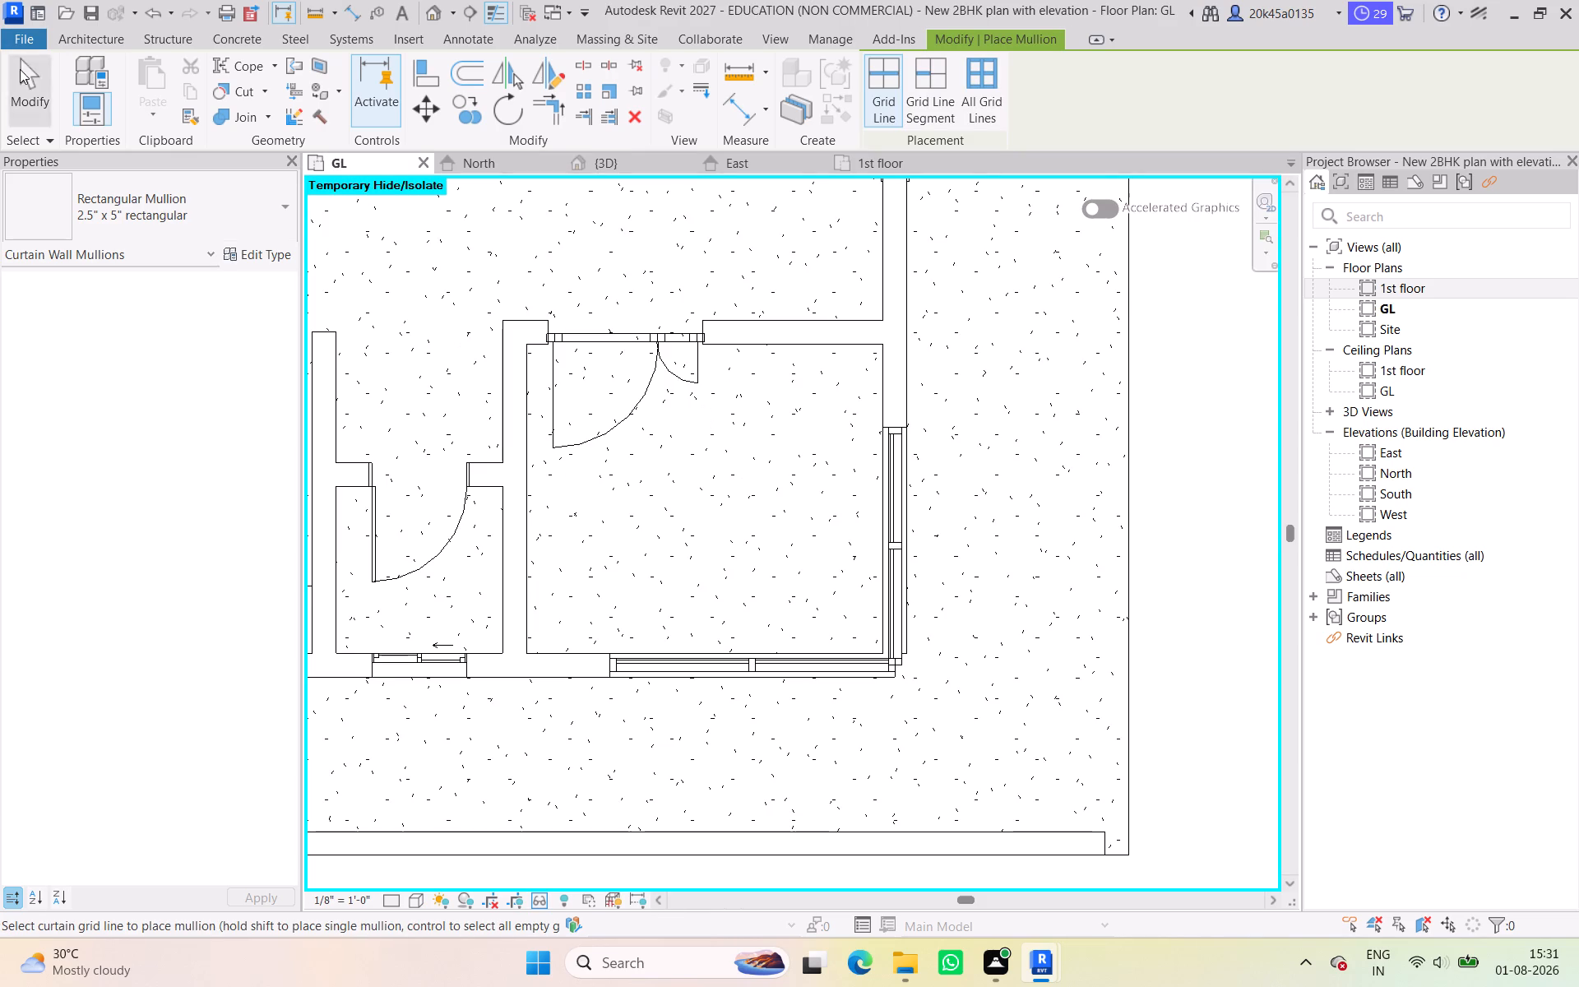
pyautogui.click(20, 69)
pyautogui.scroll(9, 905, 645)
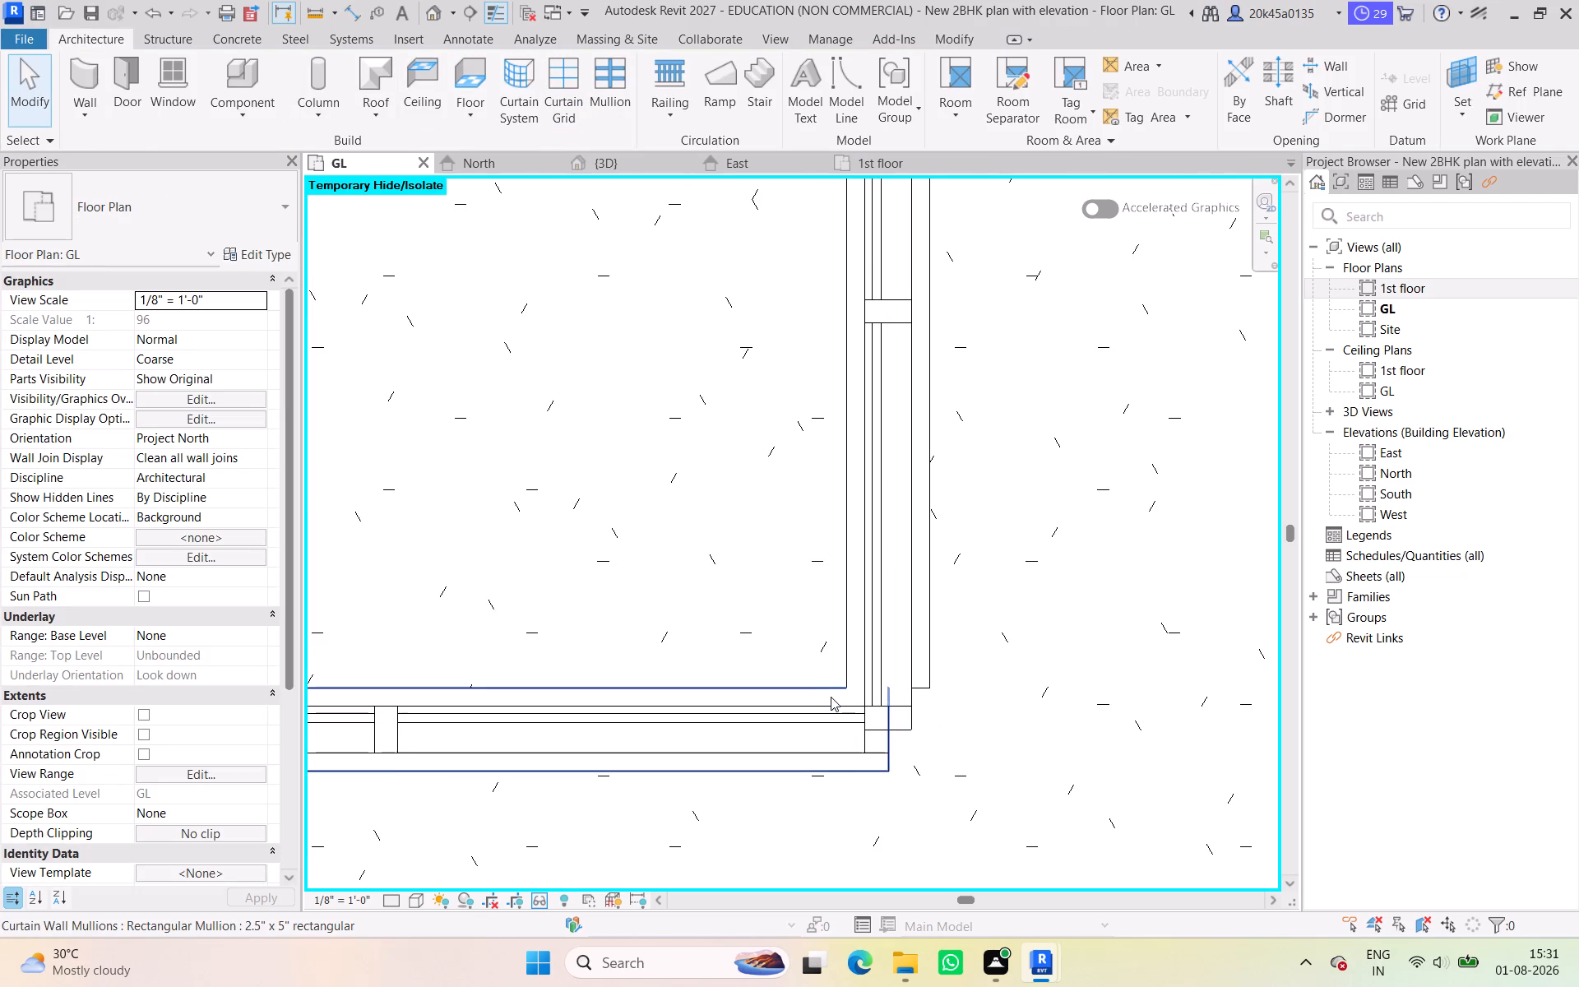
pyautogui.click(843, 712)
pyautogui.scroll(5, 859, 709)
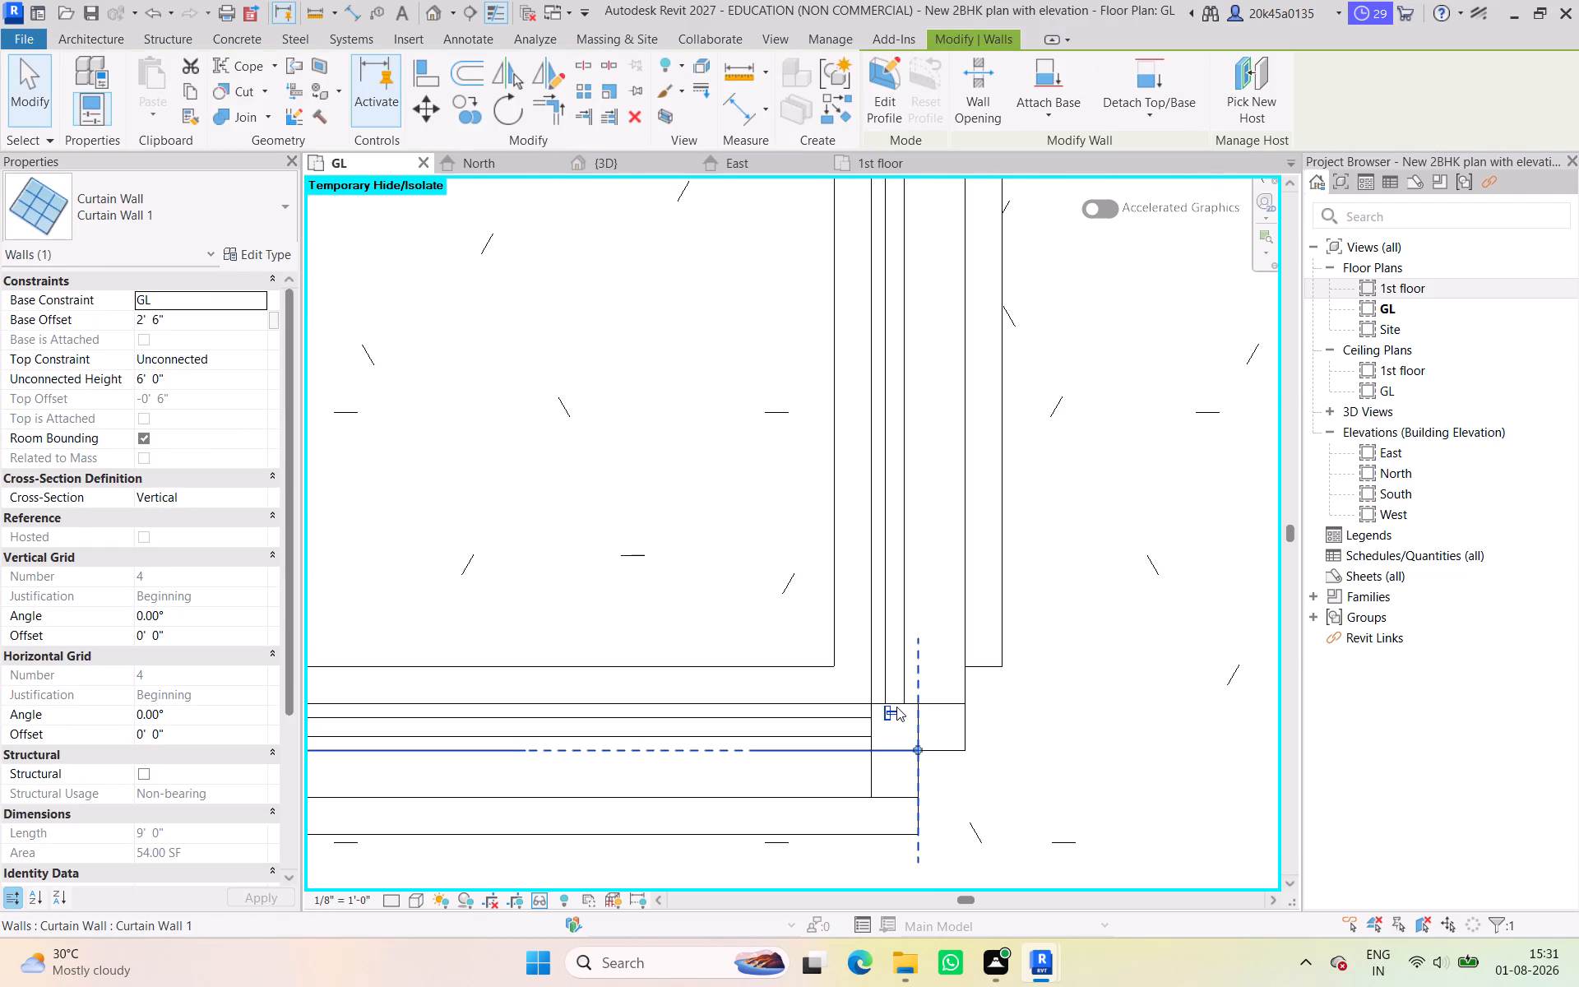
pyautogui.click(881, 715)
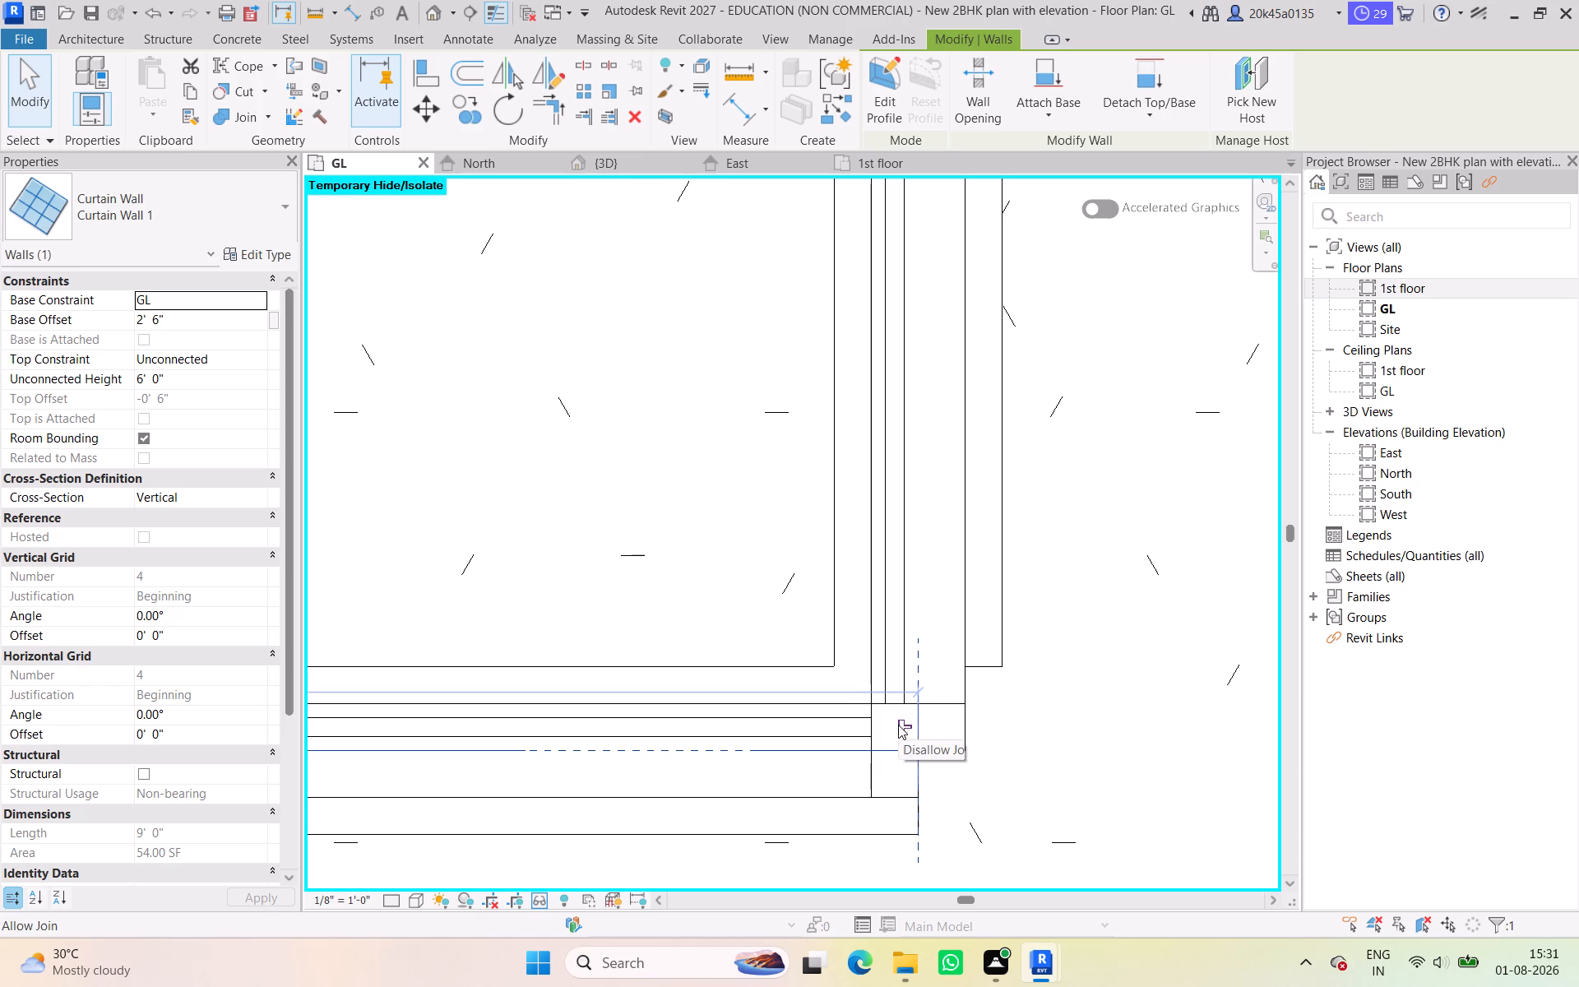
pyautogui.click(898, 725)
pyautogui.click(903, 725)
pyautogui.click(1044, 698)
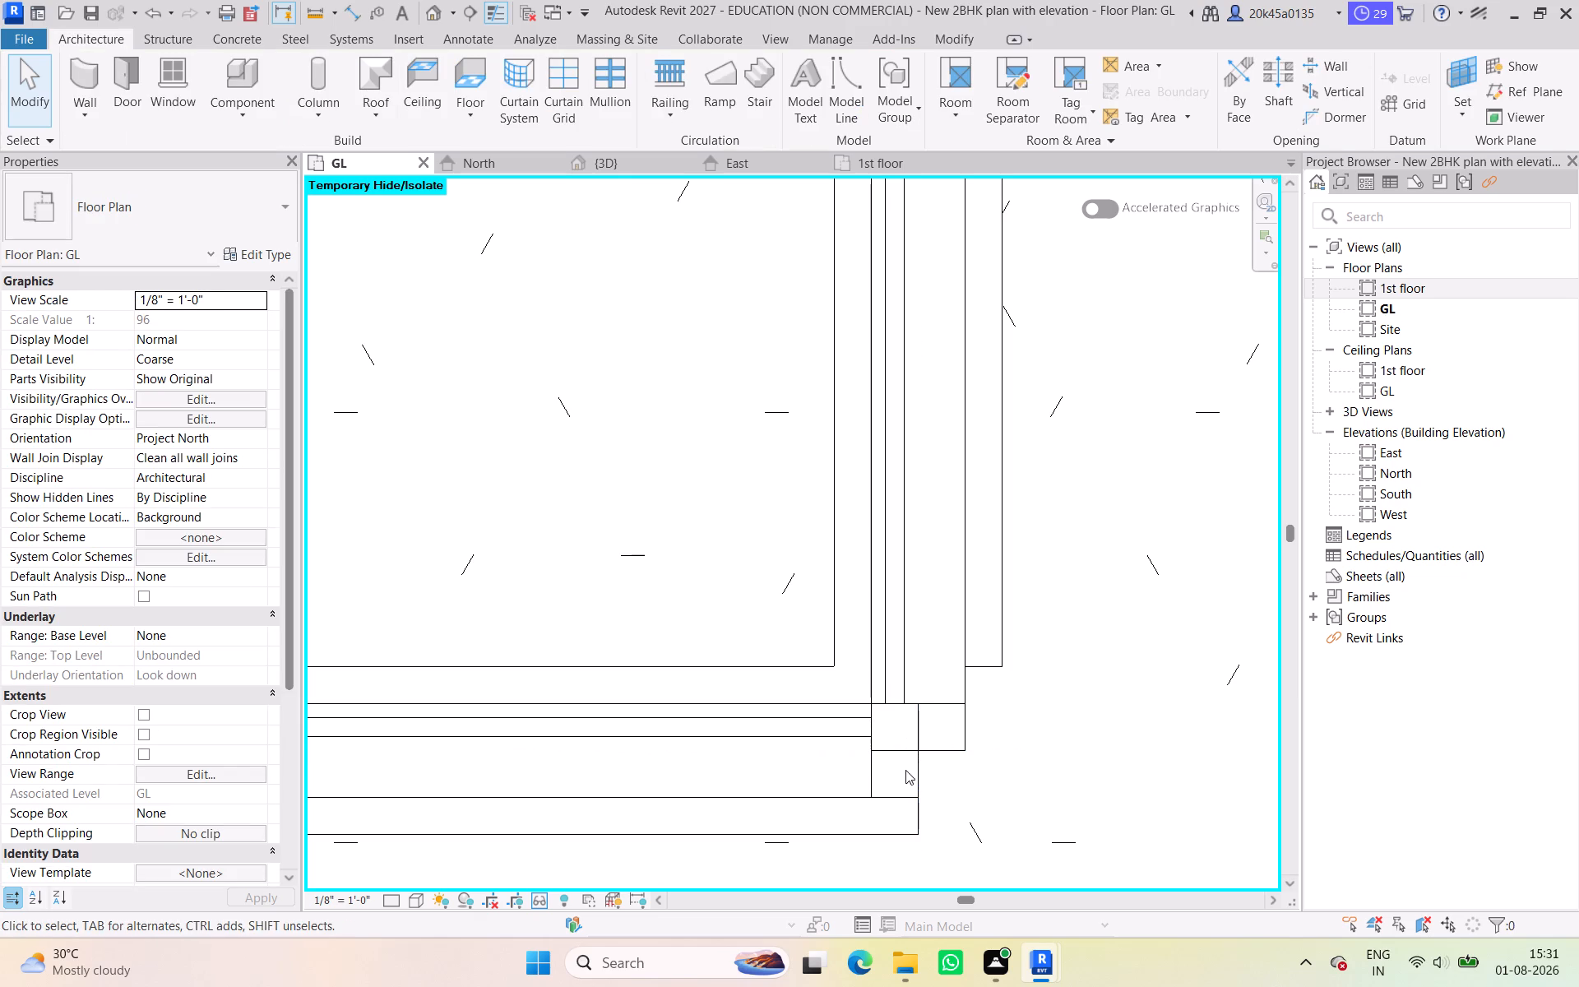
pyautogui.click(839, 722)
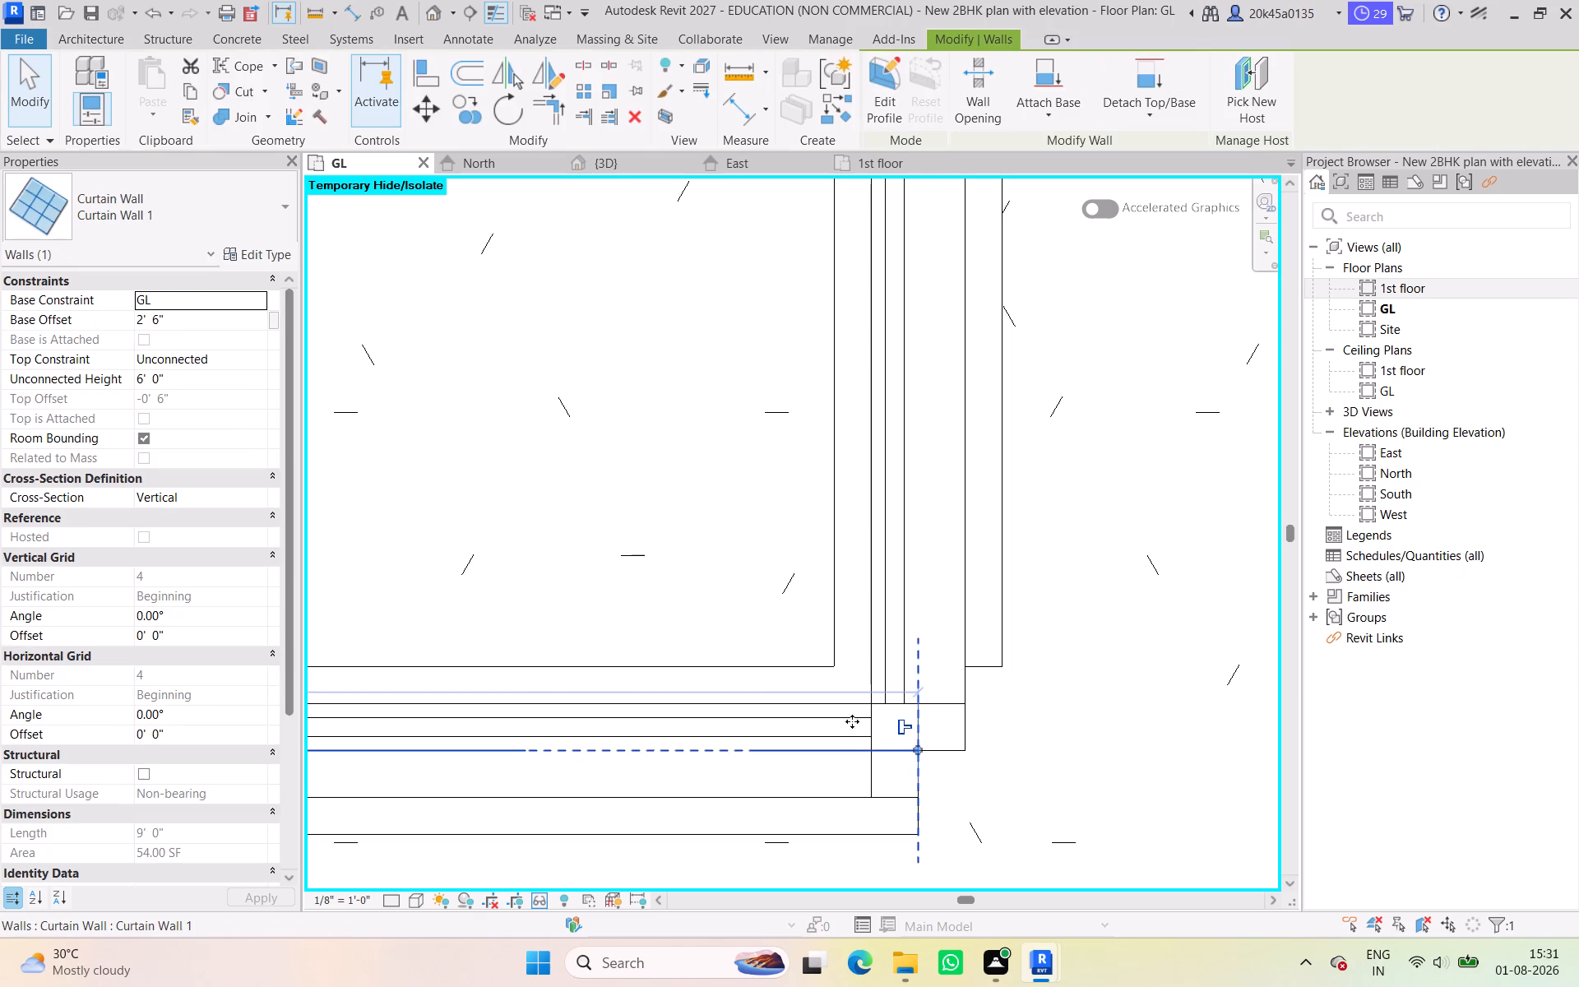
pyautogui.click(1060, 688)
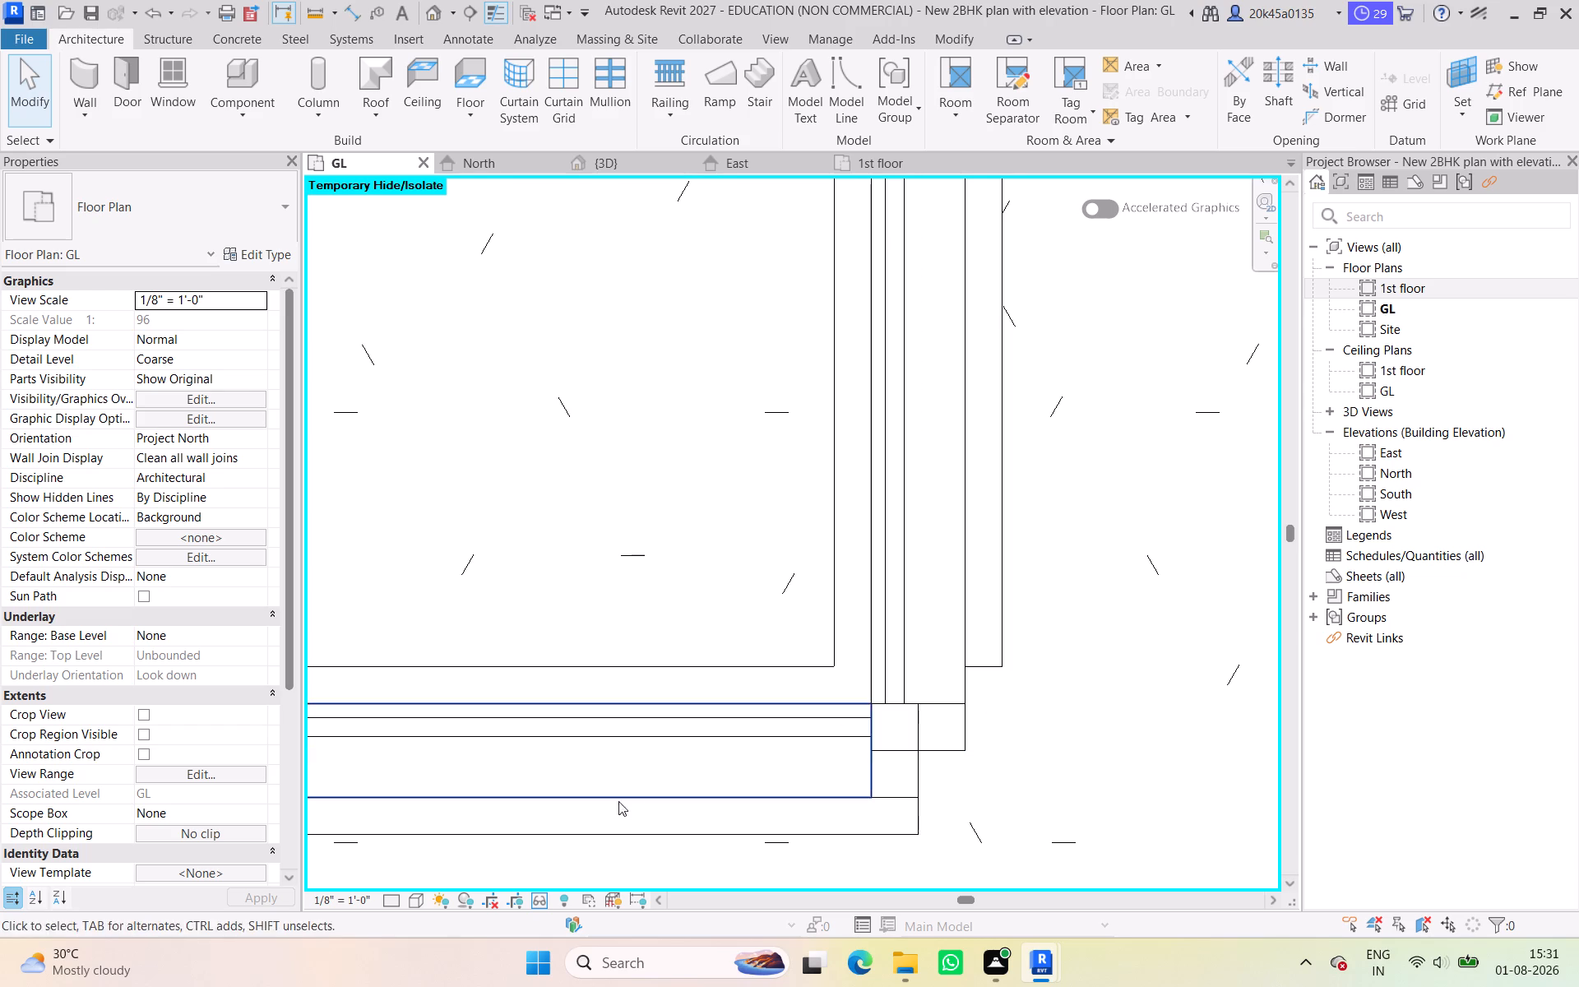
# Set the GL floor plan's visual style to Wireframe and its detail level to Fine.
pyautogui.click(413, 900)
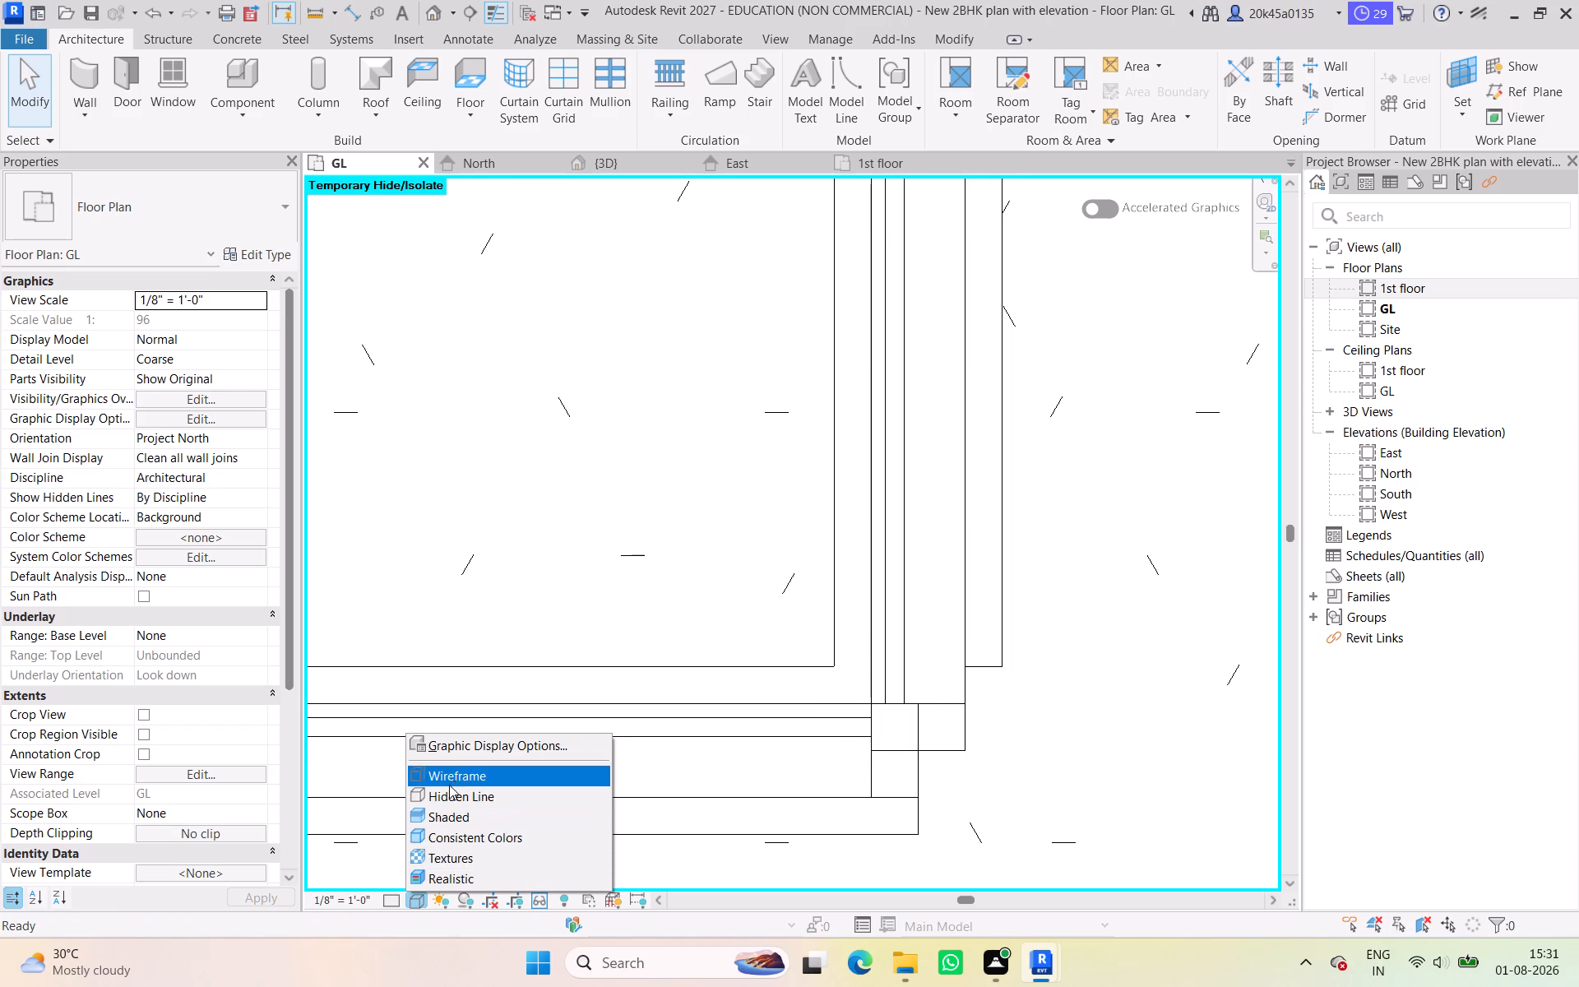
pyautogui.click(455, 777)
pyautogui.click(401, 903)
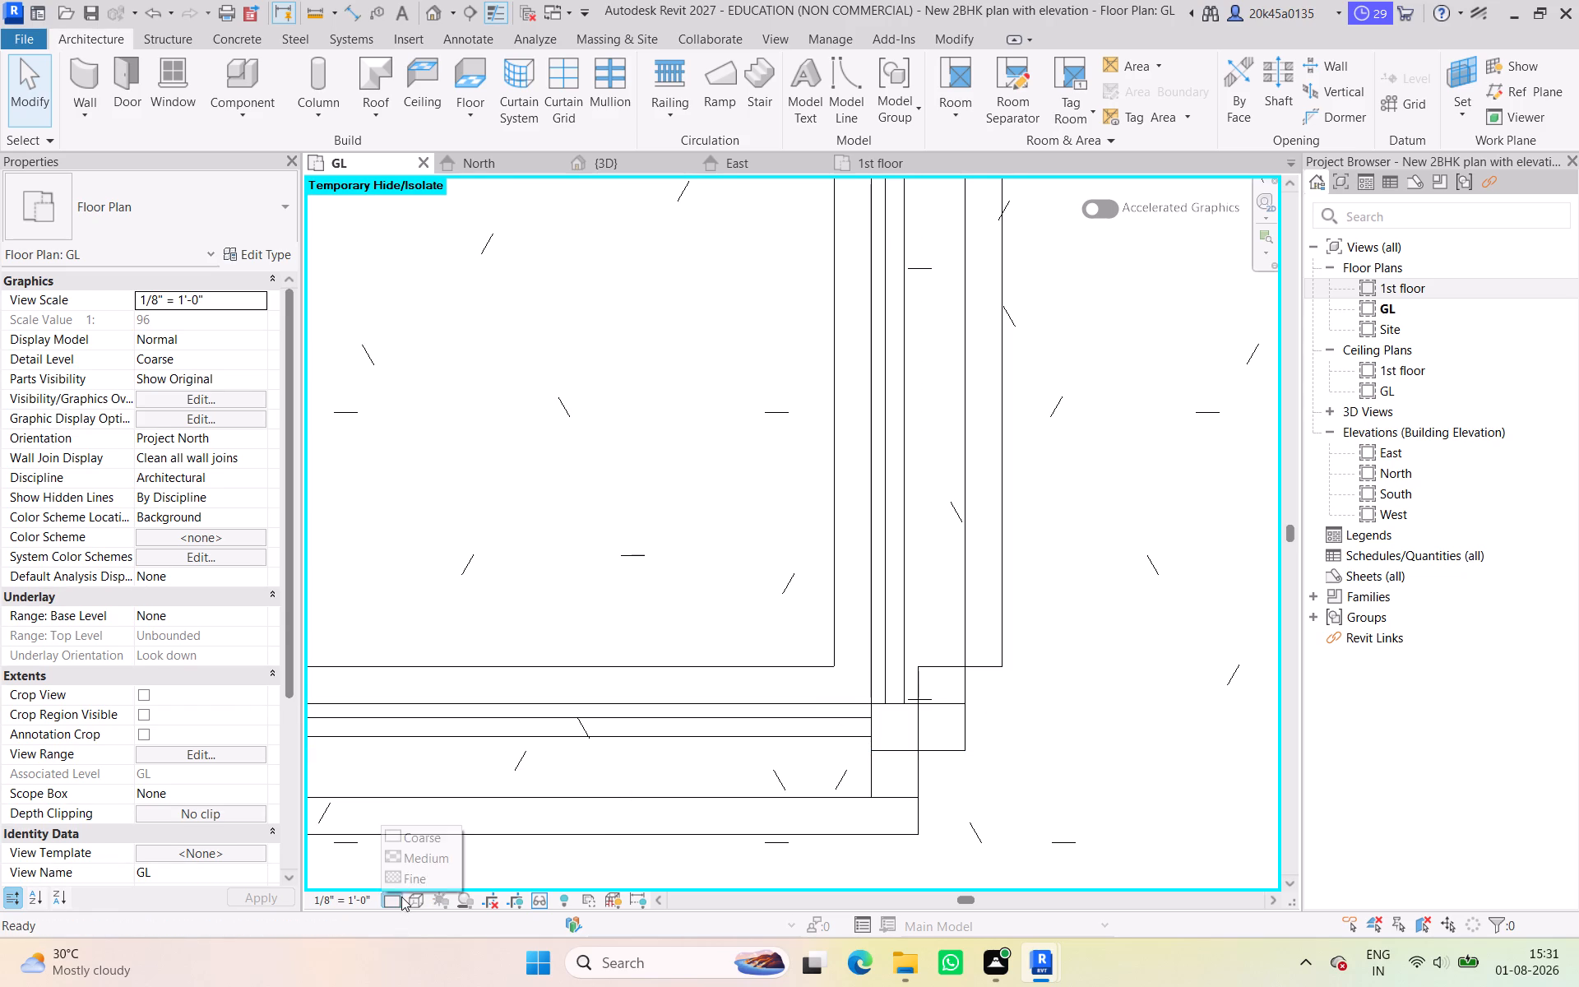
pyautogui.click(409, 876)
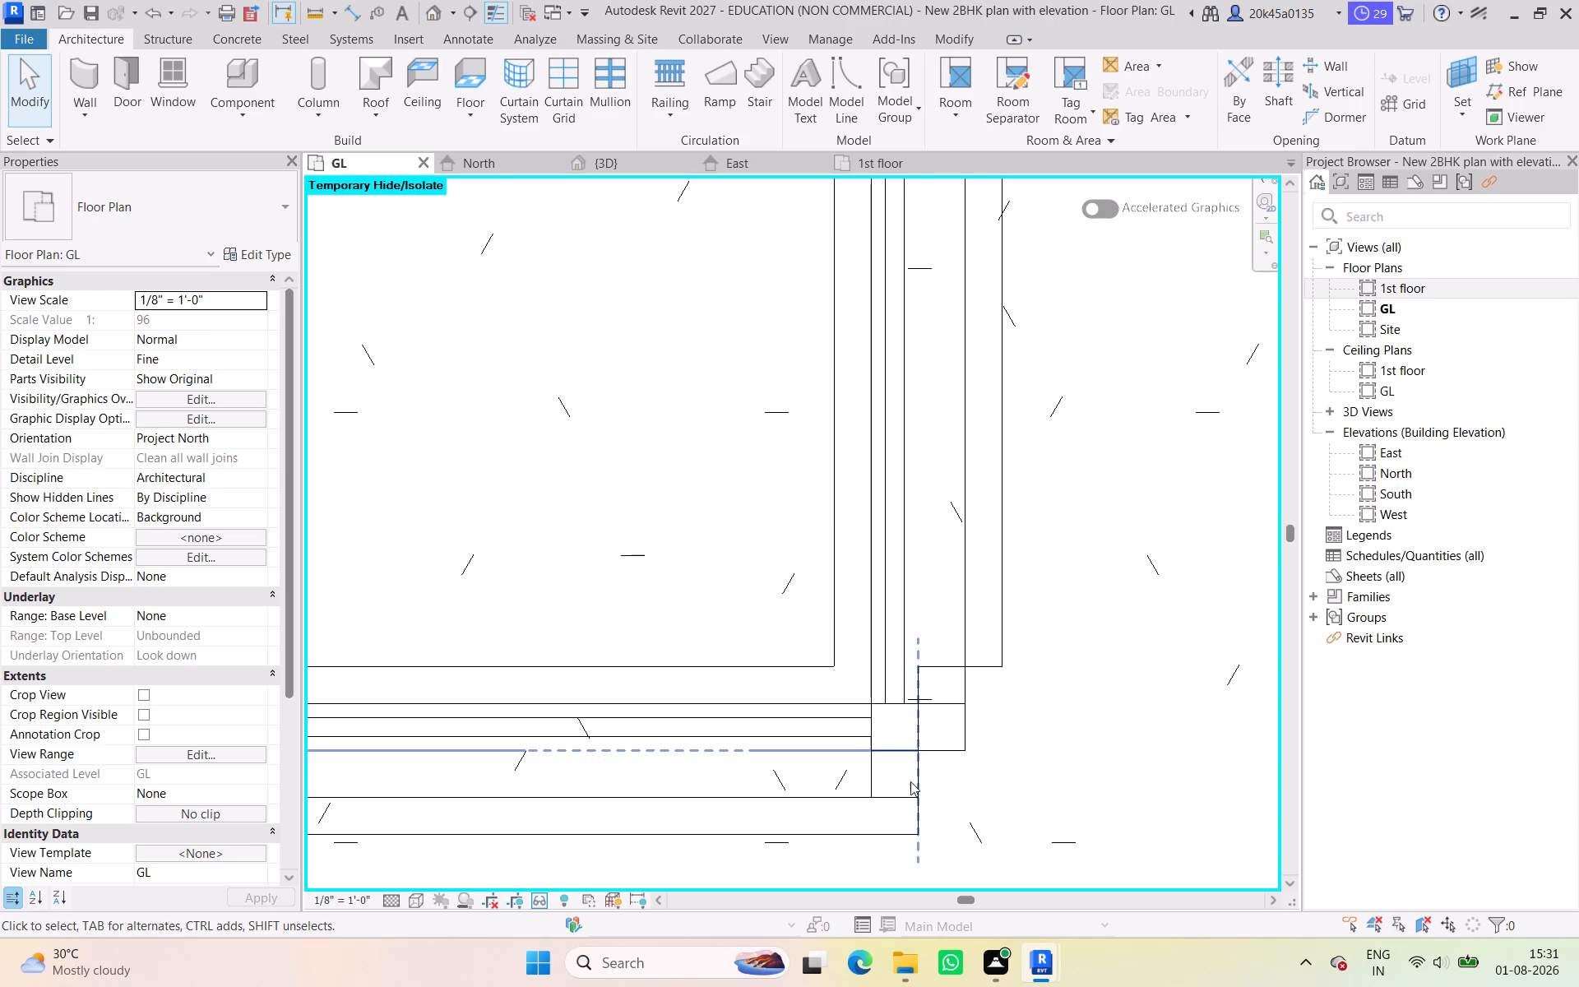
# Toggle the mullion join on the south curtain wall's vertical corner mullion and try to shift that mullion outward to the east.
pyautogui.click(873, 767)
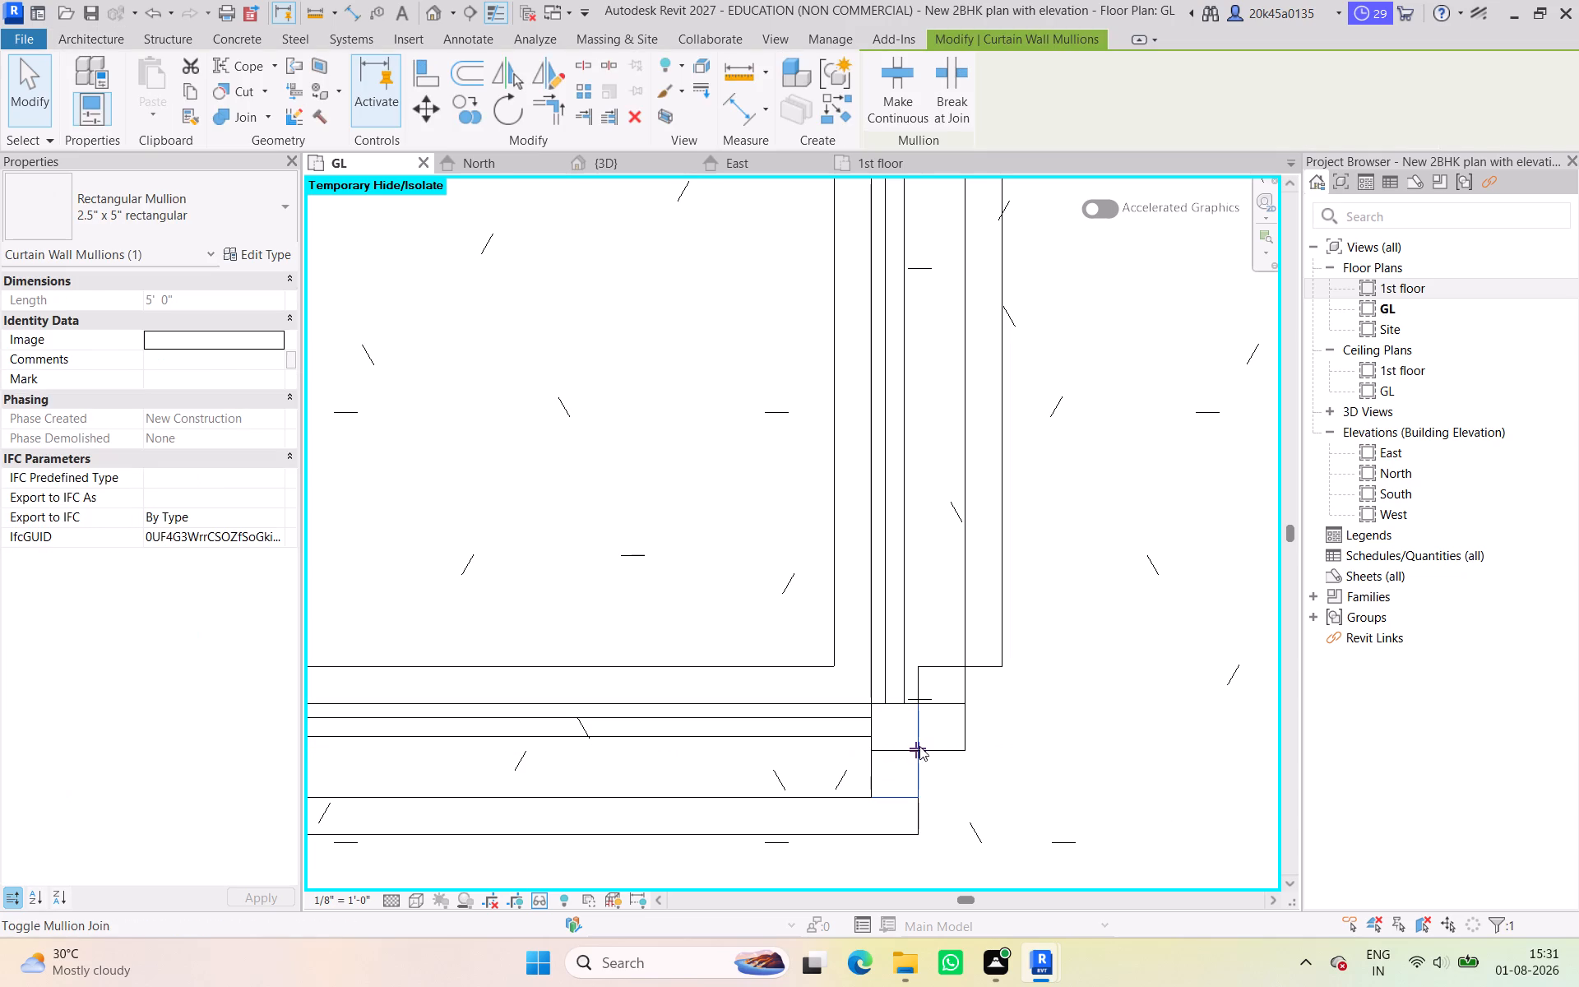
pyautogui.moveTo(917, 751); pyautogui.dragTo(928, 752)
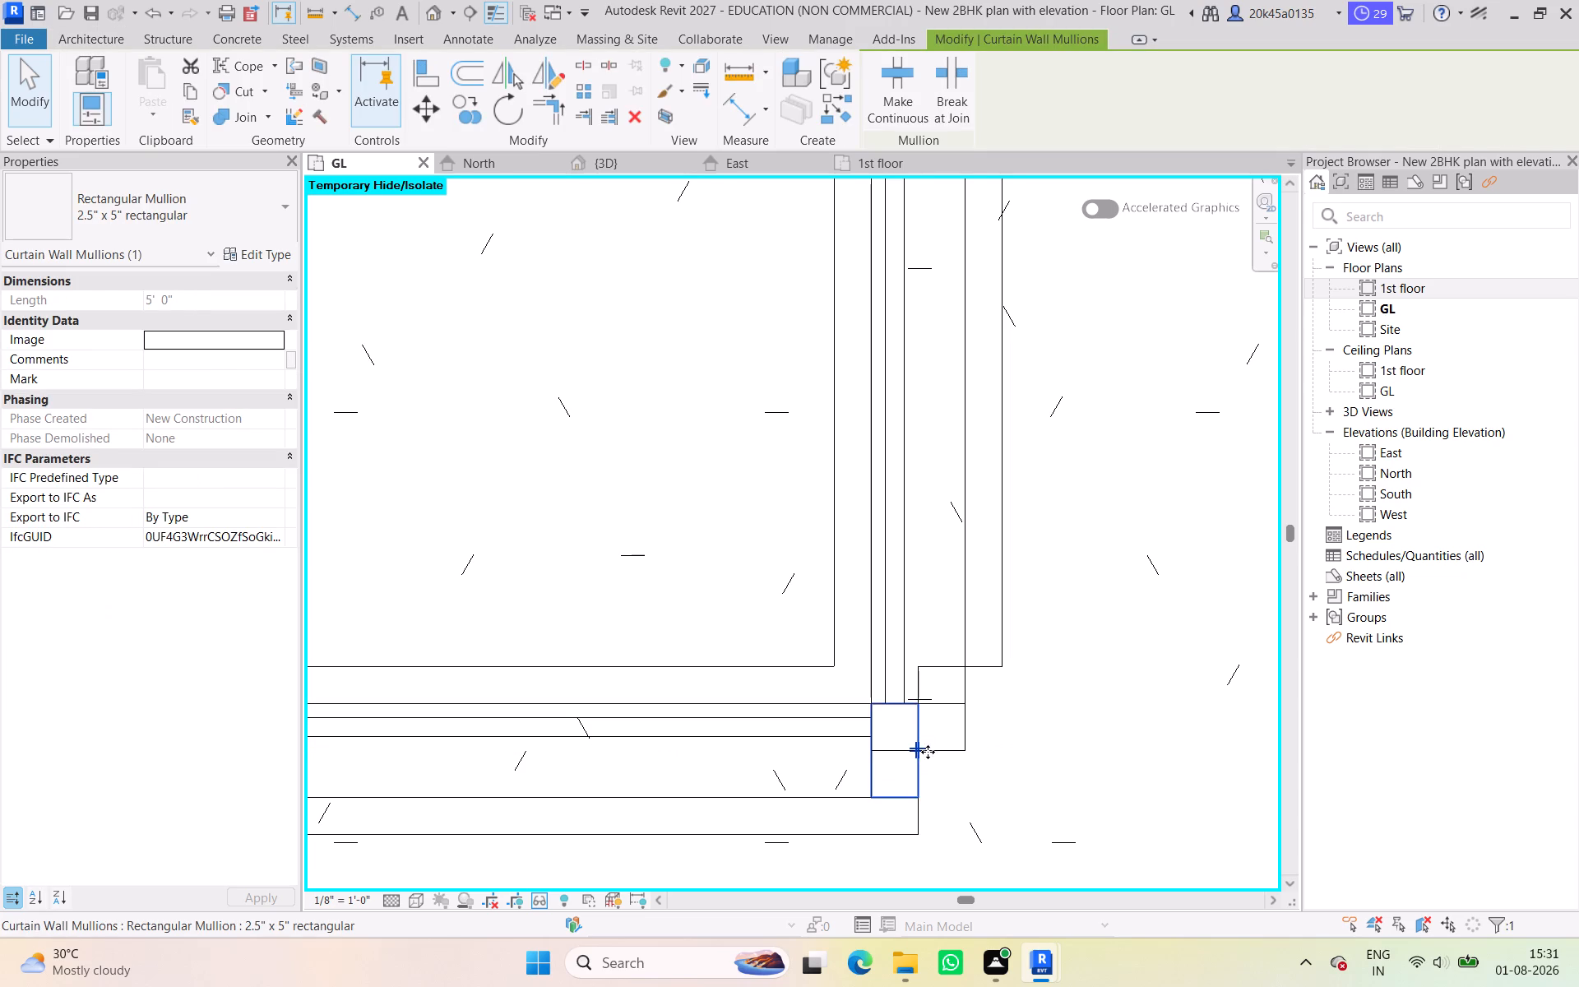
pyautogui.moveTo(928, 752); pyautogui.dragTo(951, 749)
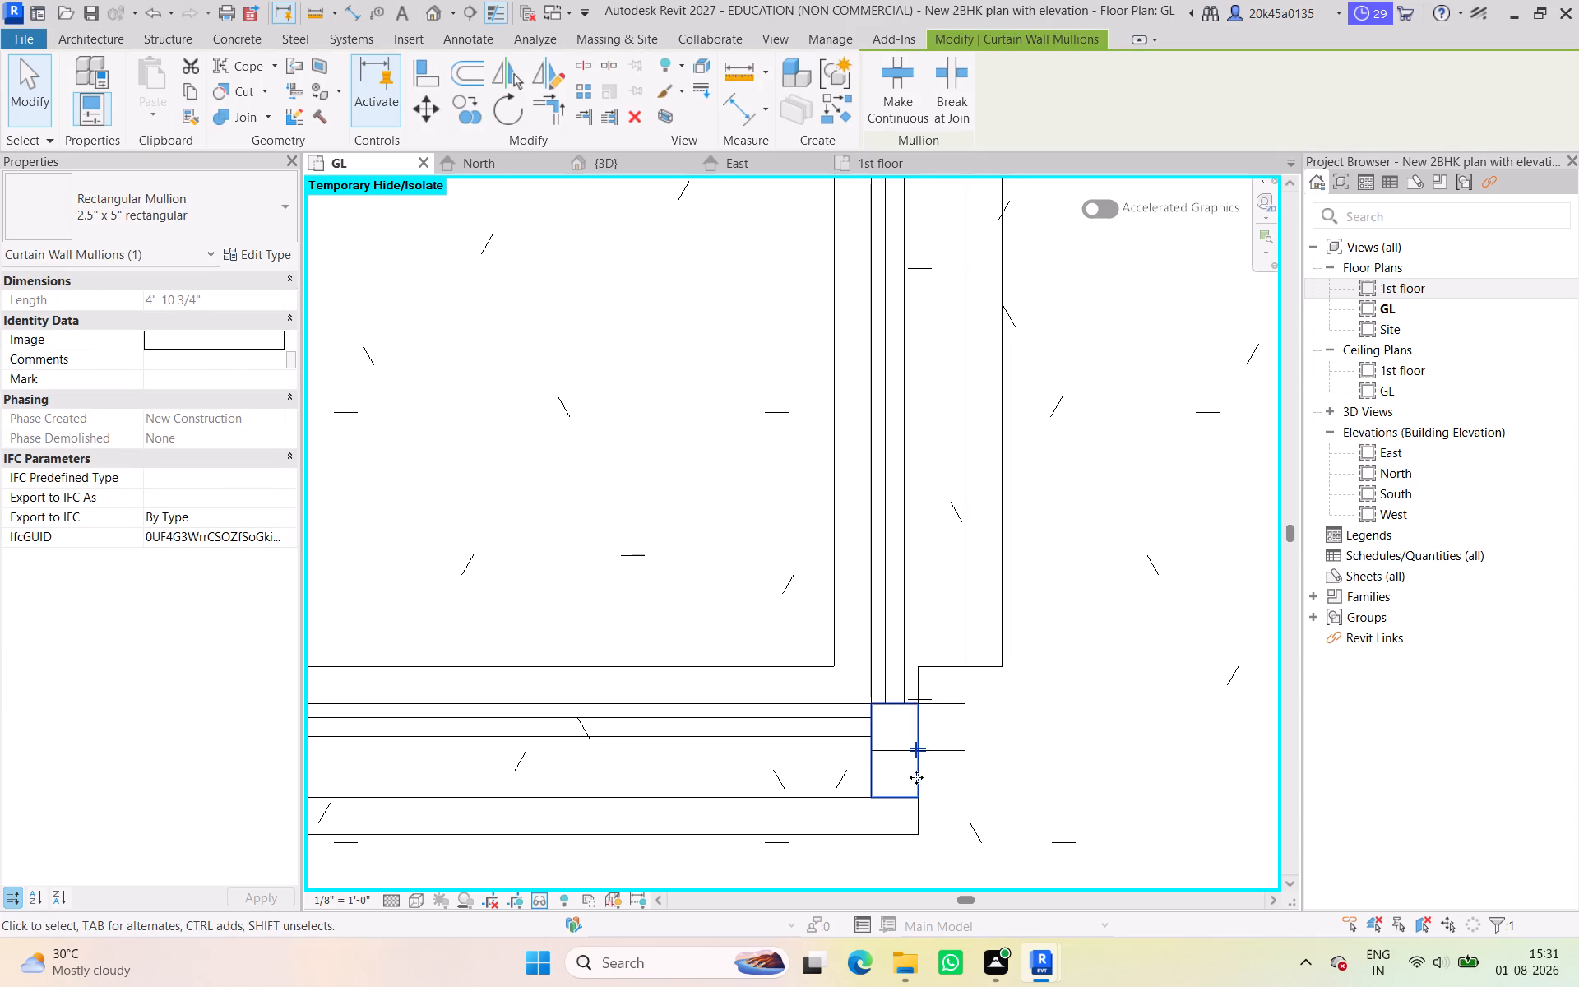
pyautogui.click(921, 776)
pyautogui.moveTo(919, 776); pyautogui.dragTo(934, 774)
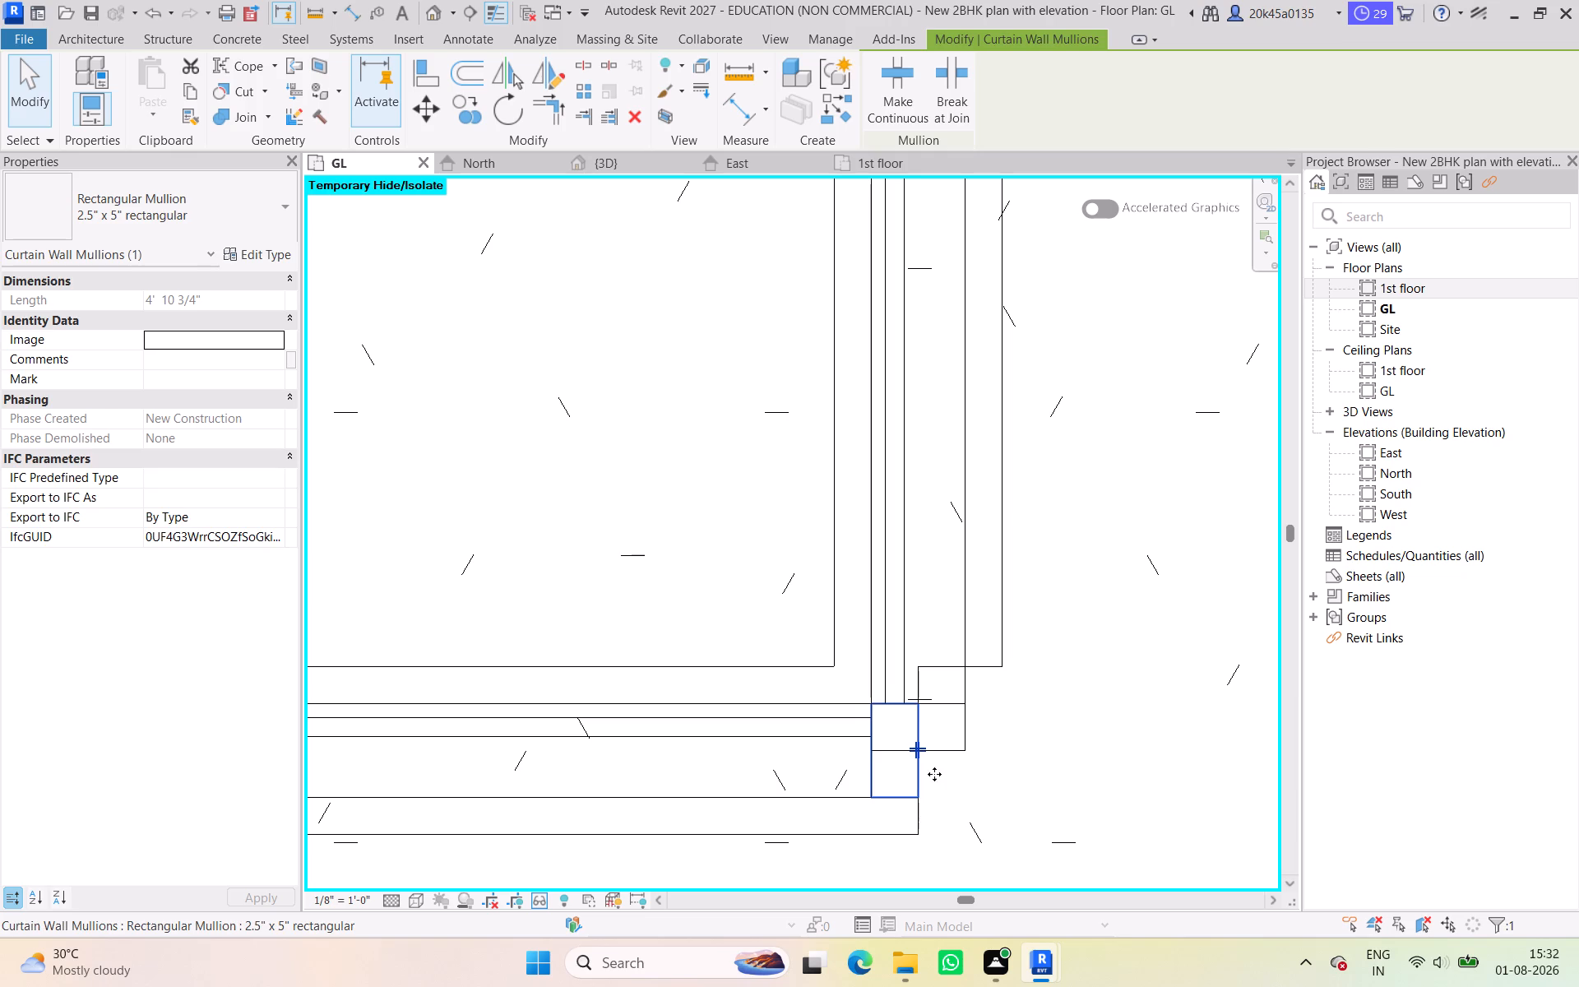
pyautogui.moveTo(934, 774); pyautogui.dragTo(968, 767)
# Extend both curtain walls at the southeast corner, the east one to 7'-8 1/2" long and the south one to 9'-2 1/2" long.
pyautogui.click(949, 752)
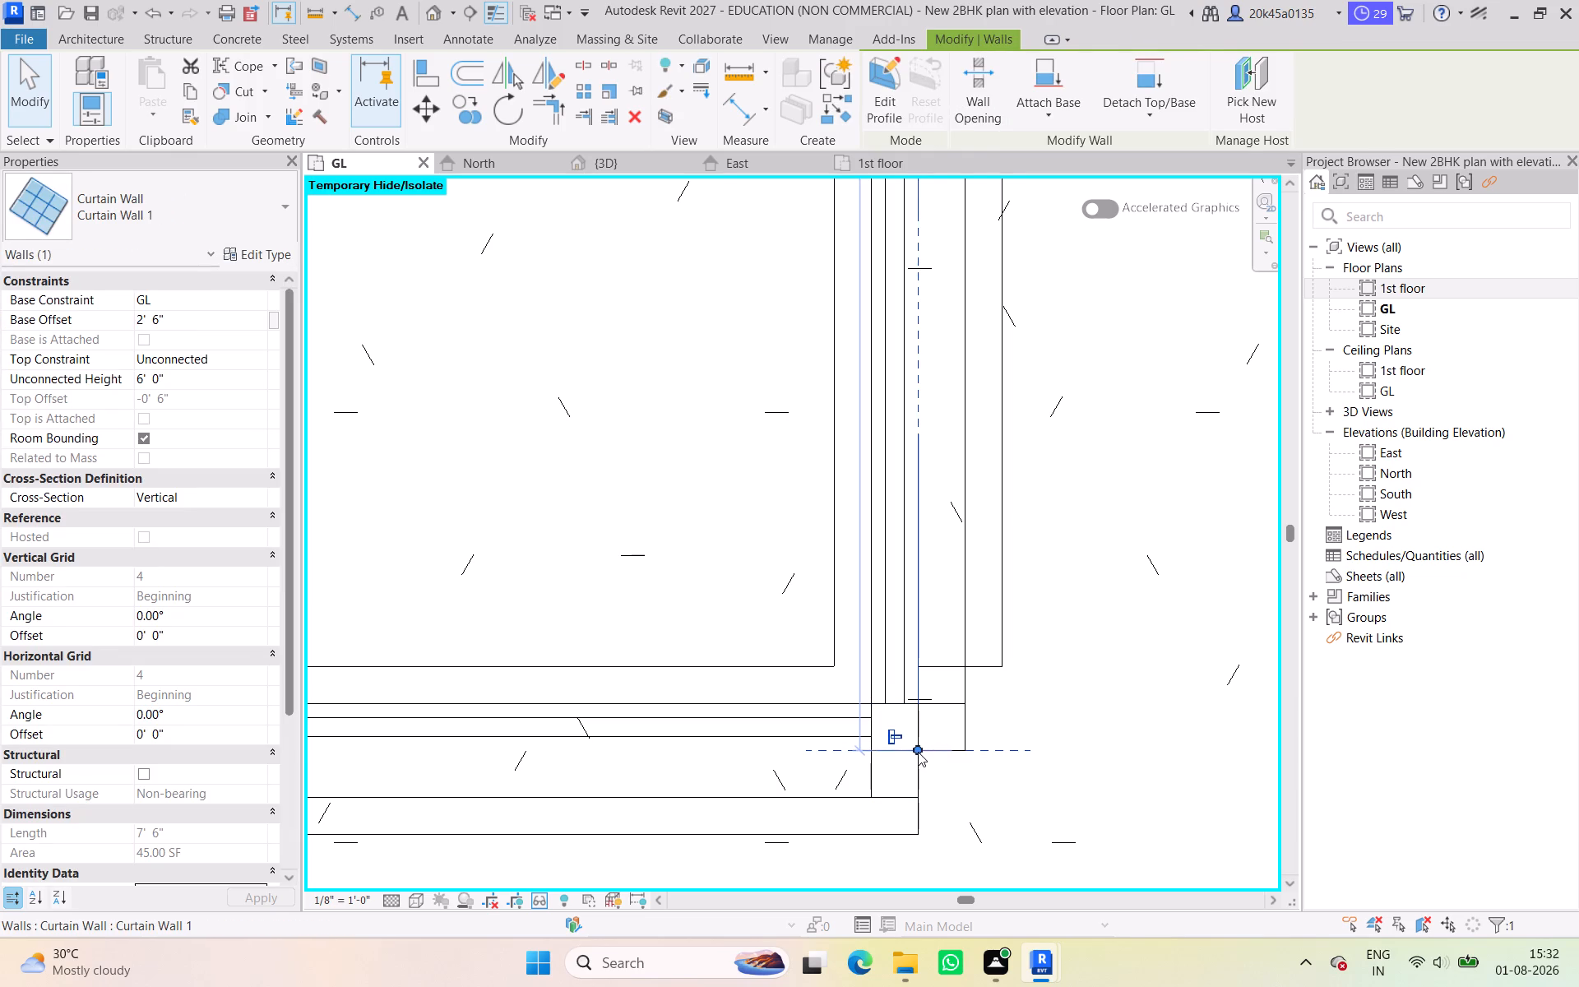
pyautogui.moveTo(918, 752); pyautogui.dragTo(919, 796)
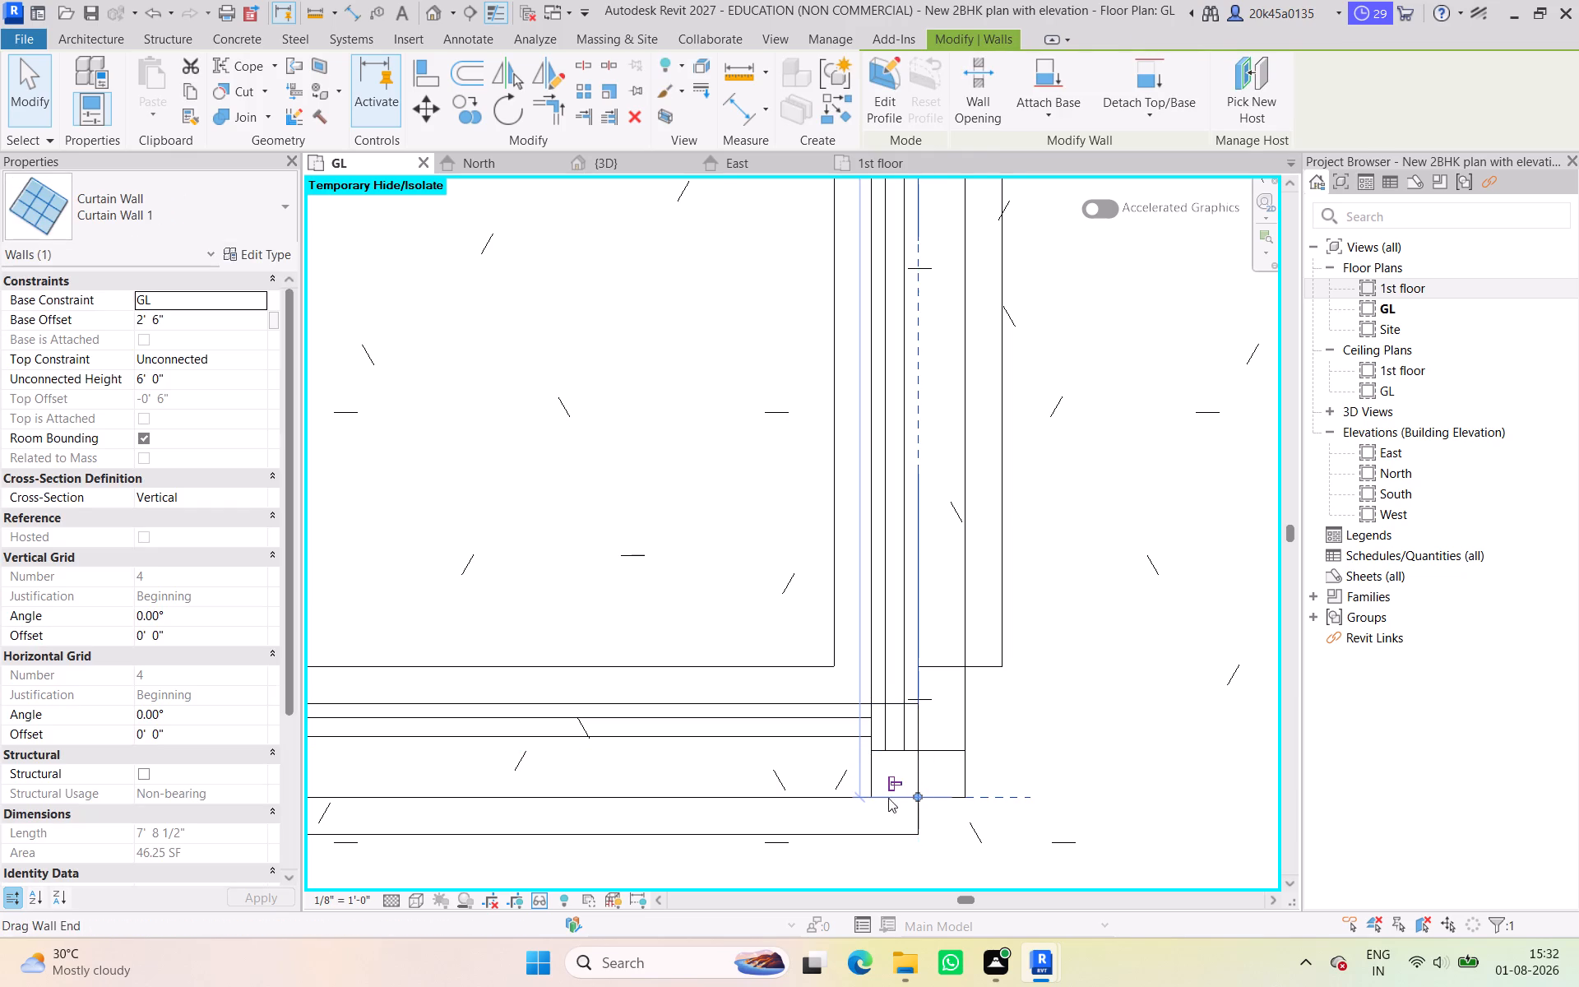
pyautogui.click(782, 732)
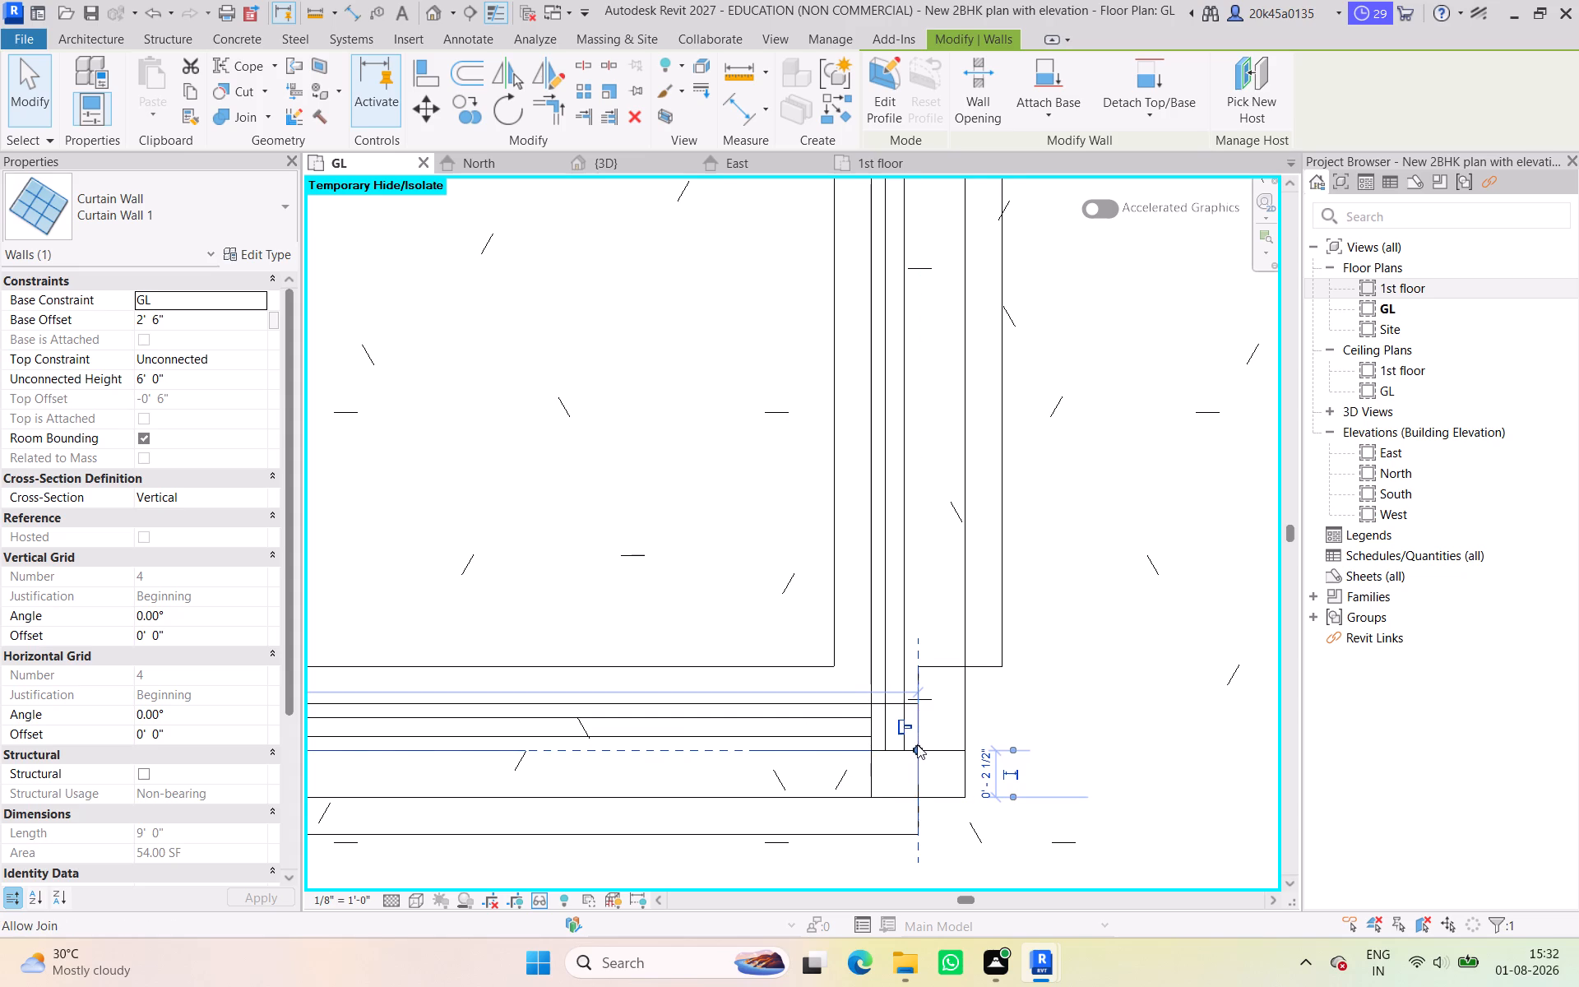
pyautogui.moveTo(919, 748); pyautogui.dragTo(964, 748)
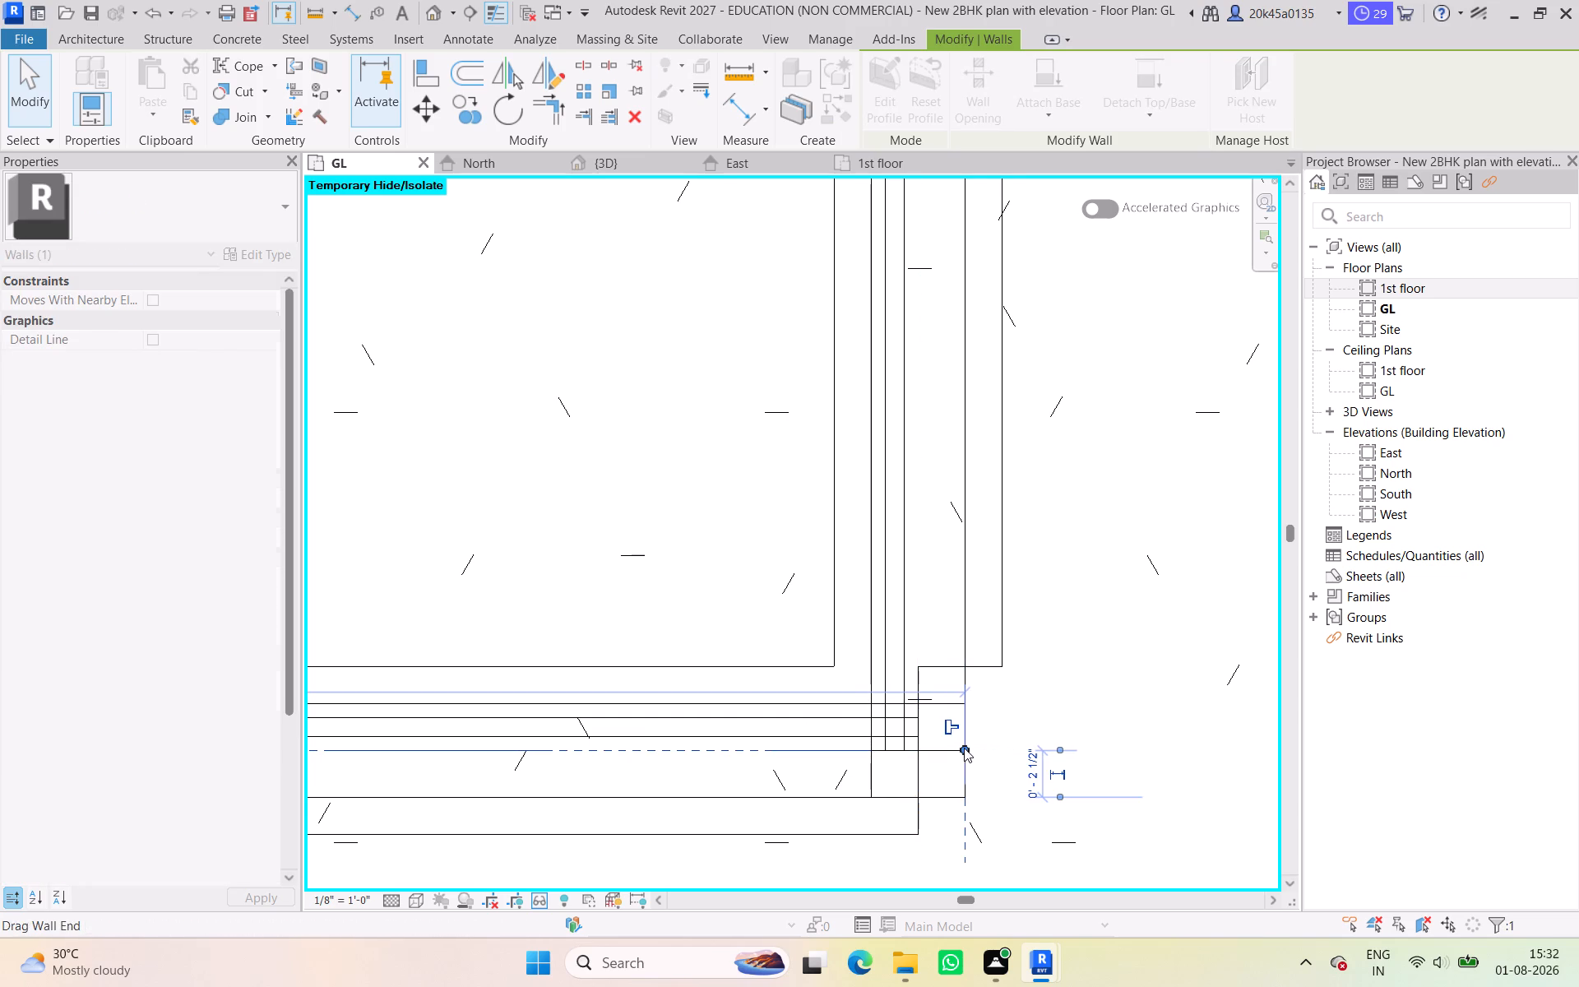
# Examine in the 3D view how the mullions of the two extended curtain walls meet at the corner.
pyautogui.click(590, 167)
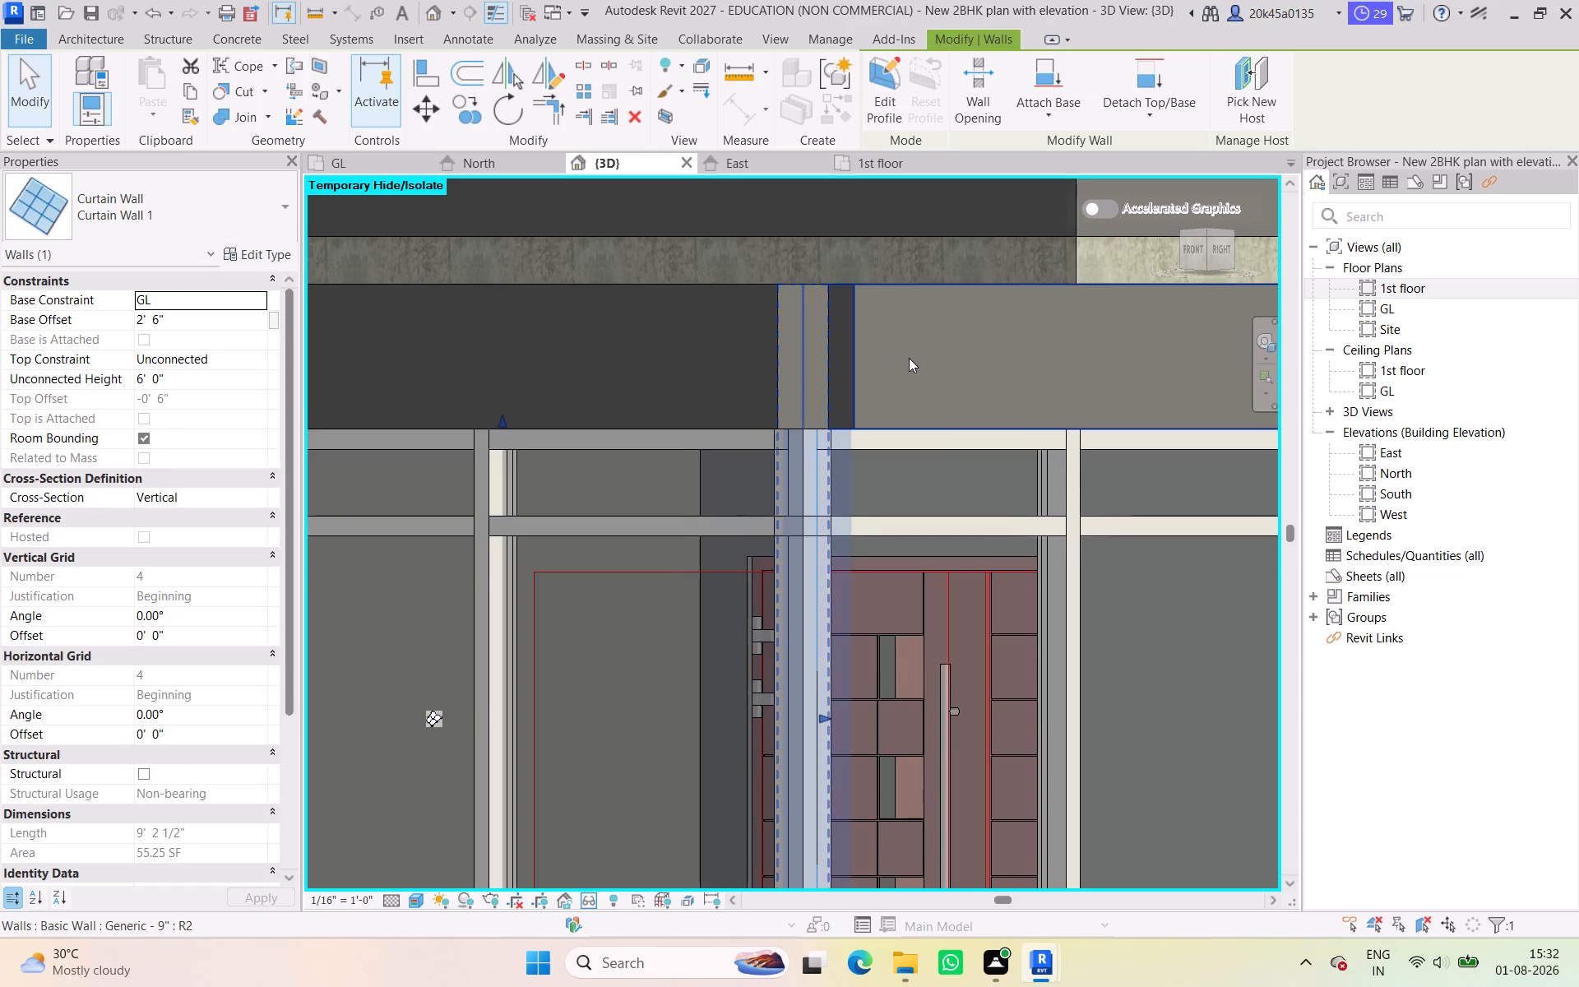
pyautogui.click(909, 358)
pyautogui.scroll(-6, 771, 709)
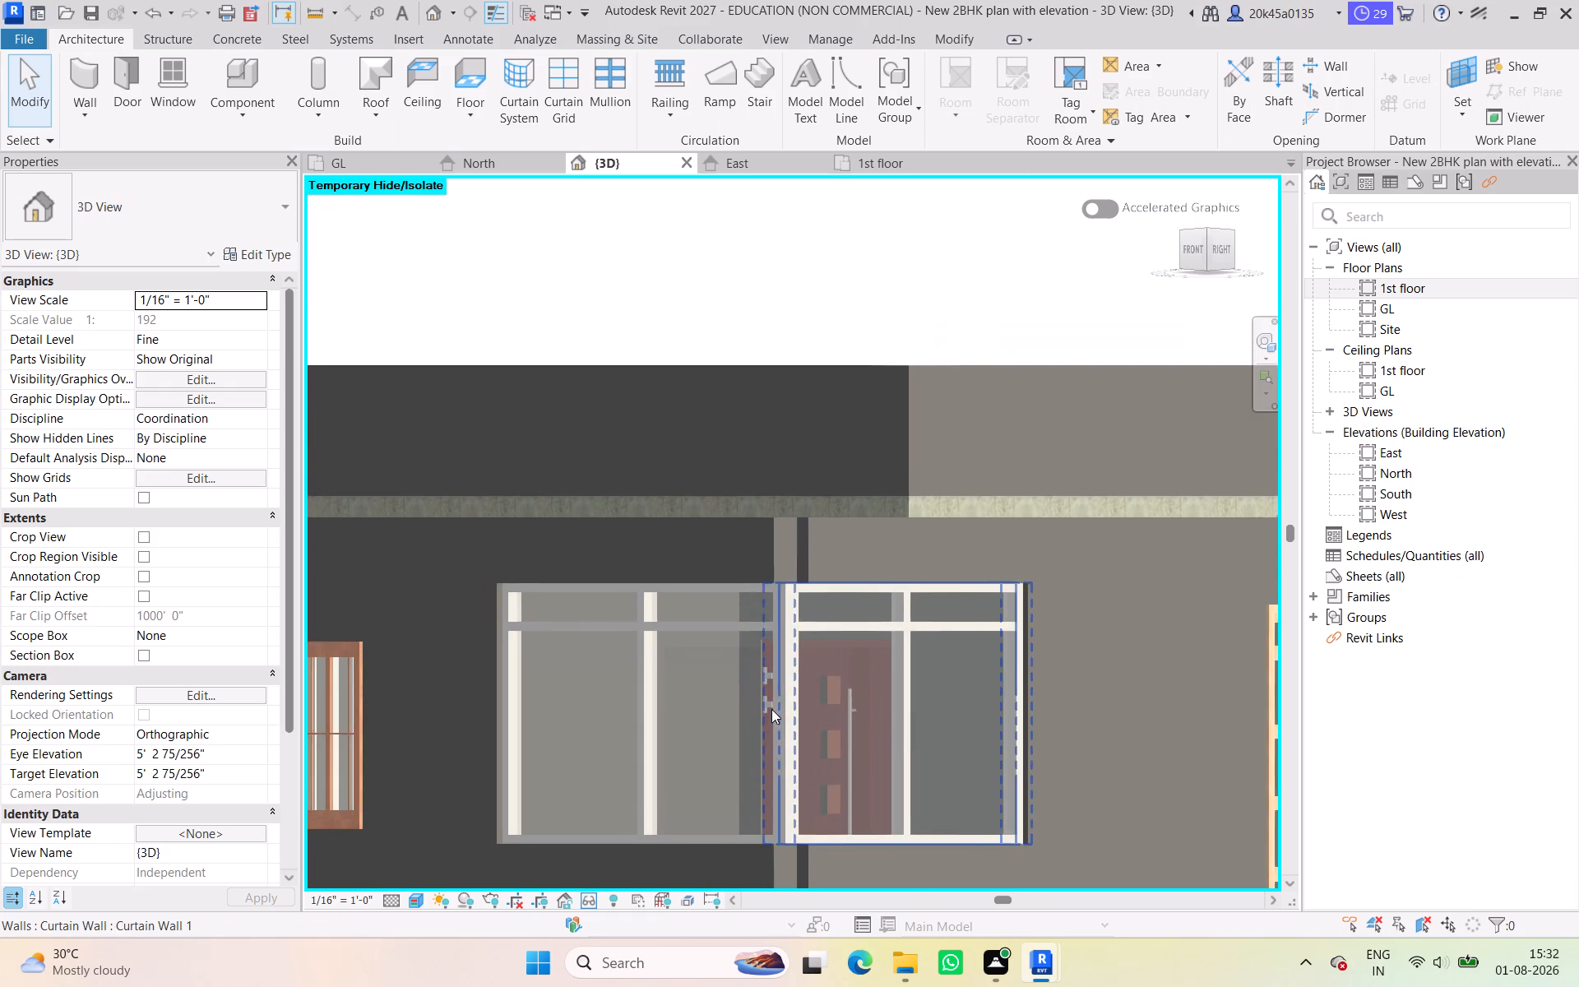
pyautogui.scroll(7, 771, 709)
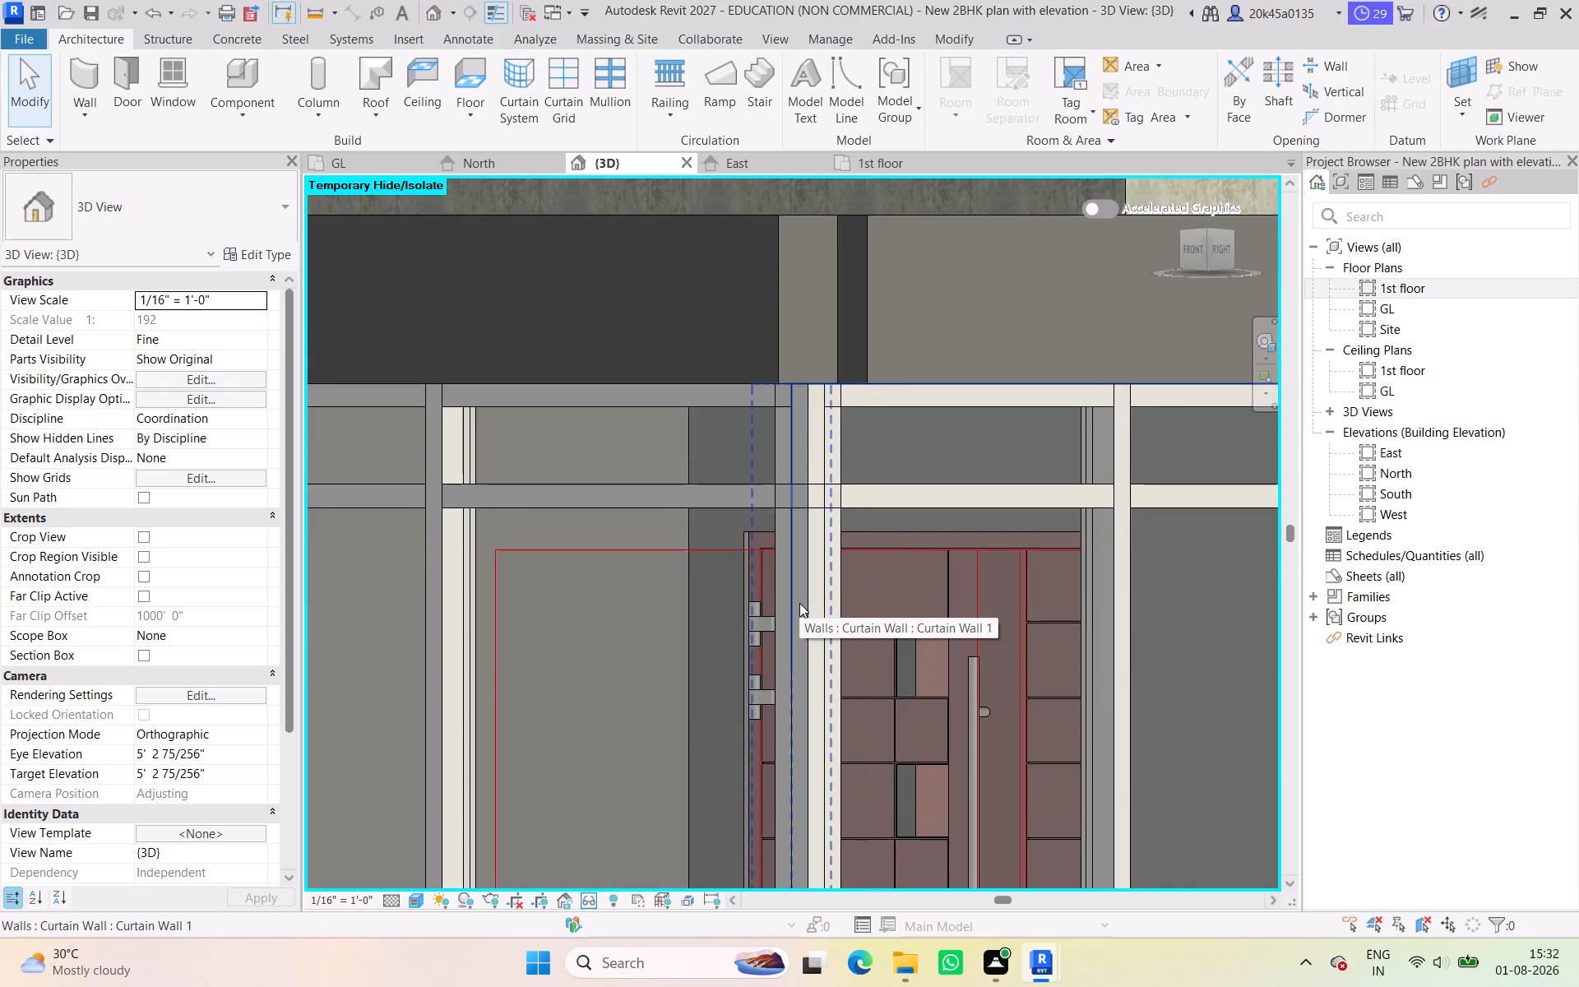
pyautogui.scroll(-9, 799, 603)
pyautogui.click(1044, 568)
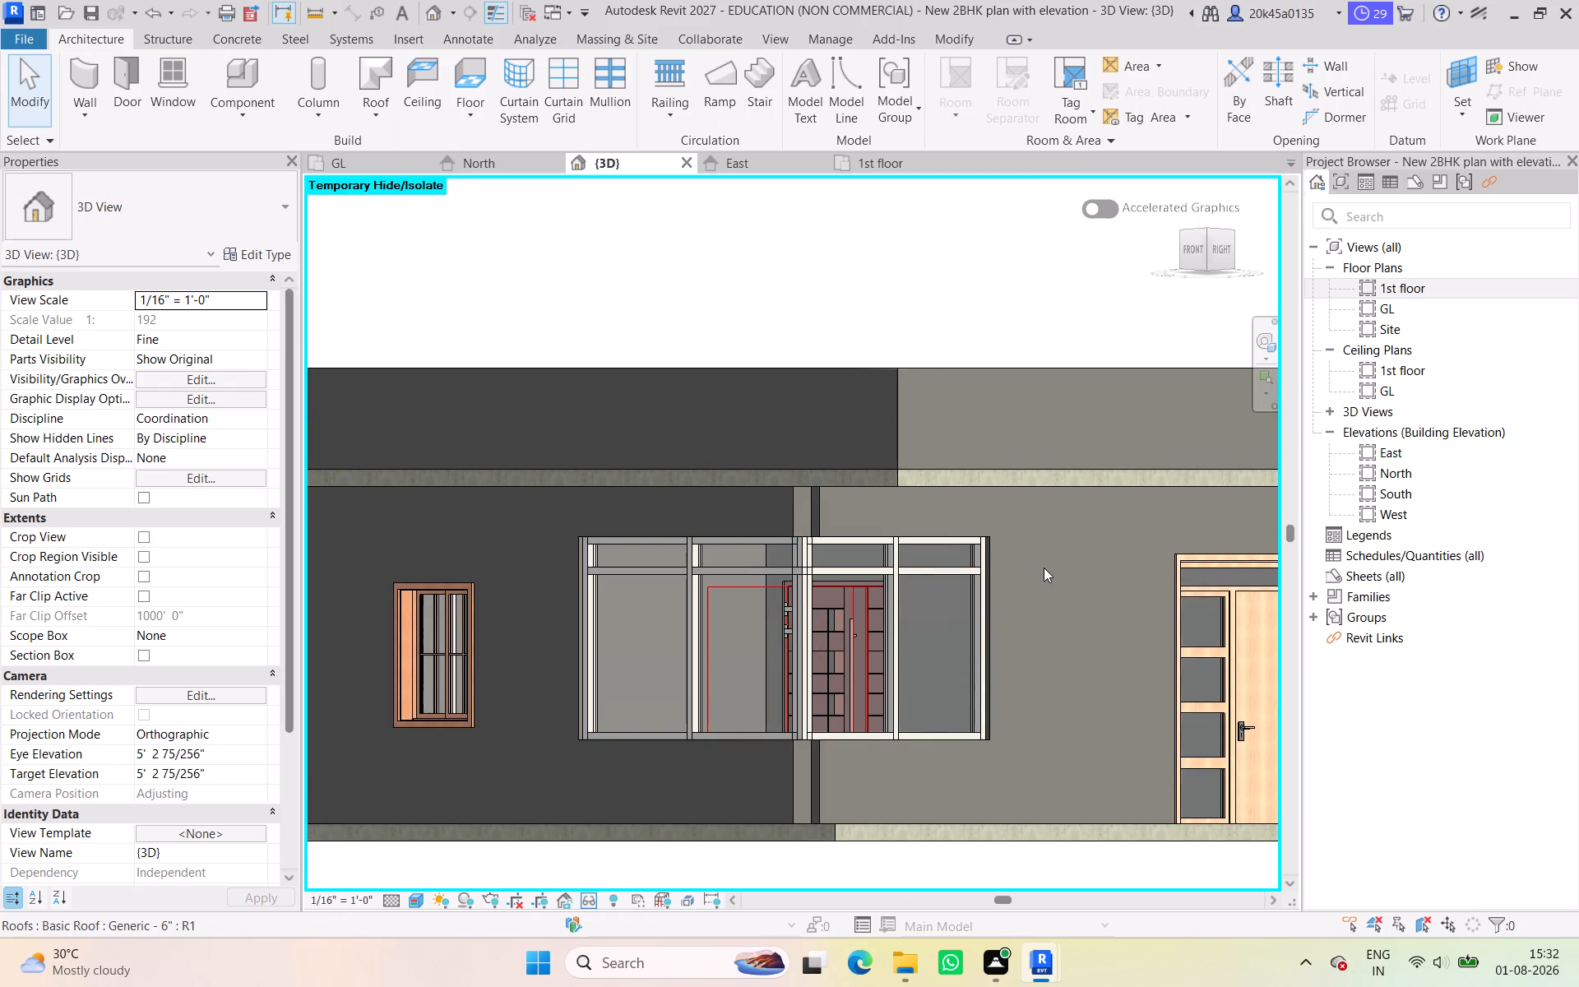
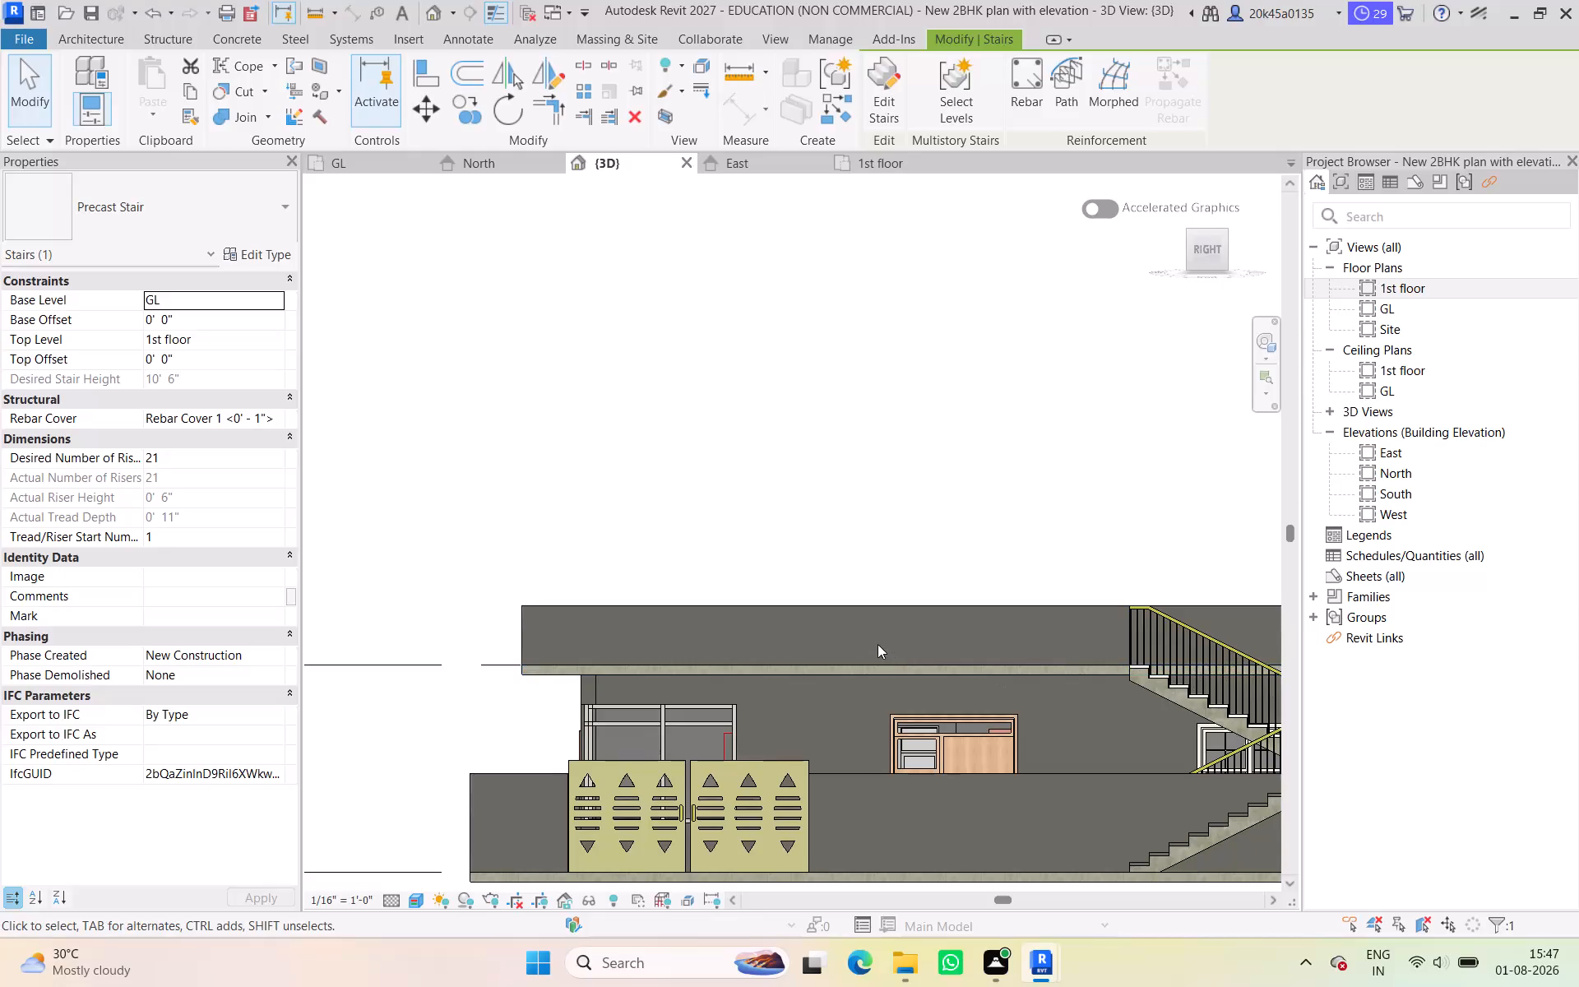
# Examine the house in 3D from the front-right corner and straight on from its right side, including gate, window, parapet and external stair.
pyautogui.scroll(-2, 887, 627)
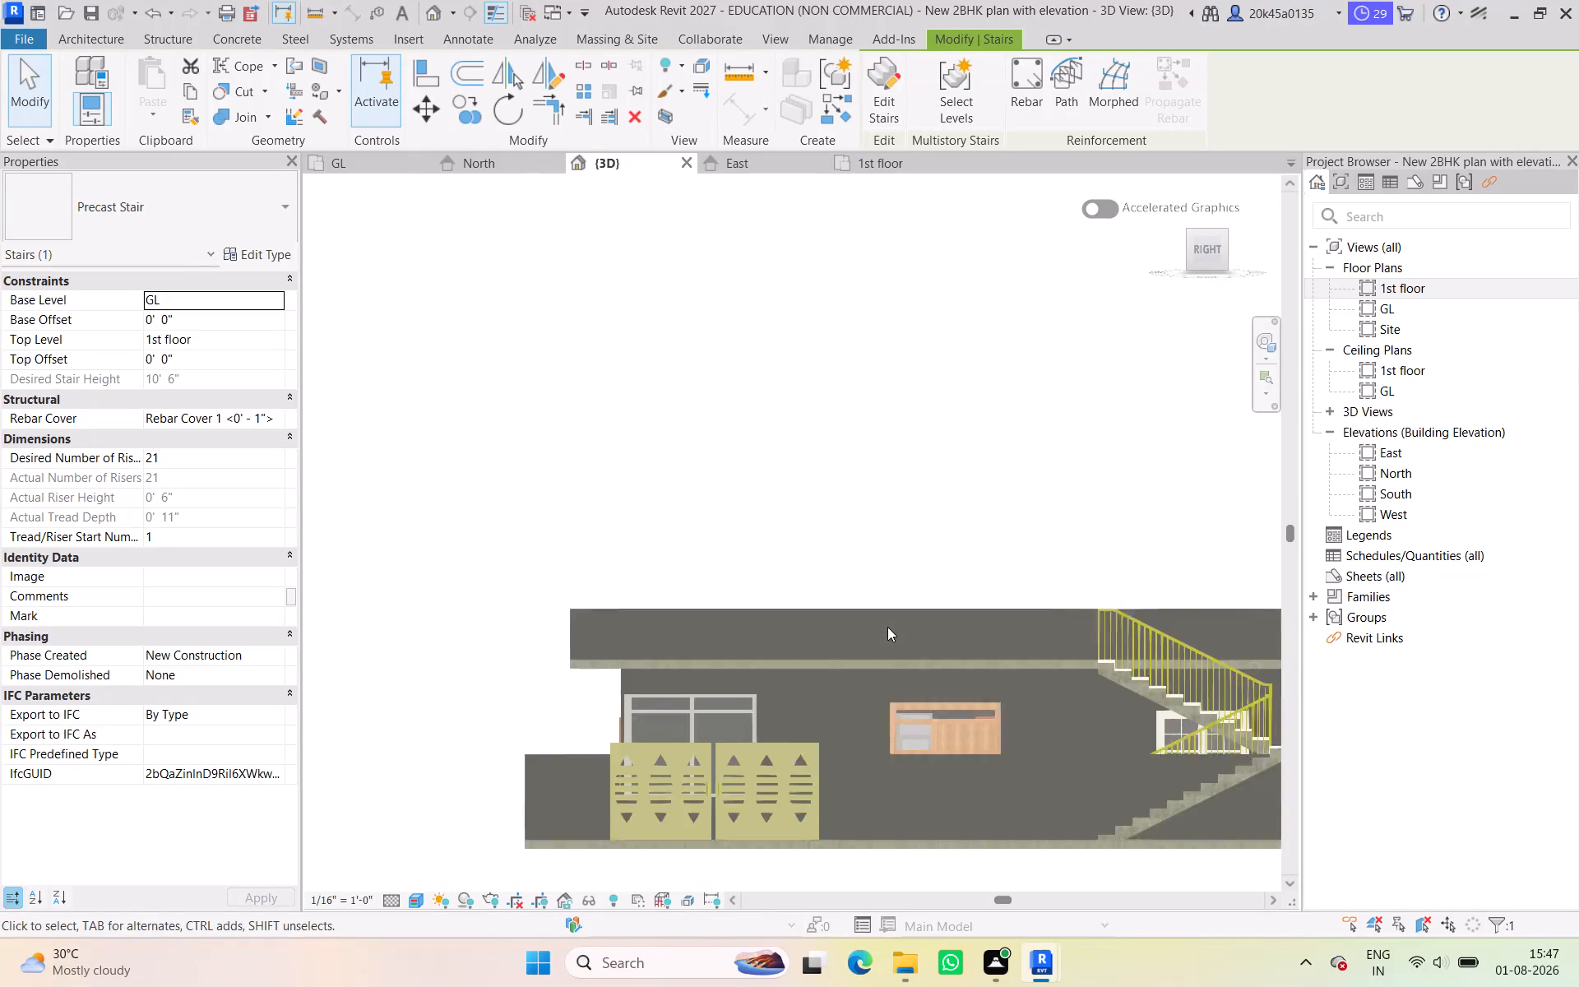
pyautogui.moveTo(887, 627); pyautogui.dragTo(780, 599, button='middle')
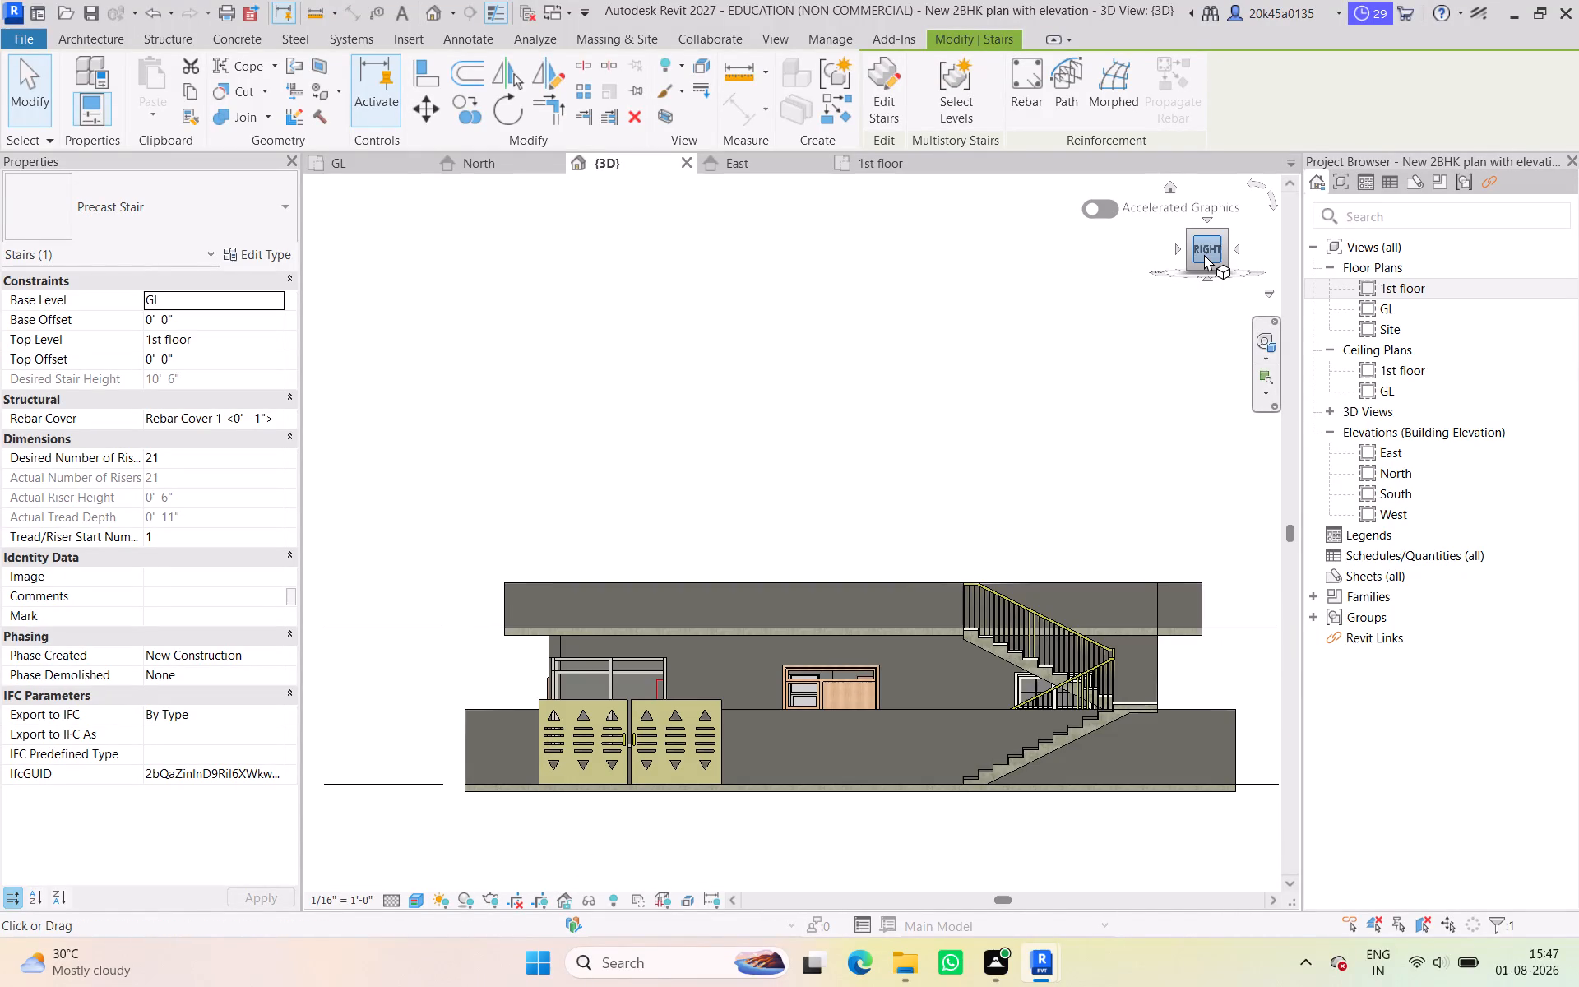
pyautogui.moveTo(1204, 254); pyautogui.dragTo(341, 271)
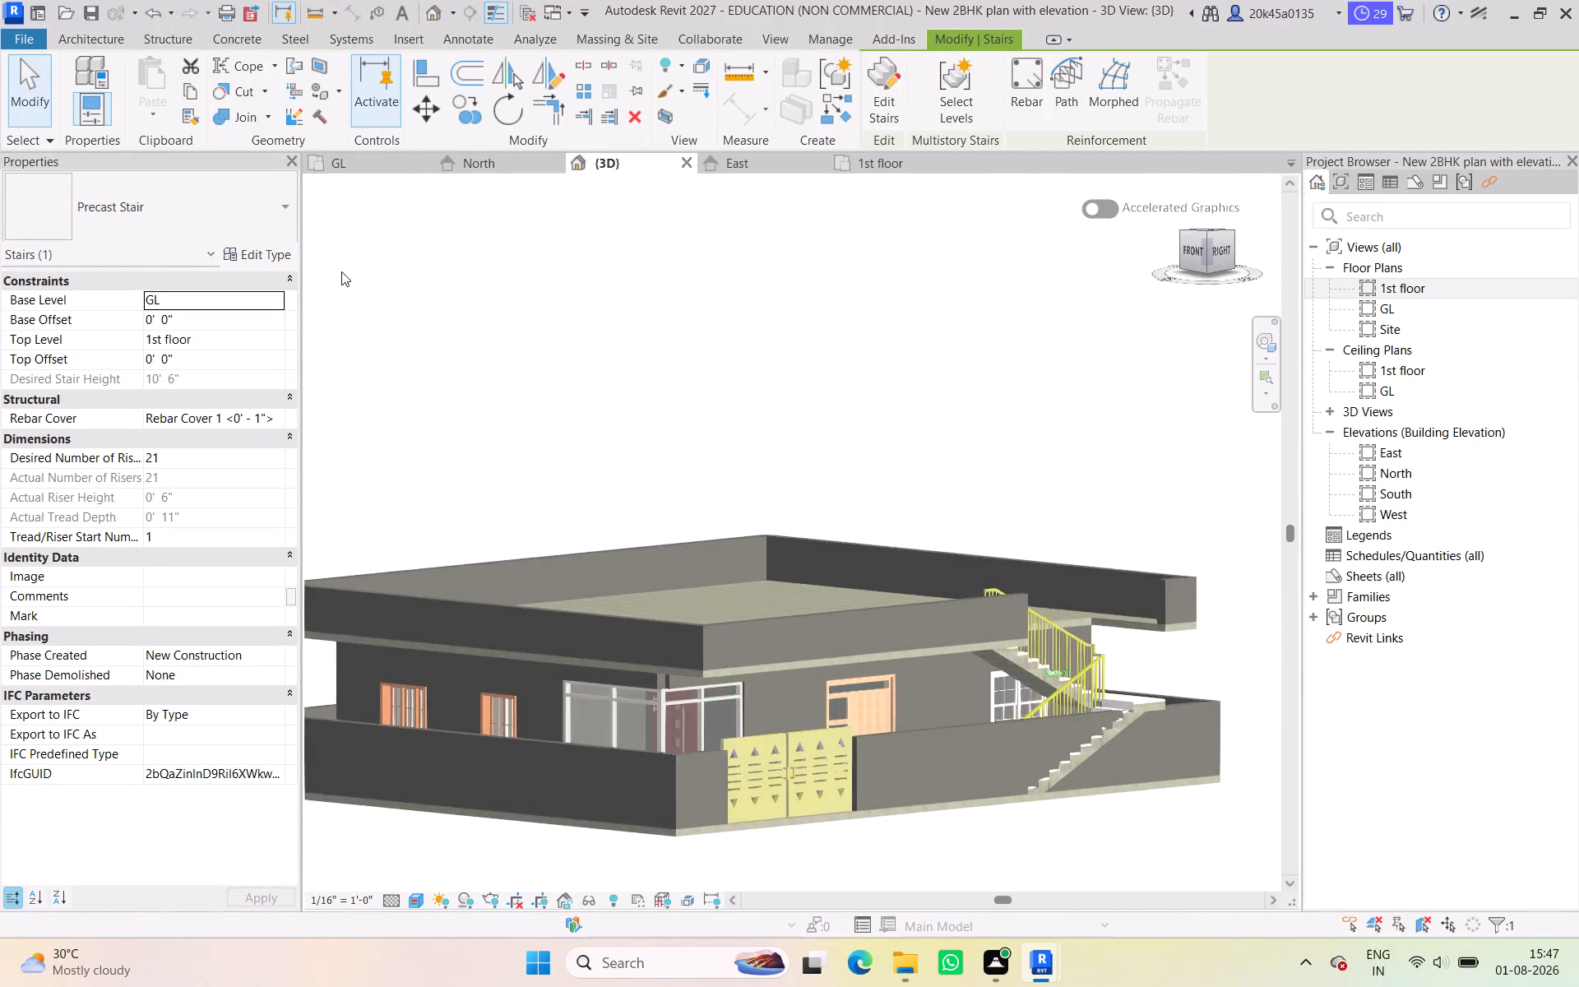
pyautogui.moveTo(341, 271); pyautogui.dragTo(1257, 326)
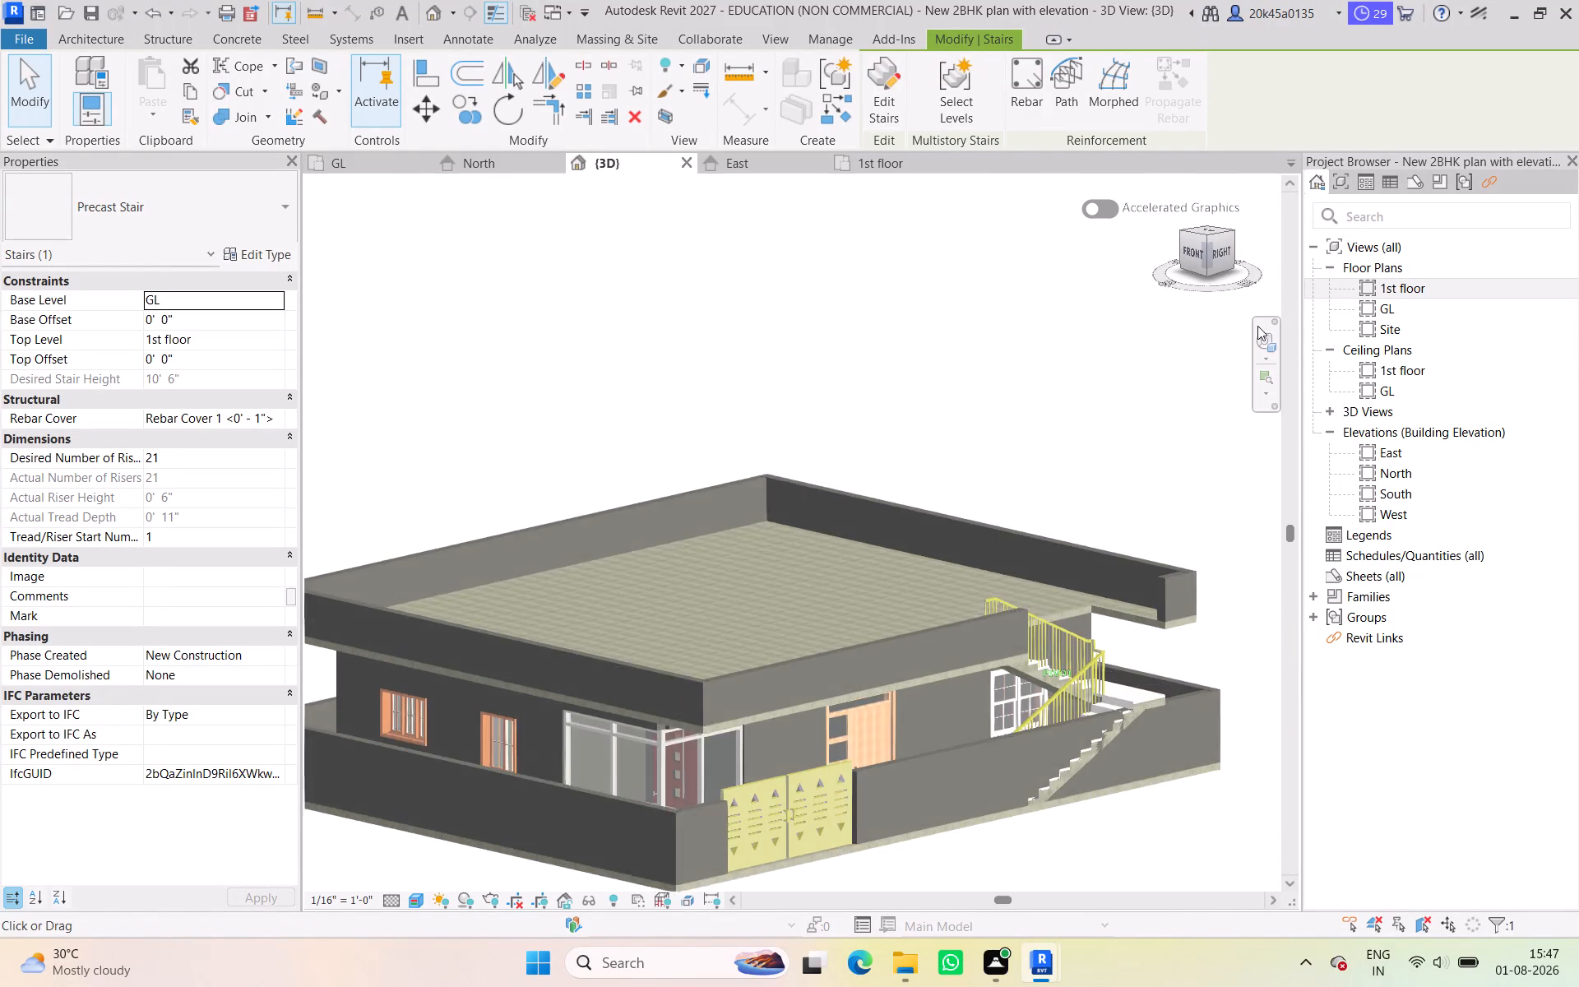
pyautogui.moveTo(1257, 326); pyautogui.dragTo(1228, 322)
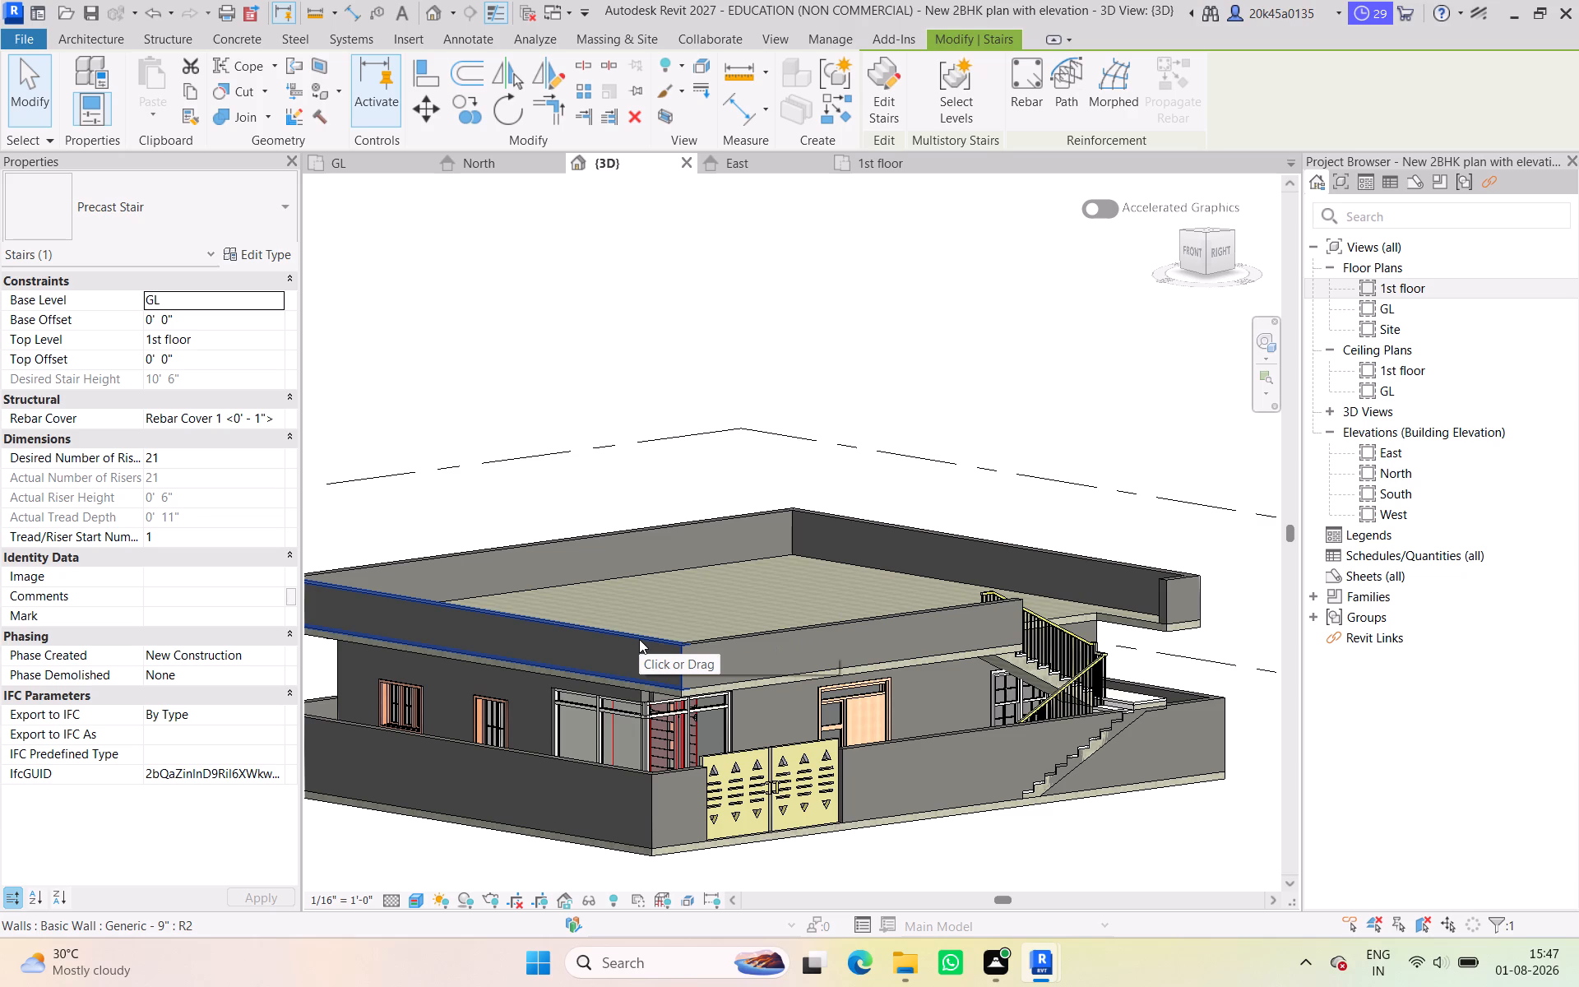
pyautogui.click(680, 354)
pyautogui.click(1217, 252)
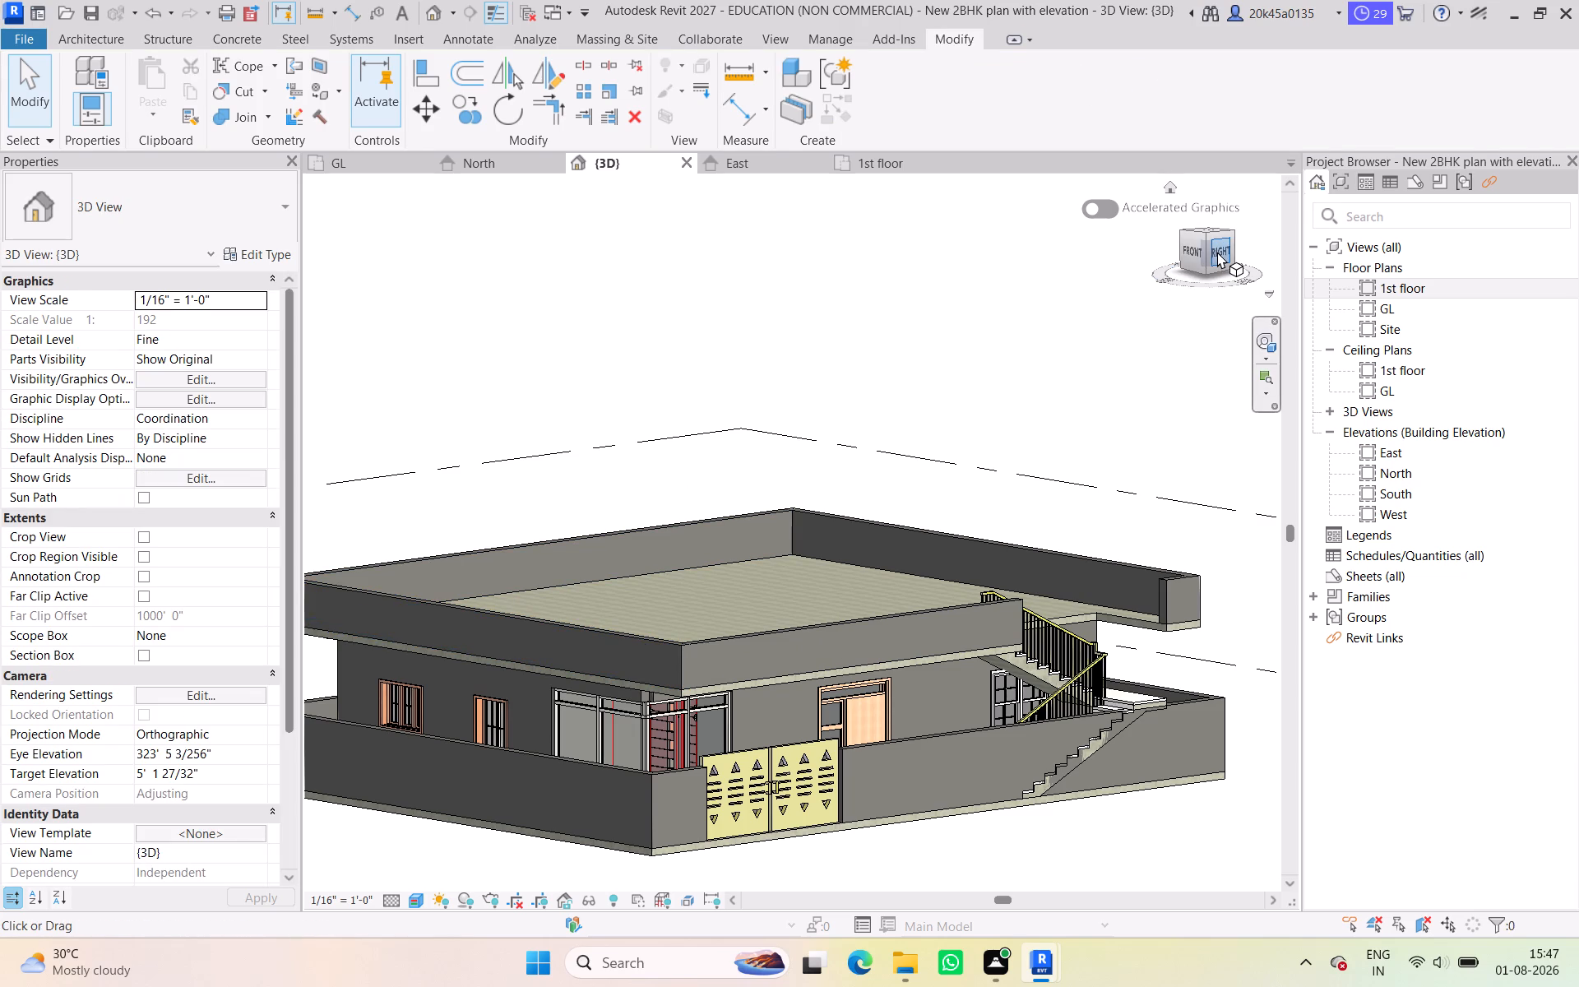
pyautogui.scroll(4, 788, 600)
pyautogui.moveTo(786, 599); pyautogui.dragTo(784, 674, button='middle')
pyautogui.scroll(3, 828, 595)
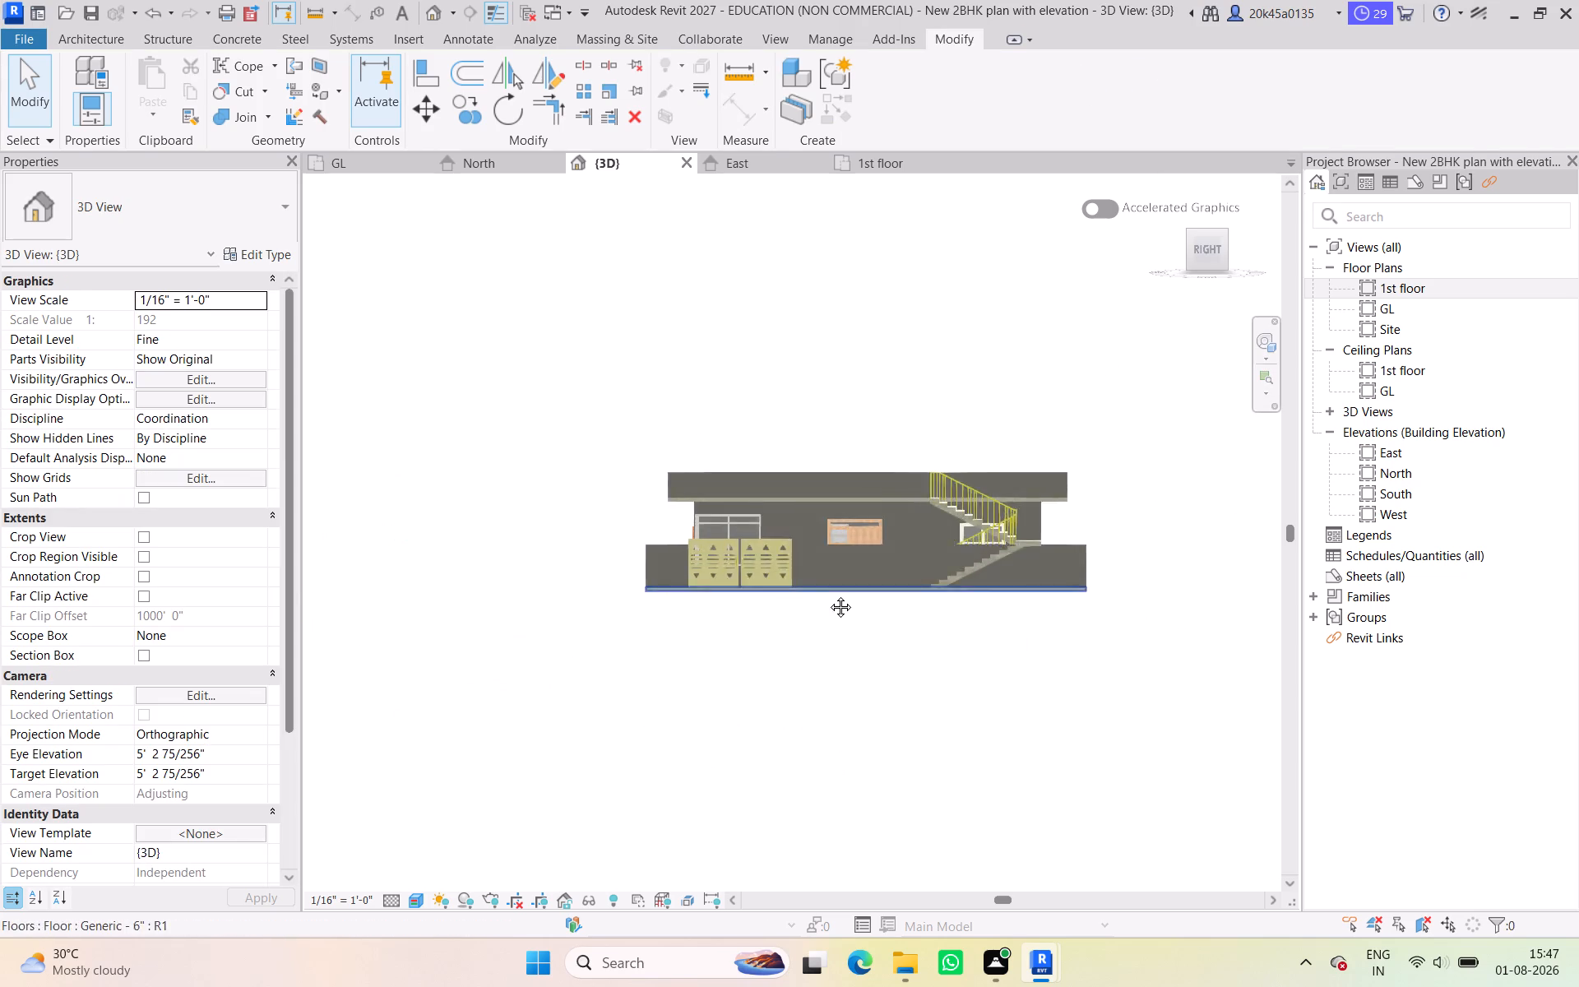
pyautogui.moveTo(828, 595); pyautogui.dragTo(760, 748, button='middle')
pyautogui.scroll(2, 824, 620)
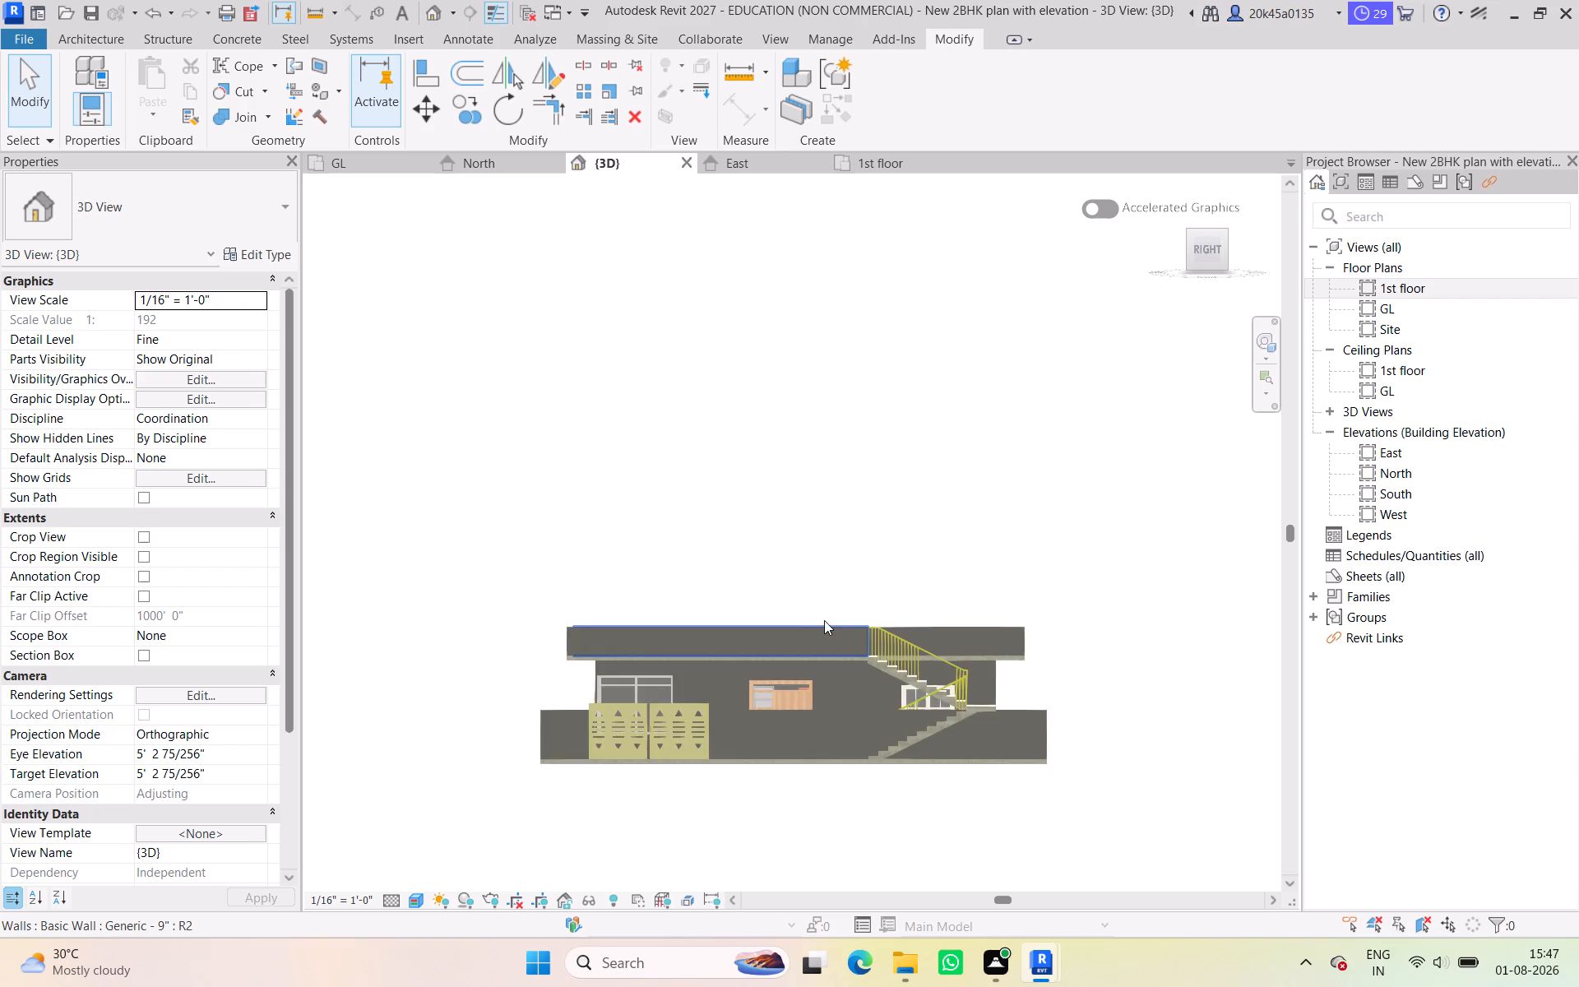
pyautogui.scroll(1, 824, 620)
pyautogui.moveTo(824, 620); pyautogui.dragTo(820, 653, button='middle')
pyautogui.click(828, 550)
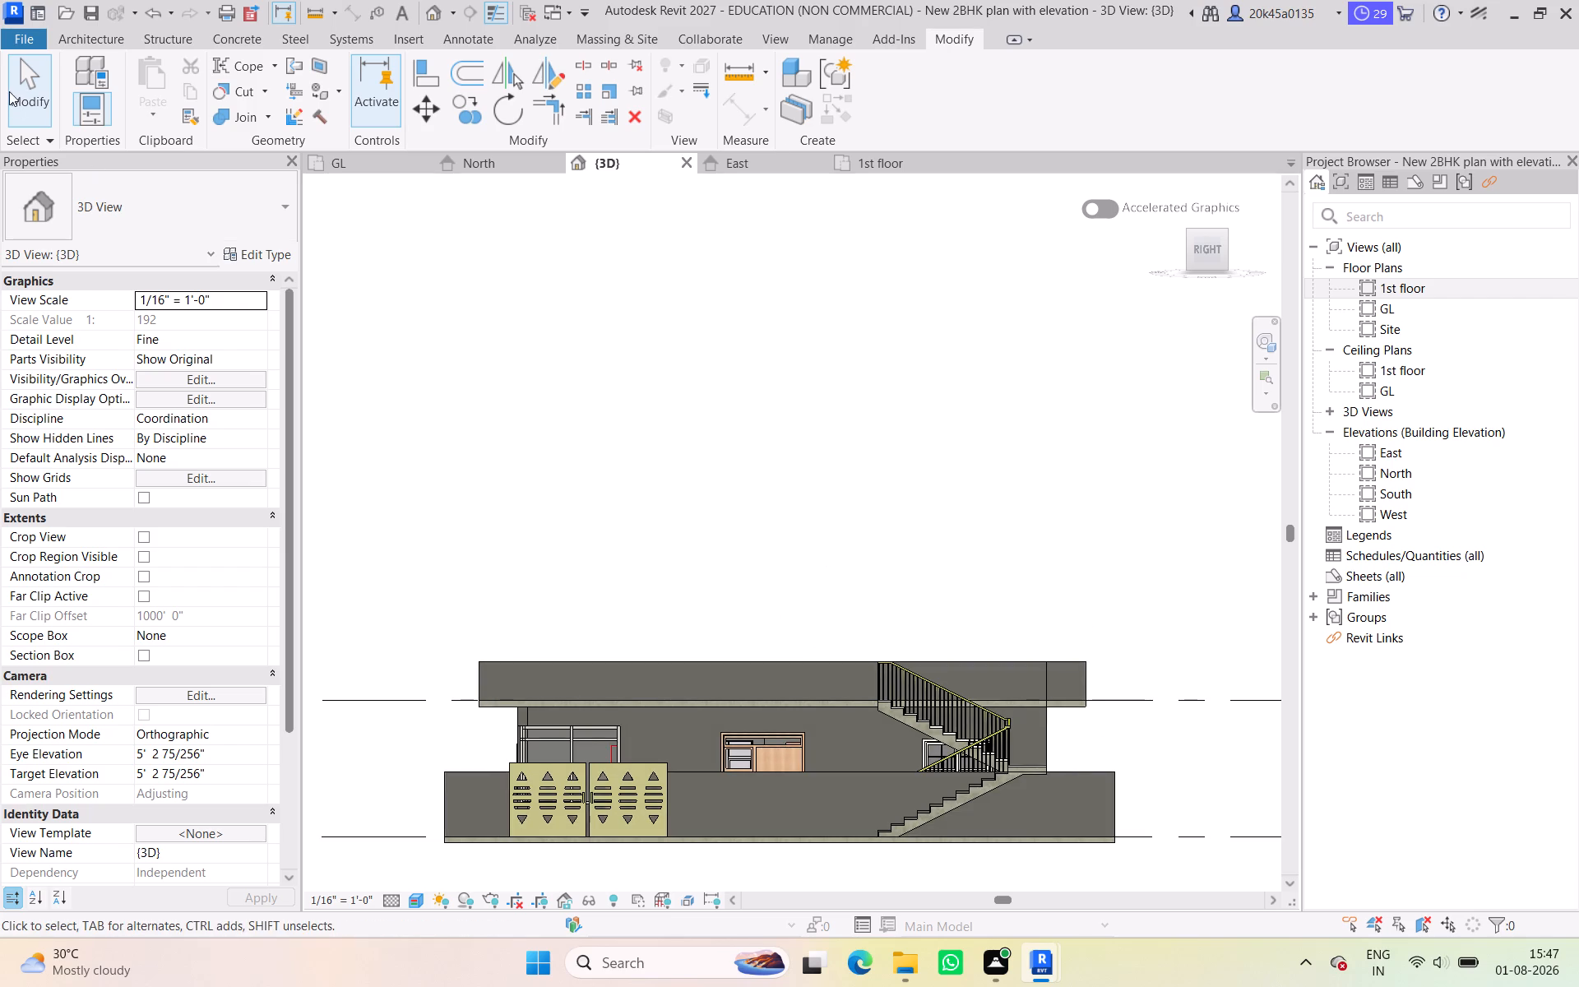
pyautogui.click(9, 91)
pyautogui.tripleClick(16, 90)
pyautogui.doubleClick(21, 92)
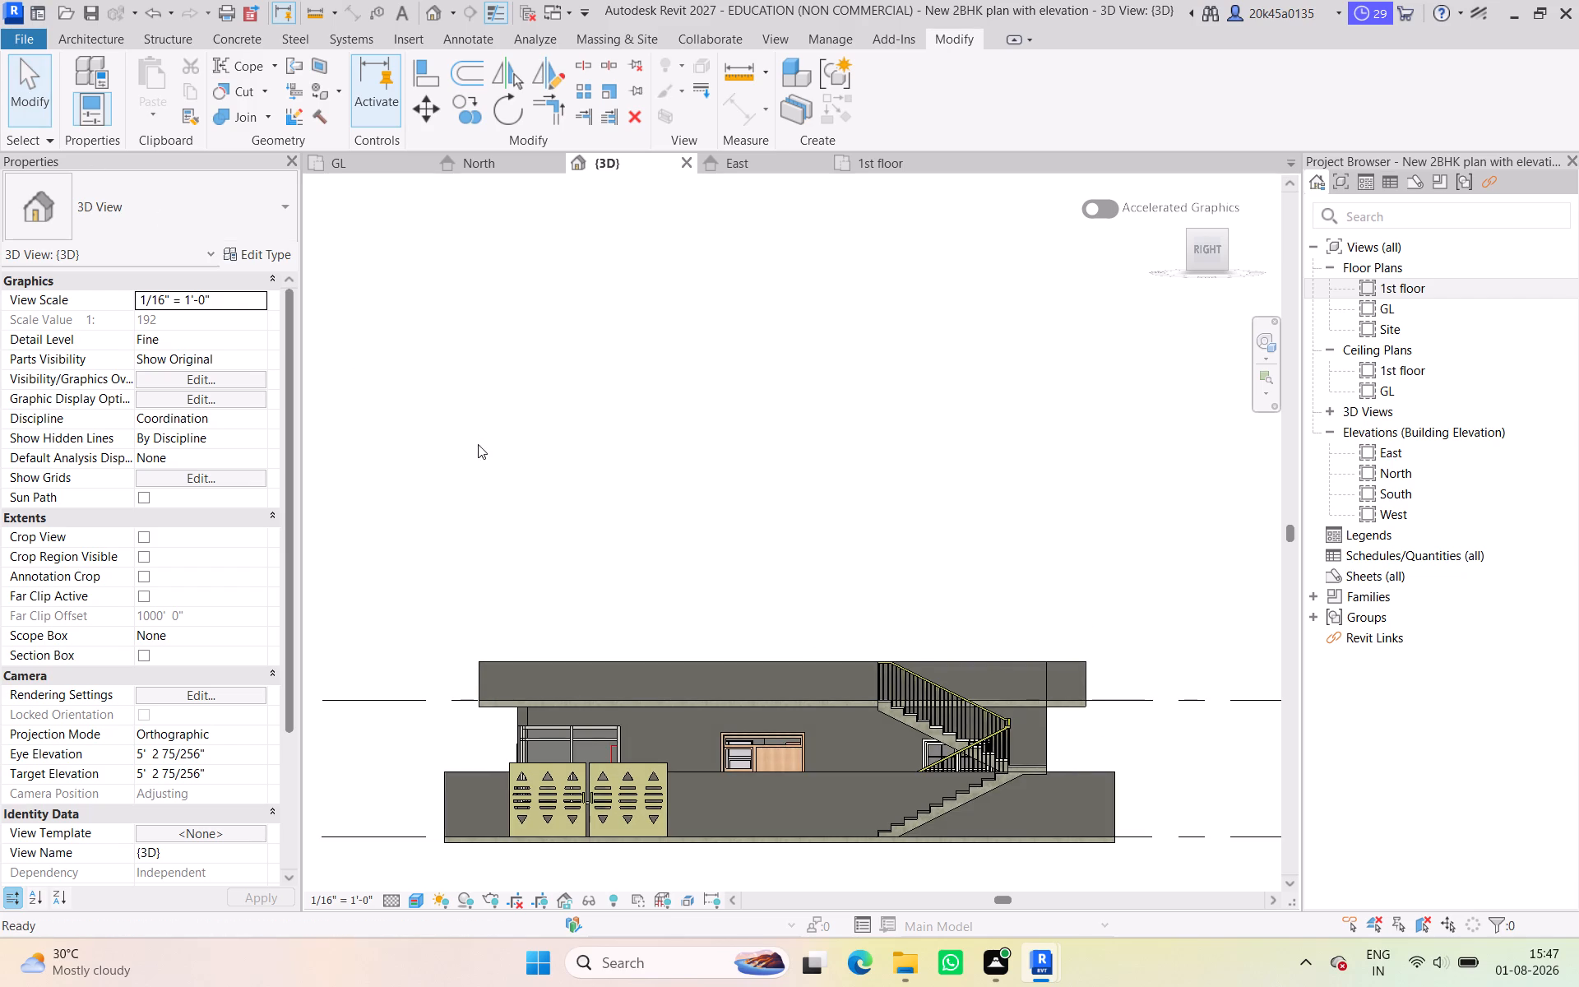
pyautogui.scroll(-1, 479, 446)
pyautogui.moveTo(479, 446); pyautogui.dragTo(451, 383, button='middle')
pyautogui.scroll(4, 611, 684)
pyautogui.moveTo(611, 681); pyautogui.dragTo(620, 714, button='middle')
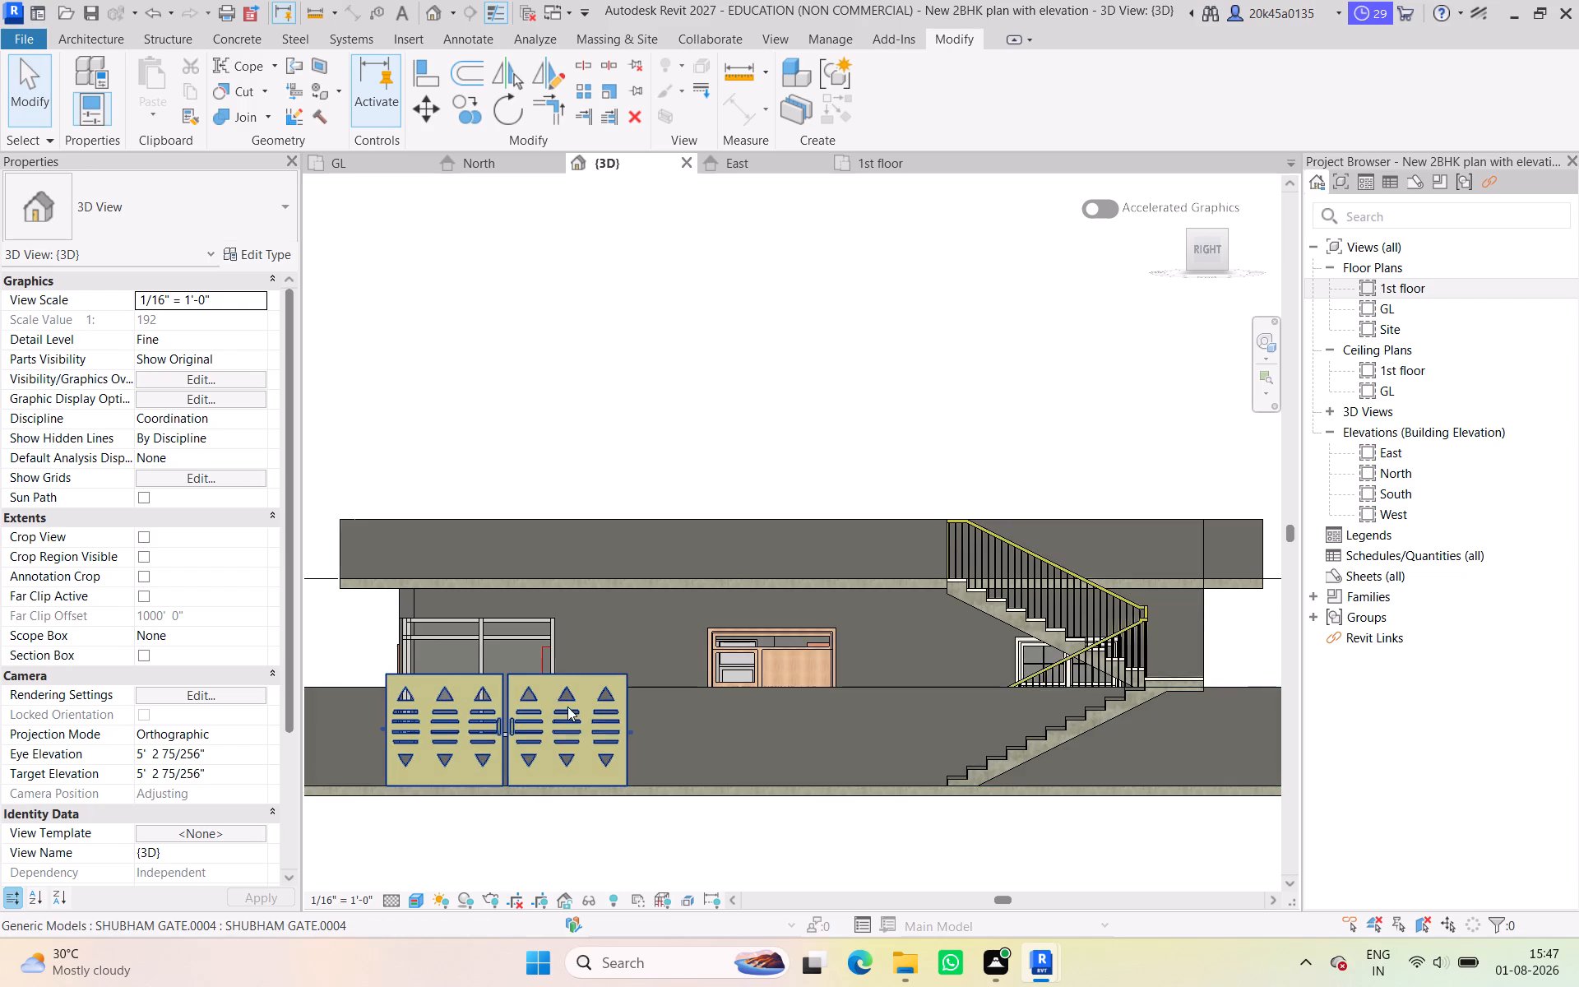
pyautogui.scroll(4, 552, 701)
pyautogui.moveTo(553, 701); pyautogui.dragTo(418, 675, button='middle')
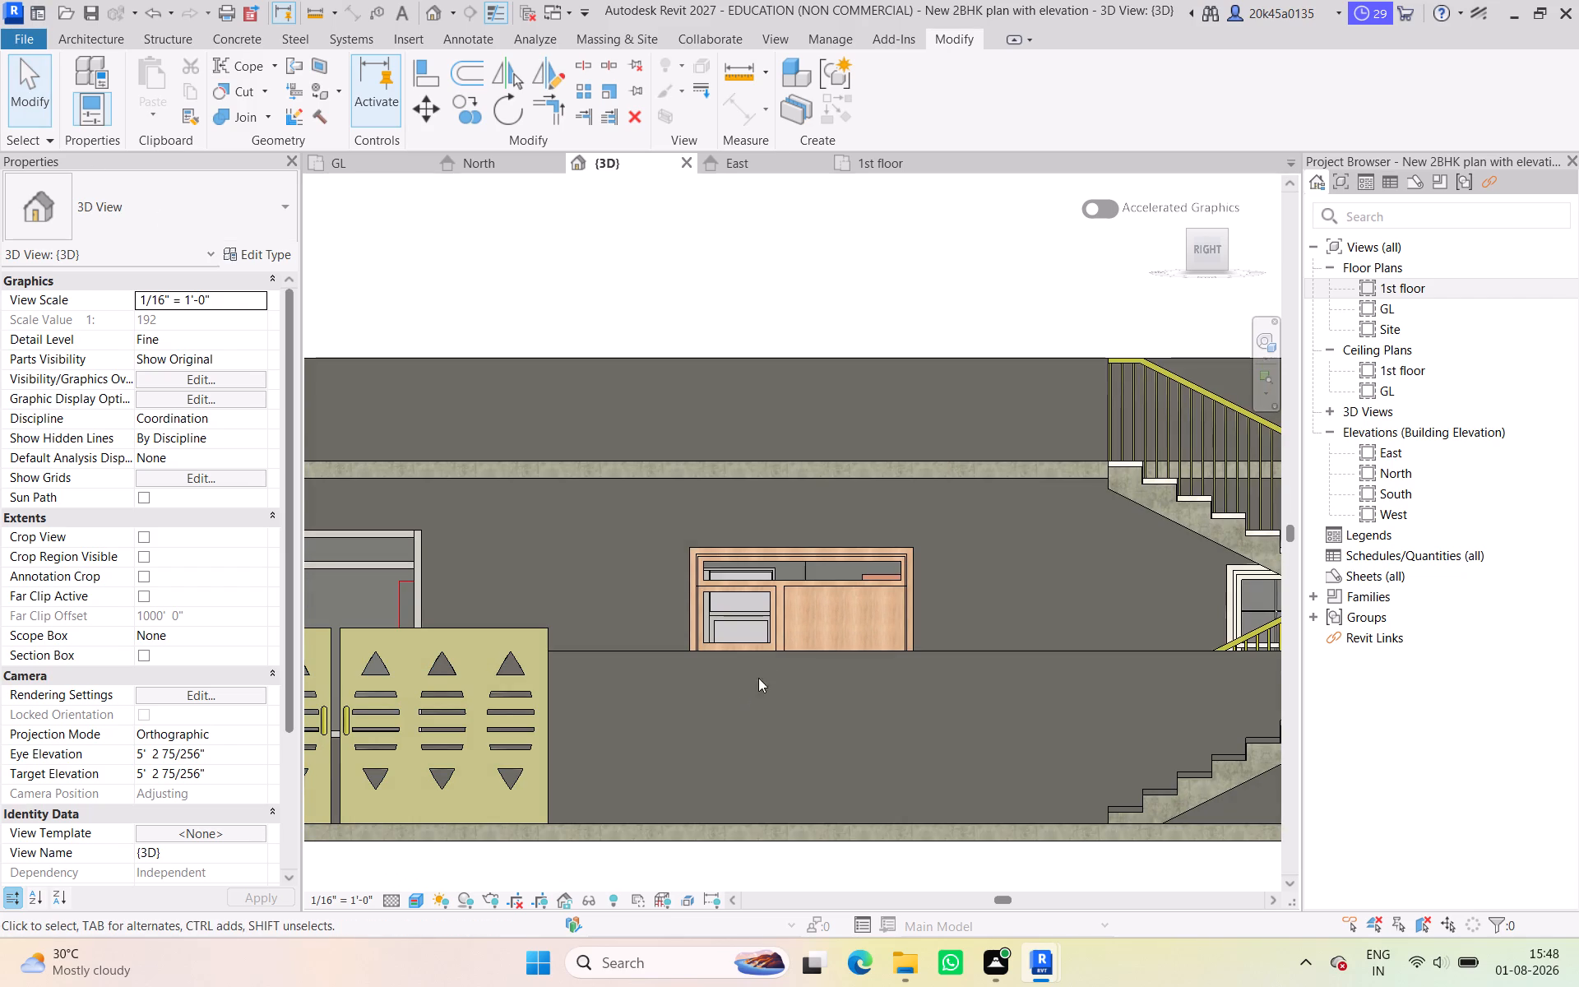
pyautogui.scroll(-5, 777, 651)
pyautogui.moveTo(776, 653); pyautogui.dragTo(697, 616, button='middle')
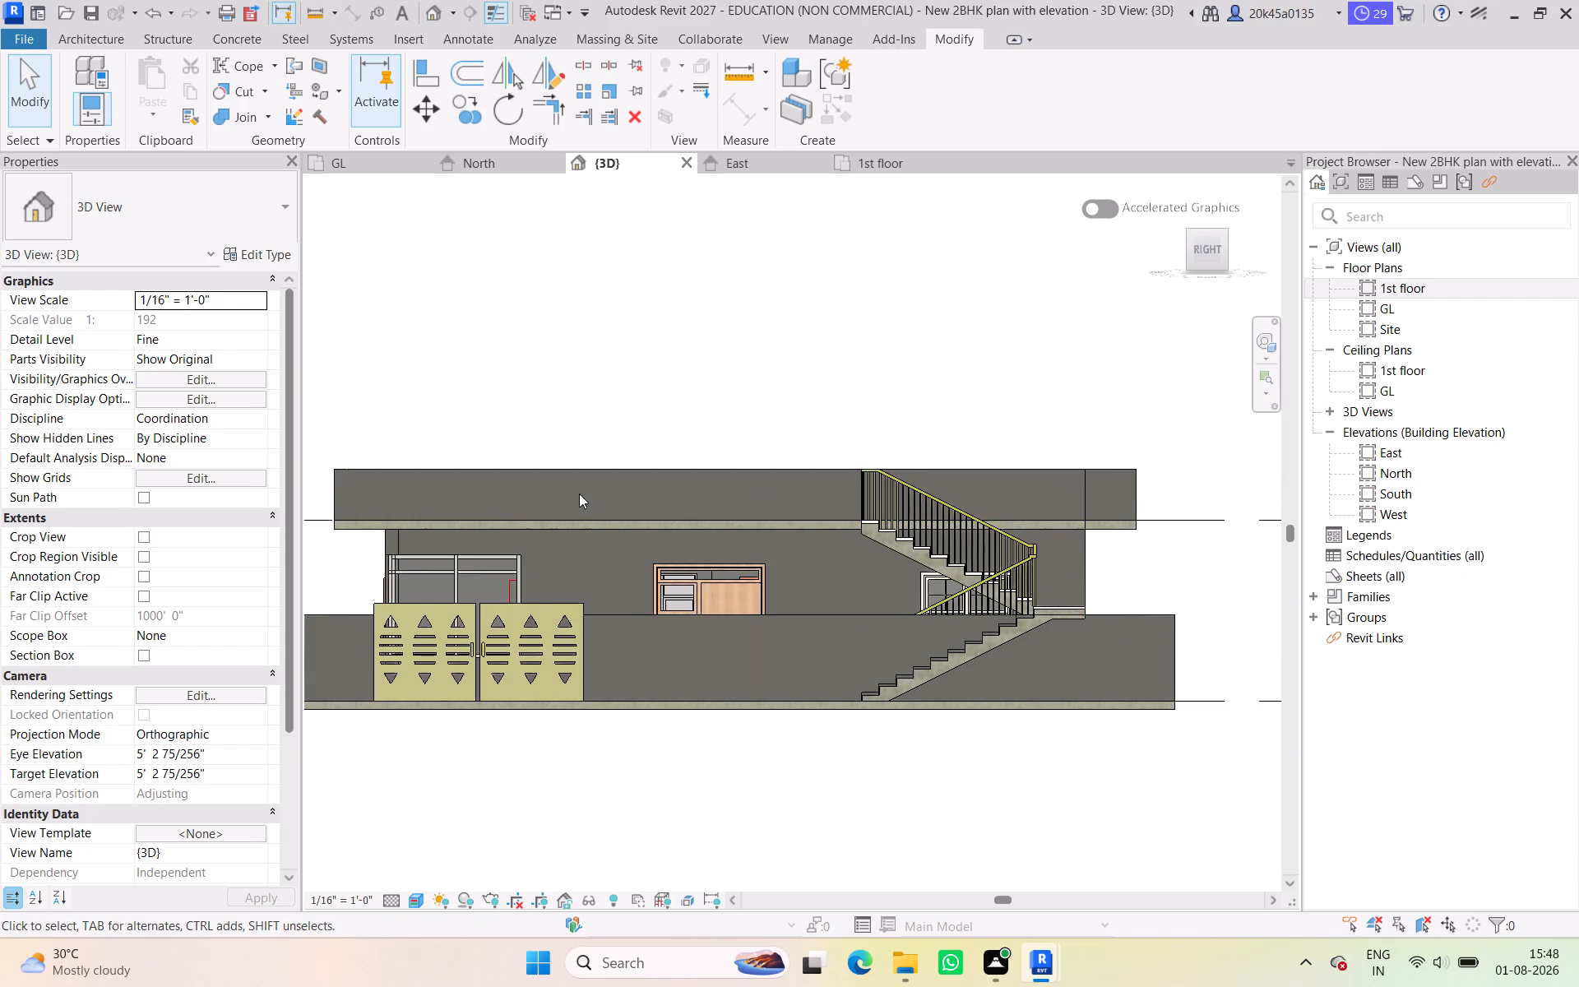
pyautogui.scroll(-2, 364, 481)
pyautogui.moveTo(364, 481); pyautogui.dragTo(759, 447, button='middle')
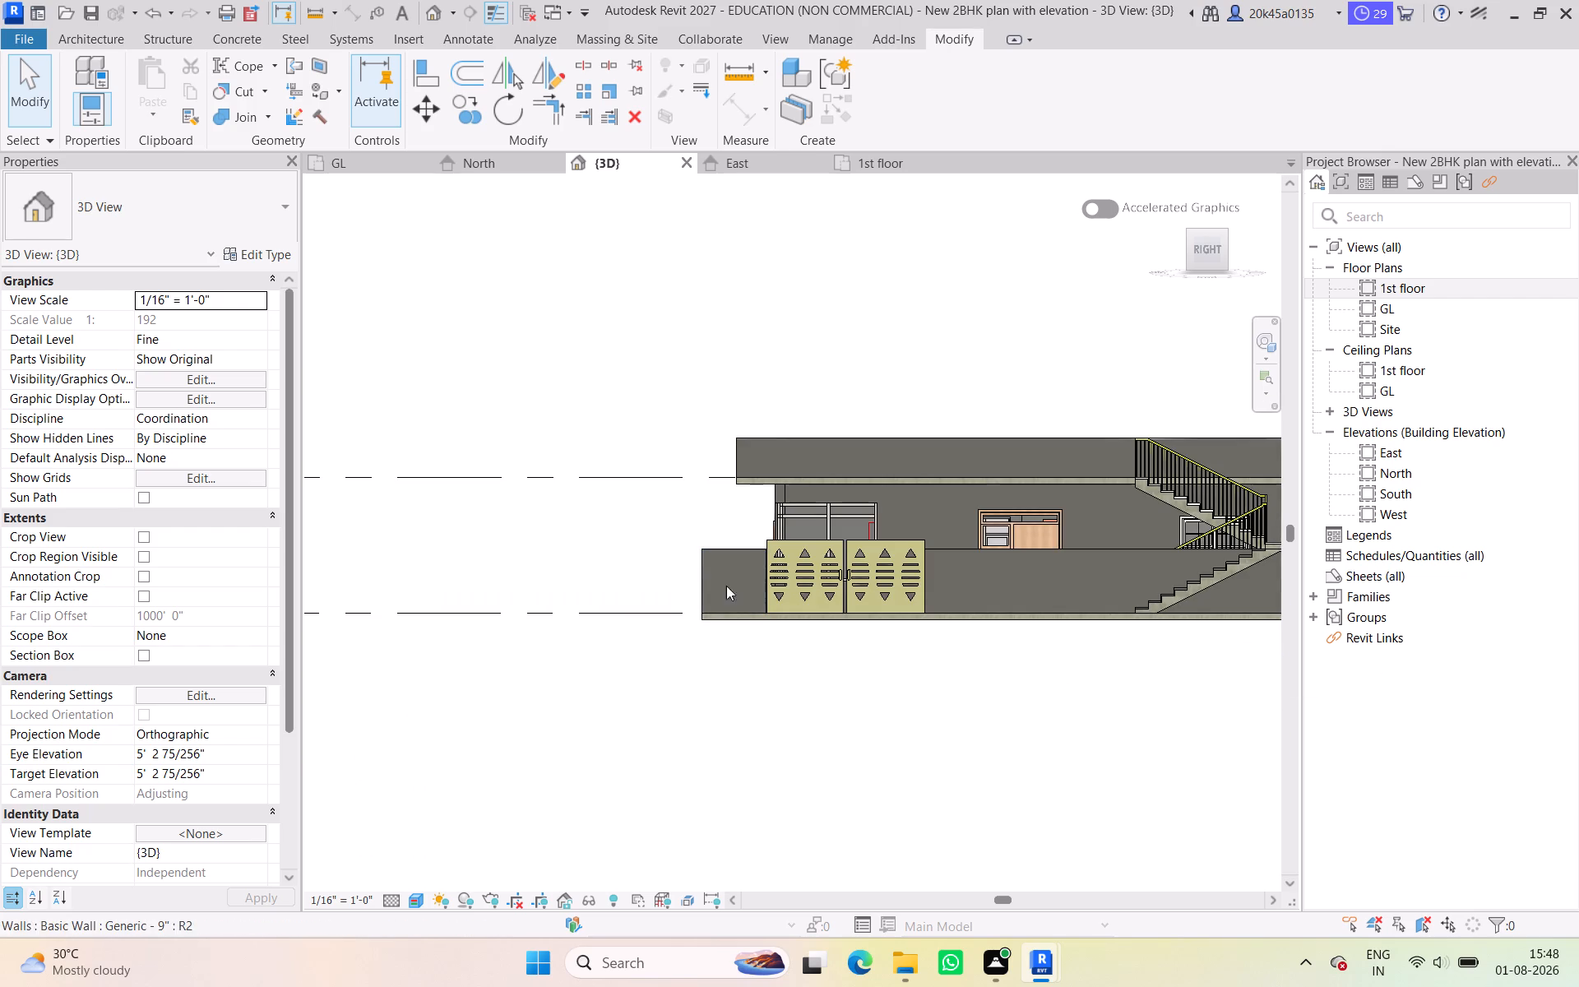
pyautogui.scroll(-3, 715, 546)
pyautogui.moveTo(715, 546); pyautogui.dragTo(434, 592, button='middle')
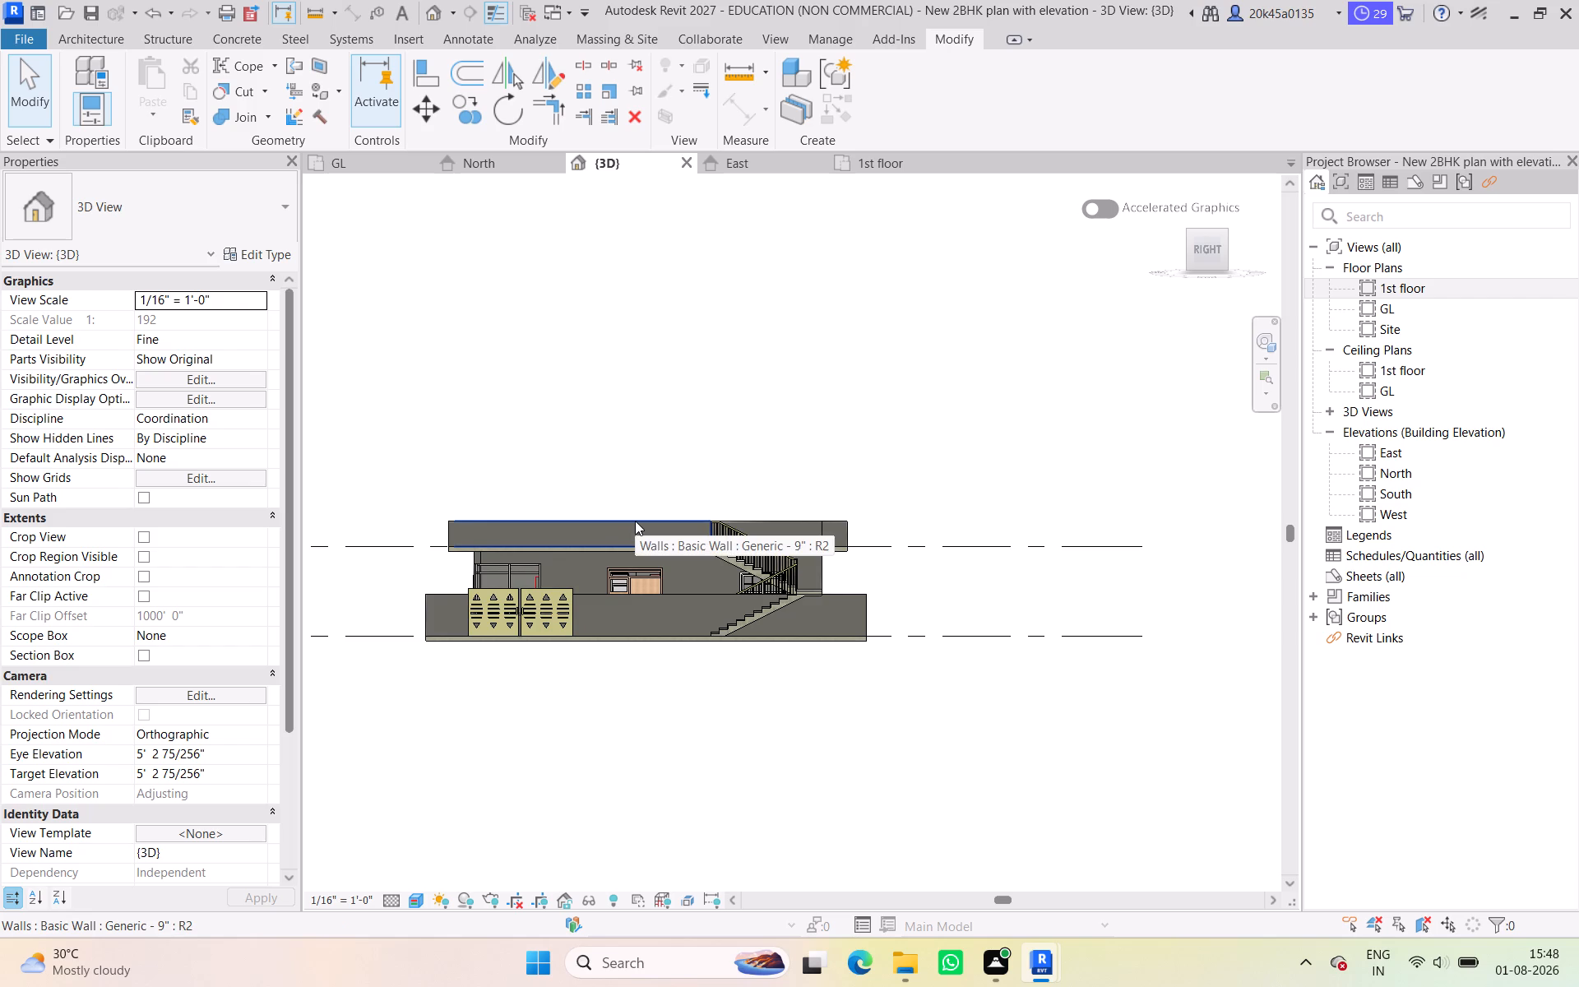
pyautogui.click(1209, 247)
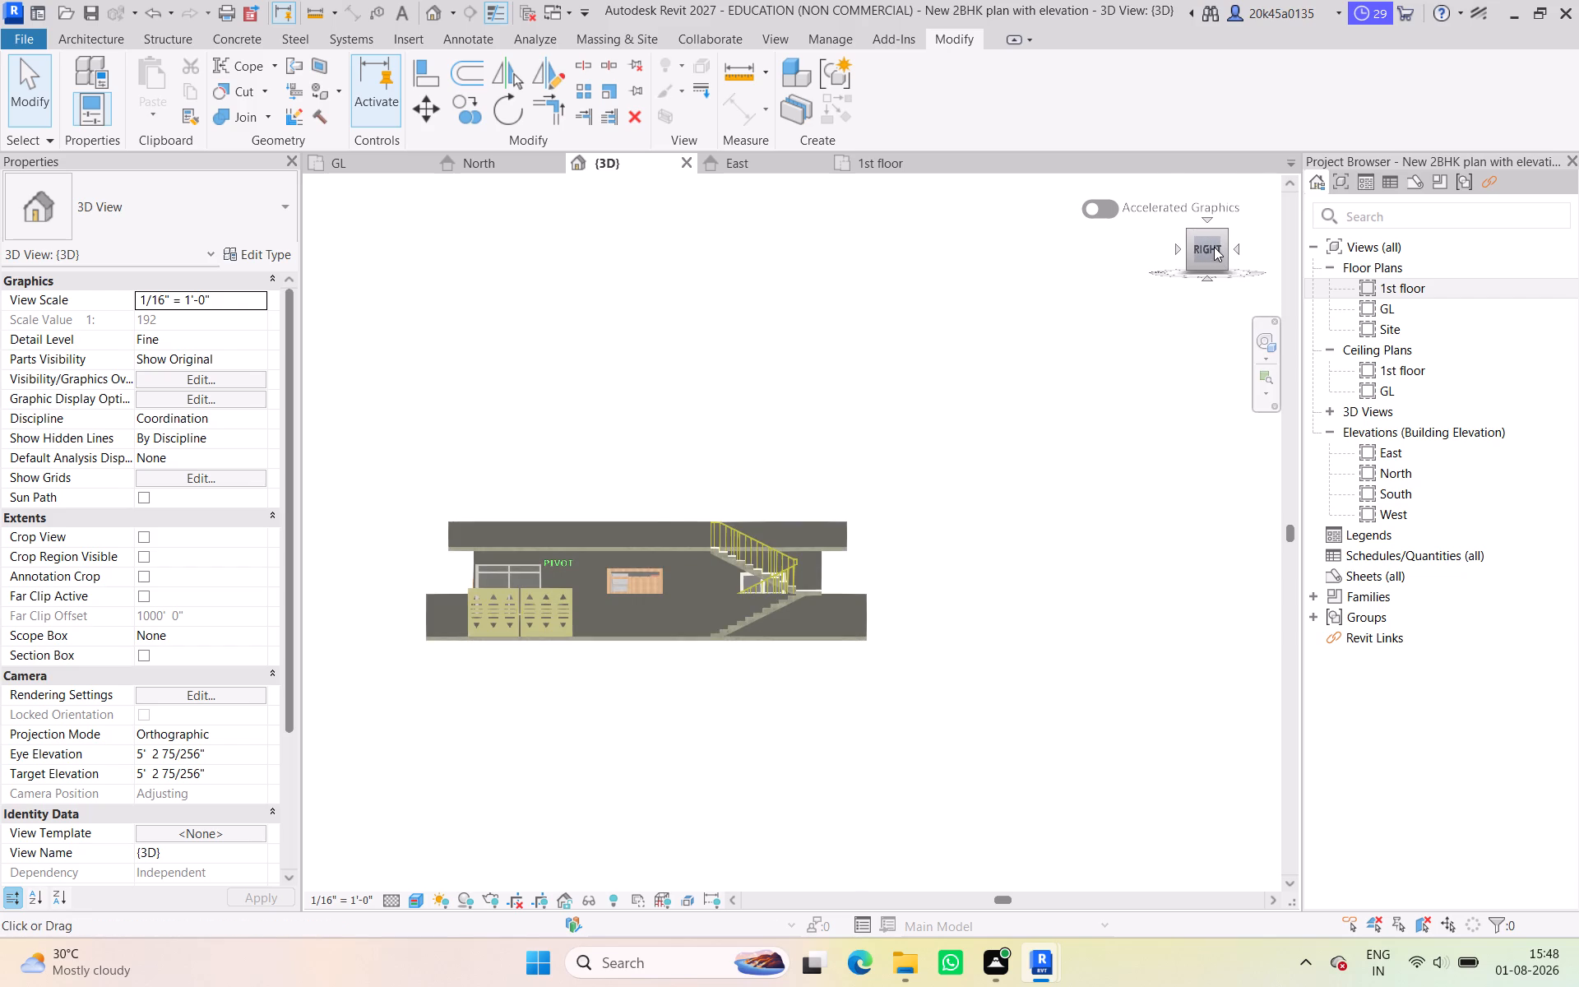
pyautogui.click(1214, 247)
pyautogui.scroll(5, 630, 579)
pyautogui.moveTo(632, 582); pyautogui.dragTo(442, 656, button='middle')
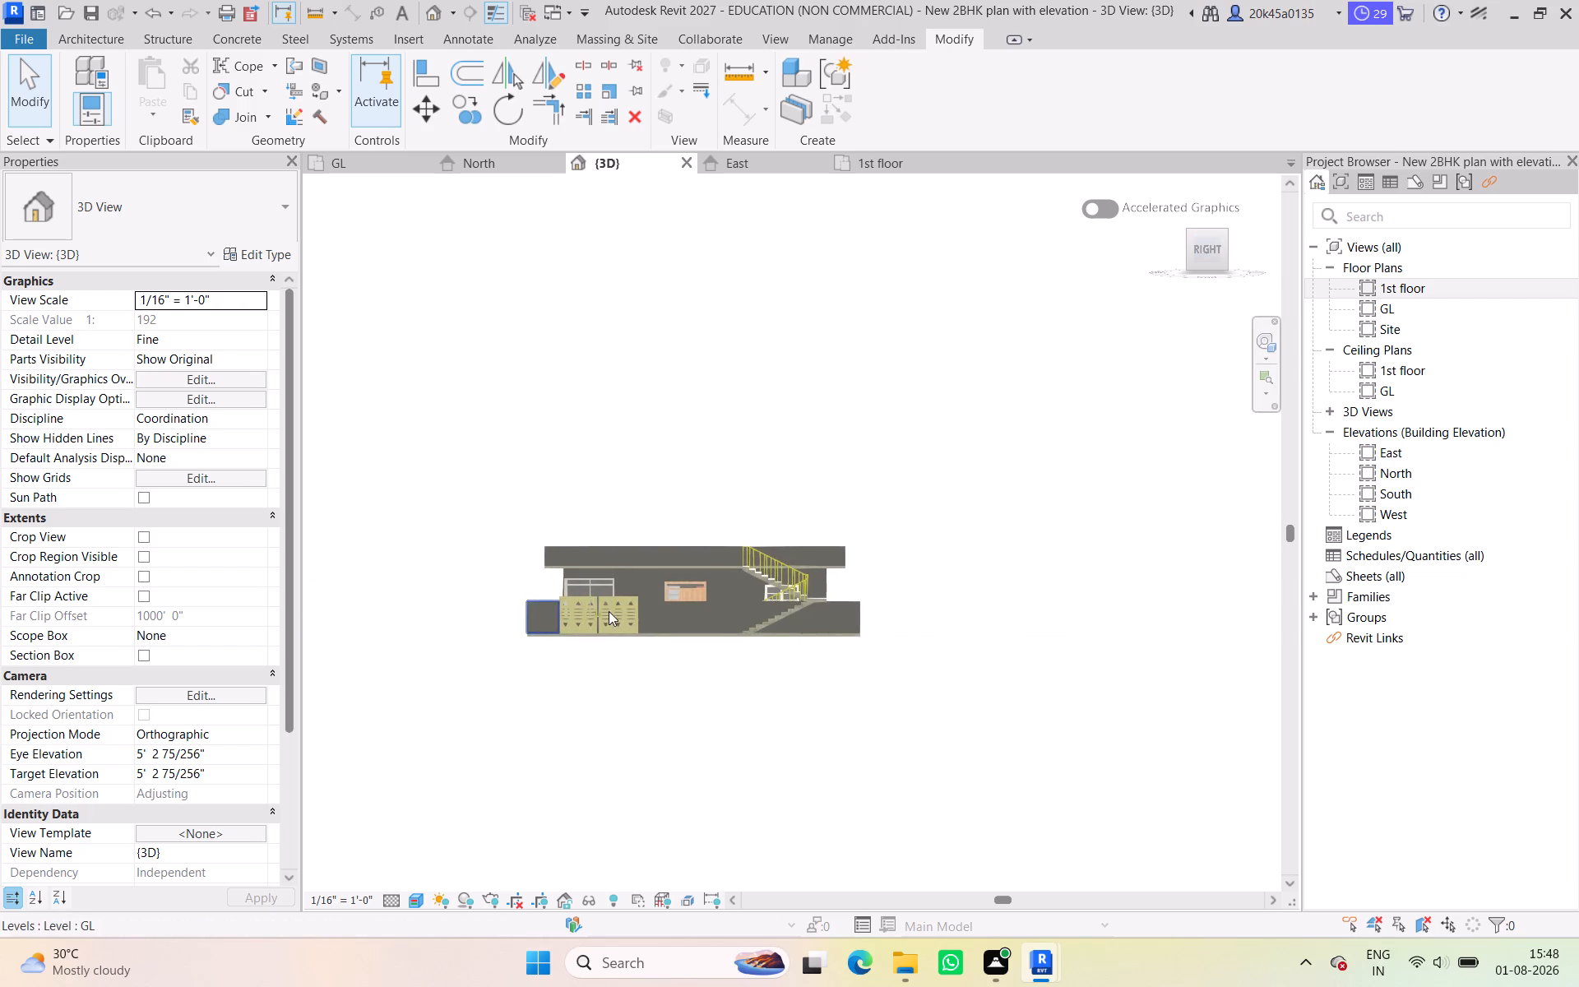
pyautogui.scroll(4, 623, 609)
pyautogui.moveTo(623, 606); pyautogui.dragTo(537, 701, button='middle')
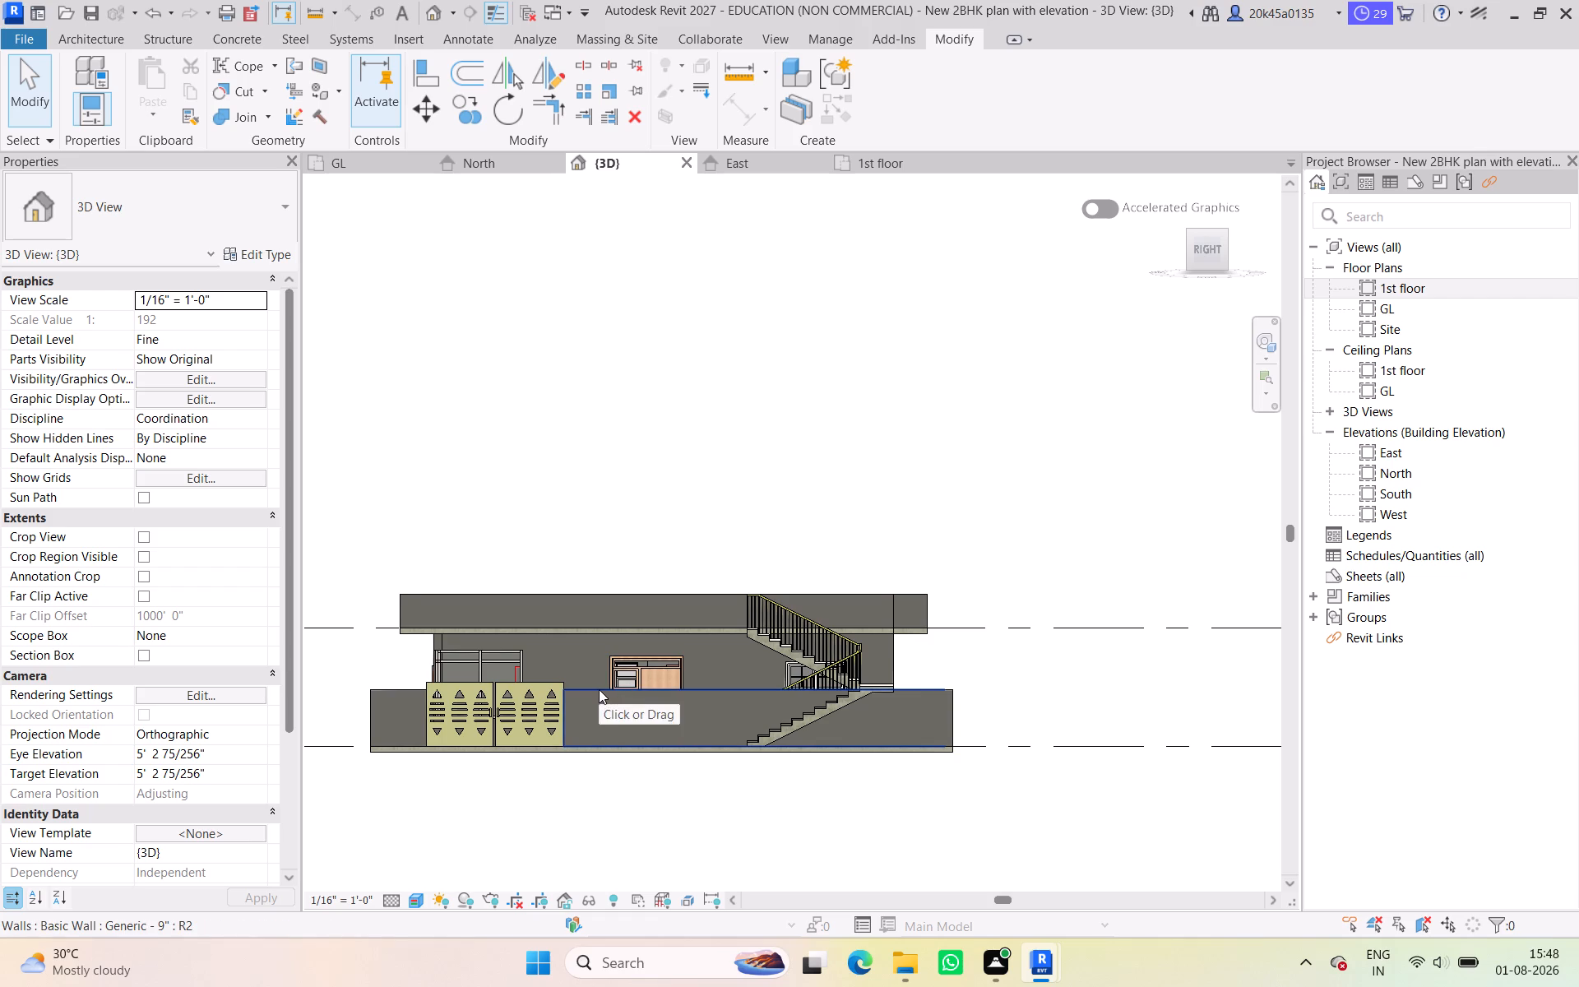
pyautogui.scroll(3, 599, 689)
pyautogui.moveTo(595, 688); pyautogui.dragTo(526, 680, button='middle')
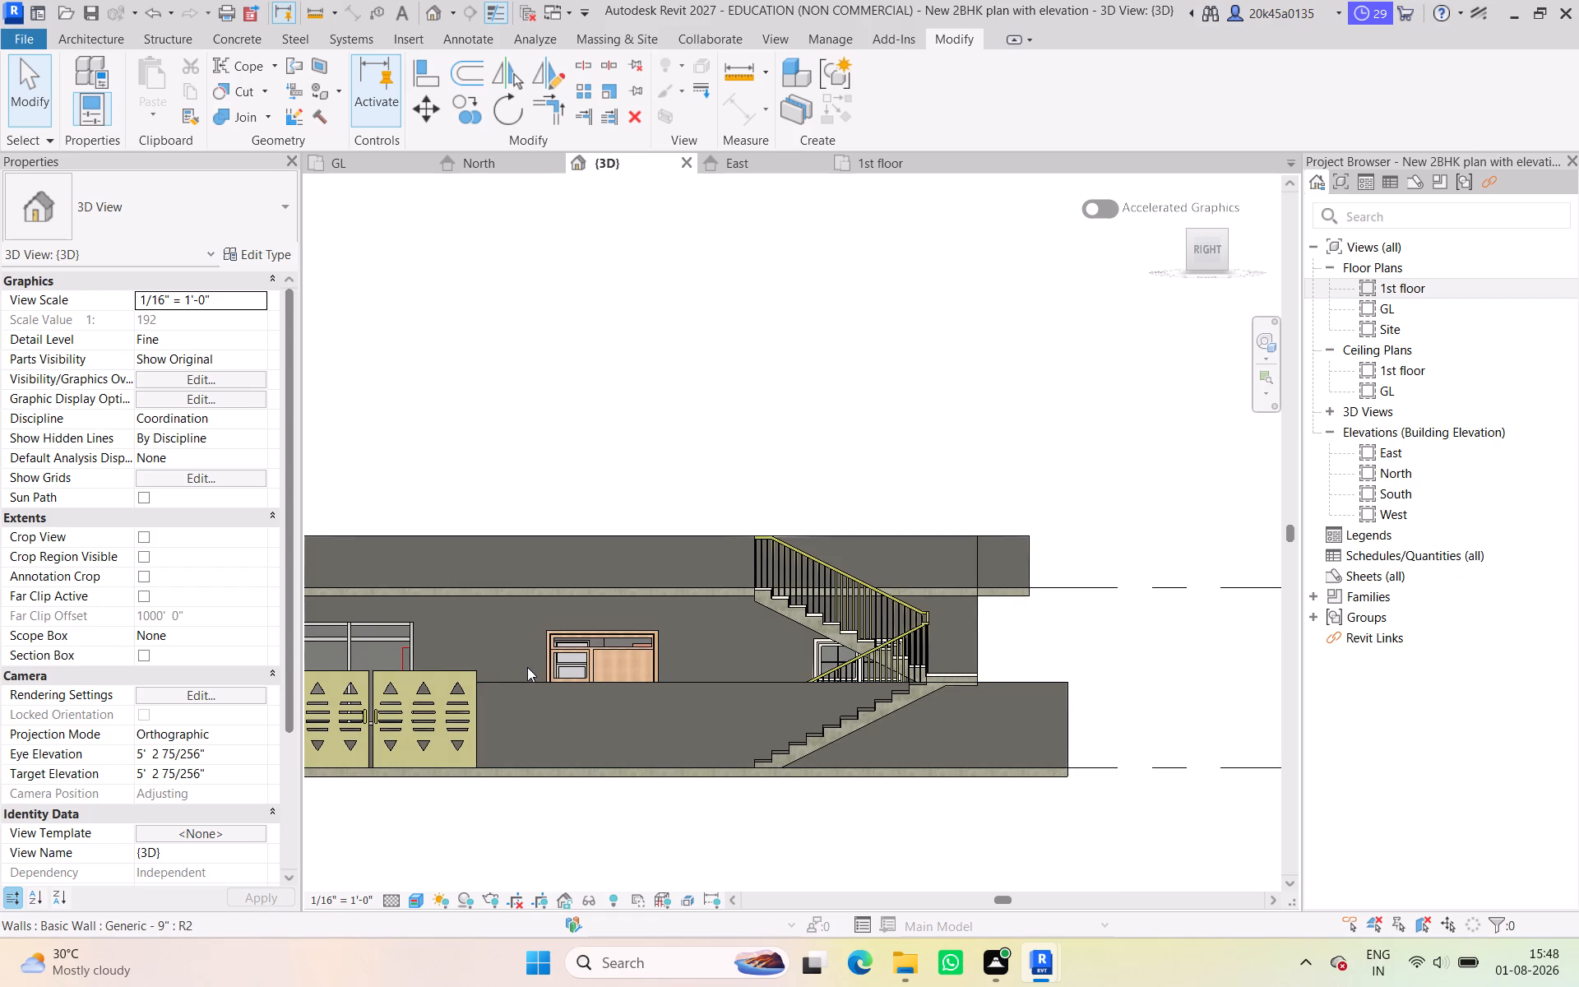
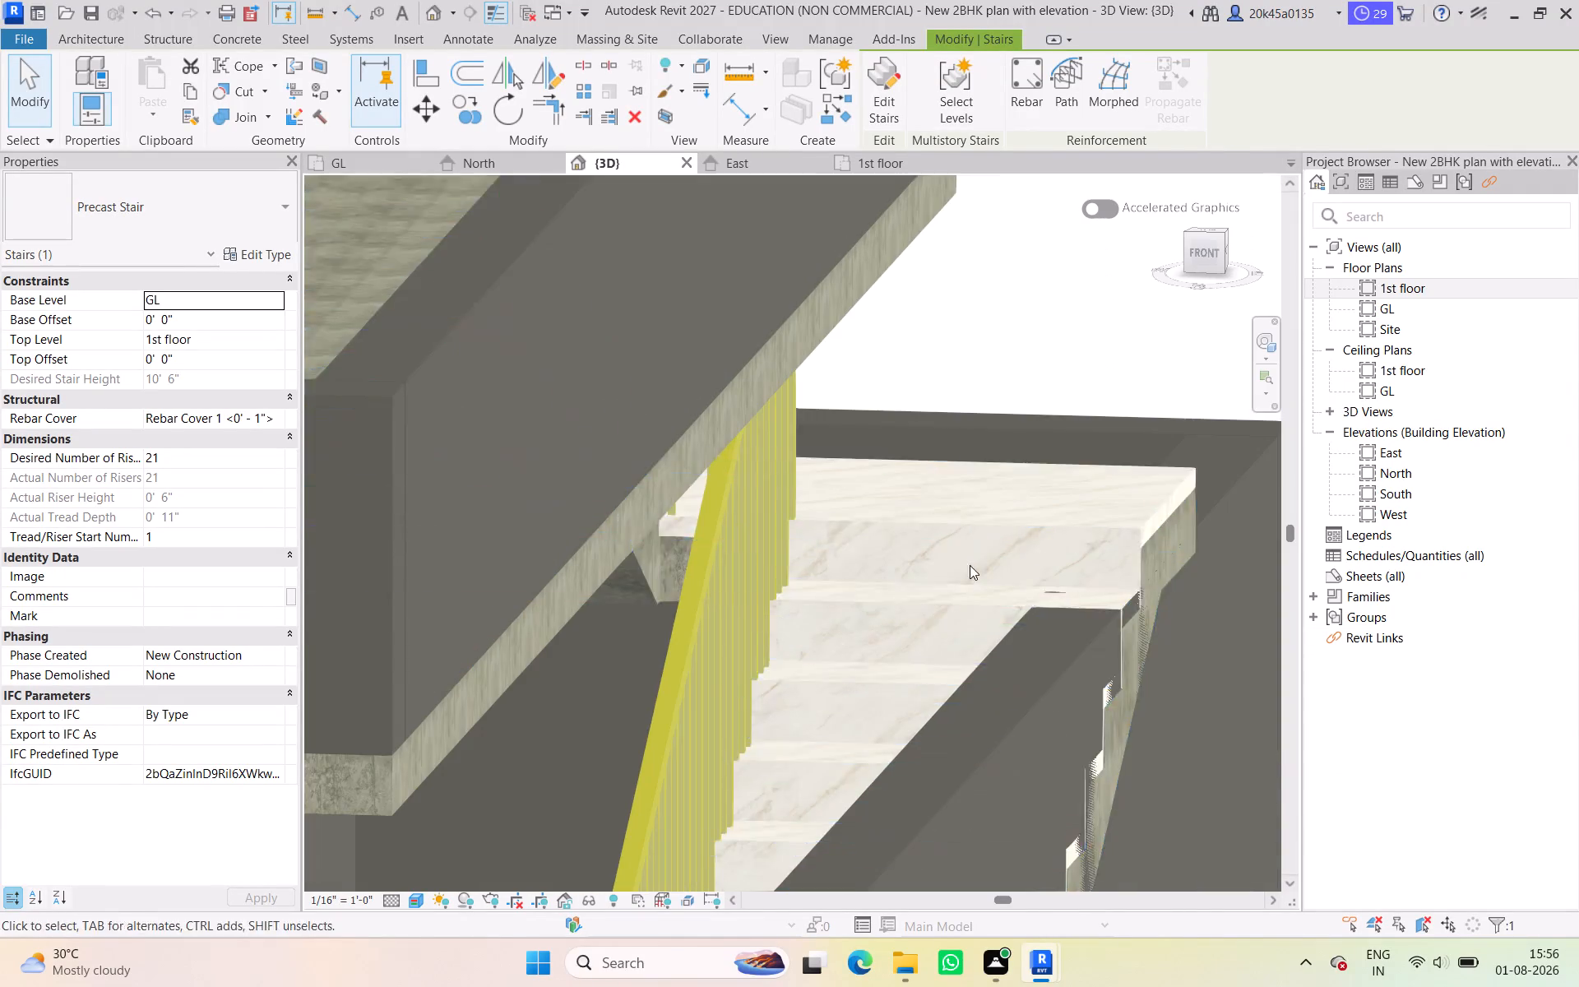
# Examine the external stair, its railings and landing in 3D from the front and the front-right corner, including at eye level.
pyautogui.scroll(-3, 965, 582)
pyautogui.moveTo(965, 582); pyautogui.dragTo(998, 500, button='middle')
pyautogui.scroll(1, 979, 535)
pyautogui.scroll(-7, 998, 500)
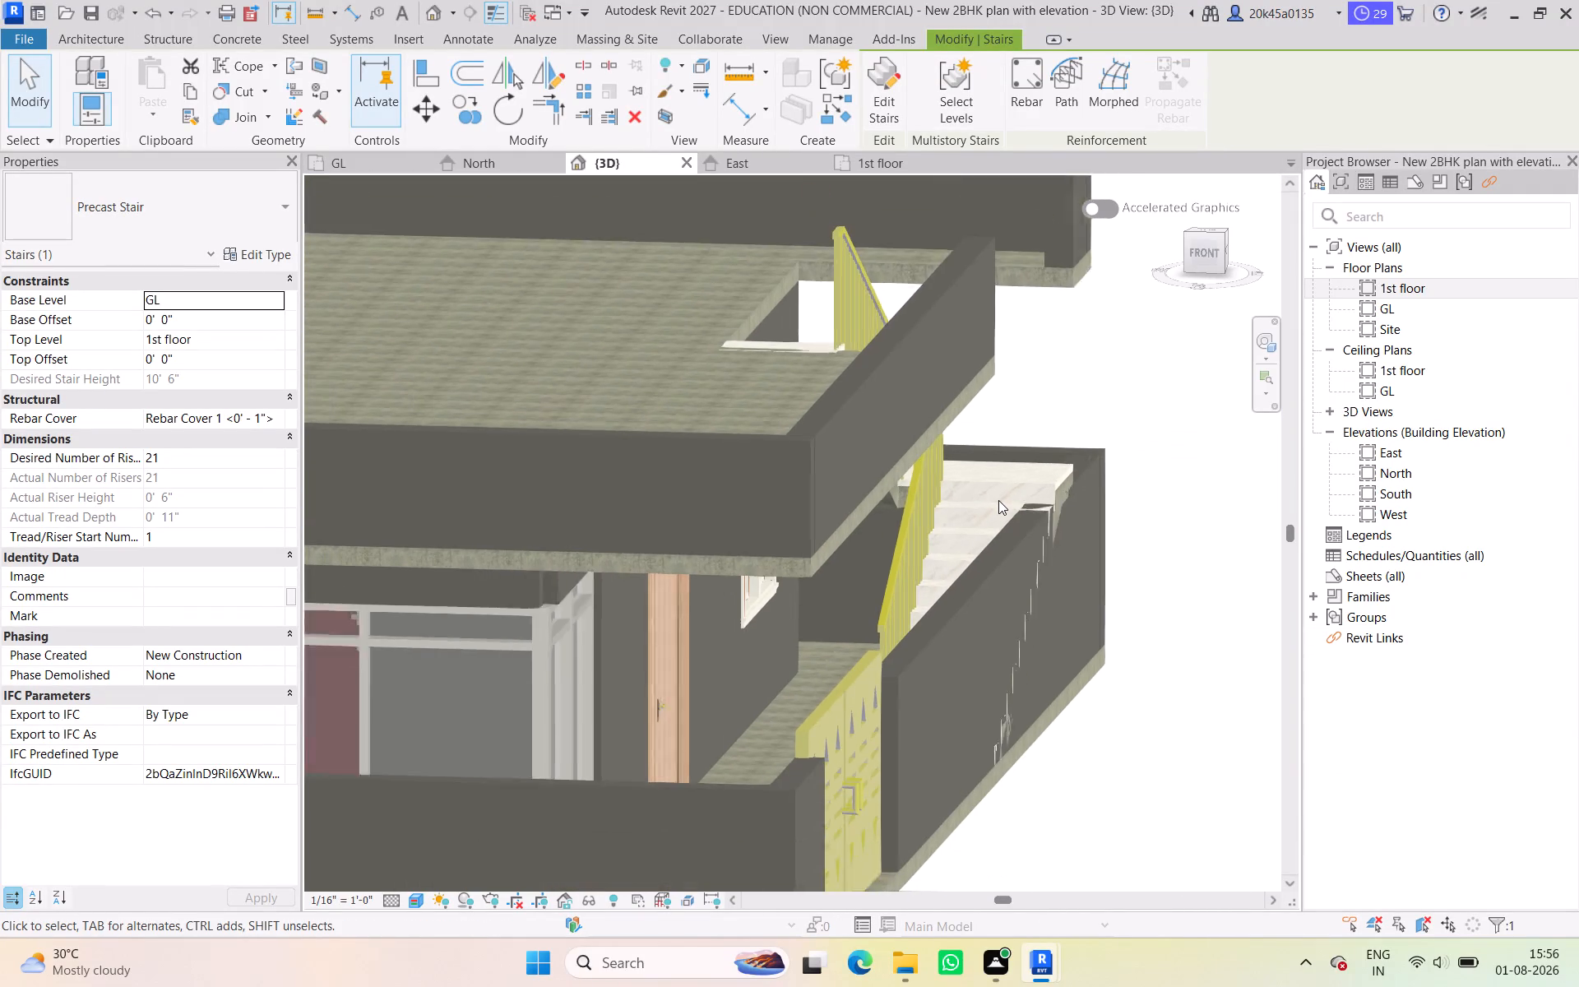
pyautogui.moveTo(1202, 257); pyautogui.dragTo(1082, 276)
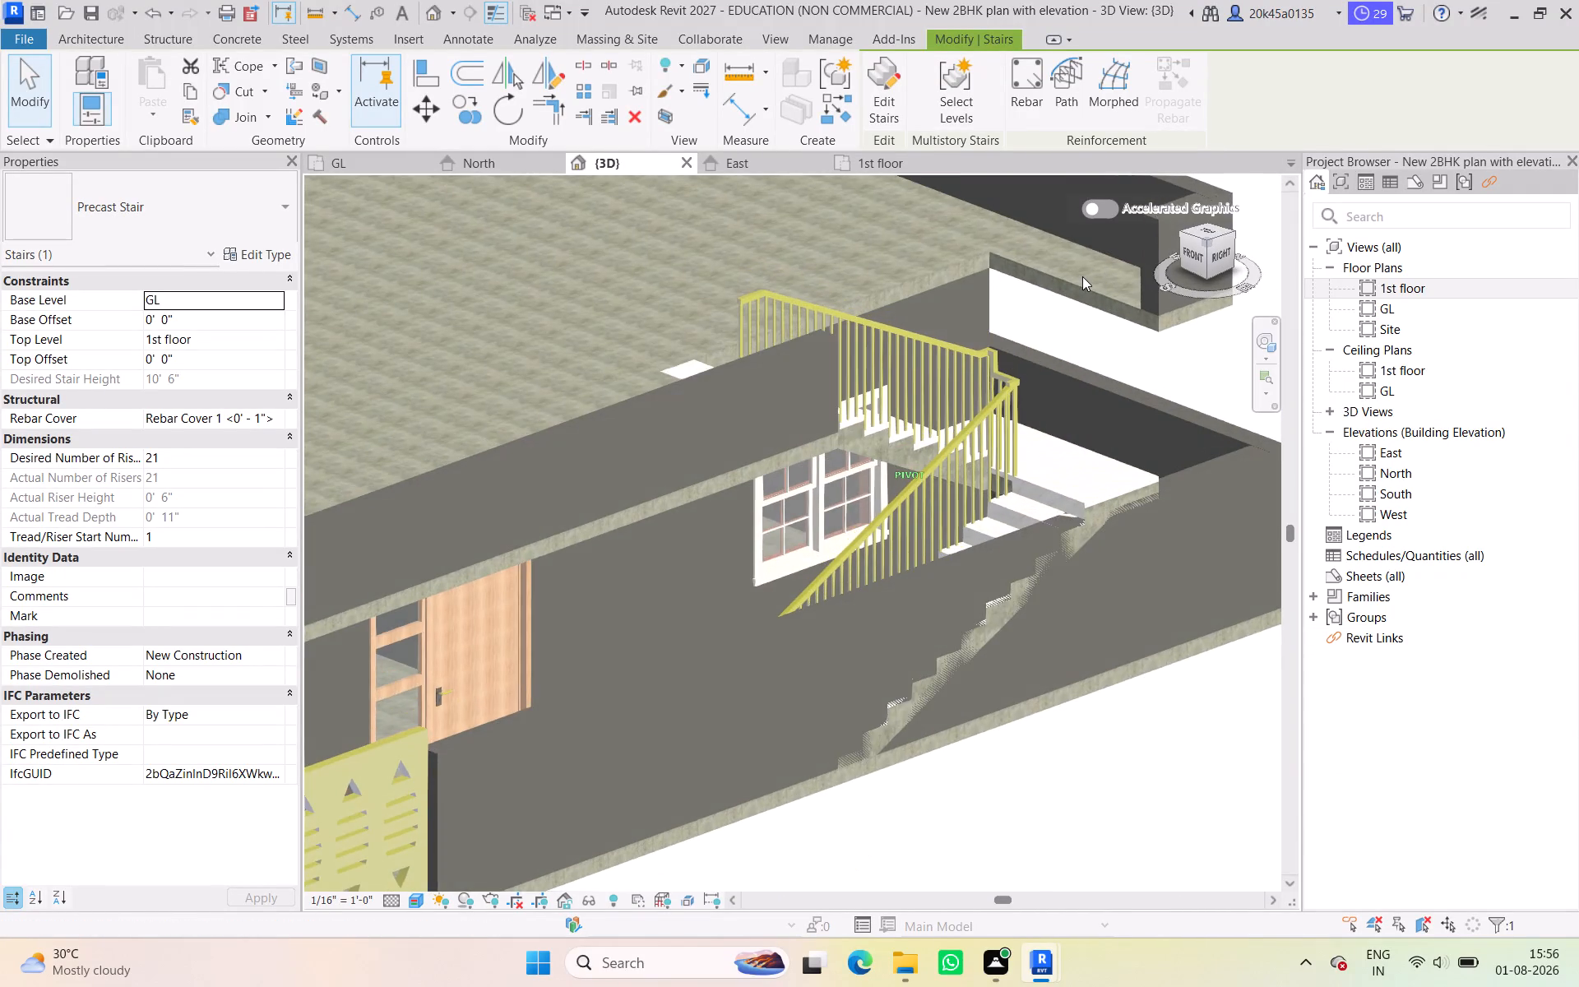
pyautogui.moveTo(1082, 276); pyautogui.dragTo(1077, 241)
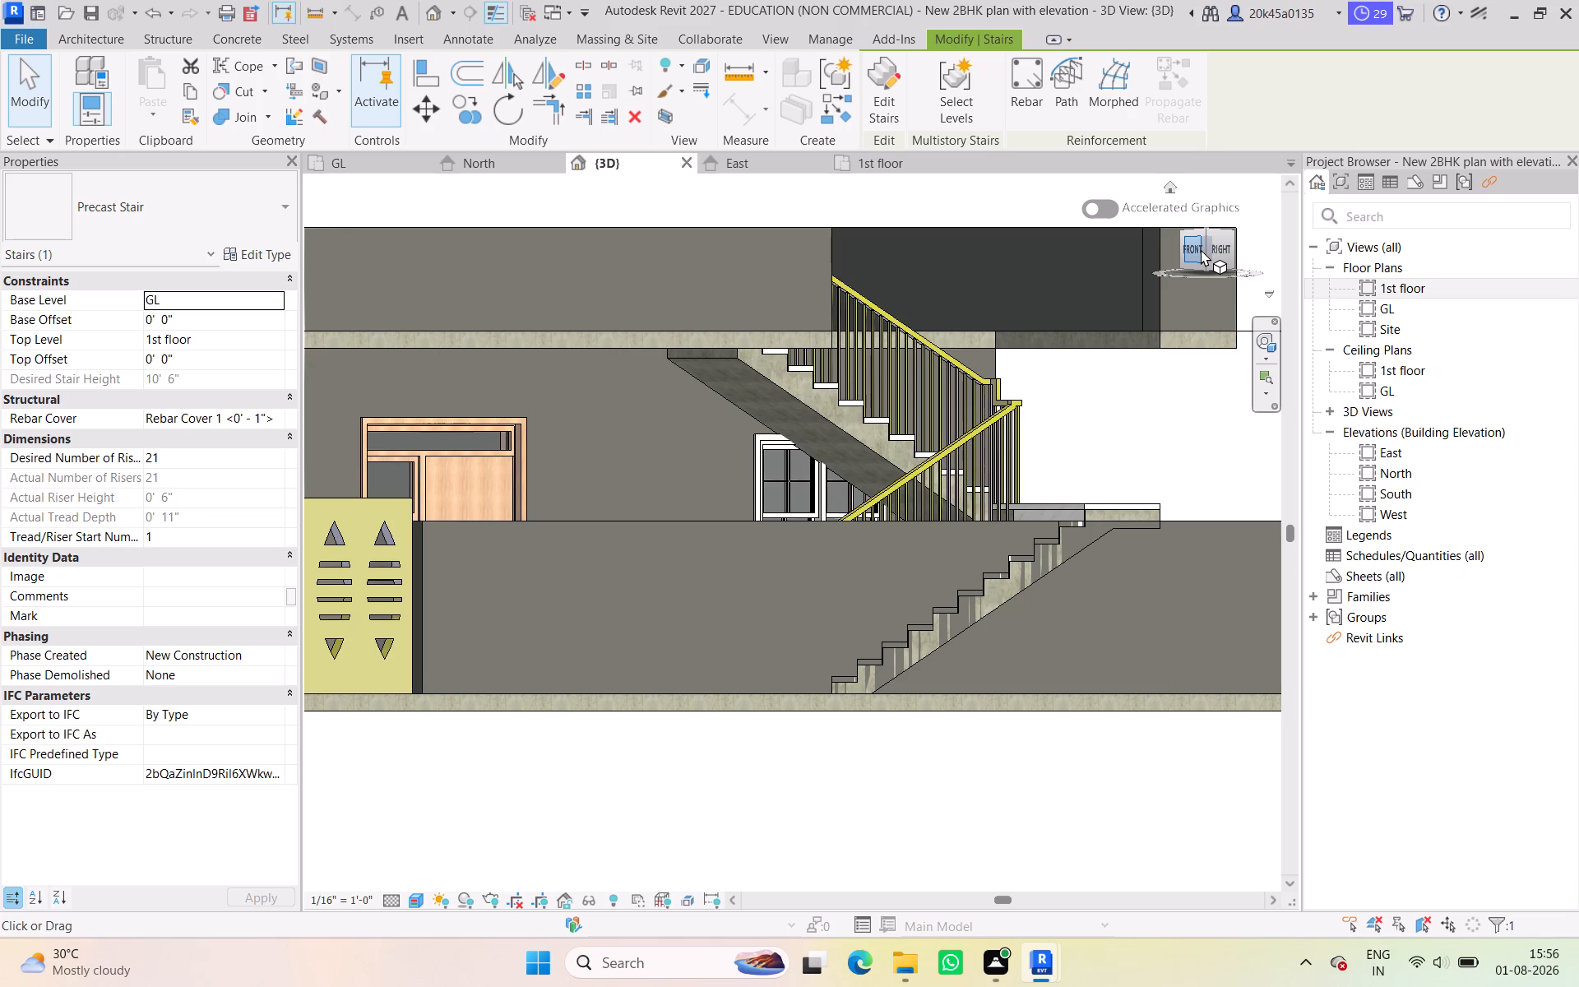
# Examine the whole house from the front-right corner, at eye level and from above, and inspect the roof slab within the parapets.
pyautogui.scroll(-6, 1271, 23)
pyautogui.scroll(-4, 964, 352)
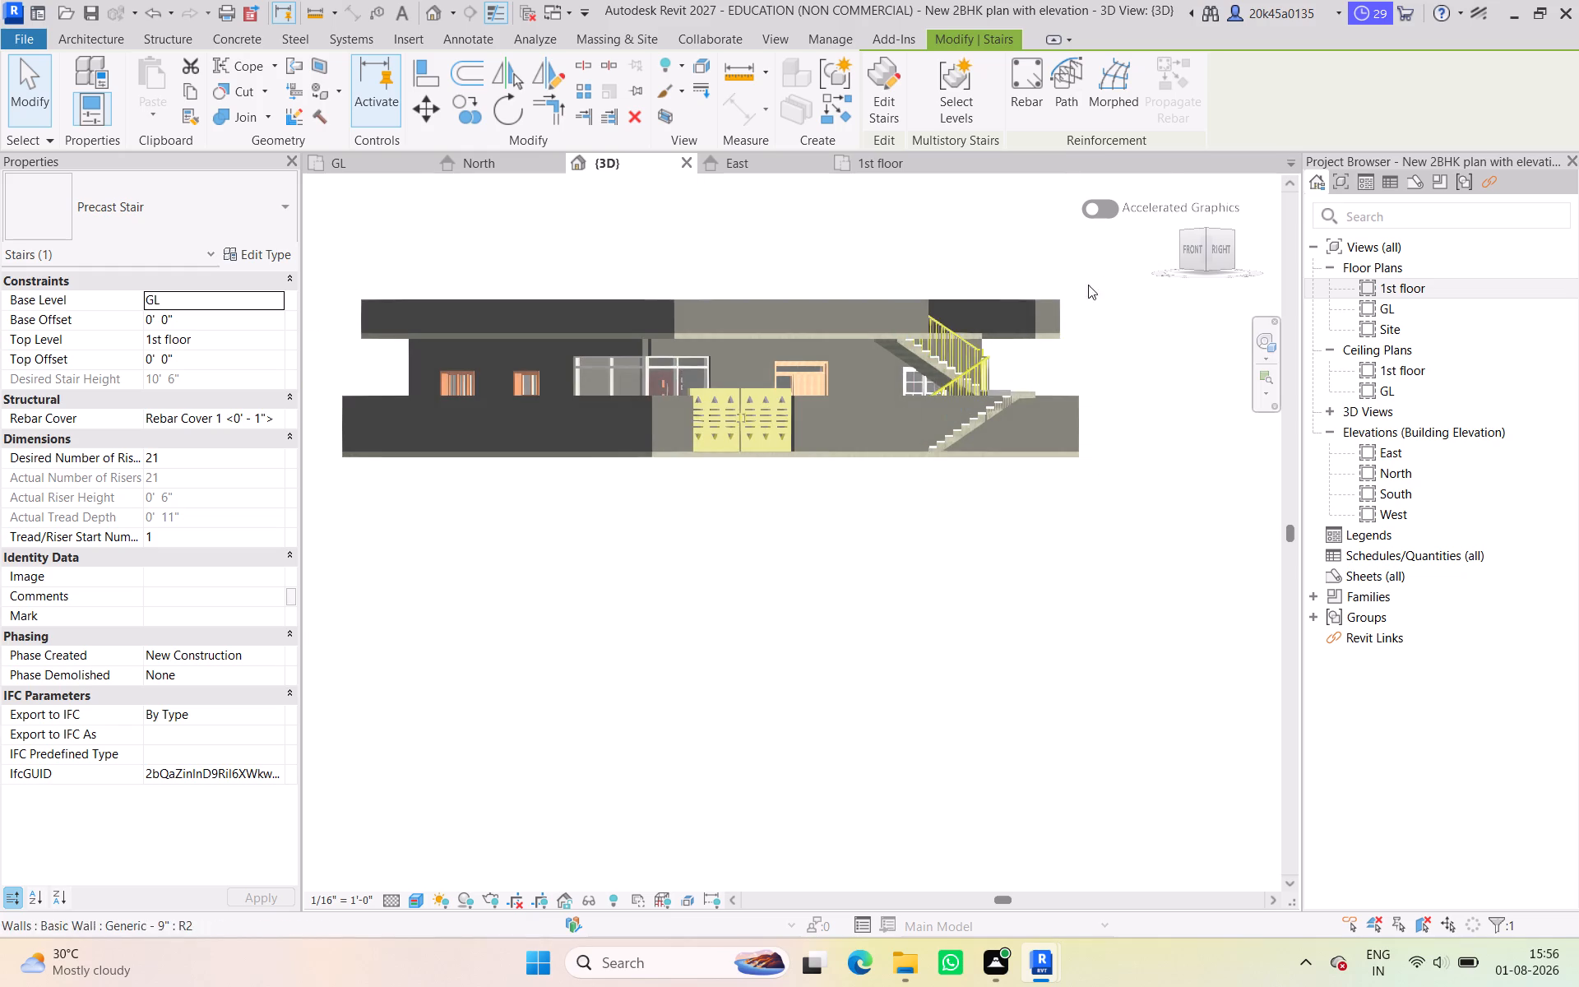
pyautogui.moveTo(1202, 250); pyautogui.dragTo(1192, 306)
pyautogui.scroll(-3, 1067, 368)
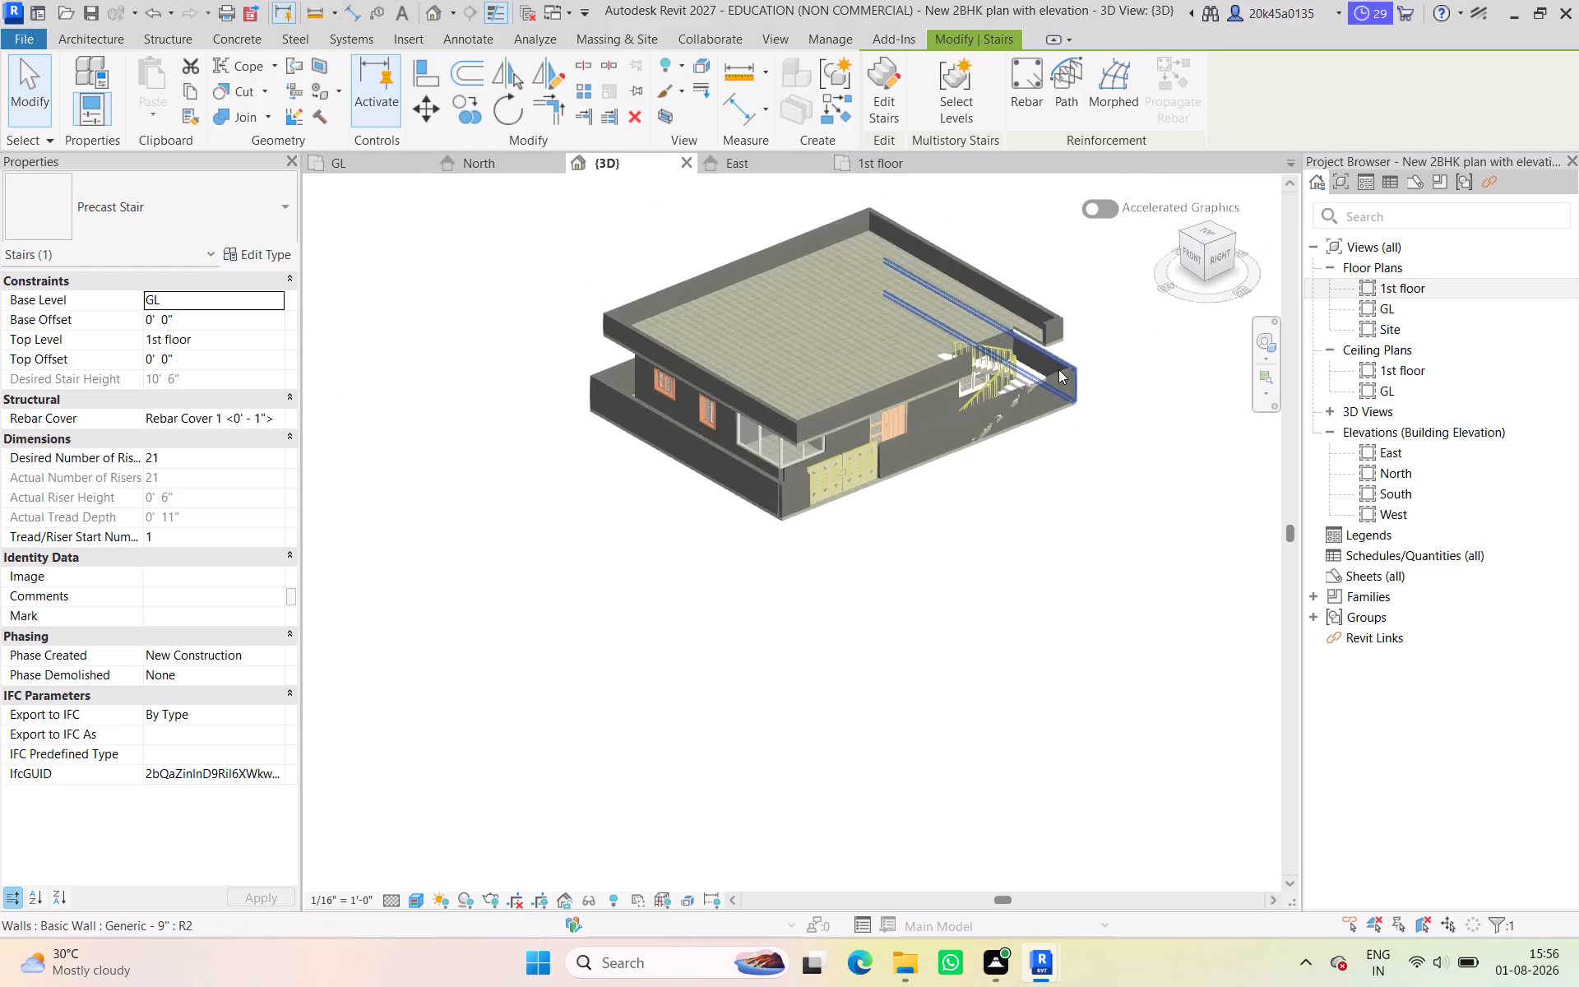
pyautogui.scroll(-1, 1058, 369)
pyautogui.moveTo(1057, 372); pyautogui.dragTo(1053, 416, button='middle')
pyautogui.scroll(2, 1104, 385)
pyautogui.moveTo(1104, 389); pyautogui.dragTo(1087, 421, button='middle')
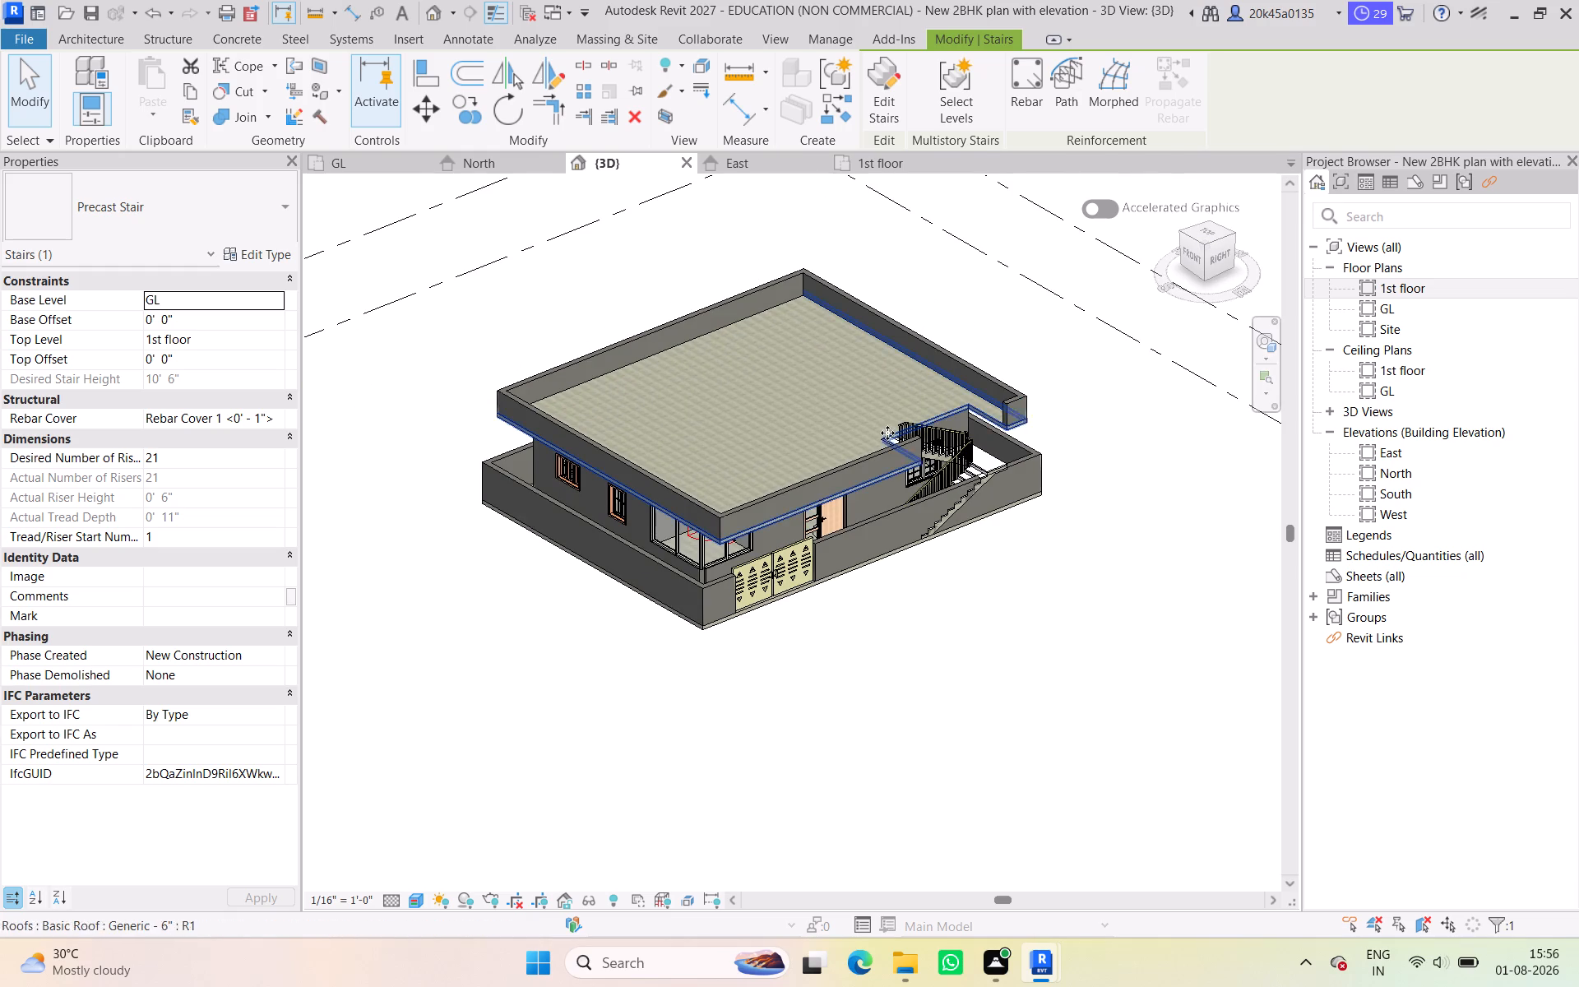
pyautogui.click(739, 533)
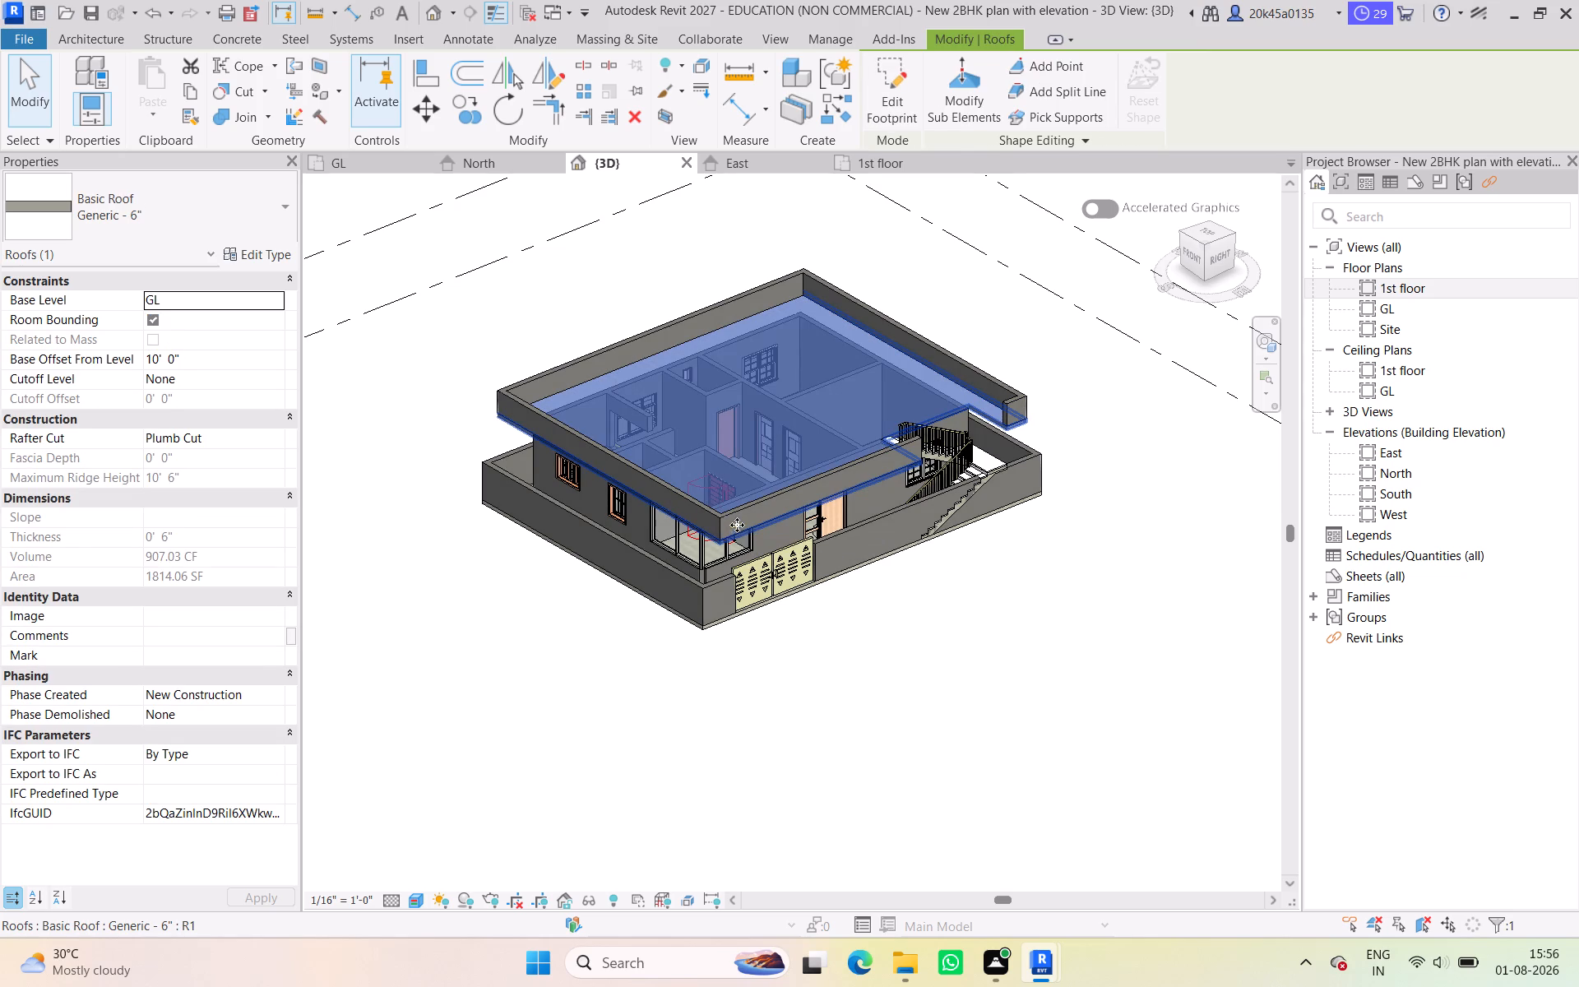
pyautogui.click(1088, 350)
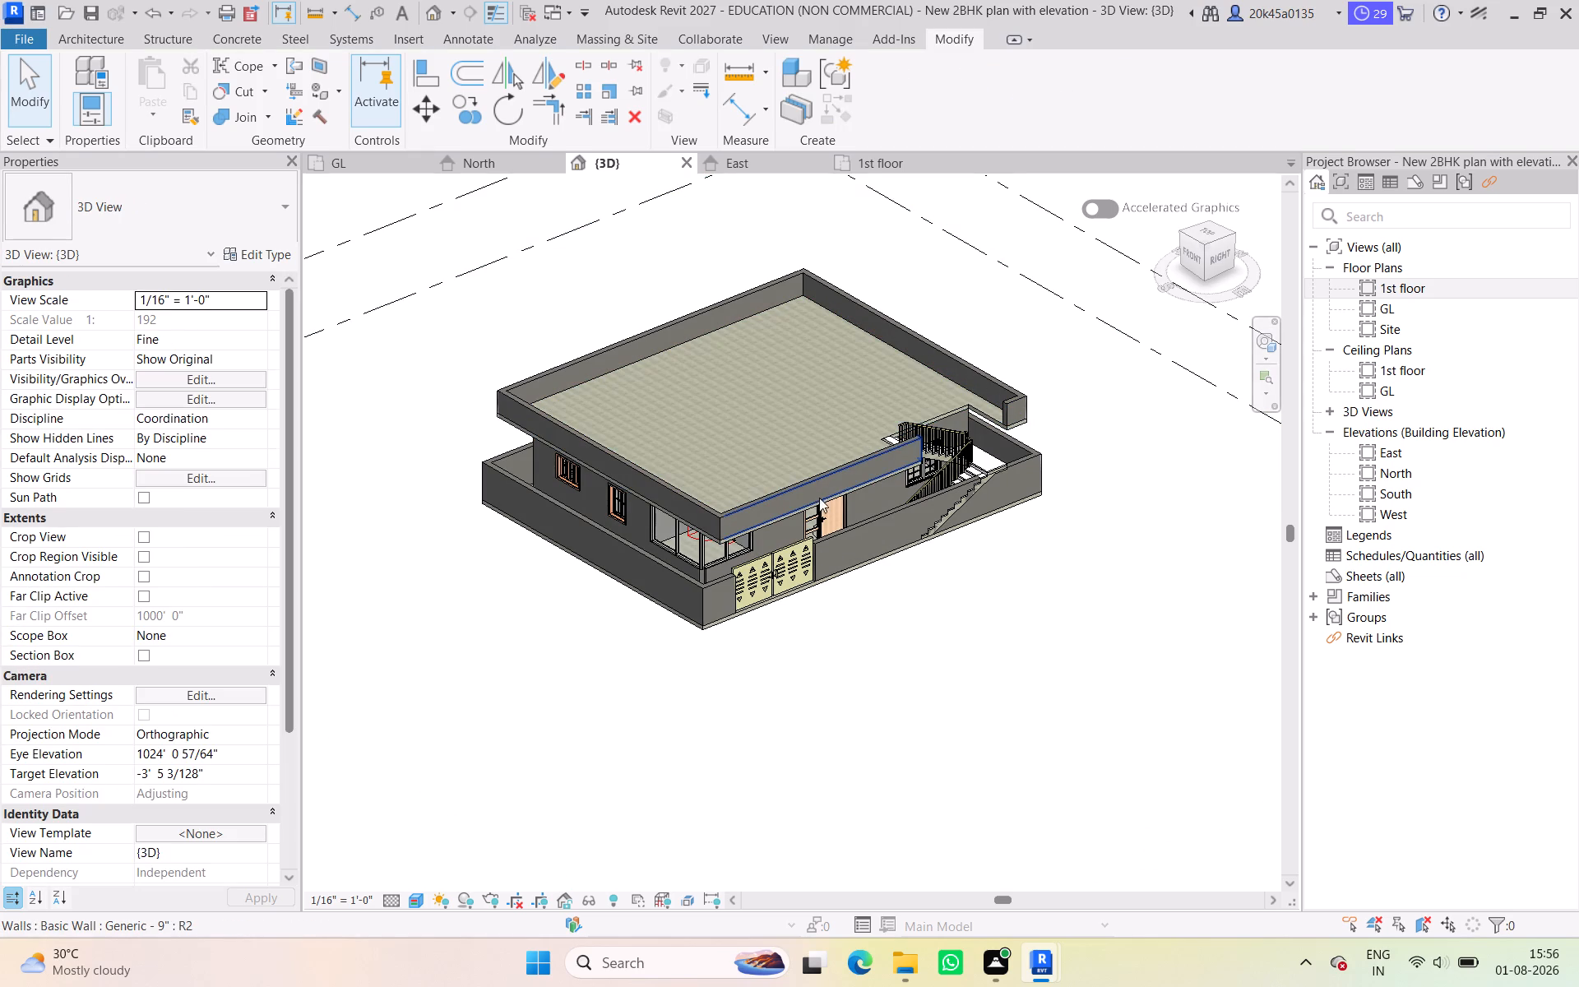
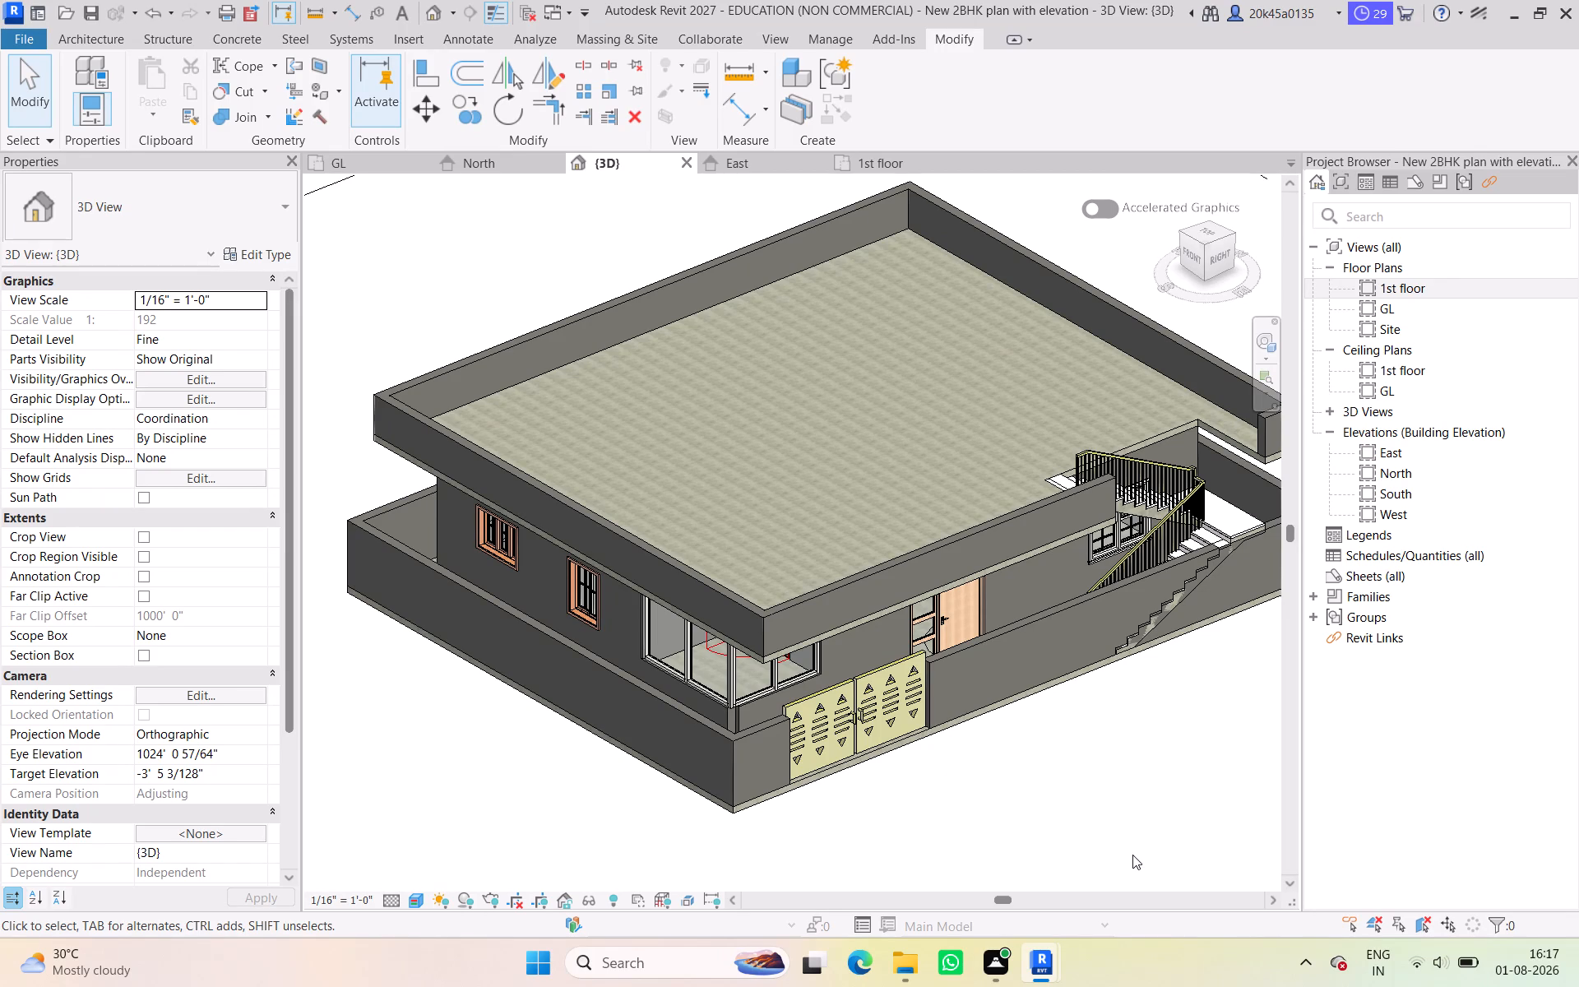
# Examine the whole house in 3D, including a straight-on Right view of the side with the gate and external stair.
pyautogui.scroll(-2, 1066, 677)
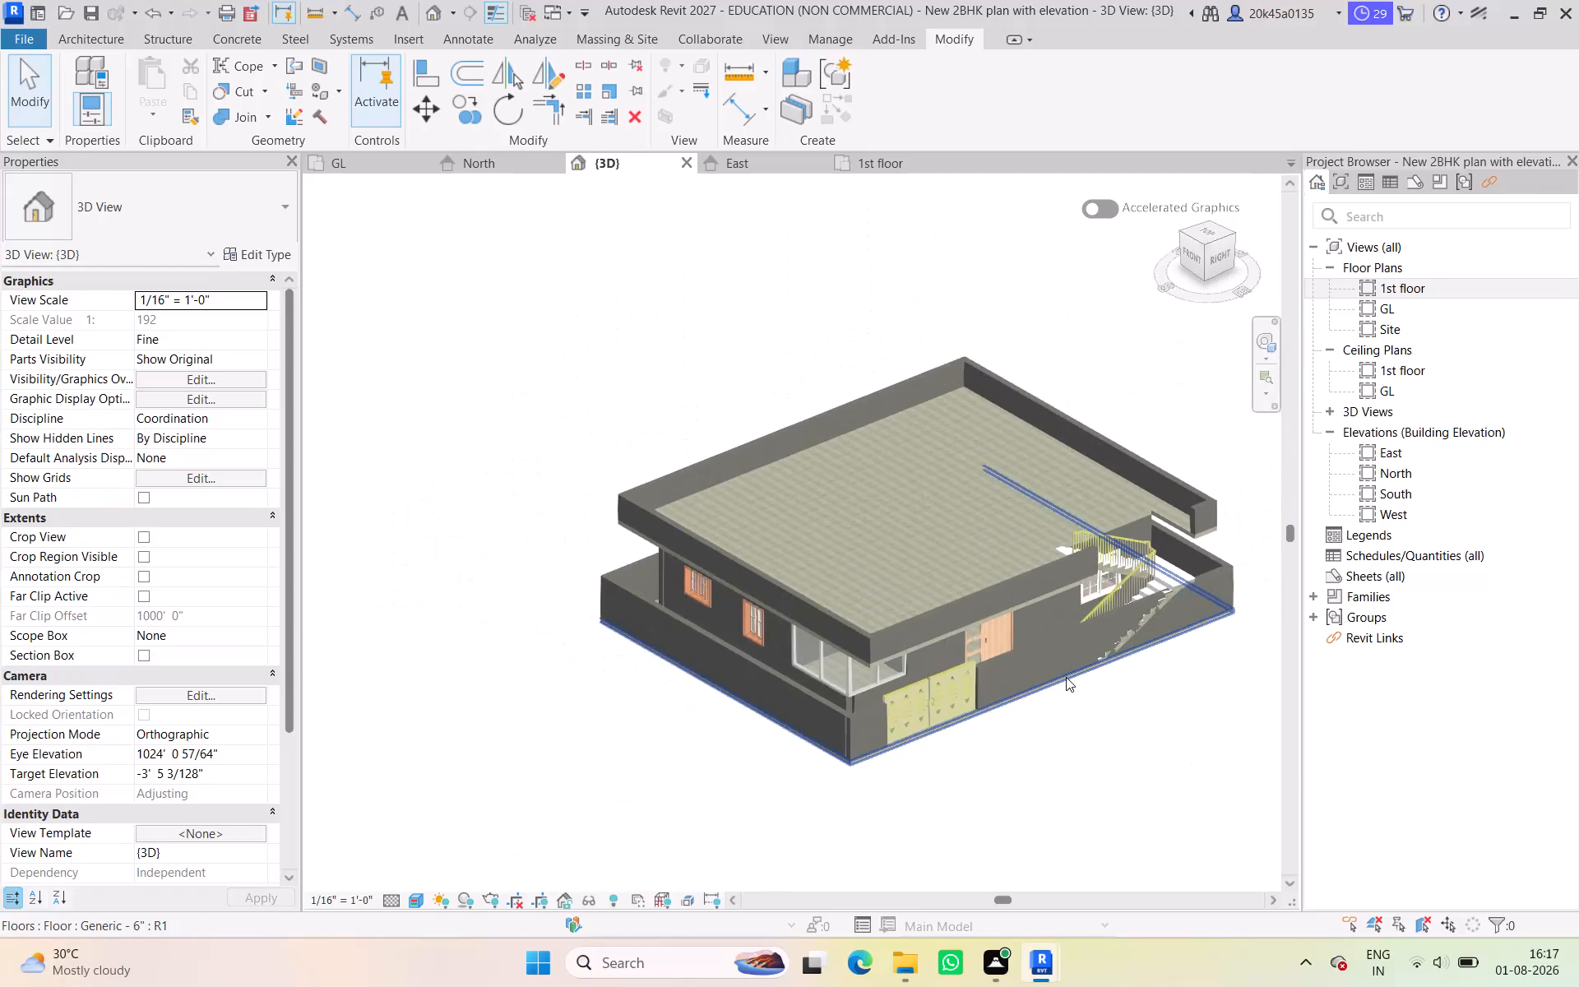
pyautogui.scroll(-1, 1066, 677)
pyautogui.scroll(2, 1066, 677)
pyautogui.click(1216, 267)
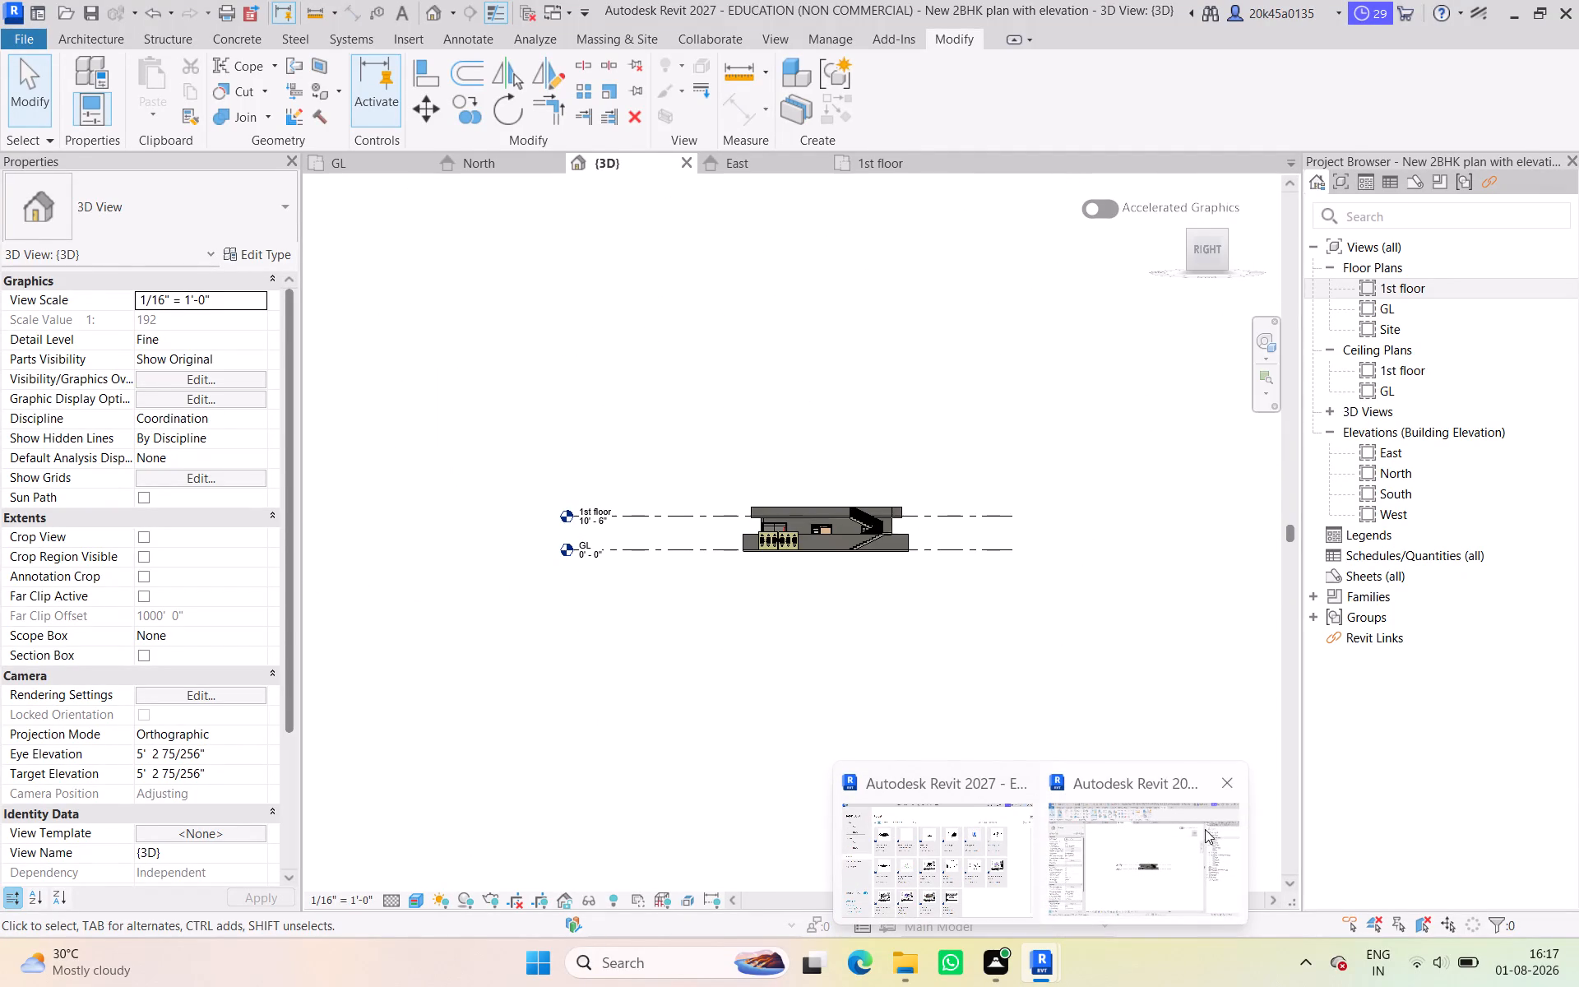
pyautogui.click(1024, 785)
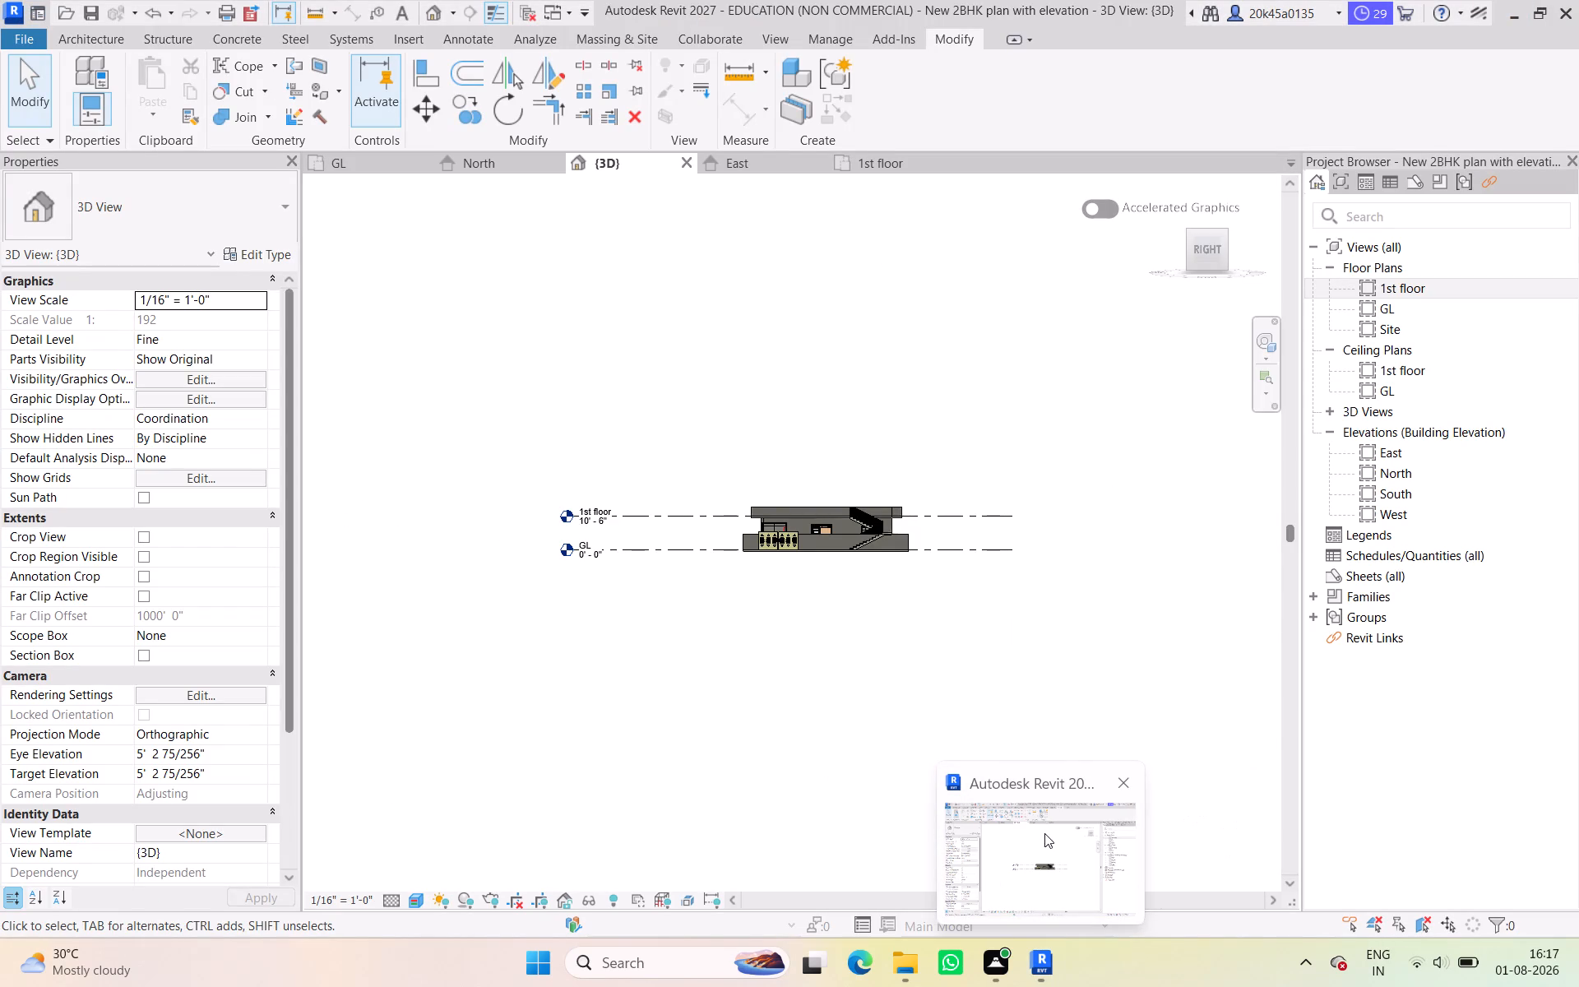
pyautogui.click(1042, 843)
pyautogui.scroll(10, 912, 578)
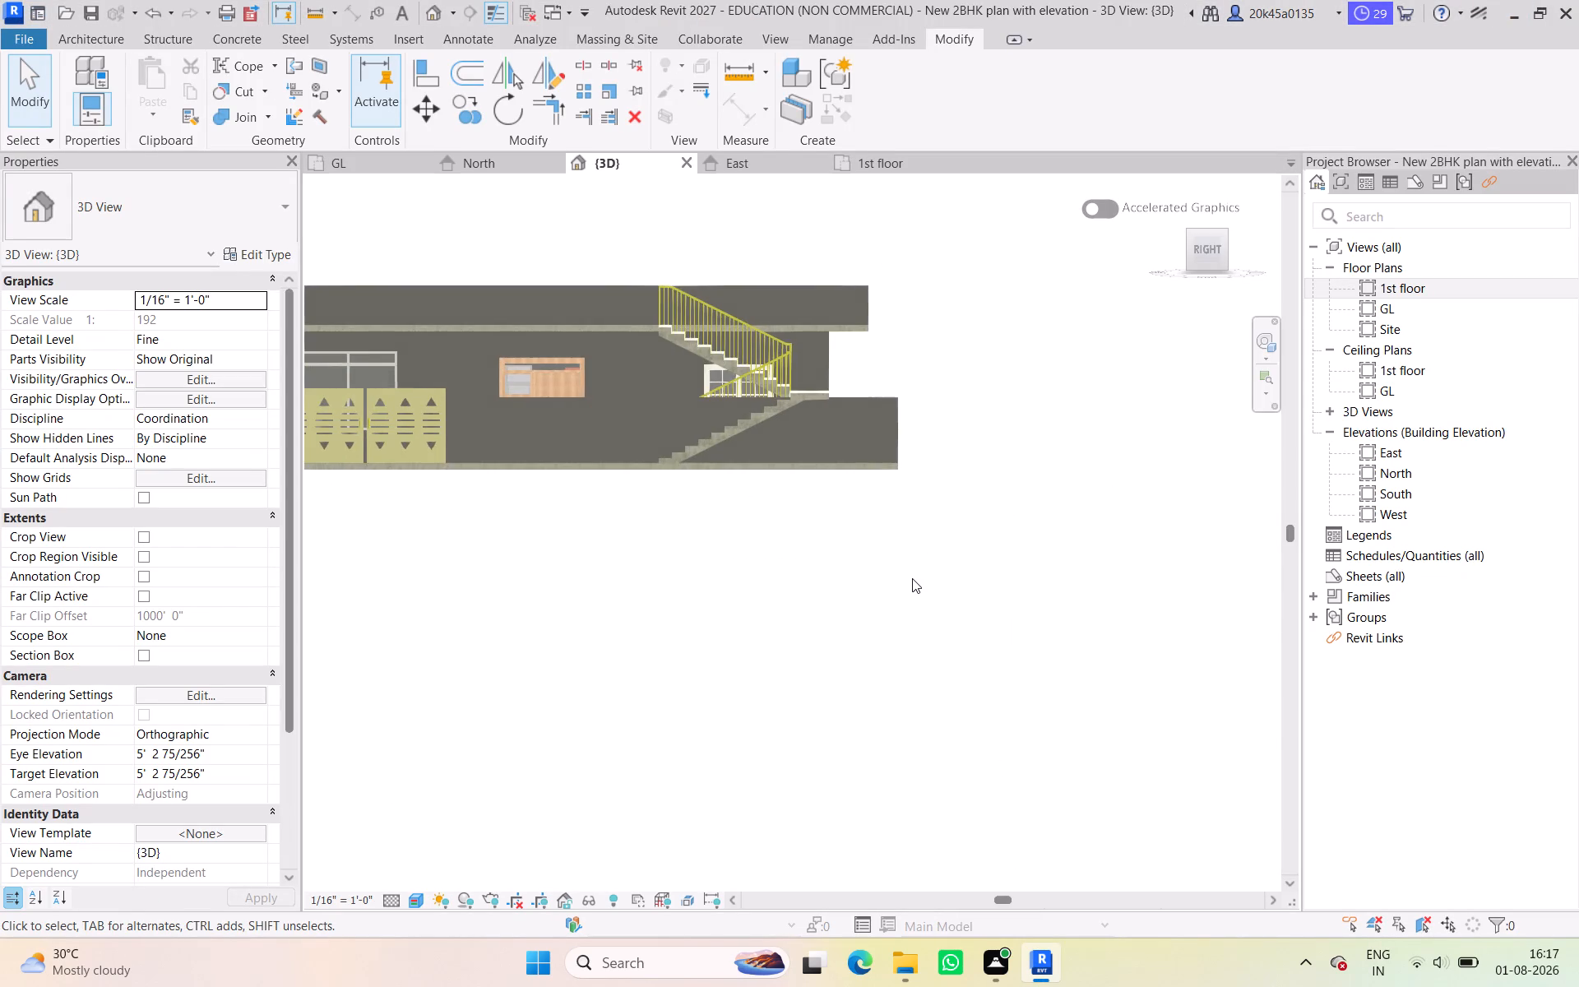
pyautogui.scroll(-4, 912, 578)
pyautogui.scroll(3, 720, 389)
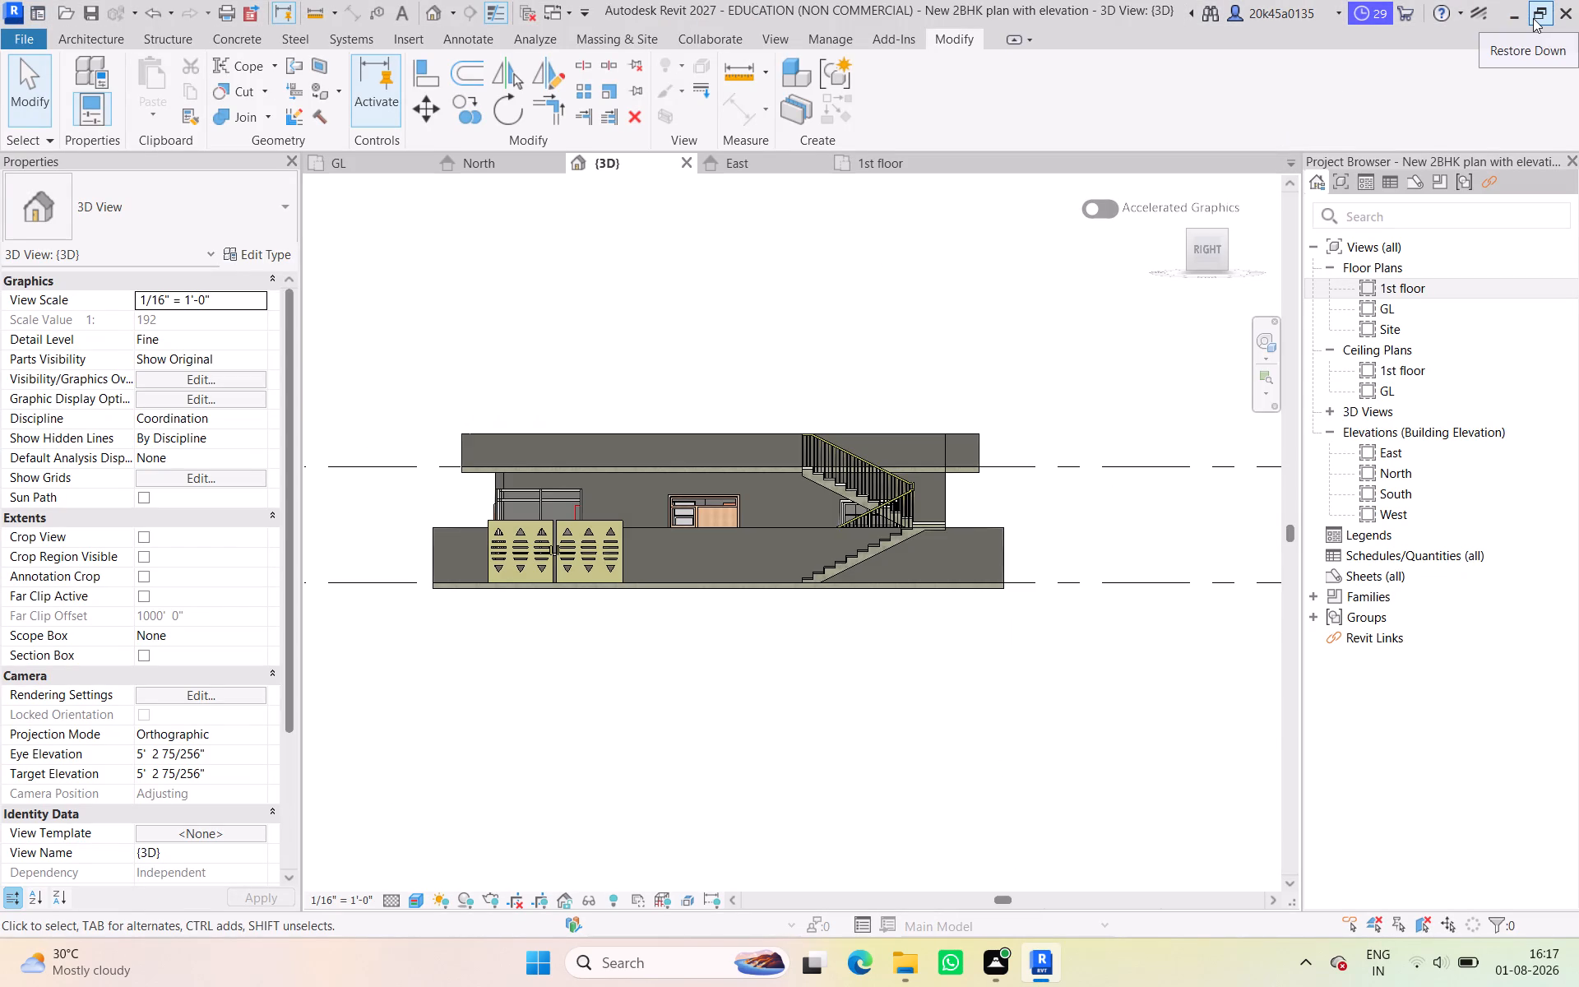
# Switch to the Downloads folder in File Explorer and compare the reference images "simplex ground floor elevation chevella" and "download (22)" in Photos.
pyautogui.hotkey('alt', 'Tab')
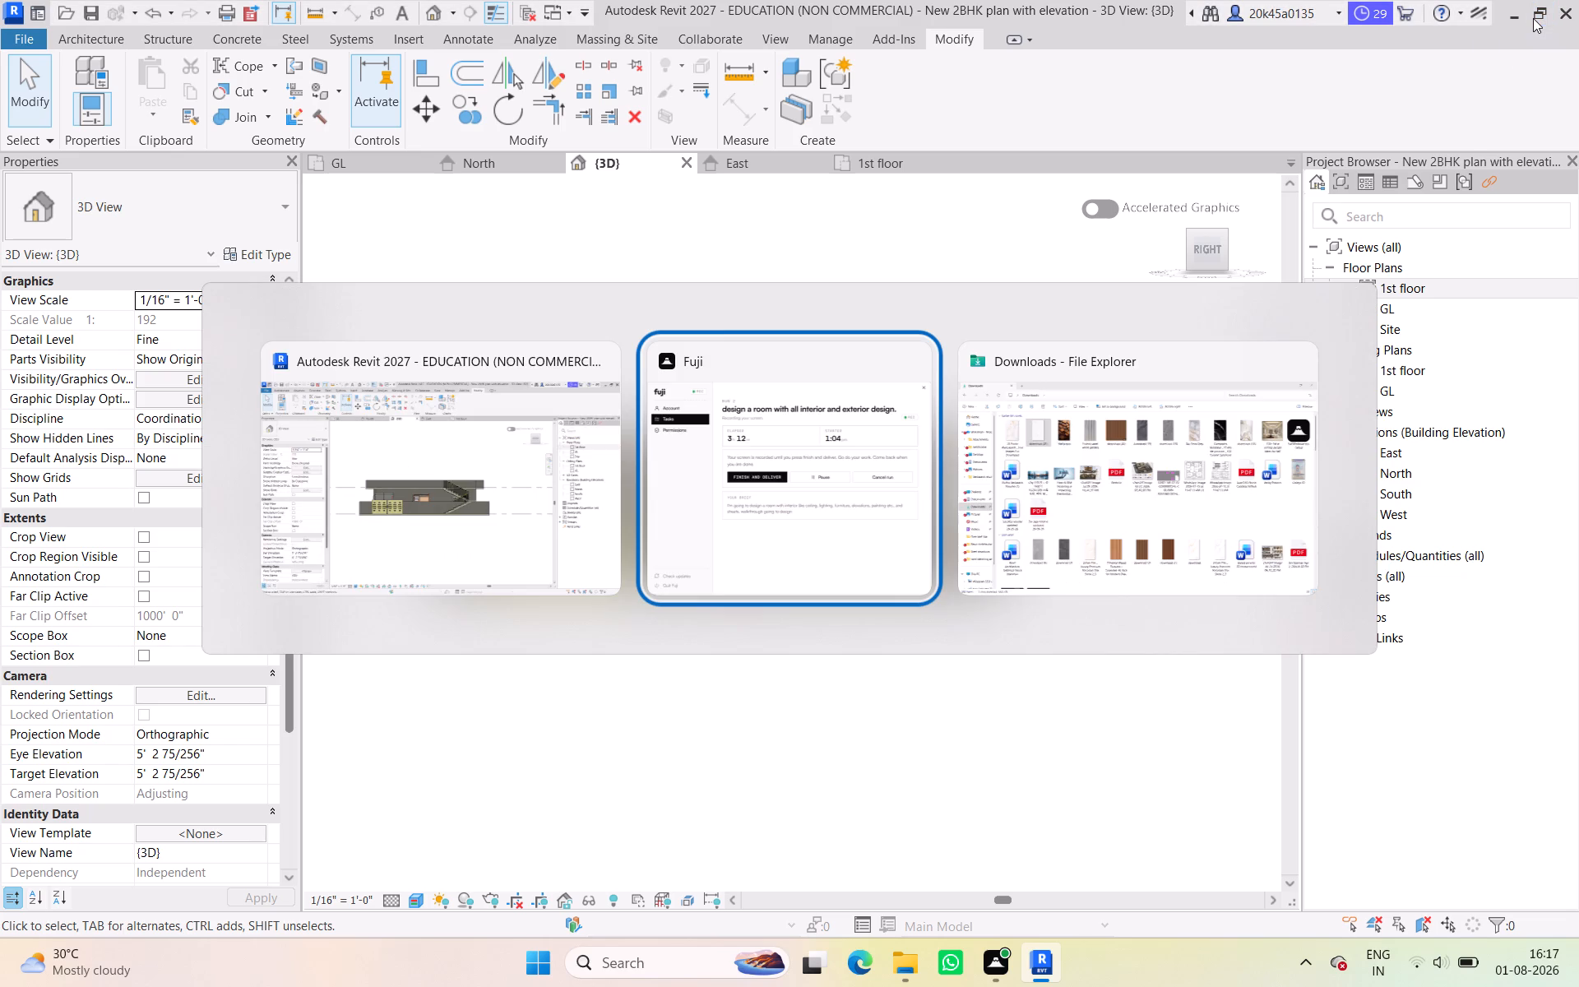
pyautogui.hotkey('alt', 'Tab')
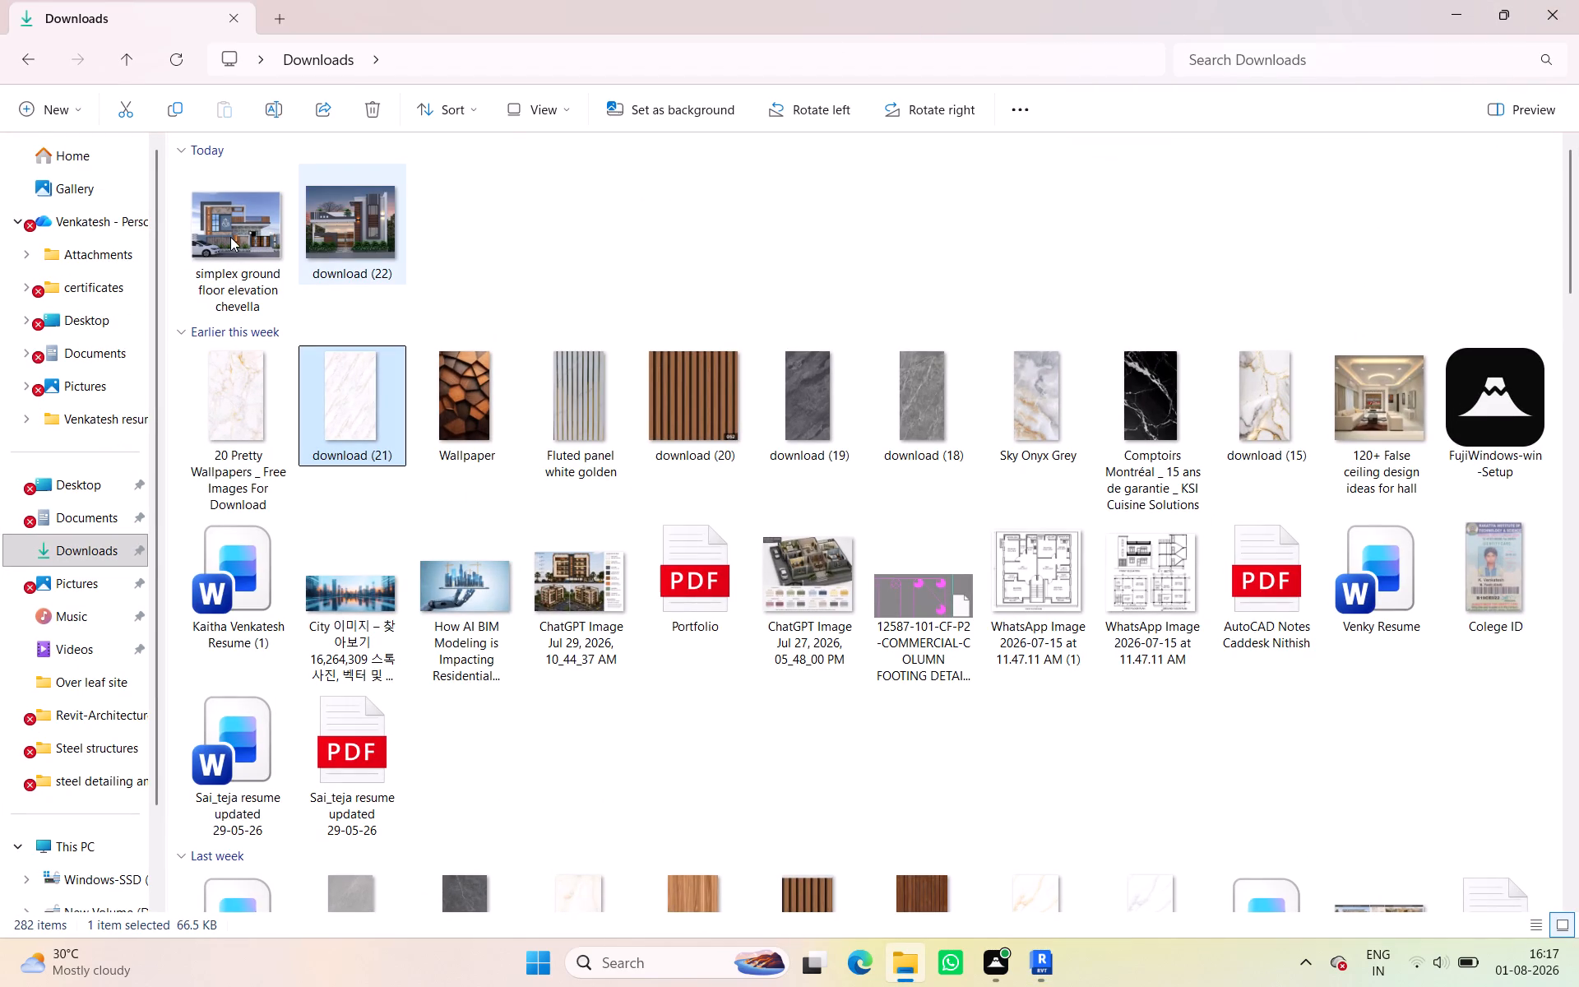
pyautogui.doubleClick(230, 237)
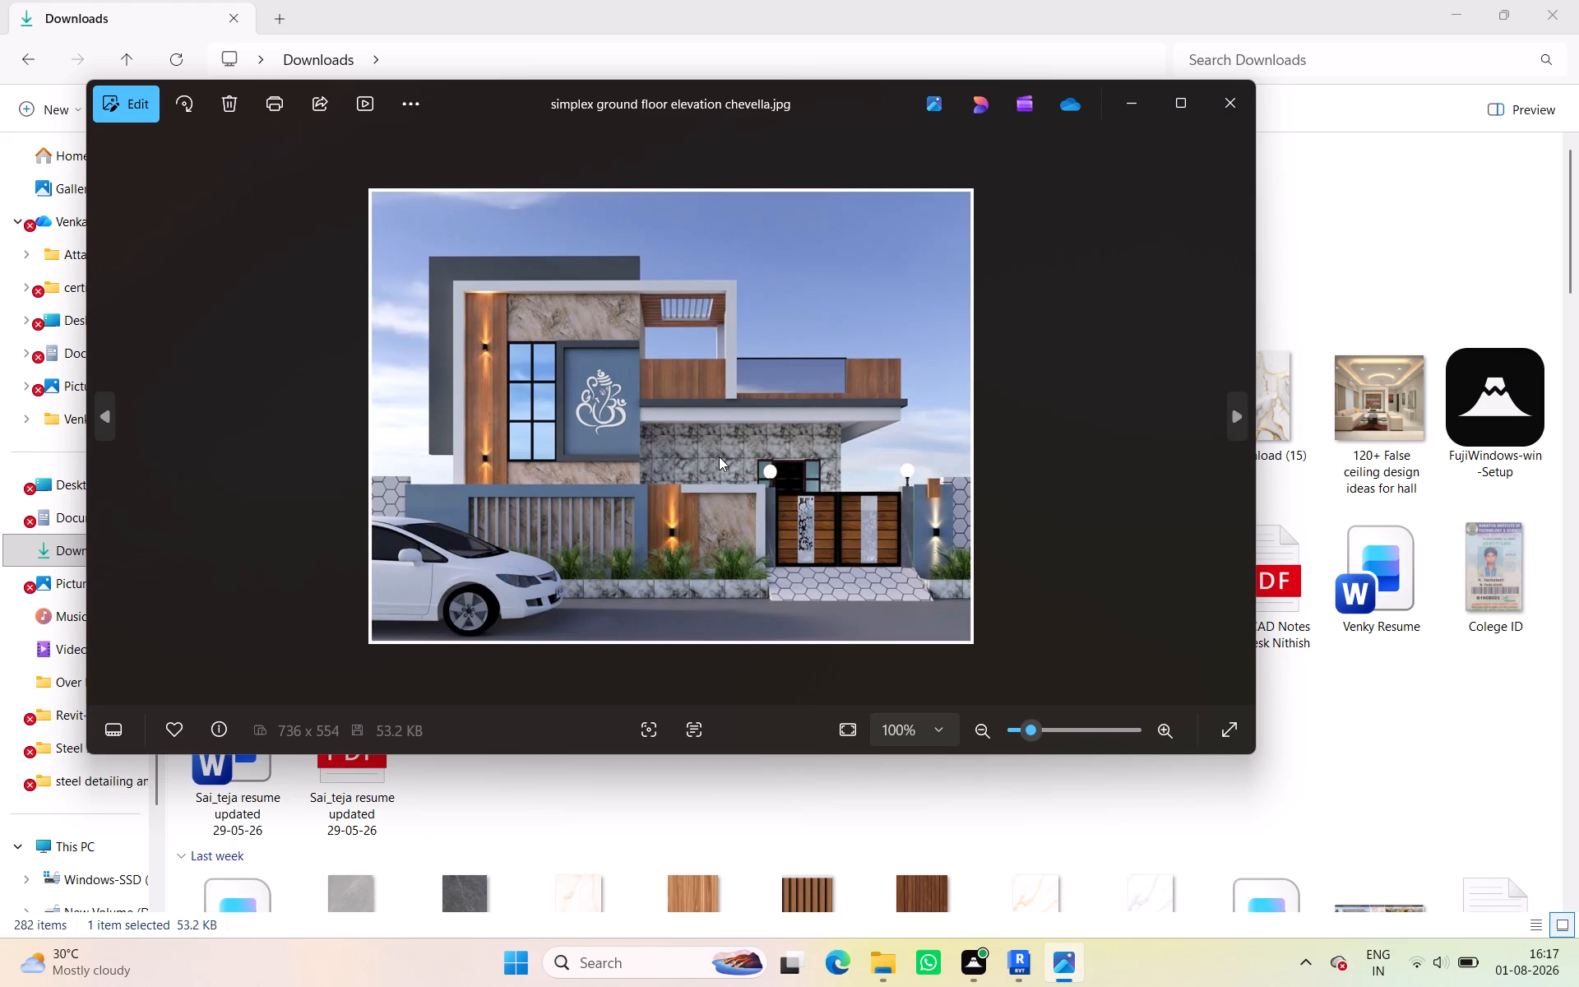
pyautogui.scroll(5, 719, 456)
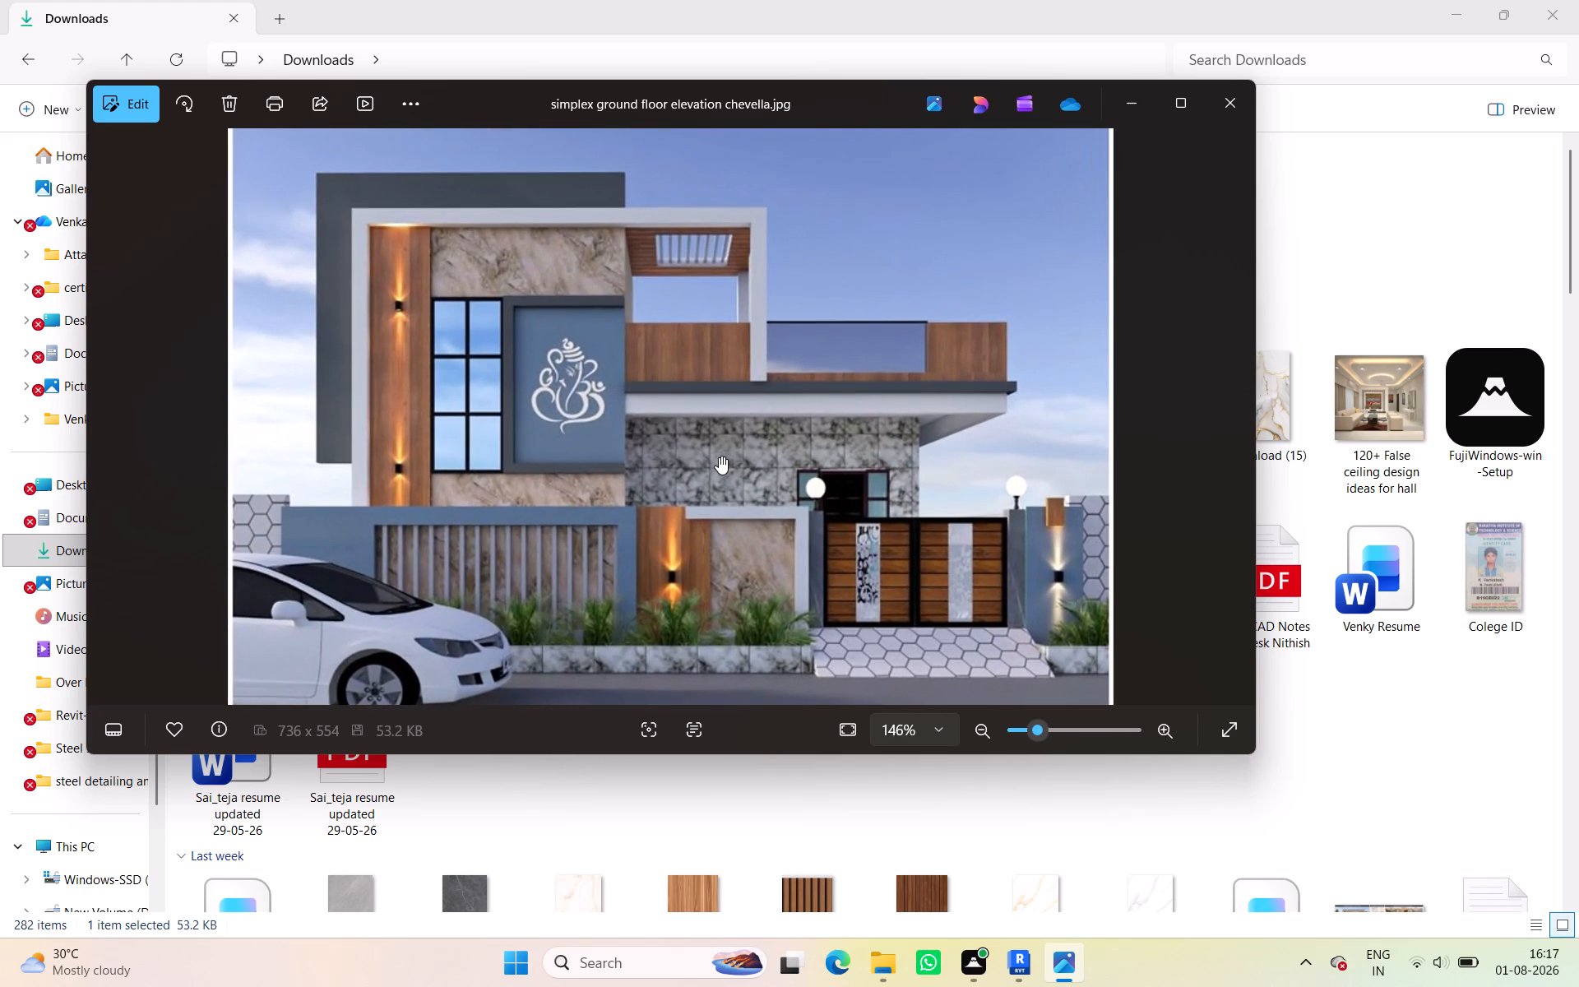
pyautogui.press('Right')
pyautogui.press('Left')
pyautogui.press('Left')
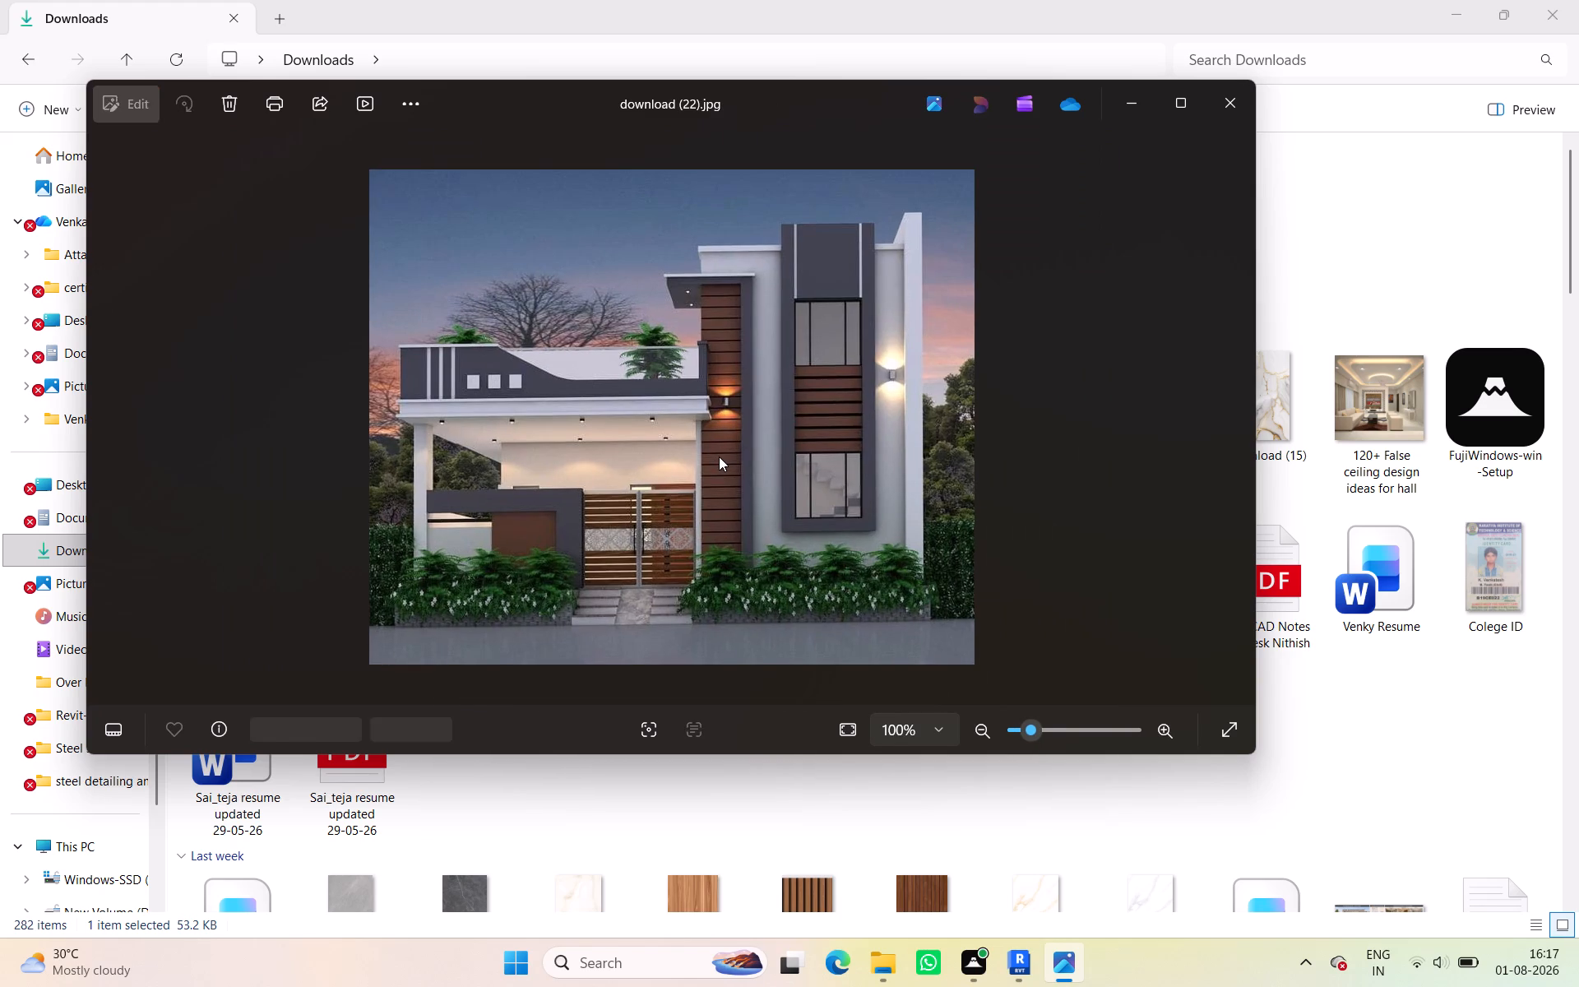
pyautogui.press('Right')
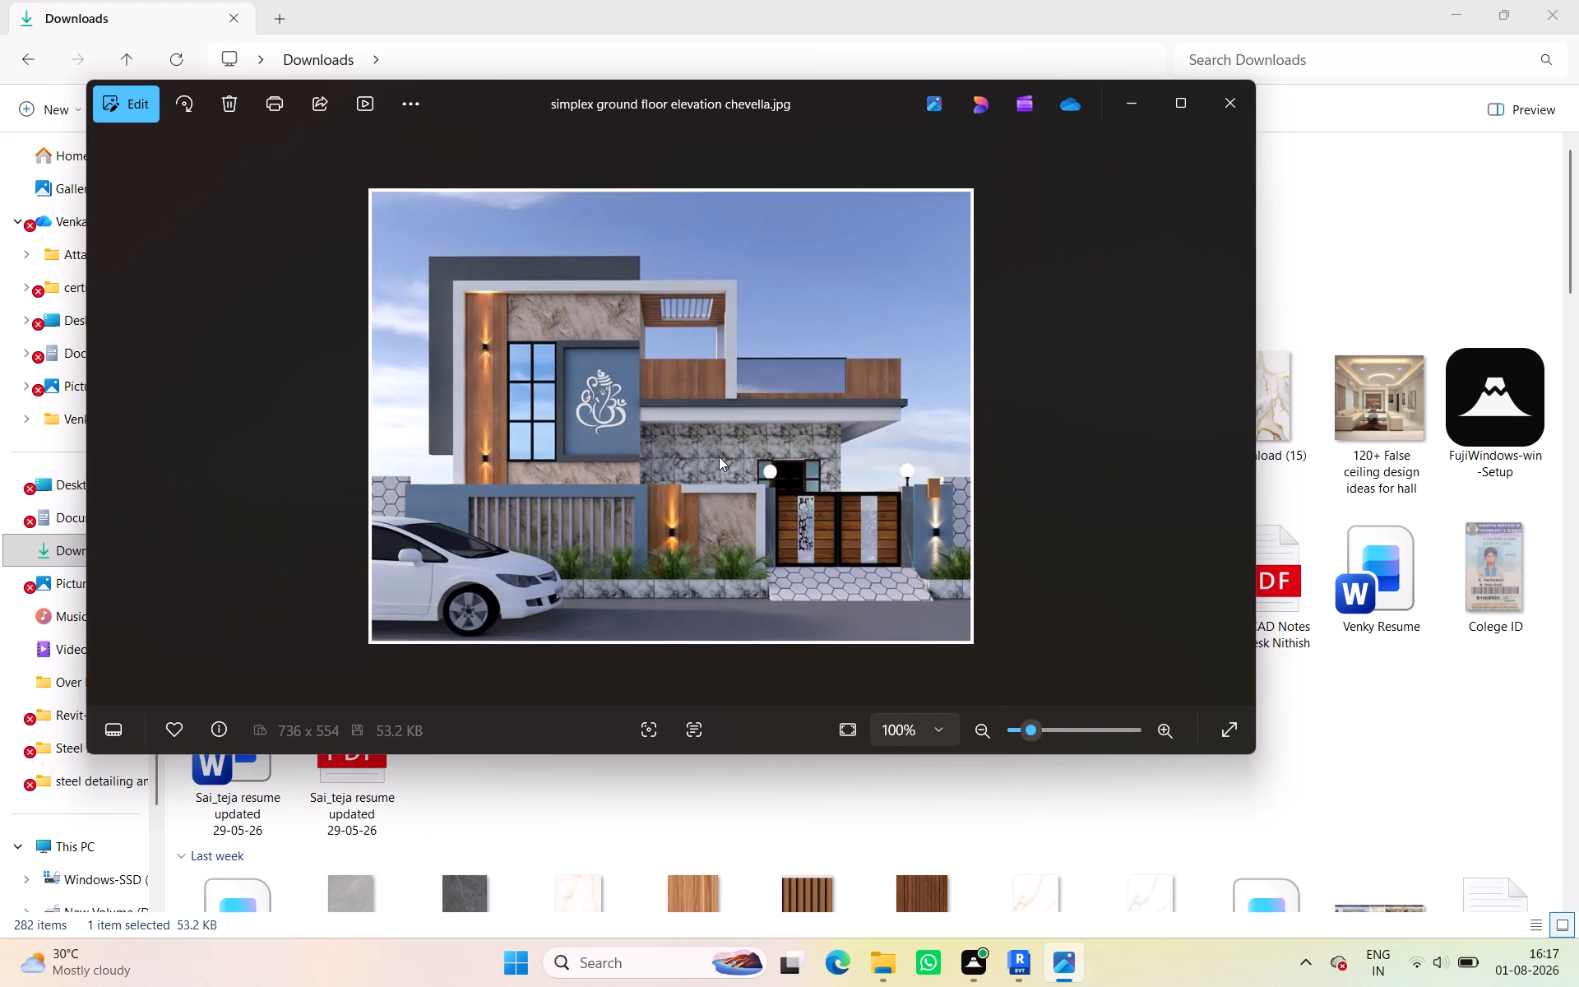
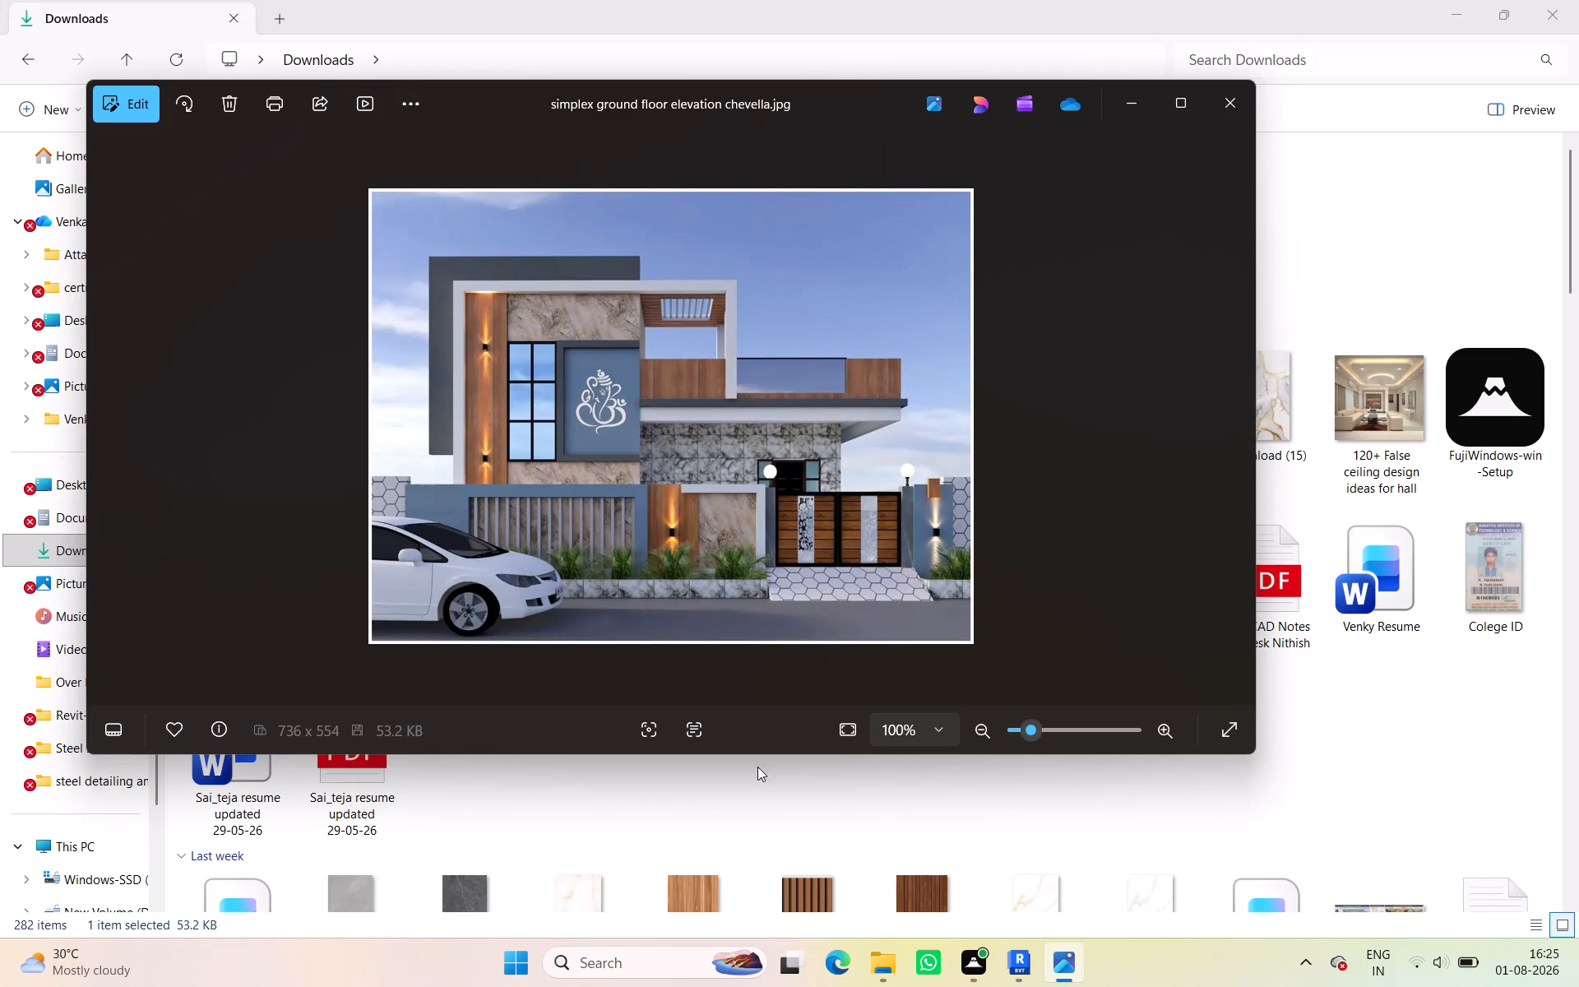
# Examine the facade, parapet and gate details of the reference image "simplex ground floor elevation chevella".
pyautogui.scroll(3, 493, 503)
pyautogui.moveTo(502, 503); pyautogui.dragTo(532, 566, button='middle')
pyautogui.scroll(3, 537, 507)
pyautogui.moveTo(529, 488); pyautogui.dragTo(558, 535, button='middle')
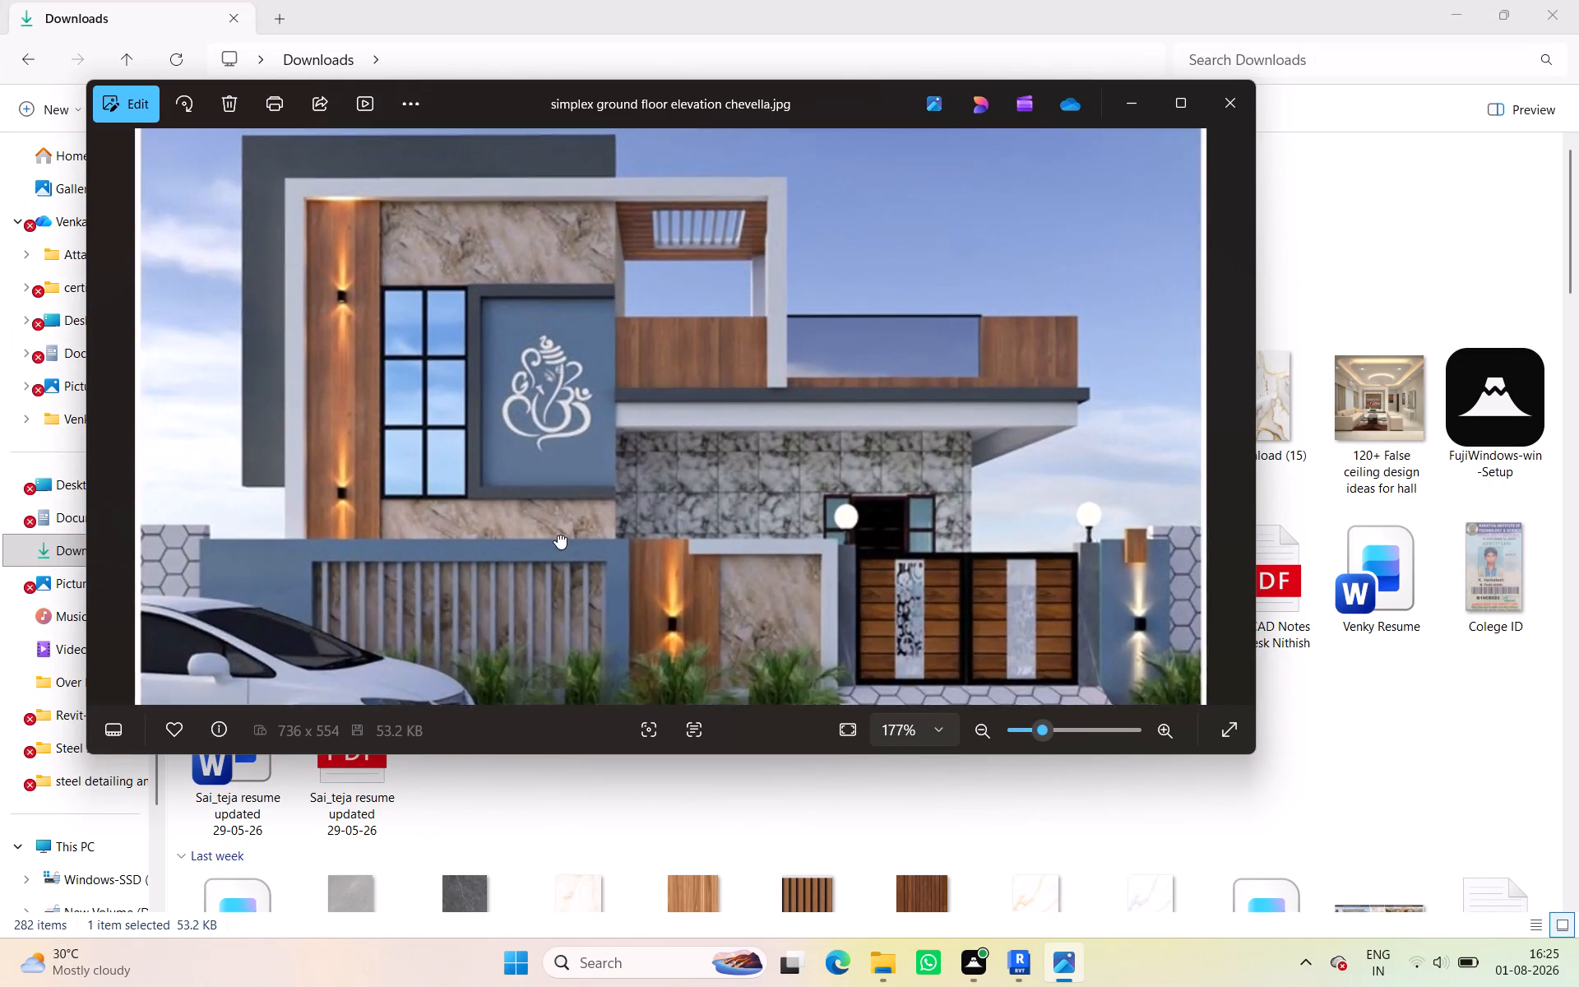
pyautogui.moveTo(558, 535); pyautogui.dragTo(569, 592, button='middle')
pyautogui.scroll(-3, 579, 512)
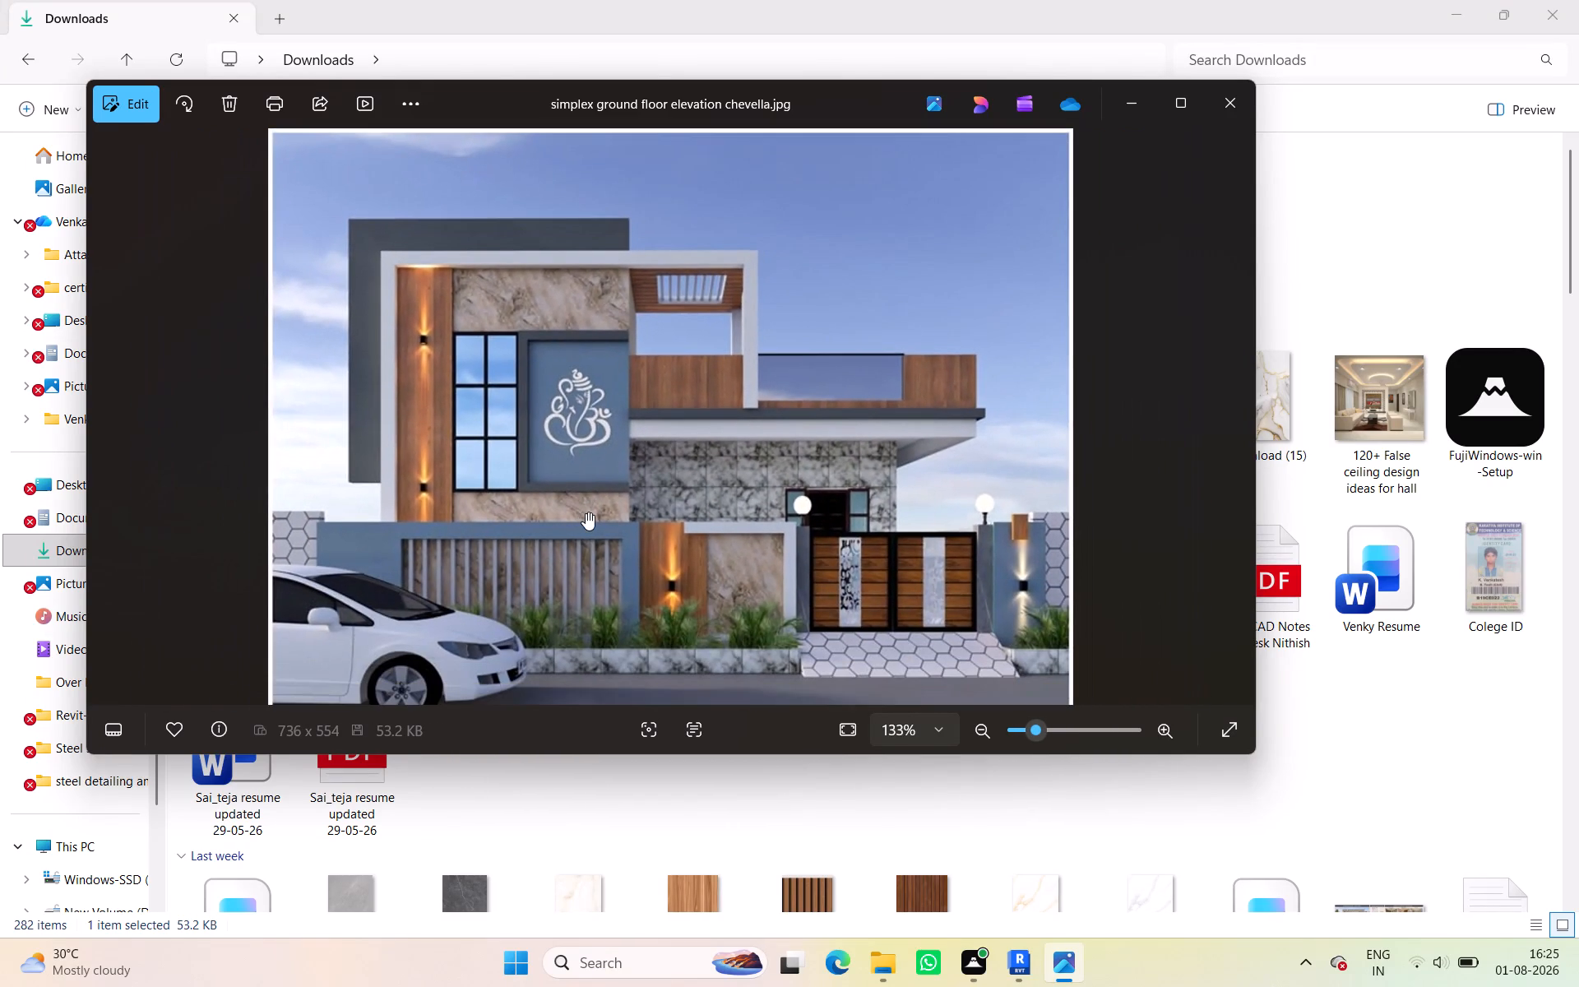
pyautogui.scroll(2, 586, 512)
pyautogui.moveTo(590, 511); pyautogui.dragTo(599, 542, button='middle')
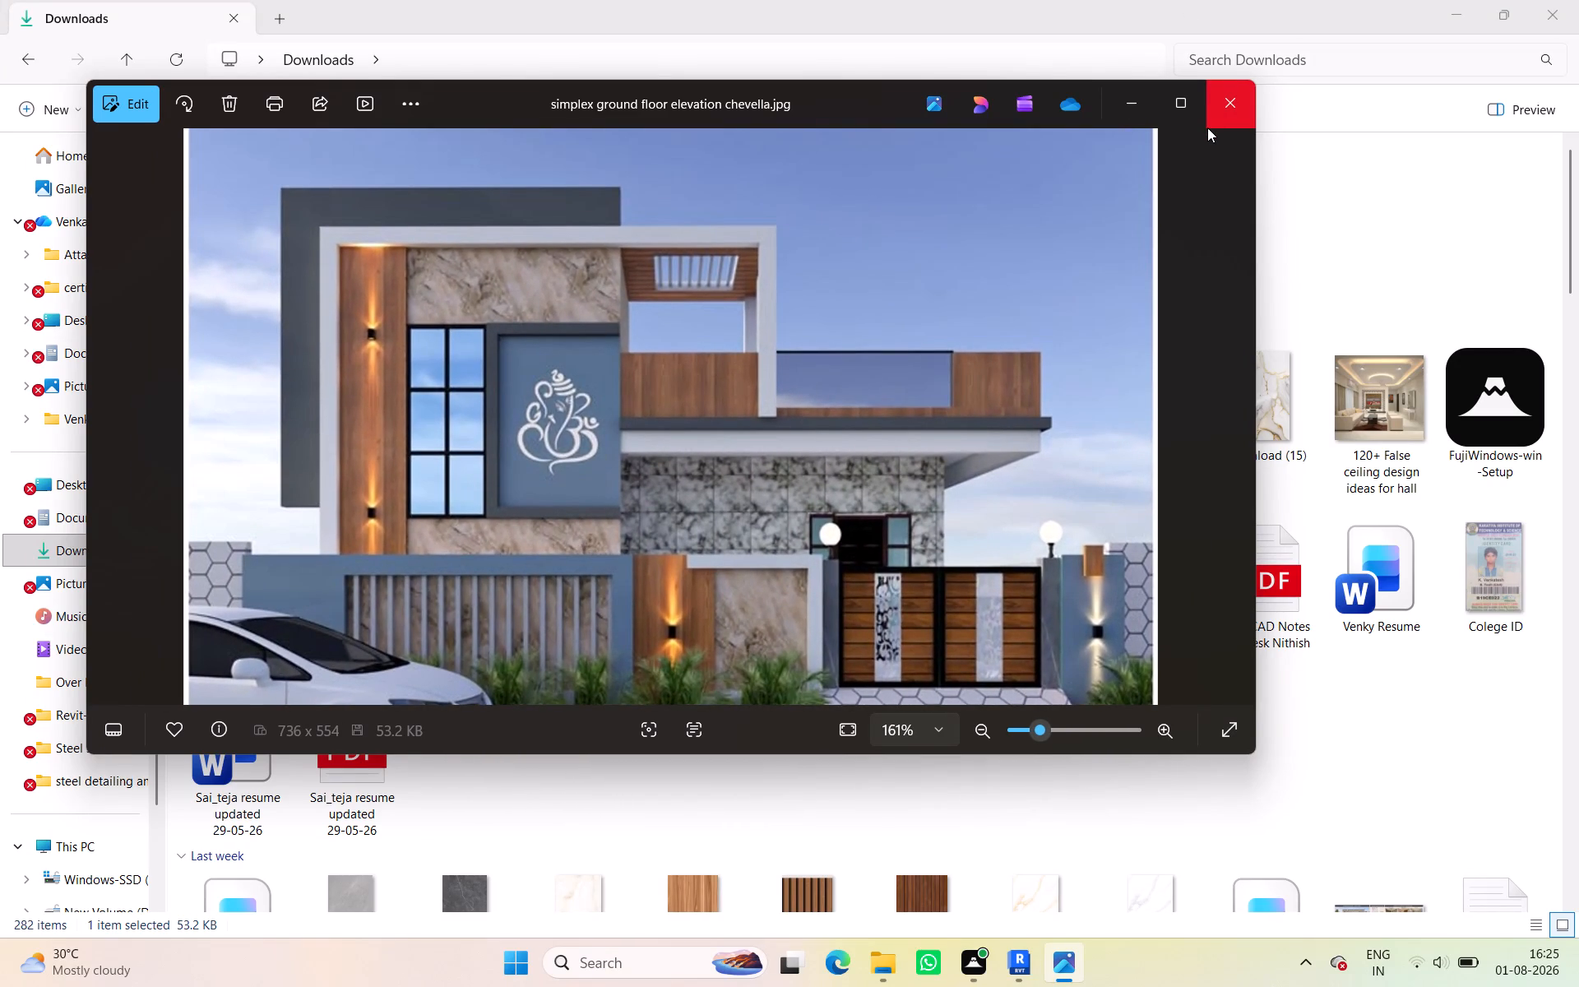
# Examine the parapet, canopy and vertical window tower in the reference image "download (22)", and close the viewer.
pyautogui.press('Left')
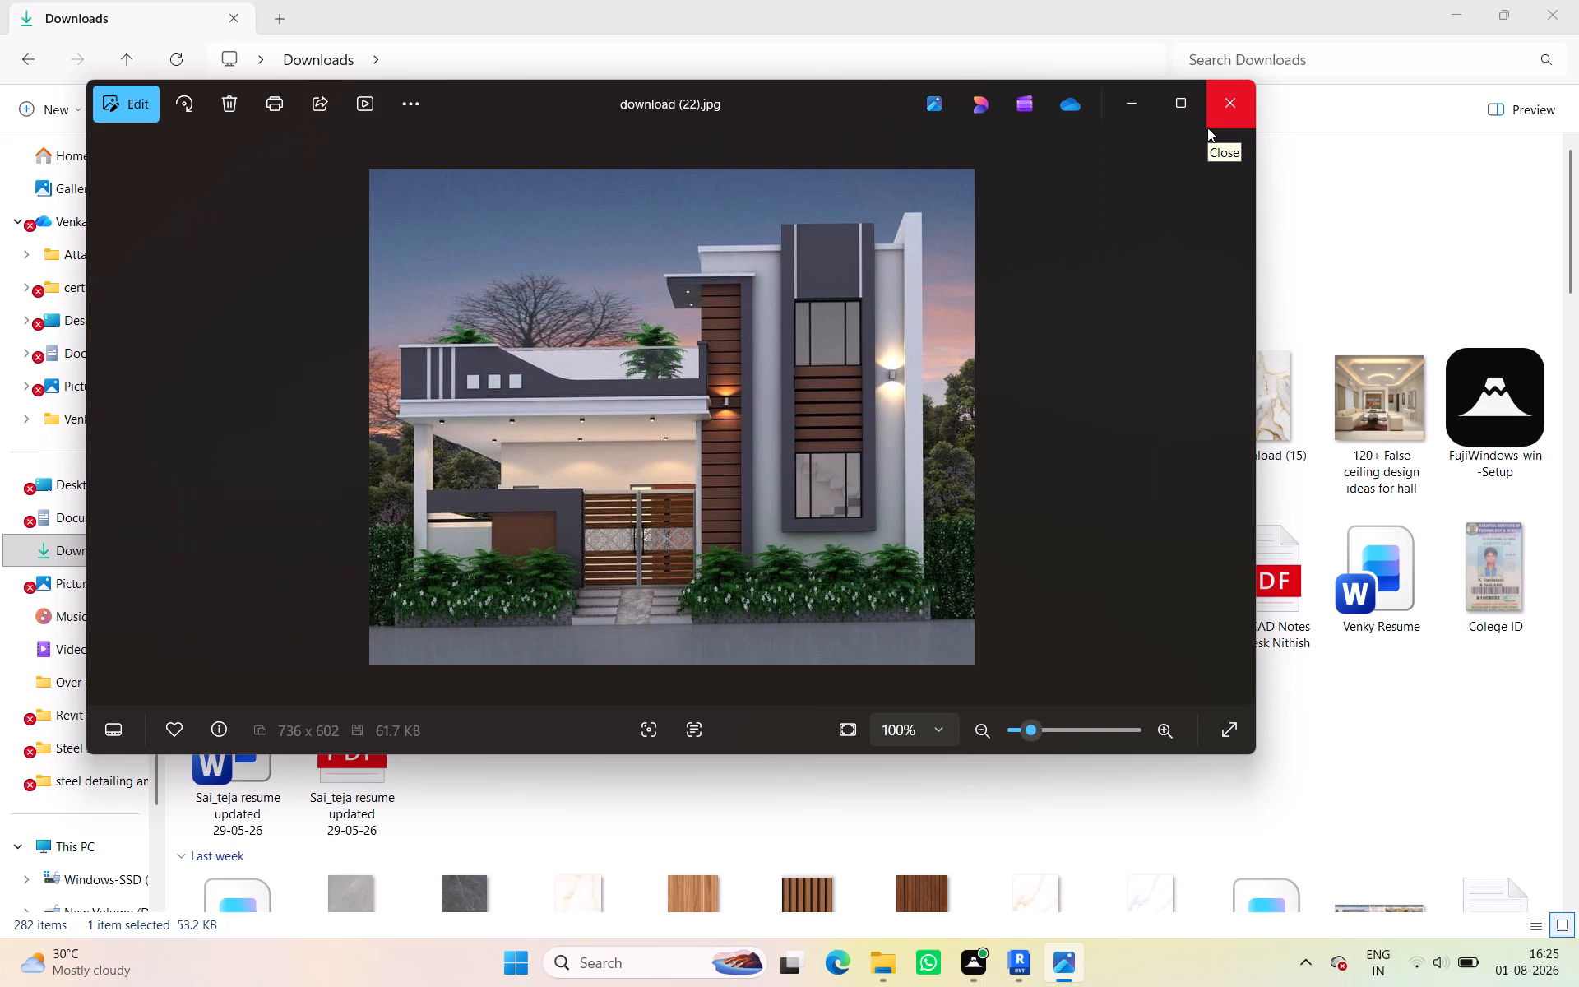
pyautogui.scroll(2, 827, 341)
pyautogui.moveTo(834, 350); pyautogui.dragTo(839, 371, button='middle')
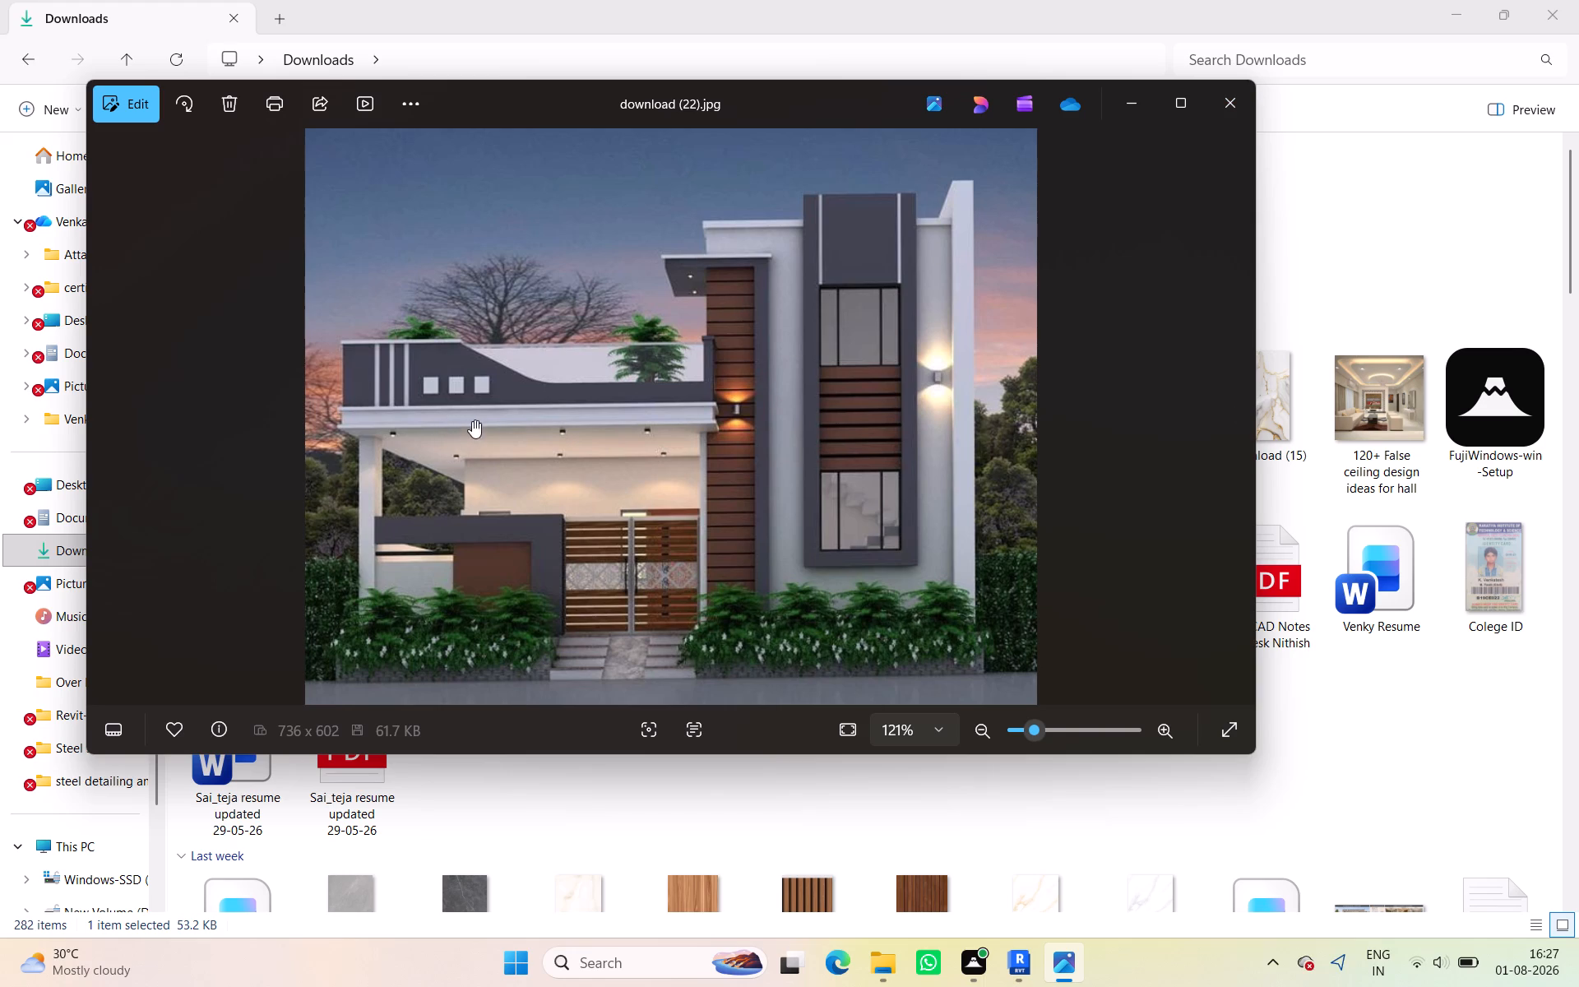
pyautogui.scroll(5, 513, 415)
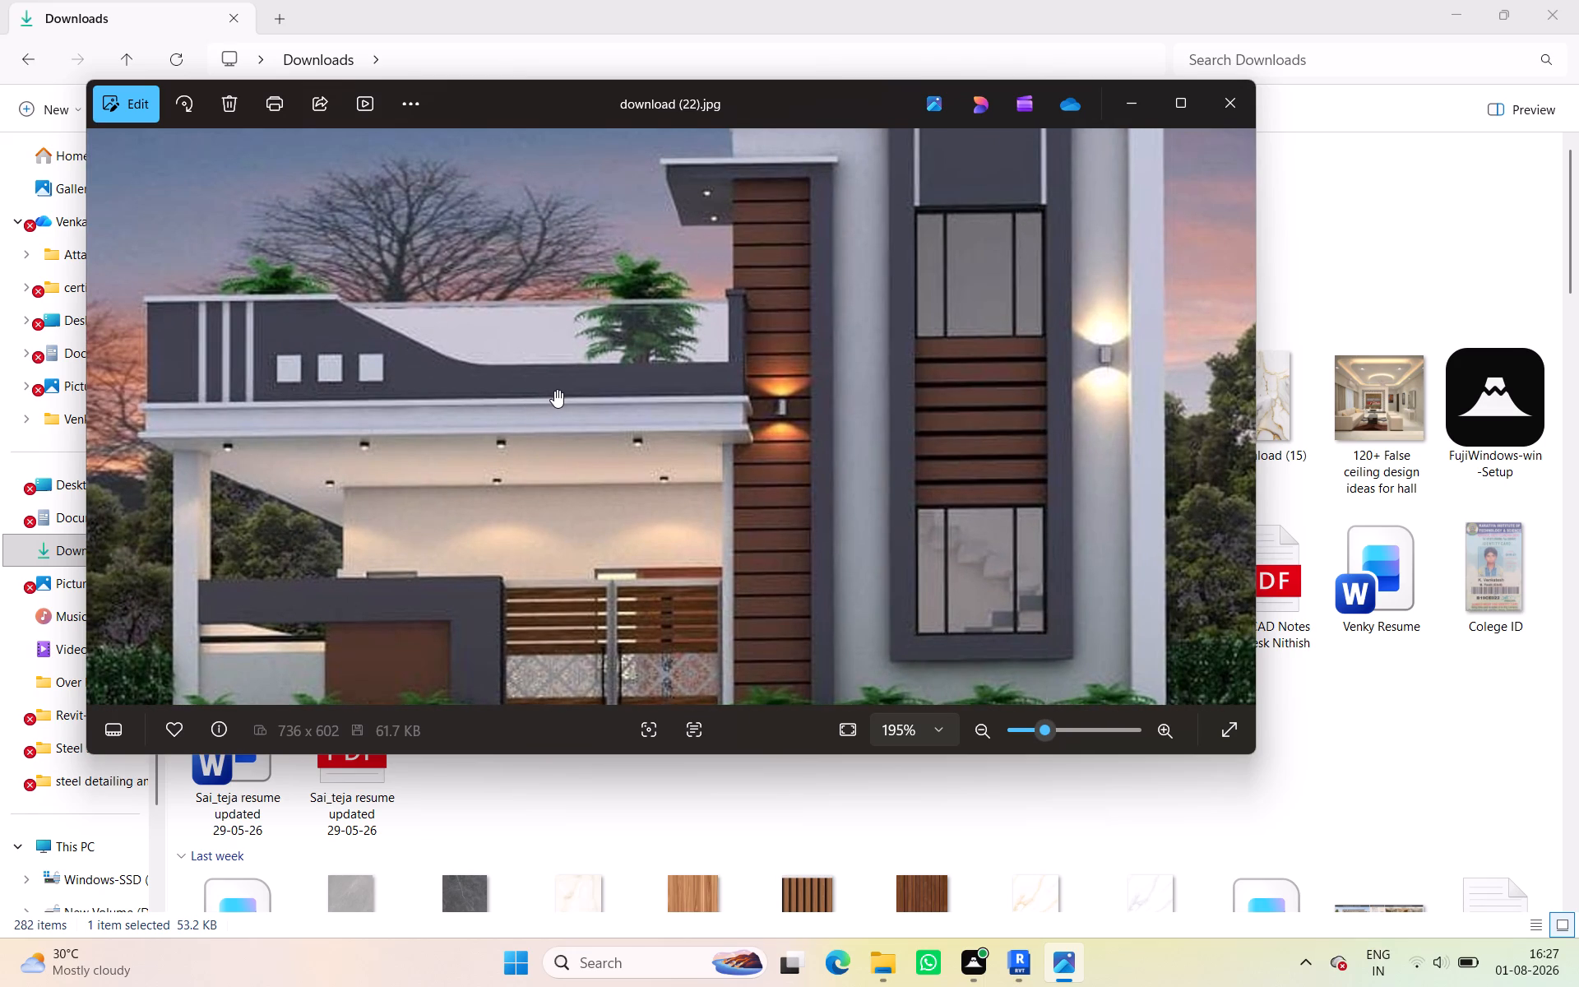
pyautogui.scroll(-5, 559, 386)
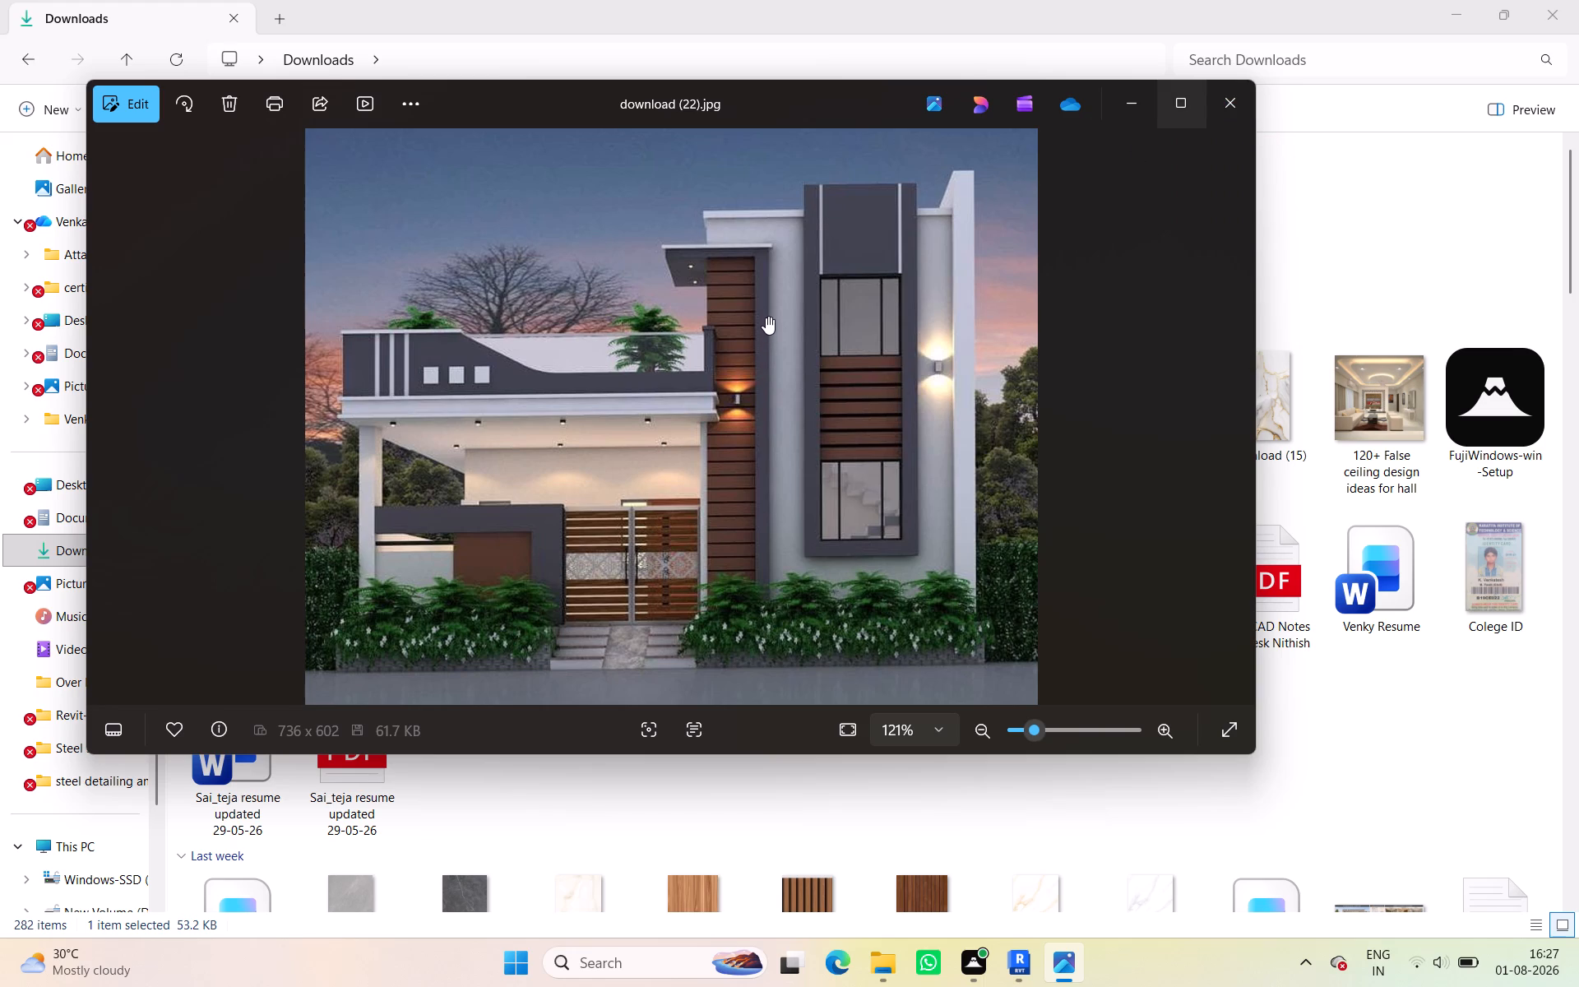
pyautogui.scroll(10, 733, 265)
pyautogui.moveTo(731, 256); pyautogui.dragTo(743, 304, button='middle')
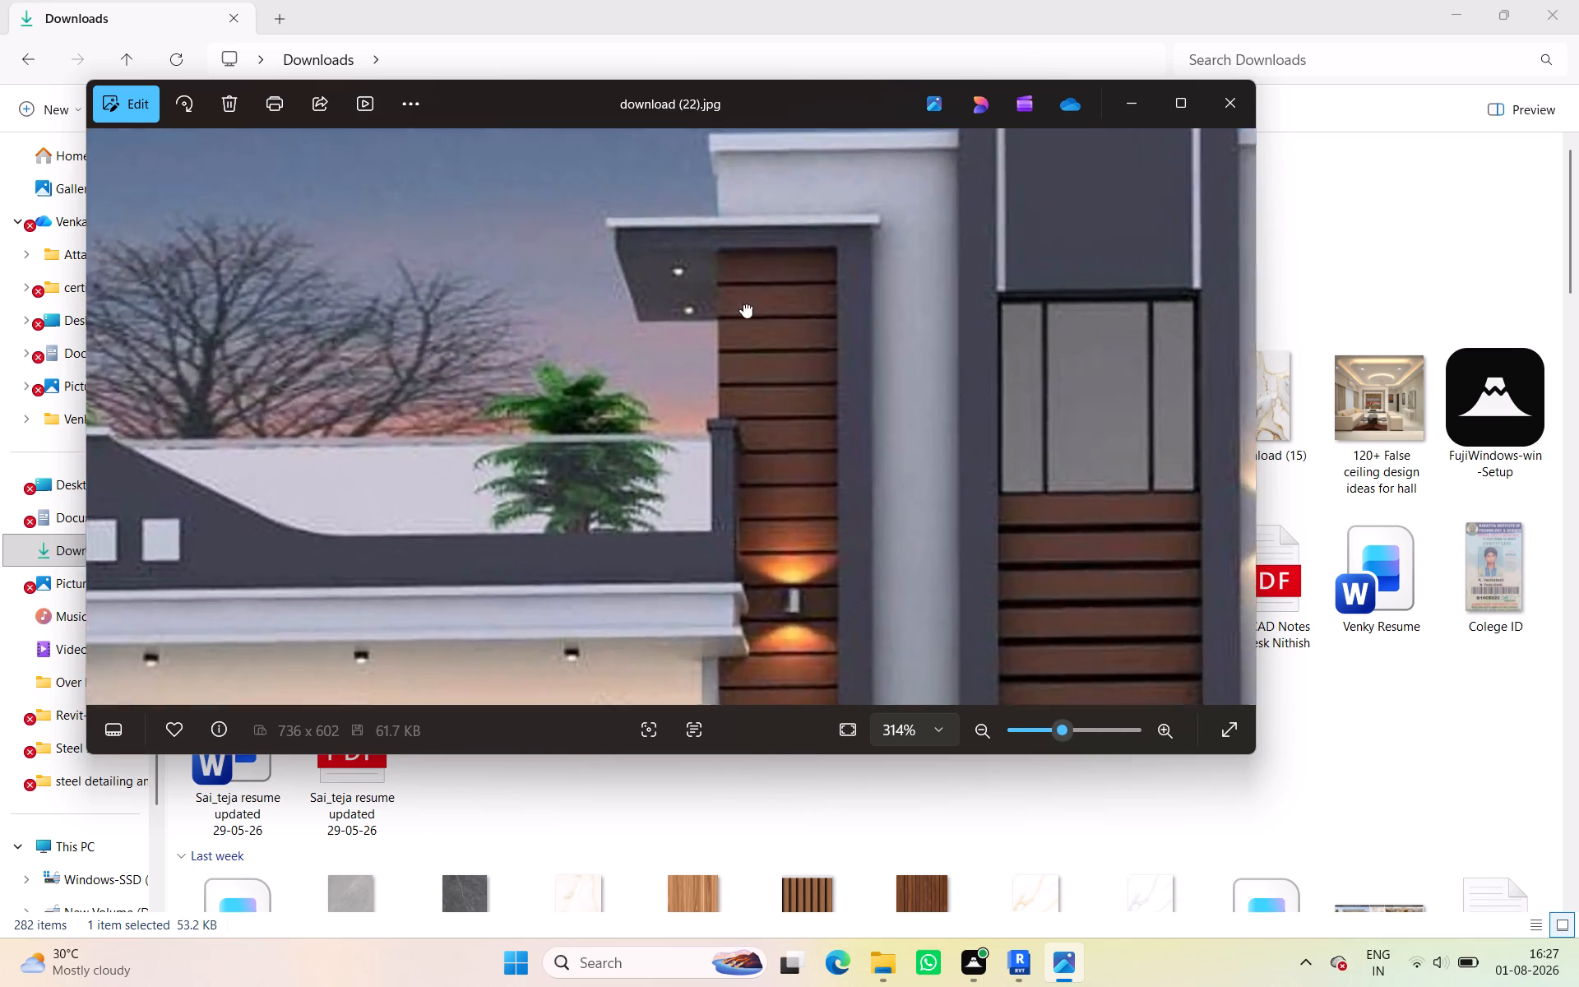
pyautogui.moveTo(743, 304); pyautogui.dragTo(748, 325, button='middle')
pyautogui.scroll(5, 743, 312)
pyautogui.scroll(-7, 742, 308)
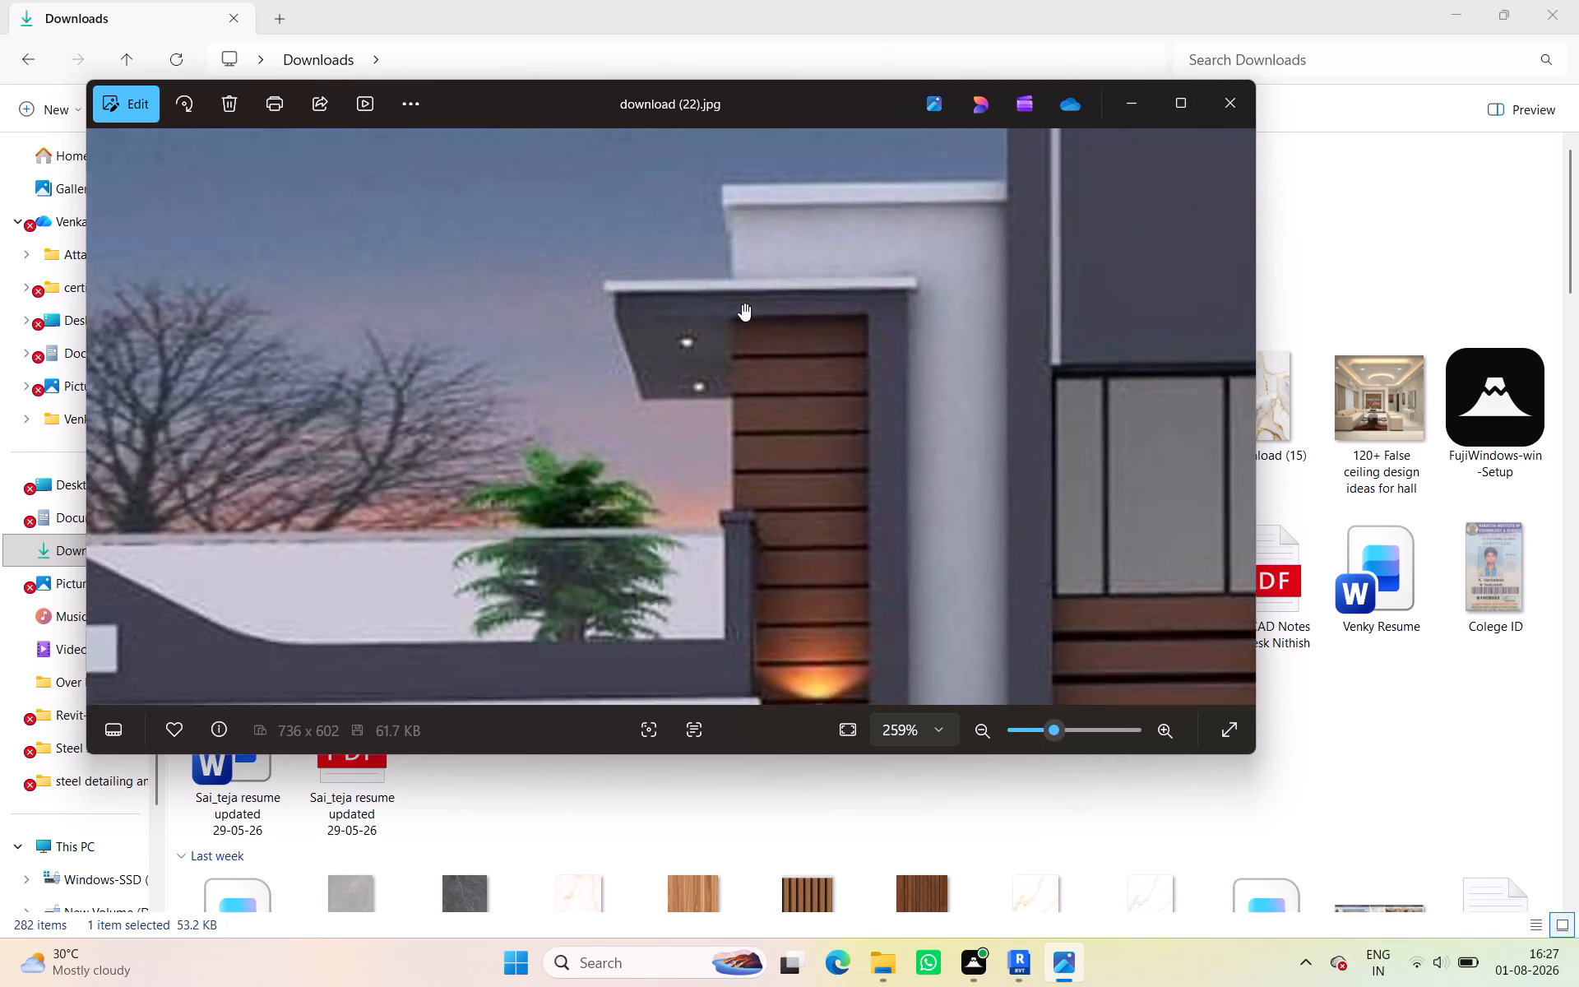
pyautogui.scroll(-5, 742, 304)
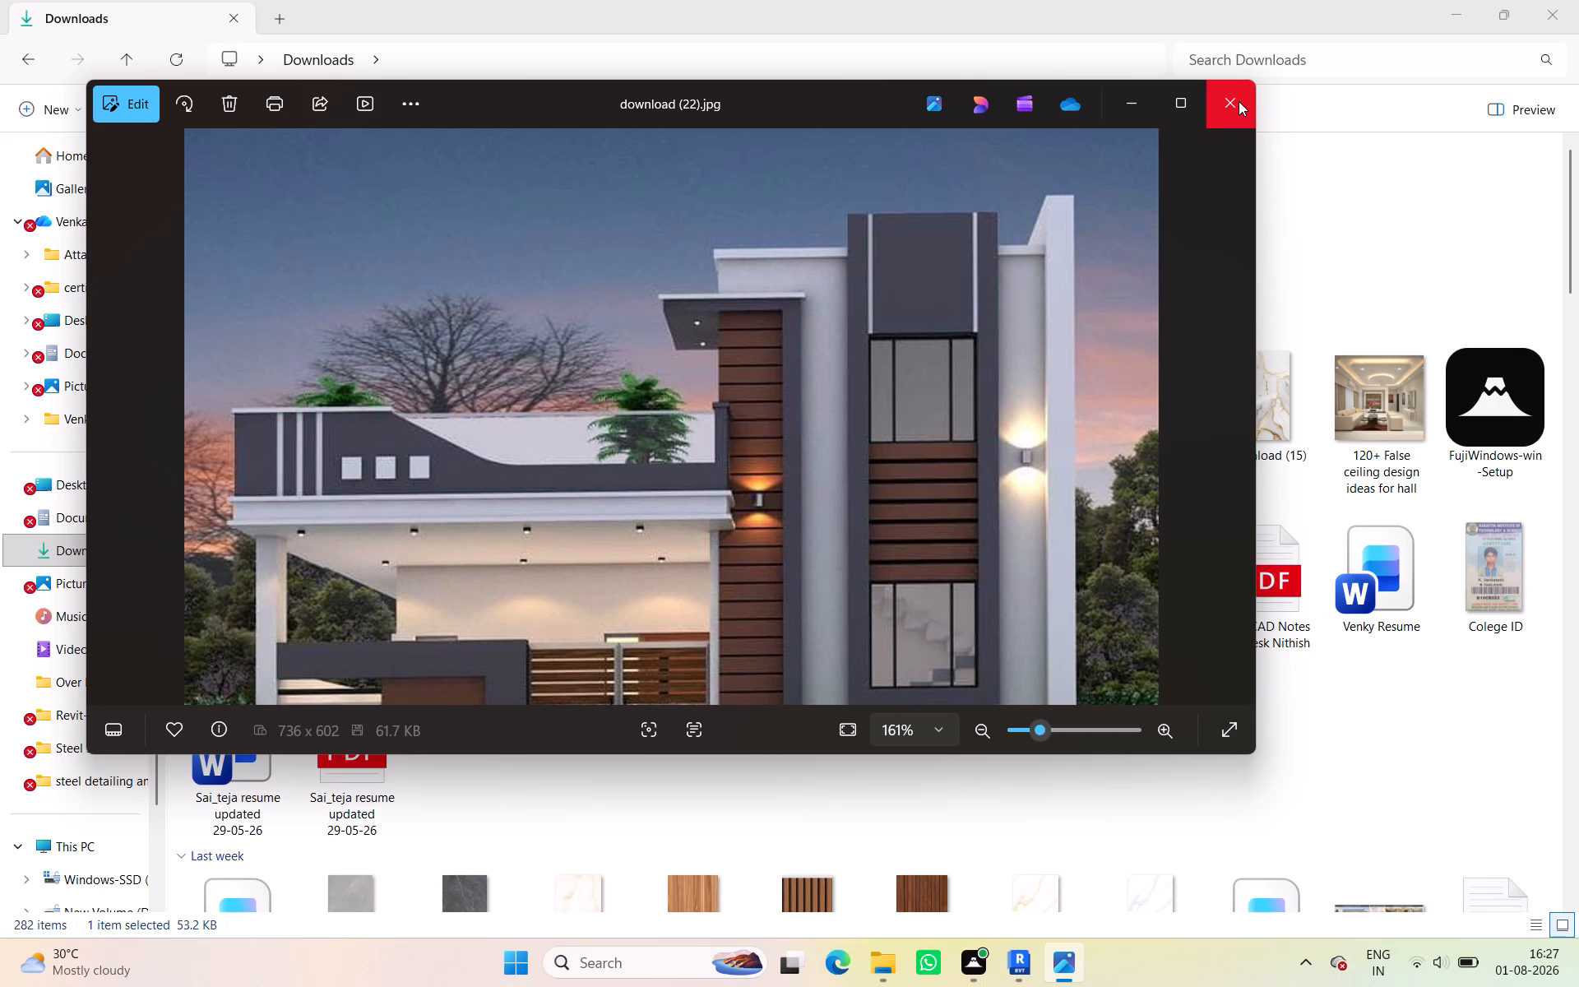
pyautogui.click(1239, 101)
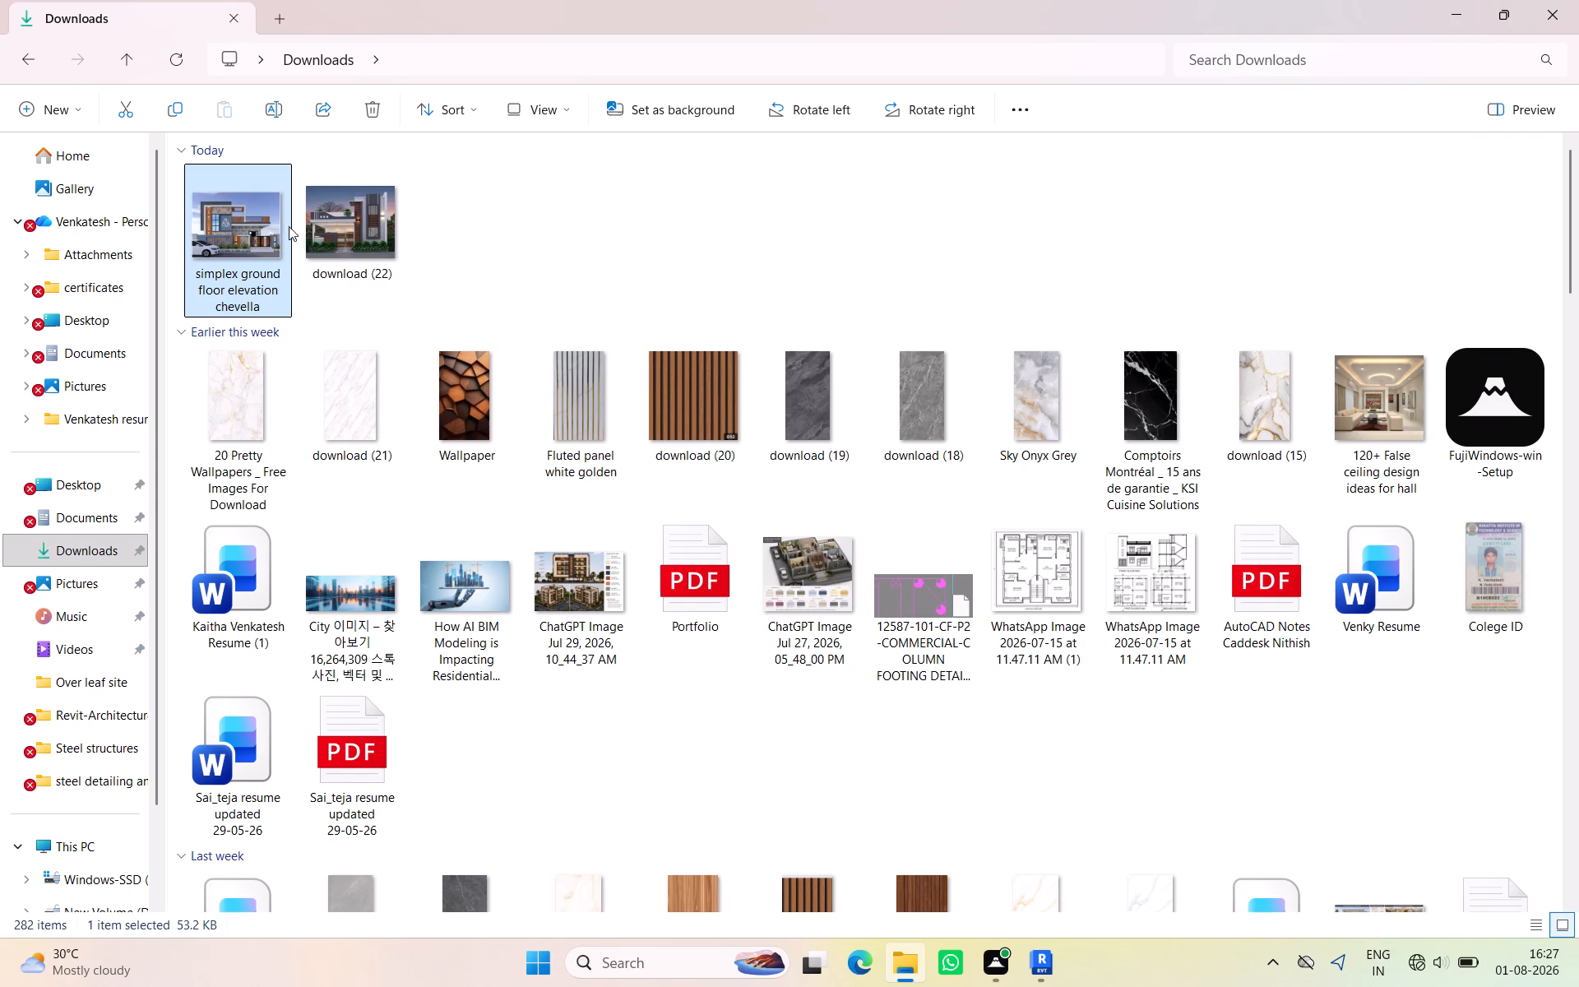
# Reopen the reference image "download (22)", tile it side by side with the Revit model, and close the Project Browser.
pyautogui.doubleClick(328, 226)
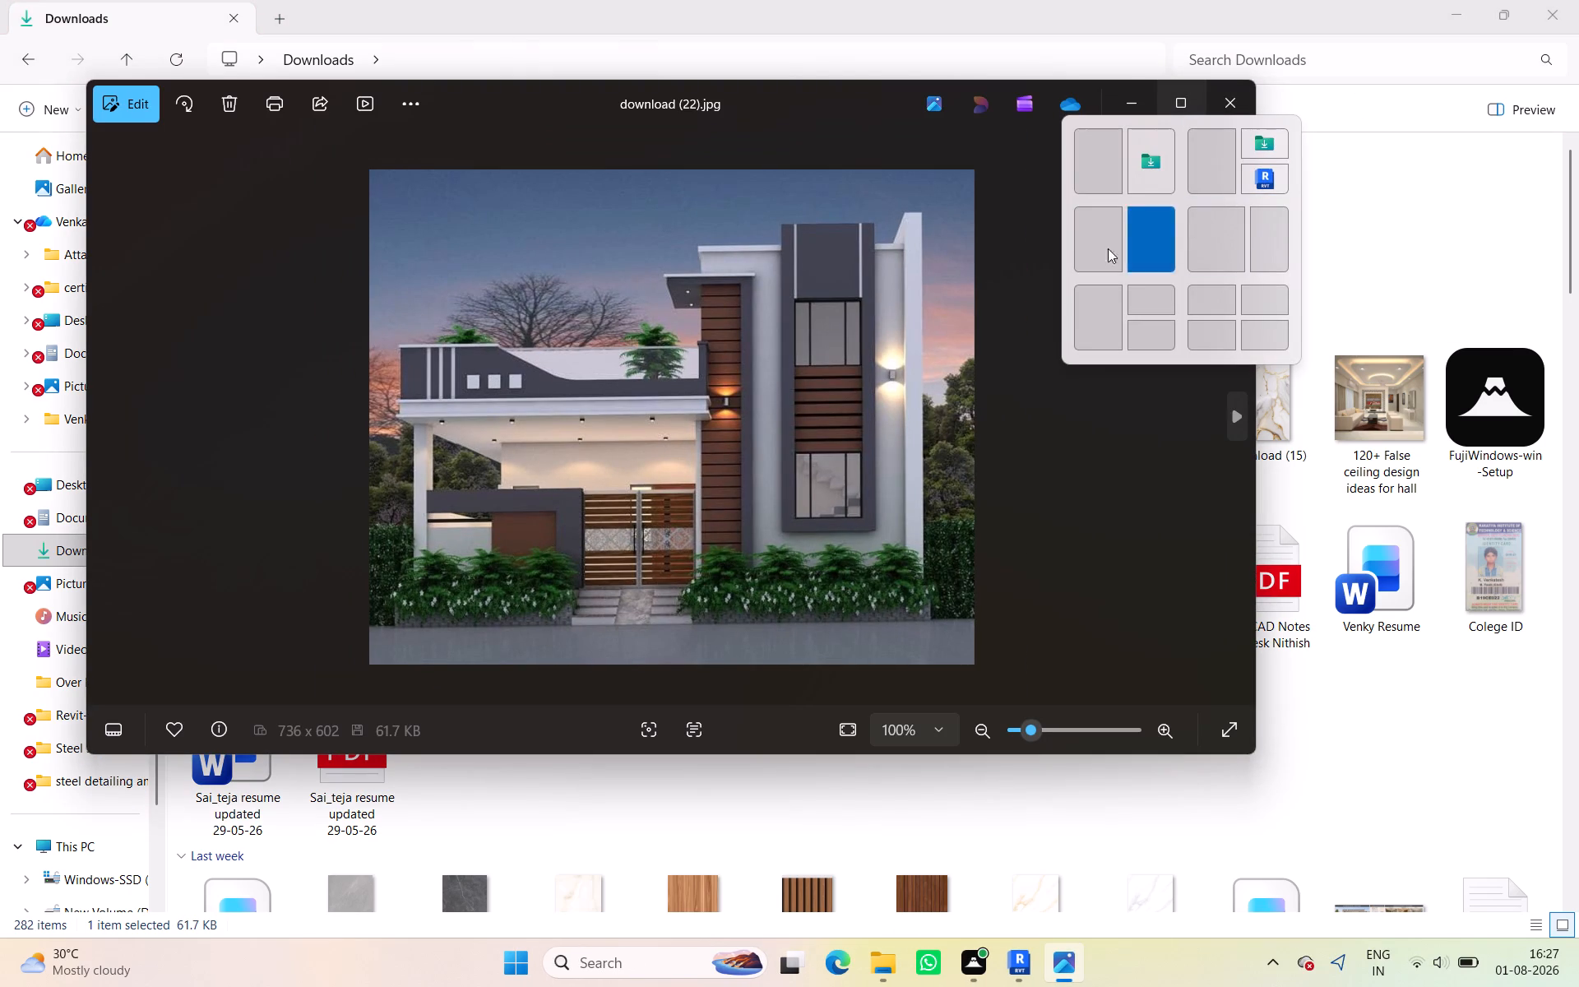
pyautogui.click(1096, 248)
pyautogui.click(1213, 662)
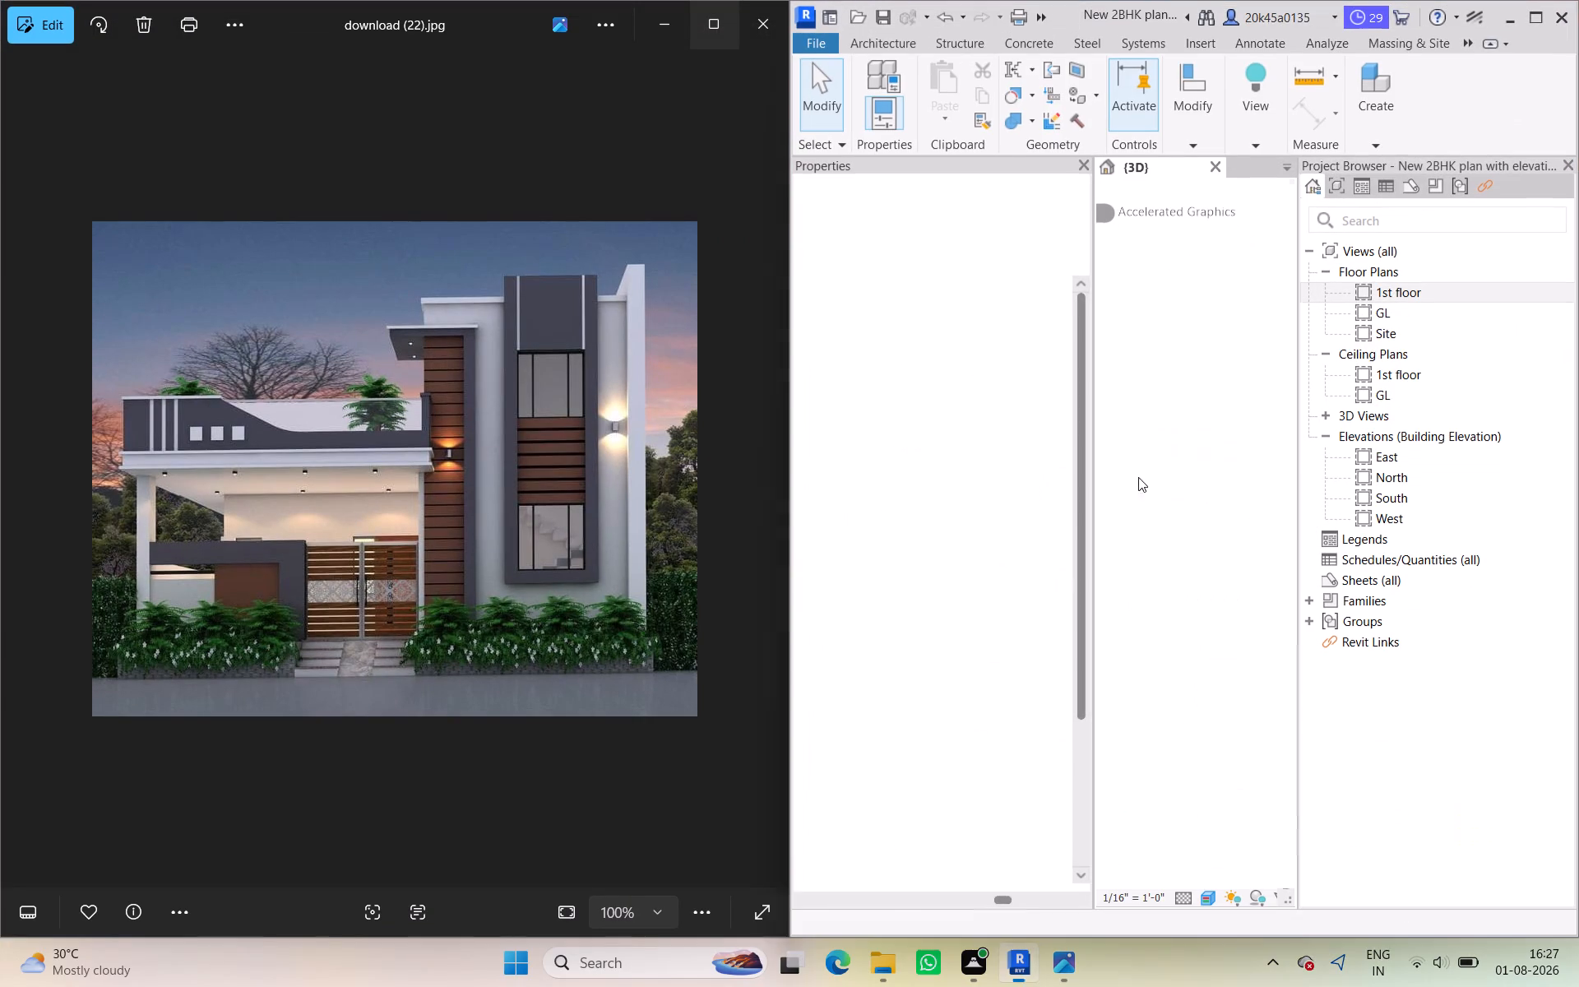
pyautogui.click(1572, 161)
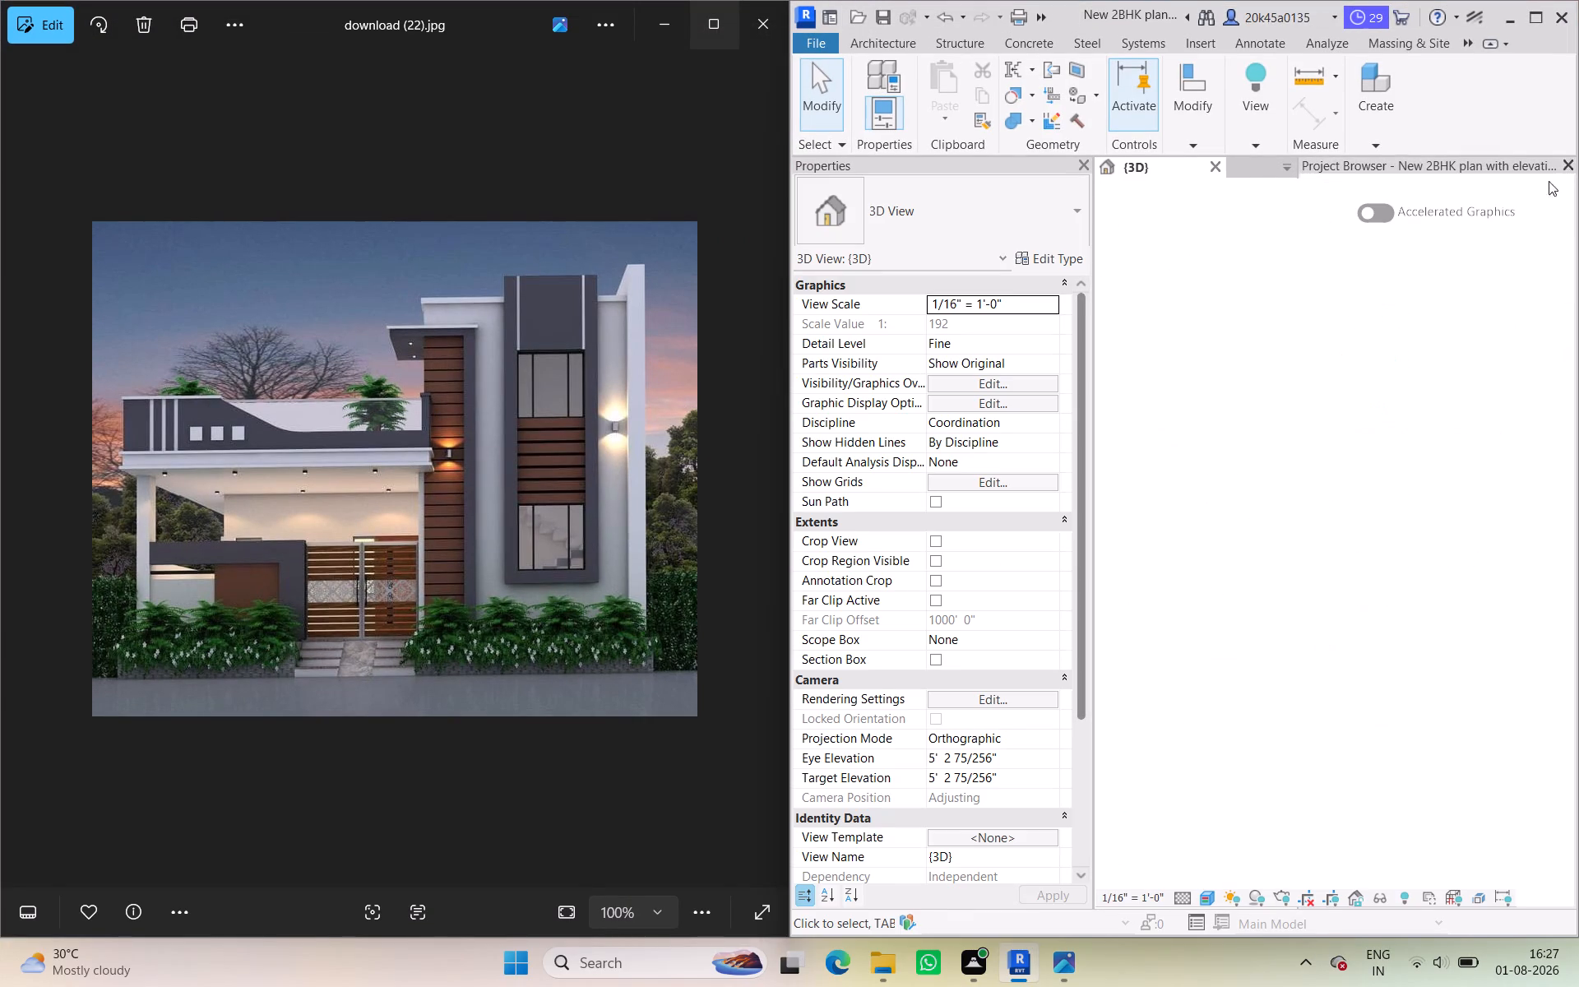
# Compare the stair side of the house in the 3D, North elevation and GL plan views with the reference image.
pyautogui.scroll(-2, 1392, 461)
pyautogui.moveTo(1250, 456); pyautogui.dragTo(1123, 456, button='middle')
pyautogui.scroll(2, 1268, 451)
pyautogui.moveTo(1262, 446); pyautogui.dragTo(1122, 446, button='middle')
pyautogui.scroll(3, 1322, 449)
pyautogui.moveTo(1290, 433); pyautogui.dragTo(1206, 433, button='middle')
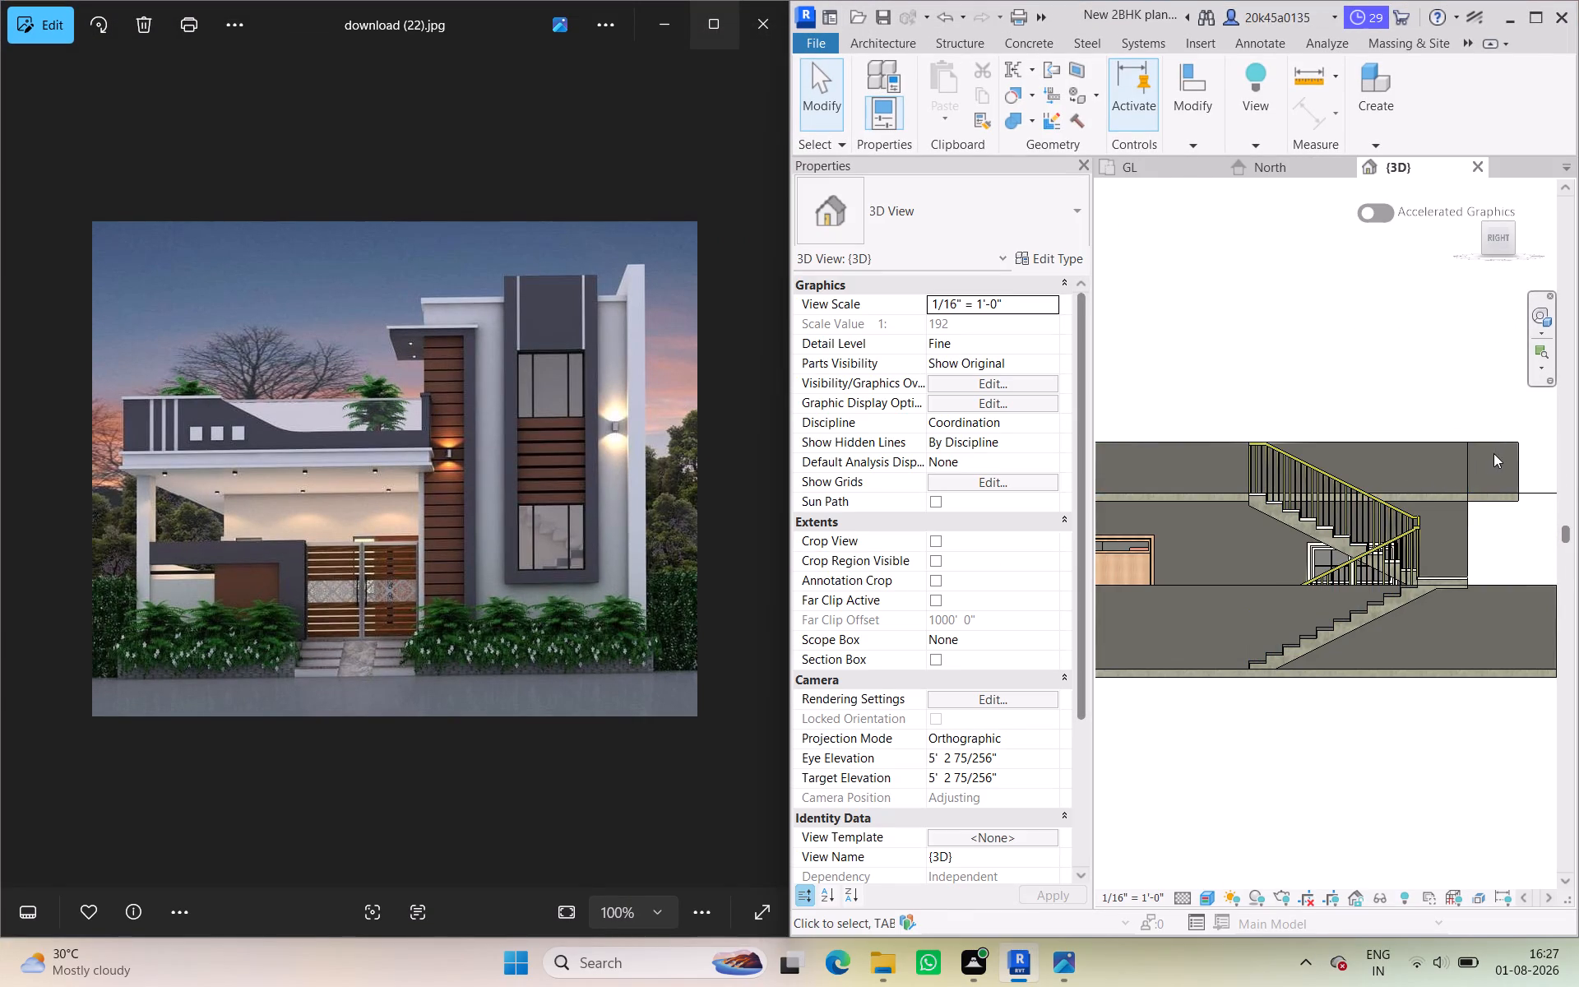
pyautogui.scroll(-3, 1460, 457)
pyautogui.moveTo(1452, 457); pyautogui.dragTo(1428, 459, button='middle')
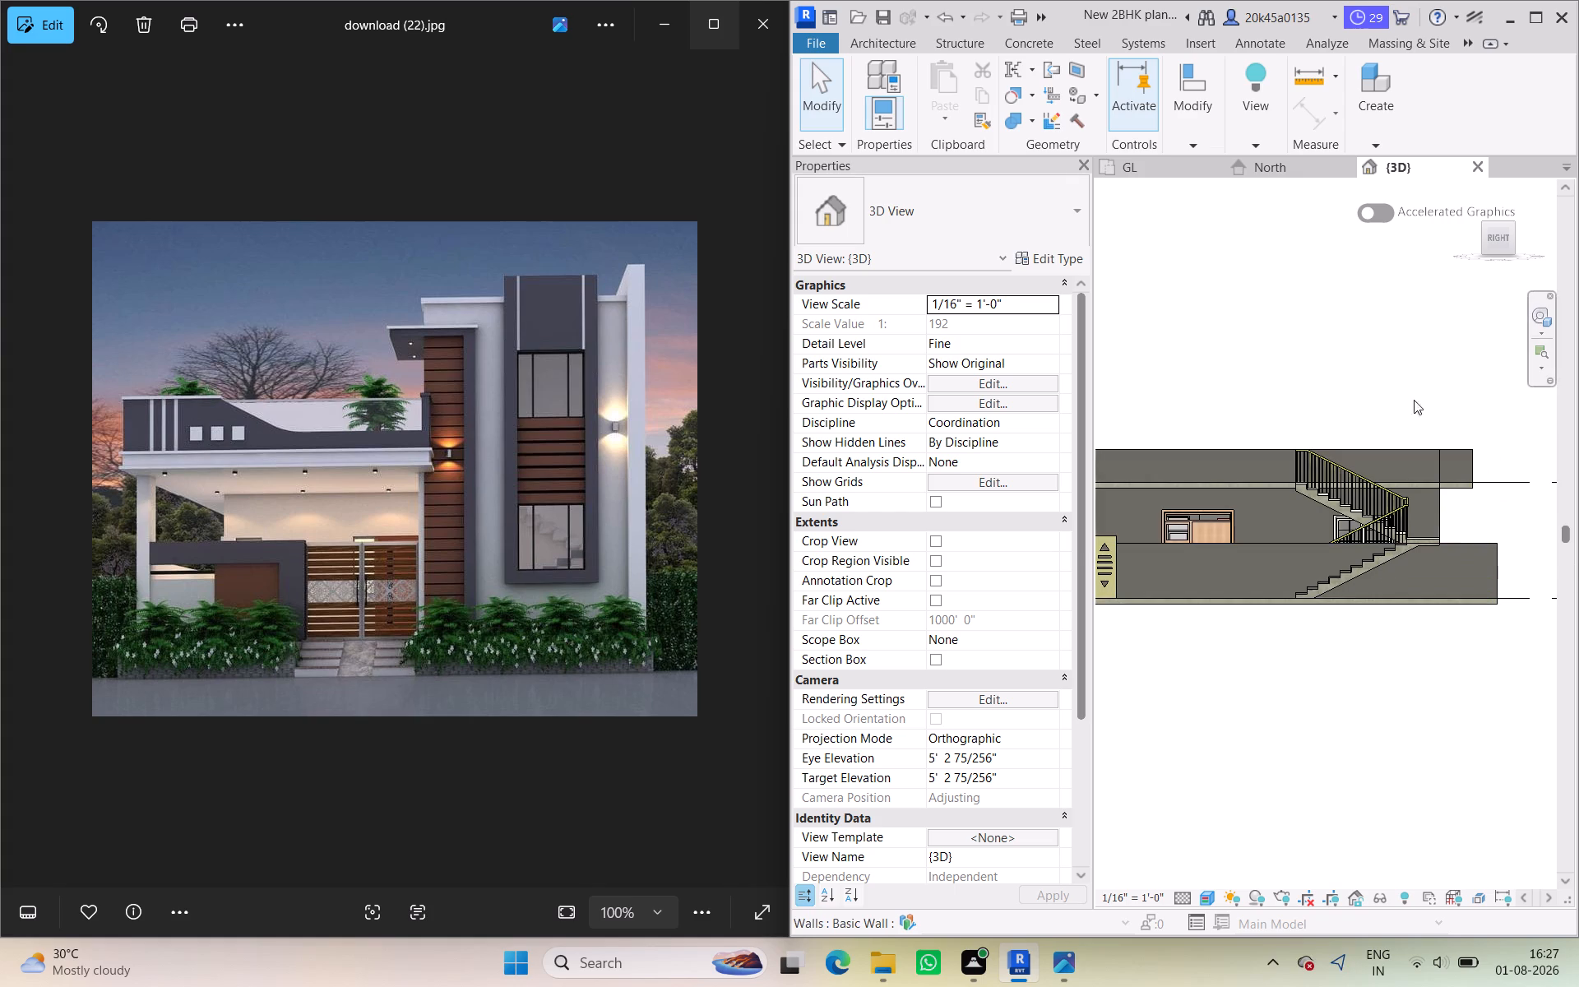
pyautogui.scroll(4, 1411, 529)
pyautogui.moveTo(1408, 522); pyautogui.dragTo(1408, 540, button='middle')
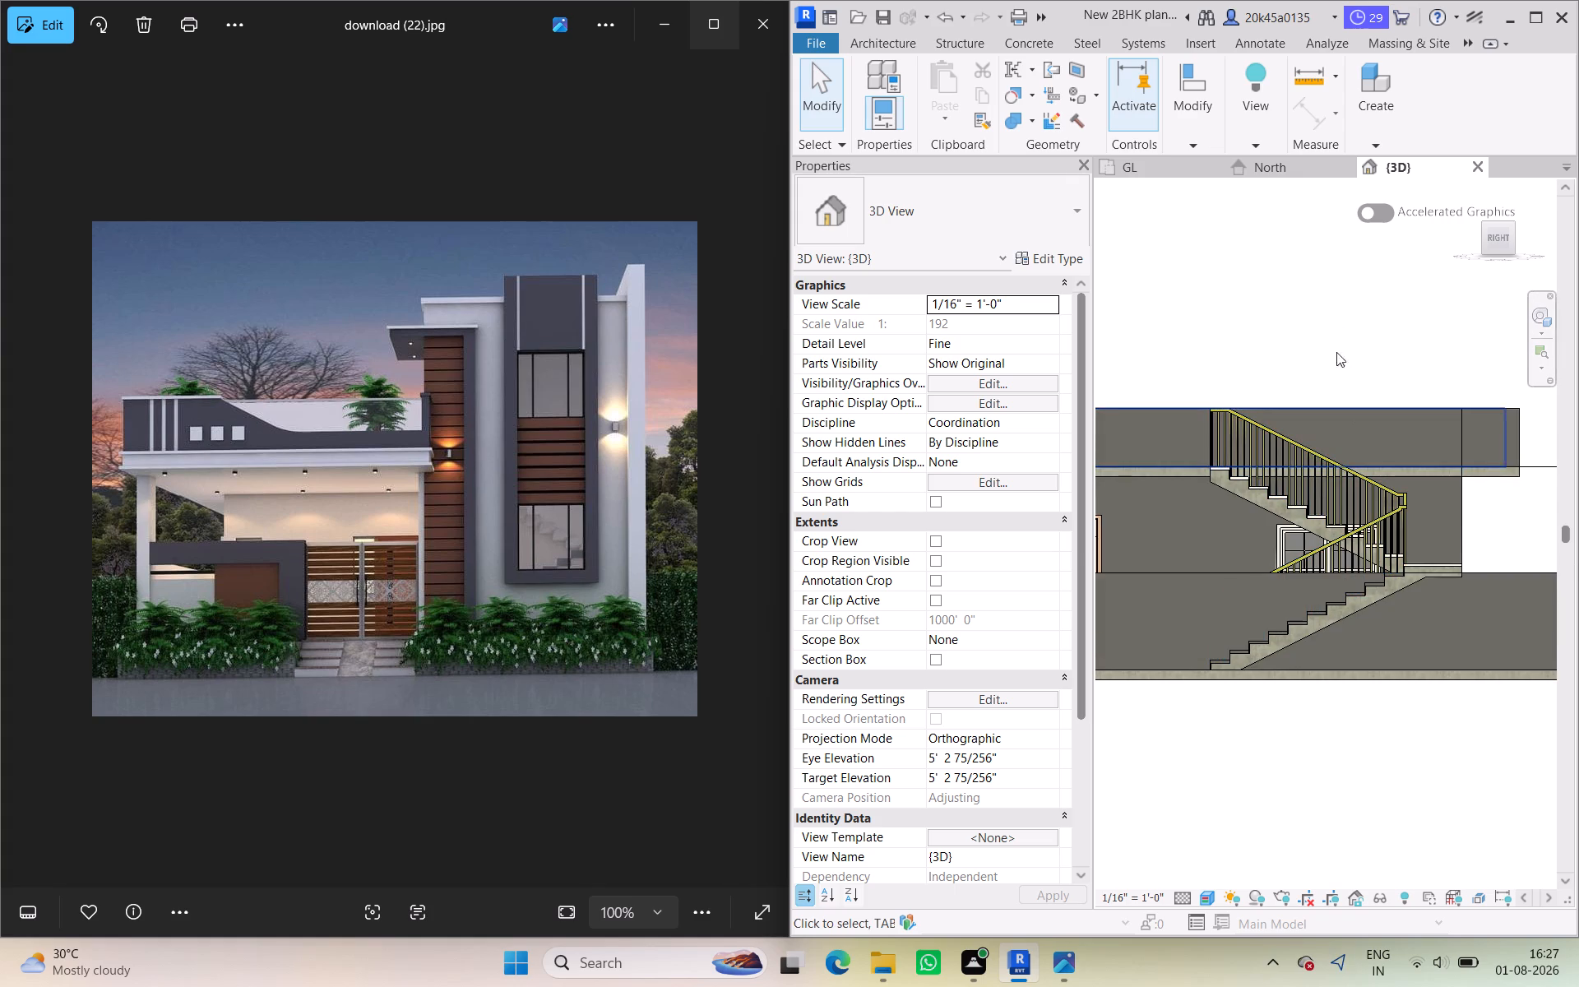
pyautogui.click(1267, 161)
pyautogui.scroll(-2, 1406, 539)
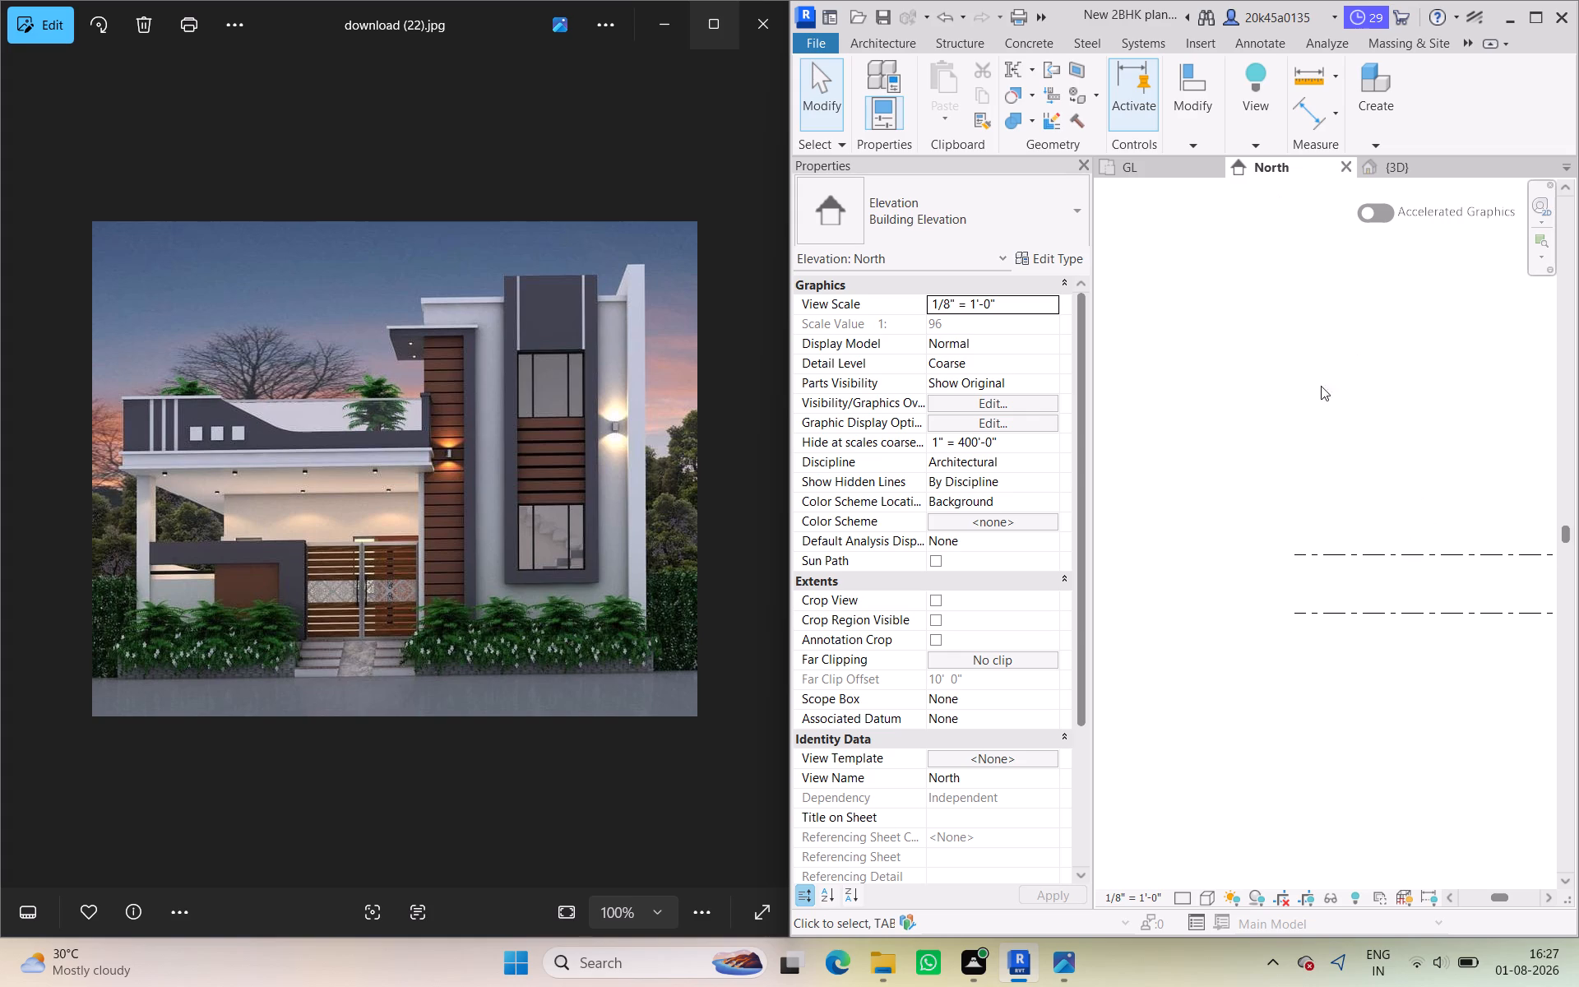
pyautogui.click(1165, 178)
pyautogui.click(1160, 173)
pyautogui.scroll(-1, 1318, 471)
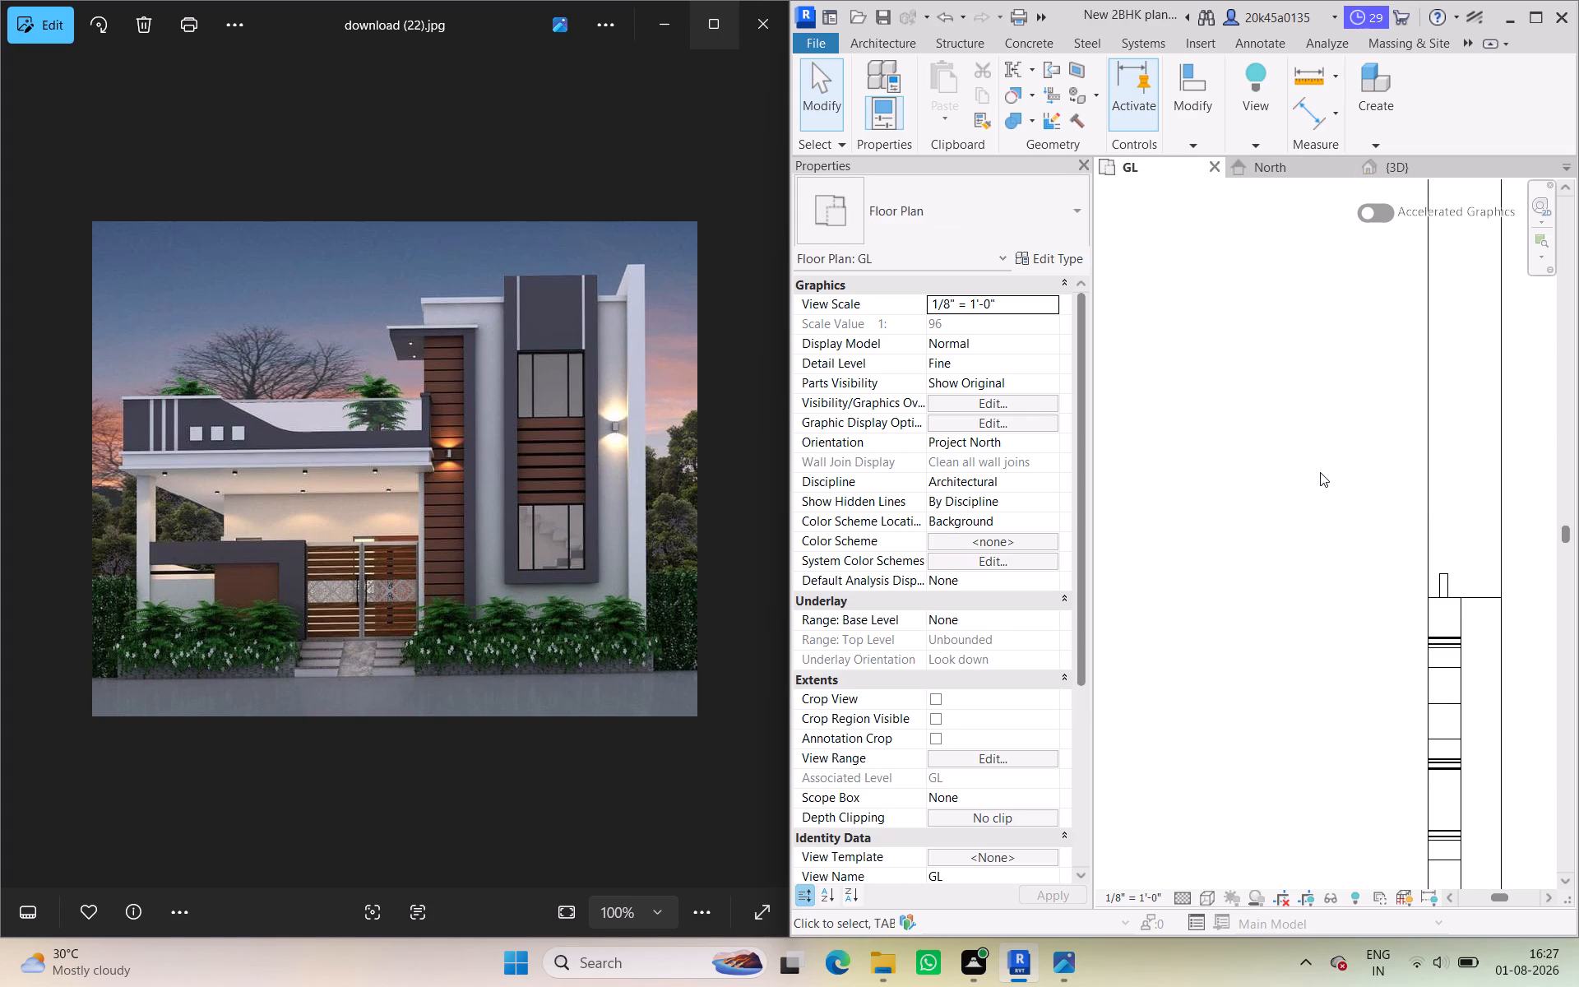
pyautogui.scroll(-14, 1320, 472)
pyautogui.moveTo(1317, 465); pyautogui.dragTo(1341, 646, button='middle')
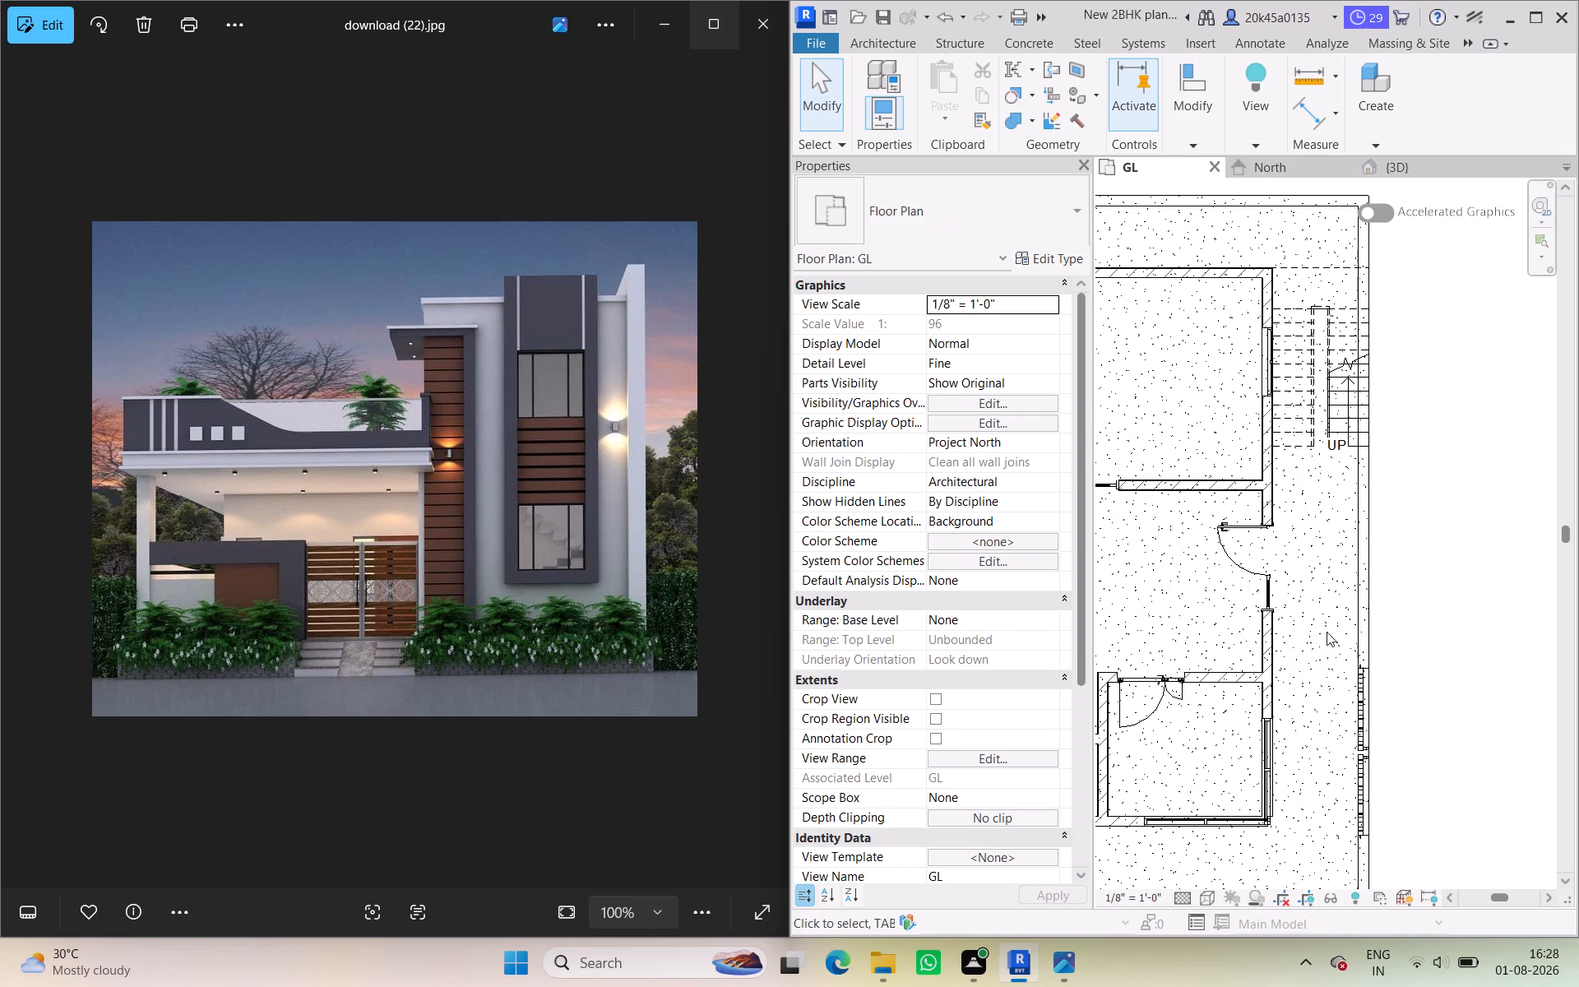
pyautogui.moveTo(1271, 319); pyautogui.dragTo(1279, 415, button='middle')
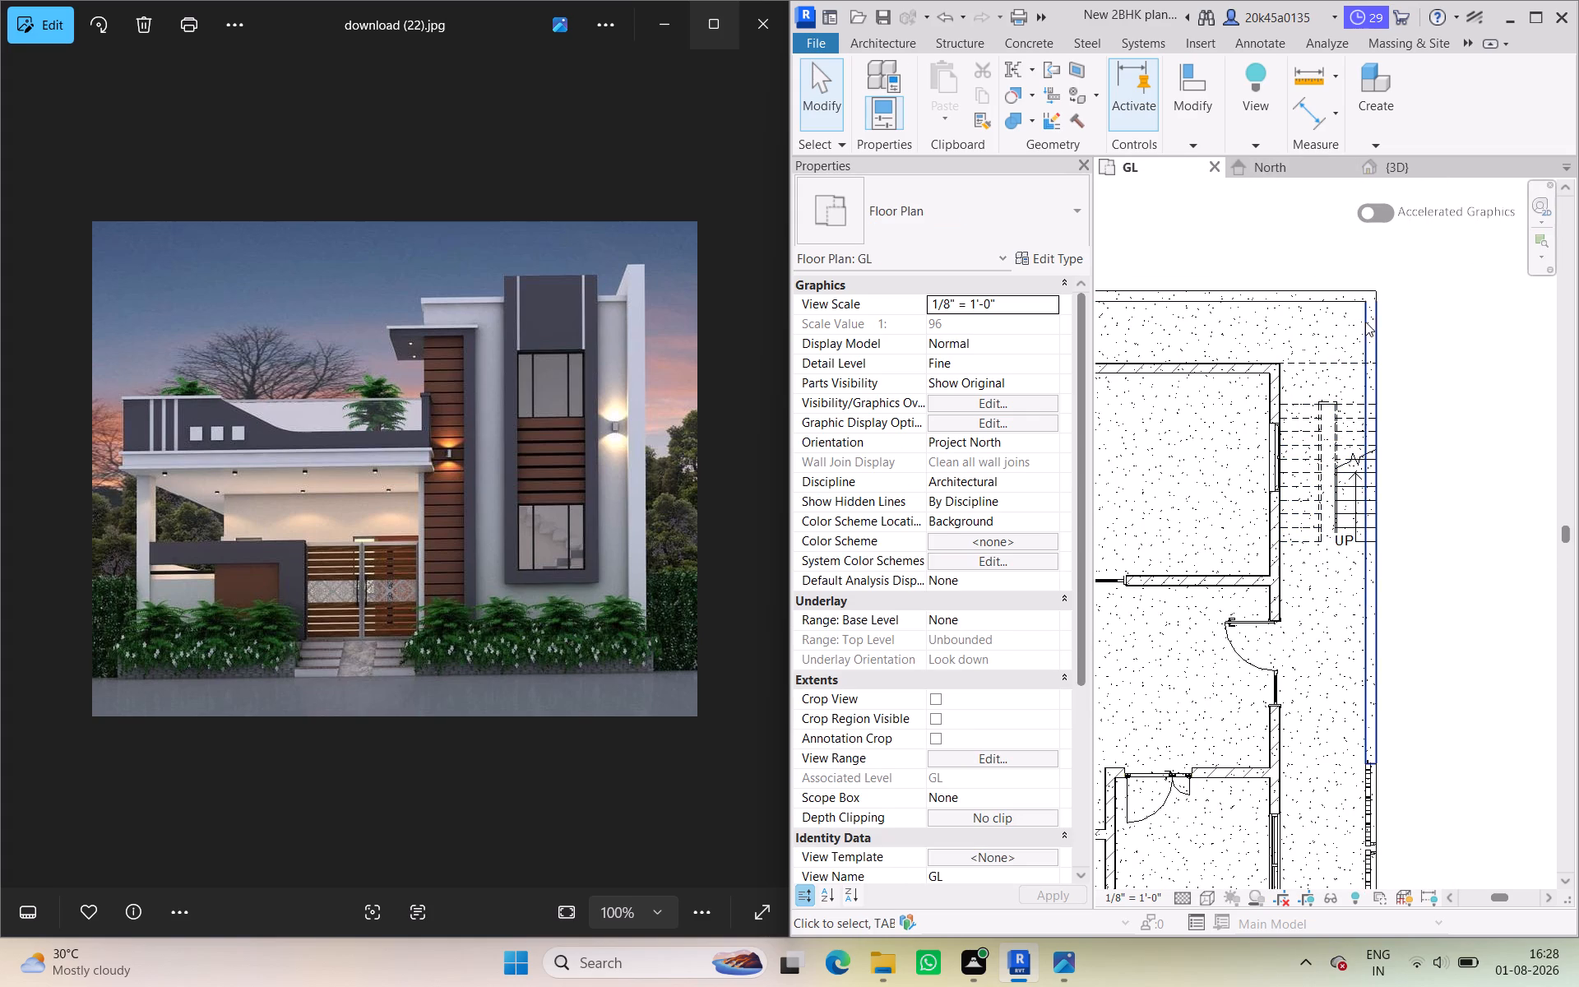
# Edit the GL floor's boundary, moving the edge on the stair and gate side outward to 6' 4 1/2" from the compound wall.
pyautogui.click(1388, 171)
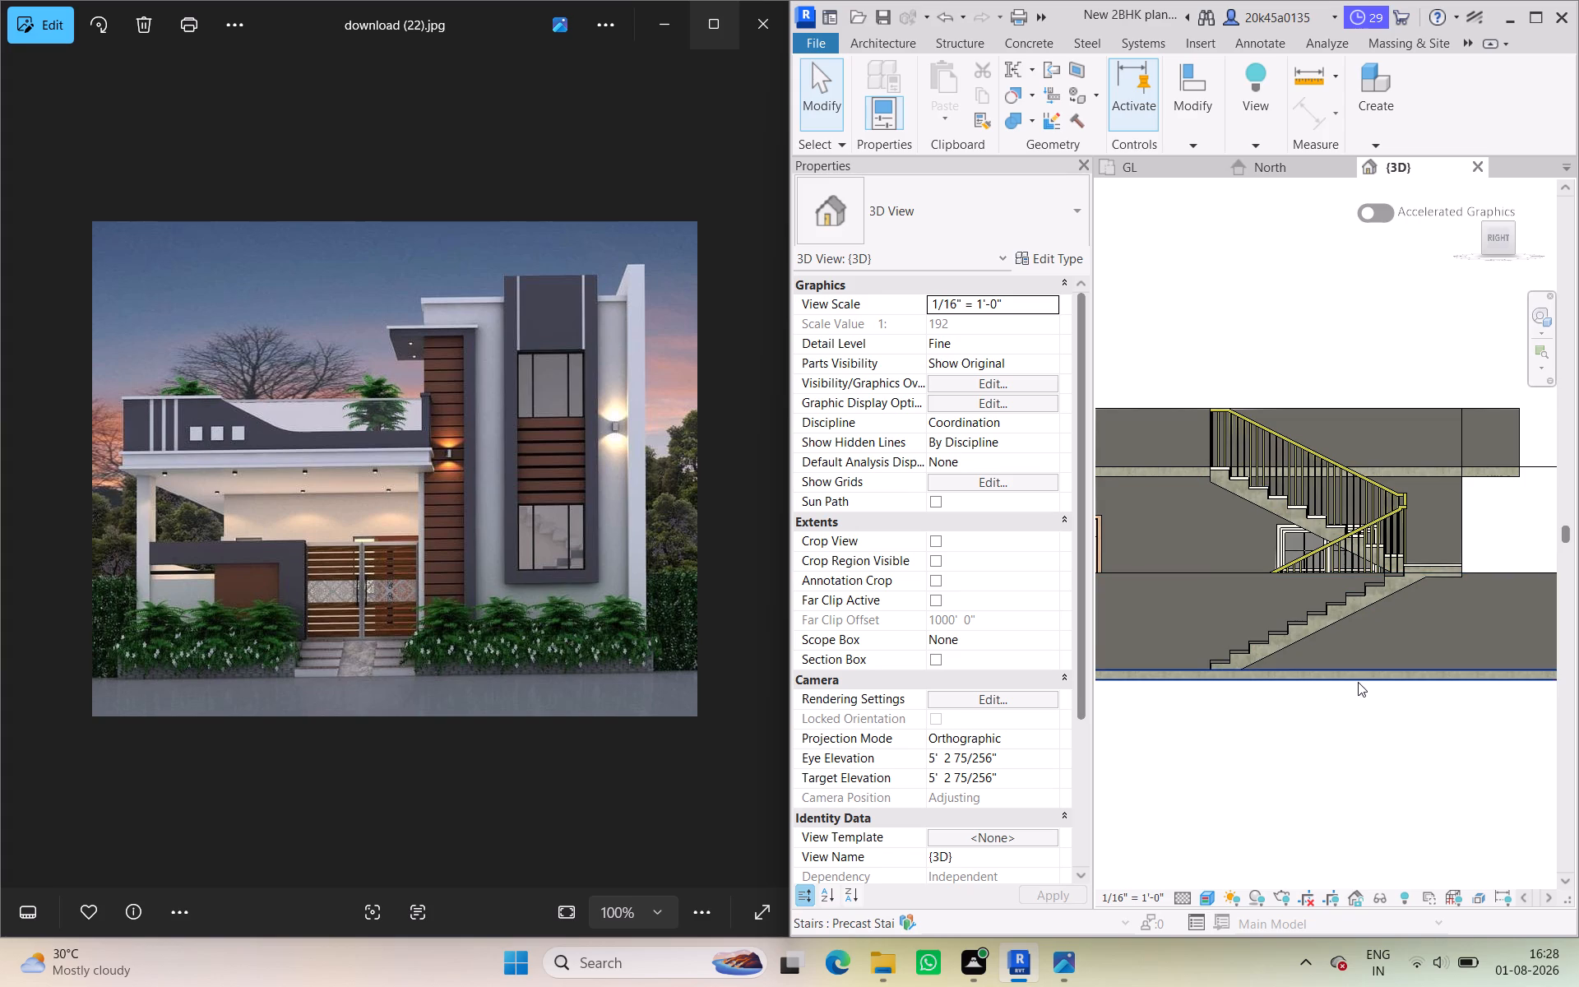
pyautogui.click(1357, 682)
pyautogui.click(1438, 88)
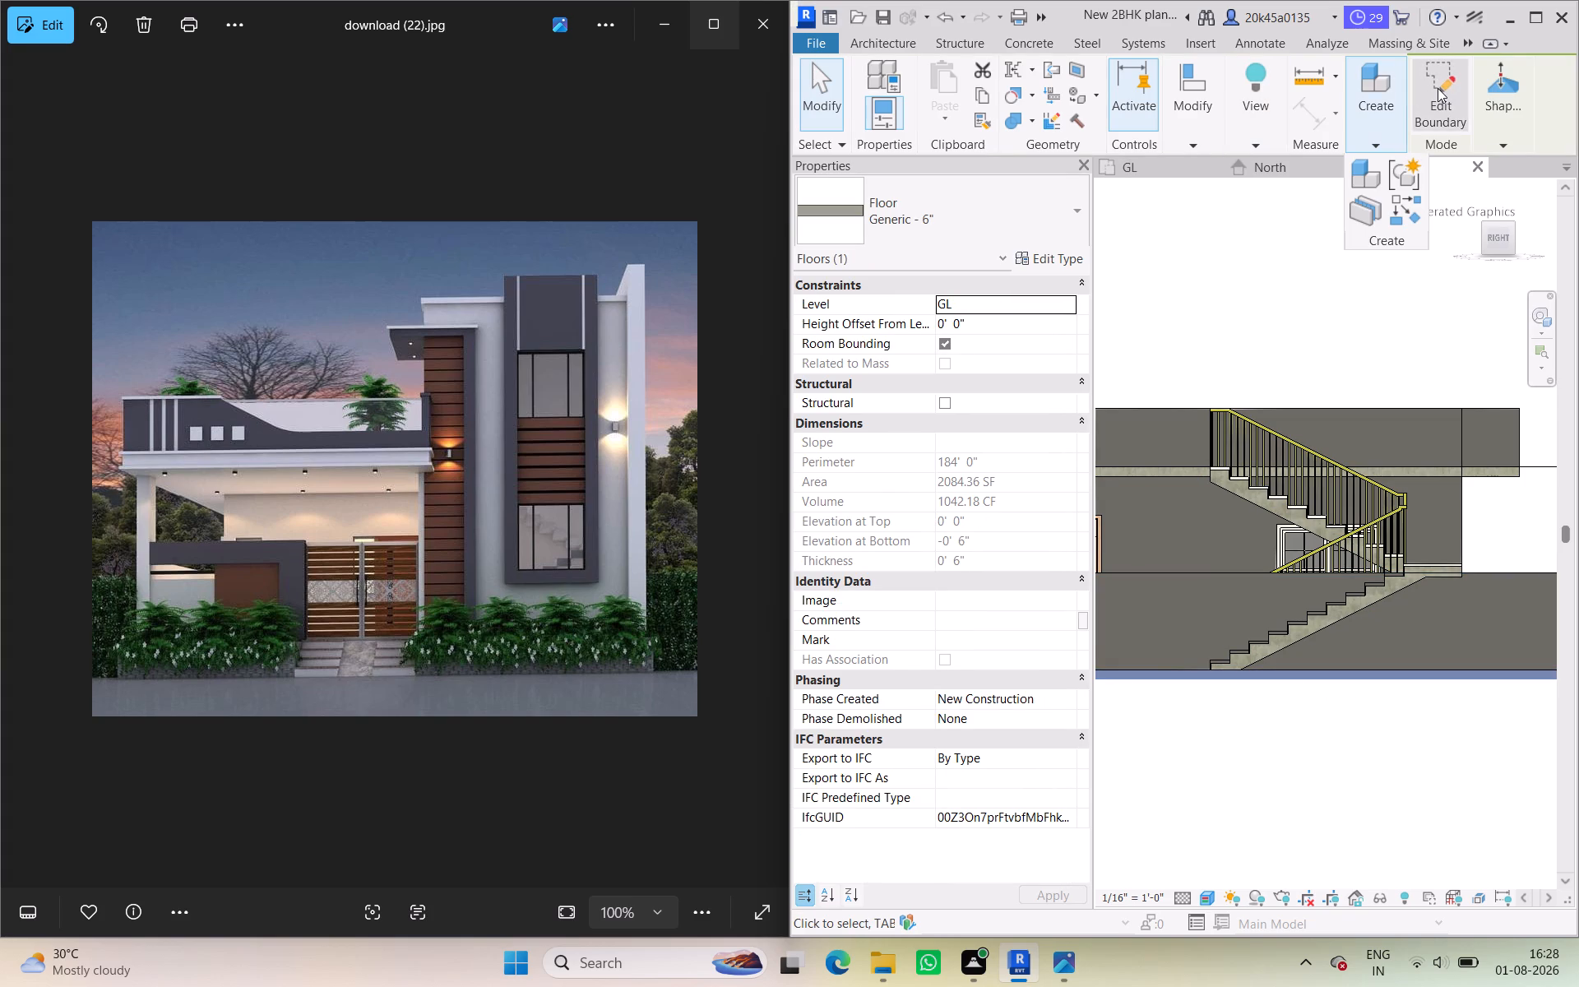
pyautogui.click(1155, 174)
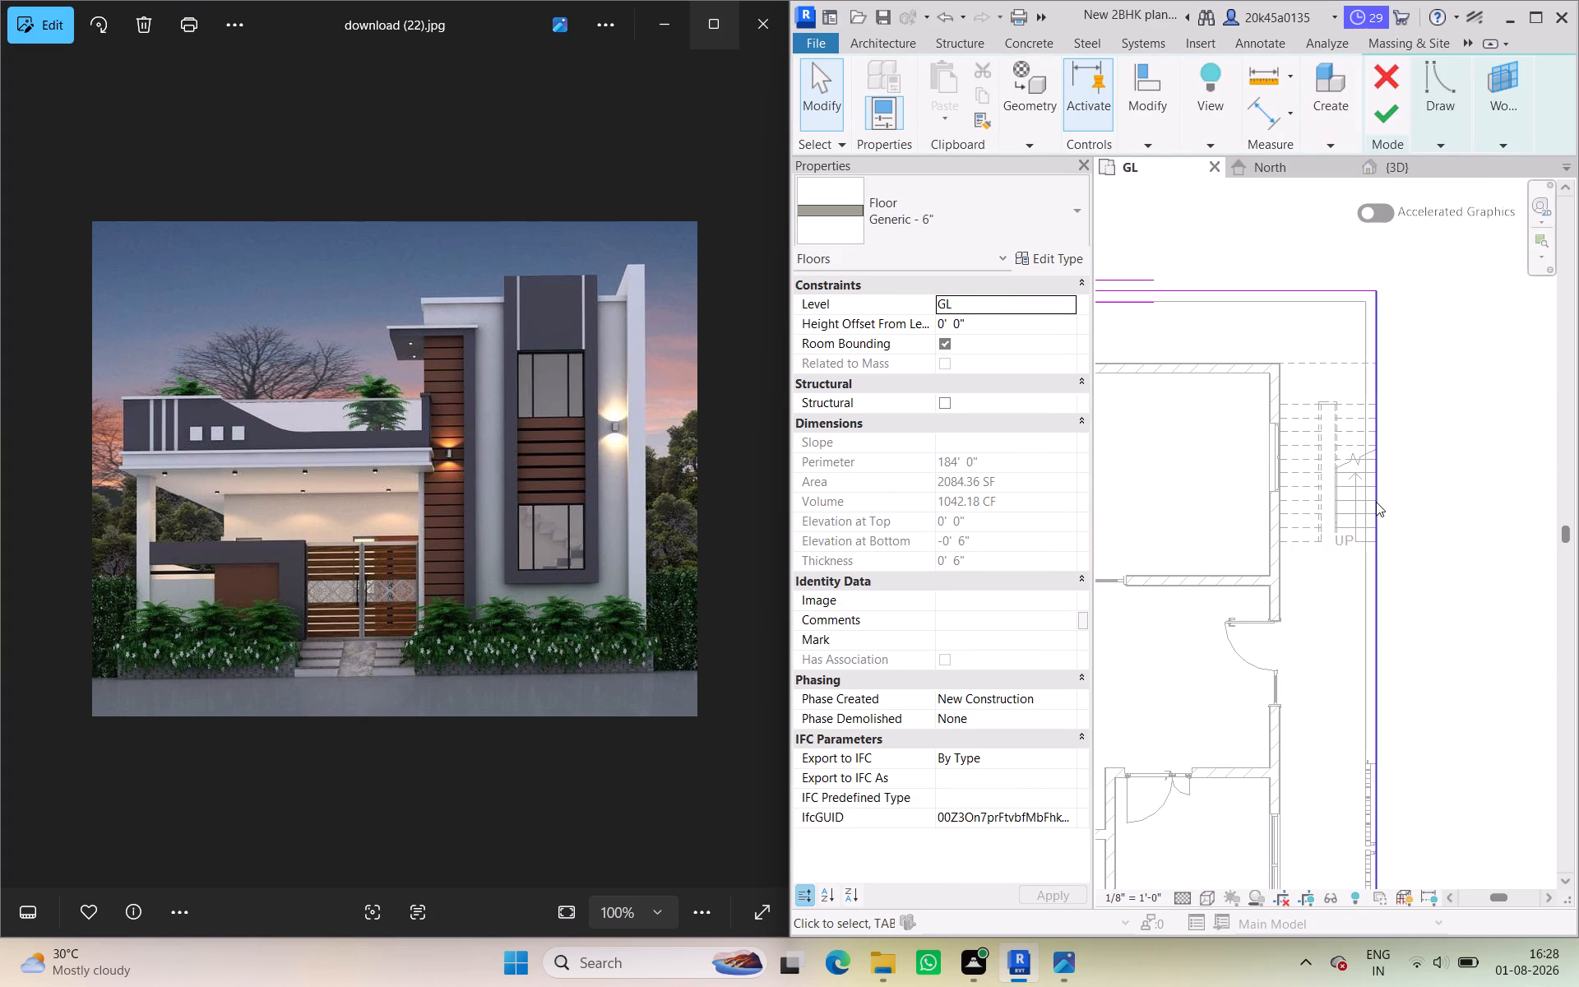
pyautogui.click(1376, 502)
pyautogui.scroll(-2, 1378, 497)
pyautogui.moveTo(1368, 486); pyautogui.dragTo(1305, 408, button='middle')
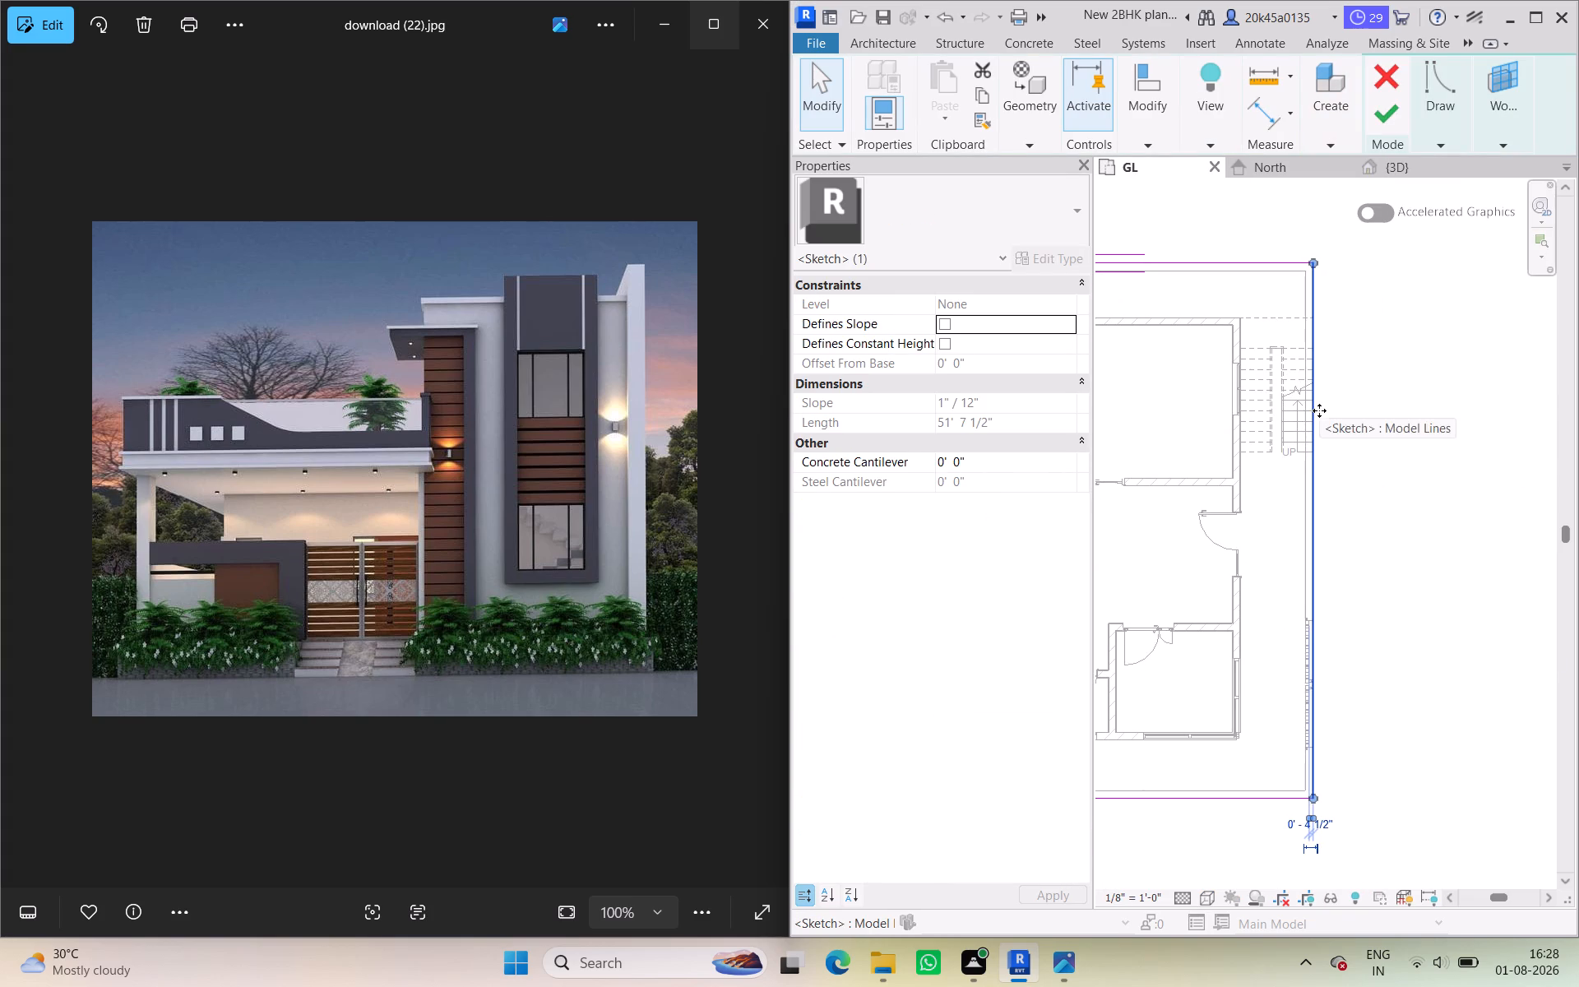
pyautogui.press('Right')
pyautogui.press('Right')
pyautogui.press('Right')
pyautogui.press('Right')
pyautogui.press('Right')
pyautogui.press('Right')
pyautogui.press('Right')
pyautogui.press('Right')
pyautogui.press('Right')
pyautogui.press('Right')
pyautogui.press('Right')
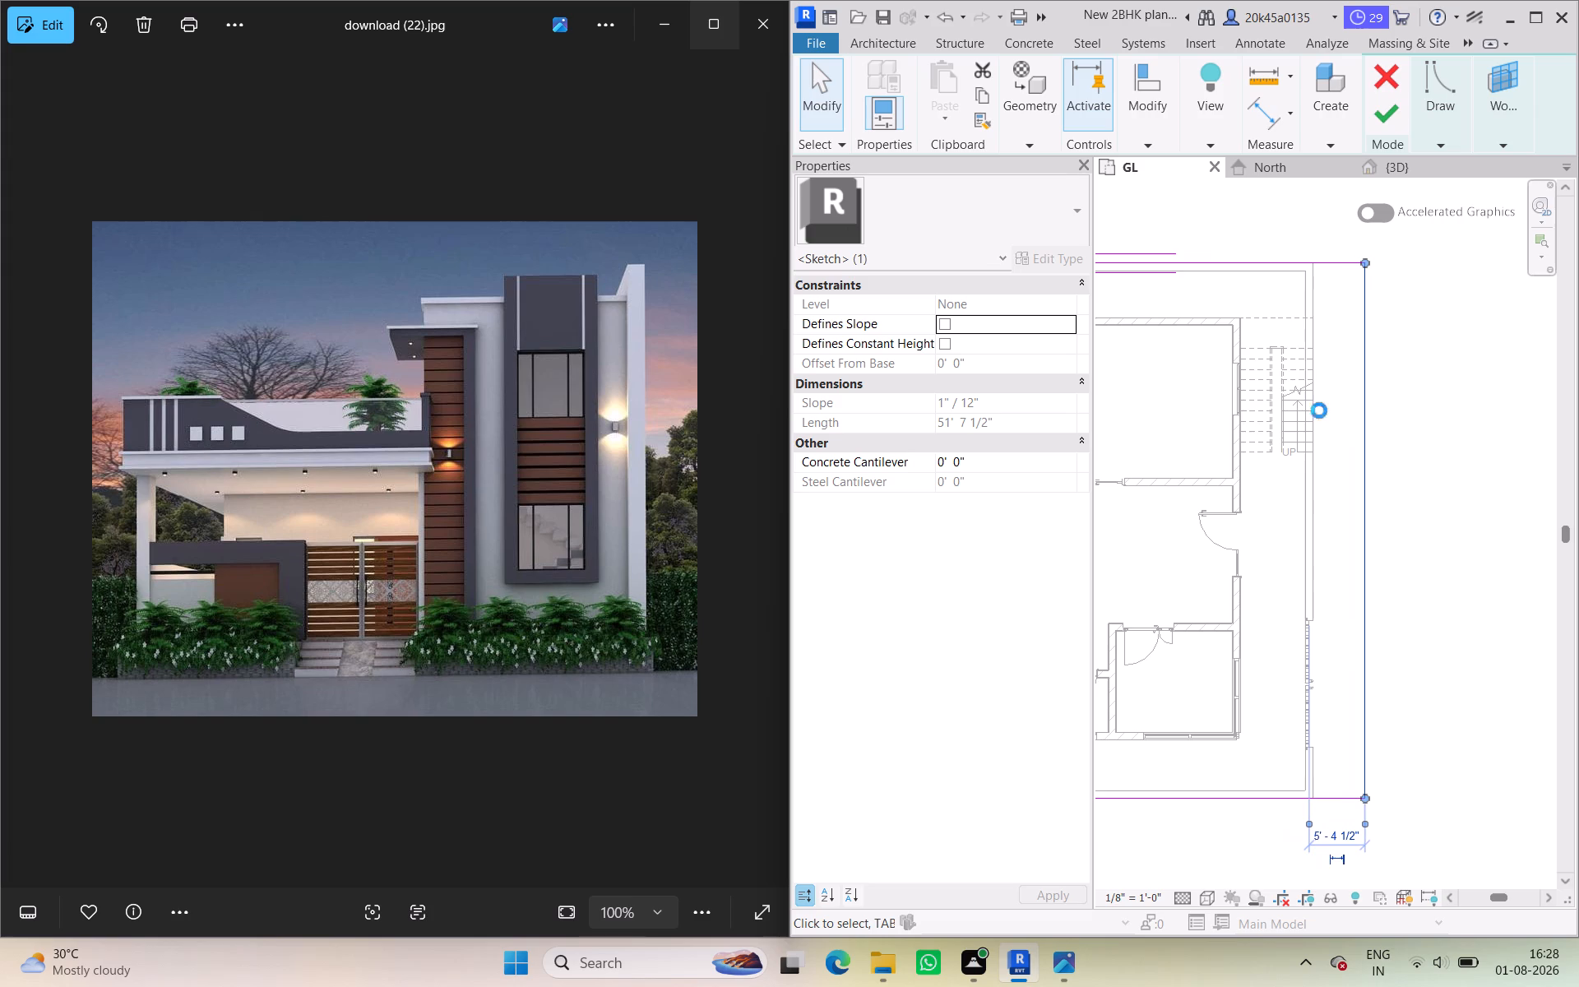
pyautogui.press('Right')
pyautogui.press('Right')
pyautogui.press('Right')
pyautogui.press('Left')
pyautogui.press('Left')
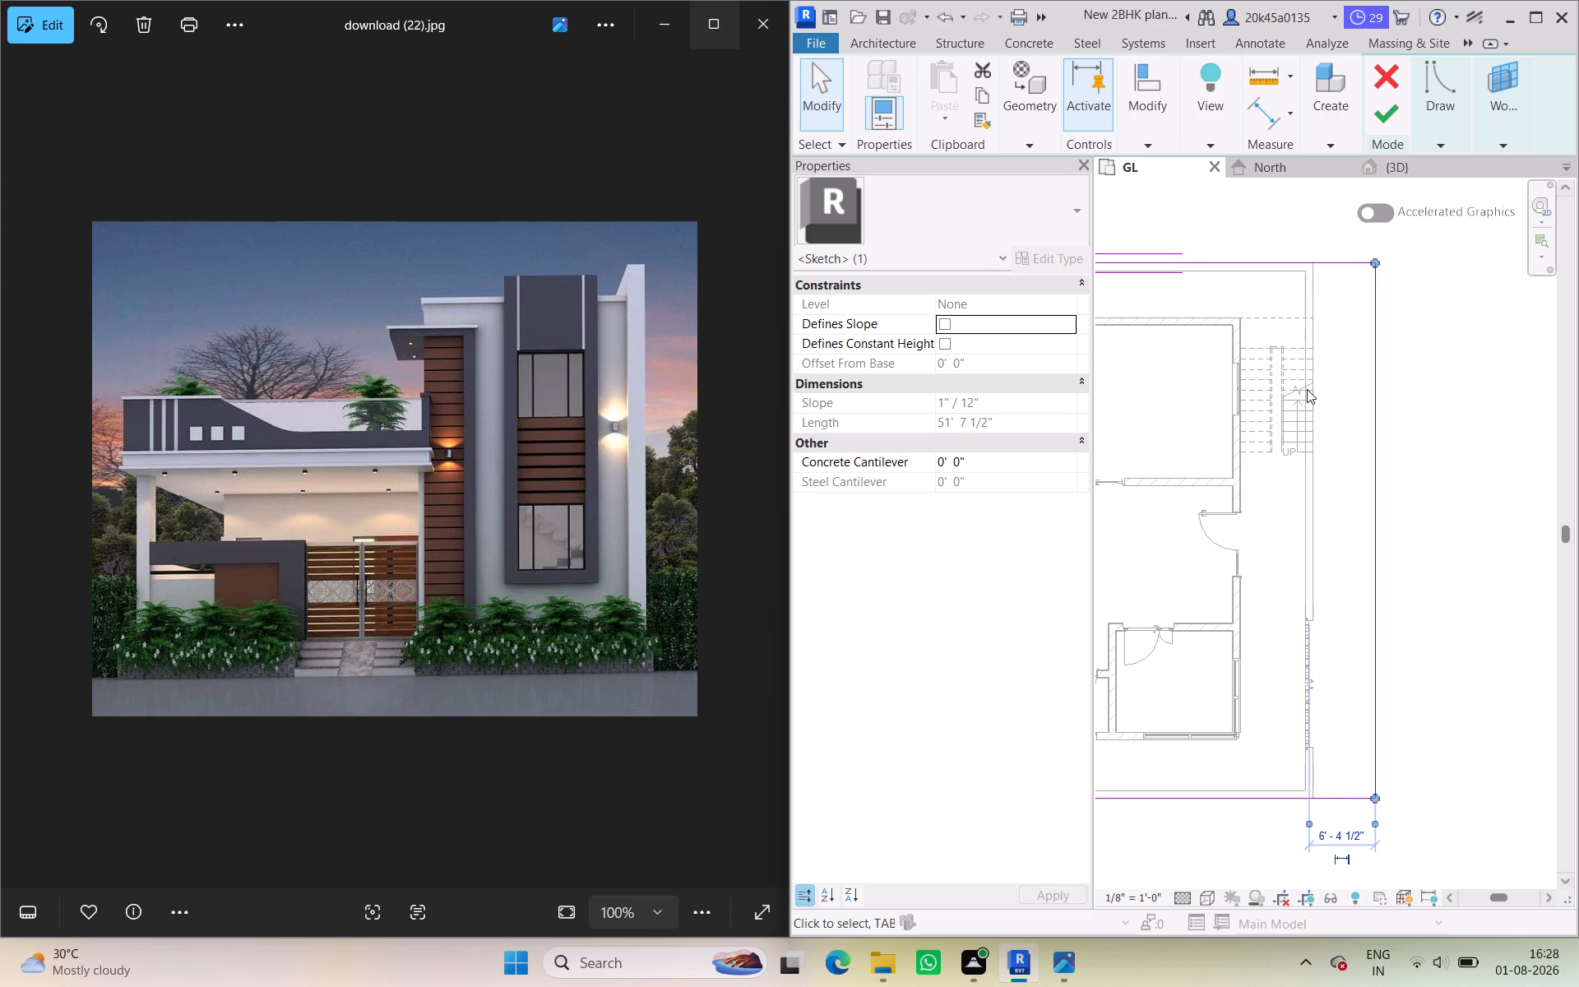
pyautogui.click(1388, 111)
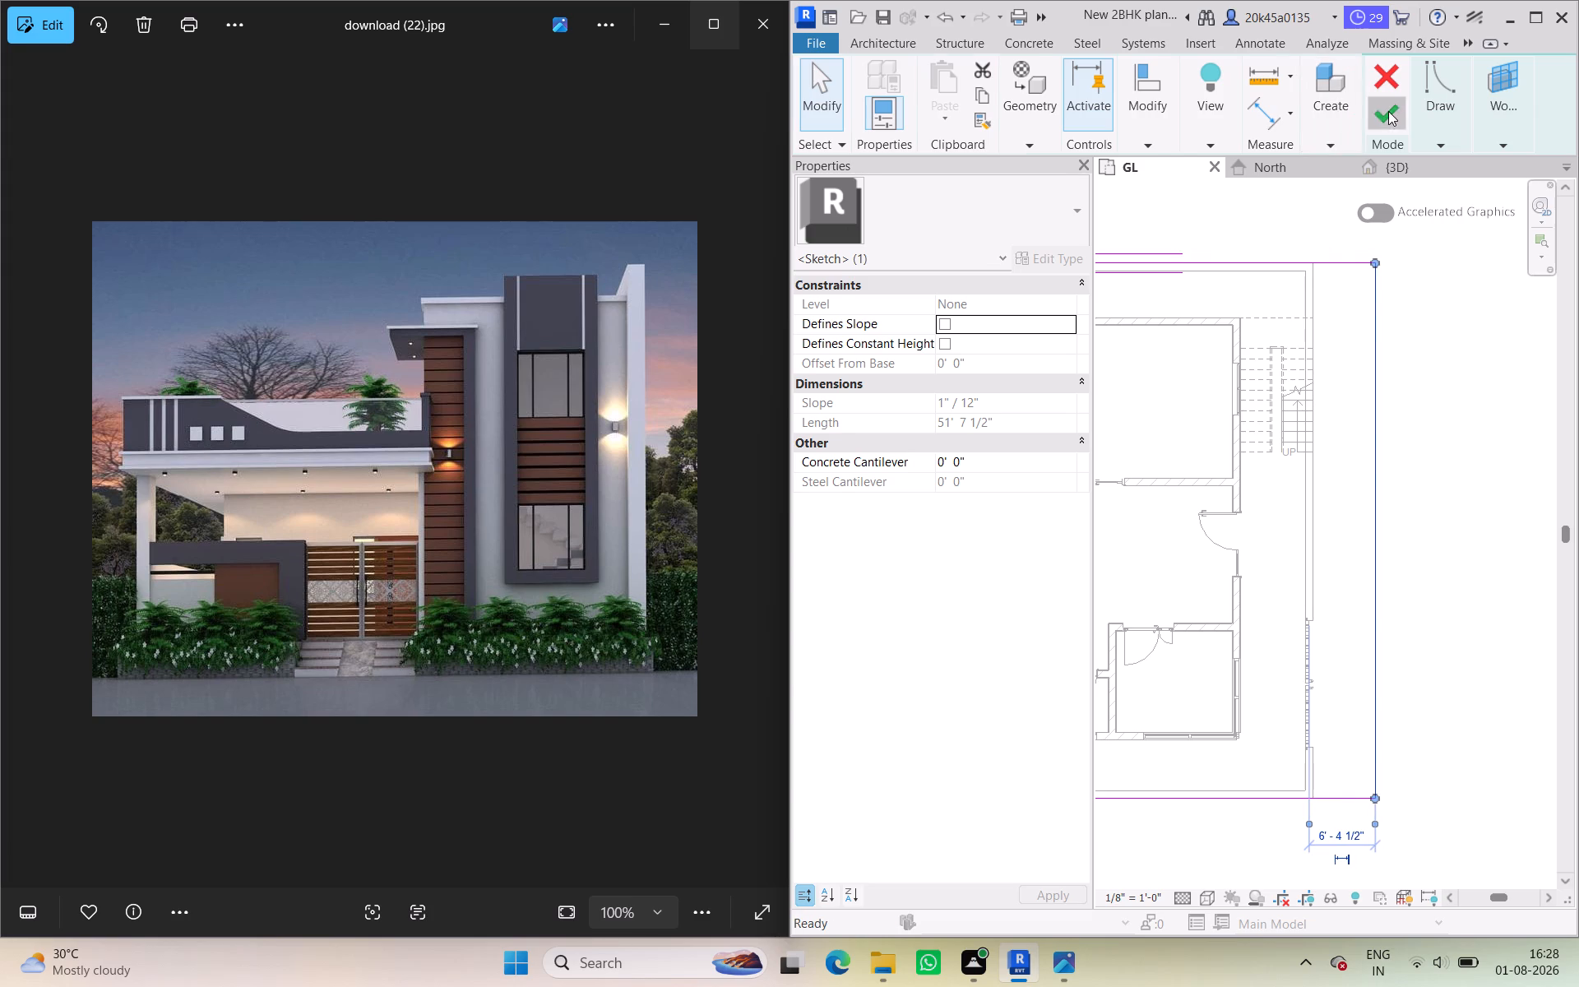
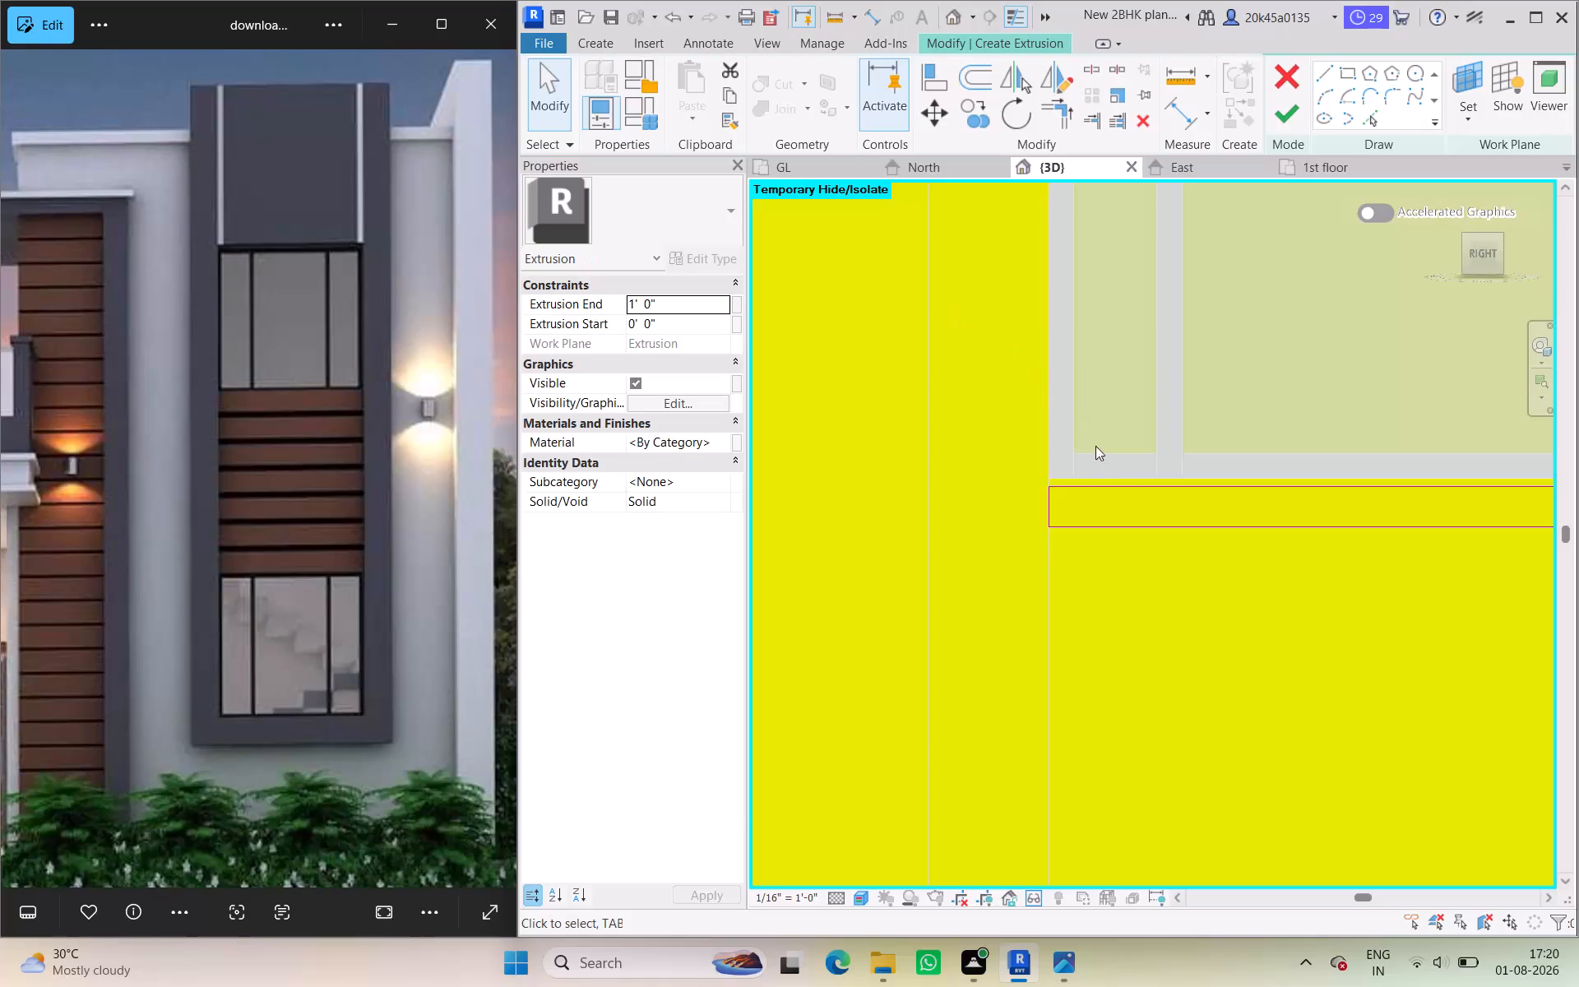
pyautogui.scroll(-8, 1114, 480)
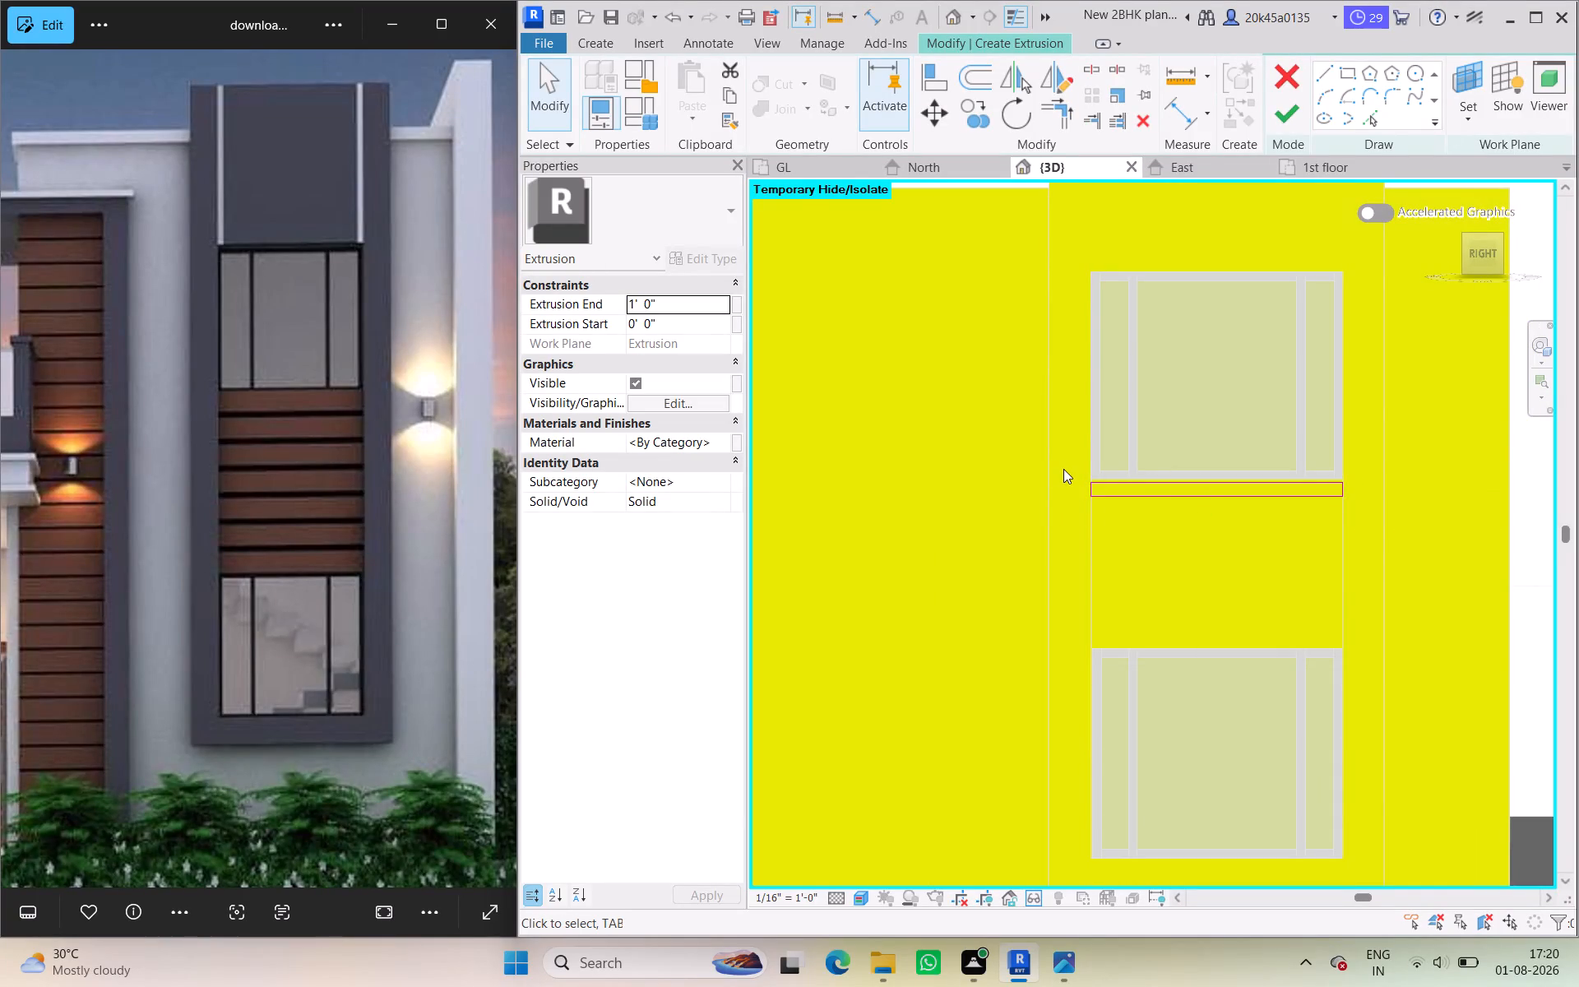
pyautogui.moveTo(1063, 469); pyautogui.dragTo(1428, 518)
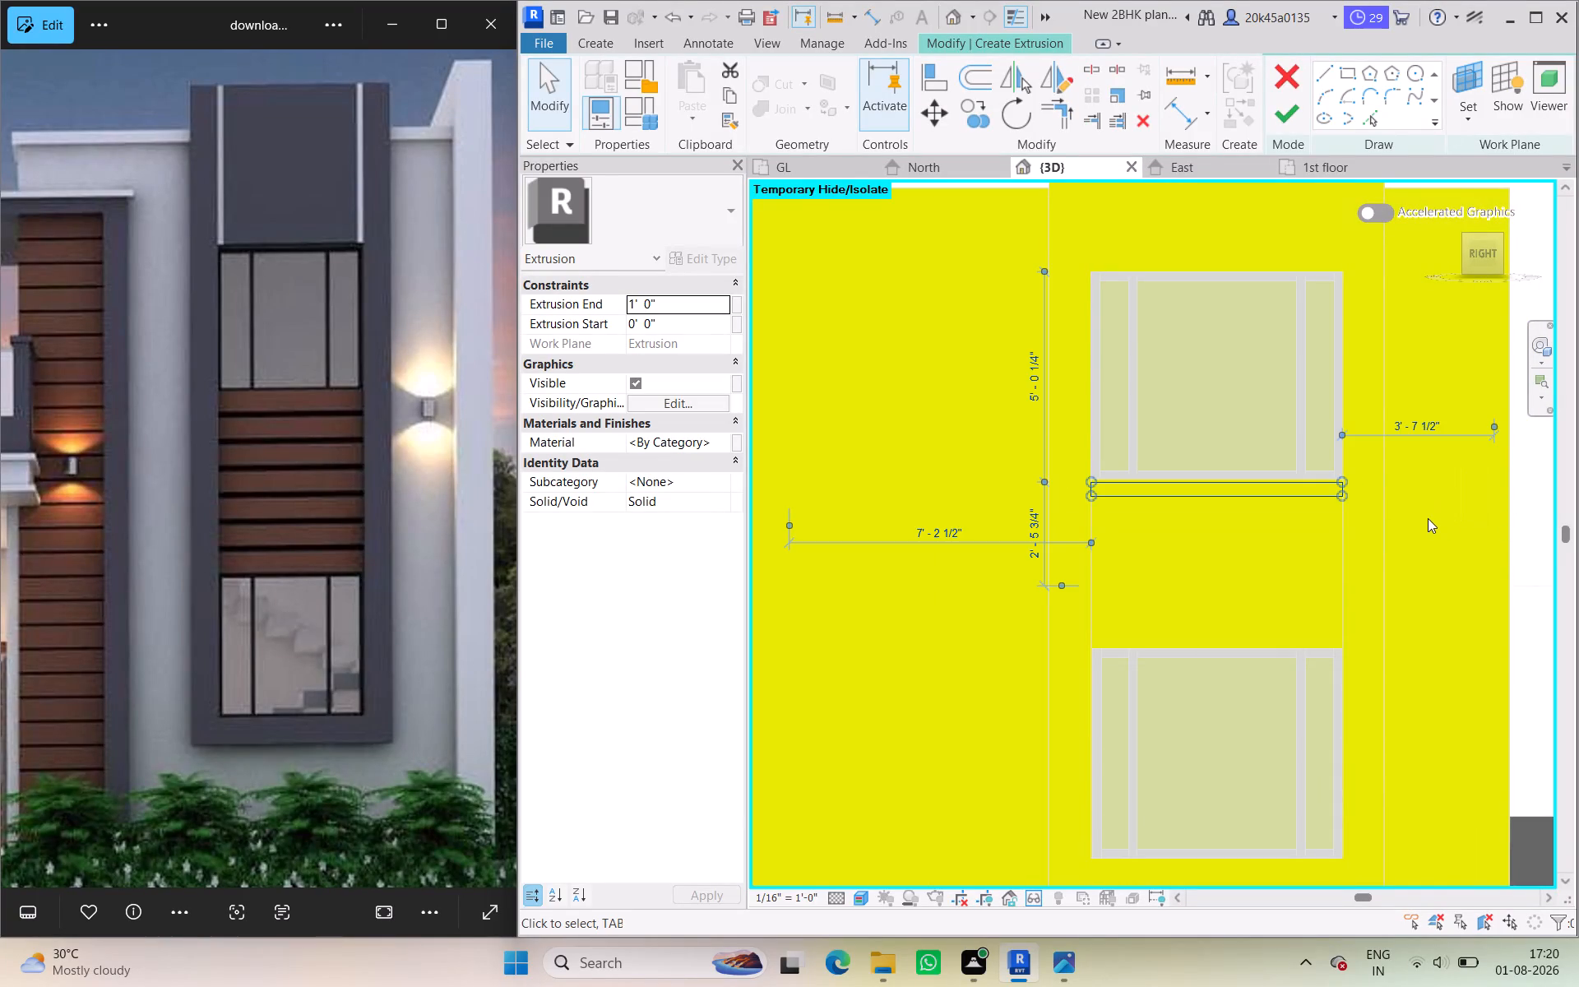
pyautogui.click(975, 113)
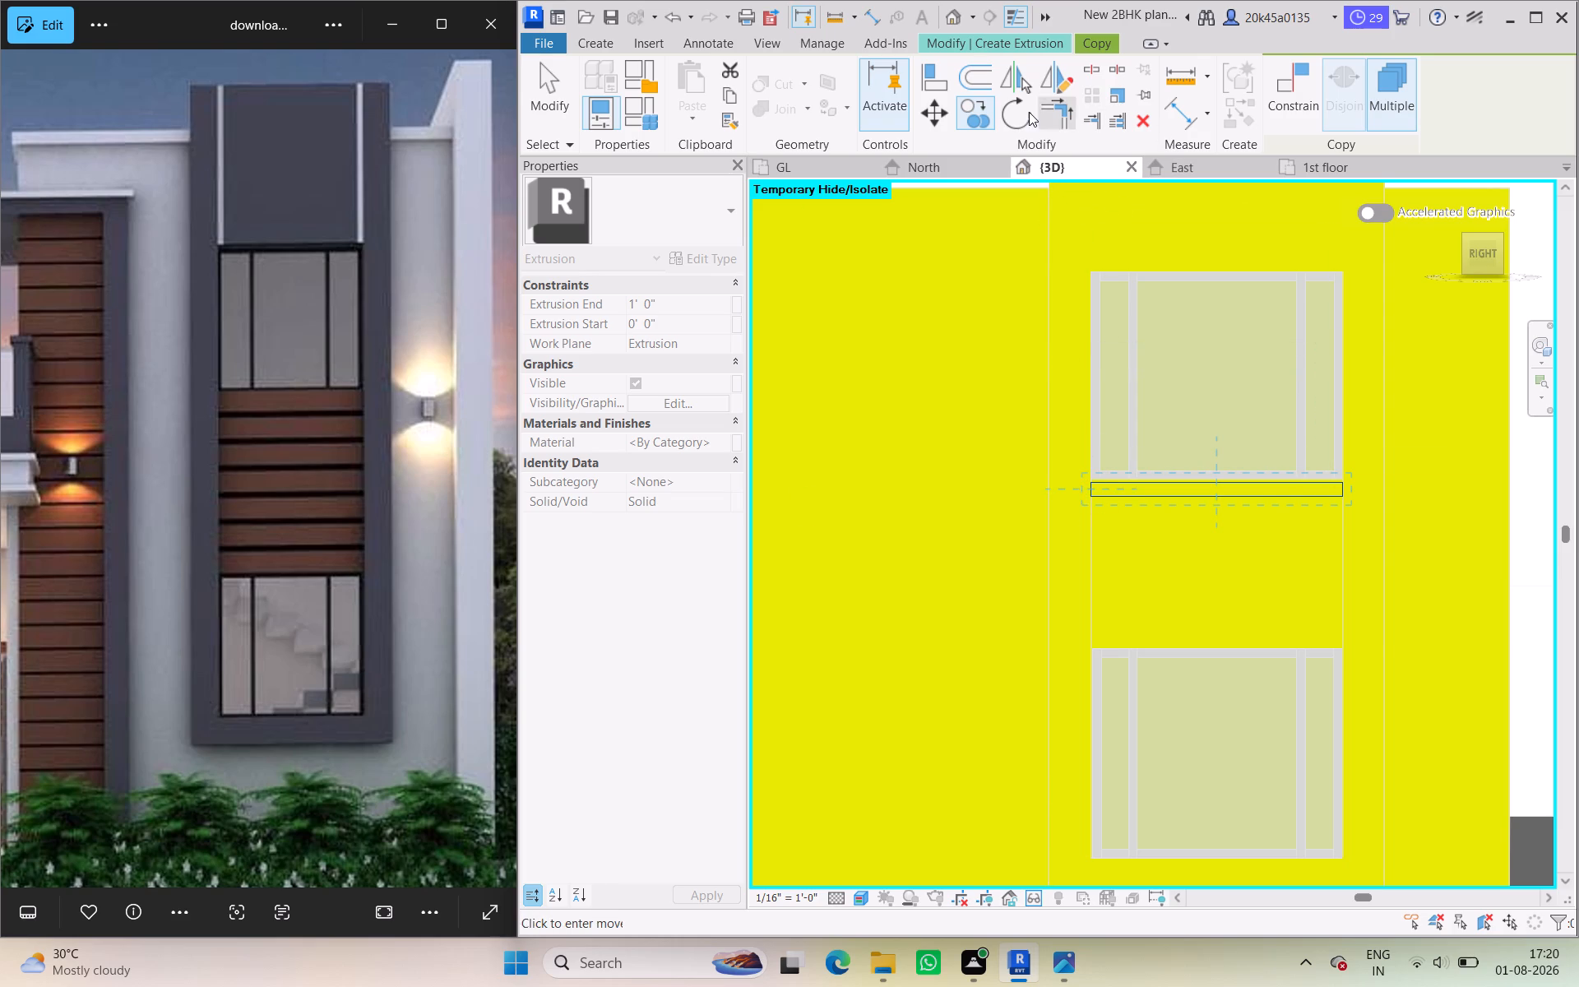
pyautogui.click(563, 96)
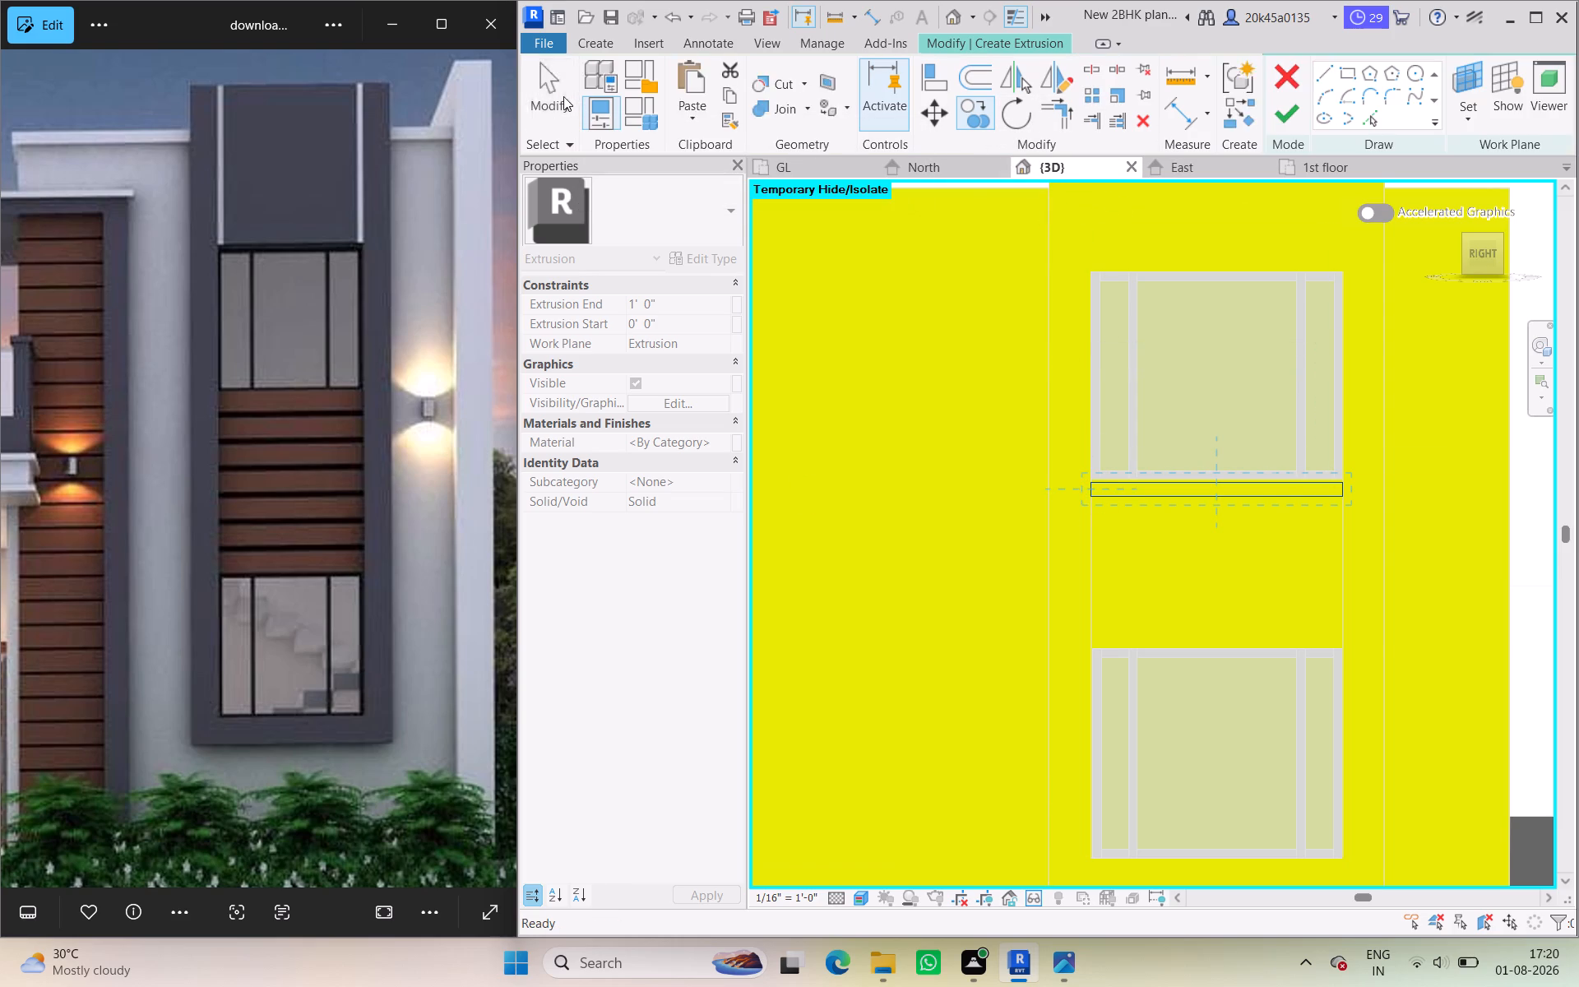
# Finish the extrusion sketch of the thin horizontal strip directly below the upper window.
pyautogui.click(1273, 112)
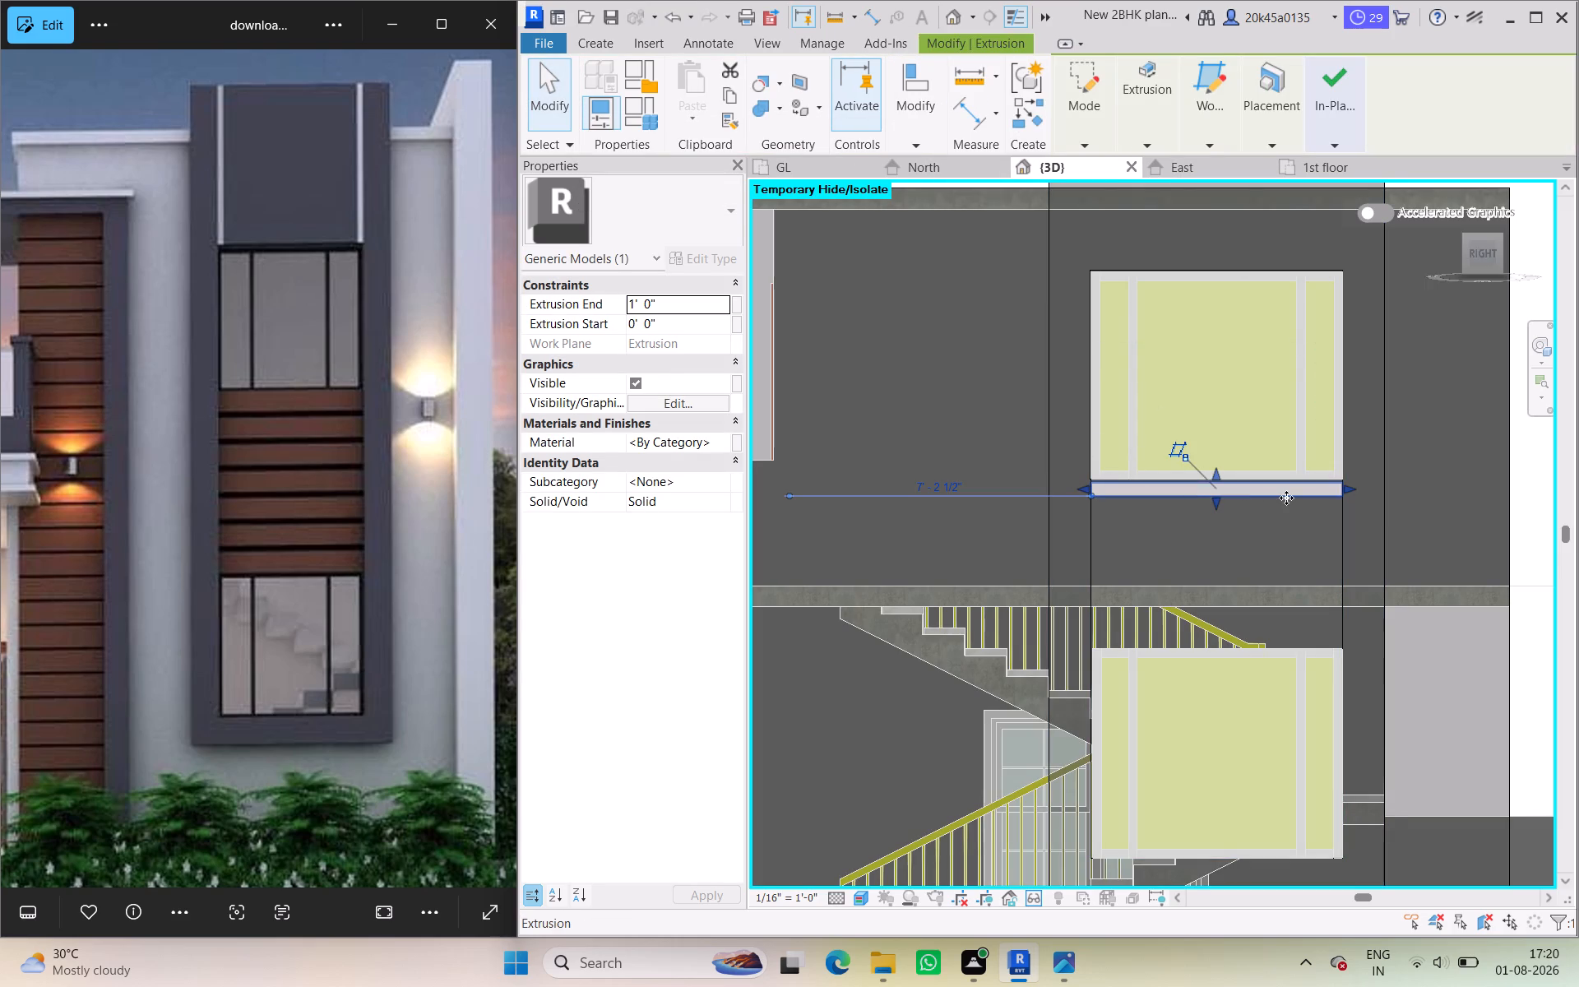
# Array the strip extrusion vertically down to the top edge of the lower window, about 3' 7 3/4", with a count of 4.
pyautogui.click(1382, 522)
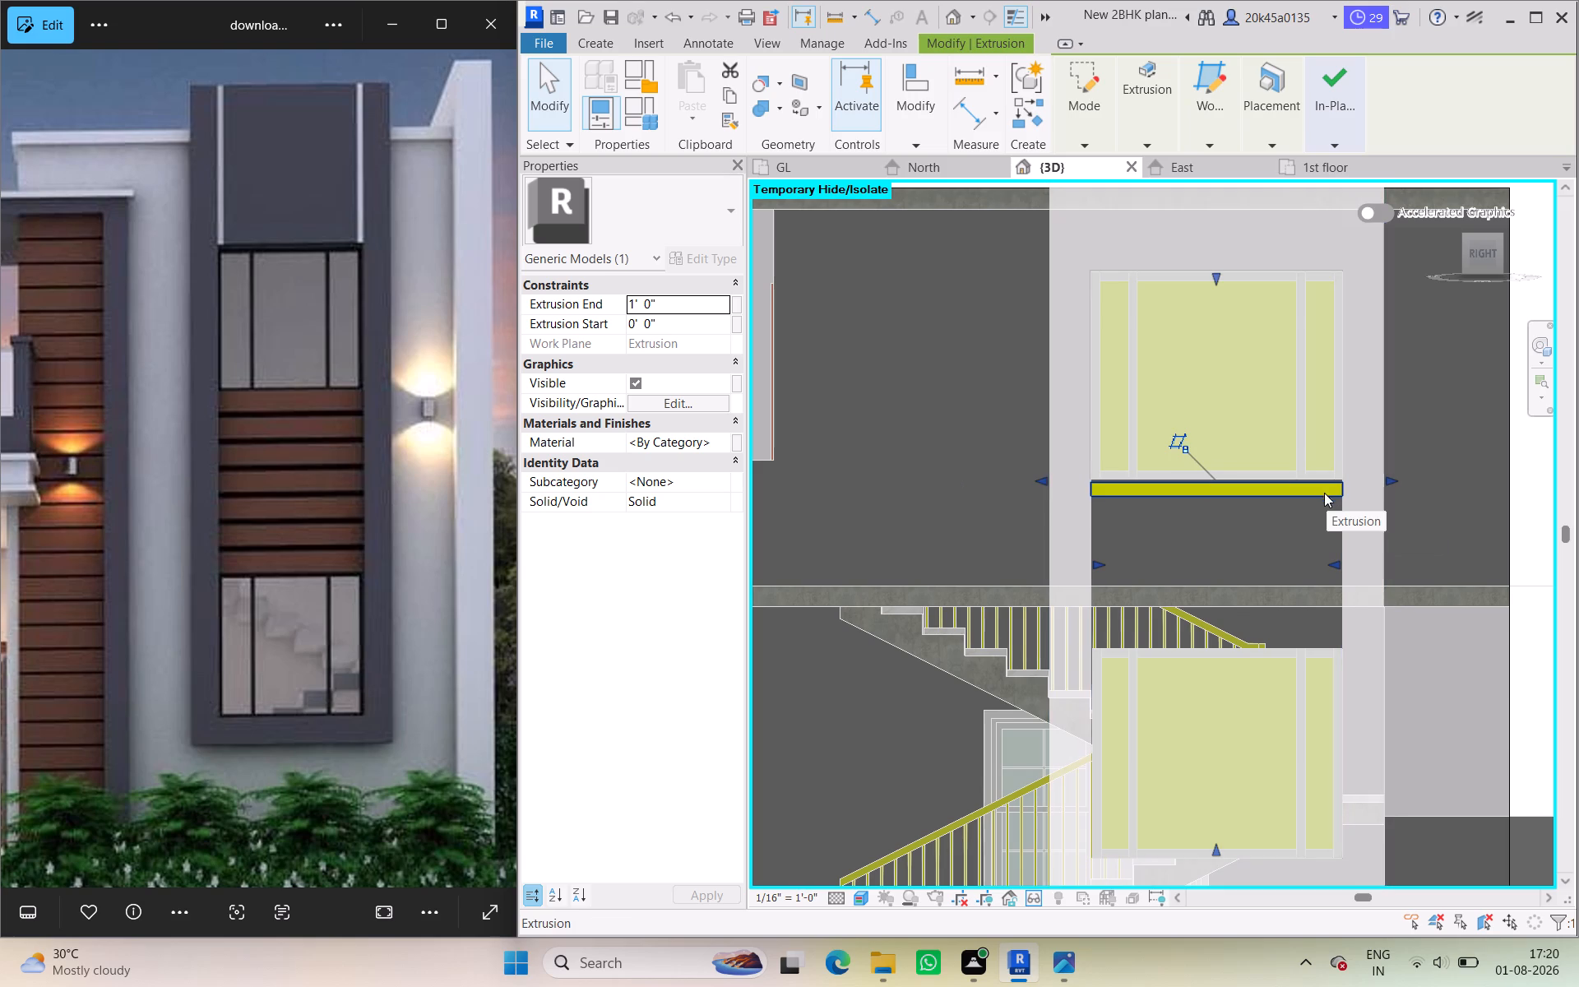
pyautogui.click(1317, 483)
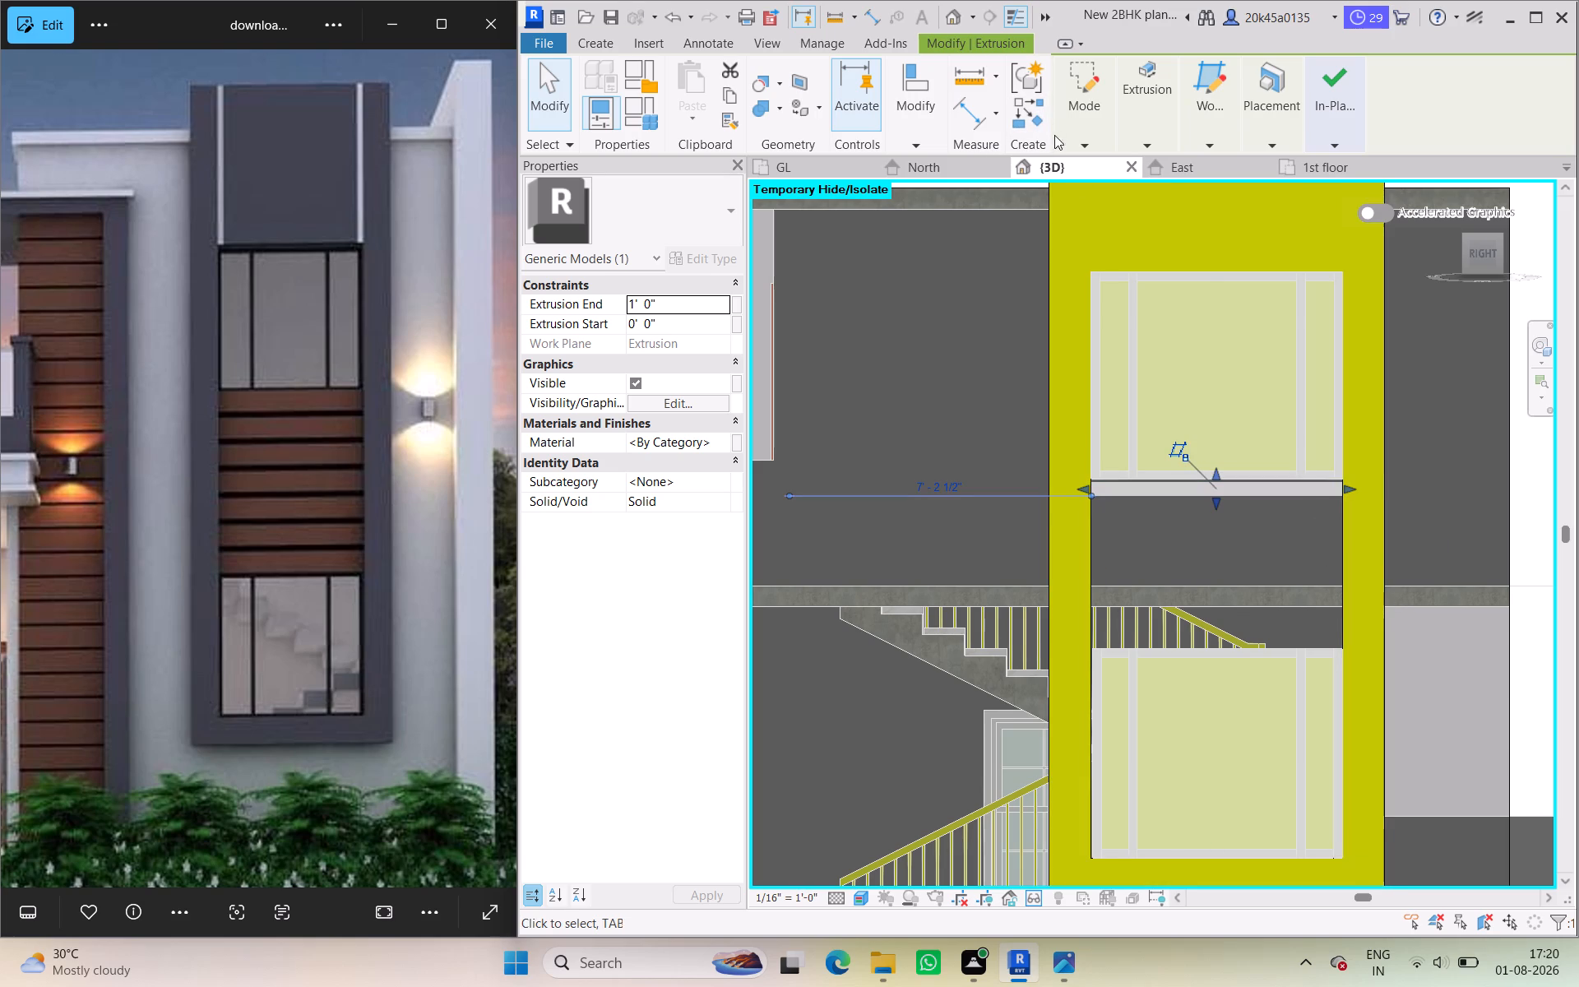
pyautogui.click(911, 141)
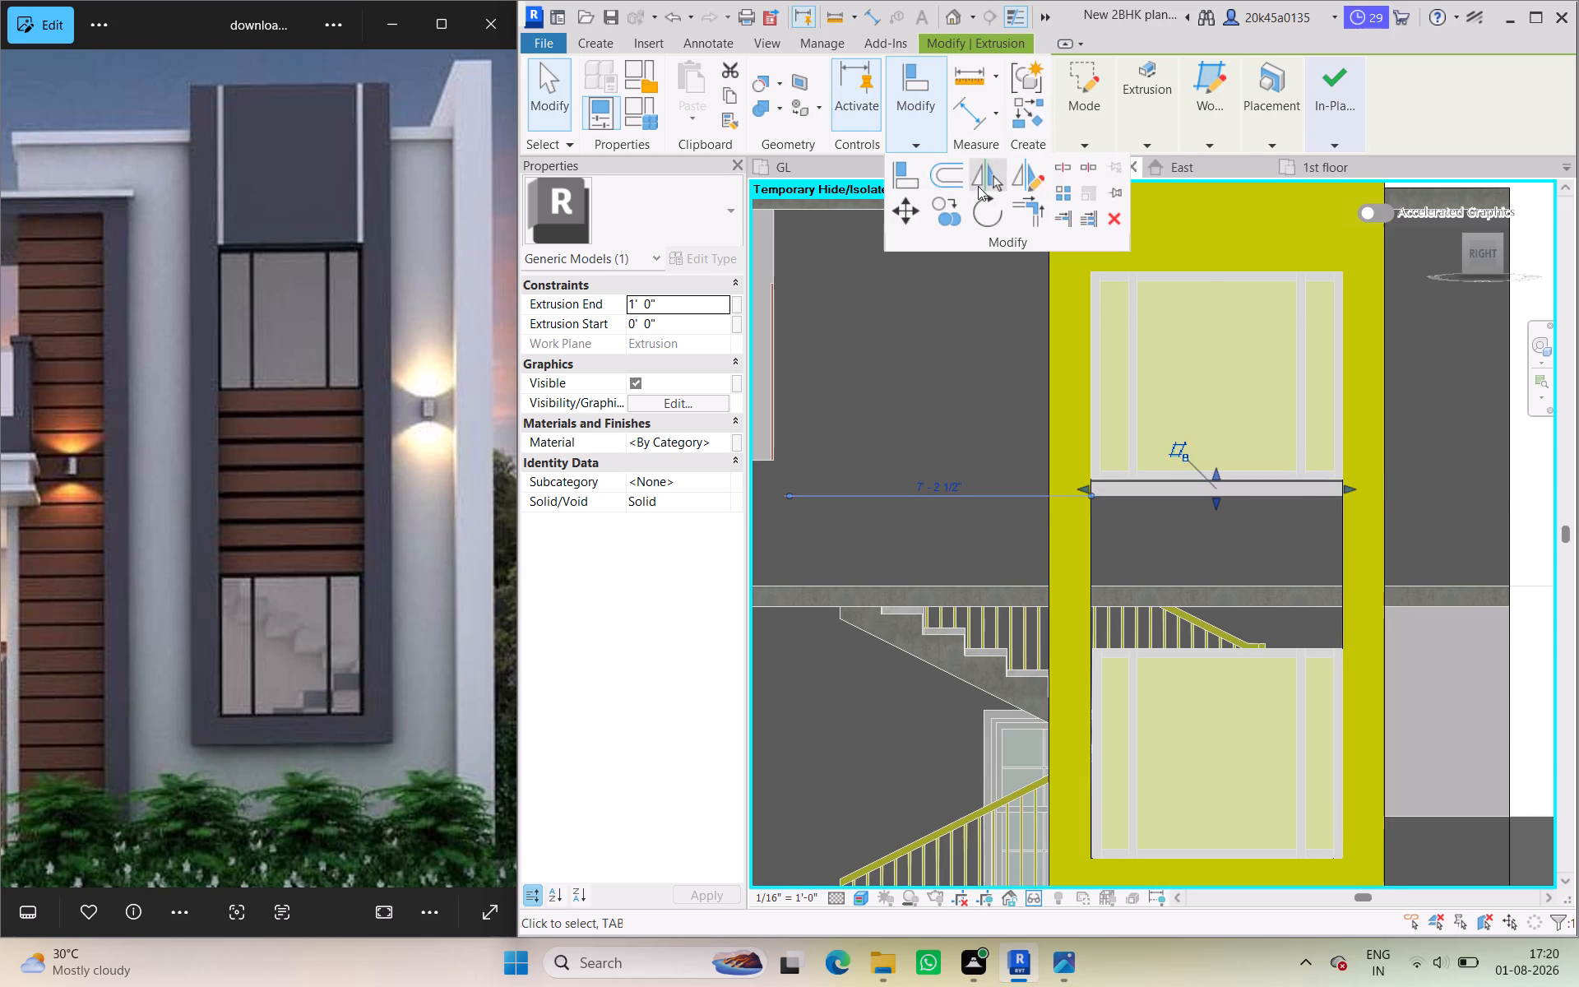
pyautogui.click(1066, 193)
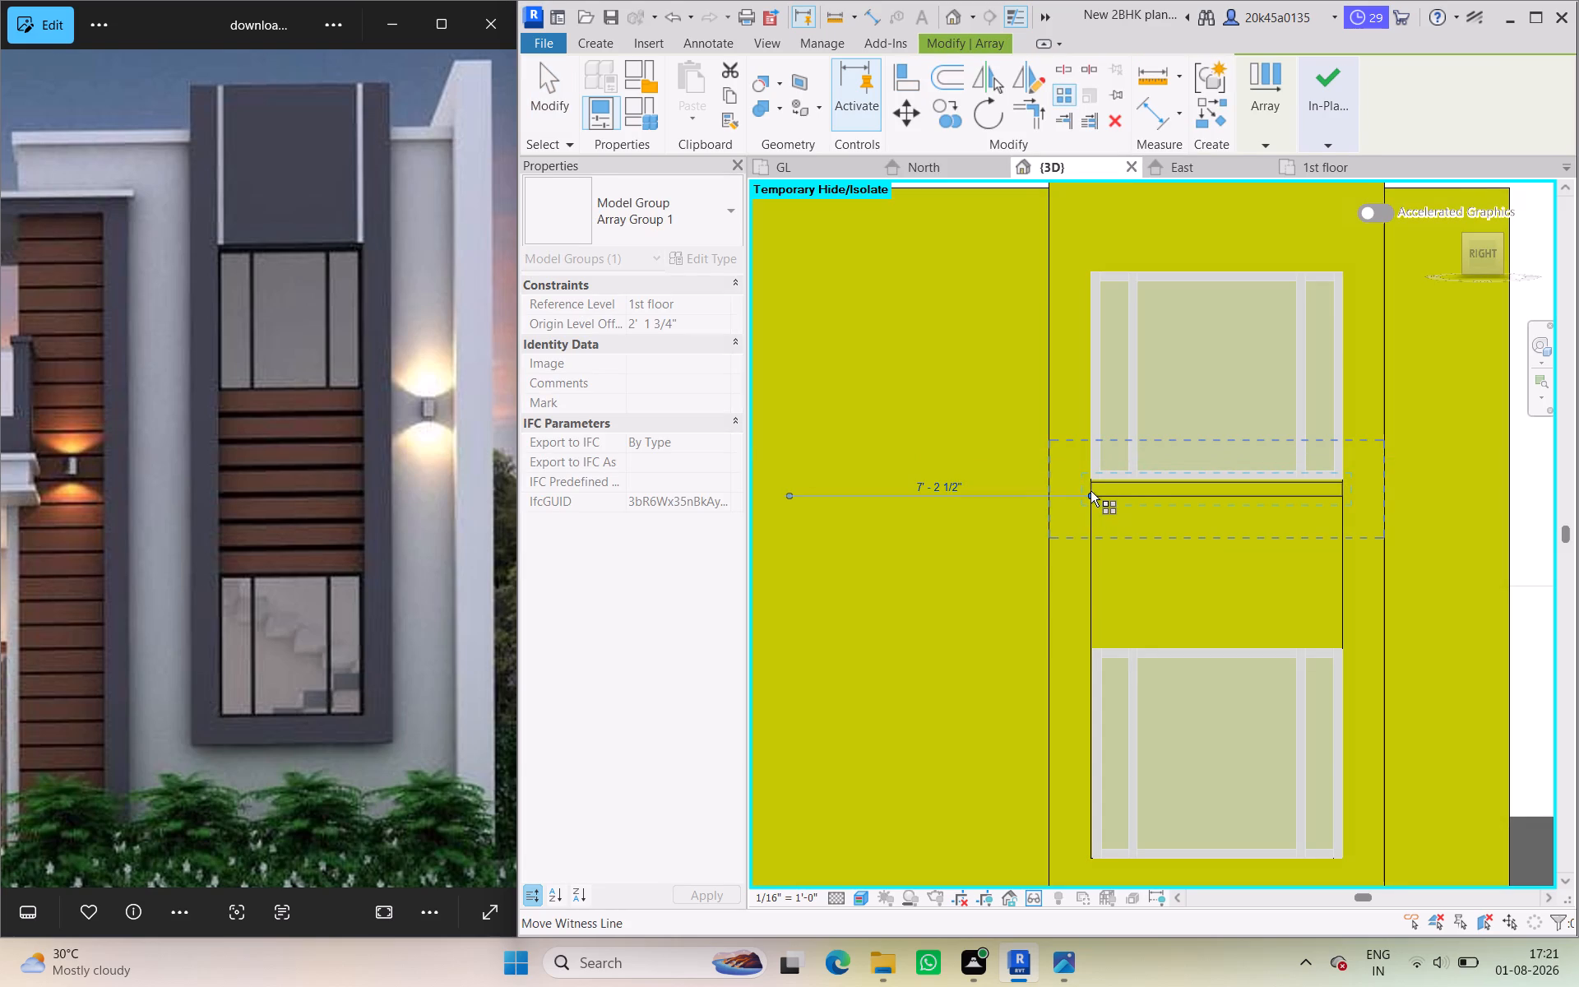
pyautogui.click(1340, 493)
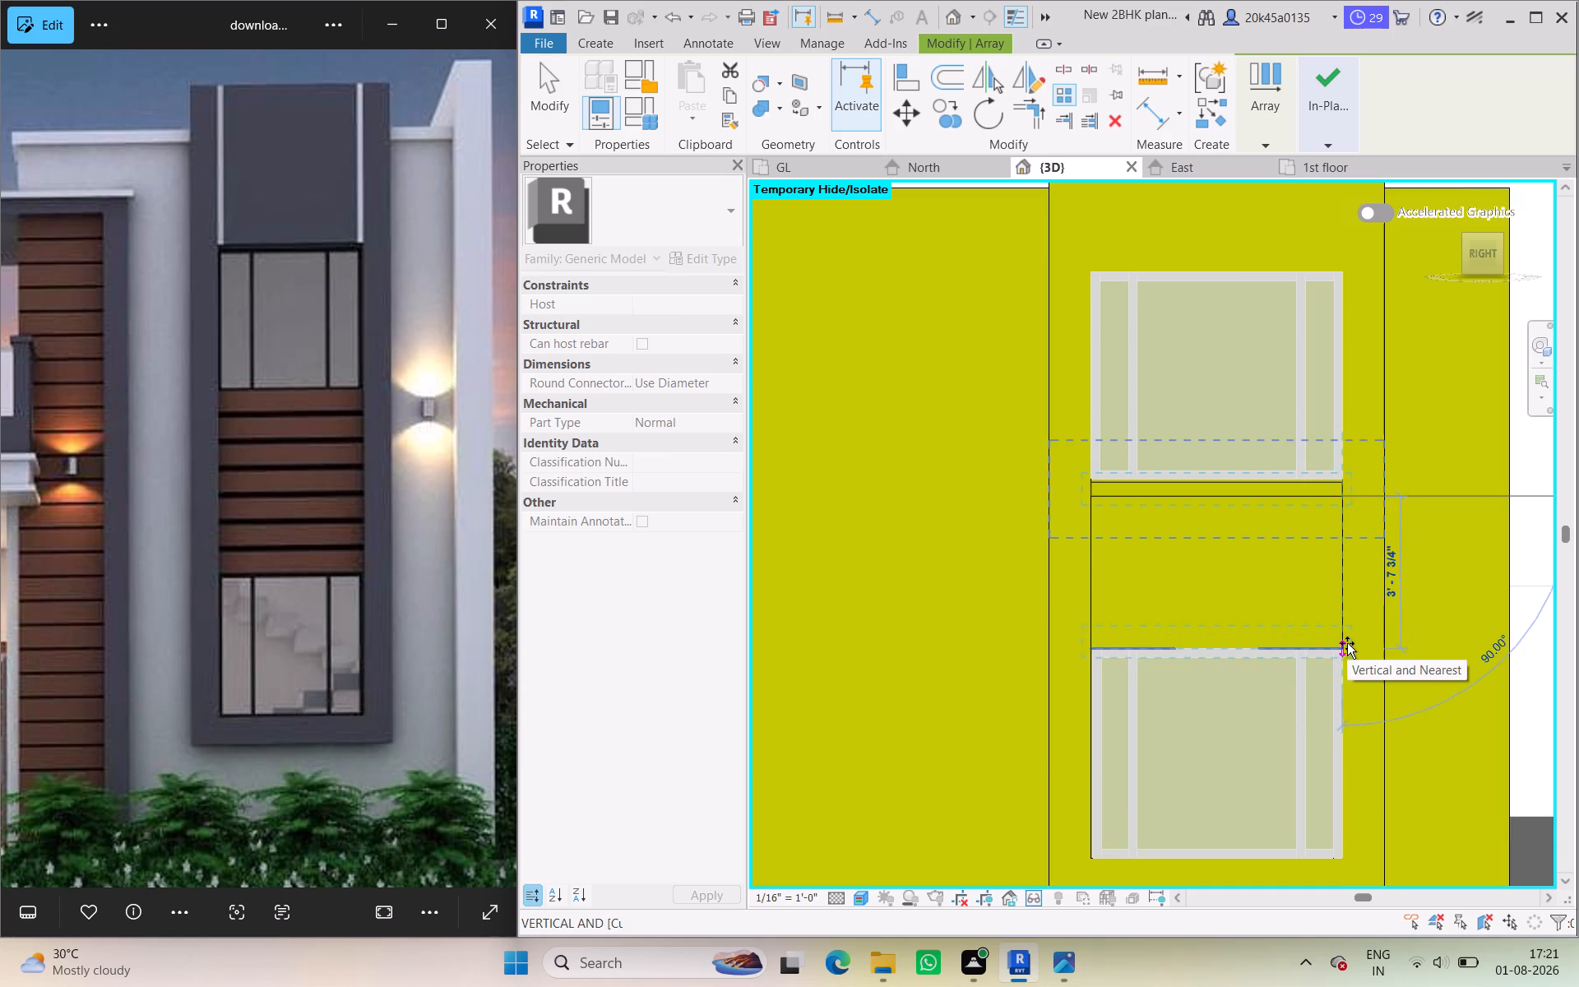
pyautogui.click(1347, 643)
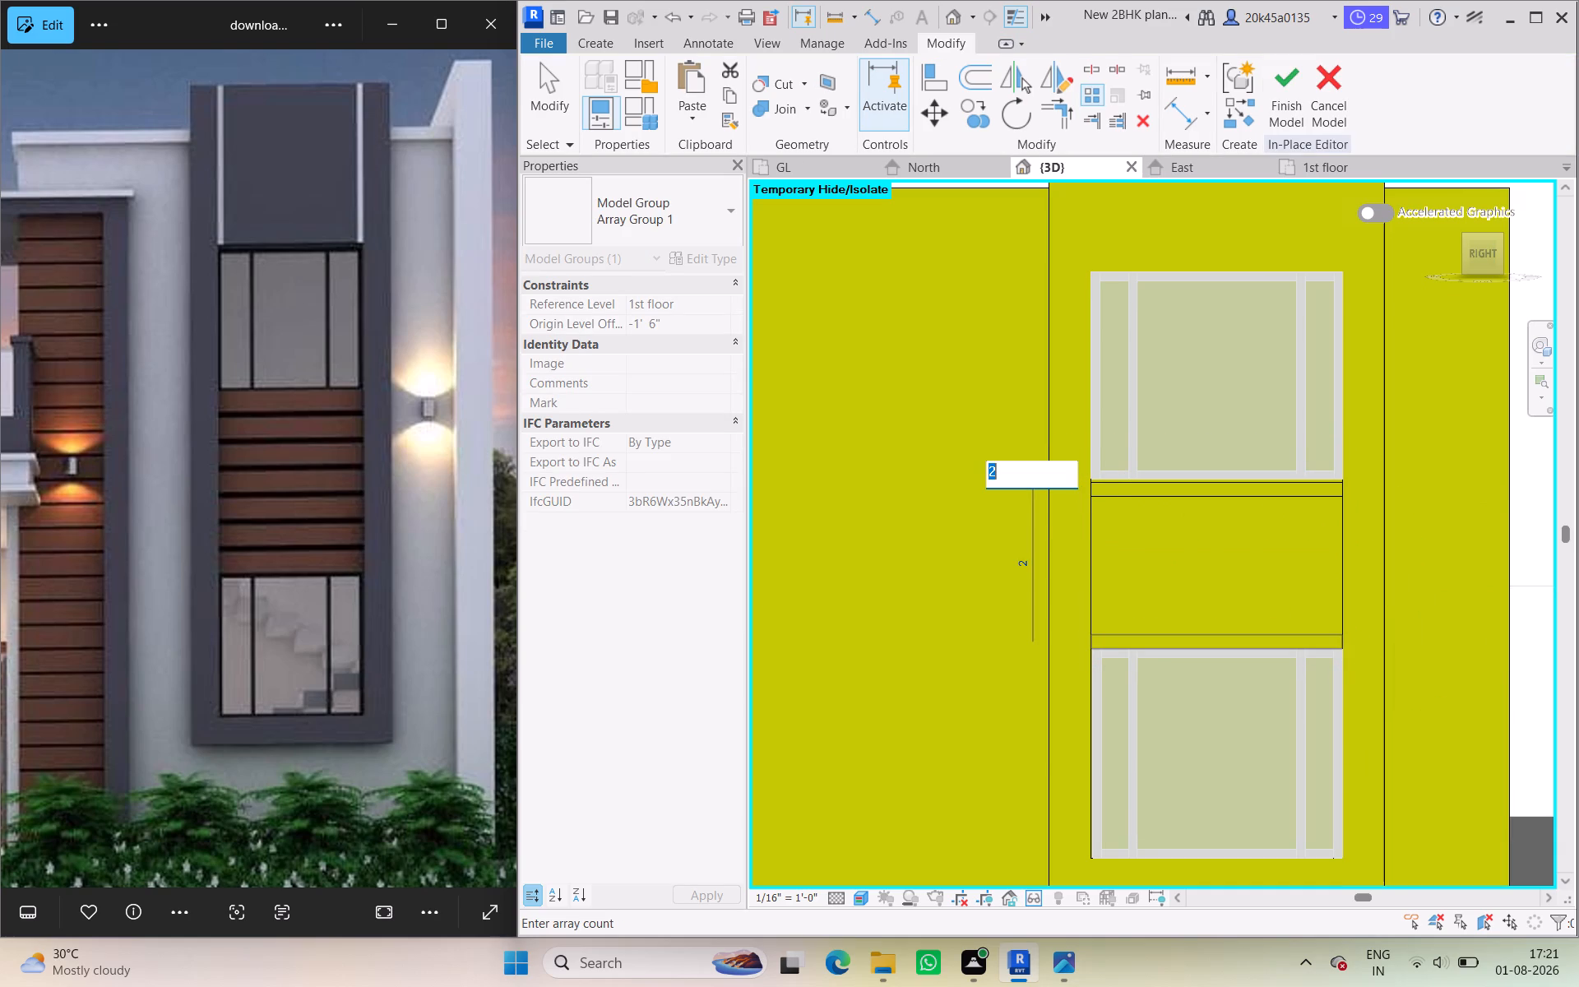
pyautogui.press('4')
pyautogui.press('Return')
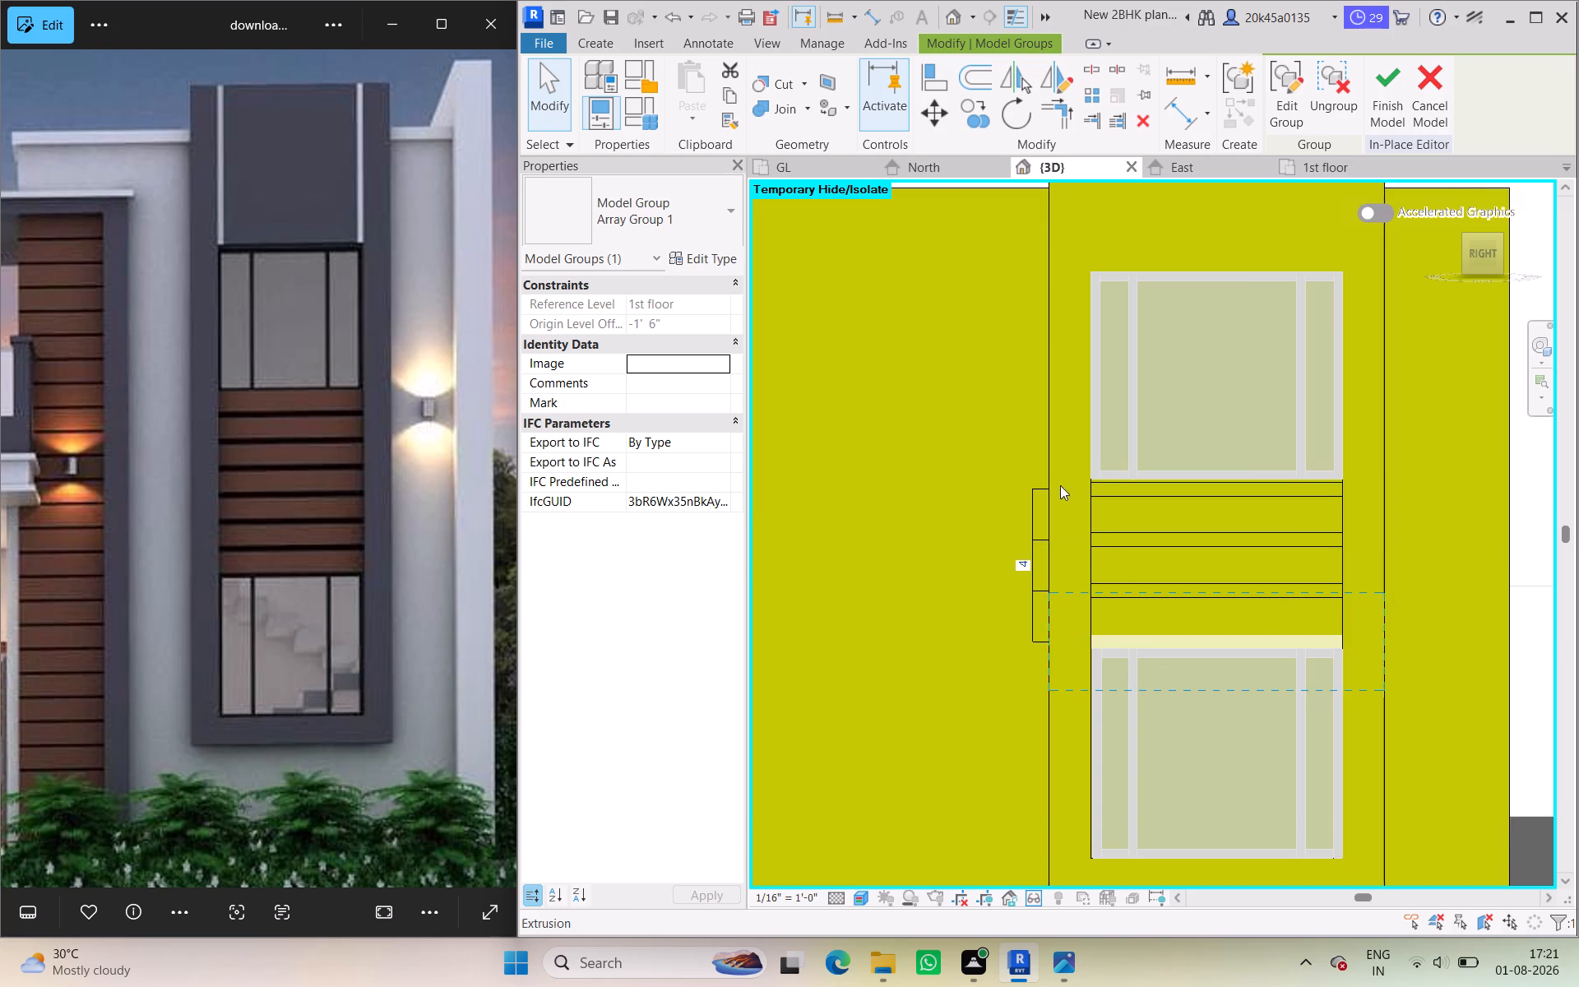
pyautogui.press('5')
pyautogui.press('3')
pyautogui.click(550, 93)
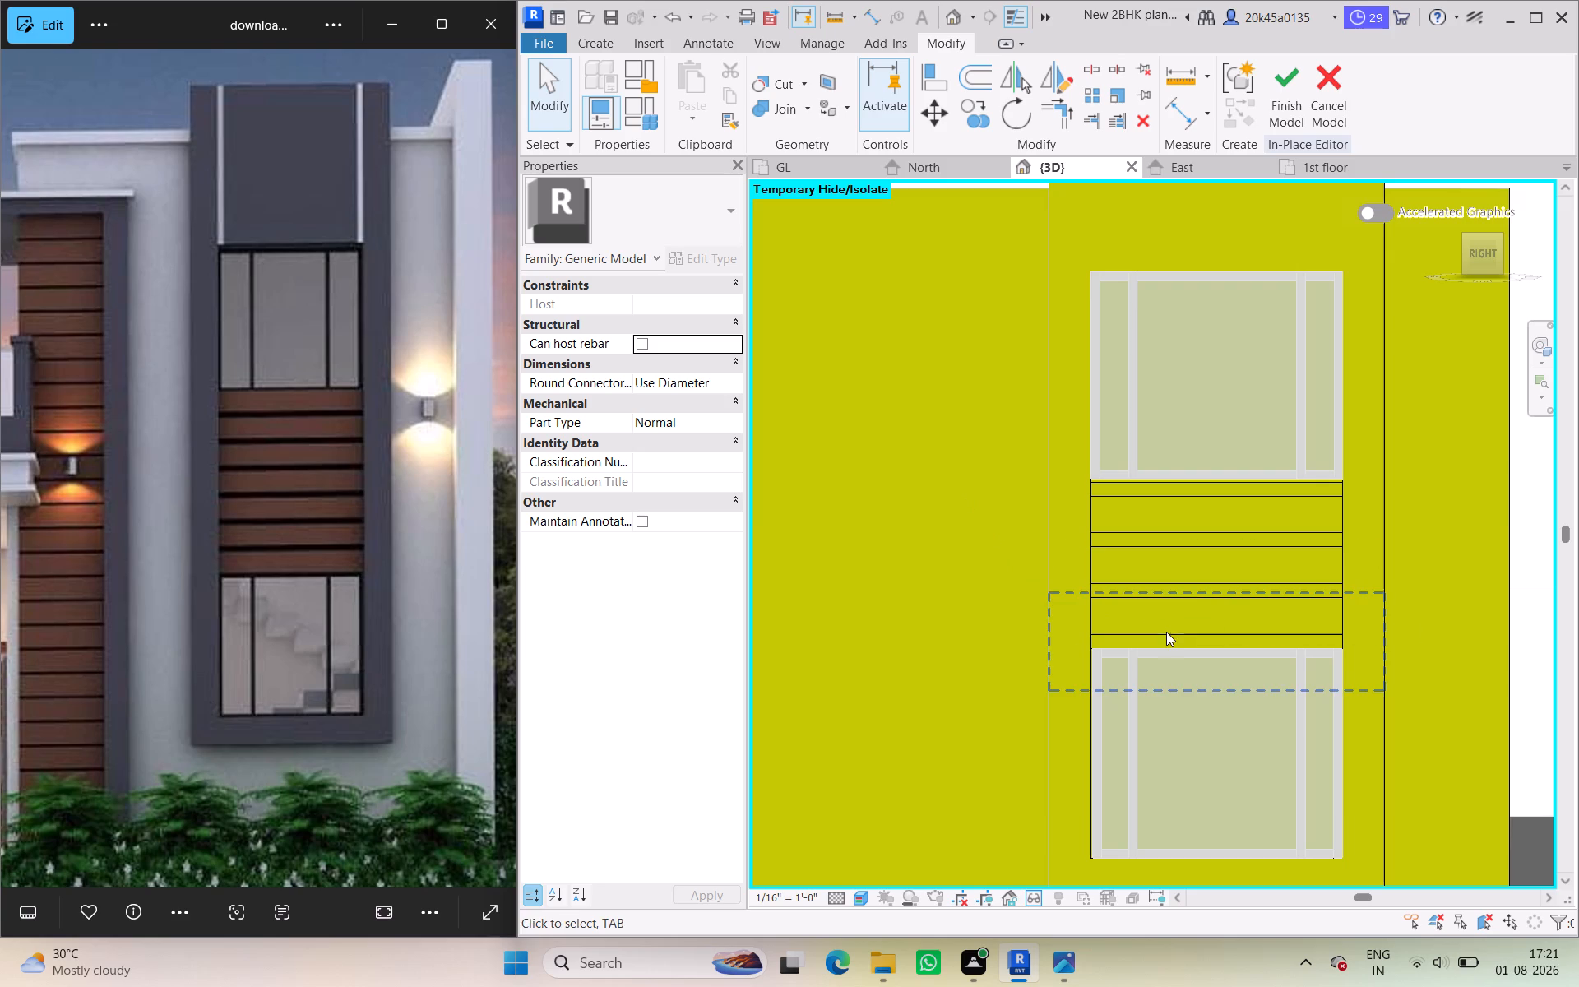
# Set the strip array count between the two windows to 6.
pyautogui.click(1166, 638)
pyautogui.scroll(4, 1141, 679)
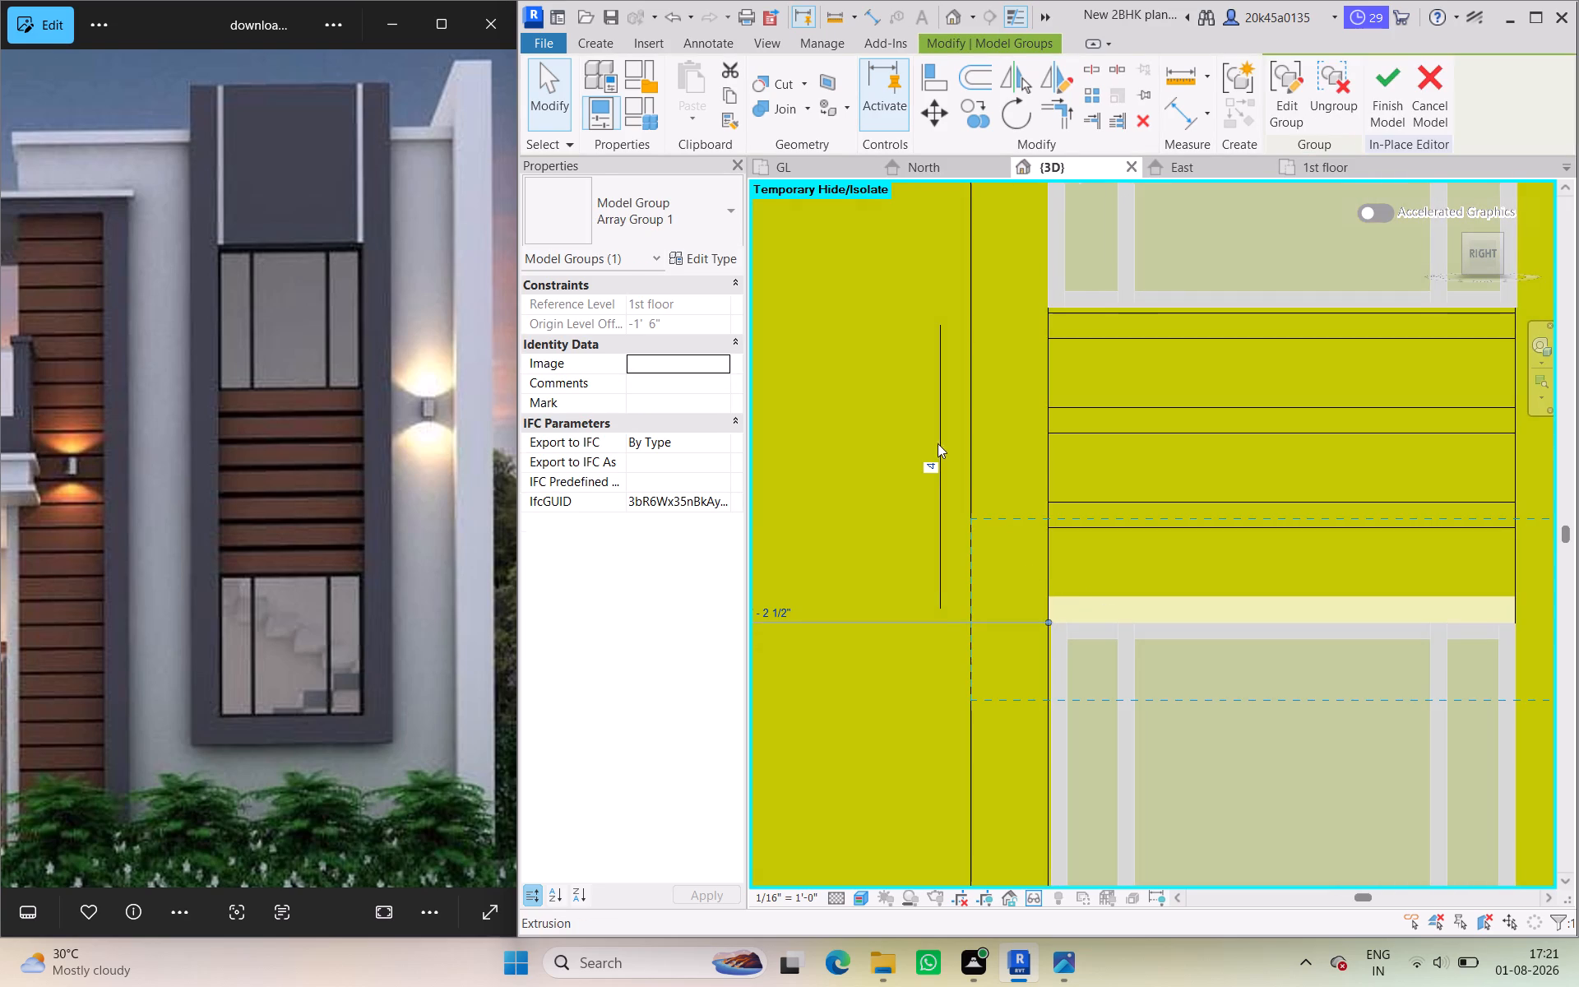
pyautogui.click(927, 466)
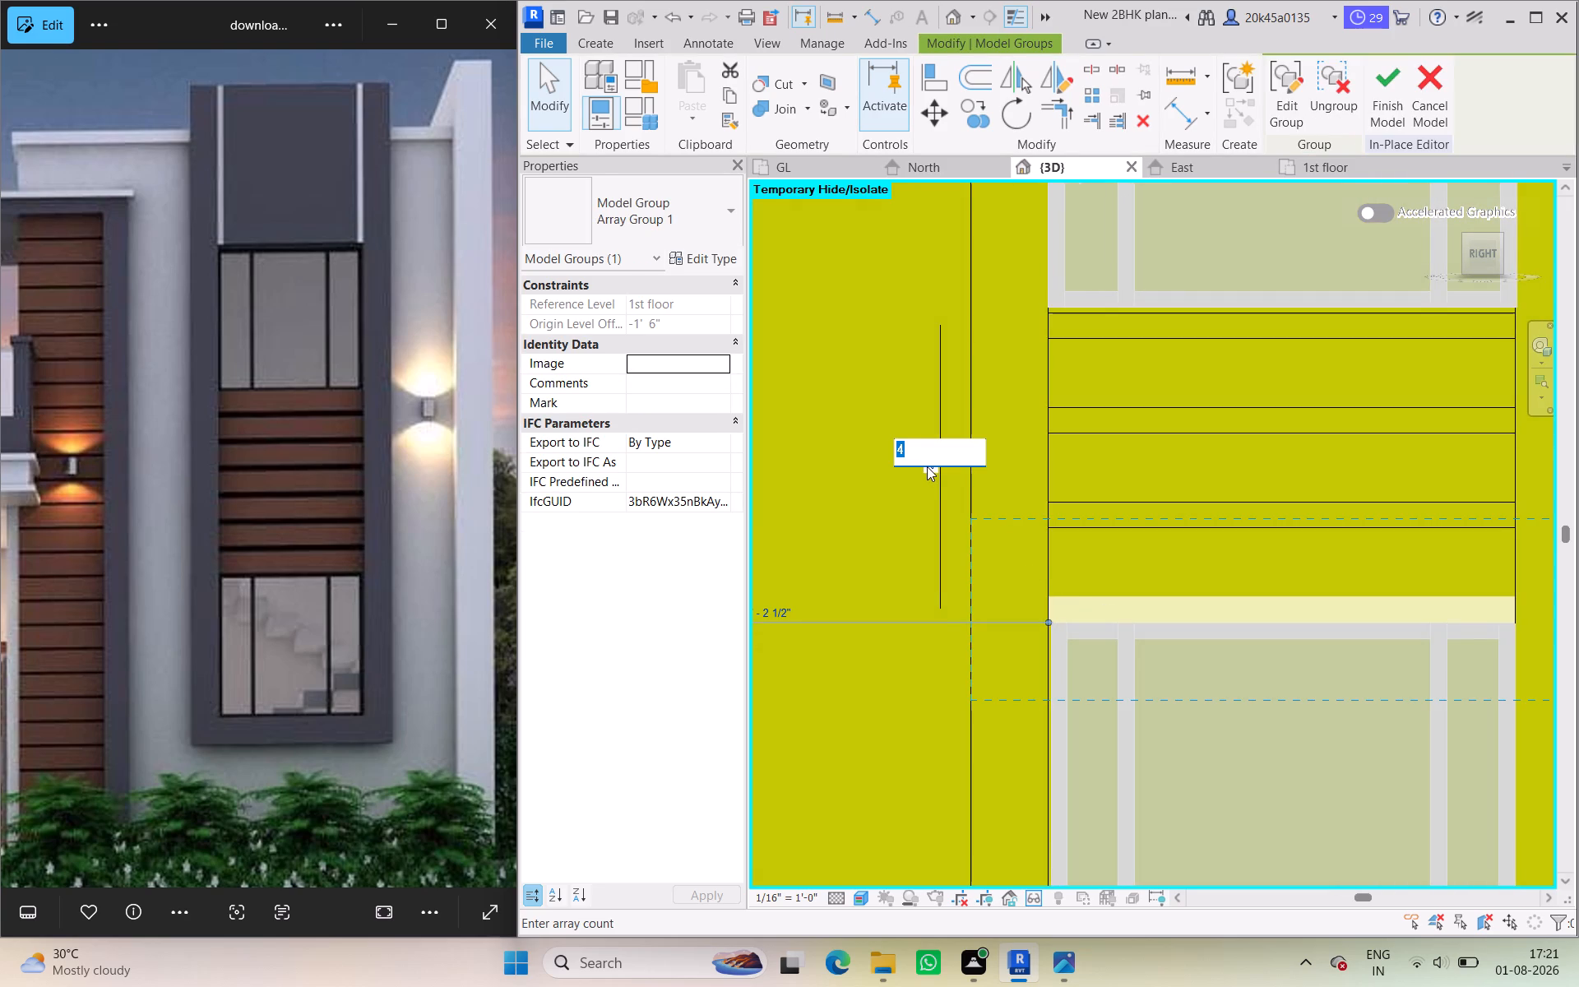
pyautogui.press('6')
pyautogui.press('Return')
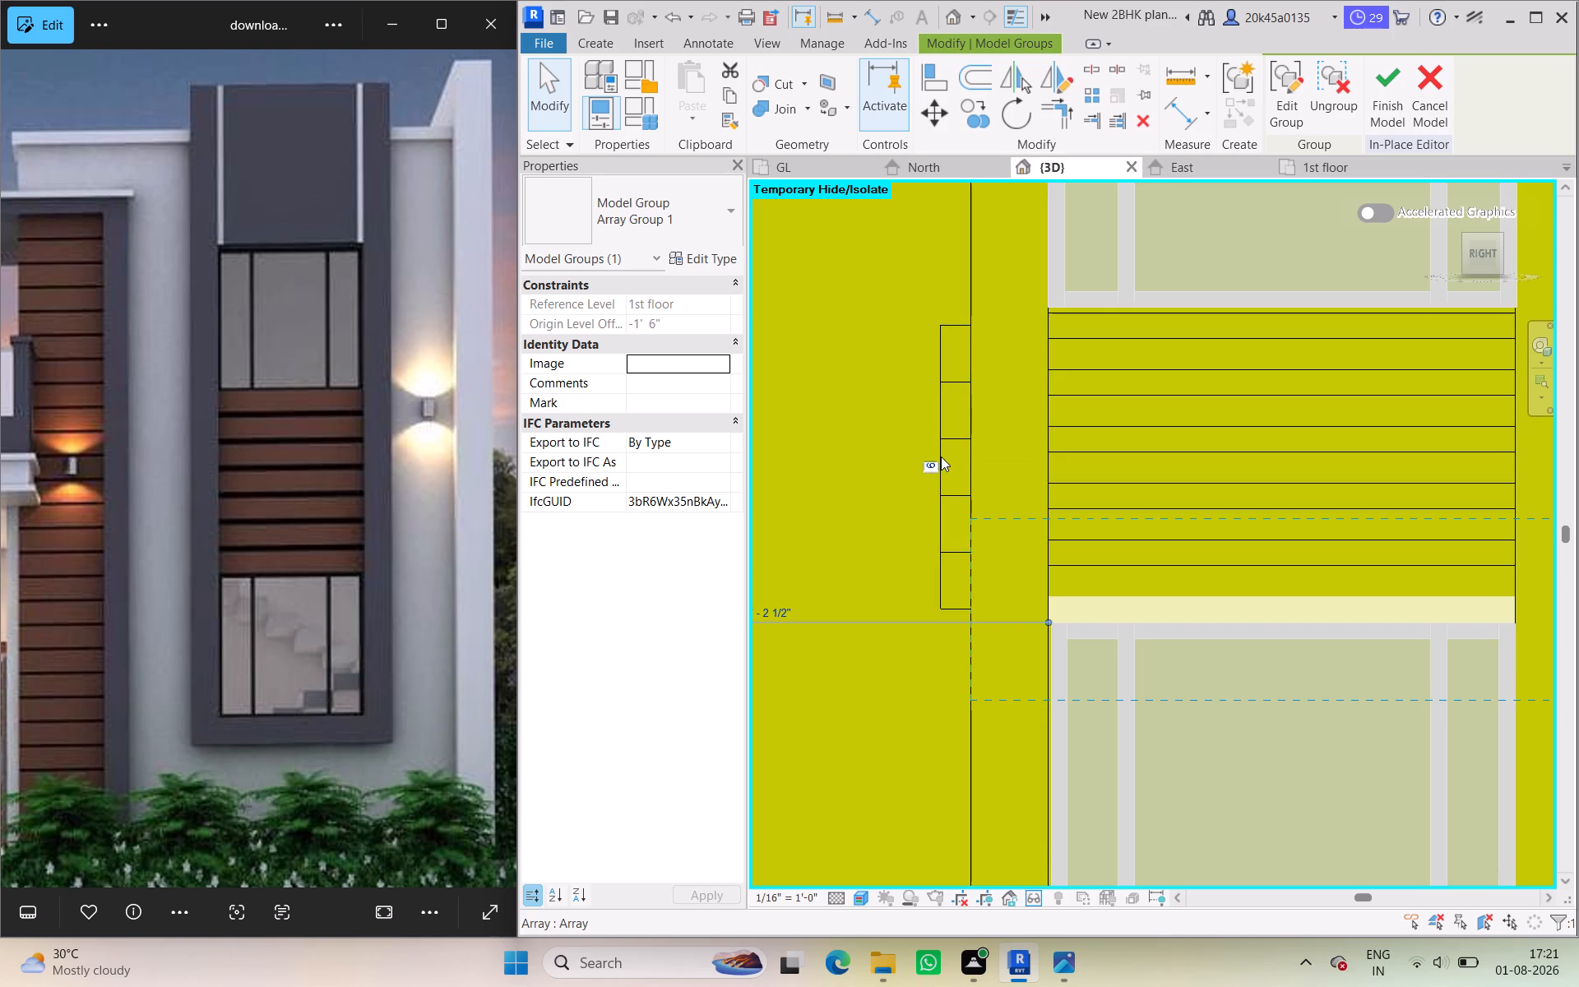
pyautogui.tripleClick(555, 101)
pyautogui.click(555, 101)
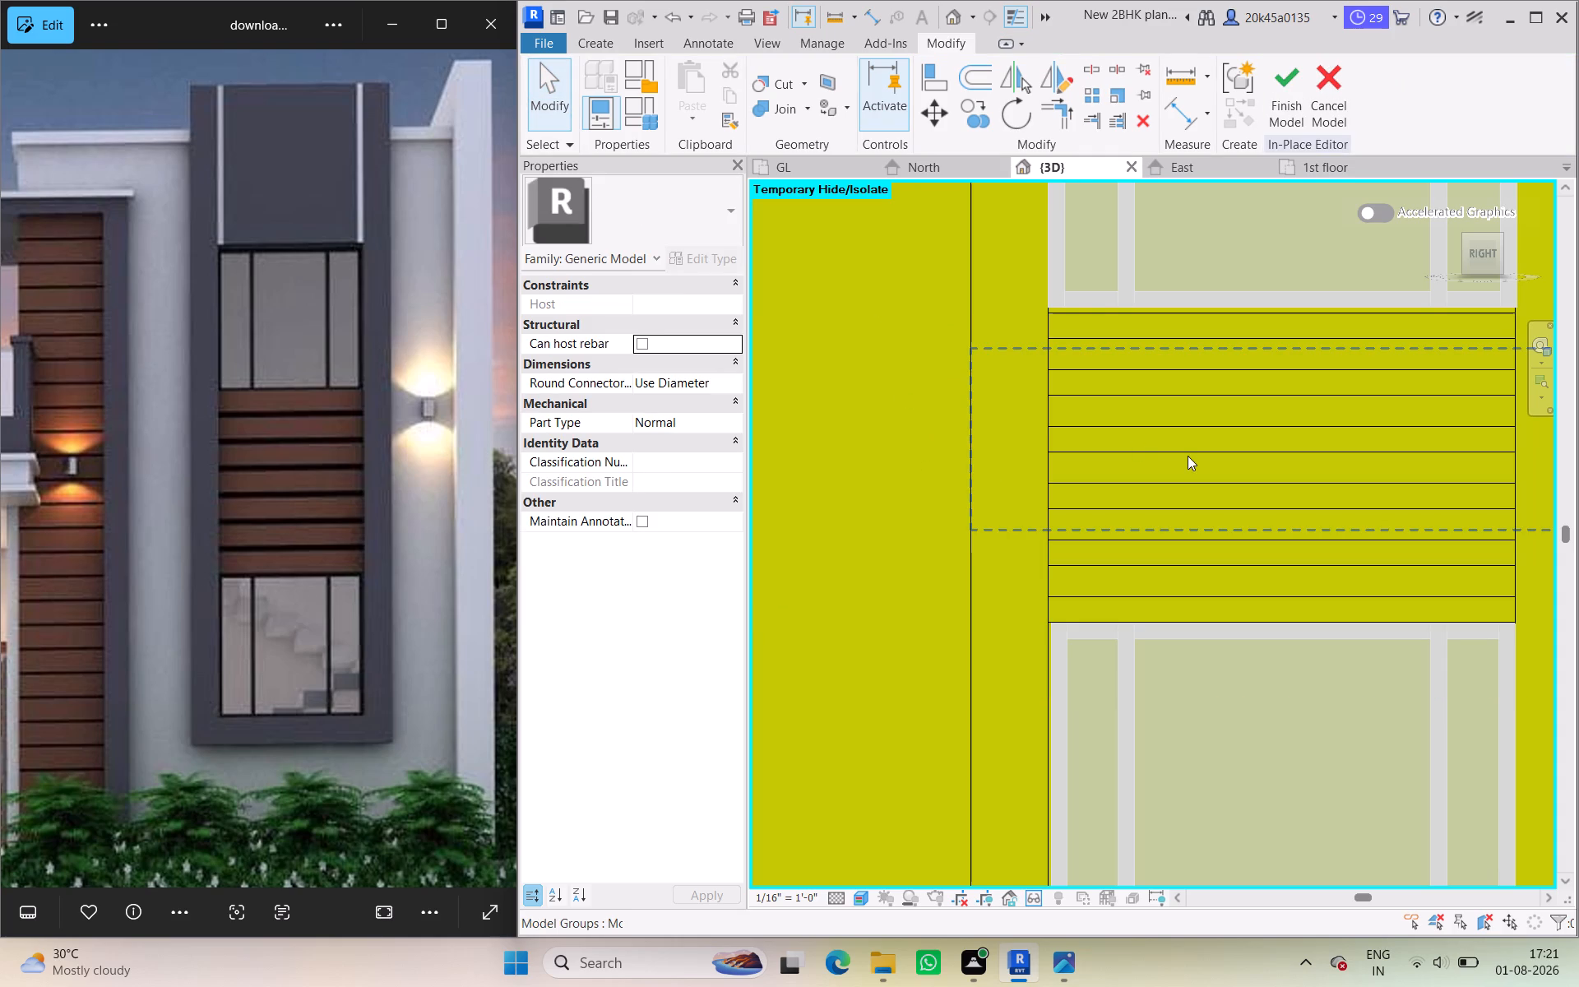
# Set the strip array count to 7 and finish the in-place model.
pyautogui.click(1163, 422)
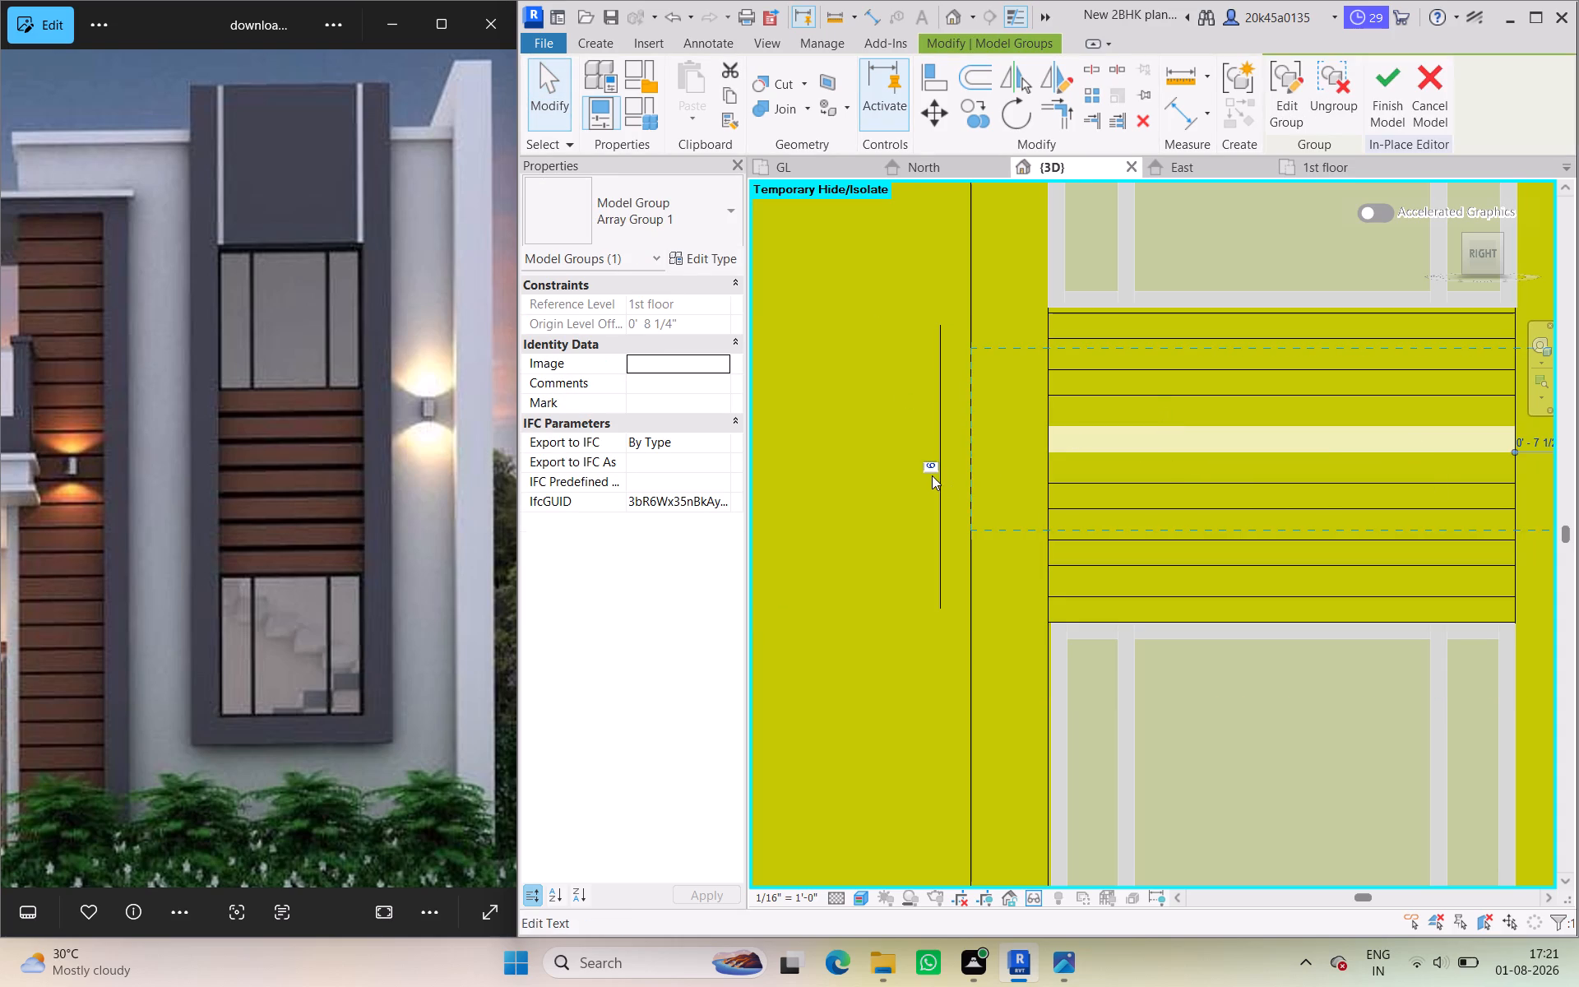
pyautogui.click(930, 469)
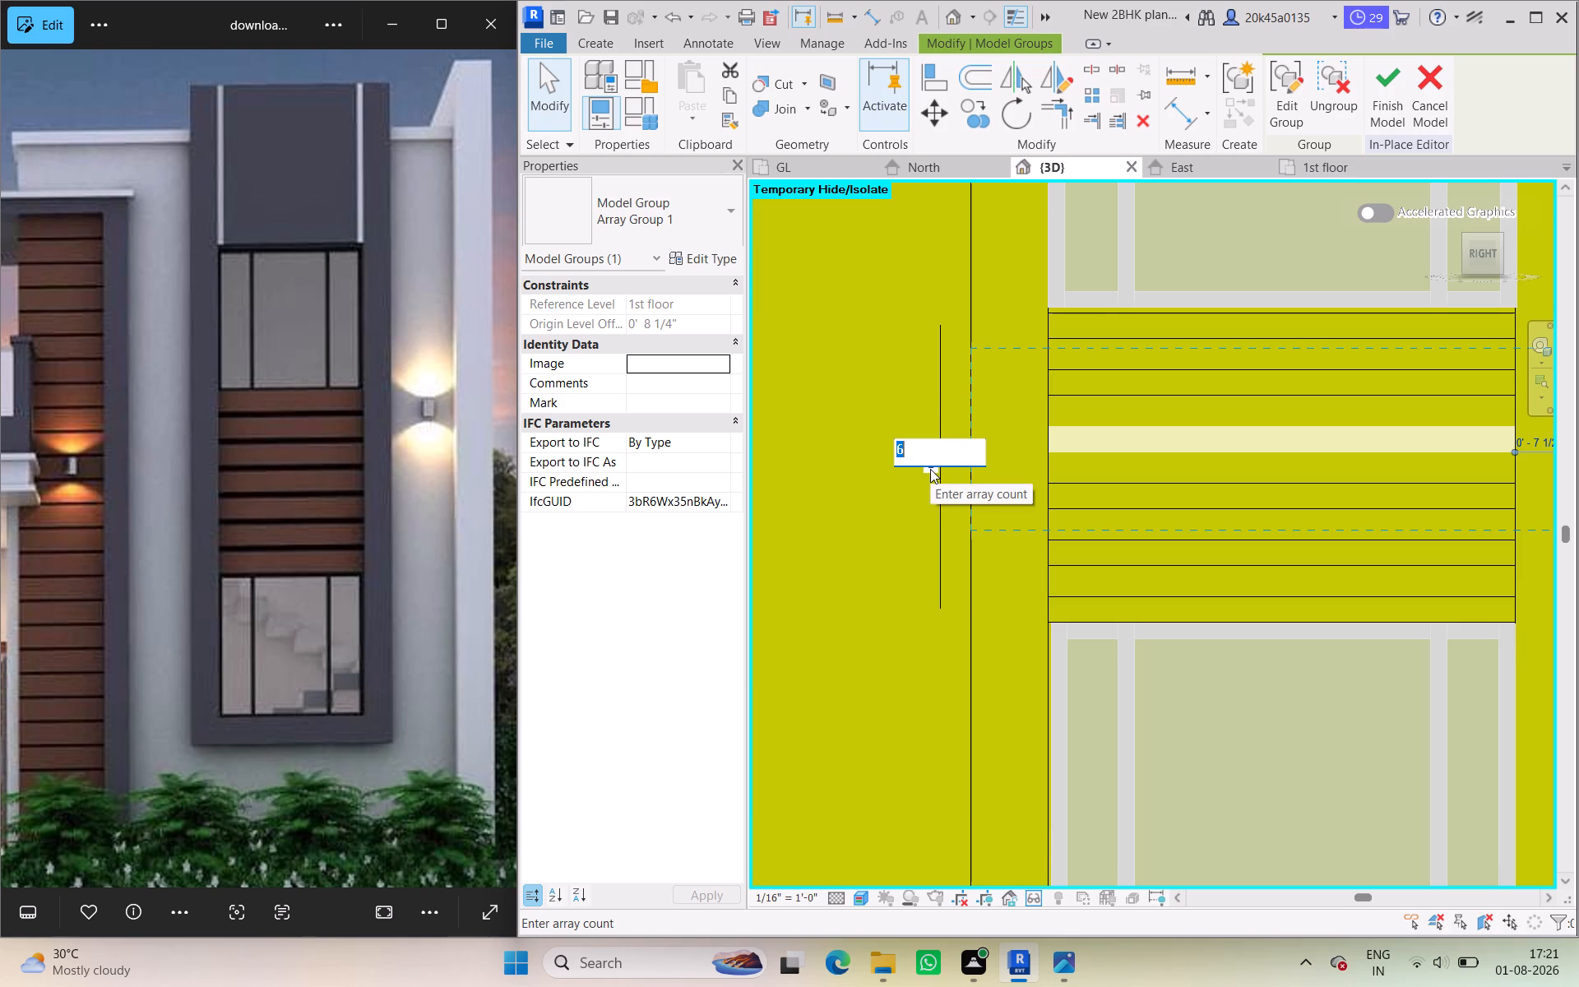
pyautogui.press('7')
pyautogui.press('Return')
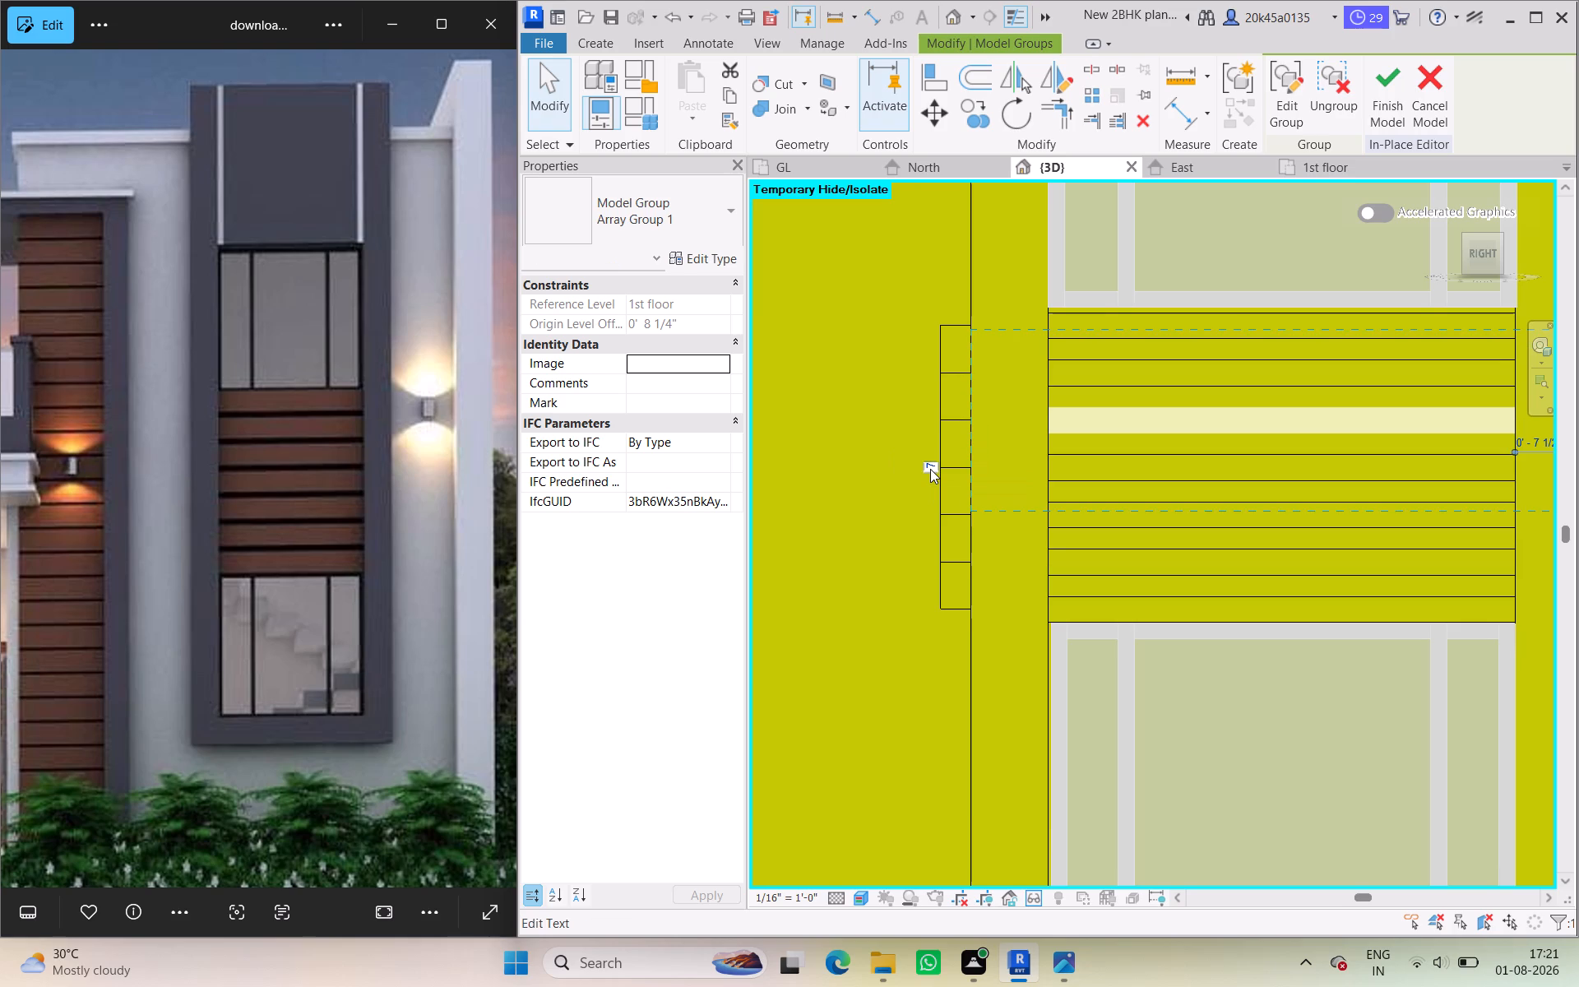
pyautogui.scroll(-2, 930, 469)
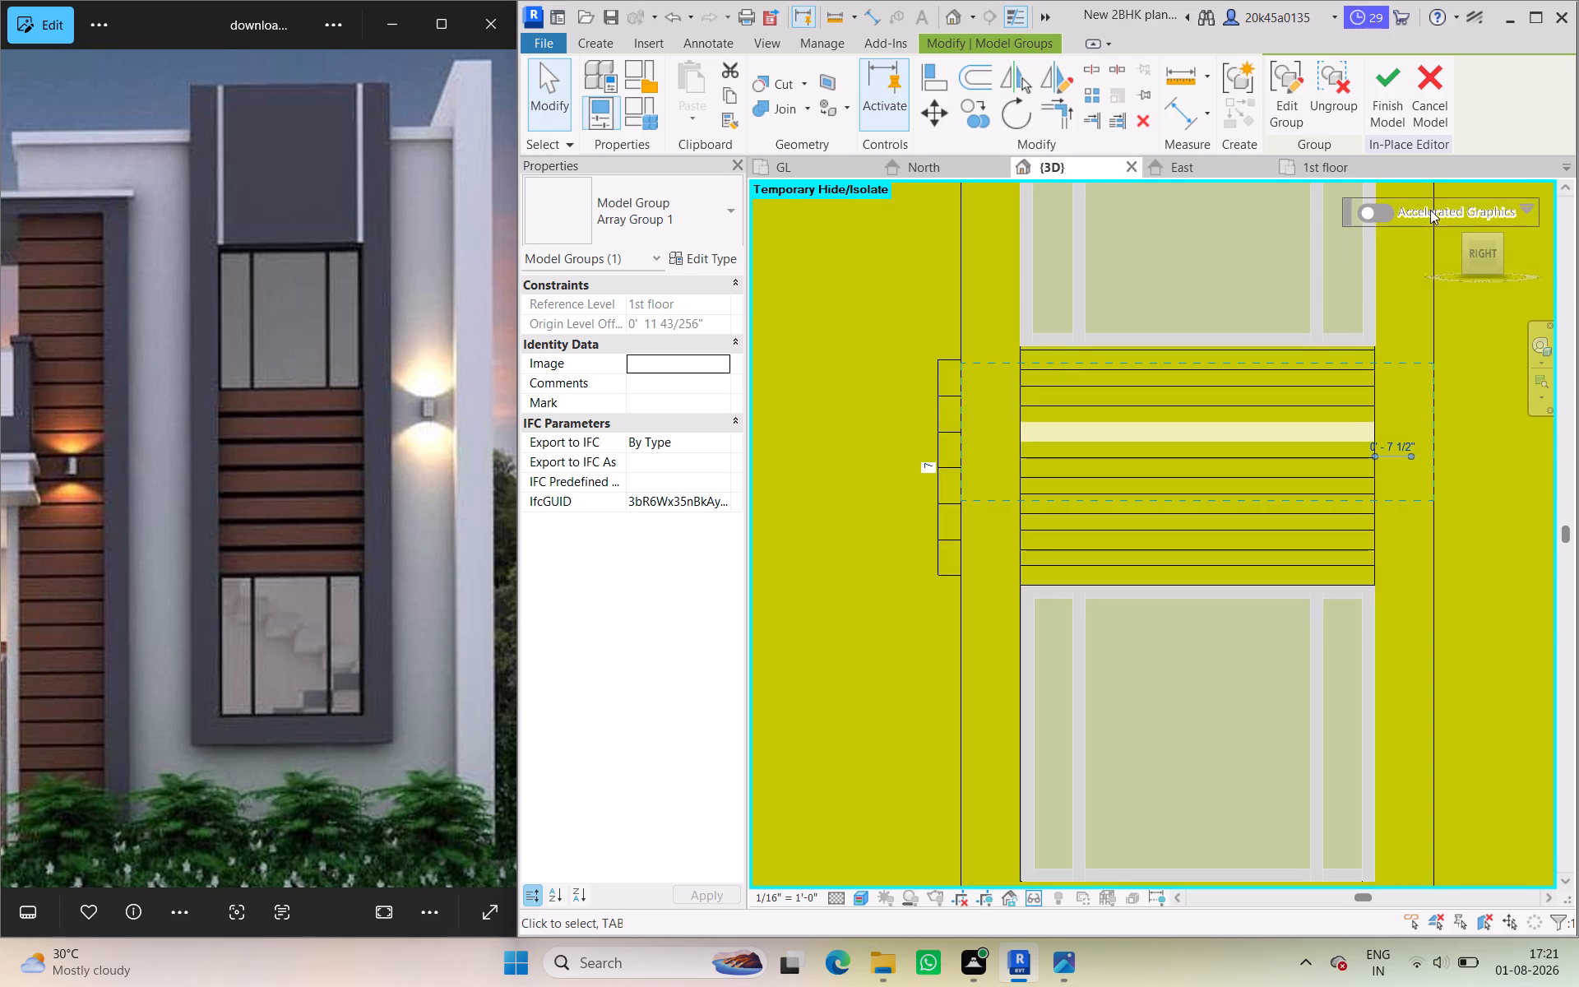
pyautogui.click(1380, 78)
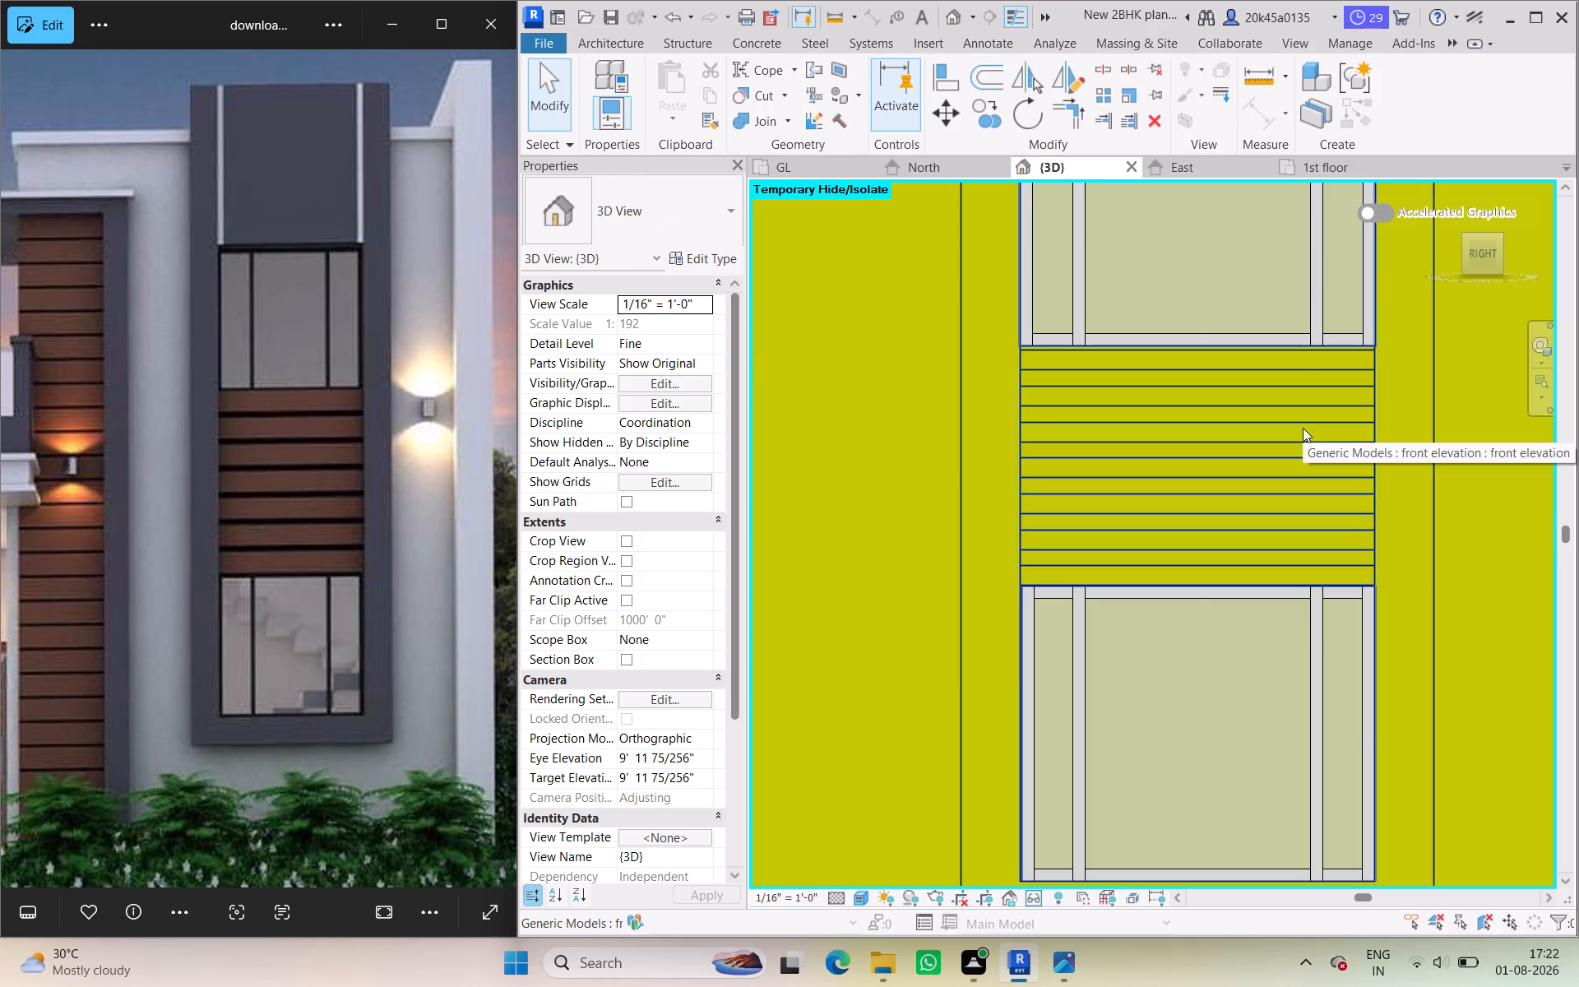
# Reopen the front elevation in-place model, set the strip array count to 5 and finish the model.
pyautogui.click(1303, 428)
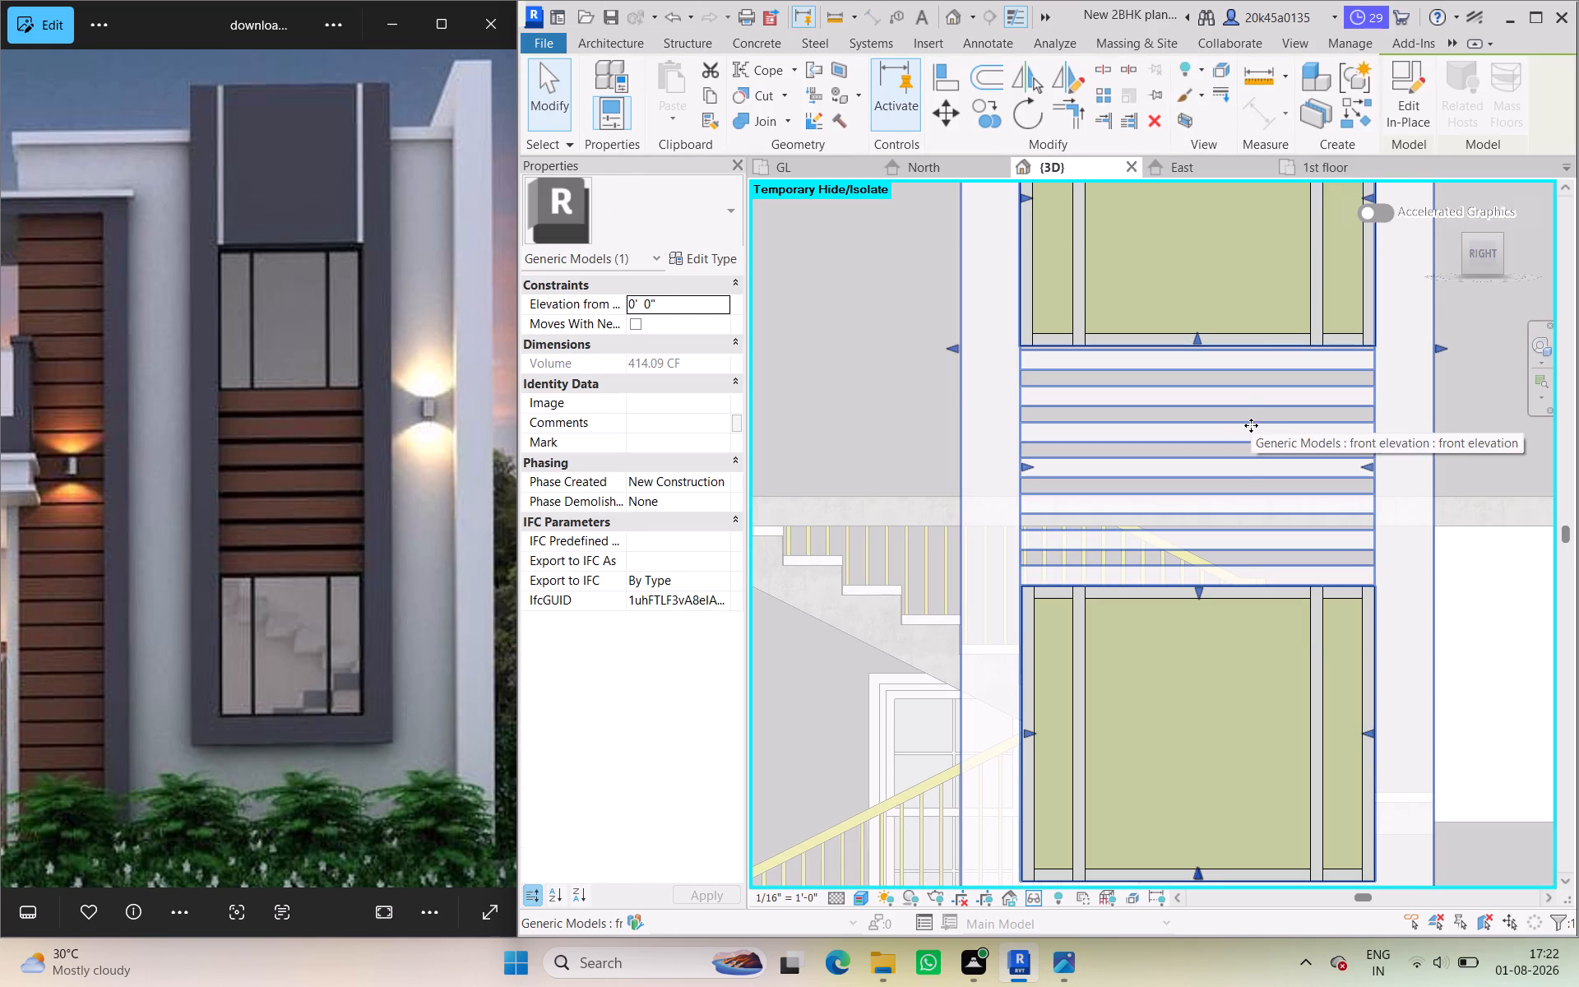
pyautogui.doubleClick(1251, 425)
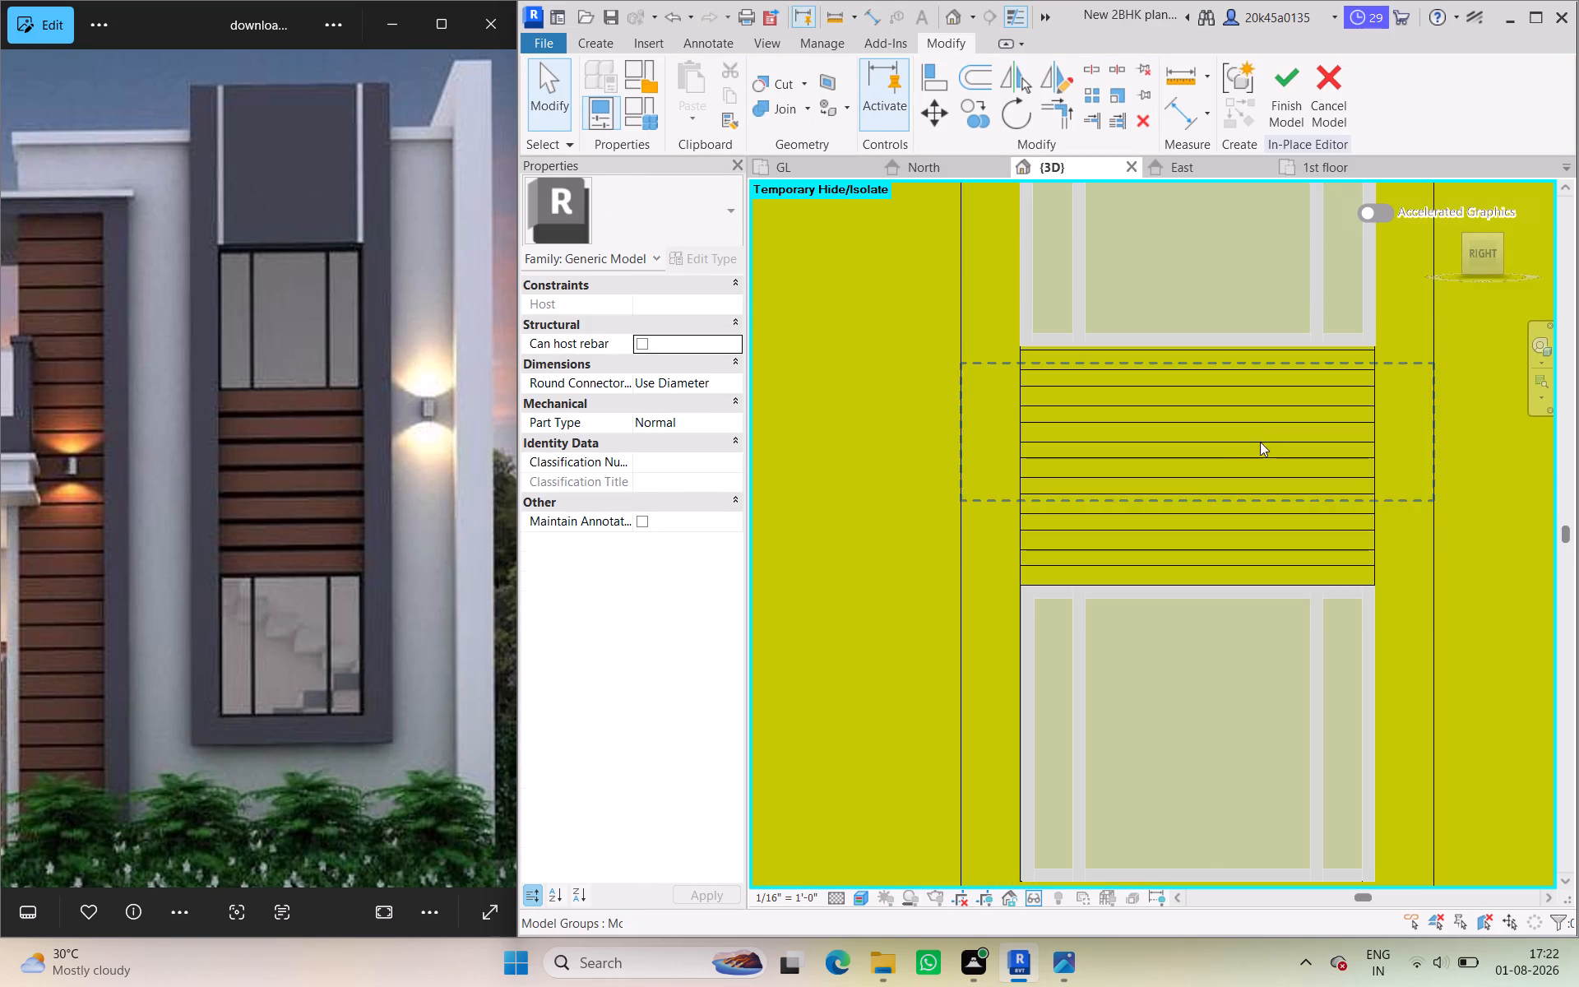
pyautogui.click(1192, 452)
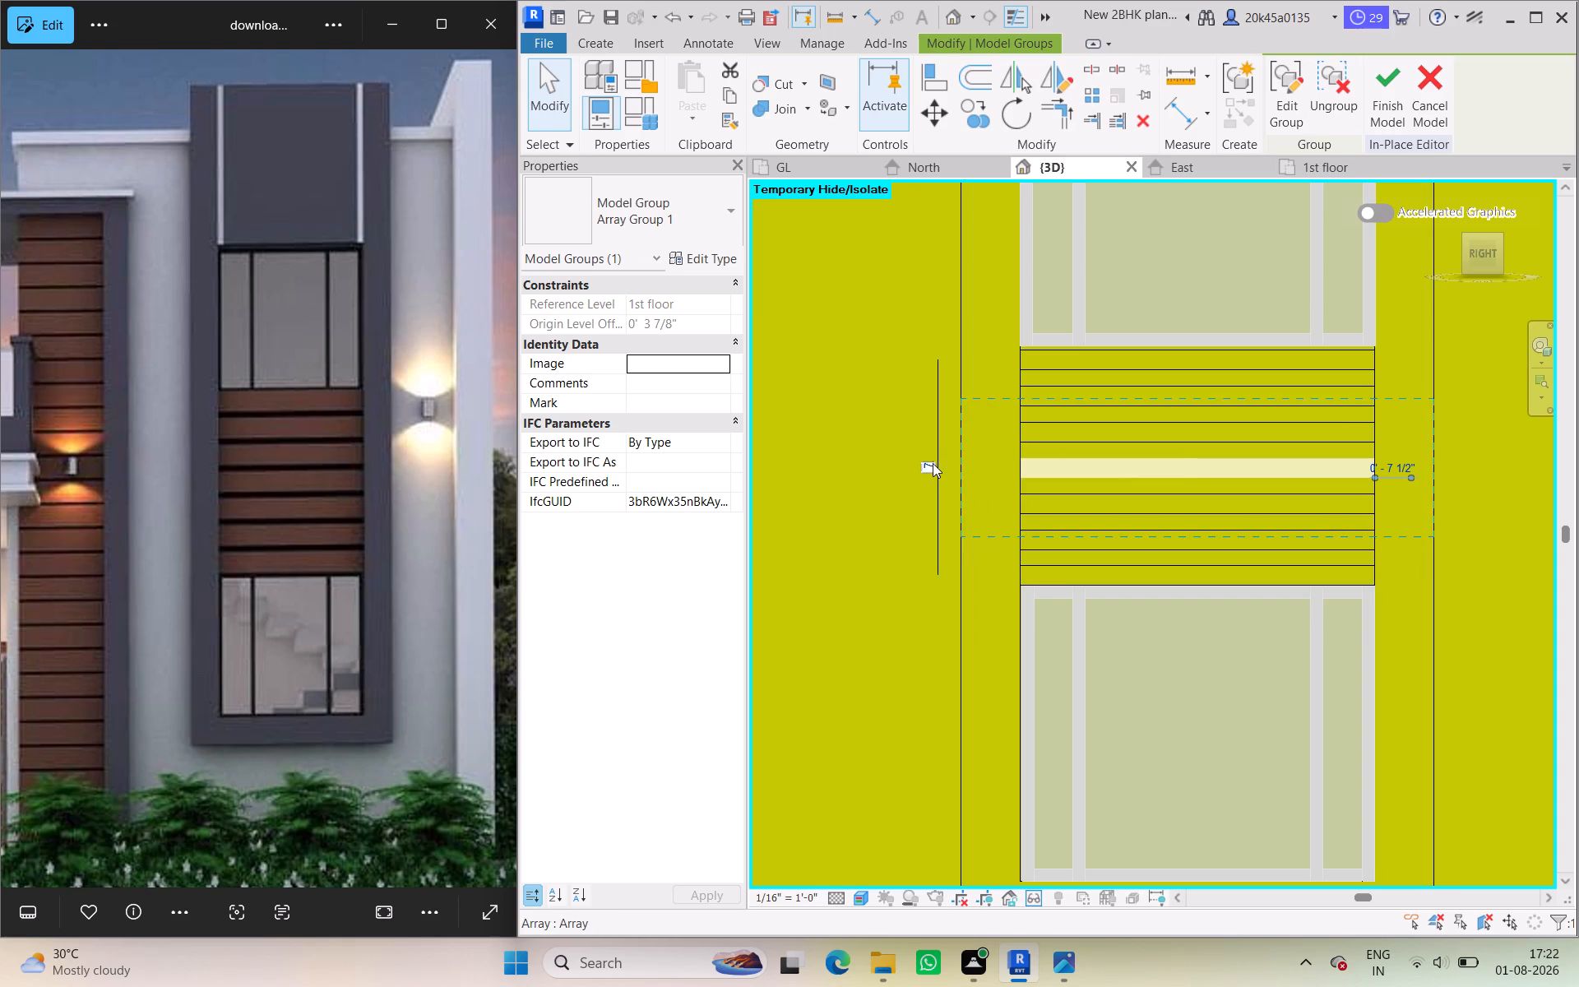
pyautogui.click(932, 461)
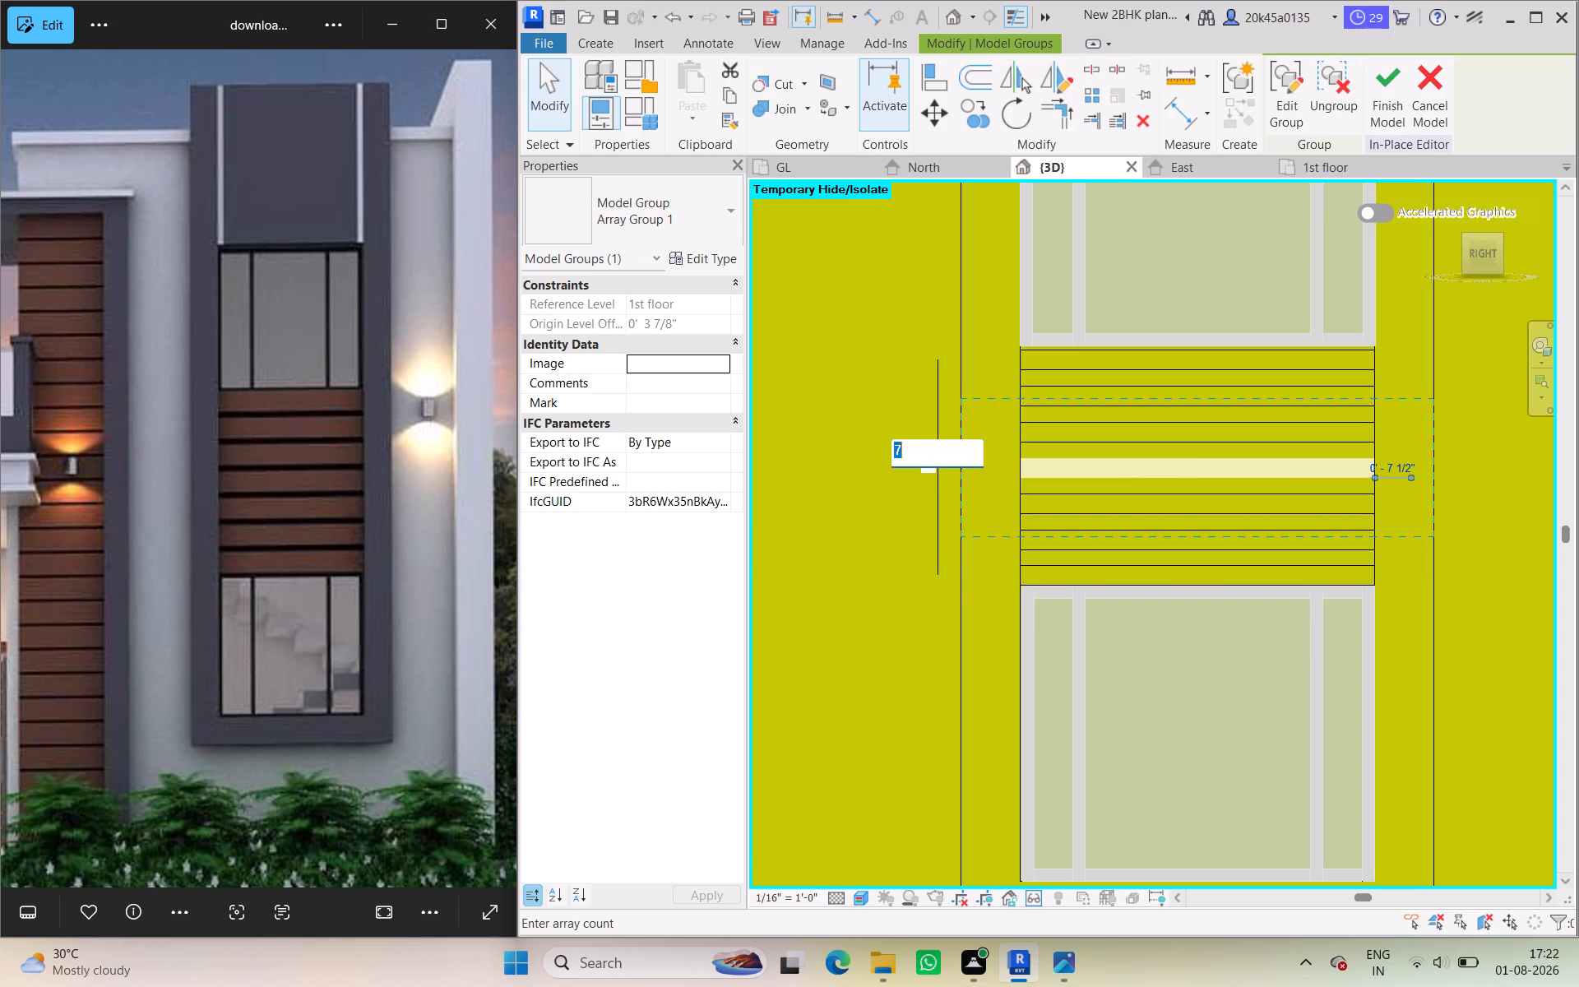
pyautogui.press('5')
pyautogui.press('Return')
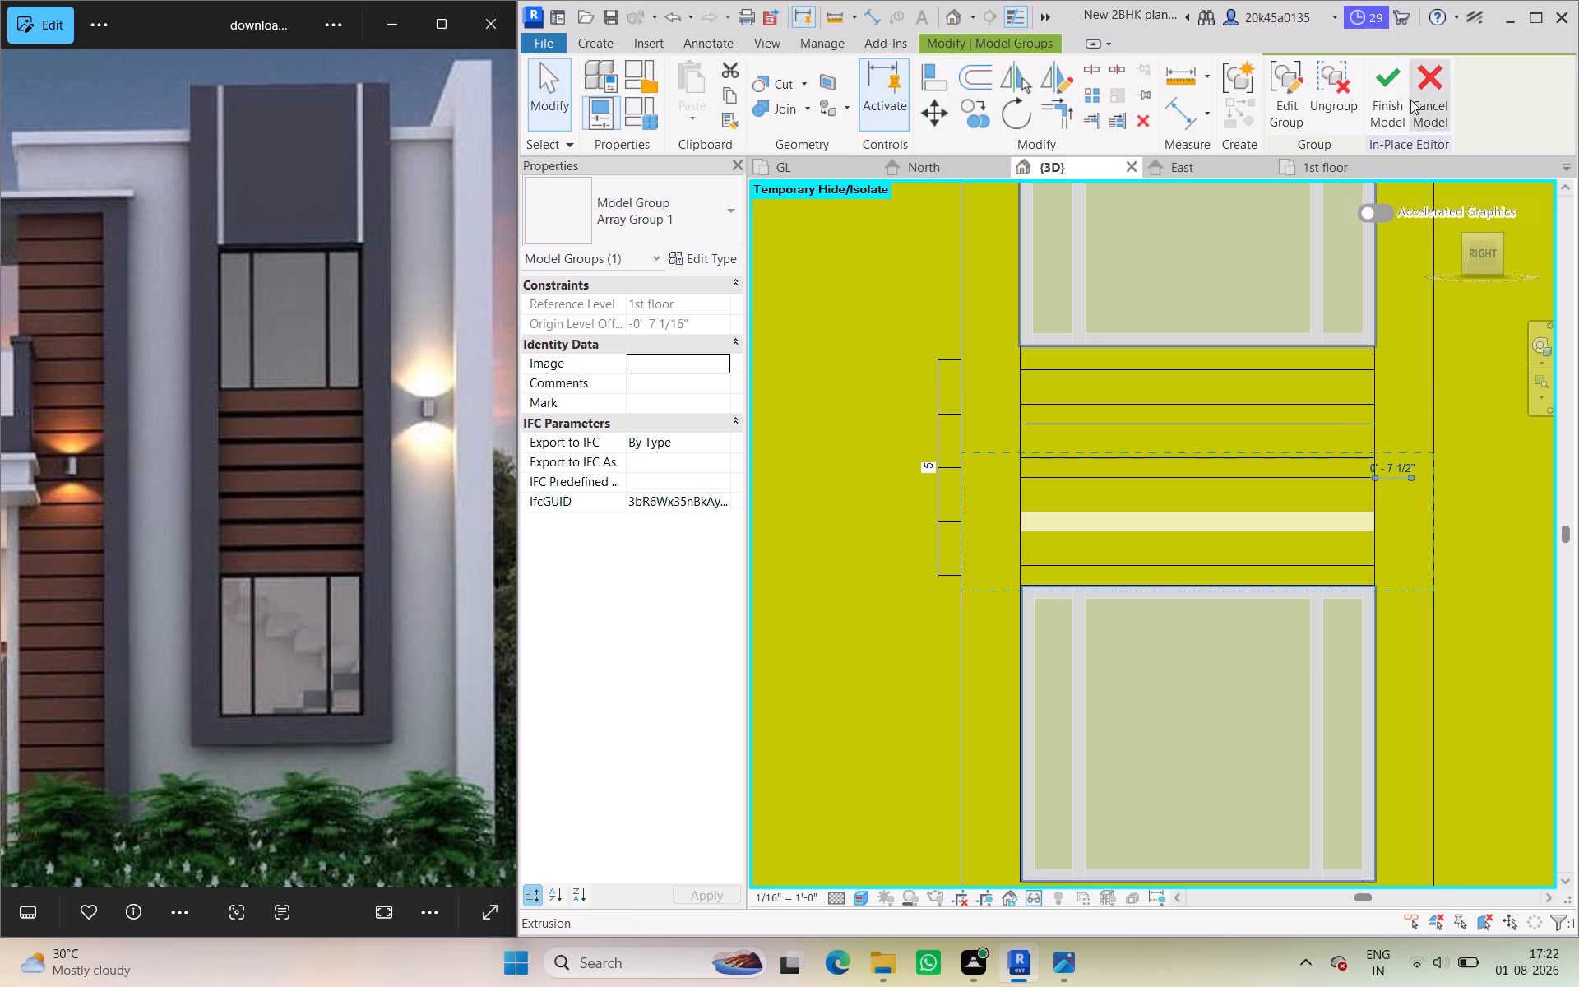
pyautogui.click(1392, 92)
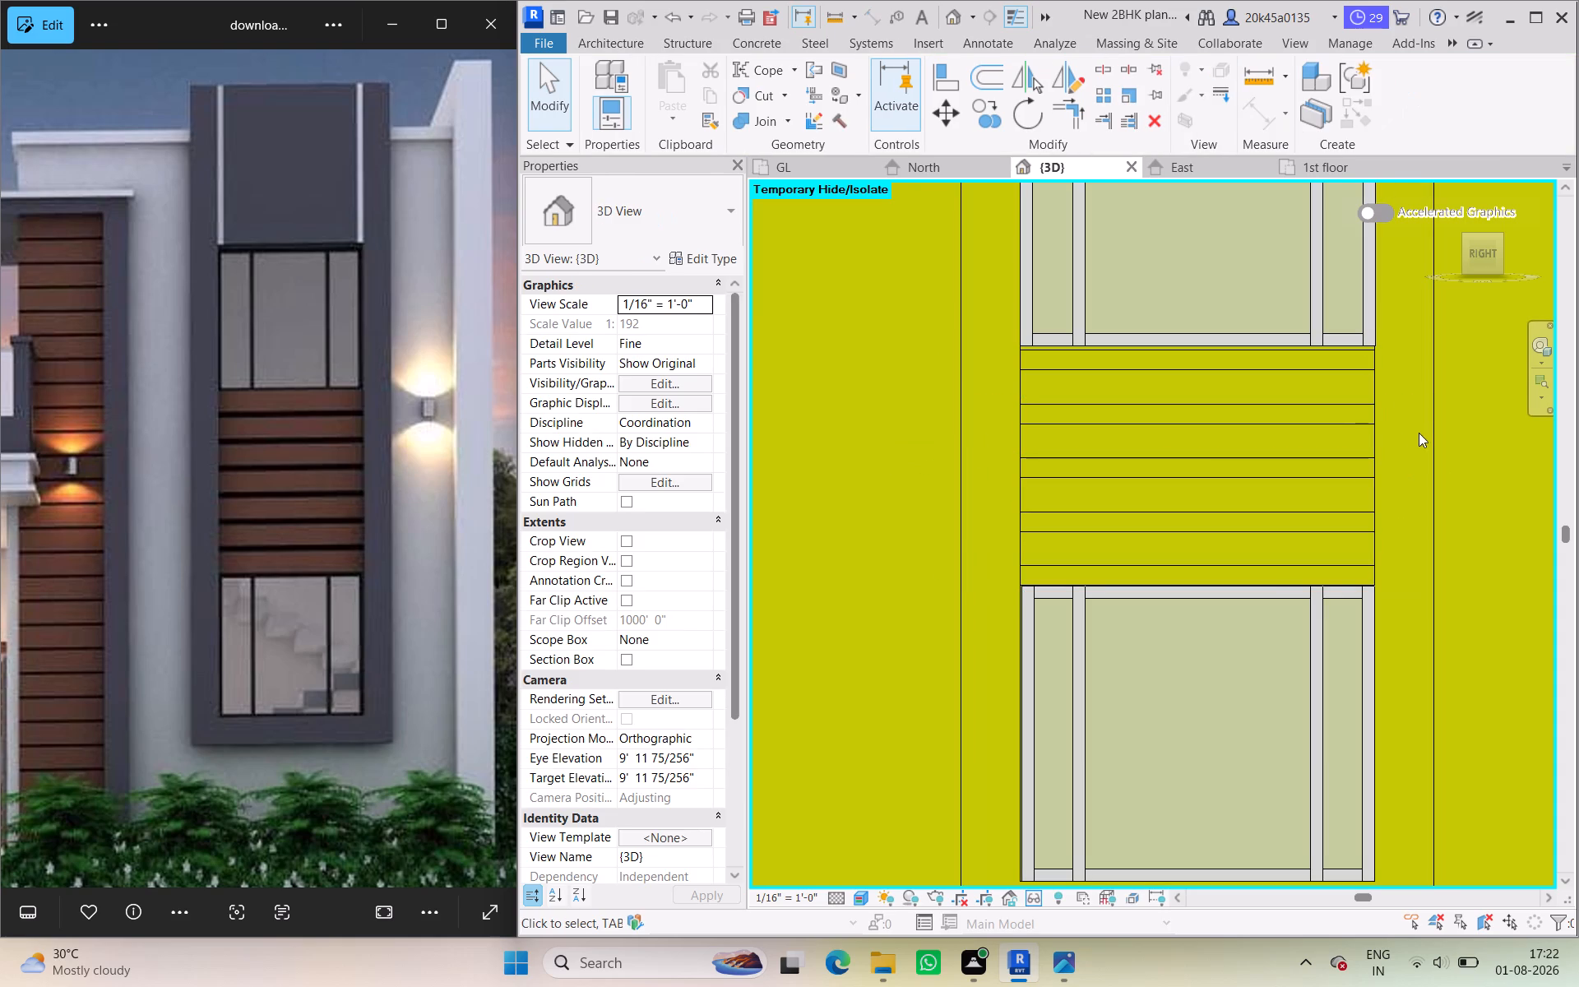
pyautogui.click(1421, 434)
# Examine the arrayed strips between the two windows from an angled 3D view.
pyautogui.scroll(-5, 1233, 295)
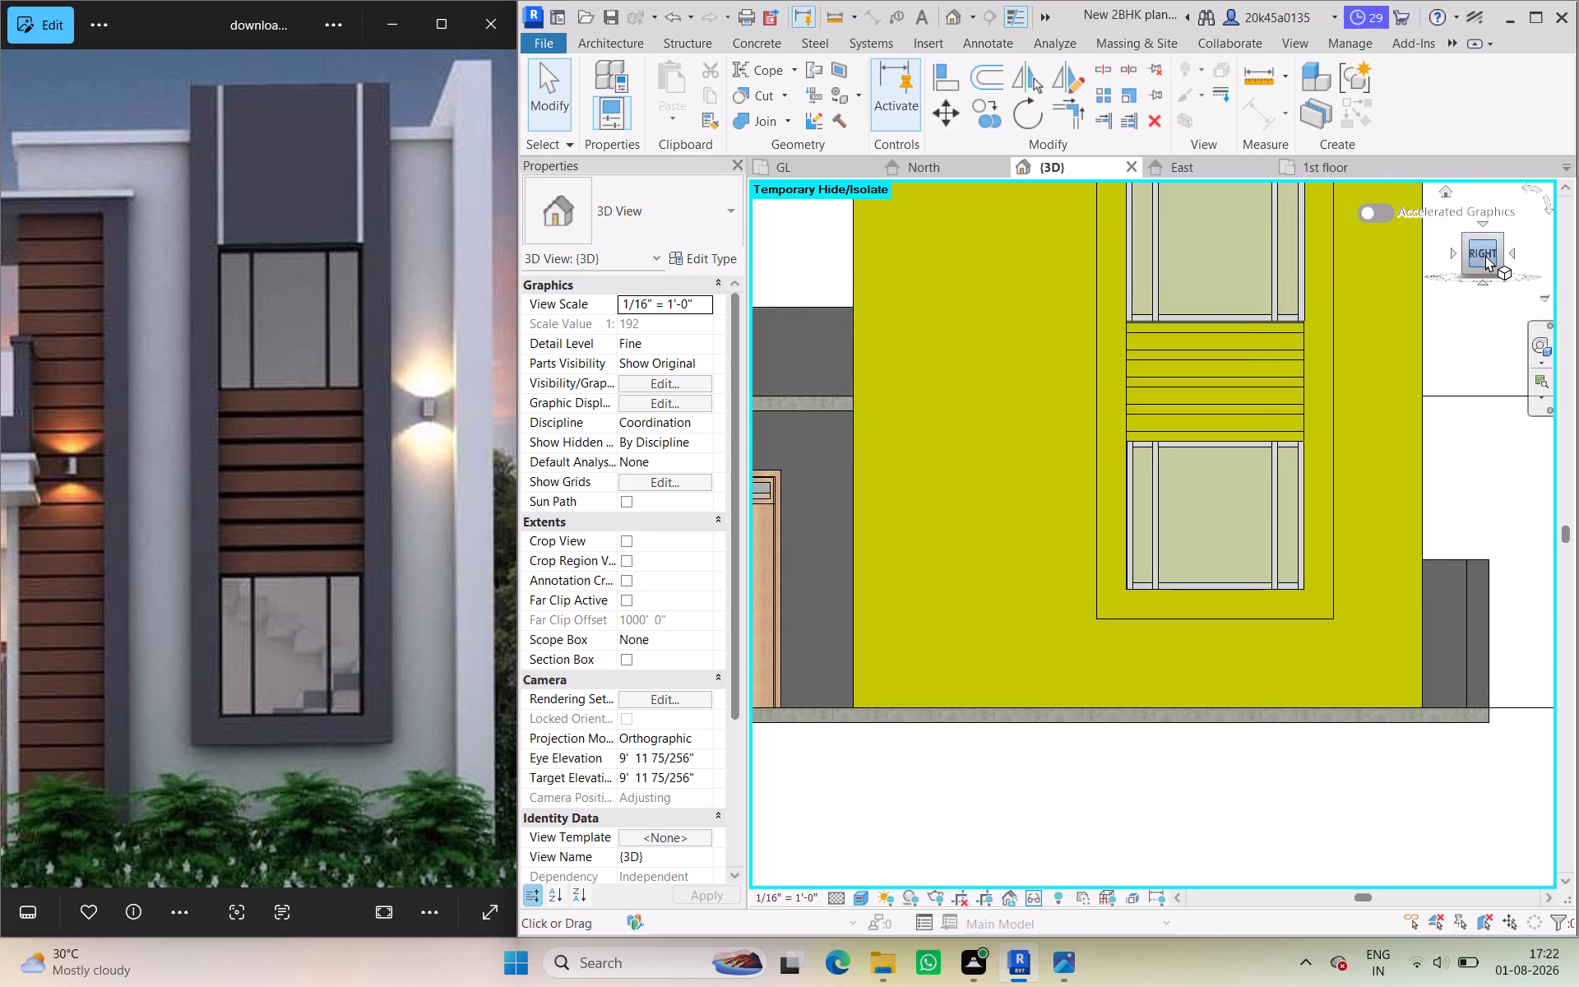
pyautogui.moveTo(1485, 255); pyautogui.dragTo(1430, 308)
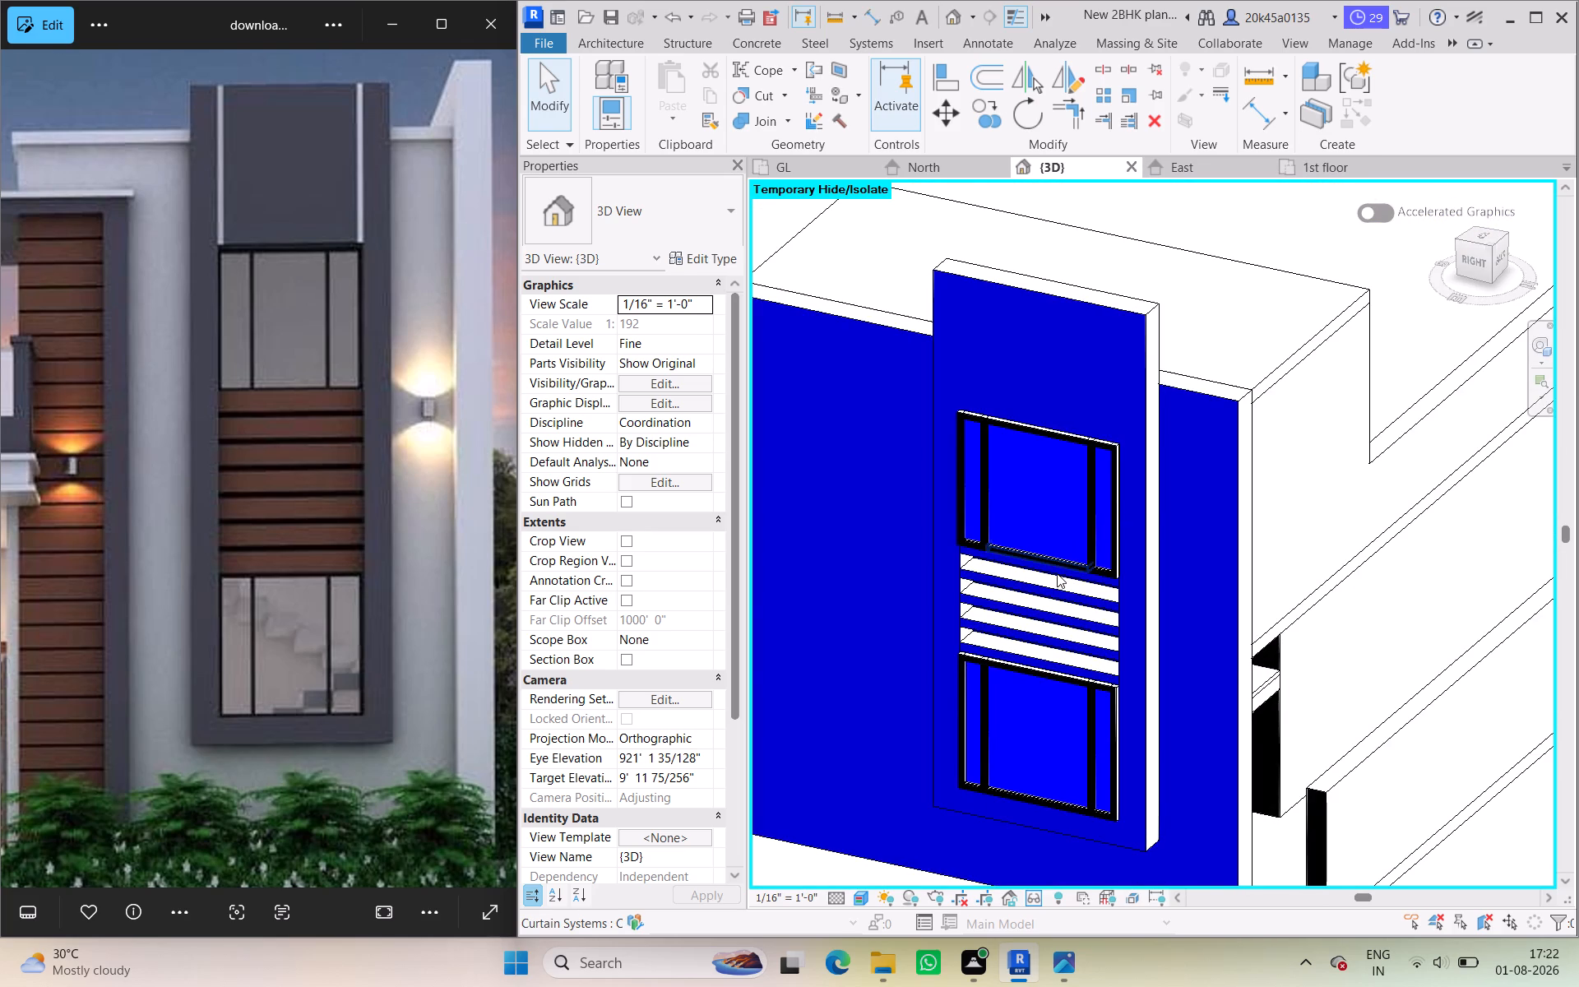
pyautogui.scroll(-5, 1057, 573)
pyautogui.scroll(16, 1057, 573)
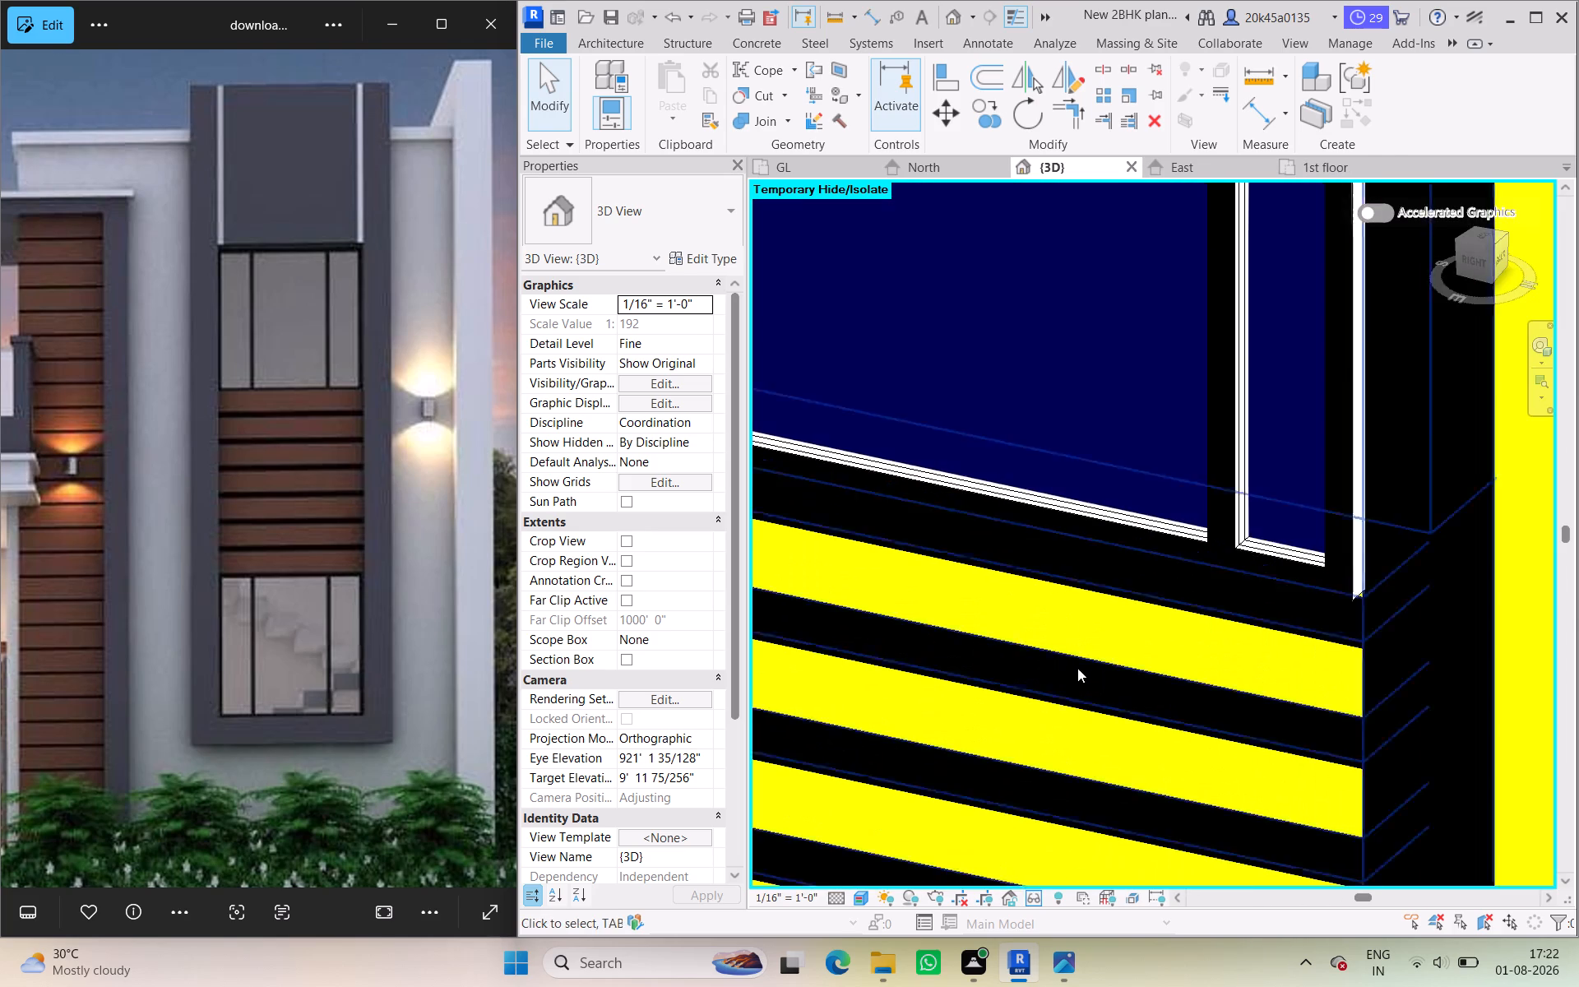
pyautogui.scroll(-14, 1080, 688)
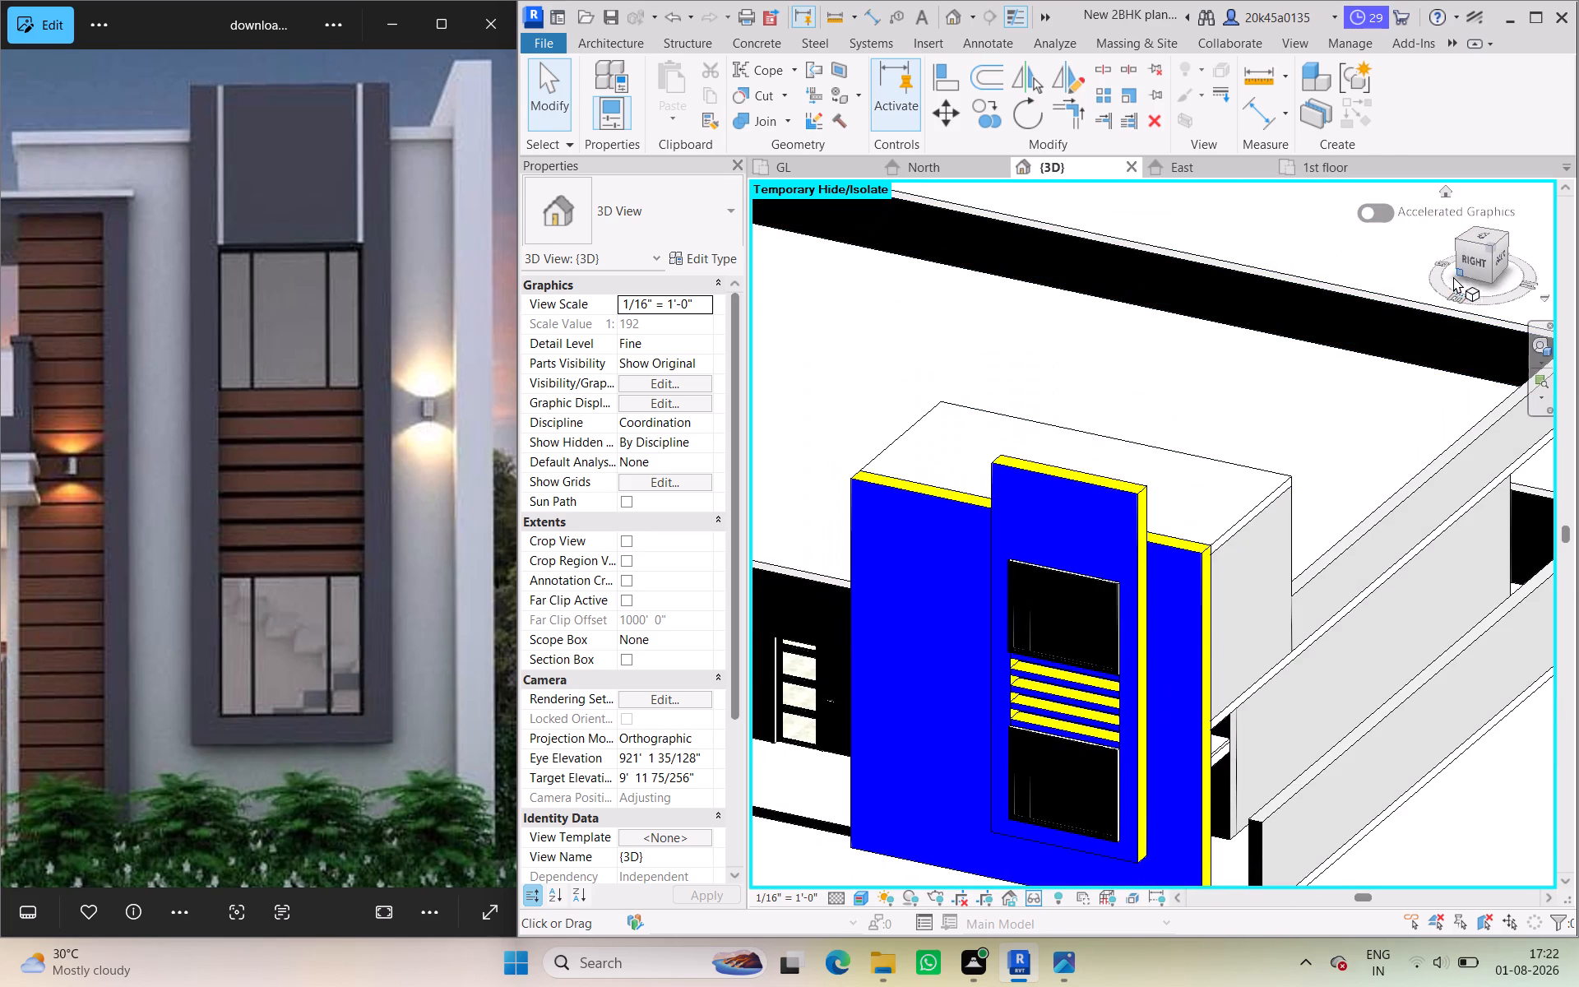
# Compare the window tower and its horizontal strips in the Right view of the 3D model with the reference photo.
pyautogui.click(1471, 257)
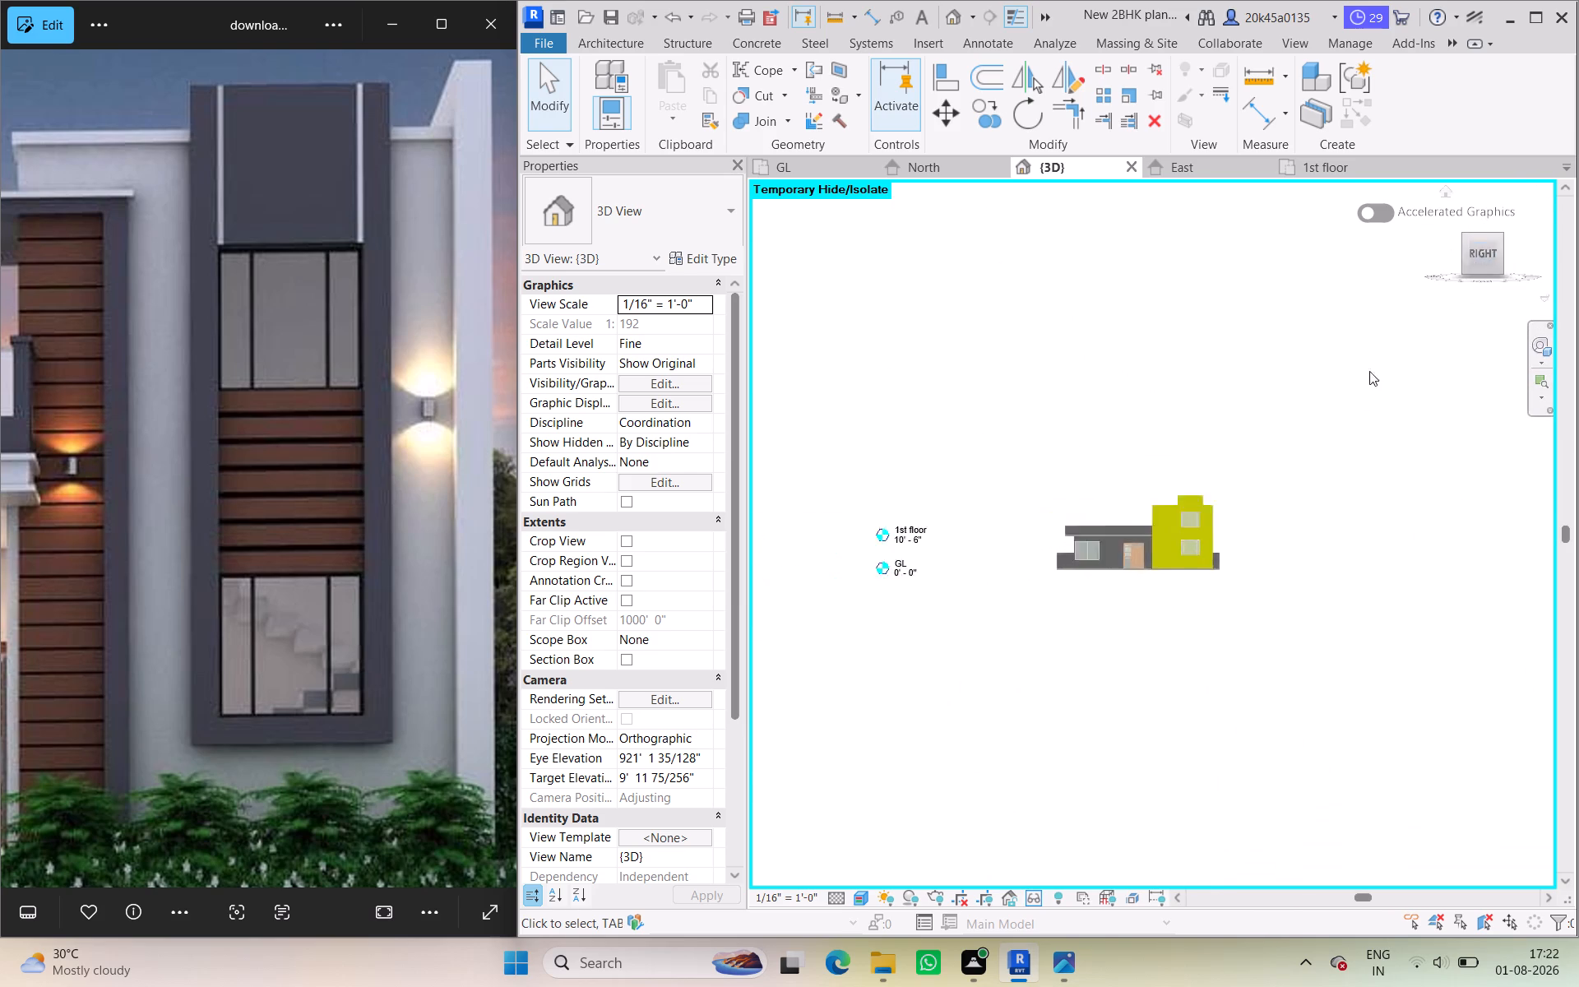
pyautogui.scroll(3, 1245, 553)
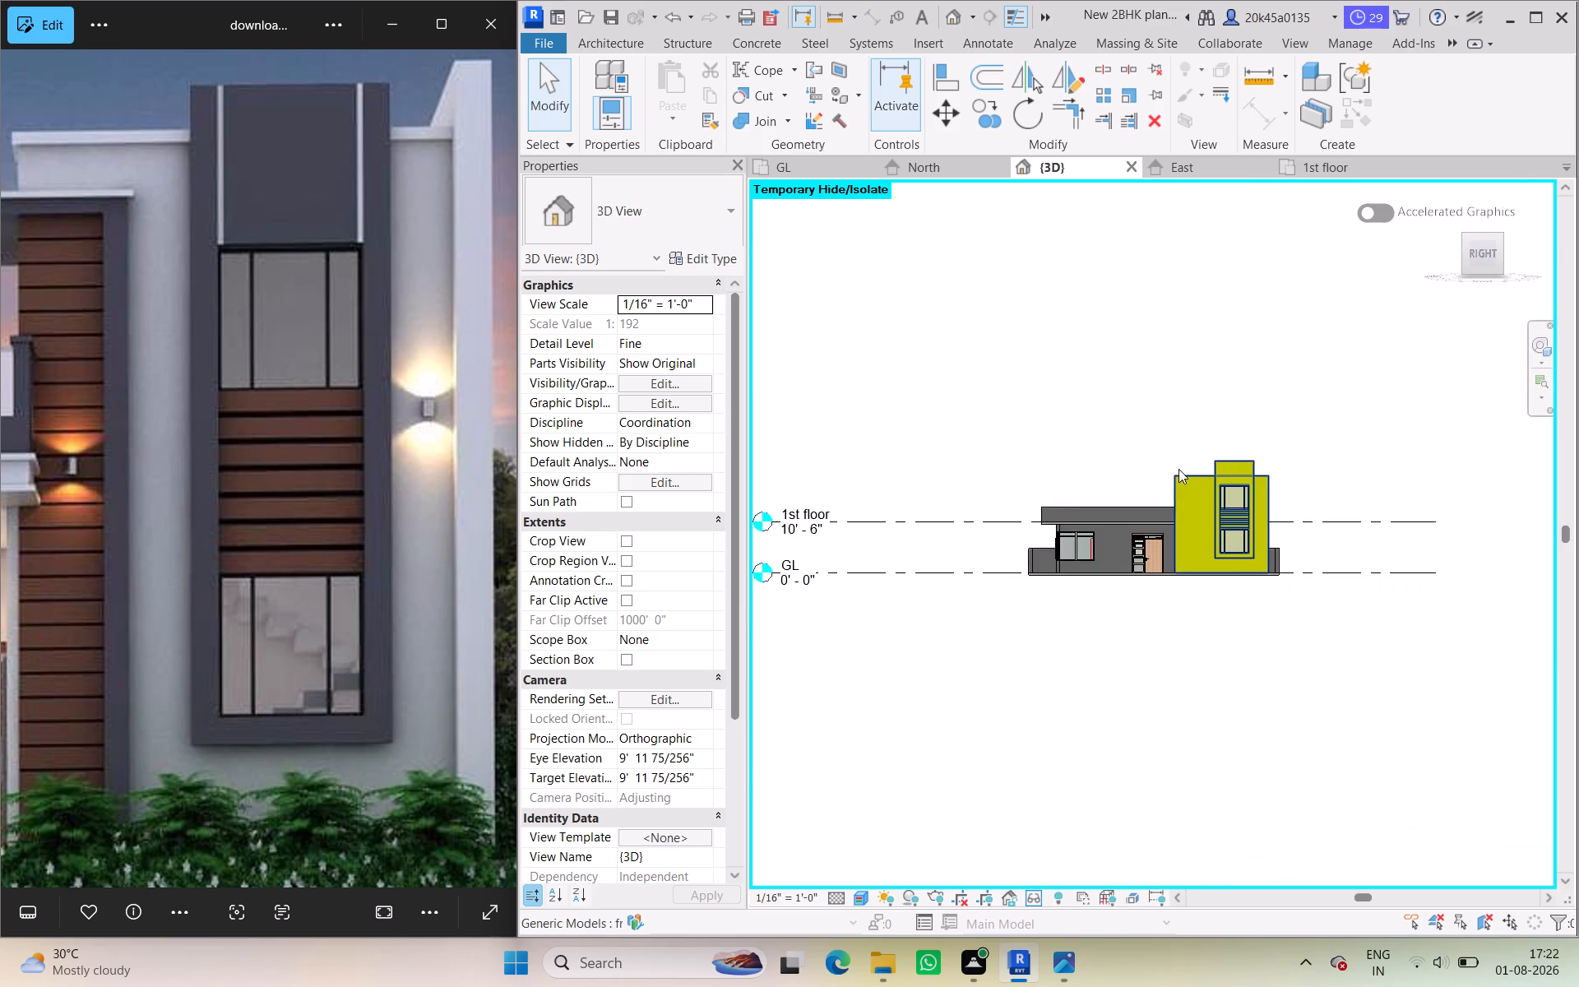
pyautogui.scroll(5, 1178, 469)
pyautogui.scroll(6, 1222, 560)
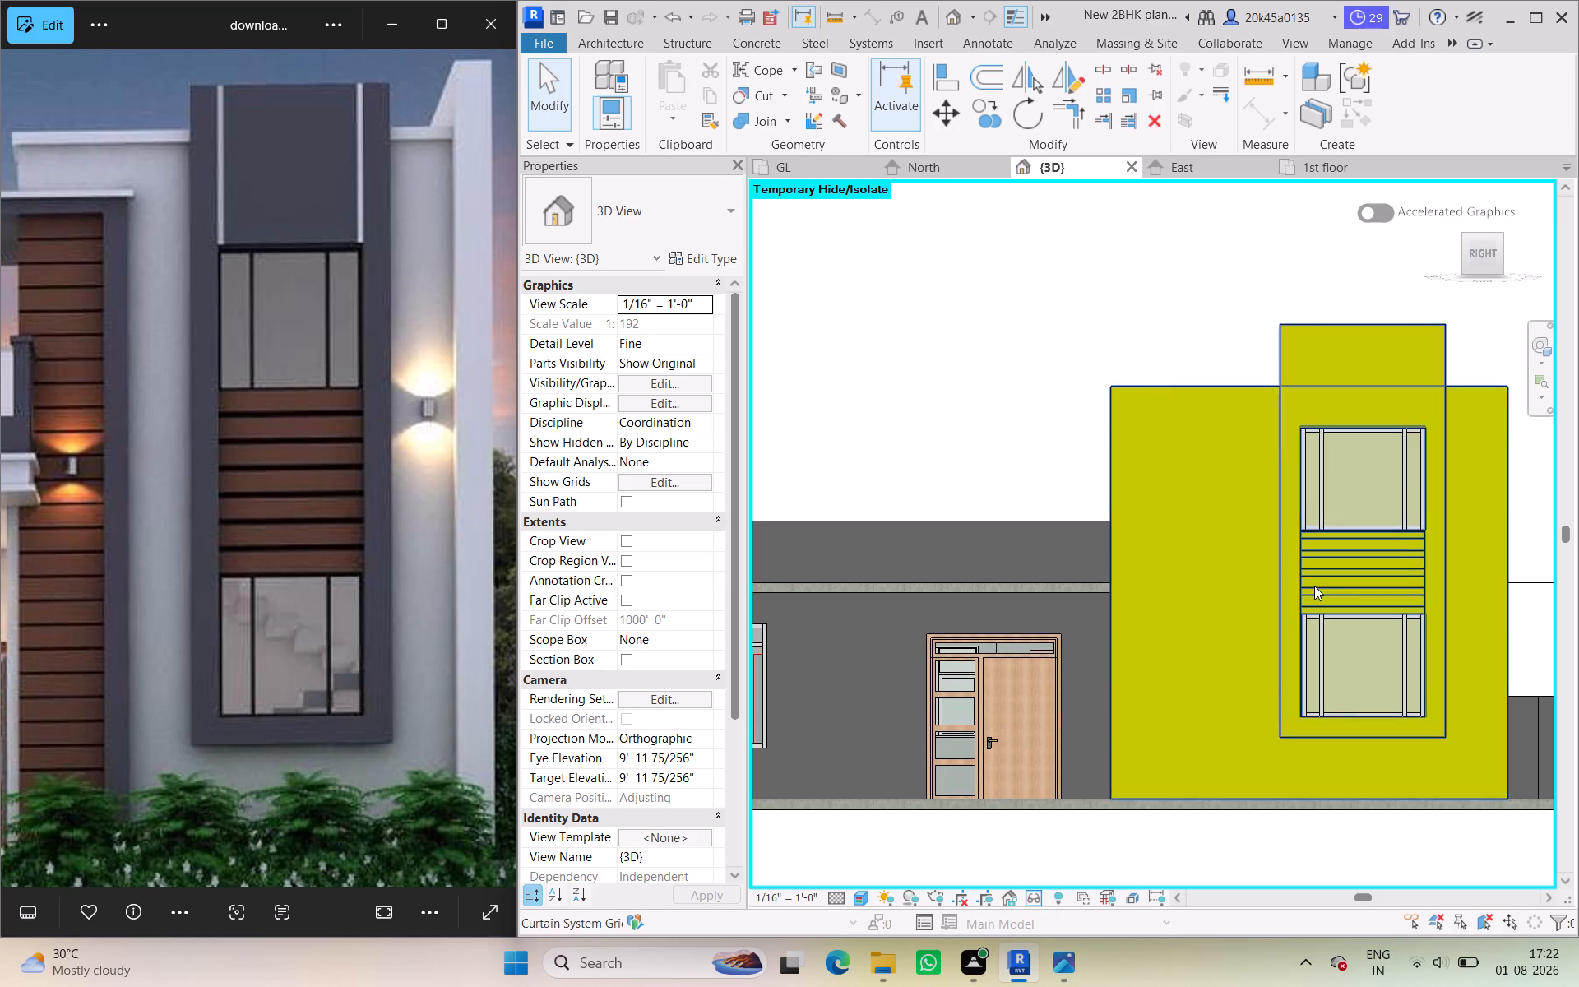
pyautogui.scroll(1, 1369, 592)
pyautogui.scroll(-1, 1369, 592)
pyautogui.scroll(3, 1369, 592)
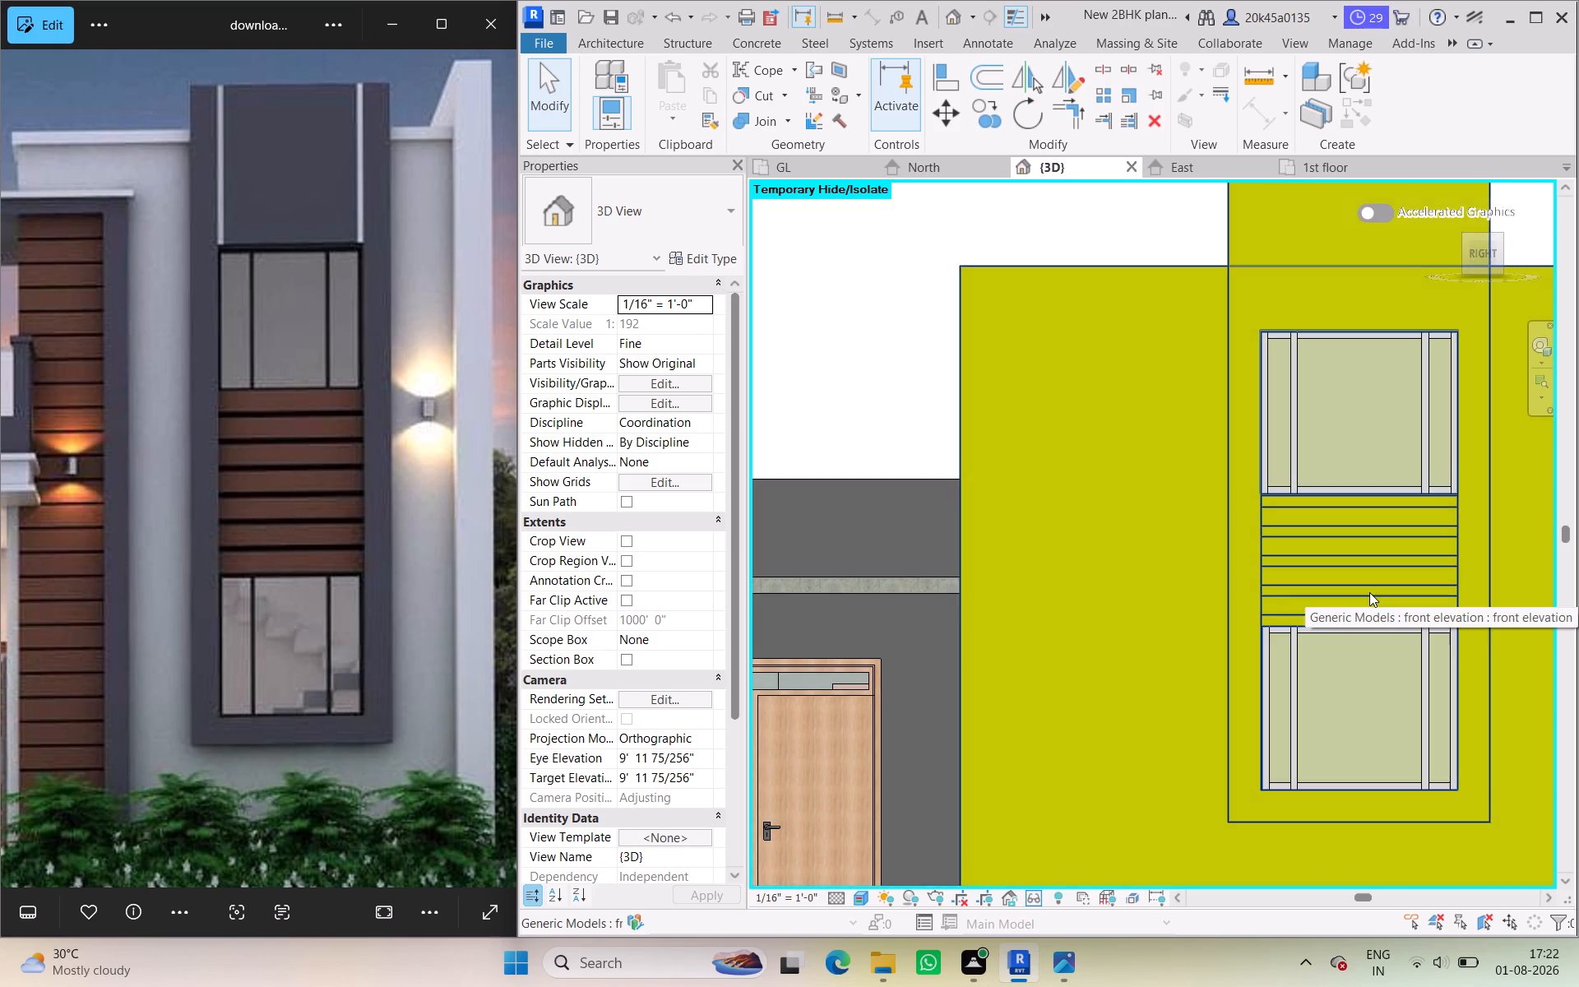
pyautogui.scroll(-4, 1369, 592)
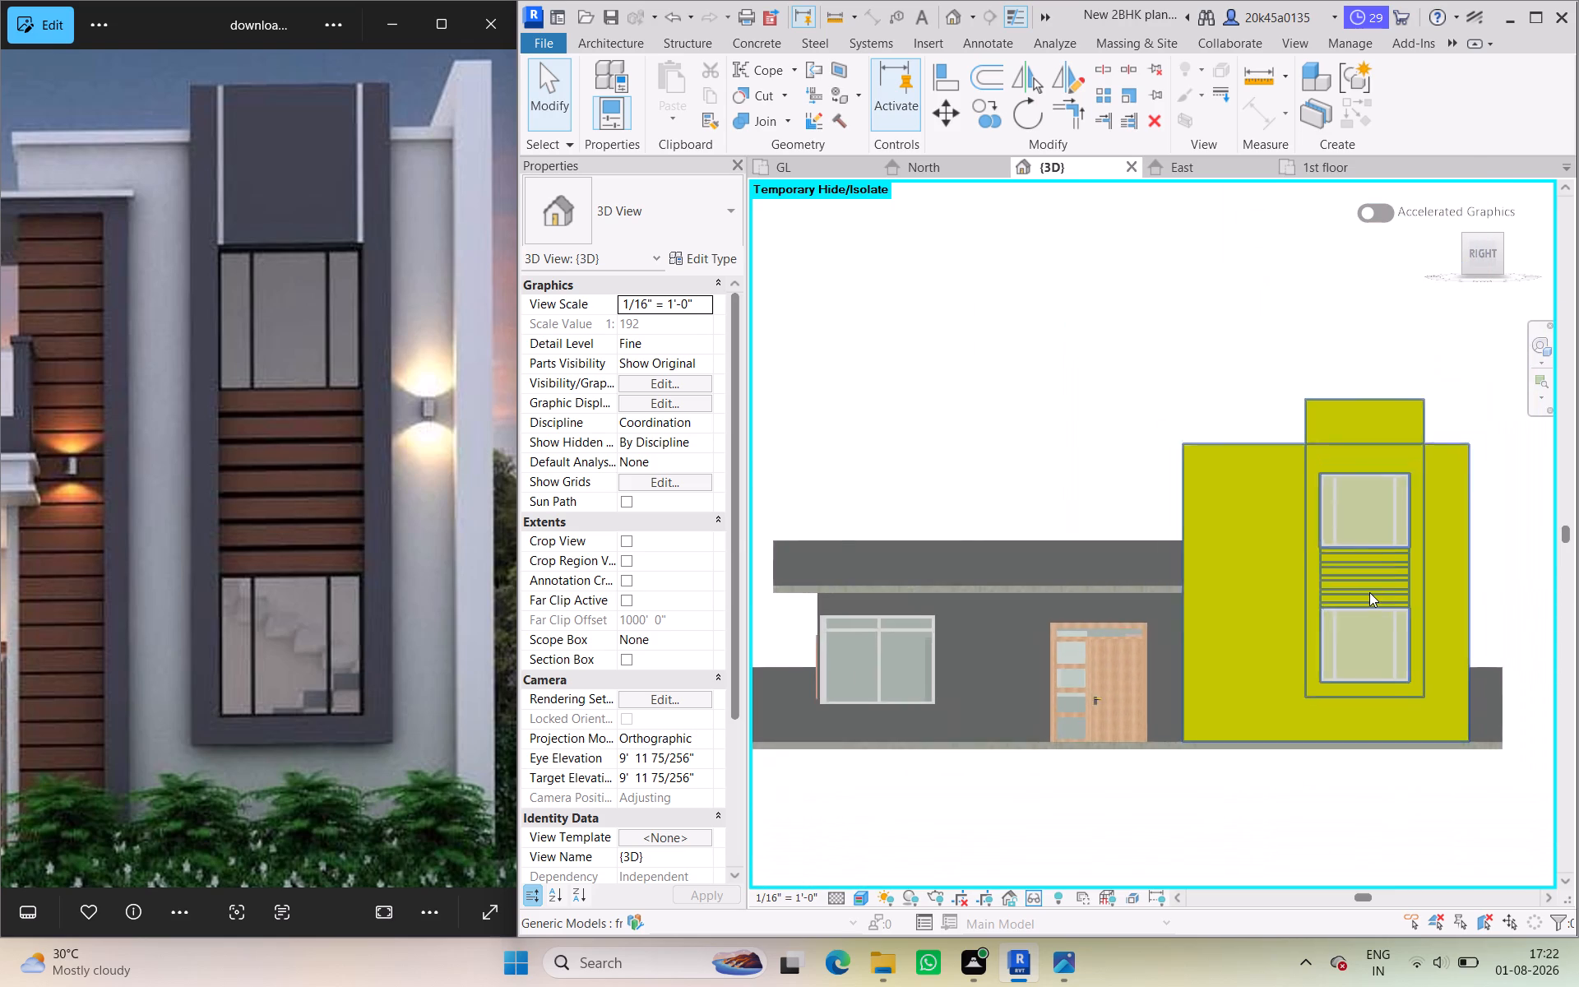
pyautogui.scroll(-2, 1369, 592)
pyautogui.scroll(-1, 405, 604)
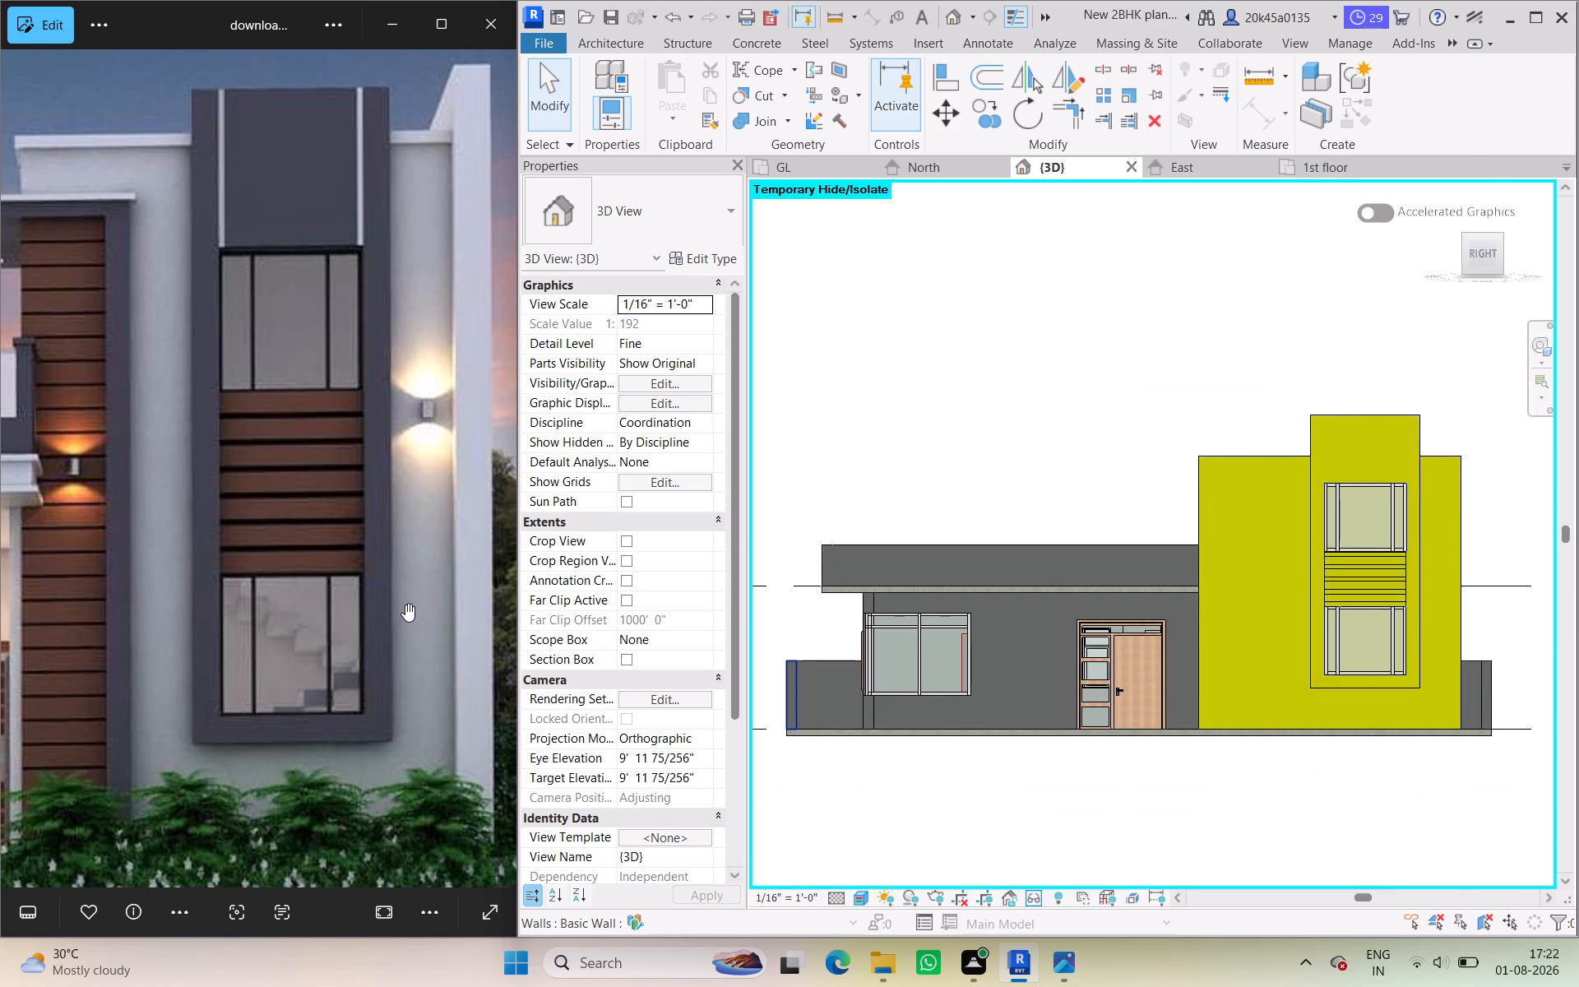
pyautogui.scroll(-1, 405, 604)
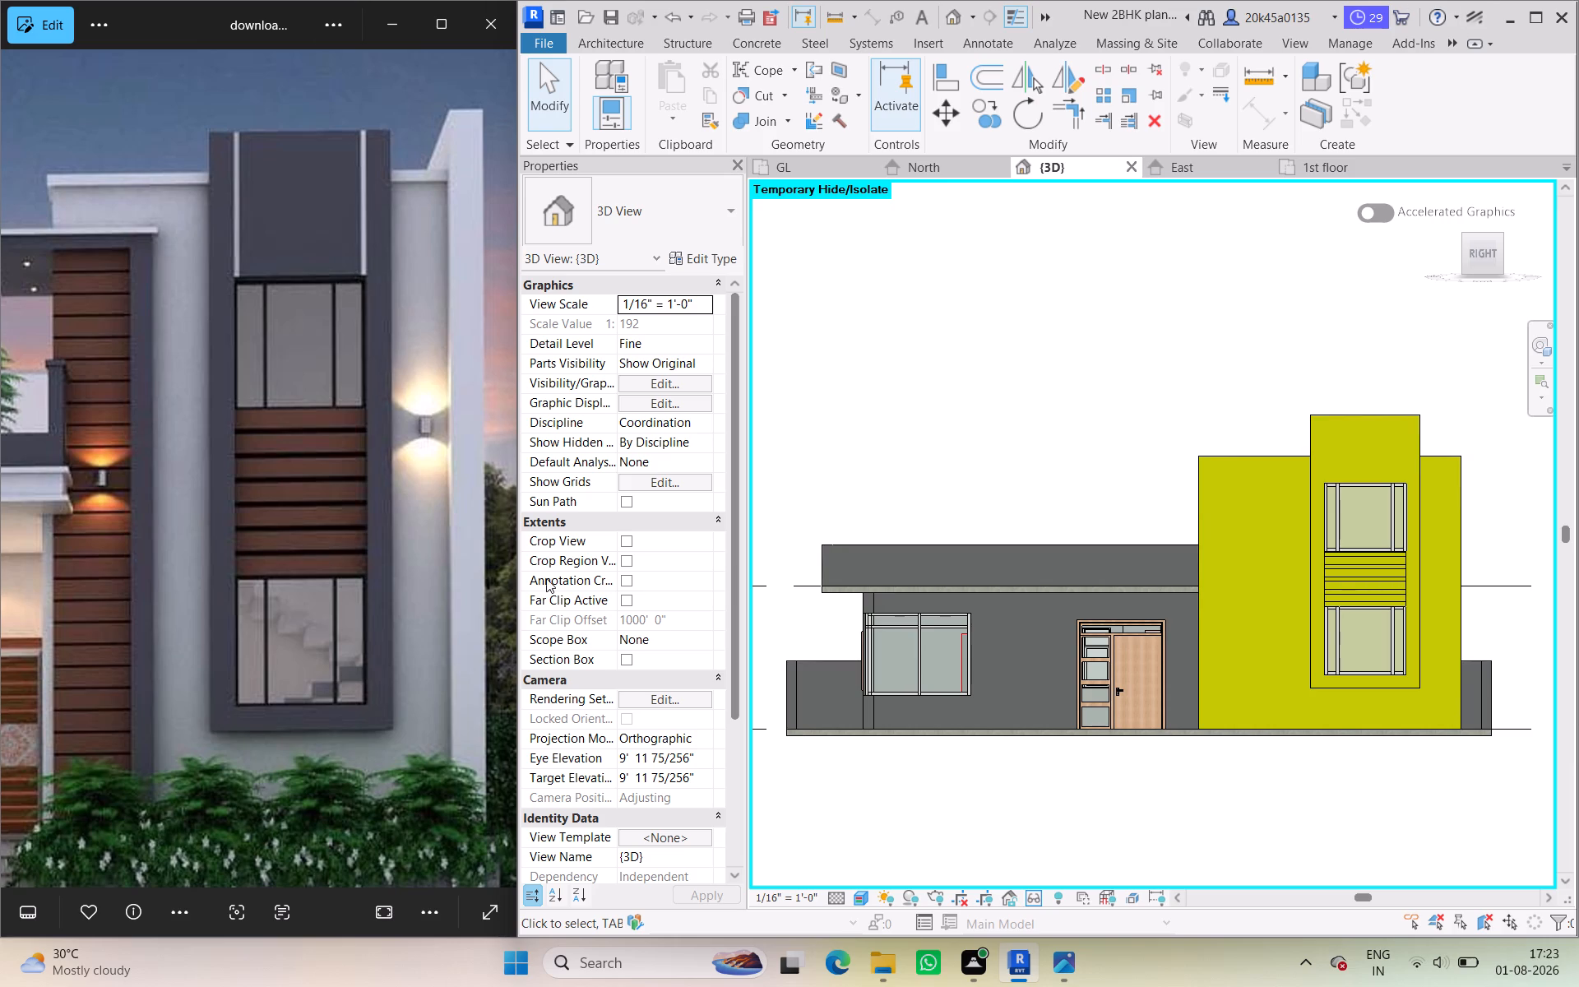
pyautogui.moveTo(930, 986); pyautogui.dragTo(1549, 986)
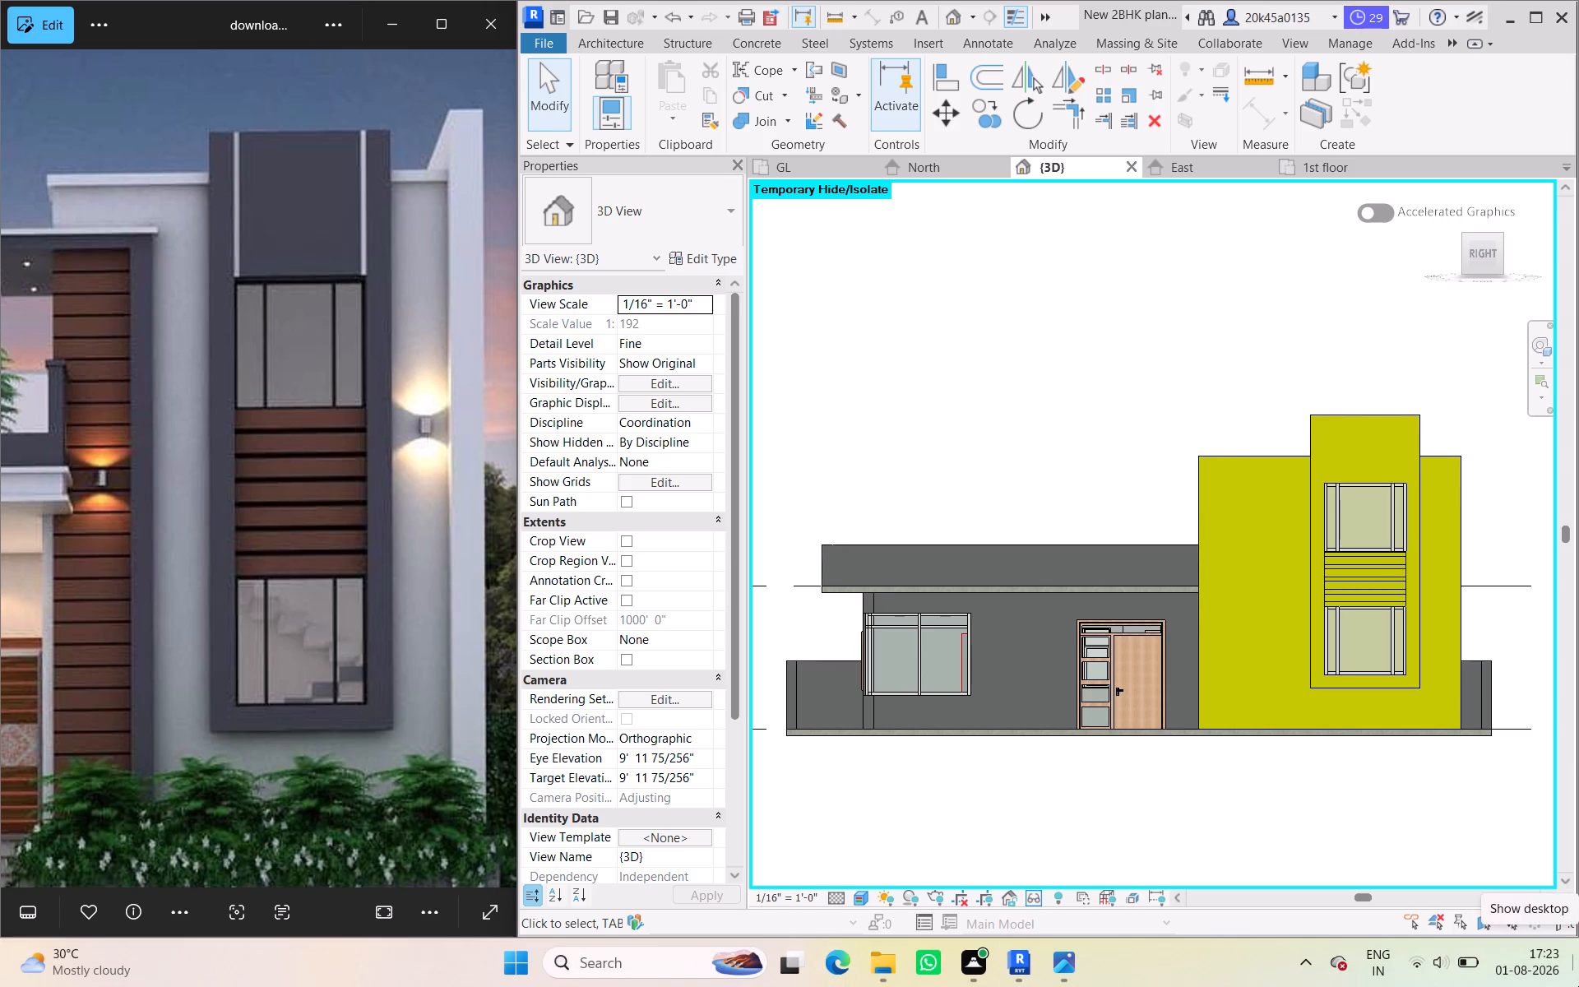
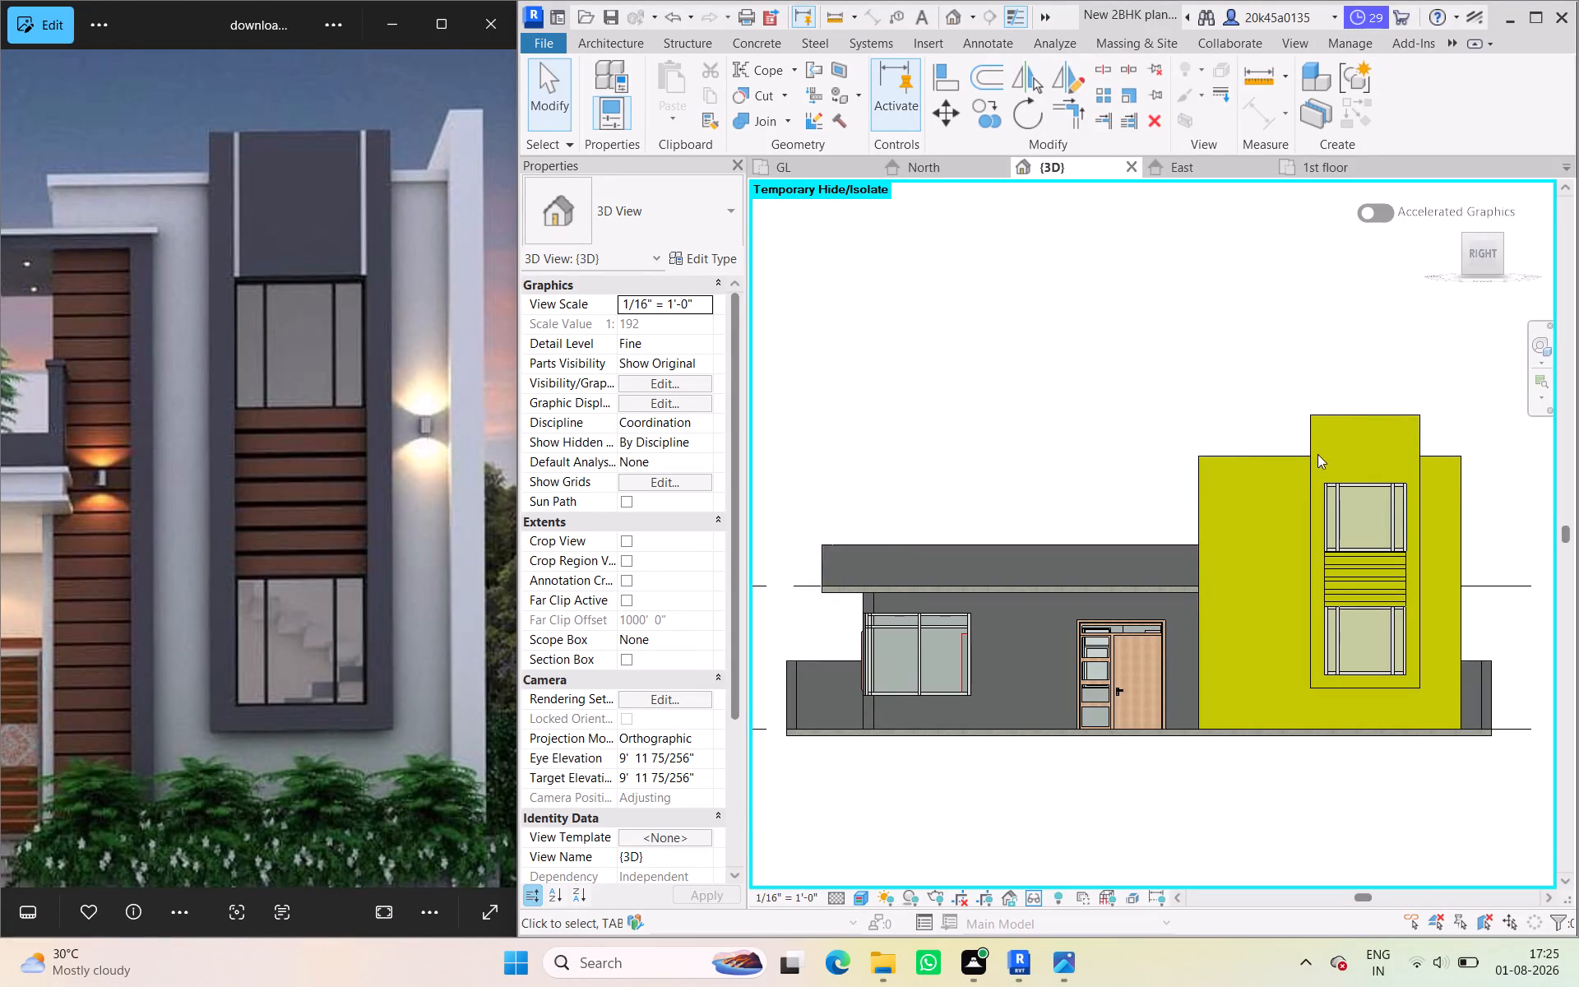
# Reopen the front elevation in-place model and open the sketch of the window tower's surround extrusion for editing.
pyautogui.click(1314, 433)
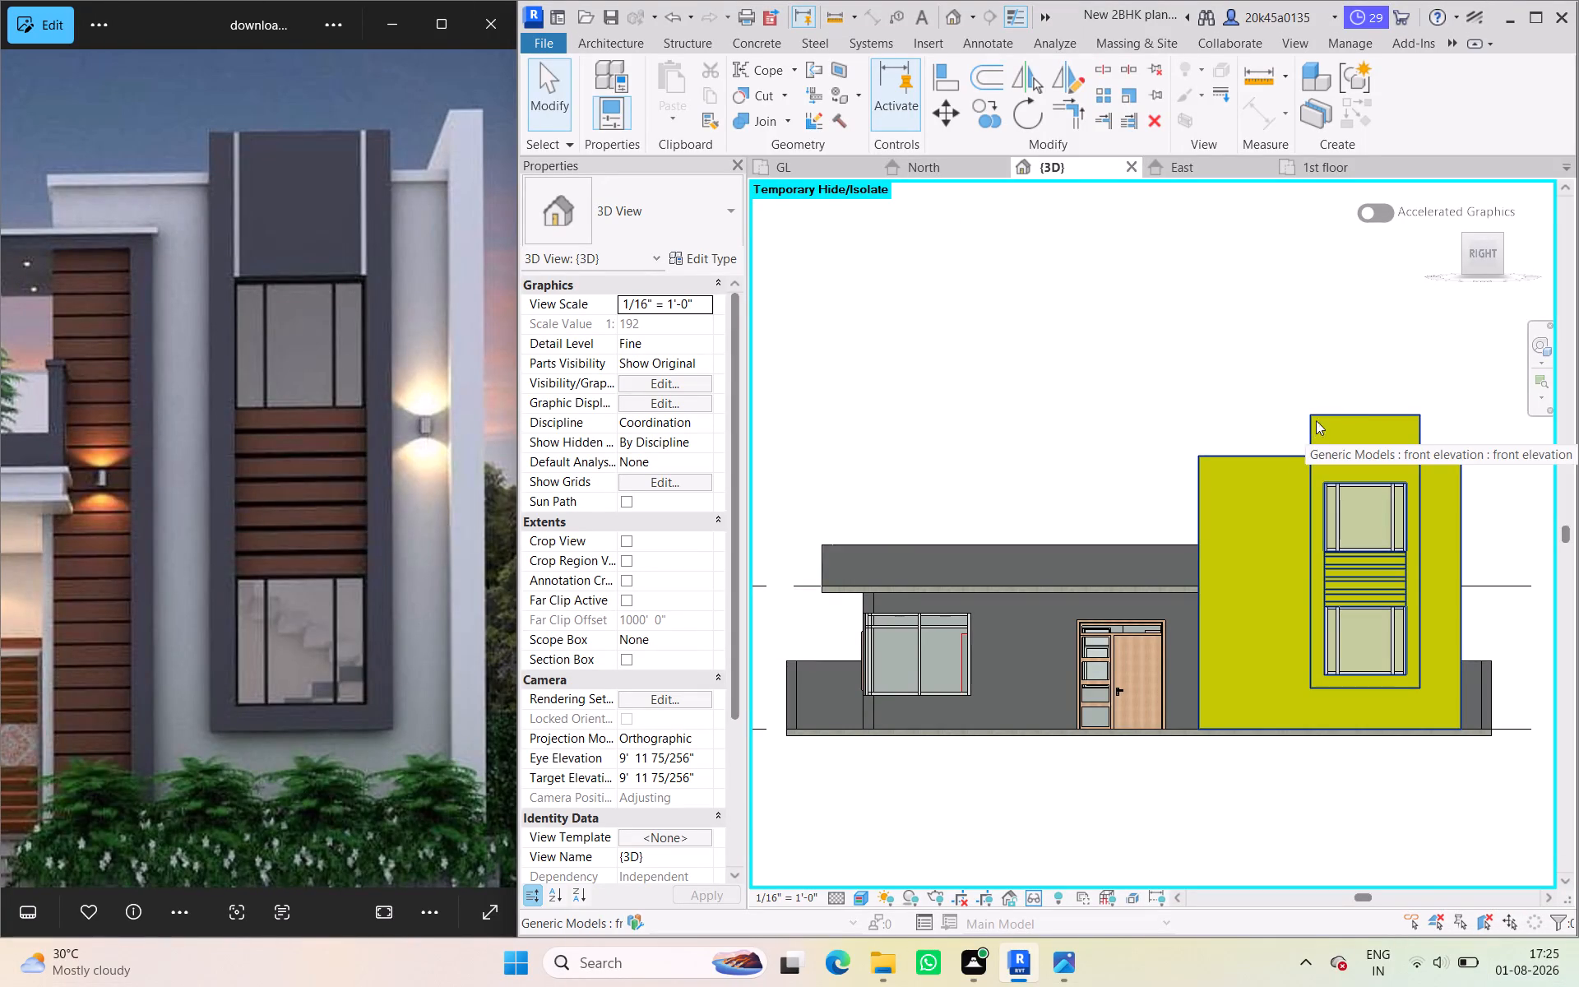
pyautogui.click(1290, 281)
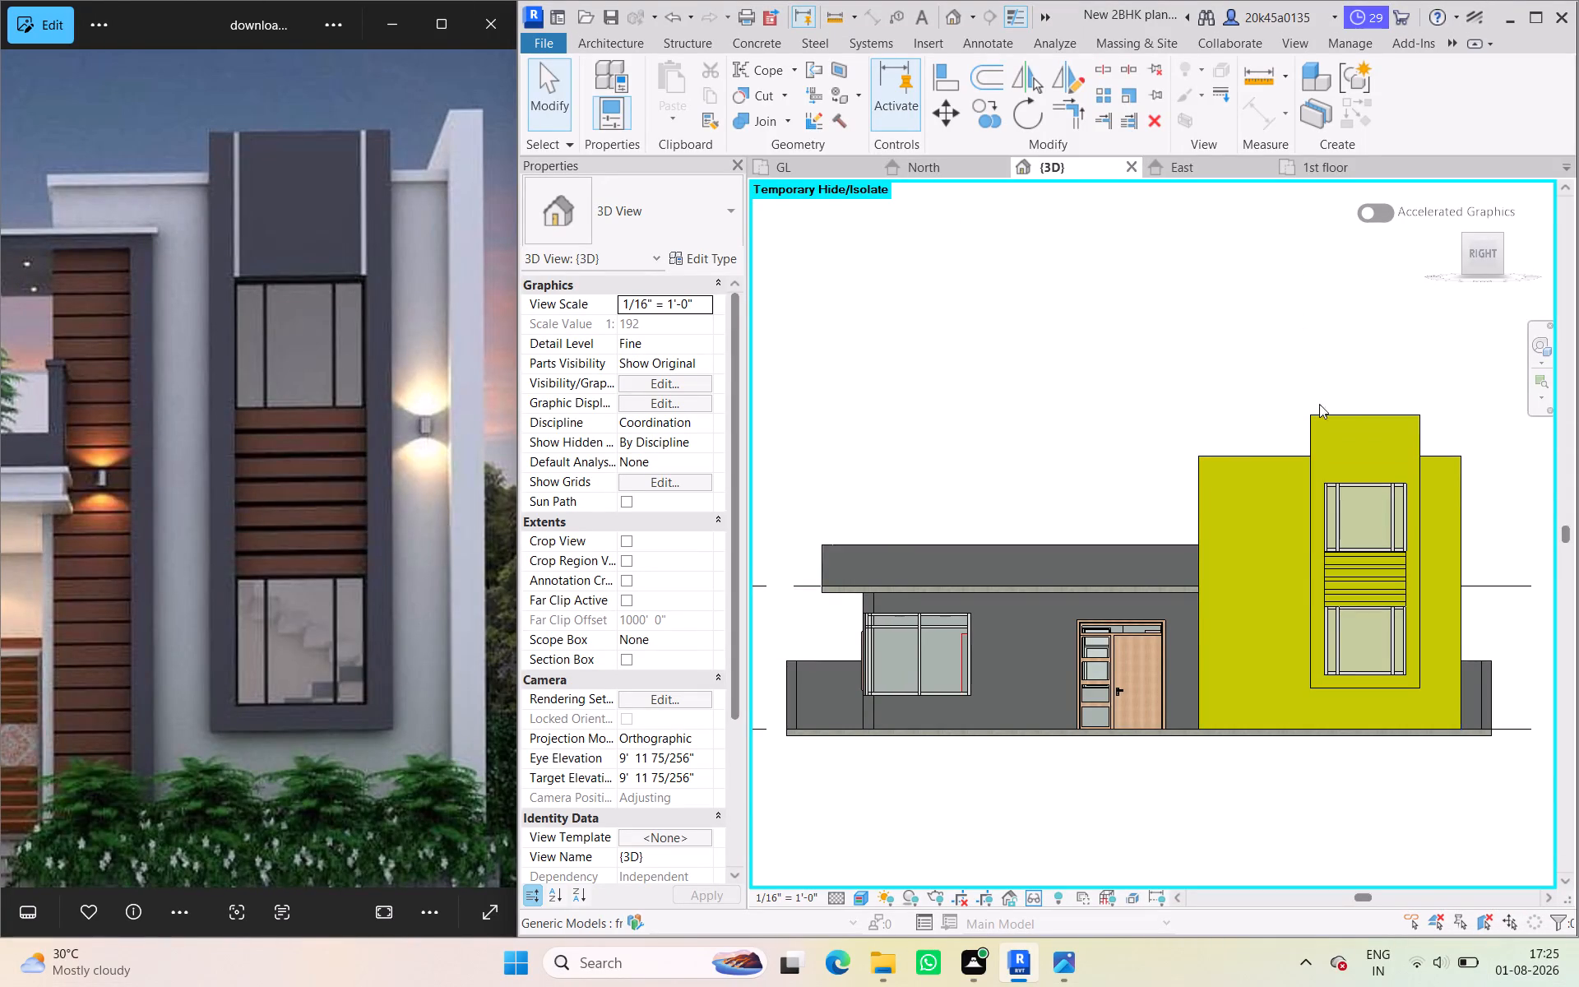
pyautogui.click(1323, 413)
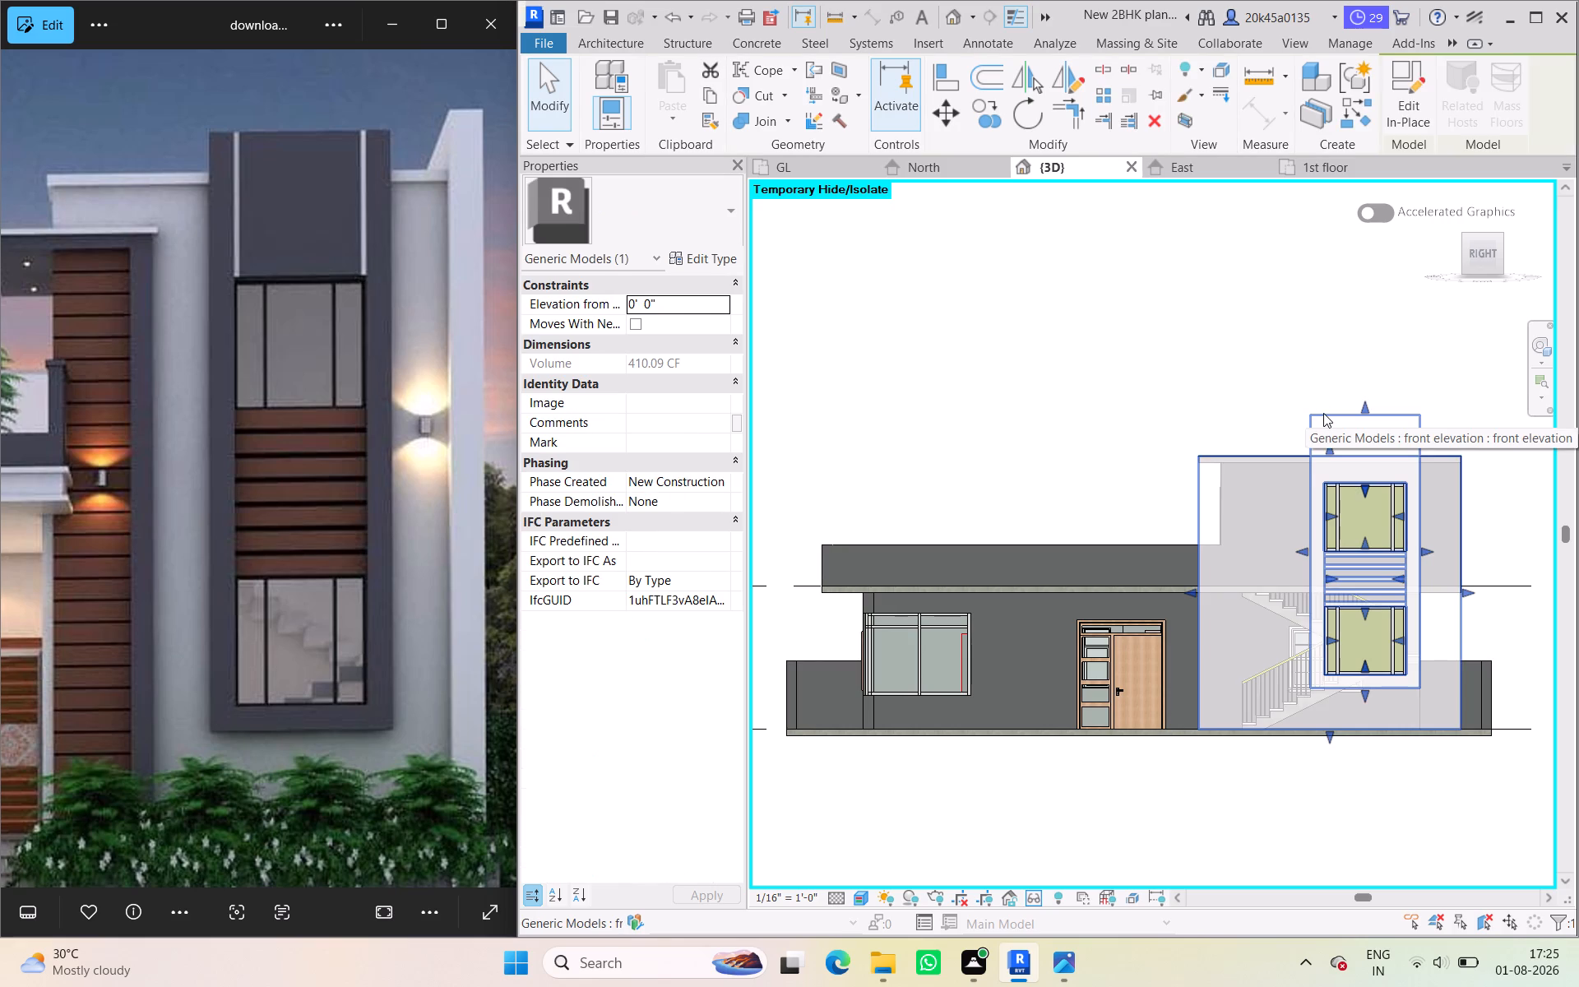
pyautogui.click(1415, 90)
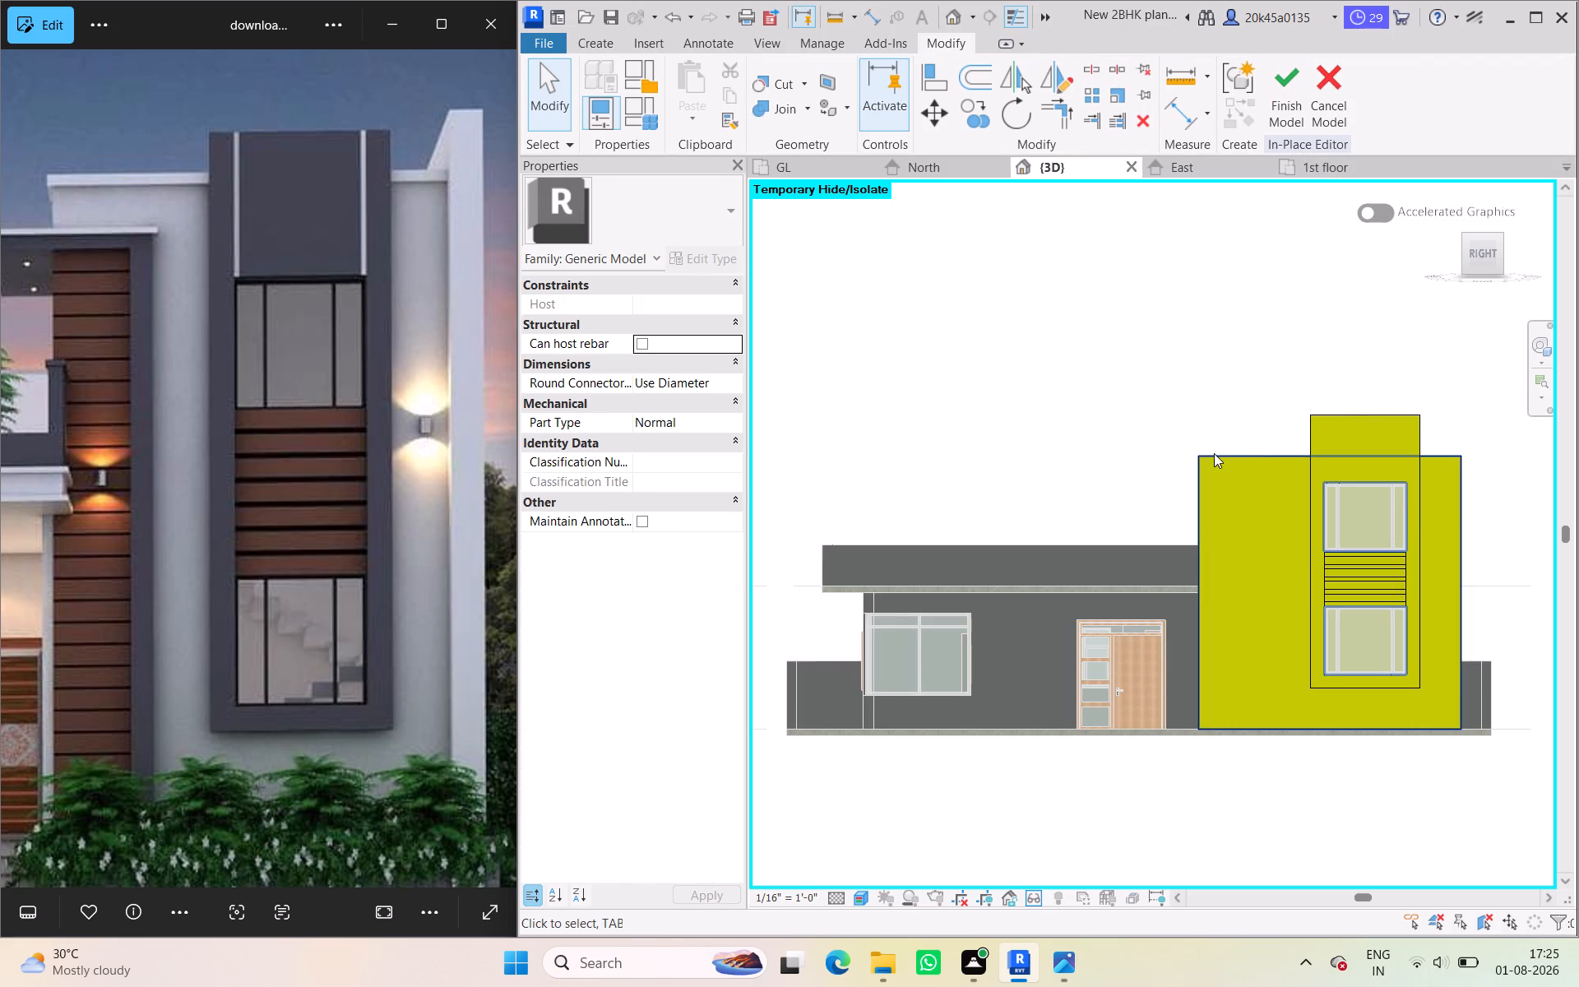
pyautogui.click(1311, 415)
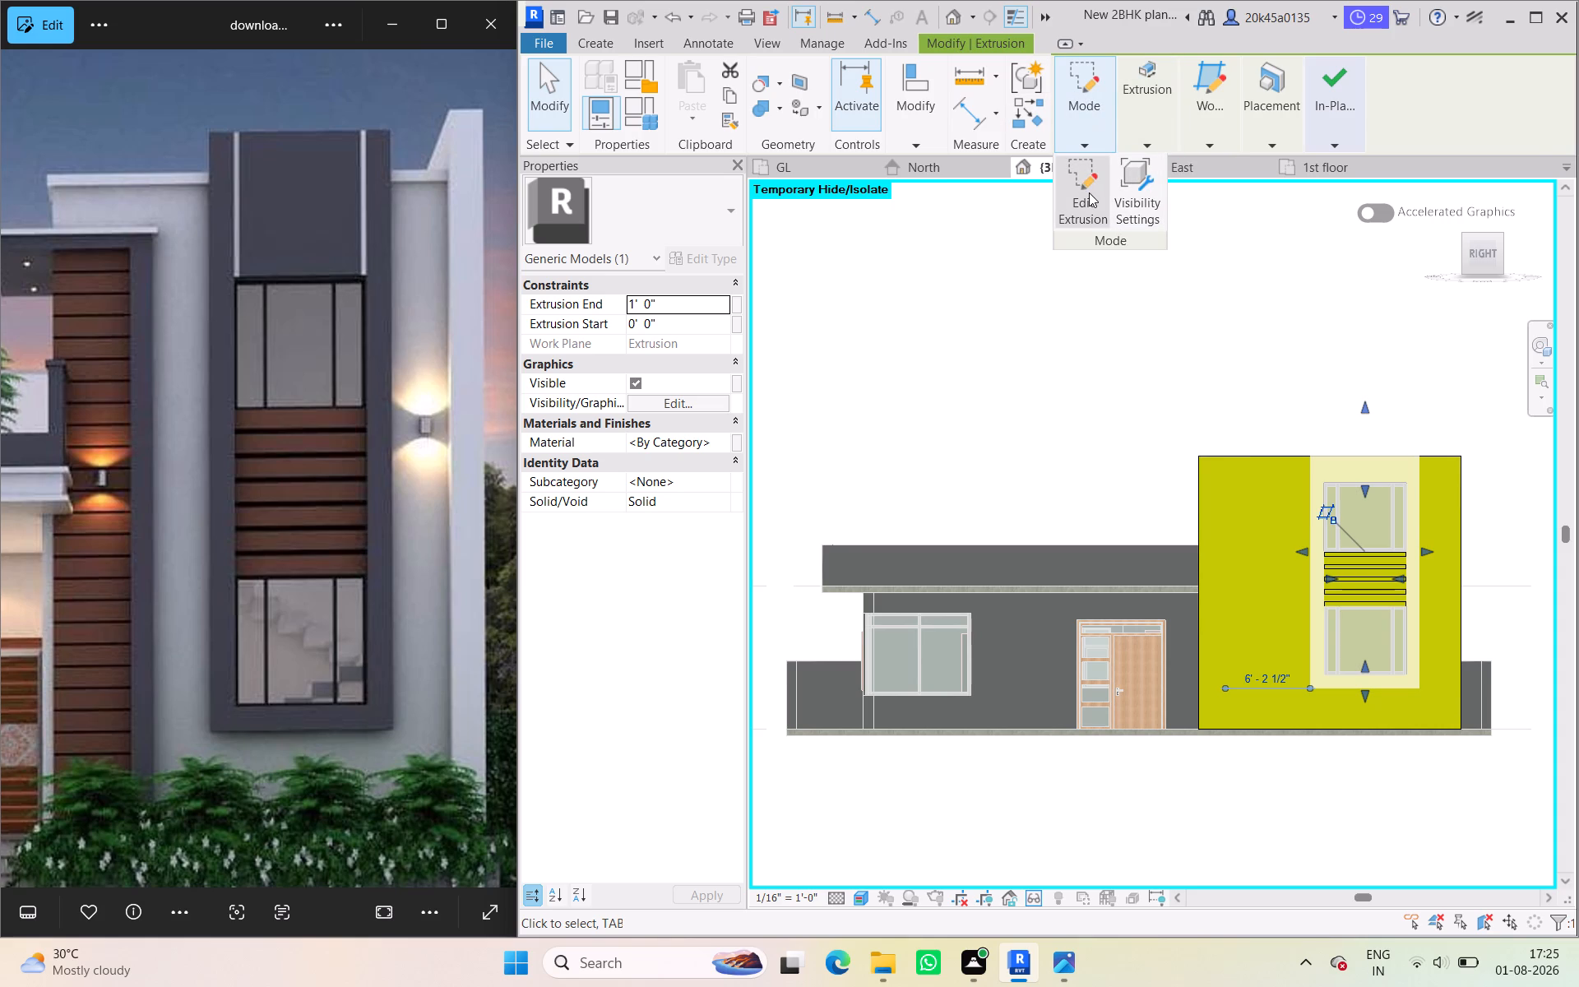
pyautogui.click(1089, 192)
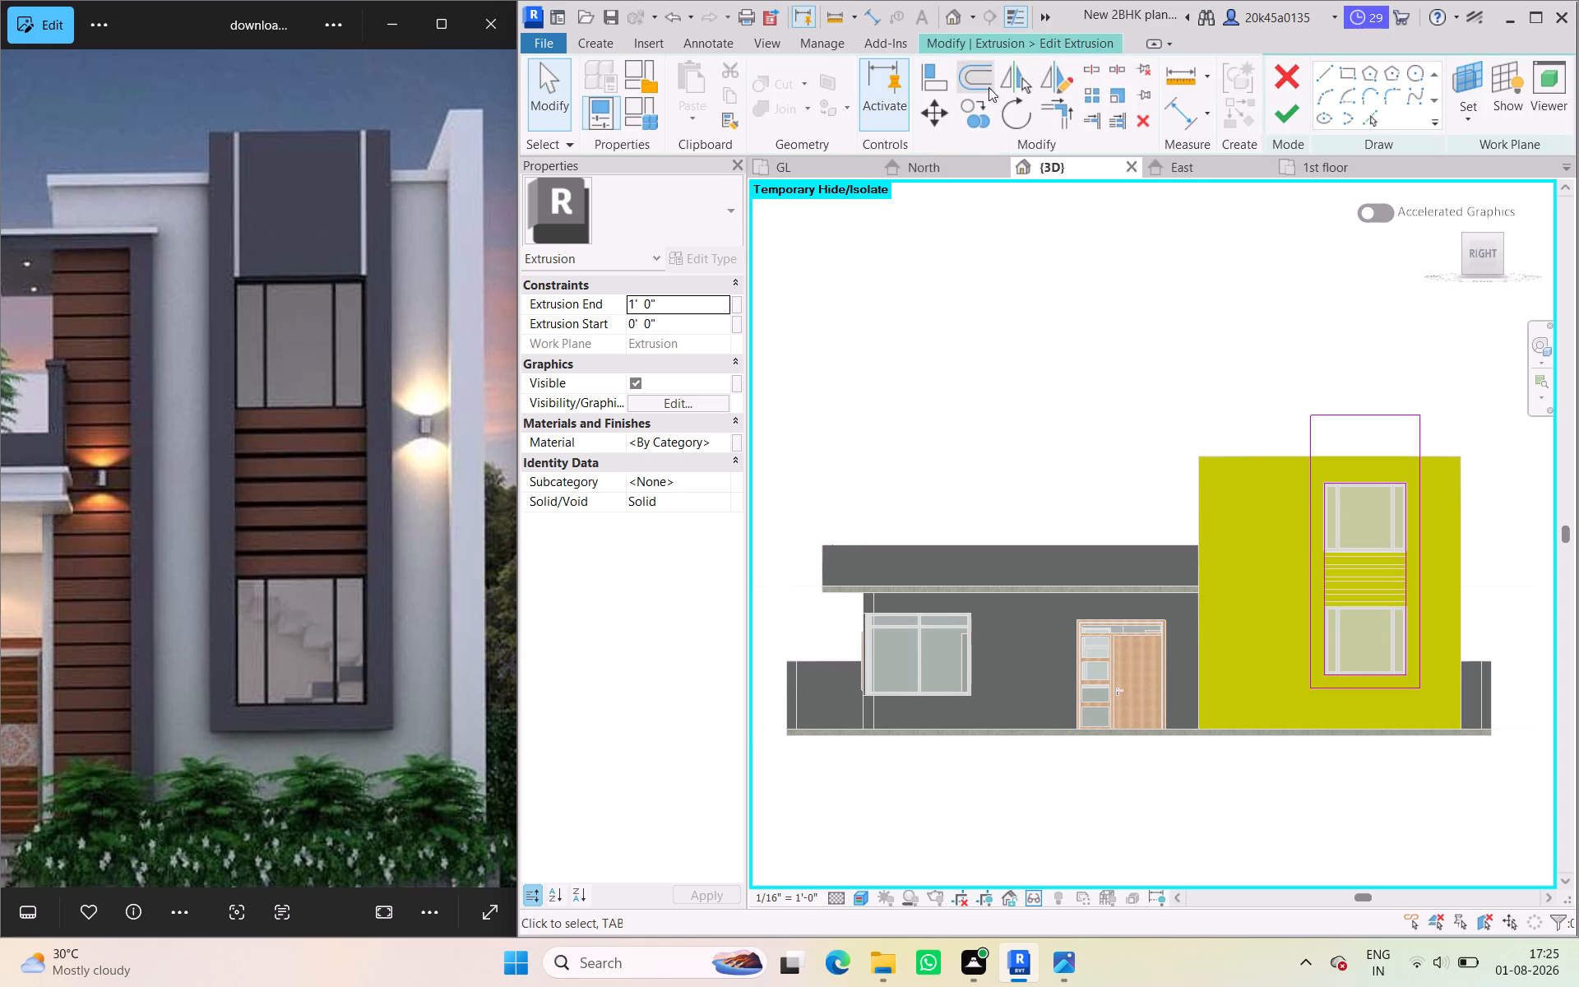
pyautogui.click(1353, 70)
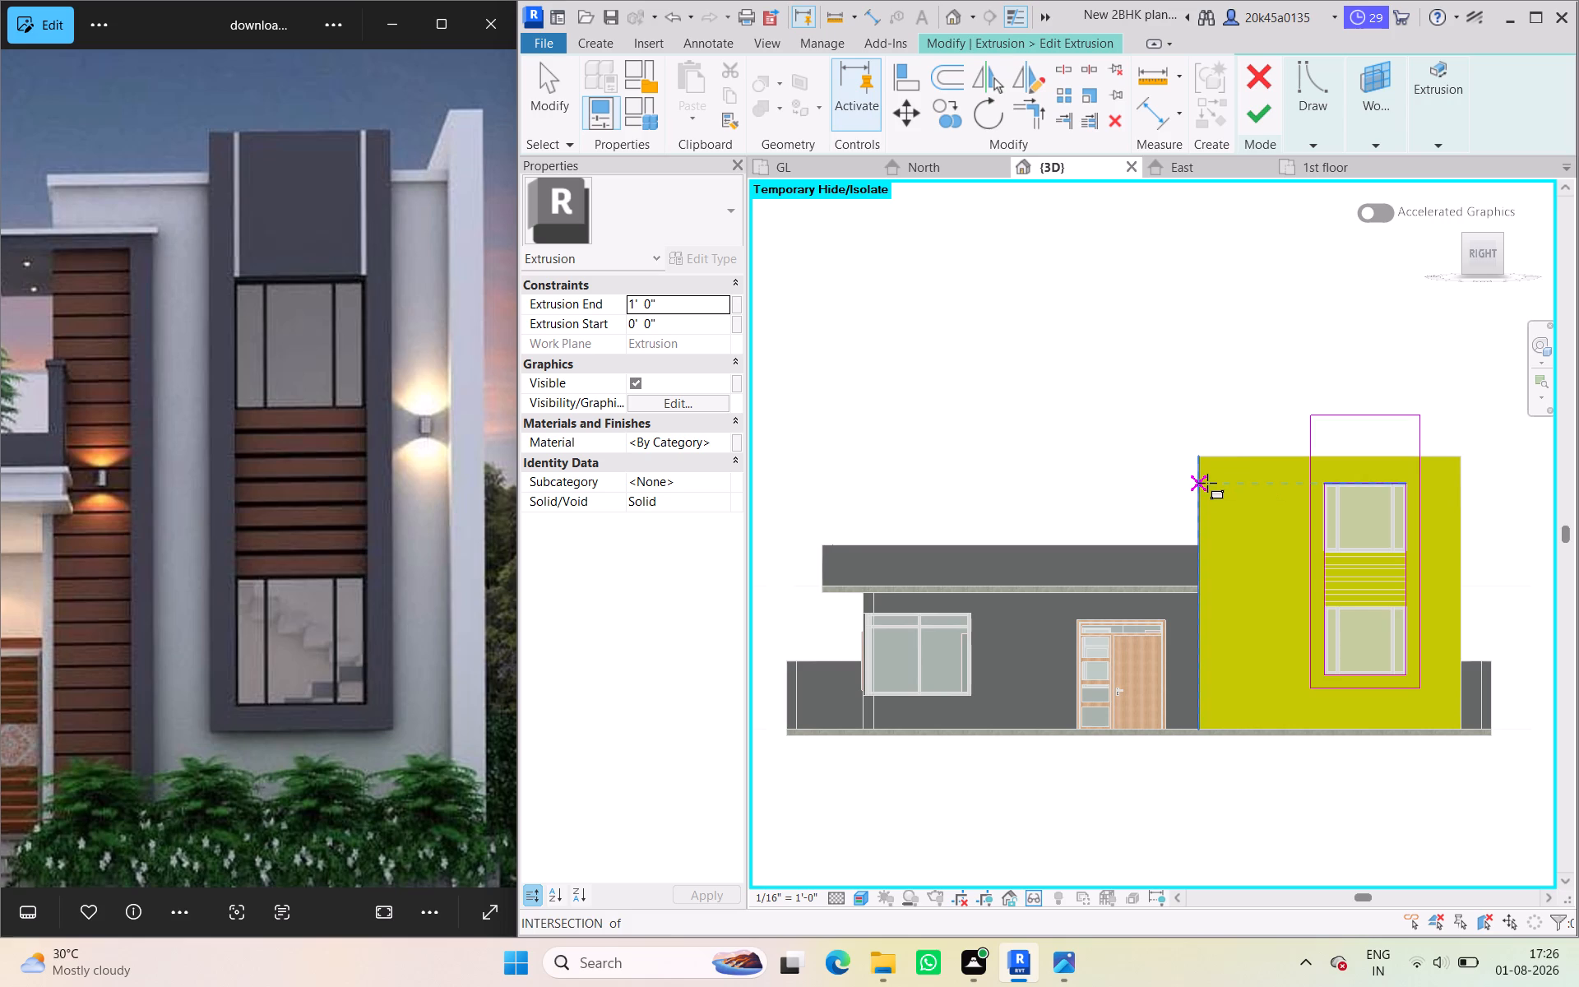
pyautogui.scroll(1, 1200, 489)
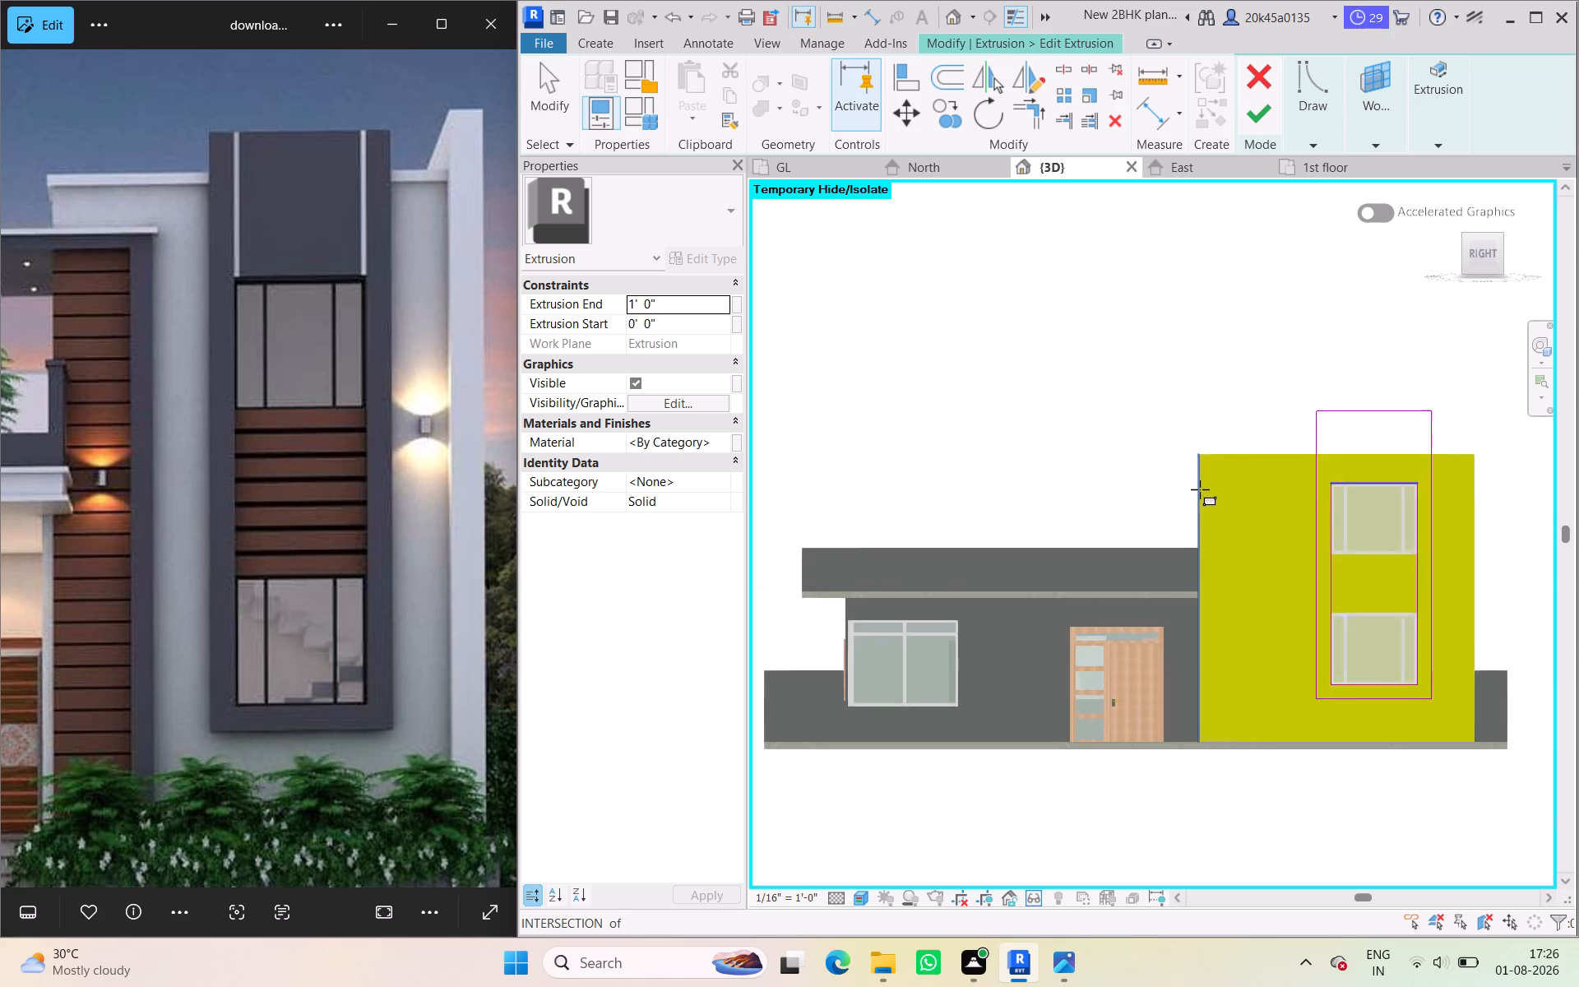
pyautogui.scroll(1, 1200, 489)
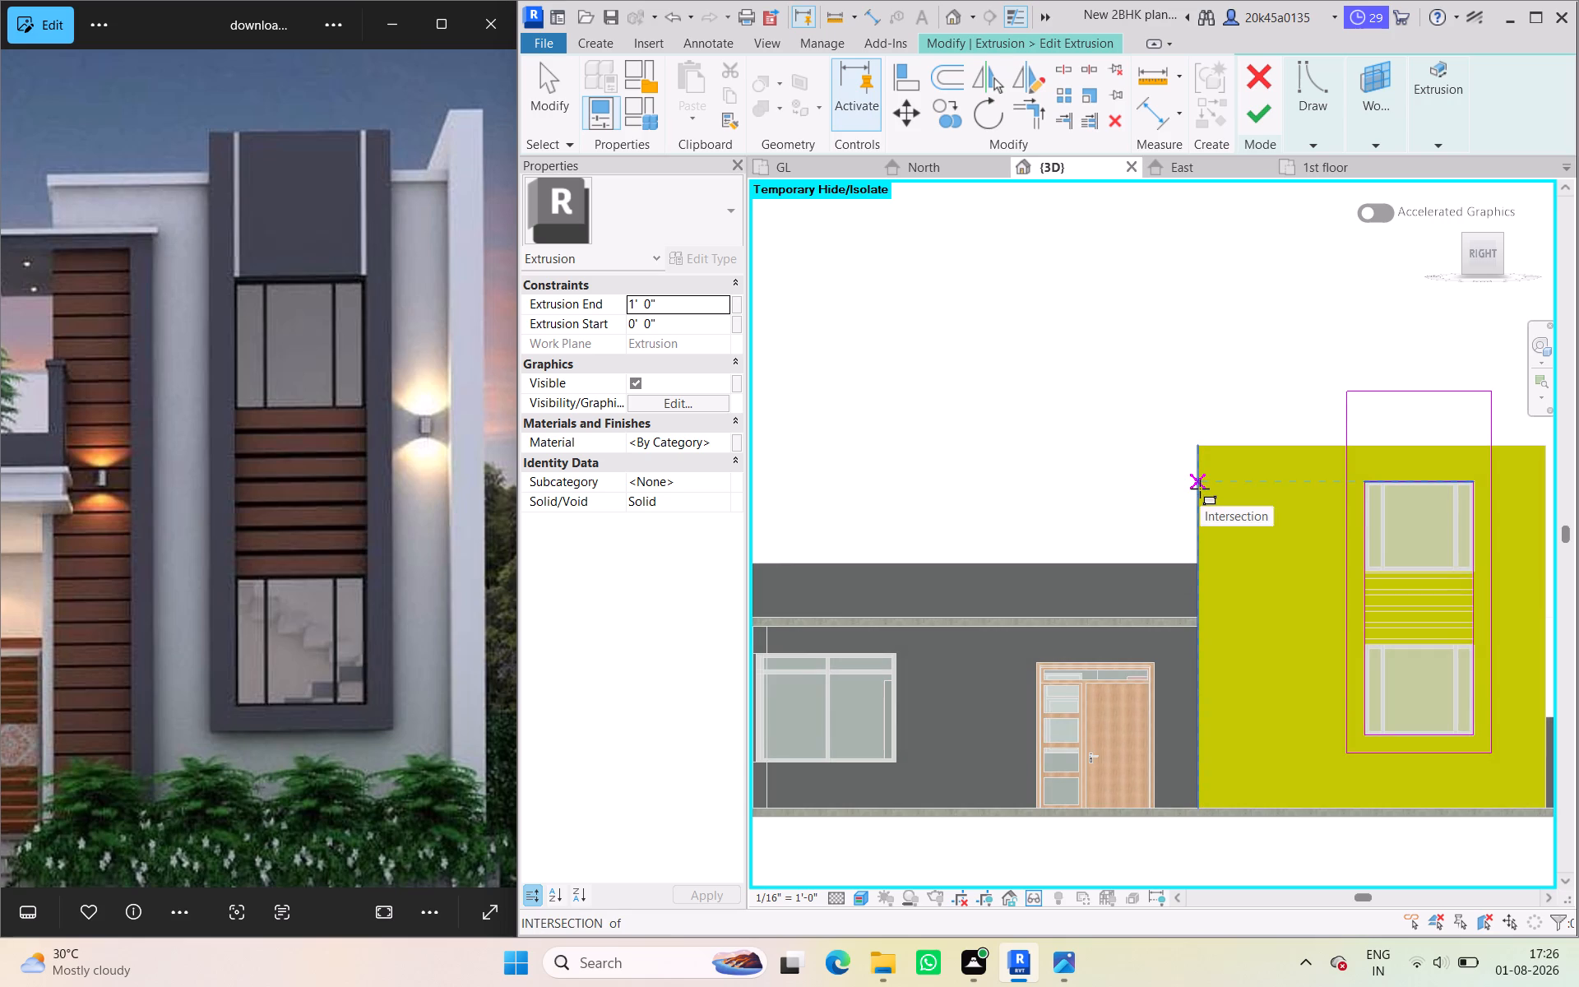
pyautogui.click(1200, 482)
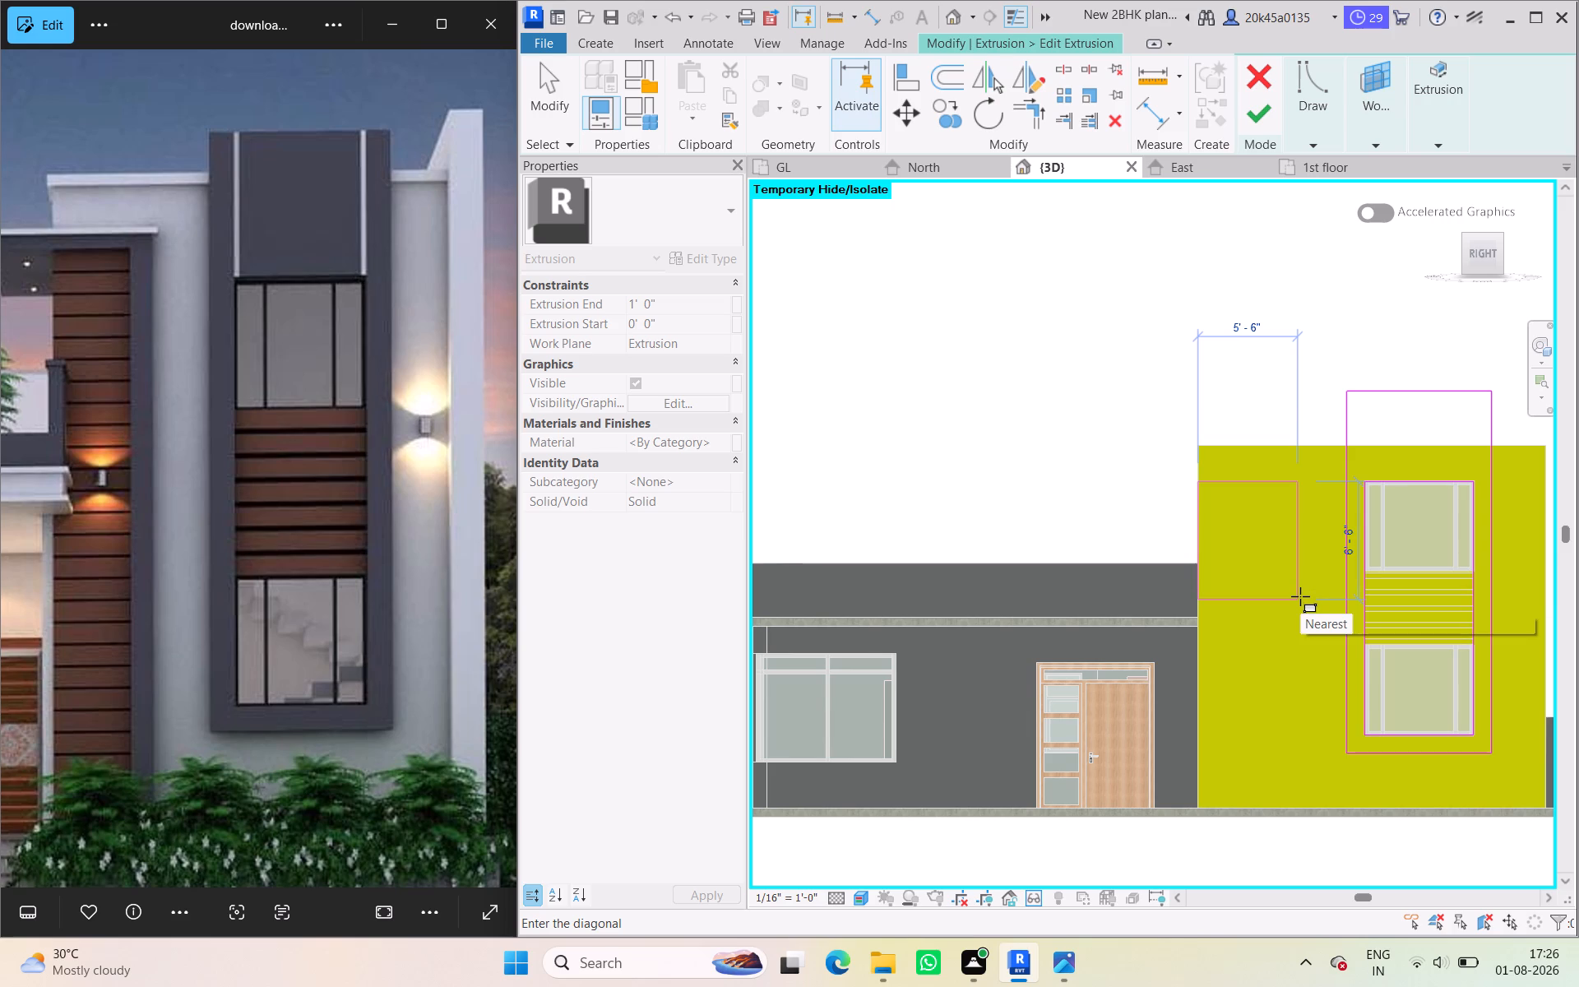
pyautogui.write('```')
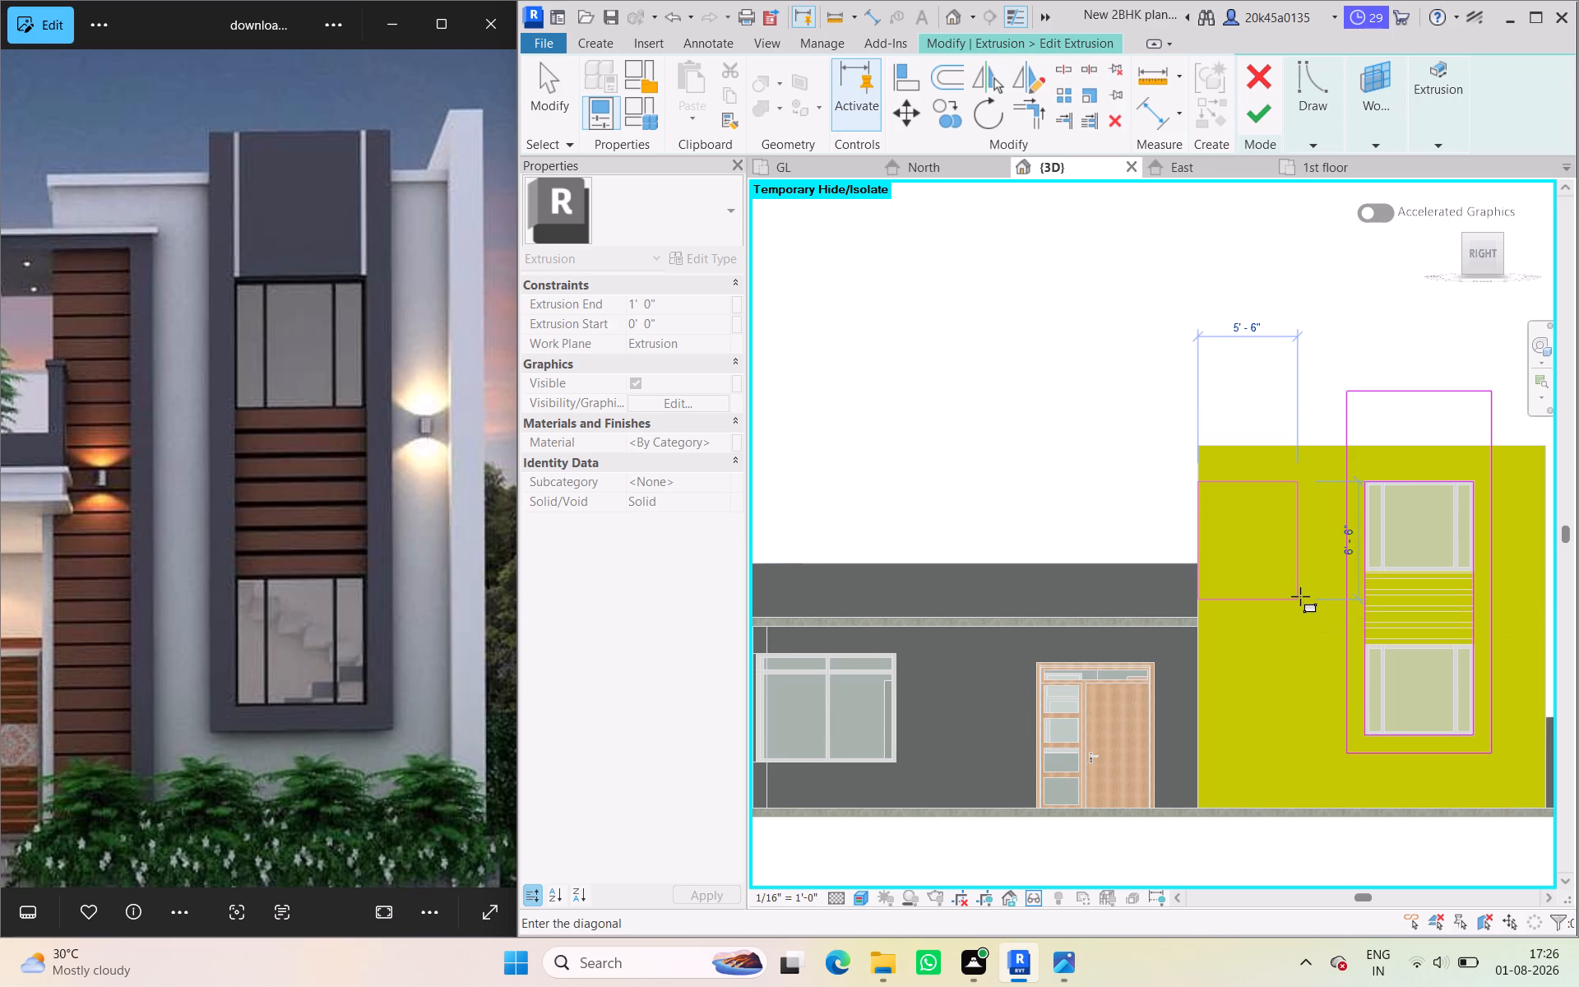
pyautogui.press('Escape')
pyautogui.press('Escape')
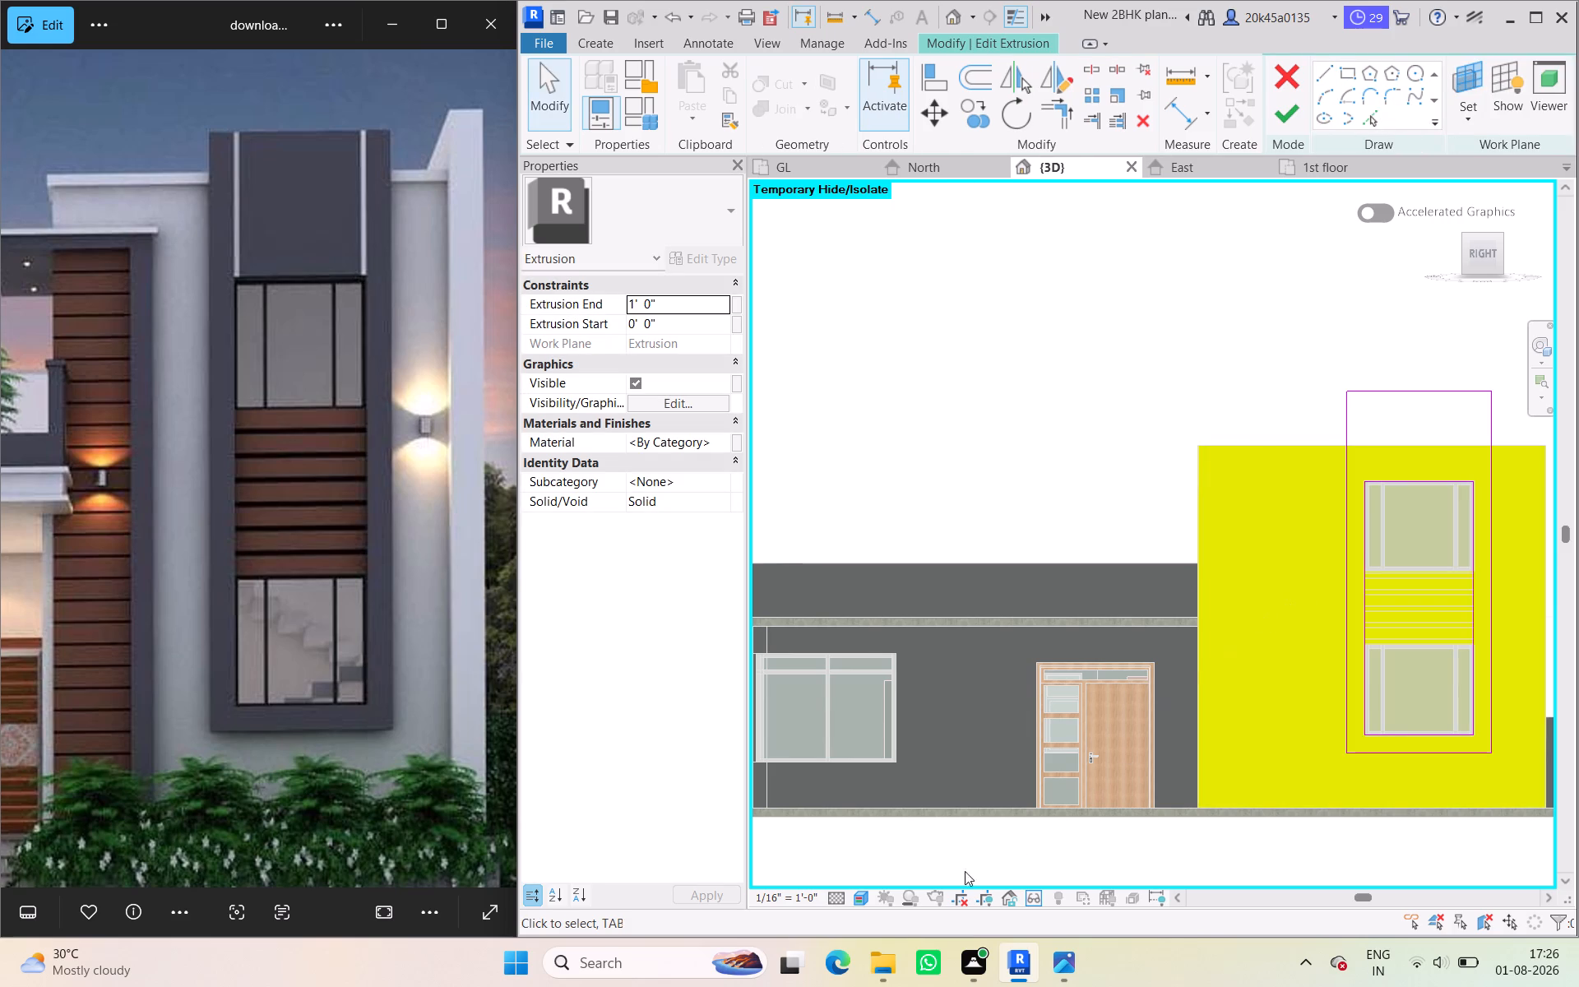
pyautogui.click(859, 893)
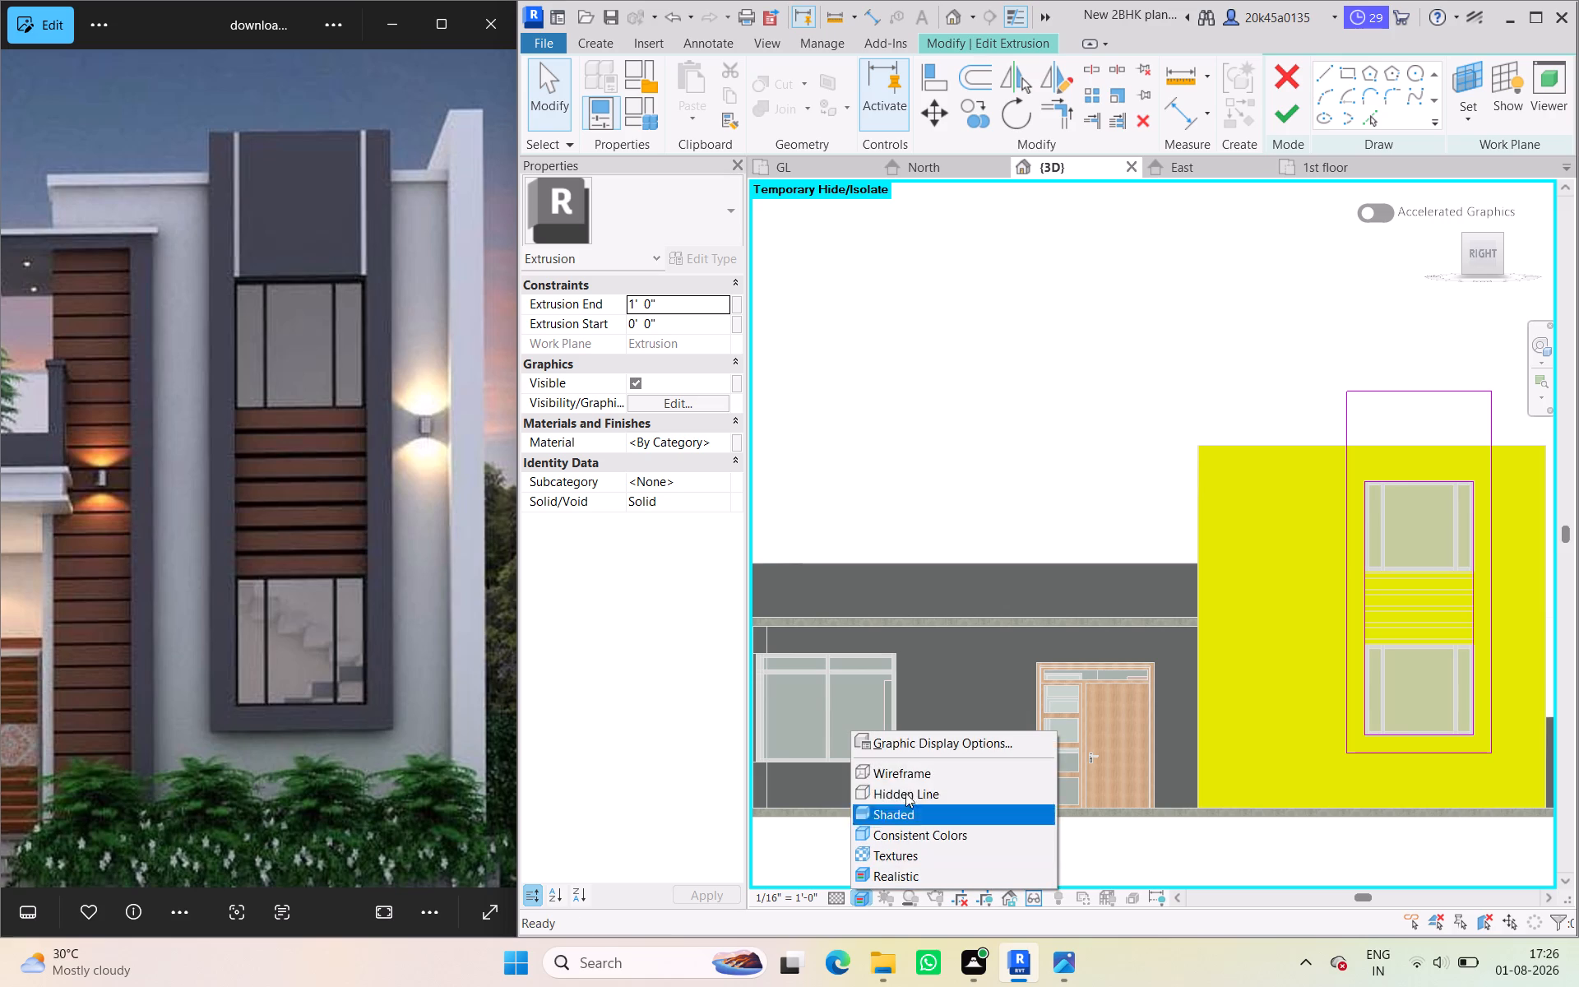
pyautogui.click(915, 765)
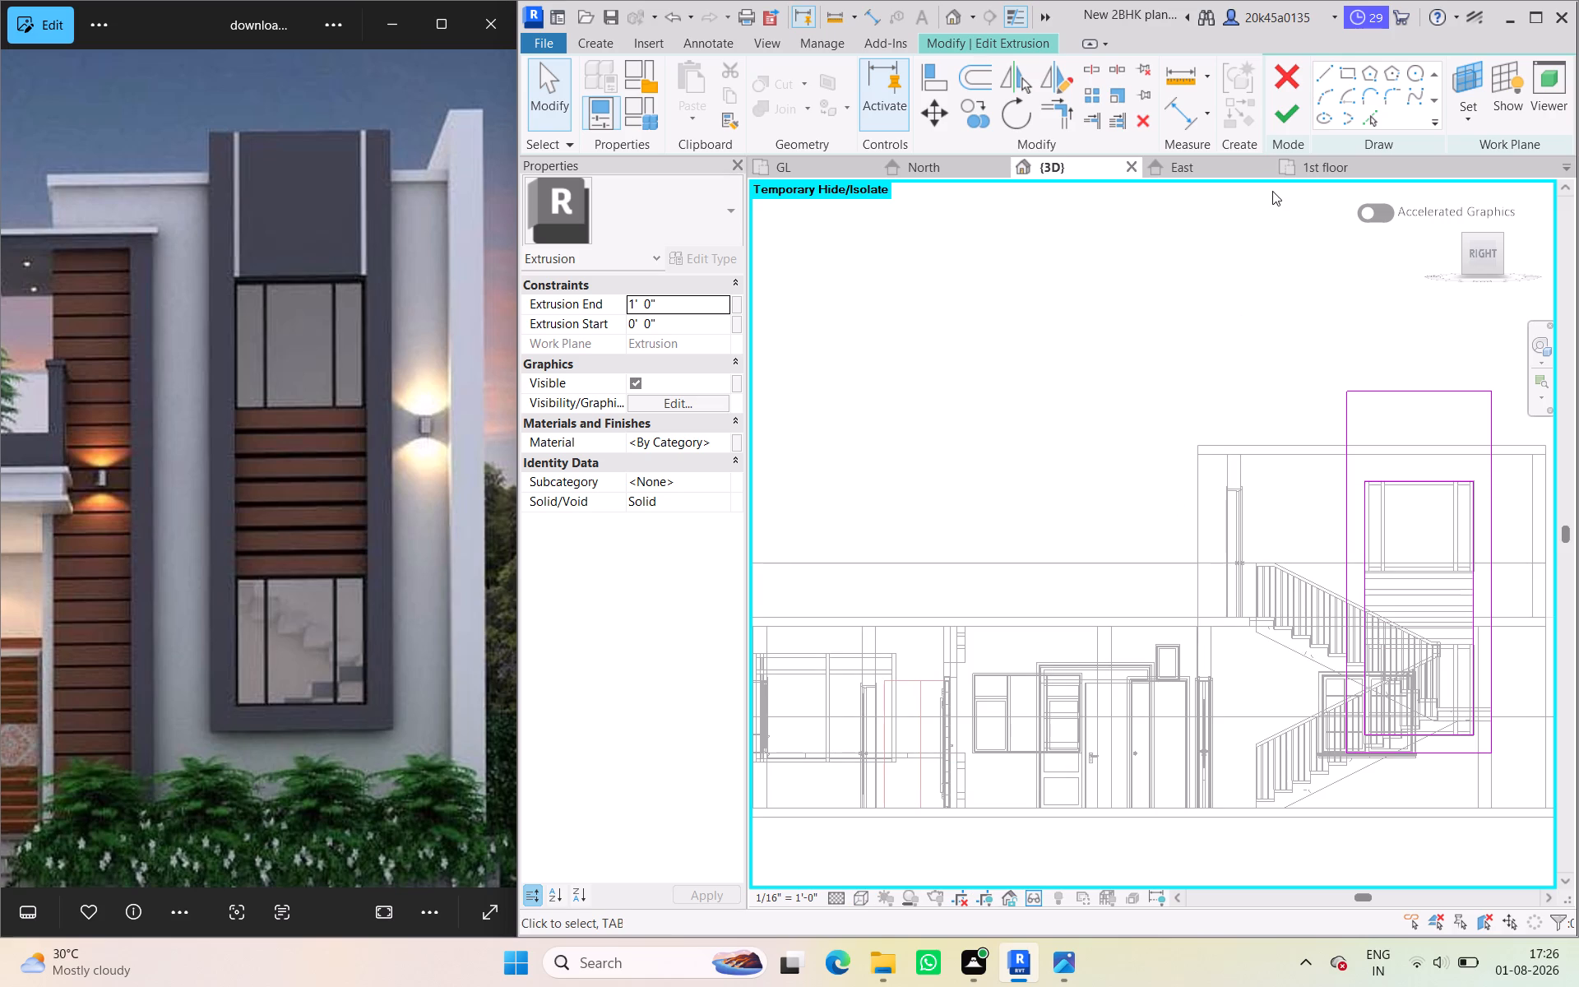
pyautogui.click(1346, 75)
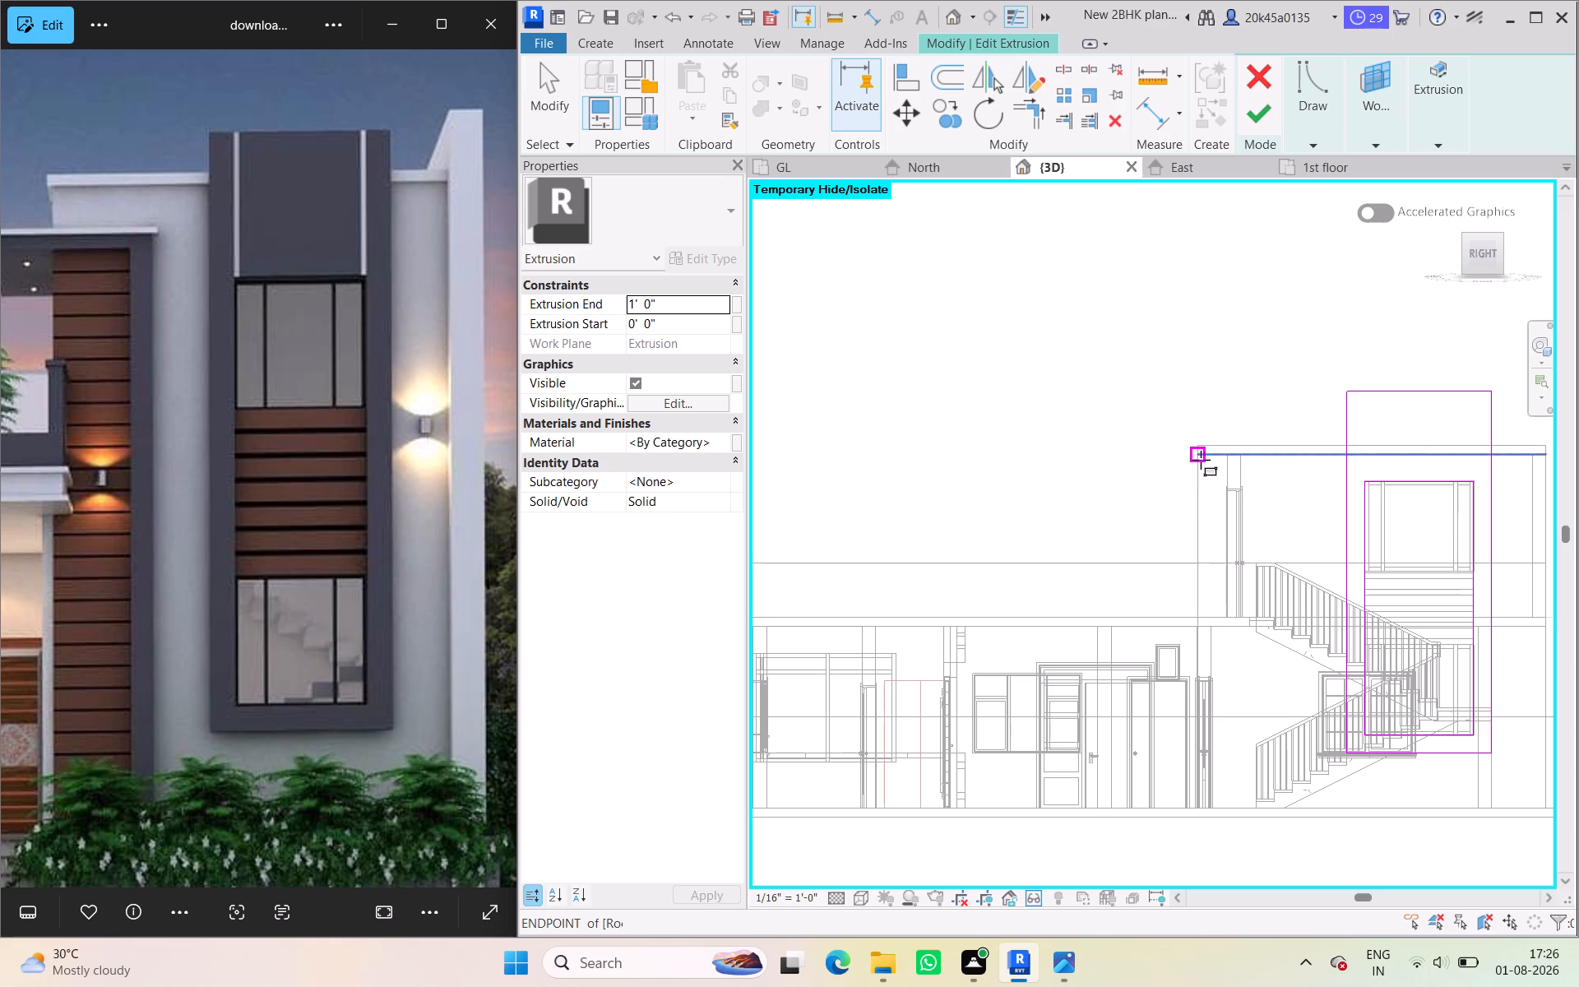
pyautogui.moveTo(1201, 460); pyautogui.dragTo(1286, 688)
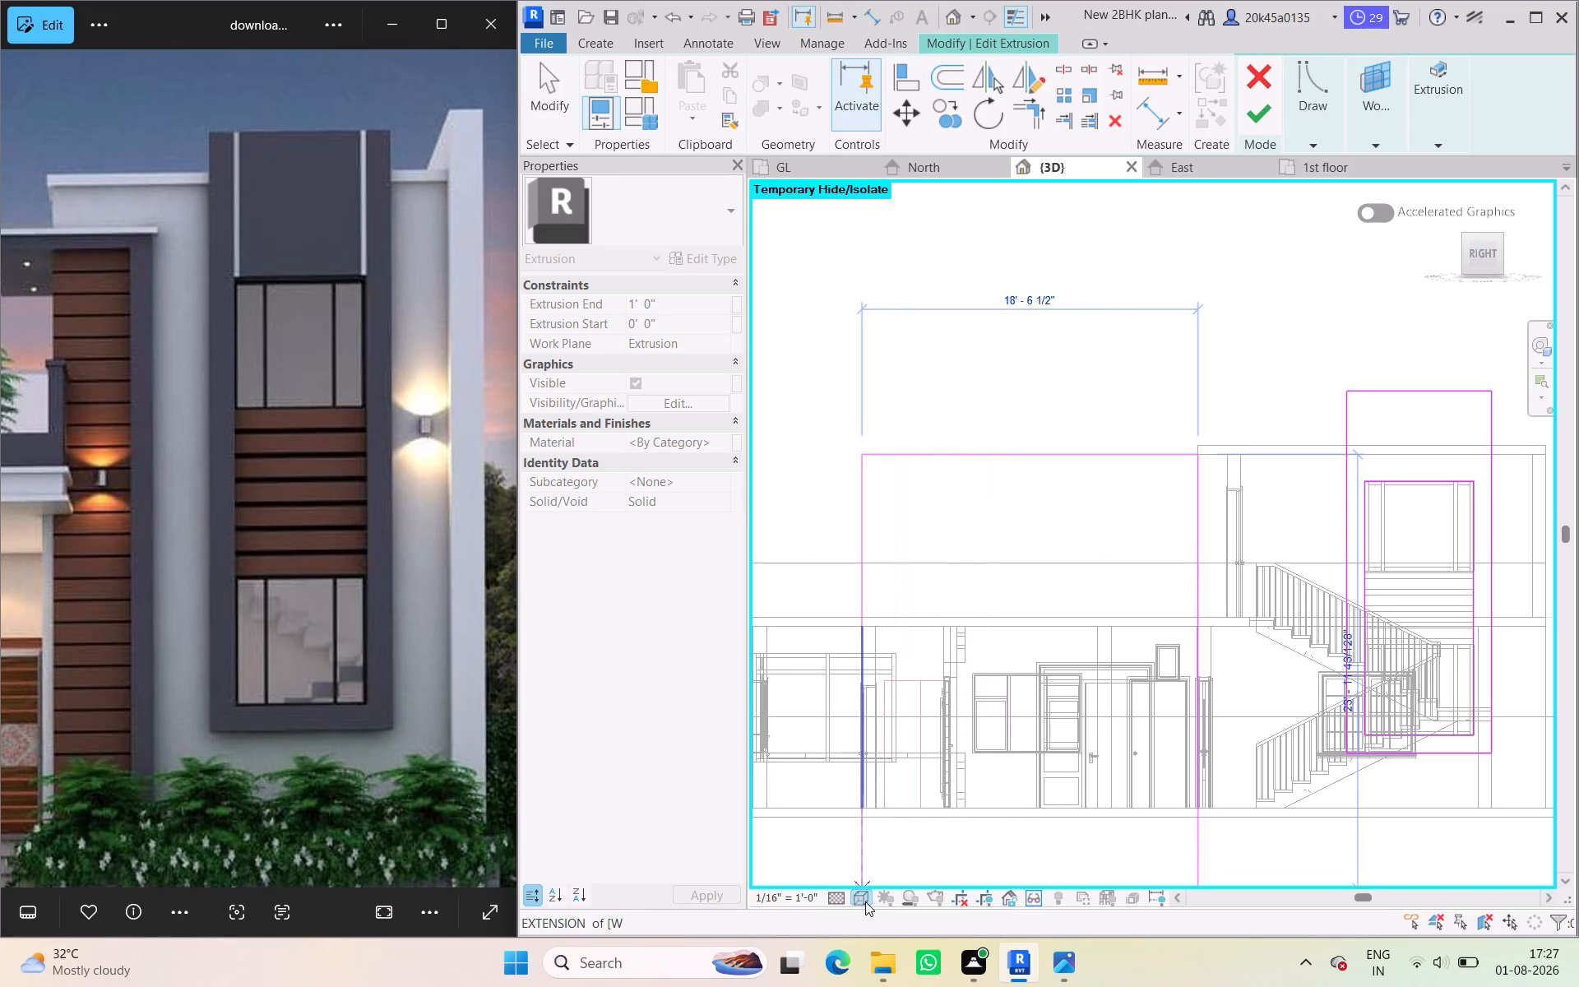
# Set the visual style to Shaded and sketch a rectangle about 5'-4" wide and 20'-6" tall from the wall's upper corner beside the lower block.
pyautogui.click(865, 901)
pyautogui.click(915, 818)
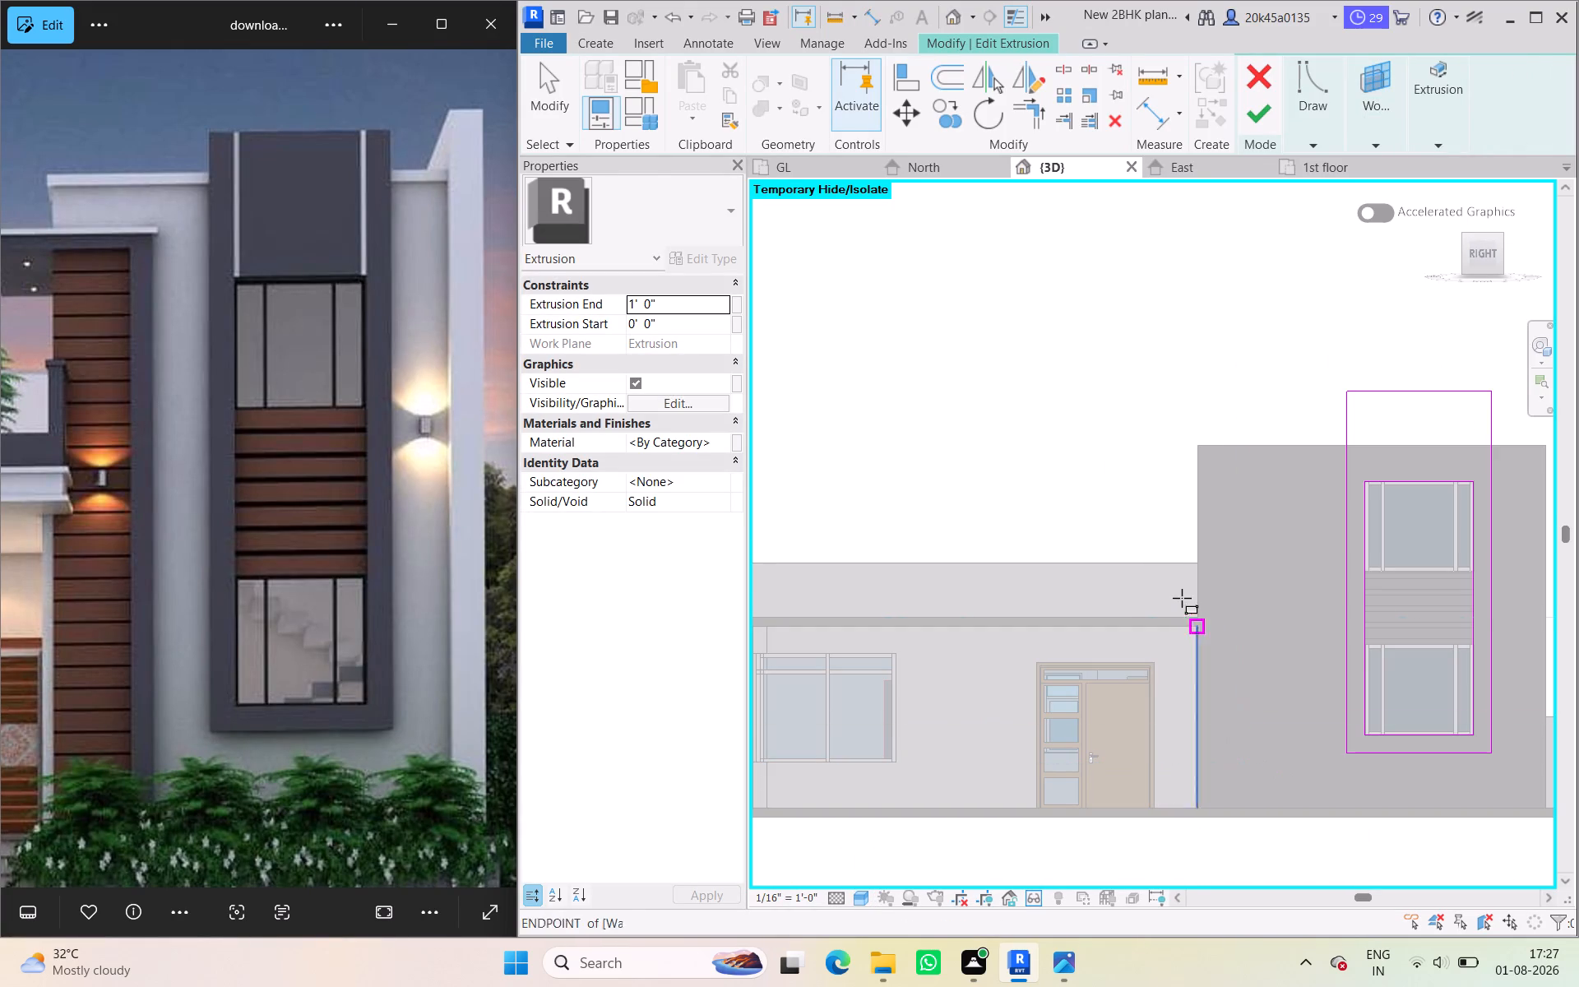
pyautogui.click(1198, 445)
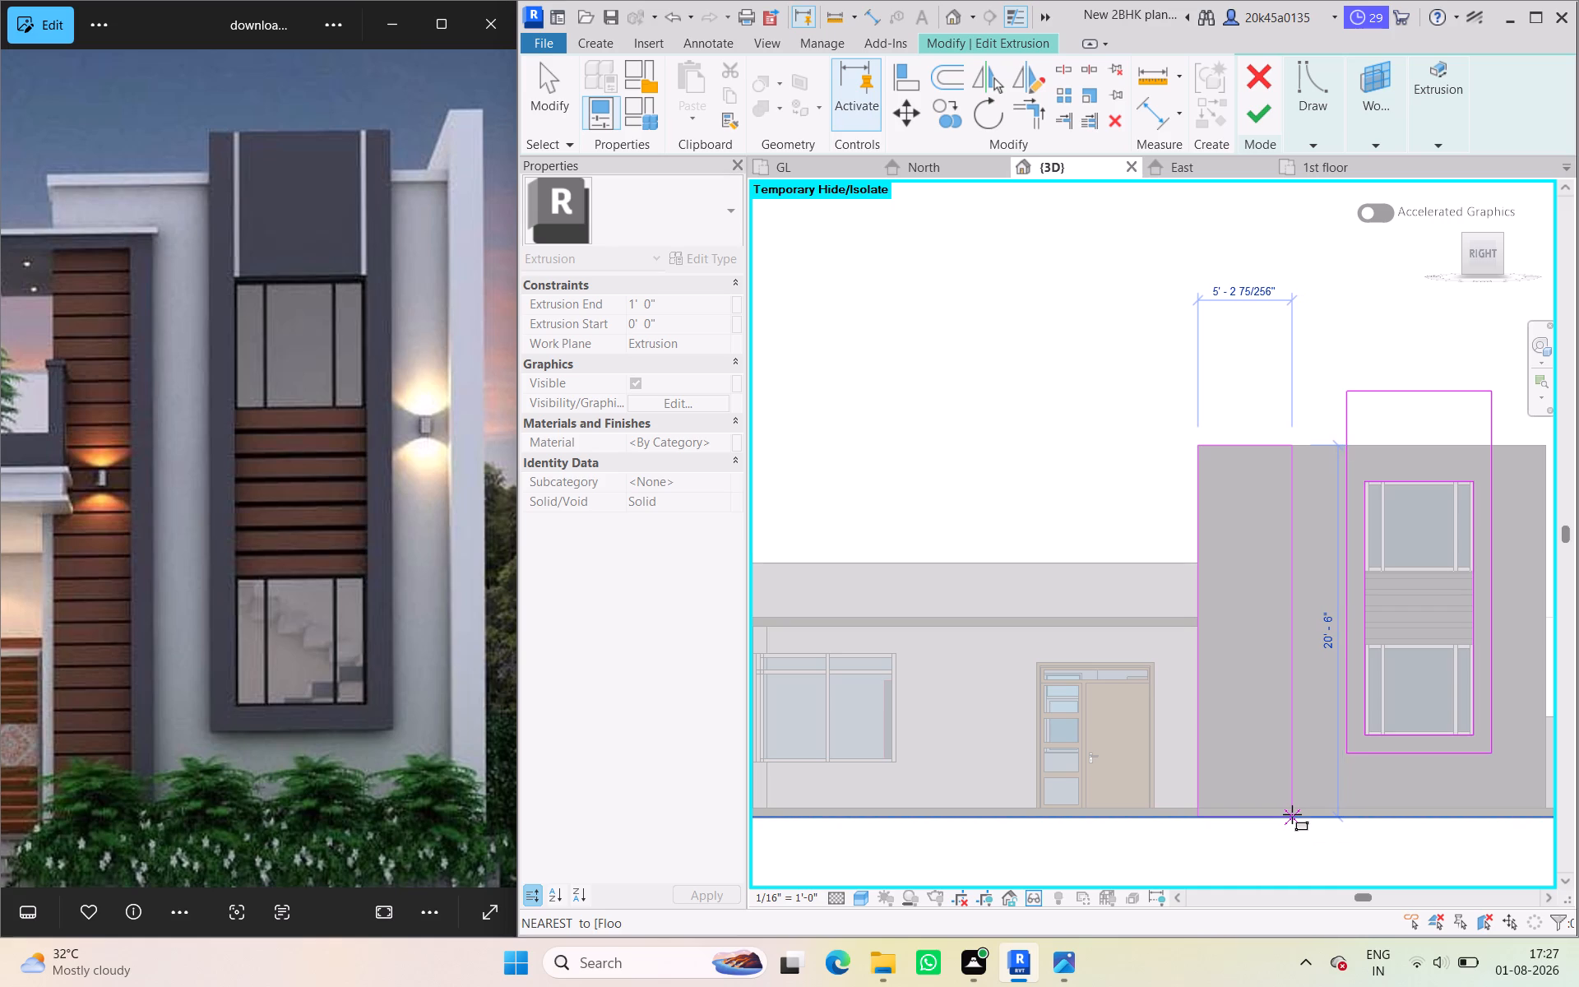
pyautogui.click(1294, 814)
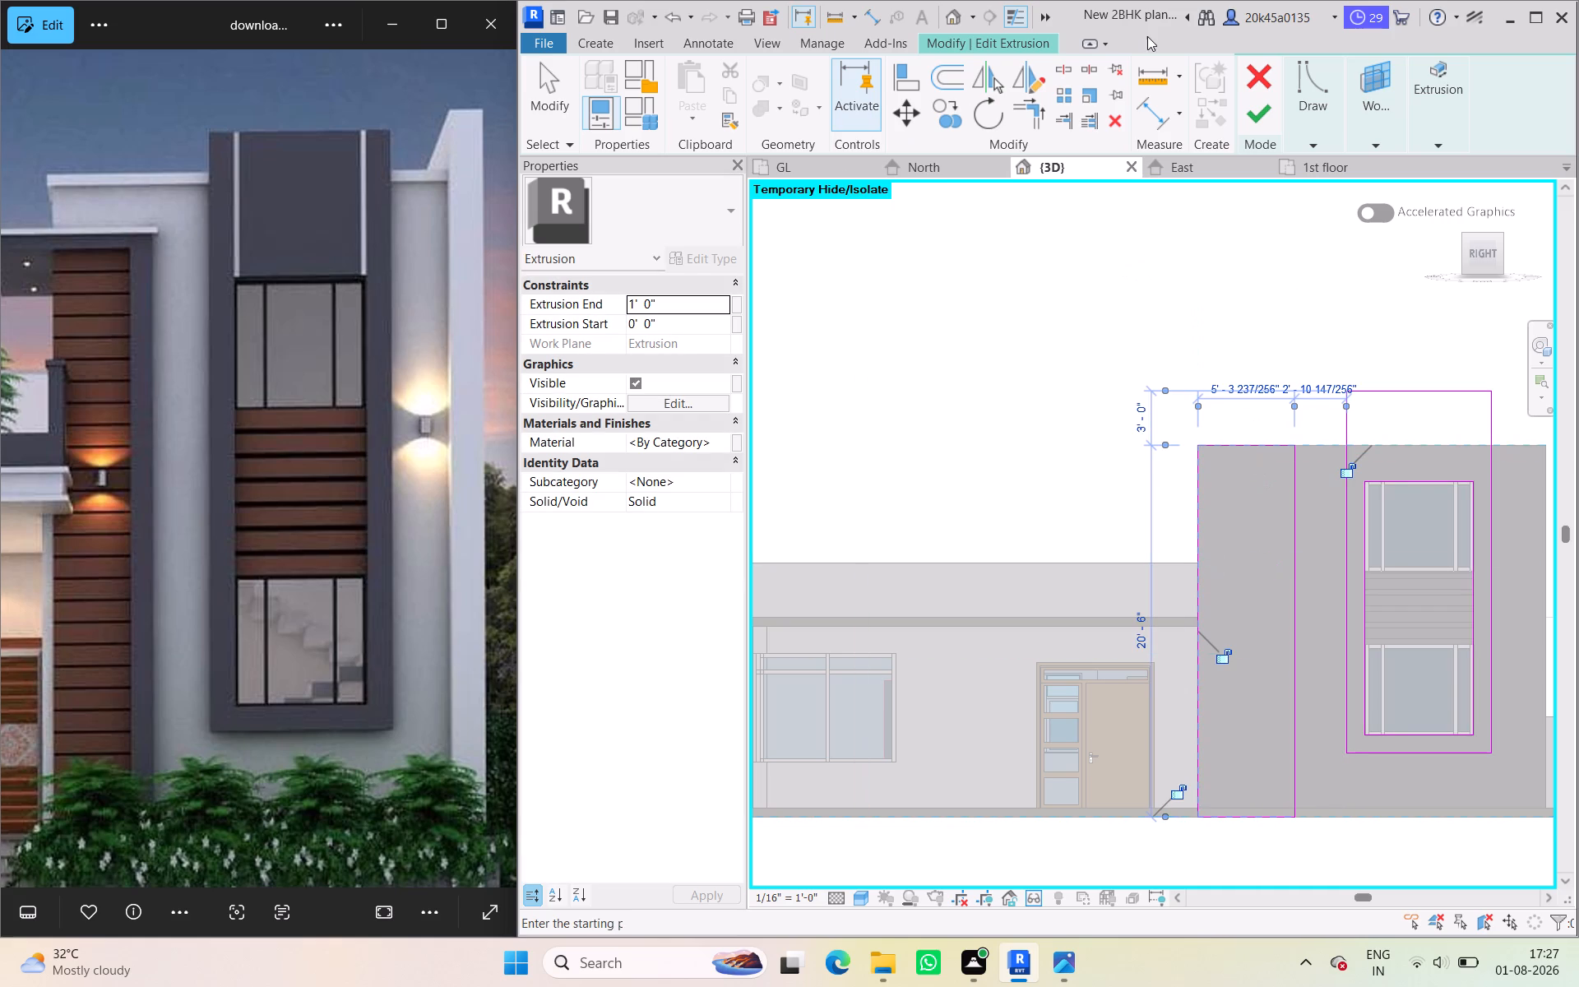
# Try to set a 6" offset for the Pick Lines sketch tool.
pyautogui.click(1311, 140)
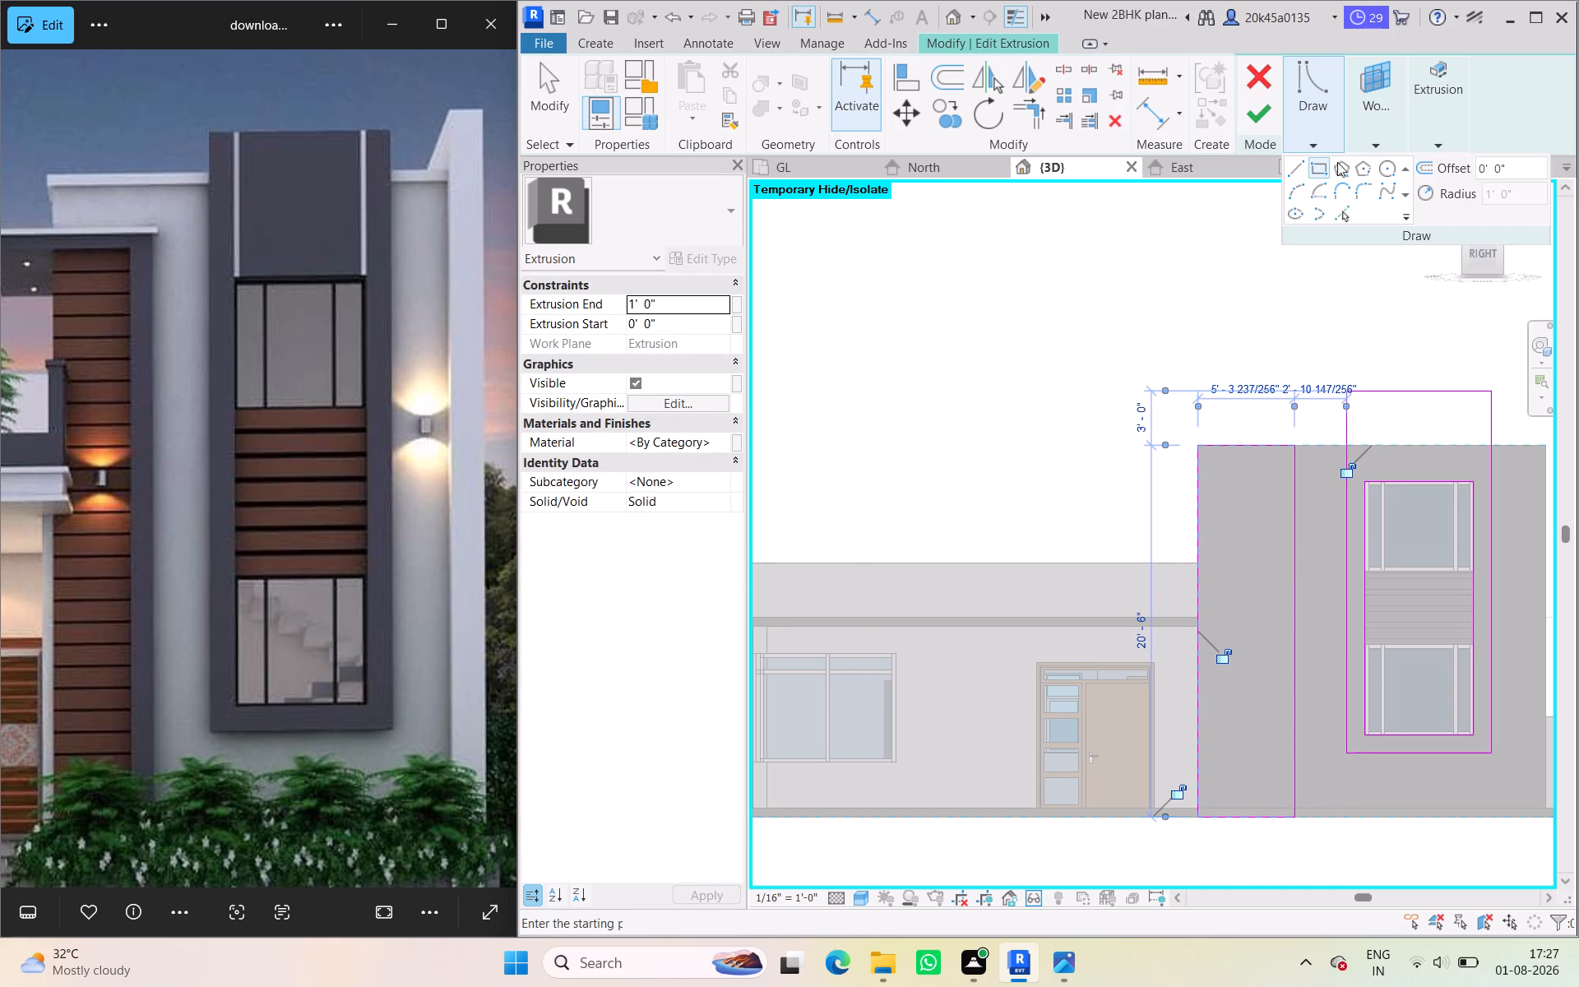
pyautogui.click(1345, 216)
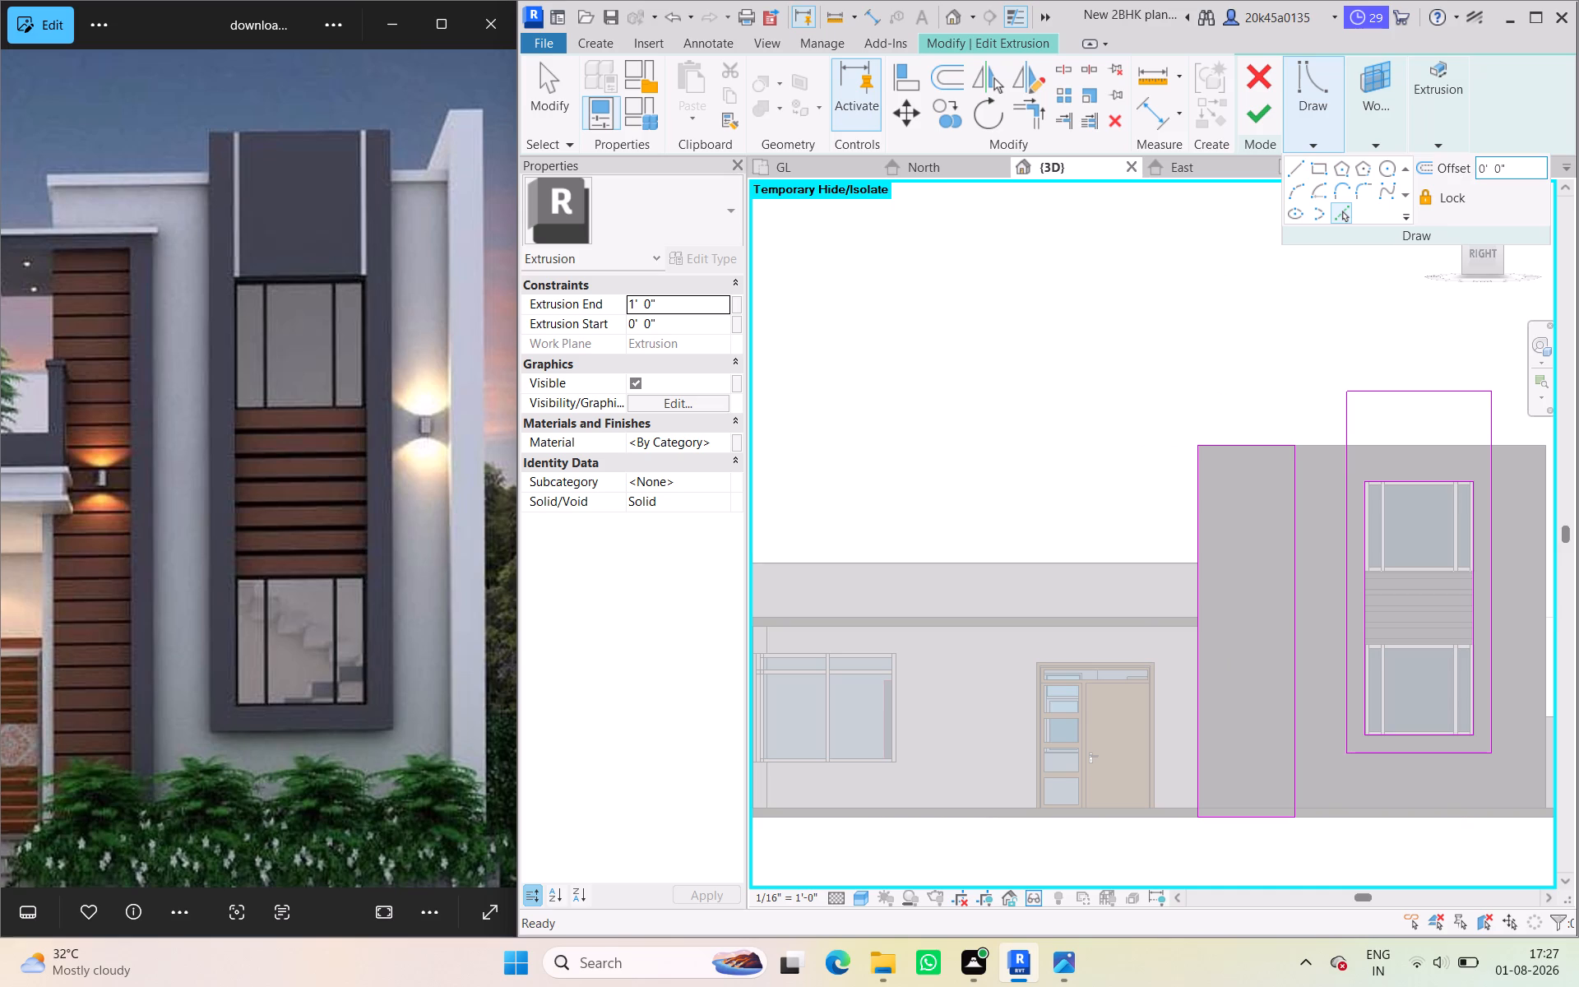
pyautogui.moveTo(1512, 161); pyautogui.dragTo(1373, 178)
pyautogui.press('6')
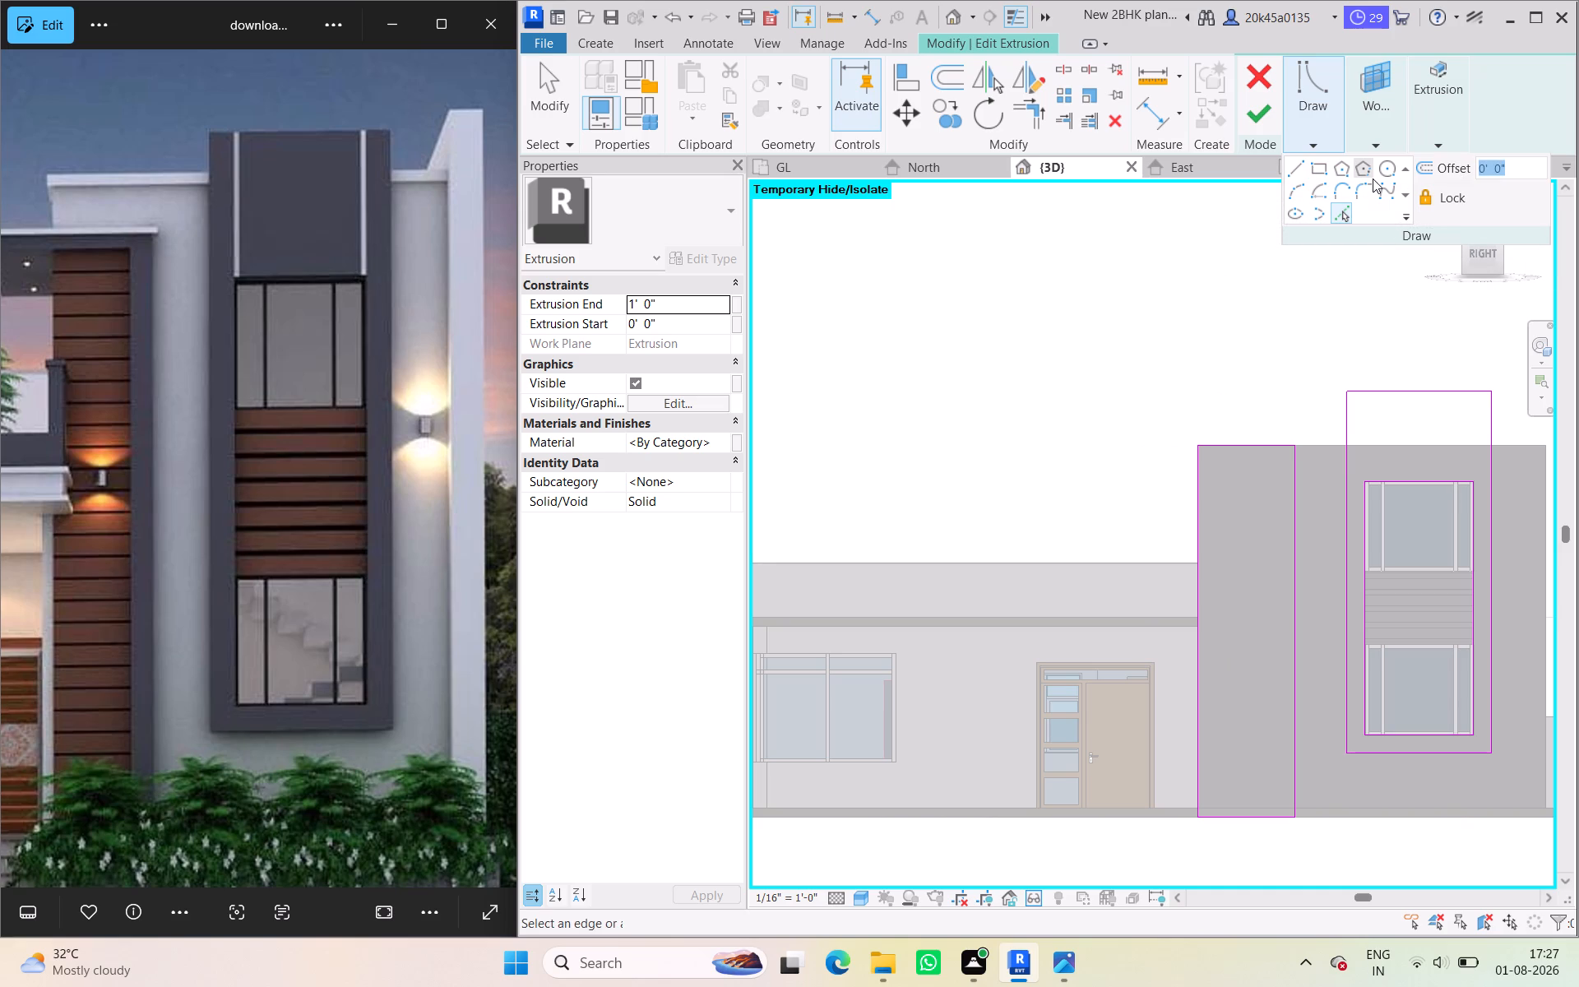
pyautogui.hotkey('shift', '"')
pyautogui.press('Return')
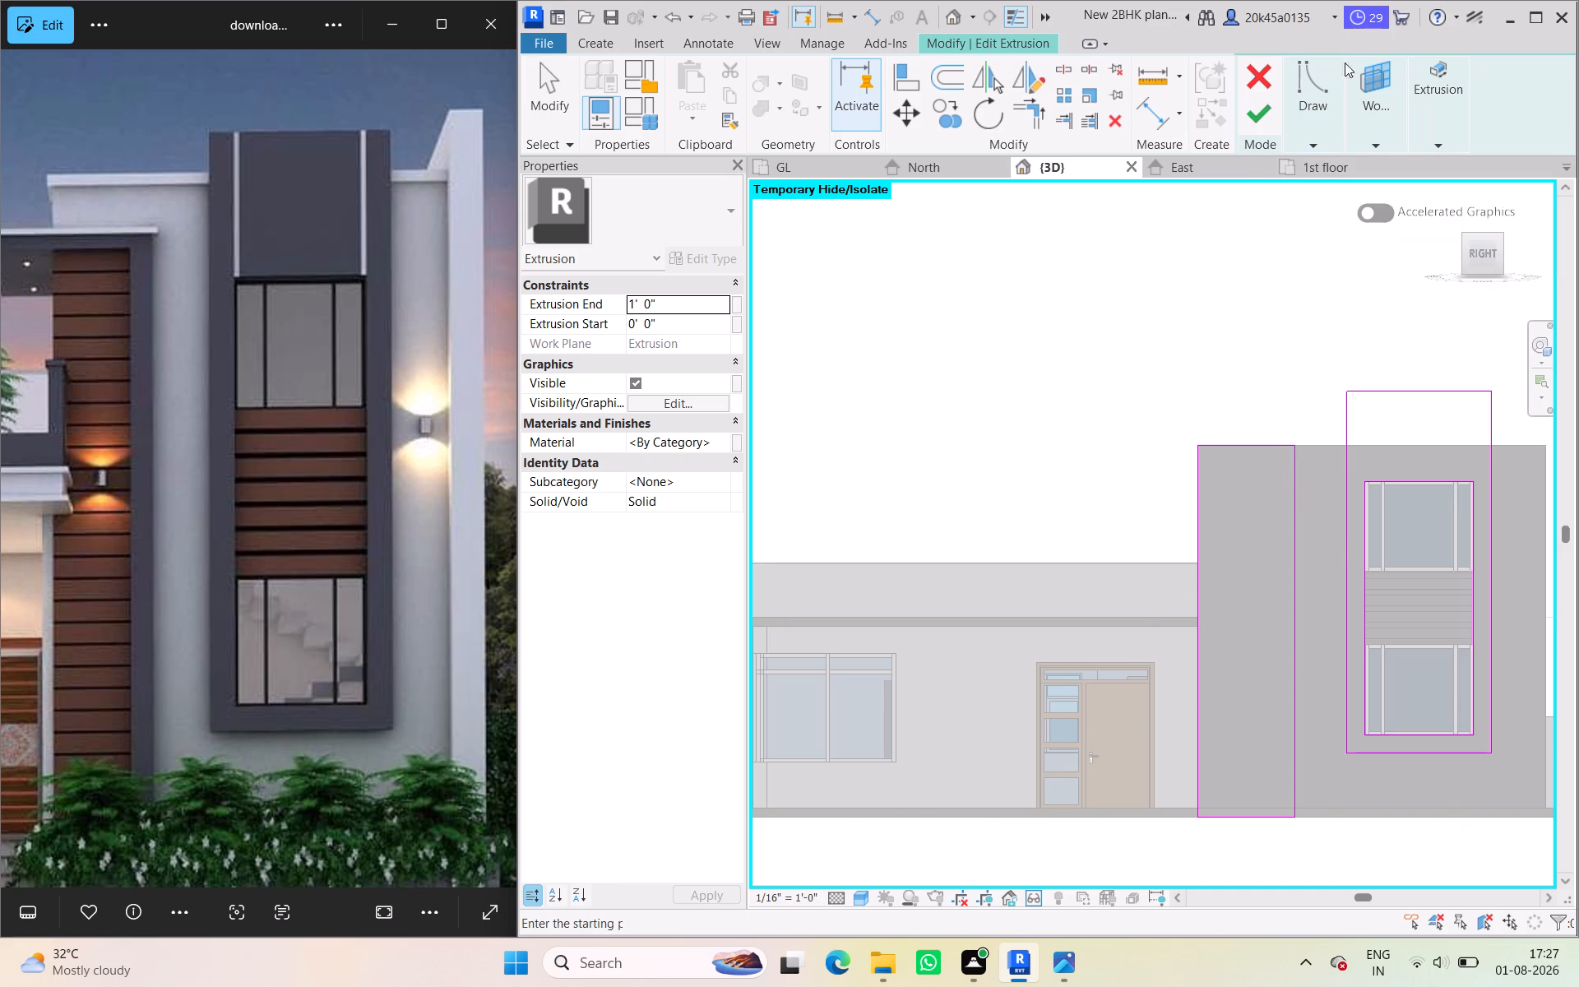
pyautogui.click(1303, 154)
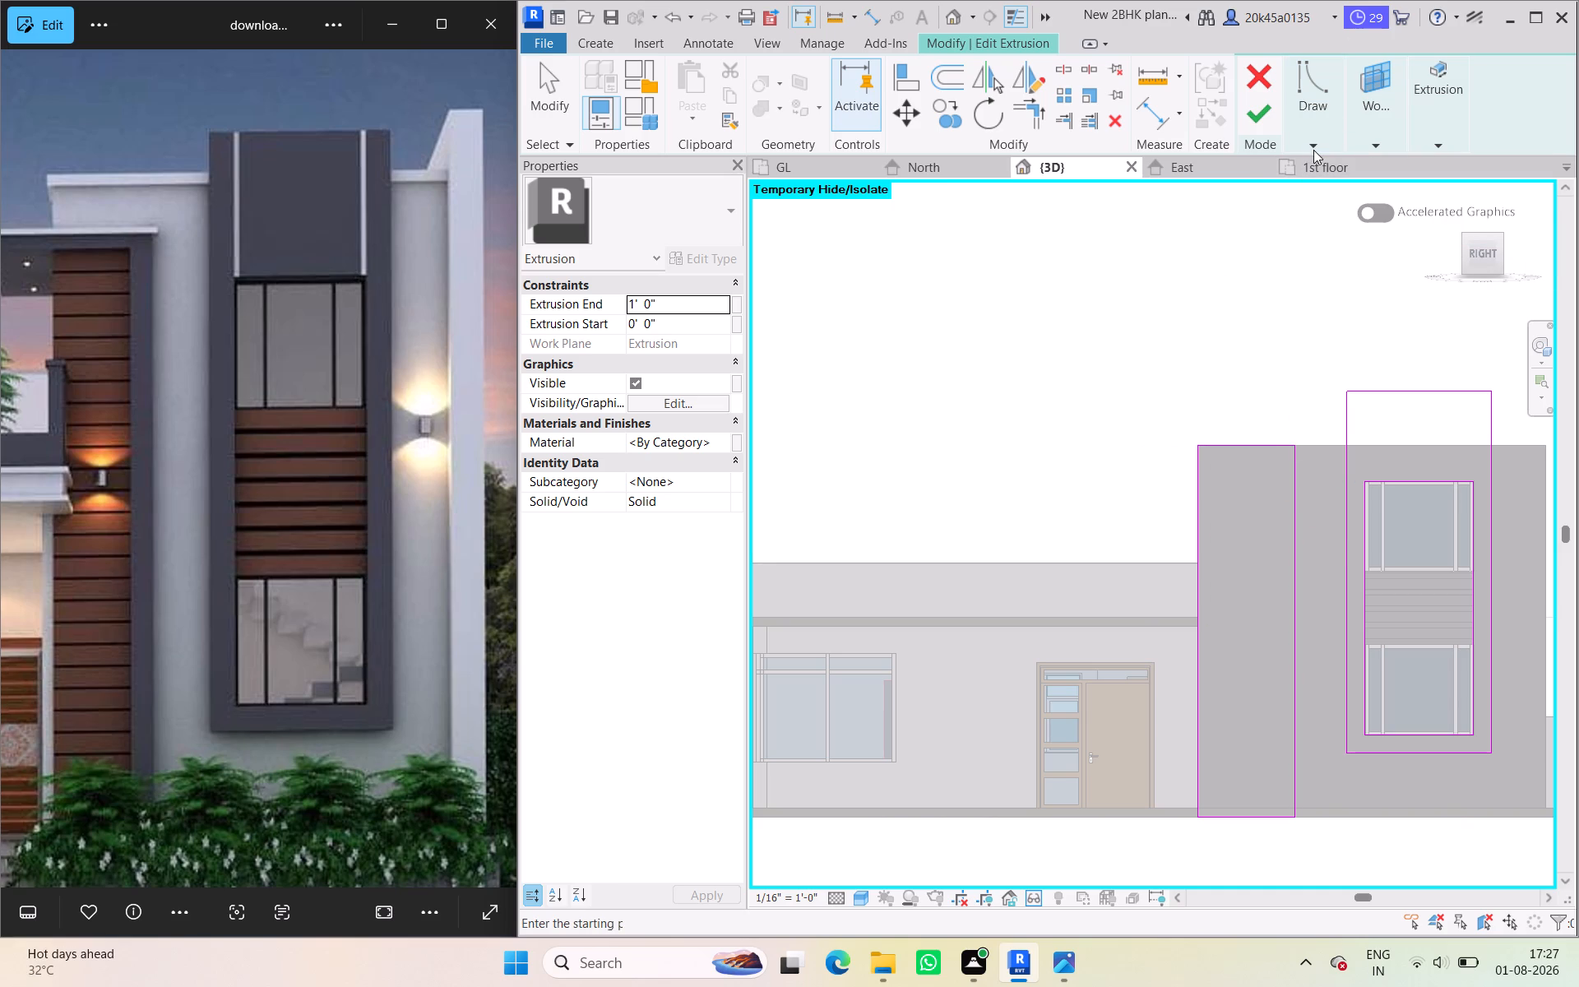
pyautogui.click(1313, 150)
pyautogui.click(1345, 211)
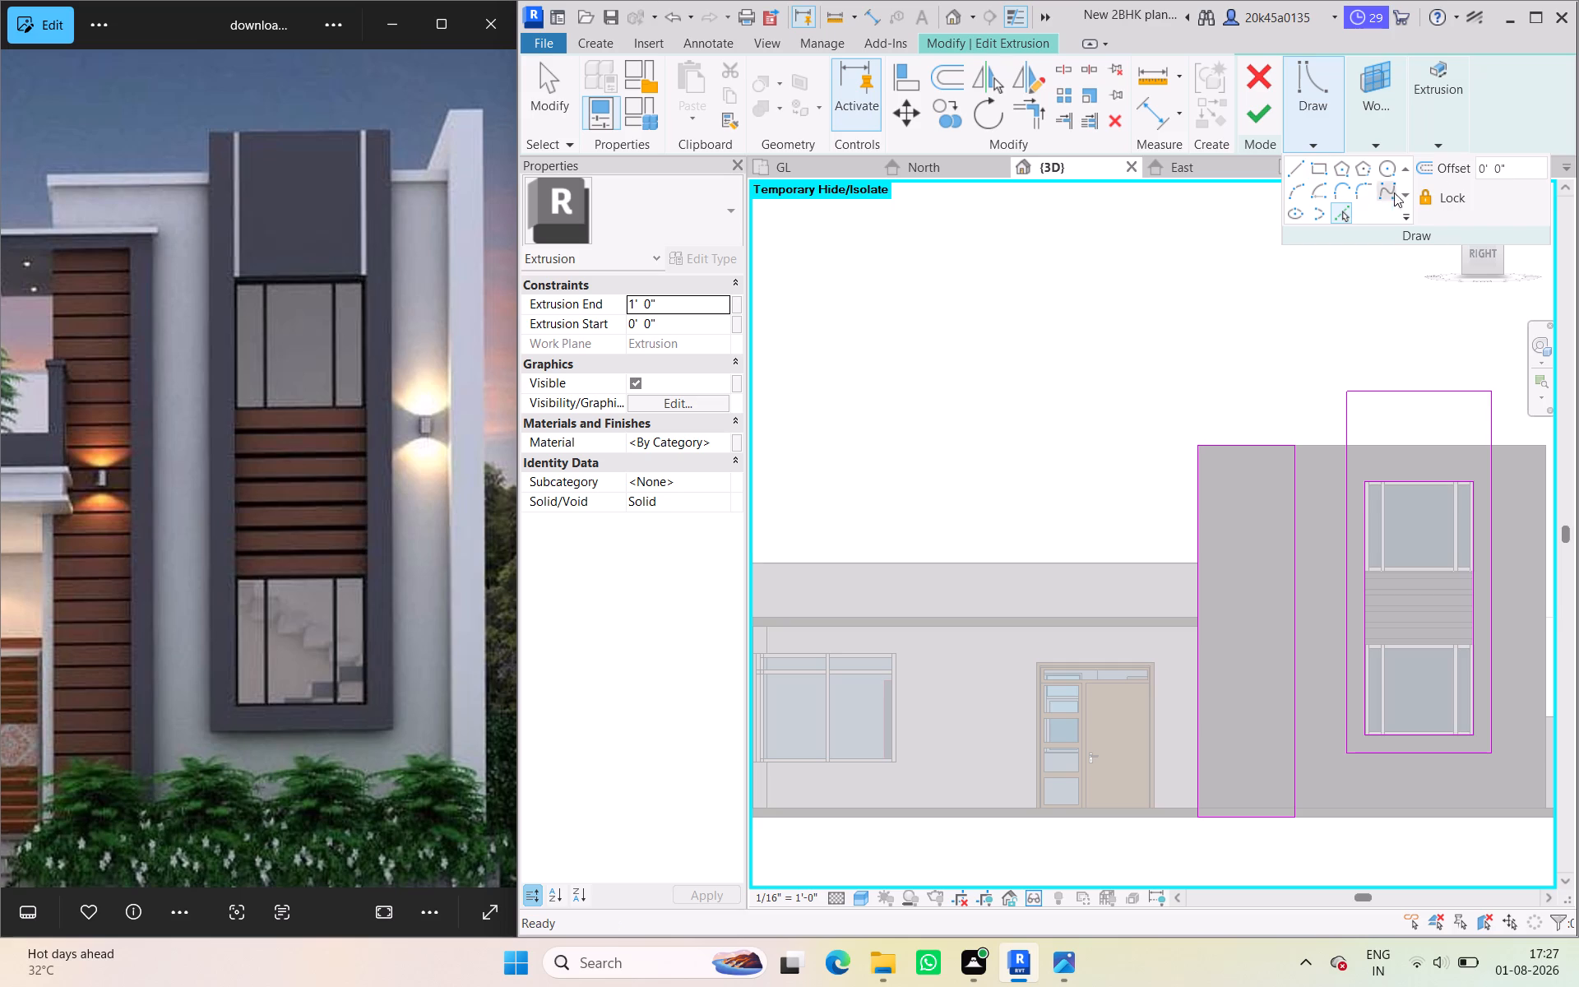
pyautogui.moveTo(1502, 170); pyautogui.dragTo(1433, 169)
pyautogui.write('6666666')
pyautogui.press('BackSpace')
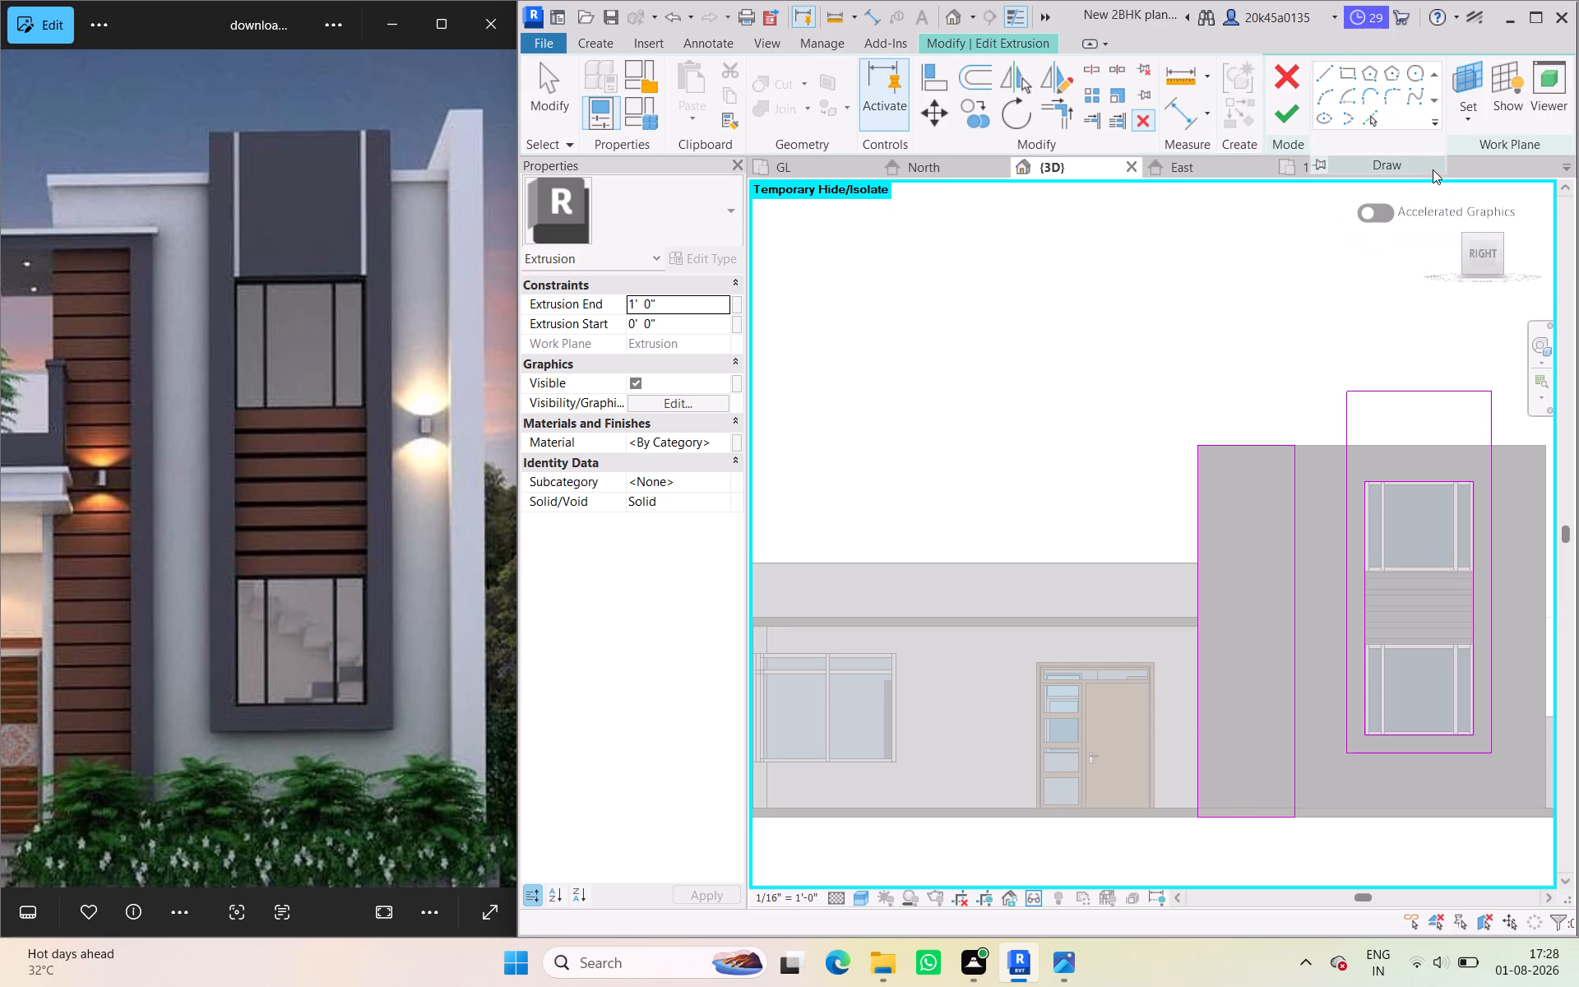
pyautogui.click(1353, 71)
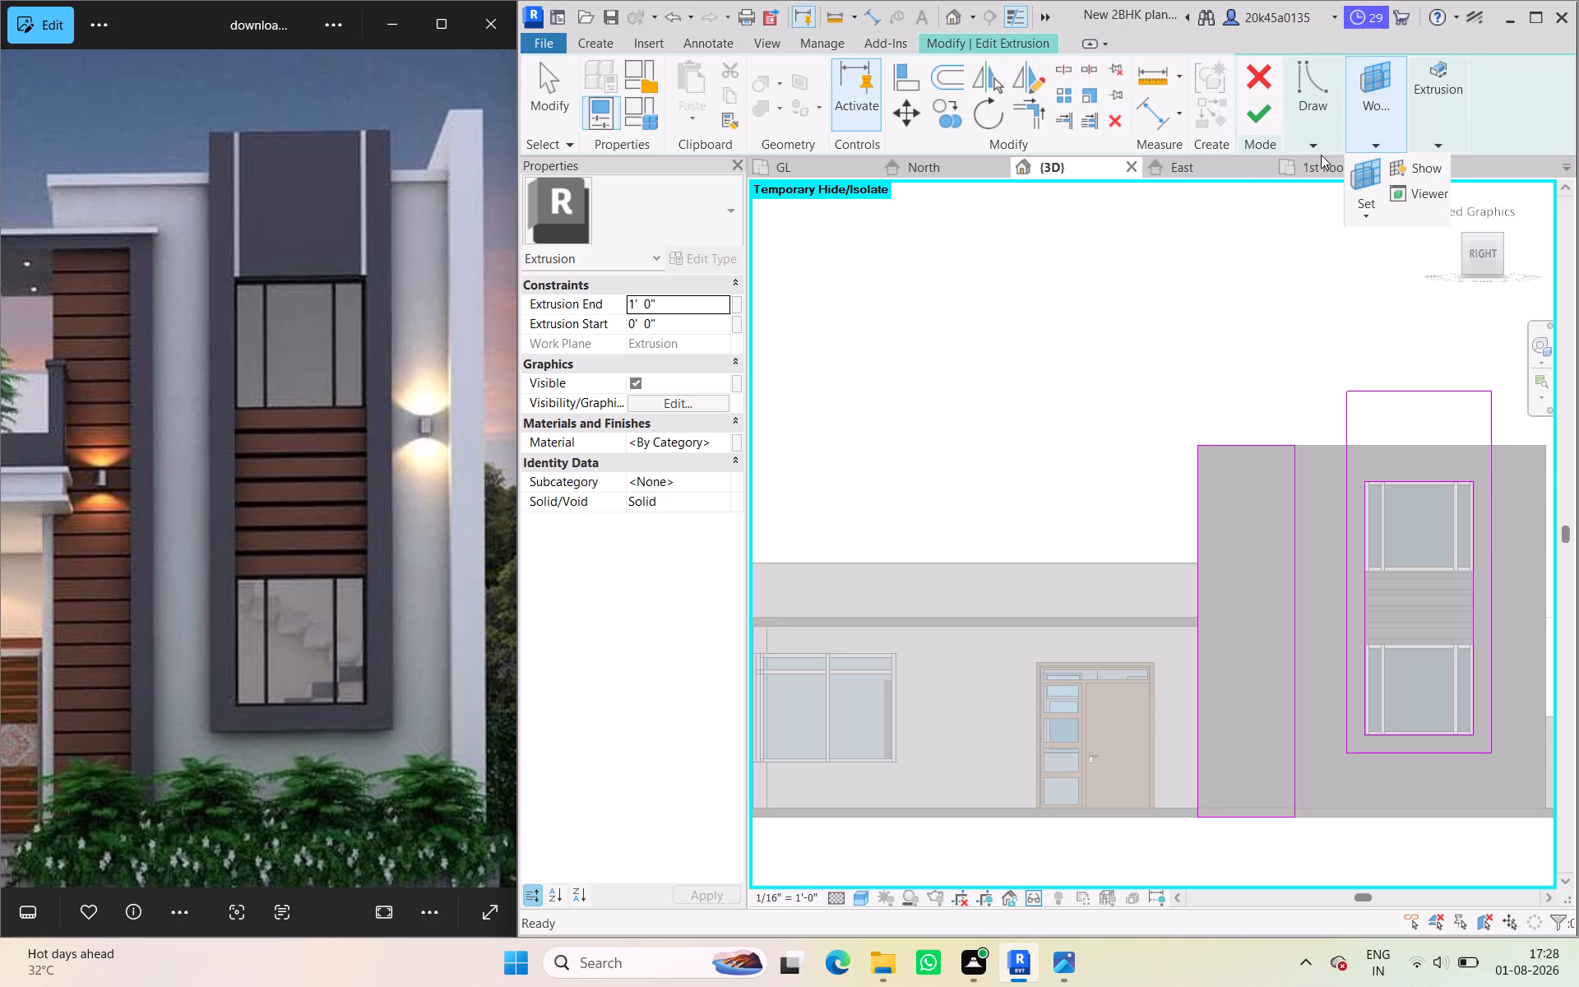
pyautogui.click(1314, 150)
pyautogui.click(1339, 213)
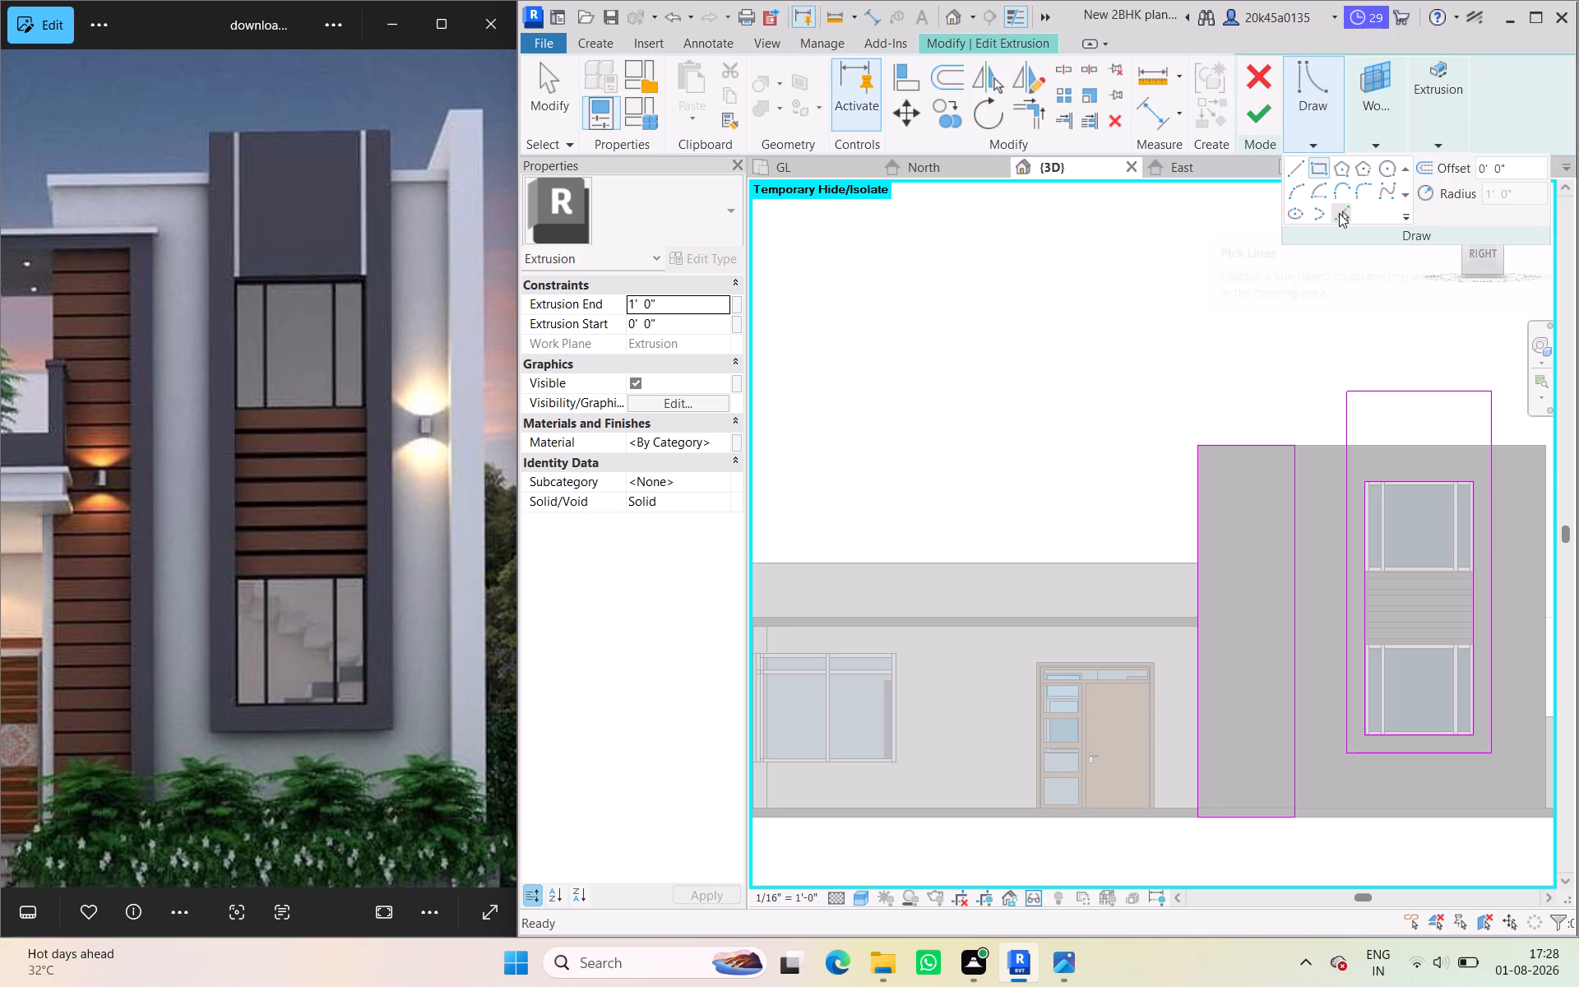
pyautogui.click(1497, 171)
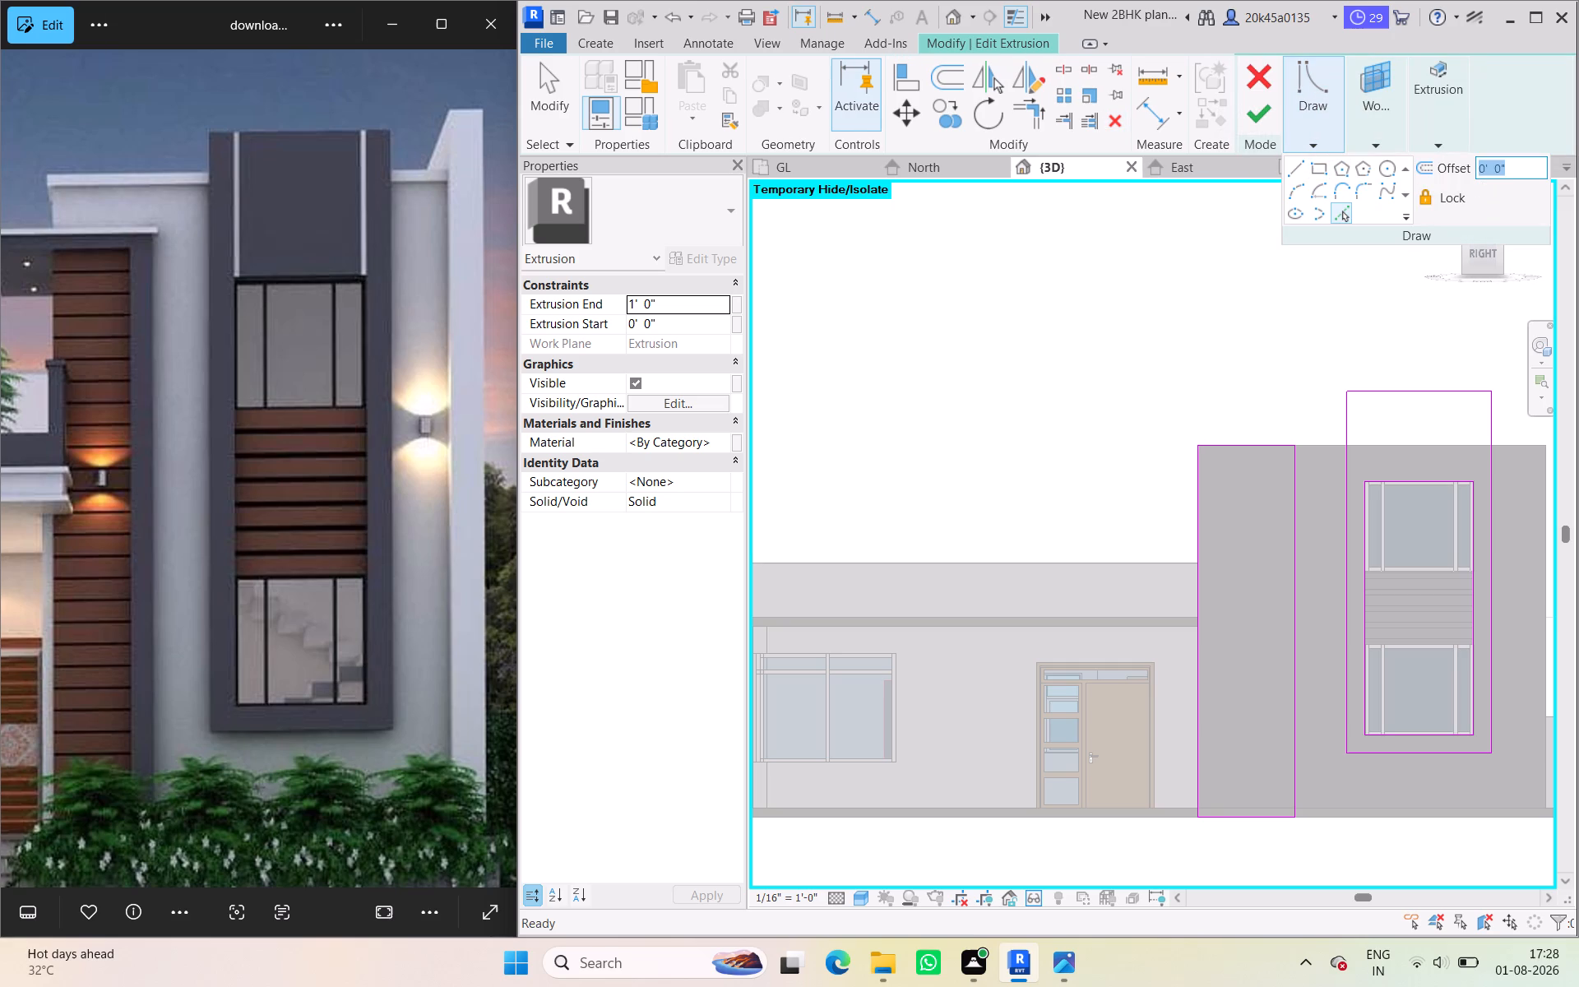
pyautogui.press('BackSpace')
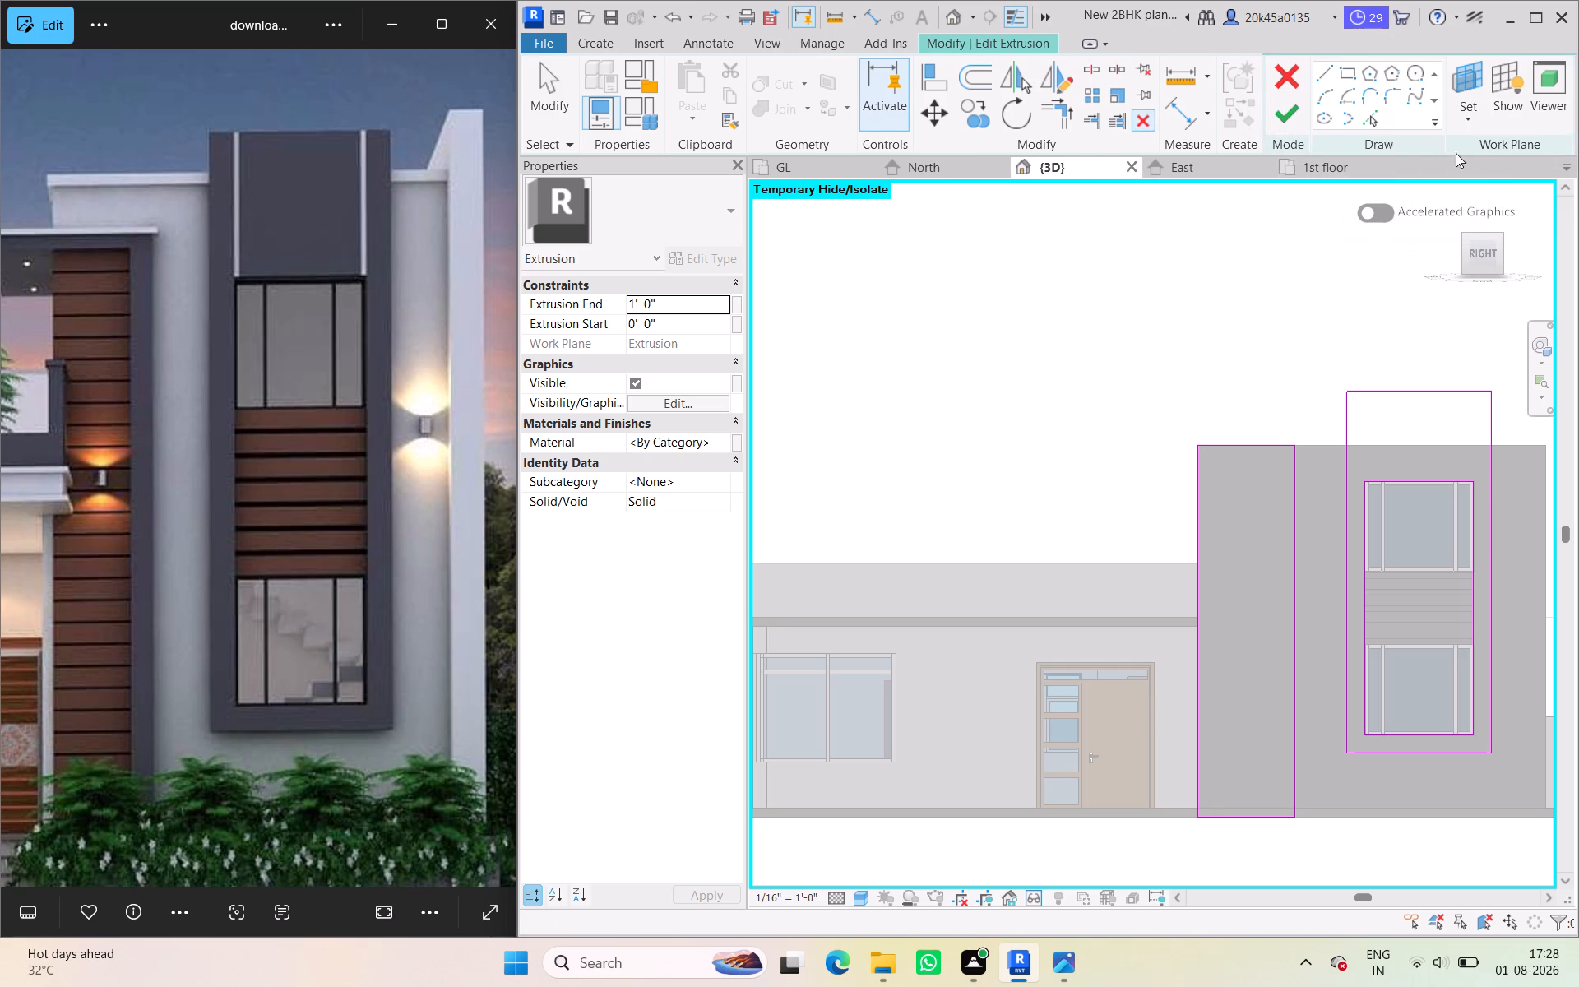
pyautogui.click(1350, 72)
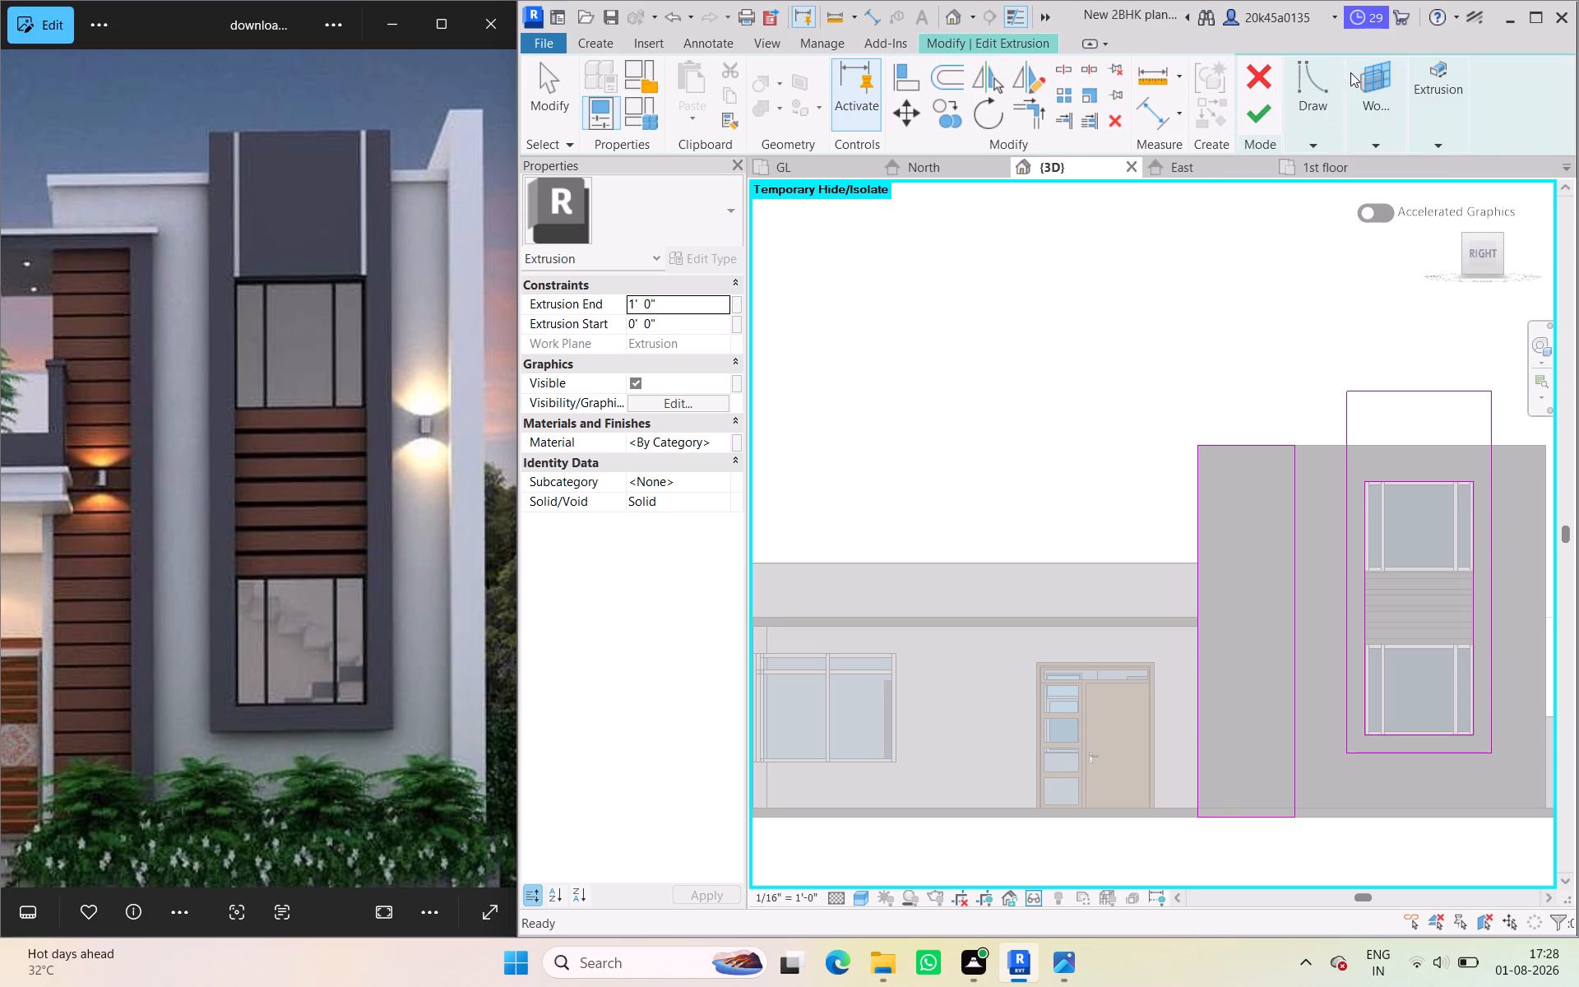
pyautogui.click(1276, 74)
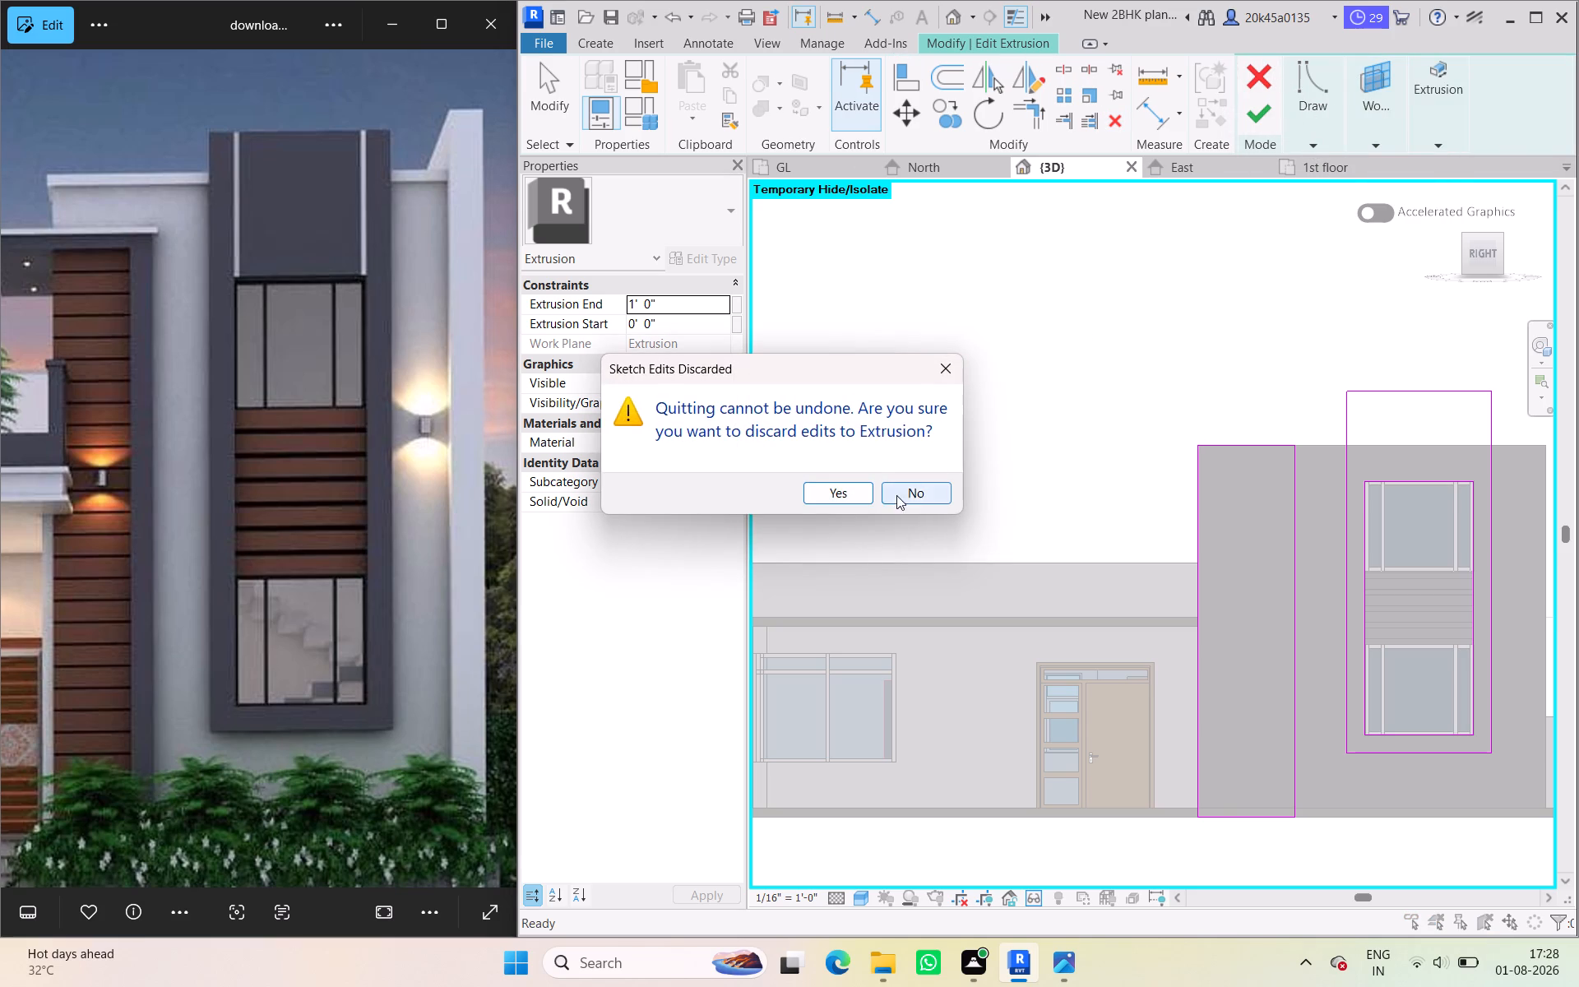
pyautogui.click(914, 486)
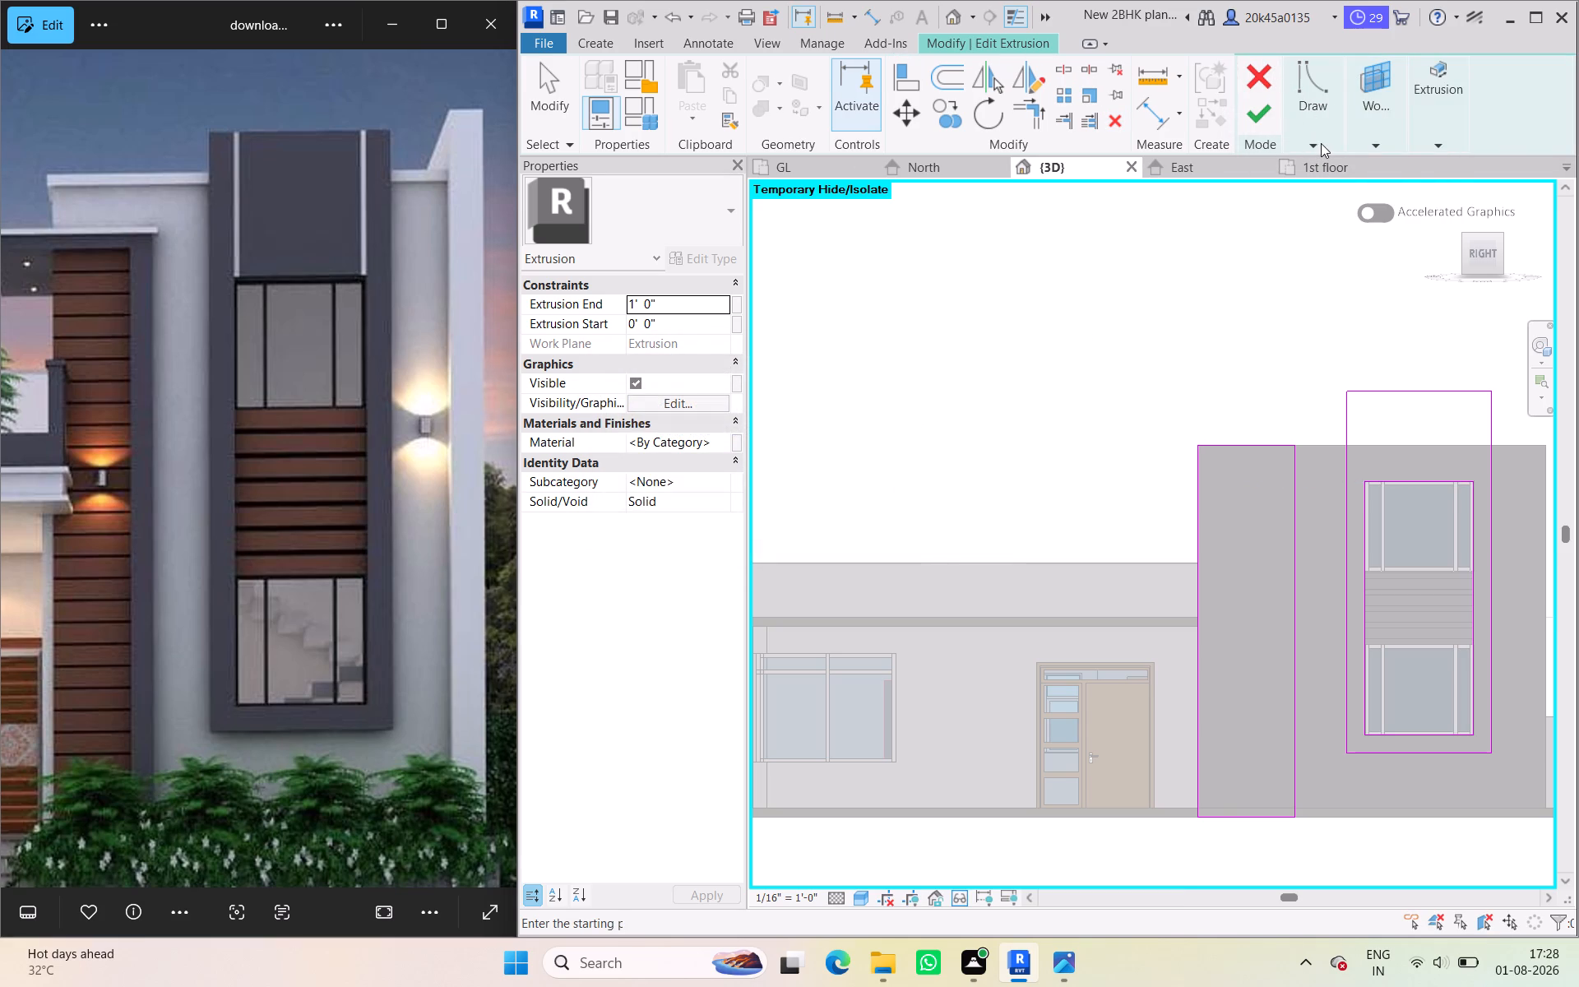
# Use Pick Lines with a 10" offset to add lines inside the band rectangle's window-side edge and below the wall's top edge.
pyautogui.click(1322, 143)
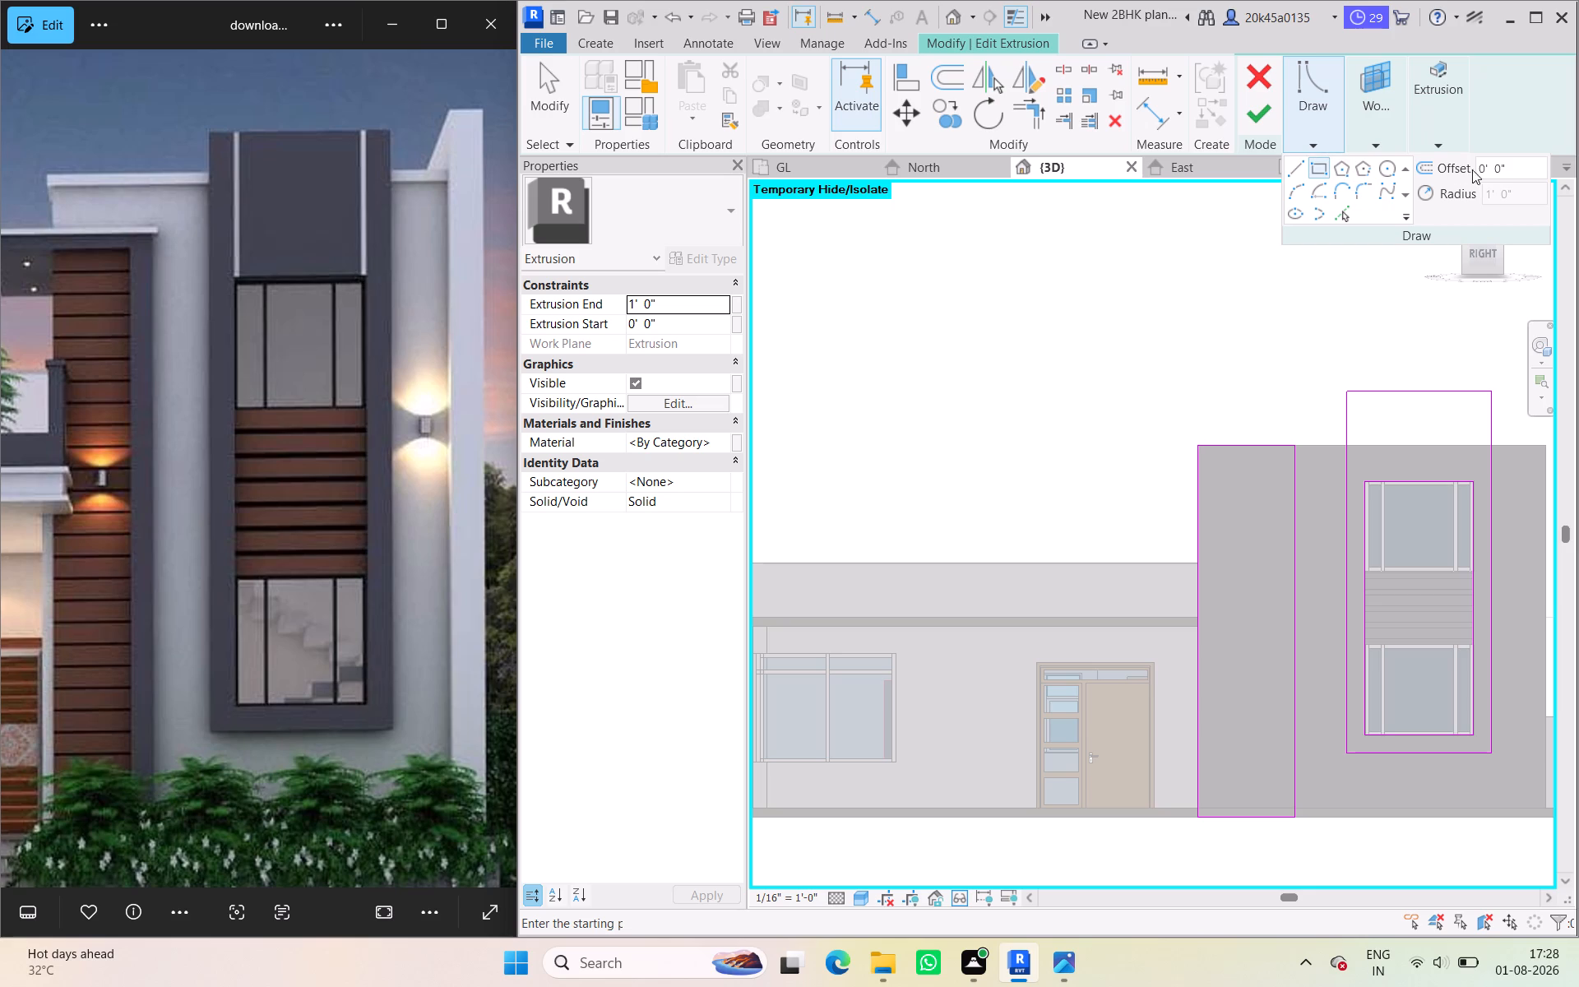
pyautogui.click(1342, 208)
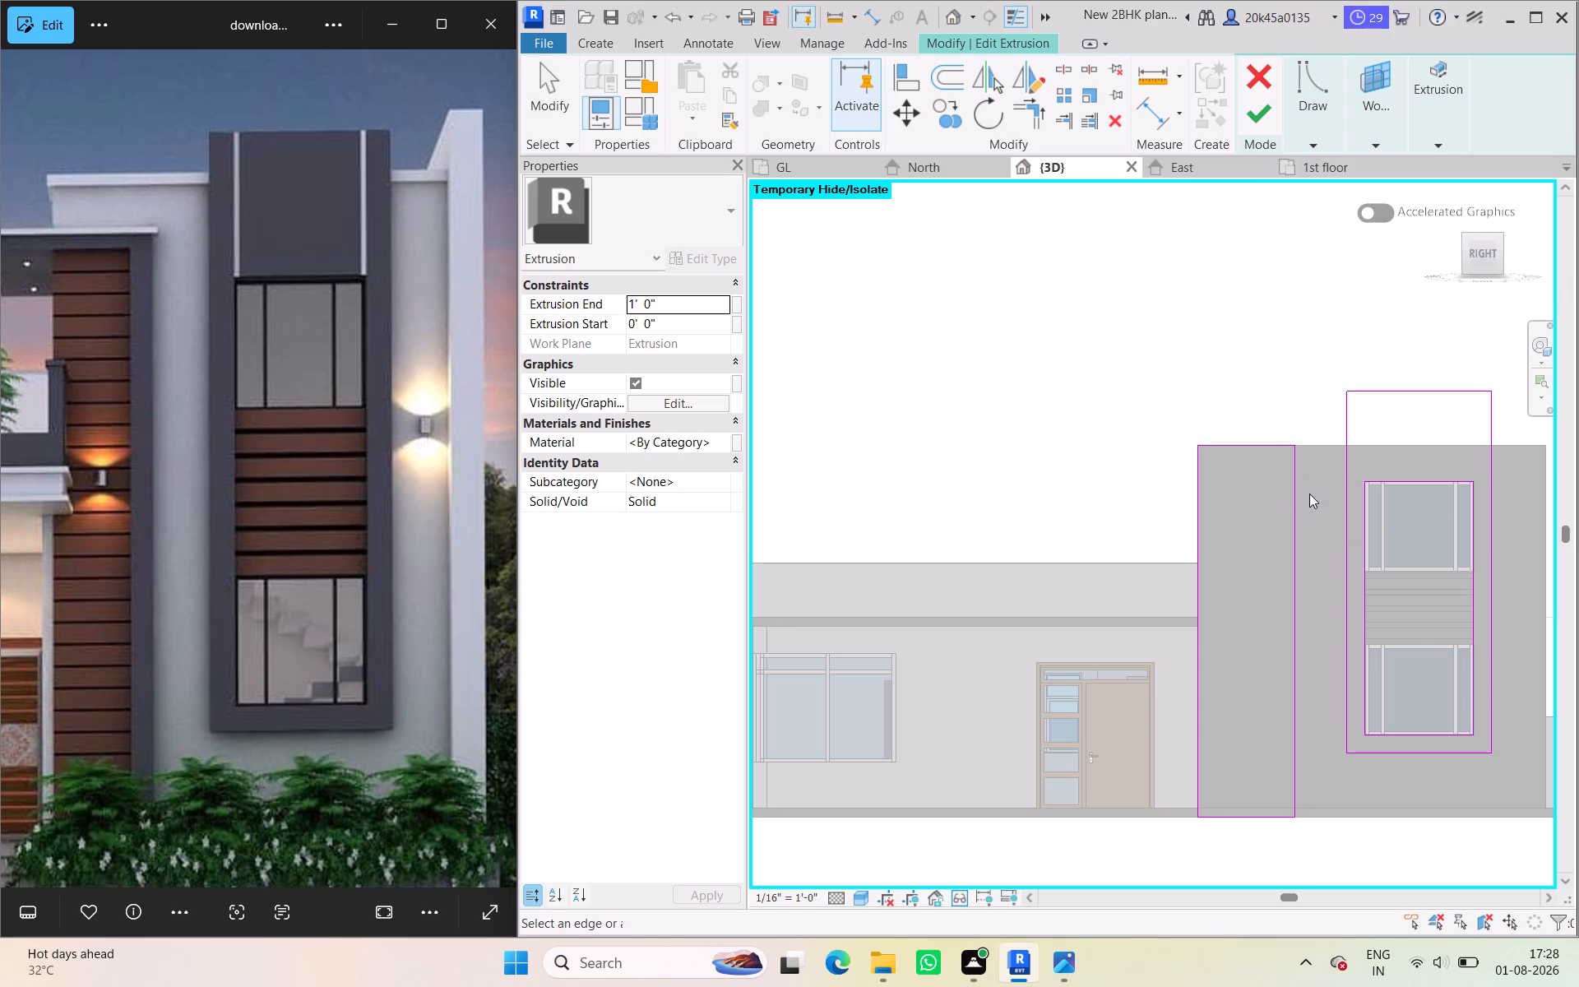
pyautogui.click(1320, 146)
pyautogui.click(1510, 165)
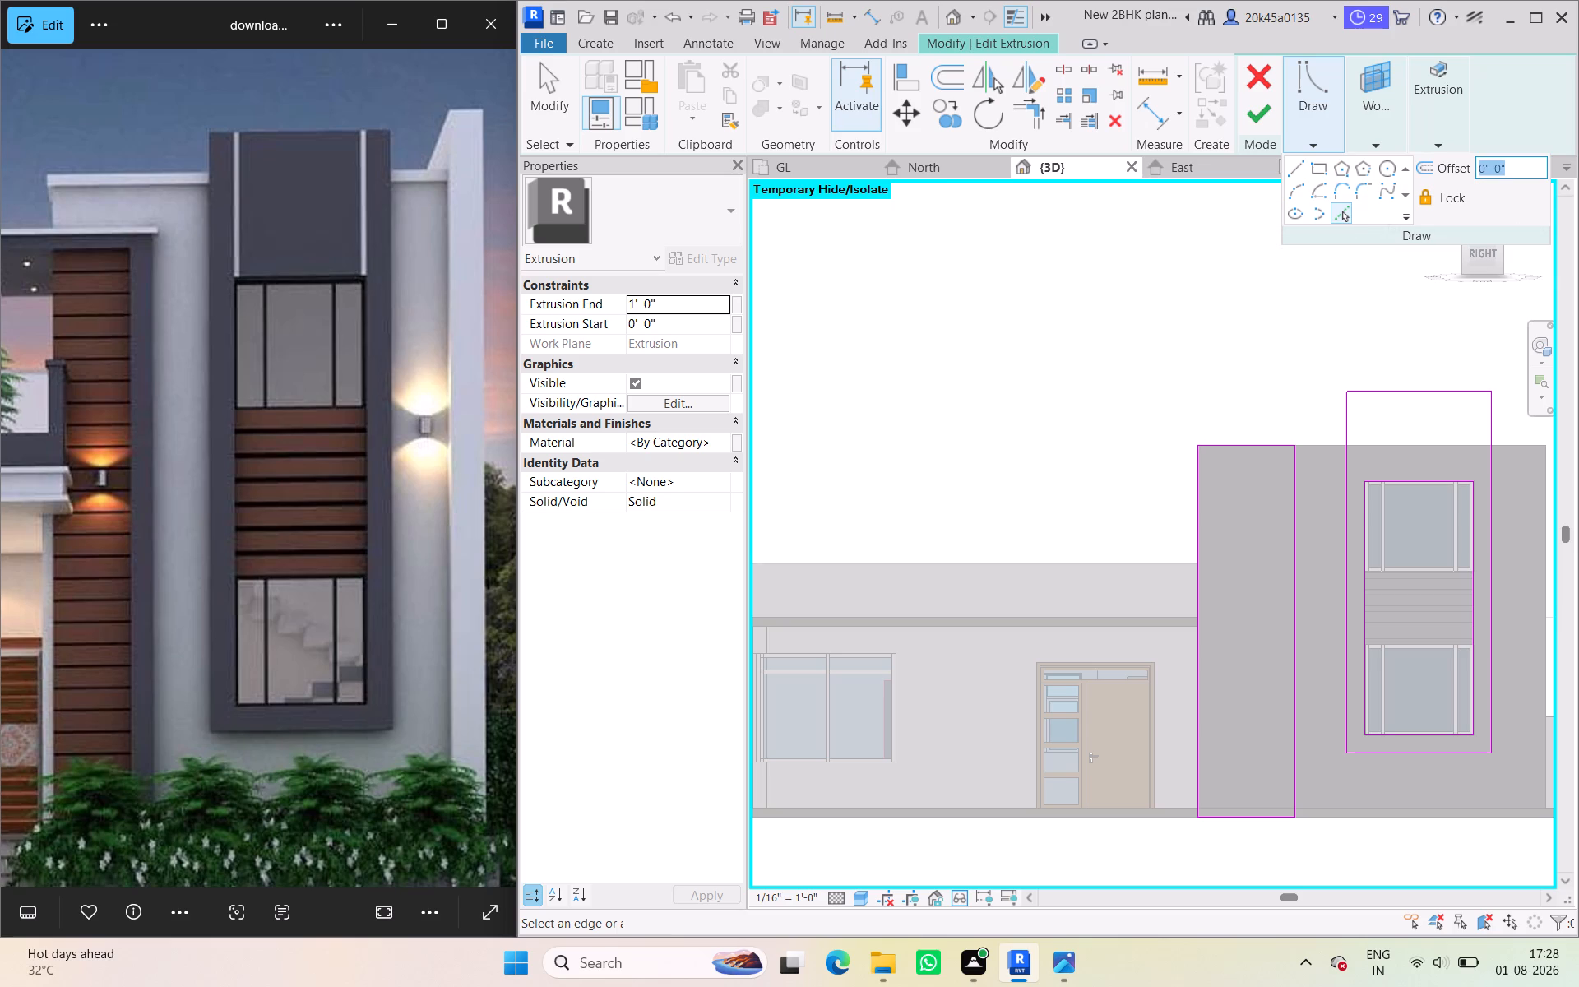
pyautogui.press('2')
pyautogui.press('BackSpace')
pyautogui.write('6"')
pyautogui.press('Return')
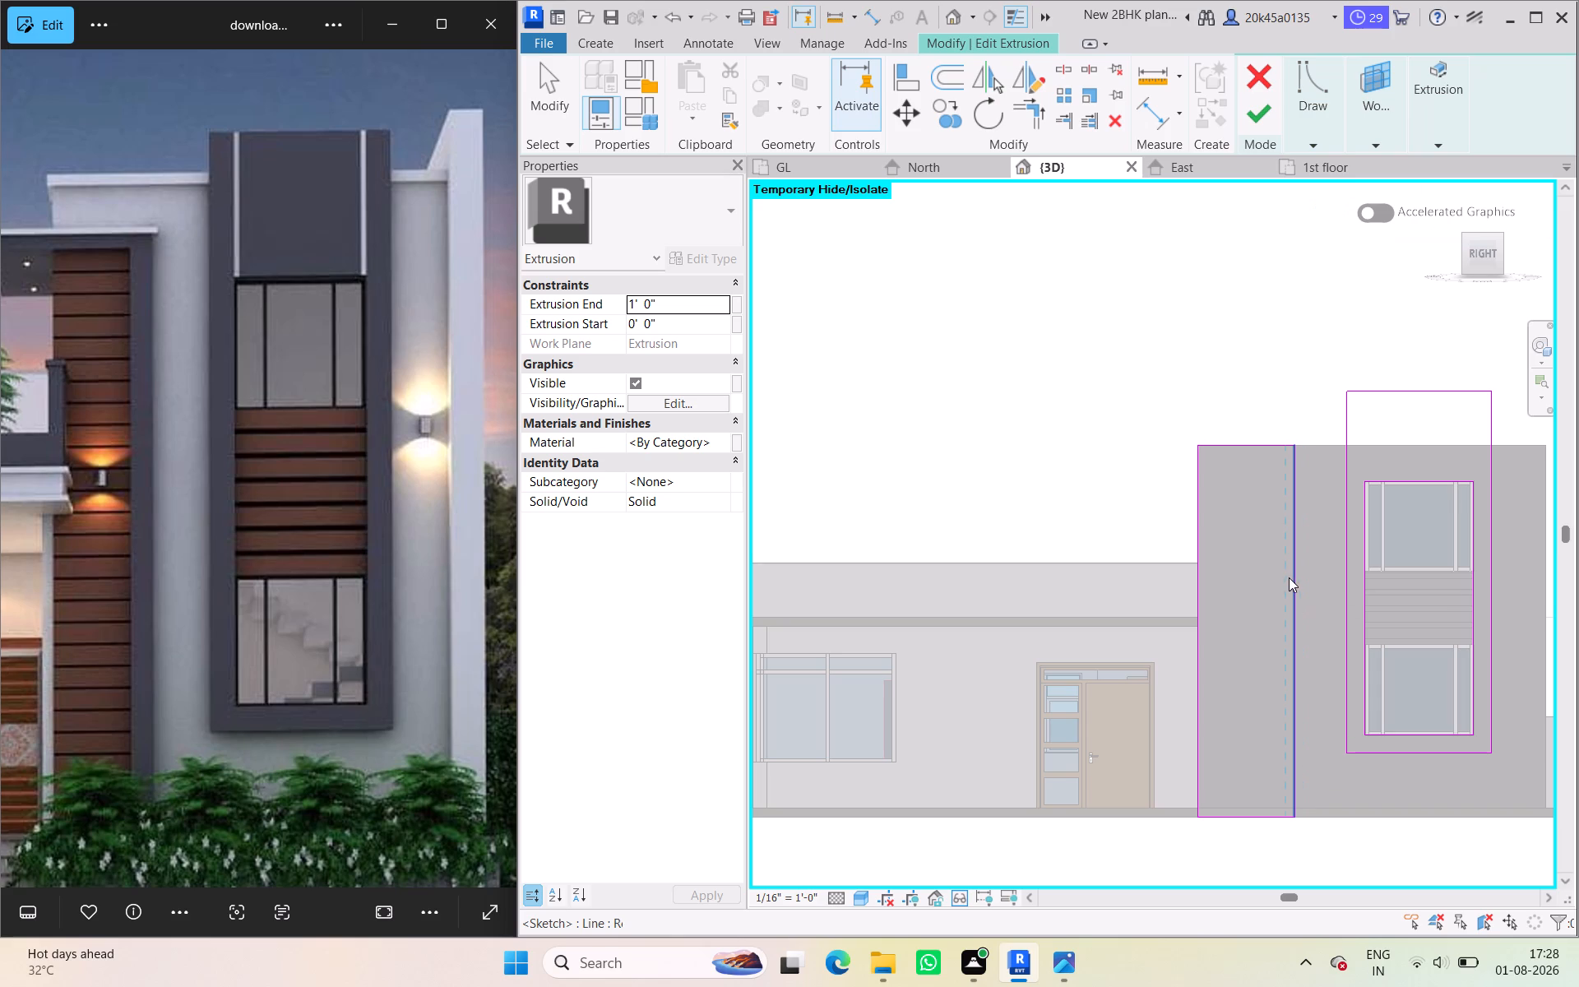
pyautogui.click(1326, 141)
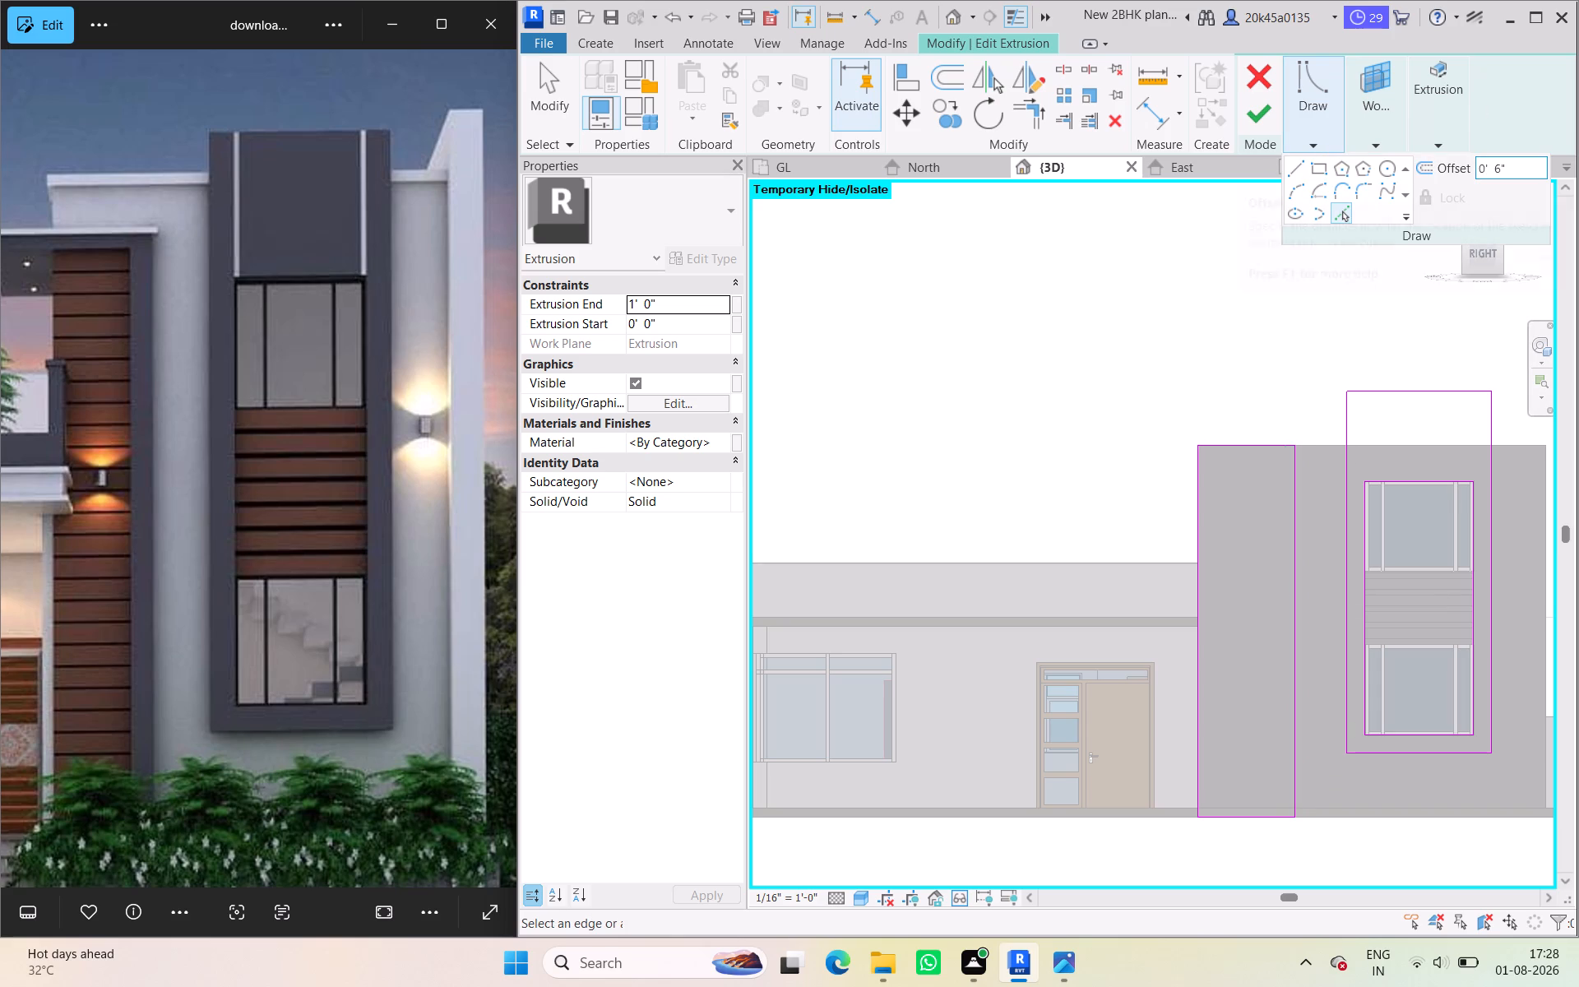
pyautogui.click(1521, 163)
pyautogui.write('10"')
pyautogui.press('Return')
pyautogui.click(1293, 604)
pyautogui.click(1219, 449)
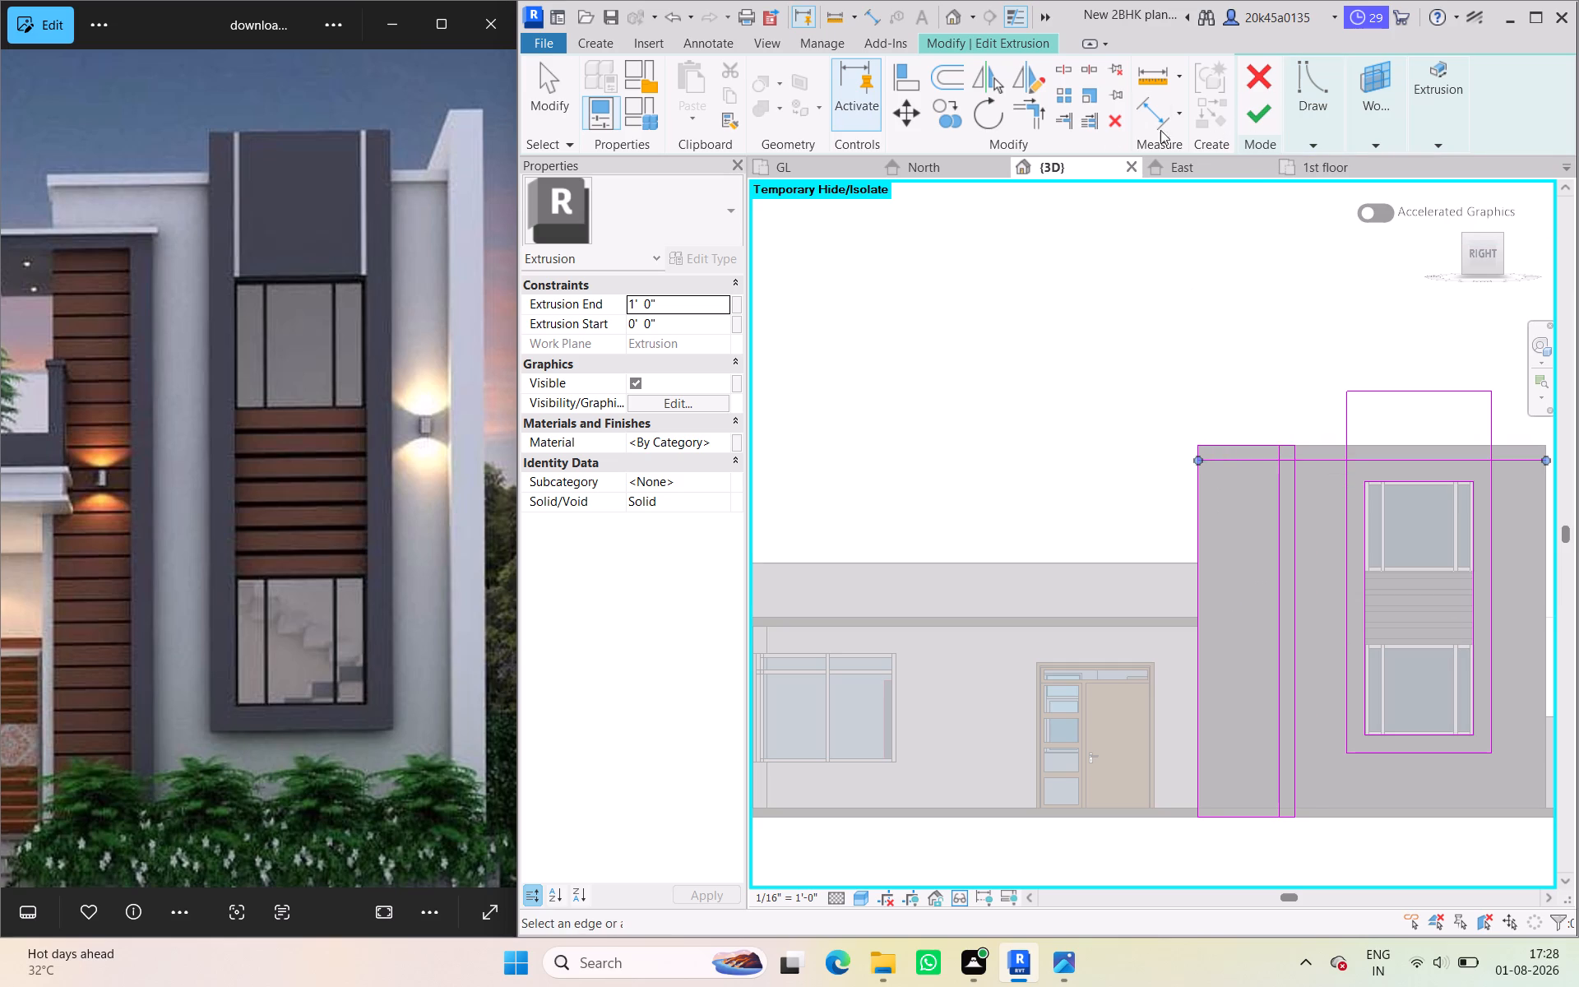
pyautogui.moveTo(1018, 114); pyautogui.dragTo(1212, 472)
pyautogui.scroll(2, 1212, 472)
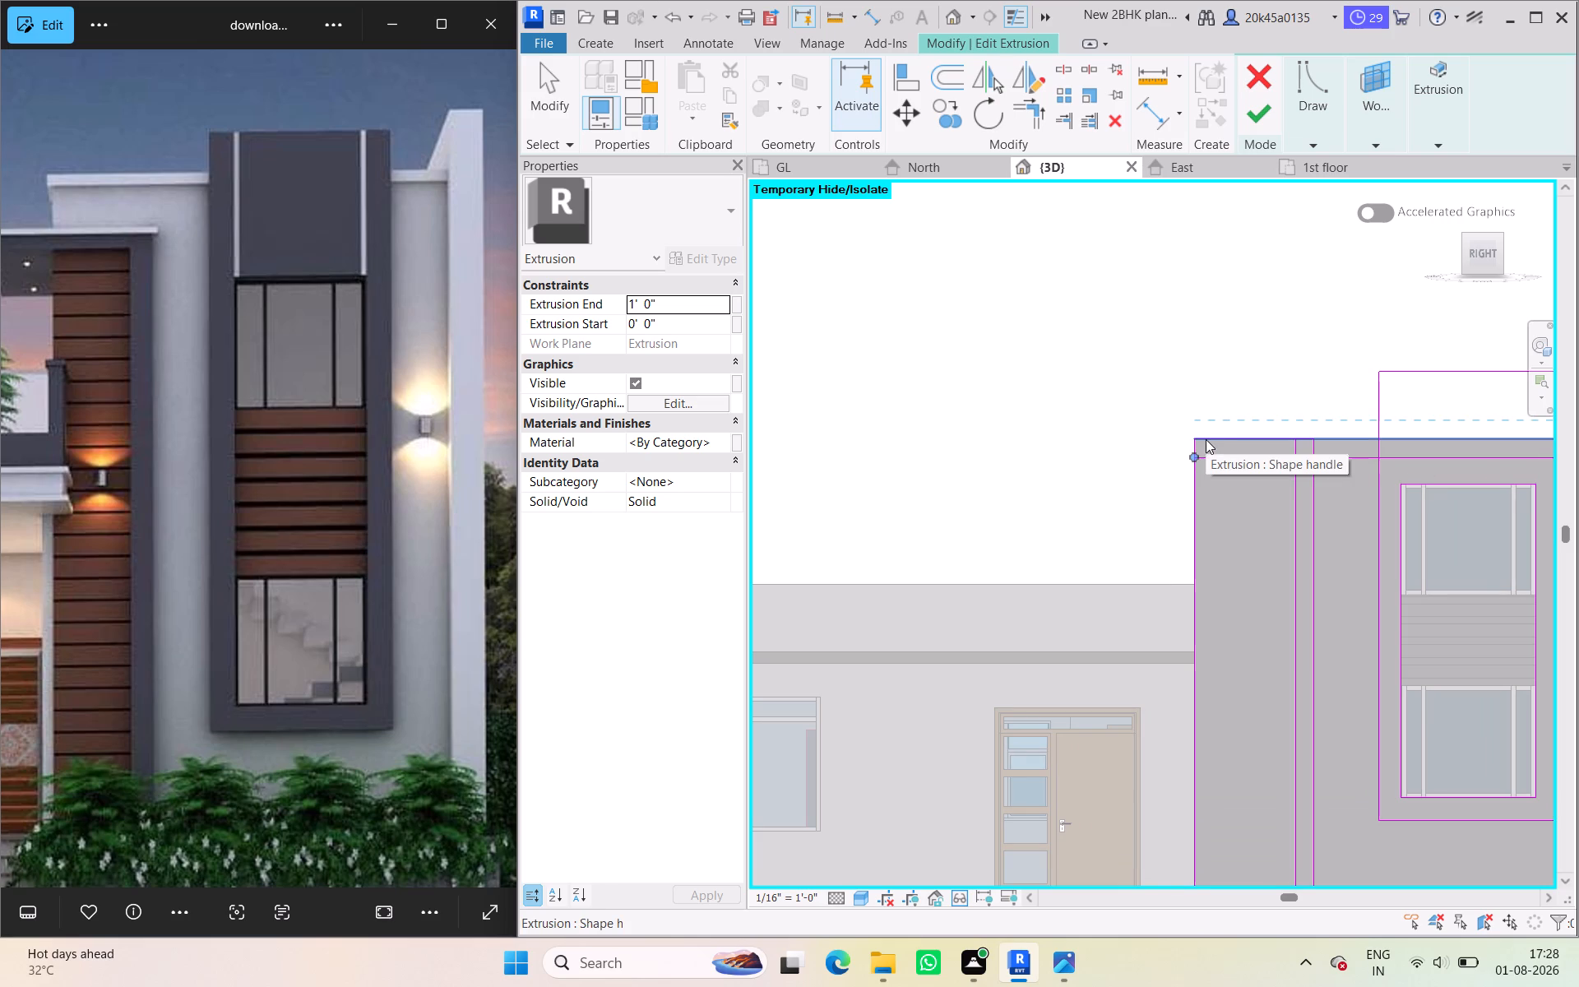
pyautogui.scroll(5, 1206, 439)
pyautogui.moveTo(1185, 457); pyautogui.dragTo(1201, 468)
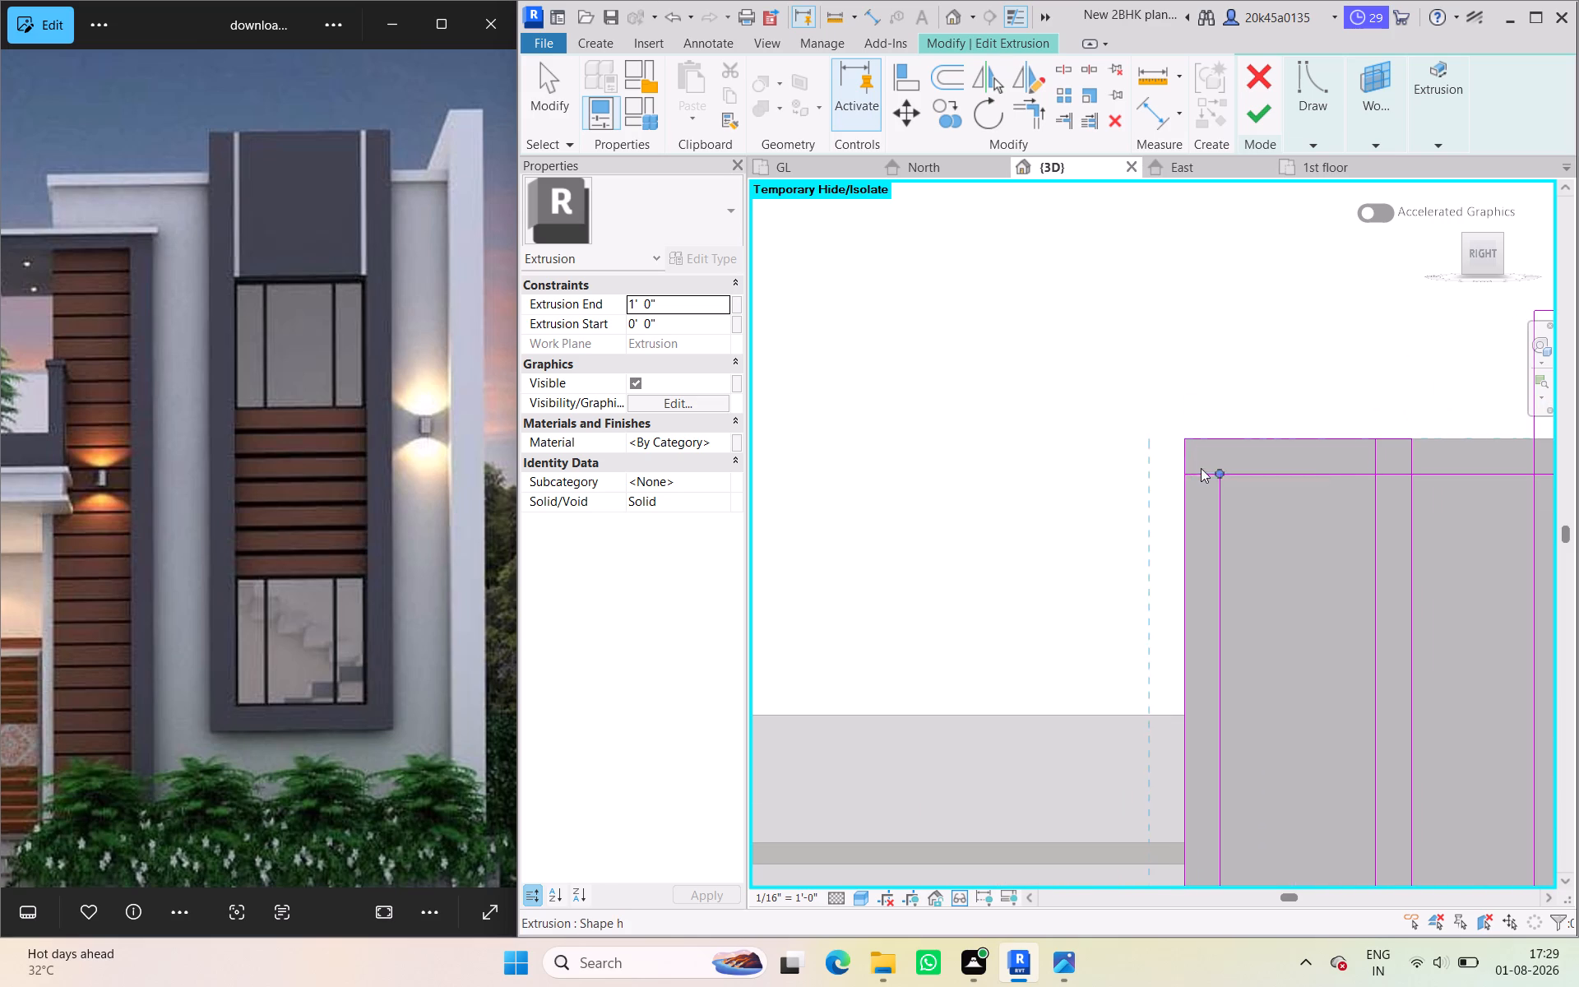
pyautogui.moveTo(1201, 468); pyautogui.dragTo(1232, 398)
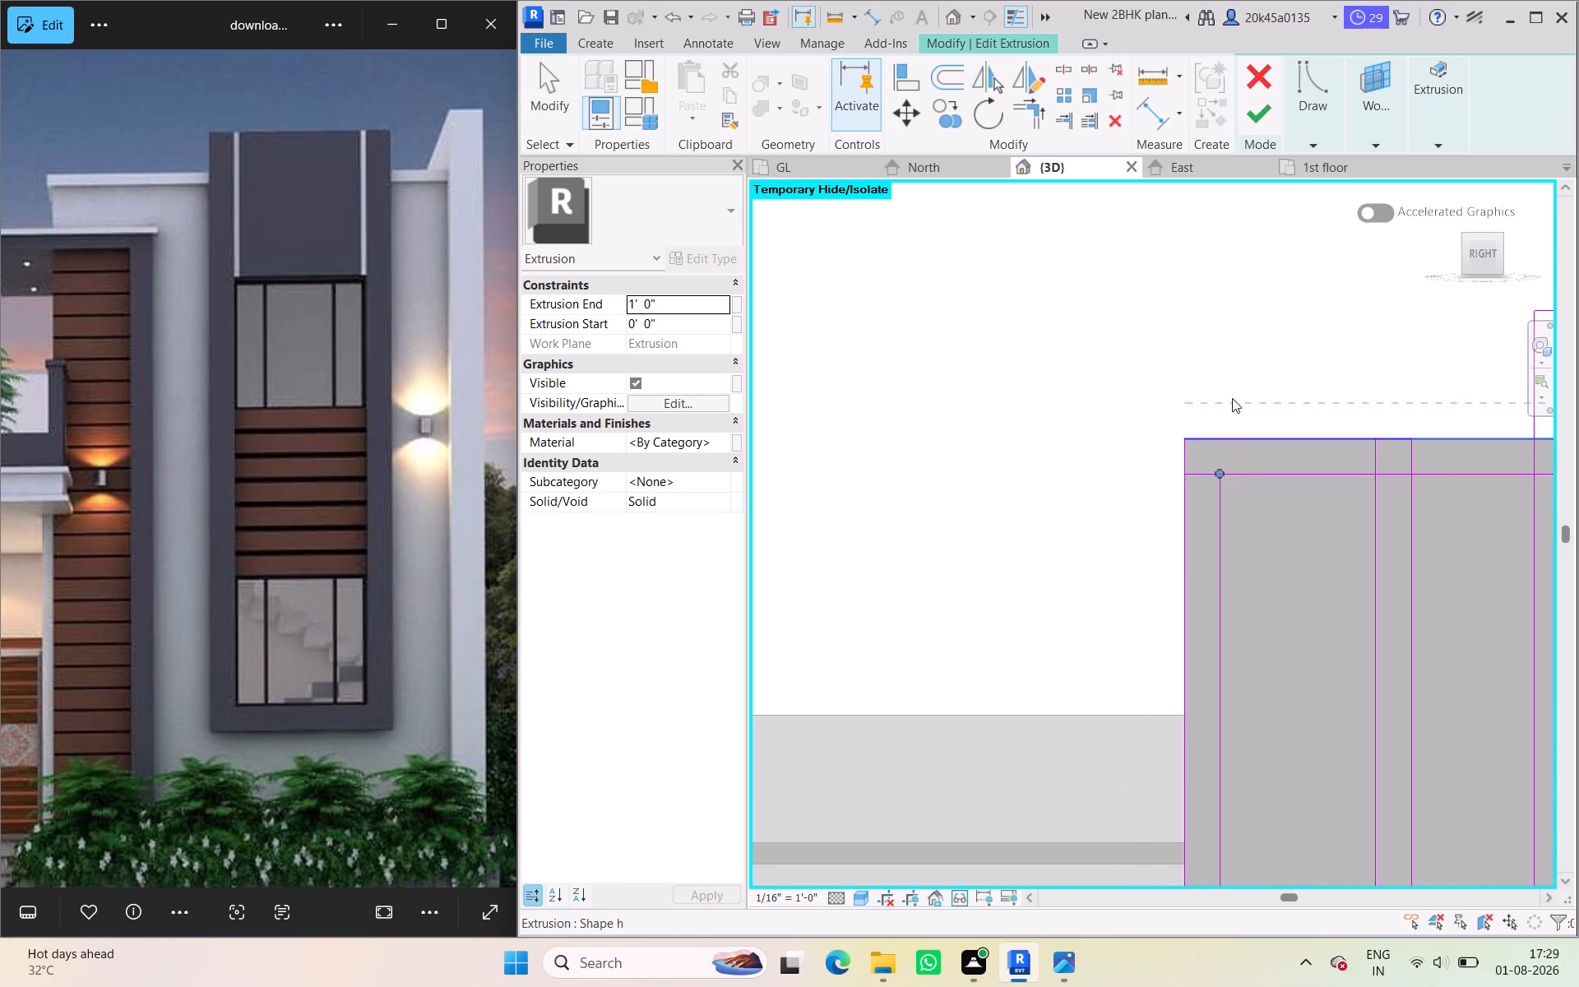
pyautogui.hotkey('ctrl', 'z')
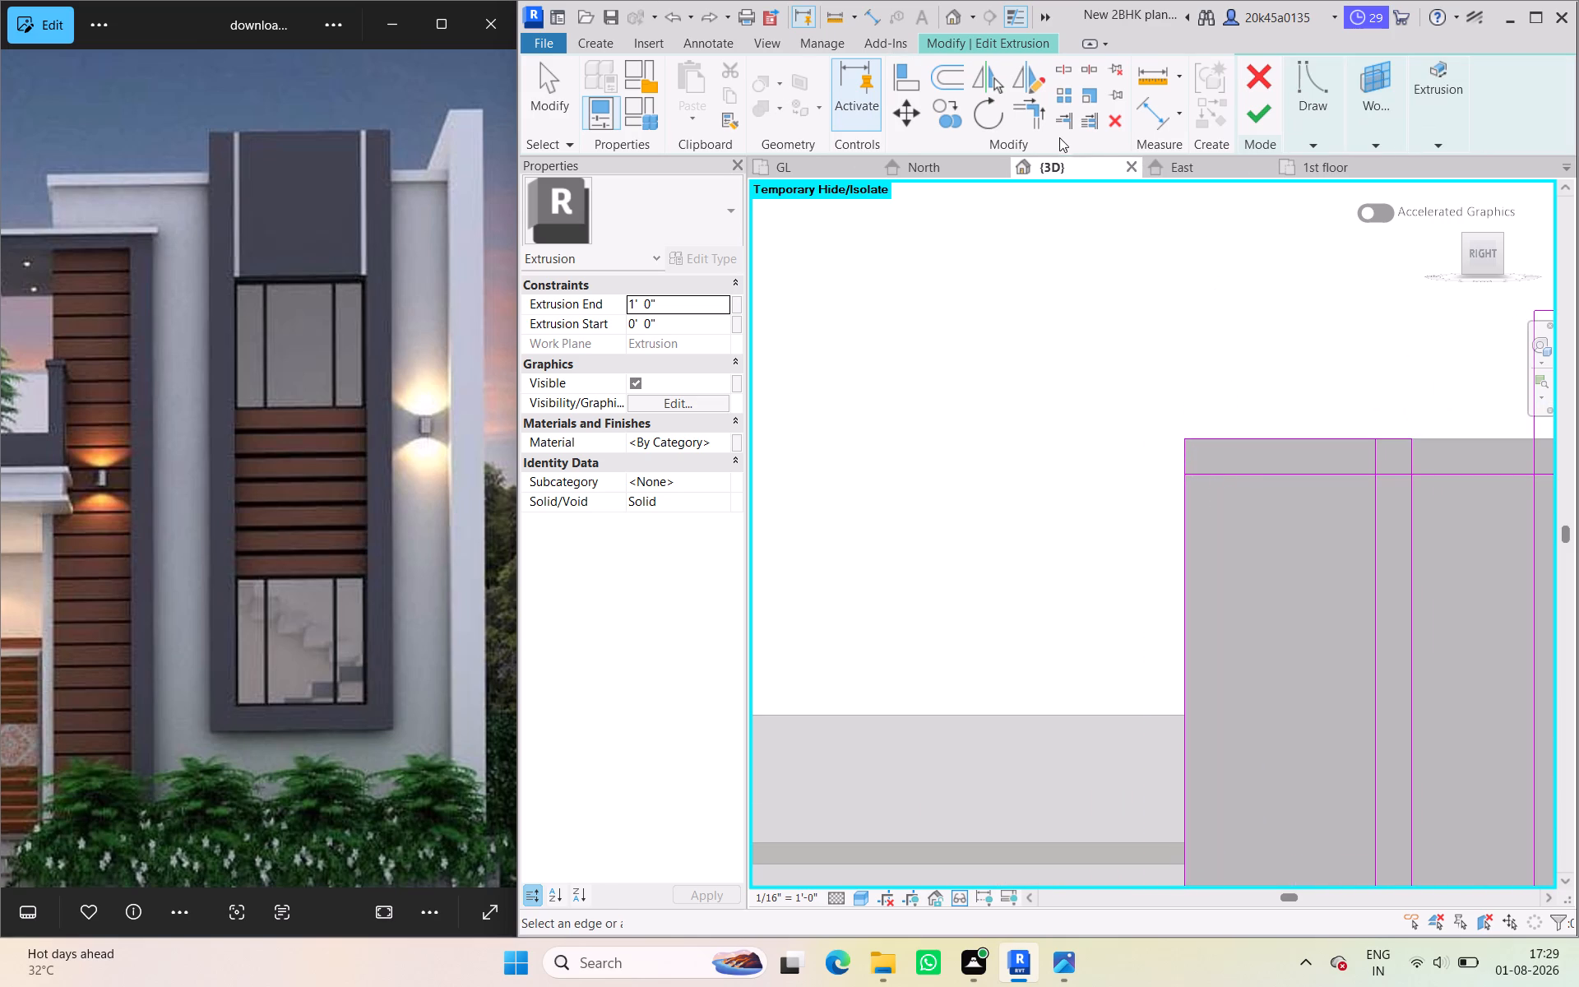
# Trim the 10" offset lines to each other and to the rectangle's outer and bottom edges, forming an inverted-L band profile.
pyautogui.click(1030, 119)
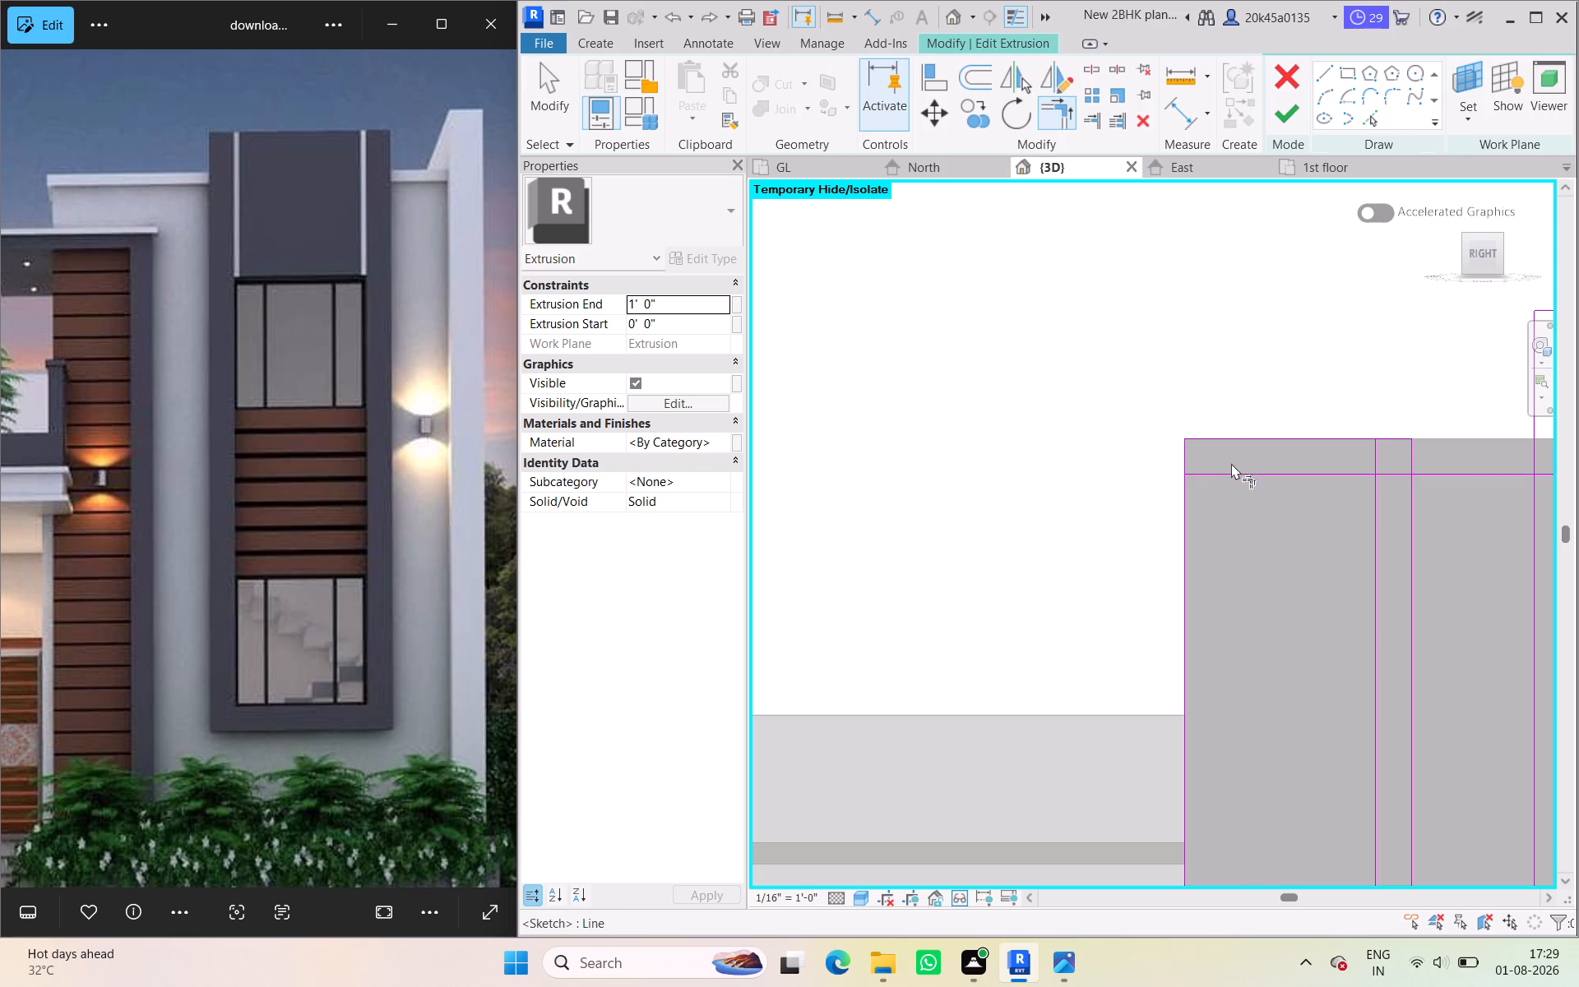
pyautogui.click(1234, 469)
pyautogui.click(1187, 459)
pyautogui.scroll(-3, 1313, 531)
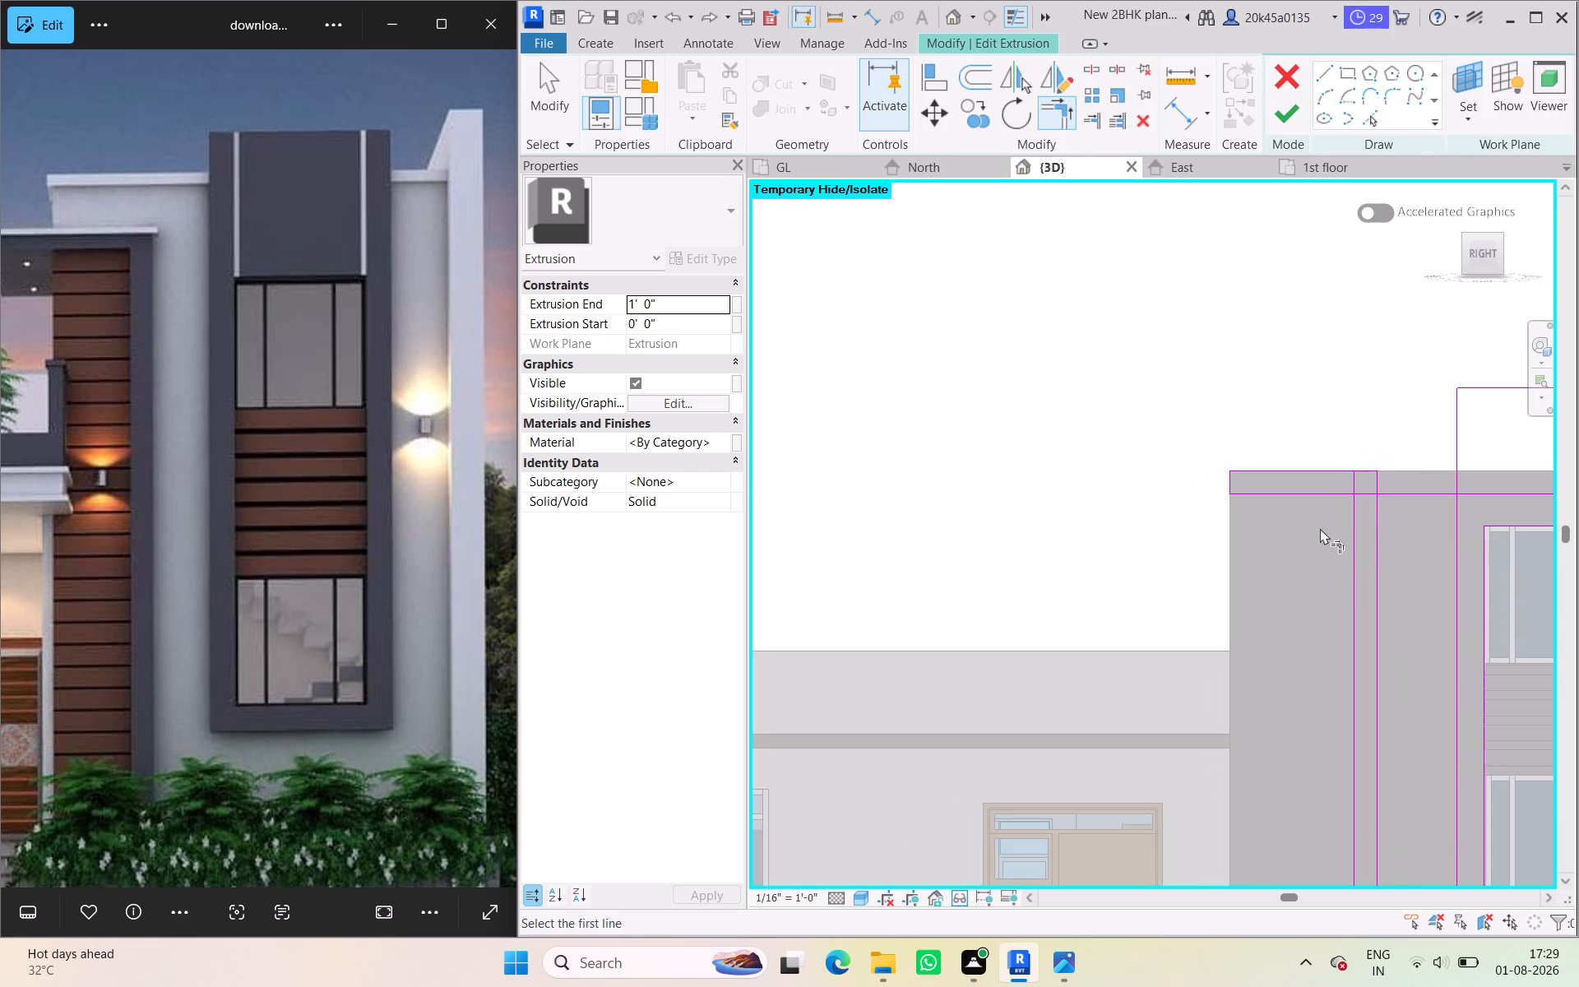
pyautogui.click(1336, 488)
pyautogui.click(1356, 509)
pyautogui.scroll(-6, 1382, 531)
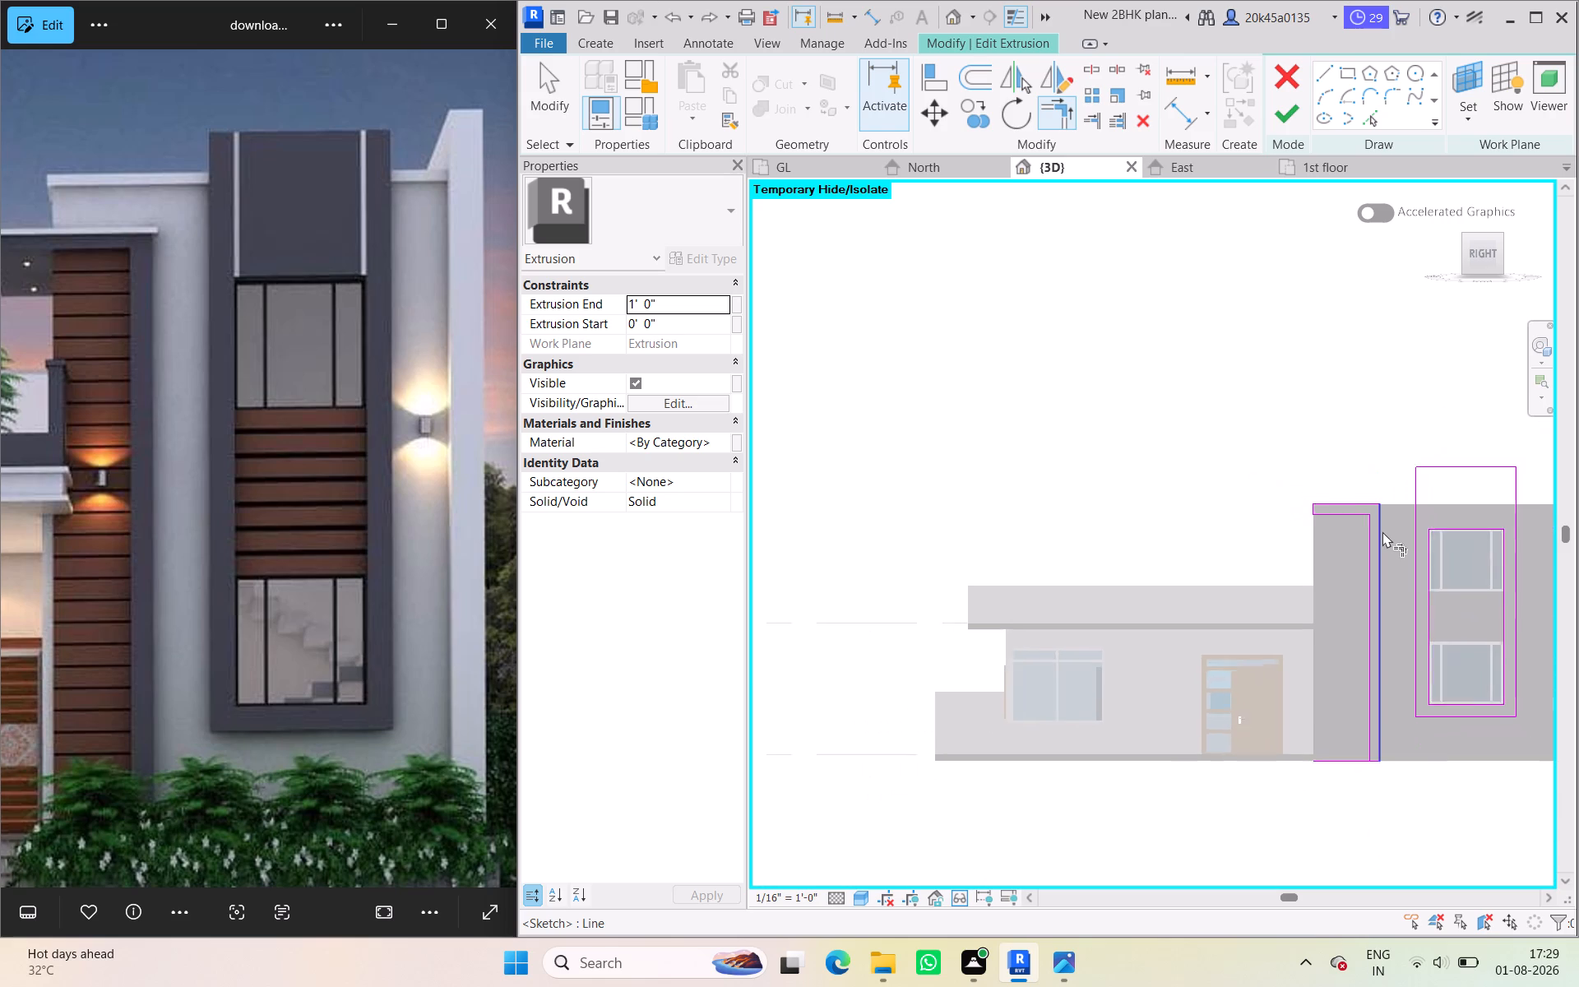
pyautogui.scroll(15, 1390, 791)
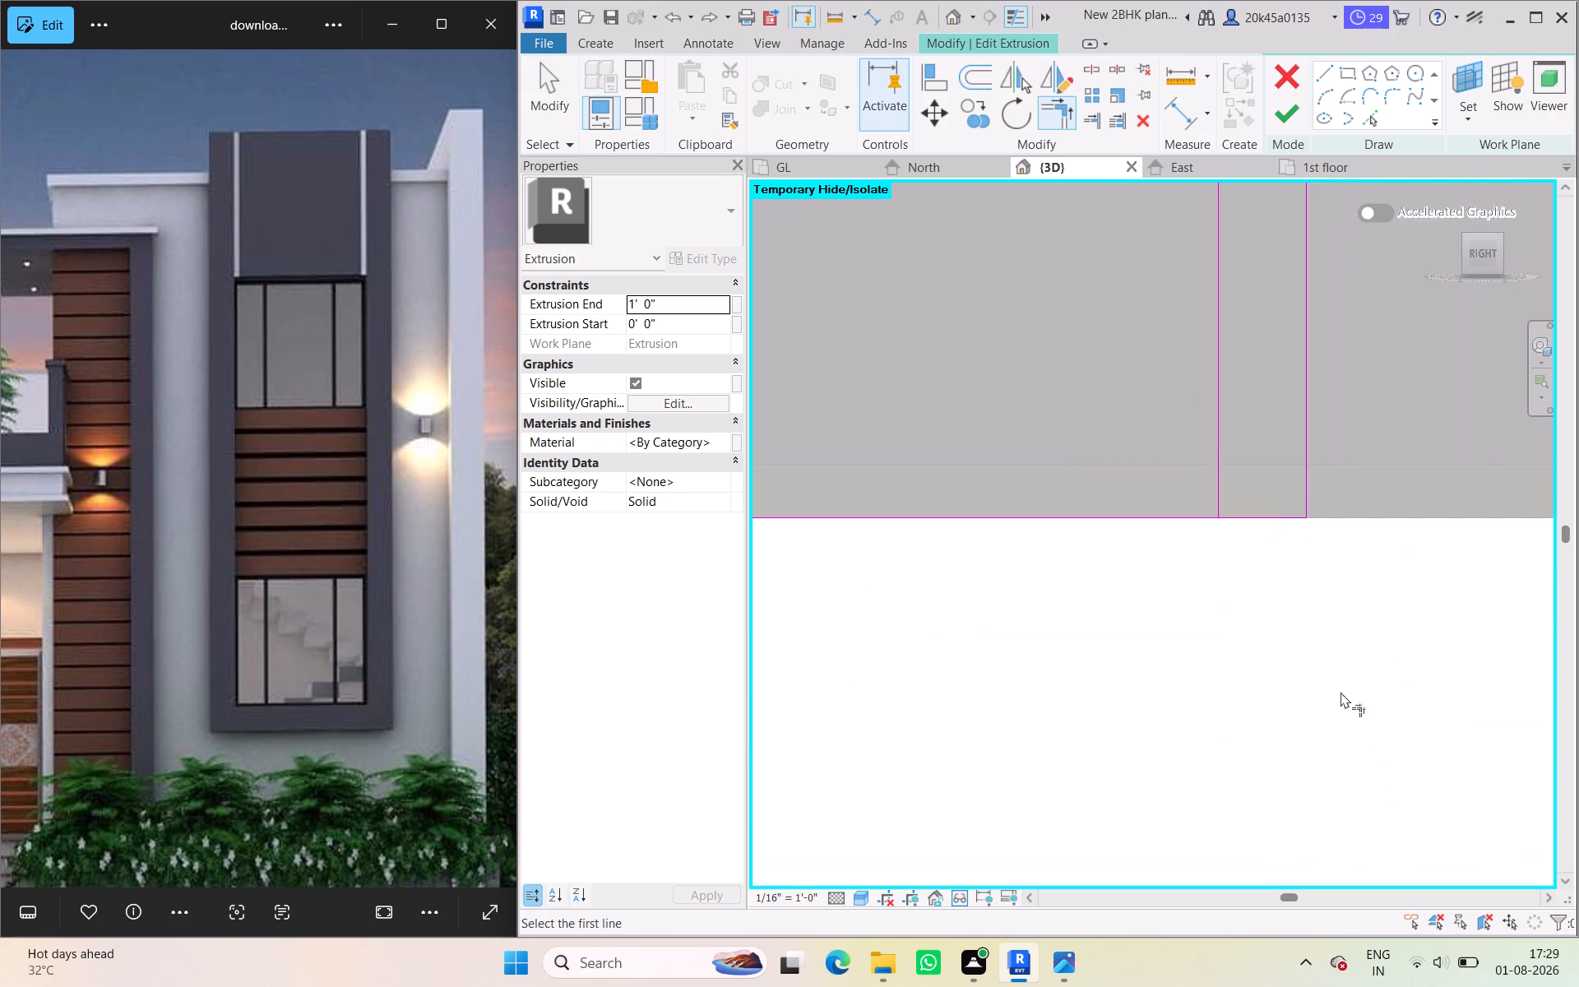
pyautogui.click(1221, 478)
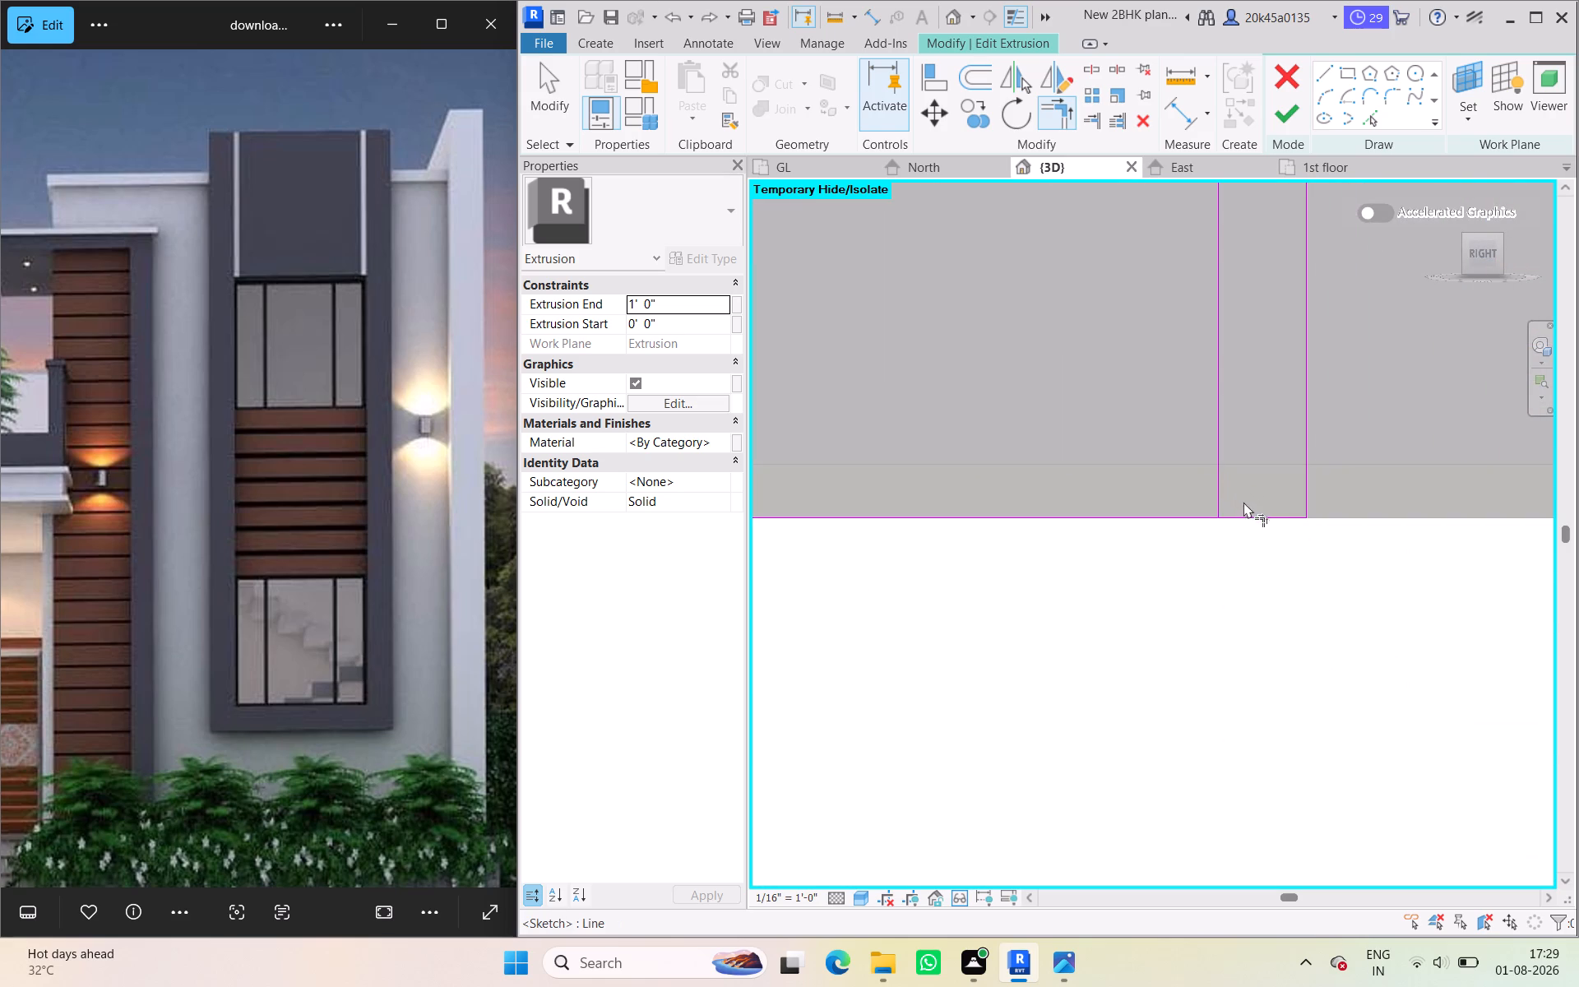
pyautogui.click(1253, 512)
# Finish the surround extrusion's sketch so that it includes the inverted-L band beside the window tower.
pyautogui.scroll(4, 1261, 127)
pyautogui.scroll(-2, 1261, 127)
pyautogui.scroll(1, 1261, 127)
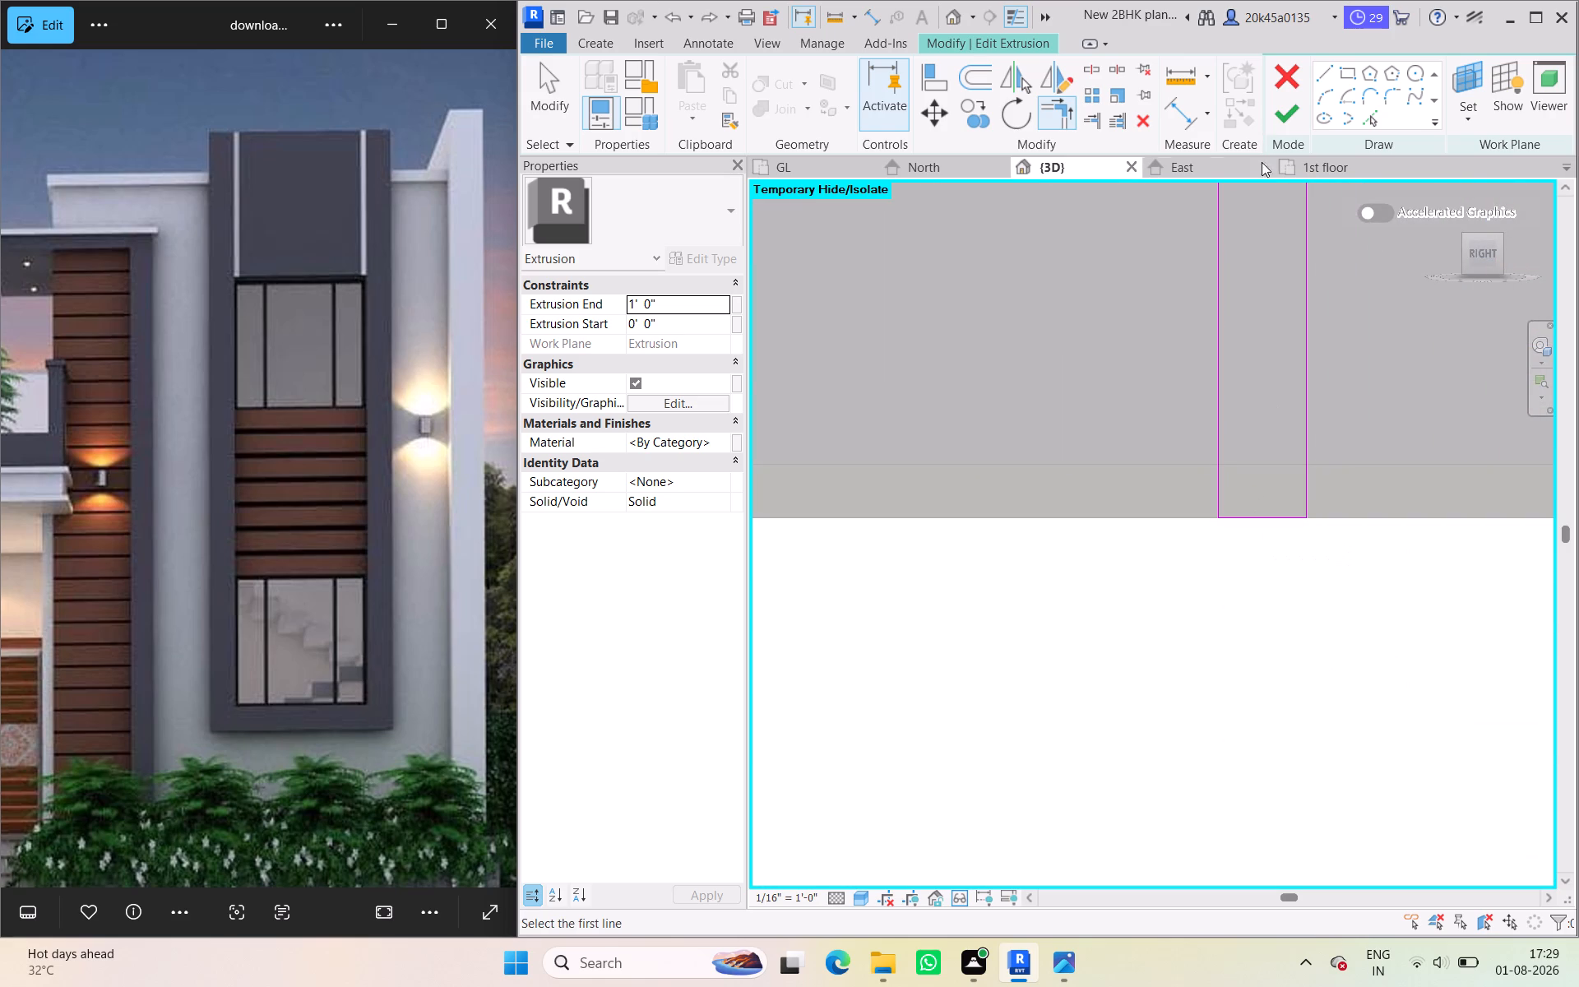
pyautogui.scroll(-15, 1280, 269)
pyautogui.scroll(-6, 1306, 554)
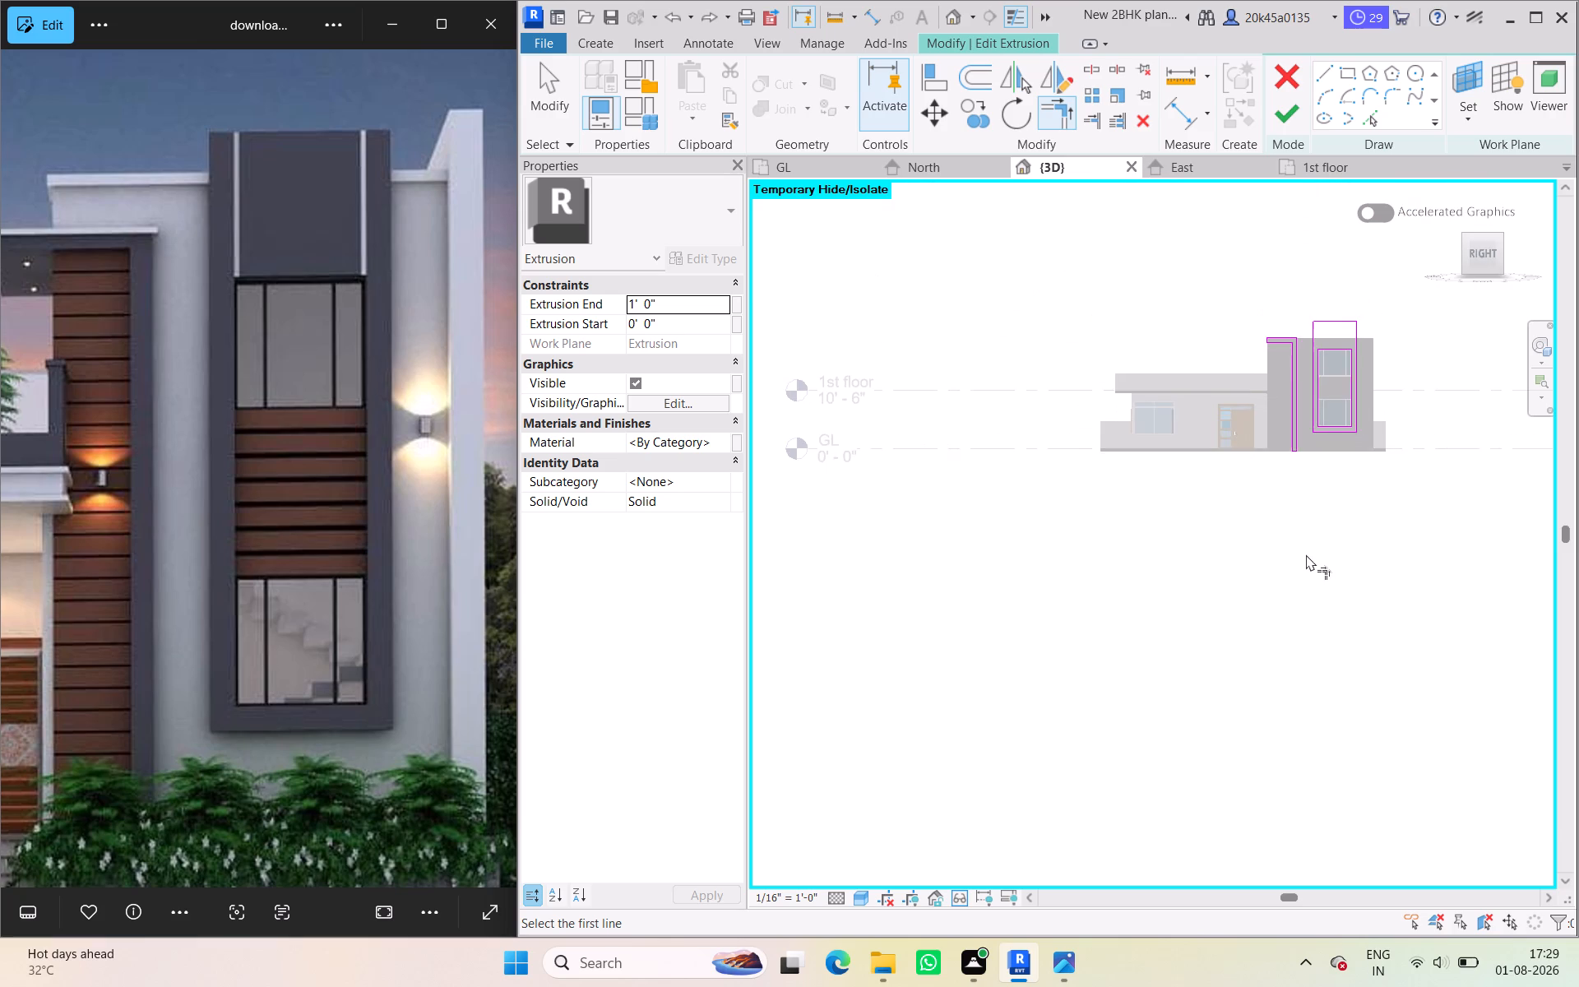
pyautogui.scroll(8, 1294, 295)
pyautogui.click(1290, 102)
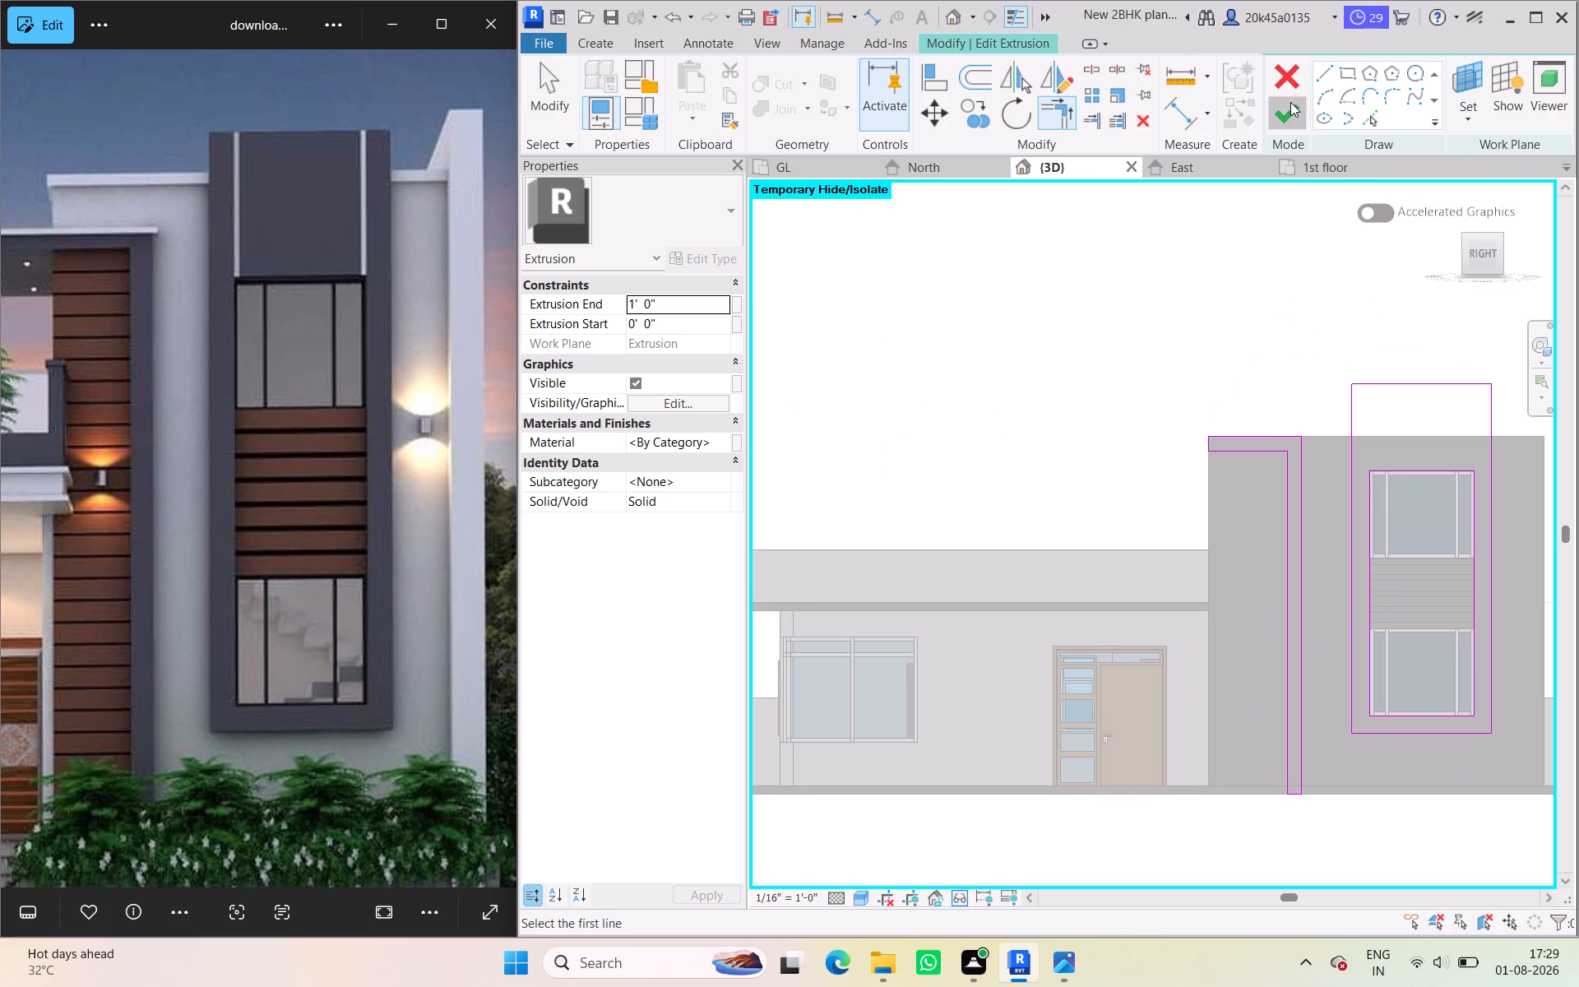
pyautogui.click(1283, 388)
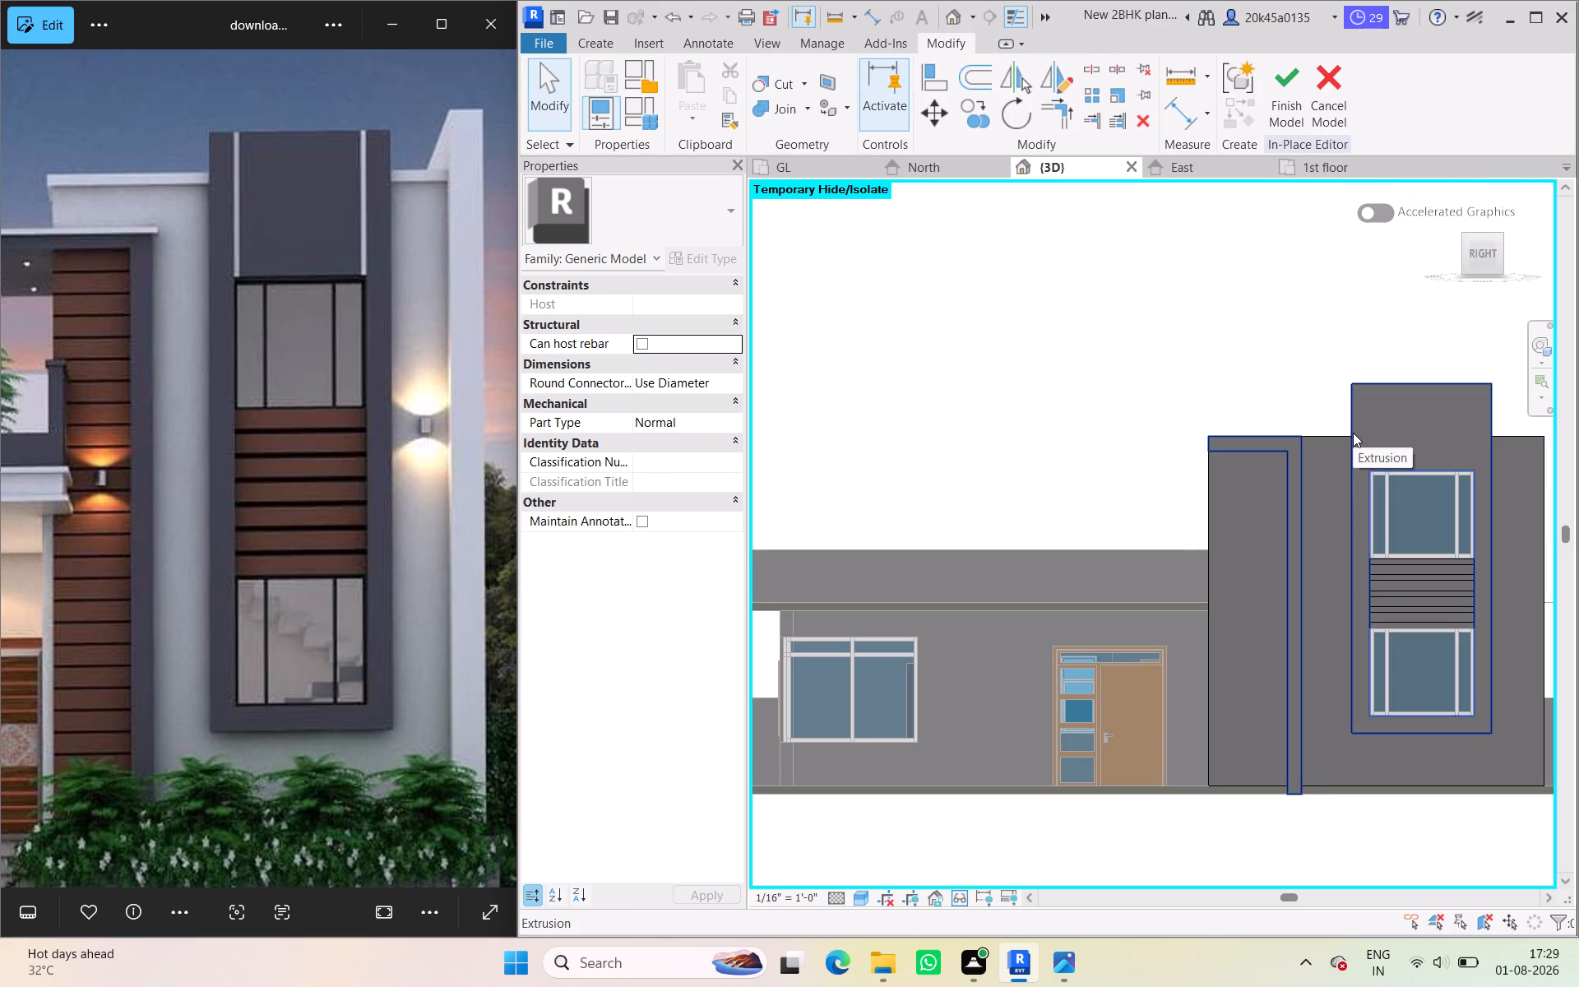
pyautogui.click(1243, 452)
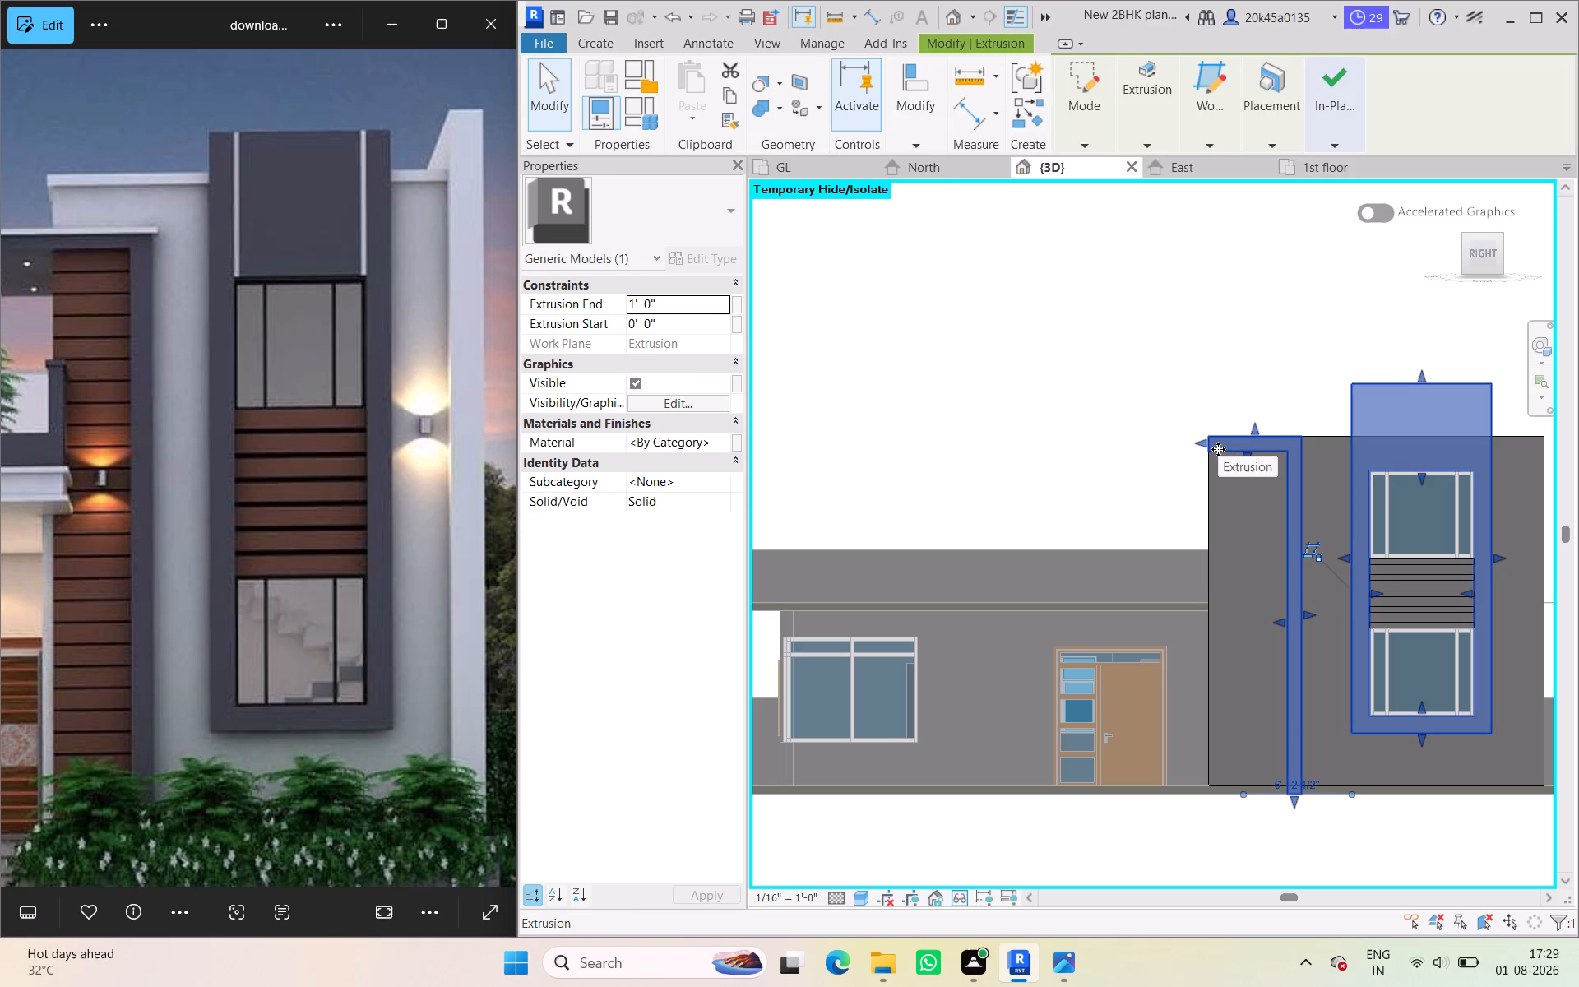
pyautogui.click(1235, 382)
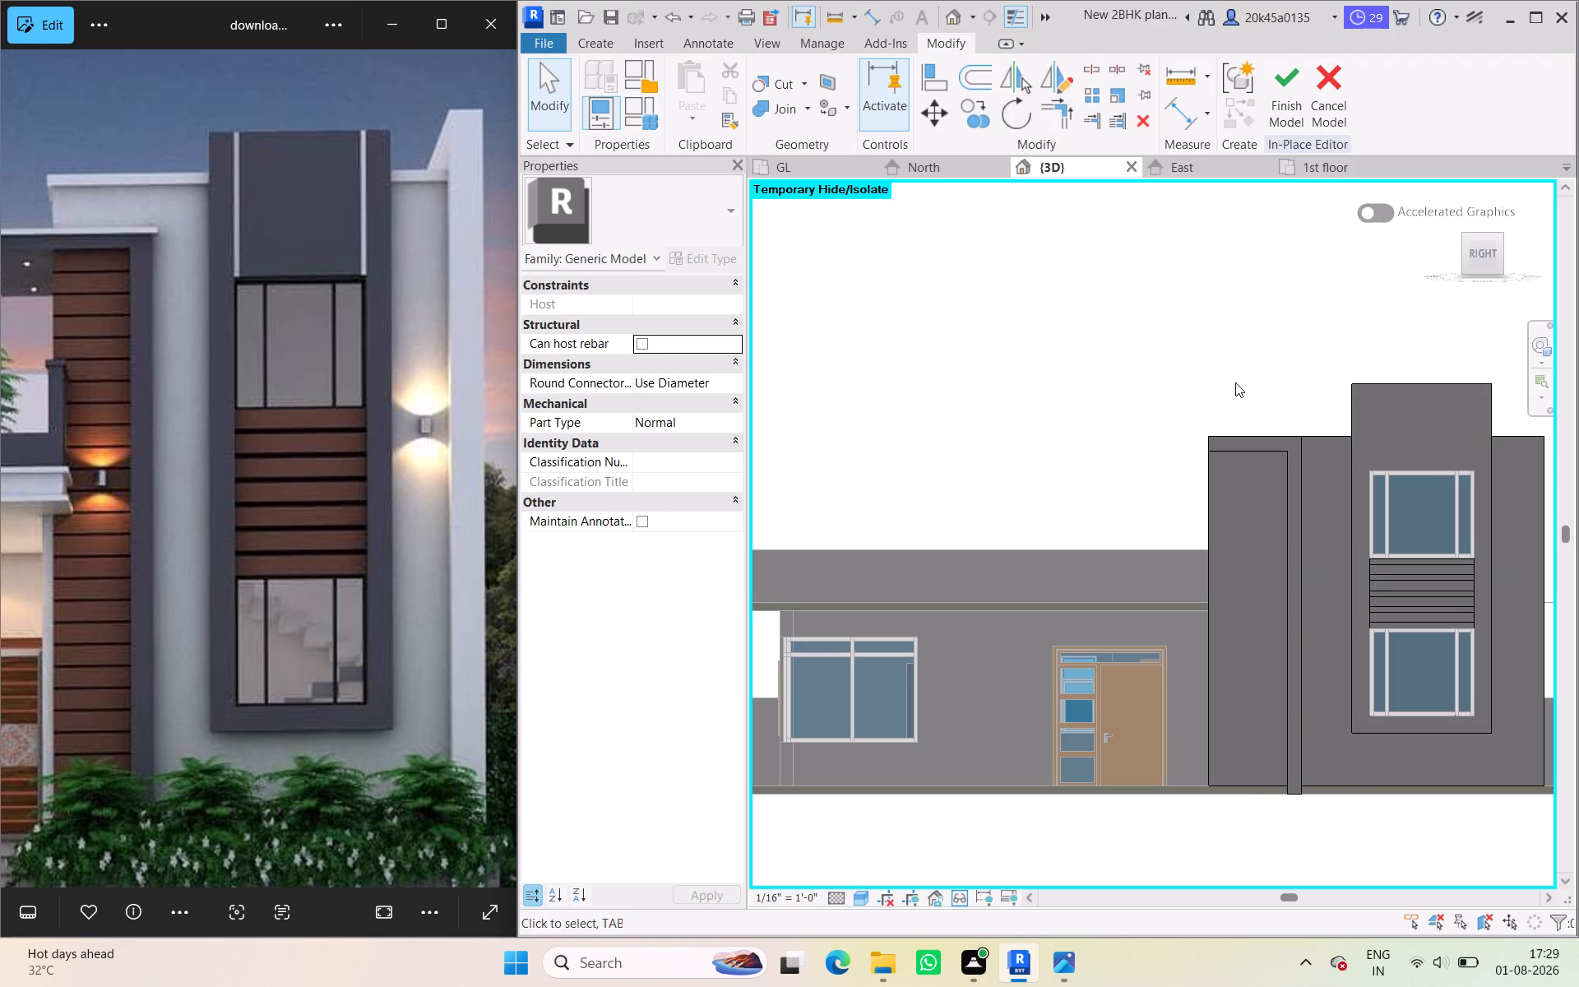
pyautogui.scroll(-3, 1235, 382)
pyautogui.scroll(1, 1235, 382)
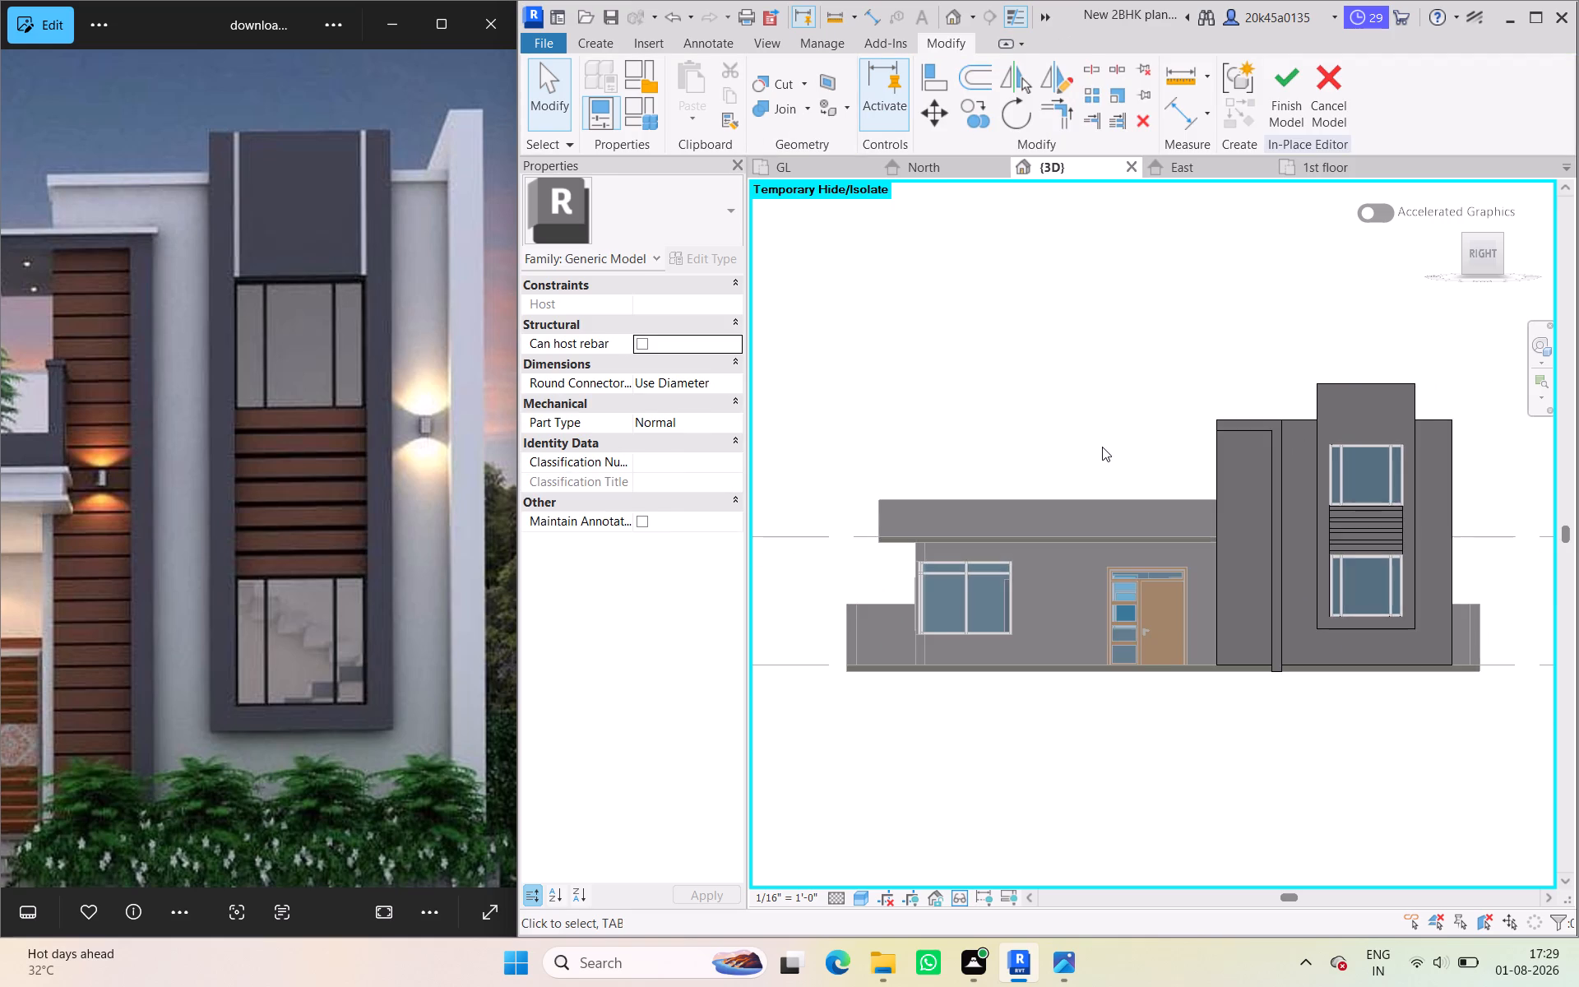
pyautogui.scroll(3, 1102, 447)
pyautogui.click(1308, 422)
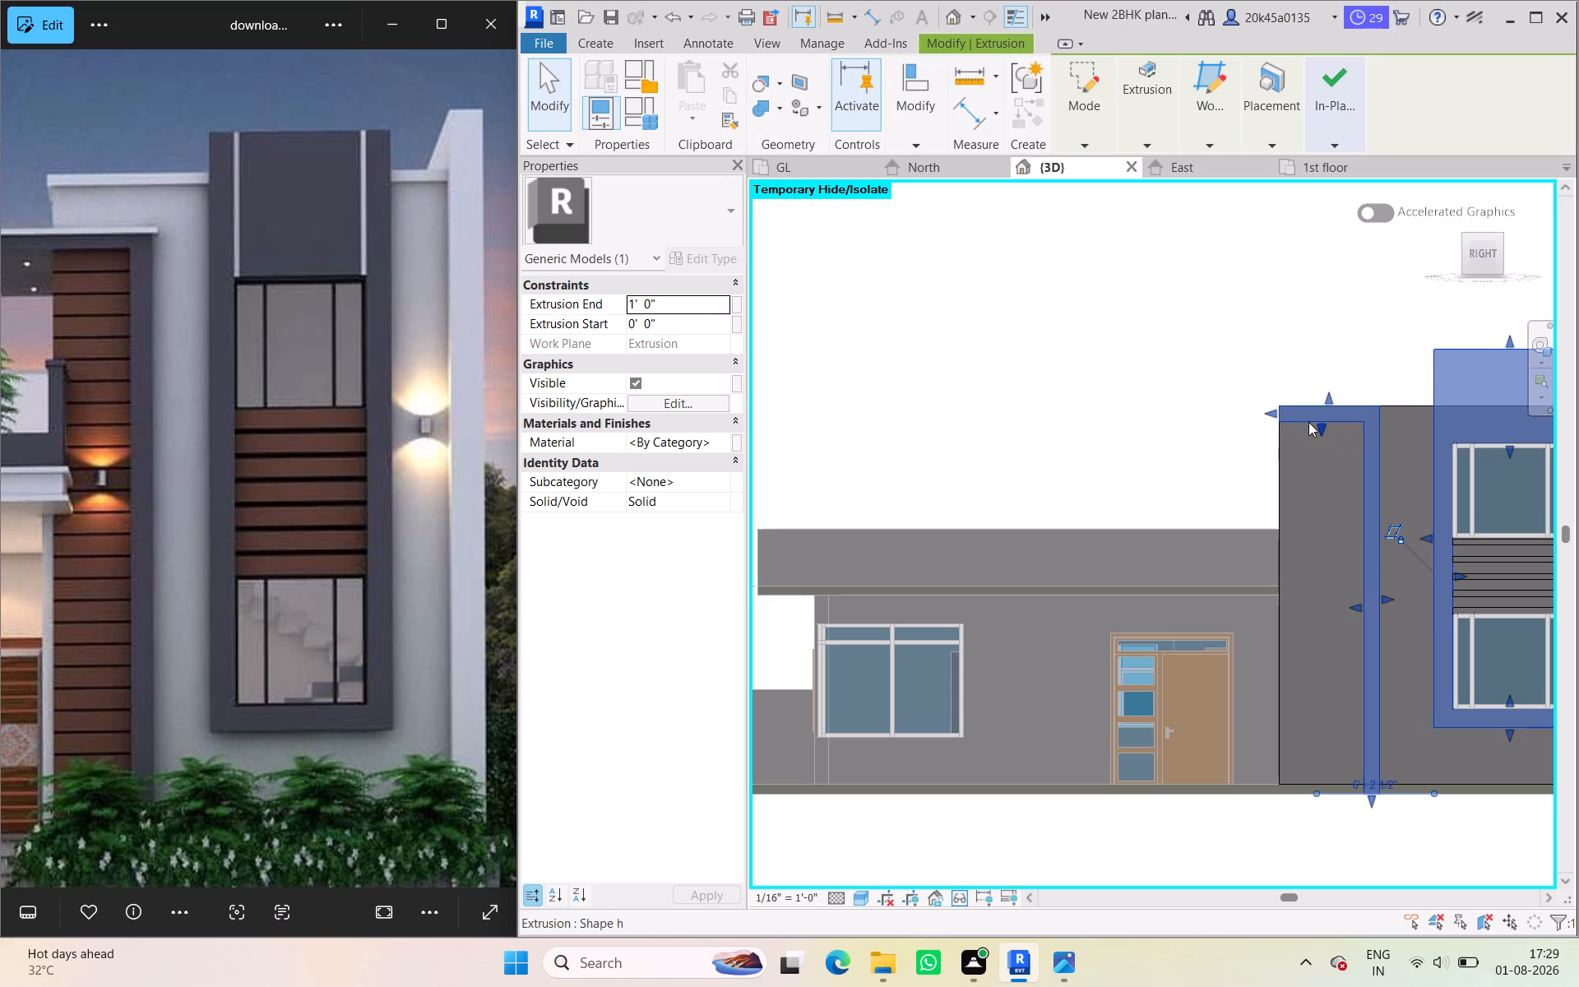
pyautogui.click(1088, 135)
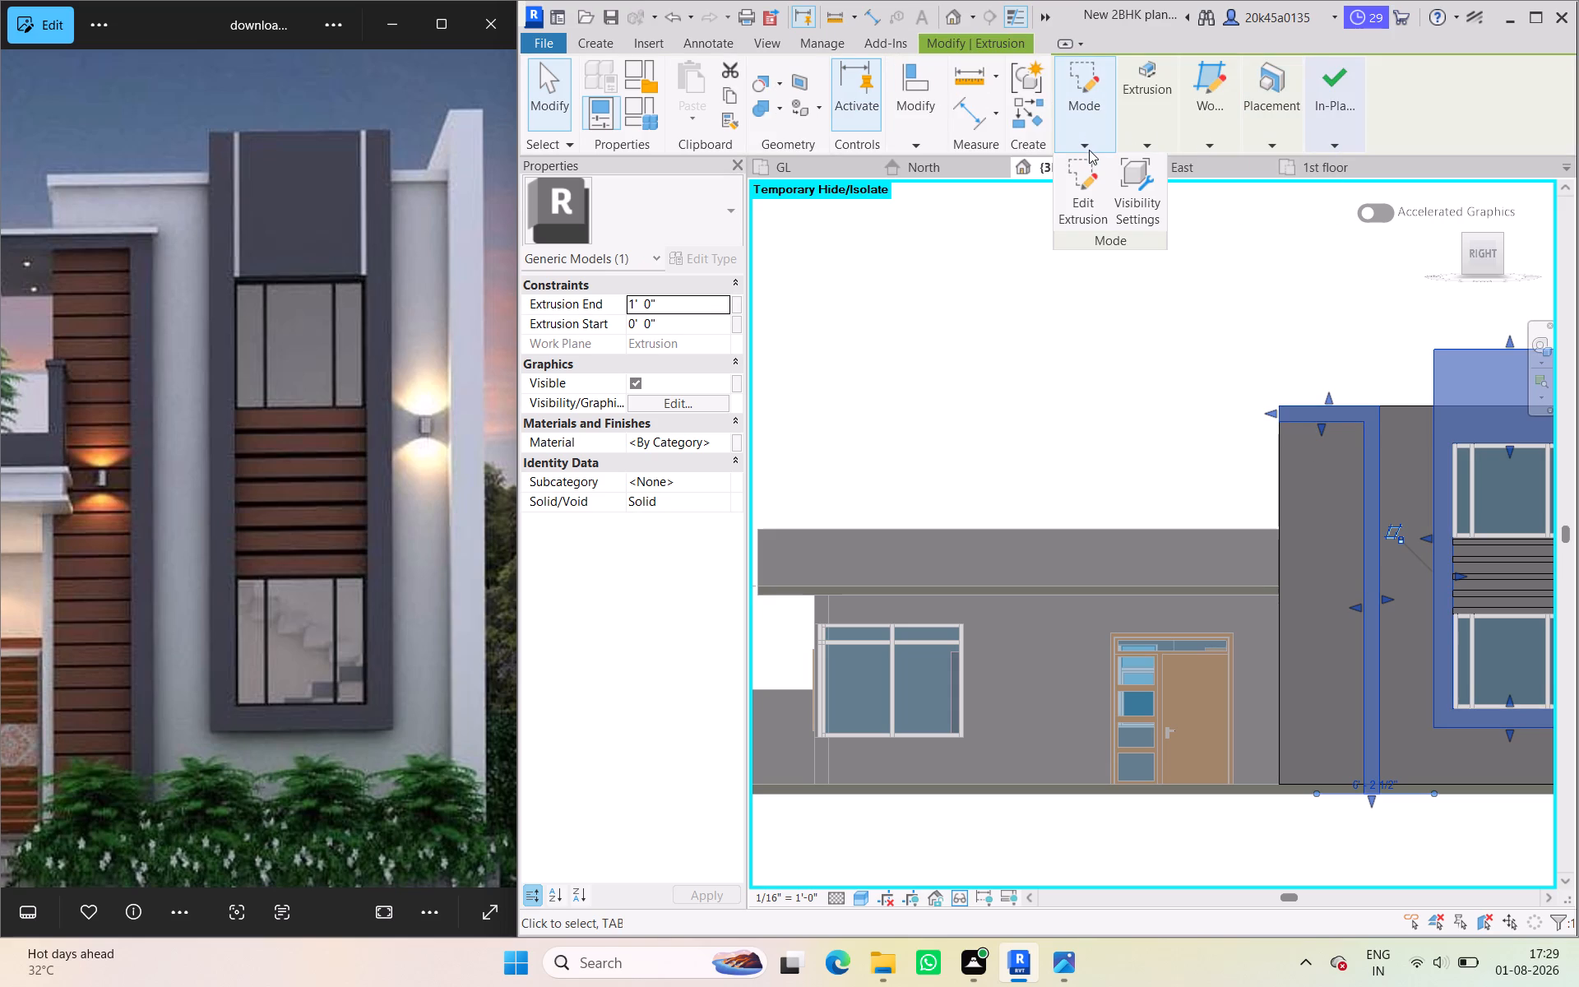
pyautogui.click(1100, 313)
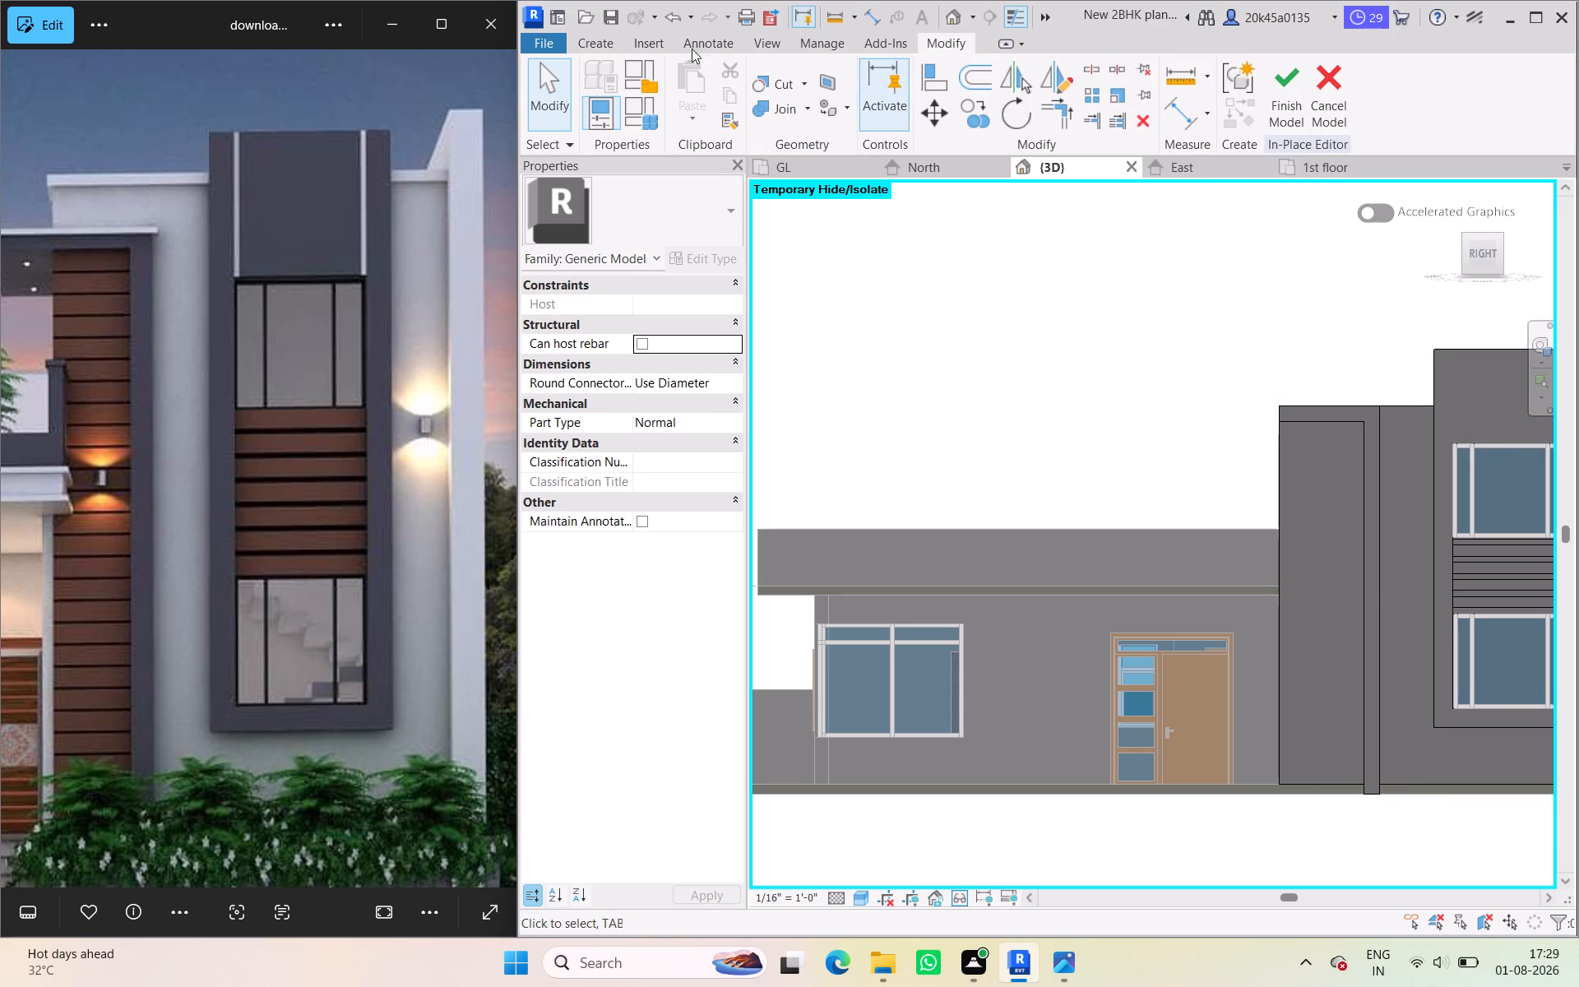
# Start a new extrusion in the in-place model and pick the front face of the inverted-L band as its work plane.
pyautogui.click(604, 41)
pyautogui.click(707, 76)
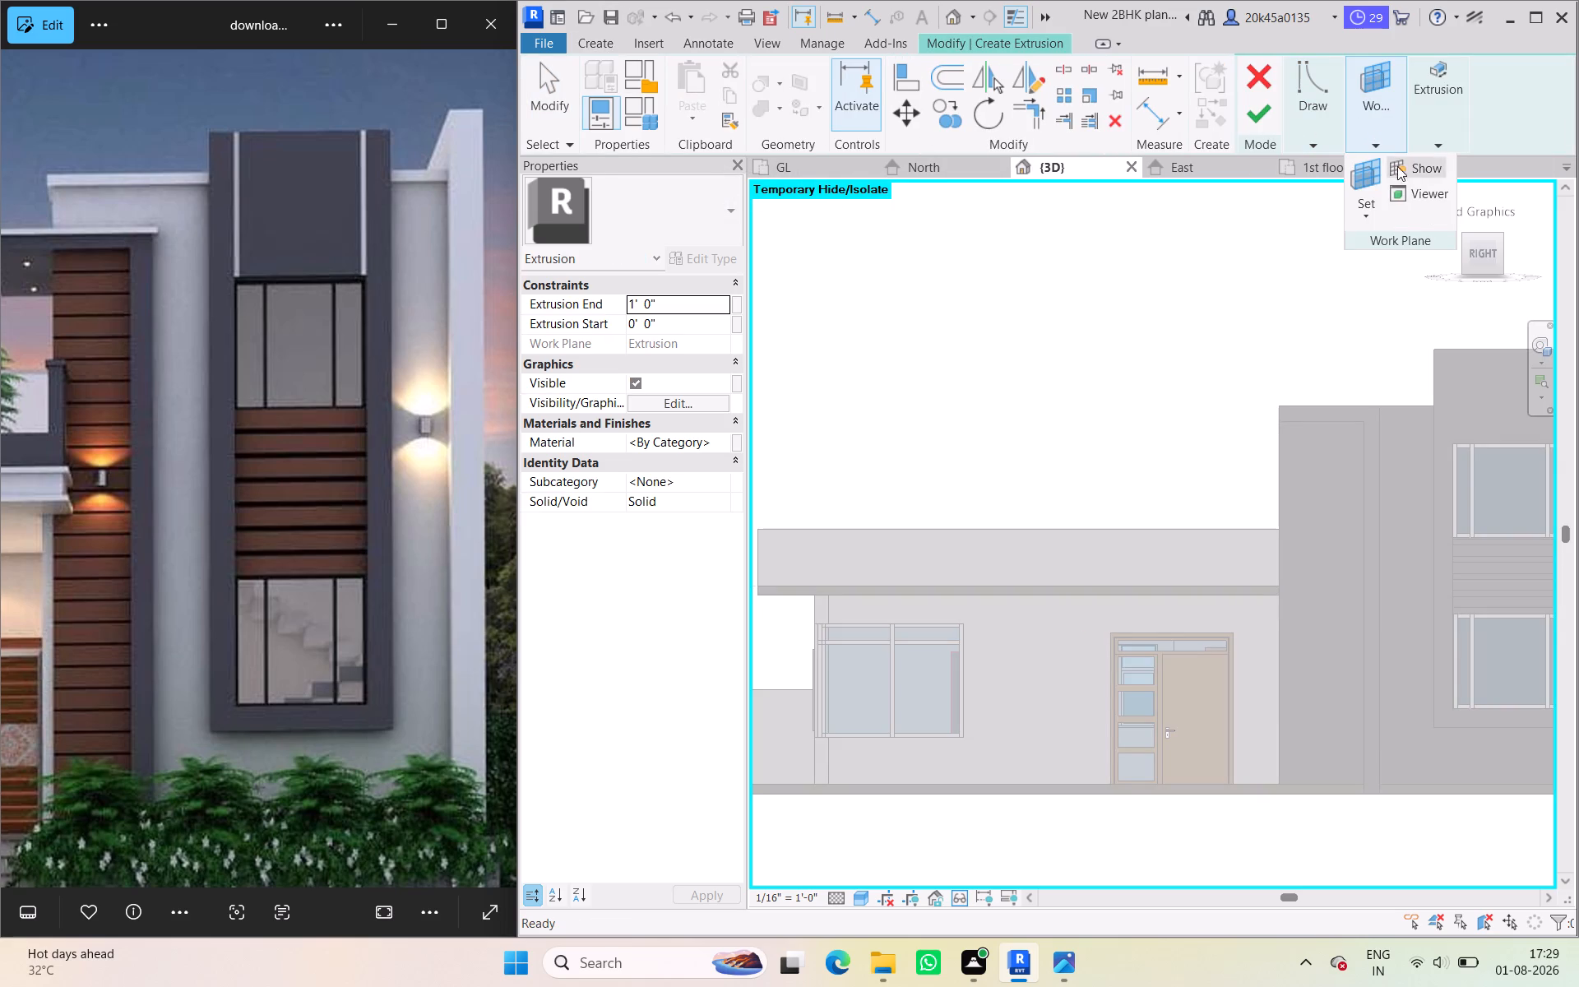
pyautogui.click(1365, 214)
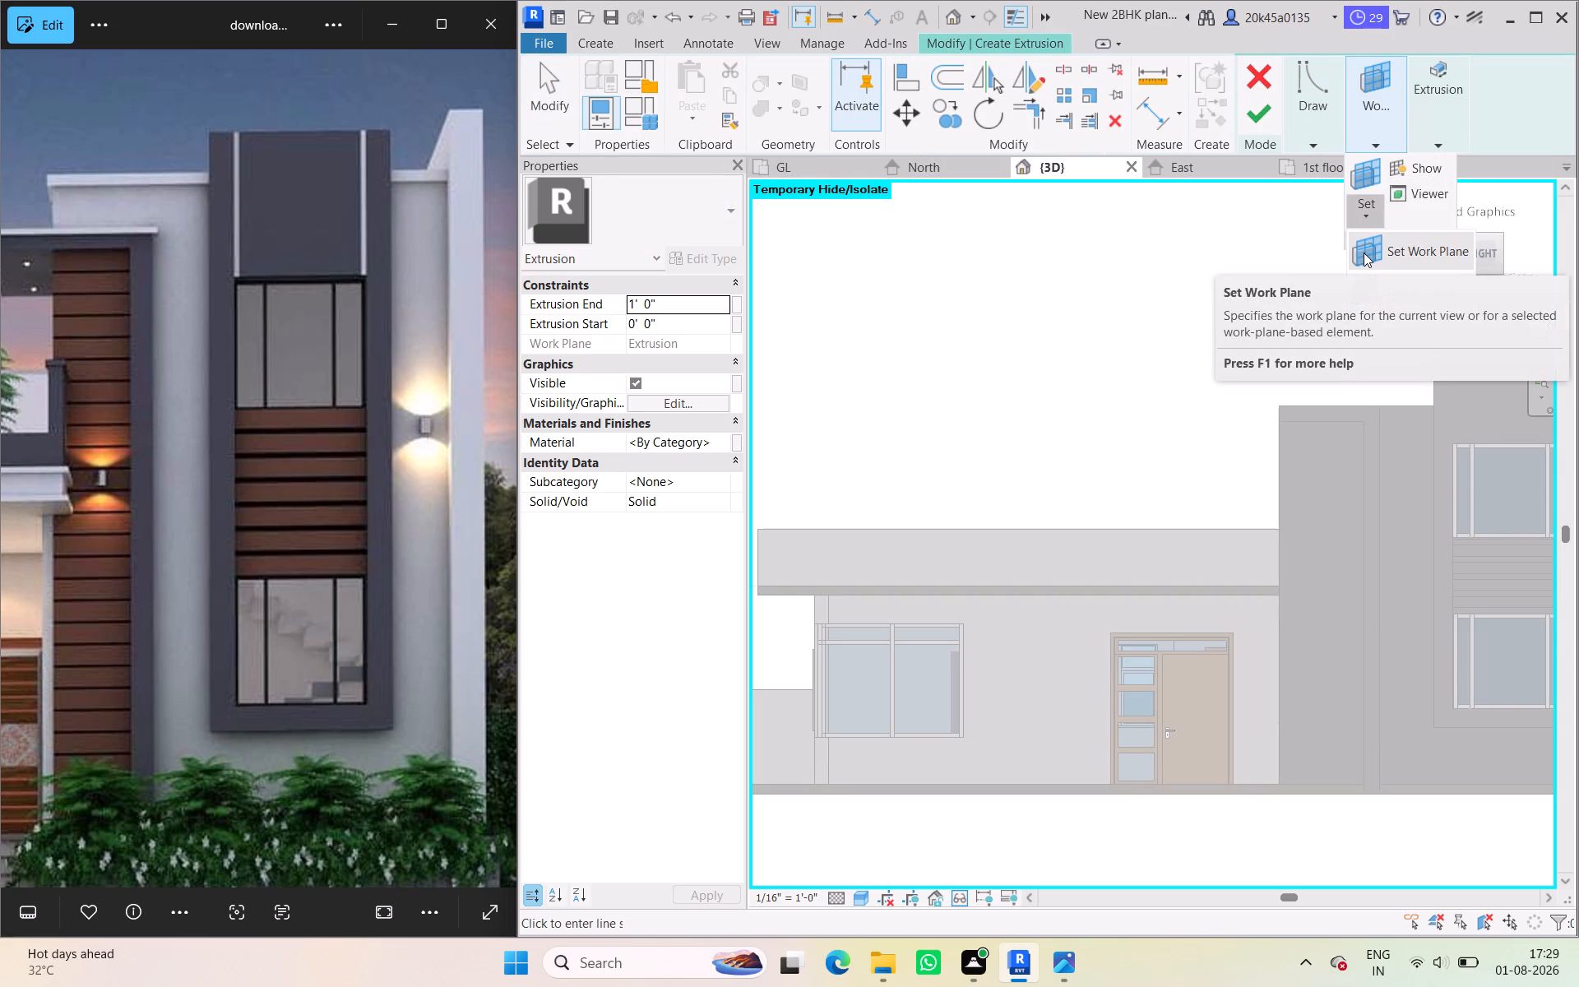
pyautogui.click(1364, 253)
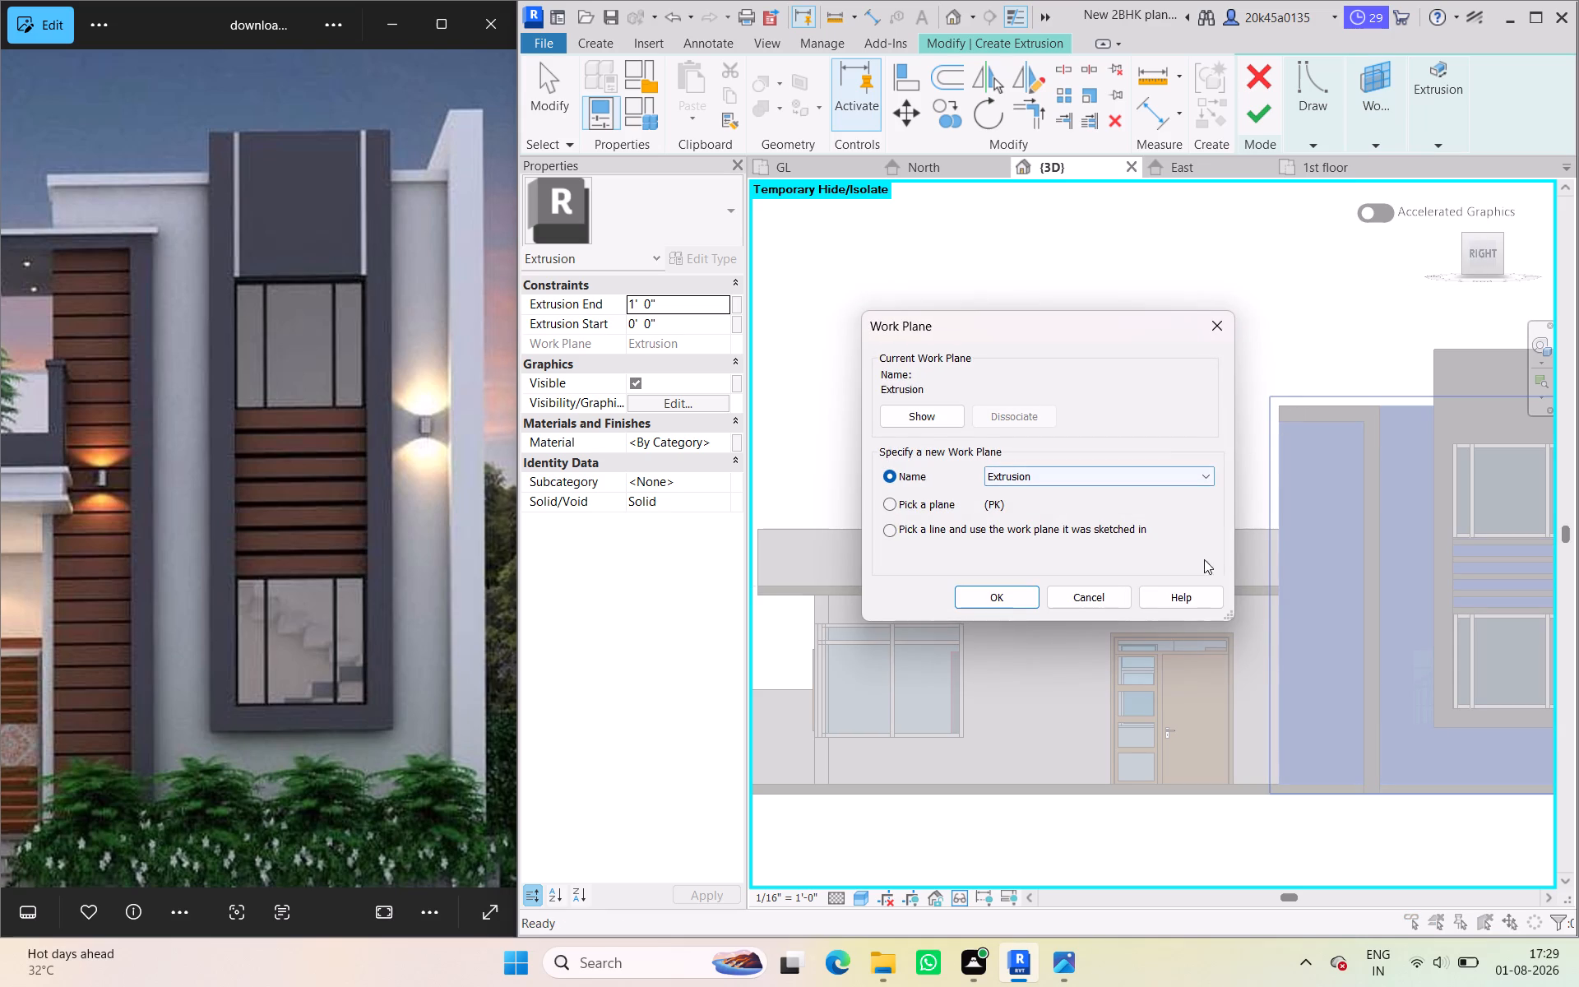
pyautogui.click(1112, 595)
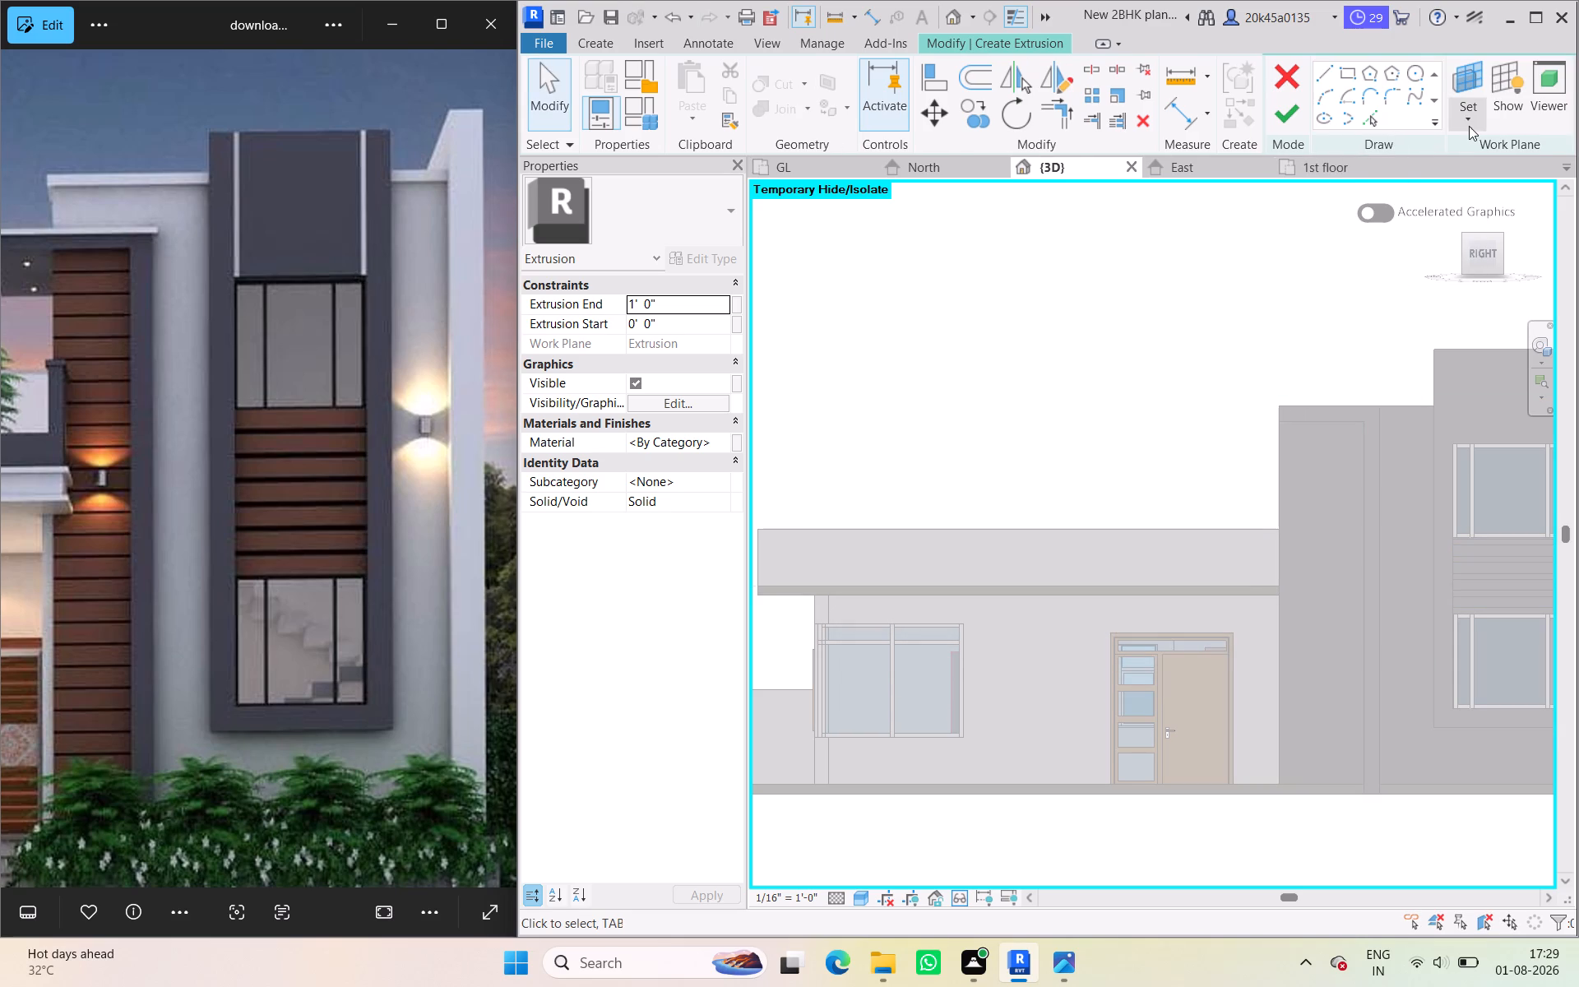
pyautogui.click(616, 44)
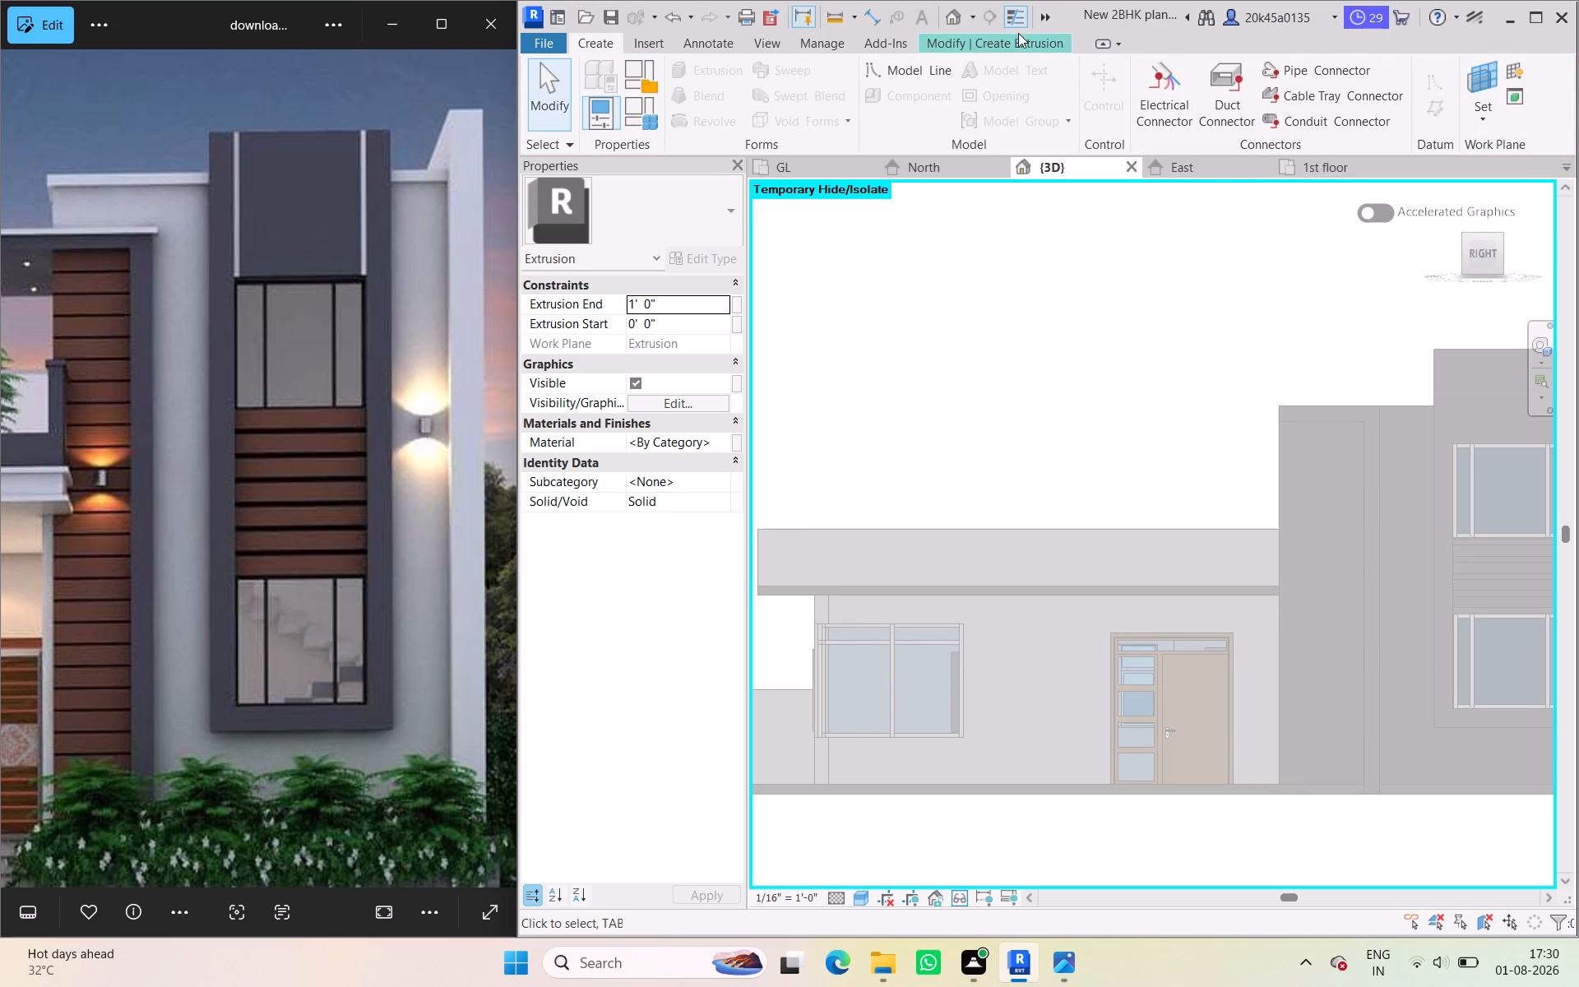
pyautogui.click(1478, 117)
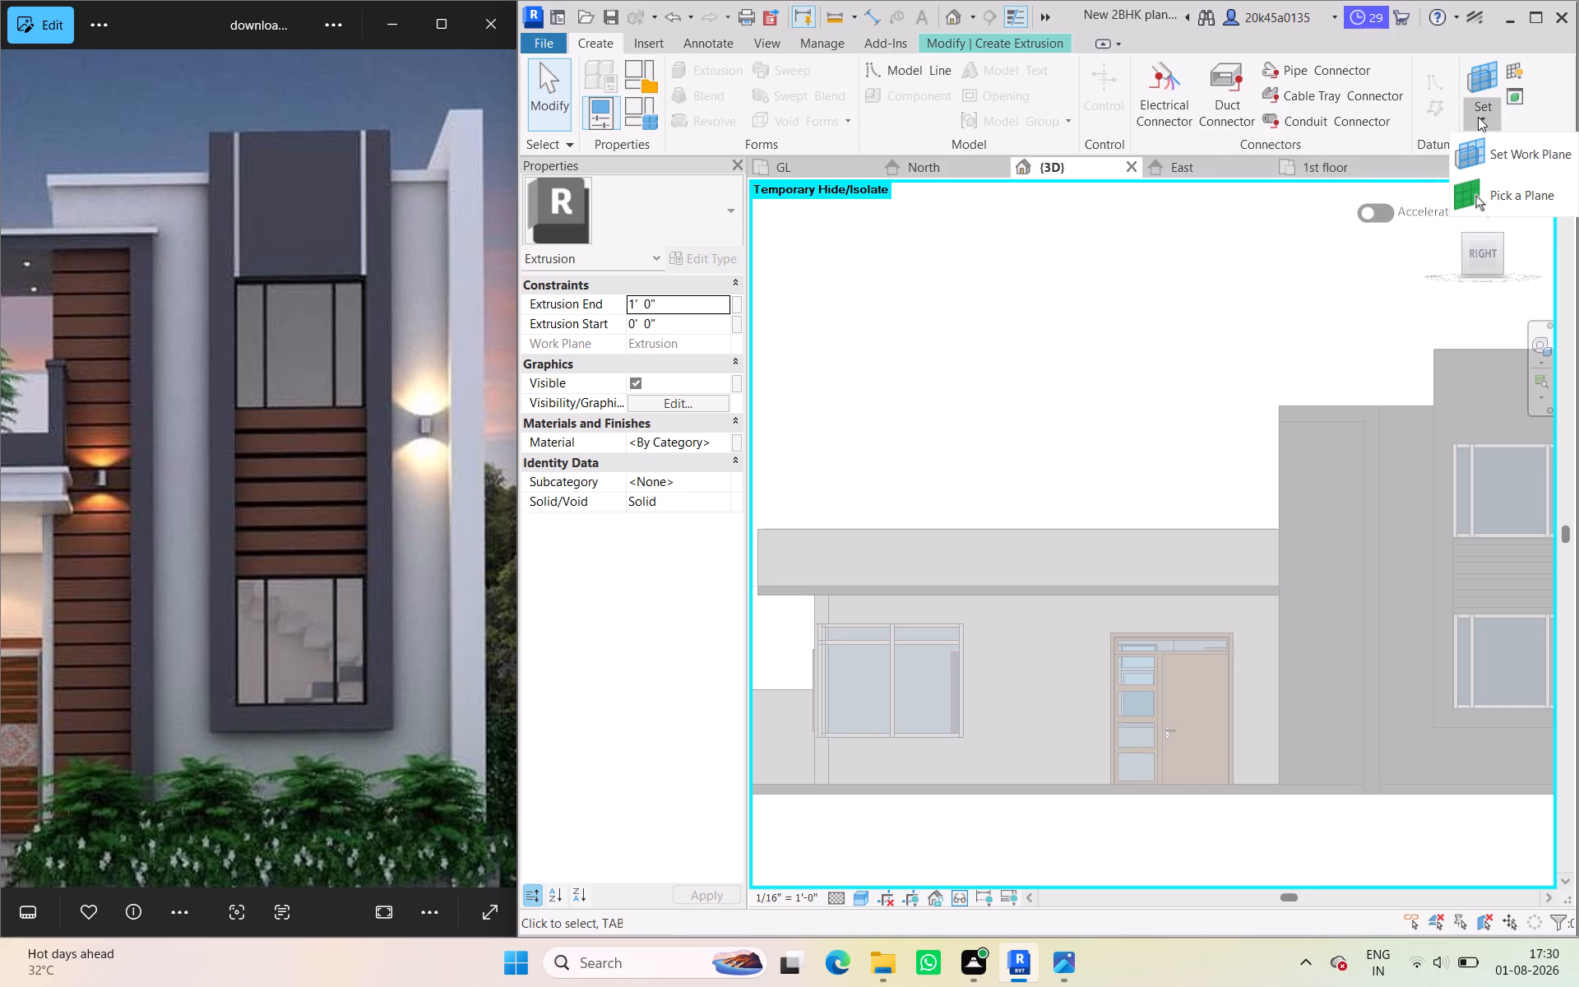
pyautogui.click(1471, 197)
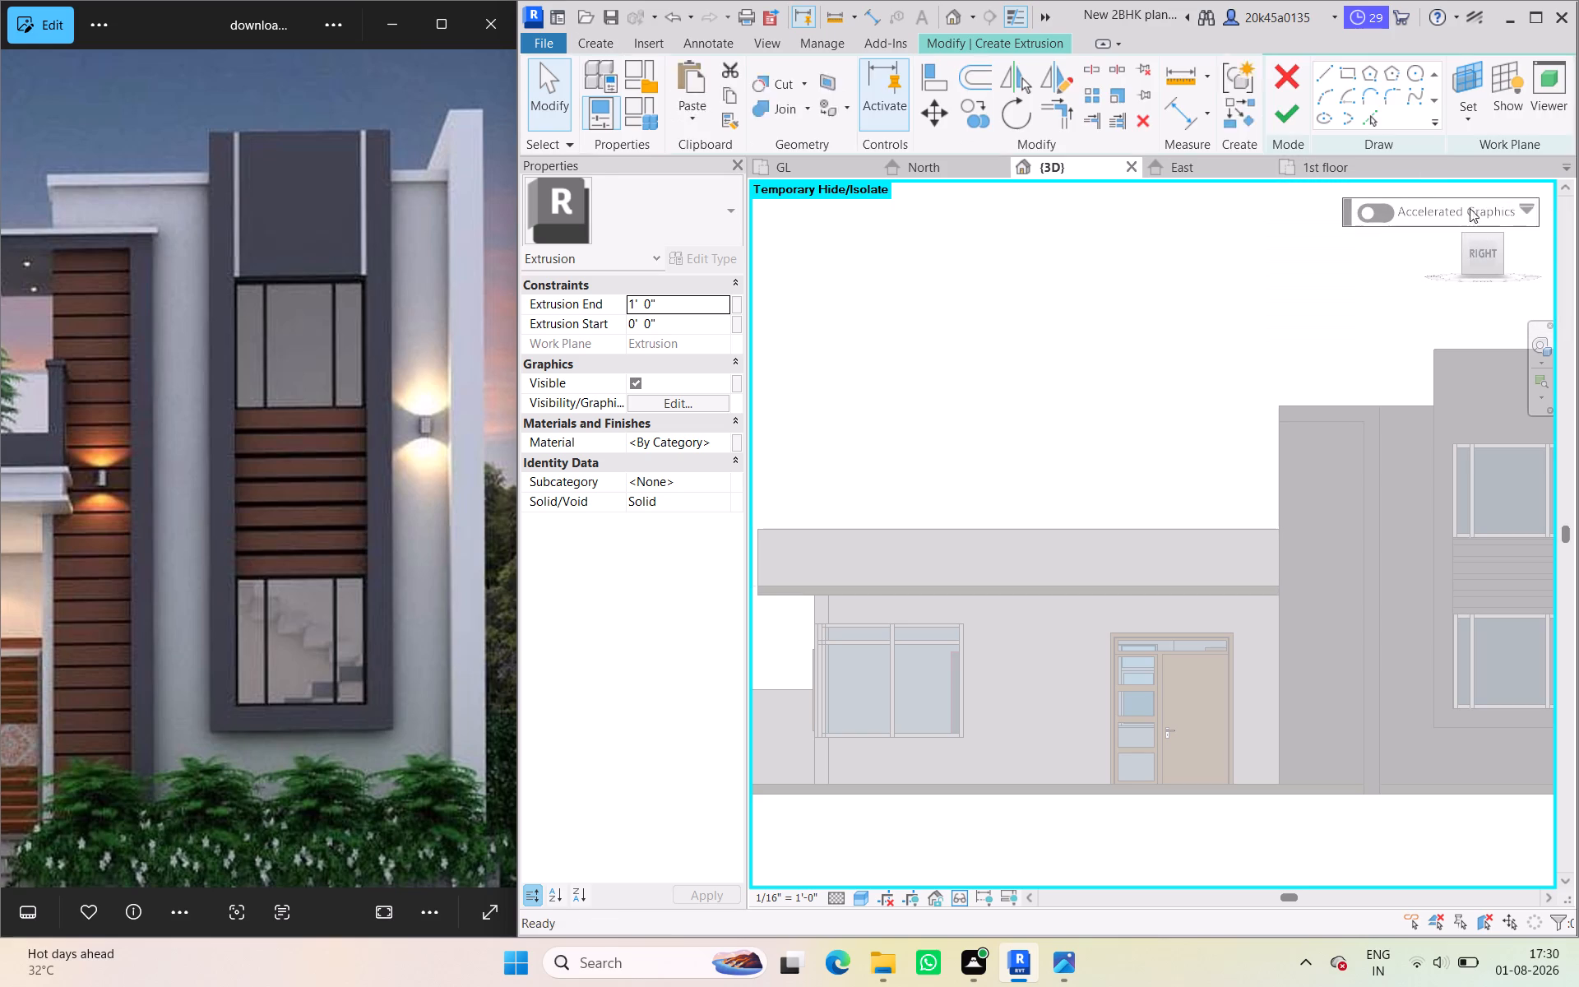
pyautogui.click(1373, 419)
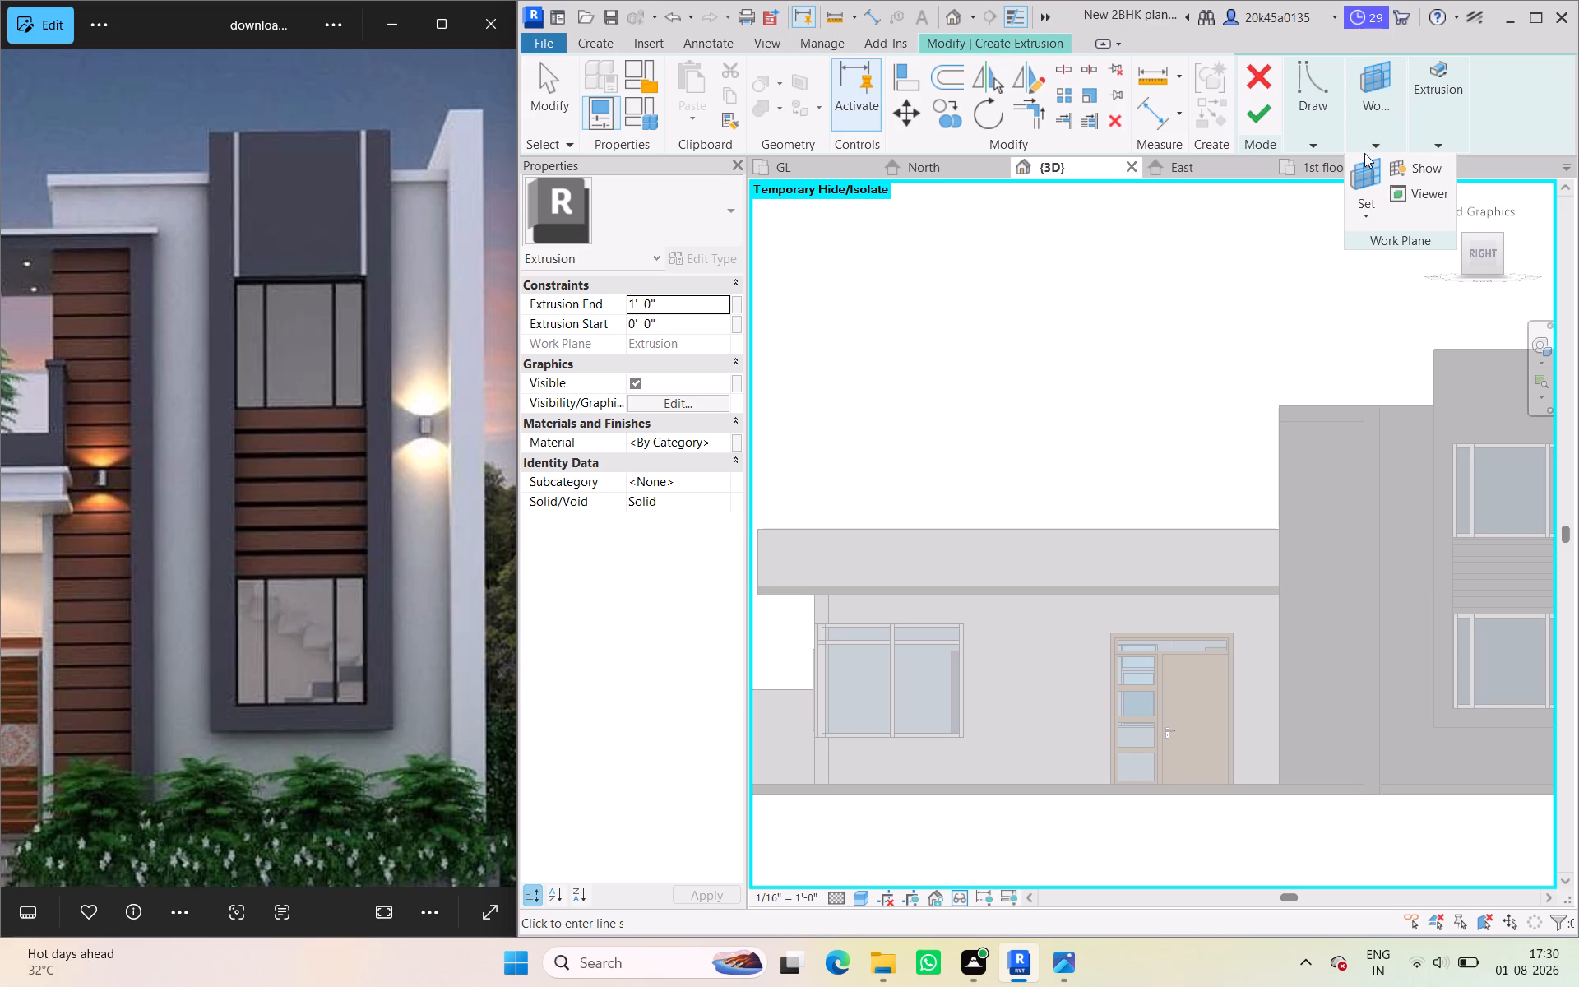
# Sketch a rectangle about 9' long and 10" high from the band's outer top corner, extending away from the window tower.
pyautogui.click(1313, 149)
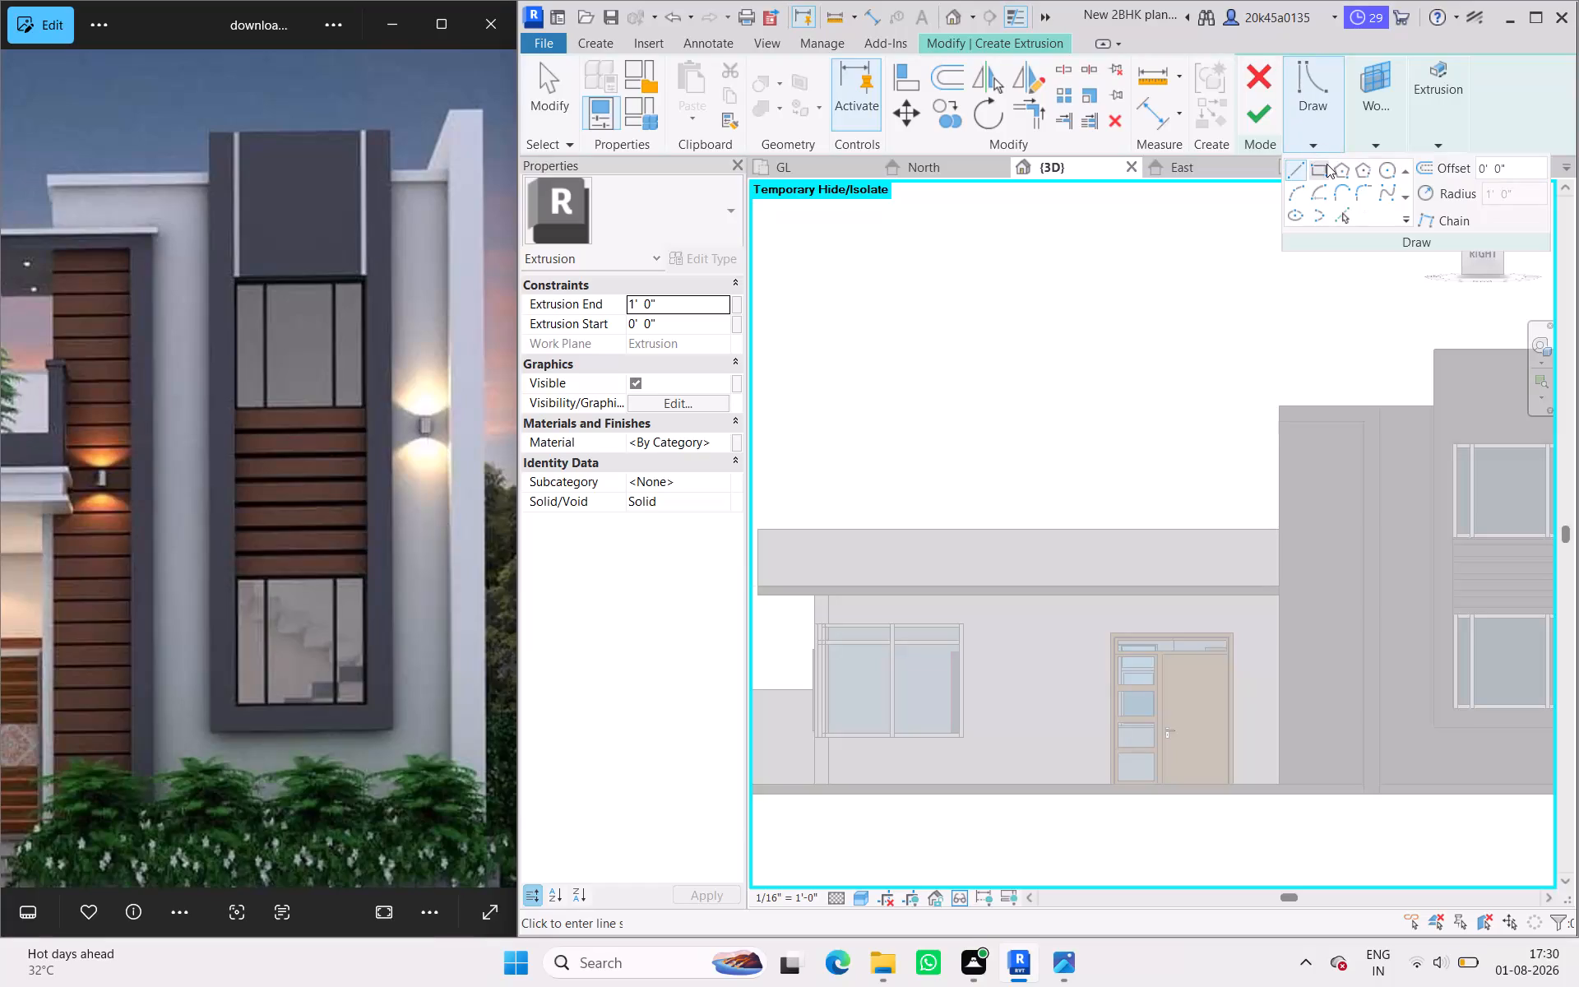
pyautogui.click(1326, 167)
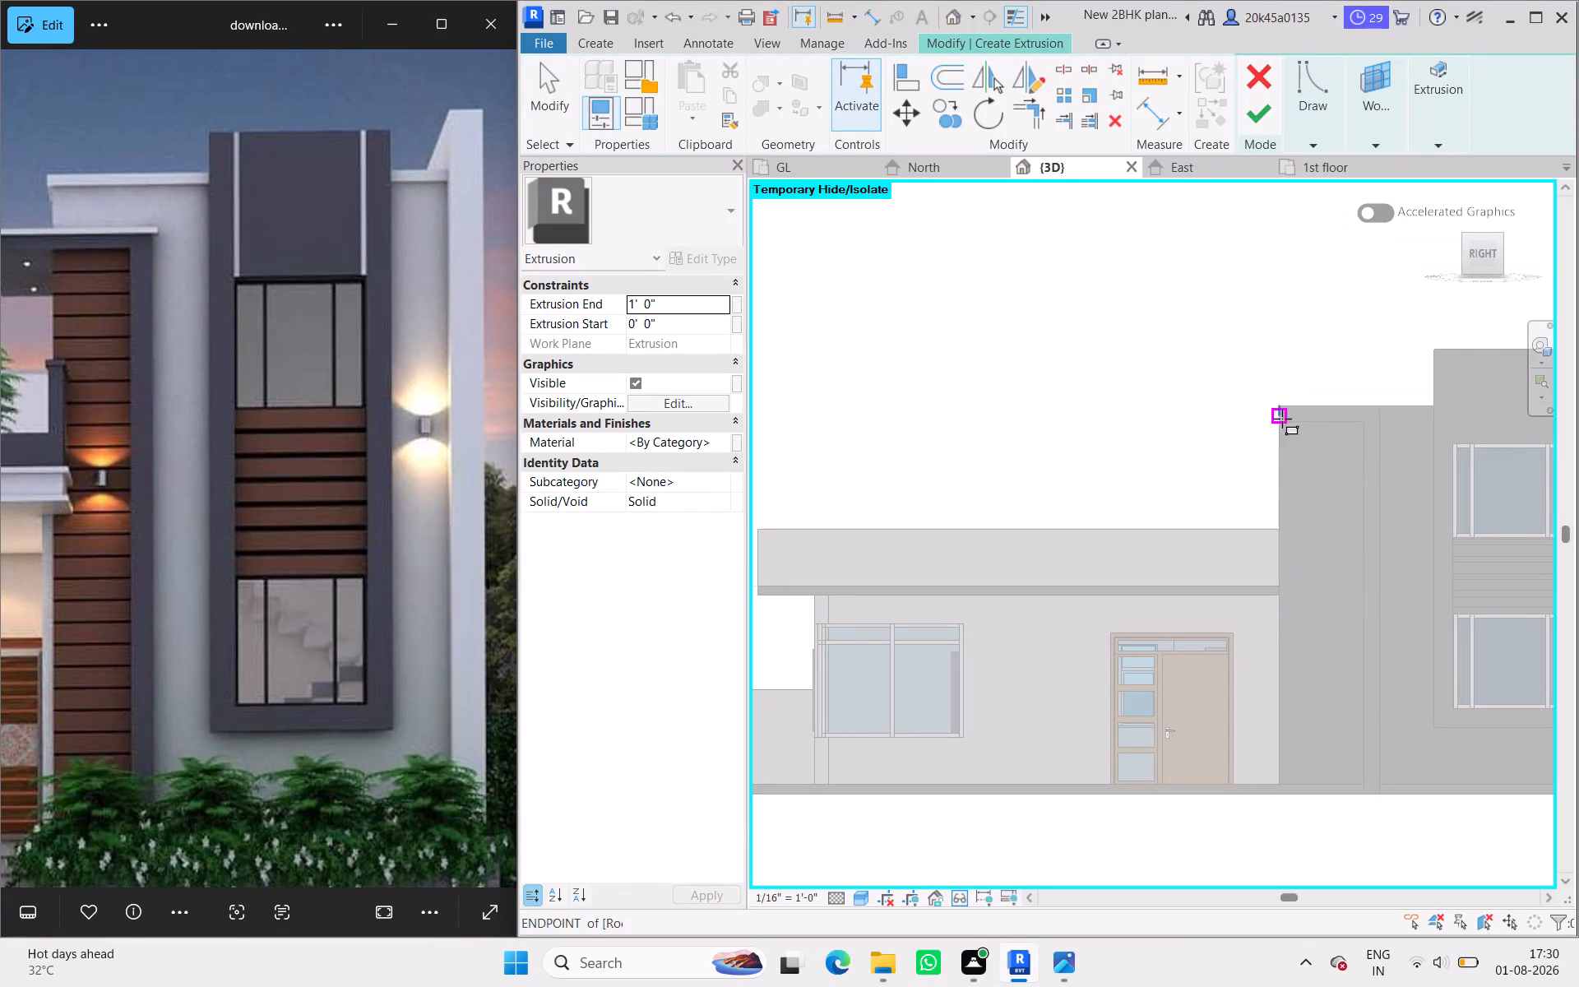
pyautogui.scroll(6, 1279, 424)
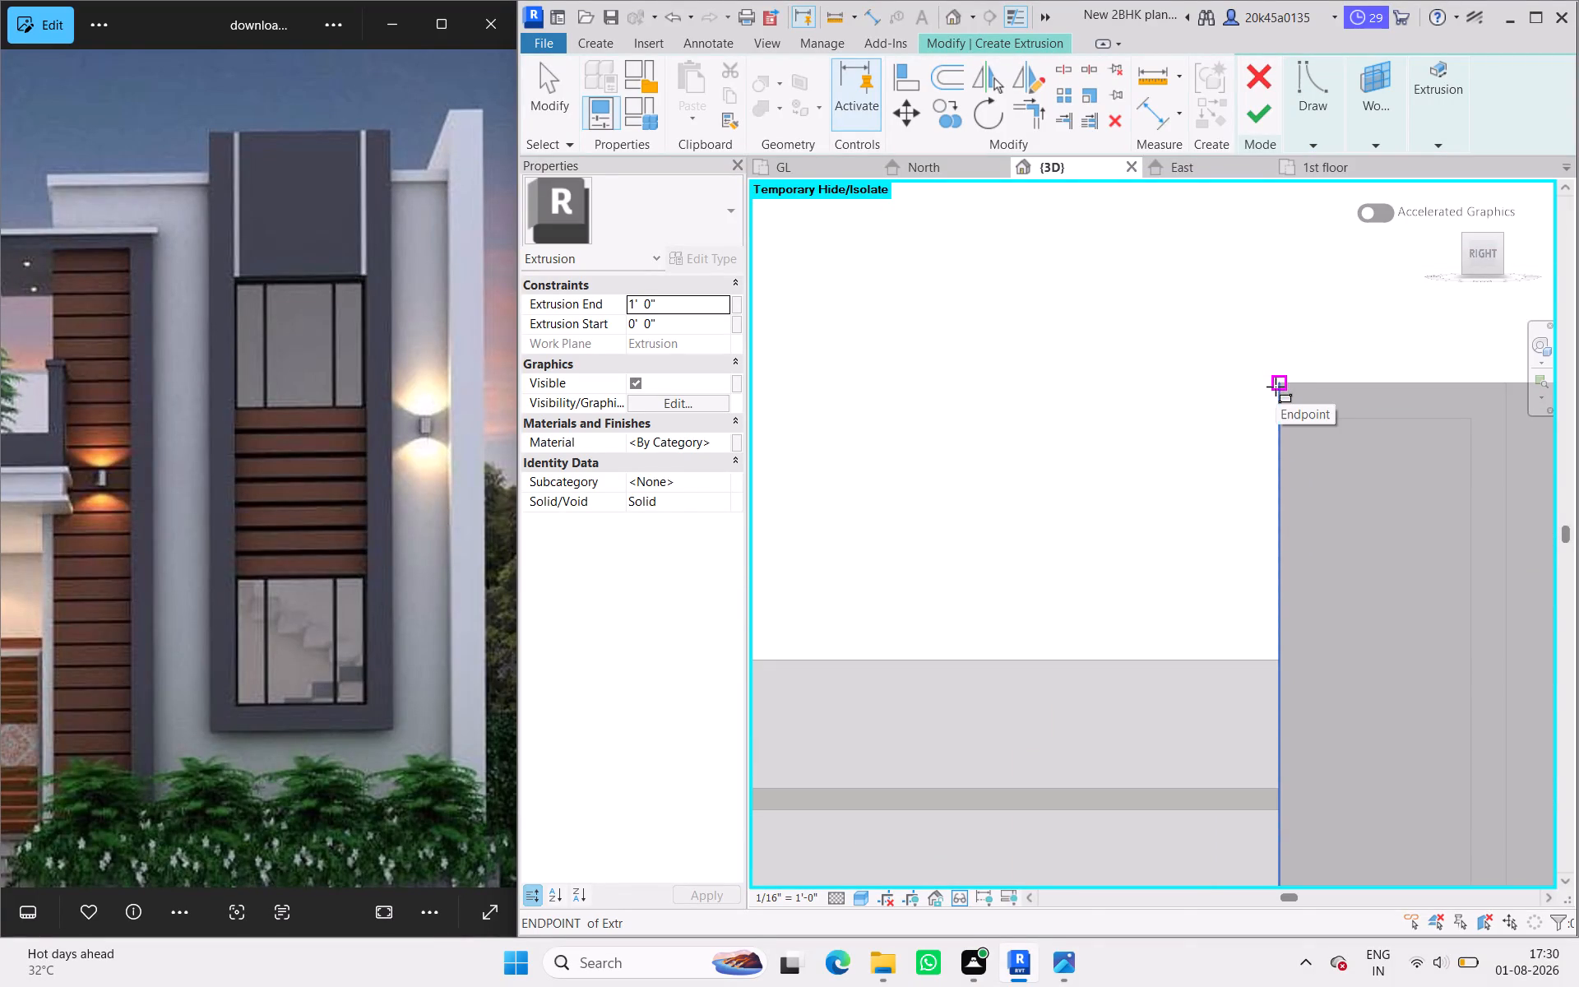
pyautogui.moveTo(1276, 387); pyautogui.dragTo(1118, 465)
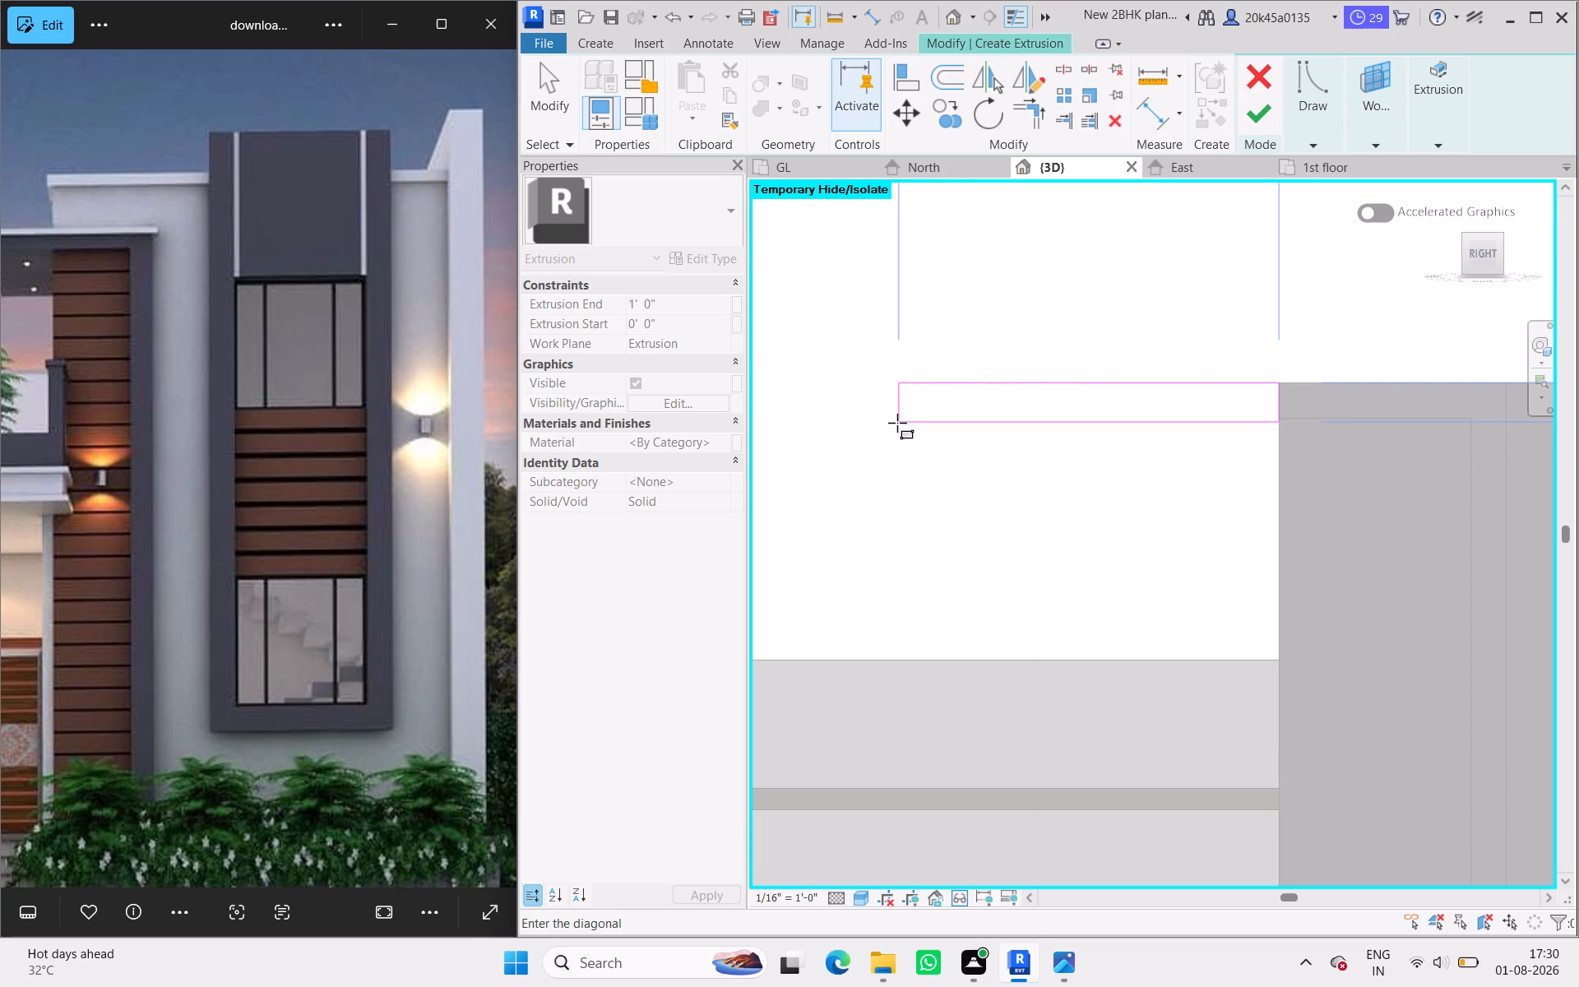
pyautogui.click(896, 419)
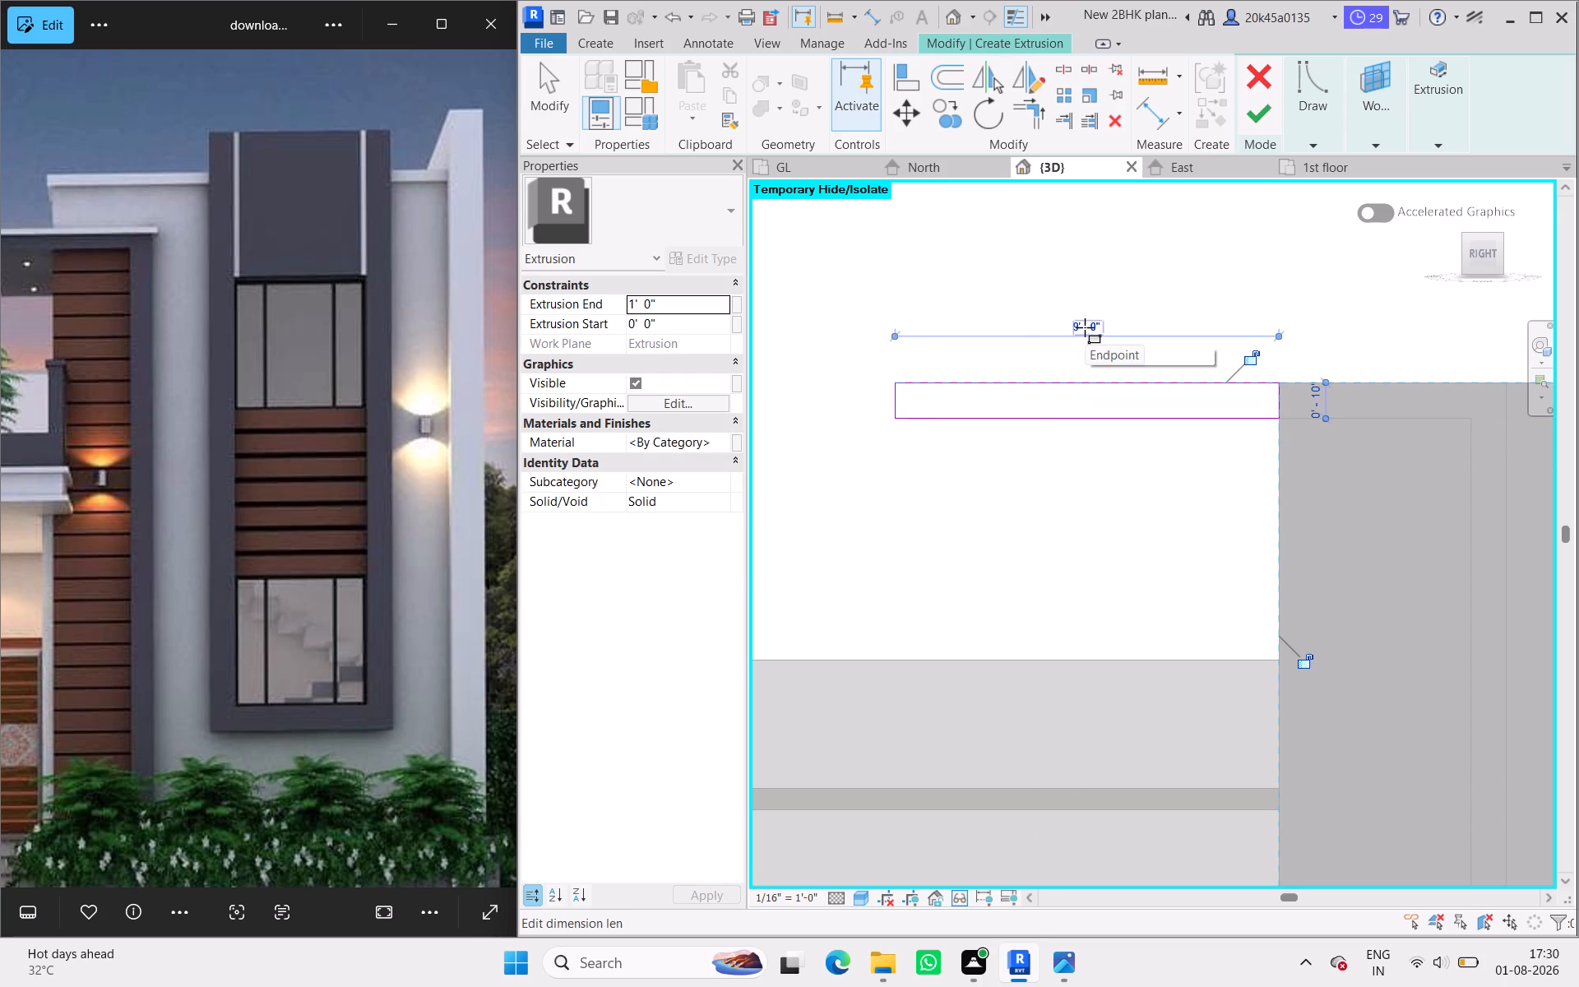
# Set the rectangle's length to 6' and finish the extrusion.
pyautogui.scroll(-3, 1085, 327)
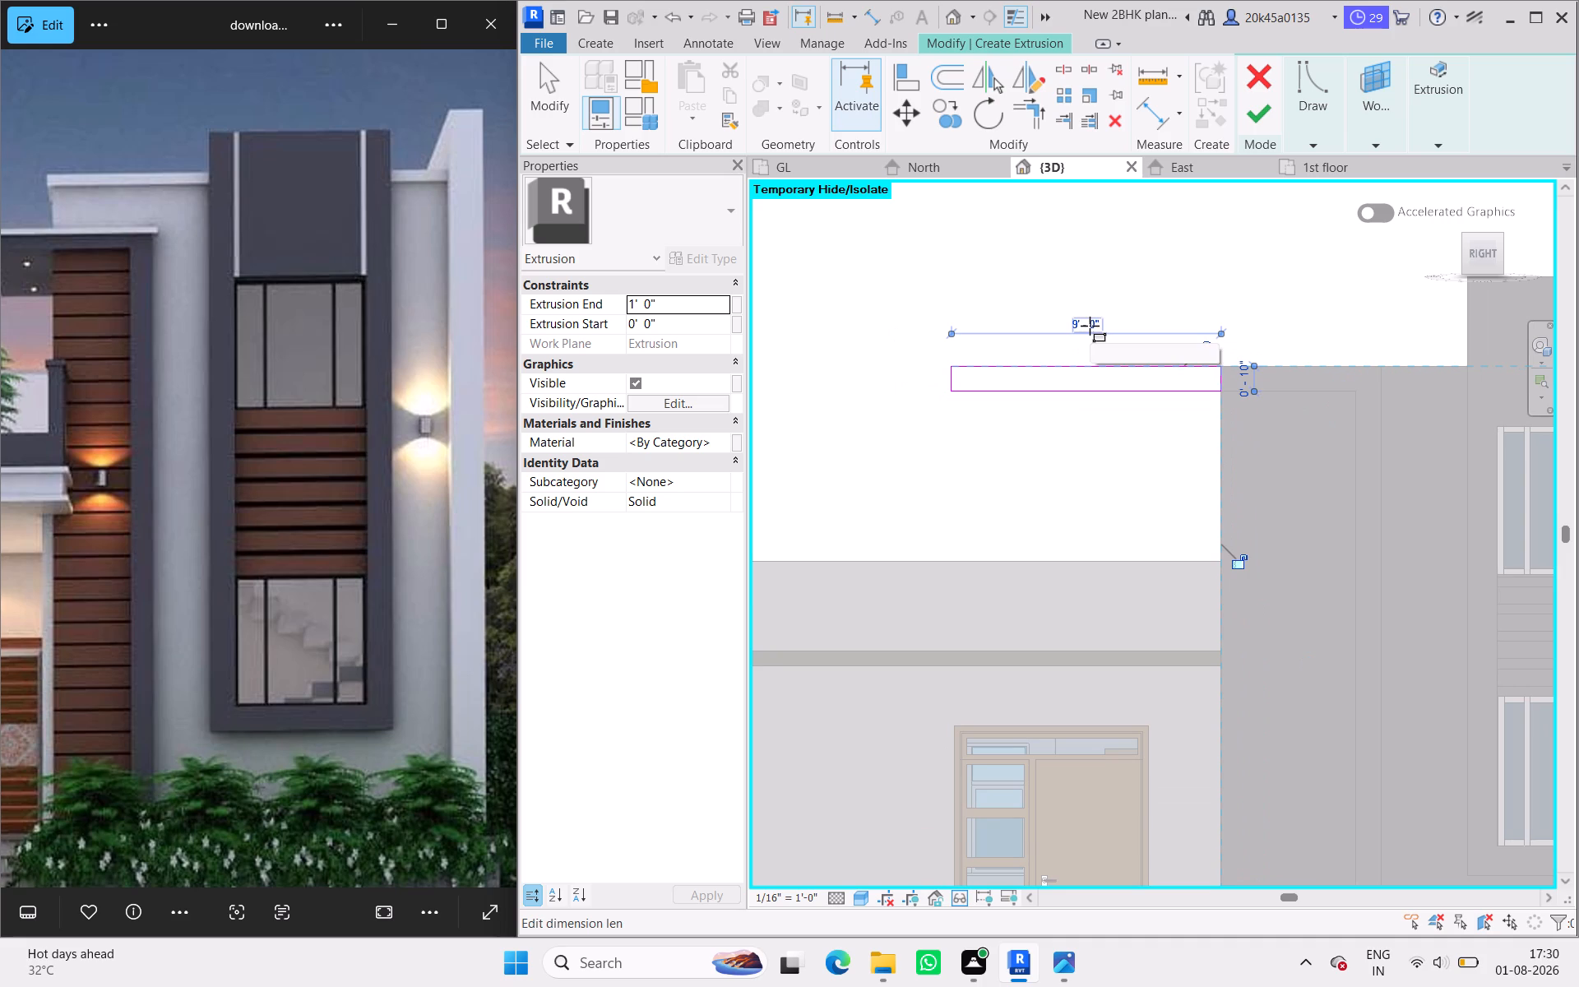
pyautogui.click(1090, 326)
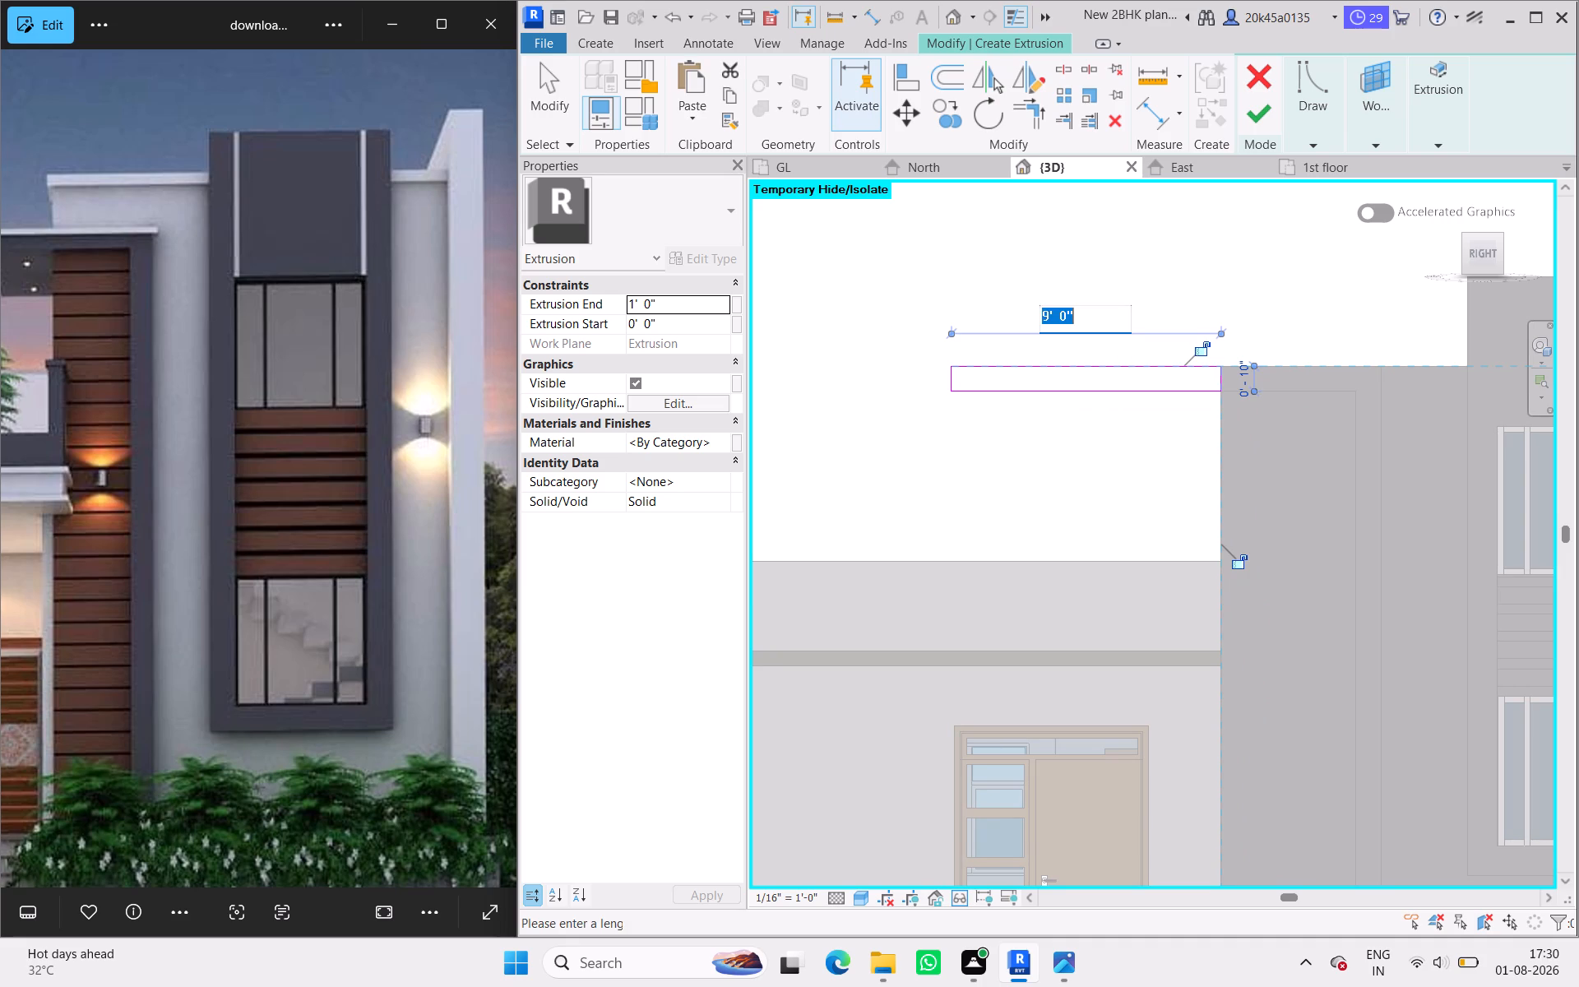
pyautogui.write("6'")
pyautogui.press('Return')
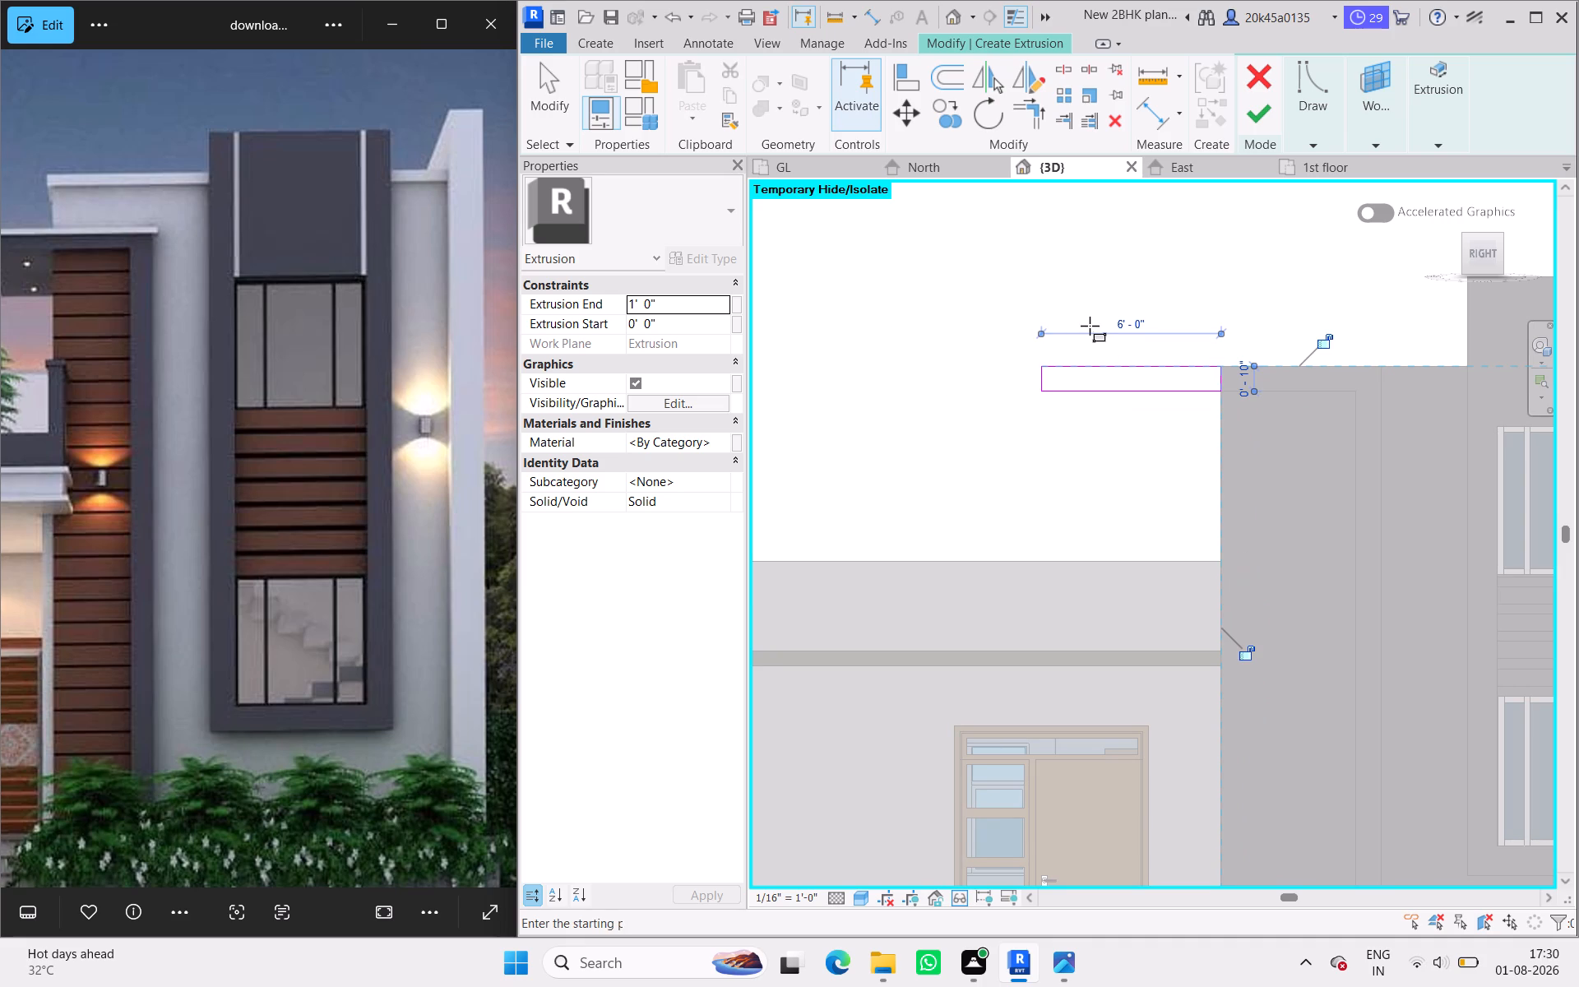
pyautogui.scroll(-6, 1090, 326)
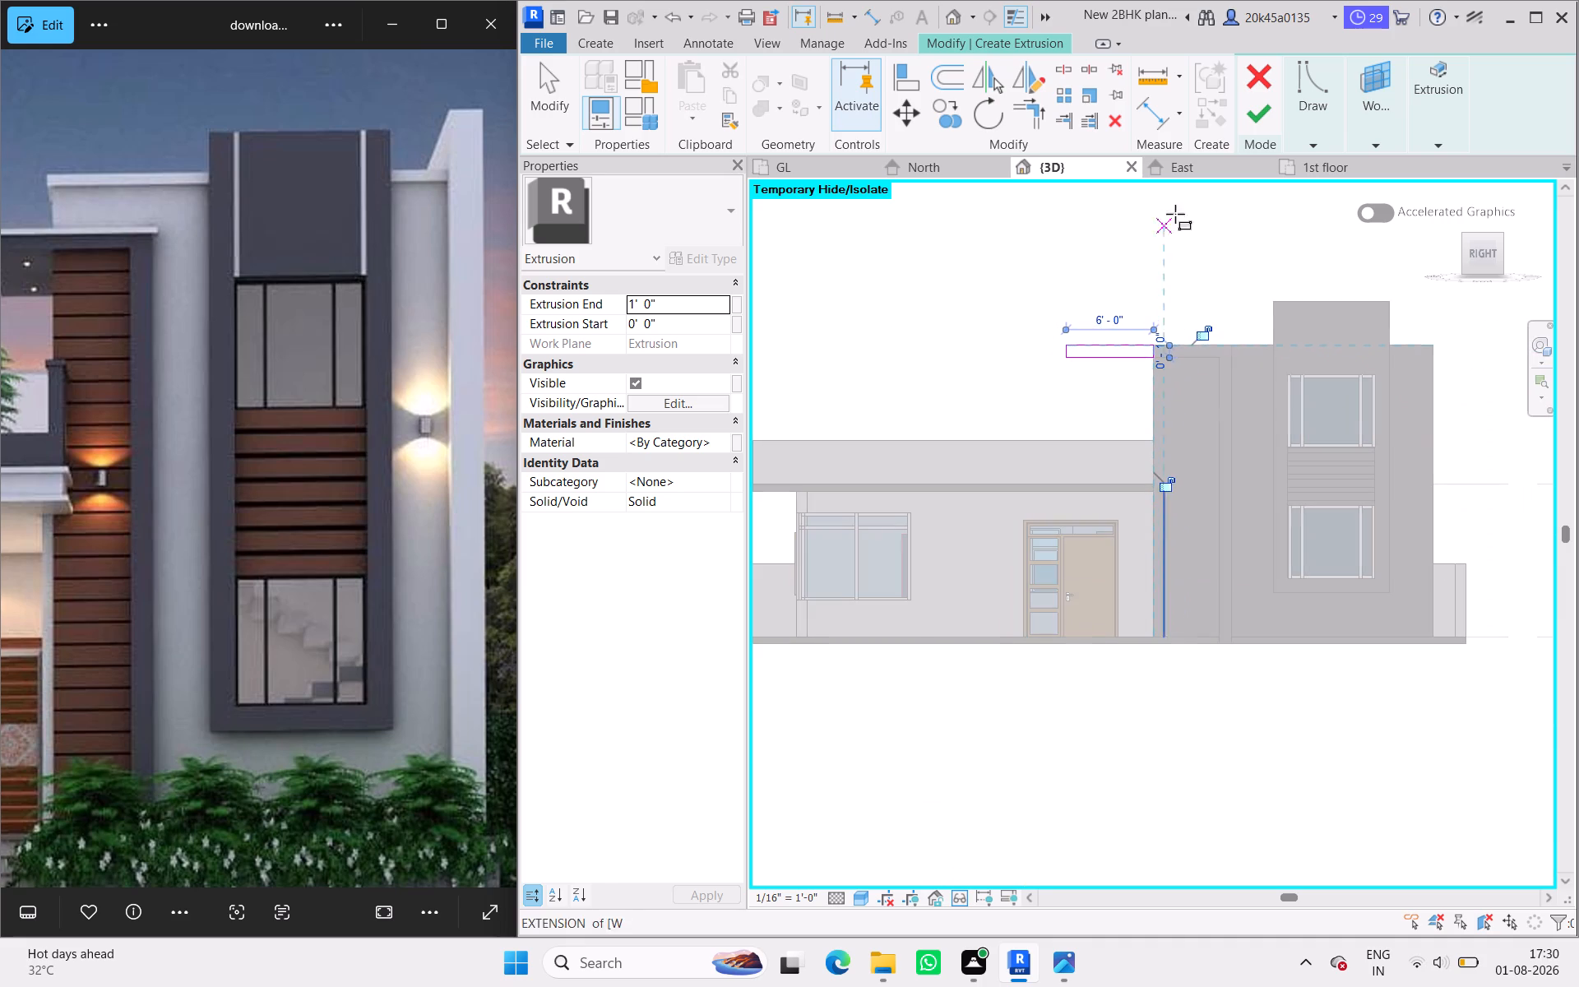
pyautogui.click(1265, 121)
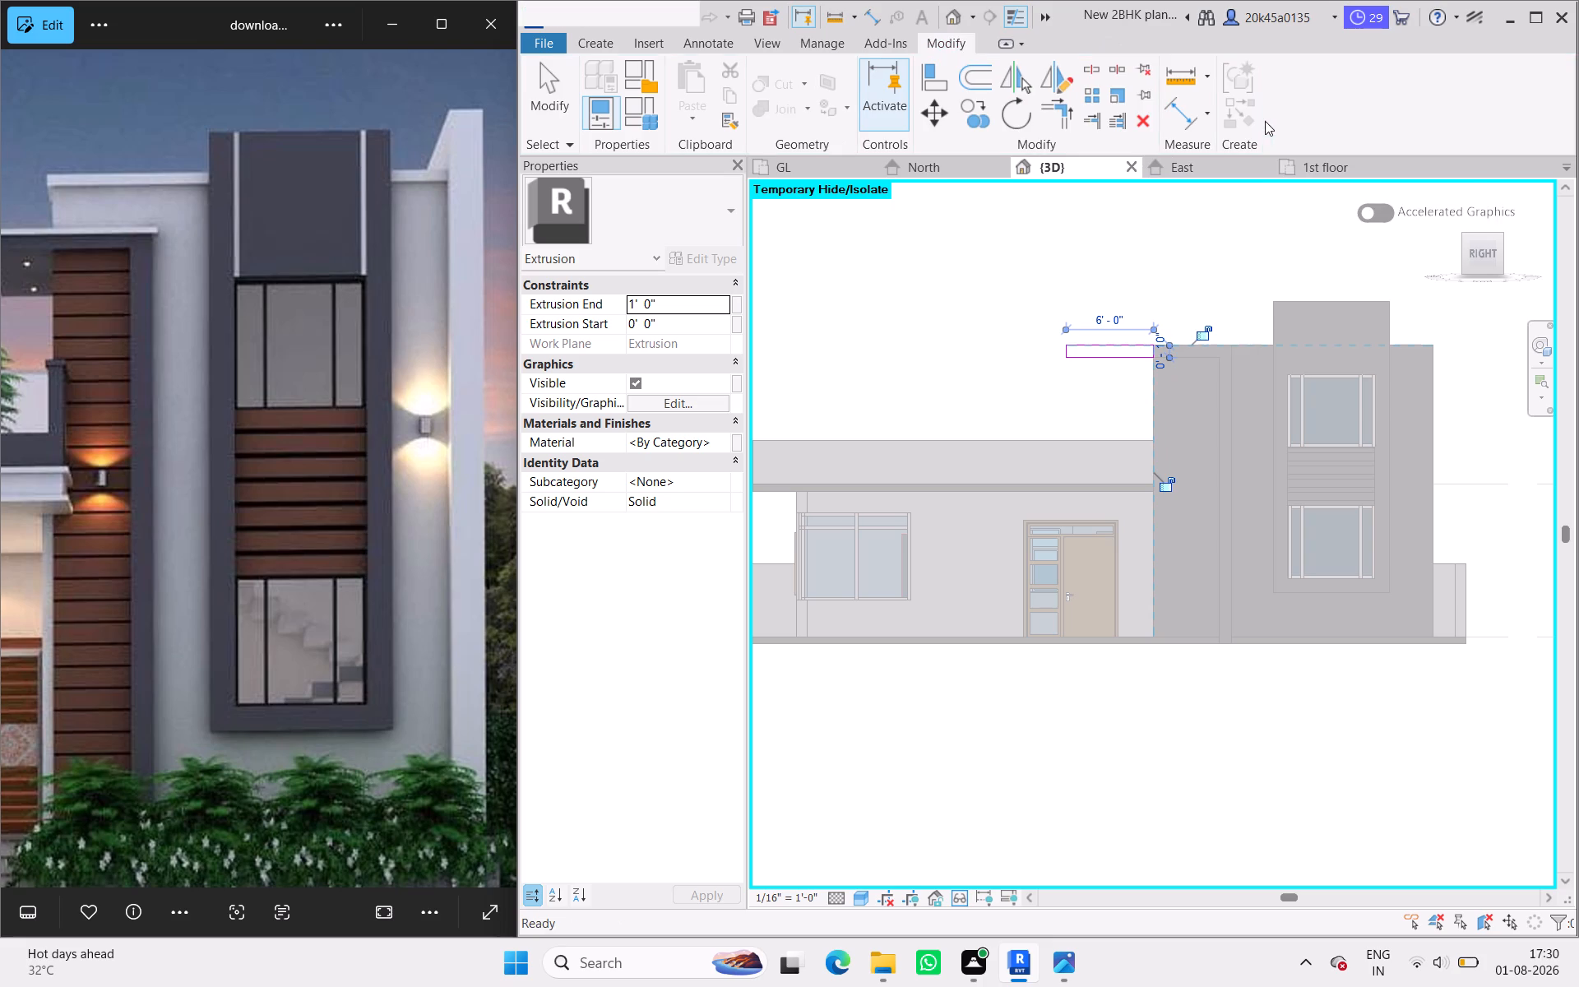
pyautogui.click(1165, 293)
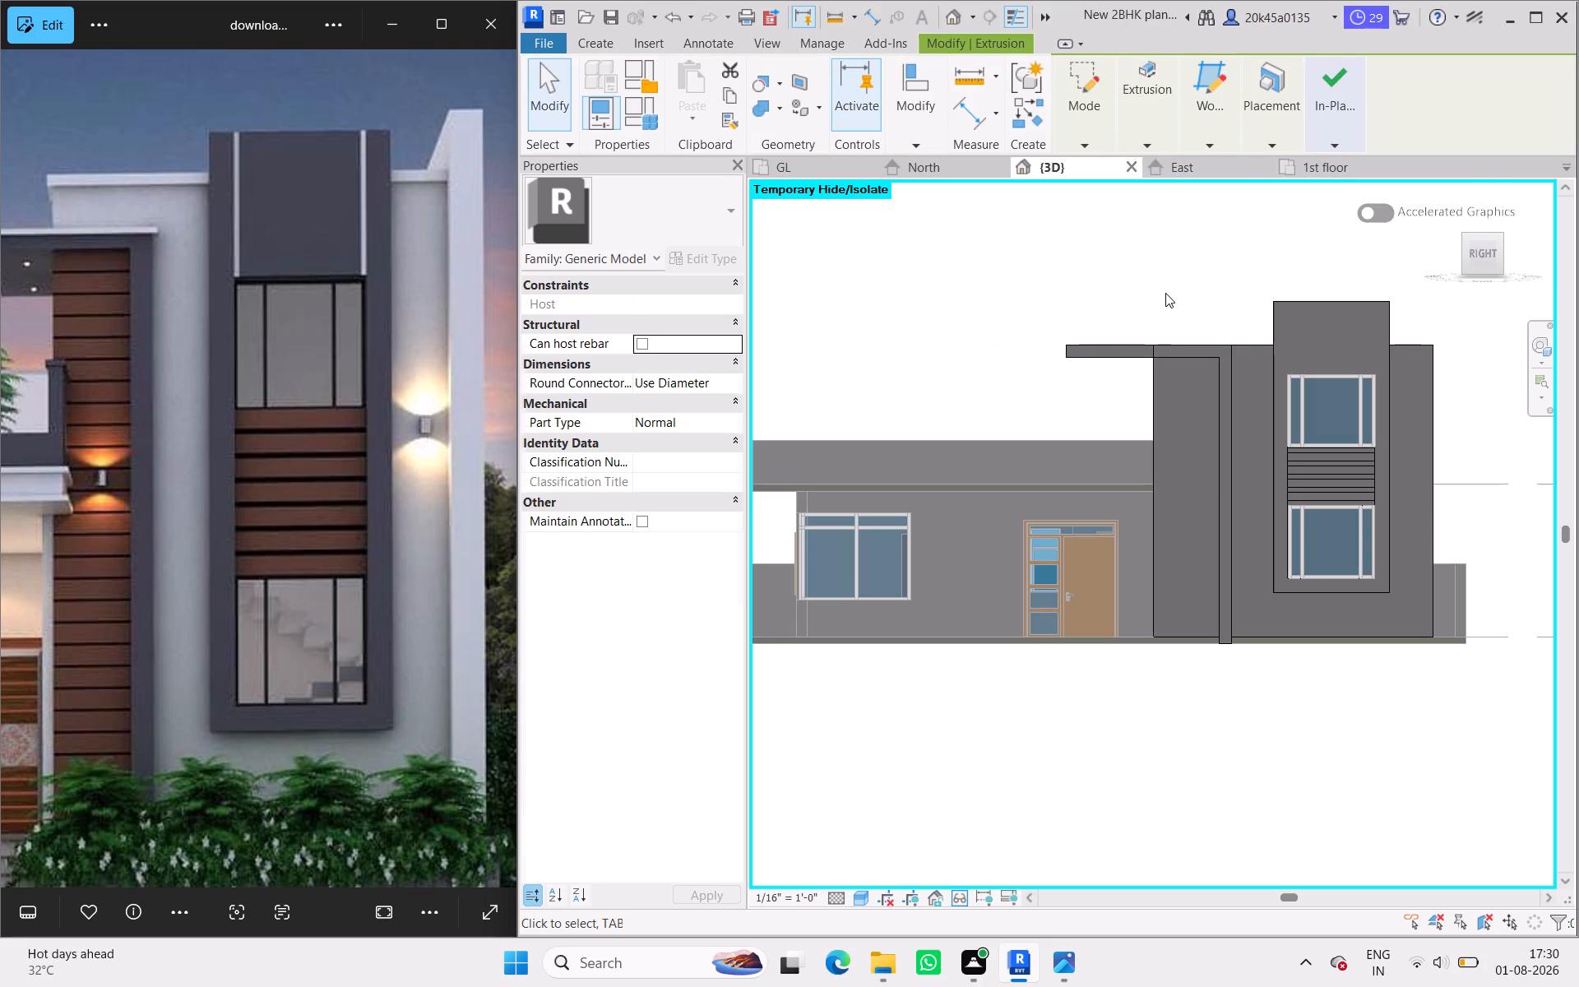
# Inspect where the new top extrusion meets the wall's corner, and compare the elevation with the reference photo.
pyautogui.scroll(15, 1151, 341)
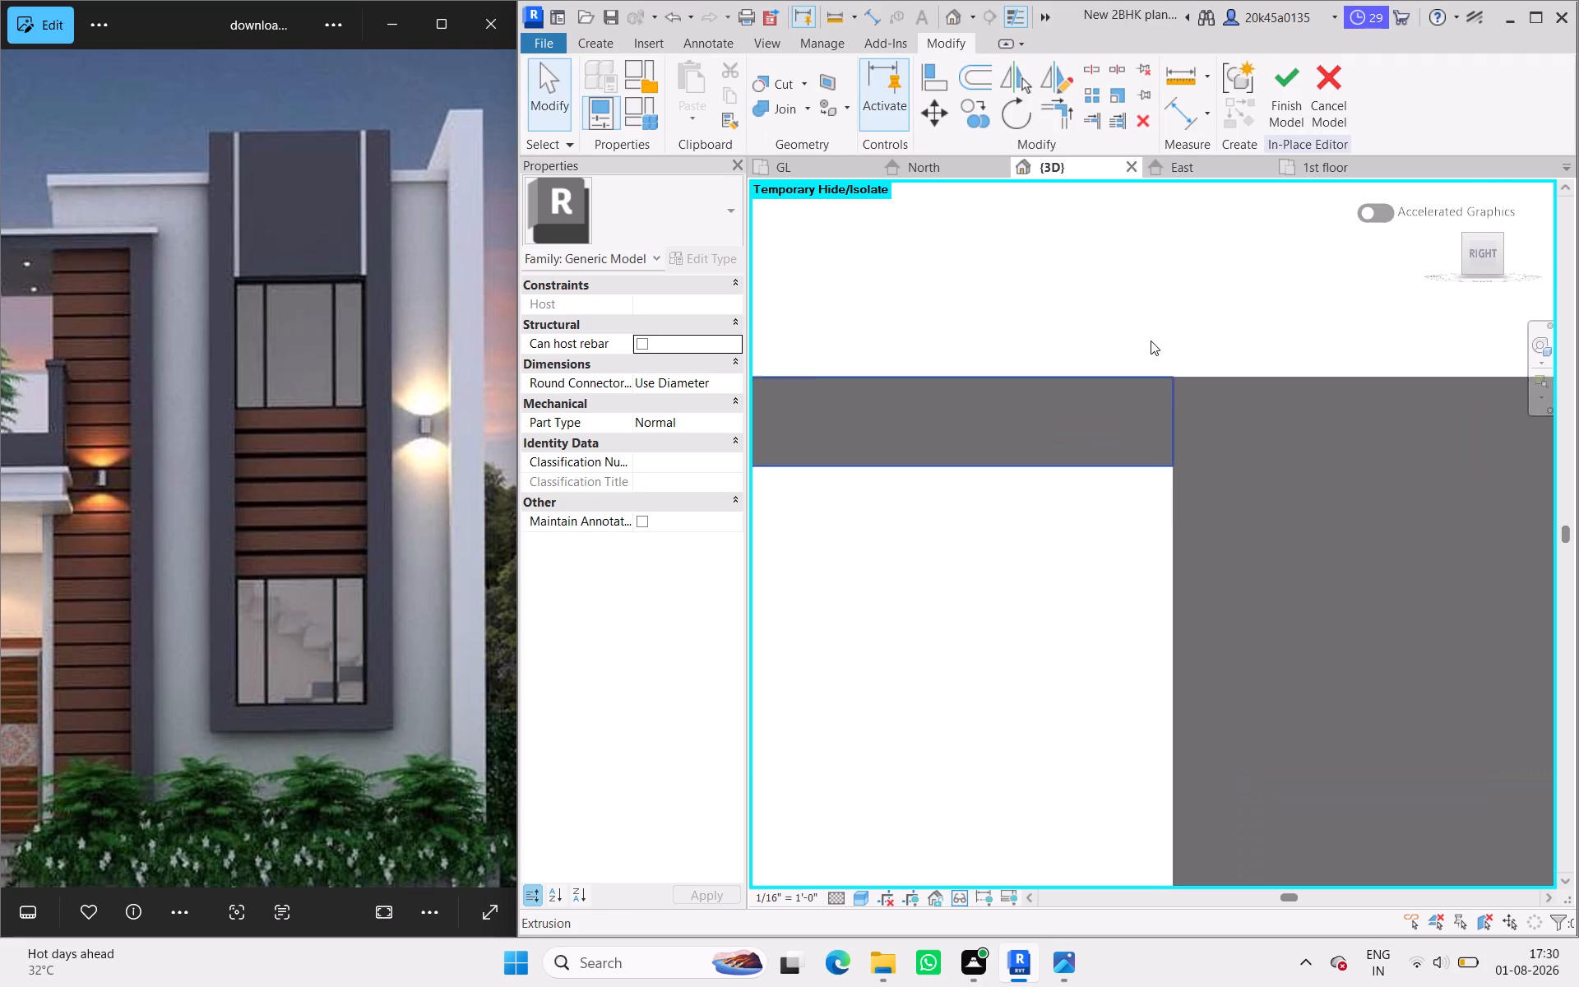
pyautogui.scroll(2, 1151, 341)
pyautogui.click(1161, 527)
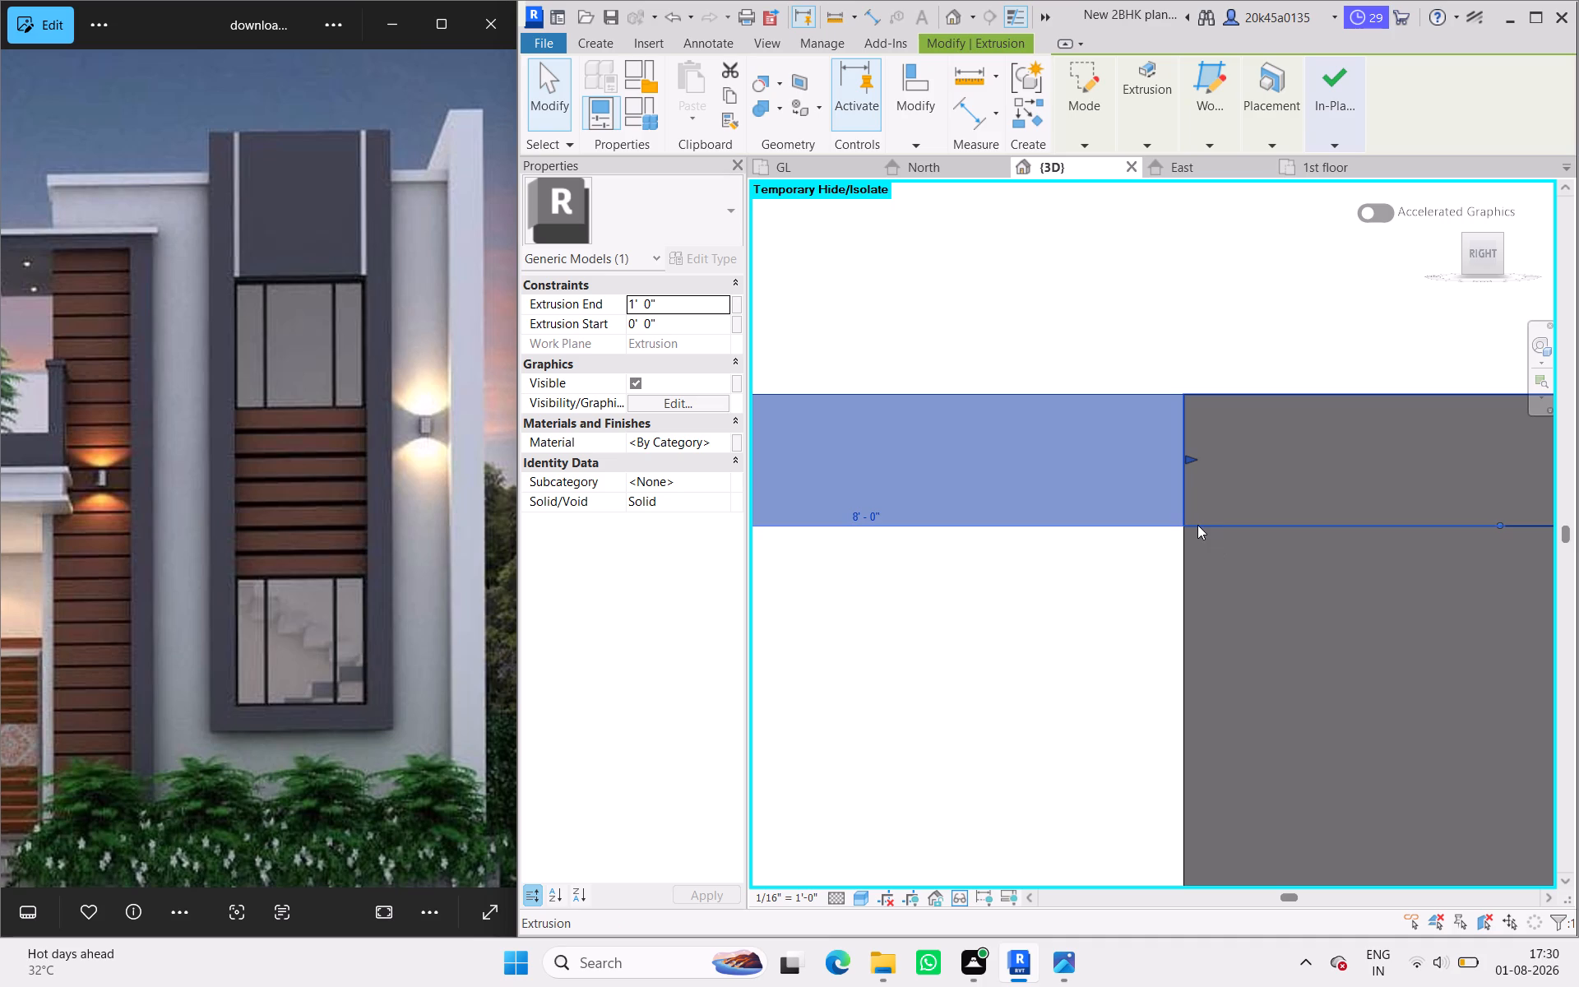
pyautogui.scroll(18, 1197, 525)
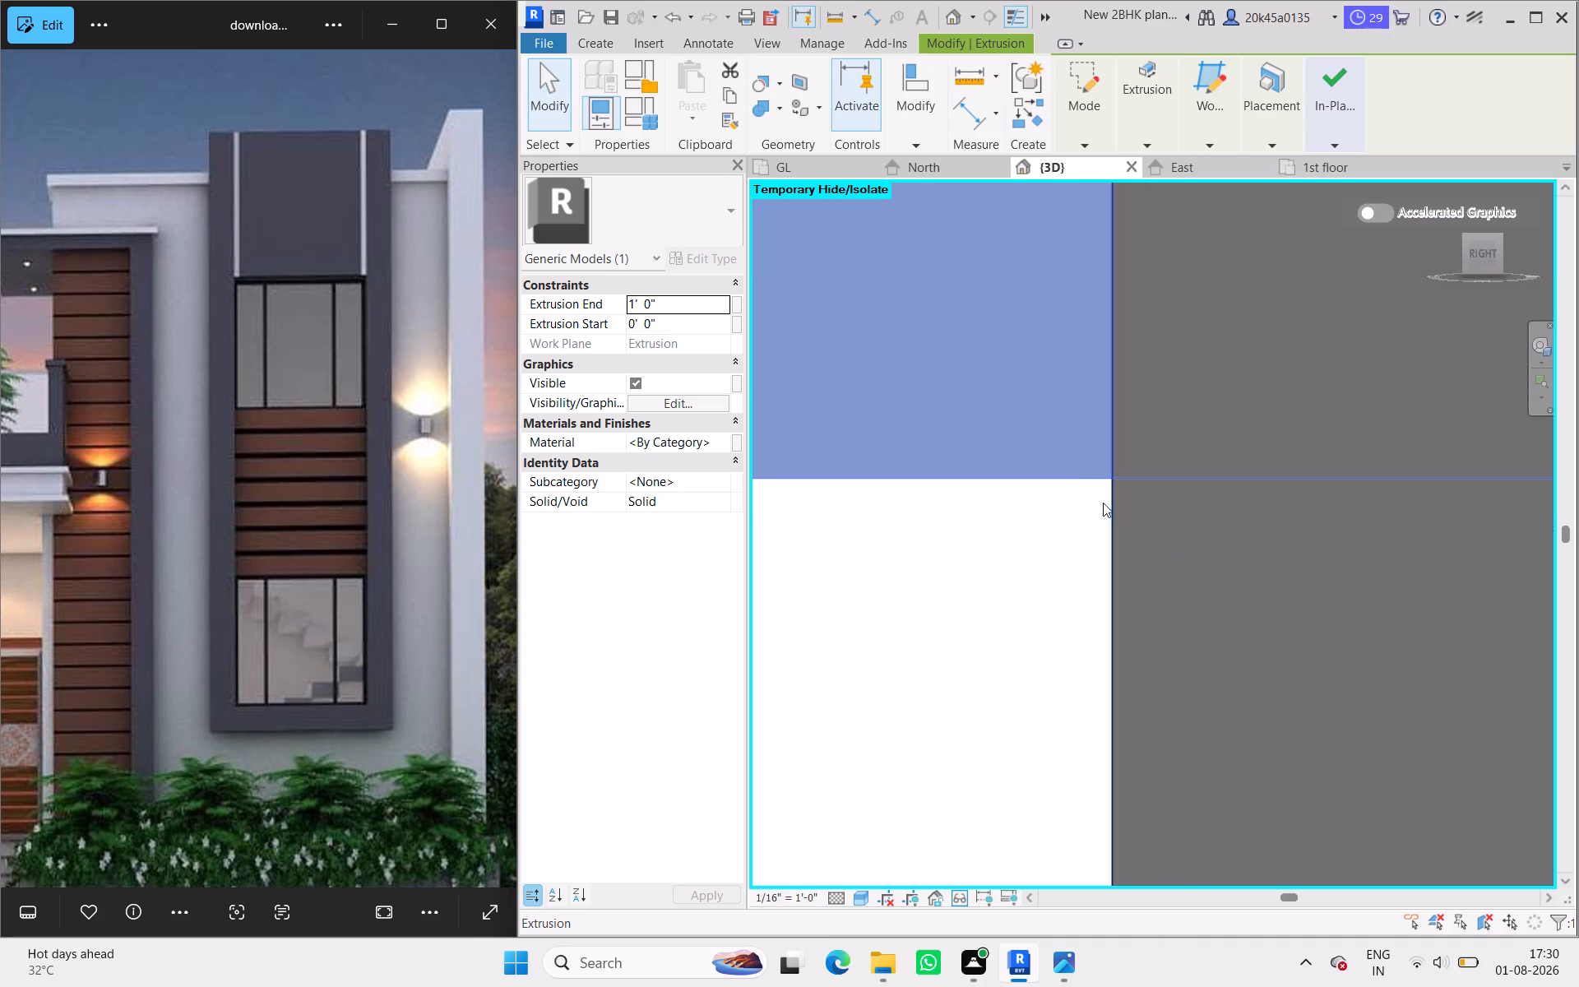
pyautogui.scroll(-20, 1097, 491)
pyautogui.scroll(-16, 1097, 491)
pyautogui.click(1089, 394)
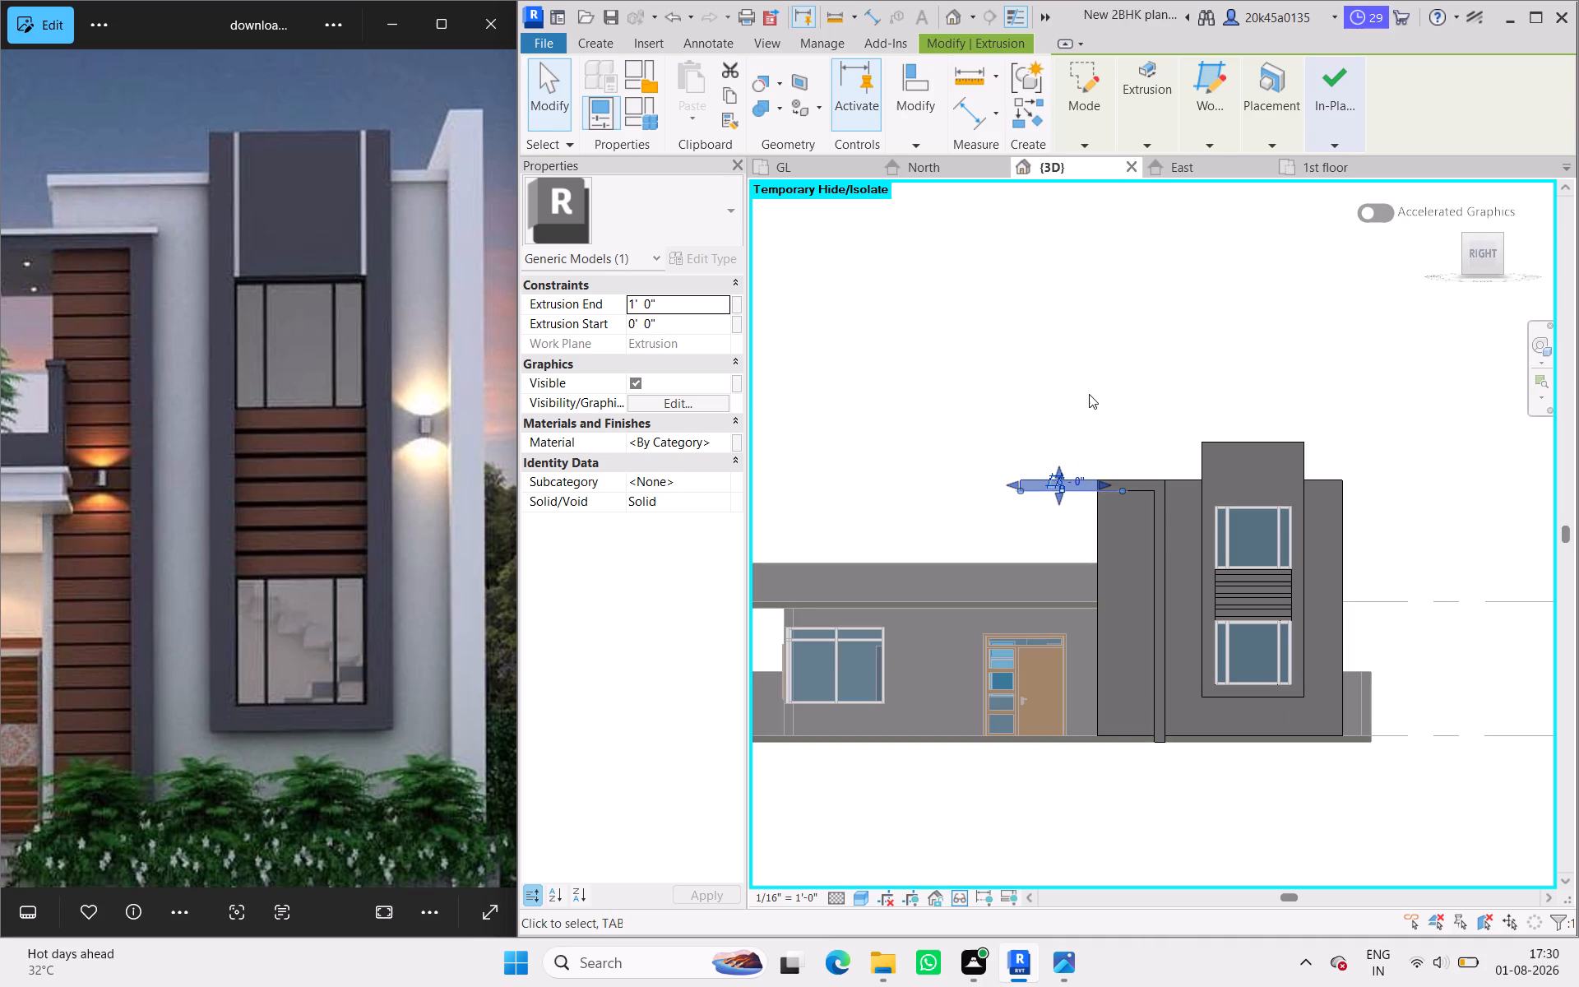
pyautogui.scroll(-3, 1206, 410)
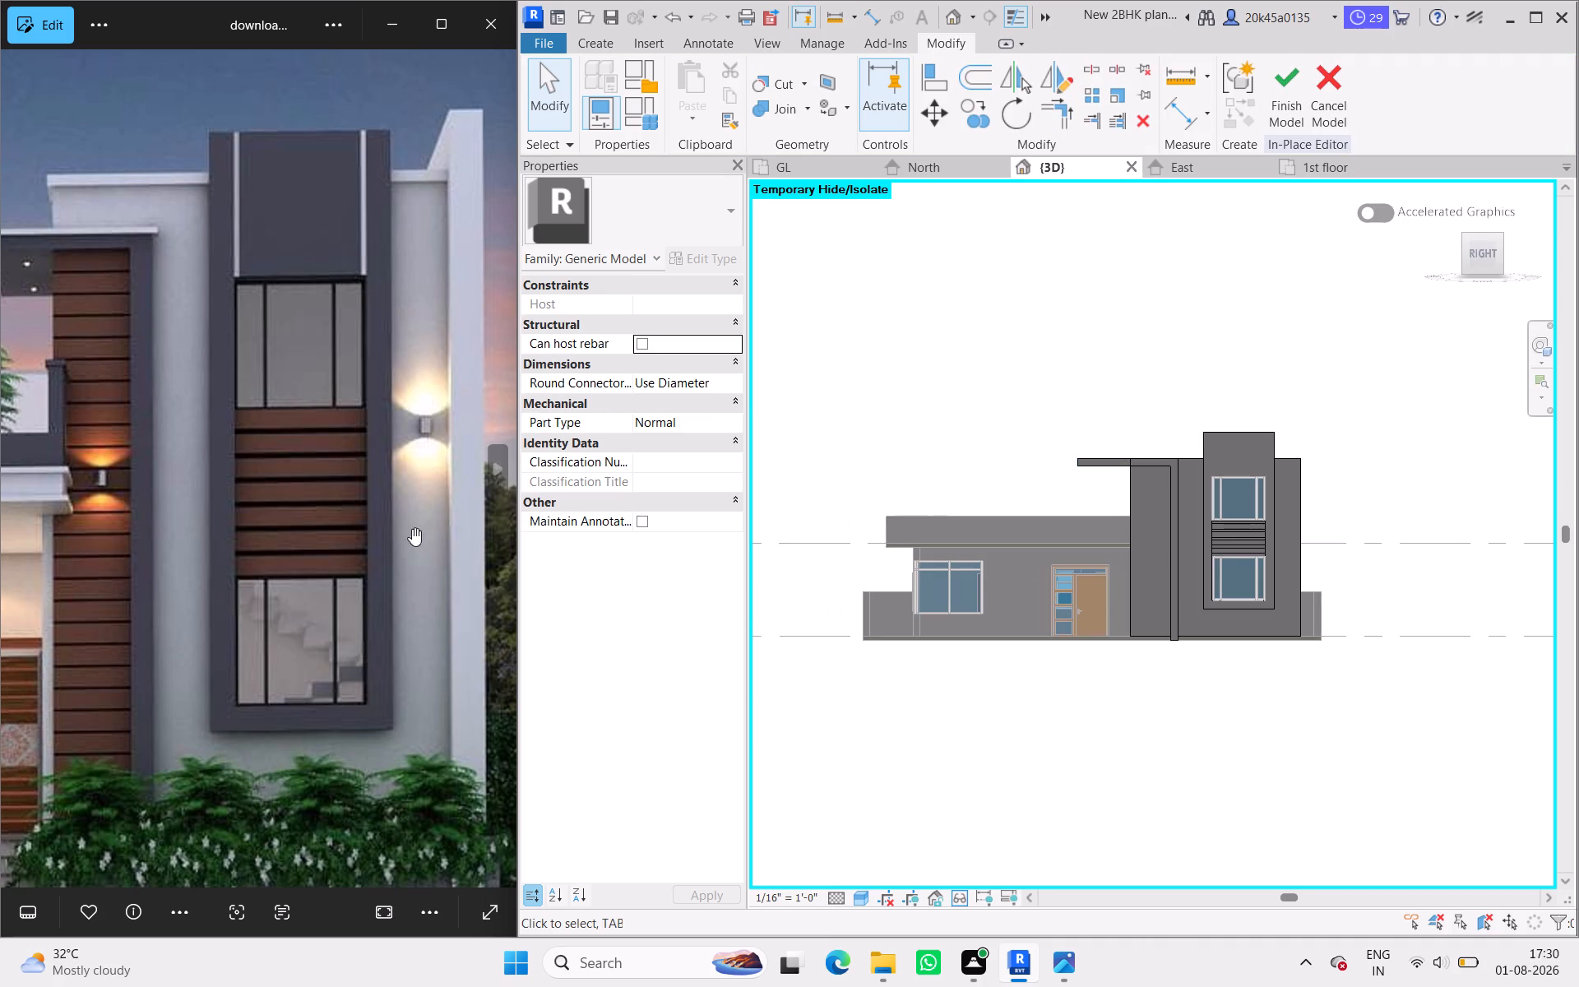
pyautogui.moveTo(363, 519); pyautogui.dragTo(456, 521)
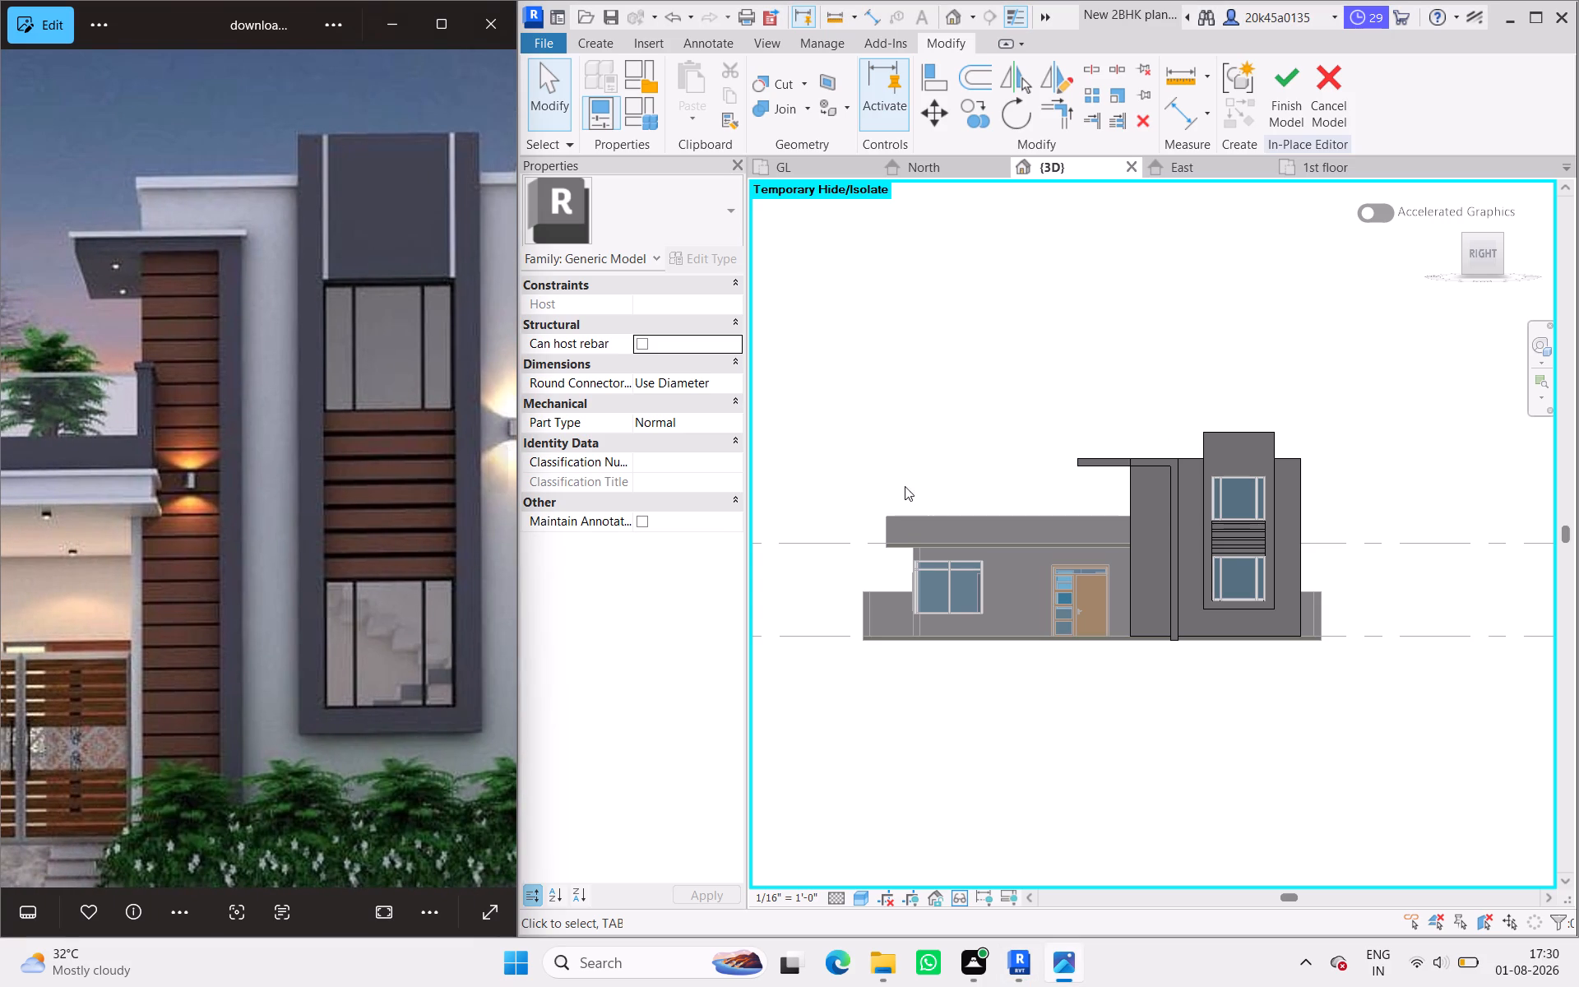
pyautogui.scroll(2, 1212, 497)
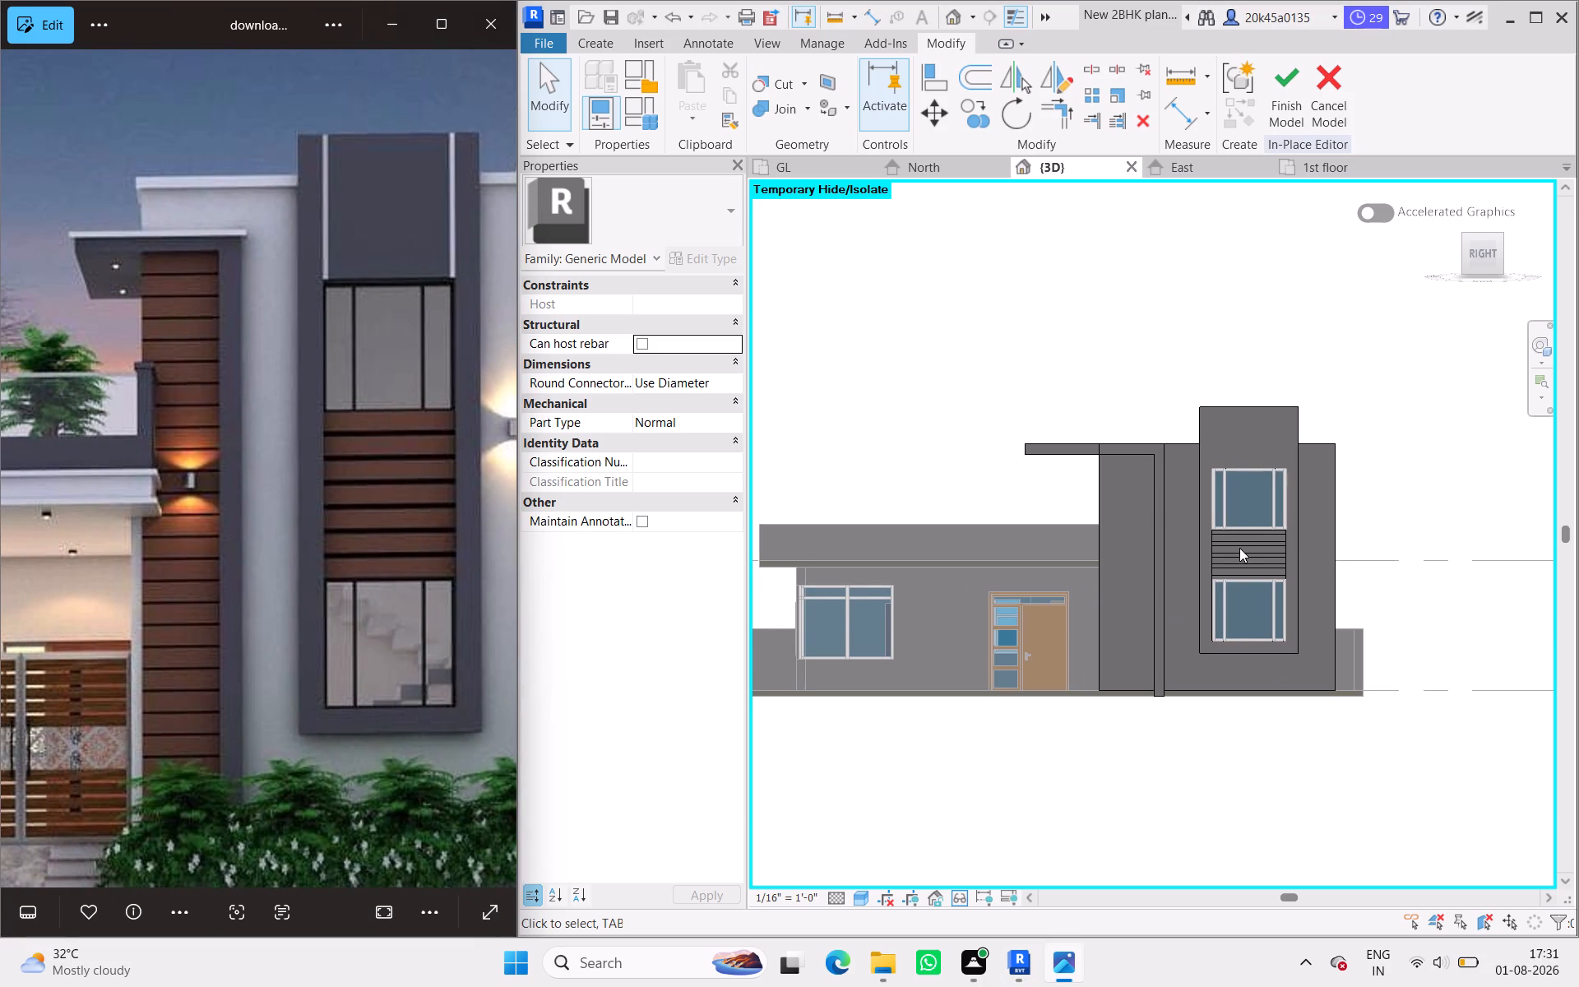
pyautogui.scroll(1, 1239, 548)
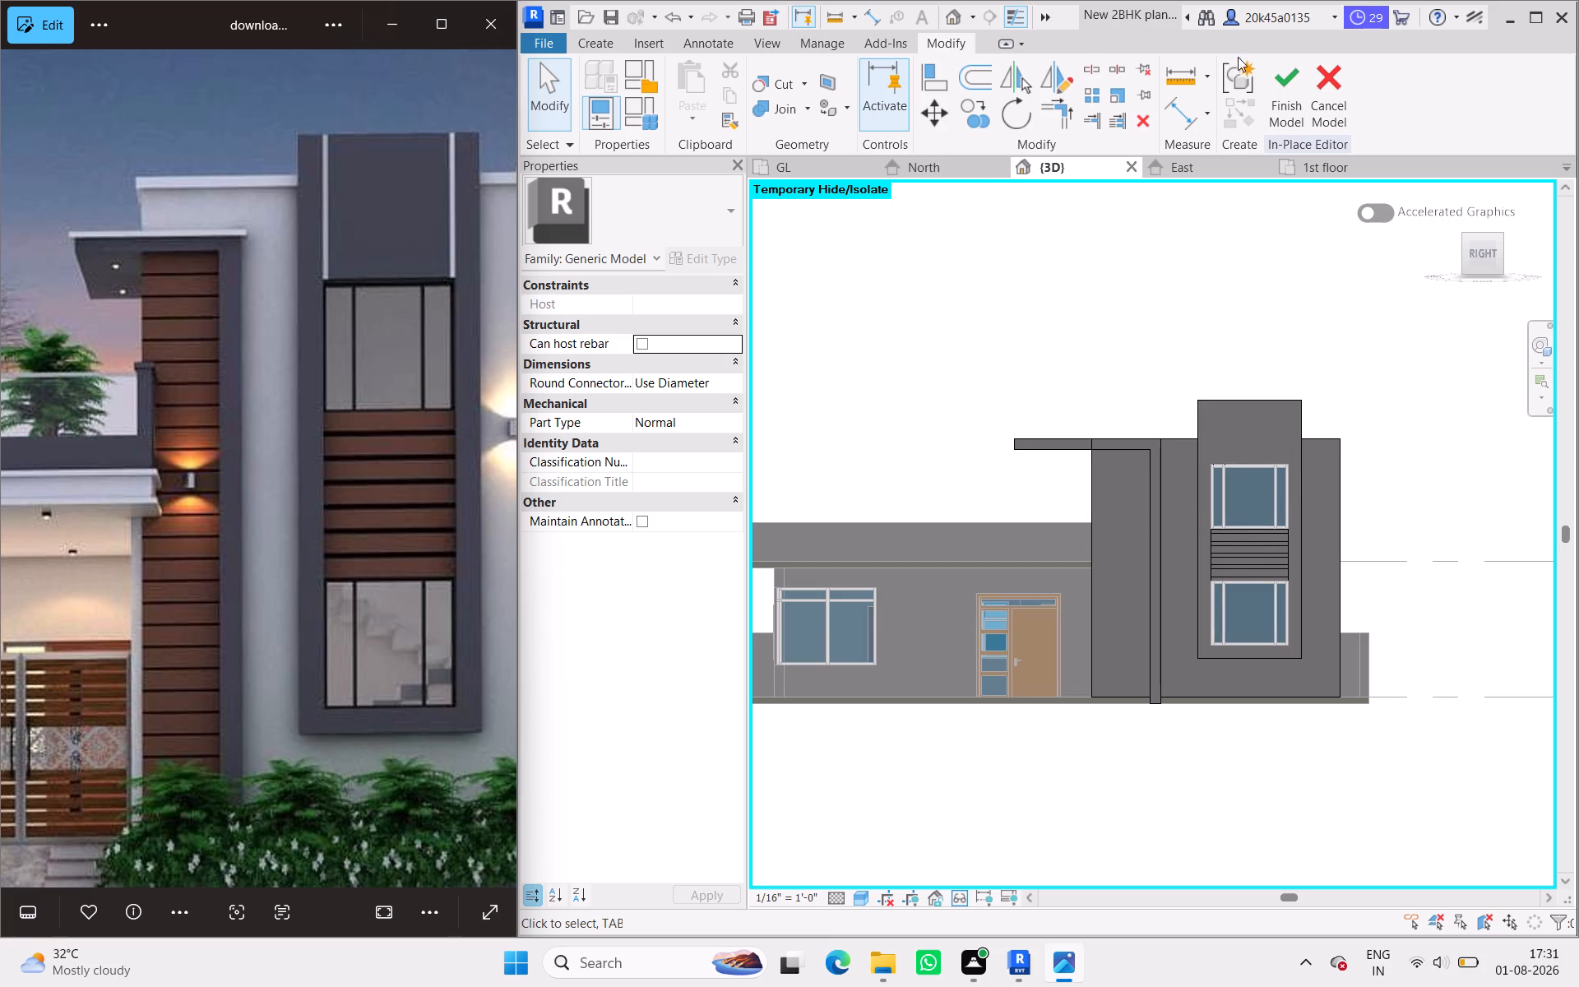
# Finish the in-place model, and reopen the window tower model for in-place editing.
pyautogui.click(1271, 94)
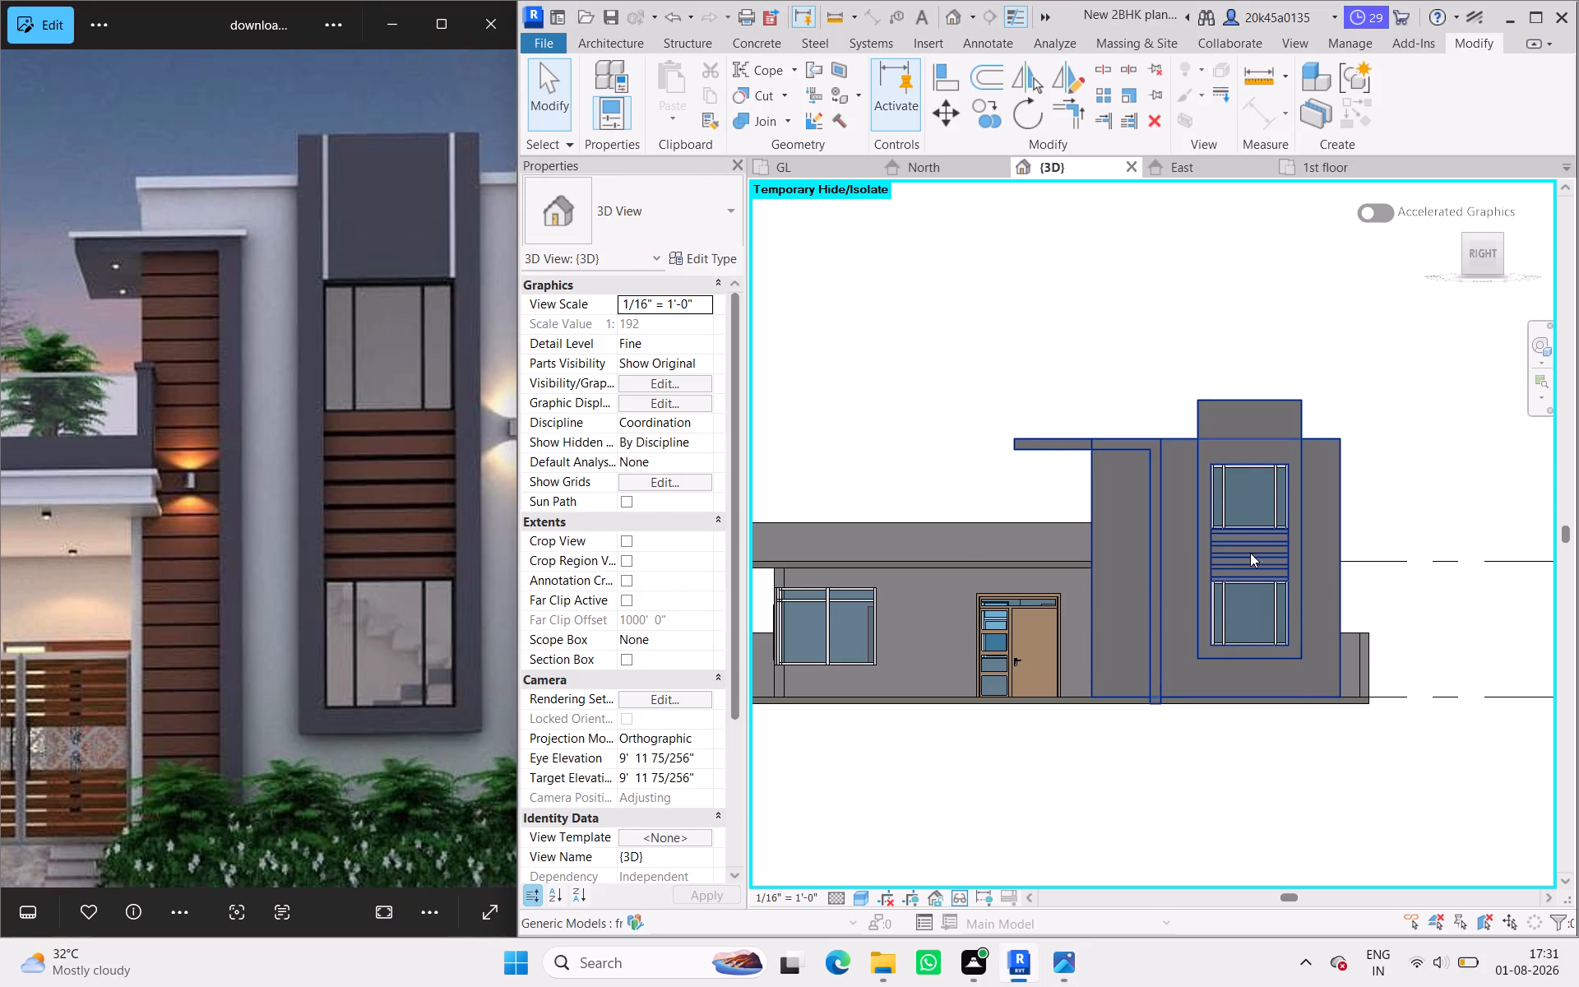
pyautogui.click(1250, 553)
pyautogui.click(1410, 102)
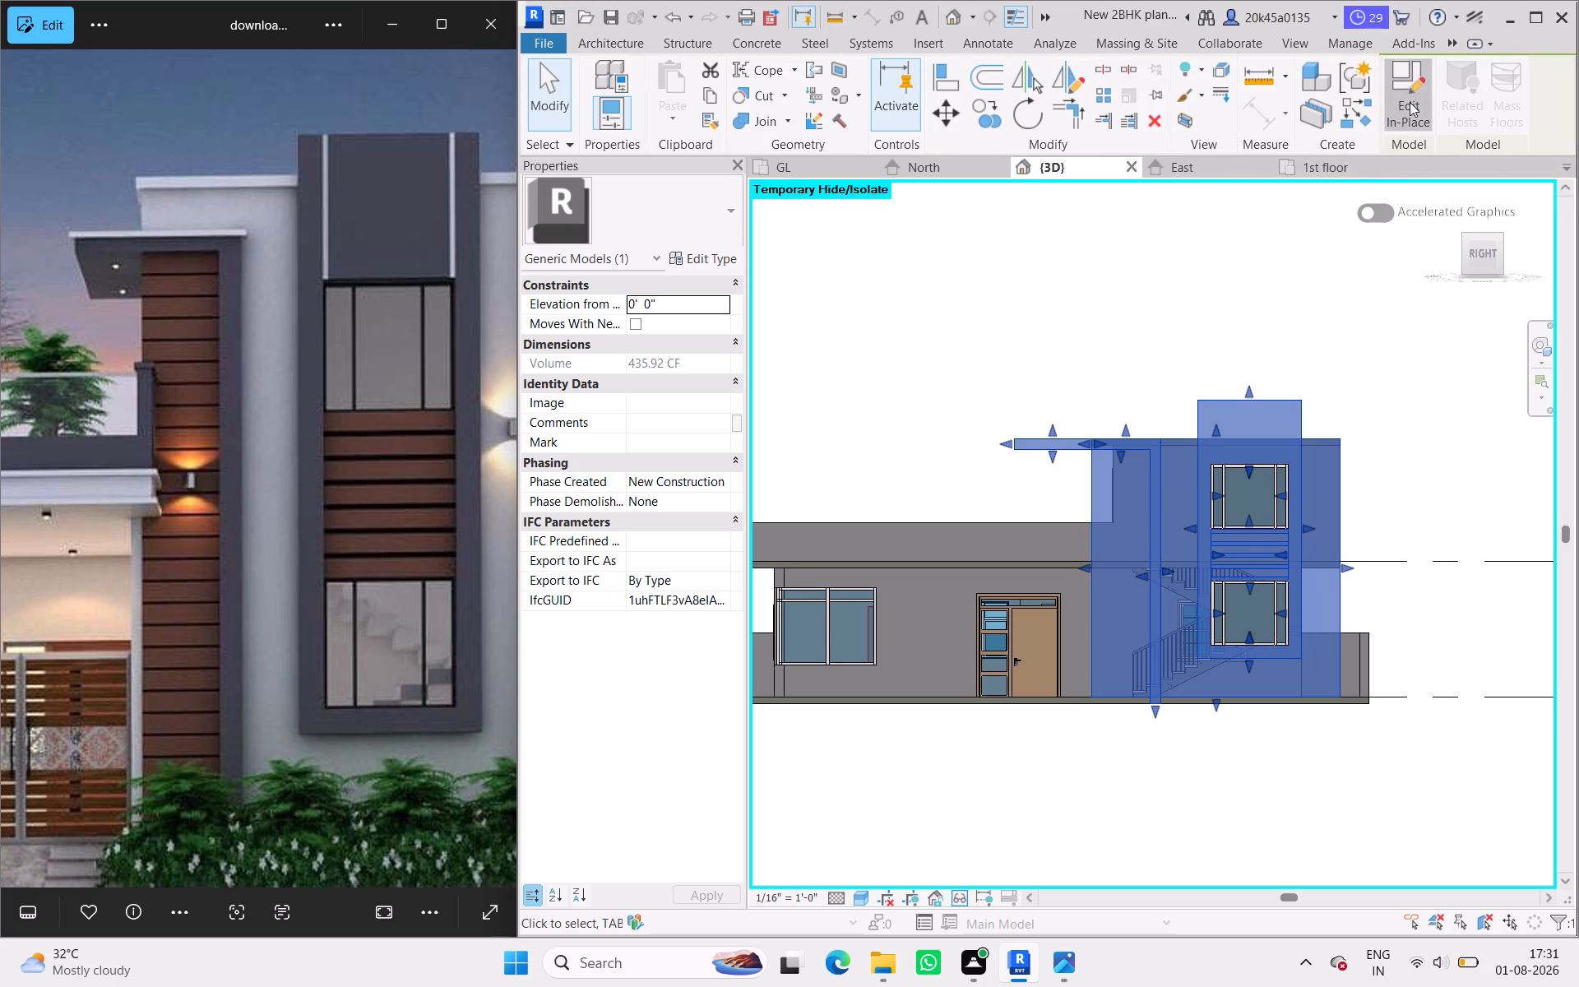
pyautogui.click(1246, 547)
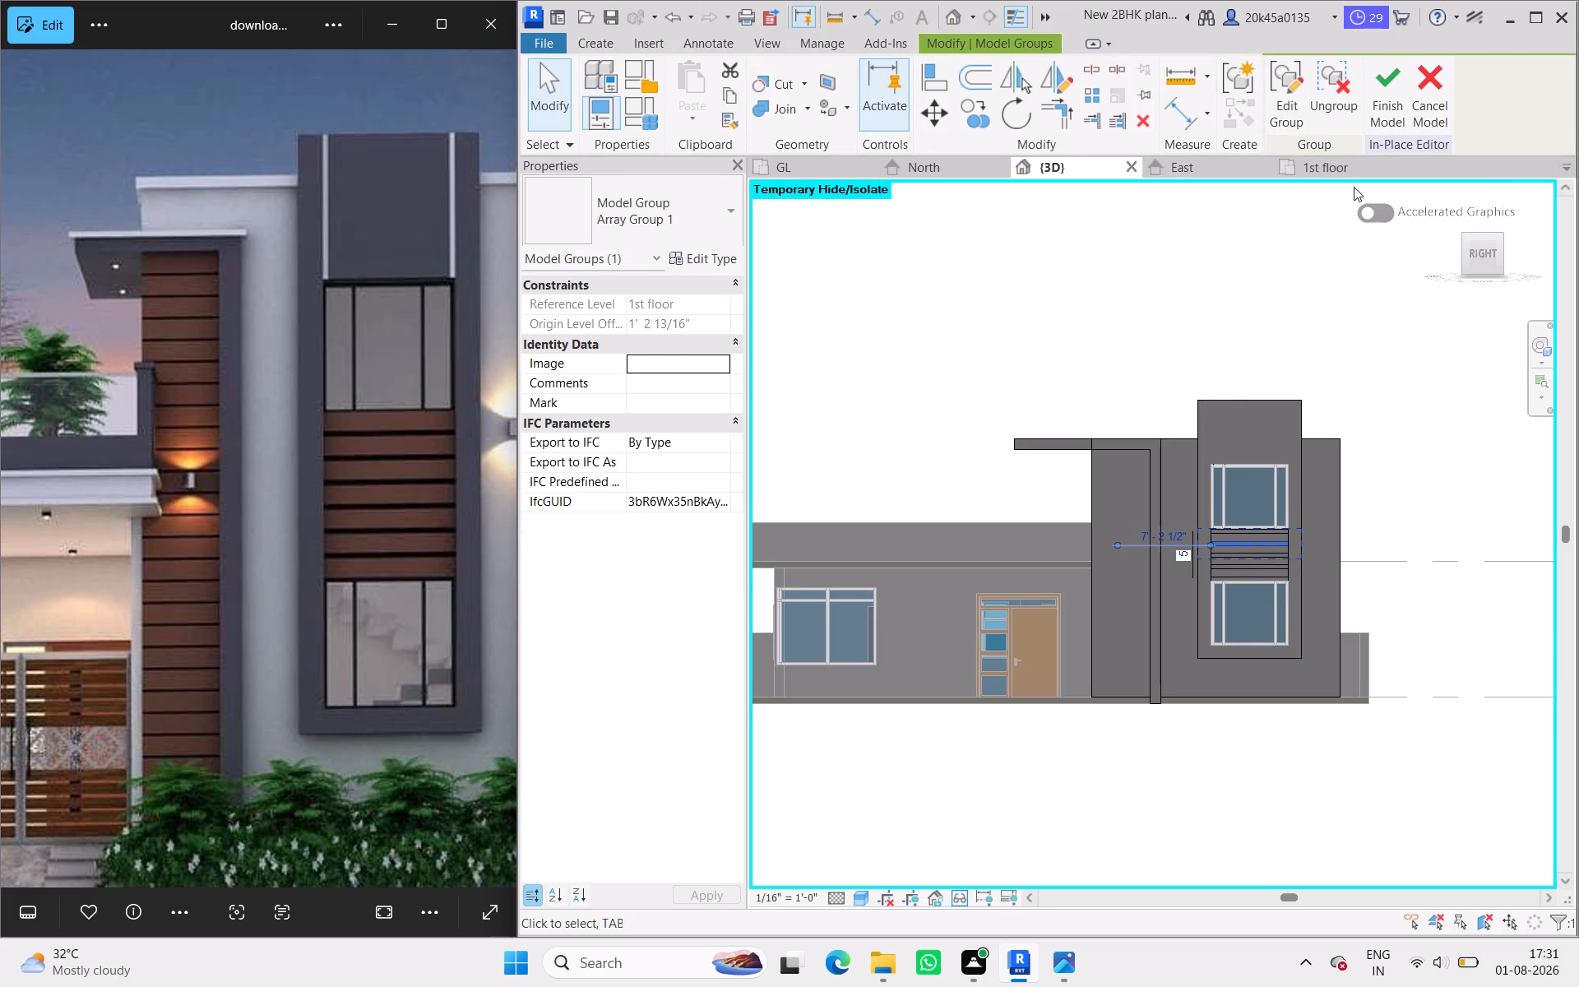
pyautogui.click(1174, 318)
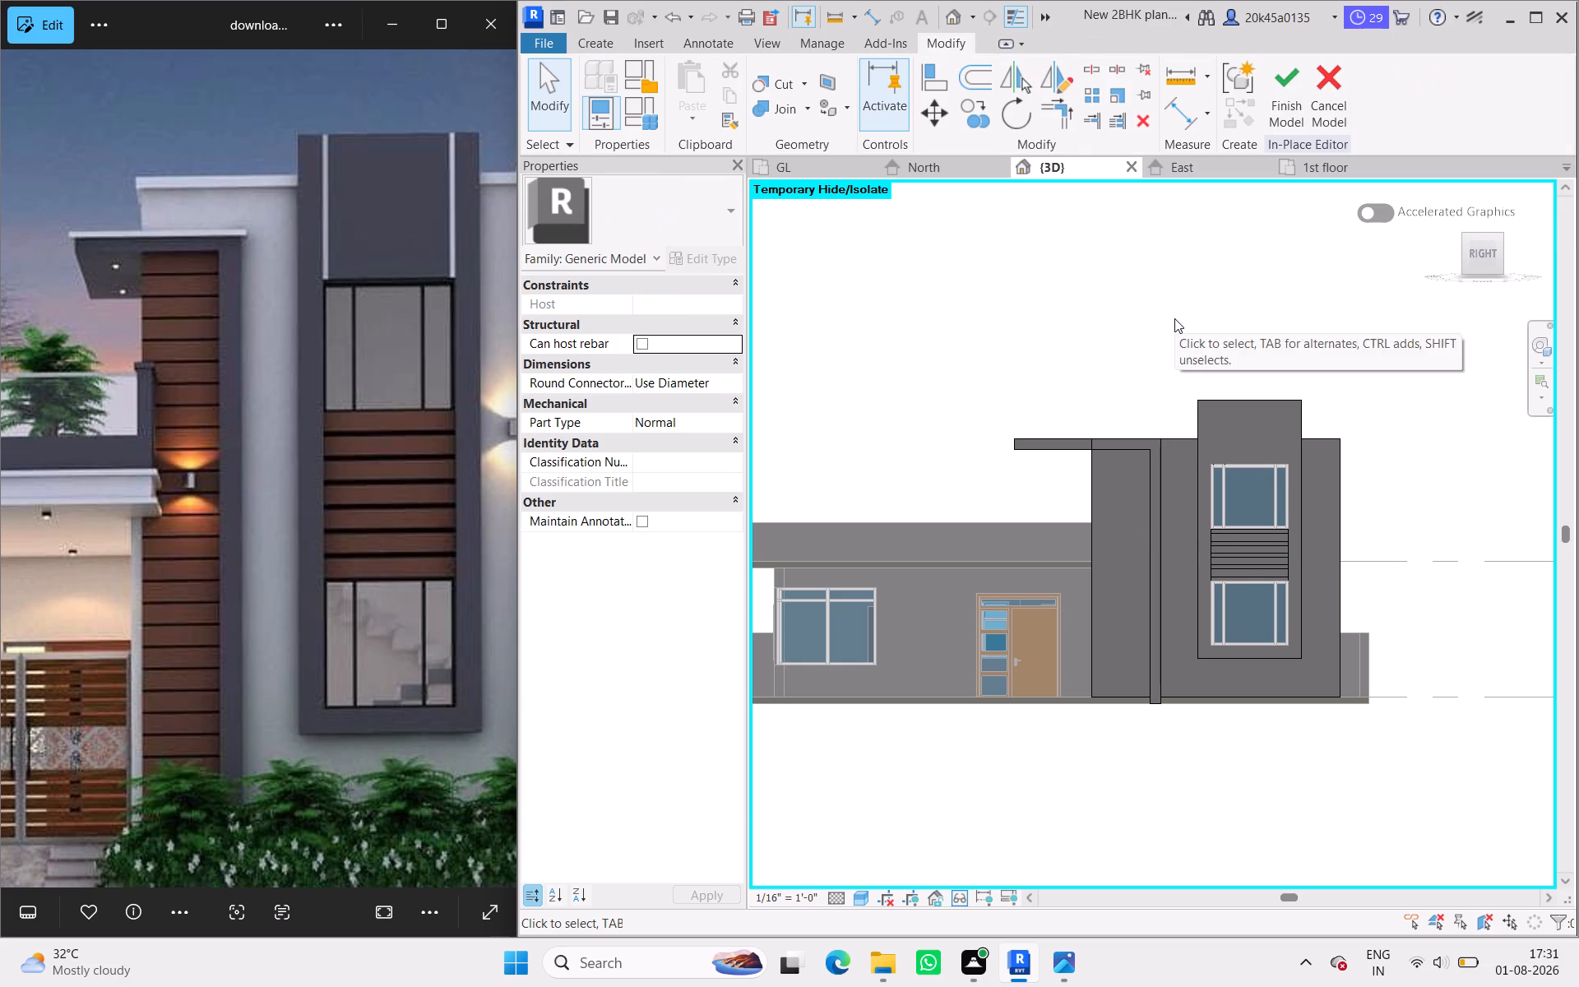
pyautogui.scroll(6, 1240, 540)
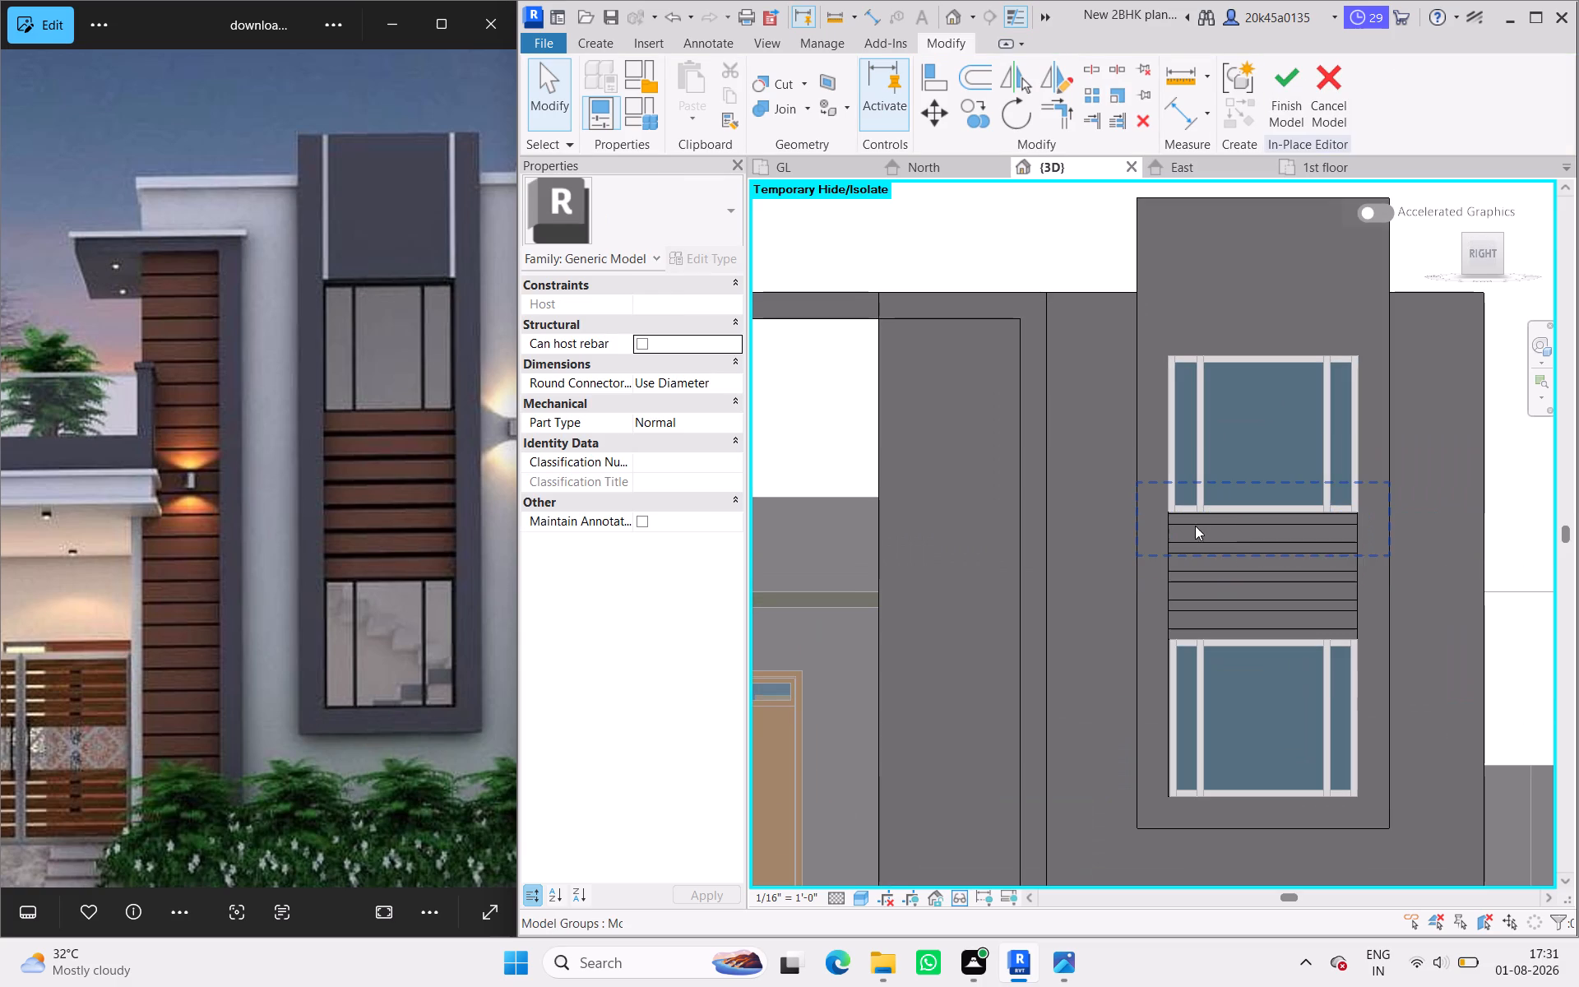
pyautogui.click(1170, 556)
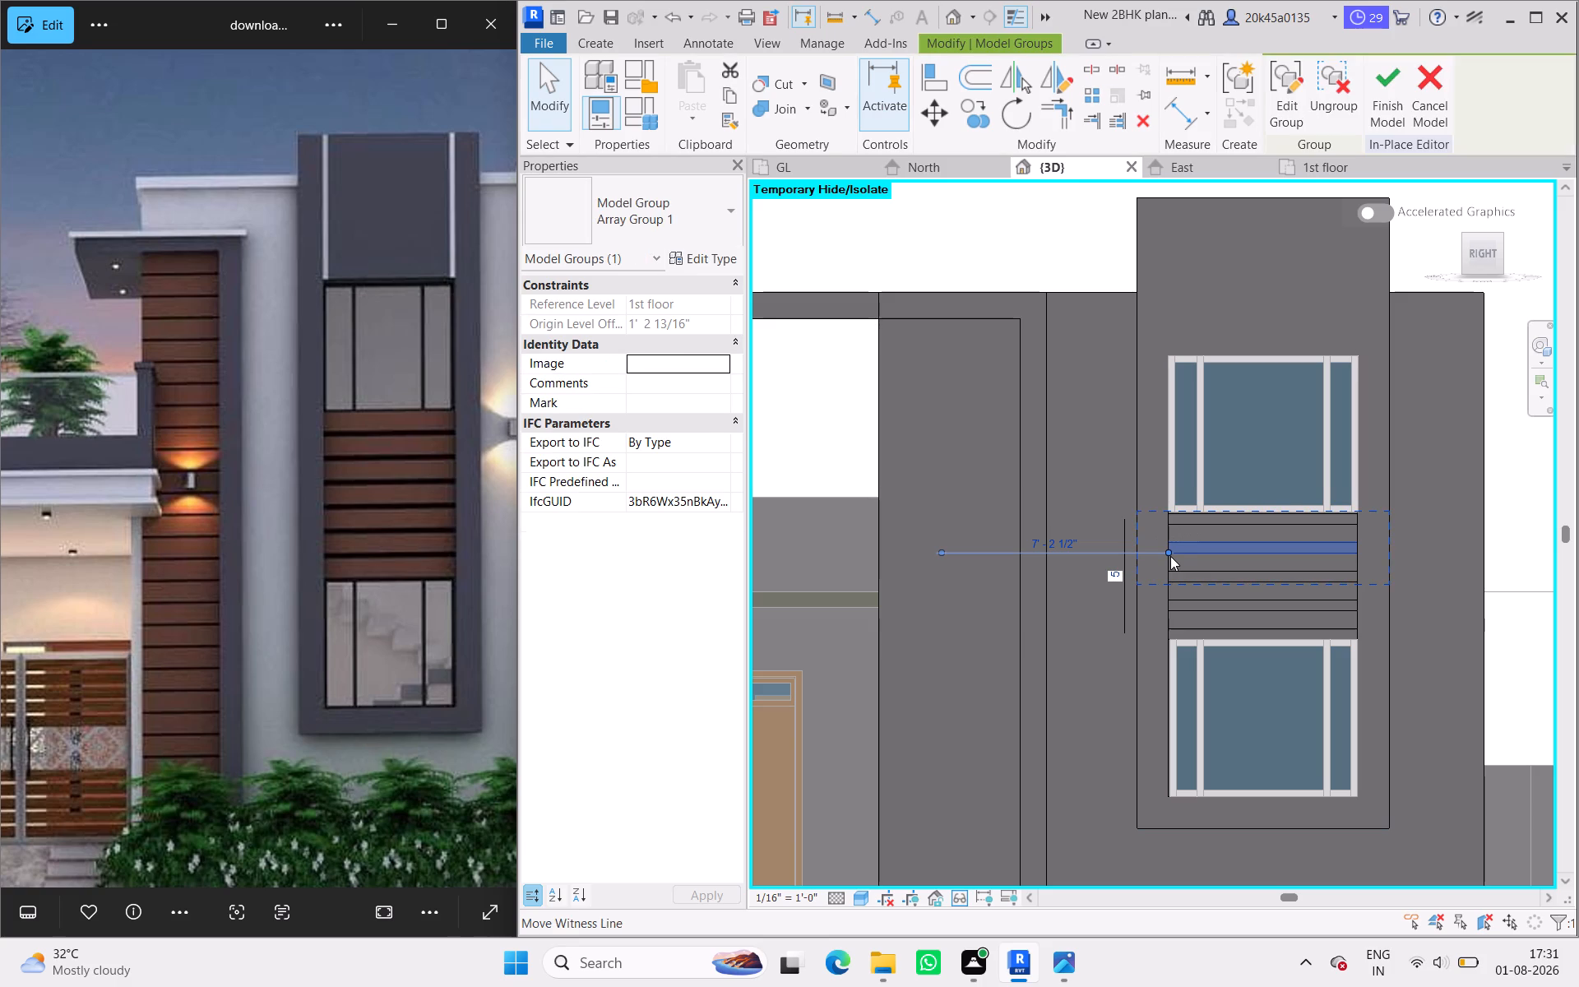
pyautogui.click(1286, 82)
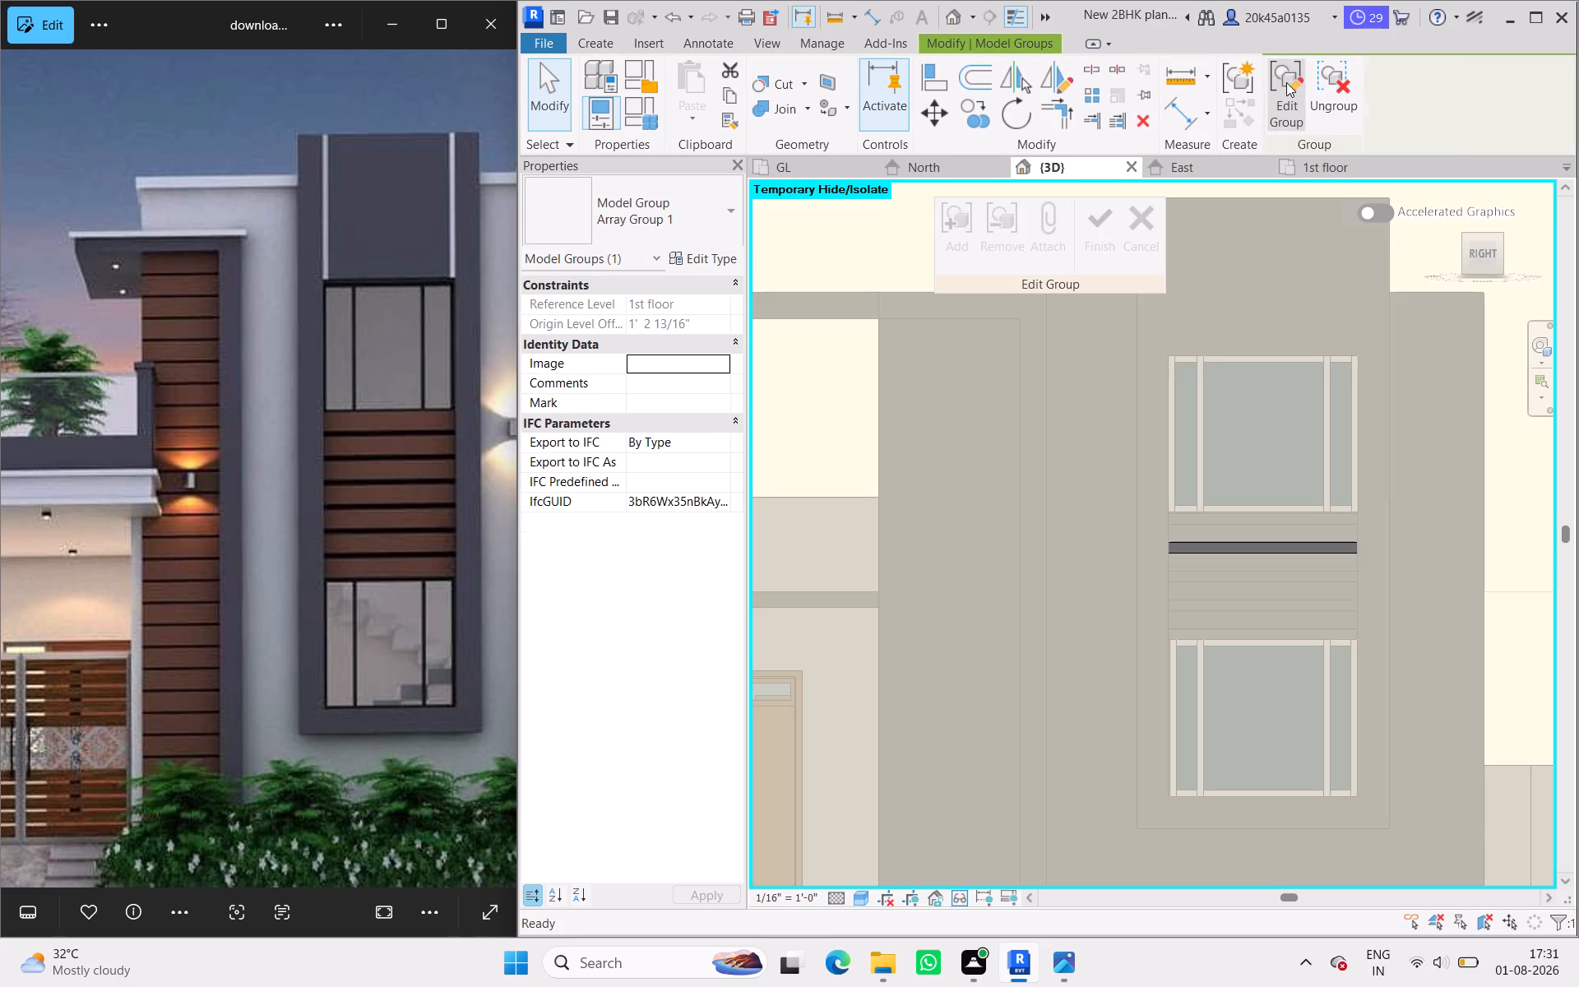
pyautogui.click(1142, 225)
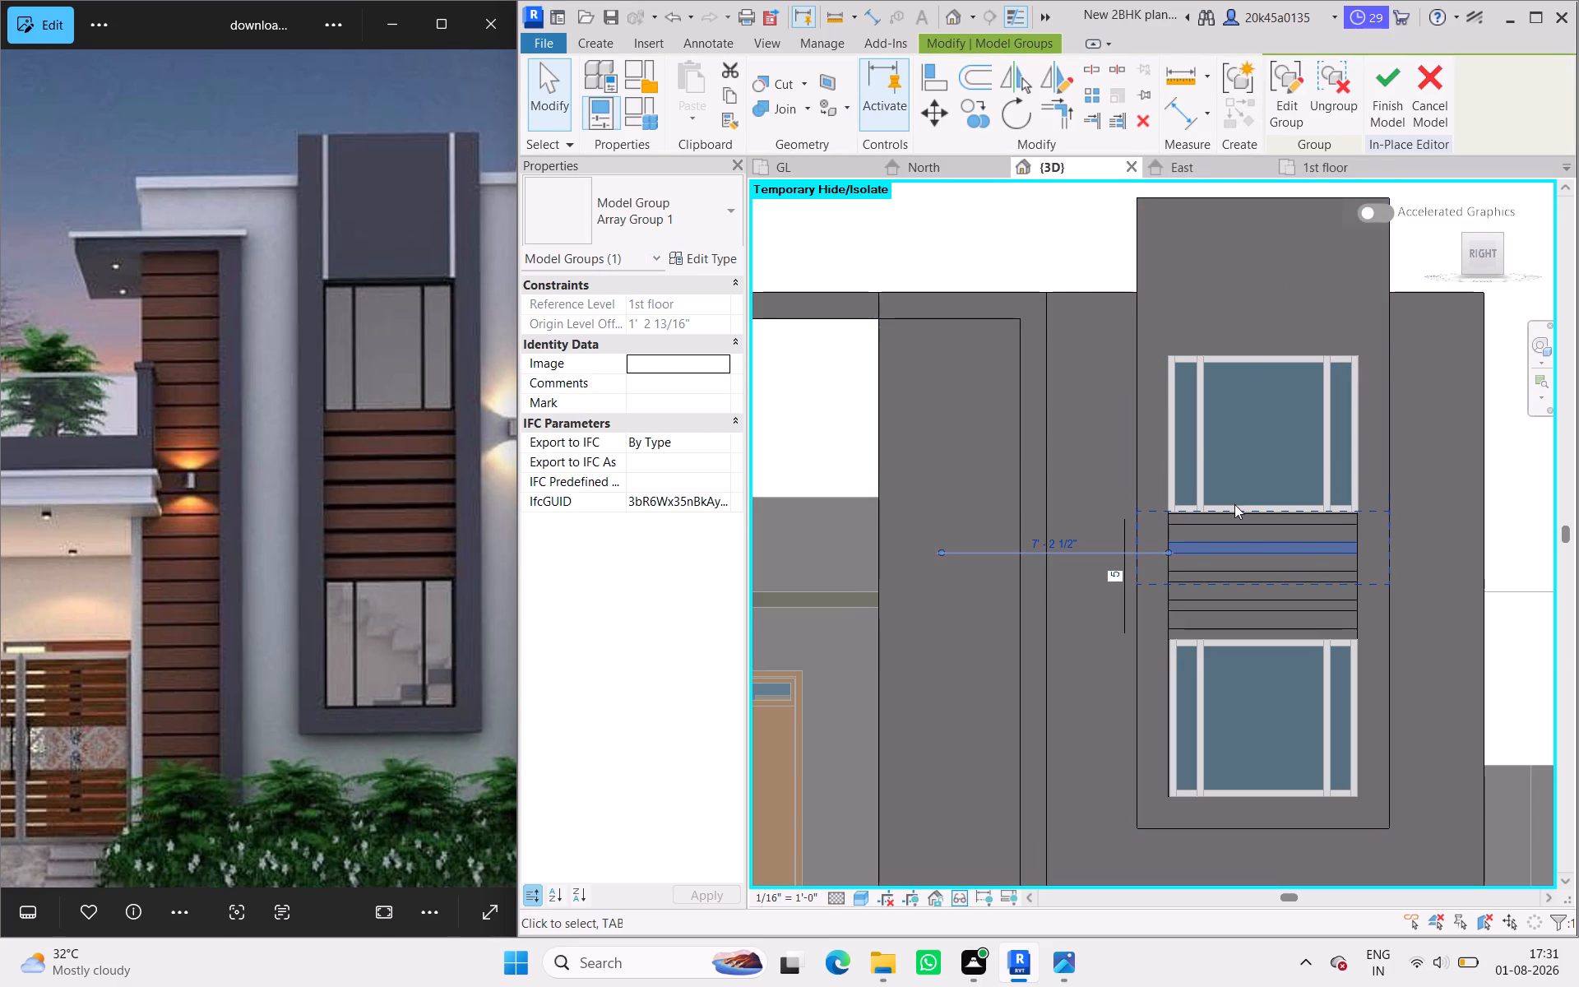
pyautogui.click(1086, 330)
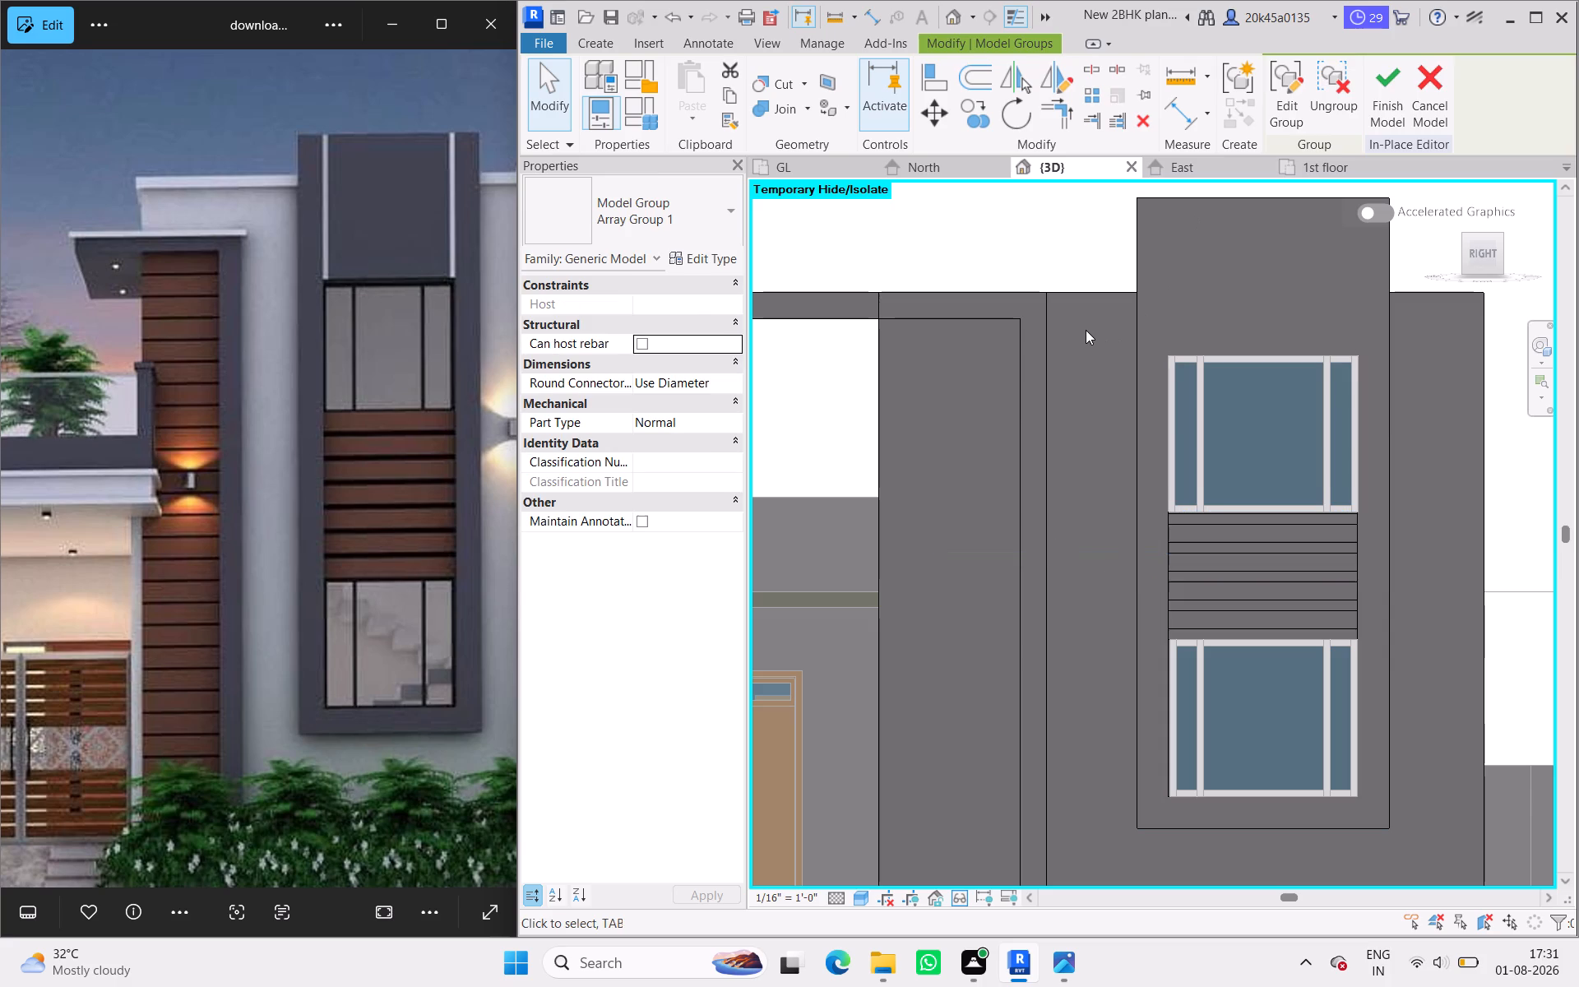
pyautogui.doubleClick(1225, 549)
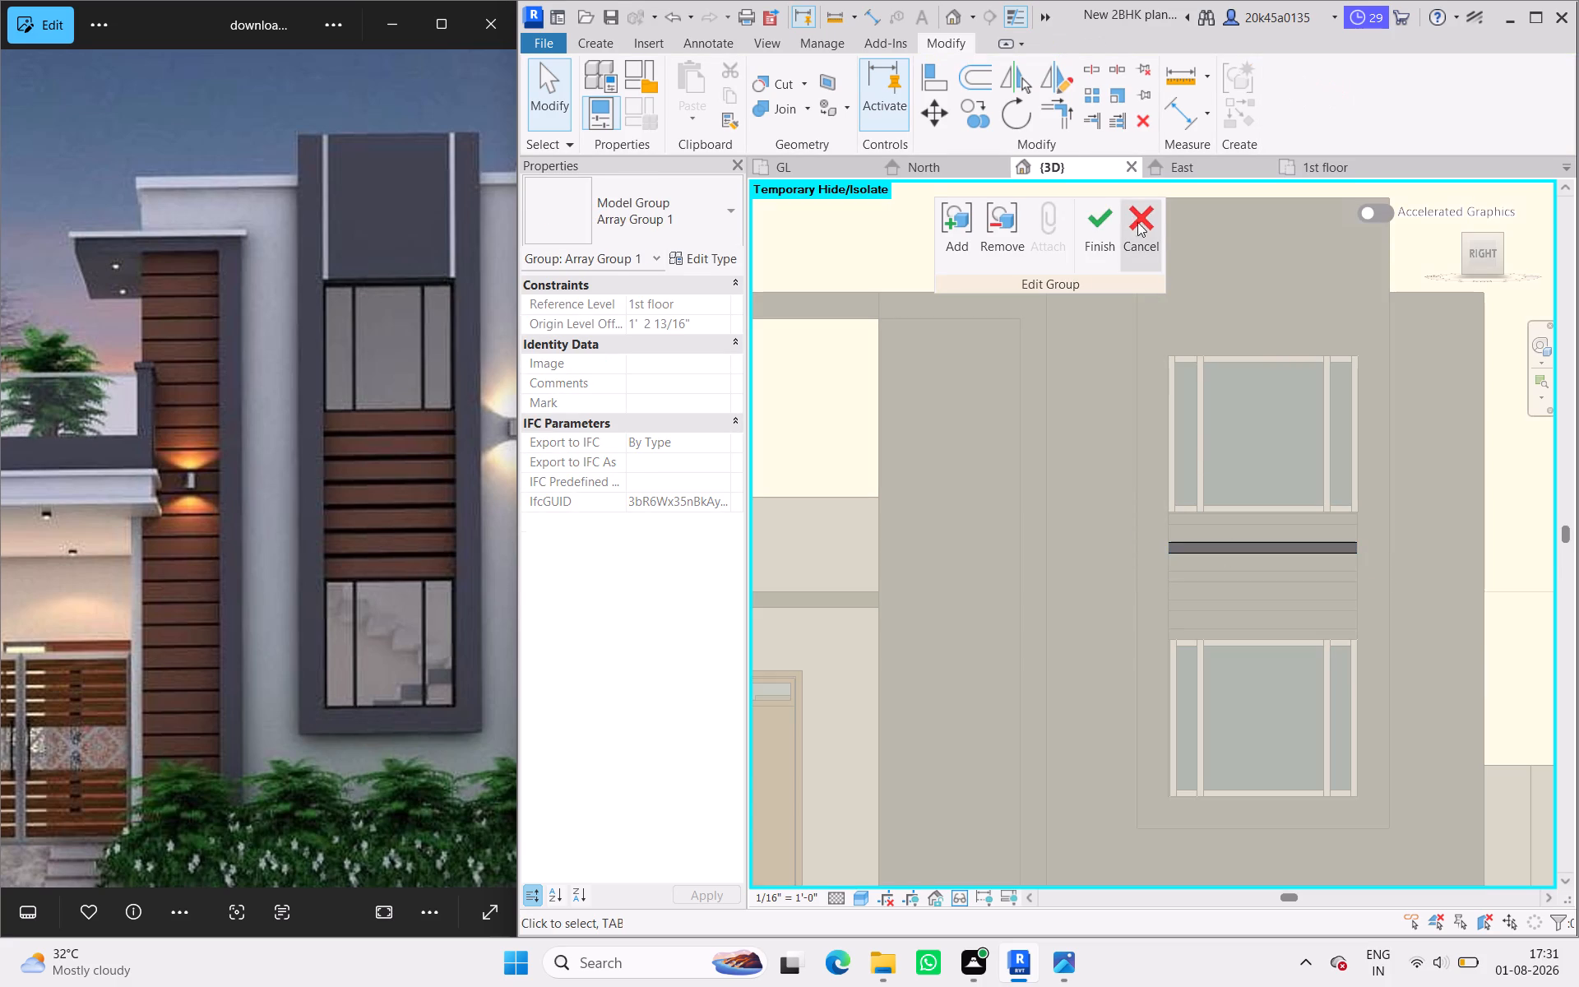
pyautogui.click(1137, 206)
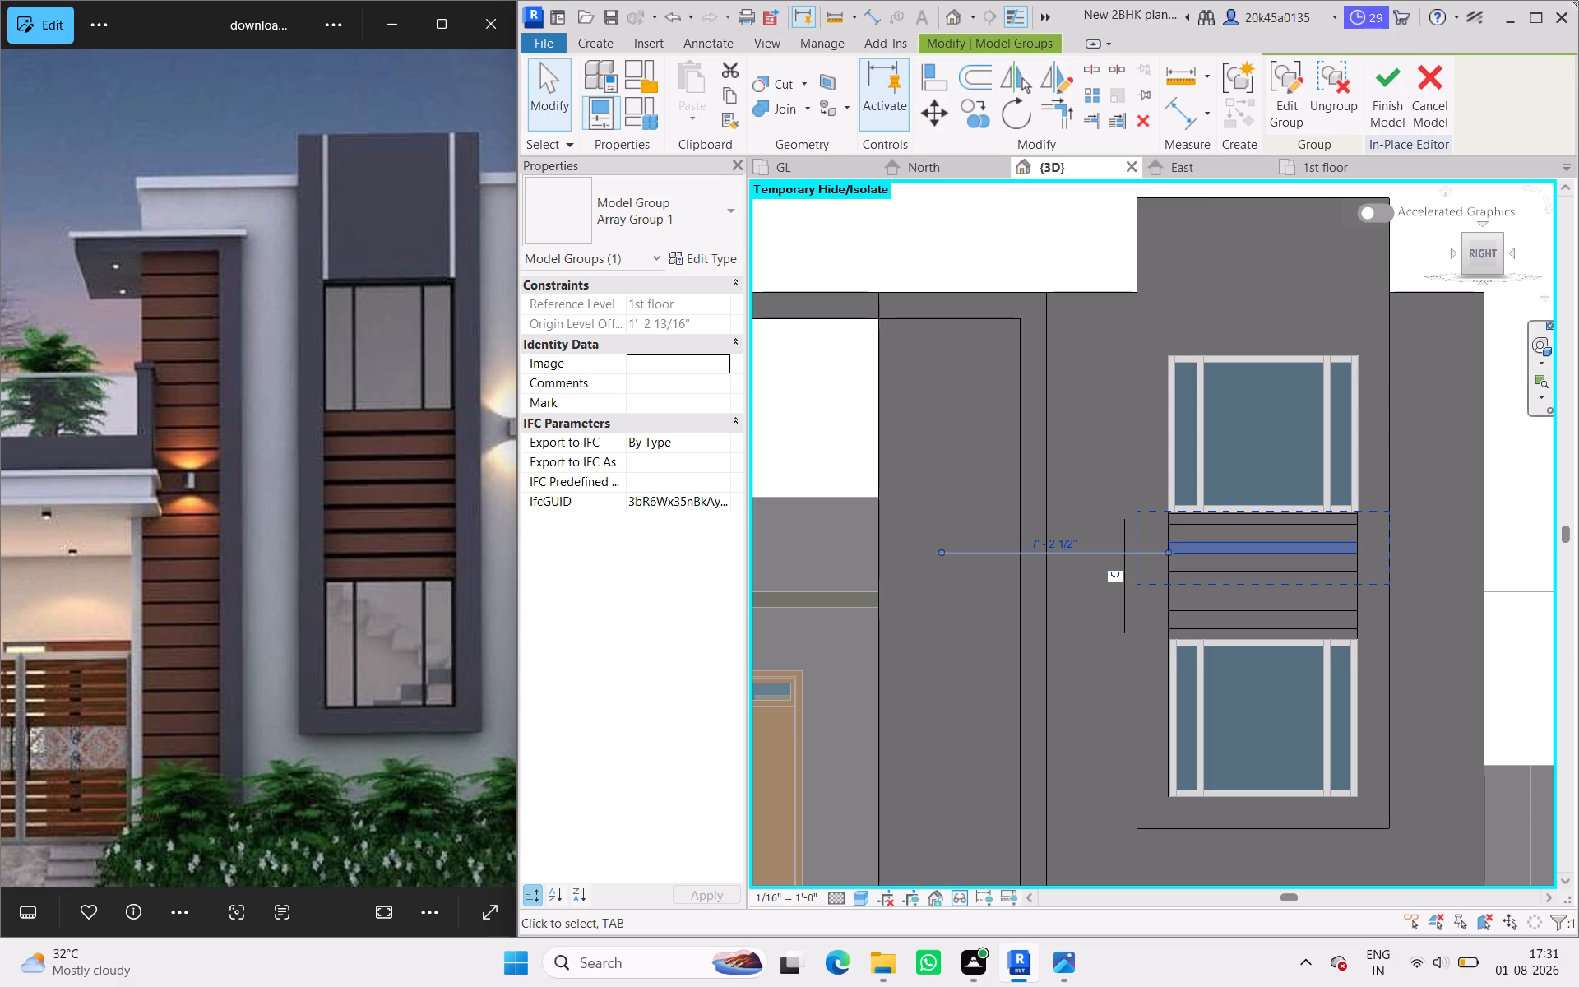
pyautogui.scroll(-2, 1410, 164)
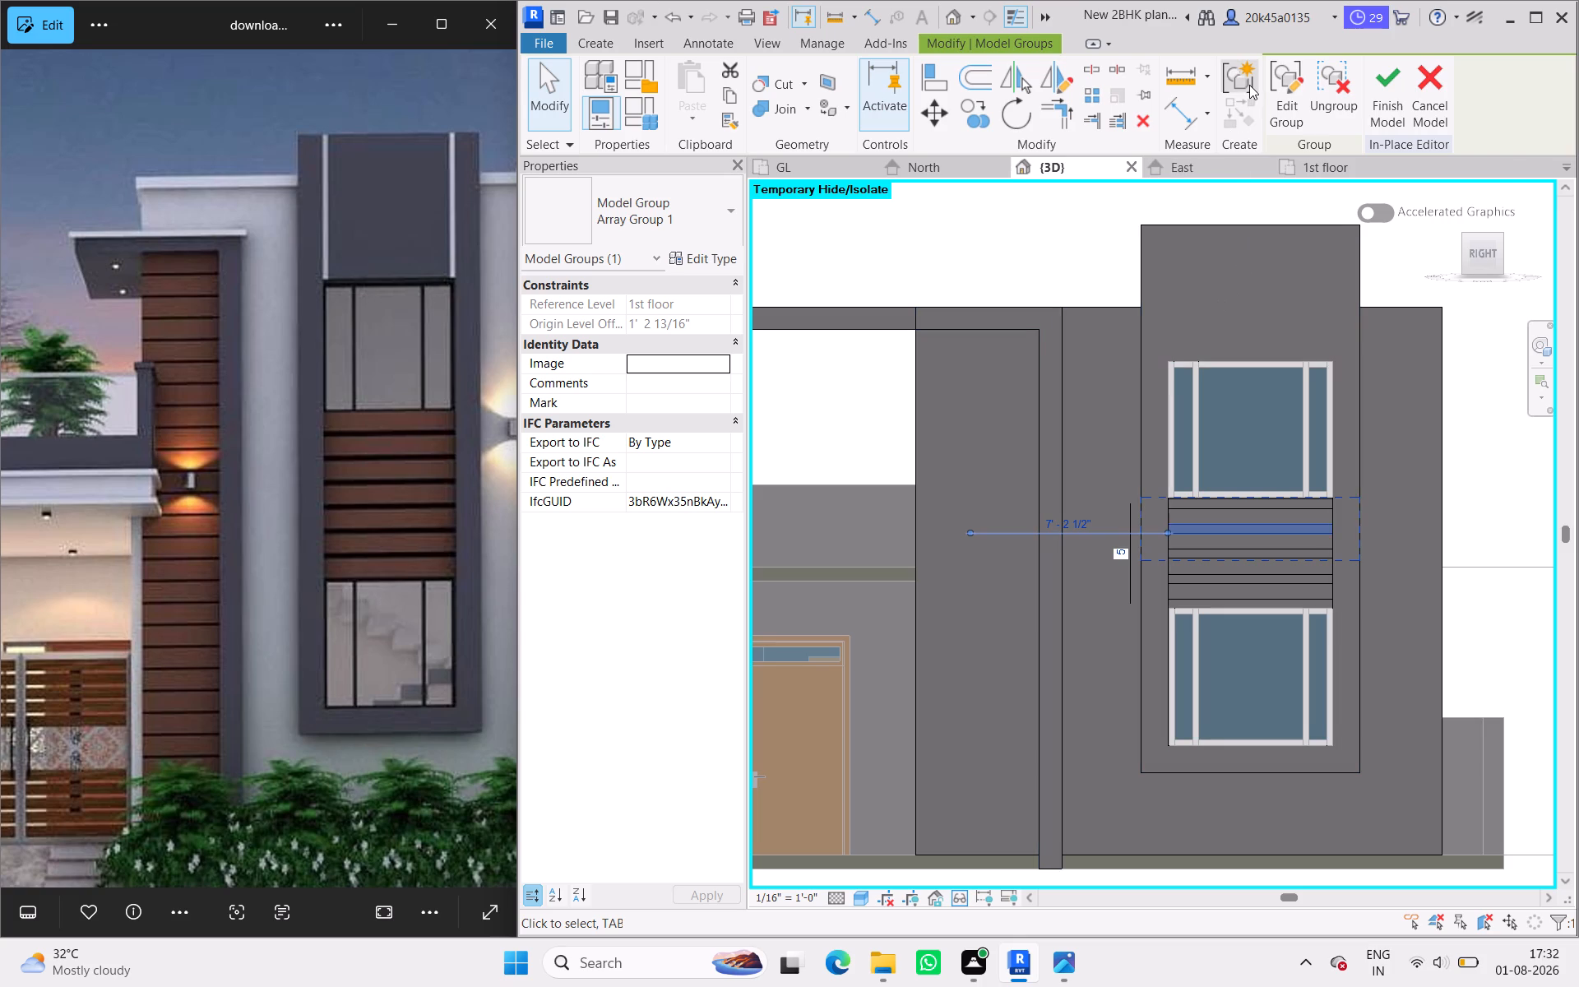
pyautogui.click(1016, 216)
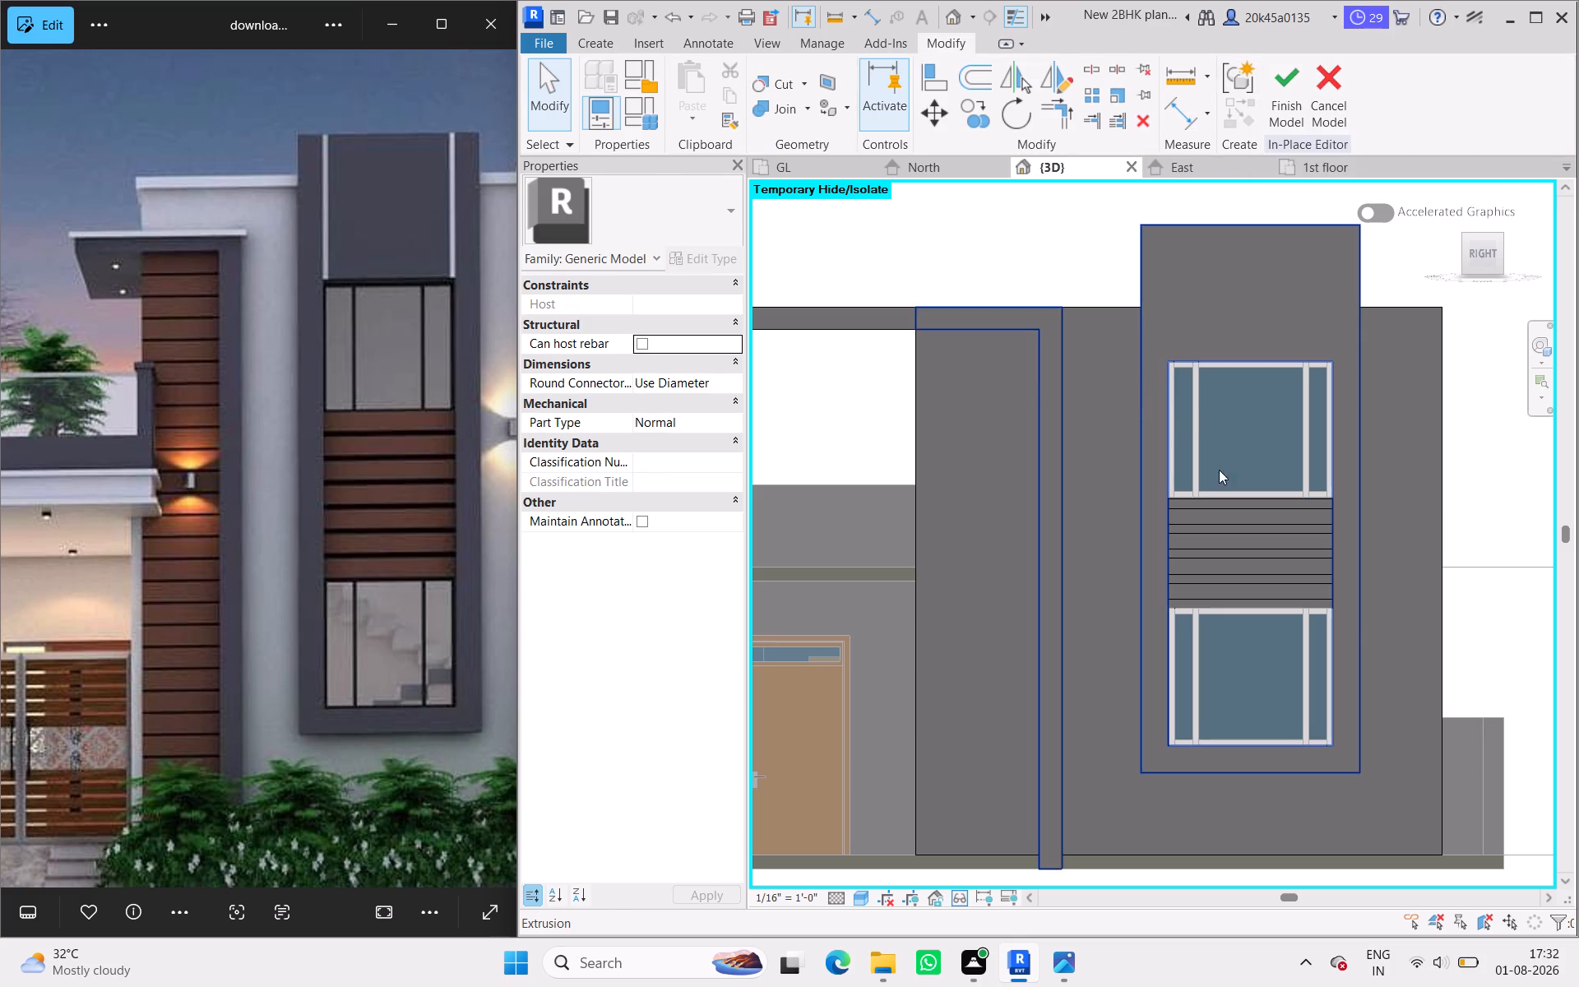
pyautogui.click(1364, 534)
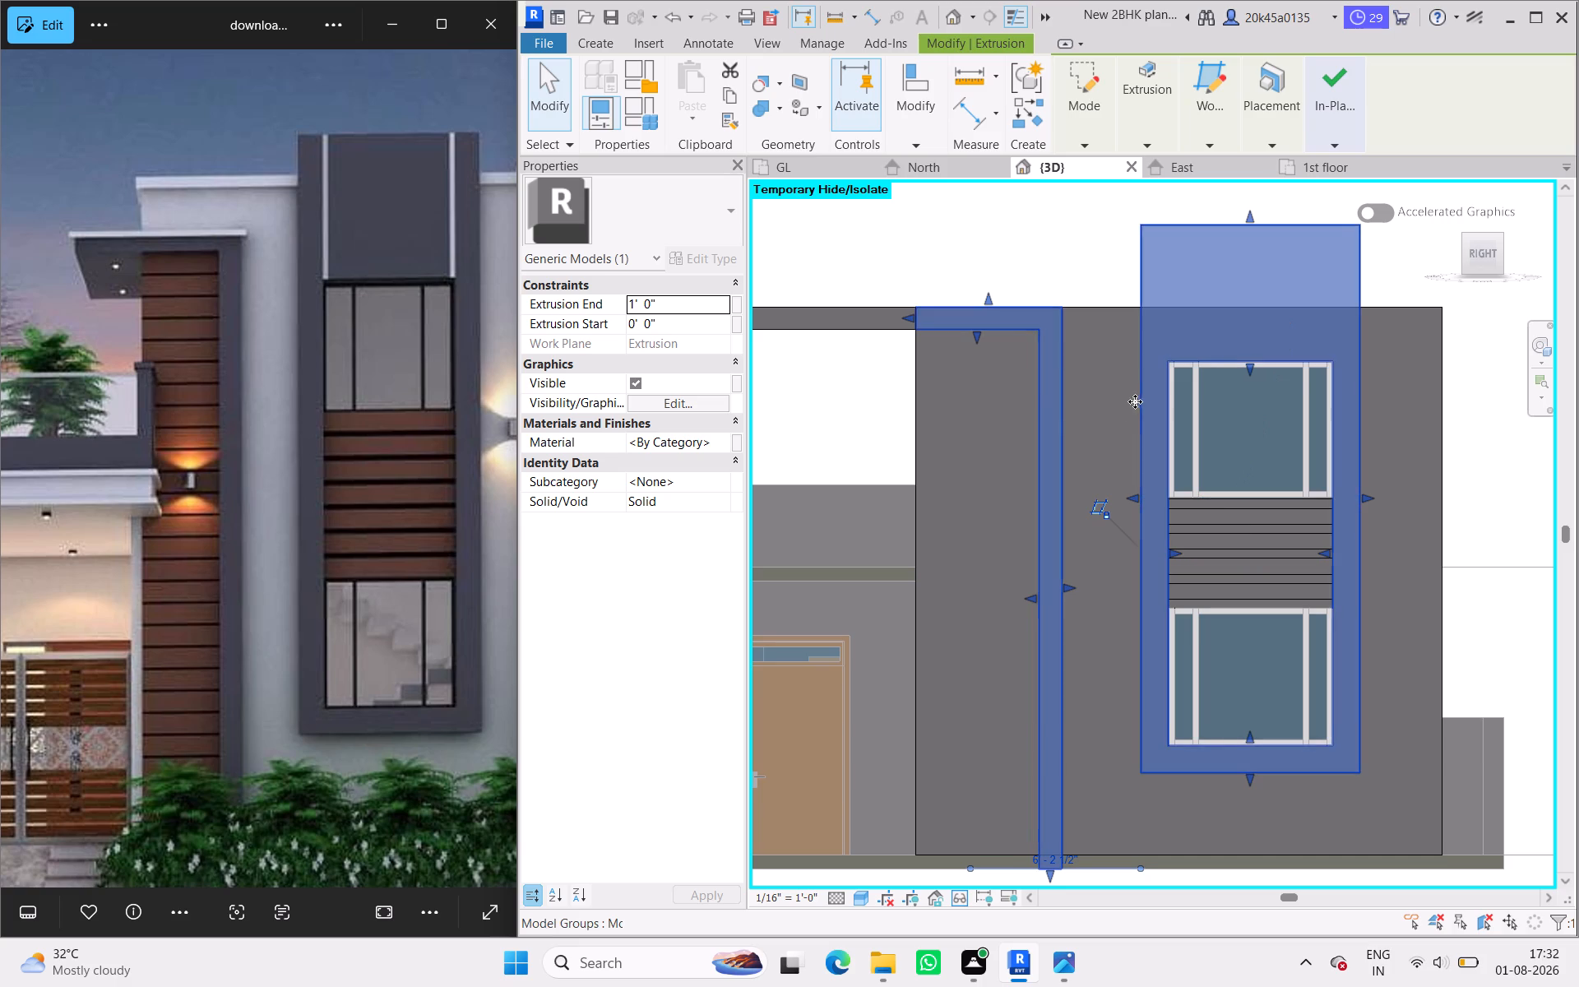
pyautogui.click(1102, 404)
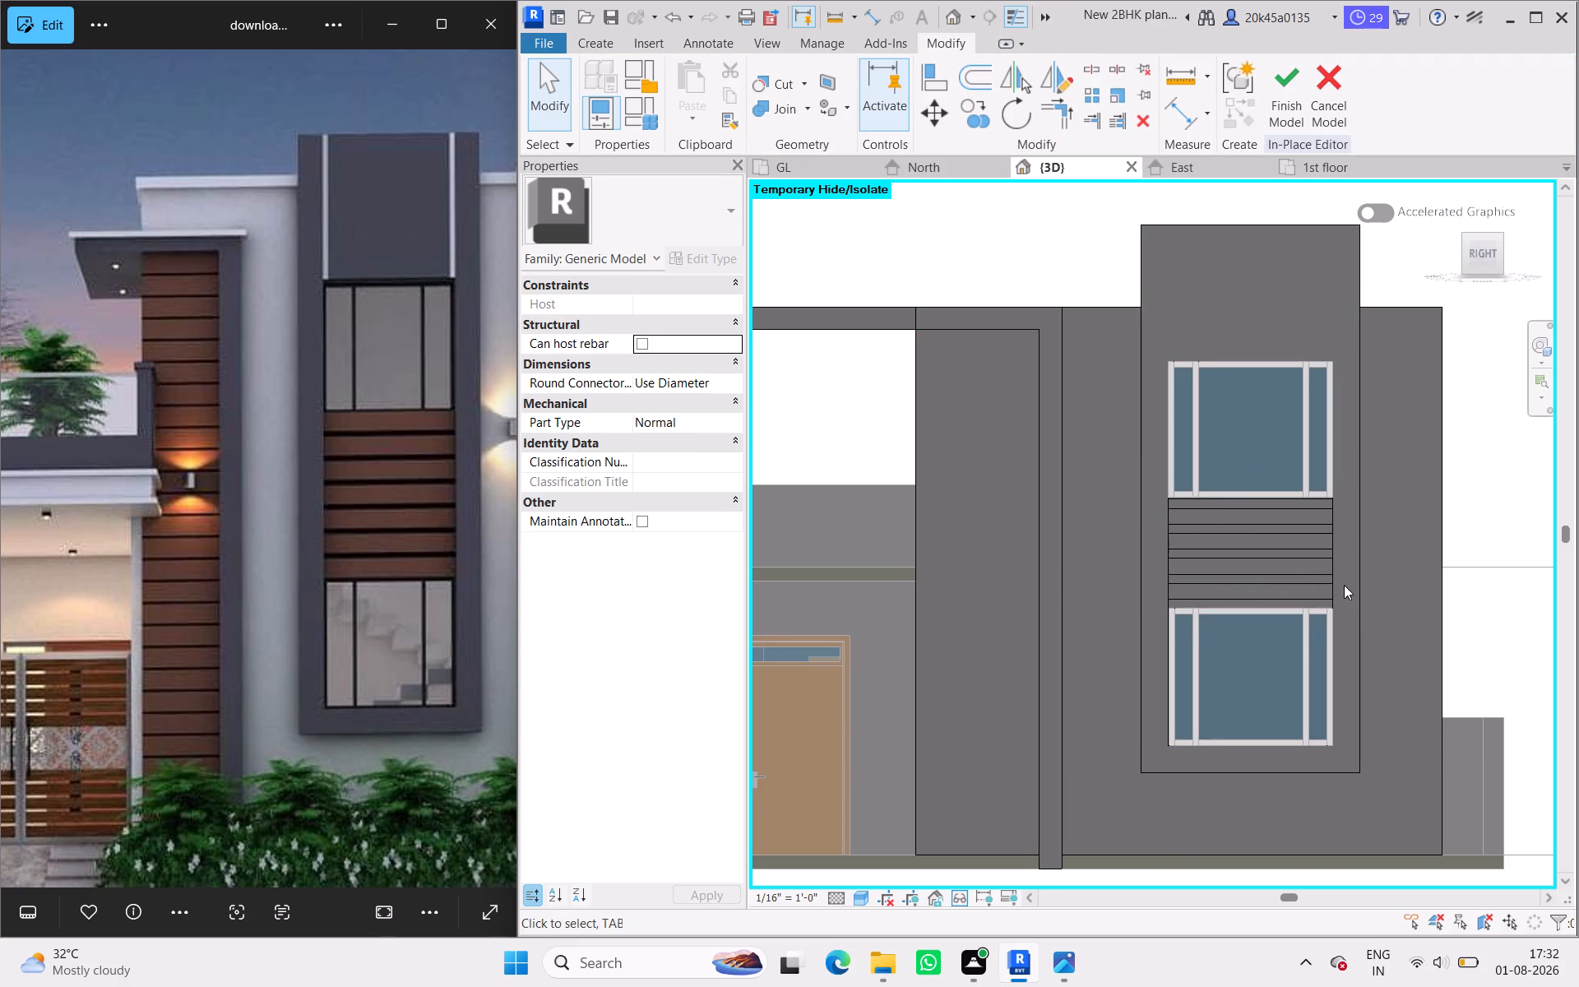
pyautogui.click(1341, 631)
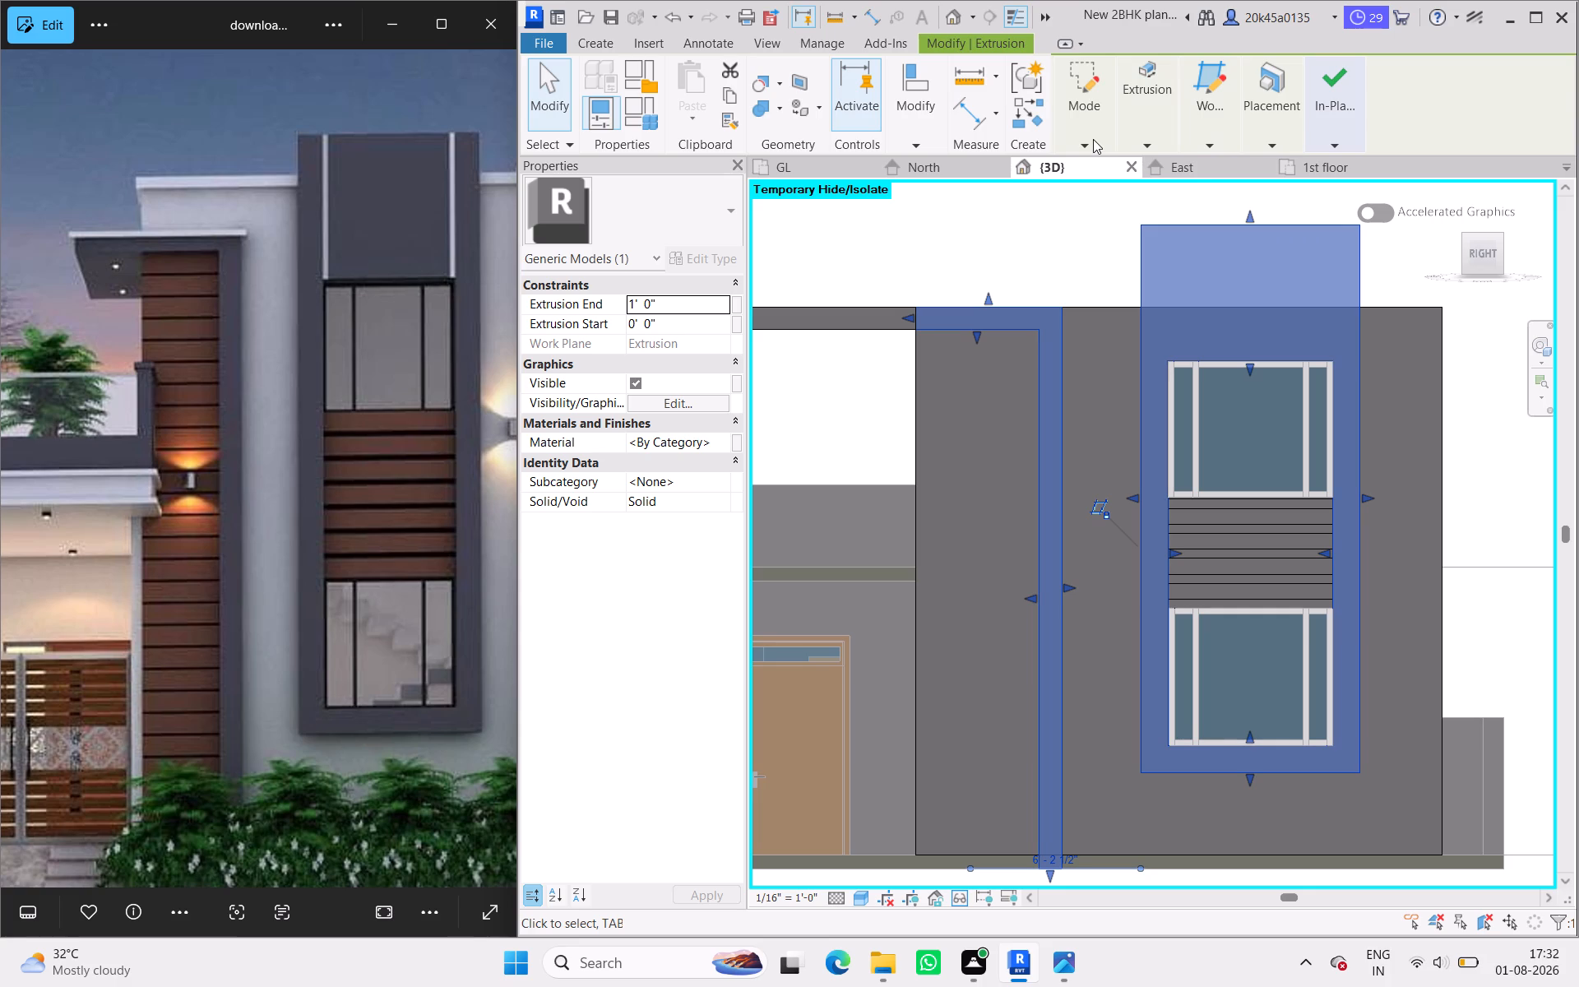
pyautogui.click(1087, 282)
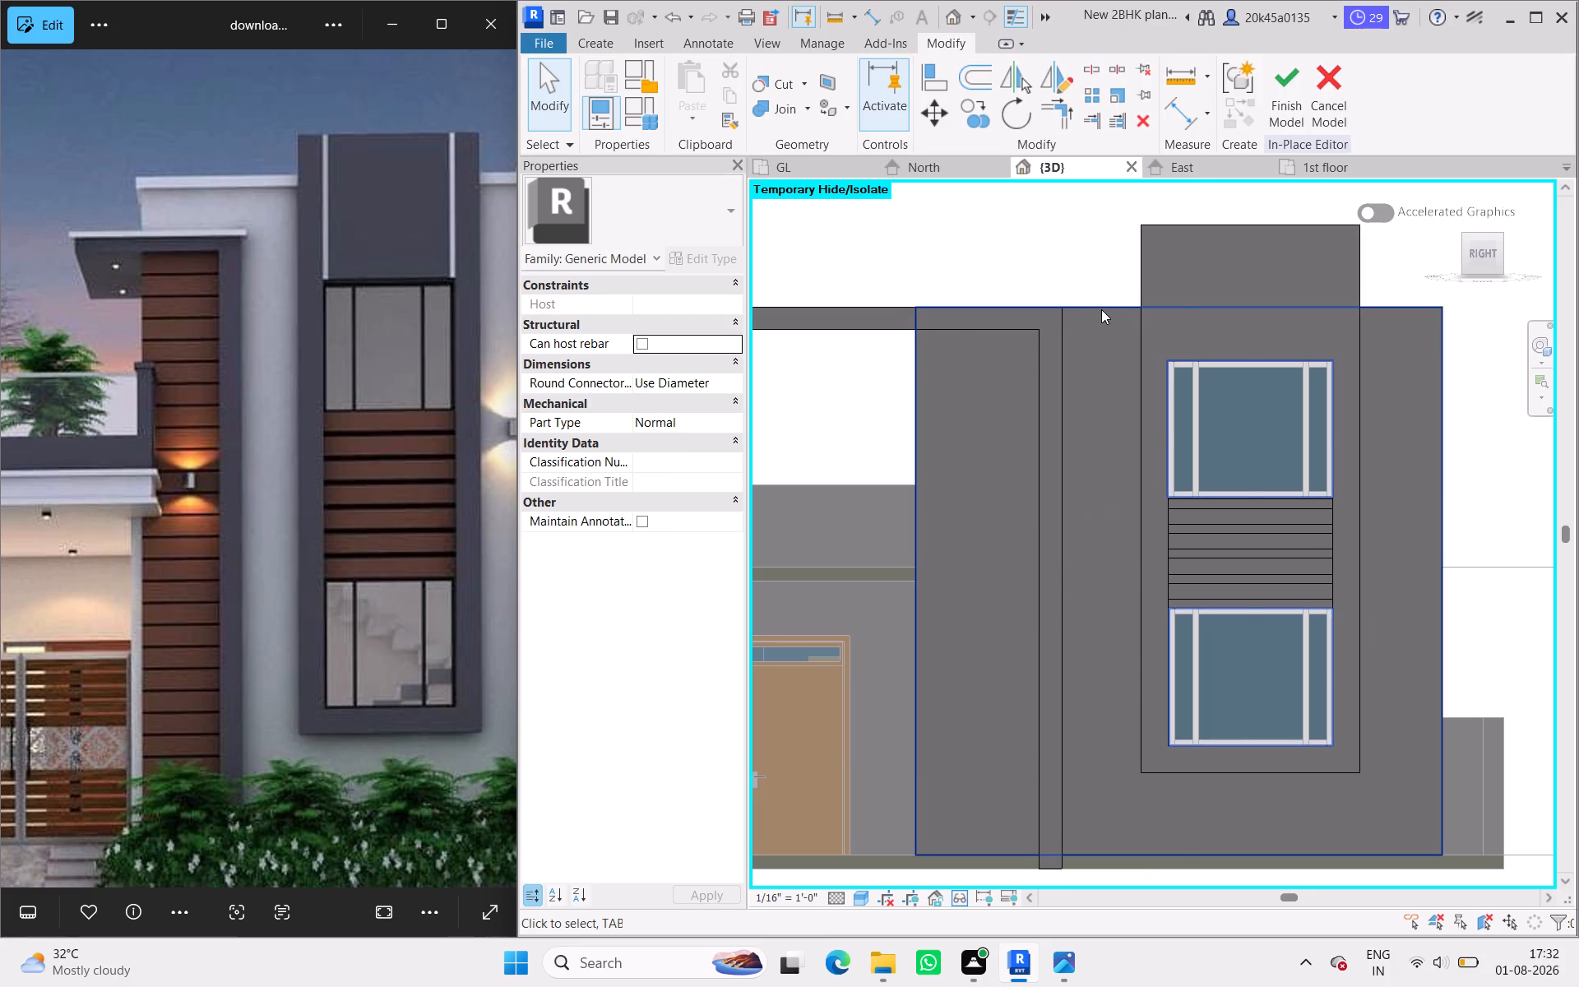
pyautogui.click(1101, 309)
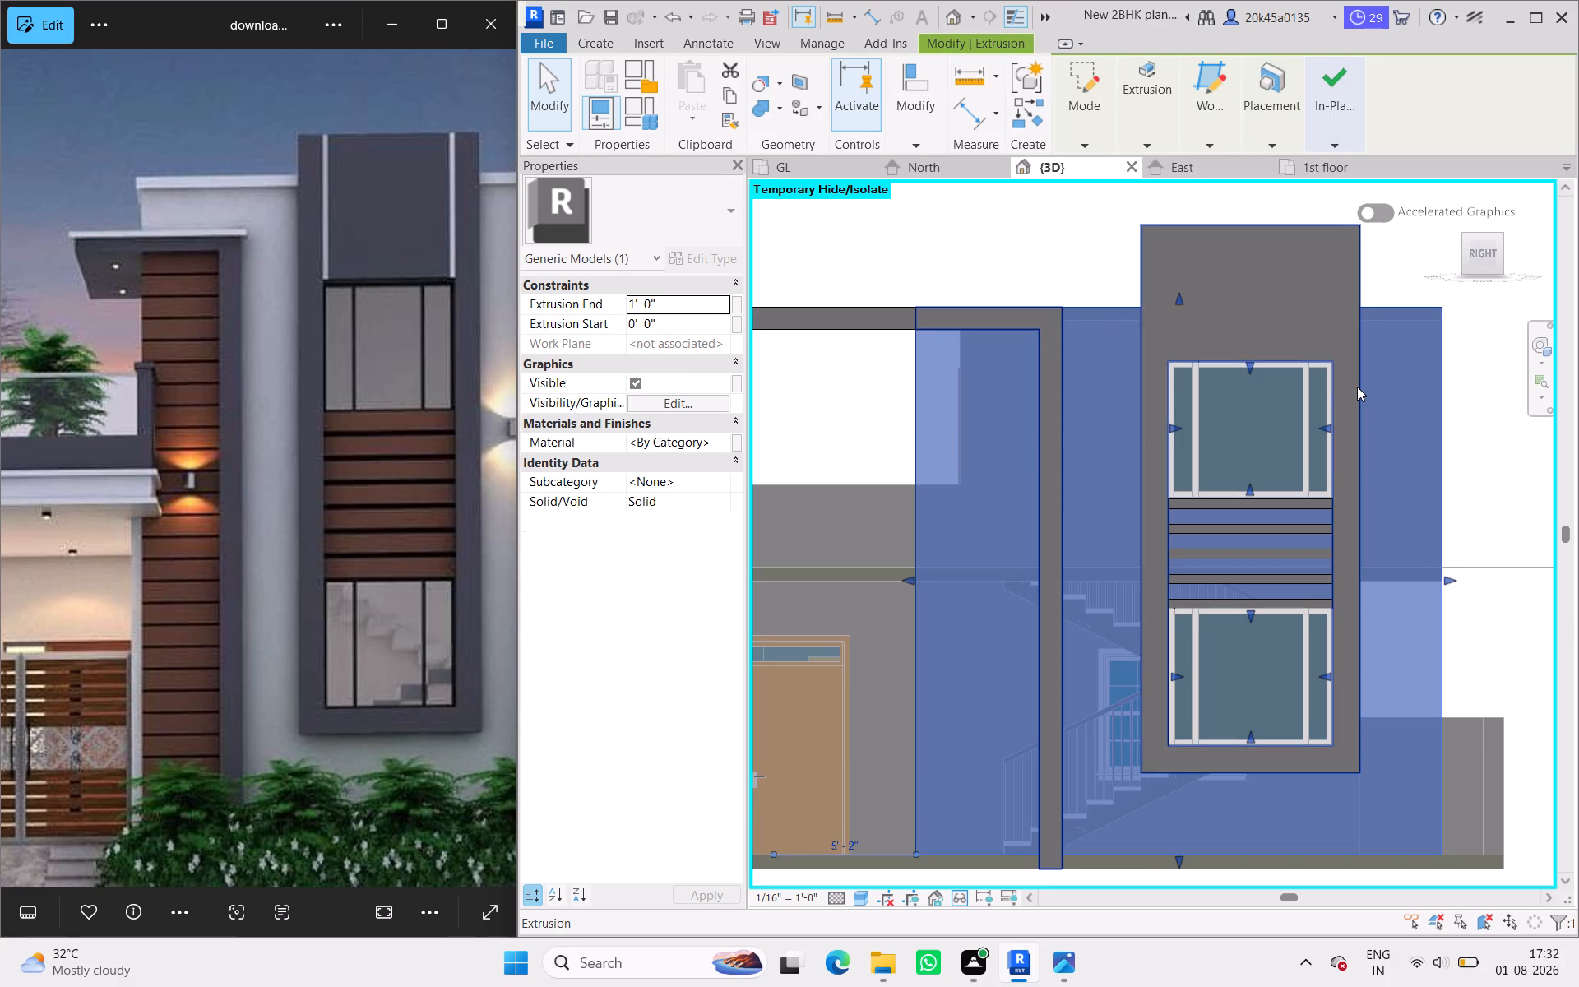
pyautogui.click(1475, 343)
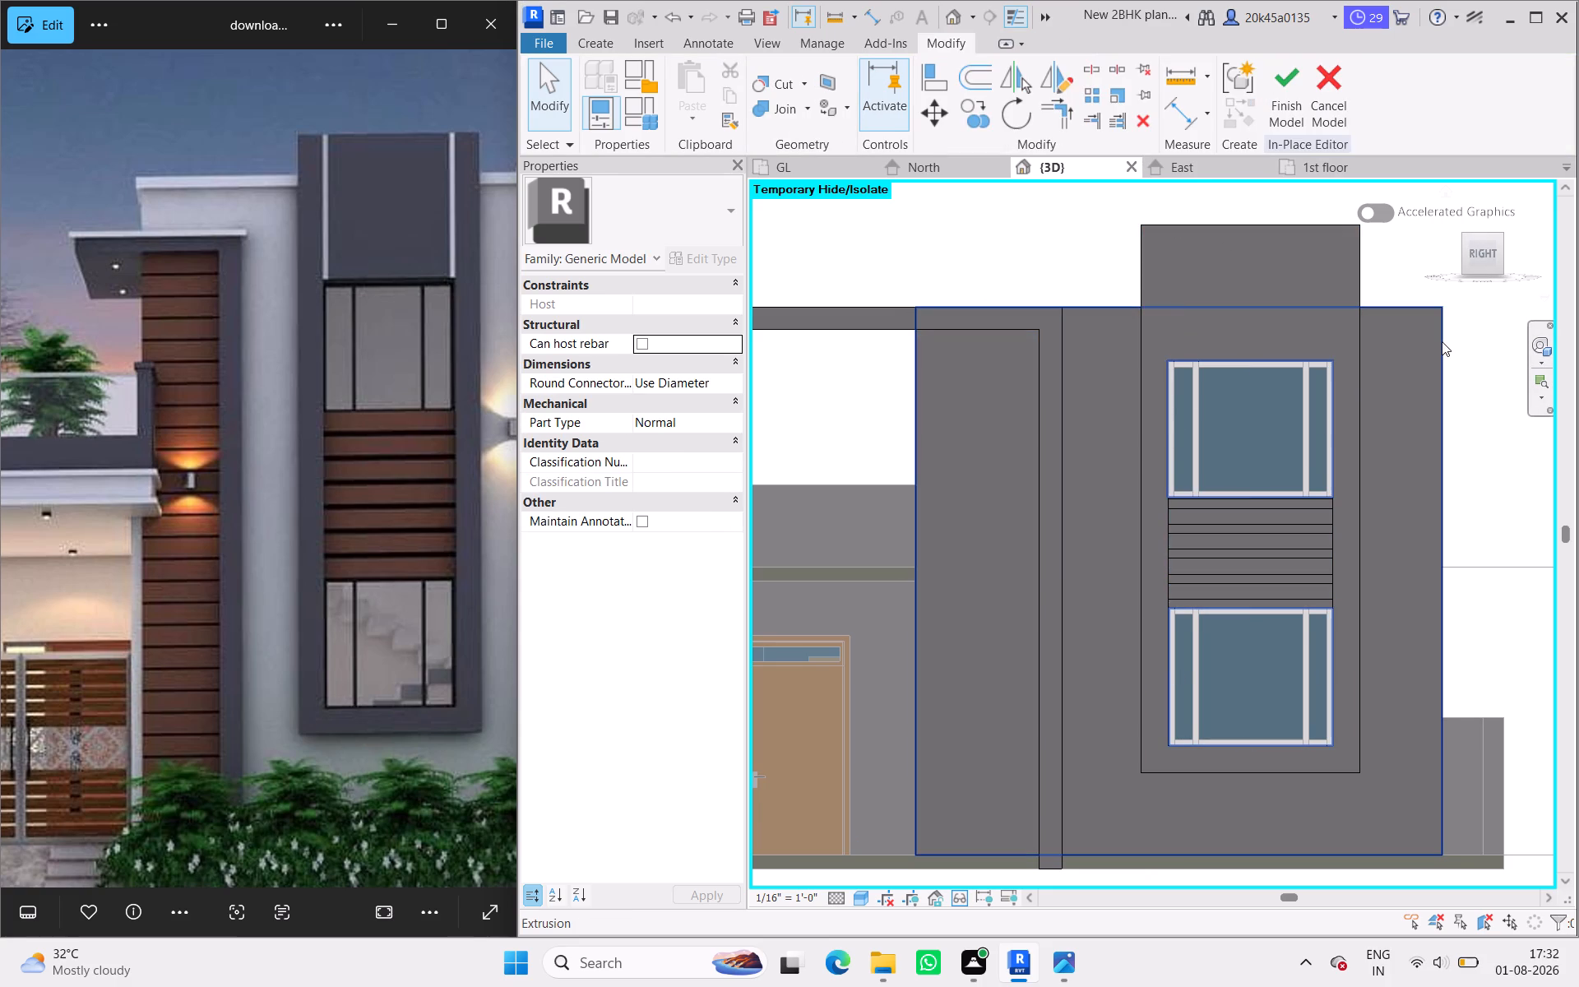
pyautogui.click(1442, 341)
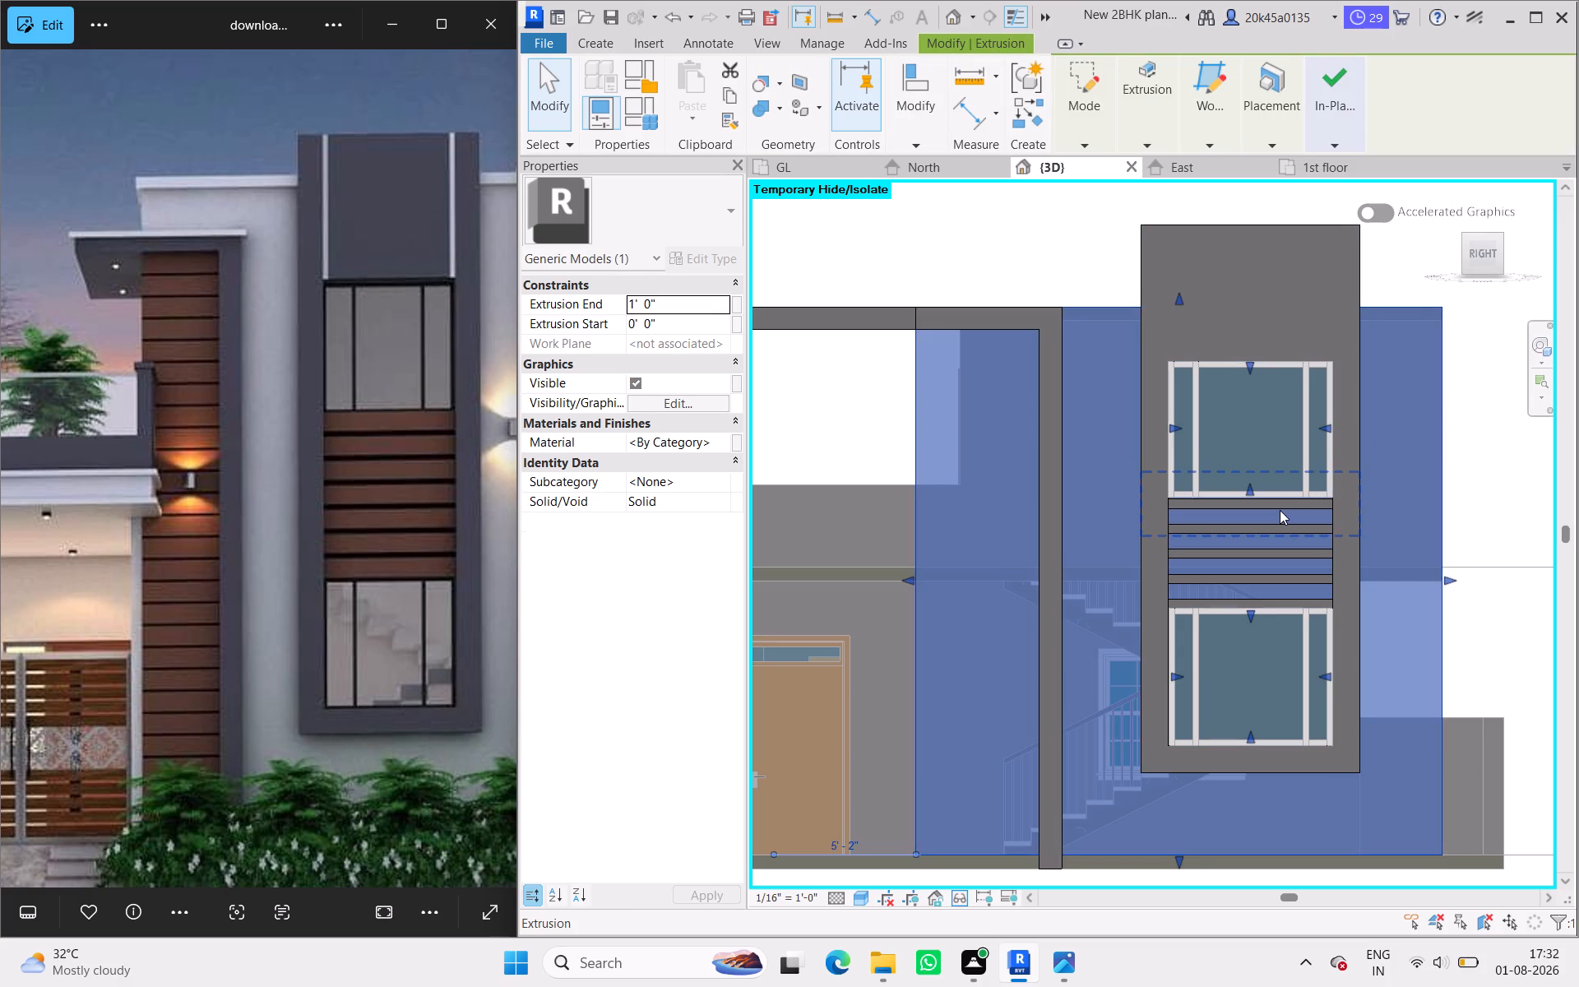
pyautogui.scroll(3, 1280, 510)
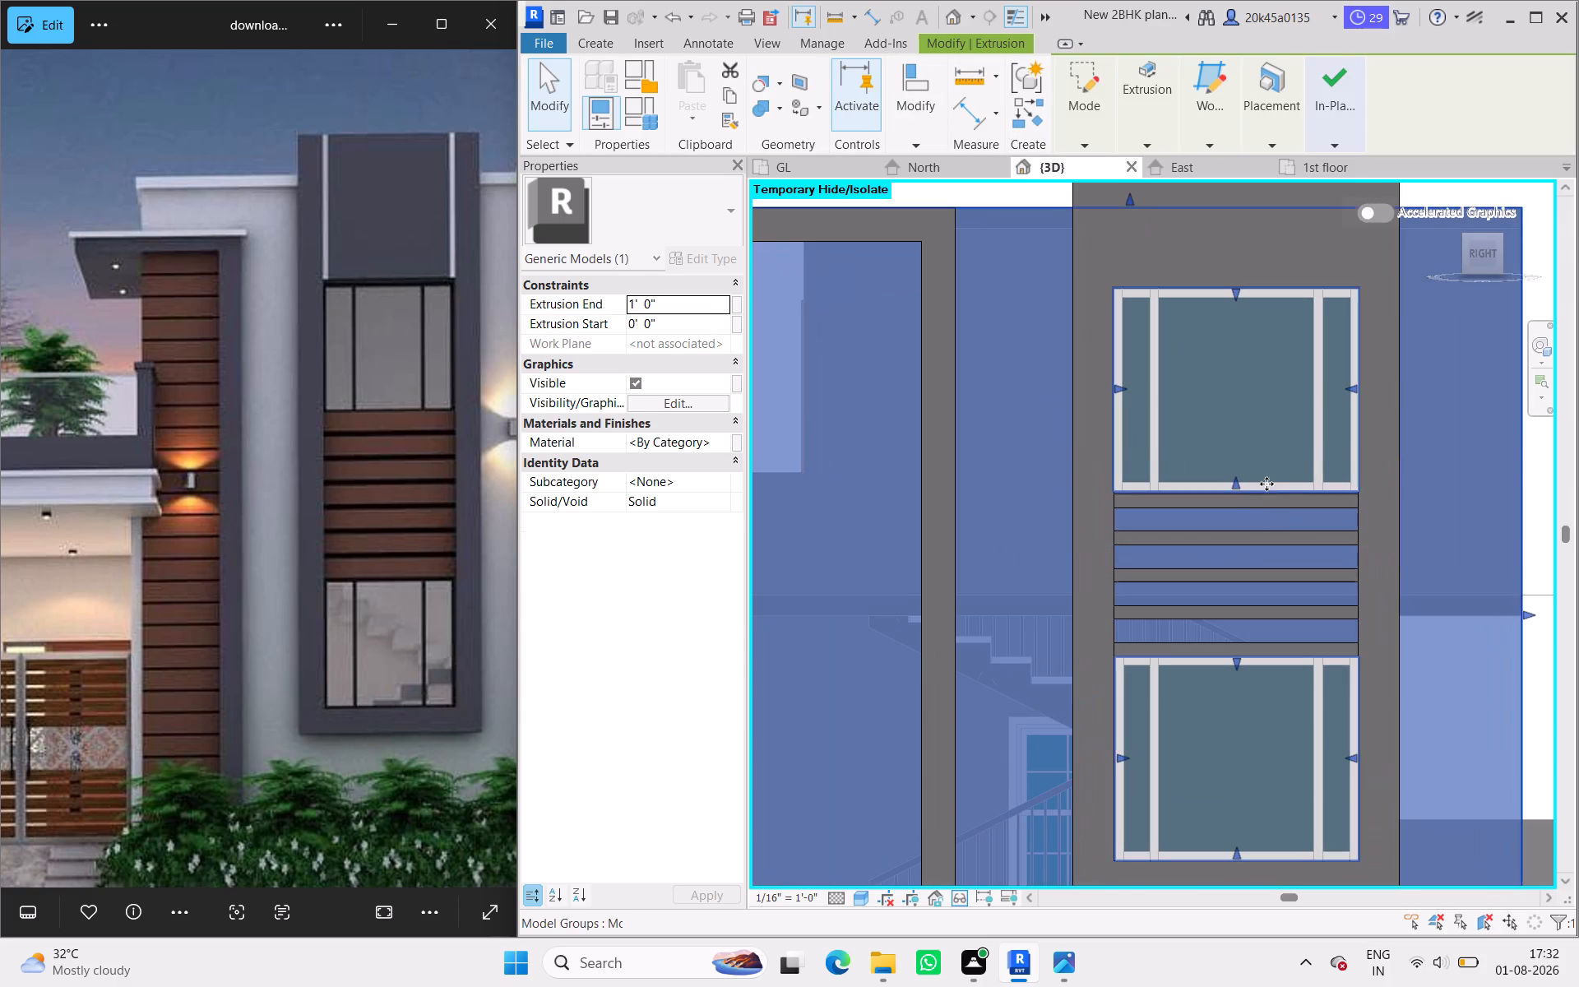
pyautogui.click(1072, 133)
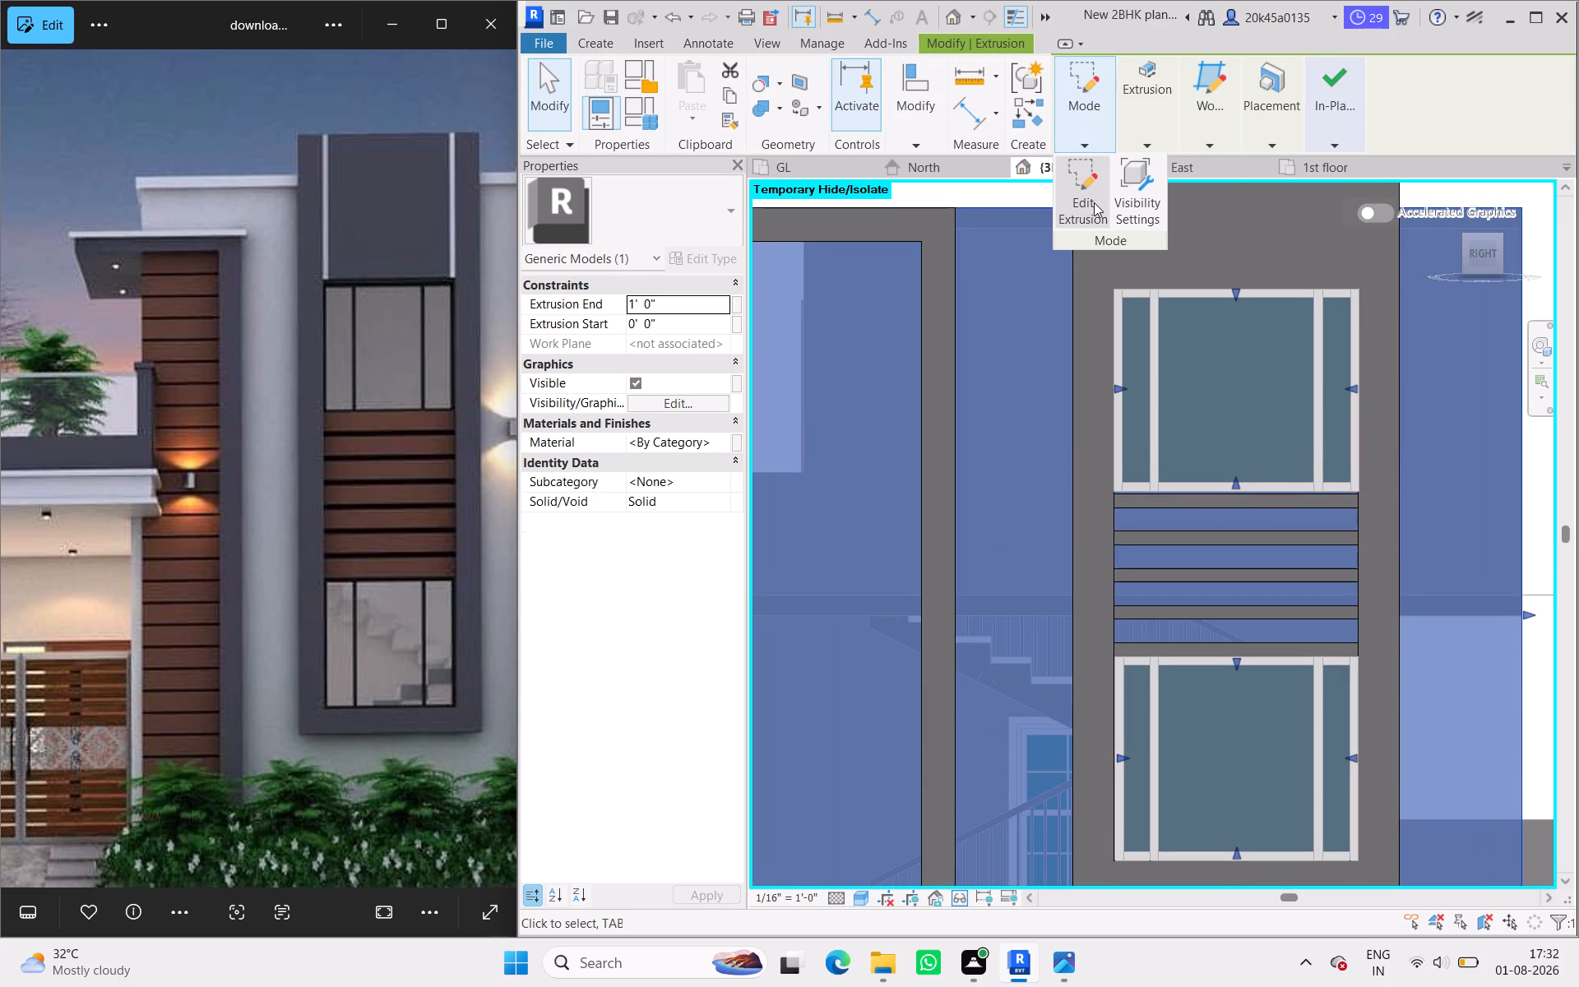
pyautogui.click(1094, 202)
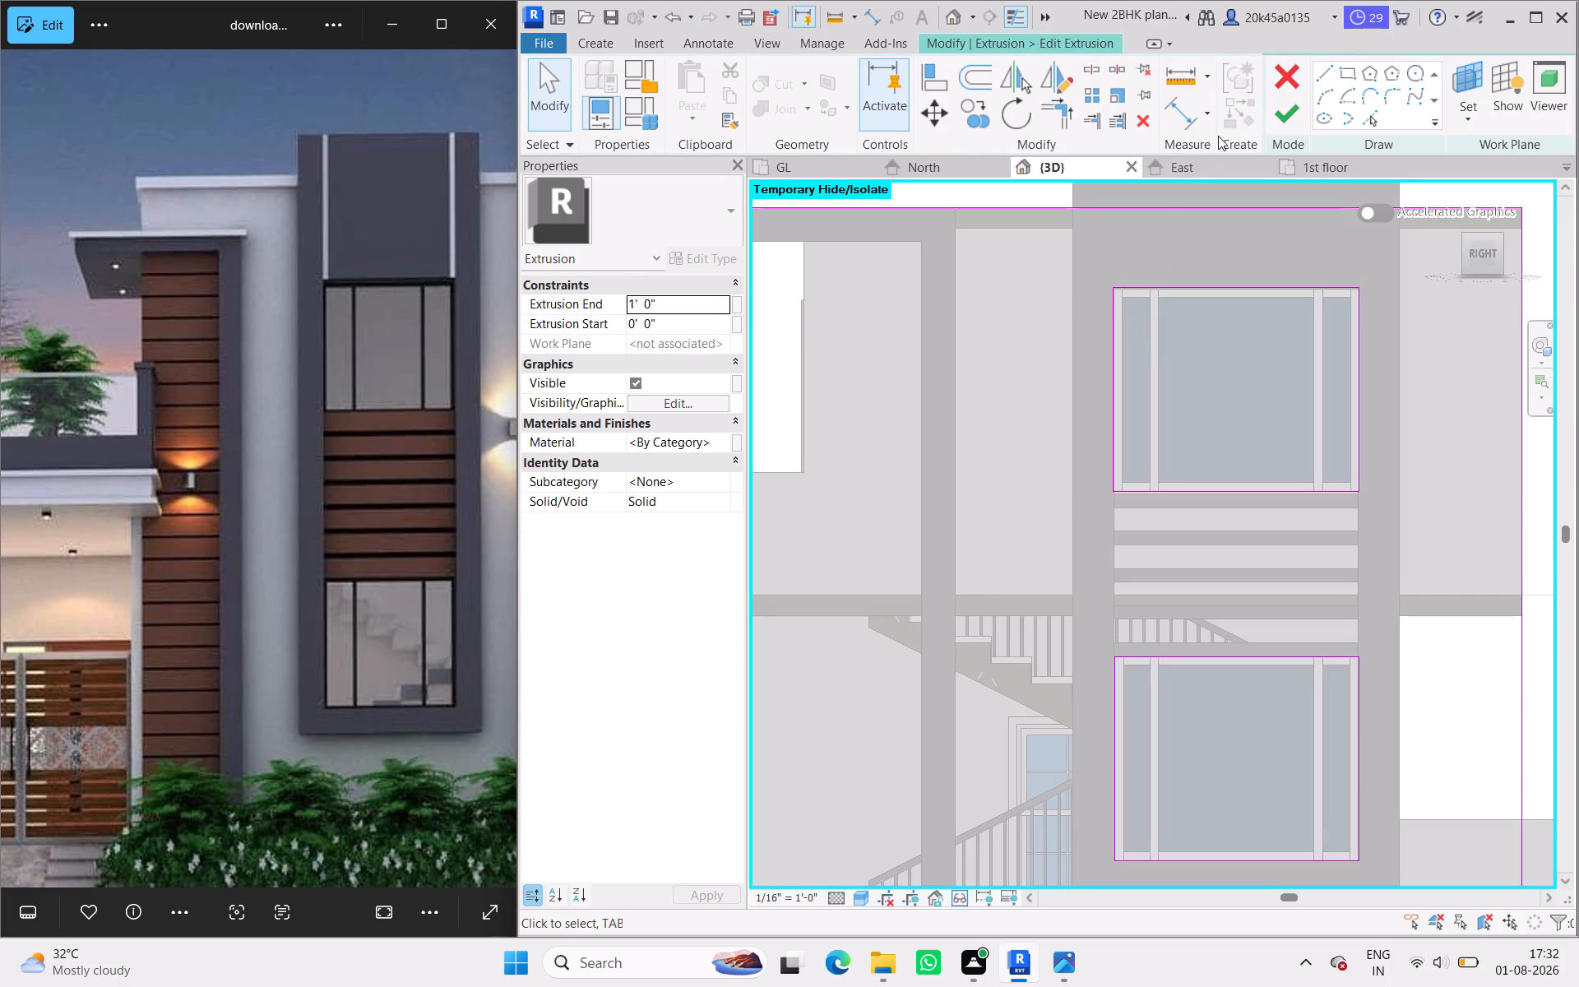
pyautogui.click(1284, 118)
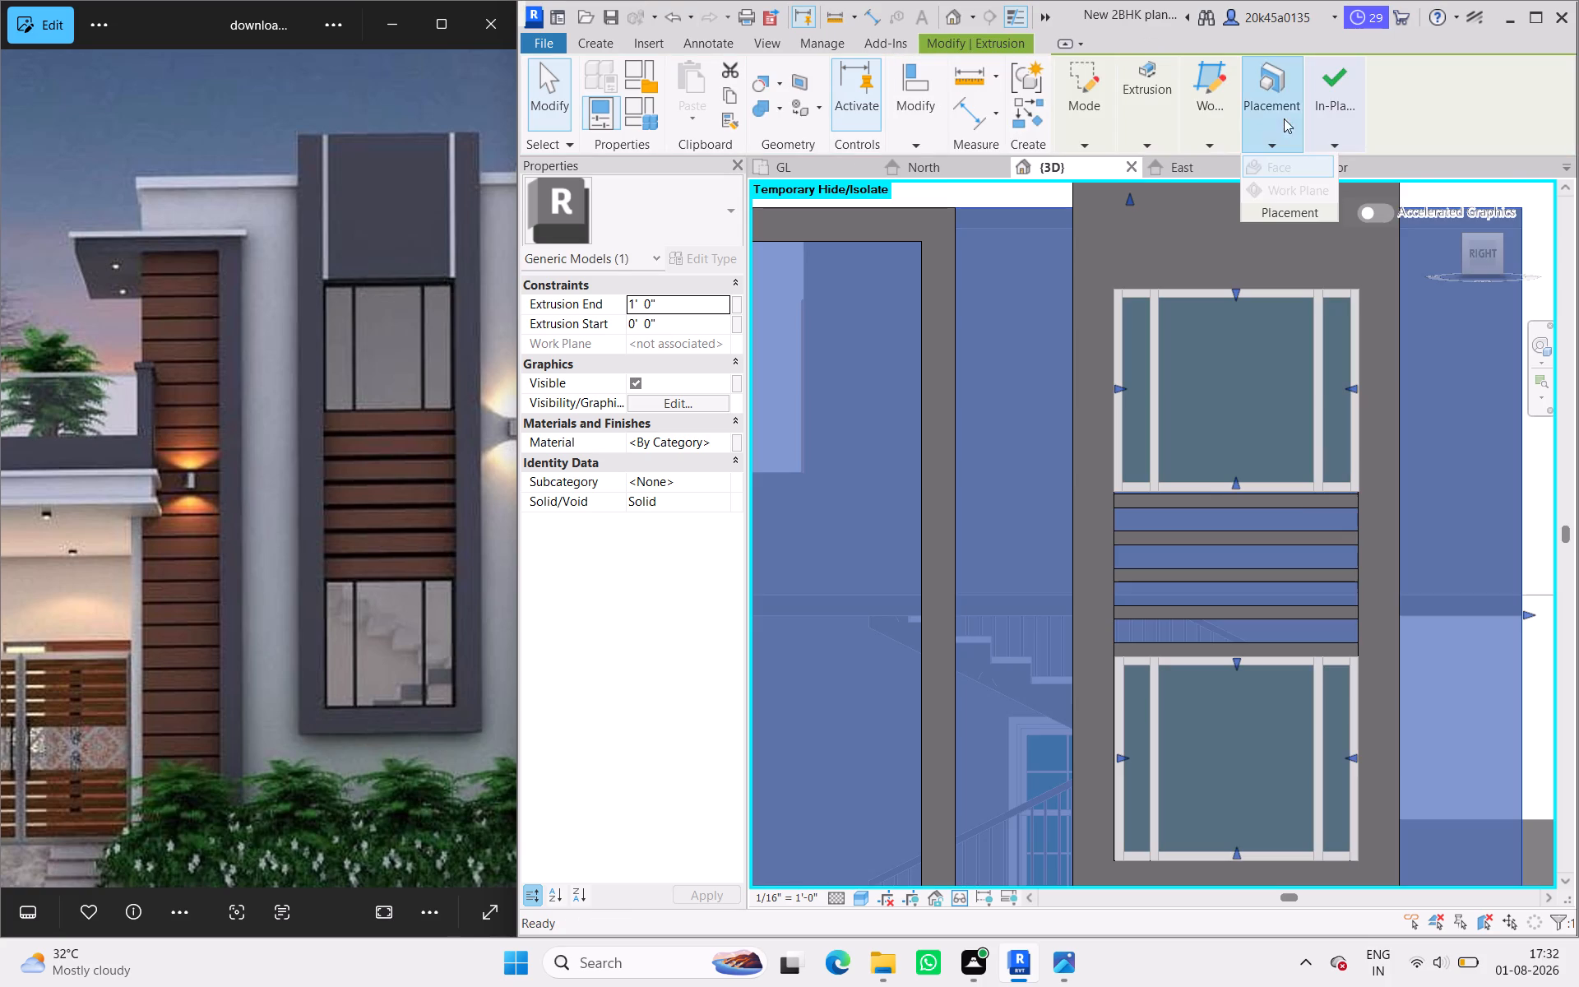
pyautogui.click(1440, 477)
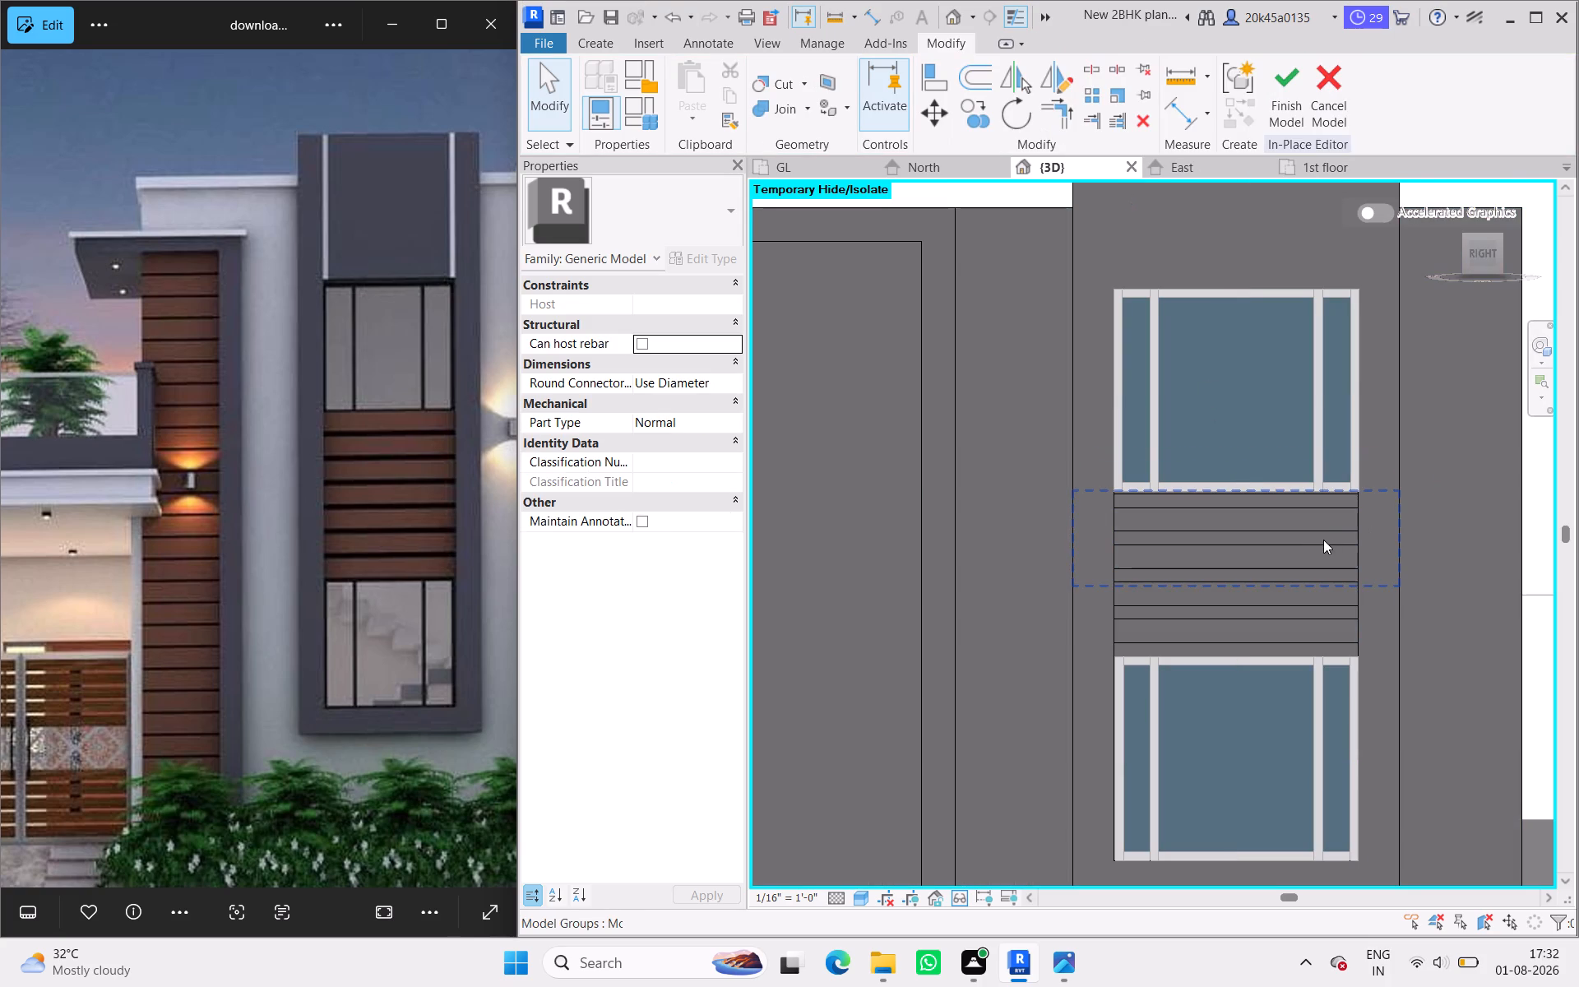
# Ungroup the second slat from the top between the tower's two windows.
pyautogui.click(1315, 540)
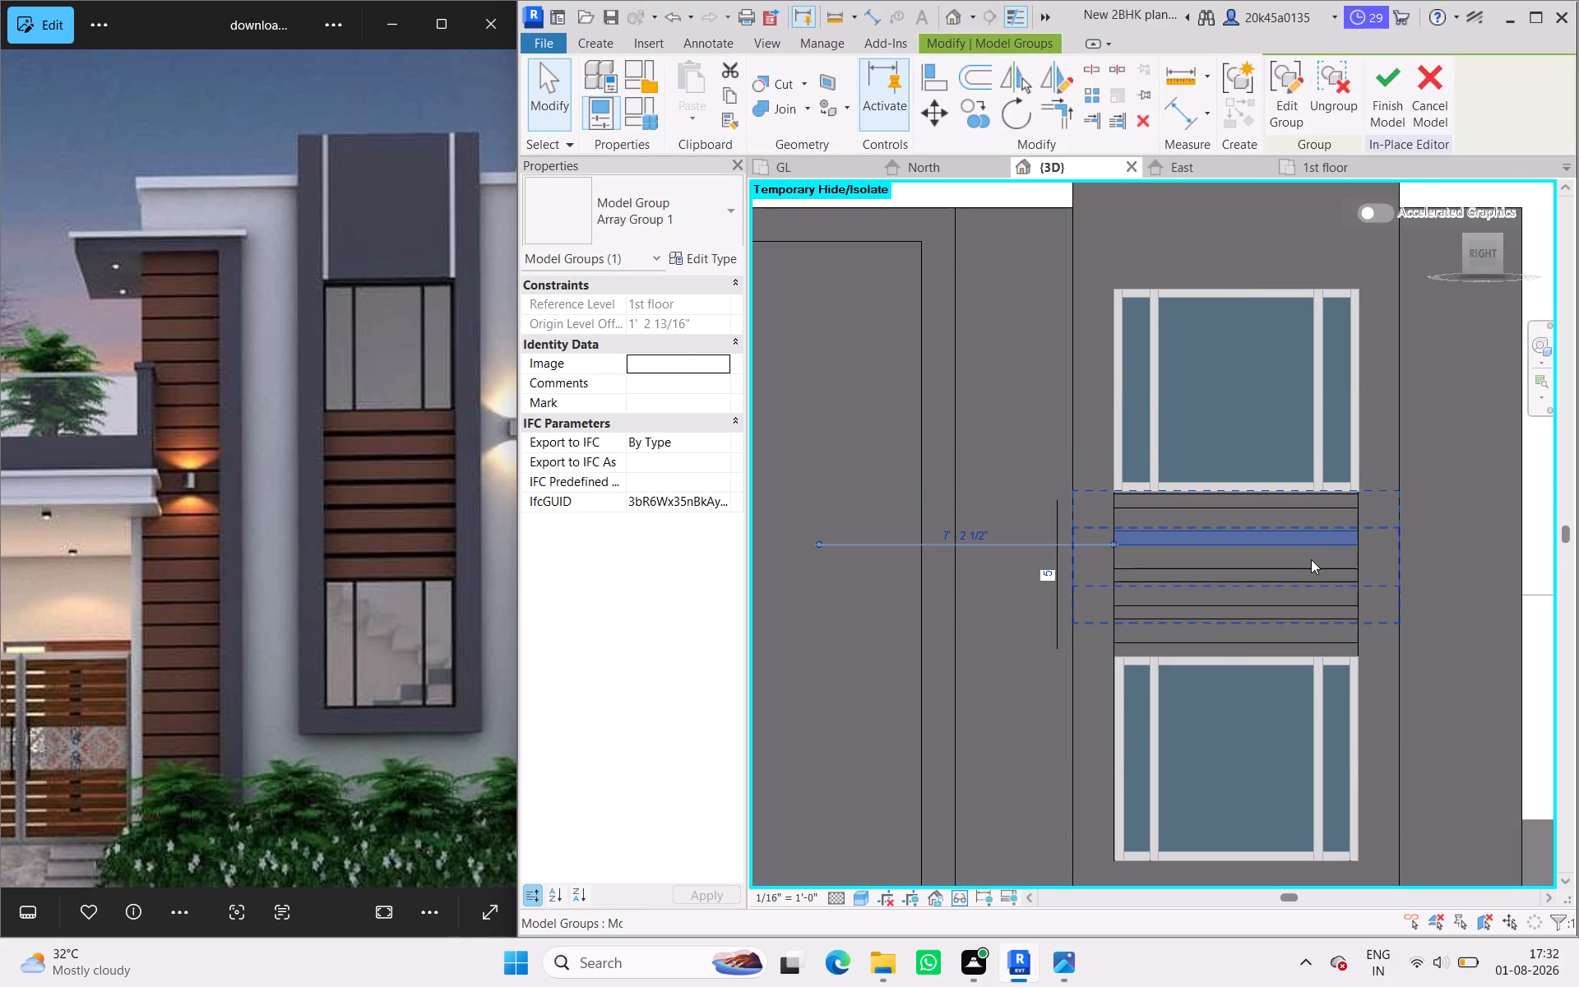
pyautogui.click(1311, 559)
pyautogui.click(1275, 554)
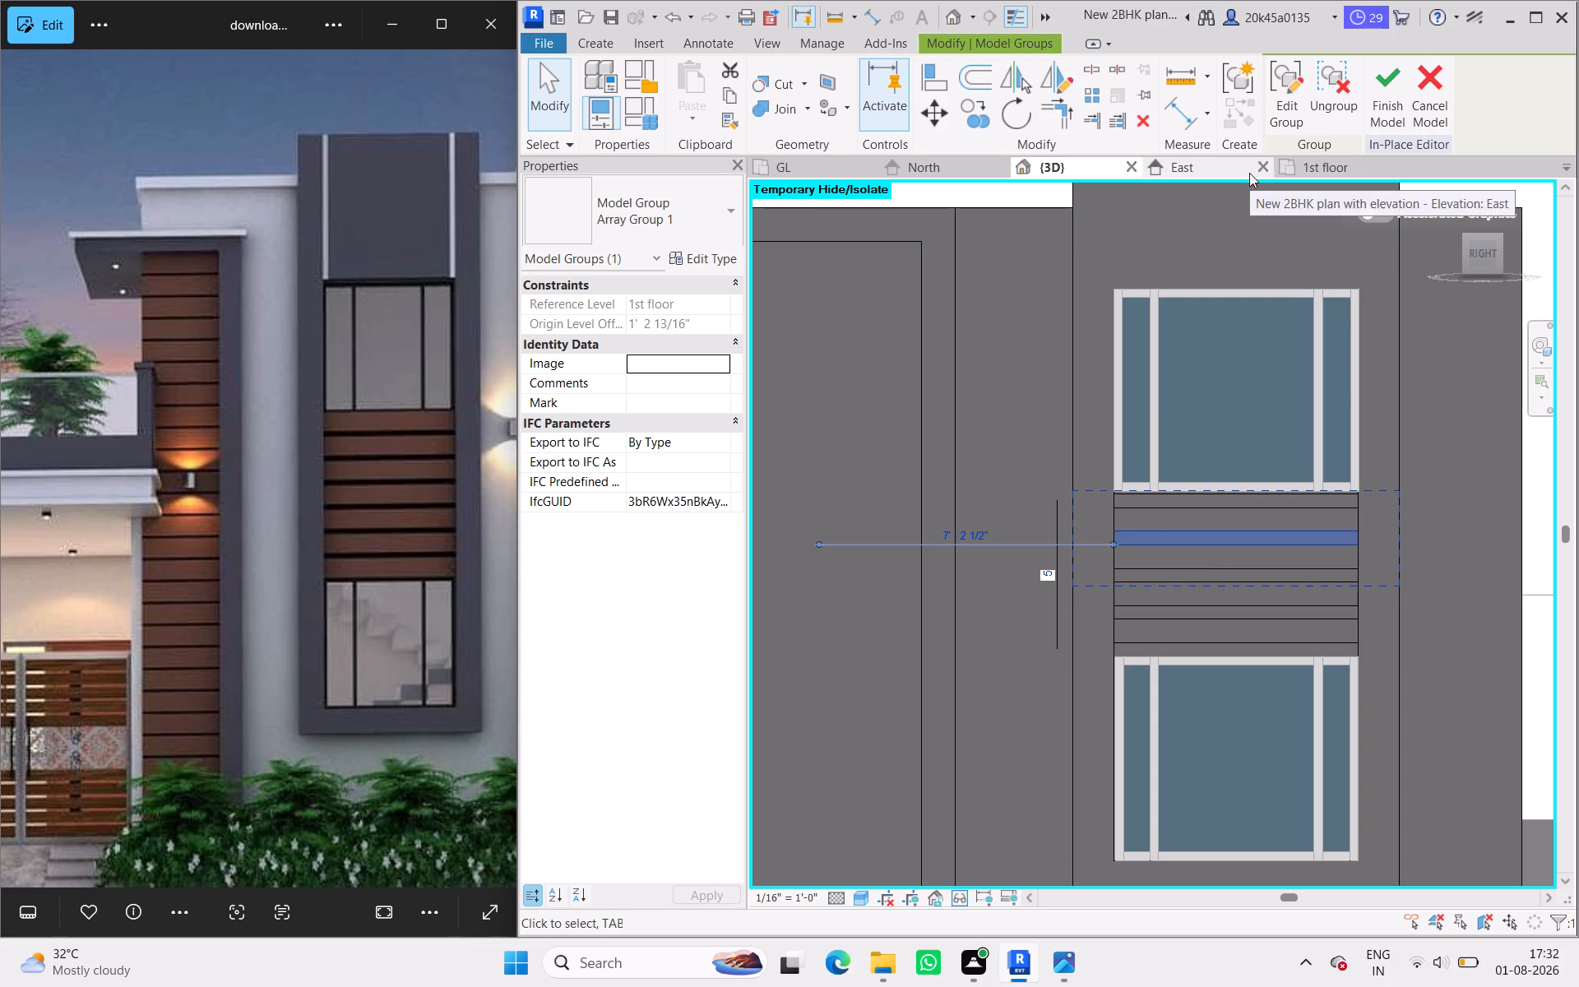
pyautogui.click(1326, 89)
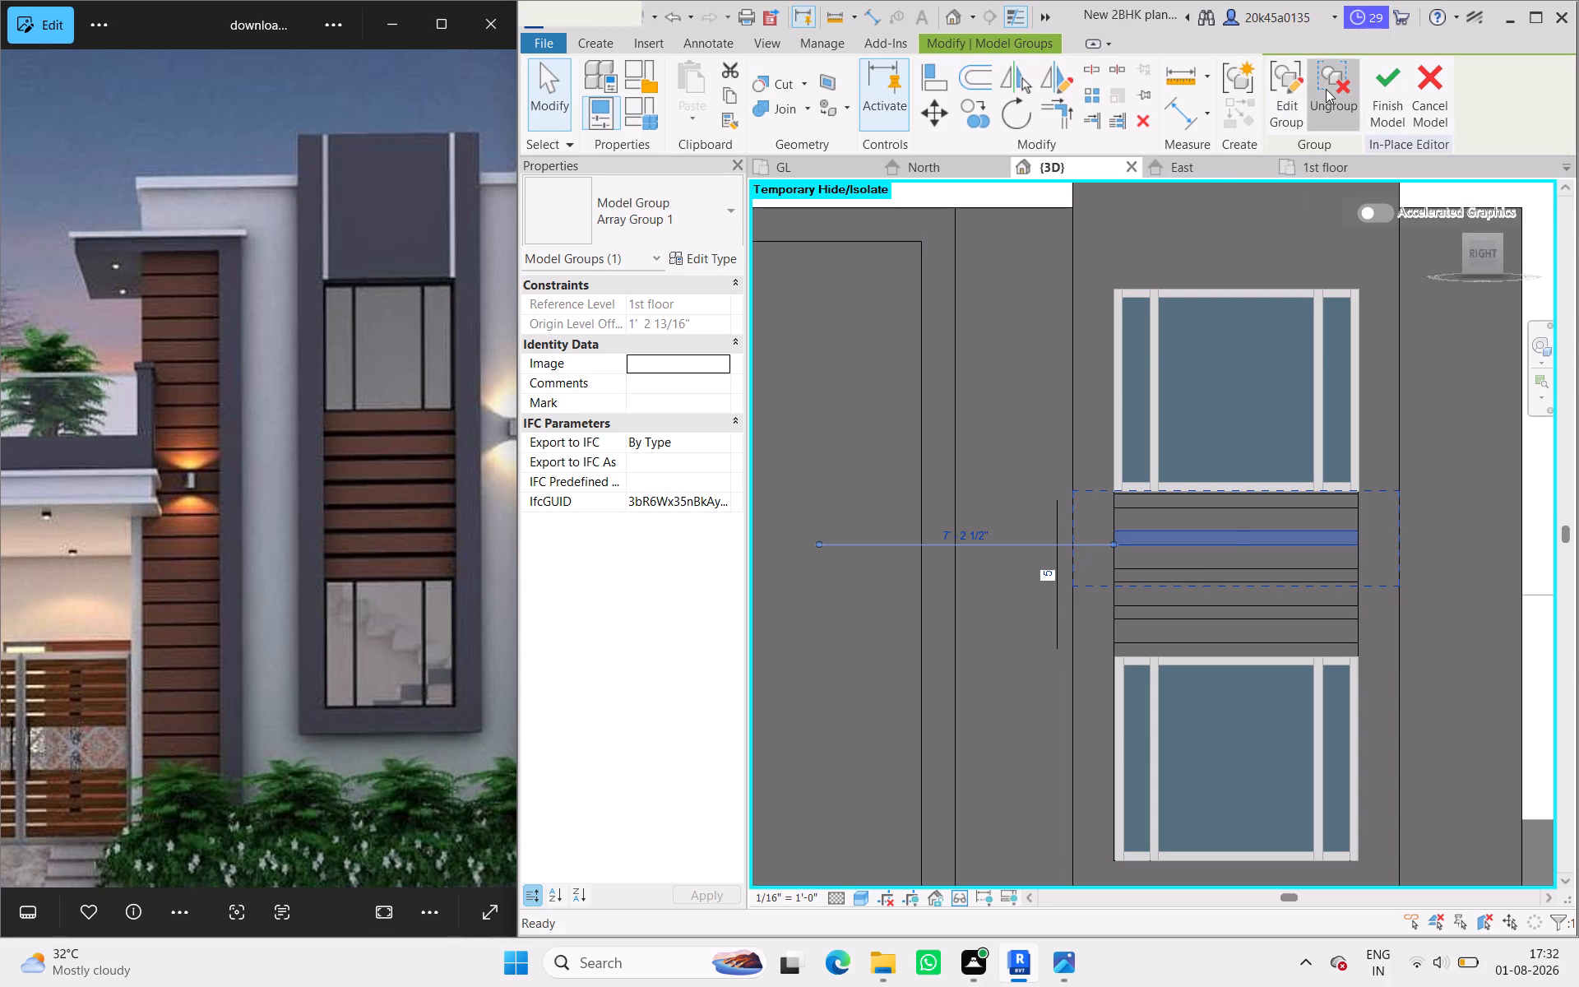
# Edit the ungrouped slat's extrusion sketch, adding a rectangle about 4' 6" by 1' 1" beneath the inverted-L band's top arm, spanning wall edge to vertical leg.
pyautogui.click(1072, 141)
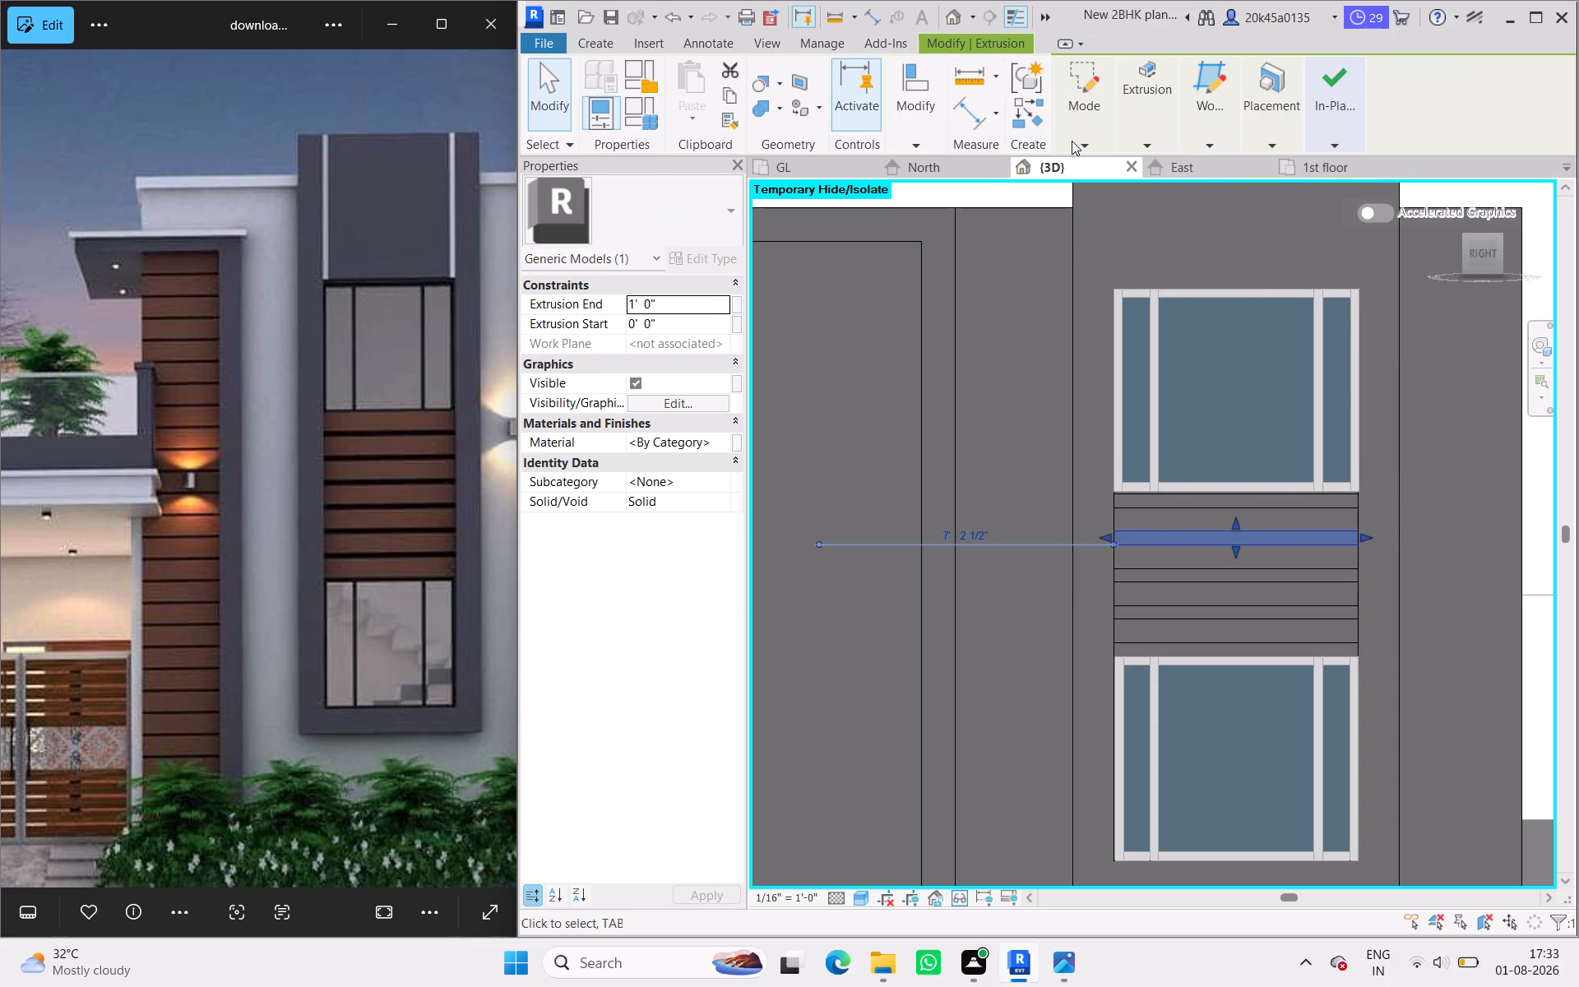
pyautogui.click(1097, 184)
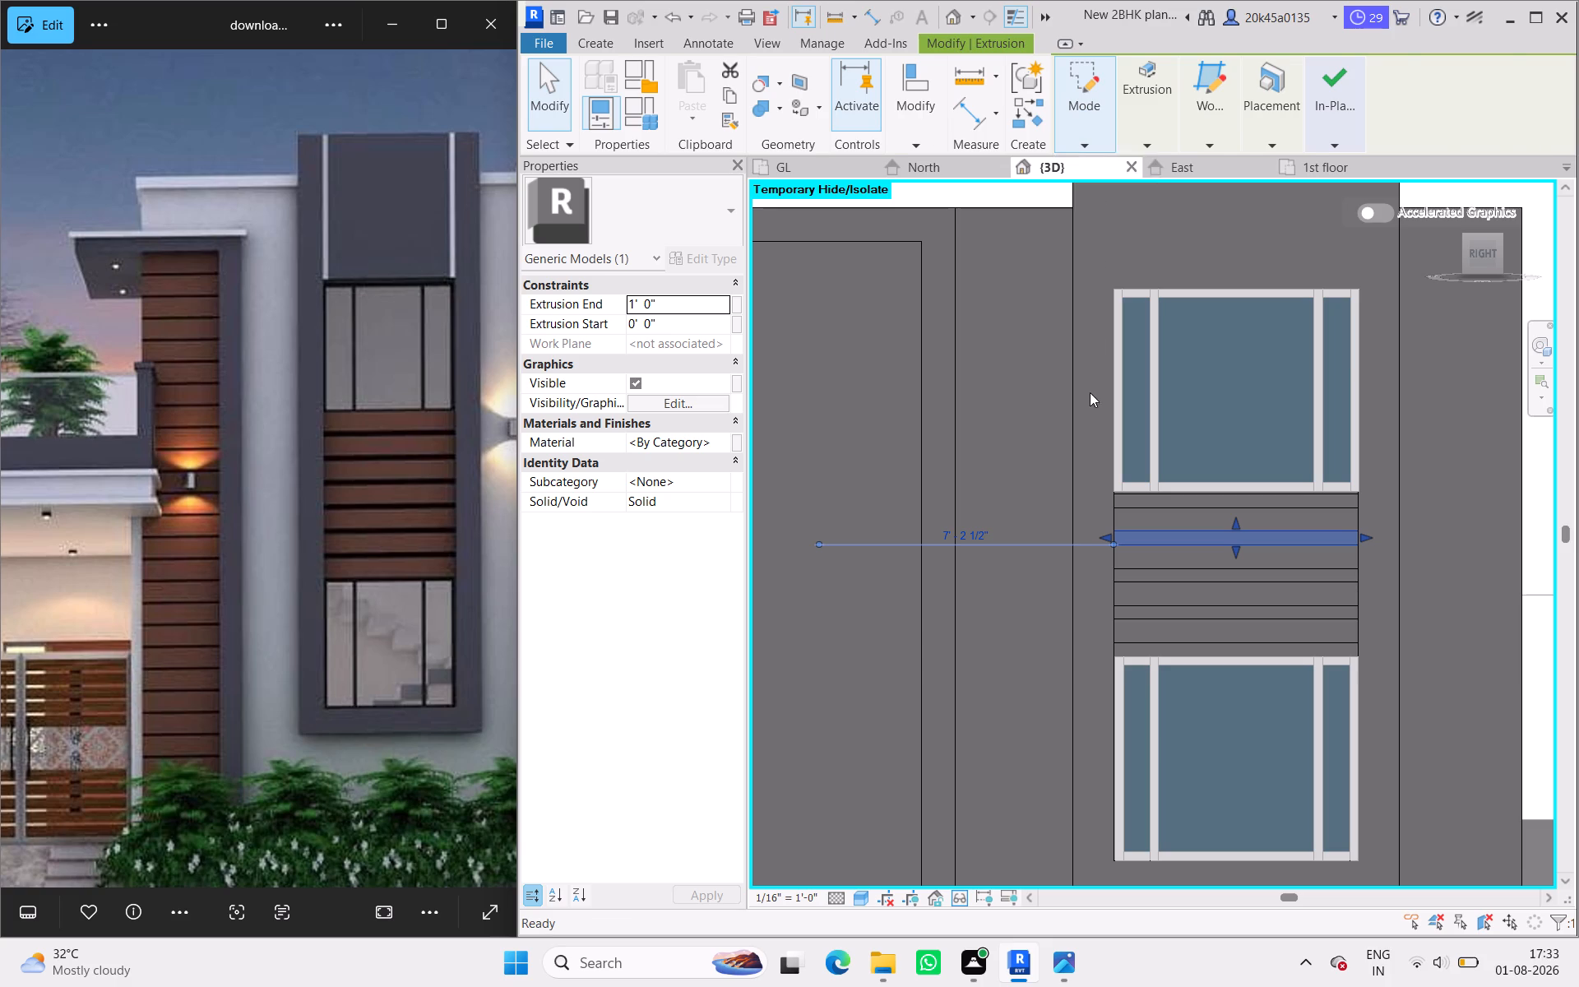
pyautogui.scroll(-3, 1091, 358)
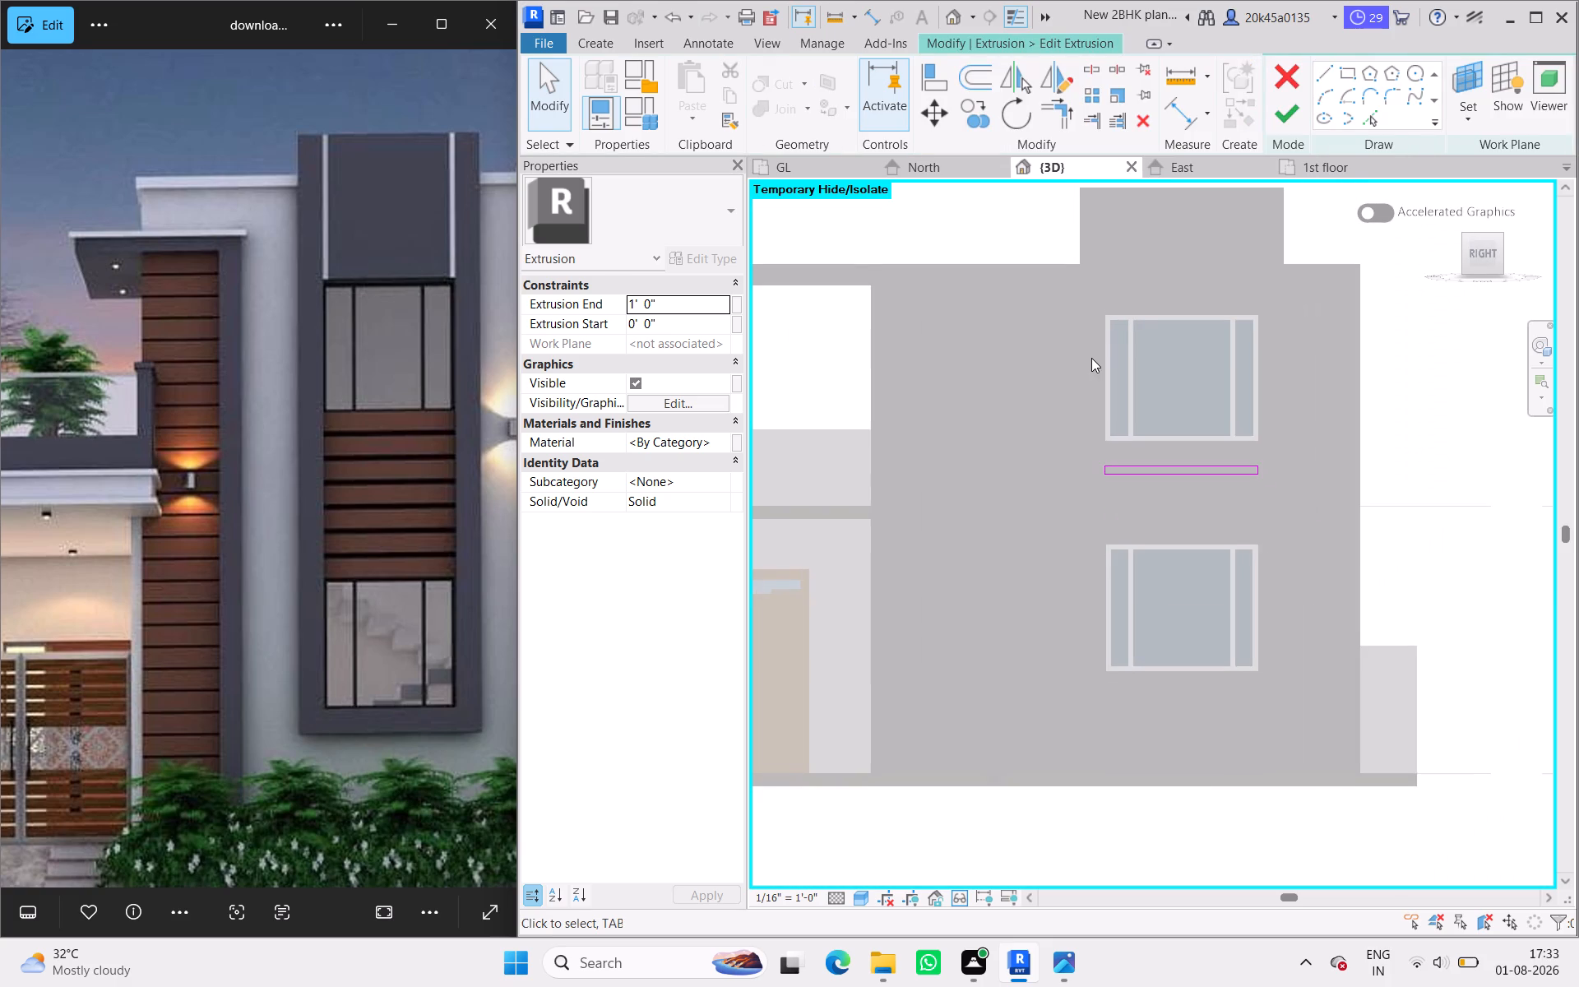
pyautogui.click(1003, 253)
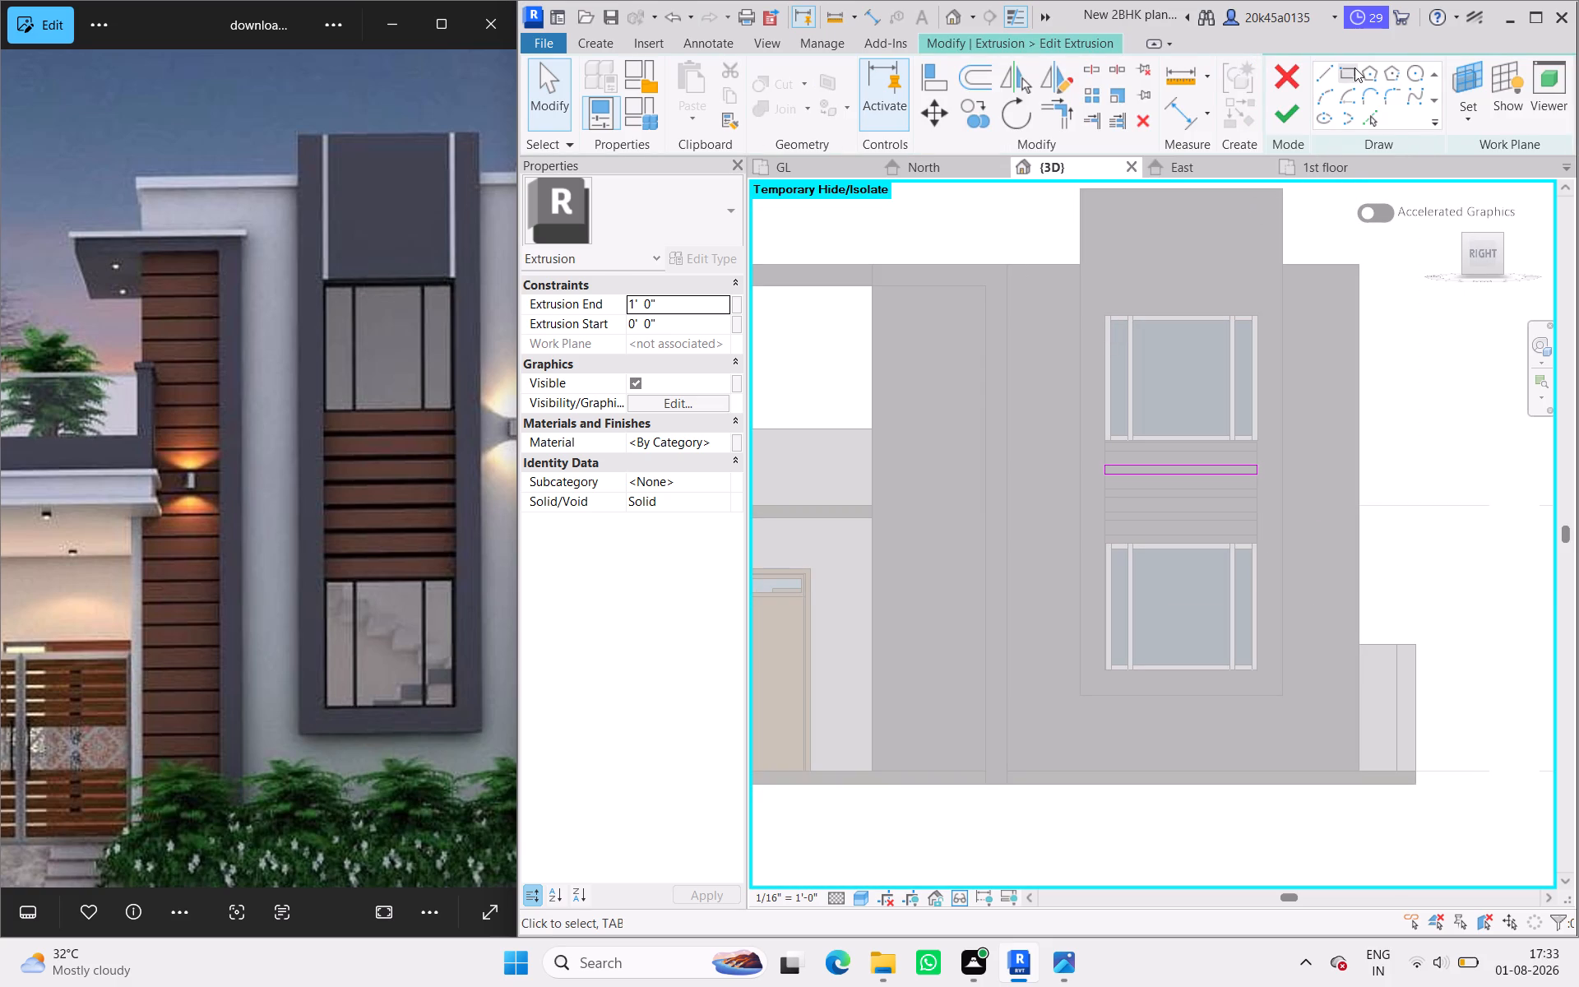
pyautogui.click(1354, 67)
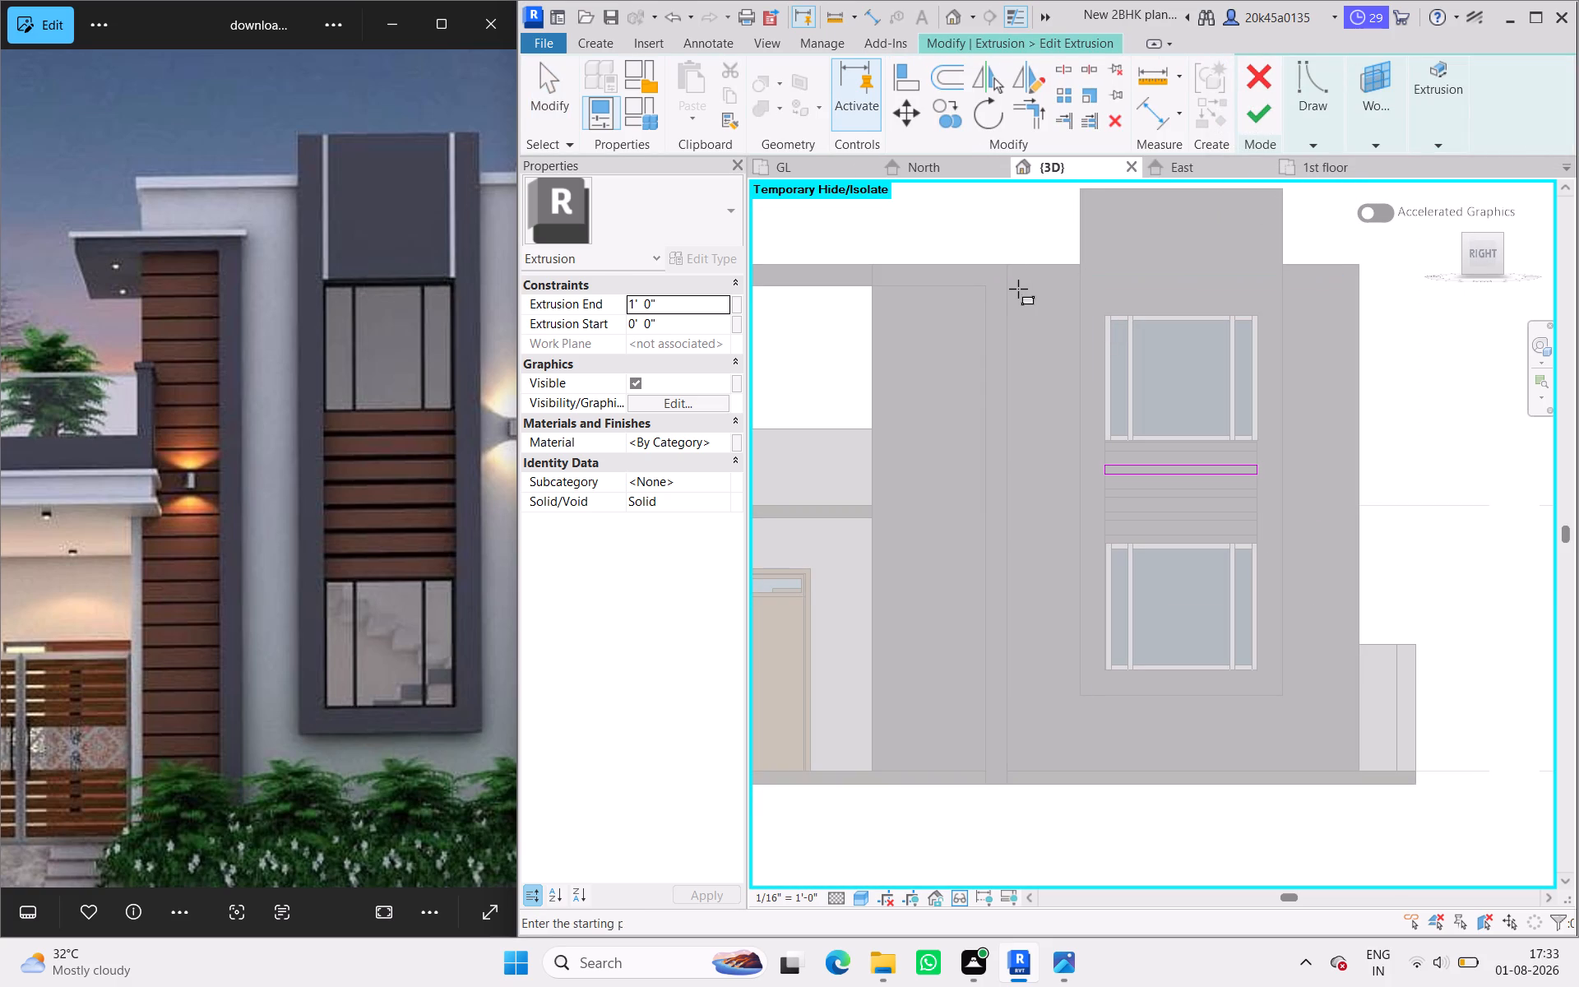
pyautogui.scroll(1, 1018, 289)
pyautogui.scroll(-2, 1018, 289)
pyautogui.scroll(4, 882, 331)
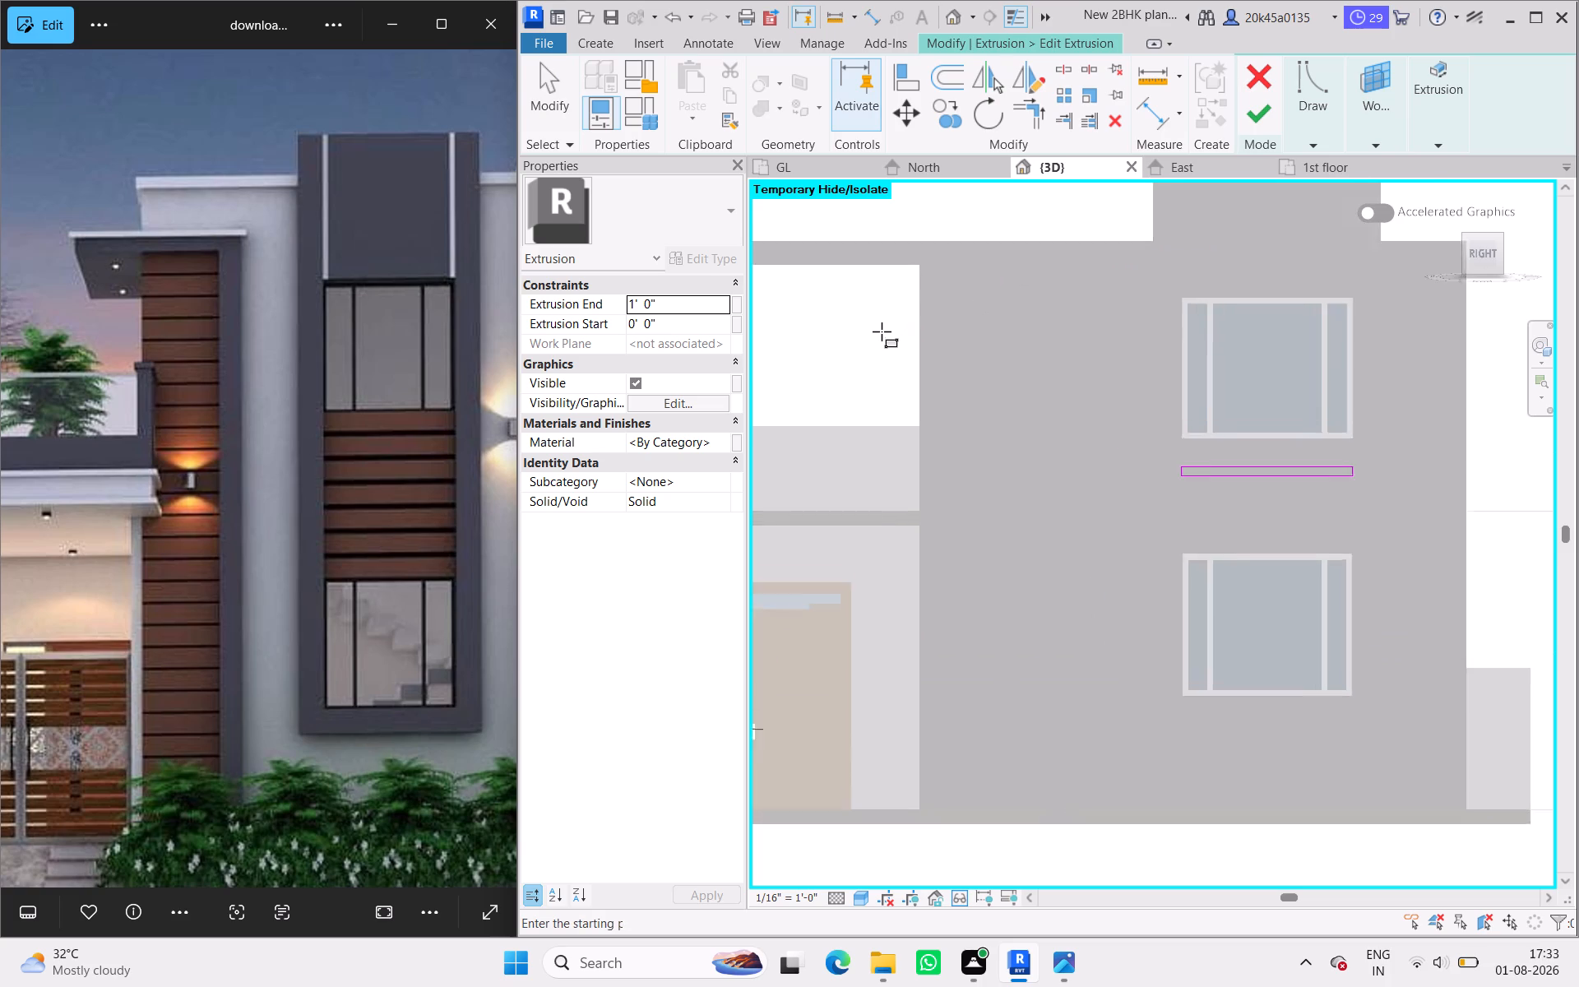
pyautogui.scroll(4, 882, 331)
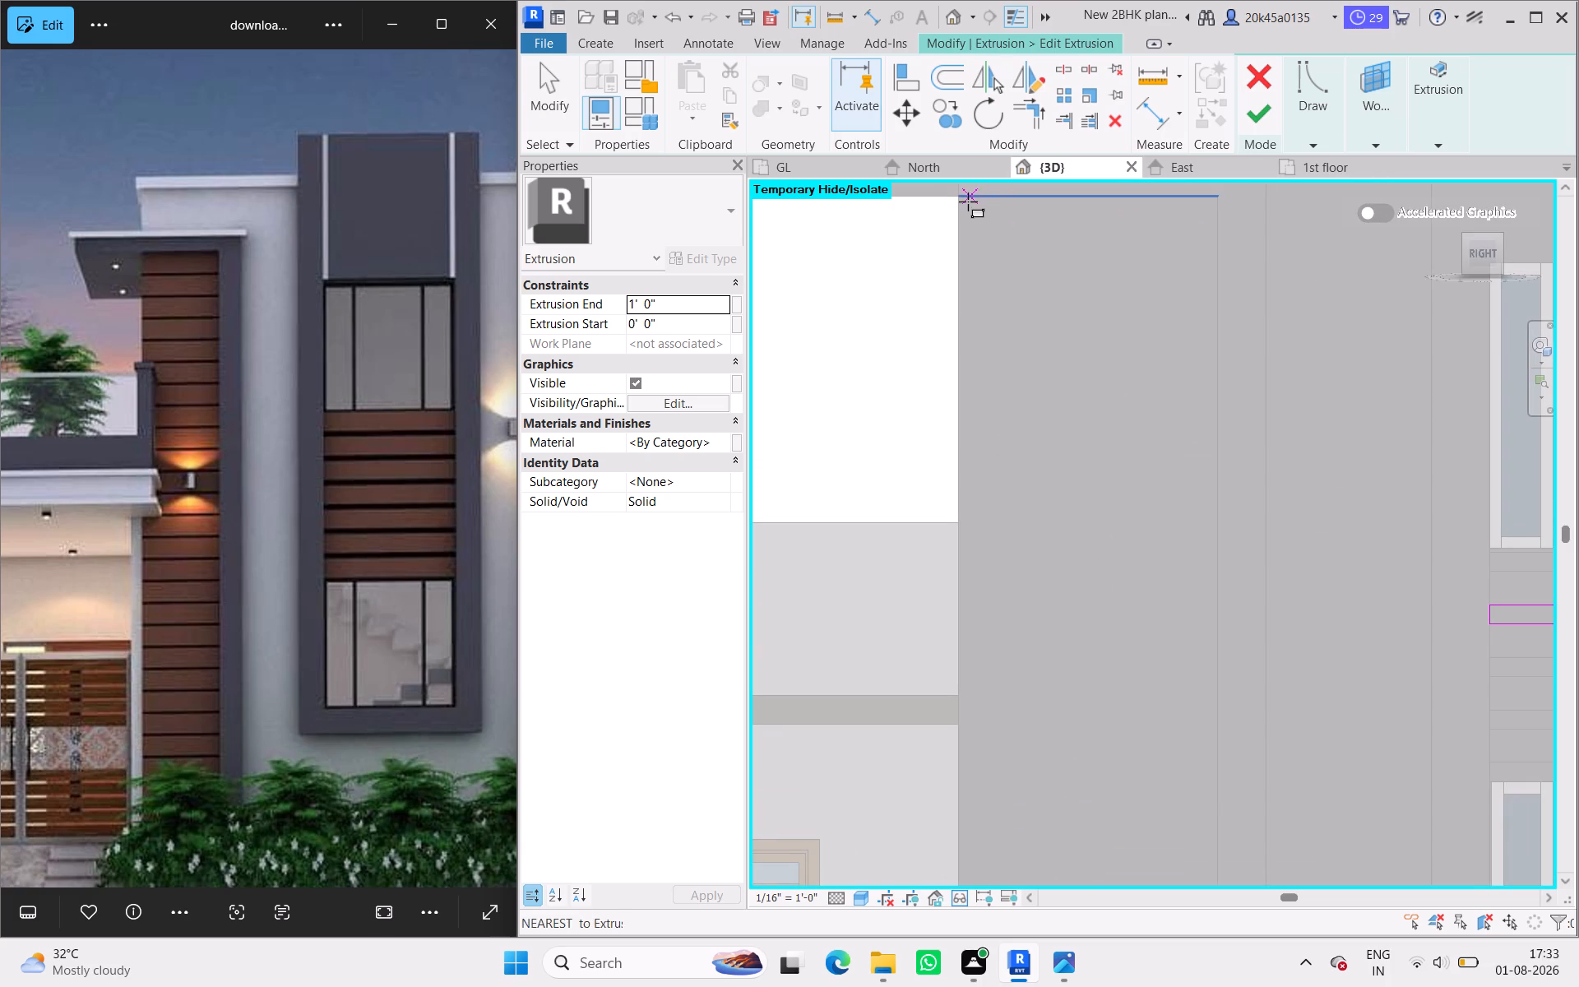
pyautogui.click(961, 202)
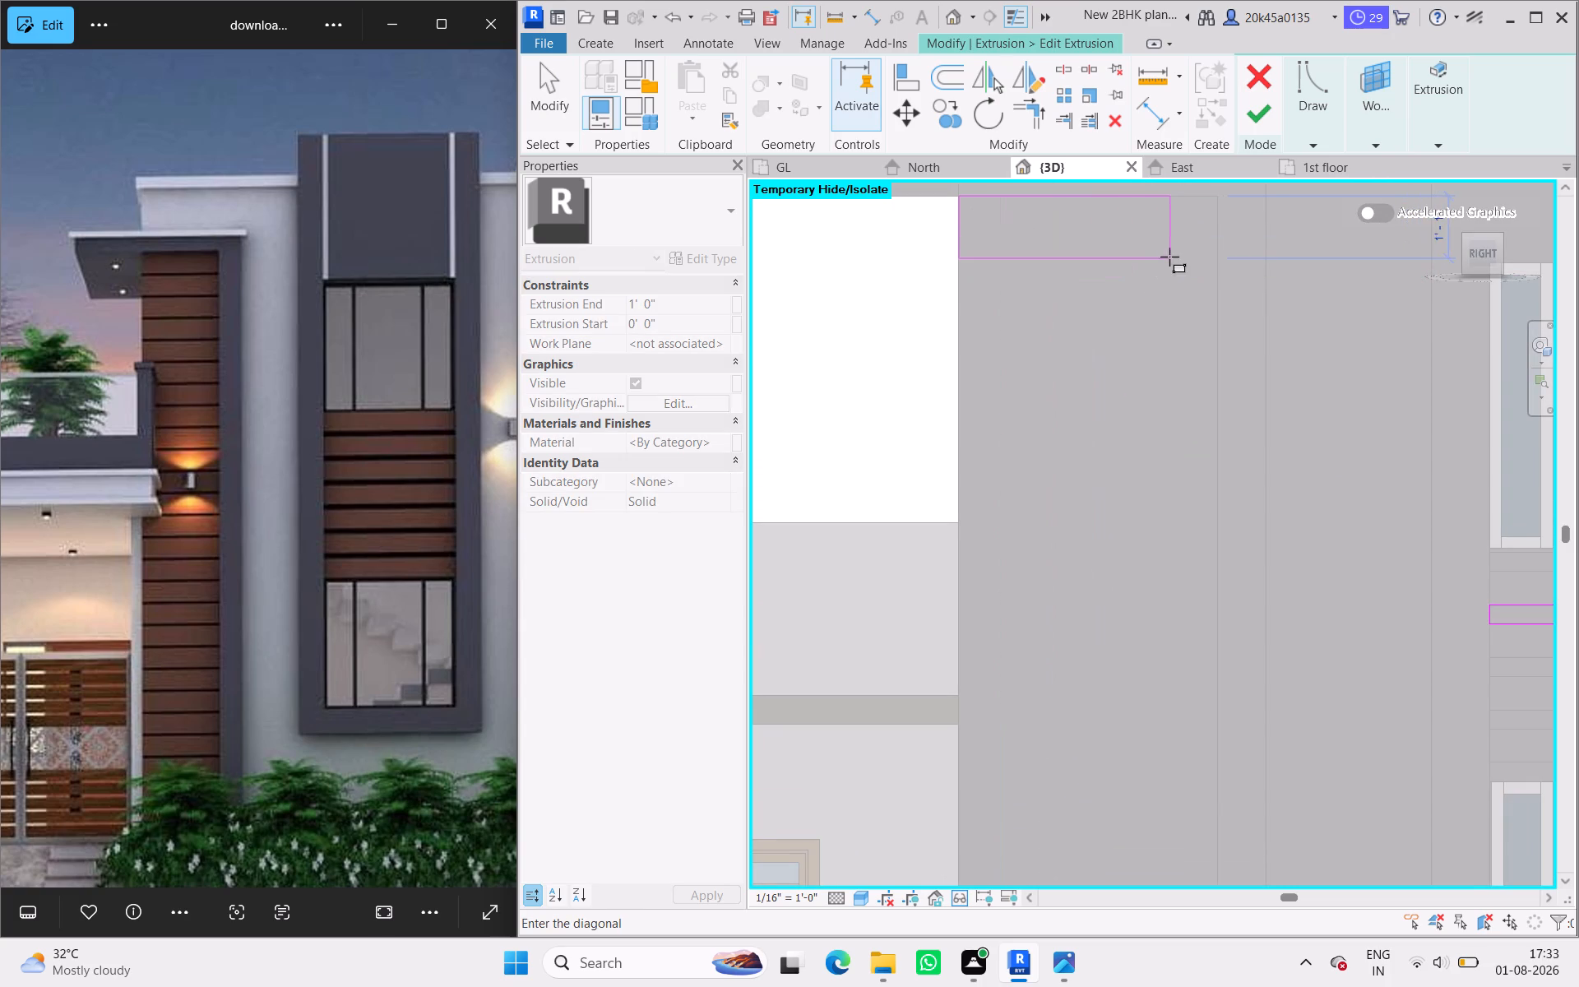
pyautogui.click(1220, 258)
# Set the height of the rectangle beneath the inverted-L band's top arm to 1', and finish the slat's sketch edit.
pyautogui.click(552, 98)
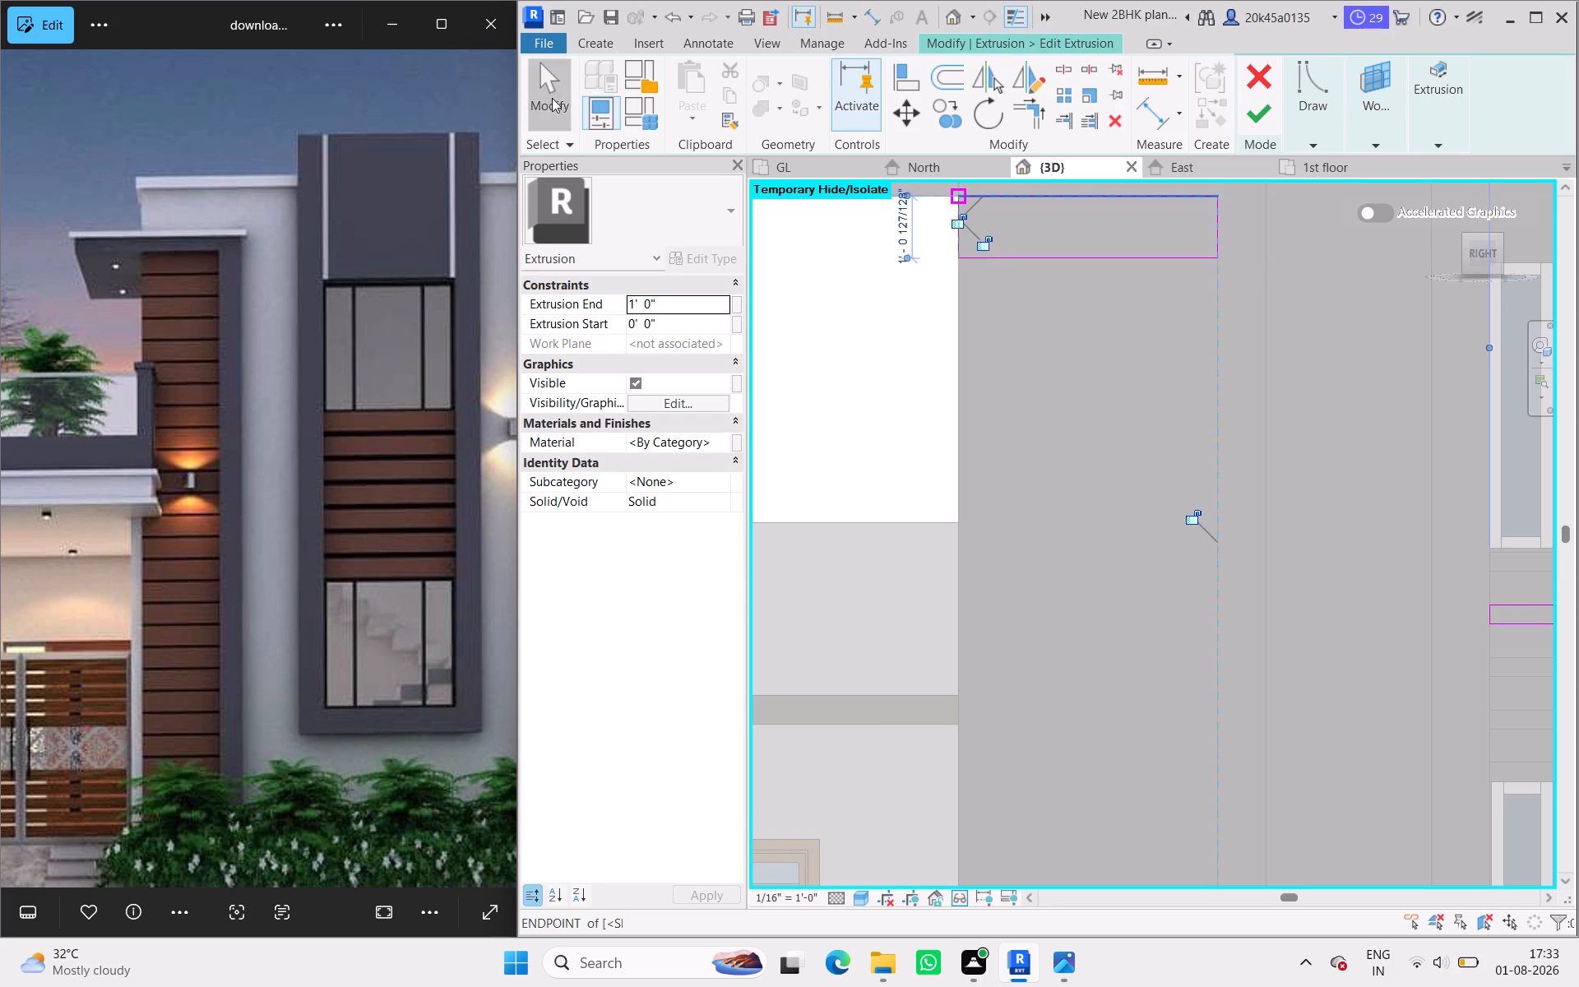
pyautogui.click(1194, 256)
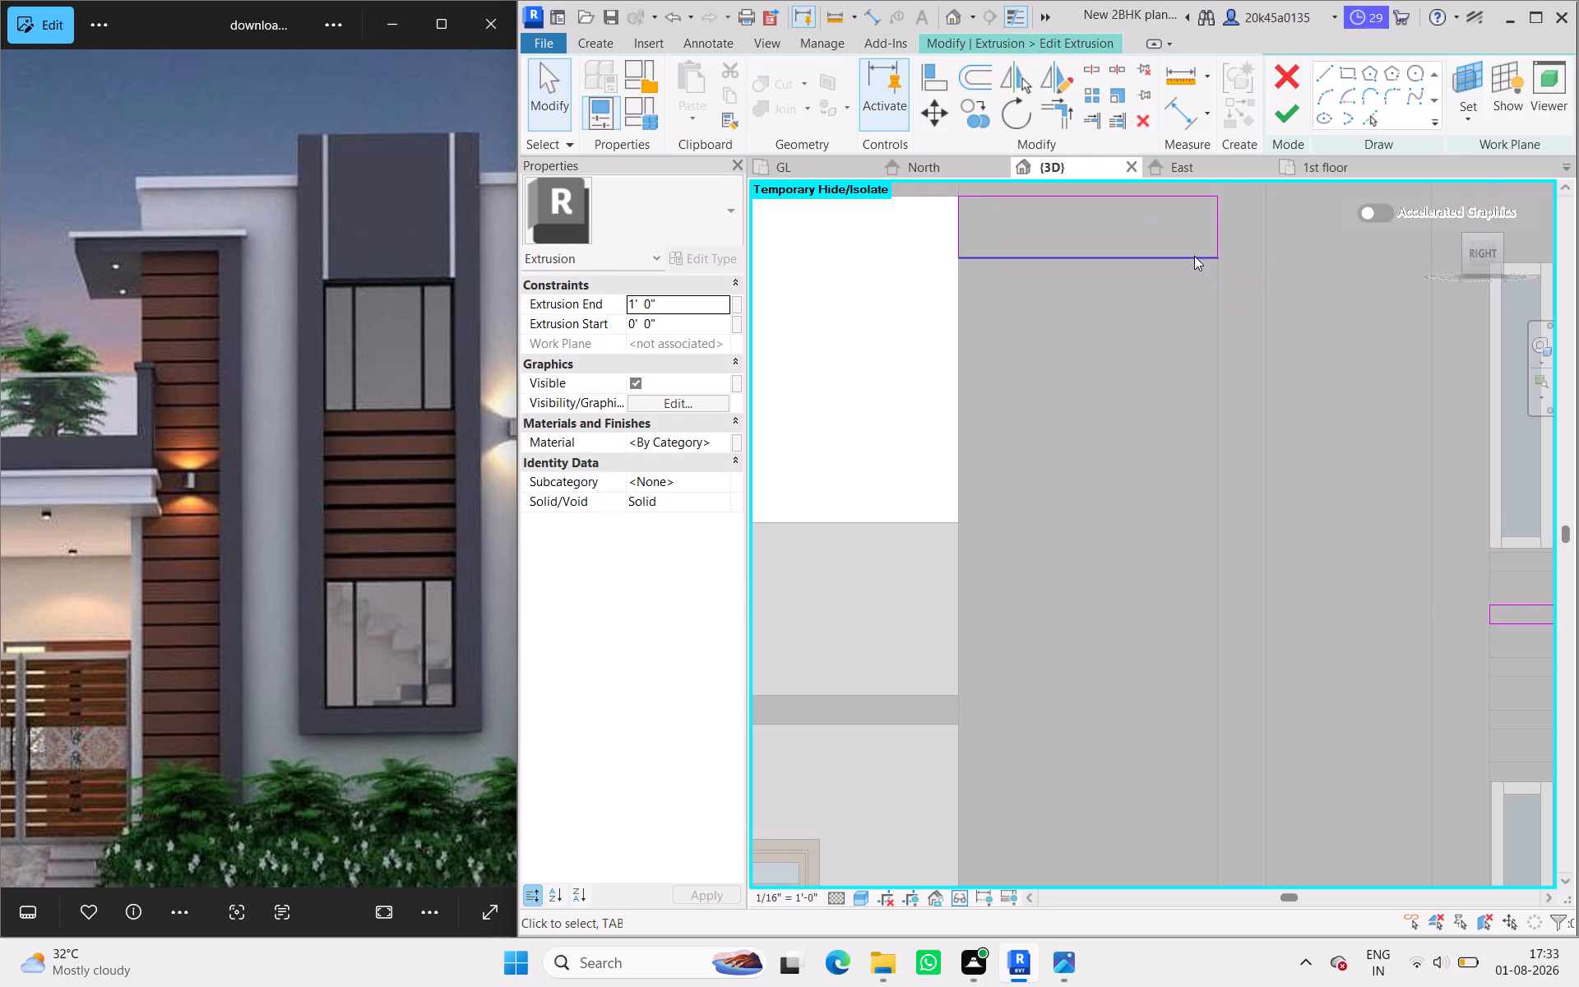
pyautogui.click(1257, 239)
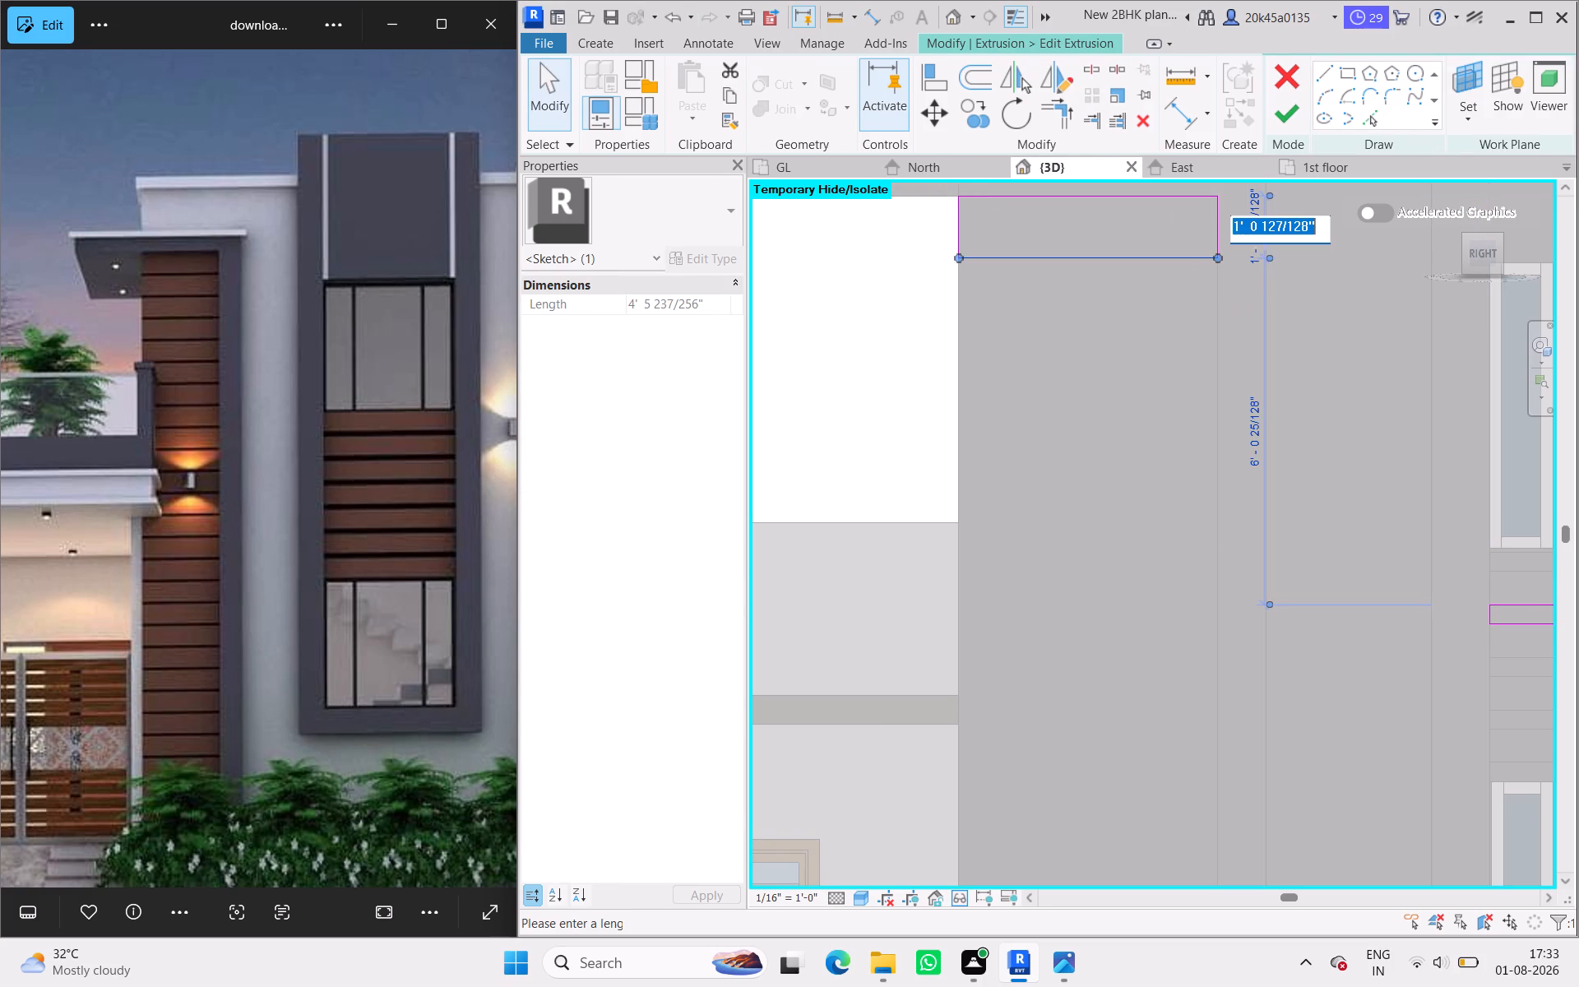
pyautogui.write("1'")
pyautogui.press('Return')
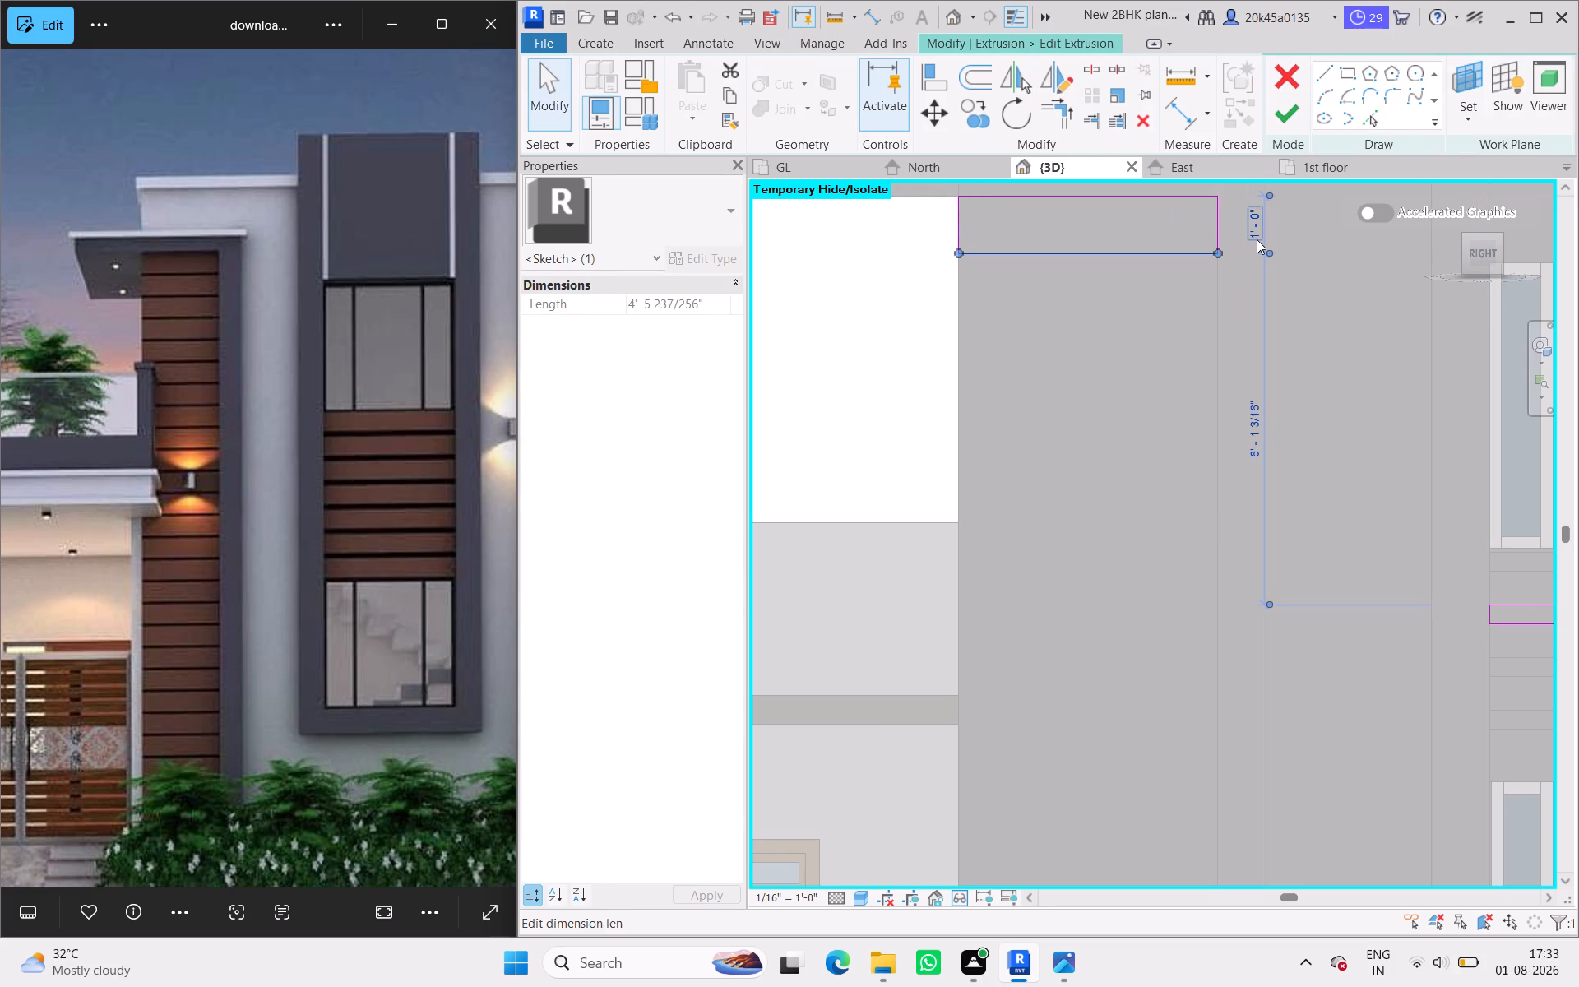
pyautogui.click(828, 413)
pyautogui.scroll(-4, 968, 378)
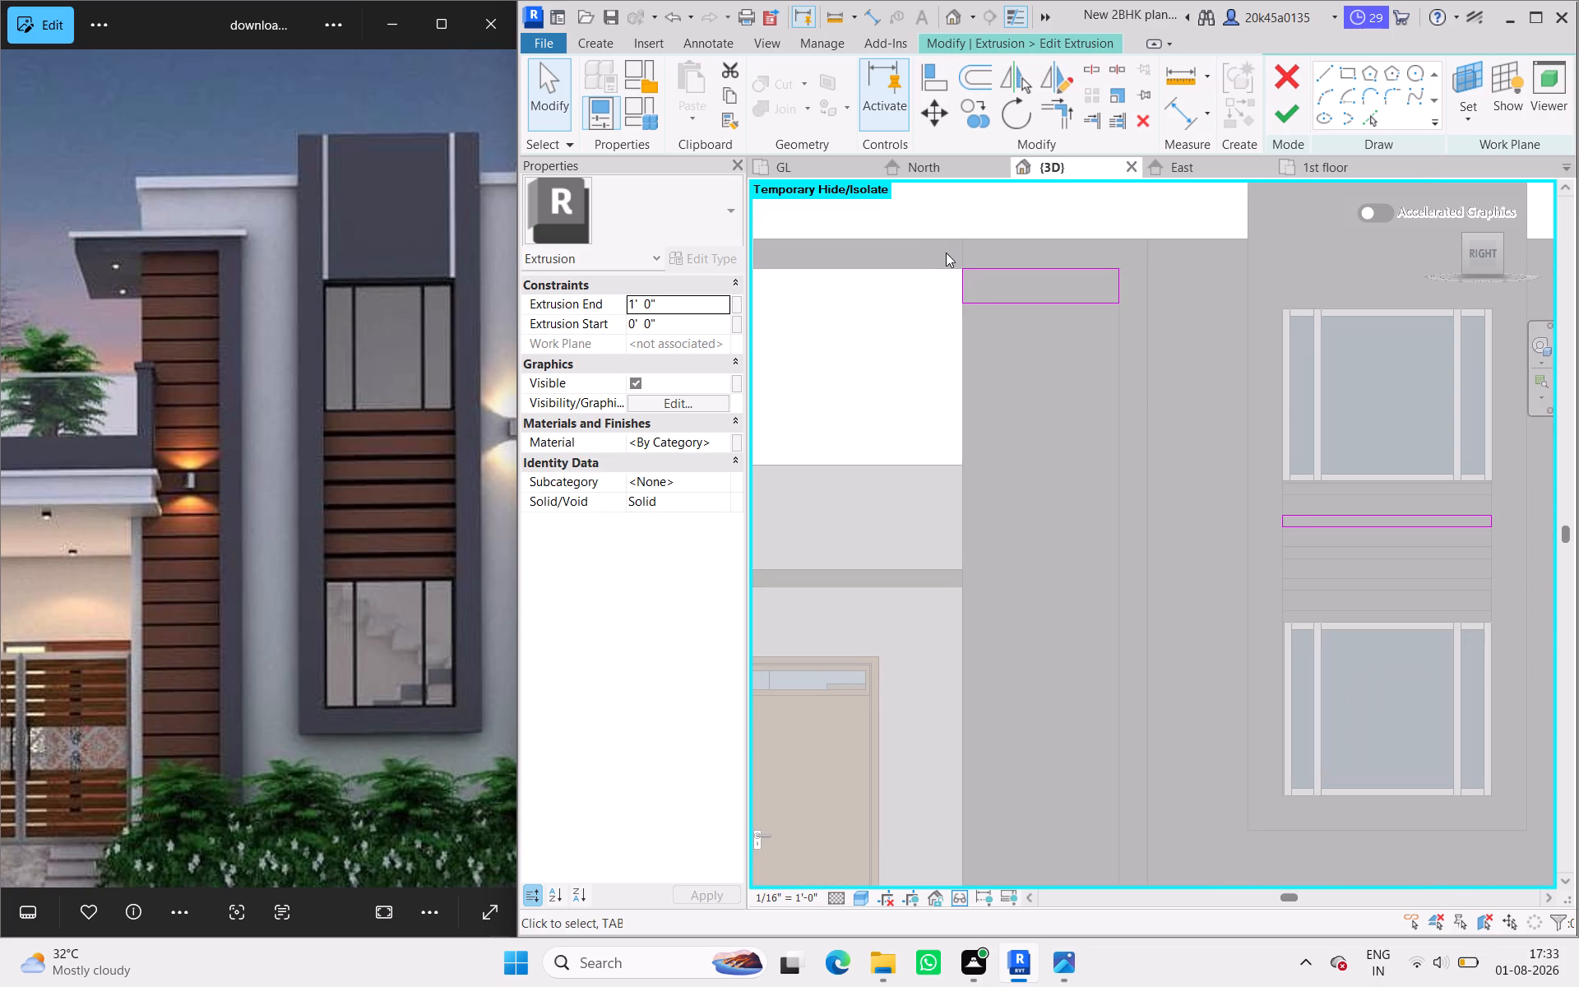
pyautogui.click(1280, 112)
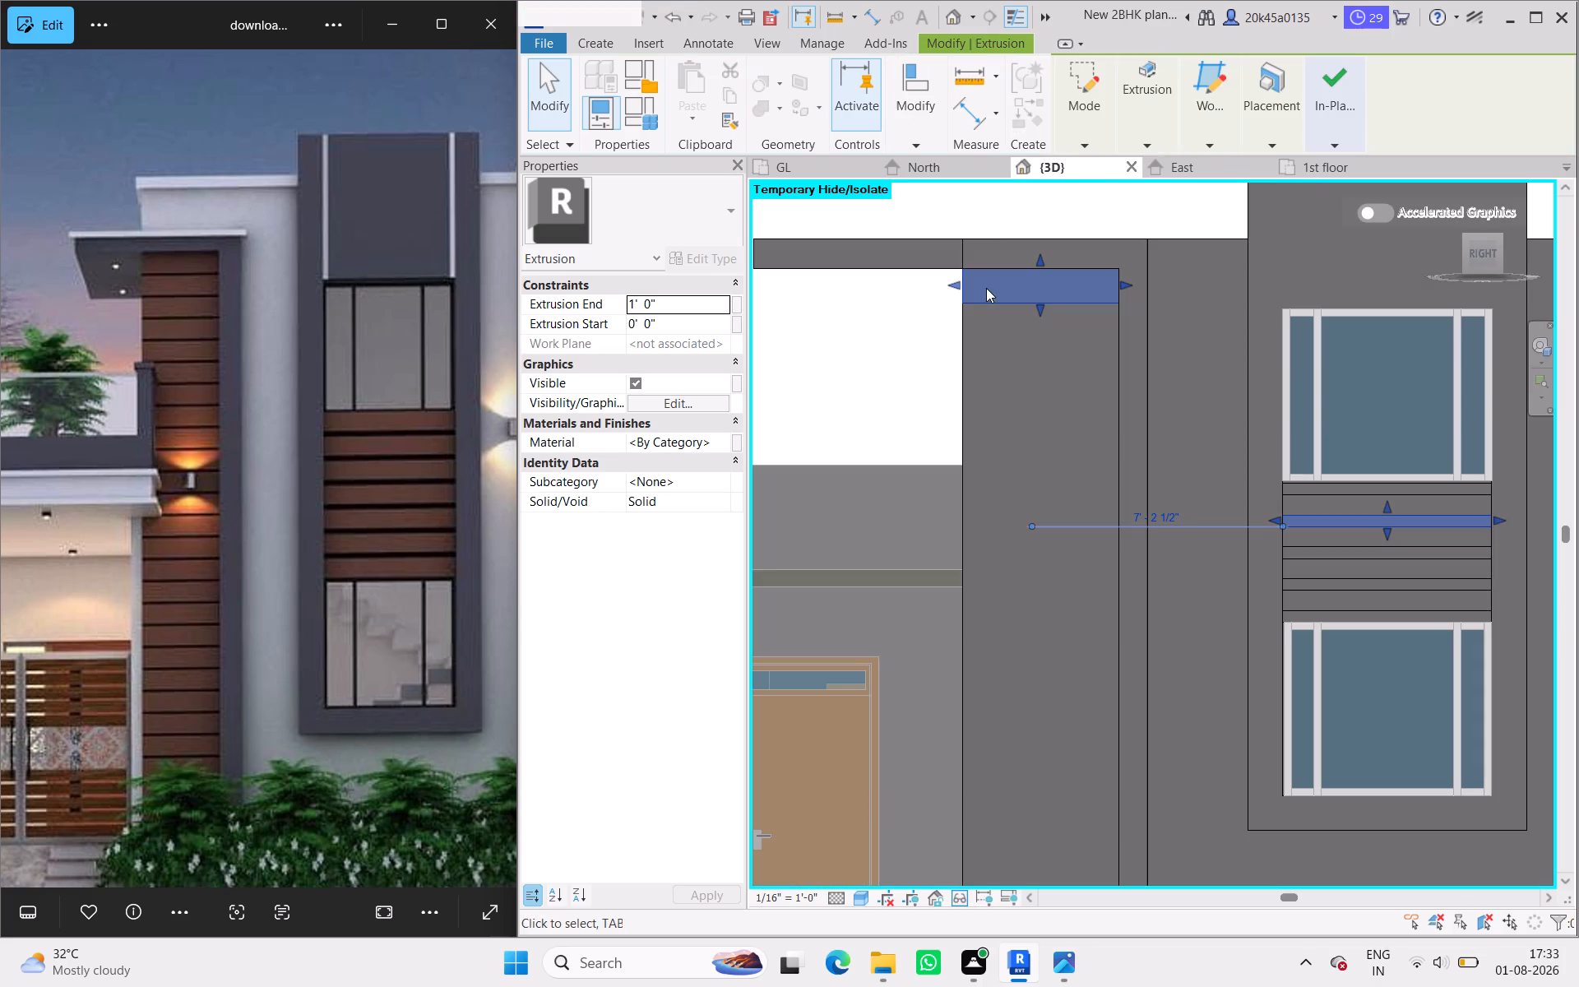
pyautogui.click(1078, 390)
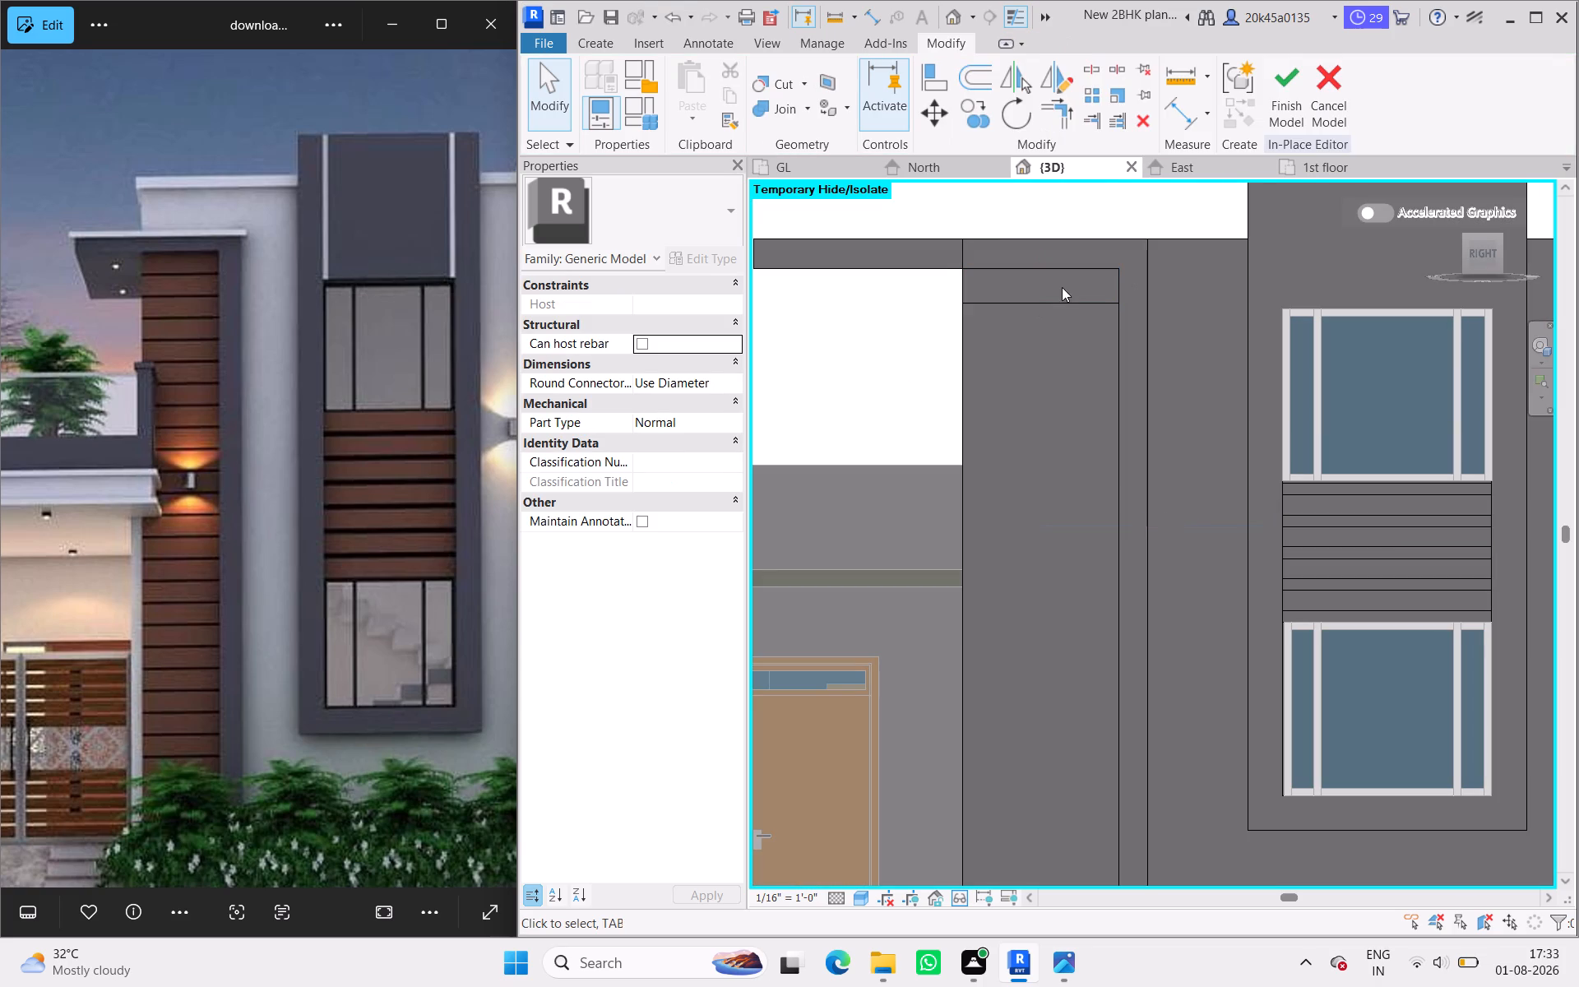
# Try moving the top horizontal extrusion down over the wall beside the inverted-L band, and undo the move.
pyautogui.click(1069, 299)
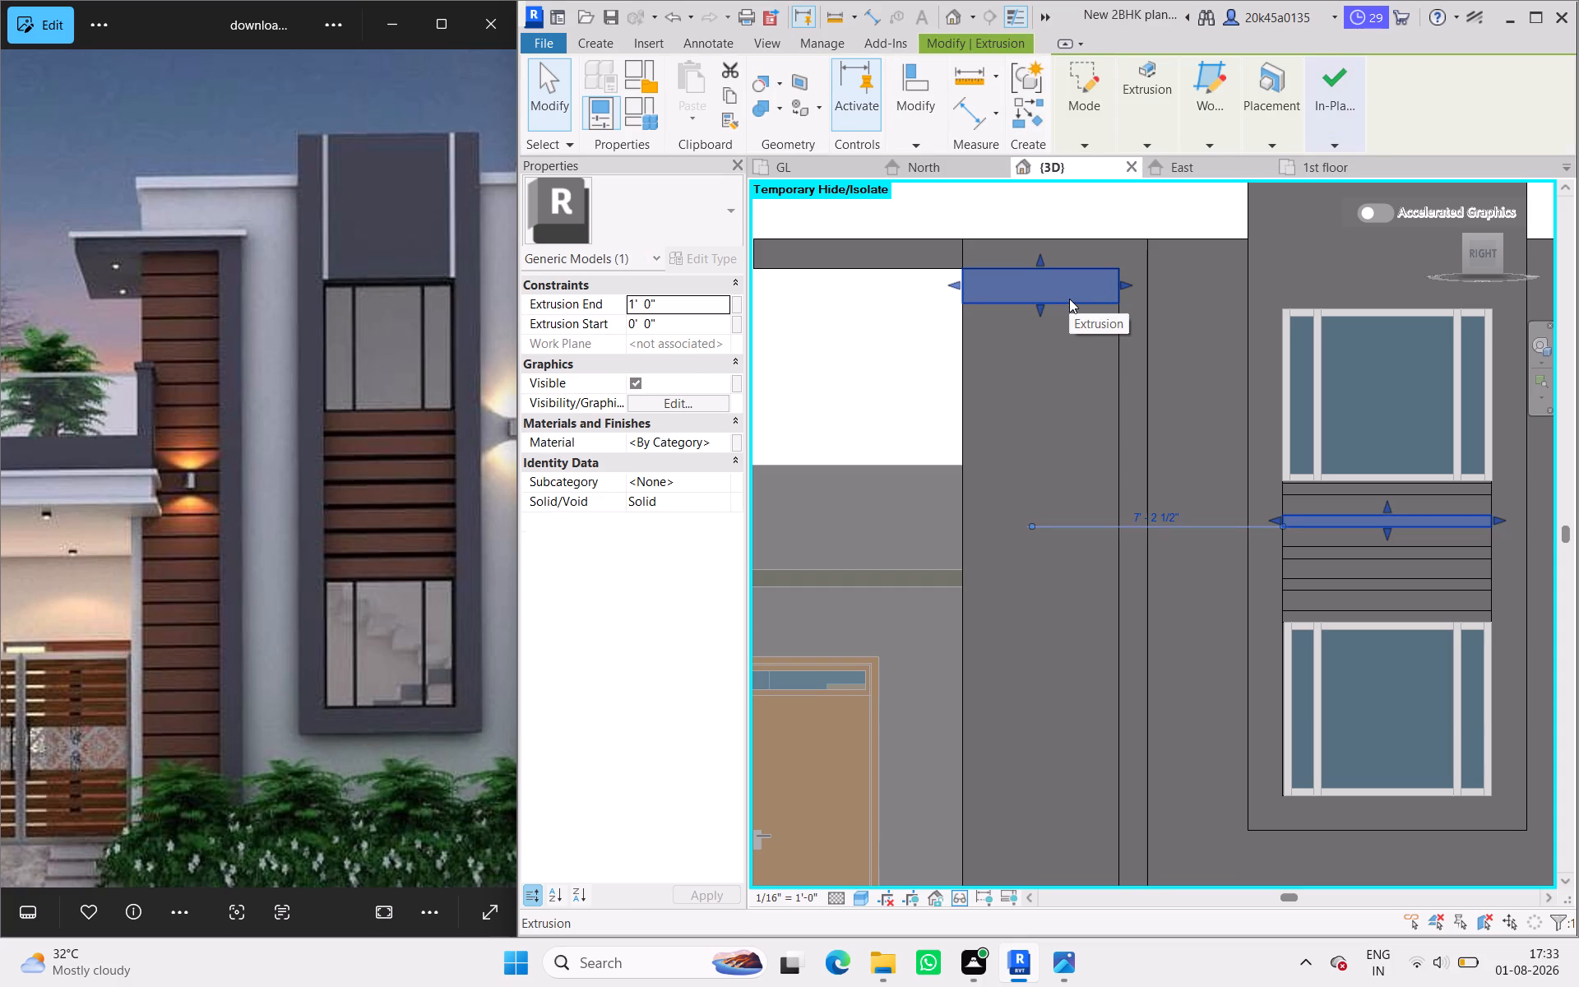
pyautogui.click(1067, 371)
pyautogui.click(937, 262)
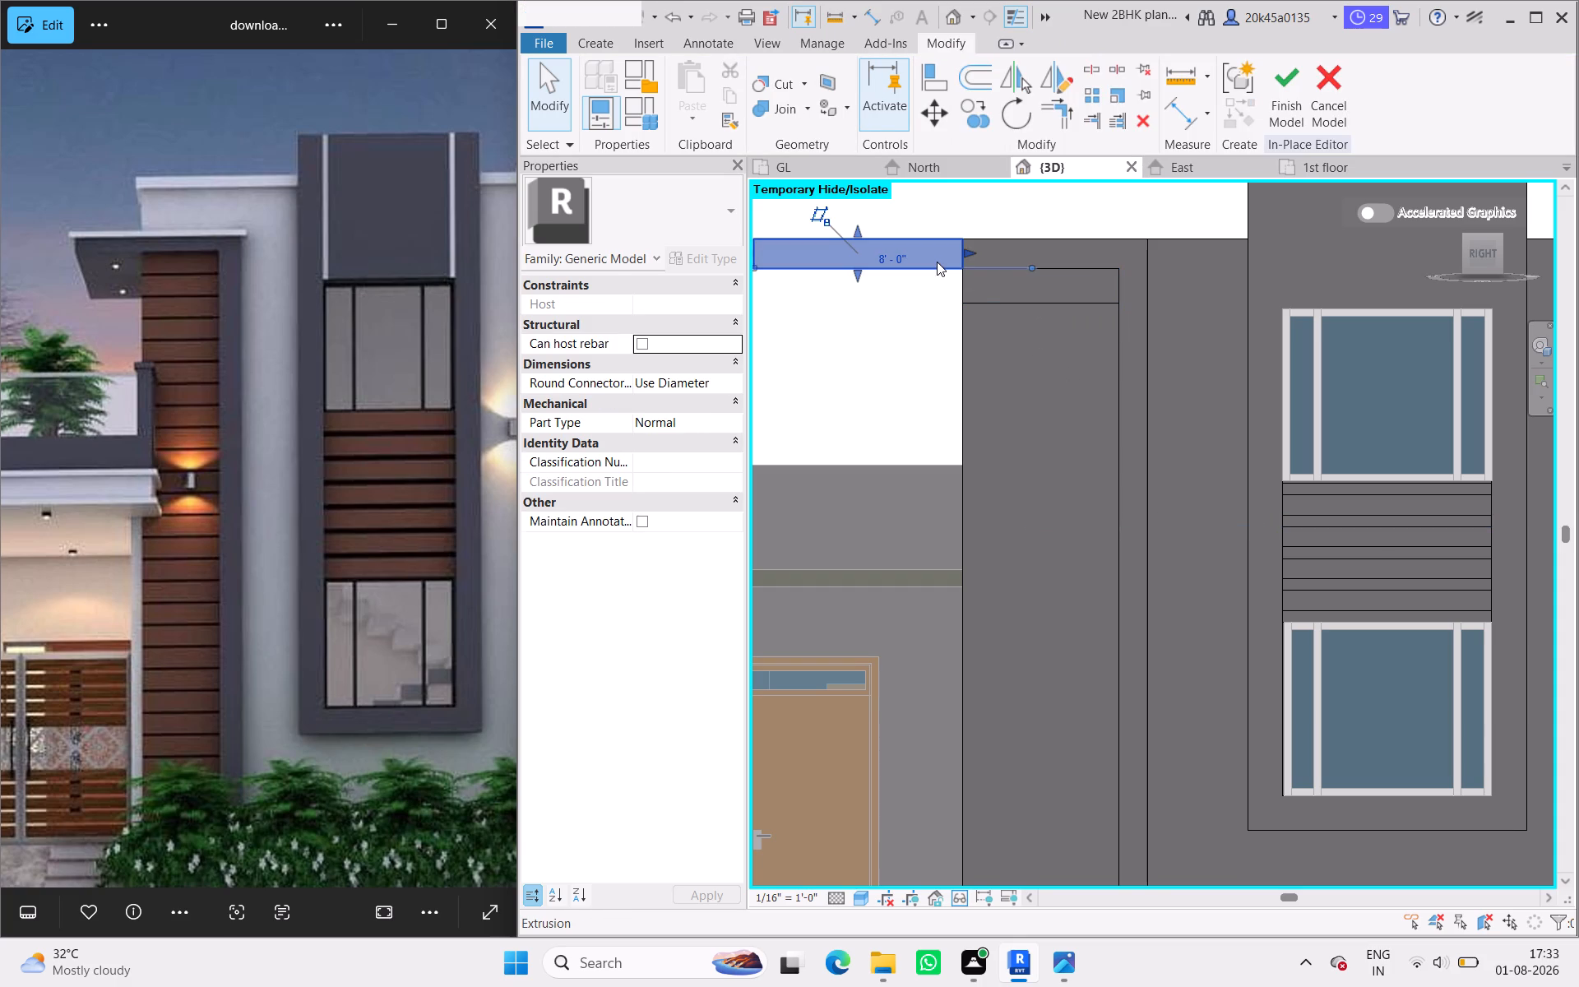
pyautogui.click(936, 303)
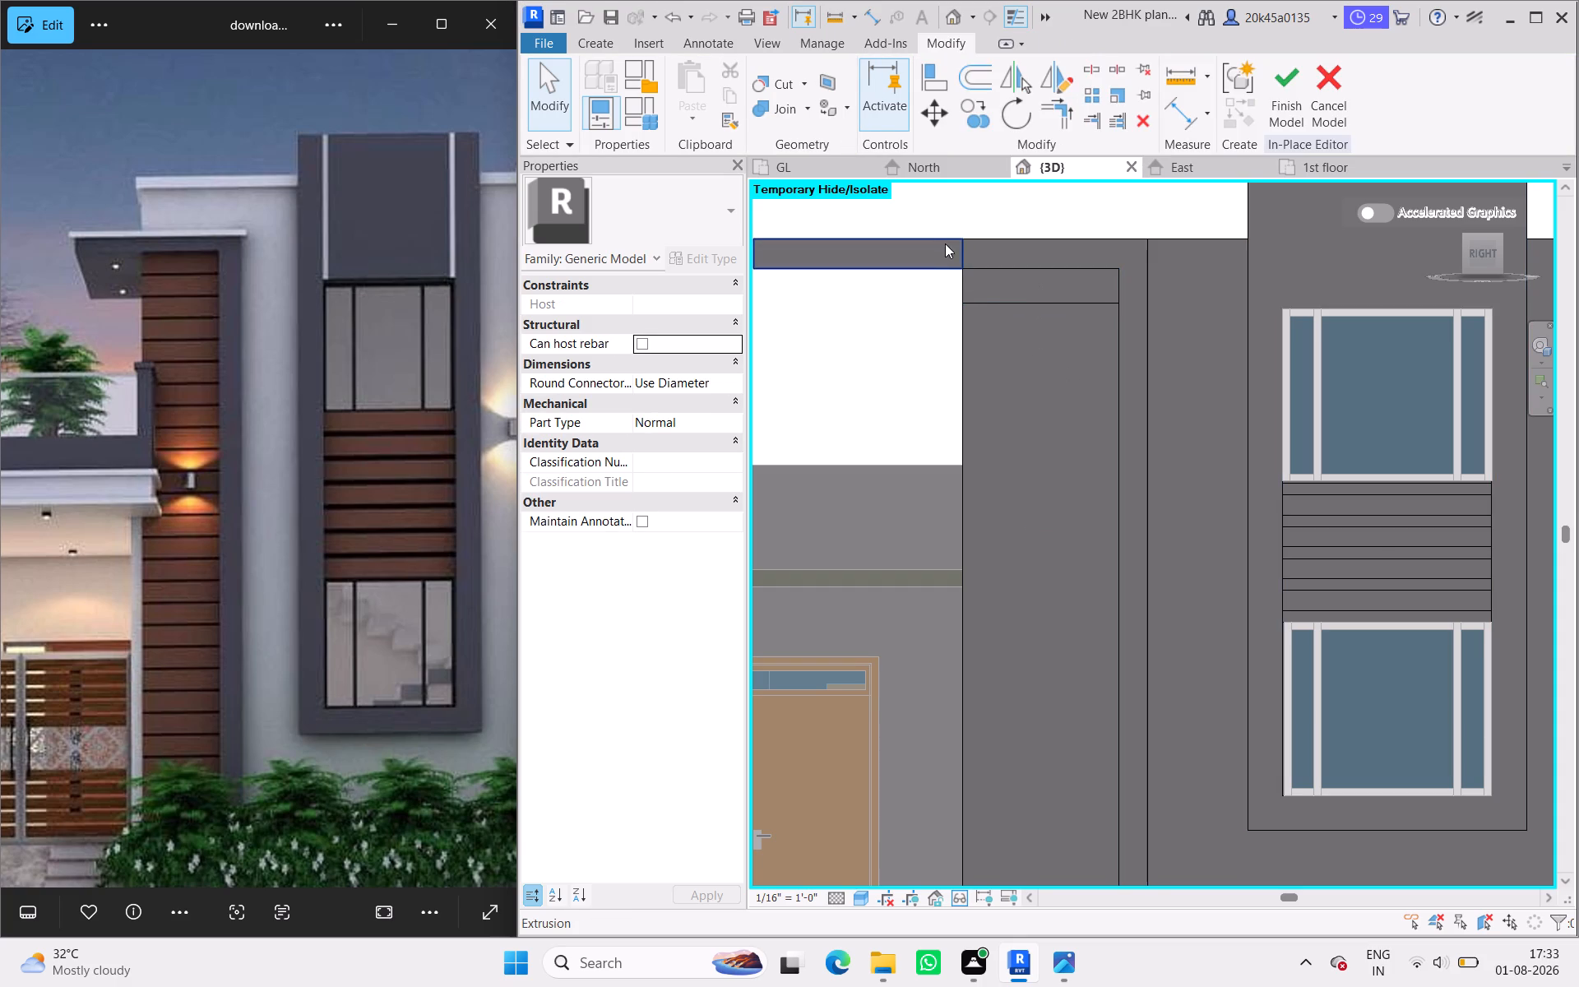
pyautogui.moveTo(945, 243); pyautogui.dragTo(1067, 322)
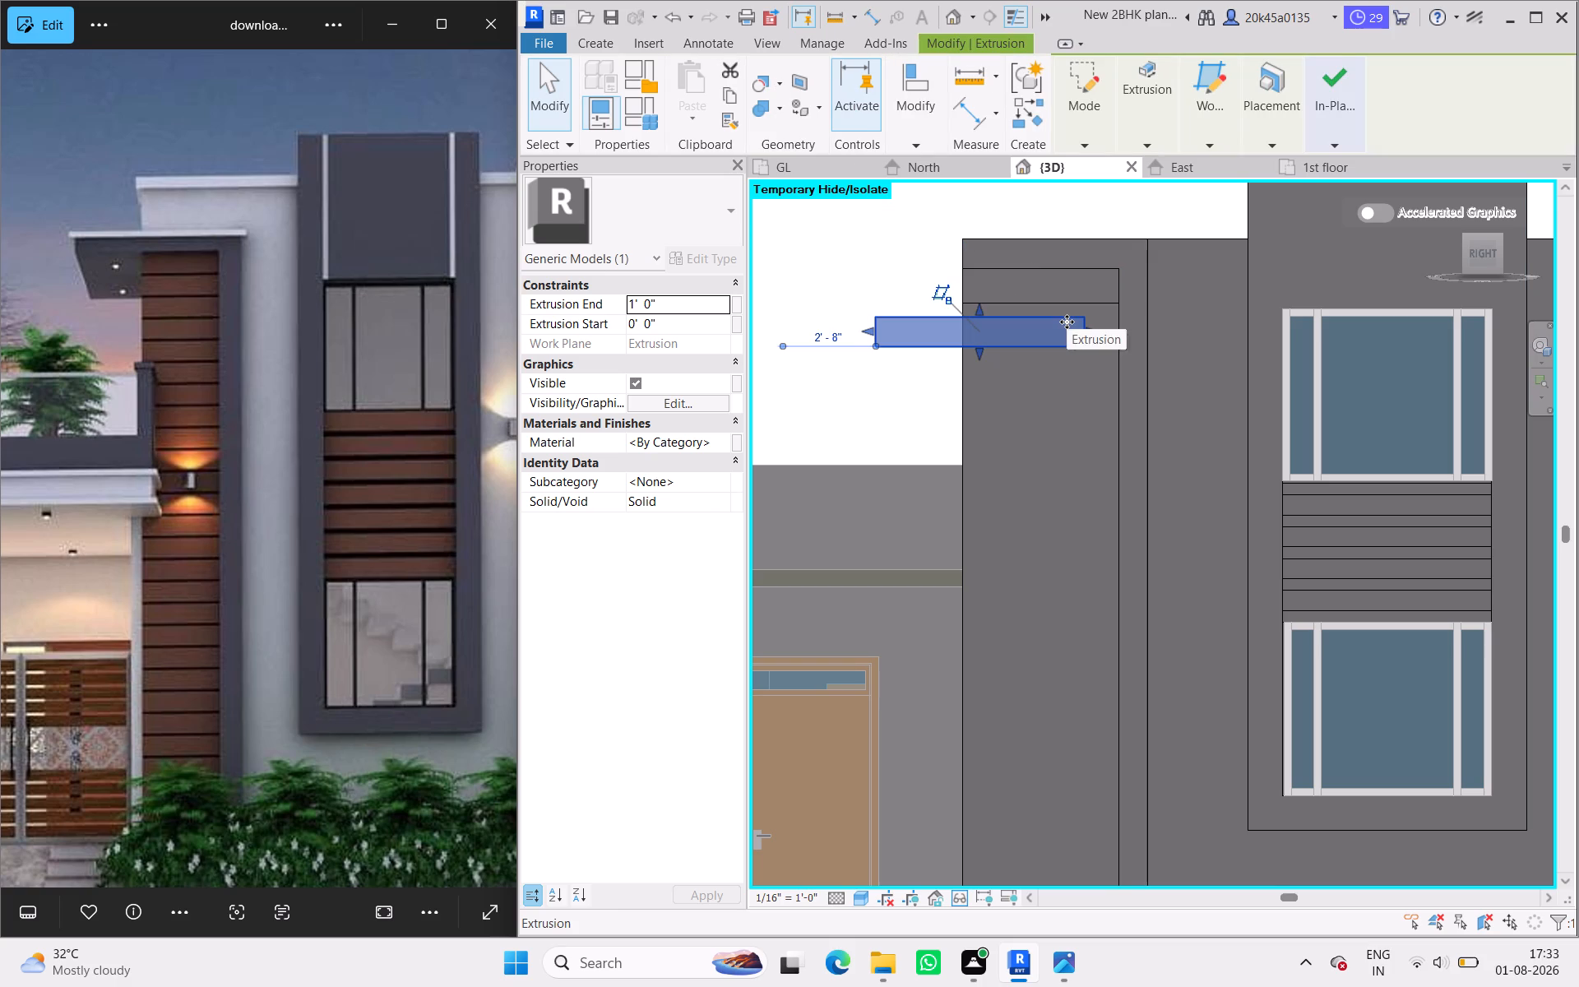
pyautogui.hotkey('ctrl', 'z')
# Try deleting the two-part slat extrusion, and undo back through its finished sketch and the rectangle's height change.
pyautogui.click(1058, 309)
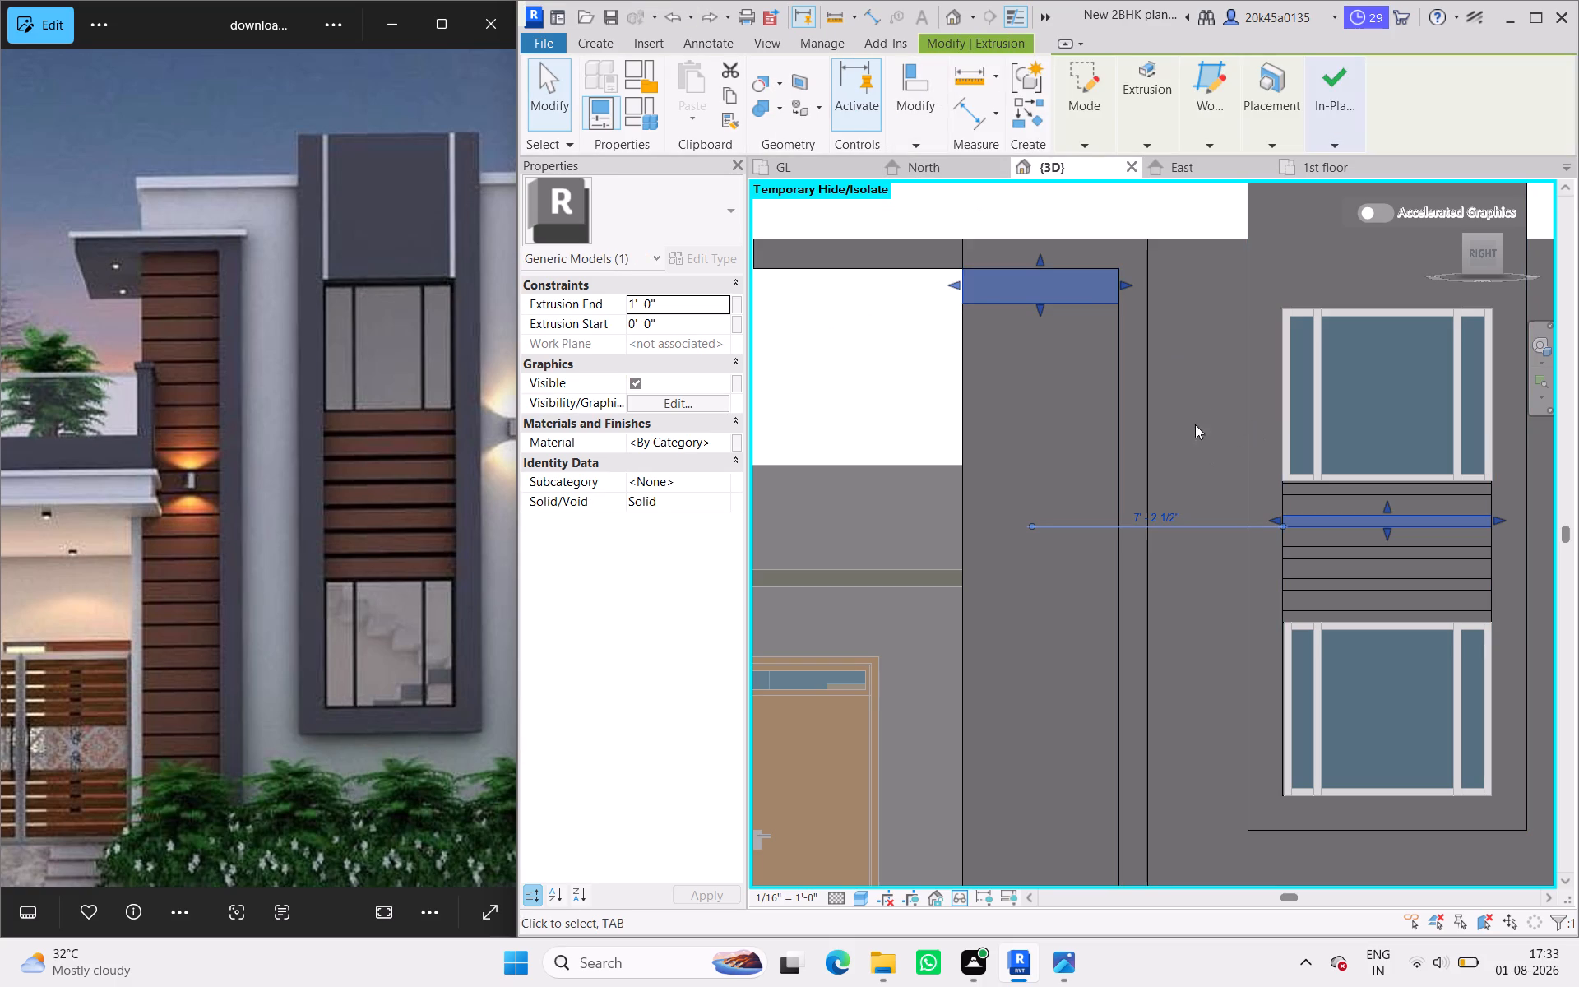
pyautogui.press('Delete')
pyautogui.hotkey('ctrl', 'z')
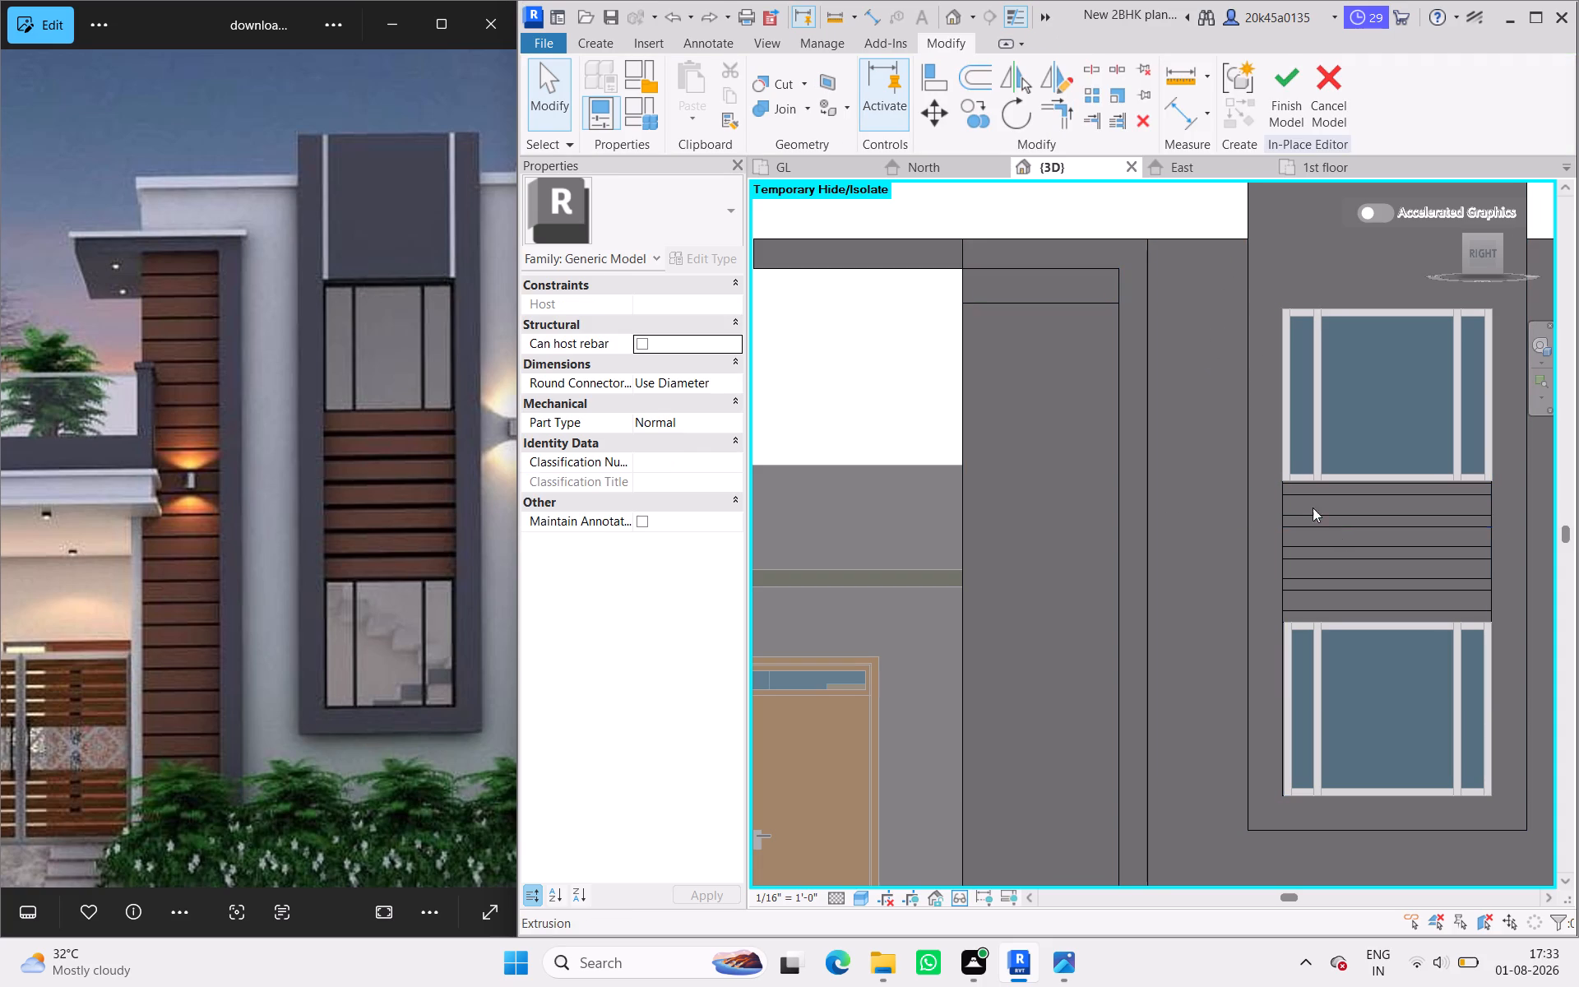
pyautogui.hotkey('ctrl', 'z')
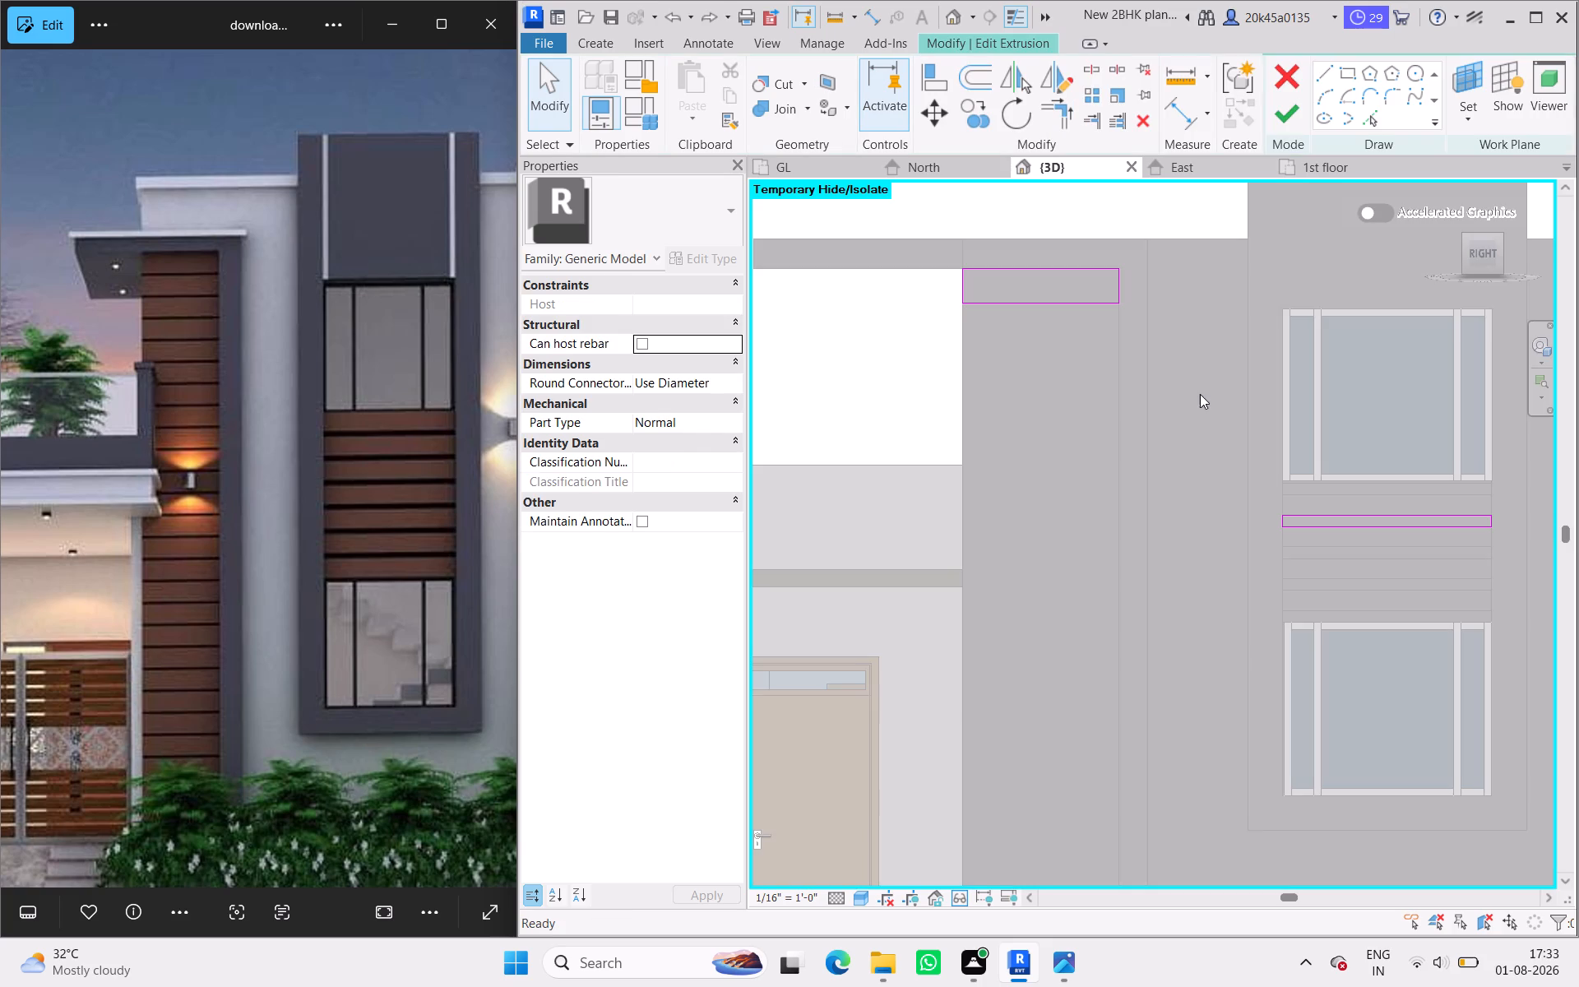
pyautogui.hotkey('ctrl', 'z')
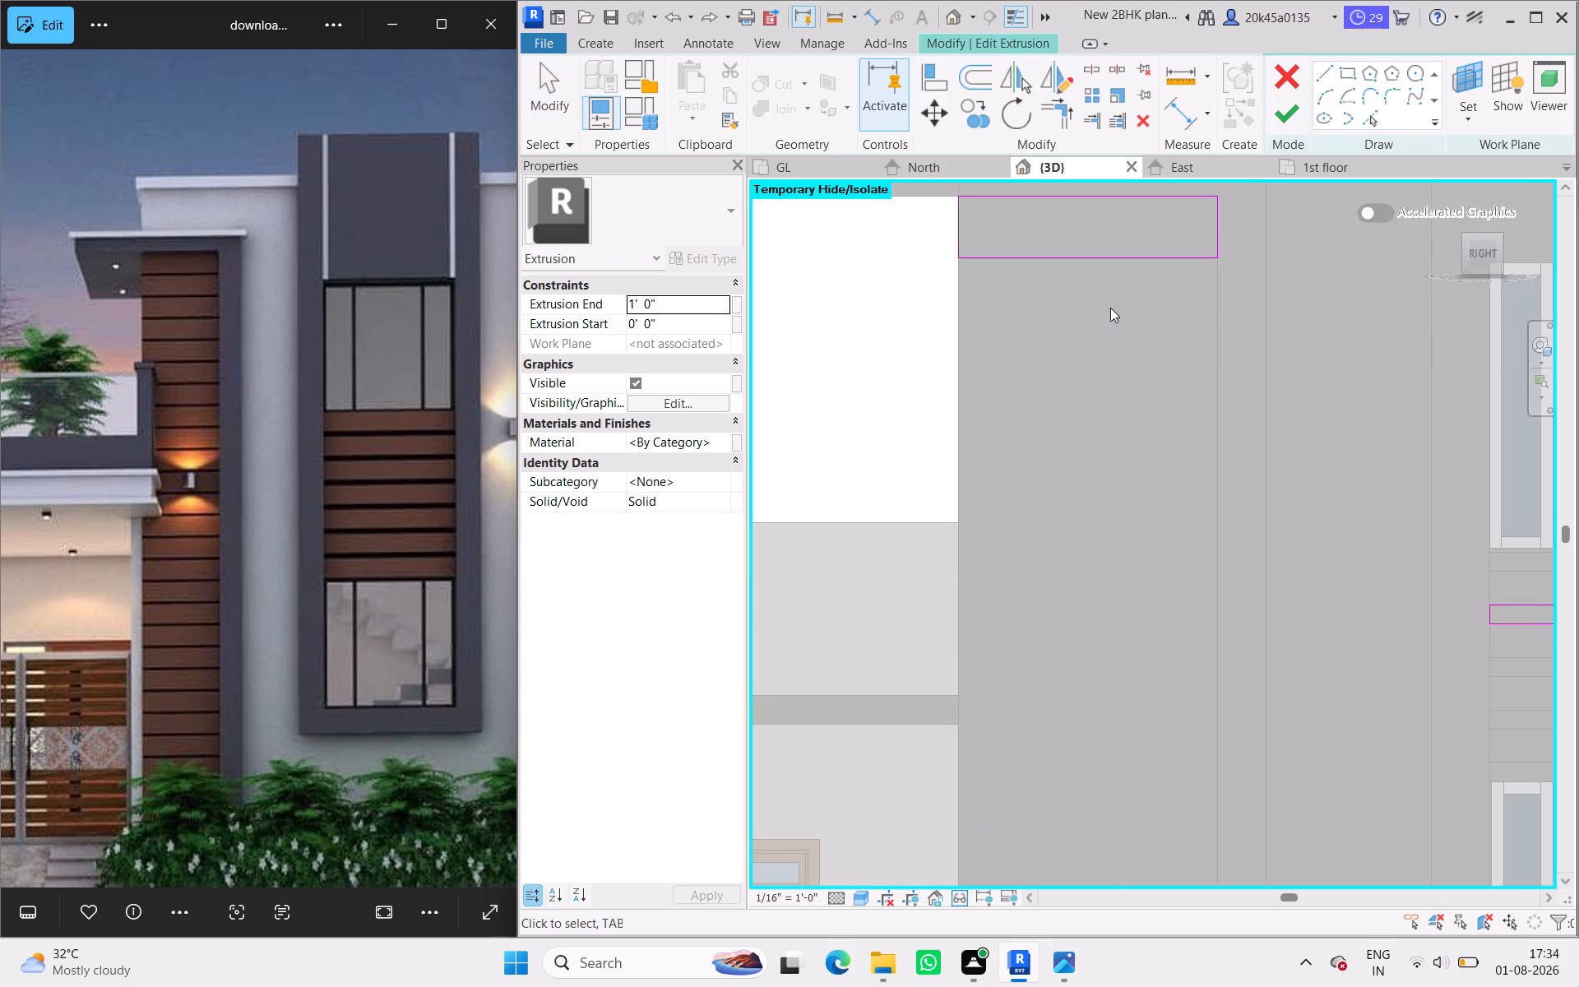
# Delete the rectangle beneath the inverted-L band's top arm from the slat's sketch, and finish the sketch edit.
pyautogui.scroll(-5, 1108, 305)
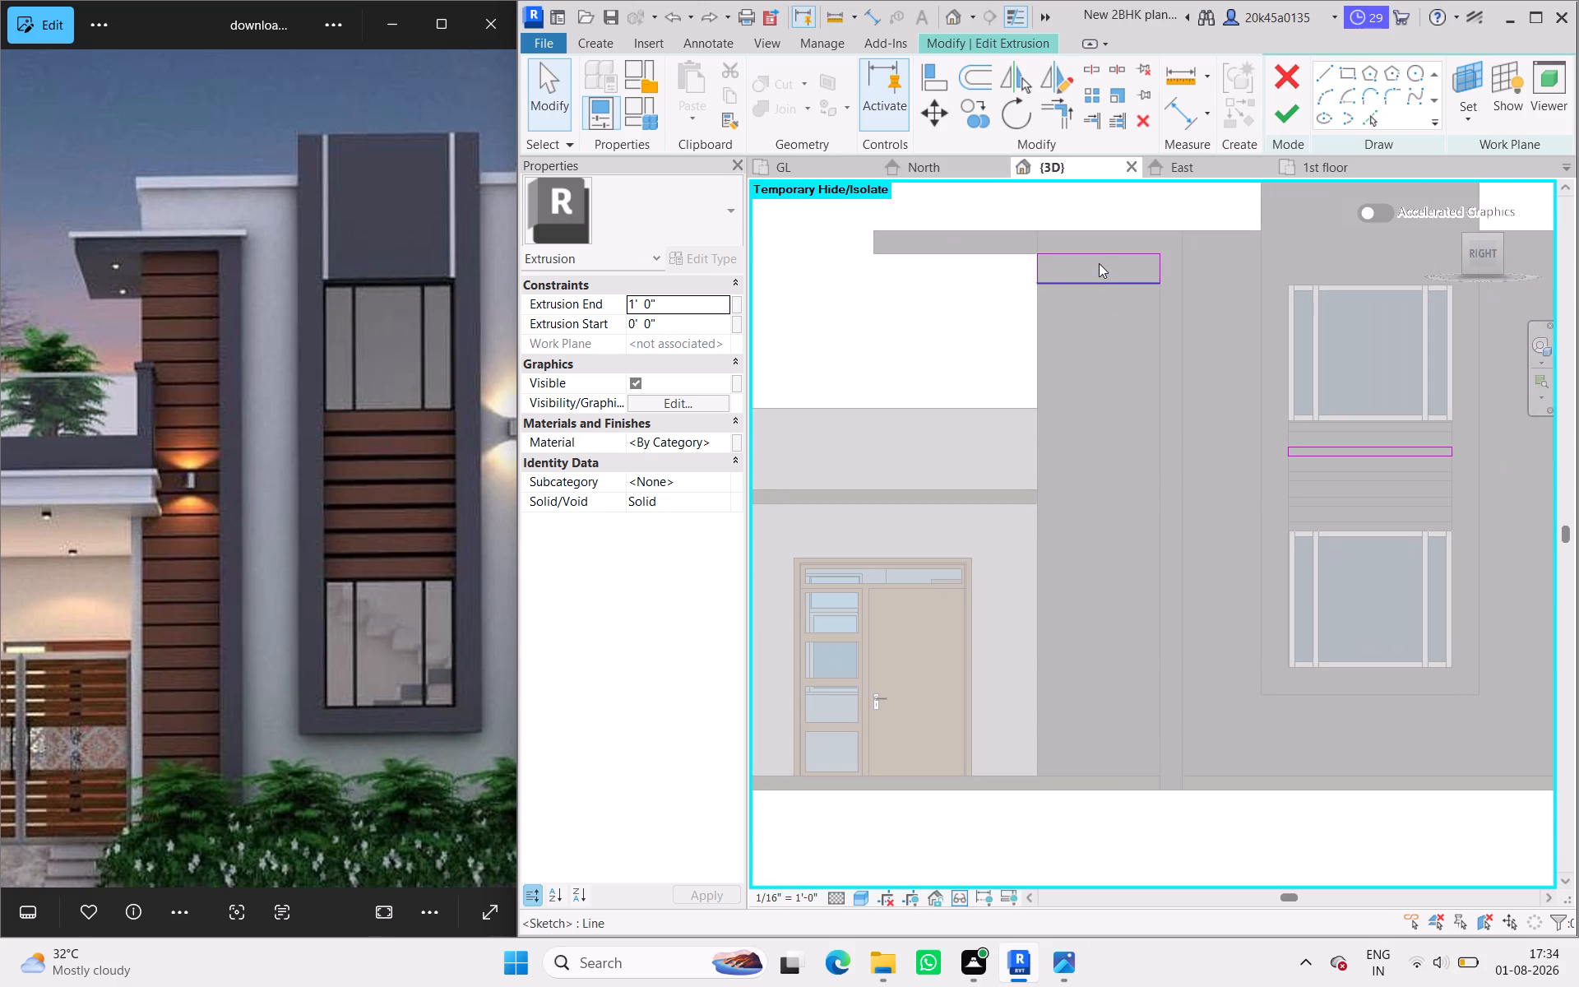
pyautogui.moveTo(1202, 296); pyautogui.dragTo(1200, 296)
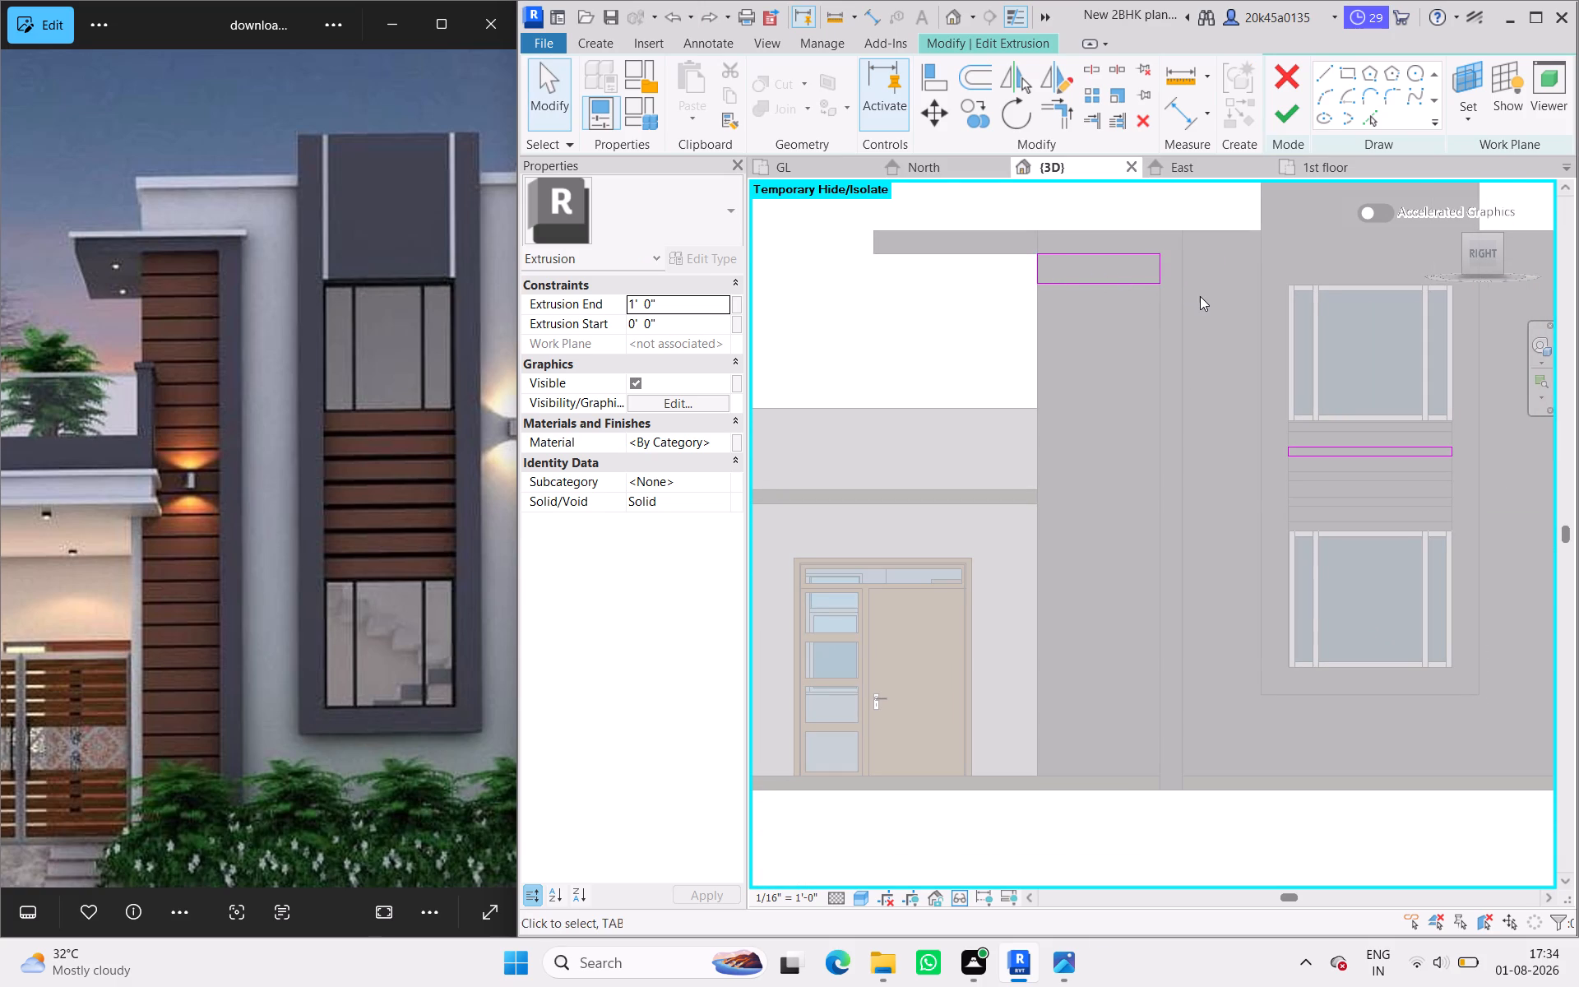
pyautogui.moveTo(1200, 296); pyautogui.dragTo(1017, 247)
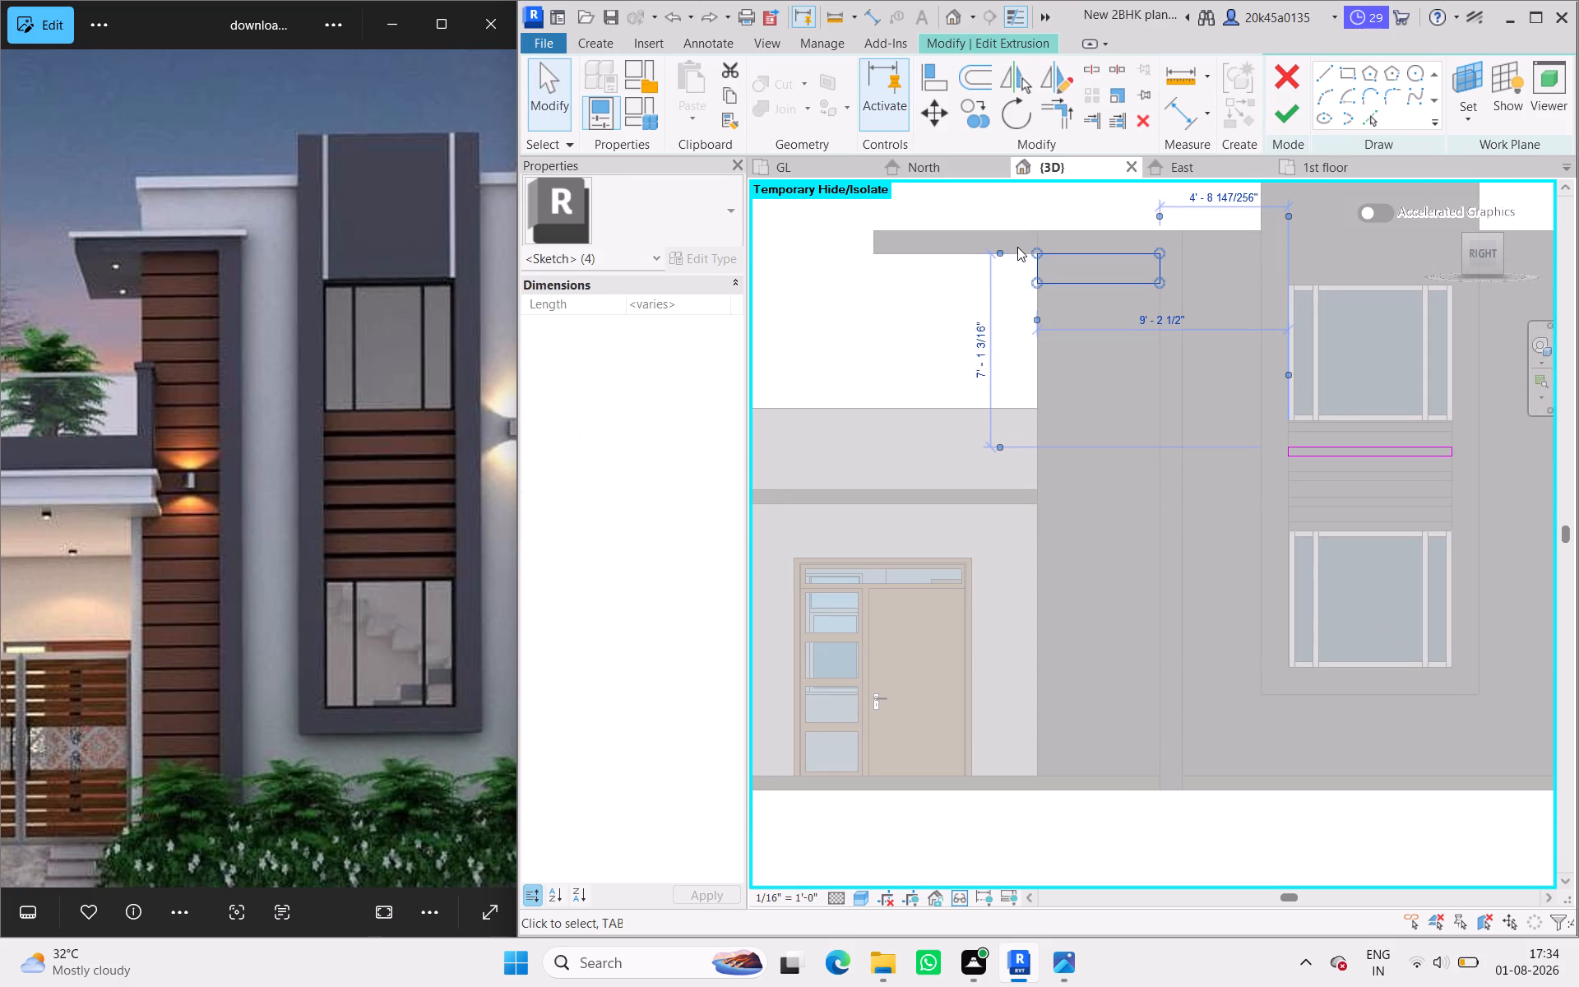
pyautogui.press('Delete')
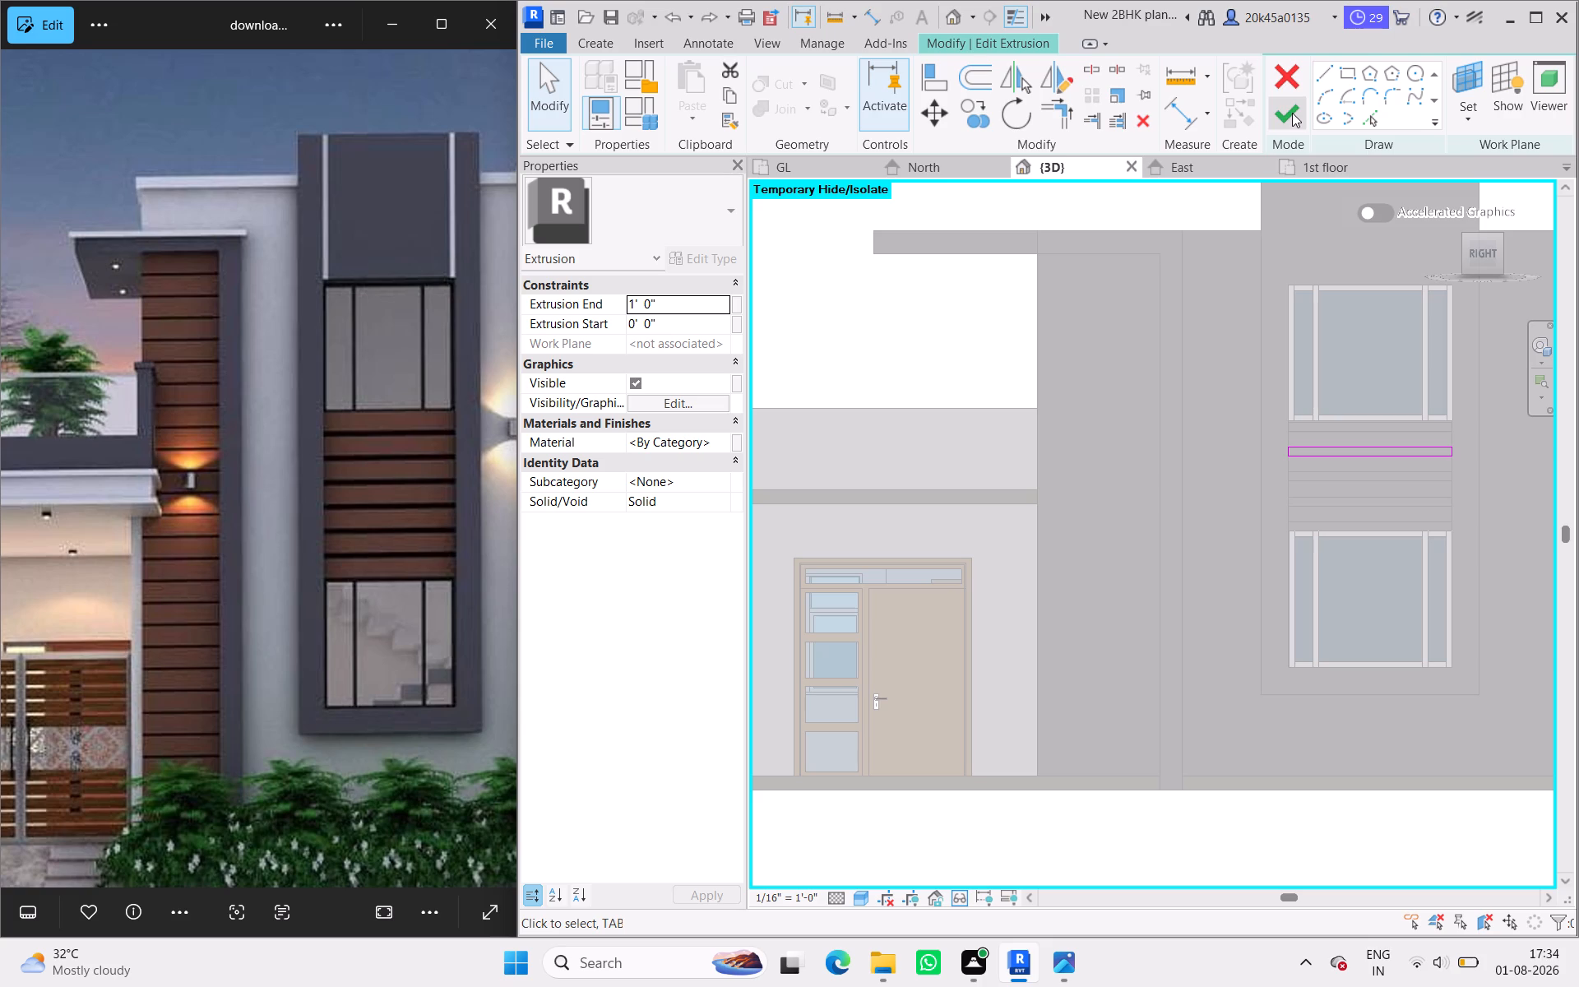
pyautogui.click(1292, 113)
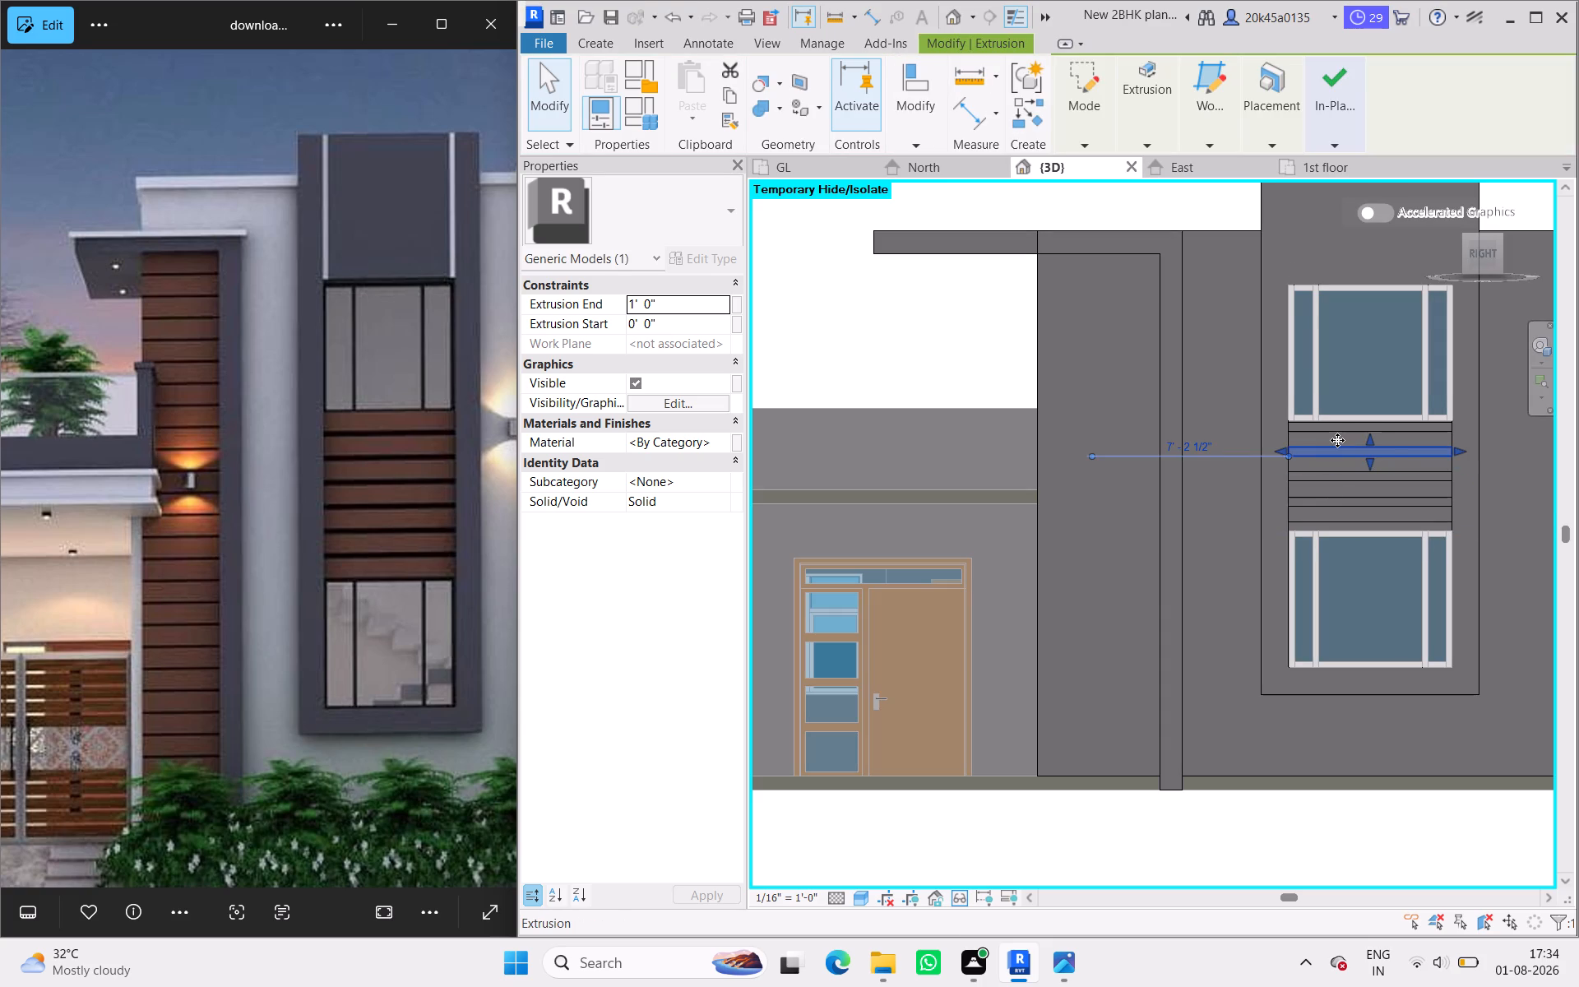
# Ungroup all remaining Array Group 1 slats between the tower's two windows.
pyautogui.click(1202, 382)
pyautogui.click(1331, 448)
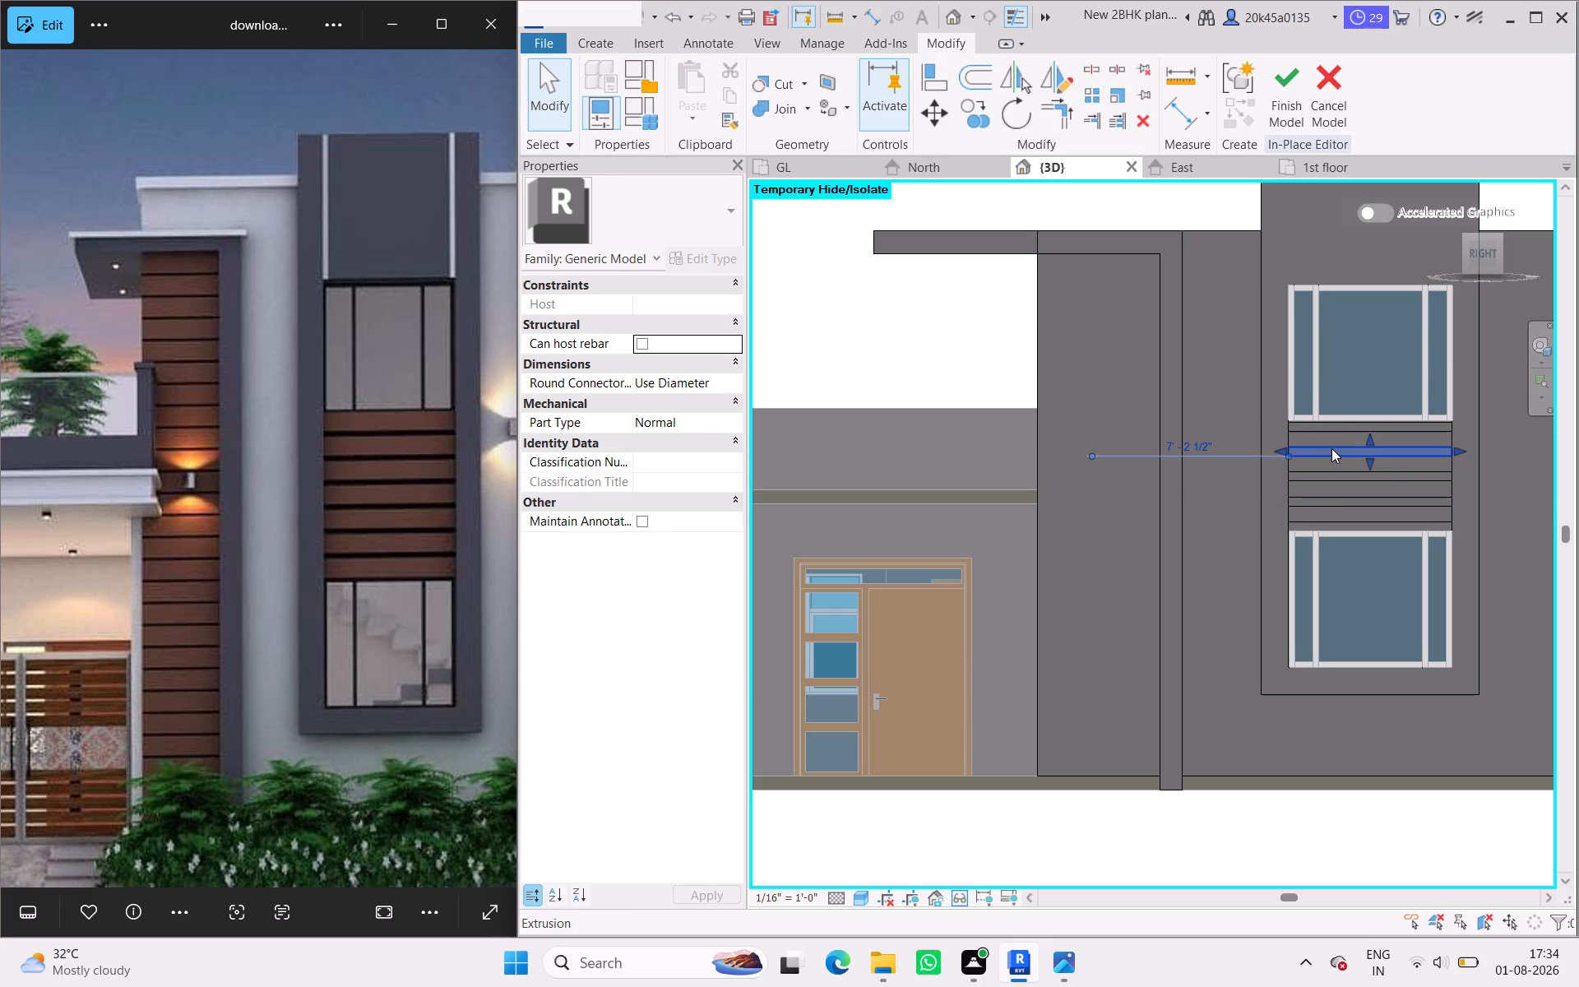
pyautogui.moveTo(1221, 410); pyautogui.dragTo(1278, 429)
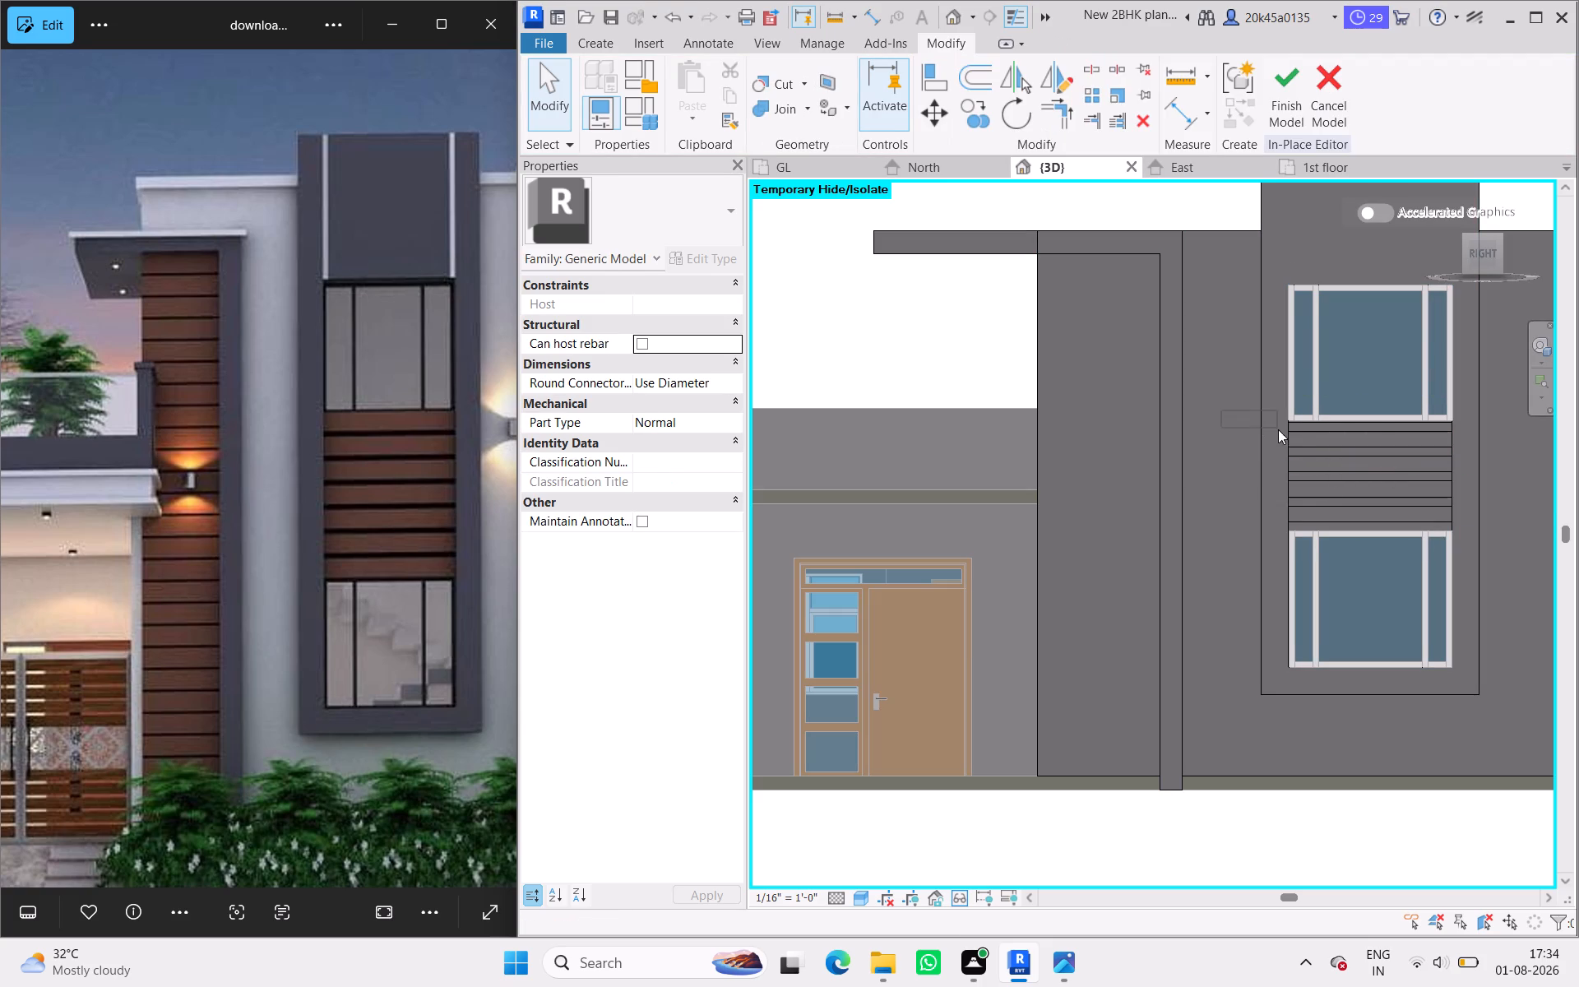
pyautogui.moveTo(1278, 429); pyautogui.dragTo(1200, 415)
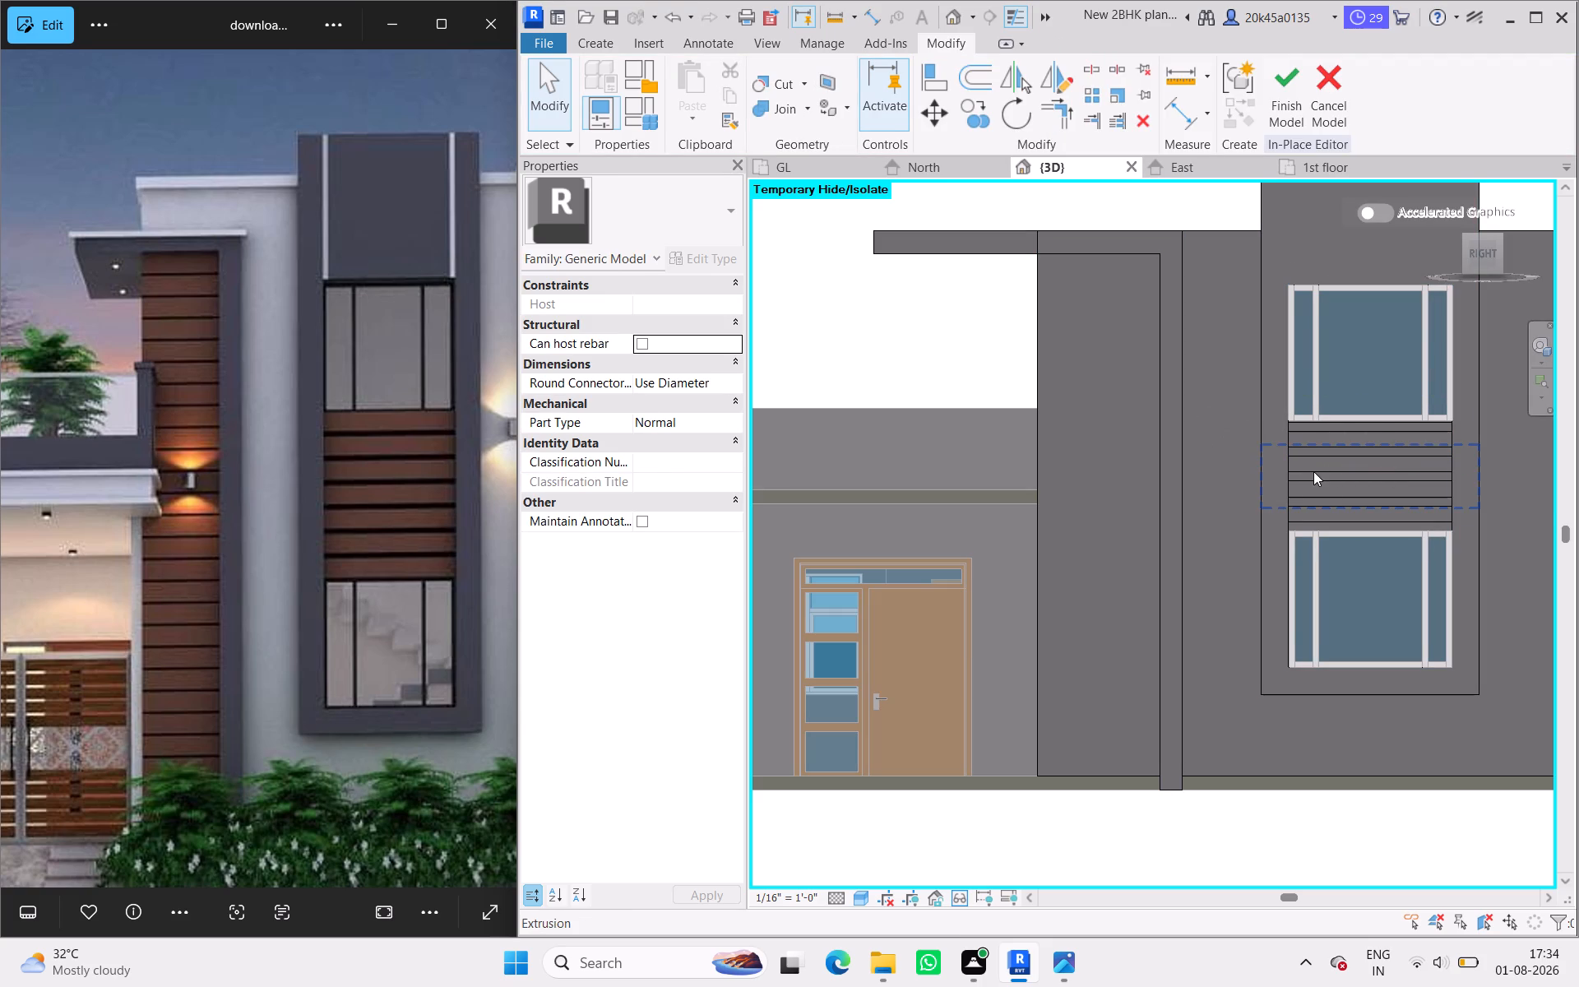
pyautogui.click(1313, 471)
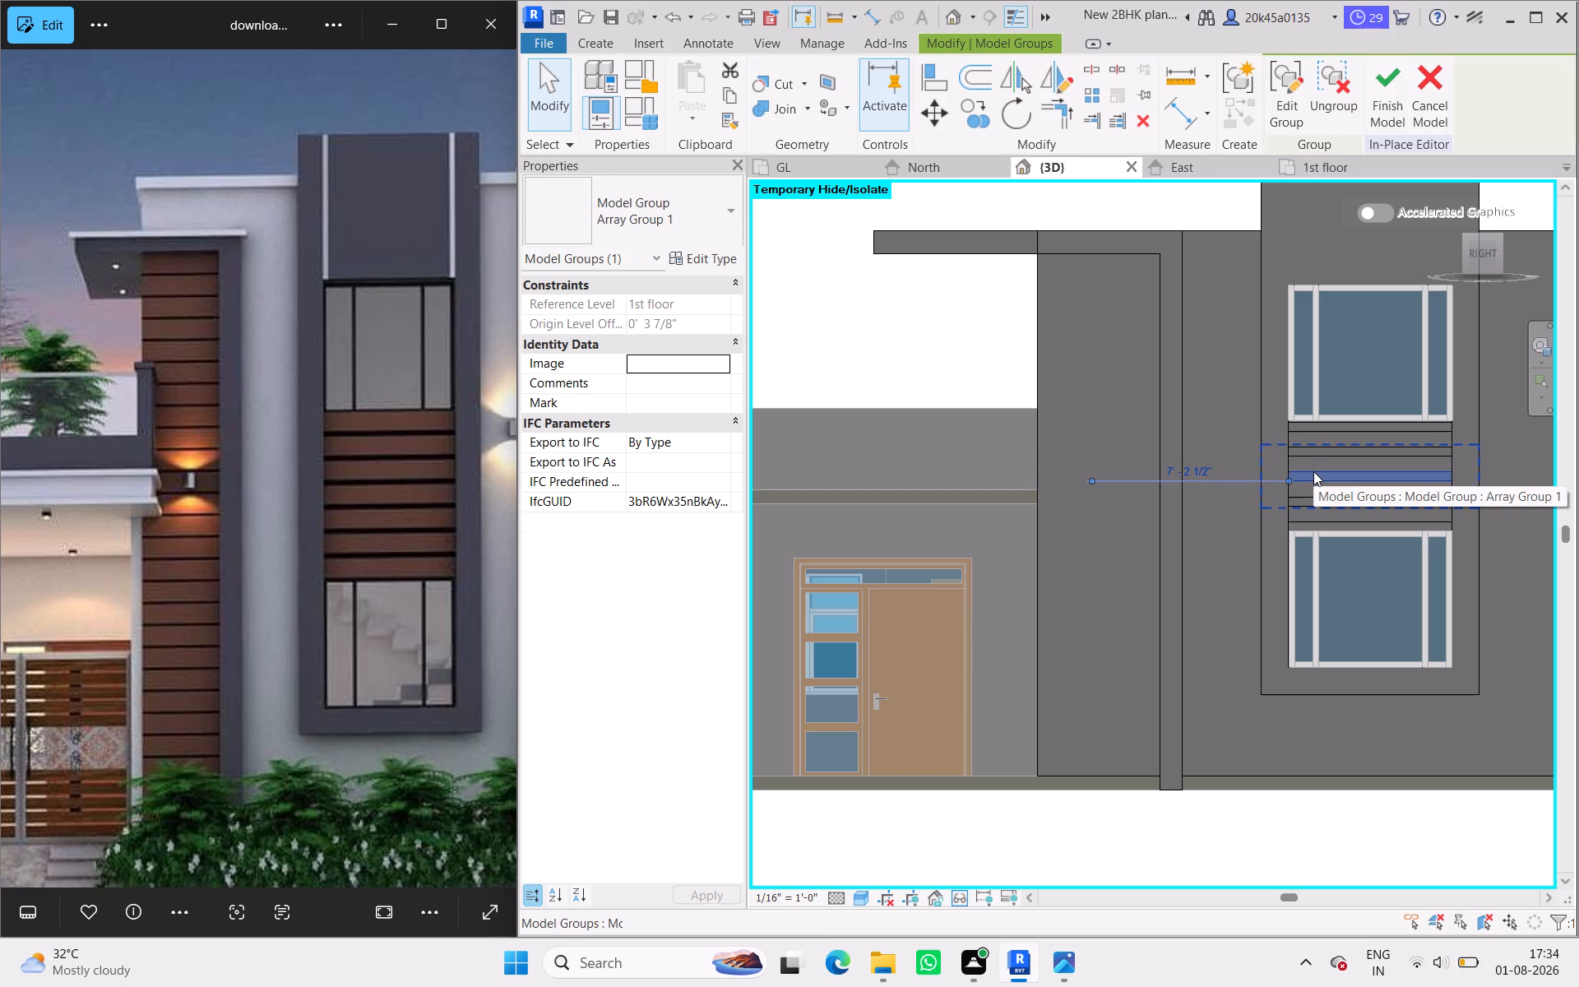
pyautogui.write('sa')
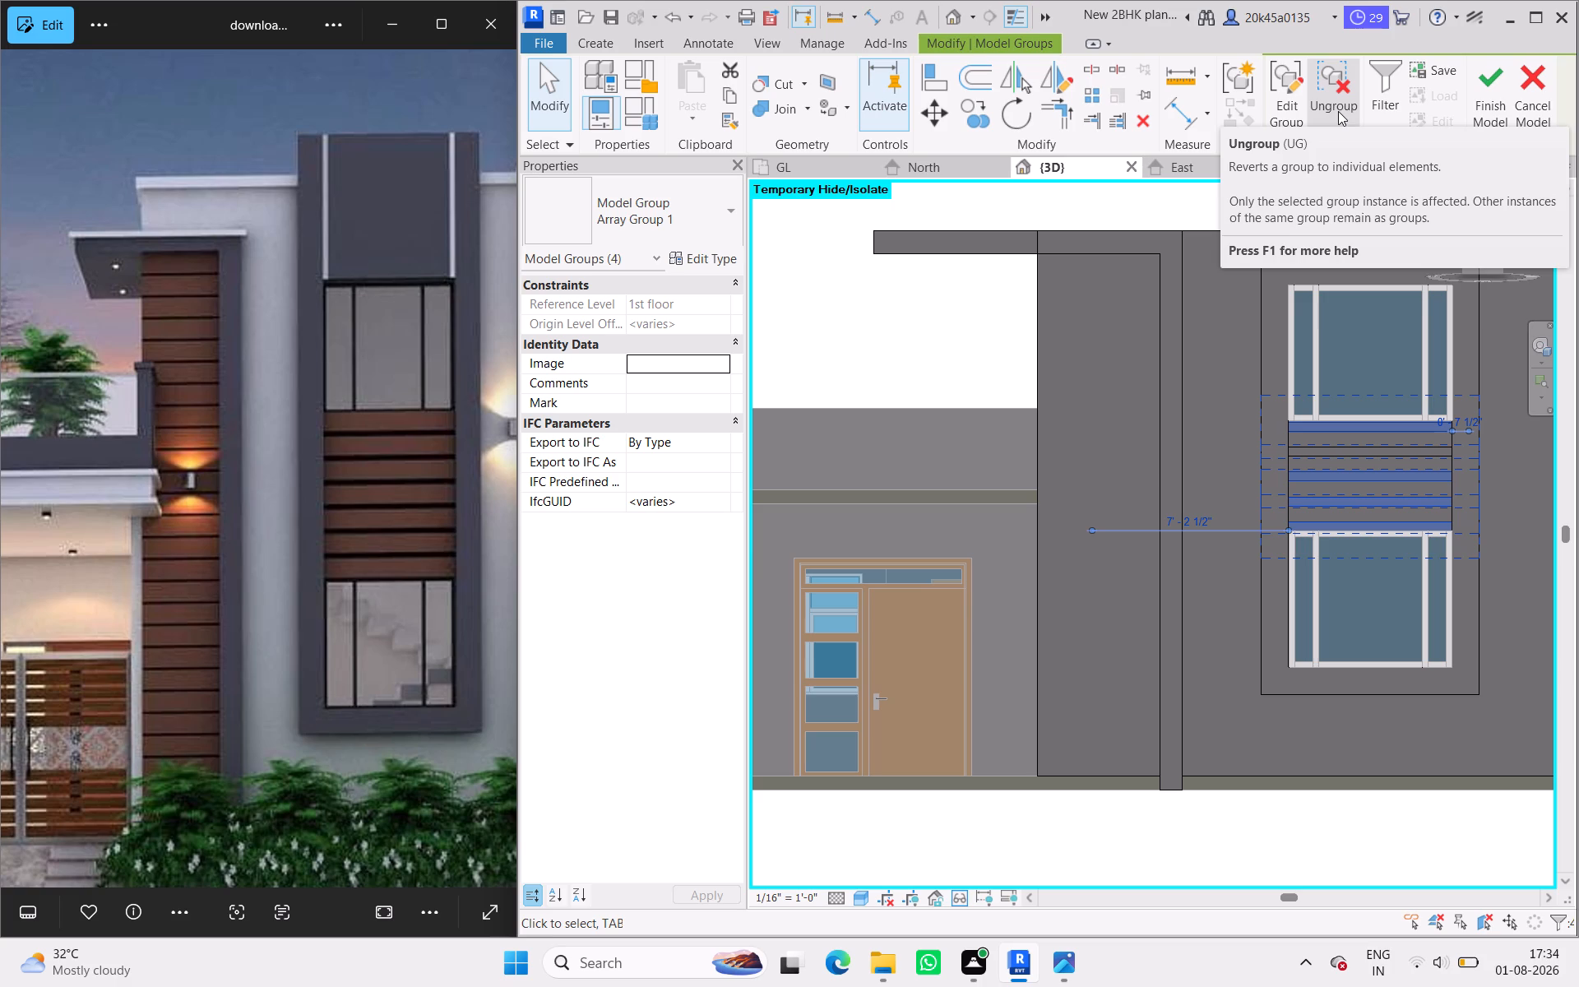
pyautogui.click(1338, 111)
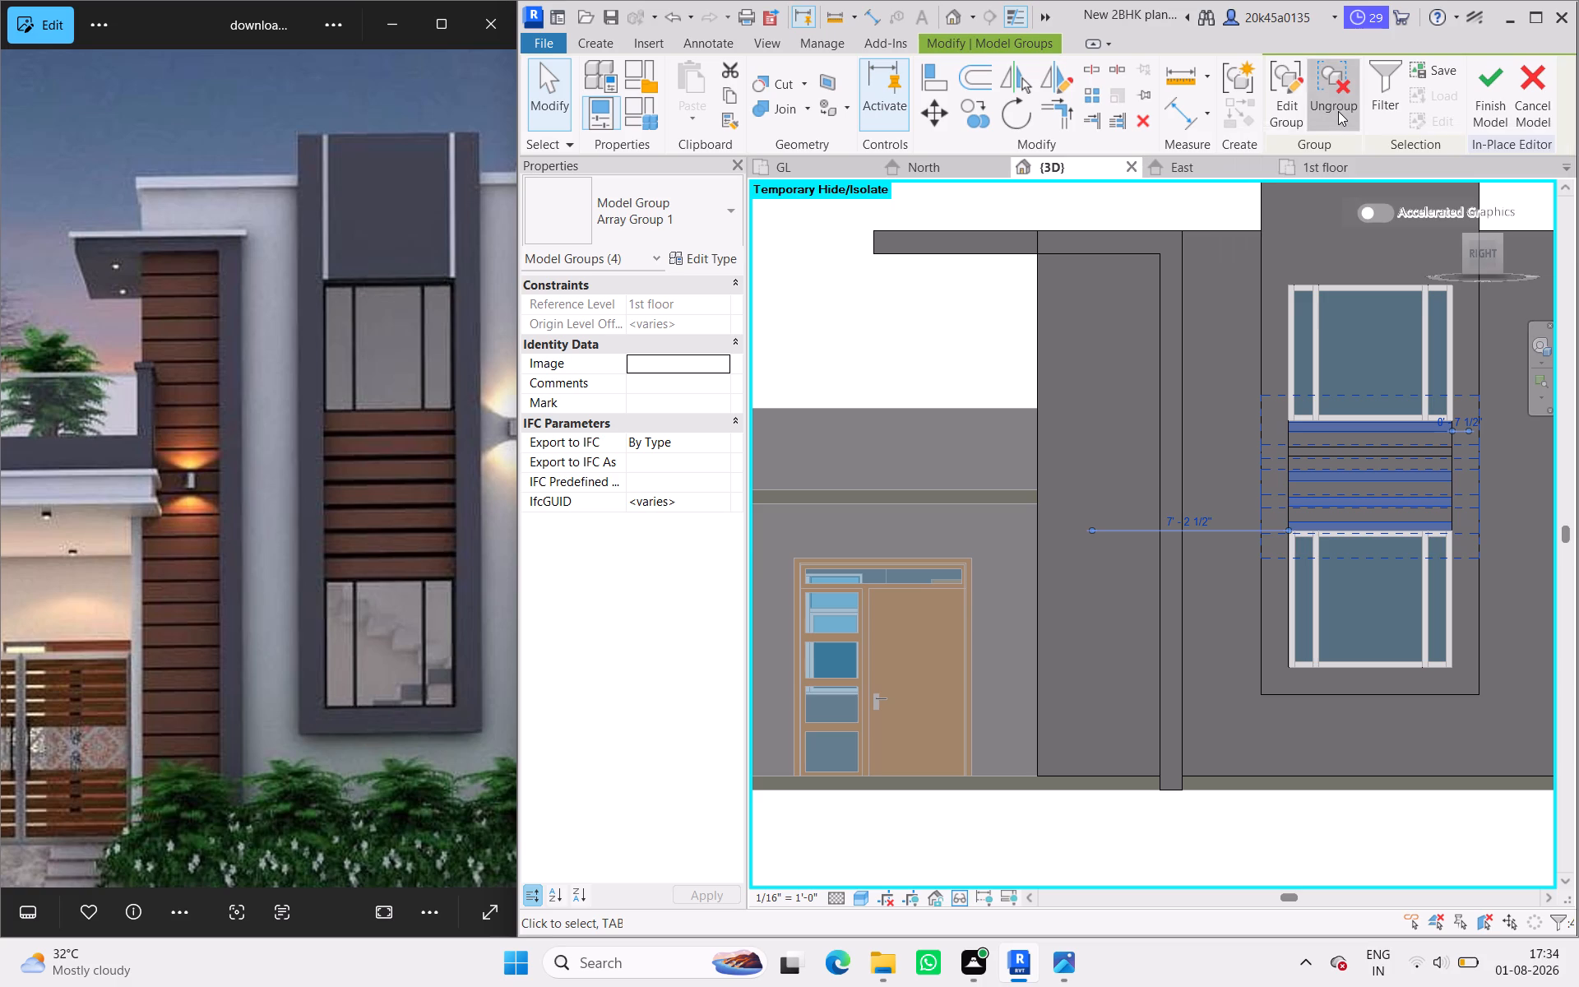
pyautogui.click(1338, 111)
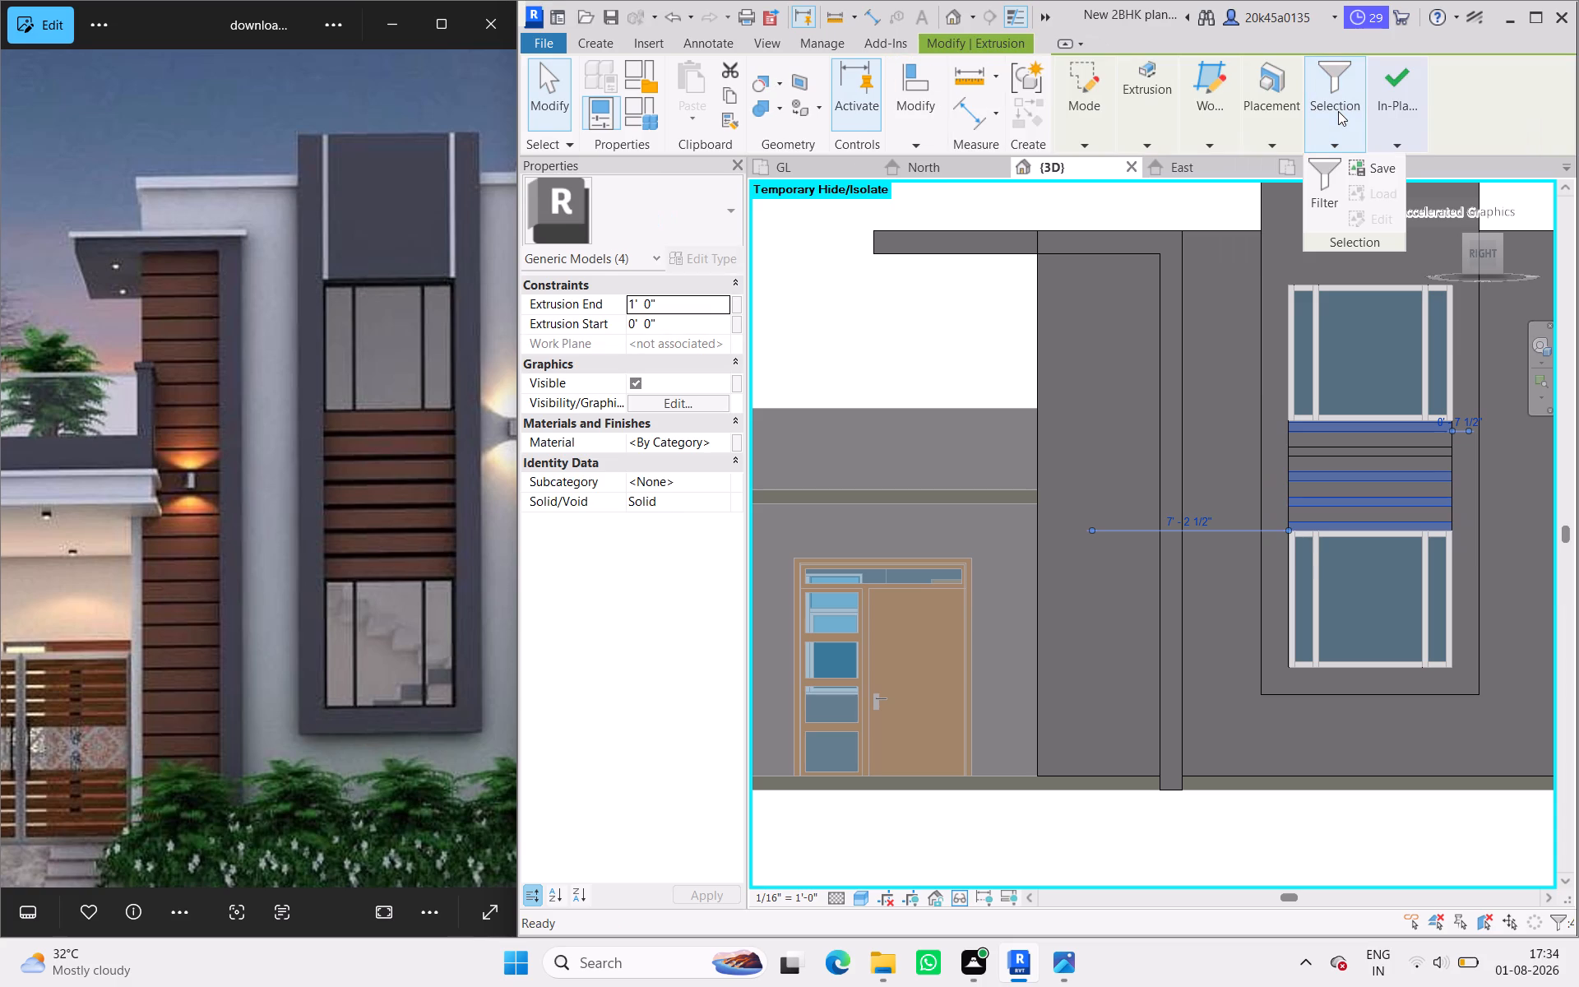
pyautogui.click(918, 318)
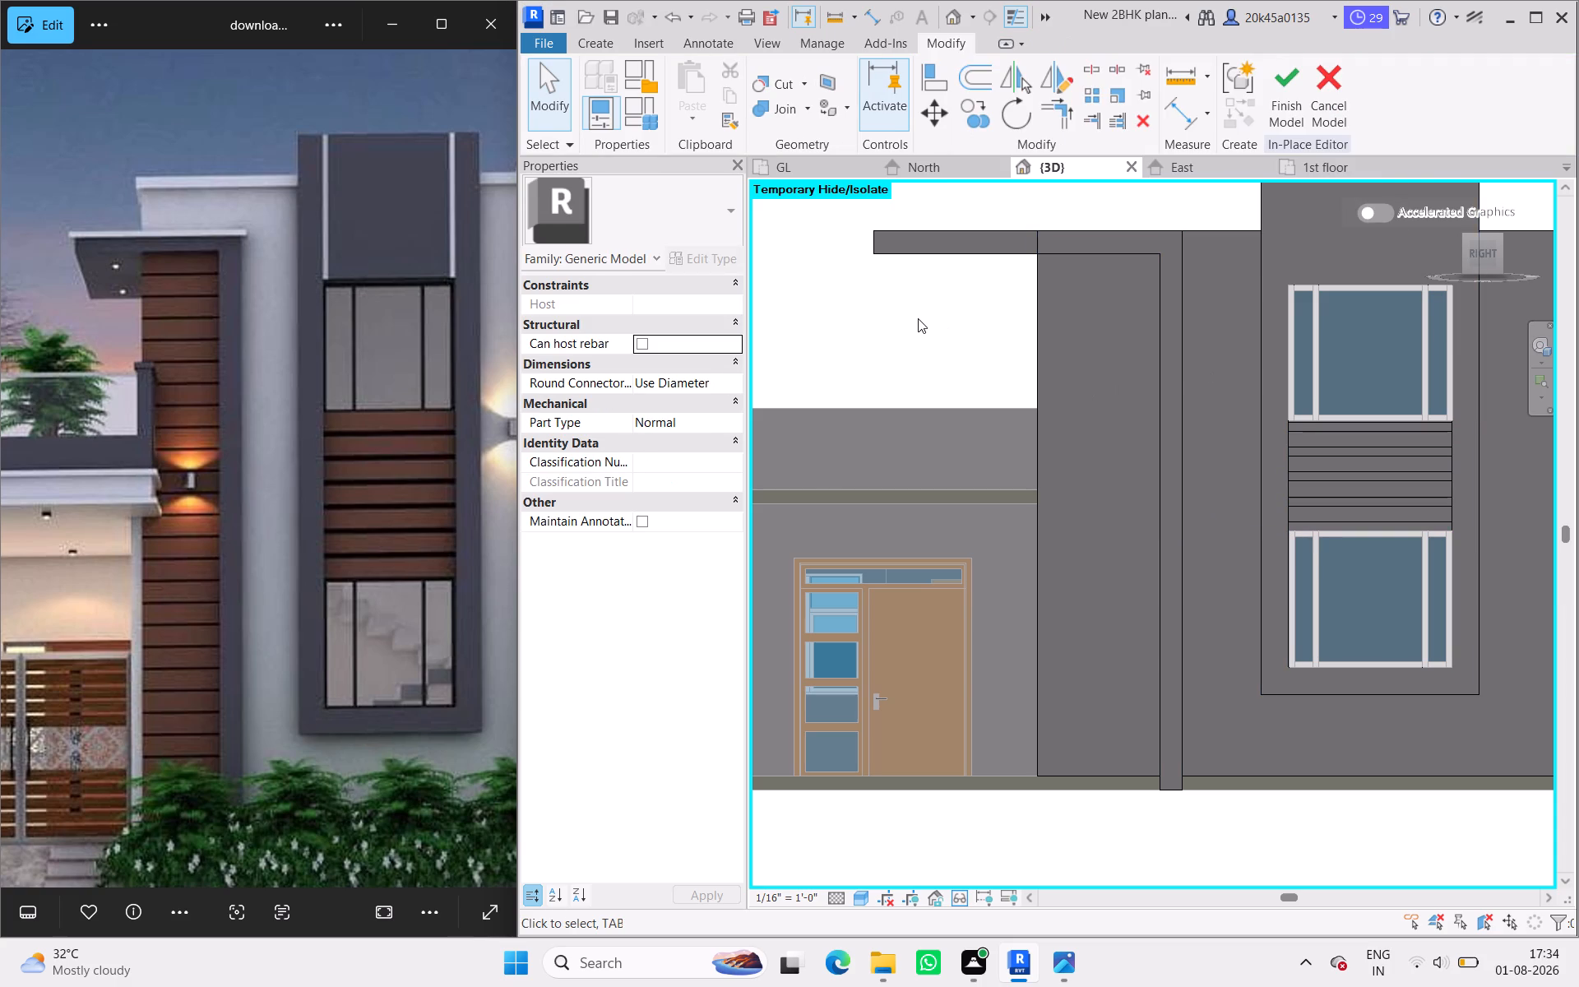
# Start a new extrusion on the inverted-L band's face and sketch a rectangle about 4'-6" by 2'-0" beneath its top arm.
pyautogui.click(586, 45)
pyautogui.click(719, 72)
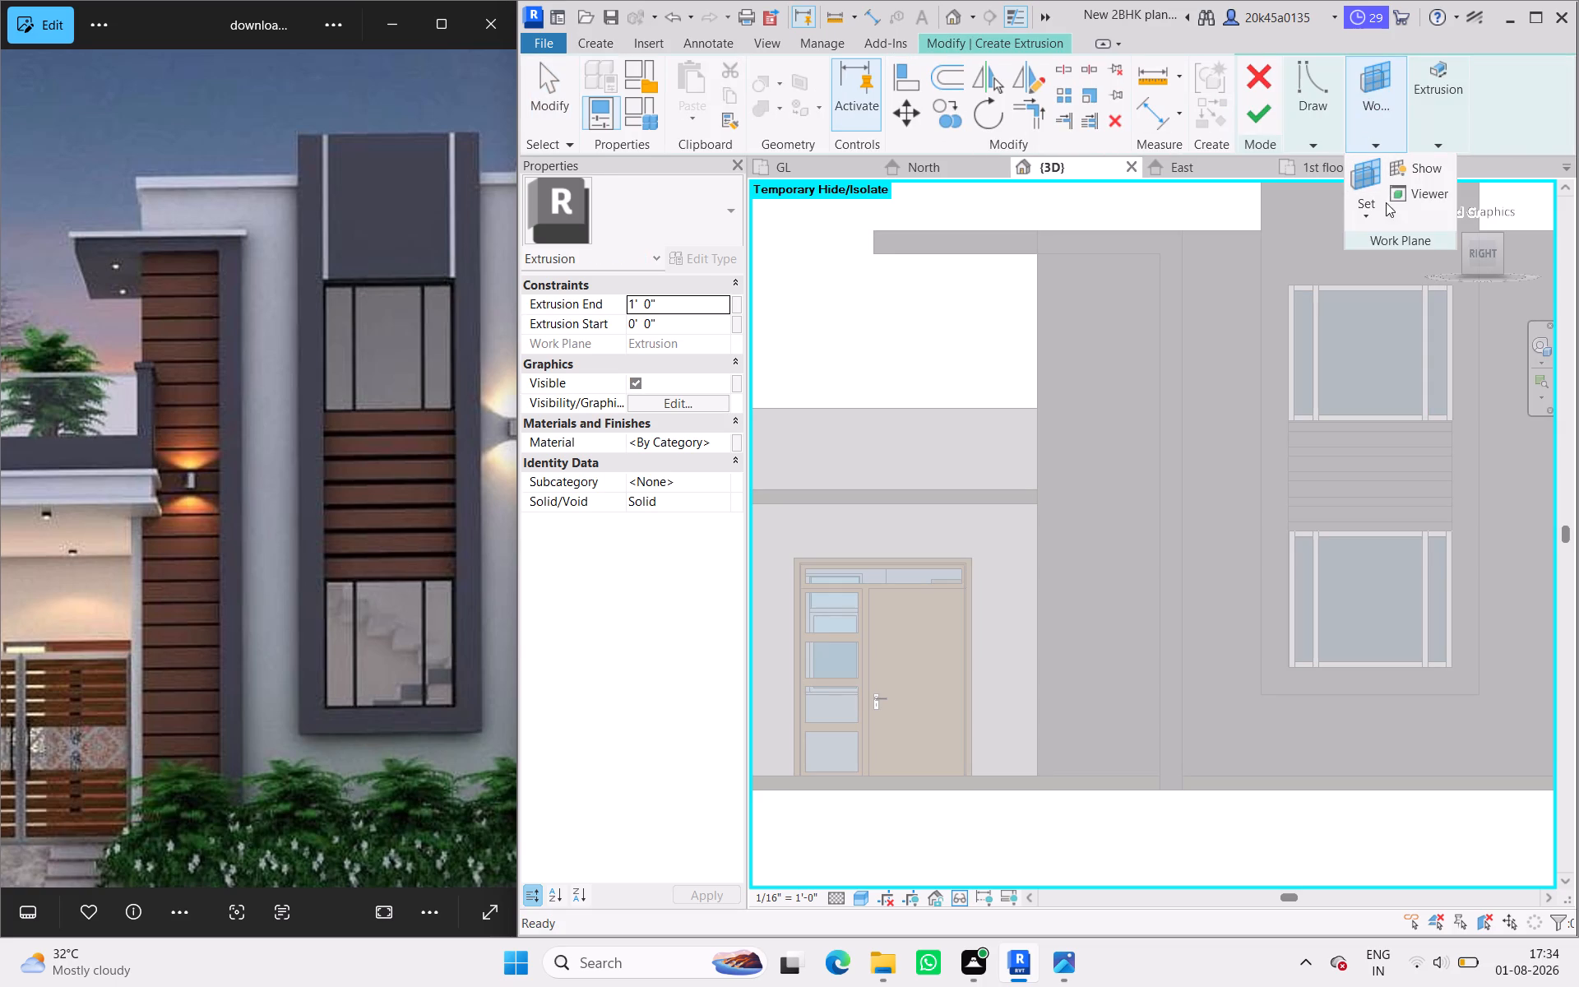
pyautogui.click(1373, 220)
pyautogui.click(1391, 293)
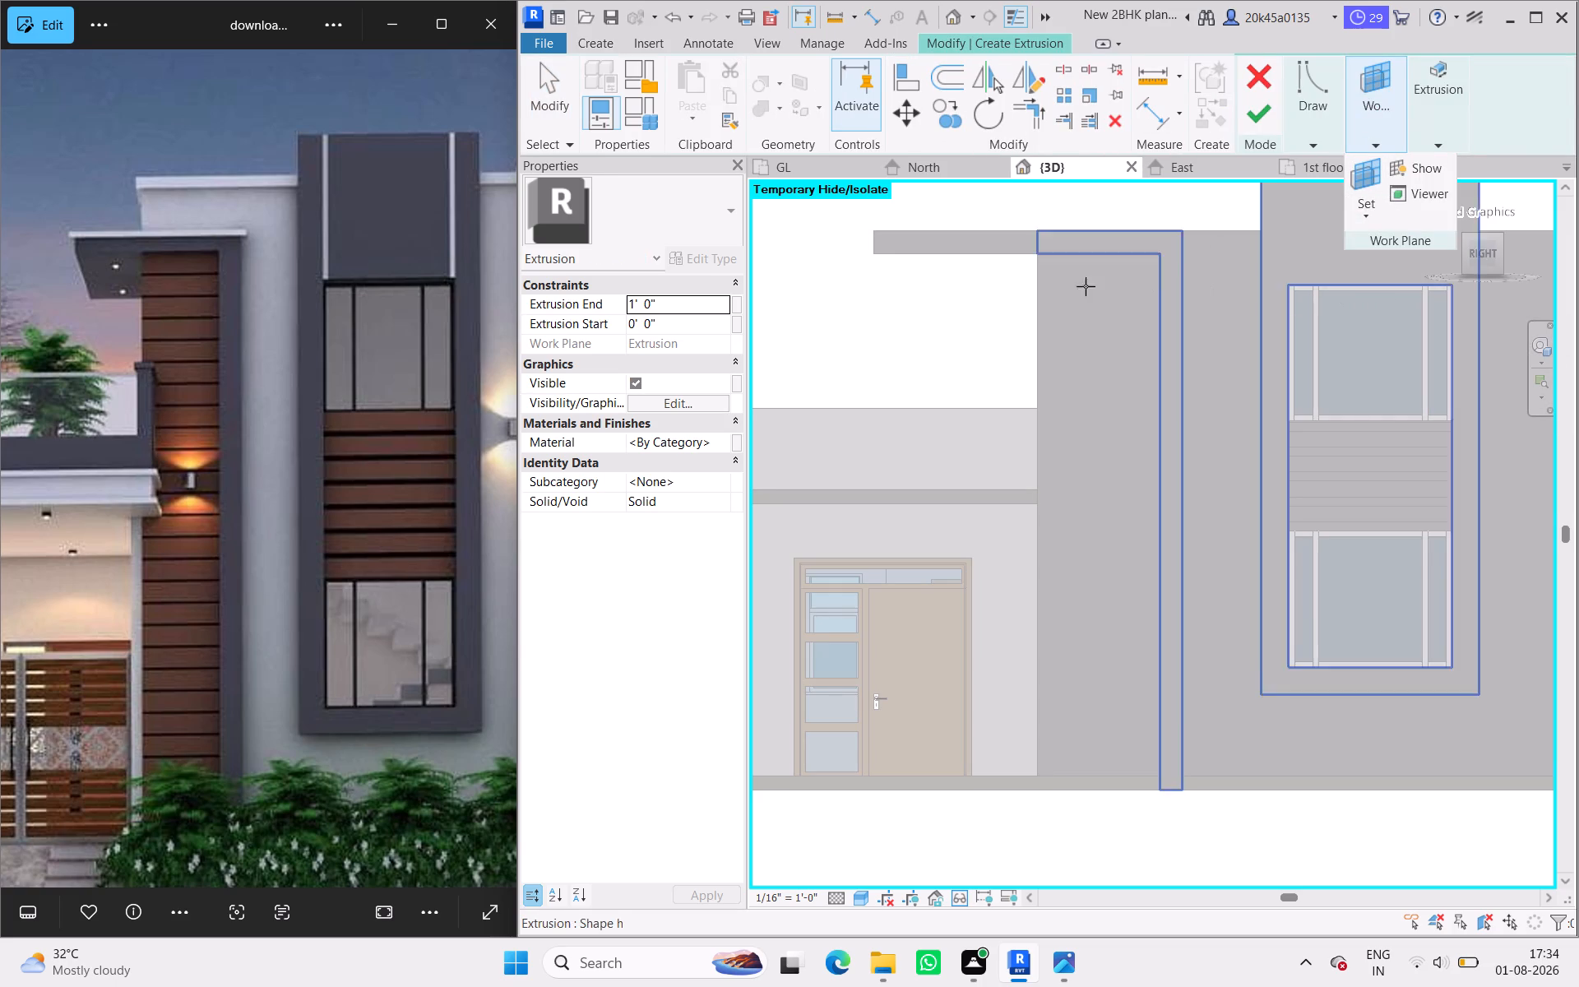
pyautogui.click(1038, 290)
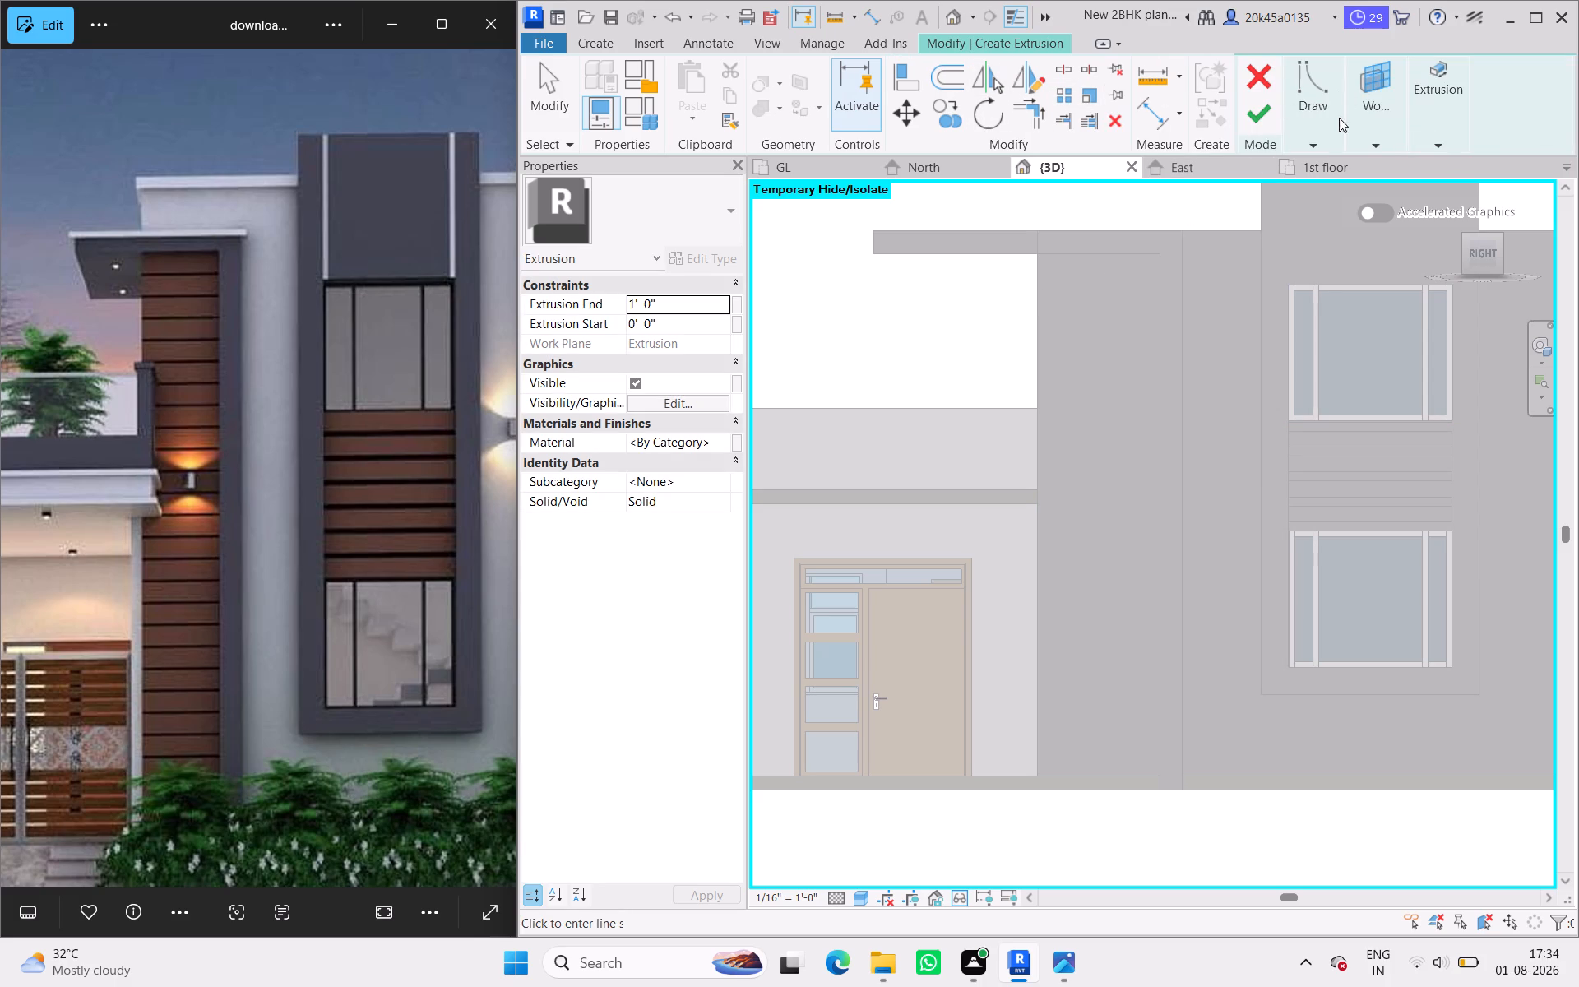
pyautogui.click(1310, 134)
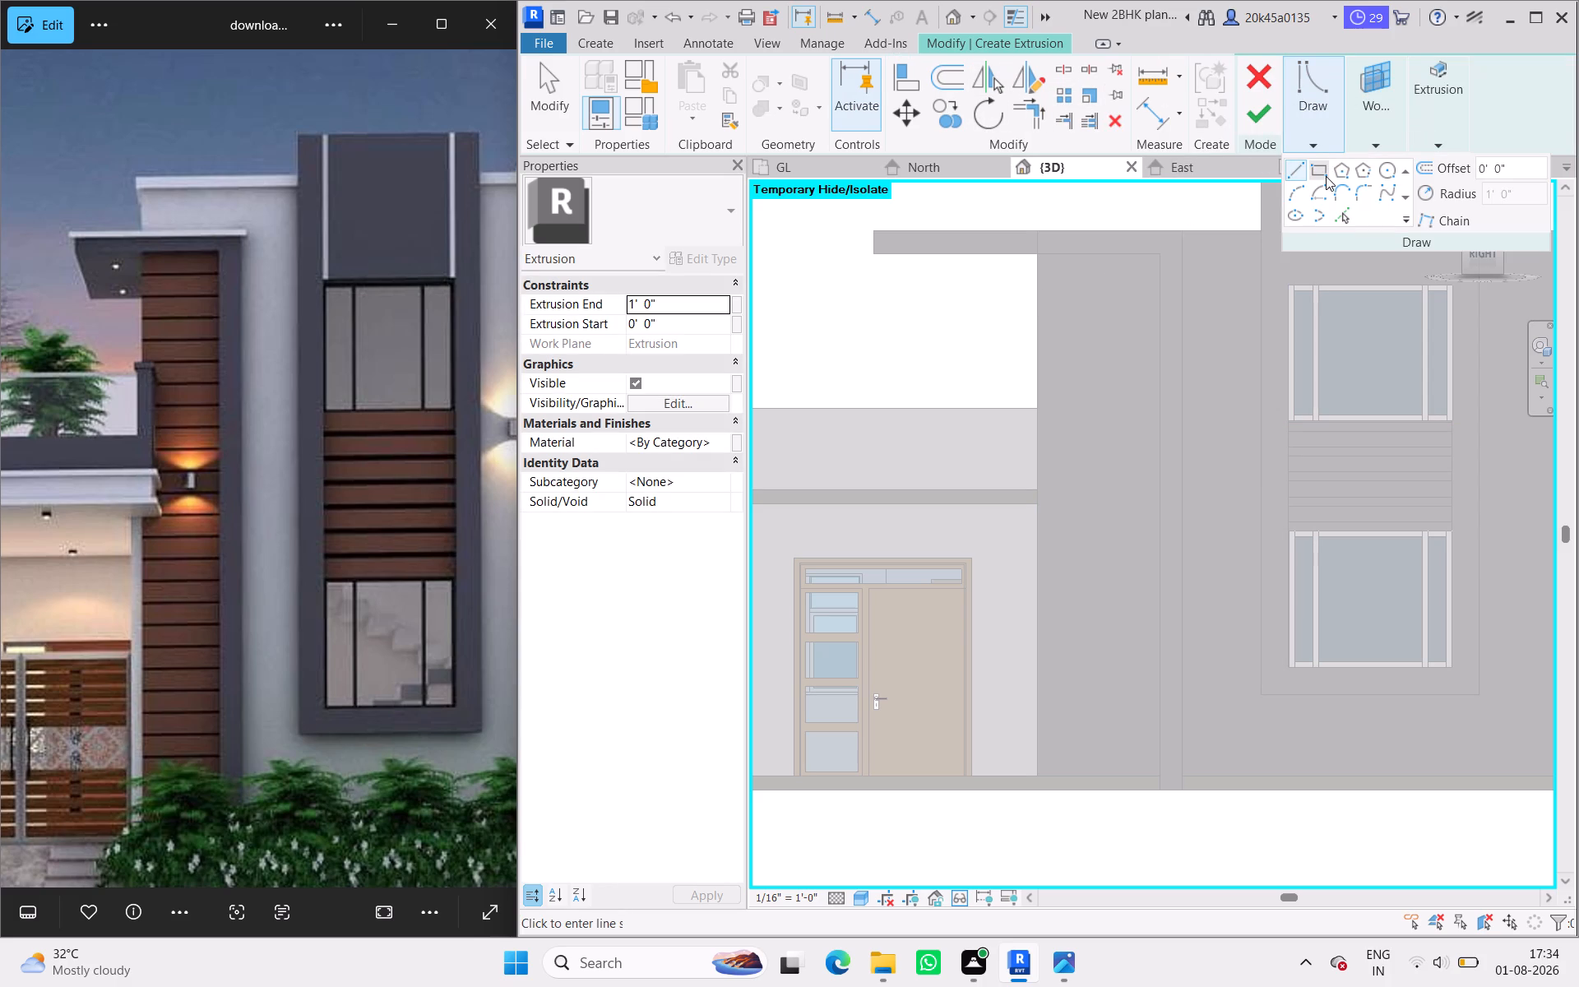
pyautogui.click(1326, 176)
pyautogui.moveTo(1041, 254); pyautogui.dragTo(1093, 284)
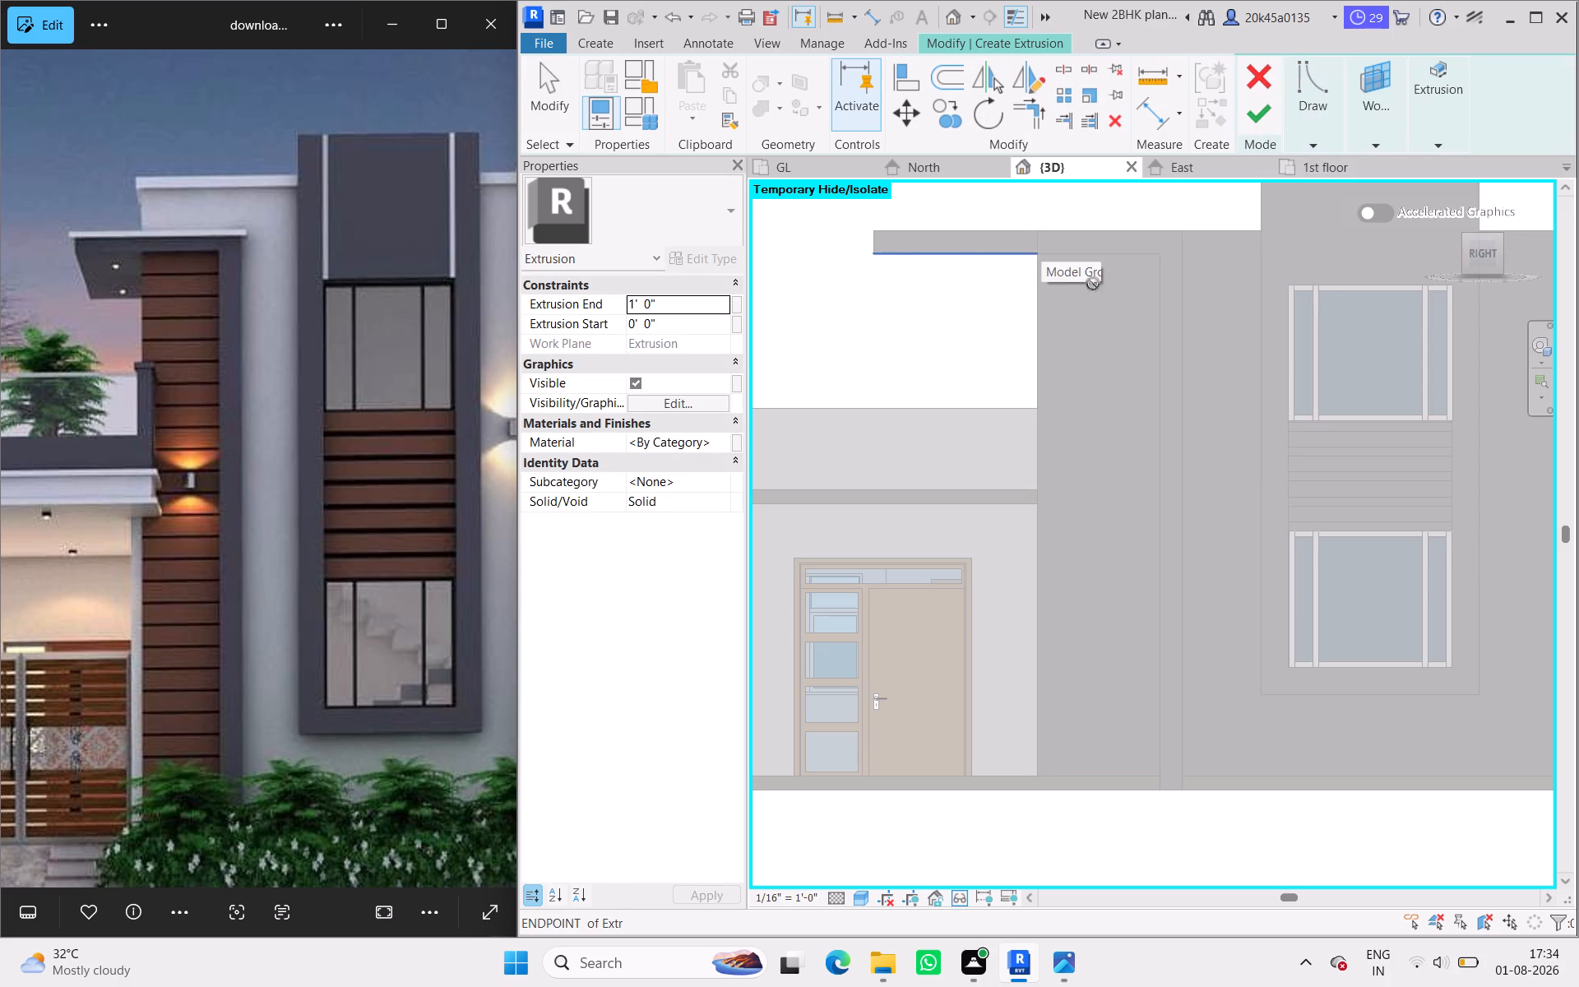
pyautogui.moveTo(1093, 284); pyautogui.dragTo(1166, 308)
pyautogui.click(1166, 308)
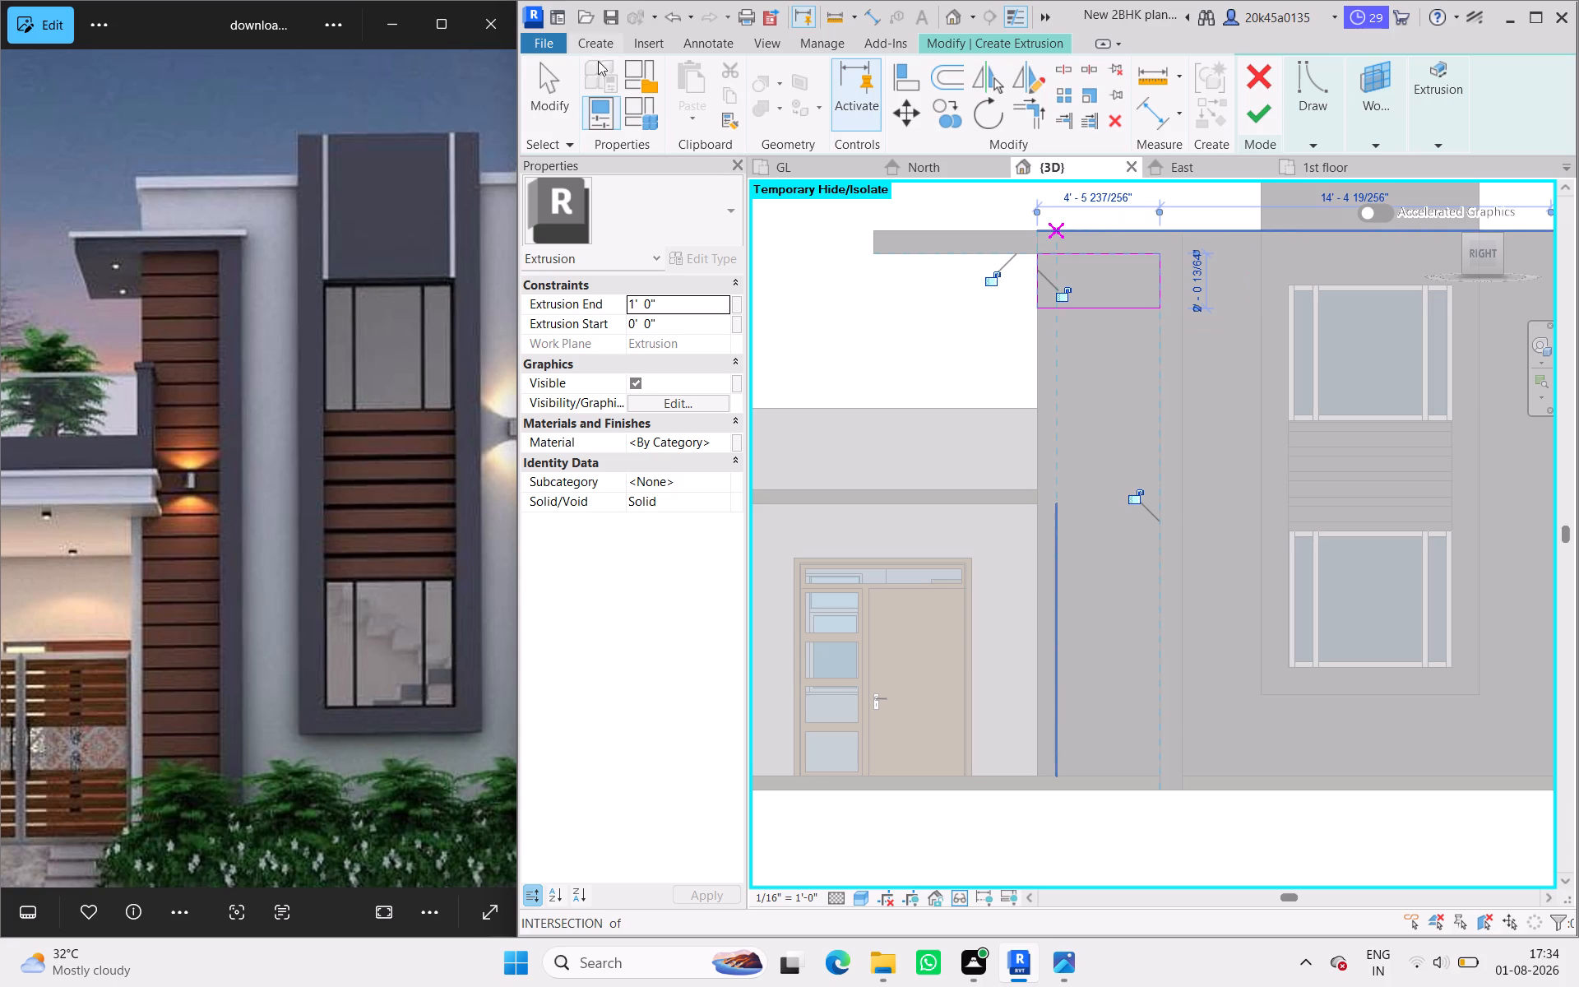
# Set the sketched rectangle's height to 1' and finish the extrusion.
pyautogui.click(554, 85)
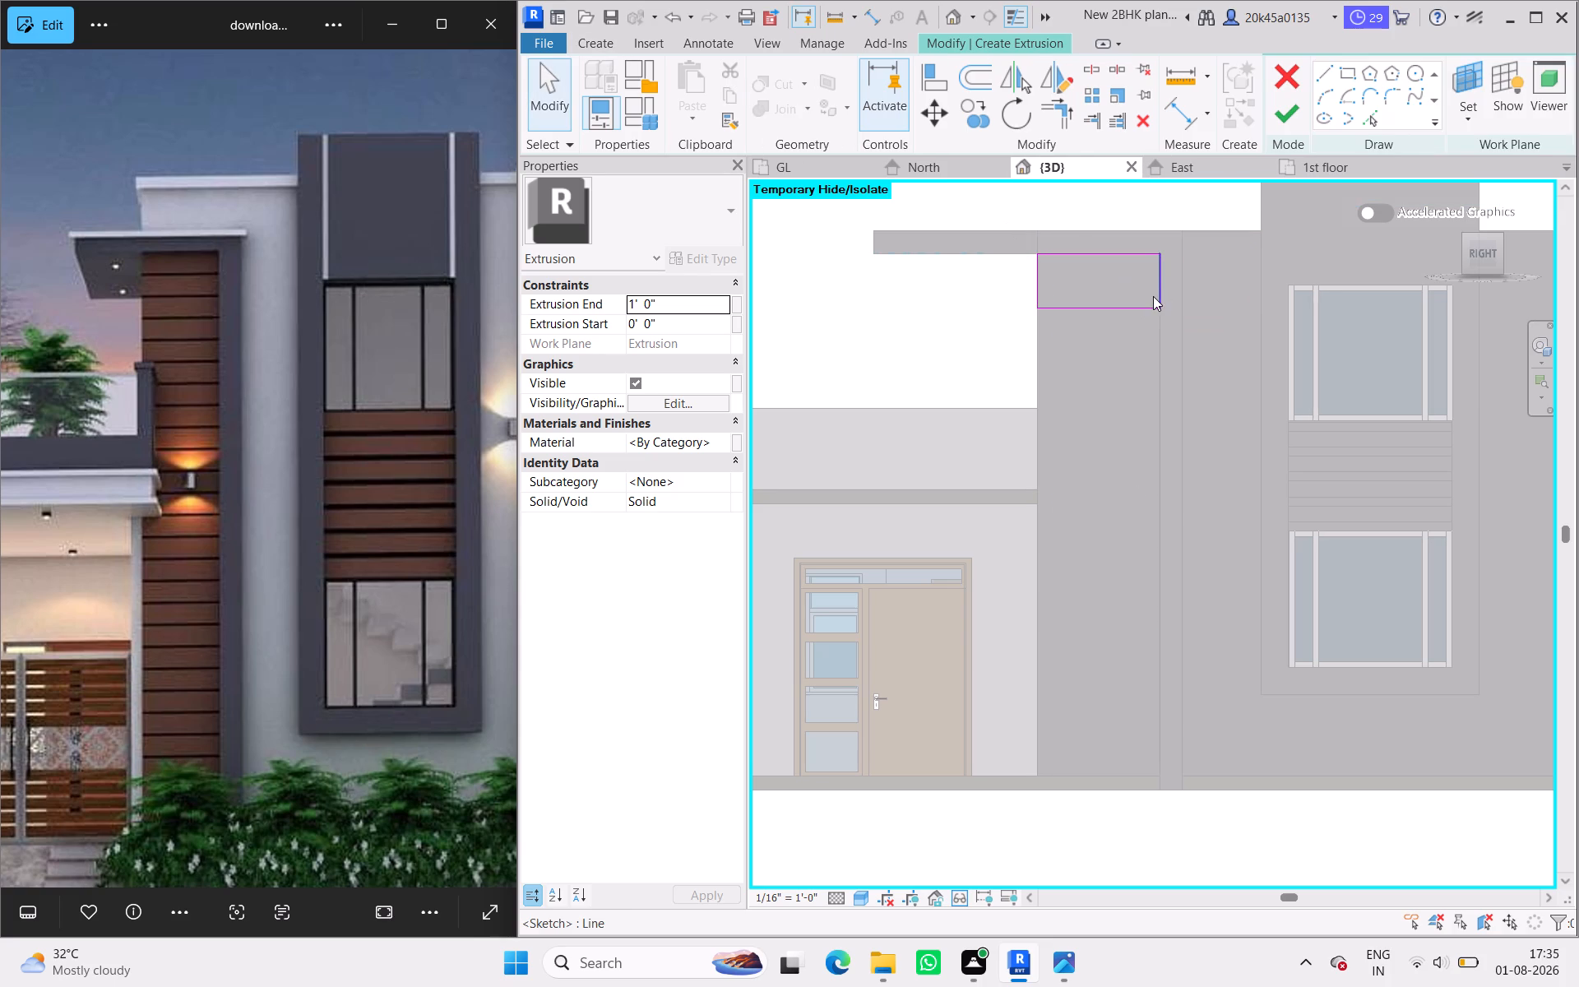
pyautogui.click(1150, 304)
pyautogui.click(1198, 282)
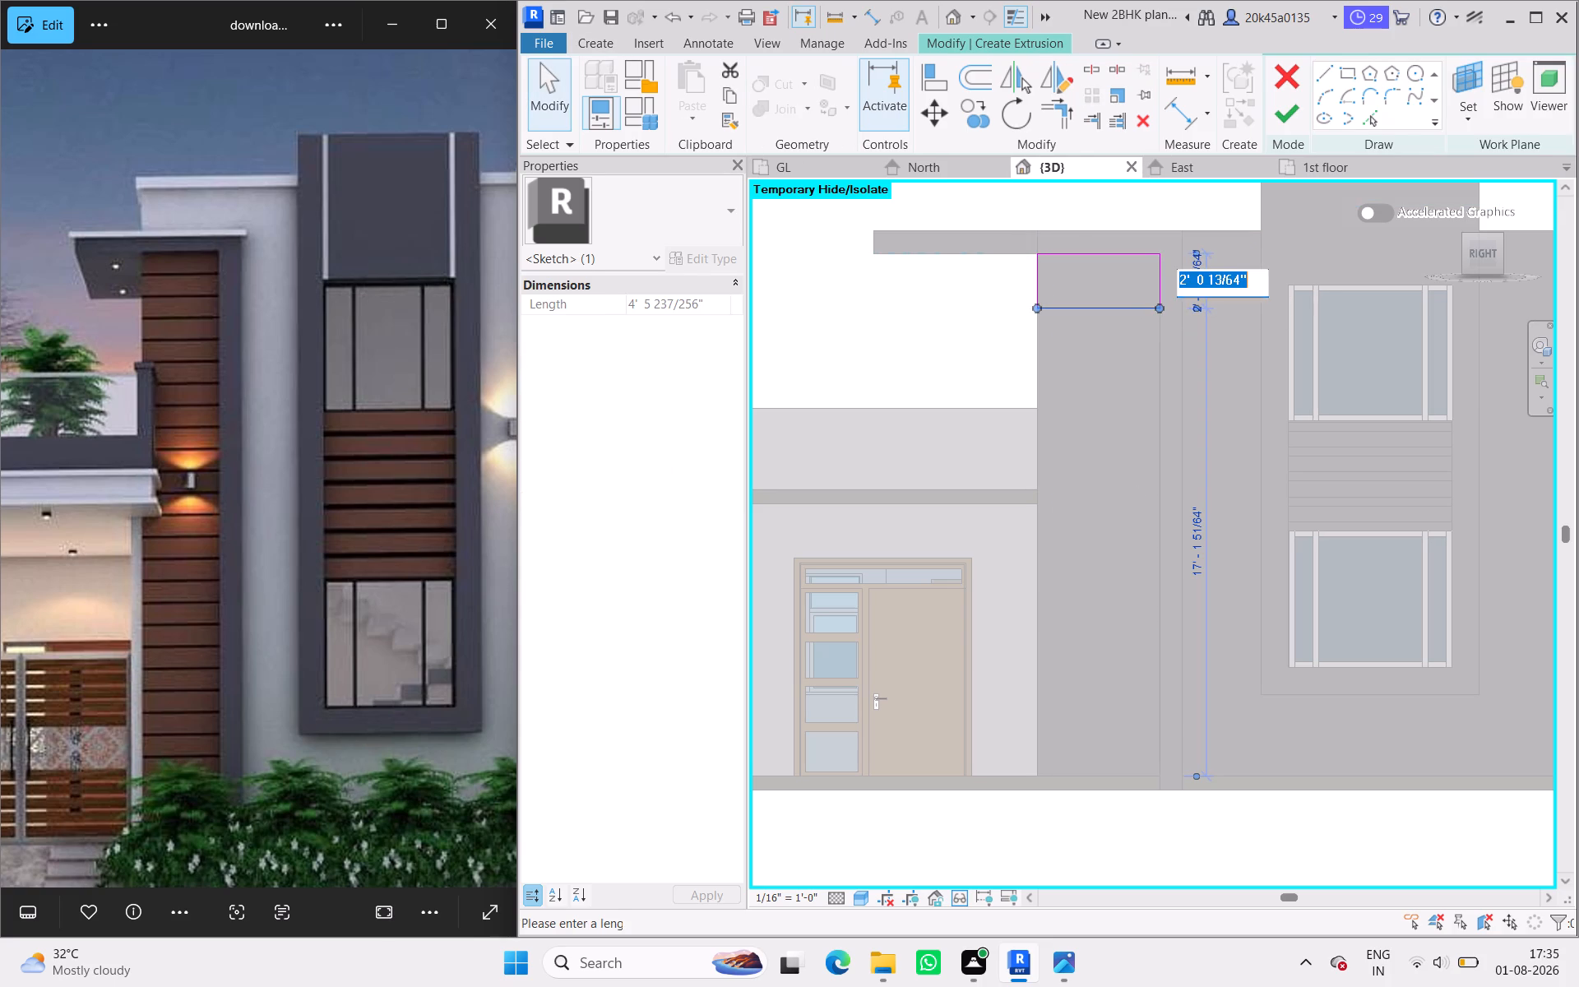
pyautogui.write("1'")
pyautogui.press('Return')
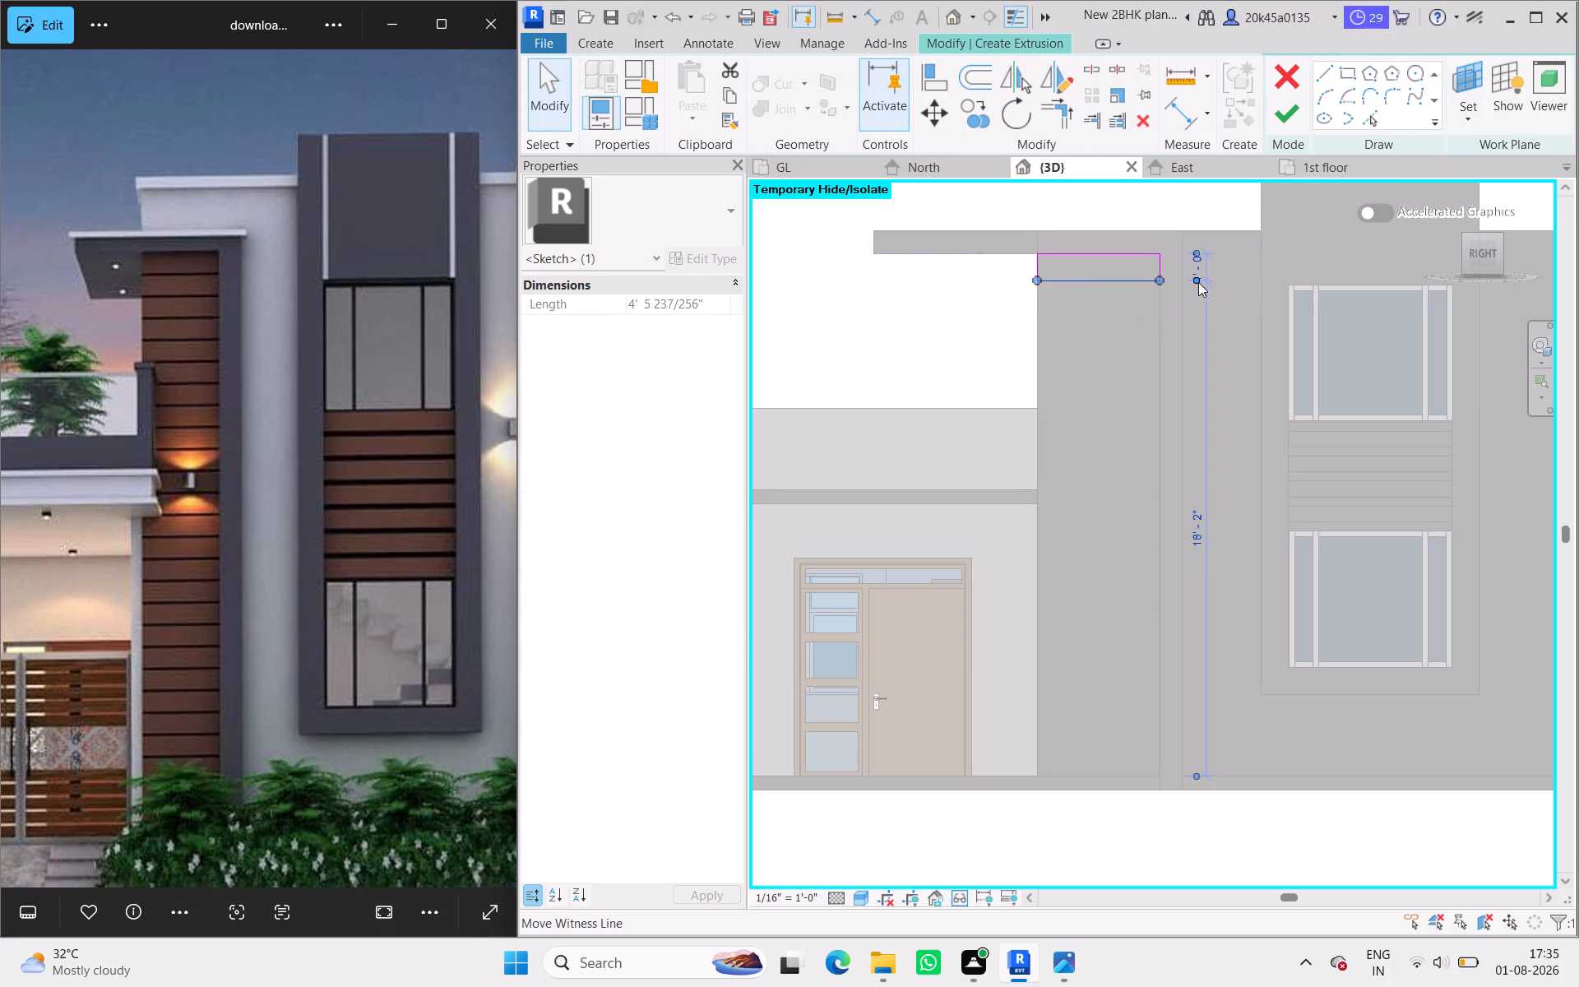
pyautogui.click(1287, 118)
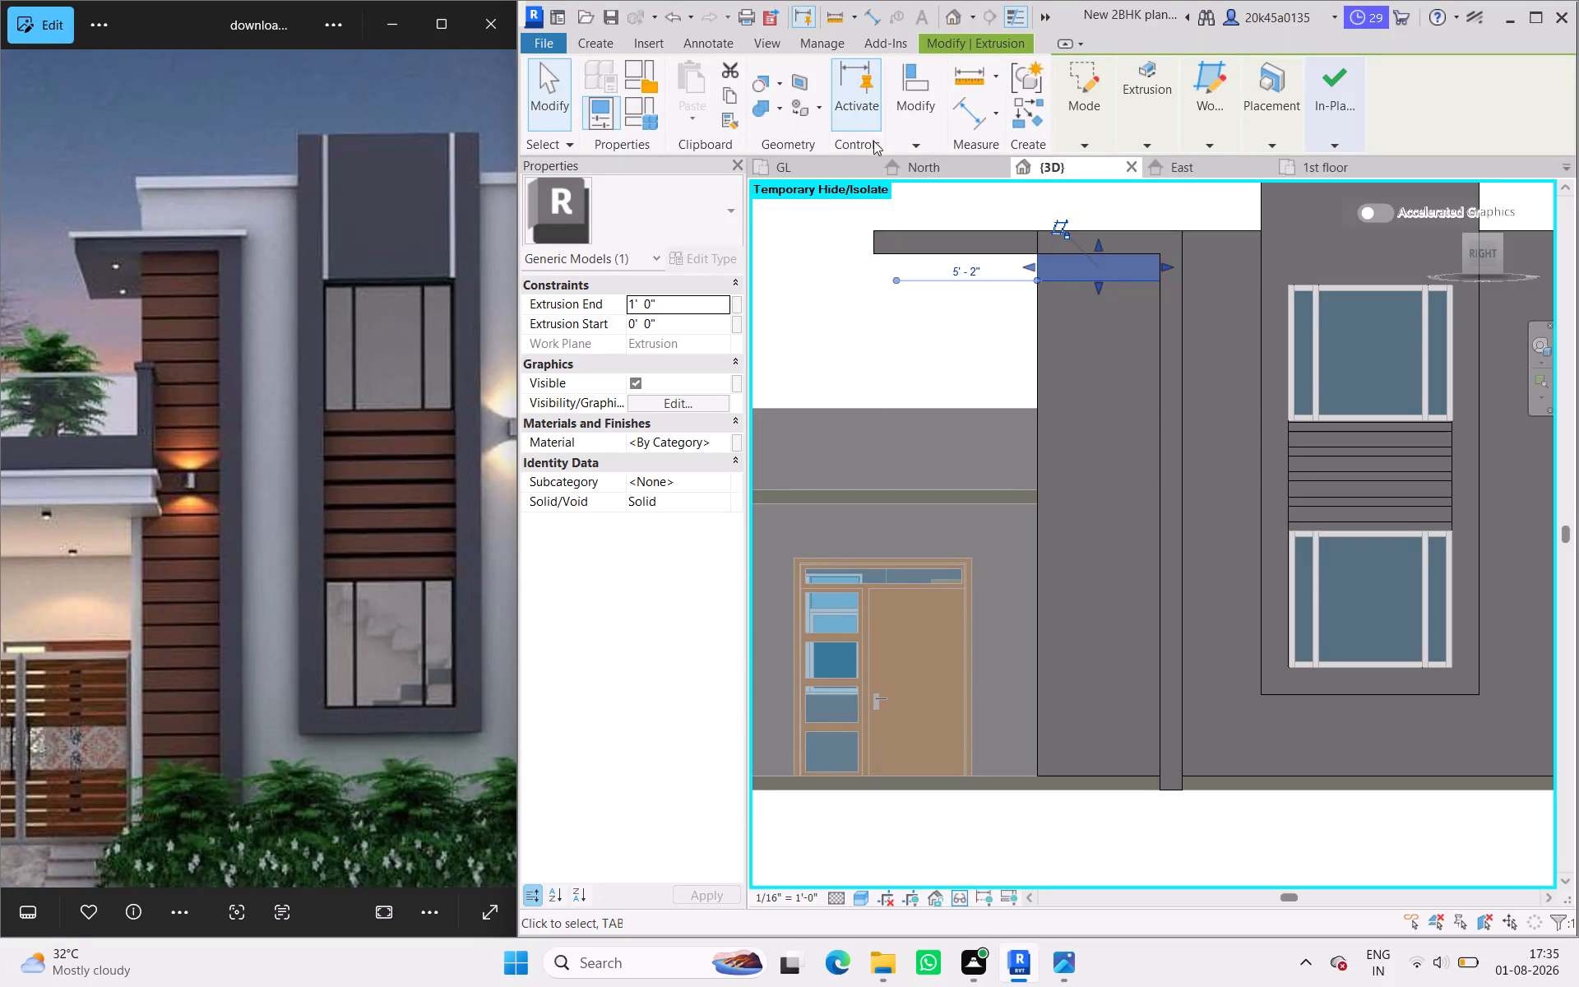
# Array the new strip downward along the inverted-L band to the wall's base, with a count of 10.
pyautogui.click(916, 151)
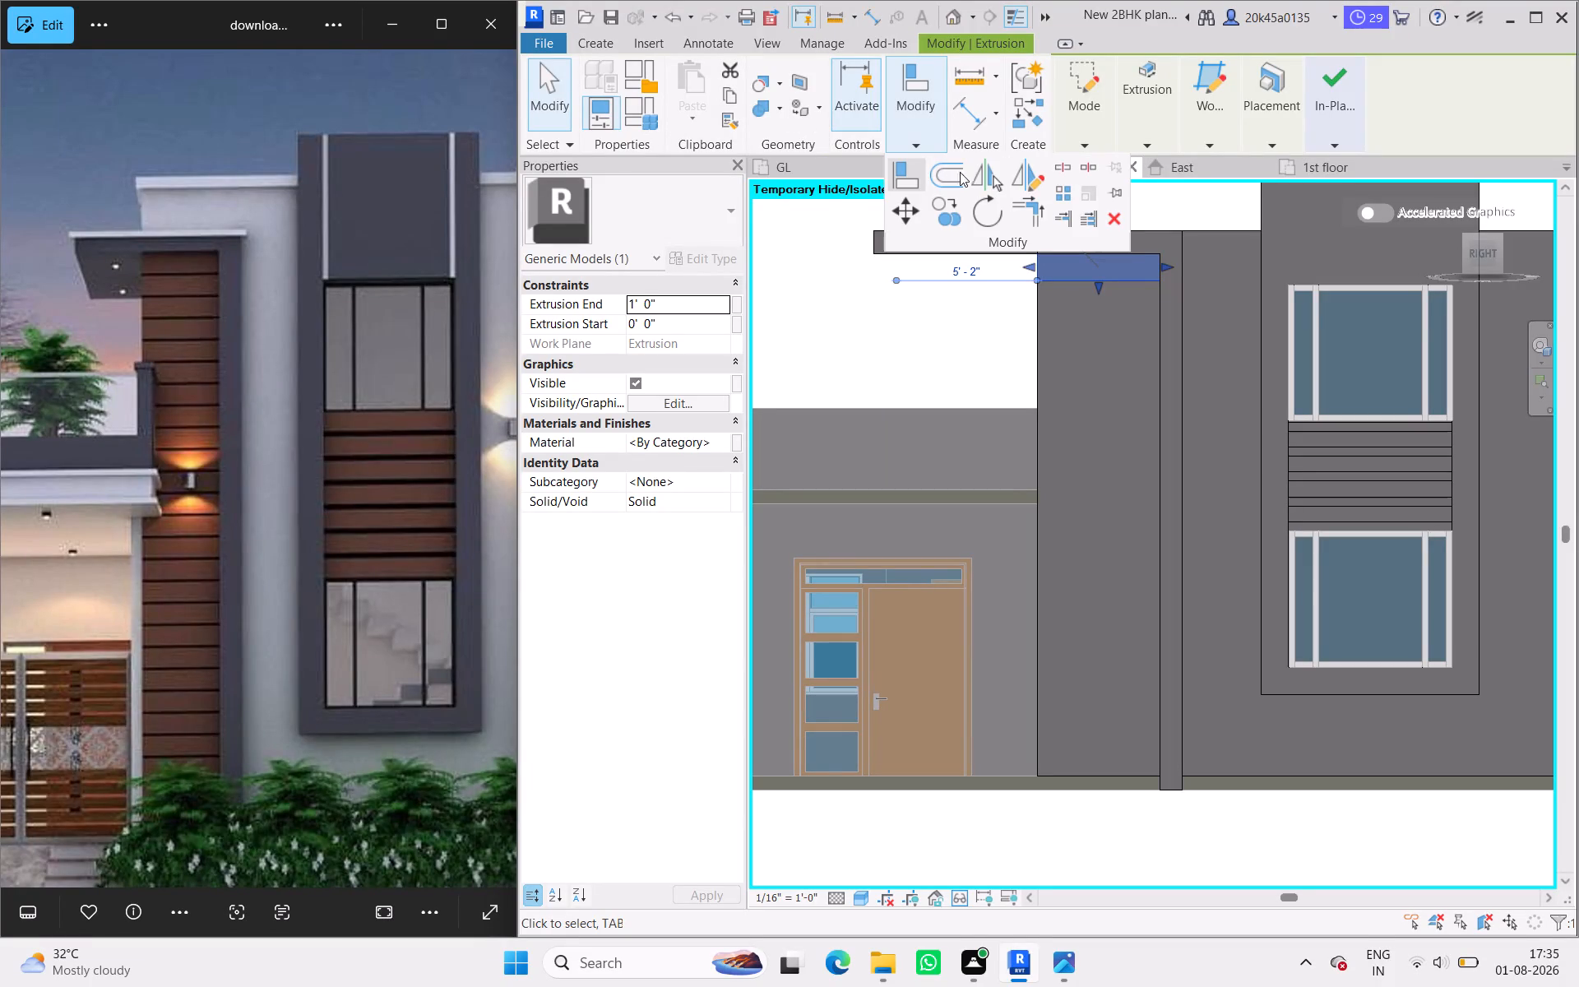
pyautogui.click(1060, 196)
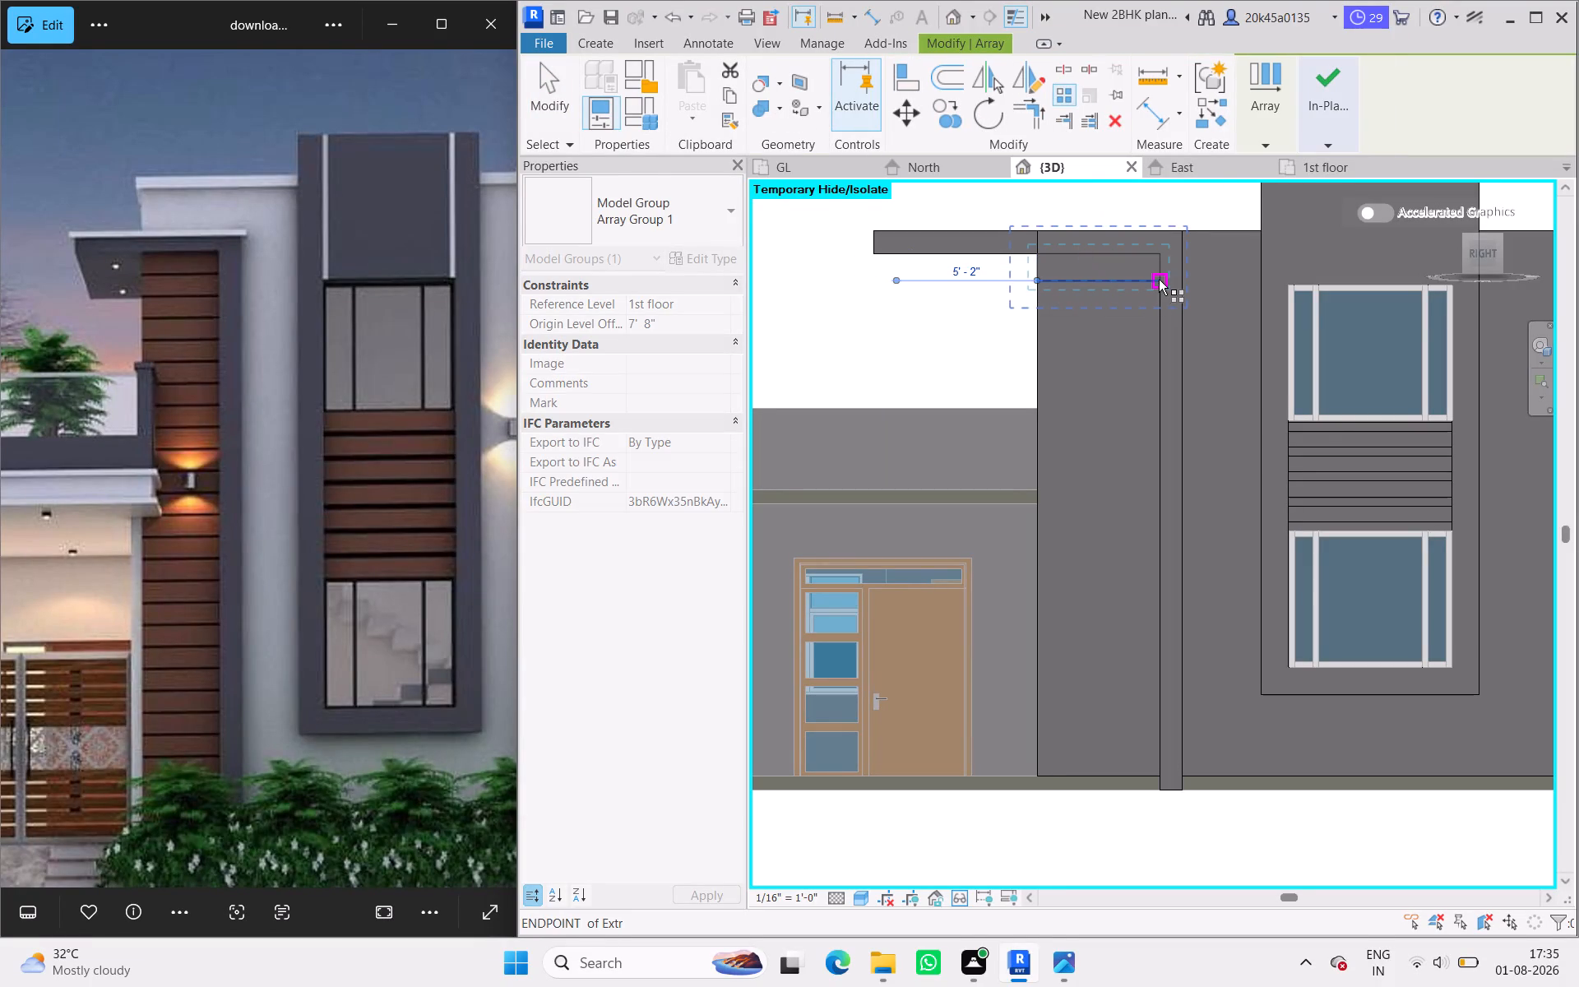
pyautogui.click(1159, 280)
pyautogui.scroll(-3, 1150, 357)
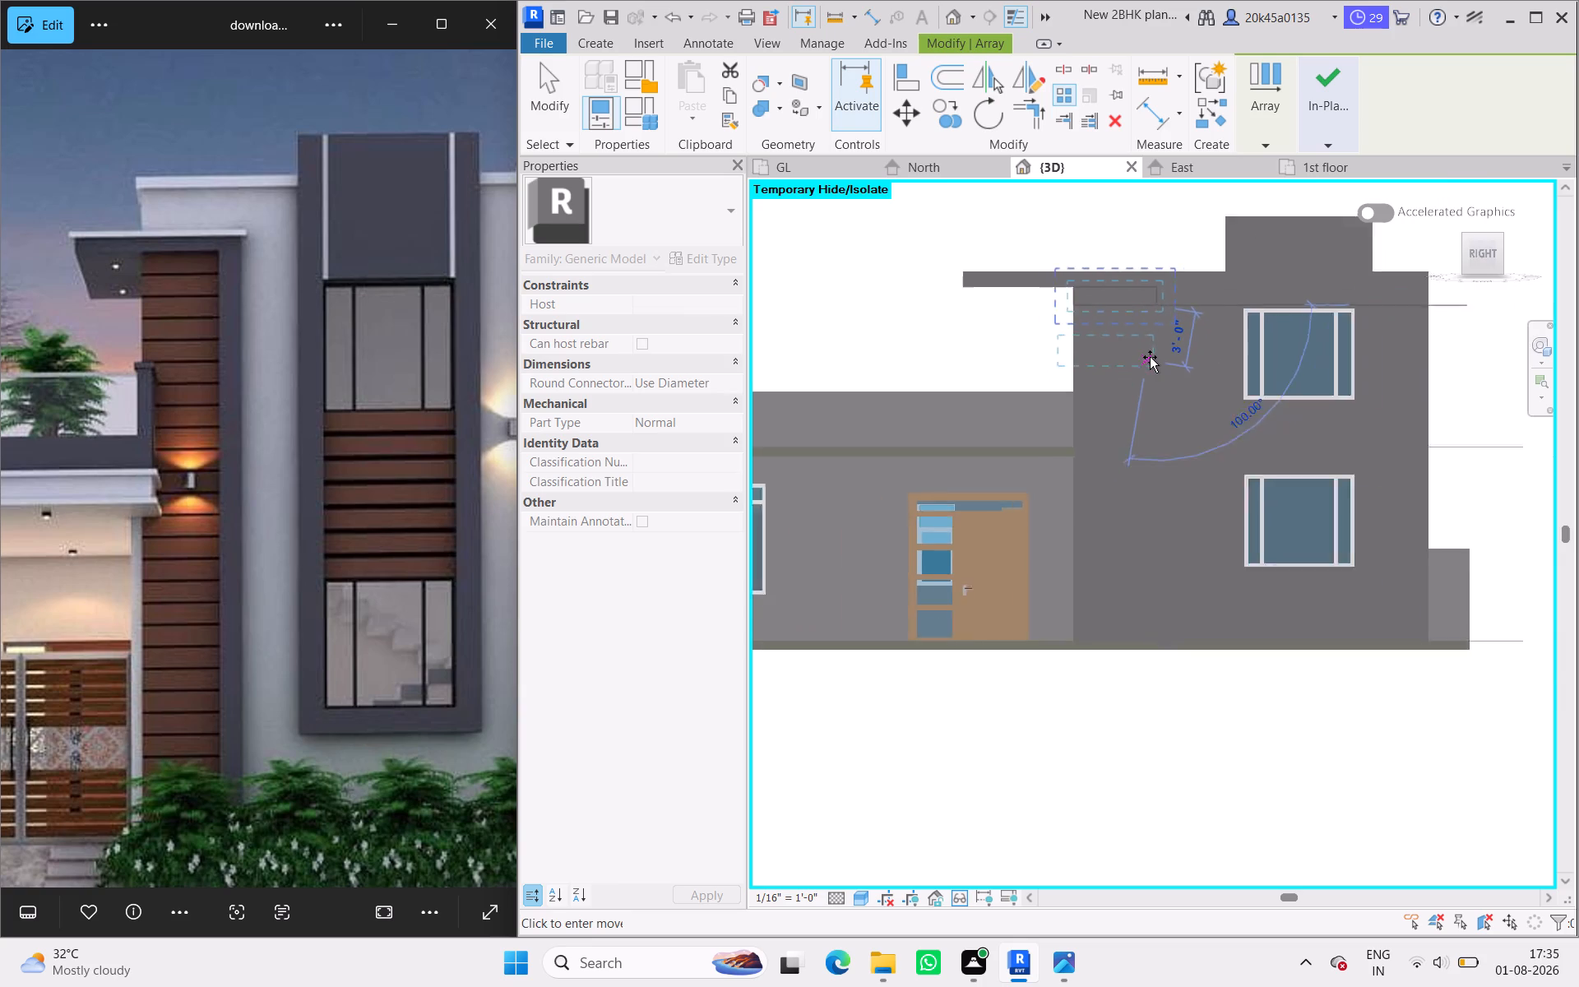
pyautogui.scroll(-1, 1150, 357)
pyautogui.scroll(2, 1161, 585)
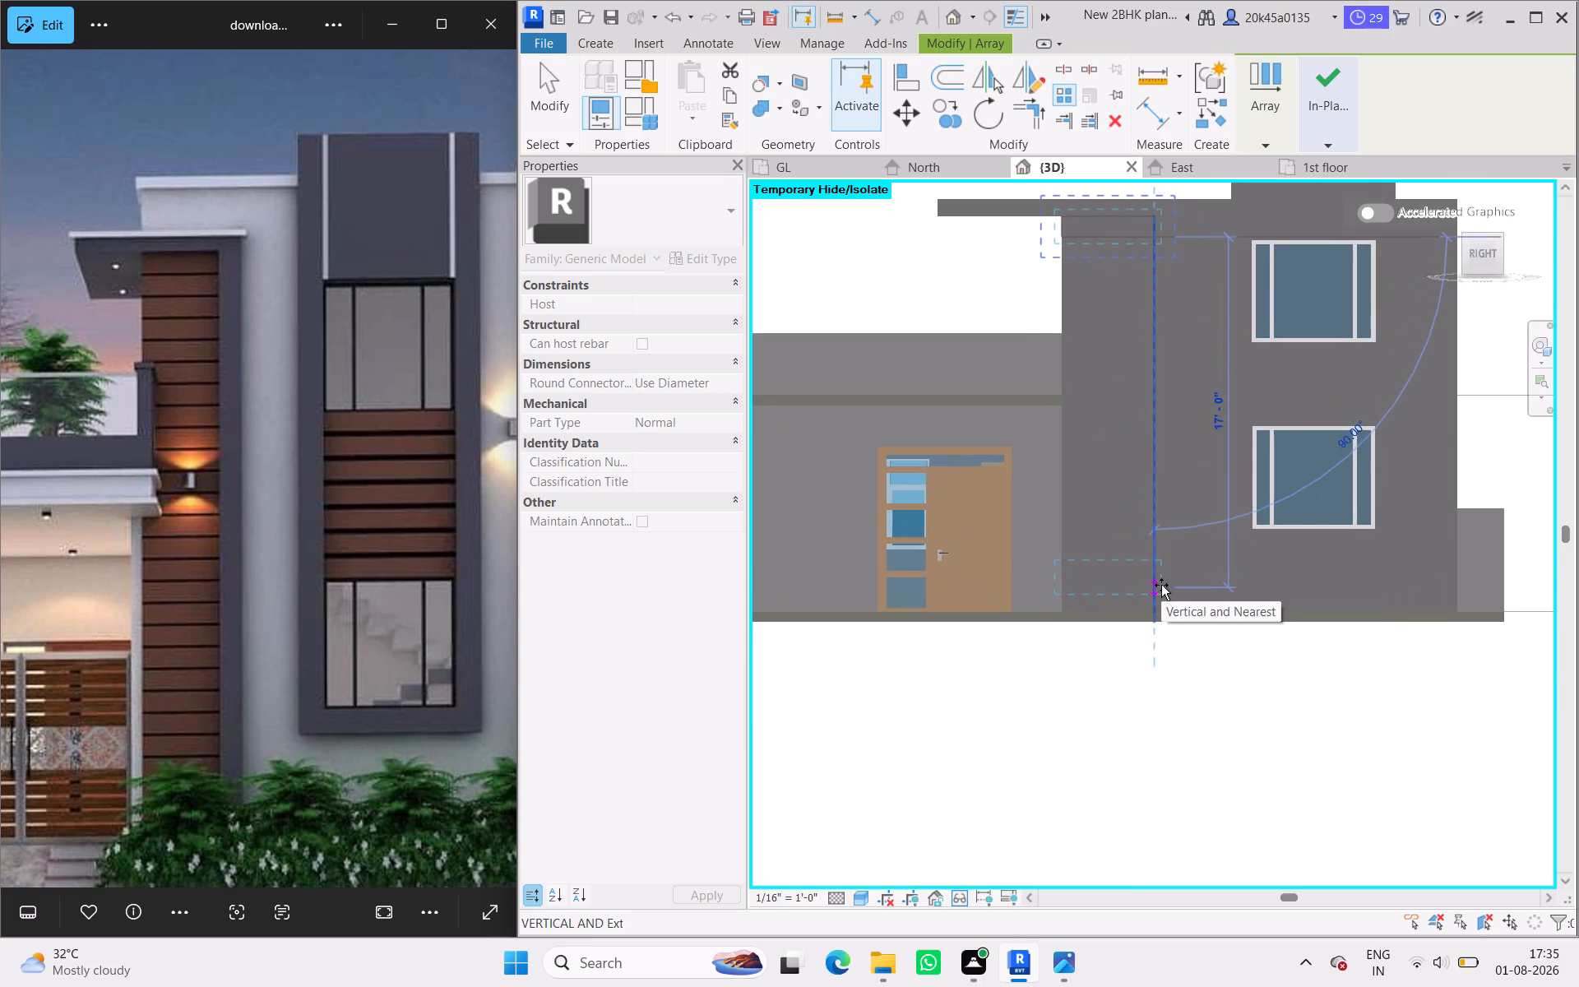
pyautogui.scroll(2, 1161, 585)
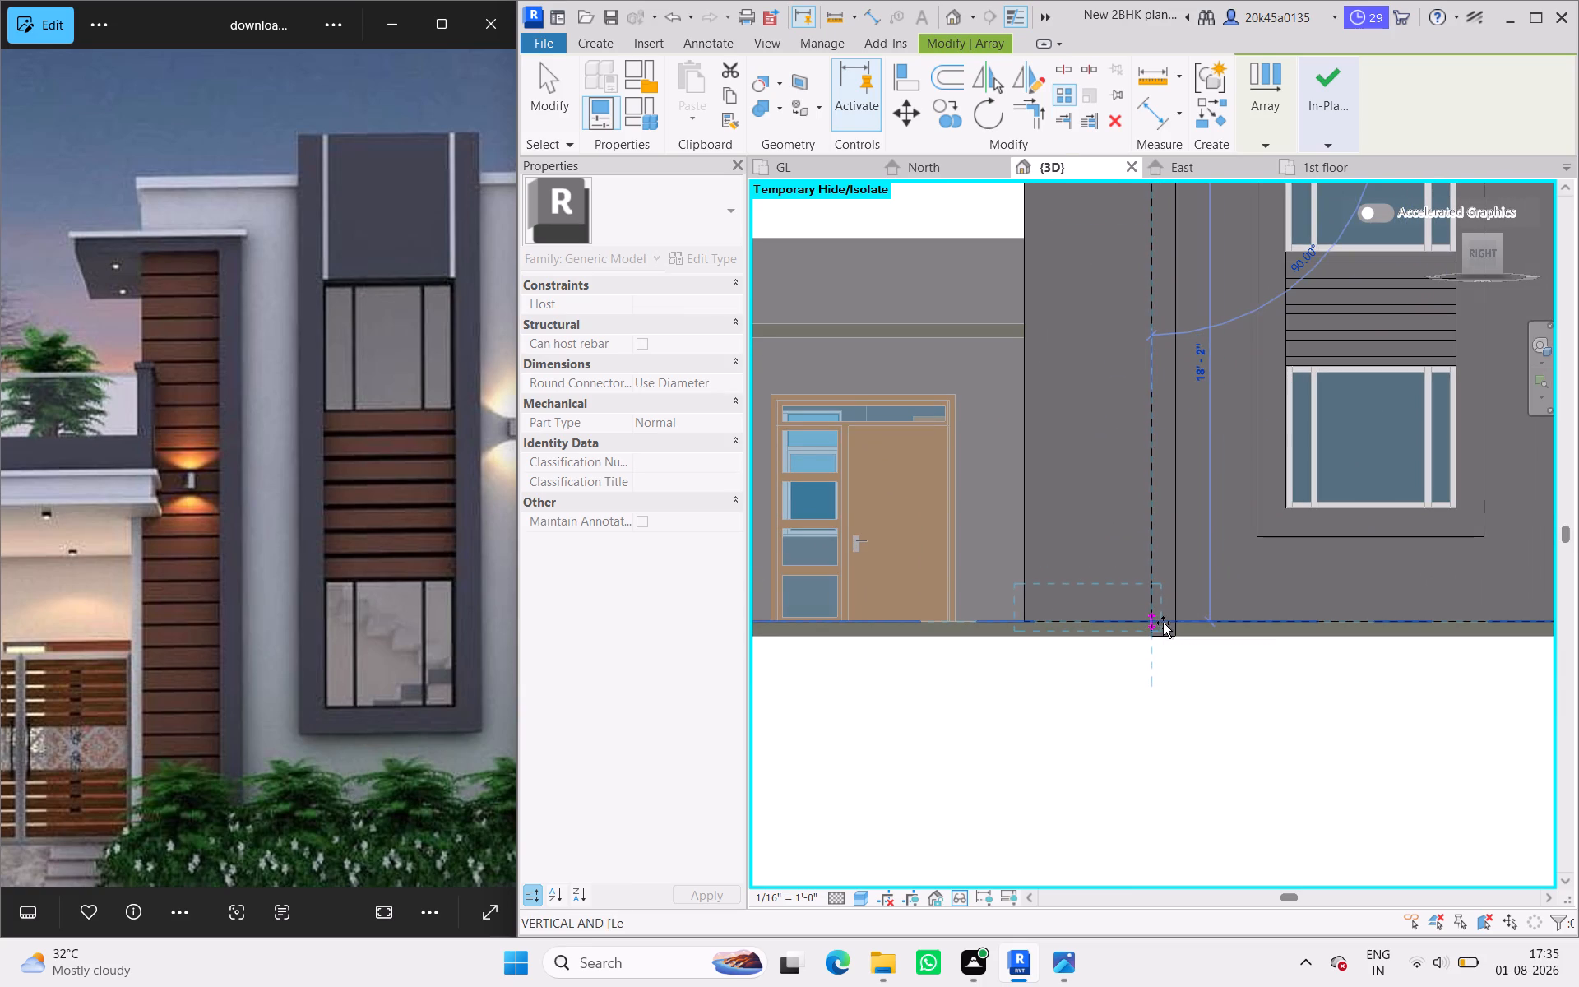
pyautogui.scroll(3, 1151, 604)
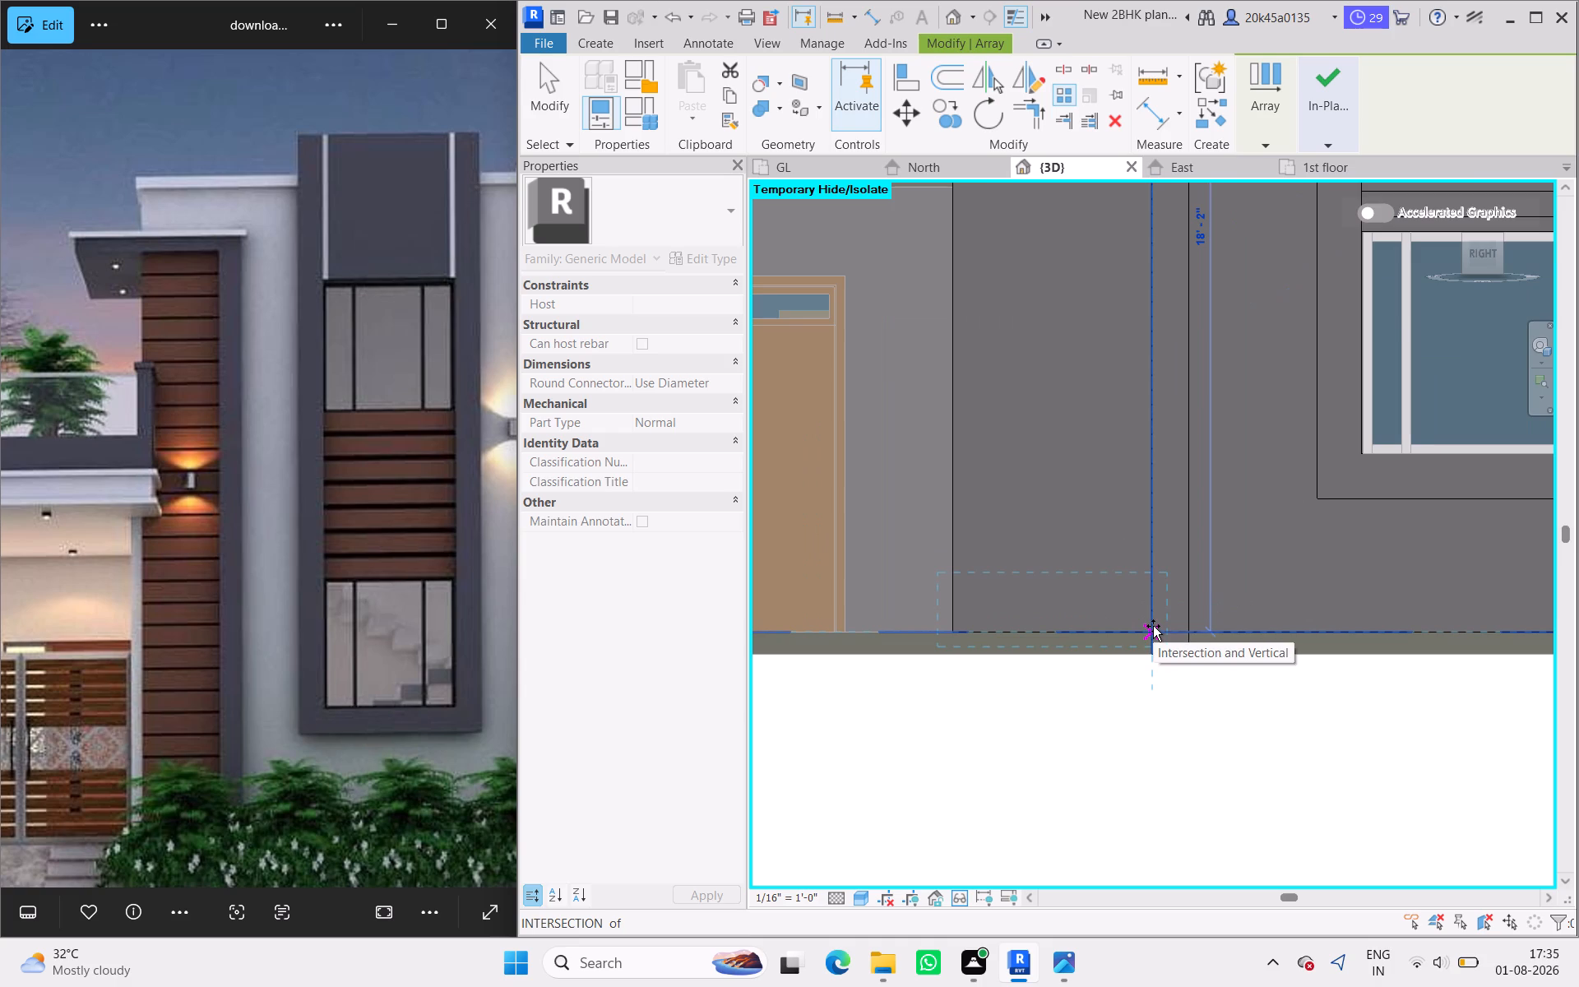
pyautogui.click(1153, 626)
pyautogui.scroll(-6, 1055, 475)
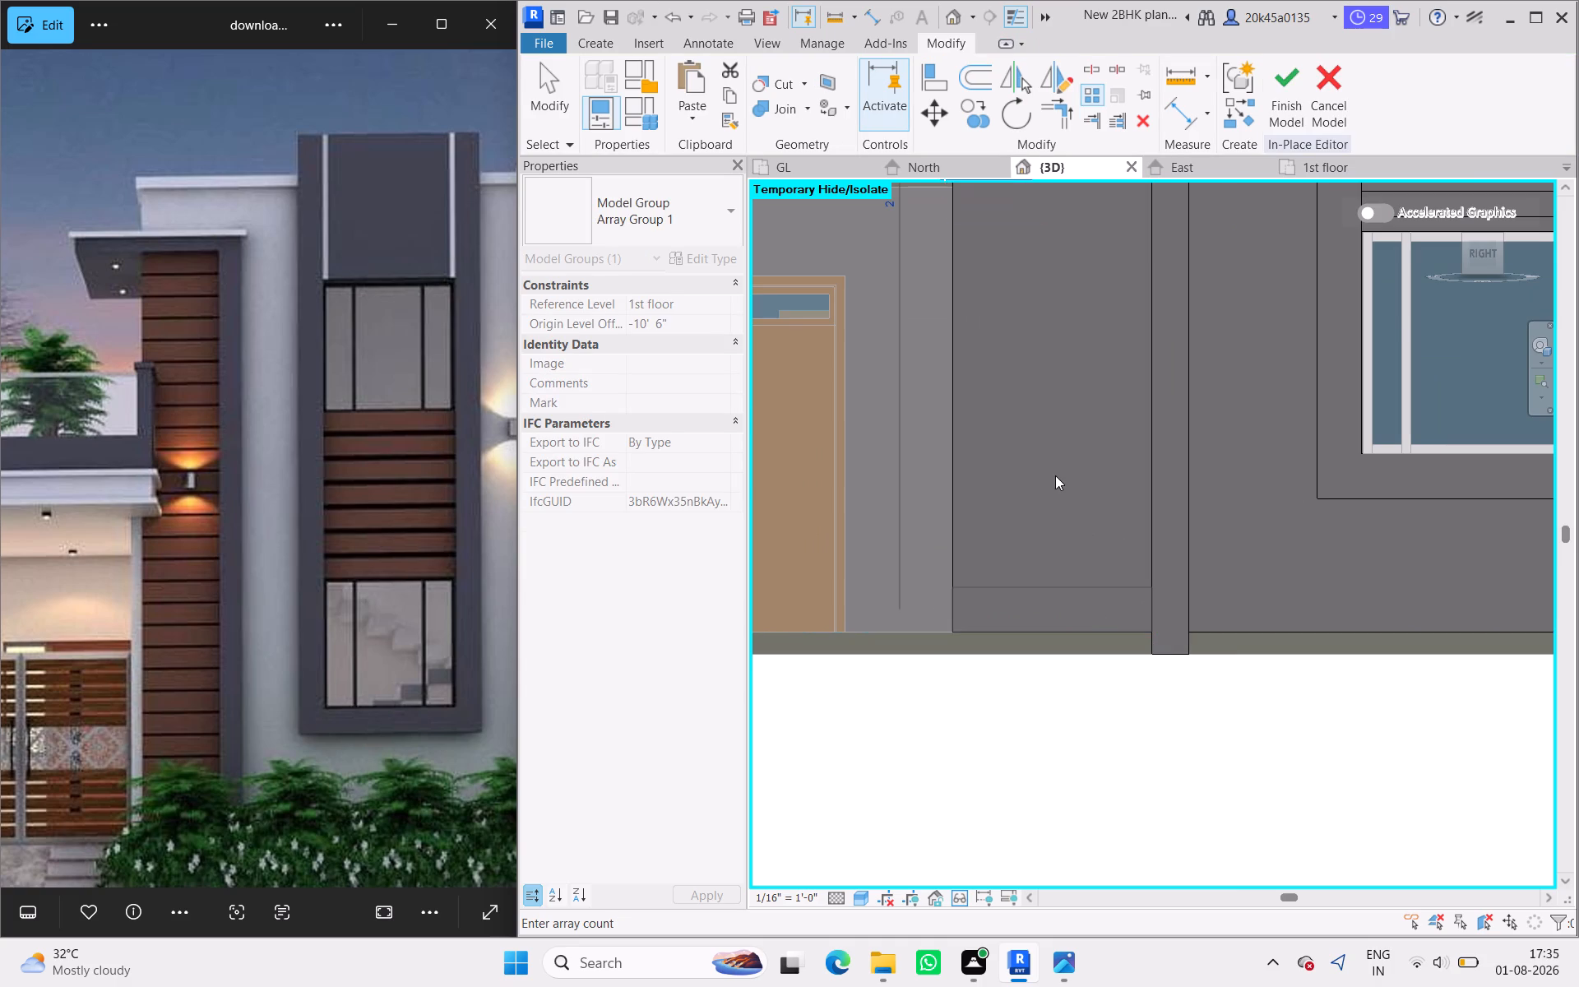
pyautogui.scroll(-3, 1055, 475)
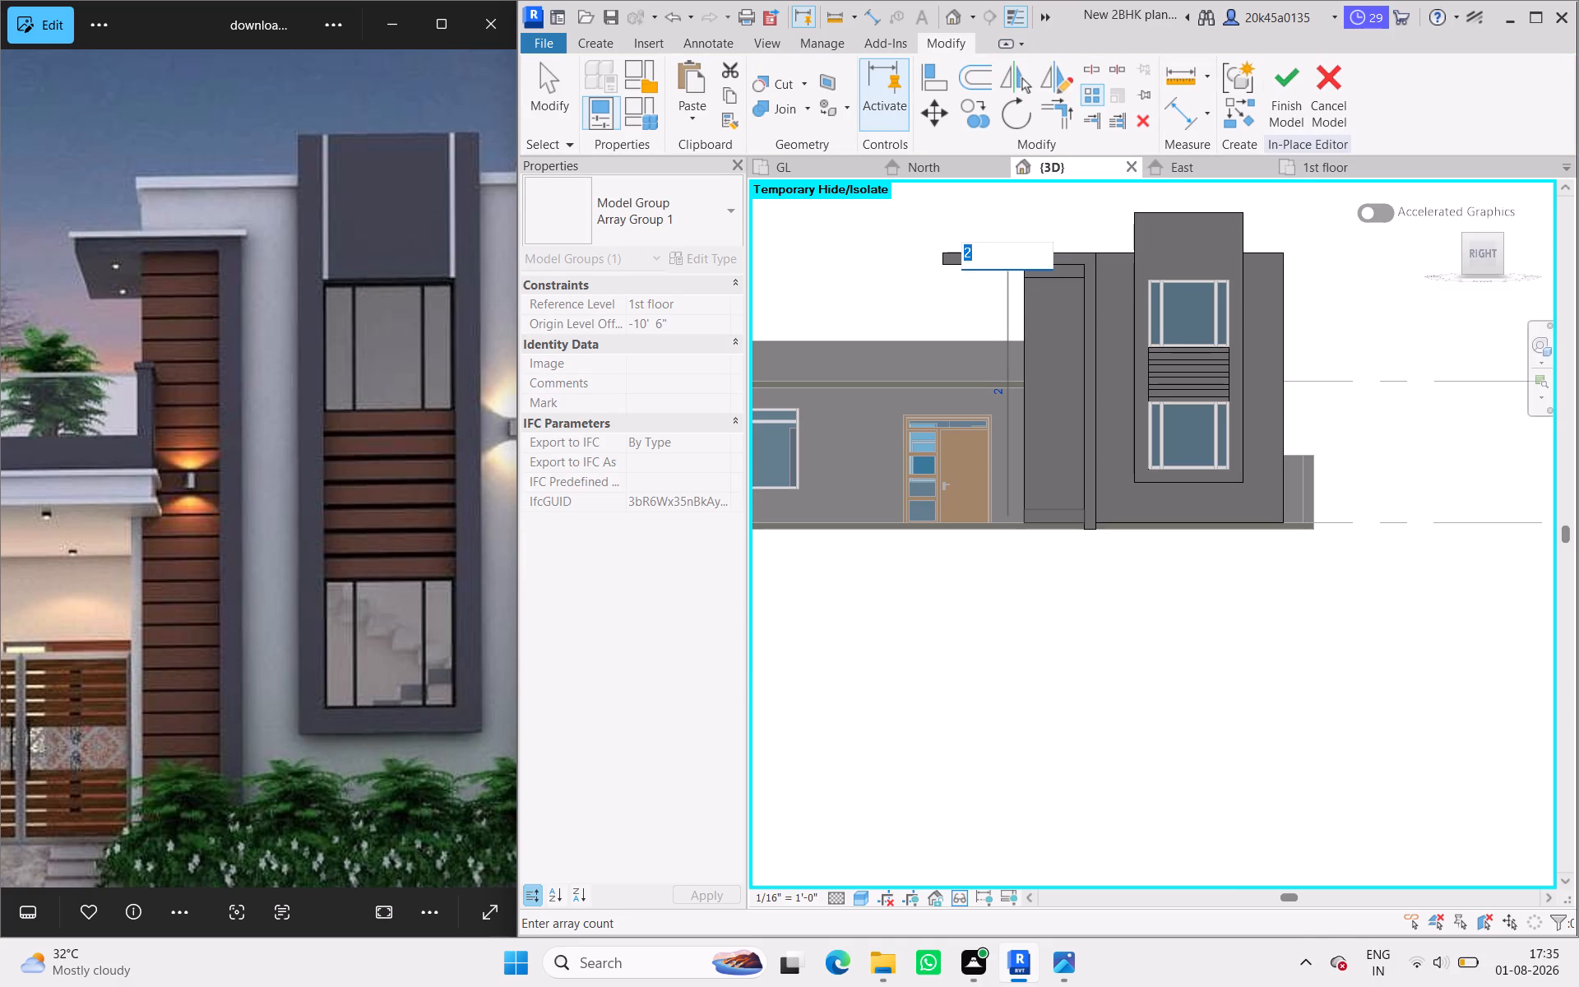
pyautogui.write('10')
pyautogui.press('Return')
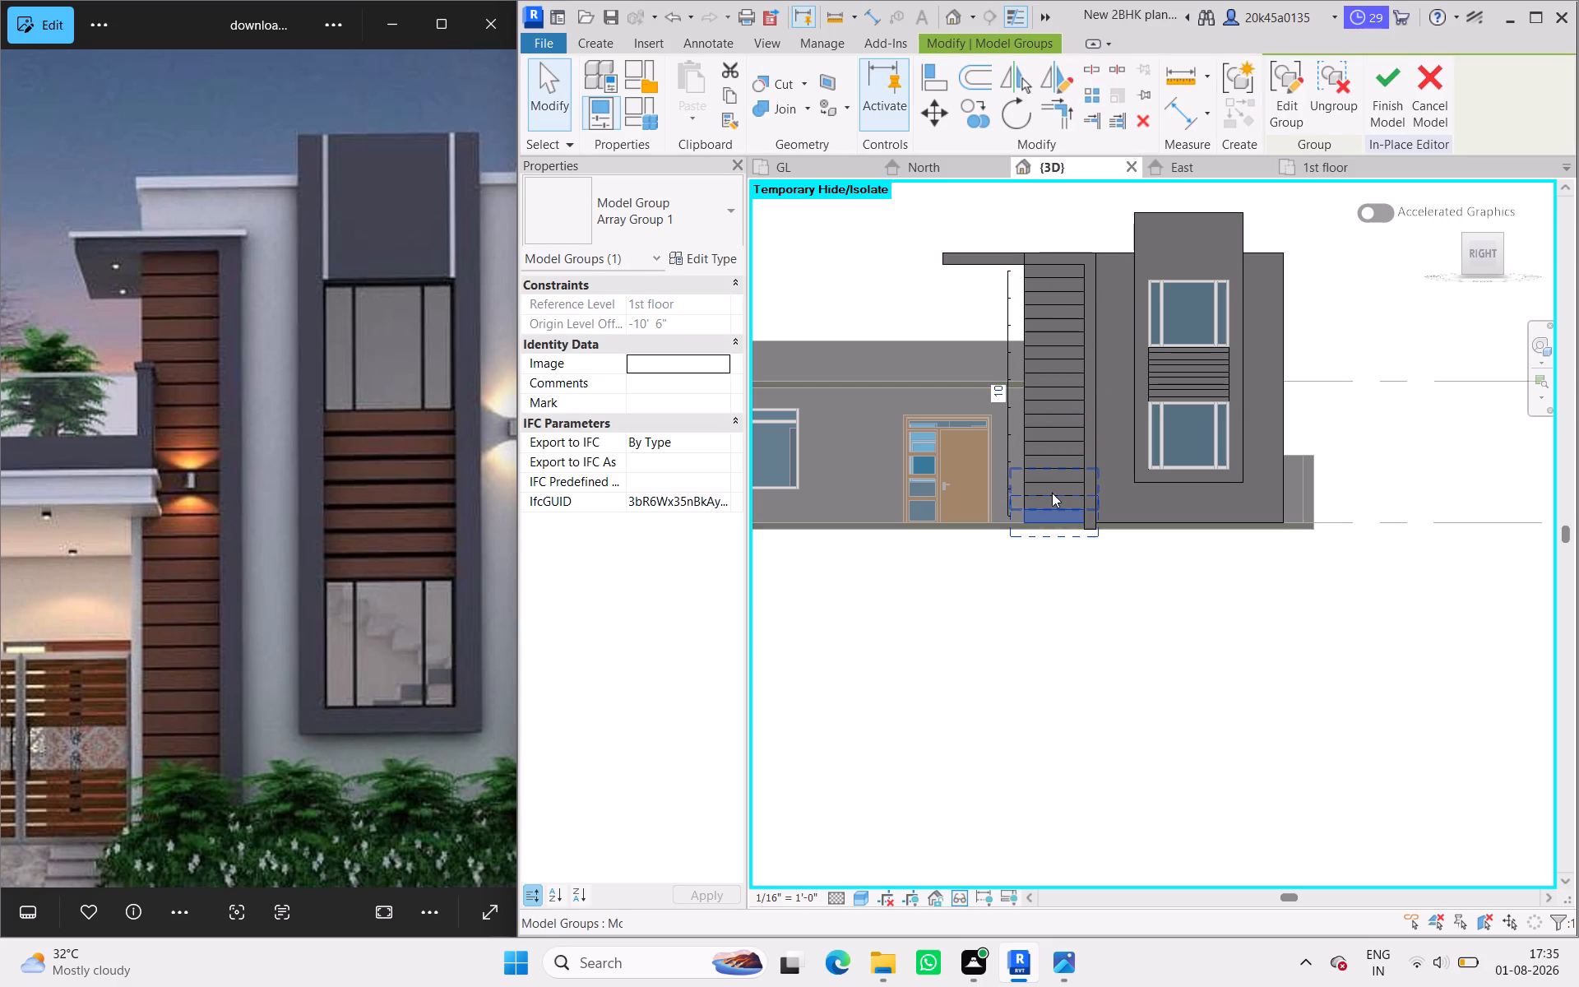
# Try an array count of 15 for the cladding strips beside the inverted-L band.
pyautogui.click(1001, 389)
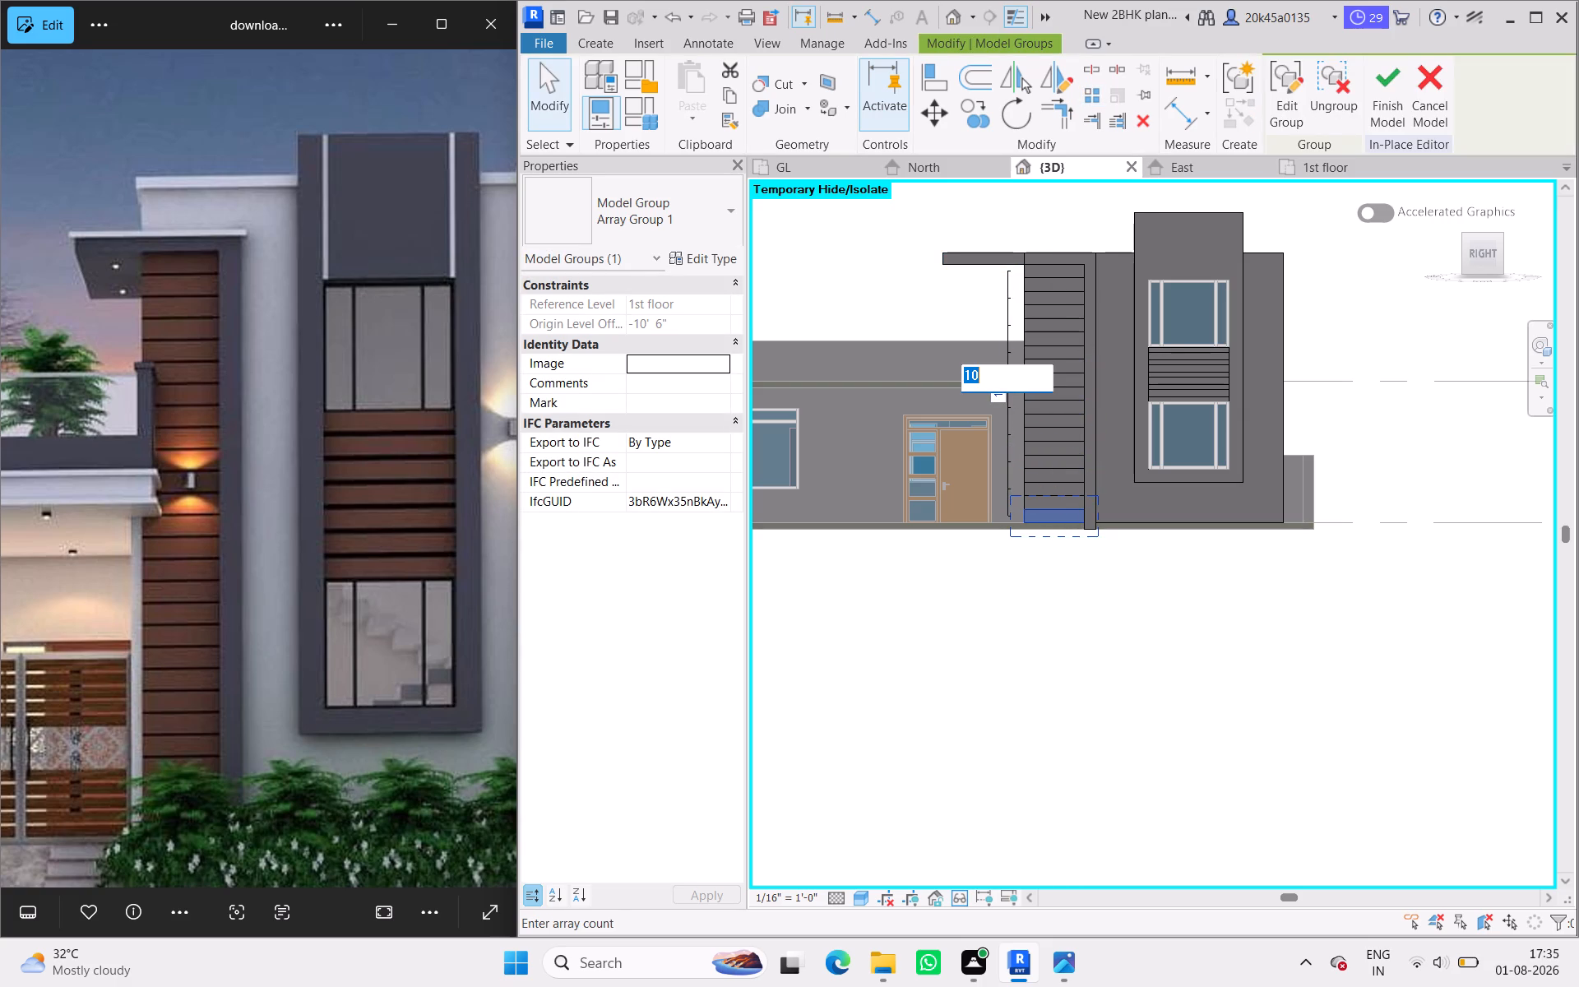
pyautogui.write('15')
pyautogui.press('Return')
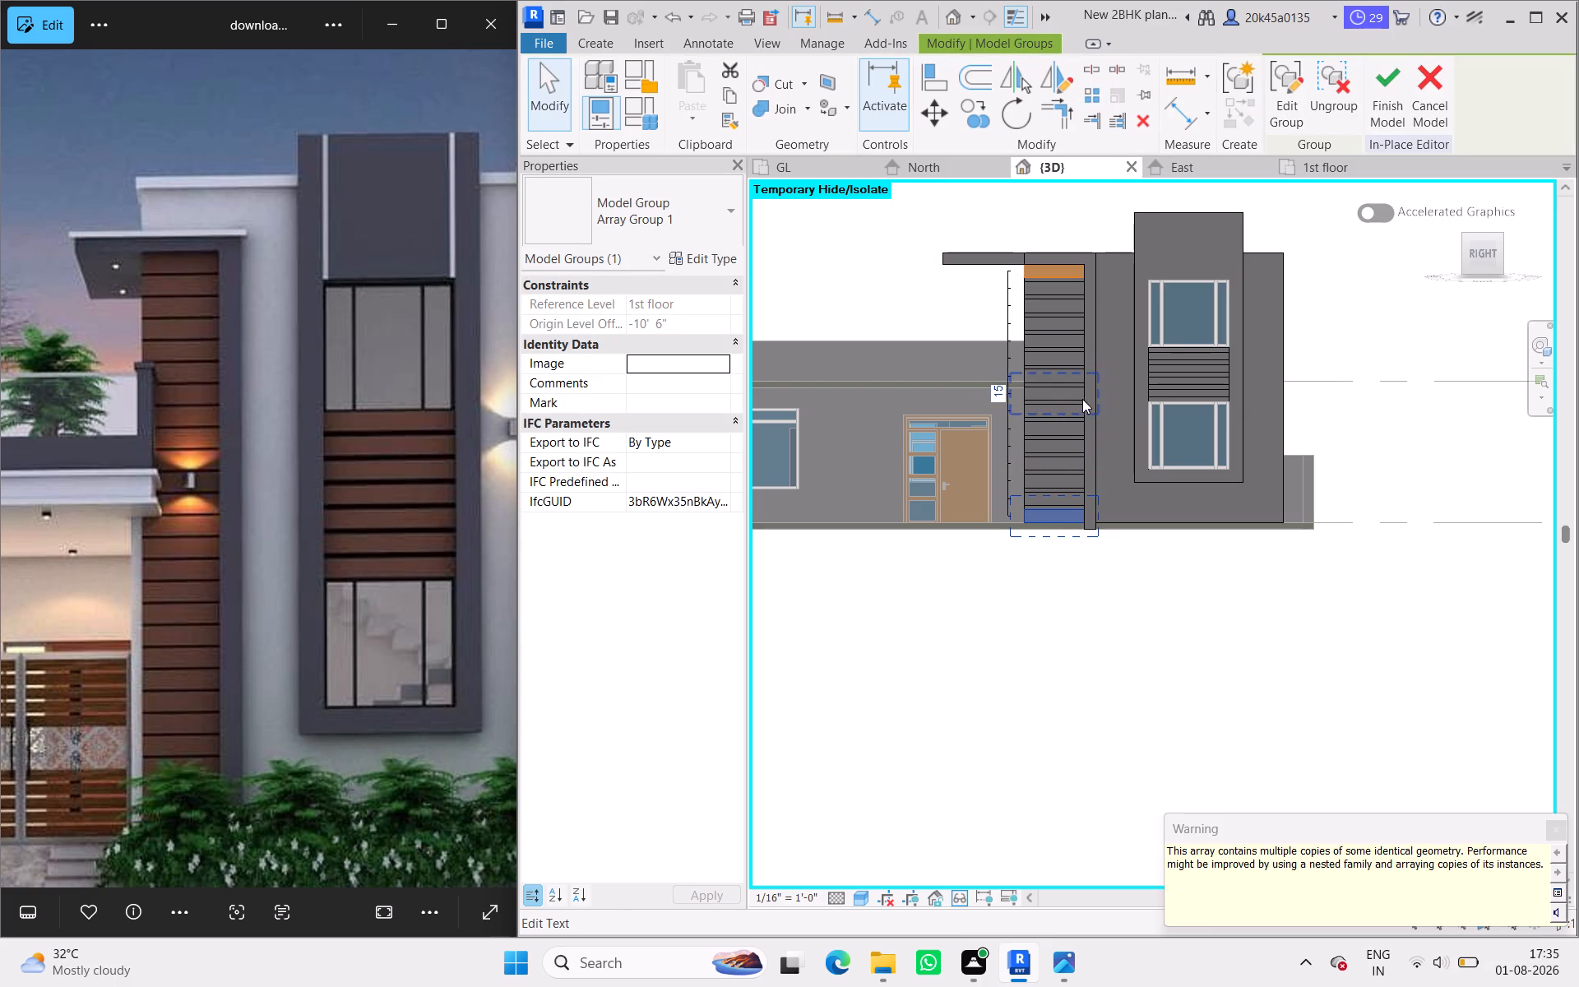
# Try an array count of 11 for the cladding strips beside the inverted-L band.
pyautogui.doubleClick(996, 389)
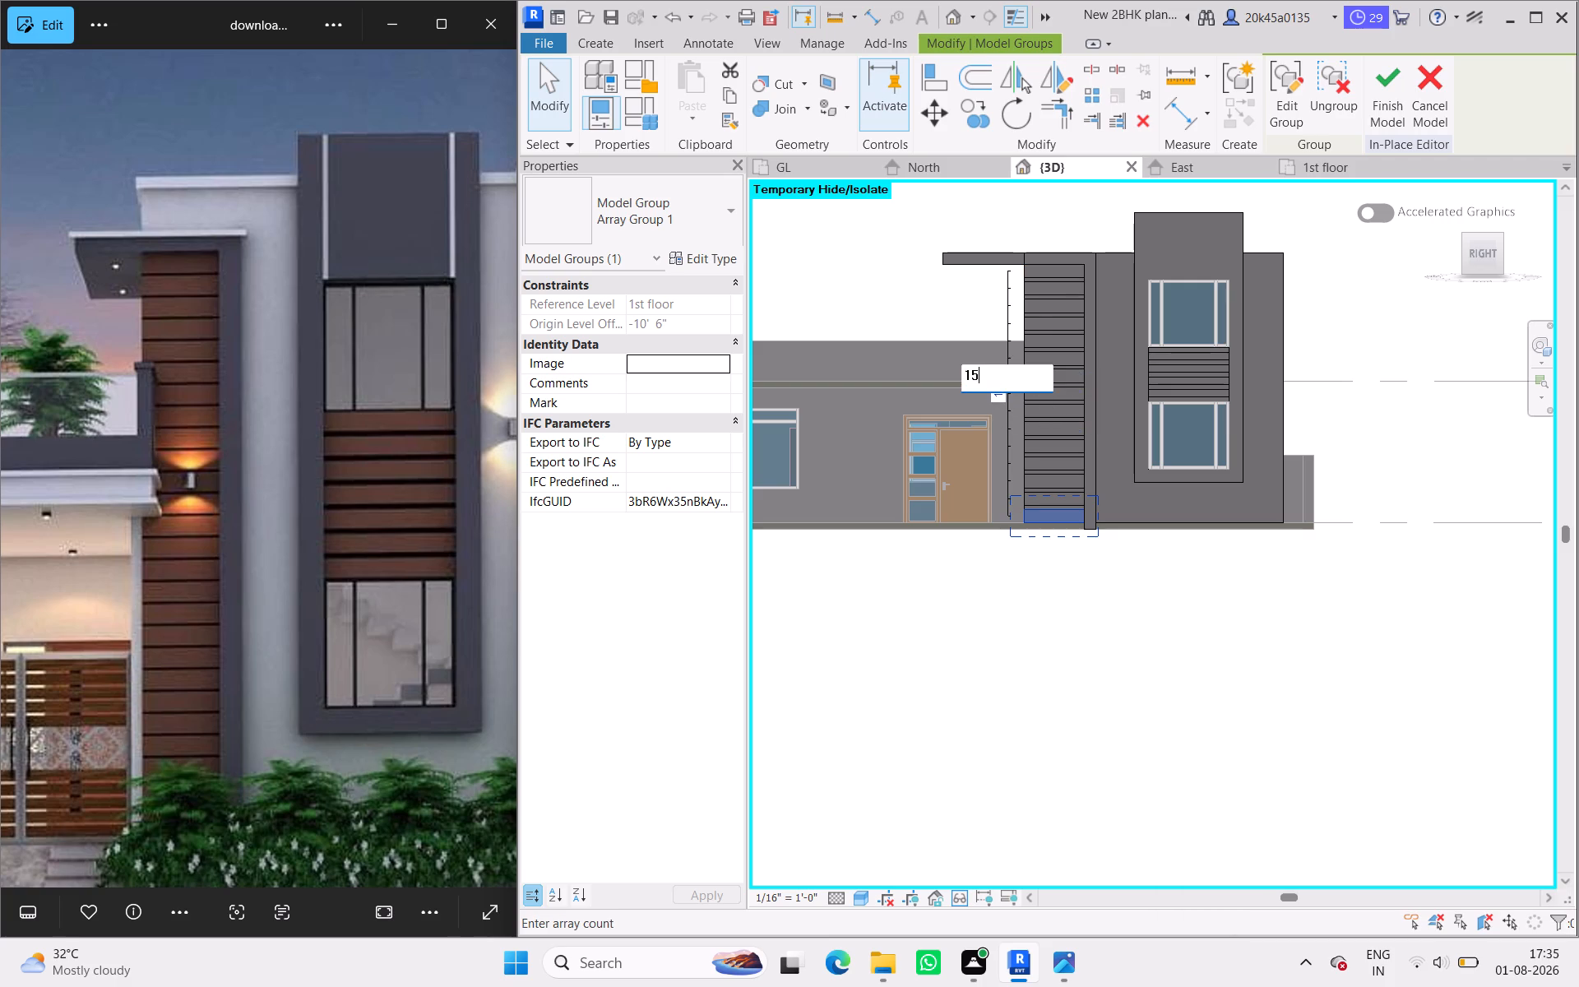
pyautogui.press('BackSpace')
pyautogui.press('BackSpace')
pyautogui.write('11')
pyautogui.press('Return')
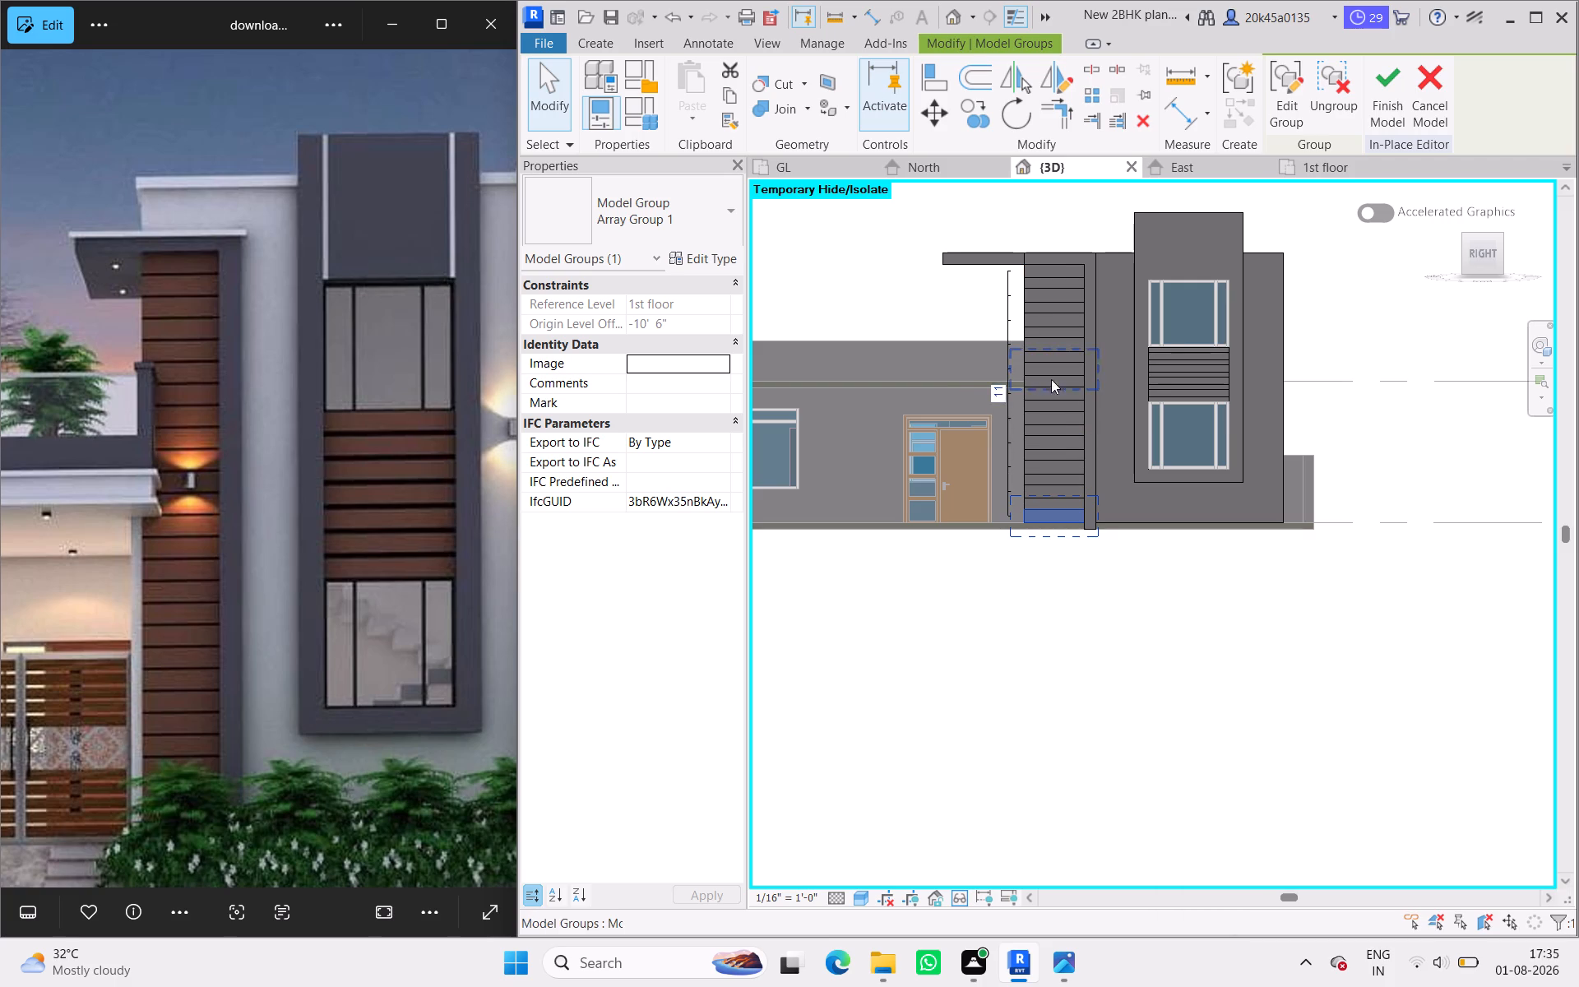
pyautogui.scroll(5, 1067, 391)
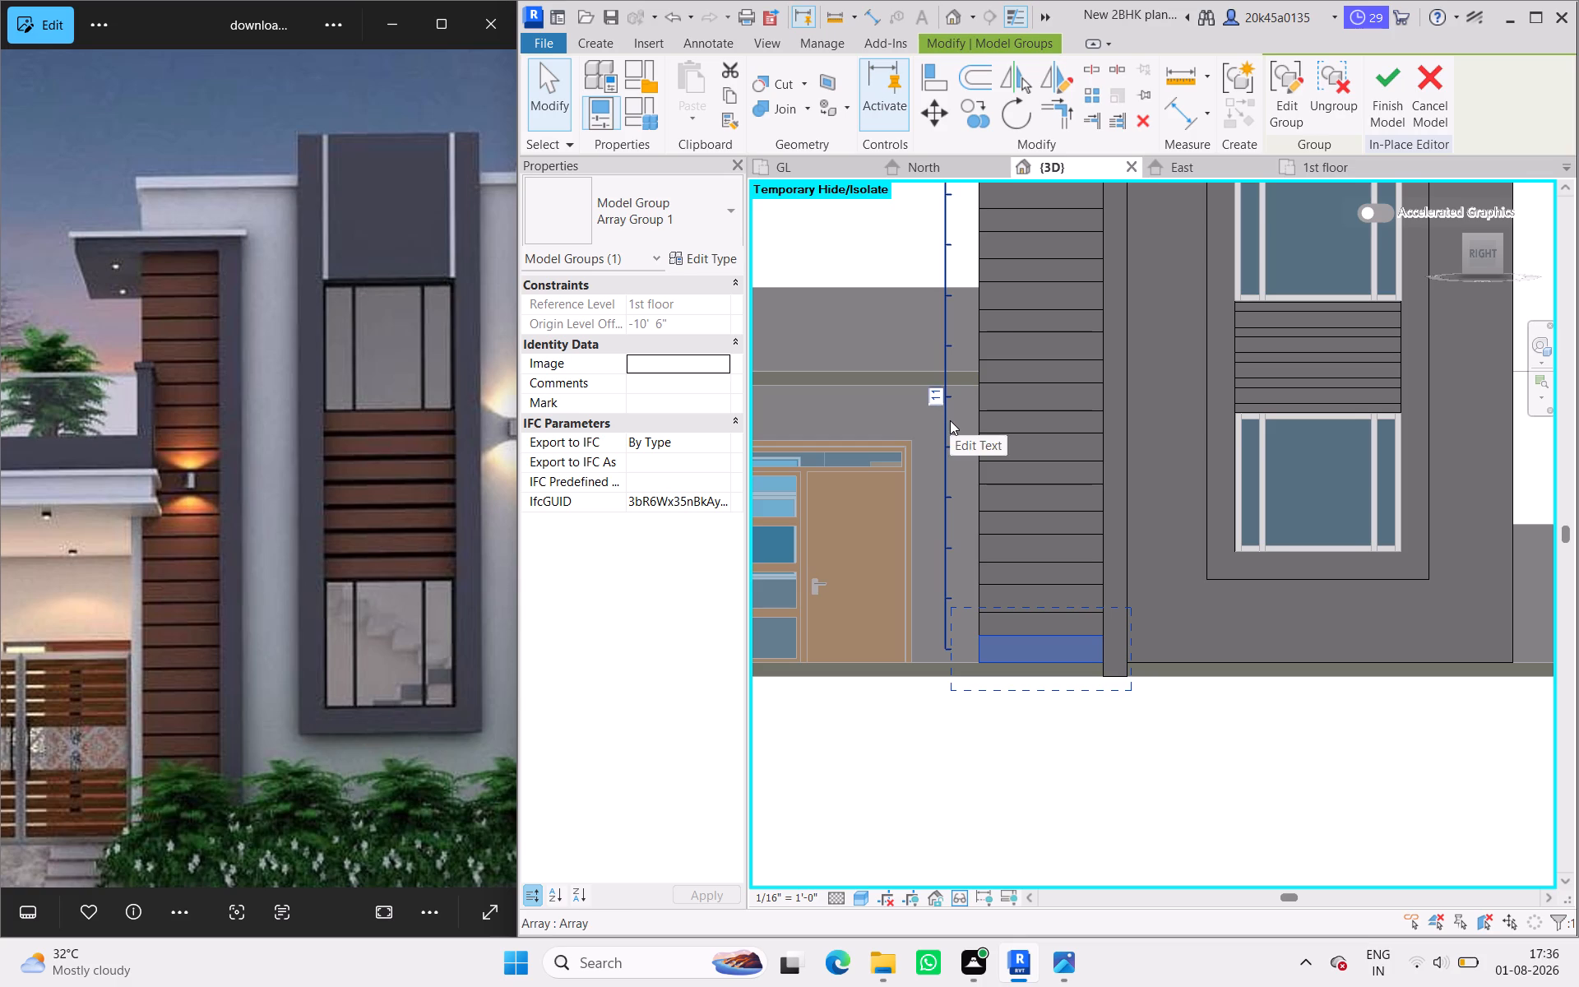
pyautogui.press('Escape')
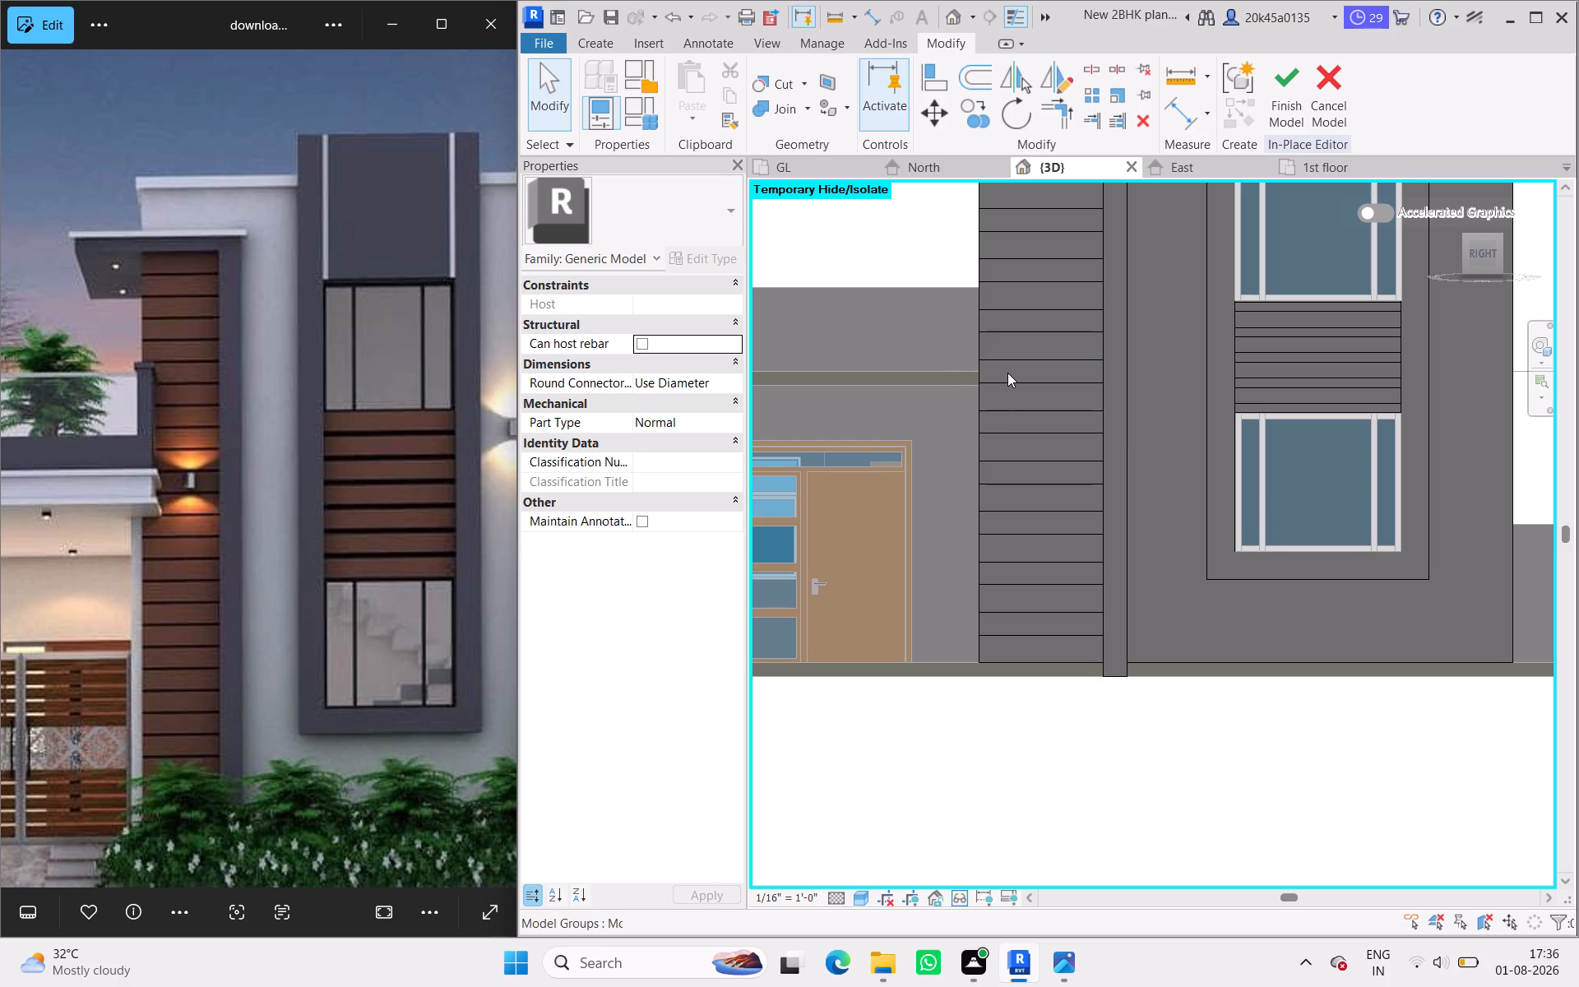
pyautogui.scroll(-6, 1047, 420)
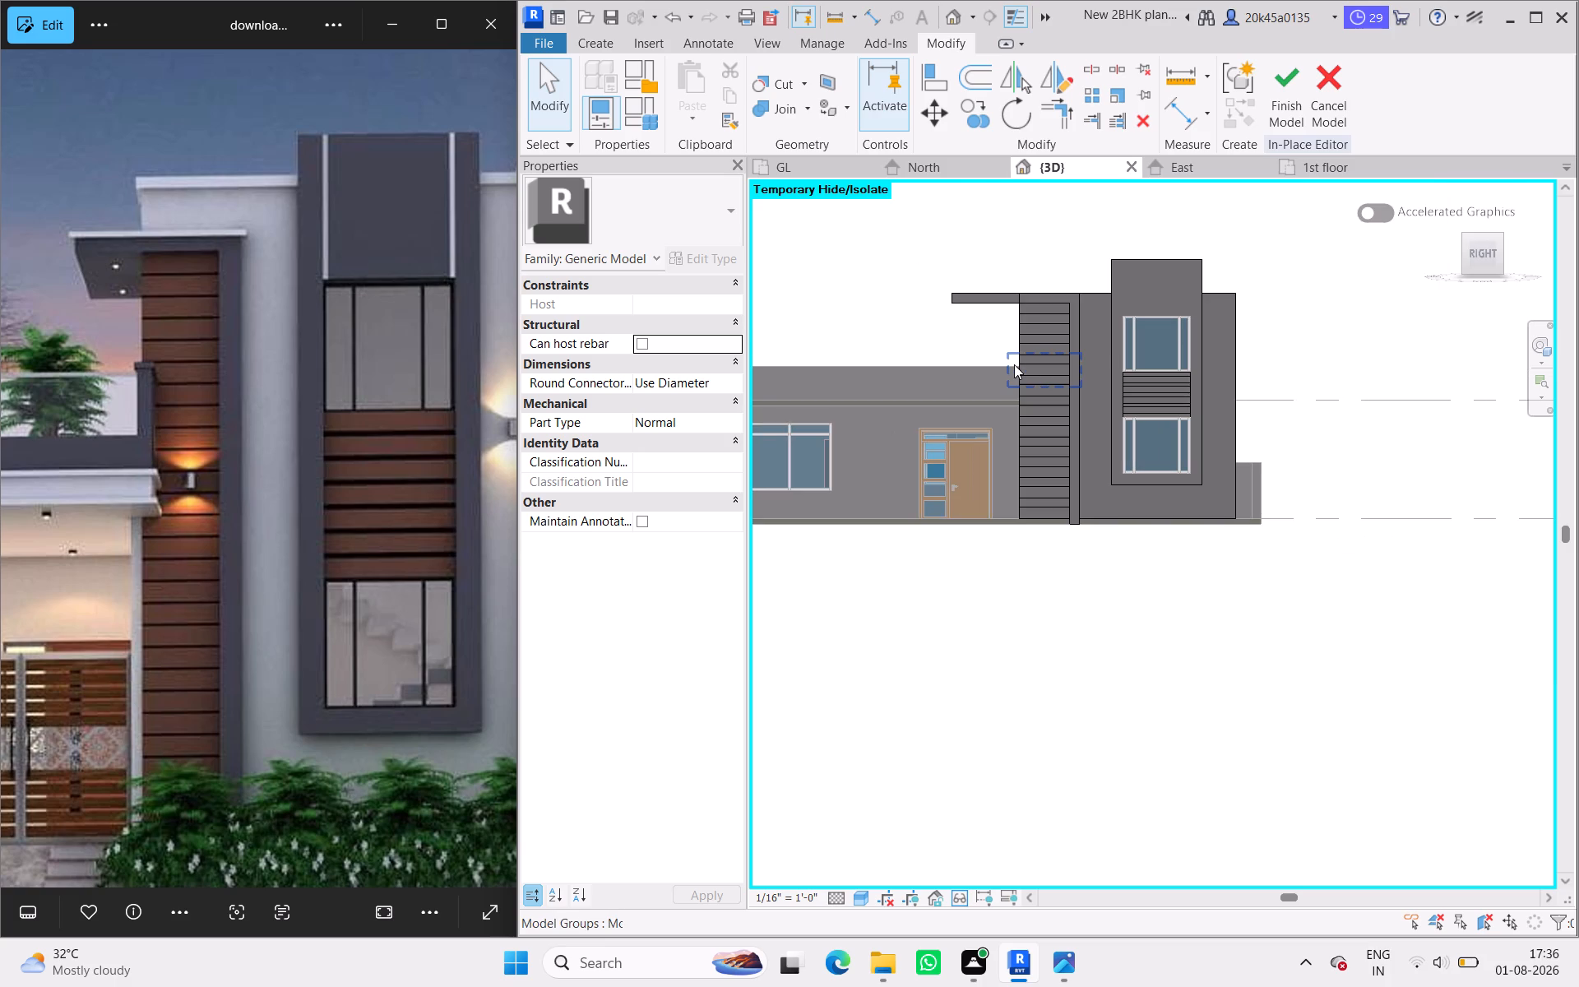
# Set the array count of the cladding strips beside the inverted-L band to 10.
pyautogui.tripleClick(1043, 361)
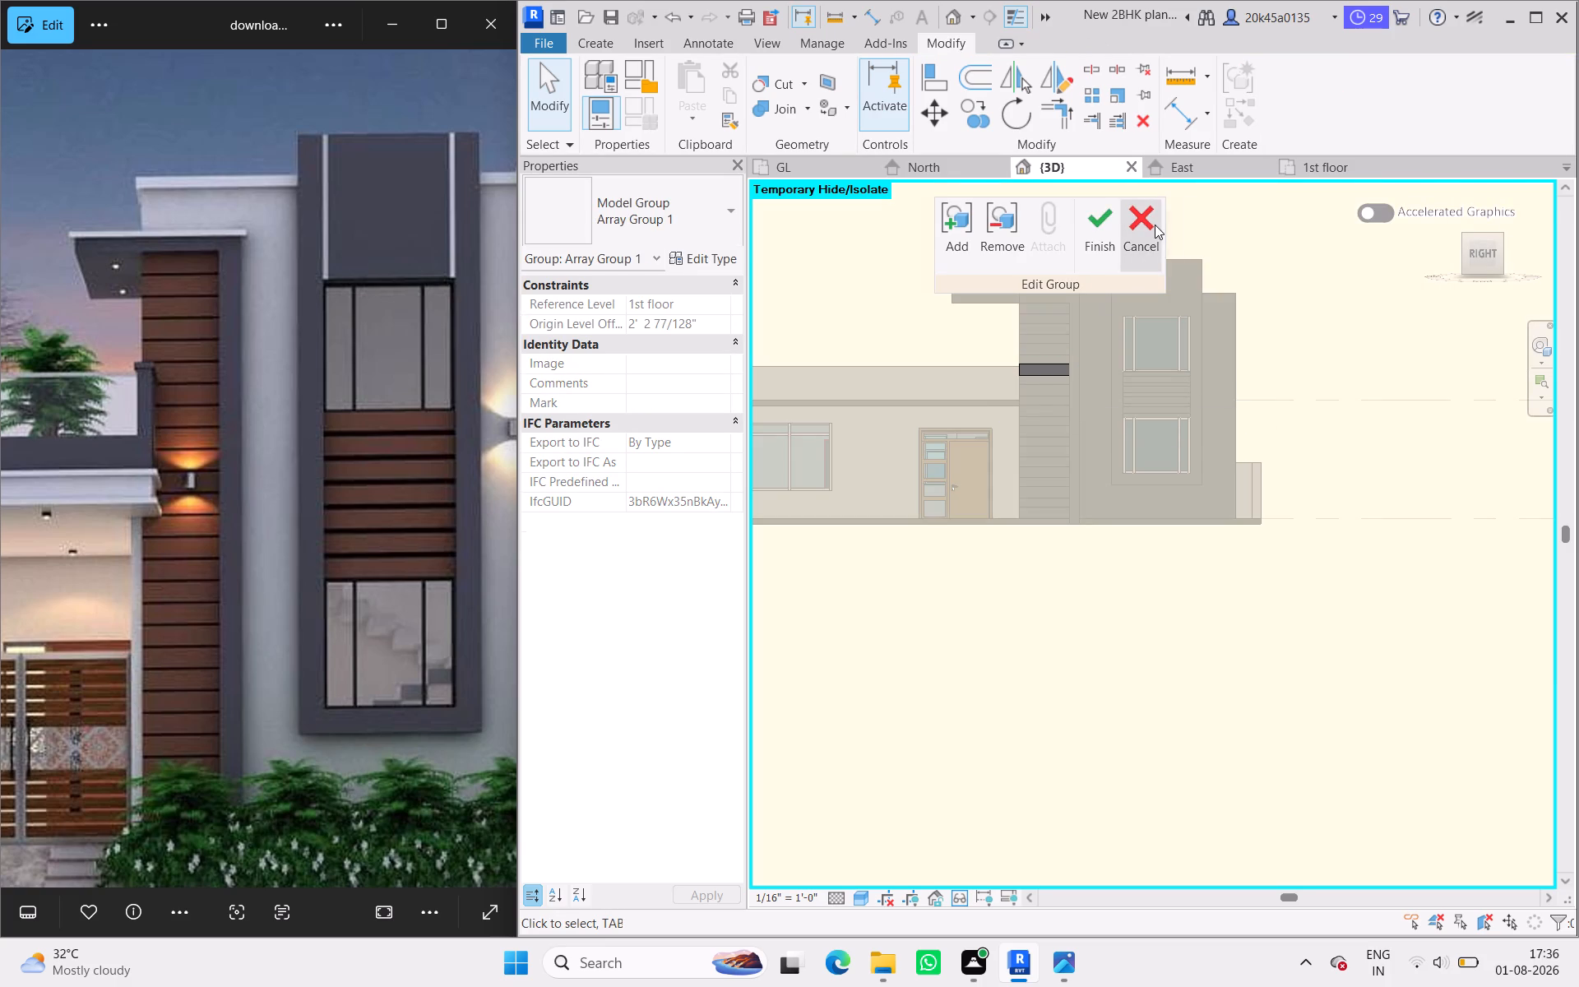
pyautogui.click(1155, 225)
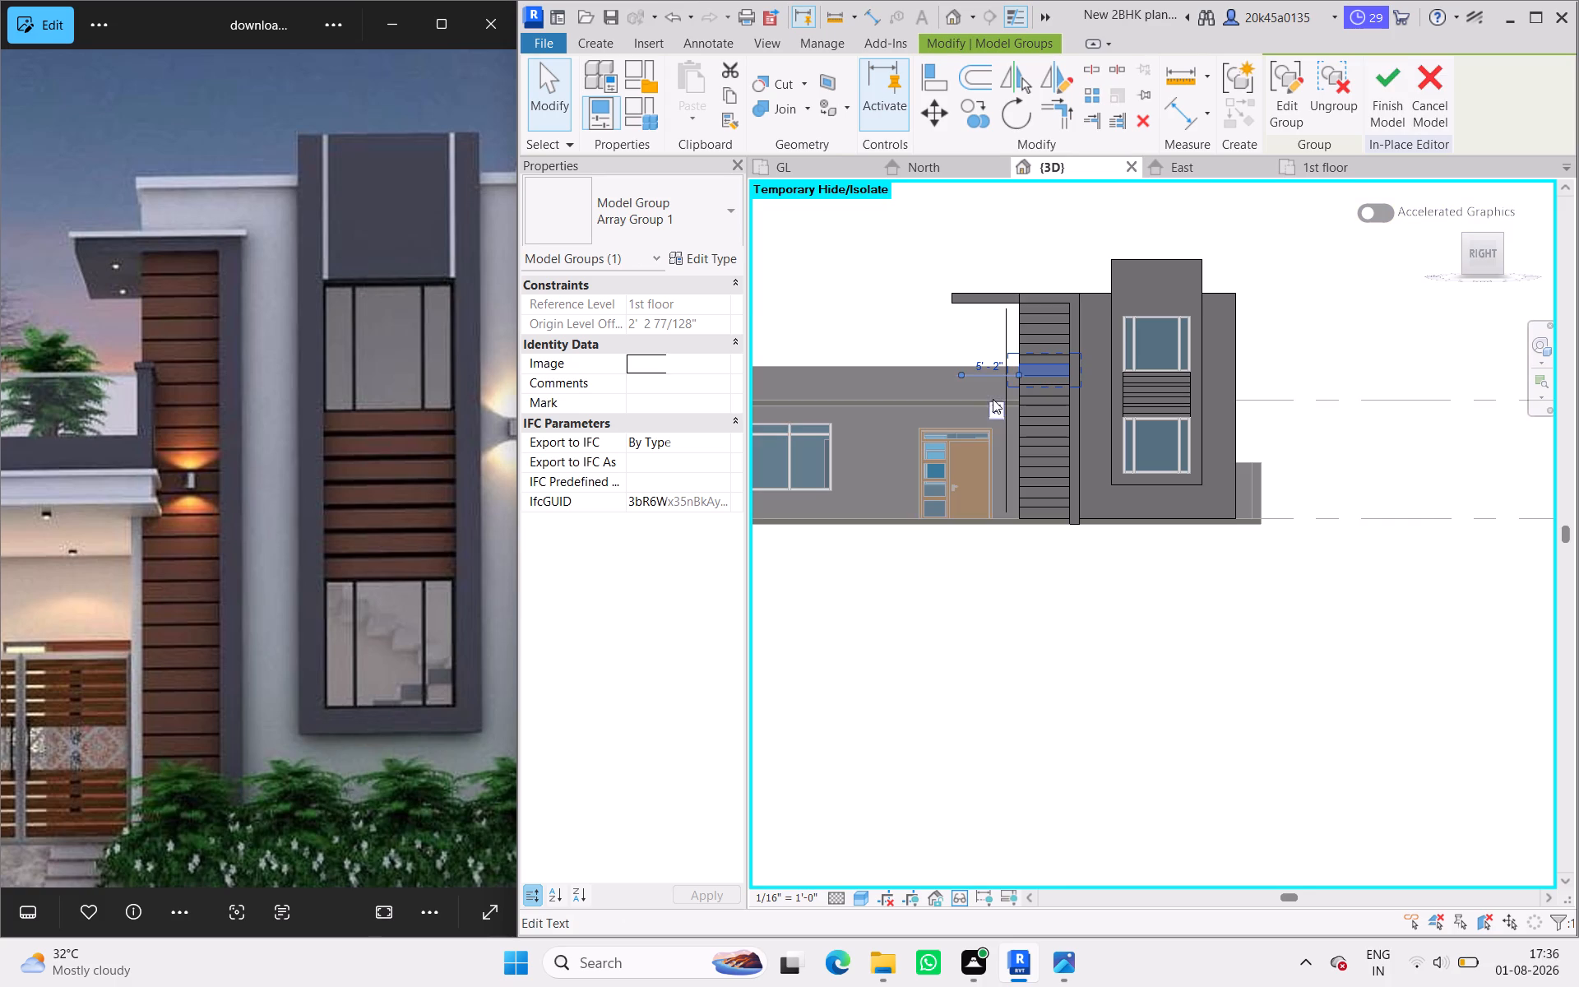
pyautogui.click(997, 405)
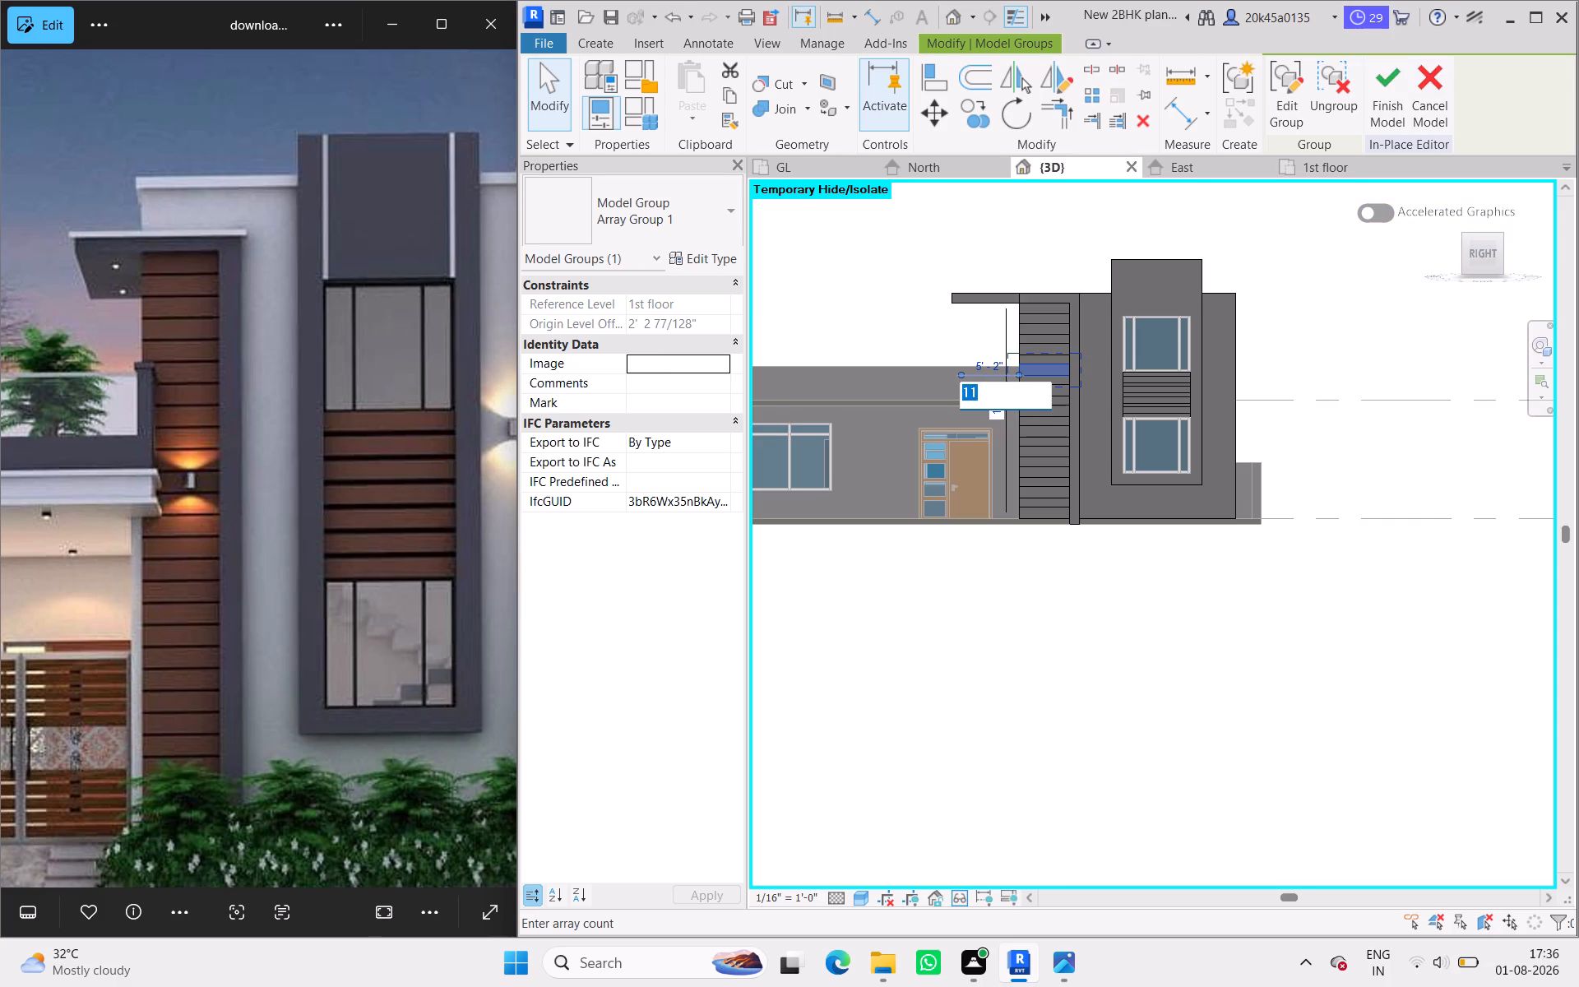
pyautogui.write('10')
pyautogui.press('Return')
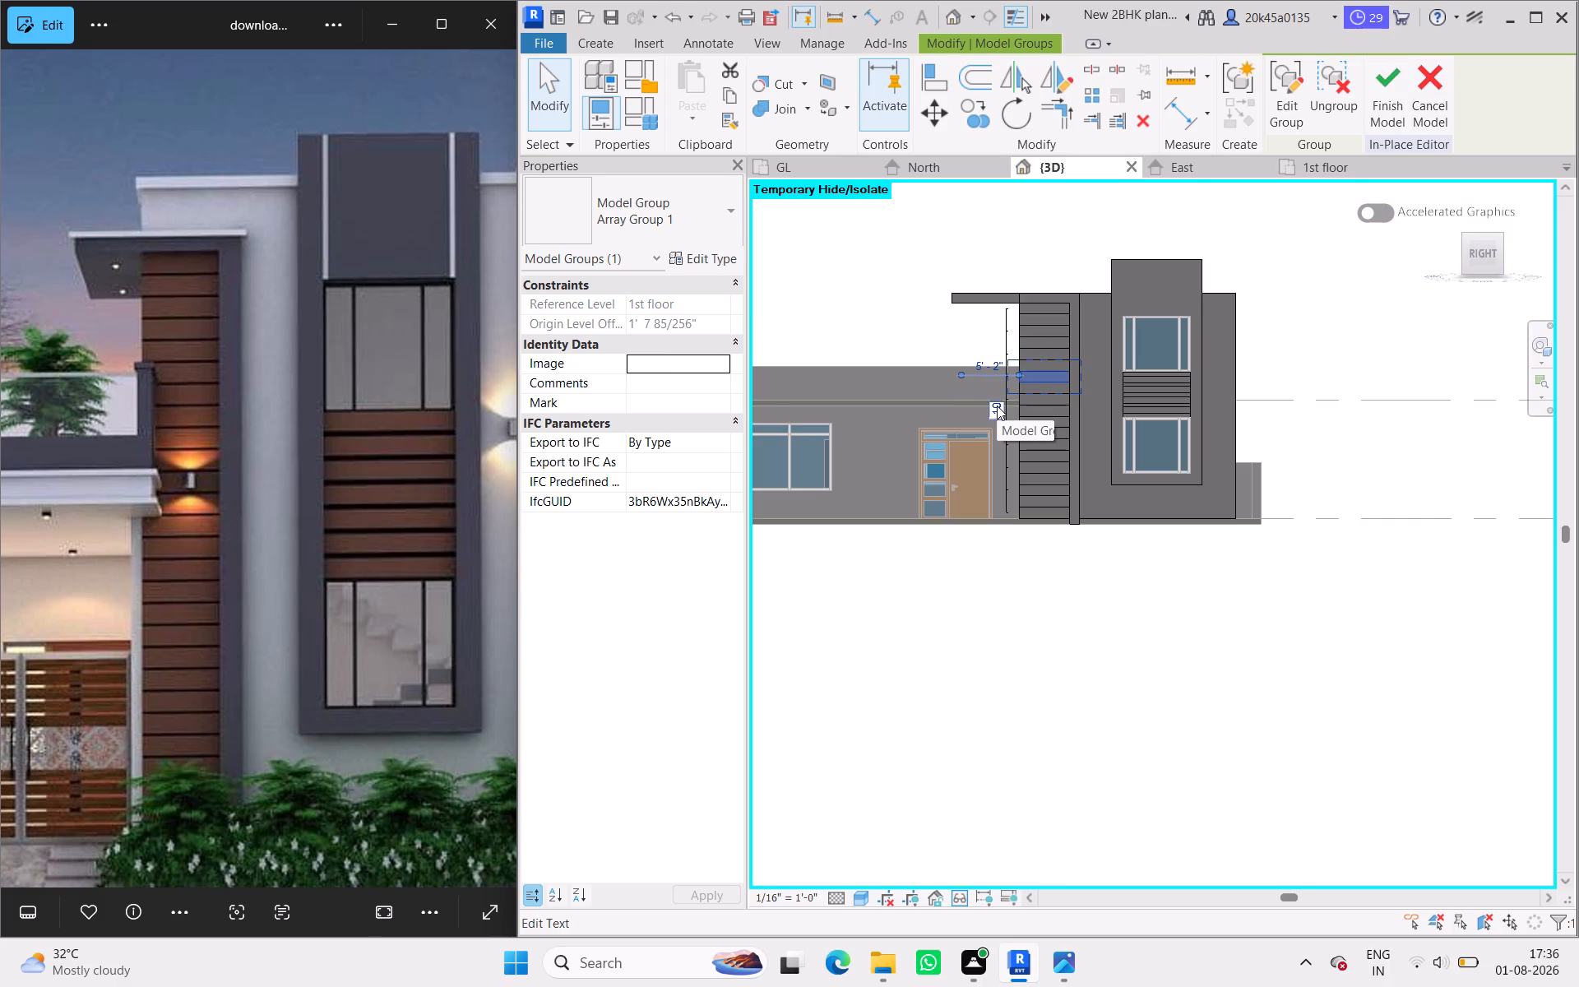
pyautogui.click(1081, 226)
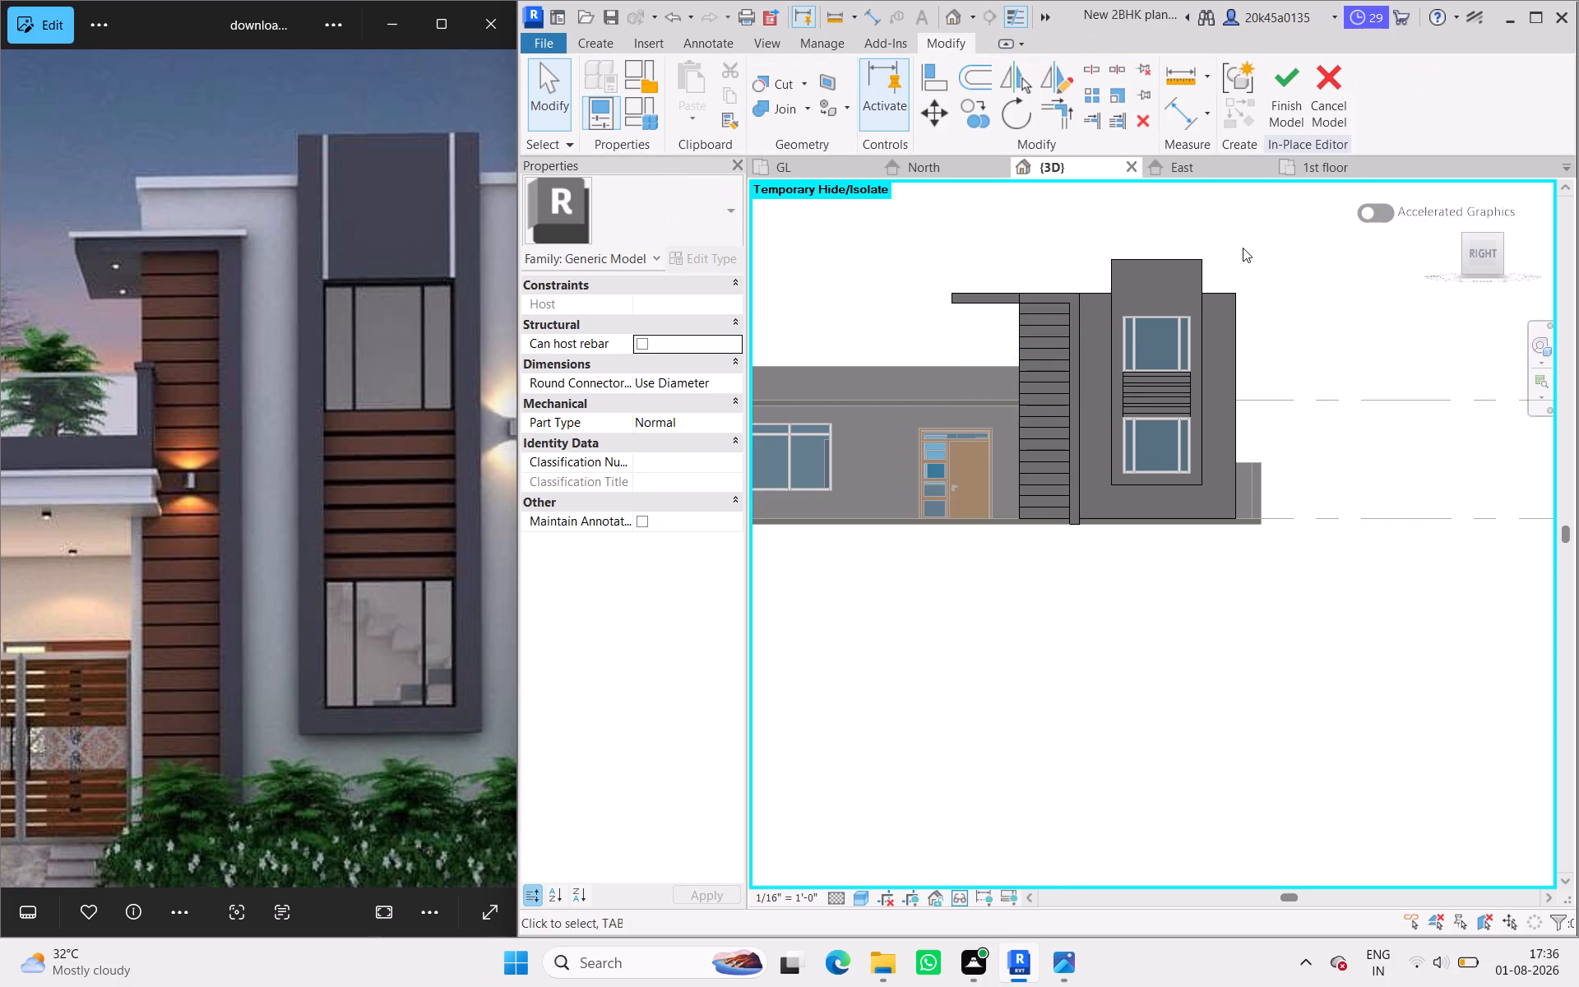
# Finish the in-place model containing the window tower and the arrayed cladding strips.
pyautogui.click(1291, 105)
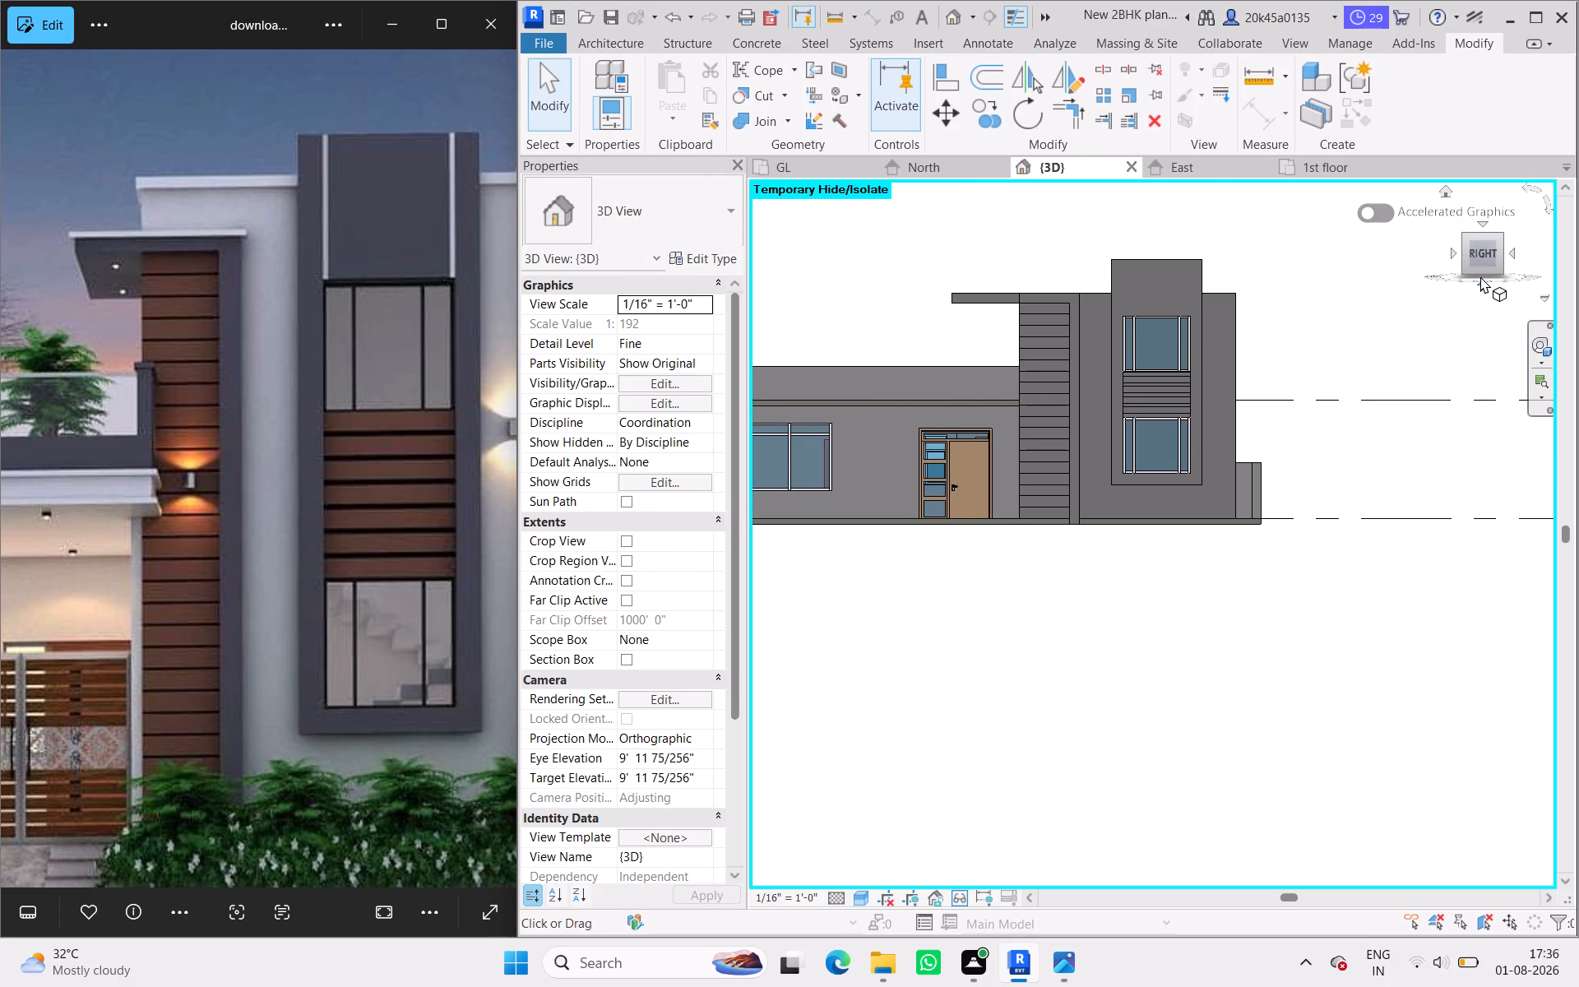
pyautogui.moveTo(1484, 264); pyautogui.dragTo(1393, 287)
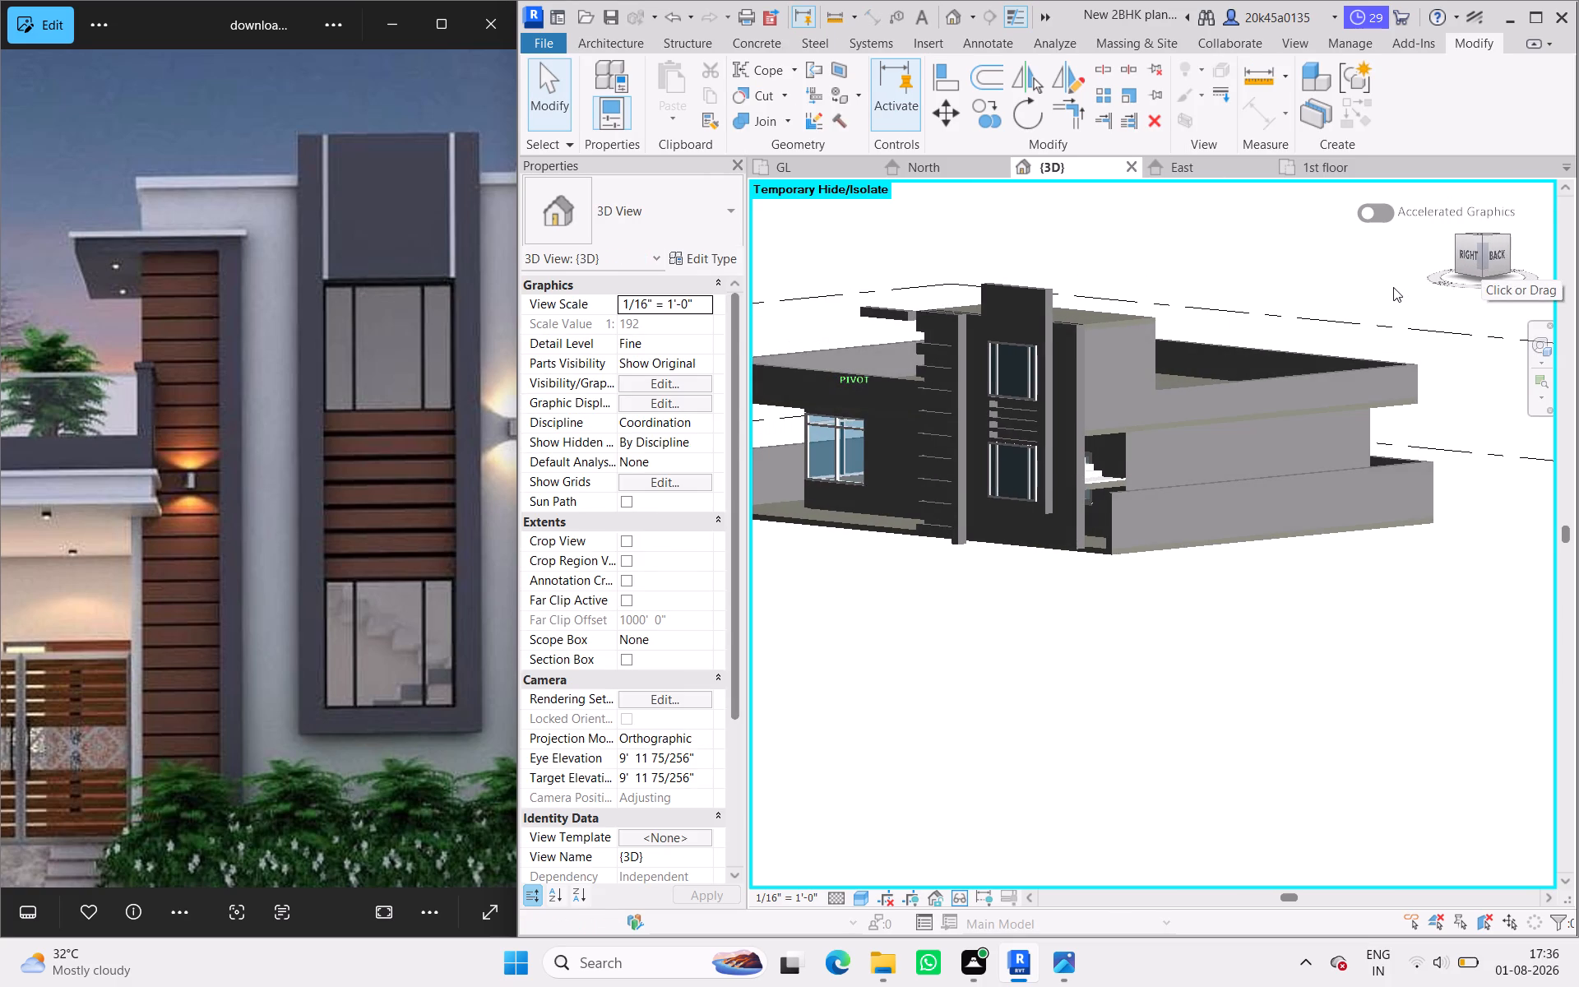
# Reopen the in-place model containing the window tower and cladding strips for editing.
pyautogui.moveTo(1393, 287); pyautogui.dragTo(1371, 285)
pyautogui.scroll(4, 1001, 324)
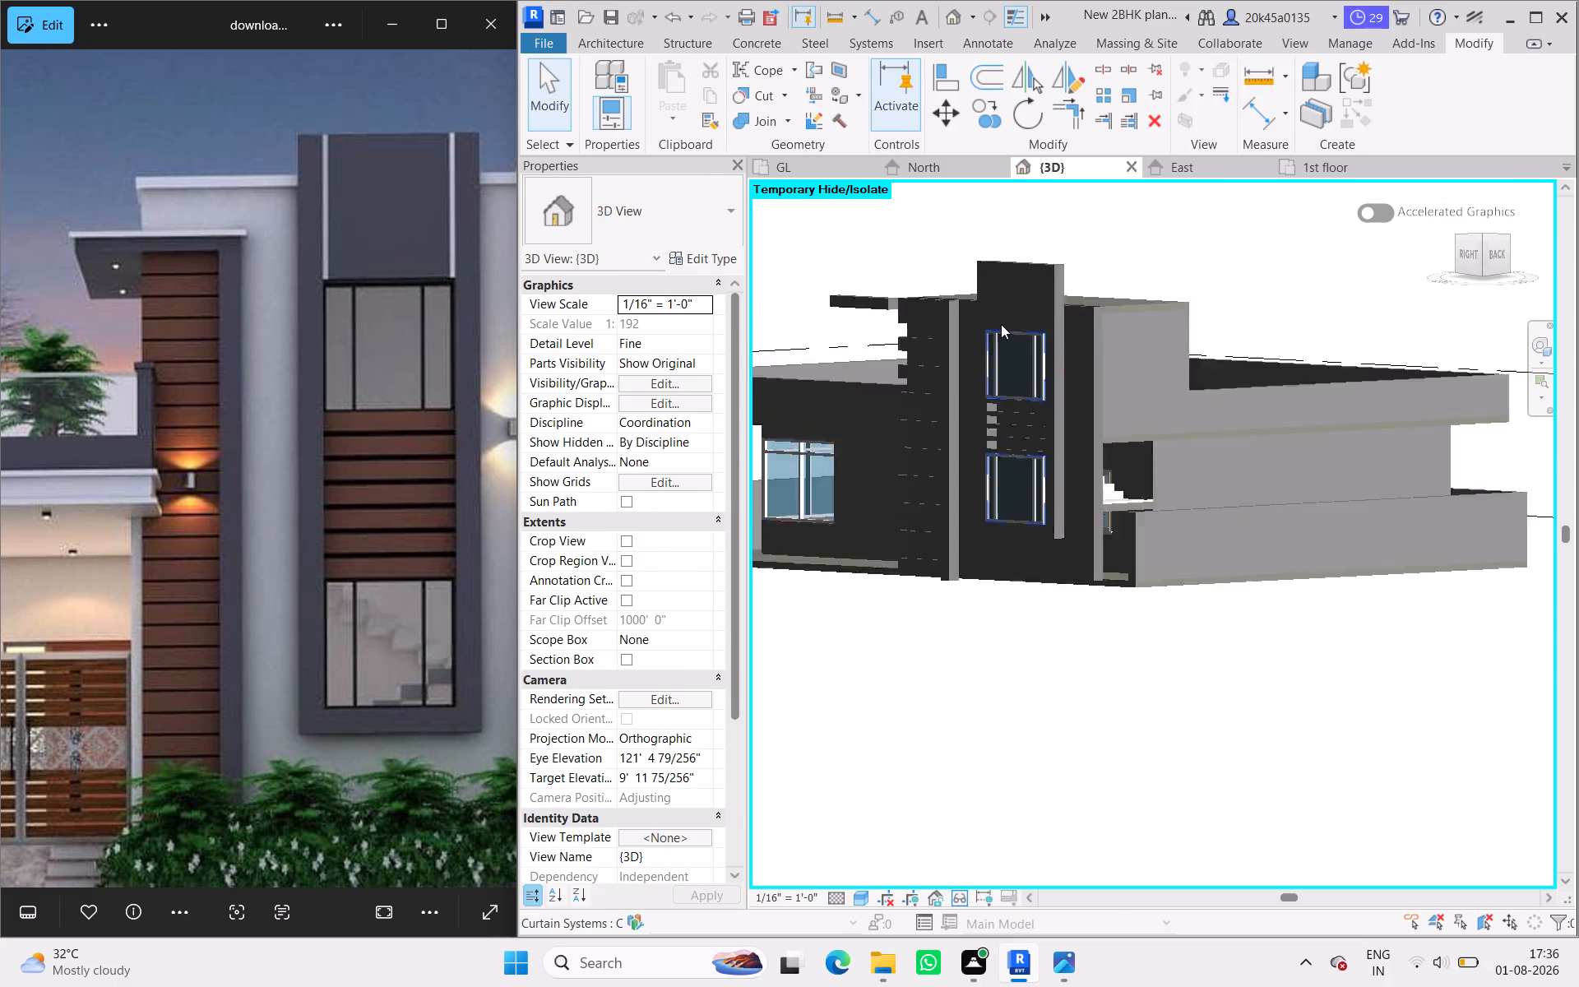
pyautogui.scroll(6, 1001, 324)
pyautogui.scroll(-9, 1048, 484)
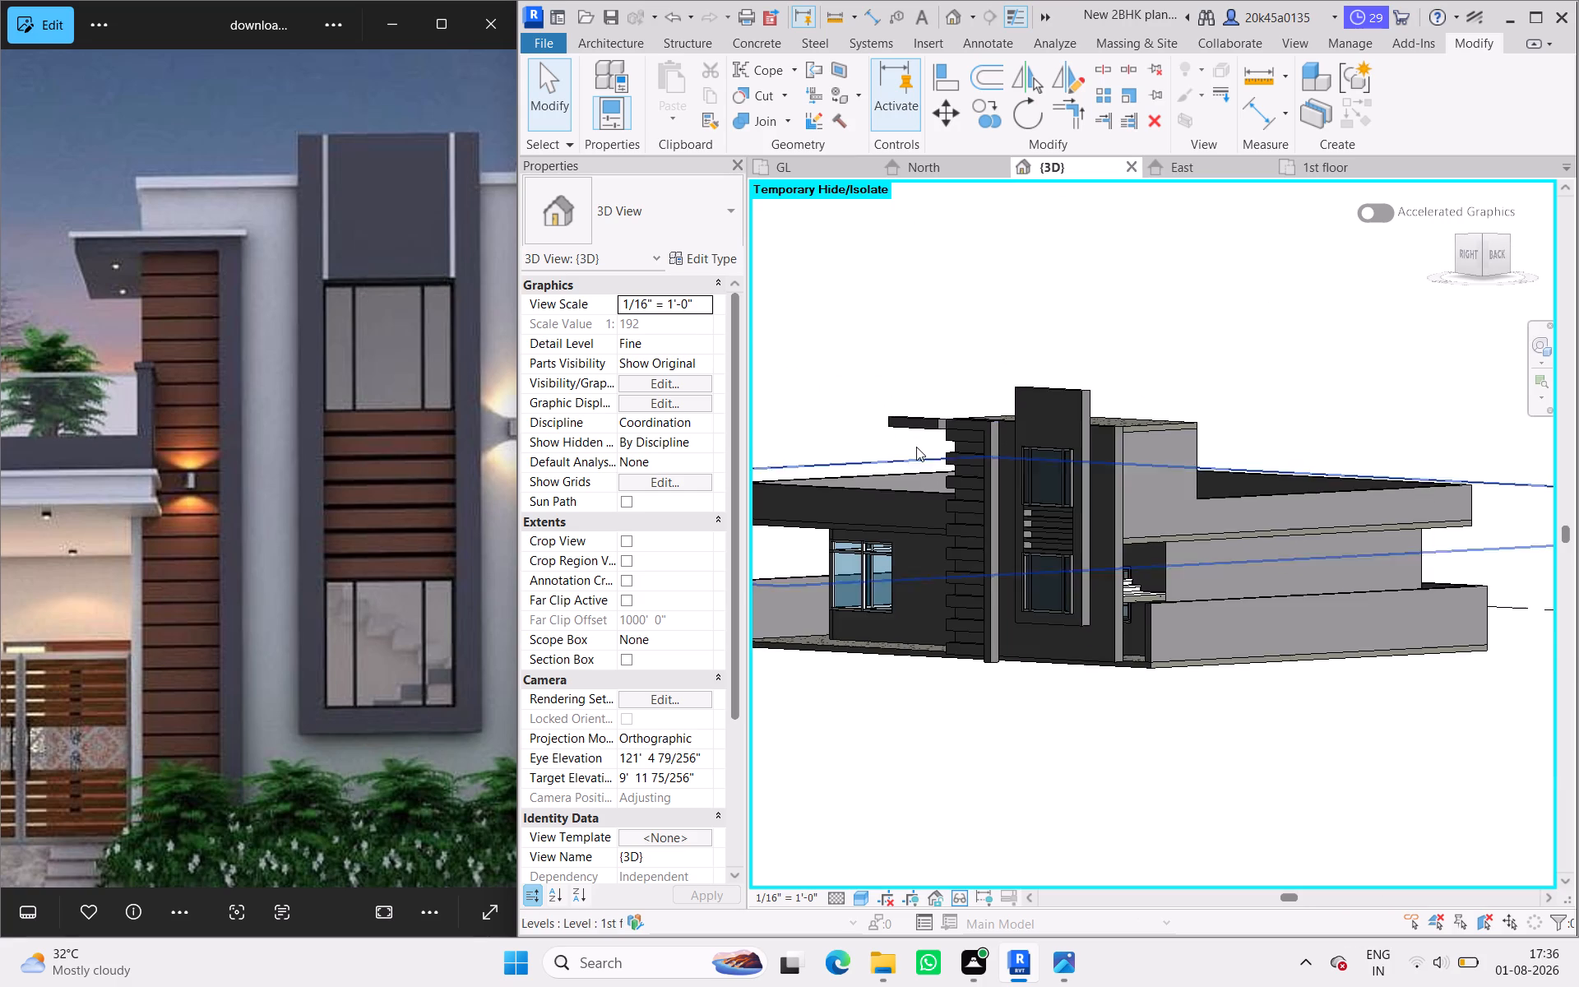
pyautogui.scroll(11, 912, 444)
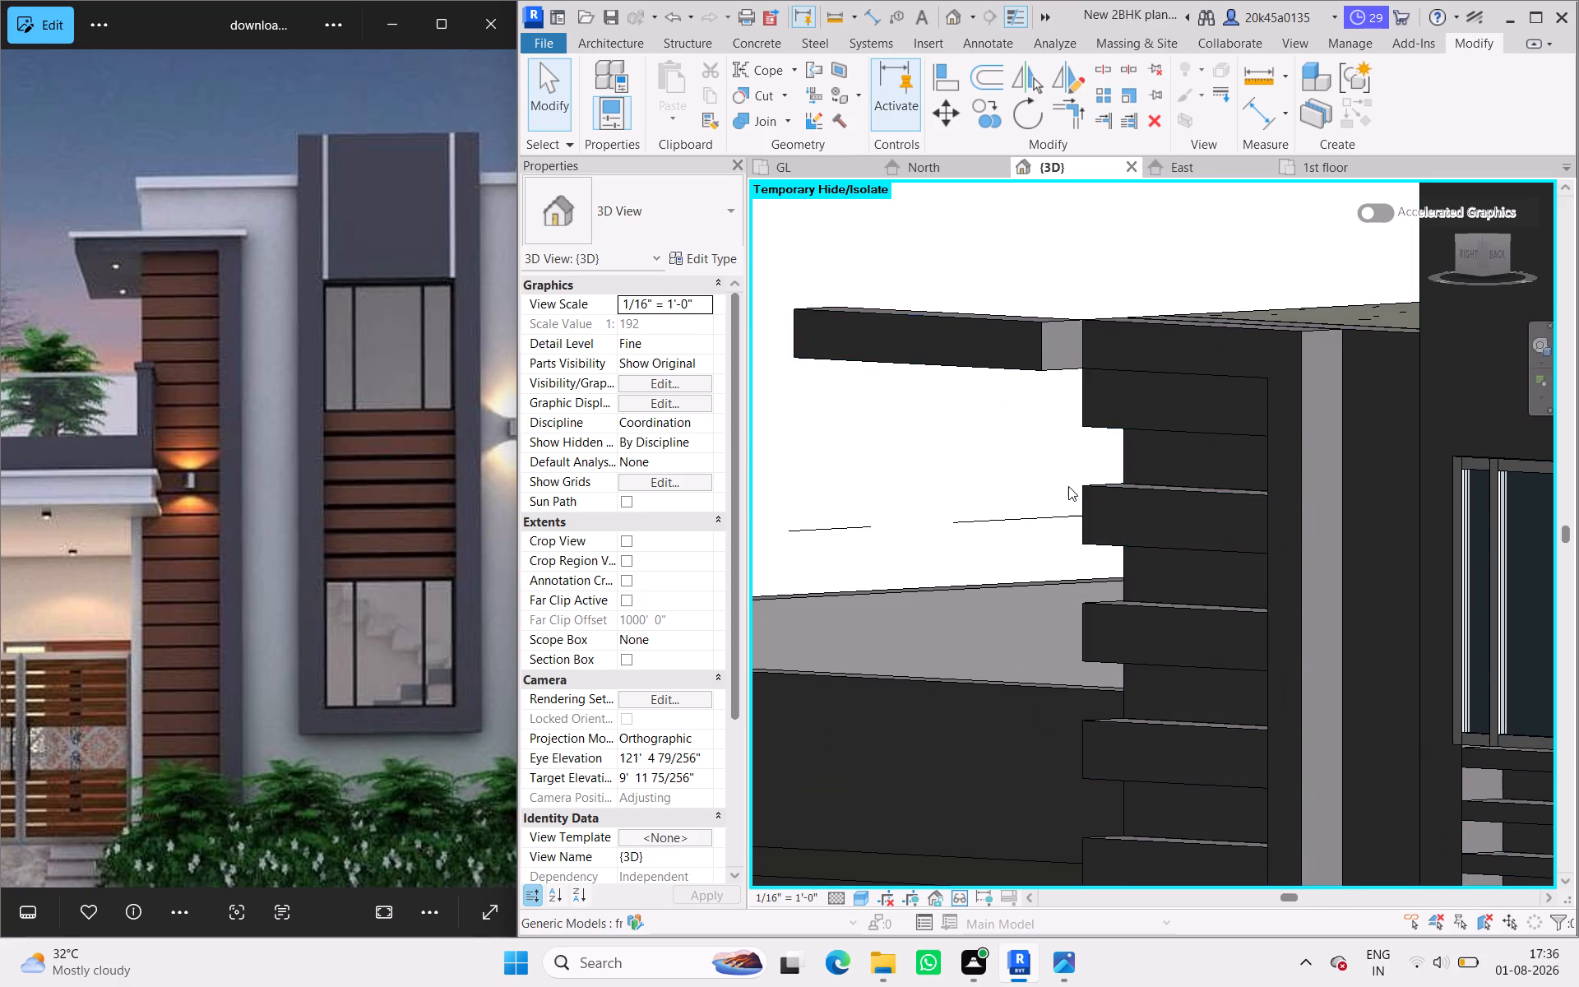
pyautogui.click(1092, 495)
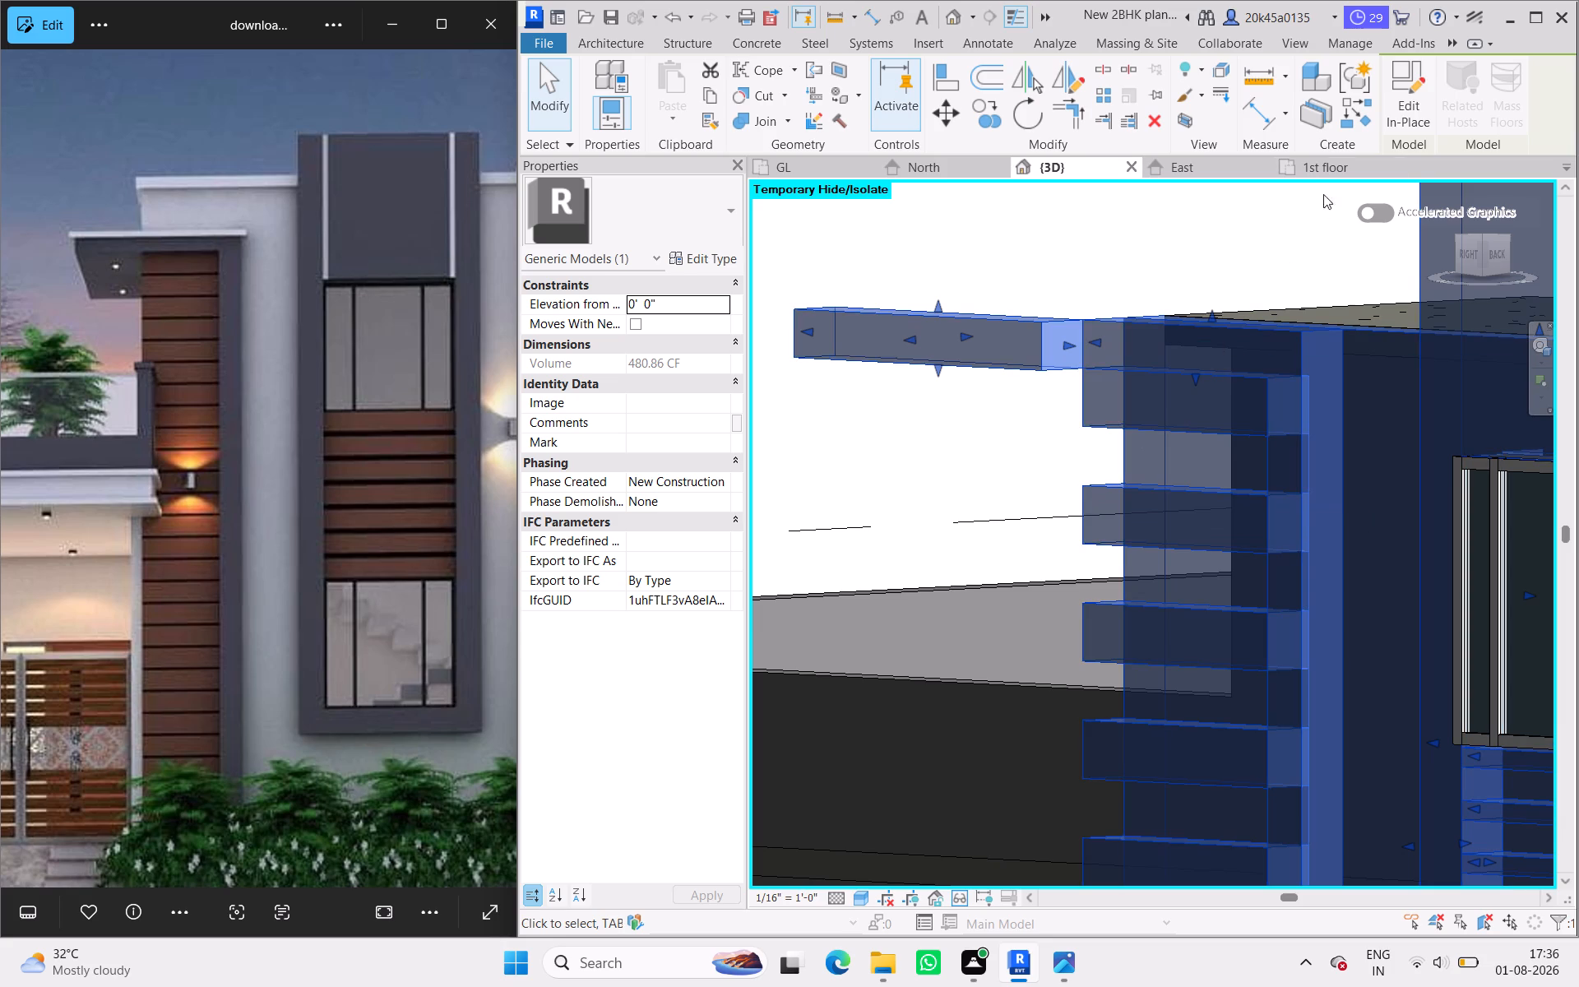
pyautogui.click(1406, 114)
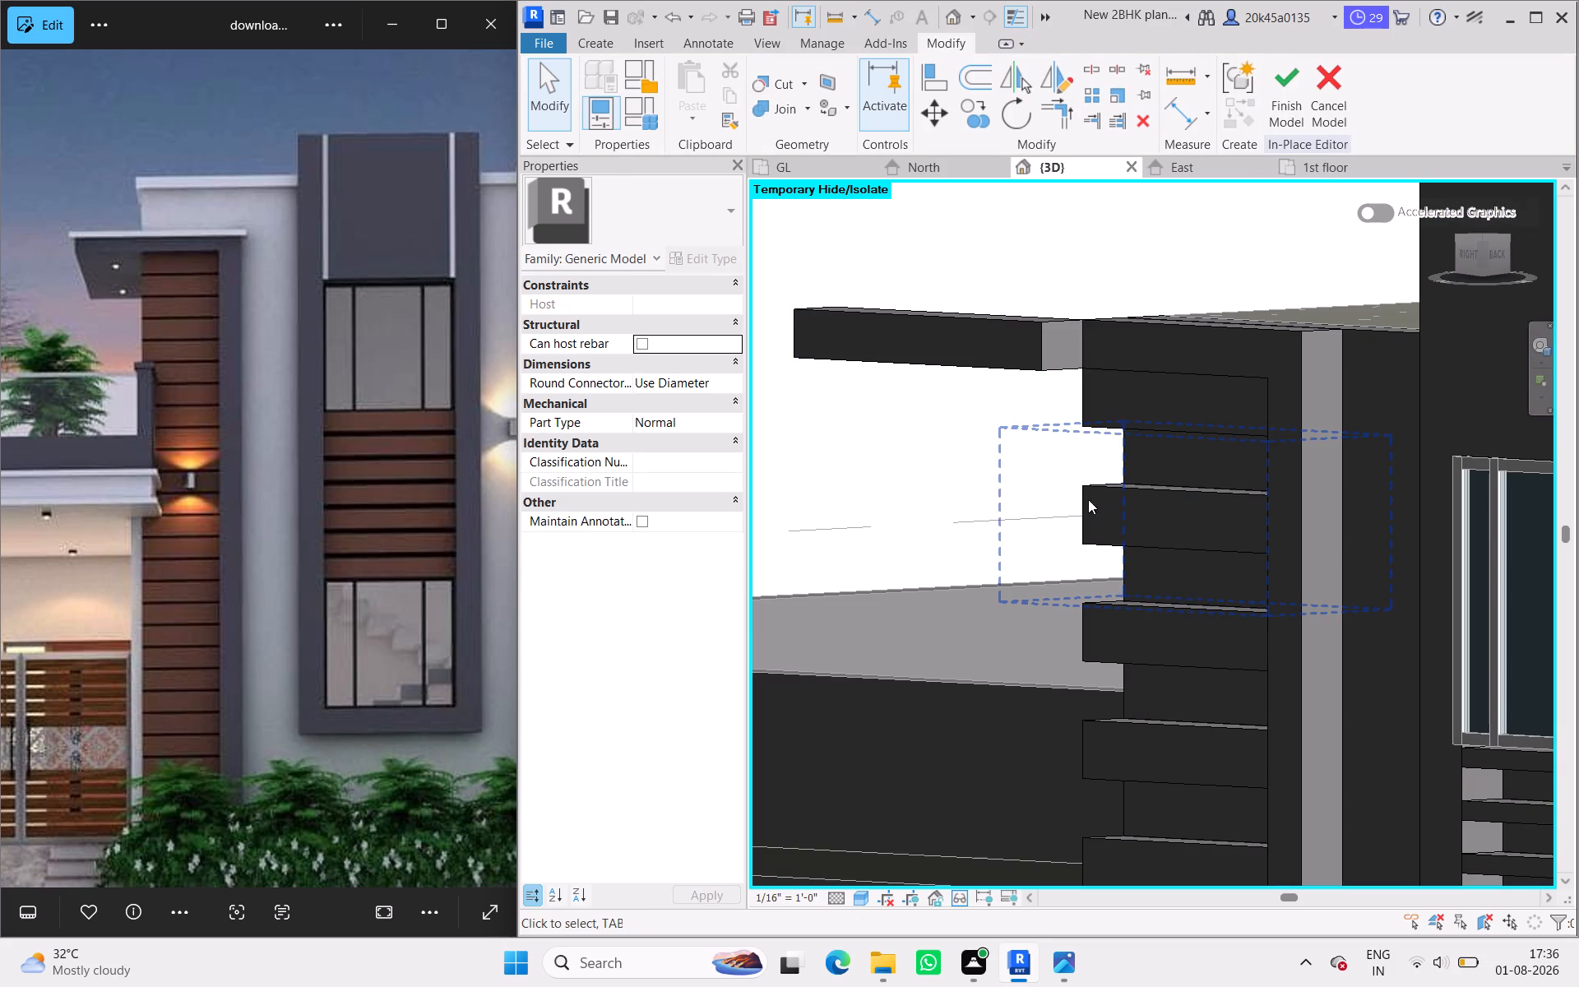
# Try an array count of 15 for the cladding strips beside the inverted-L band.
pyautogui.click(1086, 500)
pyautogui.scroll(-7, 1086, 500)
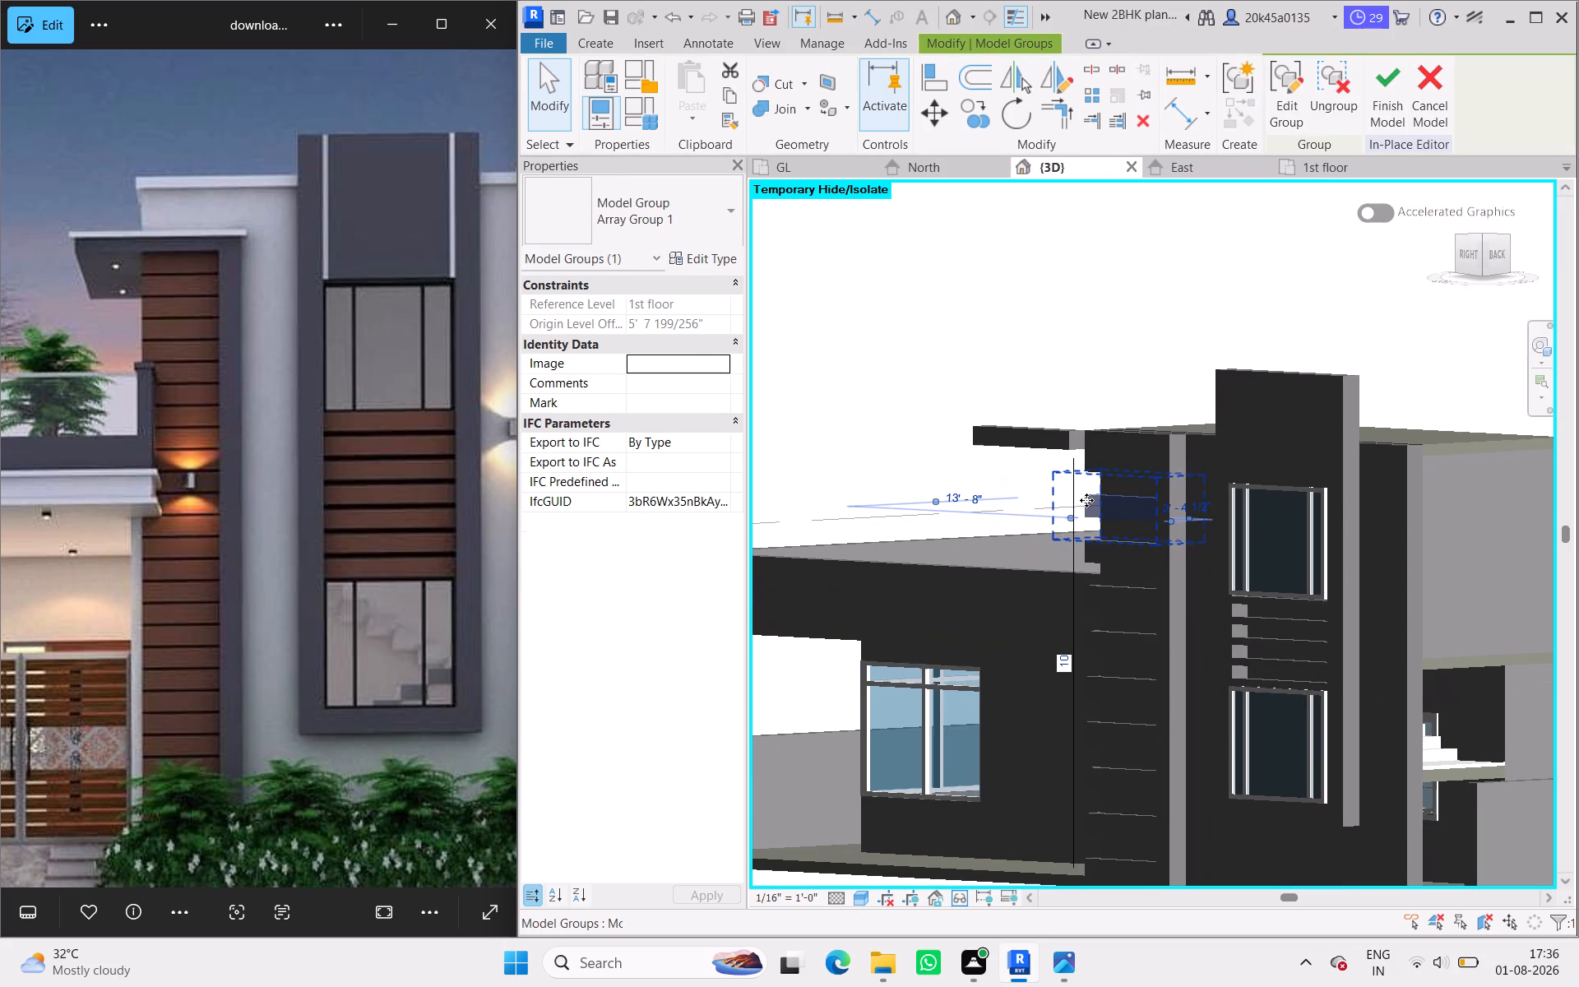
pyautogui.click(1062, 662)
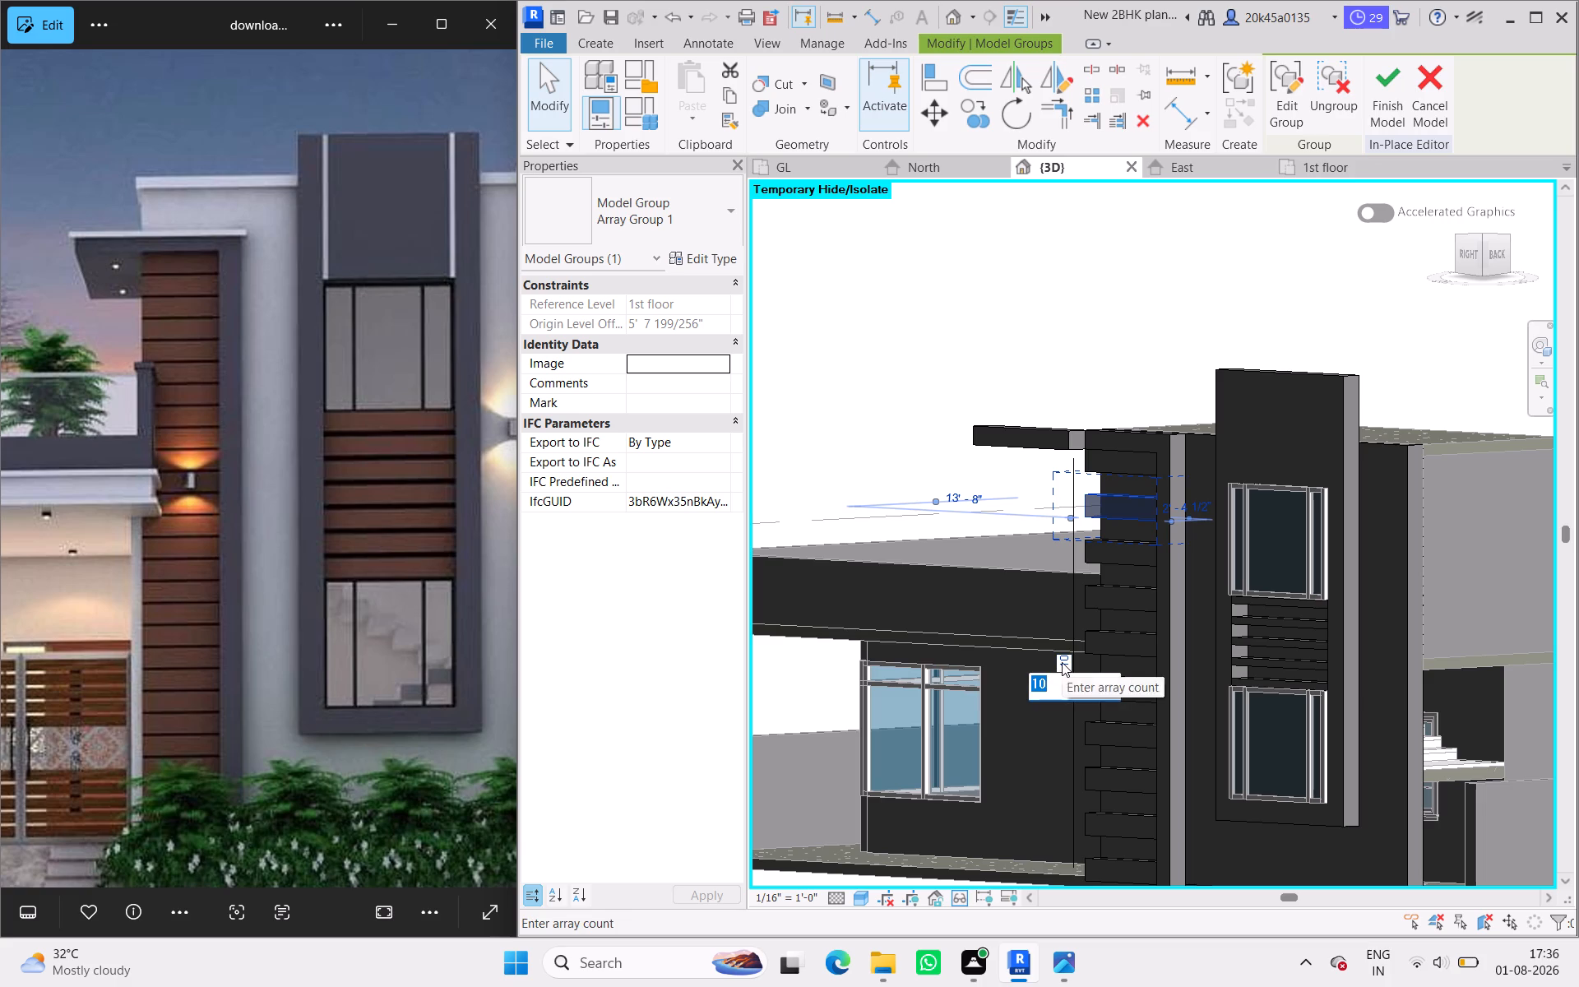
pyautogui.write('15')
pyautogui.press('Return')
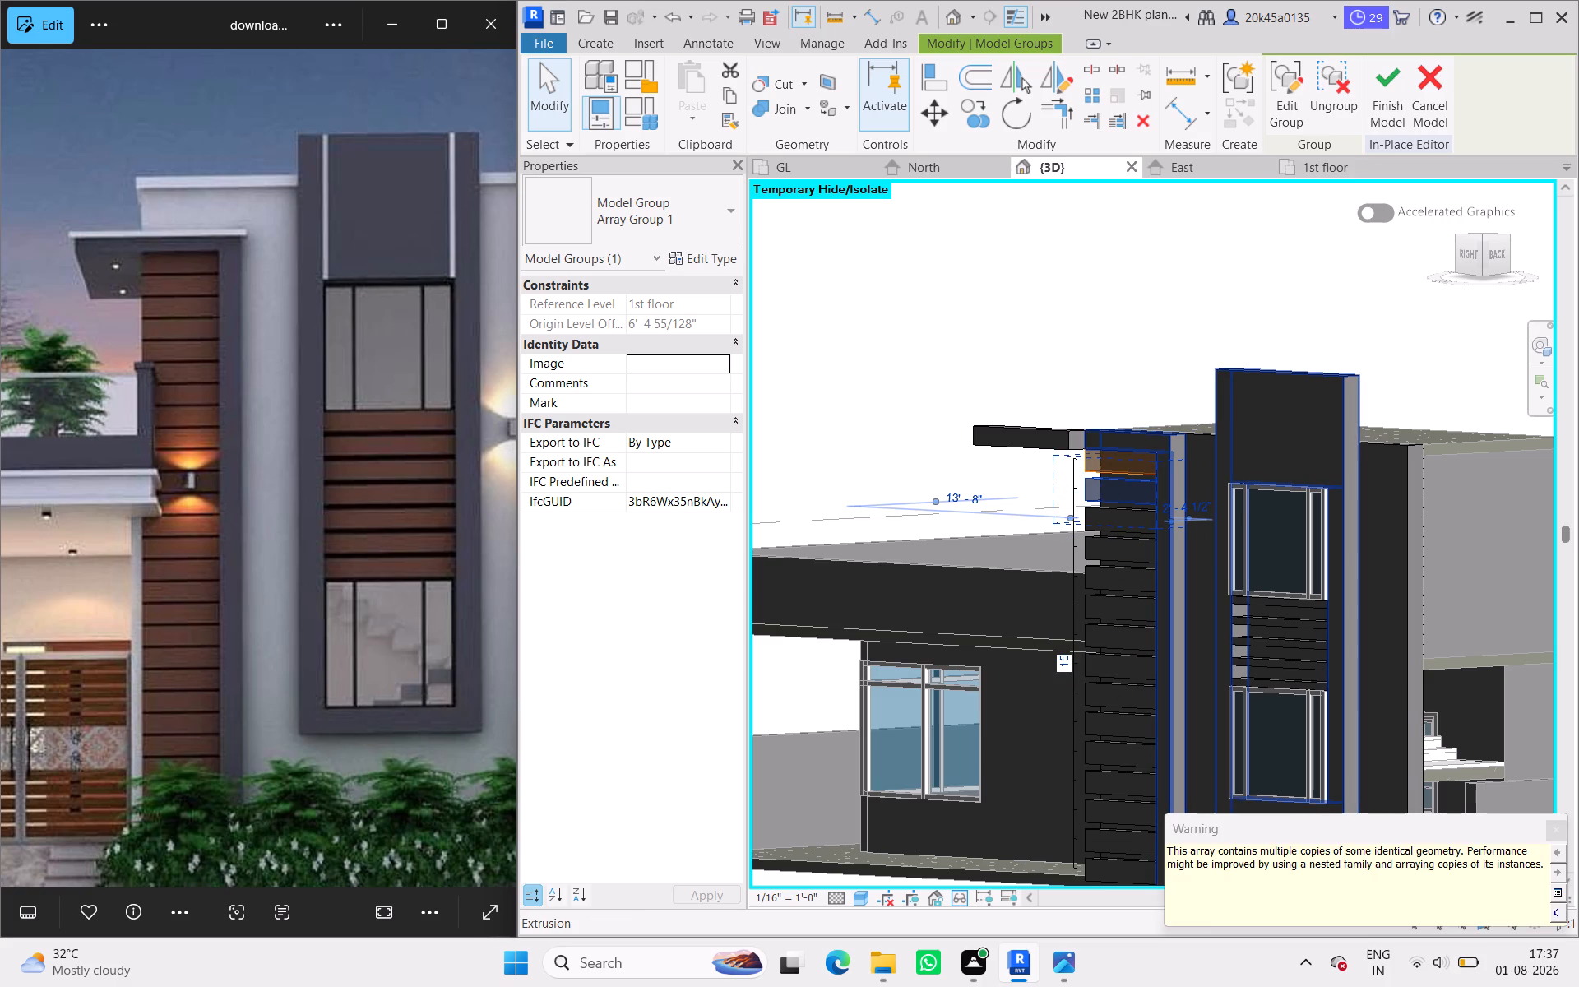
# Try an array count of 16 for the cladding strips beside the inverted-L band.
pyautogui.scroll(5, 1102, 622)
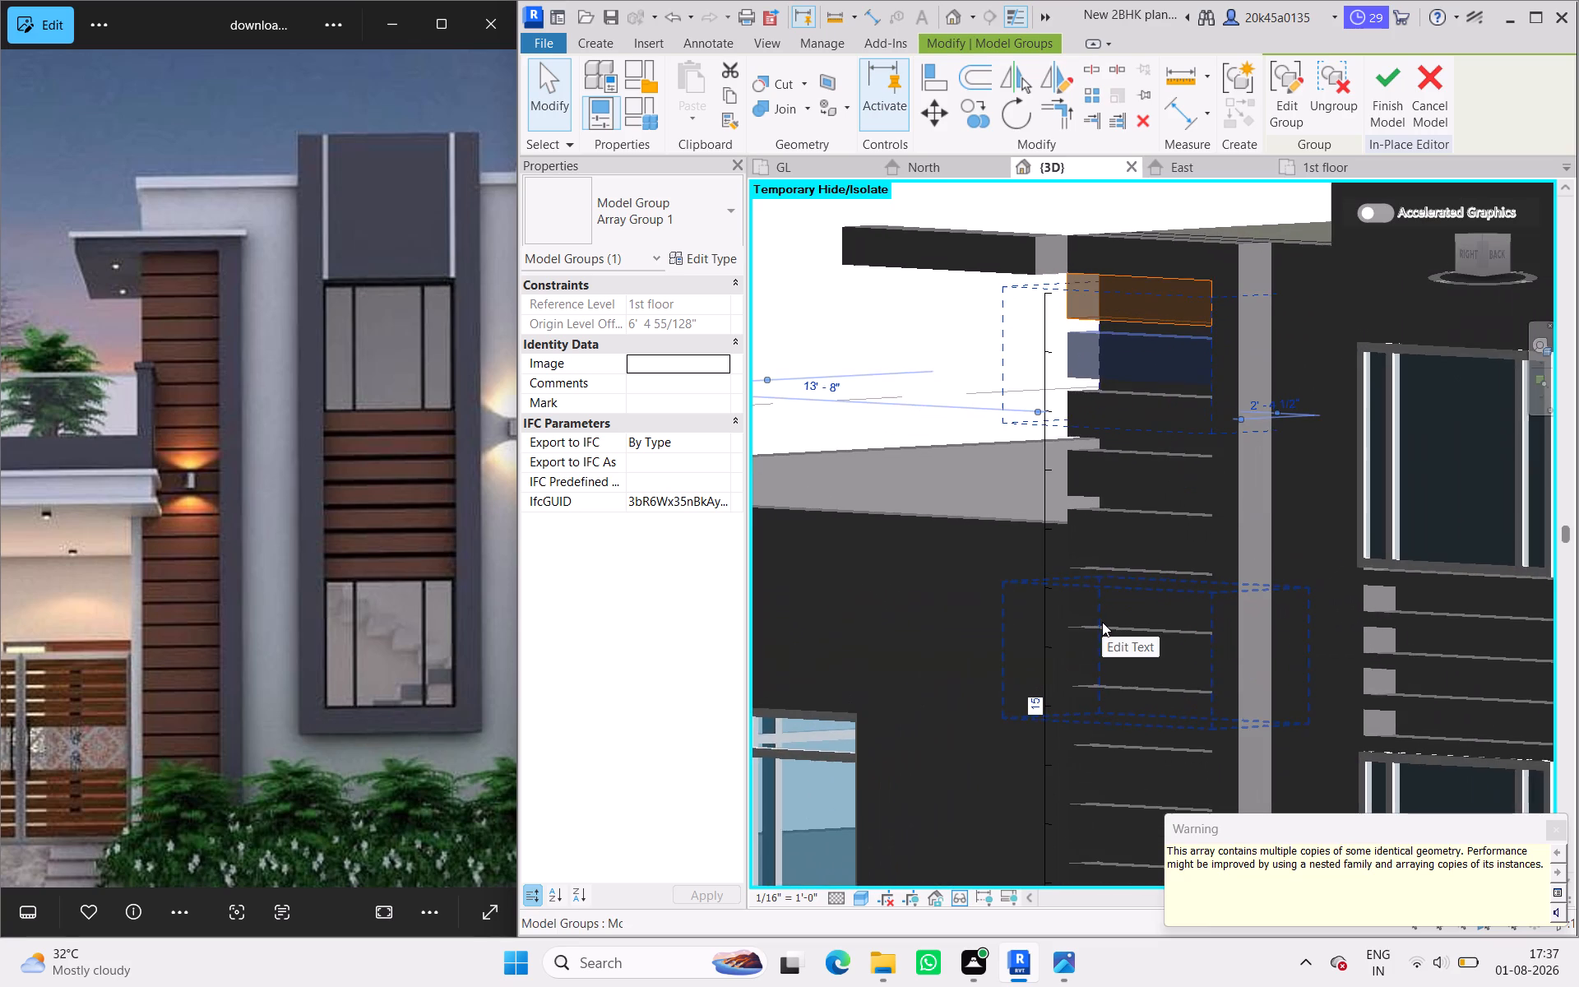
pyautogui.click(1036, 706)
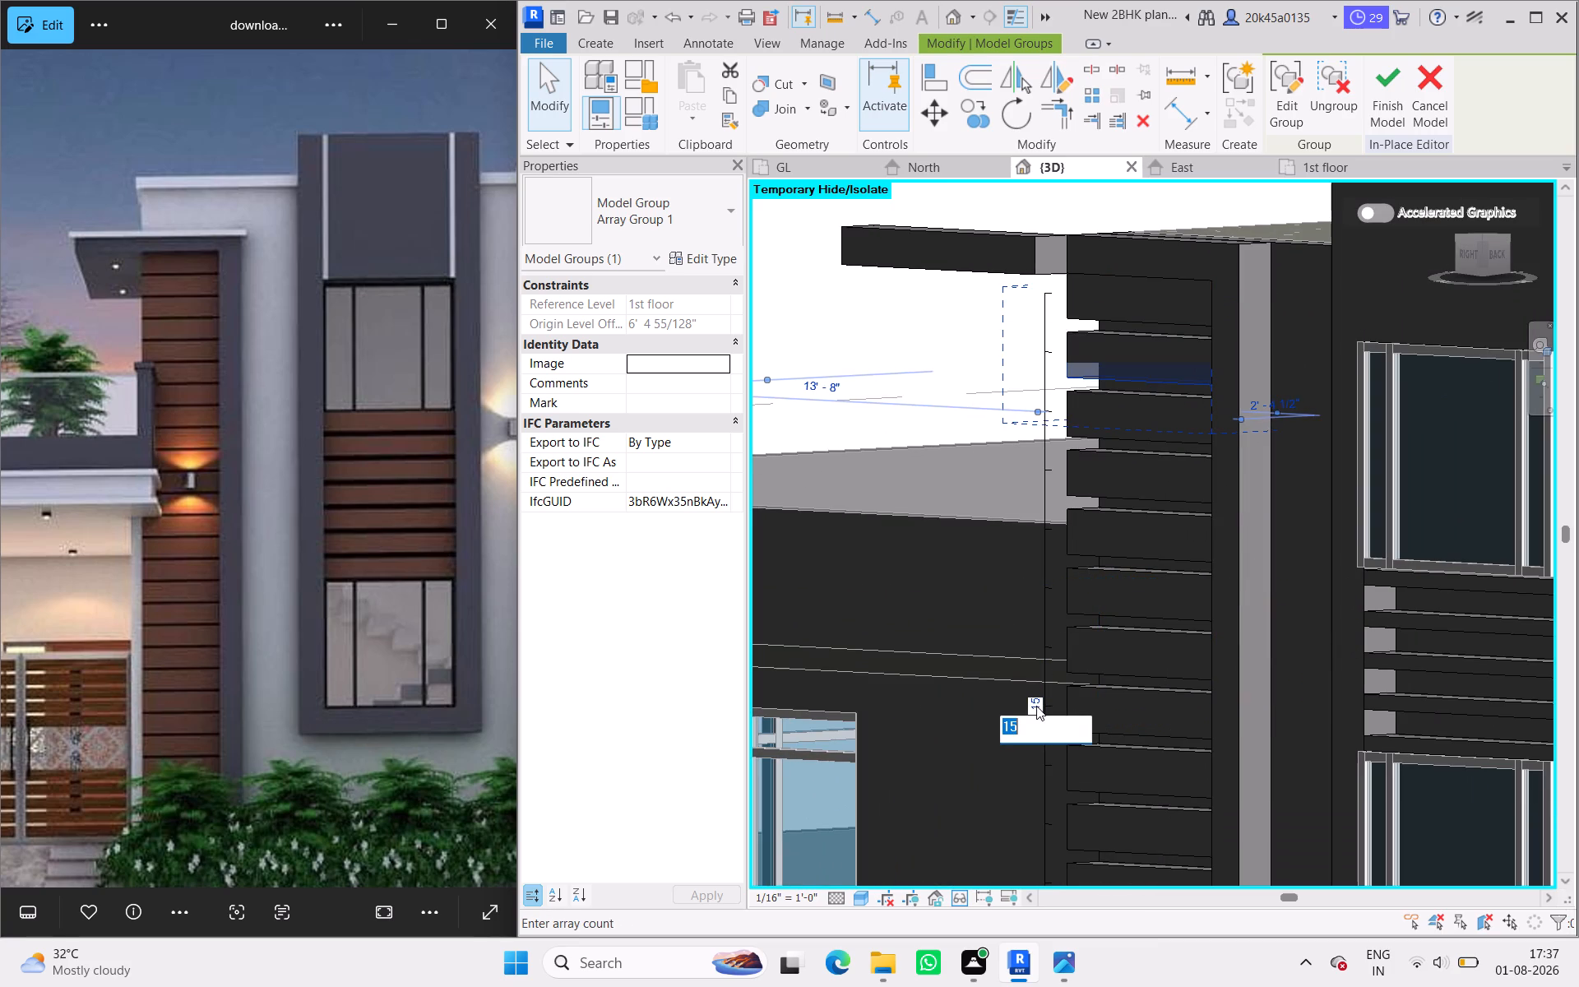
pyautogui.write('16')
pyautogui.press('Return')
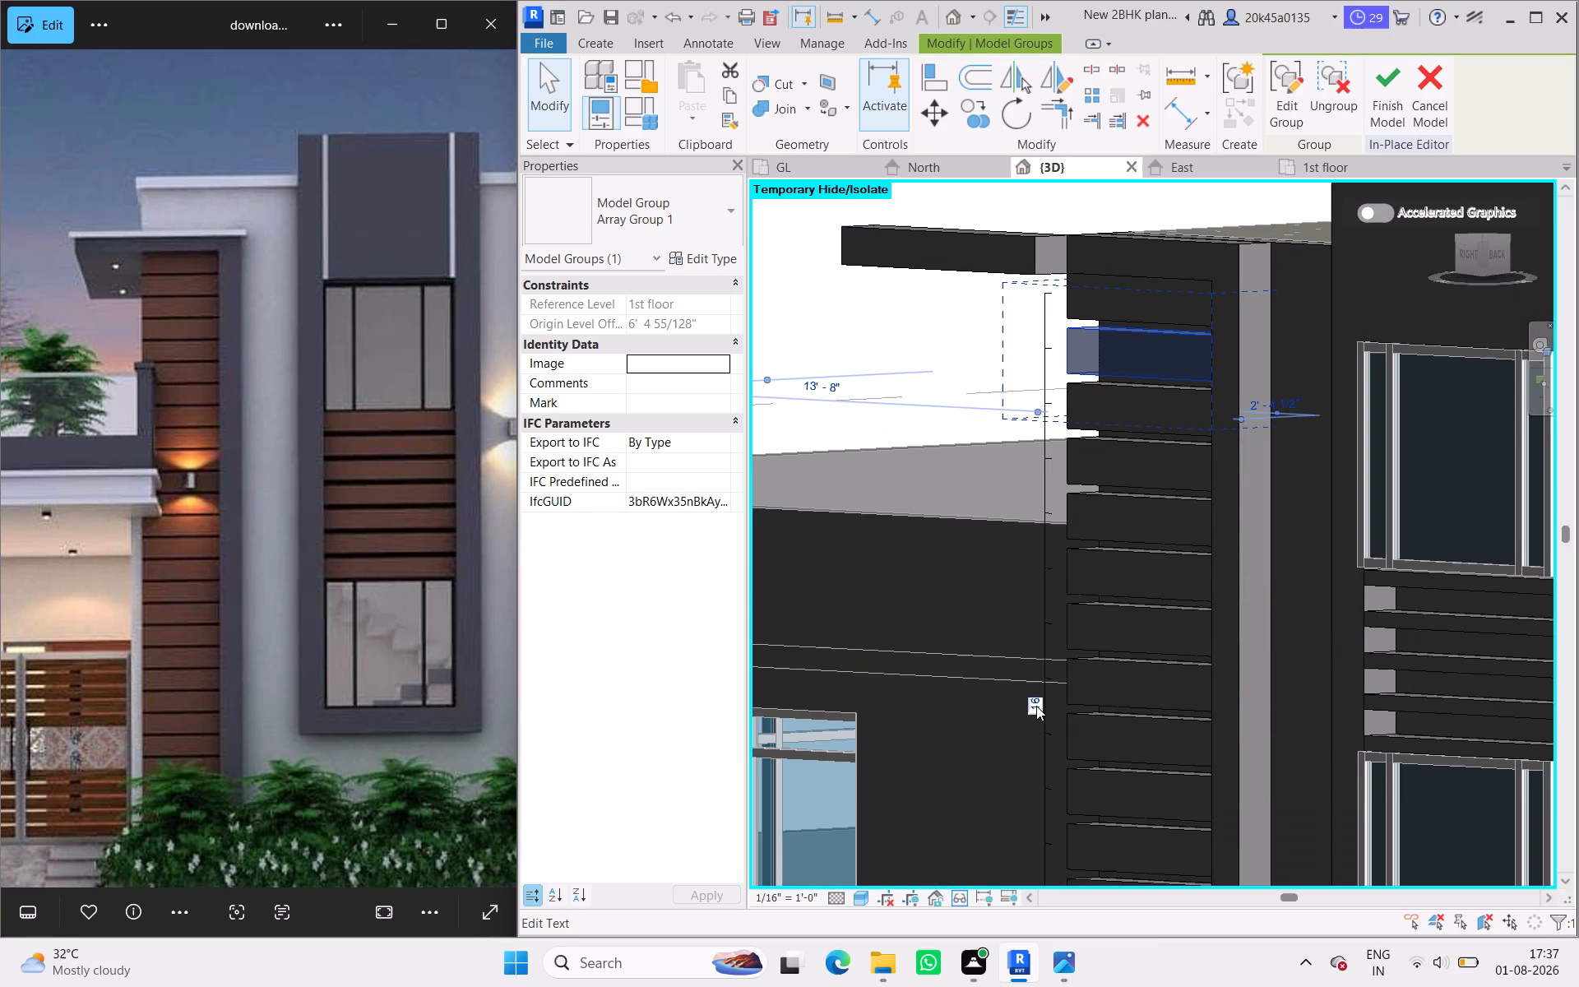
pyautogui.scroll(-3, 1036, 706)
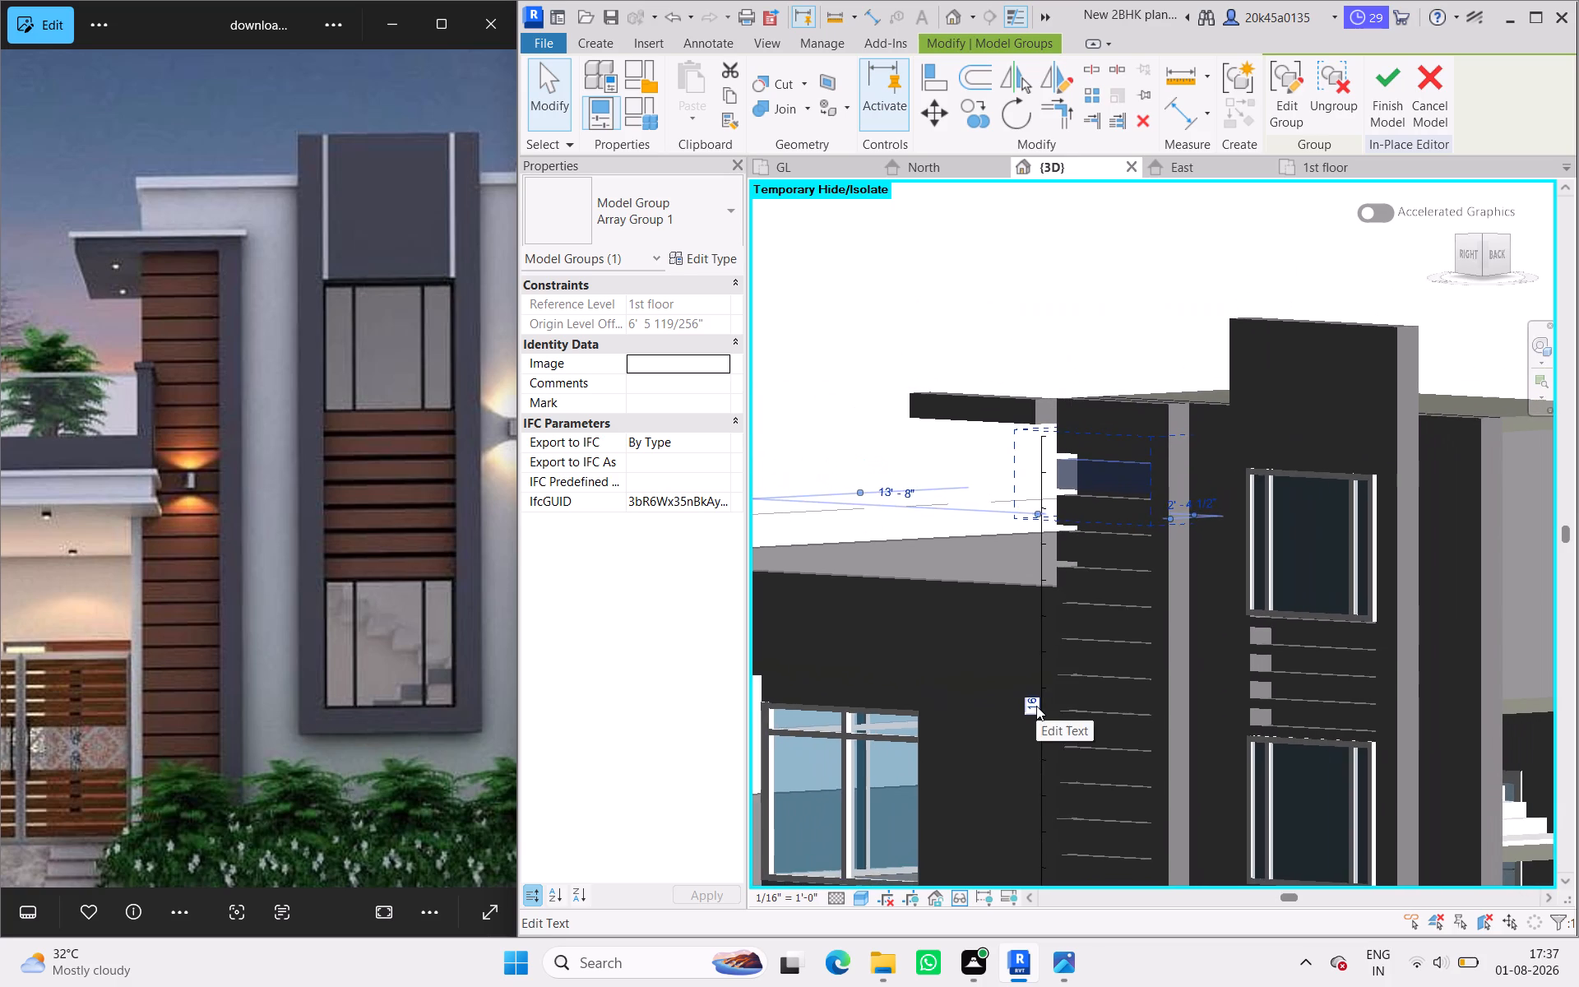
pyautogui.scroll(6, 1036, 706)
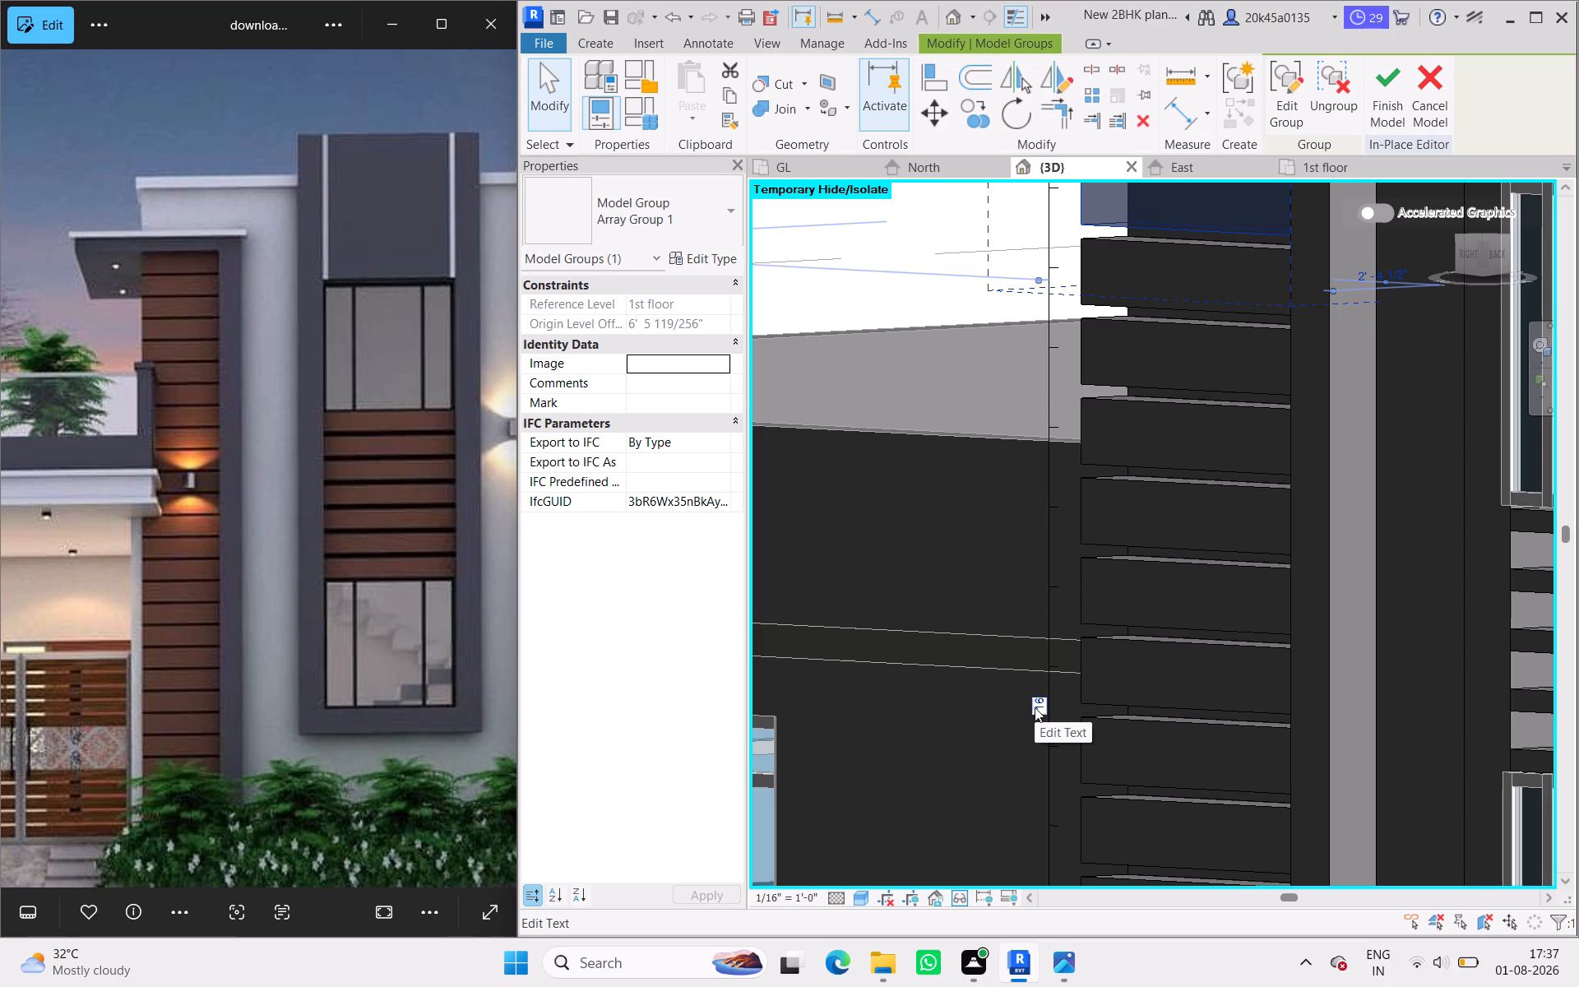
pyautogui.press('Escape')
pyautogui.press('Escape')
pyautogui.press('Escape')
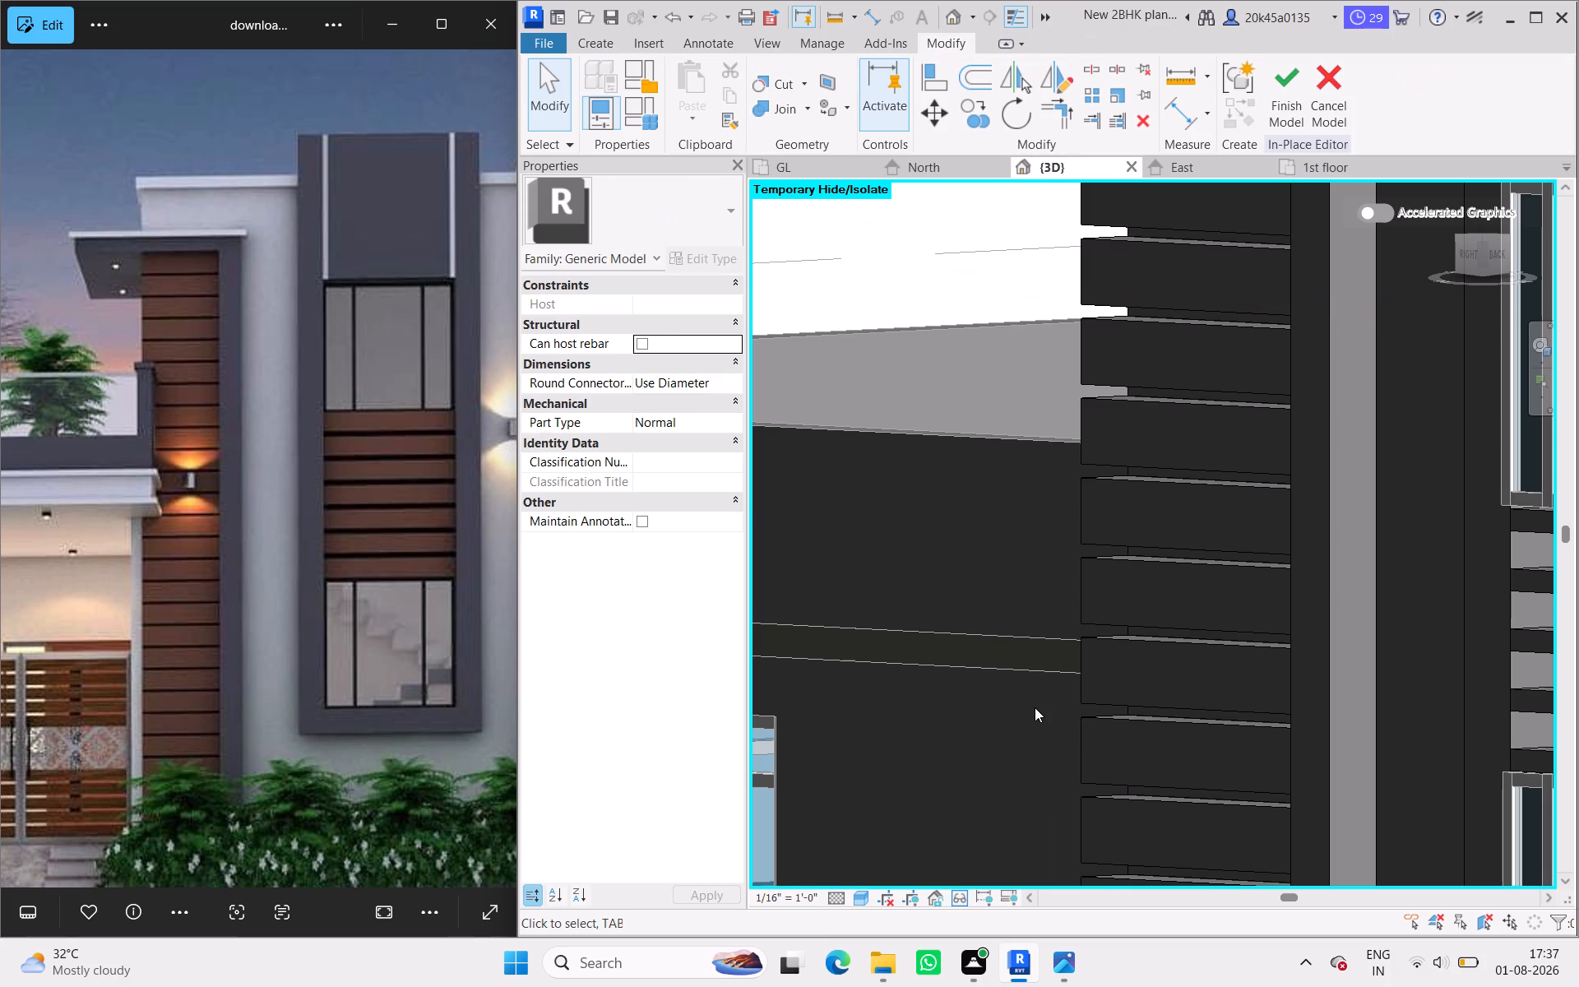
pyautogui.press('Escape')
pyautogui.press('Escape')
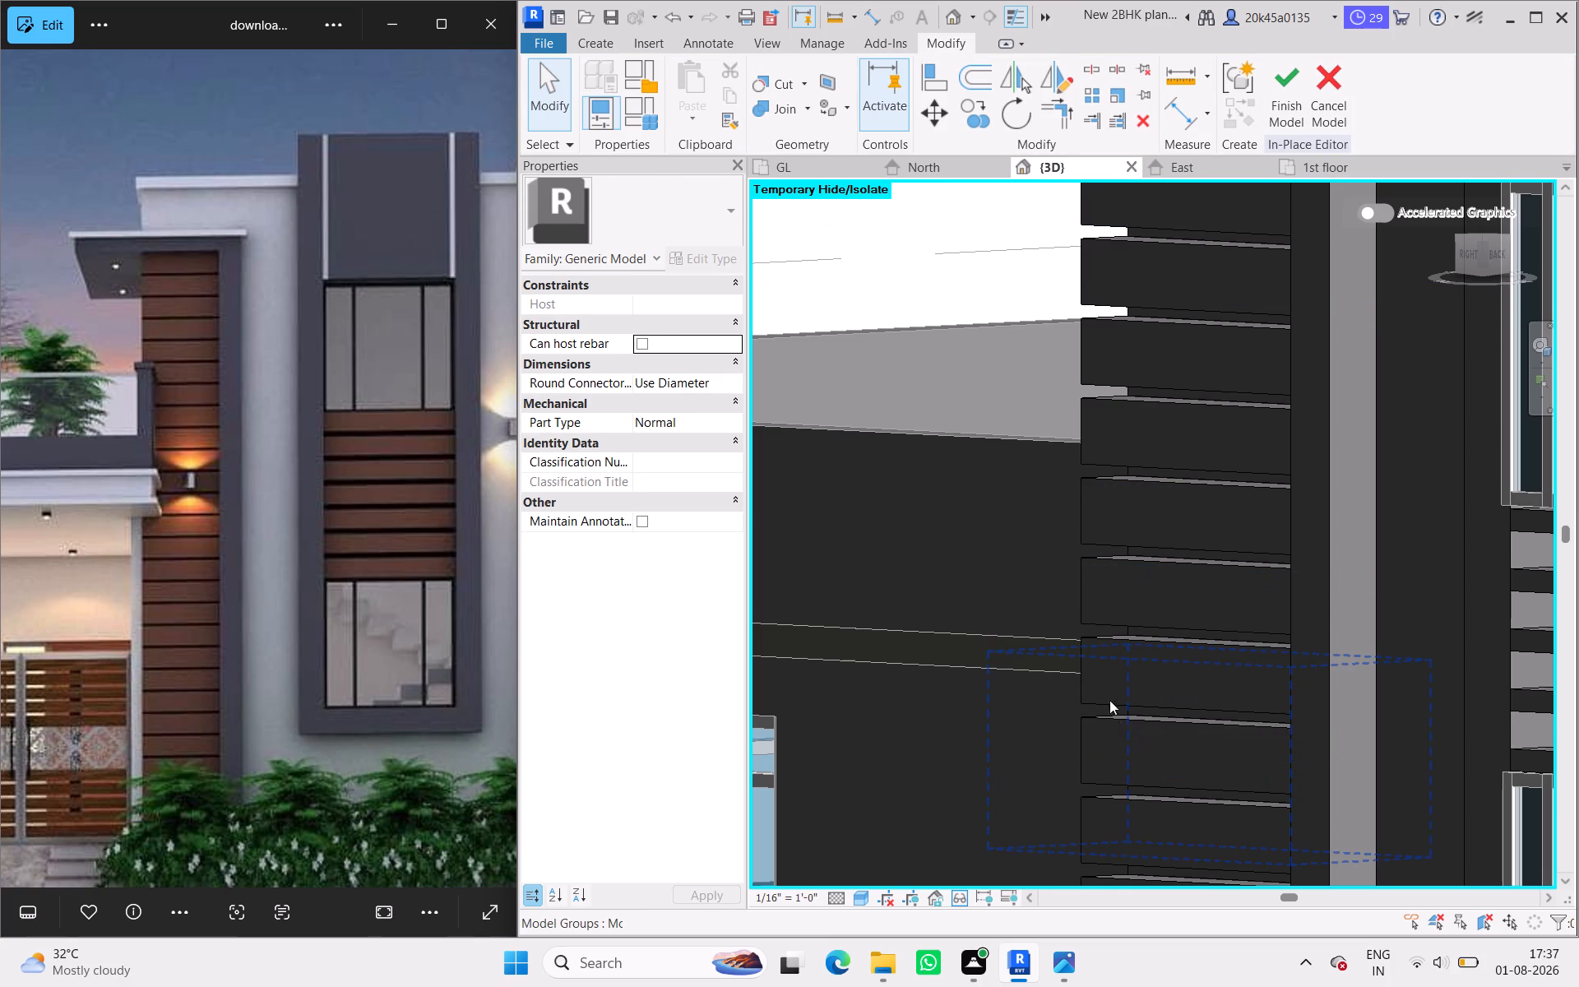
# Set the array count of the cladding strips beside the inverted-L band to 18 and finish the in-place model.
pyautogui.scroll(-7, 1051, 603)
pyautogui.click(1085, 637)
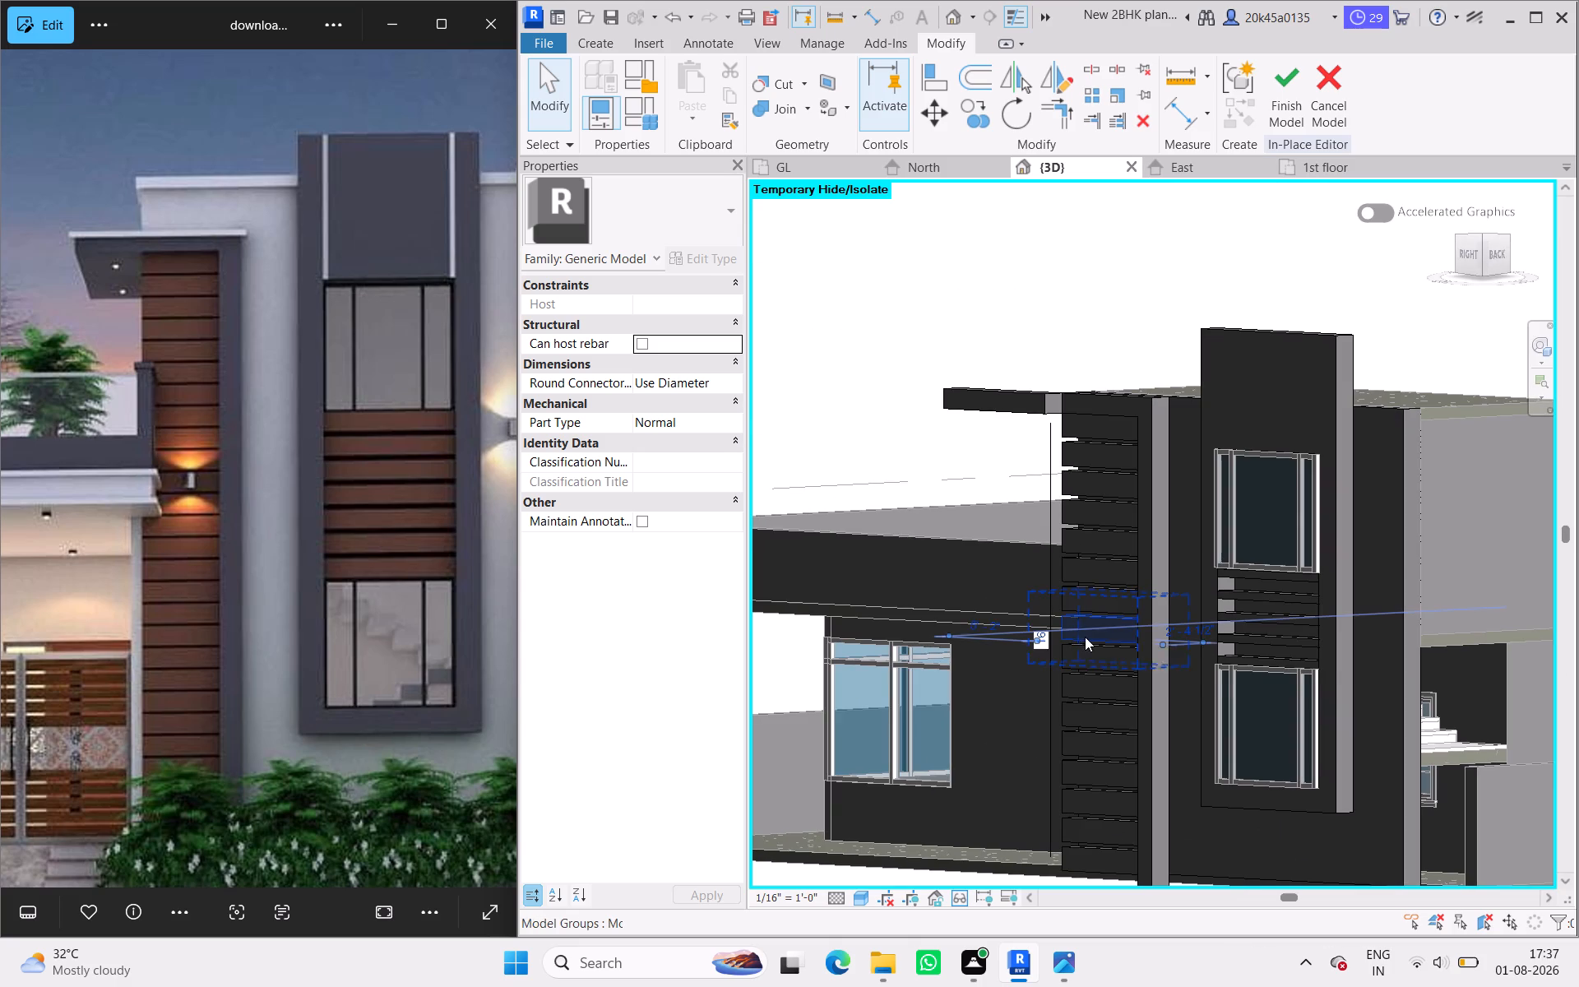
pyautogui.scroll(8, 1050, 643)
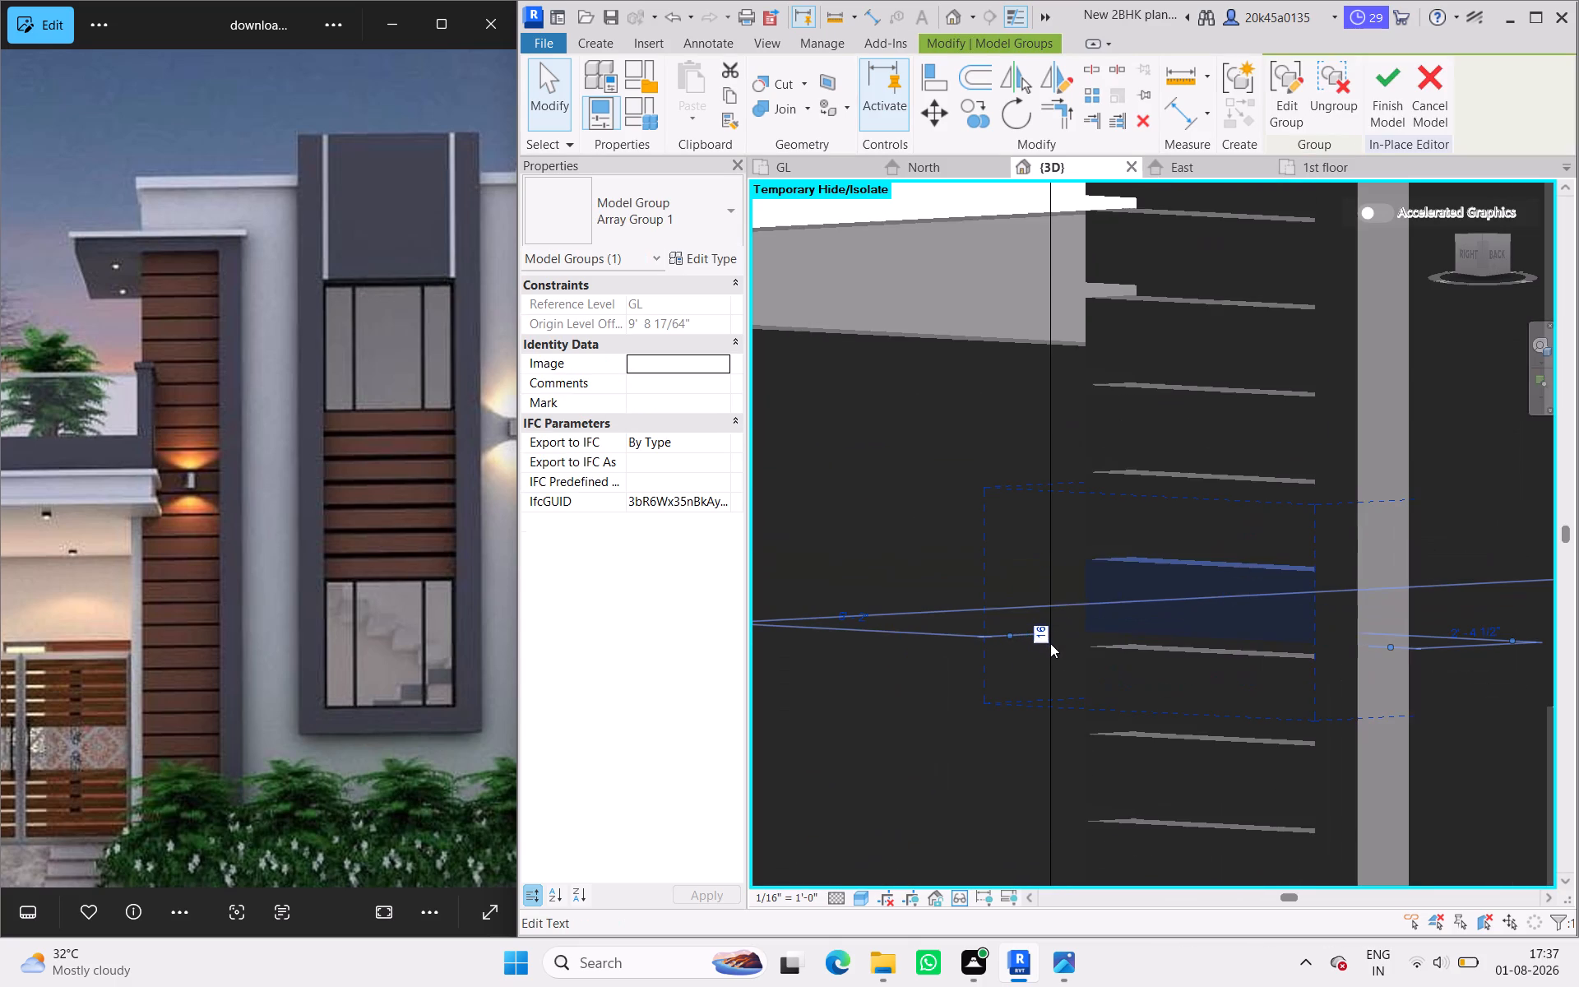
pyautogui.click(1043, 630)
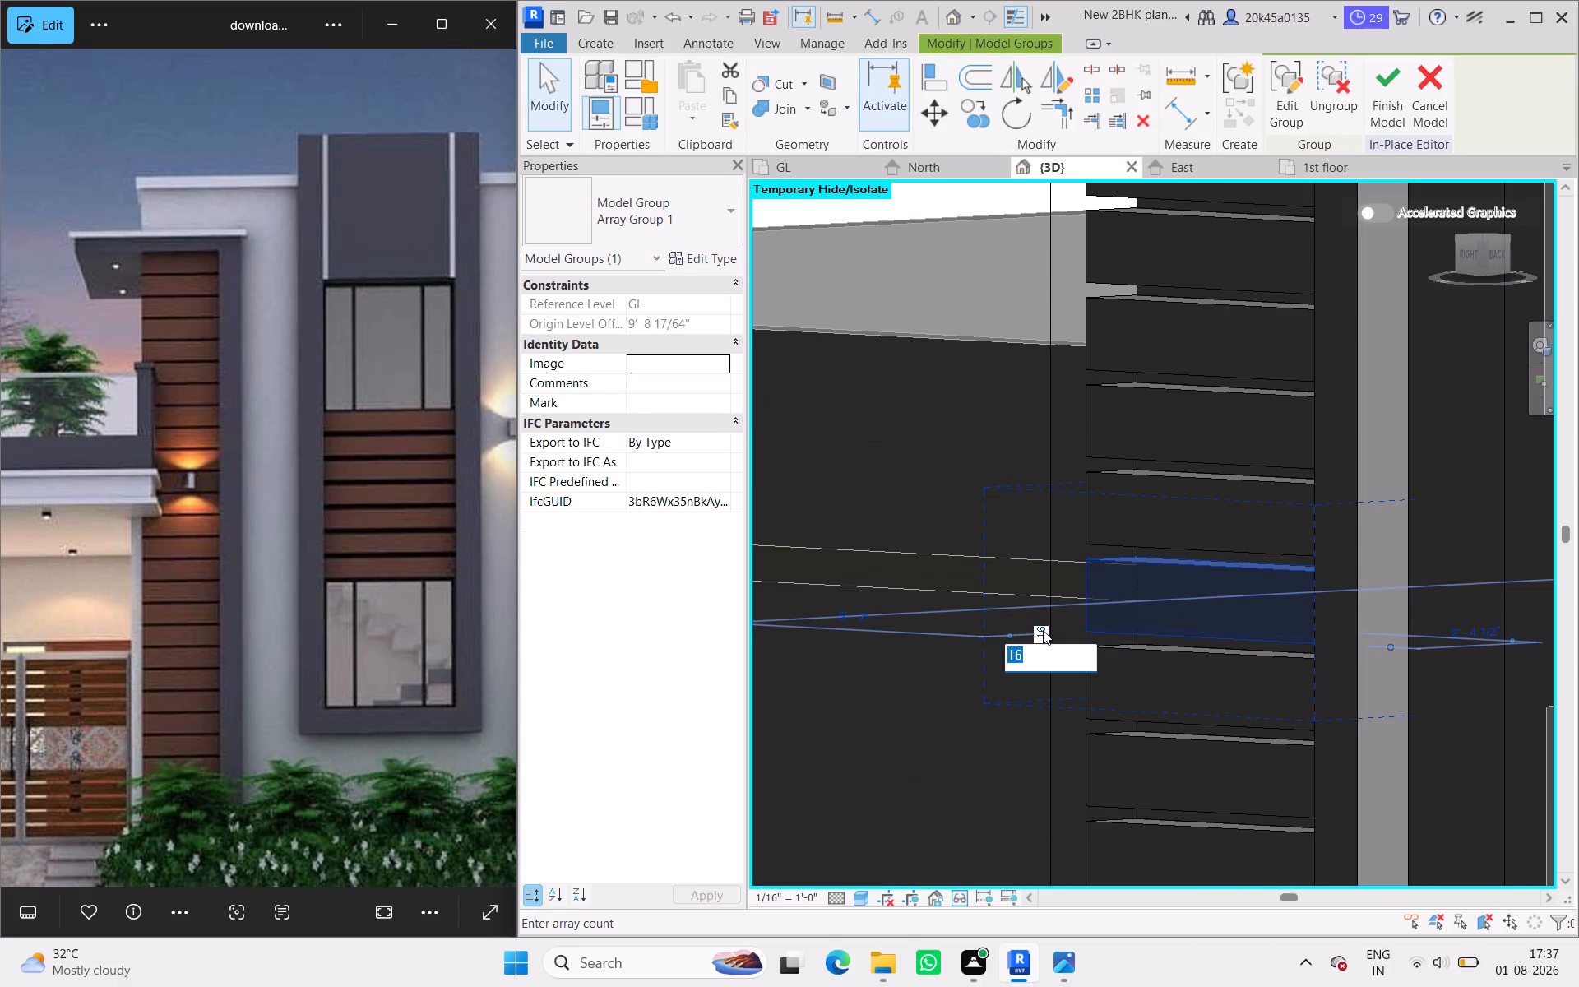
pyautogui.write('18')
pyautogui.press('Return')
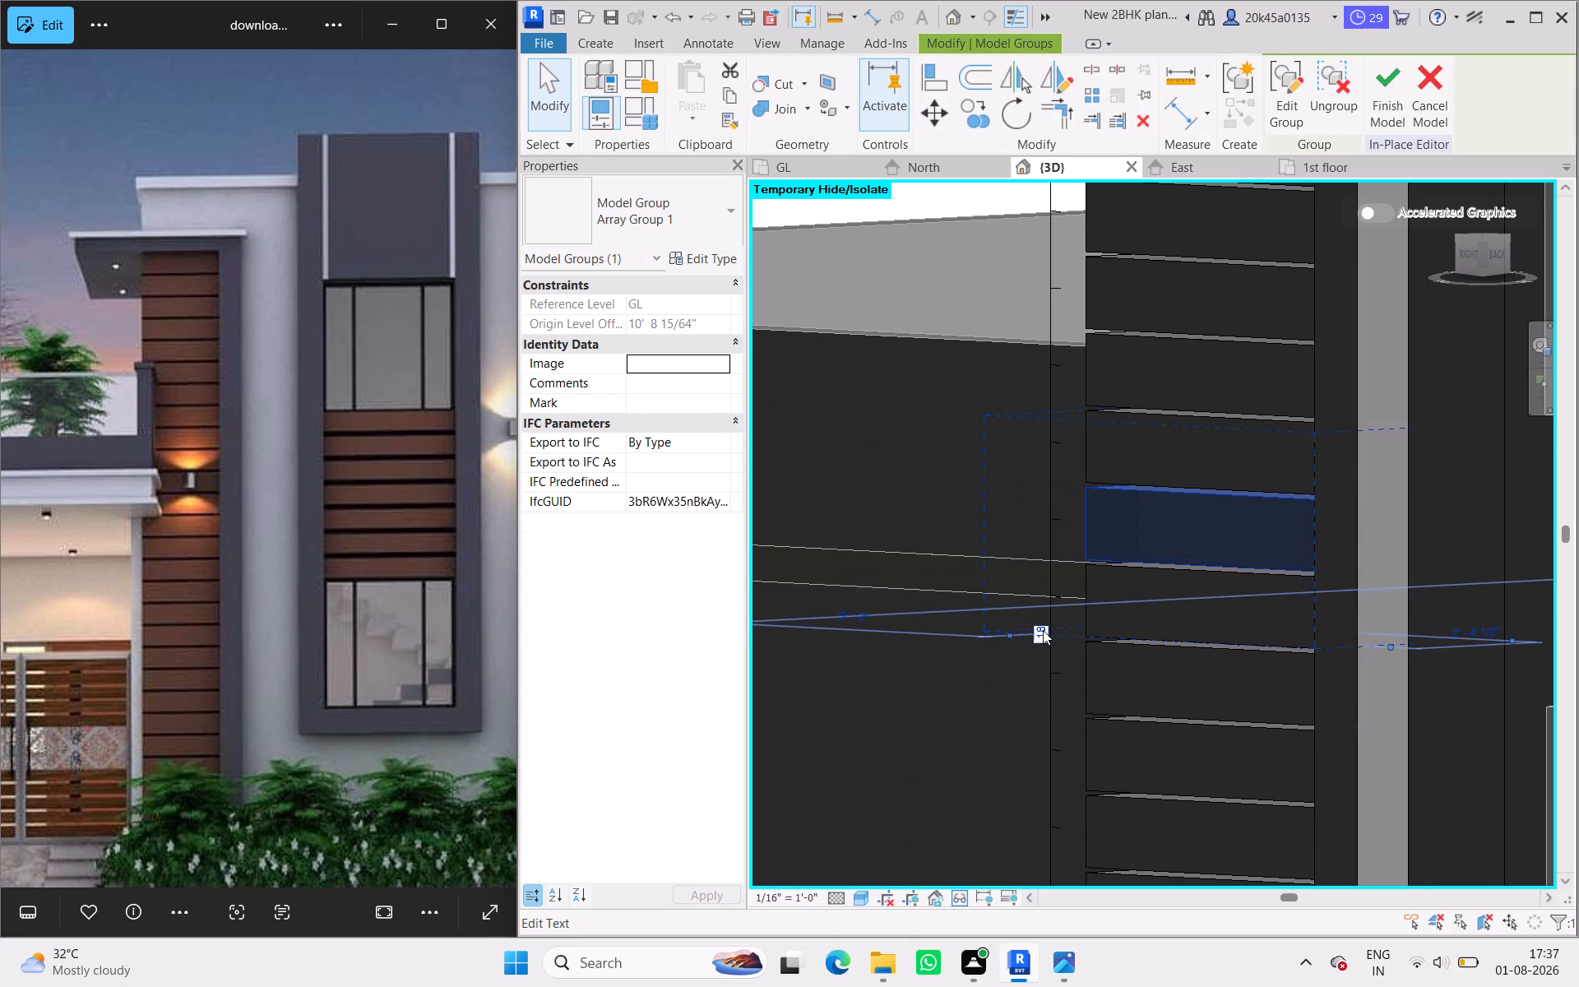
pyautogui.scroll(-8, 1043, 630)
pyautogui.click(1102, 278)
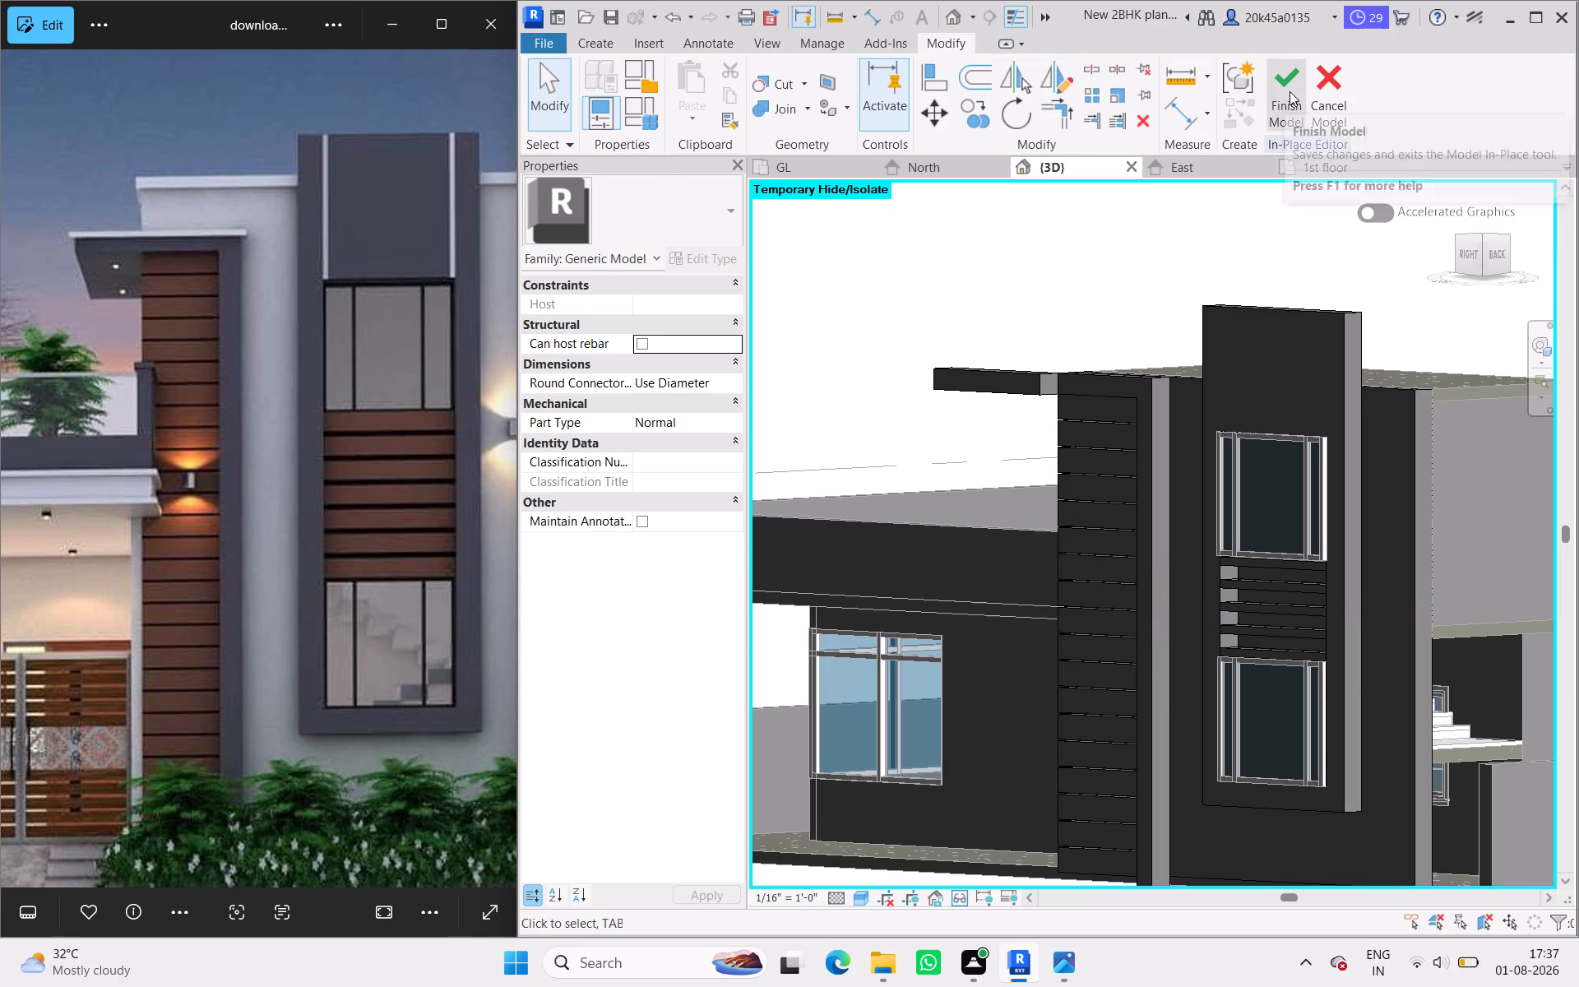
pyautogui.click(1290, 91)
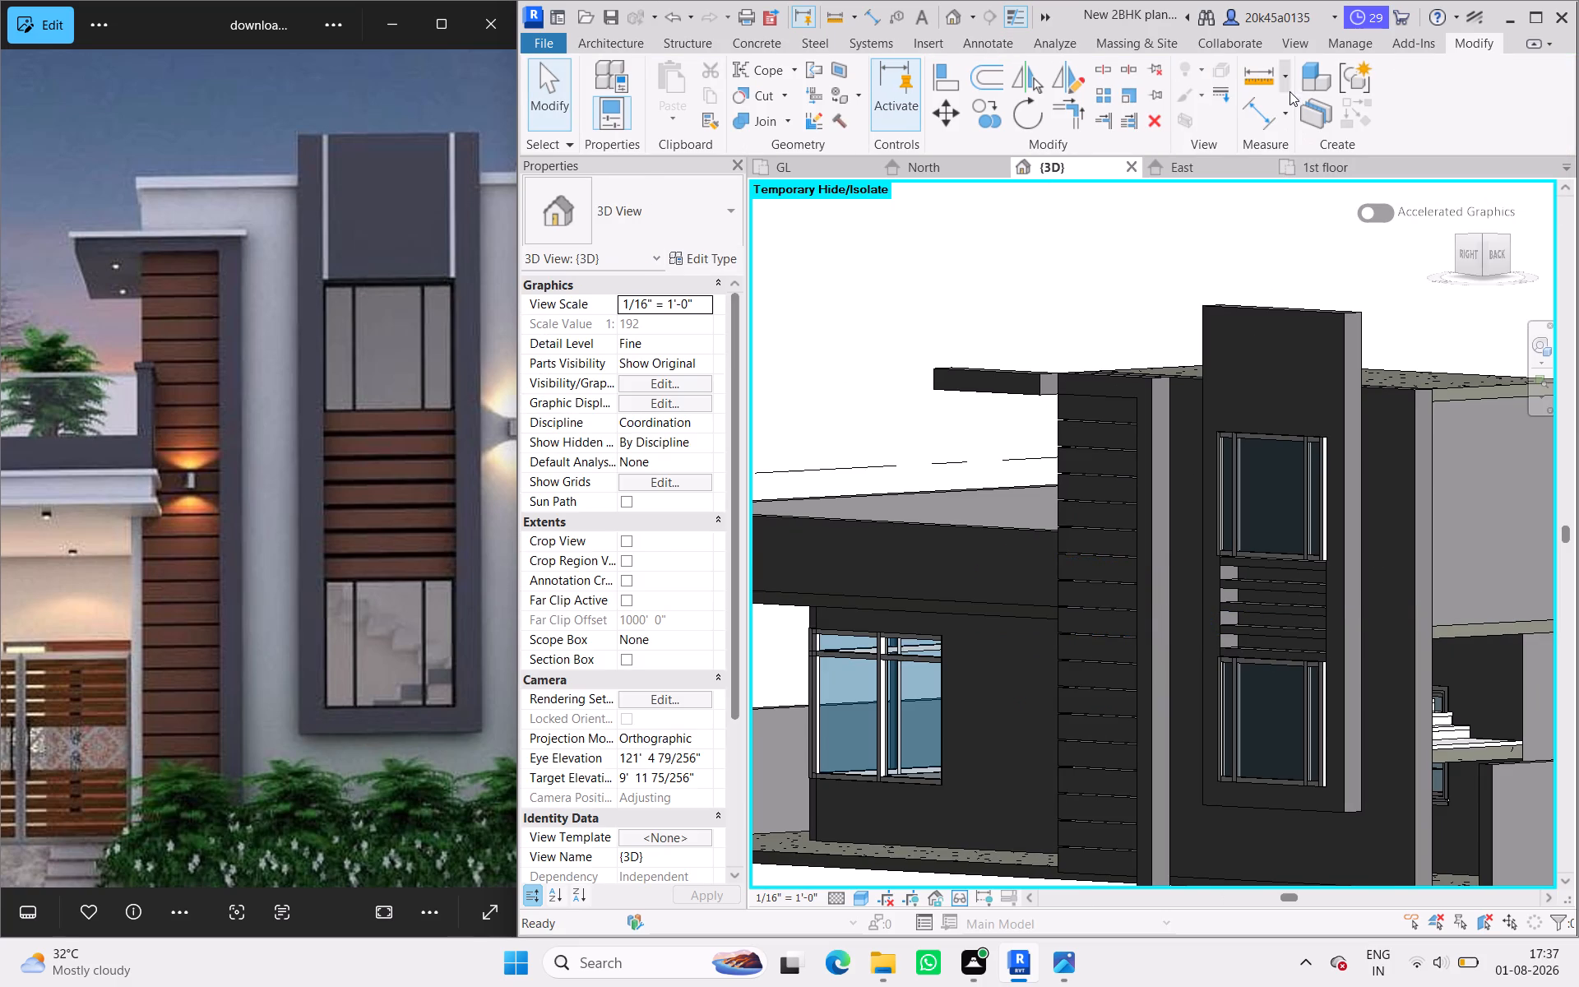
# Examine the cladding strips, the inverted-L band and the window tower from the right and front sides in 3D.
pyautogui.moveTo(1471, 258); pyautogui.dragTo(1503, 266)
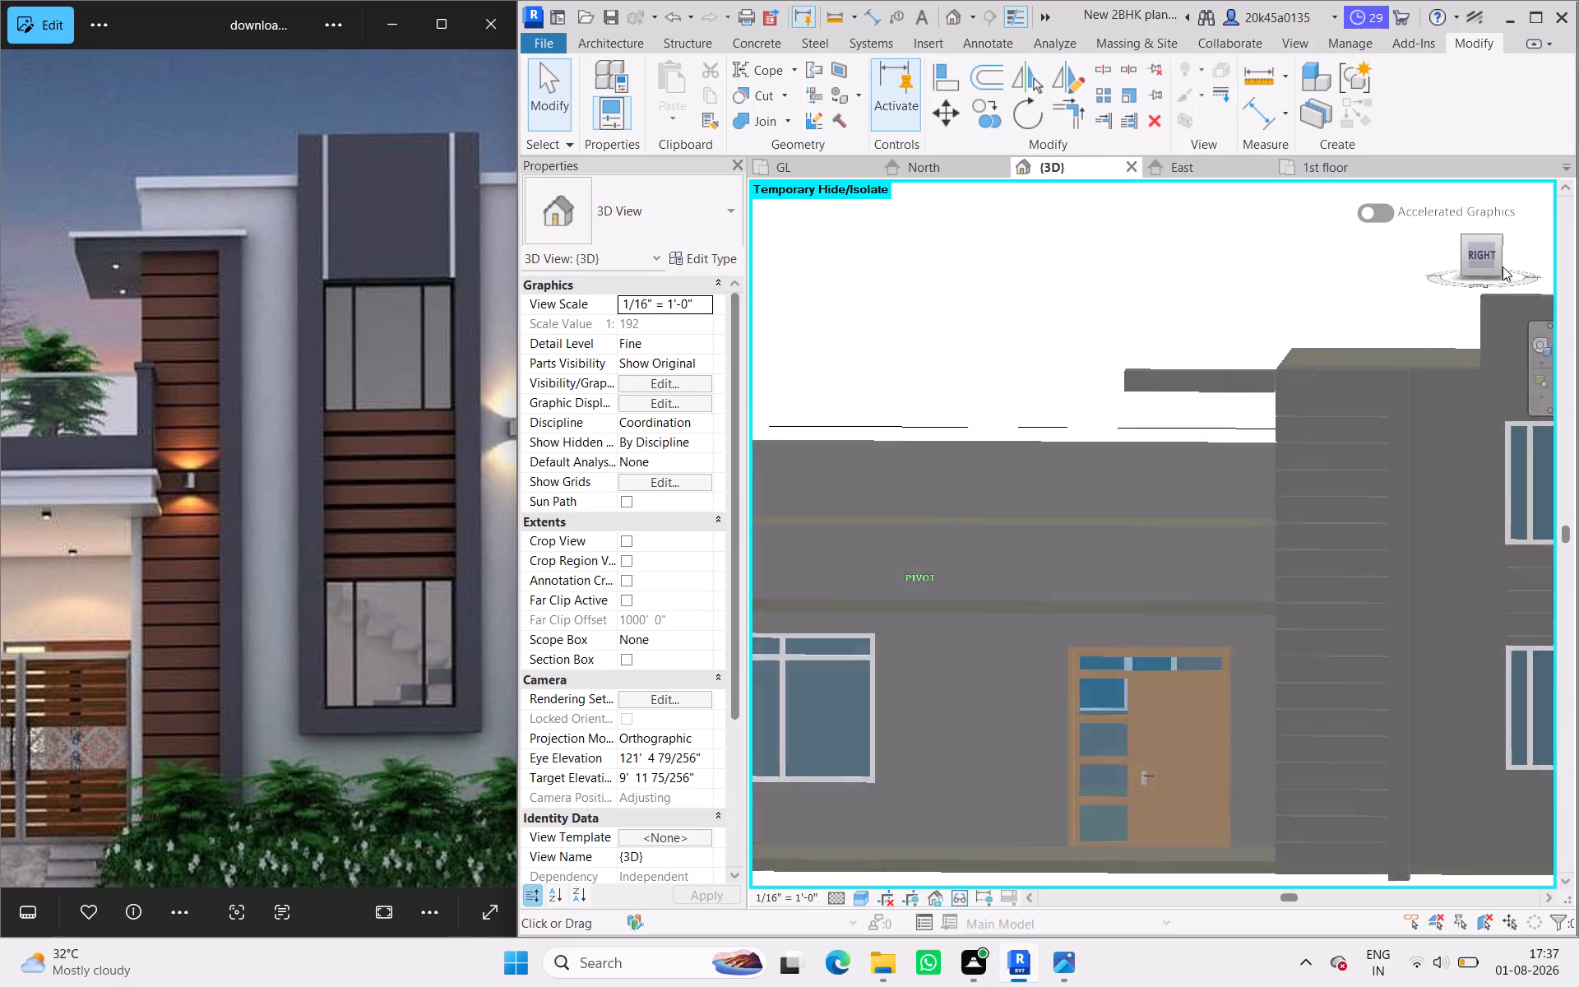
pyautogui.moveTo(1503, 266); pyautogui.dragTo(1453, 265)
pyautogui.scroll(9, 1106, 497)
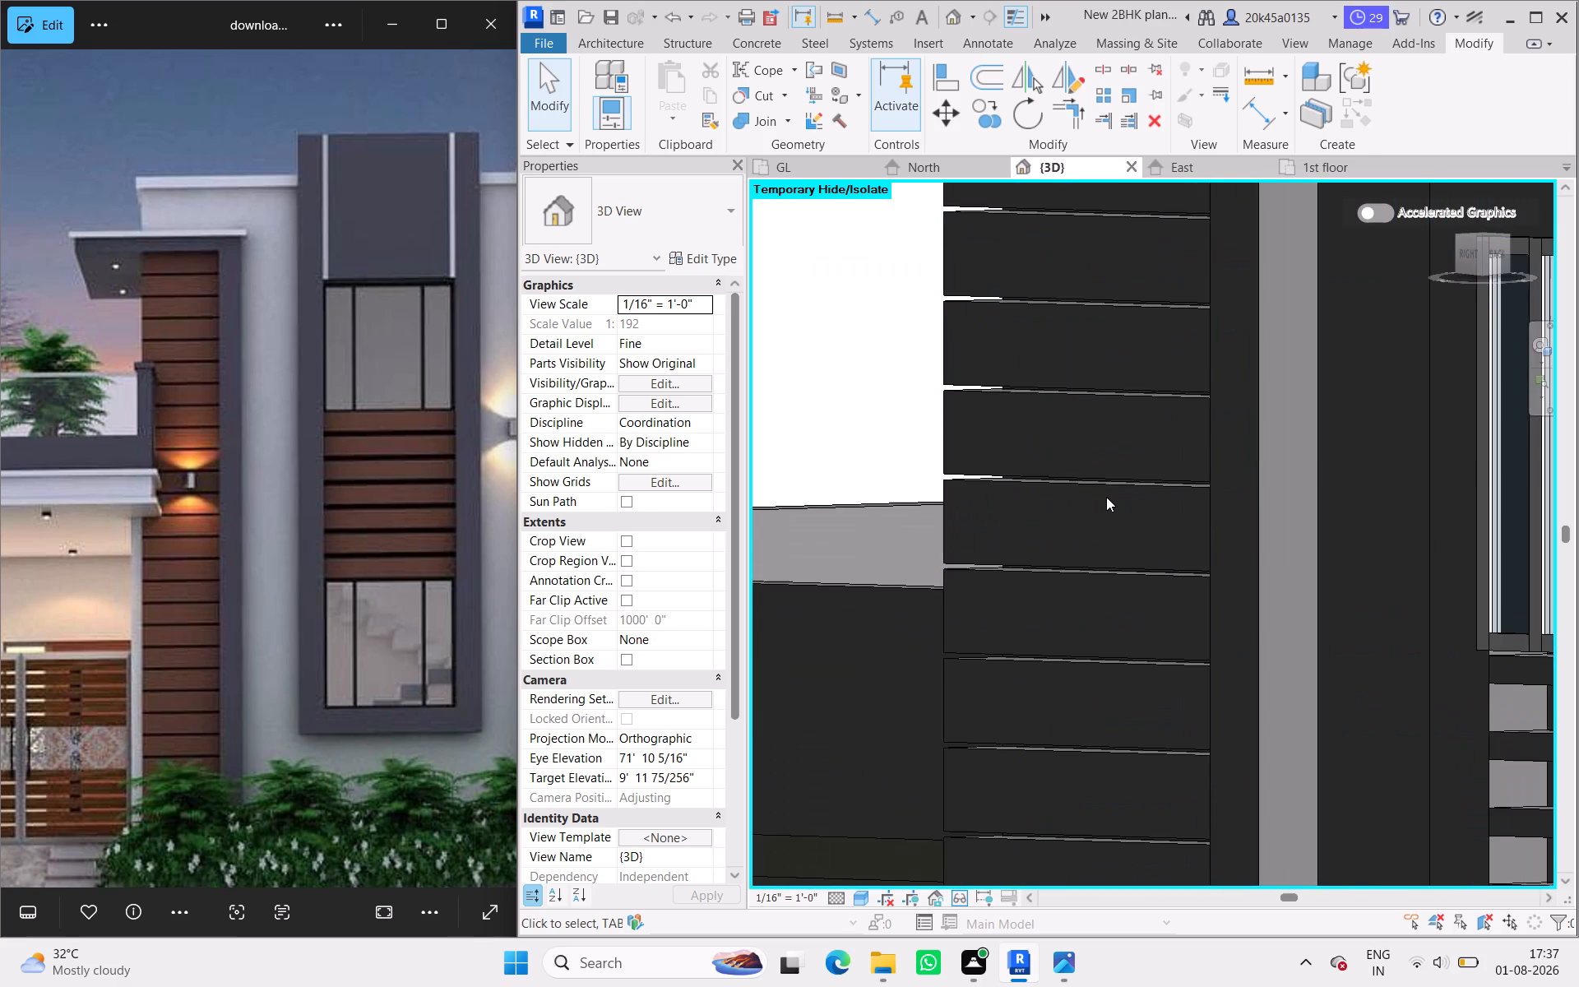
pyautogui.scroll(-9, 1106, 497)
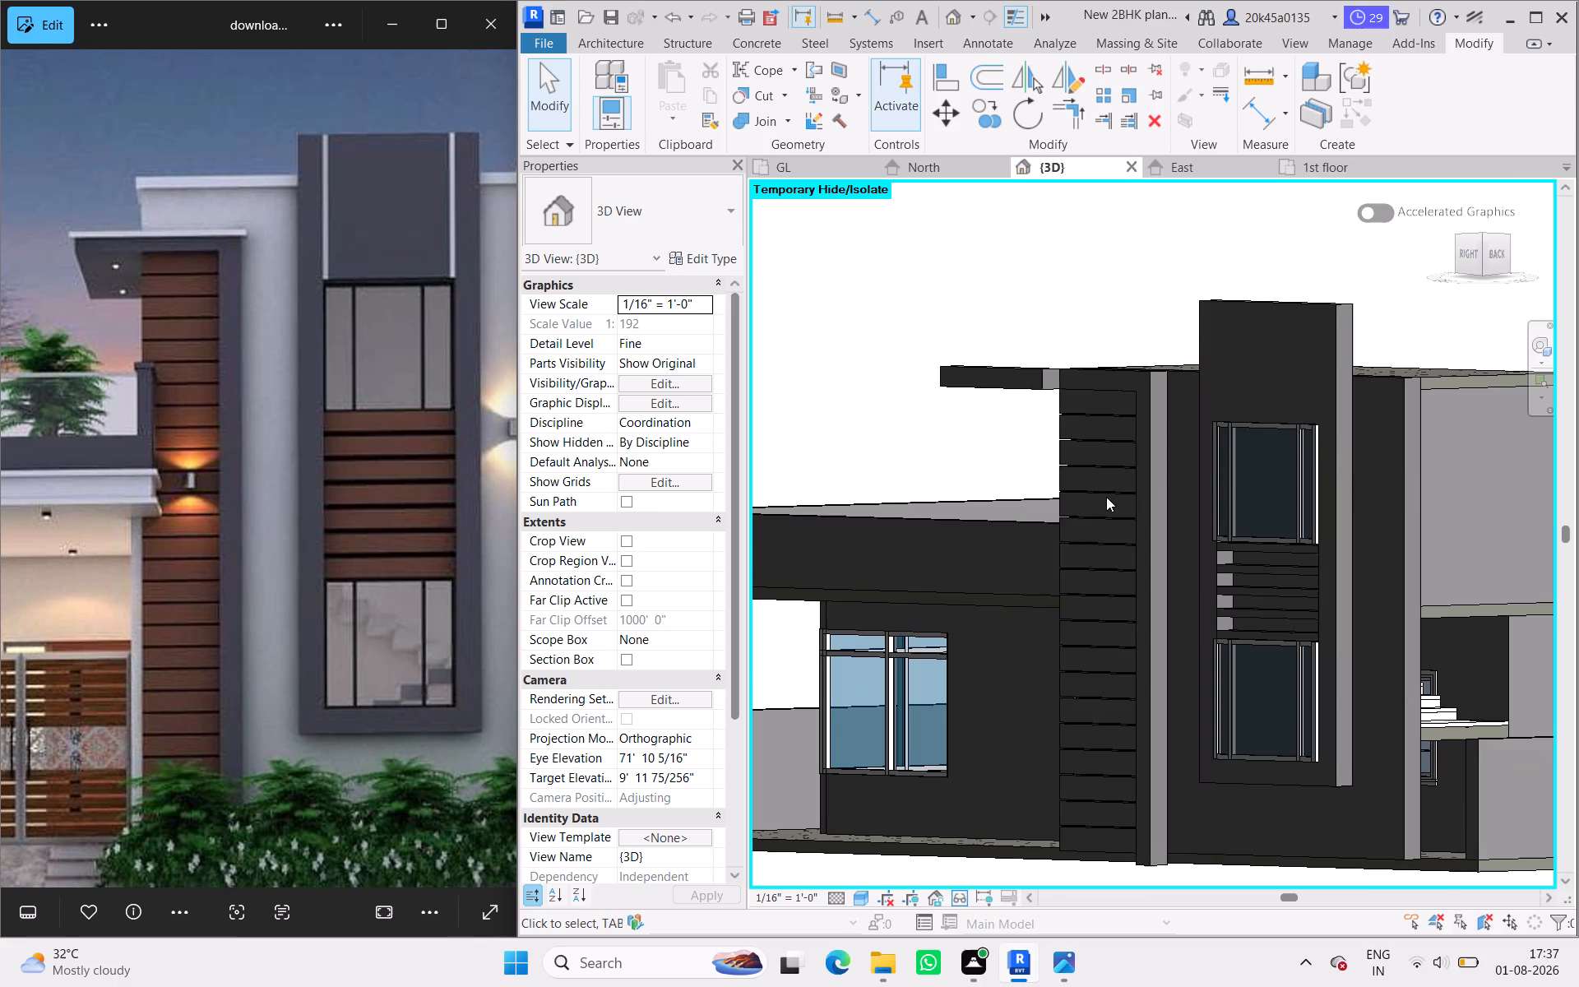
pyautogui.moveTo(1473, 257); pyautogui.dragTo(1528, 269)
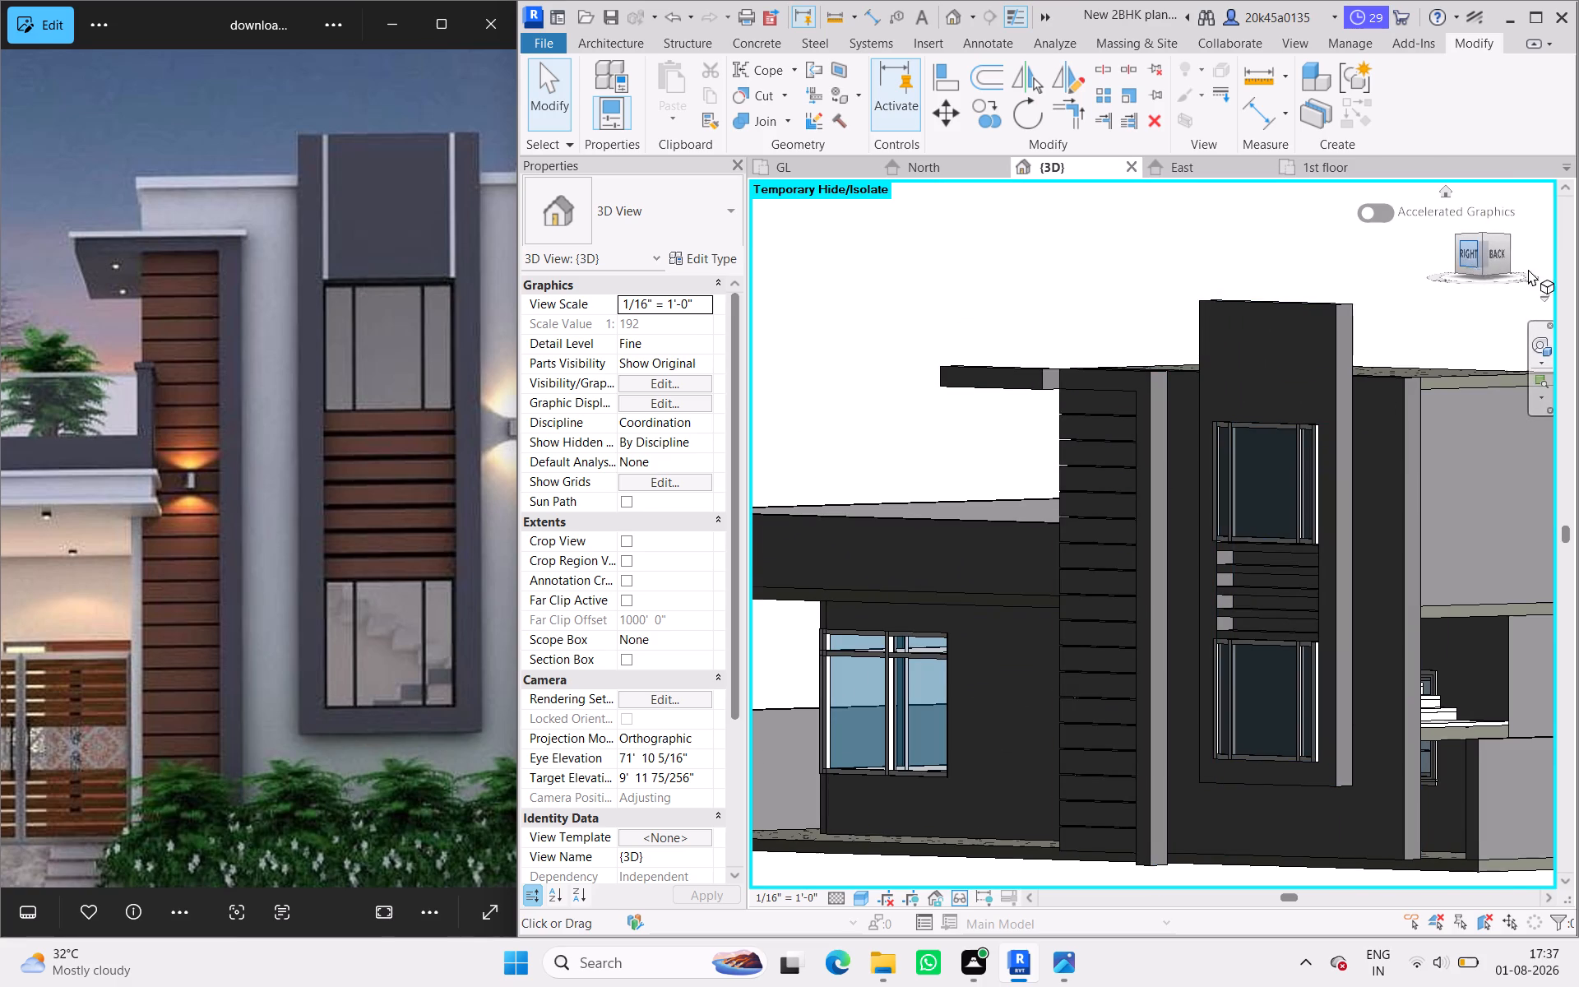
pyautogui.moveTo(1528, 269); pyautogui.dragTo(810, 261)
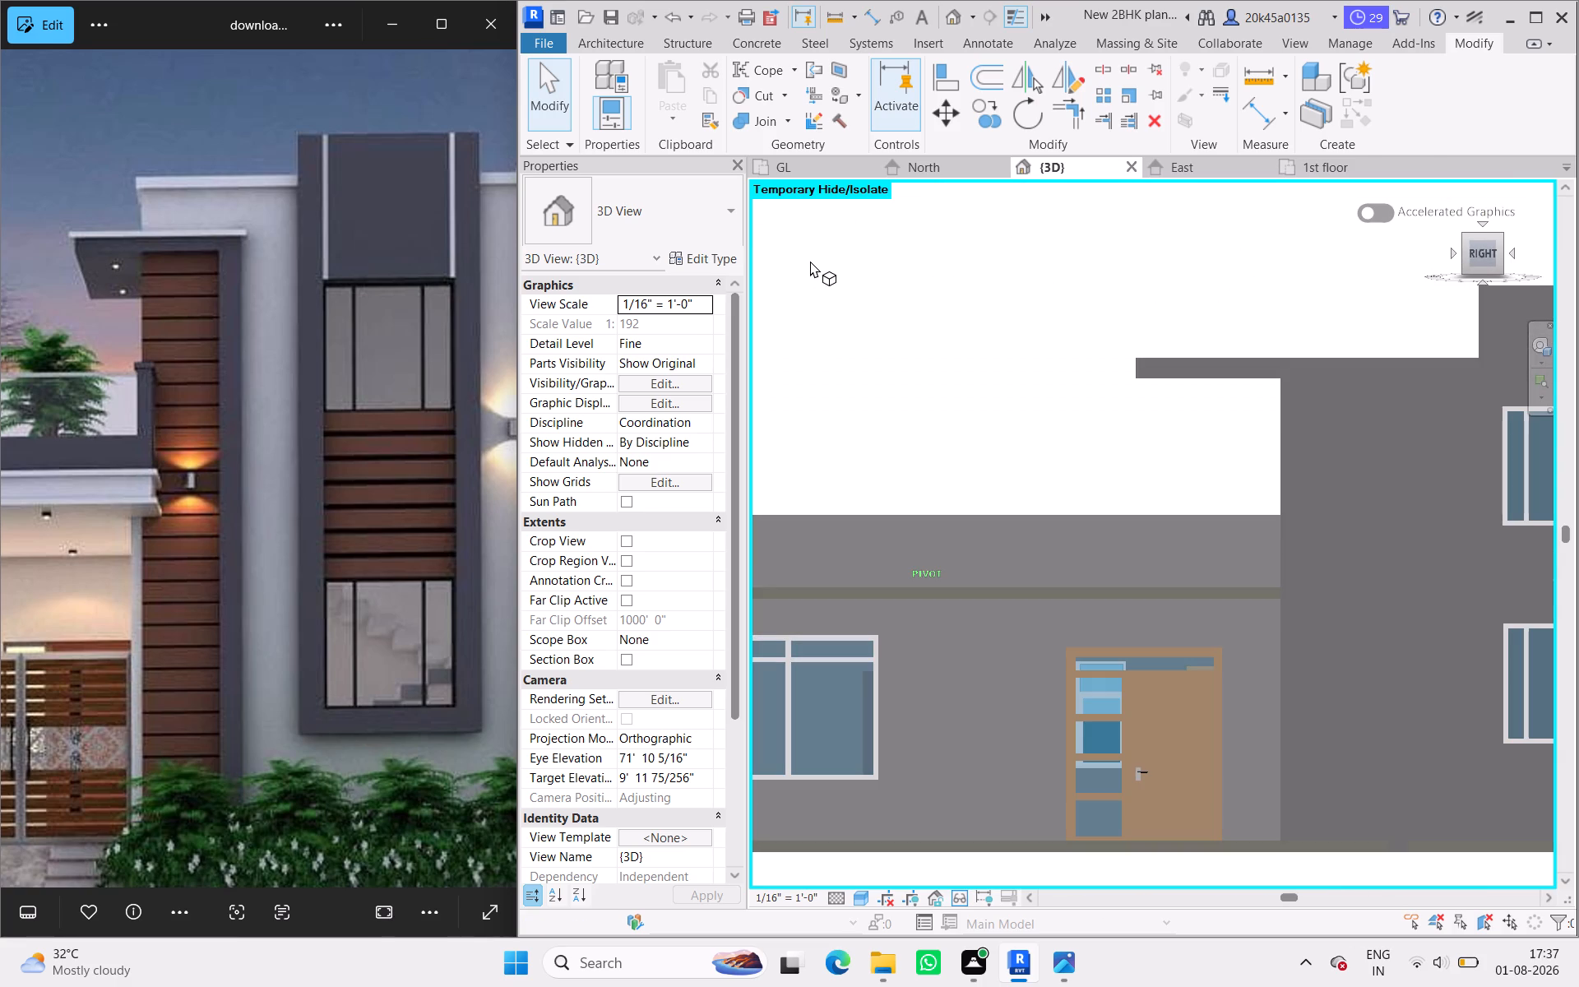
pyautogui.moveTo(810, 261); pyautogui.dragTo(1037, 259)
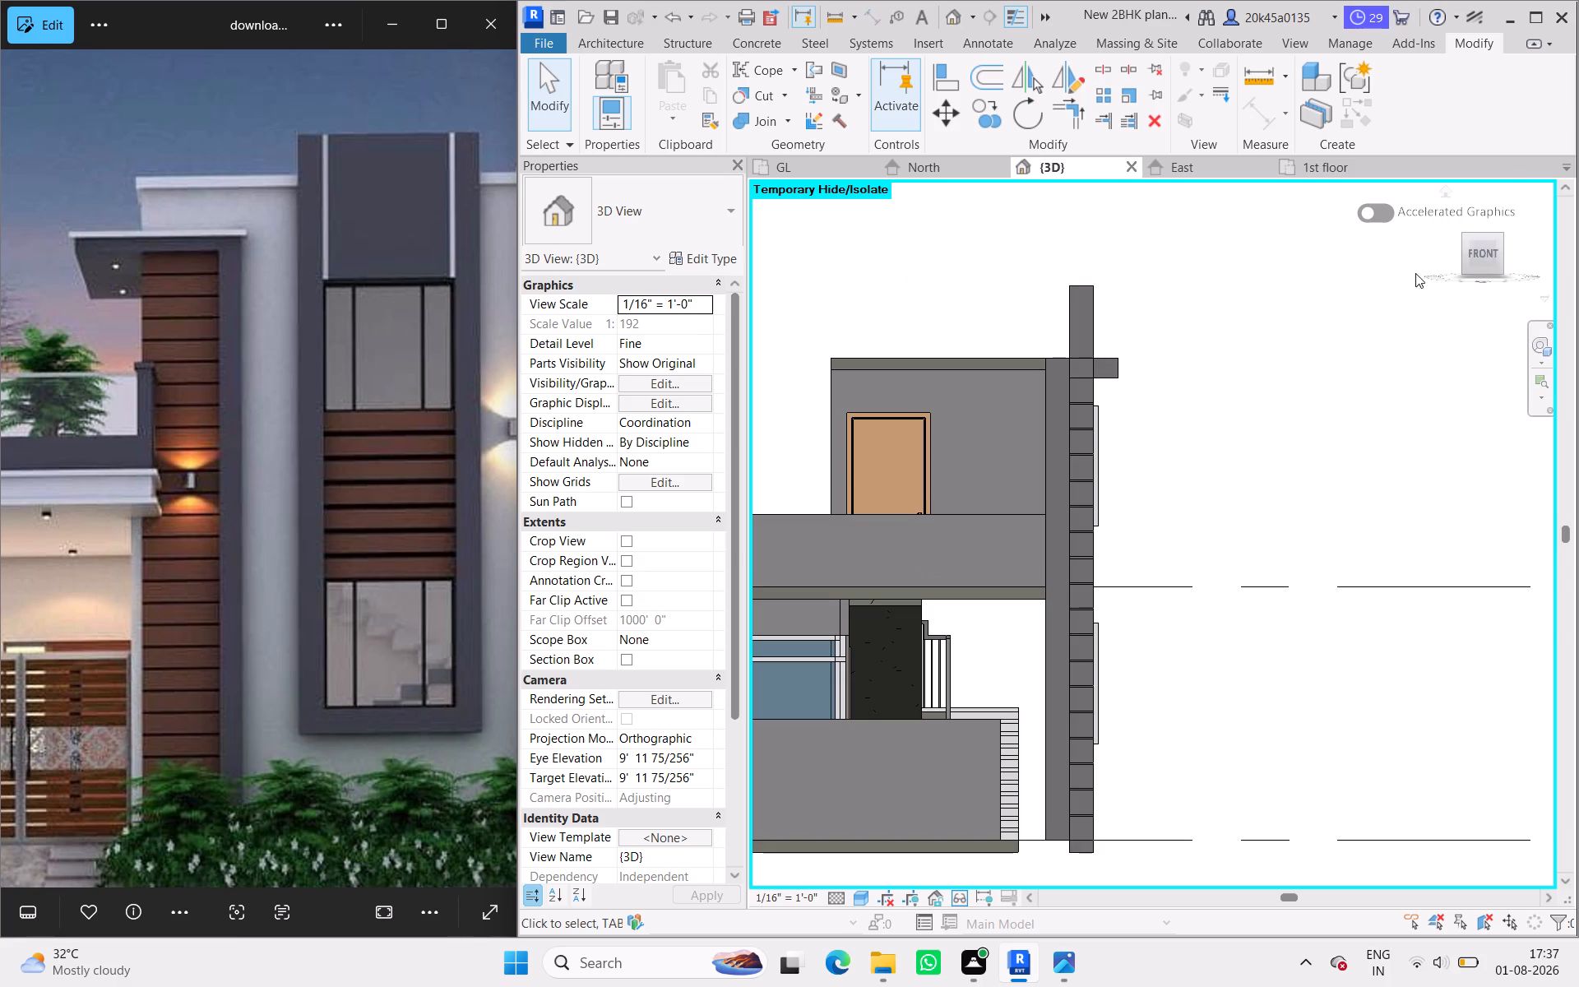
pyautogui.click(1478, 260)
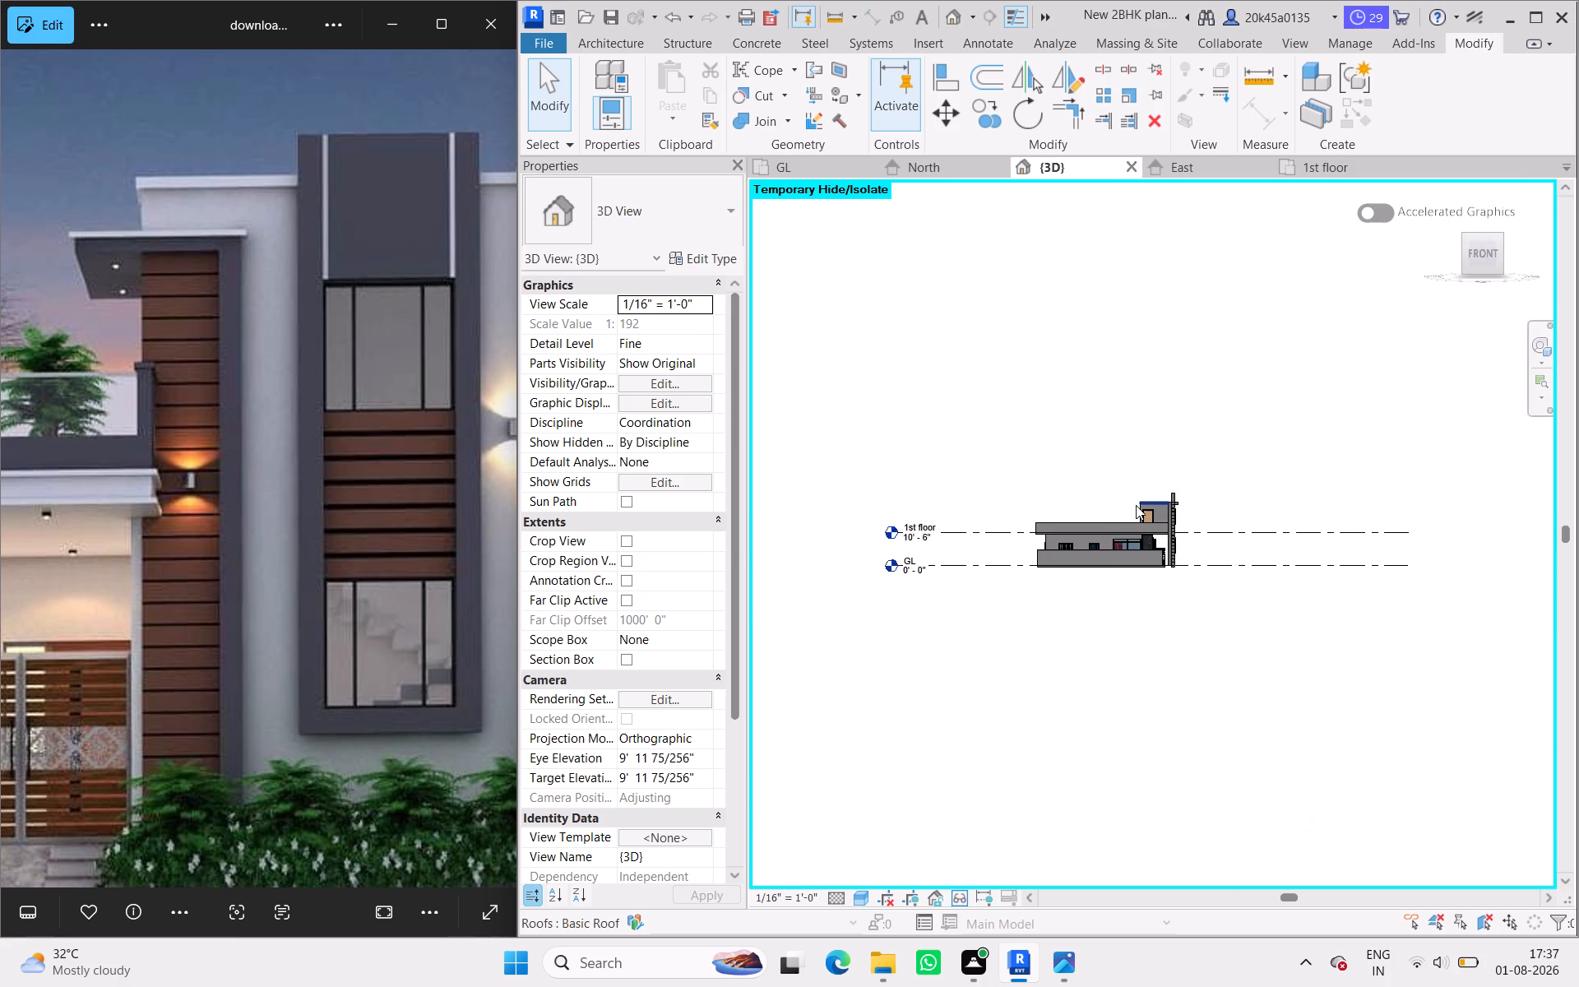
pyautogui.scroll(20, 1136, 505)
pyautogui.scroll(14, 1136, 505)
pyautogui.scroll(-5, 891, 503)
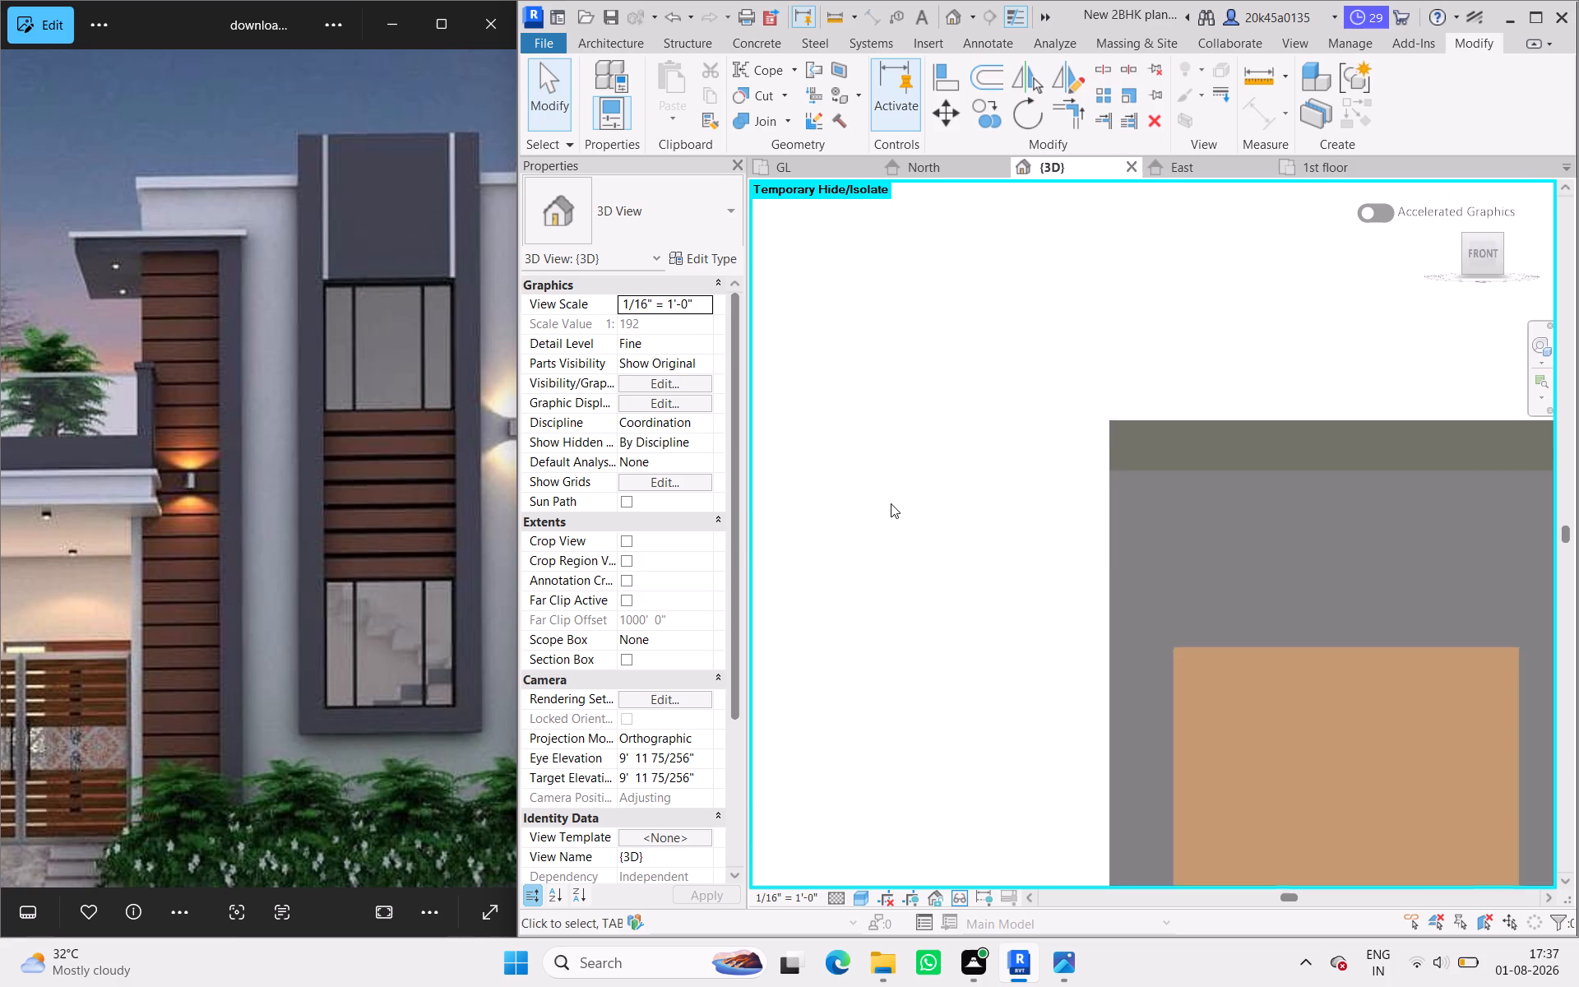
pyautogui.scroll(-8, 891, 503)
pyautogui.scroll(-4, 1120, 488)
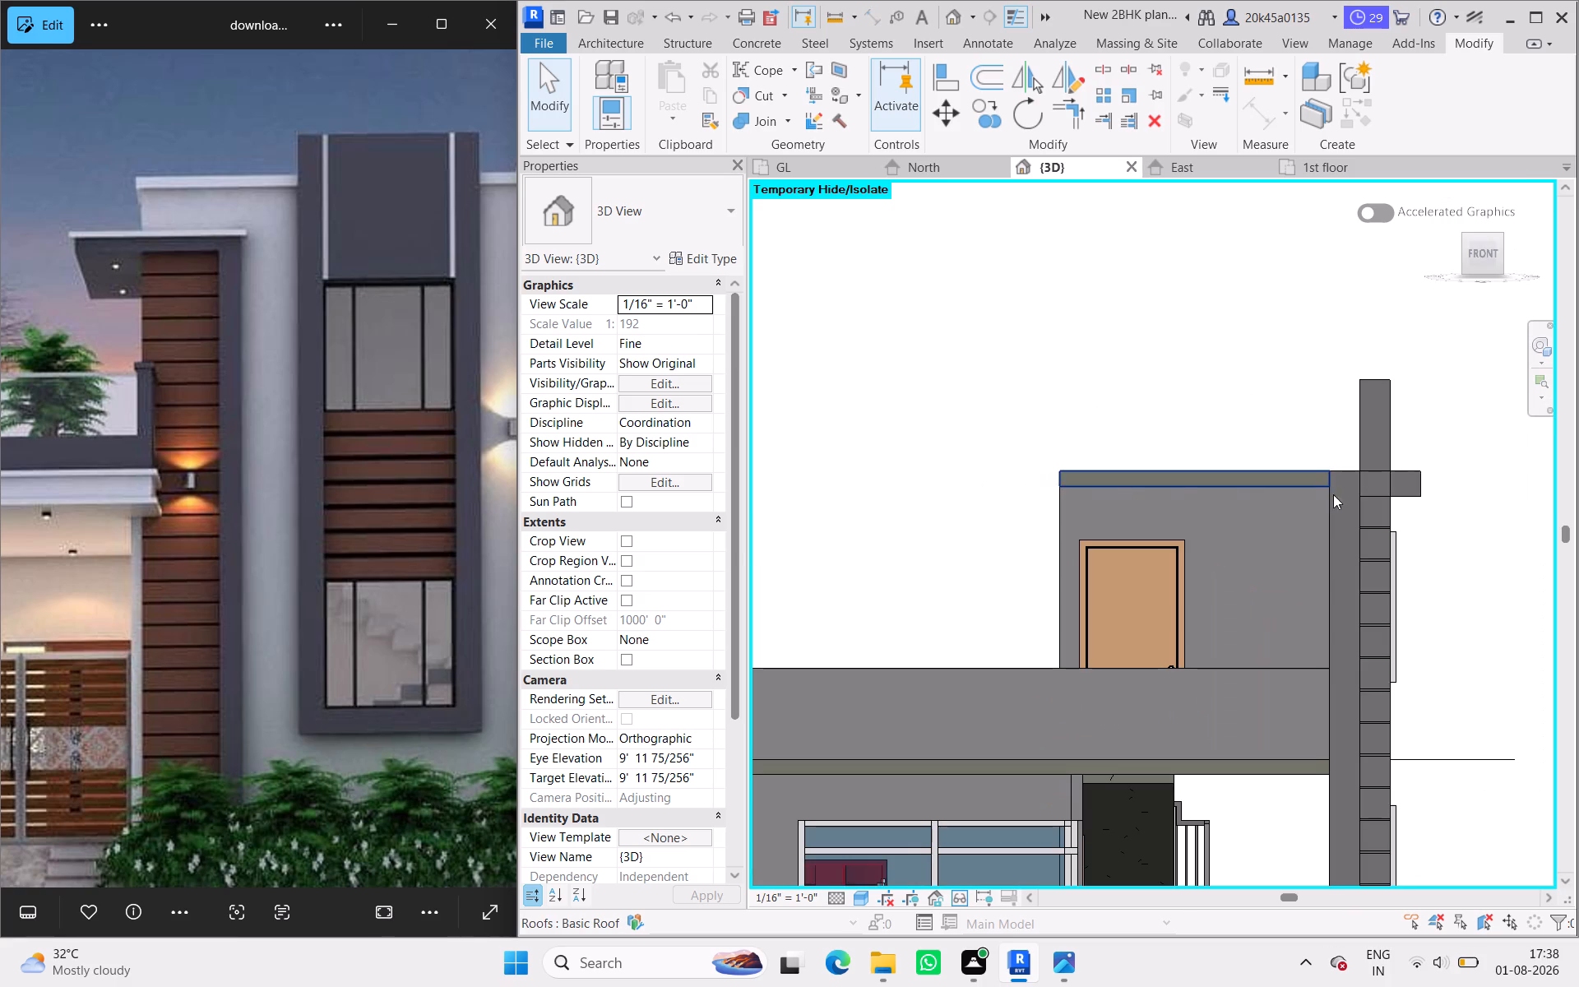
# Edit the in-place model and extend the top band's projecting slab along the stair-room roof to its far wall edge, with extrusion start -10' 10 1/2".
pyautogui.click(1419, 480)
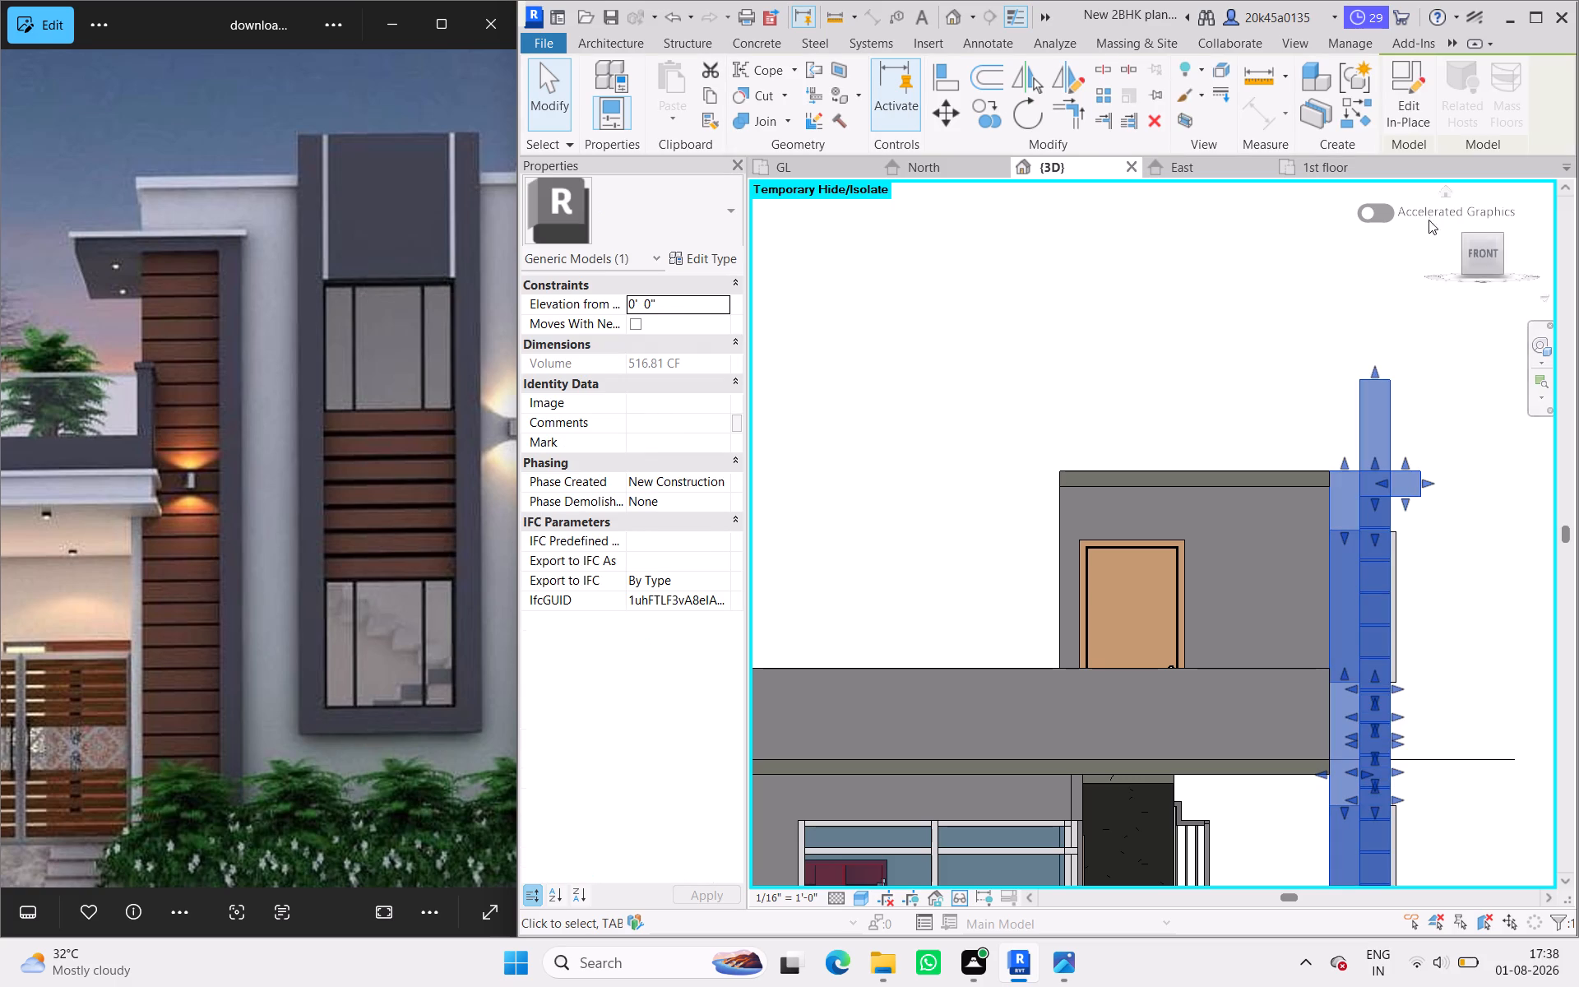
pyautogui.click(1401, 92)
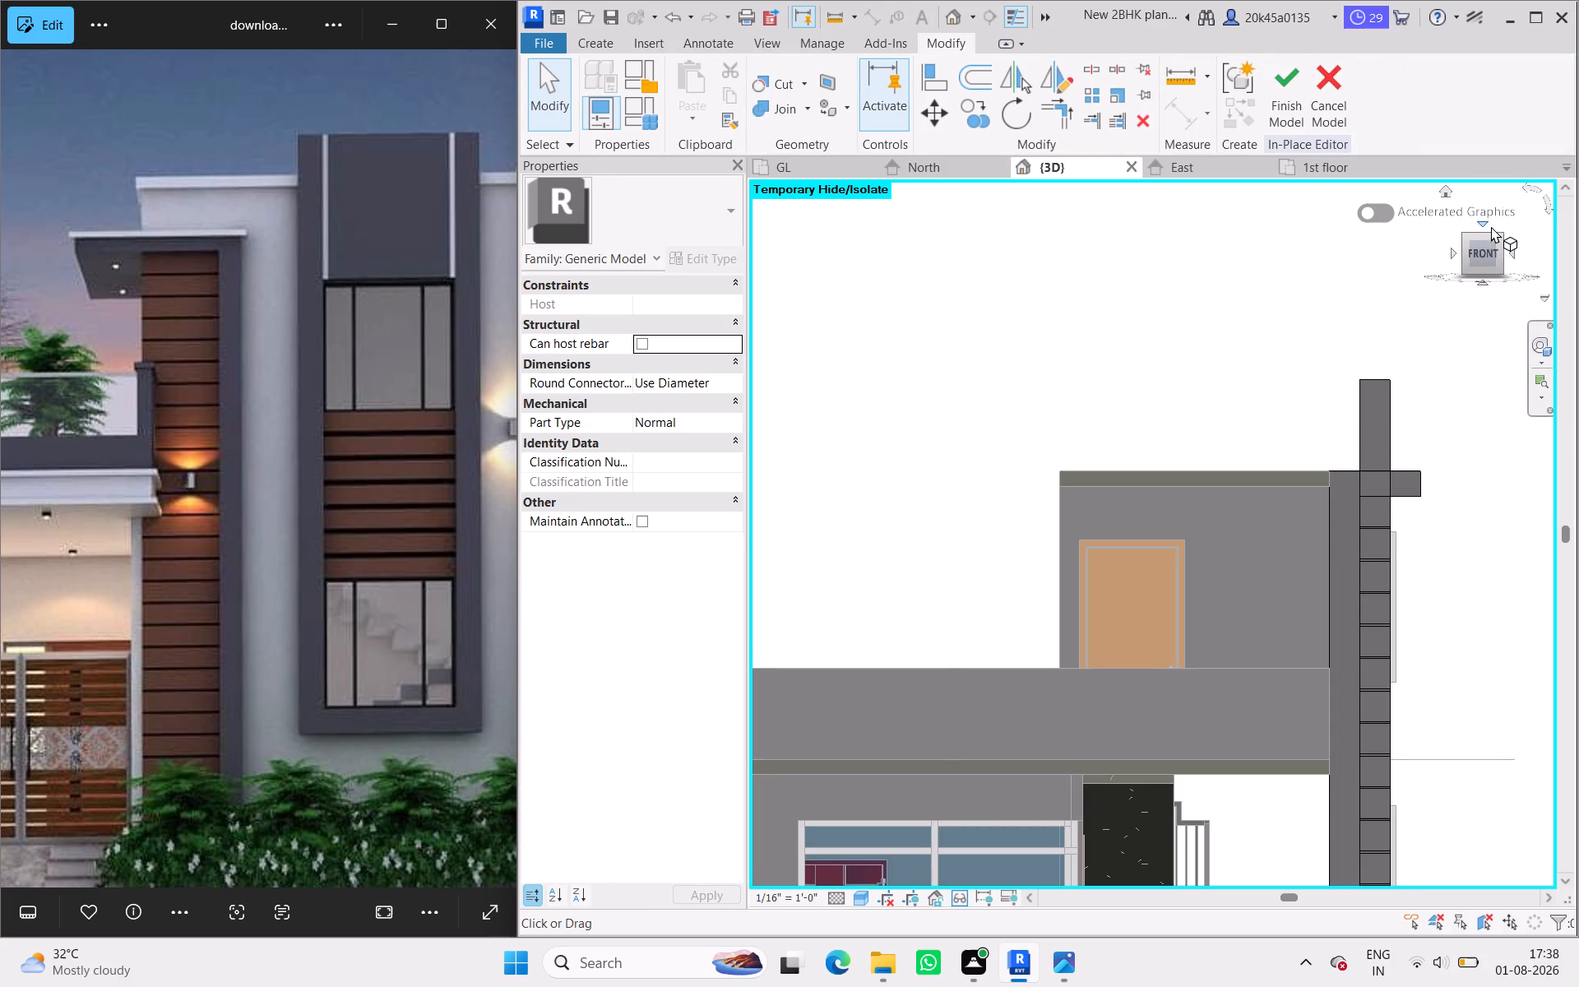
pyautogui.moveTo(1494, 254); pyautogui.dragTo(1437, 262)
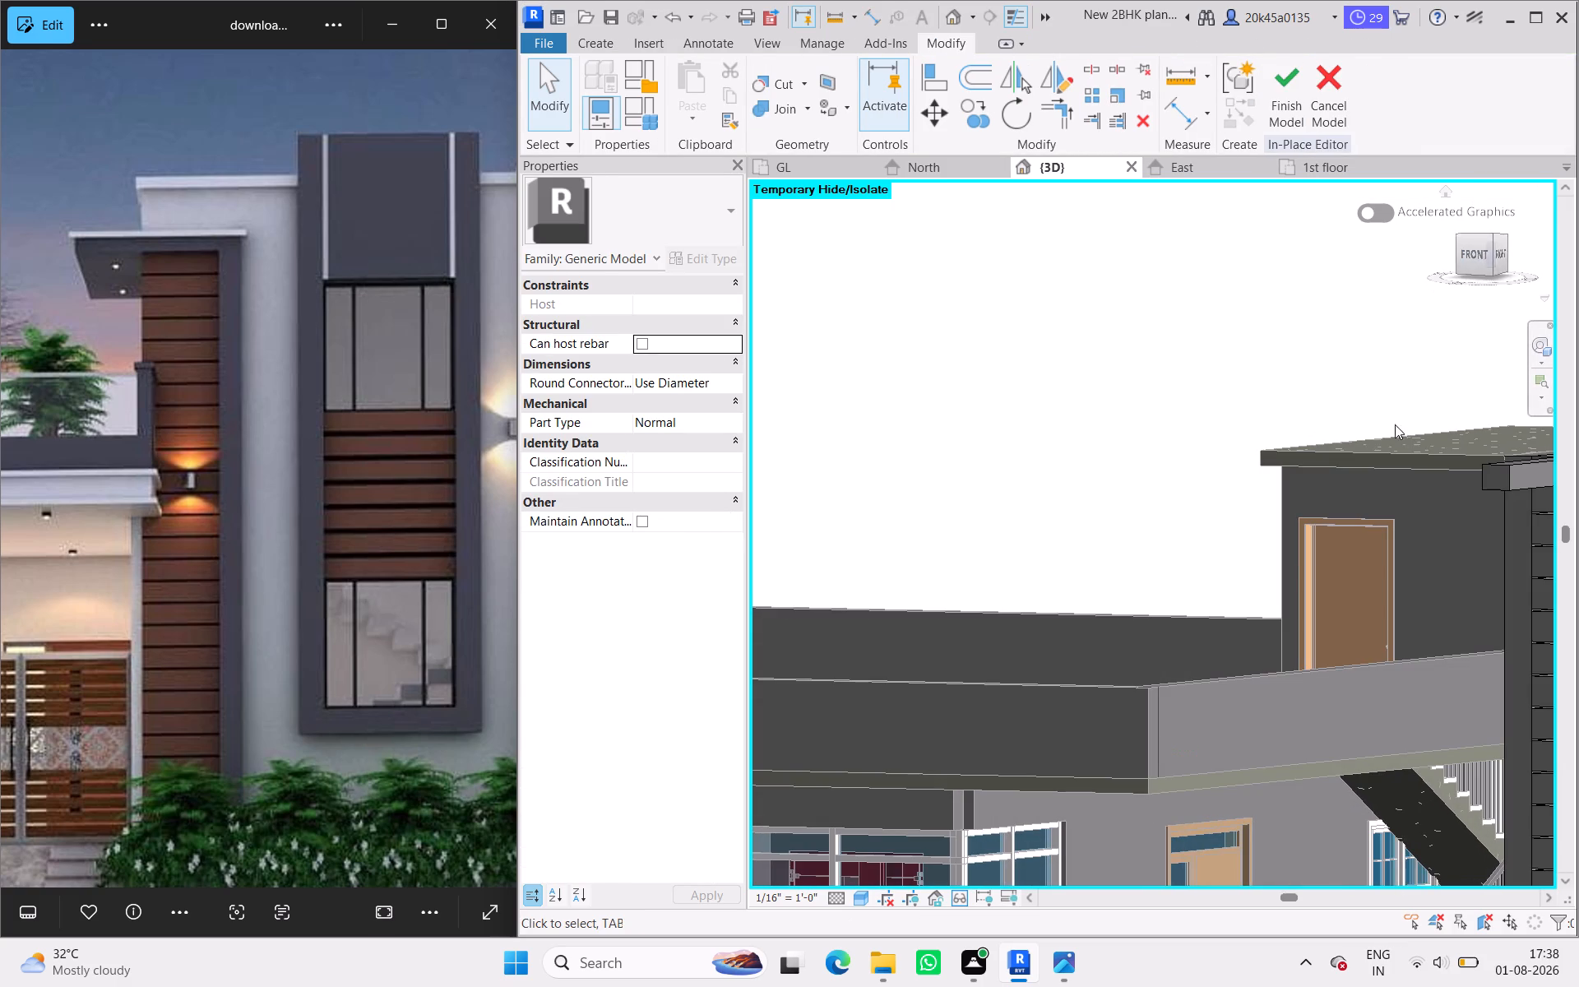
pyautogui.click(1495, 480)
pyautogui.click(1503, 470)
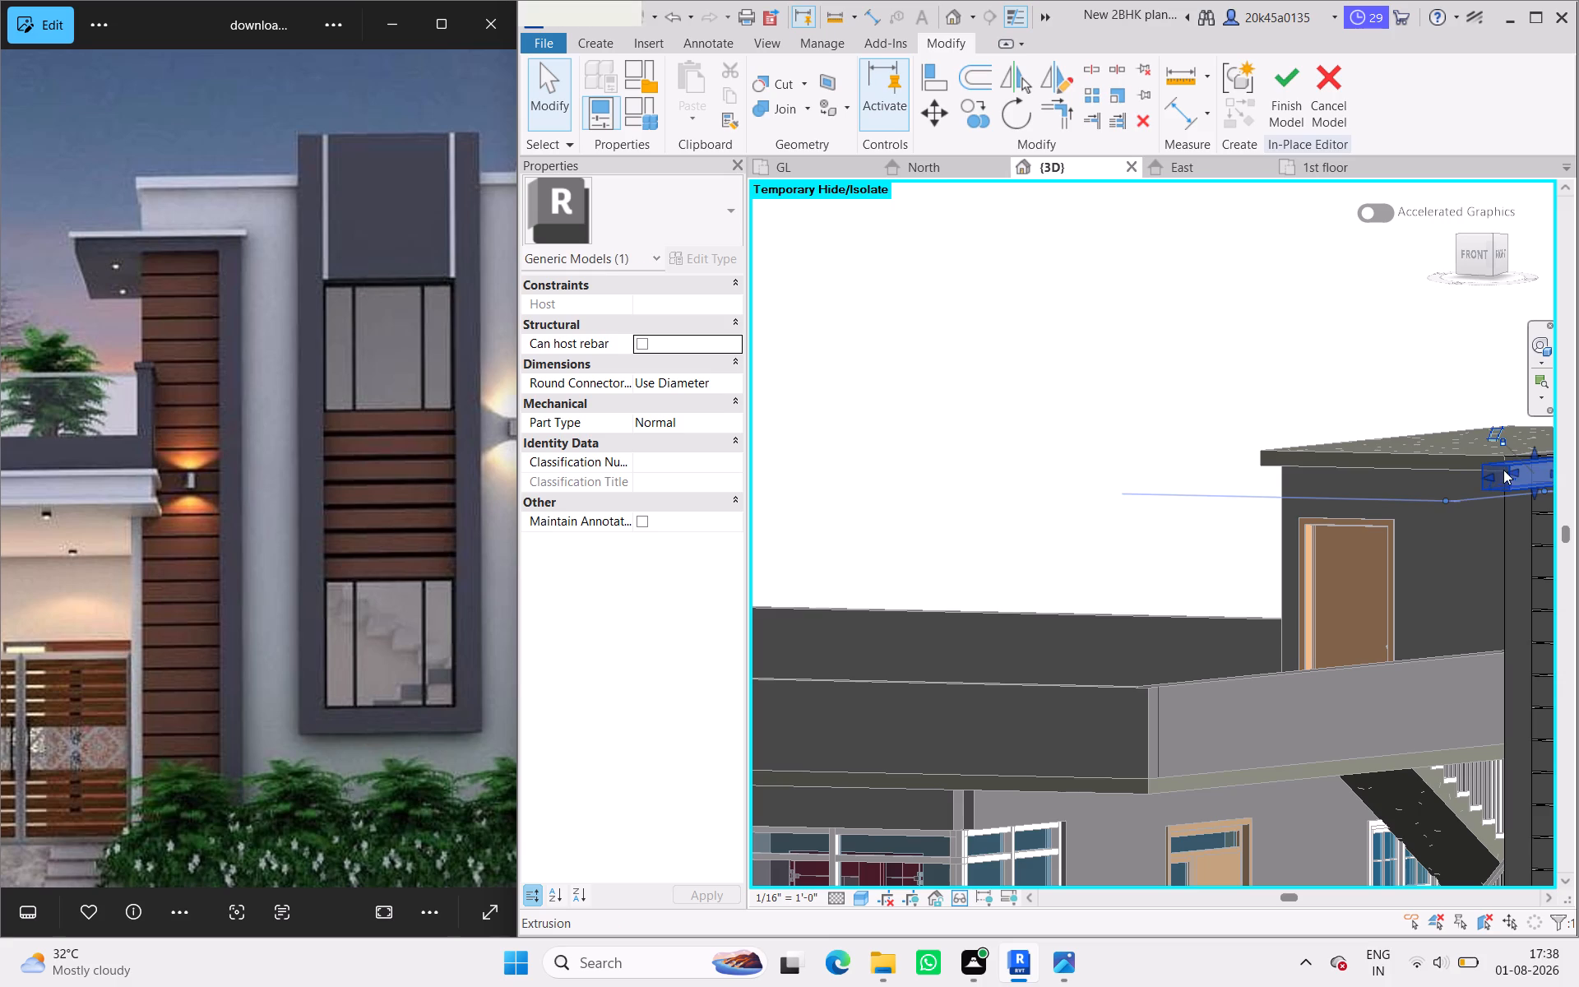
pyautogui.click(1488, 249)
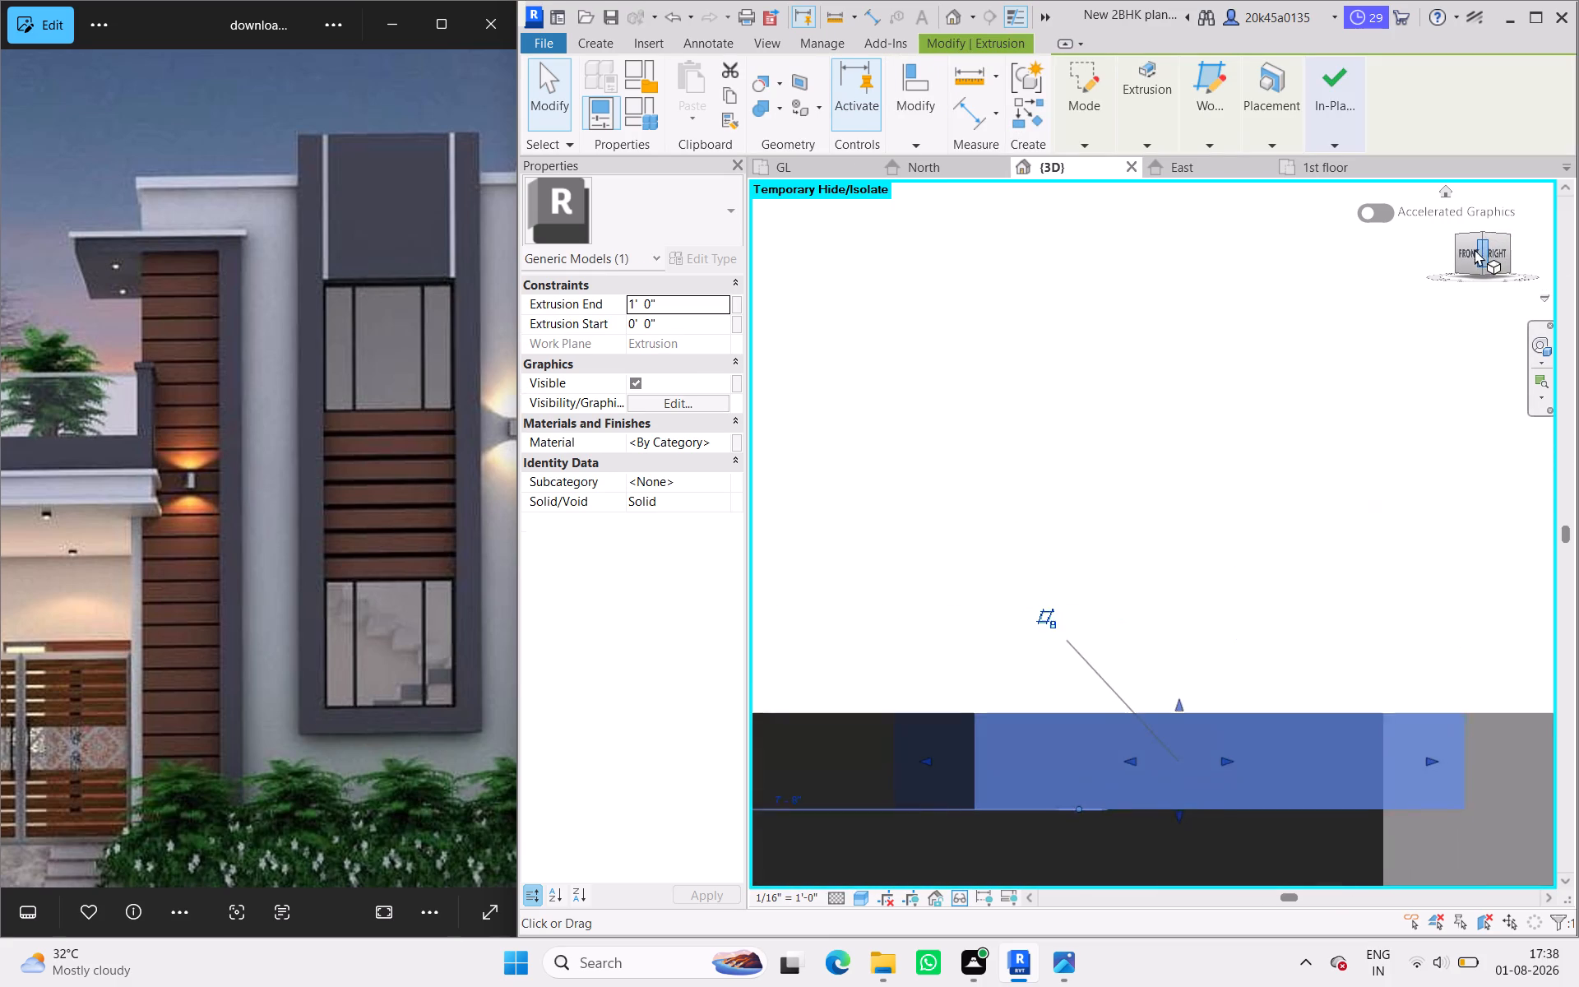
pyautogui.click(1463, 249)
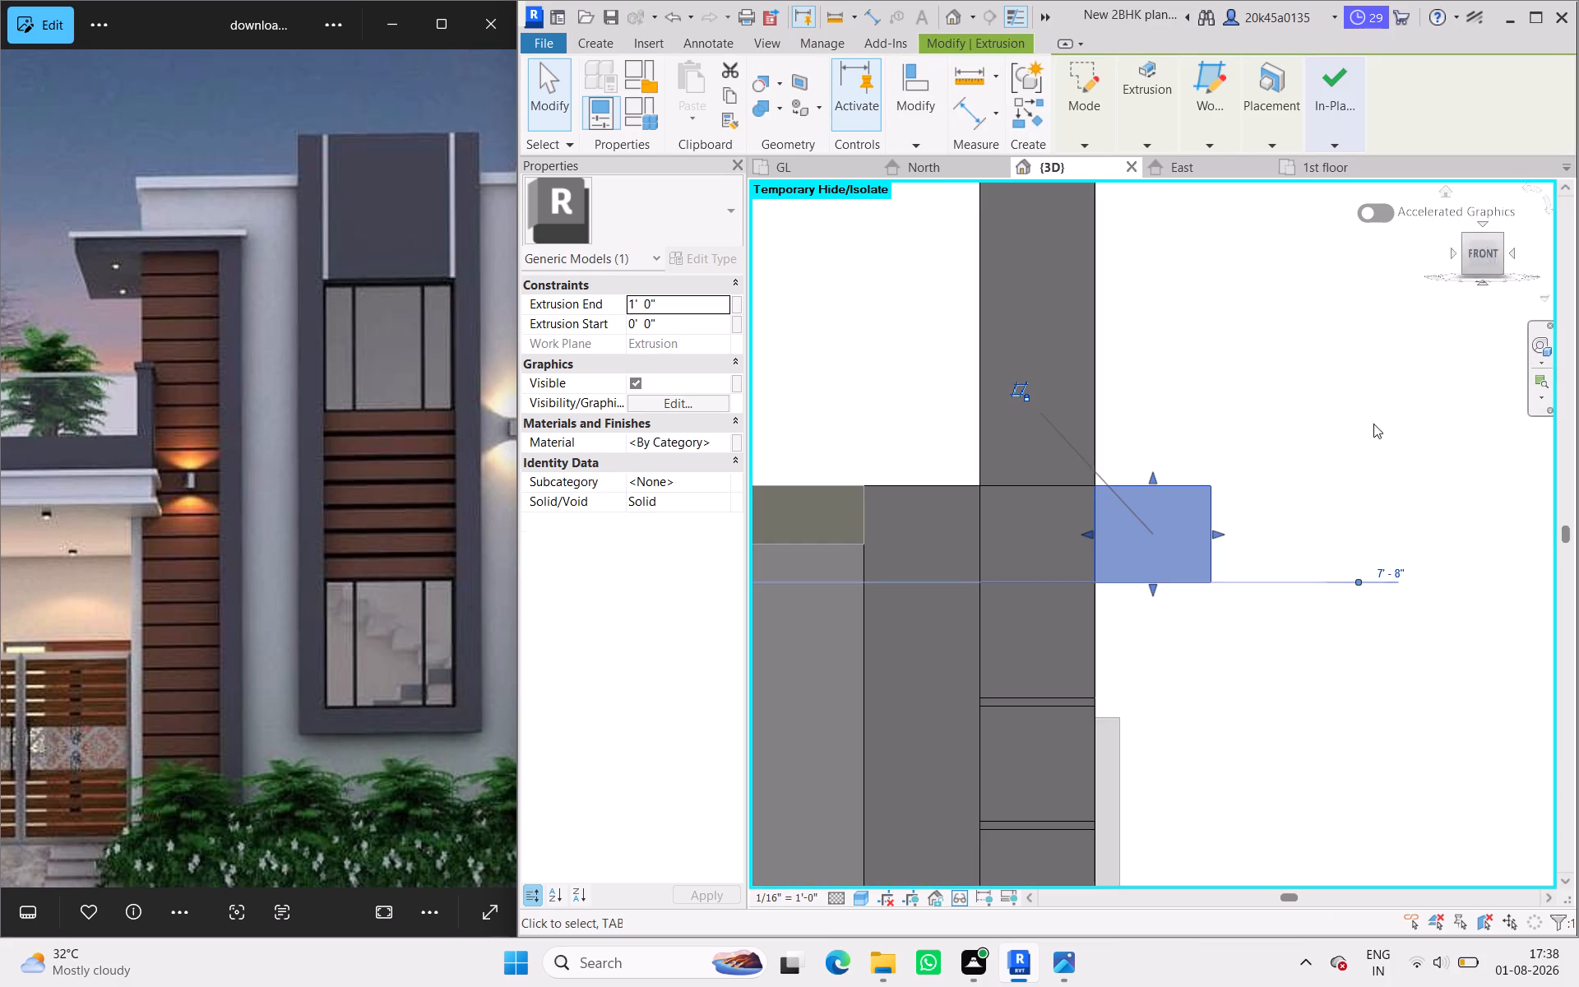
pyautogui.scroll(-8, 1227, 544)
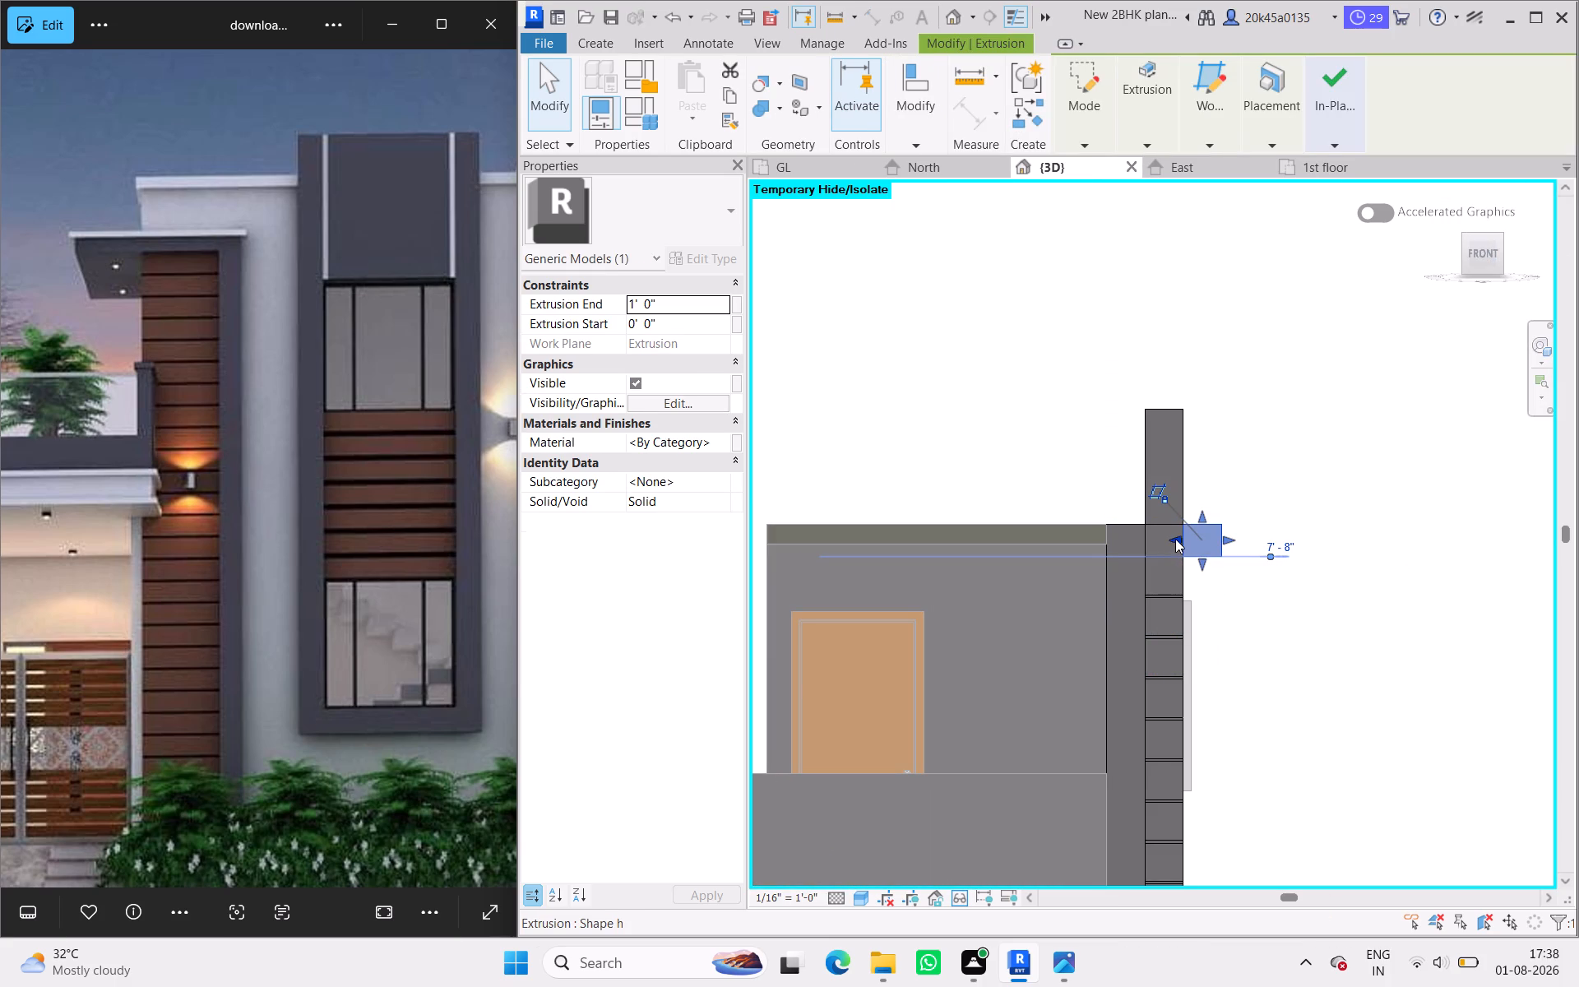
pyautogui.moveTo(1175, 539); pyautogui.dragTo(771, 563)
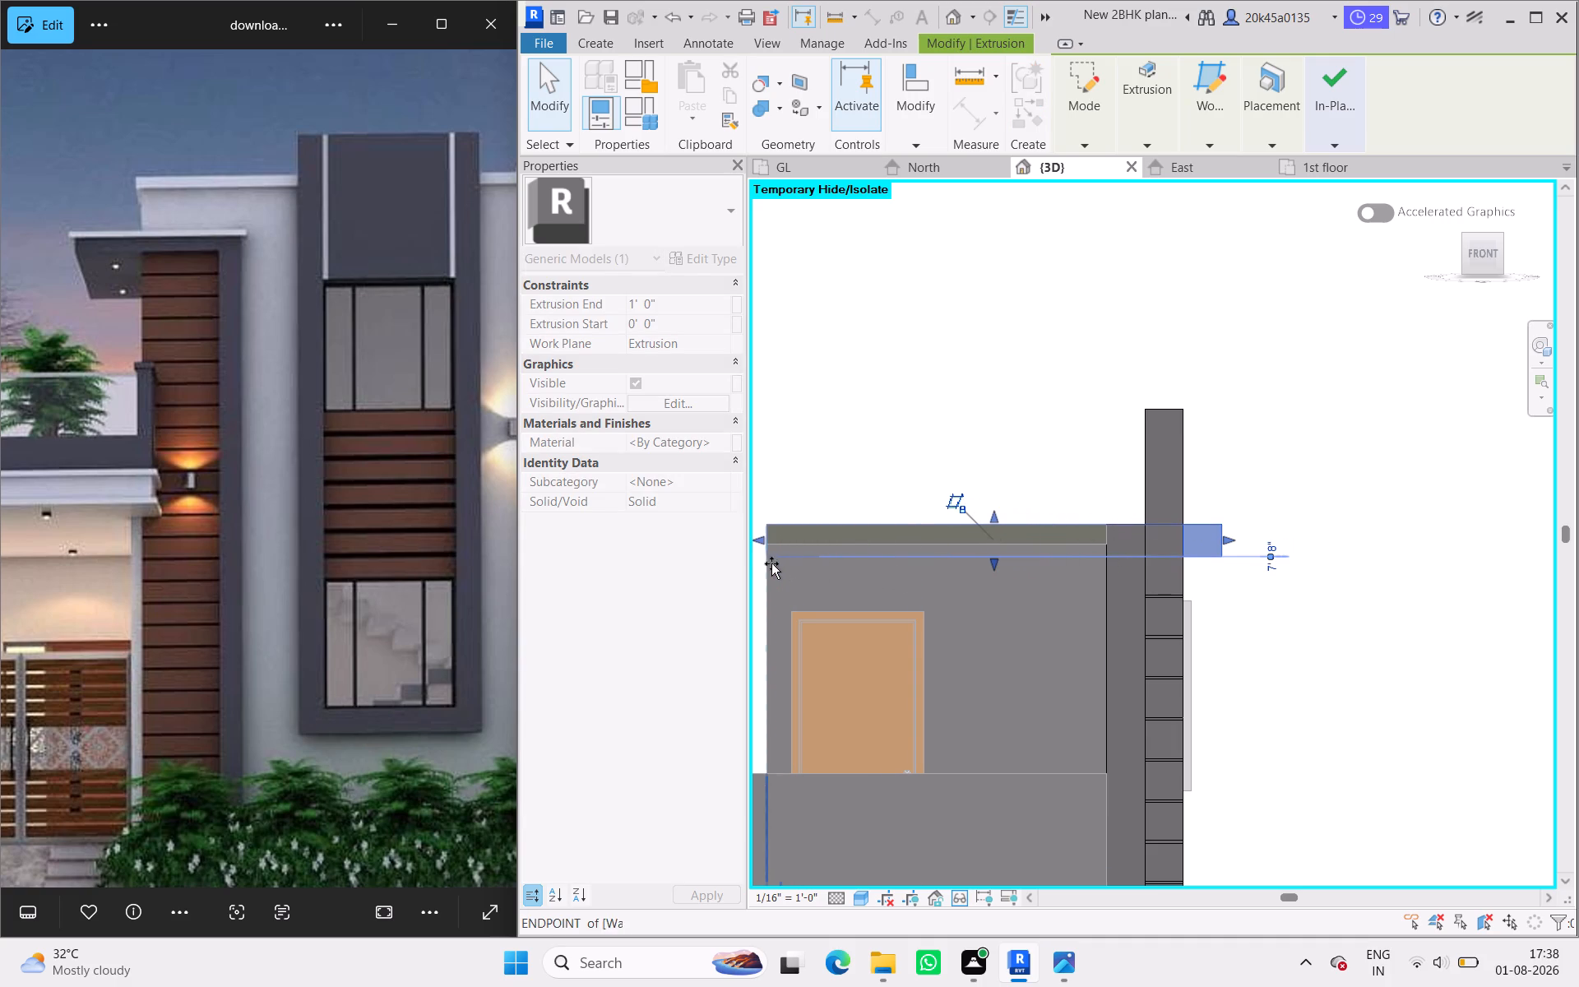
pyautogui.moveTo(771, 563); pyautogui.dragTo(765, 563)
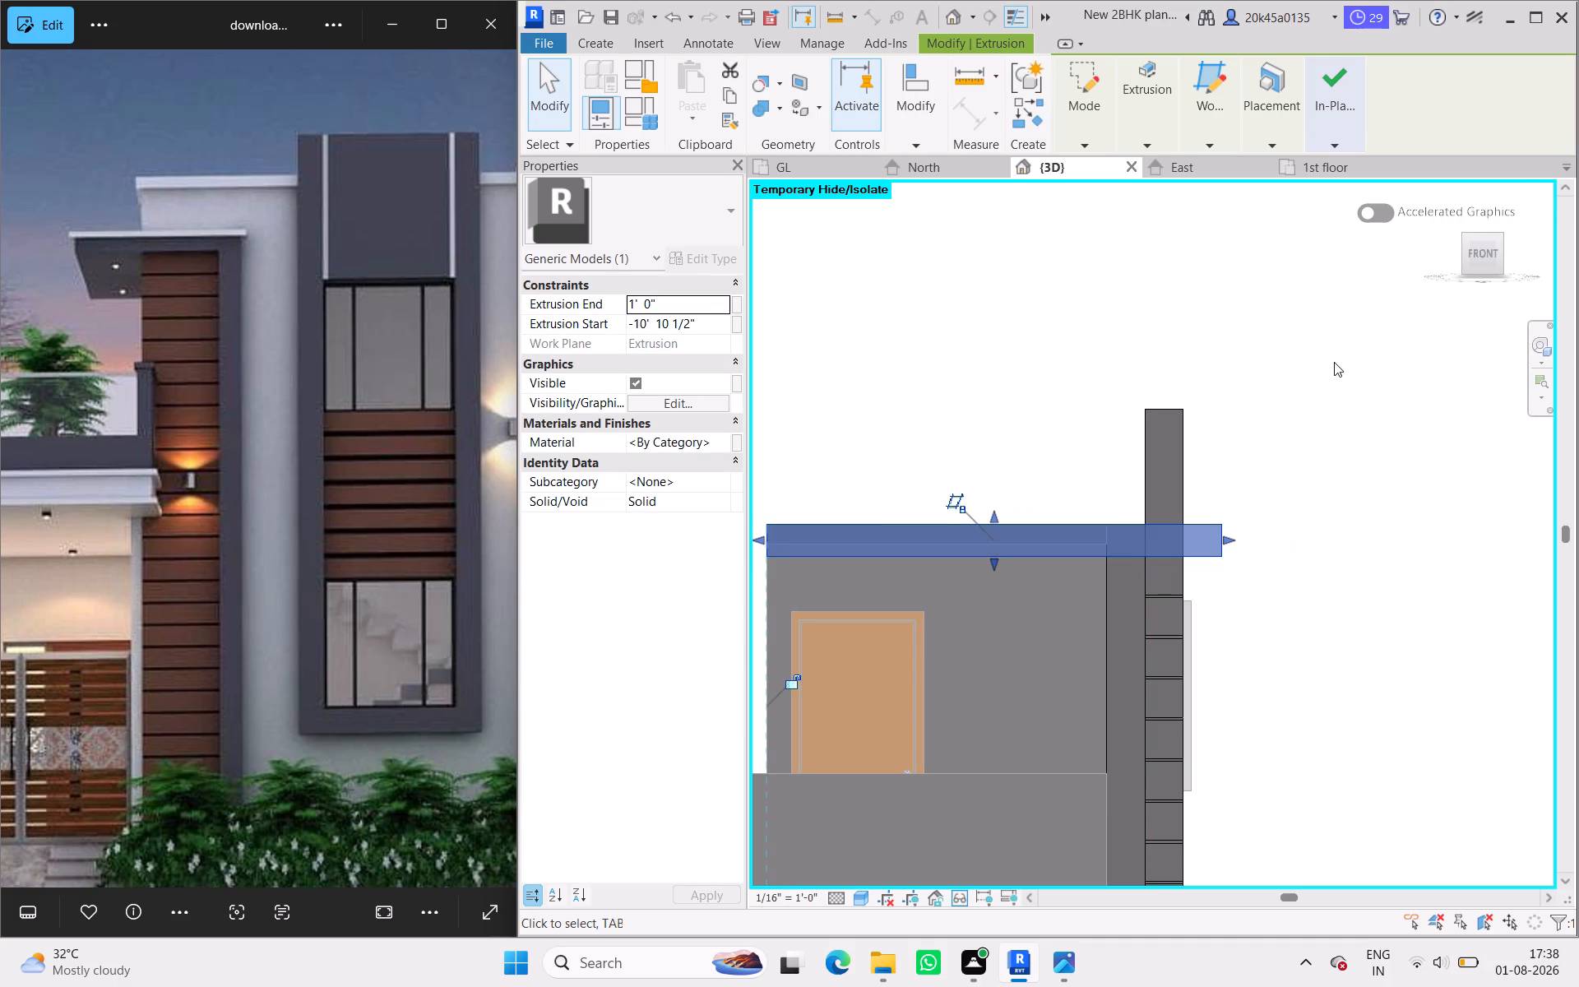
# Examine the extended slab from above, below, the front and the right side in 3D against the reference photo.
pyautogui.moveTo(1479, 257); pyautogui.dragTo(1483, 334)
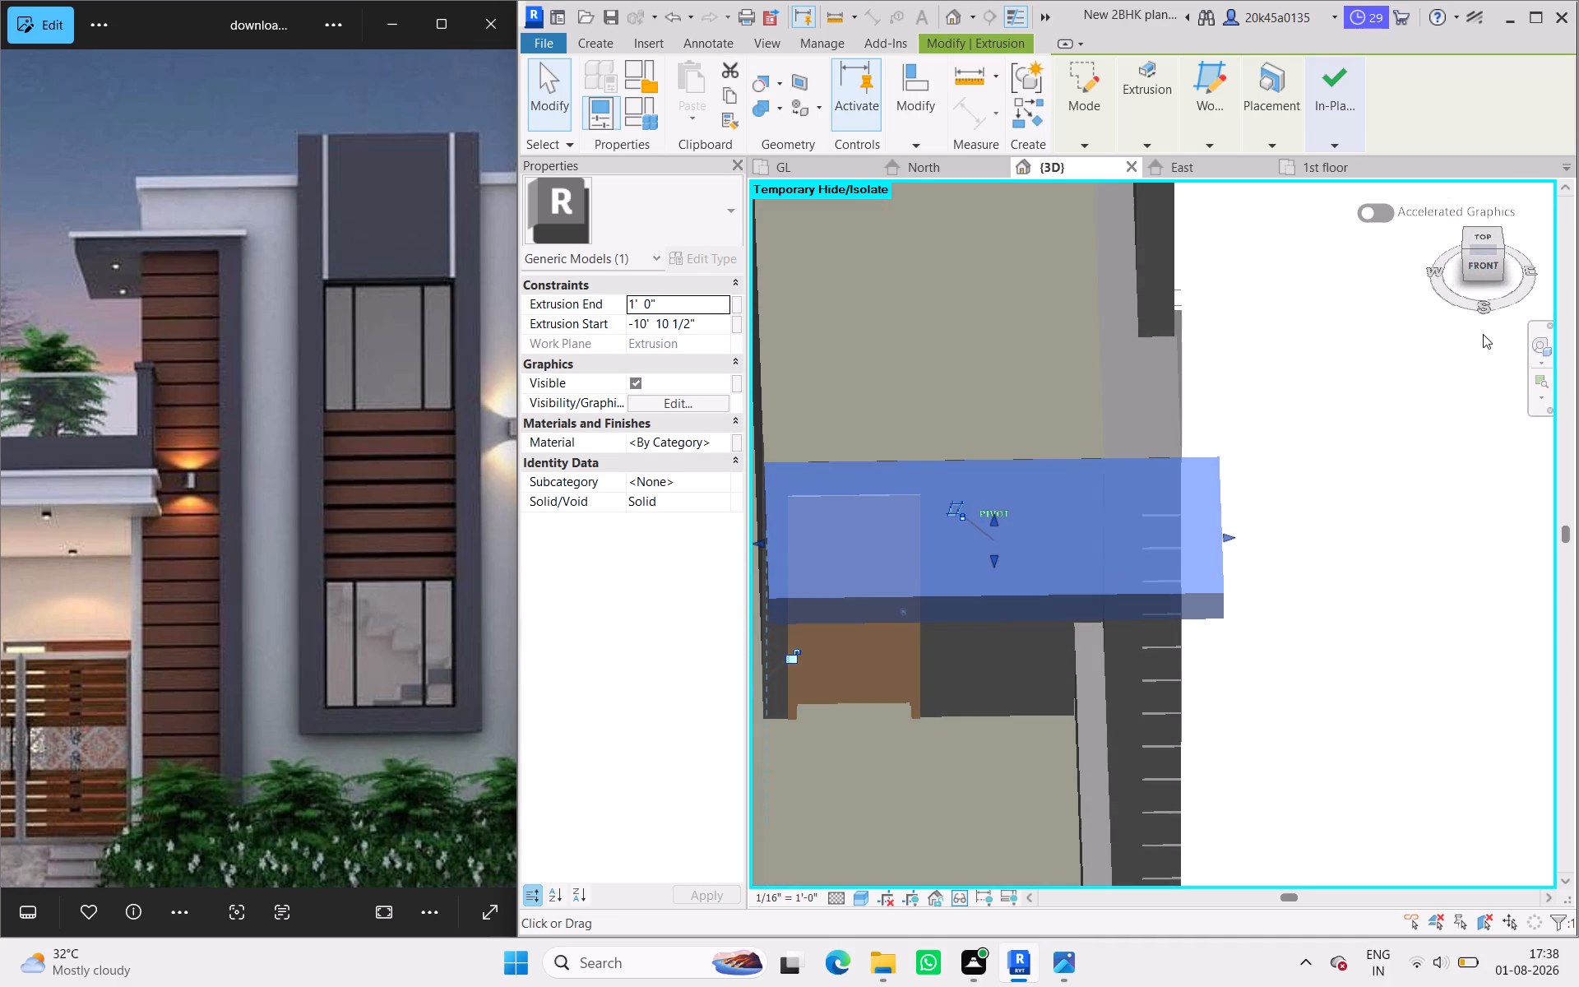
pyautogui.moveTo(1483, 334); pyautogui.dragTo(1354, 368)
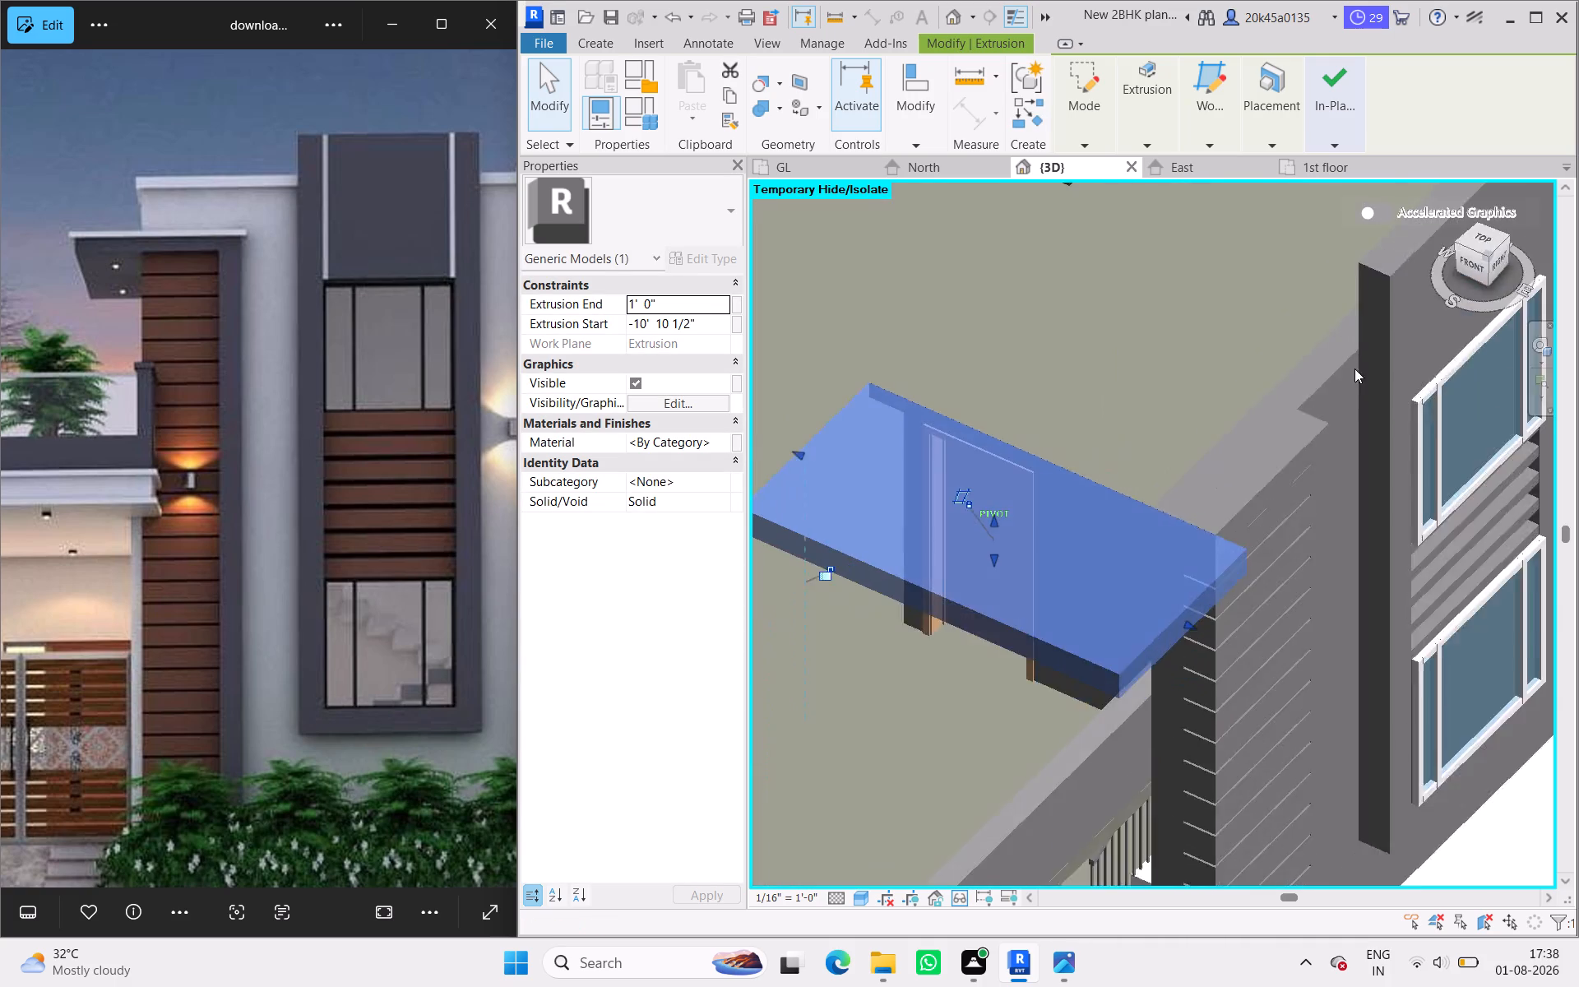
pyautogui.moveTo(1354, 368); pyautogui.dragTo(1263, 294)
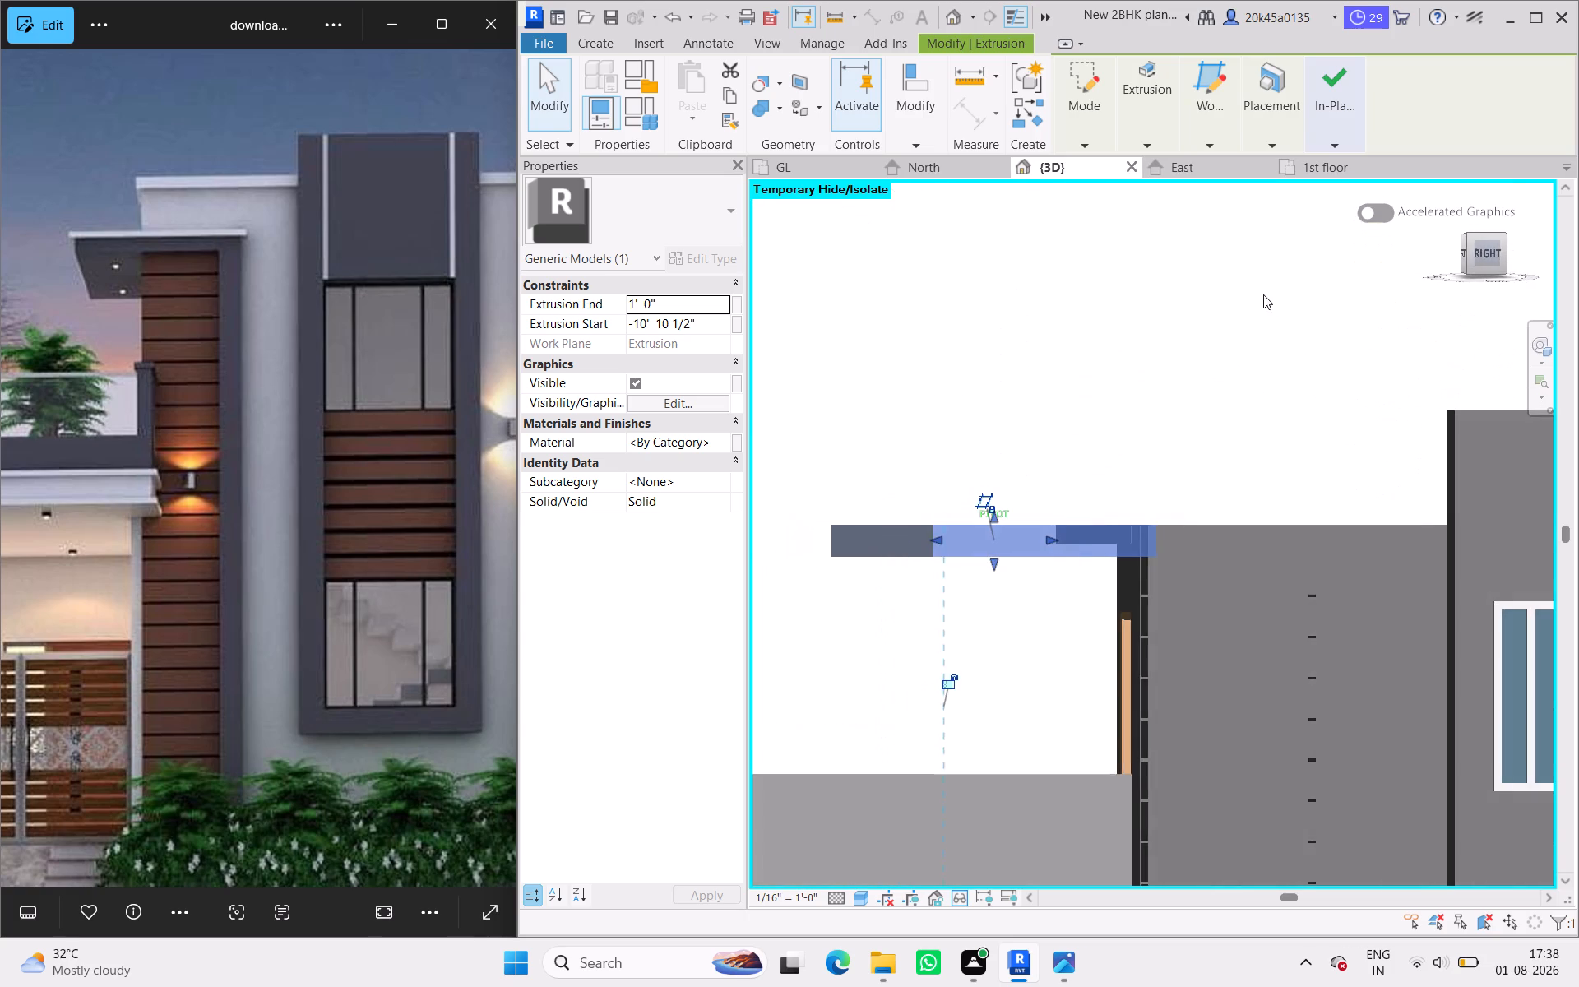
pyautogui.moveTo(1263, 294); pyautogui.dragTo(1232, 294)
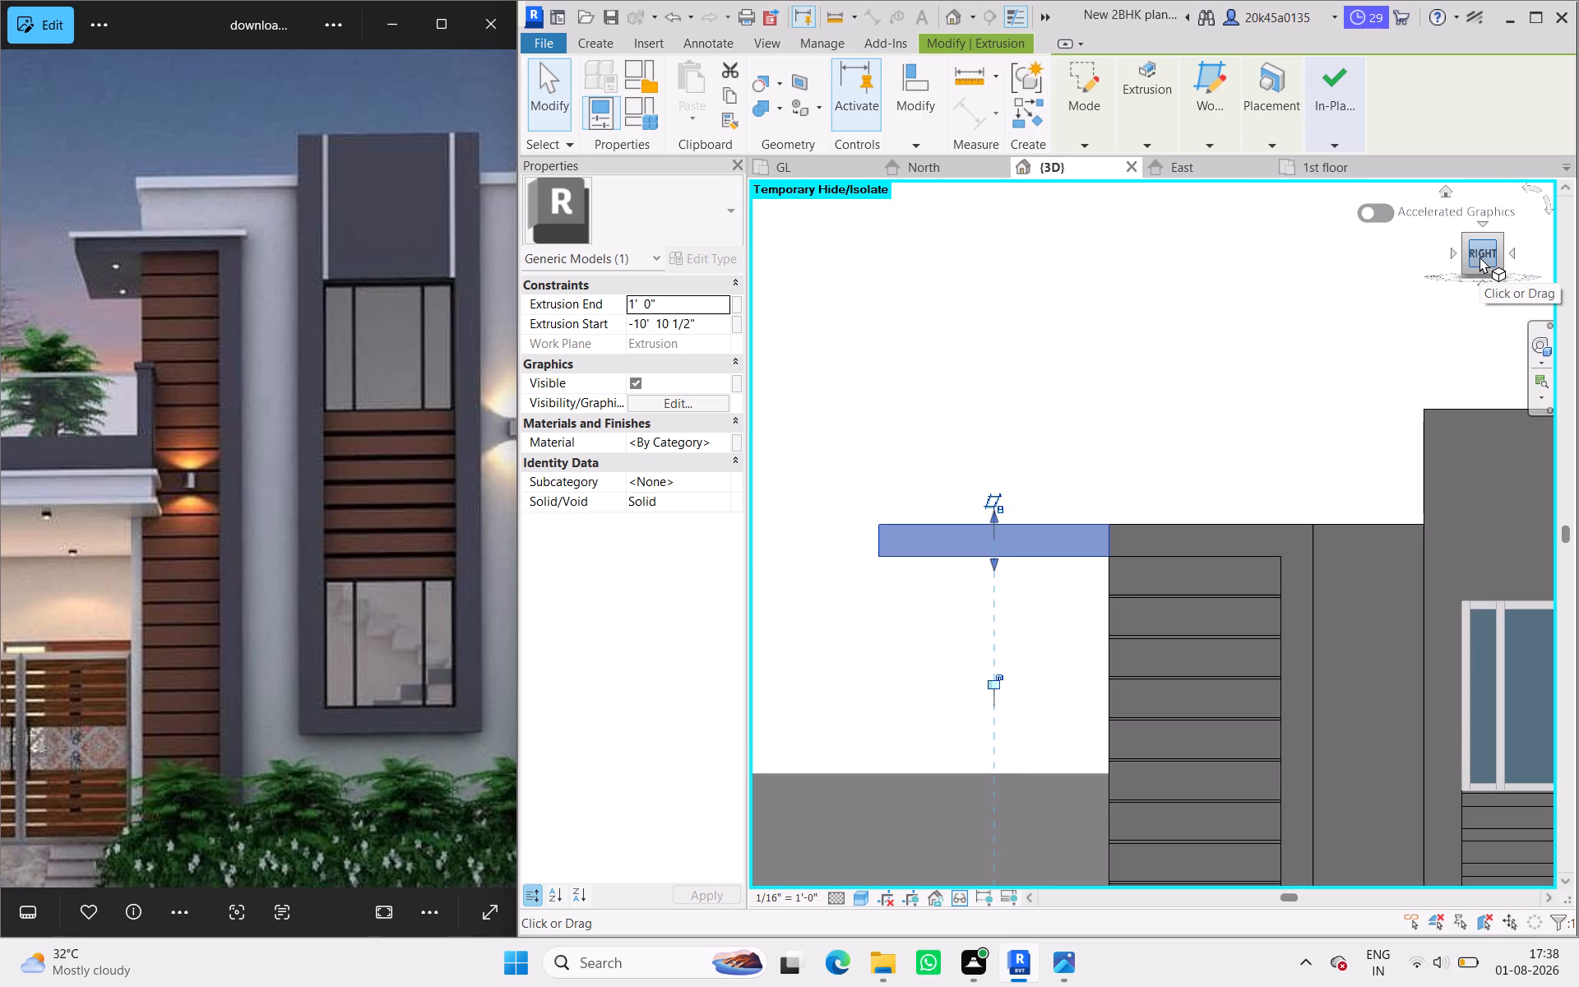
pyautogui.click(1307, 377)
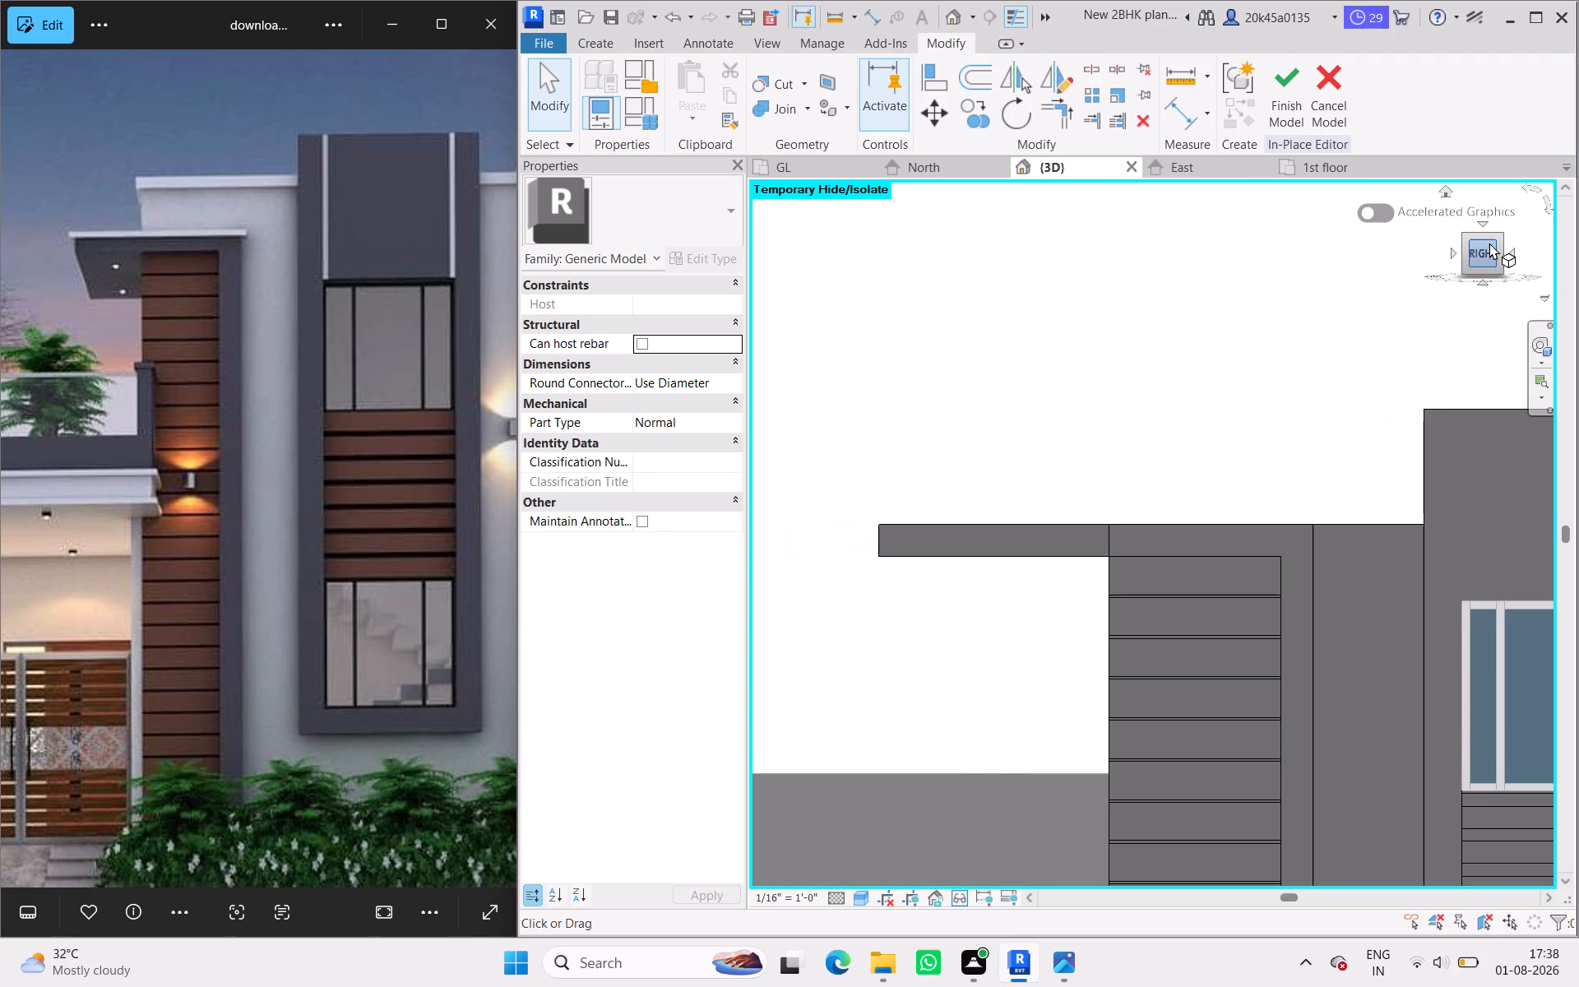
pyautogui.moveTo(1484, 253); pyautogui.dragTo(761, 182)
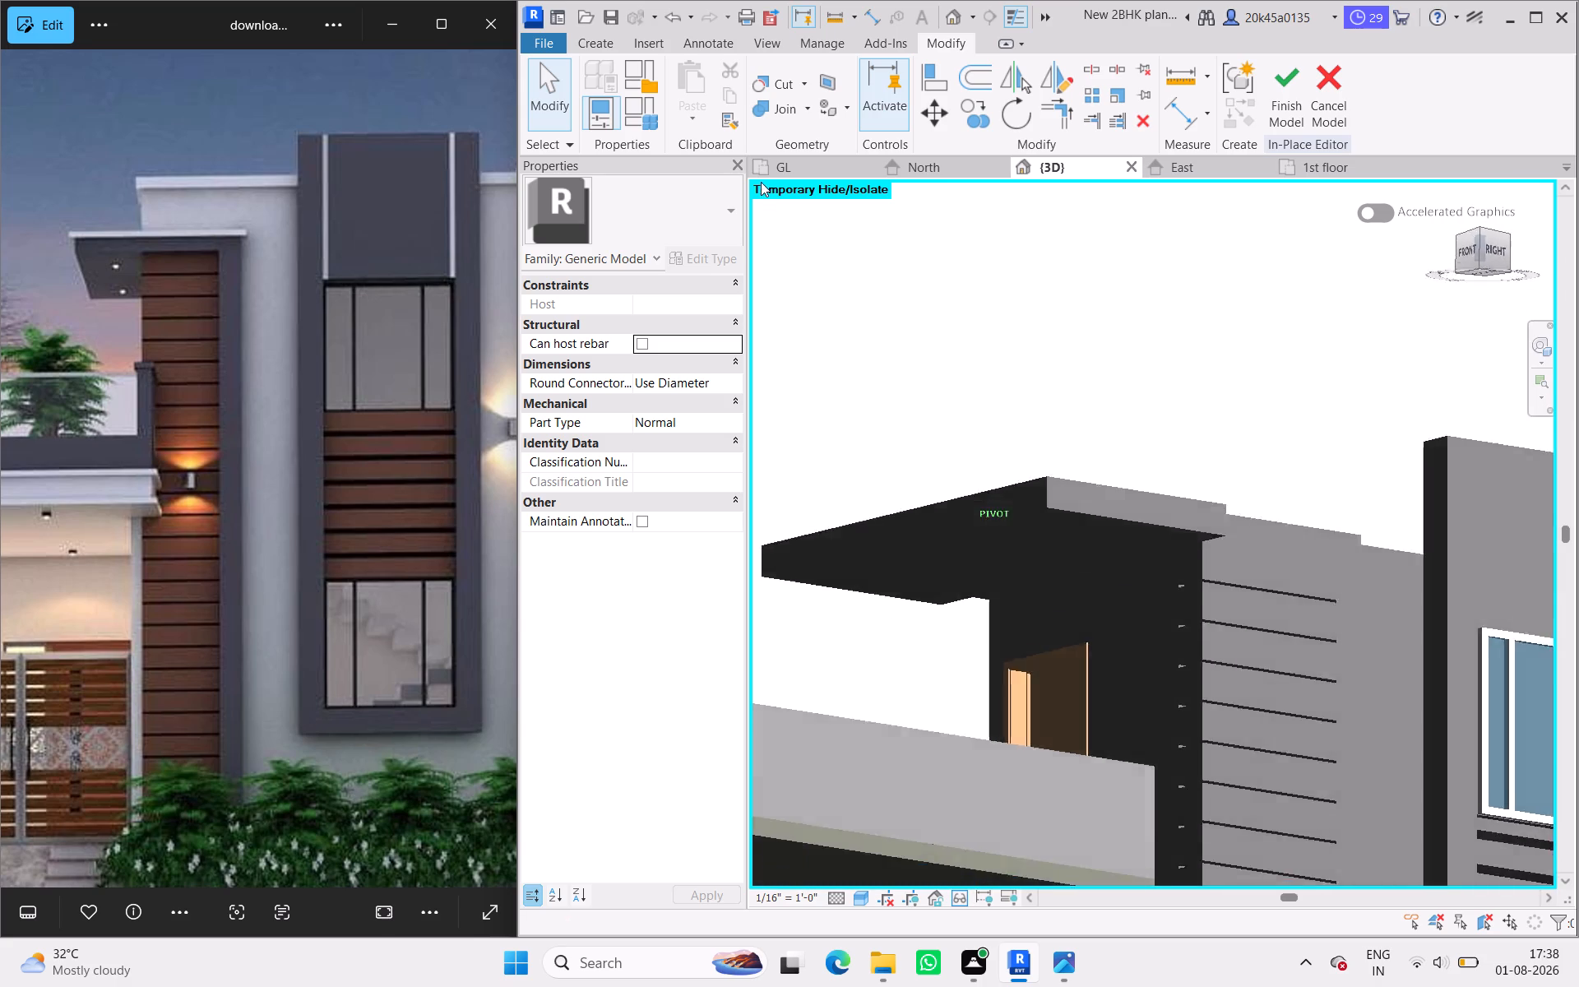
pyautogui.moveTo(761, 182); pyautogui.dragTo(732, 198)
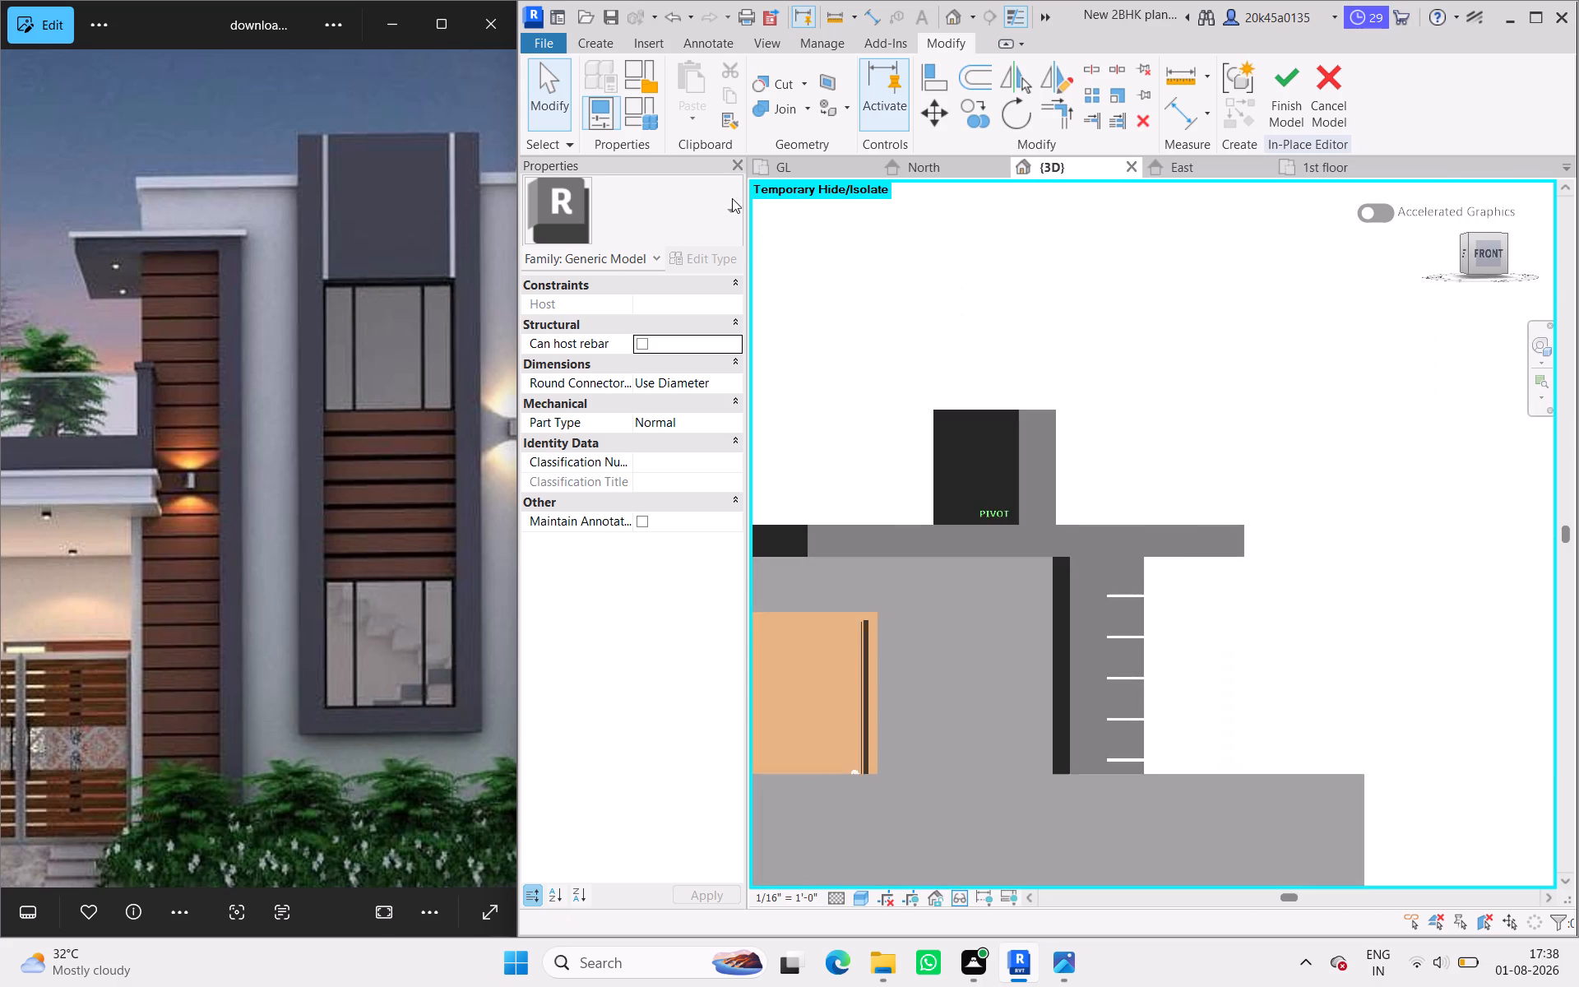
pyautogui.moveTo(732, 198); pyautogui.dragTo(598, 173)
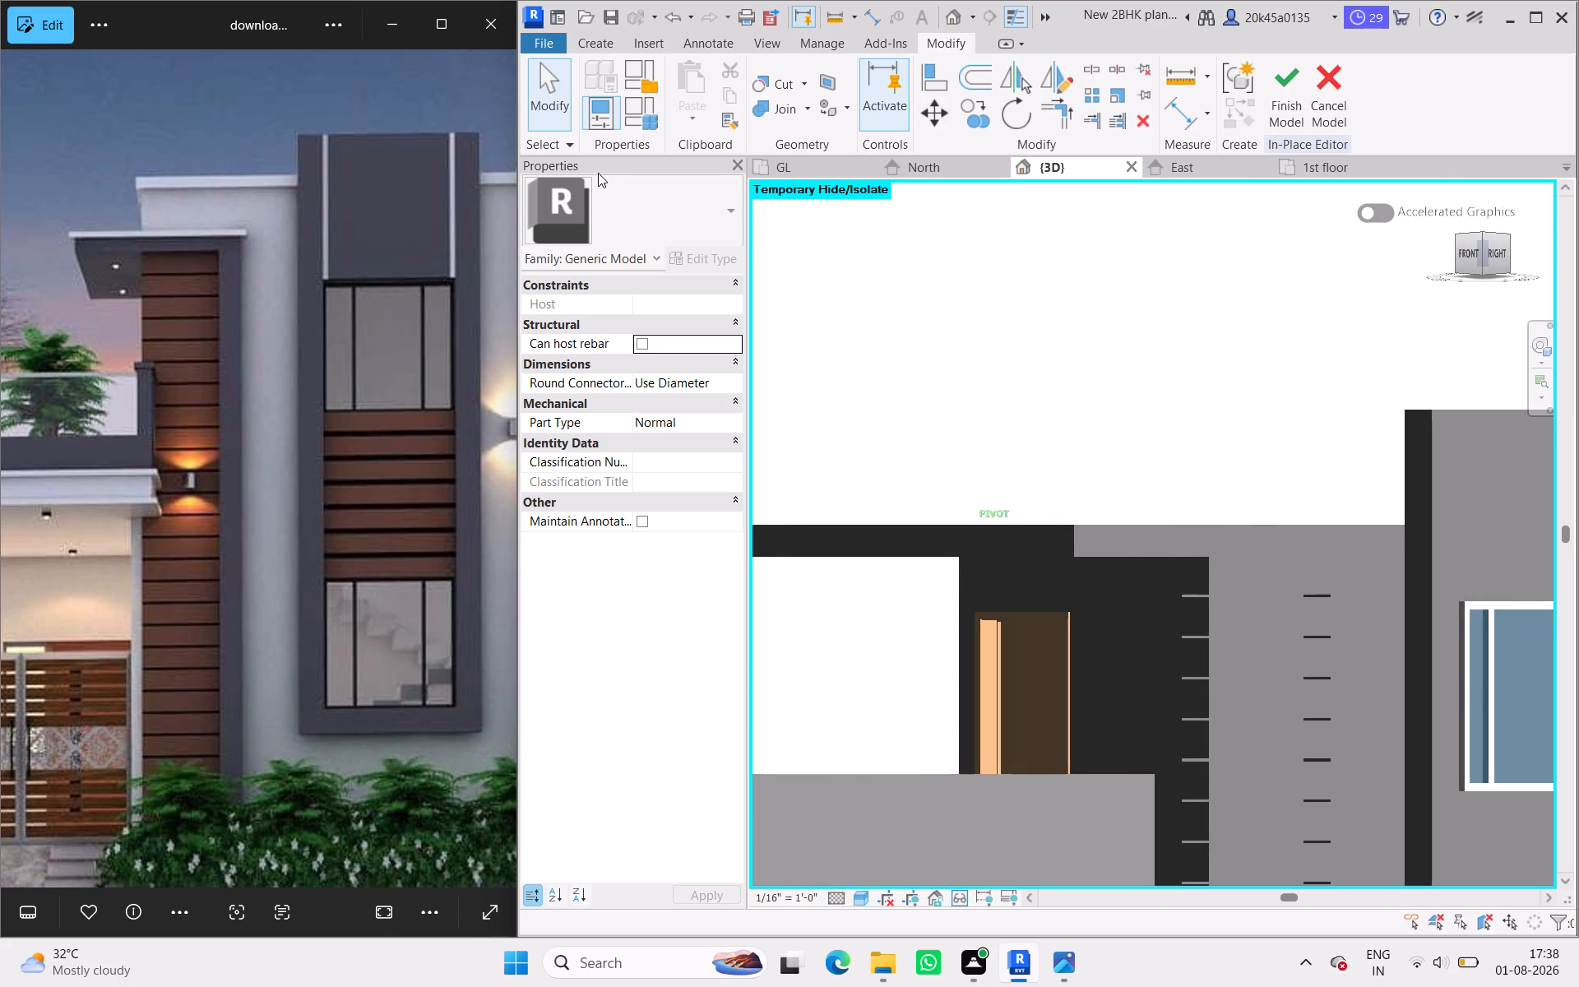
pyautogui.moveTo(598, 173); pyautogui.dragTo(583, 145)
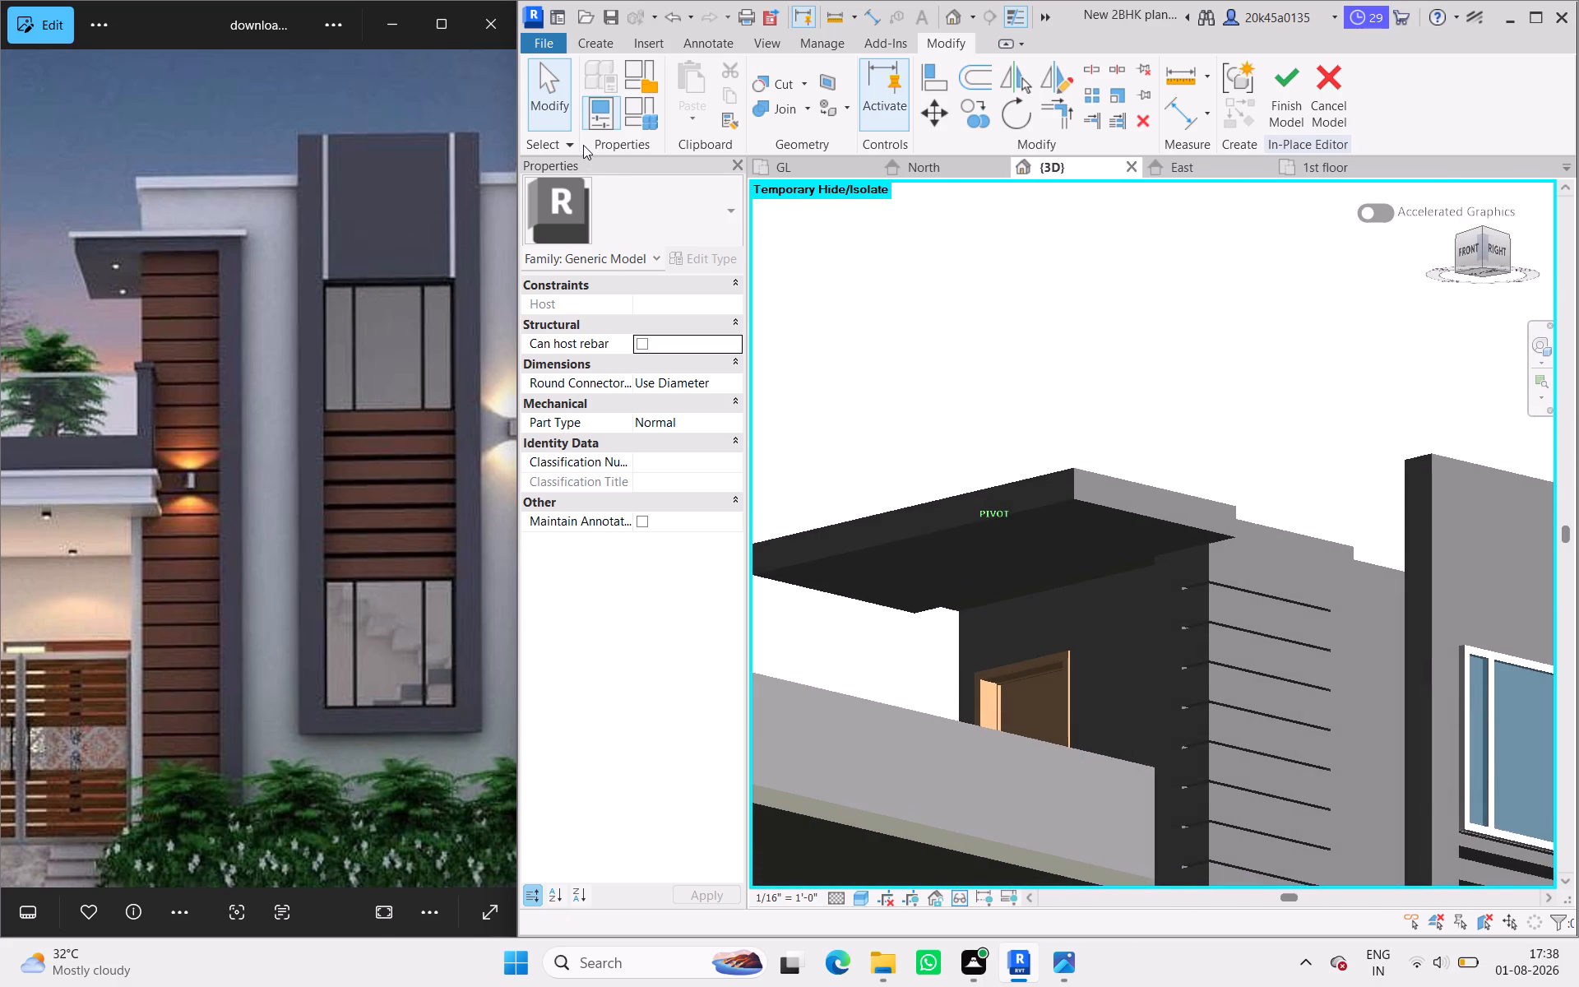
pyautogui.moveTo(583, 145); pyautogui.dragTo(571, 126)
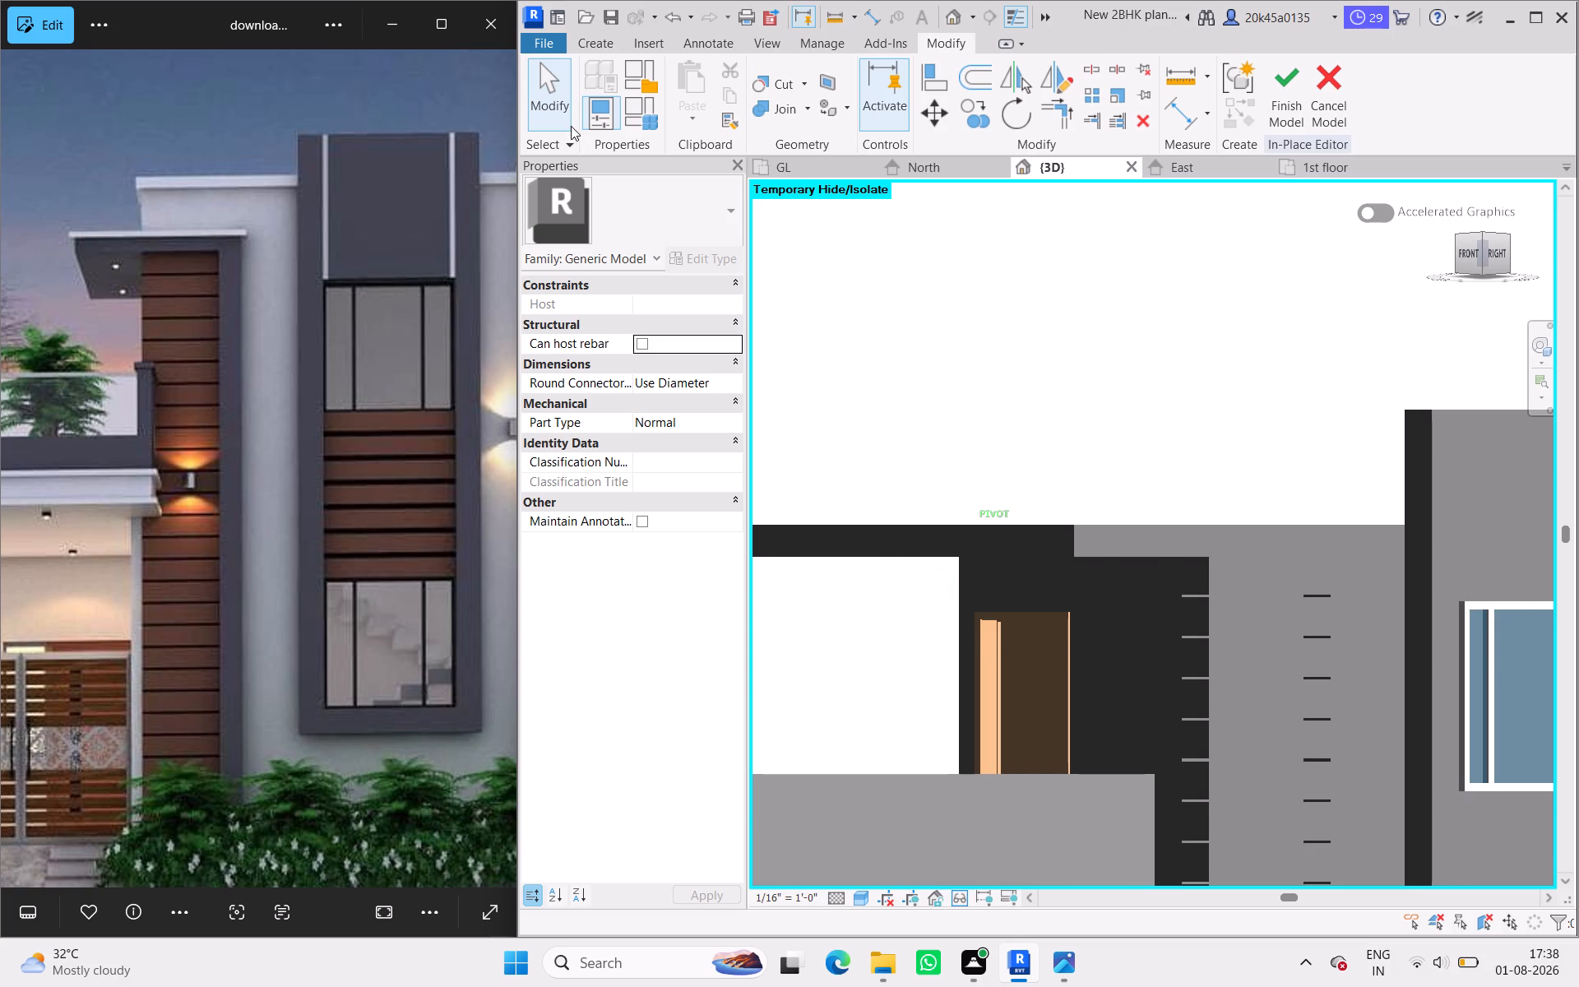
pyautogui.moveTo(571, 126); pyautogui.dragTo(557, 83)
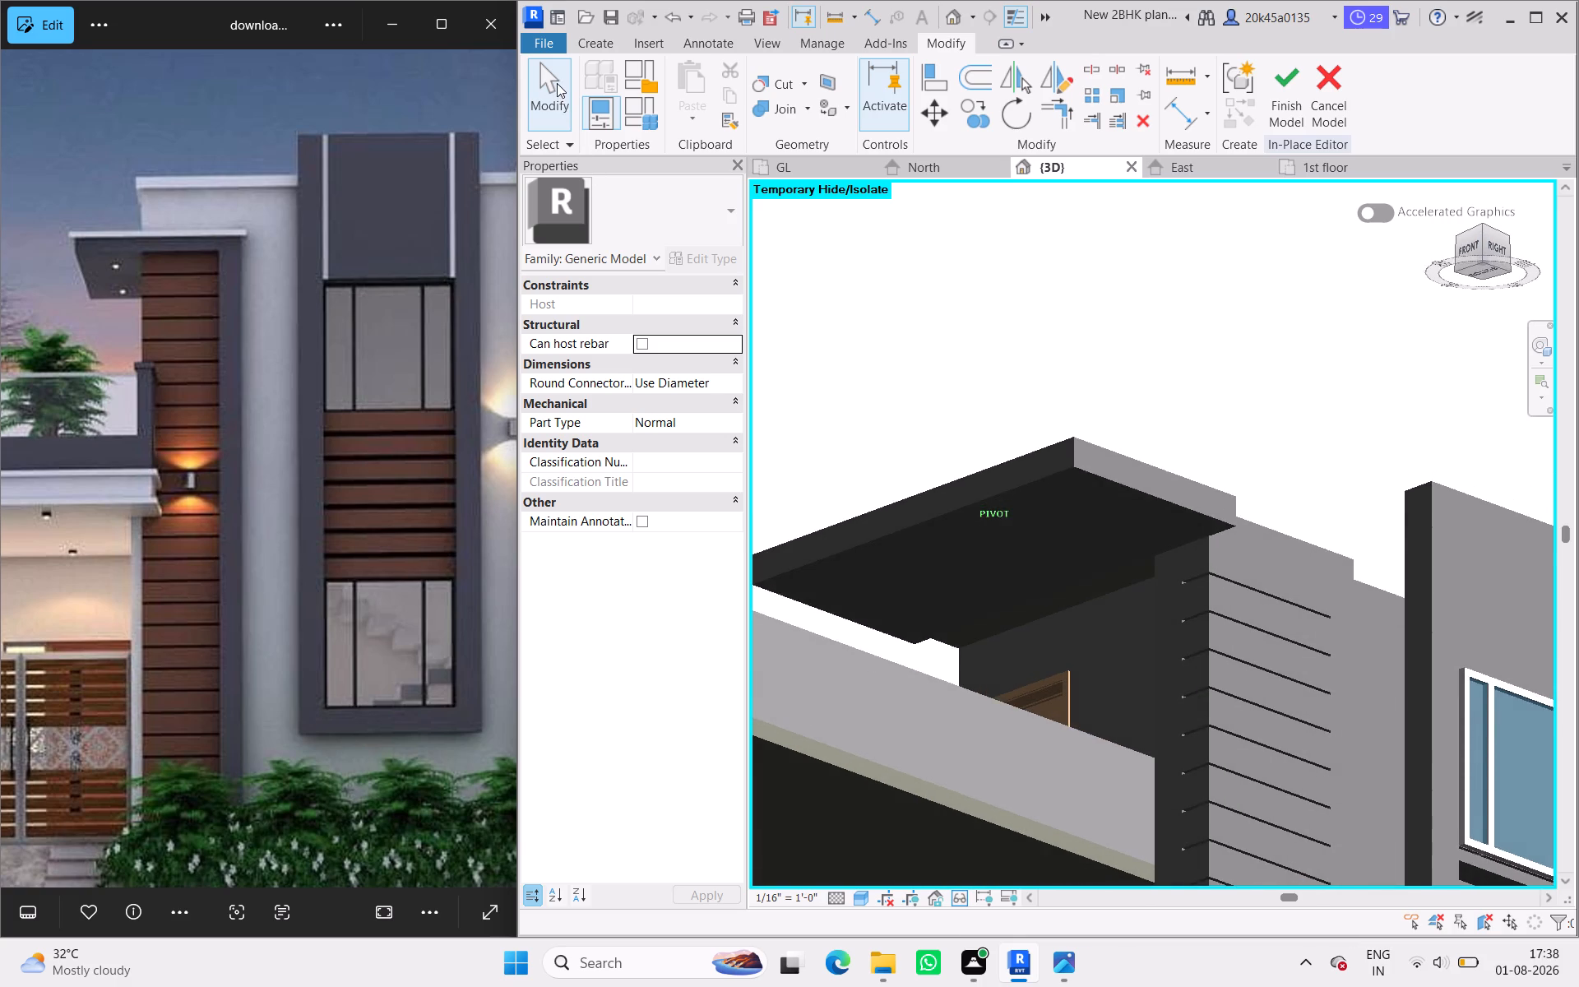
pyautogui.moveTo(557, 83); pyautogui.dragTo(438, 155)
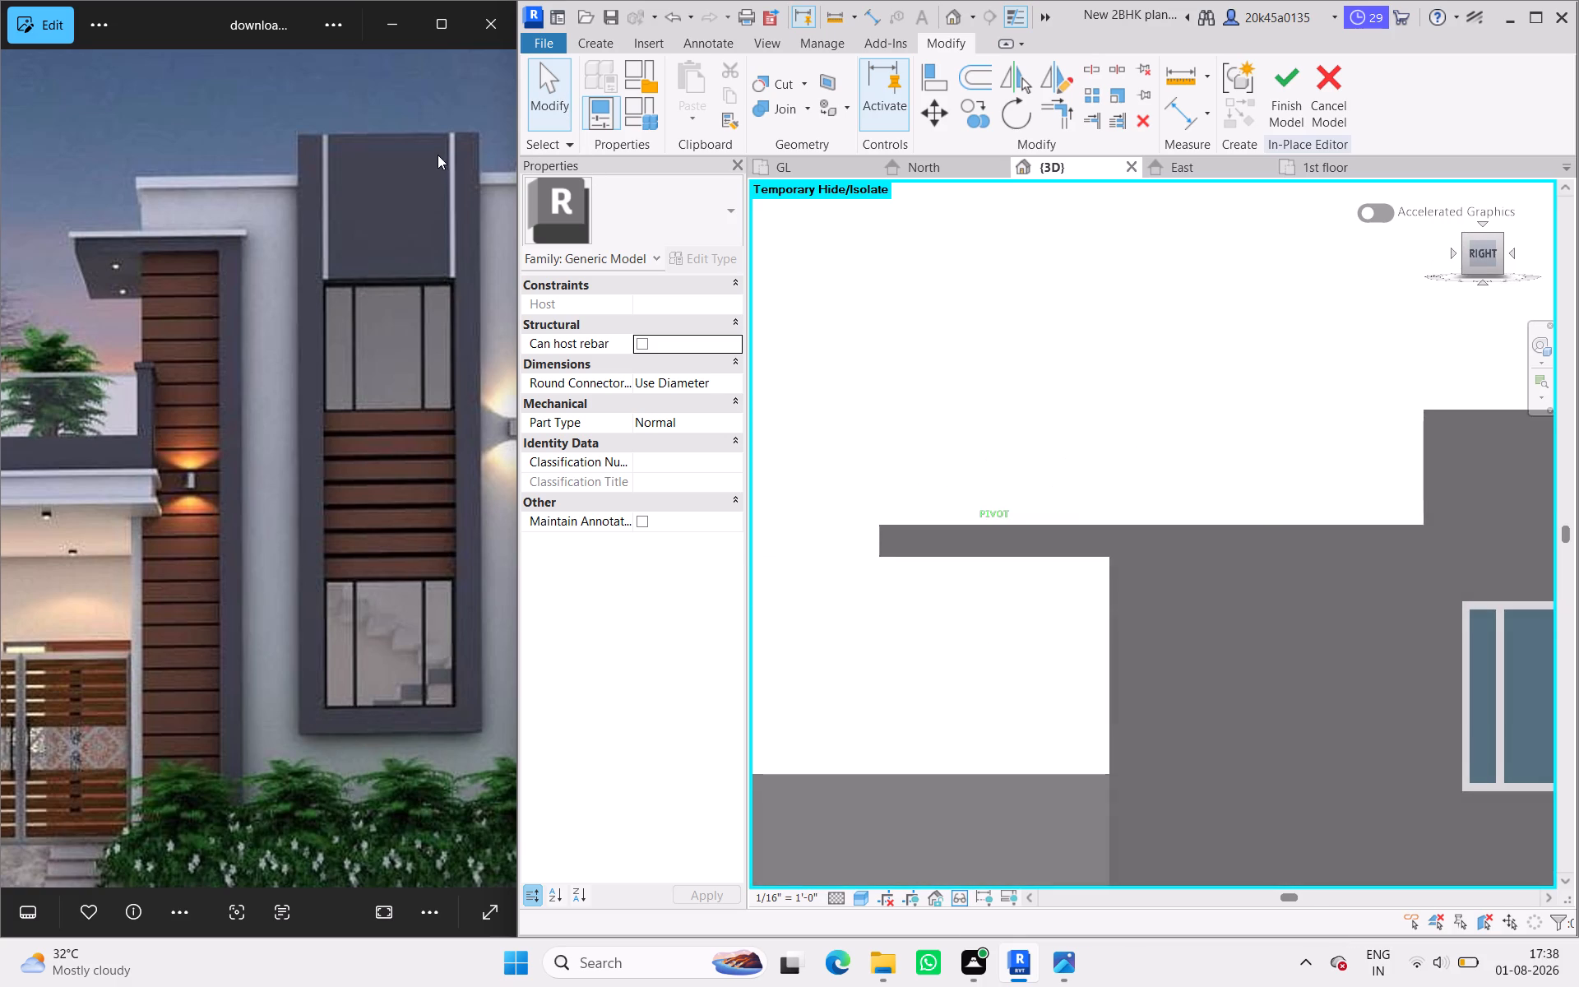
pyautogui.moveTo(438, 155); pyautogui.dragTo(438, 152)
# Stretch the projecting slab's edge across the top of the cladding strips to the inner edge of the inverted-L band's vertical leg.
pyautogui.click(1047, 548)
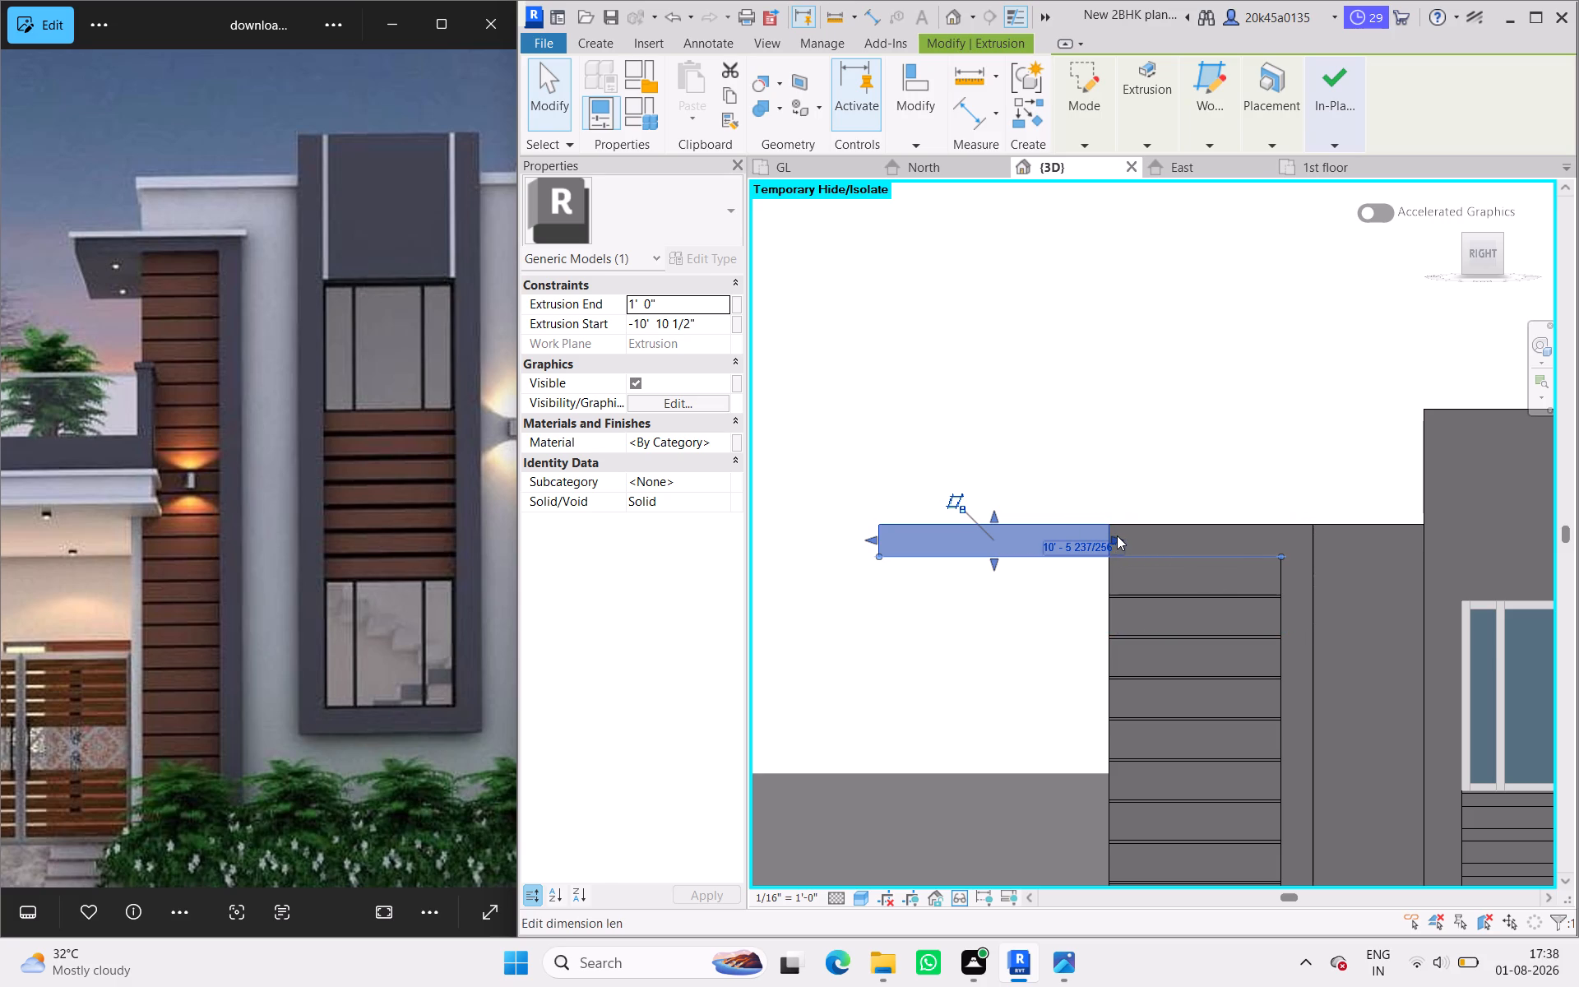
pyautogui.click(1095, 478)
pyautogui.click(1084, 527)
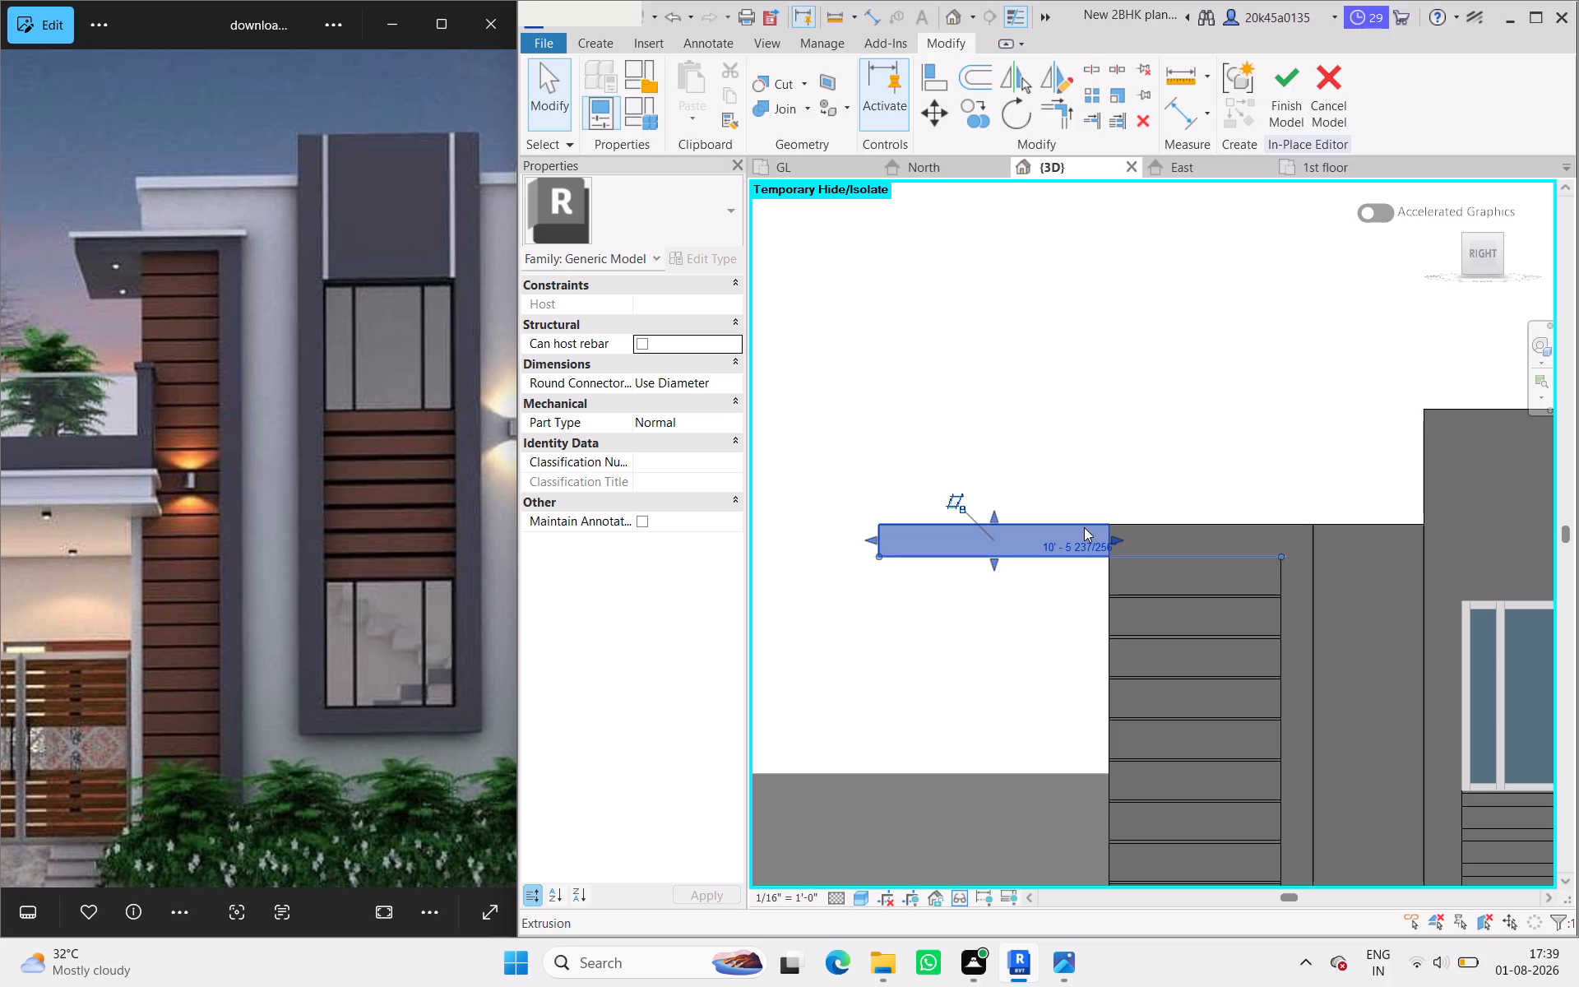
pyautogui.moveTo(1117, 535); pyautogui.dragTo(1164, 535)
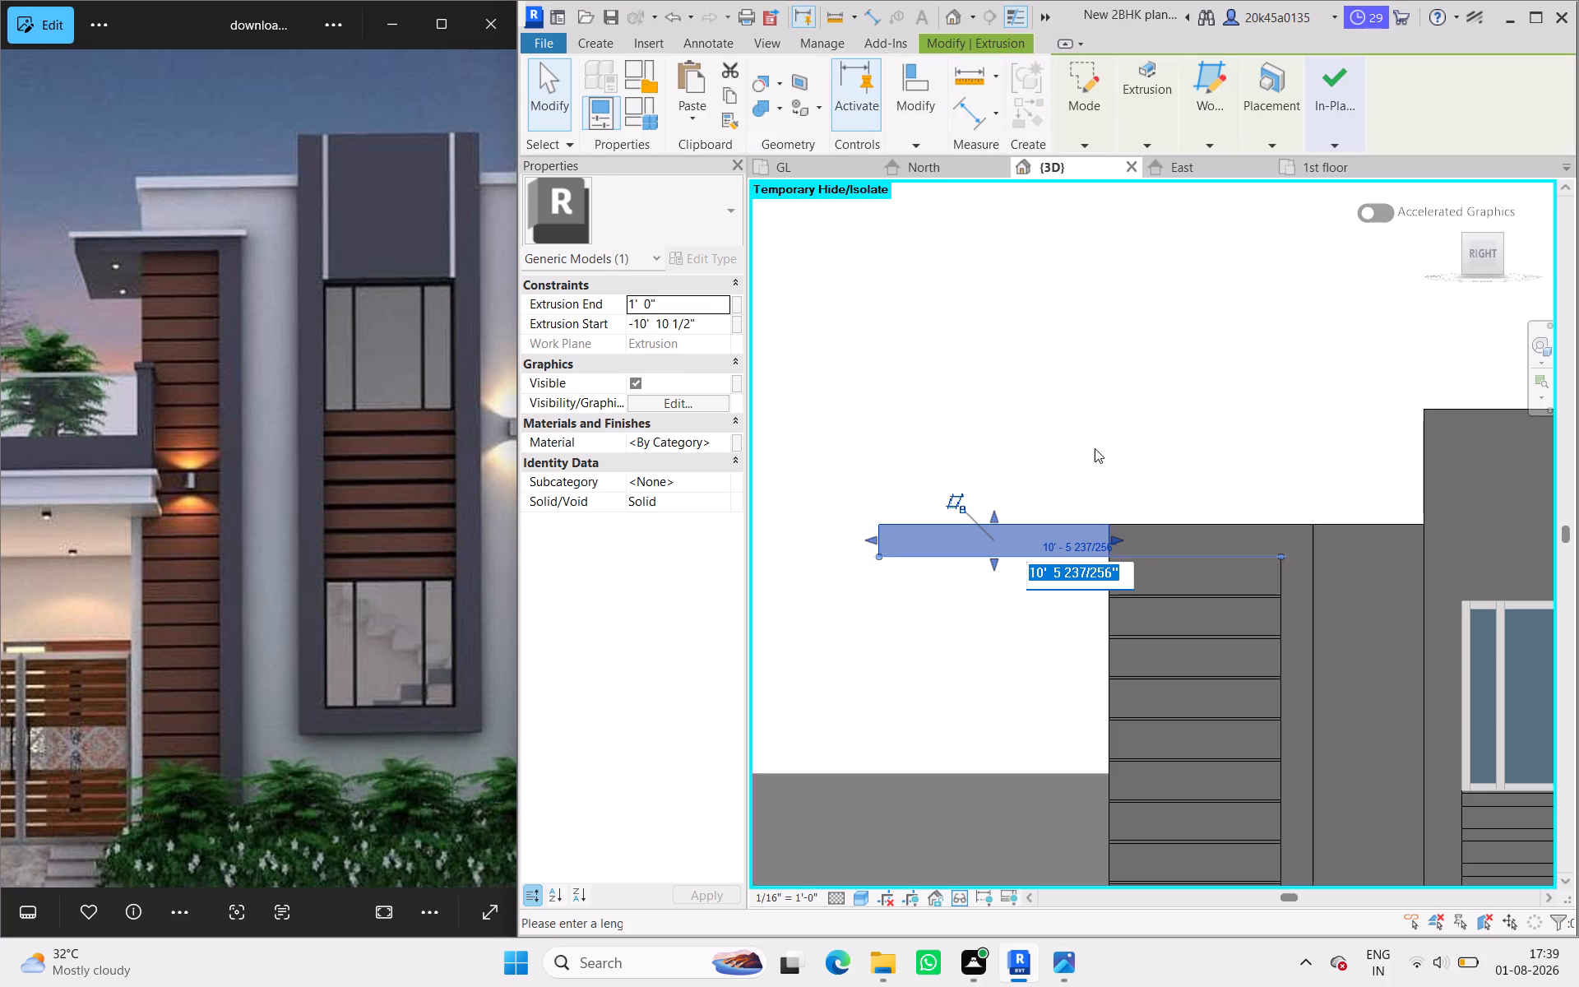
pyautogui.click(1095, 448)
pyautogui.click(1018, 531)
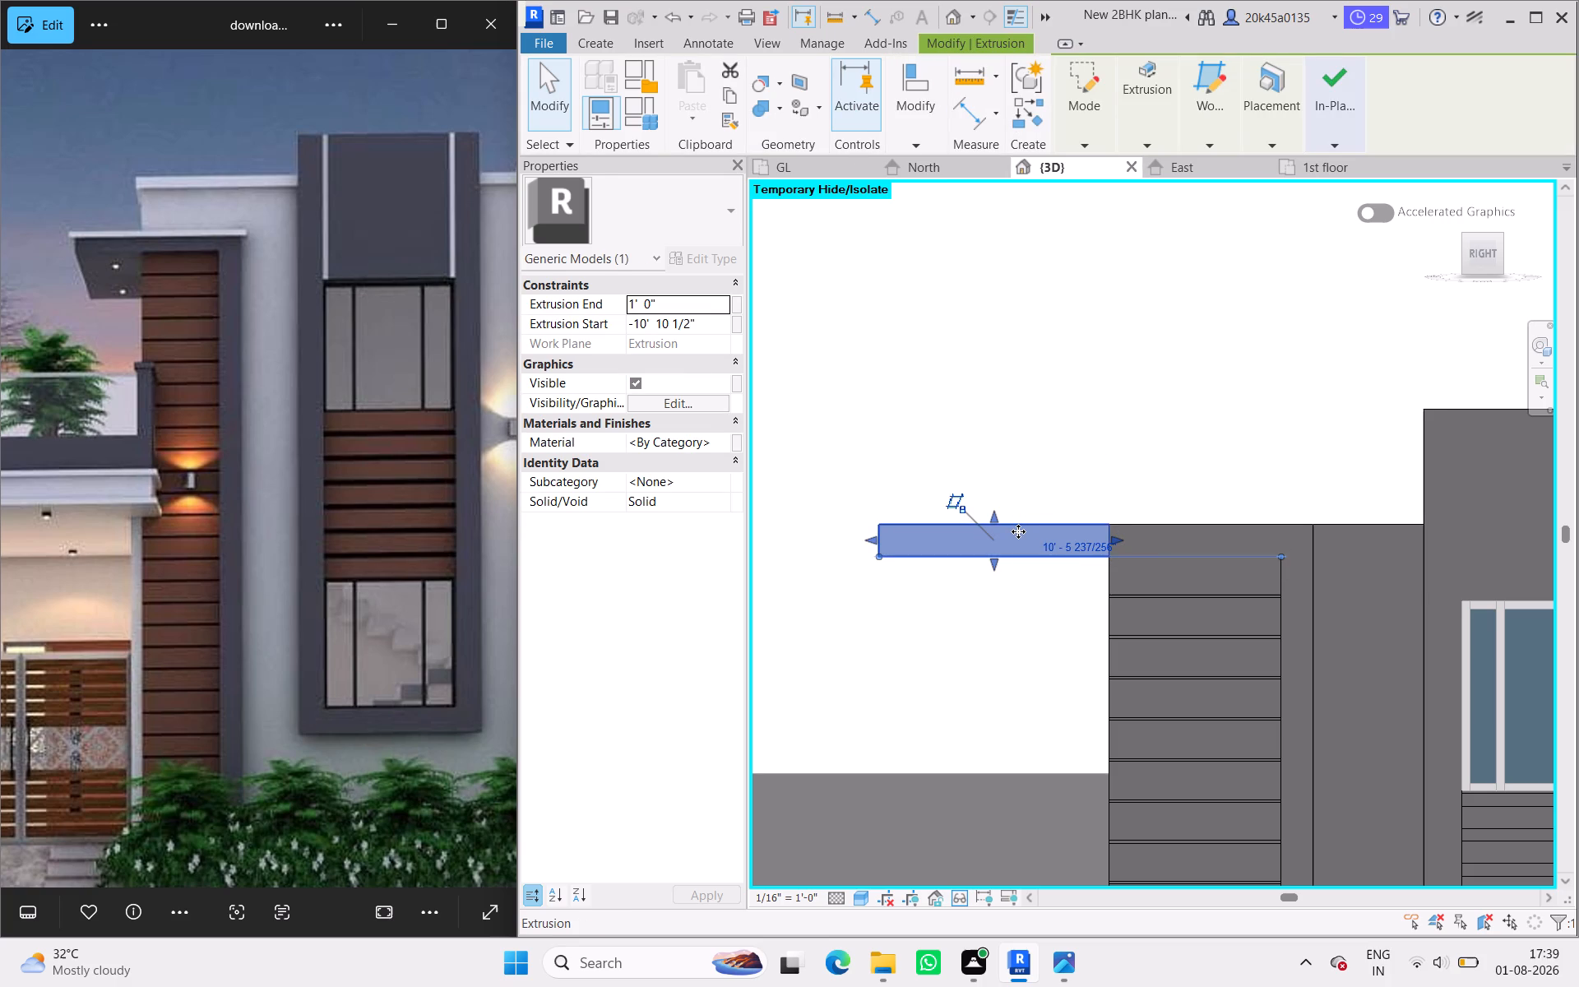
pyautogui.scroll(6, 1118, 535)
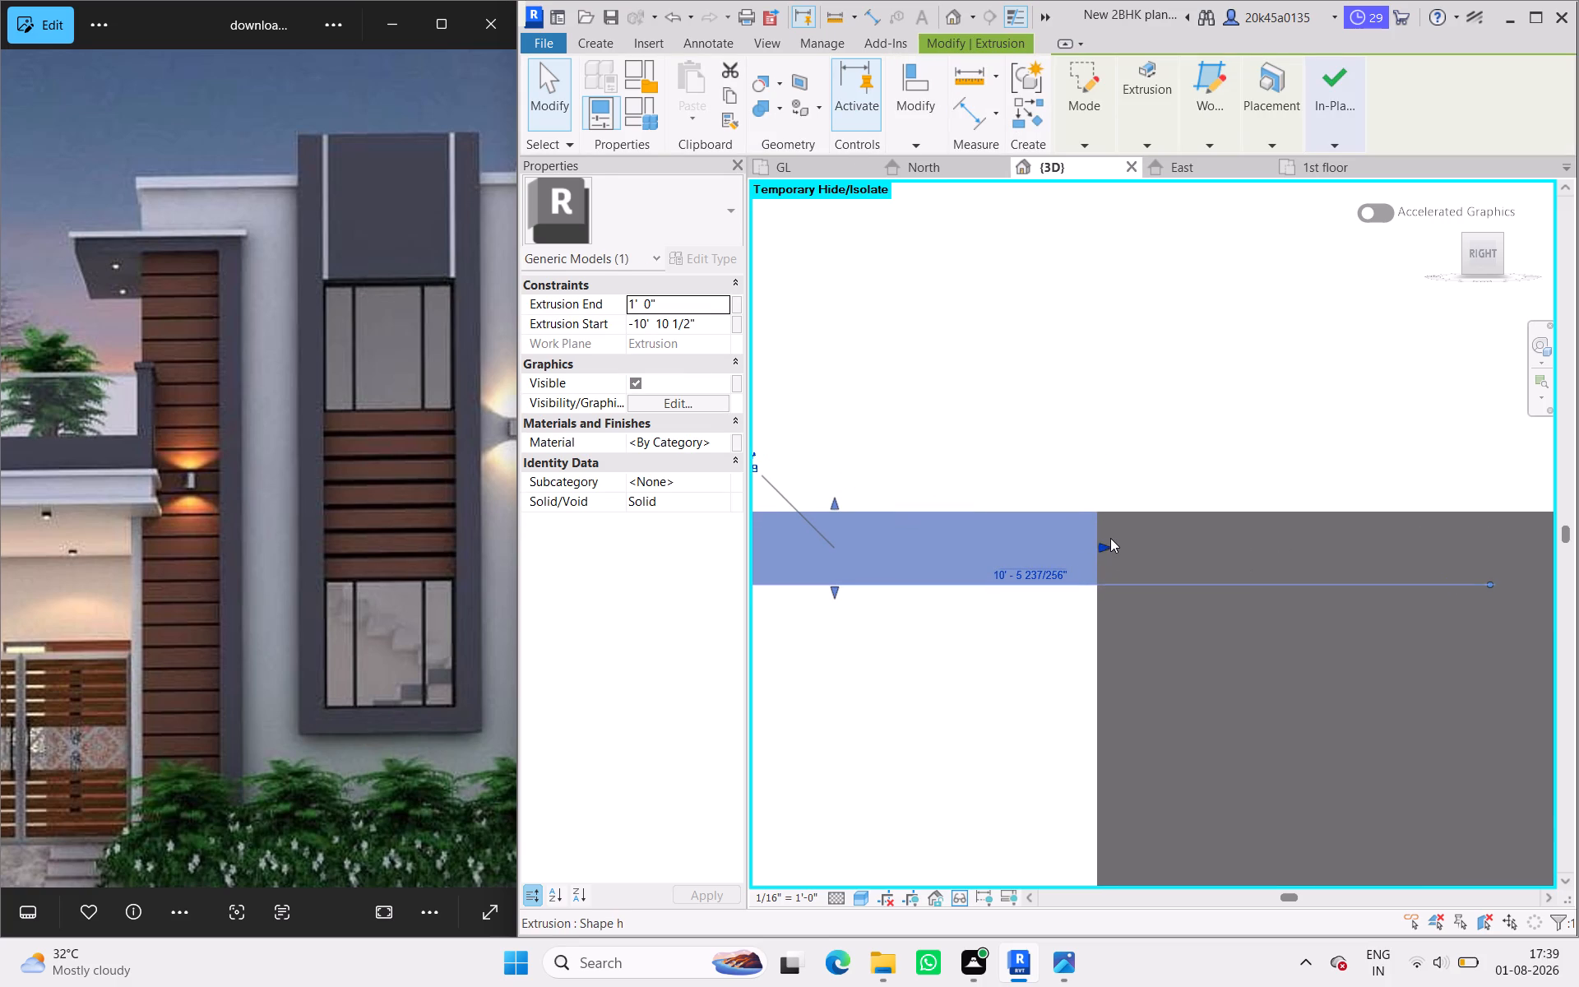
pyautogui.moveTo(1102, 545); pyautogui.dragTo(1464, 546)
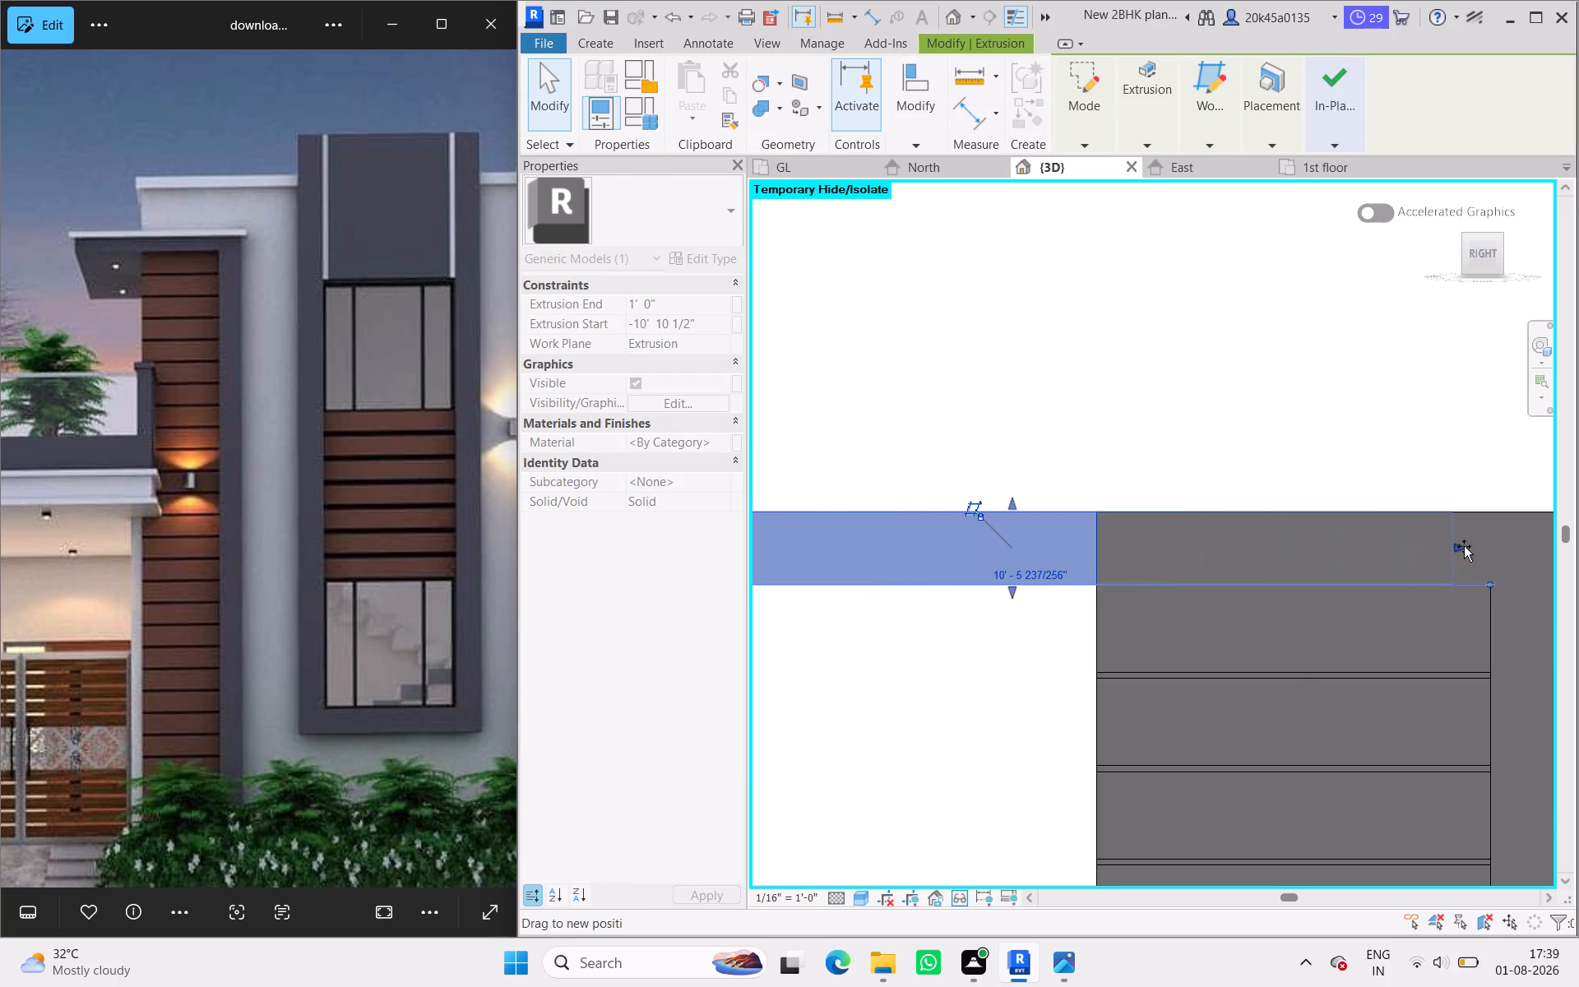
pyautogui.moveTo(1464, 546); pyautogui.dragTo(1495, 563)
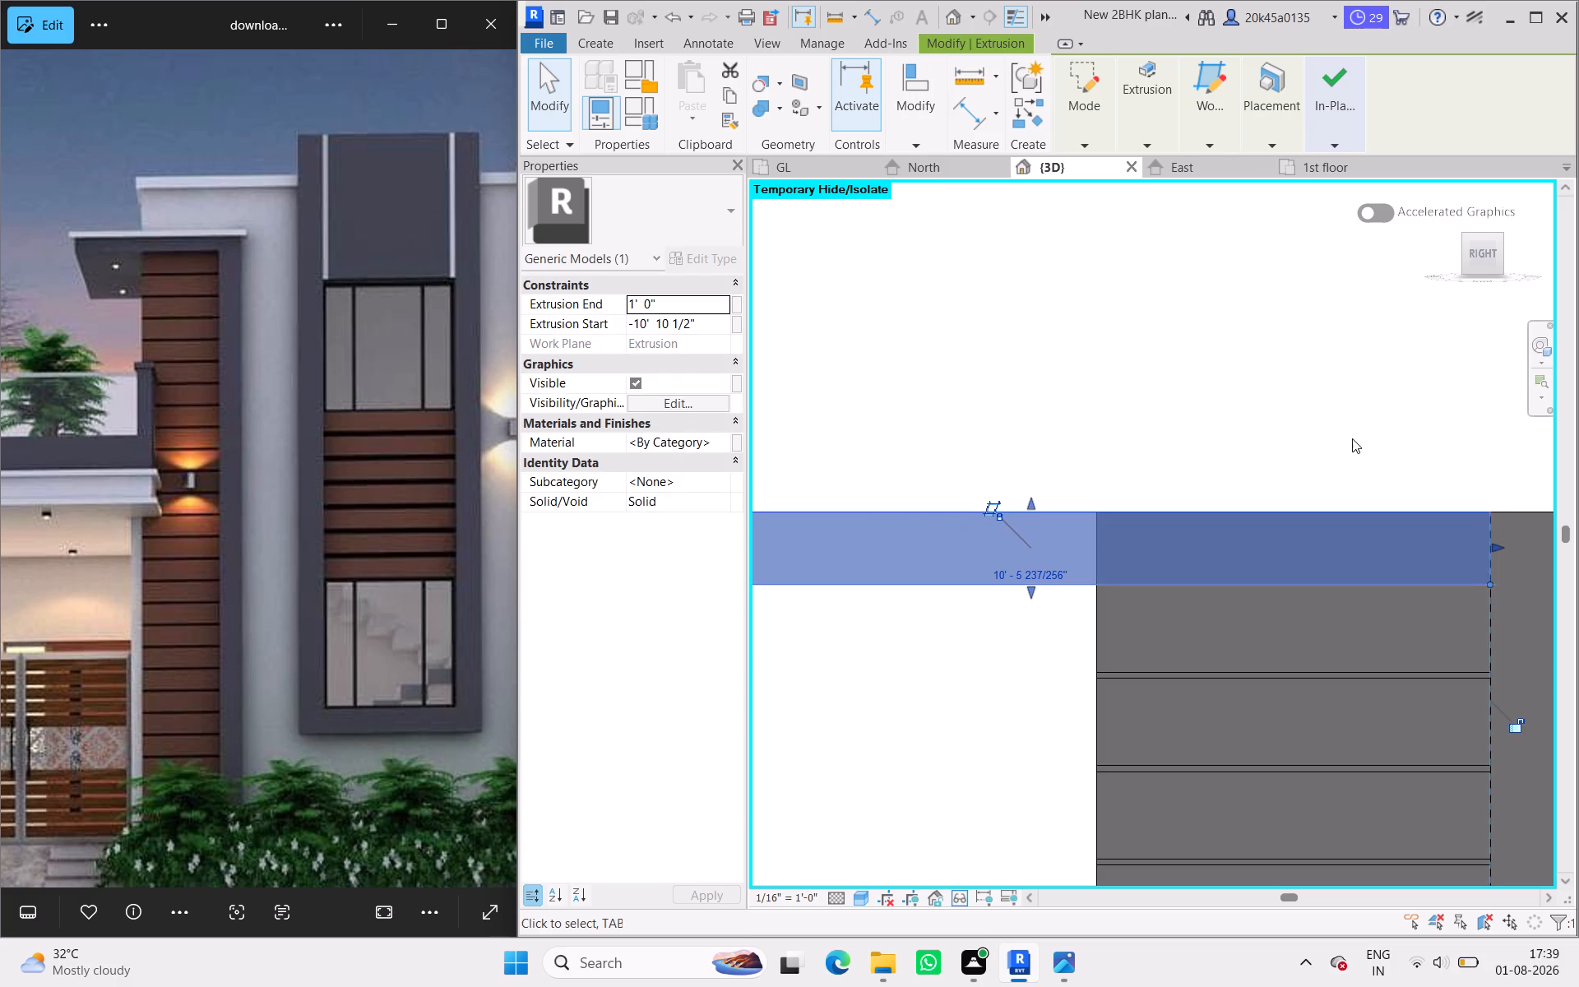
pyautogui.click(1352, 438)
# Edit the backing wall extrusion's sketch and raise its top edge by about 2' 4", to about 4' 3" above the upper window opening.
pyautogui.moveTo(1487, 251); pyautogui.dragTo(1485, 293)
pyautogui.scroll(-9, 1273, 424)
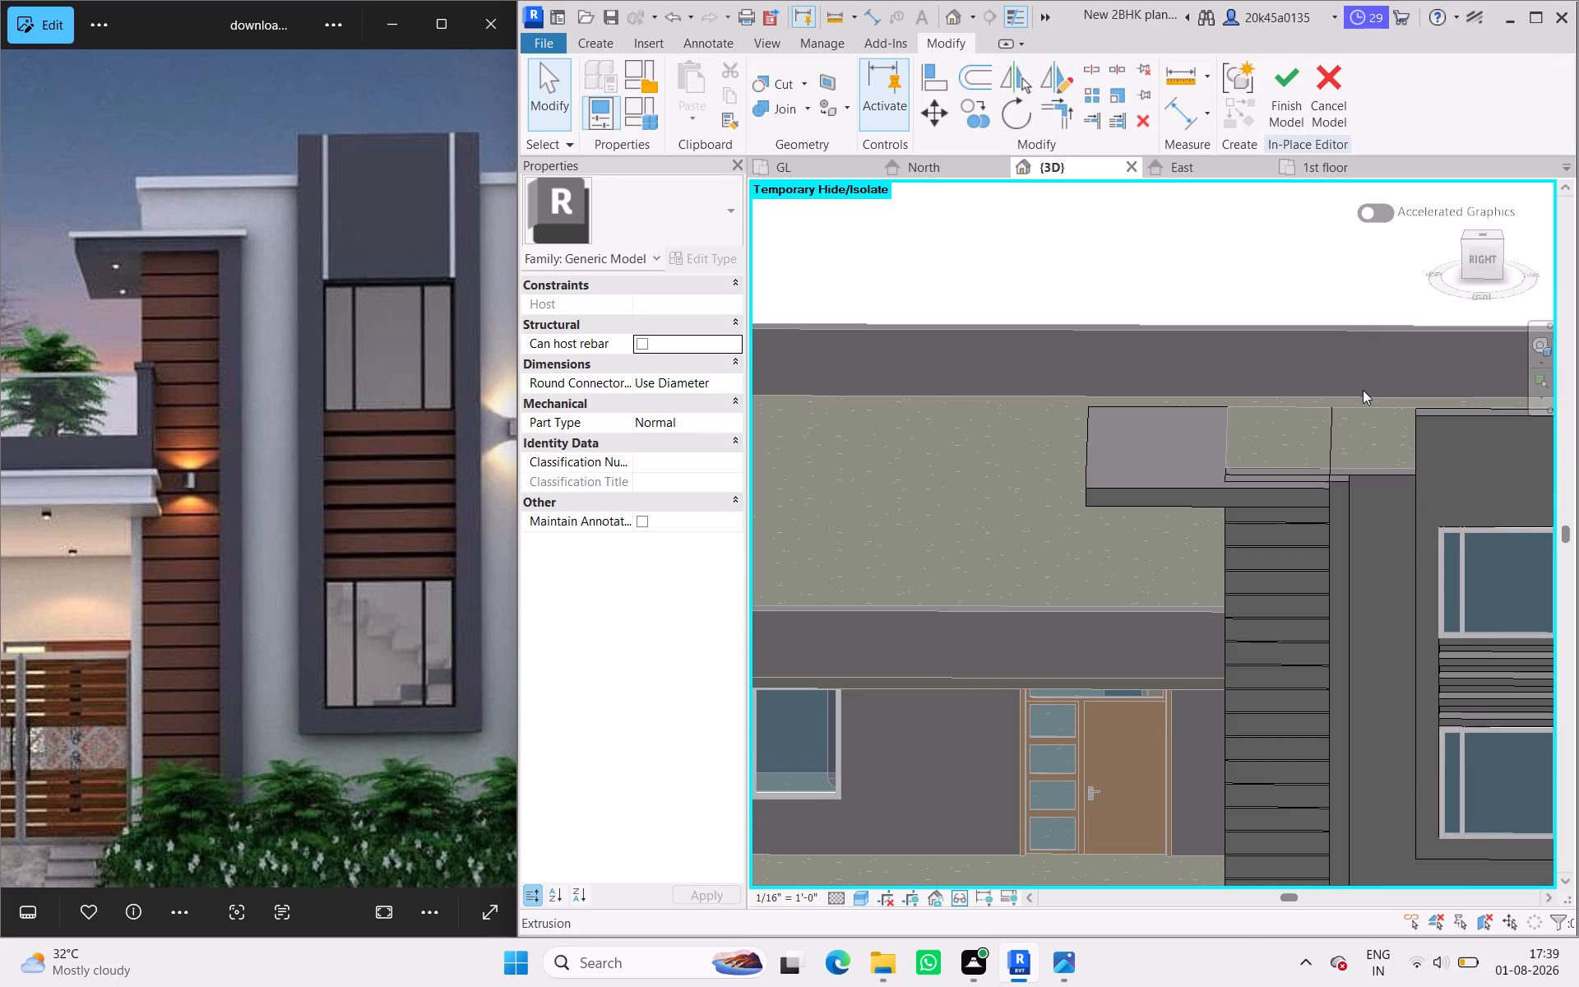
pyautogui.click(1481, 266)
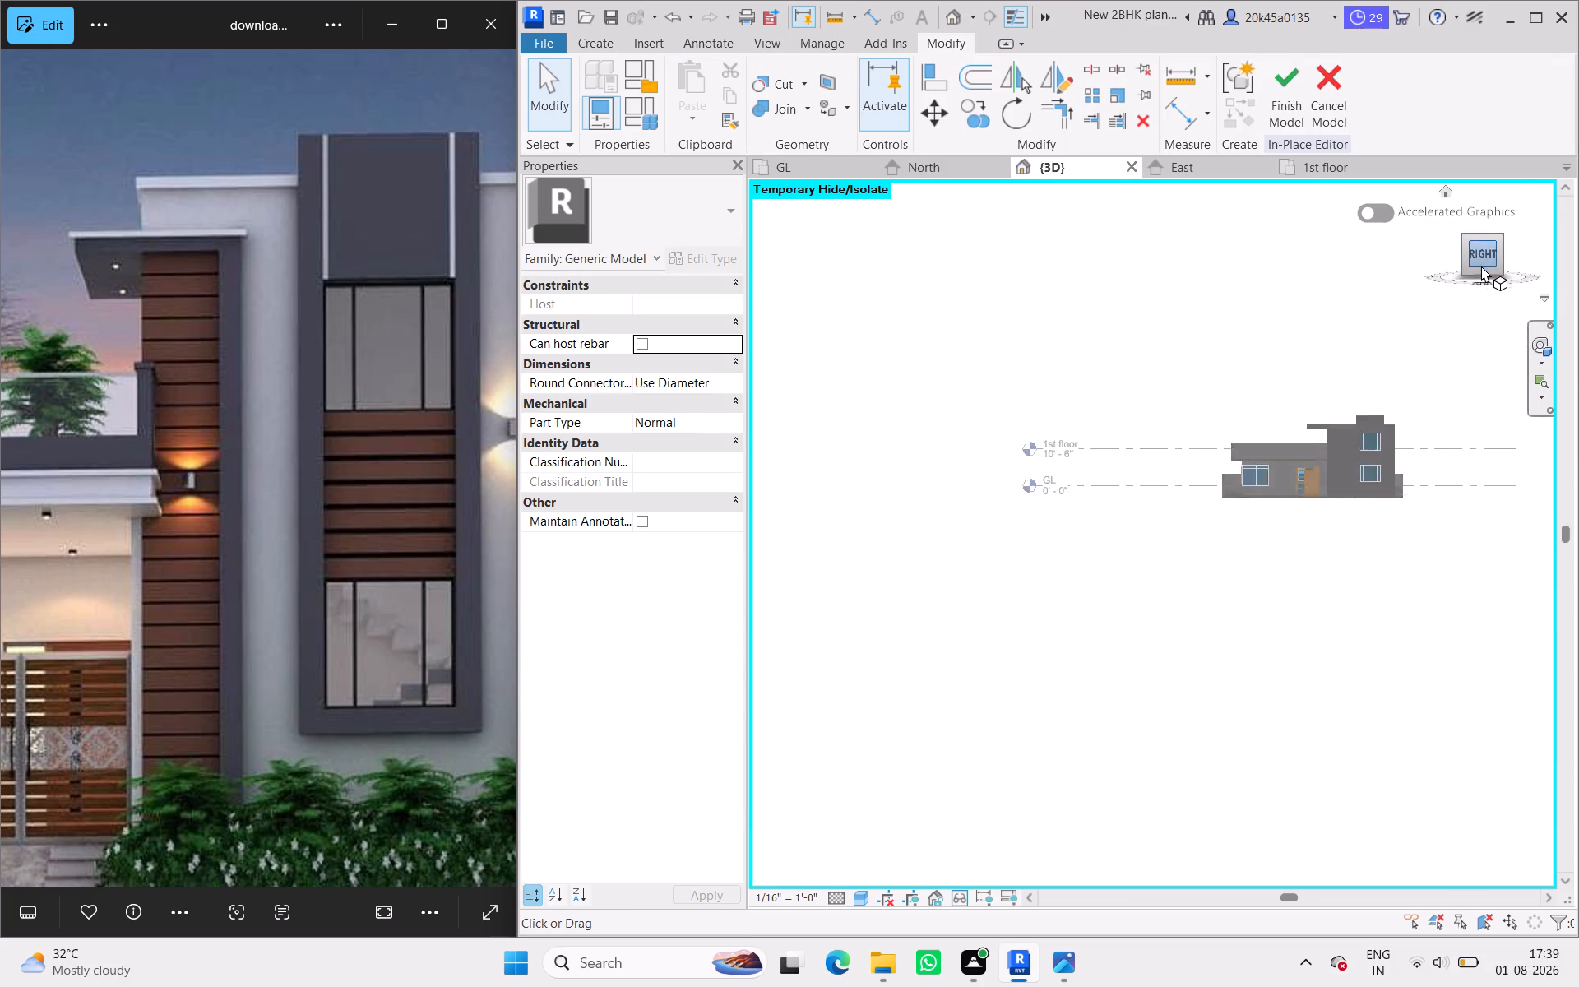
pyautogui.scroll(11, 1210, 583)
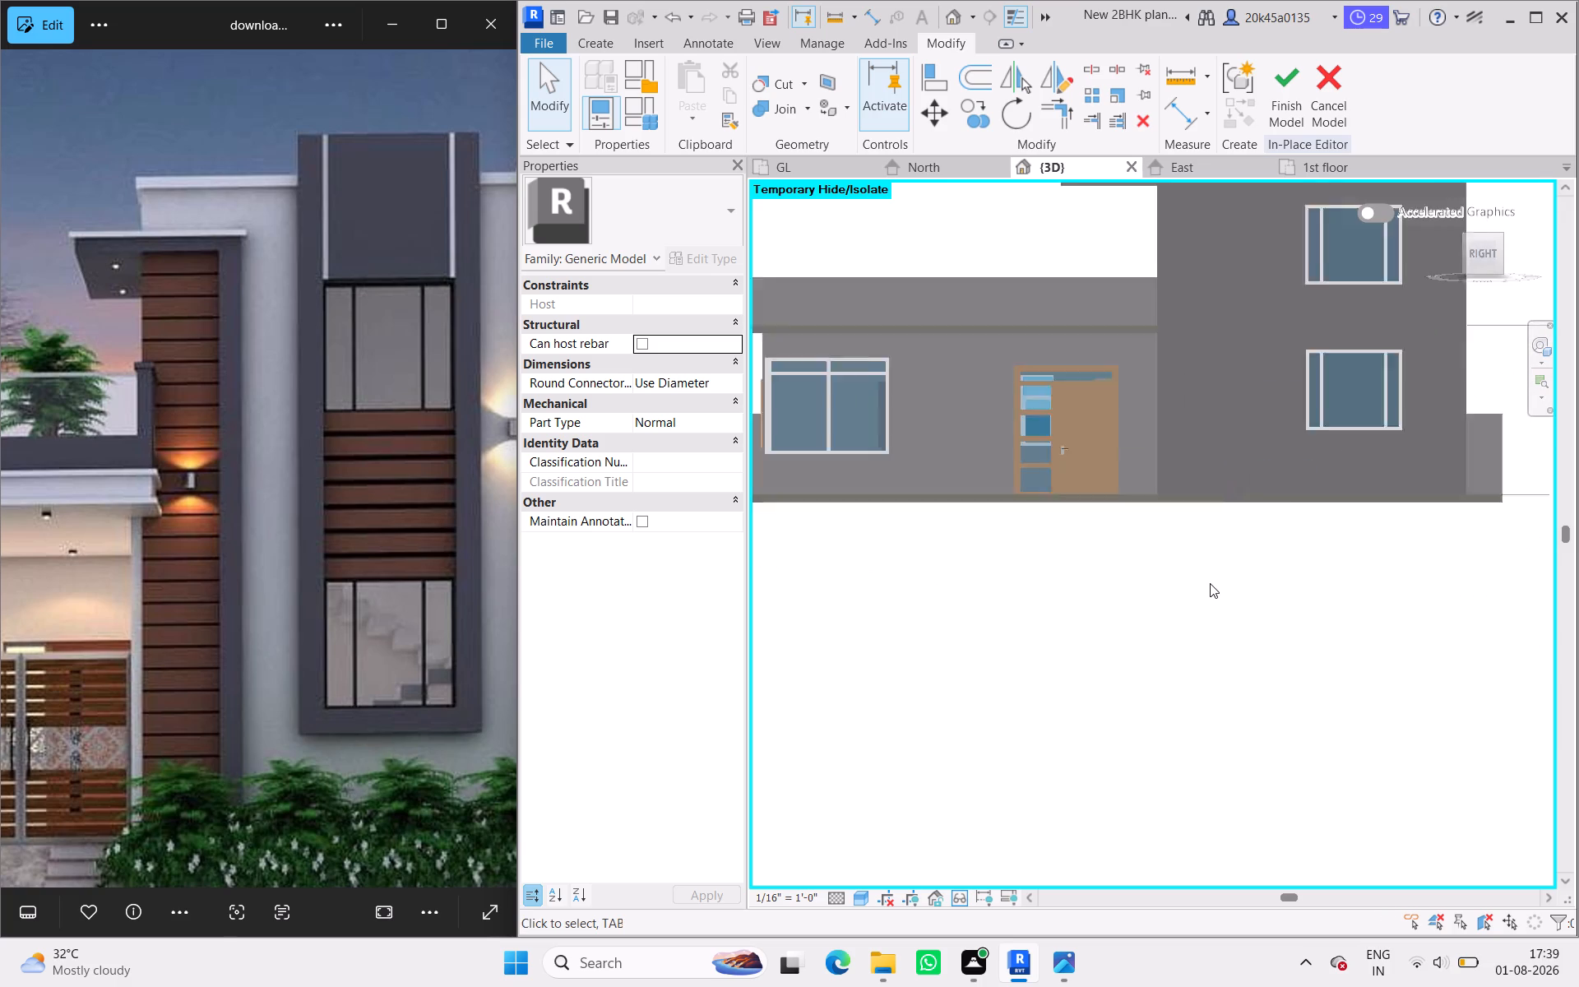
pyautogui.scroll(6, 1210, 583)
pyautogui.scroll(-7, 1210, 583)
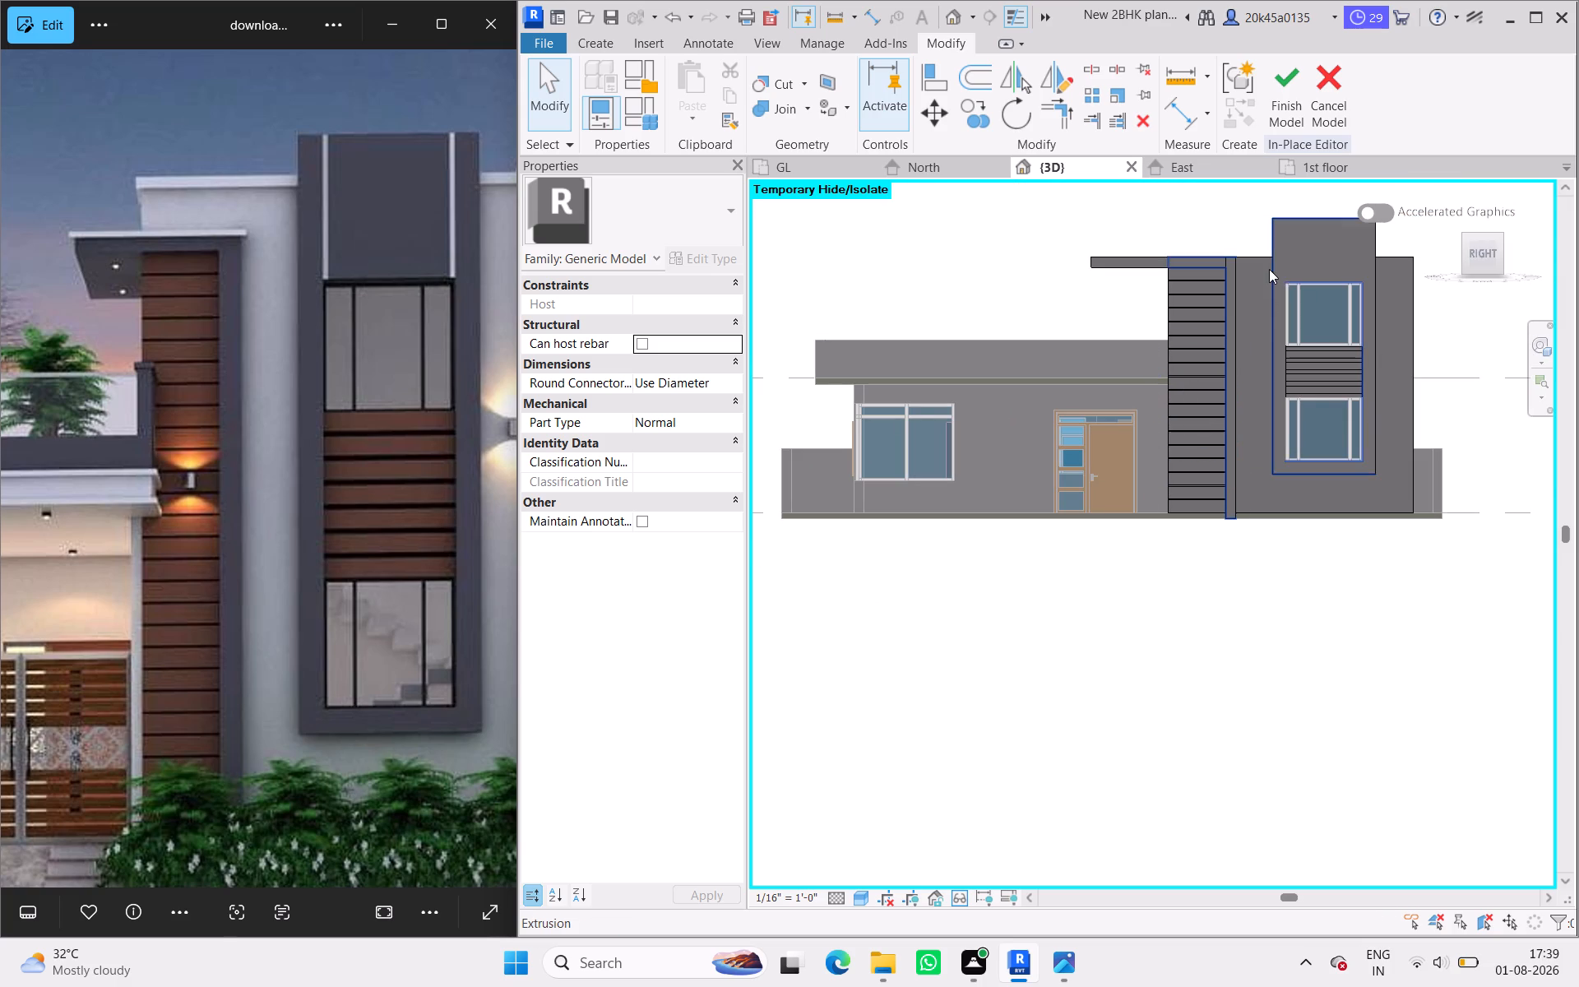
pyautogui.click(1402, 253)
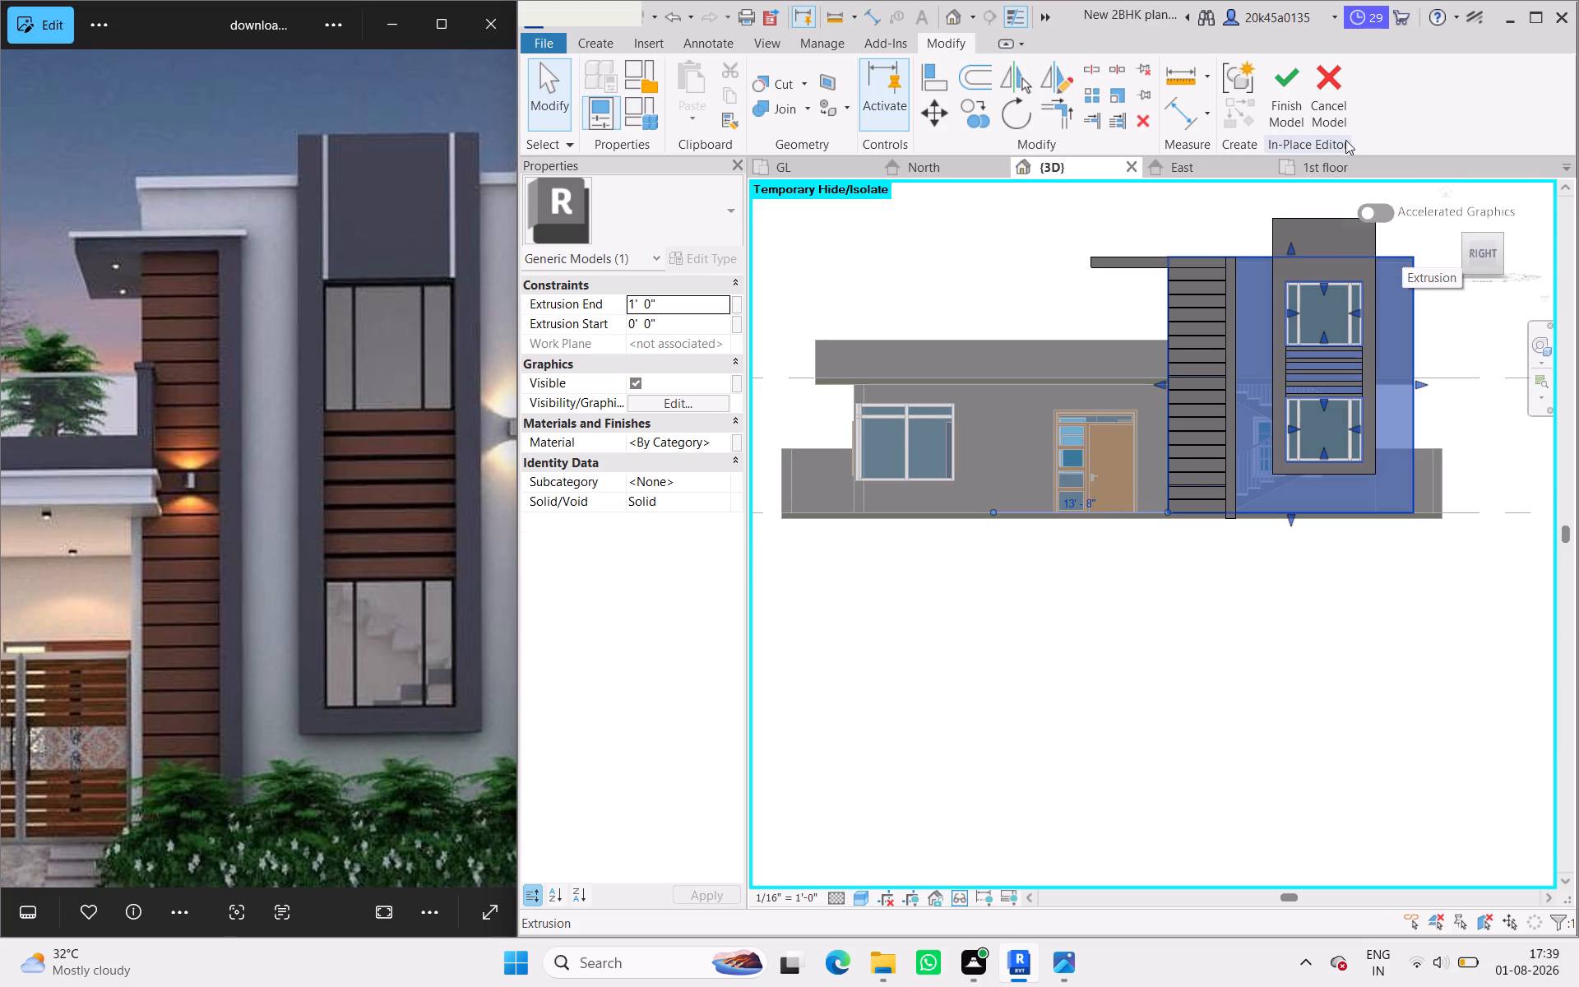
pyautogui.click(1076, 146)
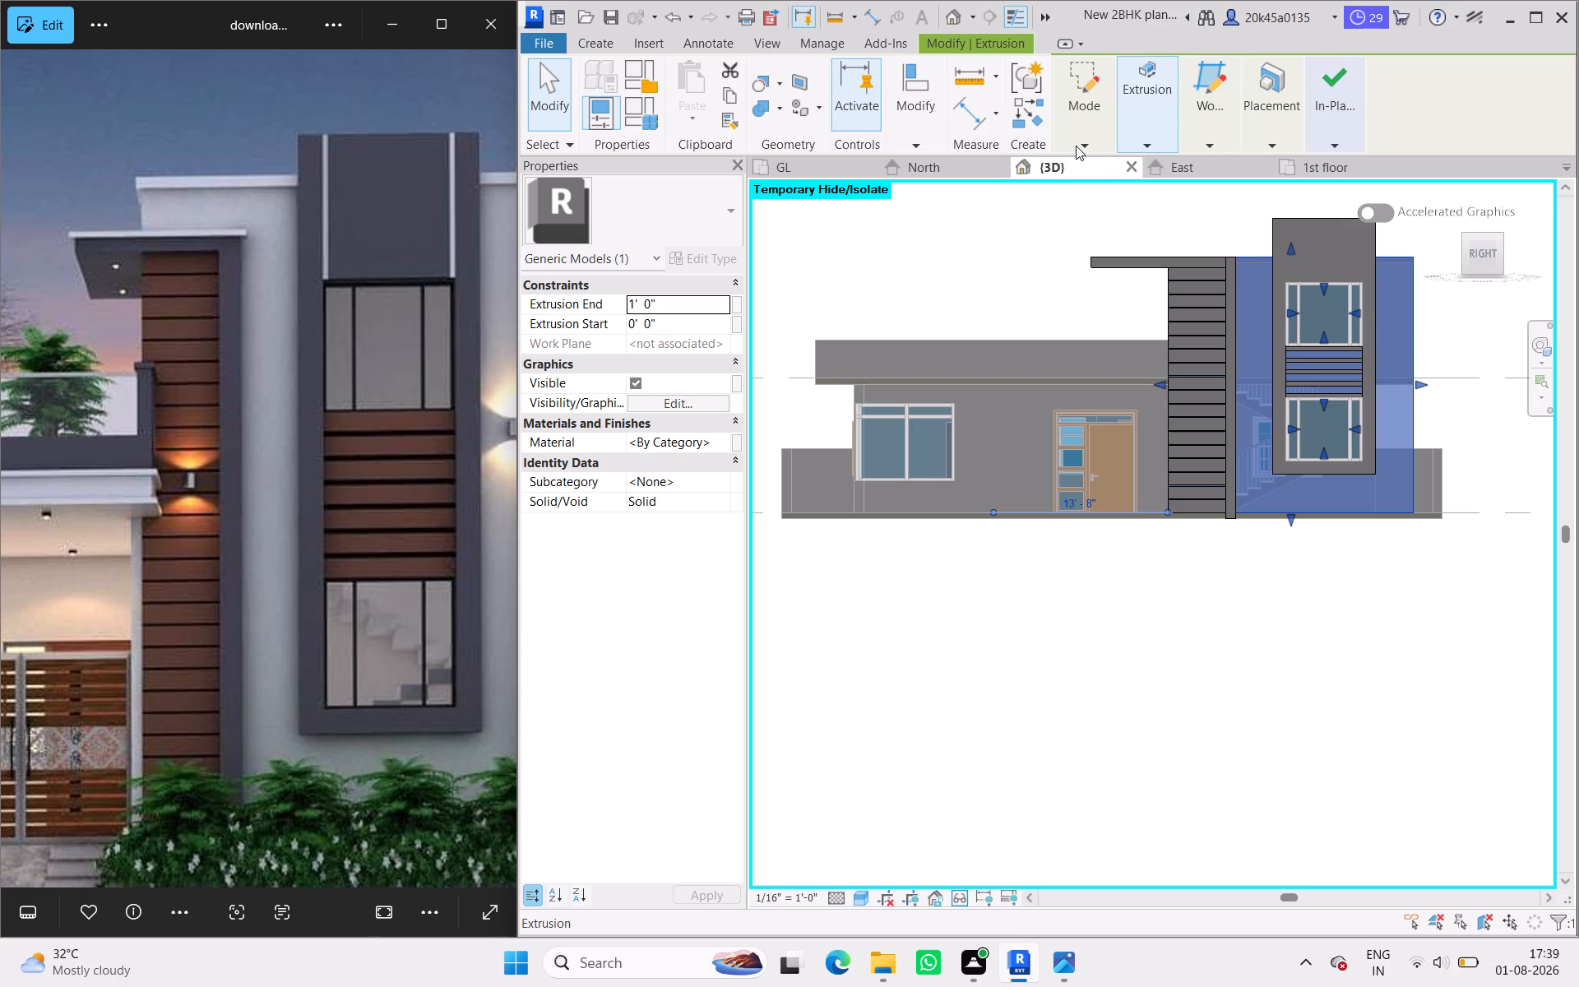
pyautogui.click(1086, 178)
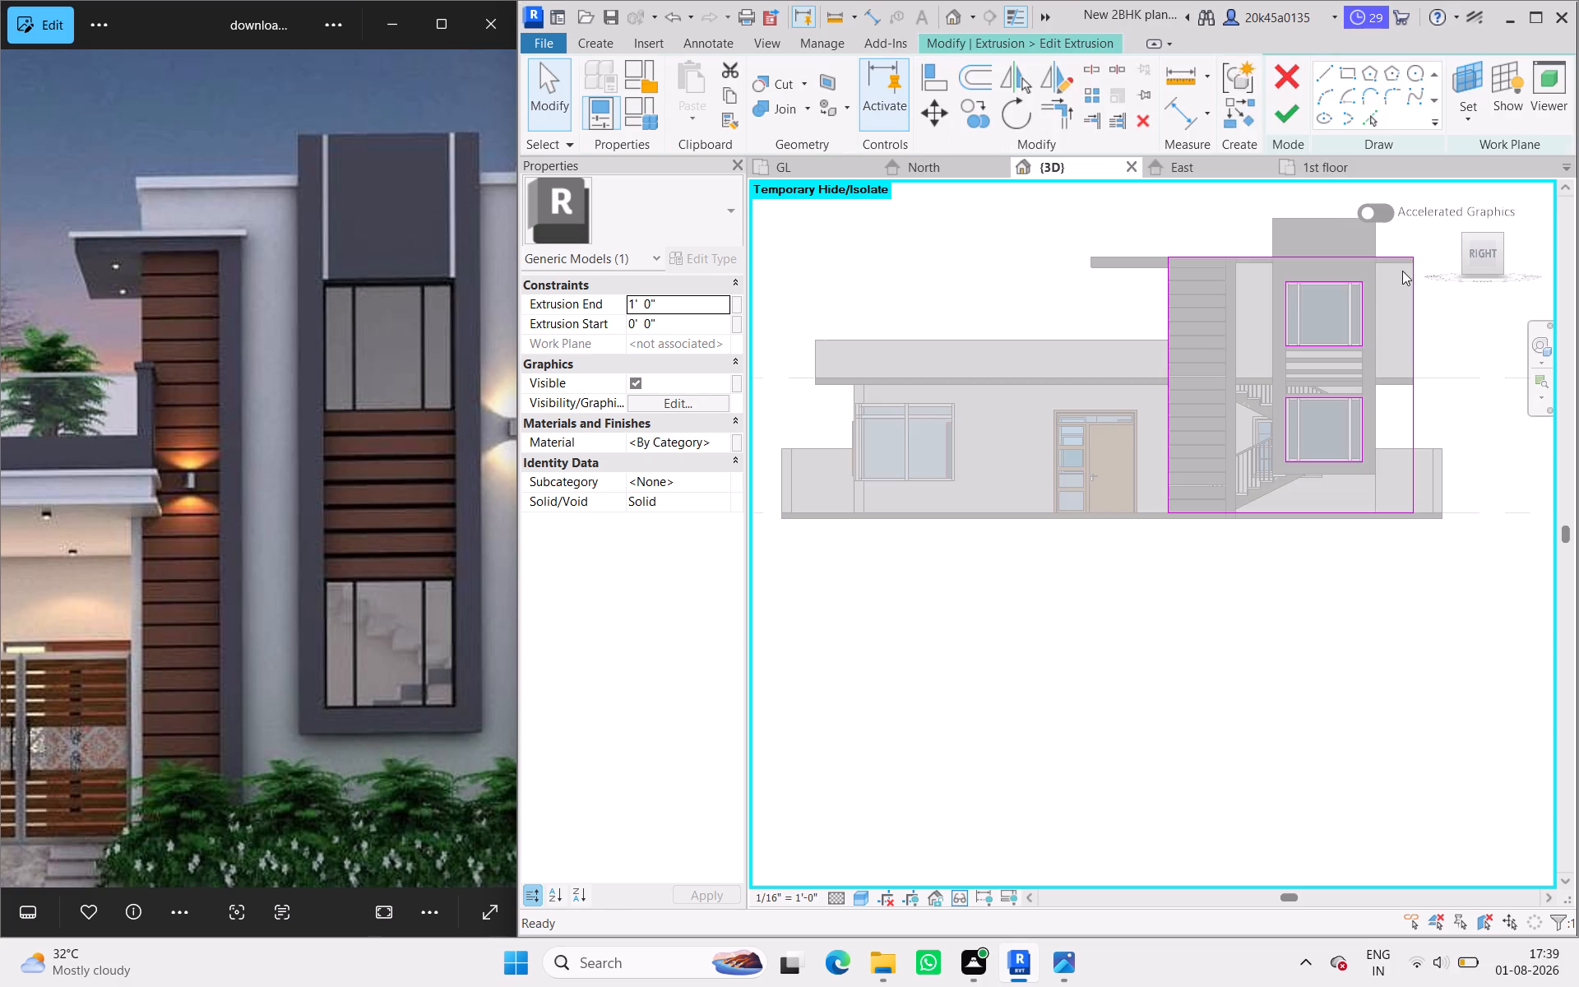
pyautogui.click(1405, 250)
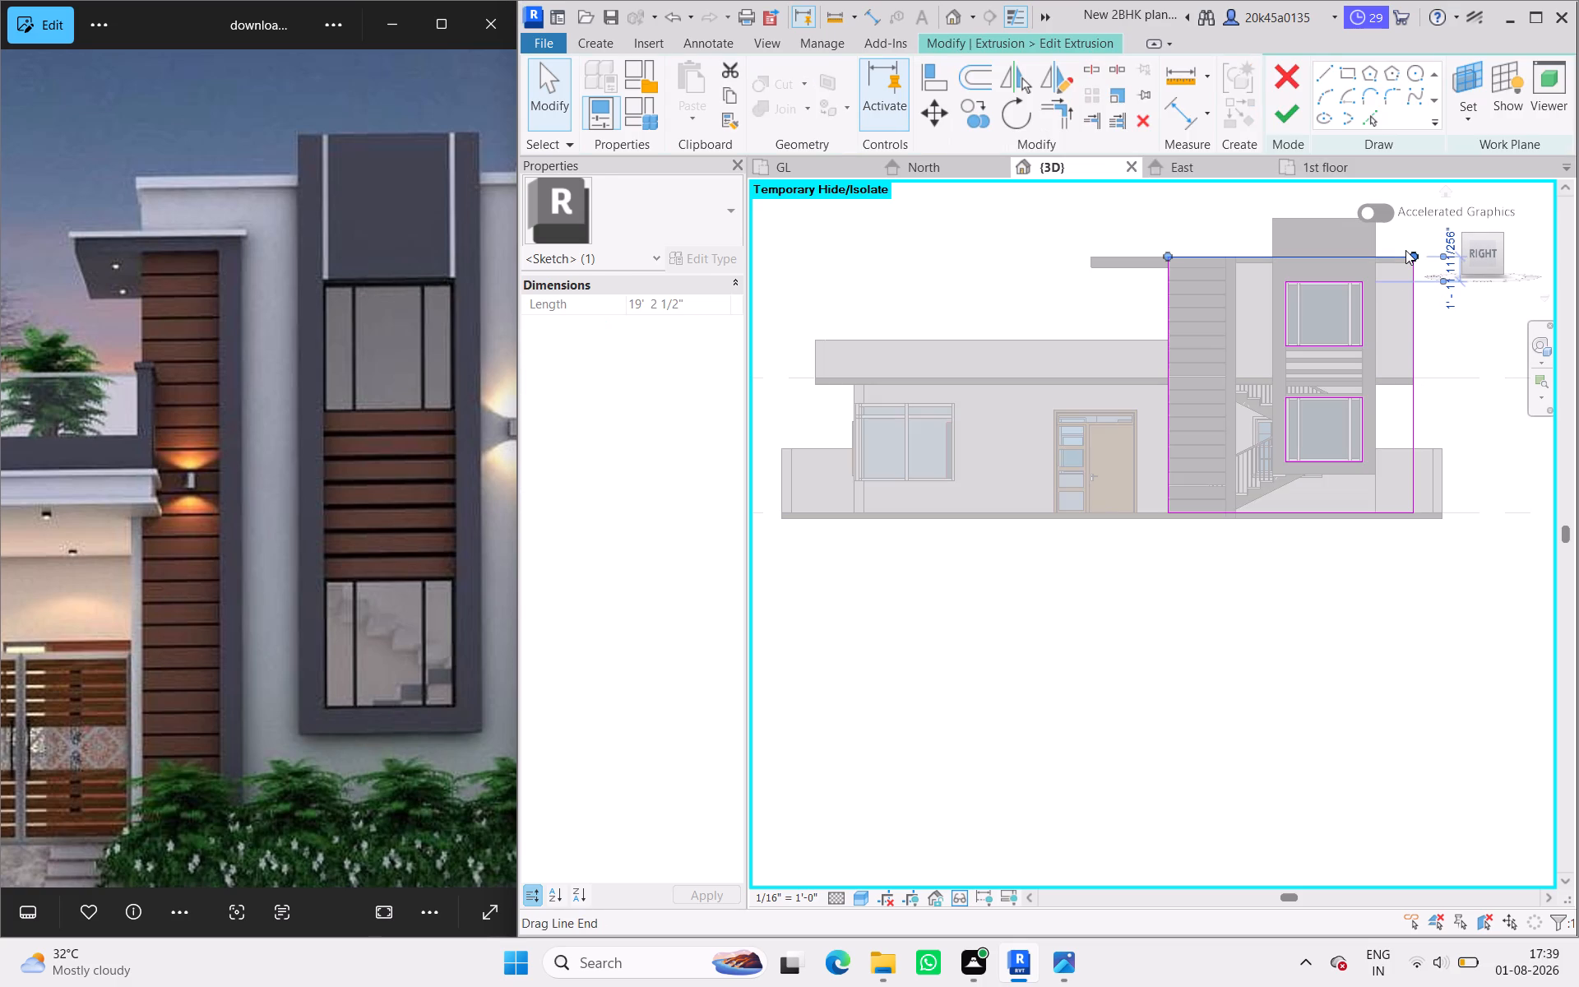
pyautogui.press('Up')
pyautogui.press('Up')
pyautogui.press('Up')
pyautogui.press('Up')
pyautogui.press('Up')
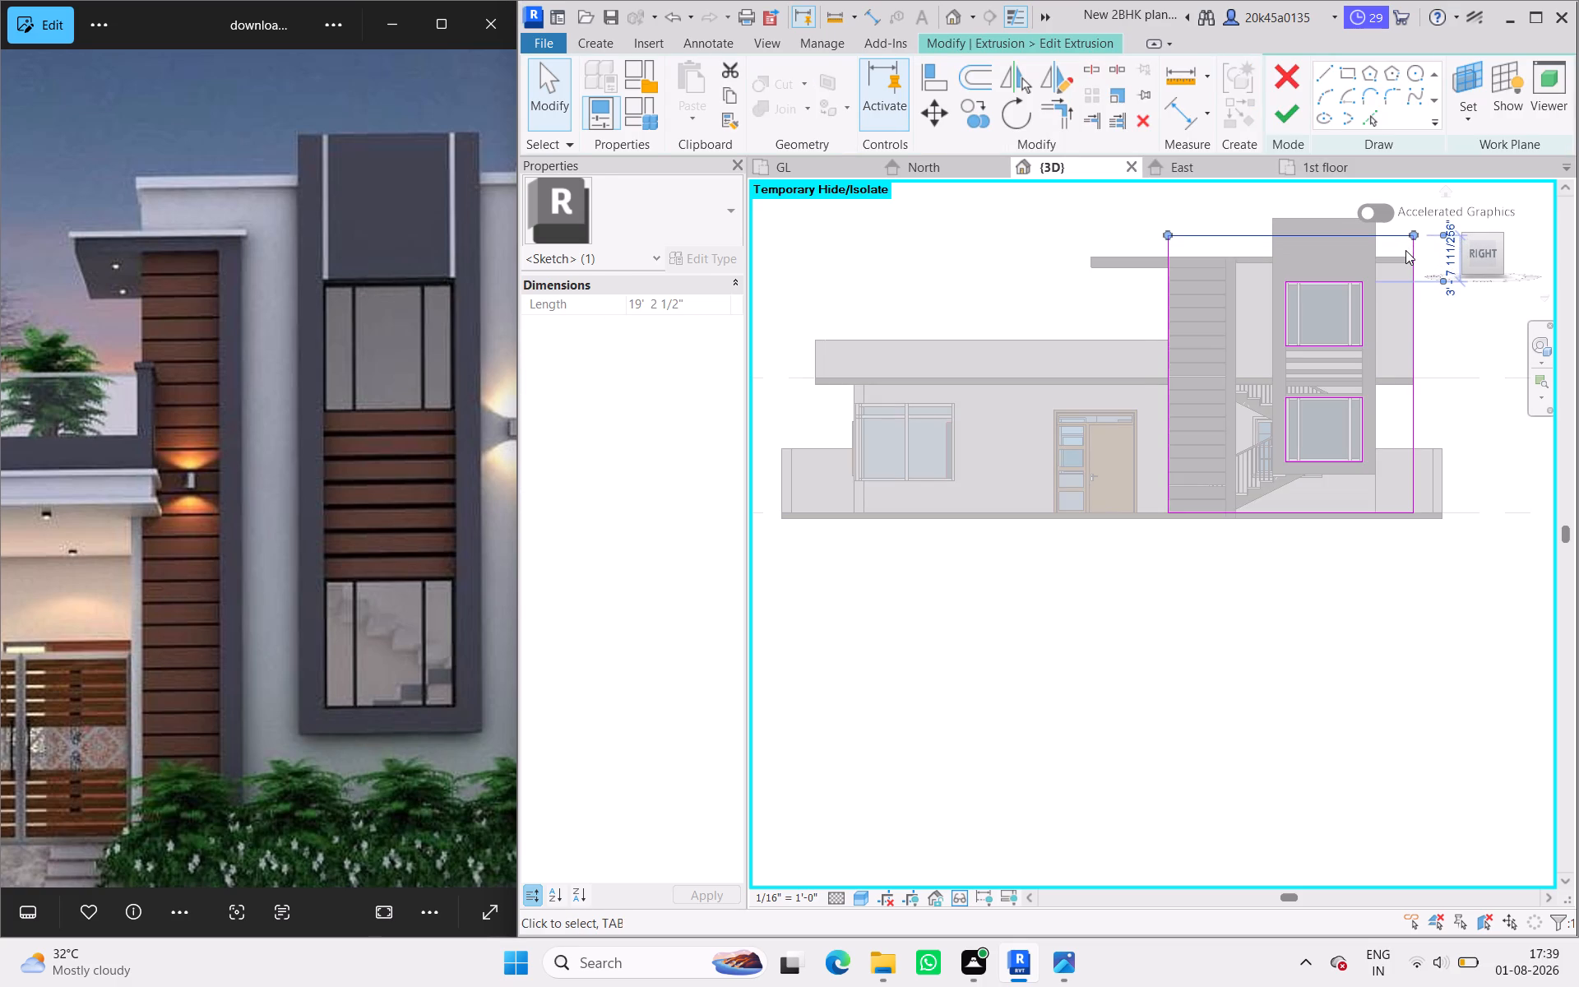
pyautogui.press('Up')
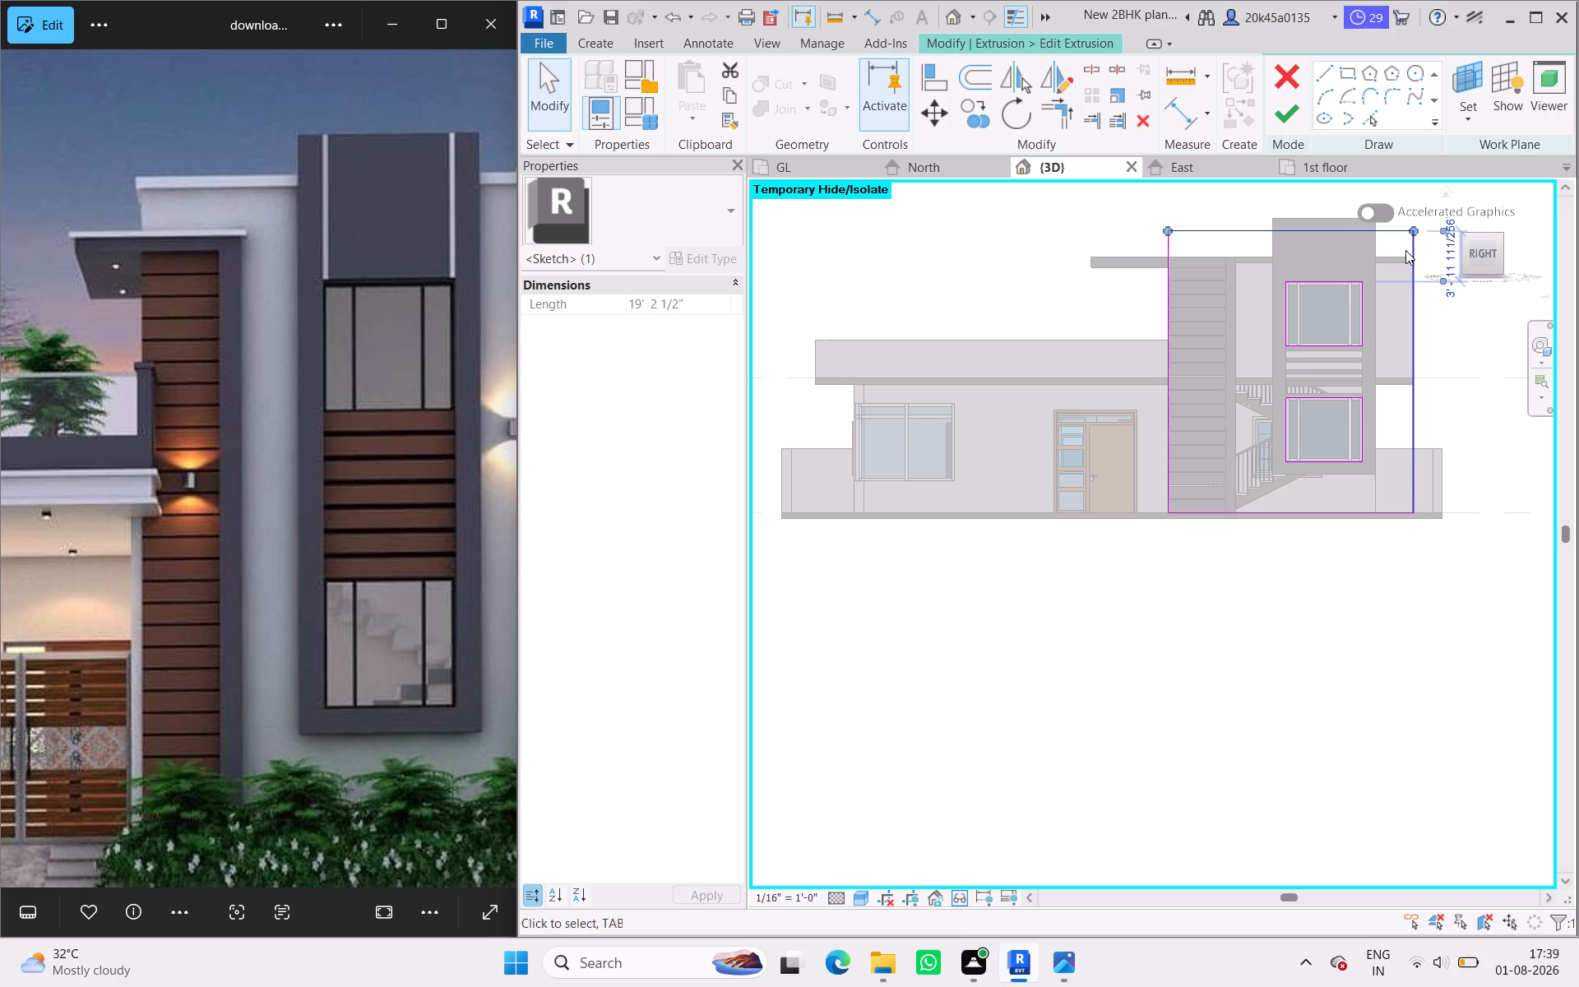
pyautogui.press('Up')
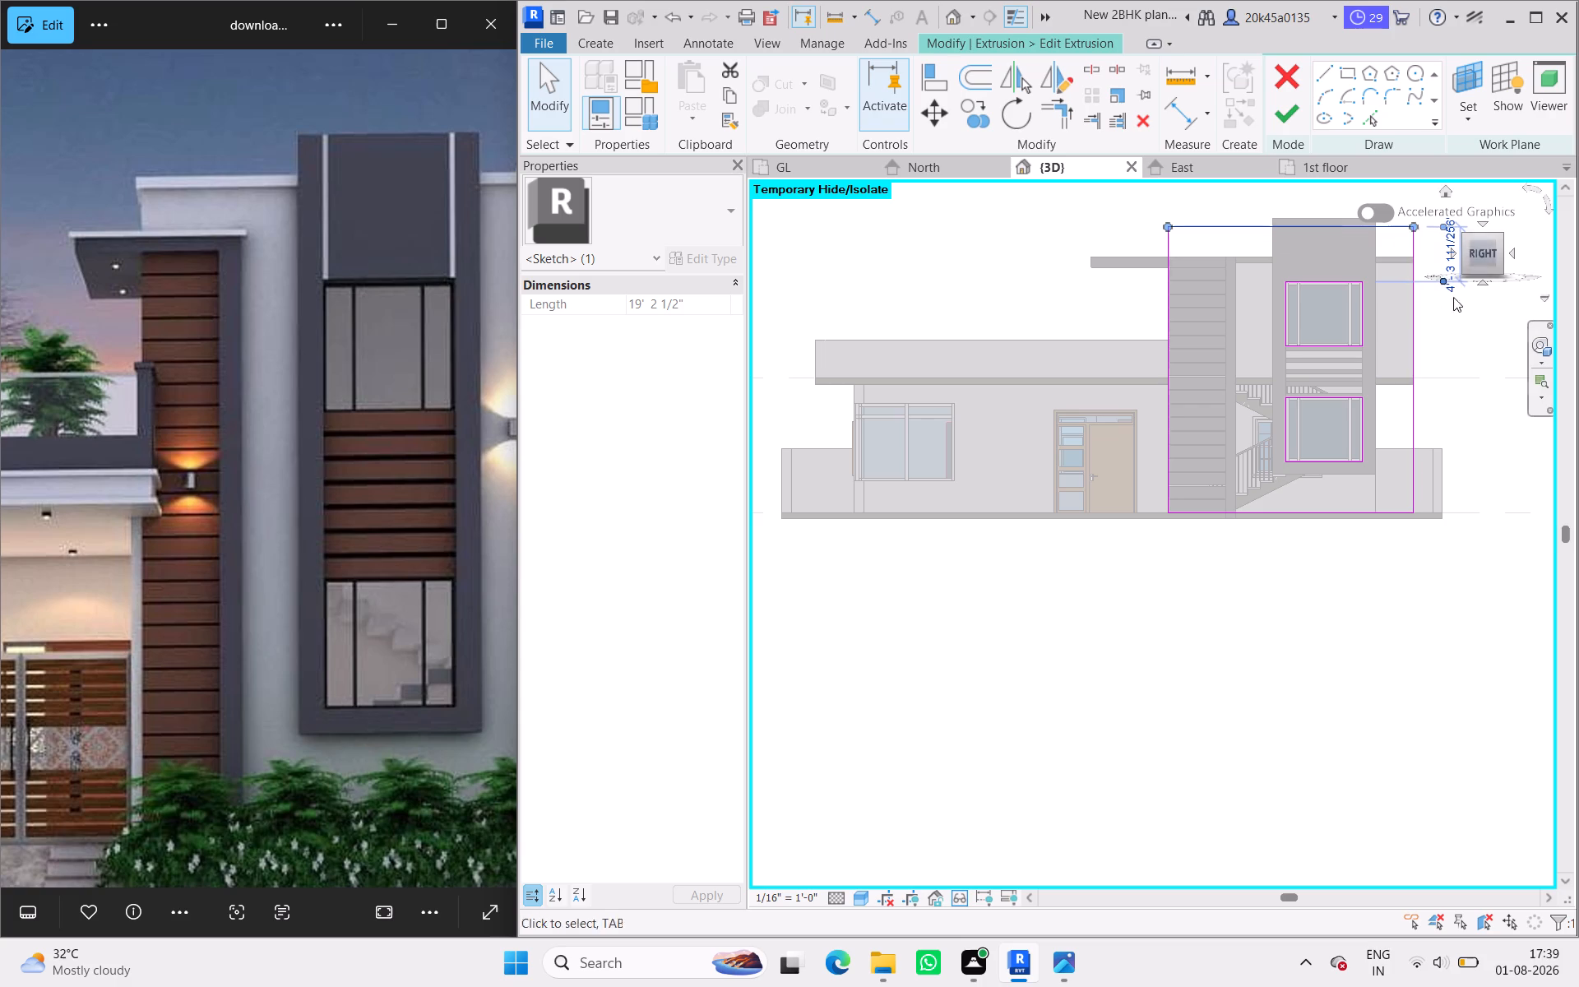
pyautogui.scroll(3, 1447, 324)
pyautogui.scroll(-3, 1447, 324)
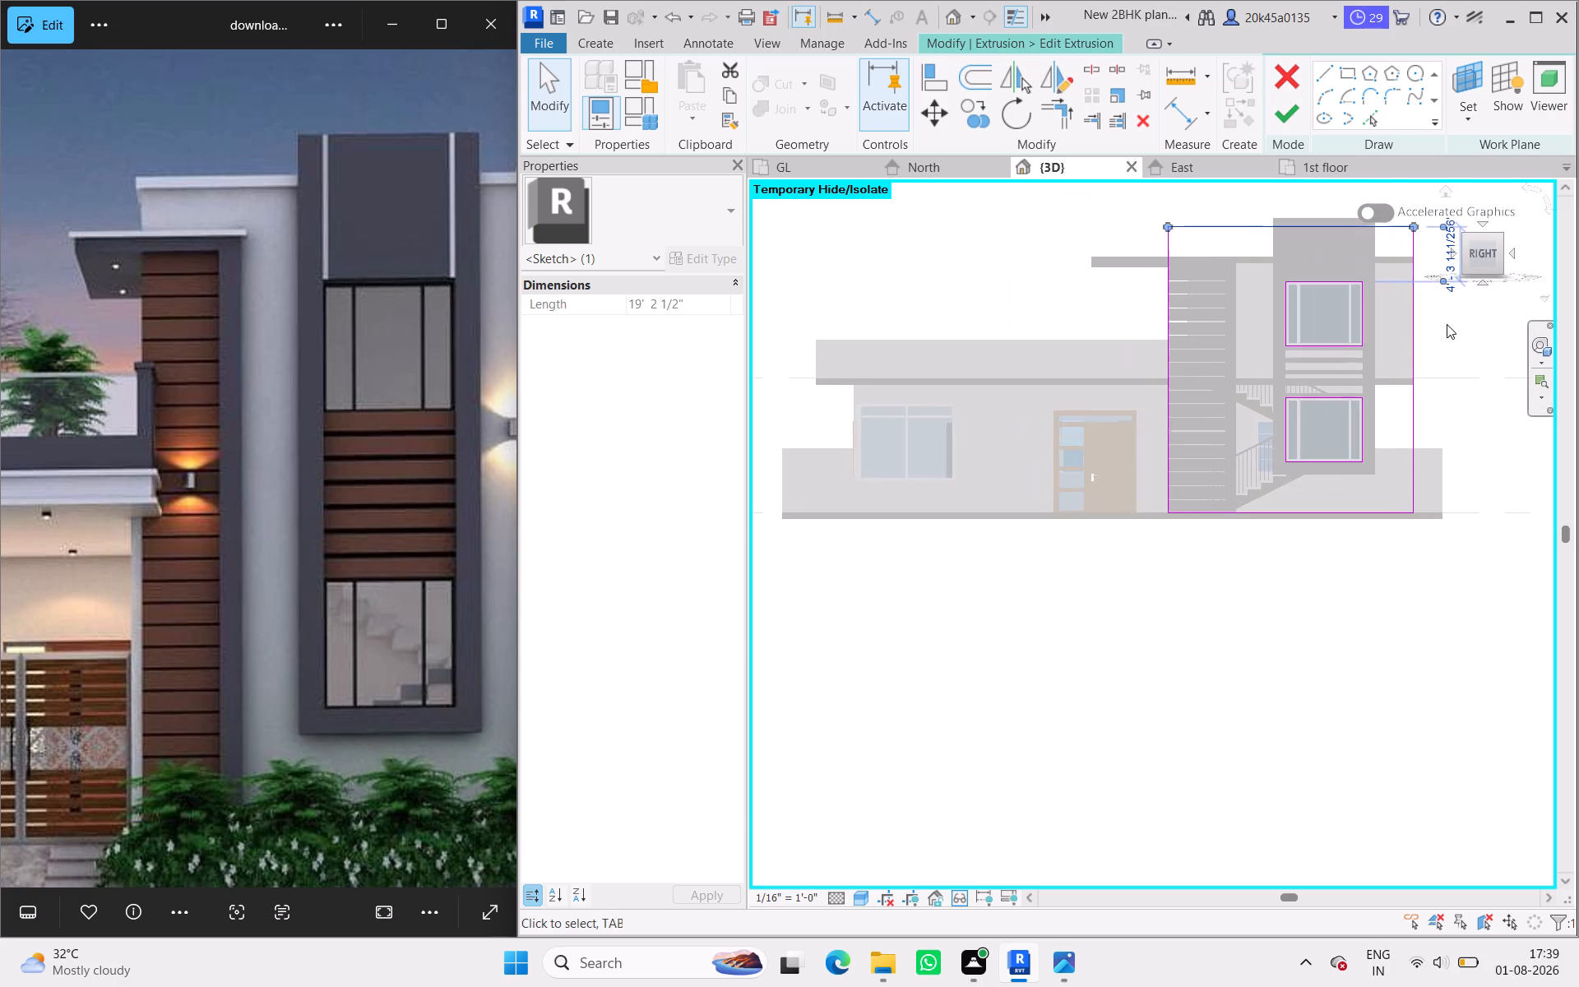
pyautogui.click(1290, 117)
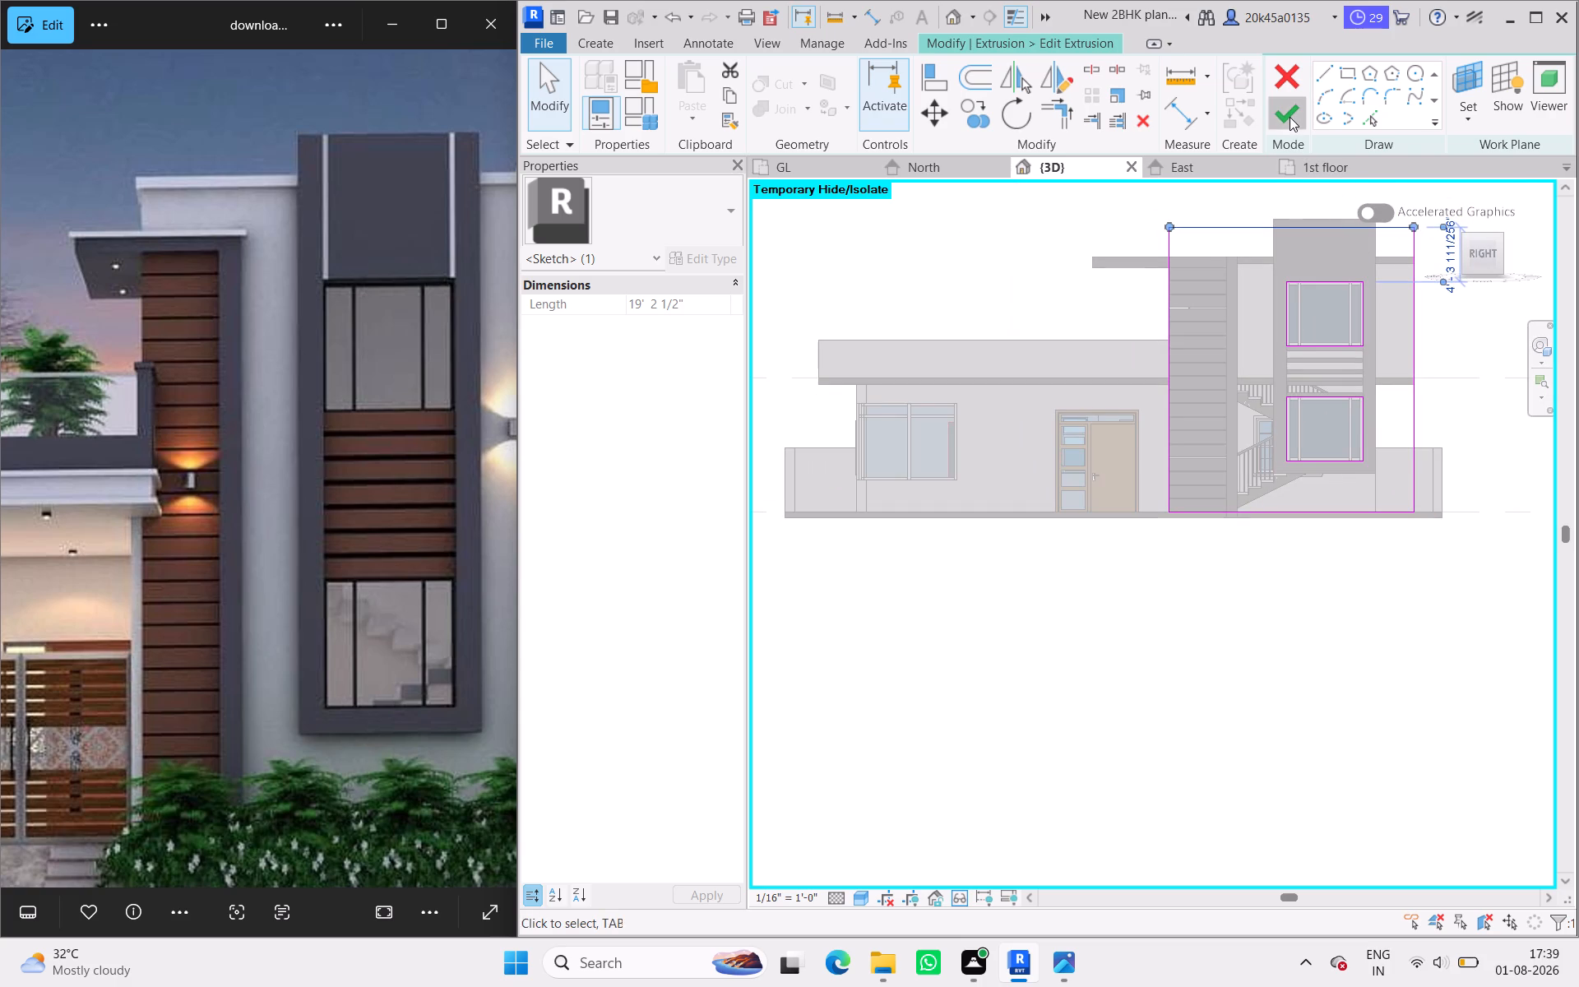
# Edit the sketch of the inverted-L band and window tower extrusion, raising the tower's top edge by about 2' 4".
pyautogui.click(1310, 215)
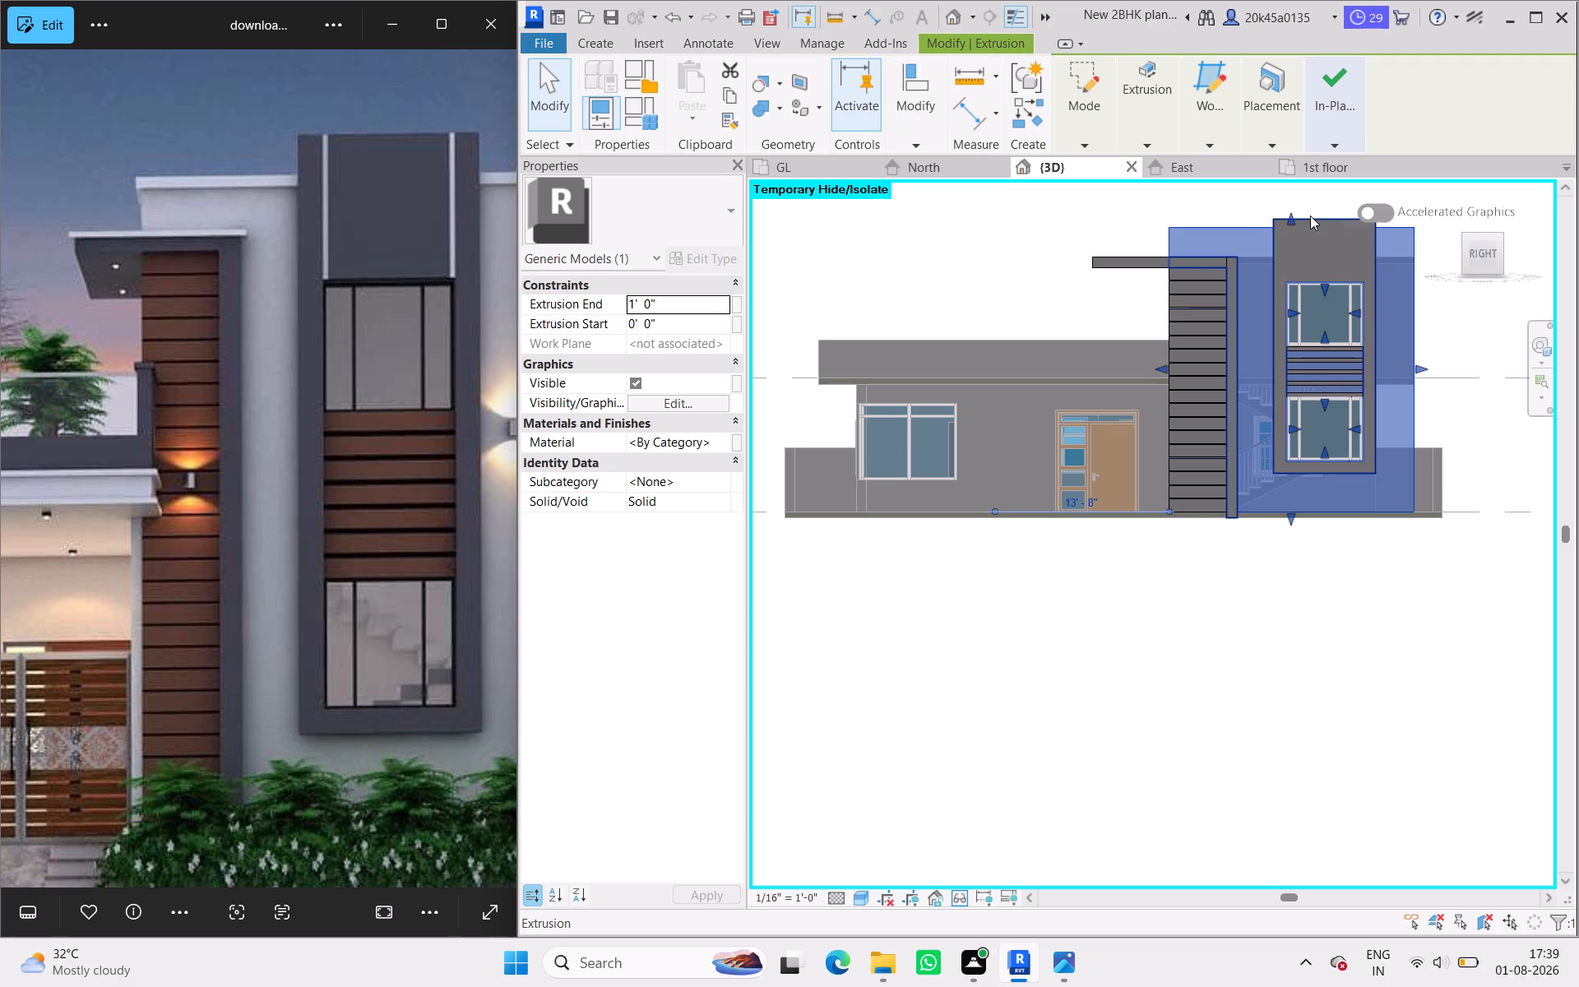
pyautogui.click(1068, 138)
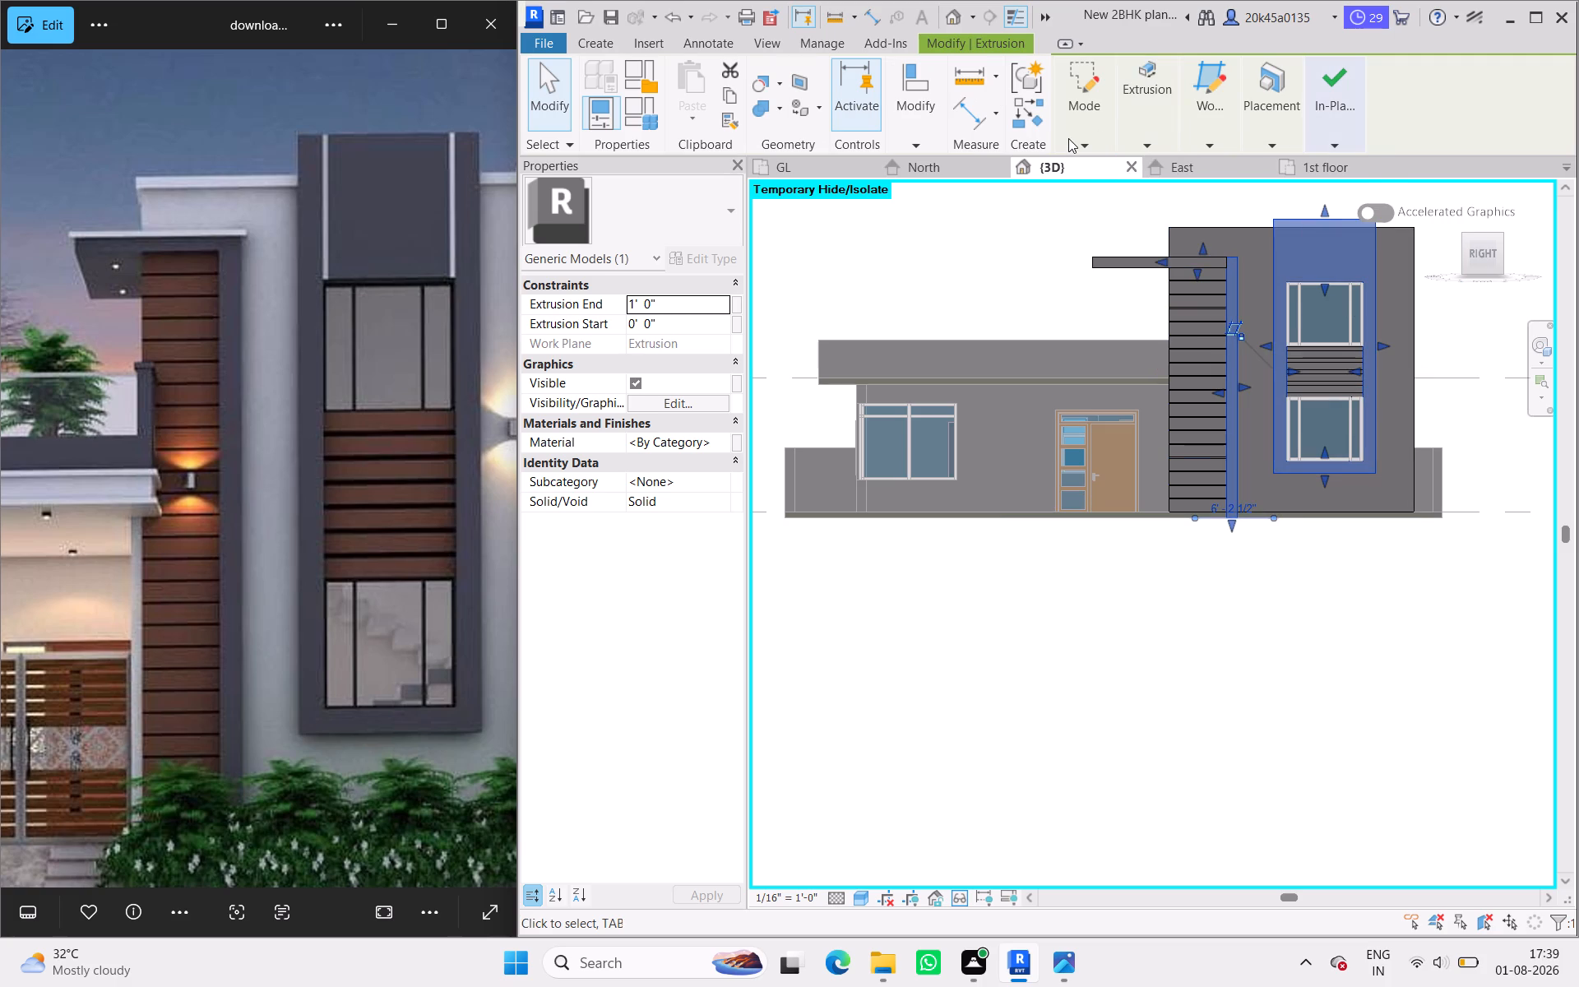
pyautogui.click(1088, 178)
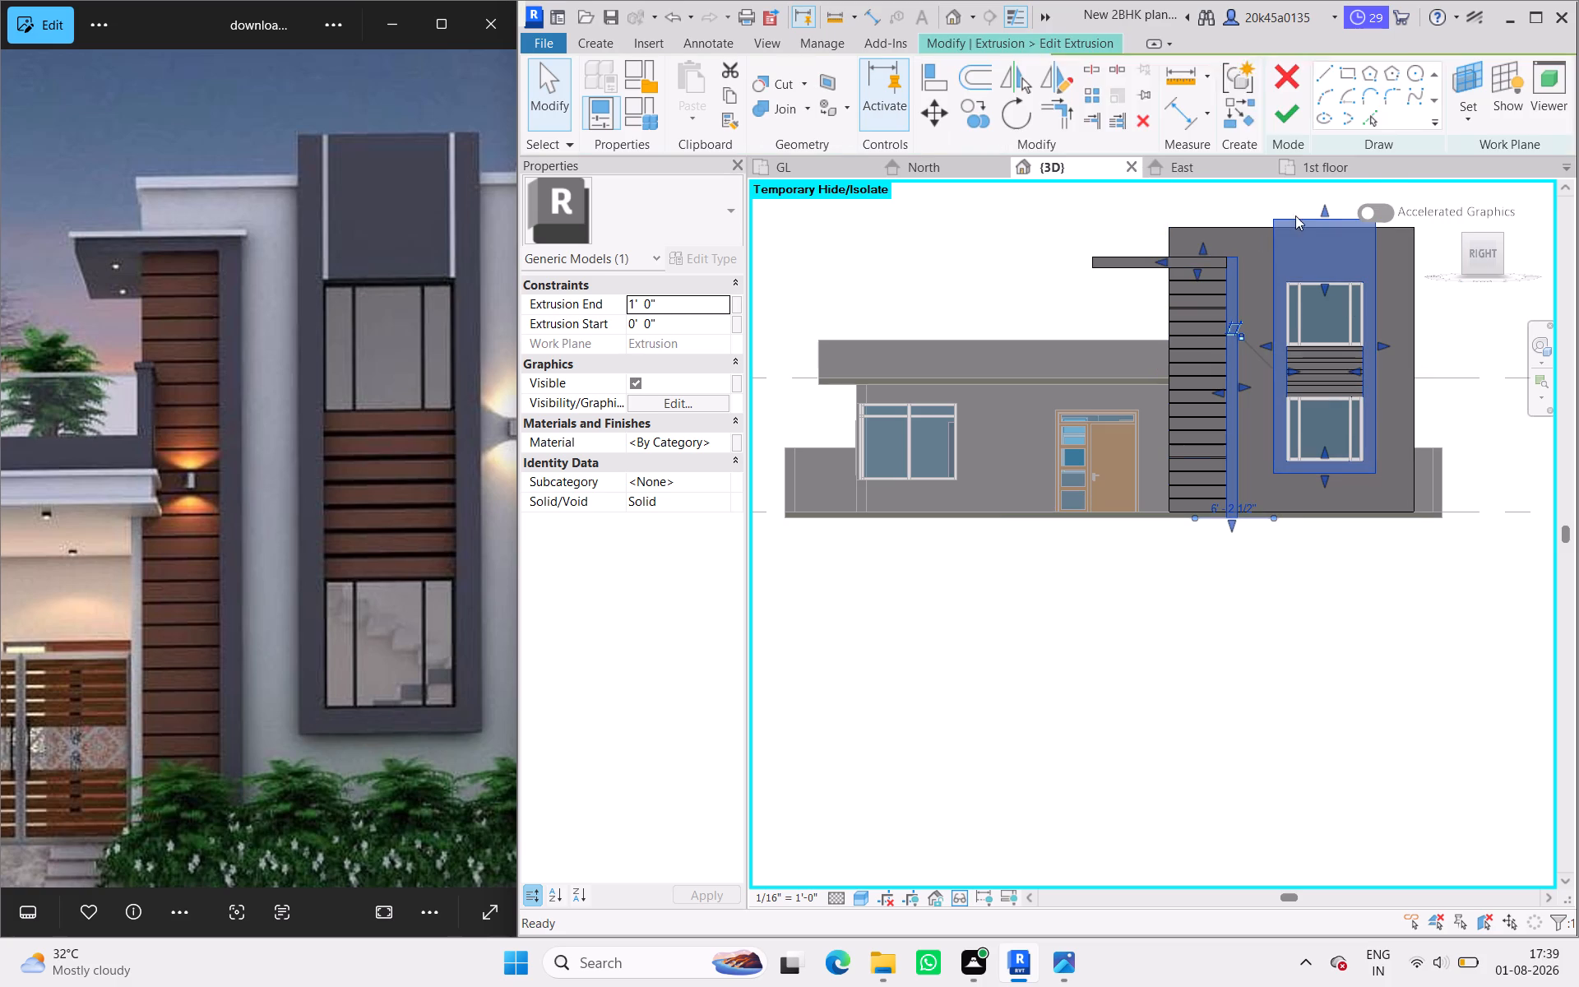
pyautogui.click(1304, 212)
pyautogui.press('Up')
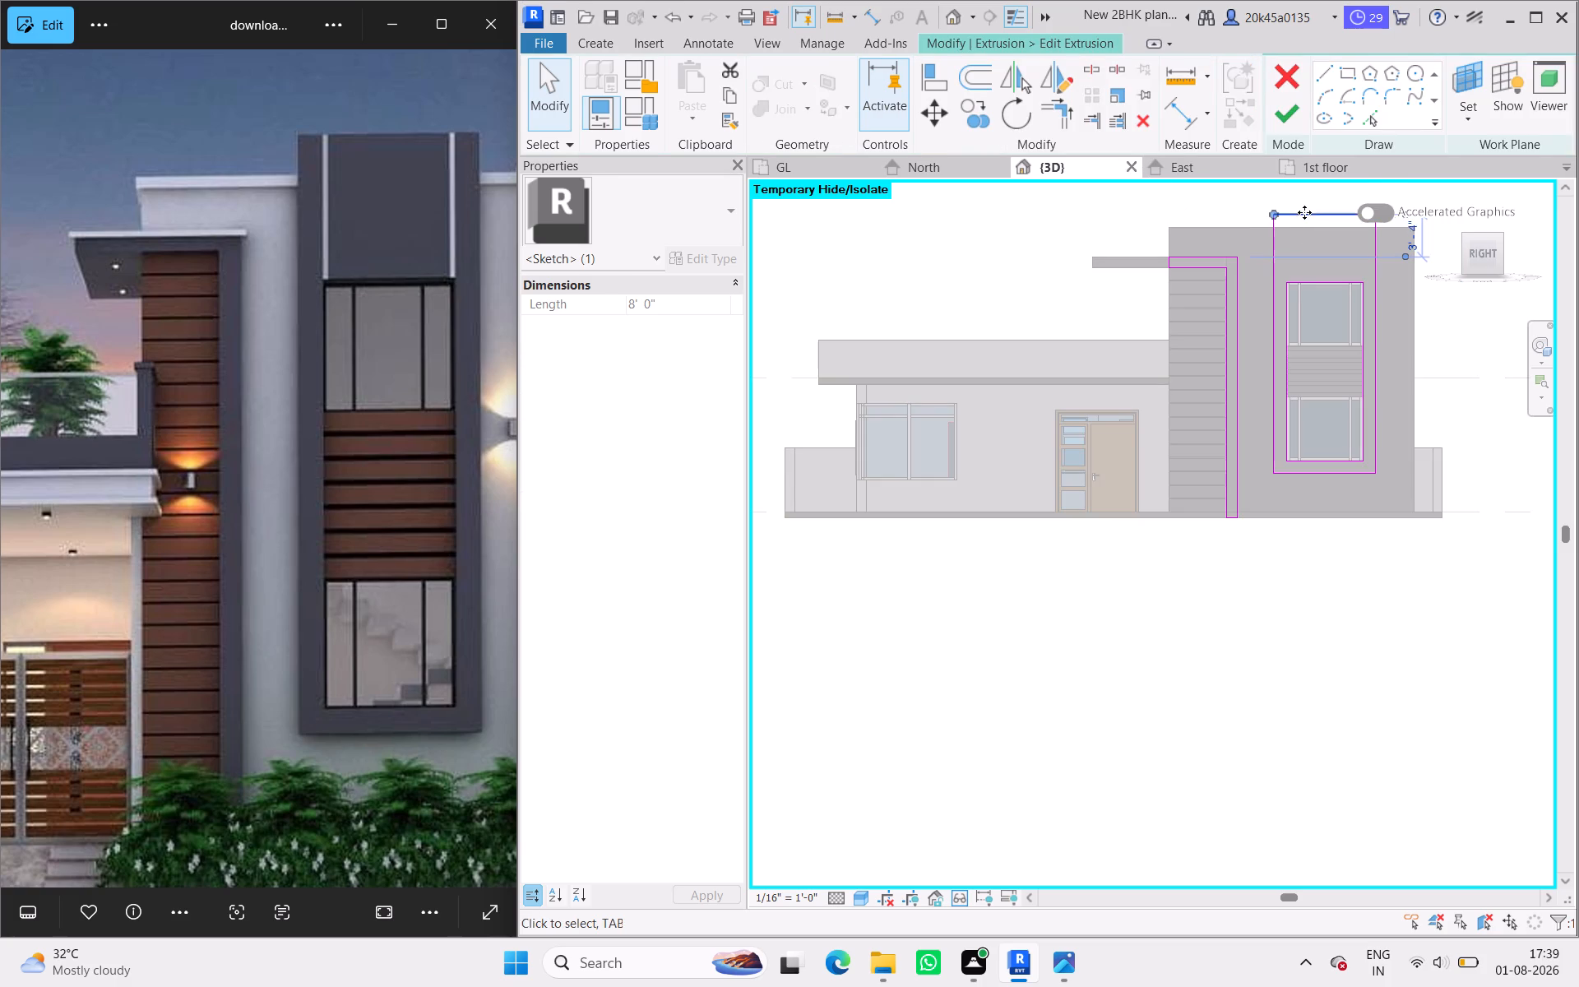
pyautogui.press('Up')
pyautogui.press('Up')
pyautogui.press('Up')
pyautogui.press('Up')
pyautogui.press('Up')
pyautogui.press('Up')
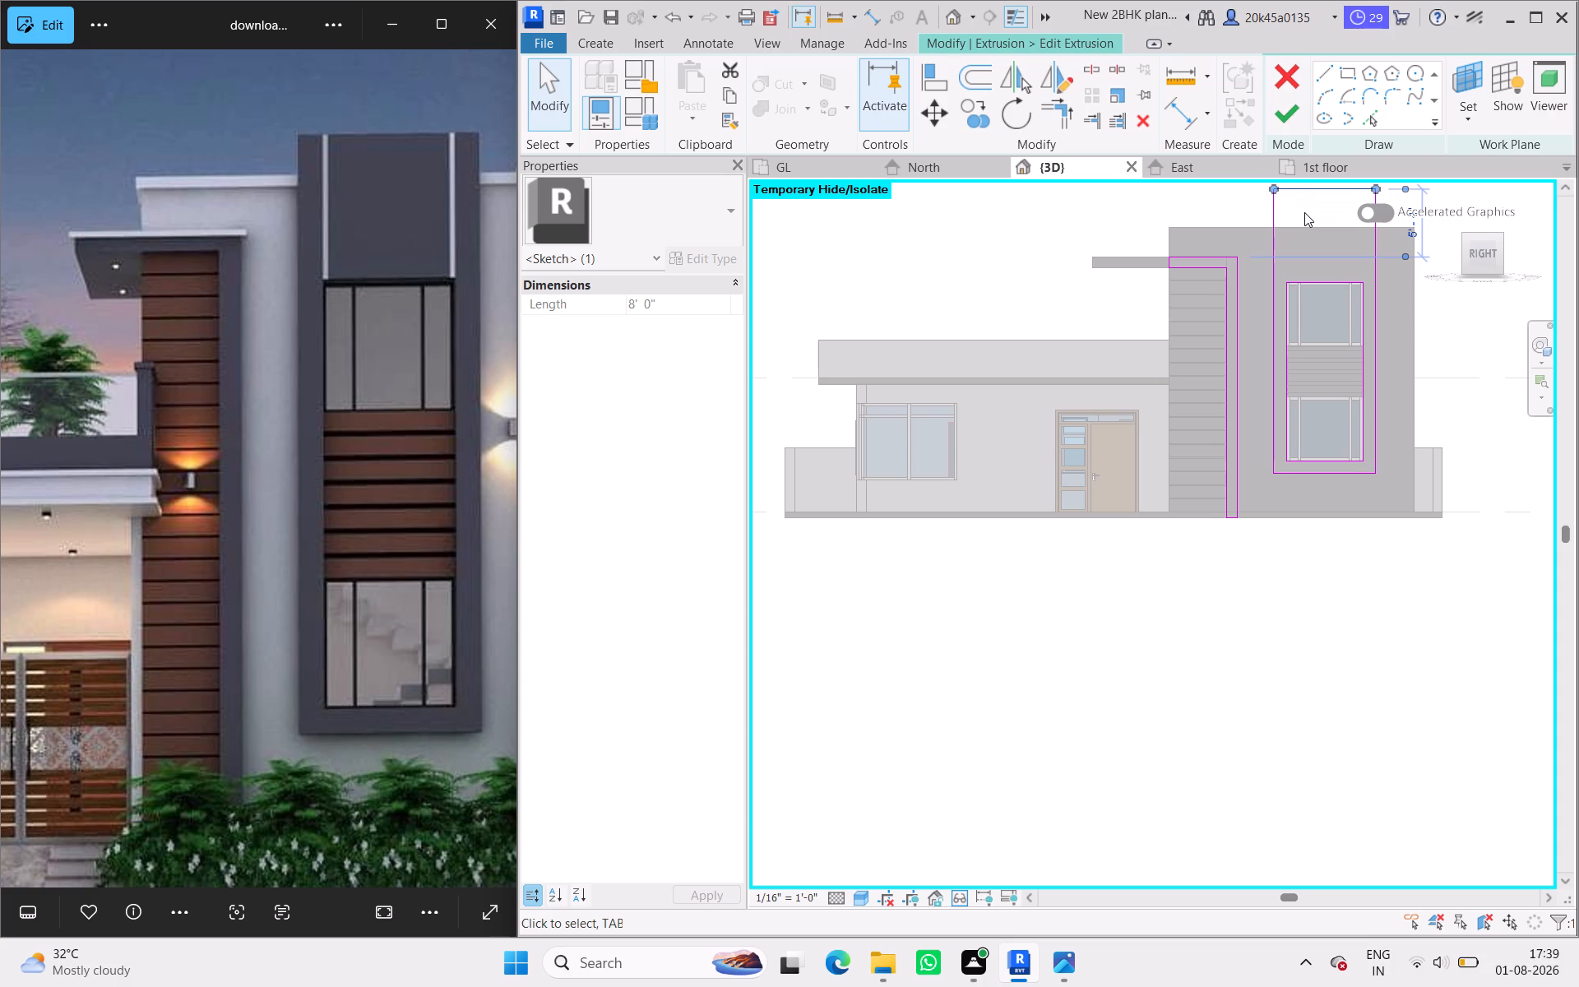
pyautogui.click(1289, 124)
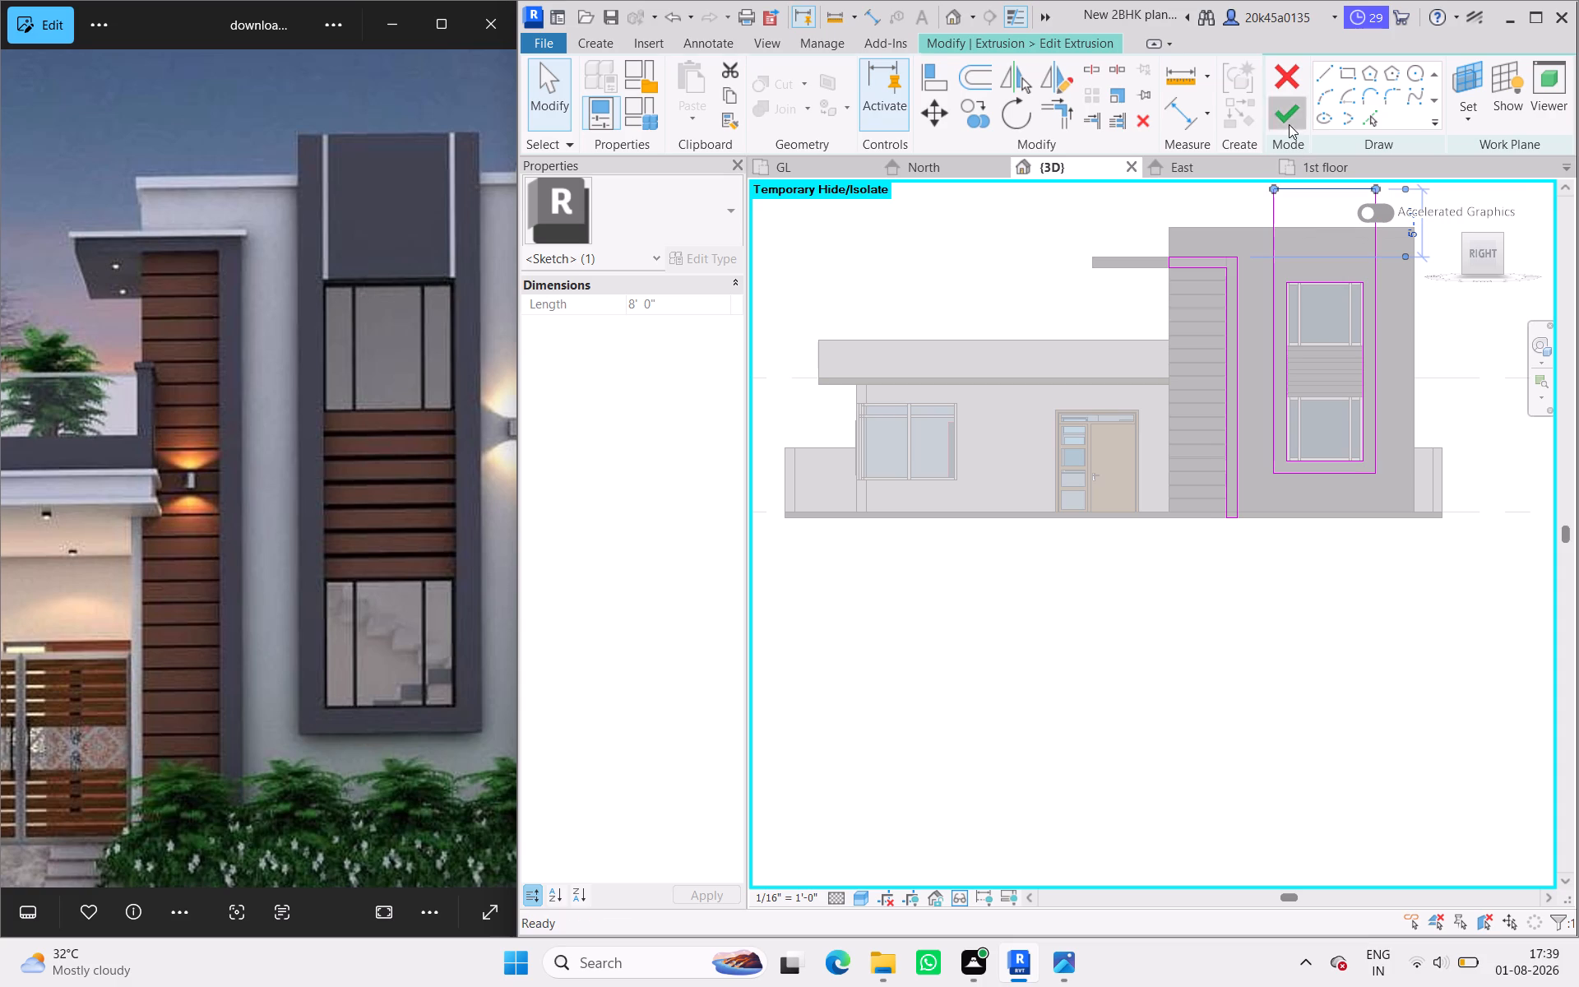
pyautogui.click(1172, 206)
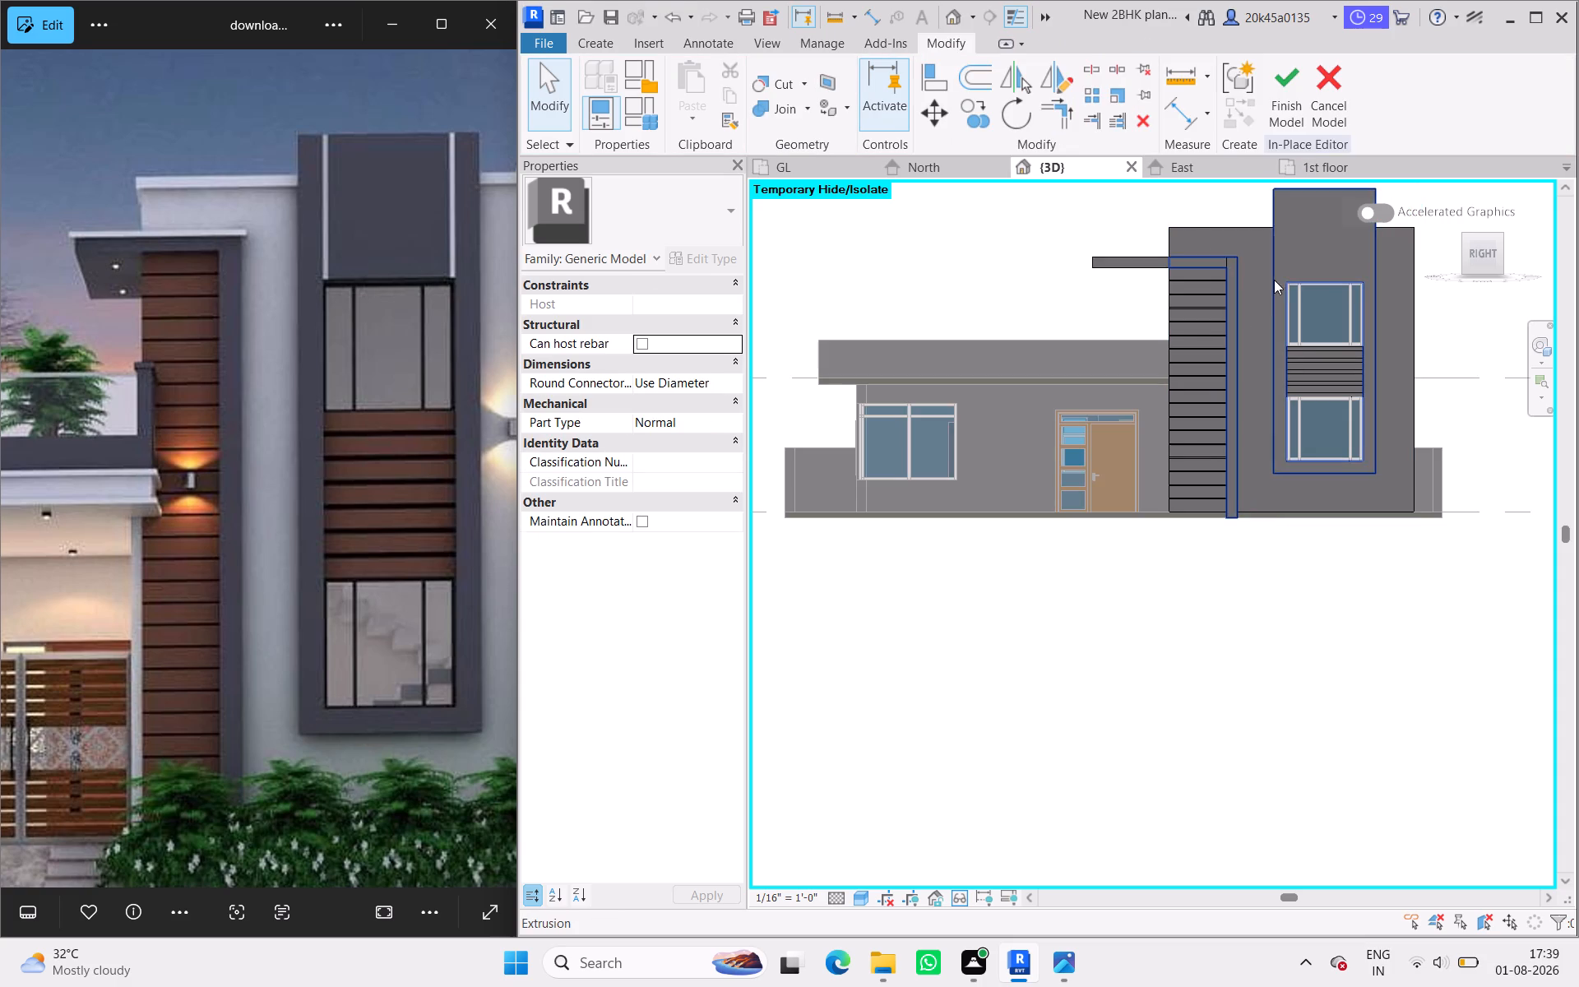
# Compare the heights of the raised backing wall and window tower with the reference photo.
pyautogui.scroll(-3, 1209, 453)
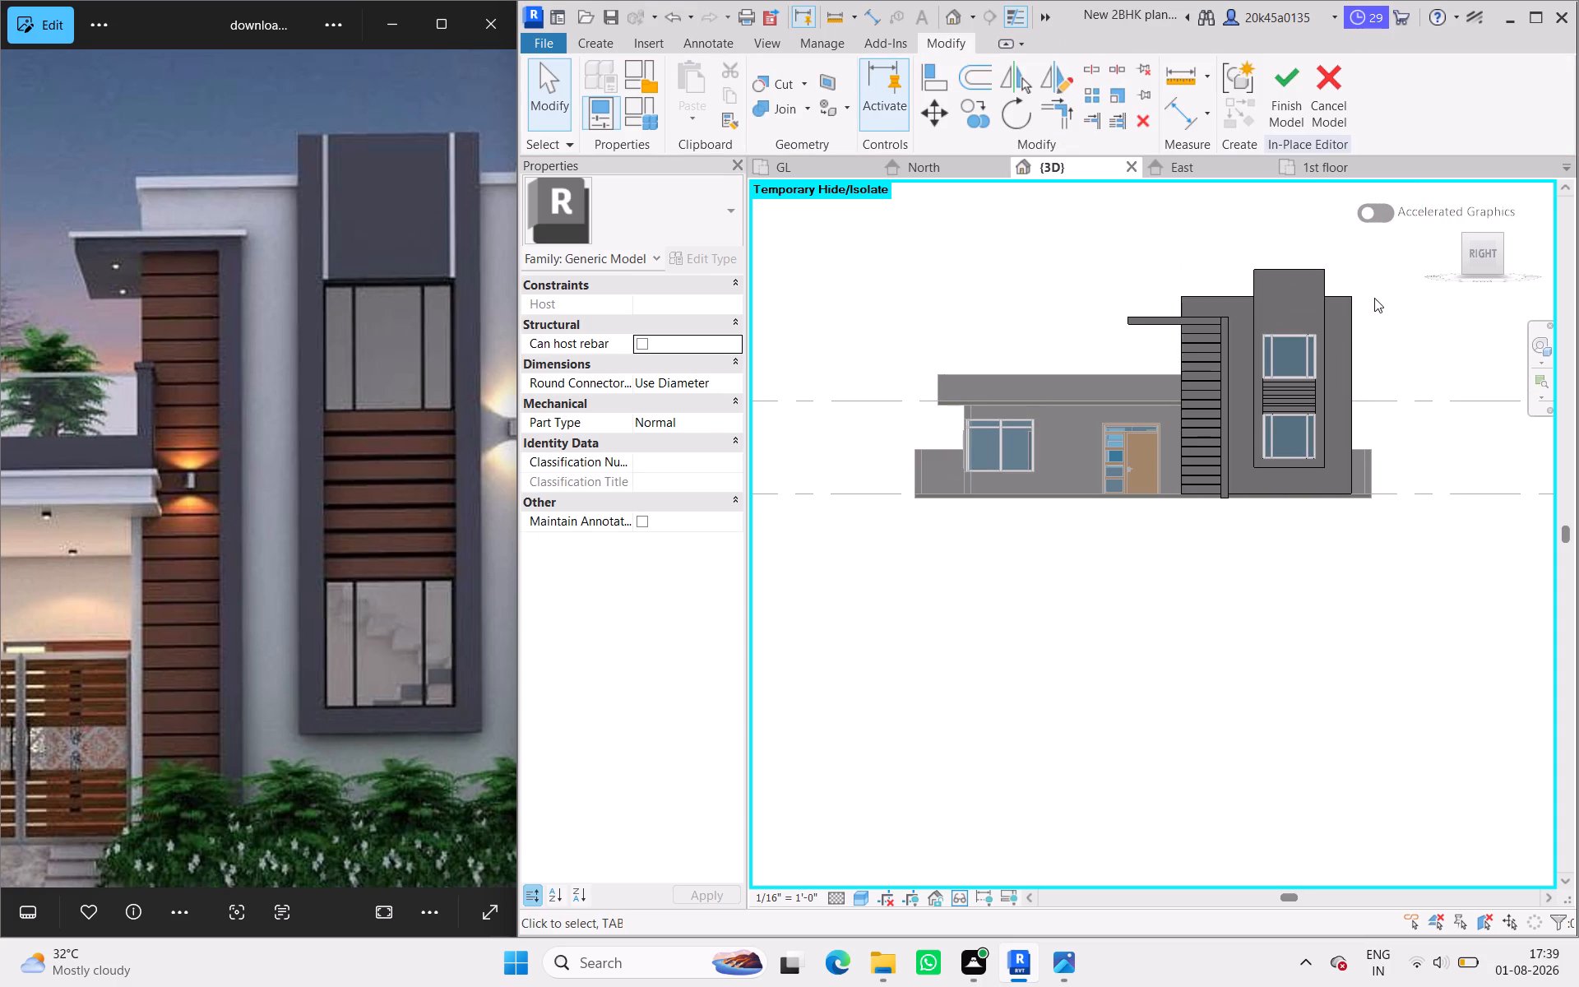
pyautogui.scroll(1, 1374, 298)
pyautogui.moveTo(307, 354); pyautogui.dragTo(243, 355)
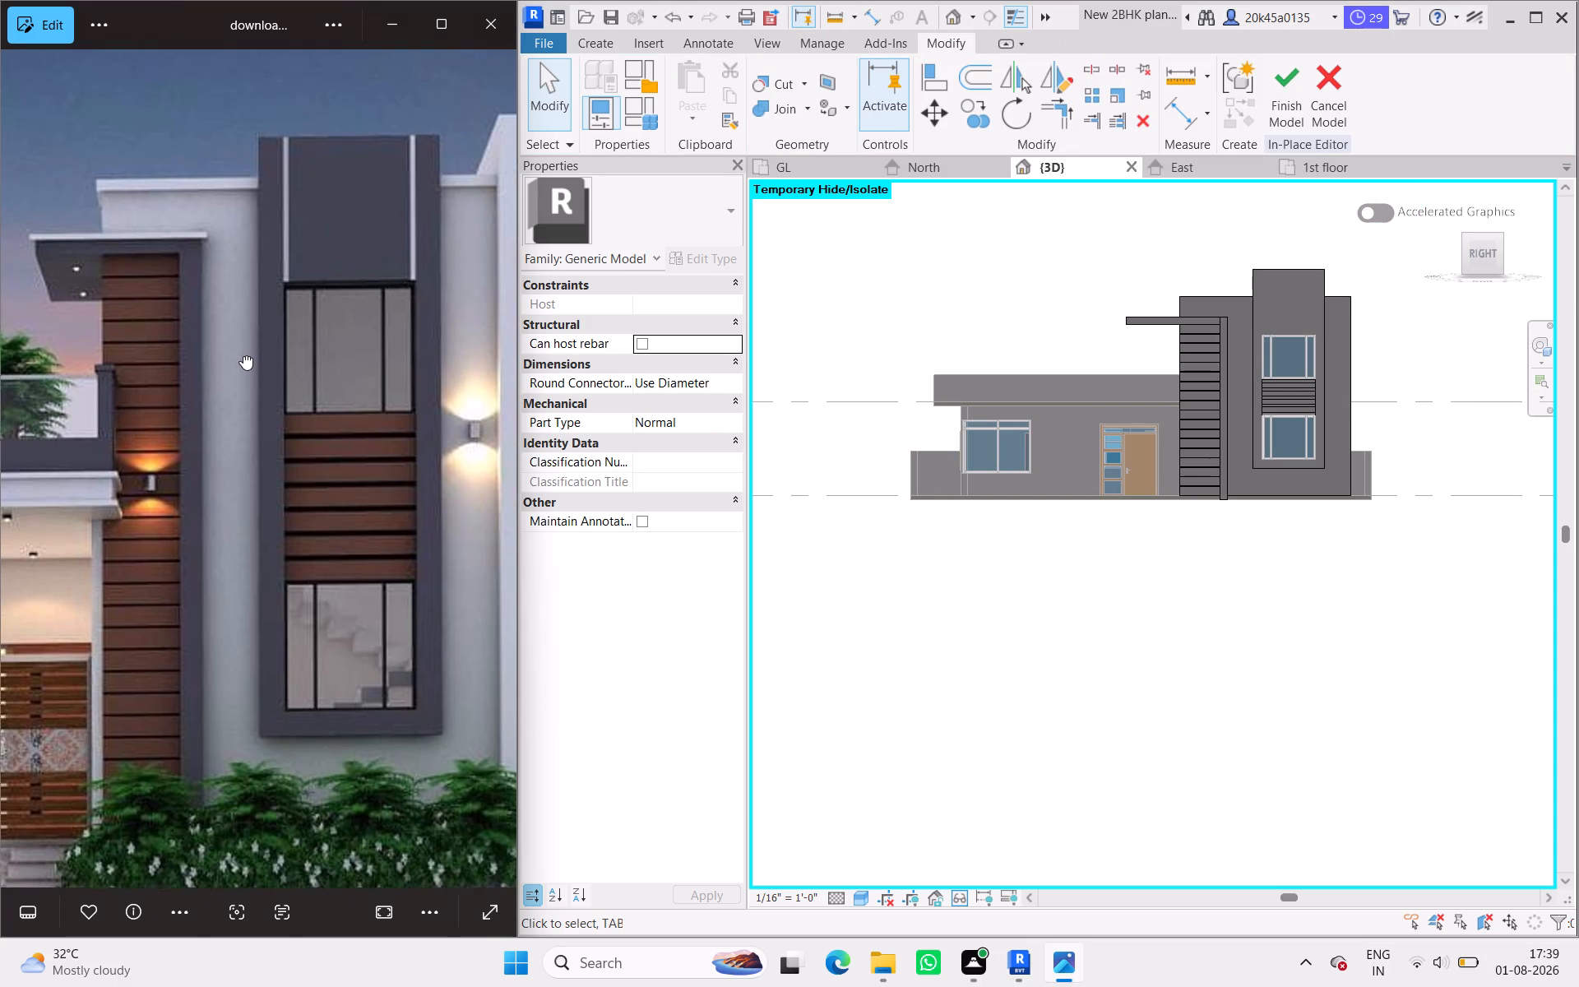
pyautogui.moveTo(243, 355); pyautogui.dragTo(208, 357)
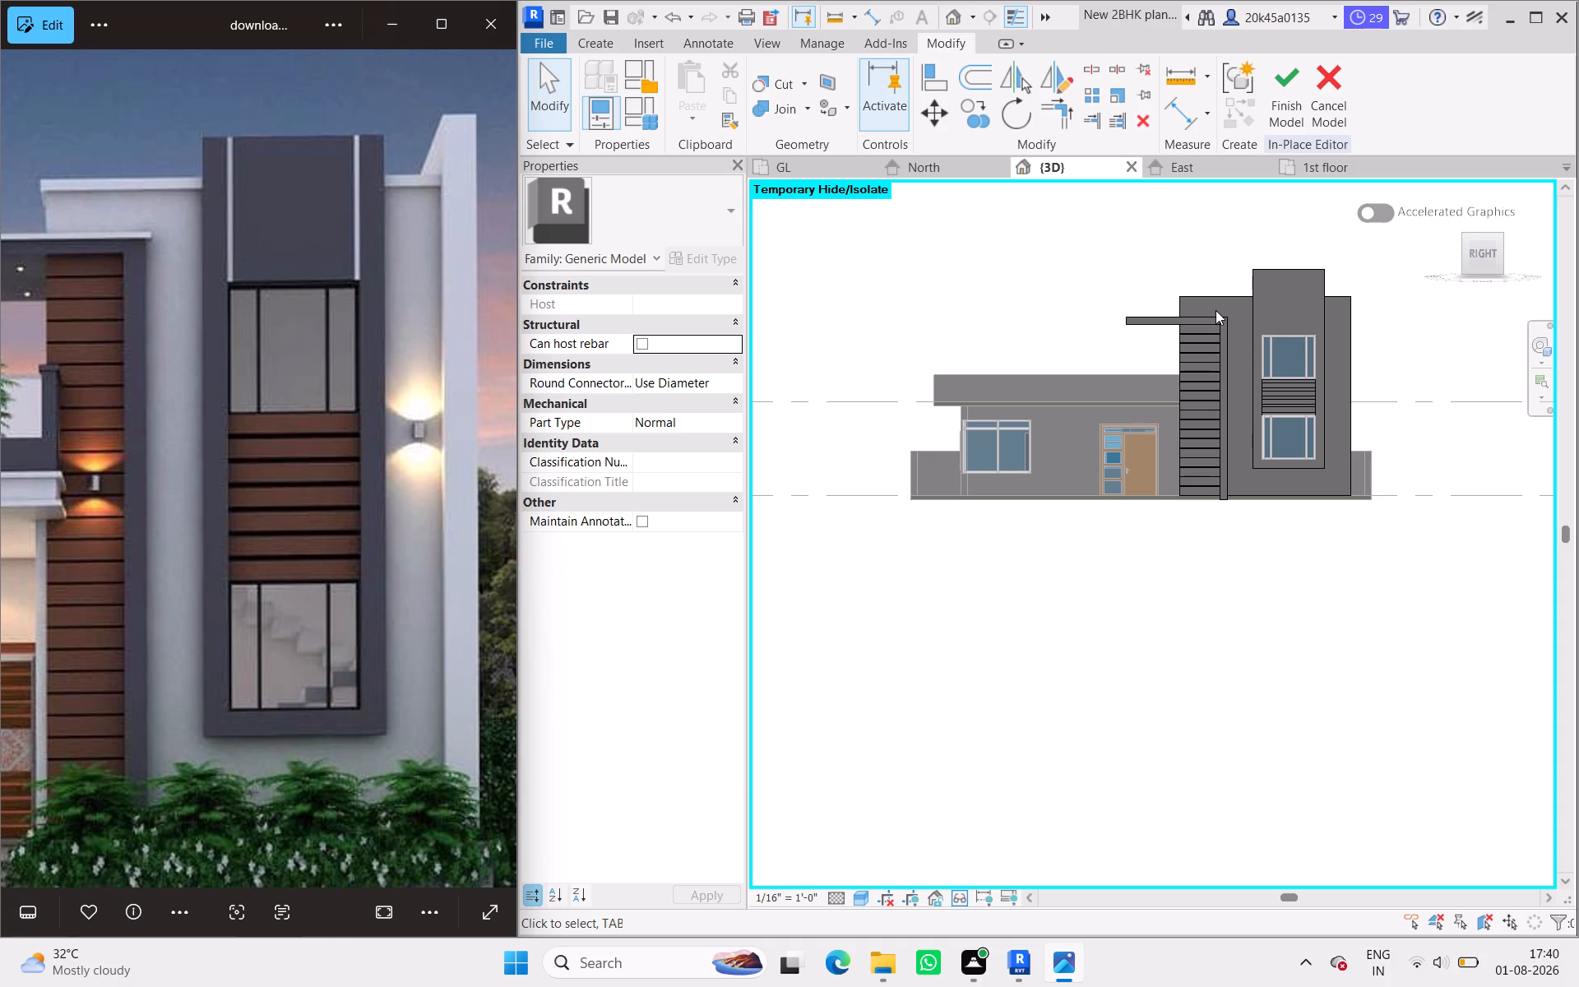
pyautogui.scroll(-1, 1432, 375)
pyautogui.scroll(7, 1432, 375)
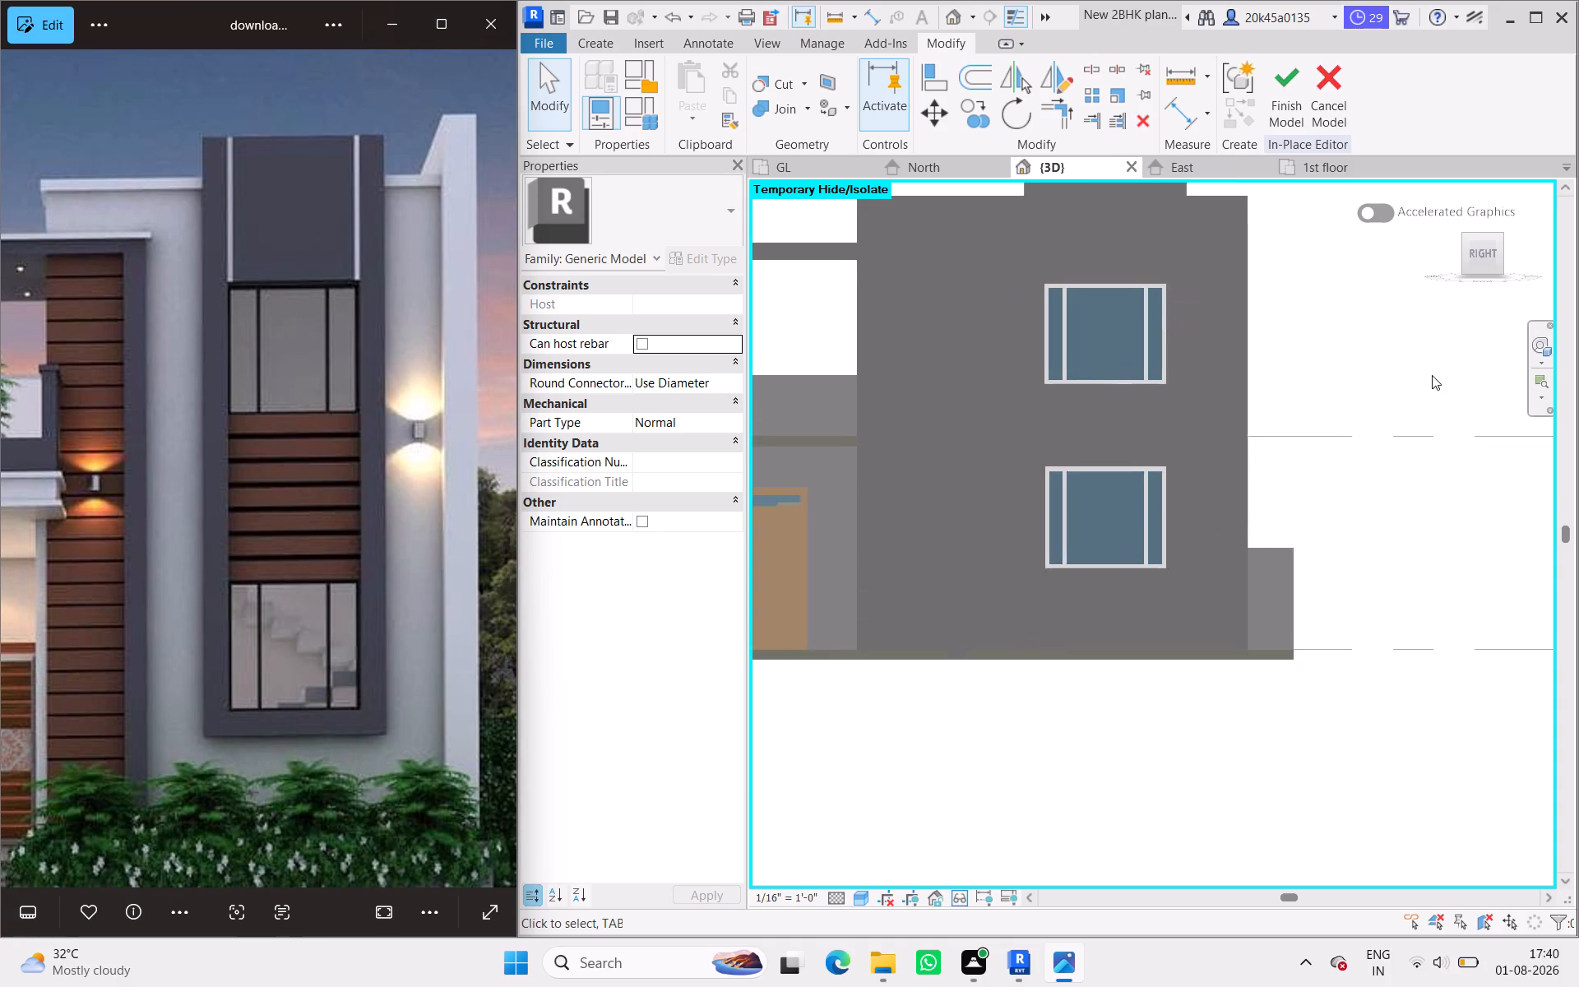
pyautogui.scroll(-2, 1404, 537)
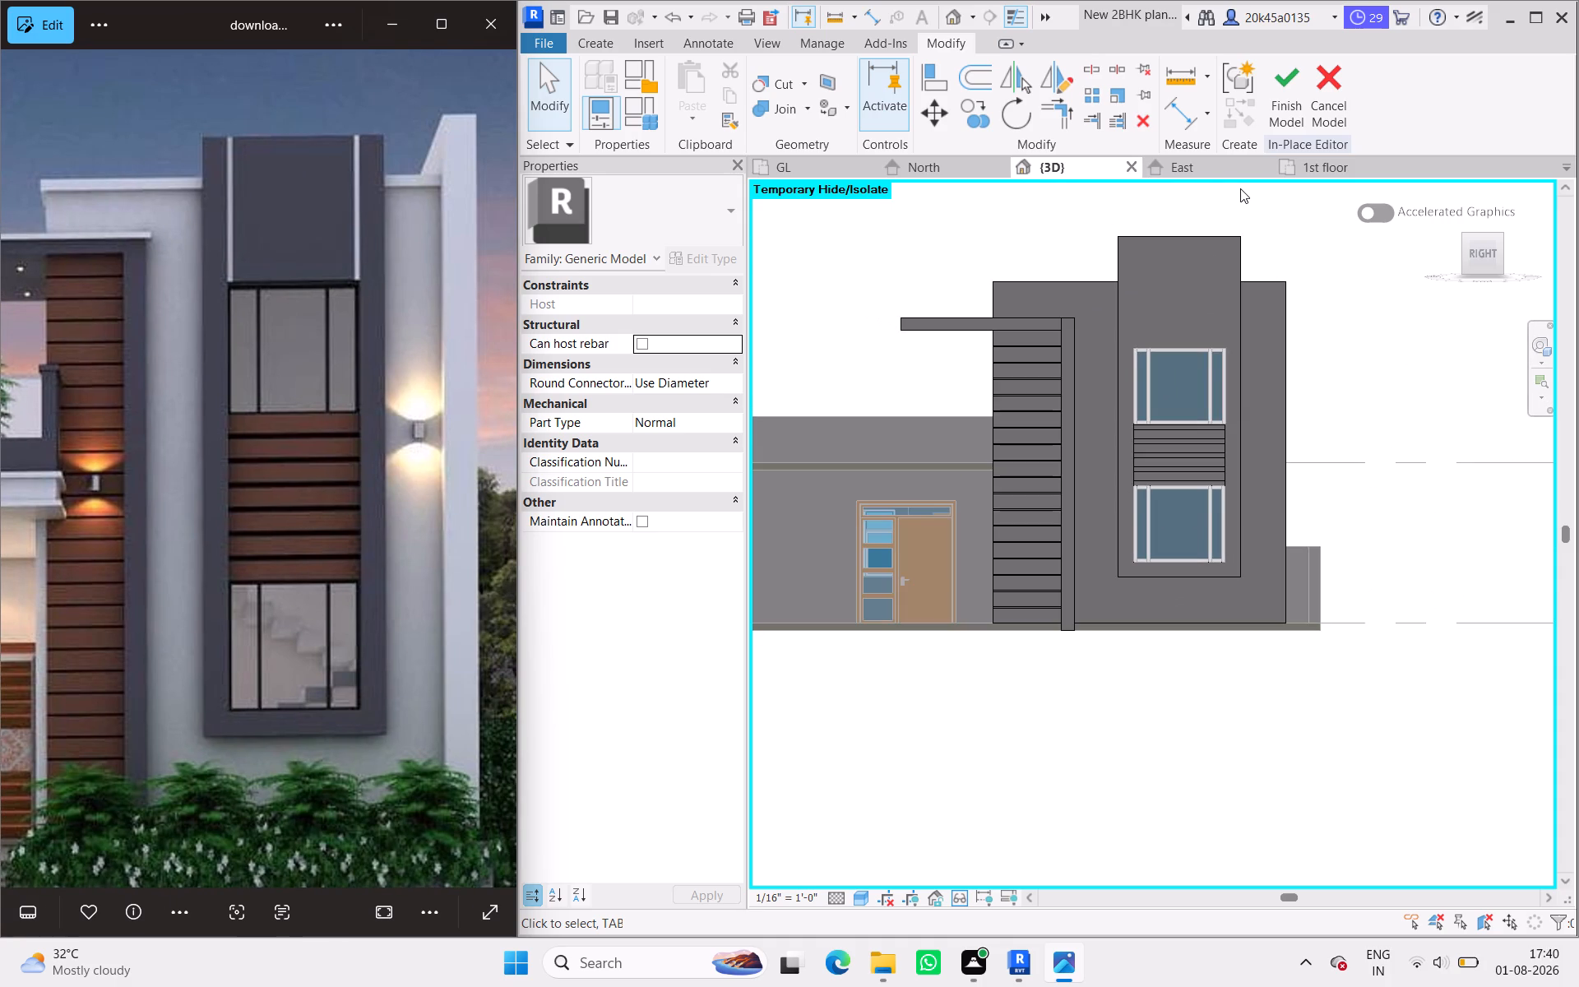
pyautogui.scroll(2, 1240, 188)
# Start an extrusion on the backing wall's face and sketch a rectangle about 8' 2 1/2" by 9" from its top outer corner to the window tower.
pyautogui.click(600, 43)
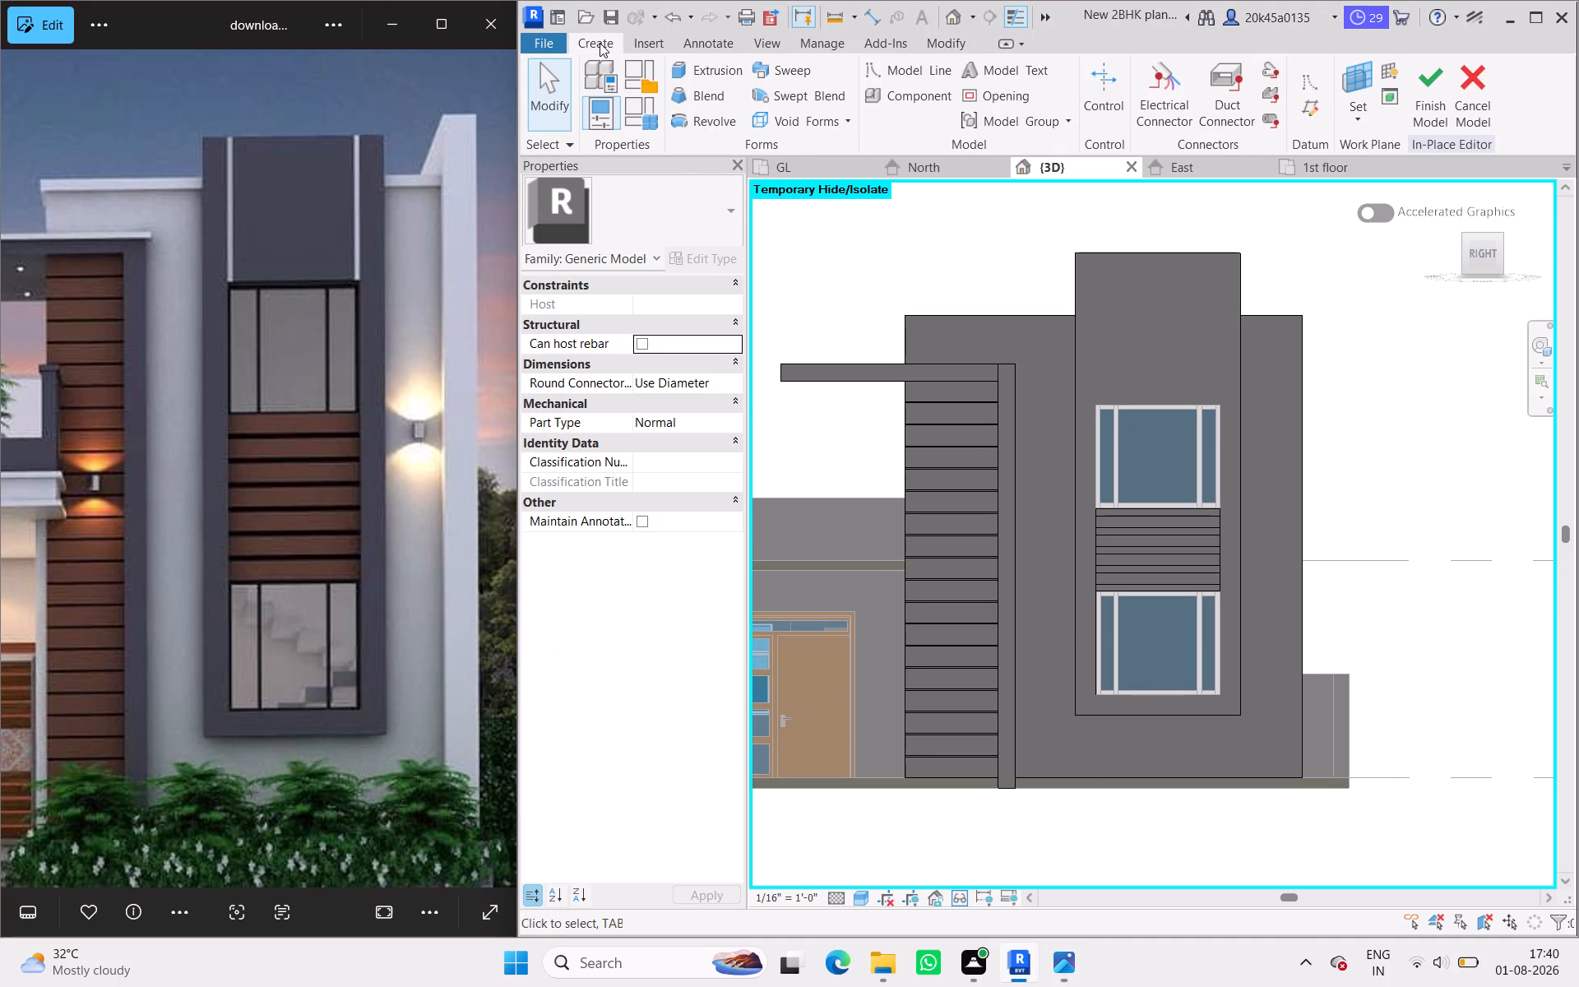
pyautogui.click(704, 75)
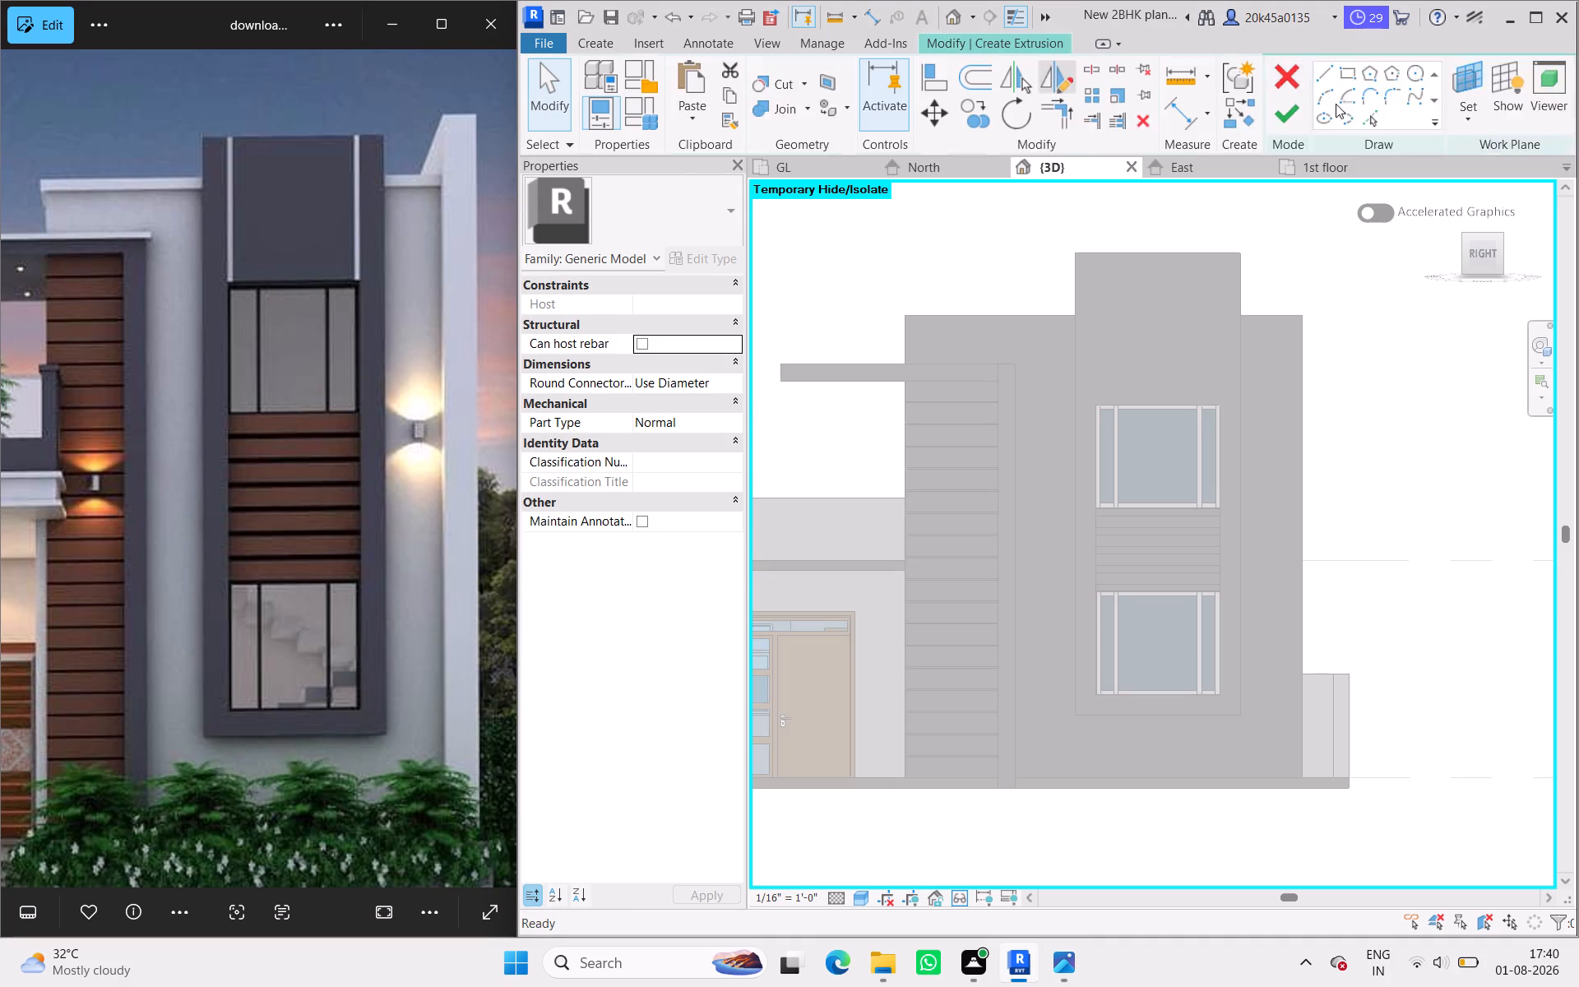
pyautogui.click(1373, 142)
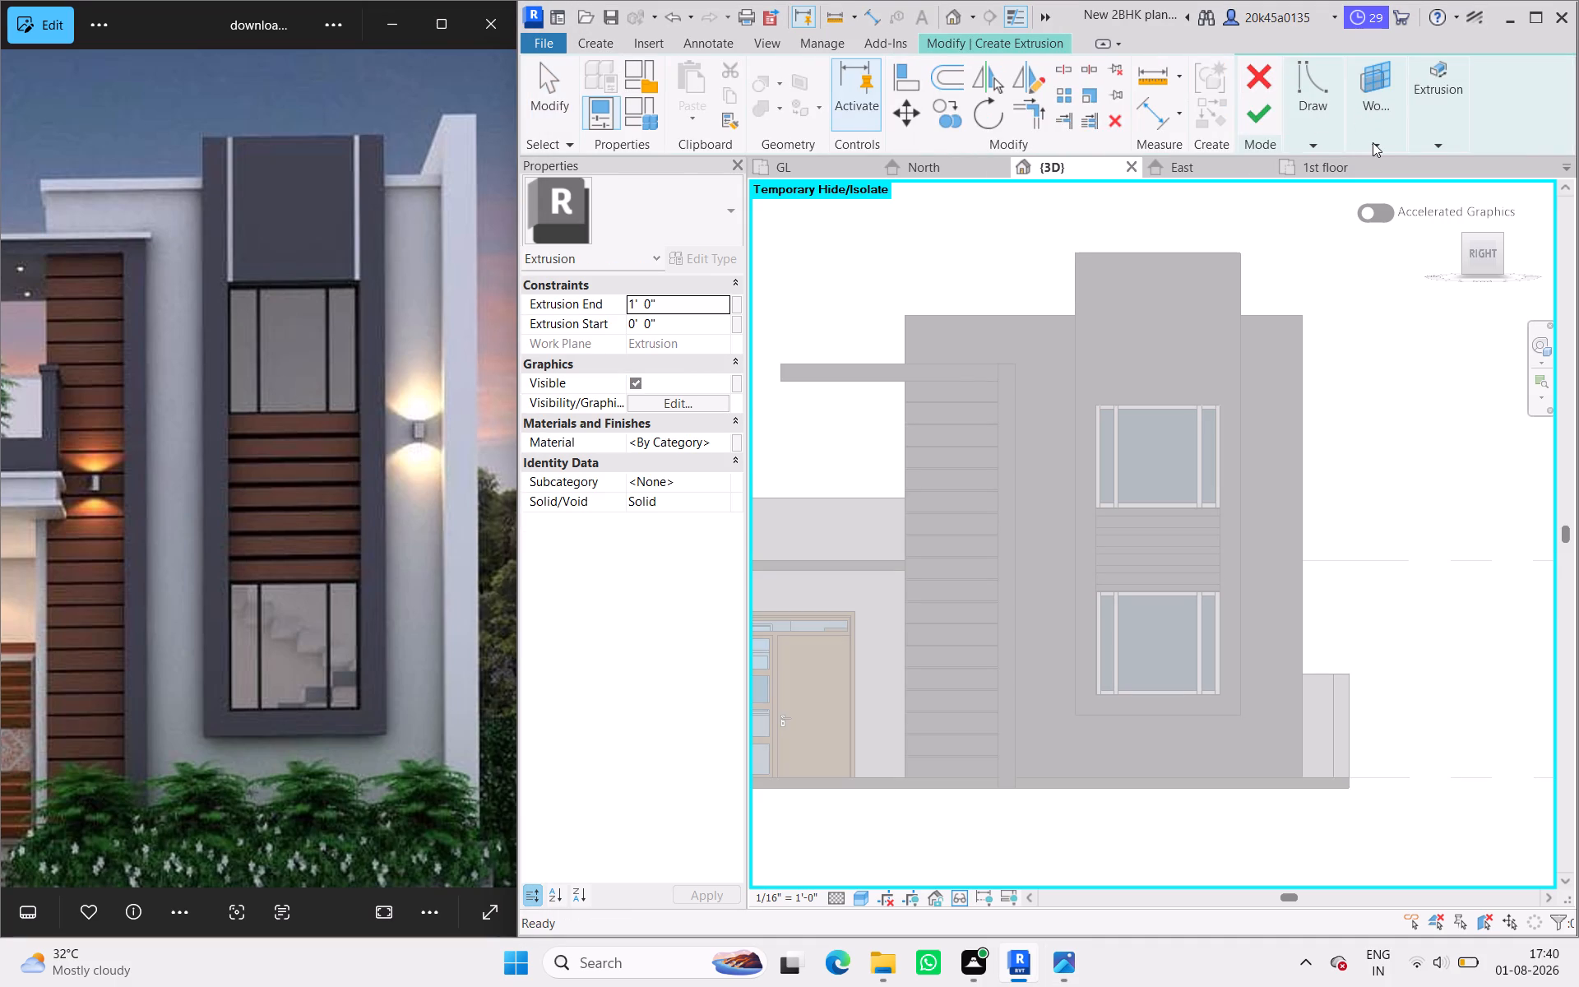
pyautogui.click(1373, 218)
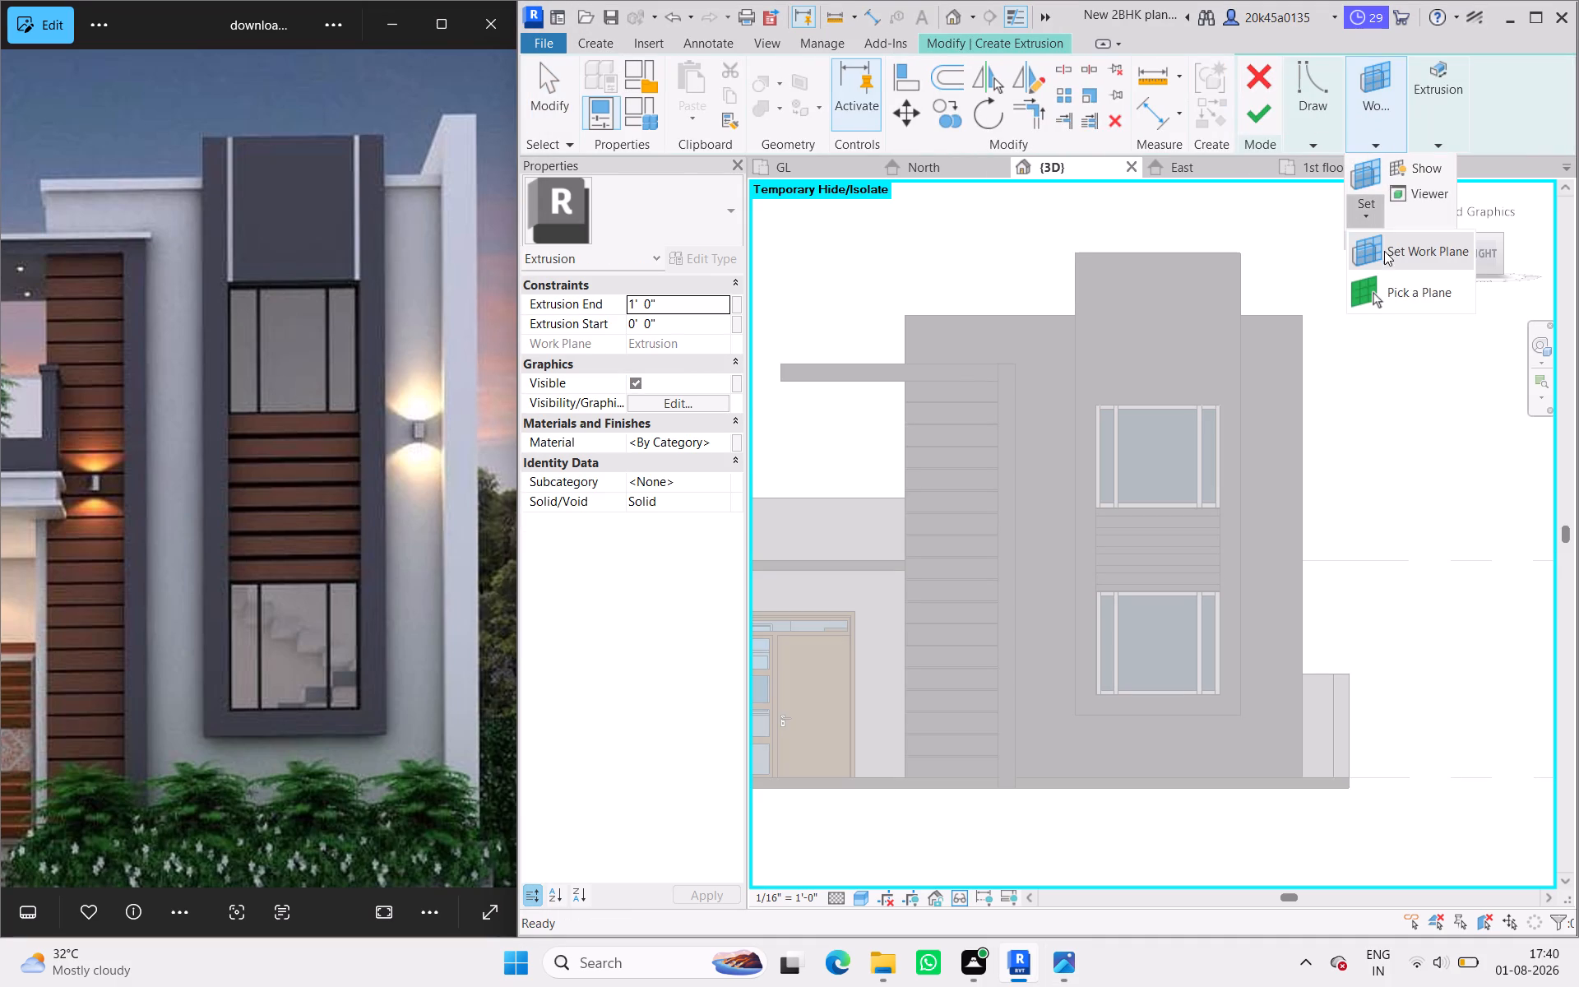
pyautogui.click(1399, 287)
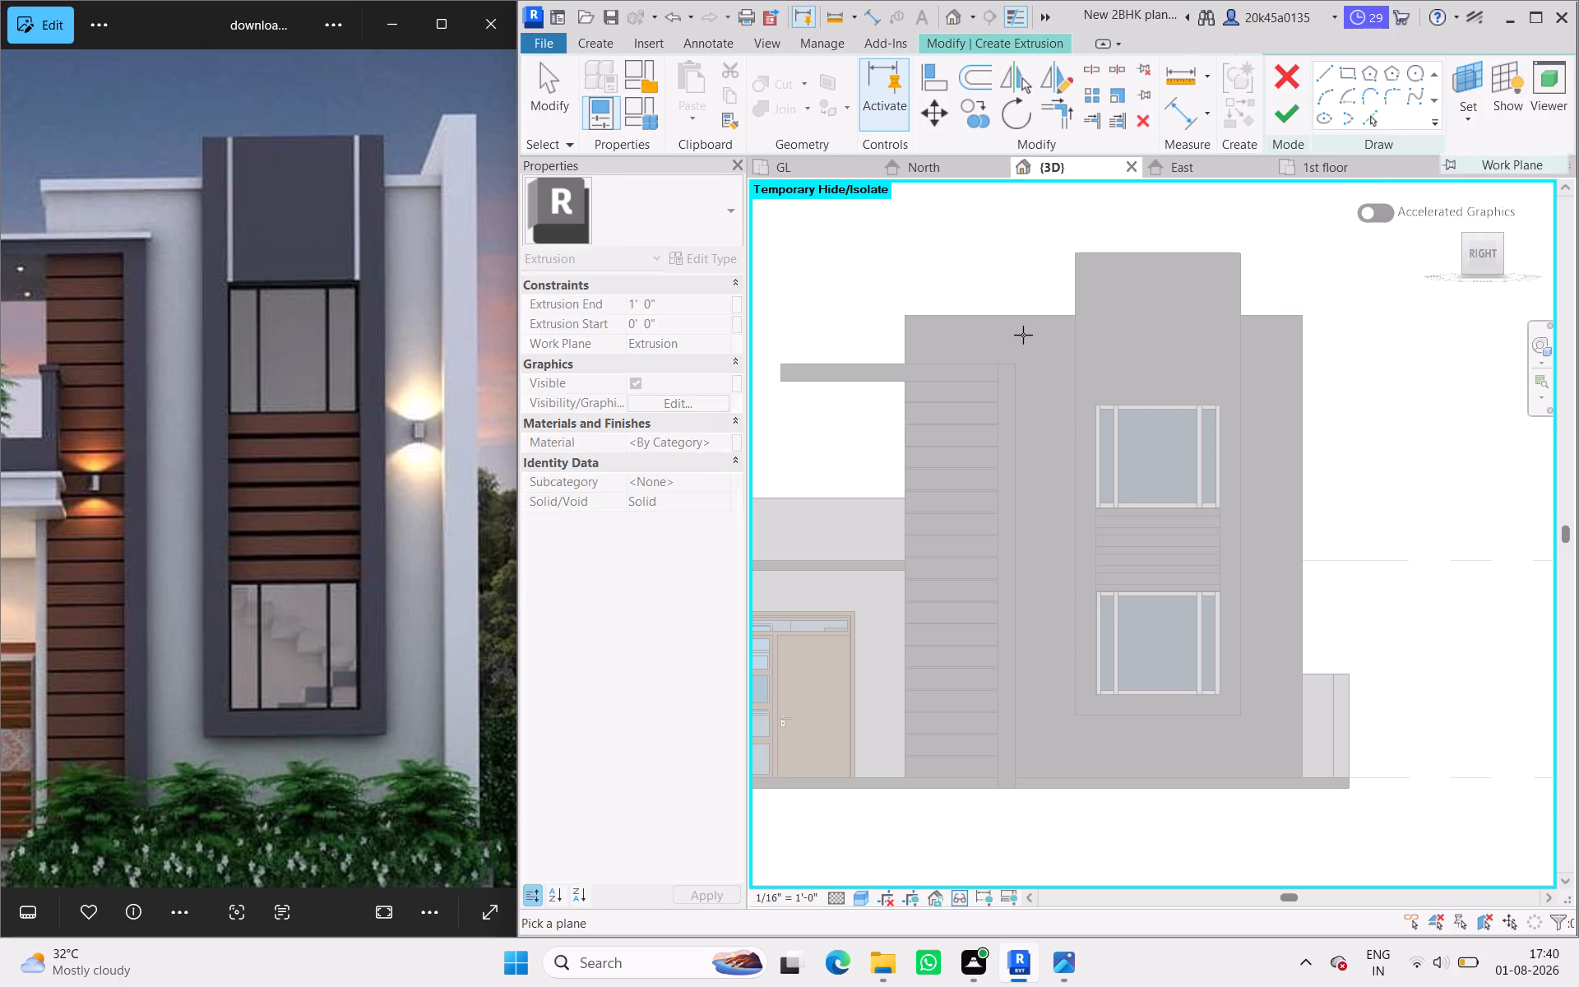
pyautogui.click(1022, 318)
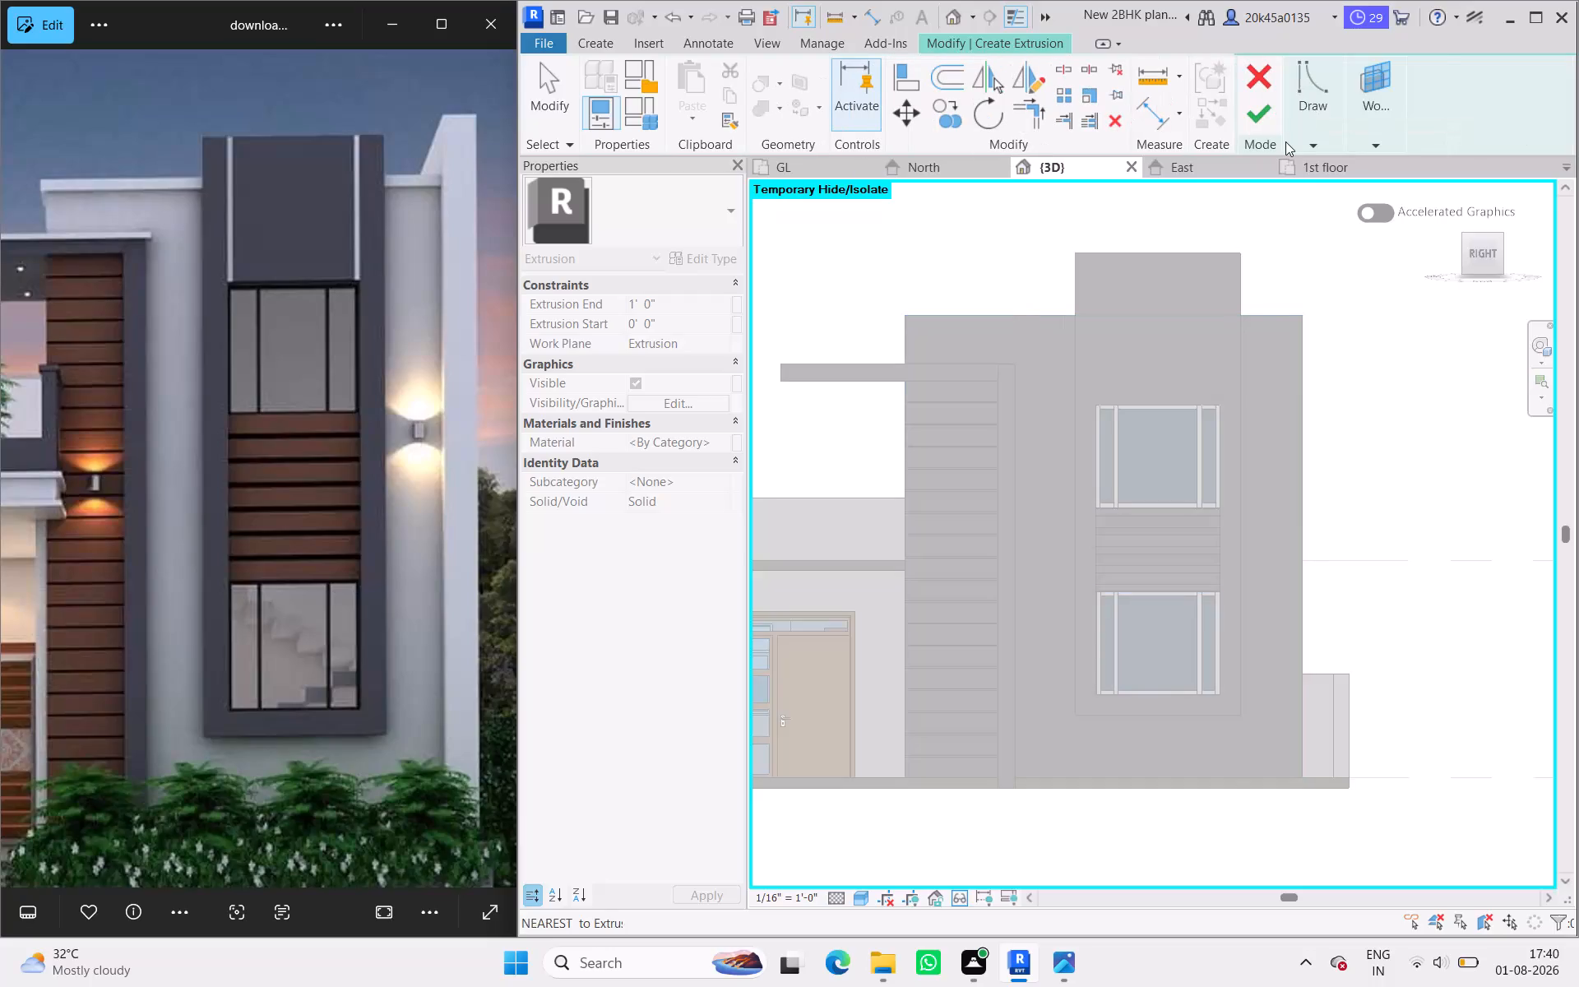
pyautogui.click(1321, 139)
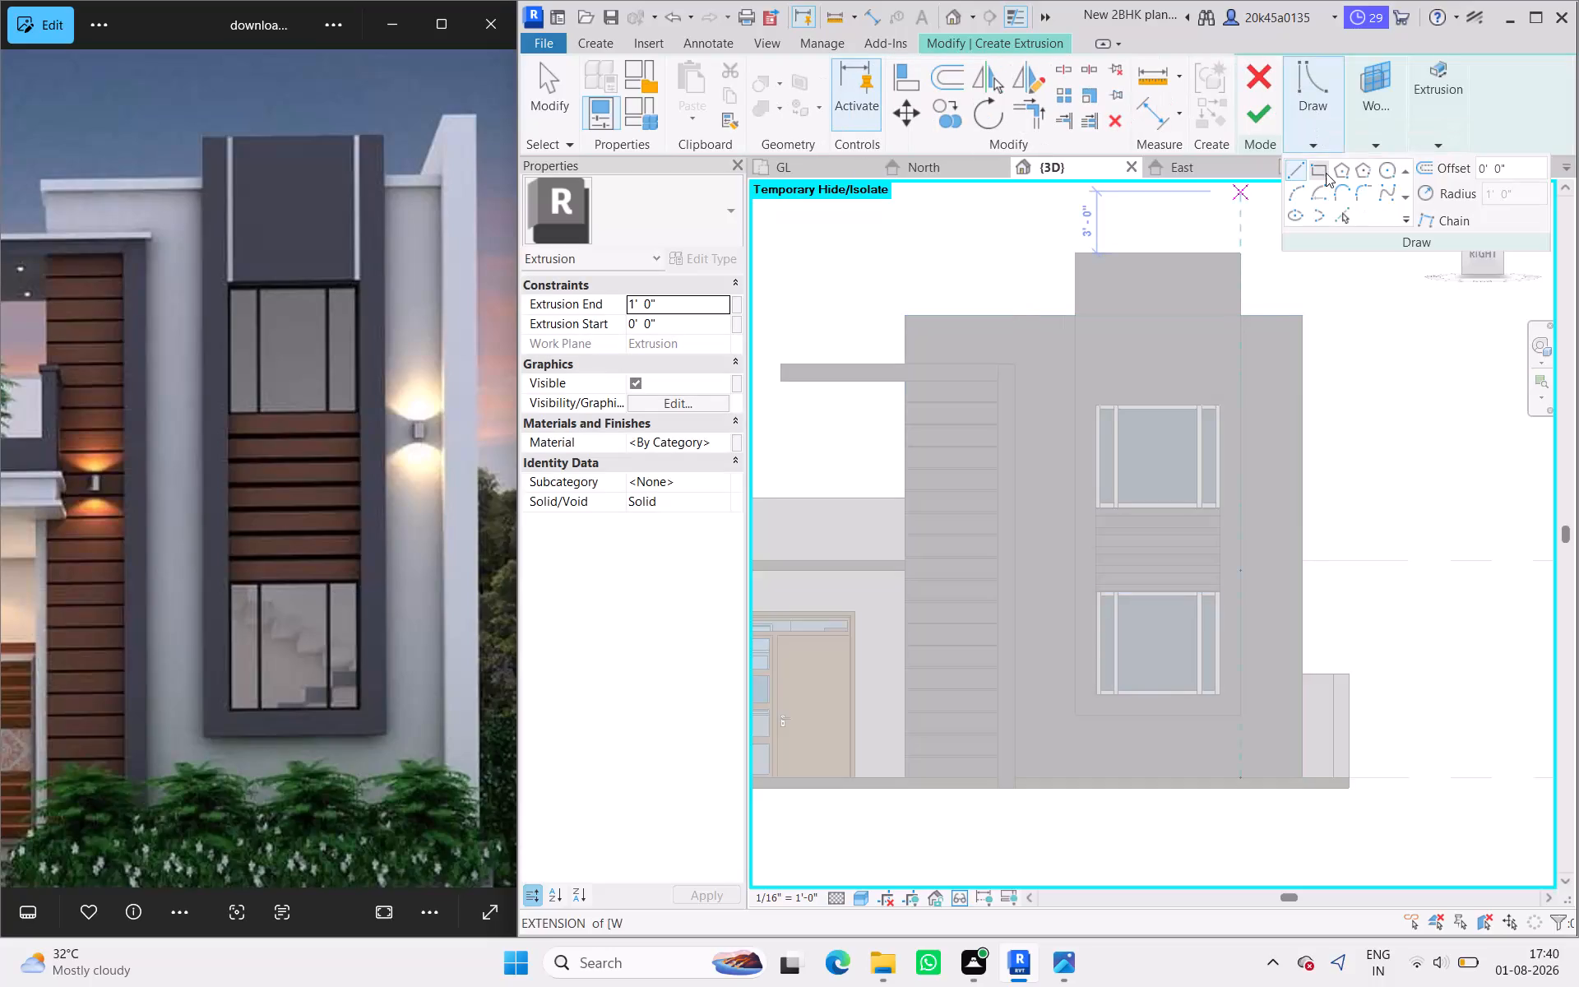
pyautogui.click(1326, 173)
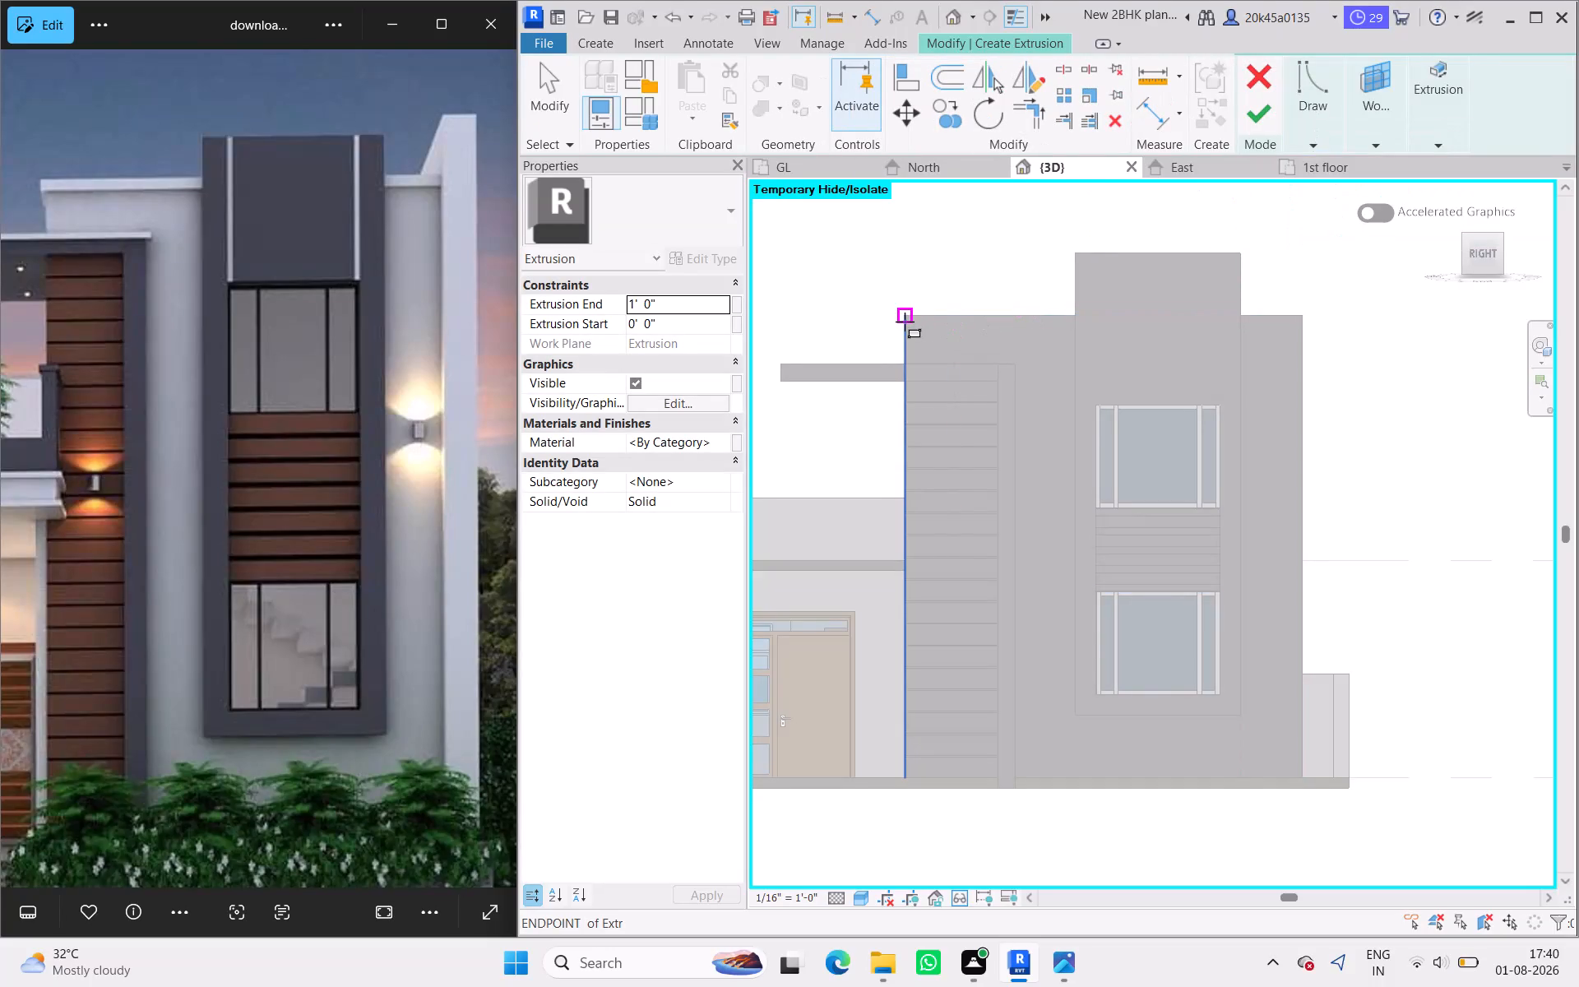
pyautogui.click(905, 322)
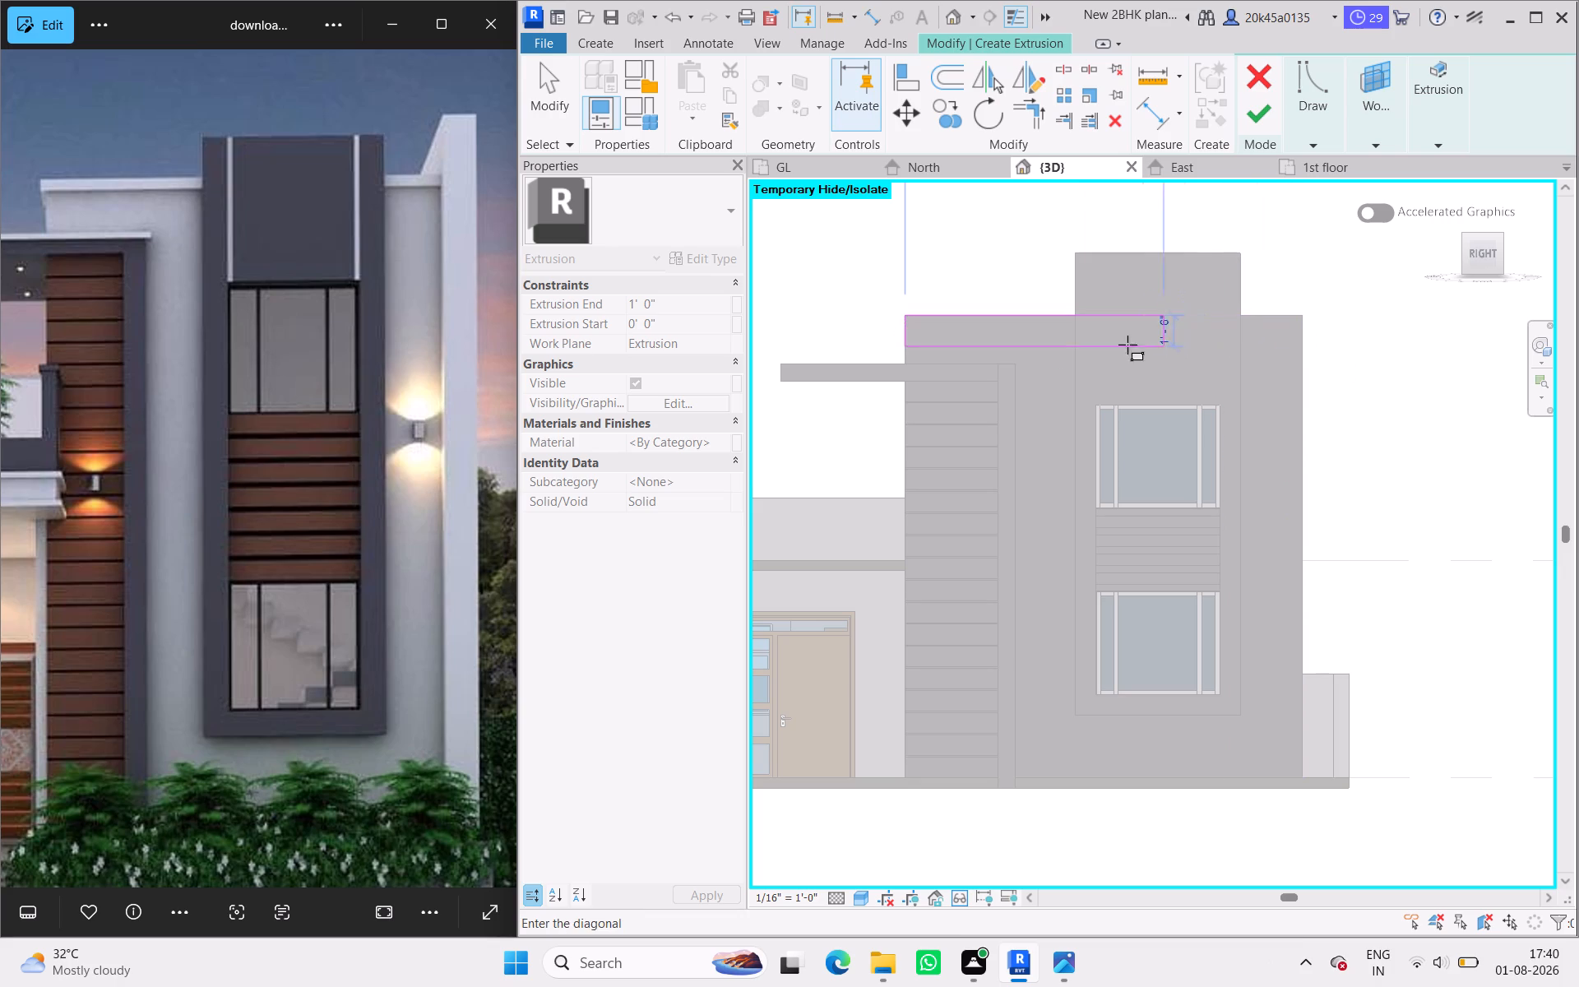
pyautogui.scroll(4, 1063, 337)
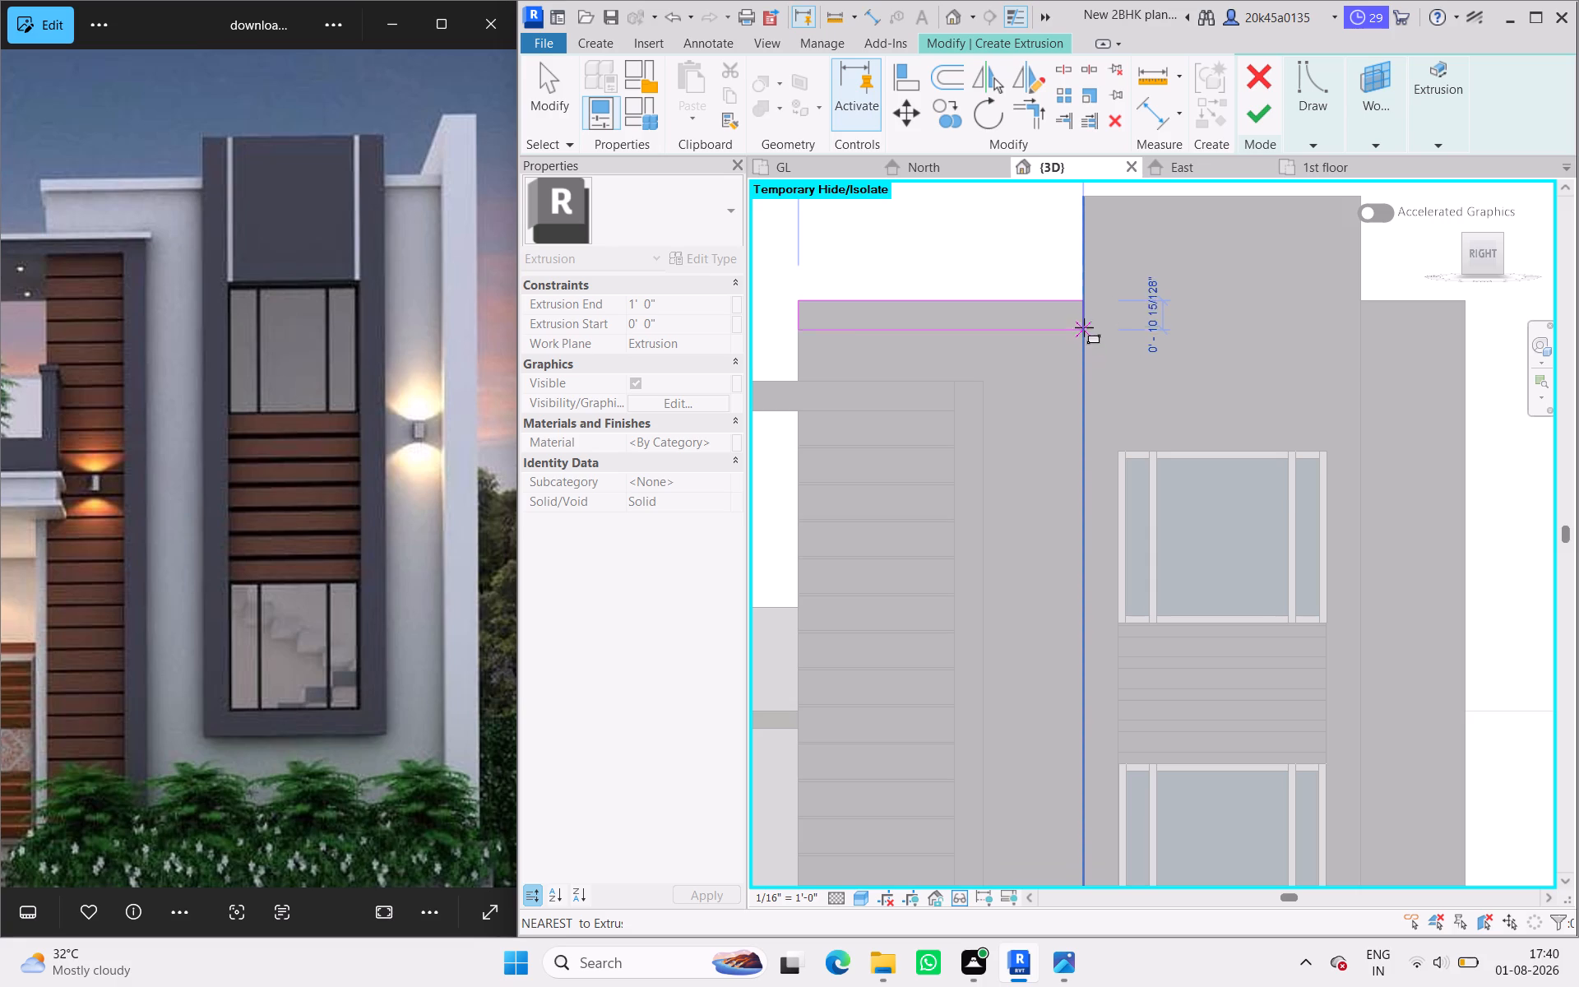
pyautogui.click(1083, 326)
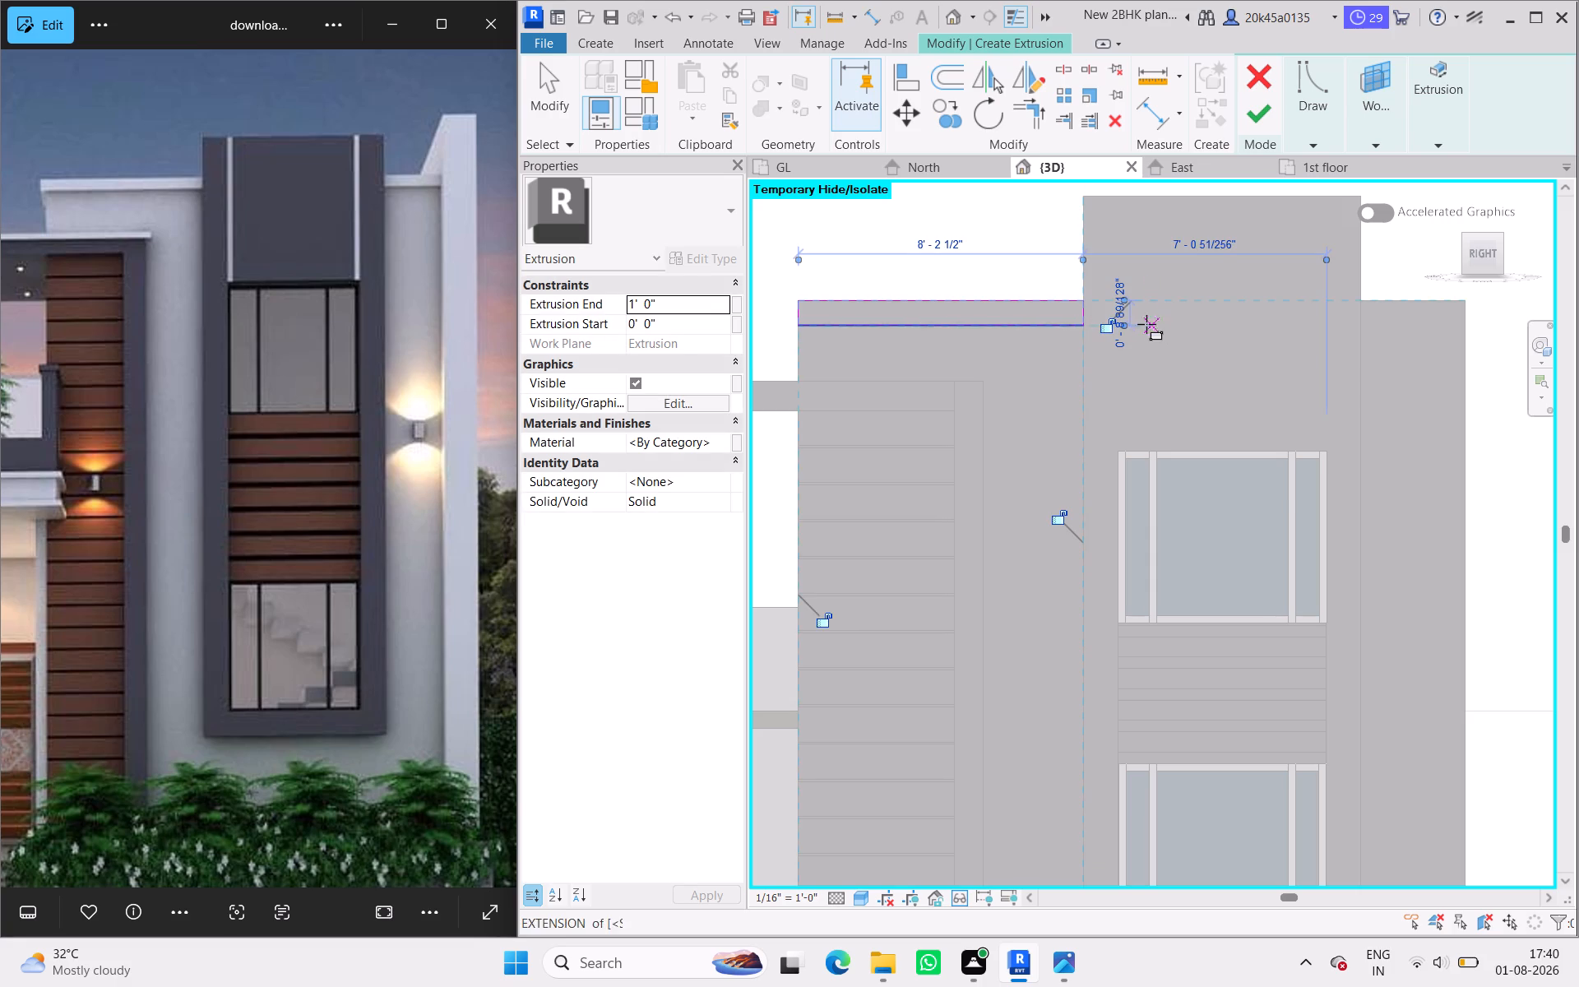
pyautogui.press('Escape')
pyautogui.press('Escape')
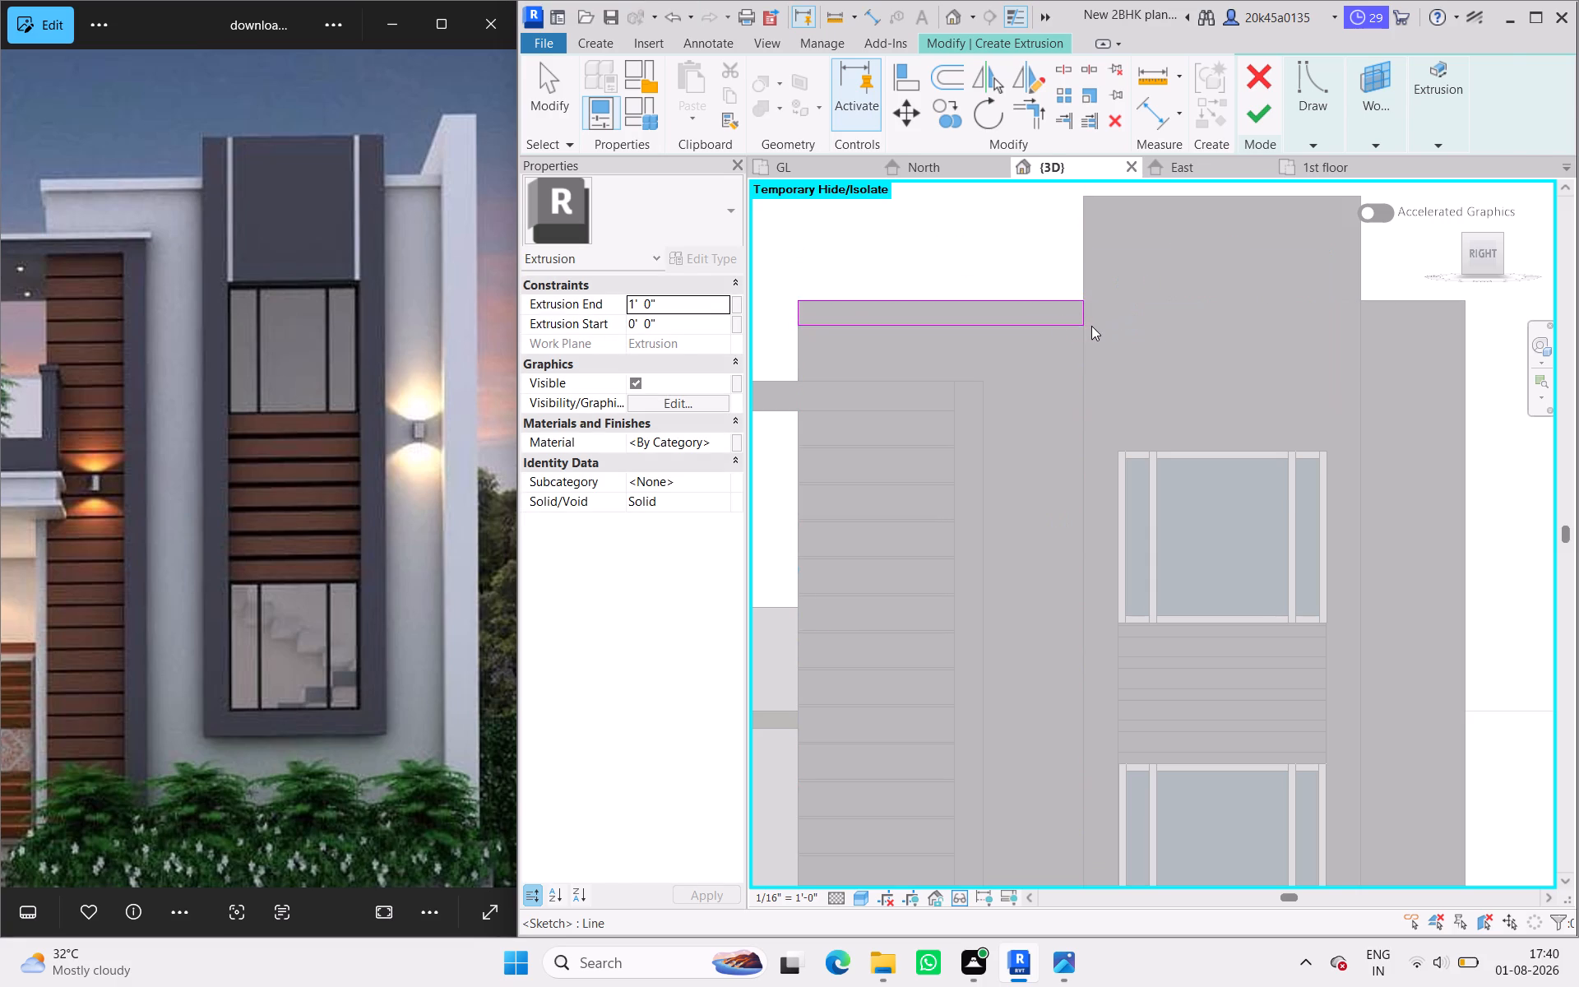
# Set the height of the top trim rectangle to 8".
pyautogui.click(1067, 329)
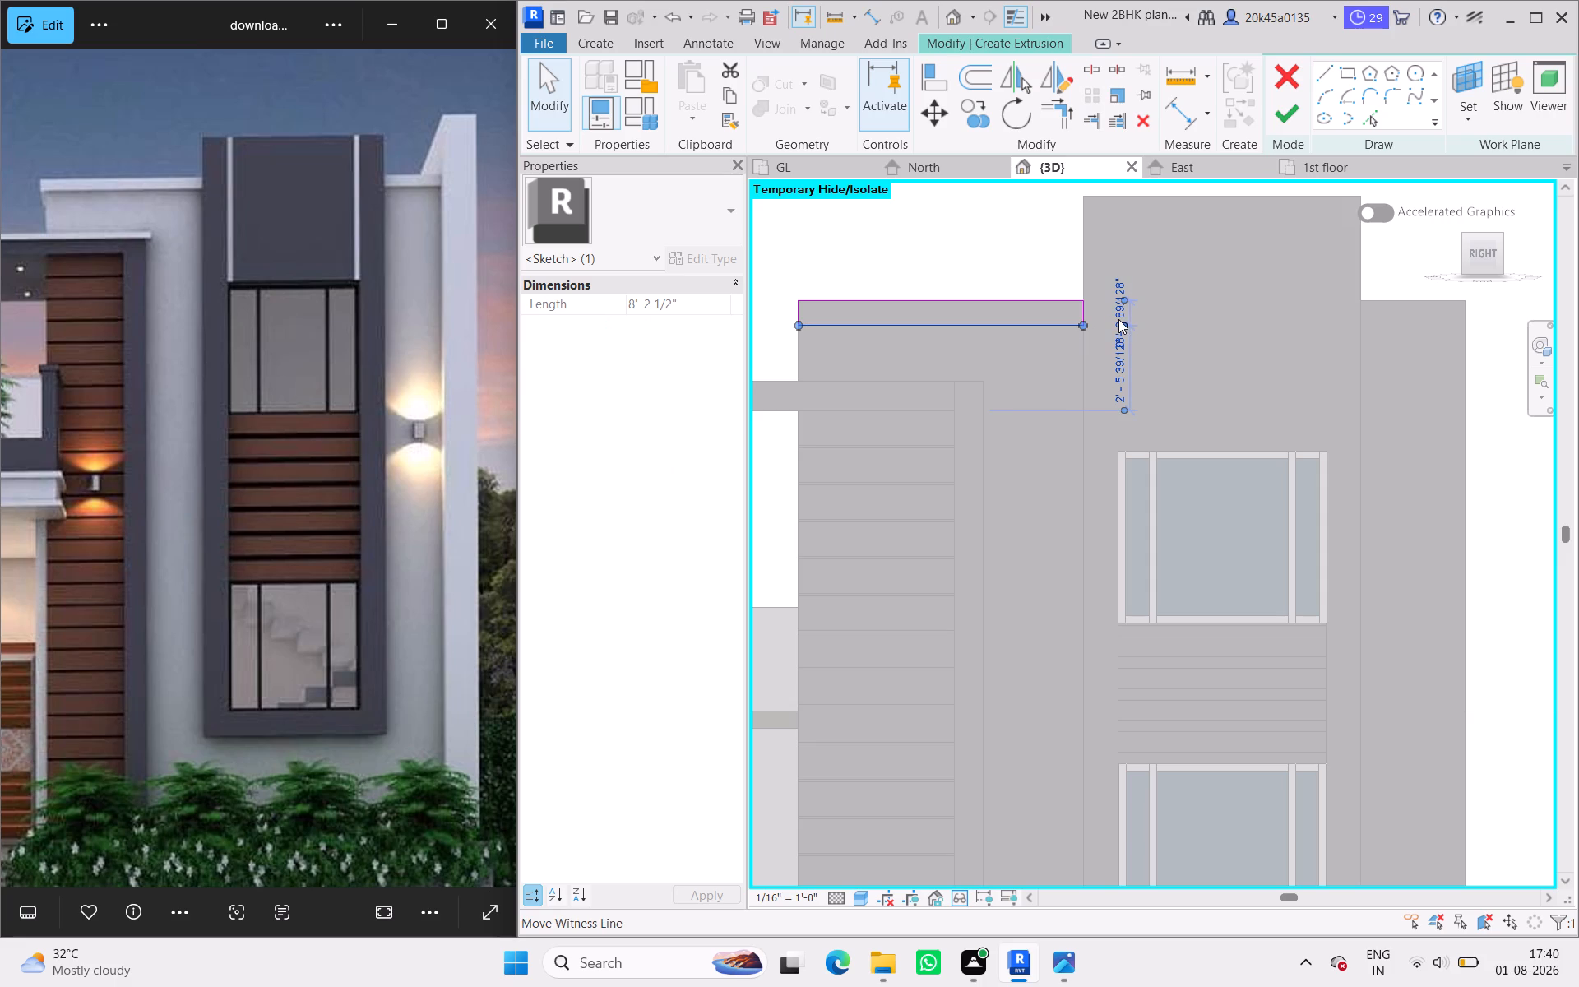
pyautogui.scroll(6, 1123, 308)
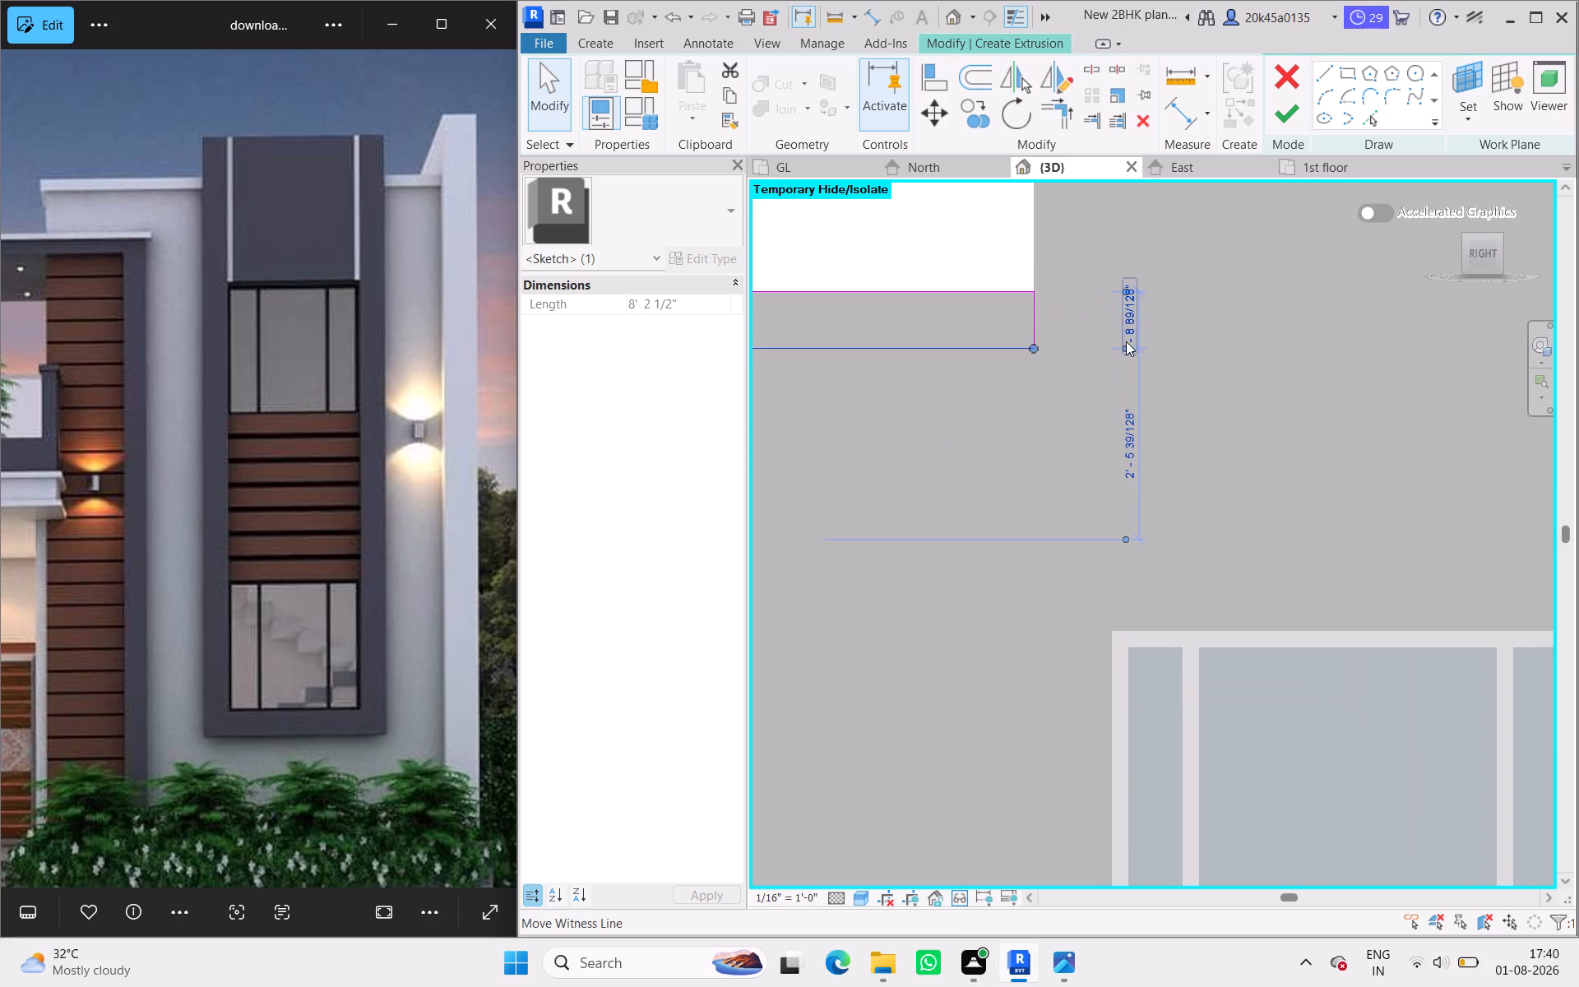
pyautogui.click(1128, 318)
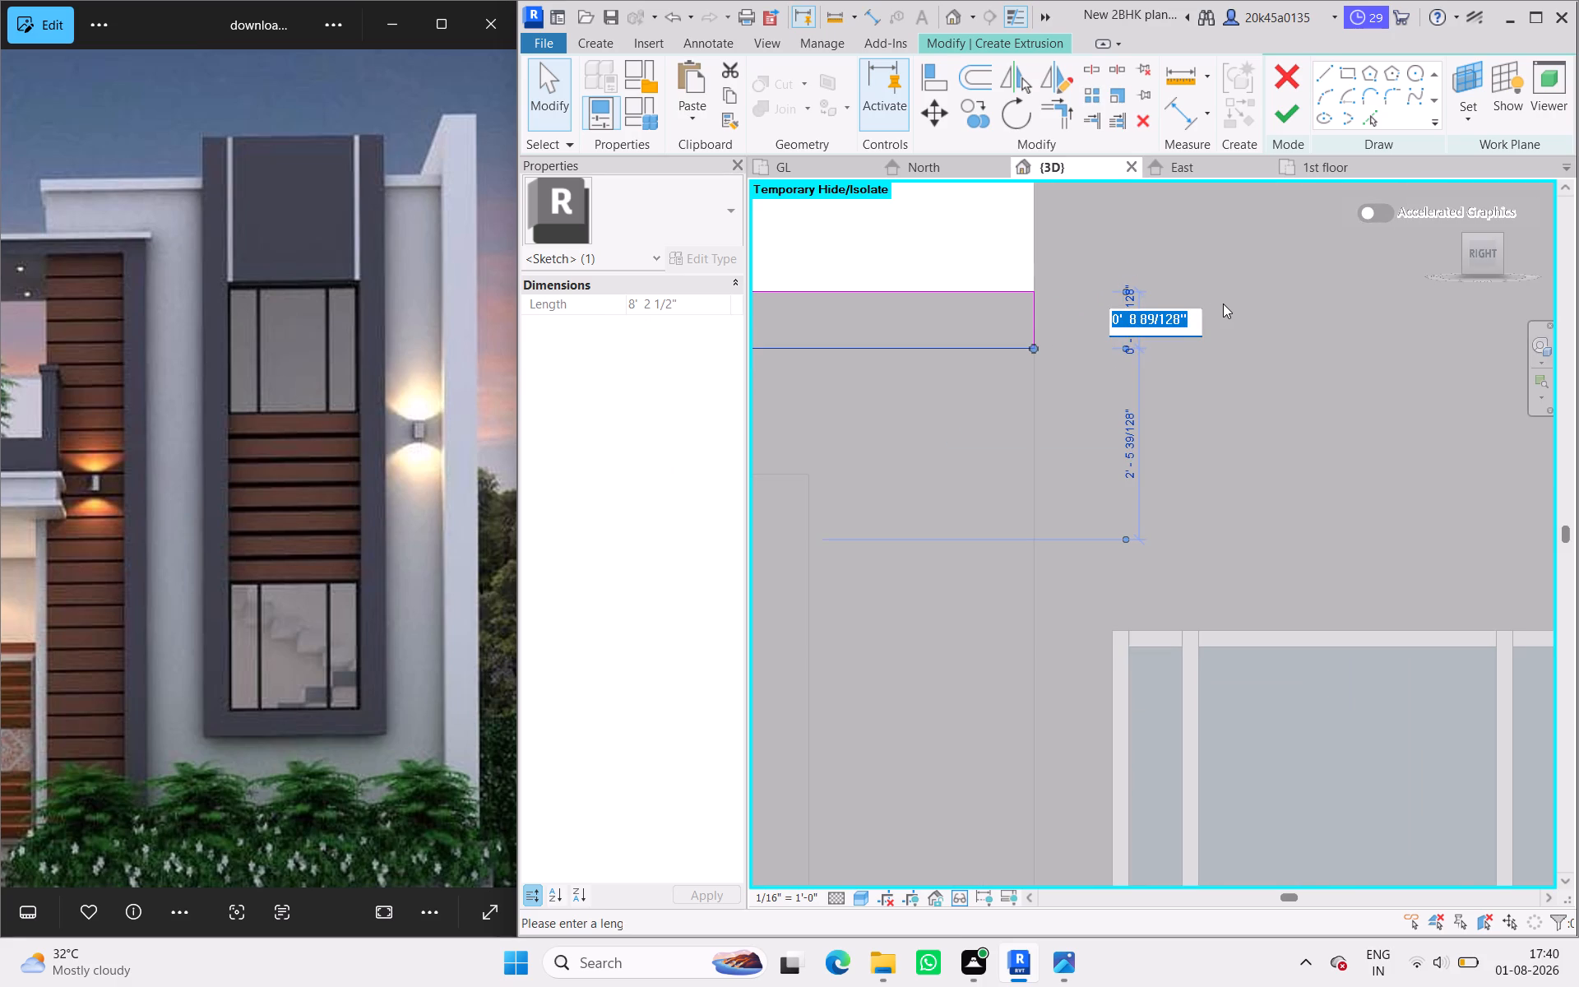
pyautogui.write('8"')
pyautogui.press('Return')
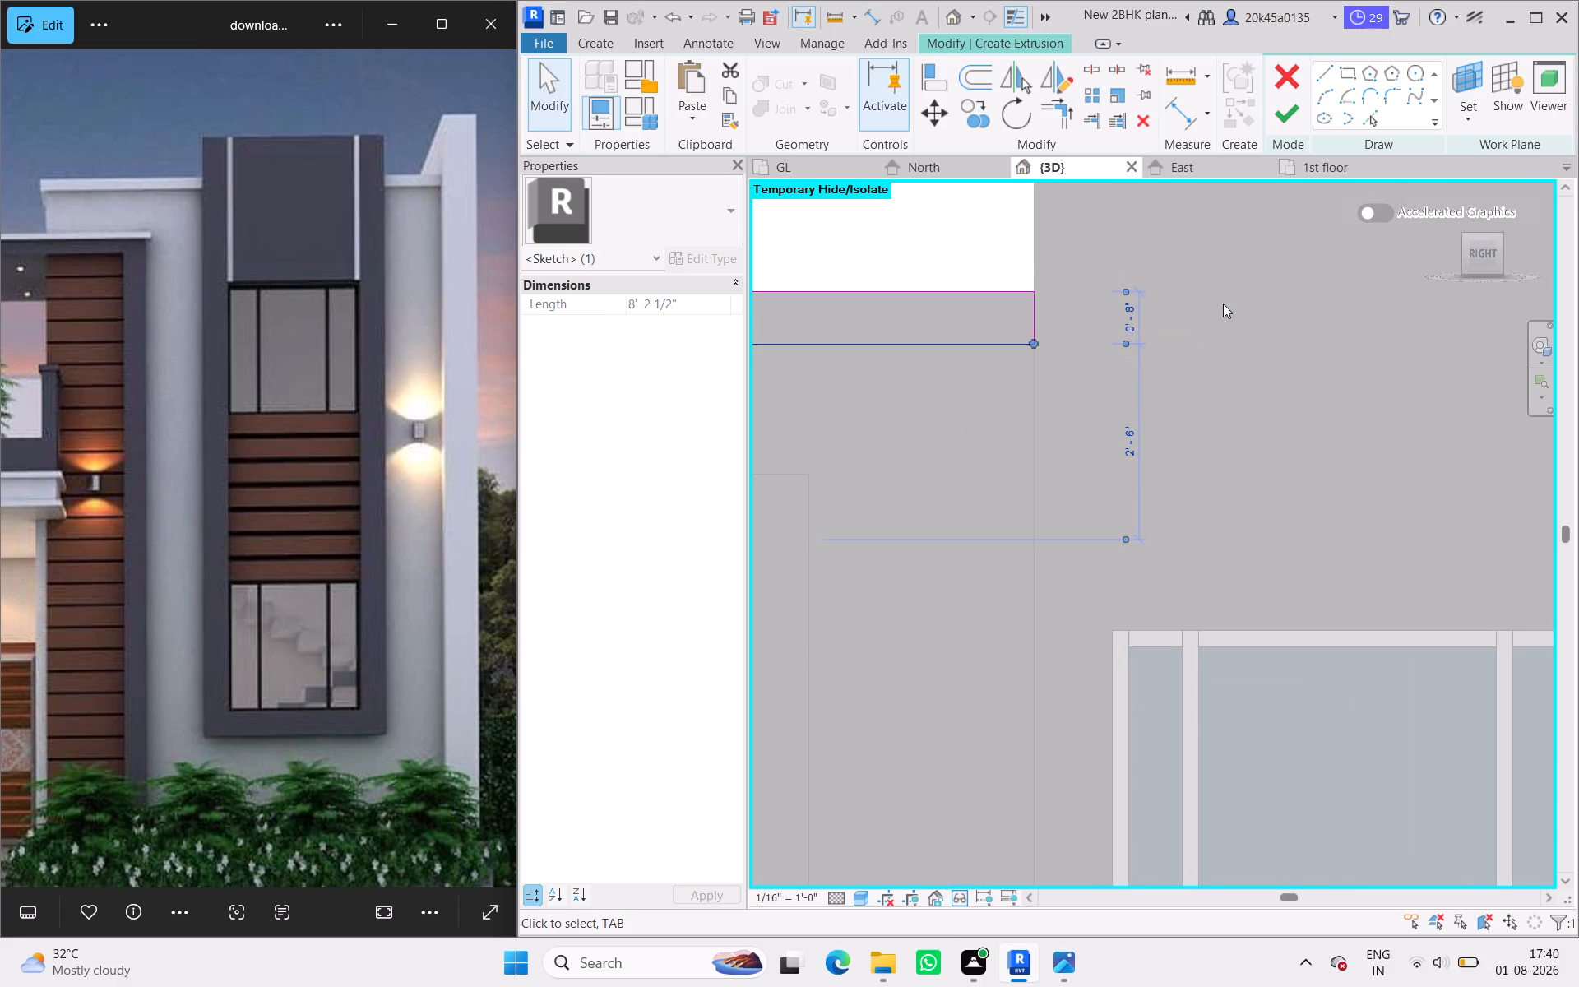
pyautogui.scroll(-8, 1147, 361)
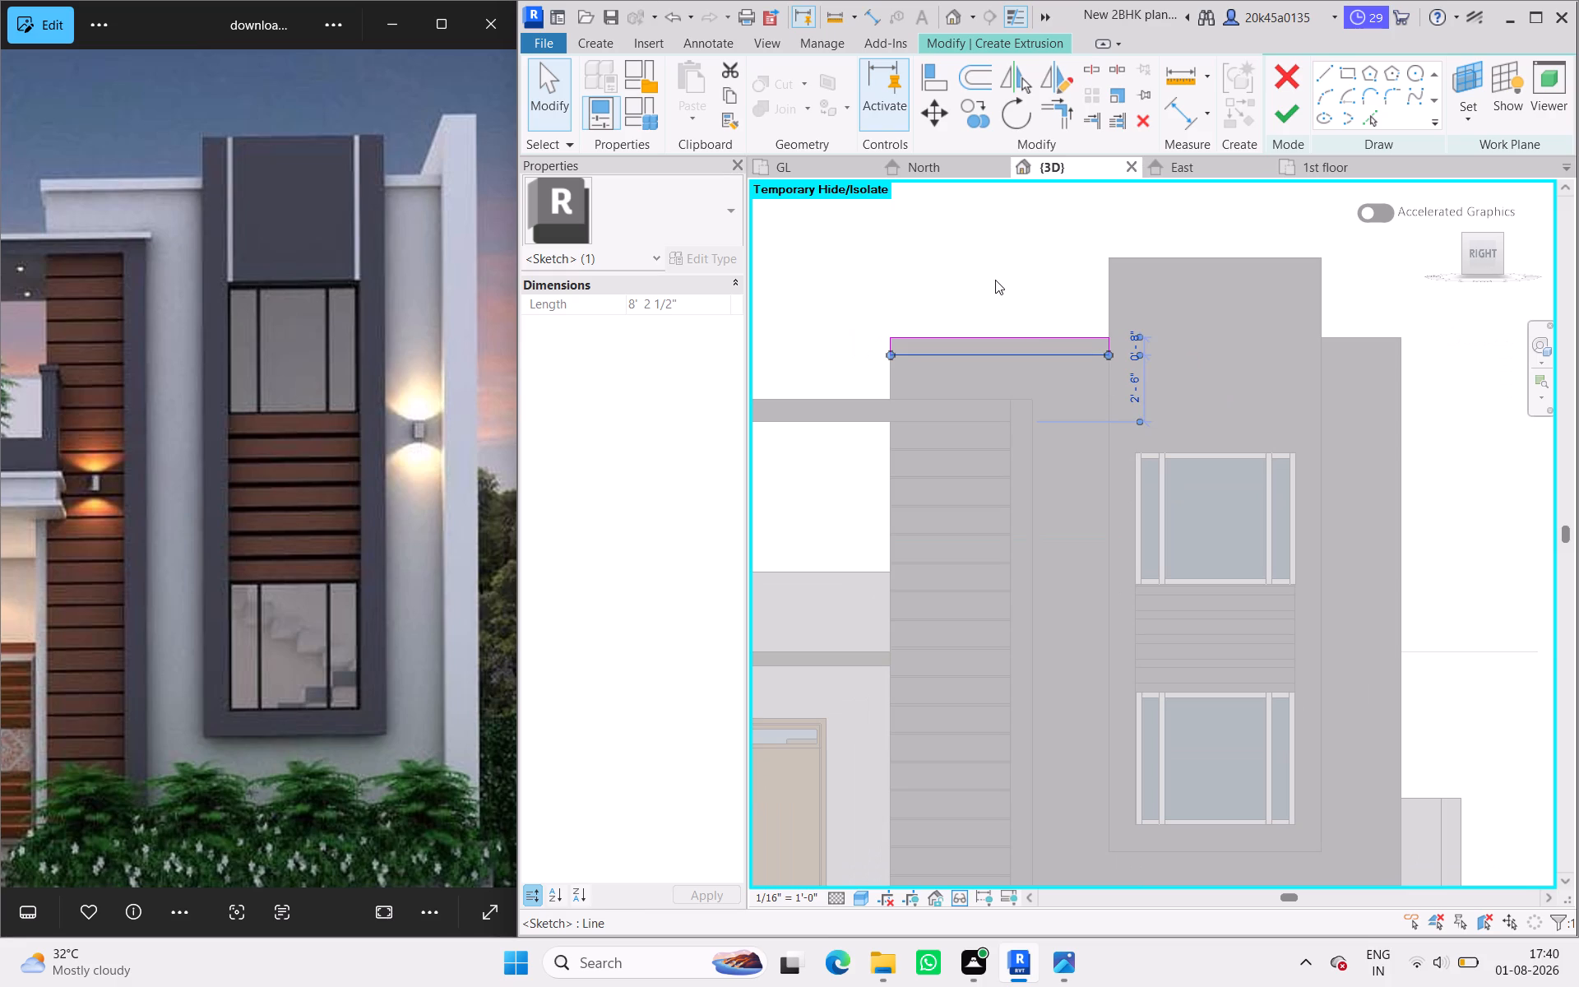
pyautogui.click(995, 280)
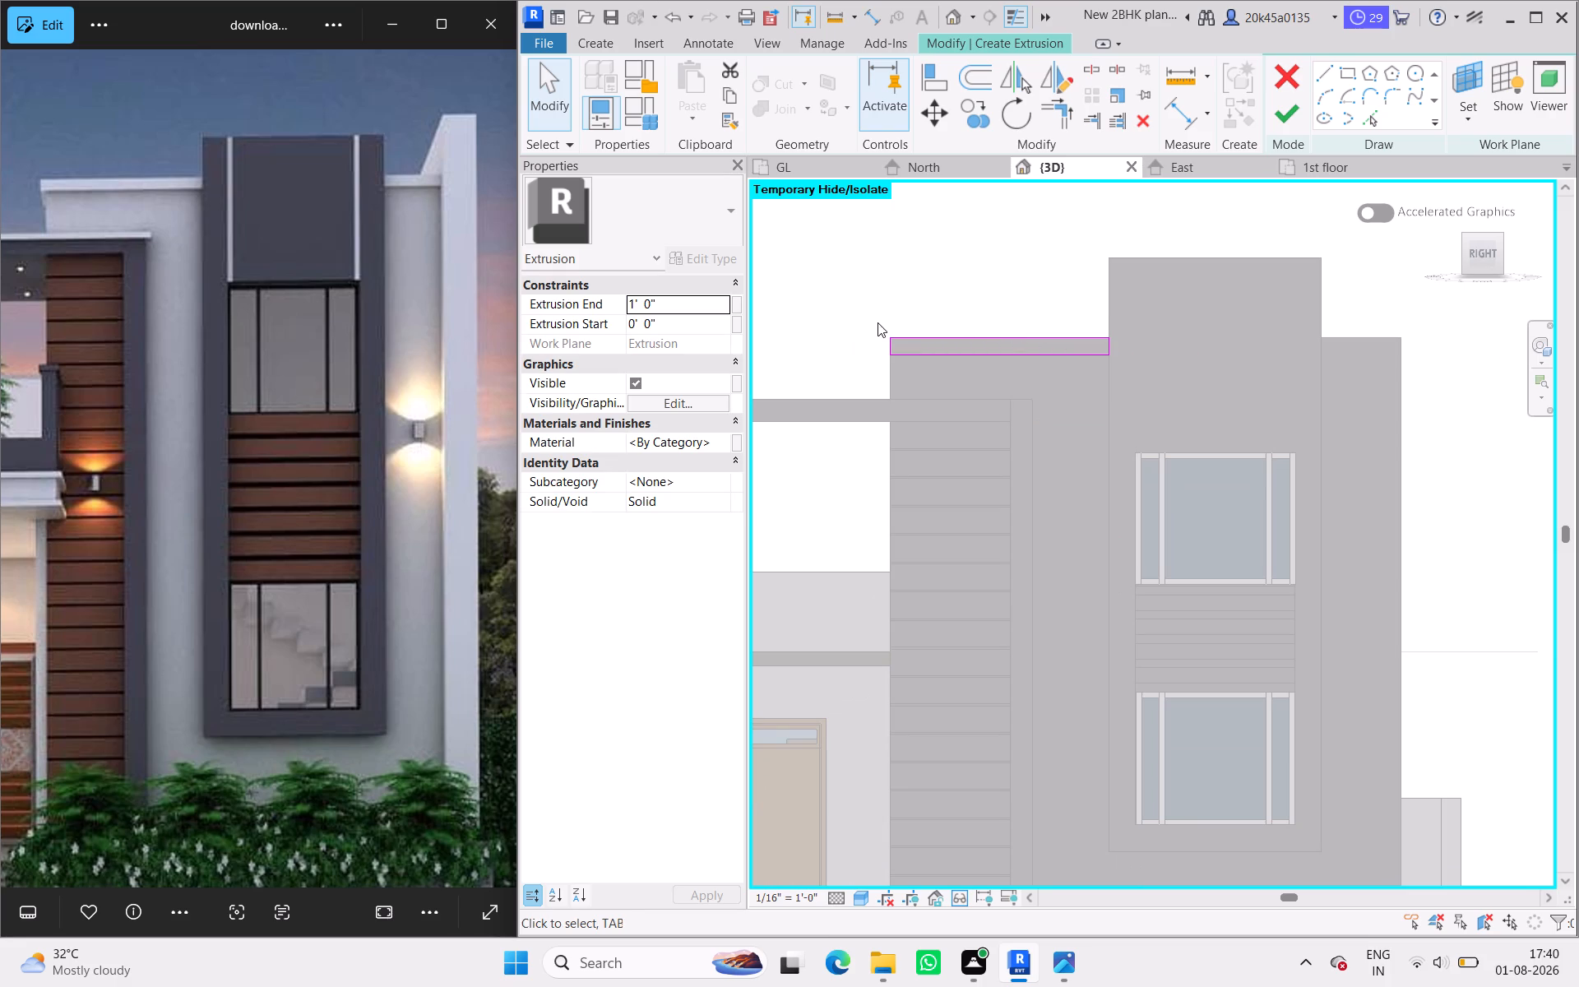
# Copy the trim rectangle 16' 2 1/2" across so that it starts at the window tower's opposite edge.
pyautogui.moveTo(880, 322); pyautogui.dragTo(1209, 359)
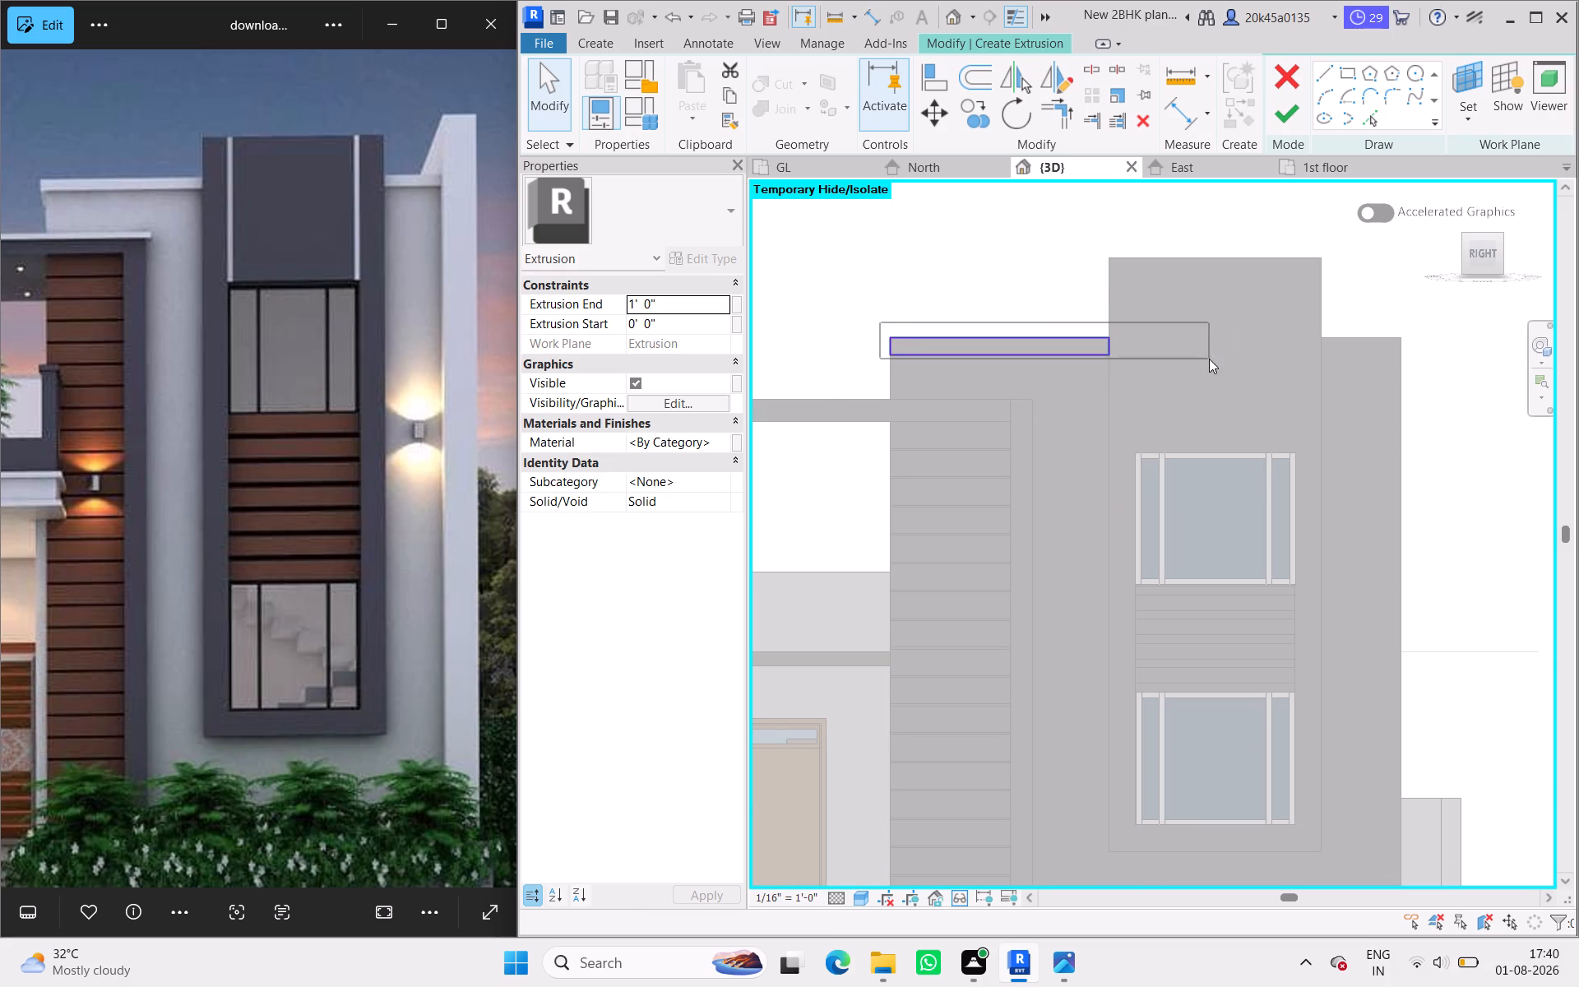
pyautogui.moveTo(1209, 359); pyautogui.dragTo(1204, 361)
pyautogui.moveTo(961, 115); pyautogui.dragTo(928, 280)
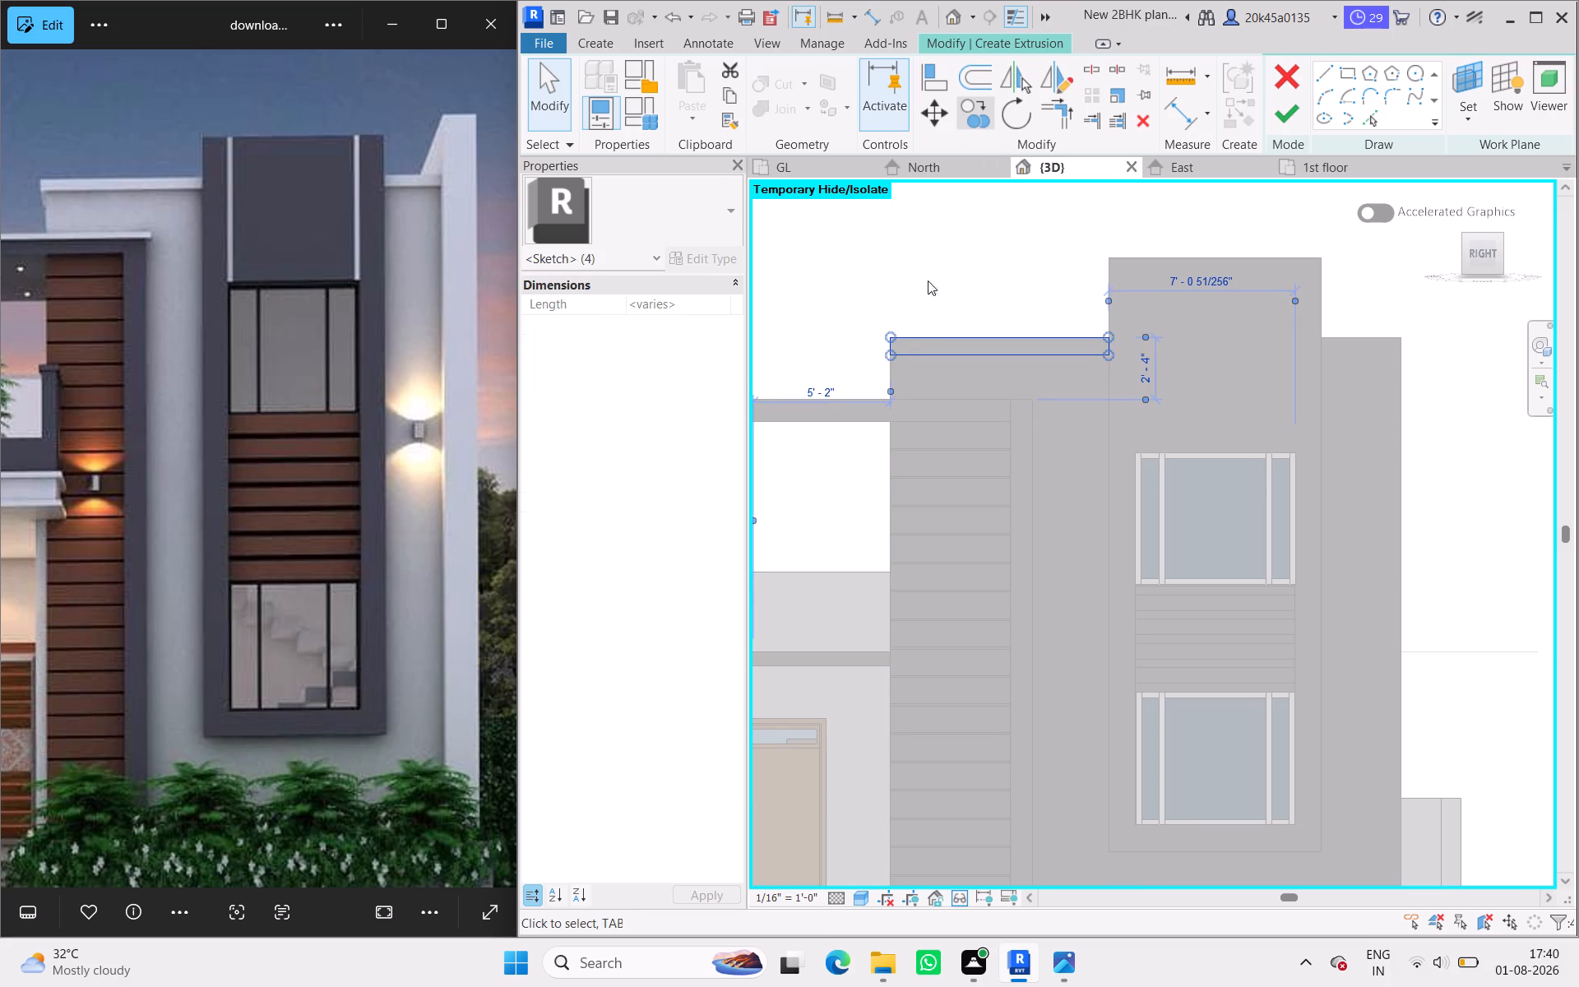
pyautogui.moveTo(928, 280); pyautogui.dragTo(977, 114)
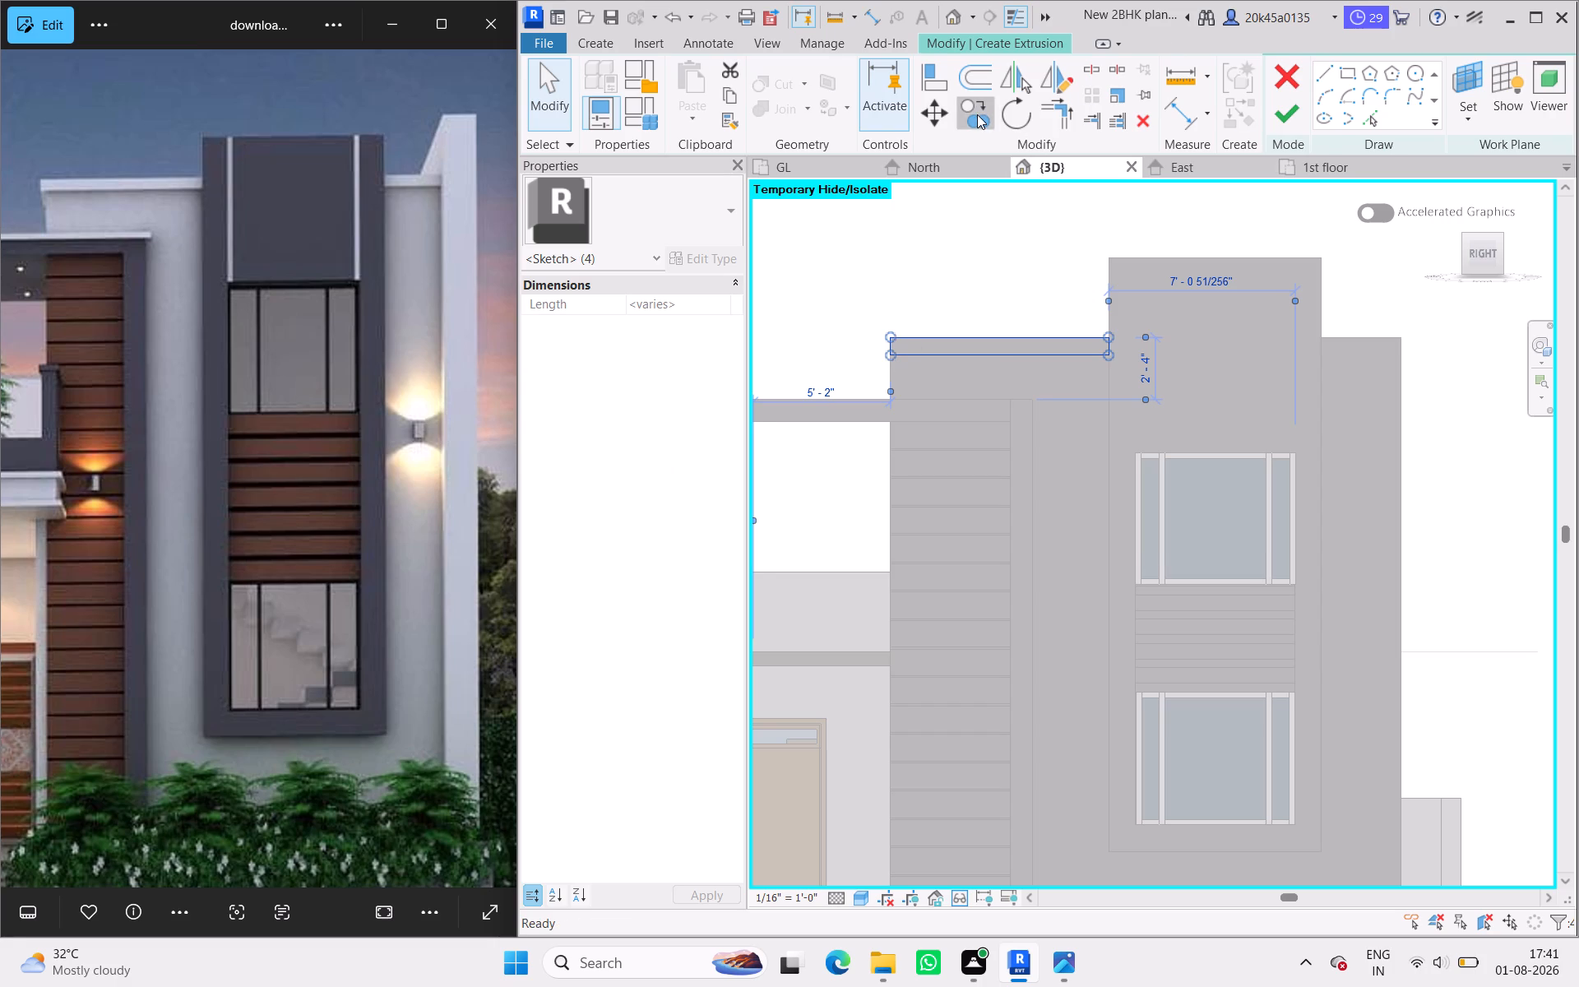
pyautogui.click(977, 114)
pyautogui.click(892, 360)
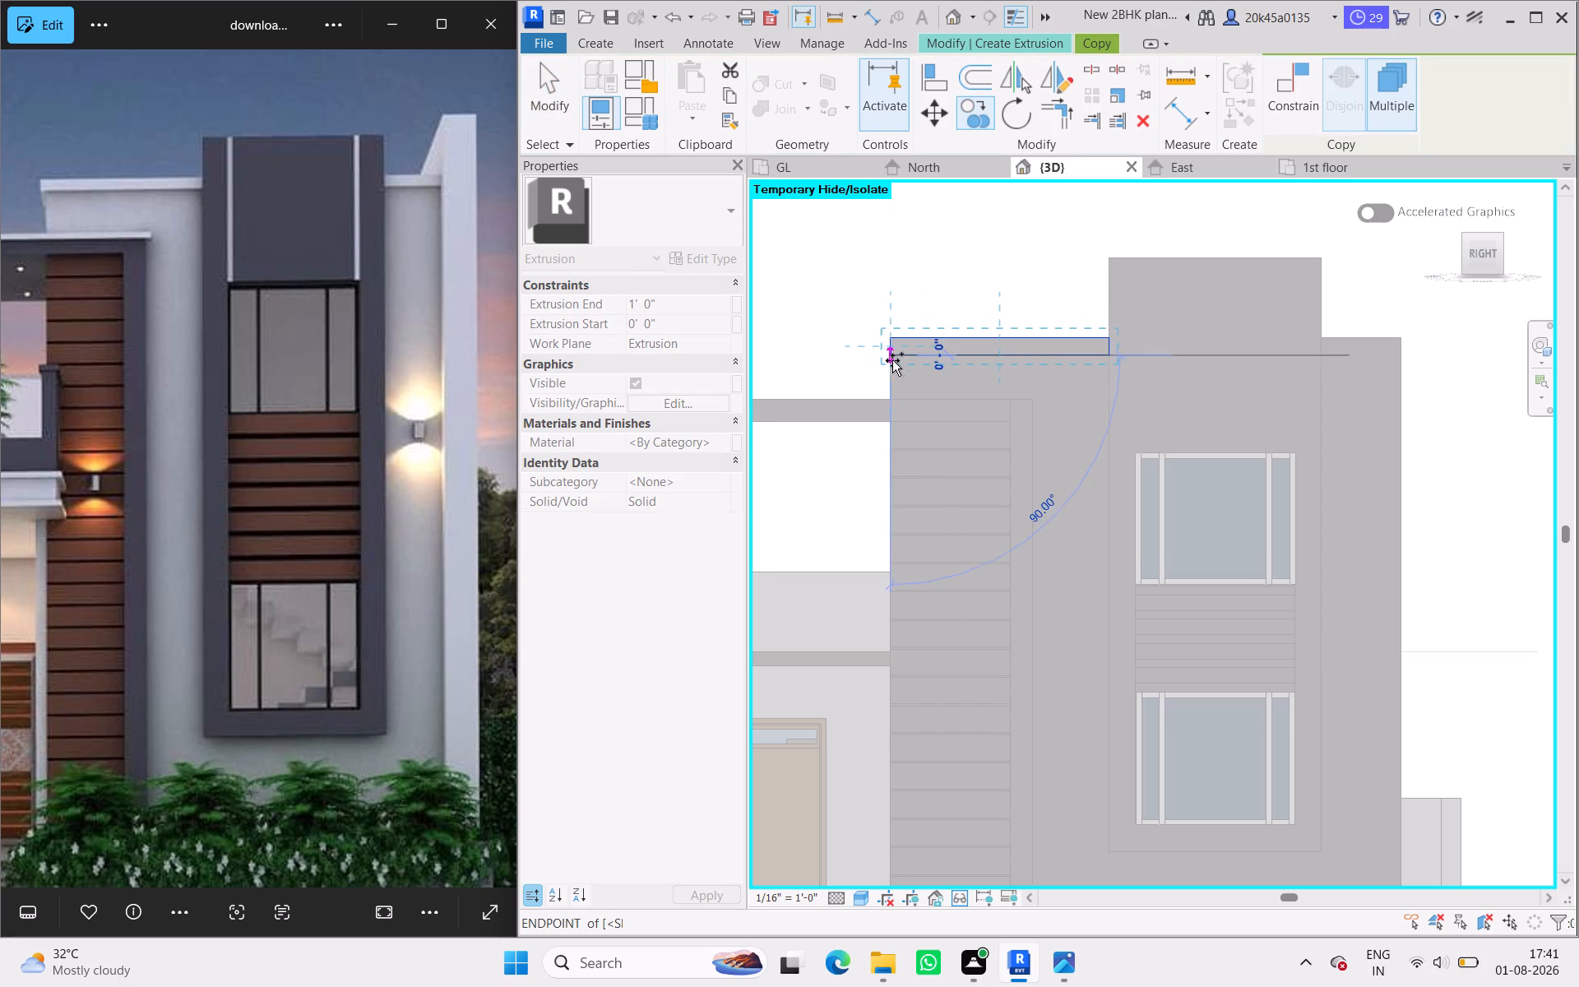
pyautogui.click(1321, 350)
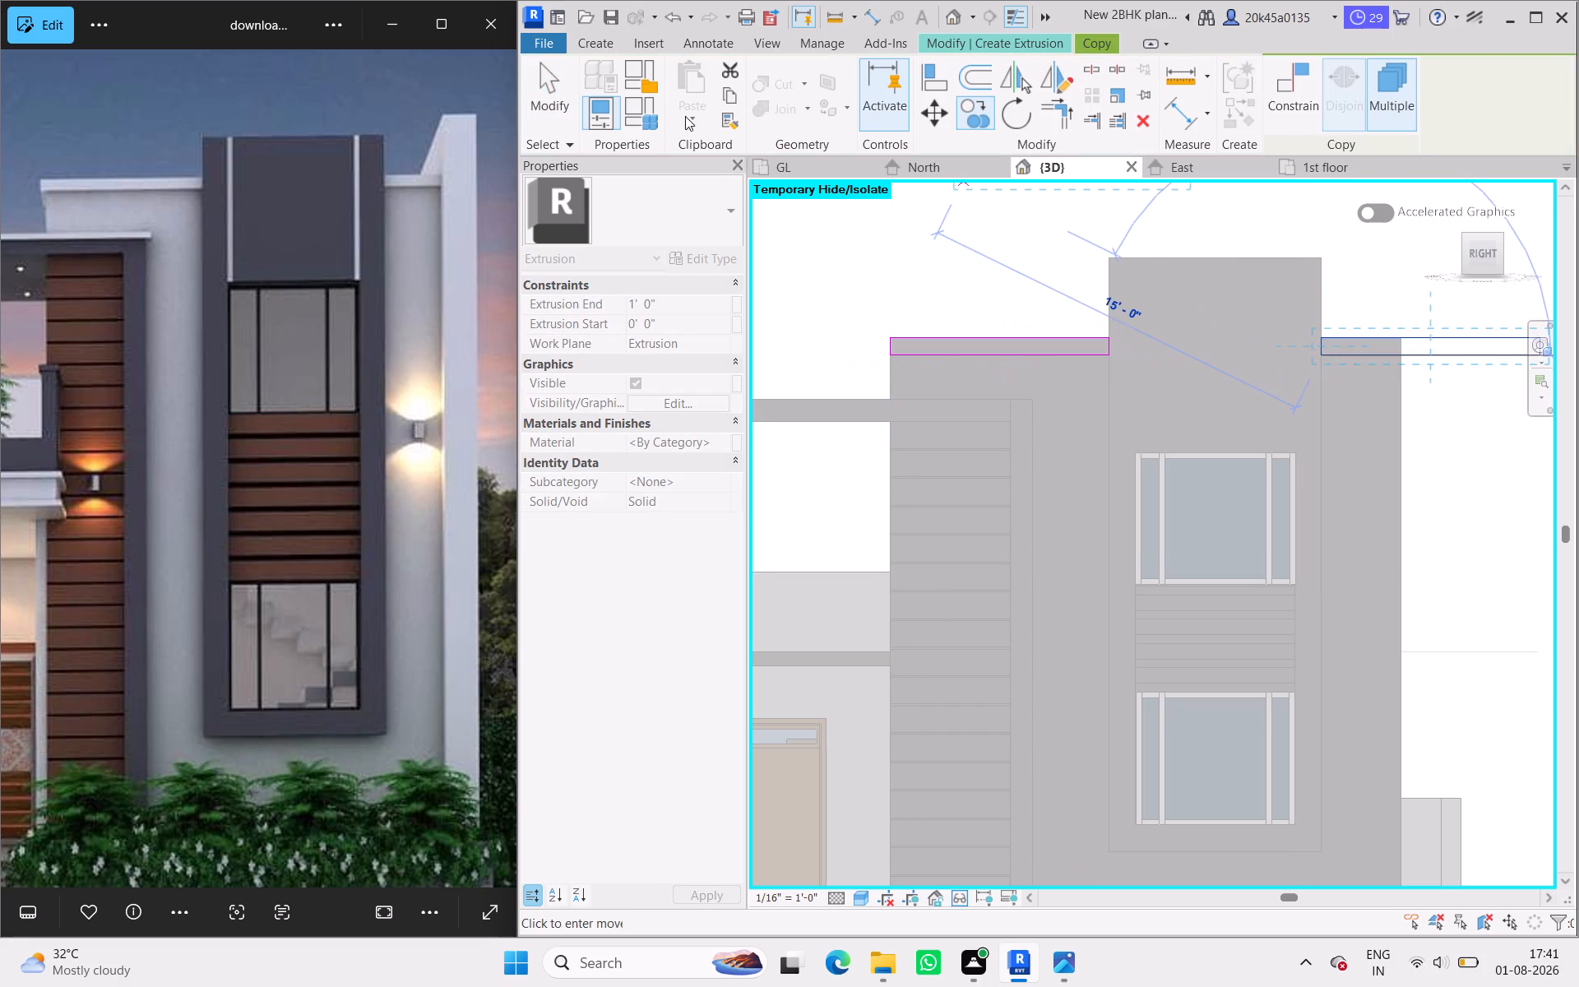
pyautogui.moveTo(542, 81); pyautogui.dragTo(1038, 432)
pyautogui.scroll(-3, 1038, 432)
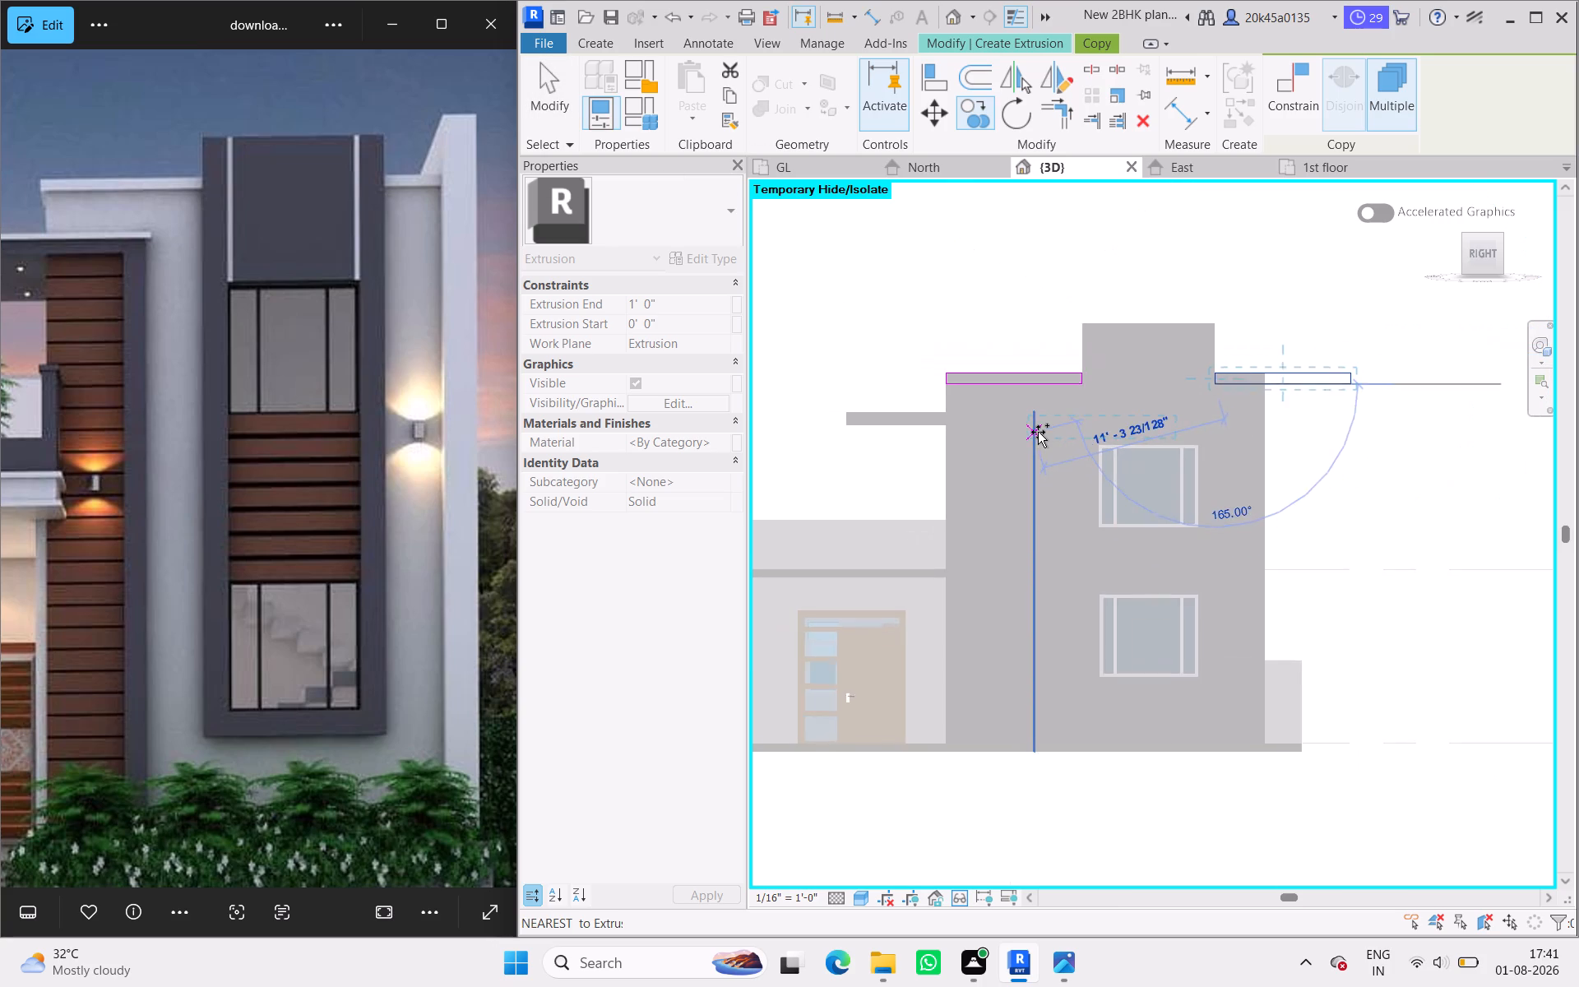
pyautogui.click(545, 89)
# Shorten the copied trim rectangle by moving its outer end line inward to the backing wall's outer edge.
pyautogui.scroll(3, 1380, 377)
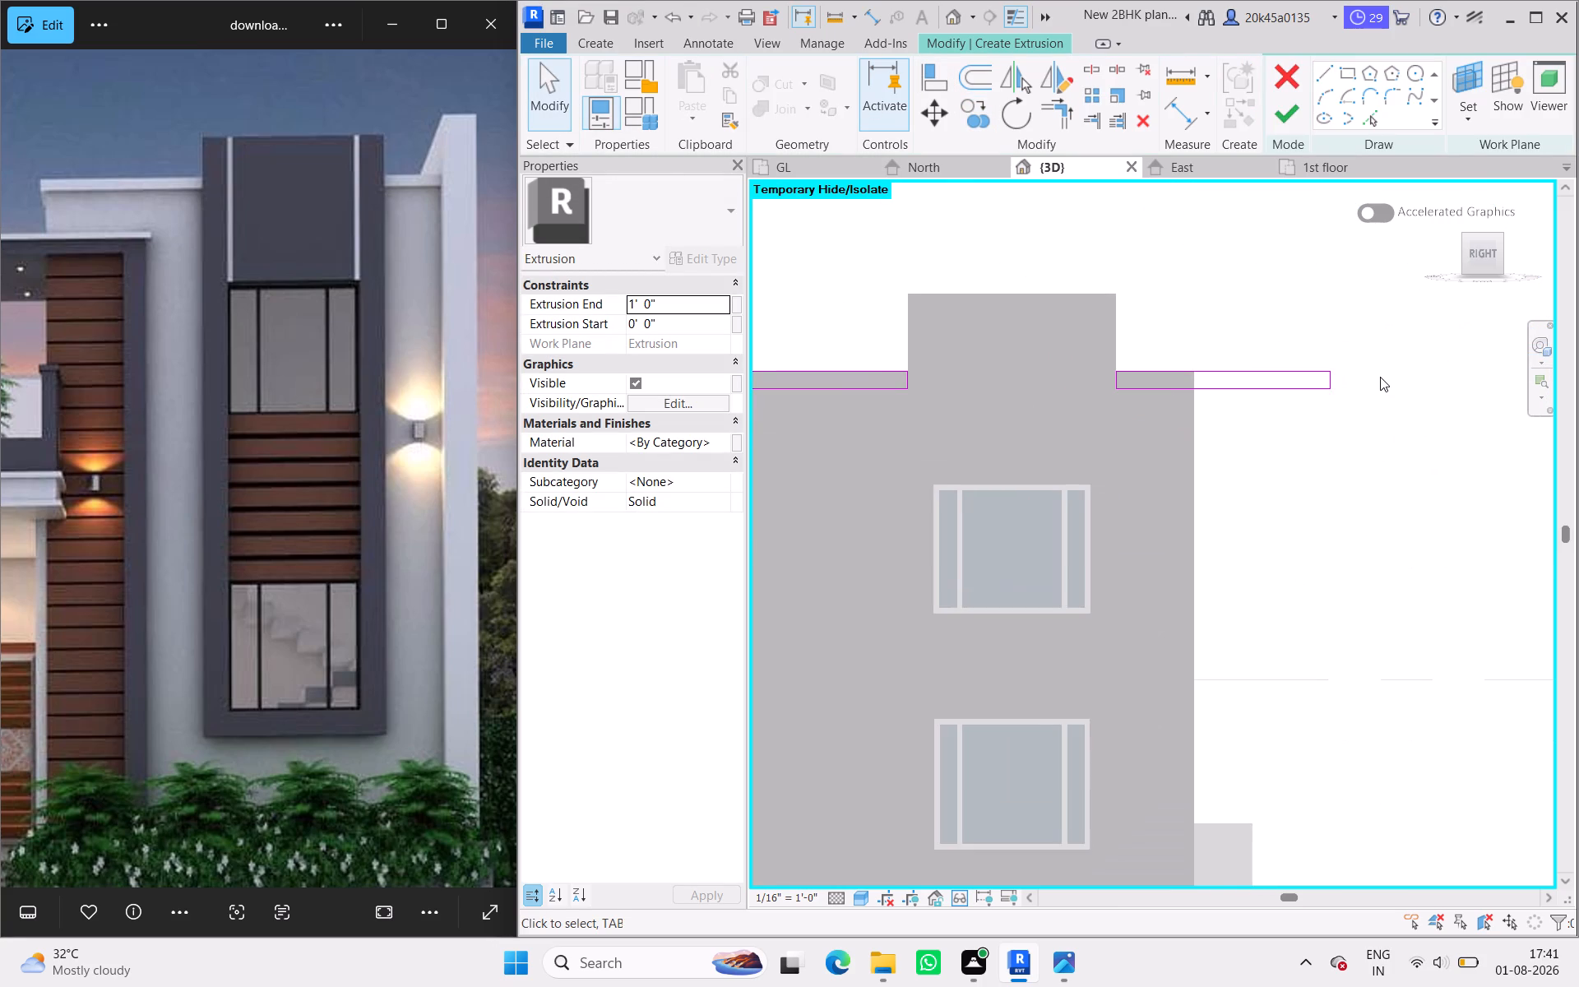
pyautogui.click(1335, 381)
pyautogui.press('Left')
pyautogui.press('Left')
pyautogui.press('Left')
pyautogui.press('Left')
pyautogui.press('Left')
pyautogui.press('Left')
pyautogui.press('Left')
pyautogui.press('Left')
pyautogui.press('Left')
pyautogui.press('Left')
pyautogui.press('Left')
pyautogui.press('Left')
pyautogui.press('Left')
pyautogui.press('Left')
pyautogui.press('Left')
pyautogui.press('Left')
pyautogui.press('Left')
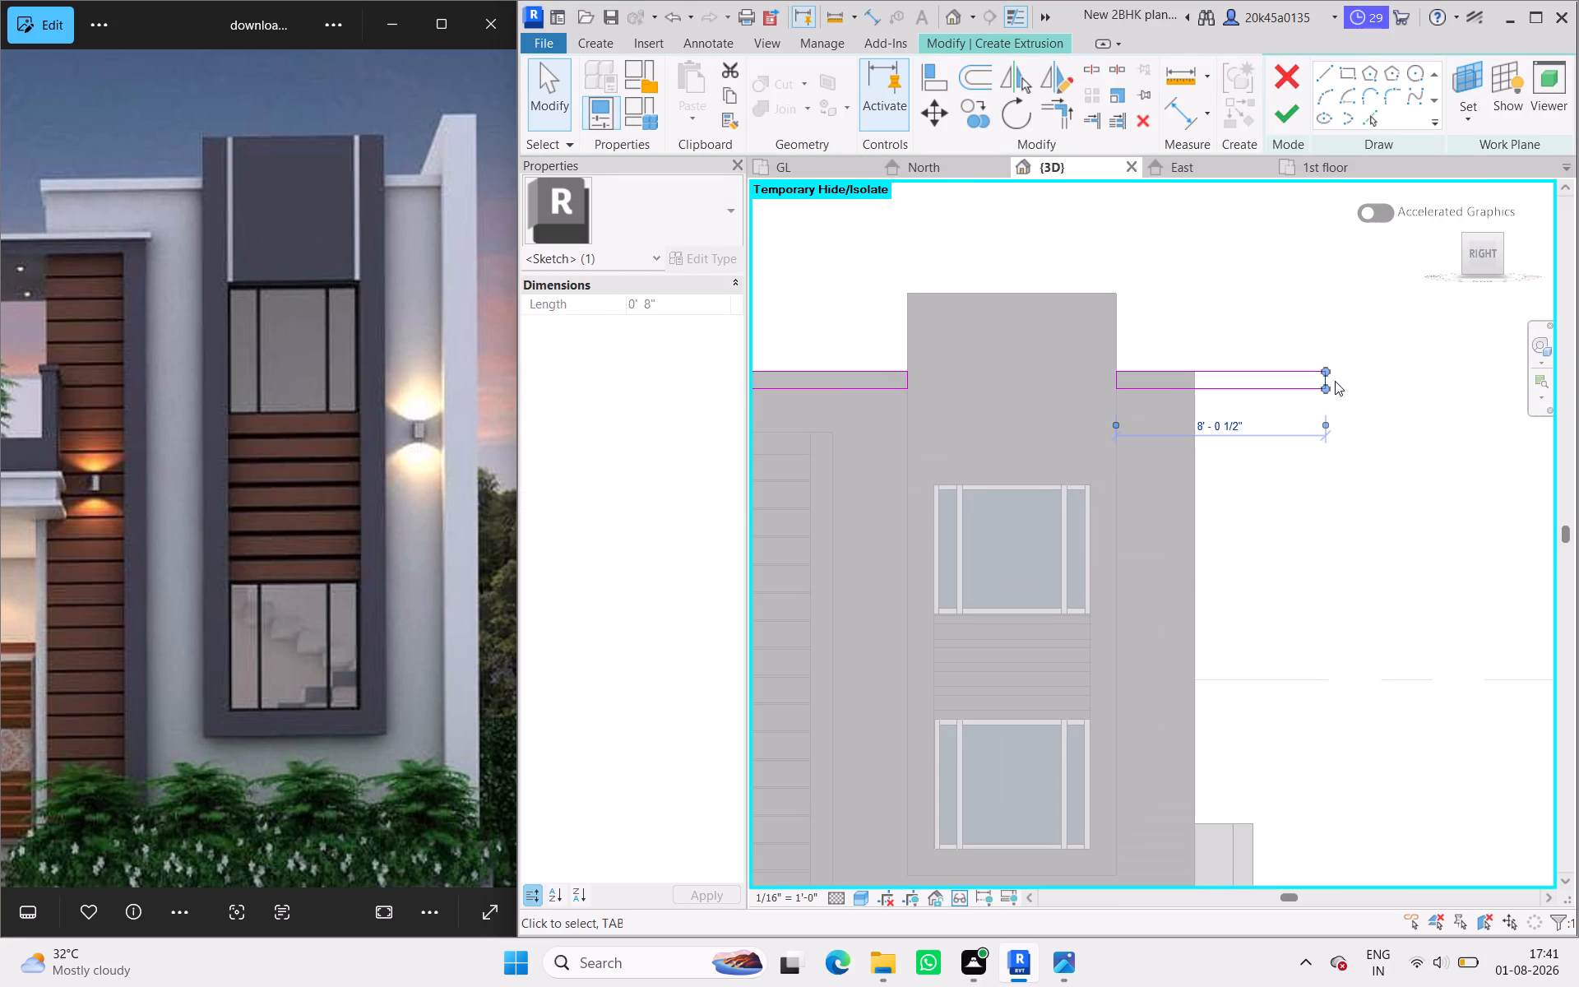
pyautogui.press('Left')
pyautogui.press('Left')
pyautogui.press('Left')
pyautogui.press('Left')
pyautogui.press('Left')
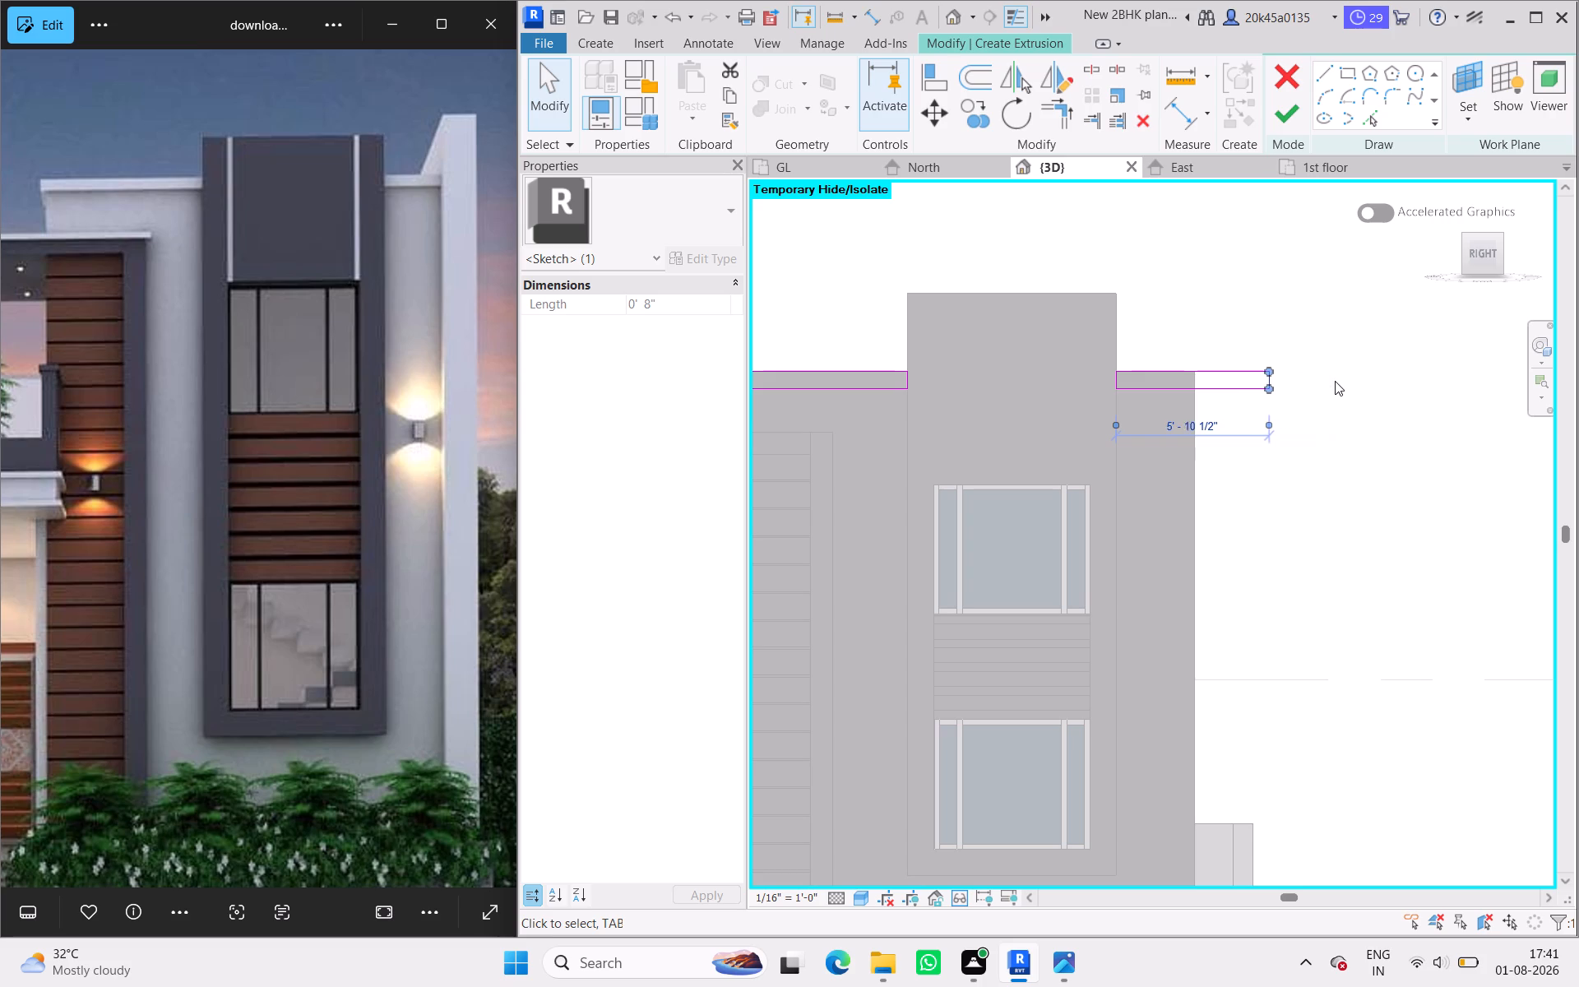
pyautogui.press('Left')
pyautogui.press('Left')
pyautogui.press('Left')
pyautogui.press('Left')
pyautogui.press('Left')
pyautogui.press('Left')
pyautogui.press('Left')
pyautogui.press('Left')
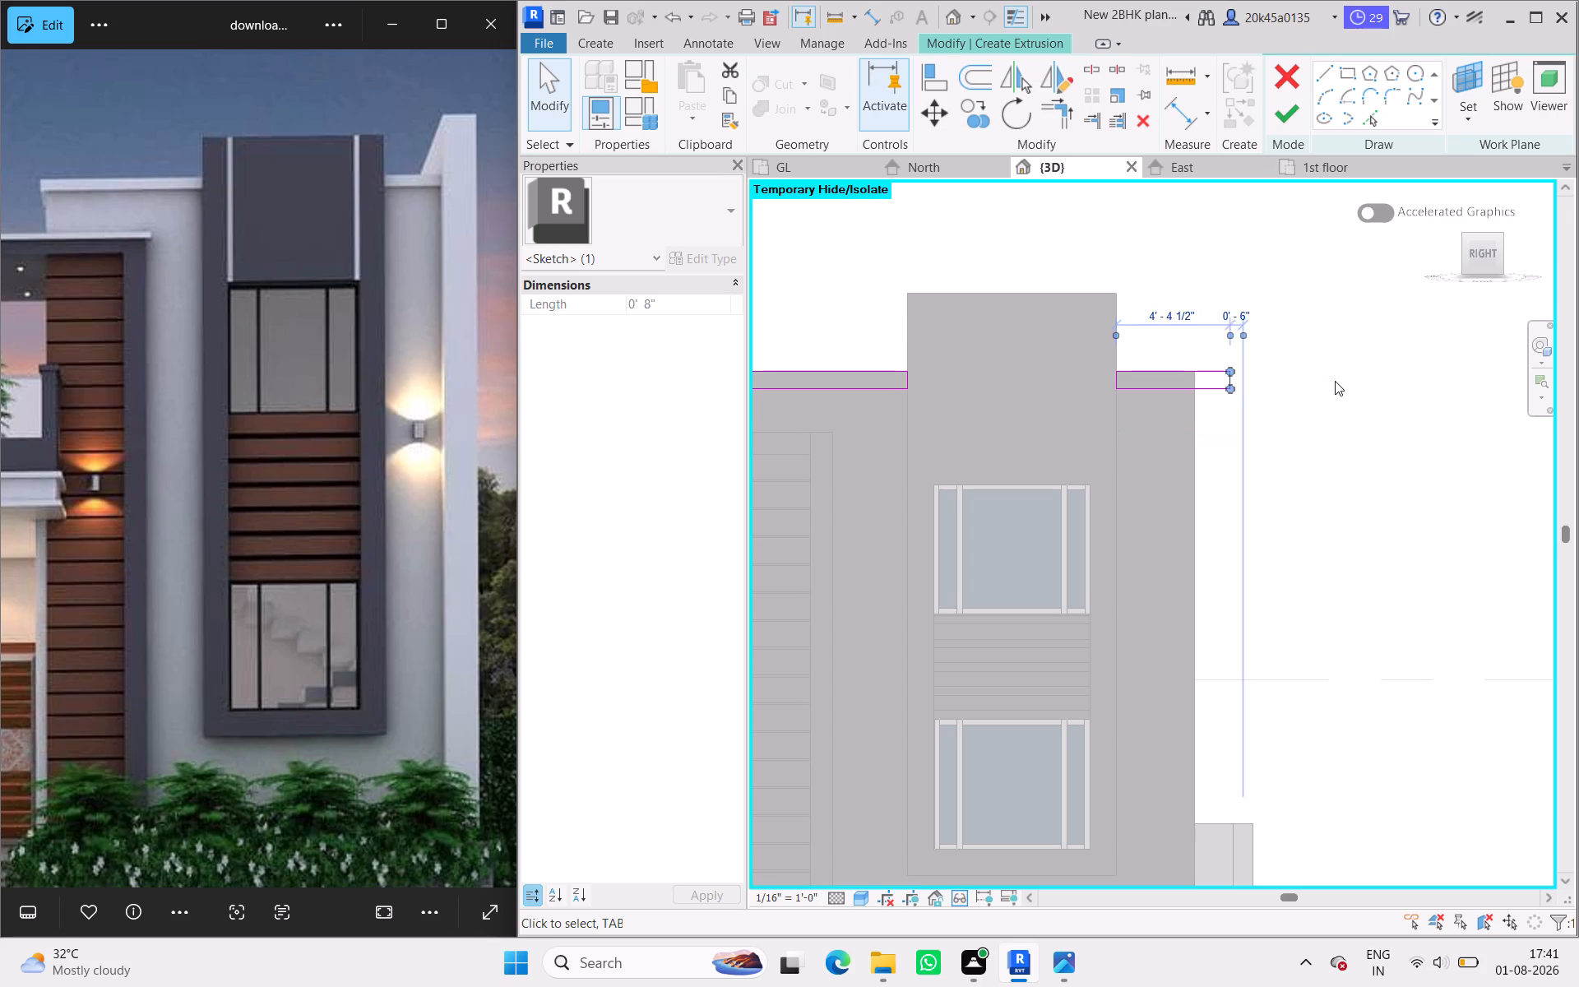
pyautogui.press('Left')
pyautogui.press('Left')
pyautogui.press('Left')
pyautogui.press('Left')
pyautogui.press('Left')
pyautogui.press('Left')
pyautogui.press('Left')
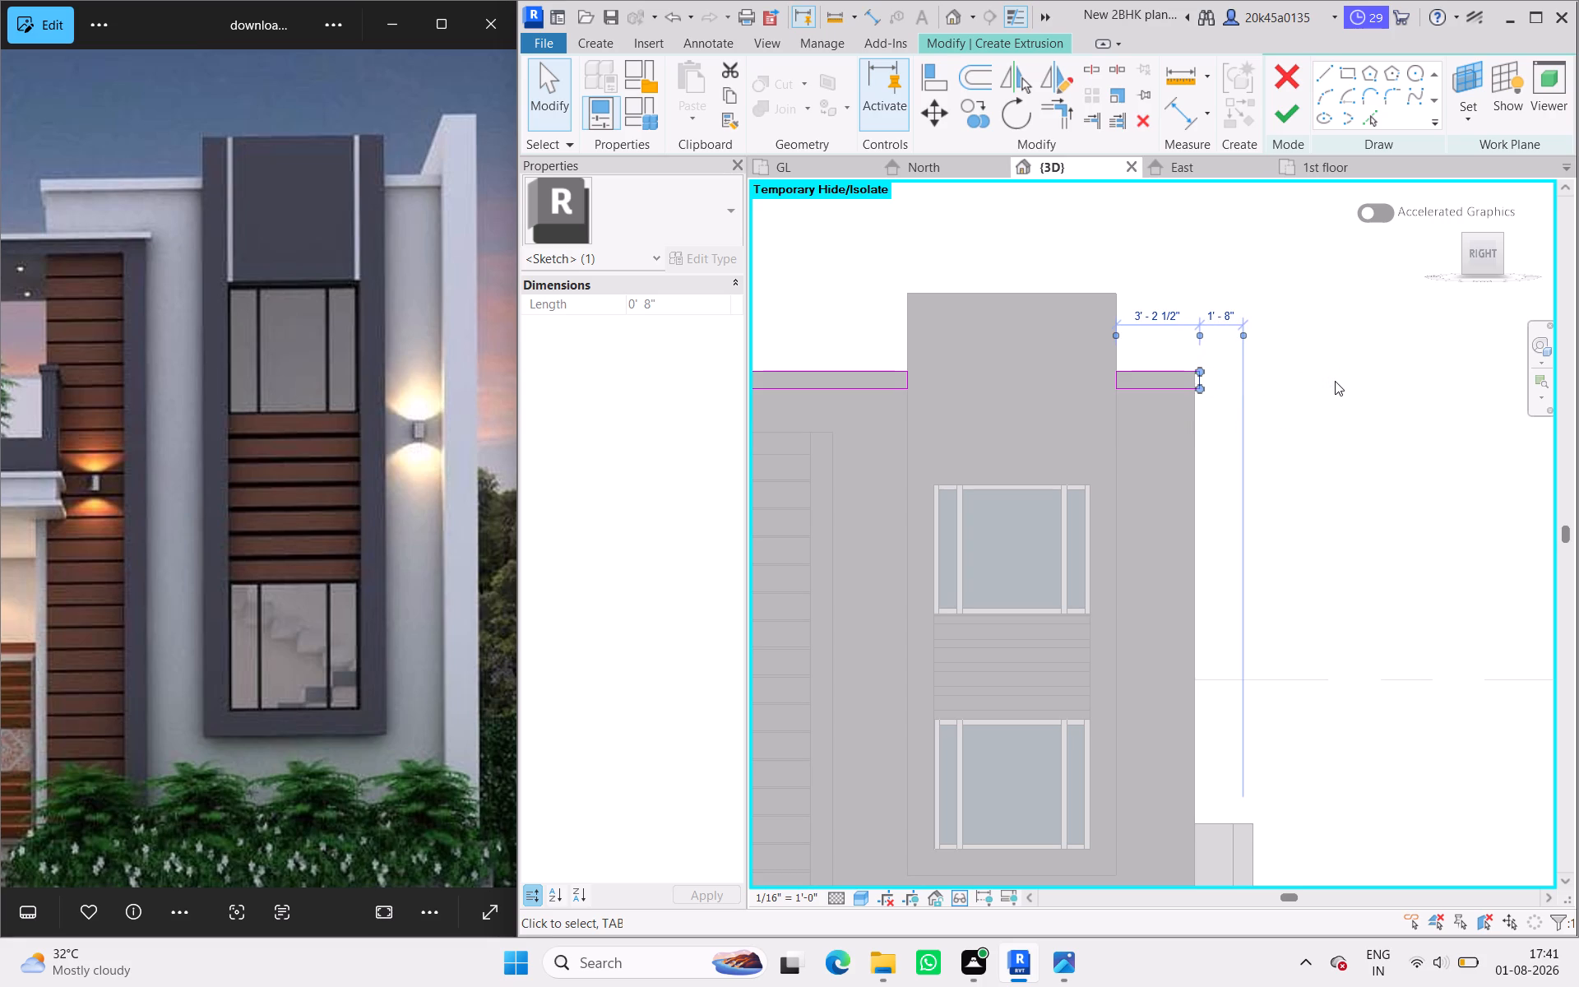
pyautogui.press('Left')
pyautogui.scroll(13, 1199, 408)
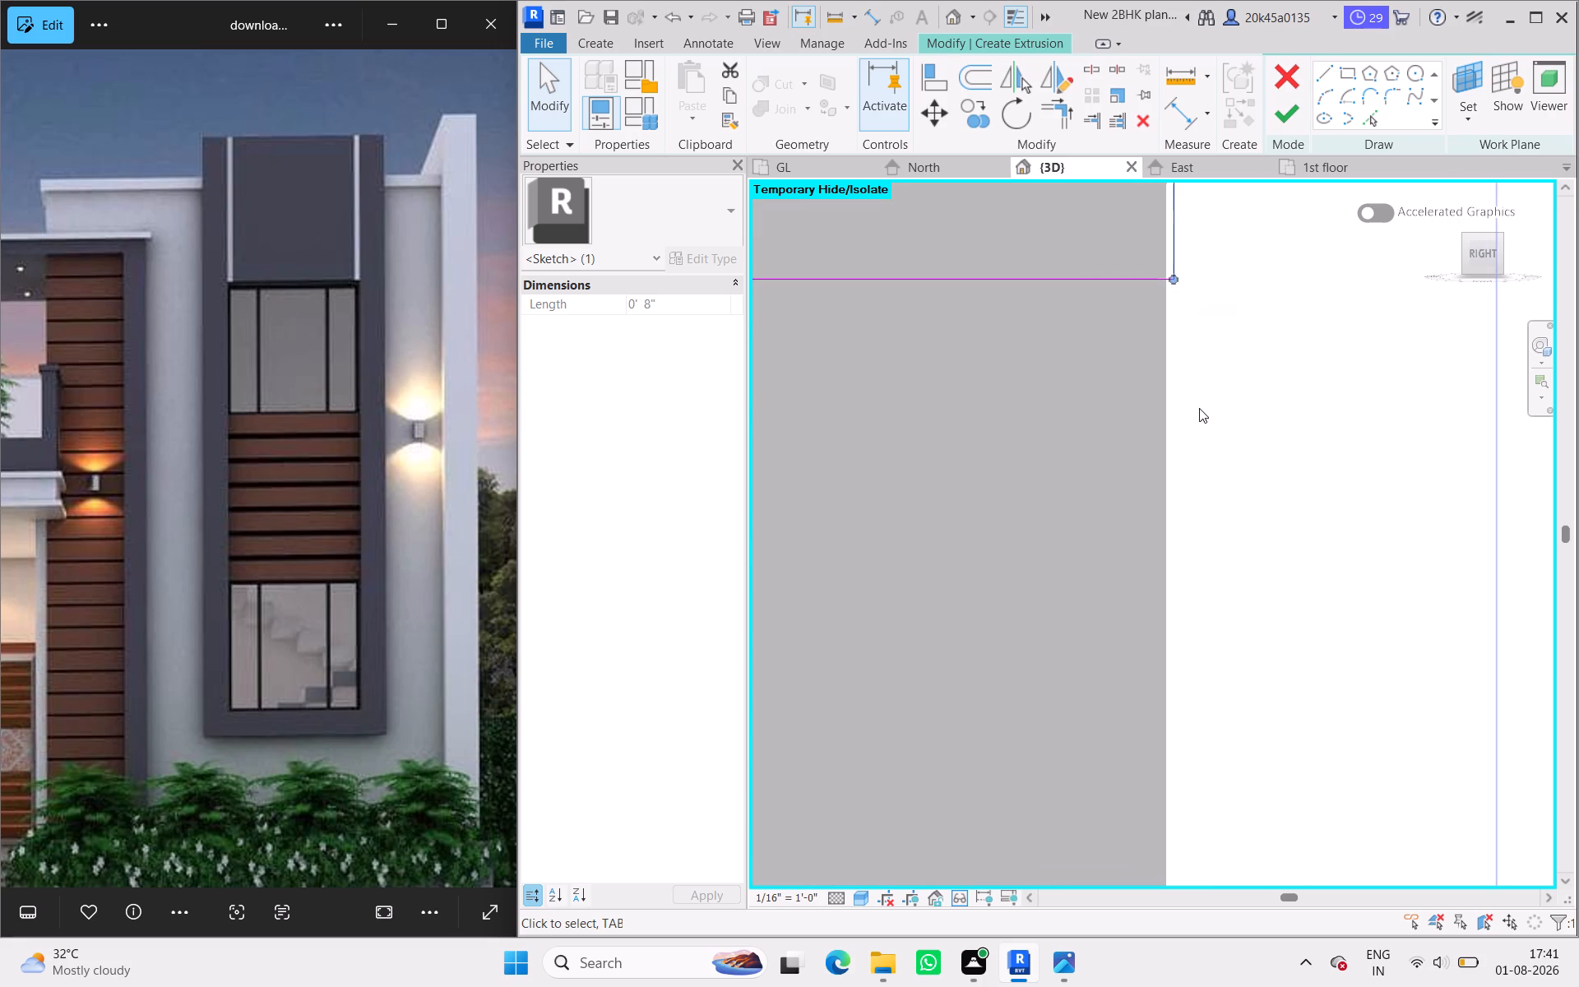
pyautogui.scroll(1, 1199, 408)
pyautogui.scroll(-5, 1154, 317)
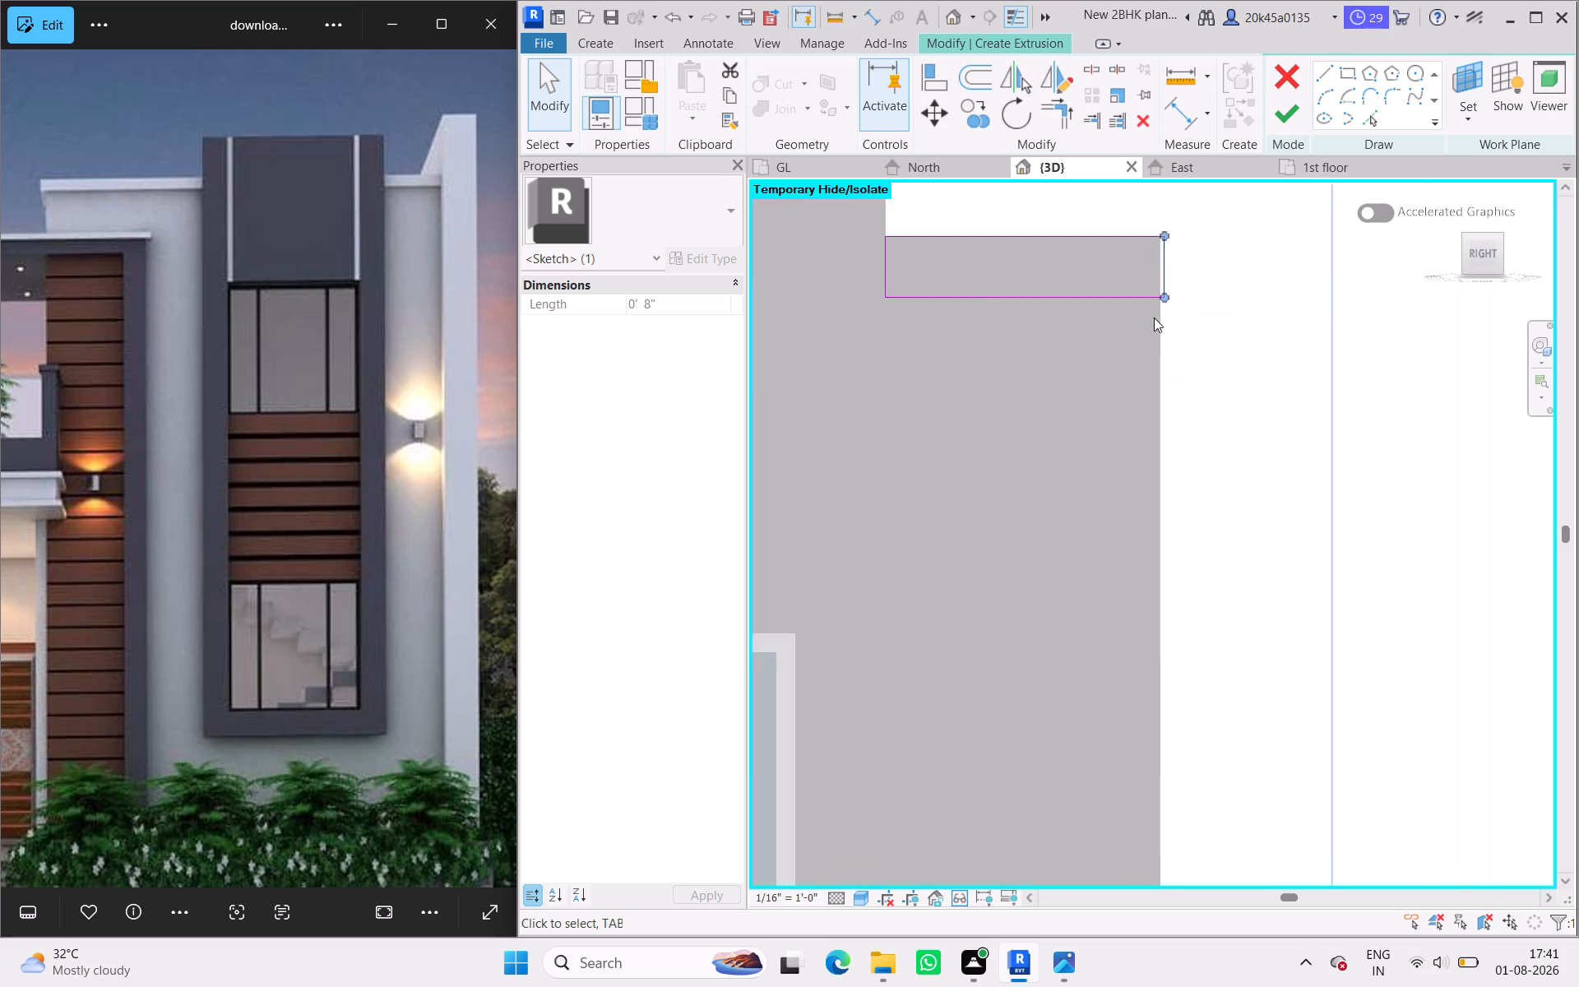
pyautogui.scroll(-4, 1154, 317)
pyautogui.scroll(15, 1137, 276)
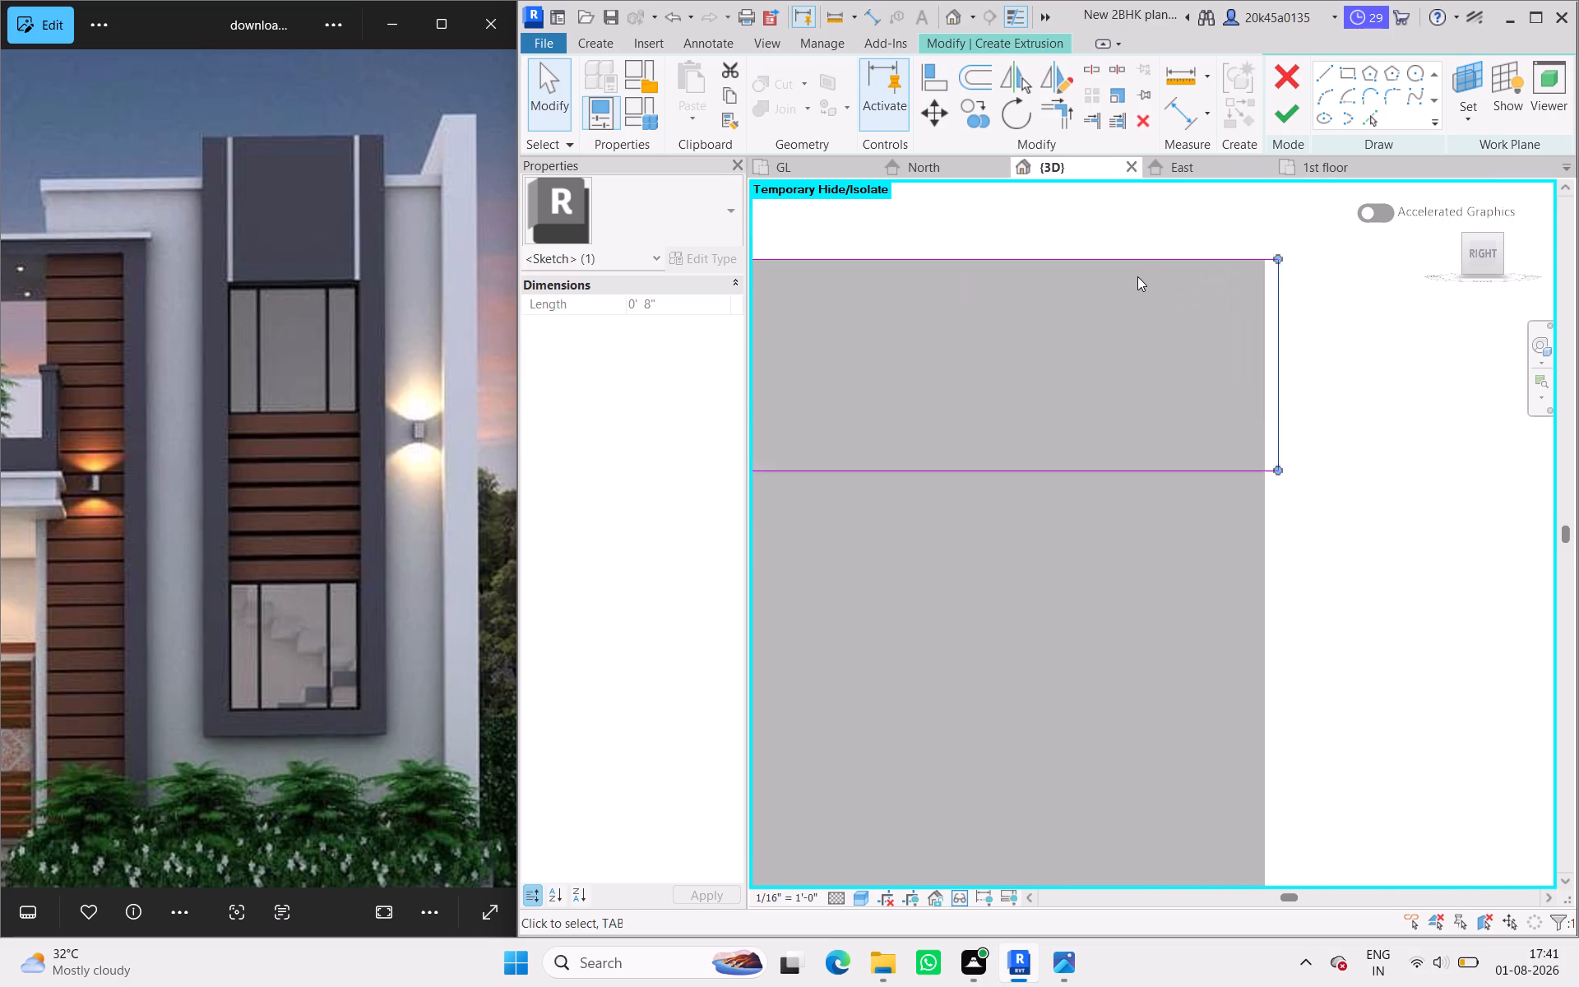
pyautogui.scroll(3, 1137, 276)
pyautogui.press('Left')
pyautogui.press('Left')
pyautogui.press('Left')
pyautogui.press('Left')
pyautogui.press('Left')
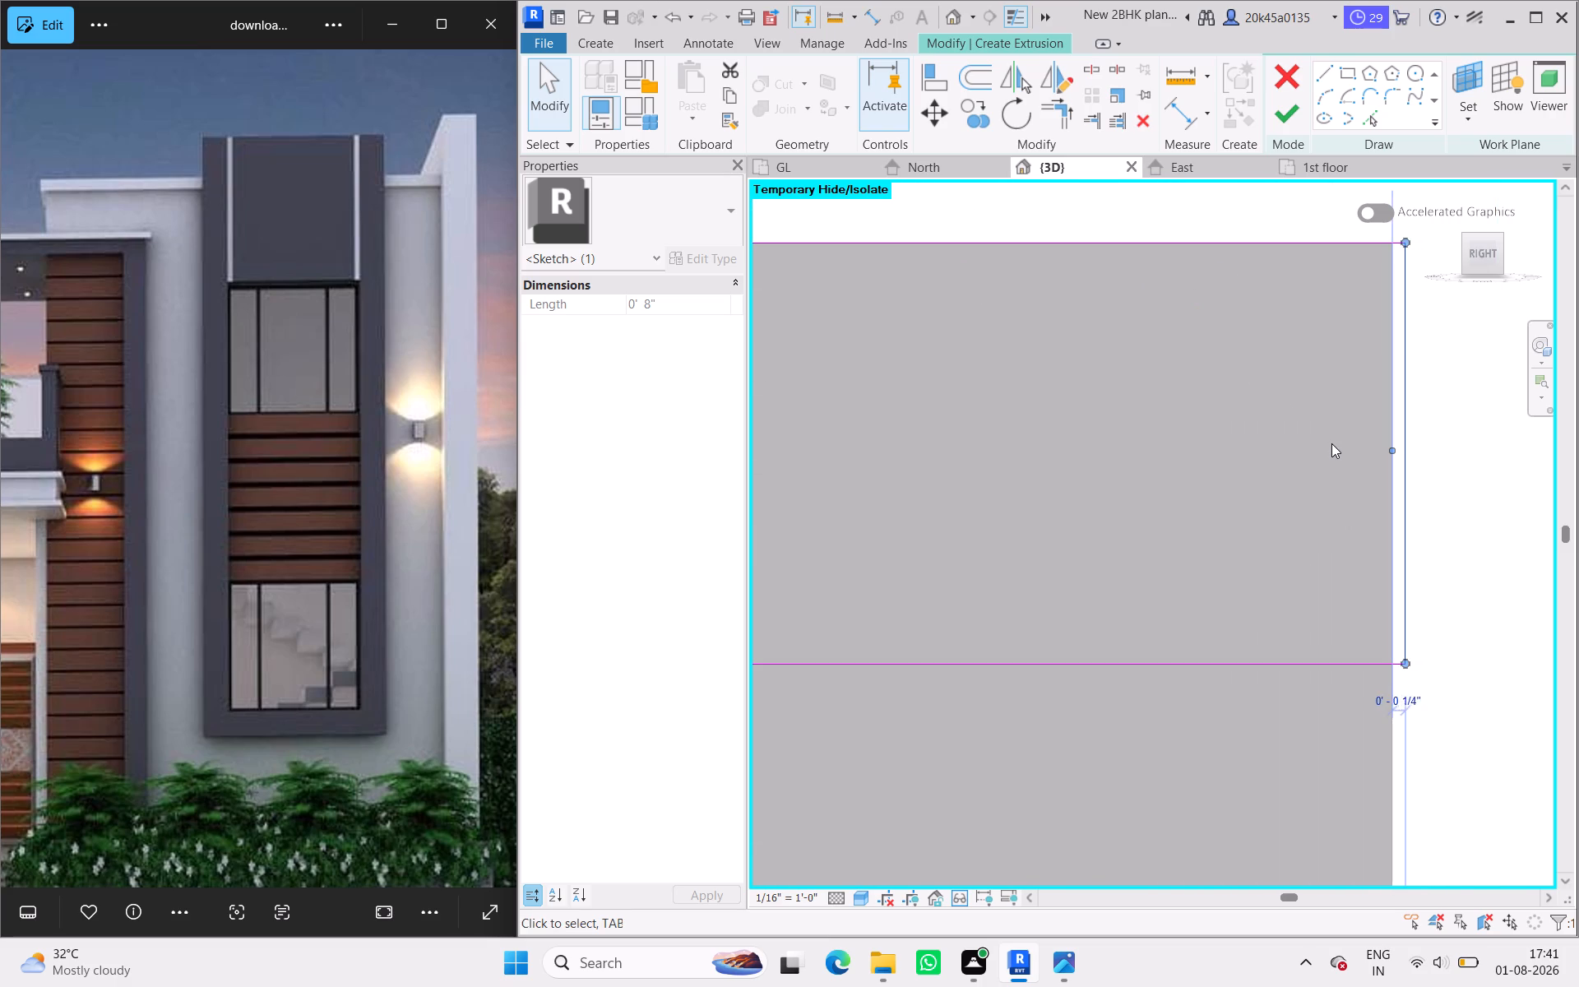
pyautogui.press('Left')
pyautogui.press('Left')
pyautogui.press('Left')
pyautogui.scroll(-3, 1331, 443)
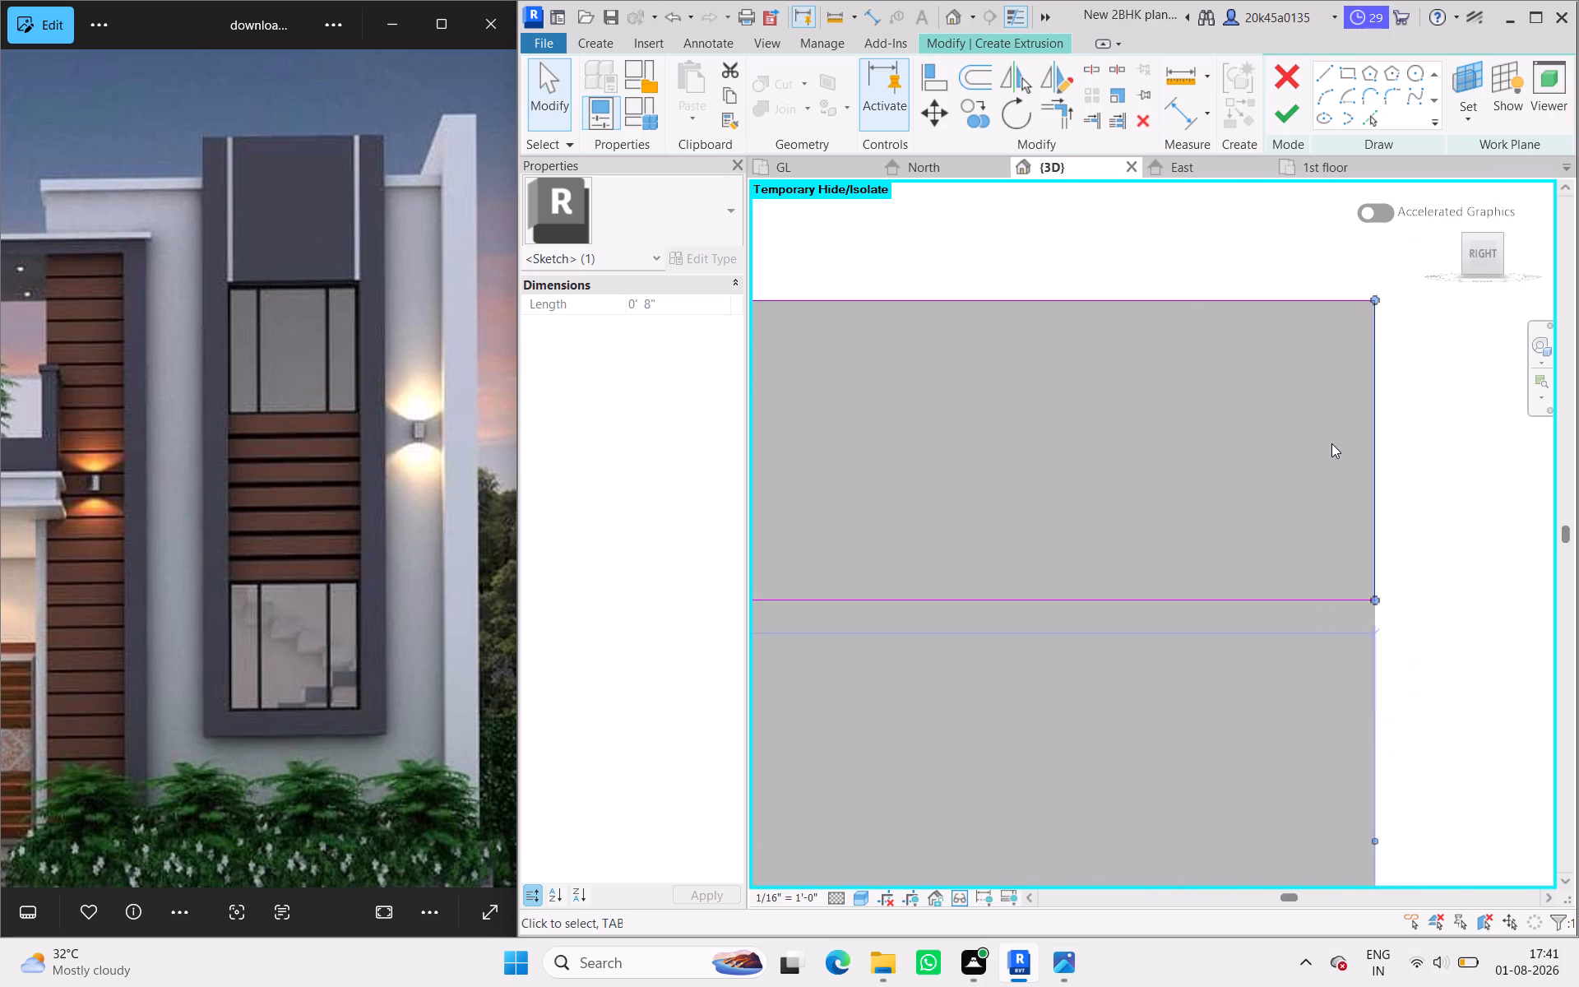
pyautogui.scroll(-8, 1331, 443)
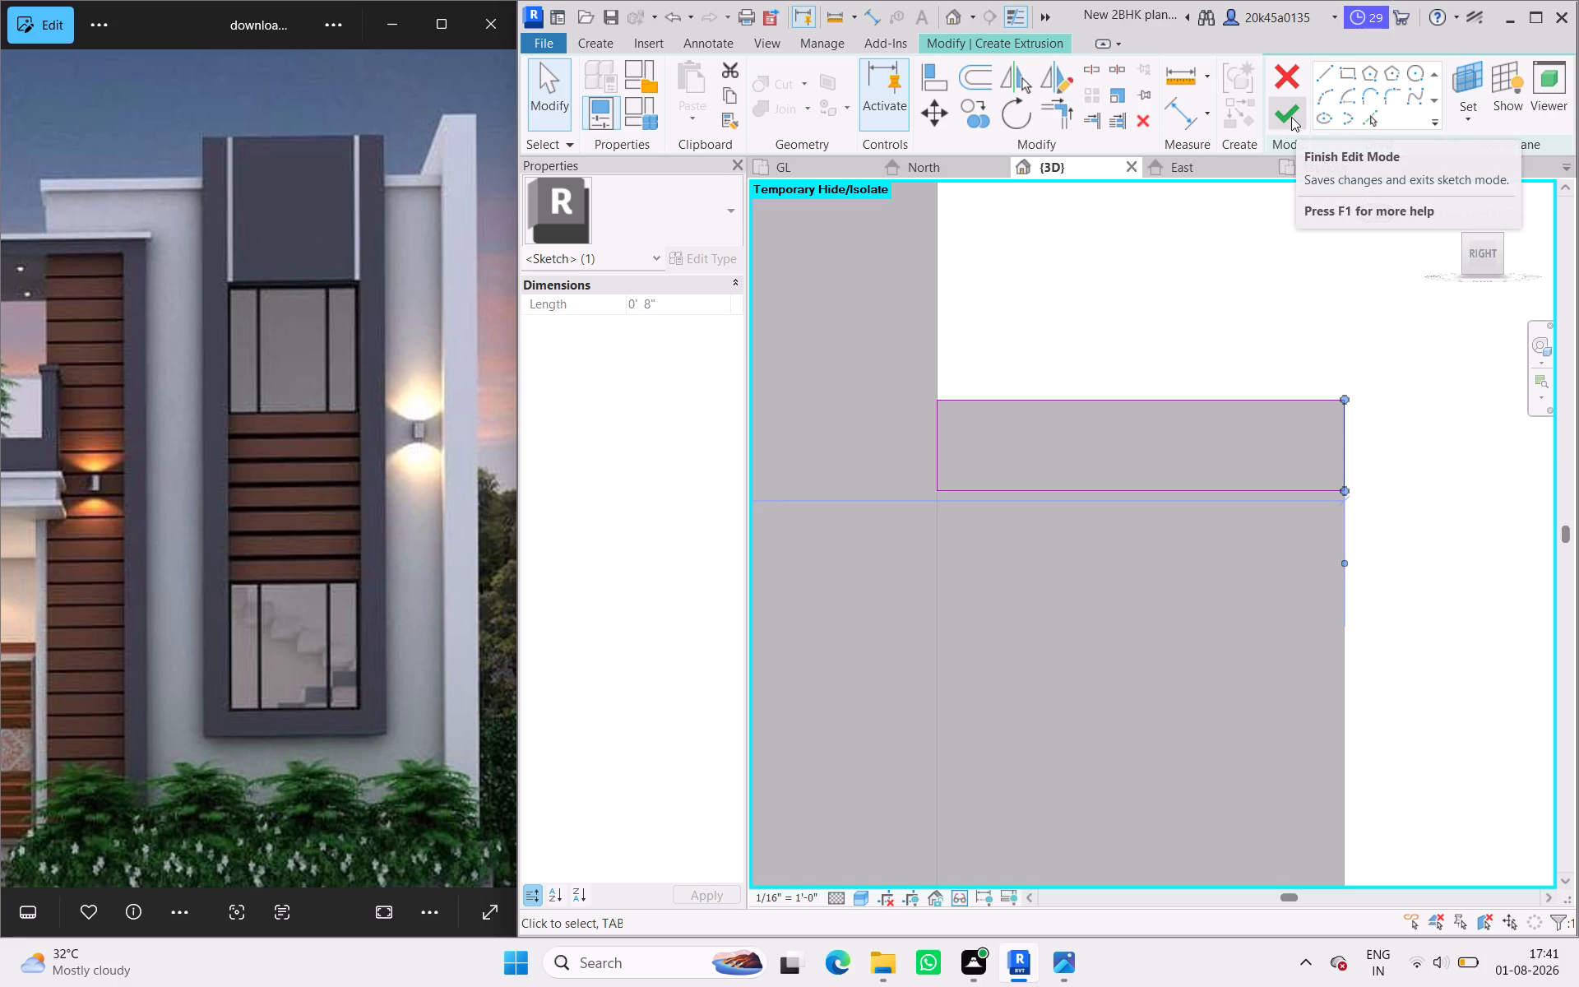
# Finish the top trim sketch and set its extrusion end to 6".
pyautogui.scroll(-7, 1155, 354)
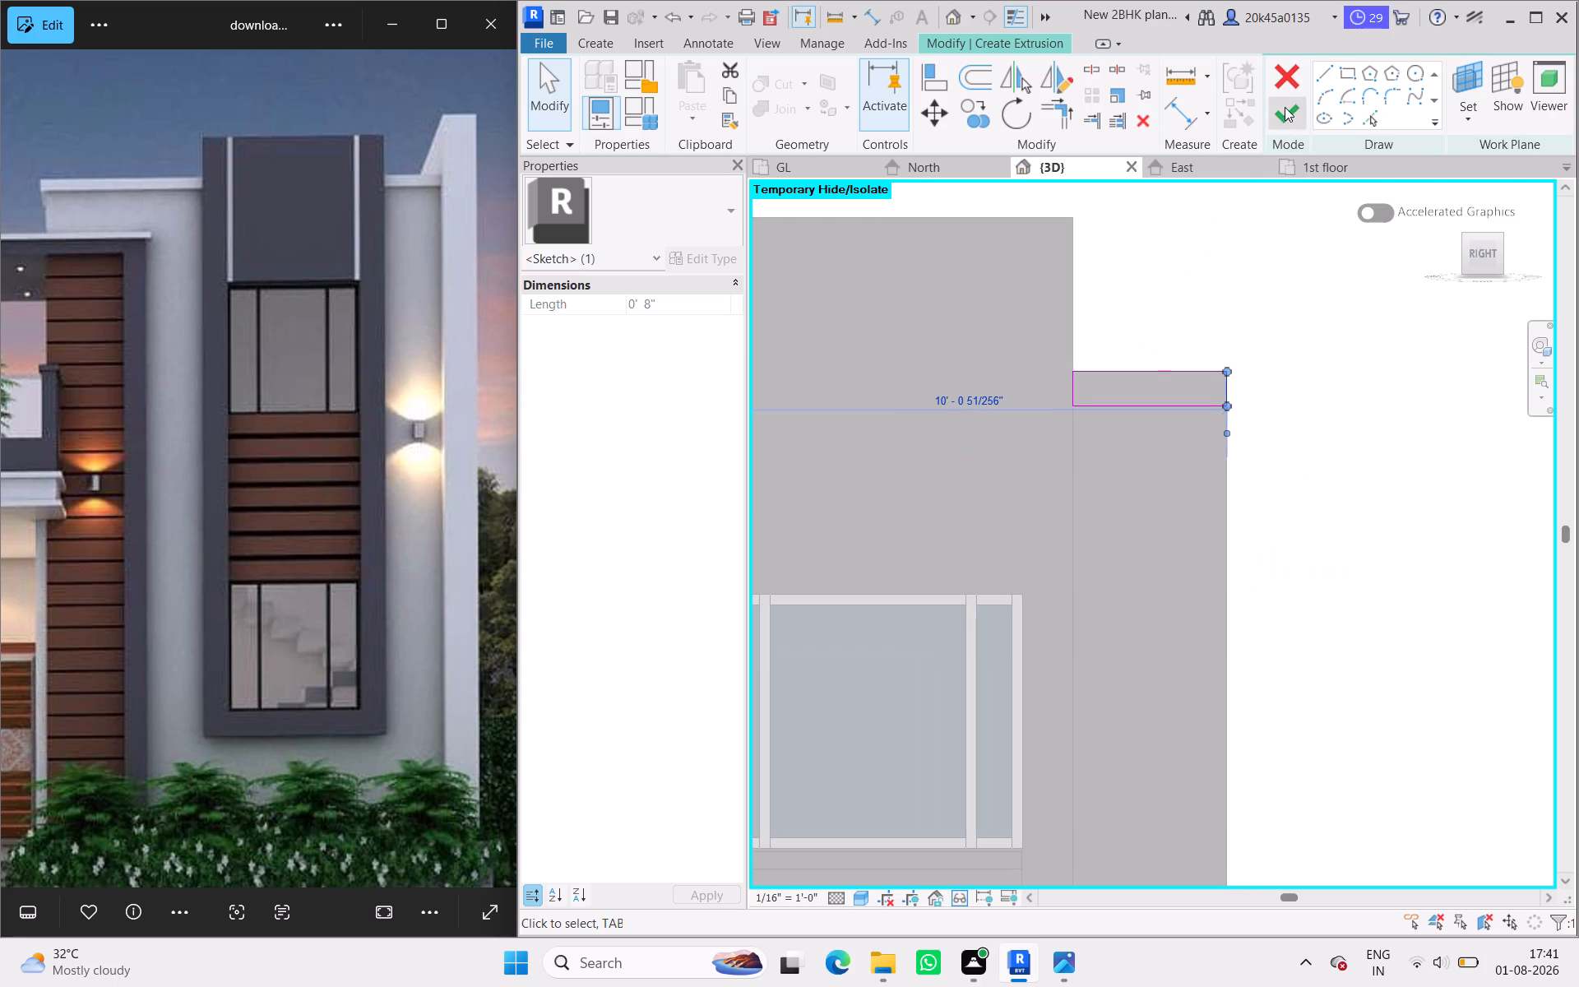
pyautogui.click(1285, 107)
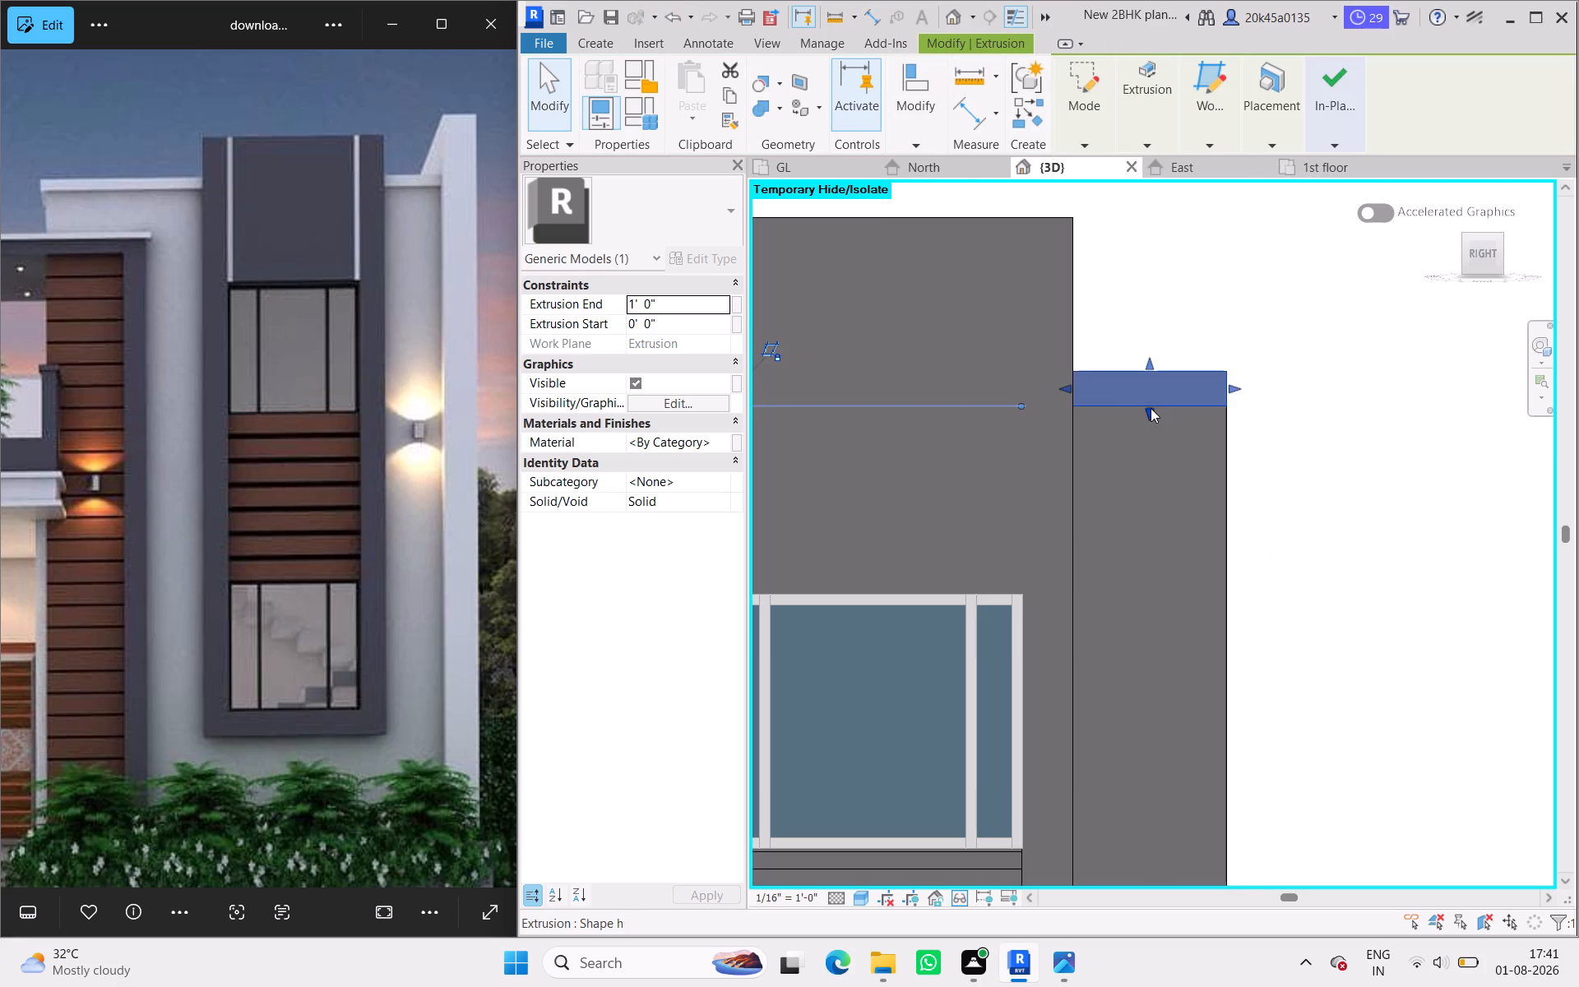
pyautogui.click(1151, 408)
pyautogui.click(685, 308)
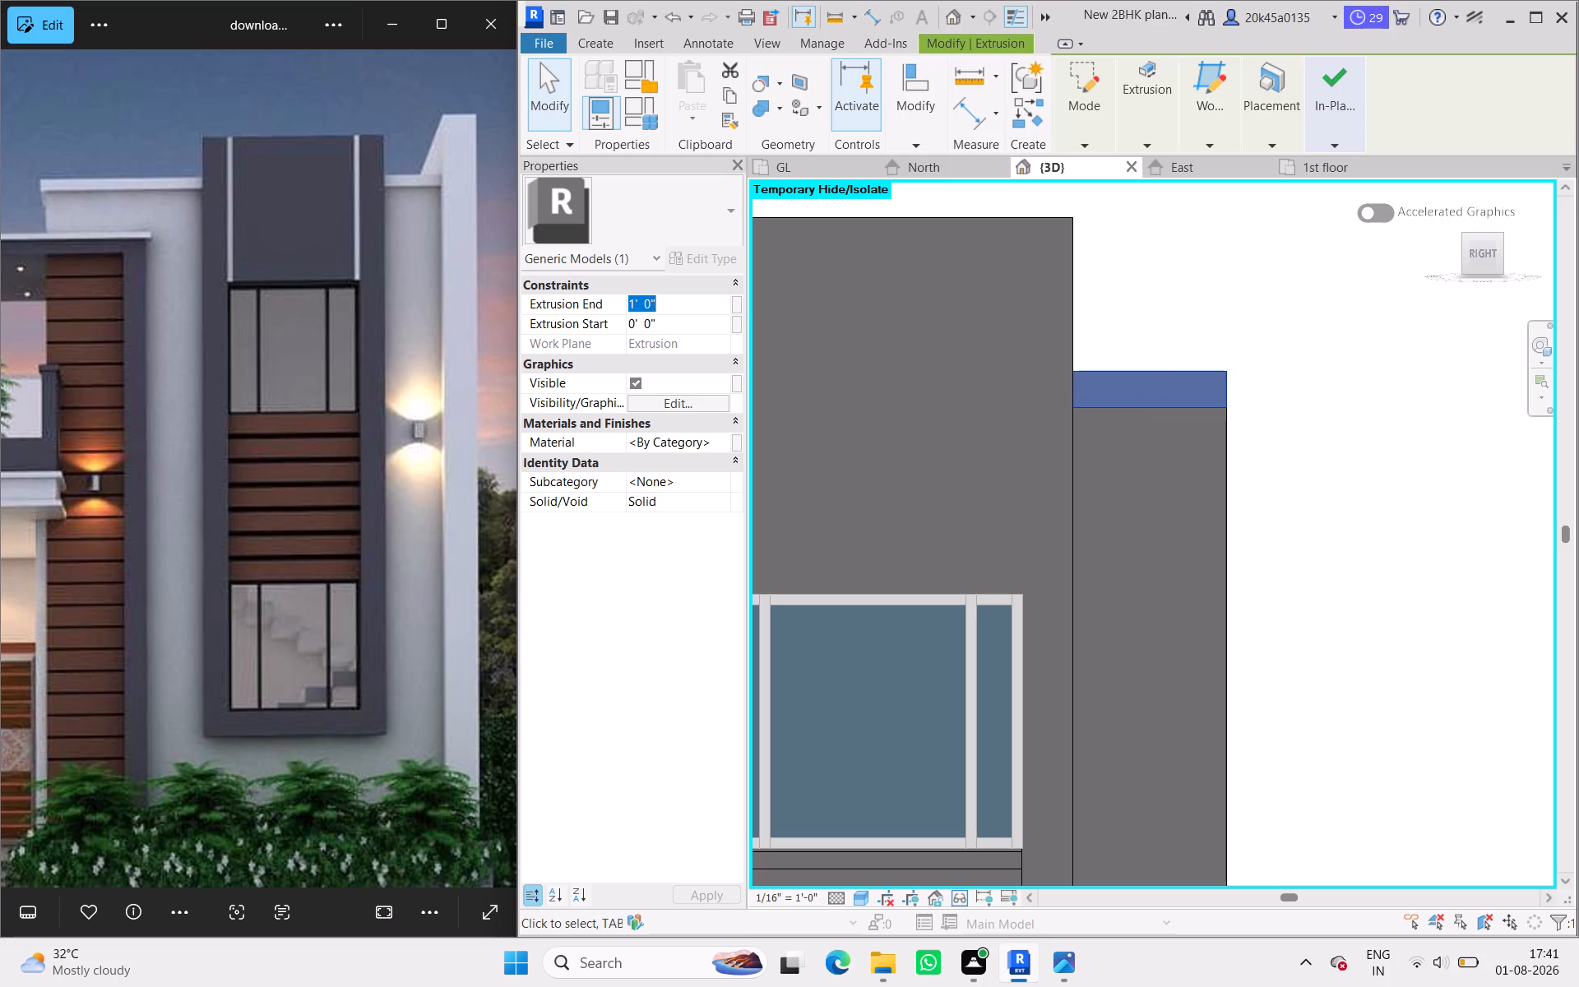
pyautogui.write('6"')
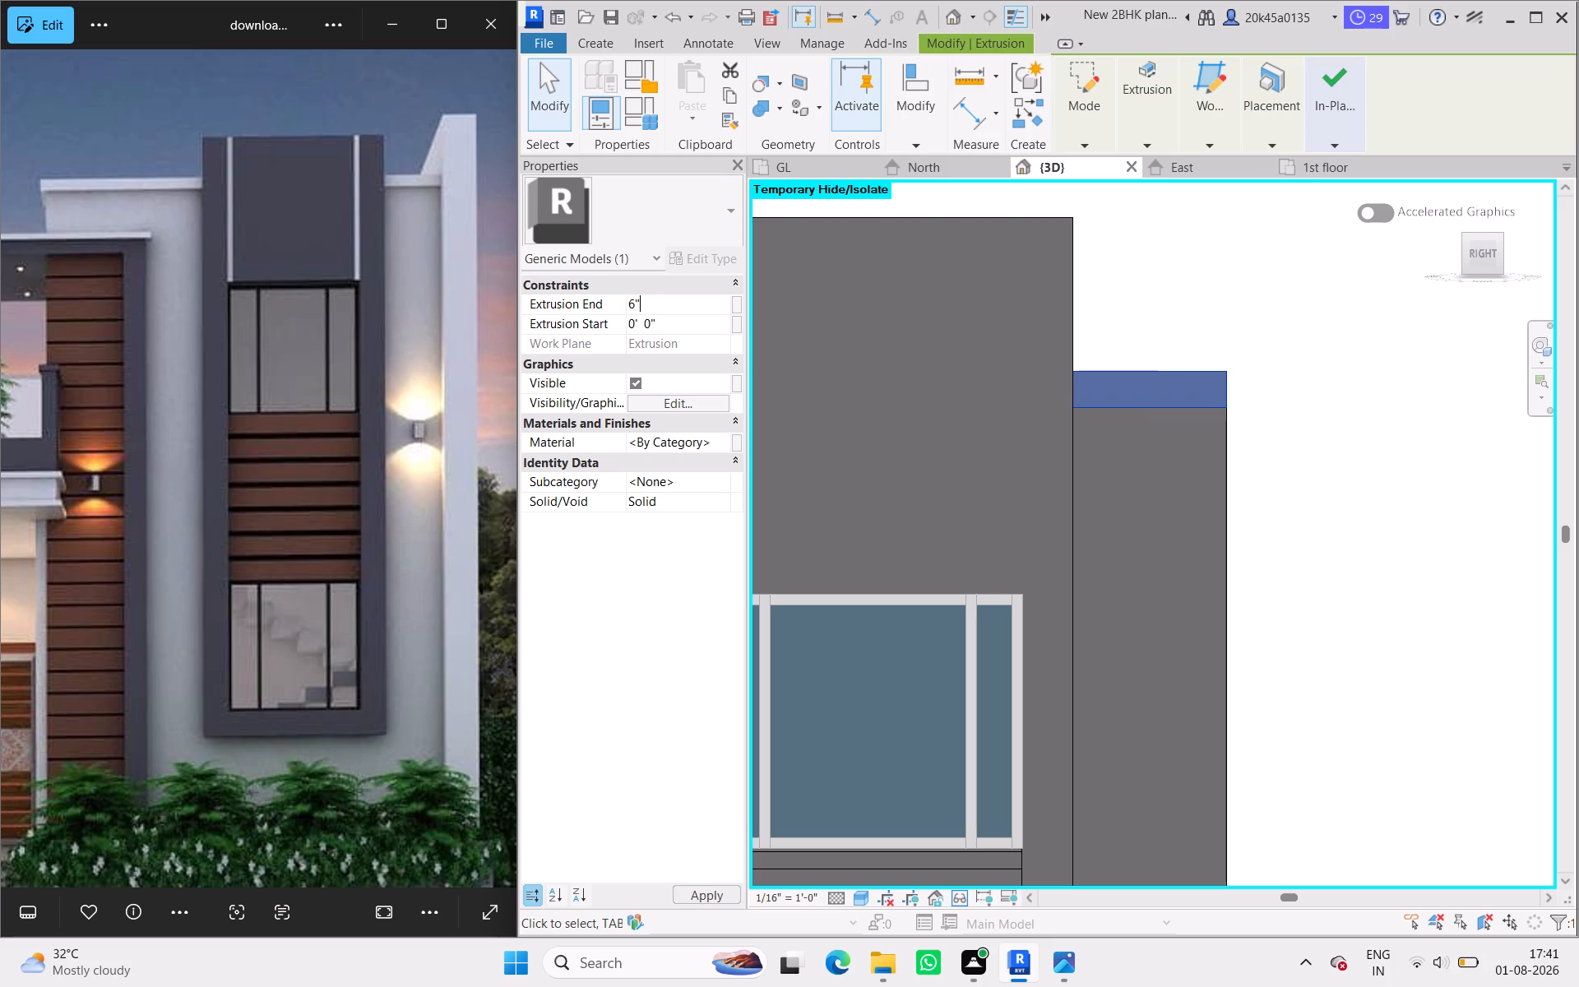
pyautogui.press('Return')
pyautogui.click(1191, 303)
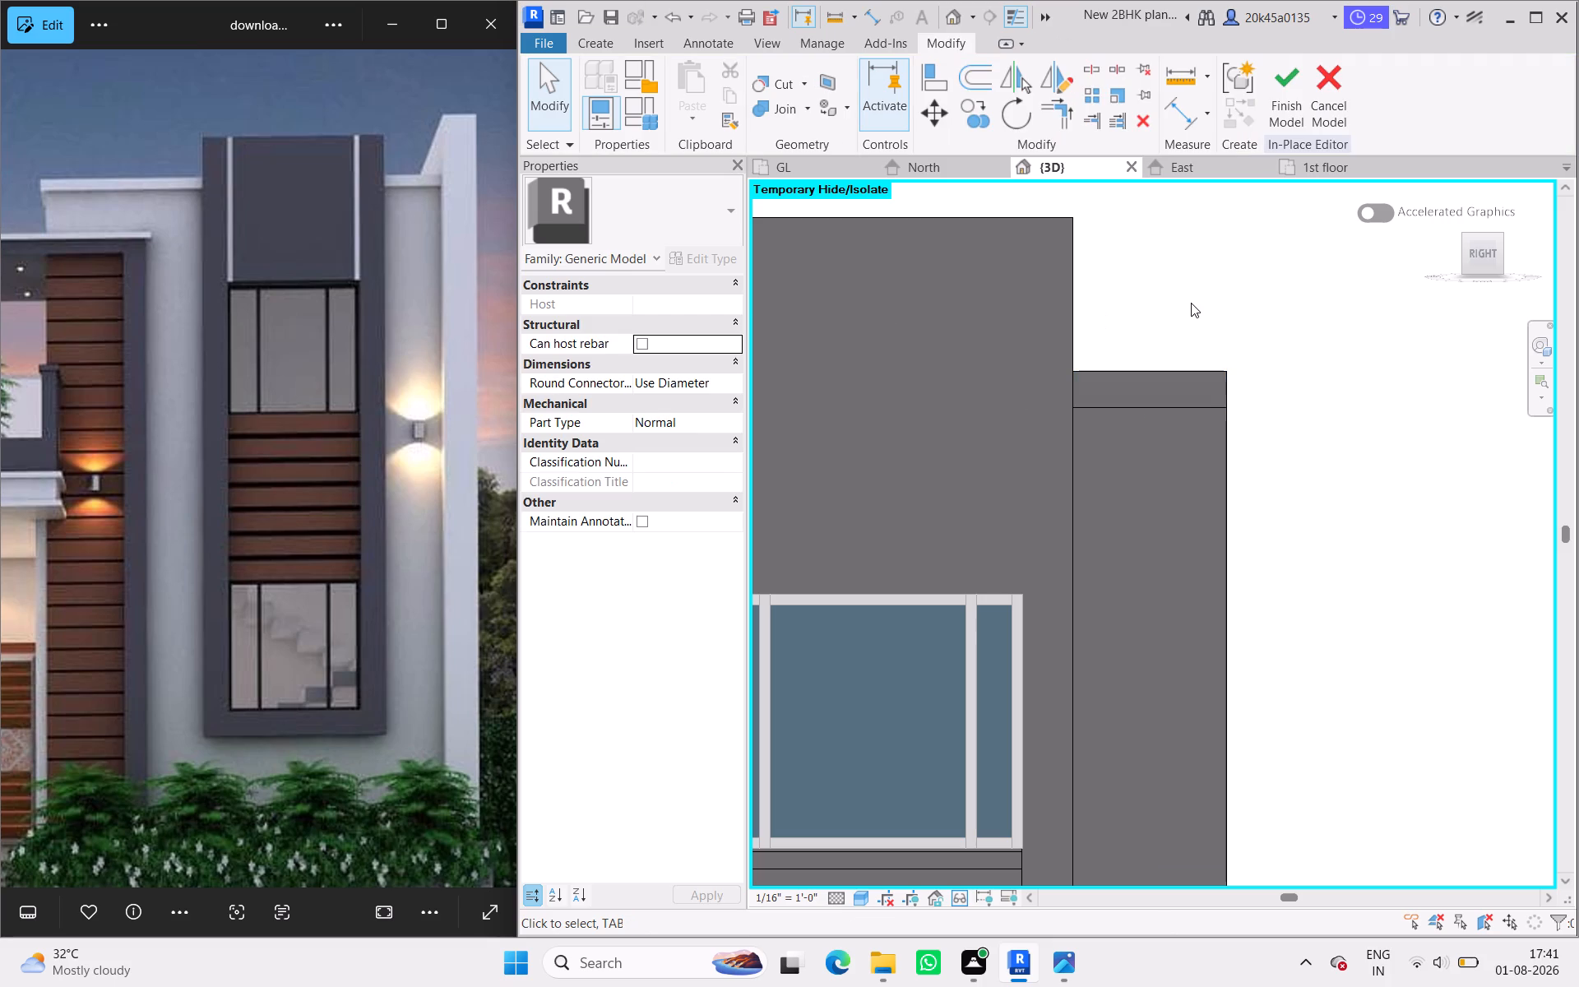
# Examine the extruded top trim on both sides of the window tower against the reference photo.
pyautogui.scroll(-7, 1191, 303)
pyautogui.scroll(-3, 1220, 411)
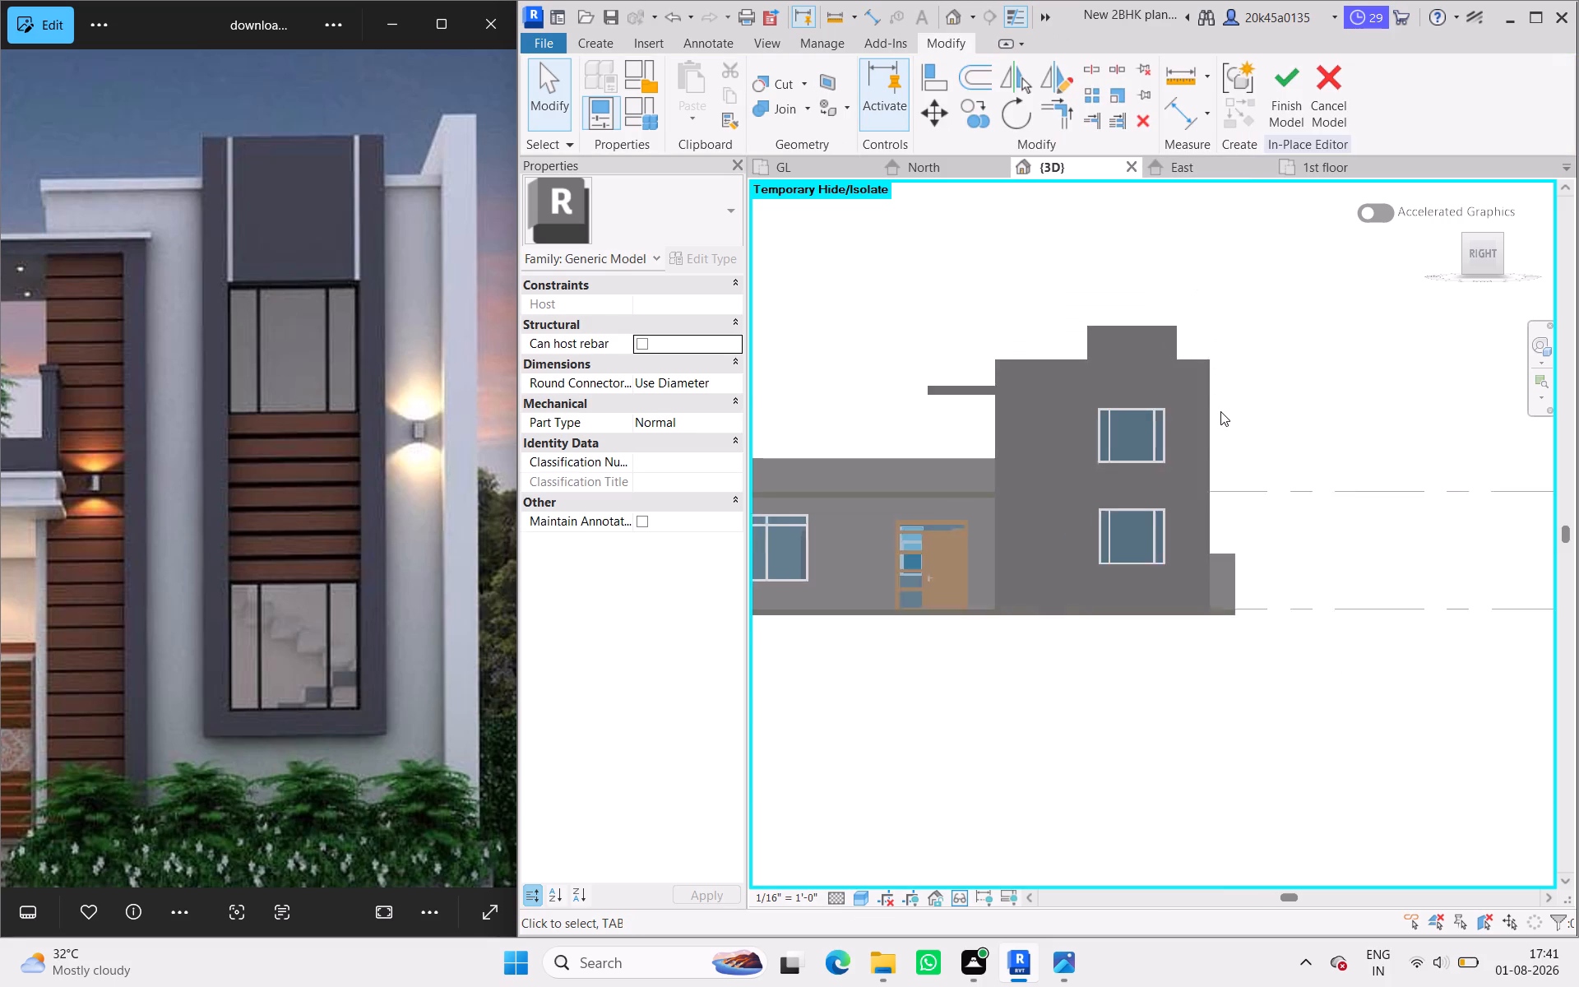
pyautogui.scroll(-1, 1220, 411)
pyautogui.scroll(3, 1033, 337)
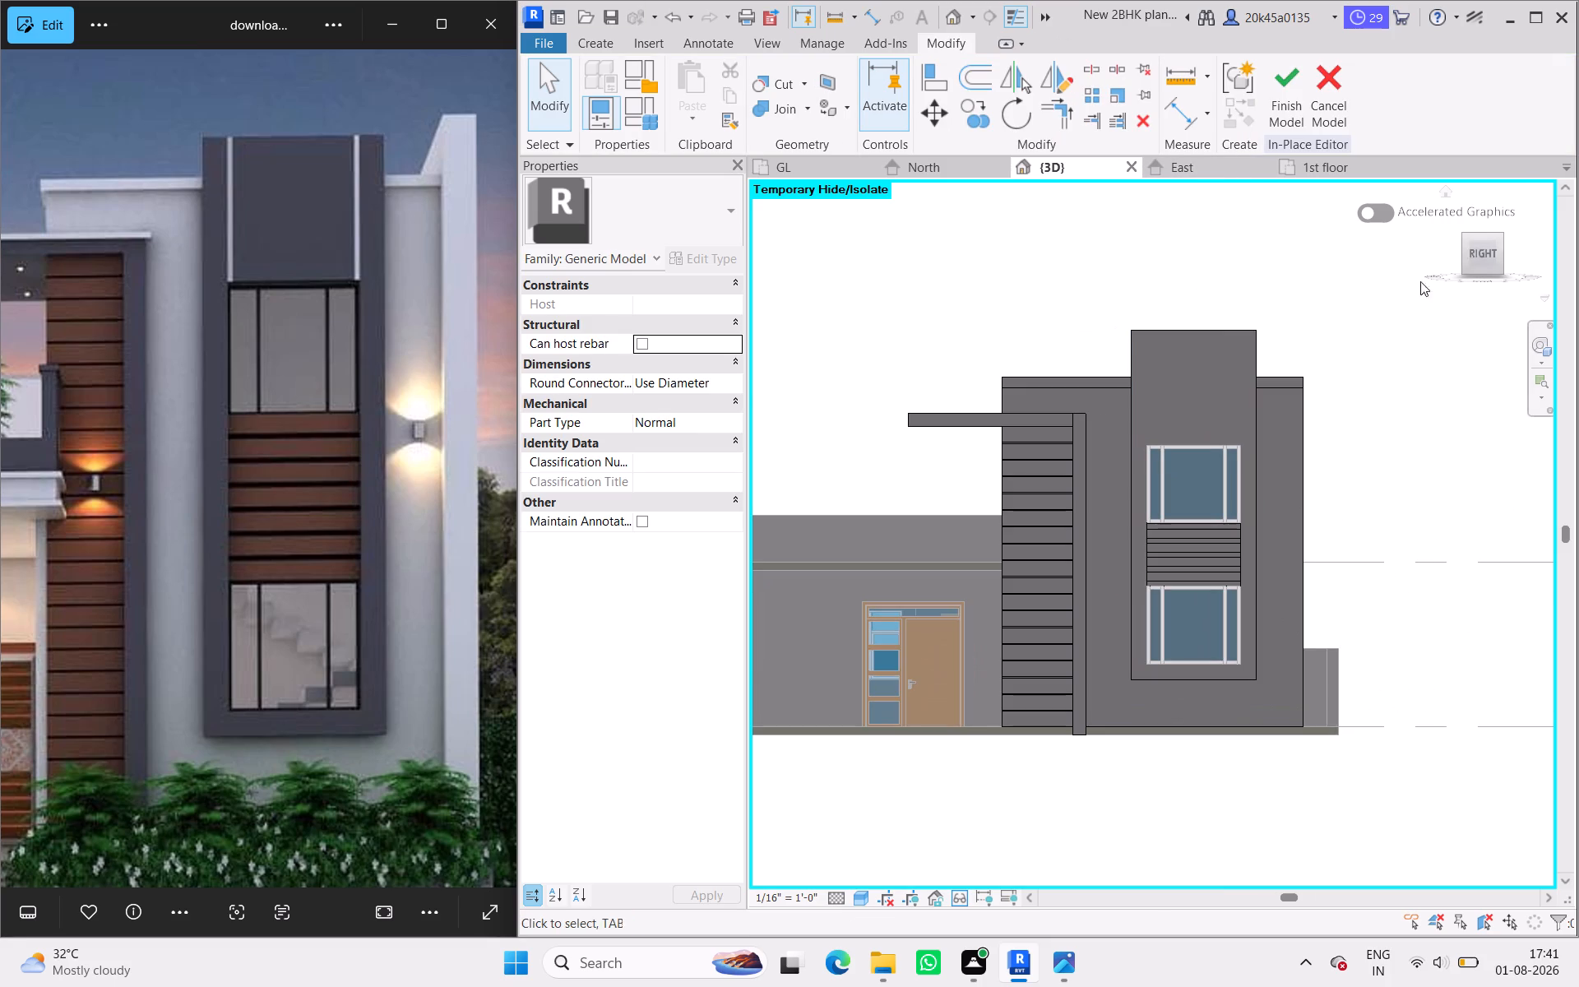
pyautogui.scroll(-1, 1455, 396)
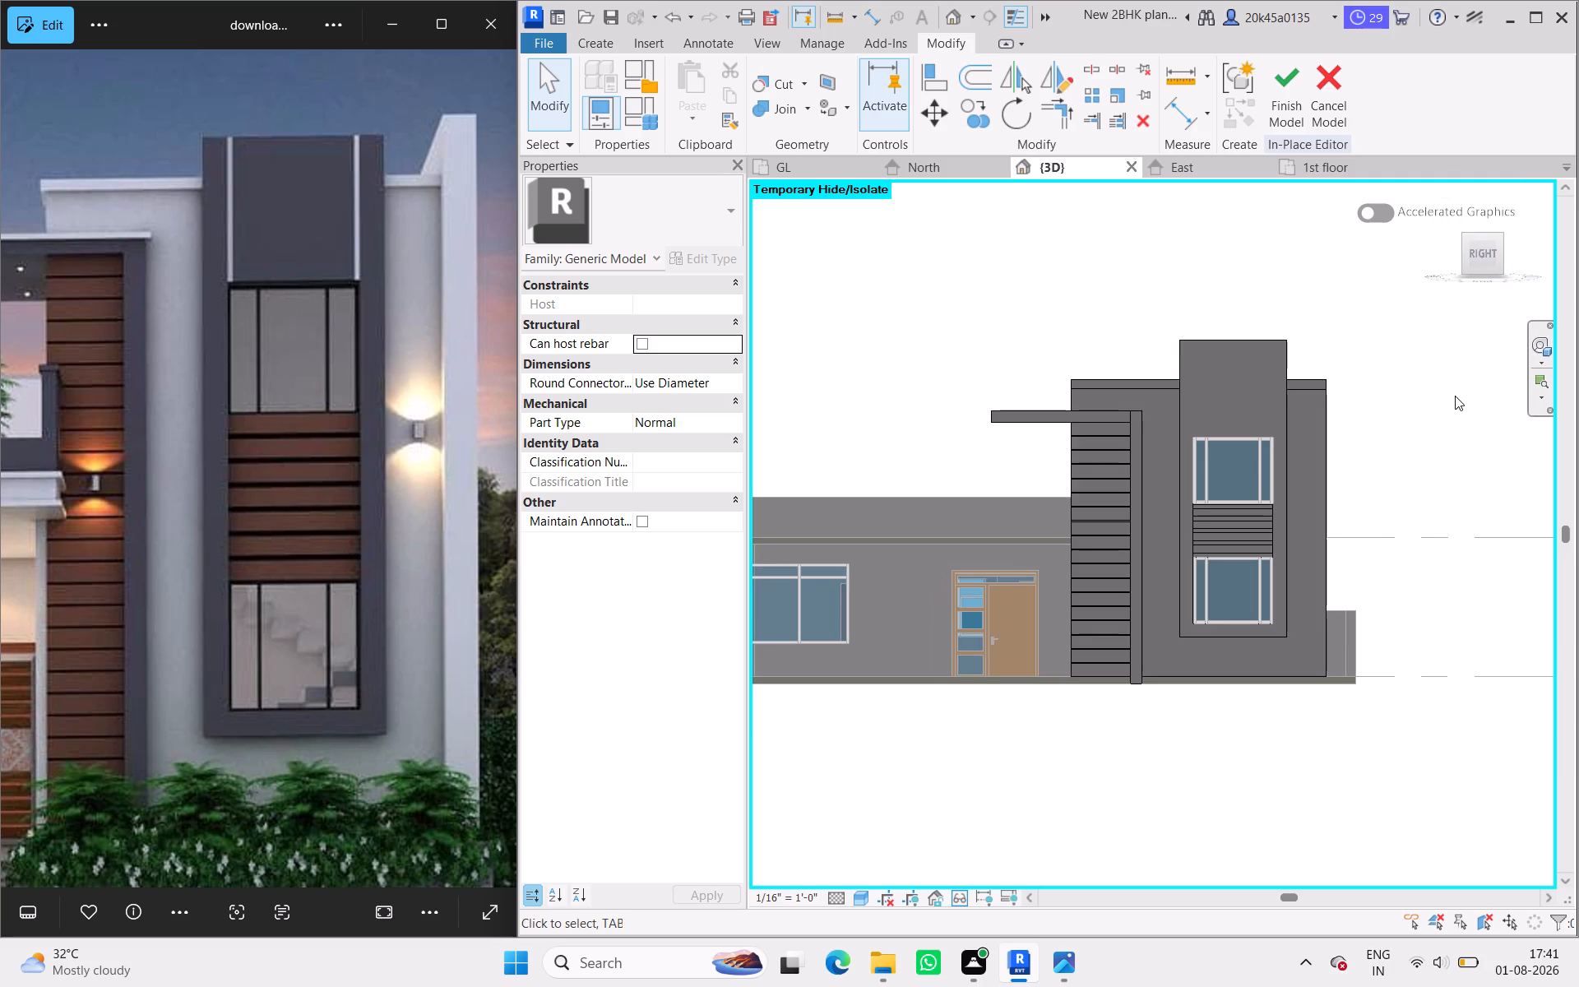
pyautogui.click(1308, 384)
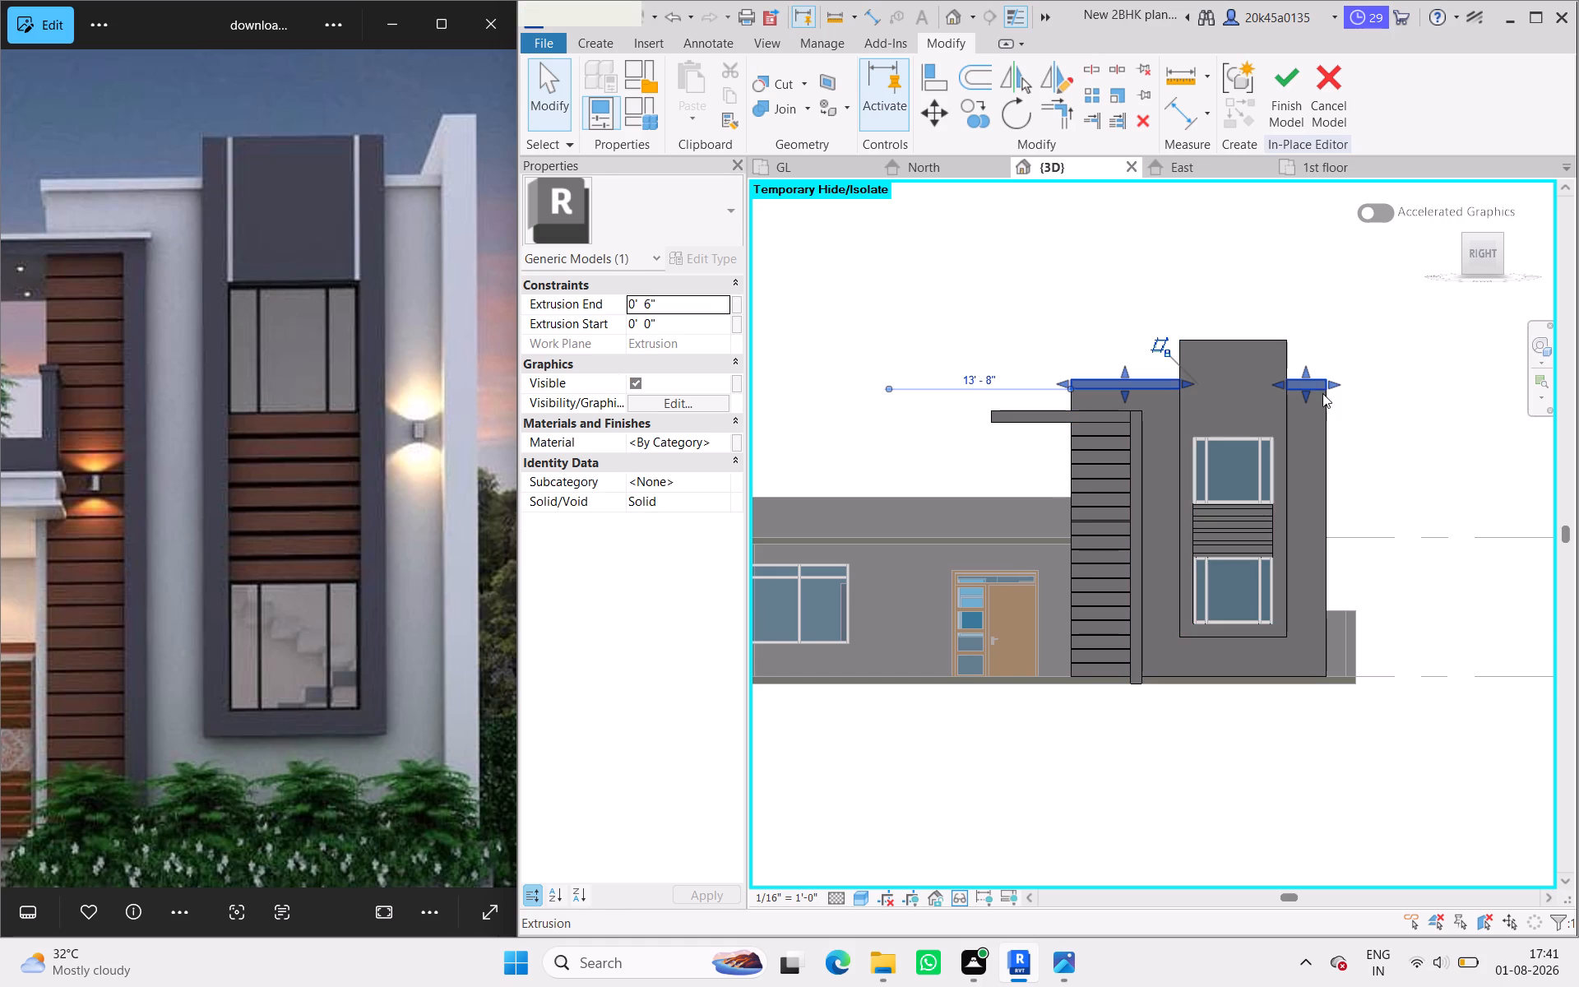
pyautogui.click(1382, 456)
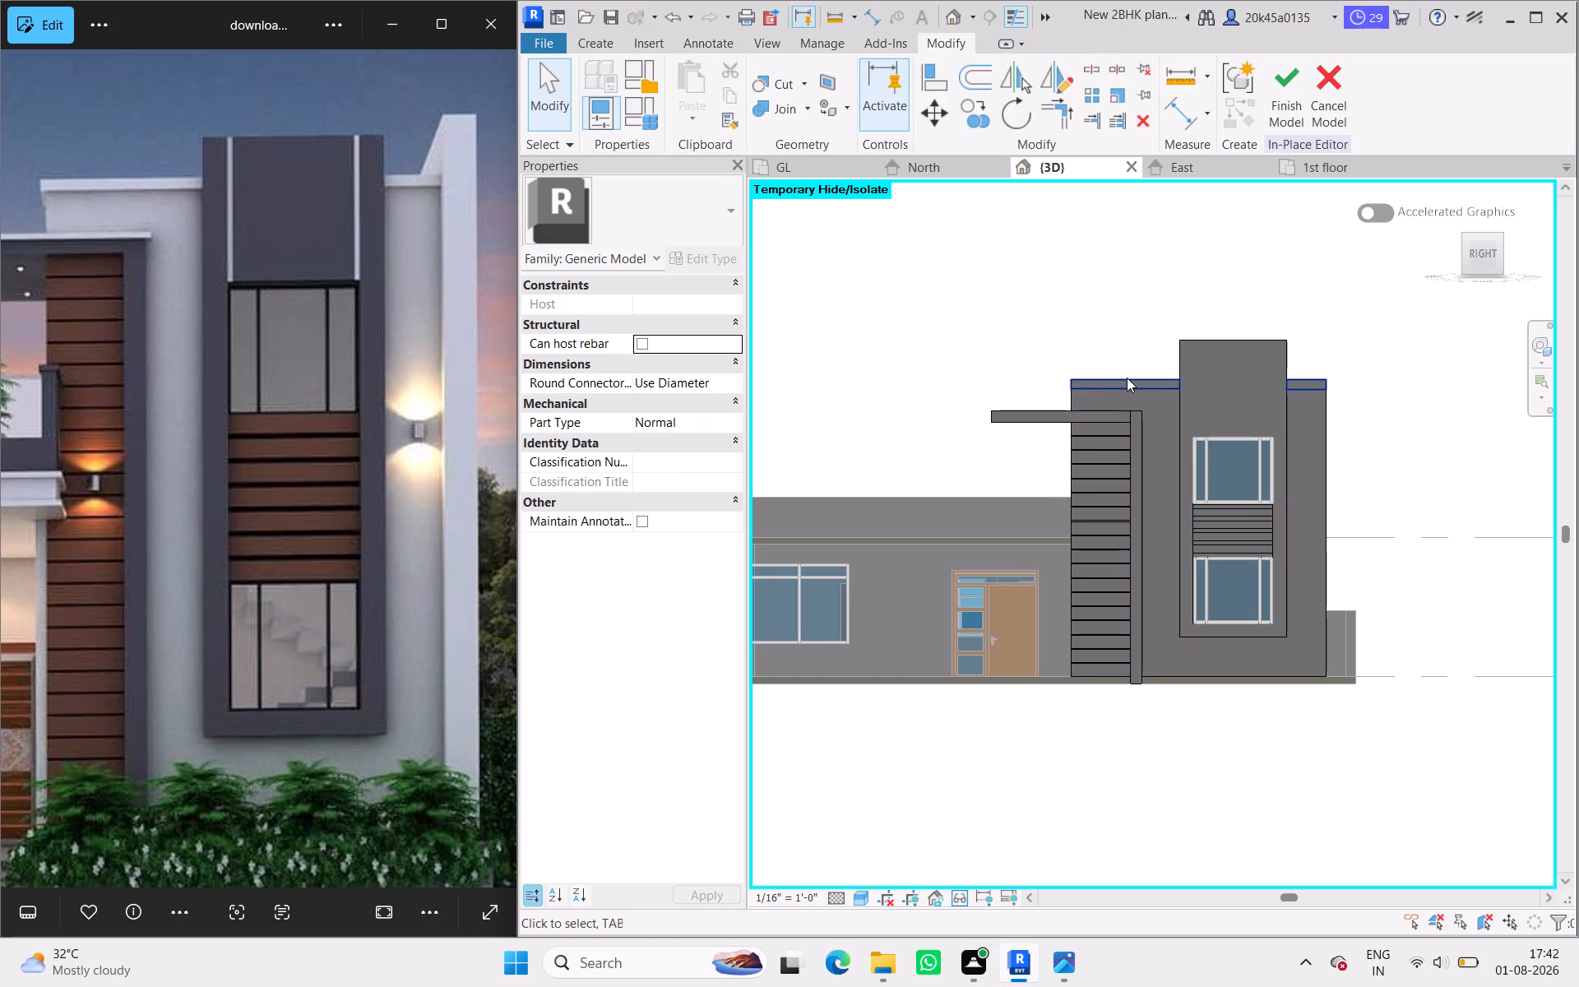
pyautogui.click(1063, 340)
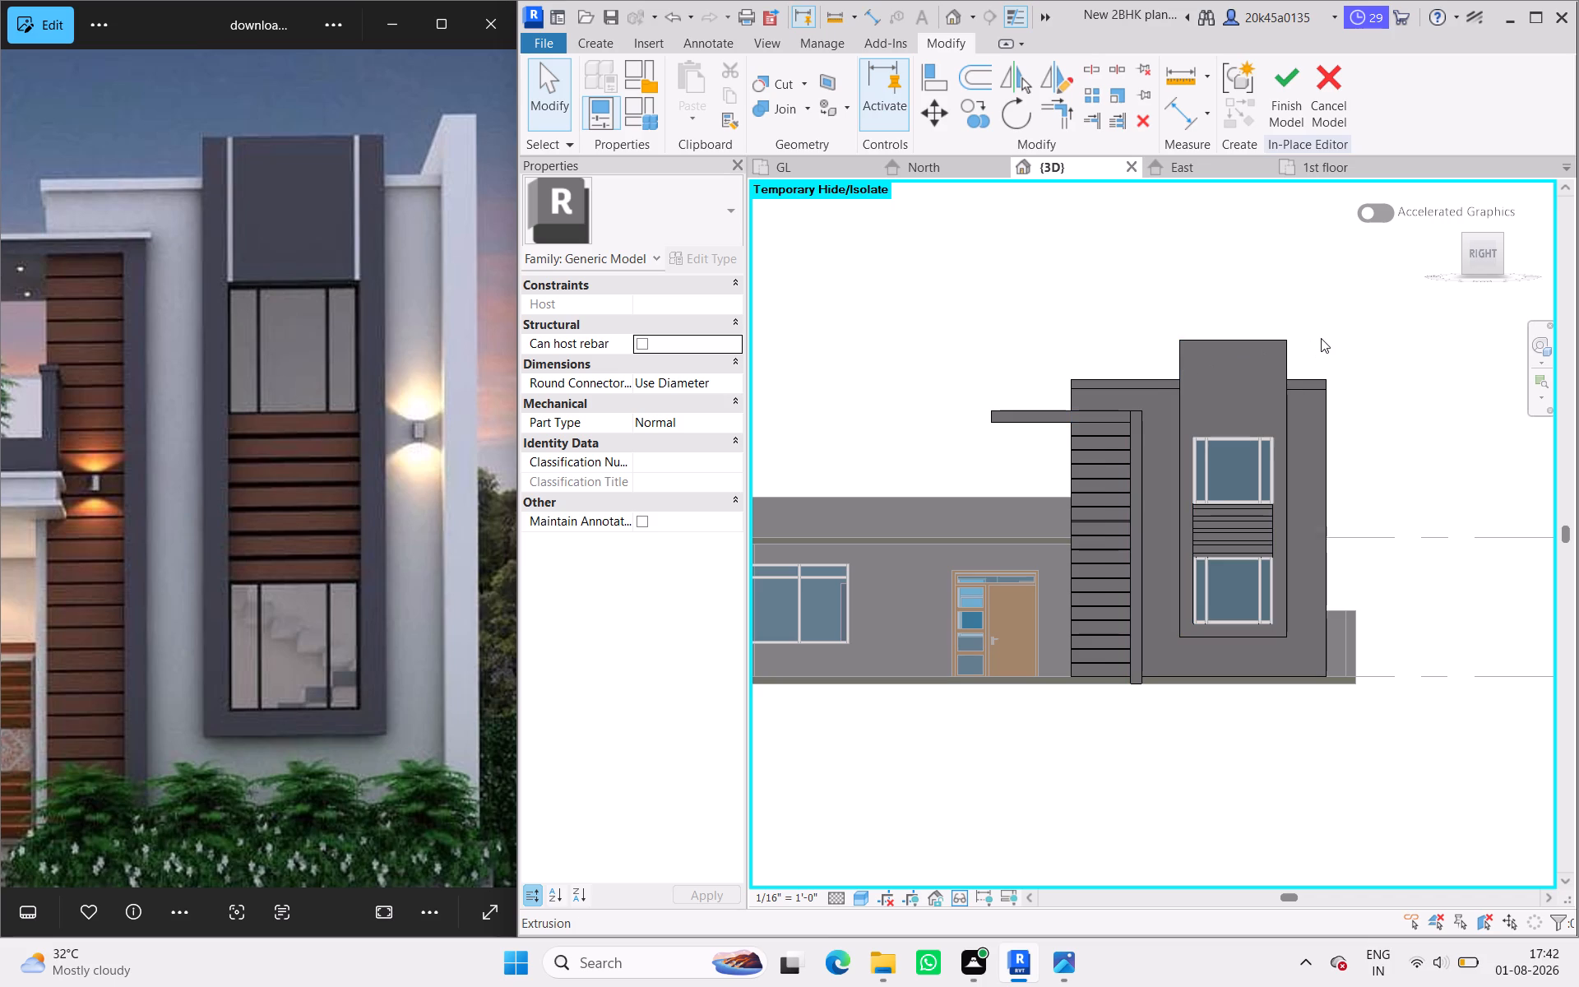
# Start a new extrusion in the back view and pick the upper-storey wall's back face as its work plane.
pyautogui.moveTo(1479, 257); pyautogui.dragTo(1270, 269)
pyautogui.scroll(-3, 1271, 304)
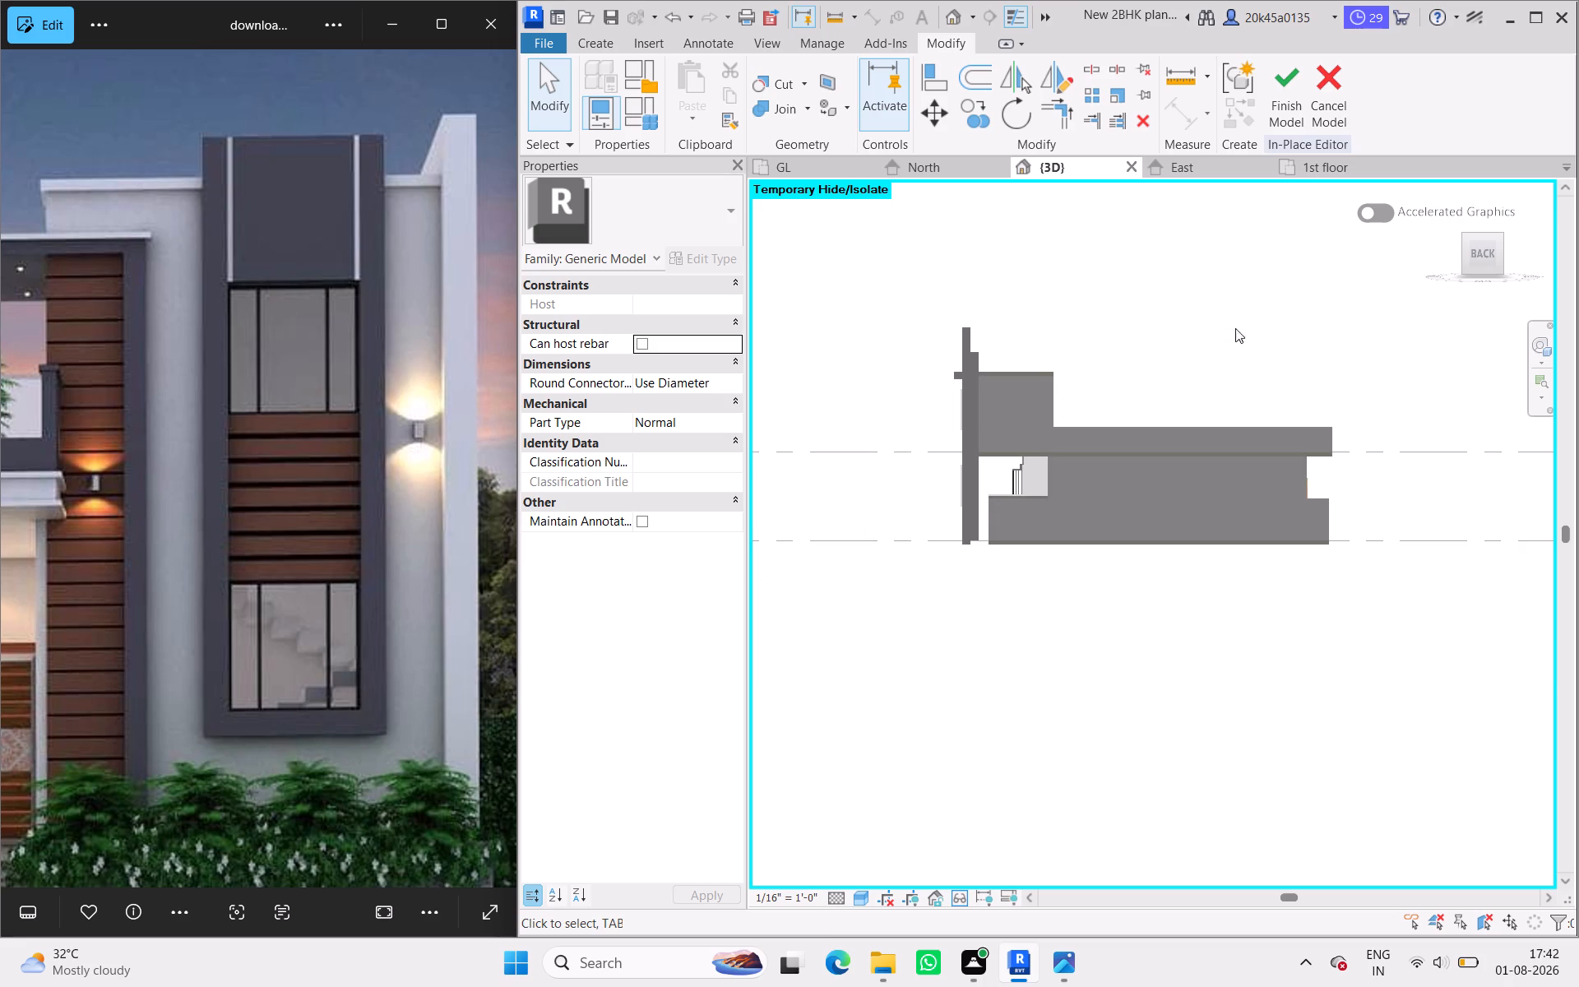
pyautogui.scroll(3, 837, 484)
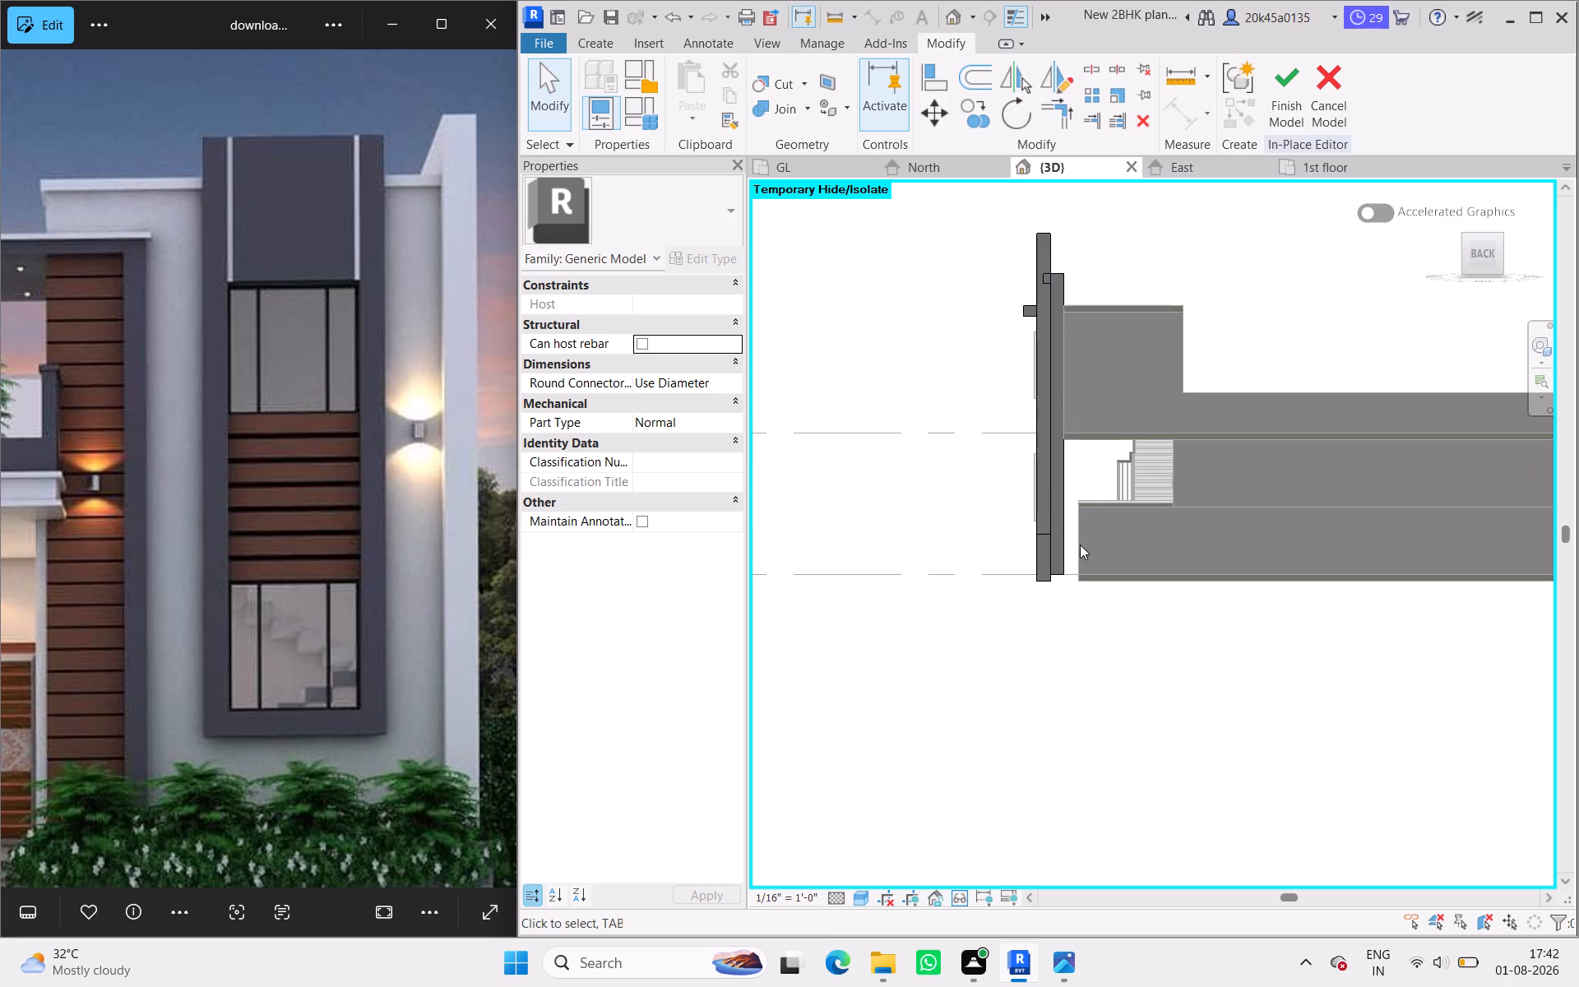
pyautogui.scroll(3, 1080, 544)
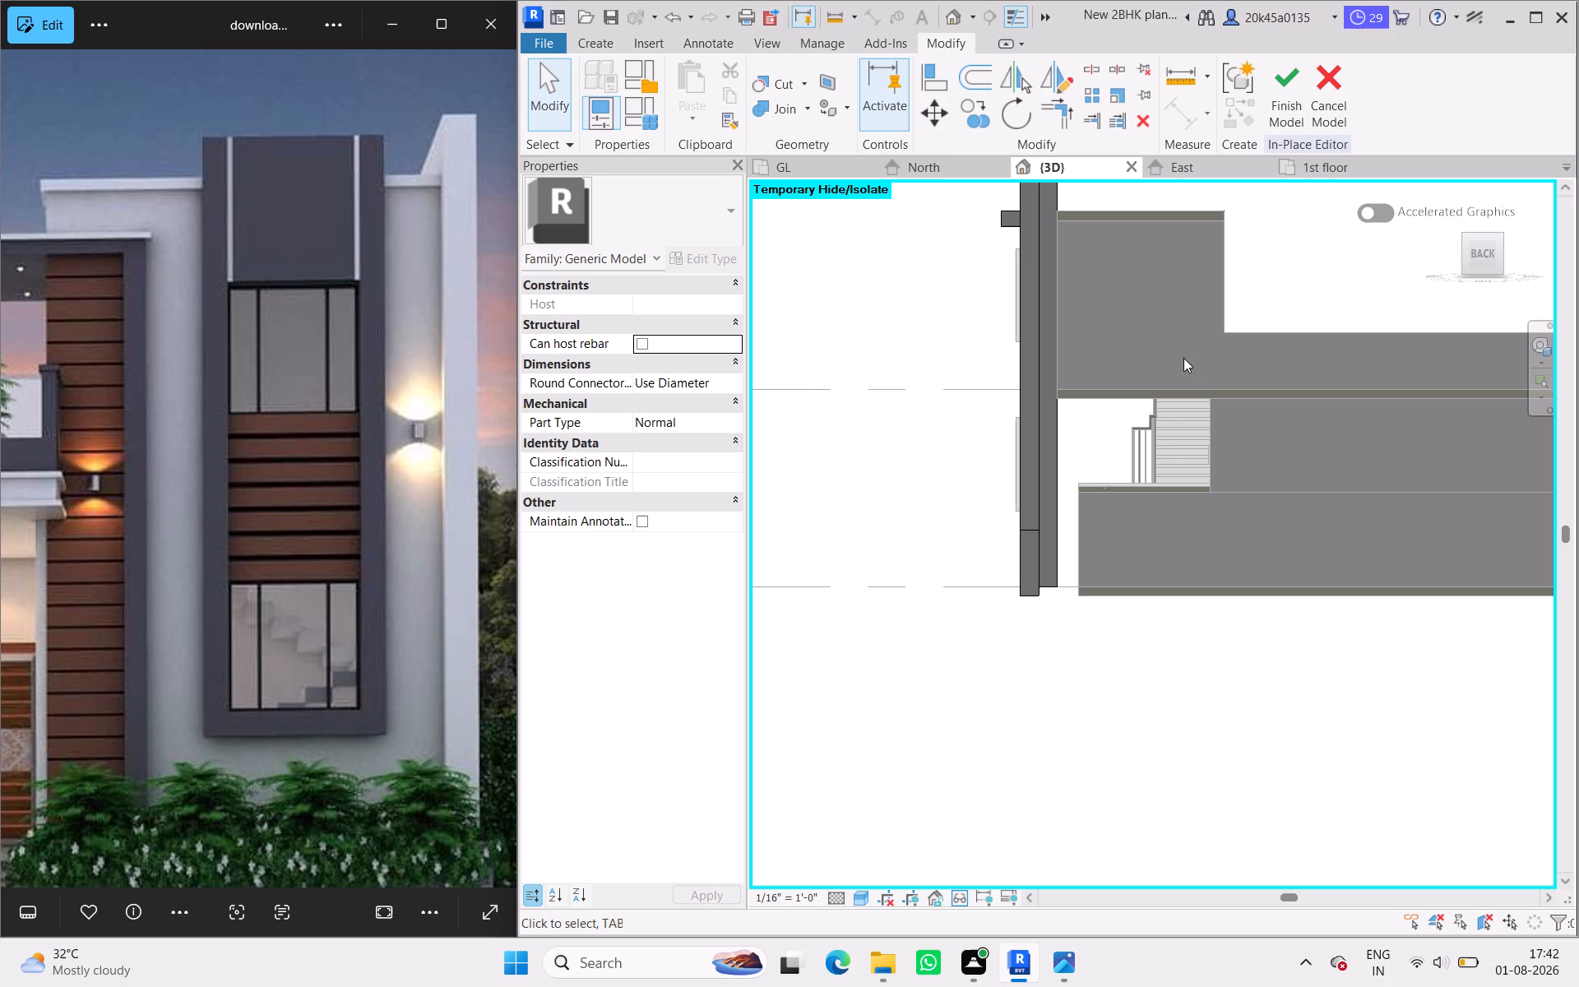
pyautogui.scroll(-2, 1183, 358)
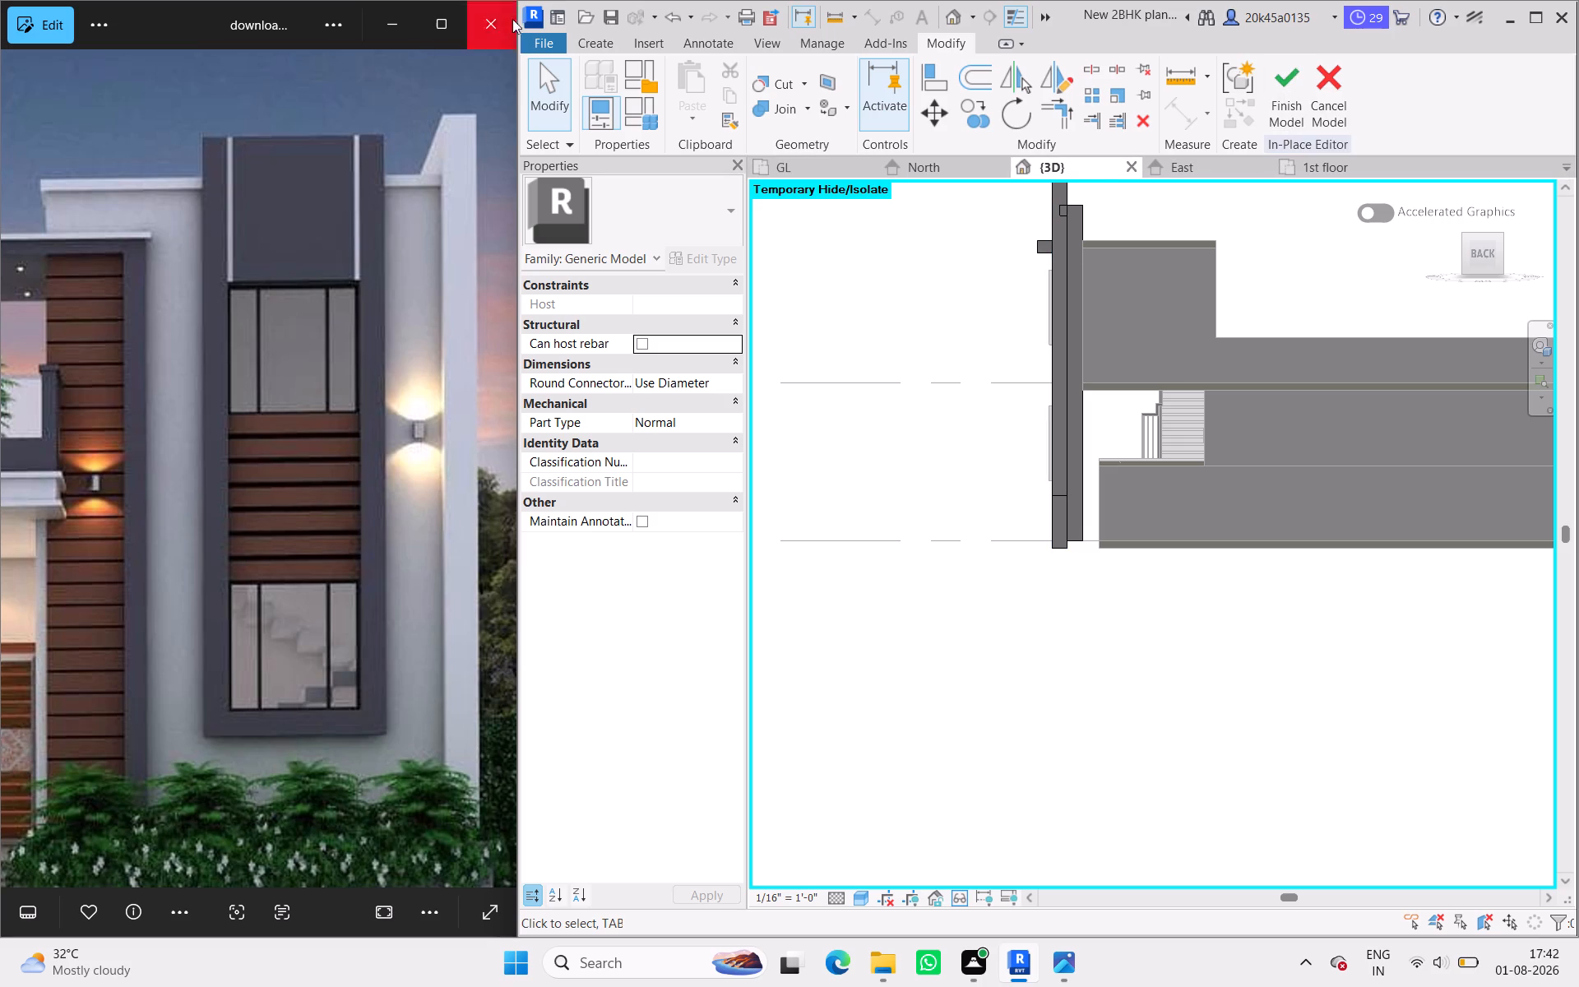
pyautogui.click(617, 47)
pyautogui.click(719, 73)
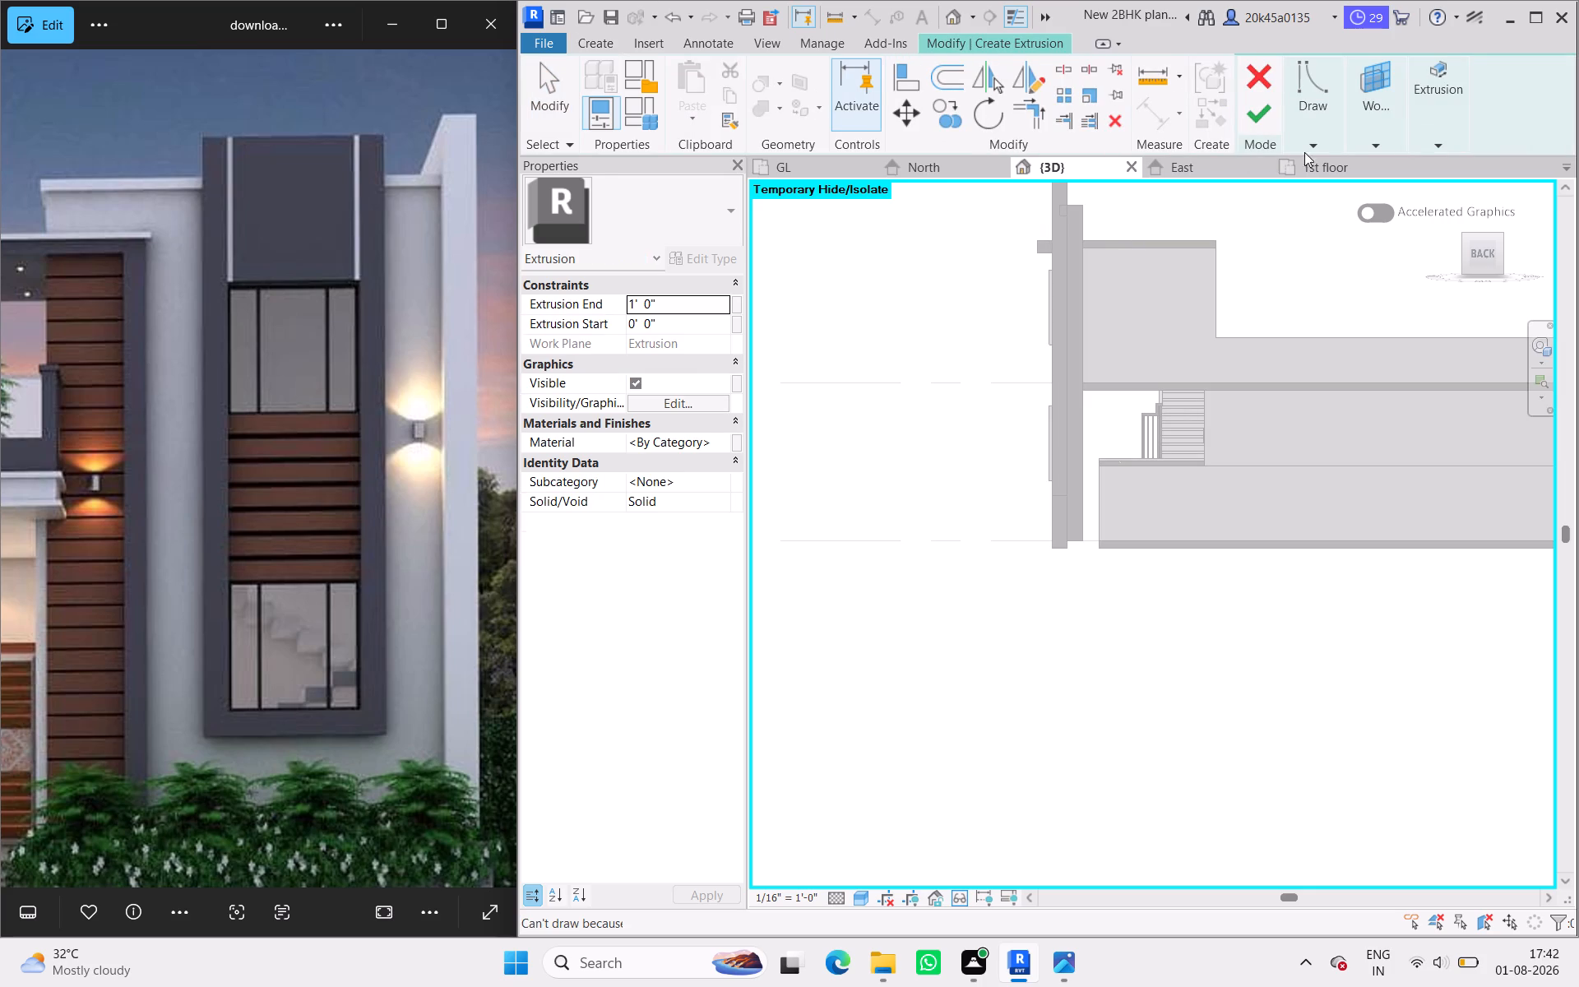
pyautogui.click(1331, 145)
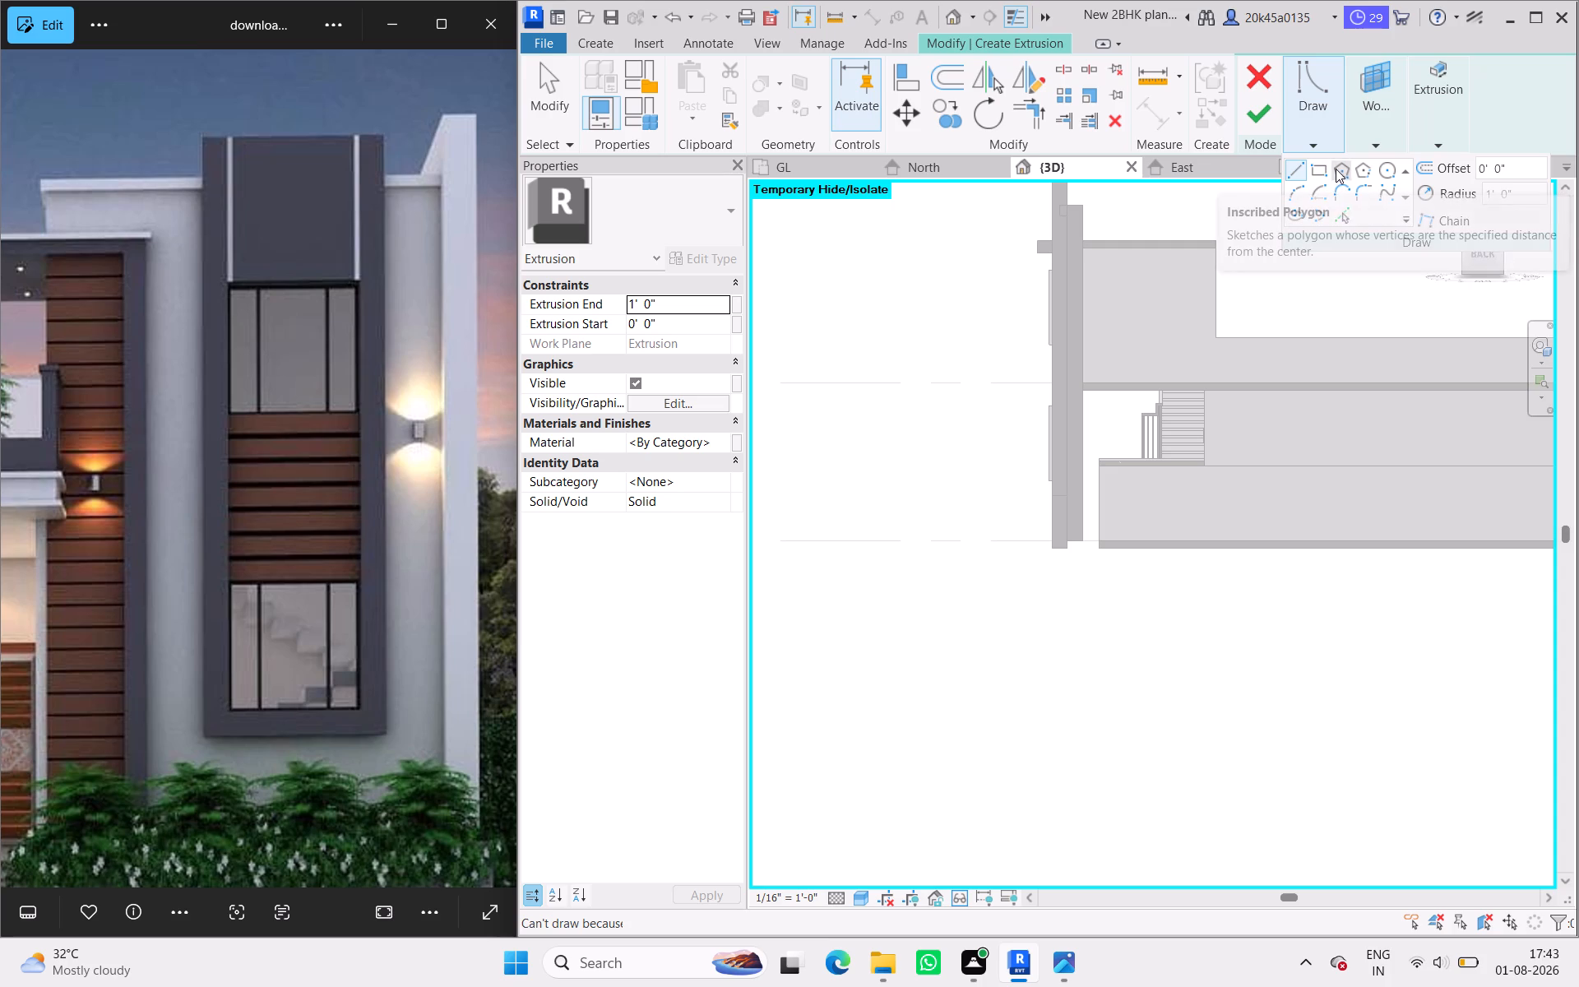
pyautogui.click(1317, 136)
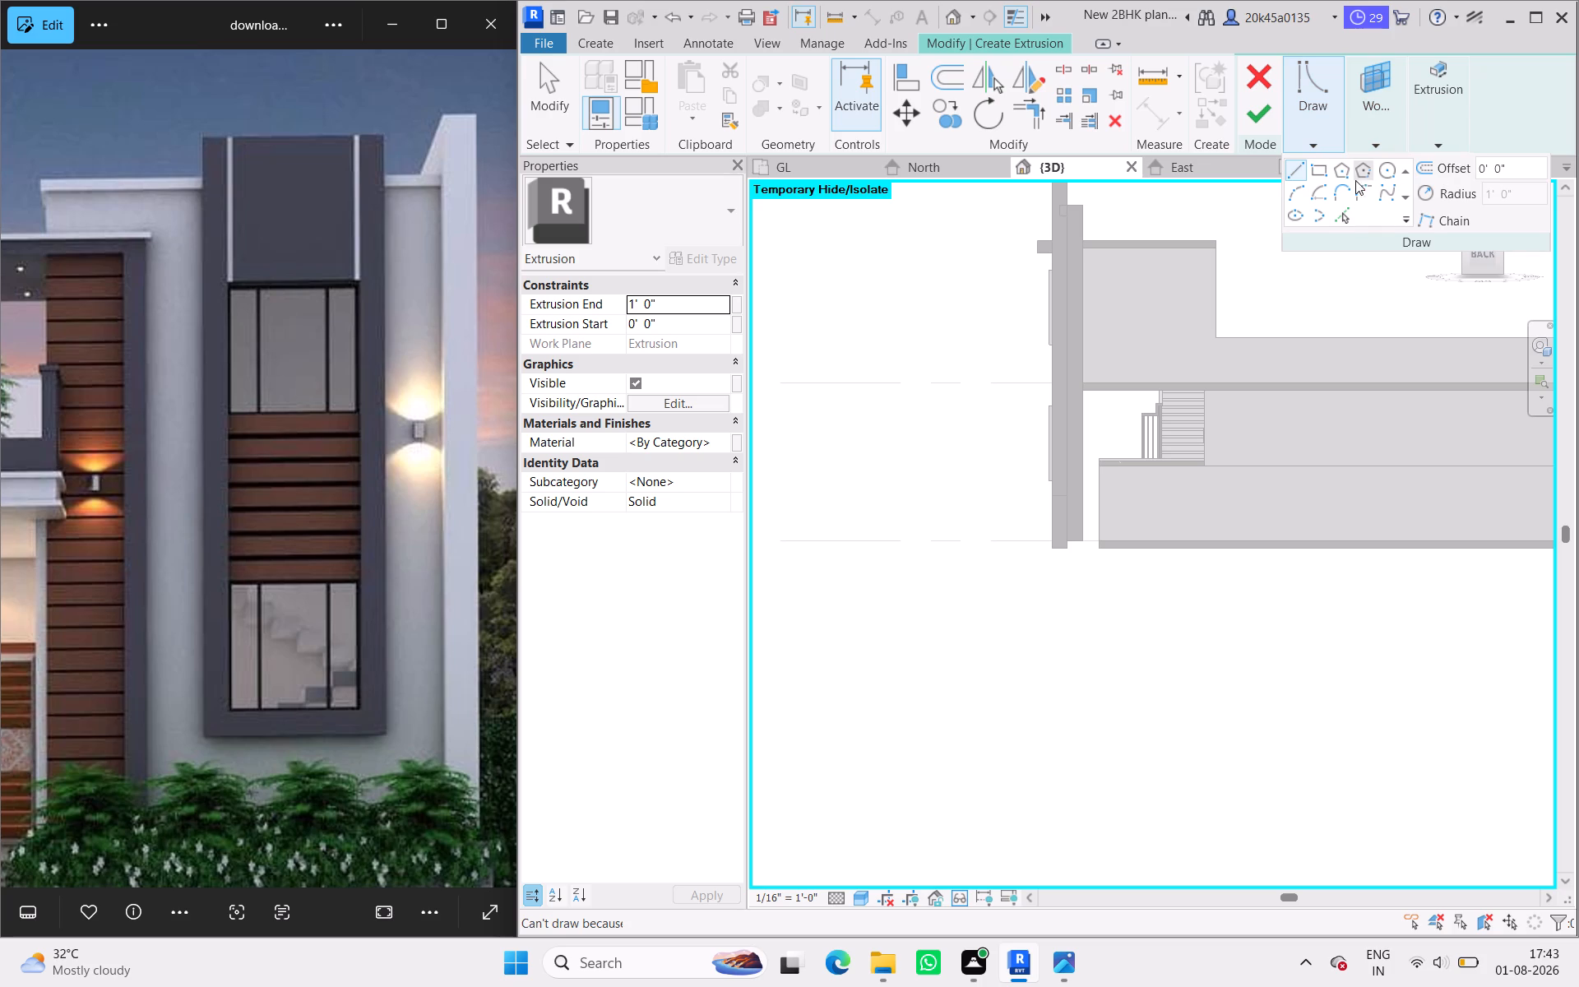
pyautogui.click(1374, 141)
pyautogui.click(1375, 211)
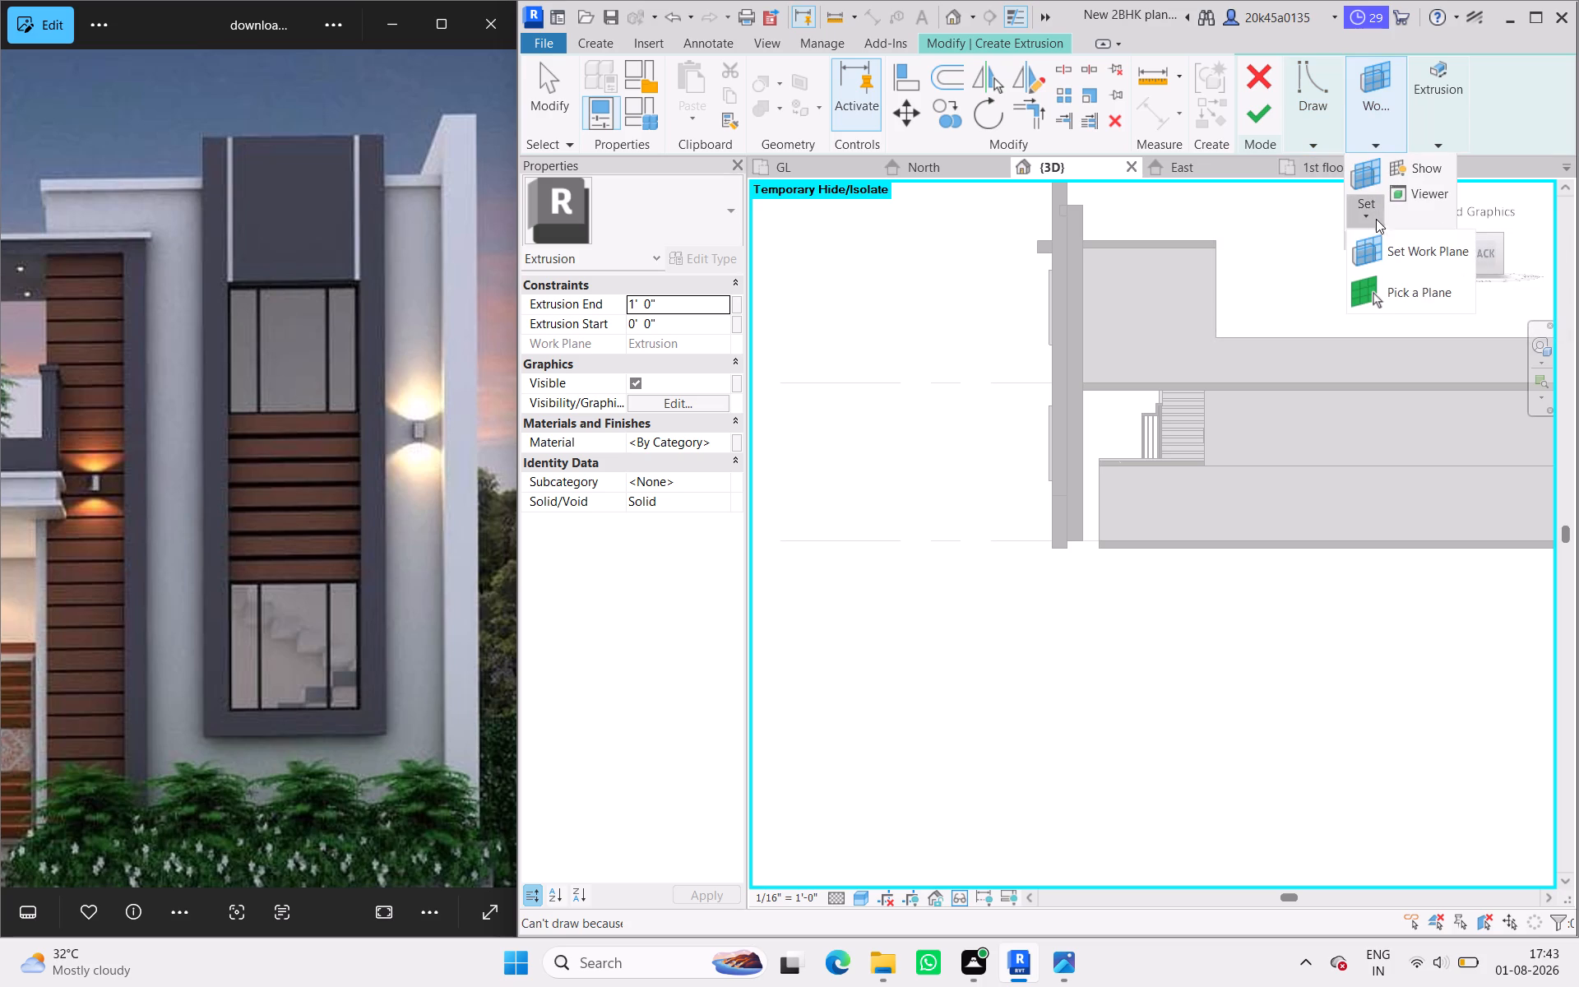
pyautogui.click(1390, 289)
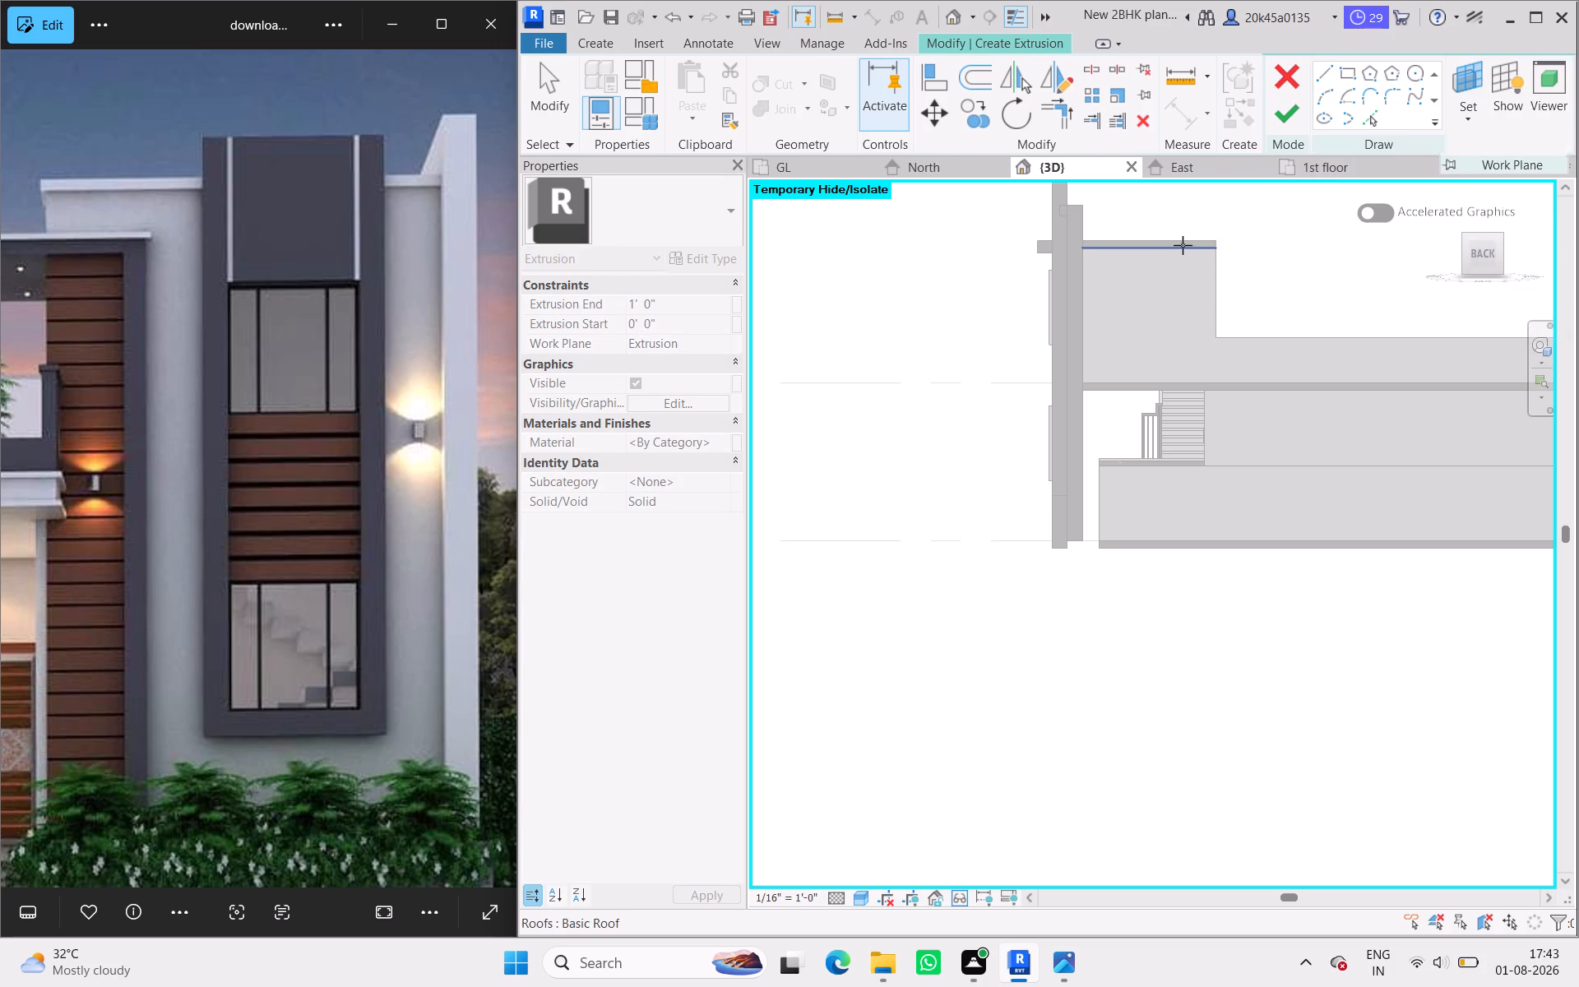
pyautogui.click(1211, 280)
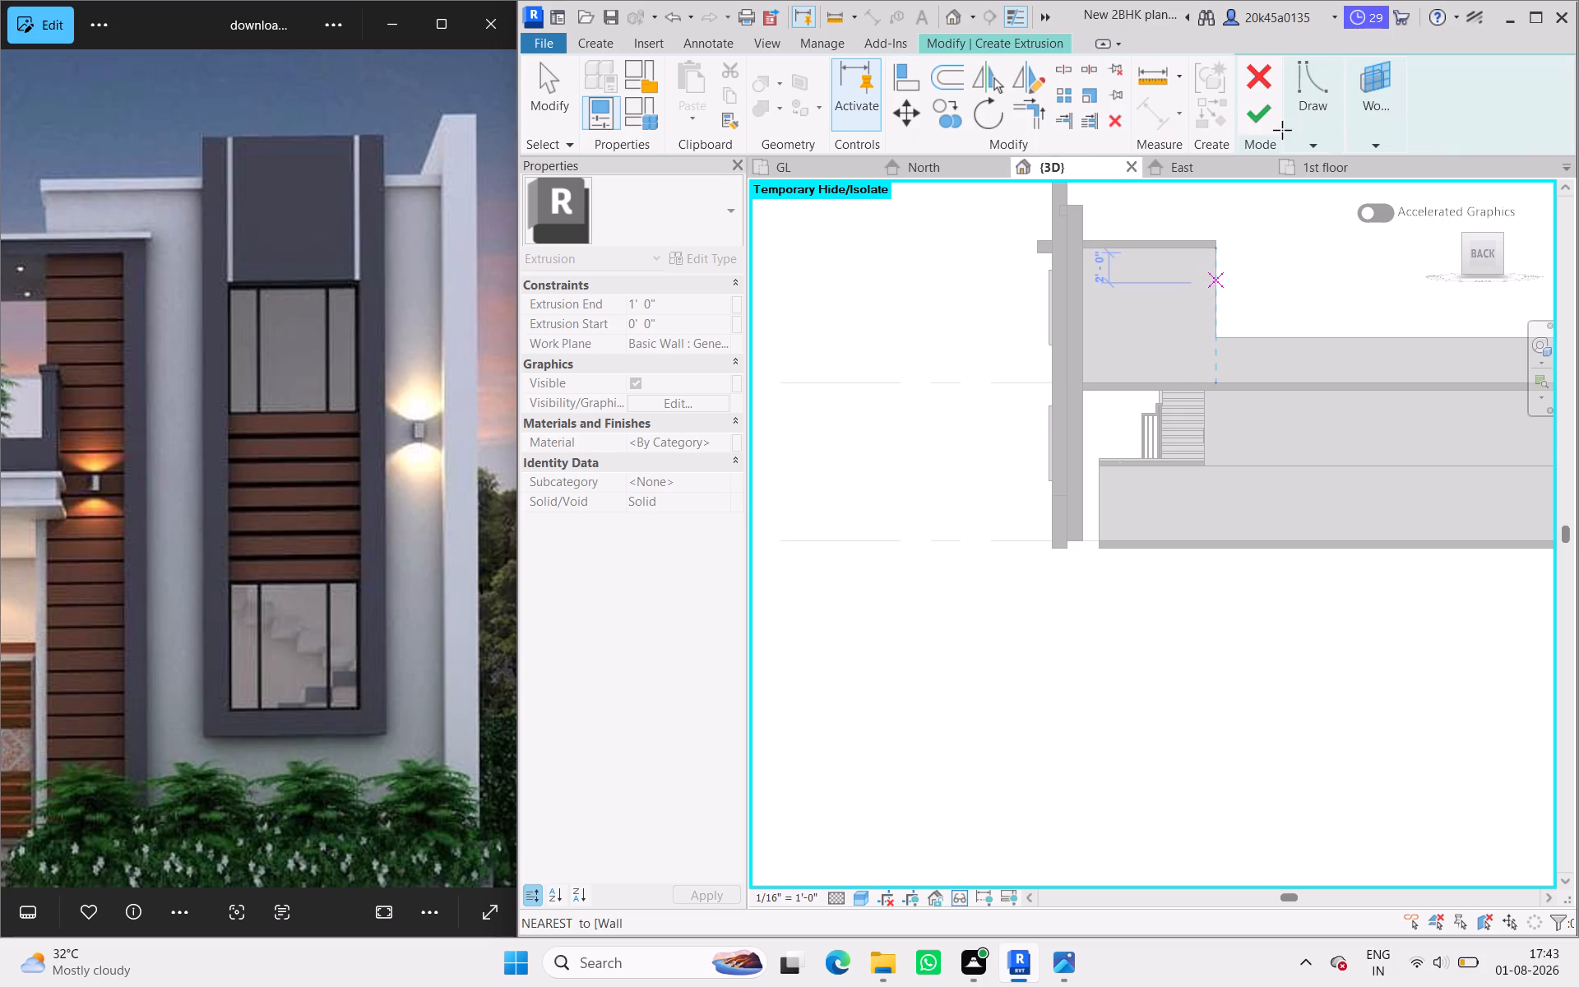
# Sketch a rectangle about 25' 4" tall from the window tower's top front corner to the base below the upper-storey wall's far edge.
pyautogui.click(1310, 146)
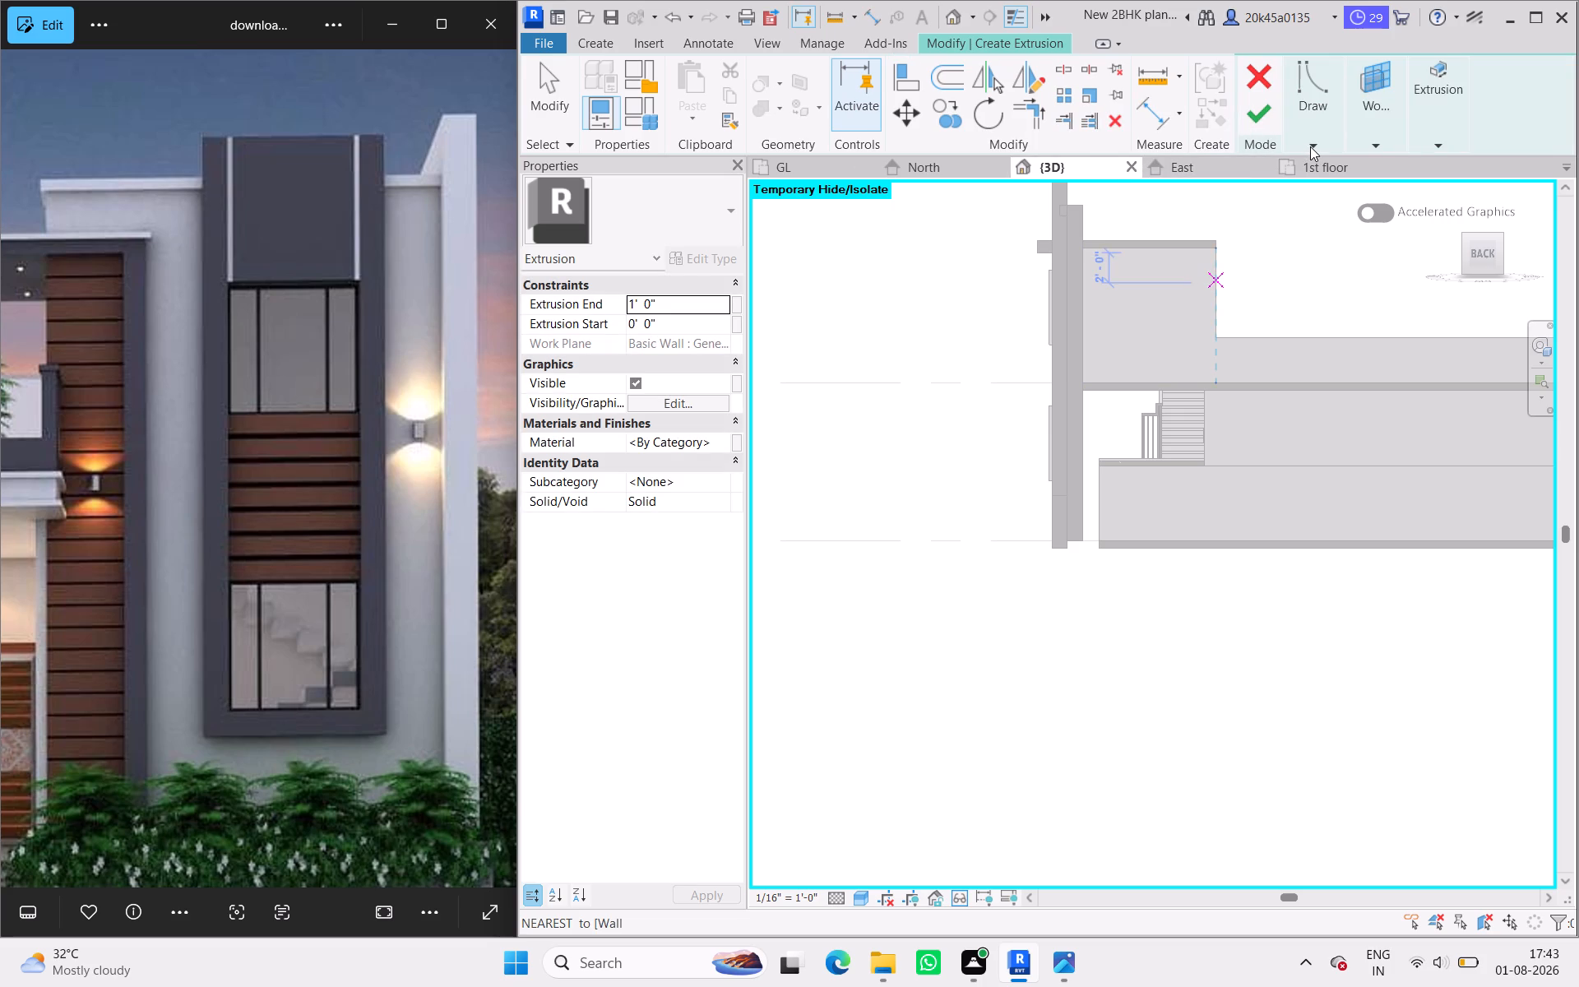
pyautogui.click(1315, 162)
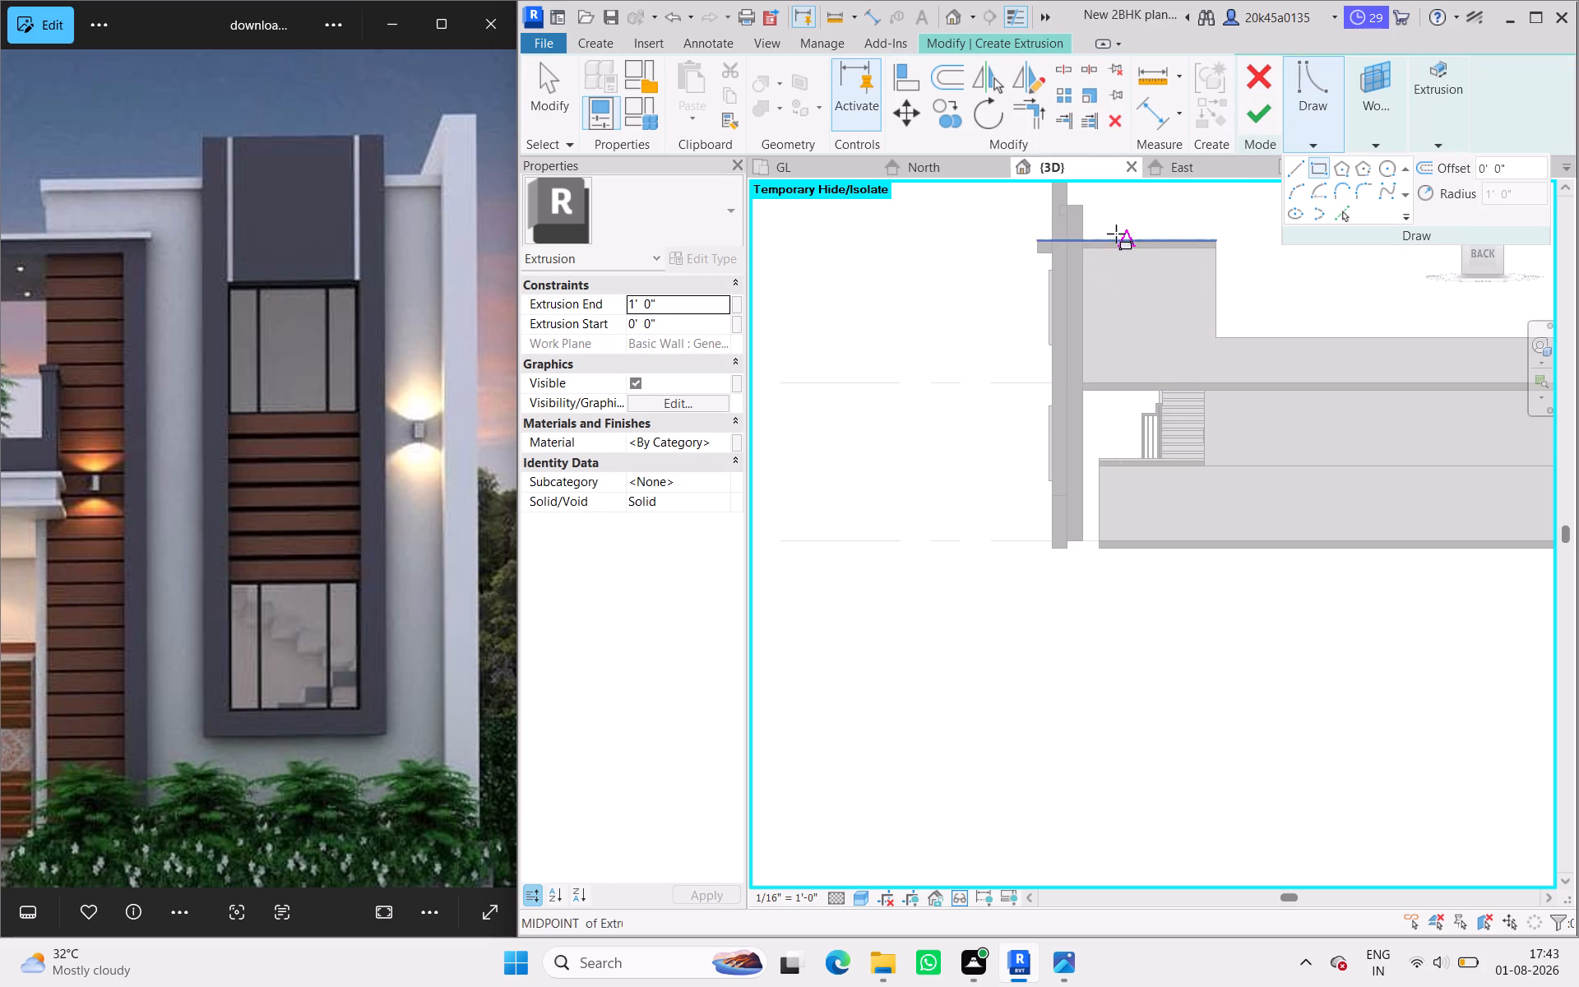
pyautogui.scroll(-2, 1139, 326)
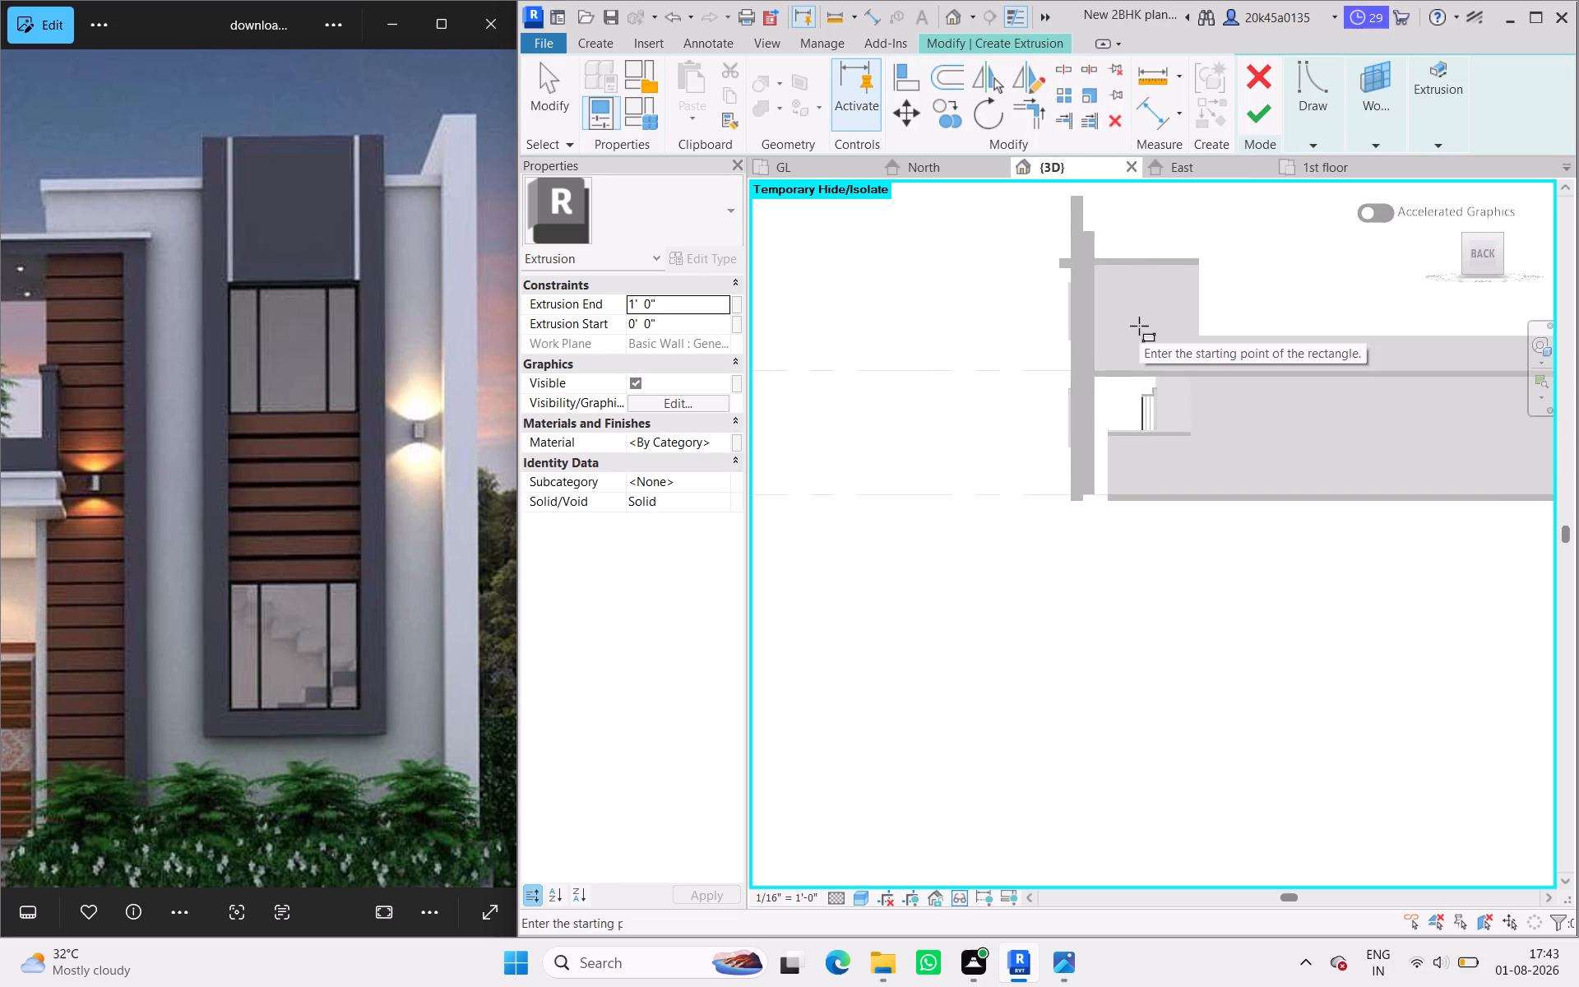
pyautogui.scroll(1, 1109, 240)
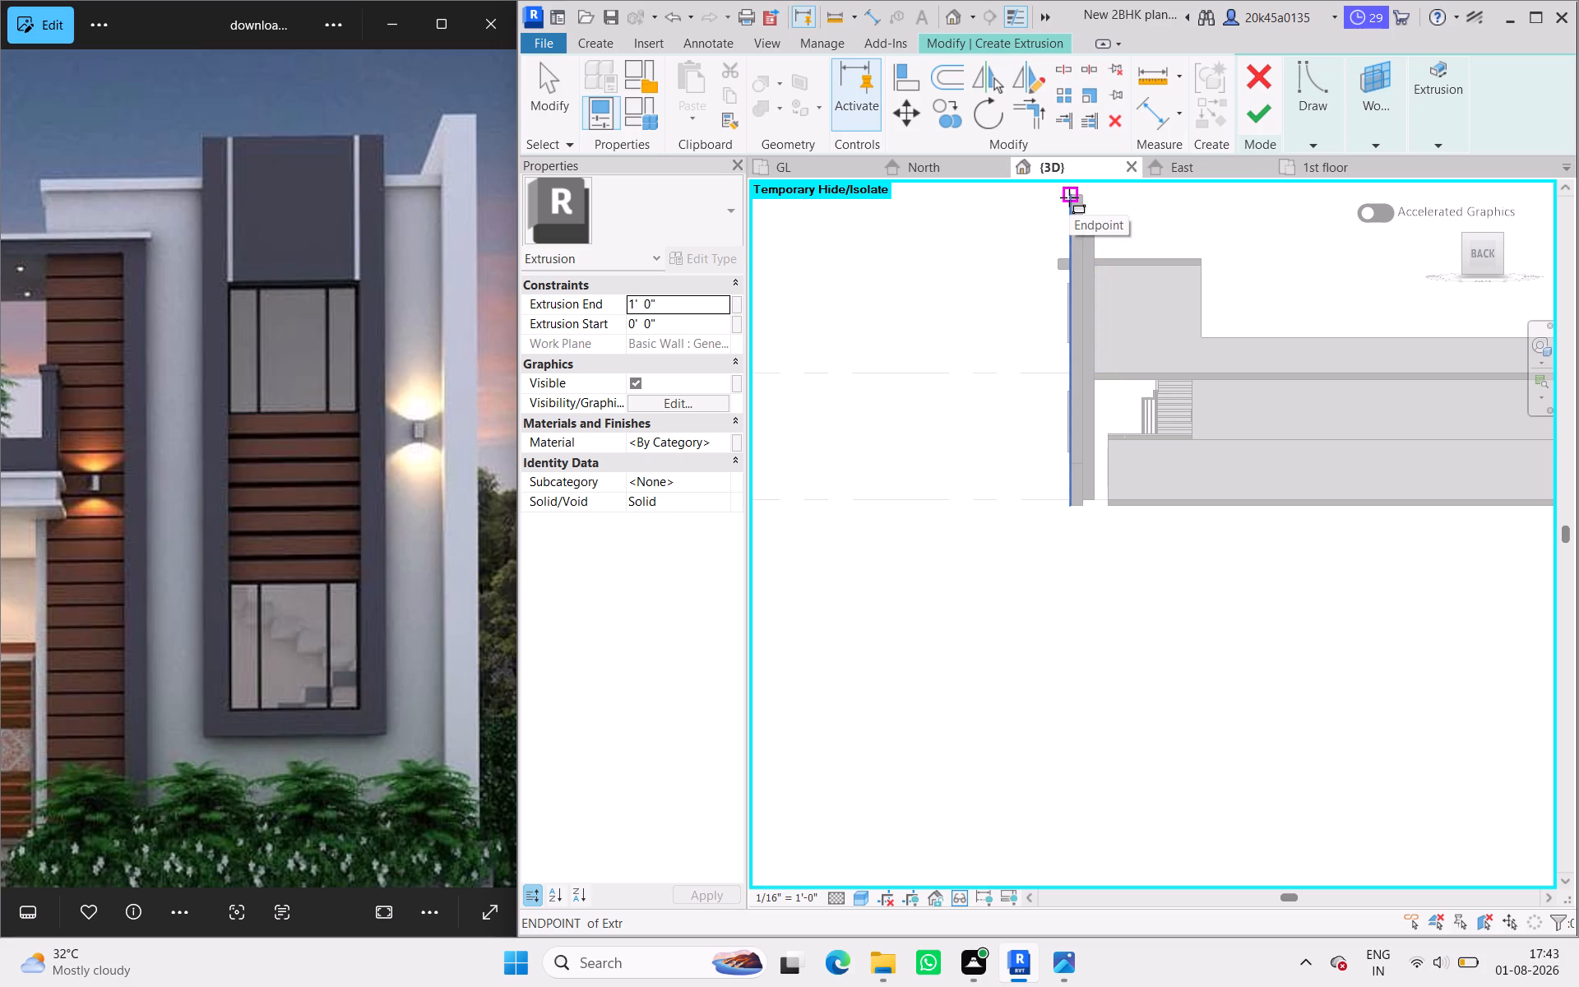
pyautogui.click(1069, 197)
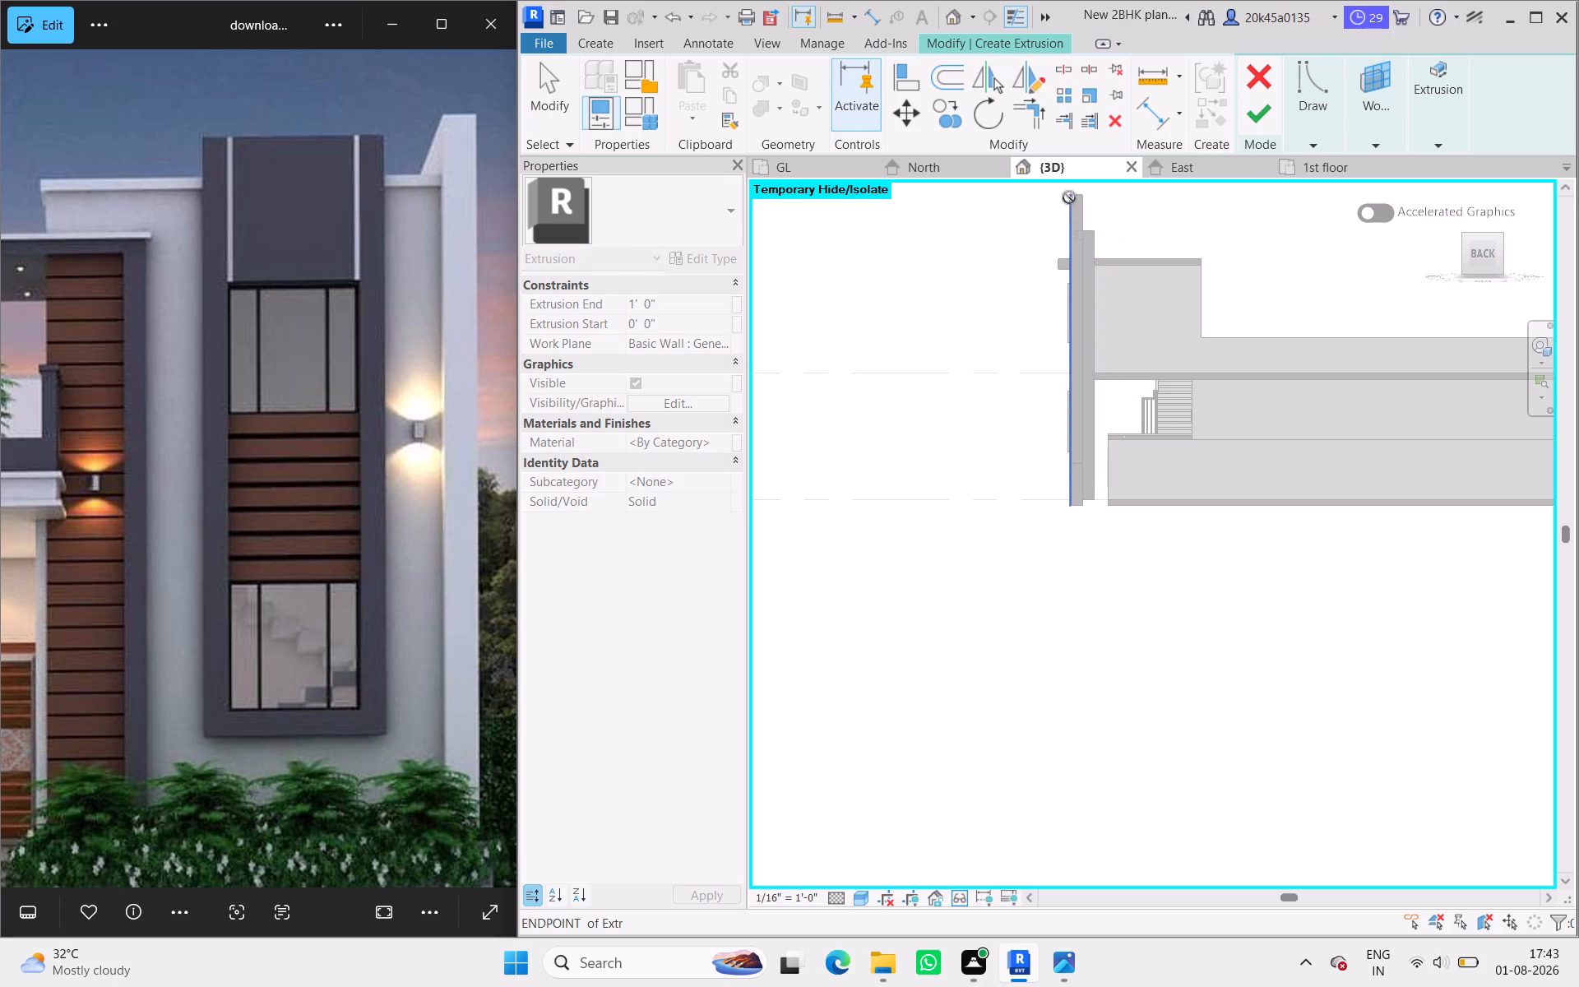
pyautogui.click(1202, 503)
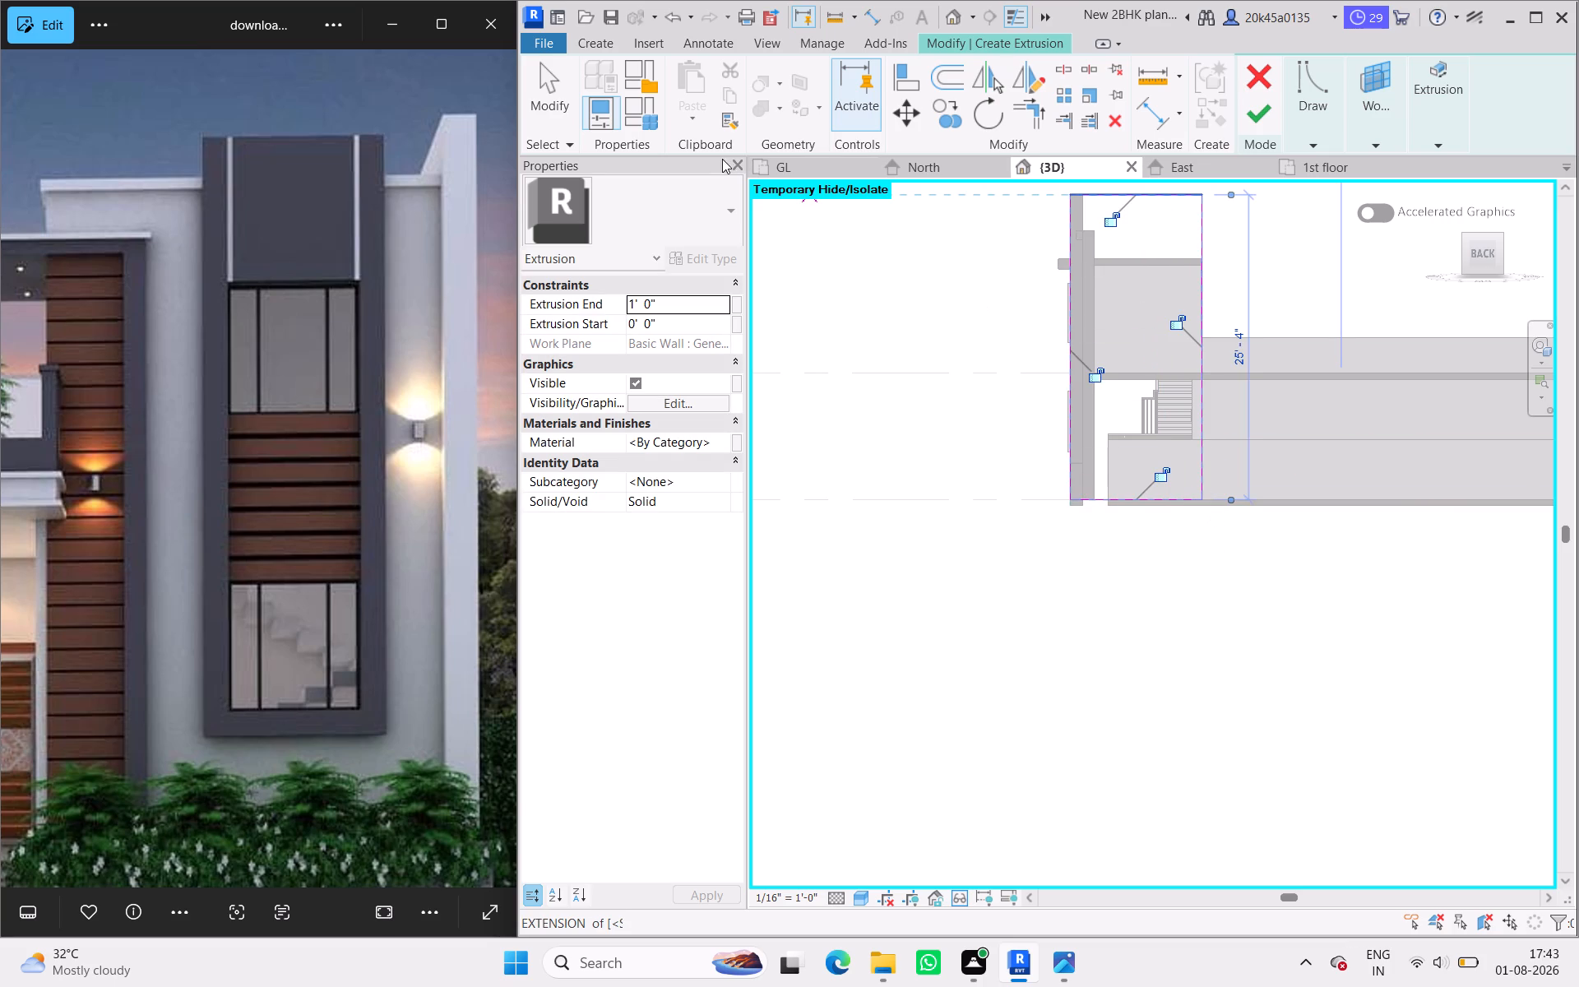
pyautogui.click(538, 90)
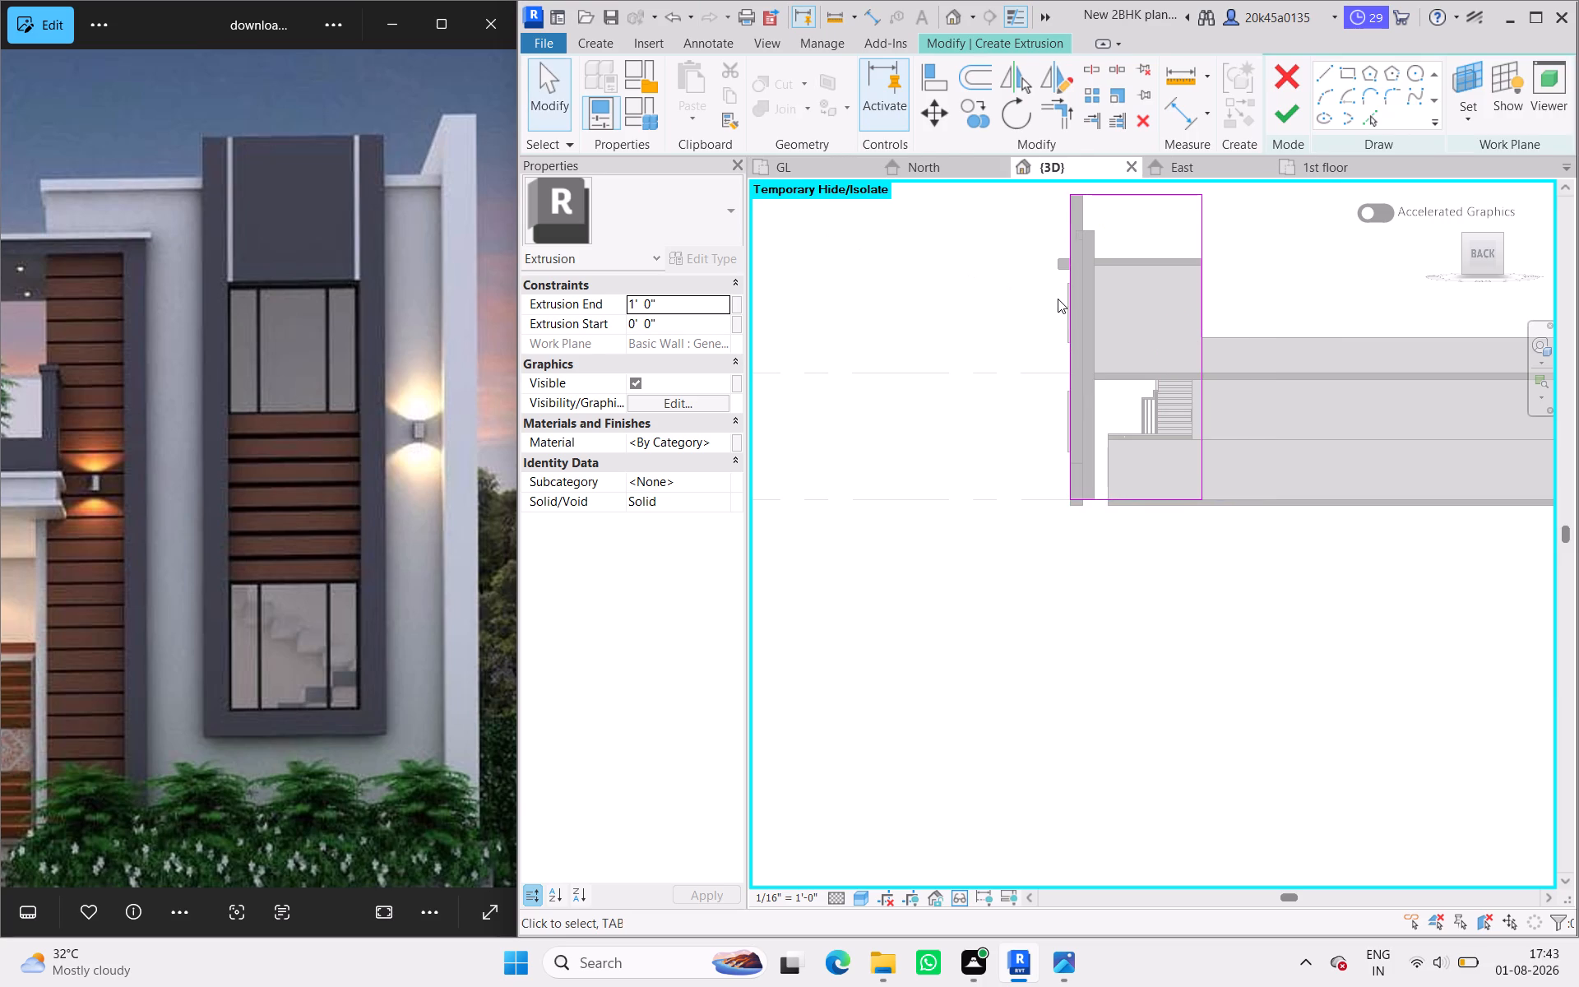
# Move the rectangle's front vertical line outward to align with the projecting slab's outer edge.
pyautogui.click(1070, 302)
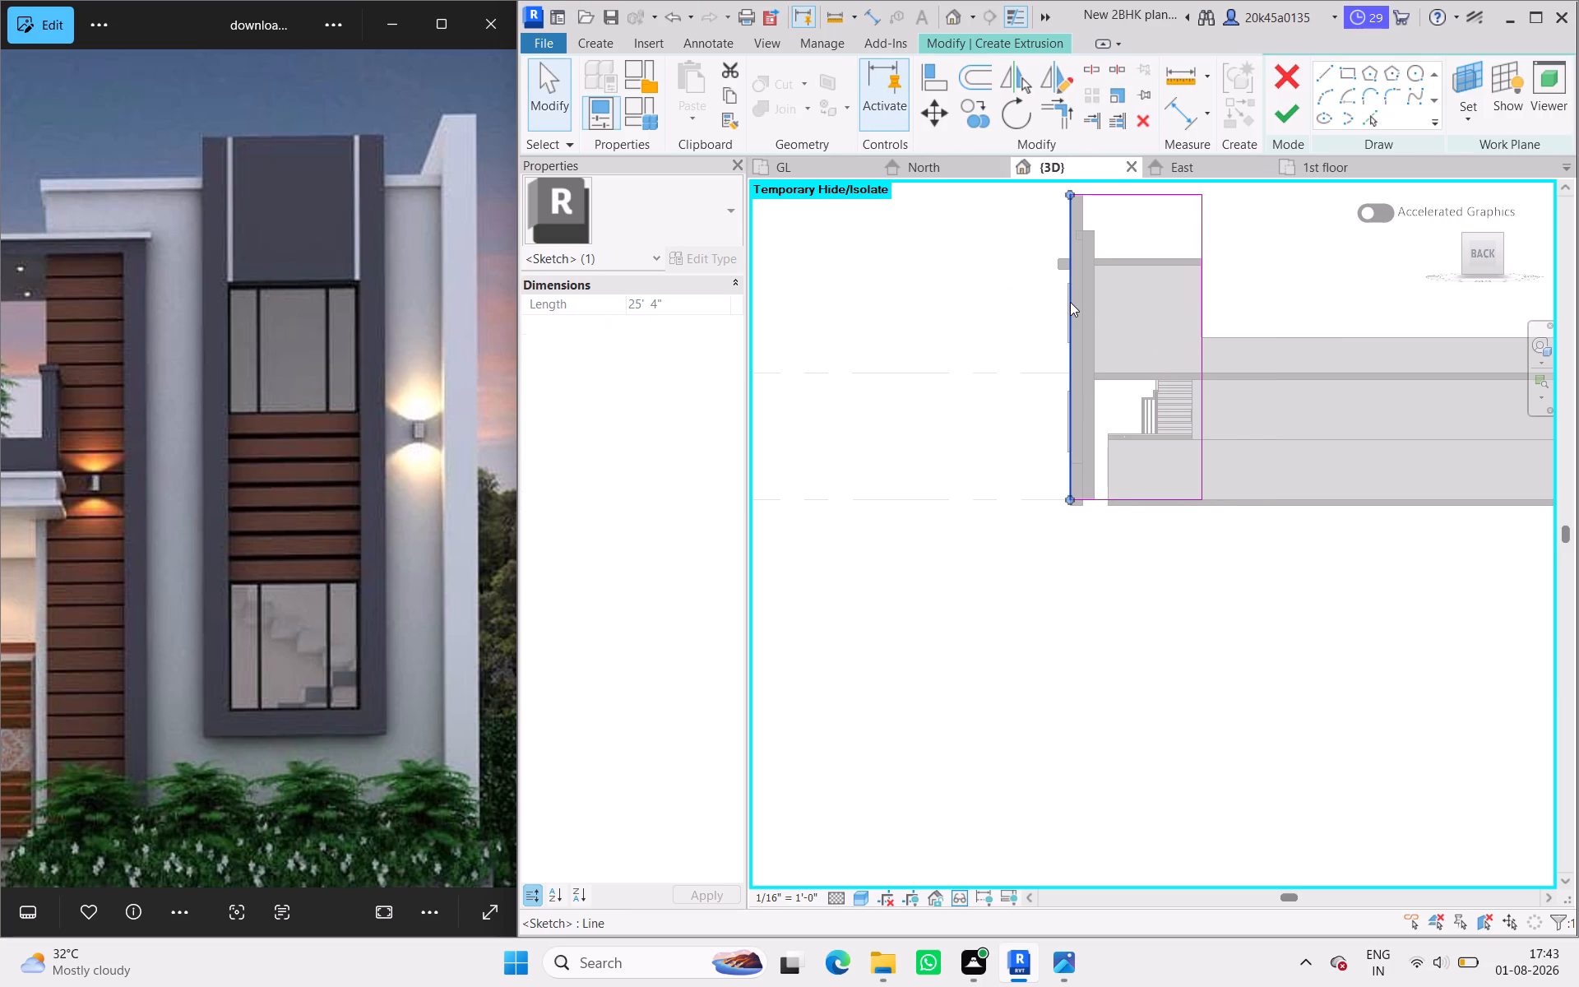
pyautogui.press('Left')
pyautogui.press('Left')
pyautogui.press('Left')
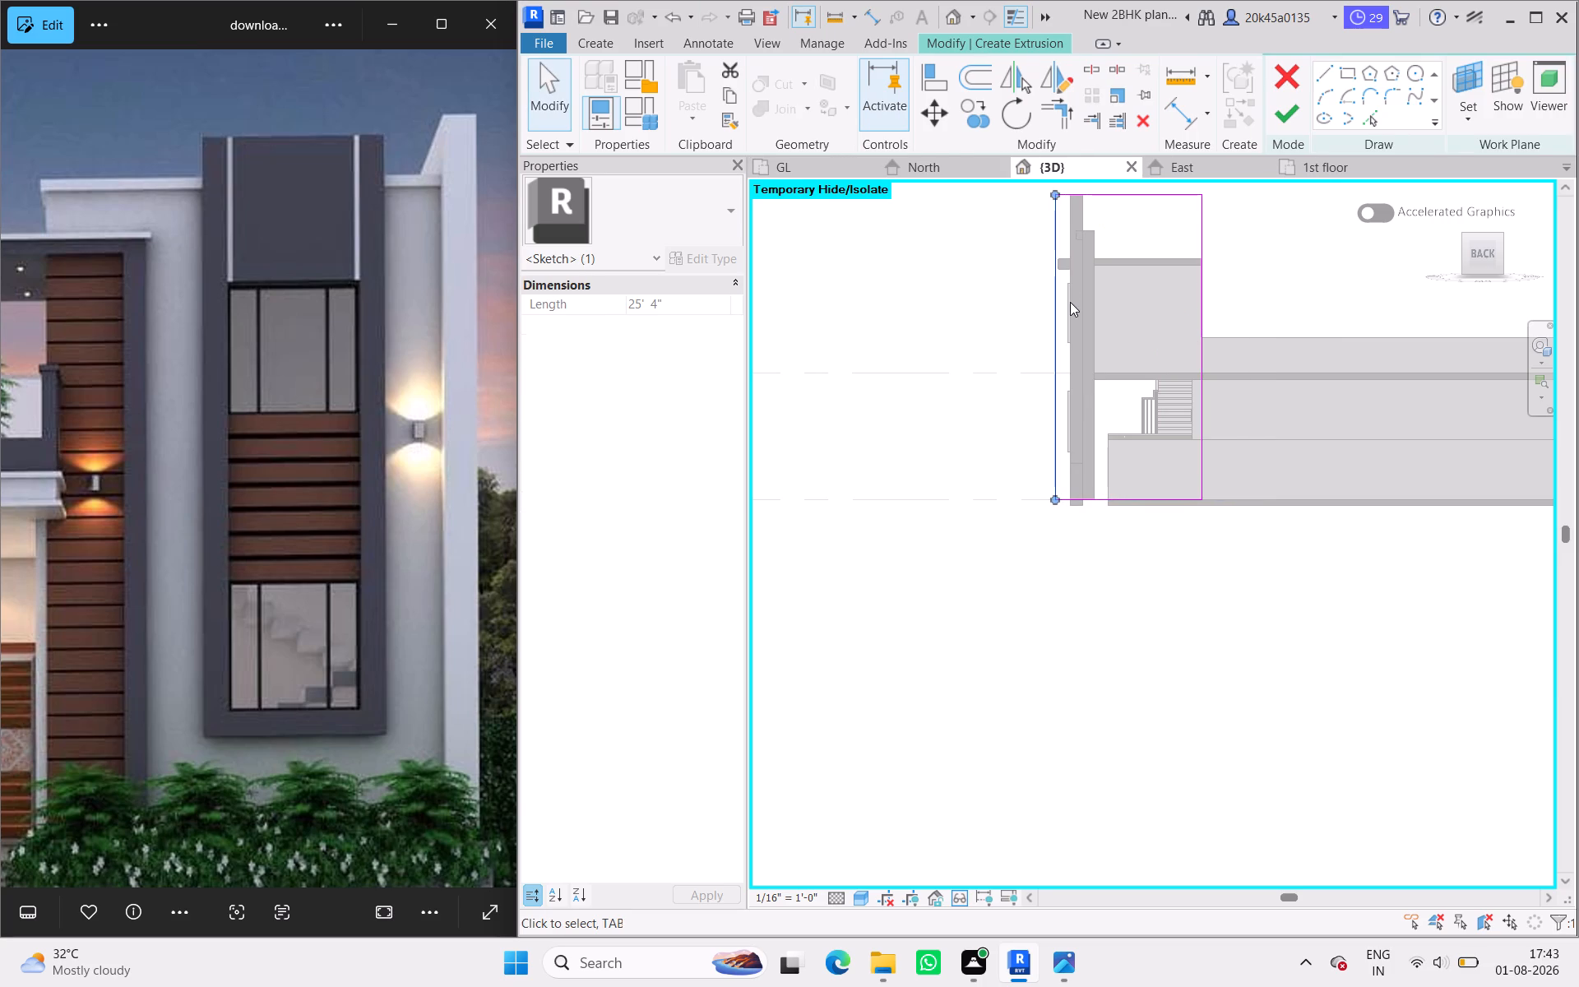
pyautogui.press('Right')
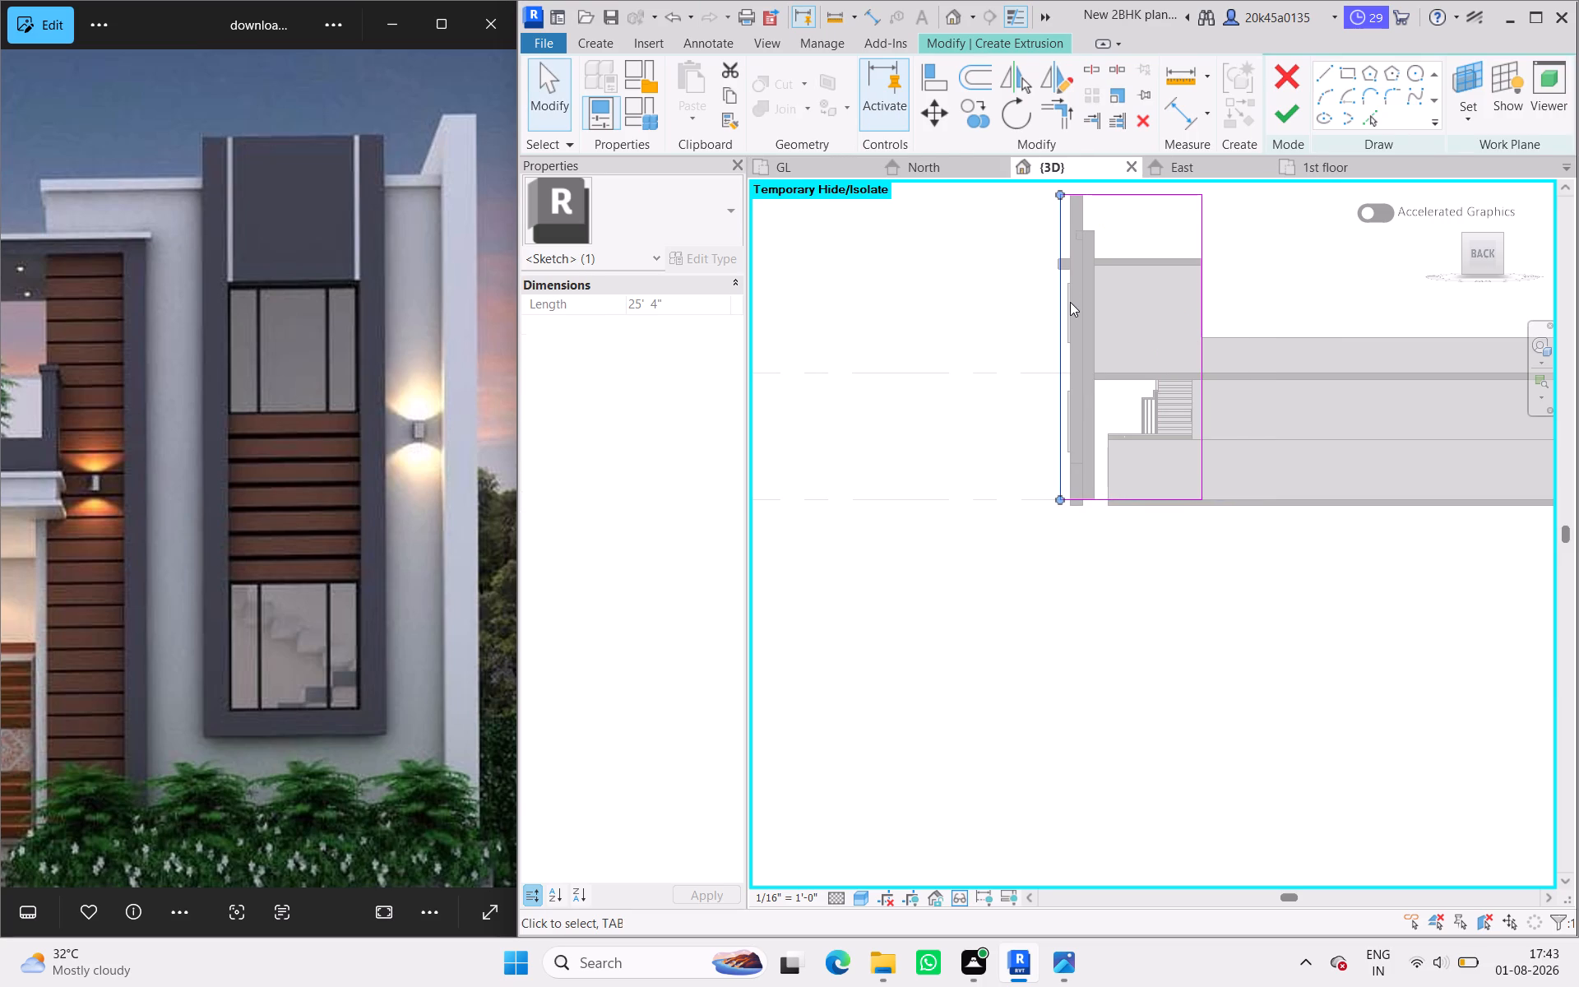
pyautogui.scroll(4, 1070, 302)
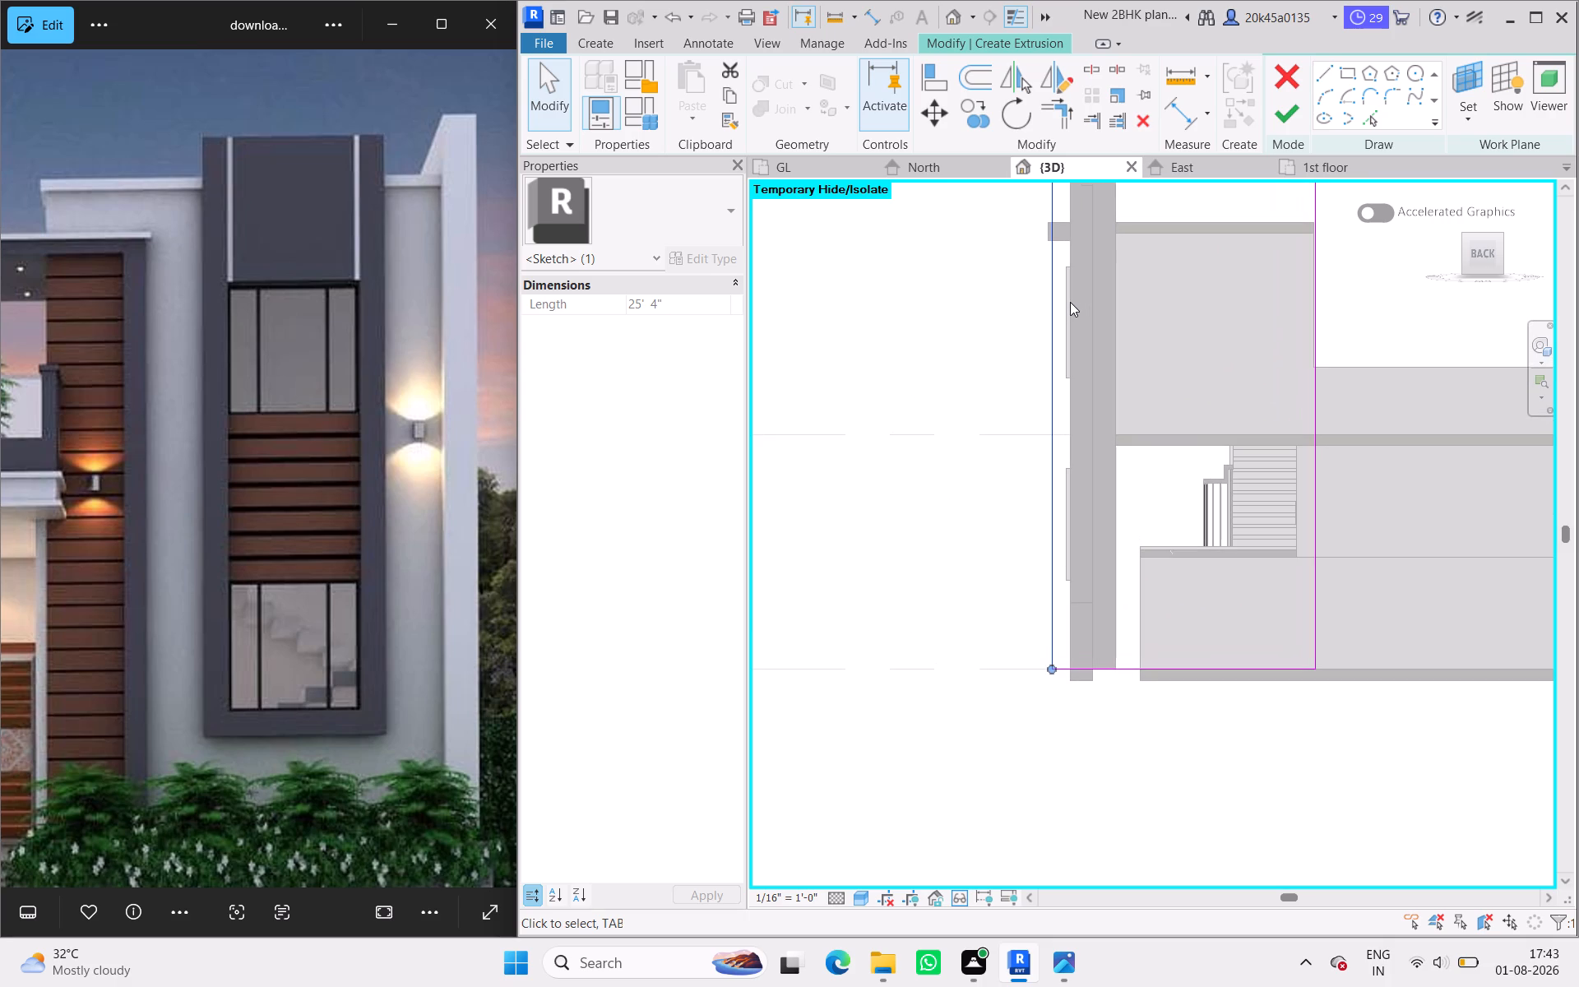
pyautogui.press('Left')
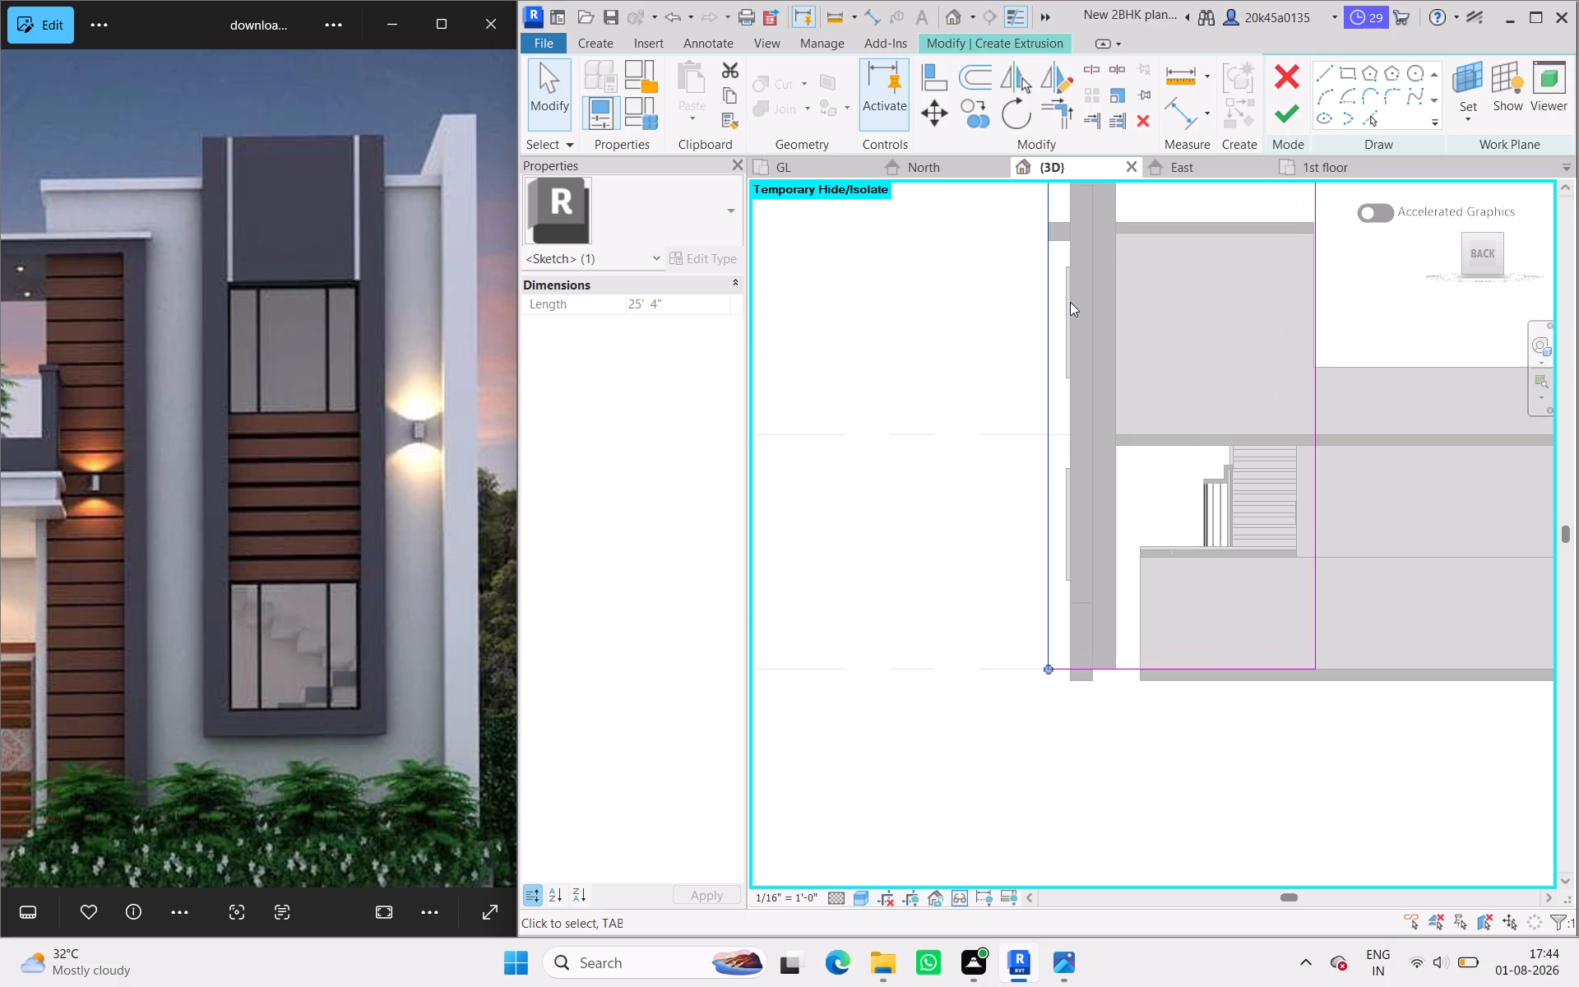
pyautogui.scroll(-1, 1130, 409)
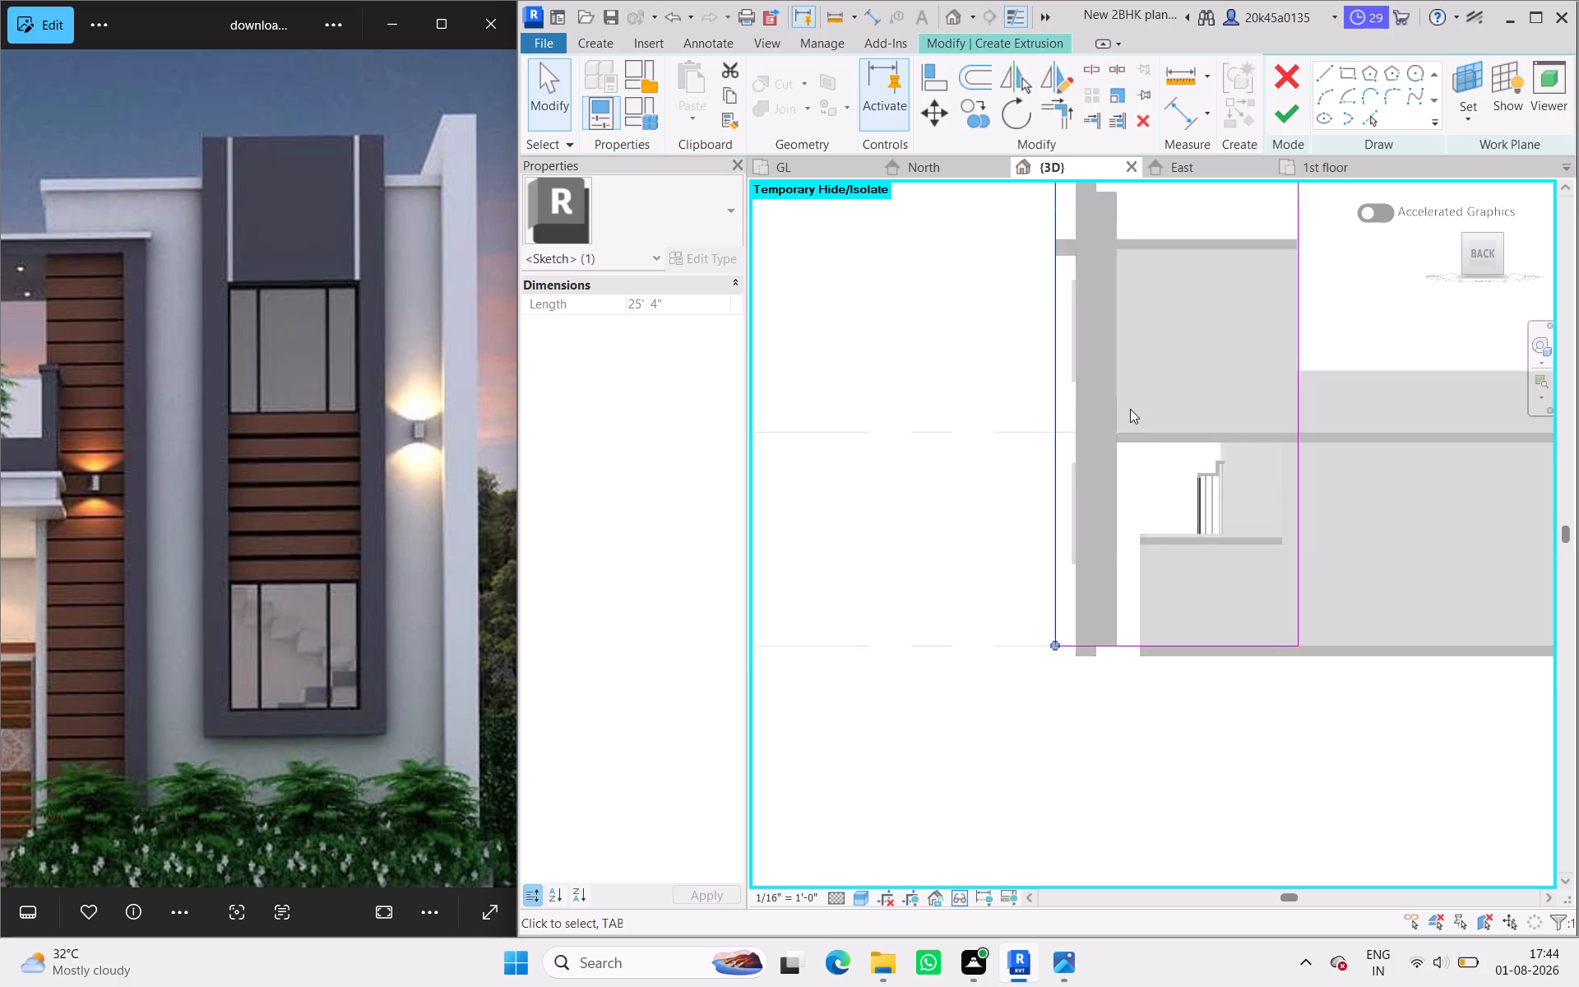
# Sketch a rectangle about 5' 1" wide by 6' high inside the lower part of the tall side wall profile.
pyautogui.scroll(-3, 1130, 409)
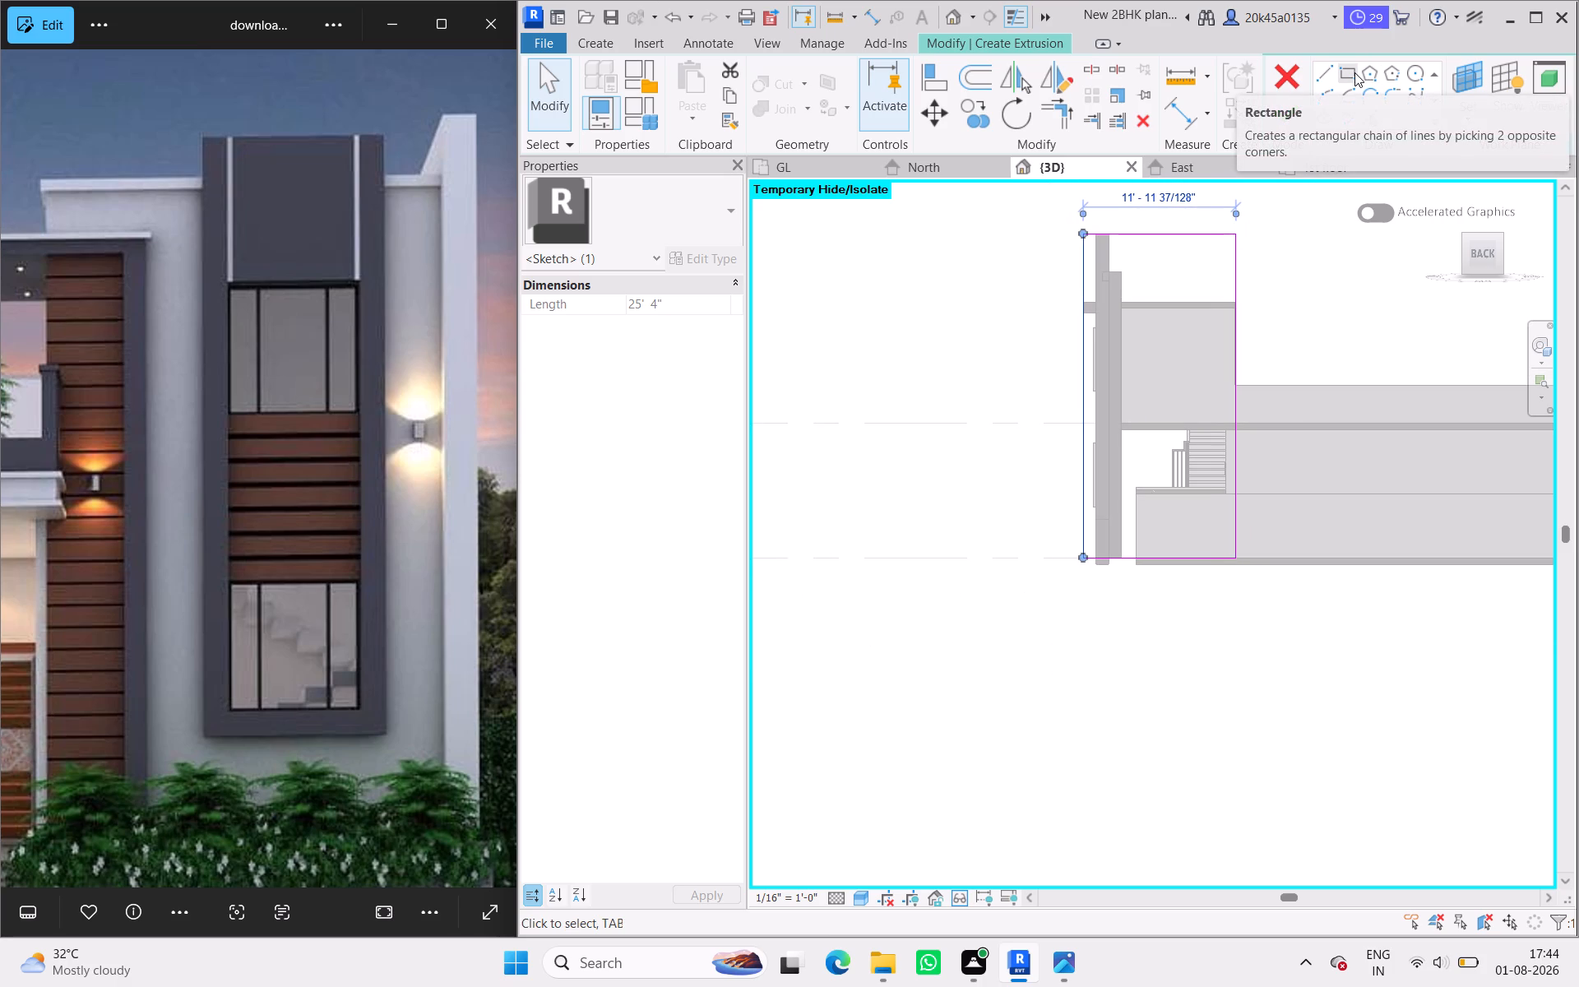
pyautogui.click(1354, 72)
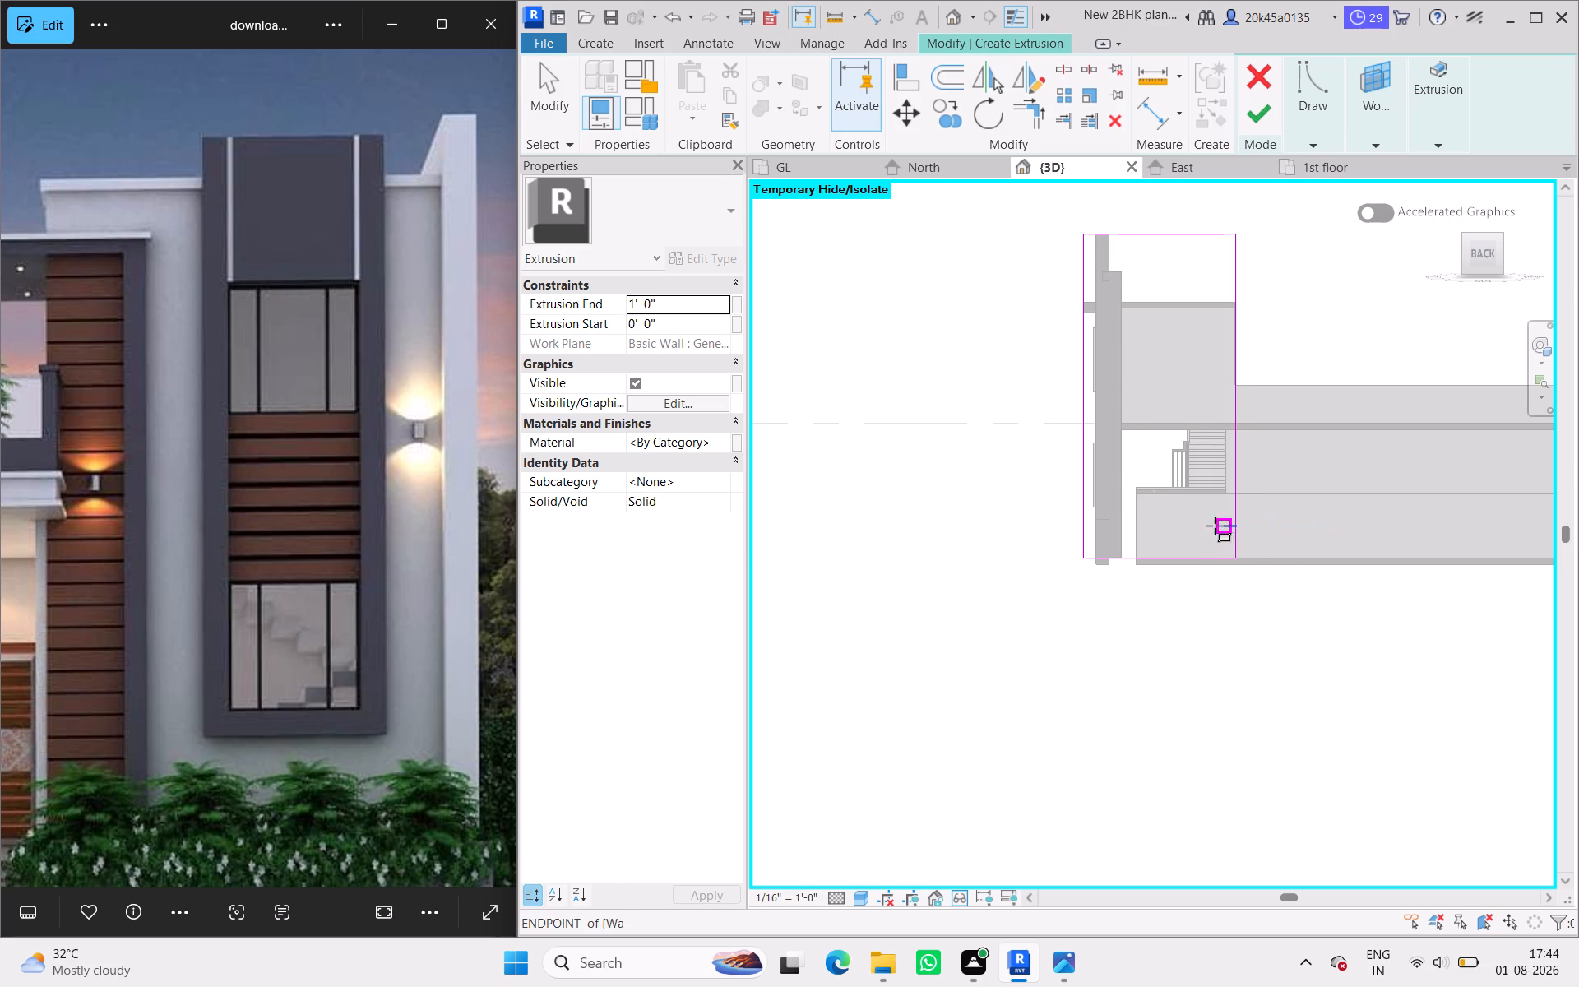
pyautogui.moveTo(1212, 526); pyautogui.dragTo(1179, 489)
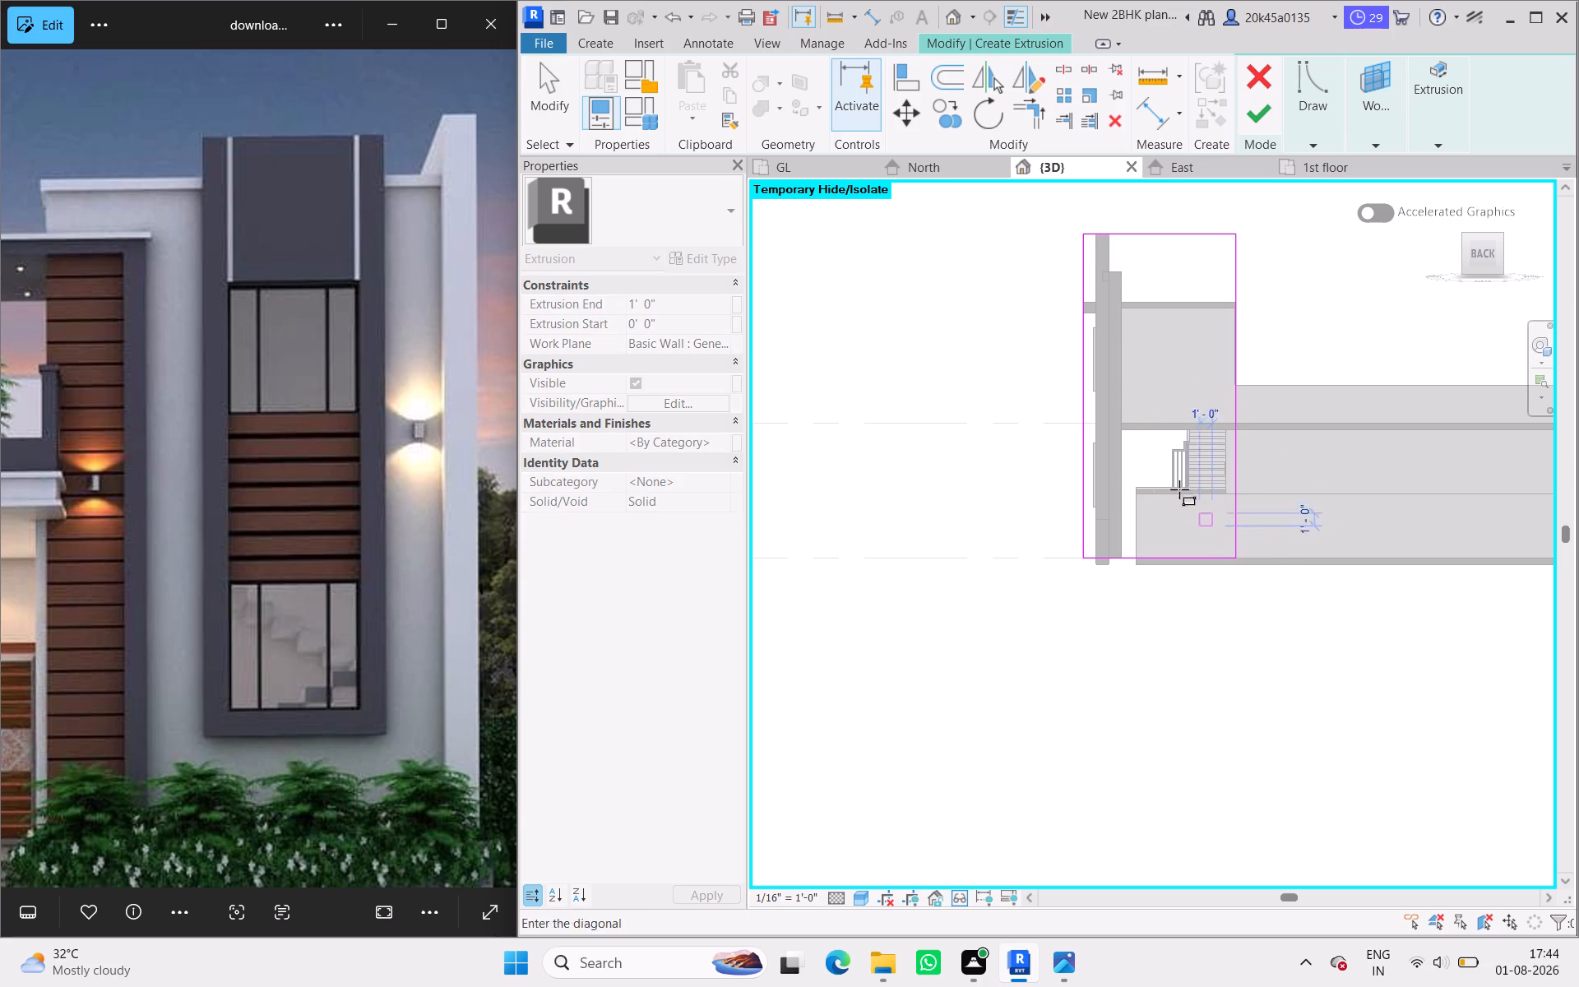
pyautogui.moveTo(1179, 489); pyautogui.dragTo(1147, 445)
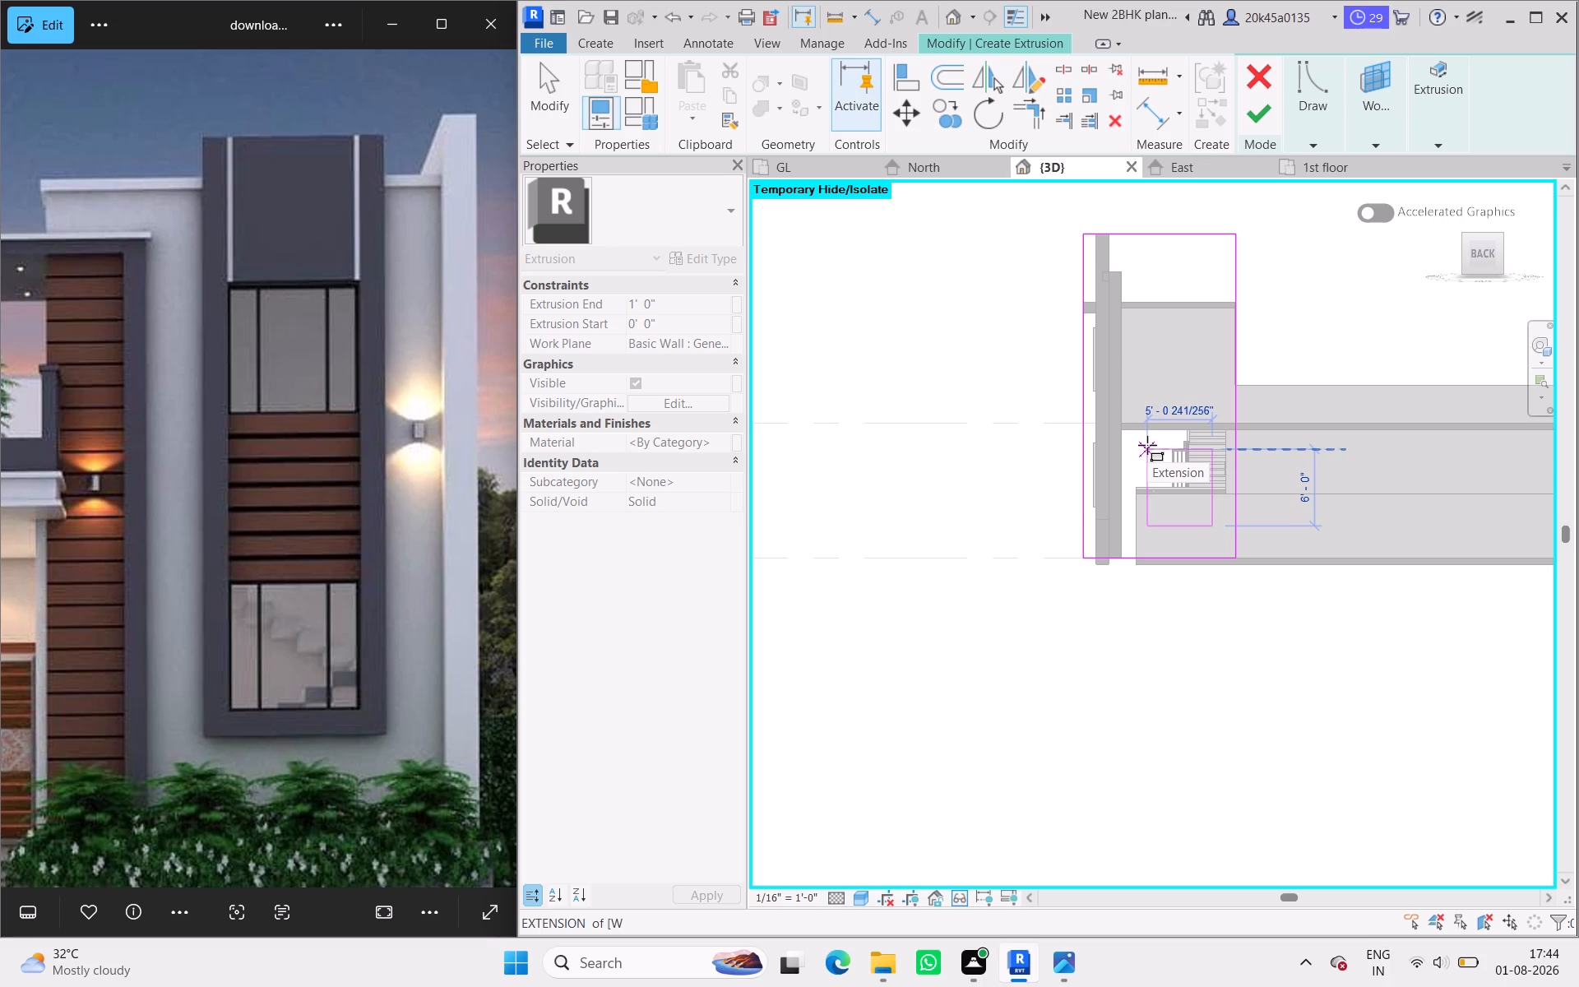
pyautogui.click(1147, 445)
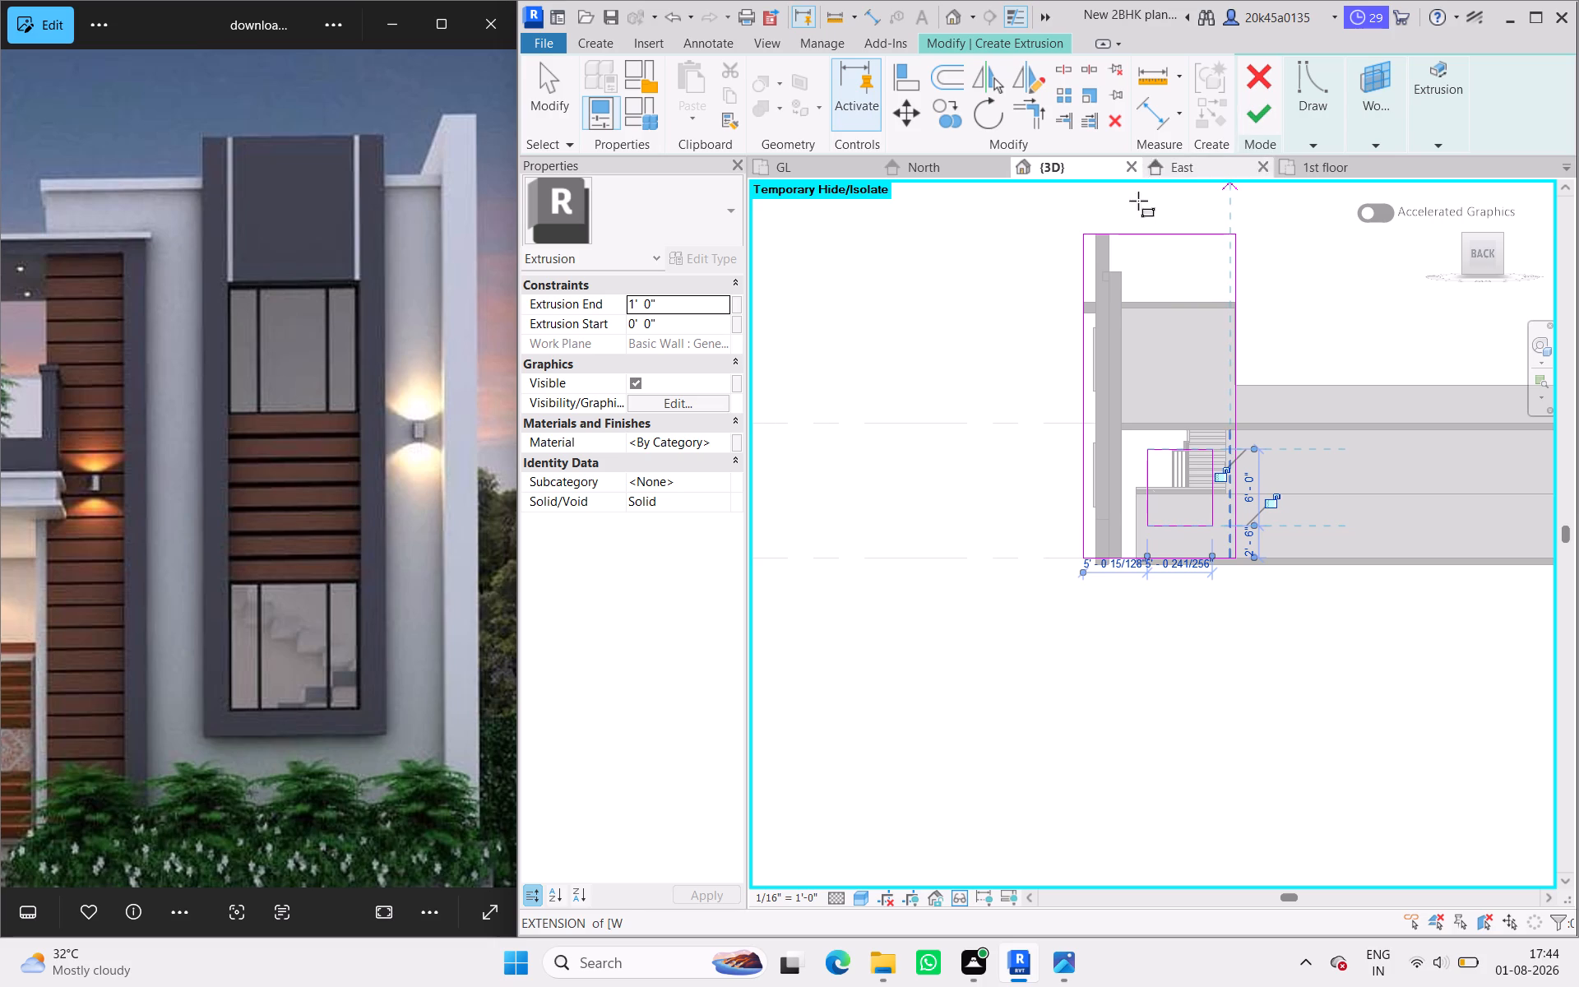
pyautogui.press('Escape')
pyautogui.press('Escape')
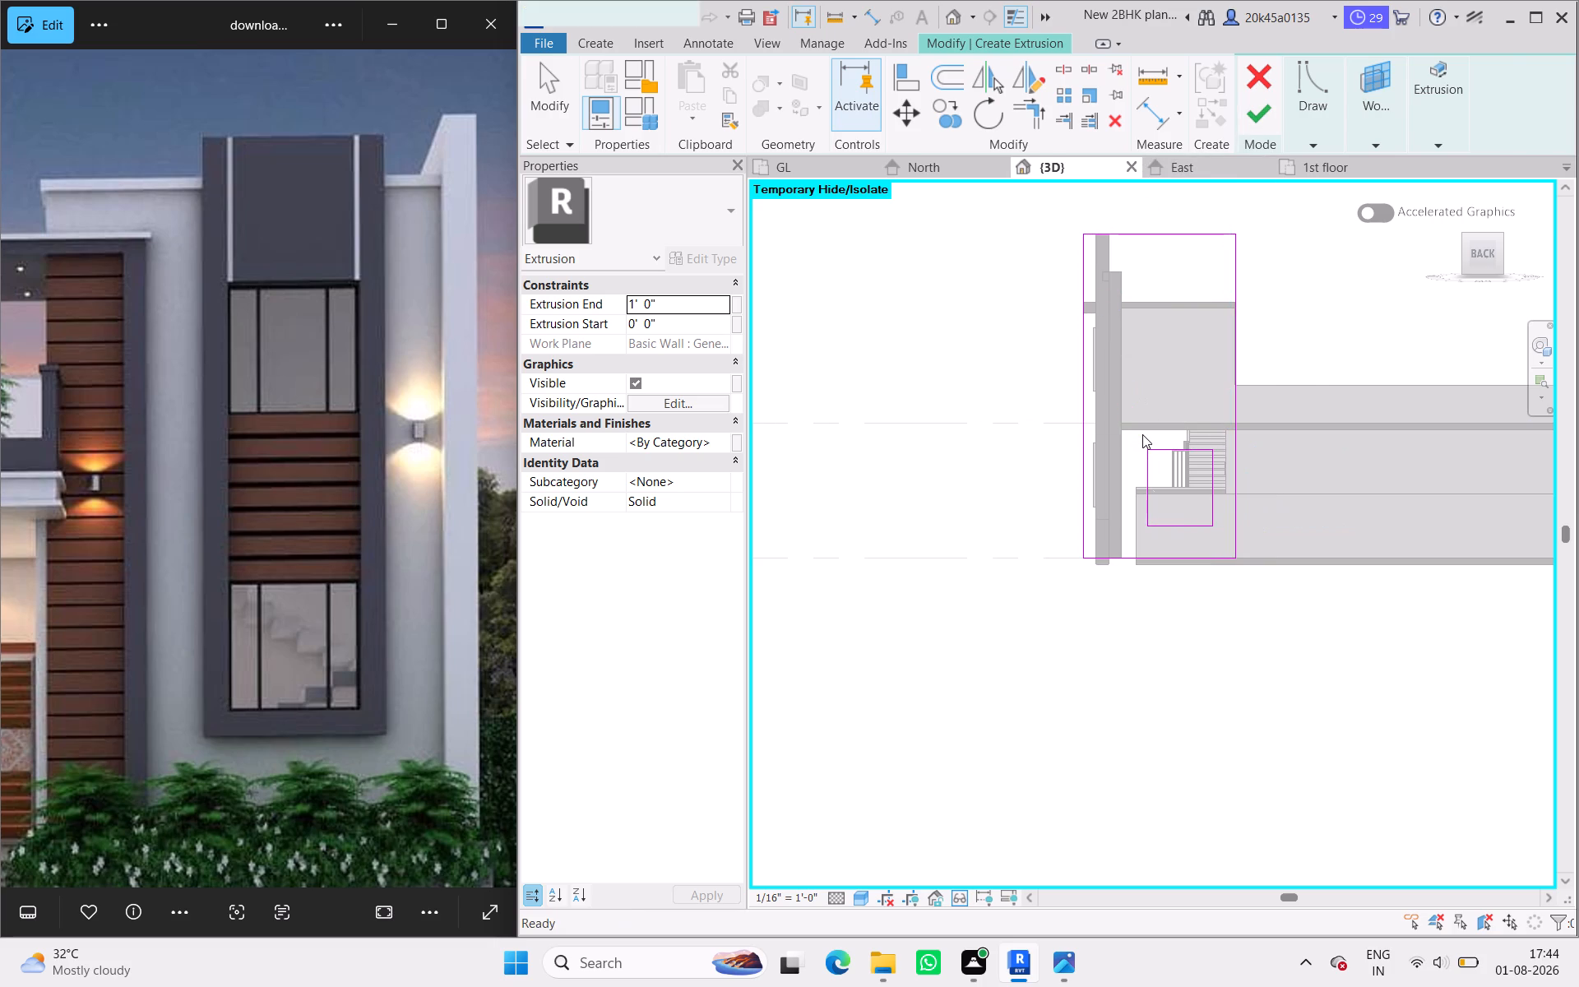
# Copy the lower opening rectangle 9' 6" straight up into the upper storey of the side wall profile.
pyautogui.moveTo(1142, 434); pyautogui.dragTo(1223, 540)
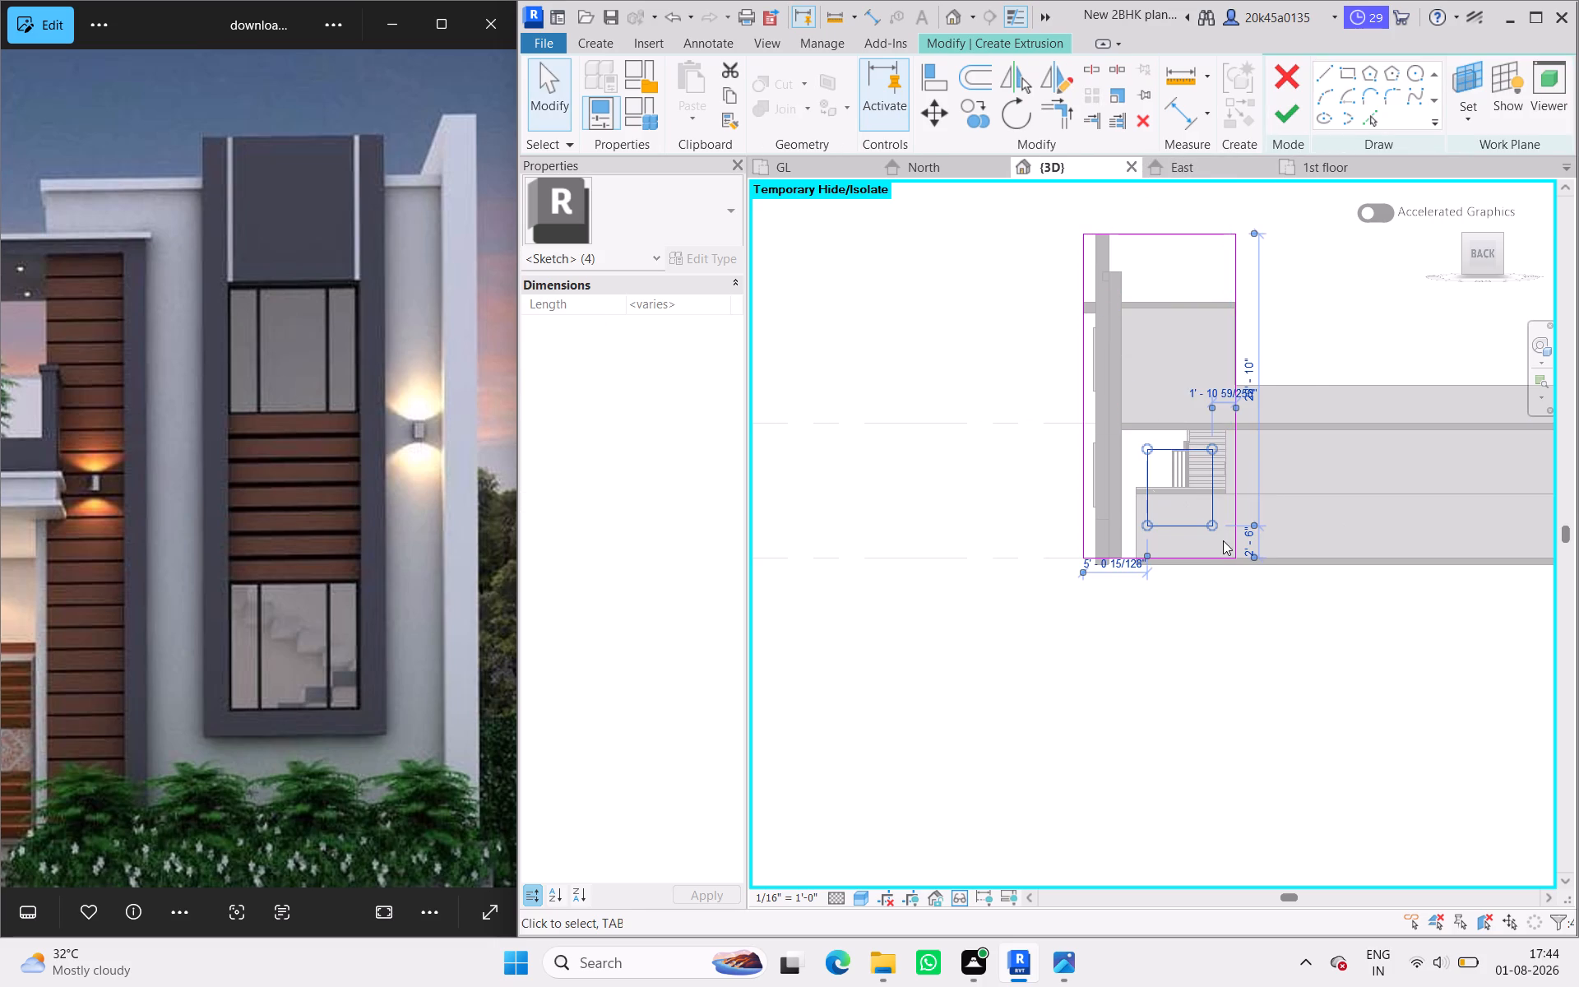
pyautogui.moveTo(975, 119); pyautogui.dragTo(1127, 533)
pyautogui.click(979, 102)
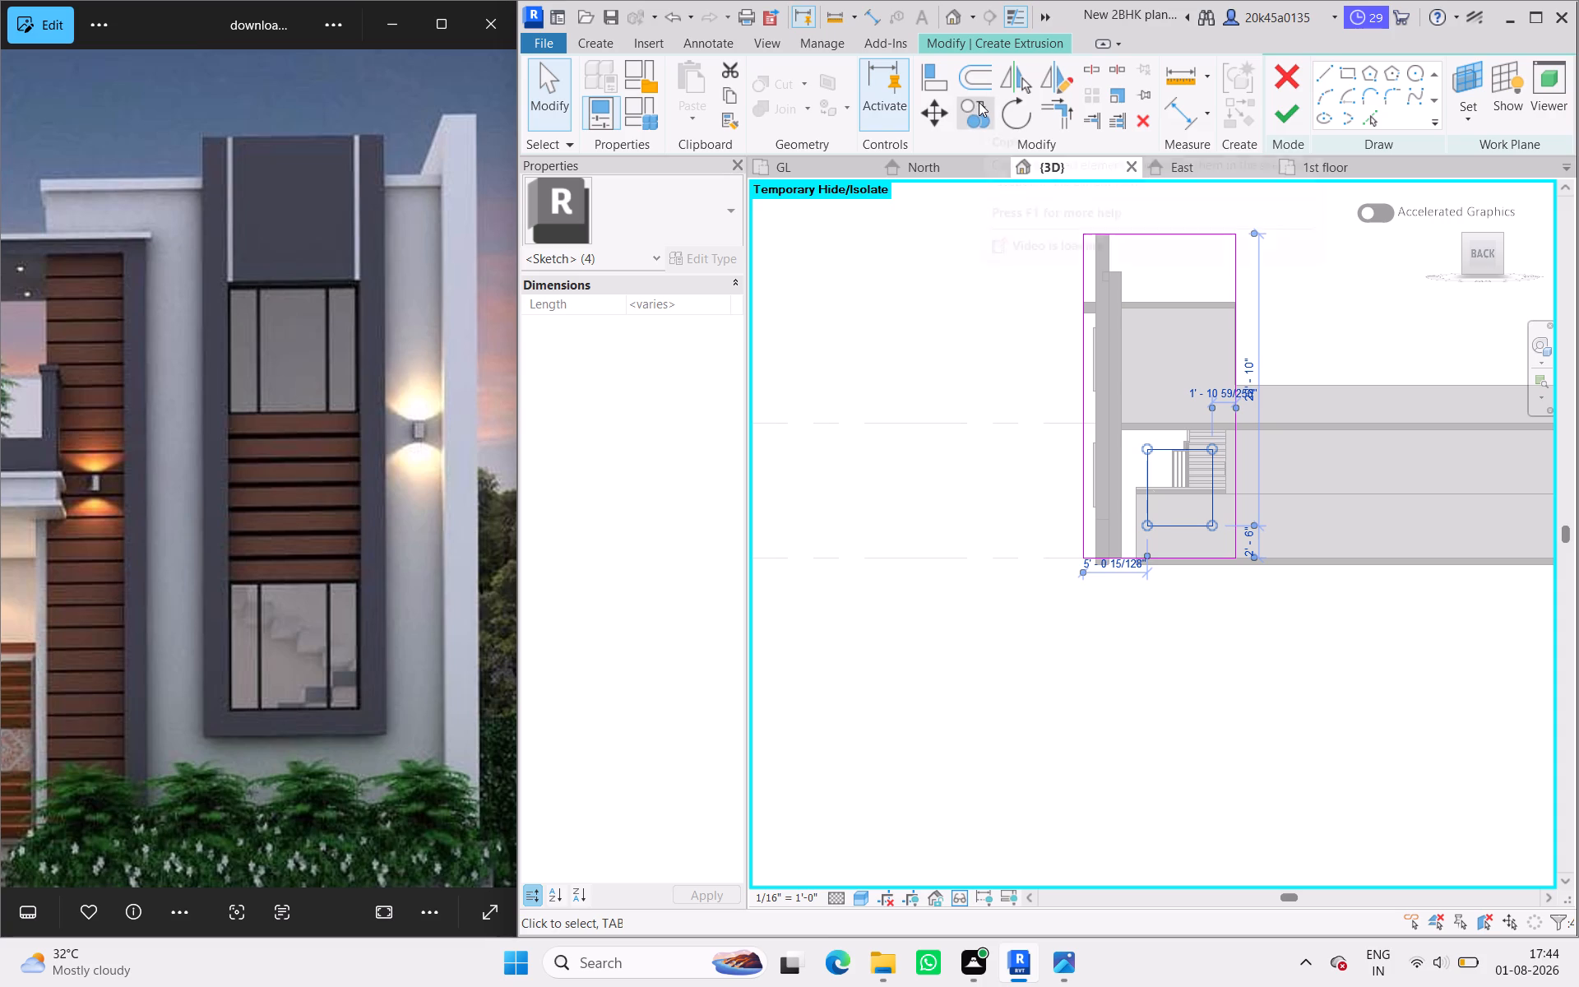
pyautogui.click(1151, 521)
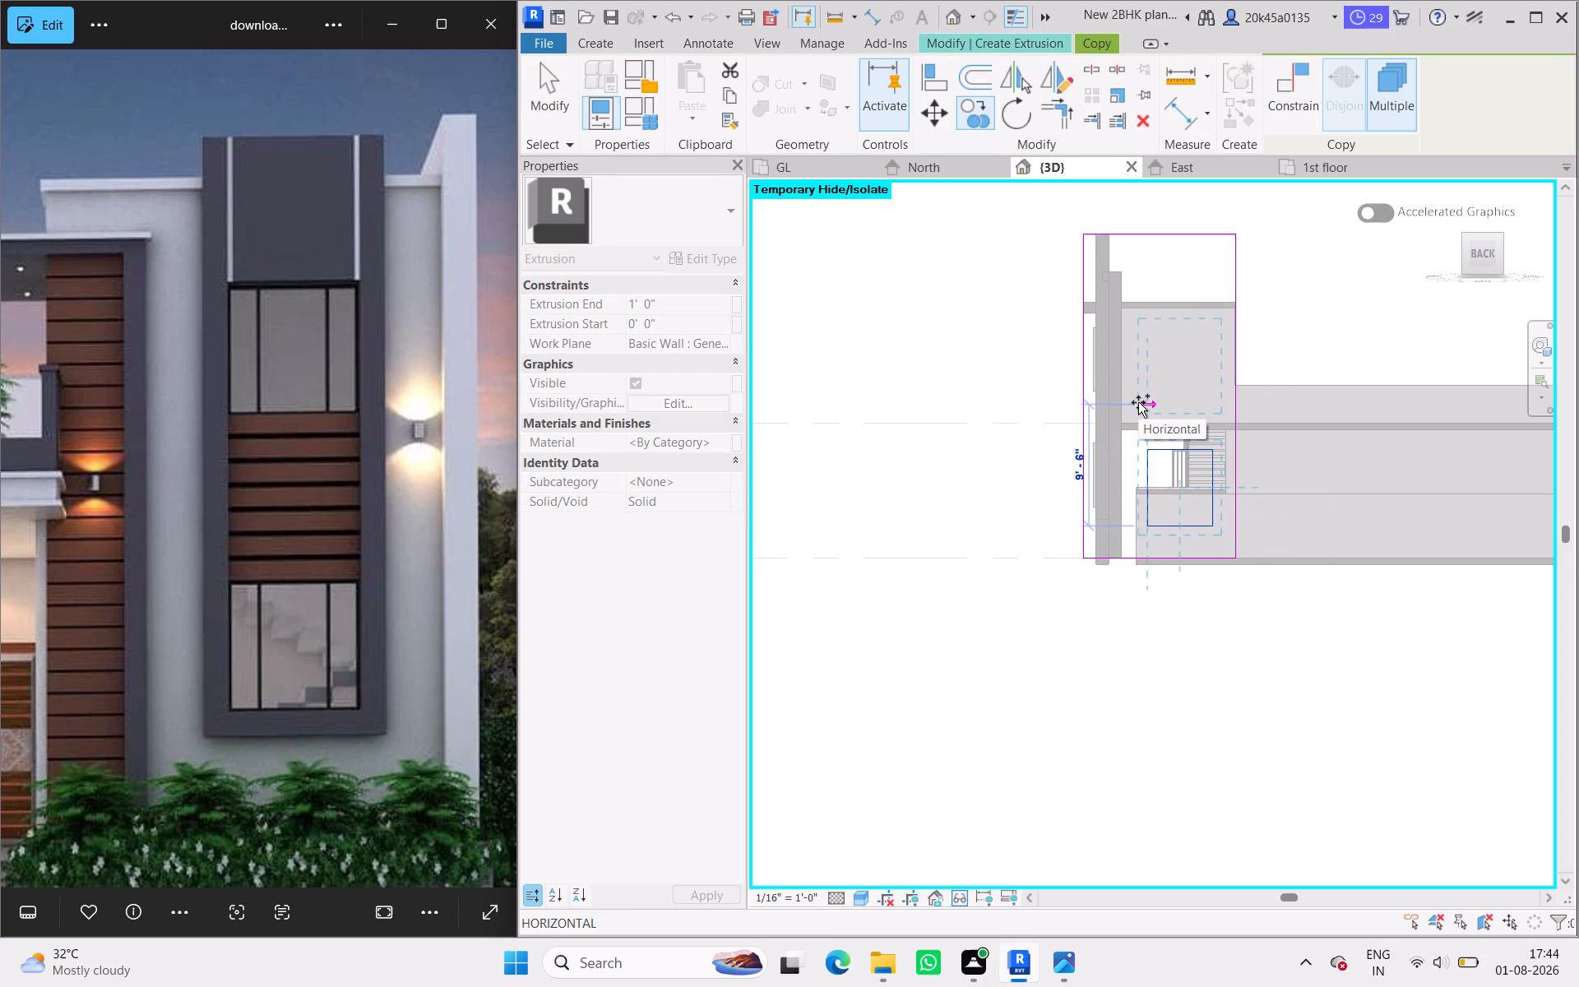
pyautogui.click(1138, 402)
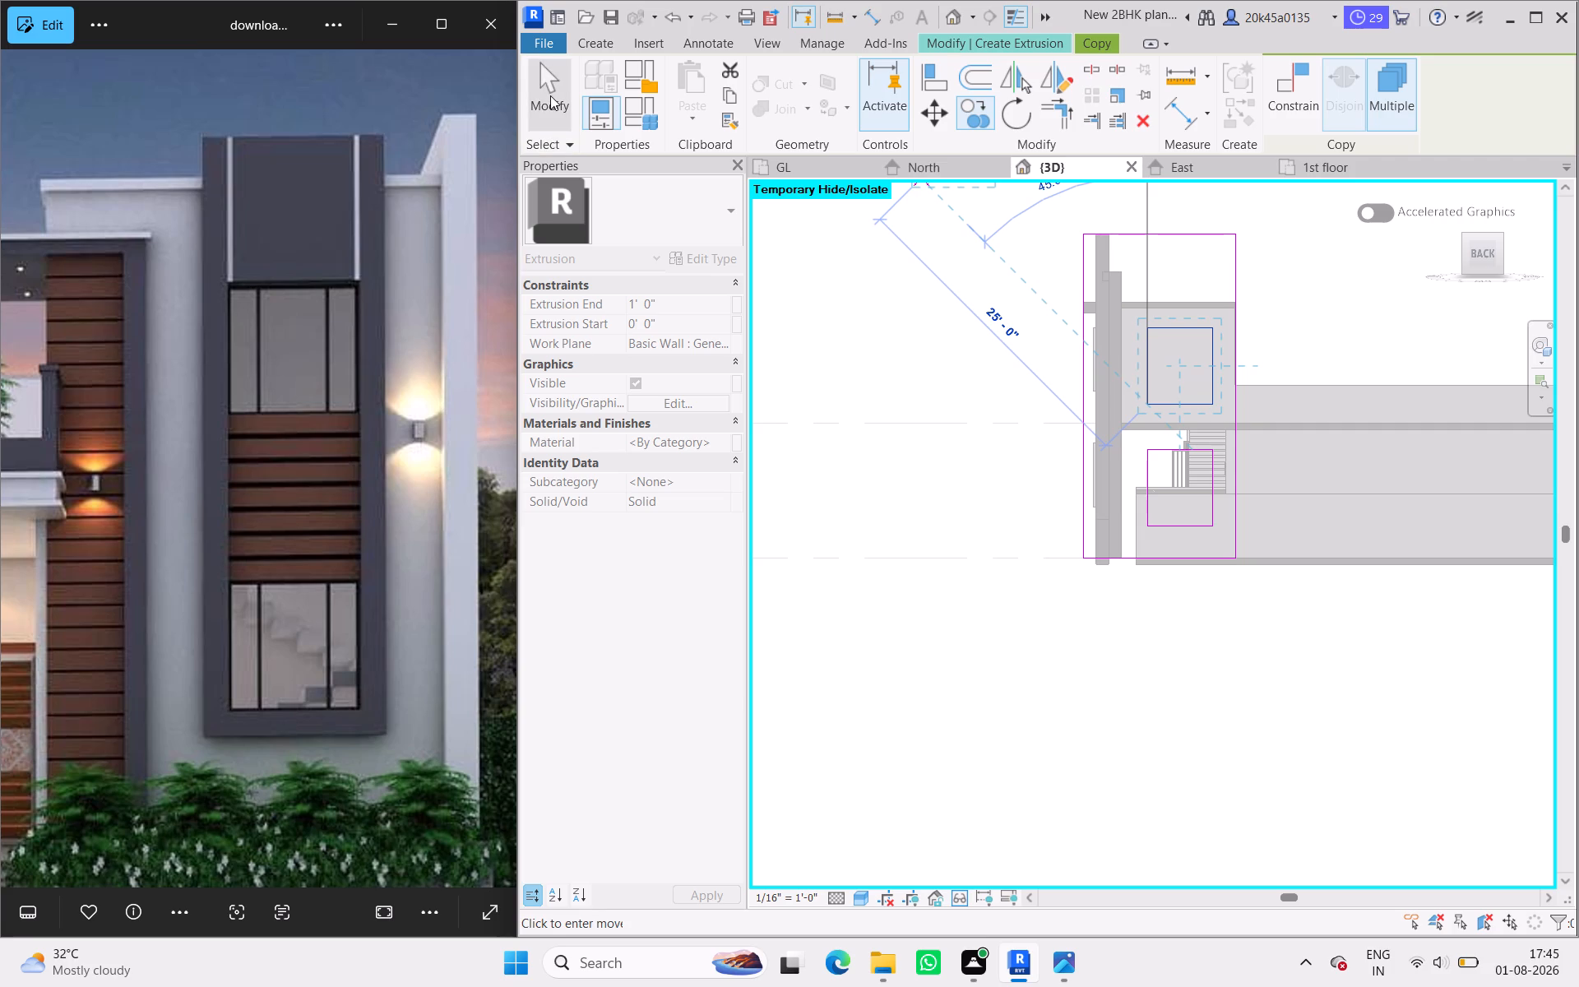
pyautogui.click(550, 95)
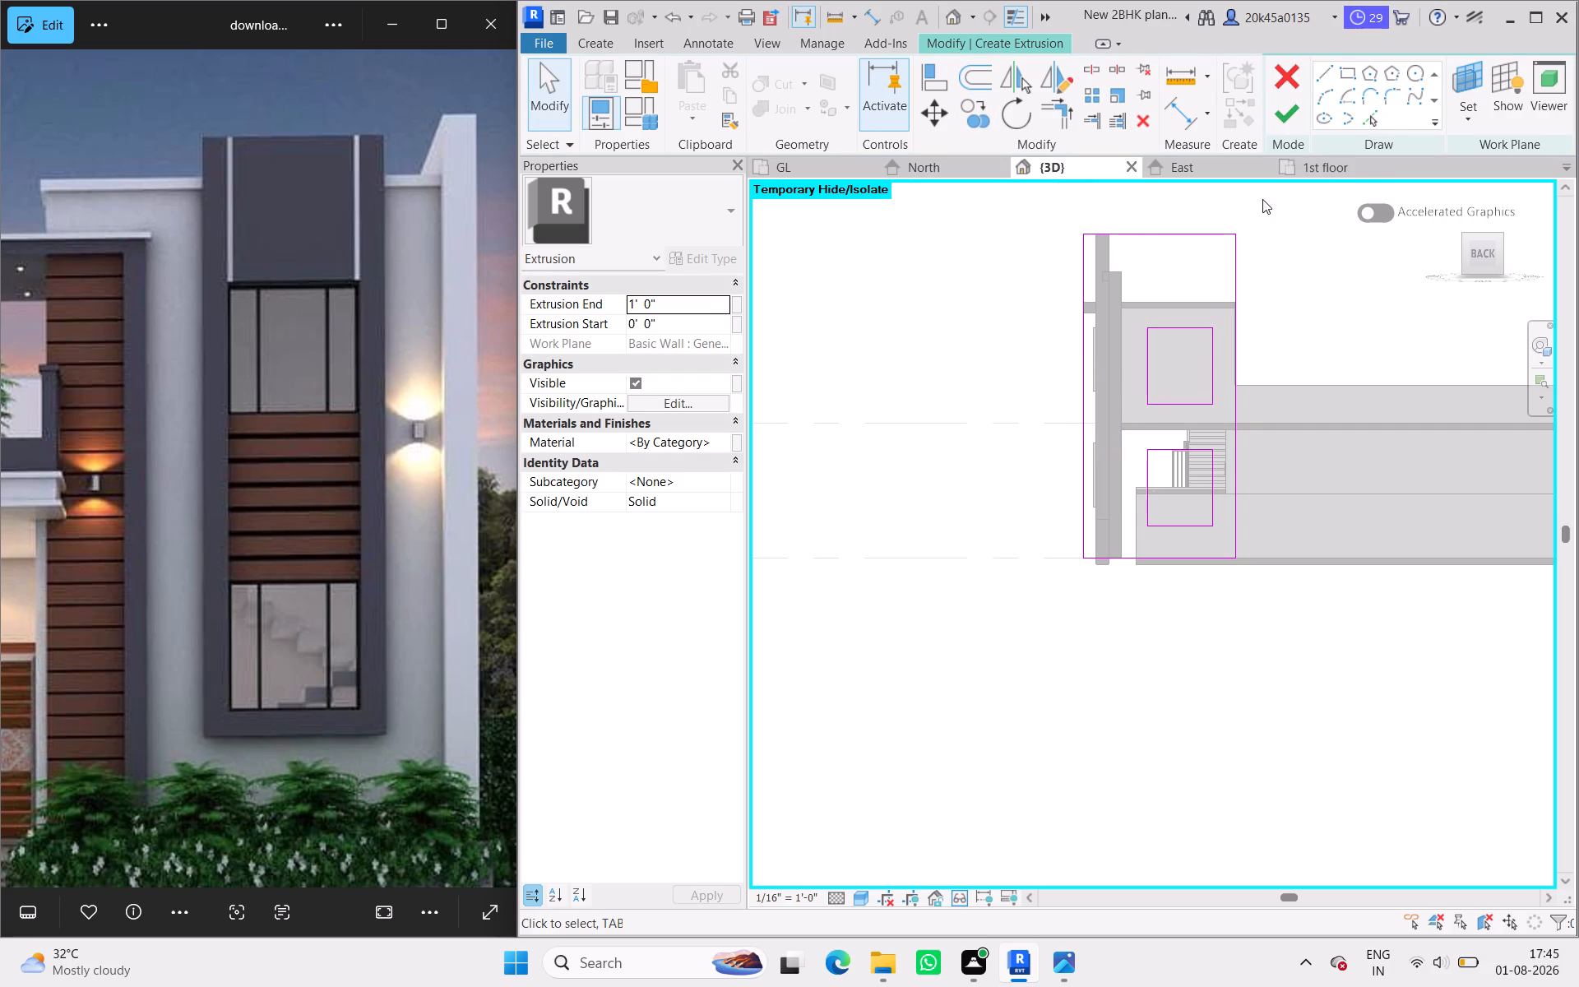
# Finish the tall side wall sketch with its two openings as a 1' 0" extrusion.
pyautogui.click(1280, 123)
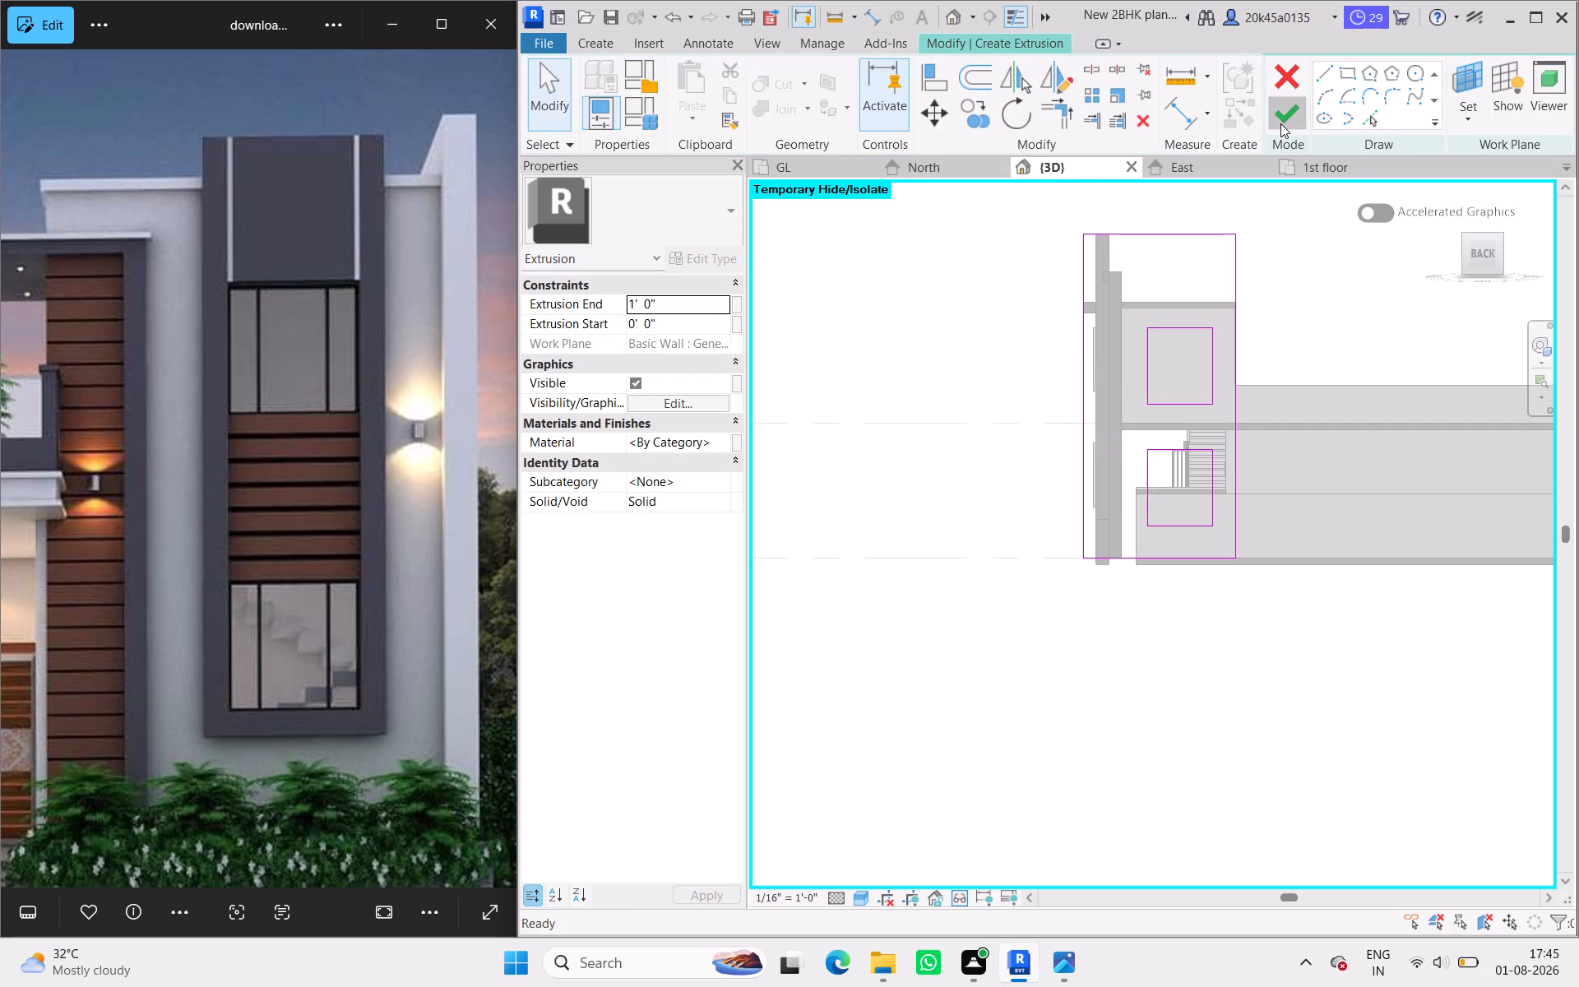
pyautogui.click(1294, 317)
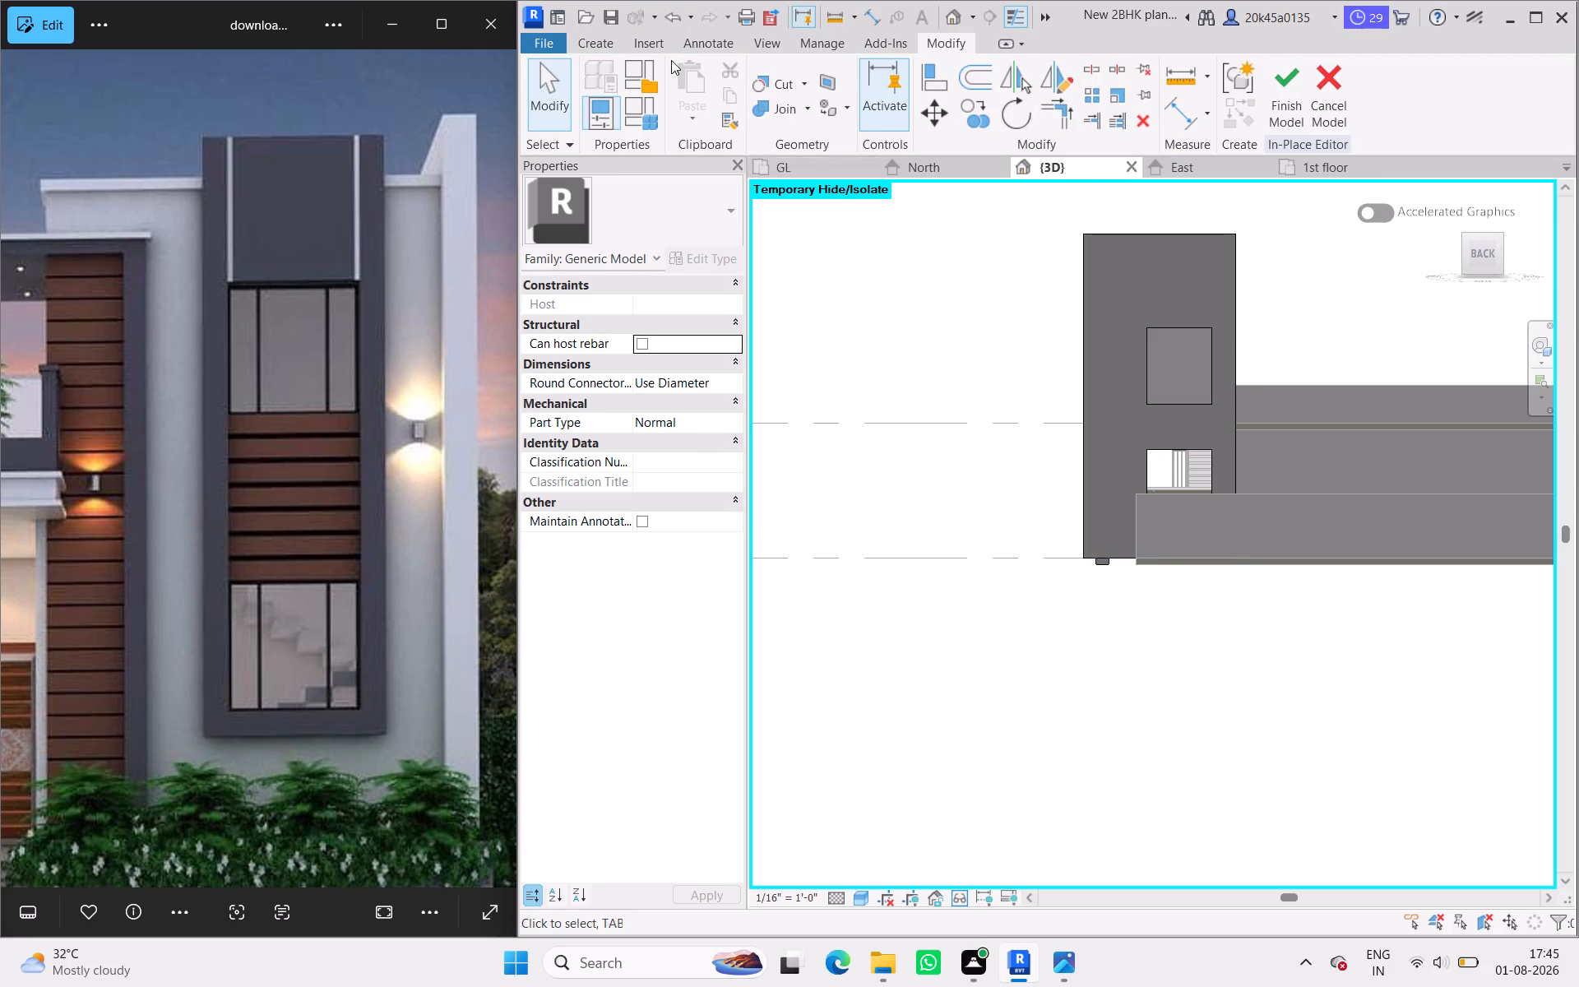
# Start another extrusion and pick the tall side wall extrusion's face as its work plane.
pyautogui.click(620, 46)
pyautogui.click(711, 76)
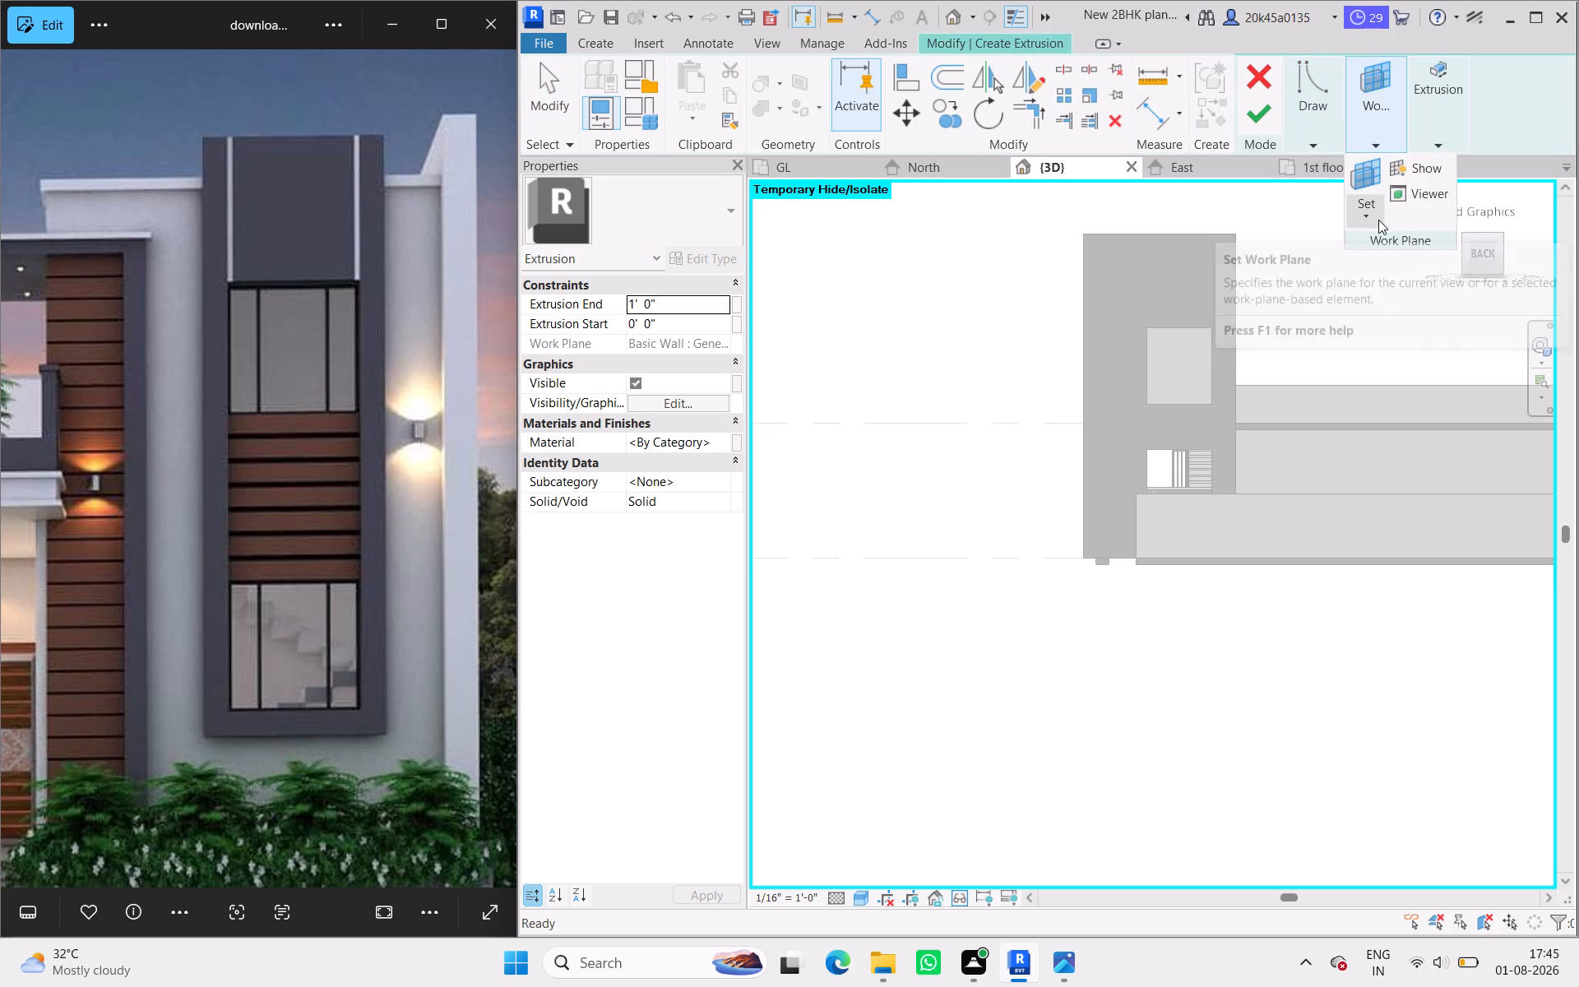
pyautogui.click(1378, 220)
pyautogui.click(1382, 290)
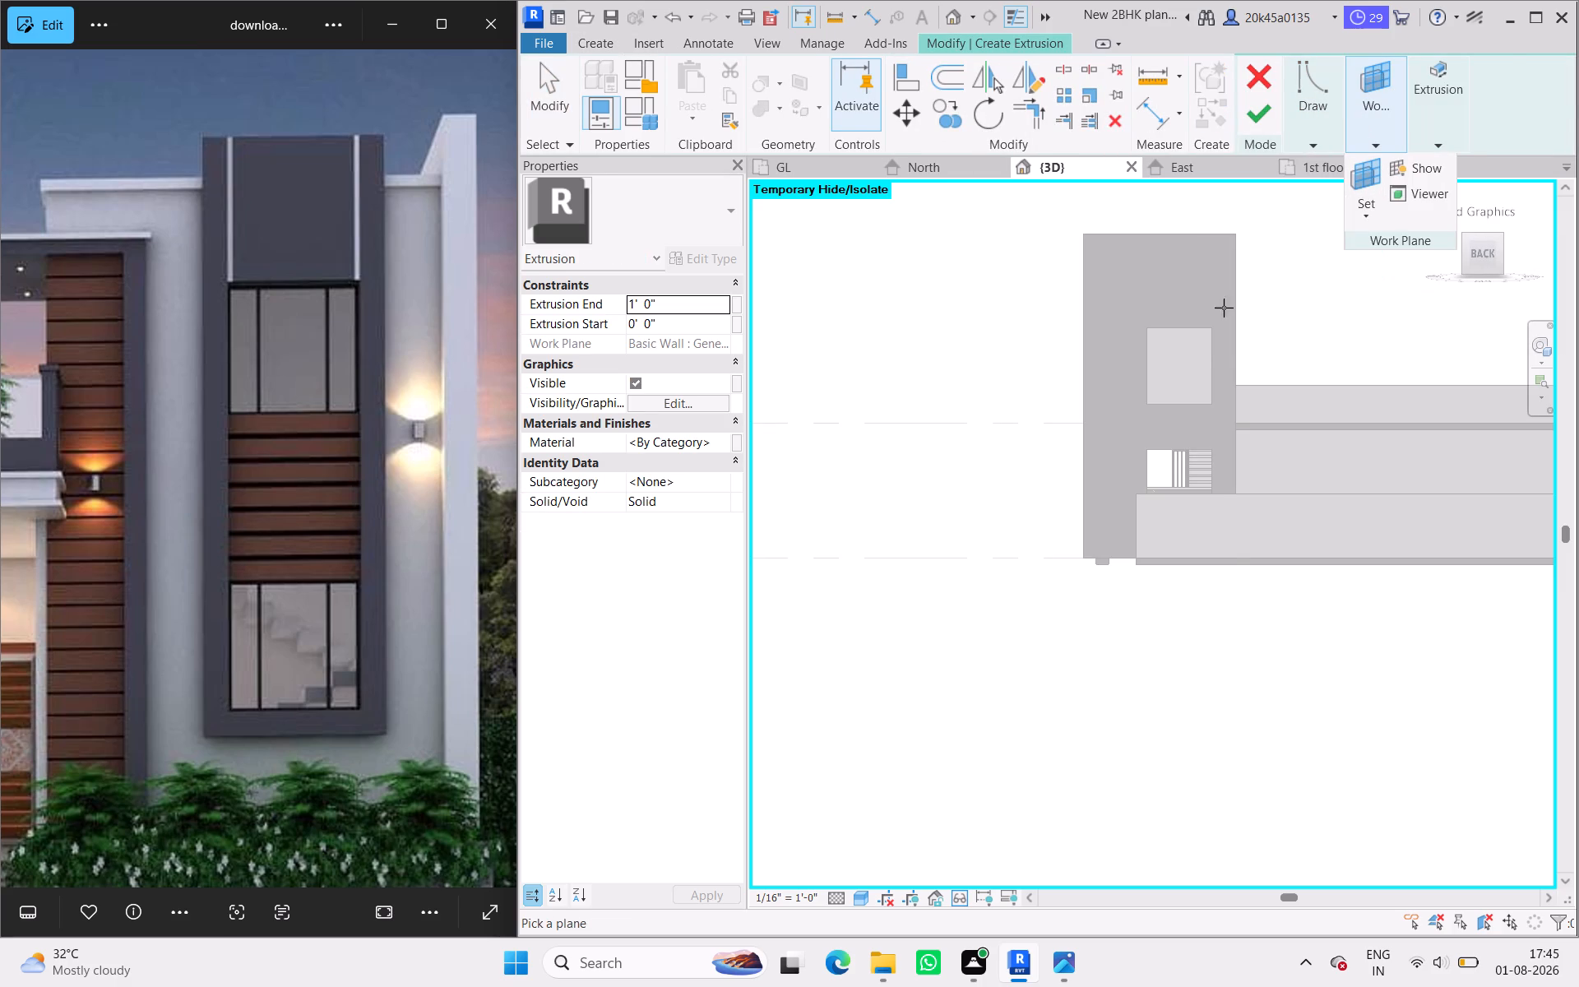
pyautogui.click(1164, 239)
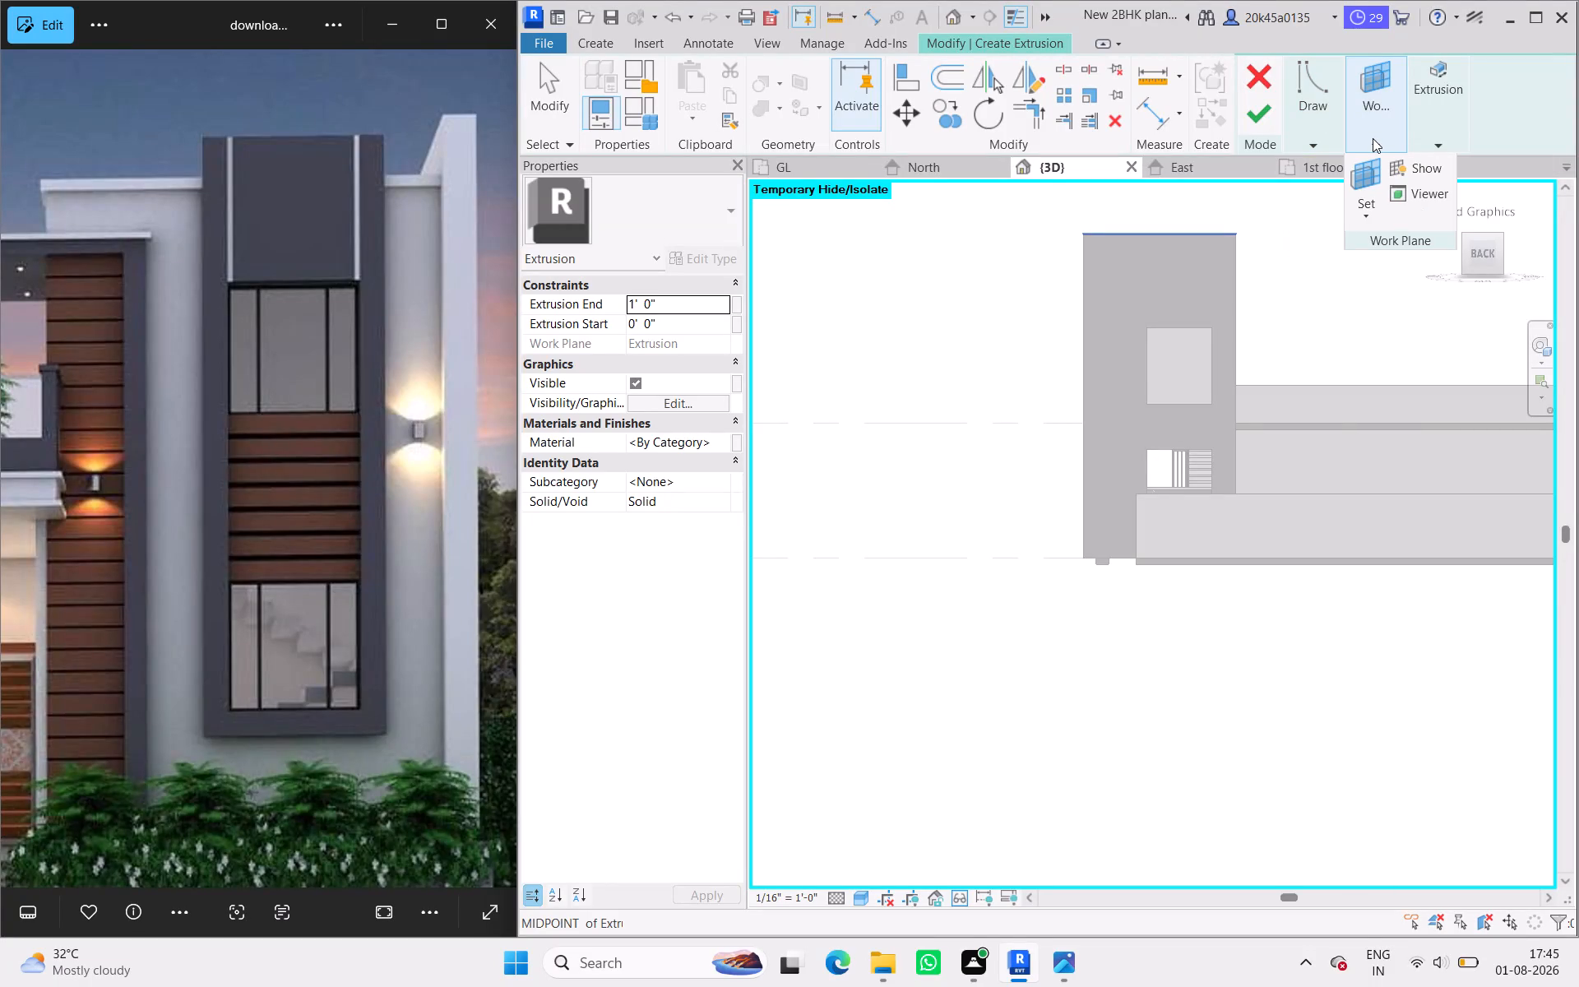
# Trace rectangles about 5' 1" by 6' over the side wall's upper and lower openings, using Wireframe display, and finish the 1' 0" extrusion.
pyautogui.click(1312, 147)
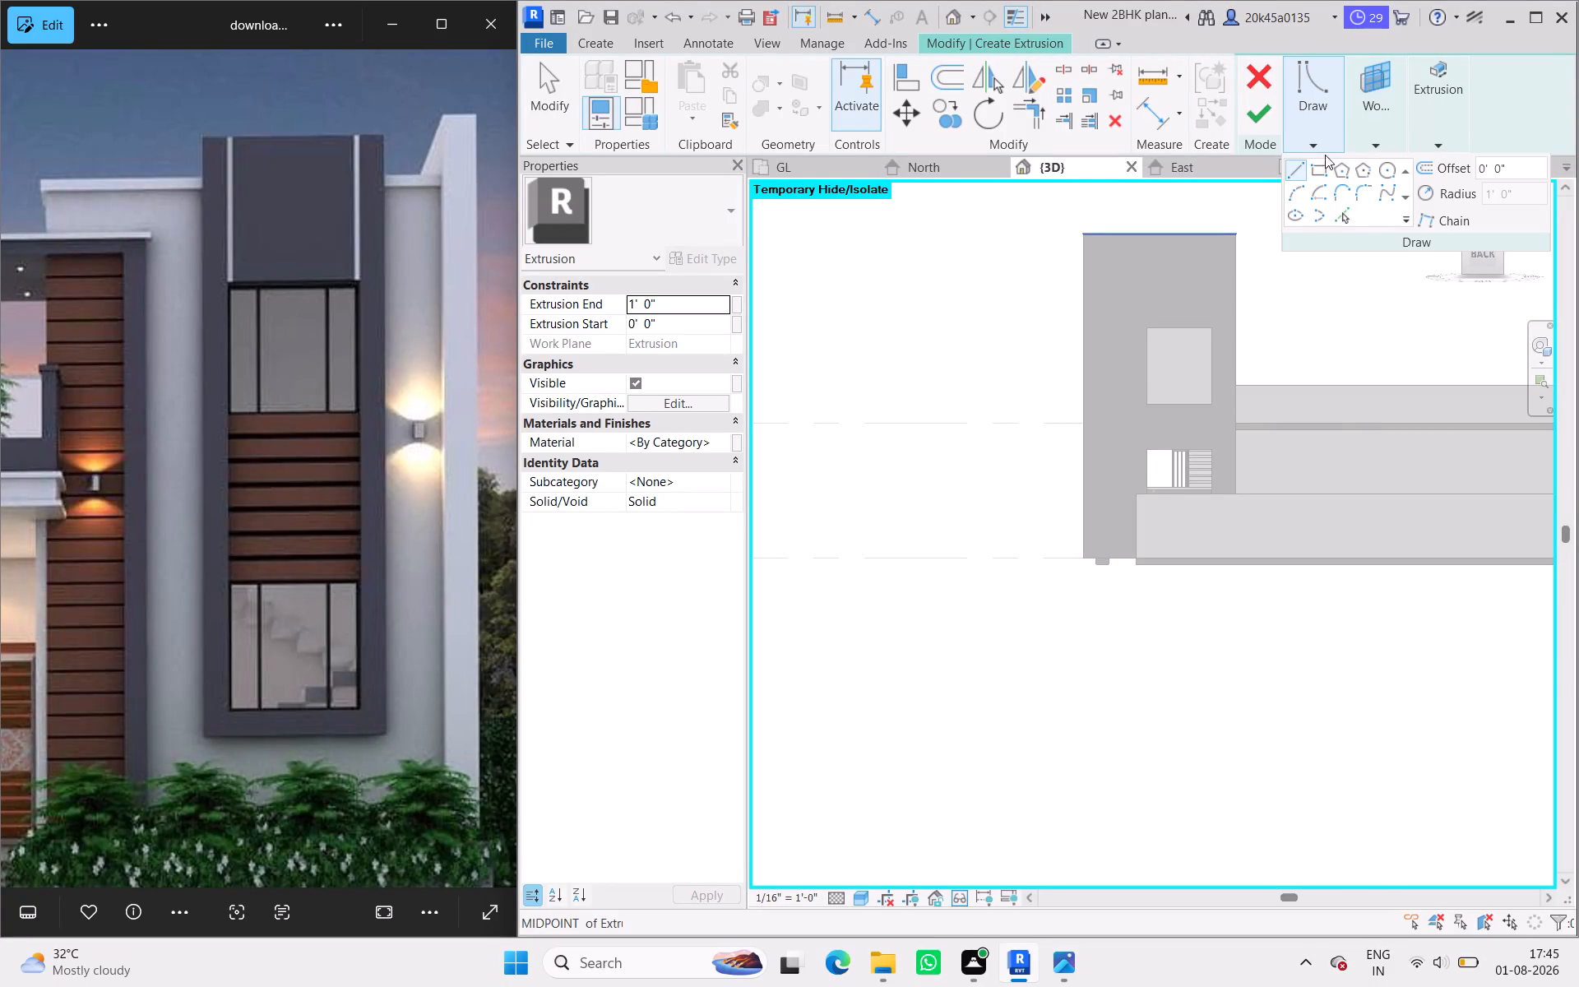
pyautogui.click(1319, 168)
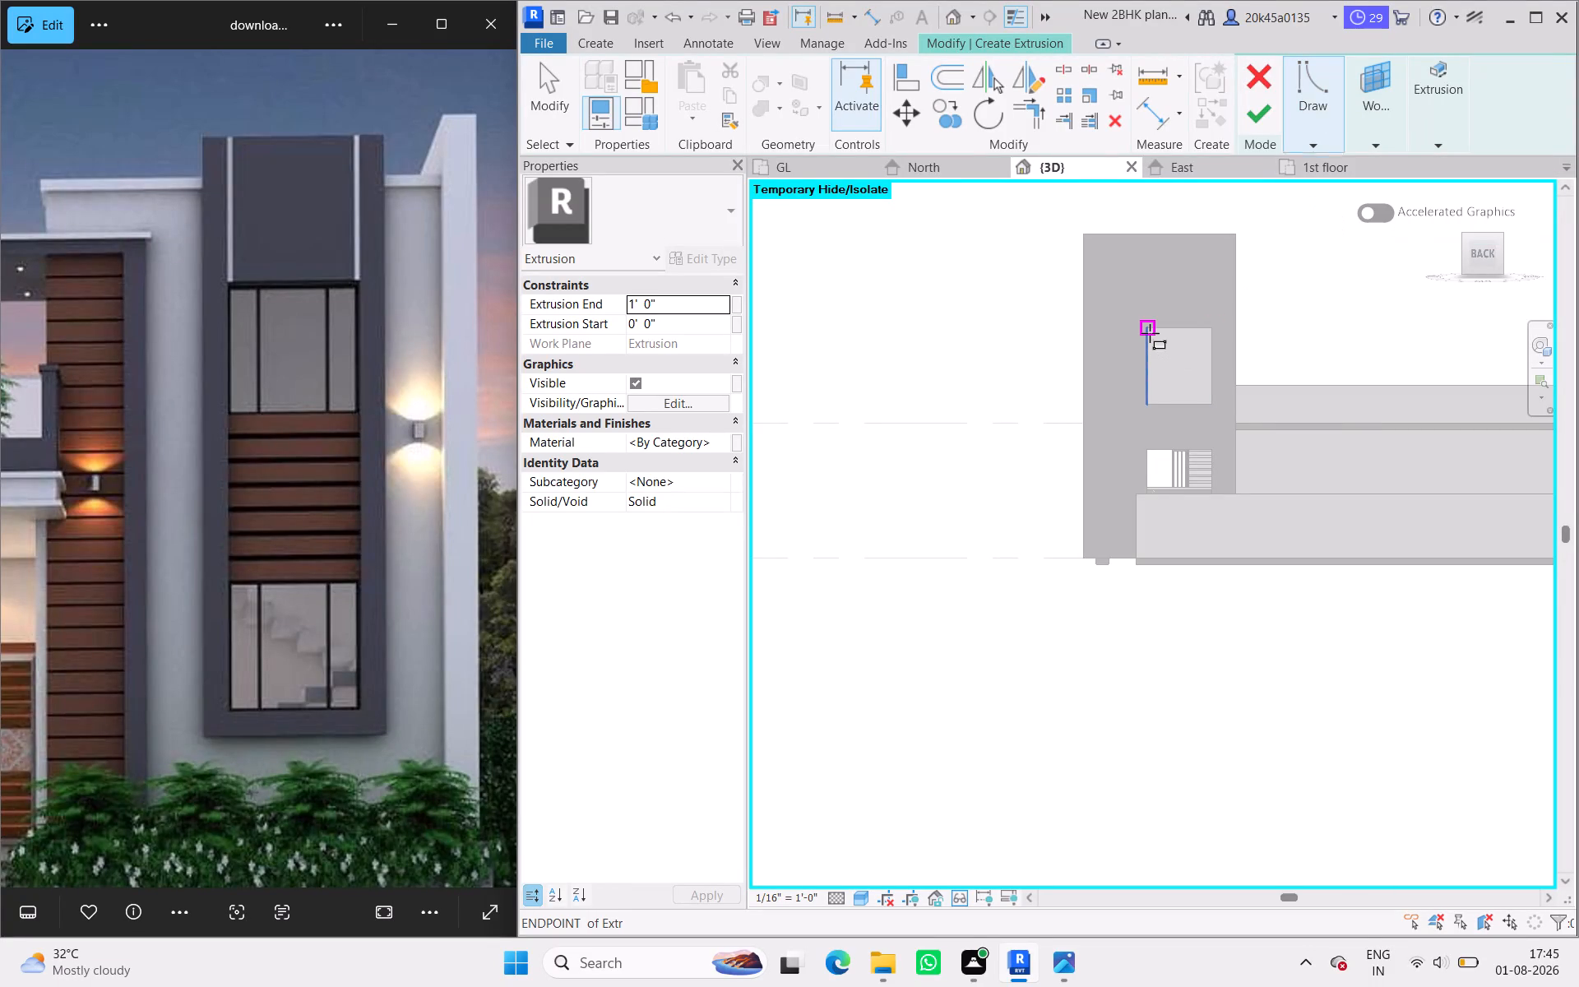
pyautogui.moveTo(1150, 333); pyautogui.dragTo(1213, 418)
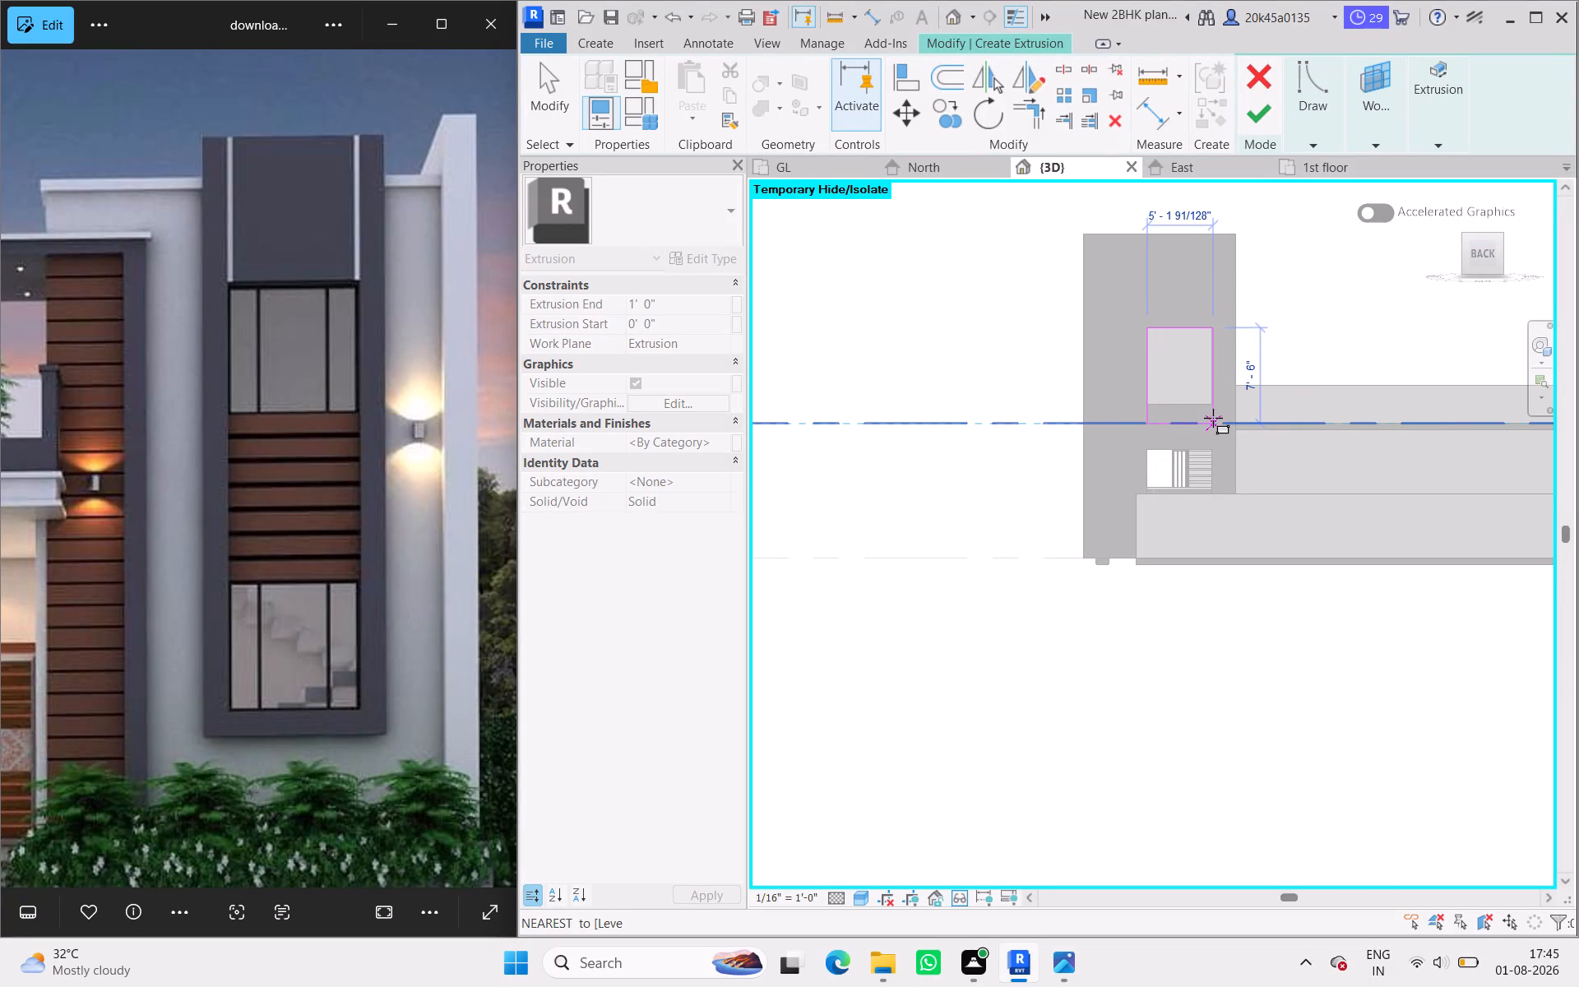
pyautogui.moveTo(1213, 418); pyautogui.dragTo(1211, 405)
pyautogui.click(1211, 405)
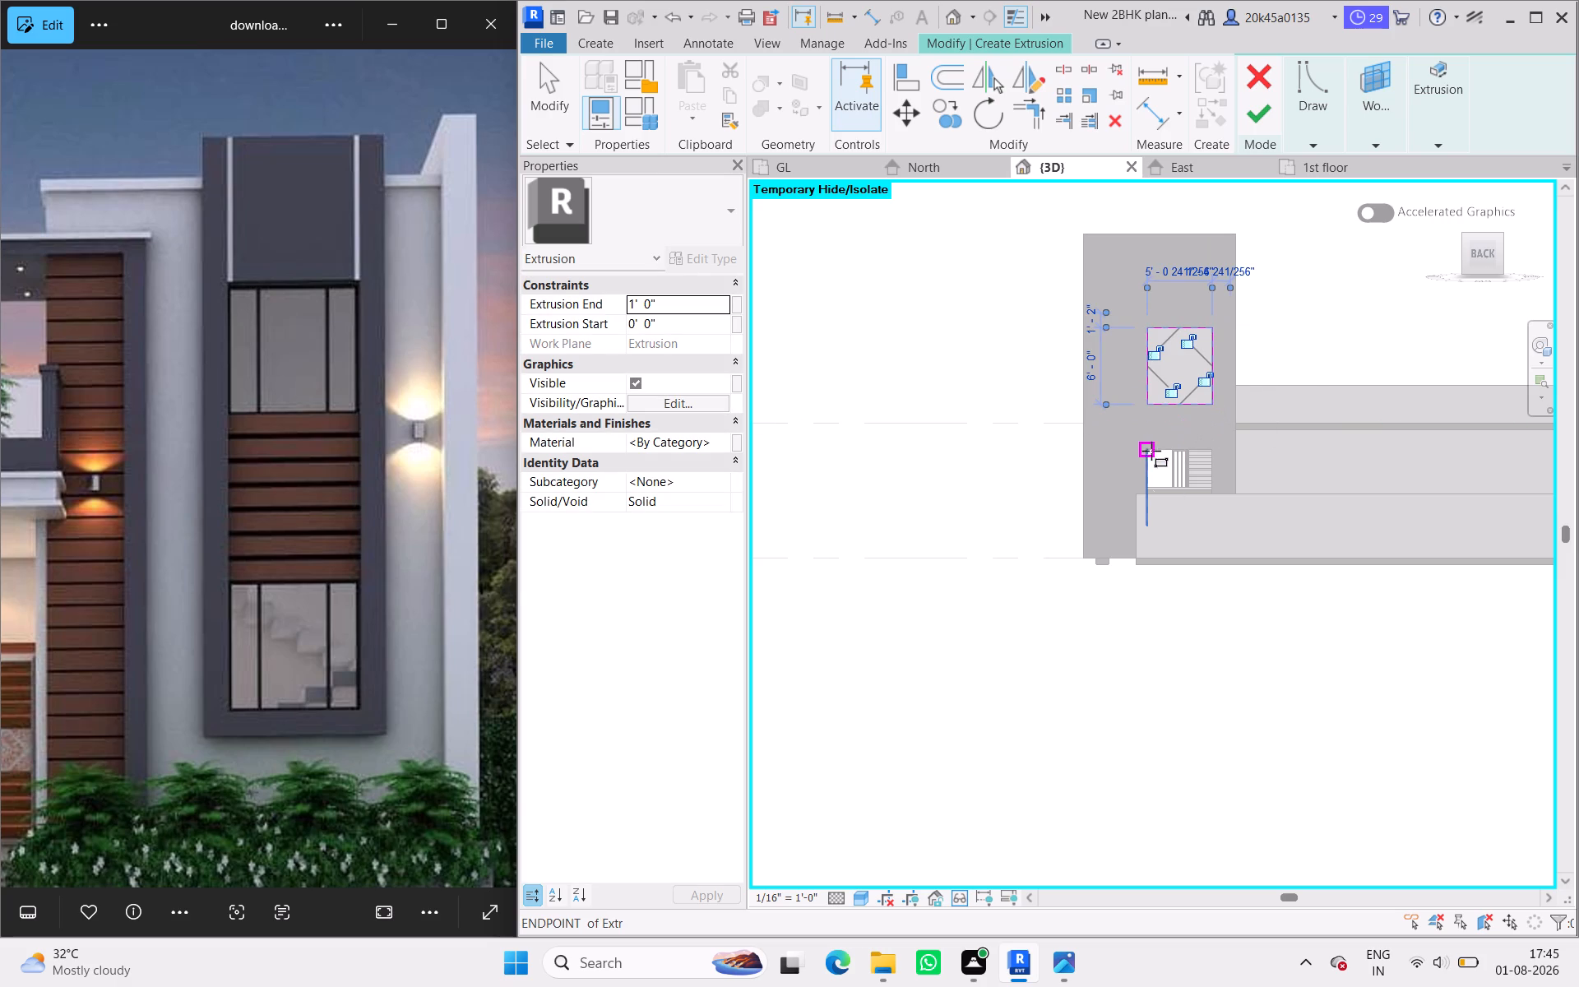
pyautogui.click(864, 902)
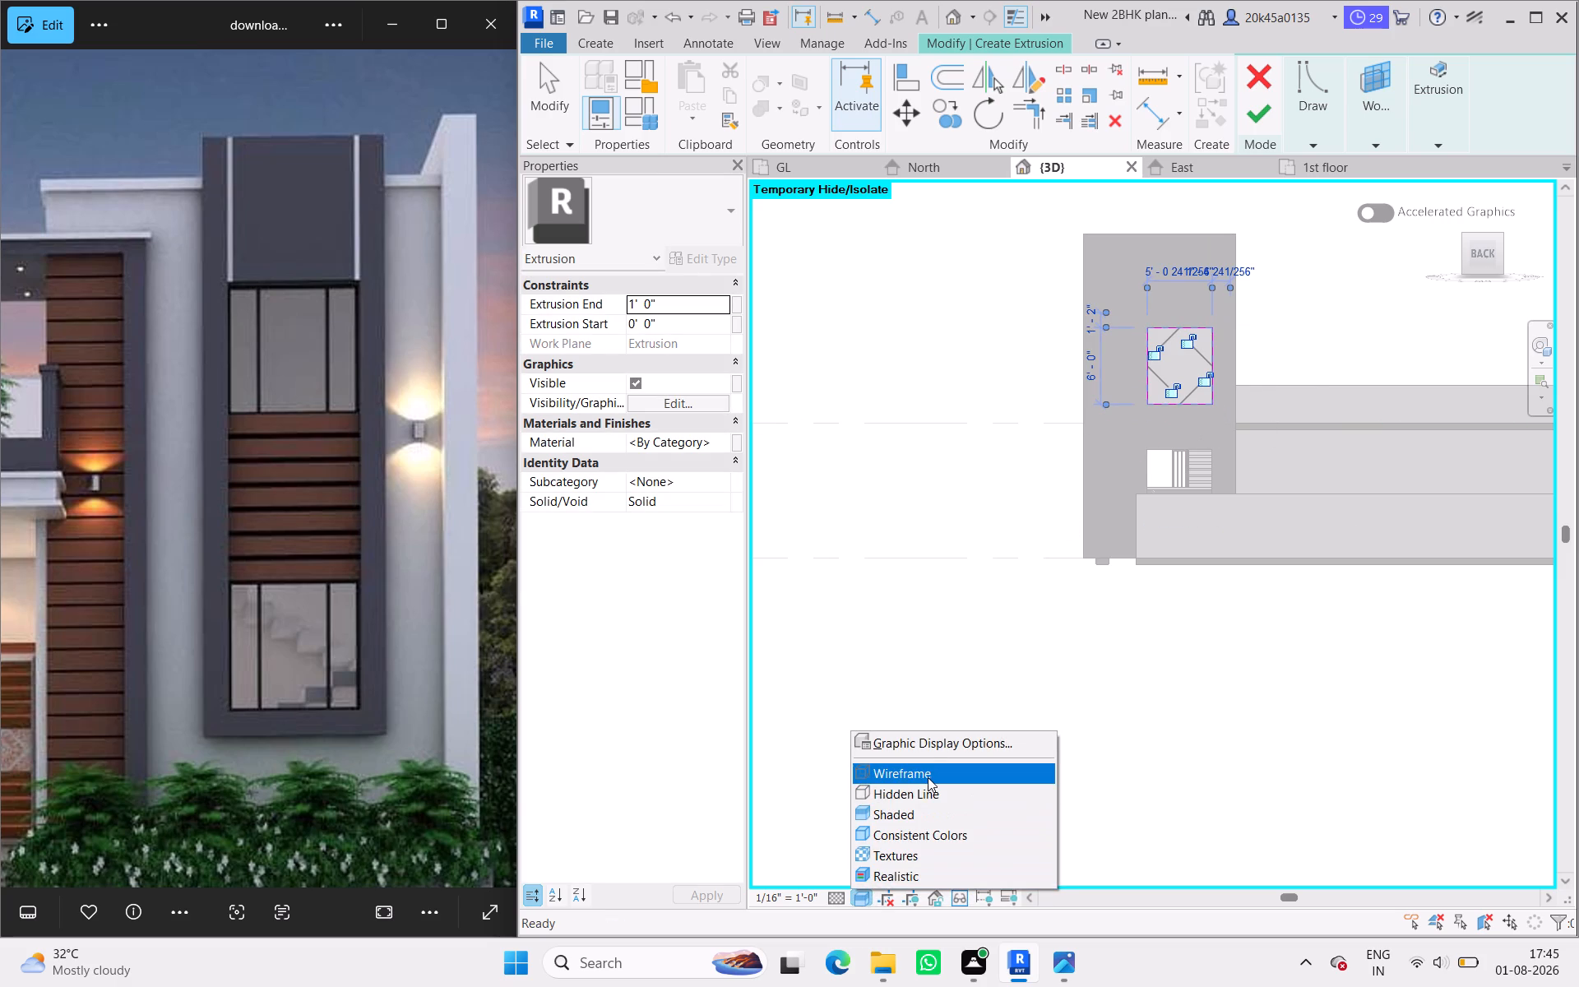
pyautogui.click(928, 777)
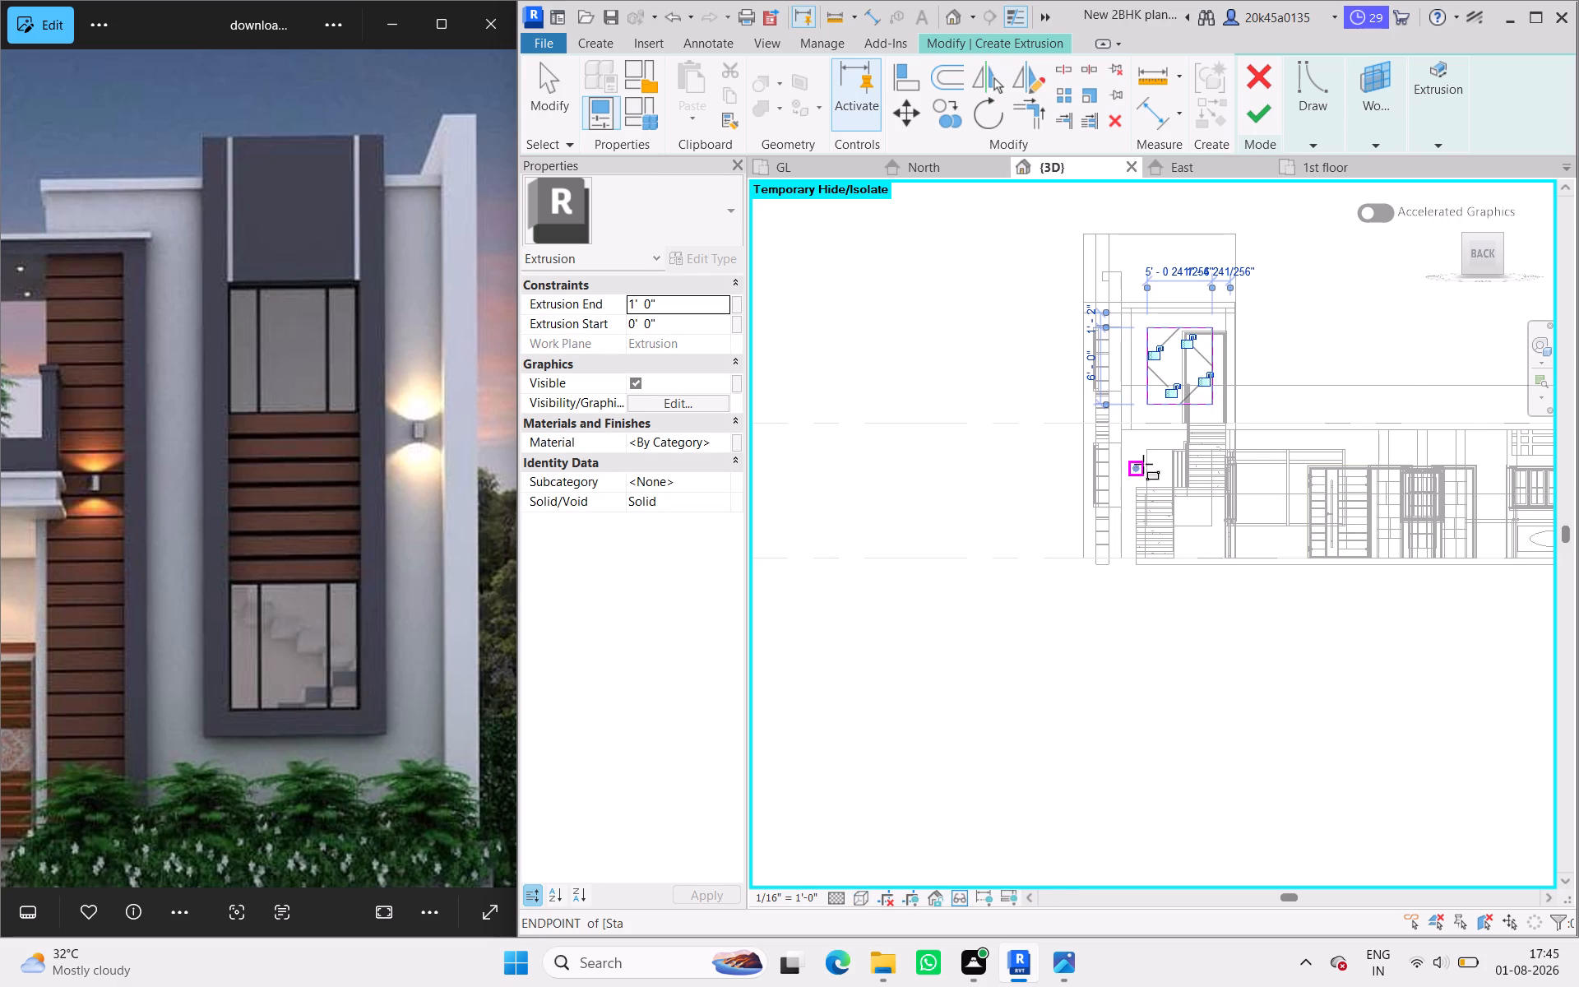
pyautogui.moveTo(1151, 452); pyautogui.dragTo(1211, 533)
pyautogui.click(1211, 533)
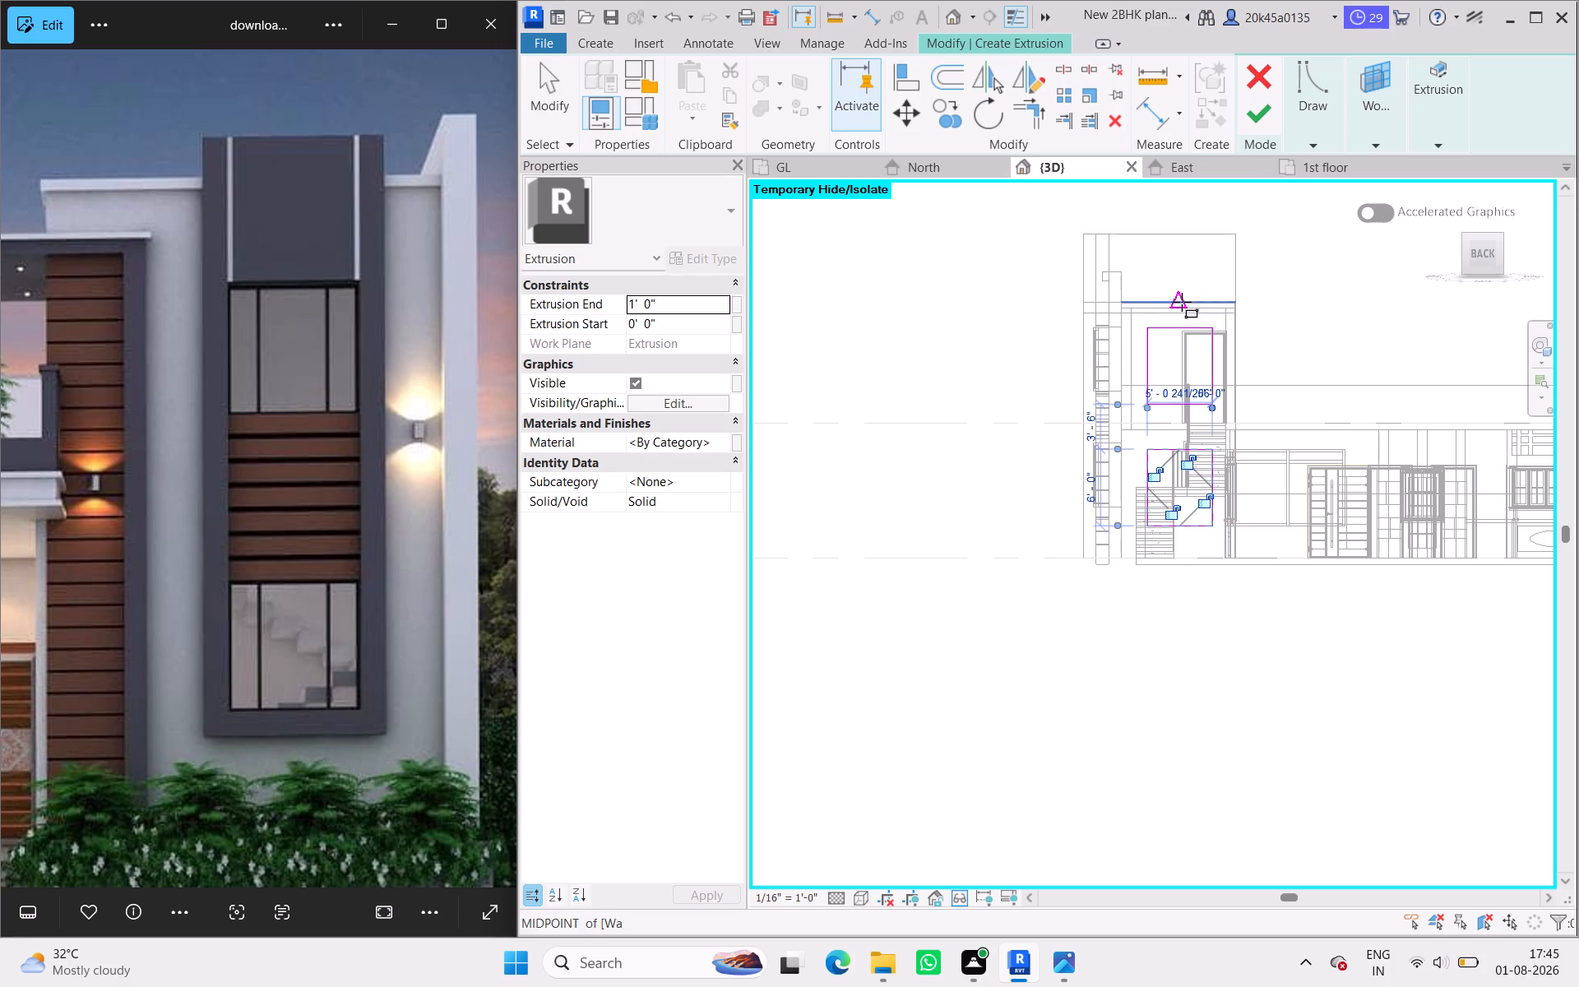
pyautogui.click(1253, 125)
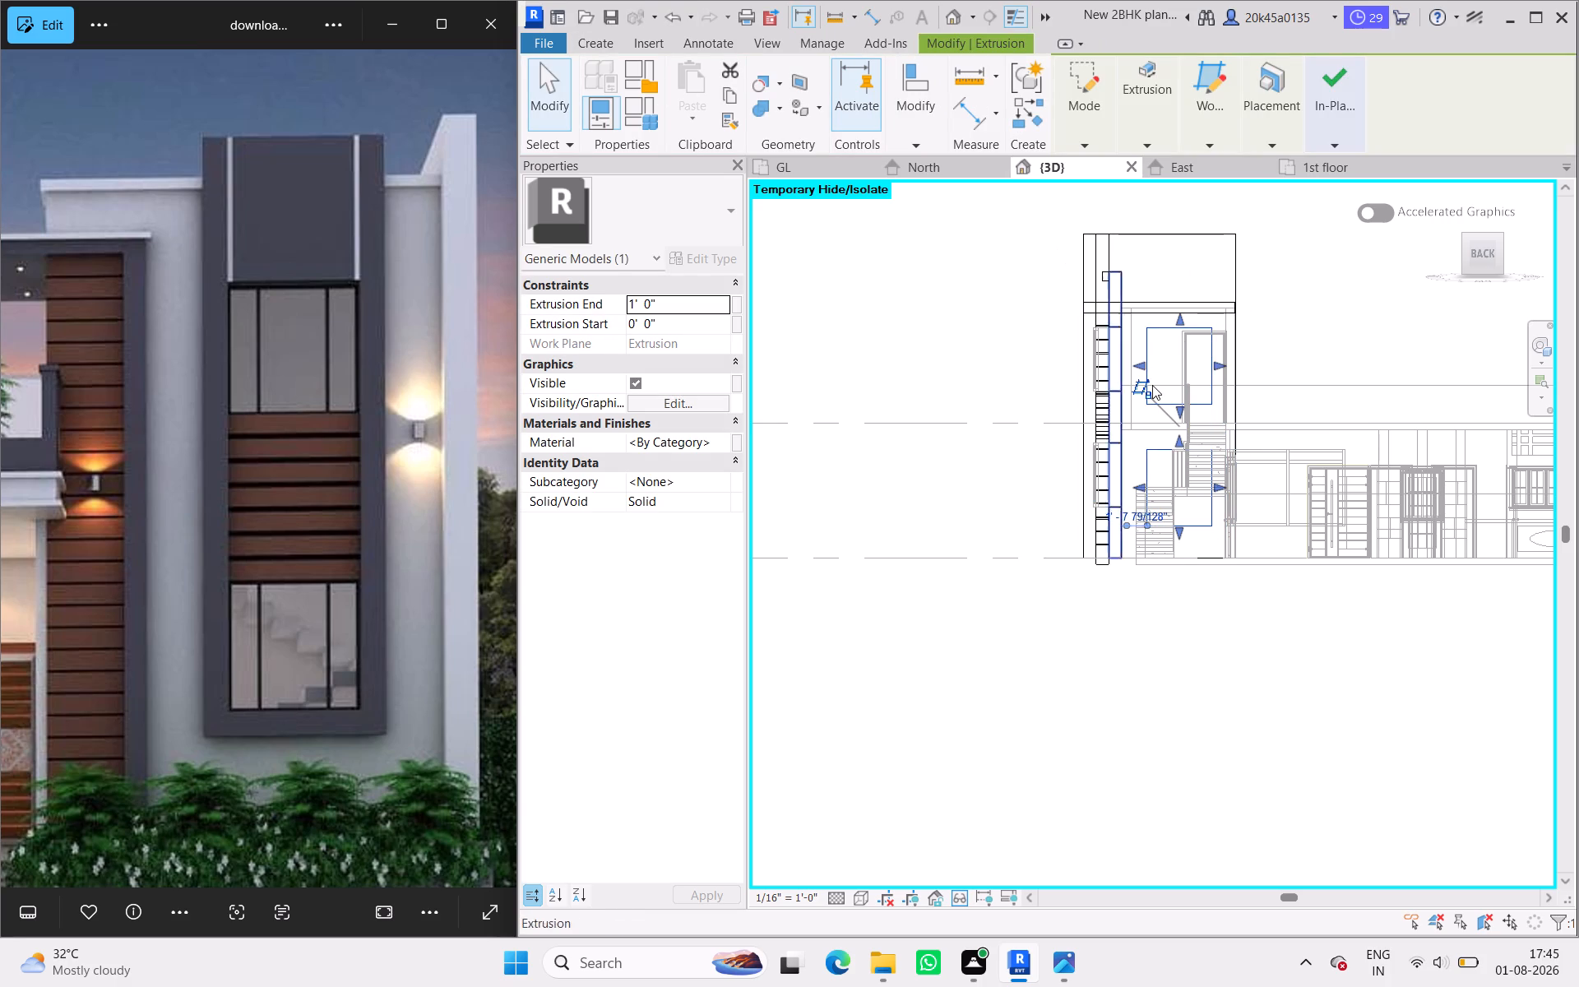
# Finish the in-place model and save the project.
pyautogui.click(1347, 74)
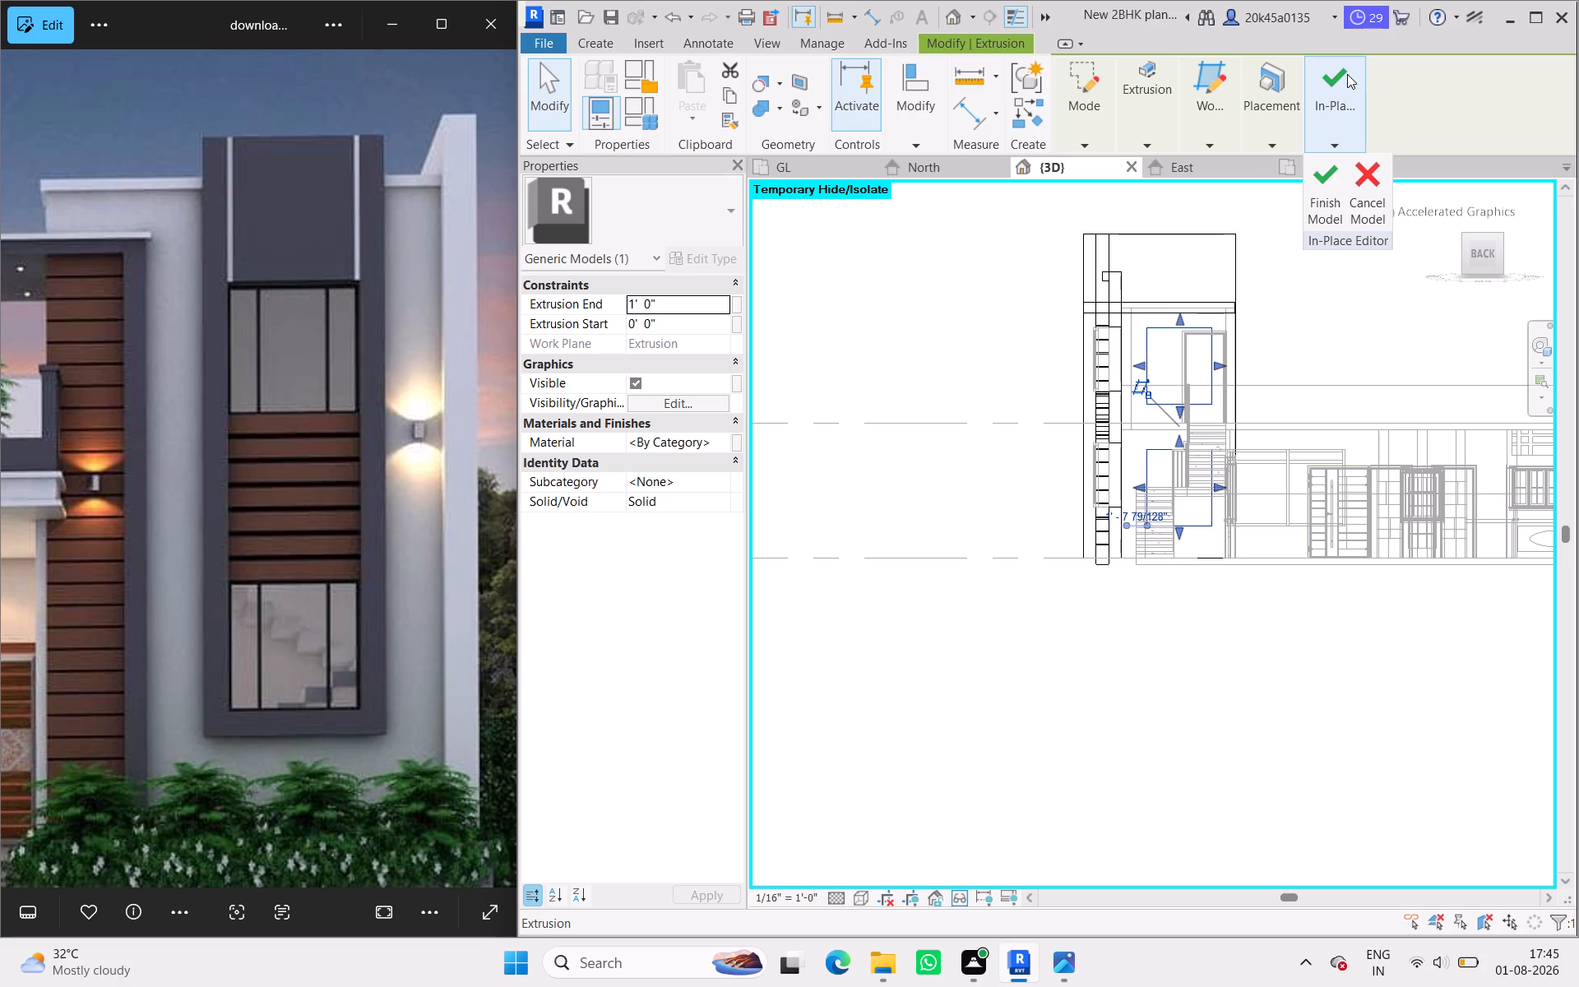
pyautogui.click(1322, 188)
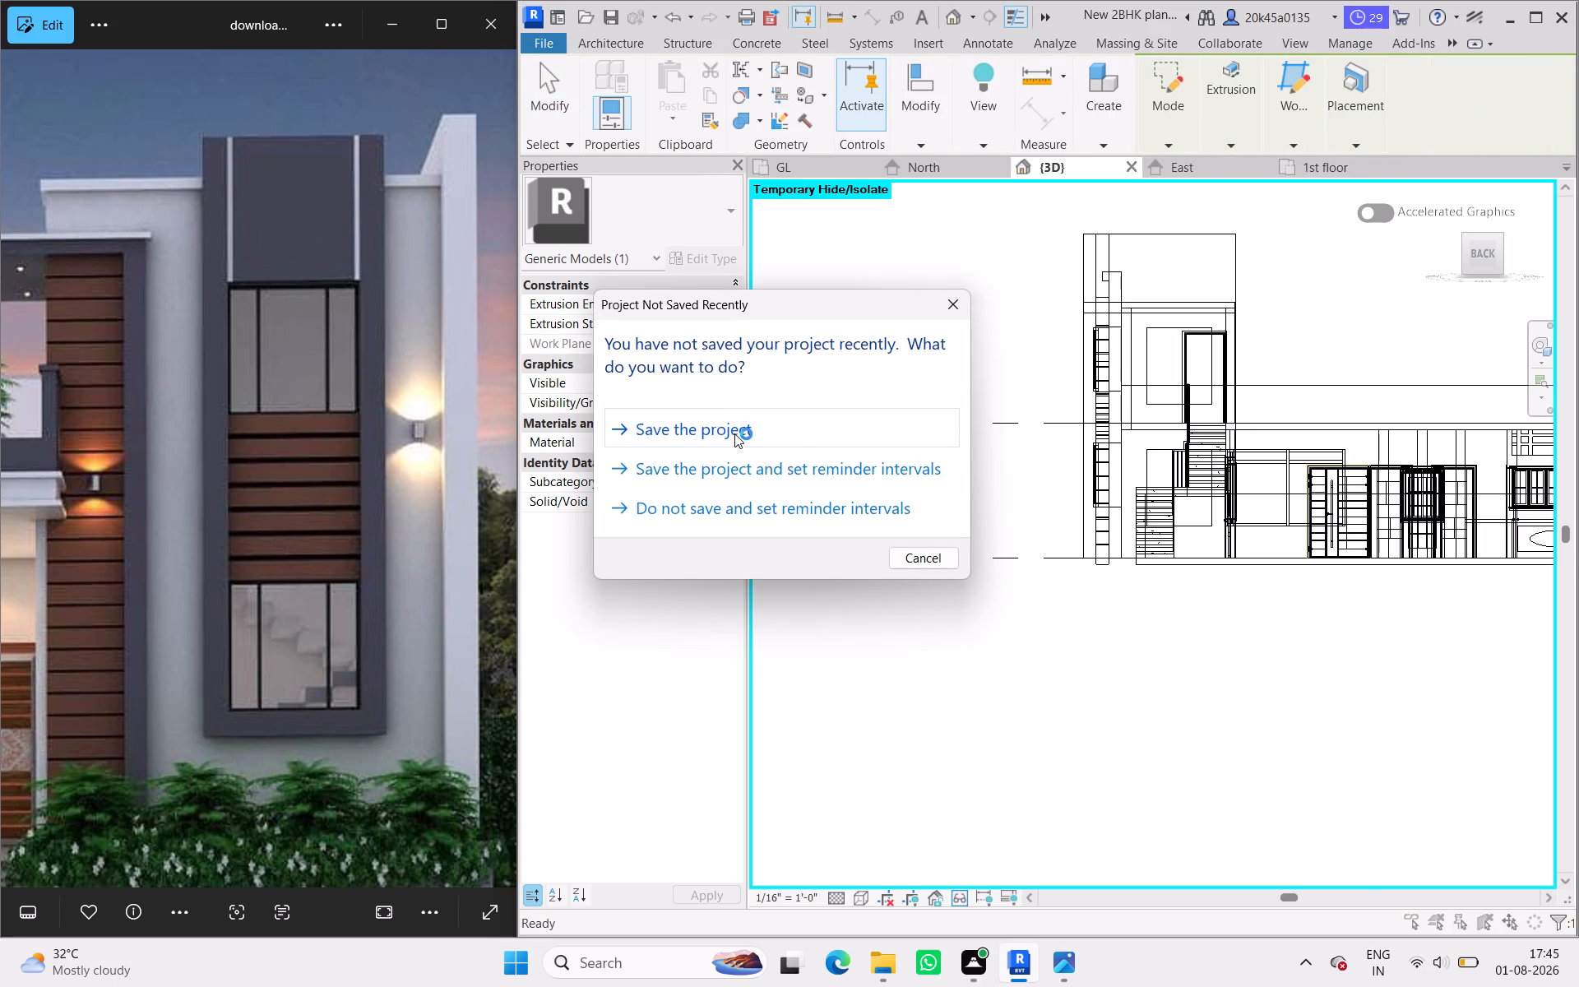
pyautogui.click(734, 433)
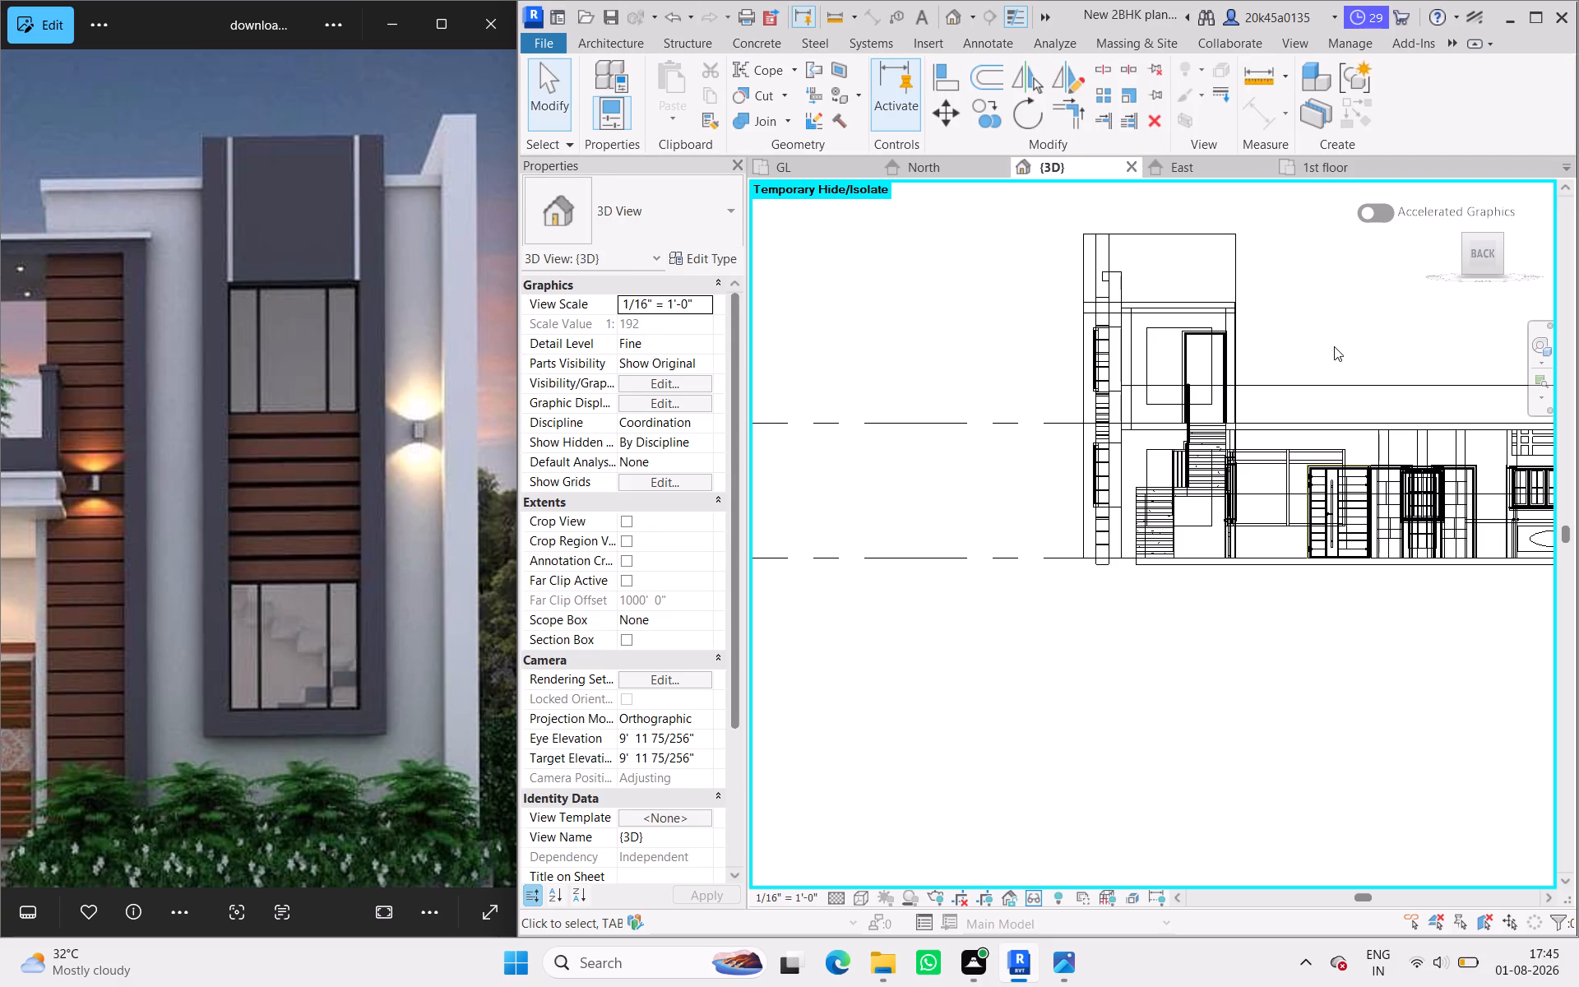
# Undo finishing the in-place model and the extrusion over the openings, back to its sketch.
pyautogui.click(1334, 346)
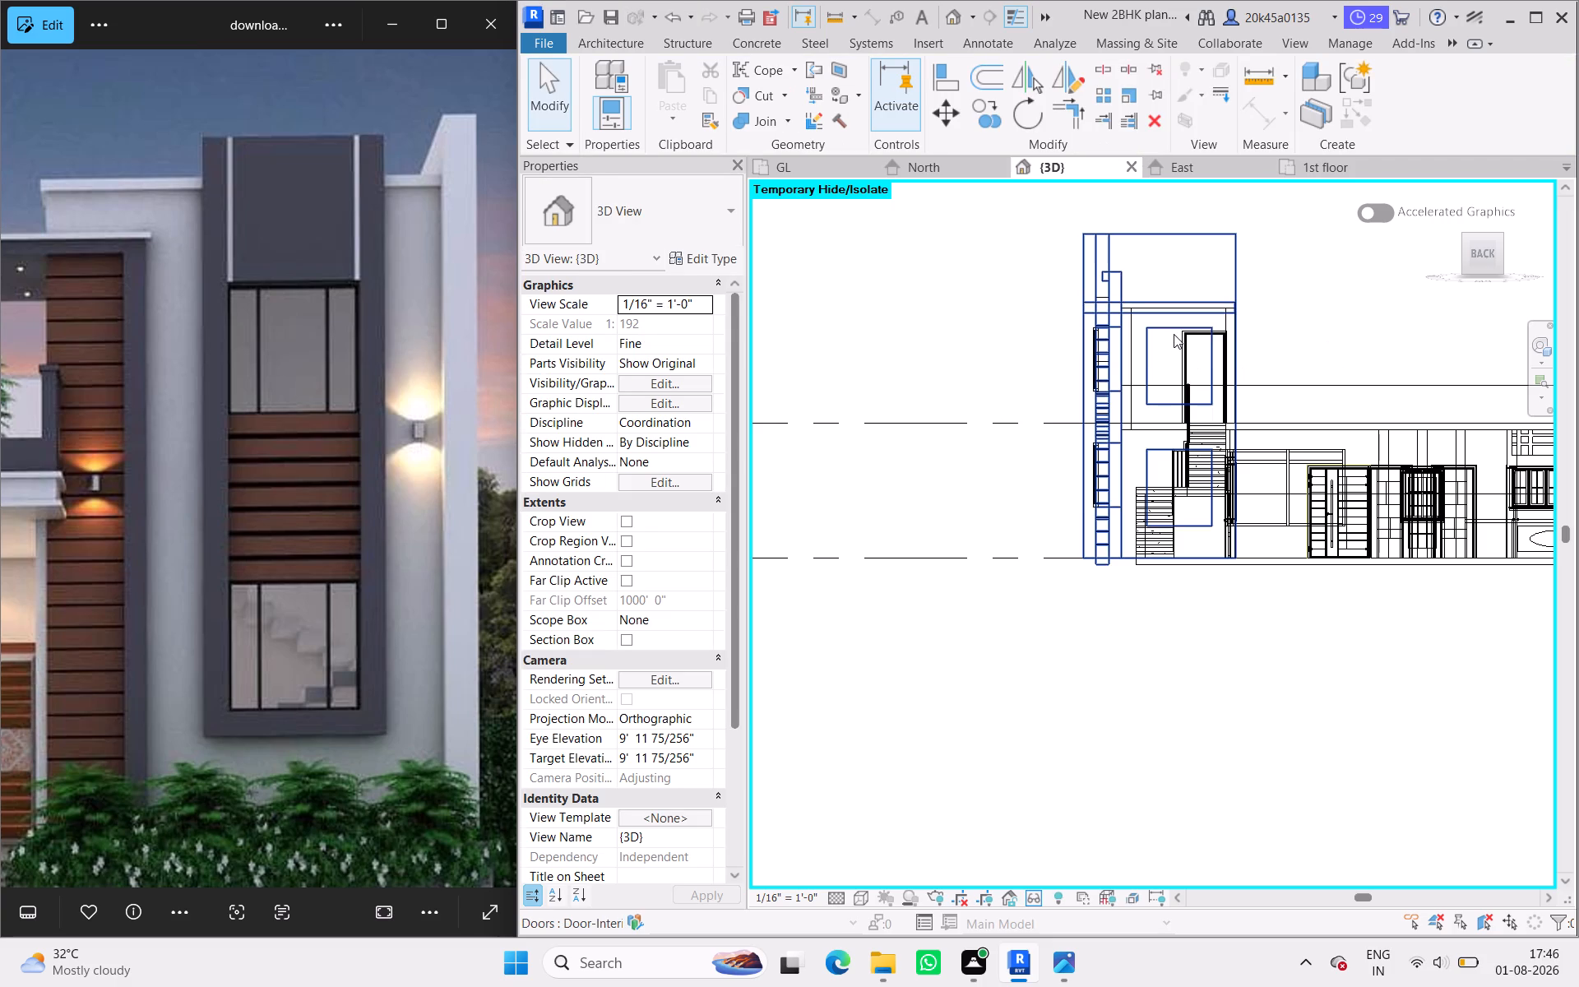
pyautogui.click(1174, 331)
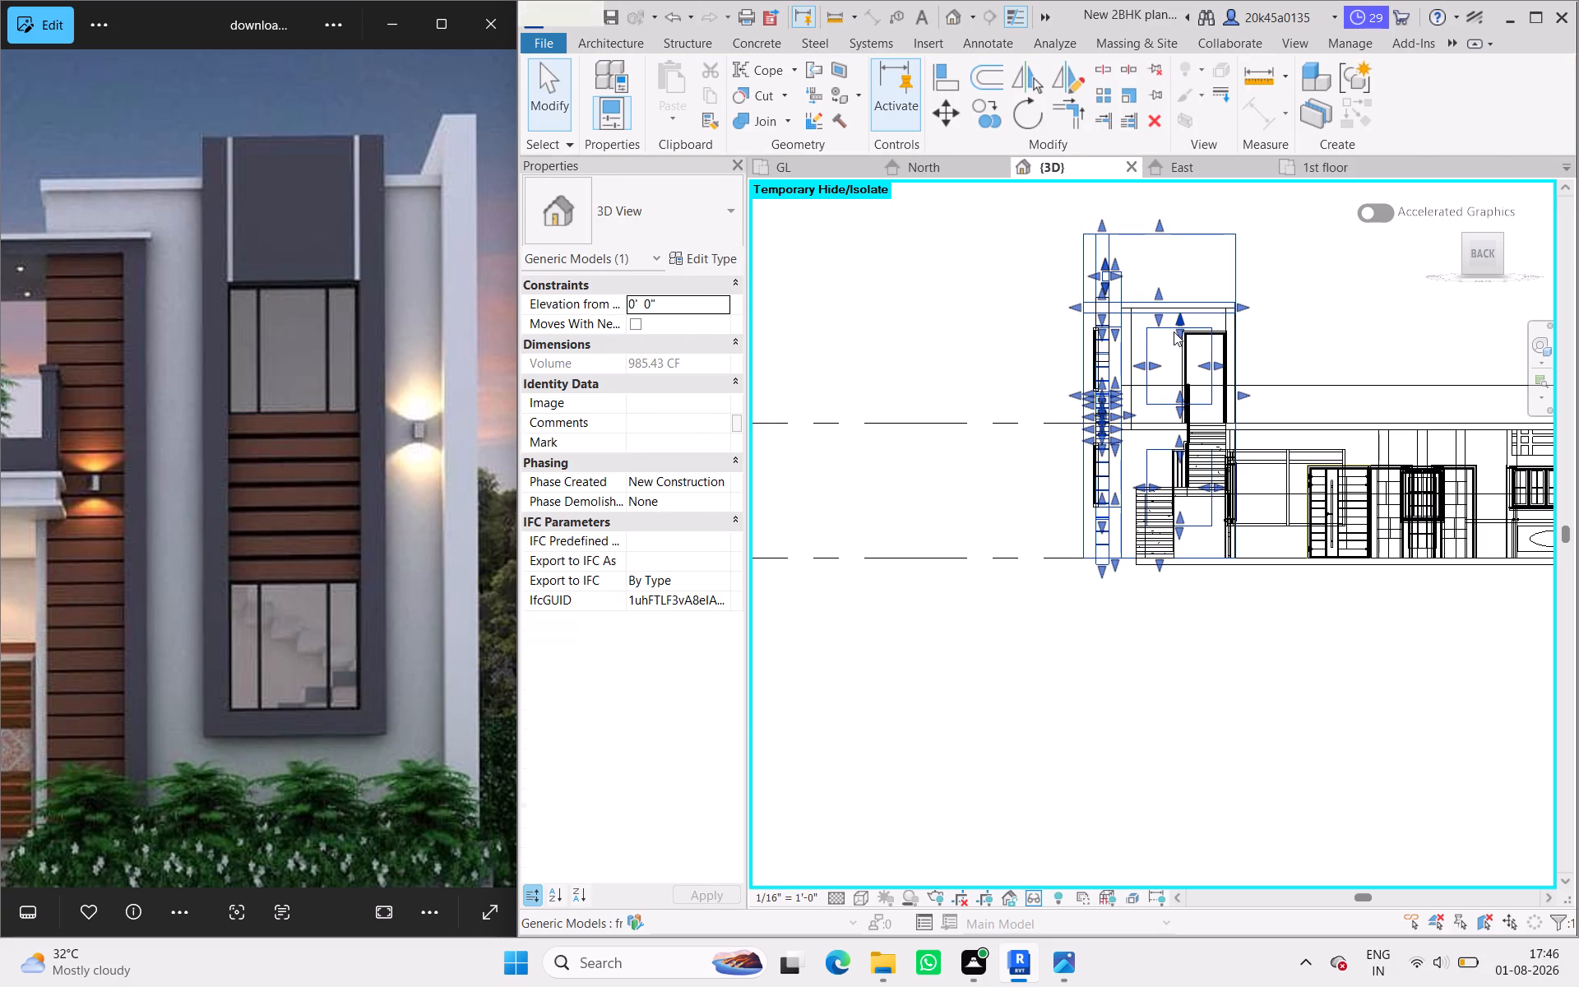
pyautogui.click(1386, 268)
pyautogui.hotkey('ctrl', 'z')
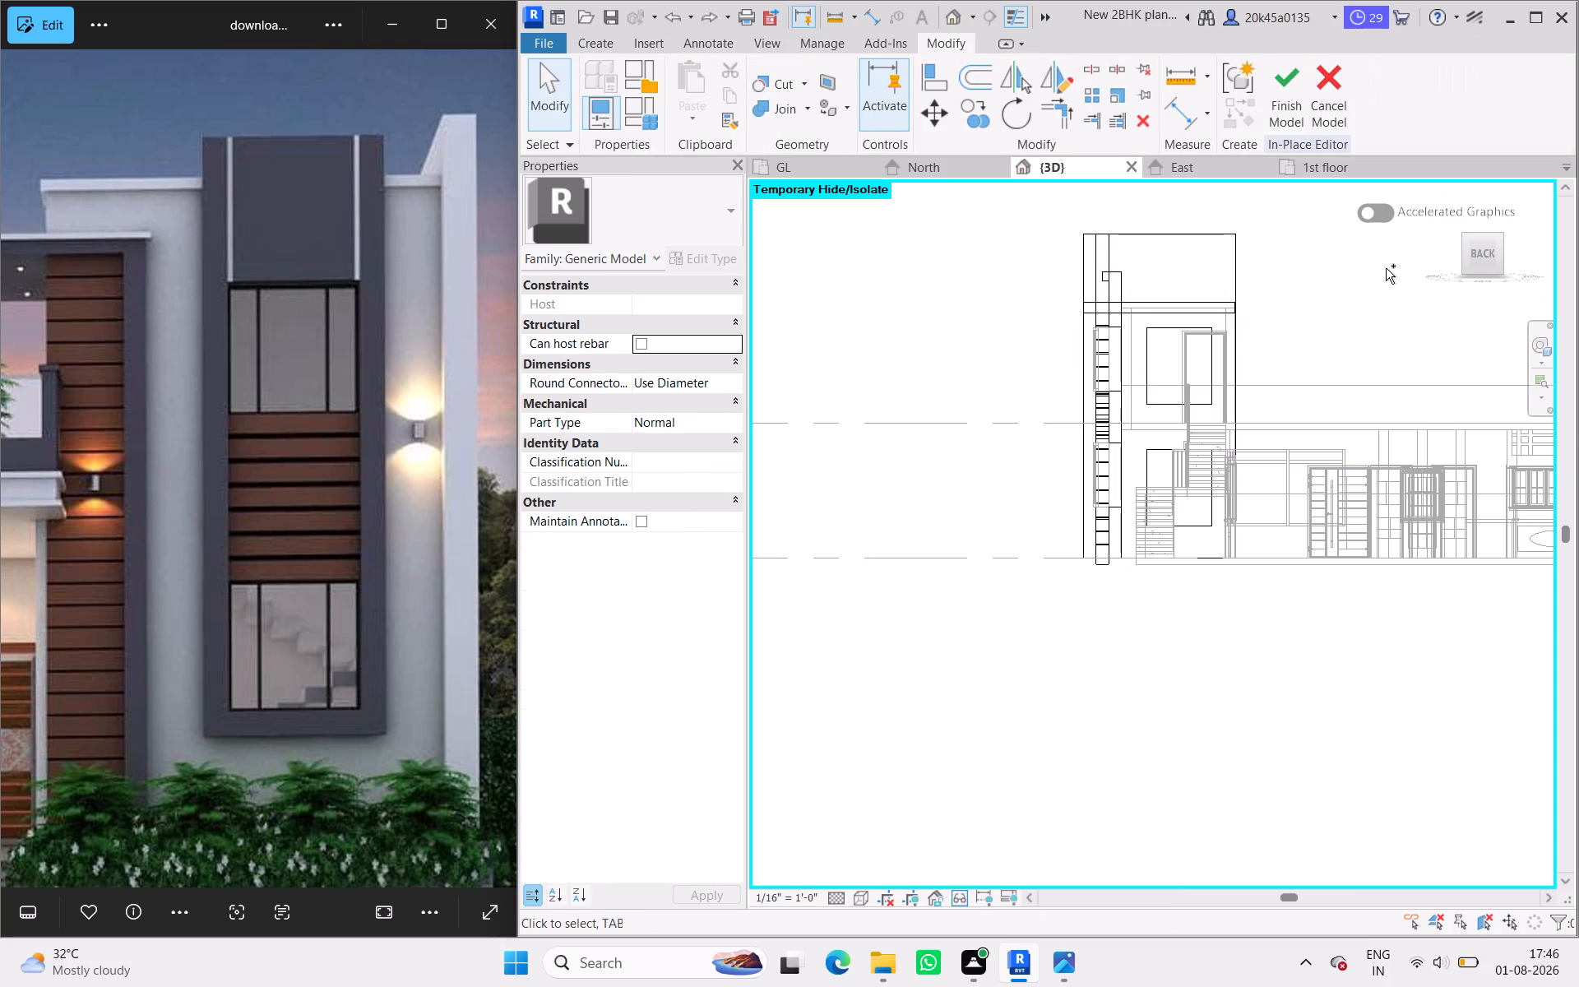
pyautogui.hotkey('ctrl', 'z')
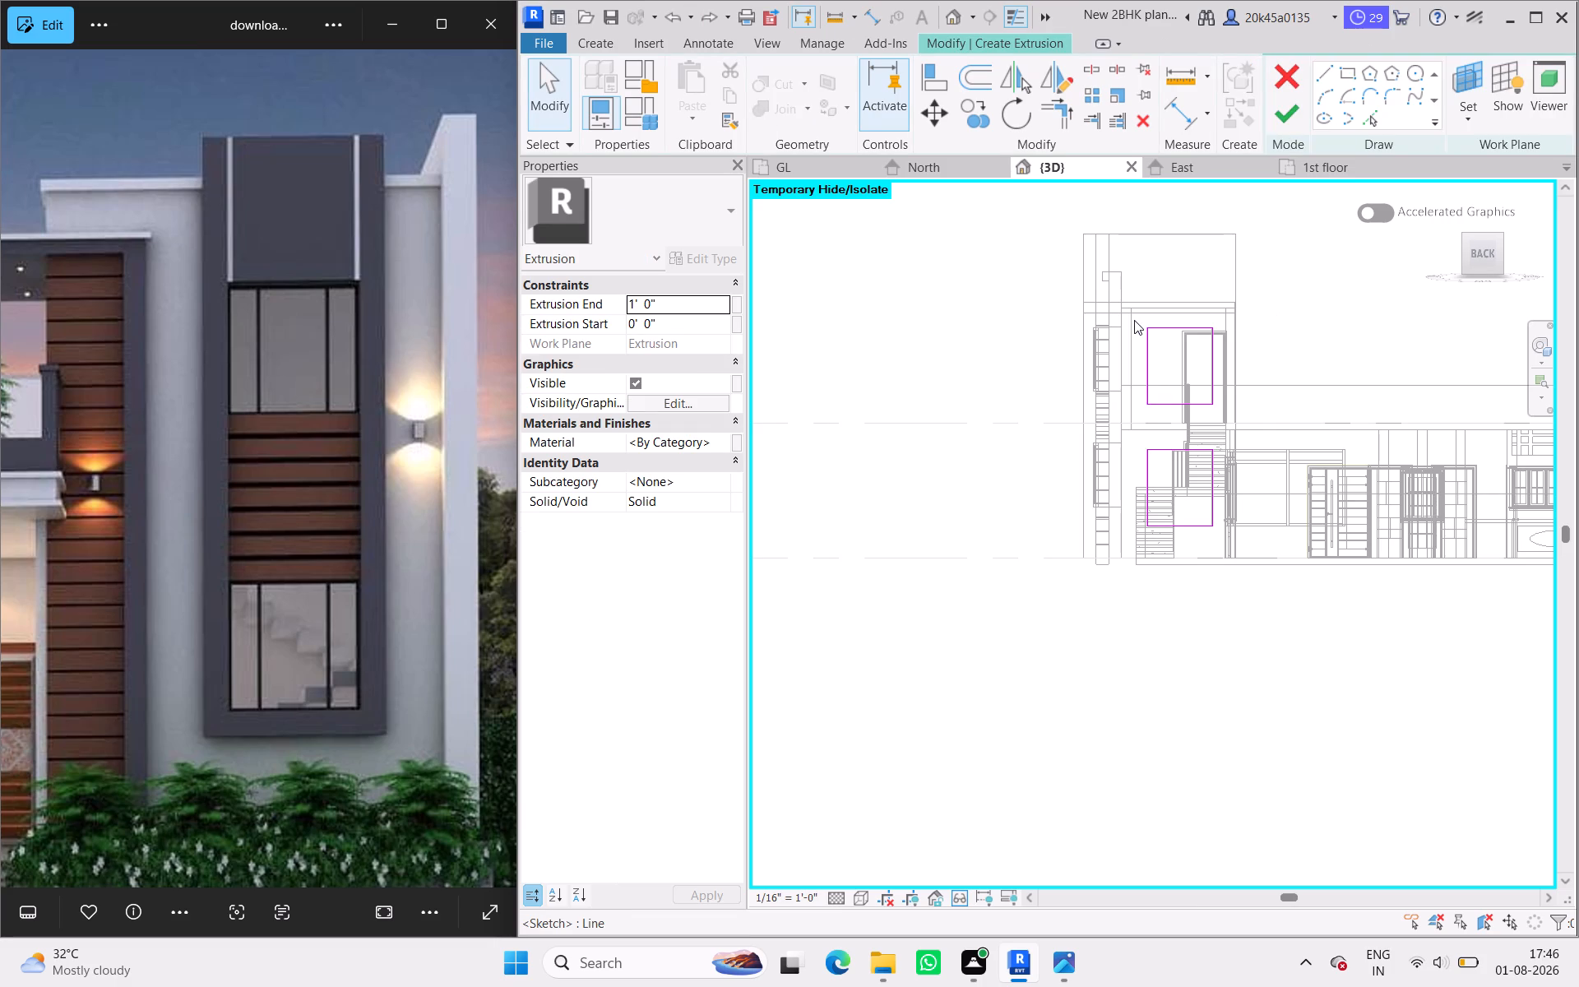
# Delete both rectangles over the side wall's openings and abandon the extrusion sketch, returning to the in-place model.
pyautogui.moveTo(1135, 320); pyautogui.dragTo(1234, 523)
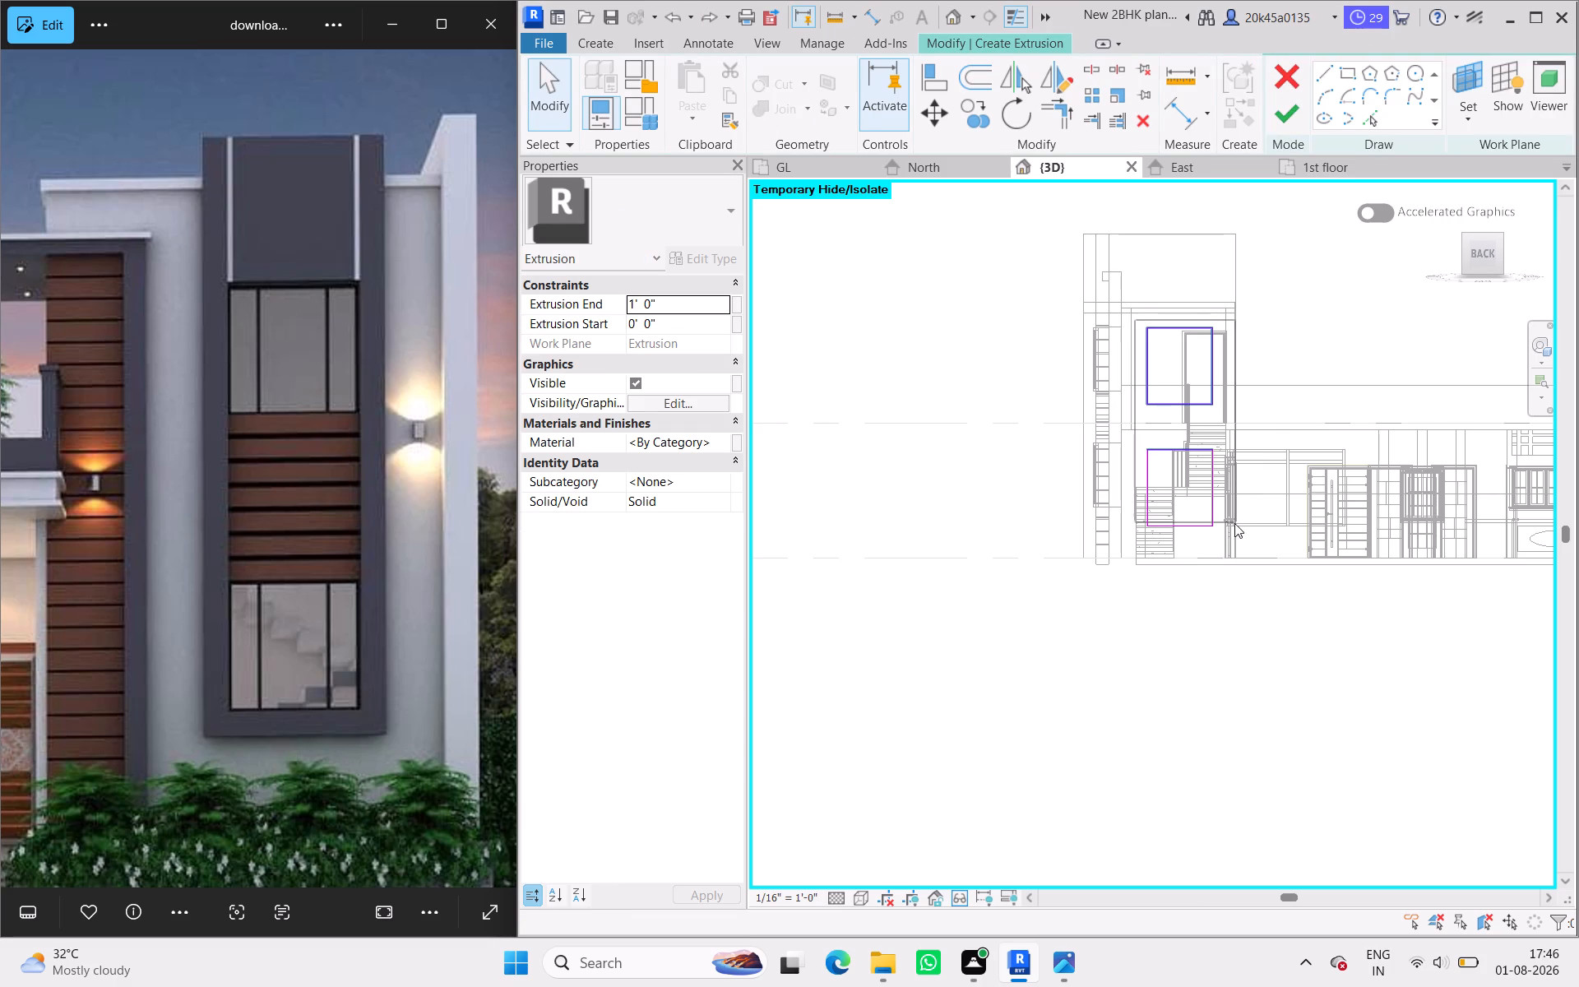
pyautogui.moveTo(1234, 523); pyautogui.dragTo(1228, 550)
pyautogui.press('Delete')
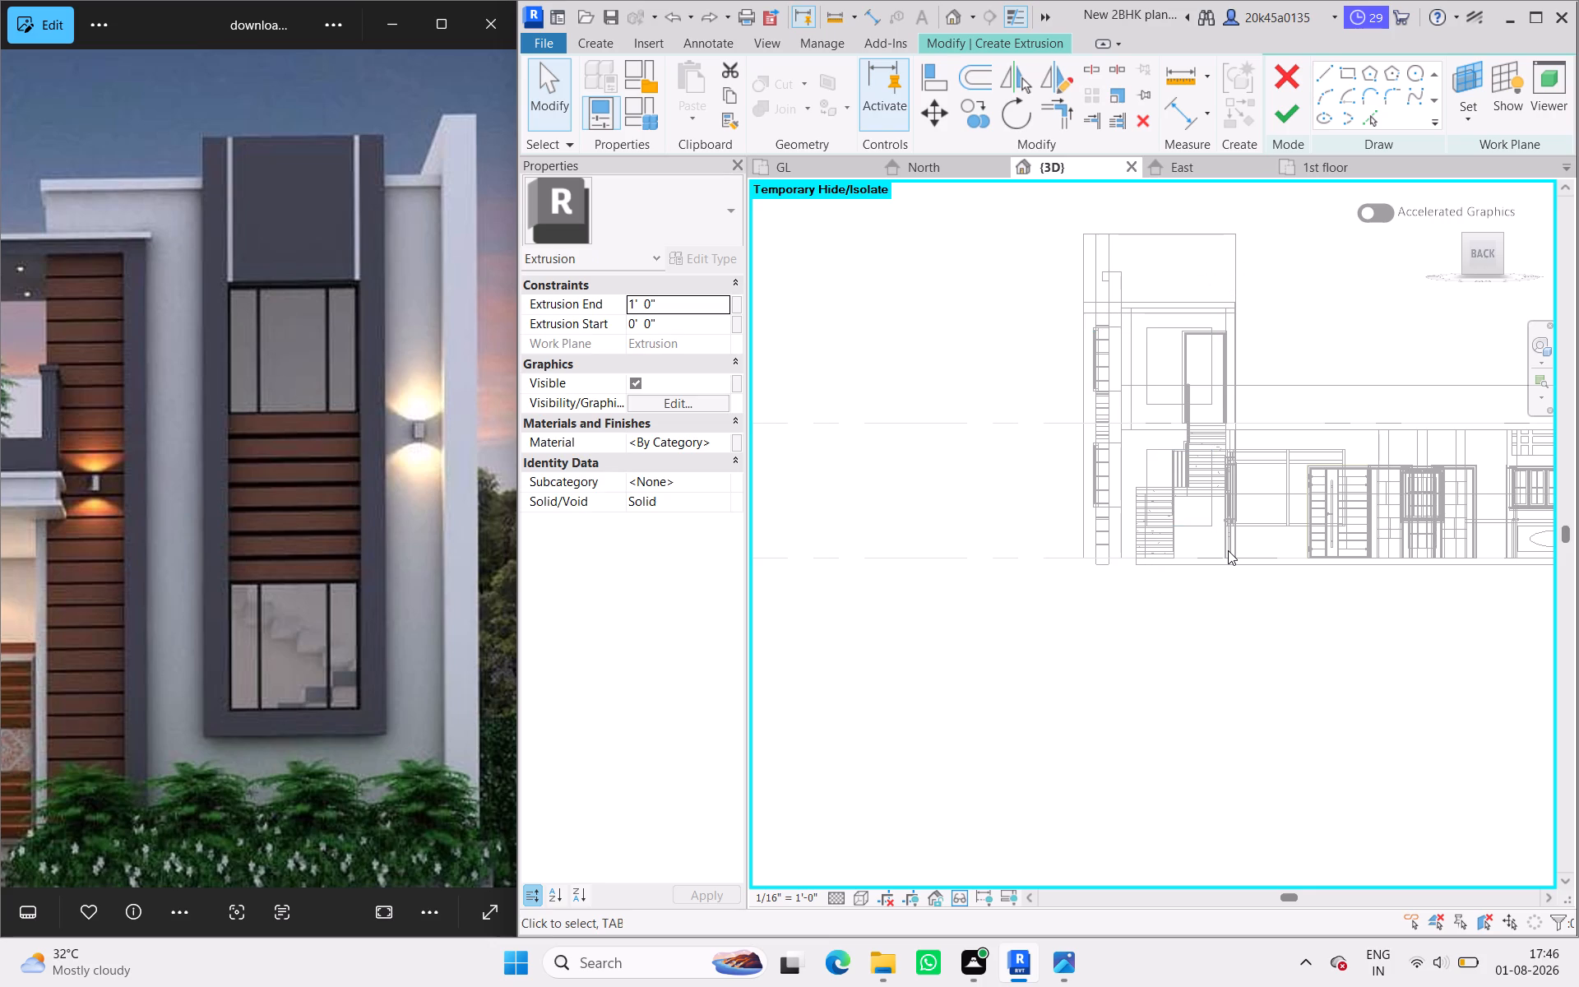
pyautogui.click(1286, 123)
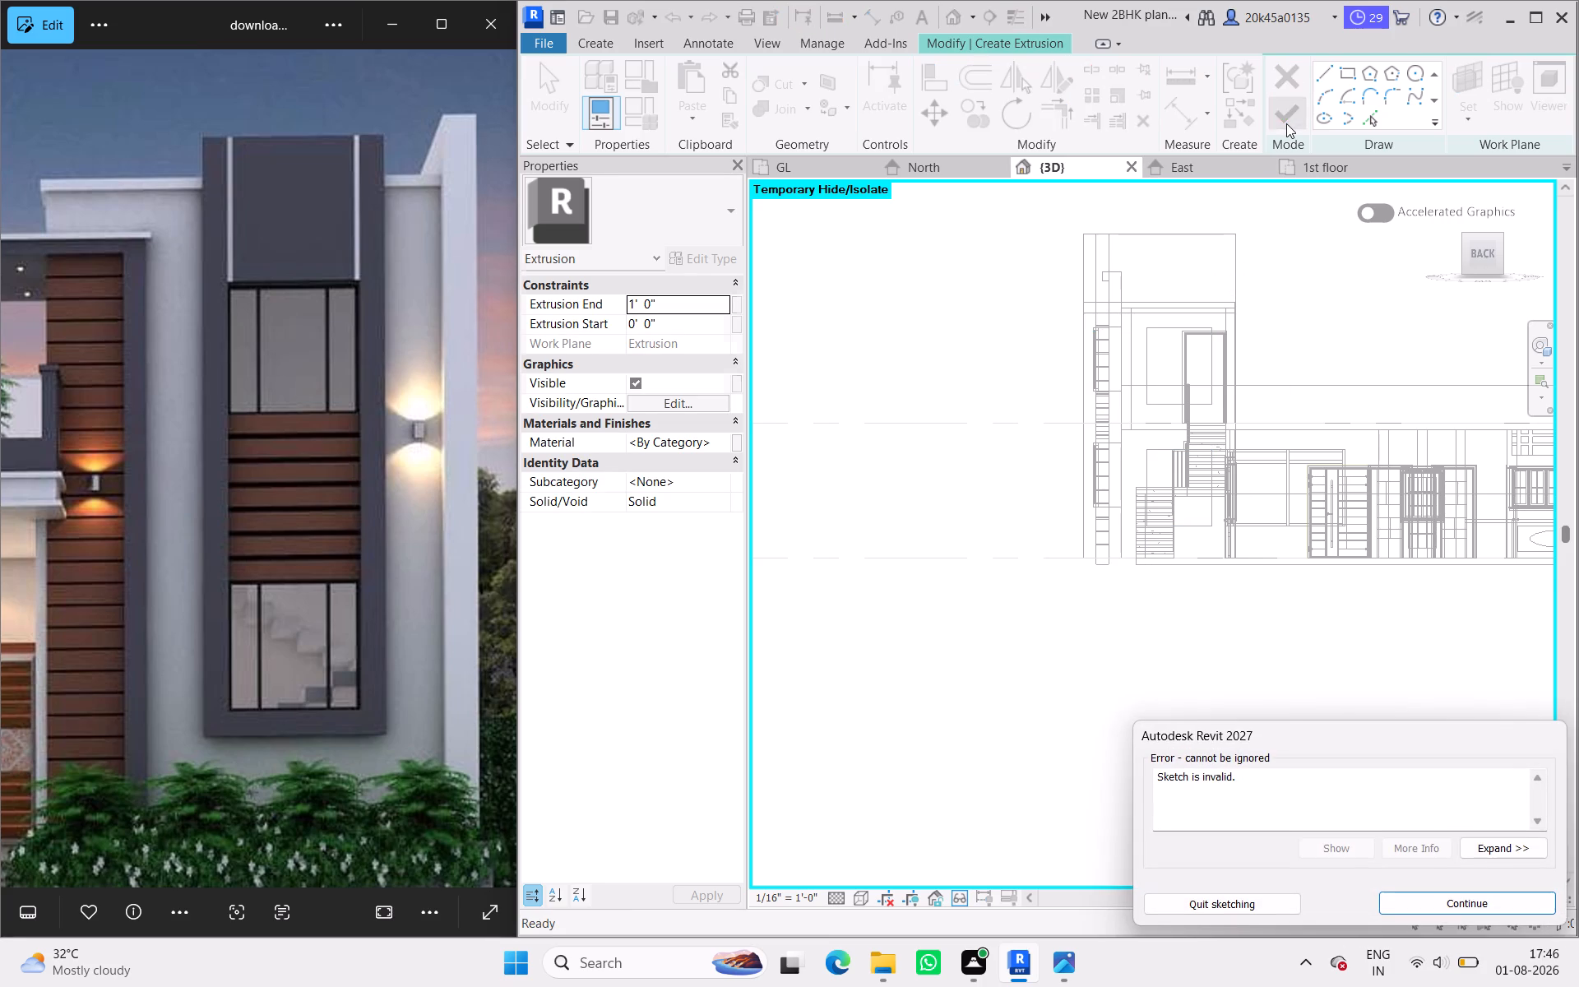
pyautogui.click(1379, 899)
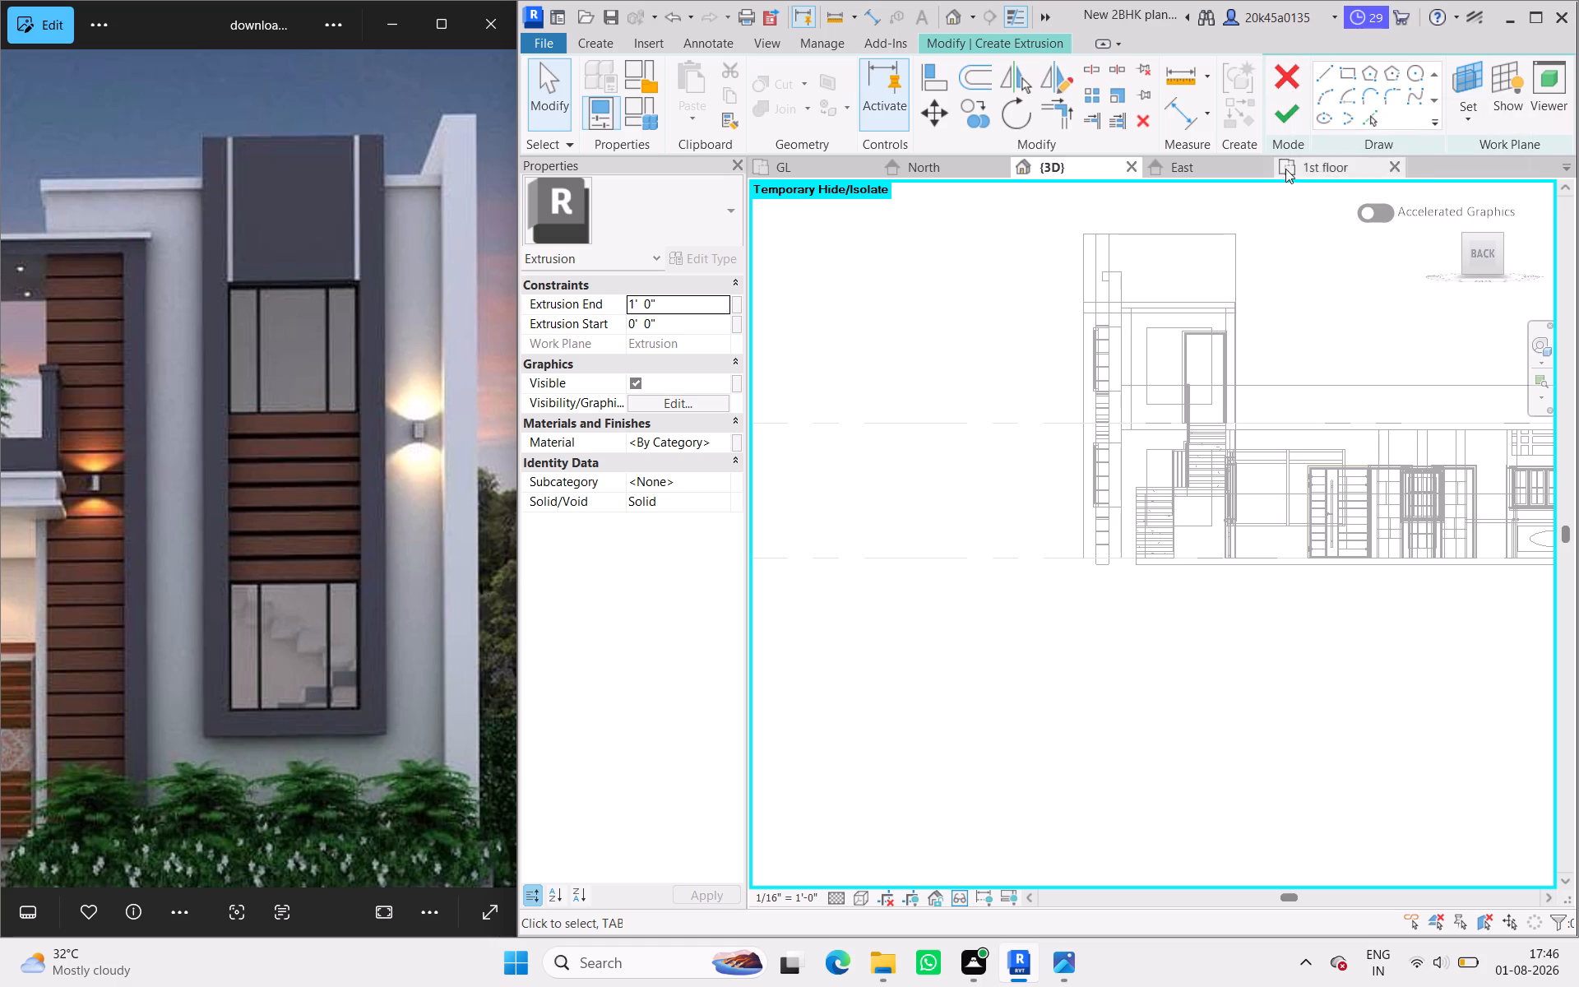
pyautogui.press('Escape')
pyautogui.click(1286, 84)
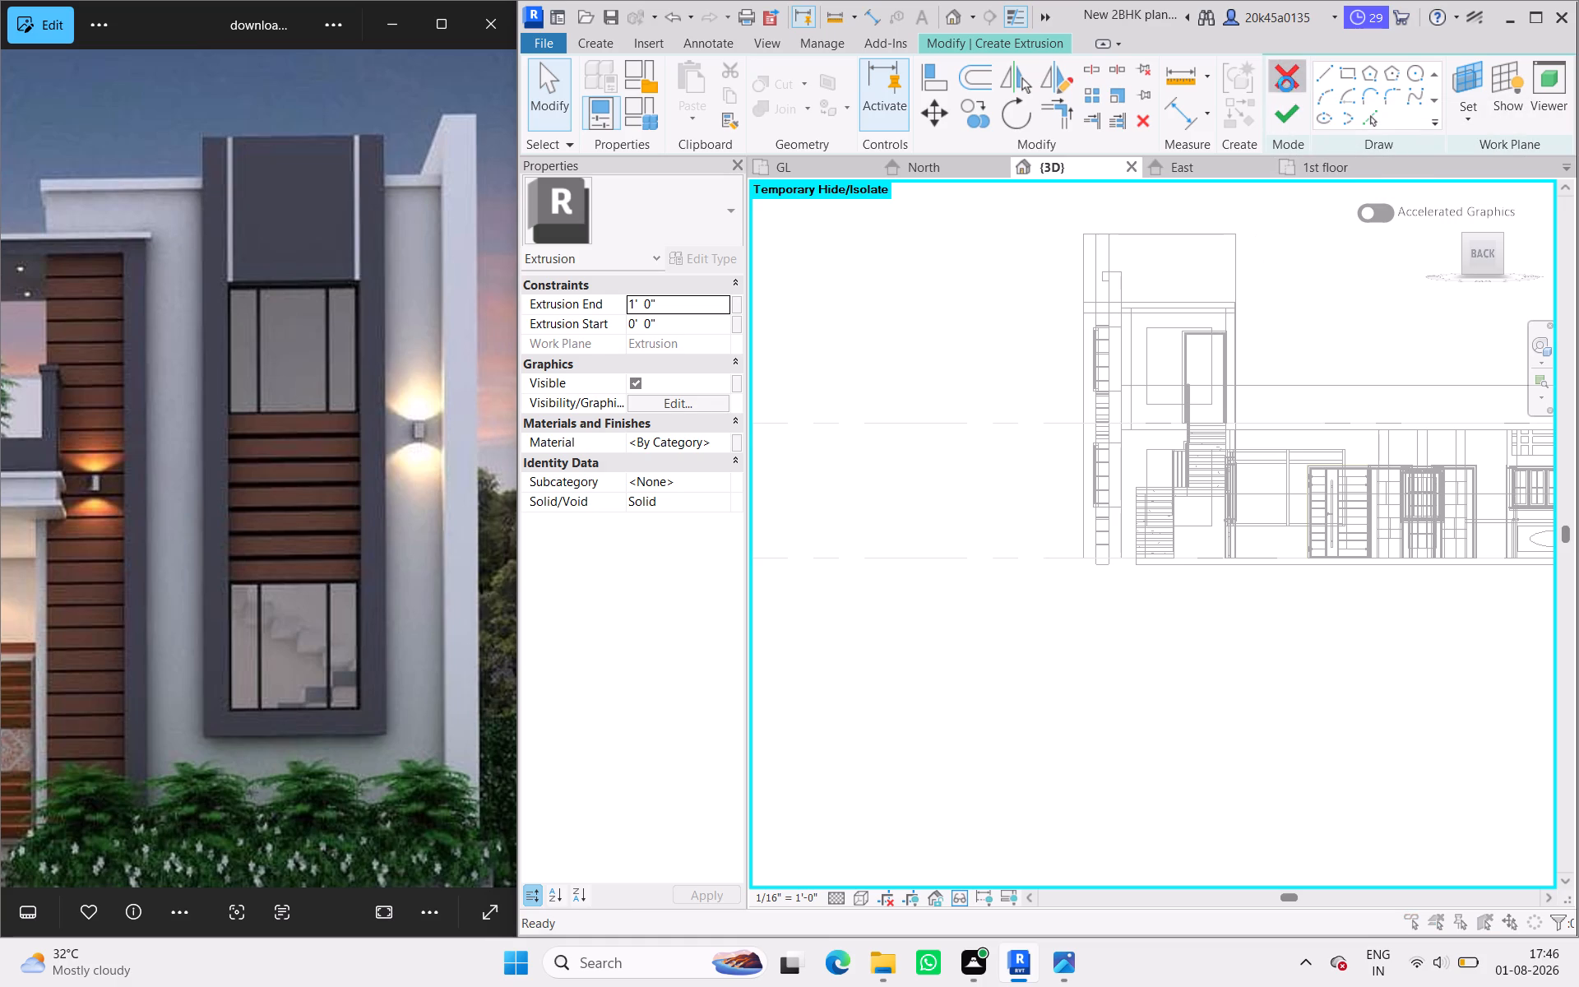
pyautogui.click(855, 497)
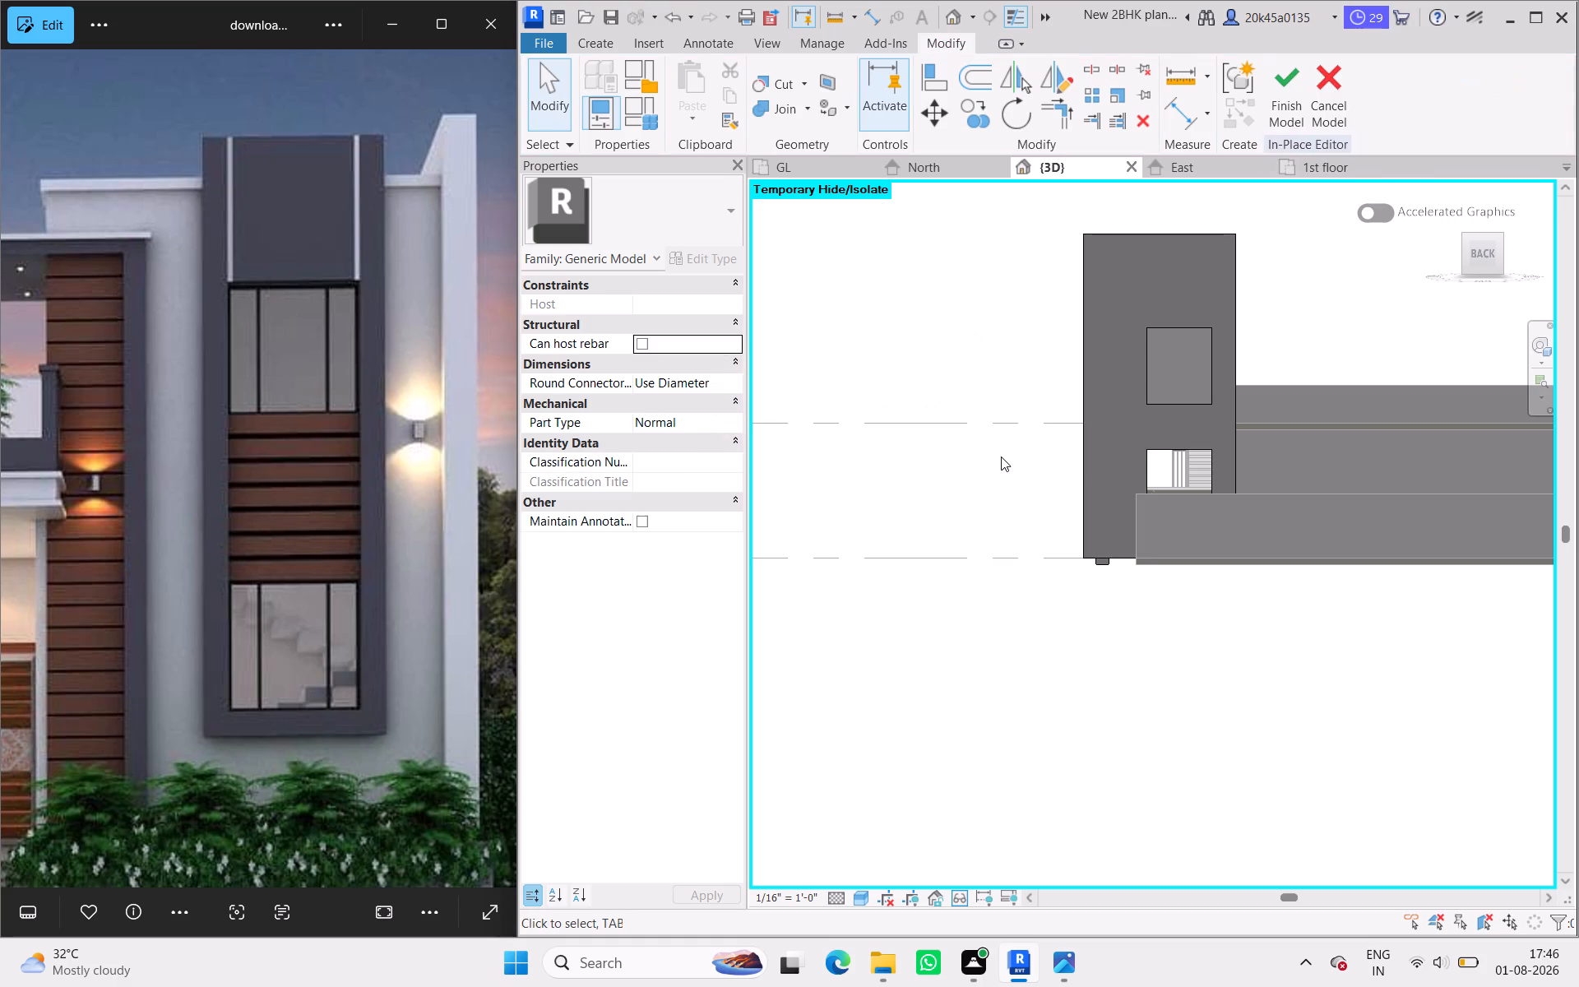
# Examine the side wall's two openings and the front window tower in 3D, from the back around to the front corner.
pyautogui.click(1175, 327)
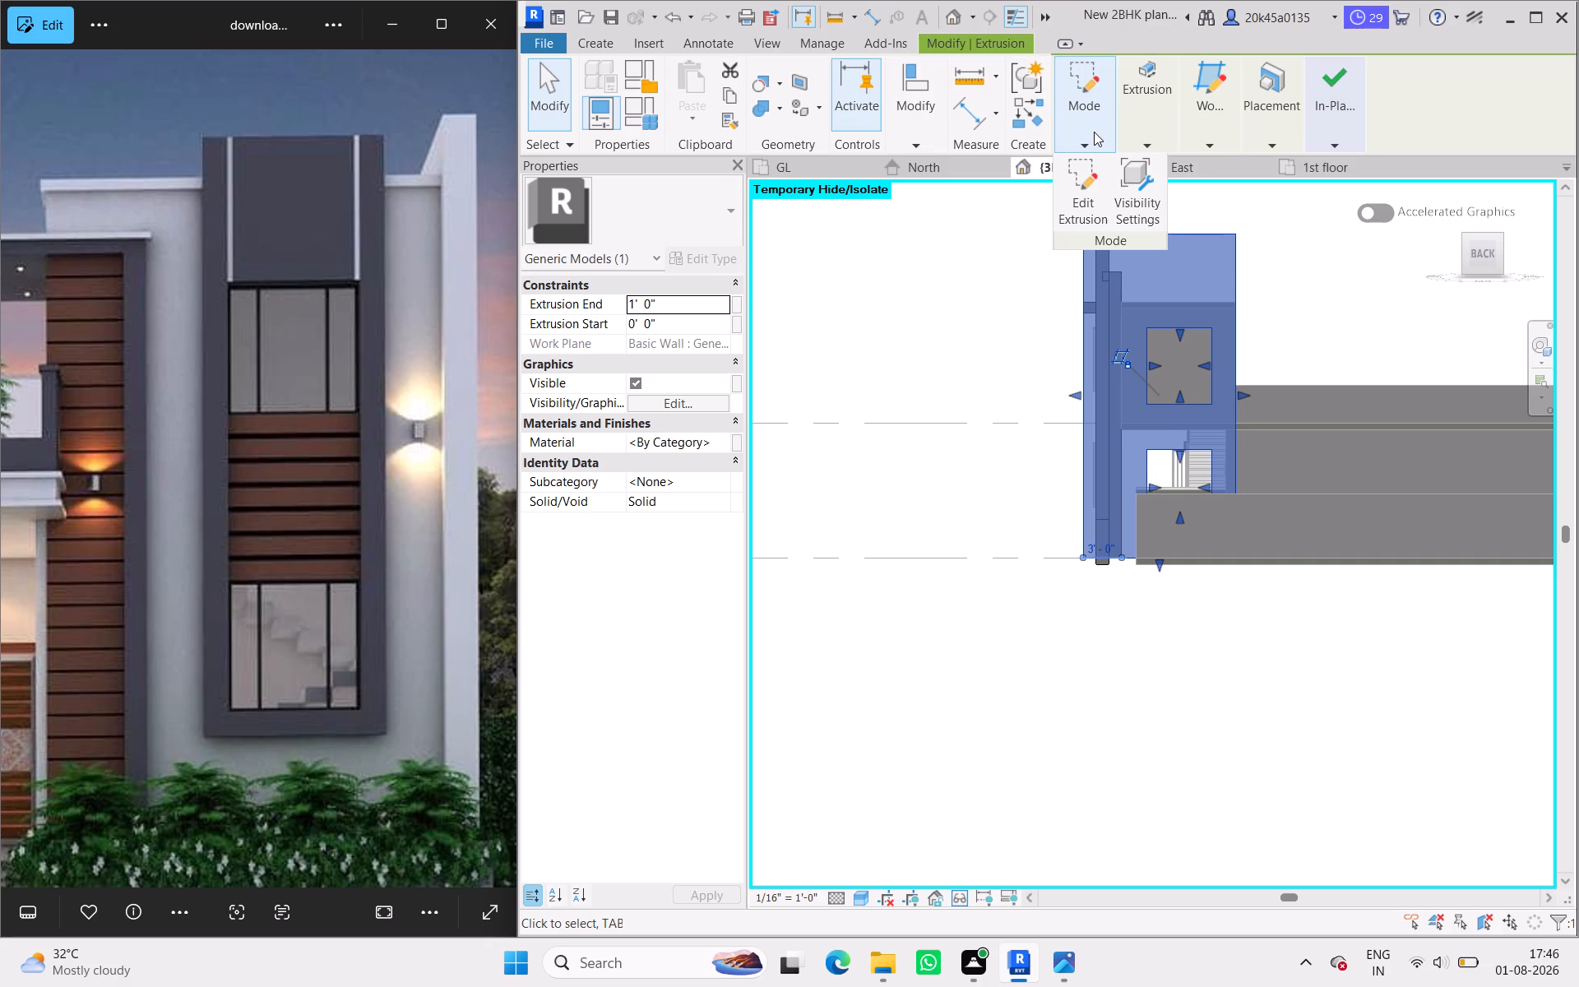
pyautogui.click(1093, 132)
pyautogui.click(1319, 282)
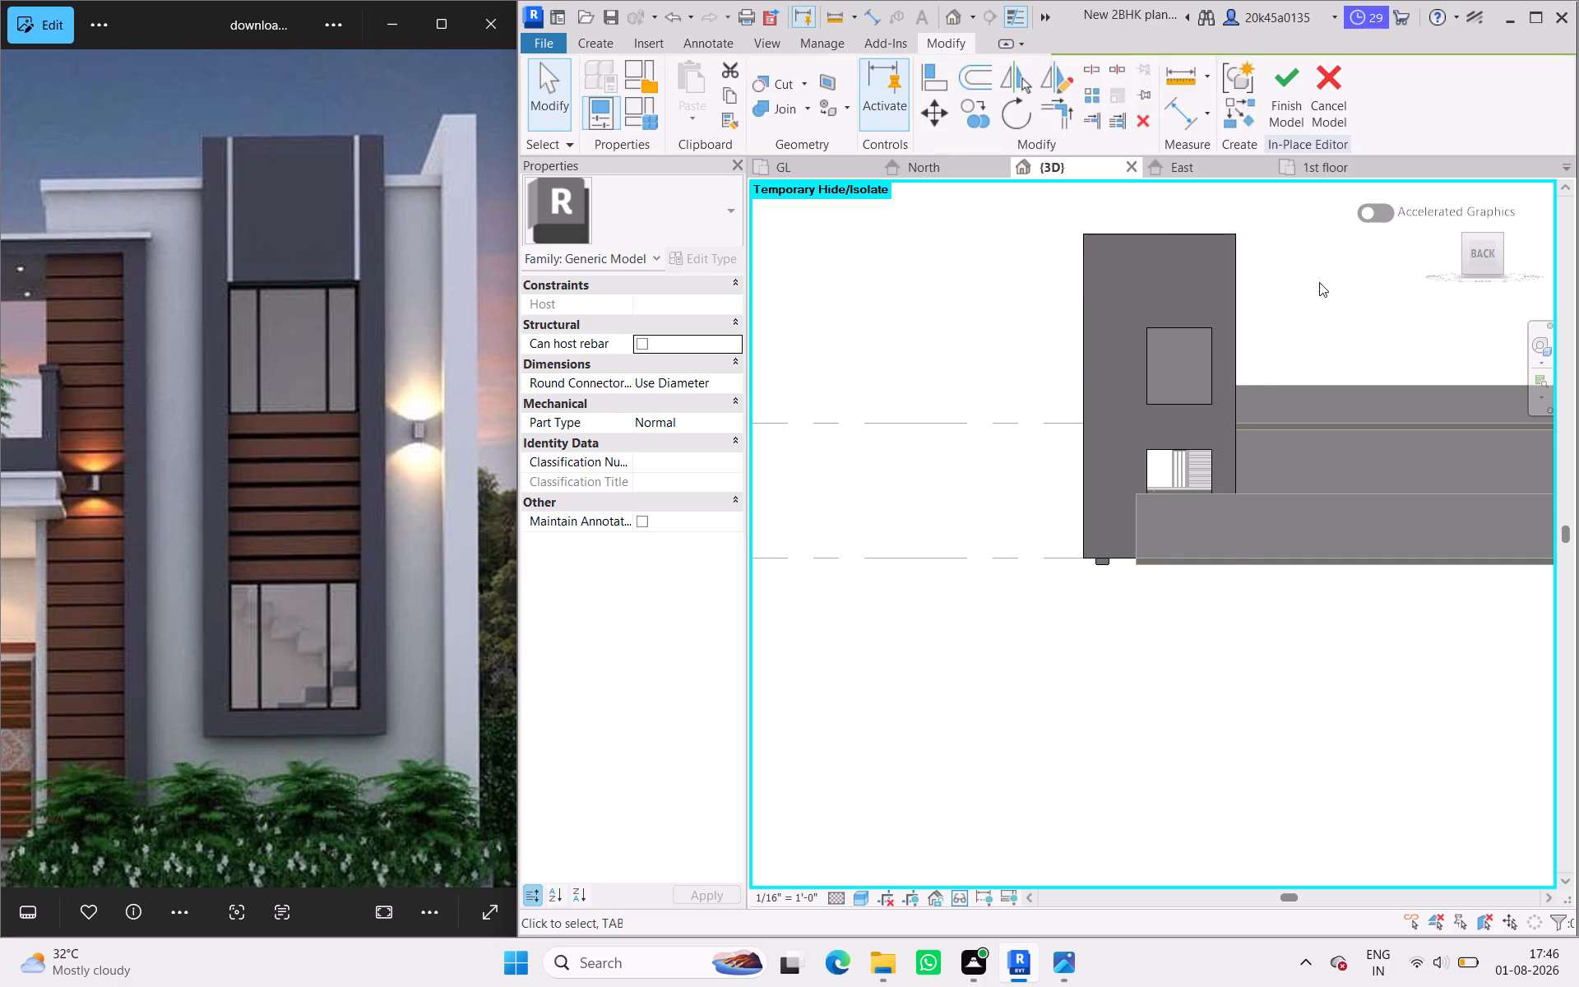
pyautogui.scroll(4, 1173, 348)
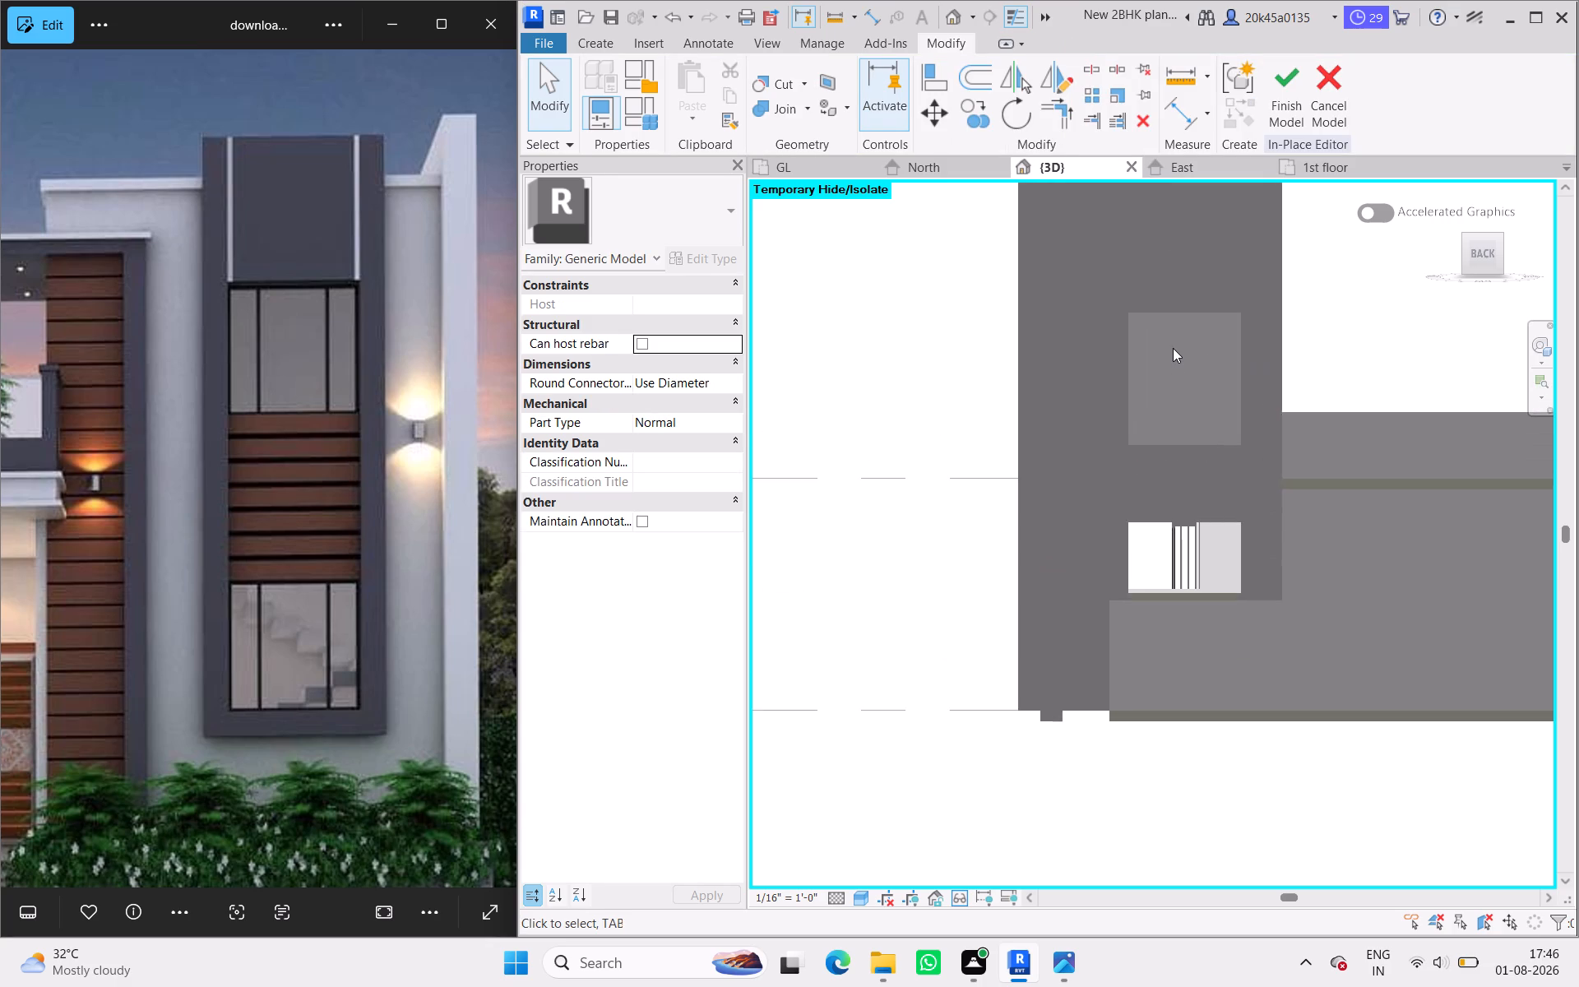
pyautogui.scroll(-6, 1173, 348)
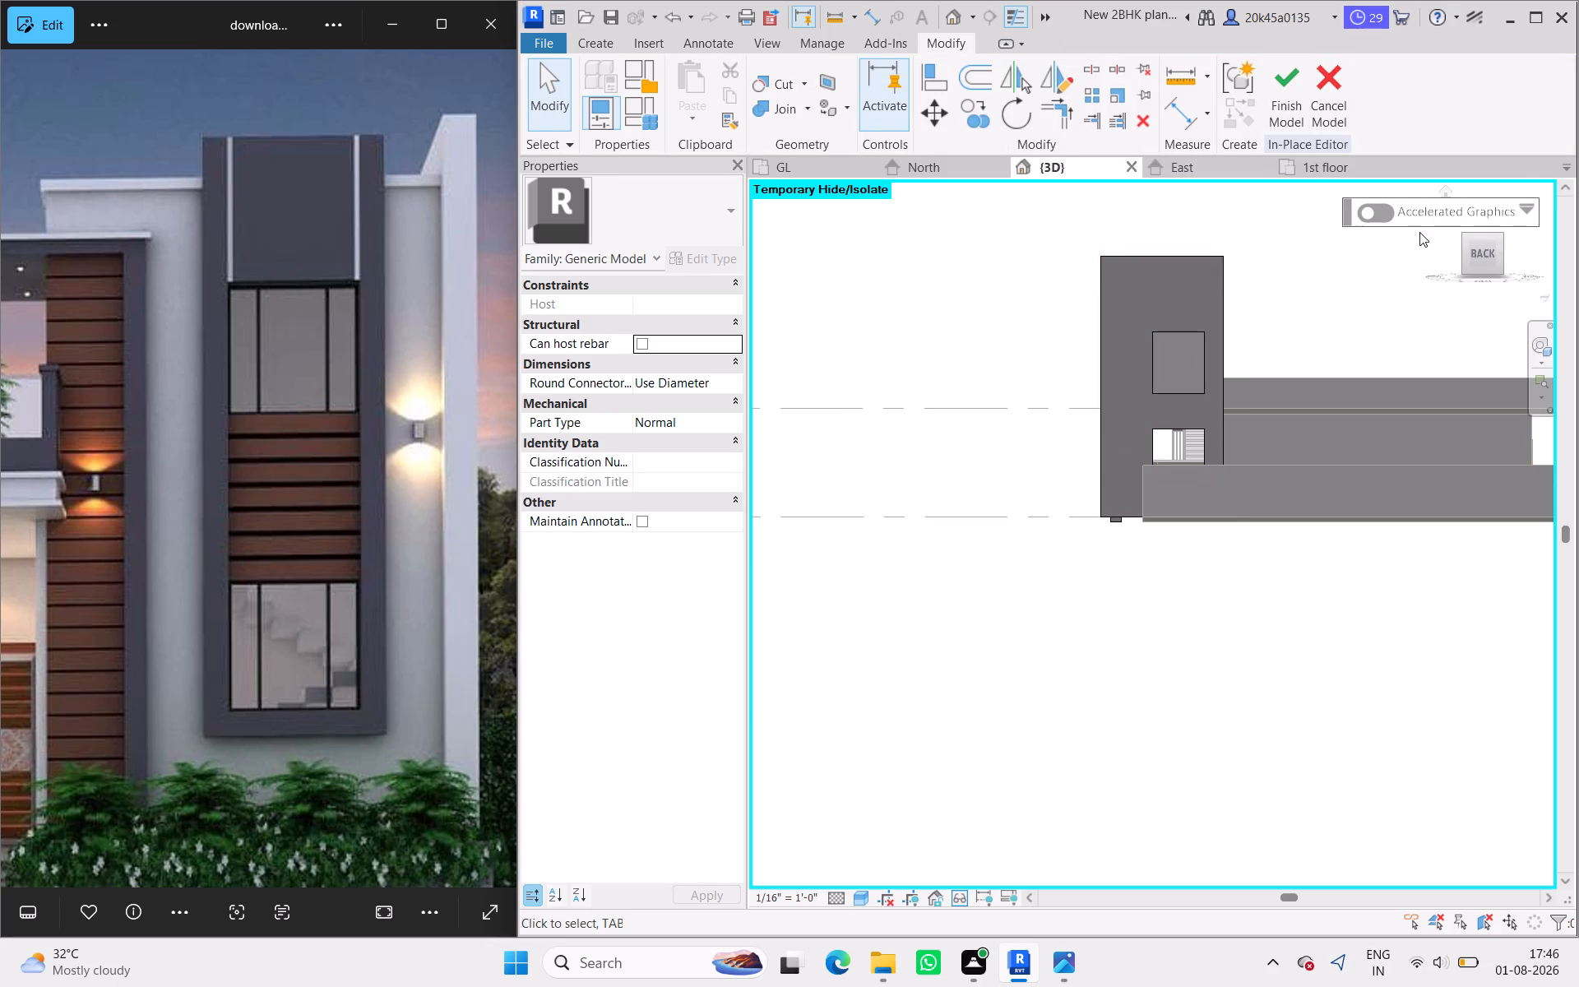
pyautogui.moveTo(1476, 245); pyautogui.dragTo(1491, 245)
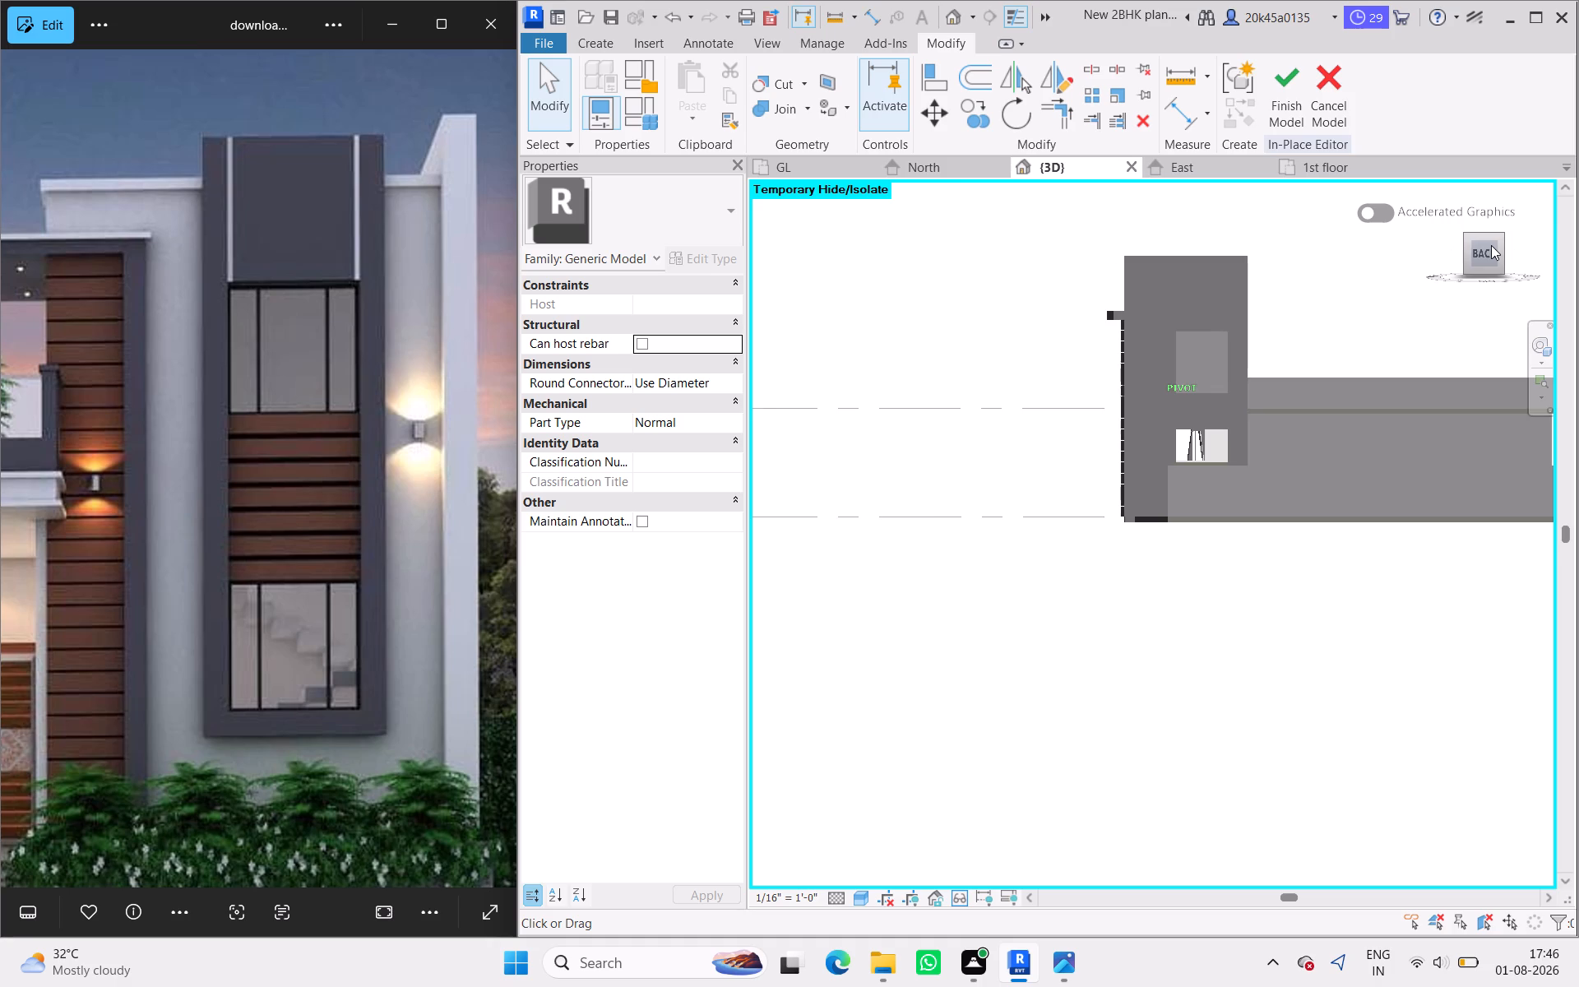
pyautogui.moveTo(1491, 245); pyautogui.dragTo(1540, 234)
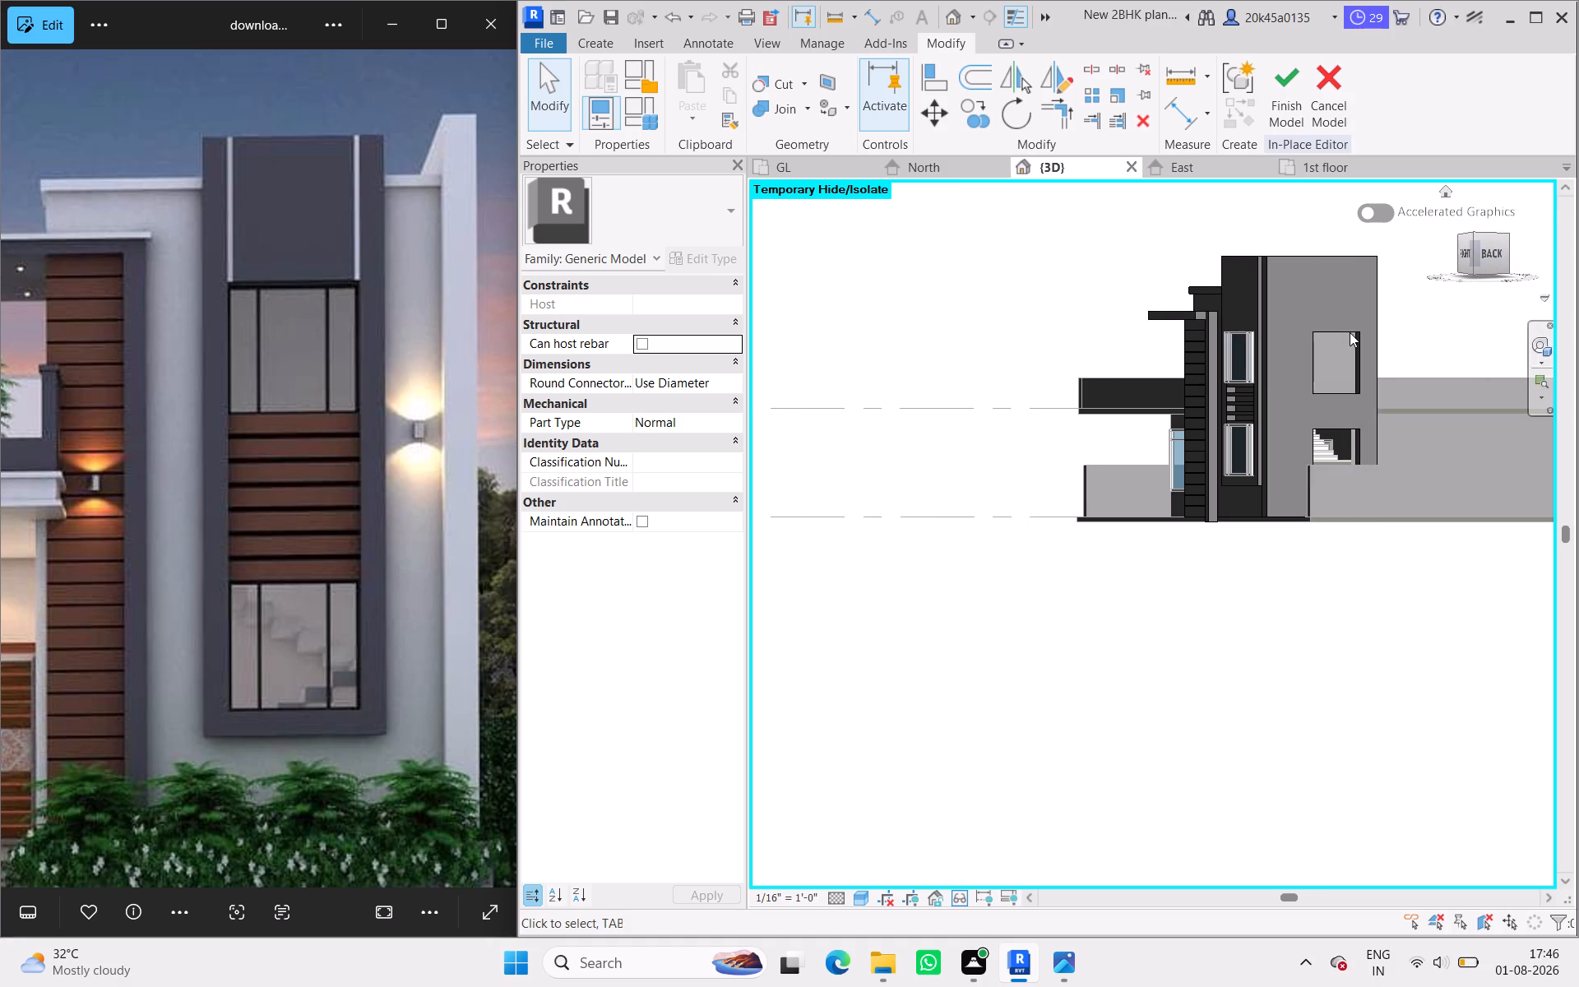
pyautogui.scroll(5, 1243, 328)
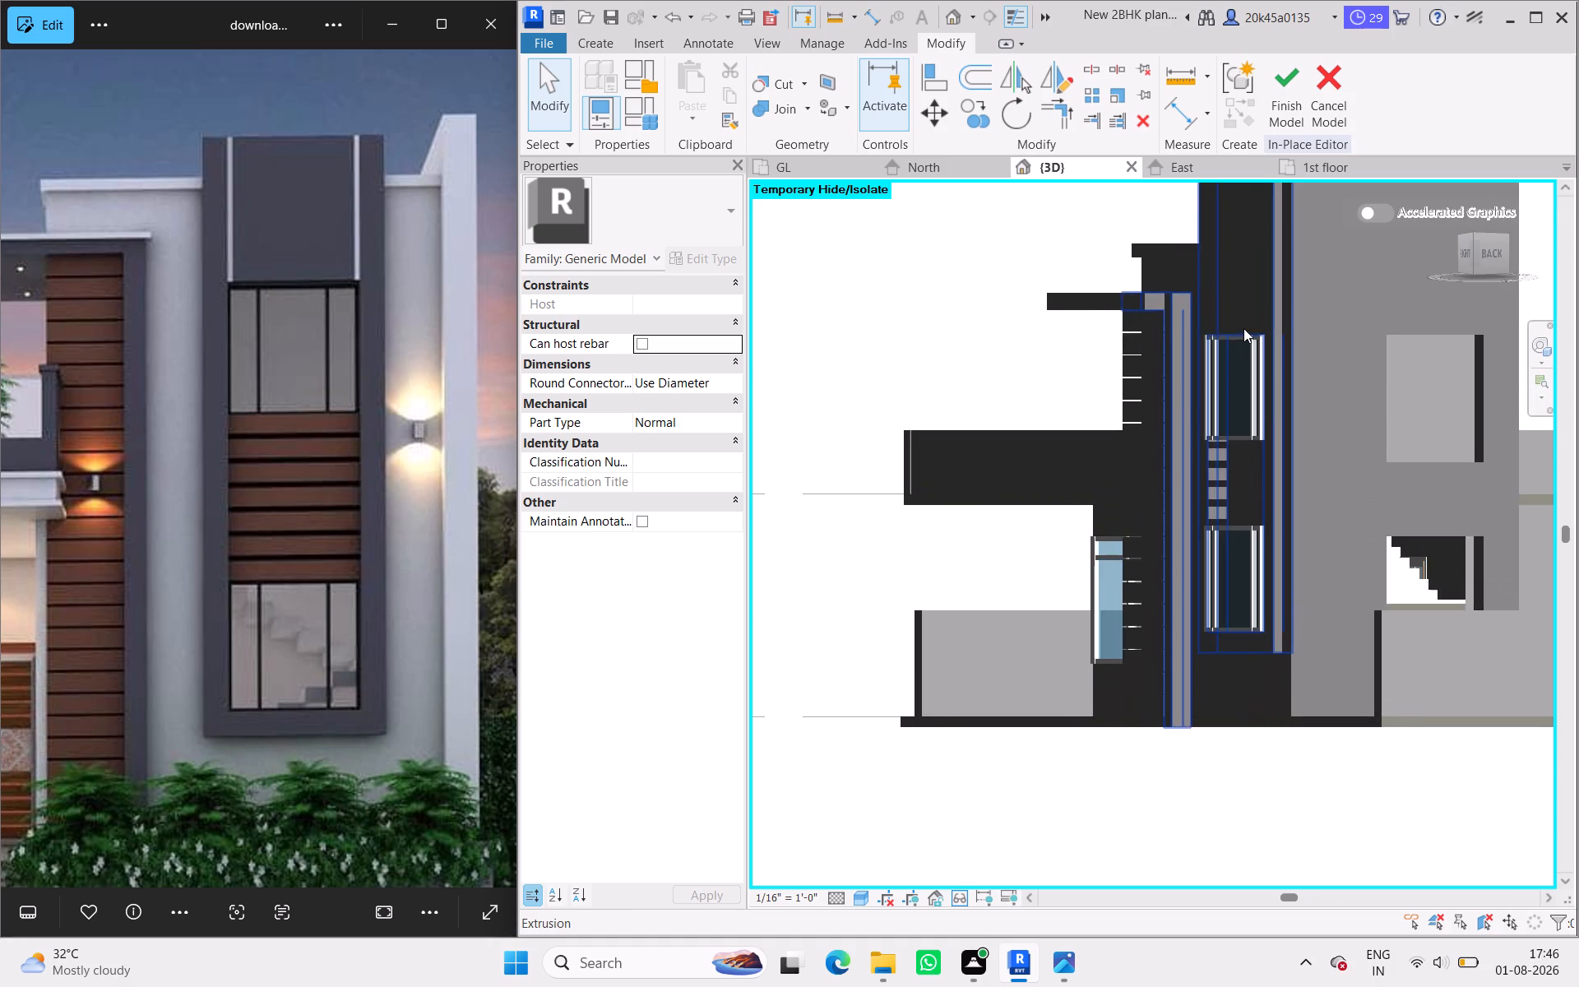
pyautogui.scroll(6, 1229, 315)
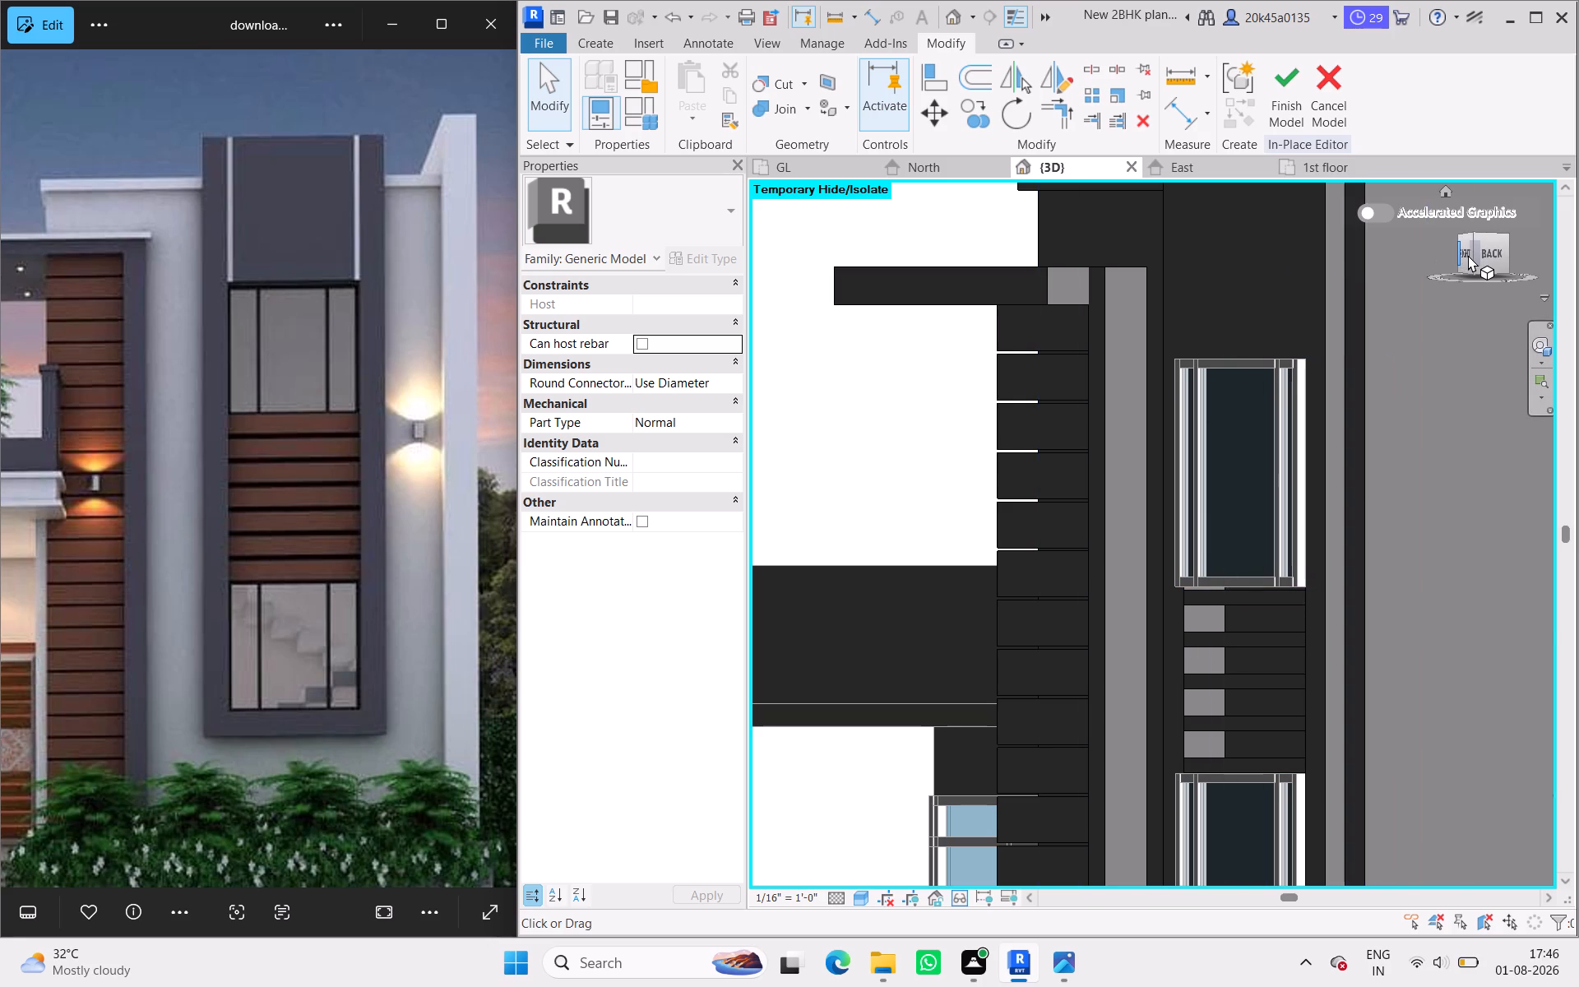
pyautogui.moveTo(1468, 255); pyautogui.dragTo(1482, 280)
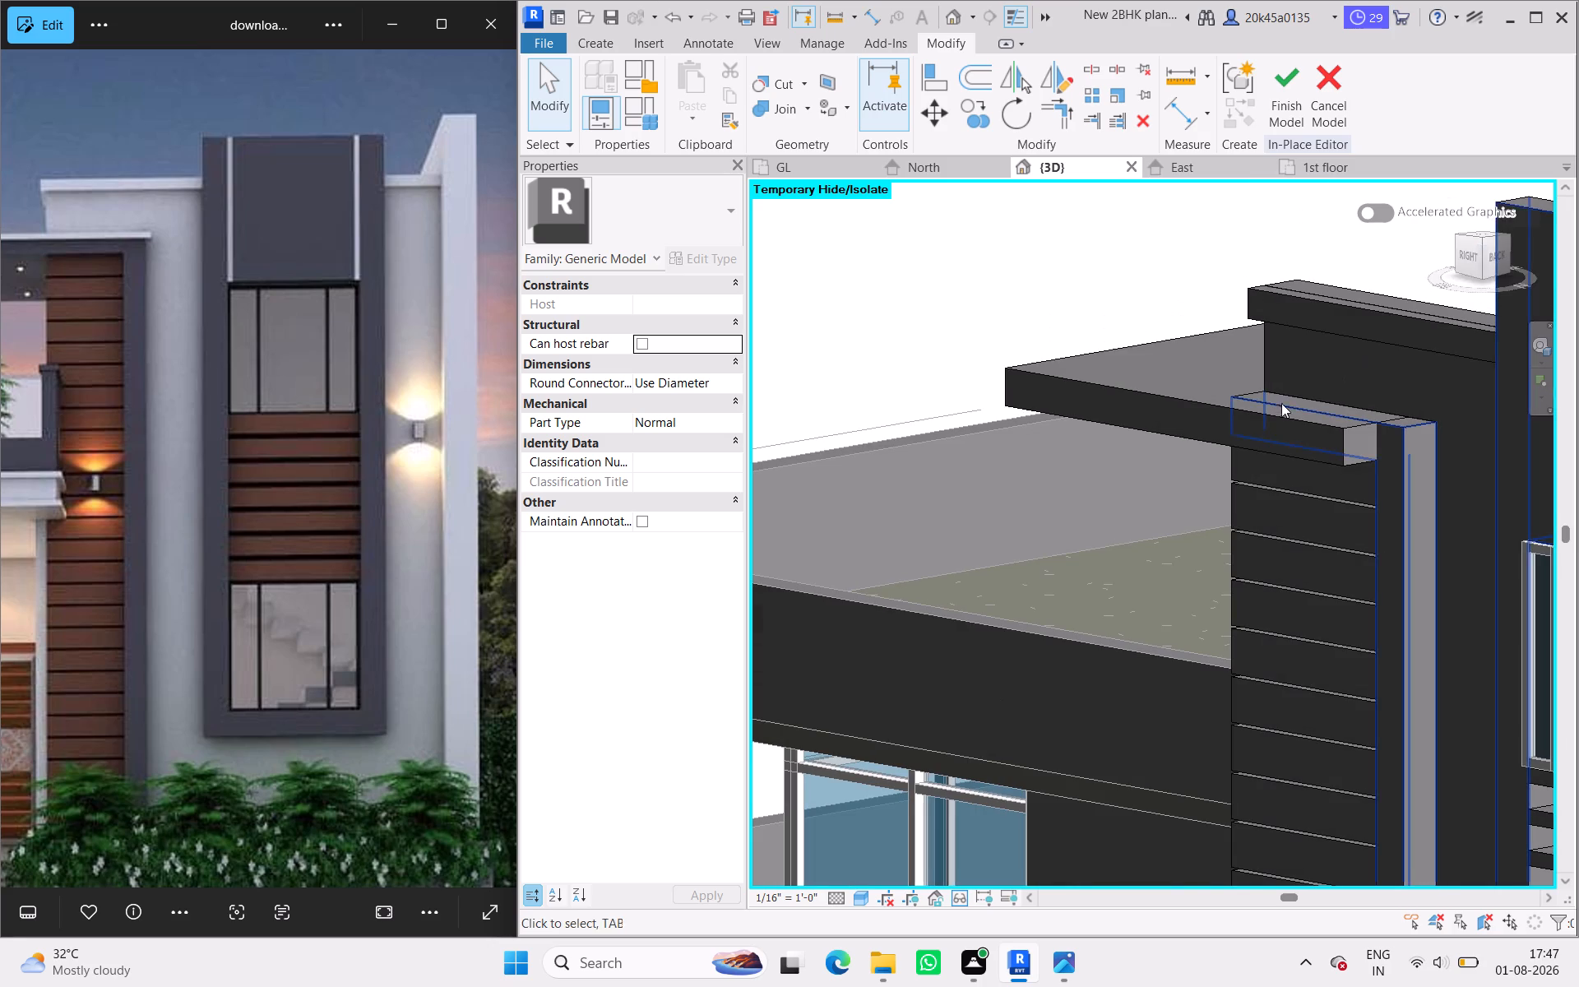
pyautogui.scroll(-6, 1277, 406)
pyautogui.scroll(4, 1410, 546)
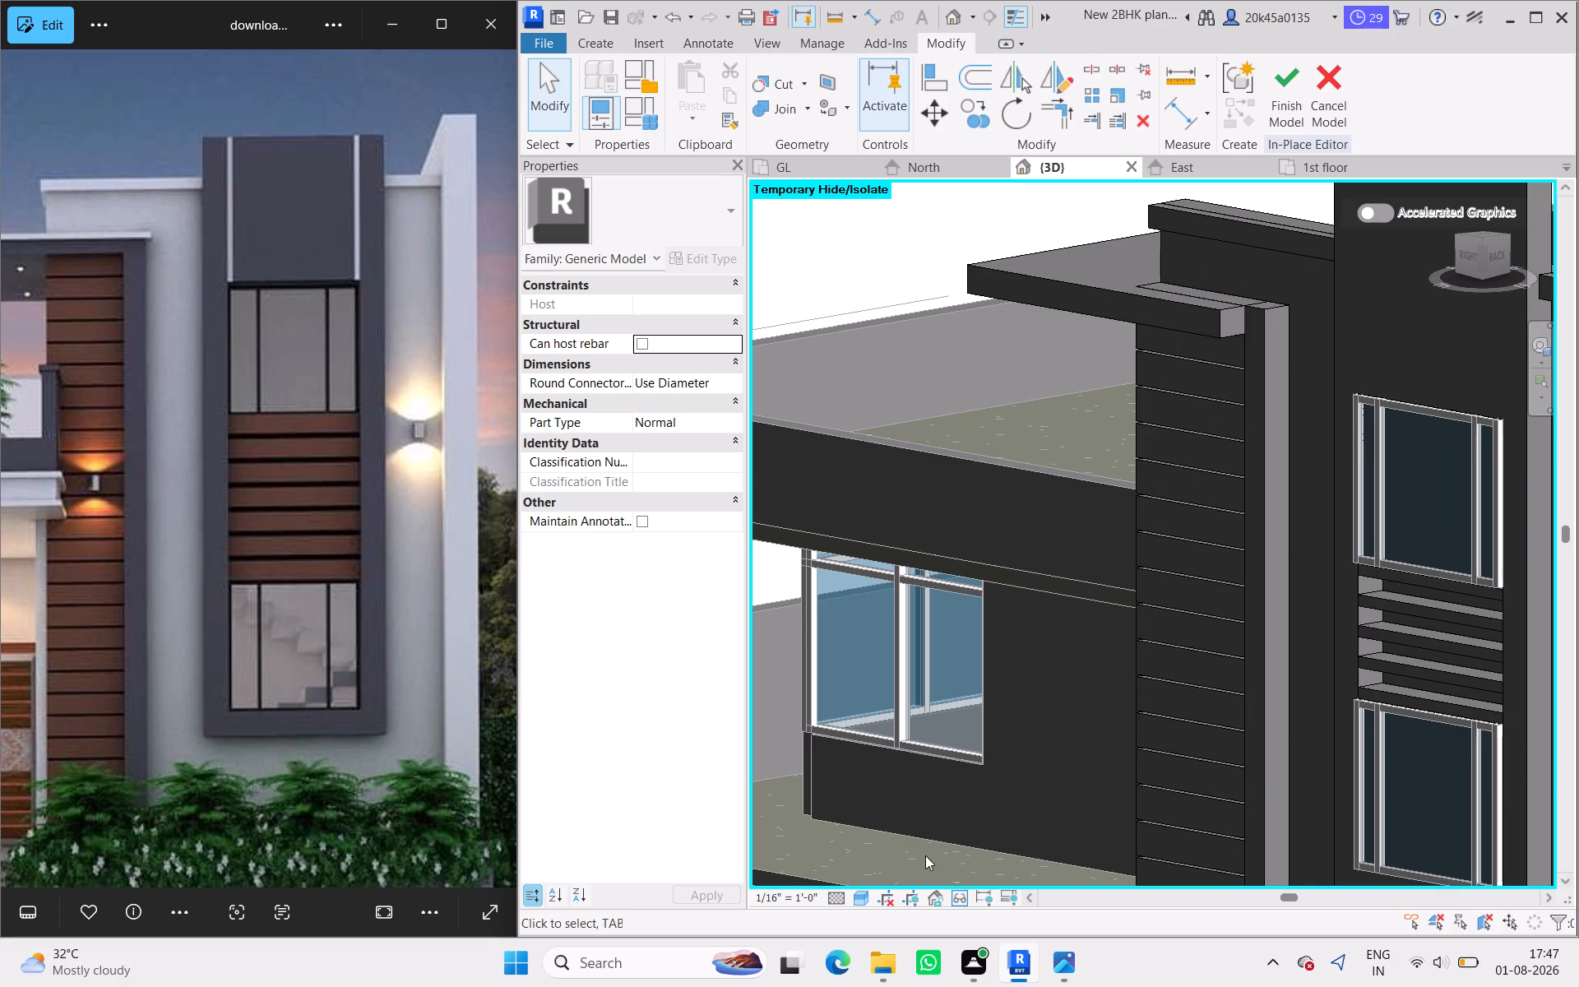
# Switch to Wireframe display and check the in-place extrusions around the tower windows and front wall by selecting them.
pyautogui.click(856, 894)
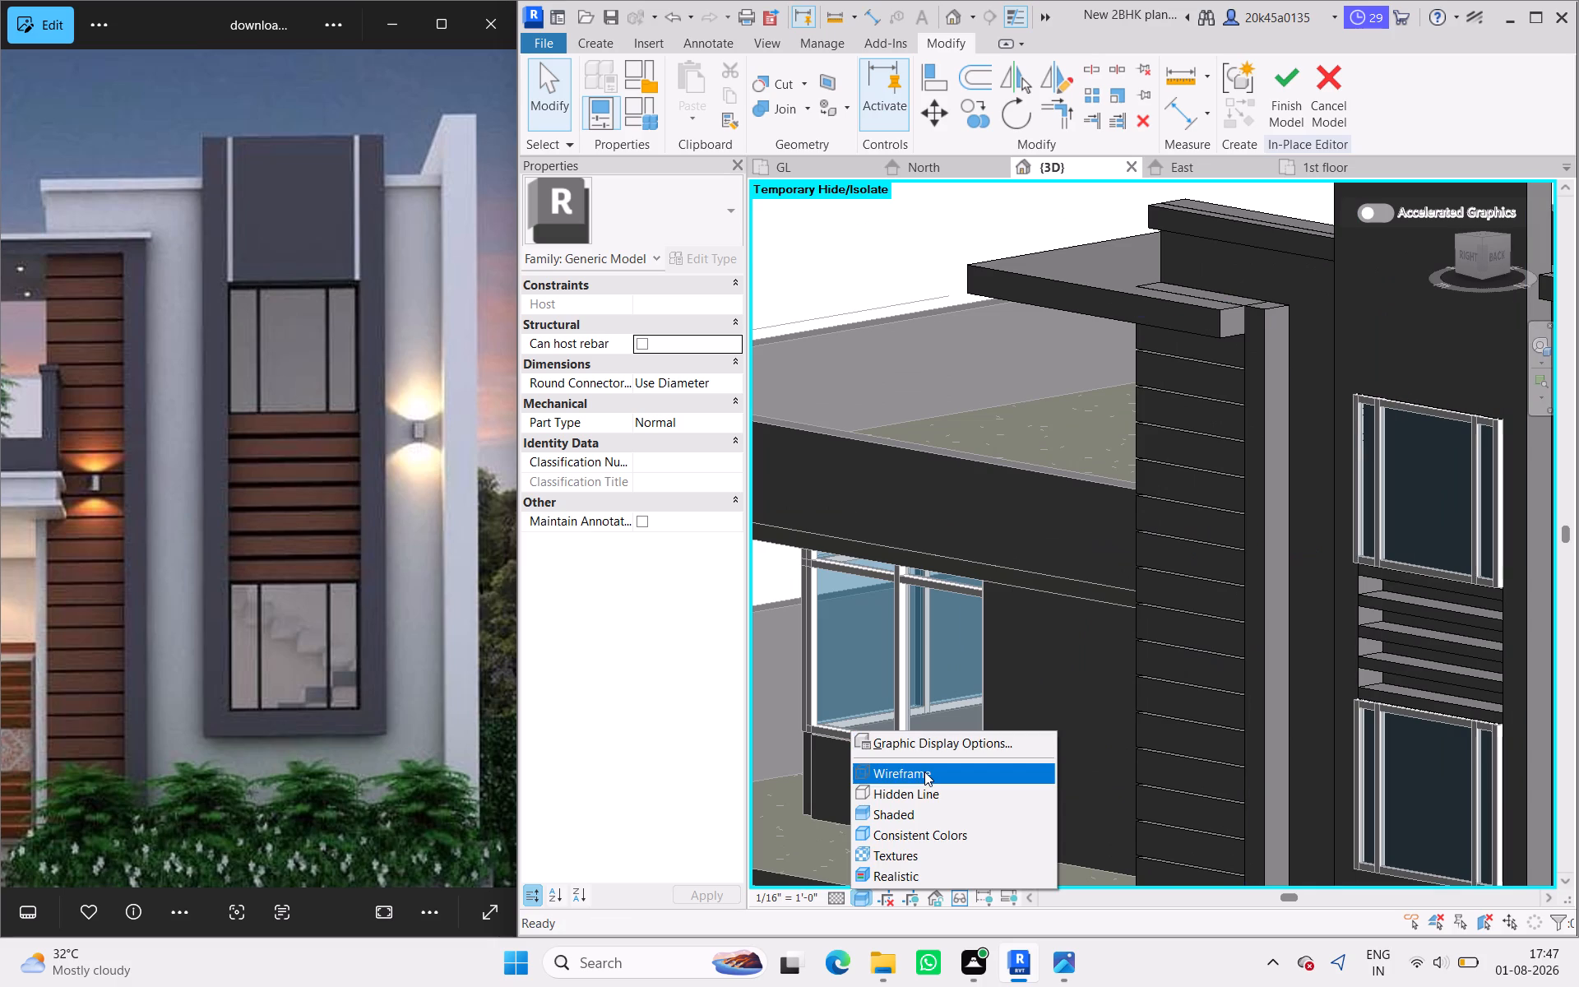
pyautogui.click(924, 772)
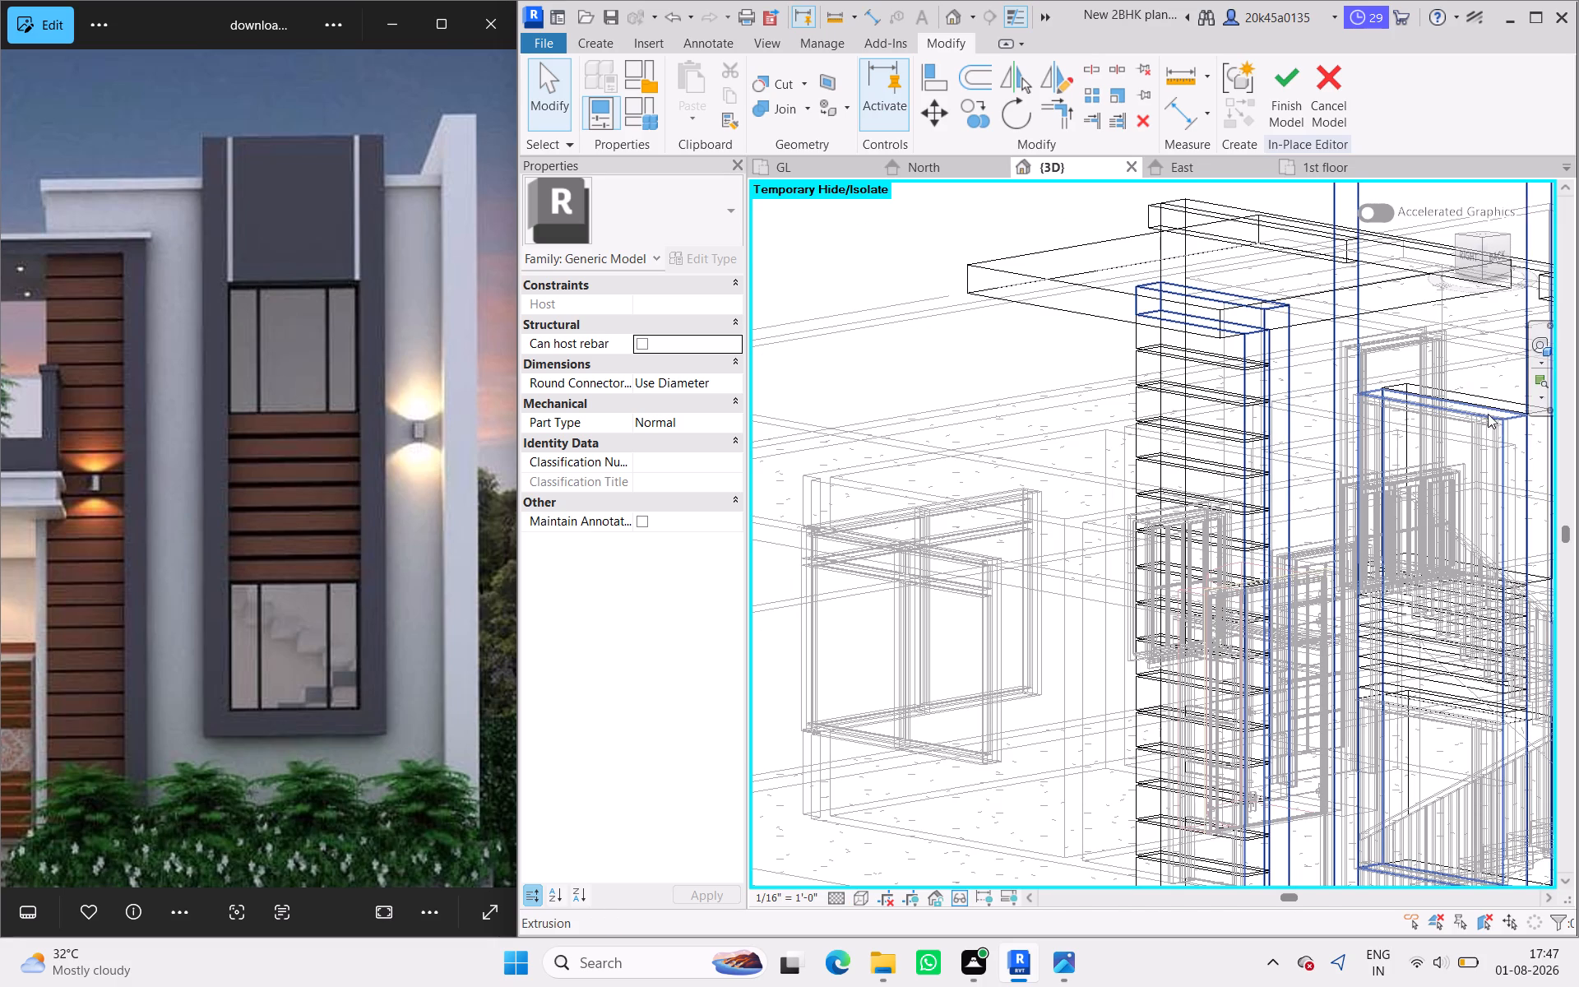
pyautogui.click(1493, 394)
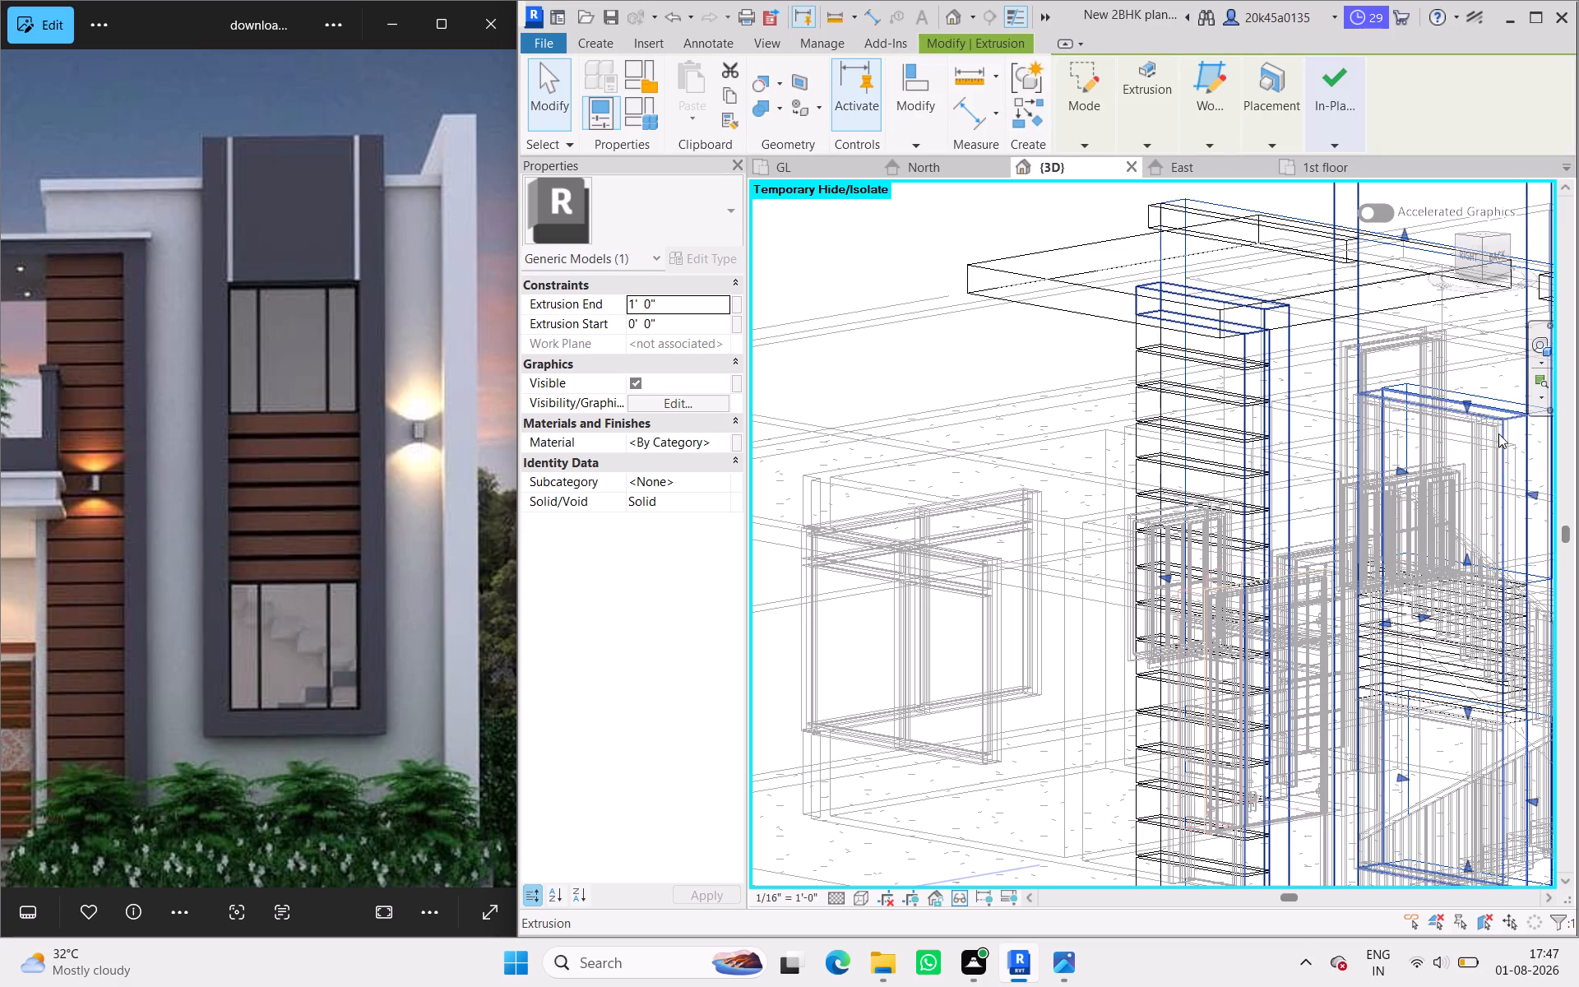
pyautogui.click(1501, 456)
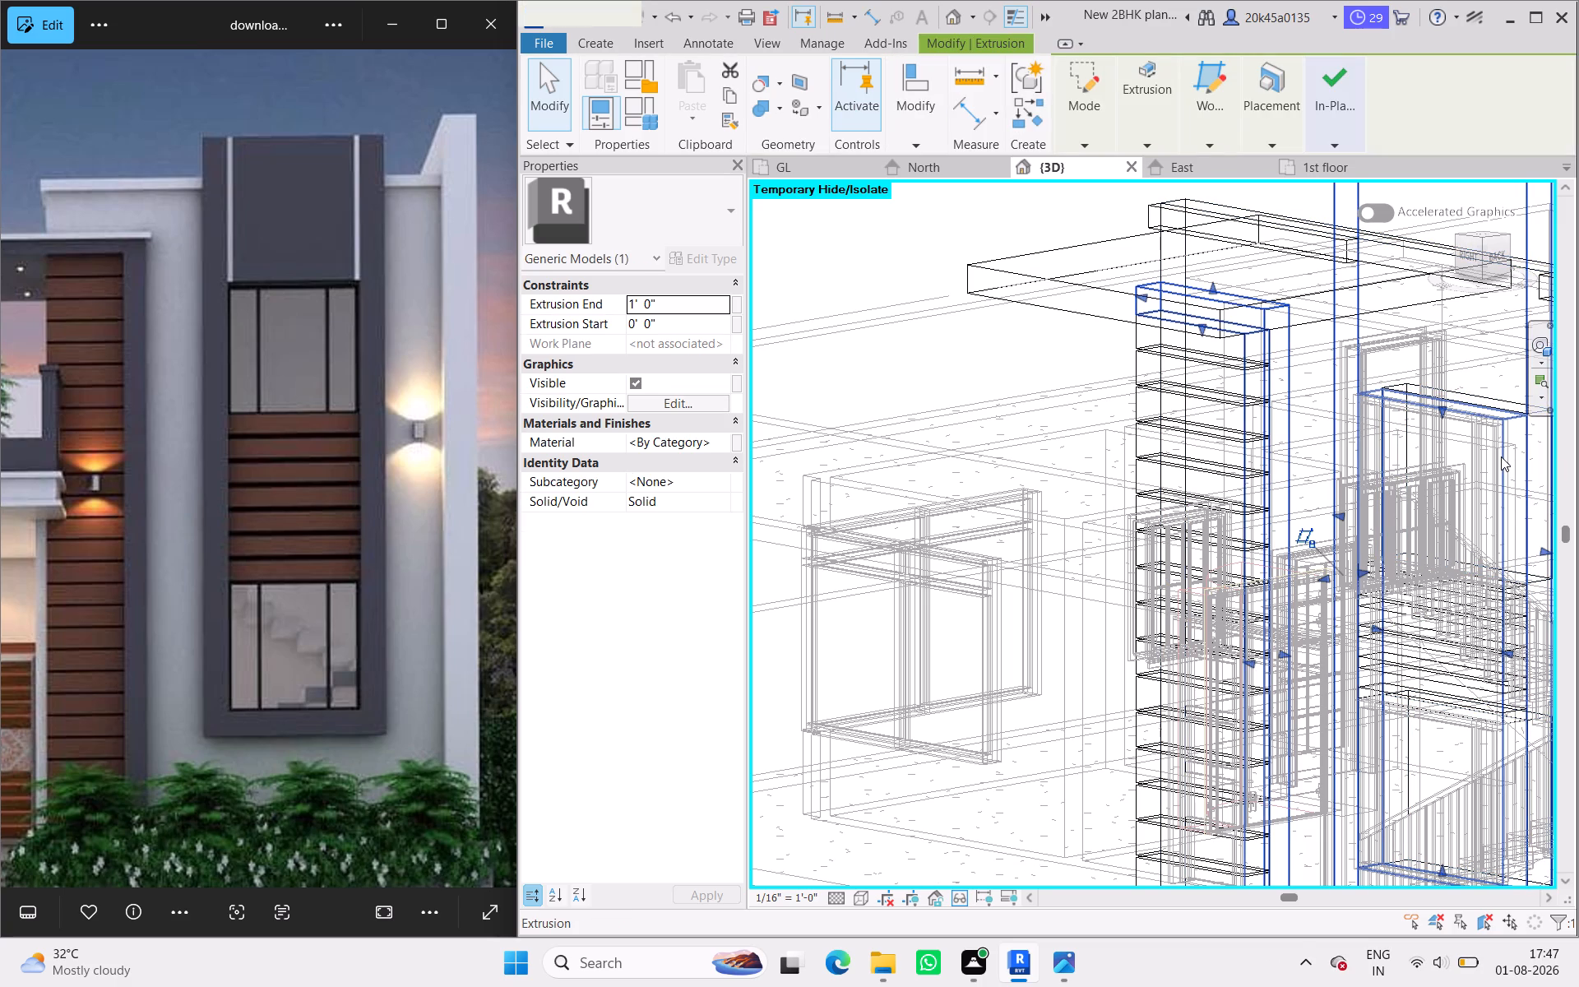
pyautogui.click(1460, 390)
pyautogui.scroll(-1, 1332, 278)
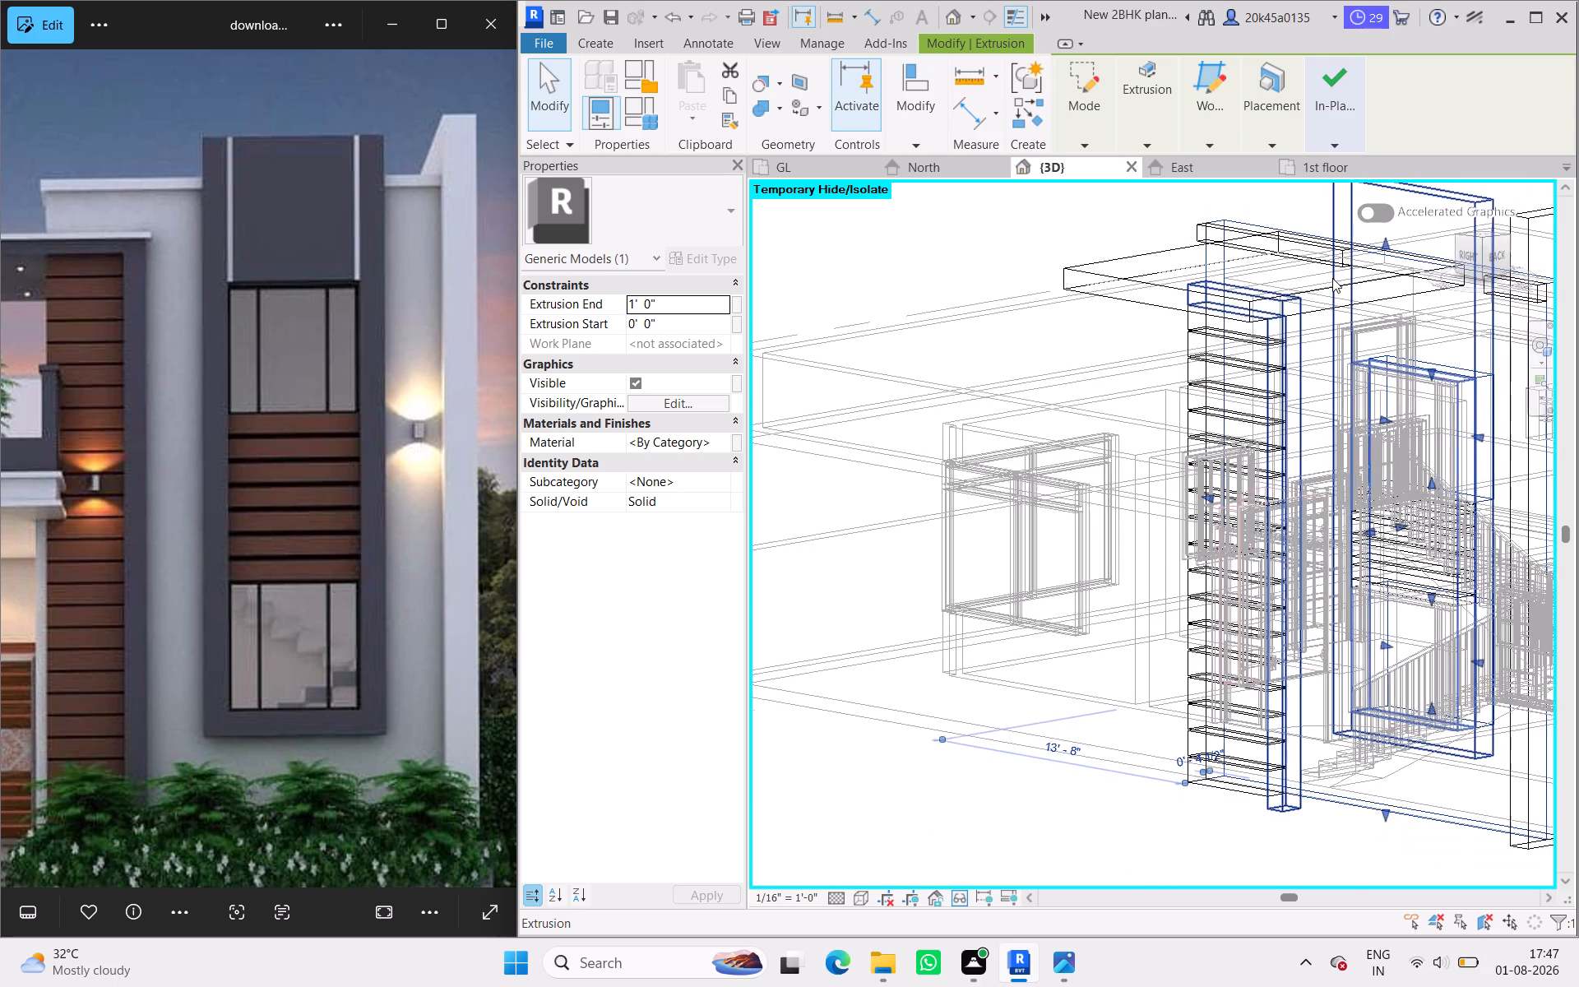
pyautogui.scroll(-1, 1332, 278)
pyautogui.click(1109, 206)
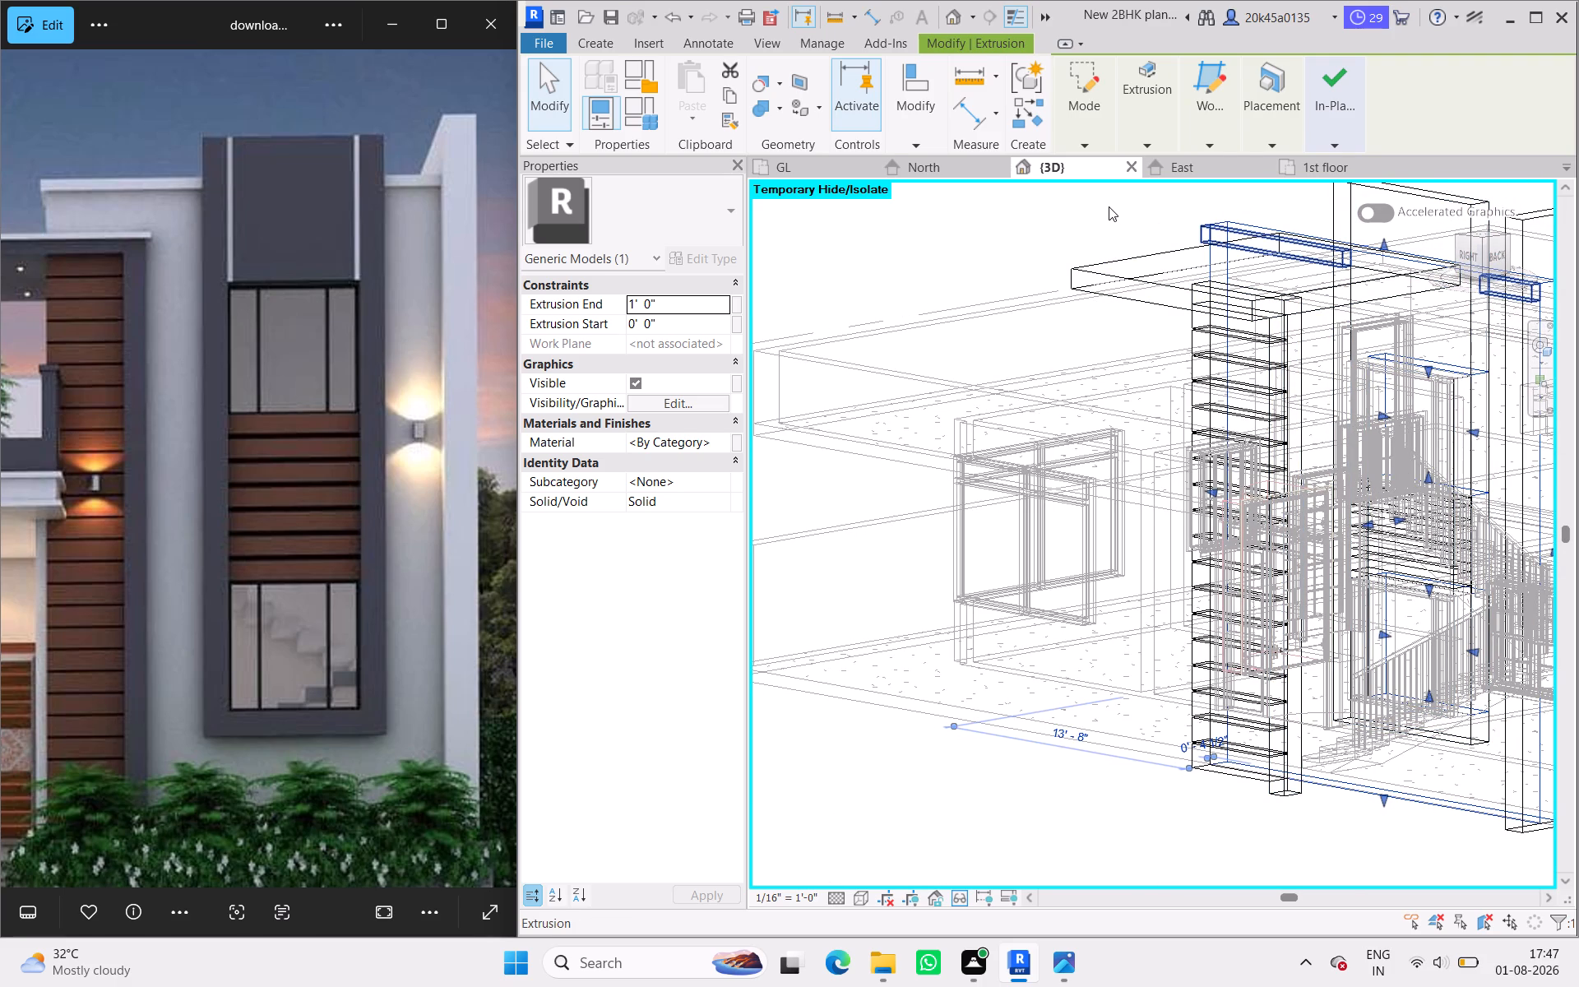
pyautogui.click(1380, 419)
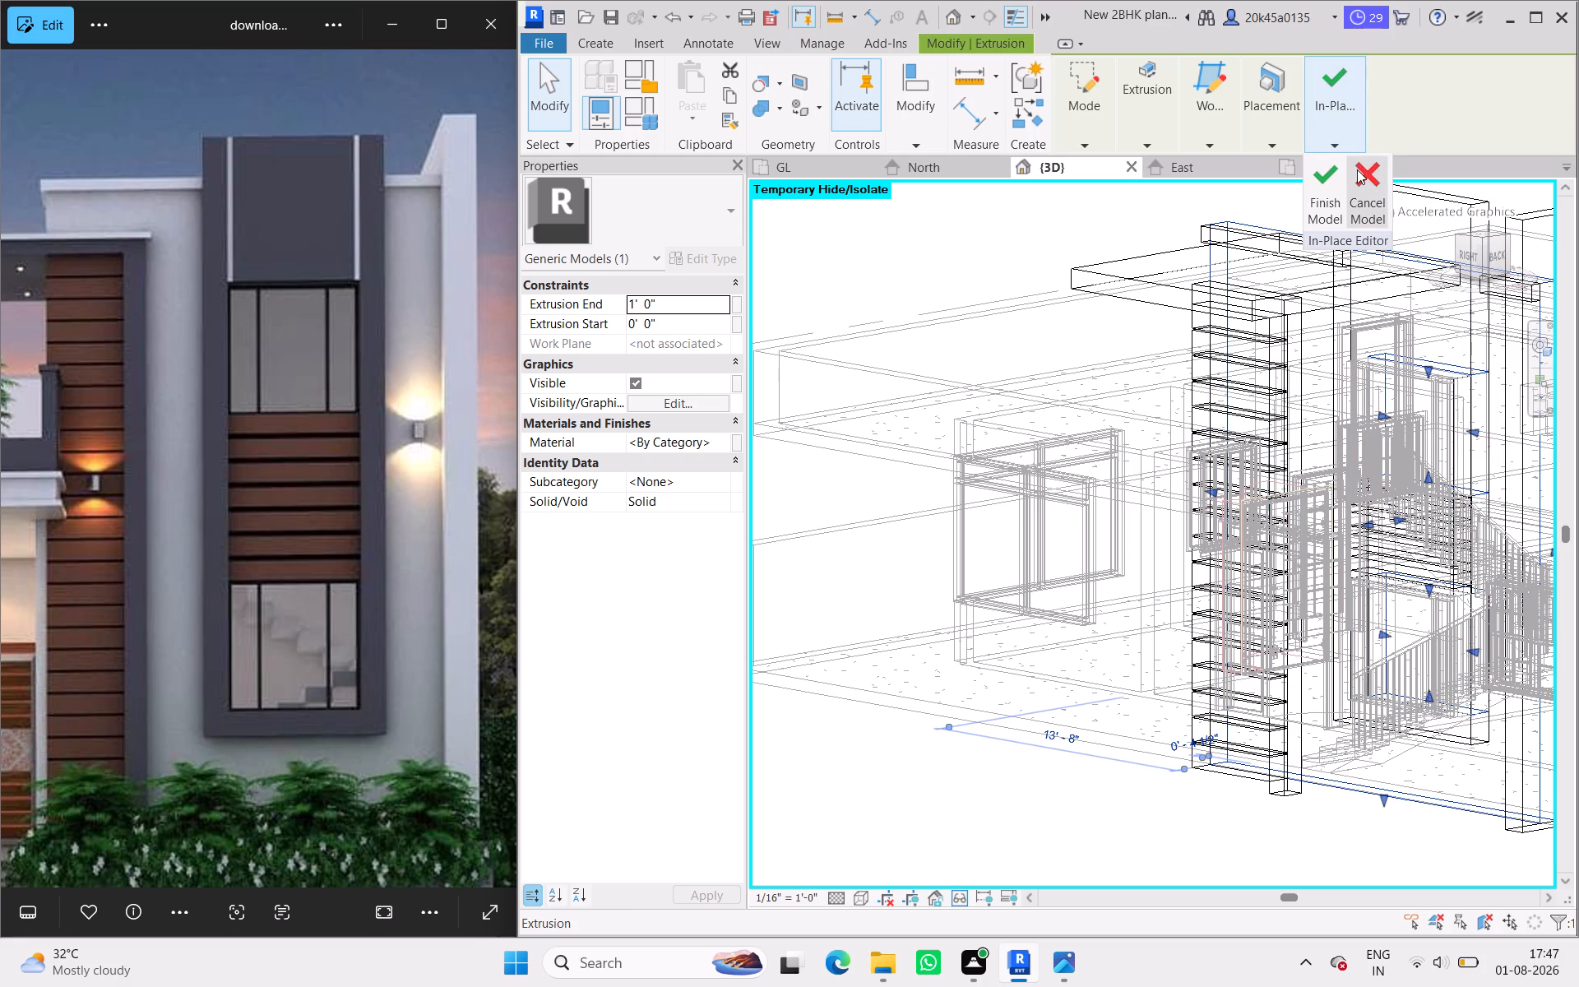
# Finish the in-place model, keeping its changes instead of discarding them.
pyautogui.click(1357, 169)
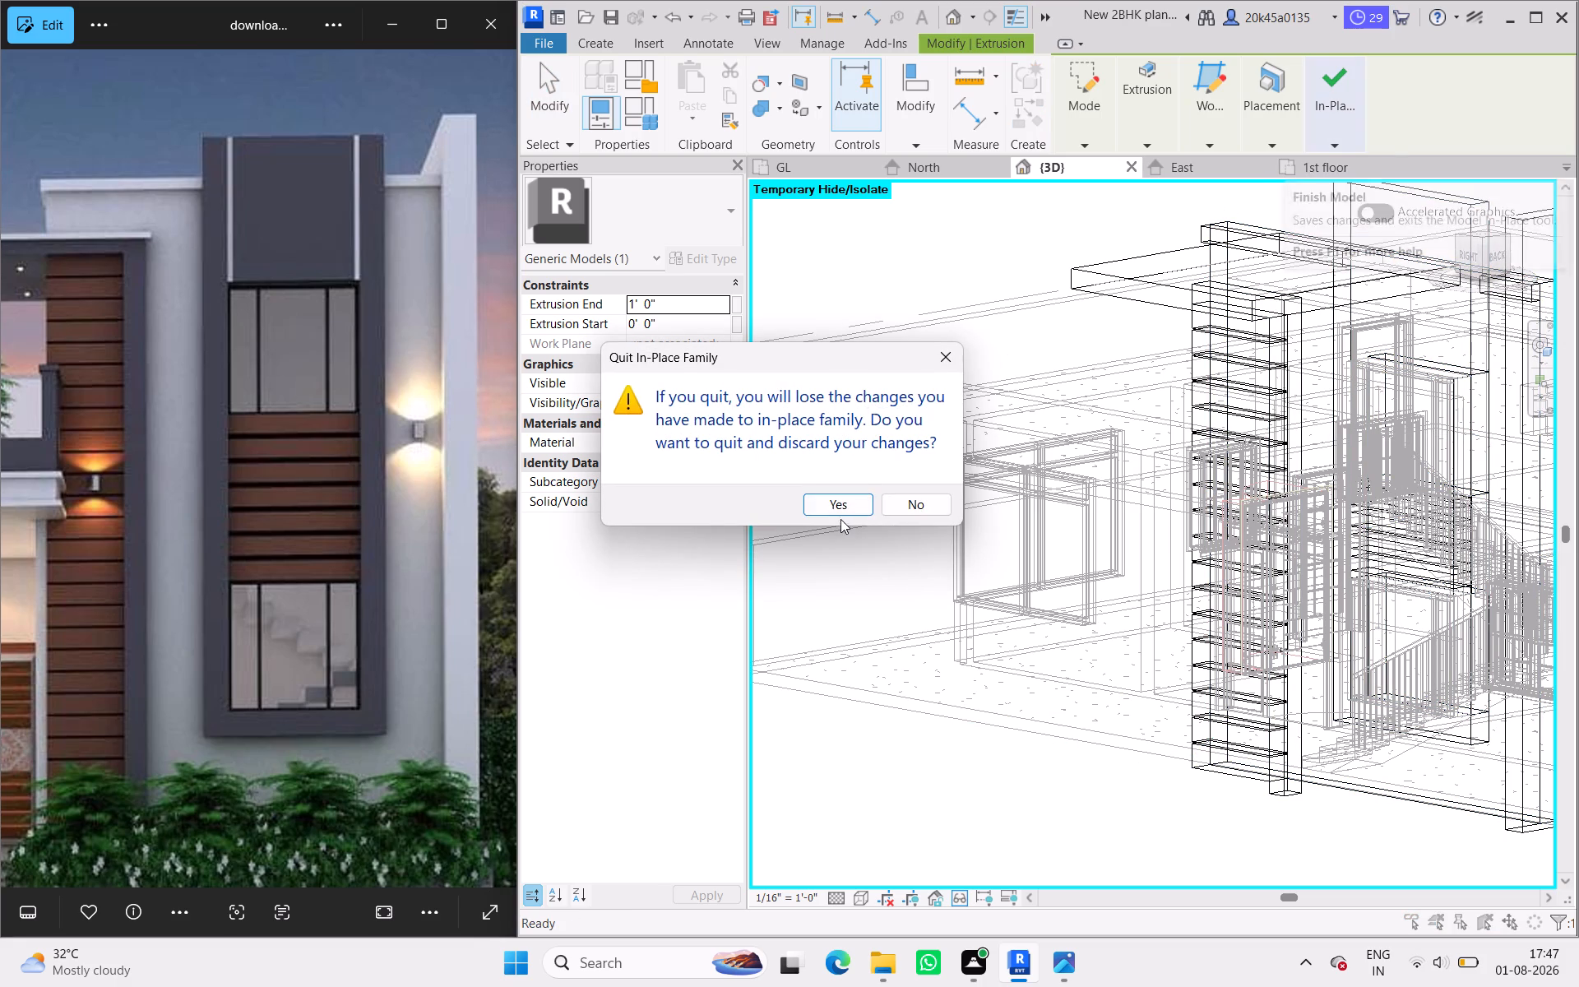
pyautogui.click(898, 506)
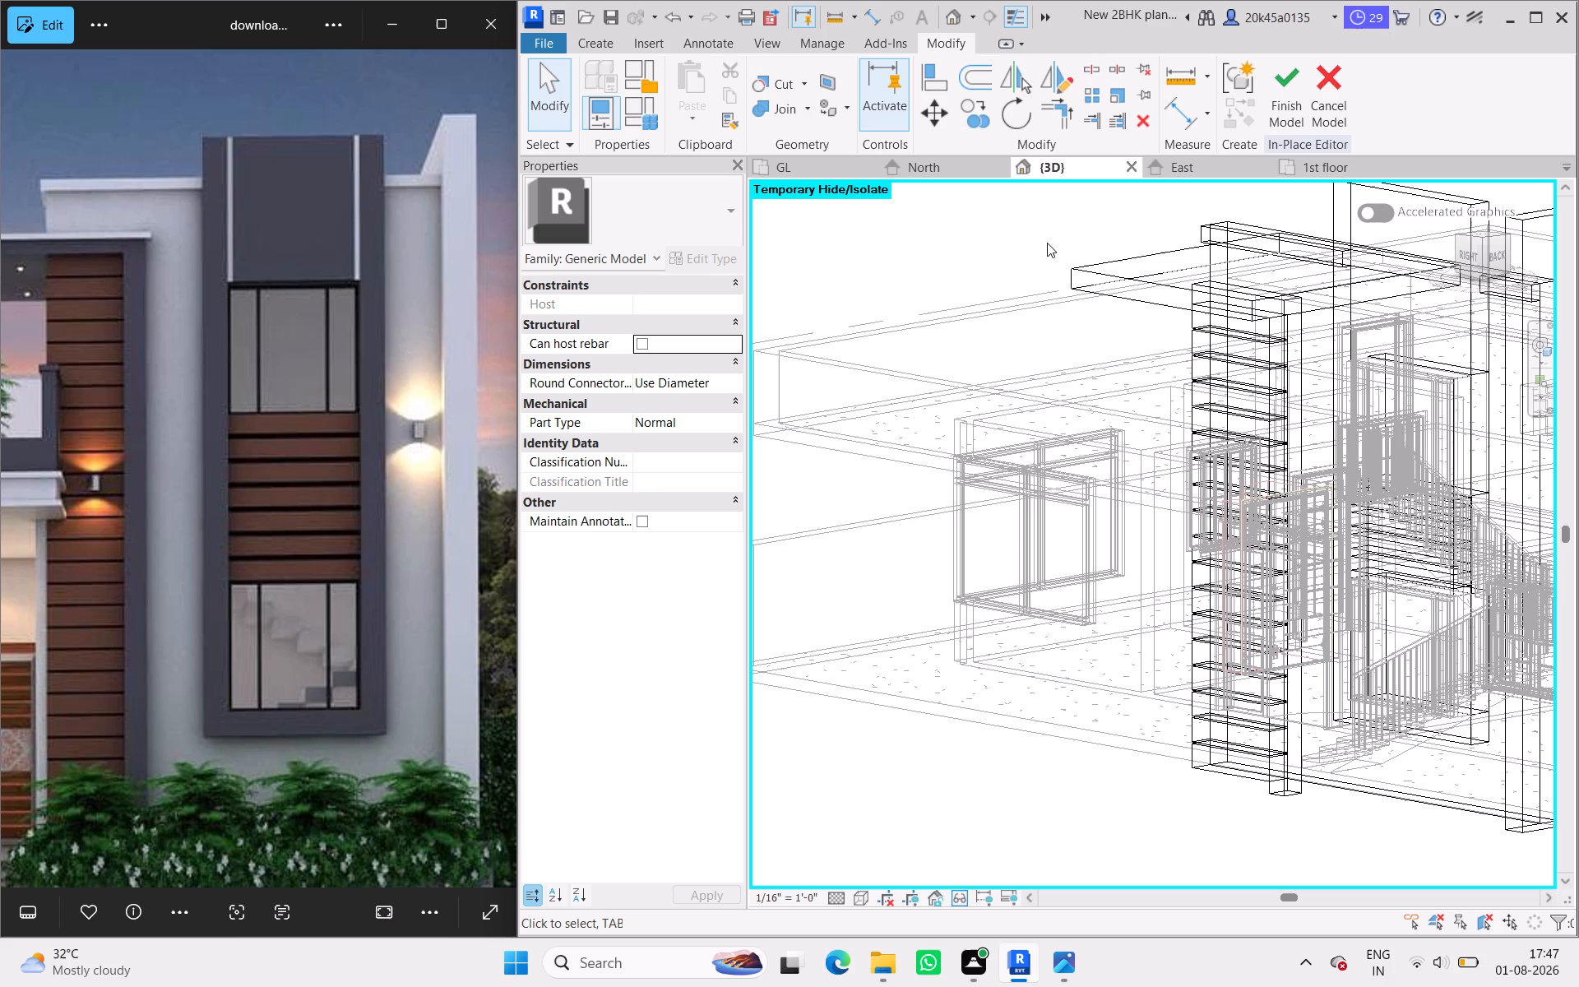
pyautogui.click(1047, 243)
pyautogui.click(1277, 89)
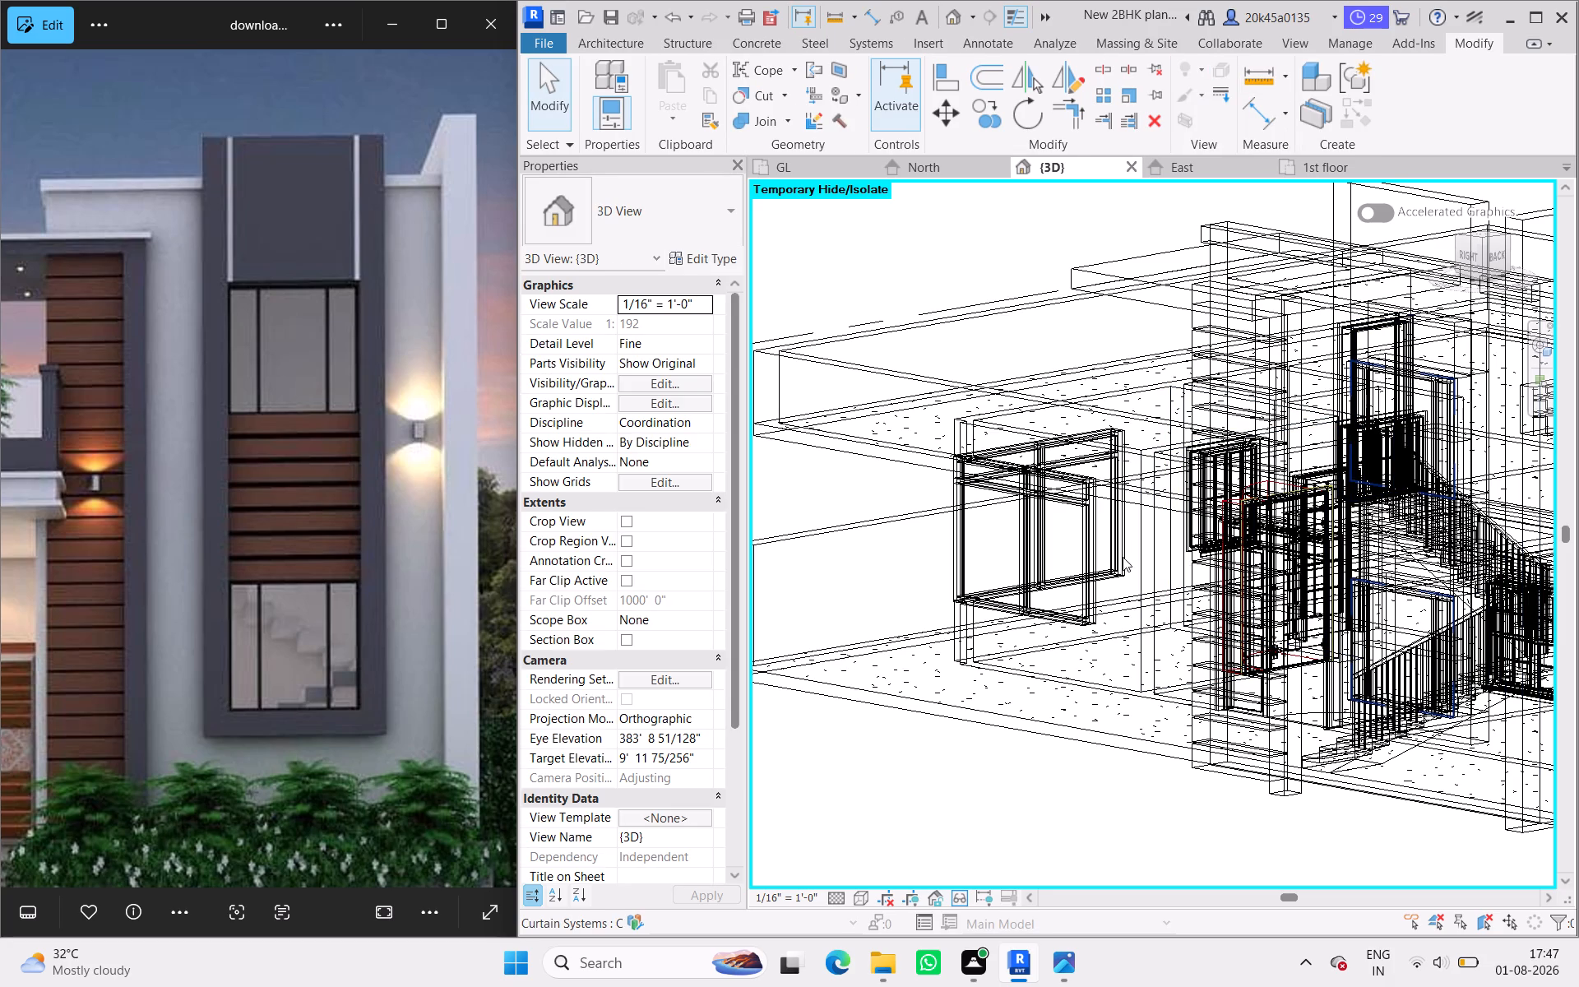
# Set the 3D view's visual style to Hidden Line.
pyautogui.click(863, 906)
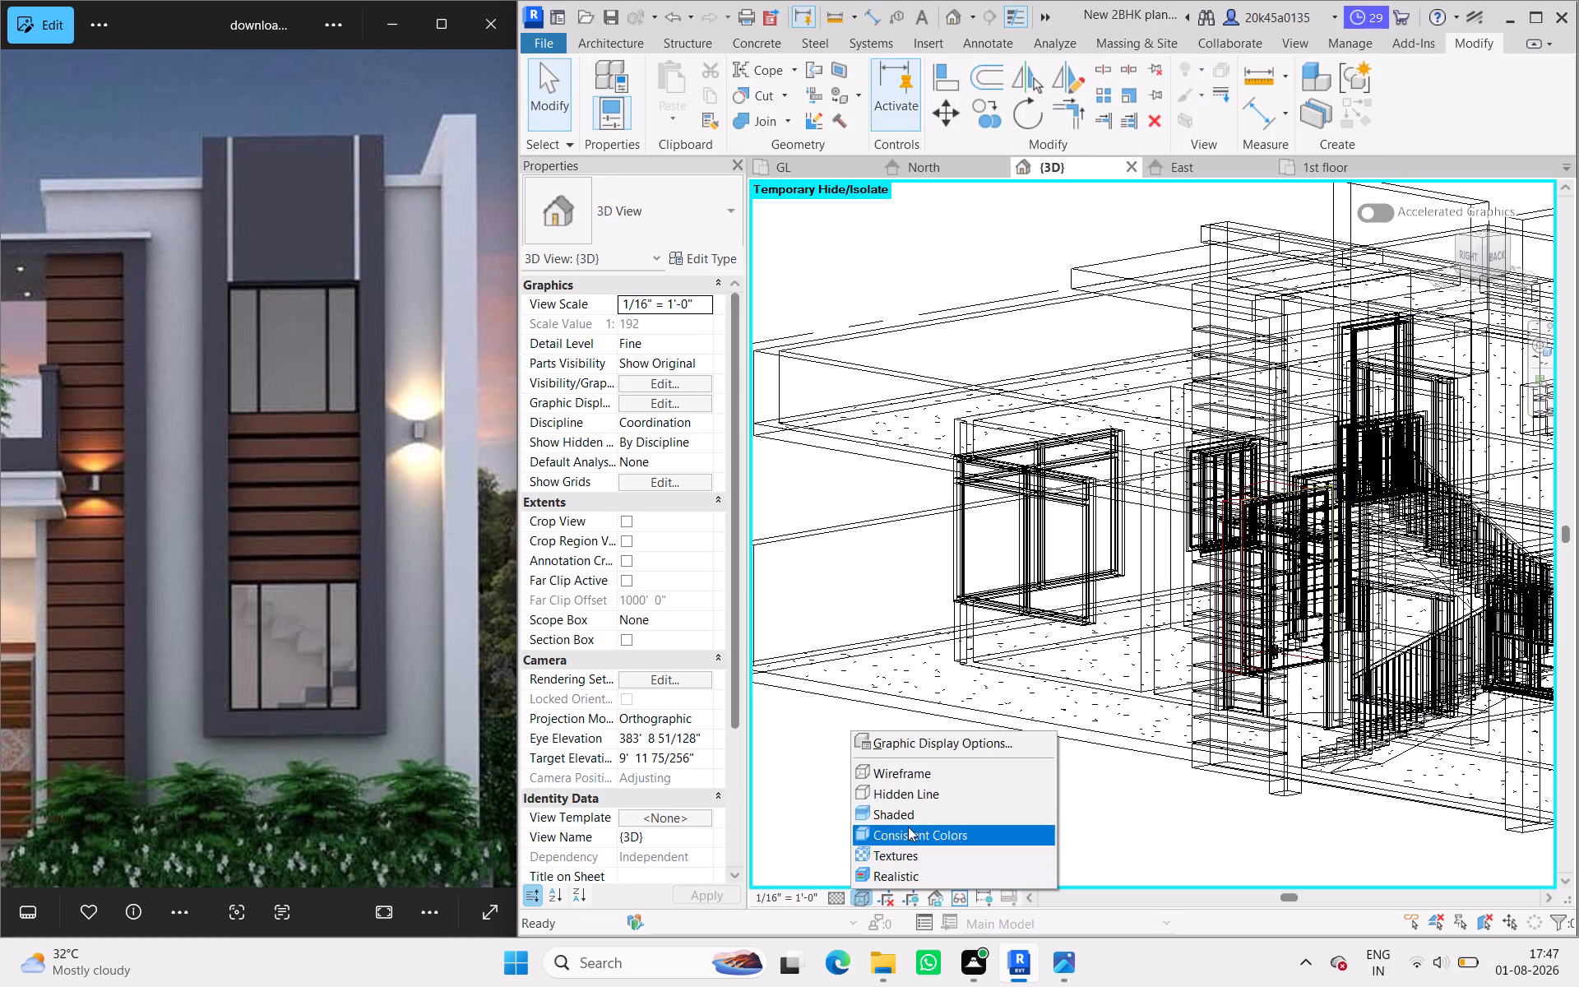
pyautogui.click(917, 794)
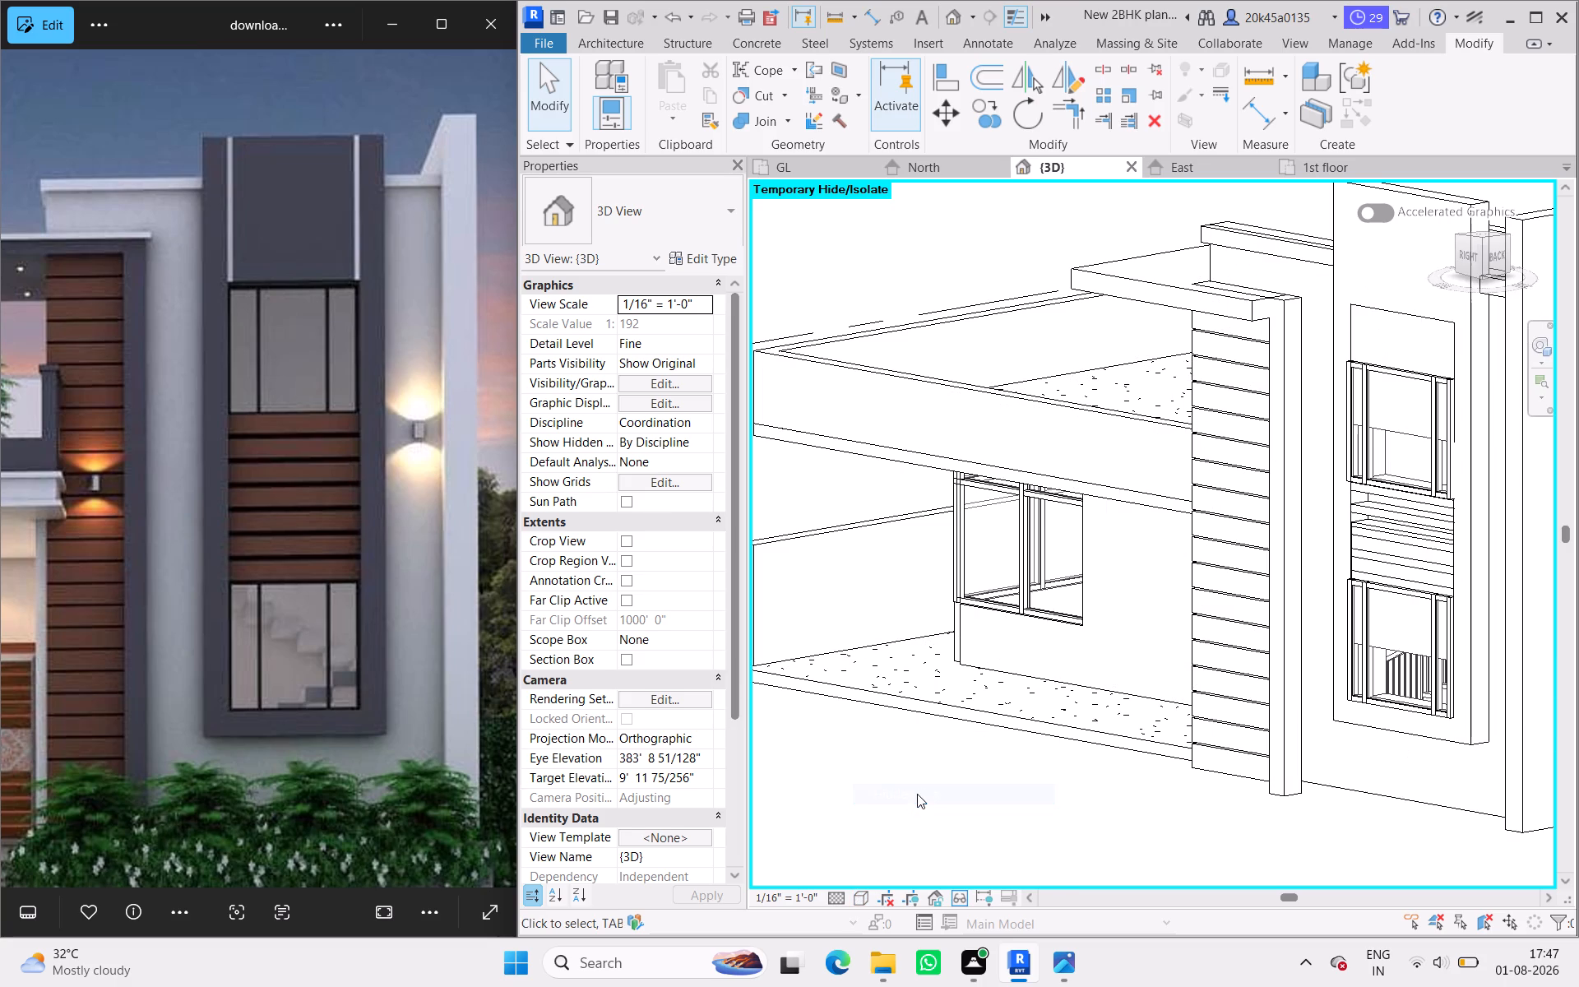
# Examine the tower's curtain windows and the in-place generic models behind them by selecting each, including in the Right view.
pyautogui.click(1378, 399)
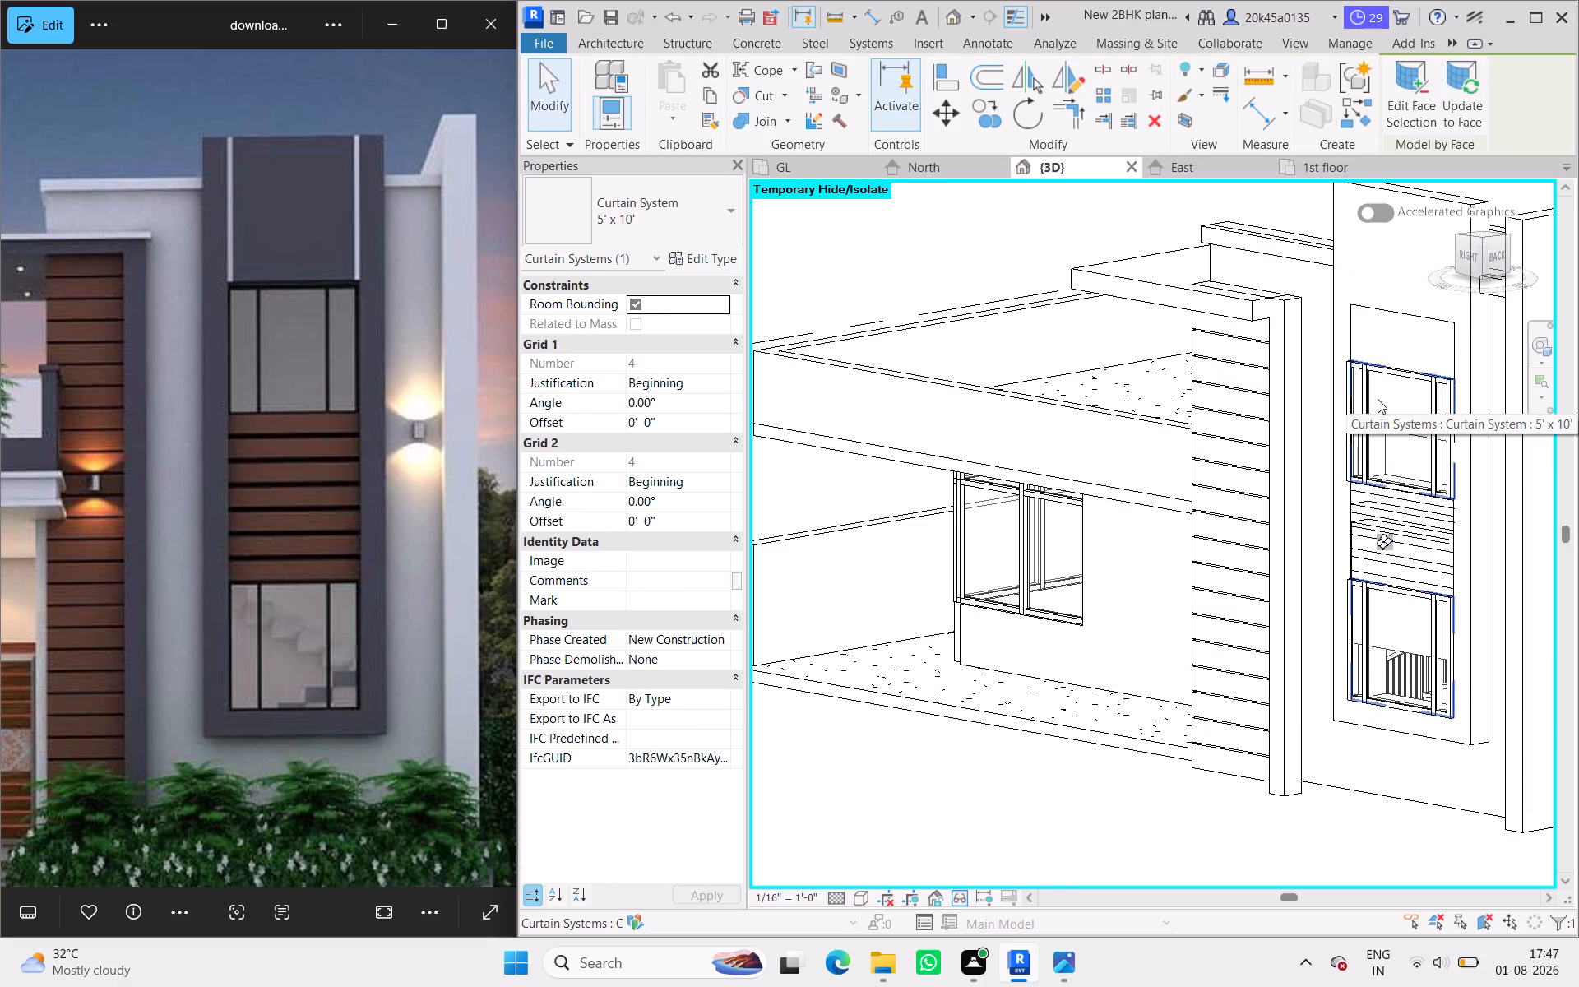
pyautogui.scroll(7, 1395, 373)
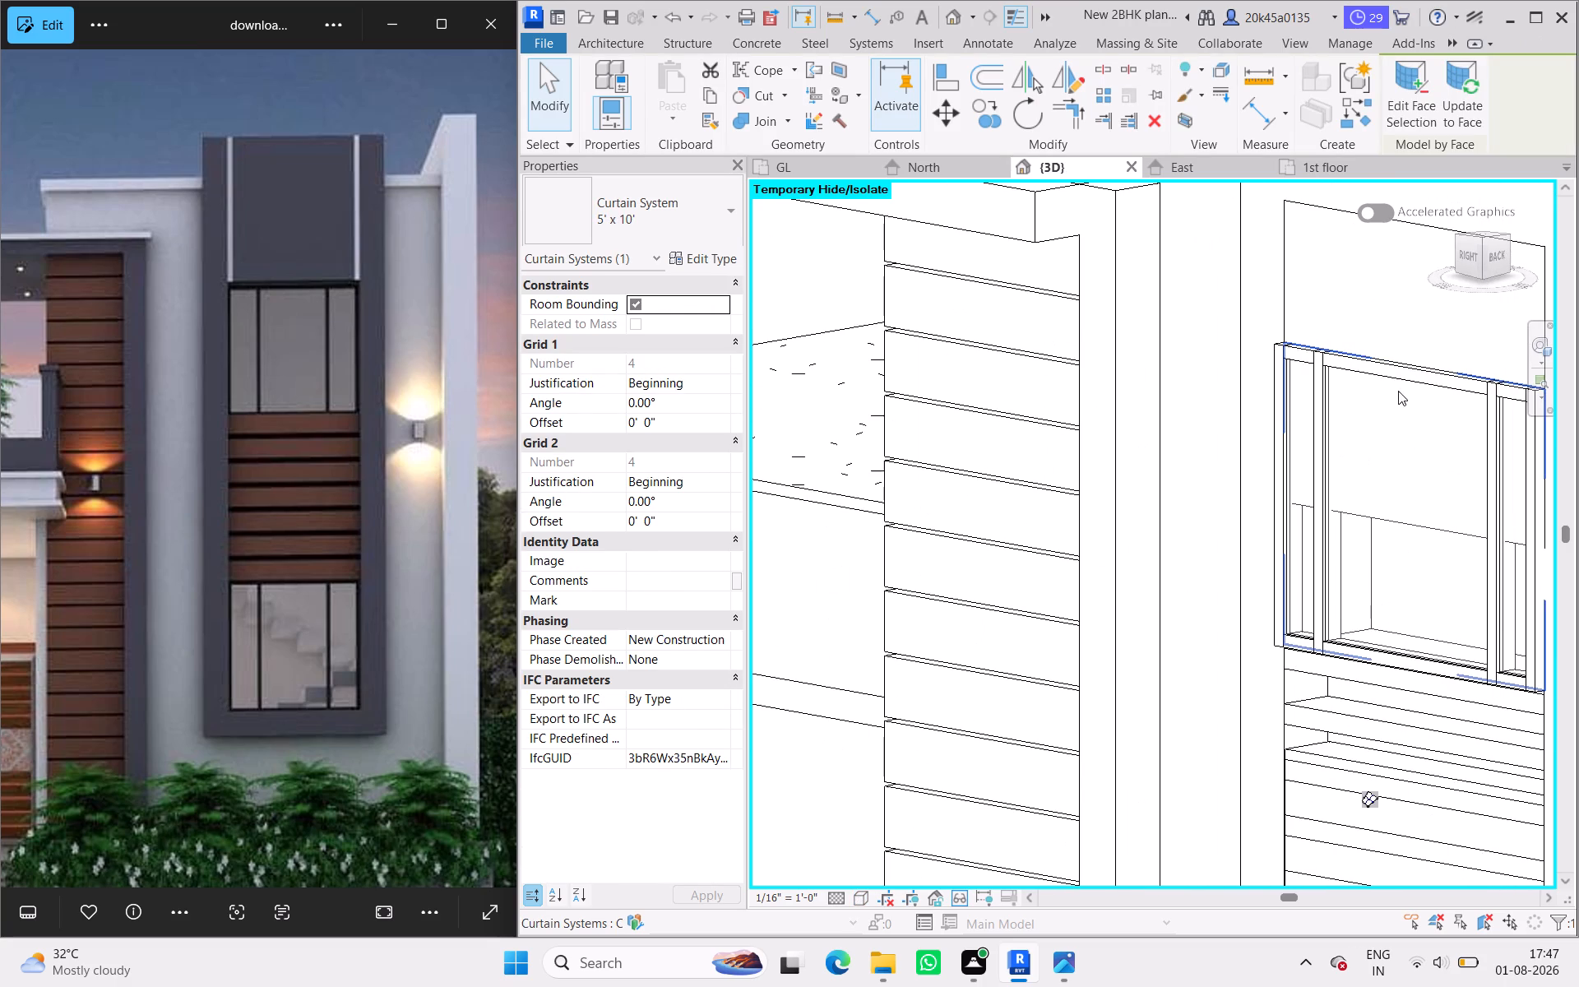
pyautogui.click(1288, 267)
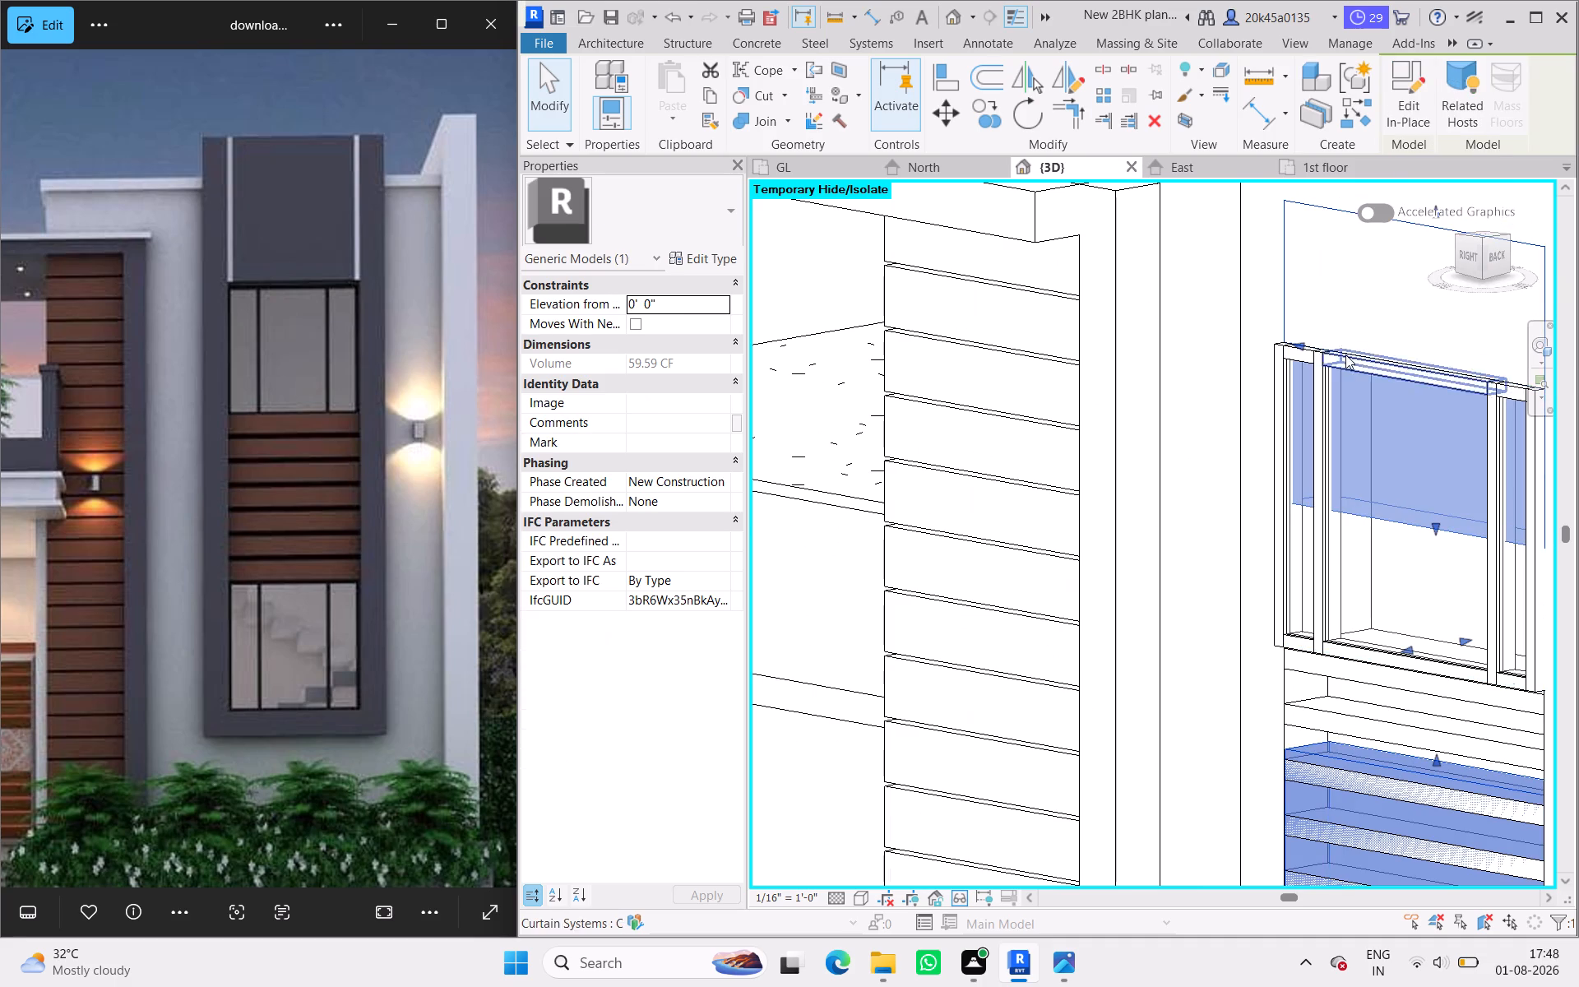
pyautogui.click(1466, 255)
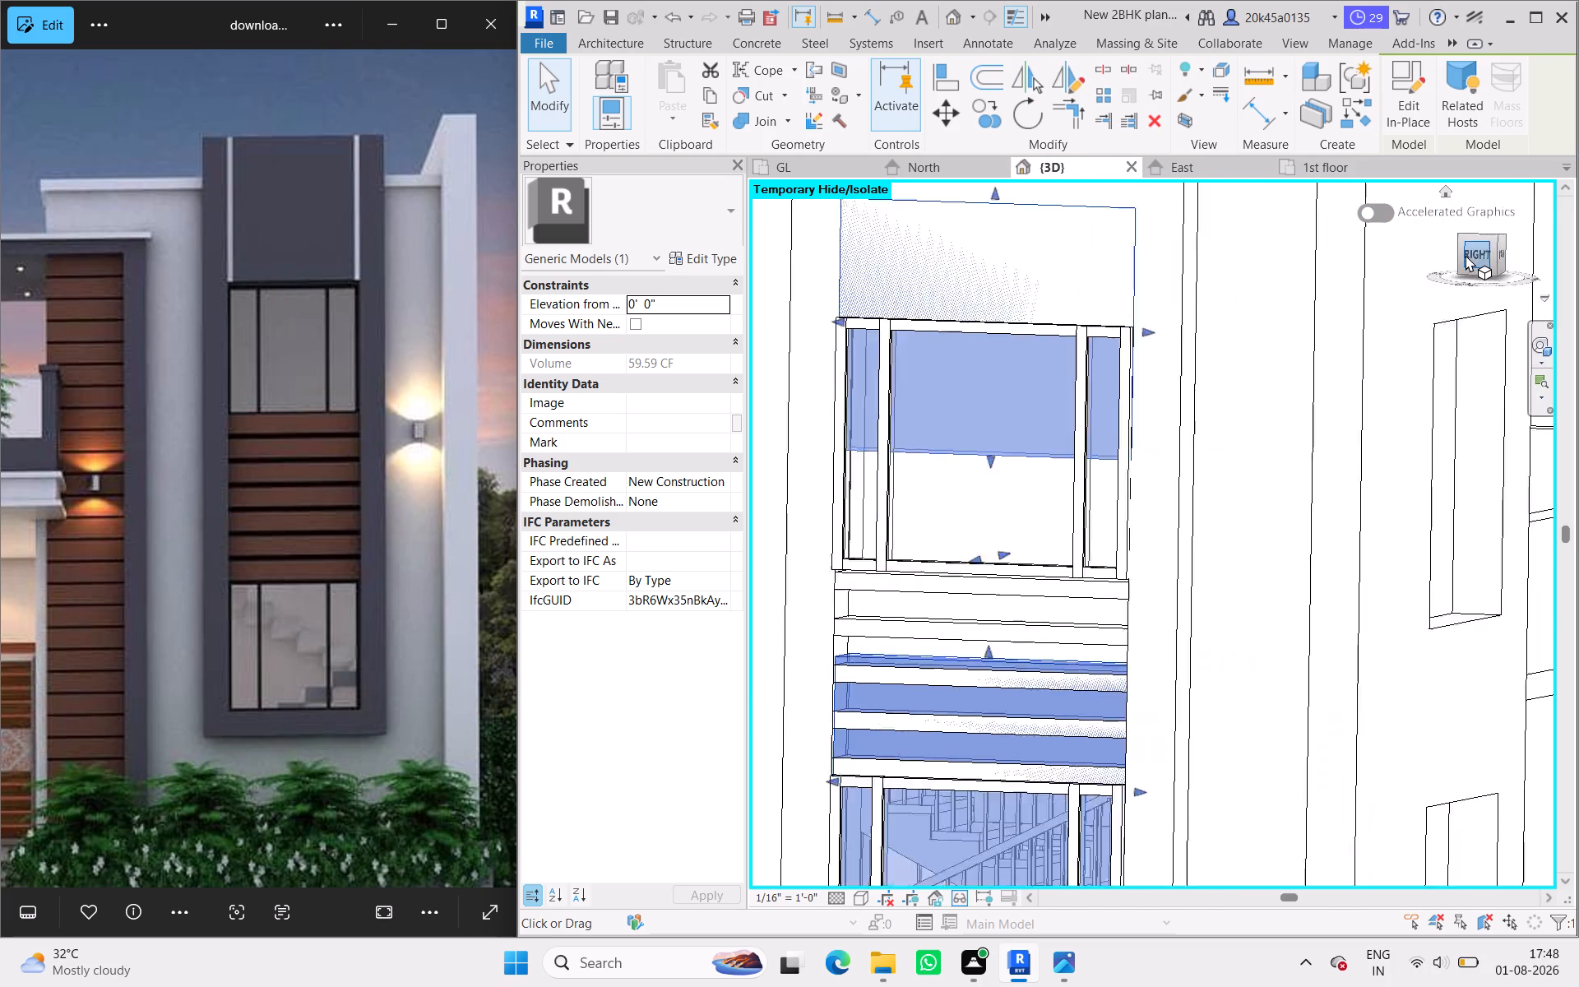
pyautogui.scroll(-4, 1305, 367)
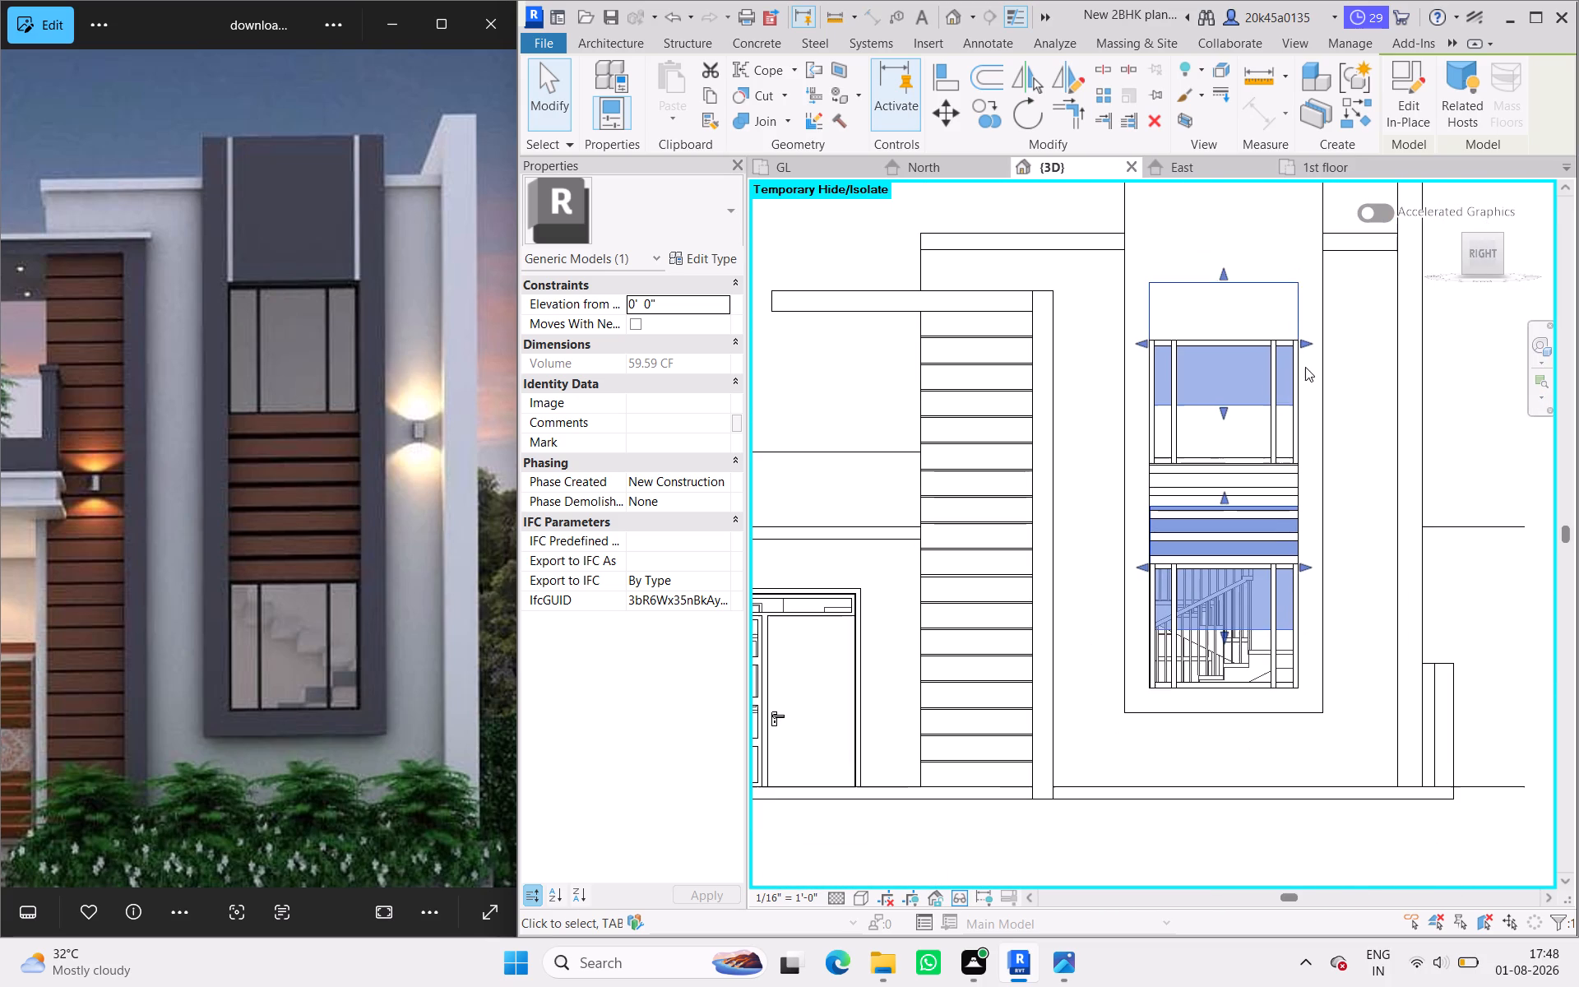
pyautogui.click(1383, 446)
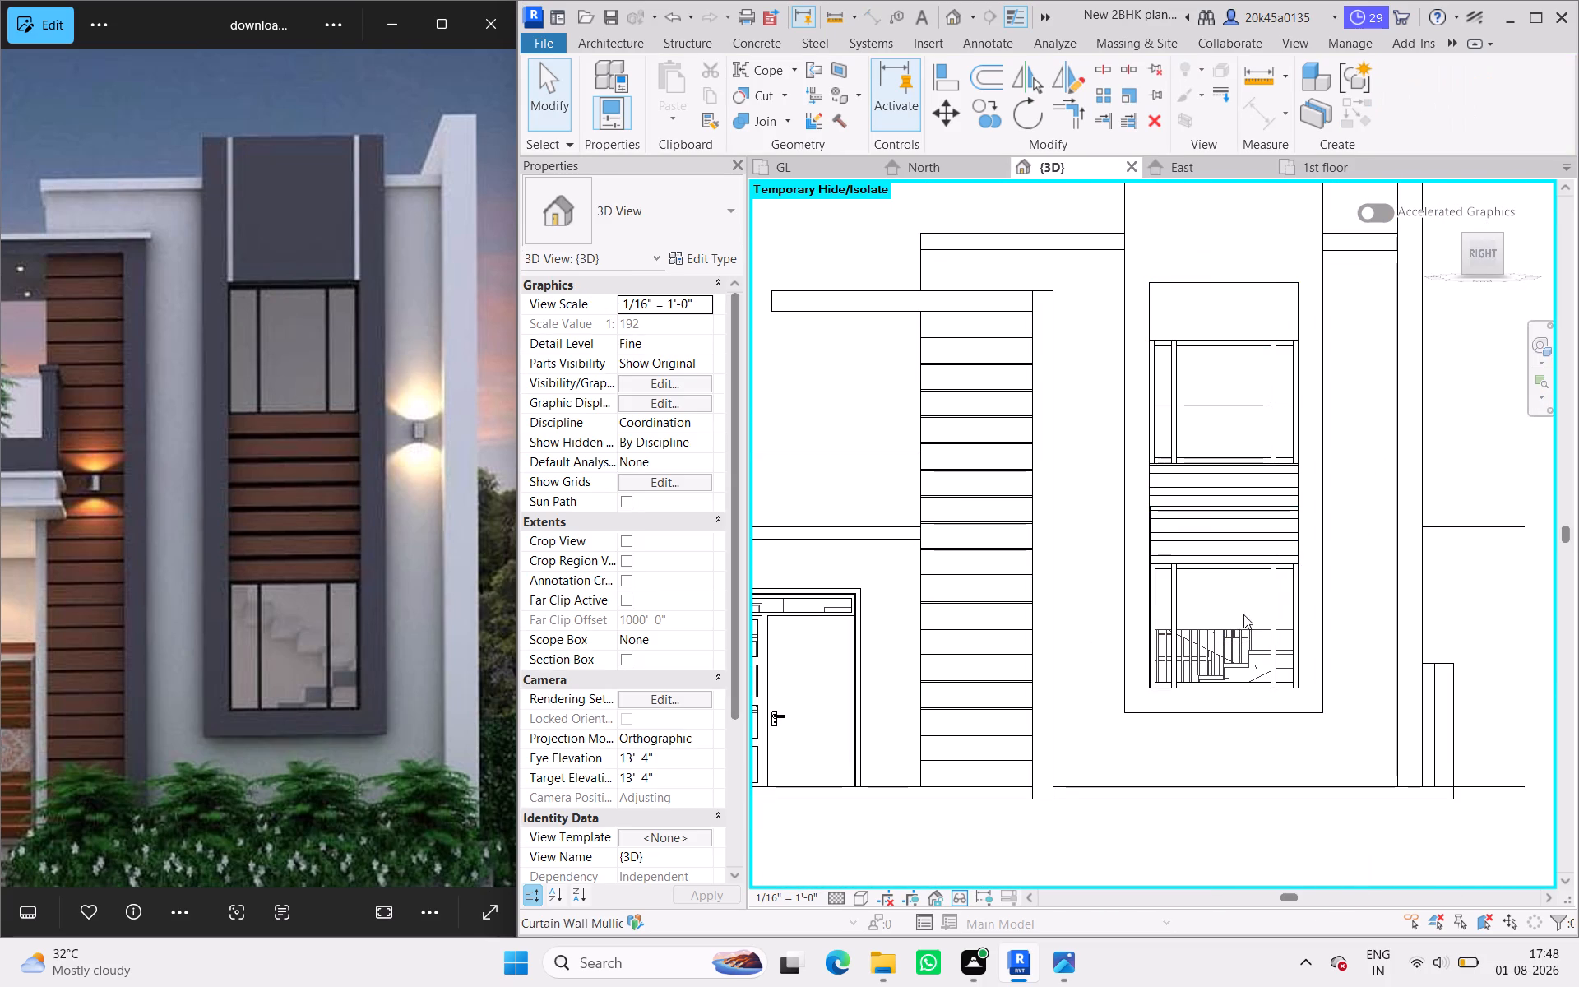
pyautogui.click(1238, 628)
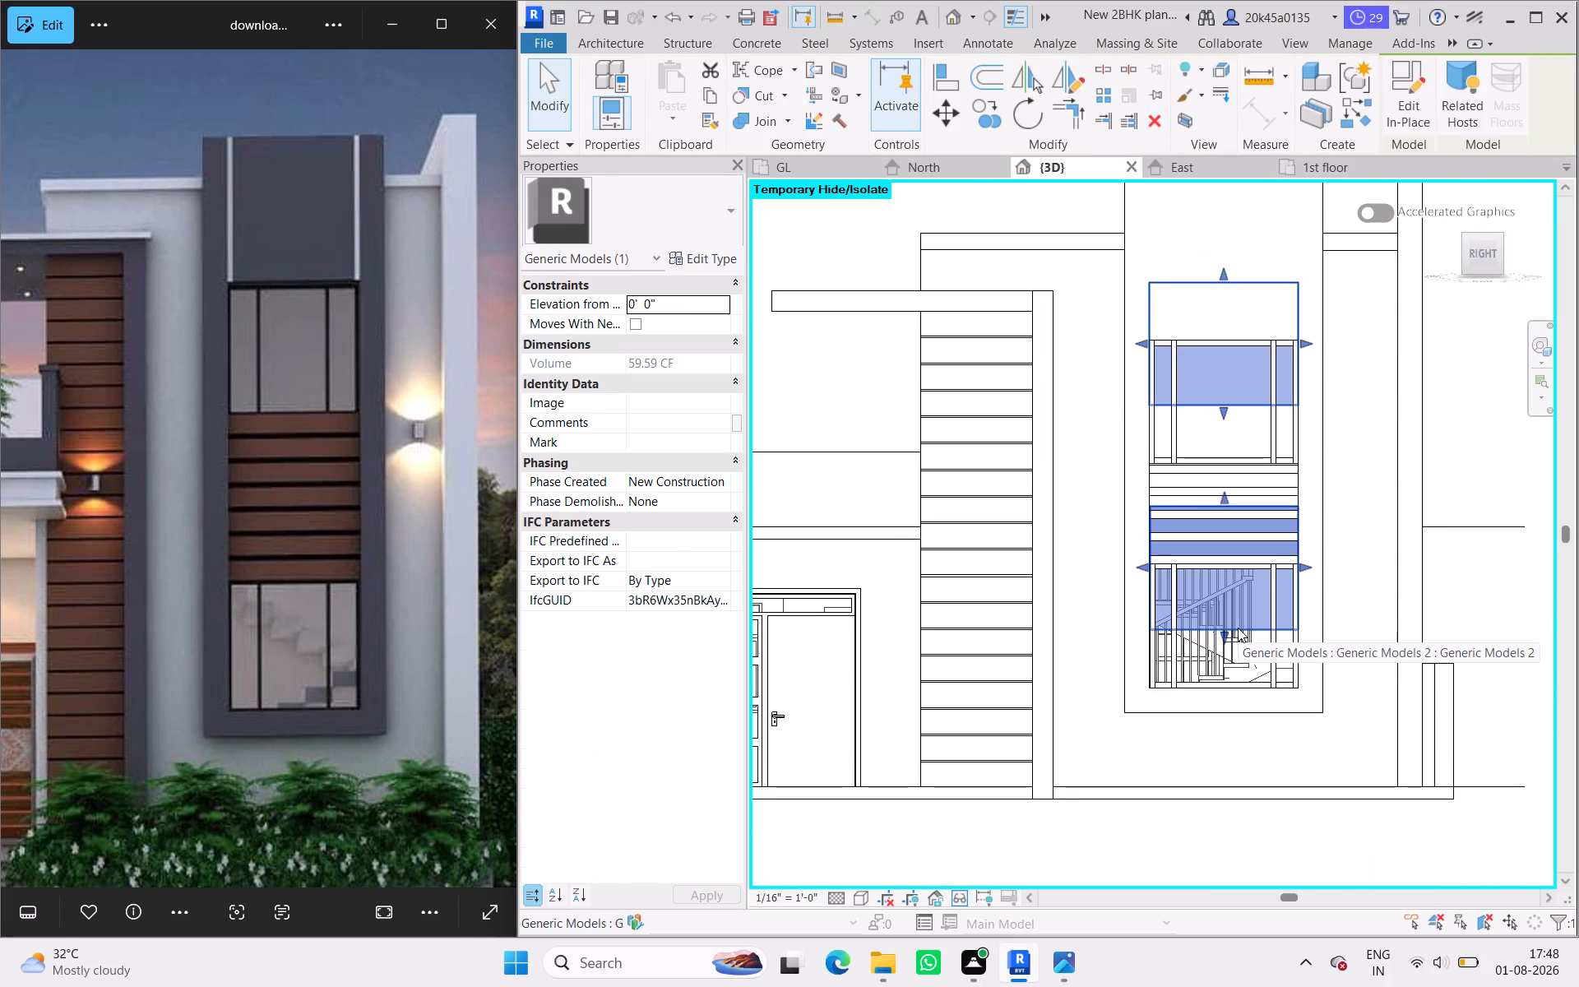
pyautogui.click(1378, 448)
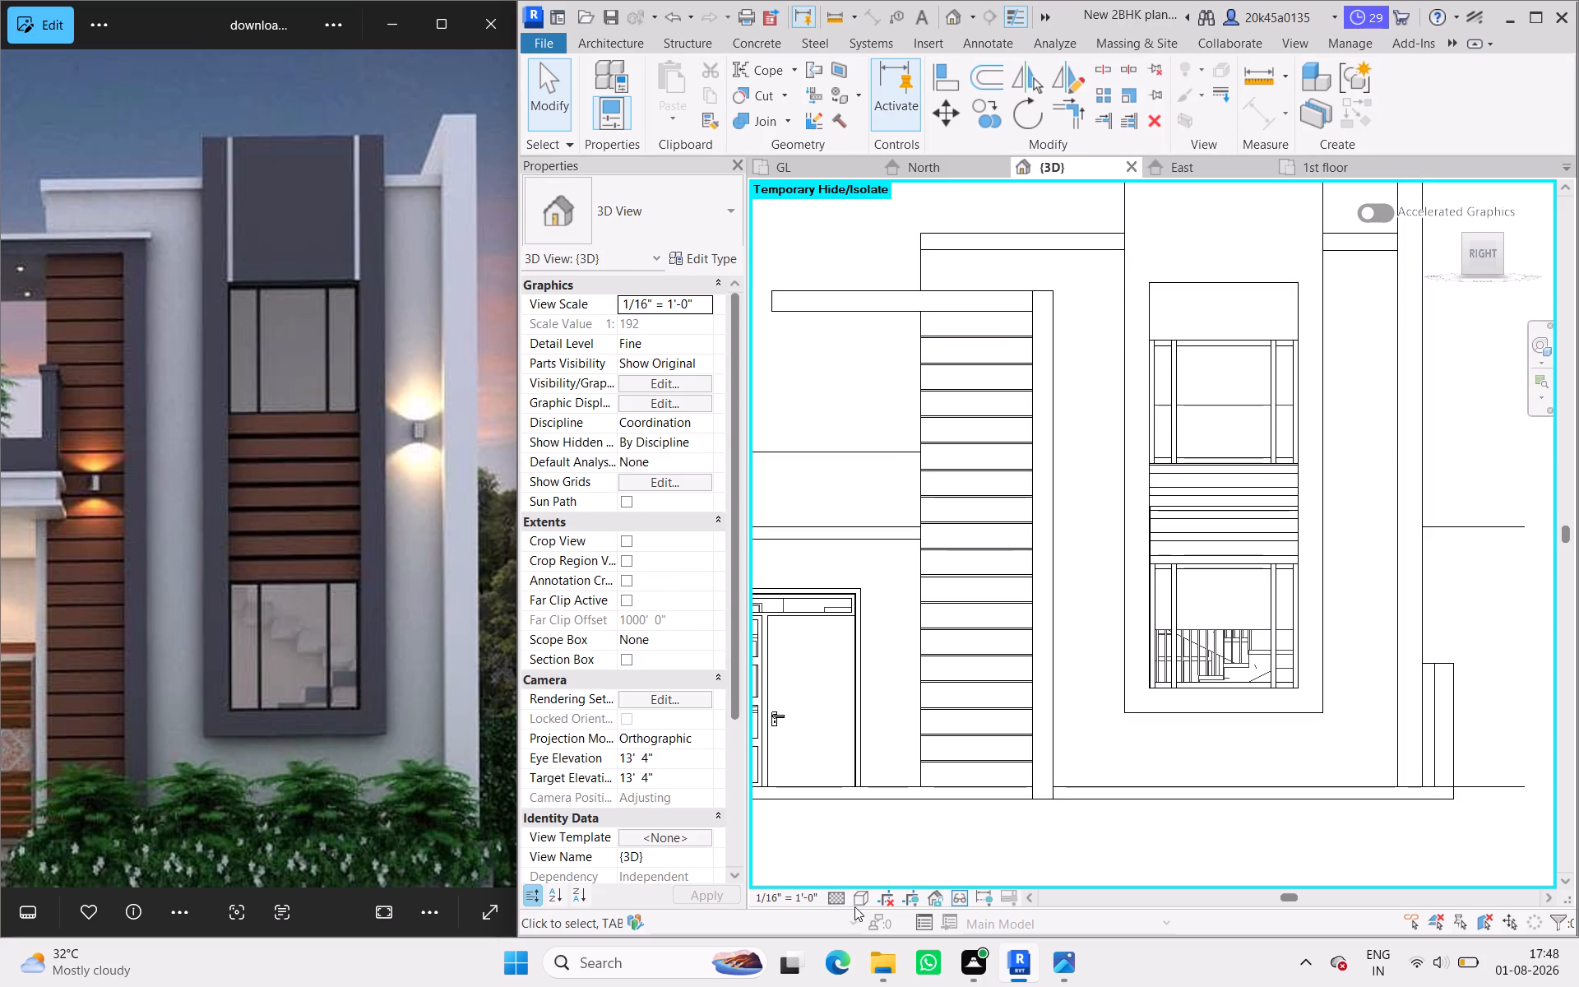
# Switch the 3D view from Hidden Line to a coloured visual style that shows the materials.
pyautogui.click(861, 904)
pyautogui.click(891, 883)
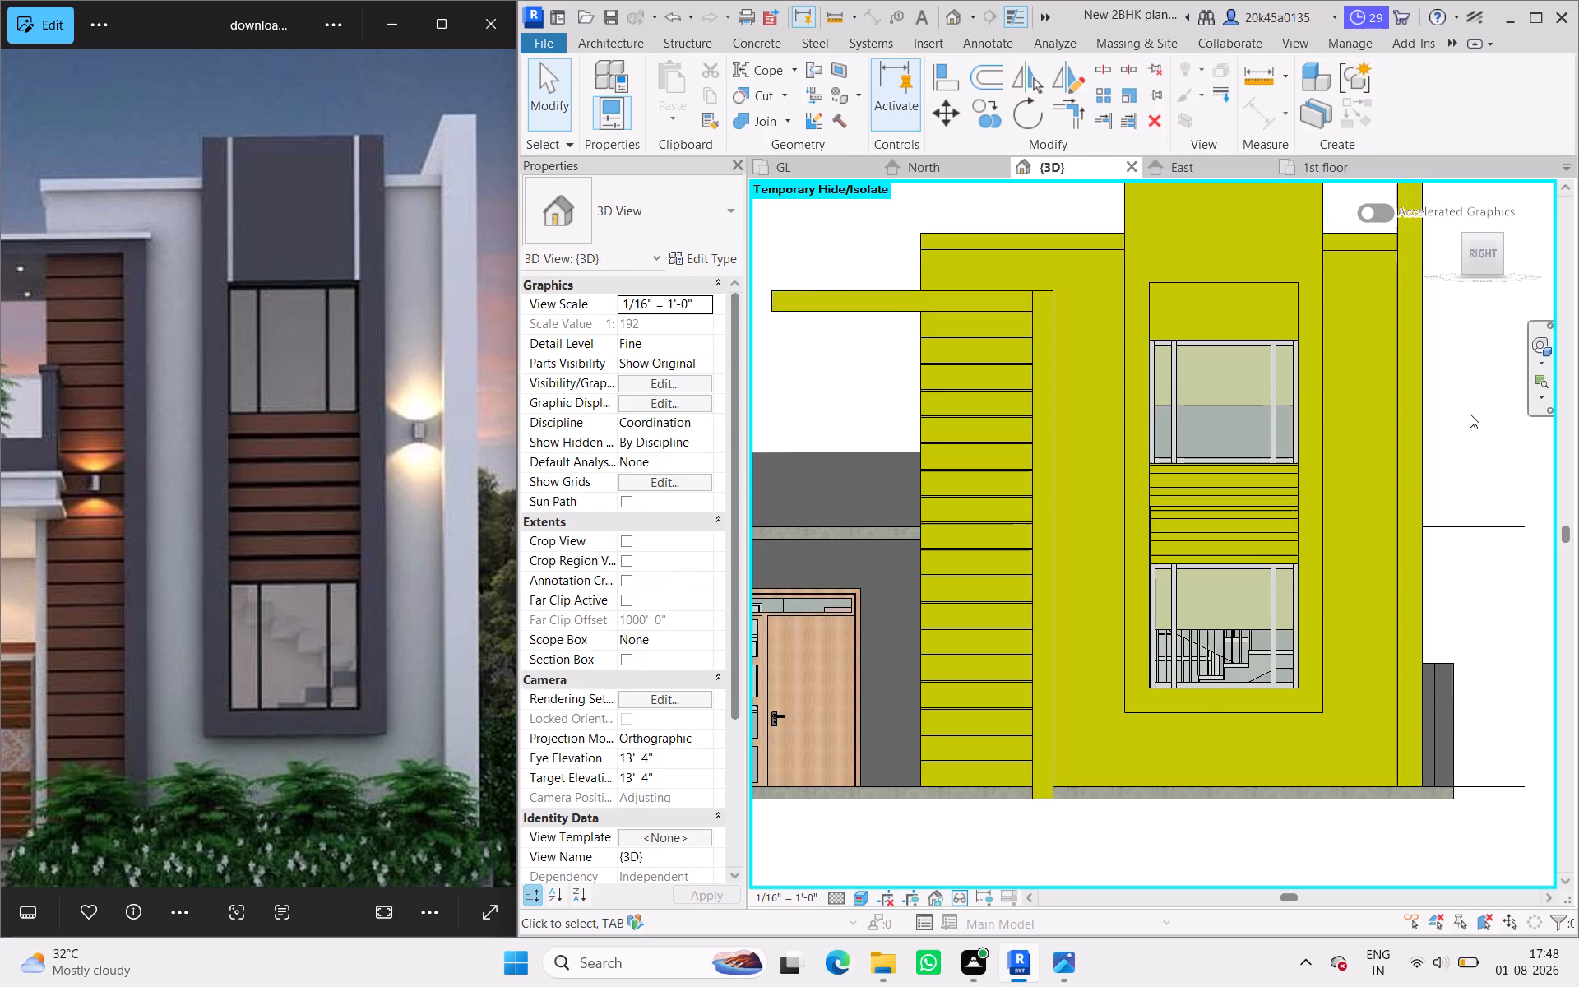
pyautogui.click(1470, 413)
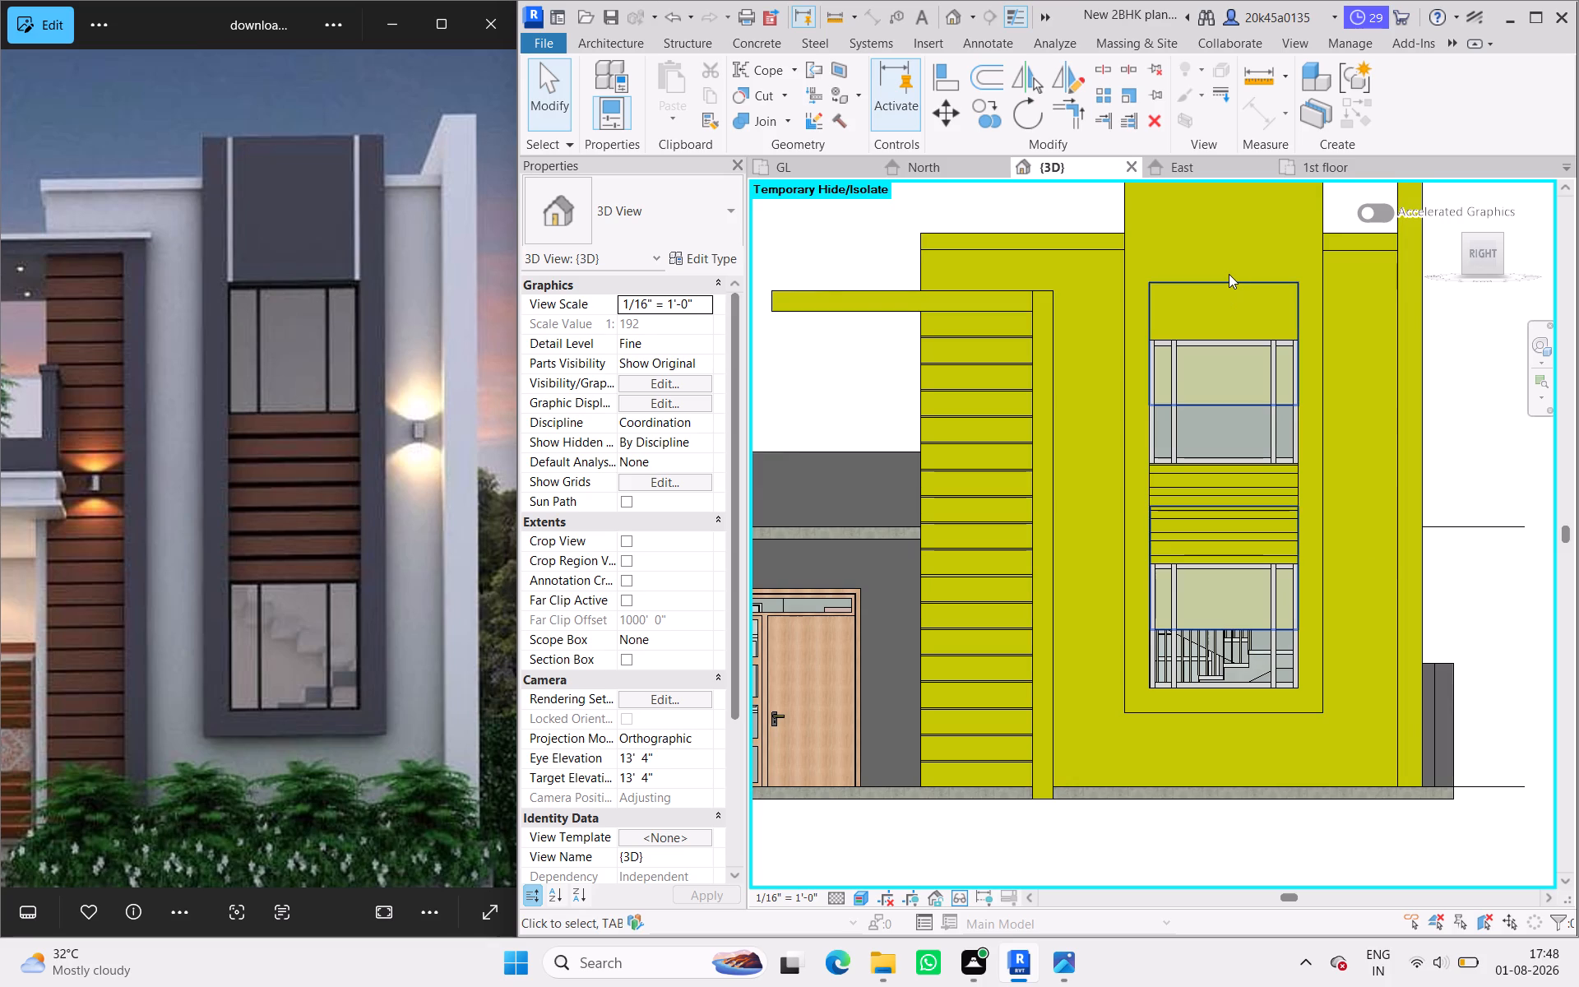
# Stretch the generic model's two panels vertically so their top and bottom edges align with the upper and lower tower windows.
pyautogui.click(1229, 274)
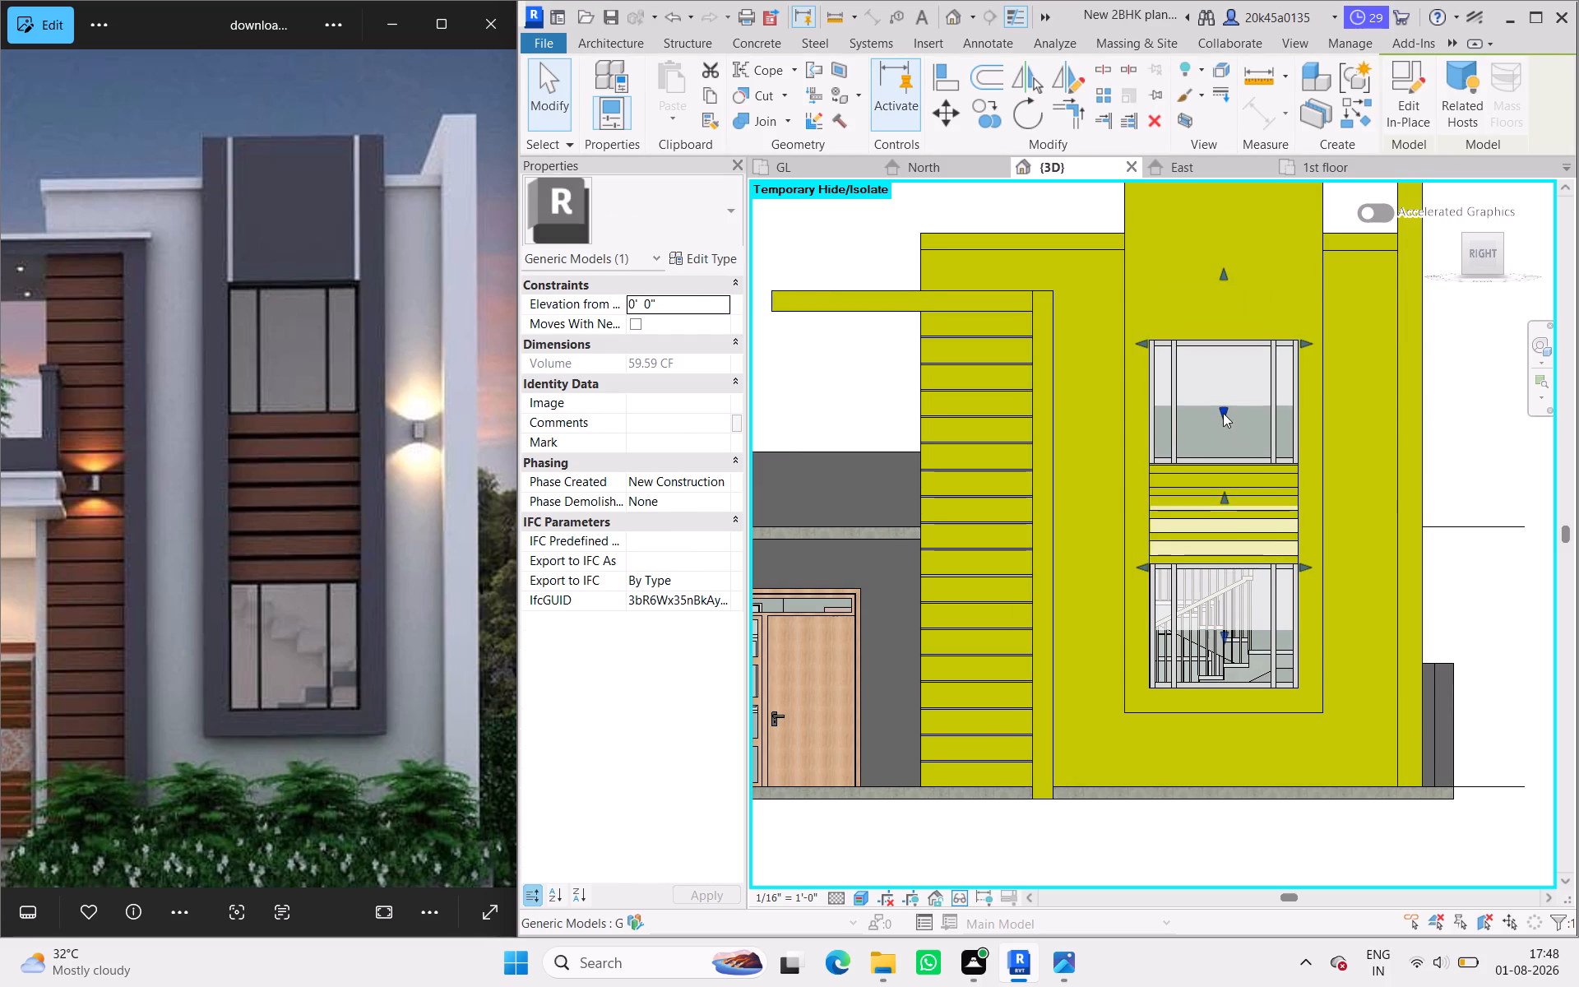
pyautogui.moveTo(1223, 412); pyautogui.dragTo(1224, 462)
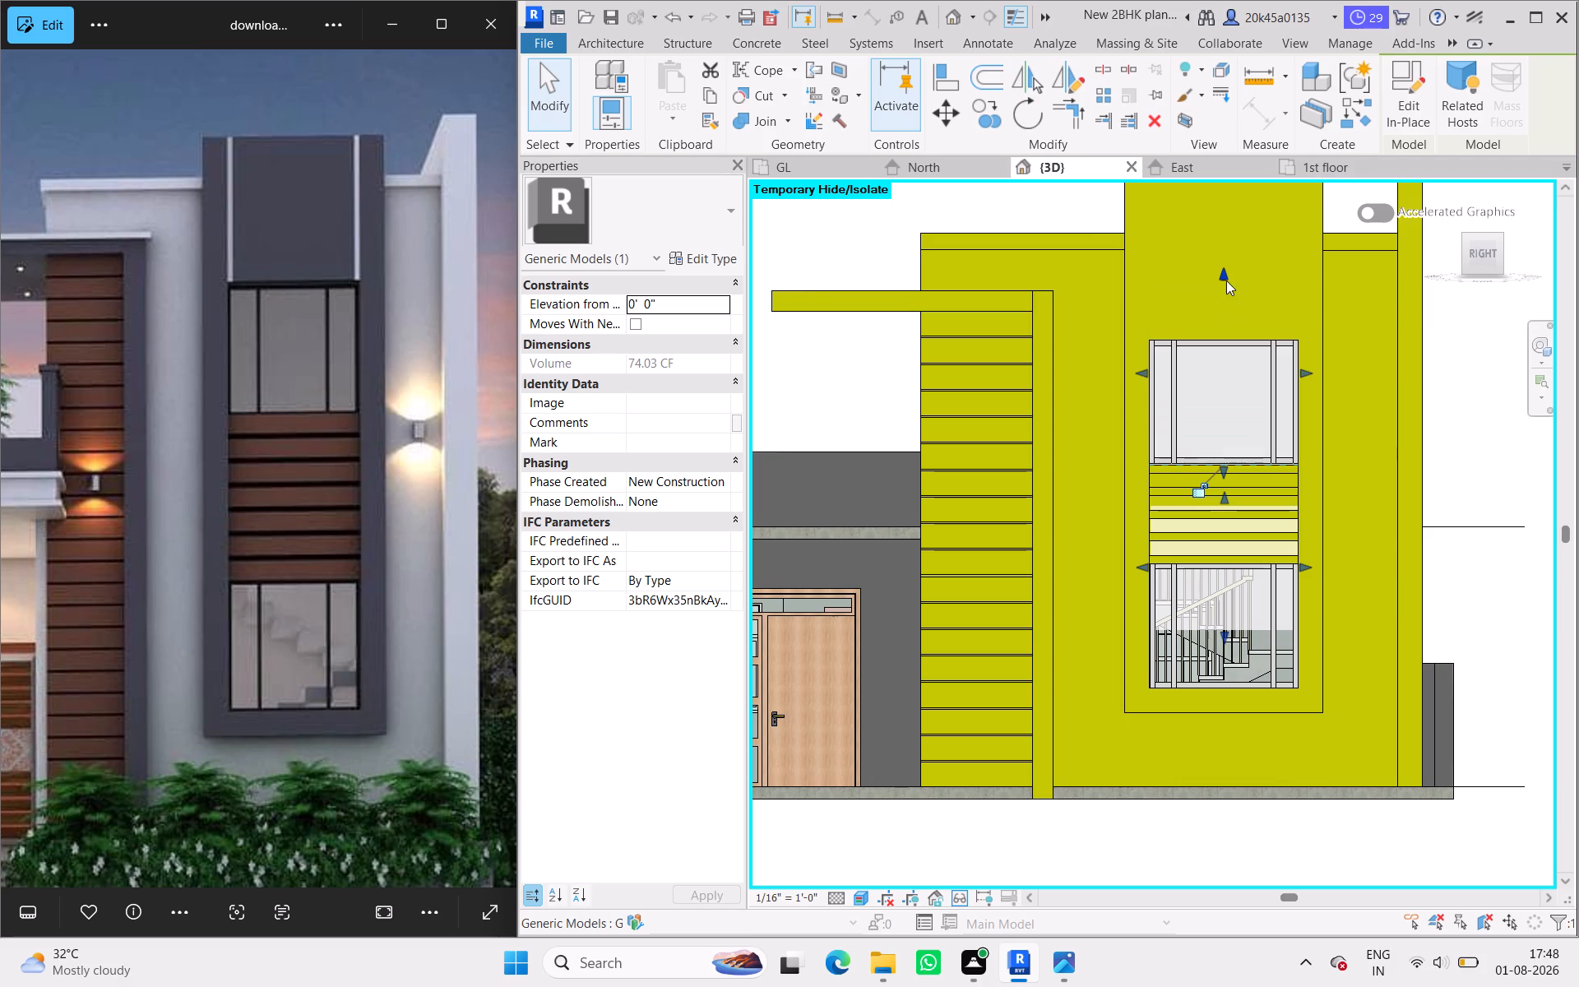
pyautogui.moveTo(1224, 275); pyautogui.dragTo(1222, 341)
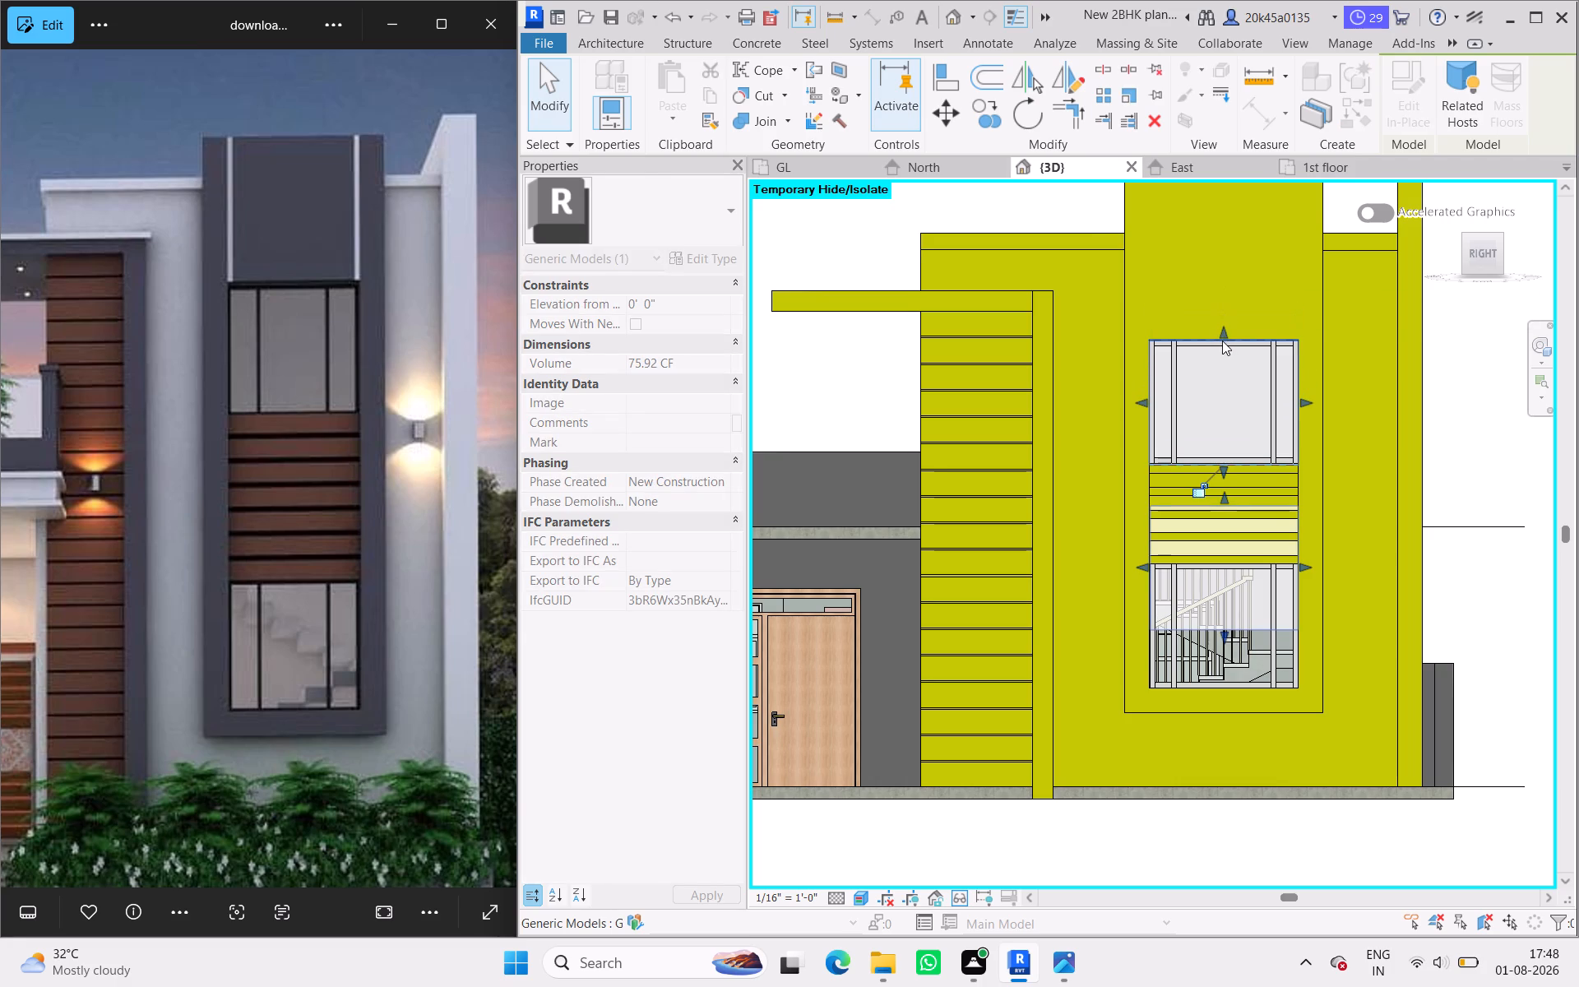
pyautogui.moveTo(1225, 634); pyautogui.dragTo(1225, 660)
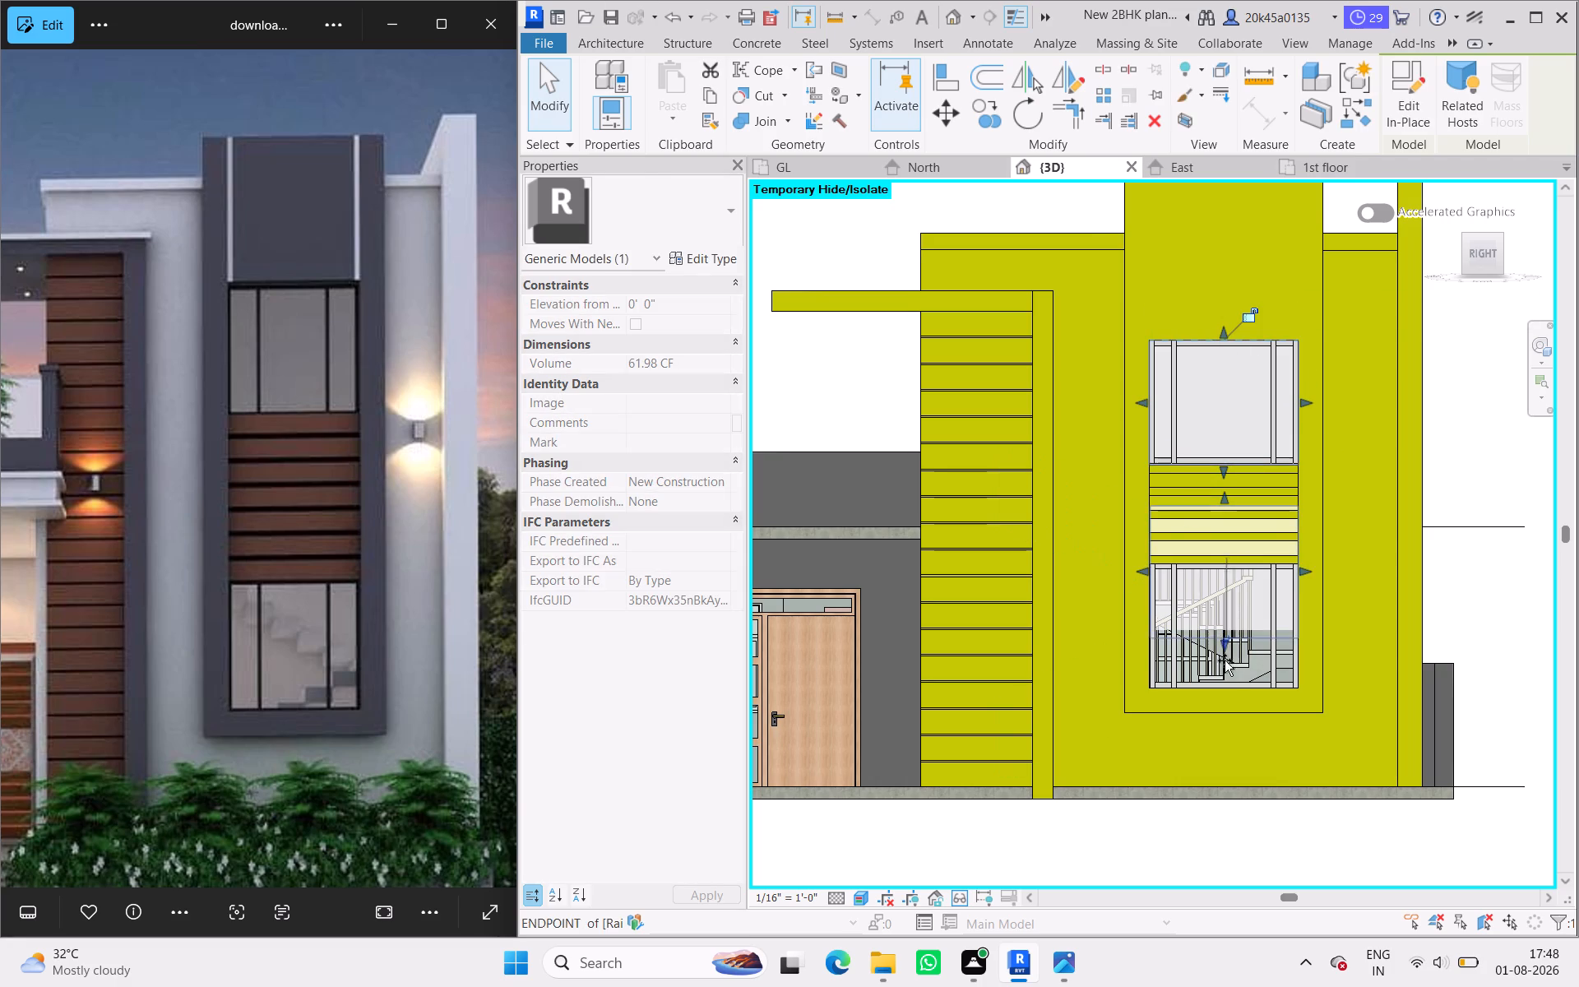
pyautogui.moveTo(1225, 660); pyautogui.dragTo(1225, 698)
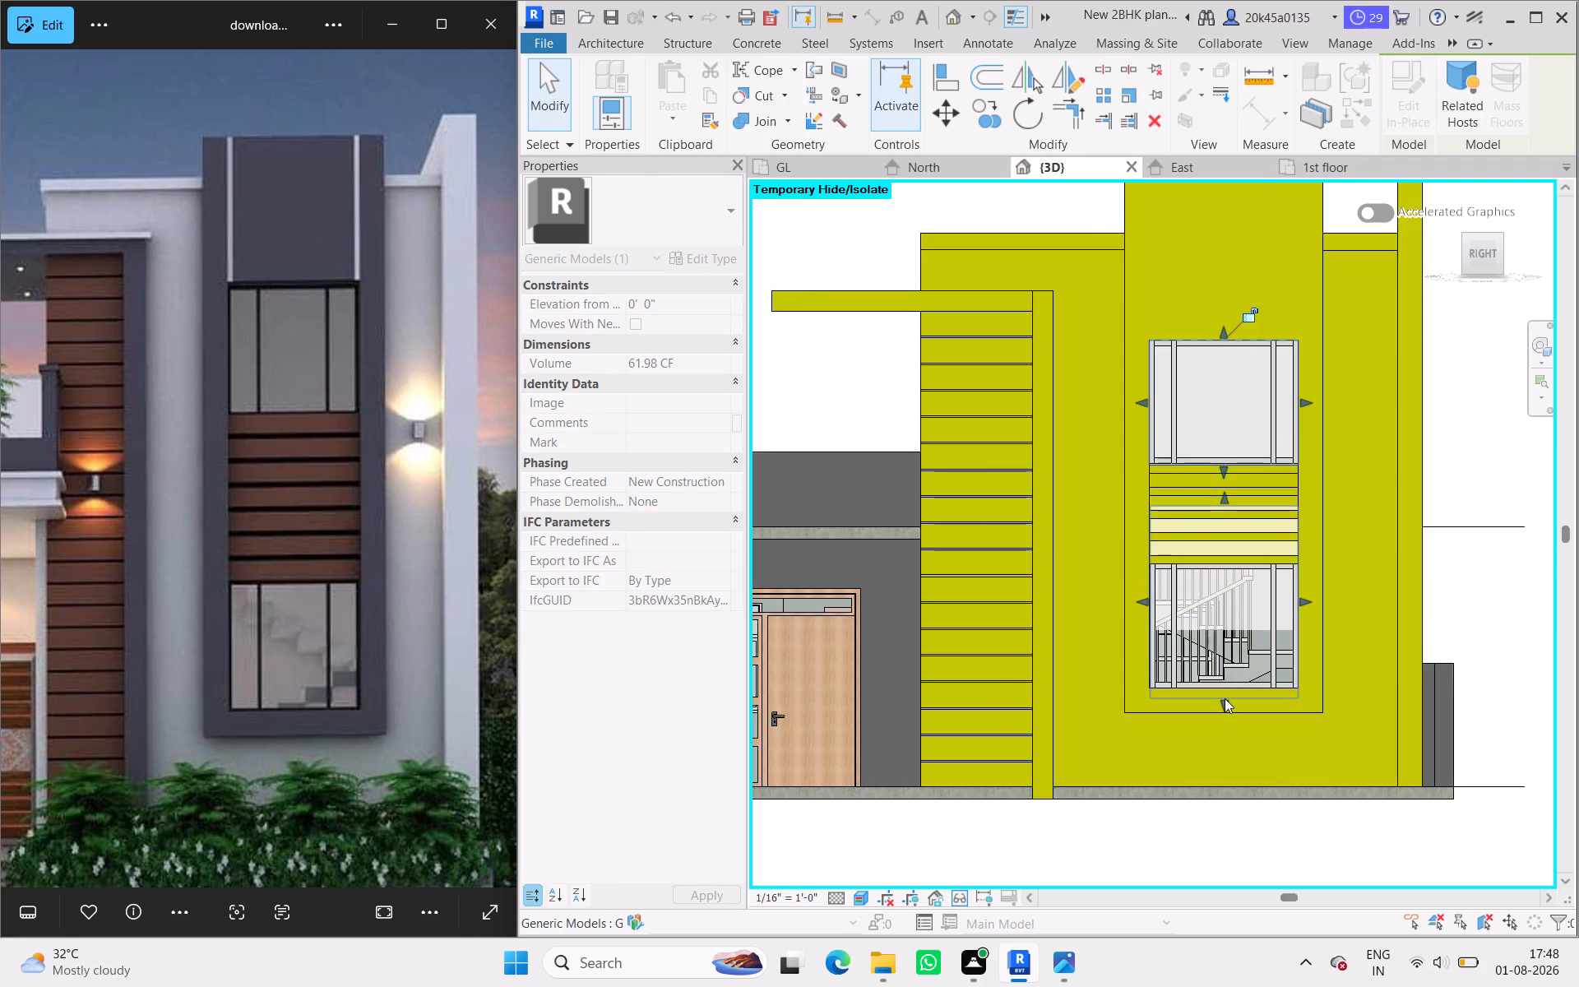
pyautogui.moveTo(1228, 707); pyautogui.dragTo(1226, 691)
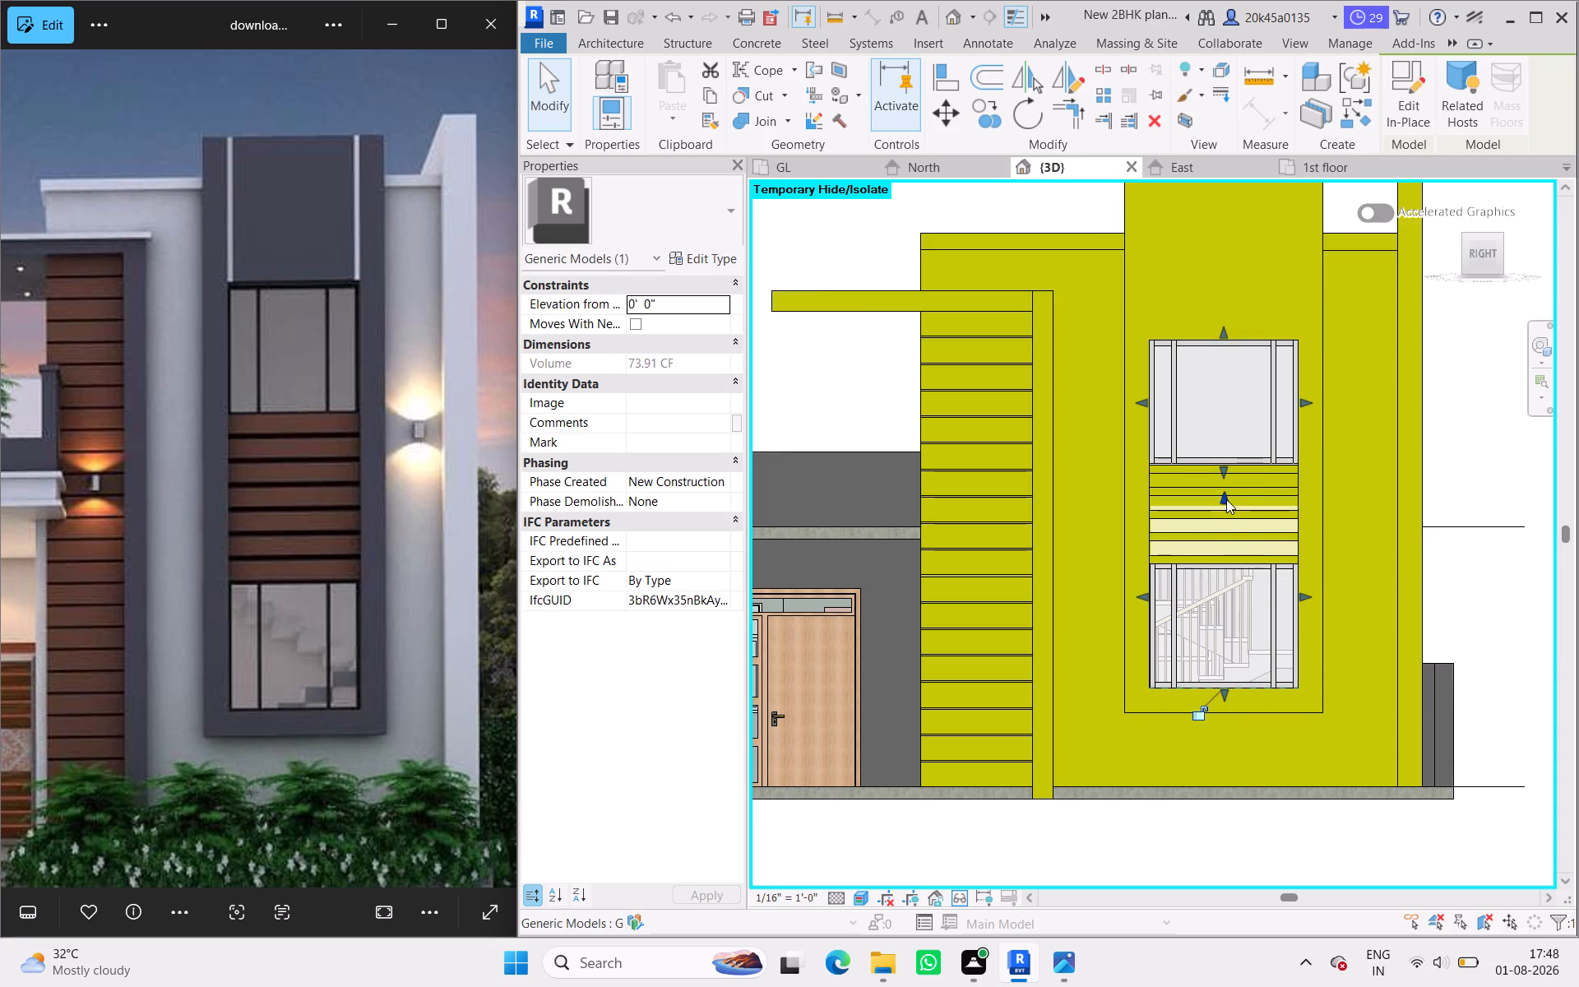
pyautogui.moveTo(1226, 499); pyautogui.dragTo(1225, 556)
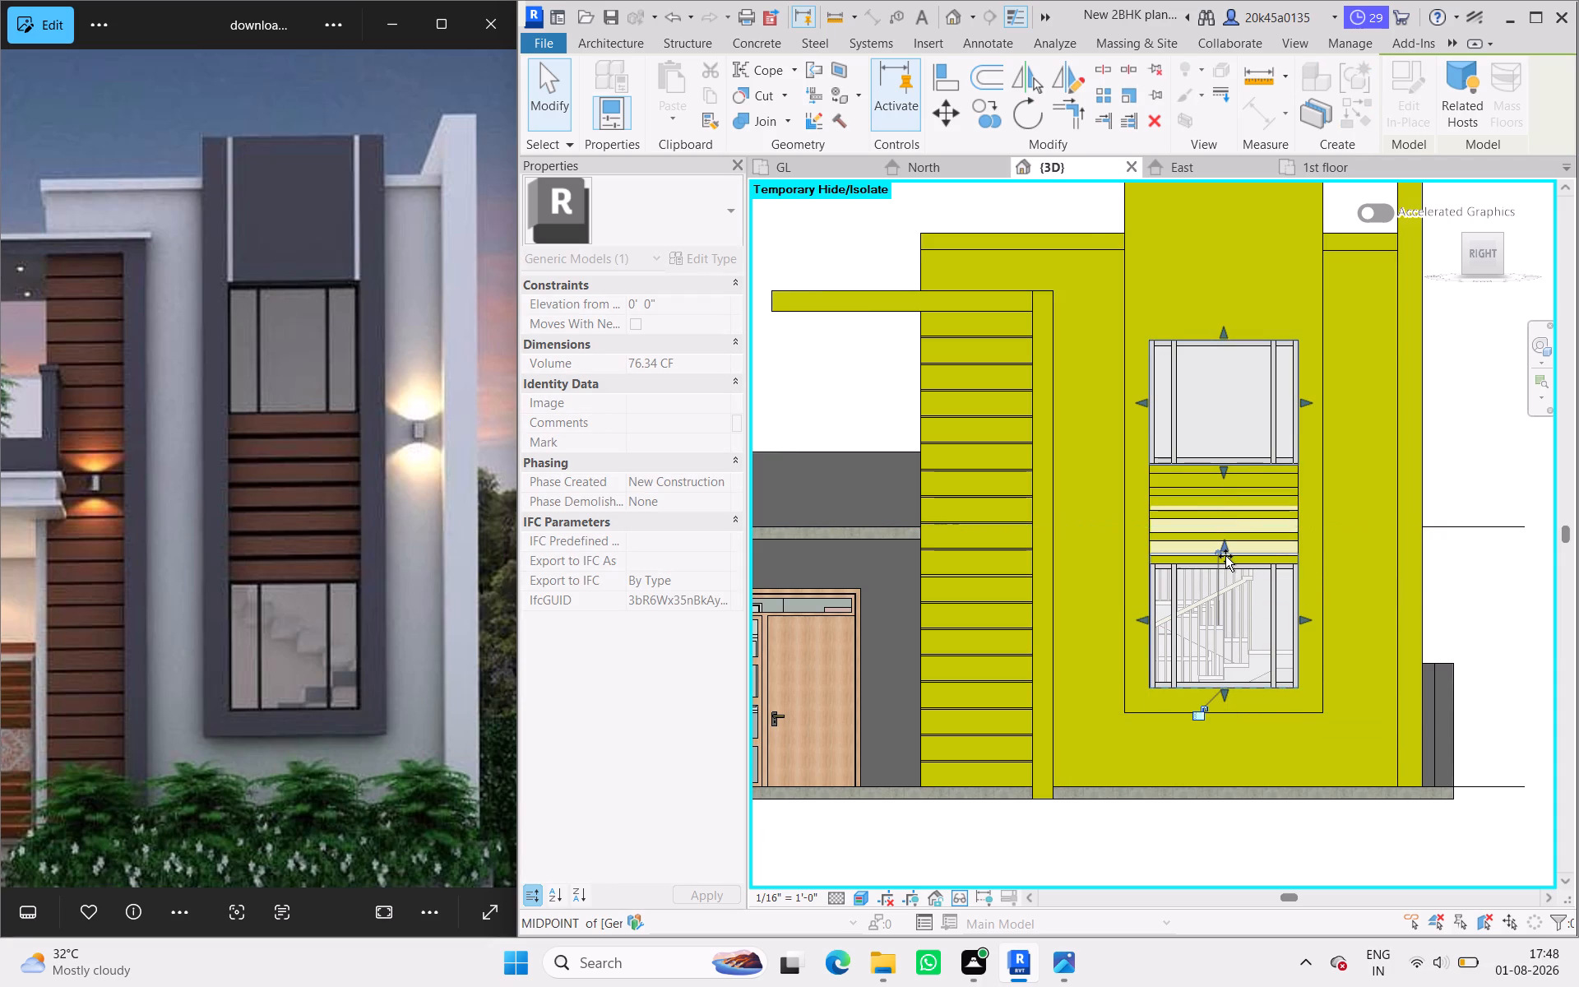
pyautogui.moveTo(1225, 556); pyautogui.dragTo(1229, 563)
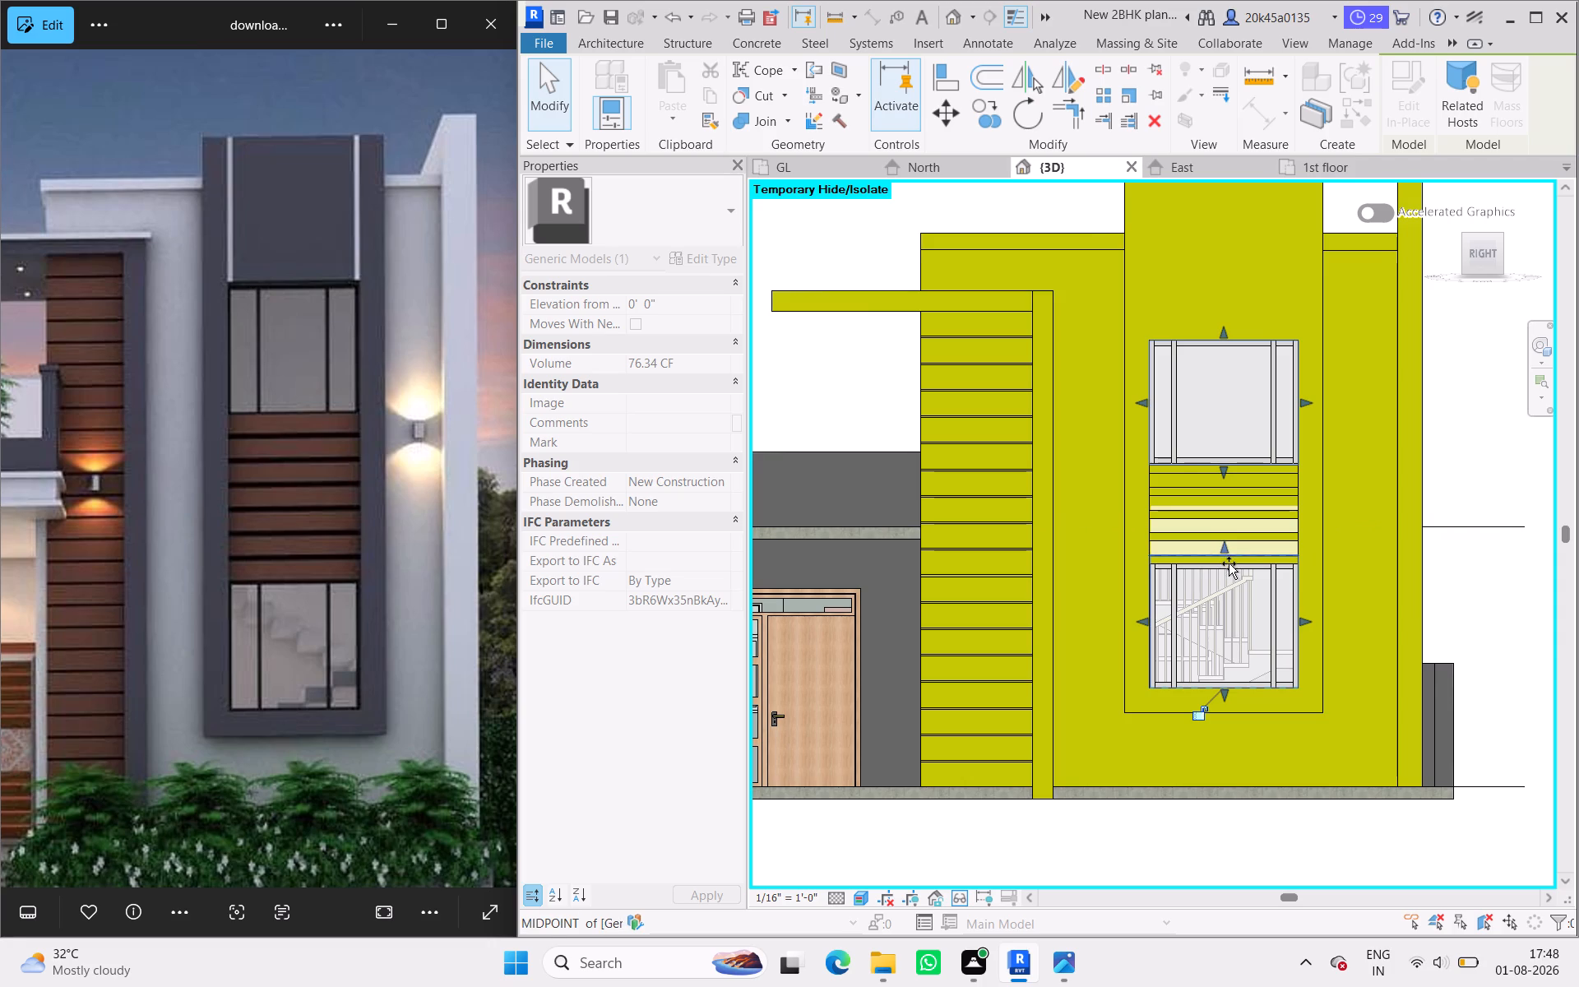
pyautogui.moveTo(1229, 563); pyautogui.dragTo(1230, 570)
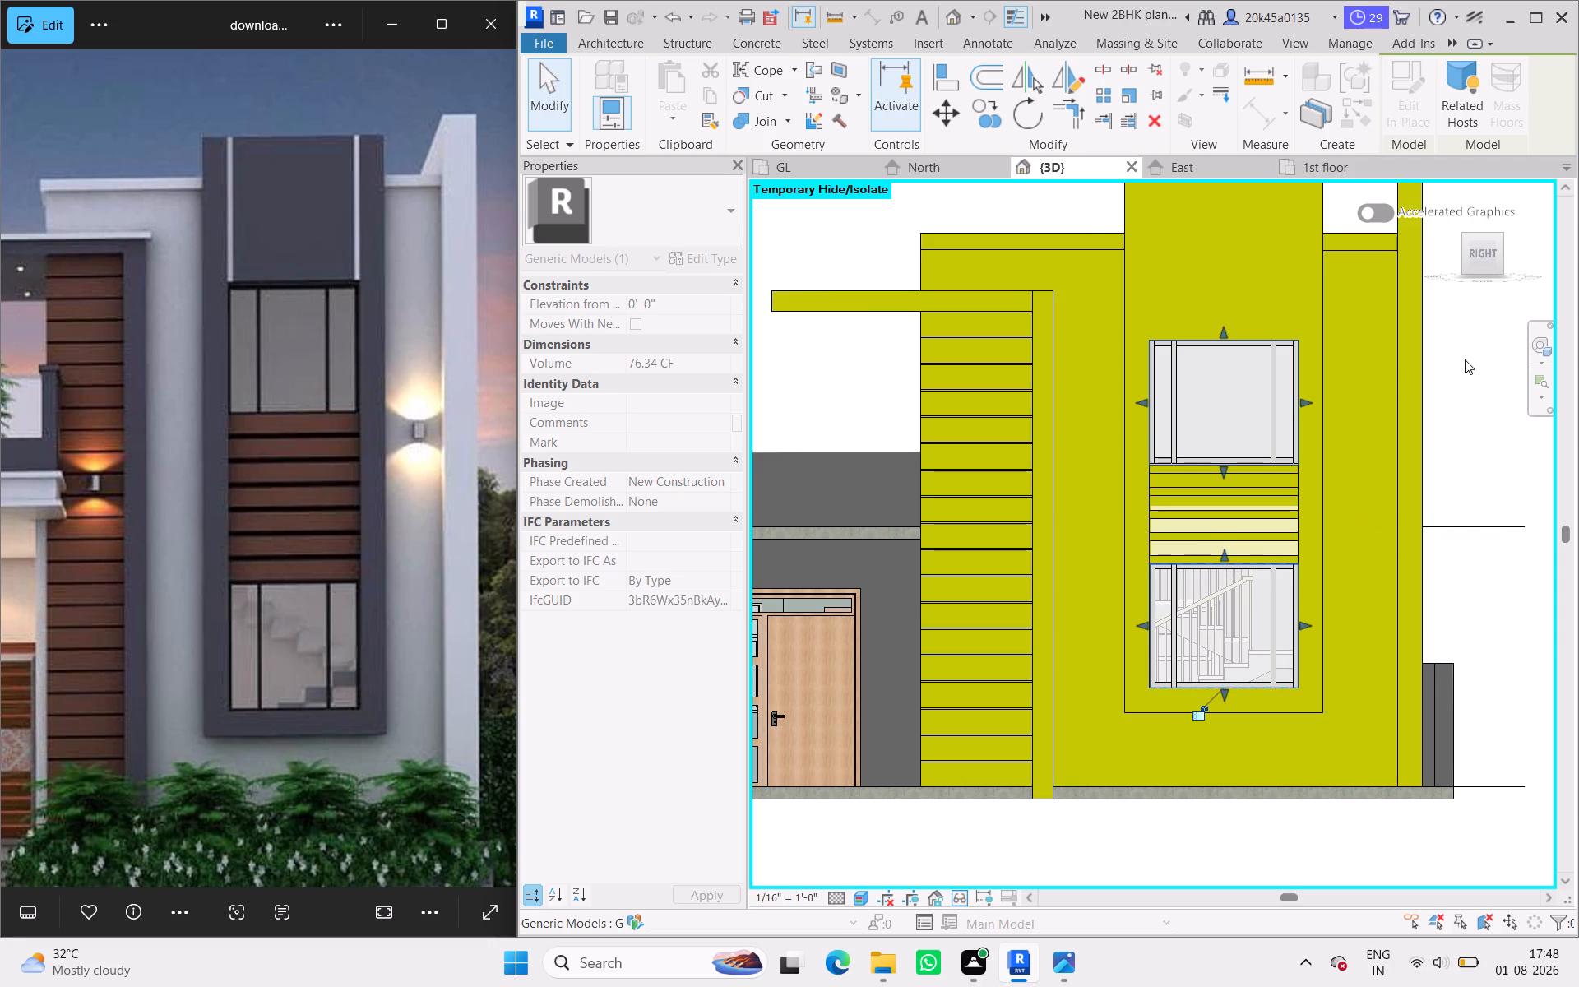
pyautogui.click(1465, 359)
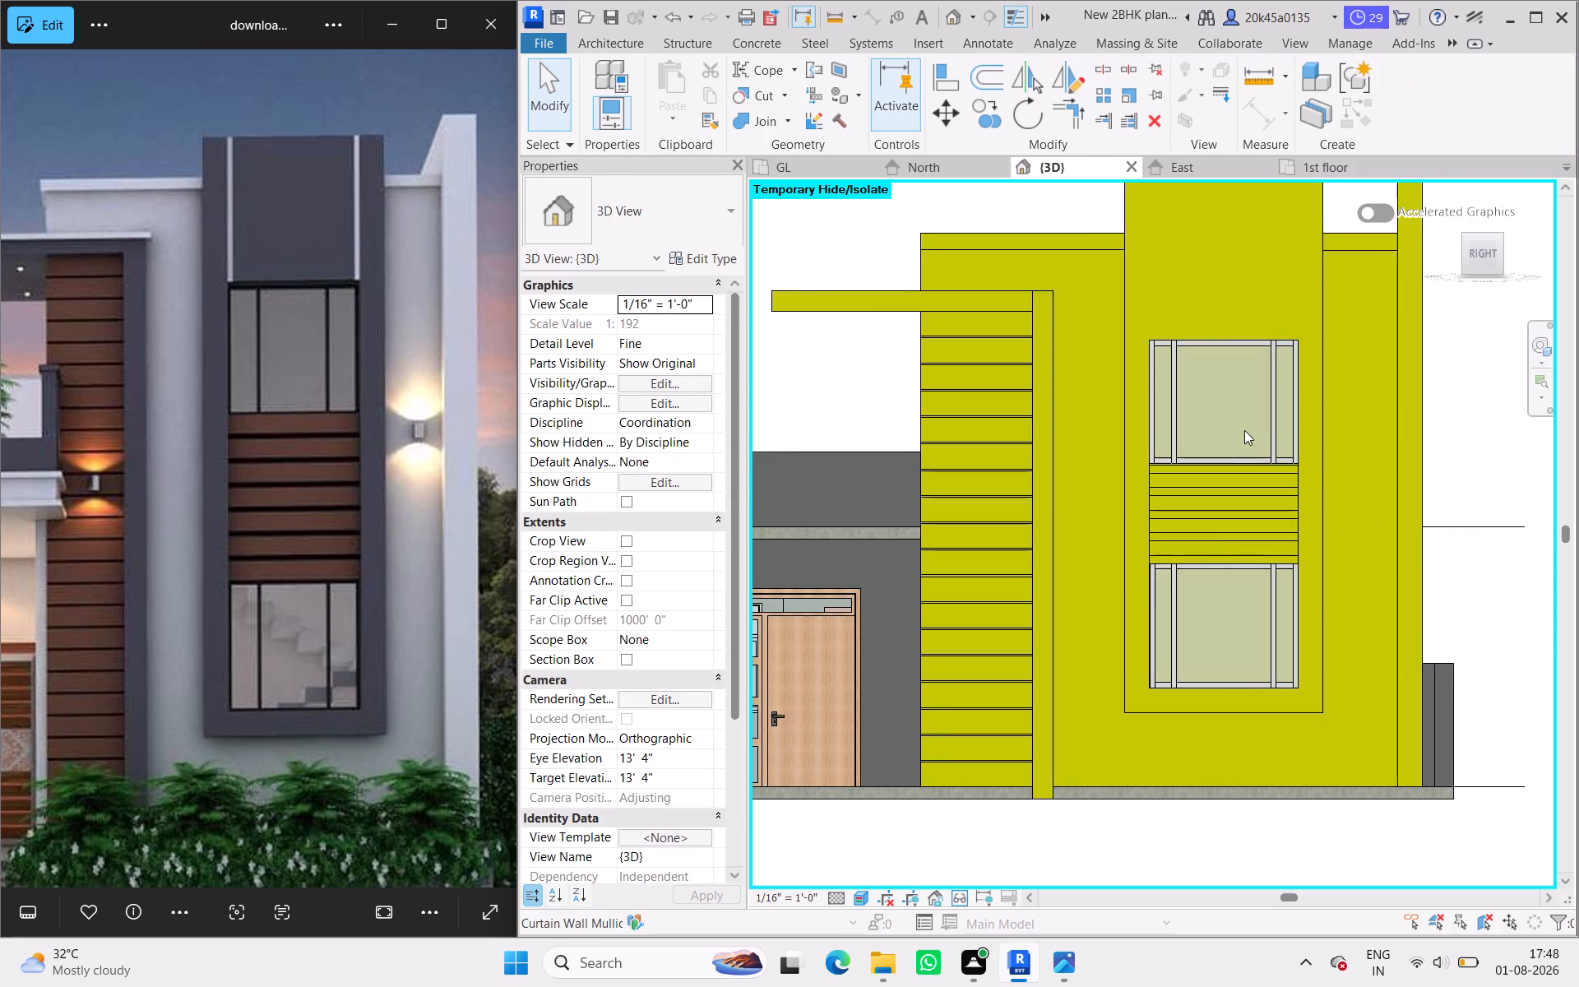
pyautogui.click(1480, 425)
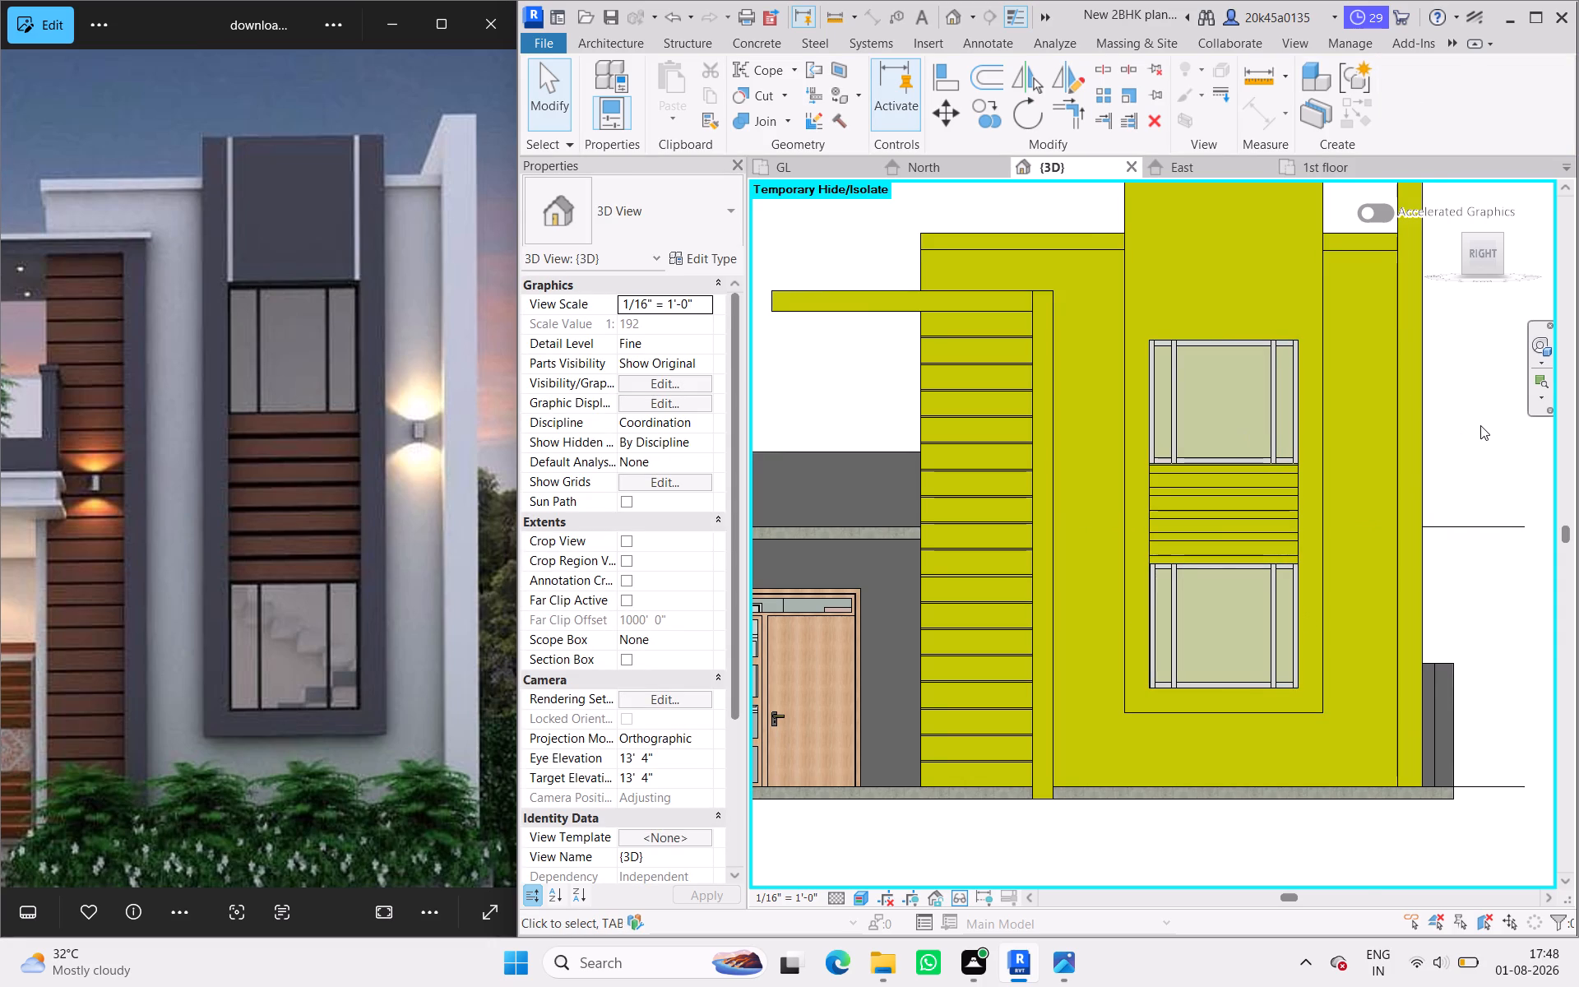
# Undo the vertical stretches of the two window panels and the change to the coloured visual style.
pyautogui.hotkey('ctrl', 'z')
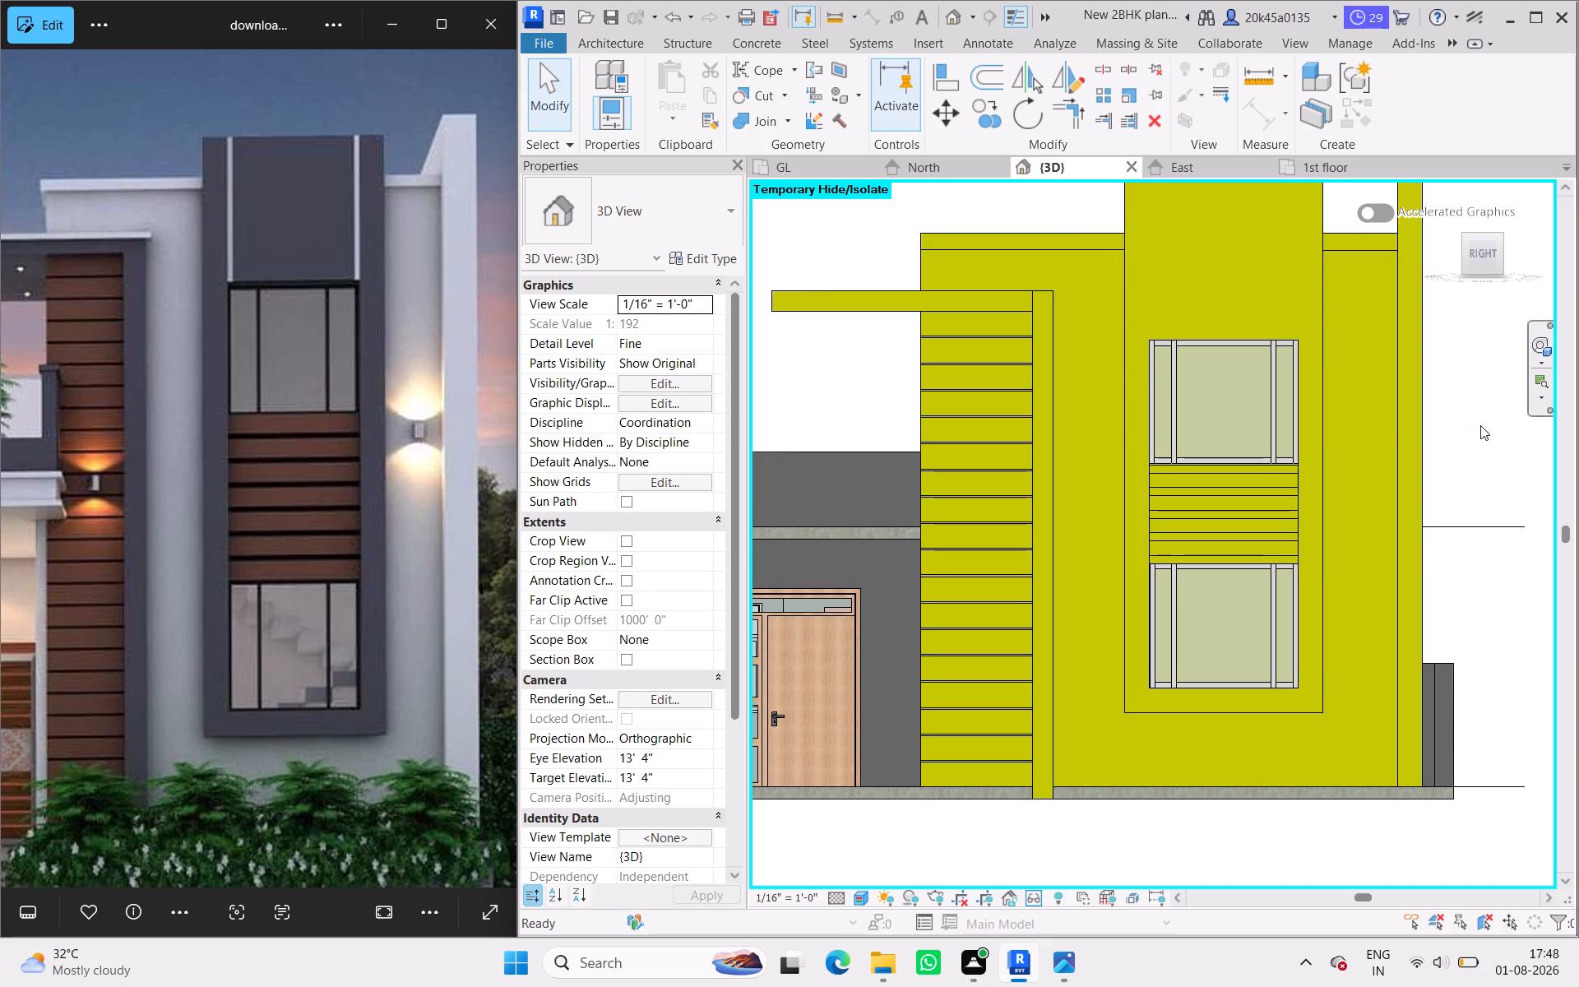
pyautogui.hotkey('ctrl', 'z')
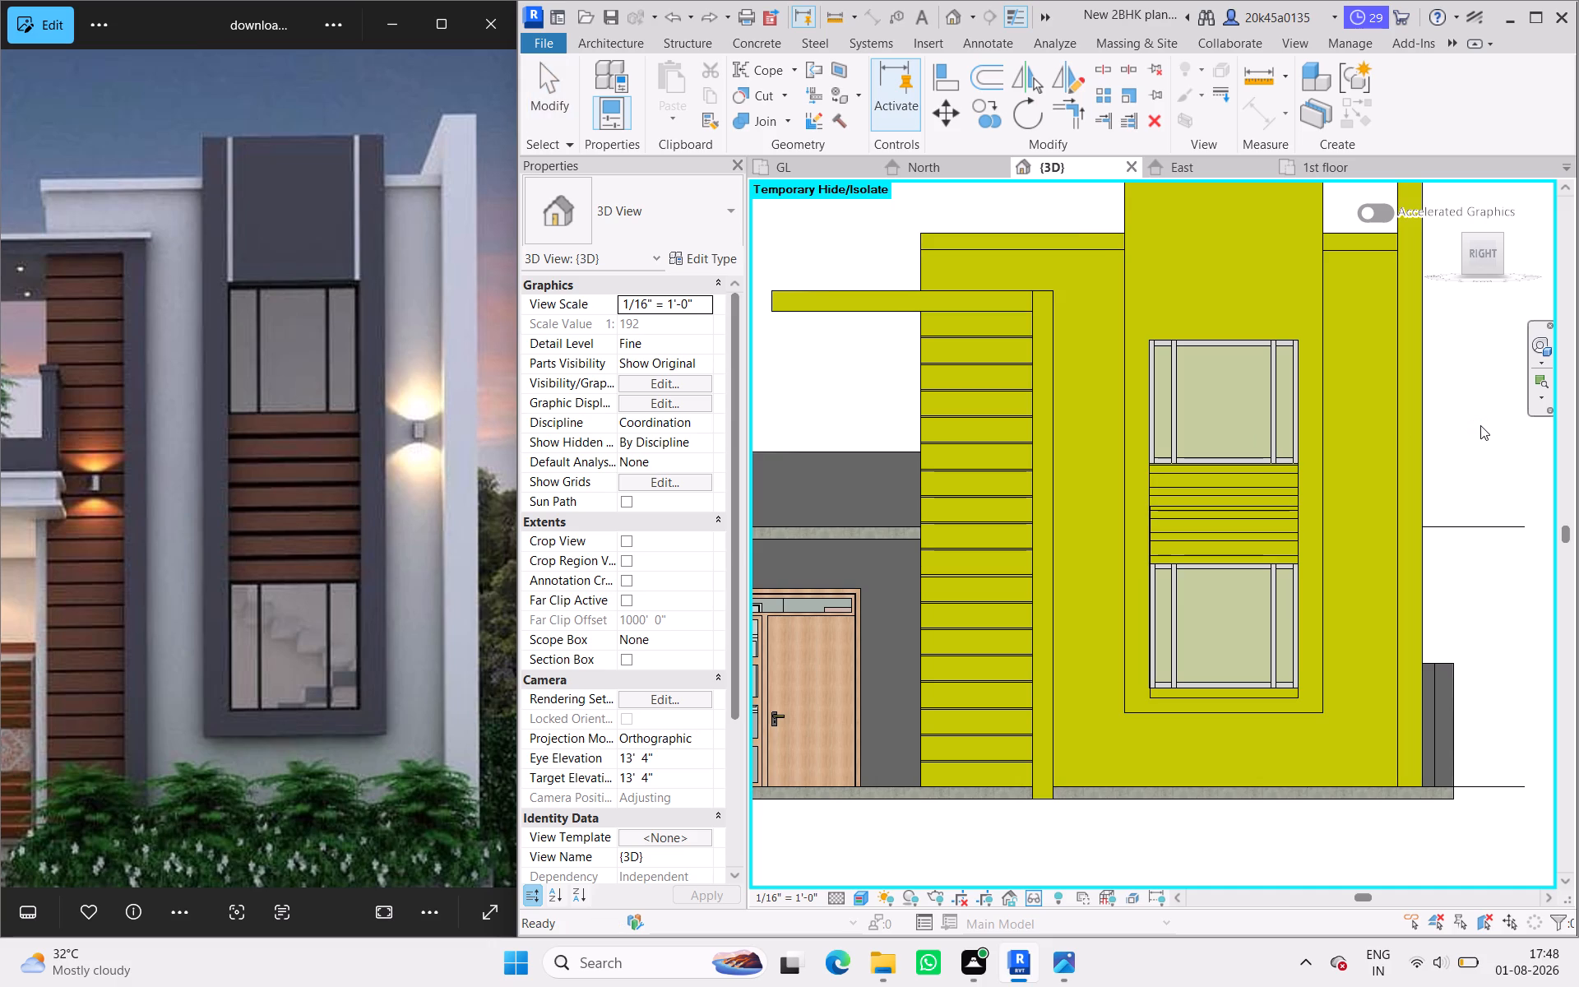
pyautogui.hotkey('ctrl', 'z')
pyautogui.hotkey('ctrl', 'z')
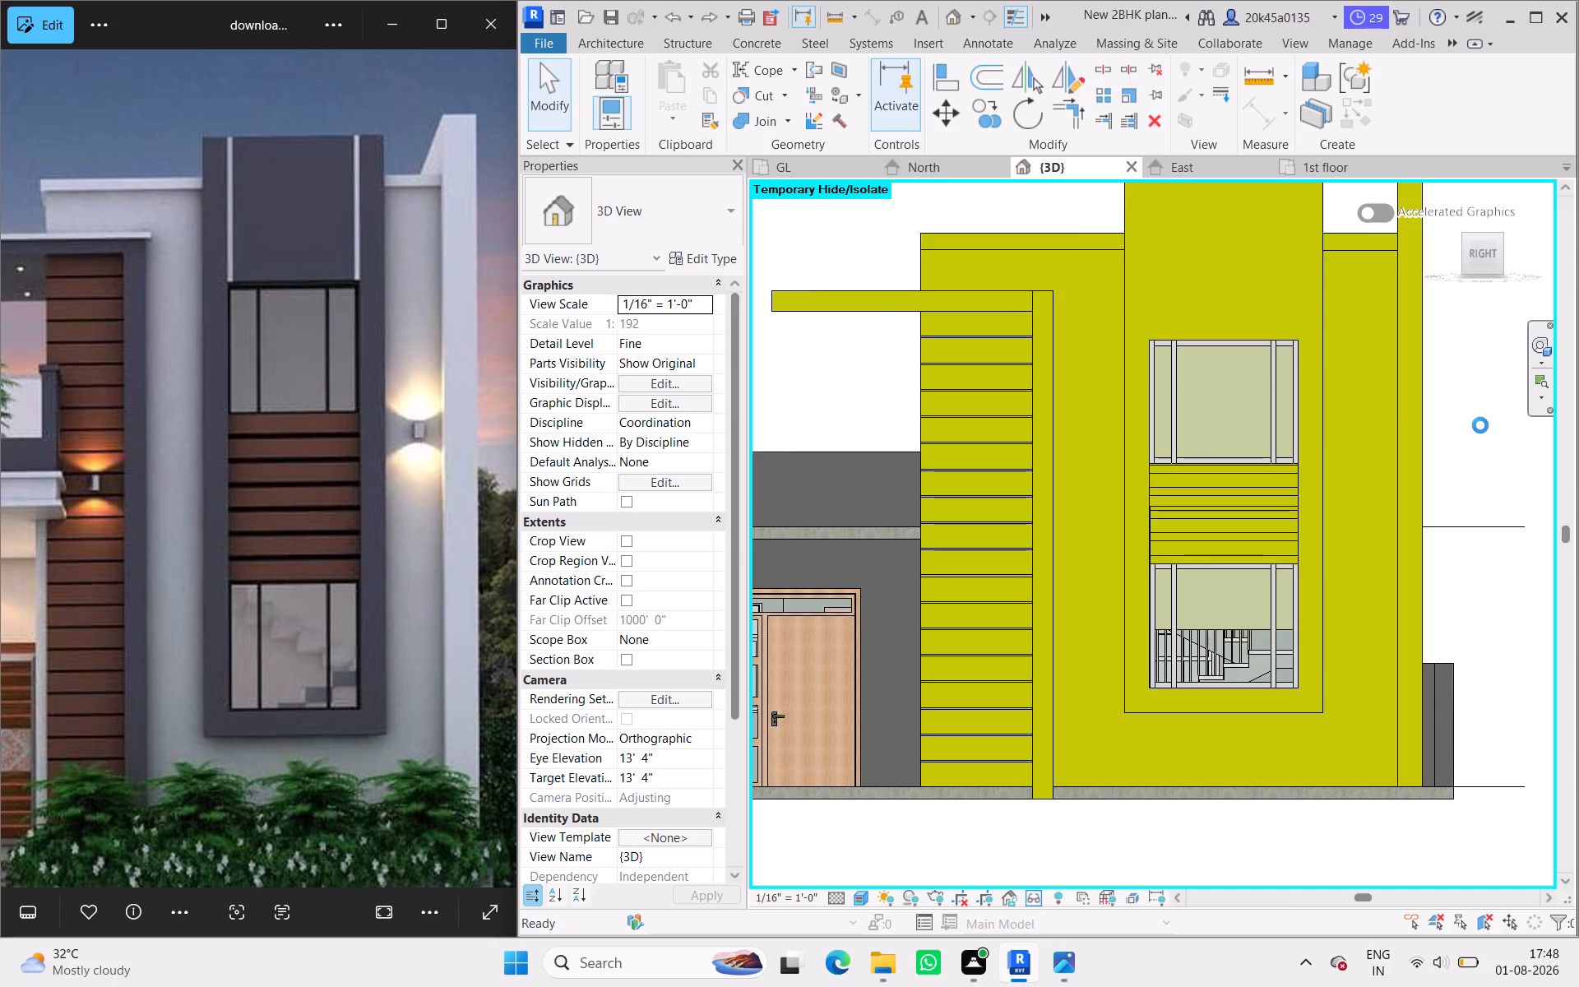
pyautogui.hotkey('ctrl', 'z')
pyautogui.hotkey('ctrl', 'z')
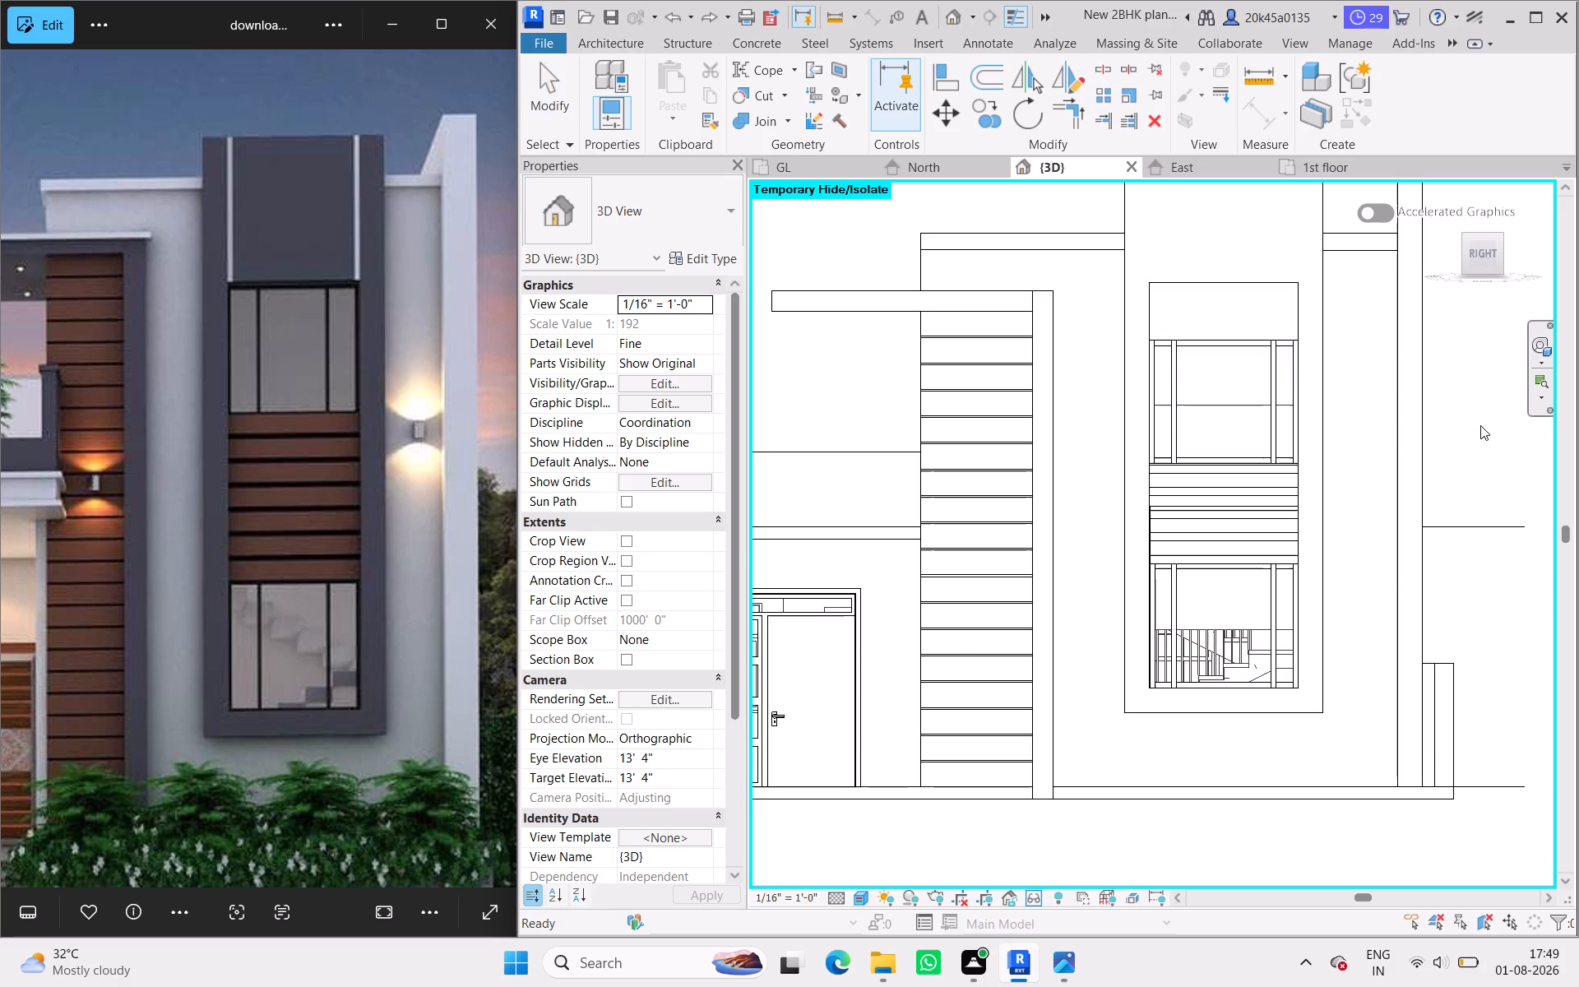
# Undo the display style changes and the finishing of the in-place model to get back into in-place editing.
pyautogui.hotkey('ctrl', 'z')
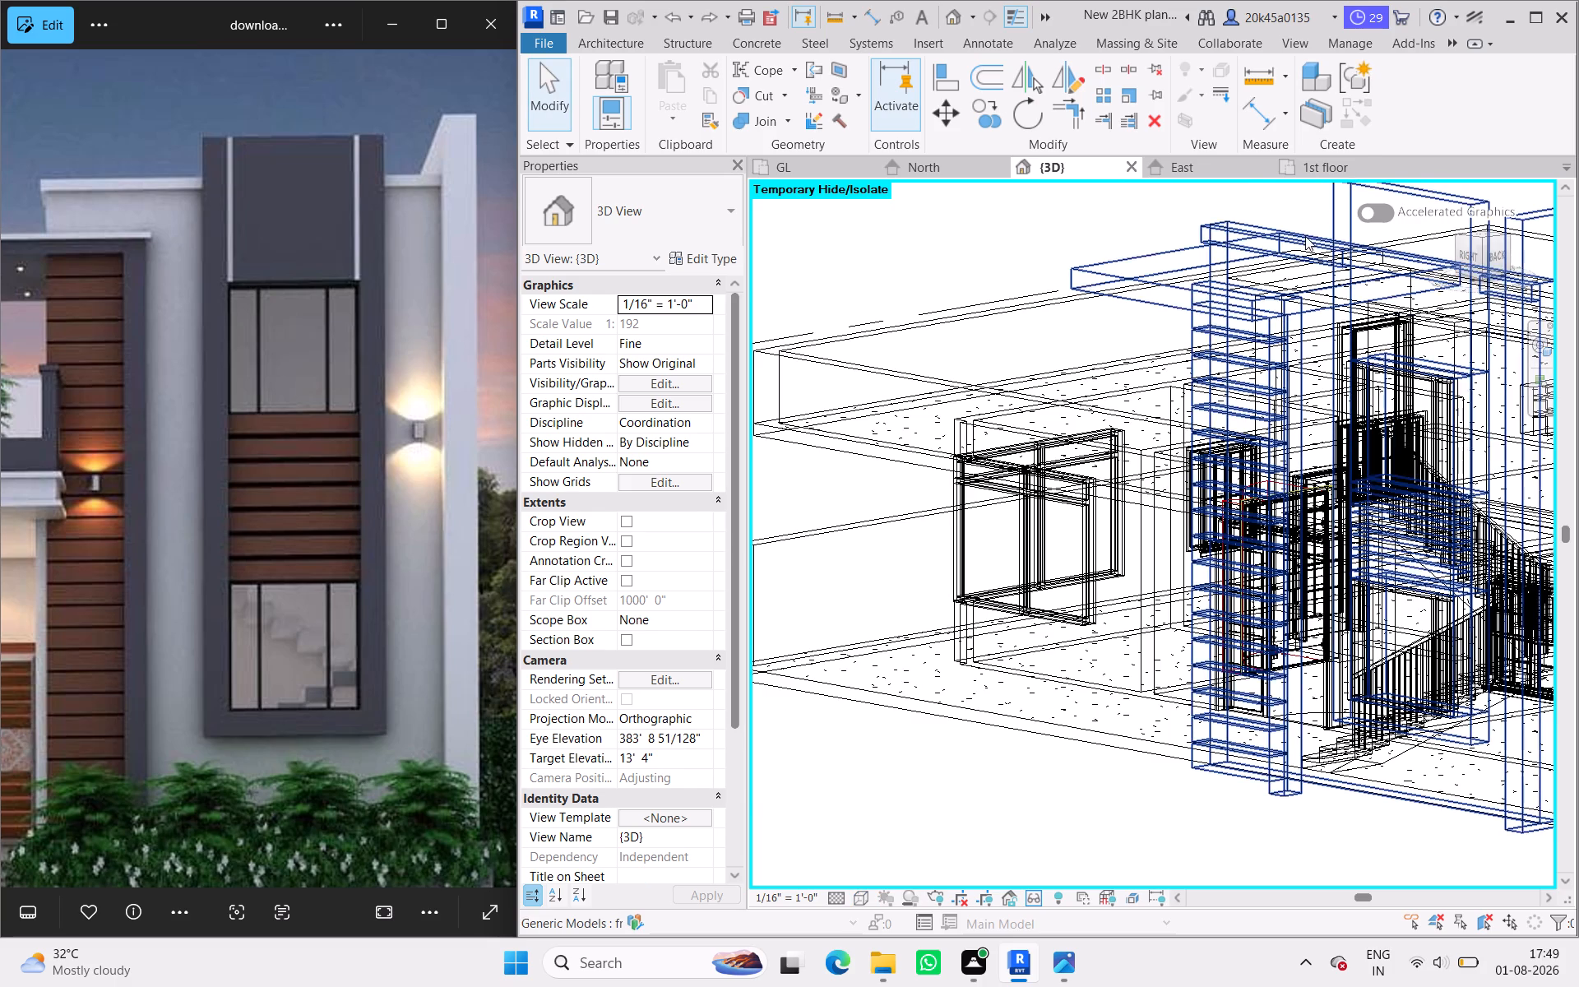
pyautogui.hotkey('ctrl', 'z')
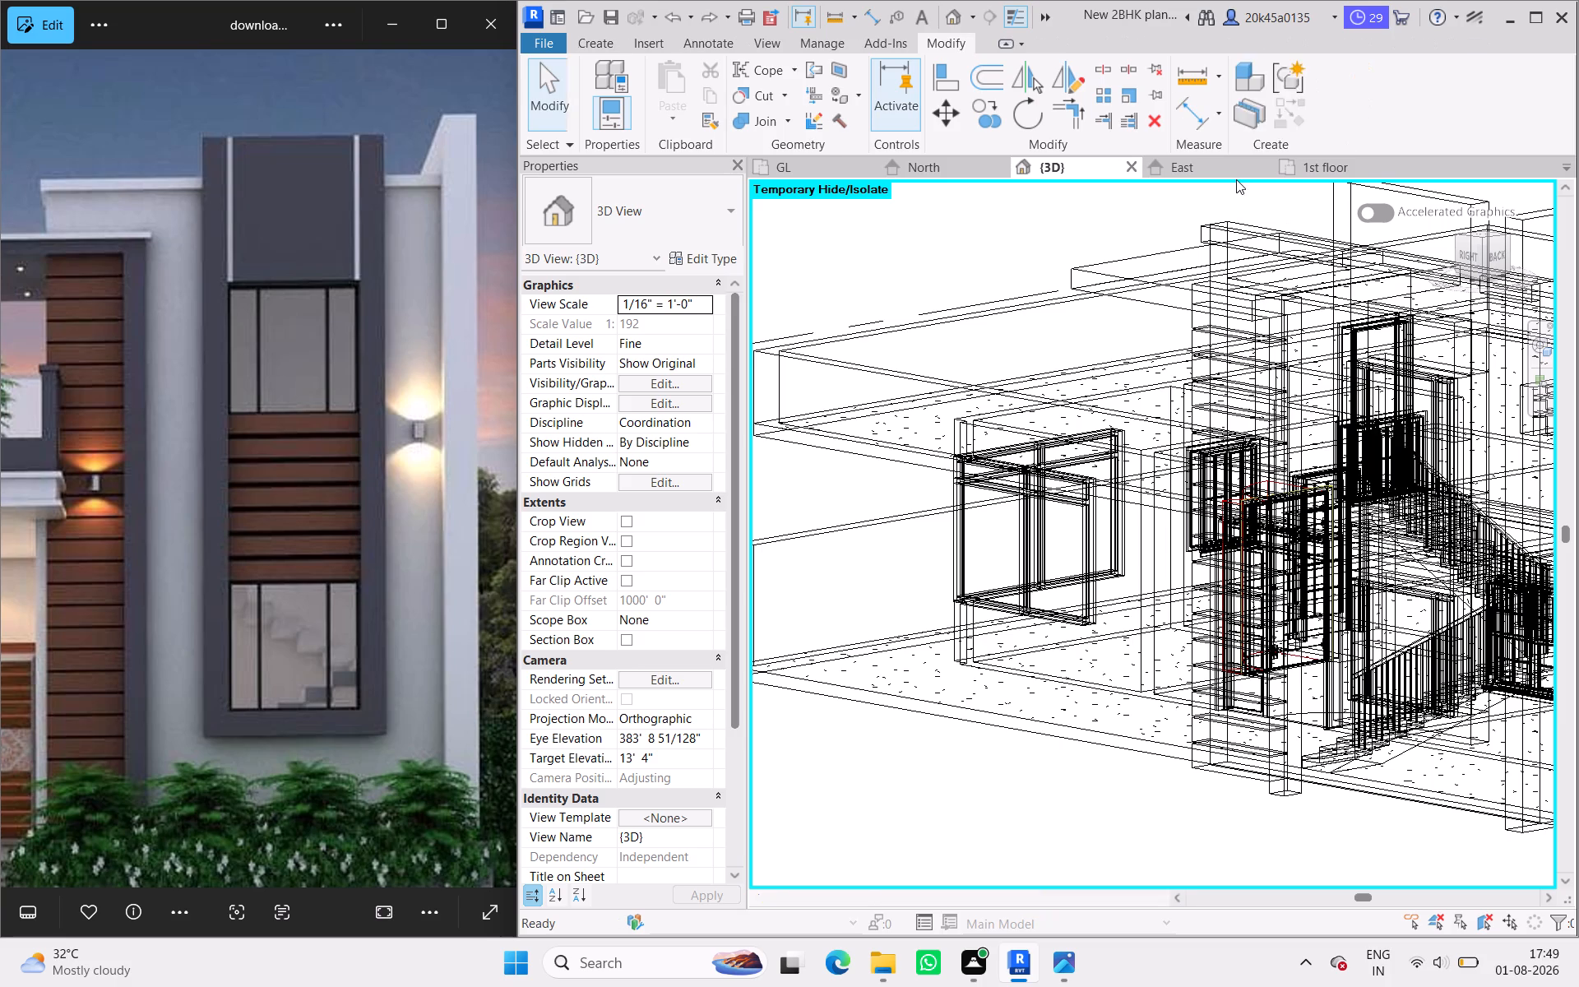
pyautogui.hotkey('ctrl', 'z')
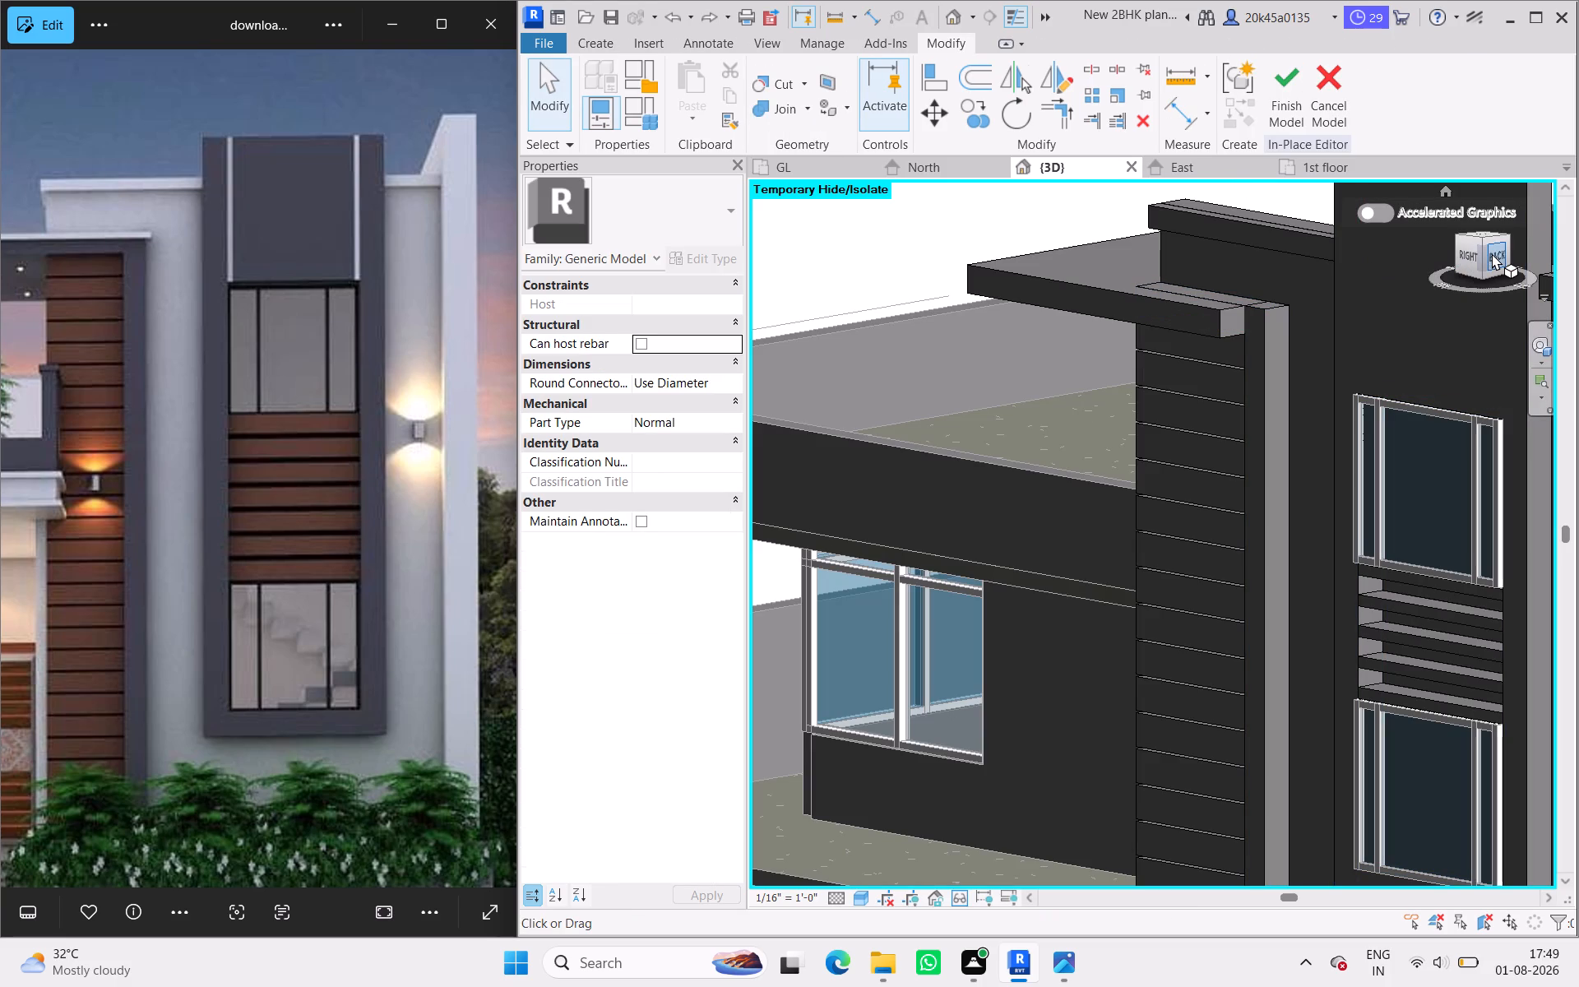
# Step back into the side wall's extrusion sketch, seen from the back, and finish it with both rectangular openings restored.
pyautogui.moveTo(1492, 253); pyautogui.dragTo(1378, 210)
pyautogui.scroll(-13, 1165, 523)
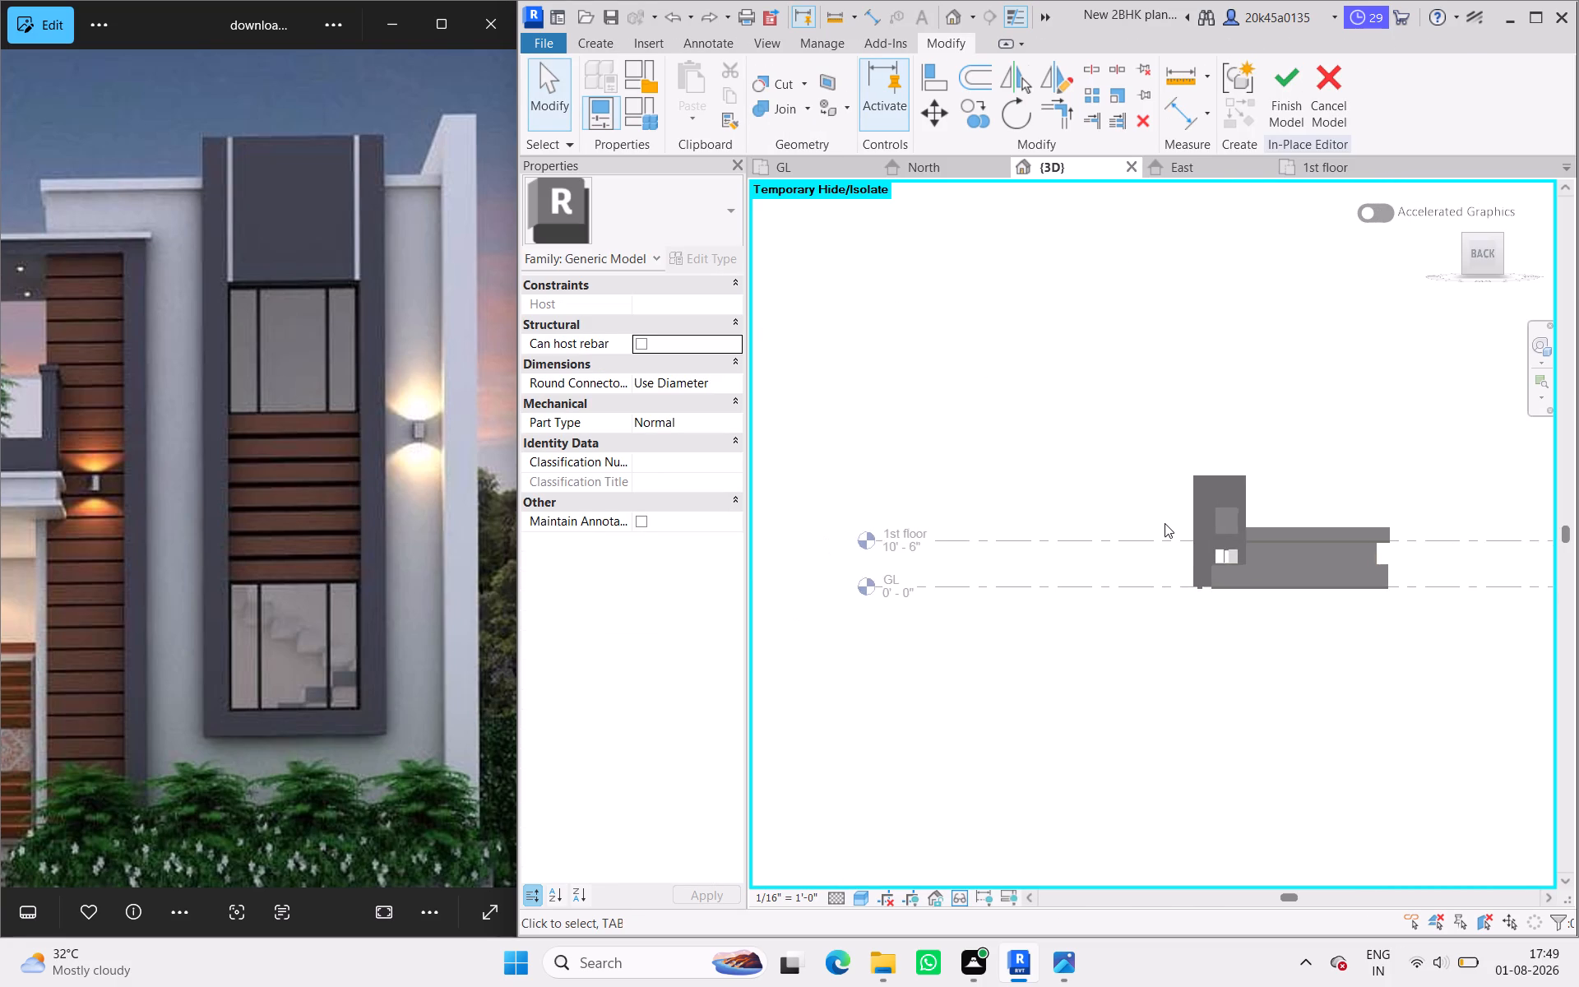
pyautogui.scroll(-2, 1165, 523)
pyautogui.scroll(6, 1240, 555)
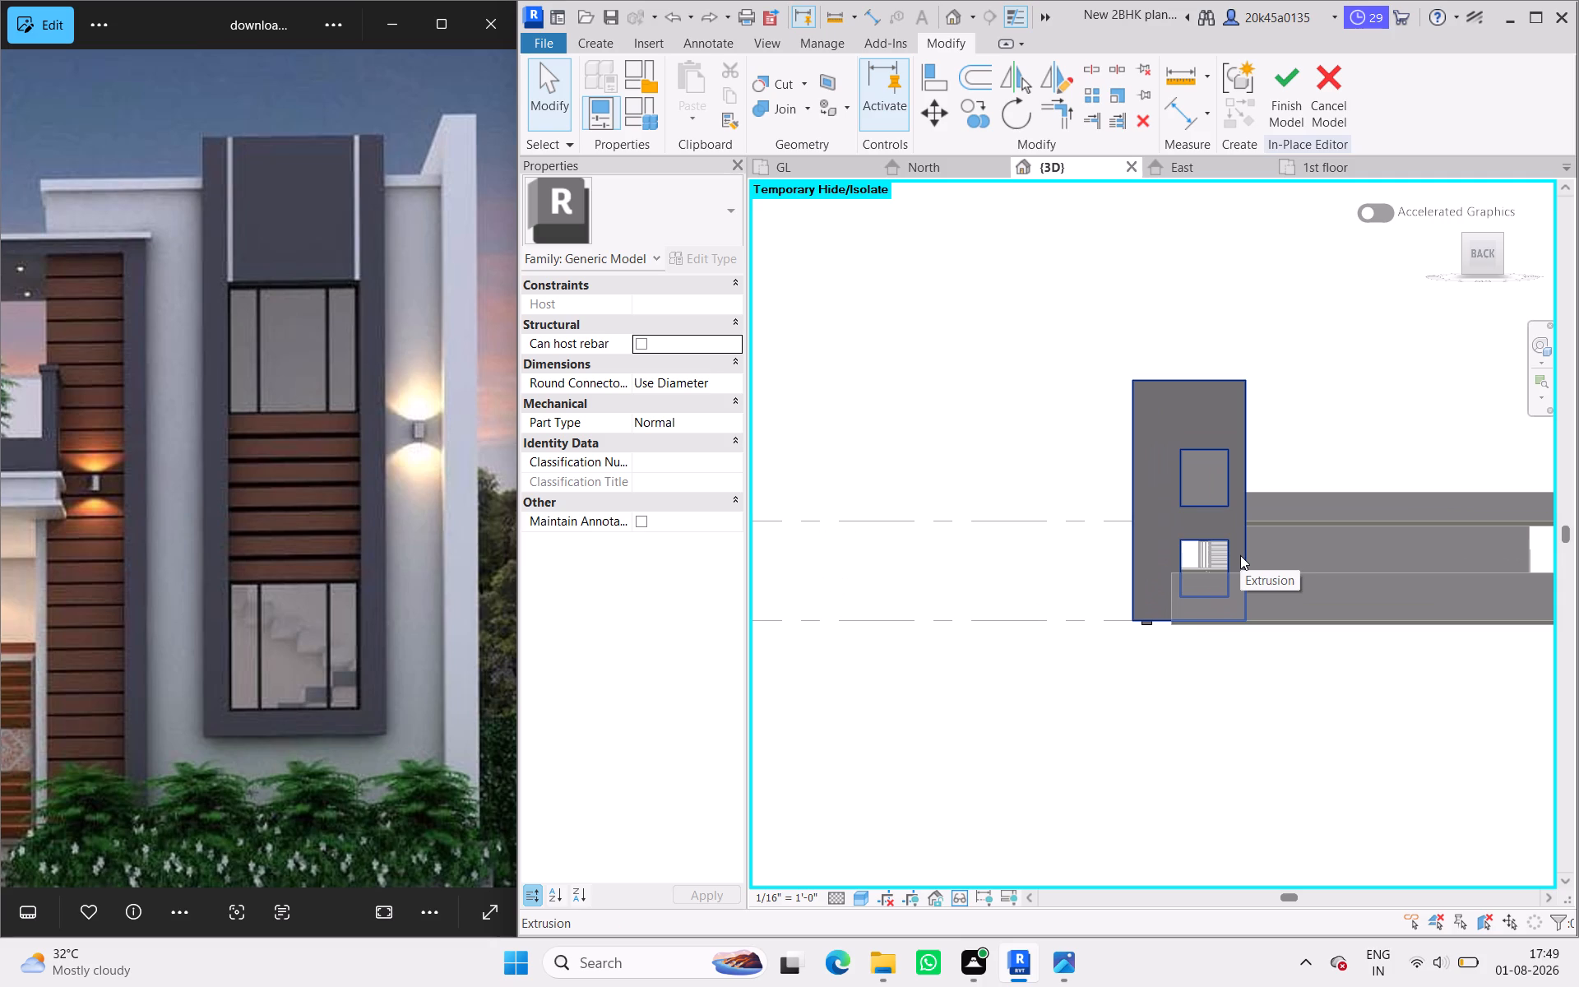
pyautogui.hotkey('ctrl', 'z')
pyautogui.hotkey('ctrl', 'z')
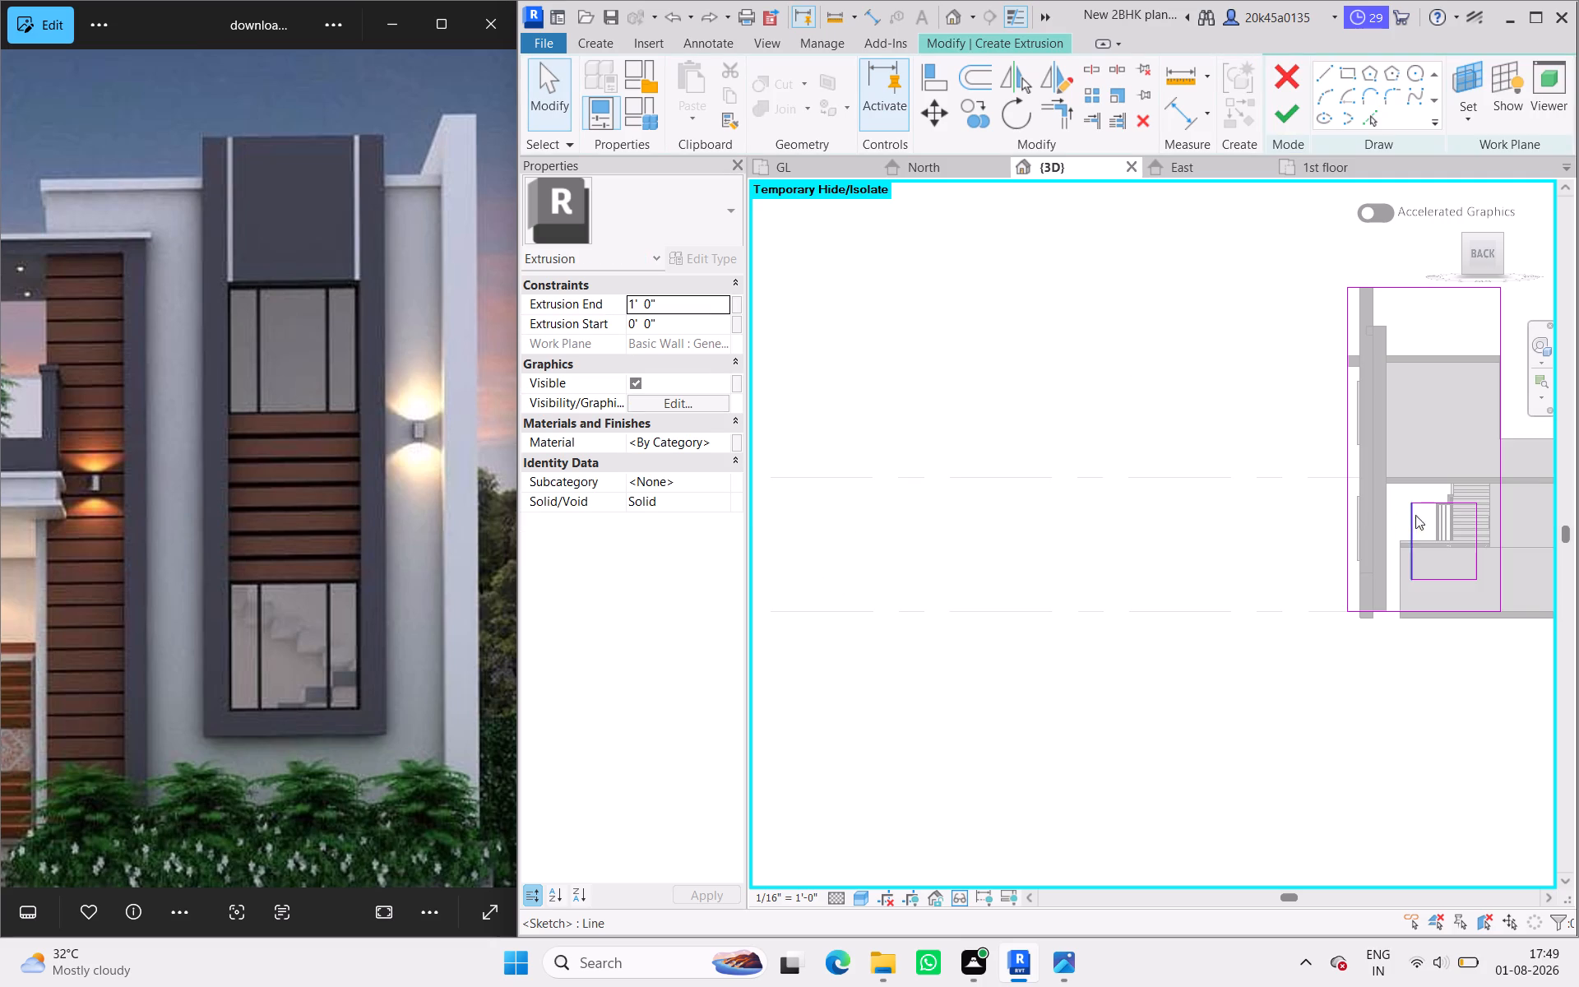
pyautogui.hotkey('ctrl', 'y')
pyautogui.click(1292, 115)
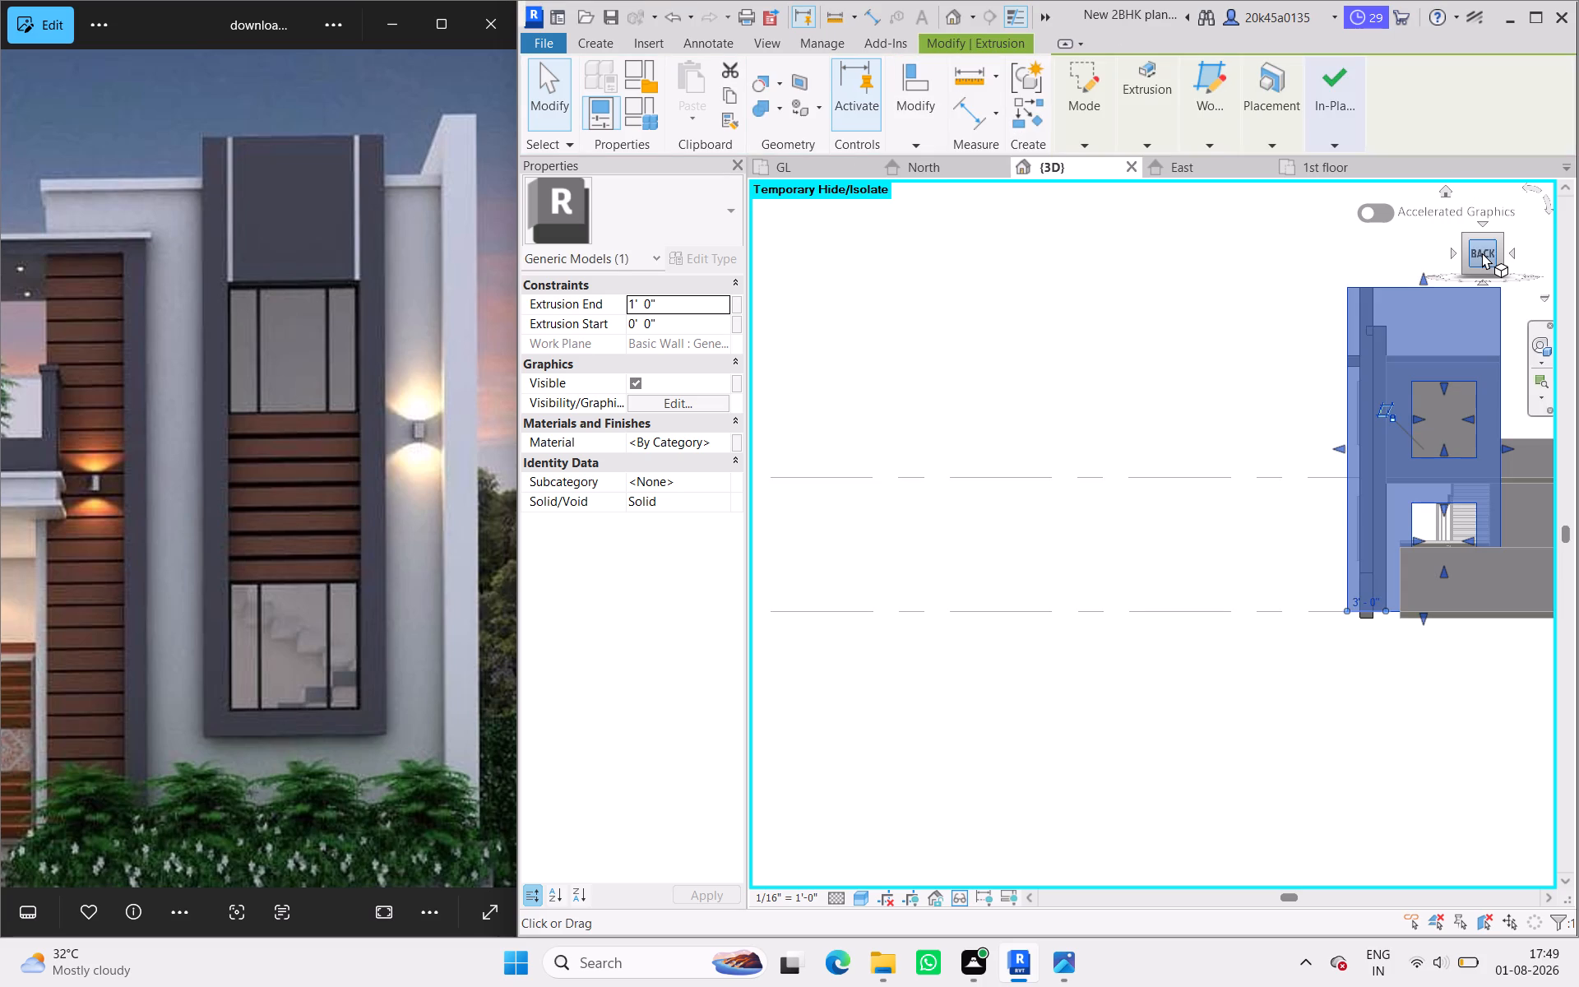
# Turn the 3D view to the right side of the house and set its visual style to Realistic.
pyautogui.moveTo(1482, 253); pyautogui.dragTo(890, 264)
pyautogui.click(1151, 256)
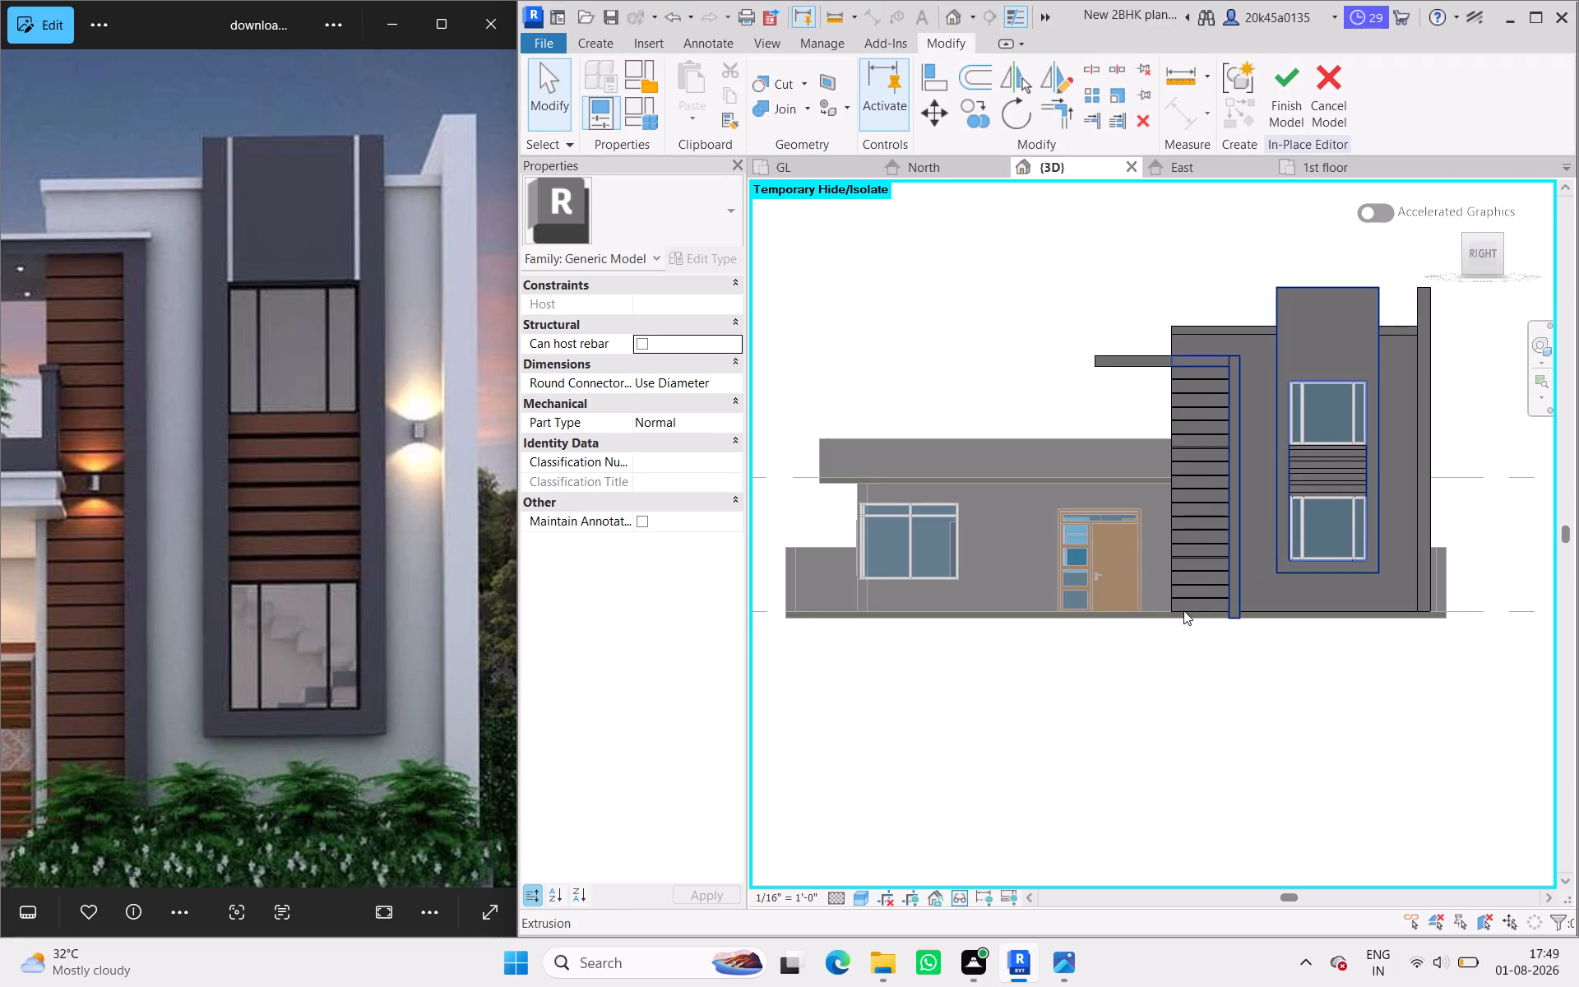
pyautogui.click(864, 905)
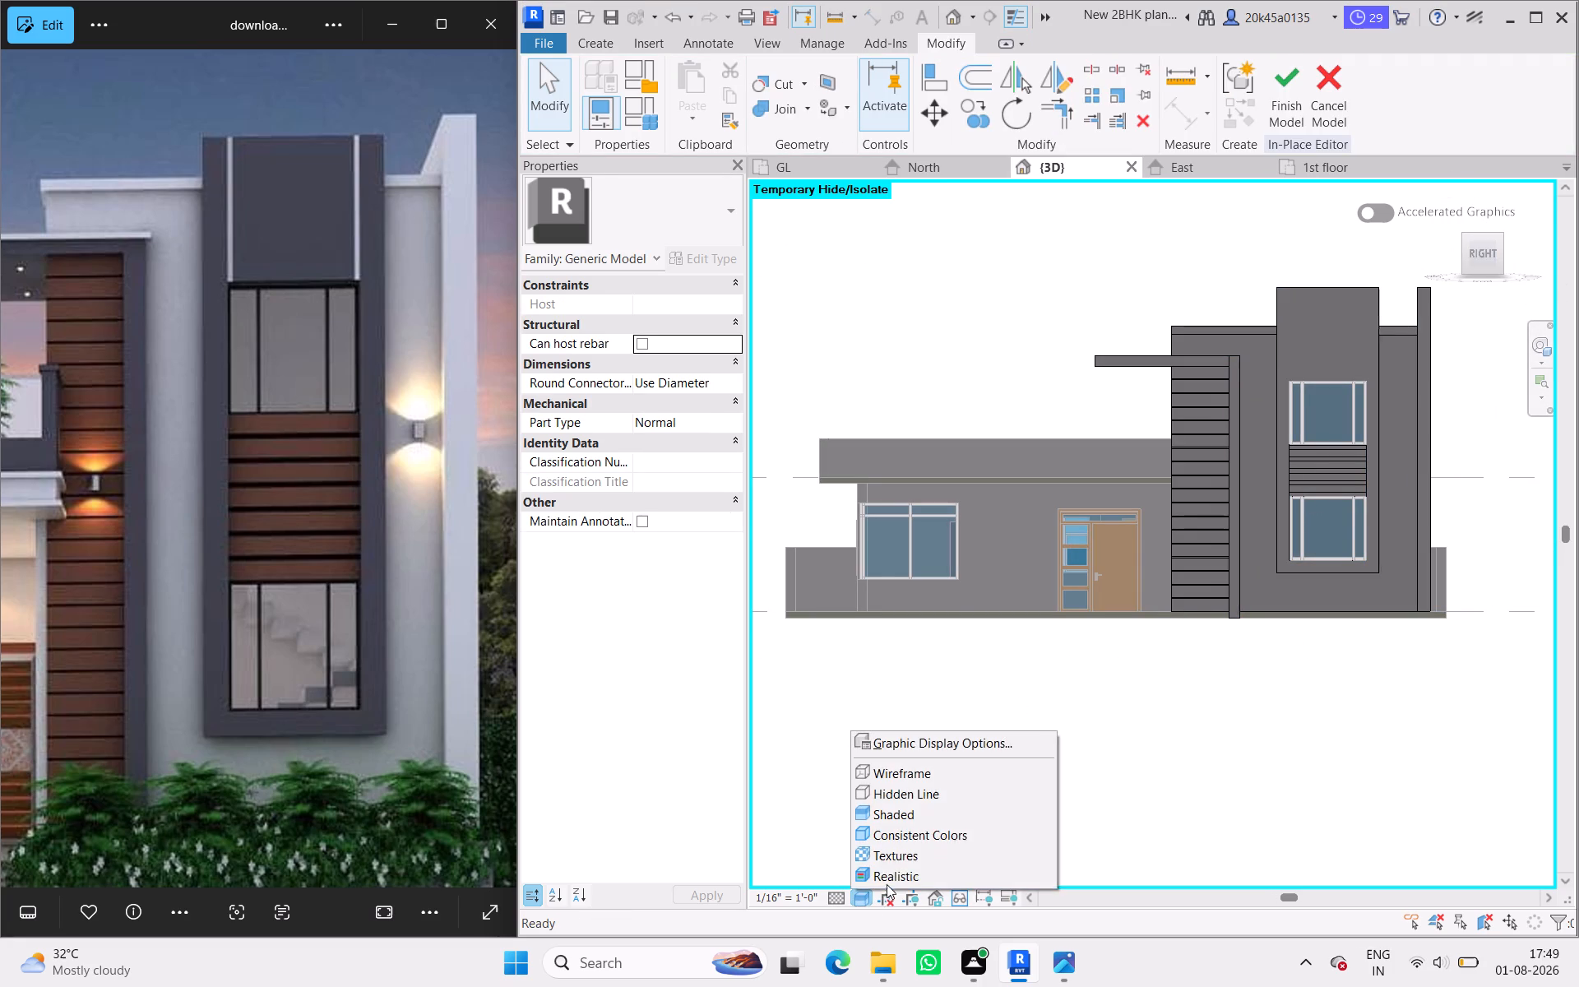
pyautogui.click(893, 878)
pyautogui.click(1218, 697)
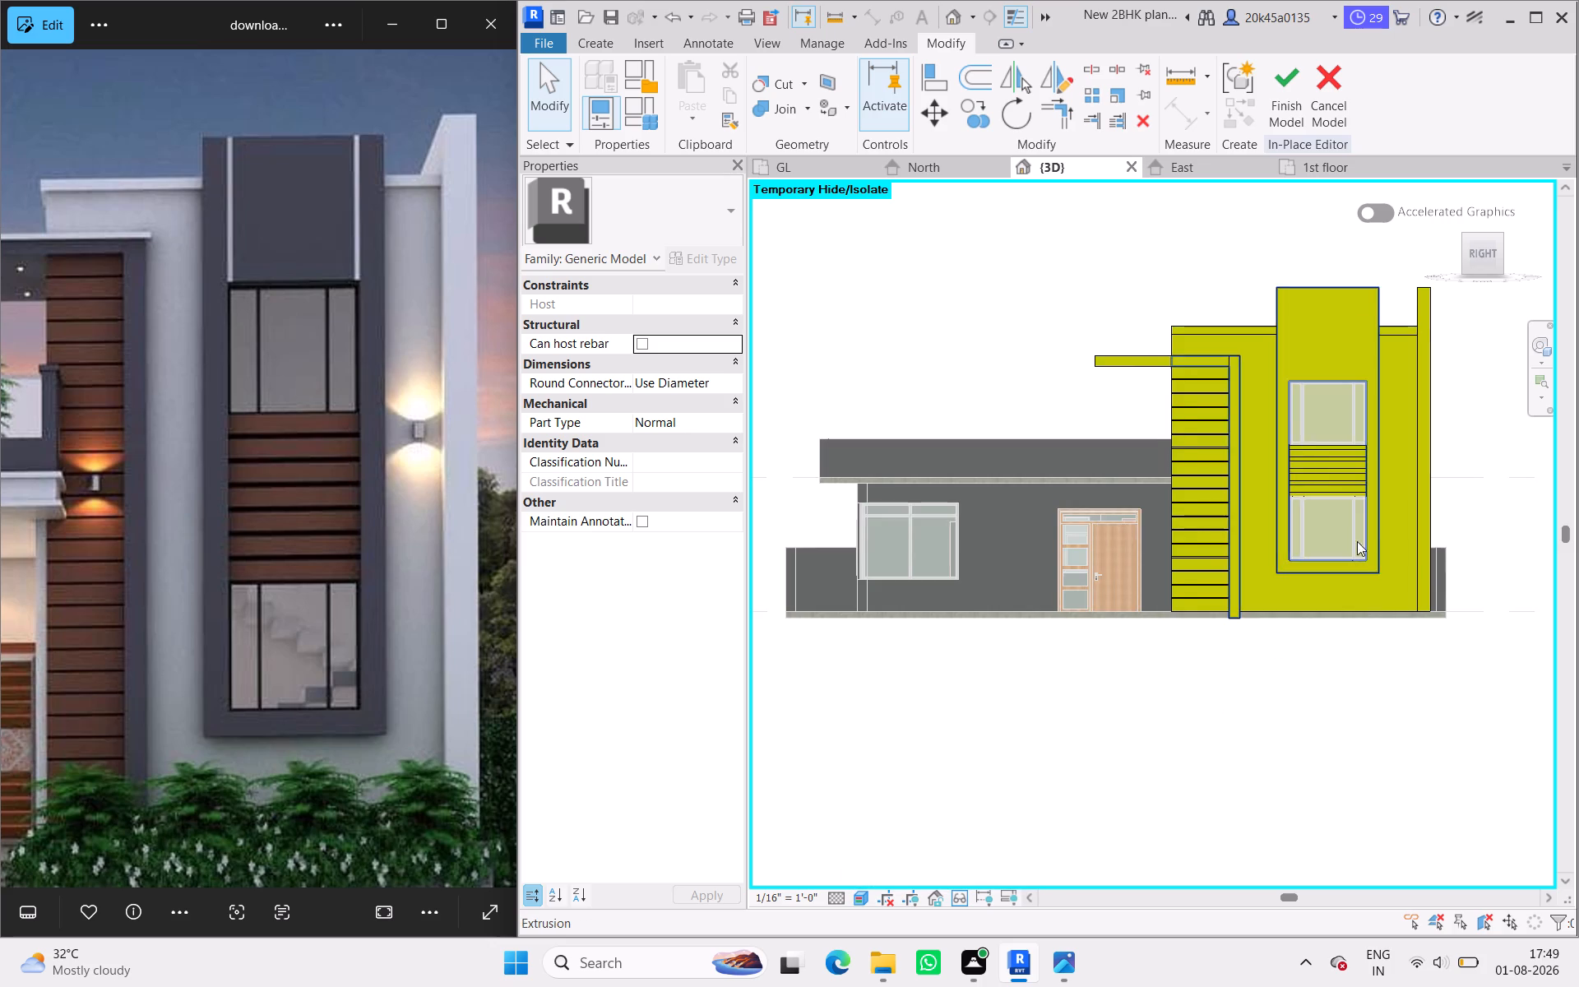
# Examine the tower's frame extrusion around the upper and lower windows up close from the right side.
pyautogui.scroll(8, 1386, 491)
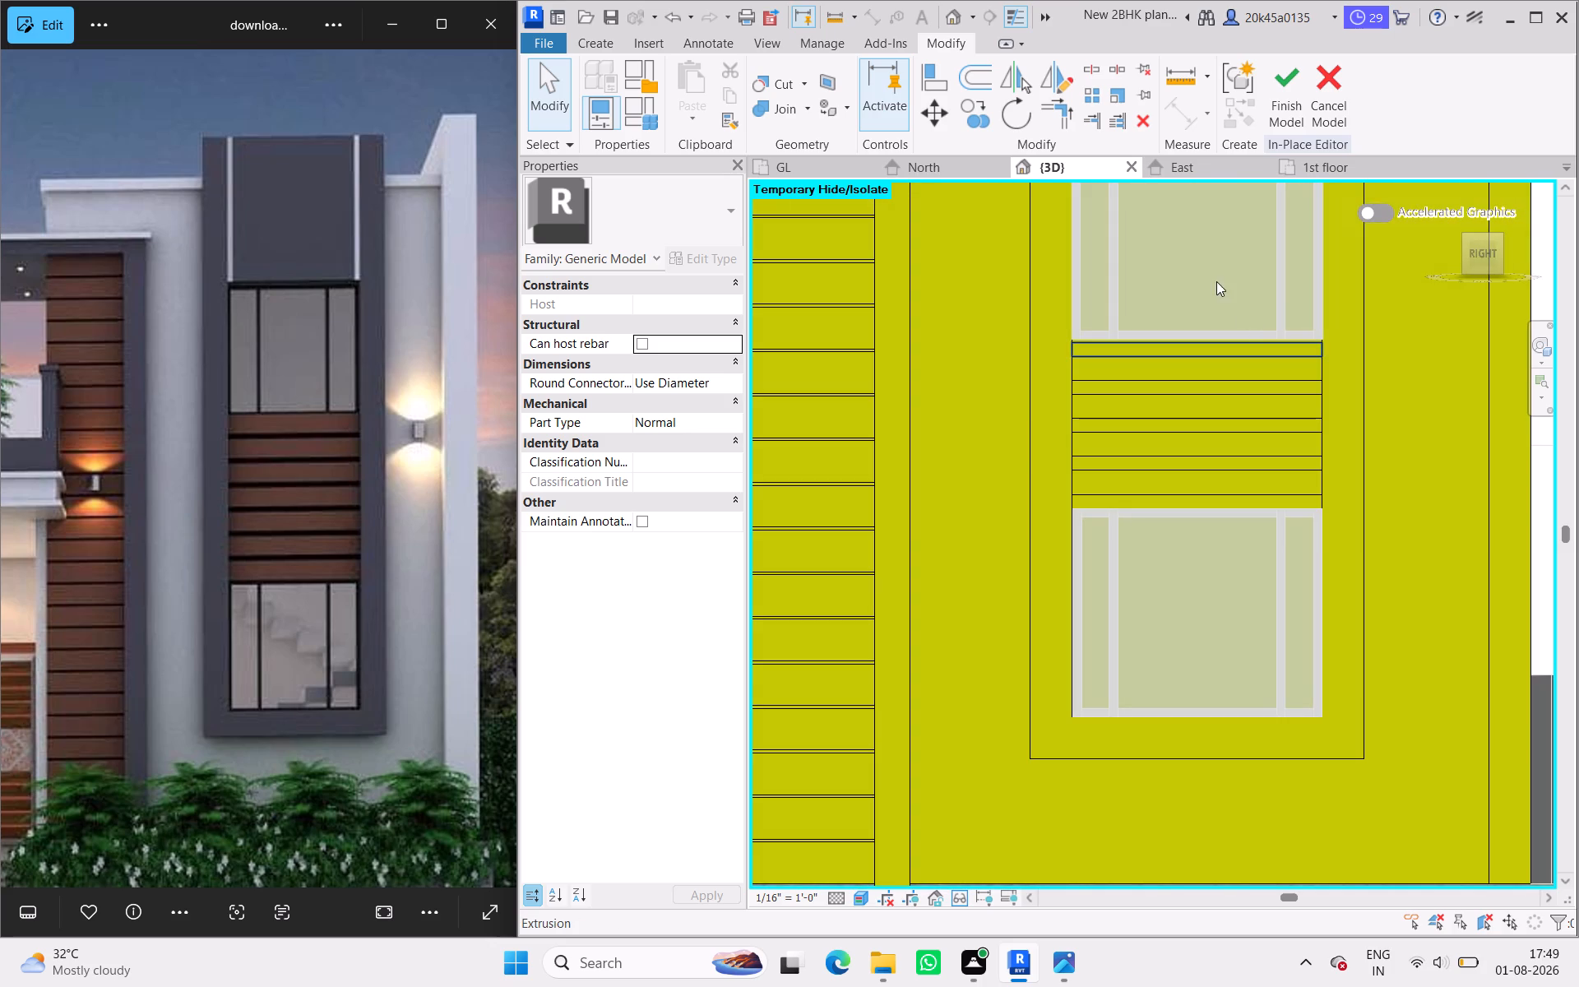
pyautogui.scroll(-9, 1273, 591)
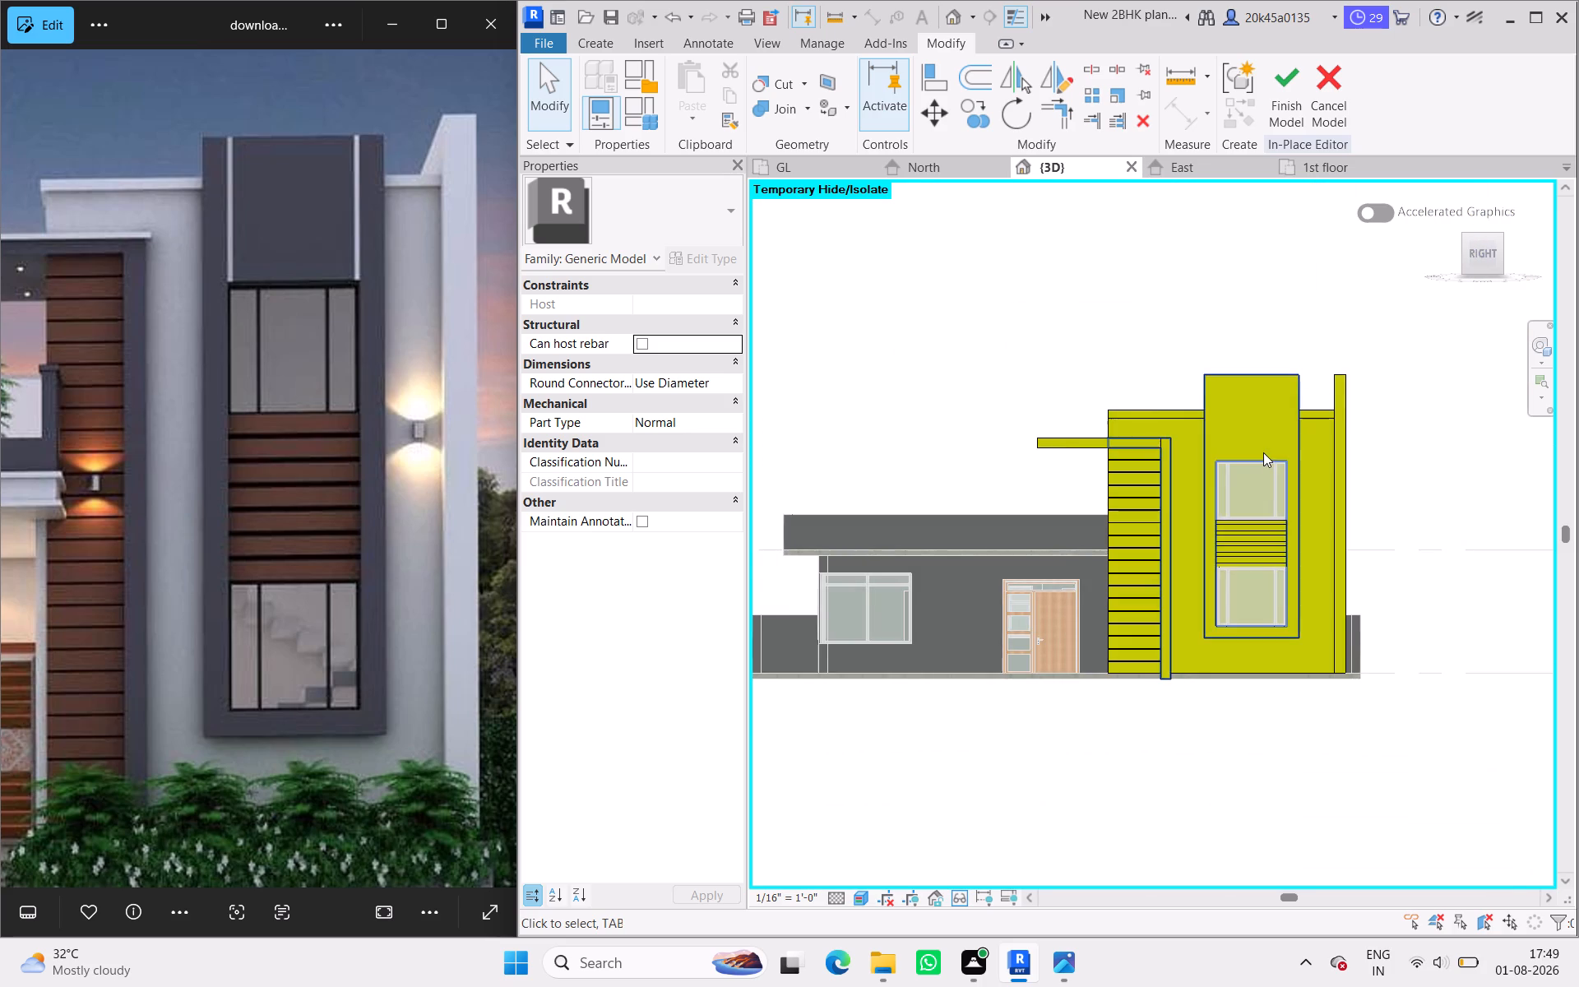
pyautogui.scroll(7, 1263, 452)
pyautogui.scroll(-8, 1242, 340)
pyautogui.scroll(2, 1242, 340)
pyautogui.scroll(-1, 1242, 340)
pyautogui.scroll(1, 1242, 340)
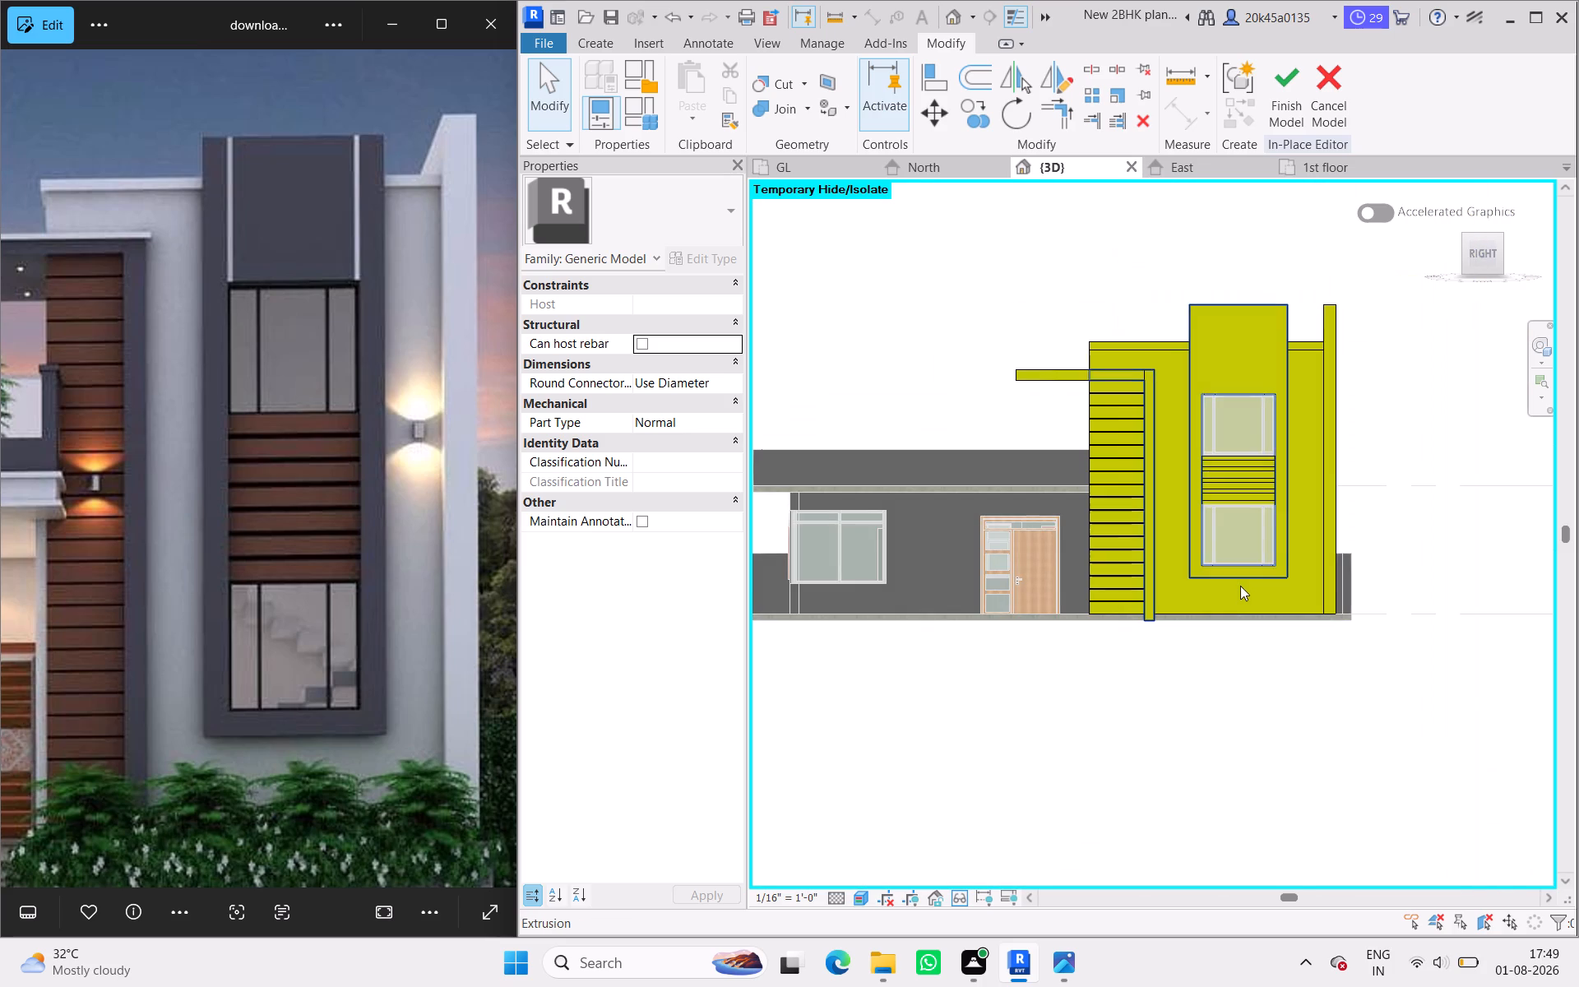
pyautogui.click(1233, 570)
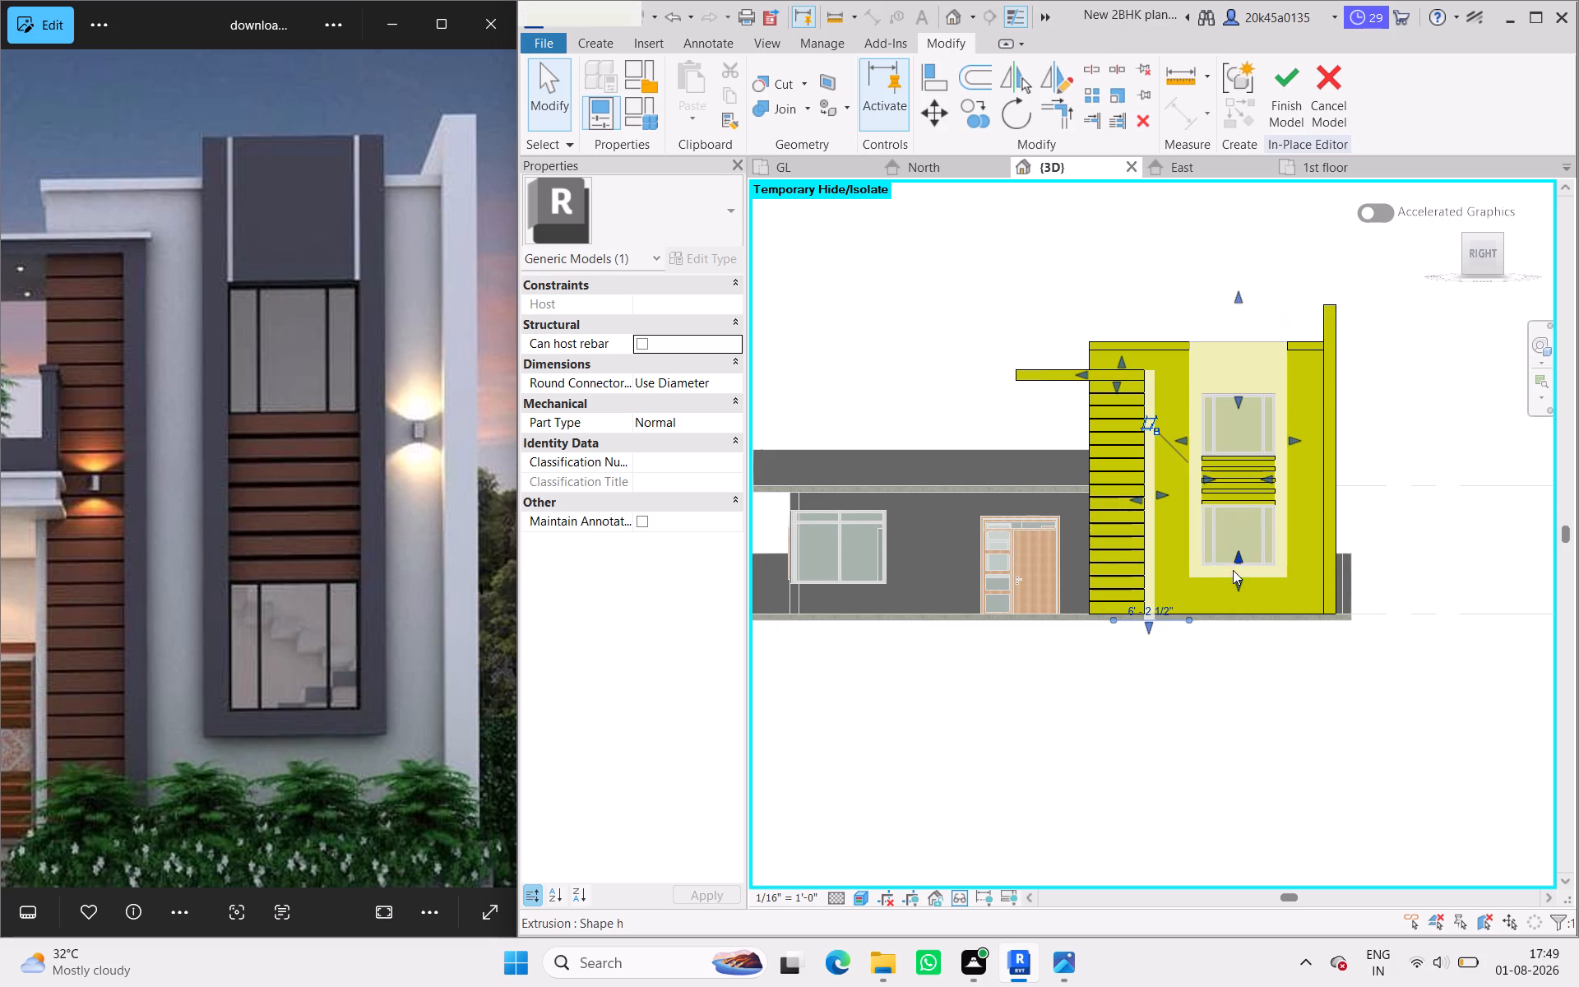
pyautogui.scroll(4, 1242, 531)
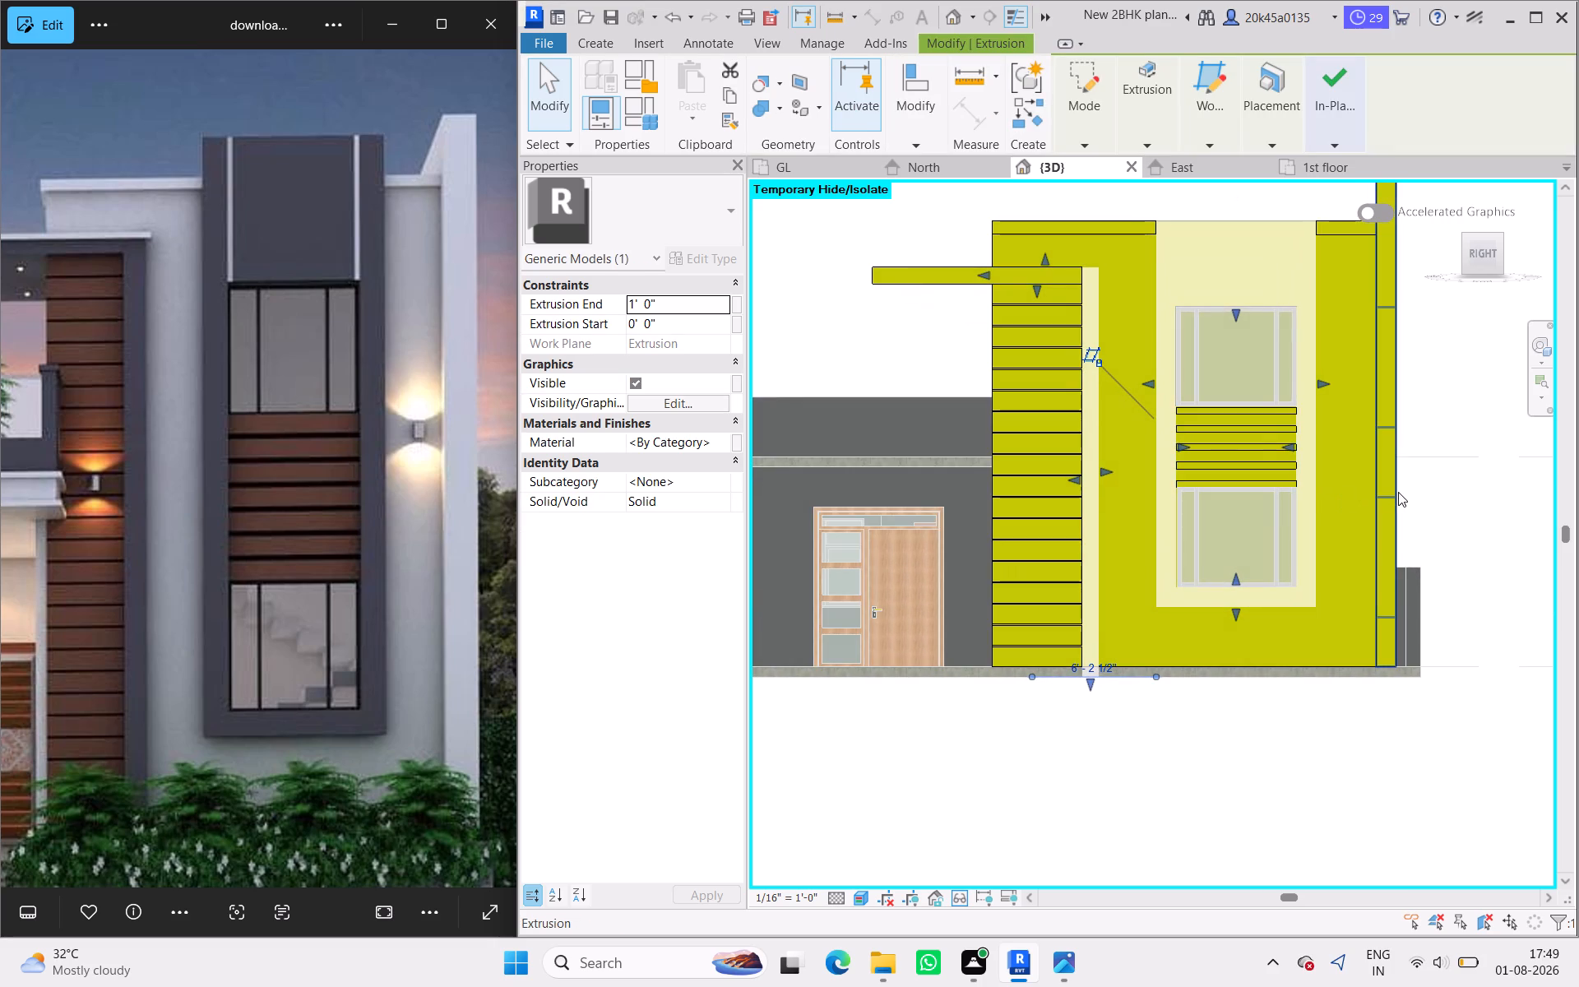
pyautogui.click(1437, 368)
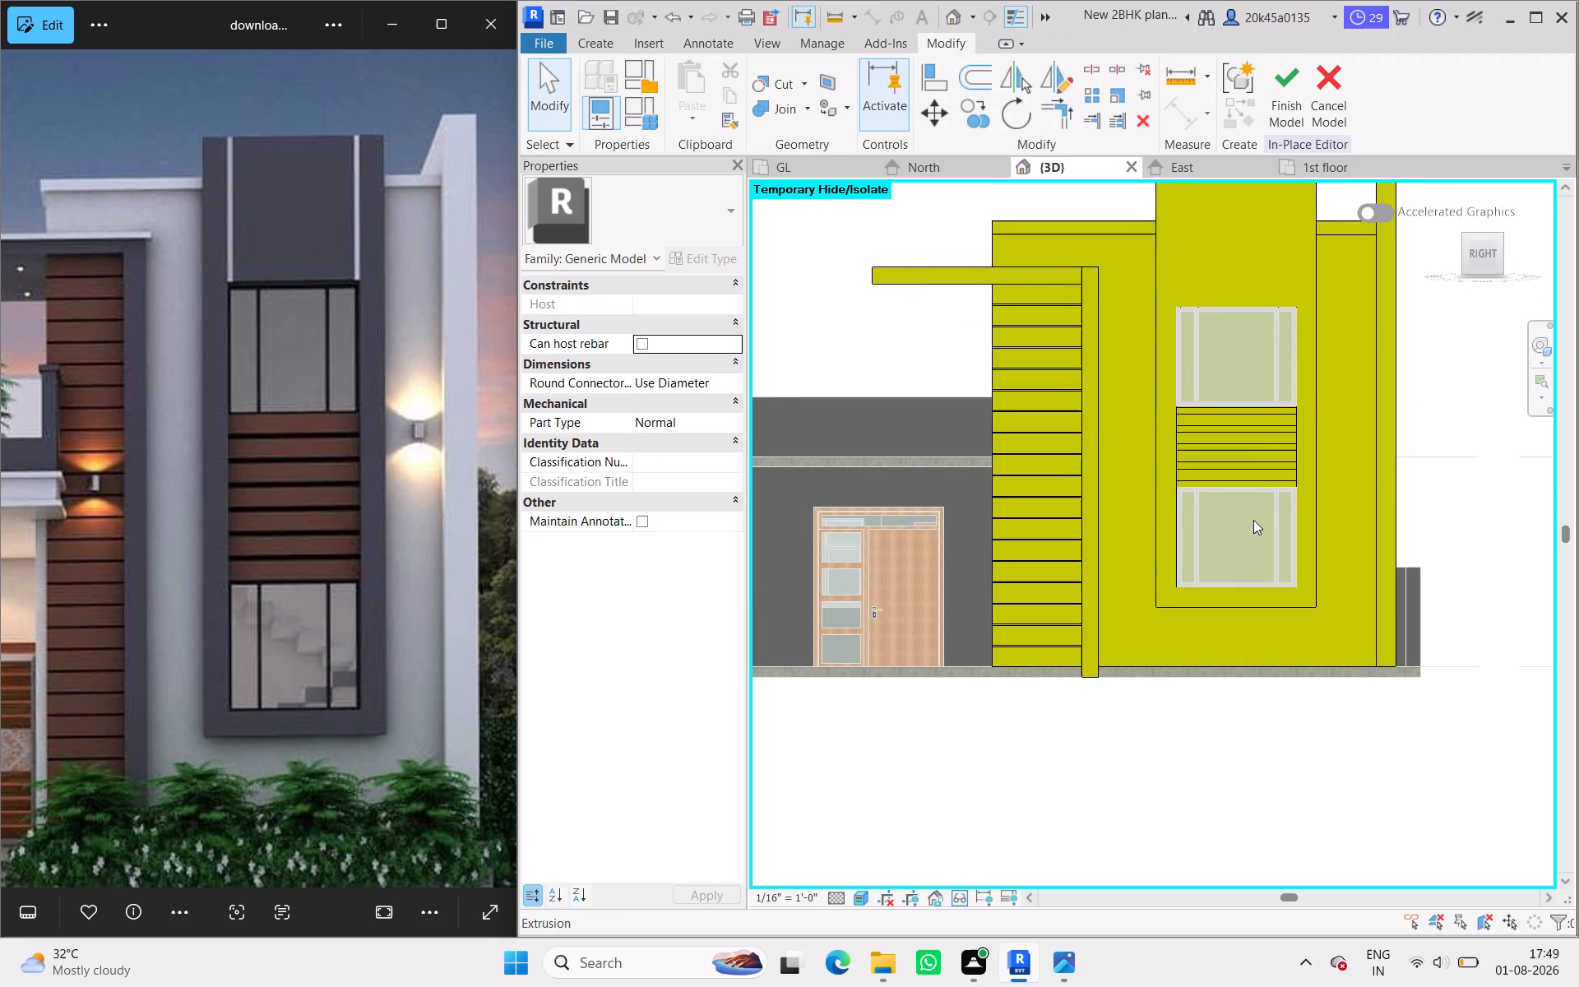
pyautogui.moveTo(1253, 520); pyautogui.dragTo(1279, 523)
pyautogui.click(1279, 523)
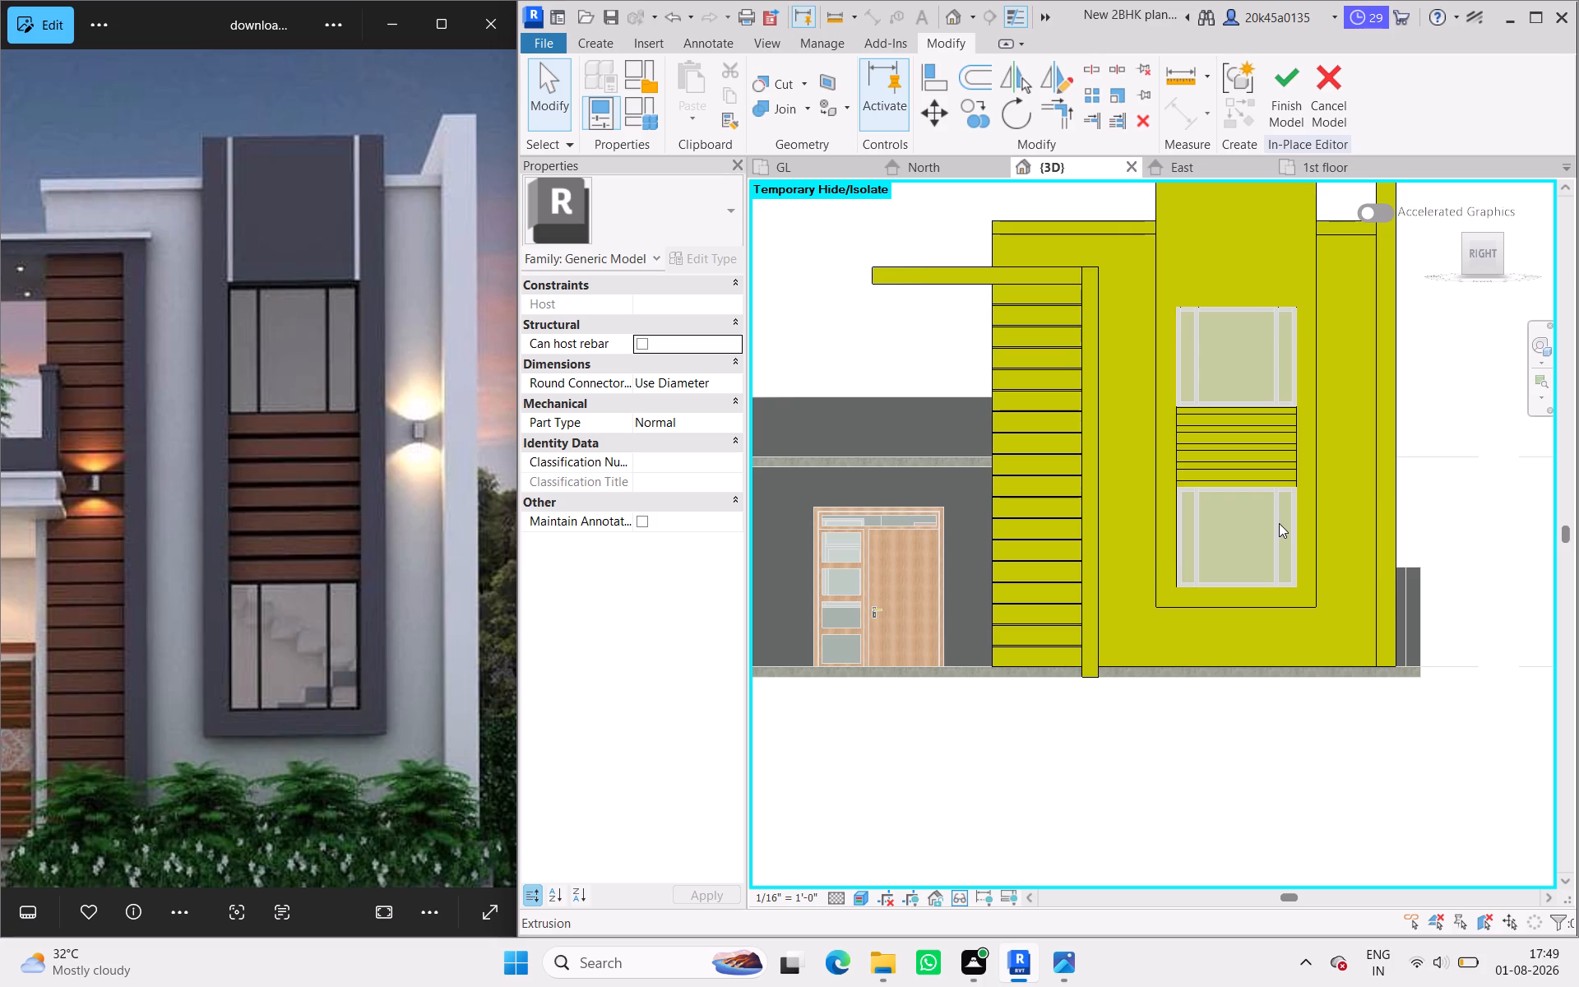
pyautogui.click(1297, 523)
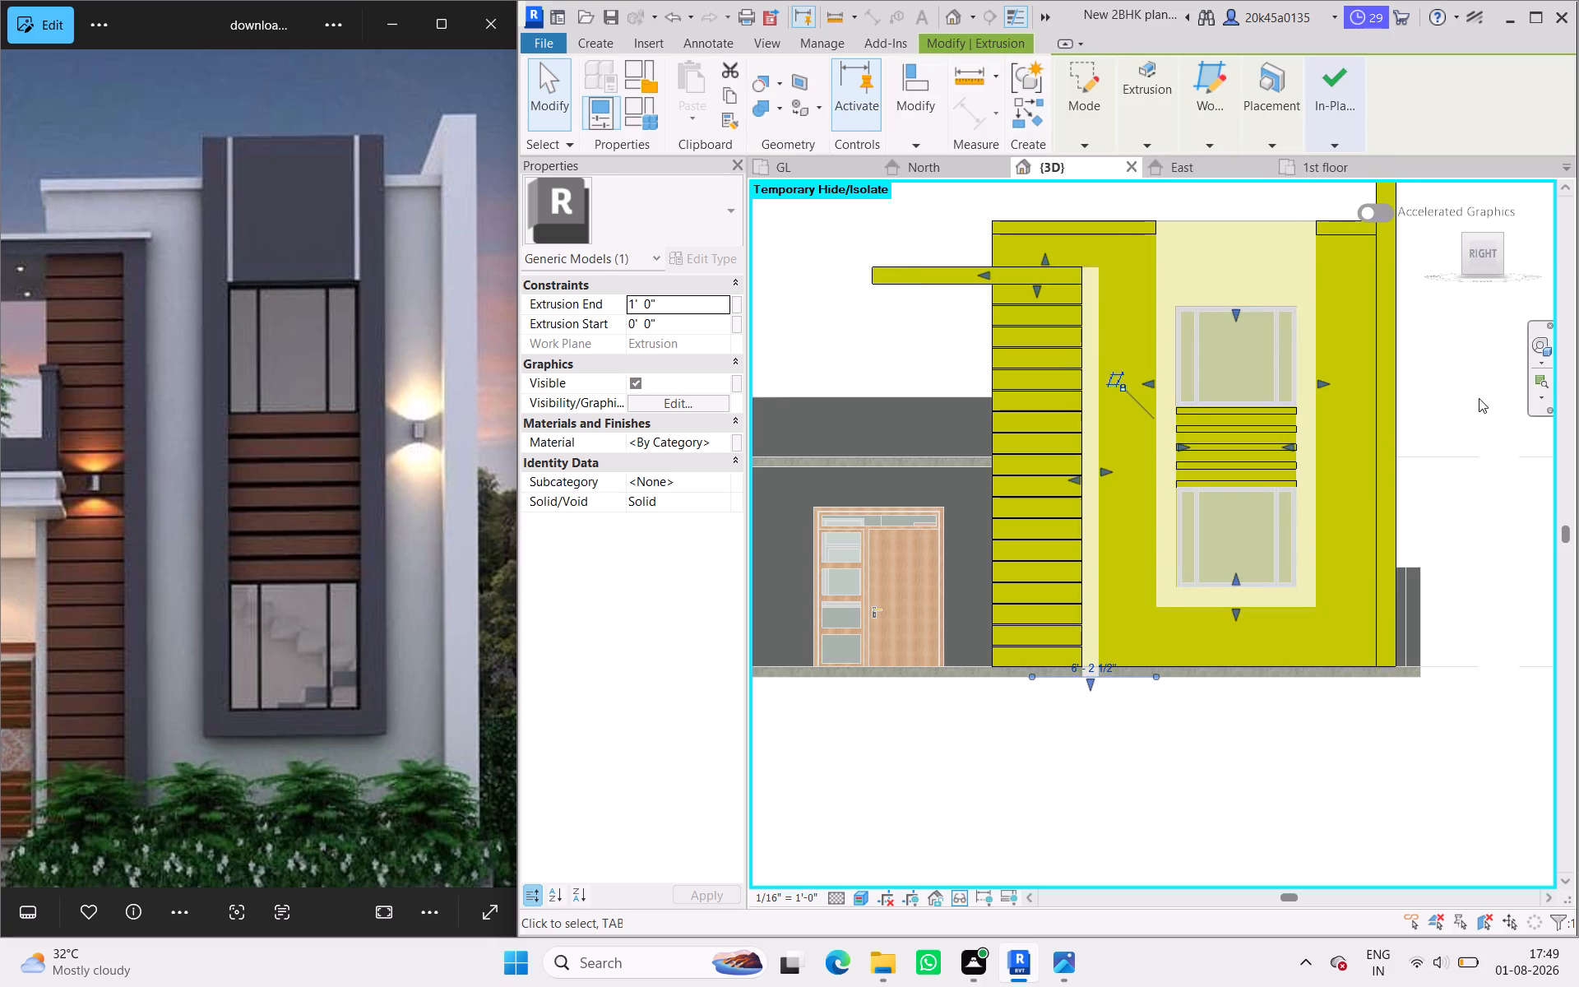
pyautogui.click(1480, 395)
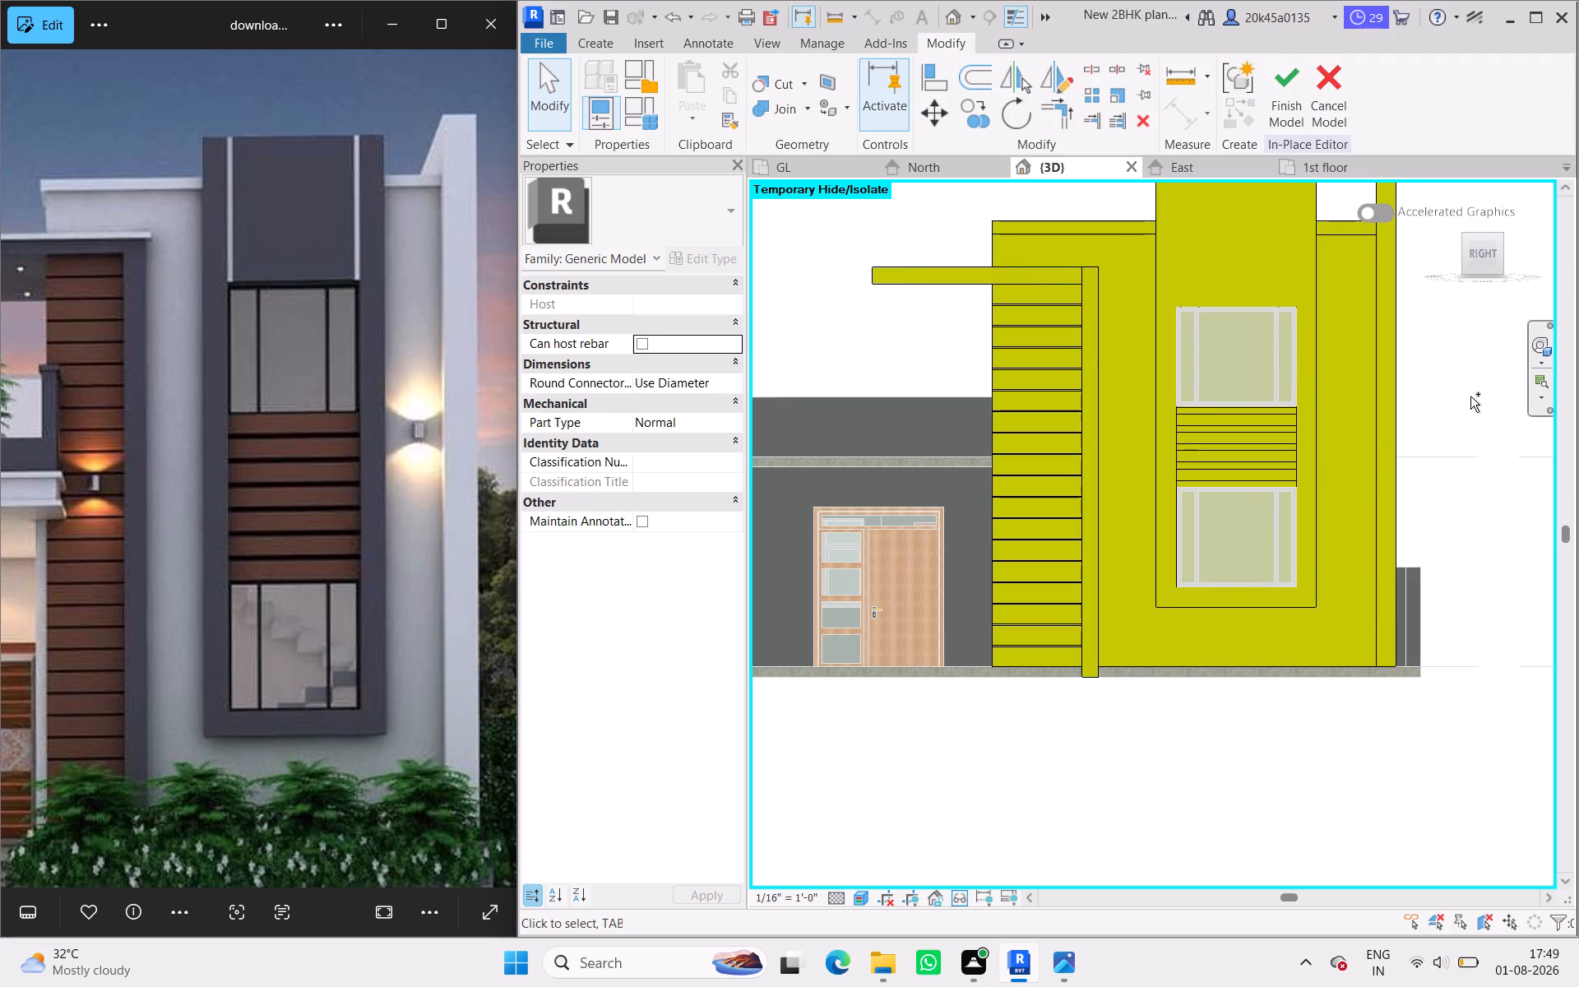
# Undo the Realistic visual style and the whole side wall extrusion, including its sketch, at the tower's outer edge.
pyautogui.hotkey('ctrl', 'z')
pyautogui.hotkey('ctrl', 'z')
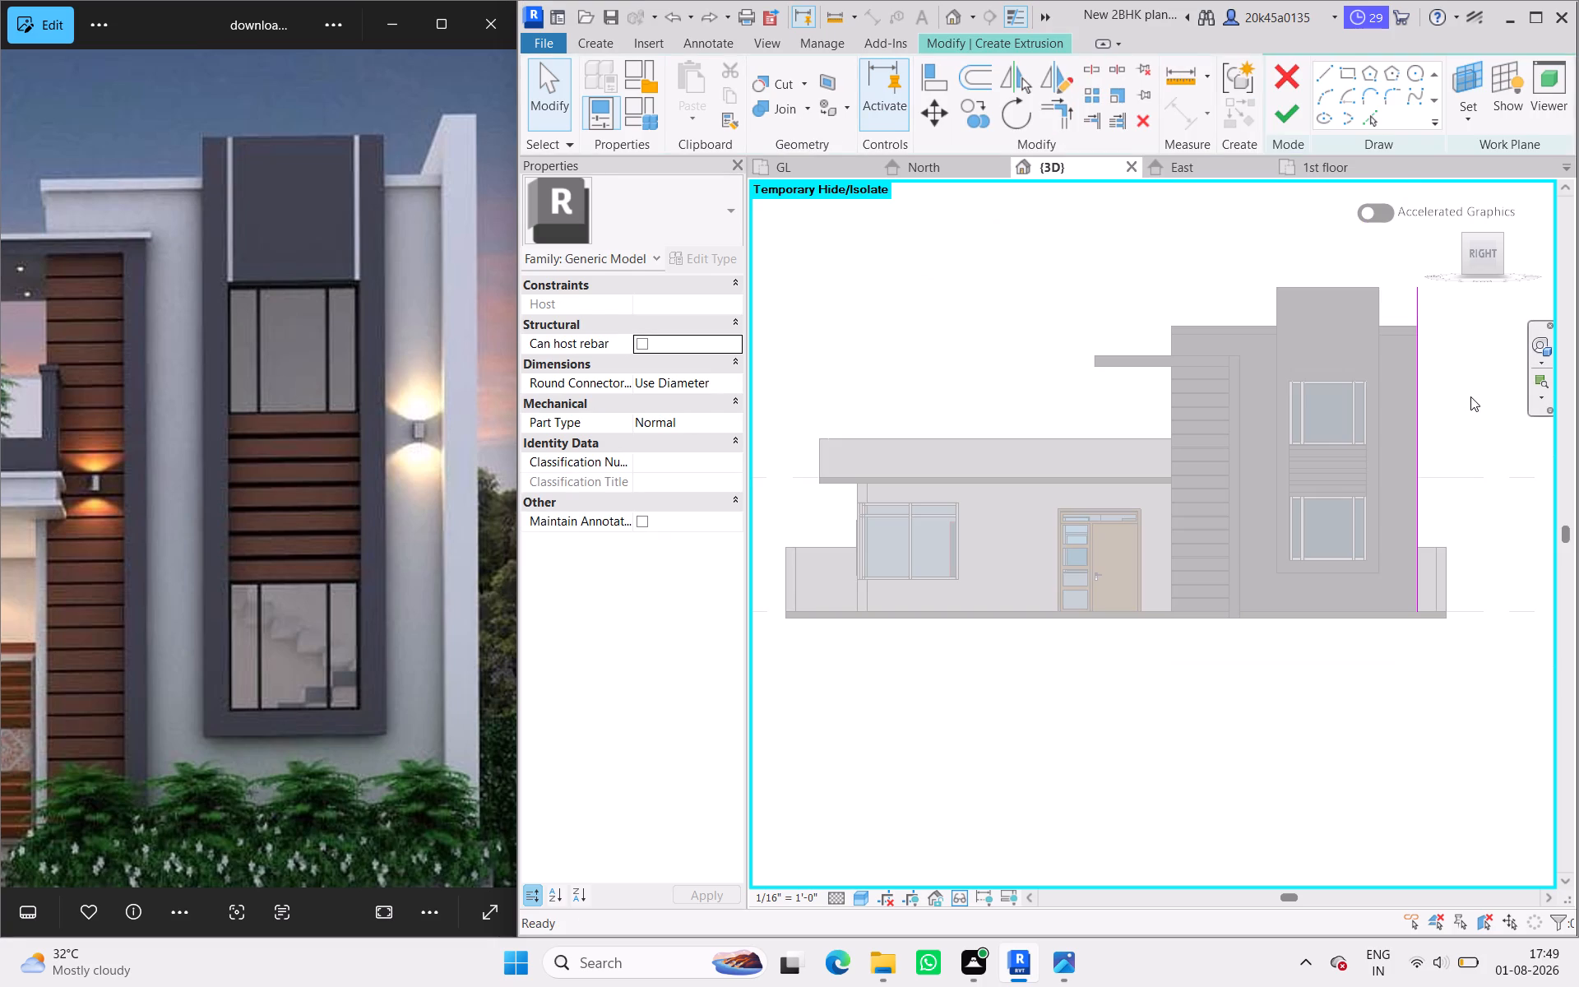
pyautogui.hotkey('ctrl', 'z')
pyautogui.hotkey('ctrl', 'z')
pyautogui.hotkey('ctrl', 'z')
pyautogui.hotkey('ctrl', 'z')
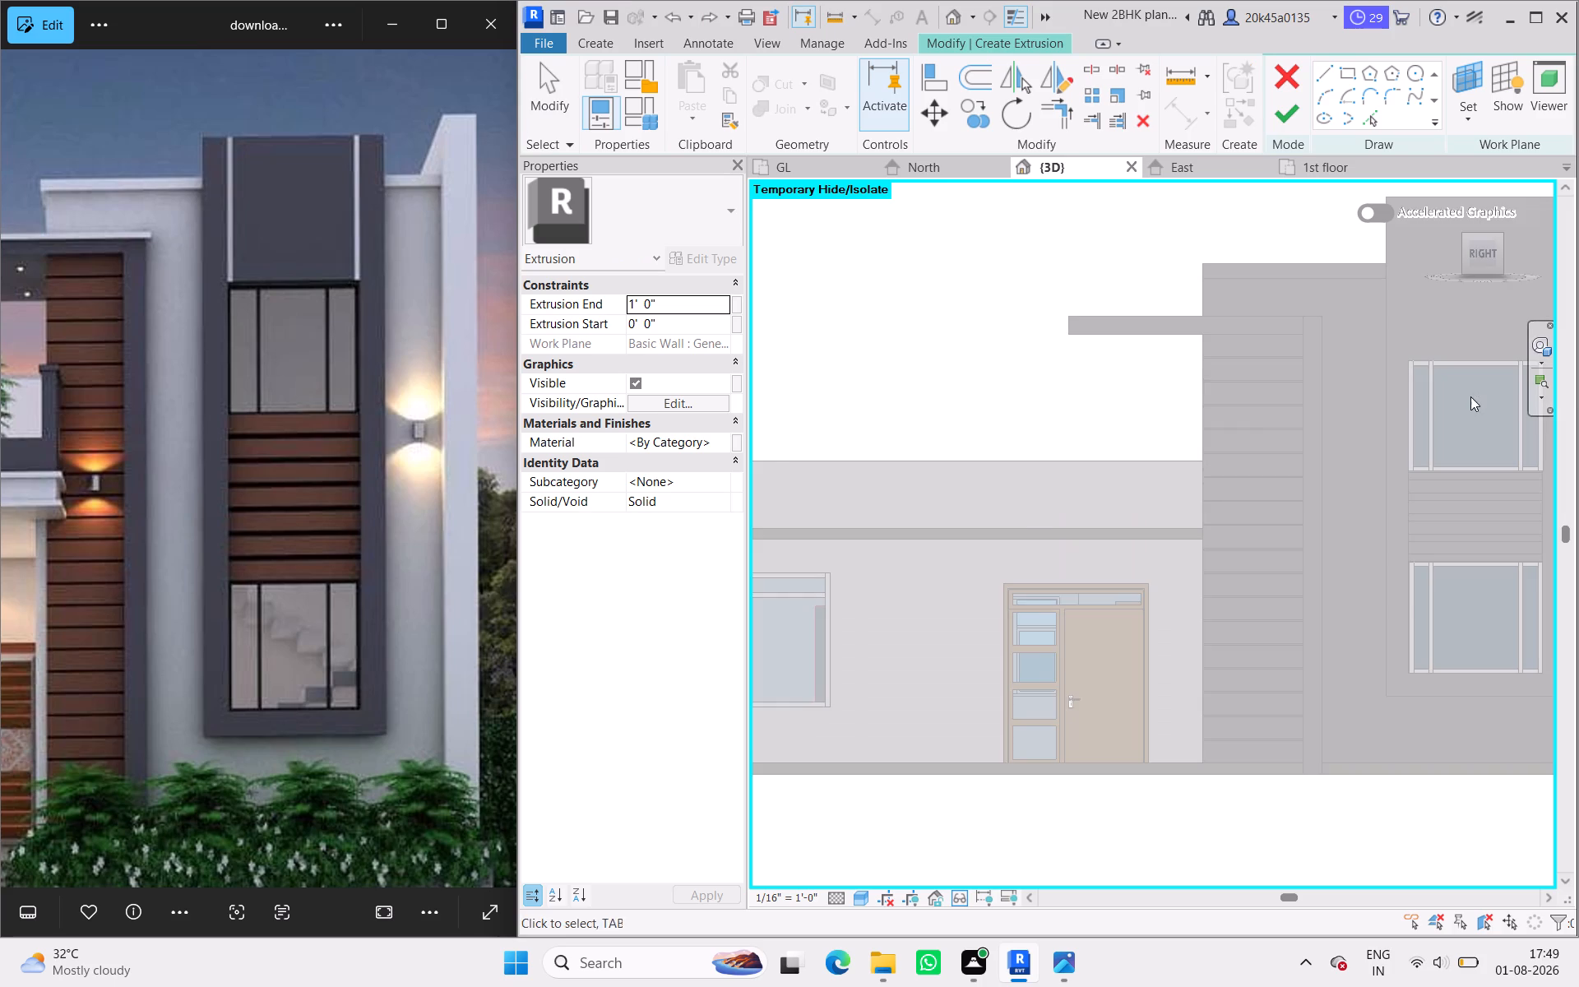
pyautogui.hotkey('ctrl', 'z')
pyautogui.hotkey('ctrl', 'z')
pyautogui.hotkey('ctrl', 'z')
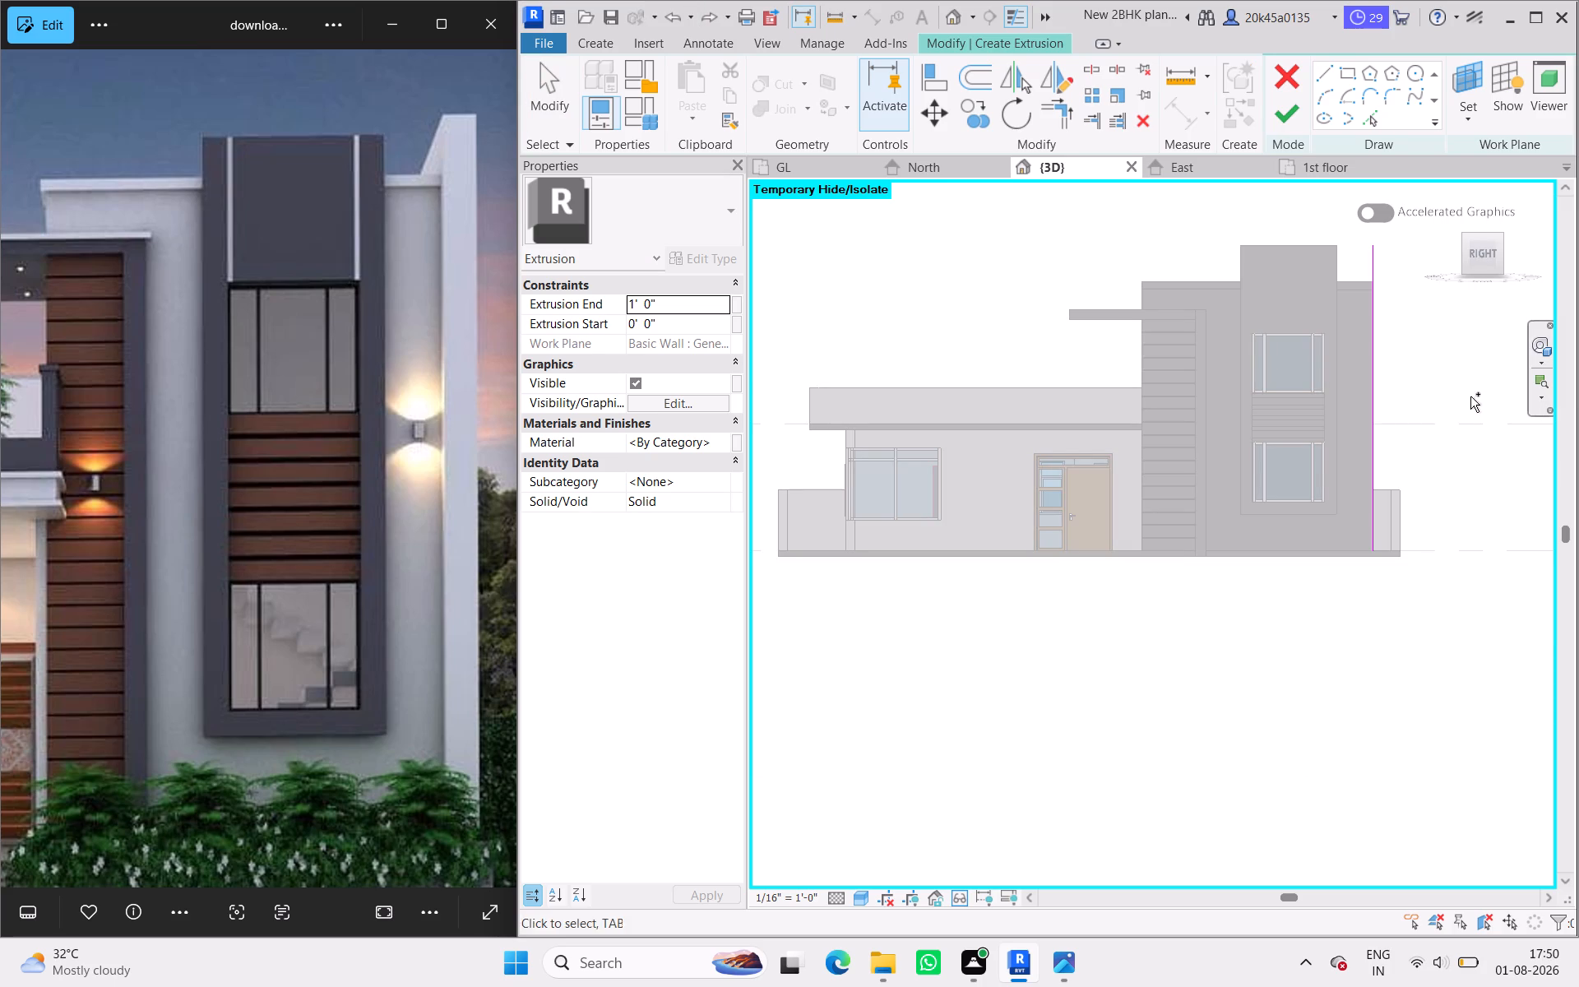
pyautogui.hotkey('ctrl', 'z')
pyautogui.hotkey('ctrl', 'z')
pyautogui.hotkey('ctrl', 'z')
pyautogui.hotkey('ctrl', 'z')
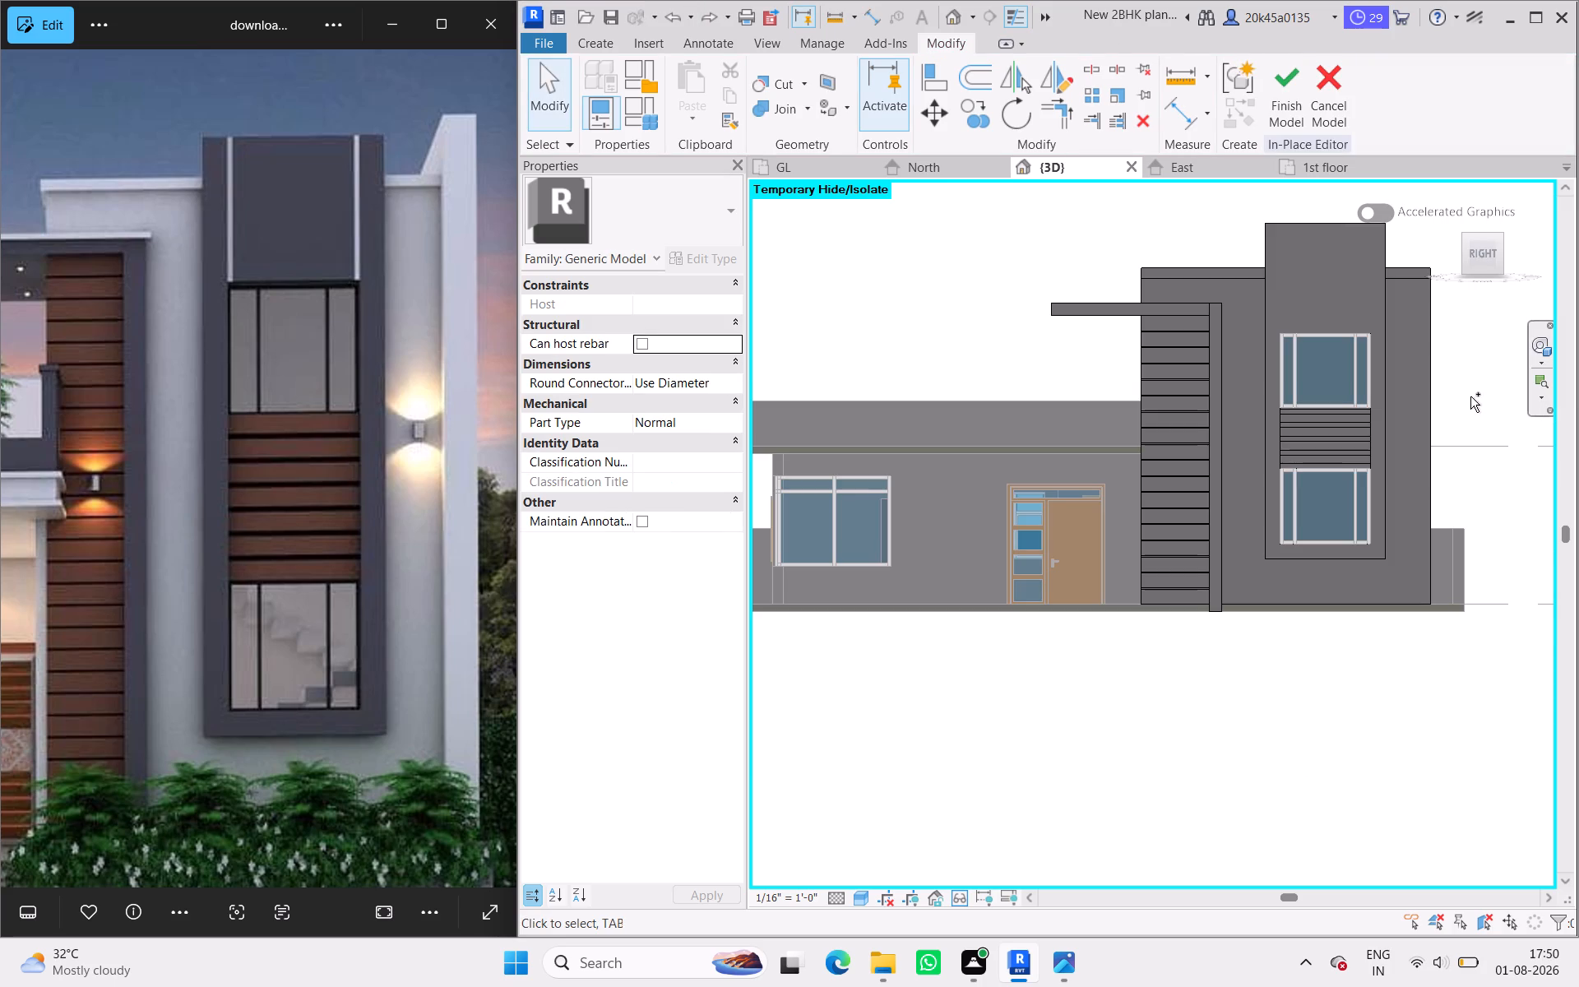
# Undo the completion of the parapet band extrusion, stepping back into its sketch with band rectangles on both sides of the tower.
pyautogui.hotkey('ctrl', 'z')
pyautogui.hotkey('ctrl', 'z')
pyautogui.hotkey('ctrl', 'z')
pyautogui.hotkey('ctrl', 'z')
pyautogui.hotkey('ctrl', 'z')
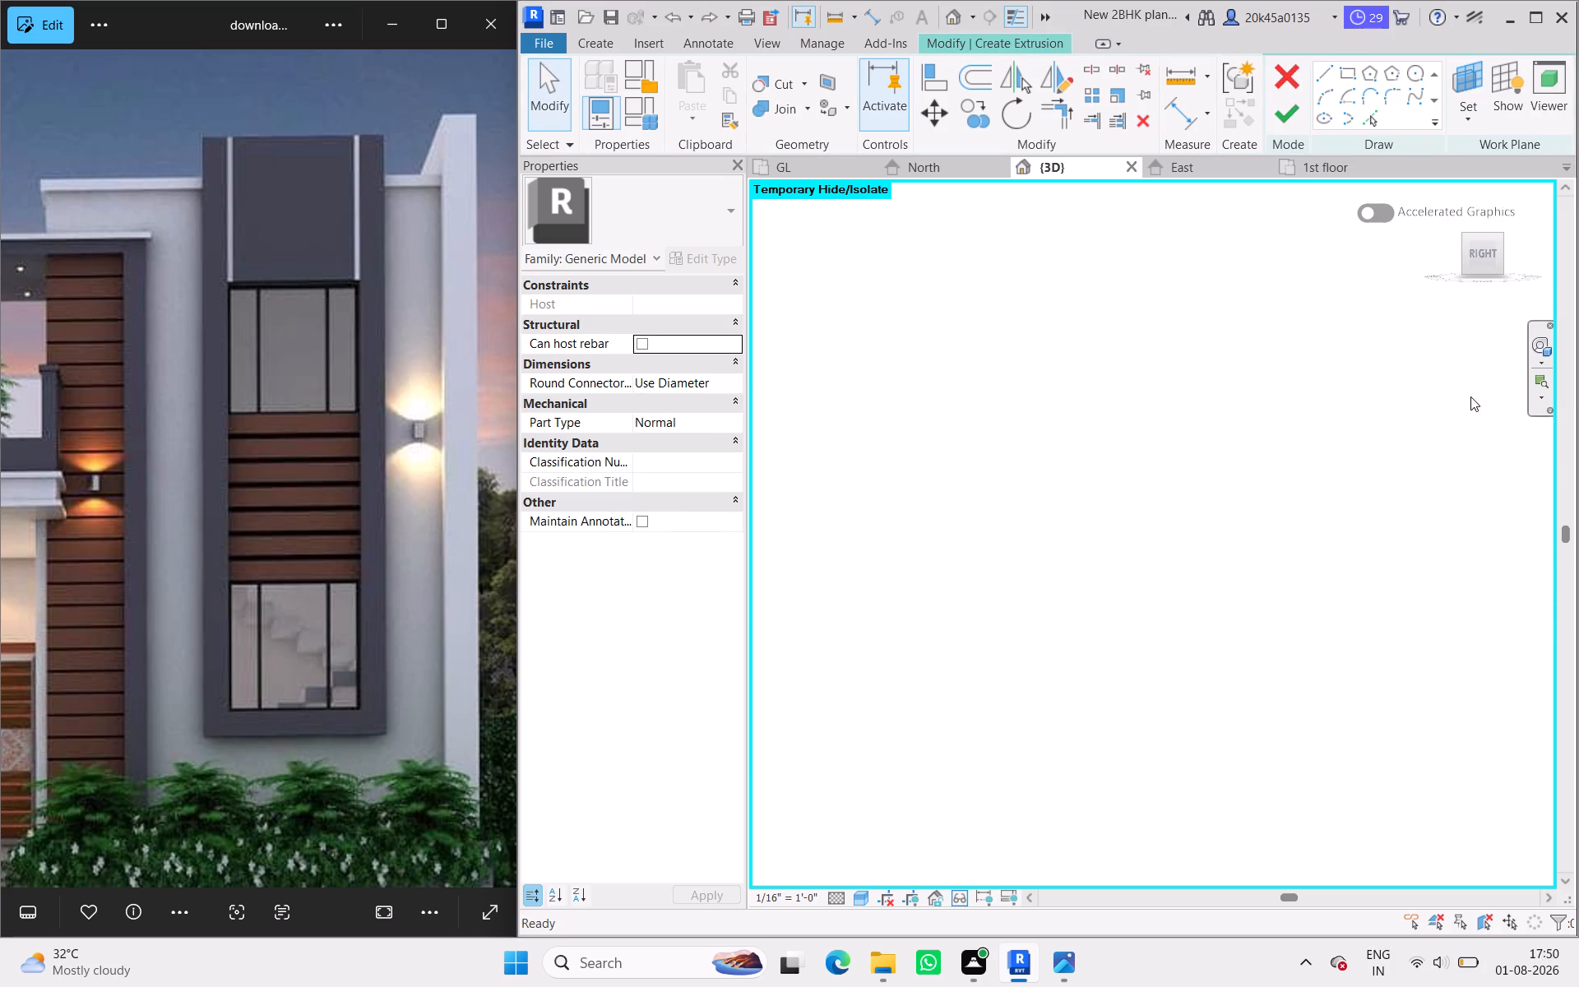
pyautogui.hotkey('ctrl', 'z')
pyautogui.scroll(-16, 1470, 396)
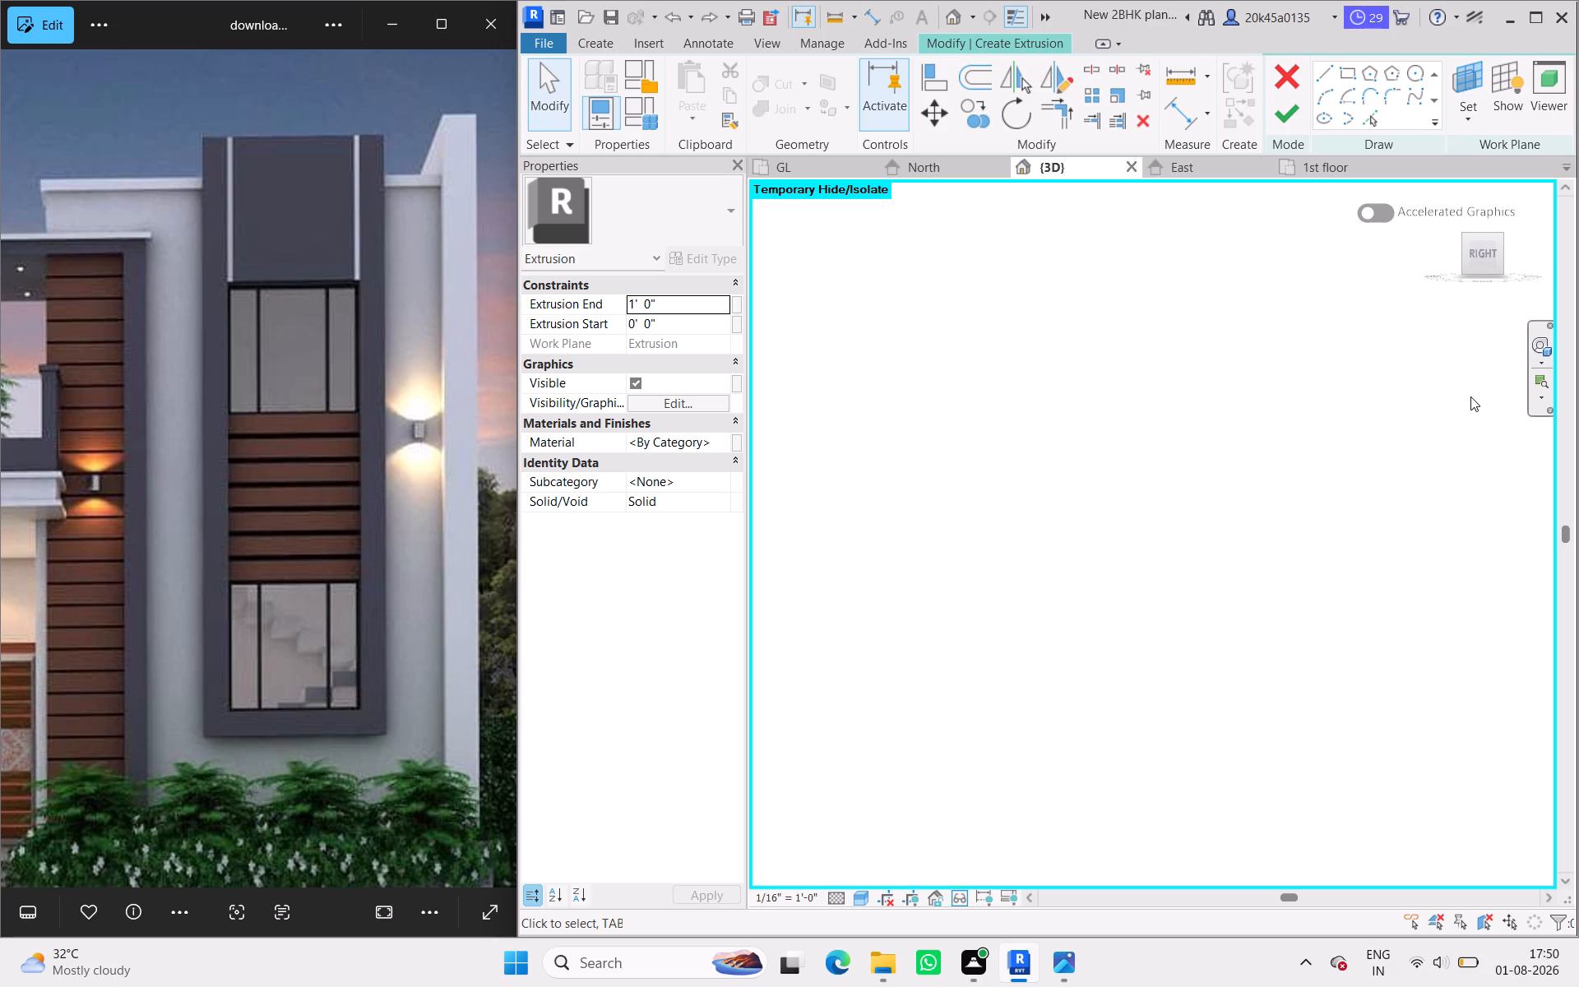
pyautogui.scroll(-10, 1470, 396)
pyautogui.scroll(1, 1470, 396)
pyautogui.scroll(-7, 1470, 396)
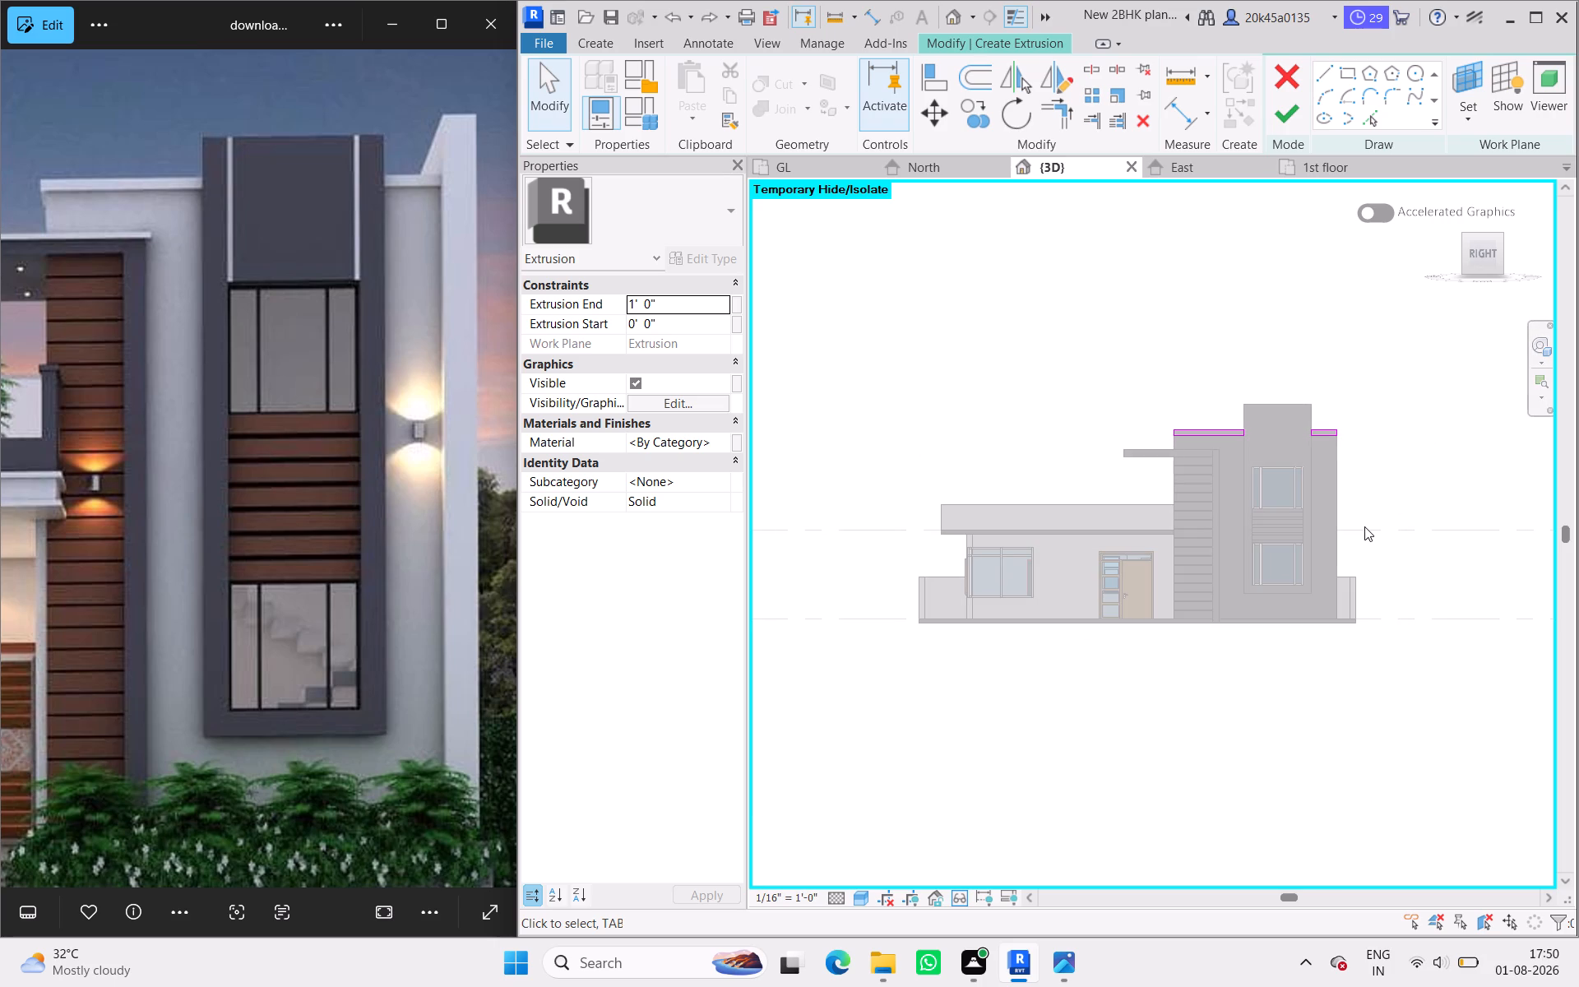
# Undo the adjustment that fitted the outer parapet band rectangle's end to the wall edge.
pyautogui.hotkey('ctrl', 'z')
pyautogui.hotkey('ctrl', 'z')
pyautogui.hotkey('ctrl', 'z')
pyautogui.hotkey('ctrl', 'z')
pyautogui.hotkey('ctrl', 'z')
pyautogui.hotkey('ctrl', 'z')
pyautogui.hotkey('ctrl', 'z')
pyautogui.hotkey('ctrl', 'z')
pyautogui.hotkey('ctrl', 'z')
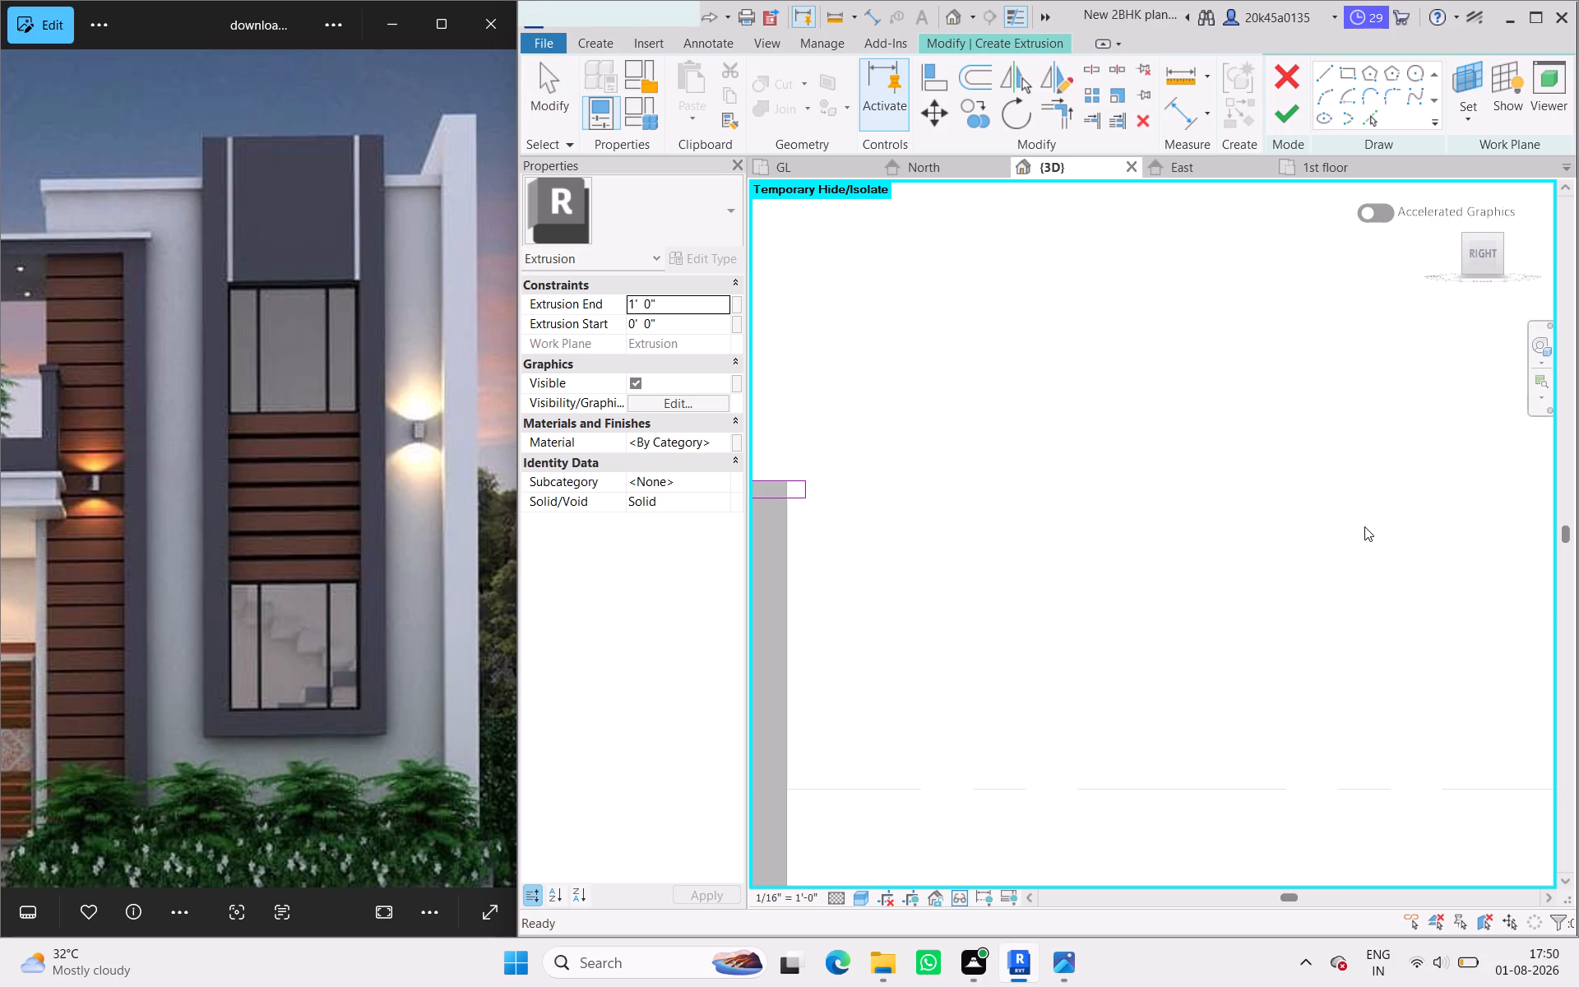
pyautogui.hotkey('ctrl', 'z')
pyautogui.hotkey('ctrl', 'z')
pyautogui.hotkey('ctrl', 'z')
pyautogui.scroll(-7, 1364, 526)
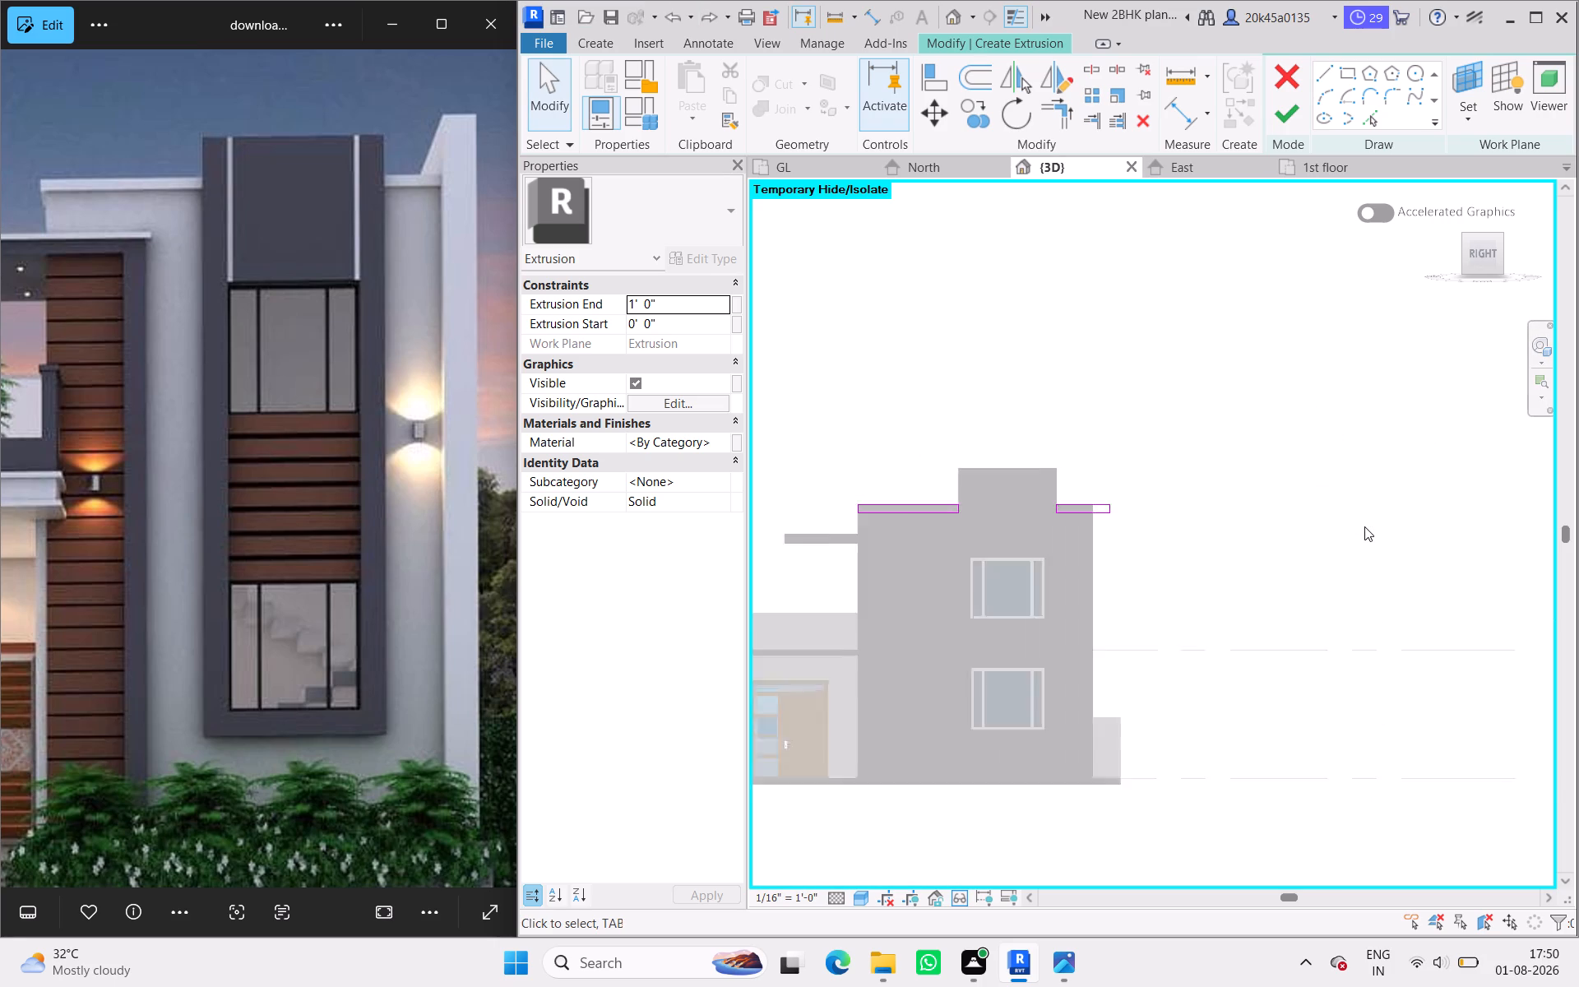
pyautogui.scroll(-6, 1364, 526)
pyautogui.scroll(7, 1245, 566)
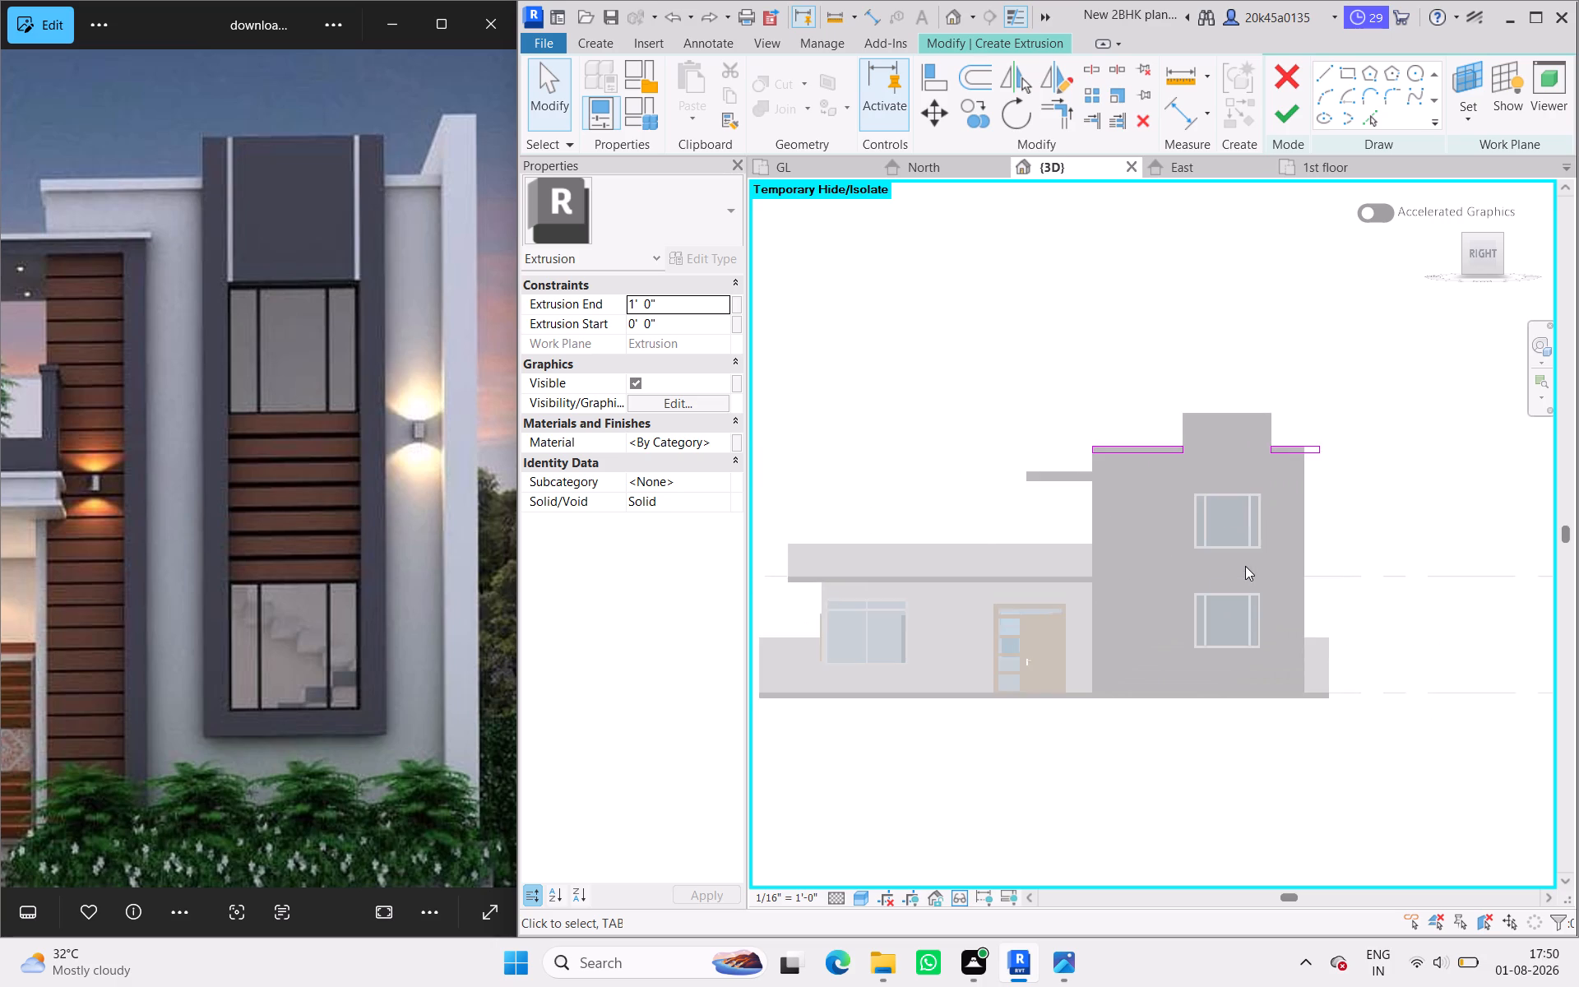
pyautogui.scroll(8, 1245, 566)
pyautogui.scroll(-7, 1254, 674)
pyautogui.scroll(4, 1254, 674)
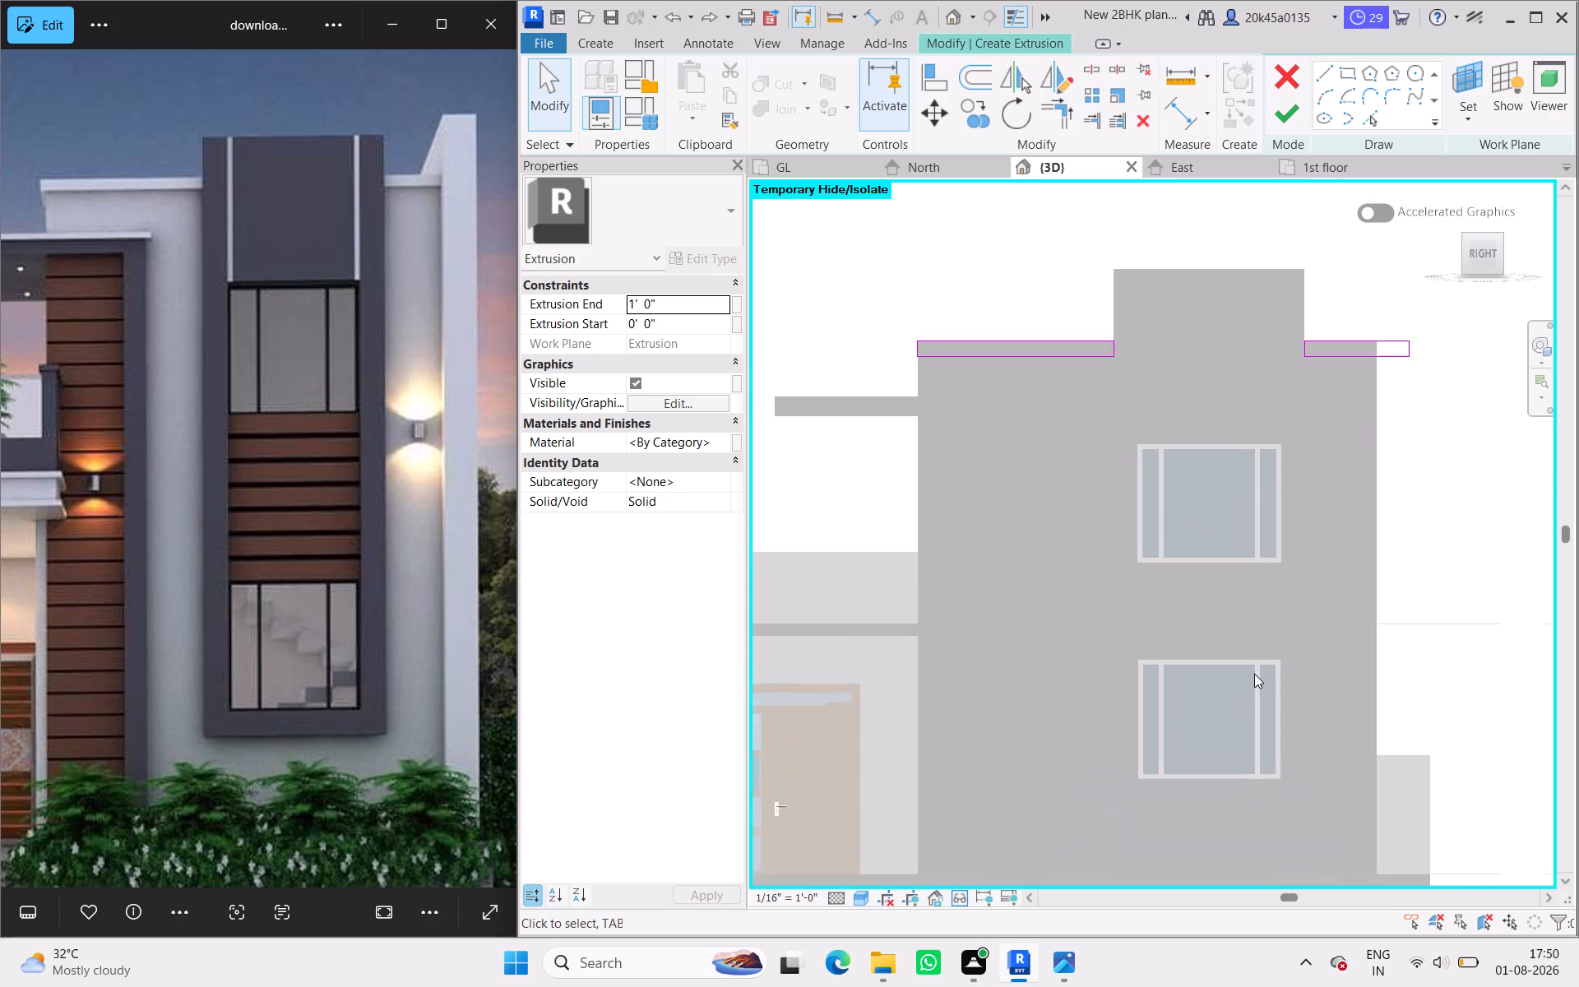
pyautogui.scroll(1, 1254, 674)
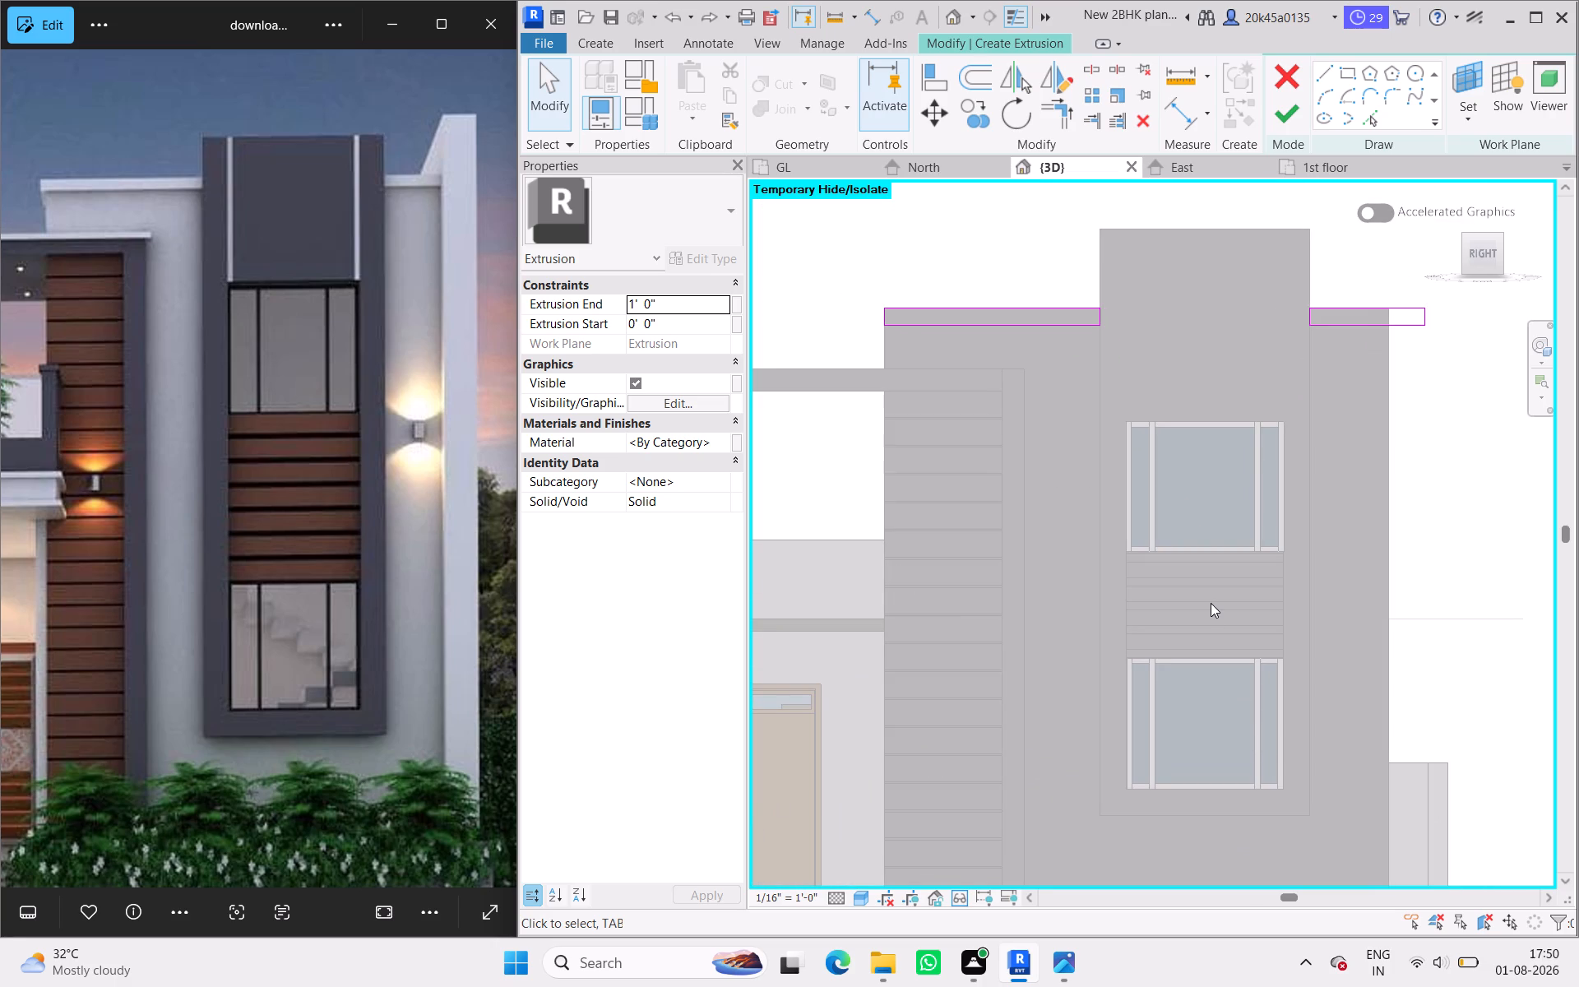
pyautogui.scroll(3, 1211, 603)
pyautogui.scroll(-2, 1178, 655)
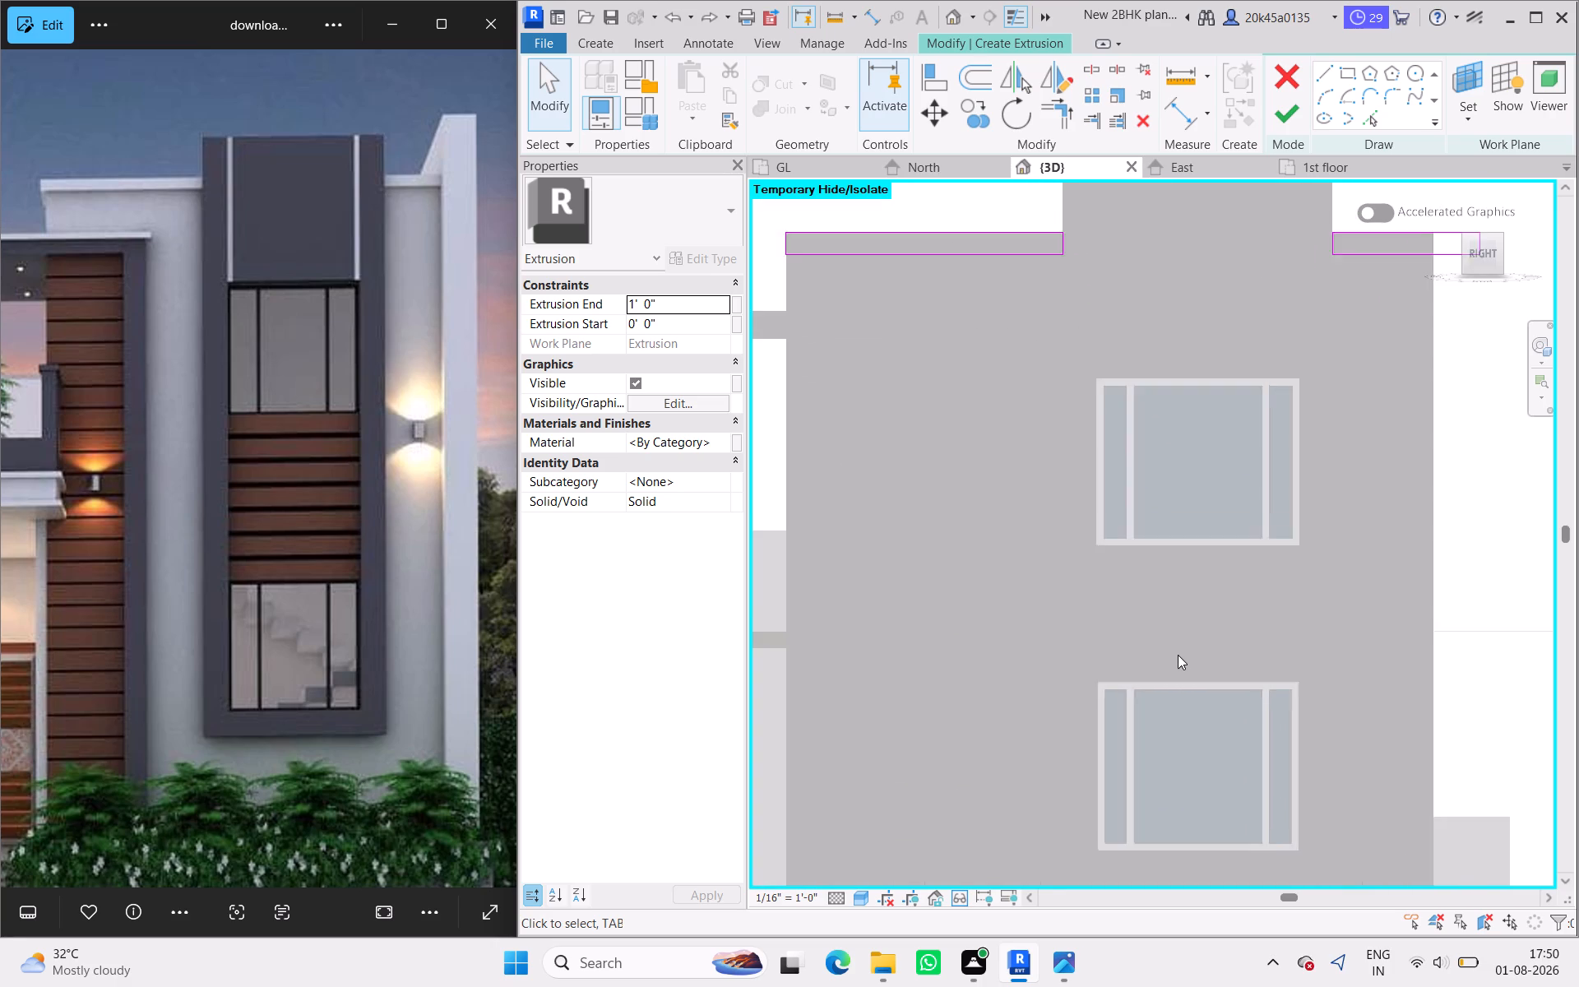
pyautogui.scroll(-4, 1178, 655)
# Undo the remaining edits of the outer parapet band and its rectangle, leaving only the rectangle on the slatted side.
pyautogui.hotkey('ctrl', 'z')
pyautogui.hotkey('ctrl', 'z')
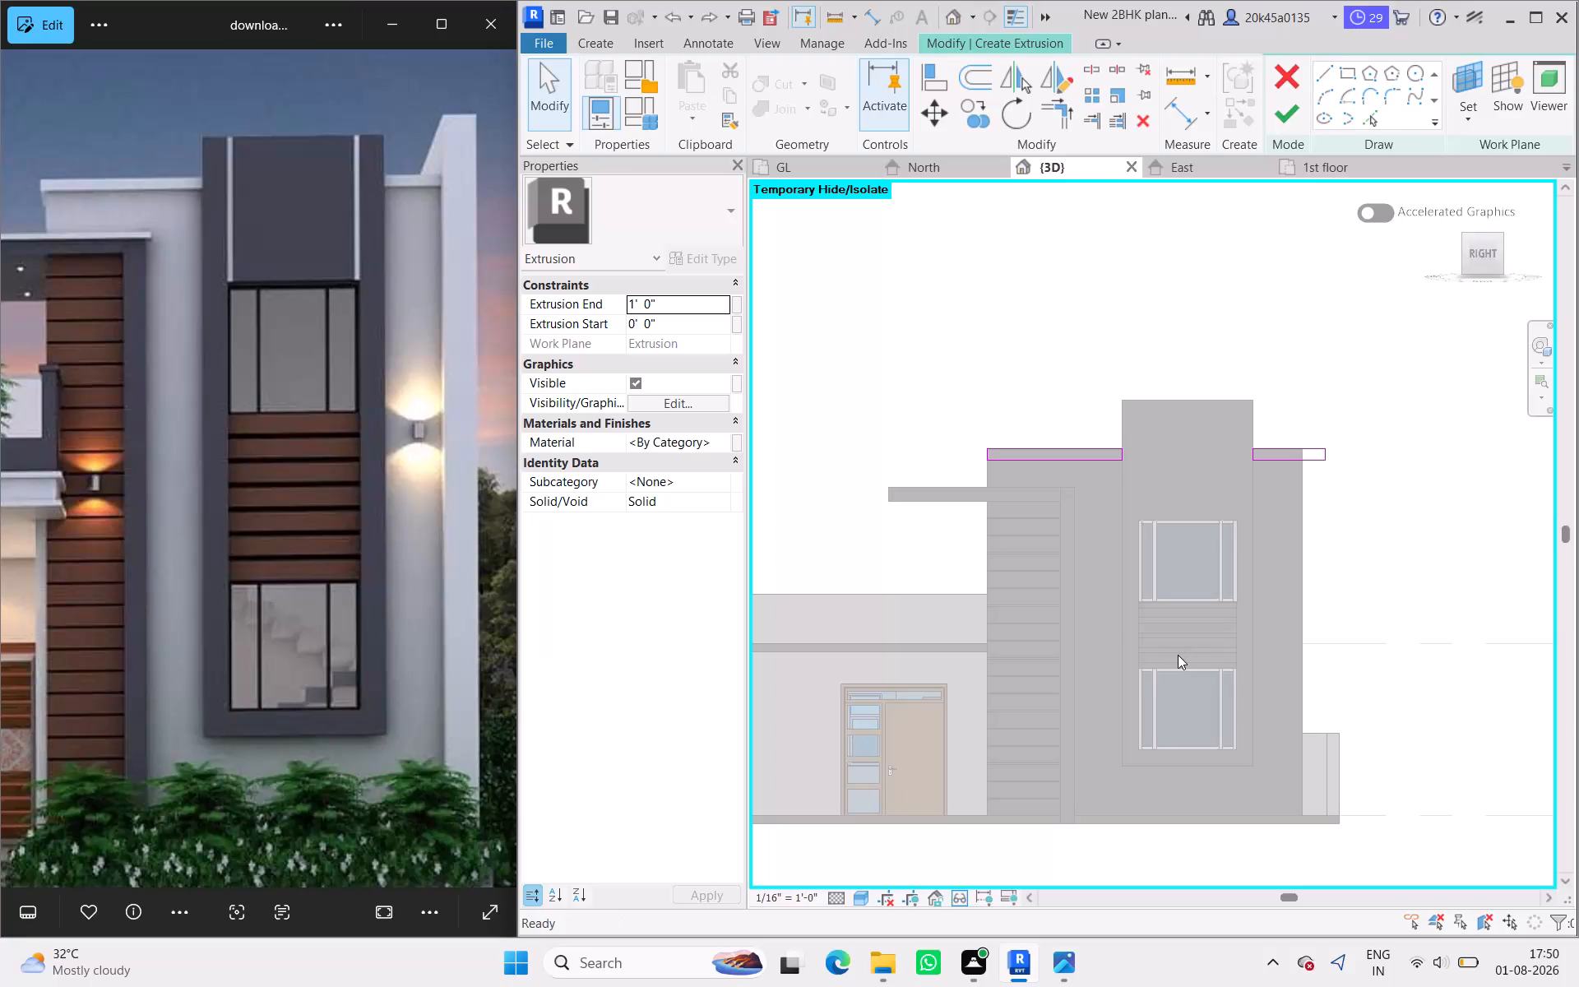
pyautogui.hotkey('ctrl', 'z')
pyautogui.hotkey('ctrl', 'z')
pyautogui.hotkey('ctrl', 'z')
pyautogui.hotkey('ctrl', 'z')
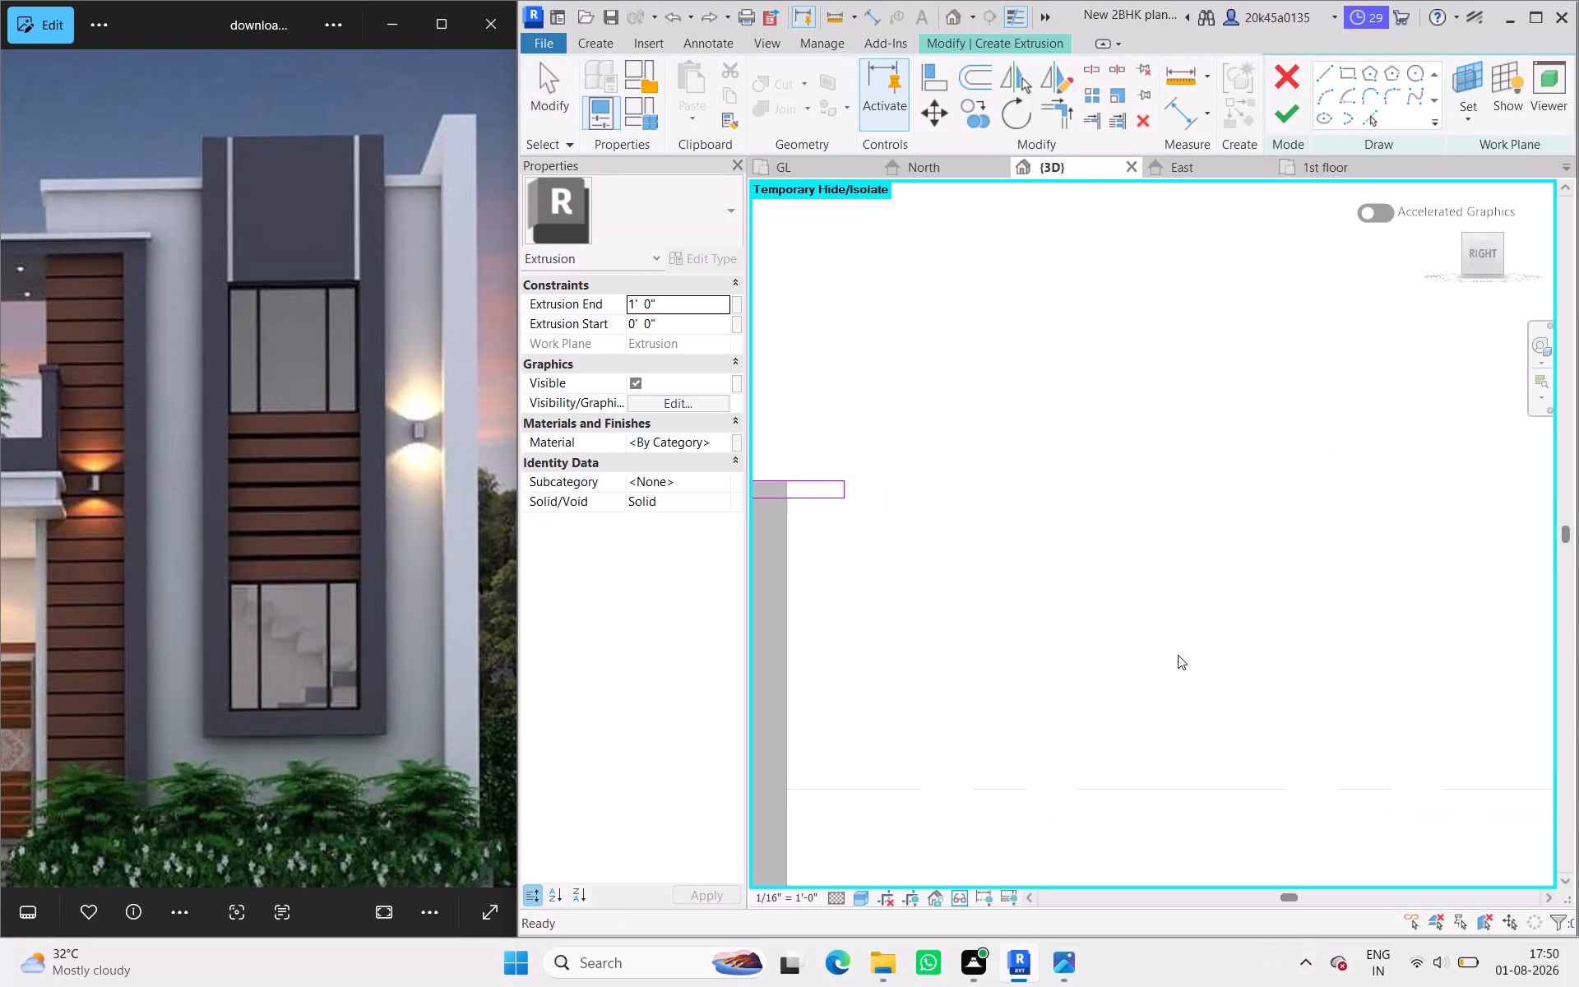
pyautogui.hotkey('ctrl', 'z')
pyautogui.hotkey('ctrl', 'z')
pyautogui.hotkey('ctrl', 'z')
pyautogui.hotkey('ctrl', 'z')
pyautogui.hotkey('ctrl', 'z')
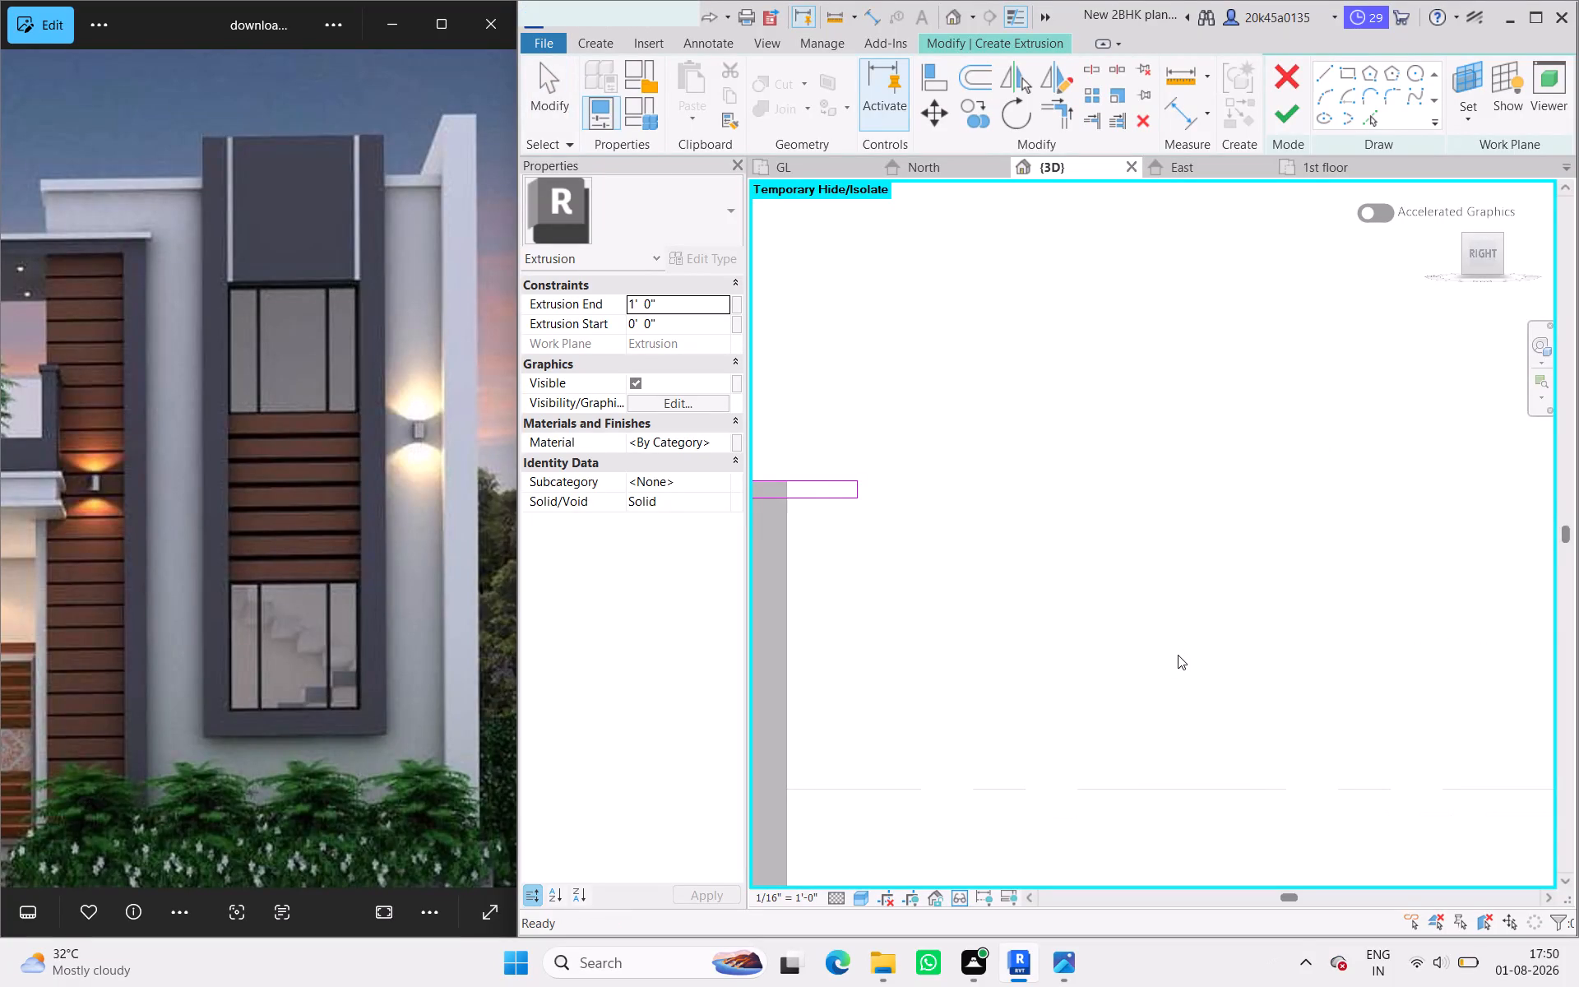
pyautogui.hotkey('ctrl', 'z')
pyautogui.hotkey('ctrl', 'z')
pyautogui.hotkey('ctrl', 'z')
pyautogui.hotkey('ctrl', 'z')
pyautogui.hotkey('ctrl', 'z')
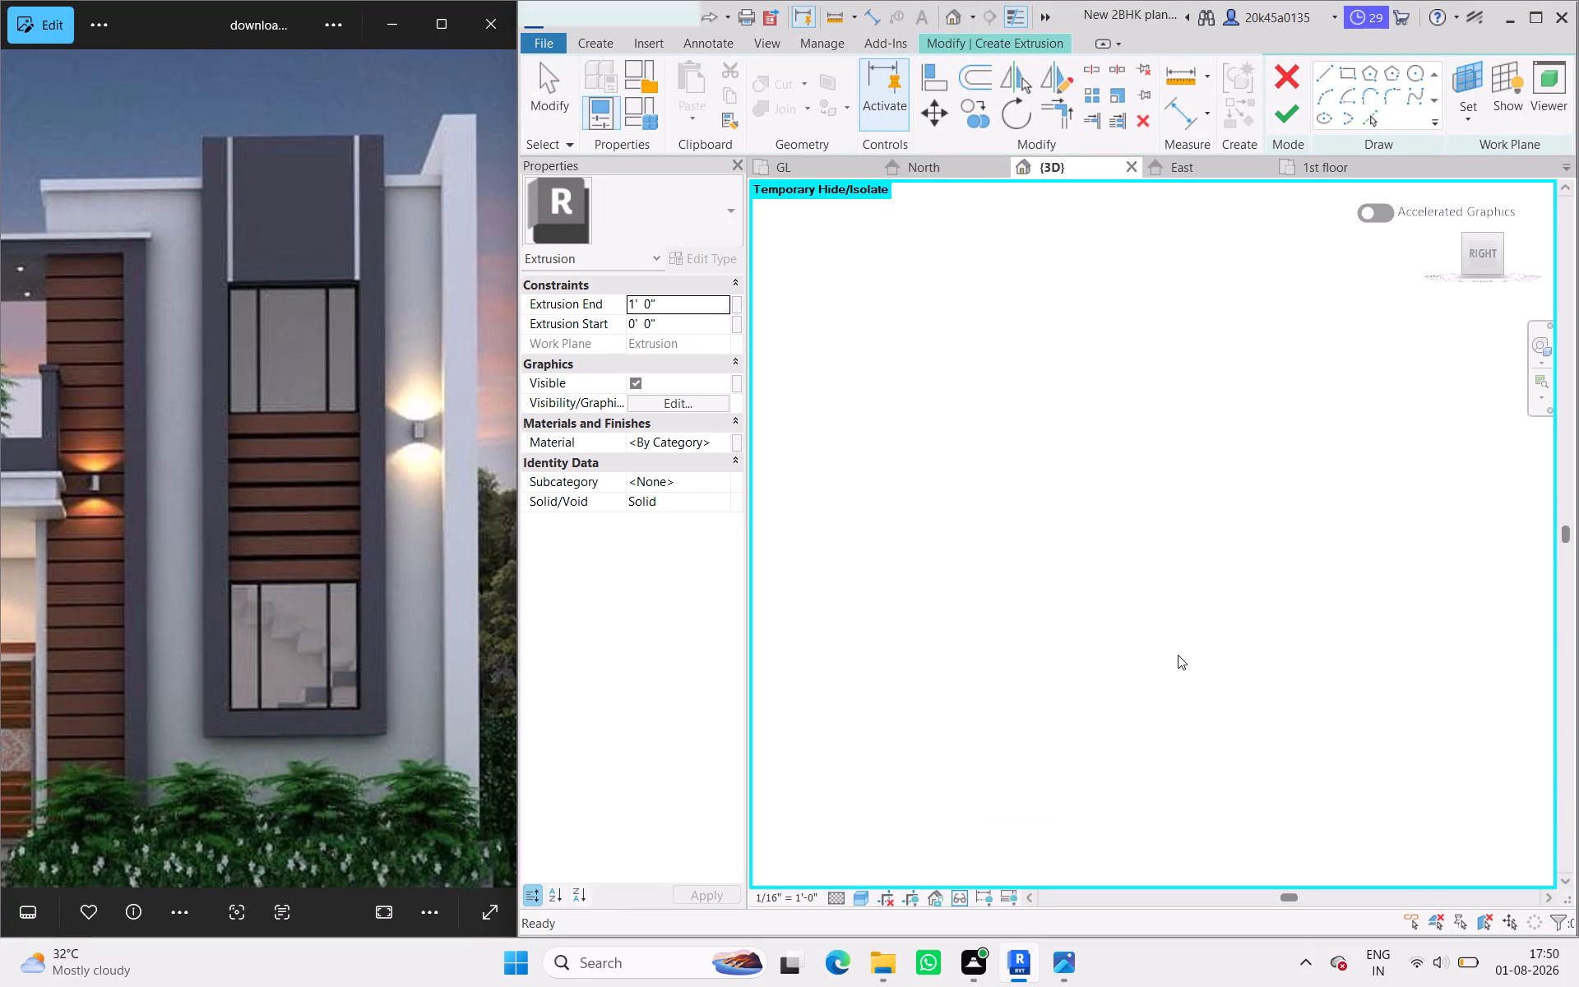
pyautogui.scroll(-16, 1178, 655)
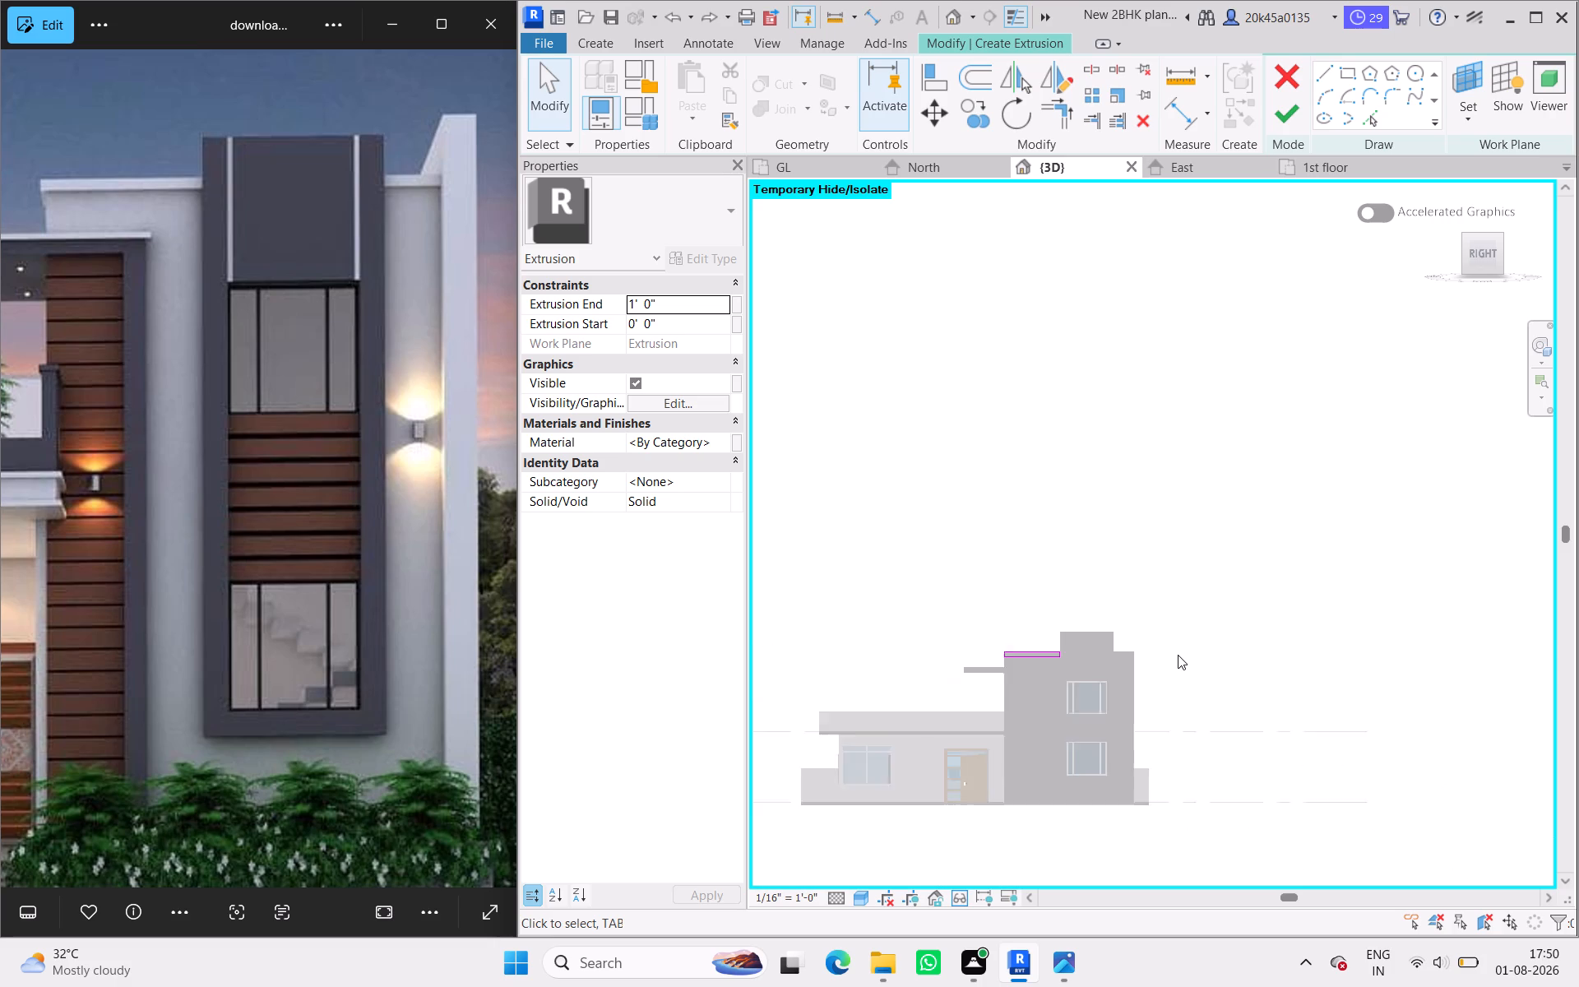
pyautogui.scroll(-2, 1178, 655)
# Undo the last parapet band rectangle and the start of its extrusion sketch to get back to in-place model editing.
pyautogui.hotkey('ctrl', 'z')
pyautogui.hotkey('ctrl', 'z')
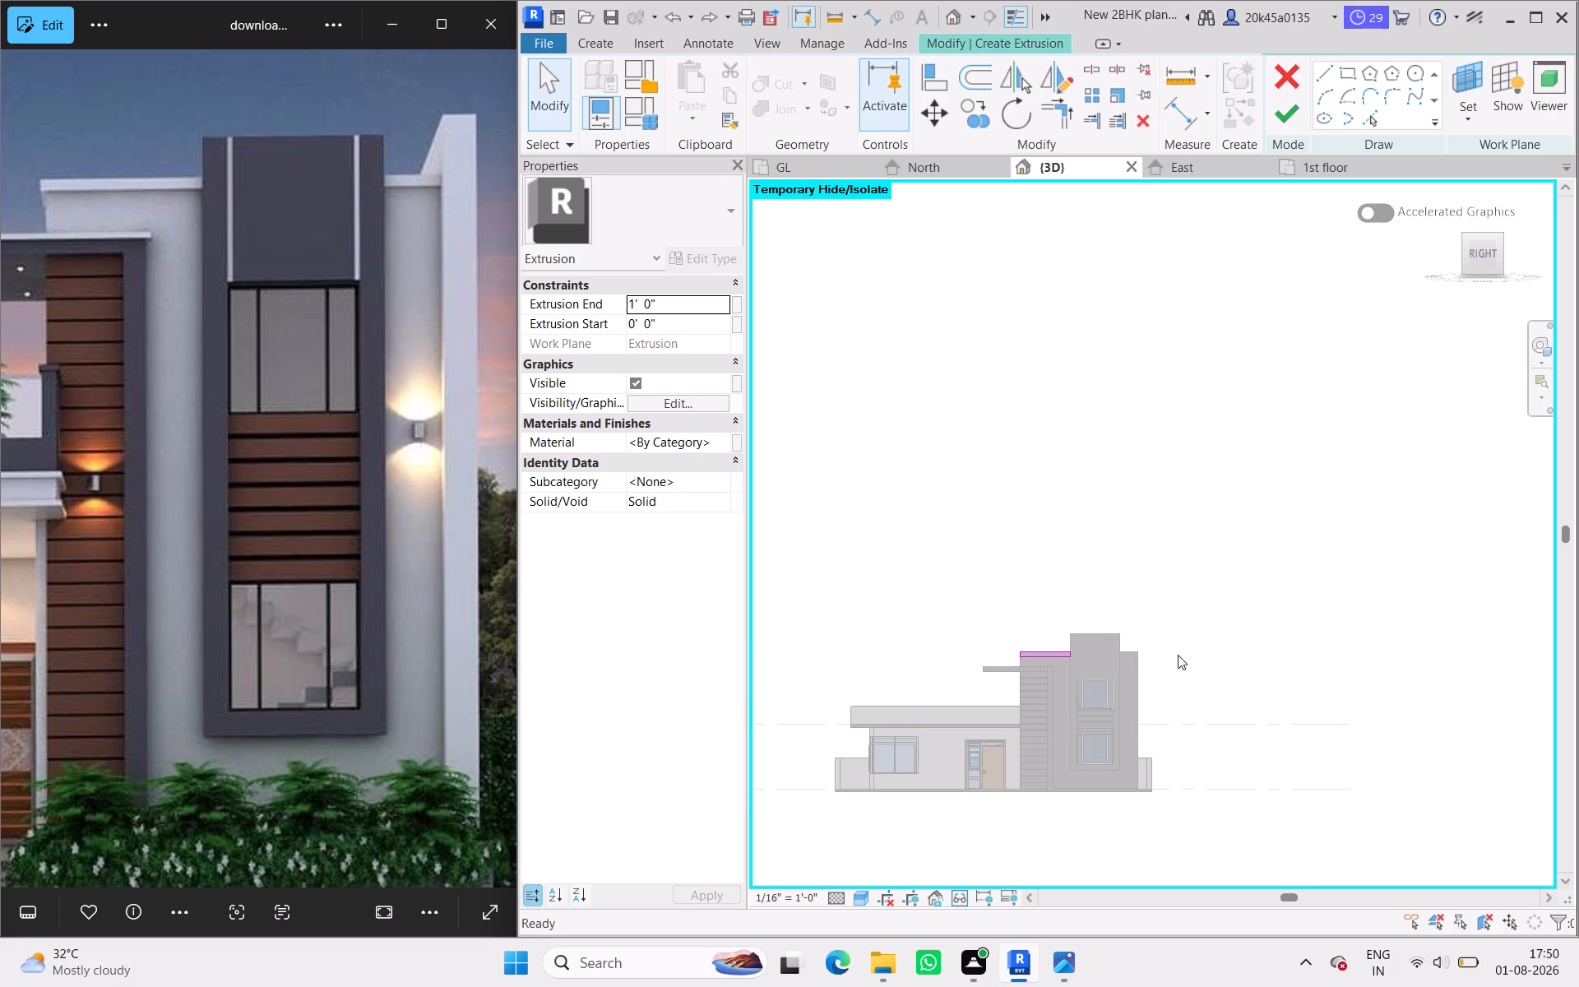
pyautogui.scroll(-5, 1178, 655)
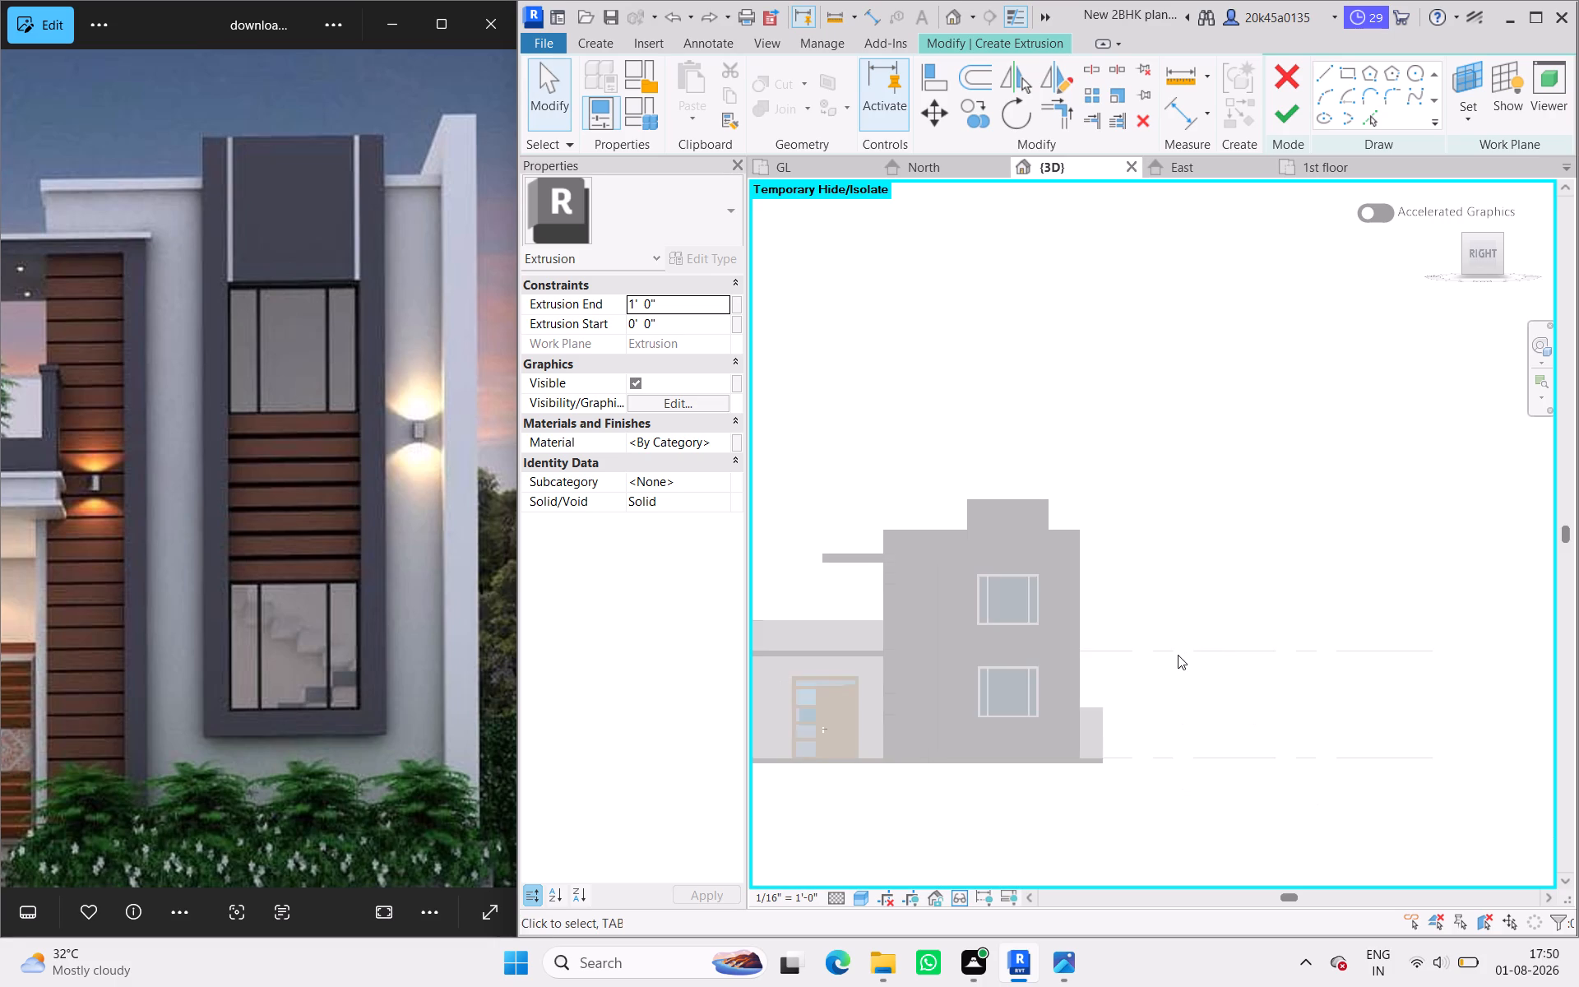
pyautogui.scroll(-3, 1178, 655)
pyautogui.scroll(7, 1050, 670)
pyautogui.hotkey('ctrl', 'z')
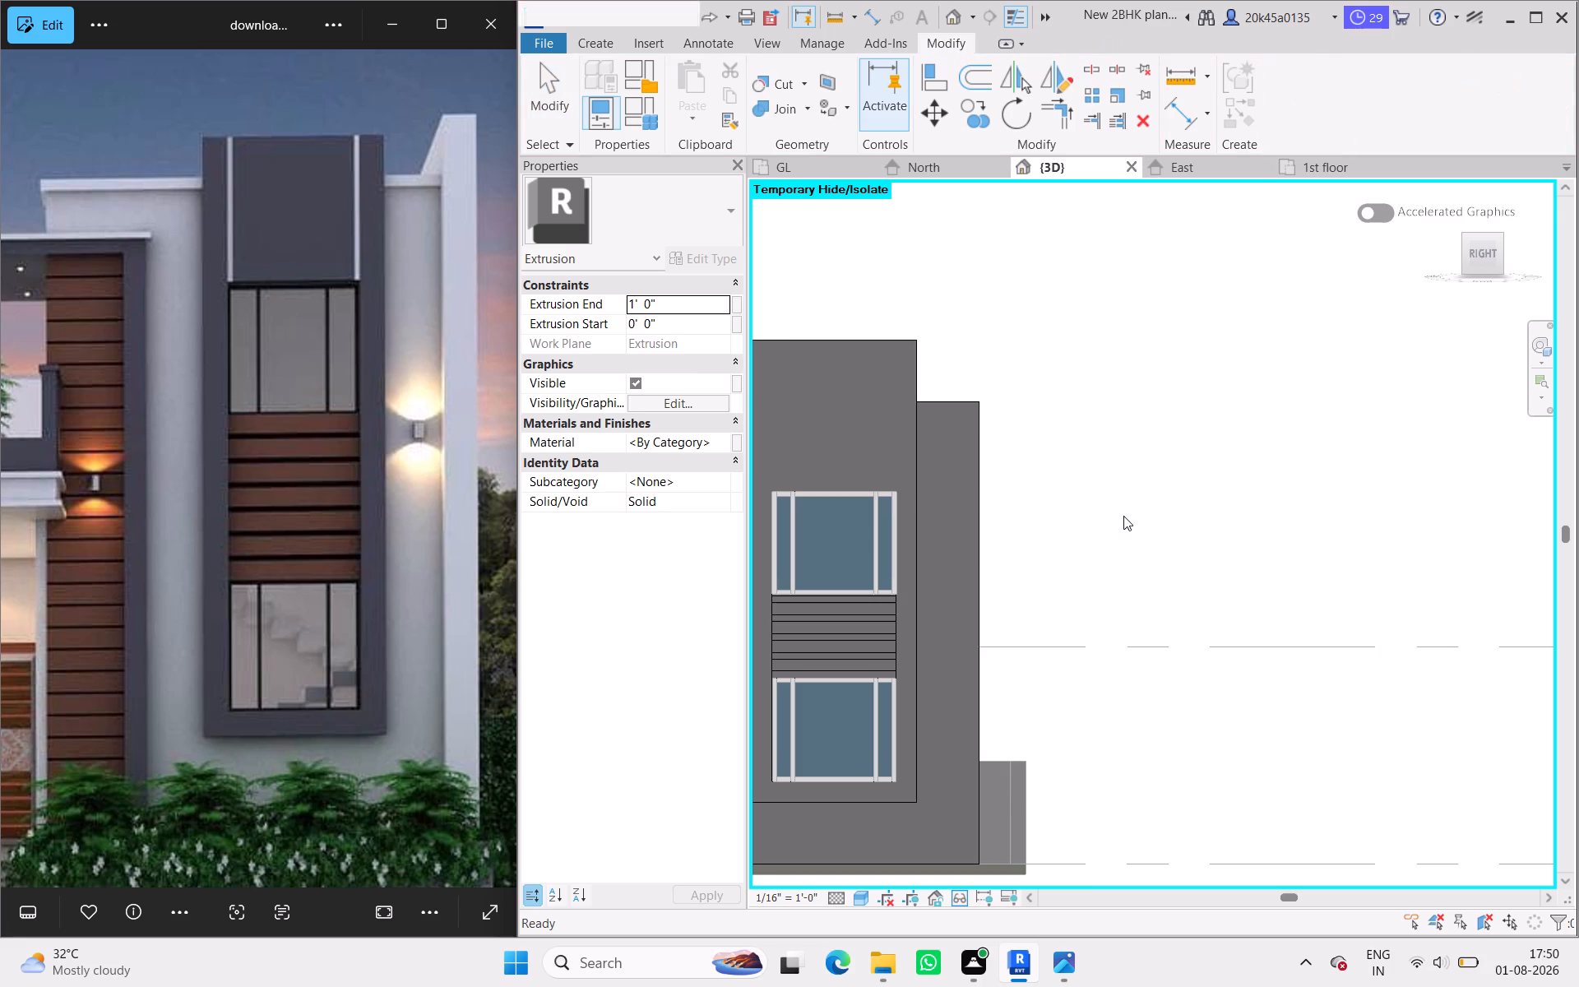
pyautogui.scroll(-6, 1123, 516)
pyautogui.scroll(1, 1123, 516)
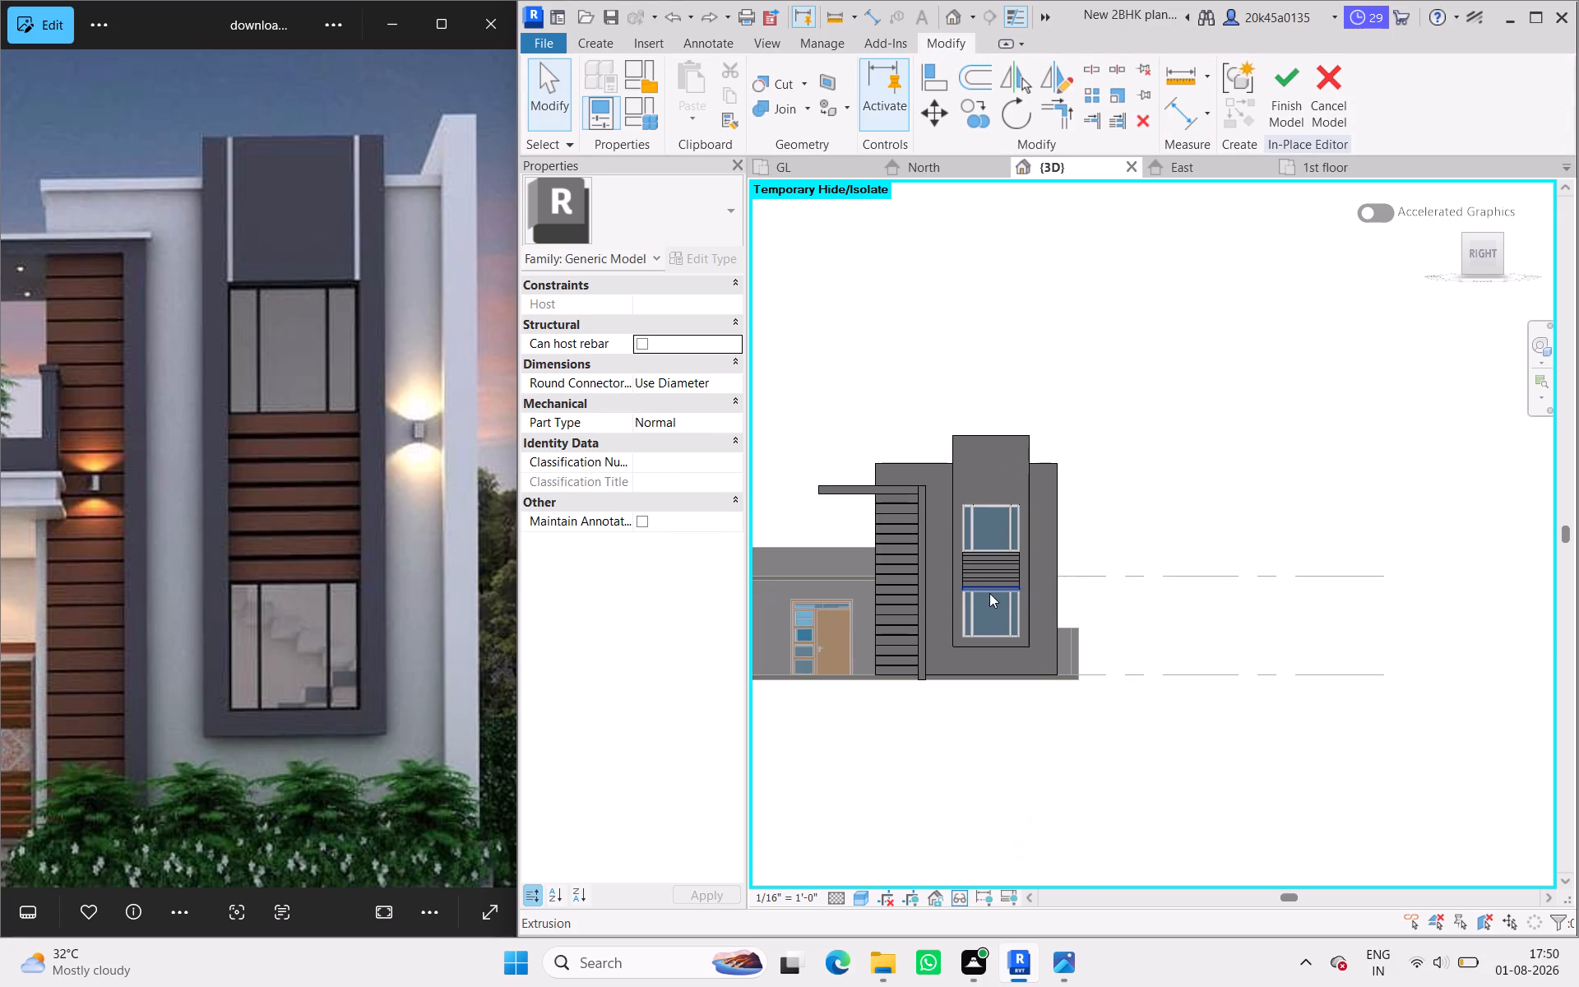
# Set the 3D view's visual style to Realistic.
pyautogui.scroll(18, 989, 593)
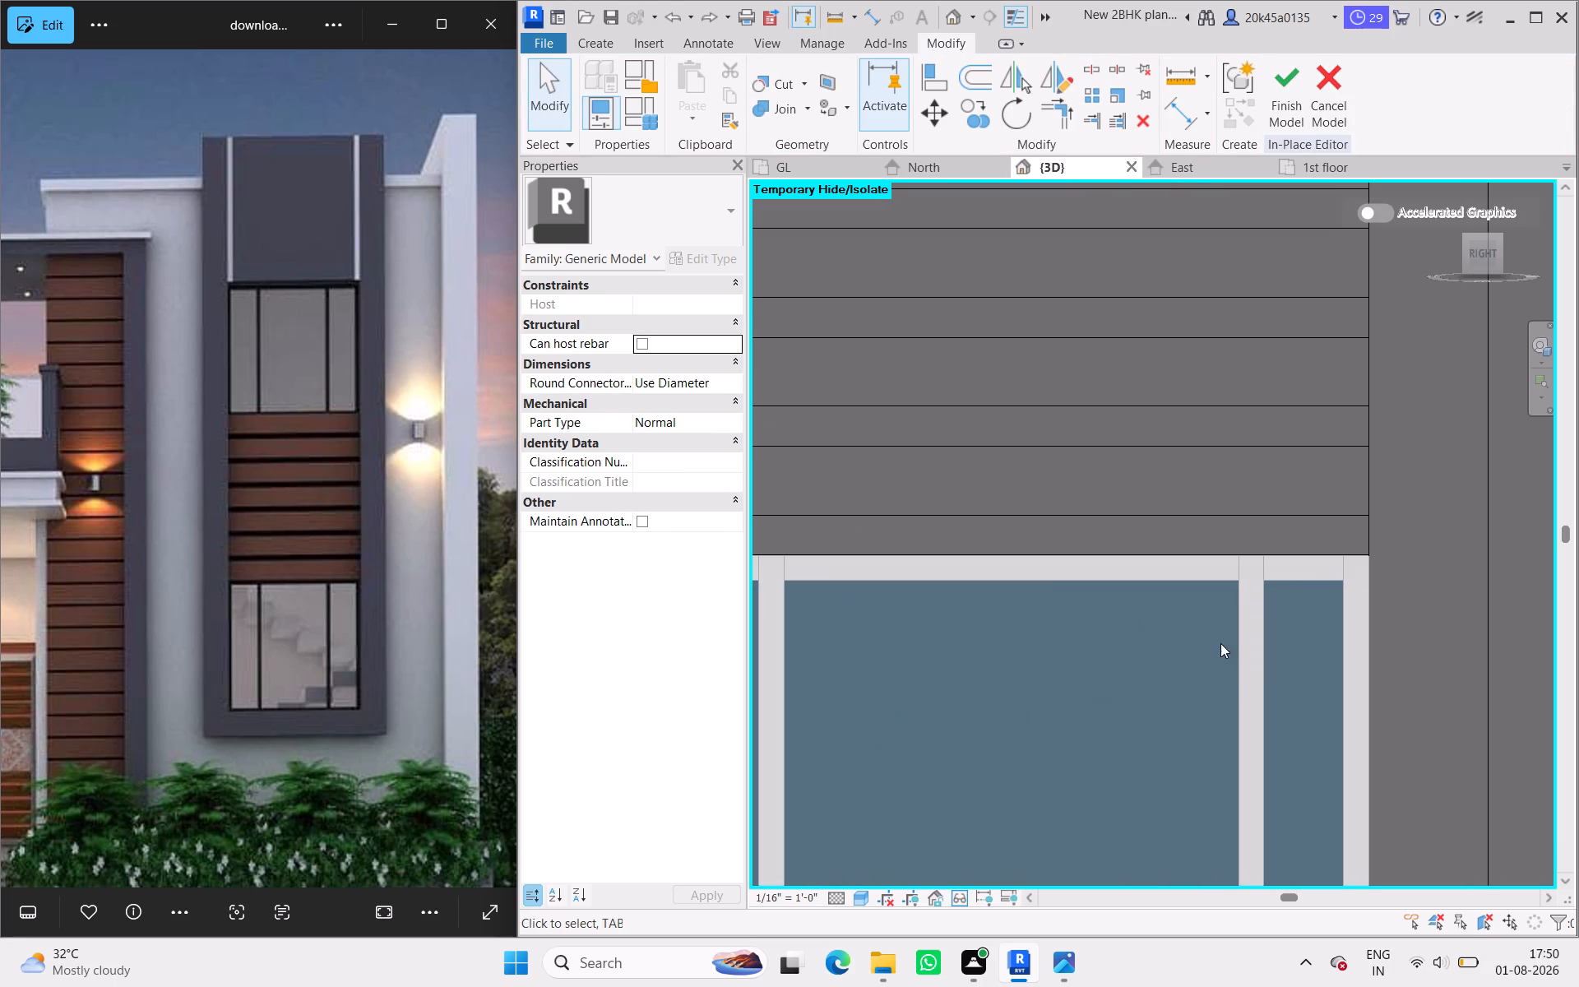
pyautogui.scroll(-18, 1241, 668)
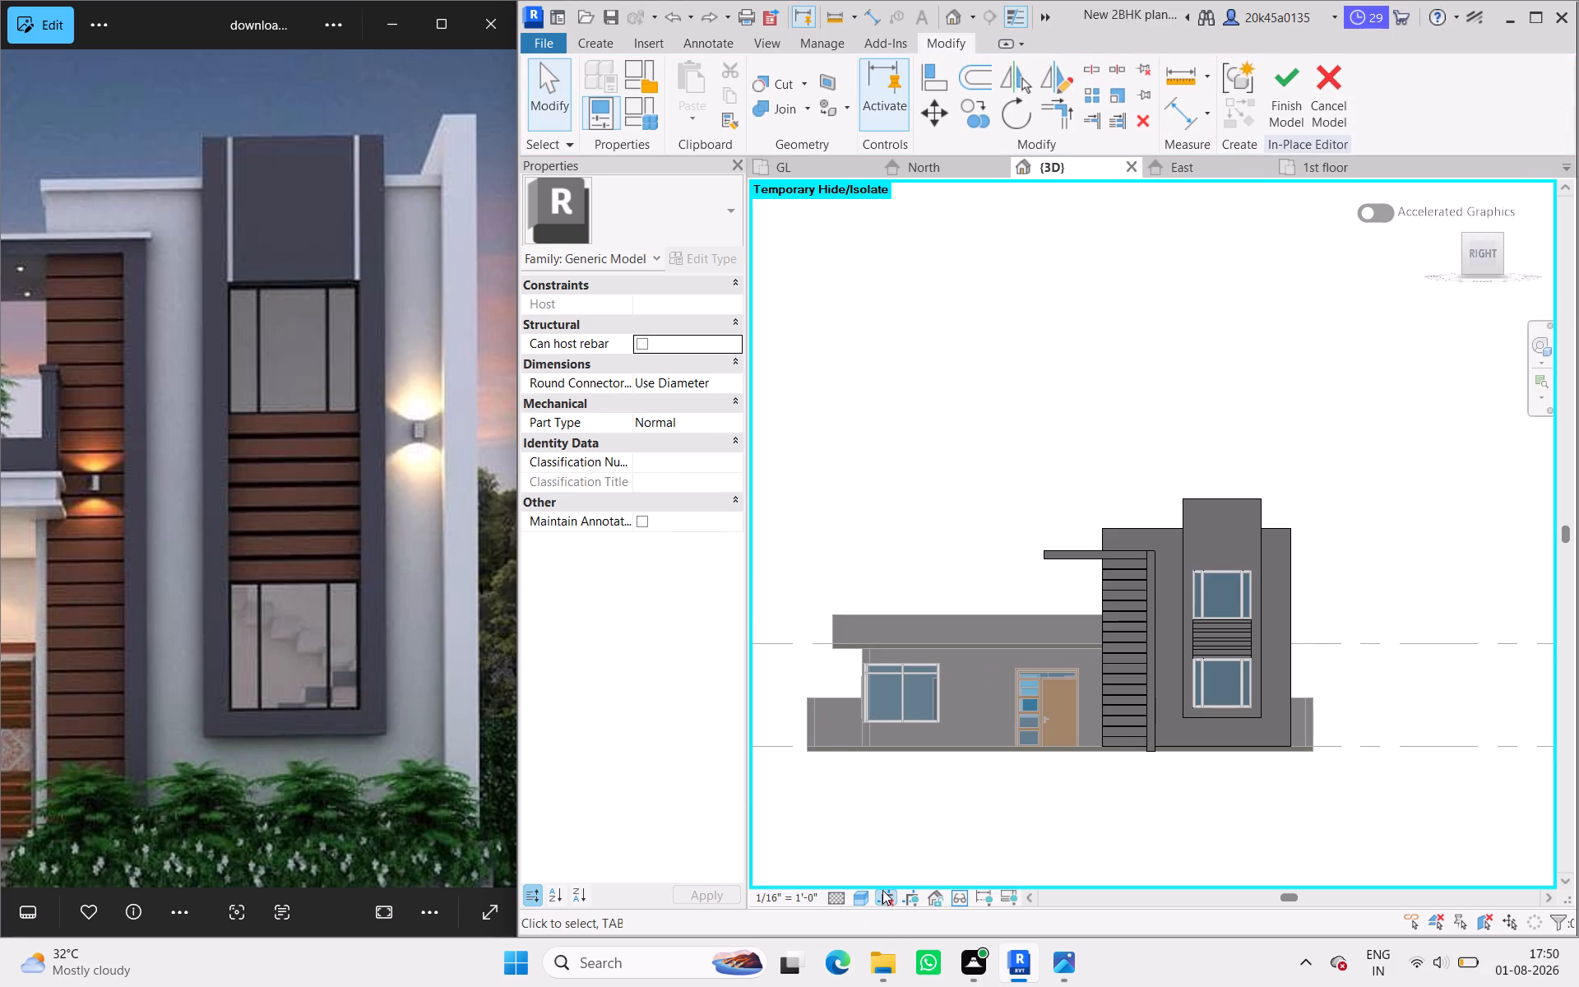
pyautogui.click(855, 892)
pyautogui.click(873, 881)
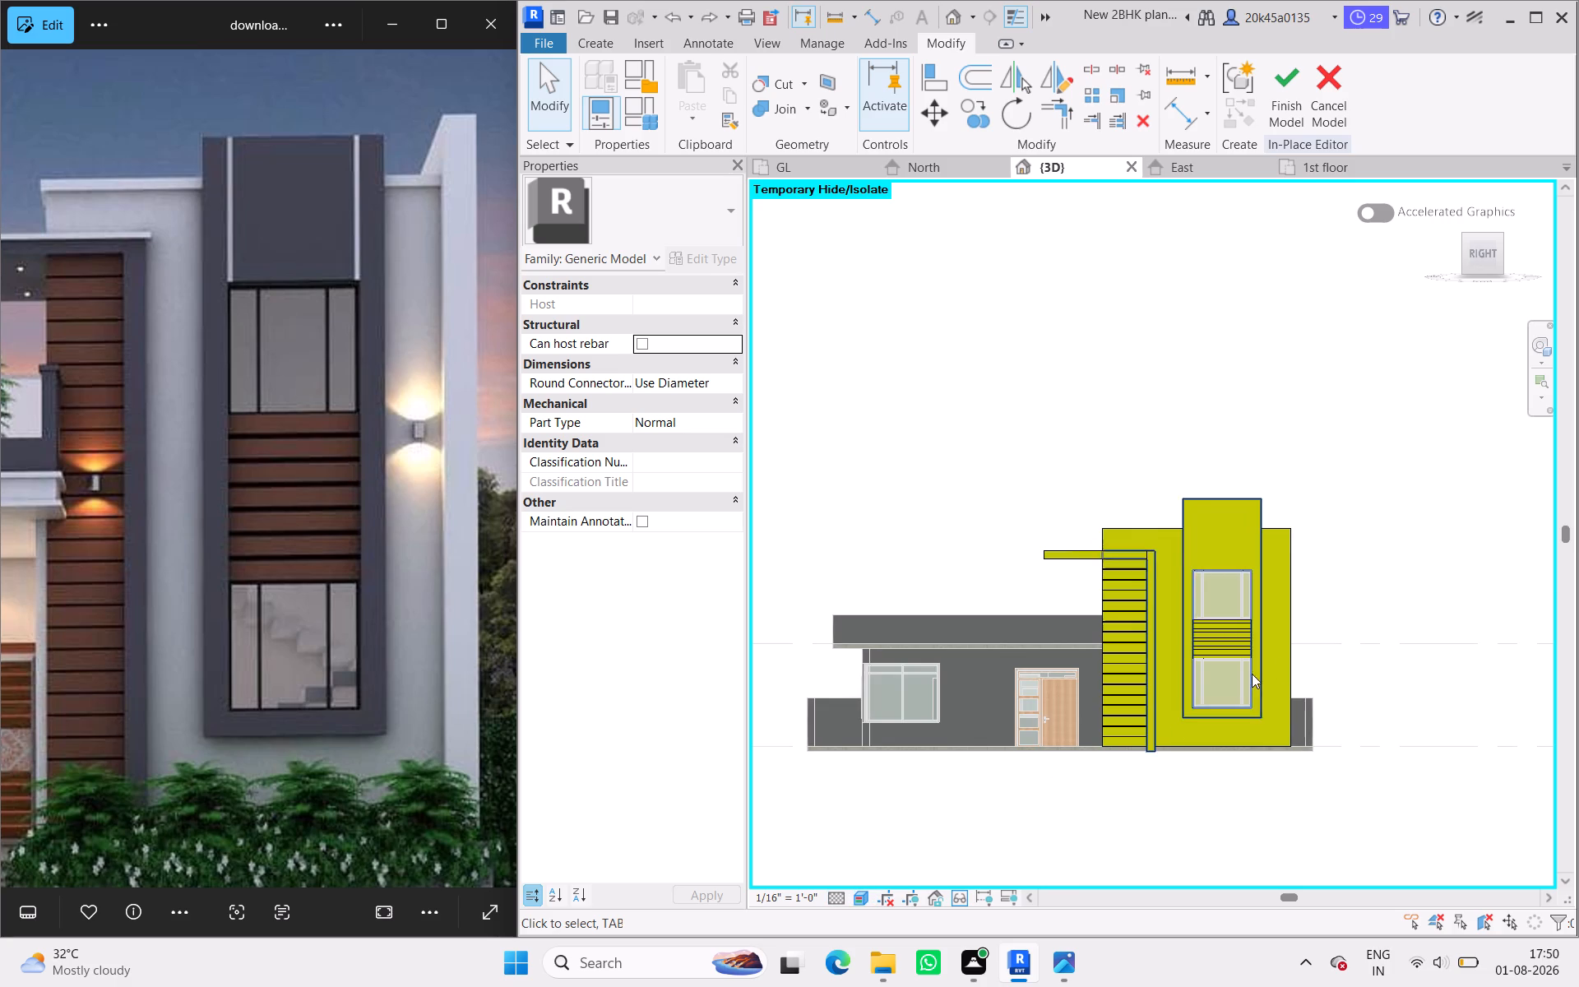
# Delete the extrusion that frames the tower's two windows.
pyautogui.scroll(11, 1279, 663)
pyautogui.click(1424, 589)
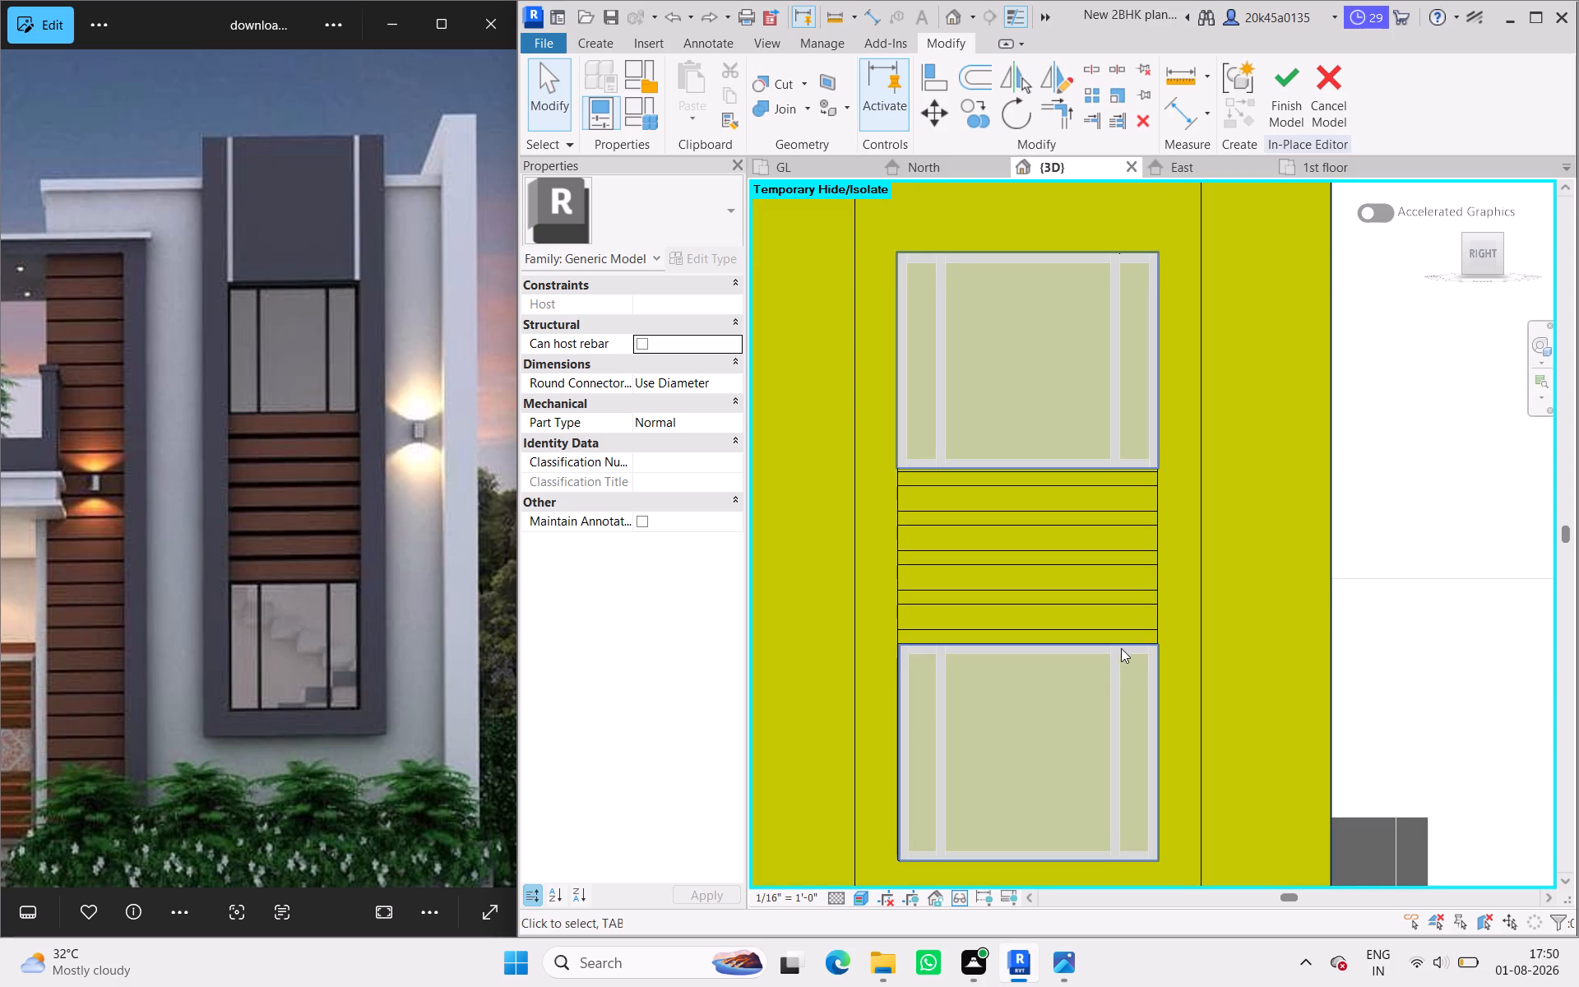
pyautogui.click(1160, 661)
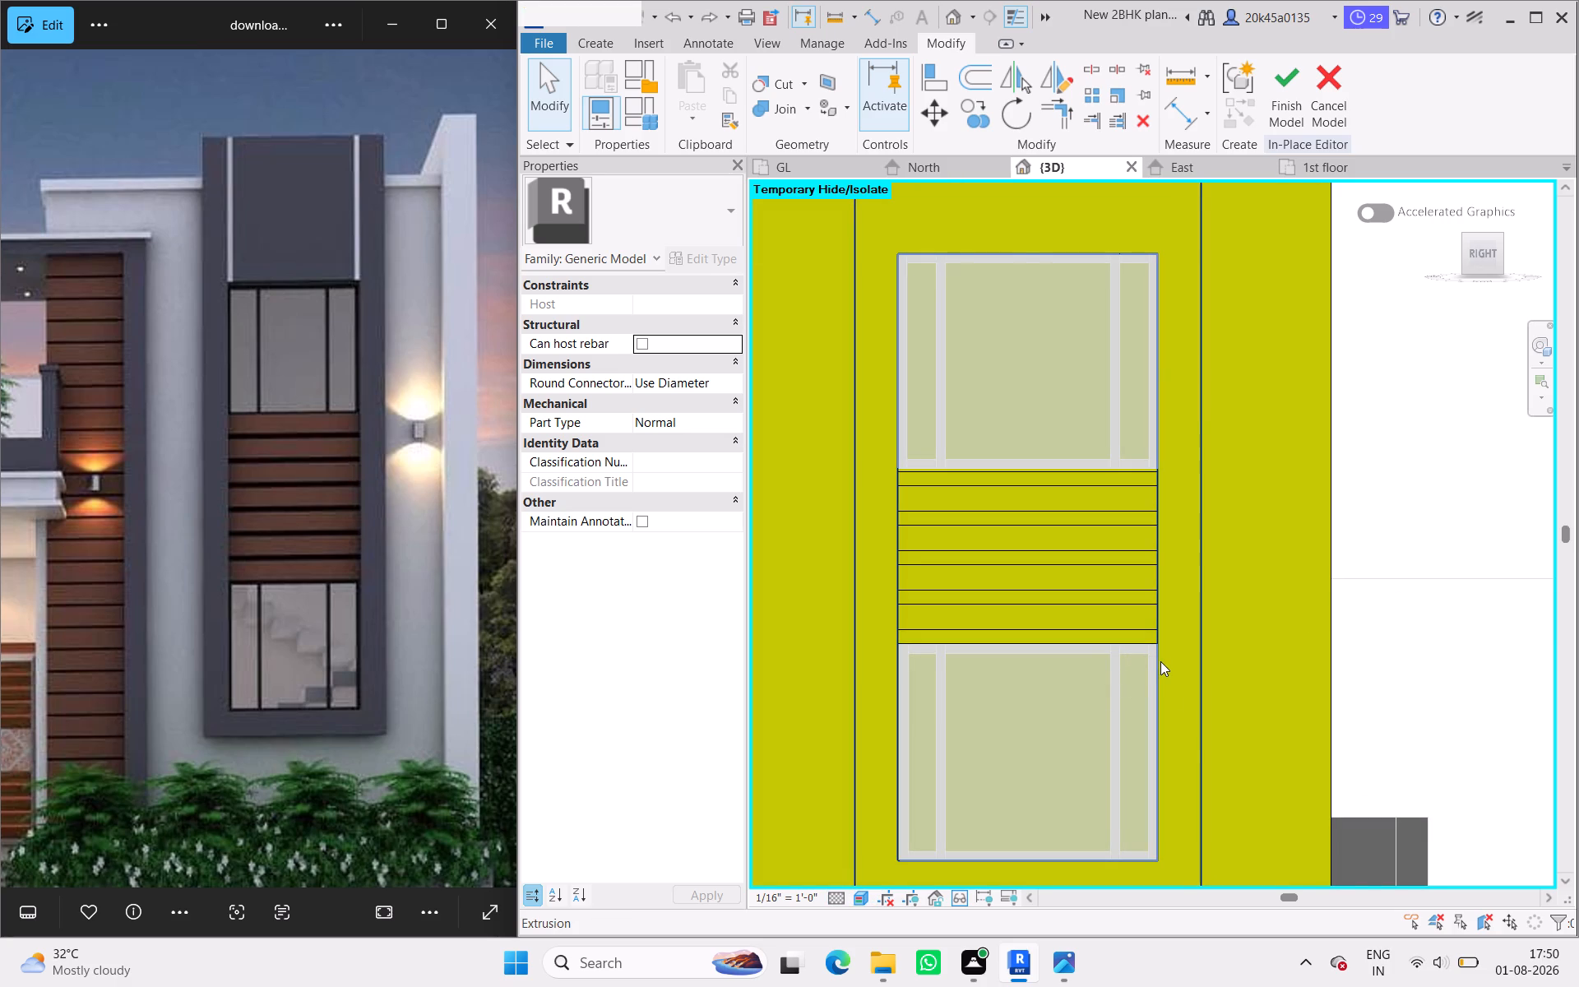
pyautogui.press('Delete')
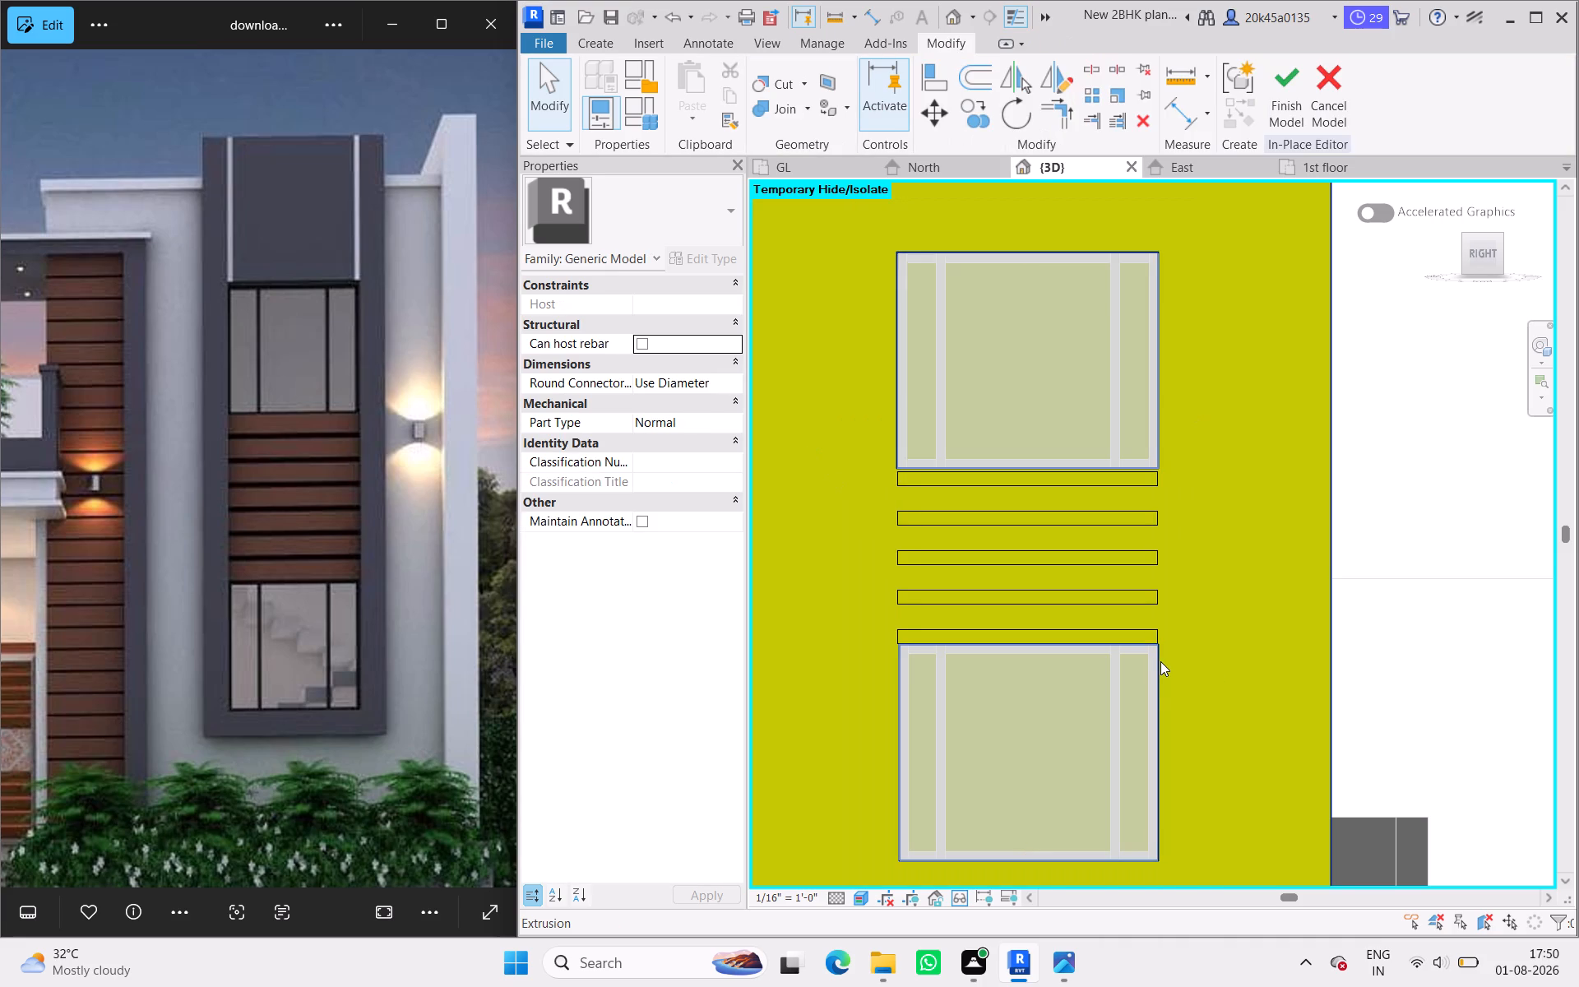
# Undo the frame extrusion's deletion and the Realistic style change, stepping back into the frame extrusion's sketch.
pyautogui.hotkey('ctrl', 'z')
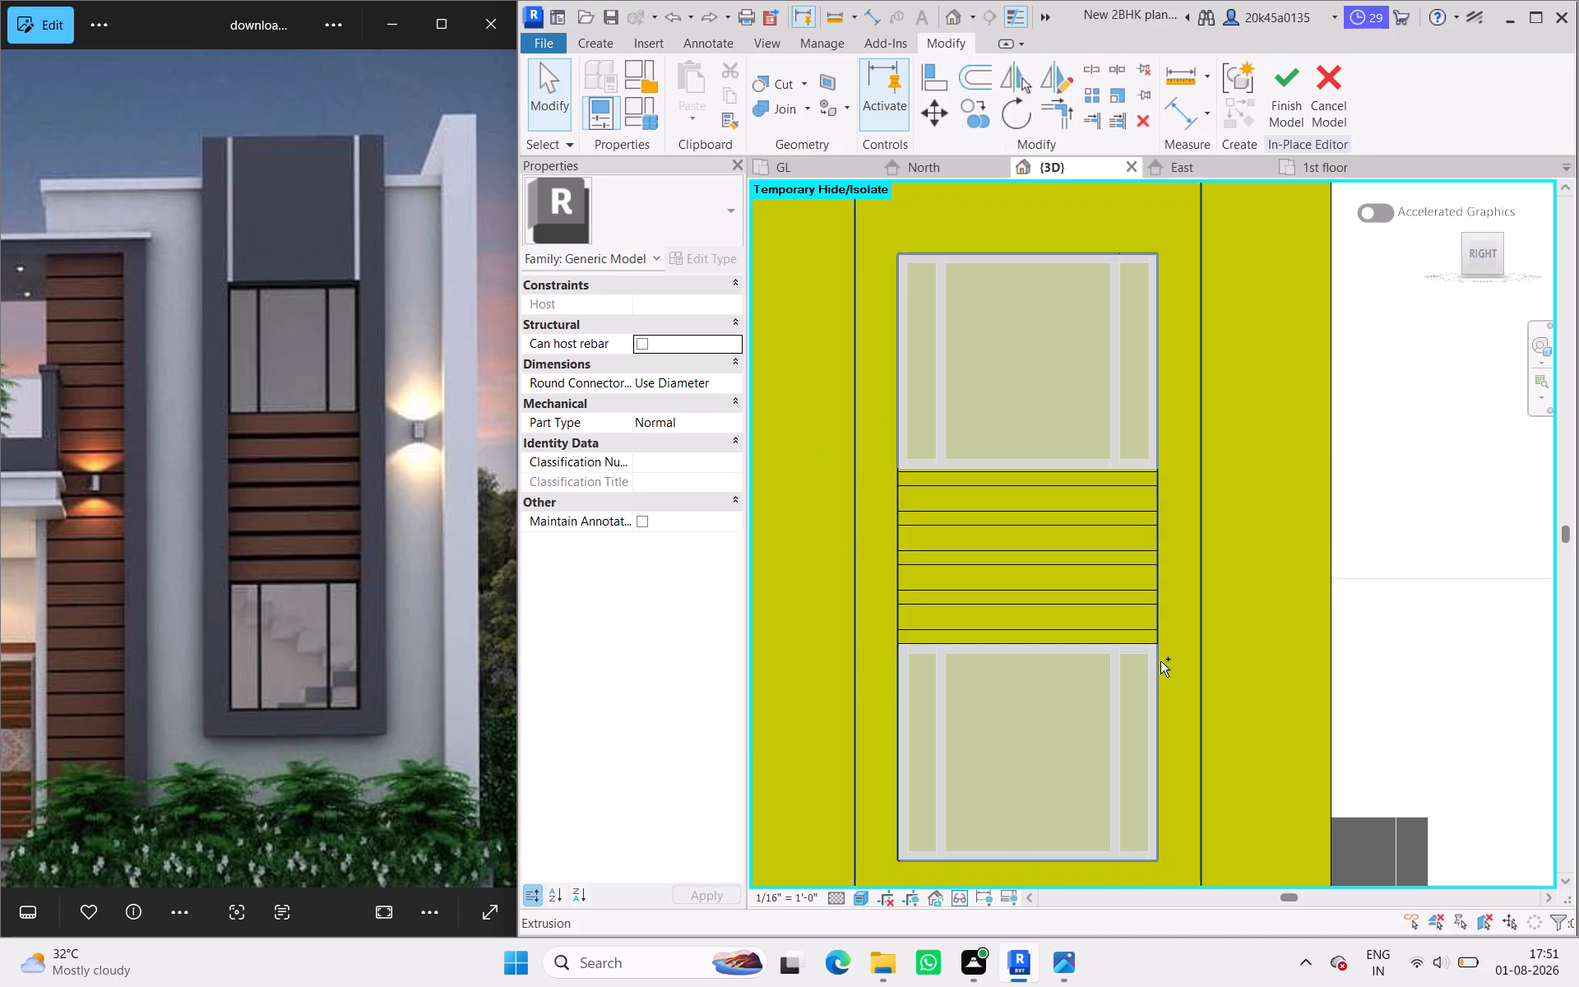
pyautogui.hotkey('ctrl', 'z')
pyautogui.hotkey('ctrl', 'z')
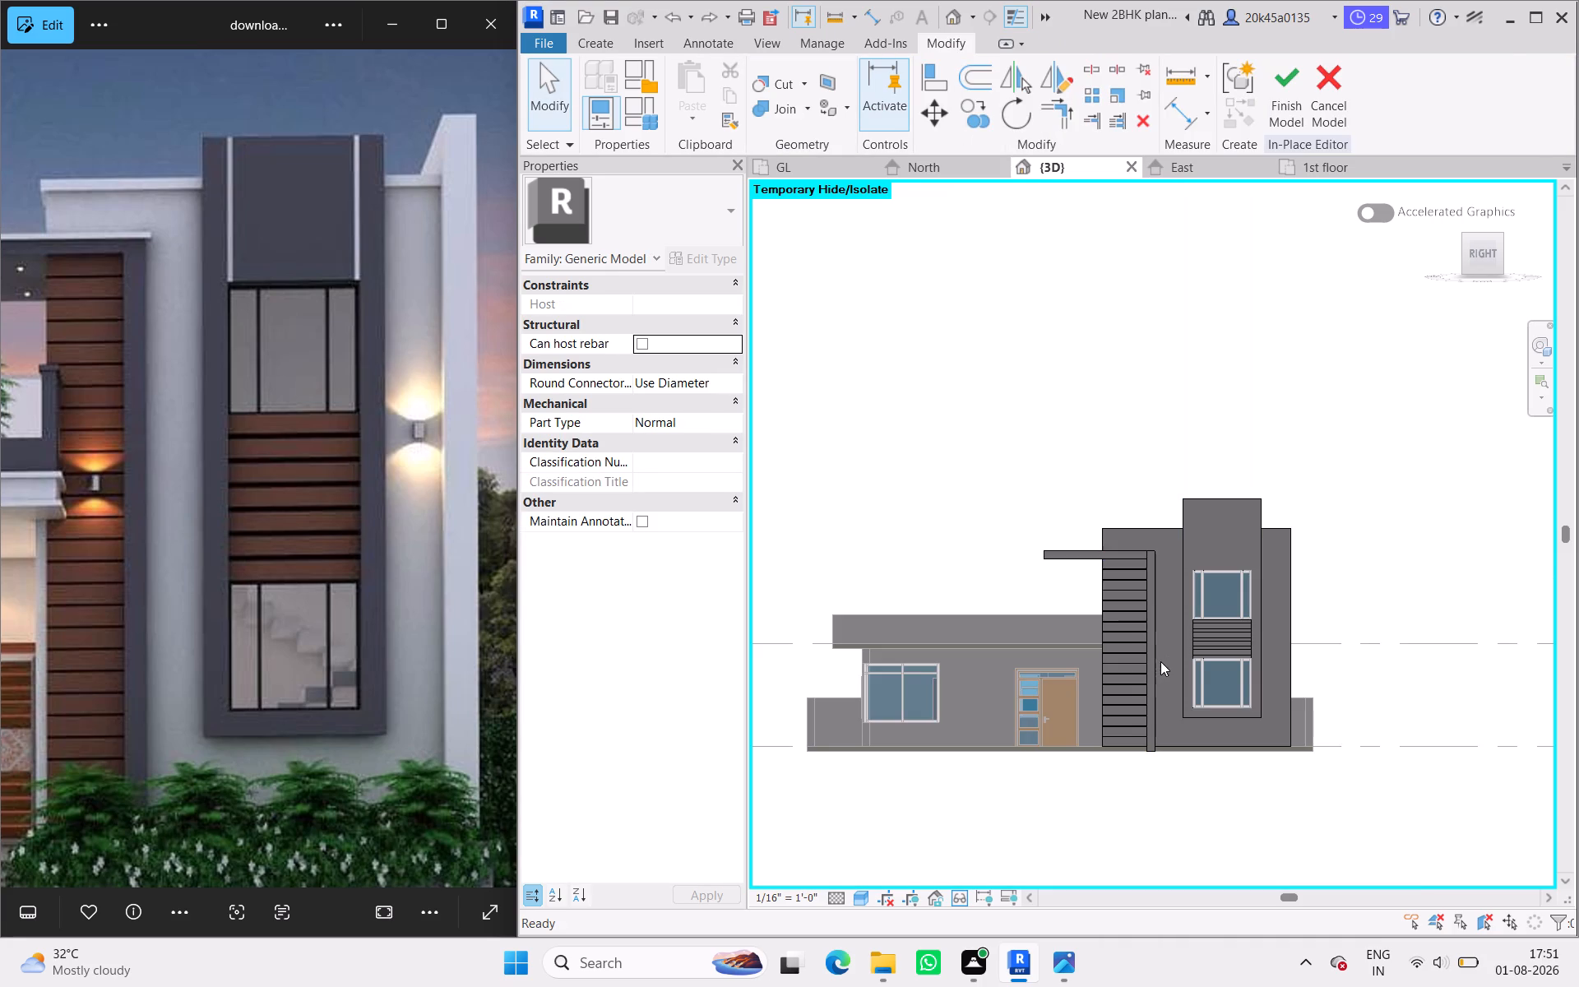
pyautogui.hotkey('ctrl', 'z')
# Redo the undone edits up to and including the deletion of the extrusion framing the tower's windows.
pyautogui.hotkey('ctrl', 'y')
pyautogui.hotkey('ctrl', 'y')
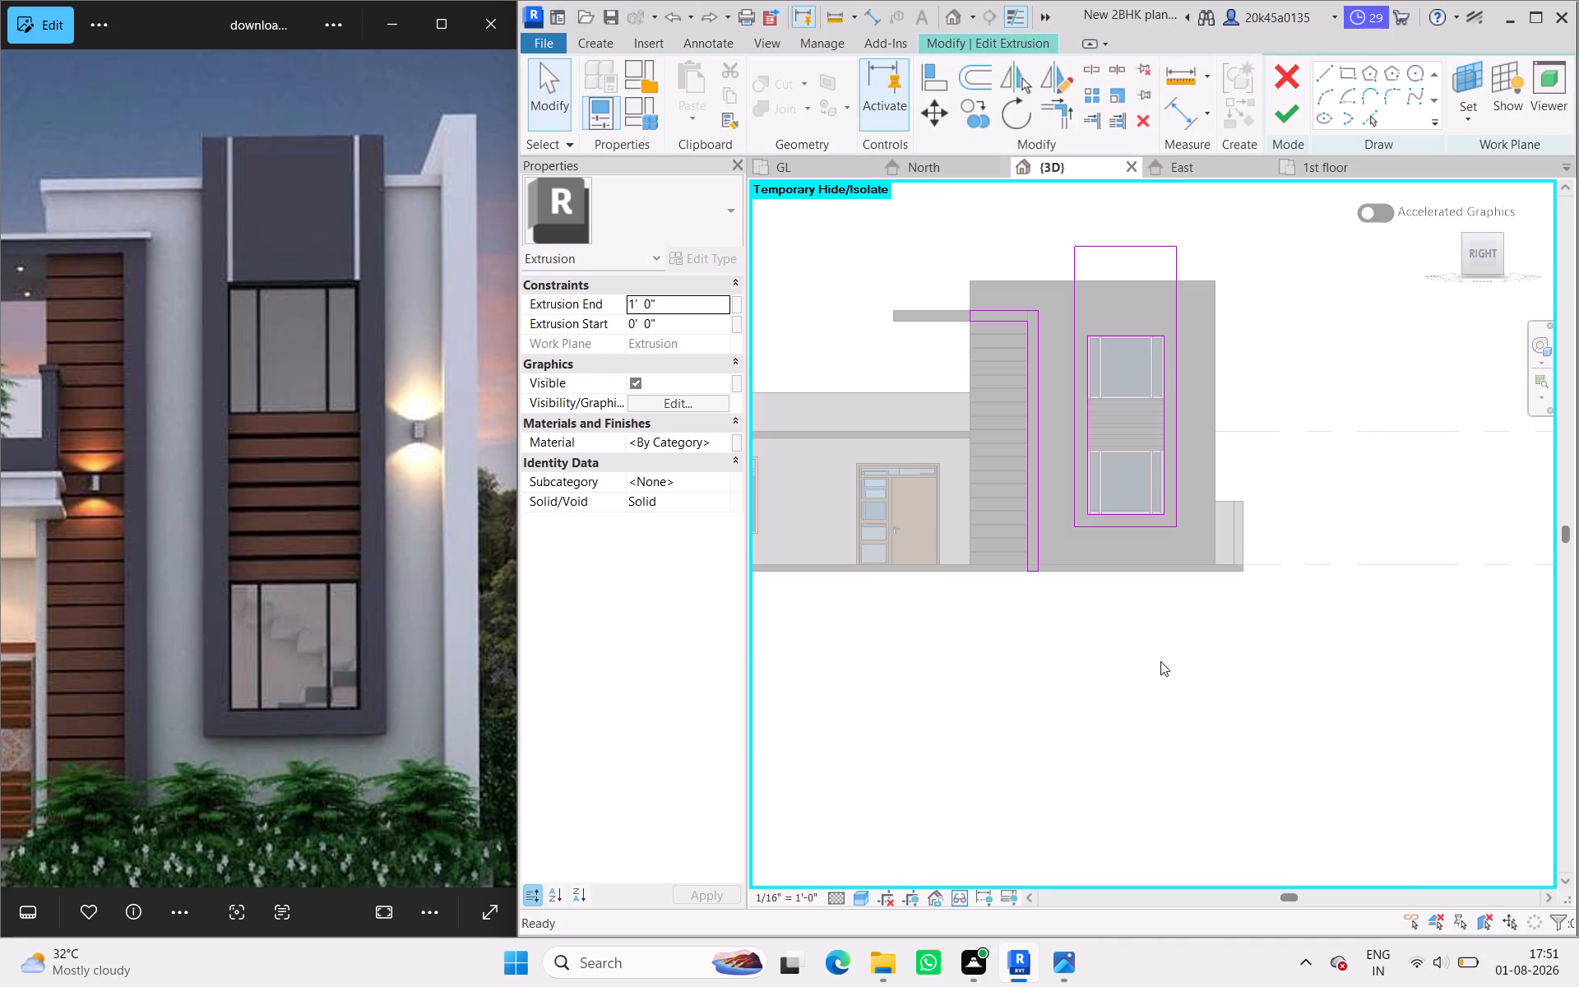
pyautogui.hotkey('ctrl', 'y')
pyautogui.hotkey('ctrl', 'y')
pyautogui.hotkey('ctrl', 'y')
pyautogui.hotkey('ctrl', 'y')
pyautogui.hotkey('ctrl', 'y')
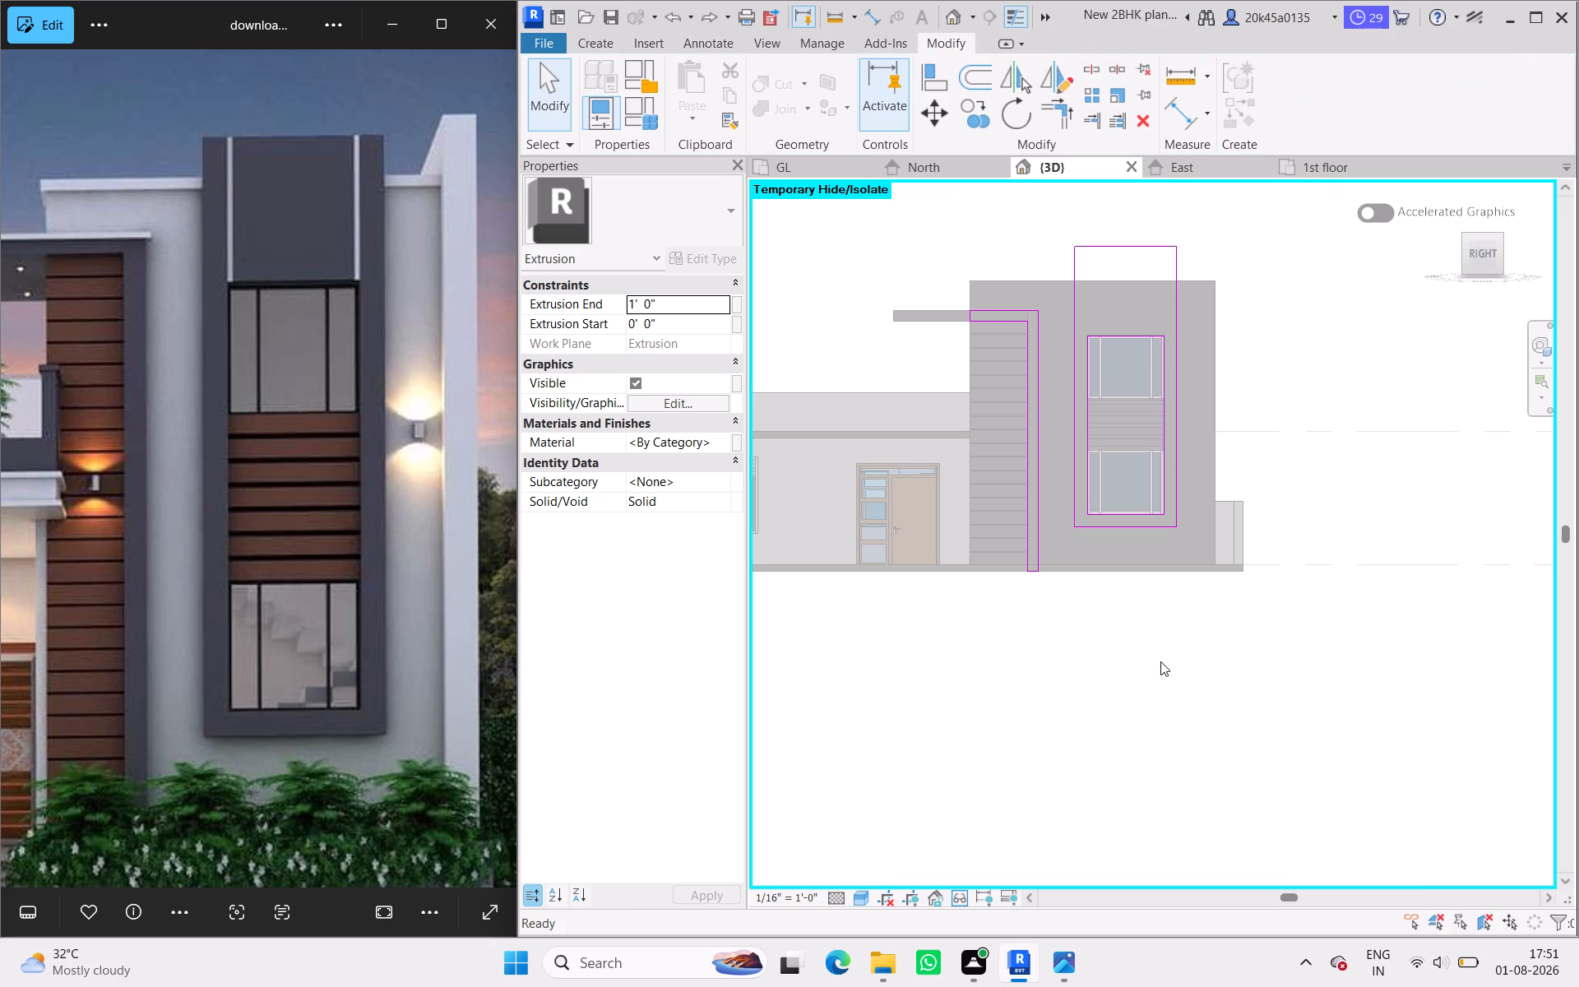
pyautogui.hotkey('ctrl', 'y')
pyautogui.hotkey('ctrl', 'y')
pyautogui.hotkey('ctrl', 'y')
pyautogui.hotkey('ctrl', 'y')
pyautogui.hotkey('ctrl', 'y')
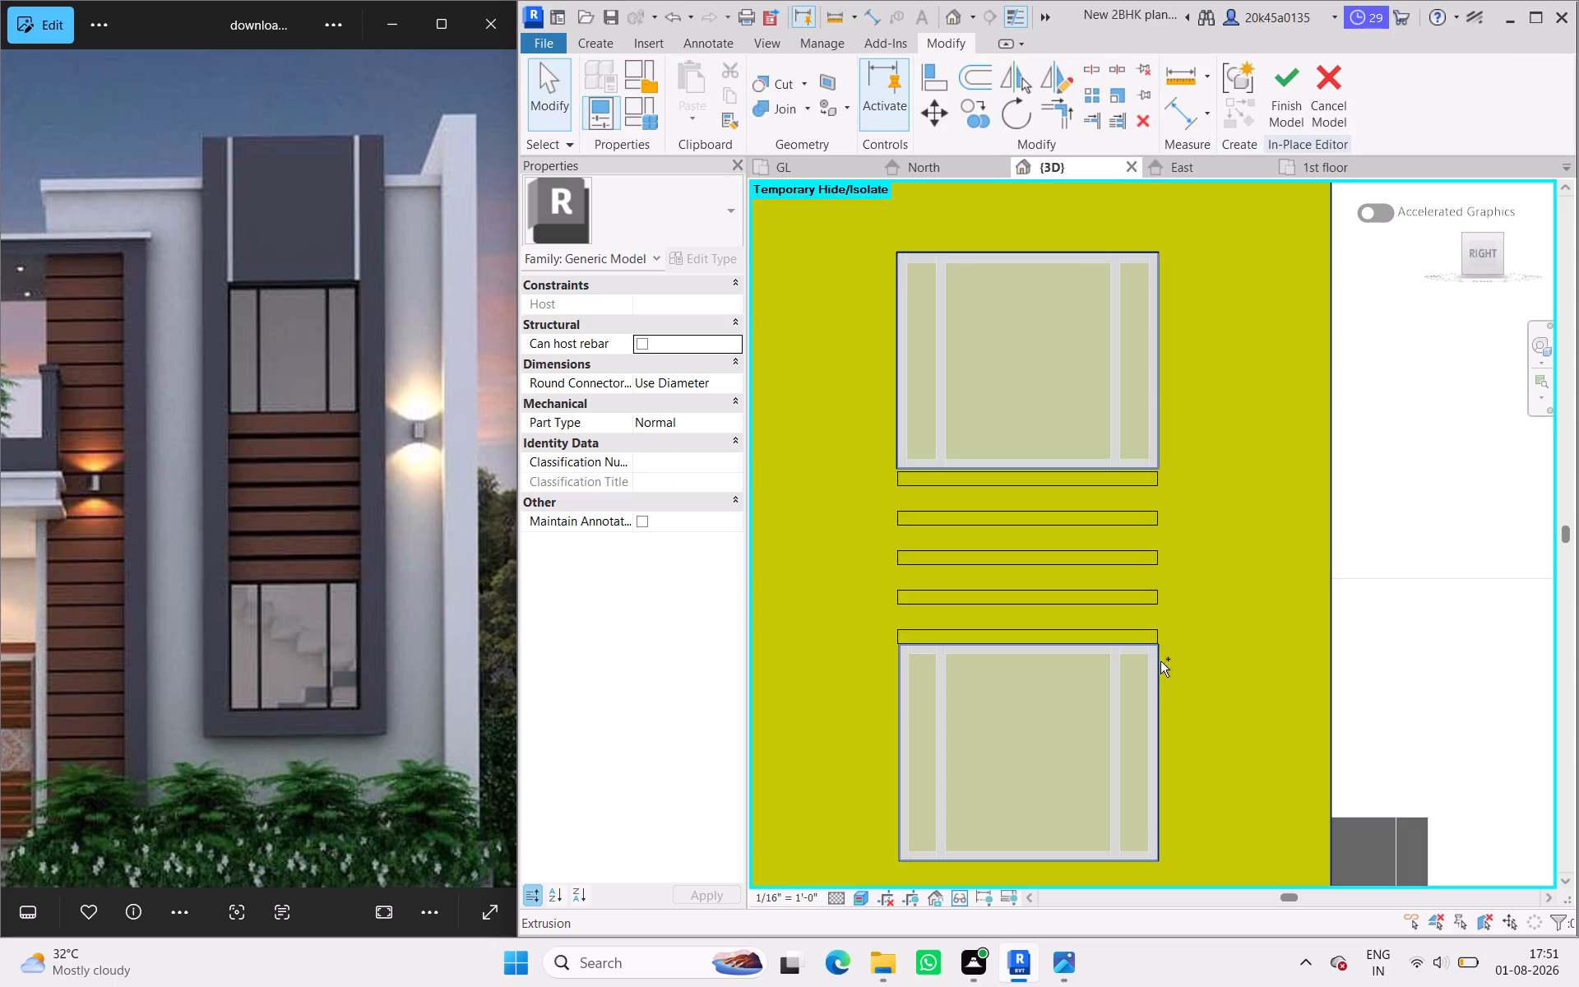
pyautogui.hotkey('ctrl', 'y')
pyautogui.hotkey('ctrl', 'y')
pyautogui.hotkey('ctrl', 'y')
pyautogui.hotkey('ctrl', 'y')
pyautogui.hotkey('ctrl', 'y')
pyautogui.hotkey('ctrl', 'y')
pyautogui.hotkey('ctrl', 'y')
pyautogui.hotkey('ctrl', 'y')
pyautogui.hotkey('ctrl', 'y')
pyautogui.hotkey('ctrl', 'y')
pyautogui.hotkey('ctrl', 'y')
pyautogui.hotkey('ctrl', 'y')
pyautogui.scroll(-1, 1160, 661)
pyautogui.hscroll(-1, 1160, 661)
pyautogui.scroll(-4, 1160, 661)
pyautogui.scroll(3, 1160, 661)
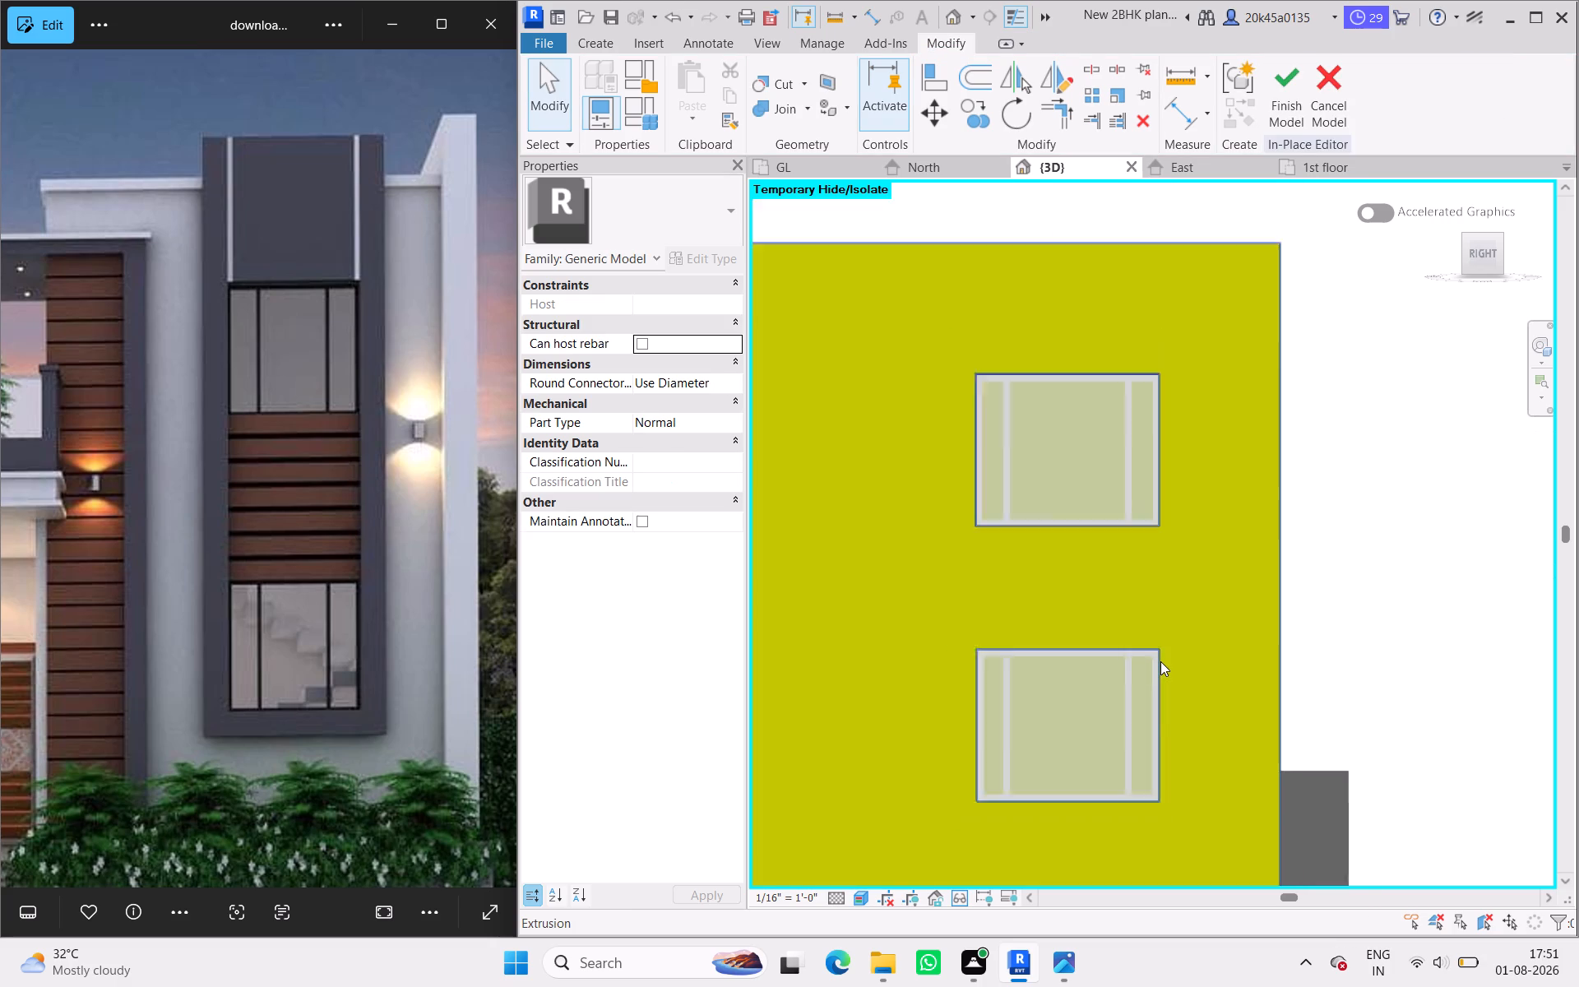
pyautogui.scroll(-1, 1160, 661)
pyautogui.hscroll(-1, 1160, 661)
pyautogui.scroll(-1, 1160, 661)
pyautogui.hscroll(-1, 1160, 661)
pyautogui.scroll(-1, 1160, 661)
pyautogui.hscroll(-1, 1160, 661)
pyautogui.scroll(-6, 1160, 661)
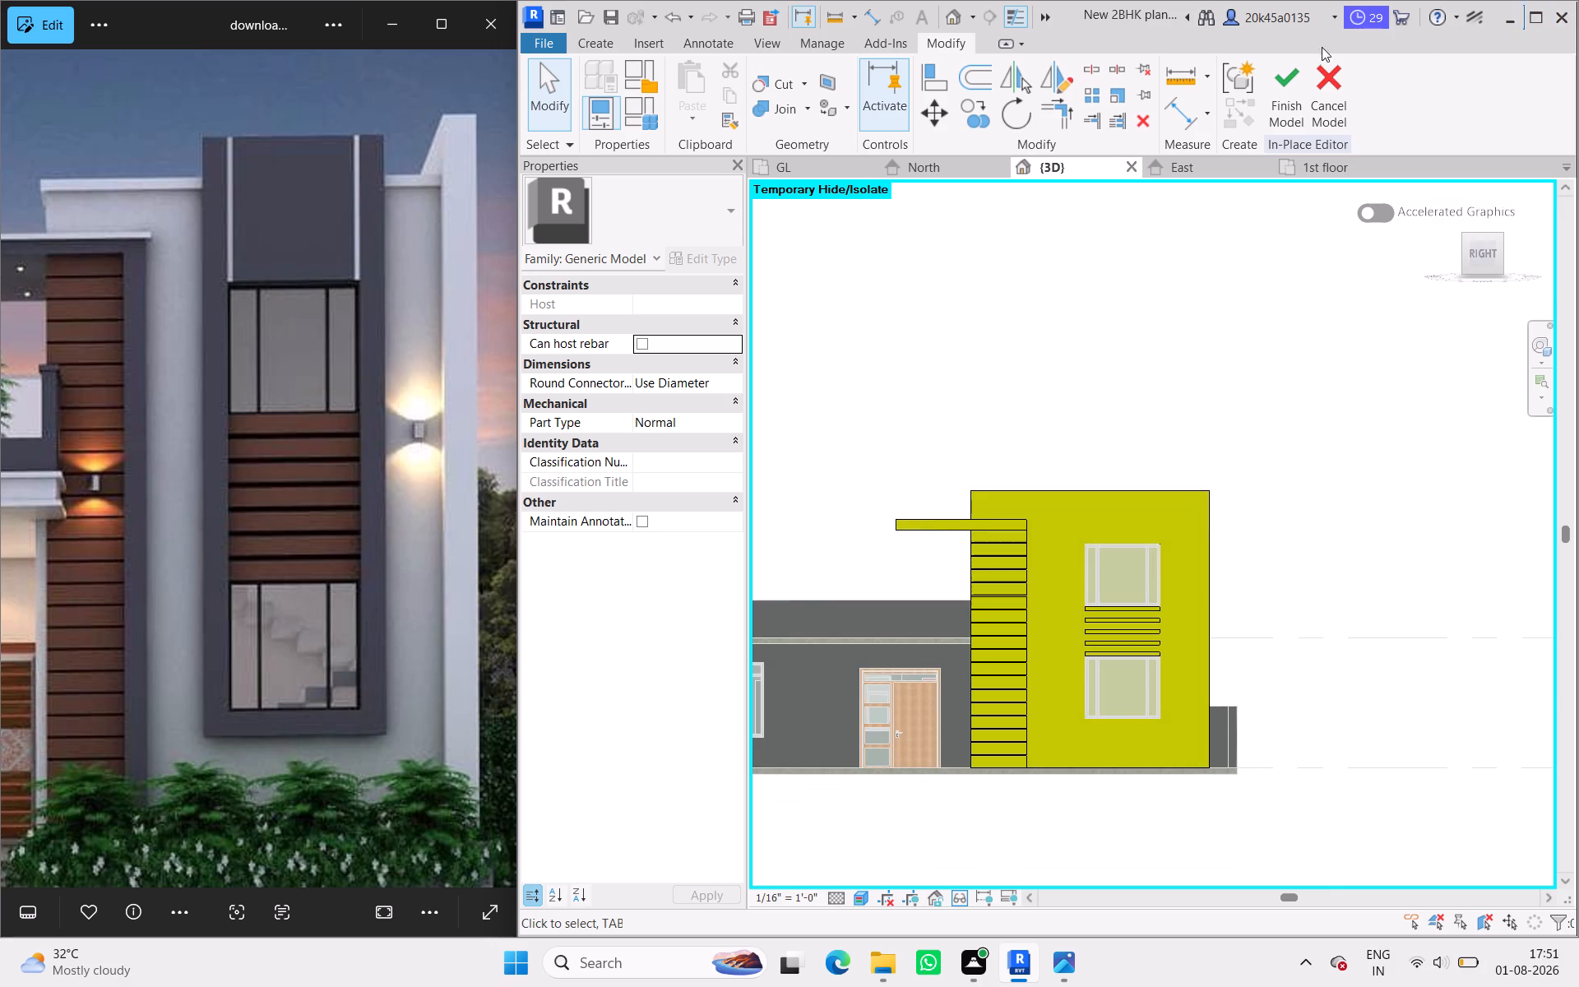
# Close the project without saving changes and reopen New 2BHK plan with elevation from the recent files.
pyautogui.click(556, 44)
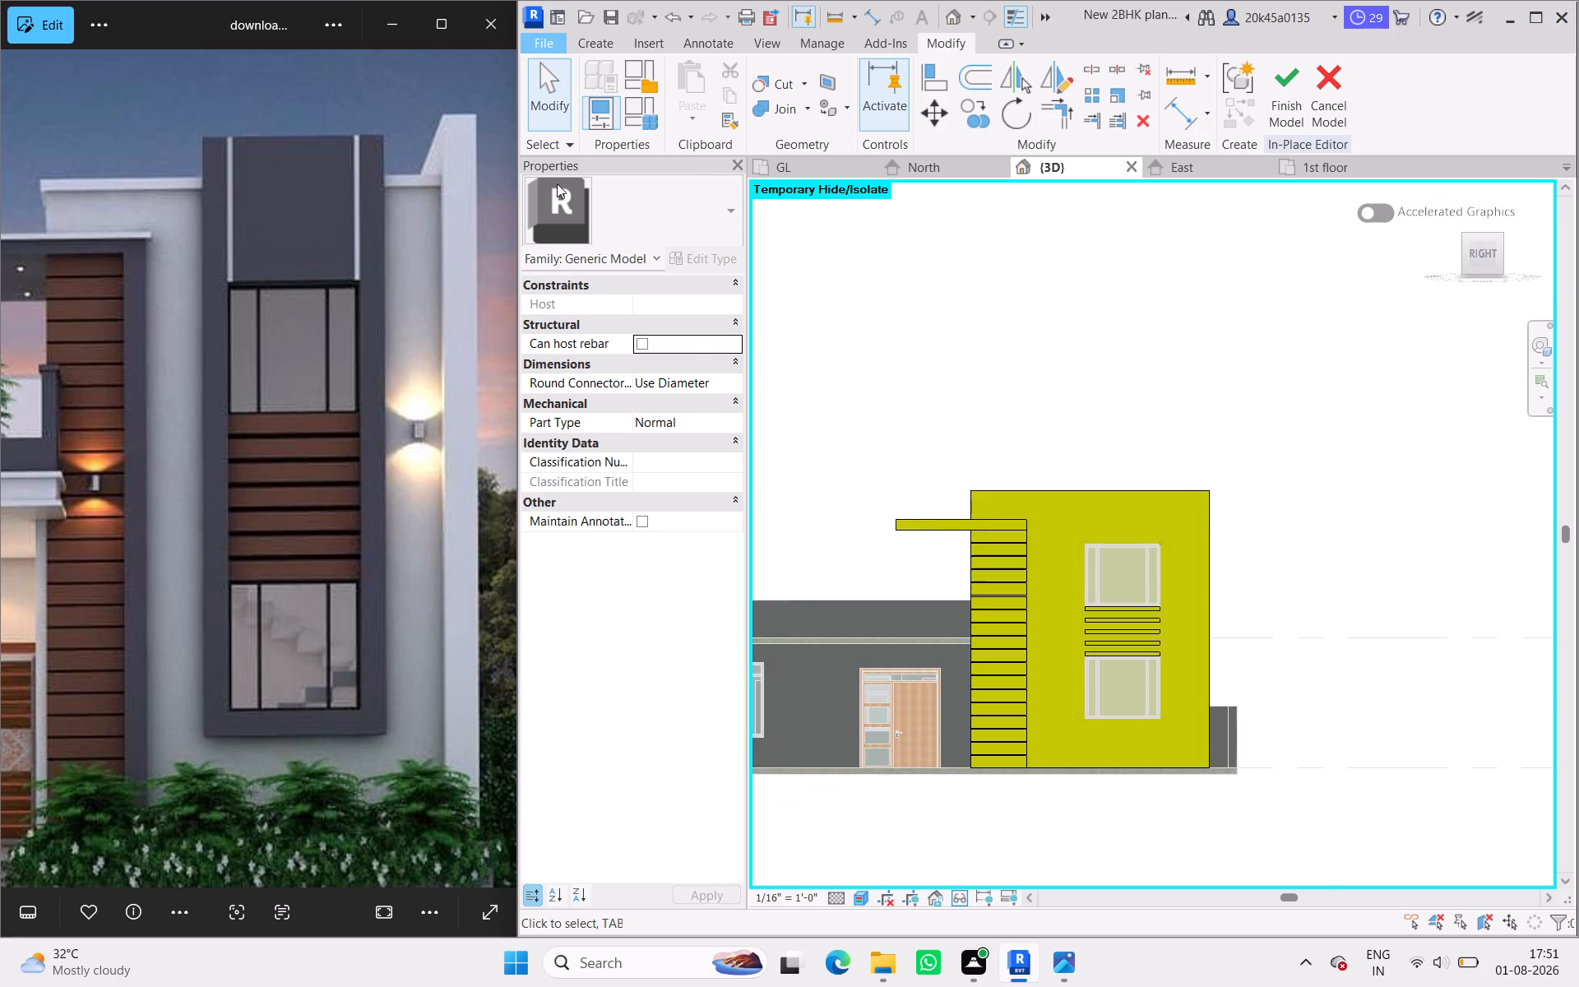
pyautogui.click(573, 497)
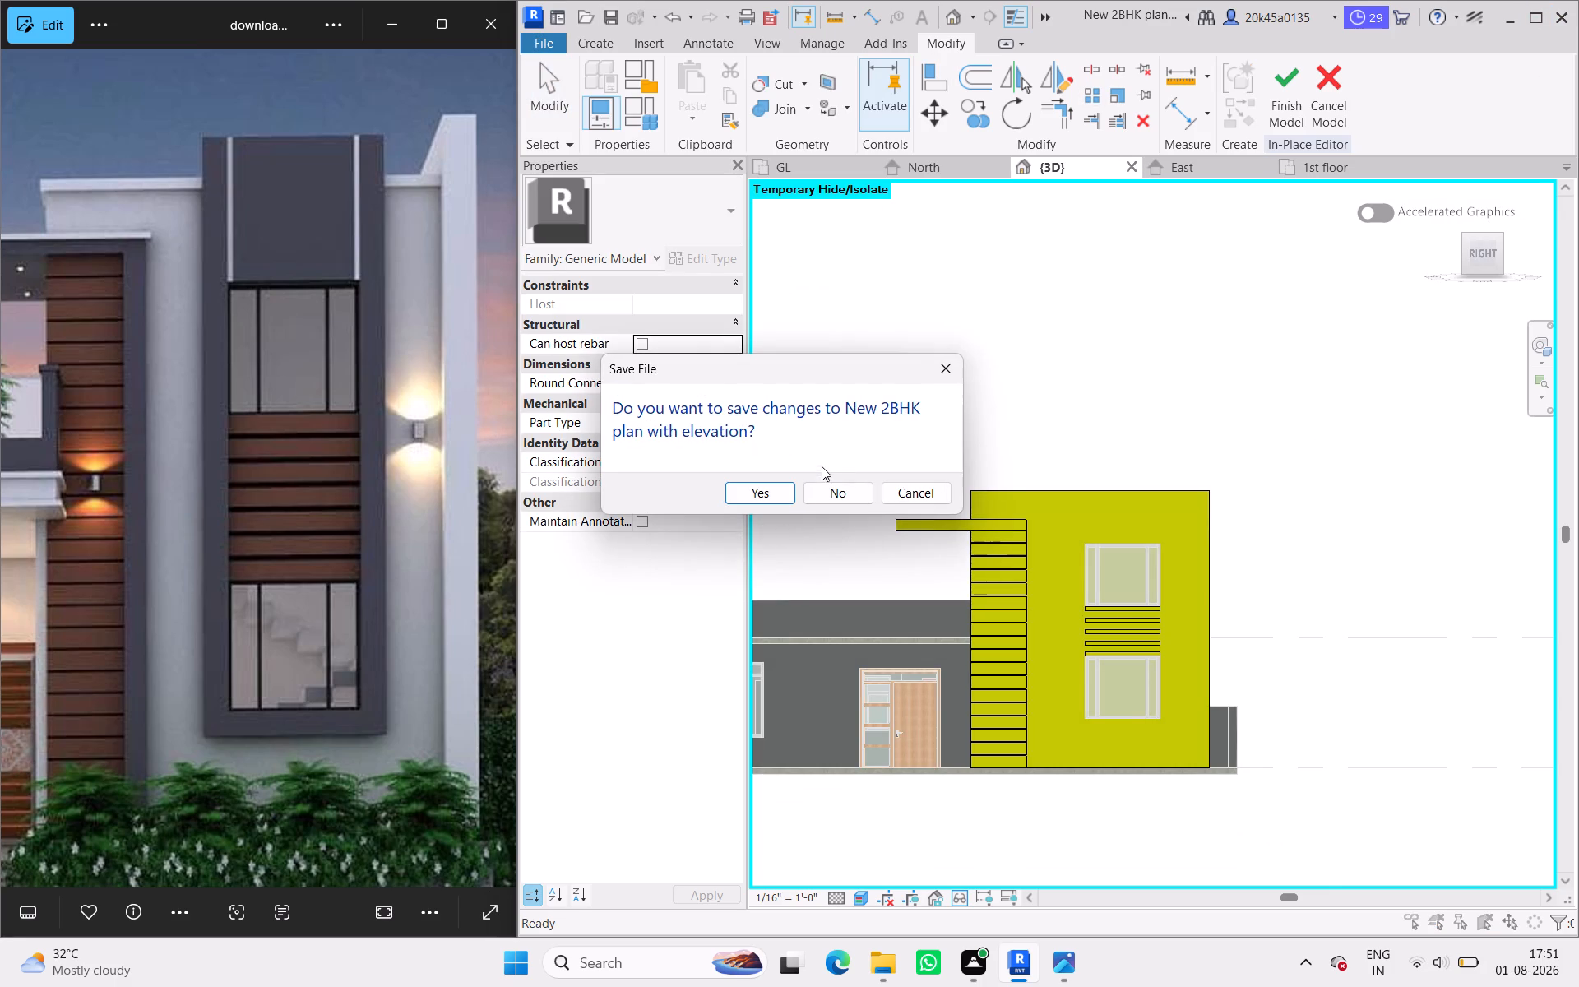
pyautogui.click(831, 488)
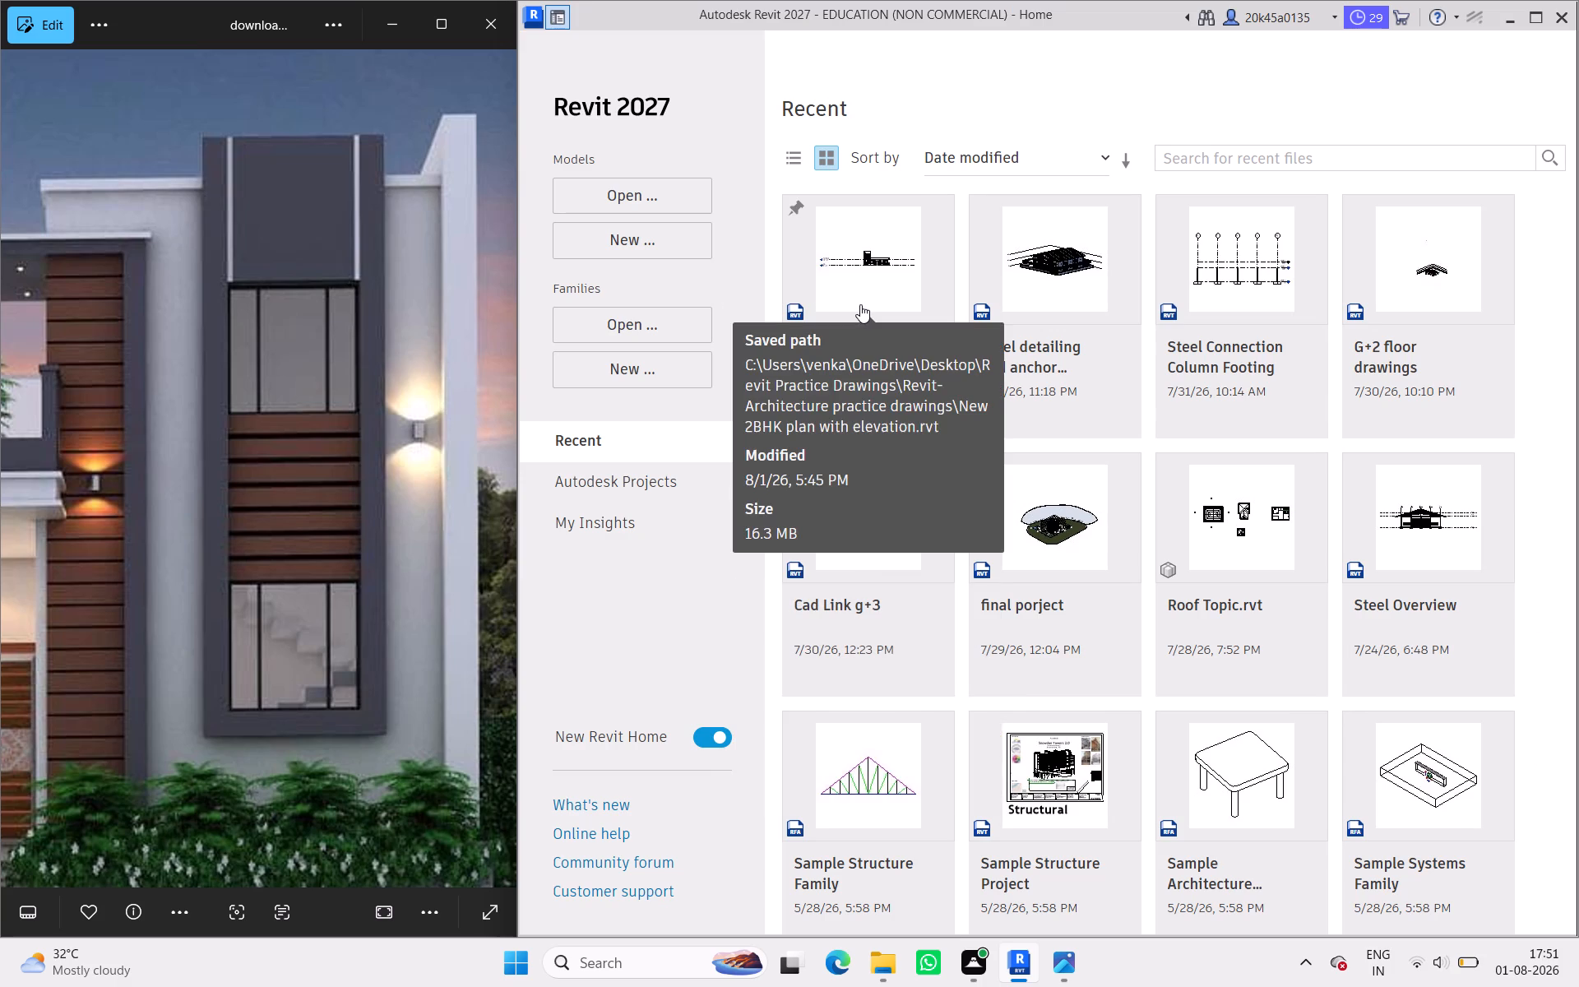
pyautogui.doubleClick(900, 284)
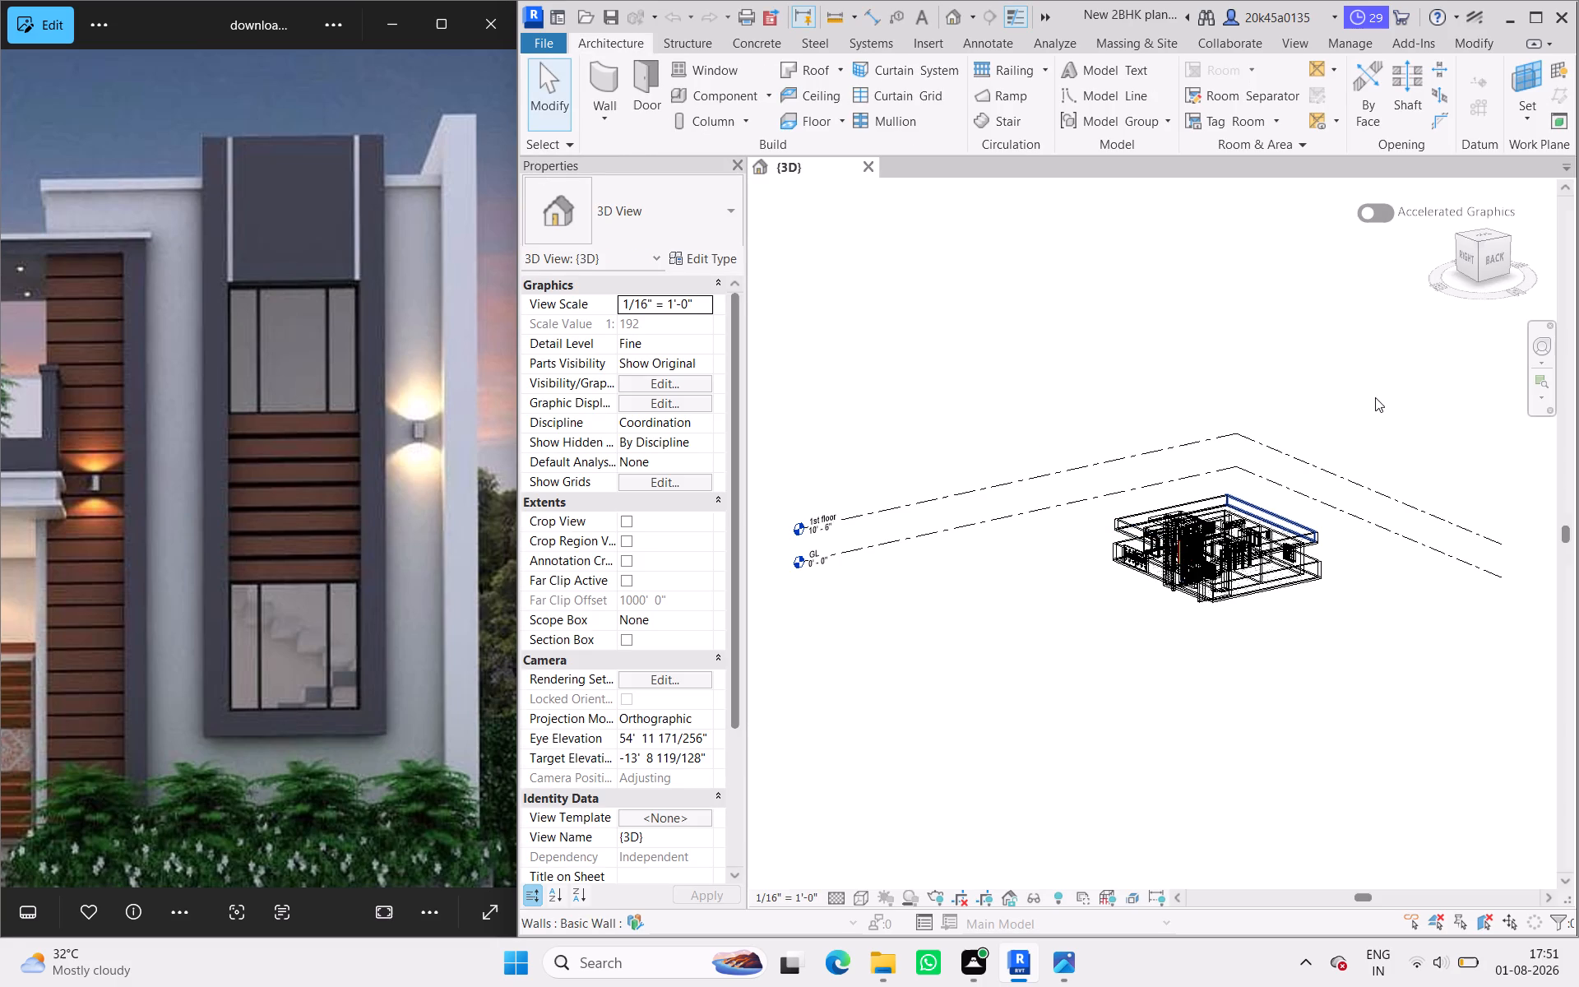
# Display the reopened 3D model in the Realistic visual style, viewed straight on from the Right face.
pyautogui.click(866, 899)
pyautogui.click(878, 875)
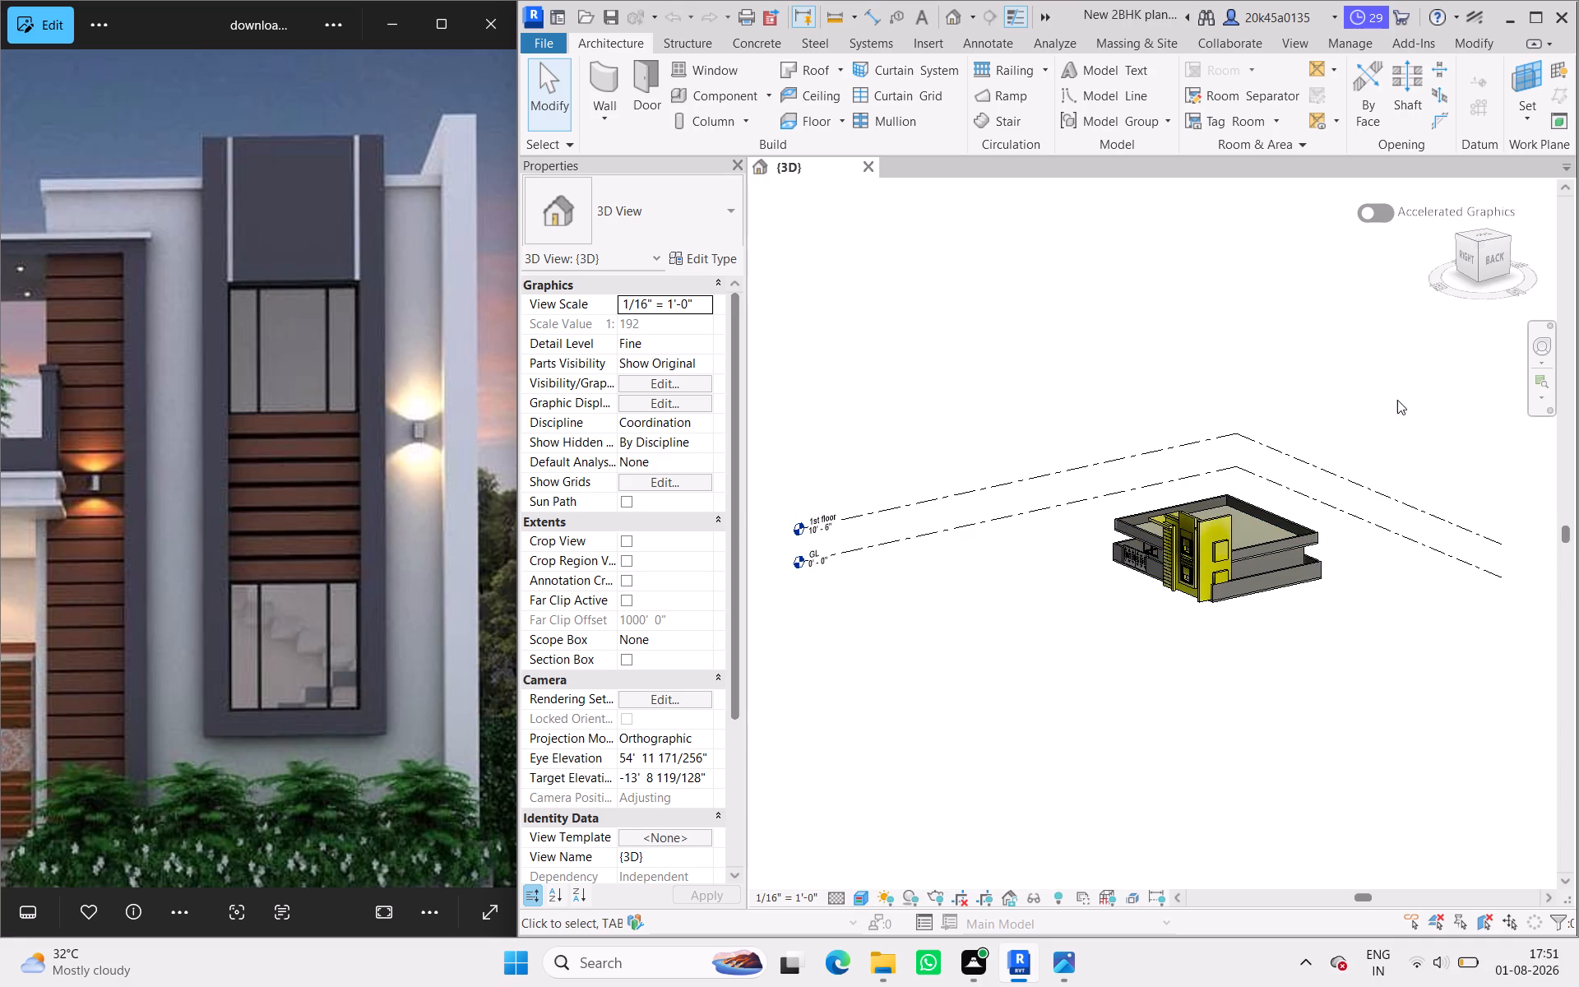
pyautogui.click(1470, 257)
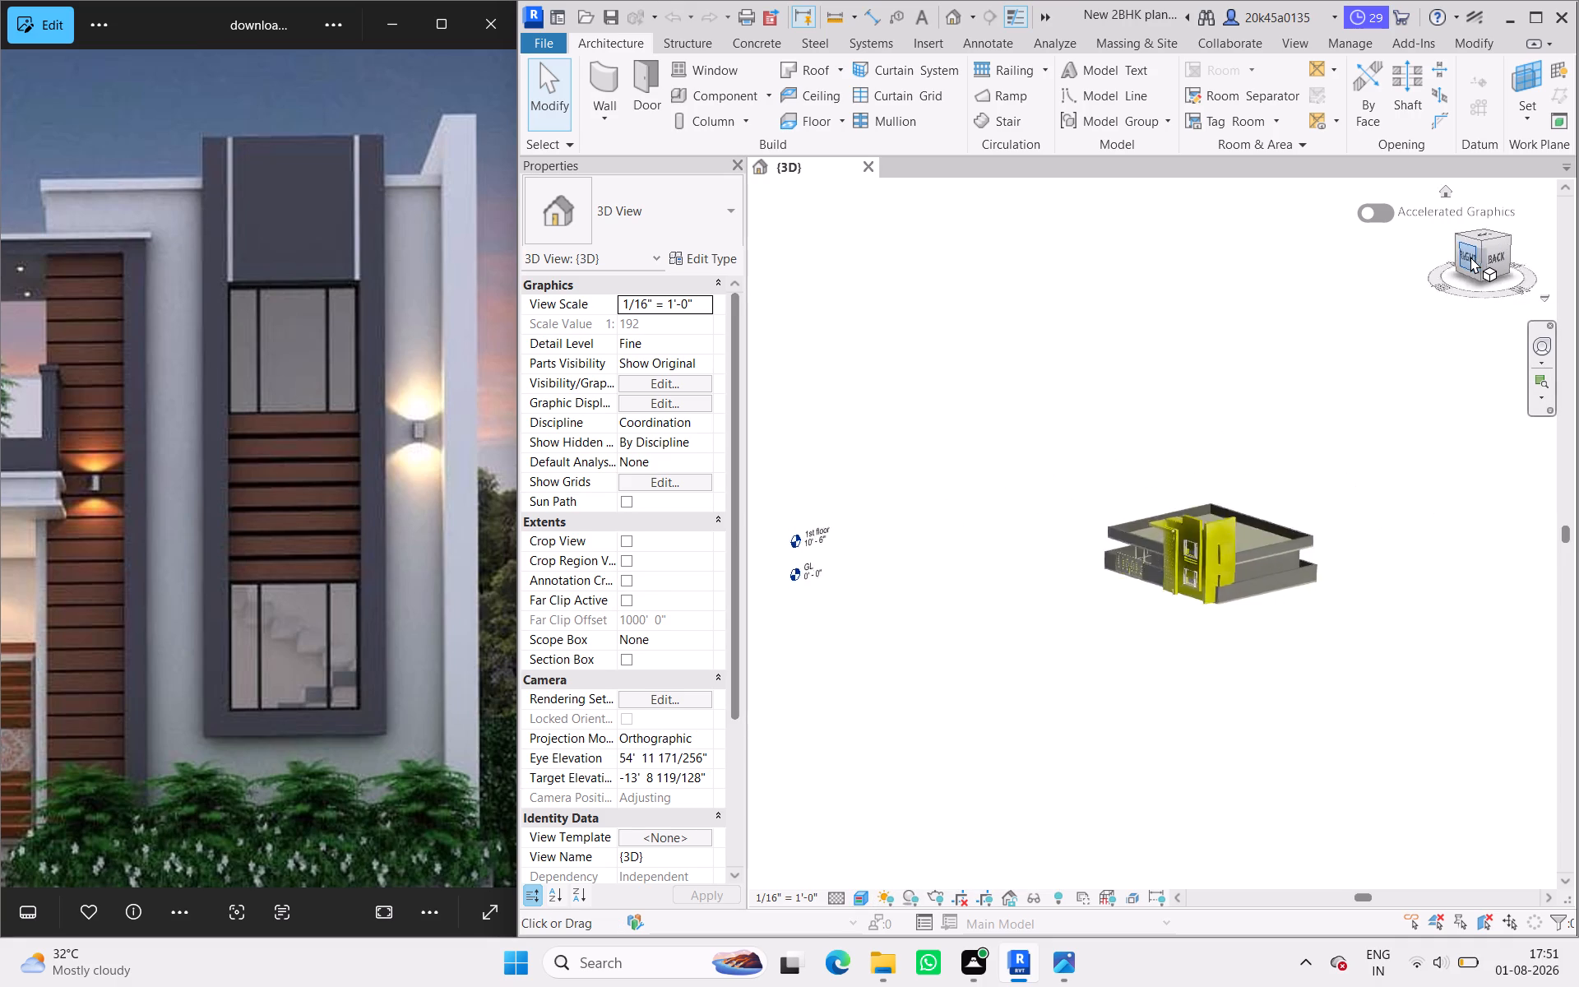
pyautogui.scroll(12, 1249, 562)
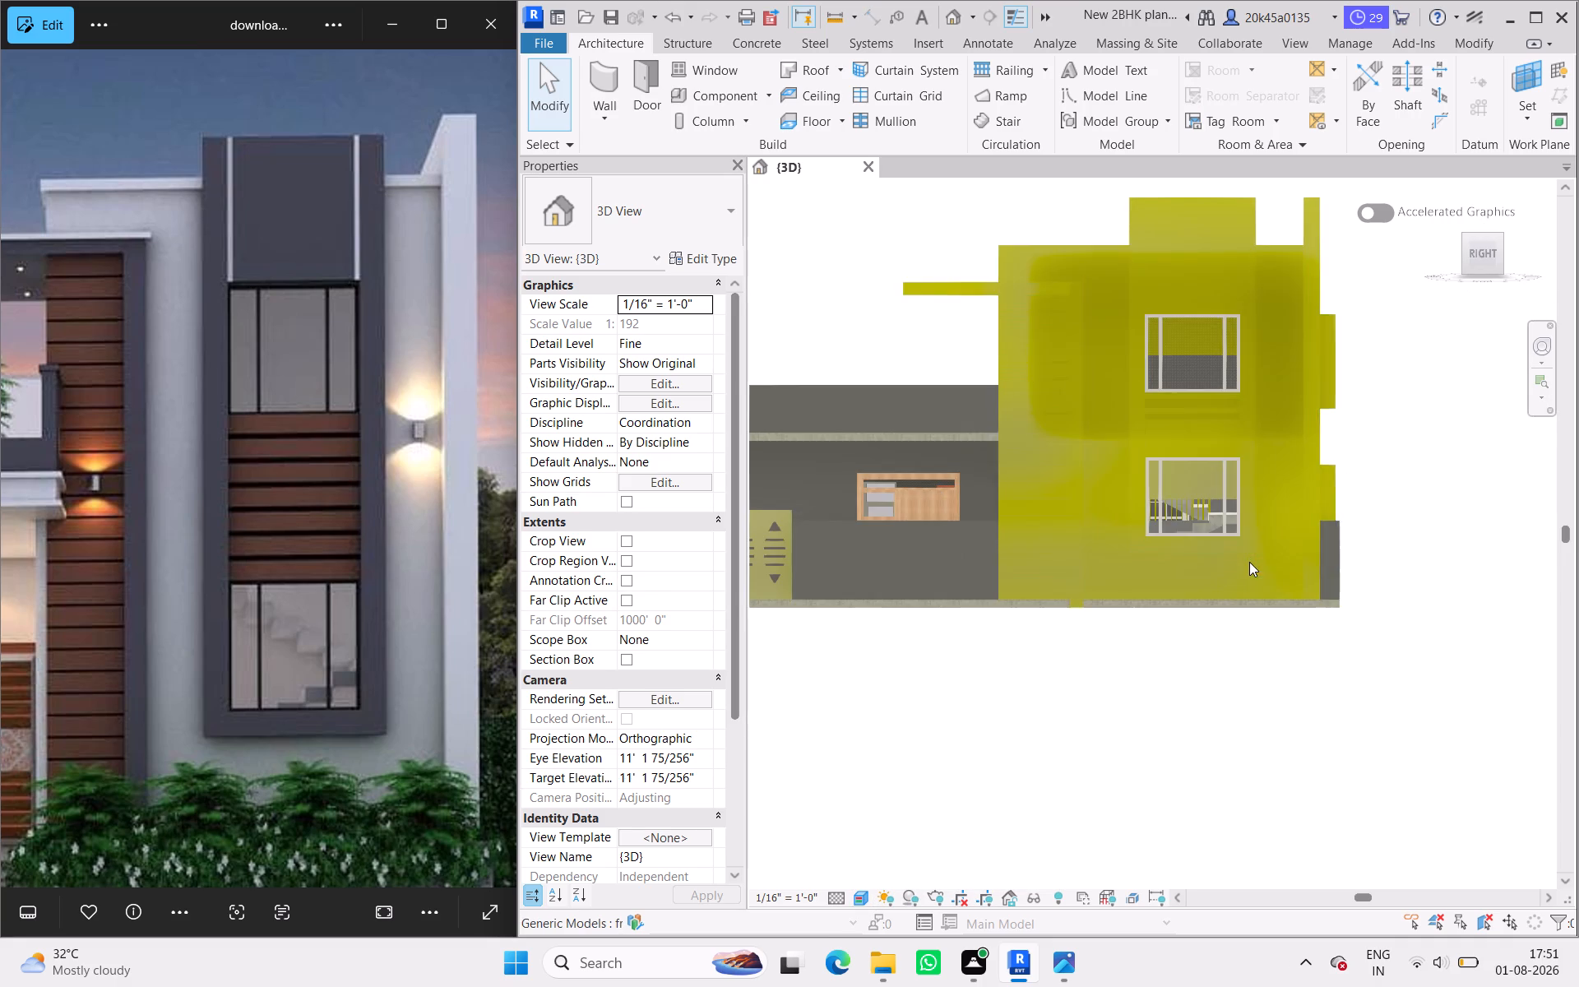
pyautogui.scroll(5, 1249, 562)
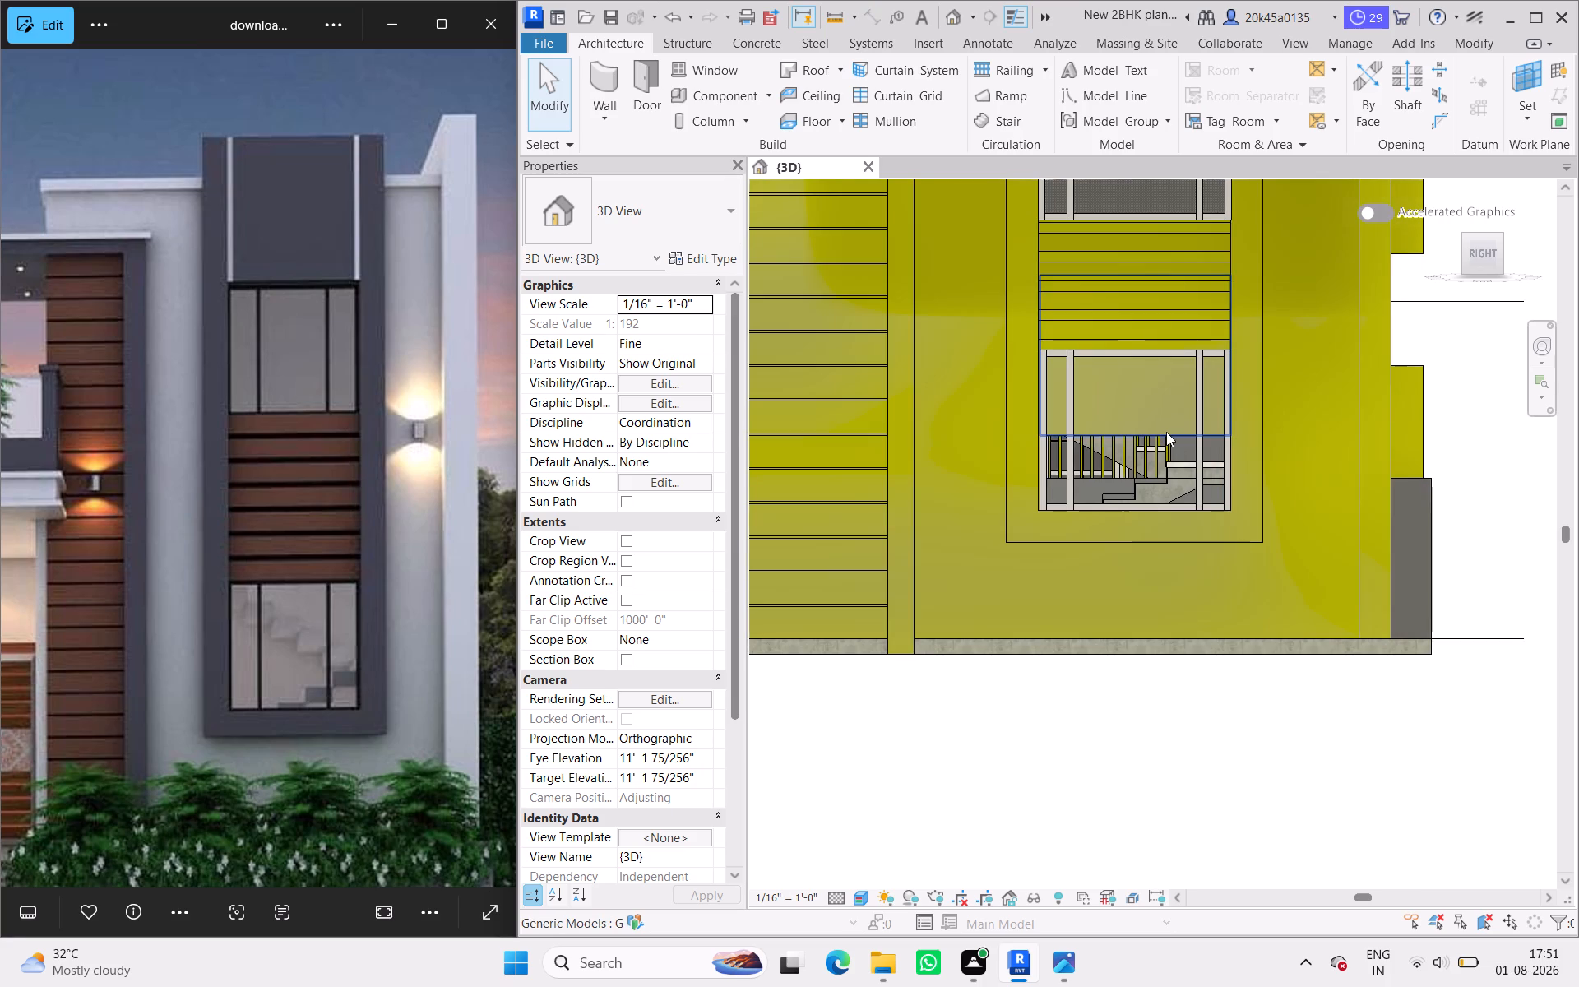
# Select the slat model between the tower's windows and examine the tower elevation against the reference photo.
pyautogui.click(1166, 432)
pyautogui.scroll(5, 1166, 432)
pyautogui.scroll(-9, 1166, 432)
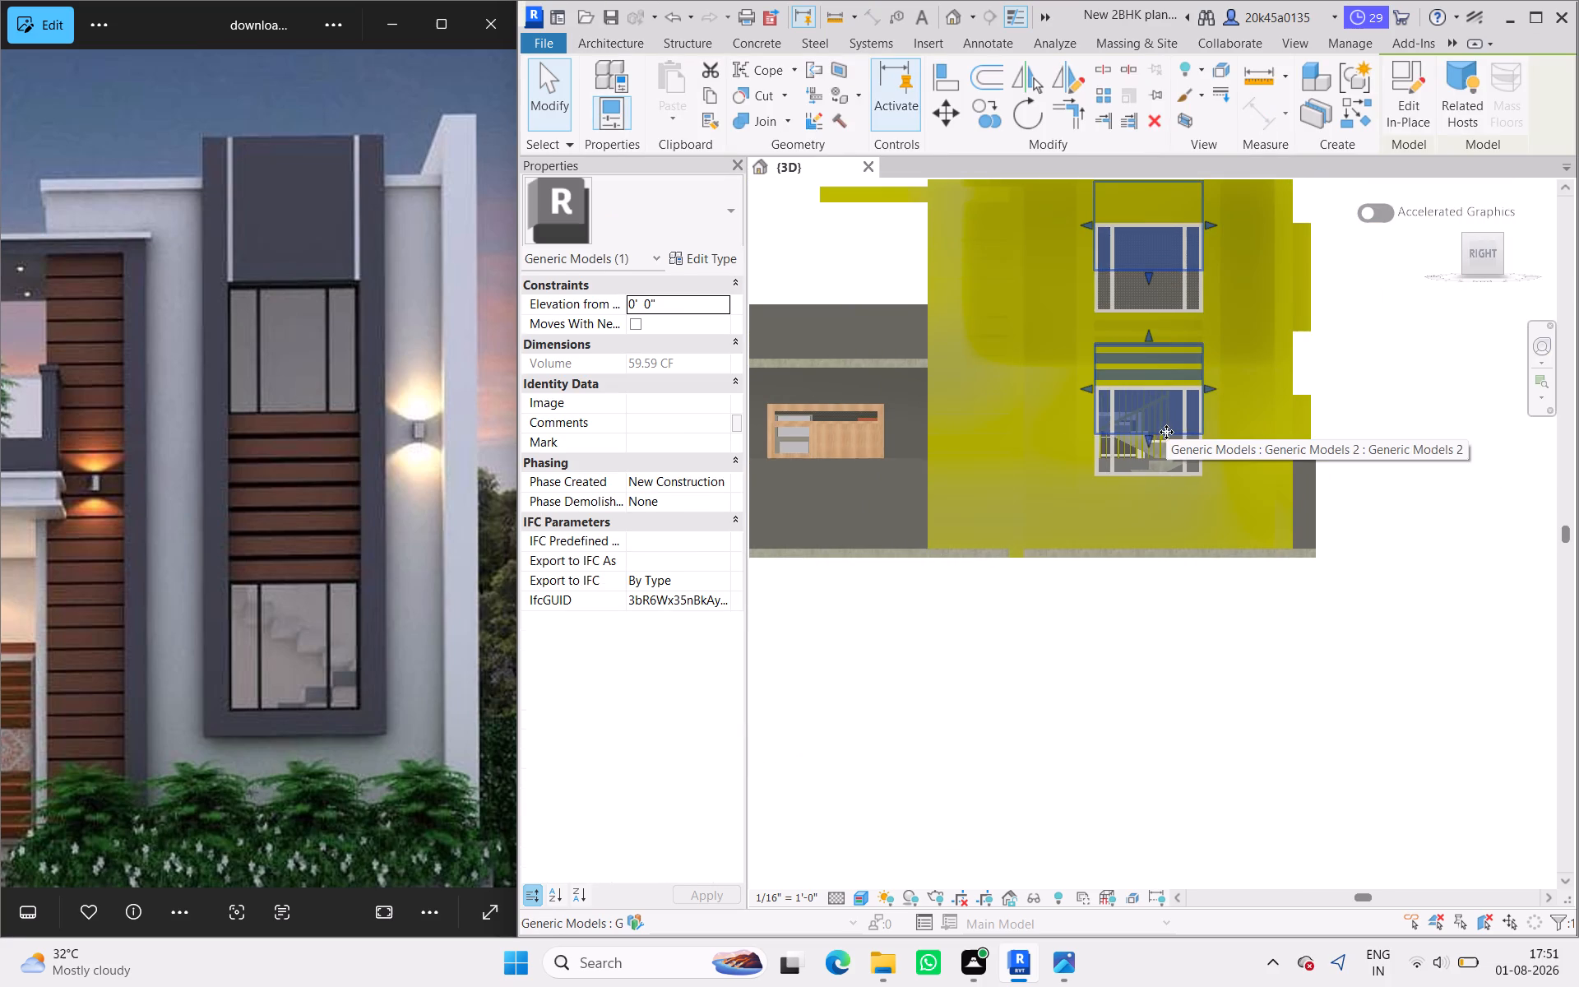
pyautogui.scroll(-2, 1197, 315)
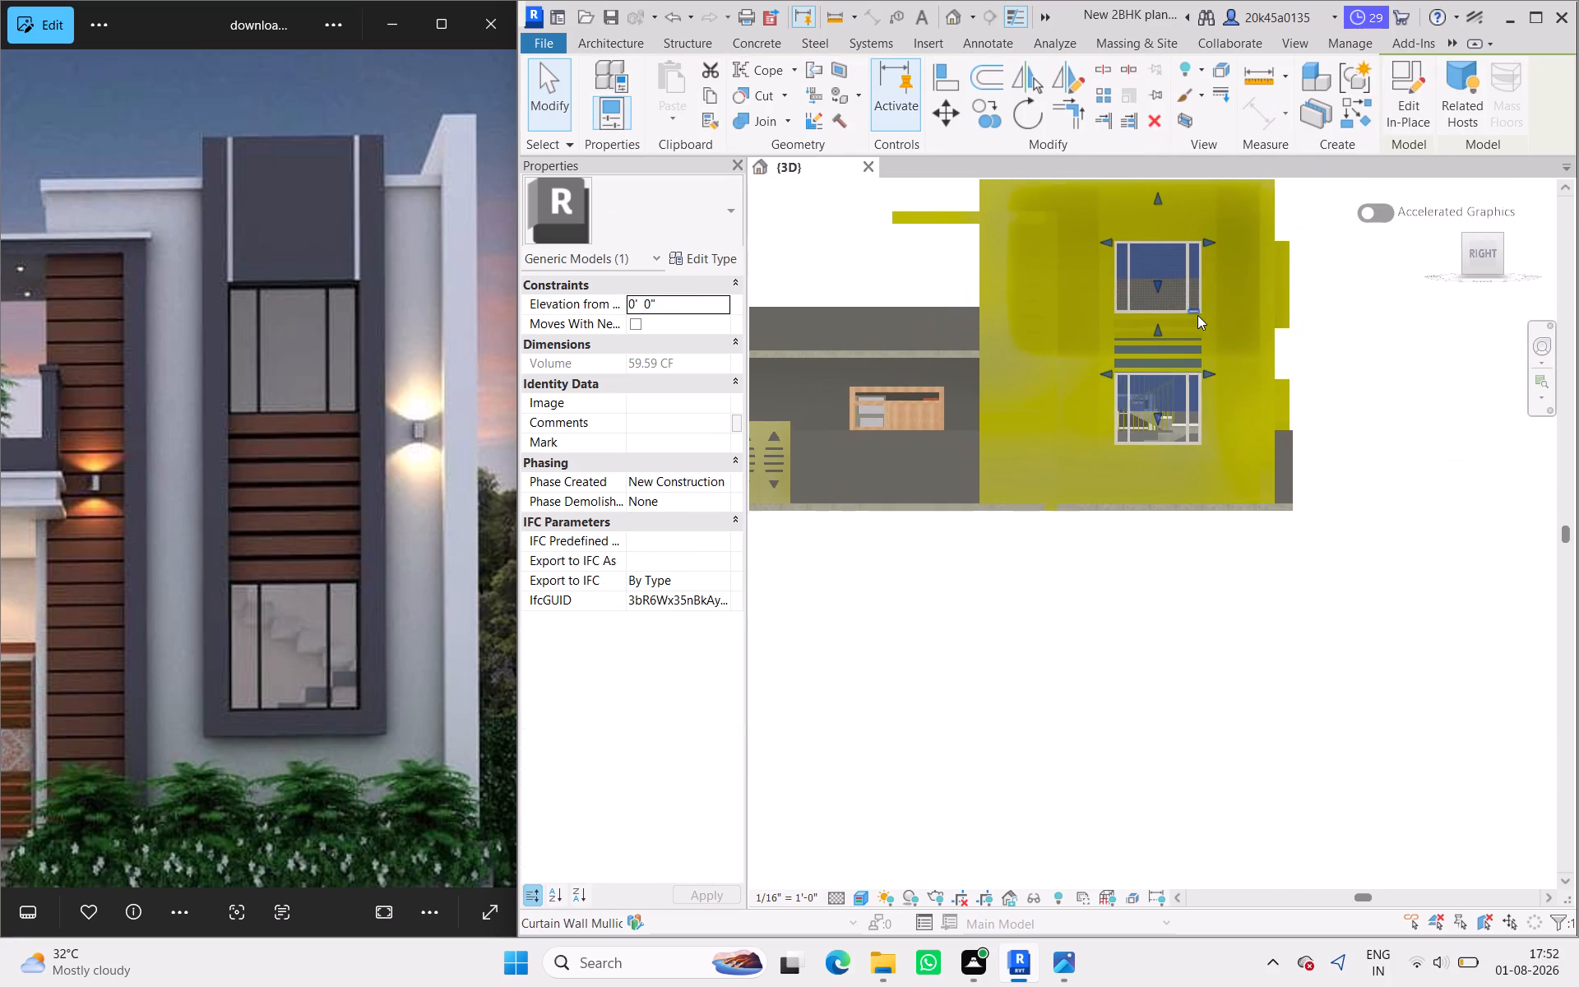
pyautogui.scroll(-1, 1197, 315)
pyautogui.scroll(-1, 1200, 523)
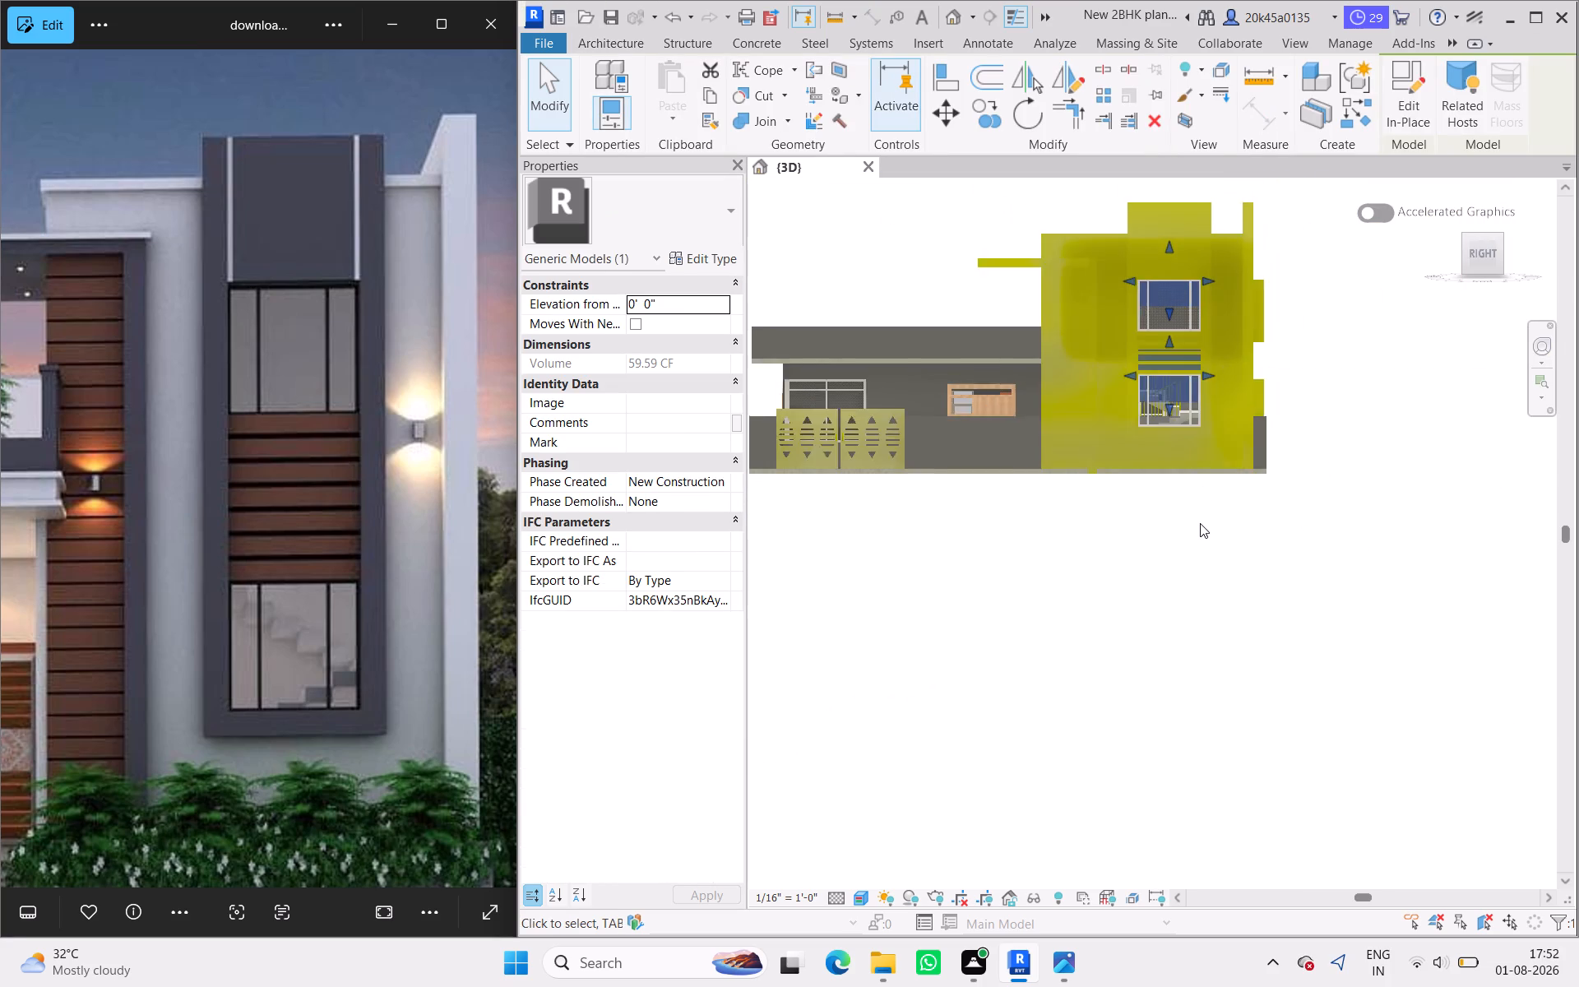
pyautogui.scroll(-1, 1200, 523)
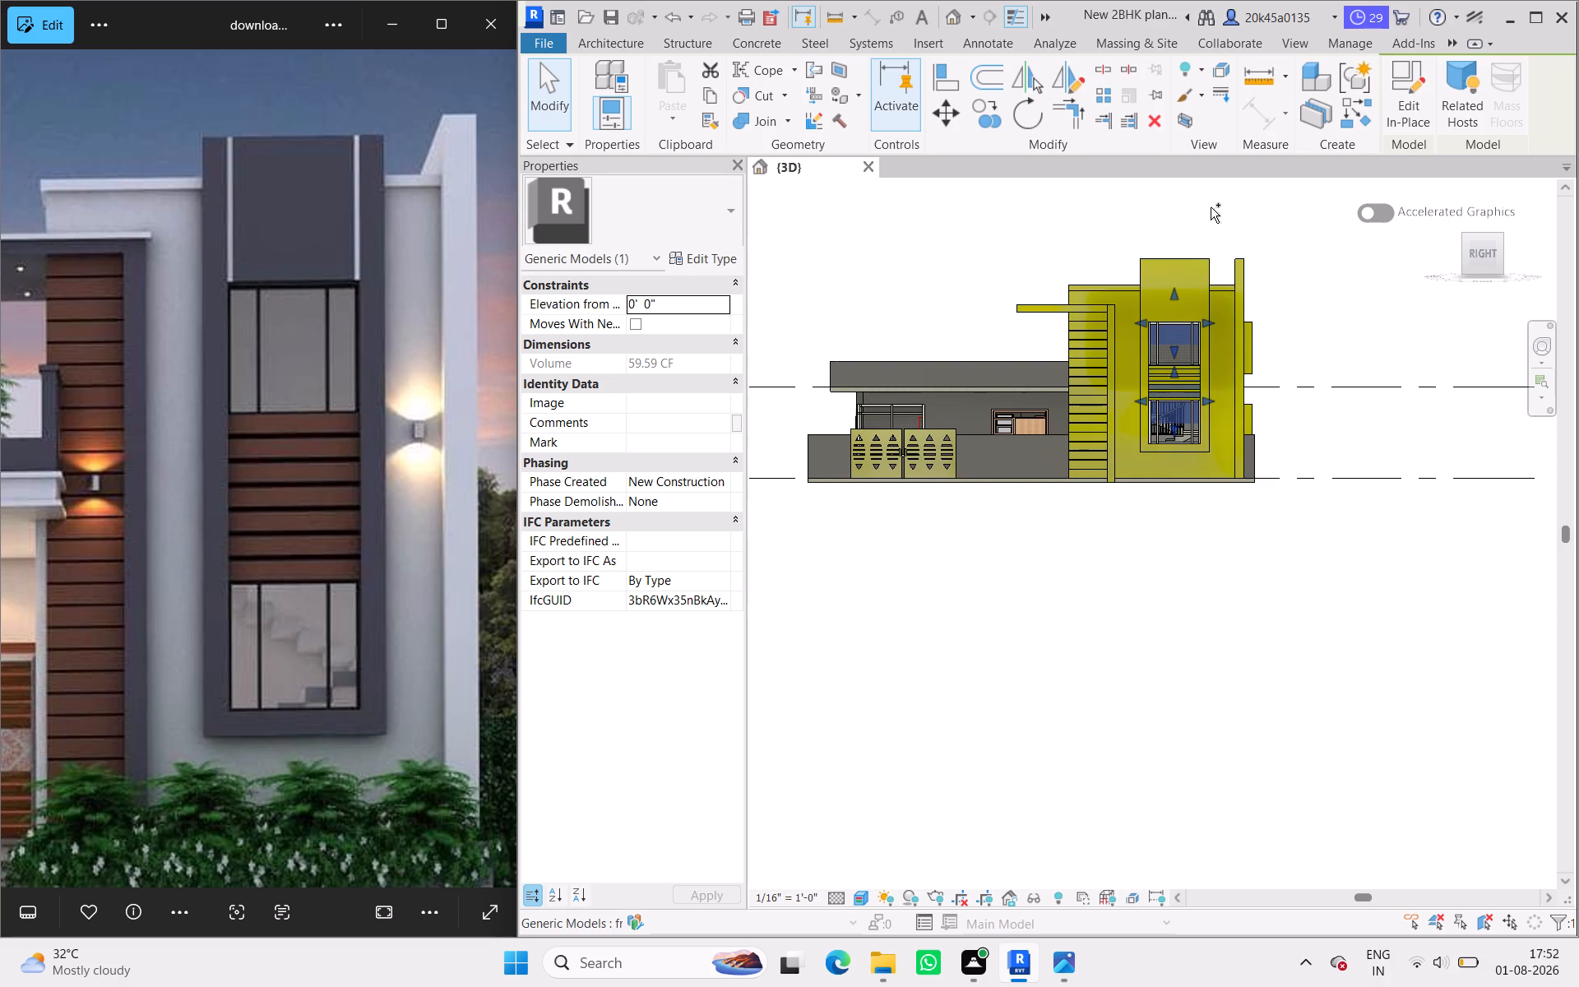
pyautogui.scroll(1, 1135, 206)
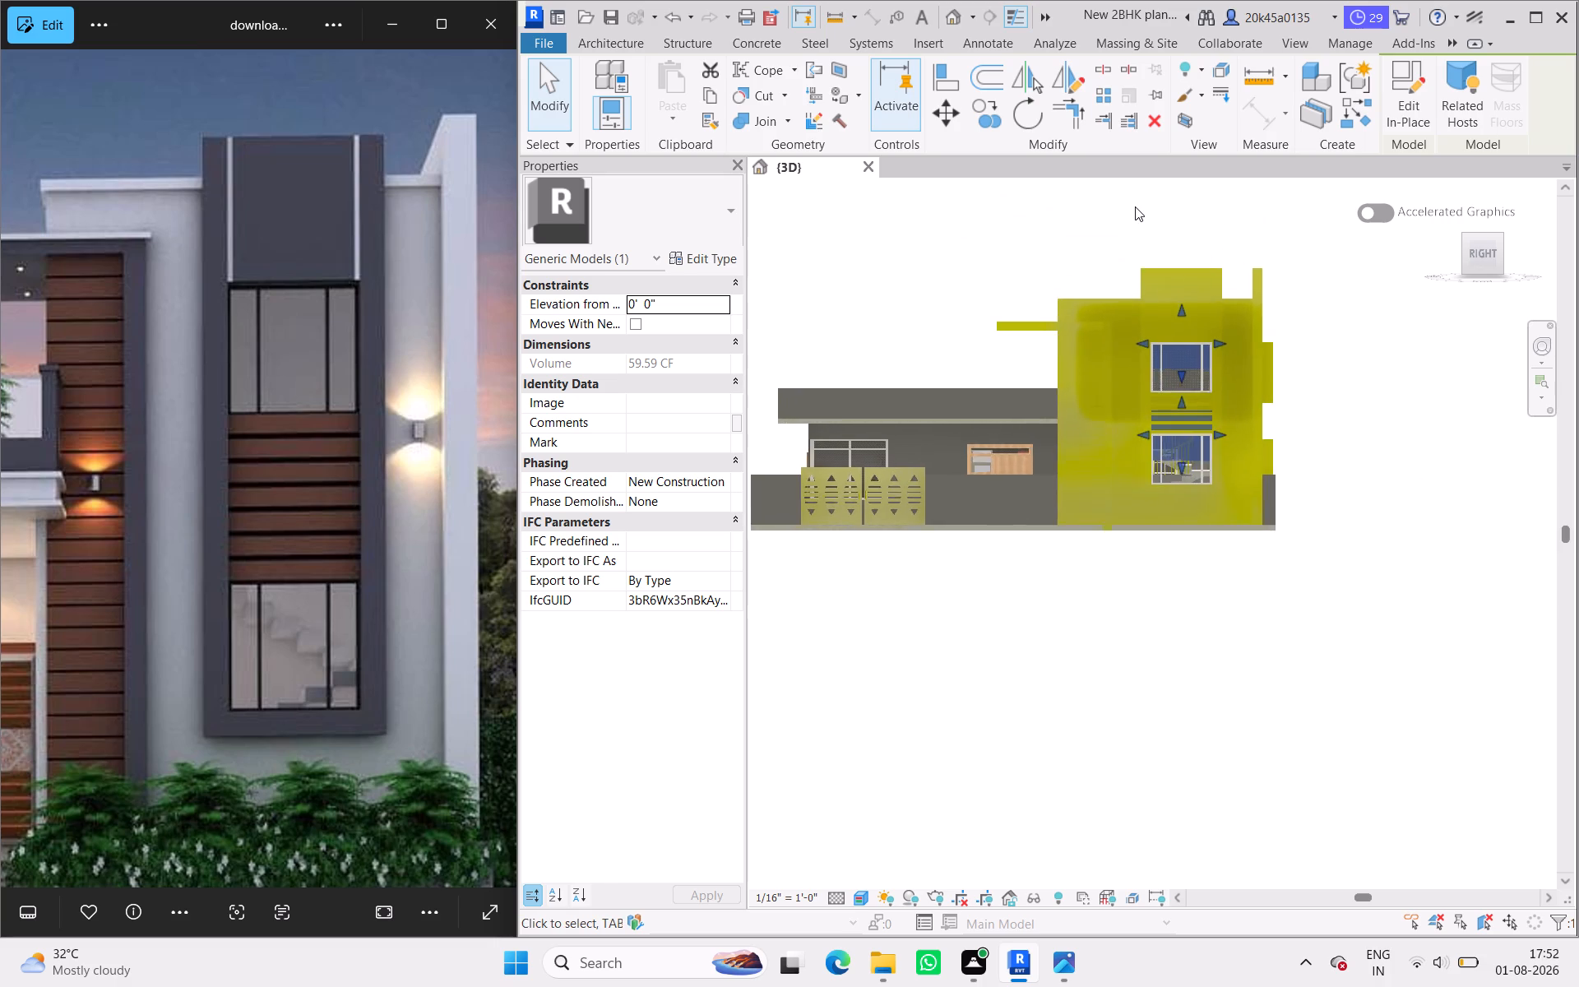
pyautogui.scroll(1, 1135, 206)
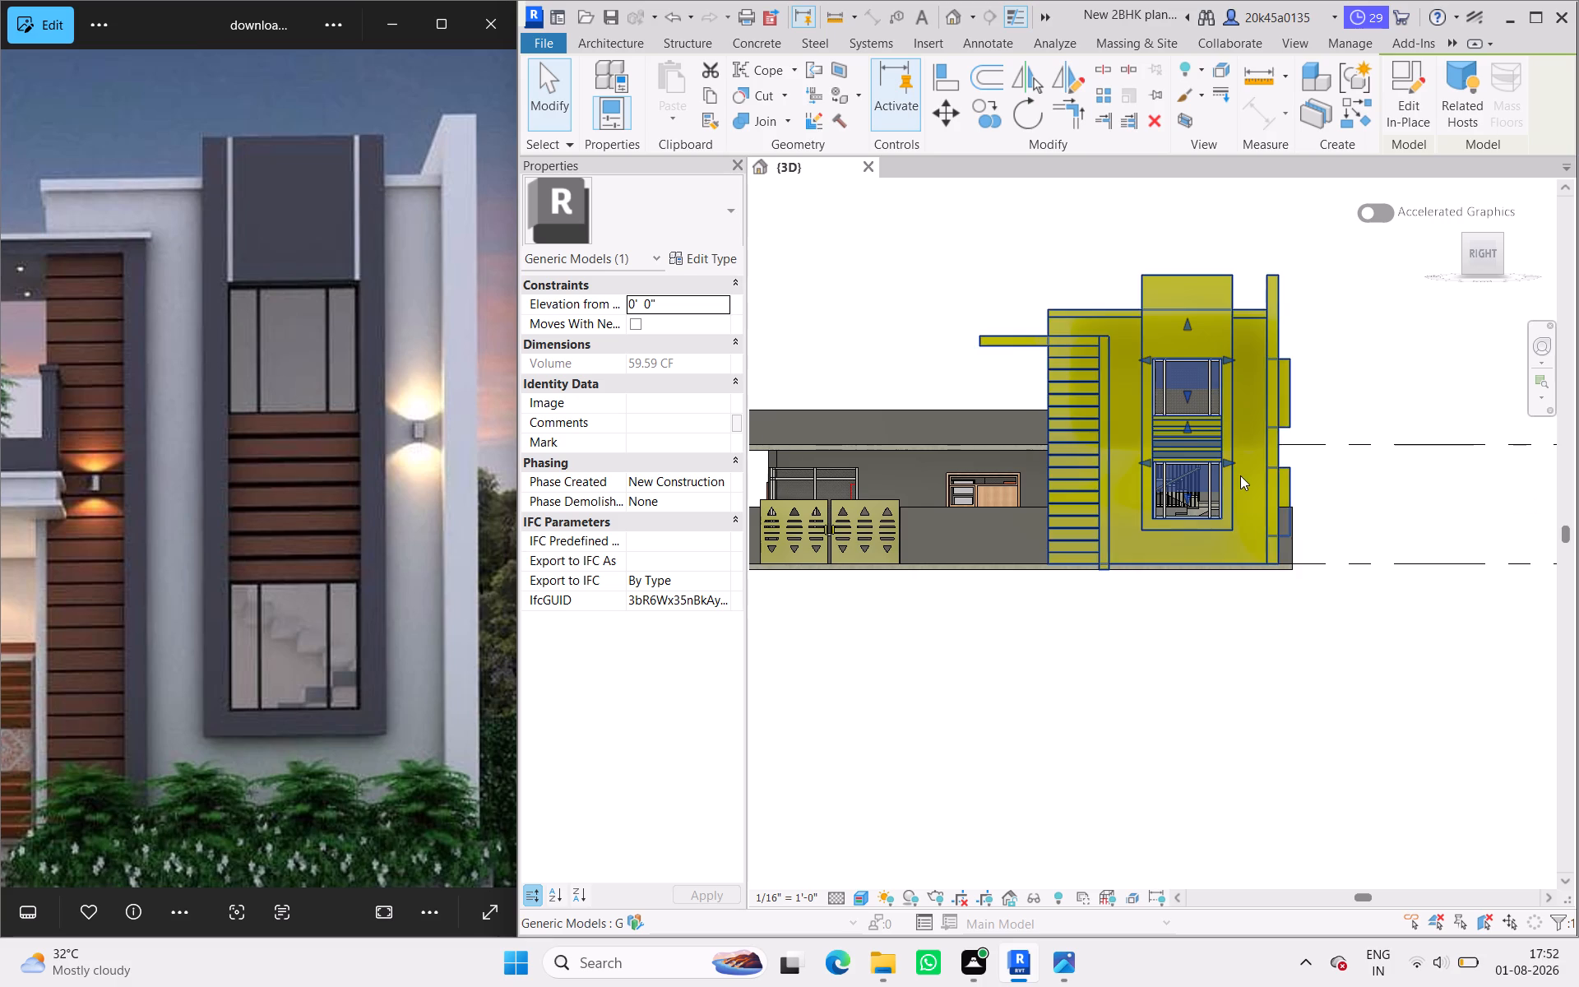
pyautogui.scroll(2, 1240, 475)
pyautogui.scroll(-1, 1240, 475)
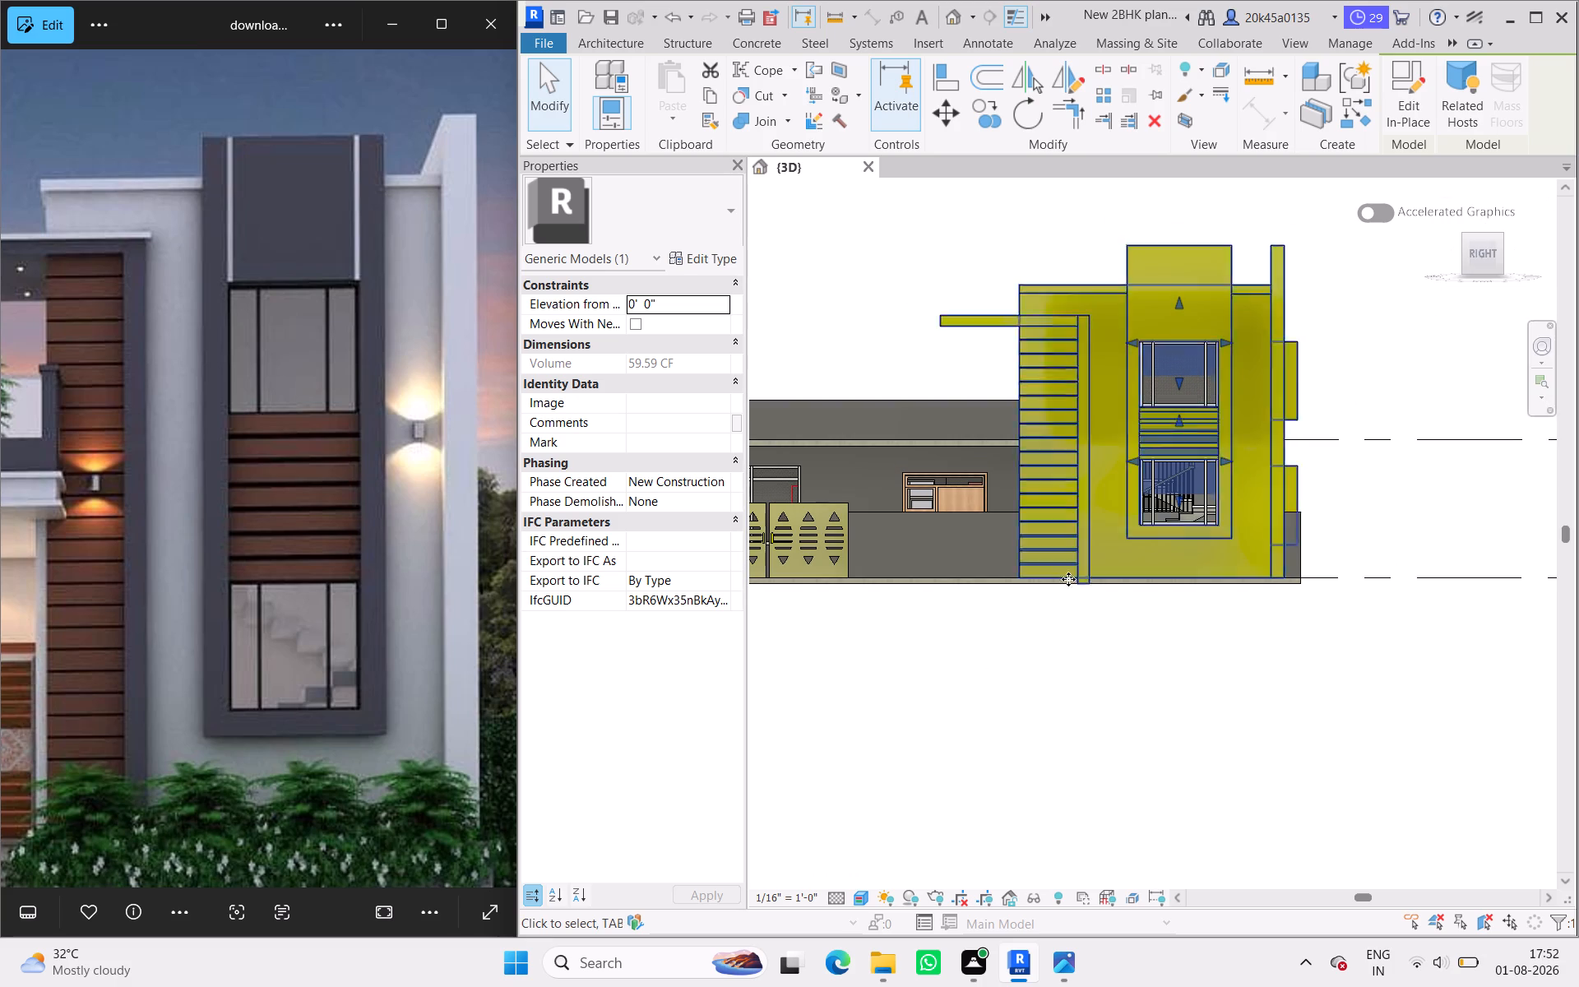
# Compare the tower in the Hidden Line and Wireframe visual styles, returning the view to Realistic.
pyautogui.click(860, 897)
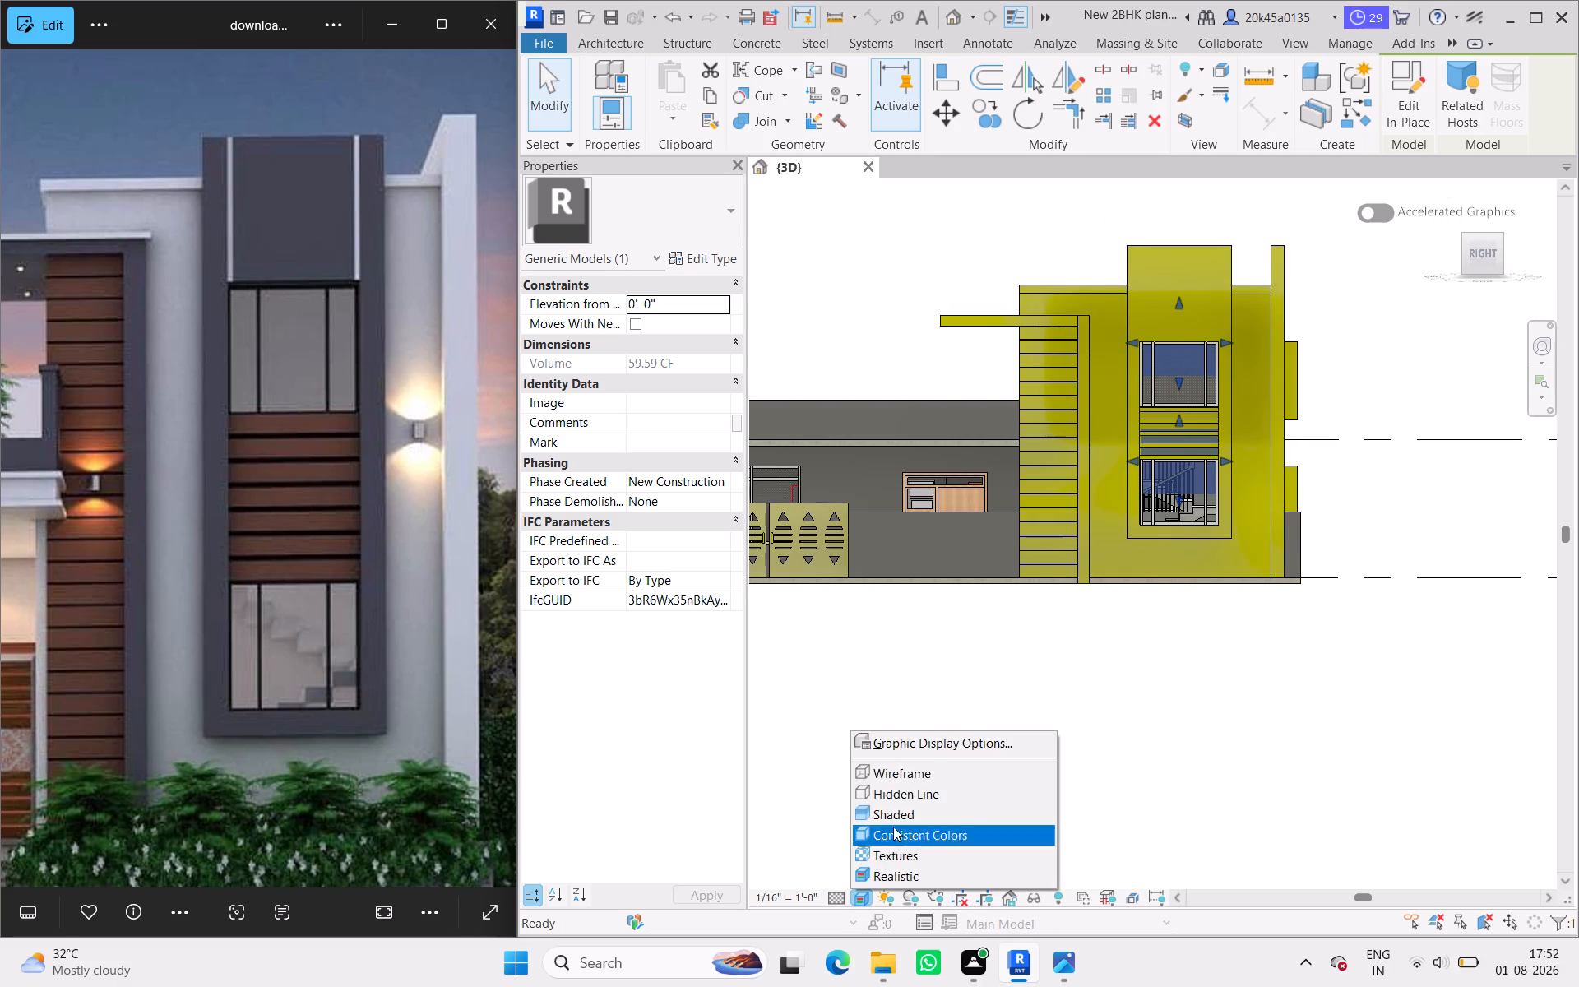
pyautogui.click(896, 790)
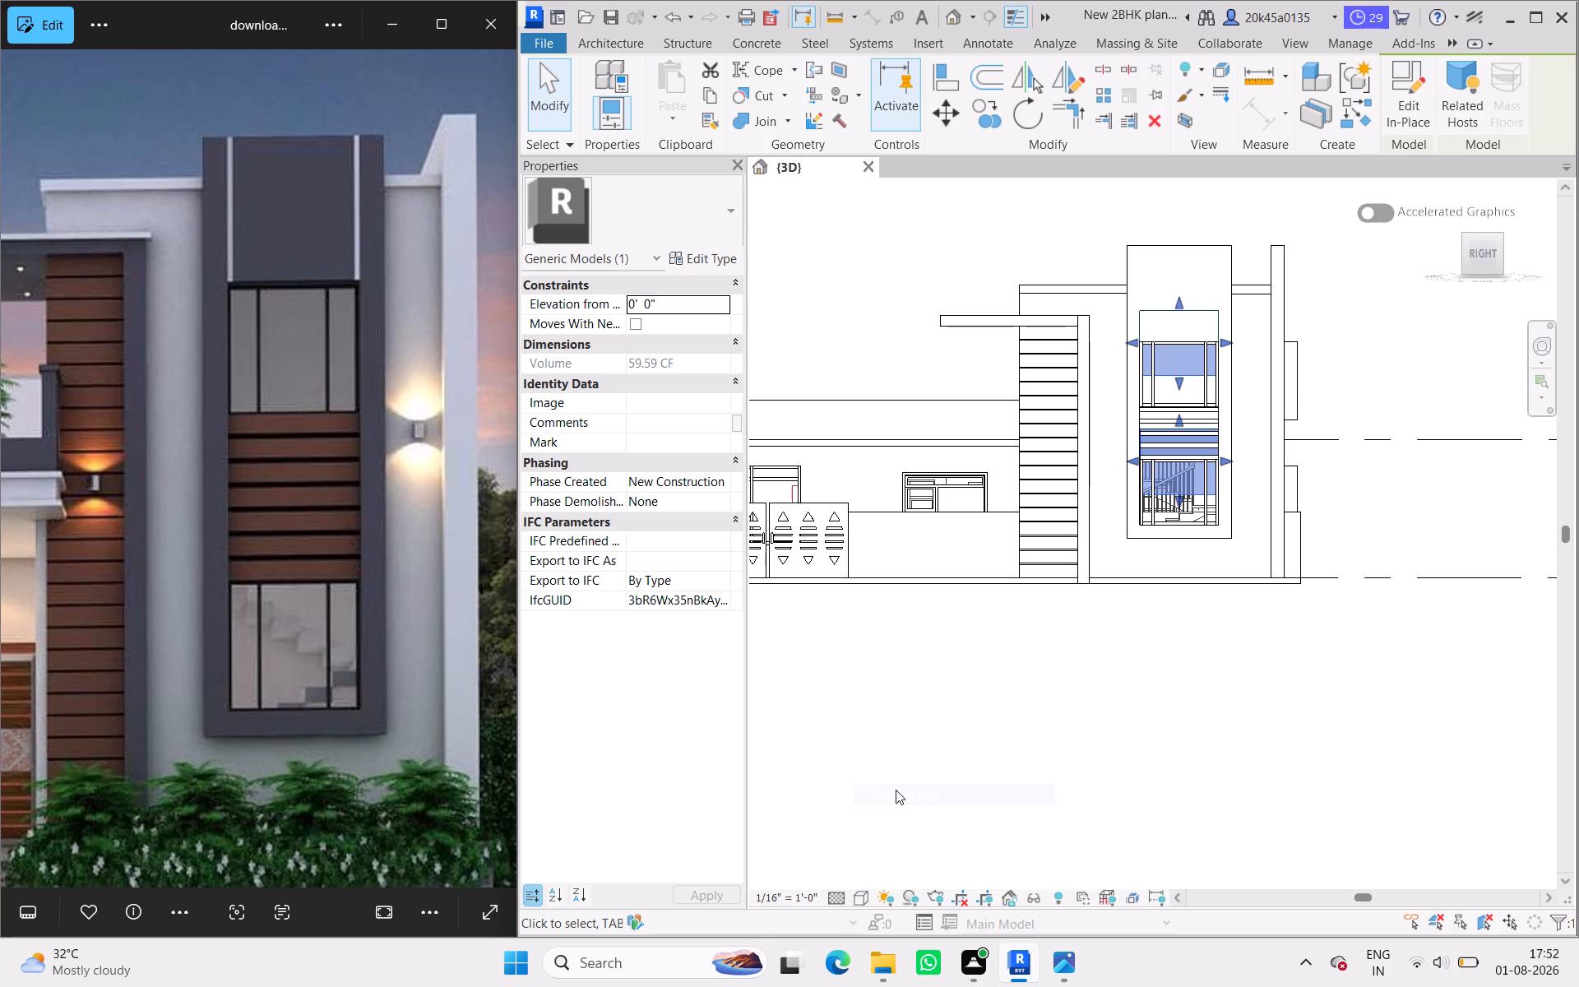
pyautogui.click(862, 897)
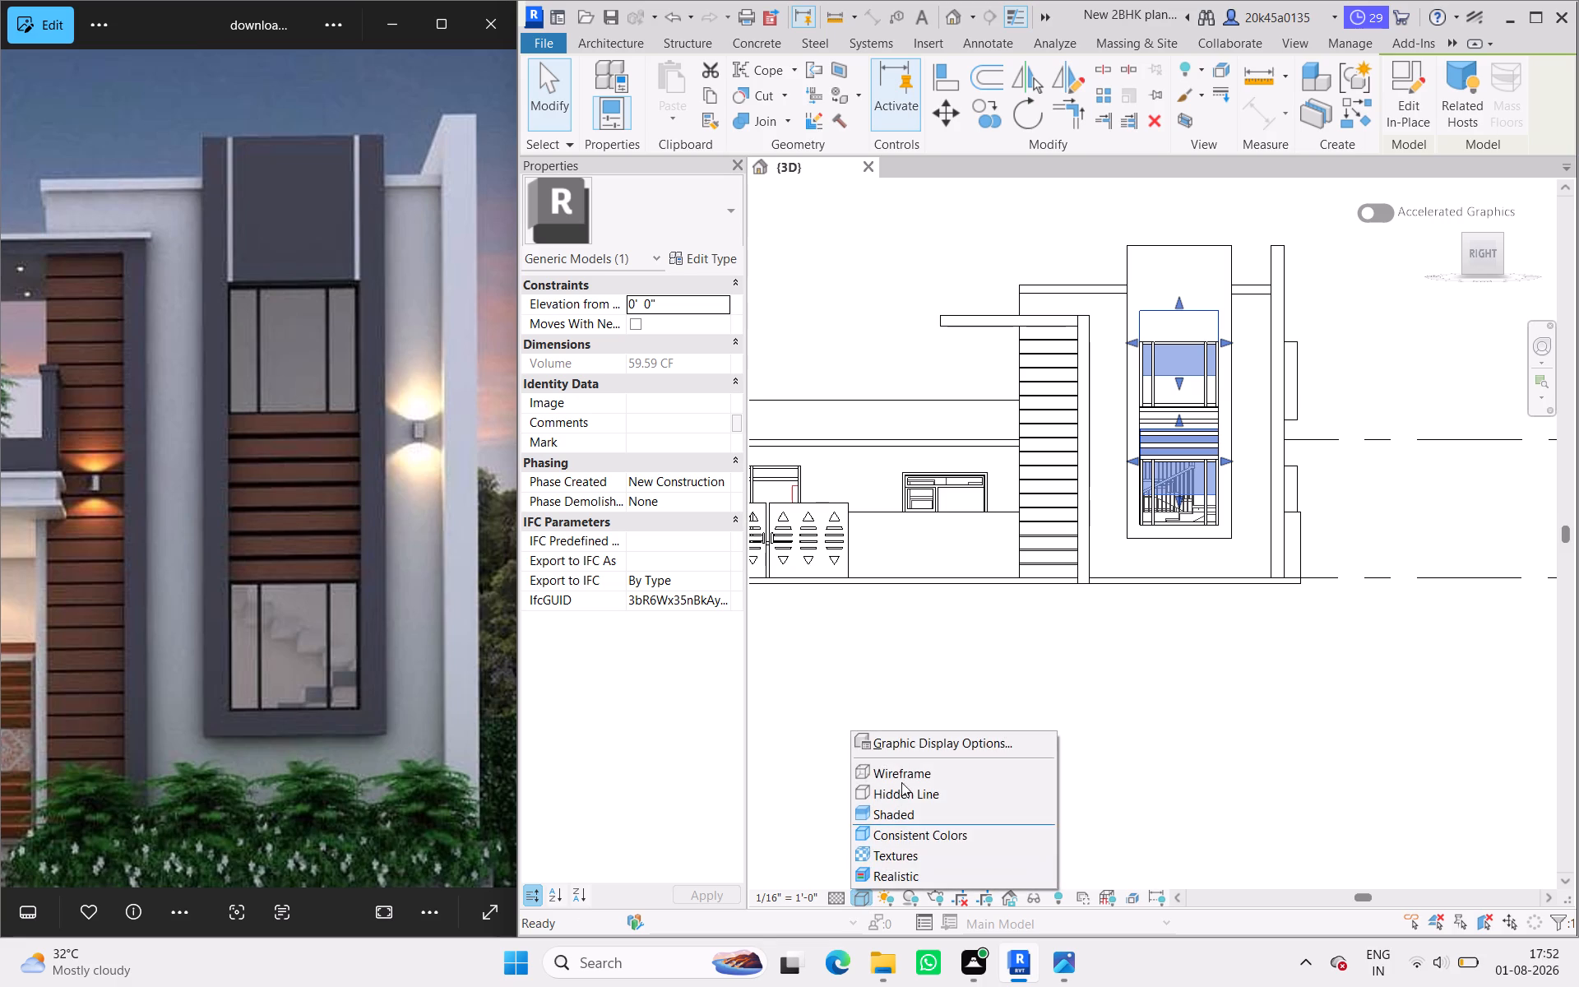
pyautogui.click(900, 782)
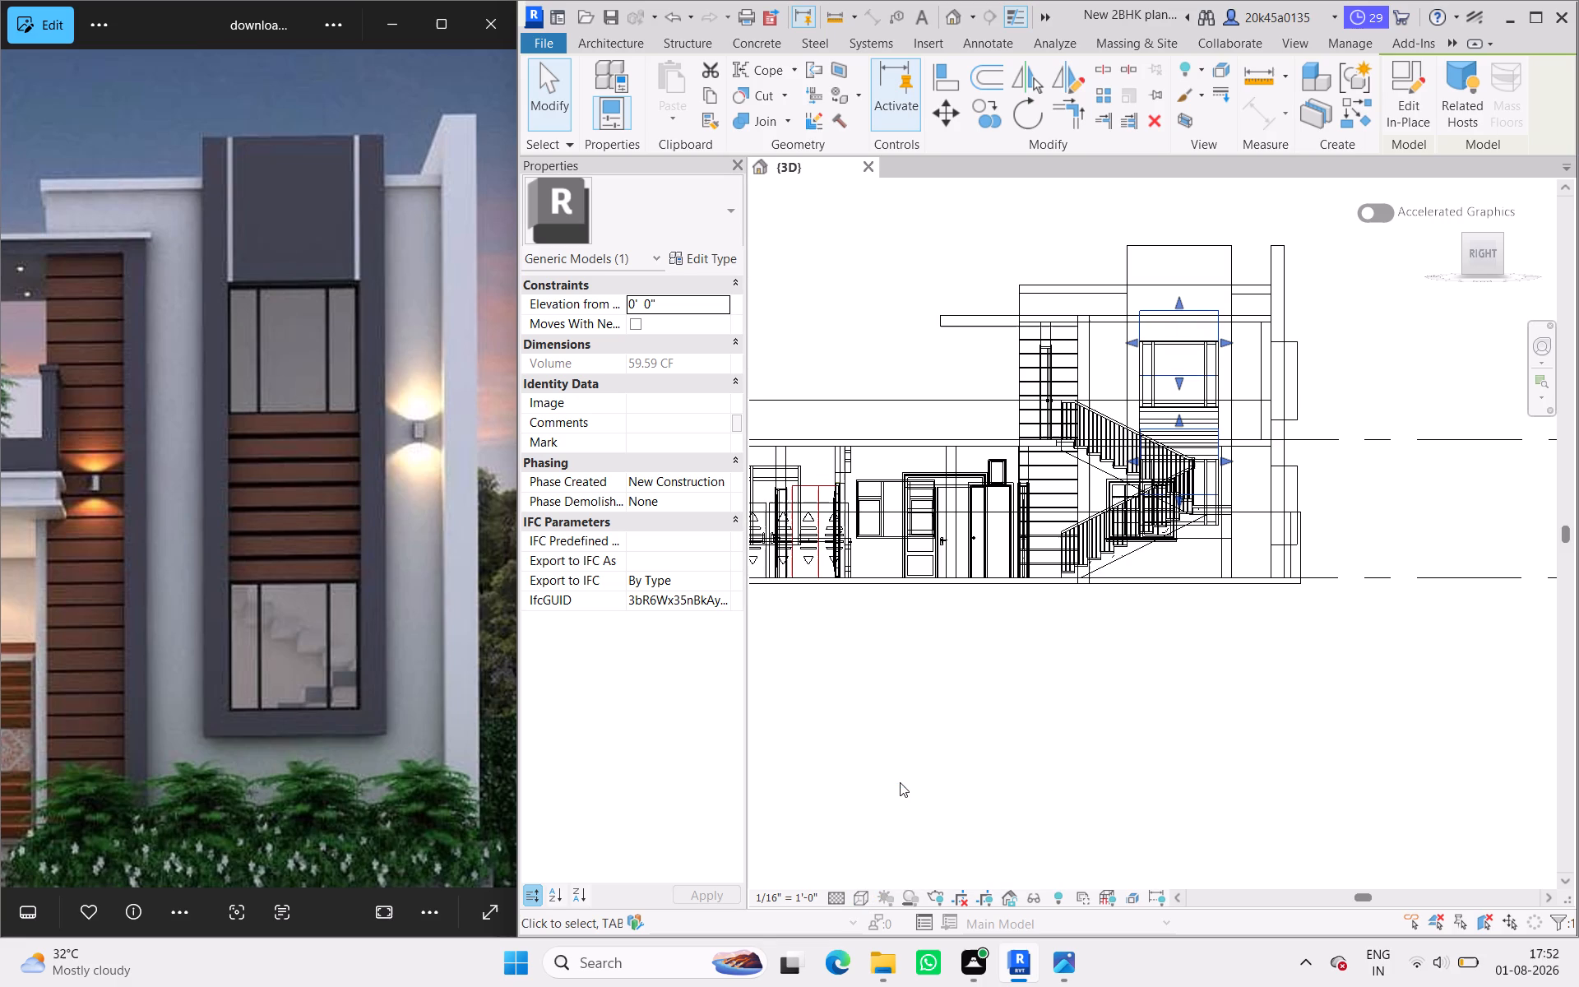
pyautogui.click(857, 900)
pyautogui.click(877, 872)
pyautogui.scroll(3, 1211, 439)
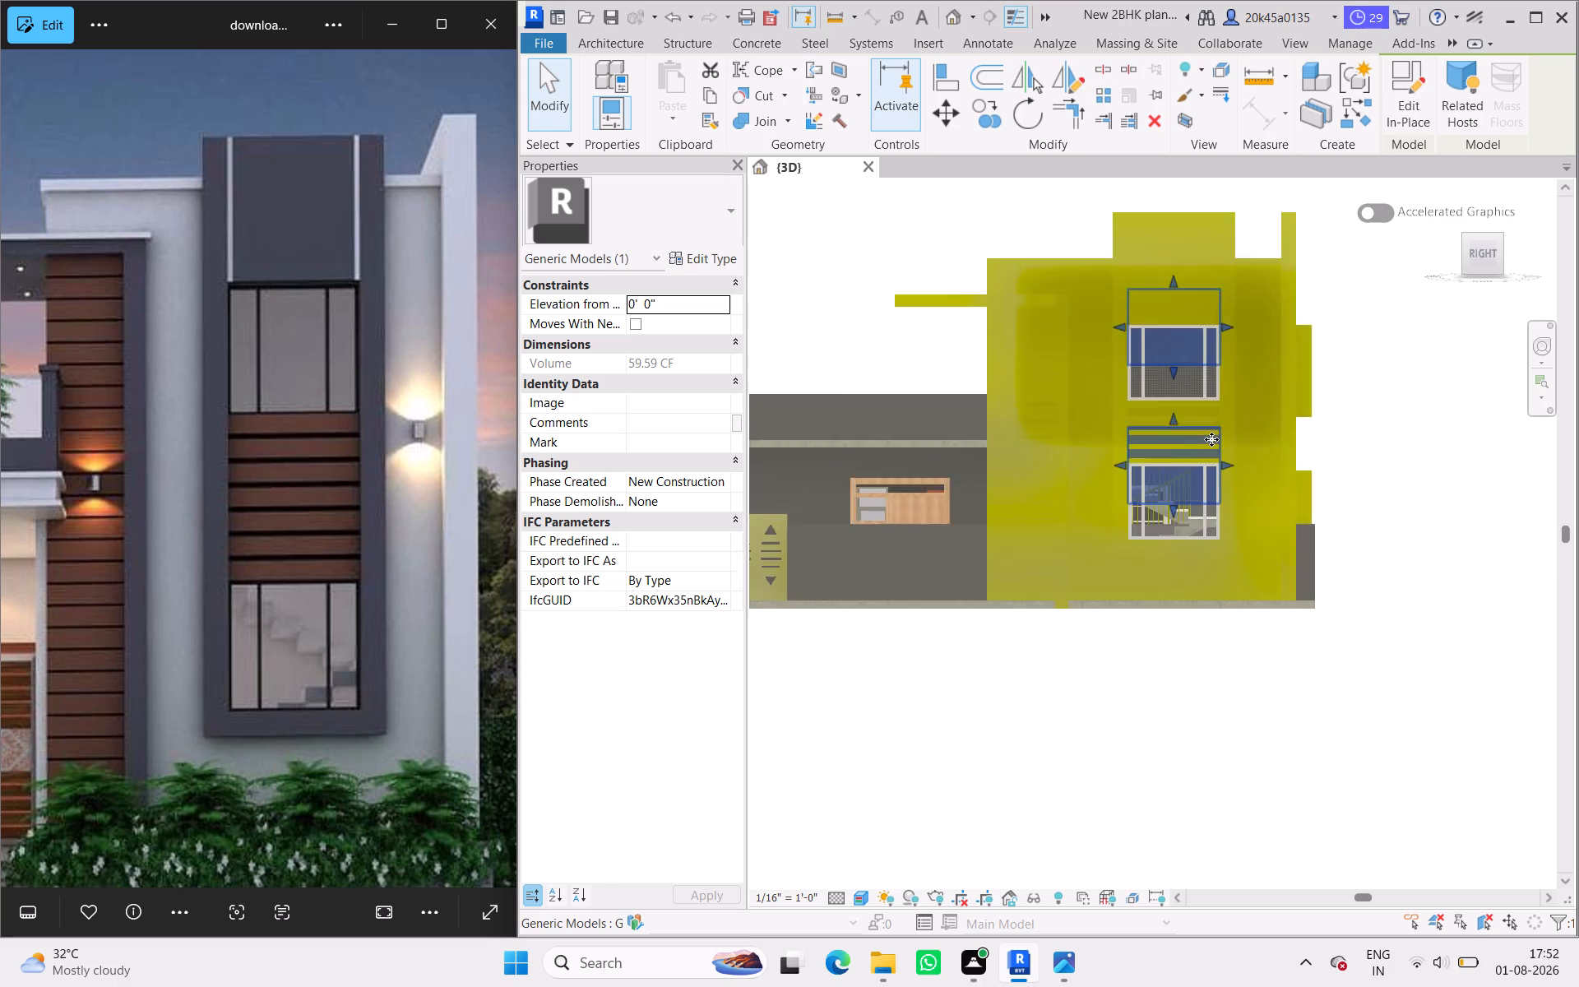
# Delete the selected generic model whose two blocks overlap the tower's upper and lower windows.
pyautogui.scroll(3, 1211, 439)
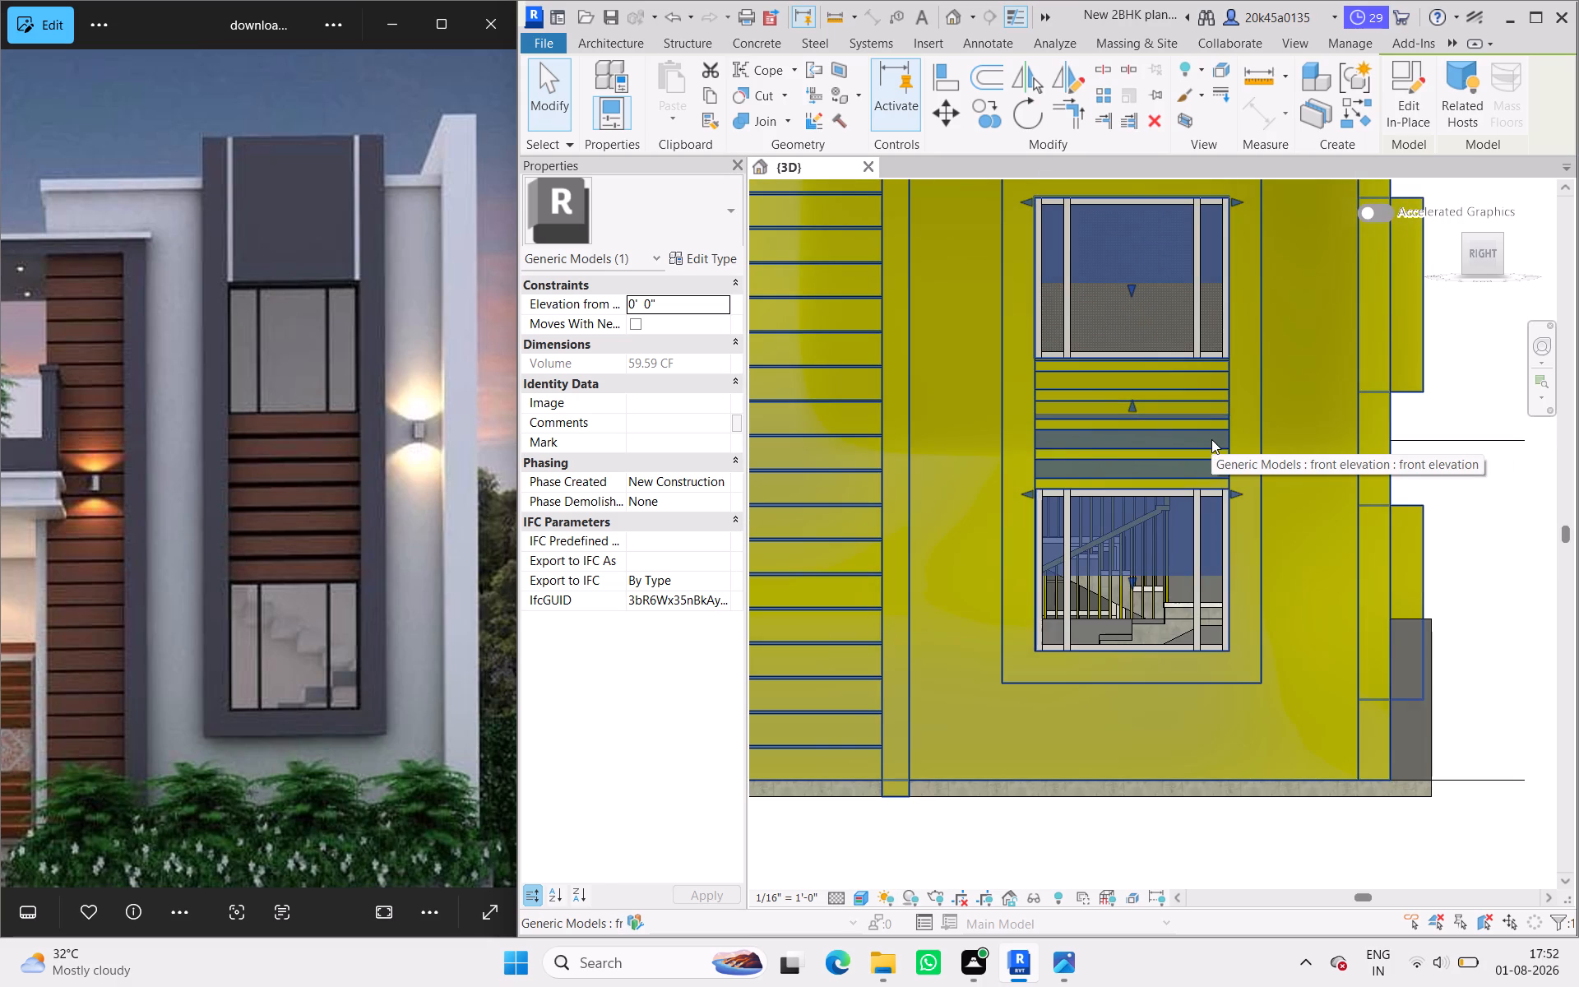
pyautogui.press('Delete')
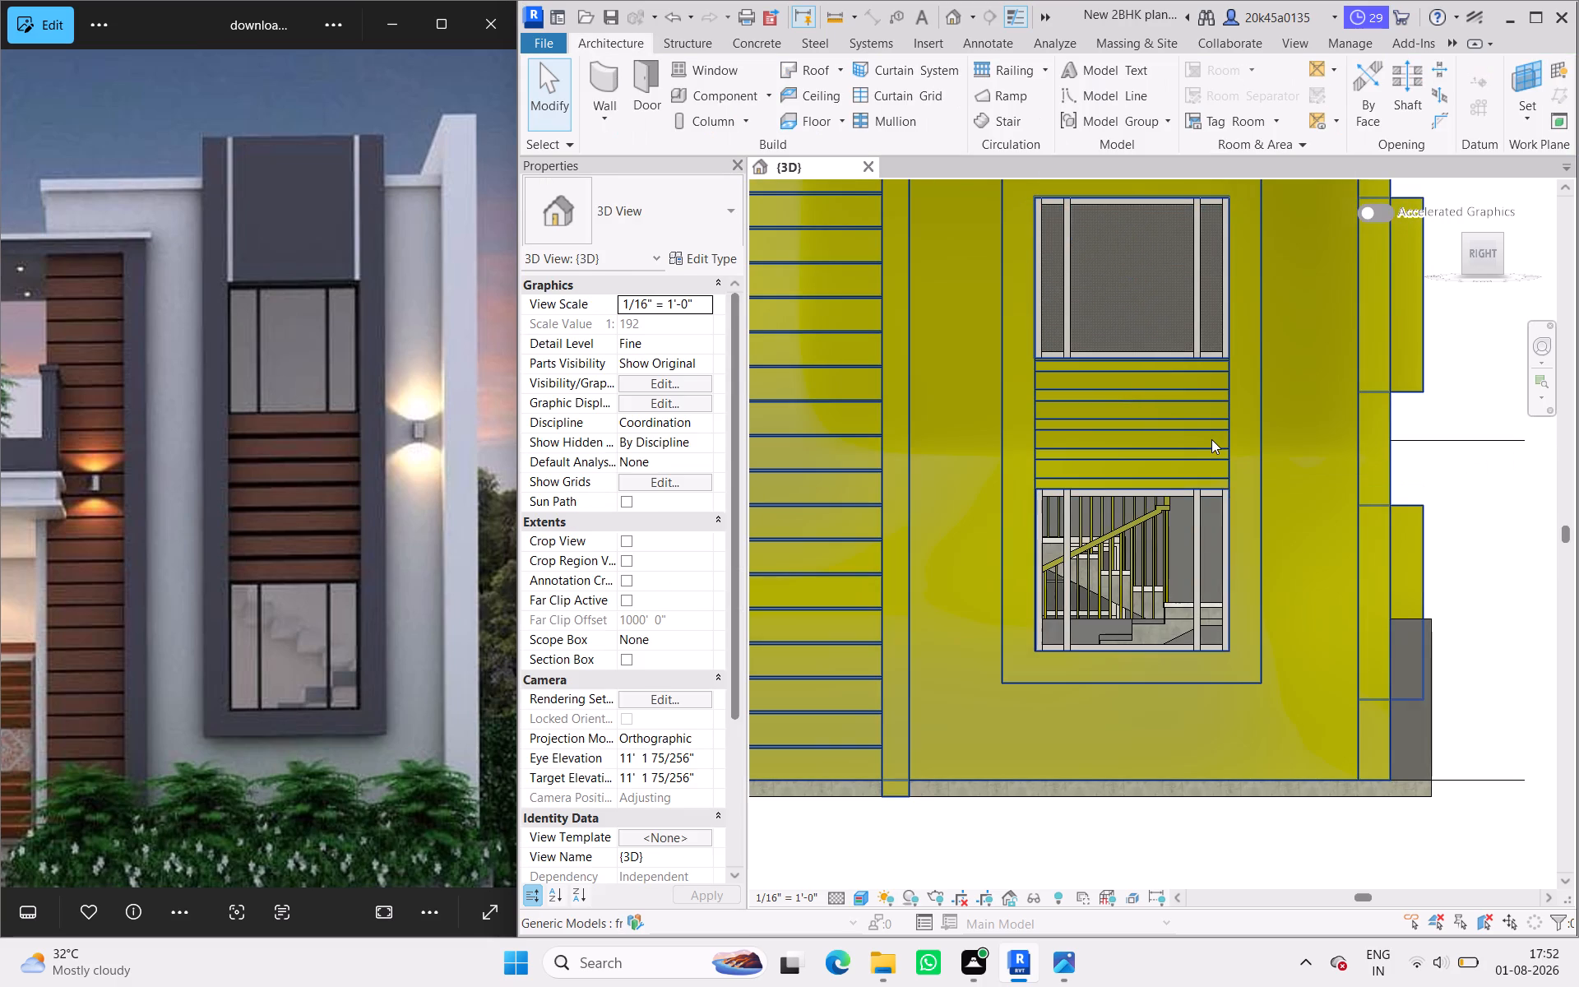
# Check the window tower from an angle between the Right and Back faces and save the project.
pyautogui.scroll(-8, 1211, 439)
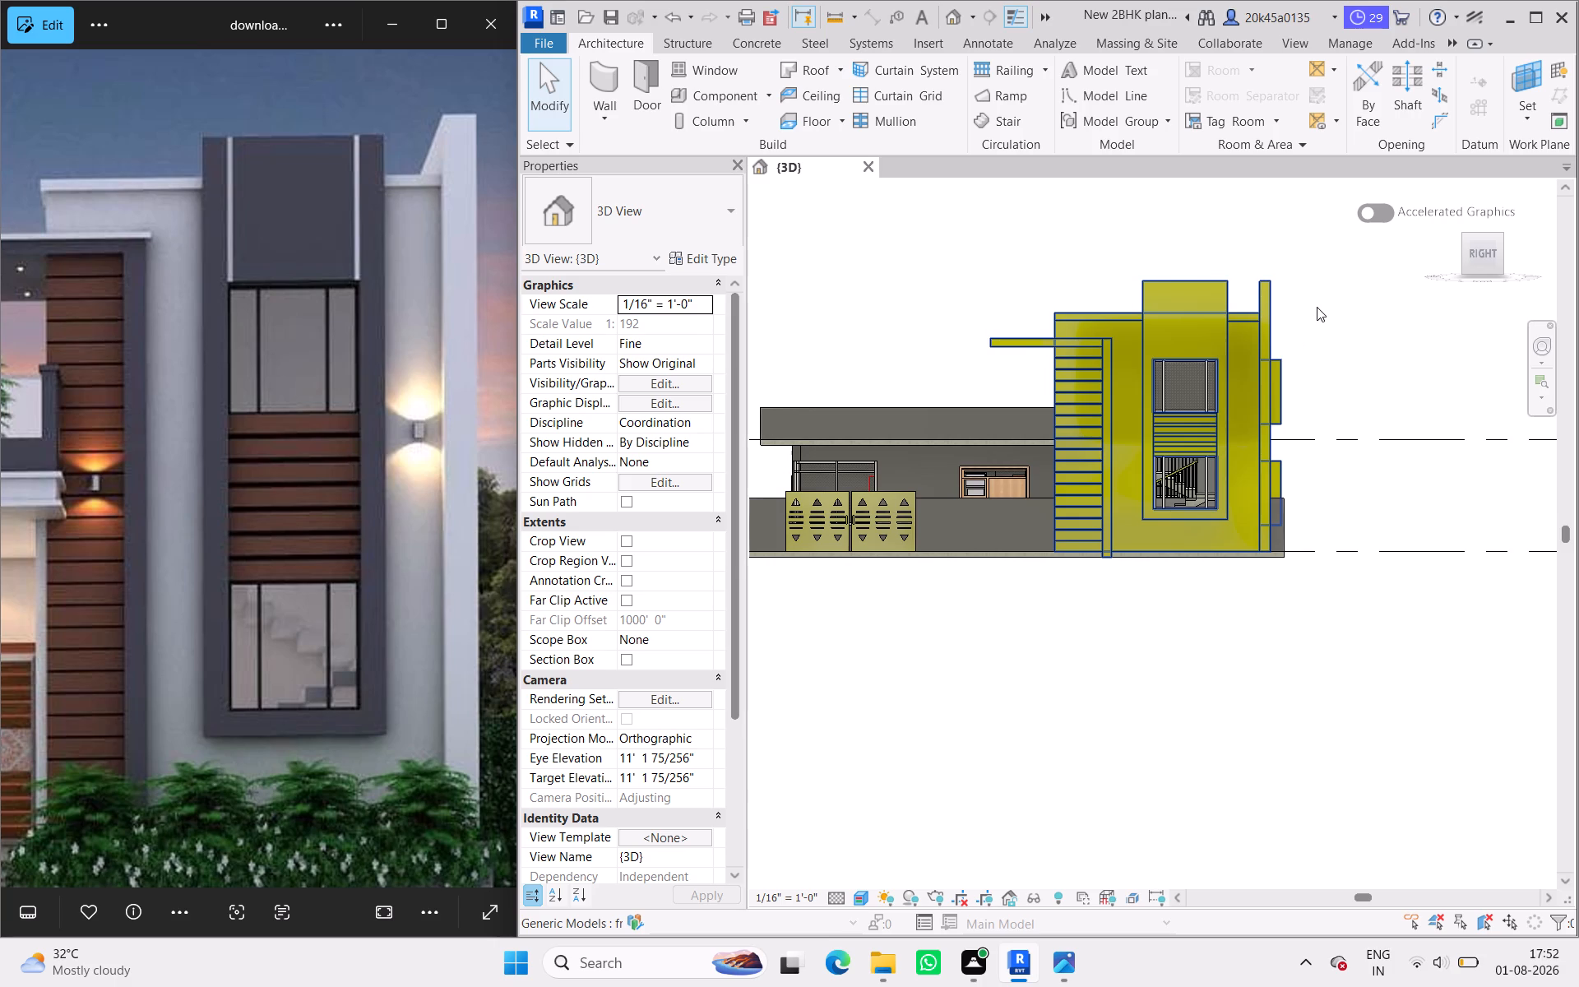
pyautogui.click(1317, 307)
pyautogui.moveTo(1472, 257); pyautogui.dragTo(1448, 282)
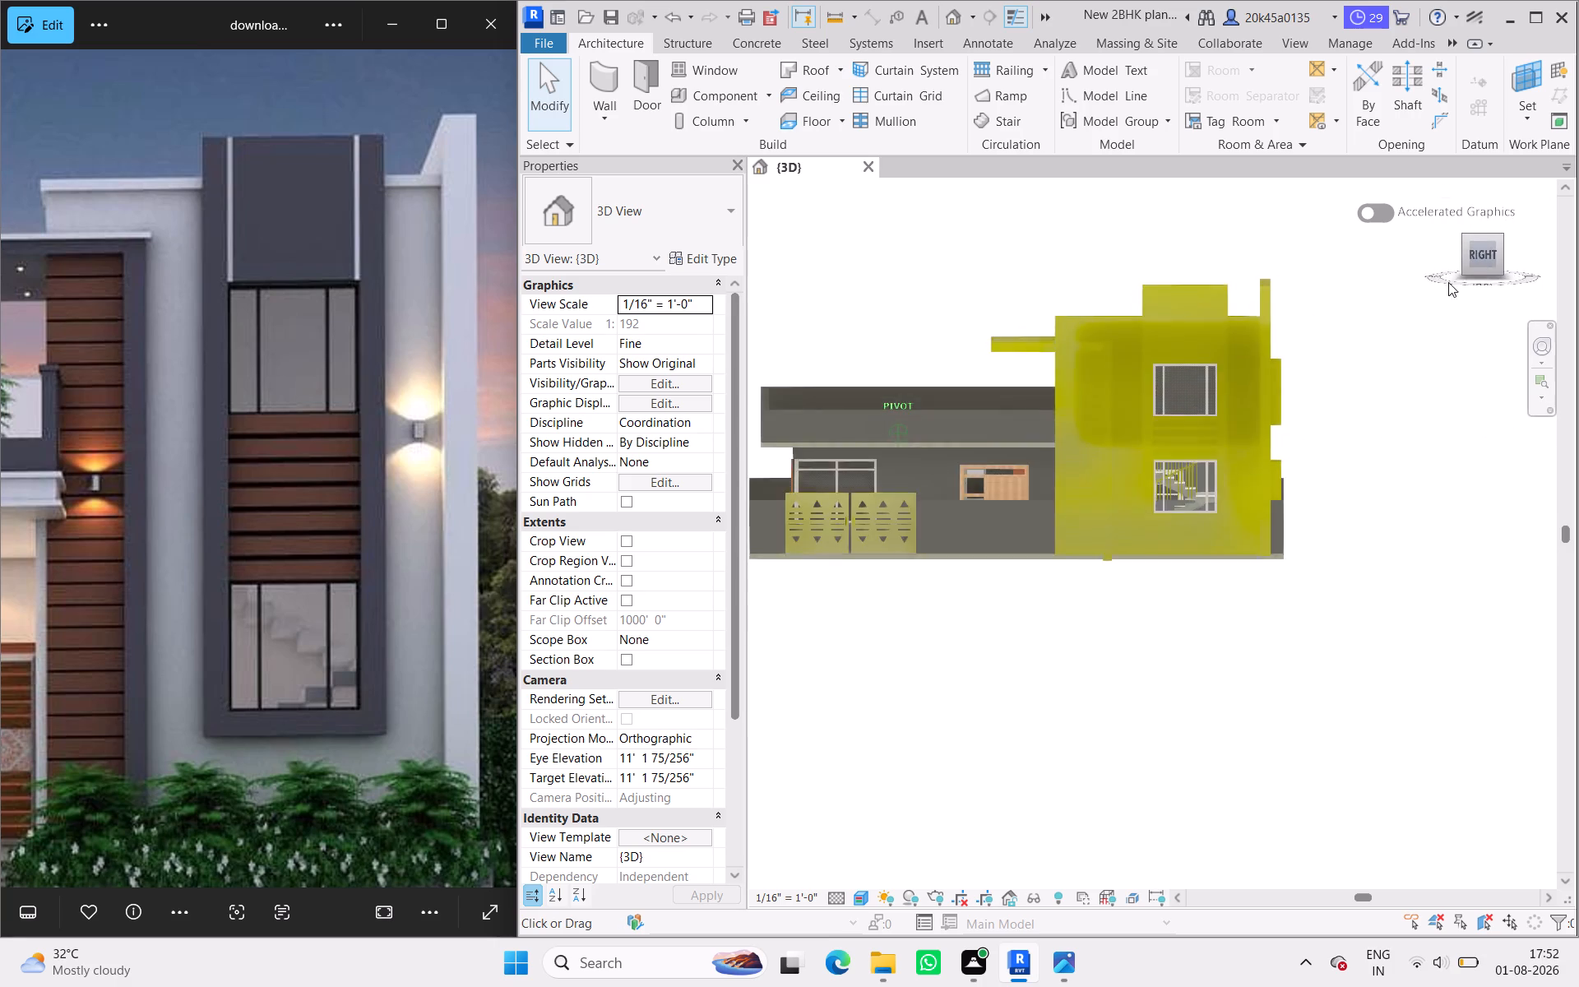
pyautogui.moveTo(1448, 282); pyautogui.dragTo(1308, 306)
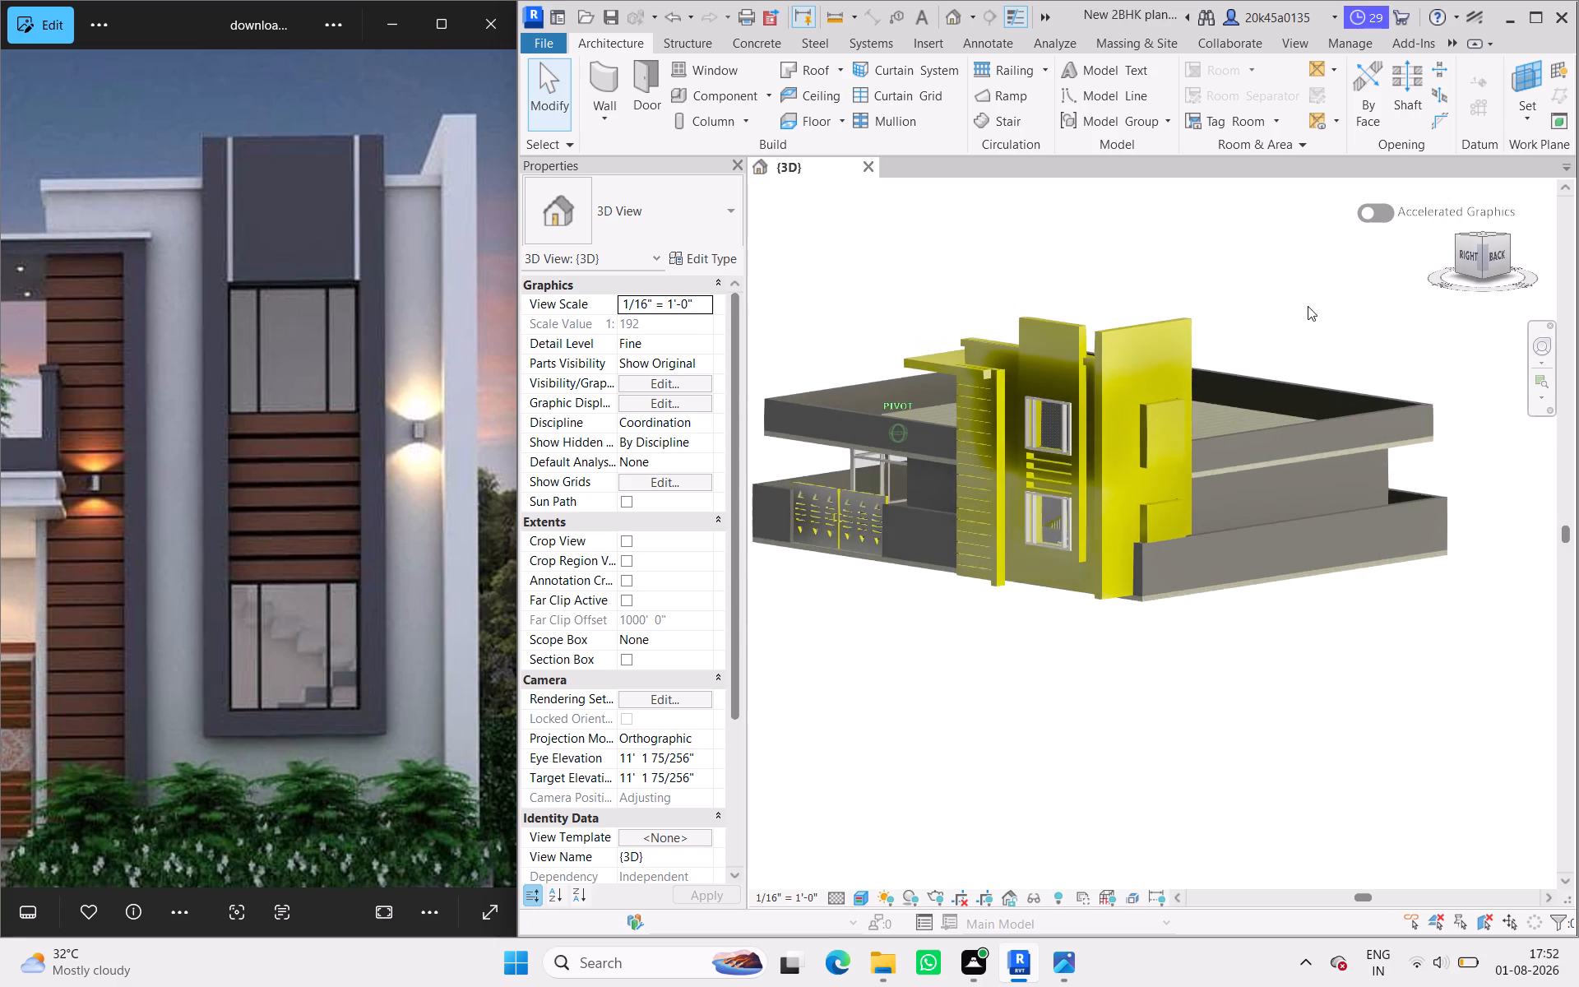
pyautogui.moveTo(1308, 306); pyautogui.dragTo(1429, 318)
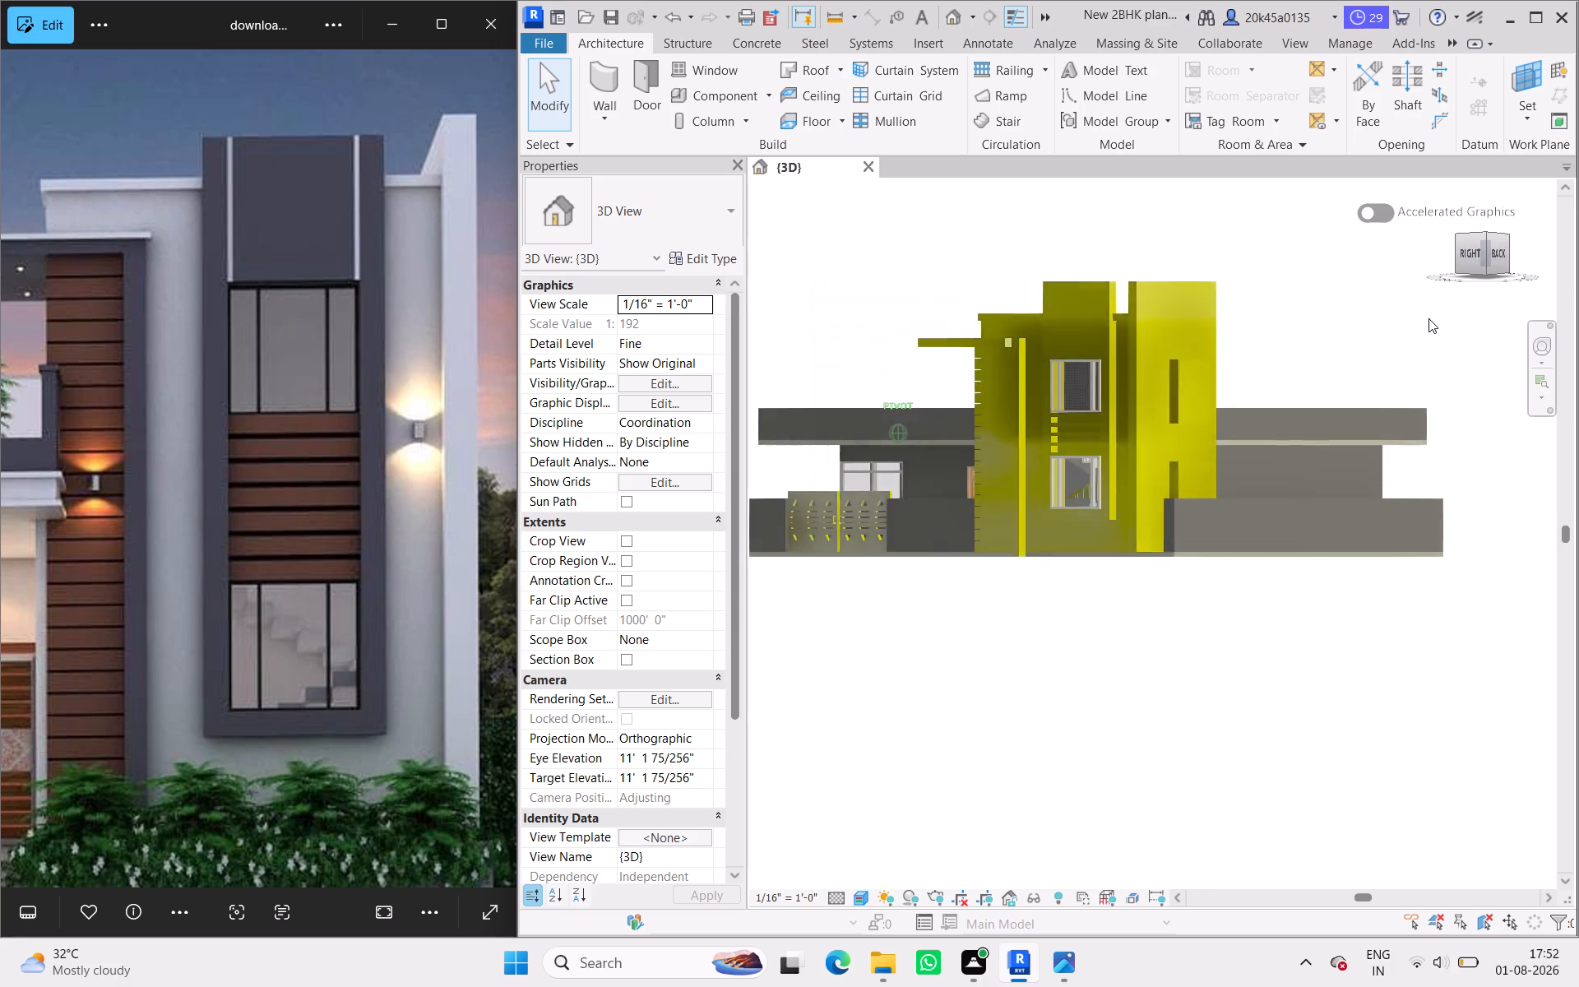
pyautogui.moveTo(1429, 318); pyautogui.dragTo(1443, 320)
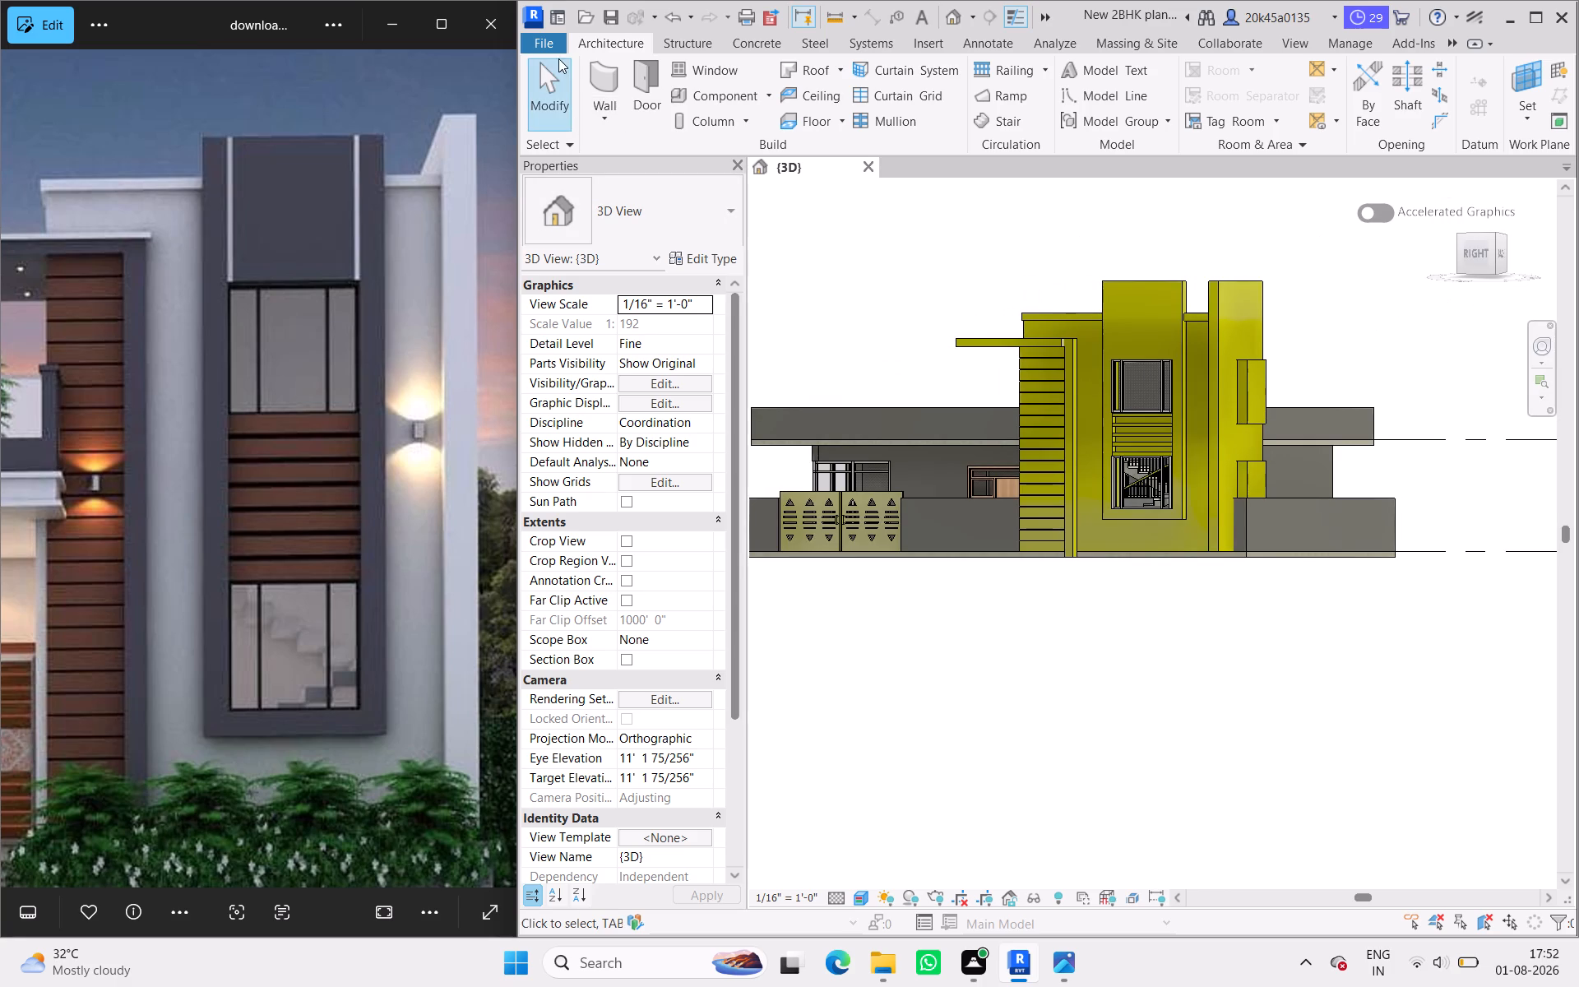
pyautogui.click(615, 12)
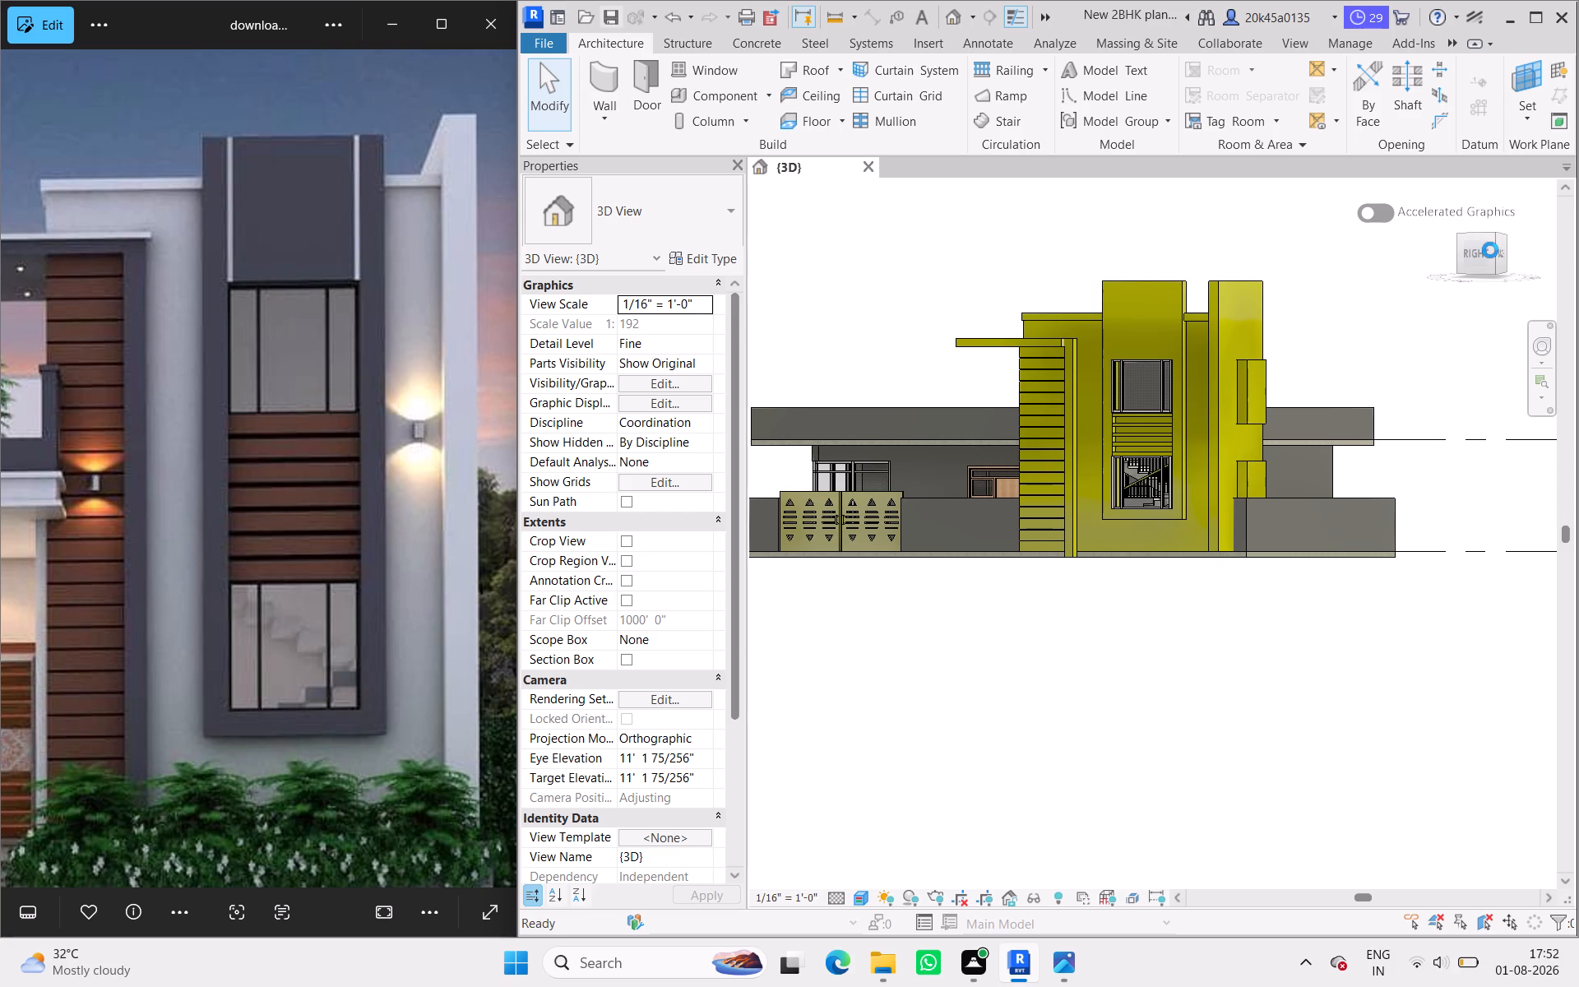
# Turn the 3D model to view it straight on from the Back face.
pyautogui.moveTo(1484, 254); pyautogui.dragTo(1442, 256)
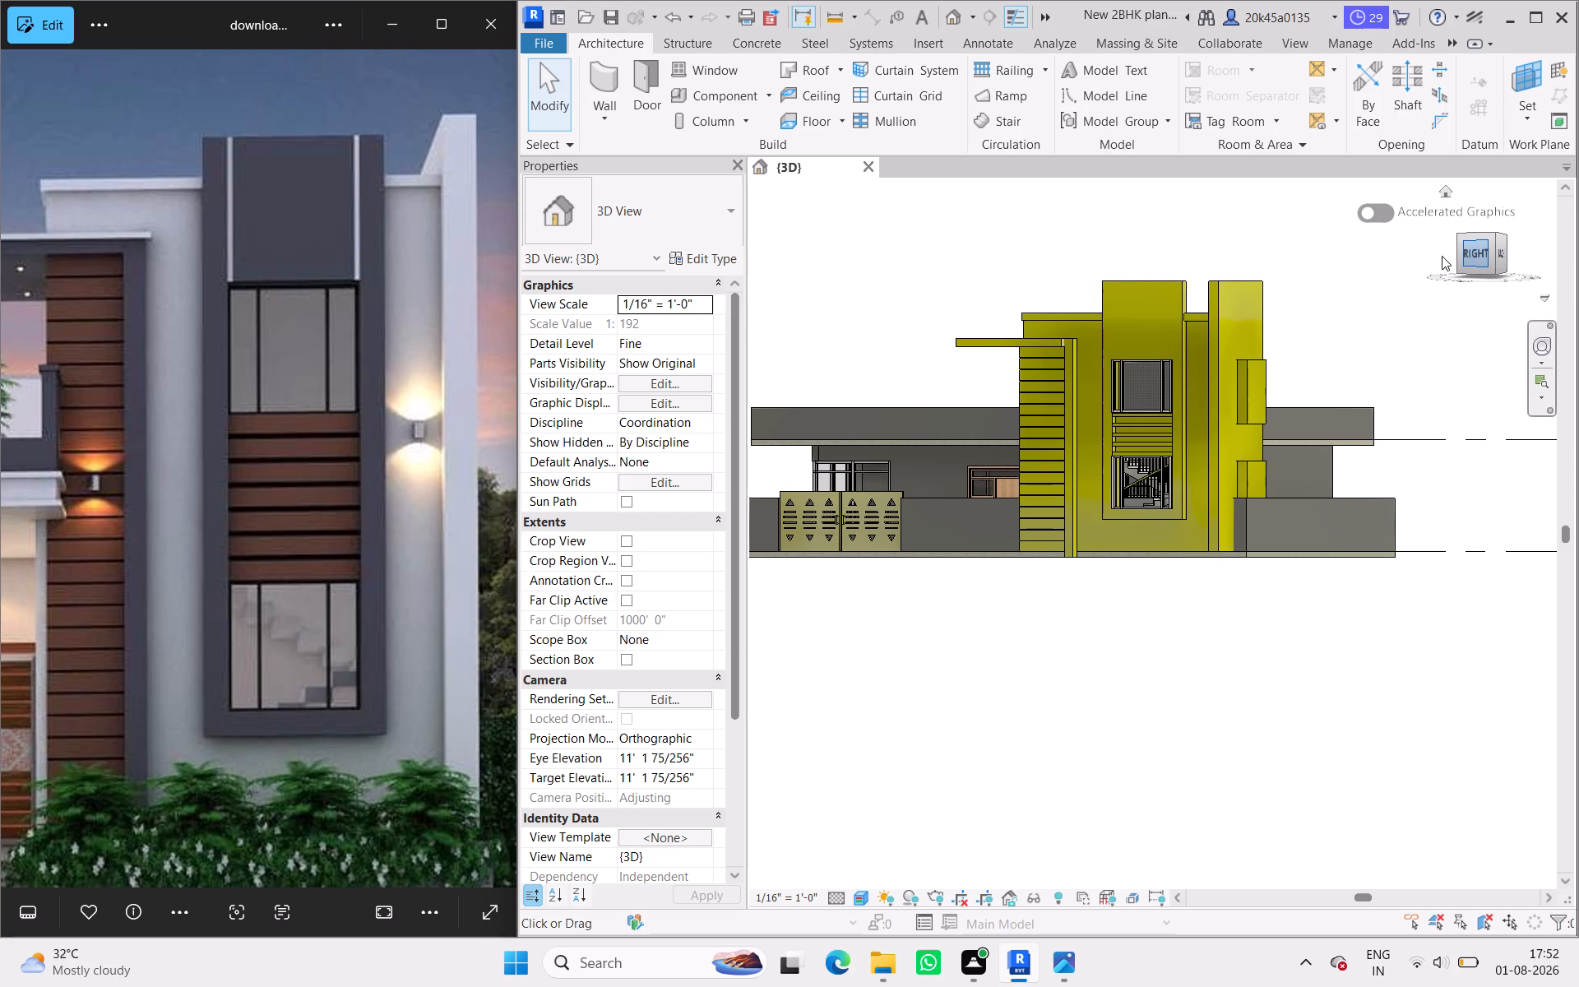
pyautogui.moveTo(1442, 256); pyautogui.dragTo(1419, 253)
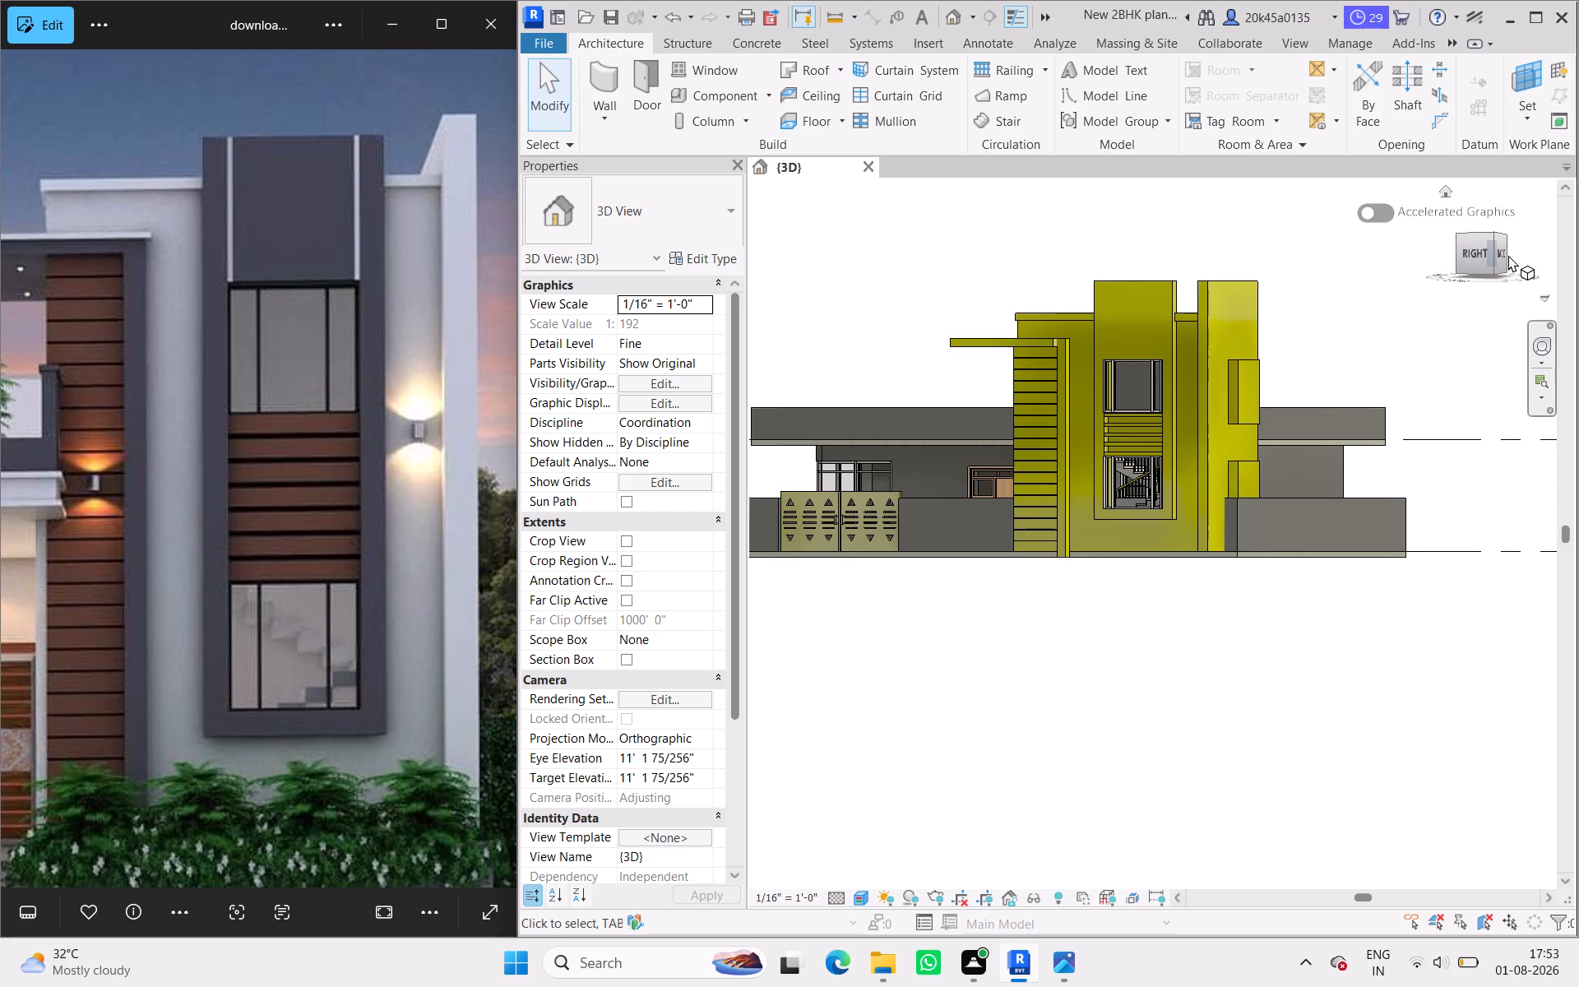
pyautogui.click(1501, 252)
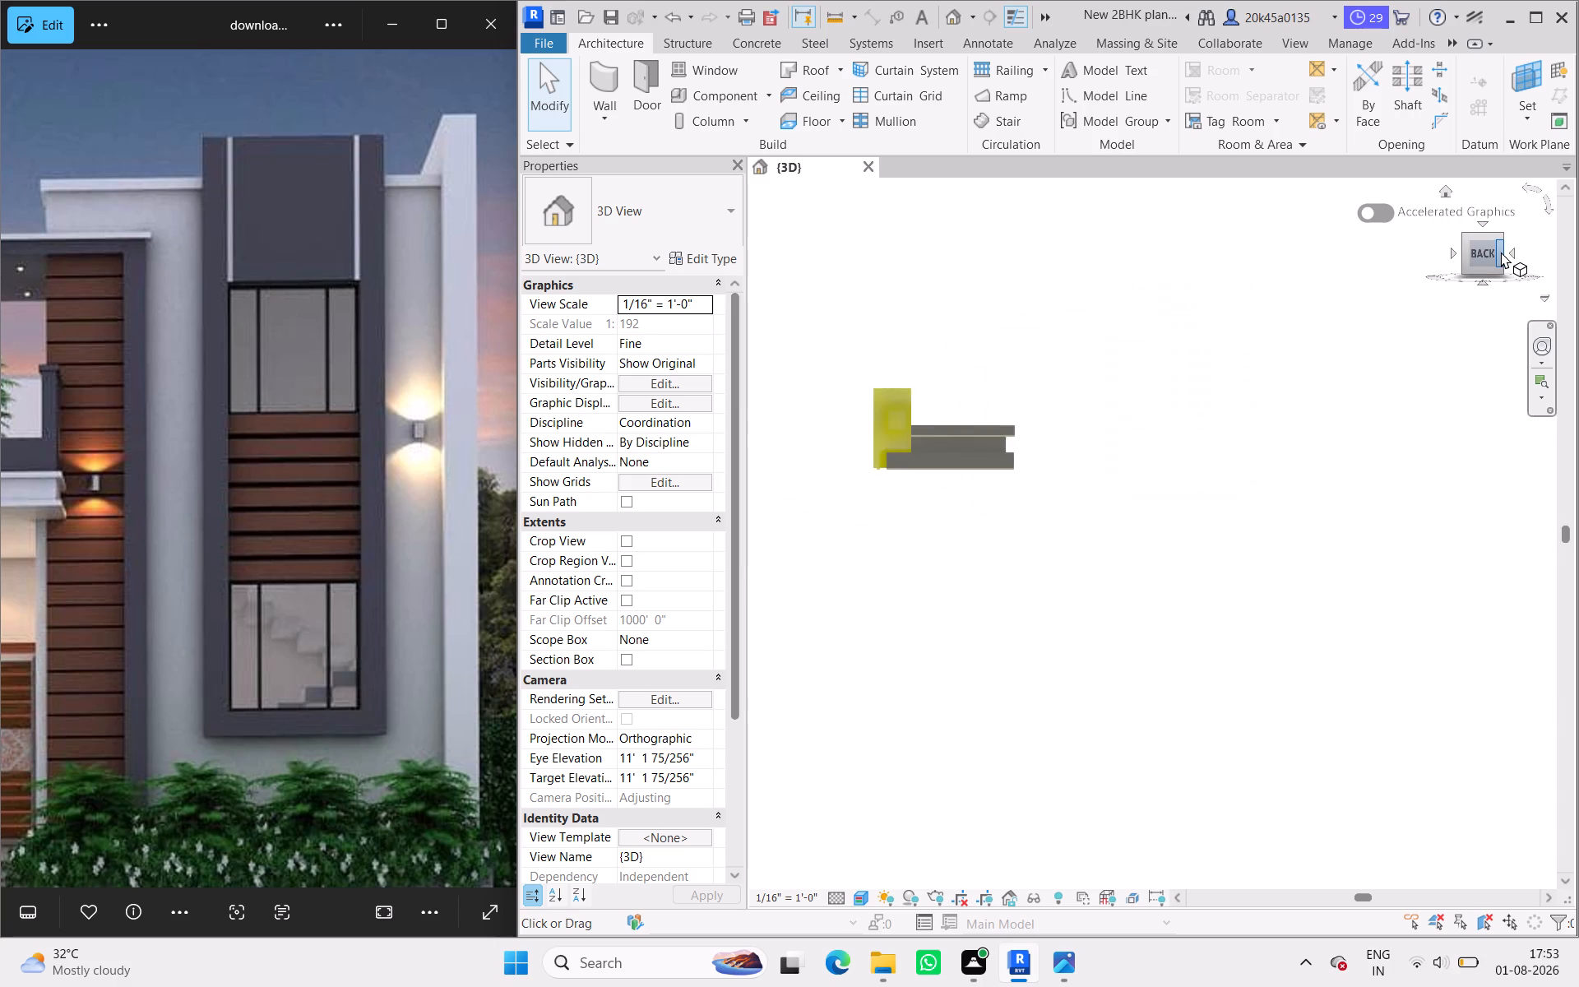
# Open the tower's generic model, which includes the two window blocks, for in-place editing.
pyautogui.scroll(8, 1169, 498)
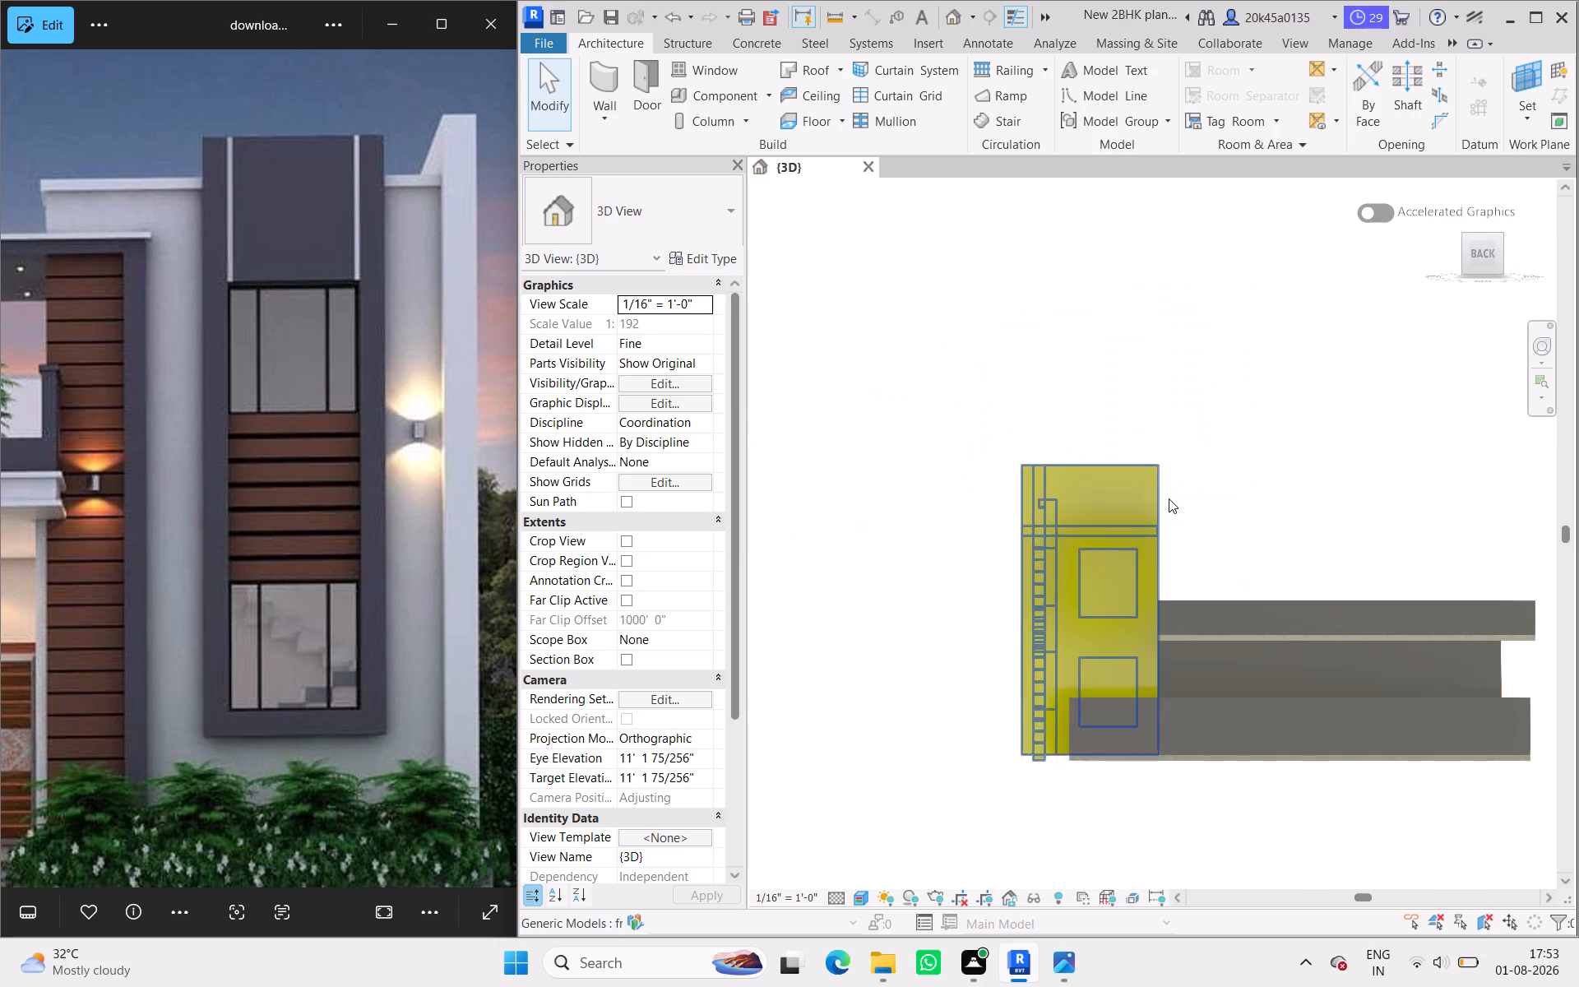
pyautogui.scroll(1, 1169, 498)
pyautogui.doubleClick(1137, 464)
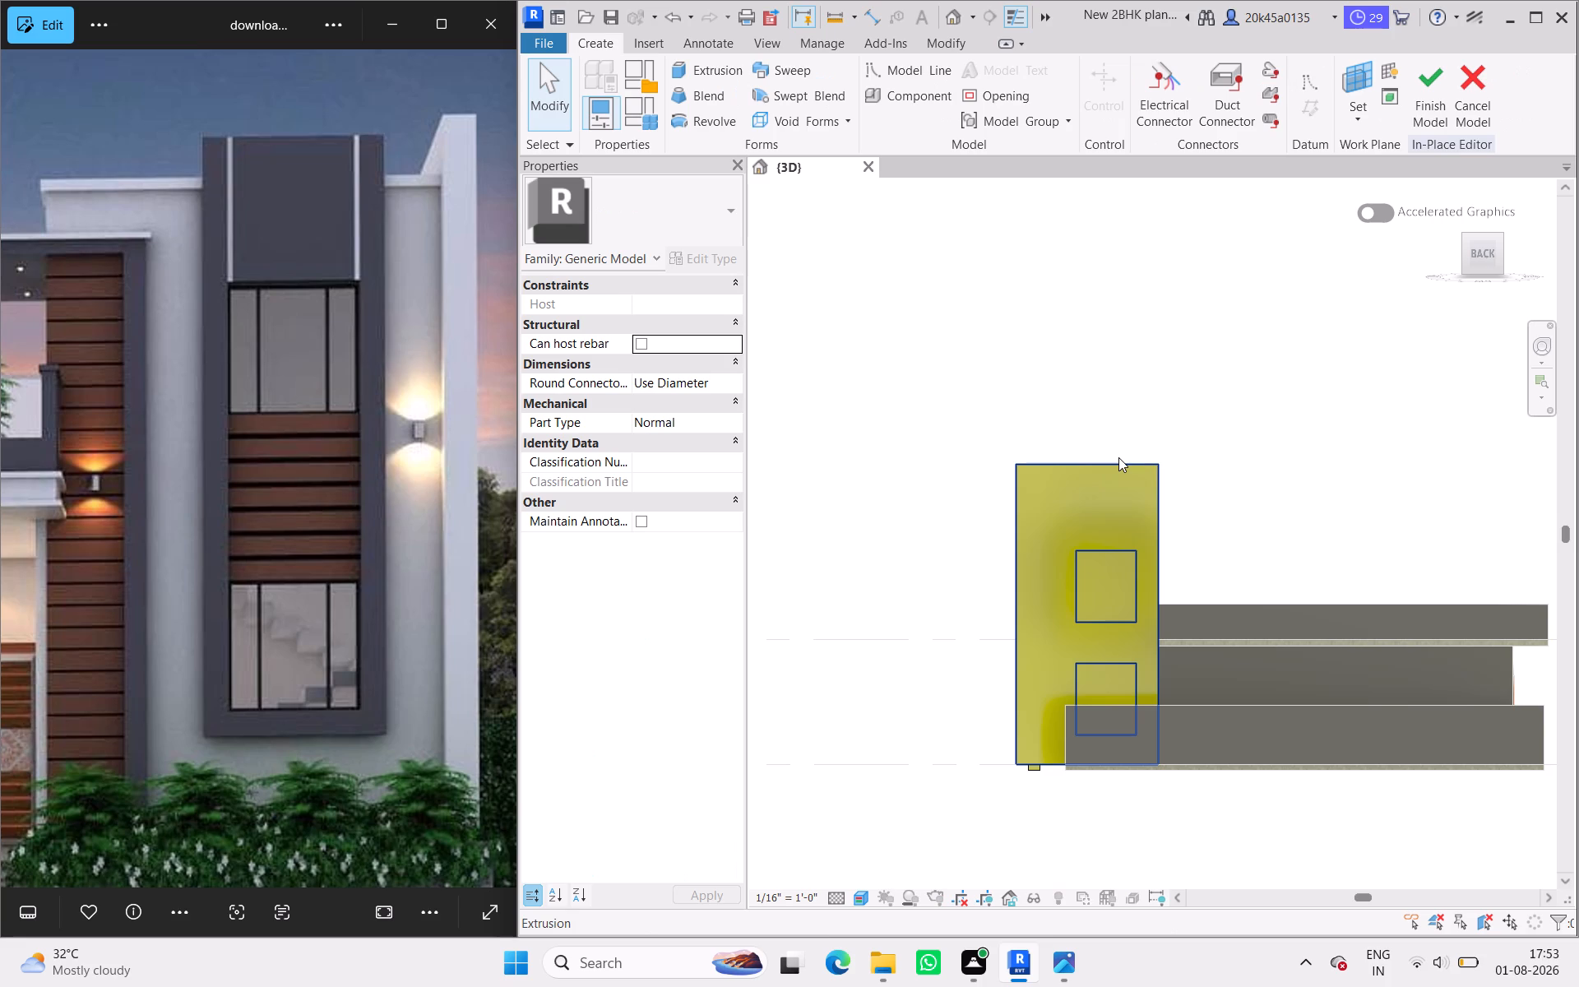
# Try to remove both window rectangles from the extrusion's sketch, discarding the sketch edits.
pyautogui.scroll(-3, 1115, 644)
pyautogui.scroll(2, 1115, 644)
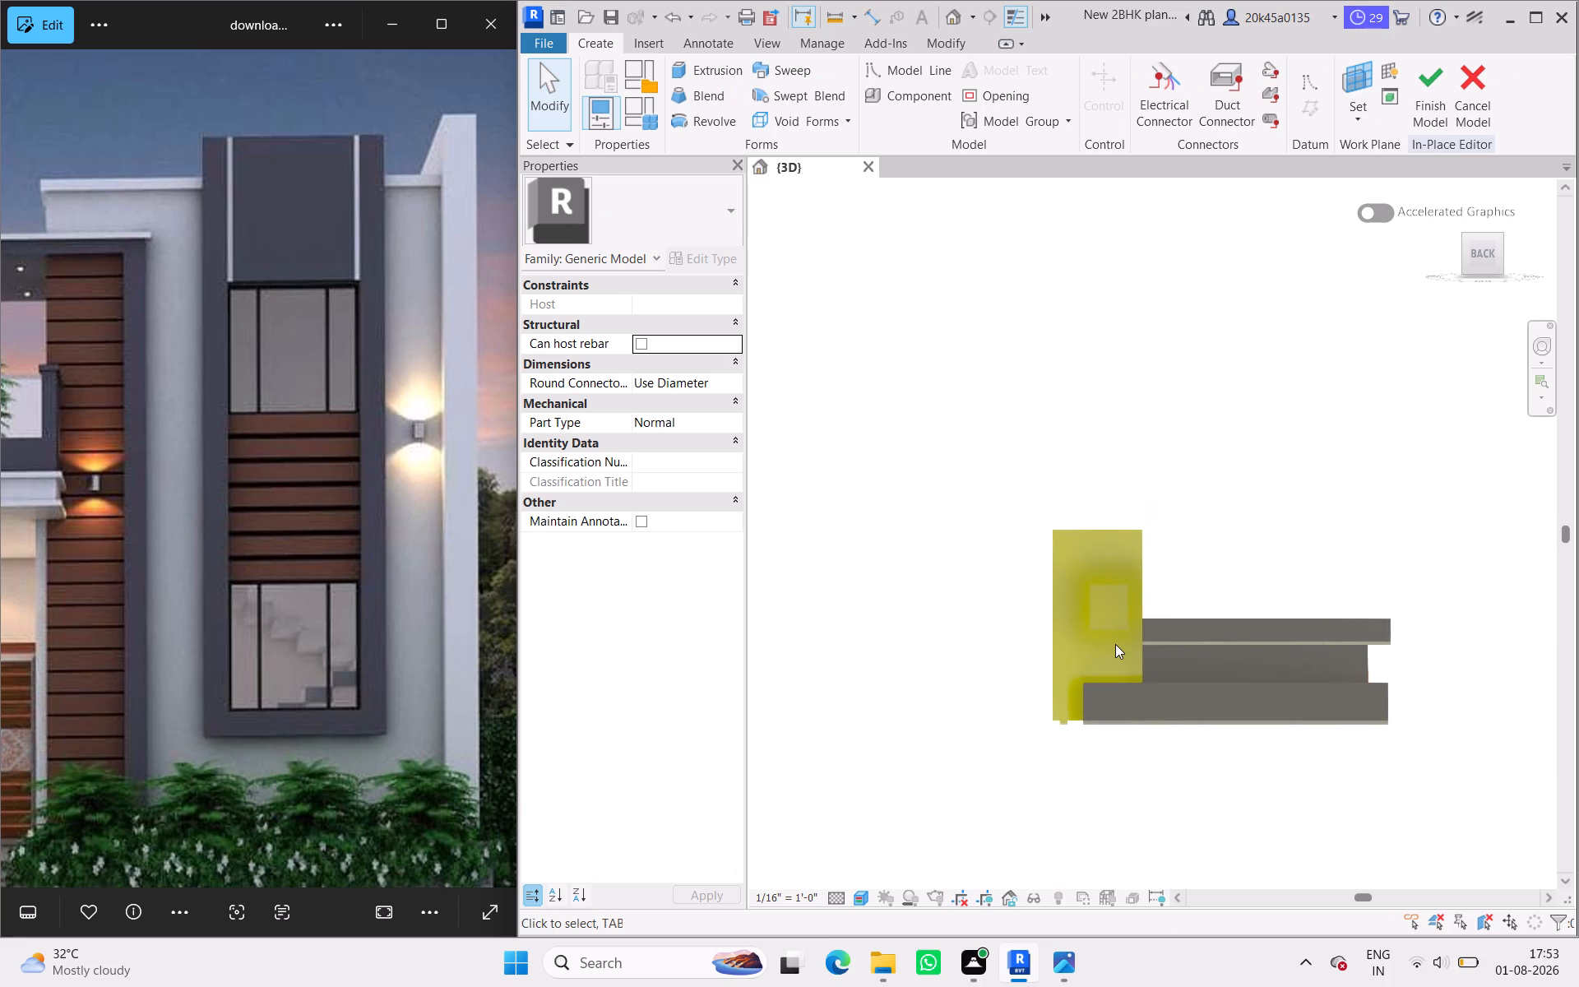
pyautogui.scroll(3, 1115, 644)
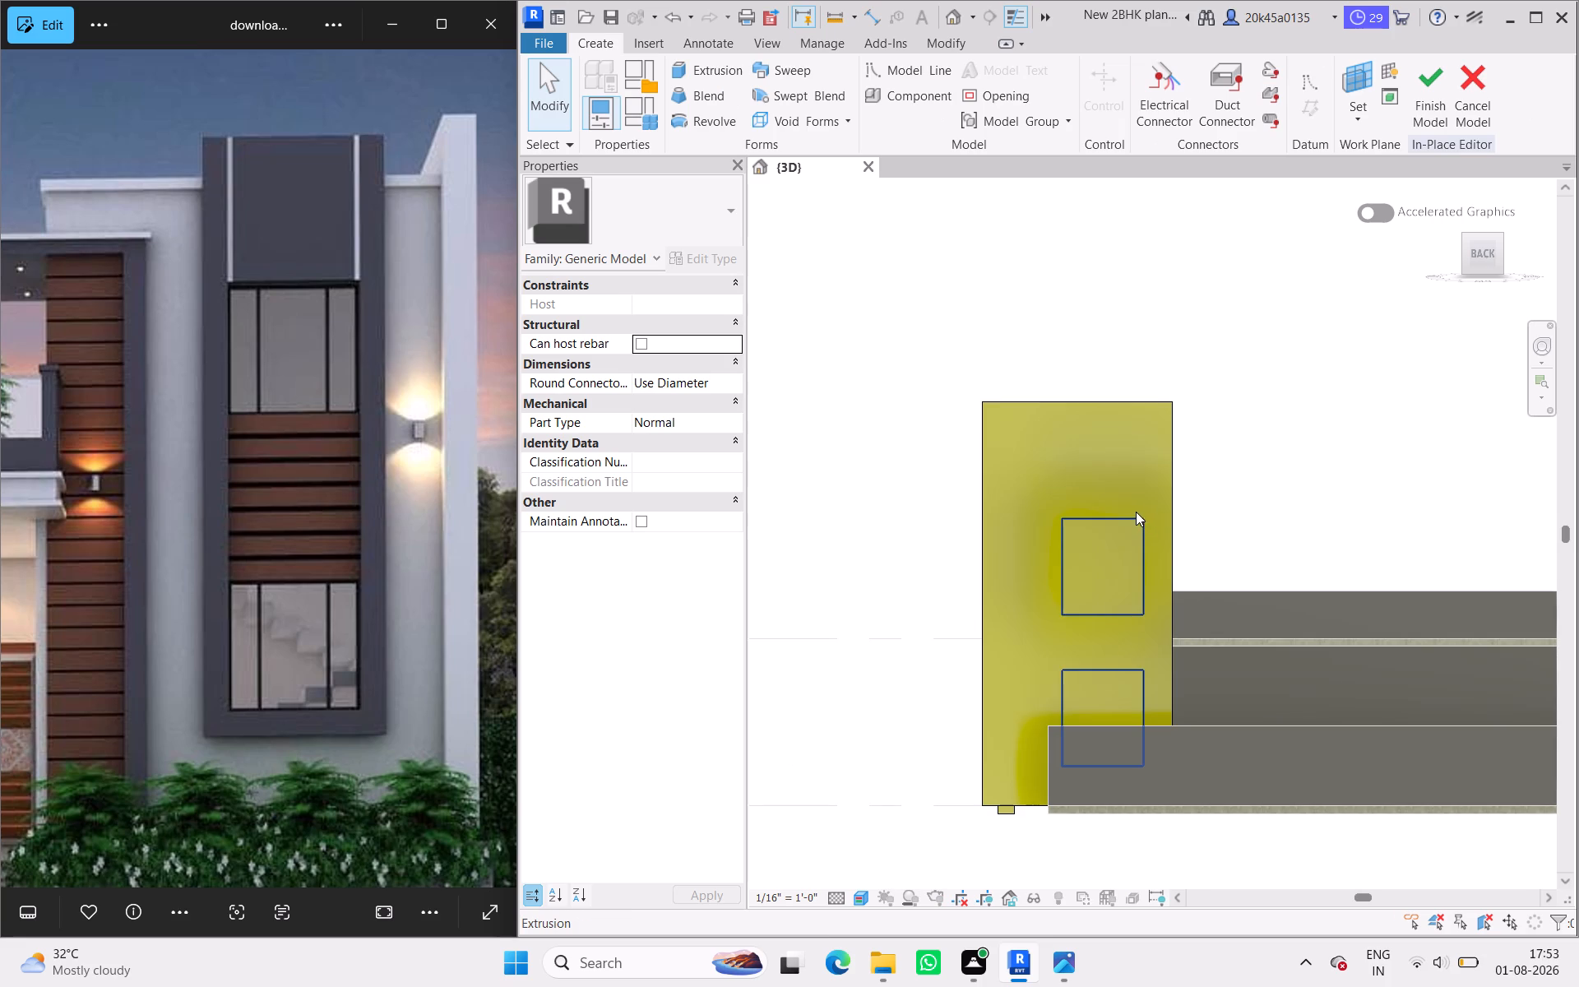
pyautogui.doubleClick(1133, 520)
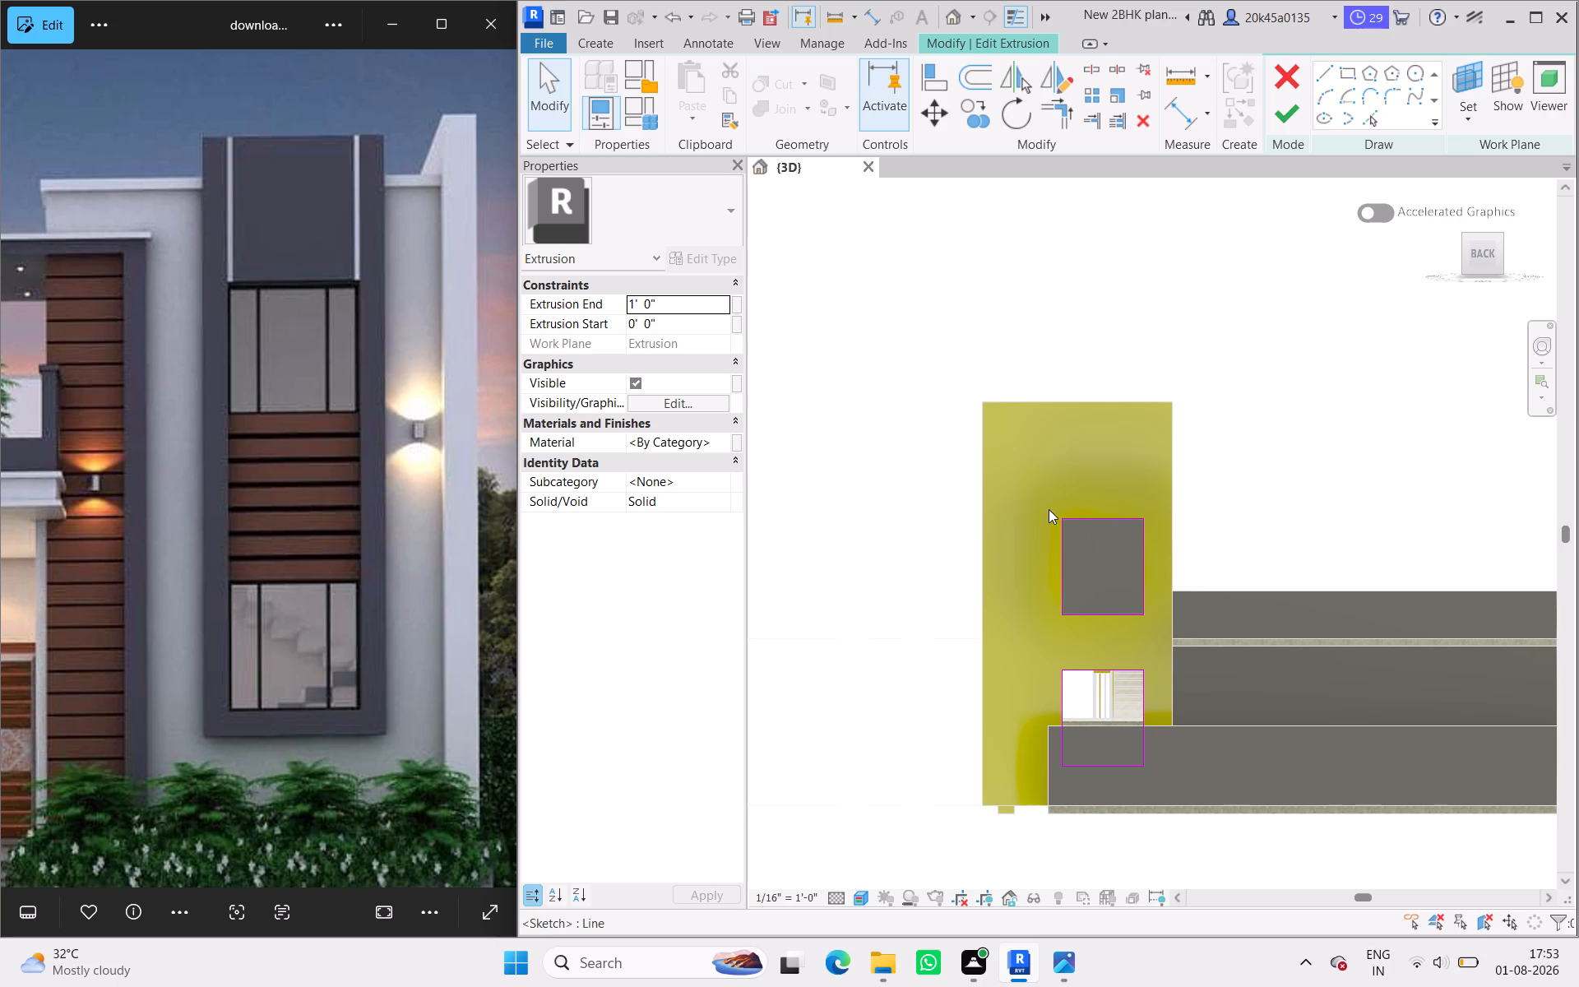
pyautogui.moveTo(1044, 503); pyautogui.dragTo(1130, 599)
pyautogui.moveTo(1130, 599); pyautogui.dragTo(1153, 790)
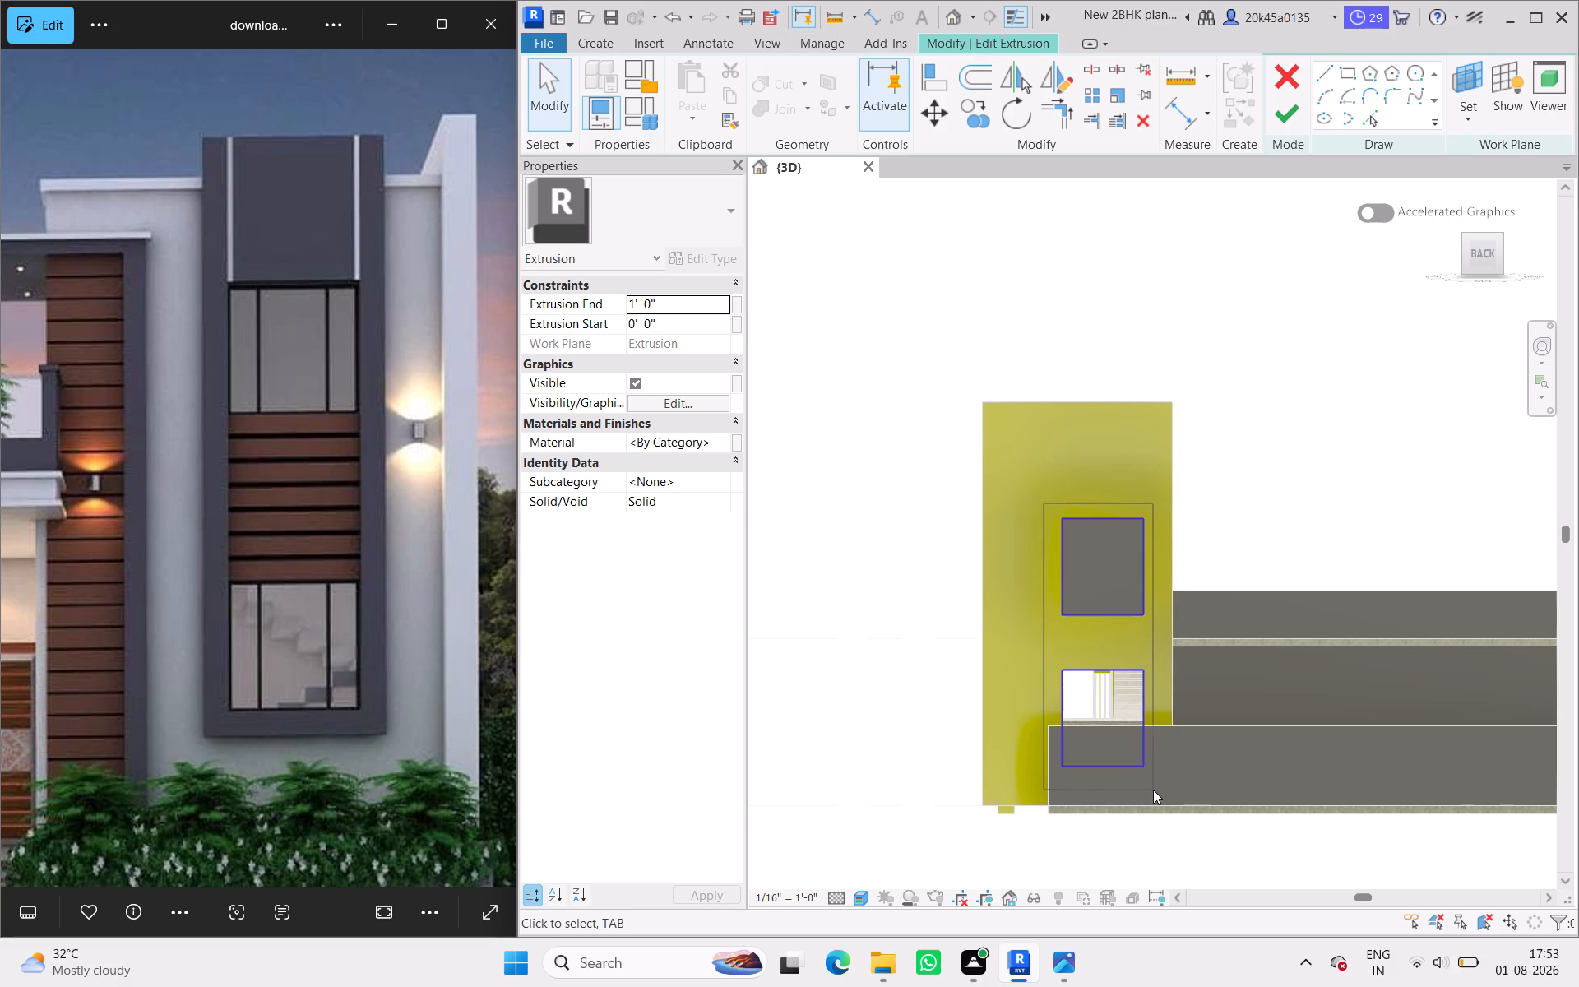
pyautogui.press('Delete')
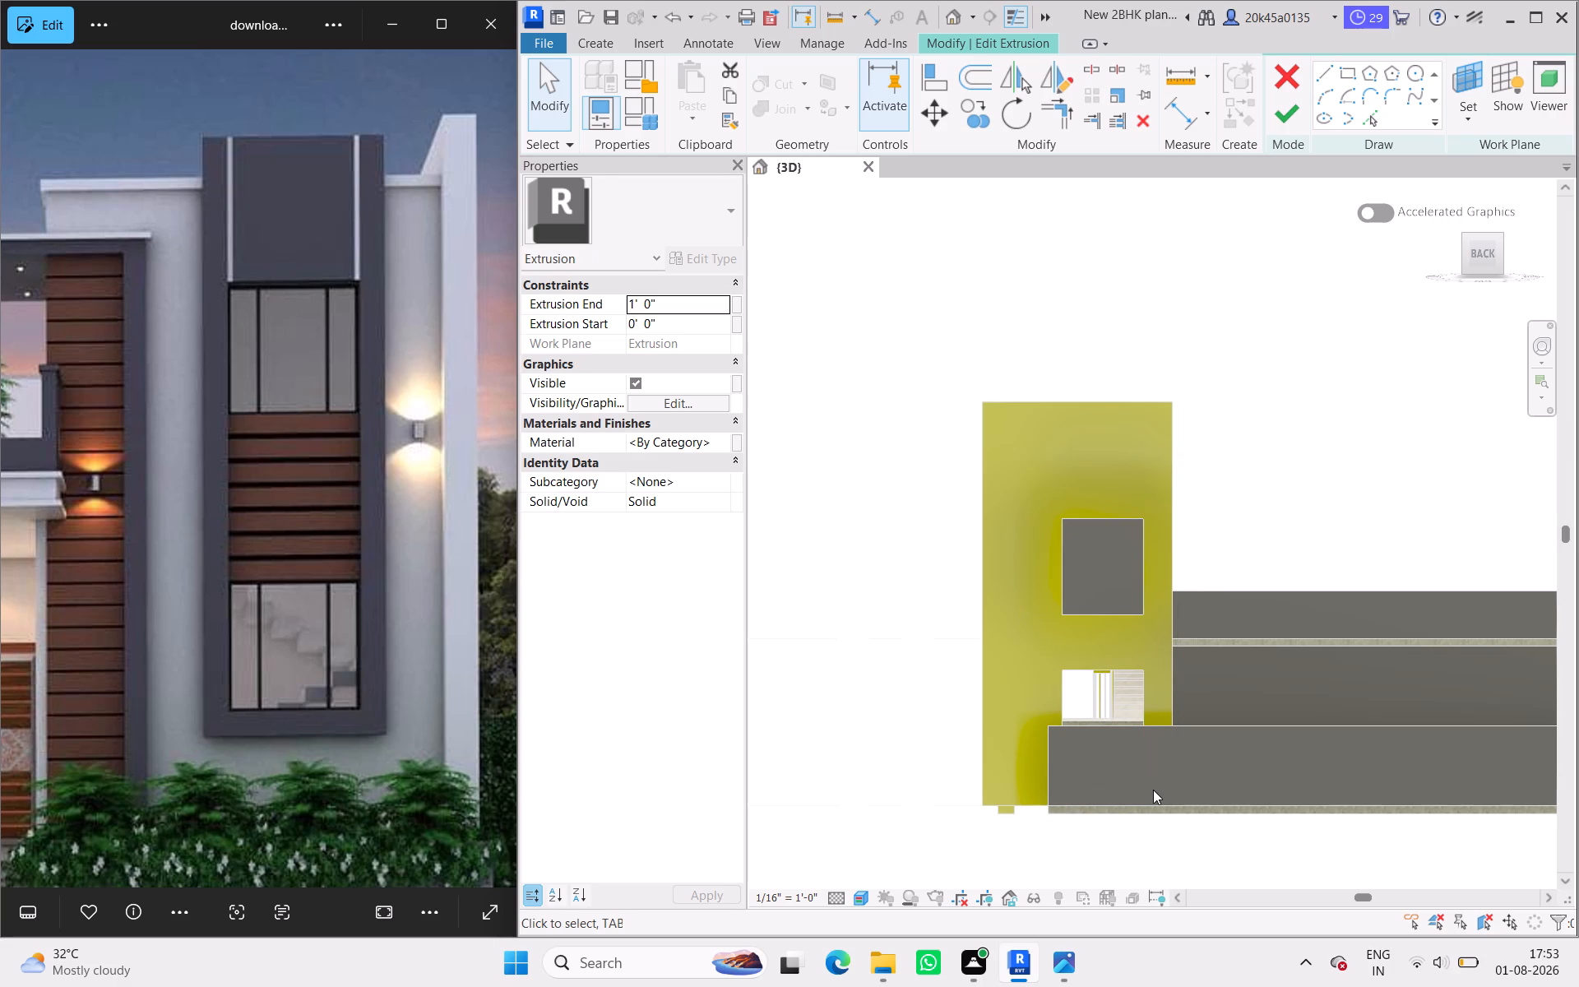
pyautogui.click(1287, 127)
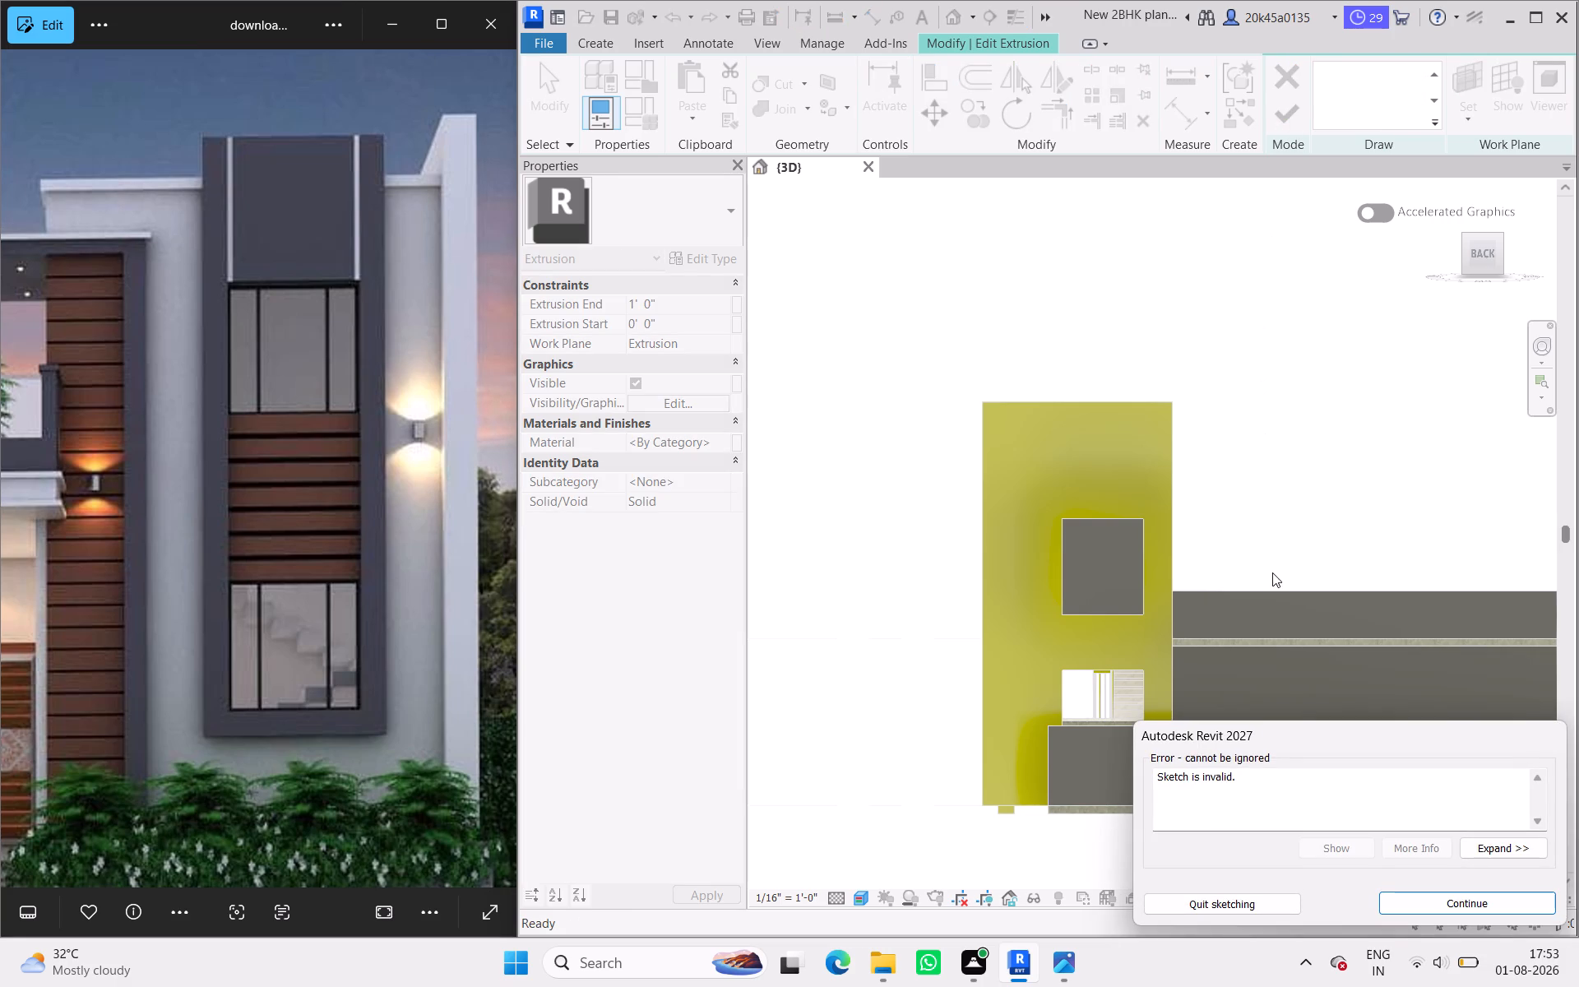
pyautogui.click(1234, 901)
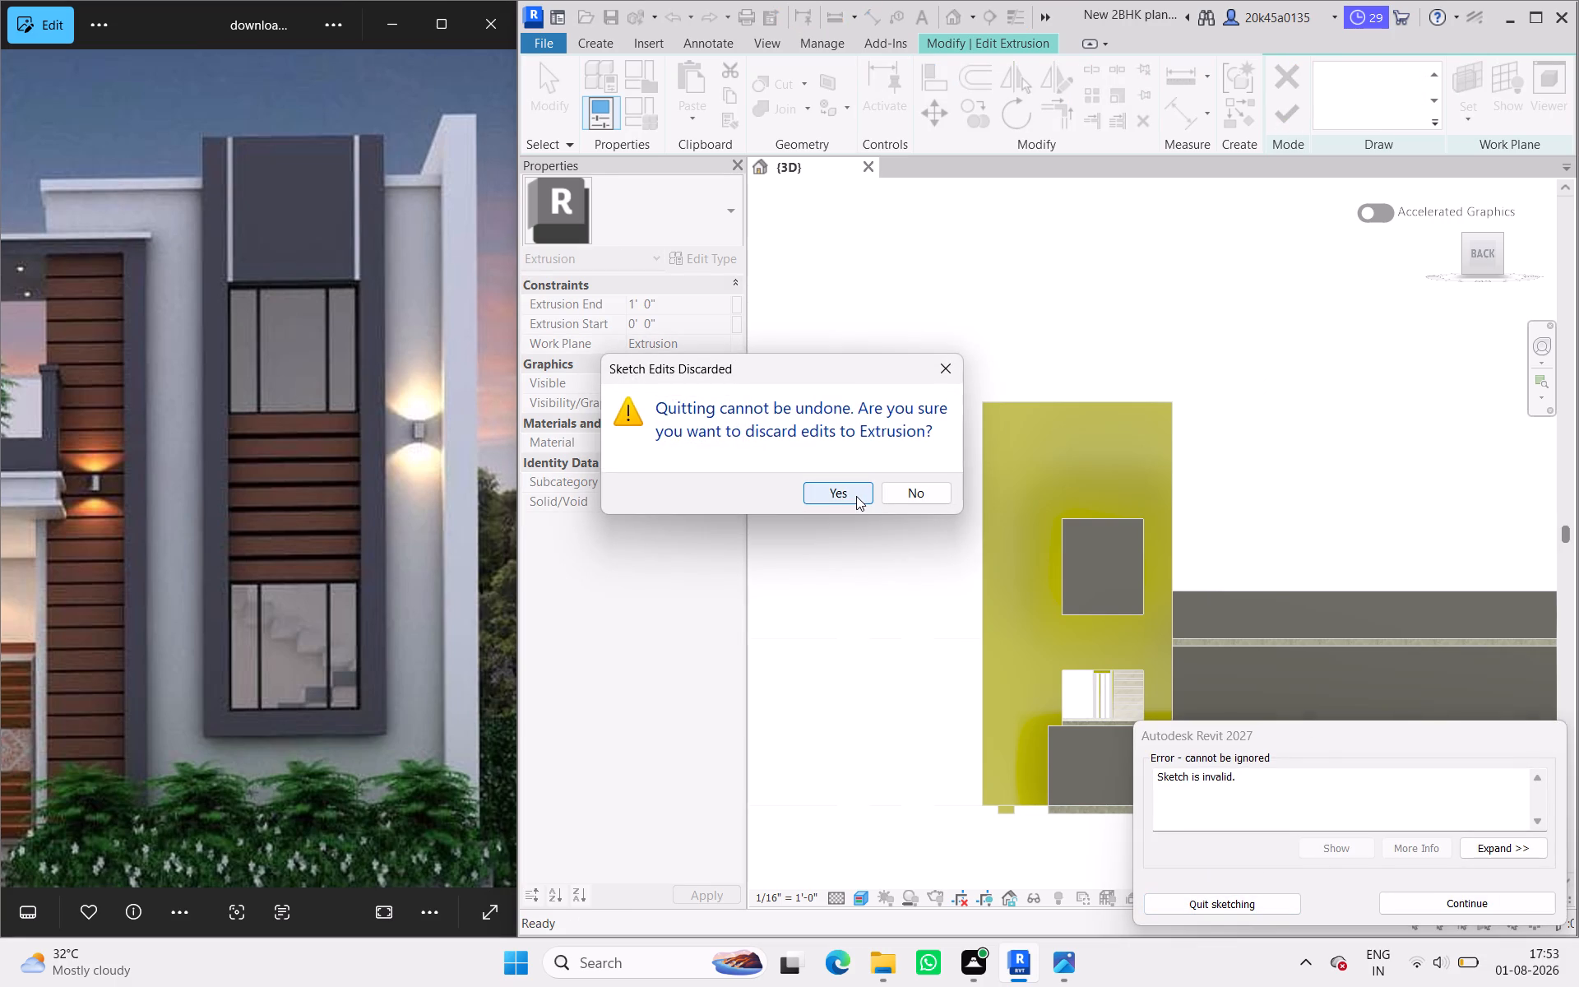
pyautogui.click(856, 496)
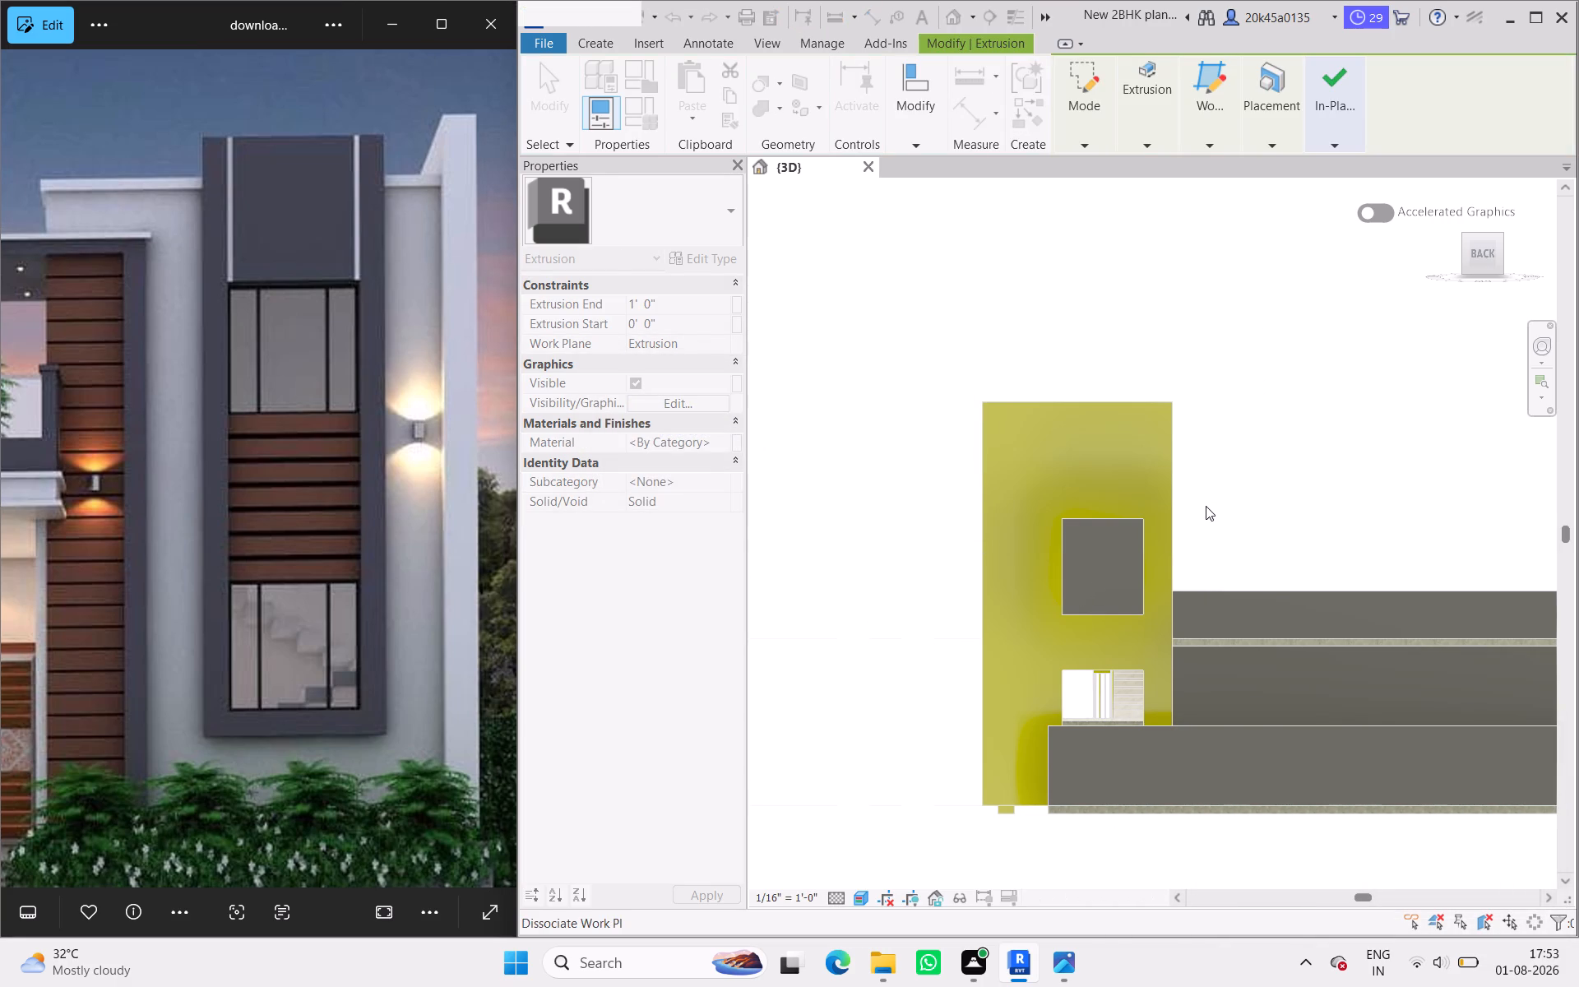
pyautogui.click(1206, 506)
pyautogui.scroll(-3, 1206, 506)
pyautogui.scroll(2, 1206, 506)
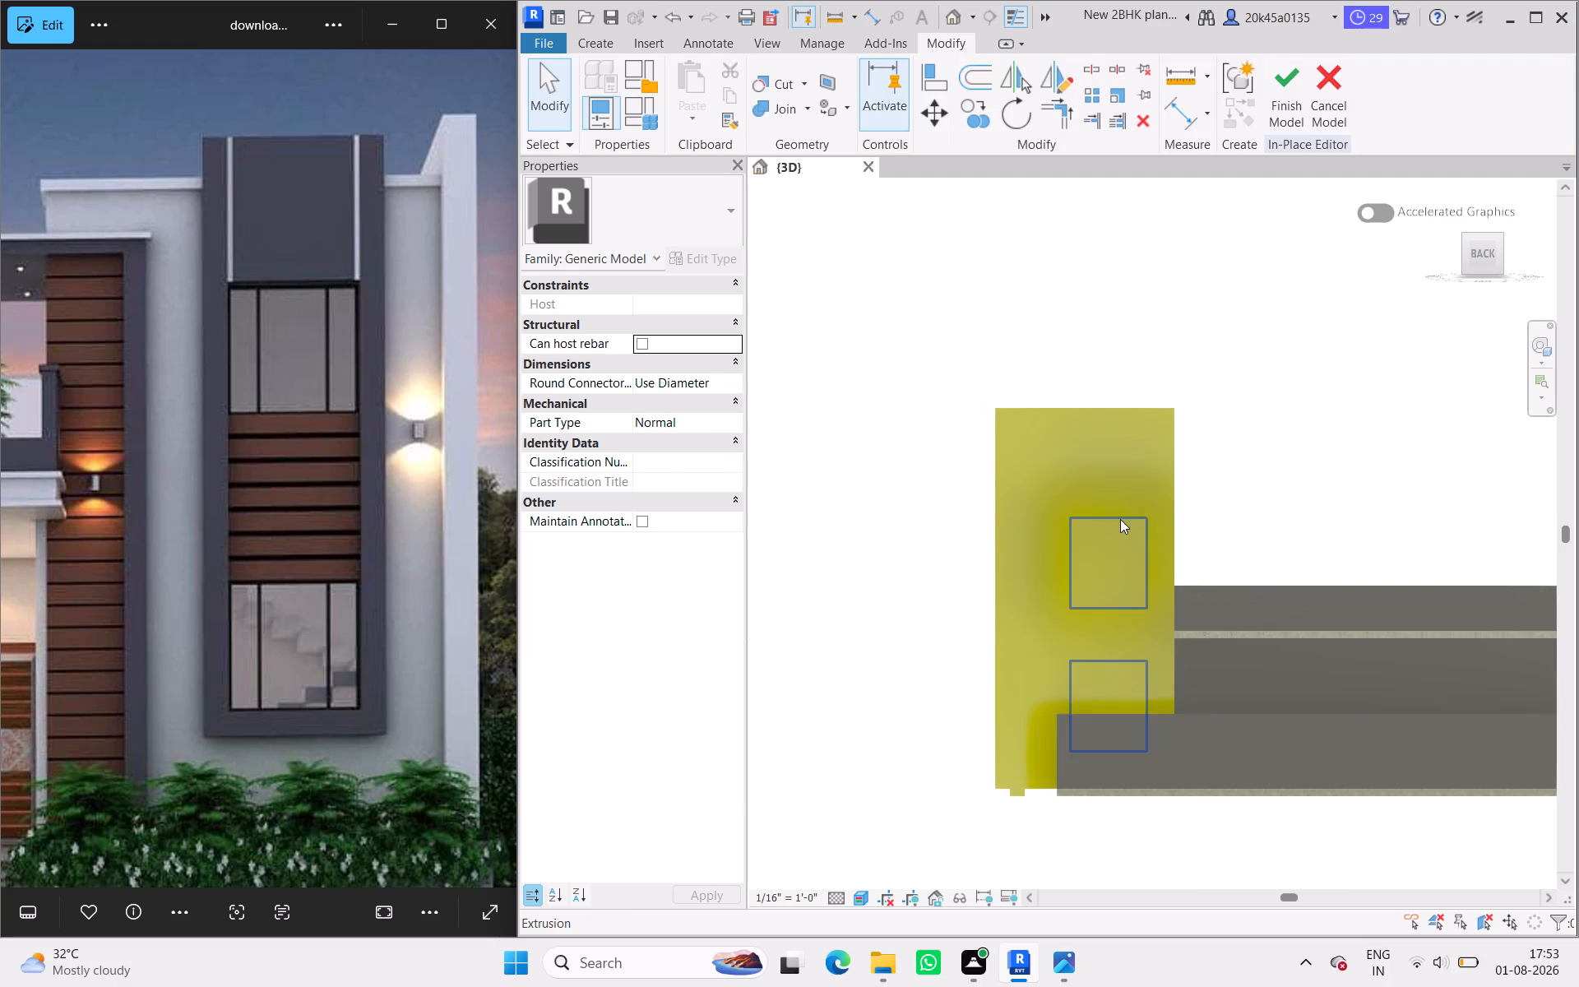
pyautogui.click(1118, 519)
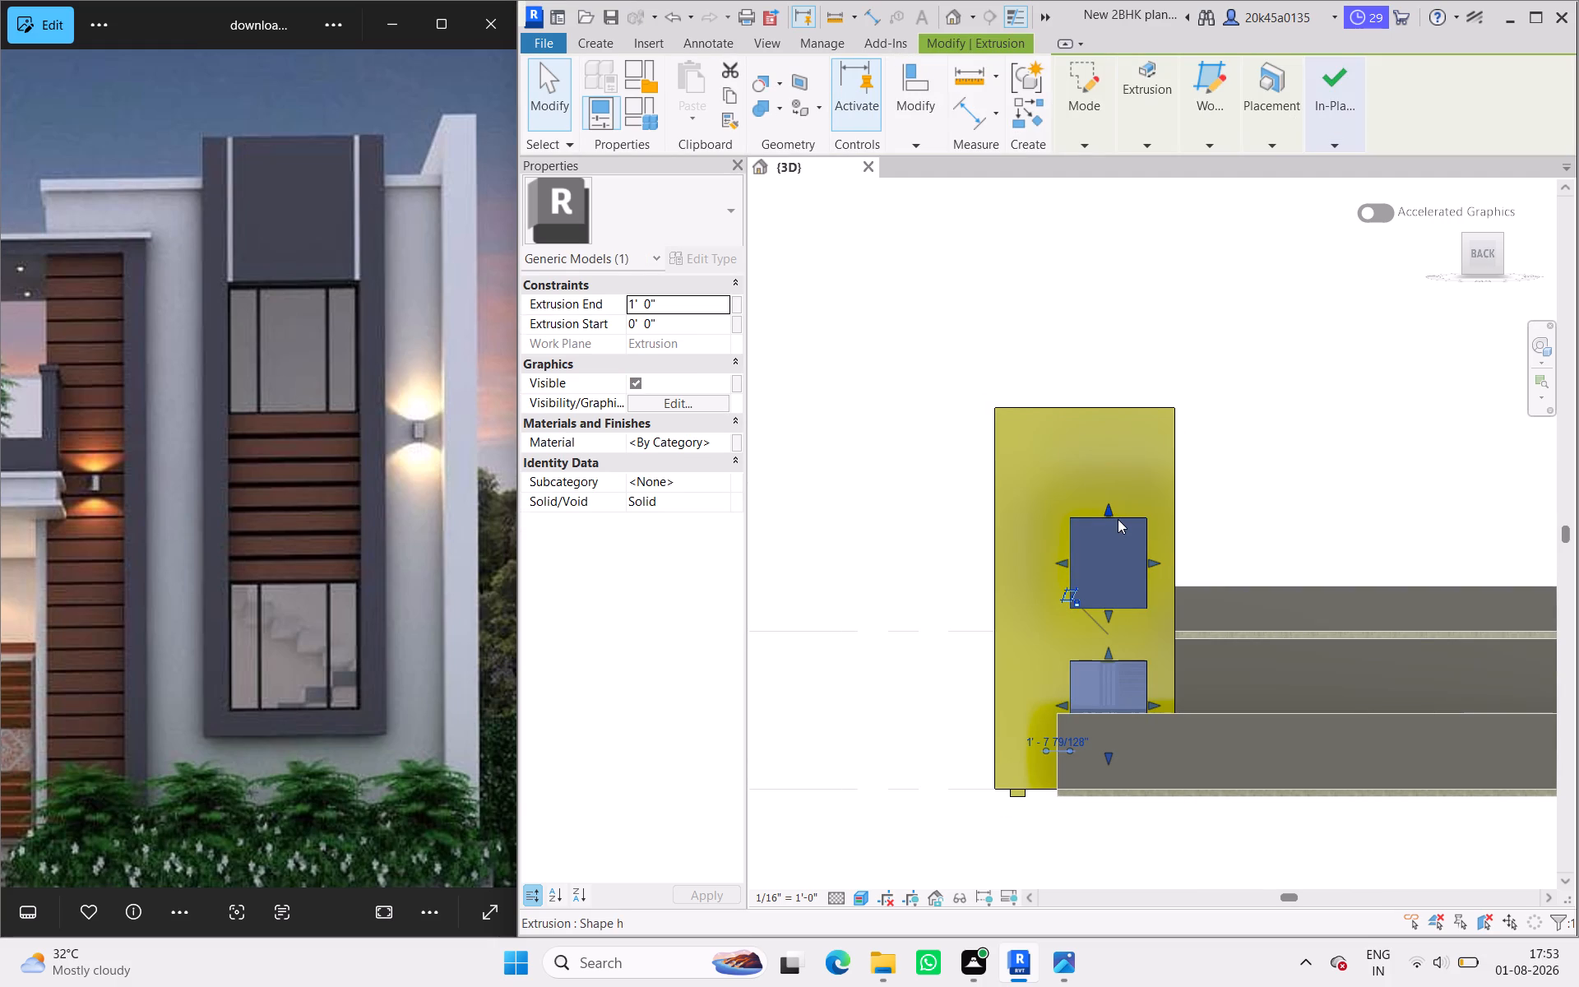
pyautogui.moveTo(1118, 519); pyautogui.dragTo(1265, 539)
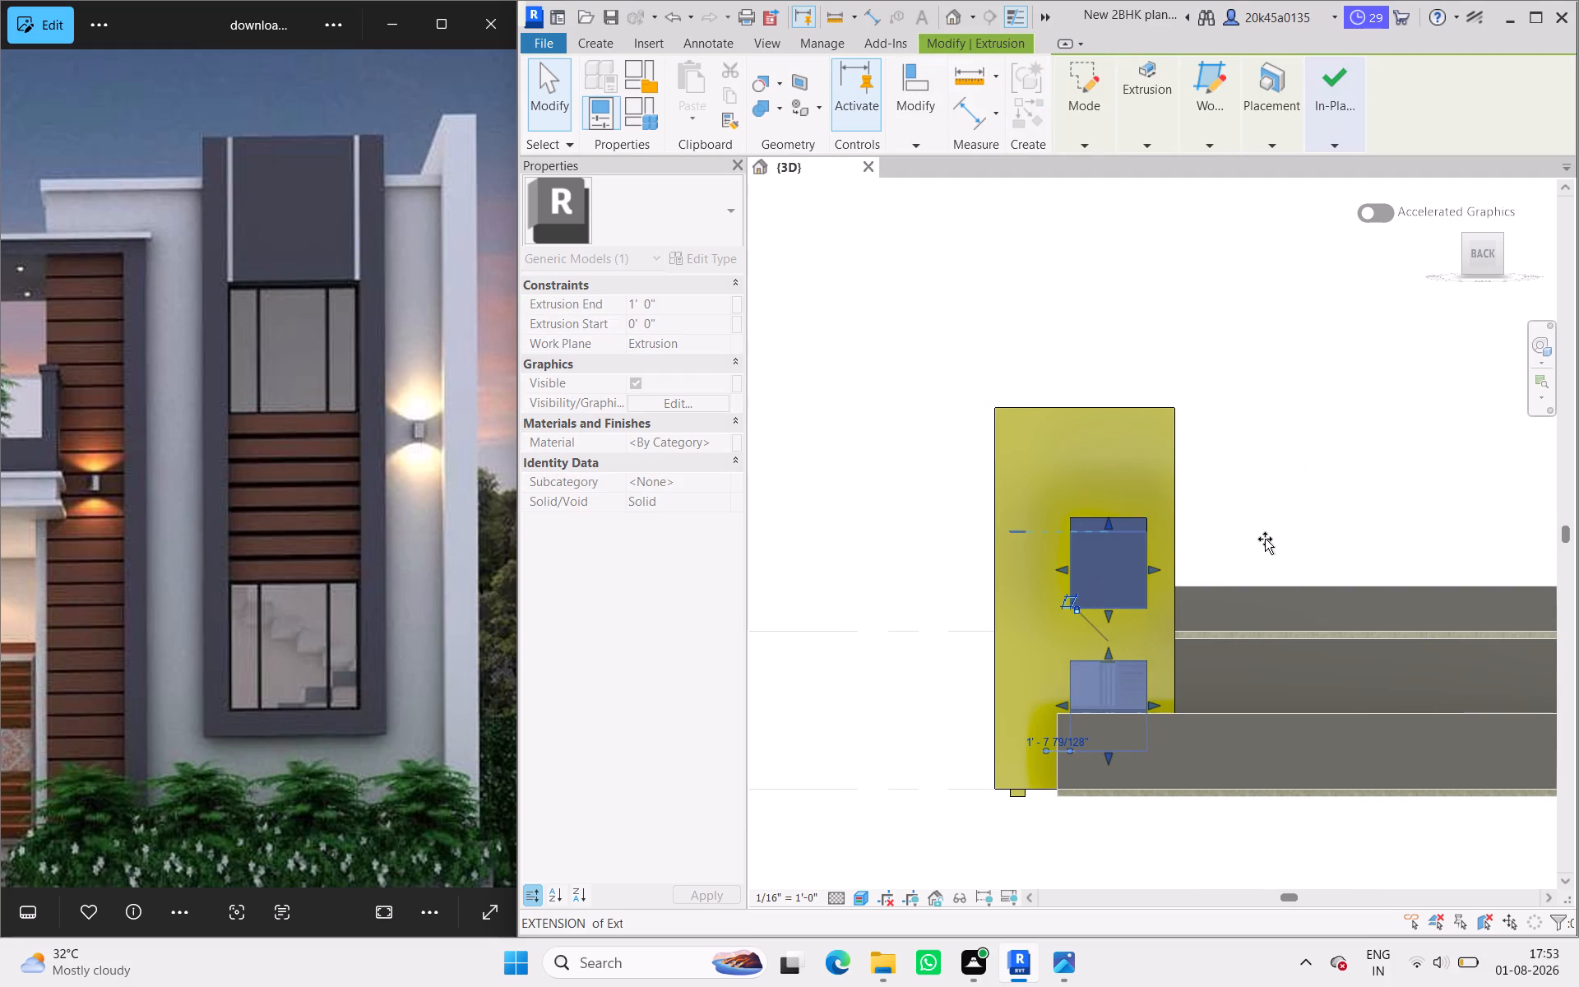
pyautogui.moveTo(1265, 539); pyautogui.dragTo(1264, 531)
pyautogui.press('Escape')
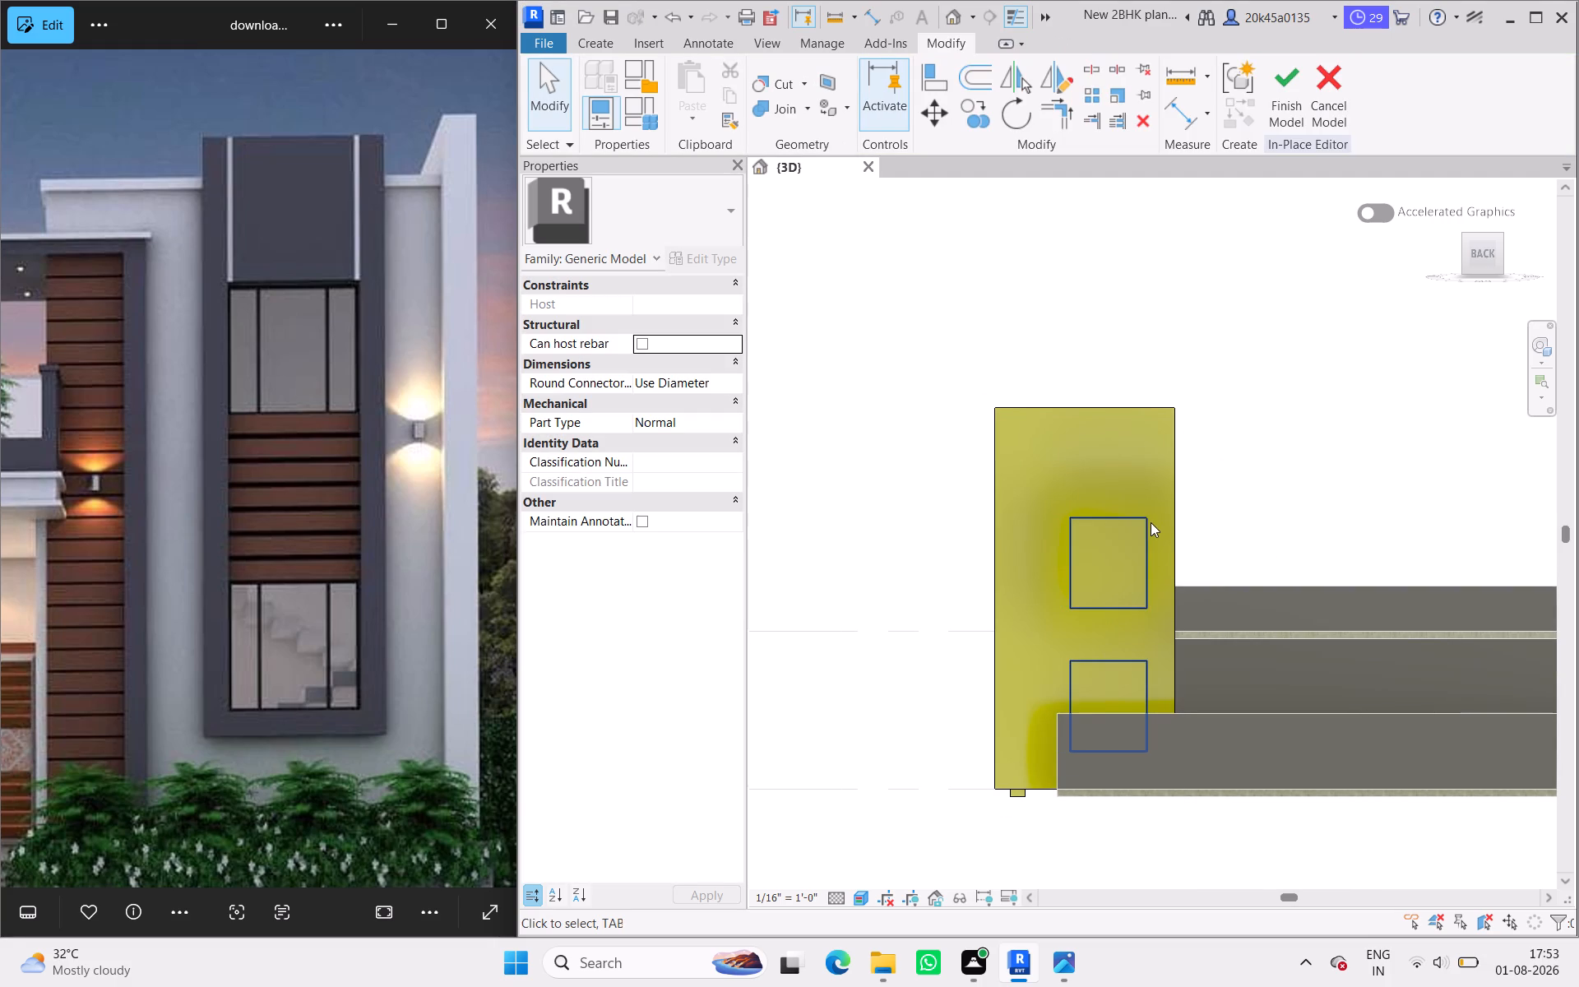
# Delete the extrusion filling the tower's upper and lower window openings and finish the in-place model.
pyautogui.click(1150, 522)
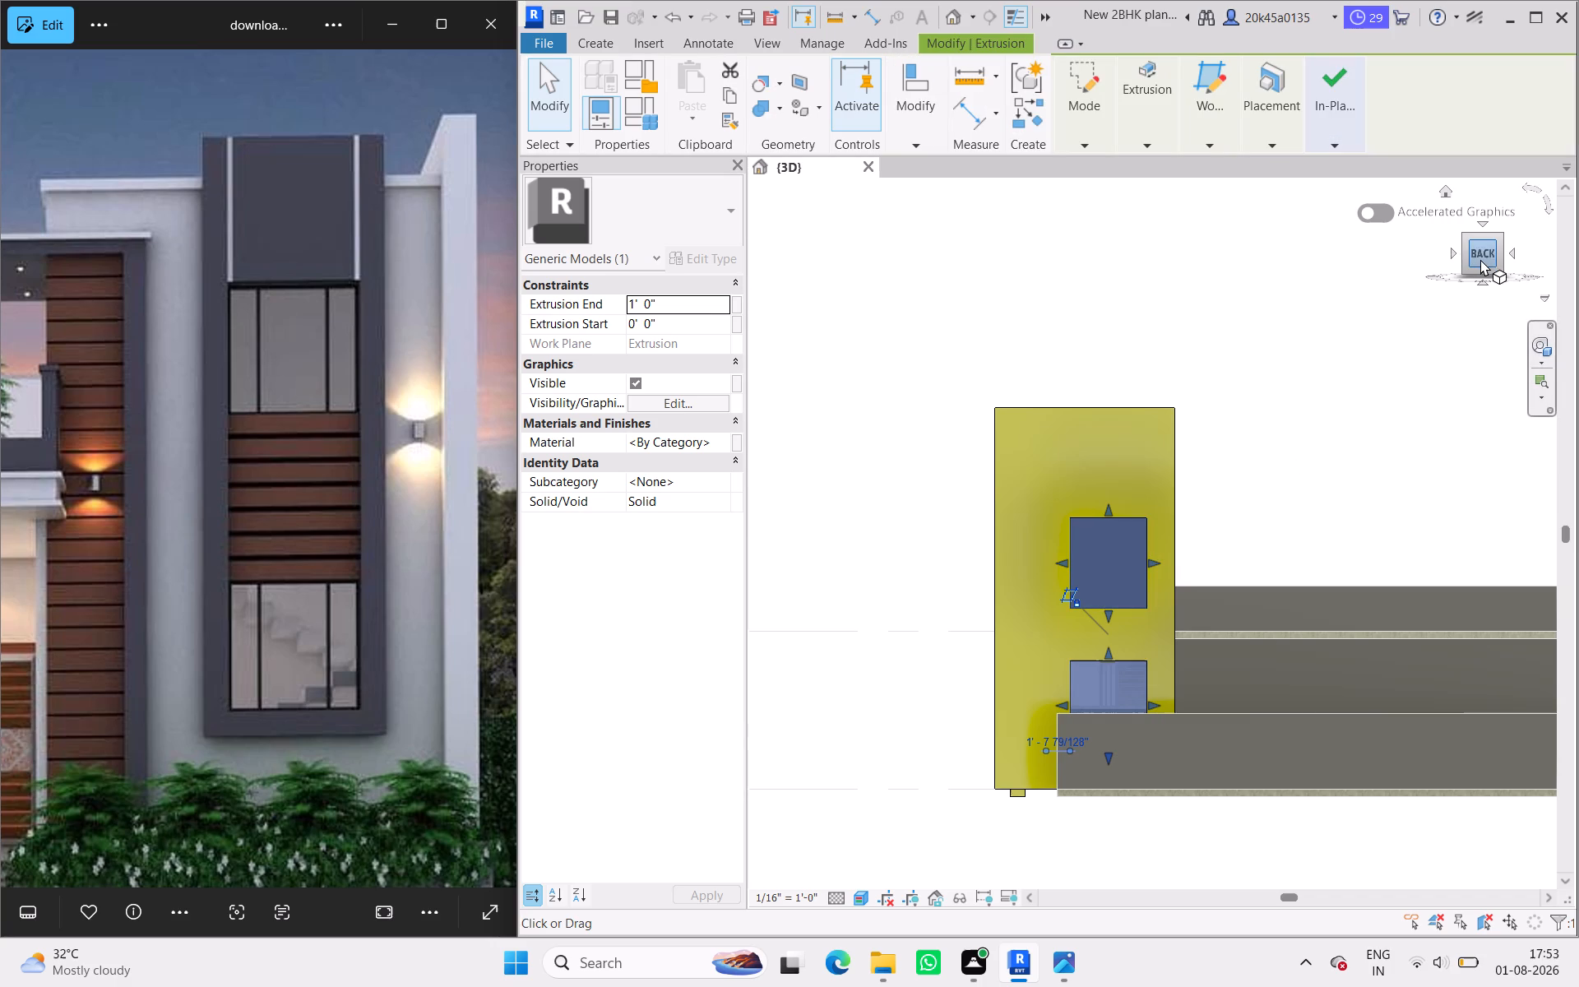
pyautogui.moveTo(1480, 259); pyautogui.dragTo(1412, 275)
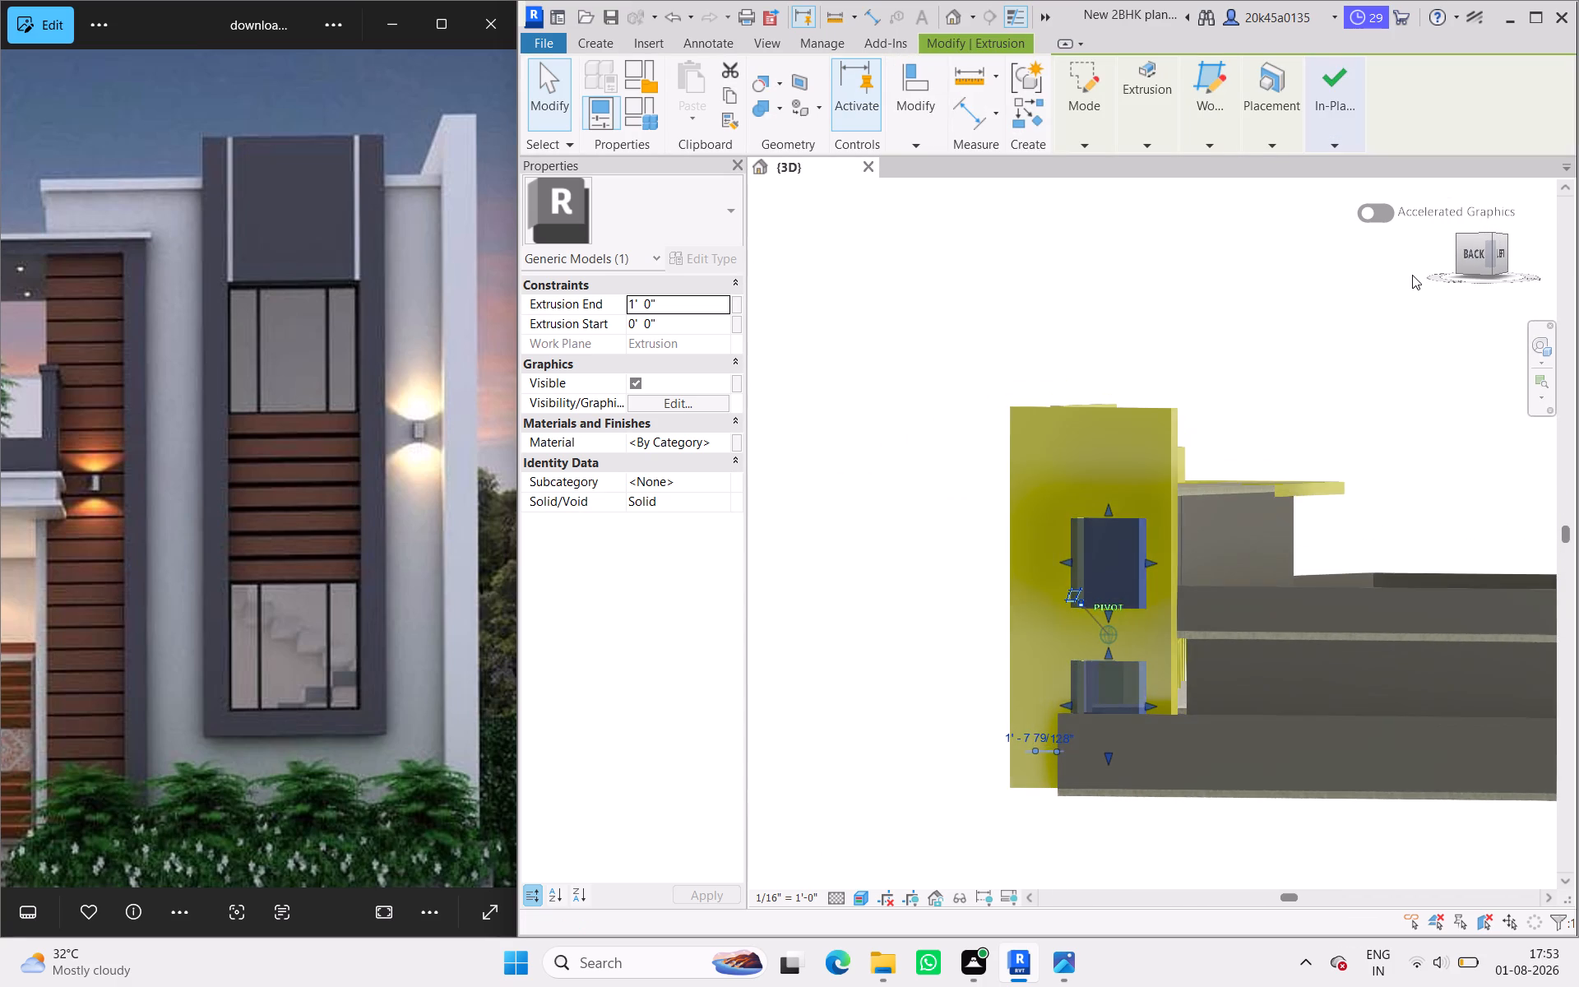
pyautogui.moveTo(1412, 275); pyautogui.dragTo(1276, 286)
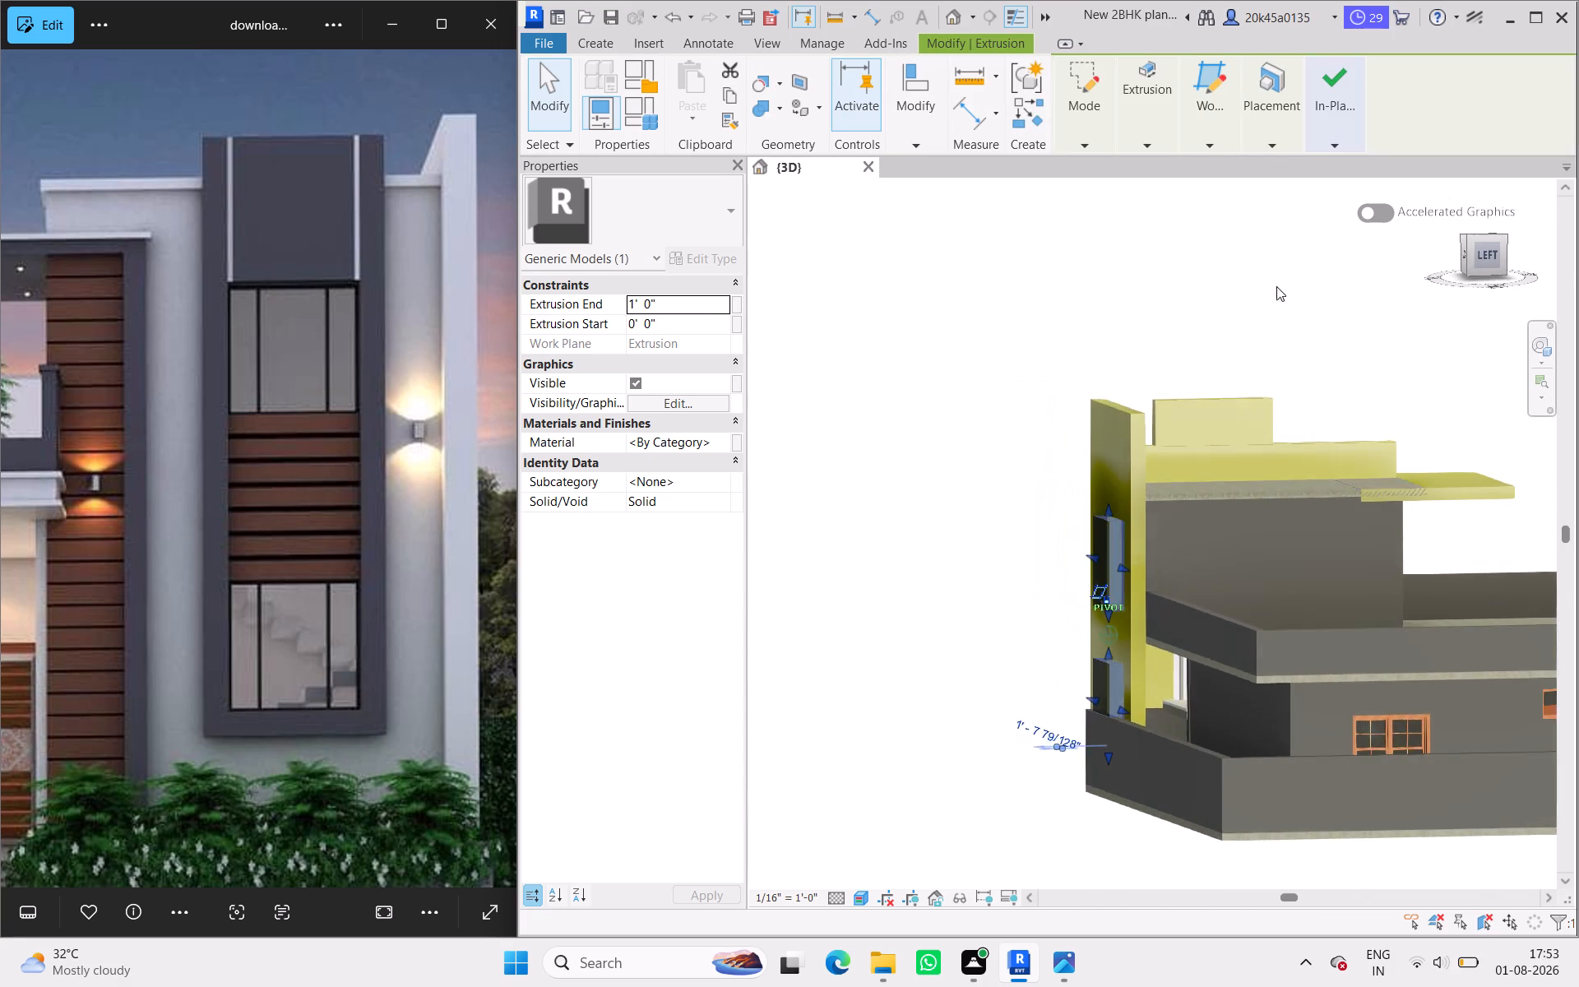
pyautogui.moveTo(1276, 286); pyautogui.dragTo(1472, 308)
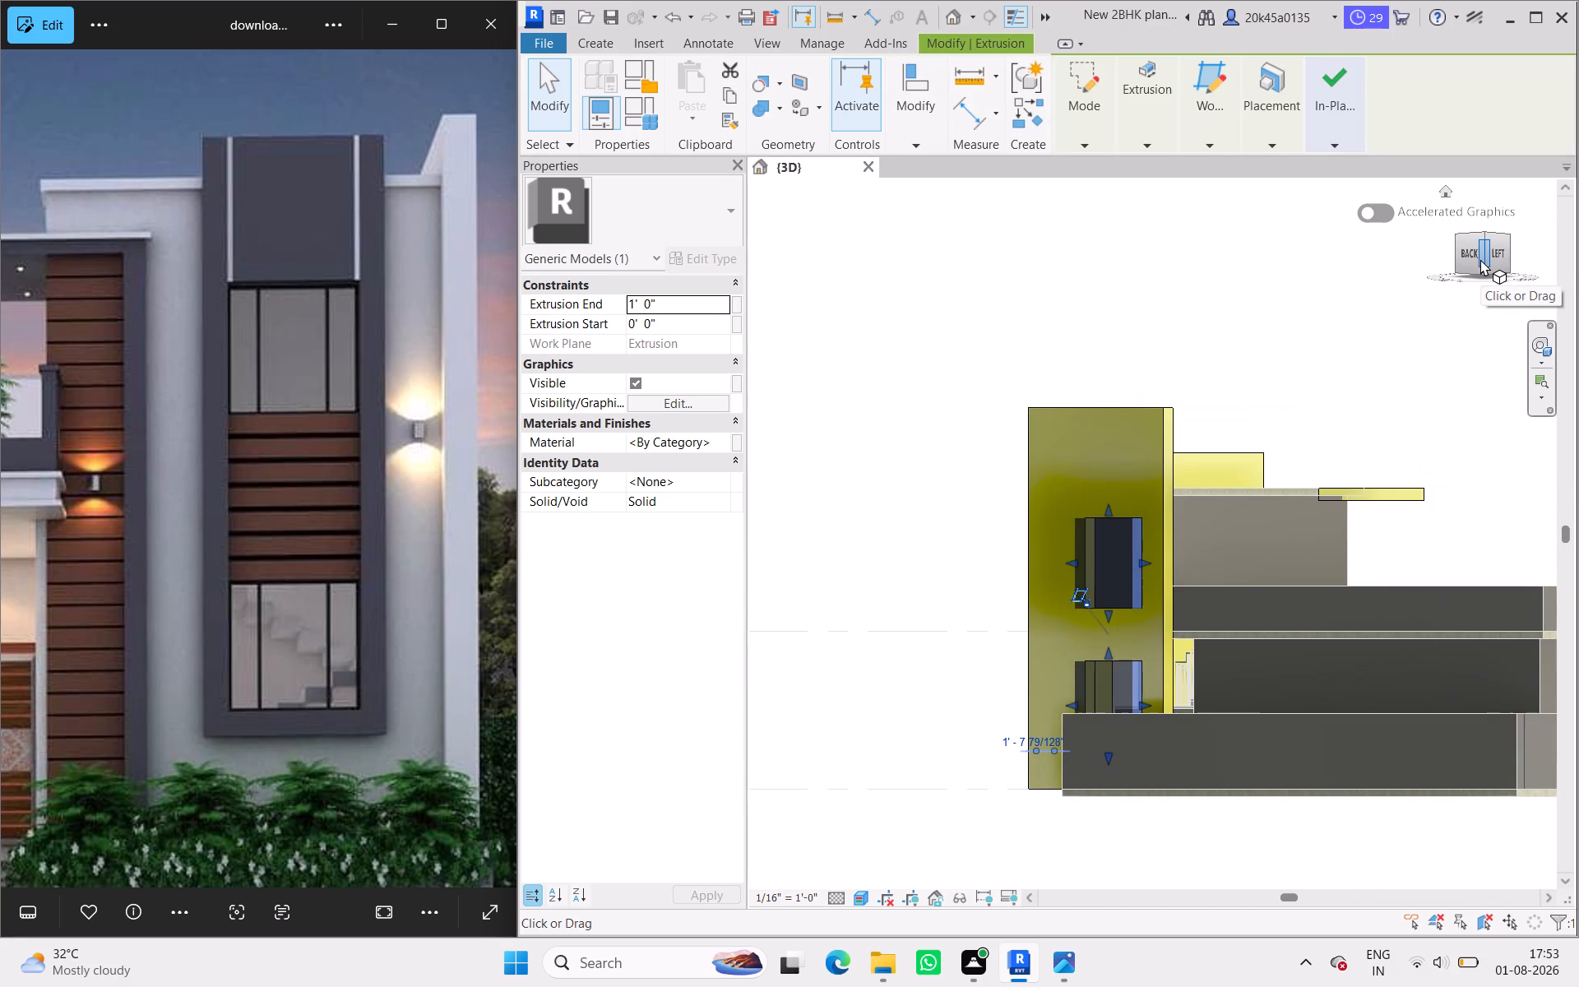
pyautogui.press('Delete')
pyautogui.click(1469, 258)
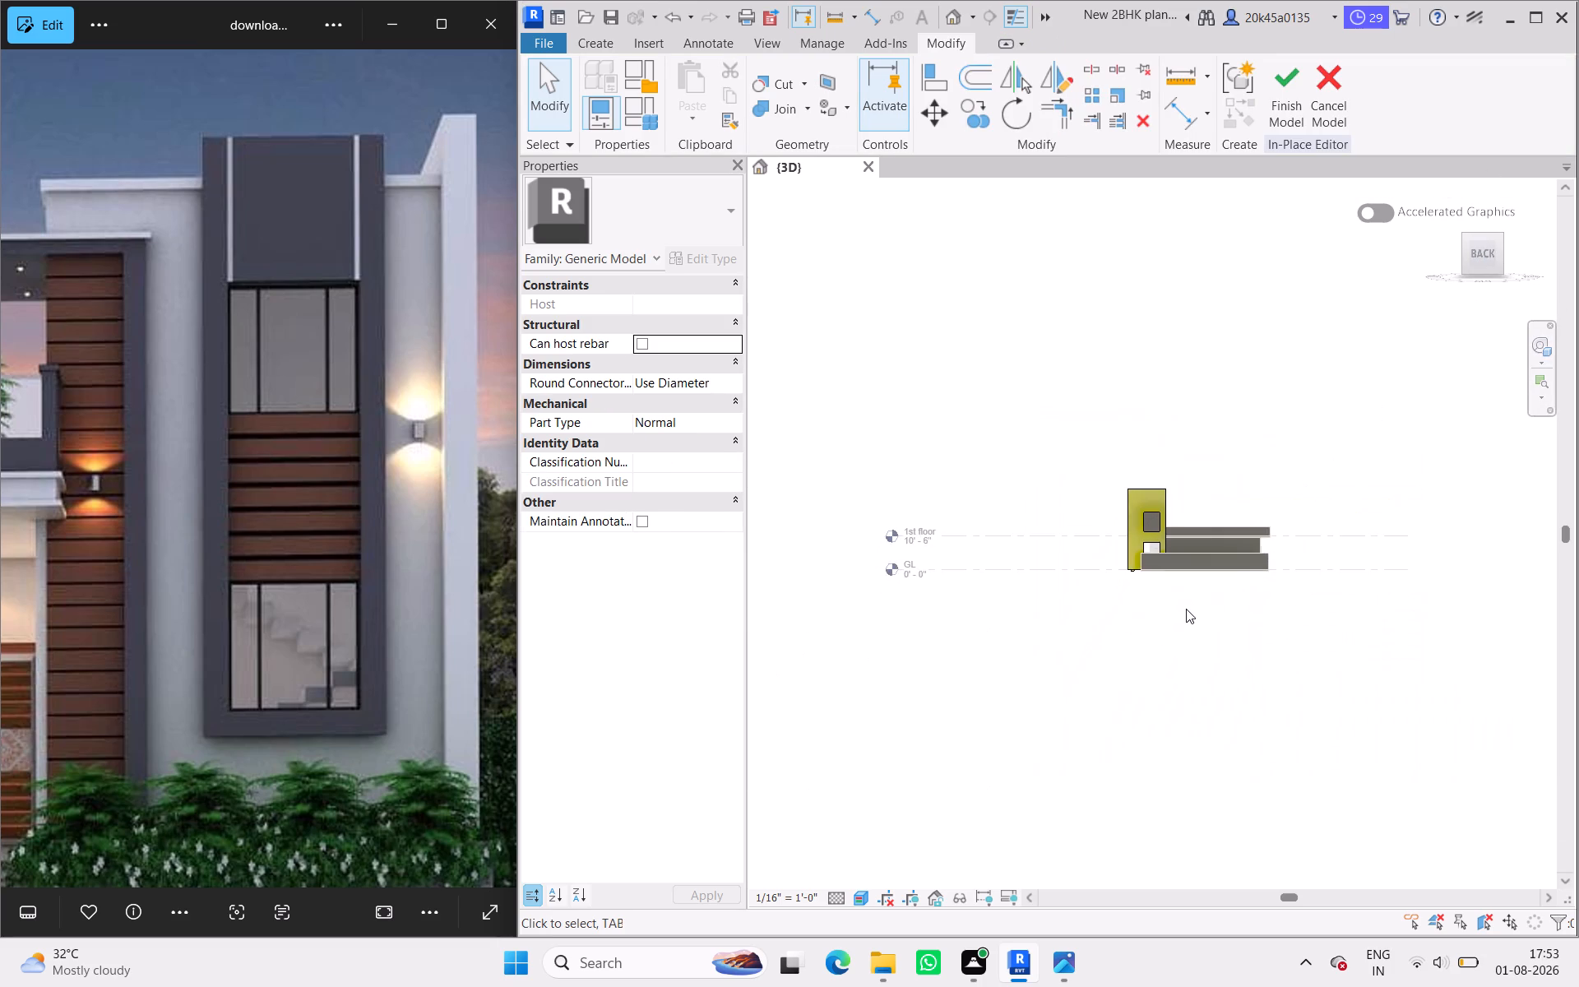
pyautogui.scroll(7, 1184, 609)
pyautogui.scroll(3, 1148, 411)
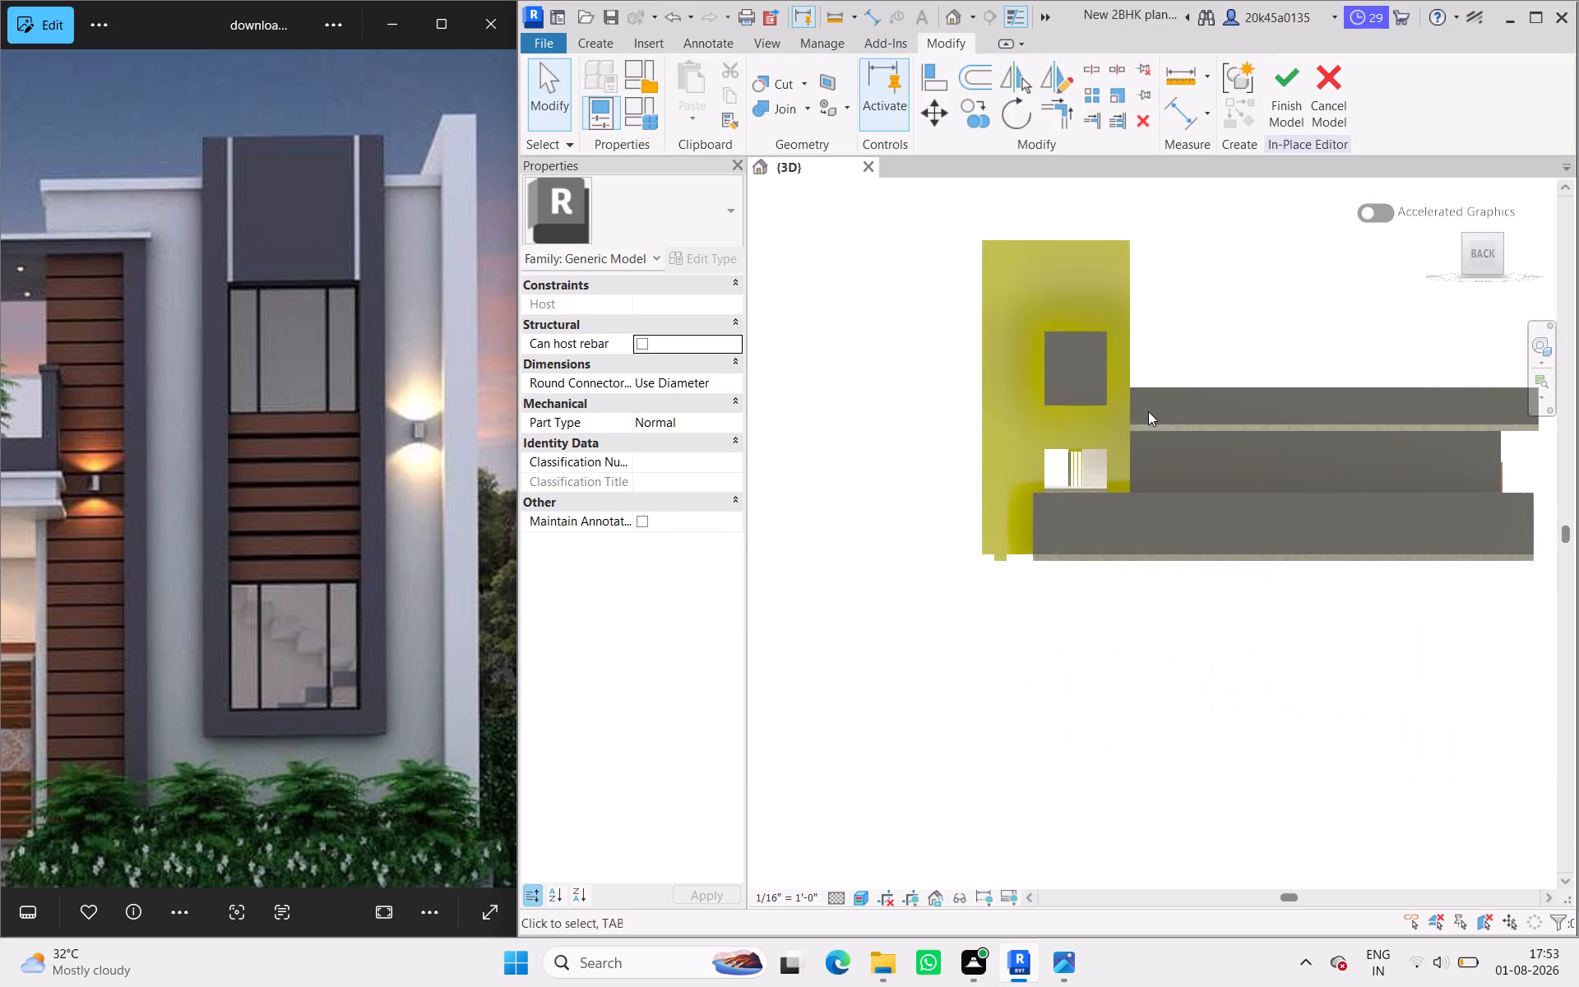
pyautogui.click(1290, 86)
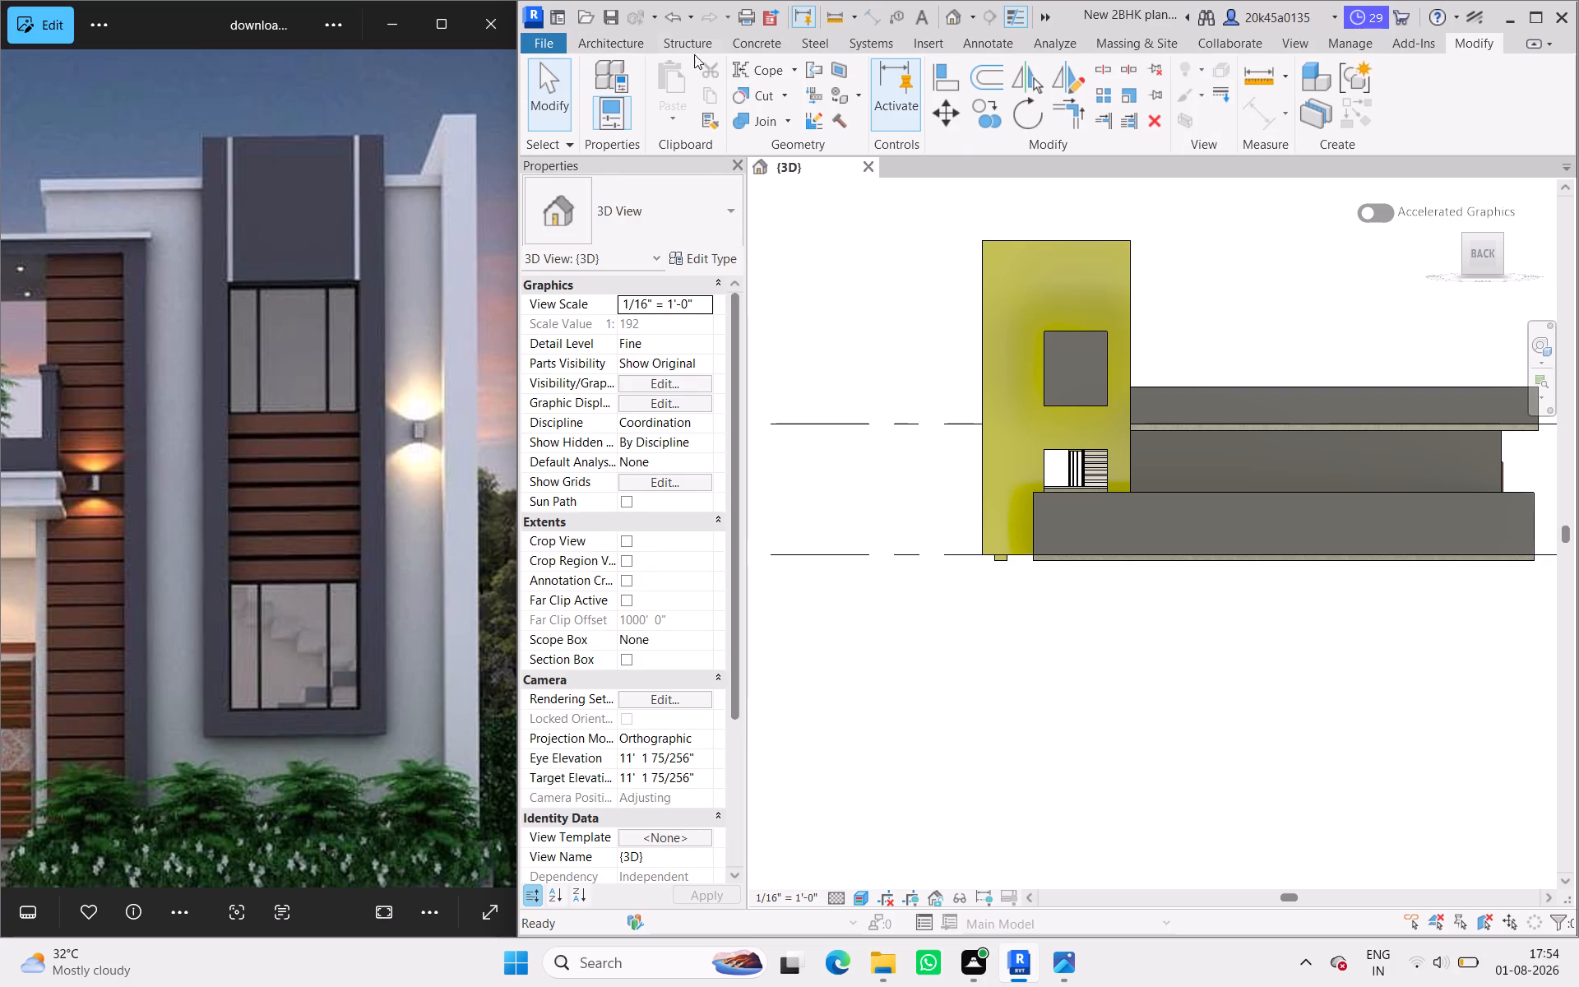
# Create a new in-place component in the Generic Models category, keeping the default name.
pyautogui.click(623, 39)
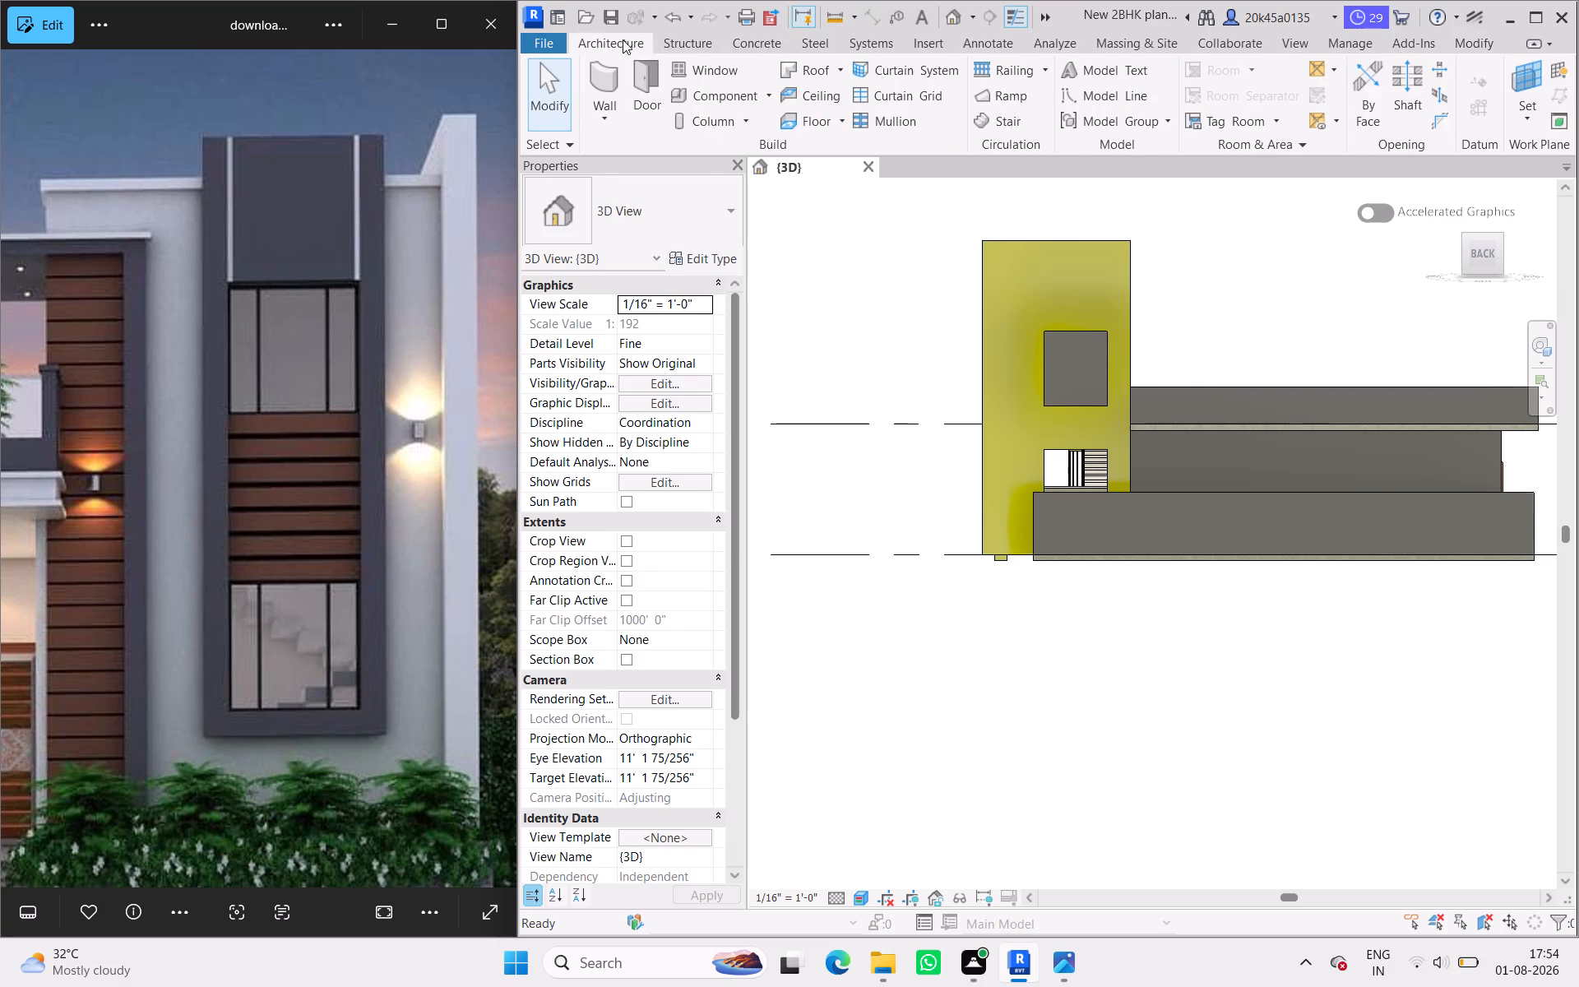
pyautogui.click(766, 95)
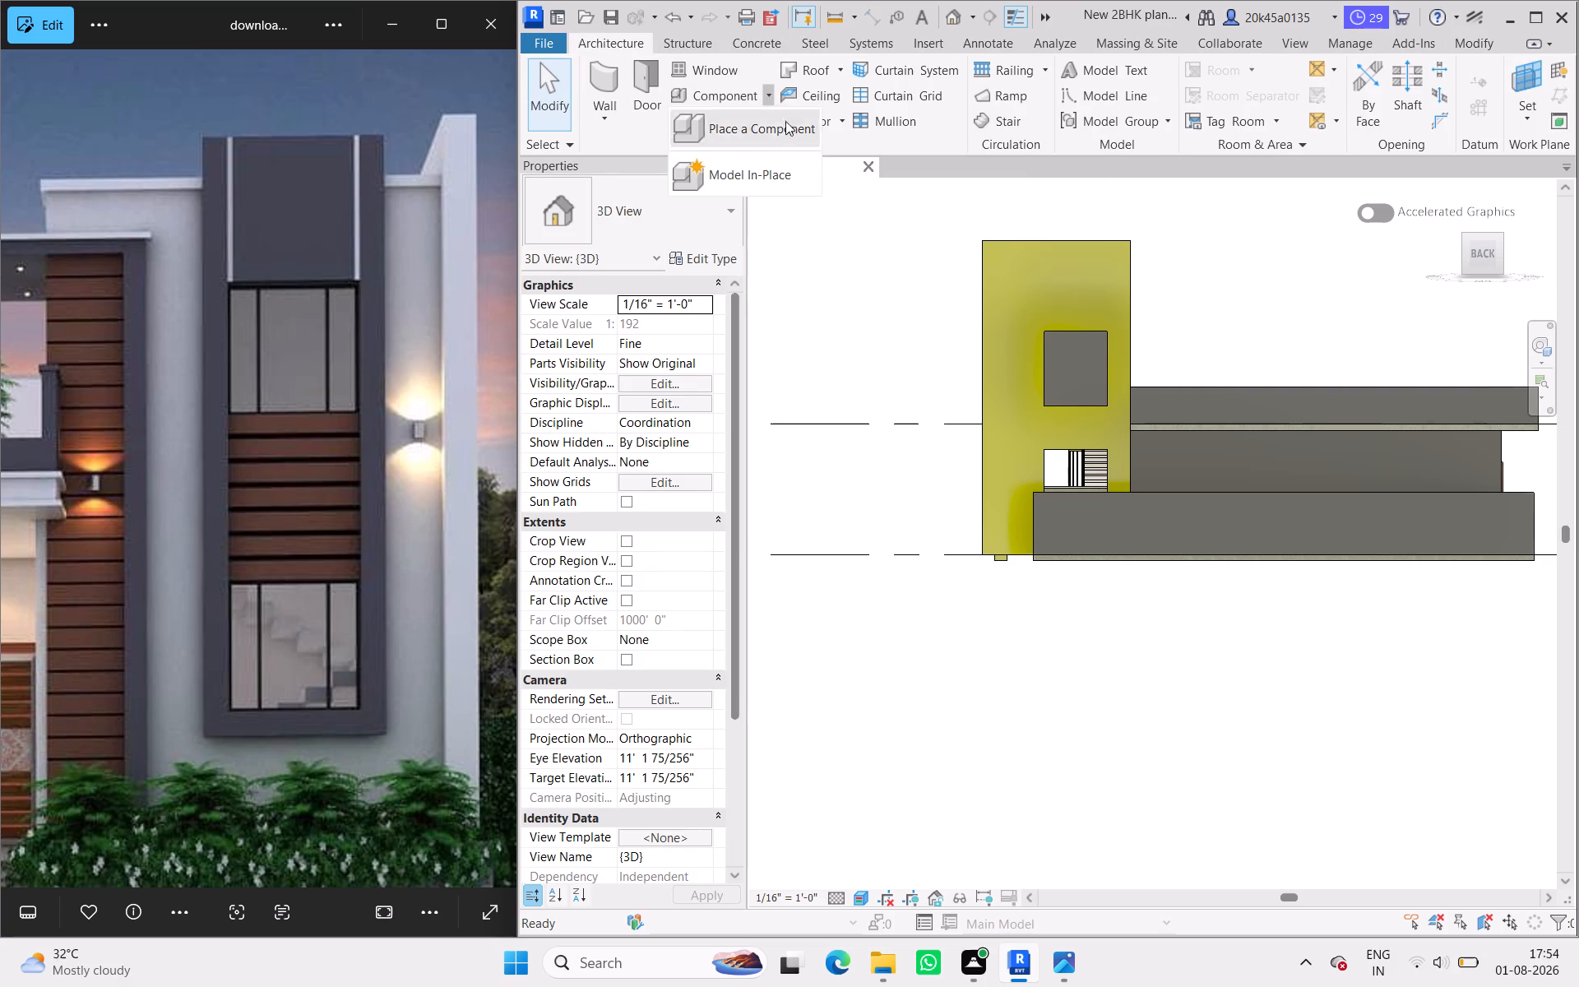
pyautogui.click(767, 178)
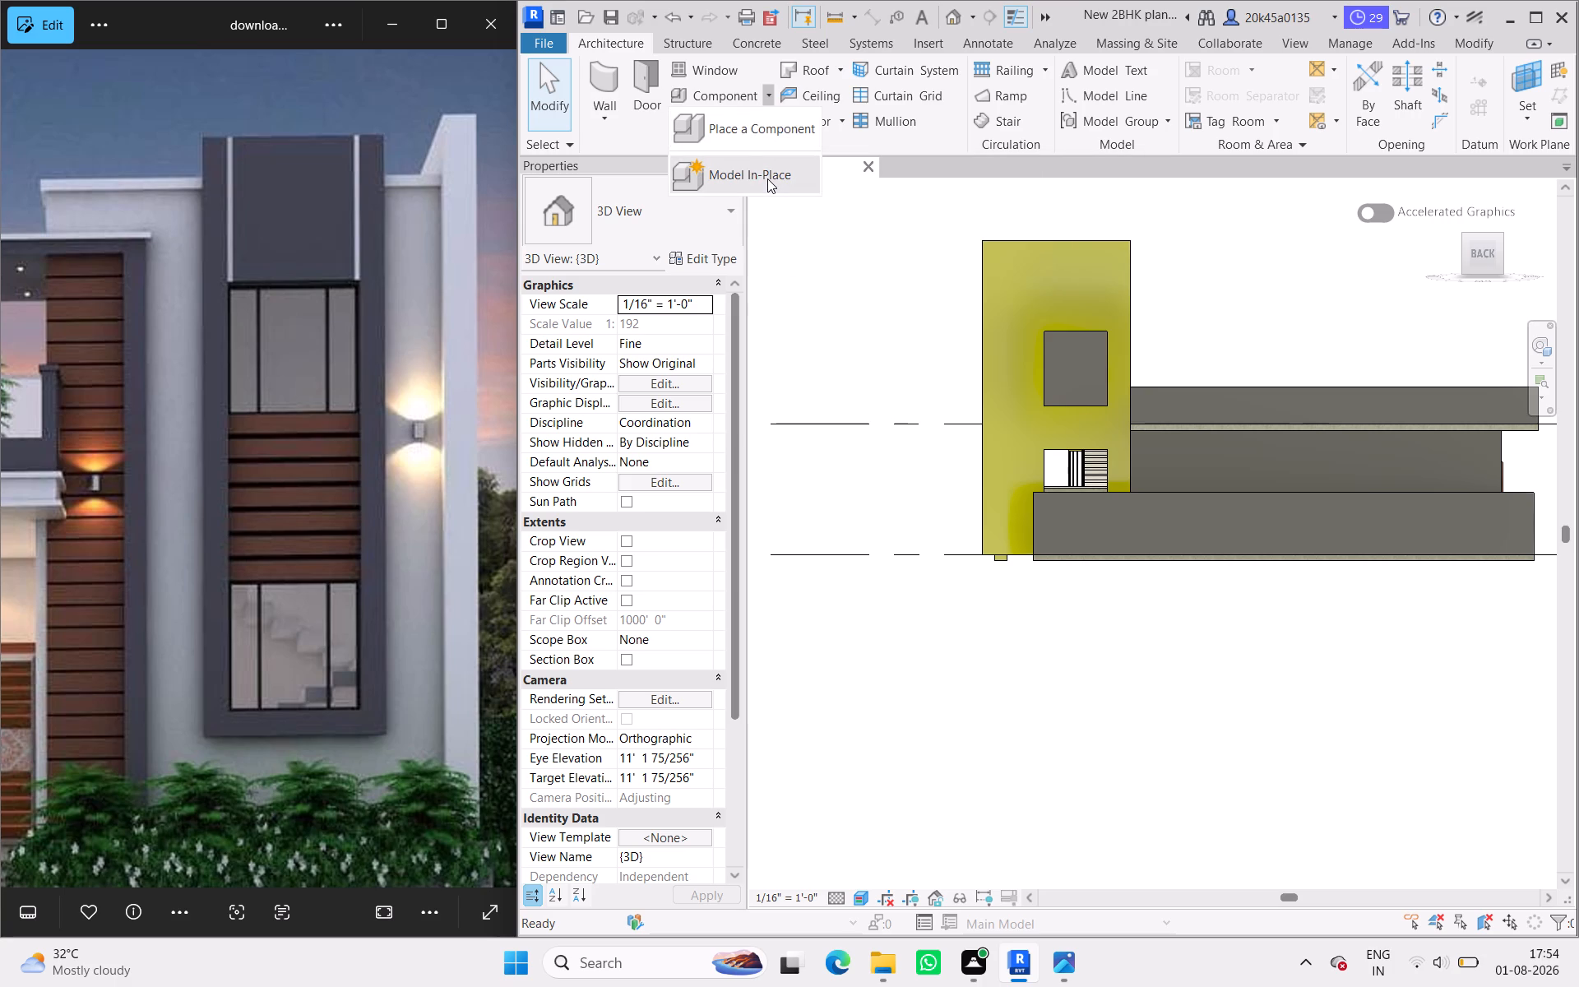
pyautogui.click(1095, 271)
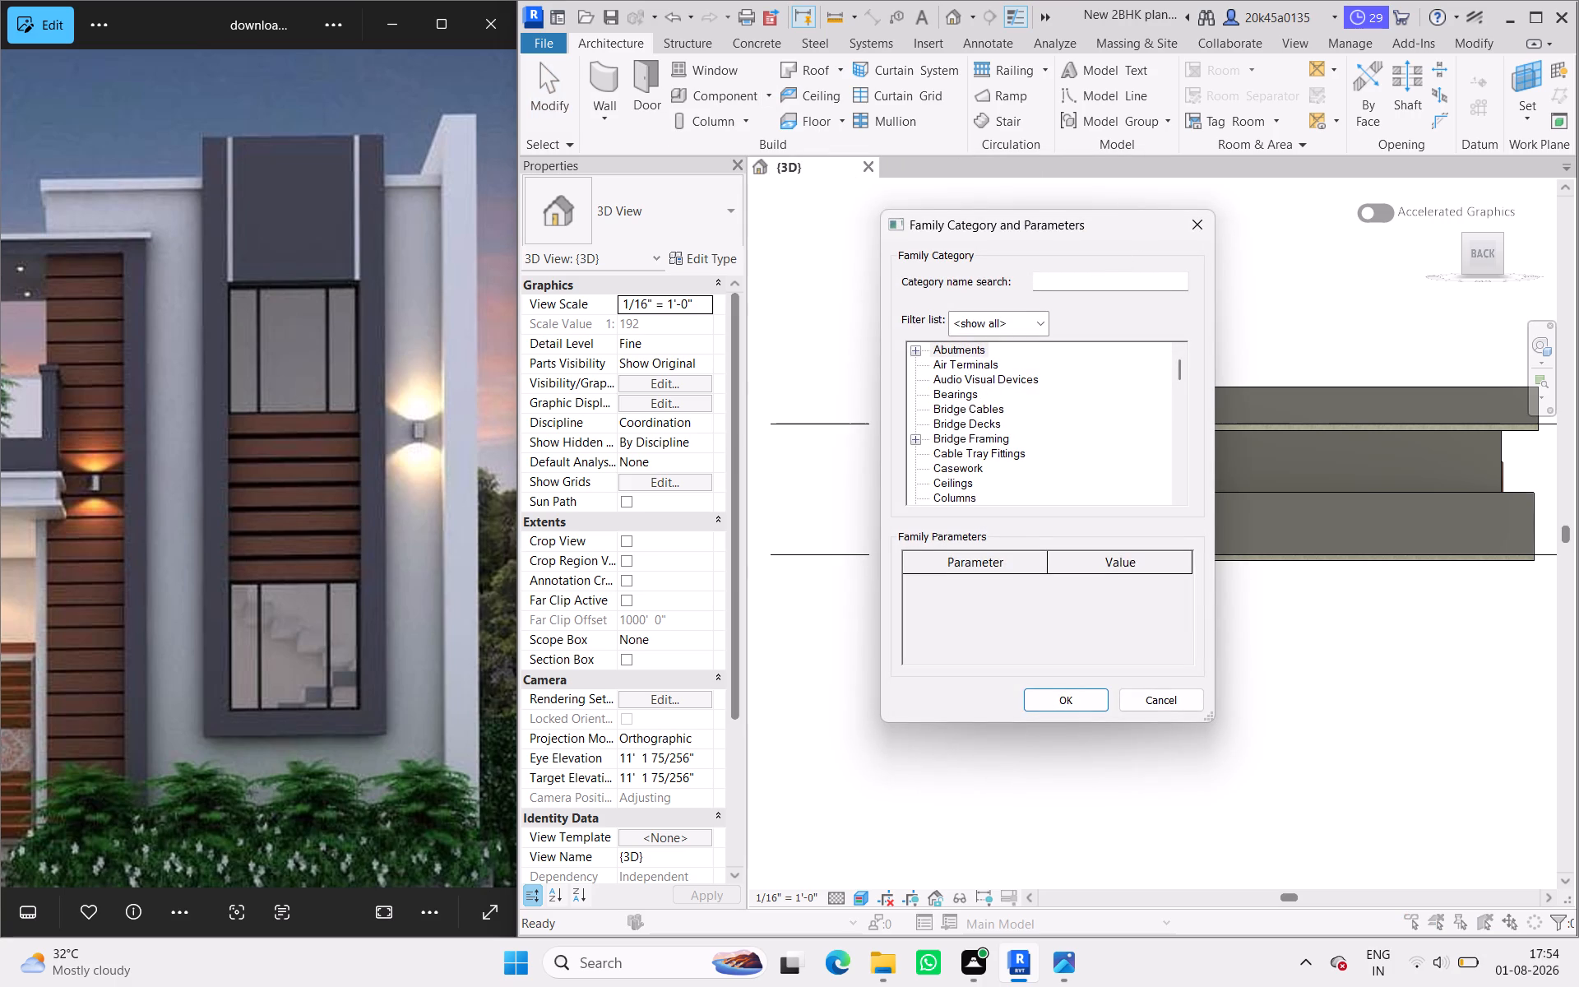
pyautogui.click(1095, 279)
pyautogui.write('gen')
pyautogui.click(981, 346)
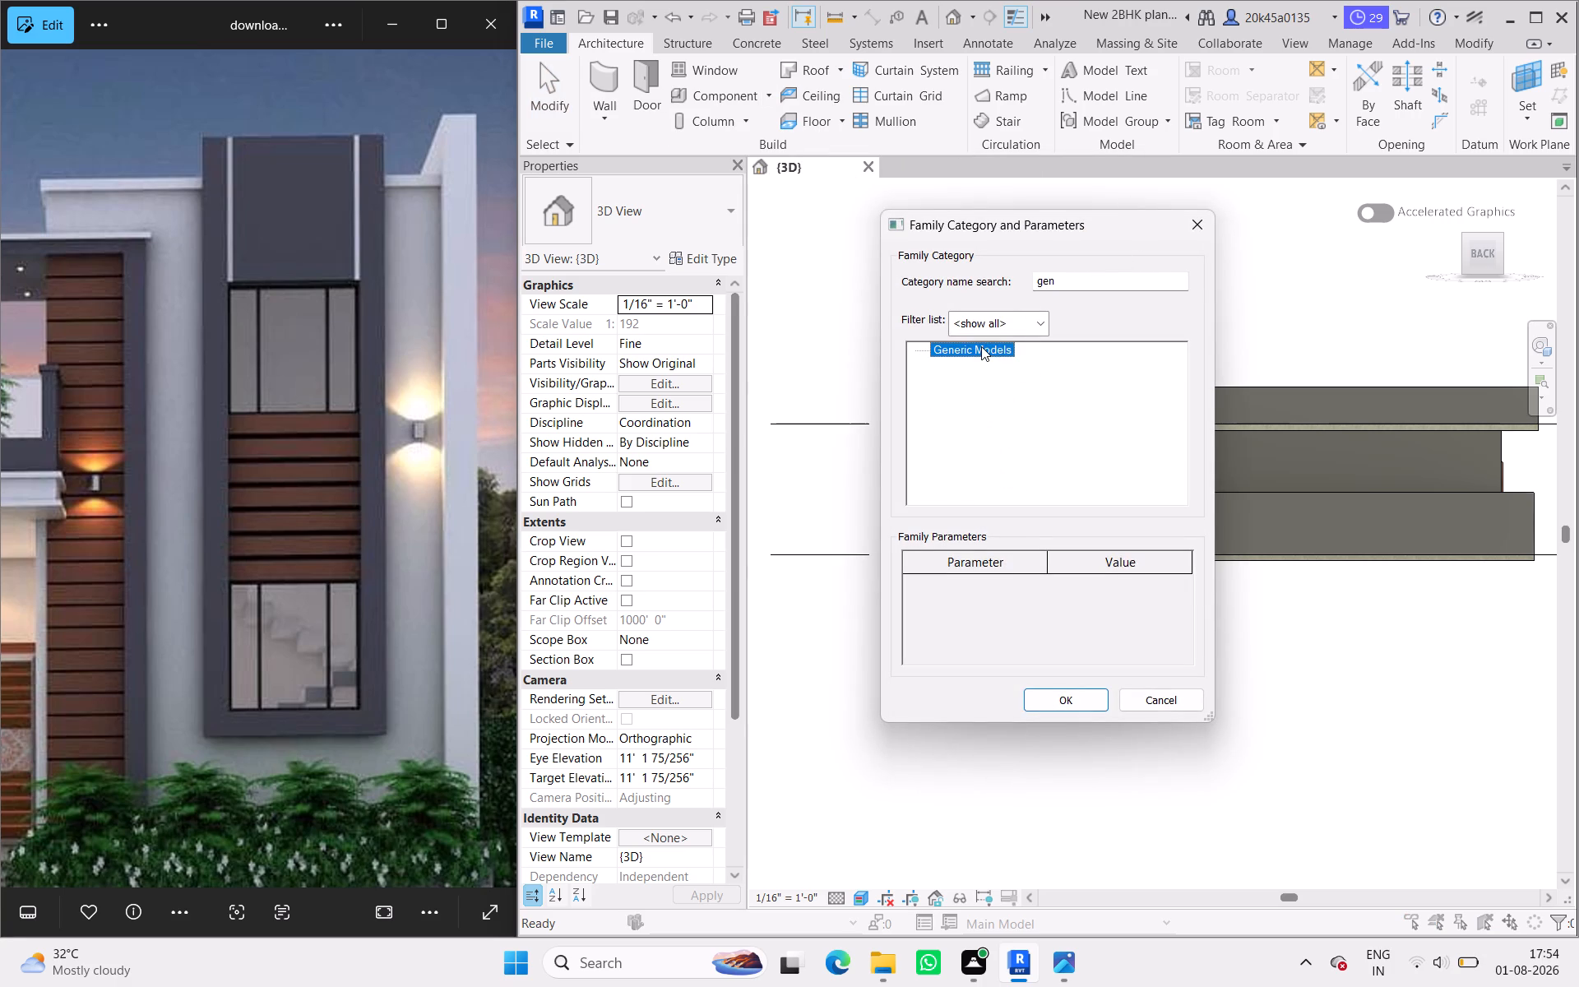
pyautogui.click(1075, 708)
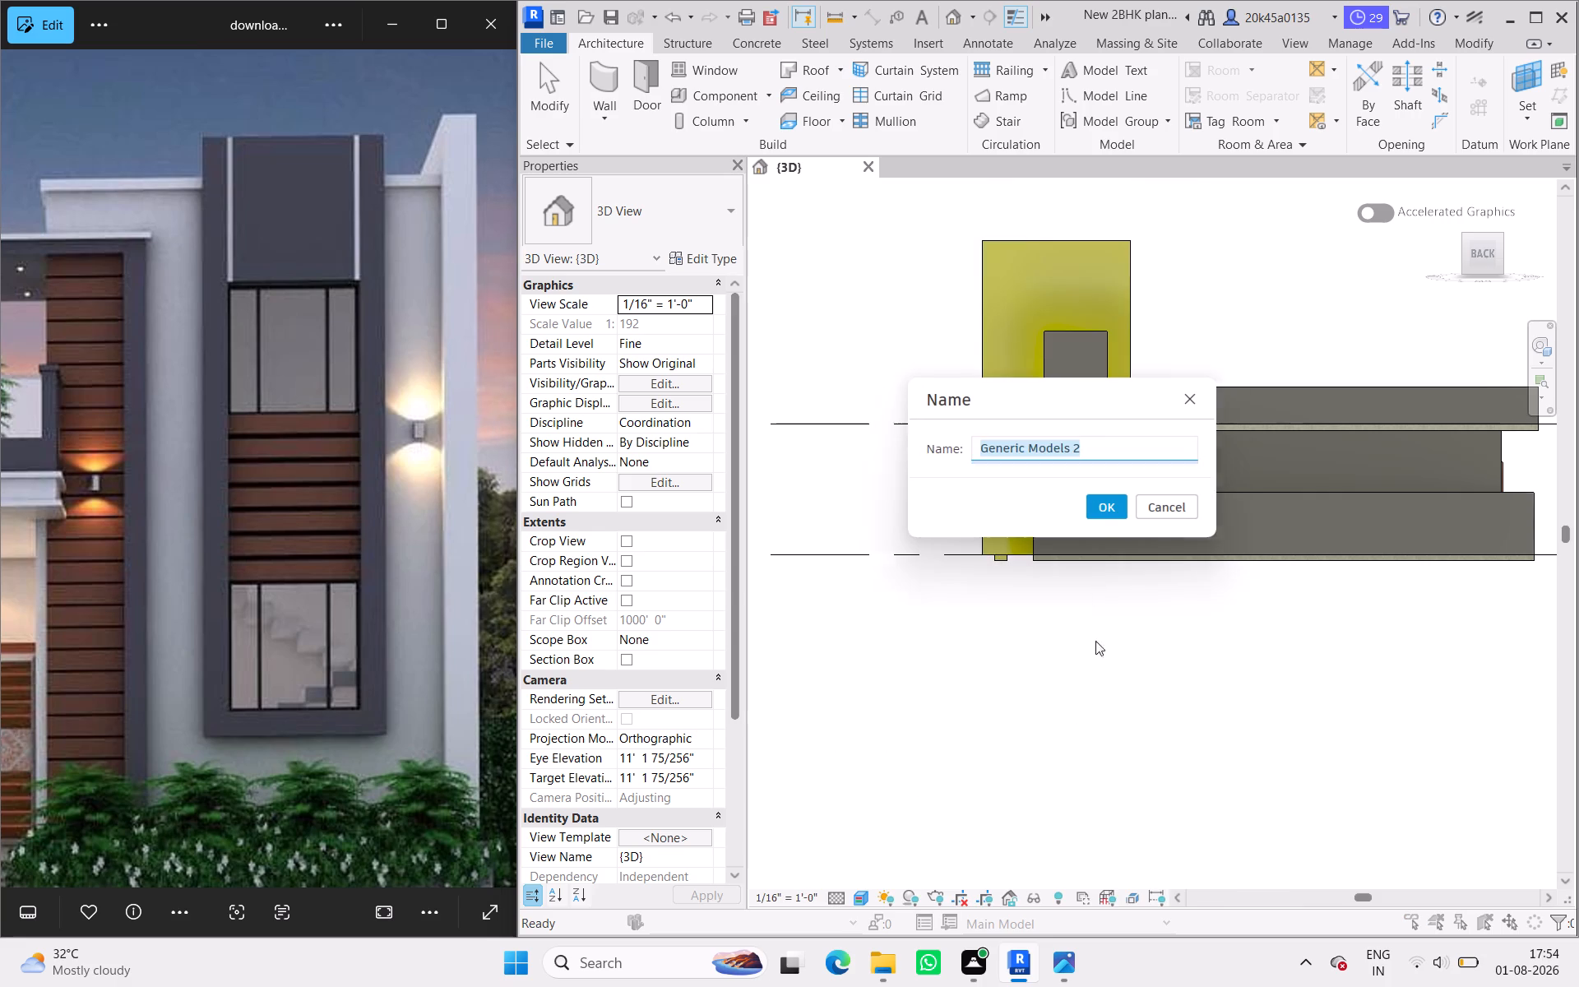
pyautogui.click(1103, 510)
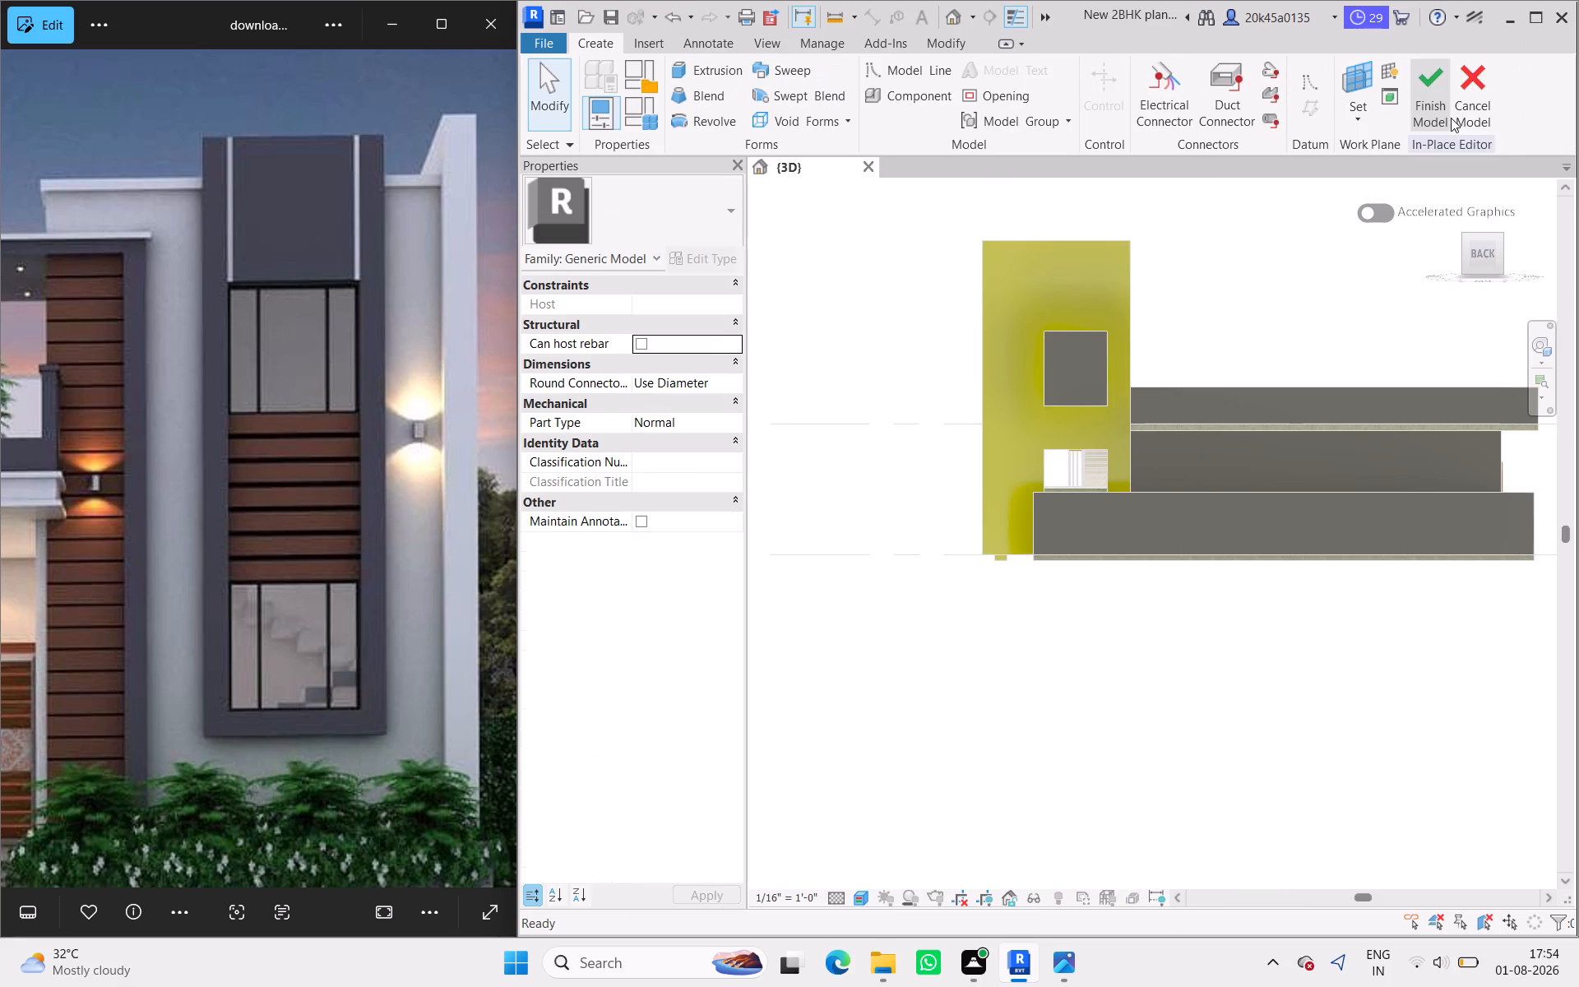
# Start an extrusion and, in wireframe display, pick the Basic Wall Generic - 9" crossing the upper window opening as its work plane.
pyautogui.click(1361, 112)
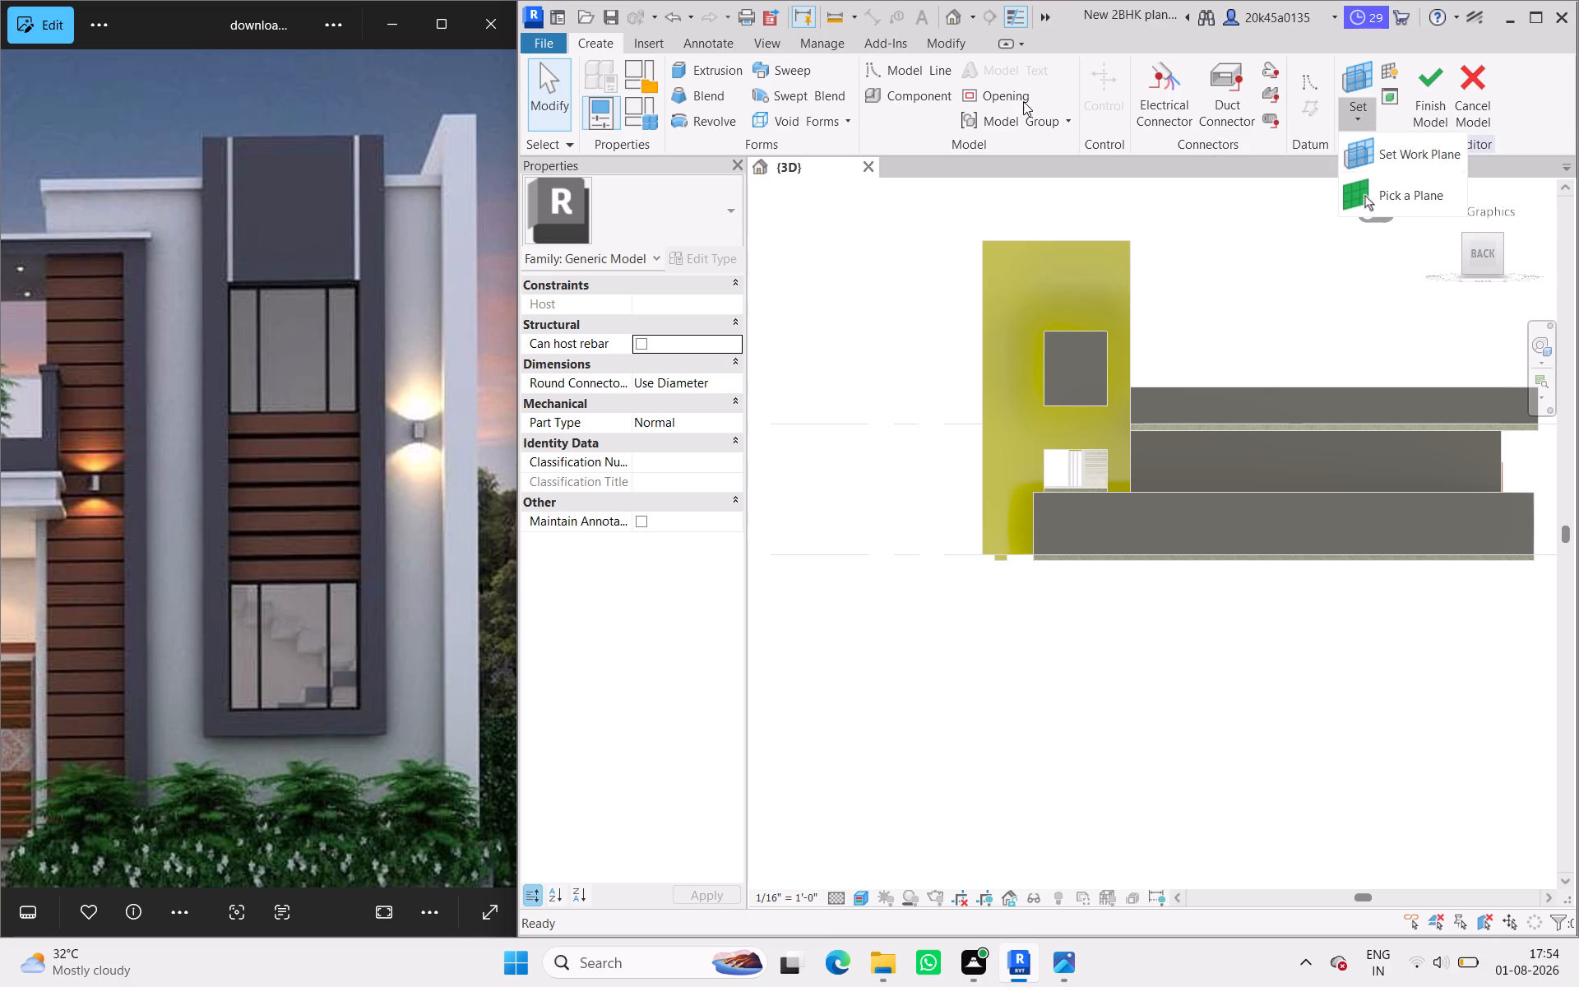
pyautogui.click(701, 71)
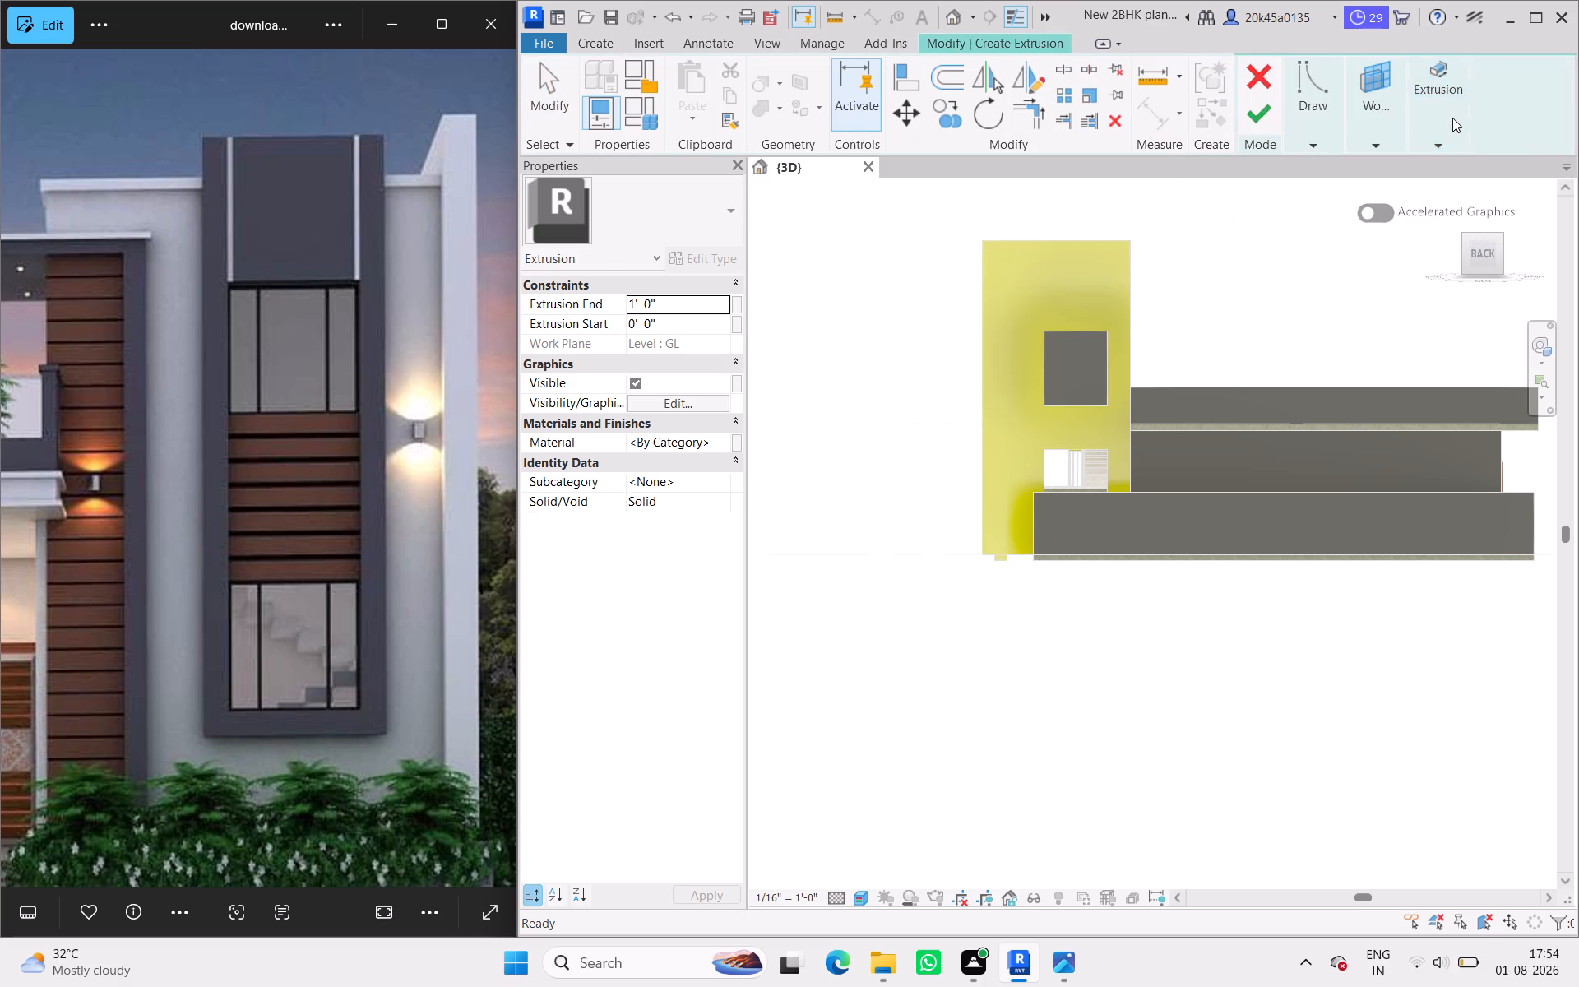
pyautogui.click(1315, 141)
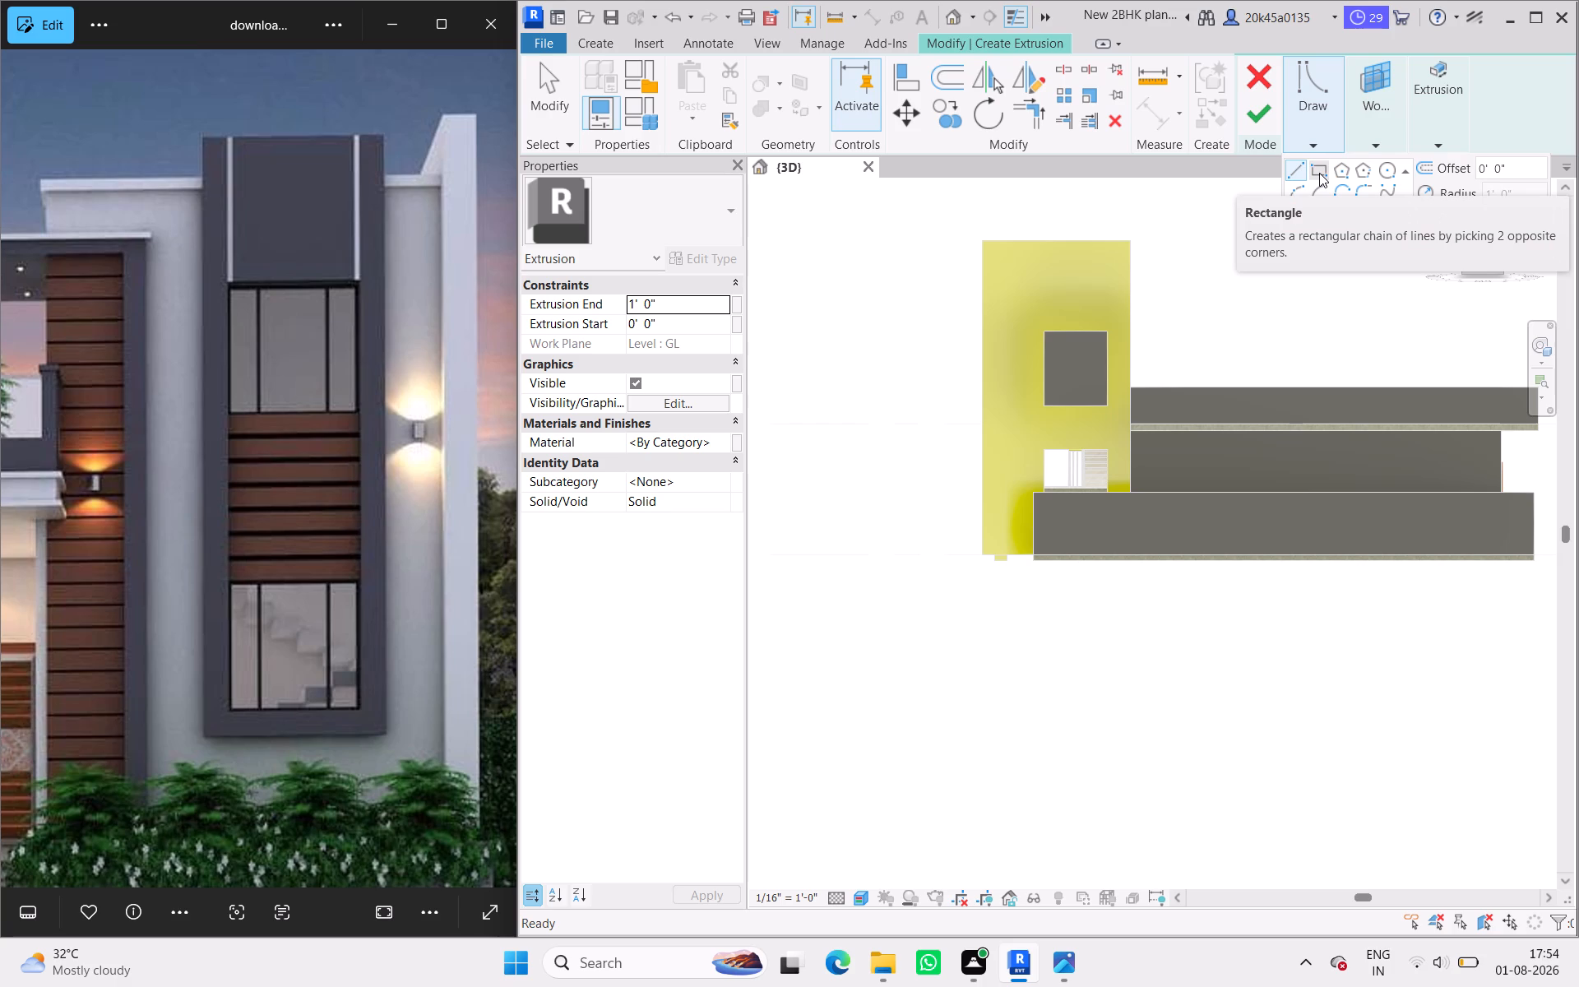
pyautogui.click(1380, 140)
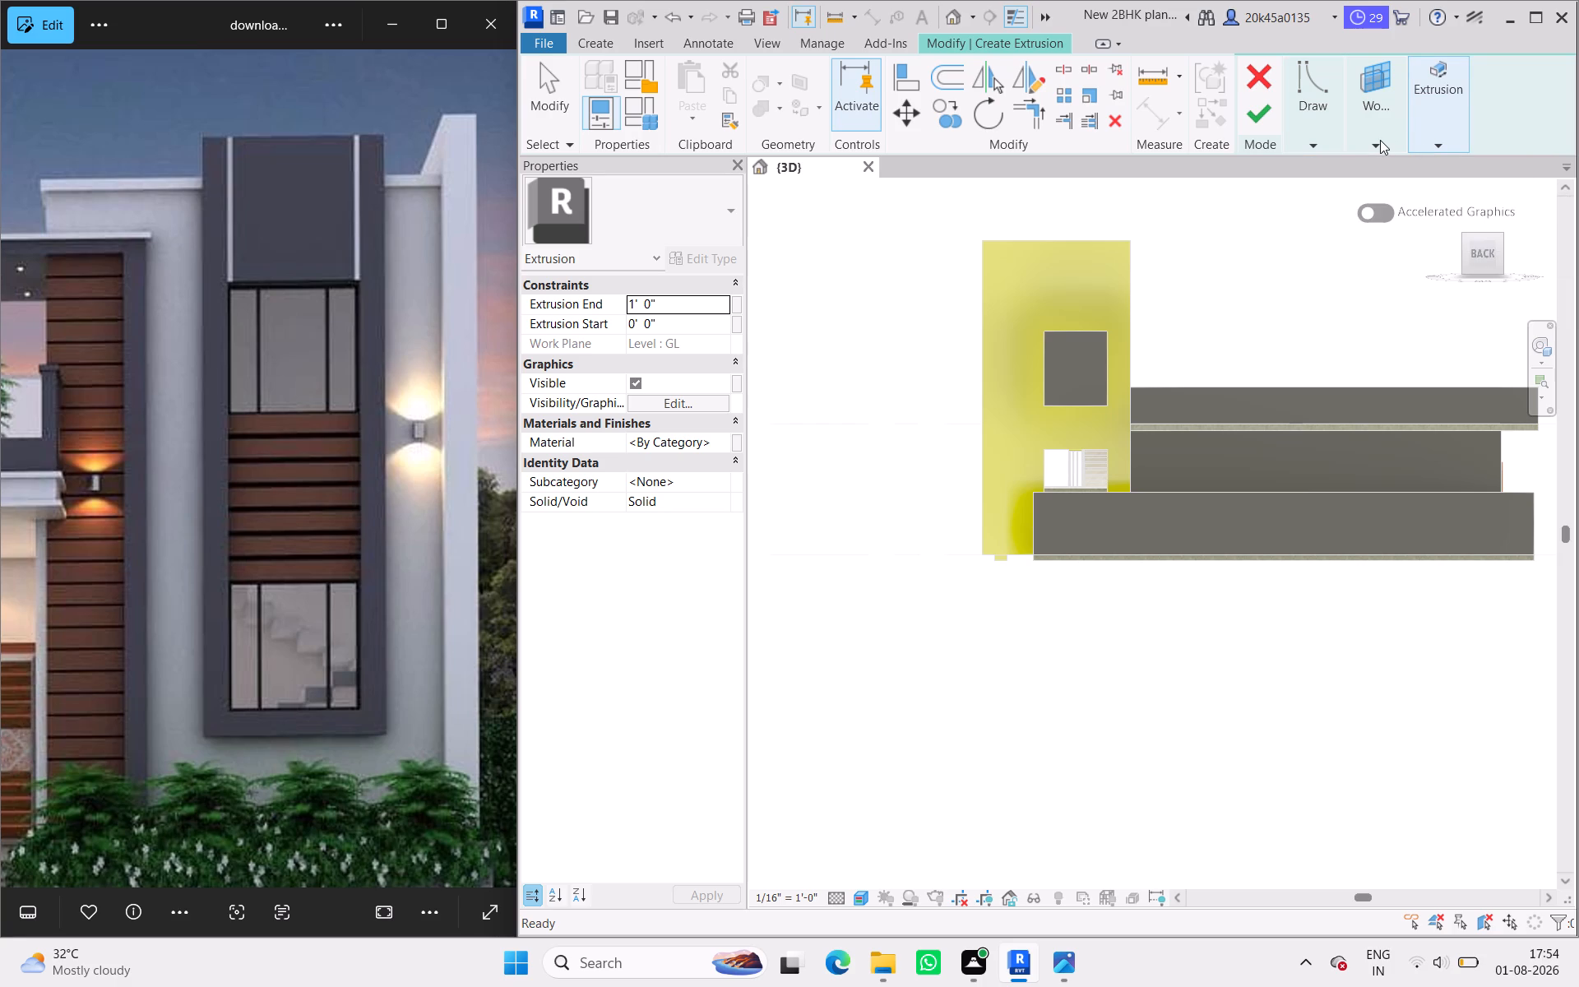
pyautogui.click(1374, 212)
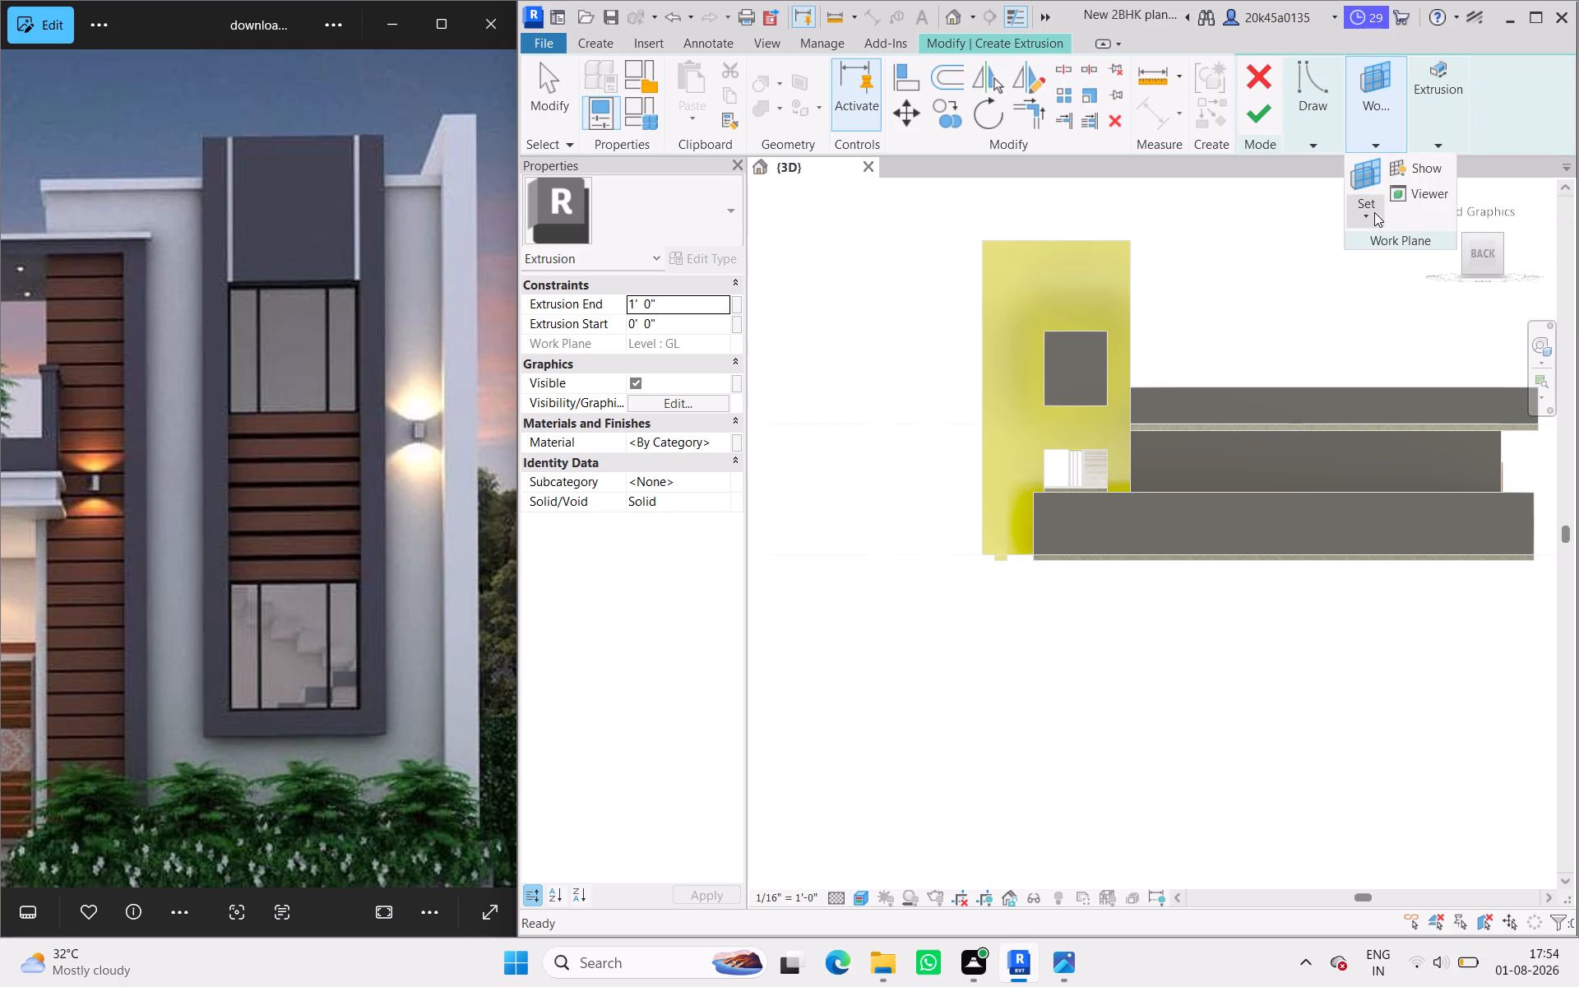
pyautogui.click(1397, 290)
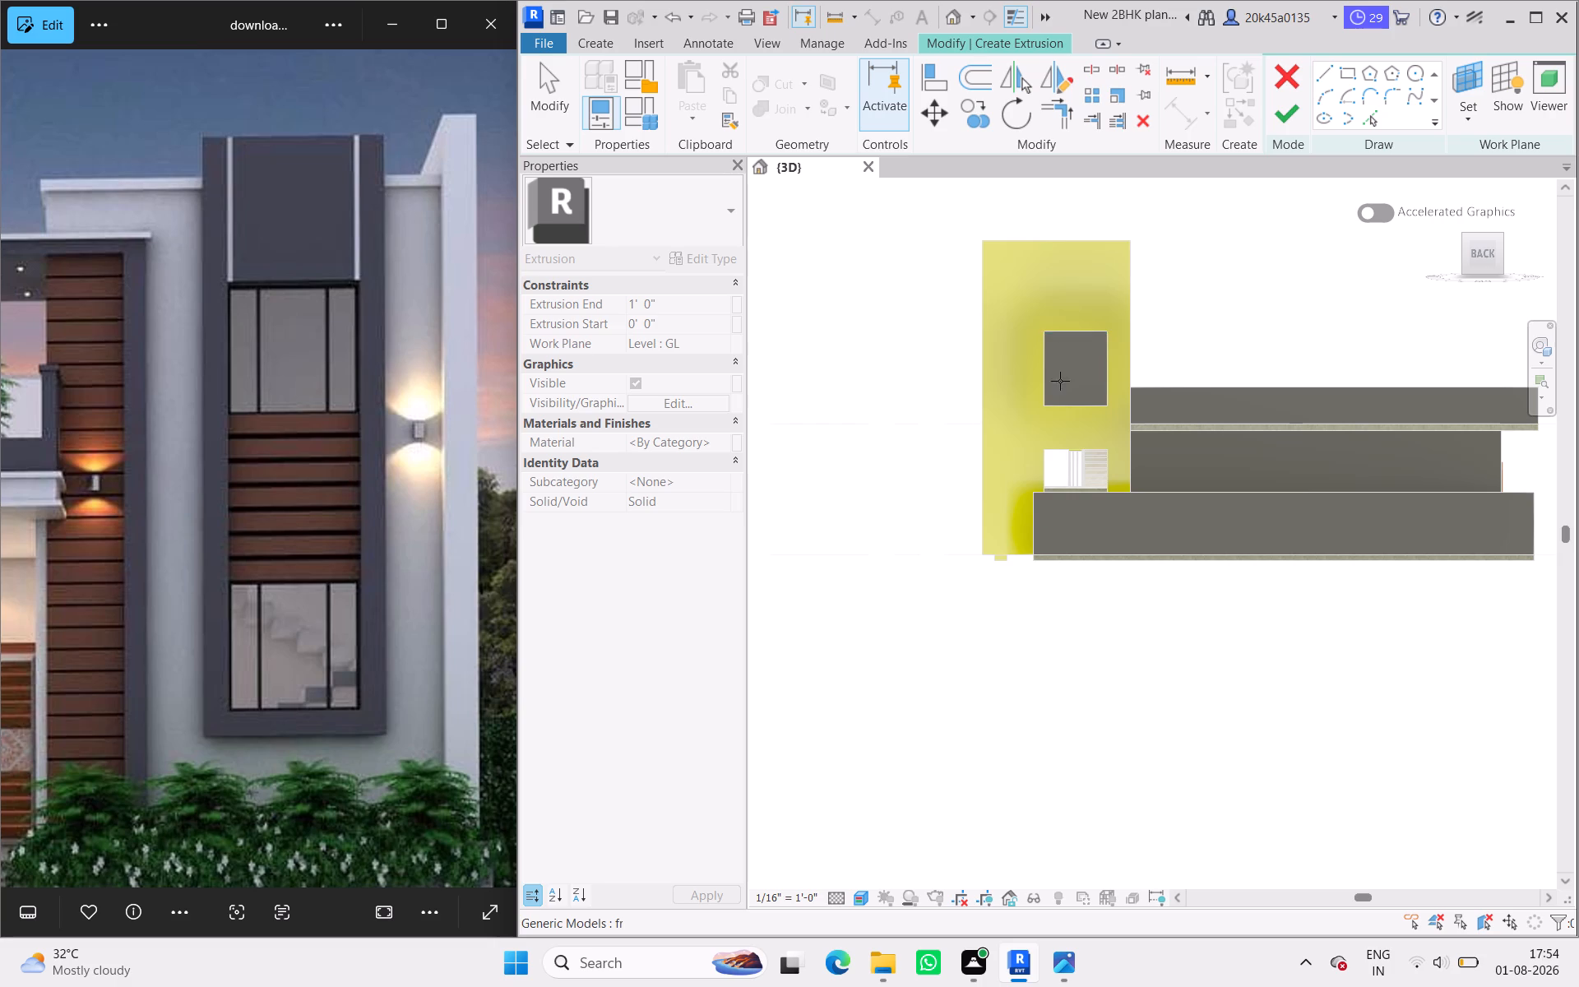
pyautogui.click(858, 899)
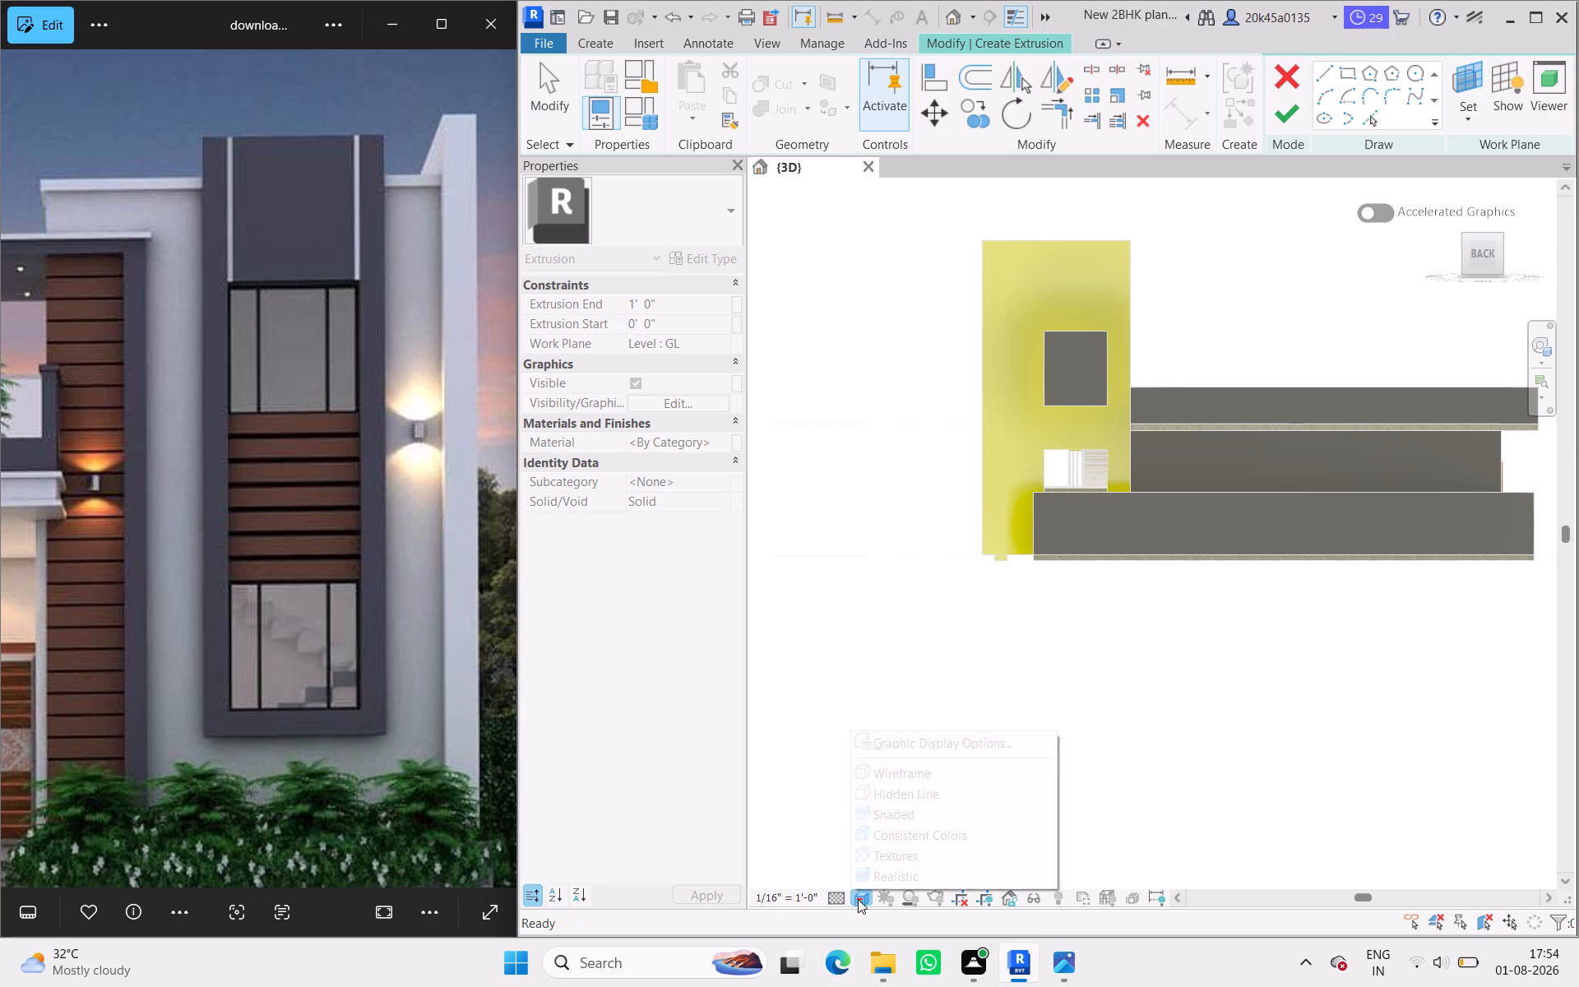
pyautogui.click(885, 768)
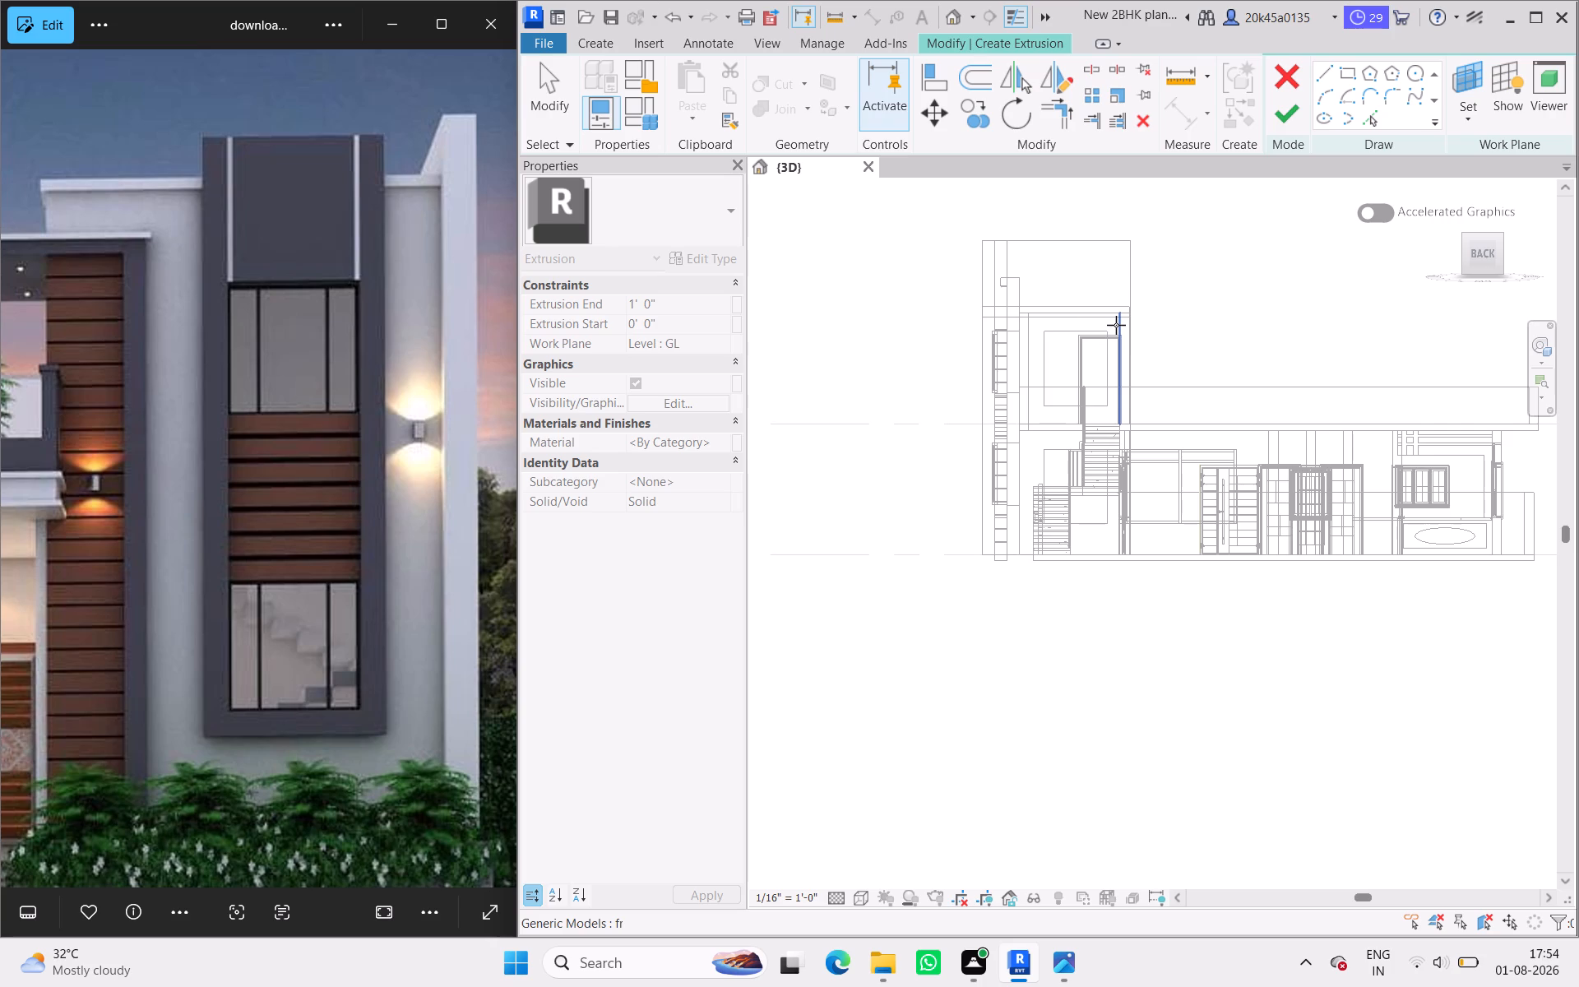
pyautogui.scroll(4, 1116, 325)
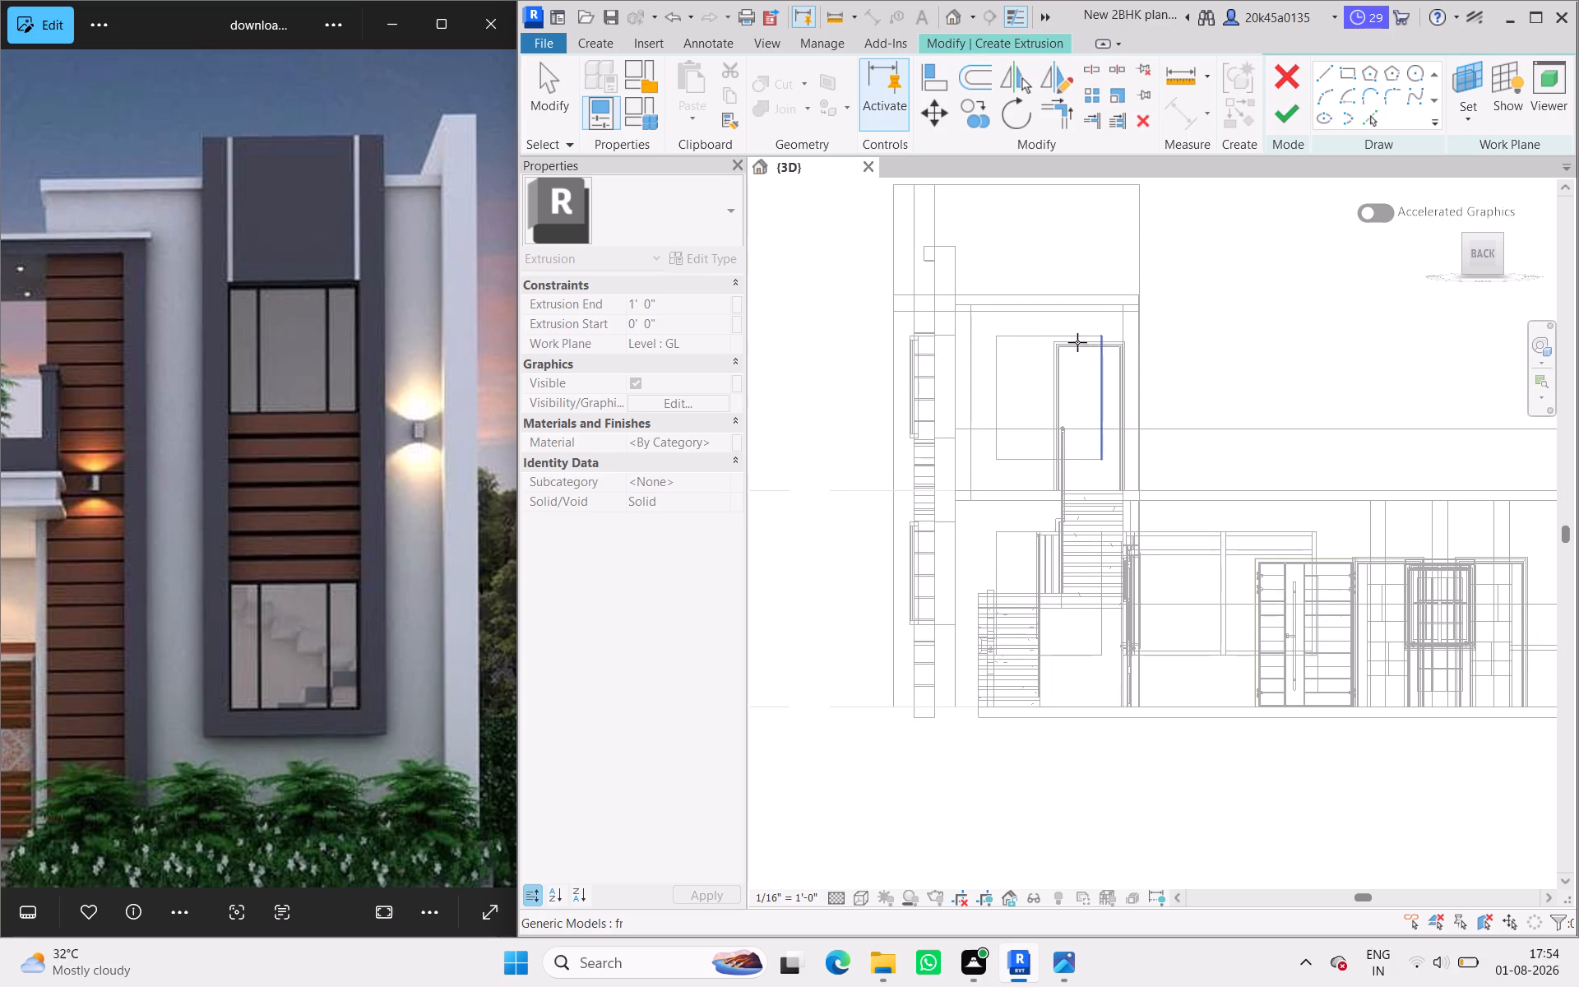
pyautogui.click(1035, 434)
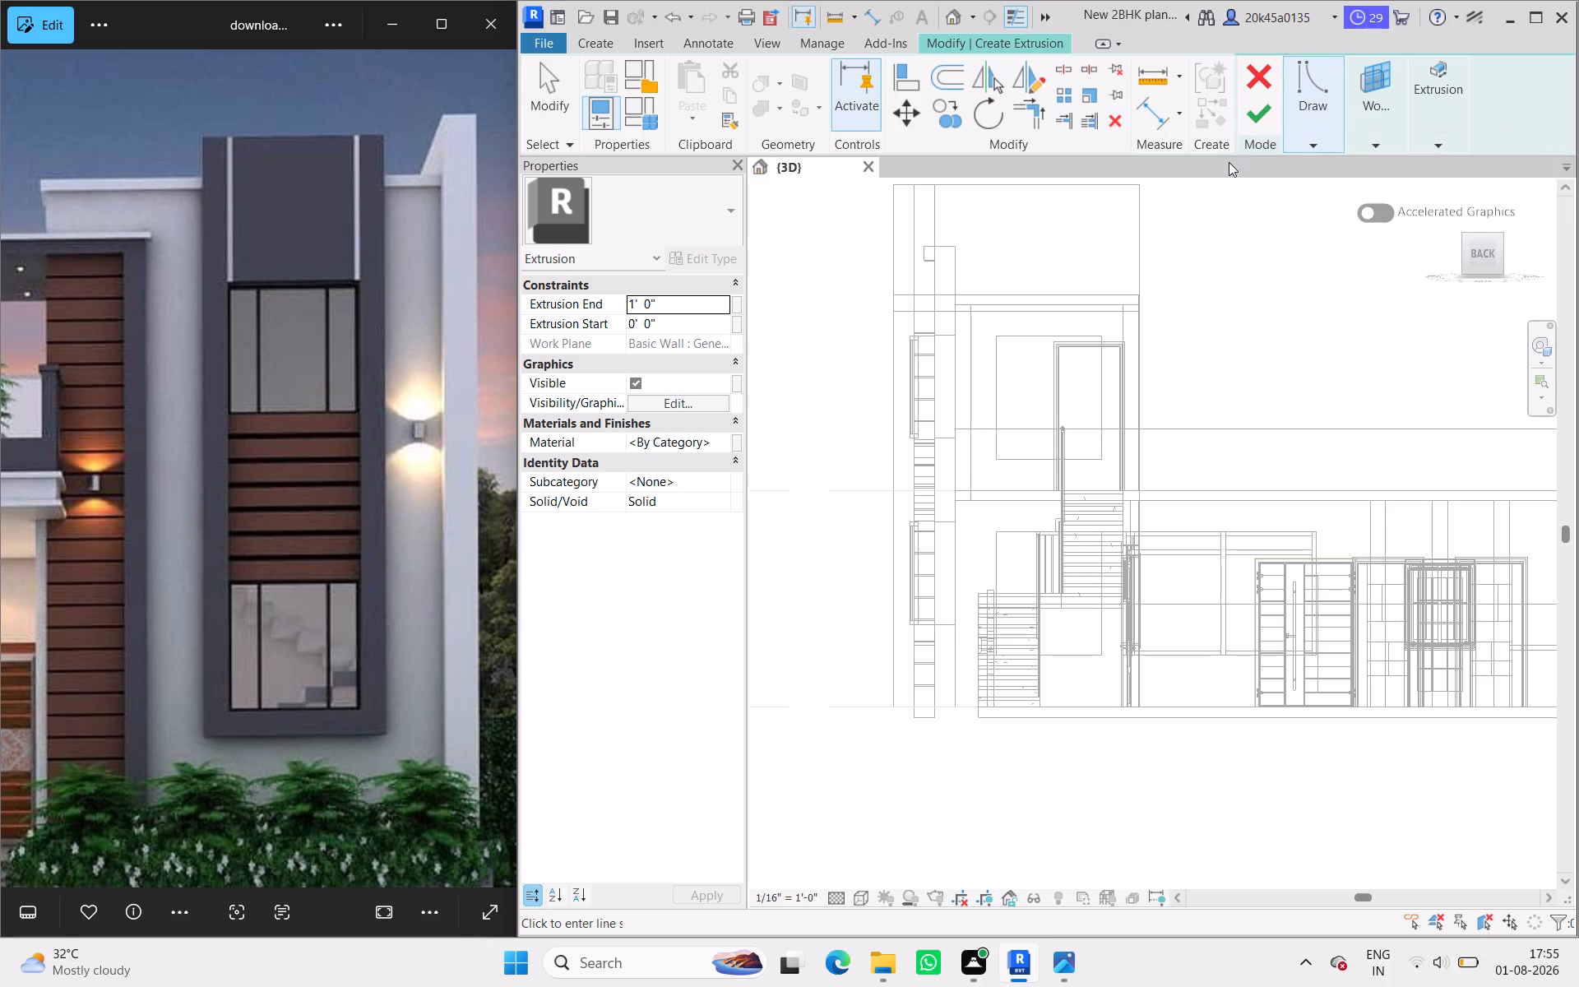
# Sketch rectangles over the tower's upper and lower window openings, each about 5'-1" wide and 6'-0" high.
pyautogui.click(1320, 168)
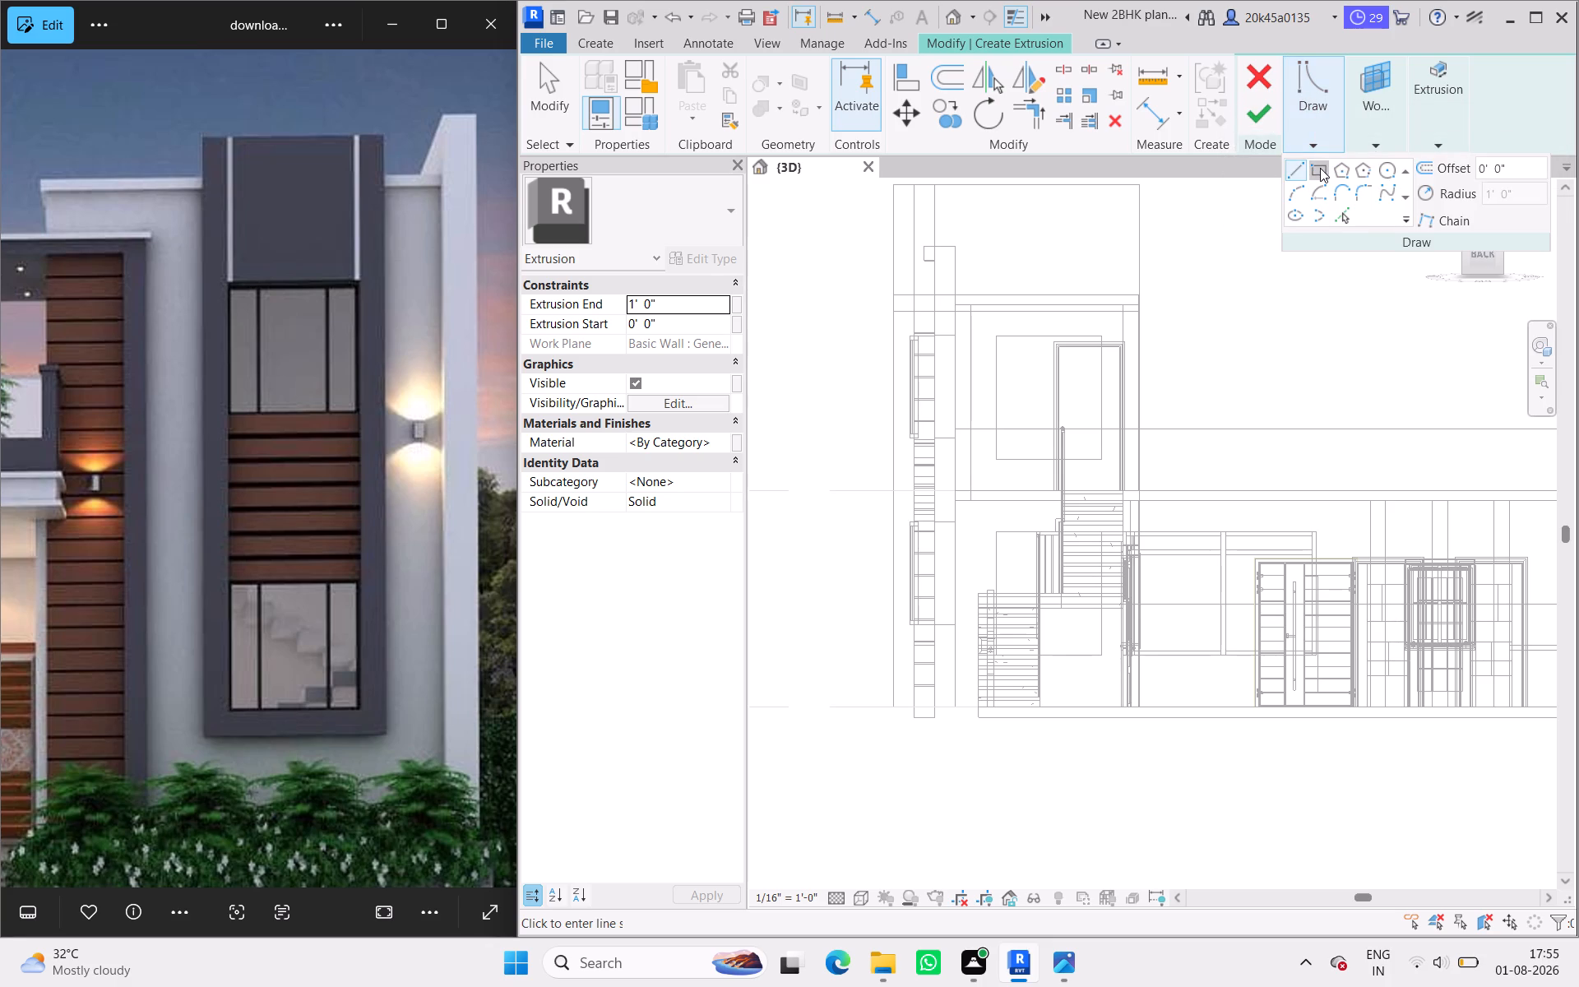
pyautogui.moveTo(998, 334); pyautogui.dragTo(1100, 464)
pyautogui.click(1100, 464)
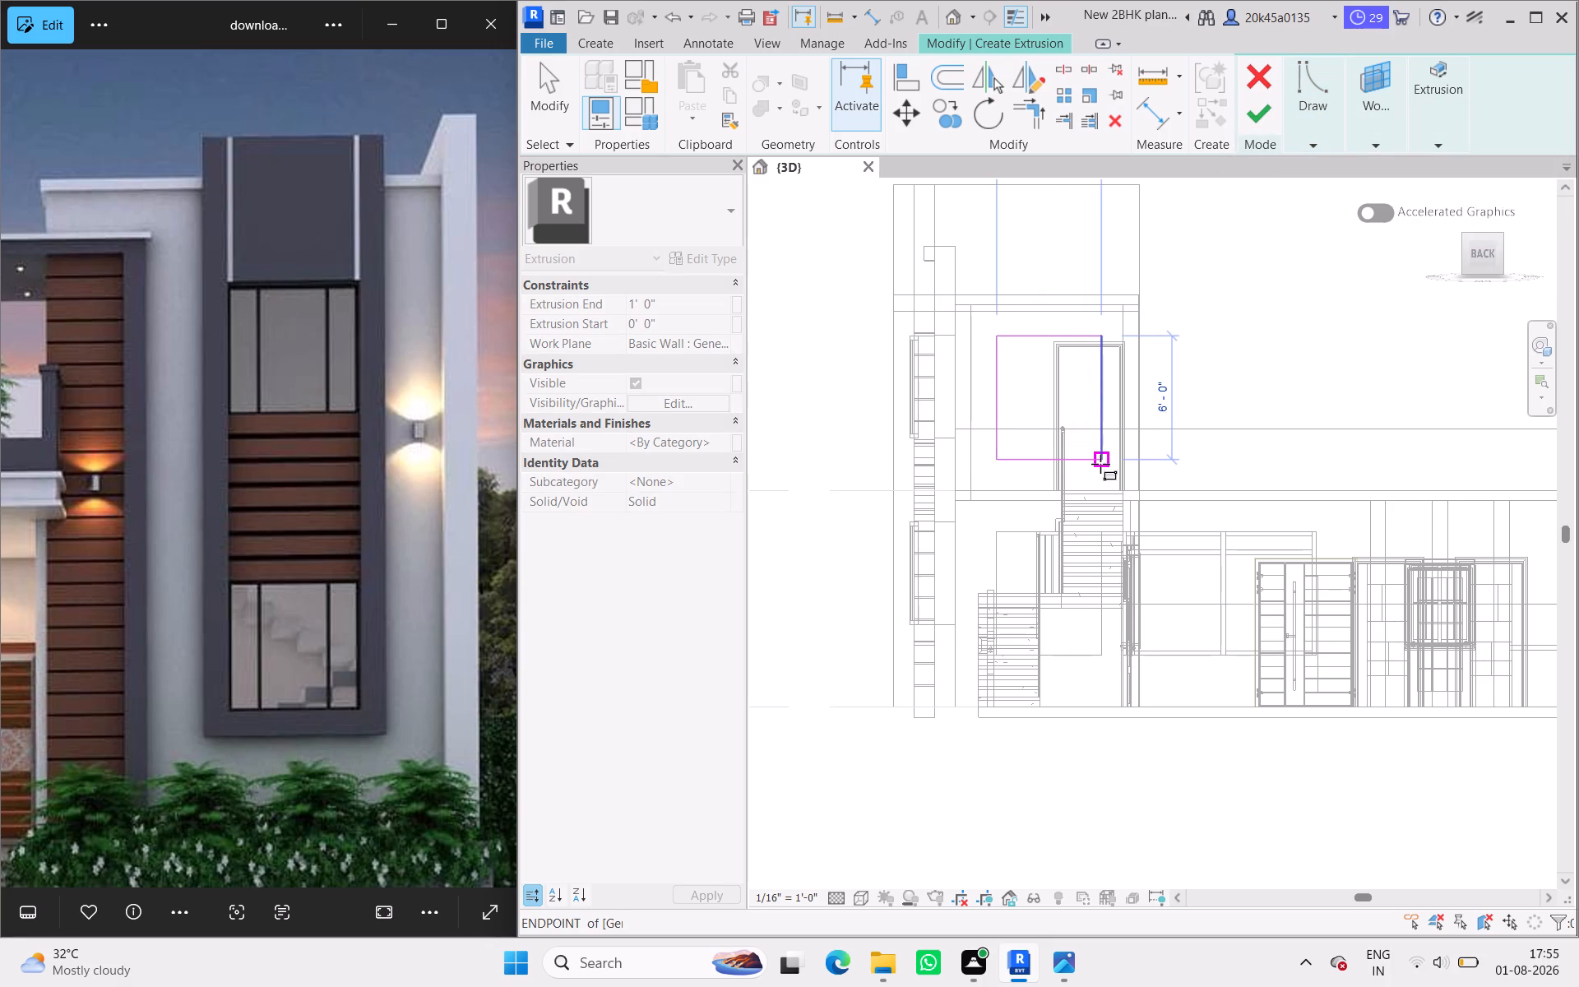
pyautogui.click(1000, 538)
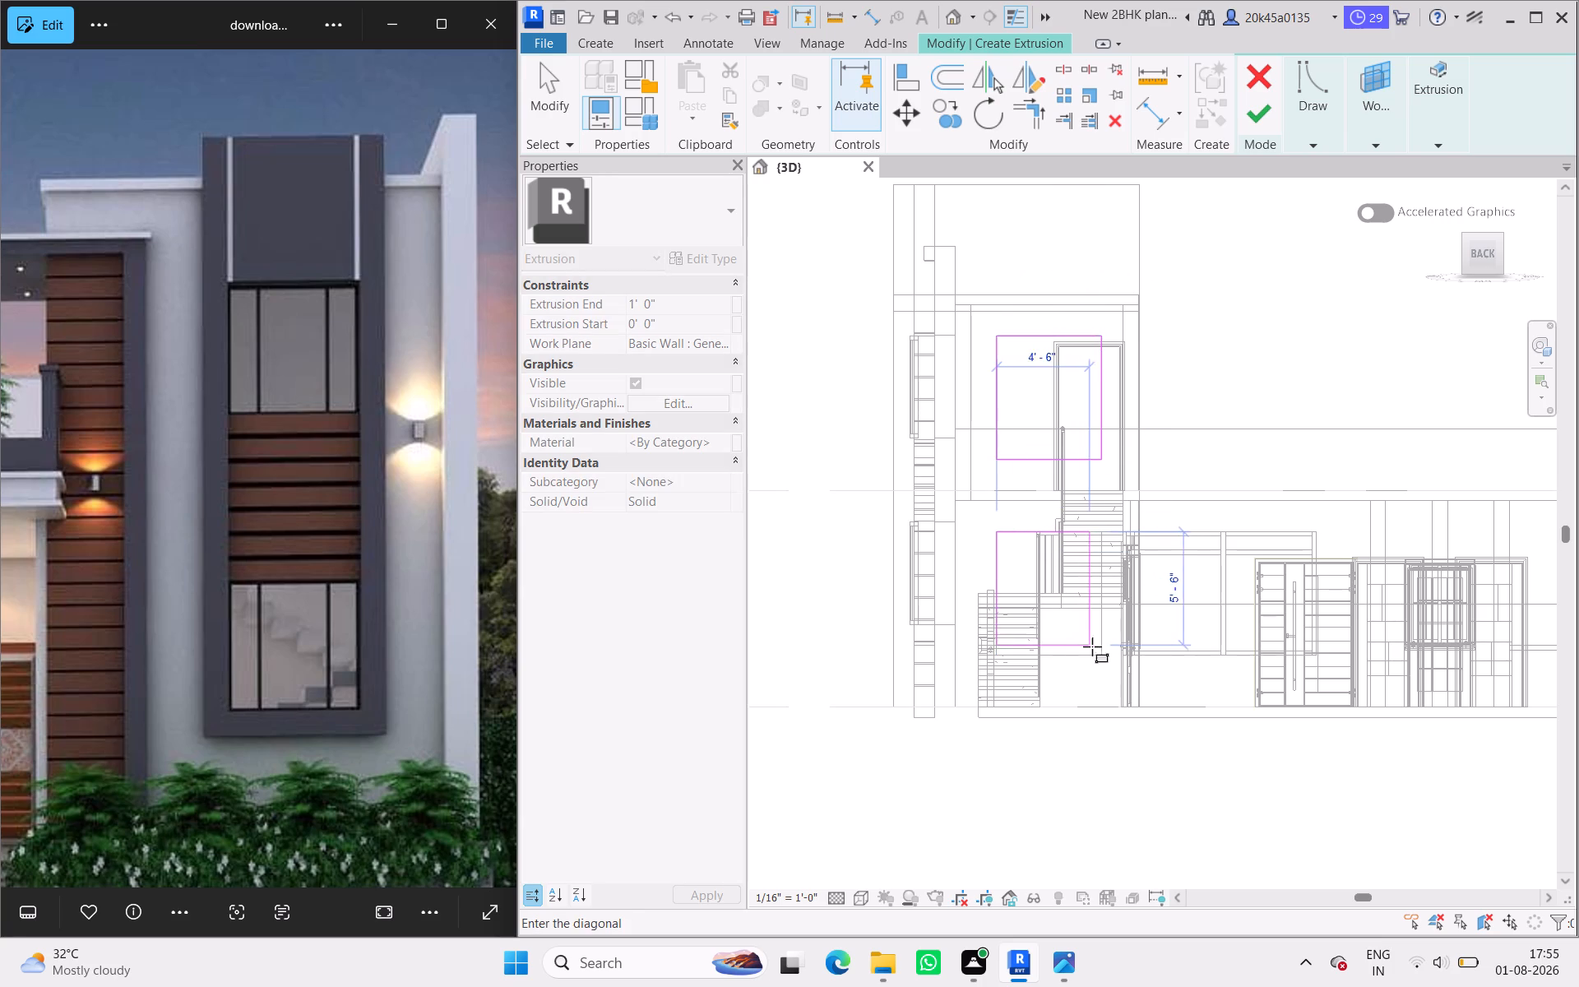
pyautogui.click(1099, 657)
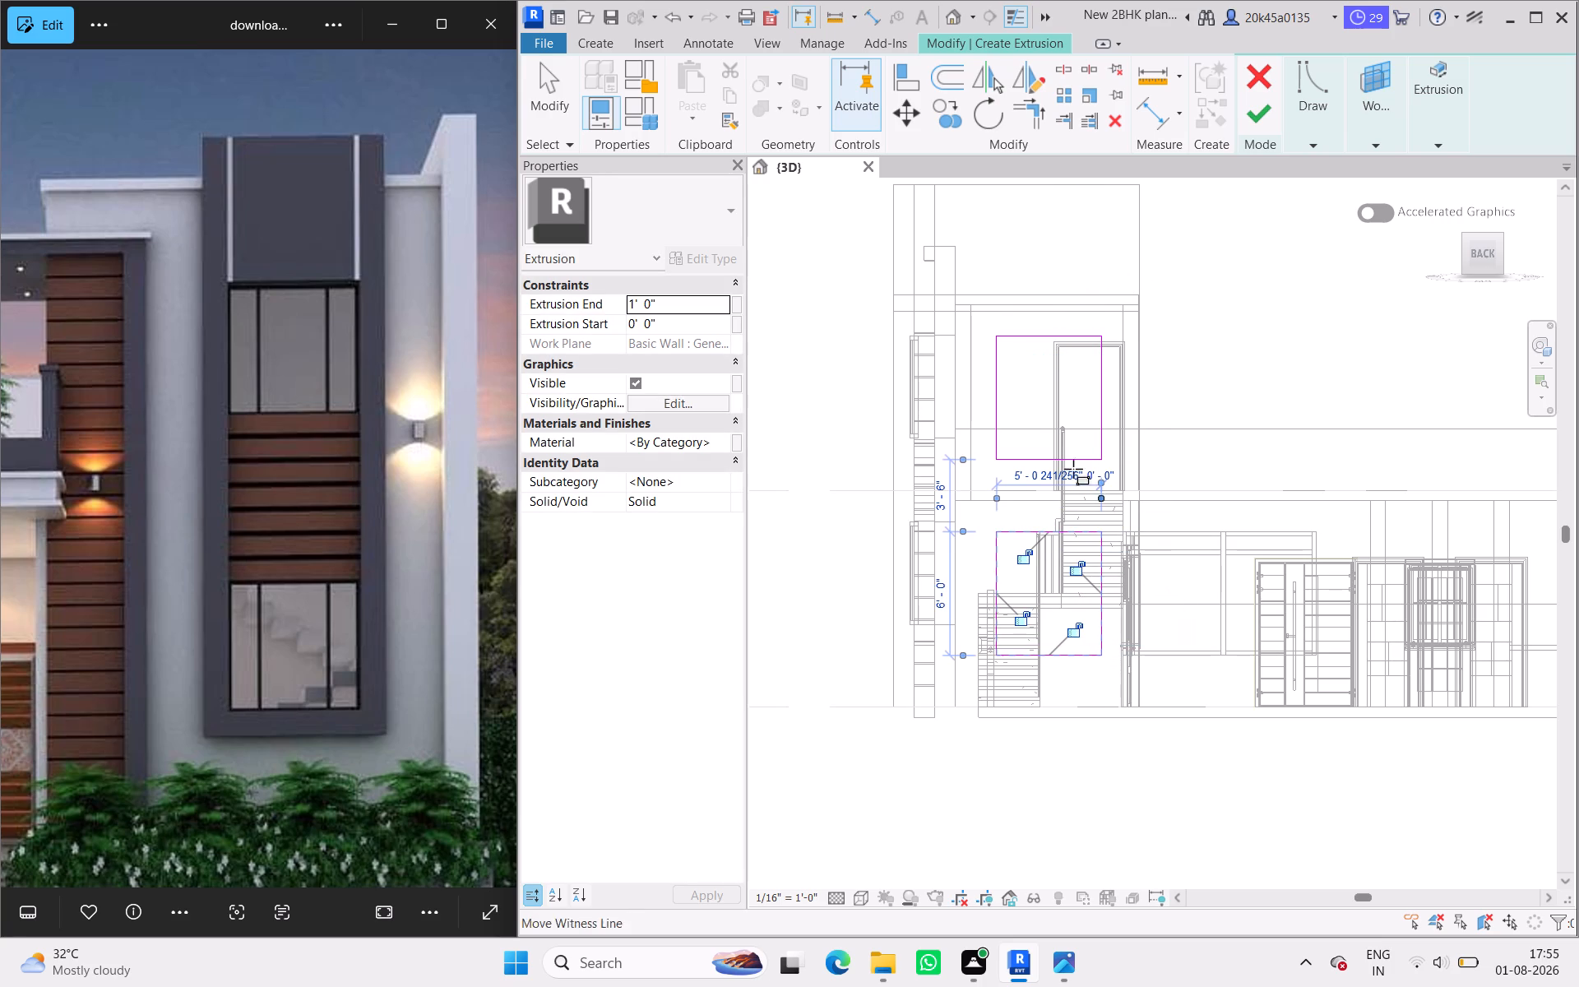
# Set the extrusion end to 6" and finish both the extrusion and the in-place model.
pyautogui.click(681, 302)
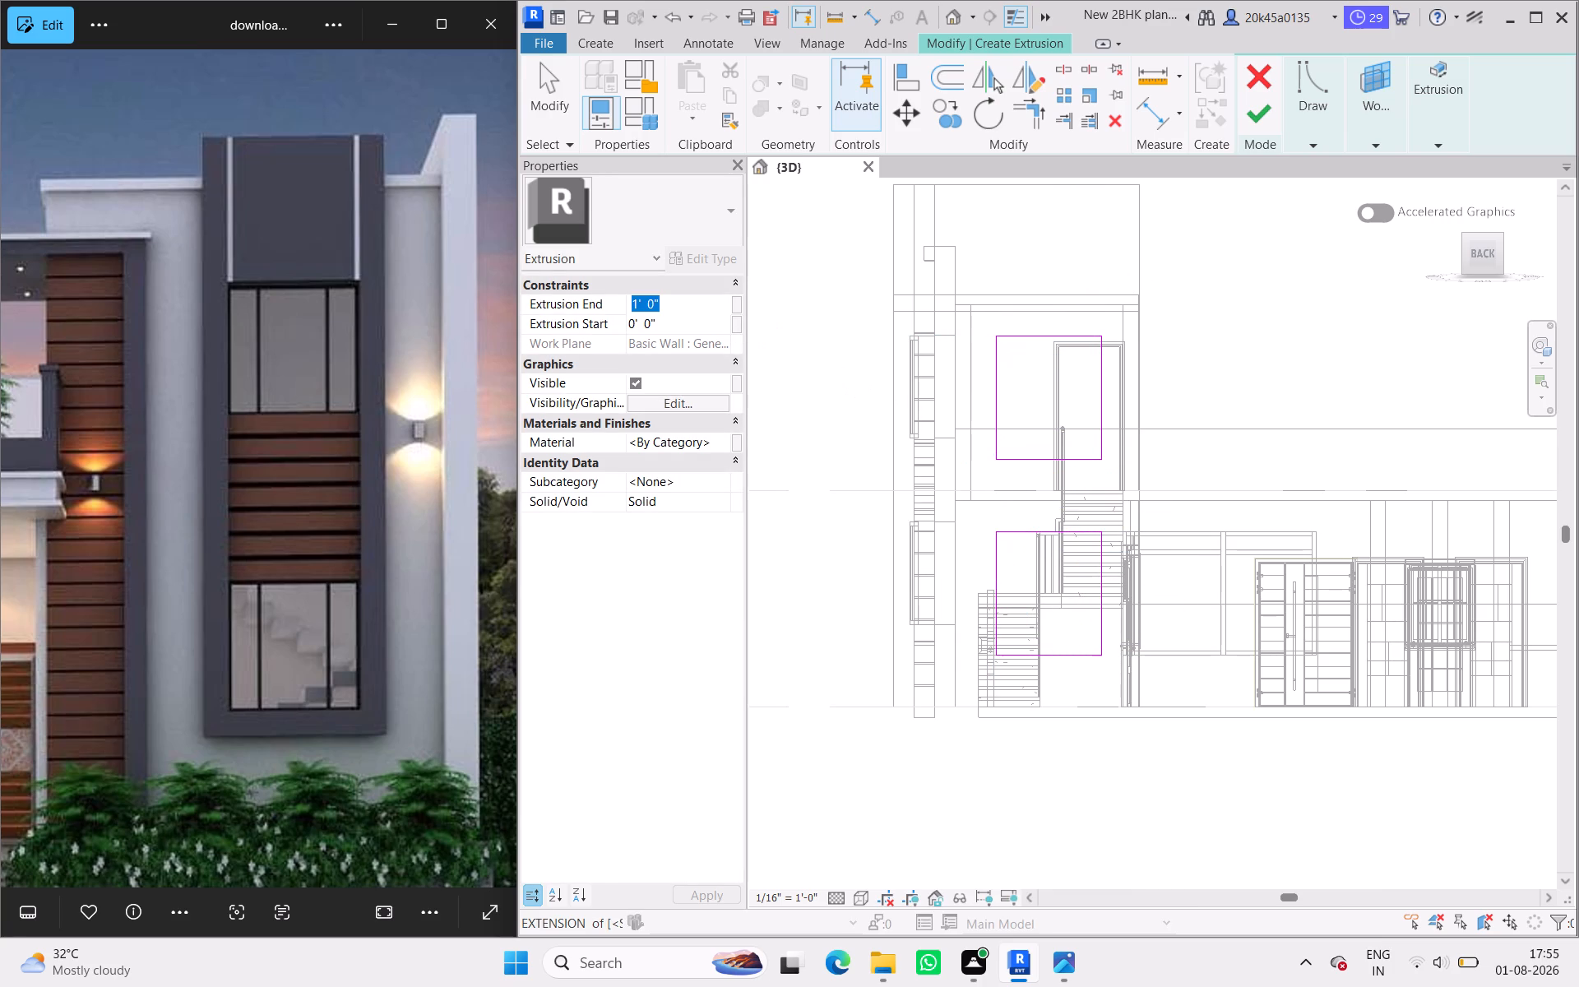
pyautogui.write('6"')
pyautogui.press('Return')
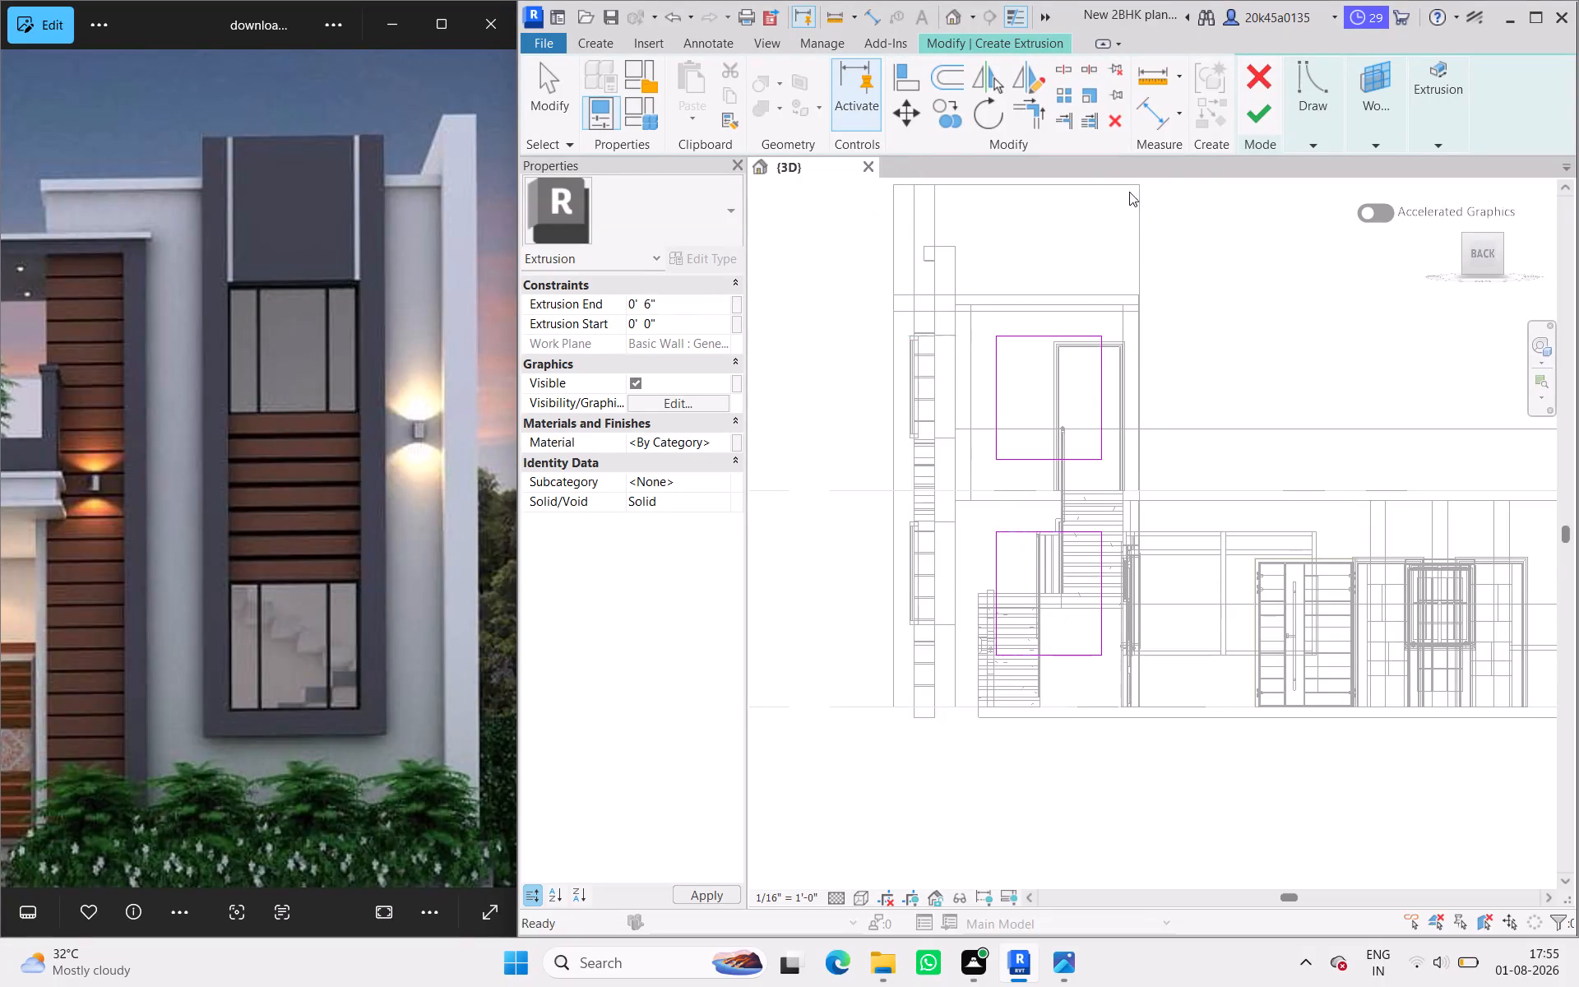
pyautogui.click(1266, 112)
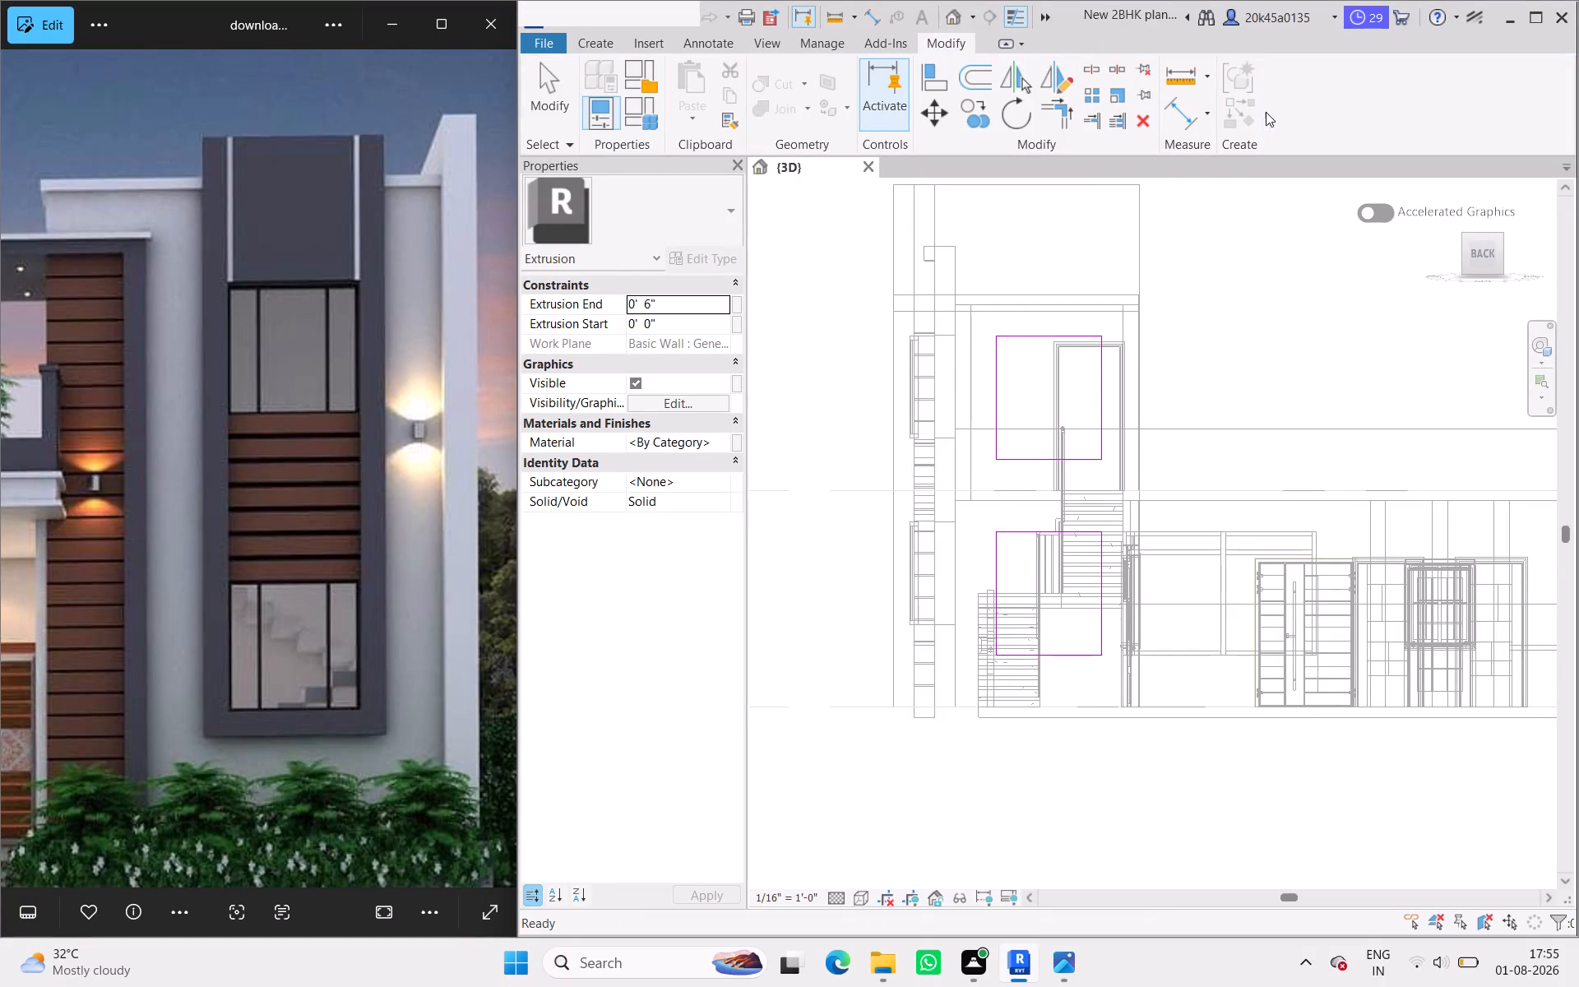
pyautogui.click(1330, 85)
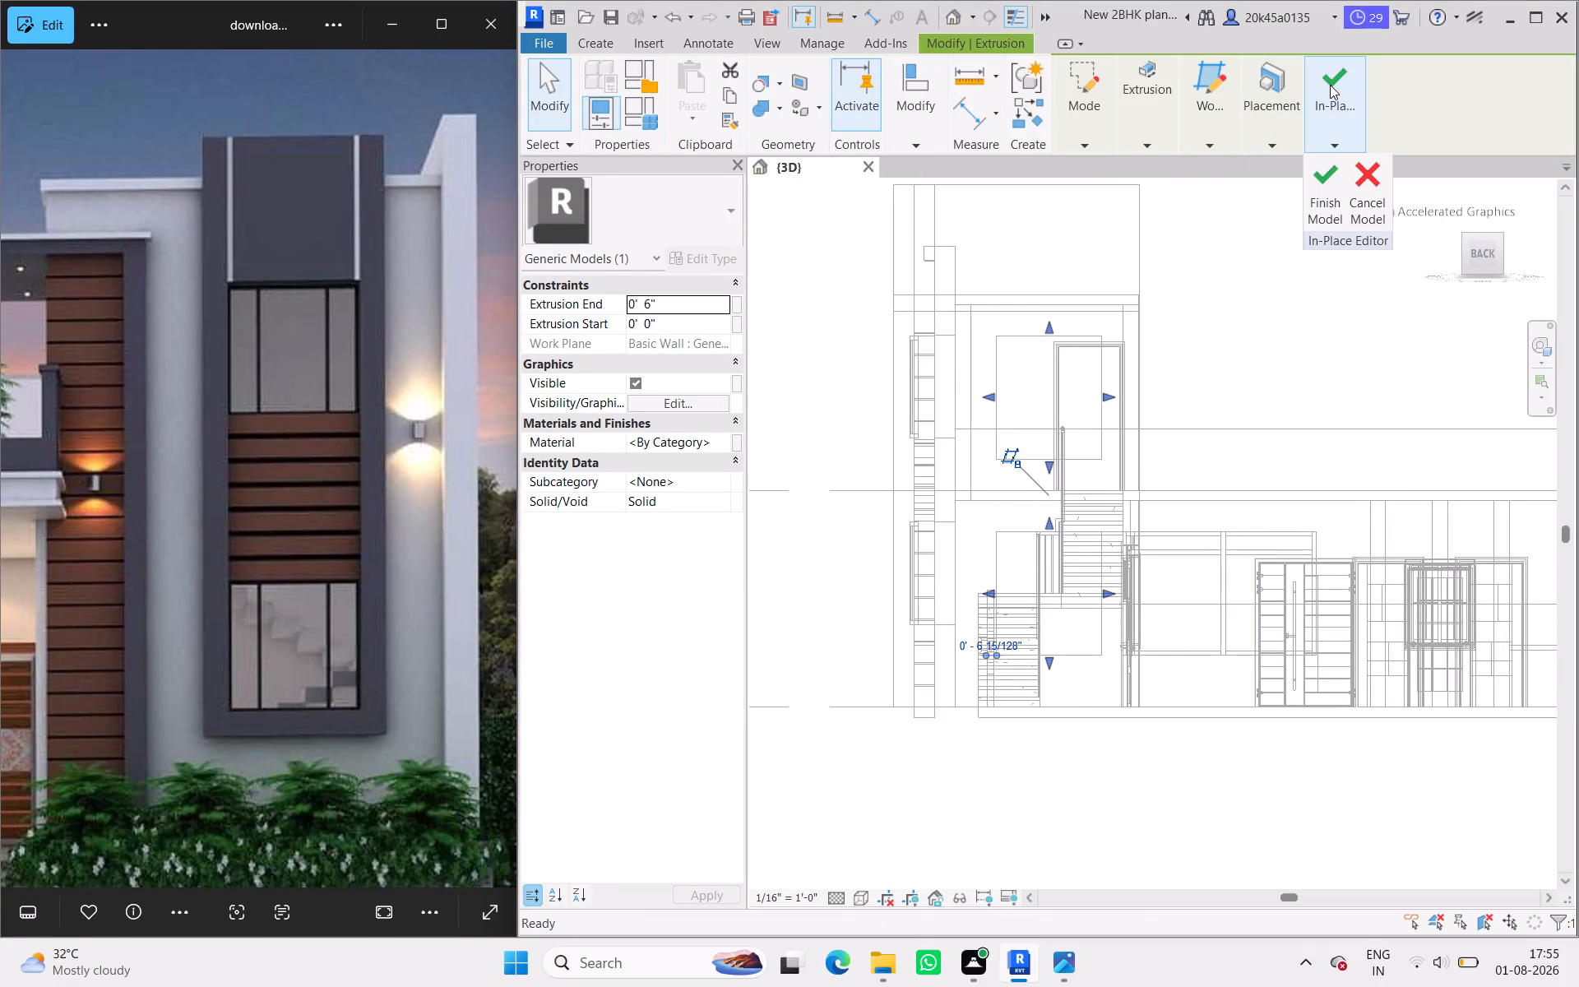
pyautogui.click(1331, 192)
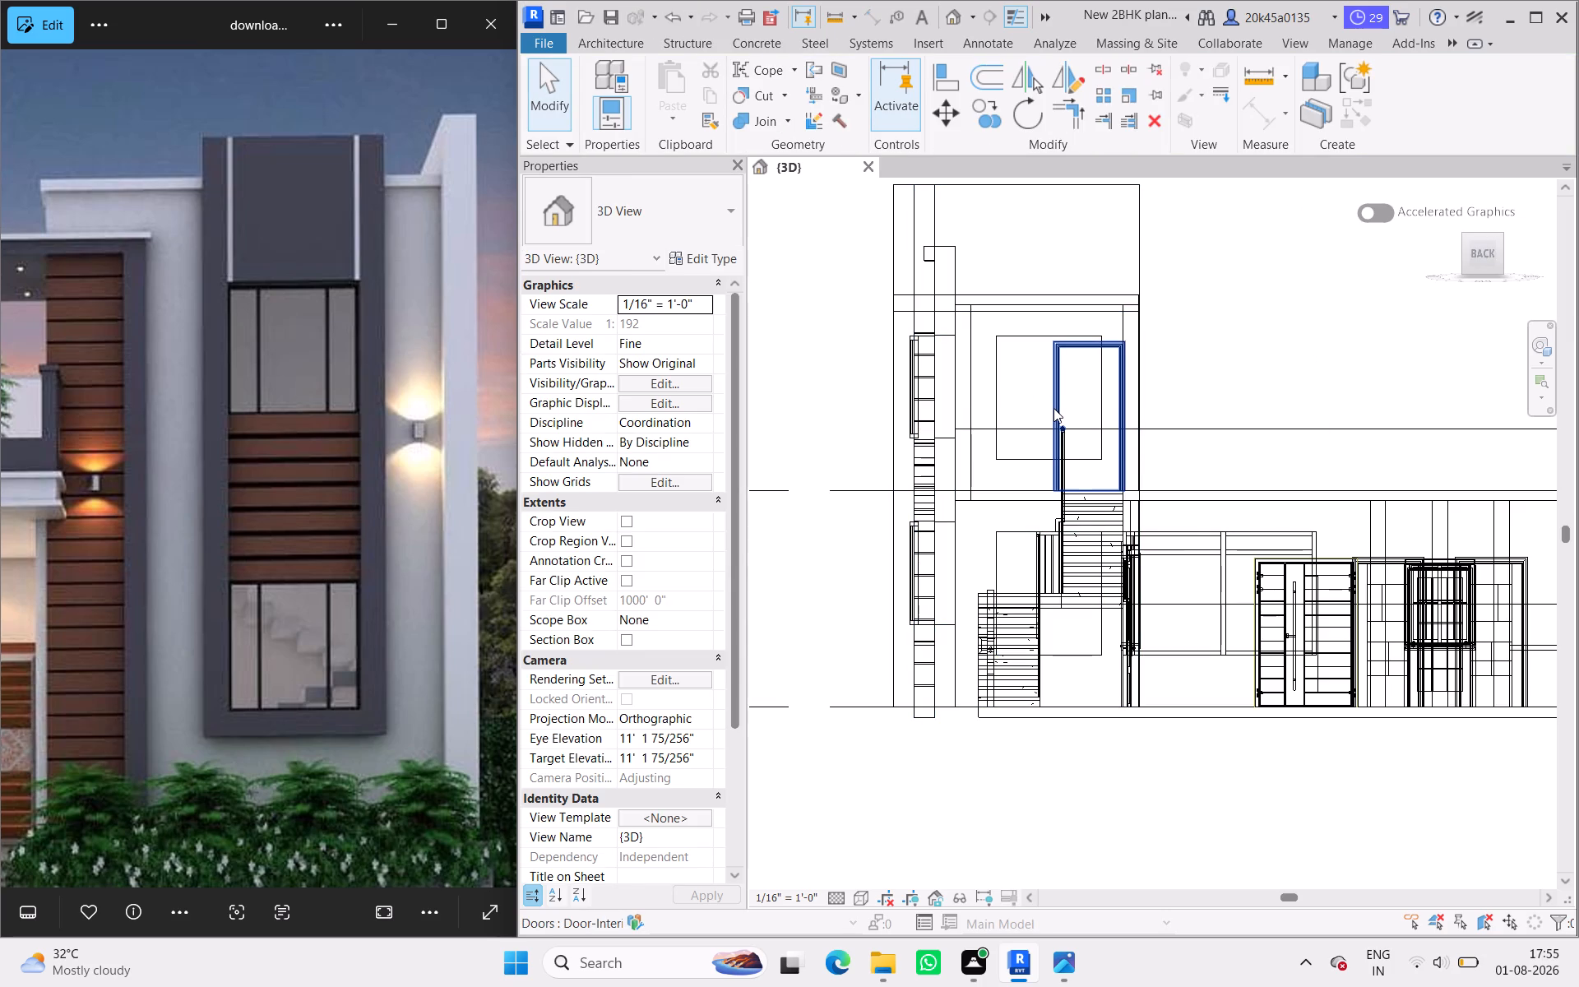
# Switch the view to Shaded and examine where the new extrusion sits relative to the tower's window openings.
pyautogui.click(868, 901)
pyautogui.click(889, 814)
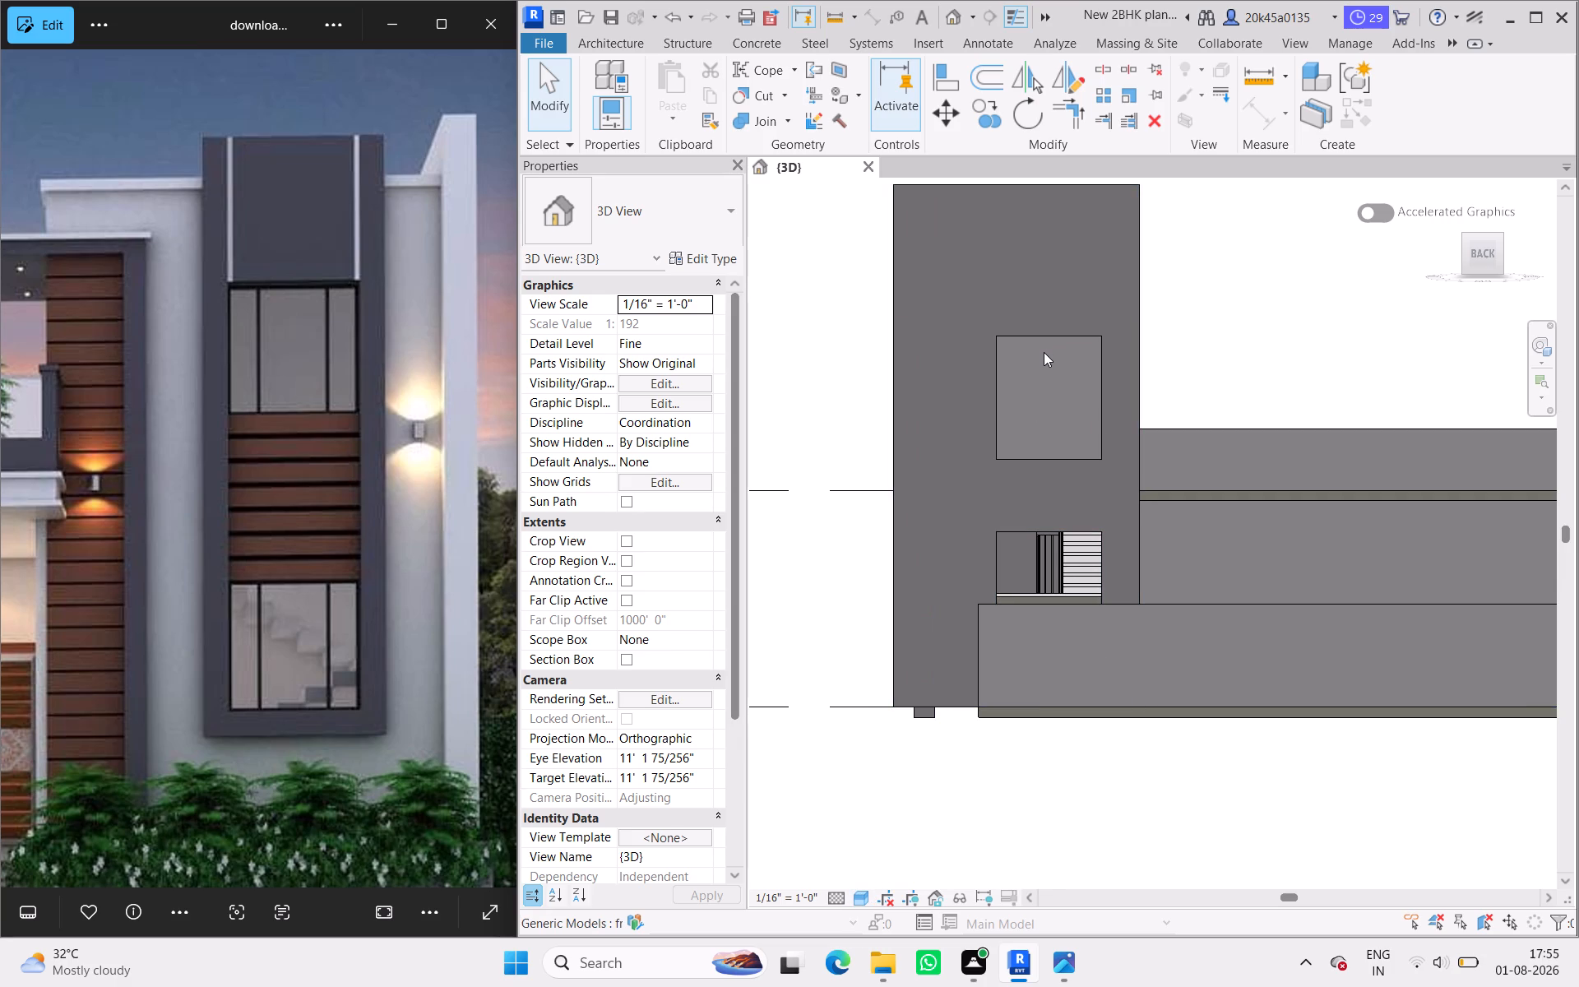
pyautogui.press('Tab')
pyautogui.press('Tab')
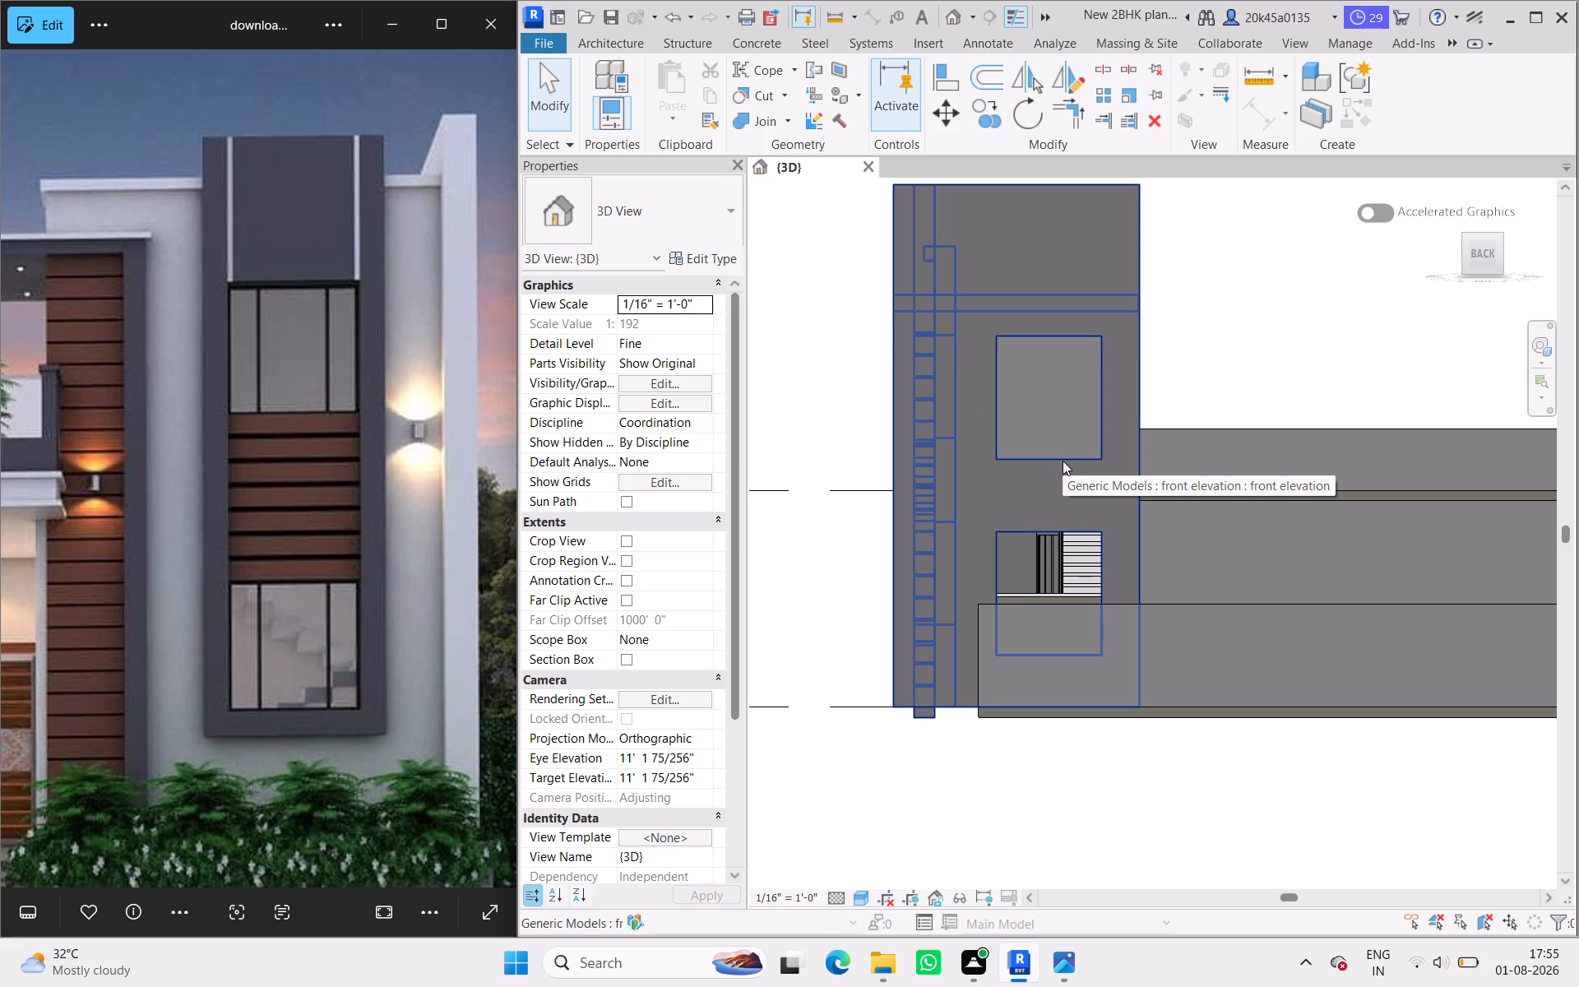
pyautogui.moveTo(1475, 254); pyautogui.dragTo(1415, 273)
pyautogui.scroll(-5, 1155, 438)
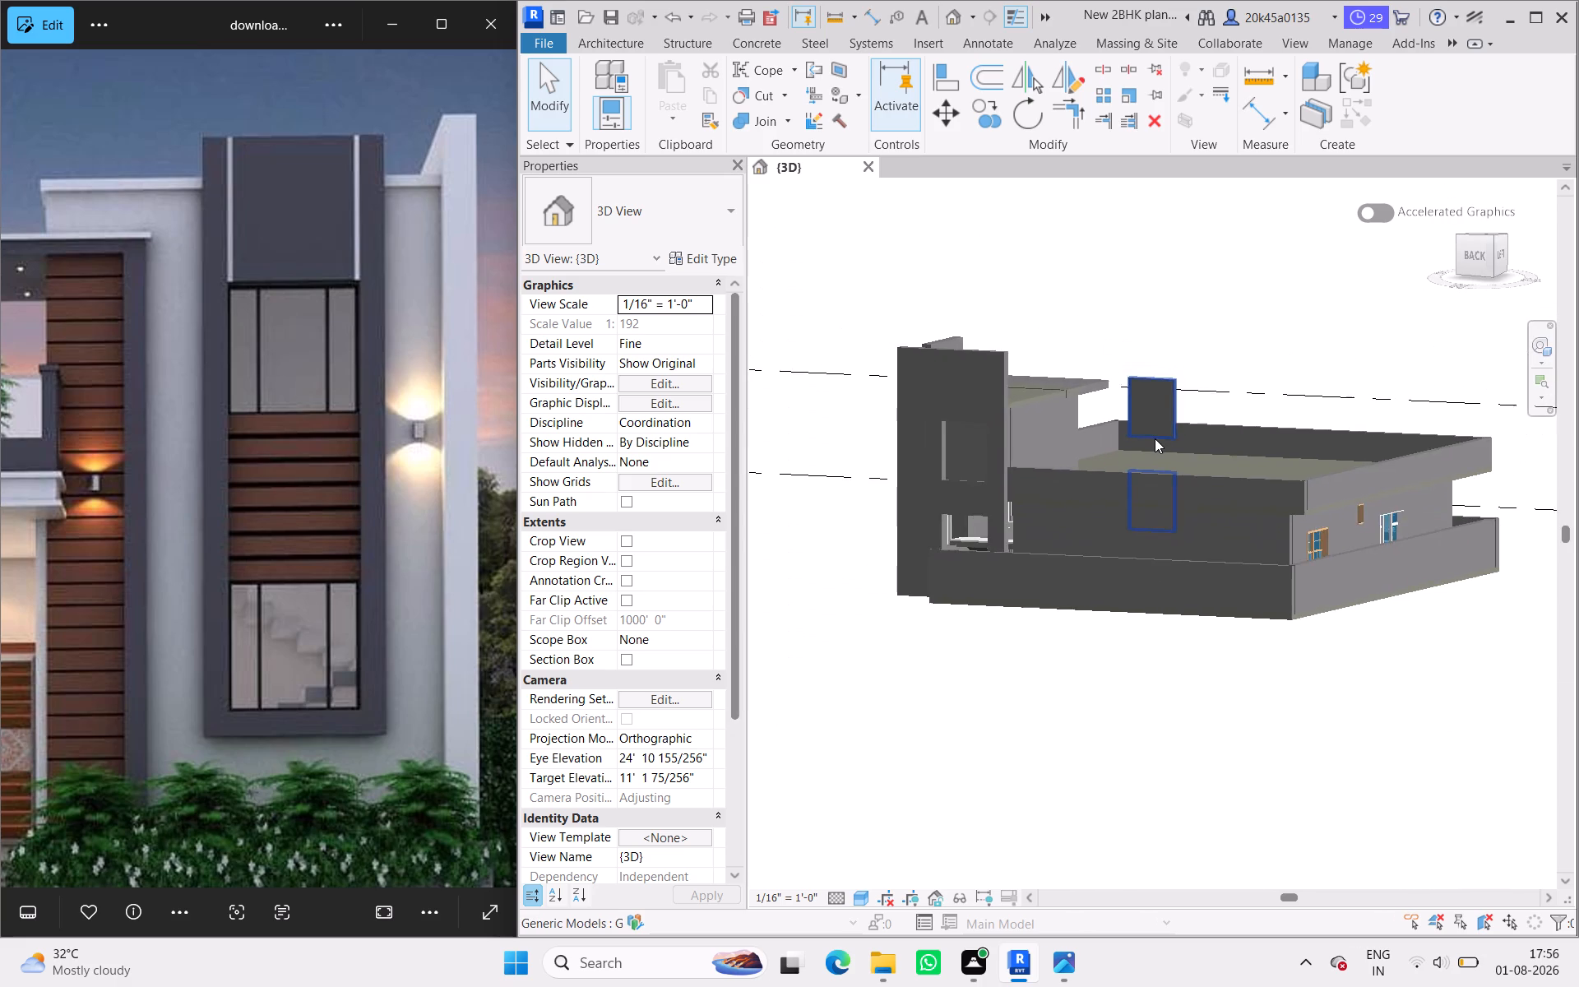
pyautogui.scroll(6, 928, 550)
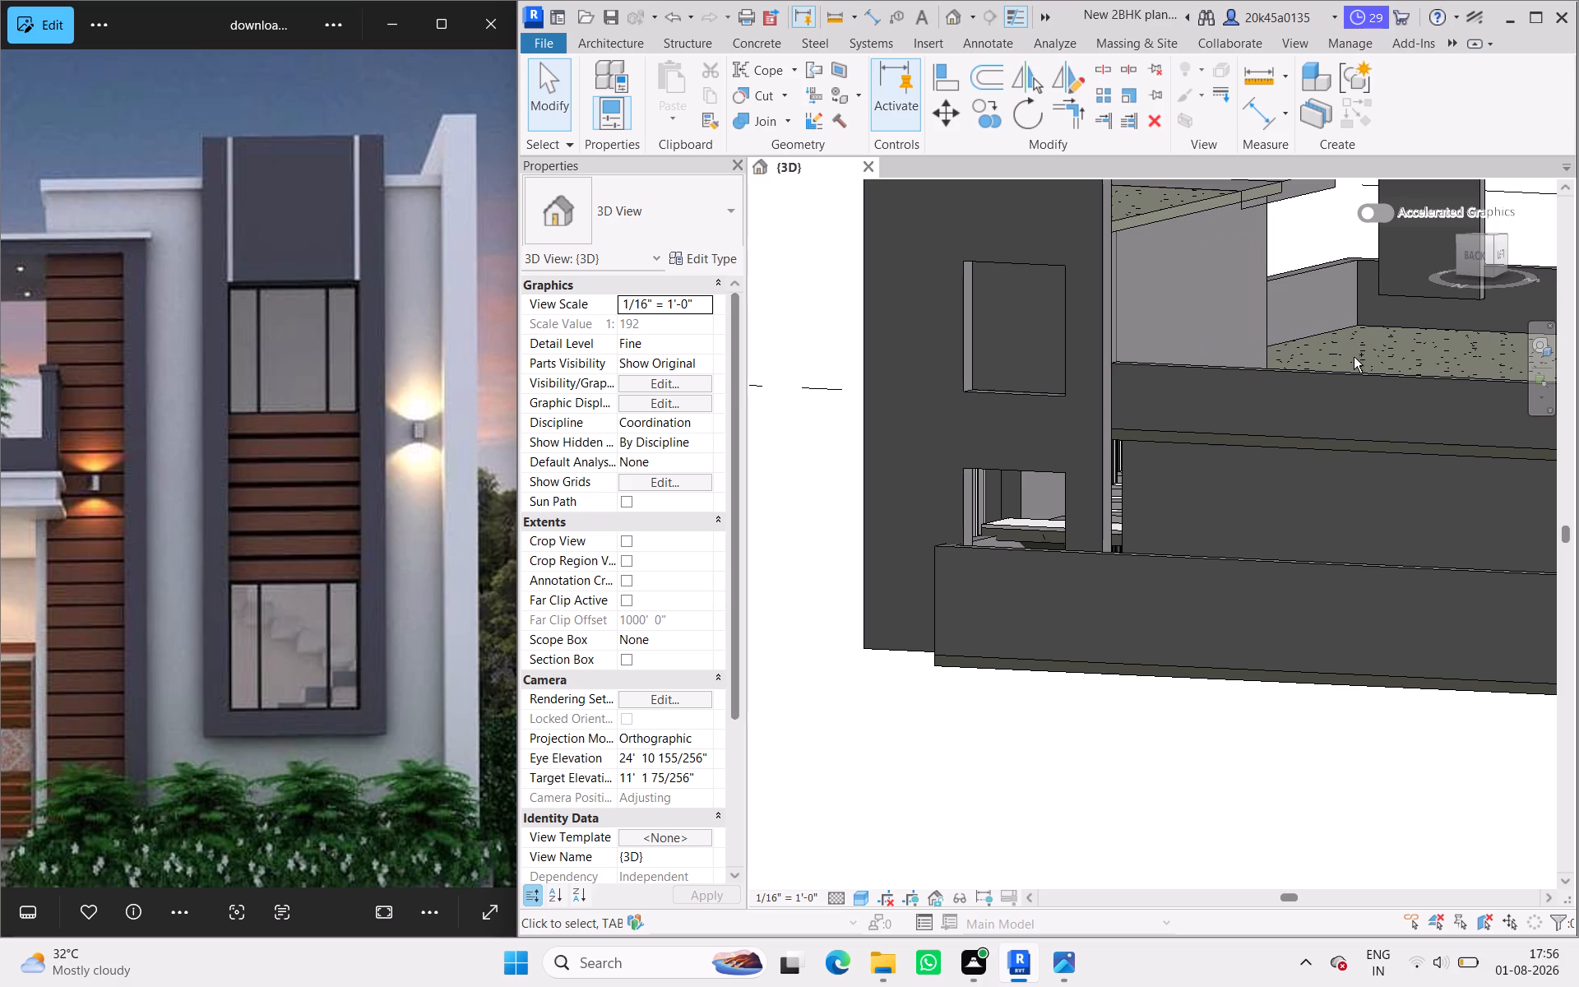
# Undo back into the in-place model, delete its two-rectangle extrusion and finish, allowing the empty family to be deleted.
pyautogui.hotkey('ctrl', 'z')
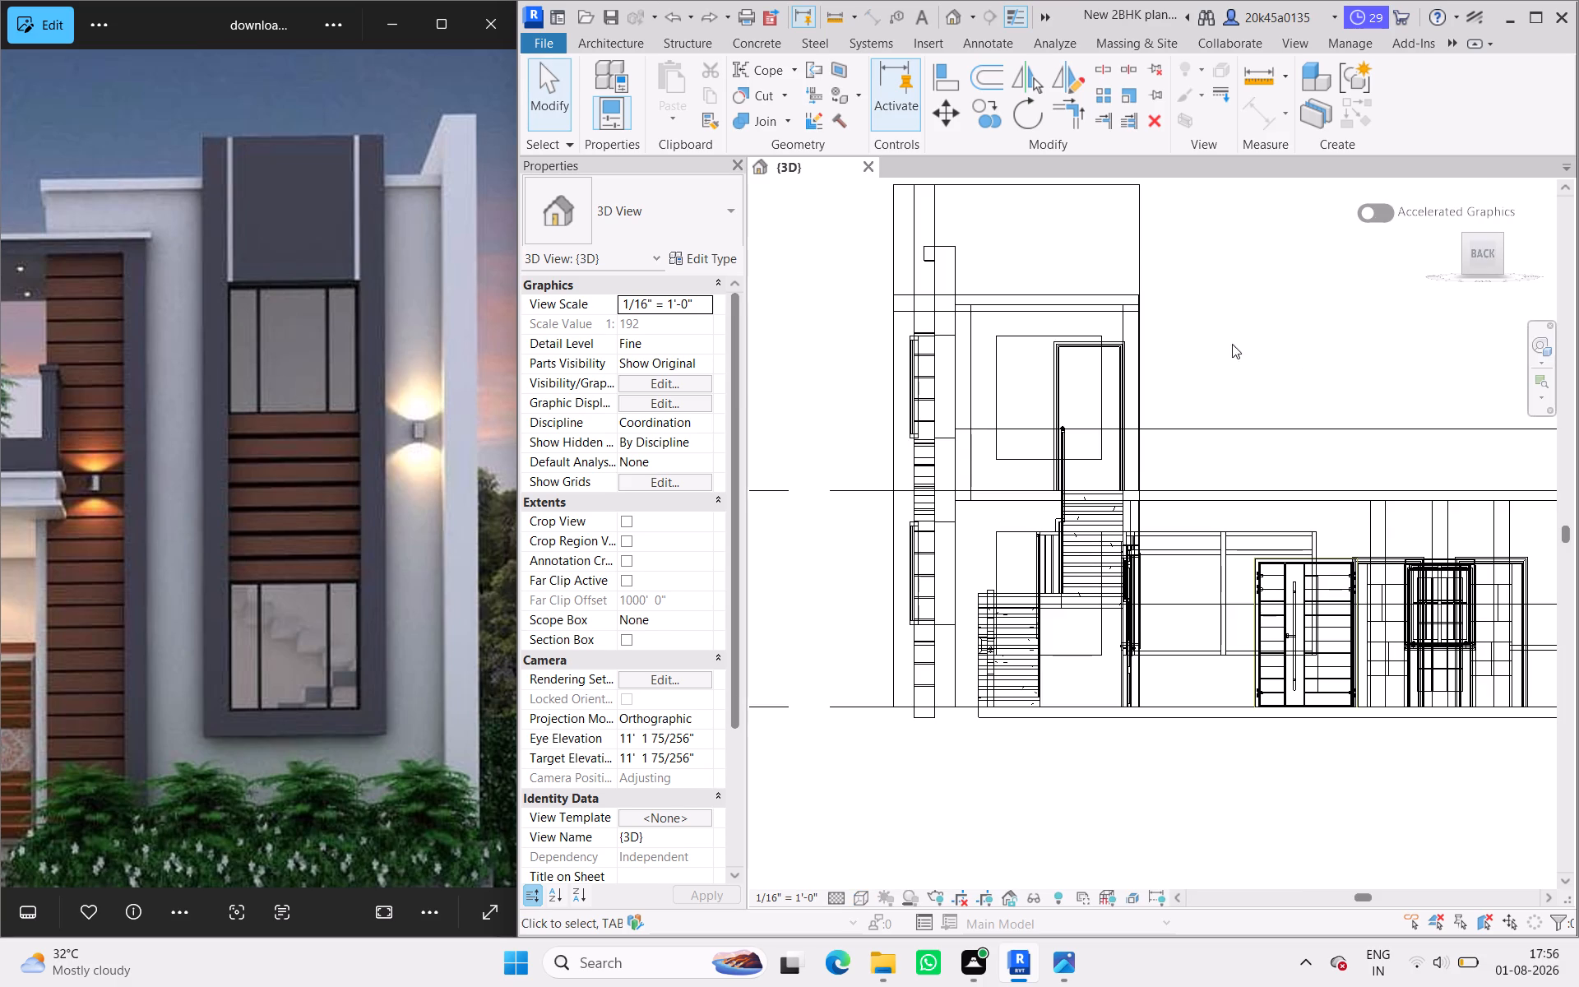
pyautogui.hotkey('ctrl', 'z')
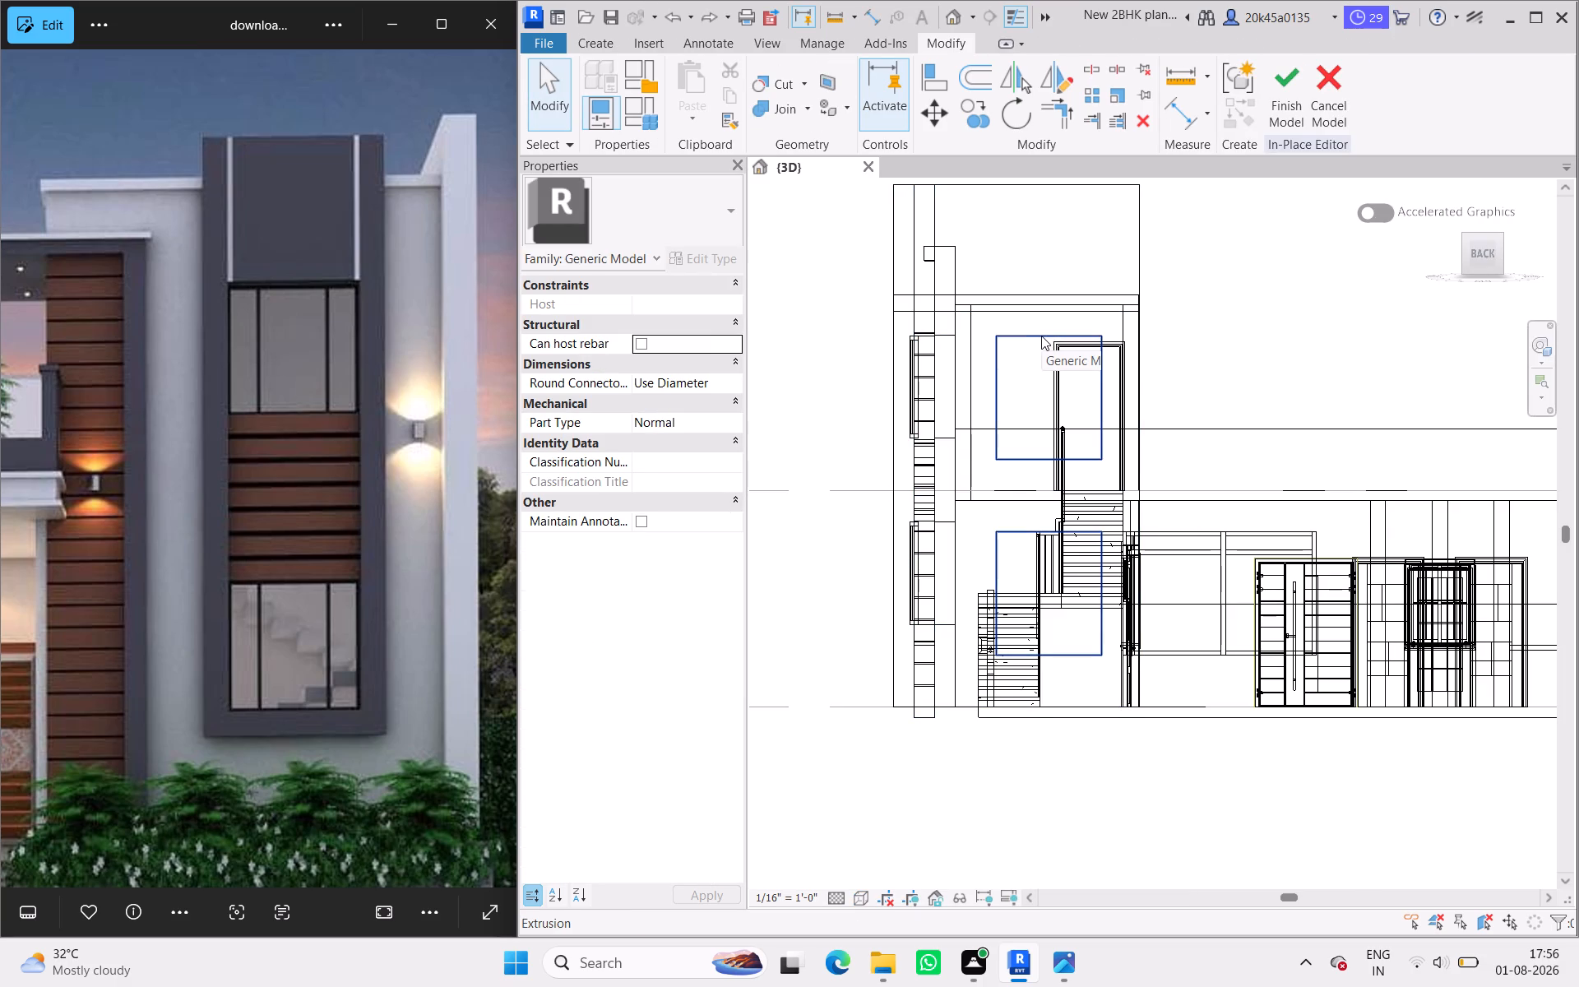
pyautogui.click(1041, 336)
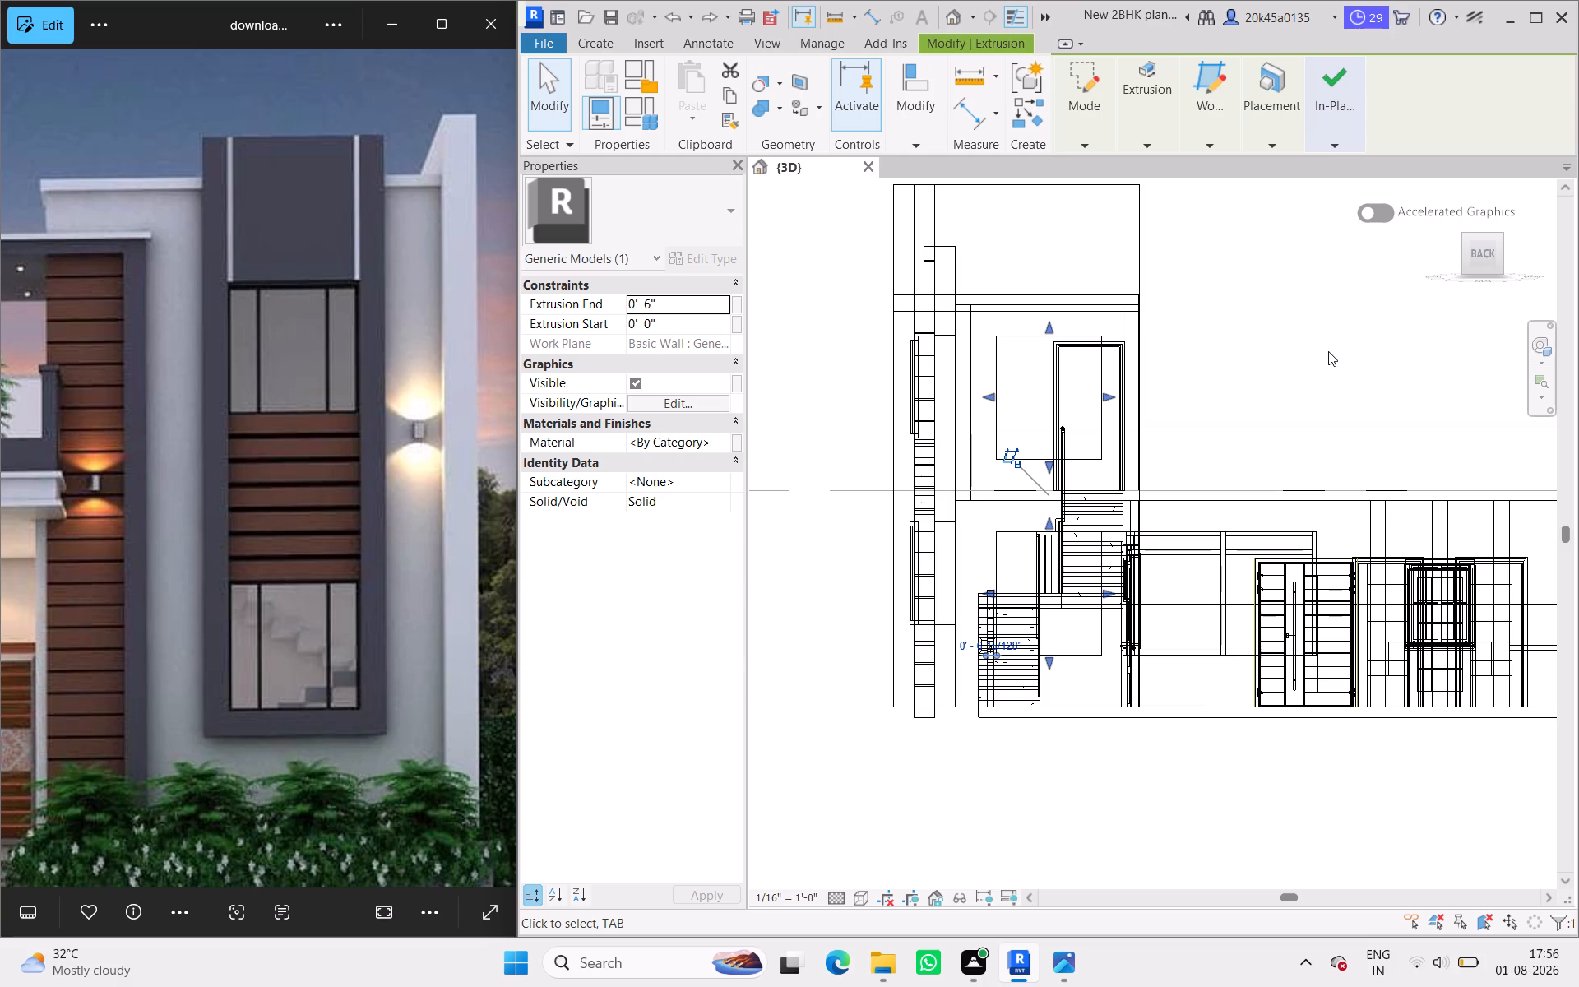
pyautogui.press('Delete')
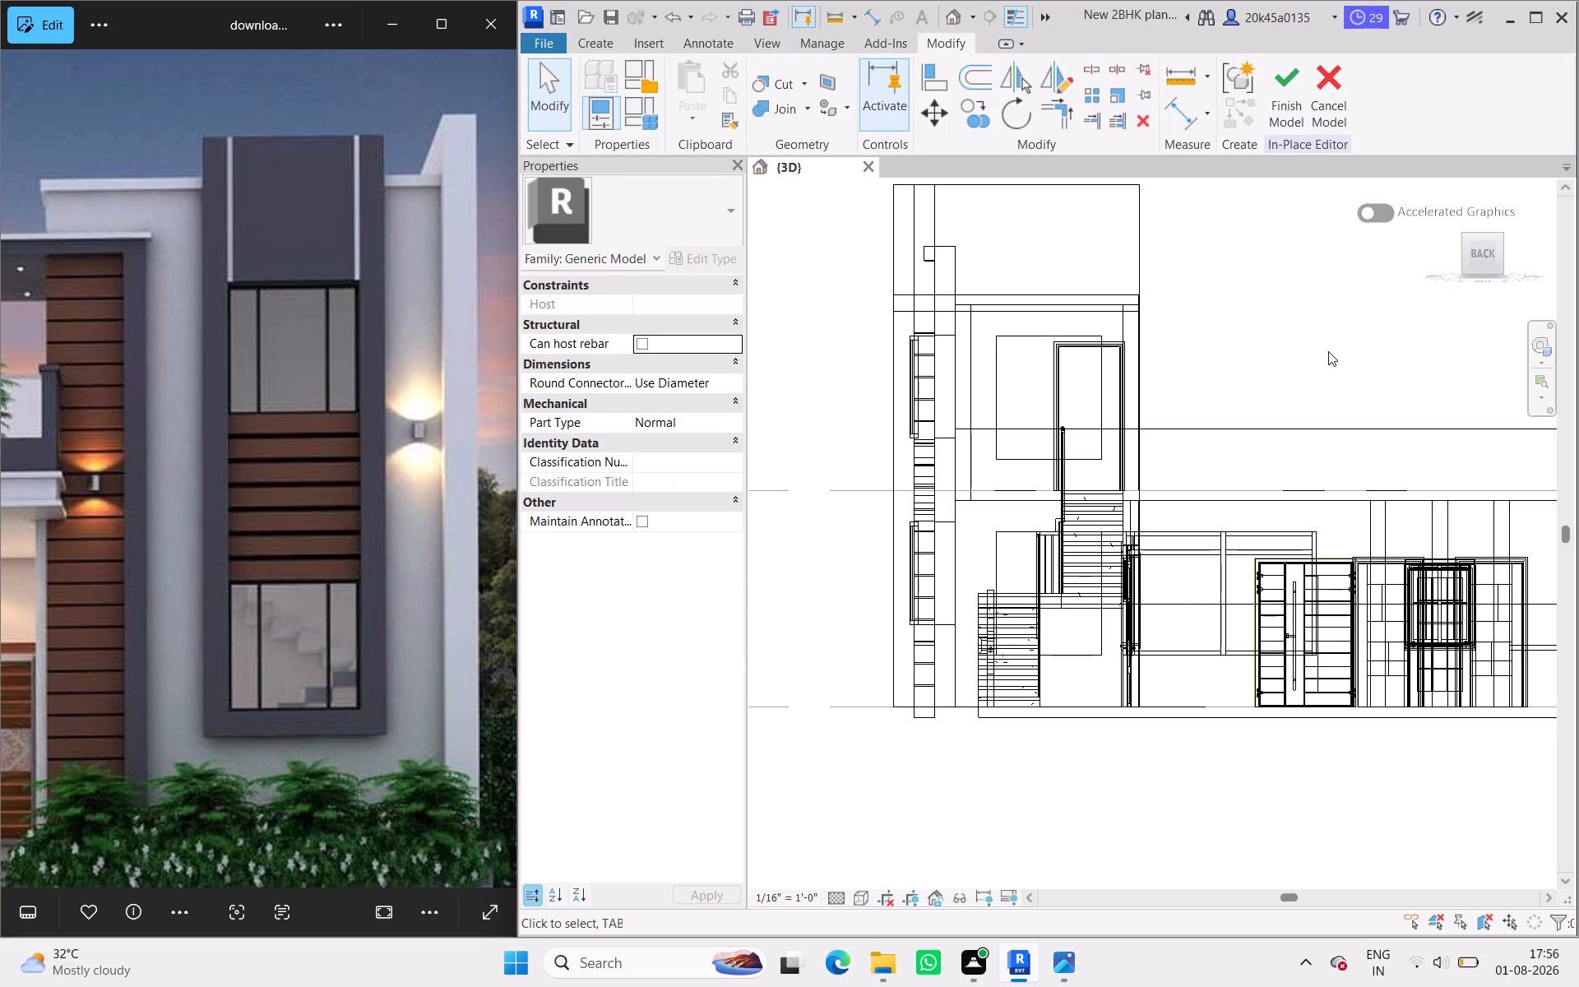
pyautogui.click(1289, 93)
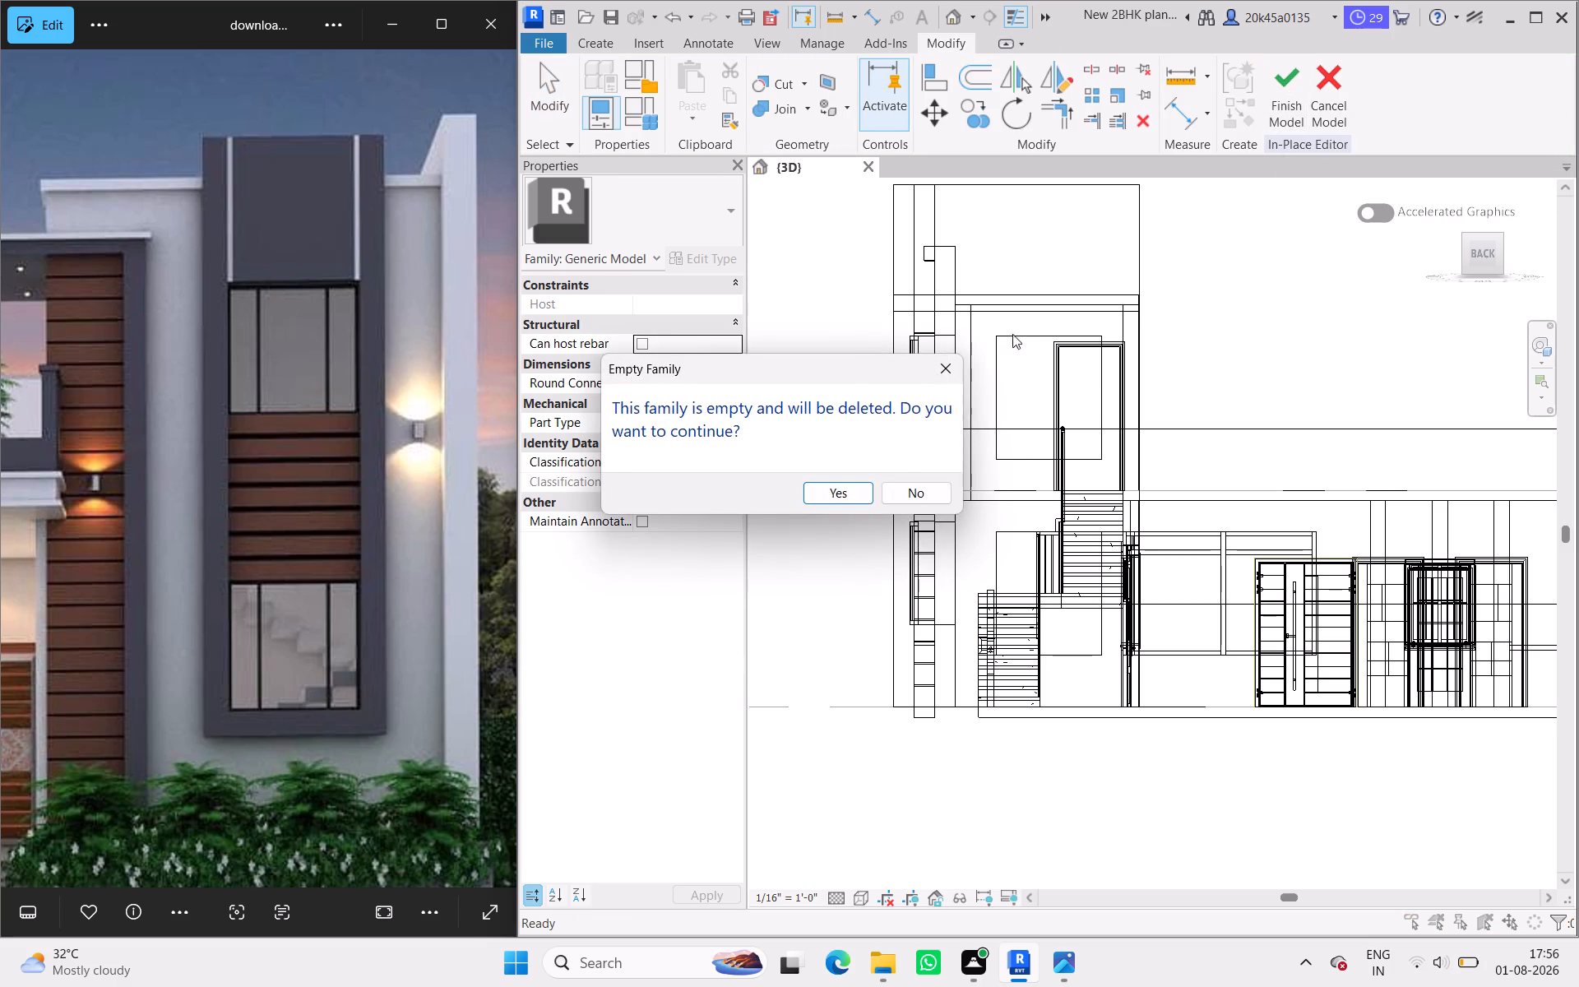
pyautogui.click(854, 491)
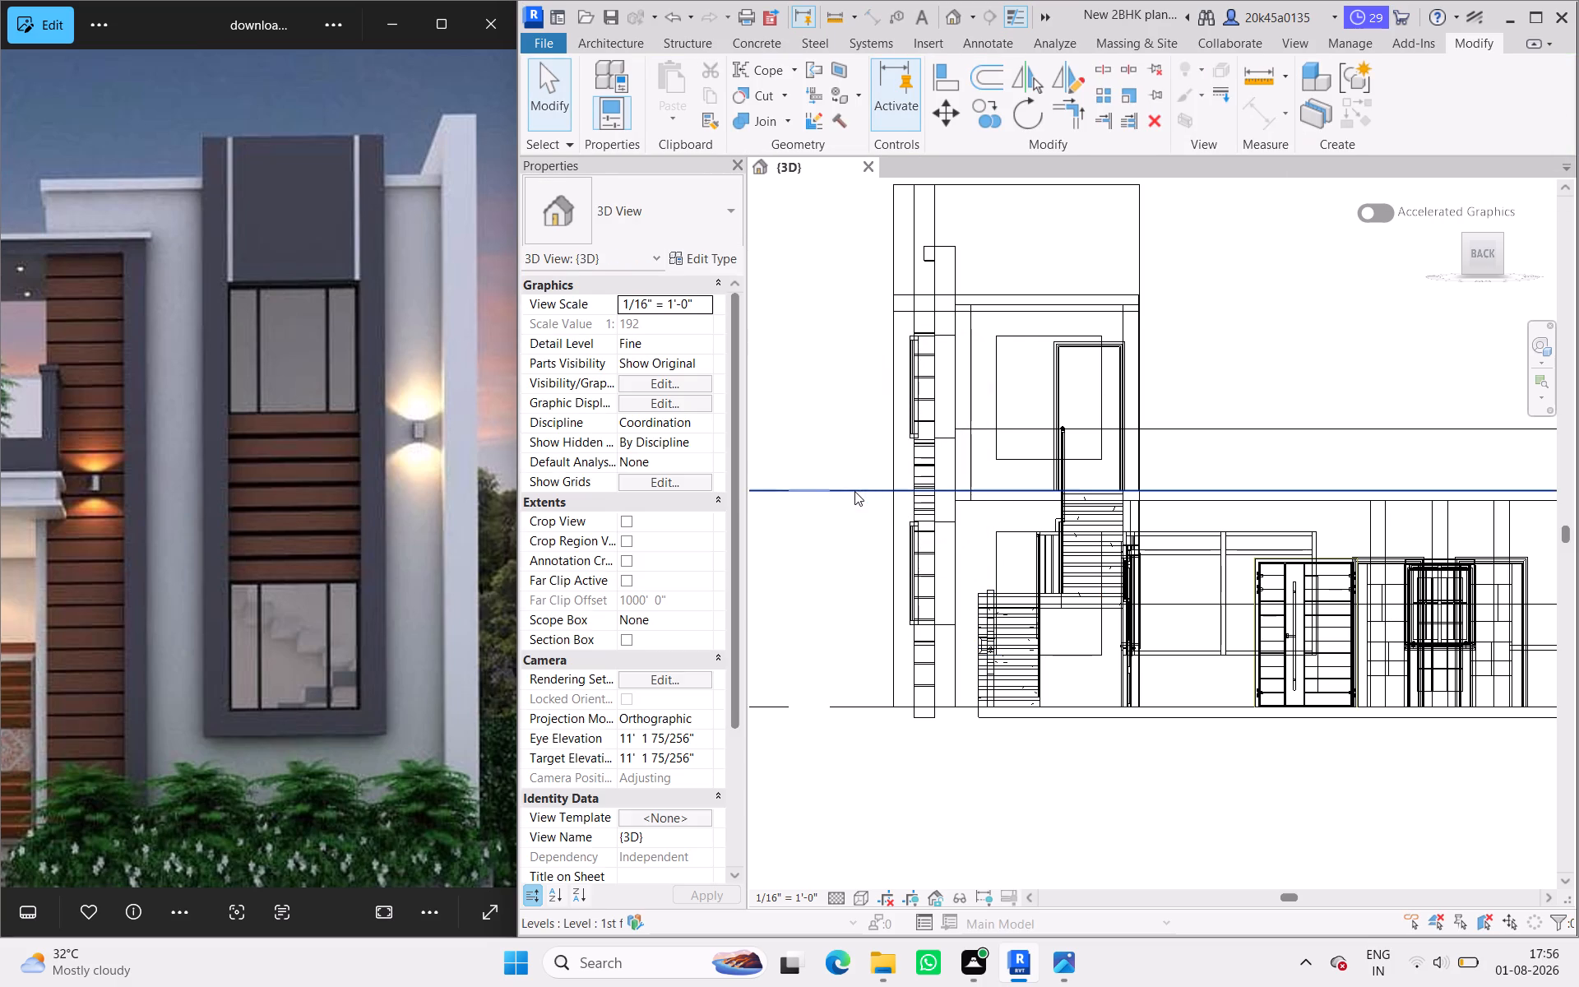
# Set the 3D view's visual style to Realistic.
pyautogui.click(861, 897)
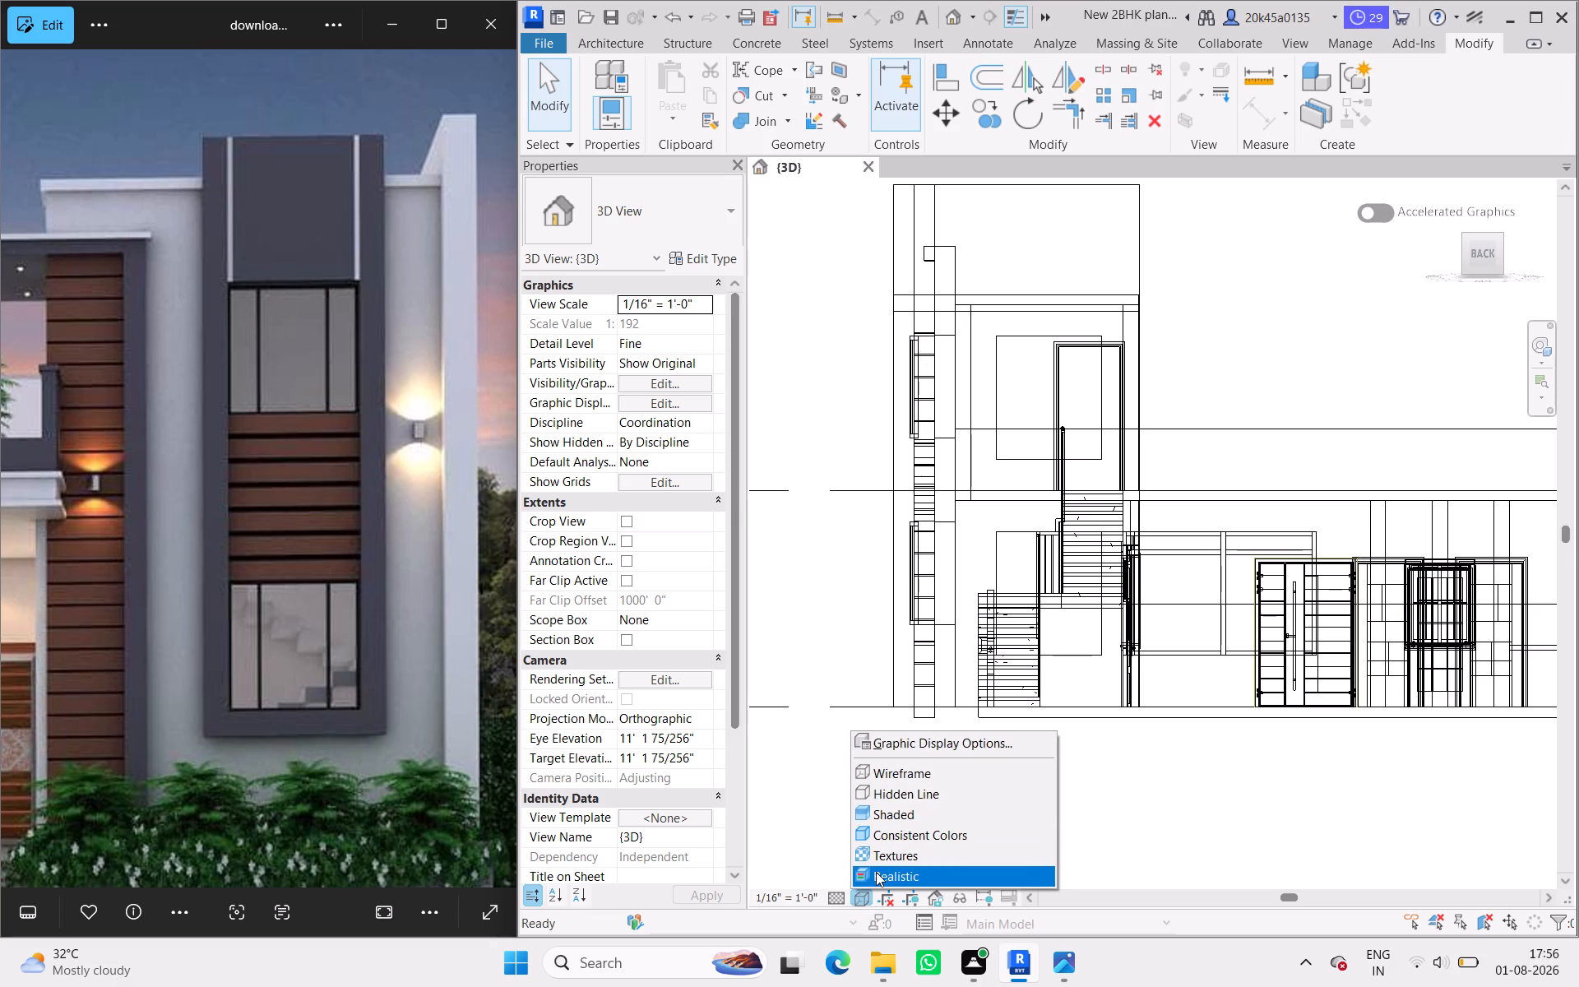
pyautogui.click(876, 872)
pyautogui.scroll(-4, 1081, 645)
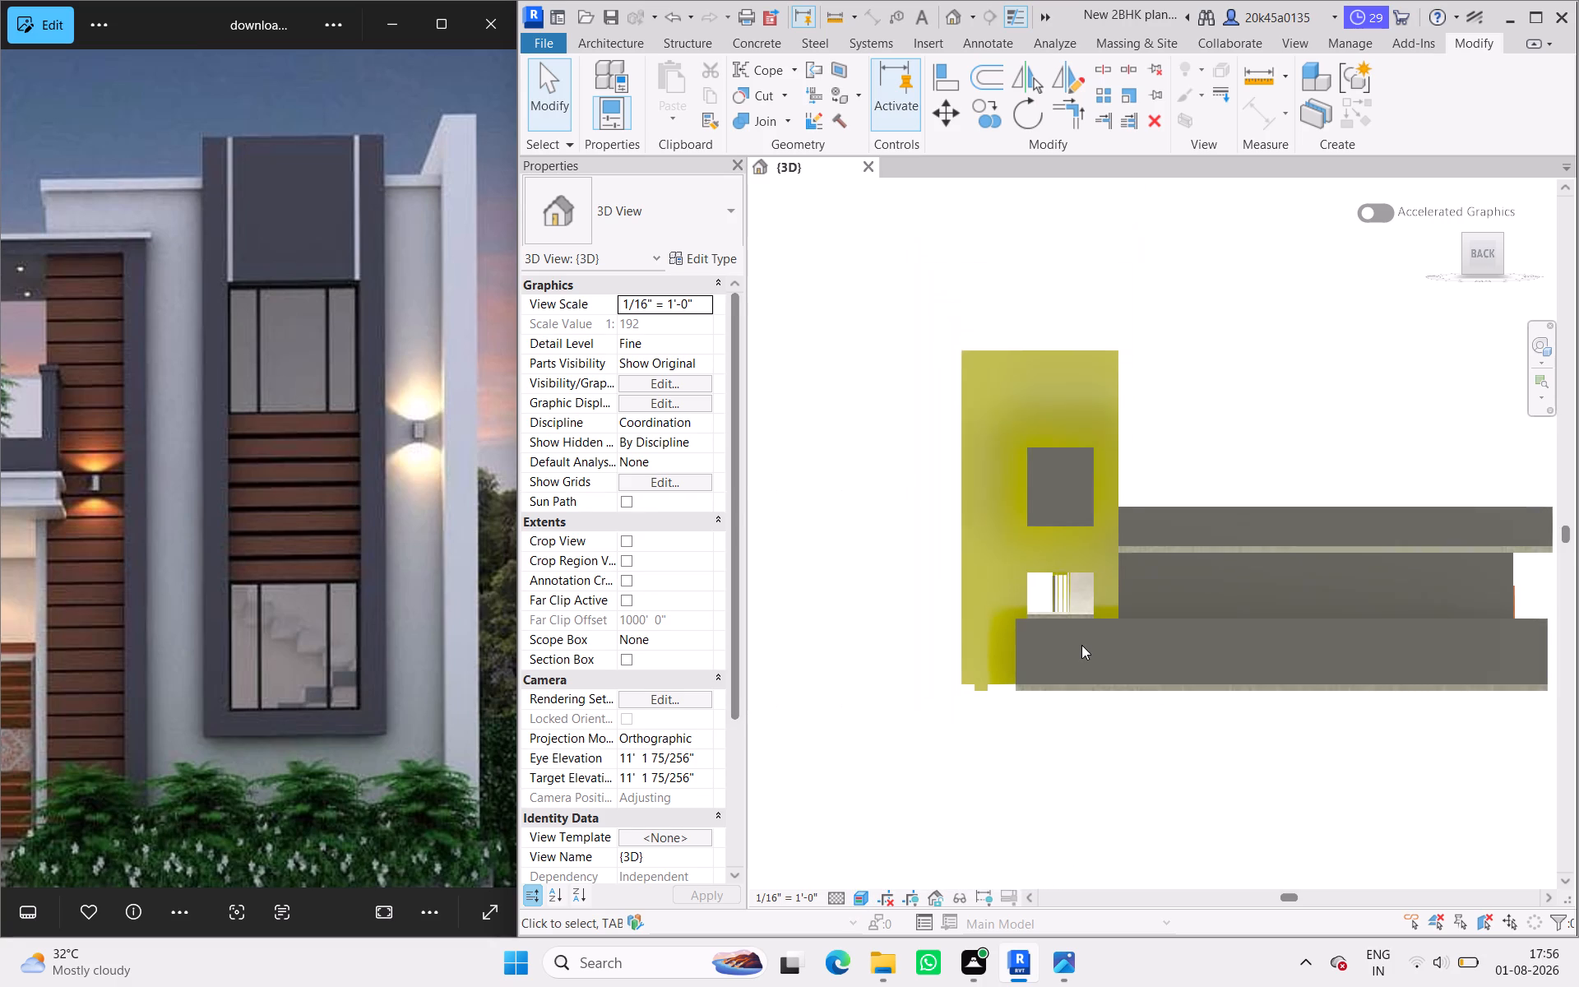
pyautogui.click(1197, 400)
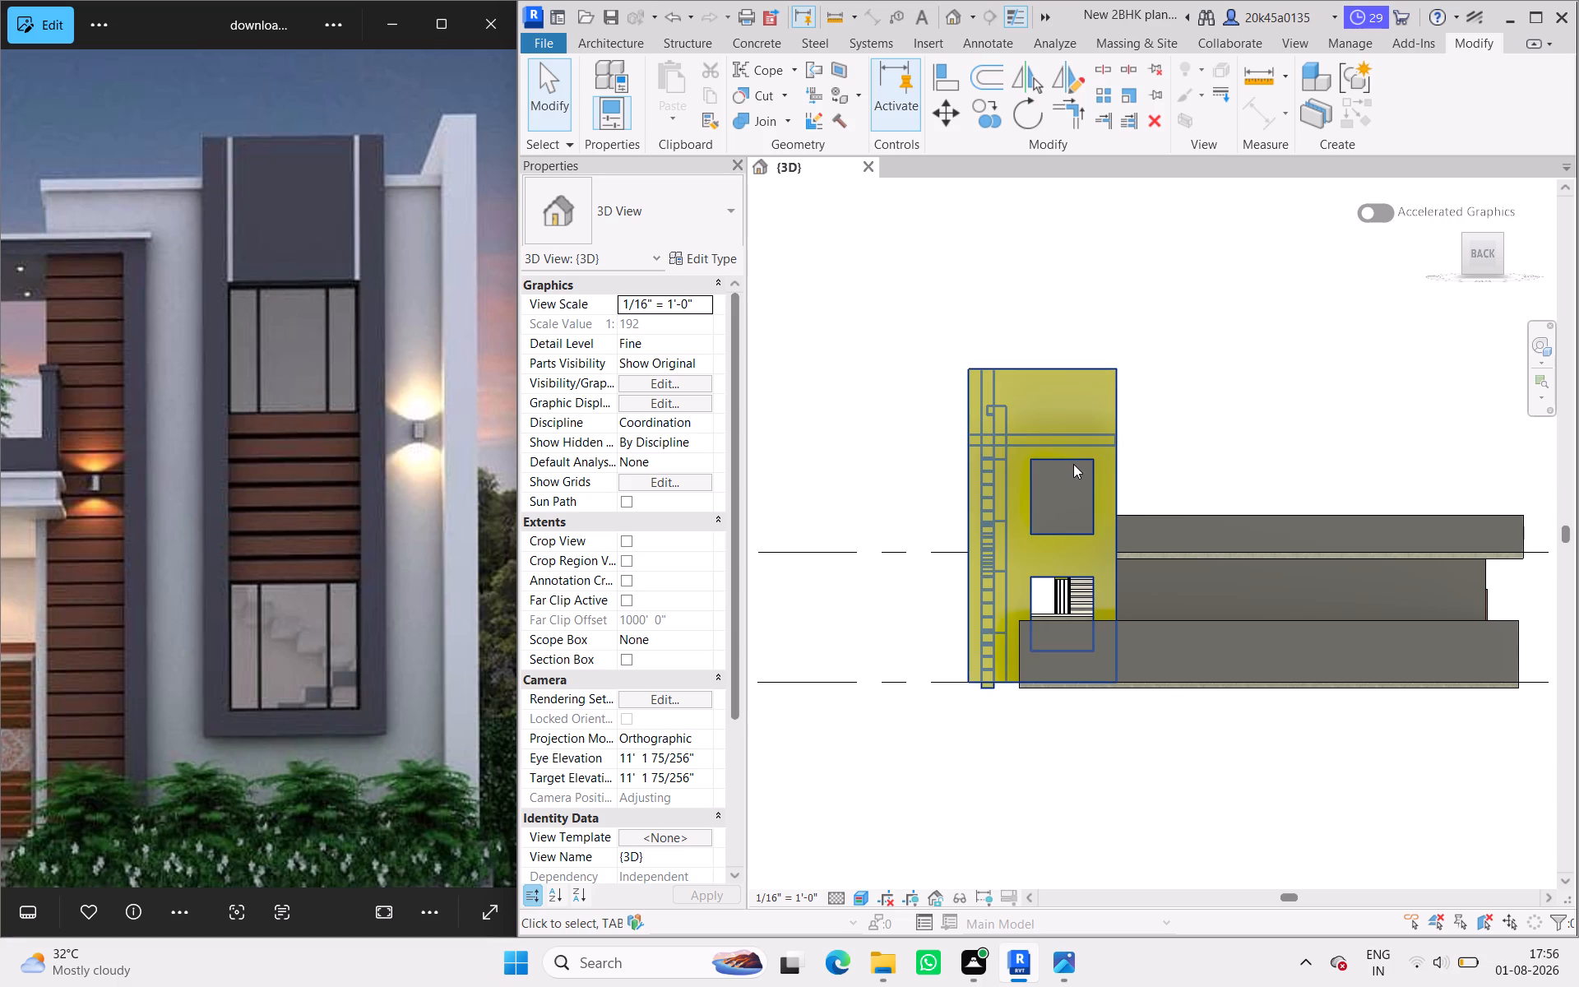
# Start a new in-place model in the Generic Models category, accepting the name Generic Models 2.
pyautogui.click(634, 48)
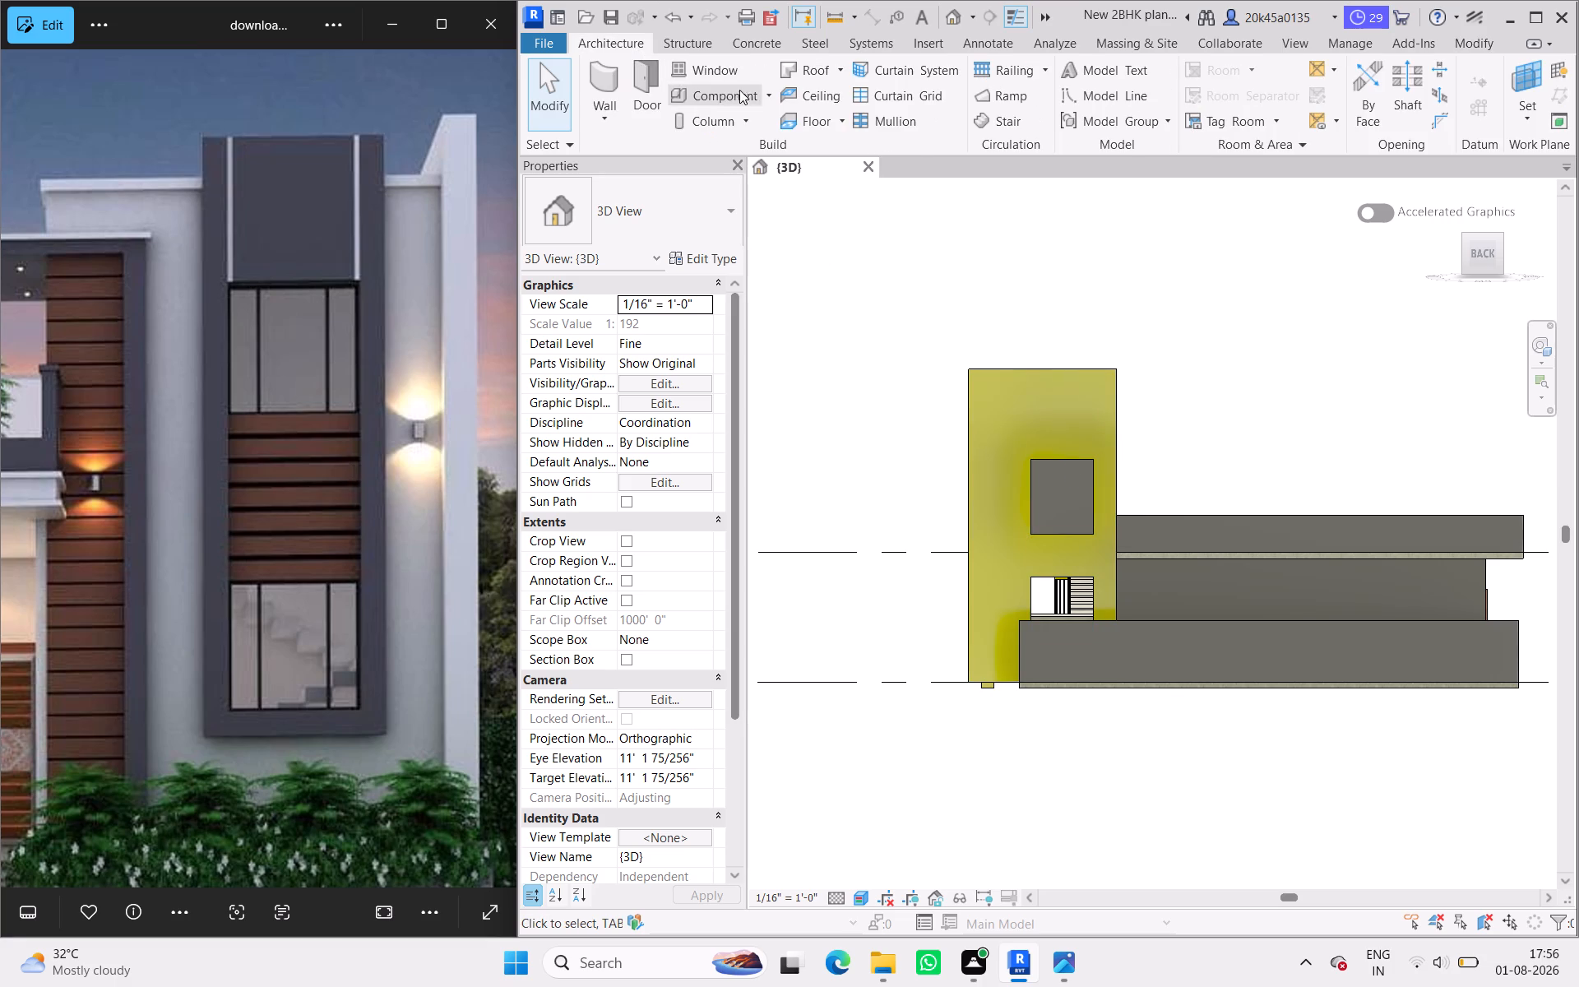
pyautogui.click(767, 99)
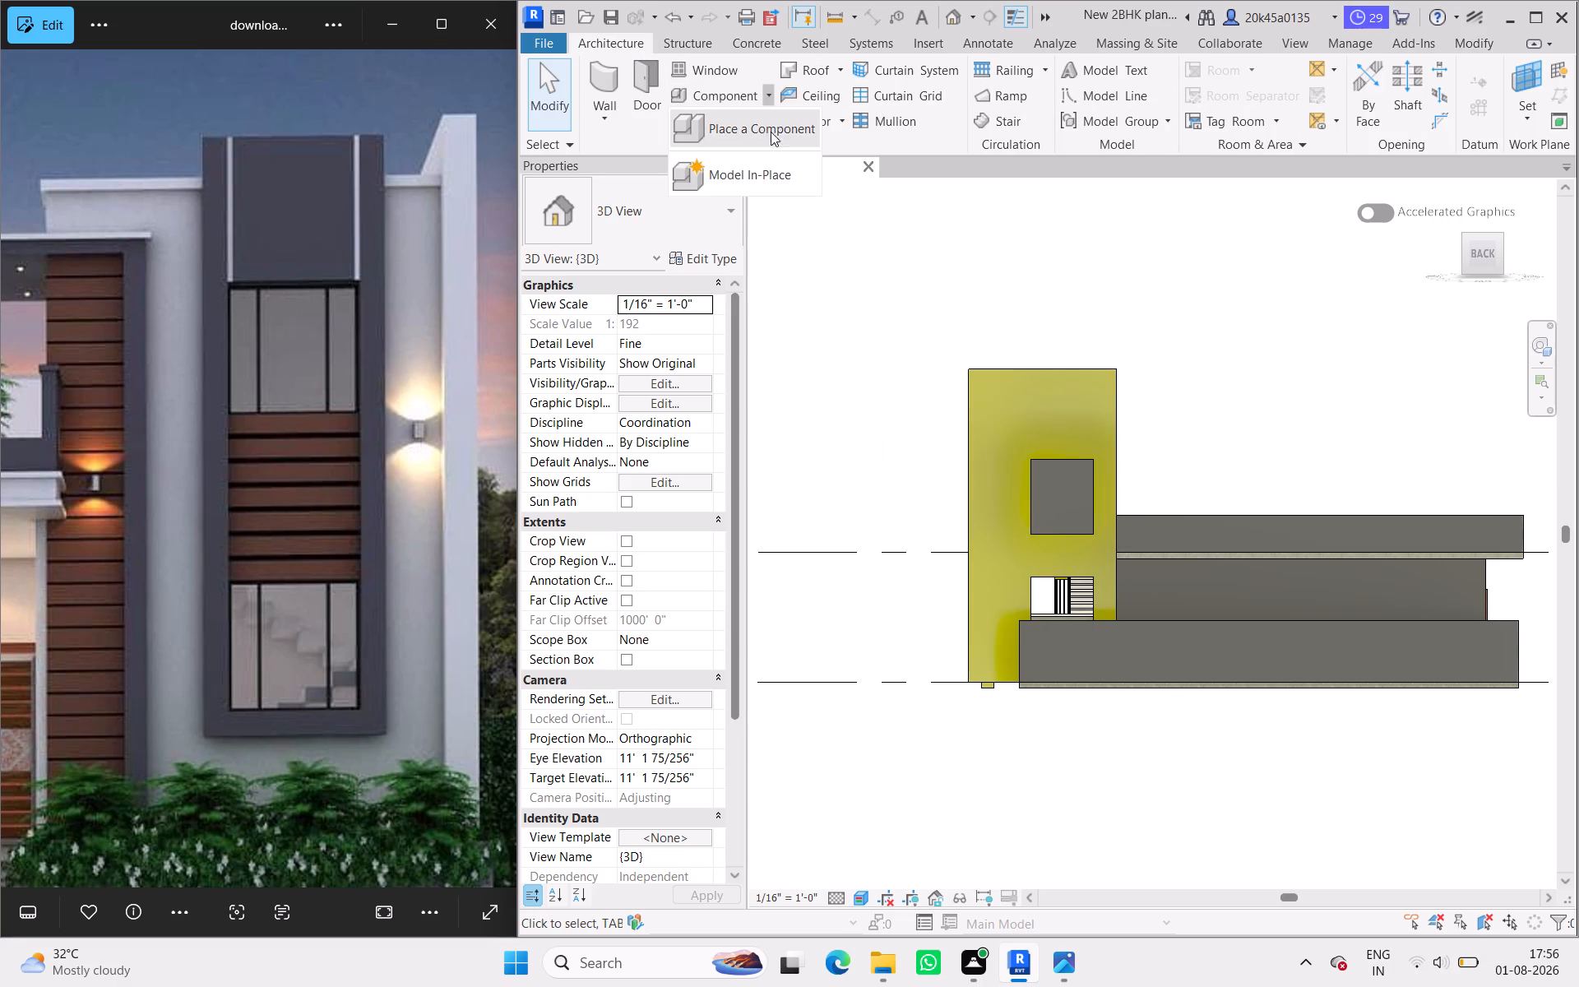
pyautogui.click(770, 164)
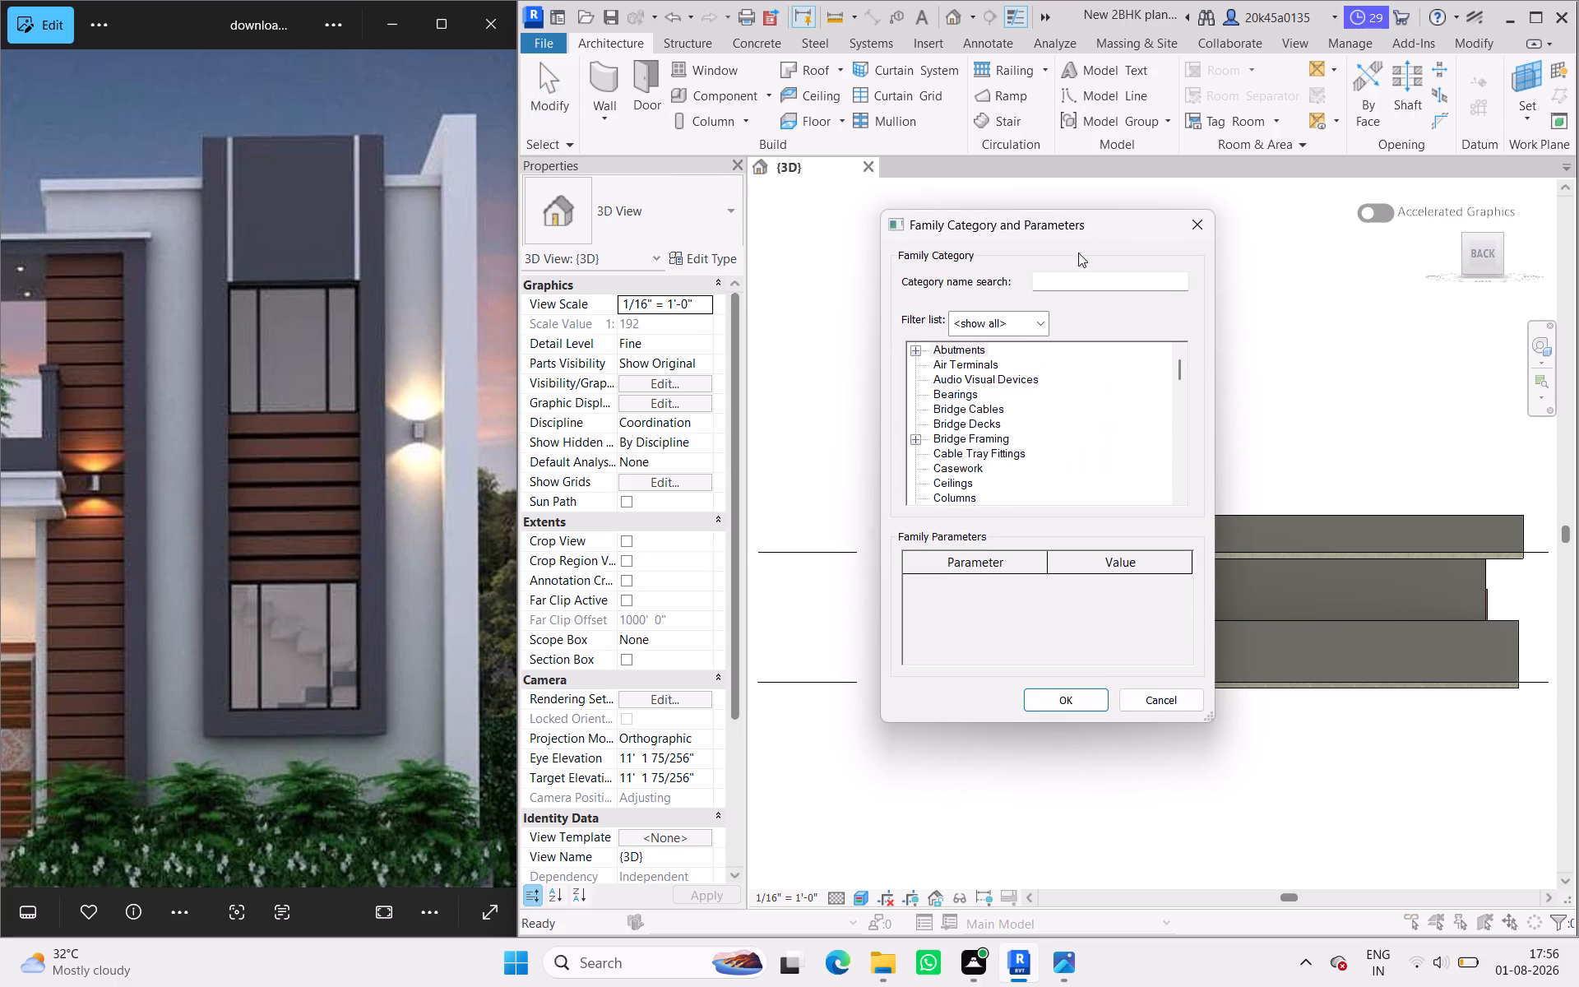
pyautogui.click(1062, 283)
pyautogui.write('ge')
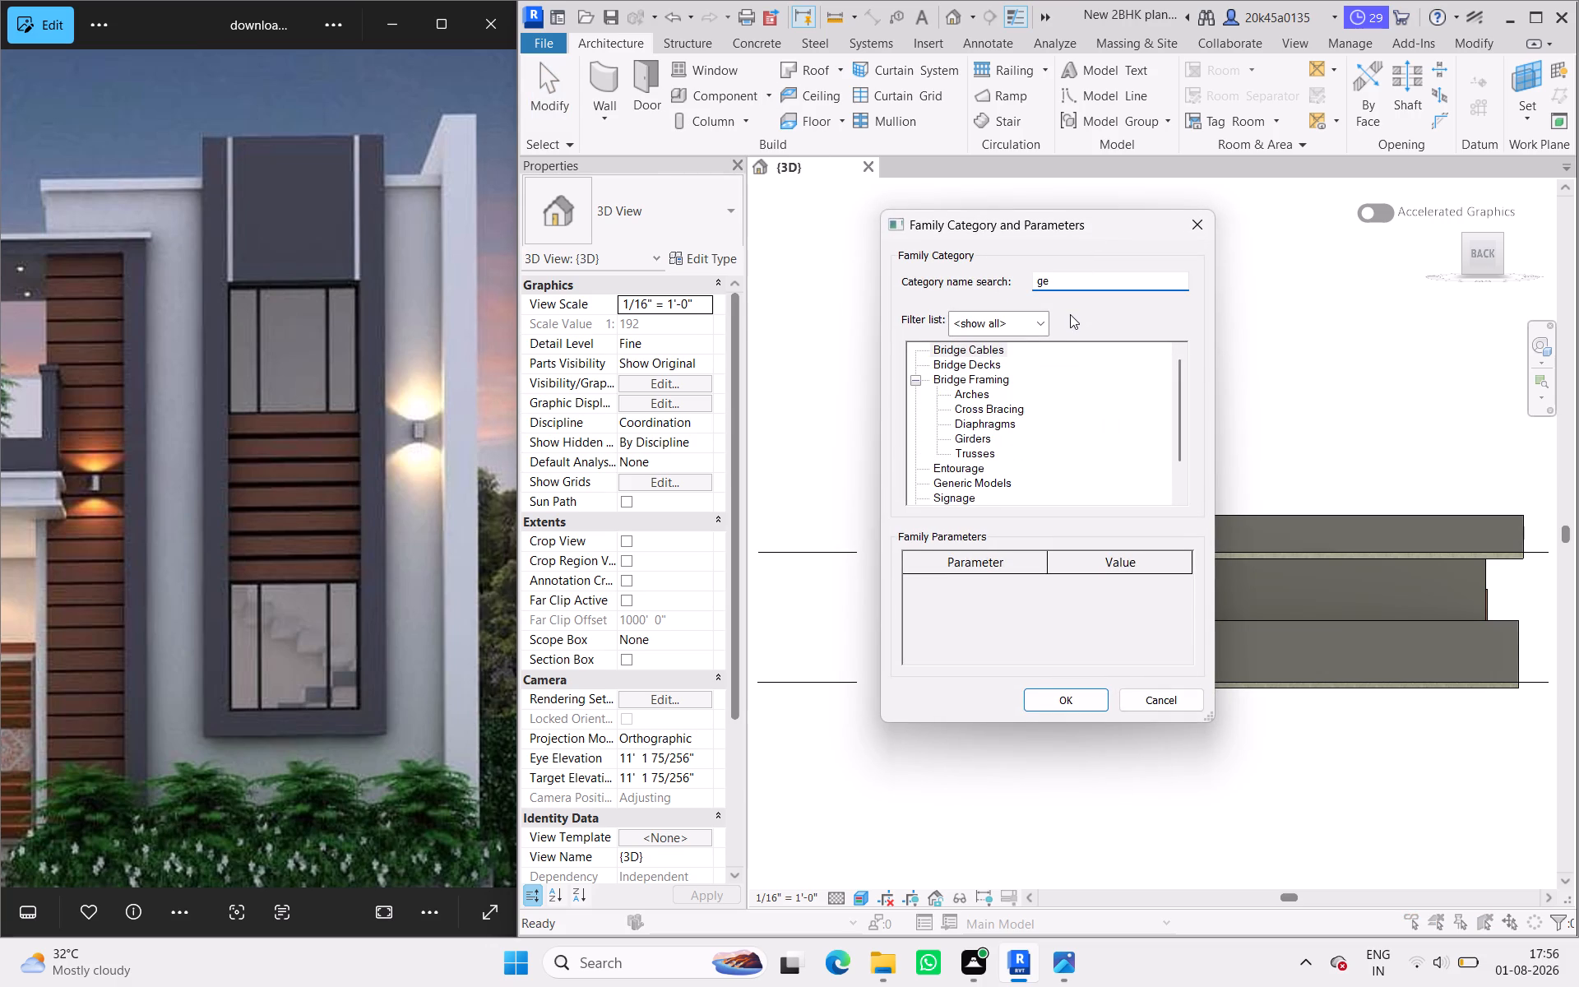
pyautogui.press('n')
pyautogui.click(984, 349)
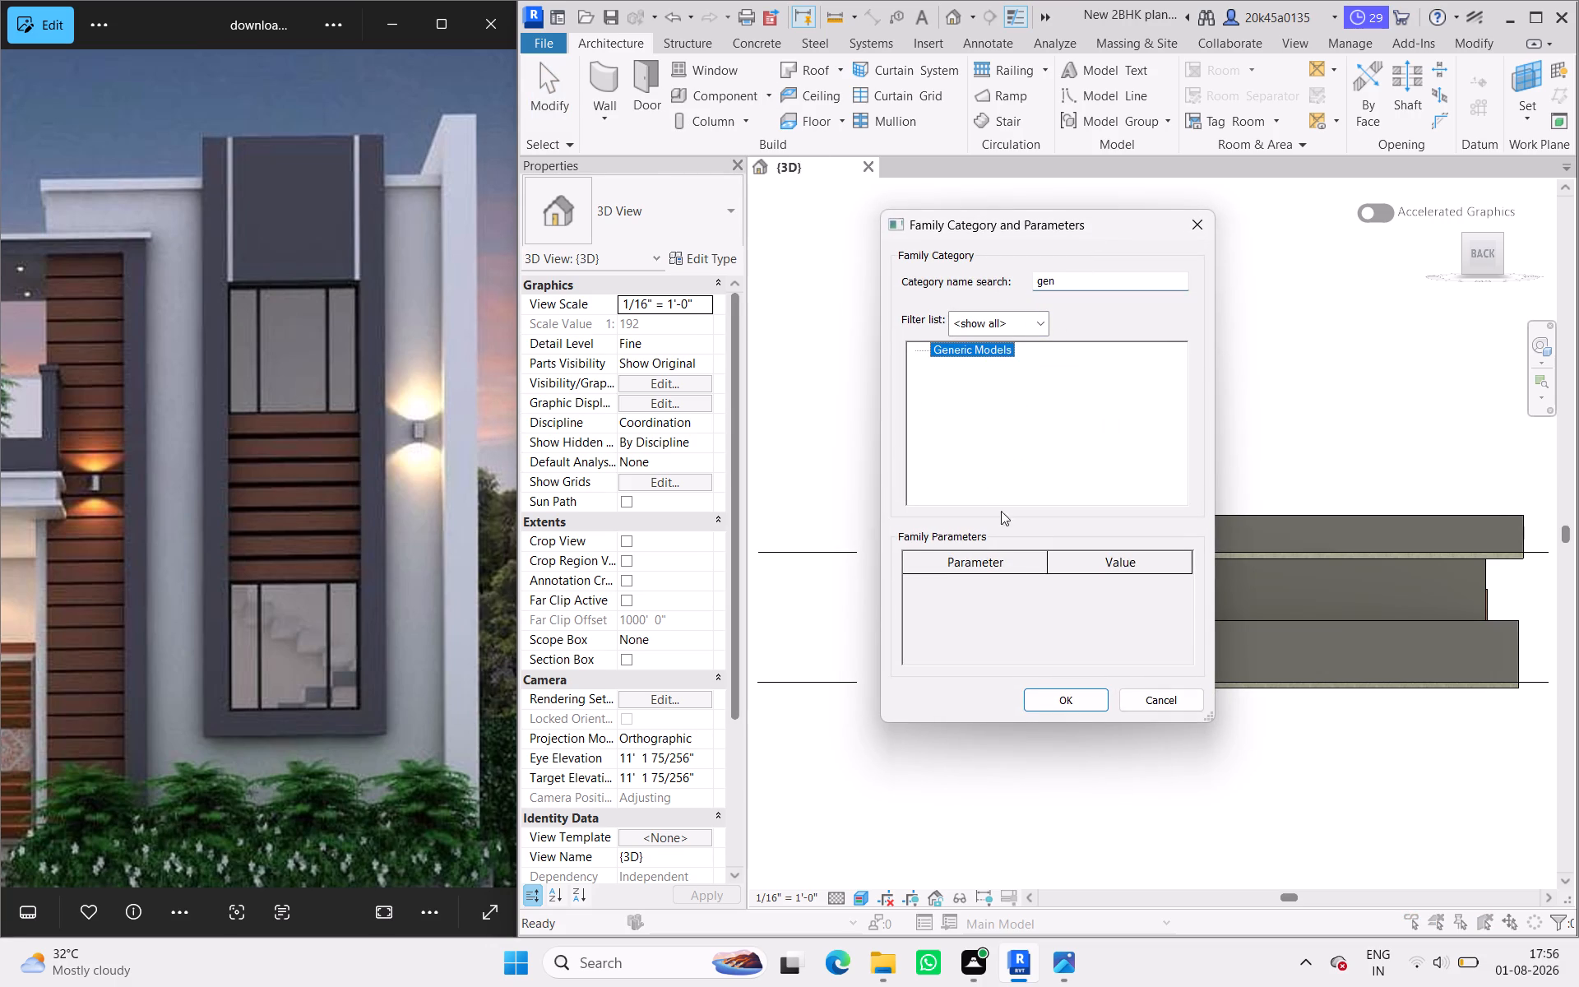
pyautogui.click(1070, 696)
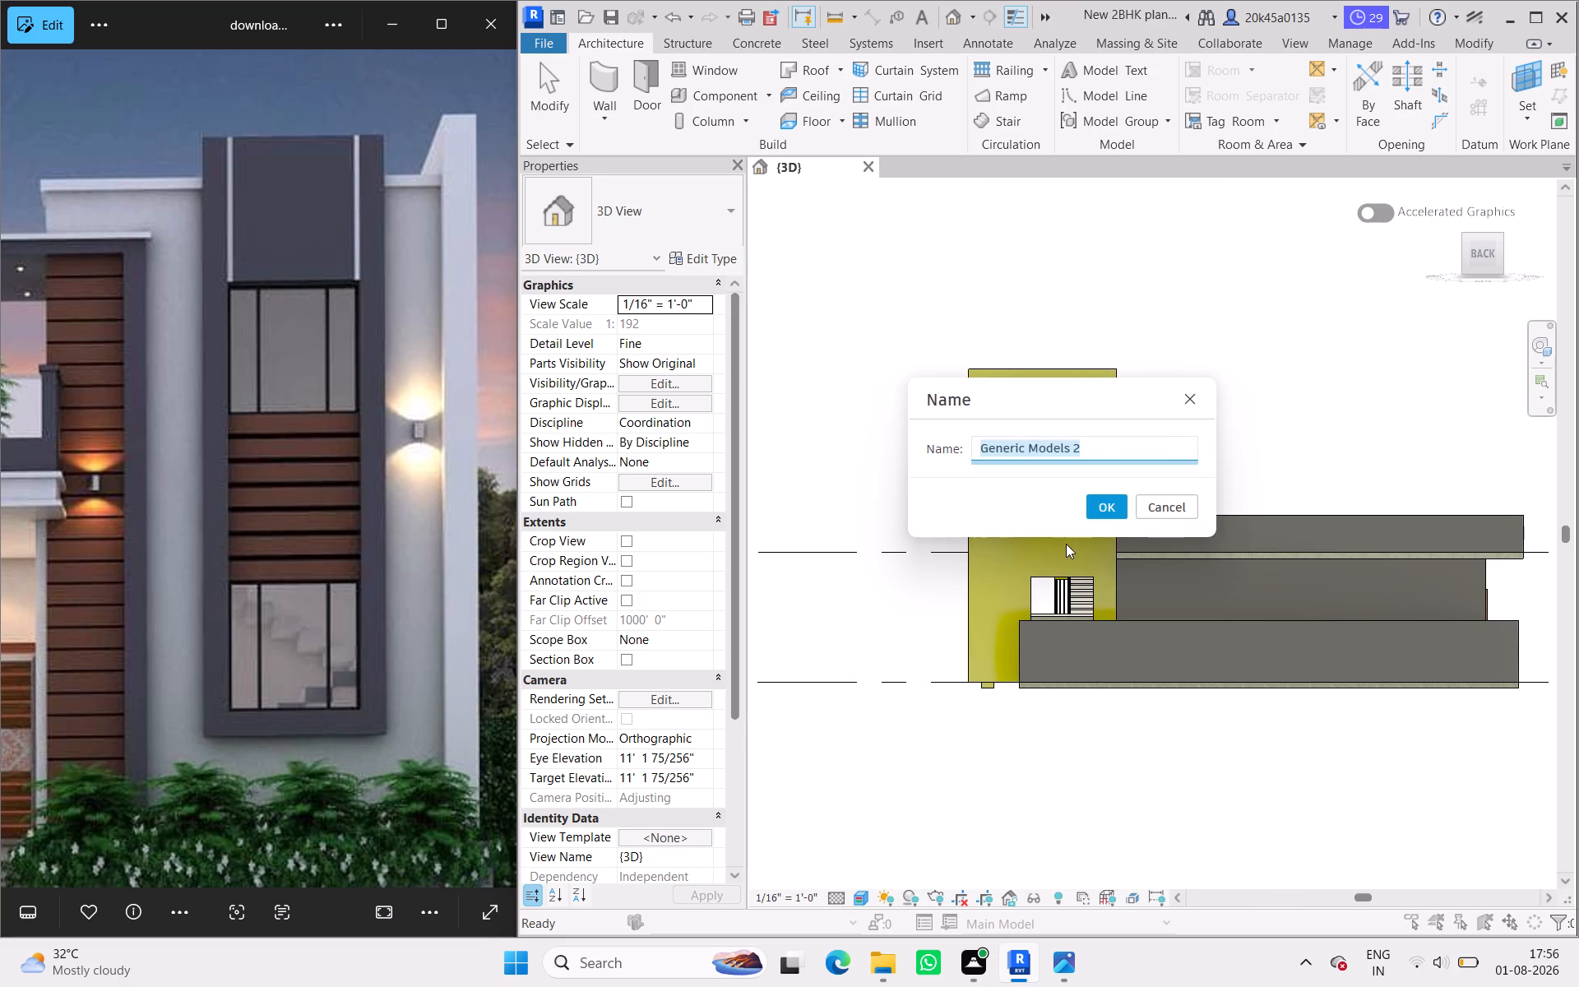
pyautogui.click(1100, 516)
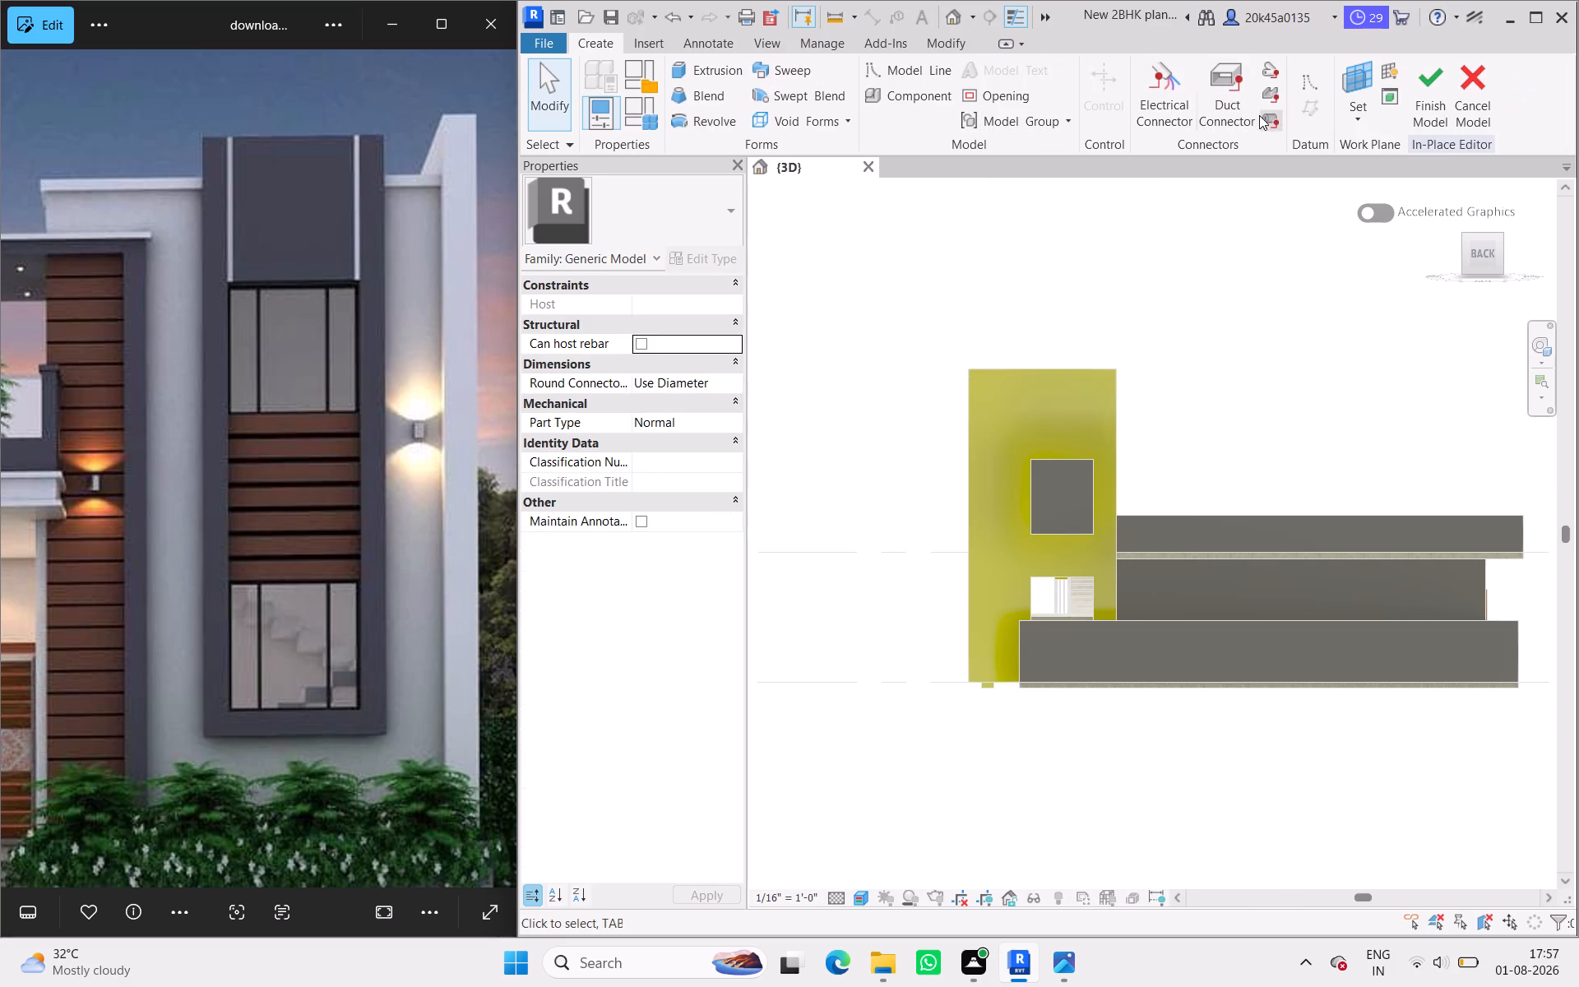
# Start an Extrusion and set its work plane to the face of the upper parapet wall beside the tower.
pyautogui.click(1367, 118)
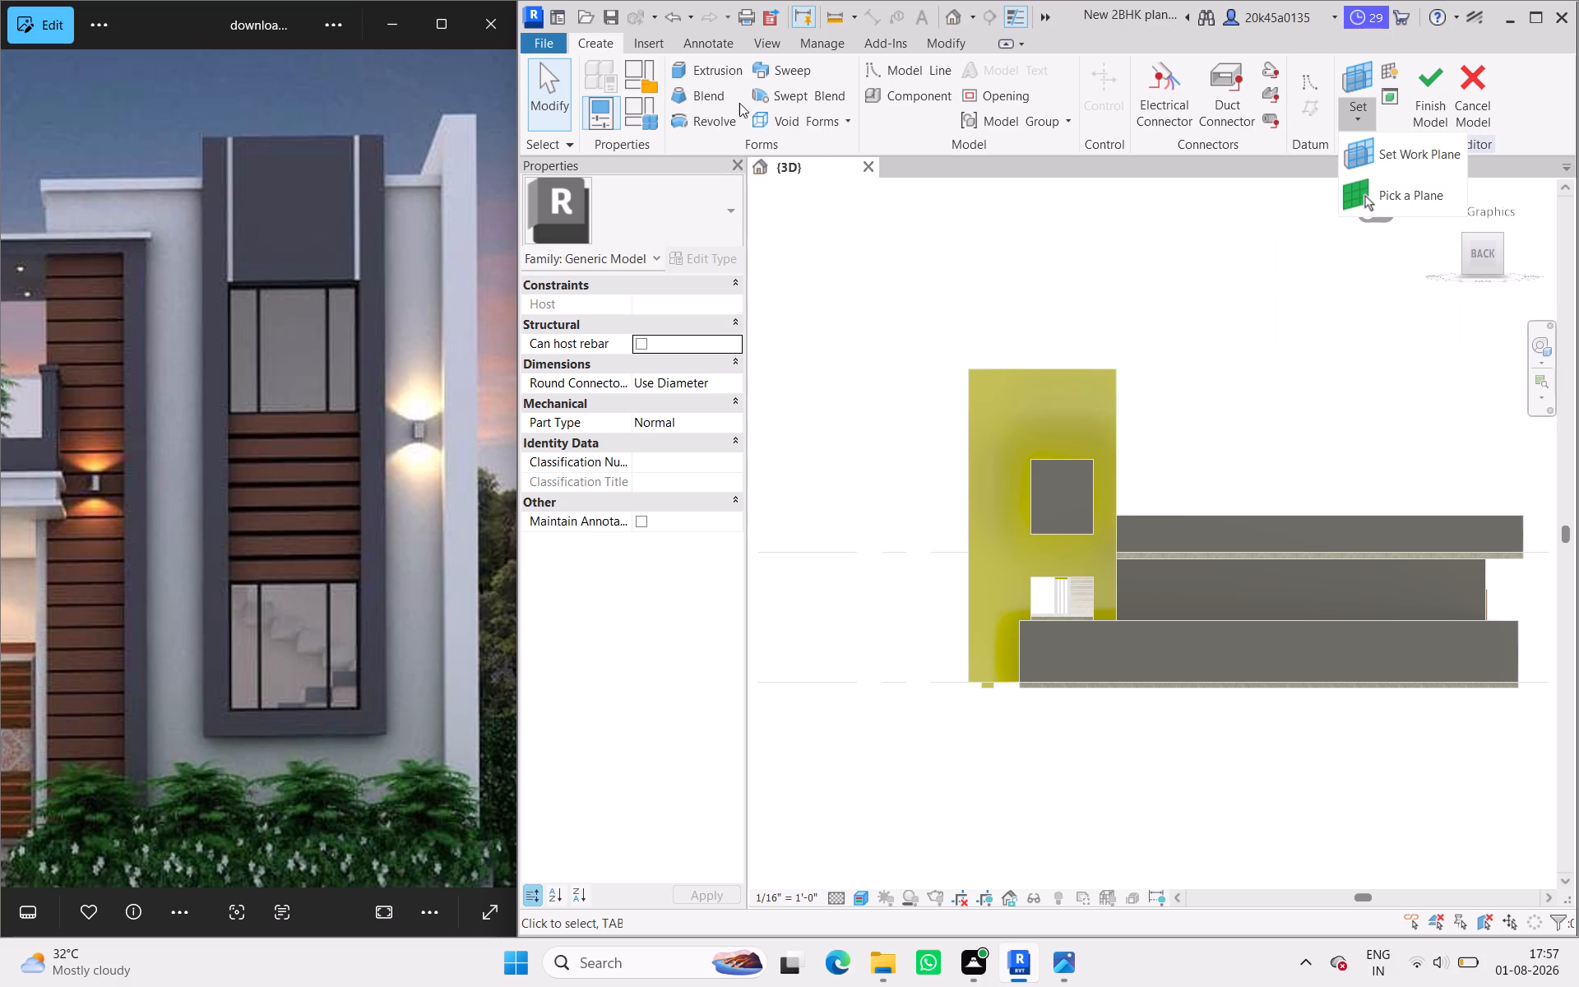
pyautogui.click(698, 68)
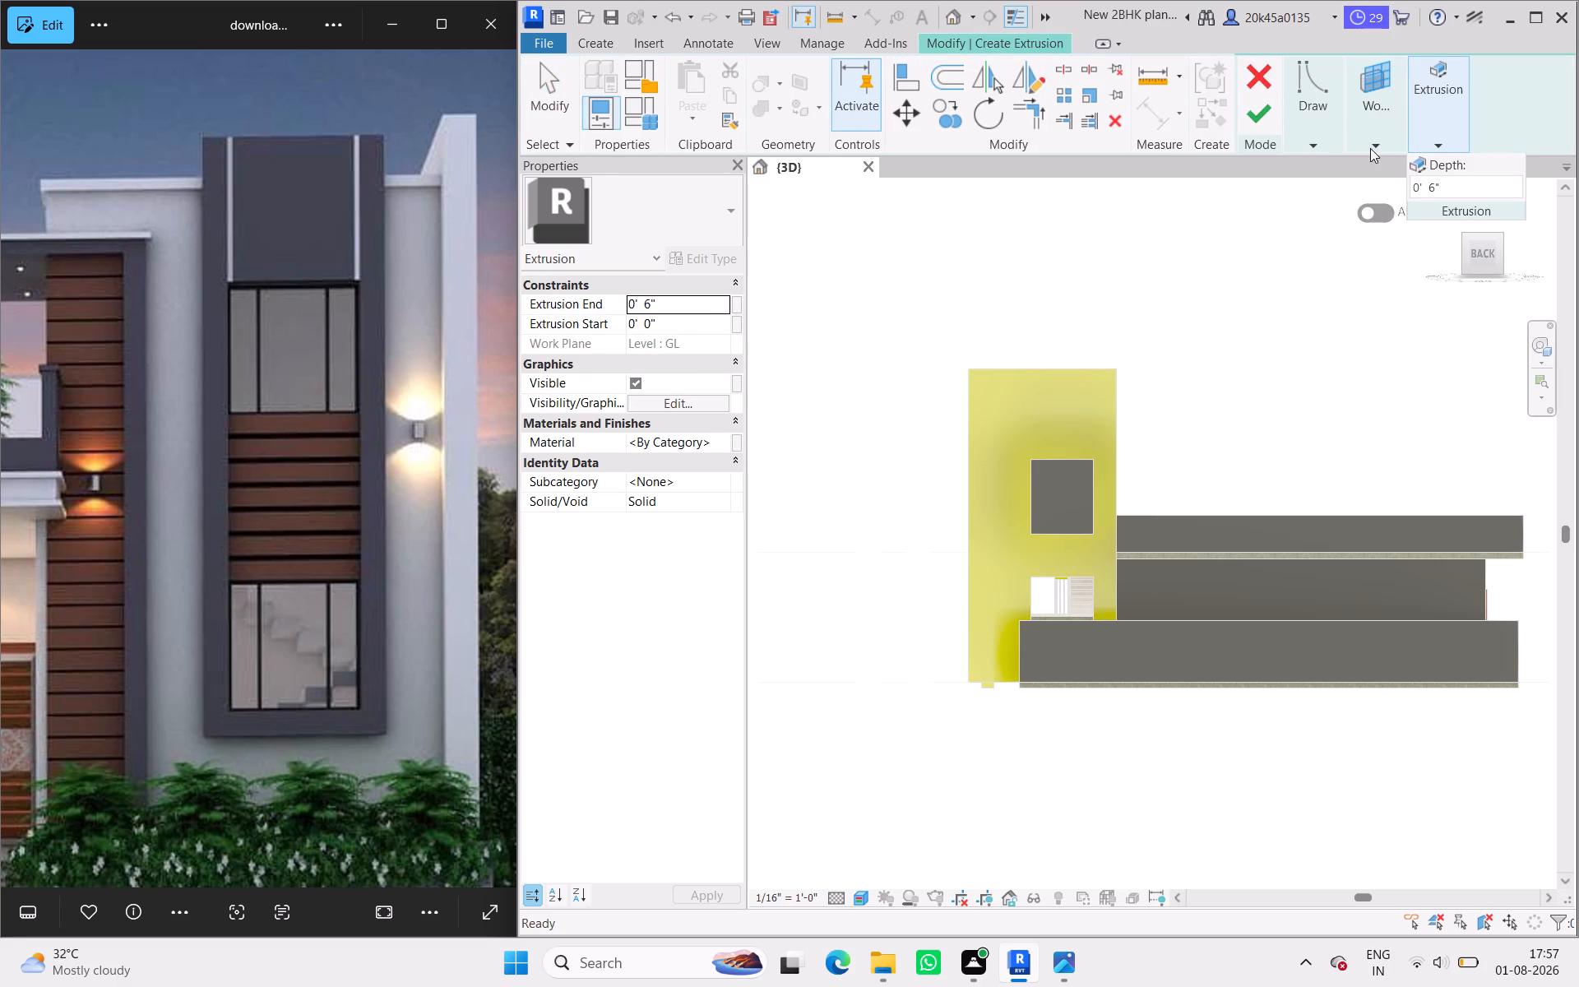
pyautogui.click(1369, 148)
pyautogui.click(1357, 220)
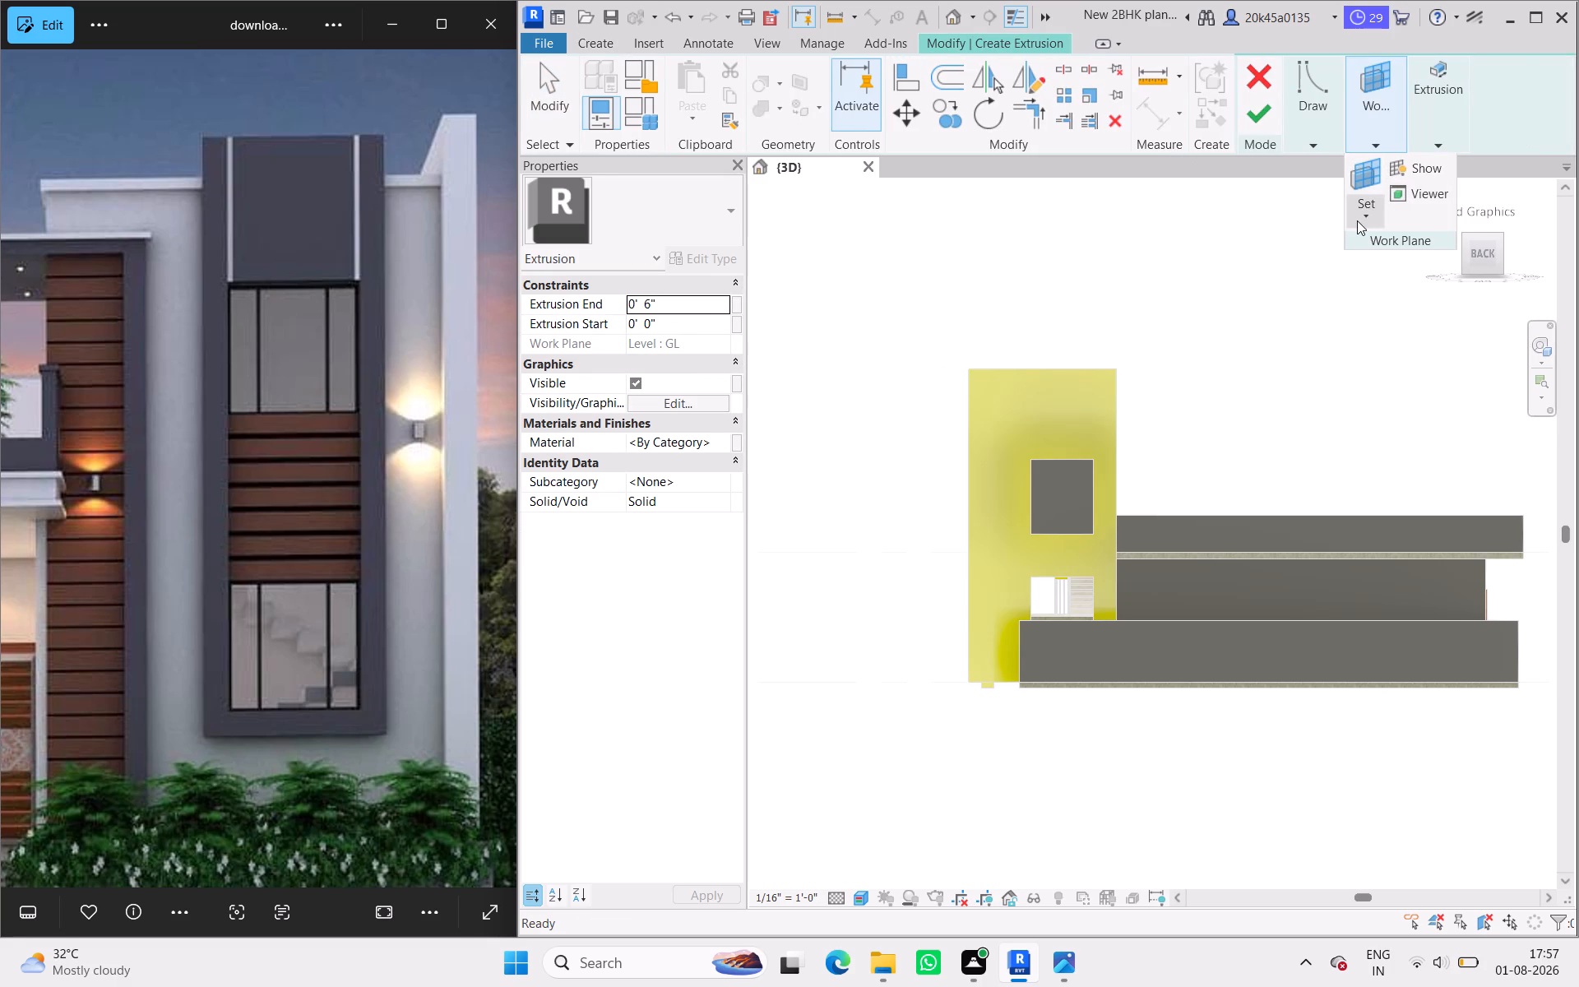
pyautogui.click(1391, 298)
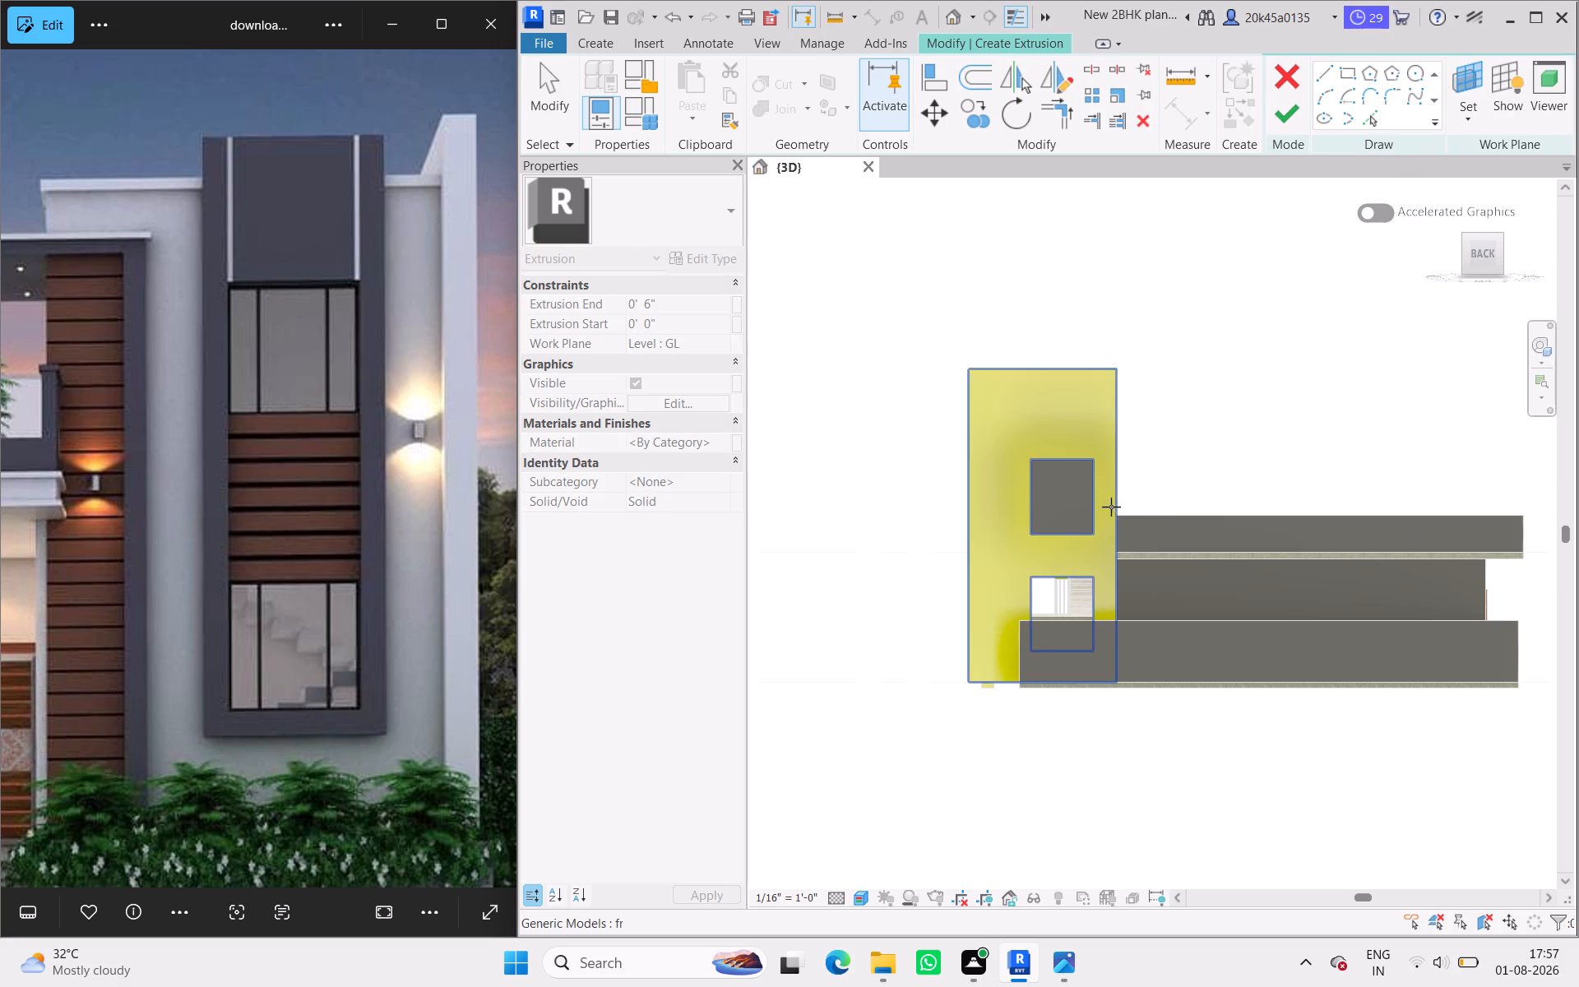
pyautogui.click(1171, 521)
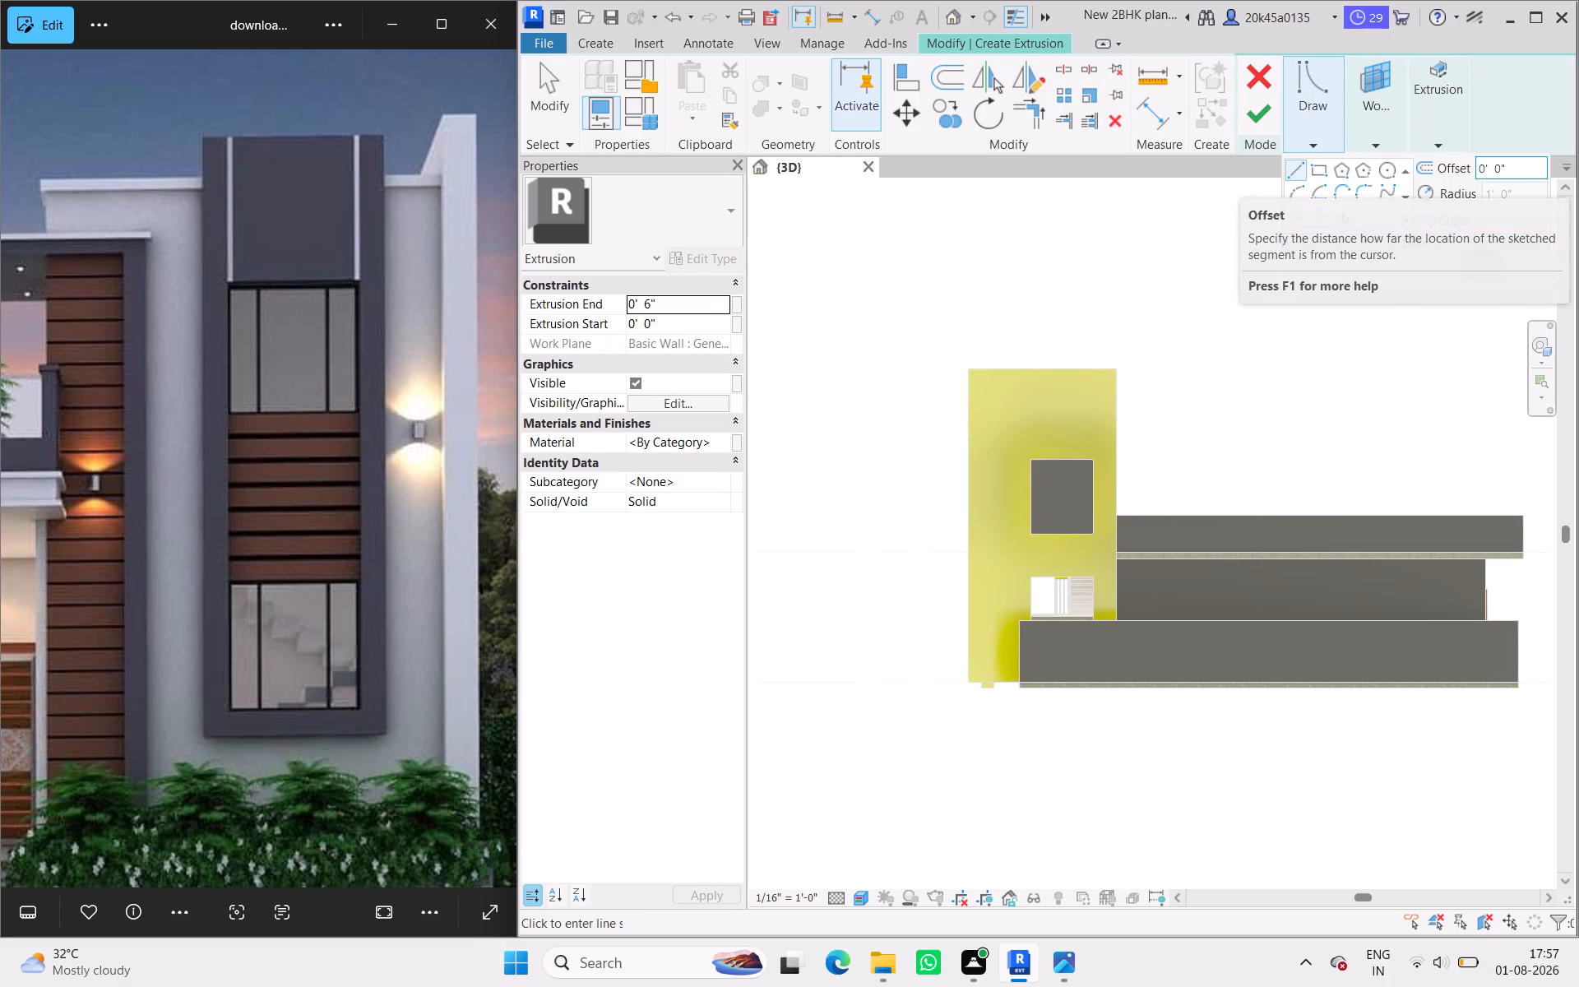
# Set the sketch offset to 0.2" and sketch a rectangle about 5'-0 1/2" by 5'-11 5/8" around the tower's upper window opening.
pyautogui.moveTo(1513, 169); pyautogui.dragTo(1415, 167)
pyautogui.write('0.')
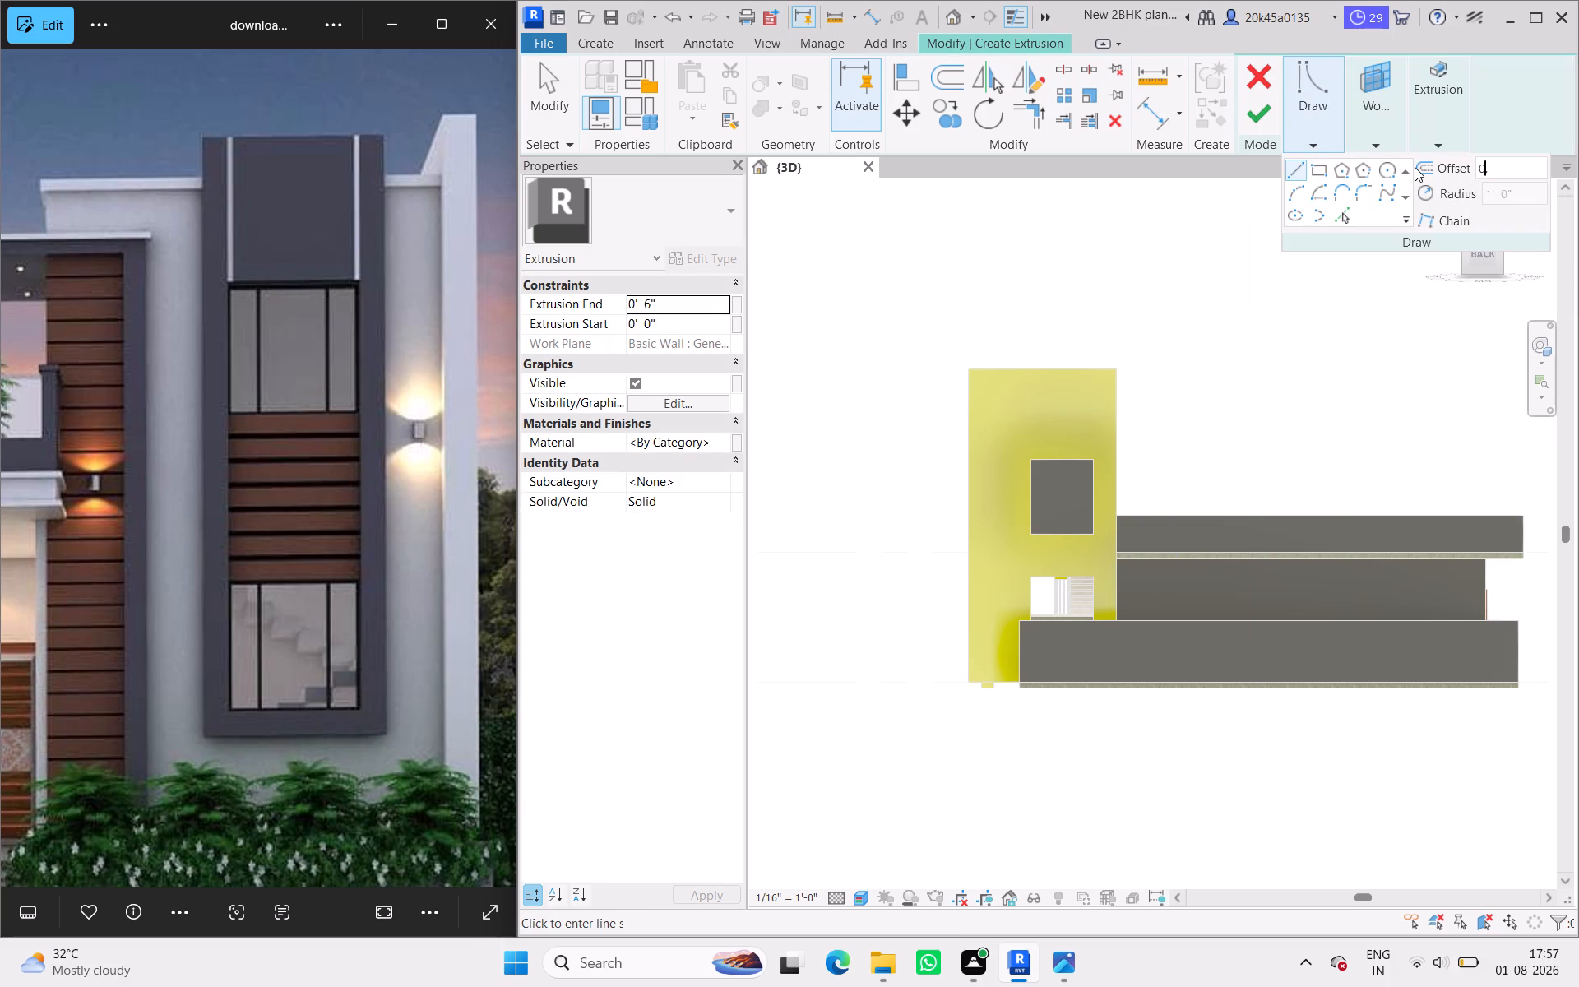
pyautogui.press('2')
pyautogui.hotkey('shift', '"')
pyautogui.press('Return')
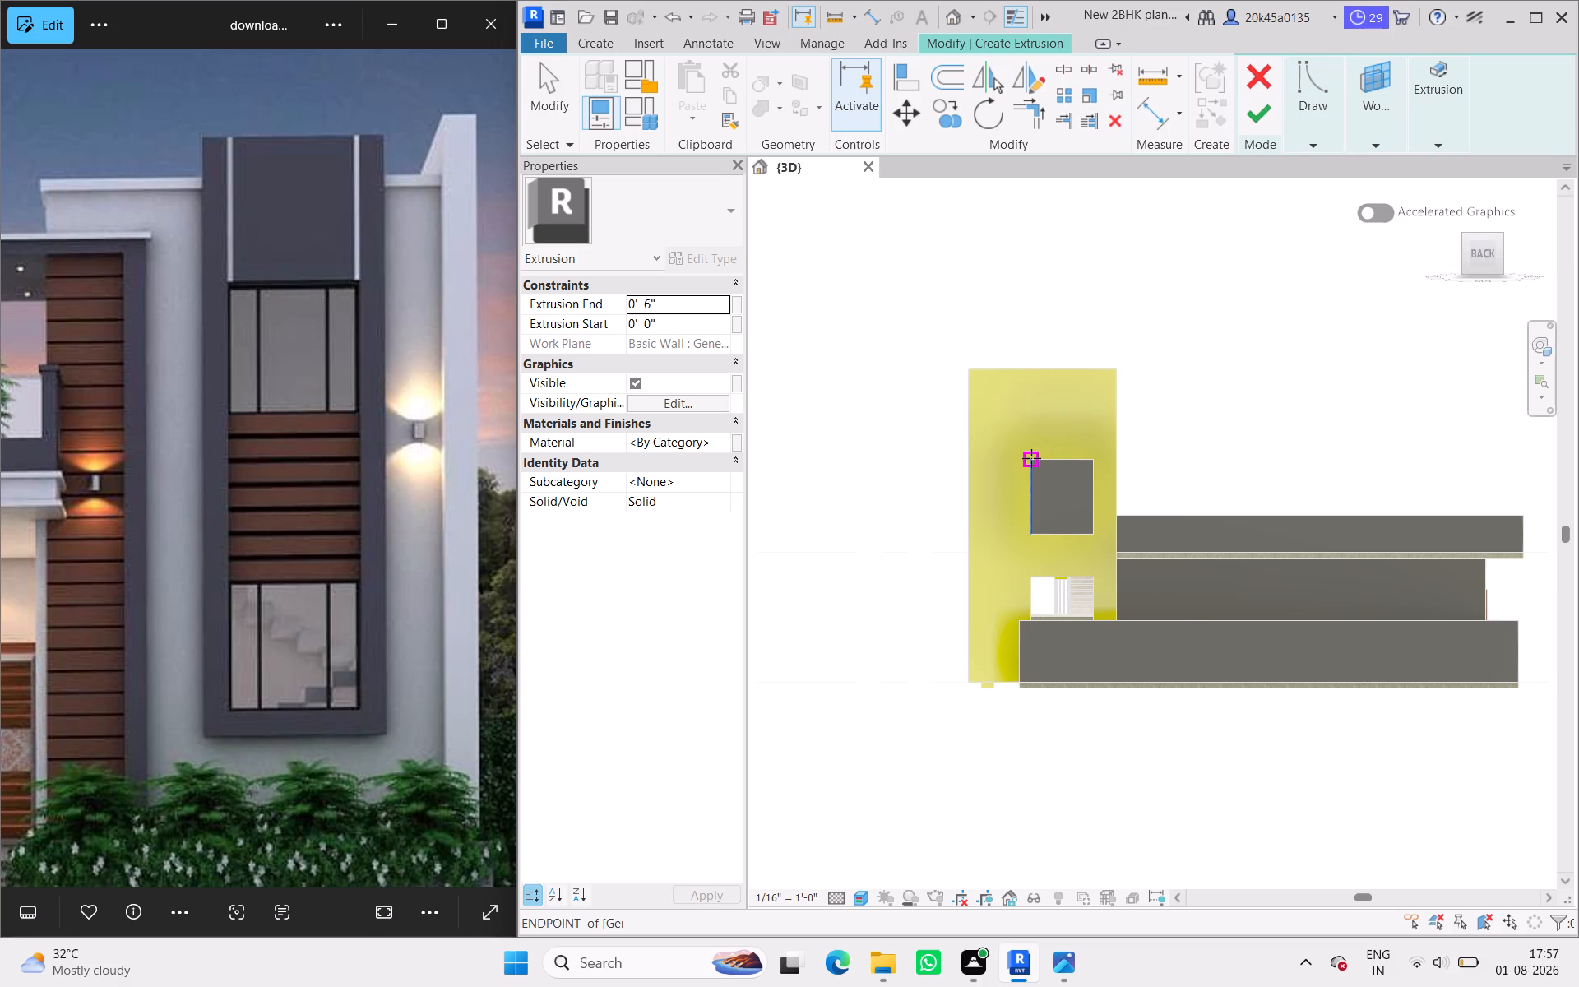
pyautogui.moveTo(1031, 458); pyautogui.dragTo(1168, 179)
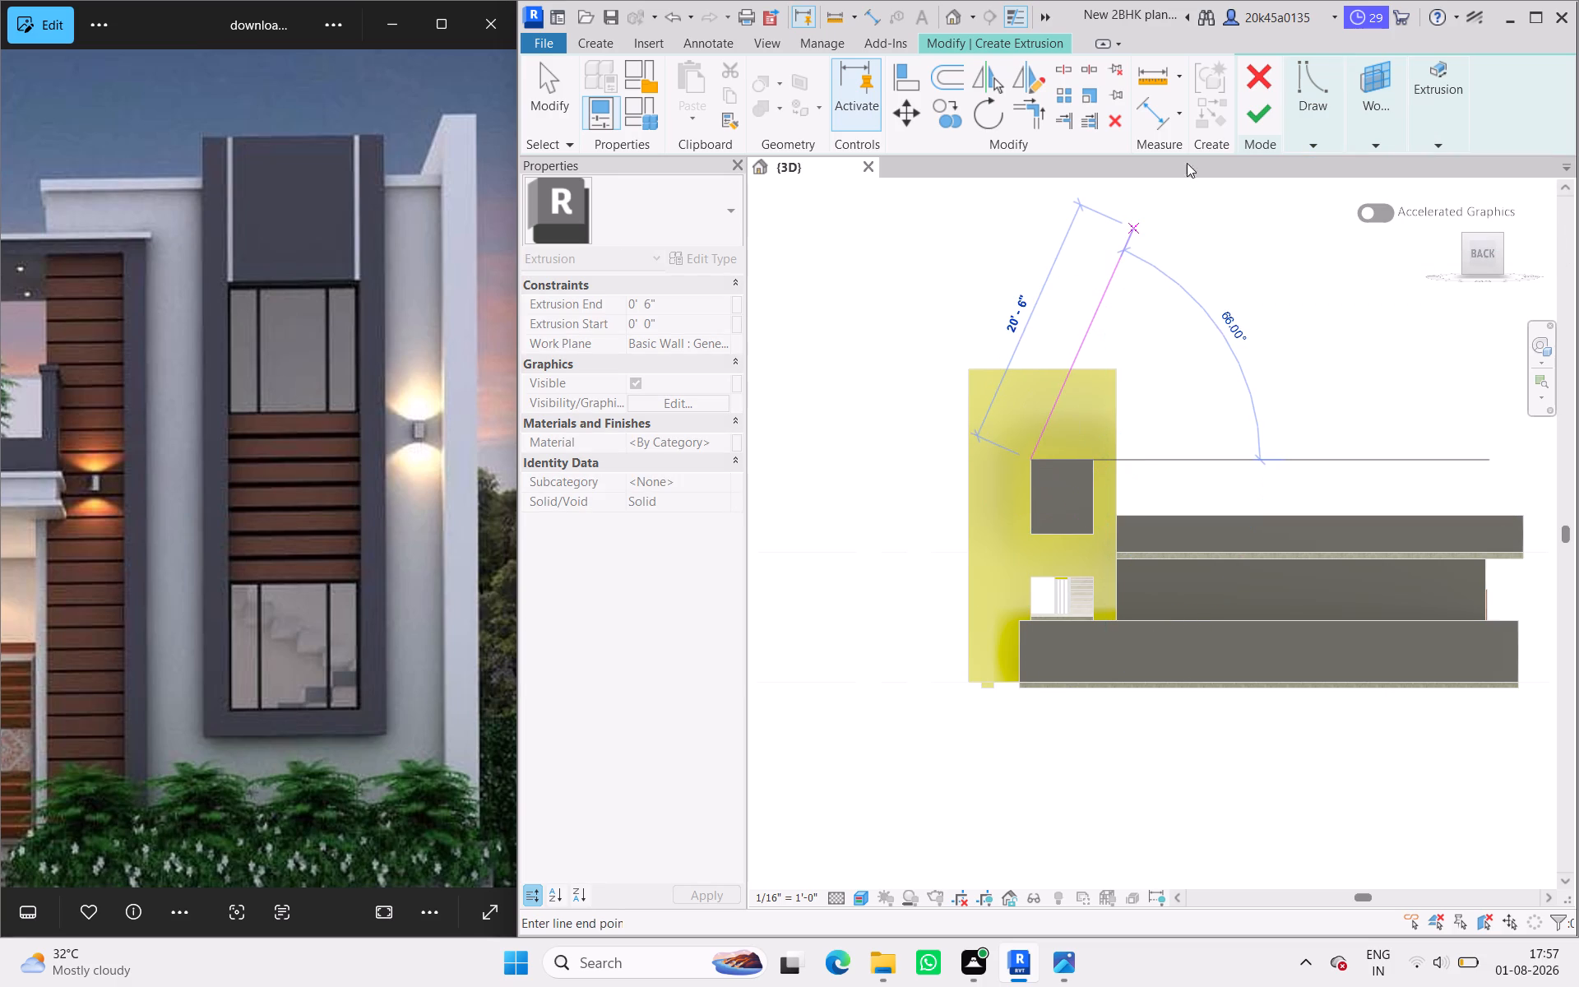
pyautogui.click(1307, 143)
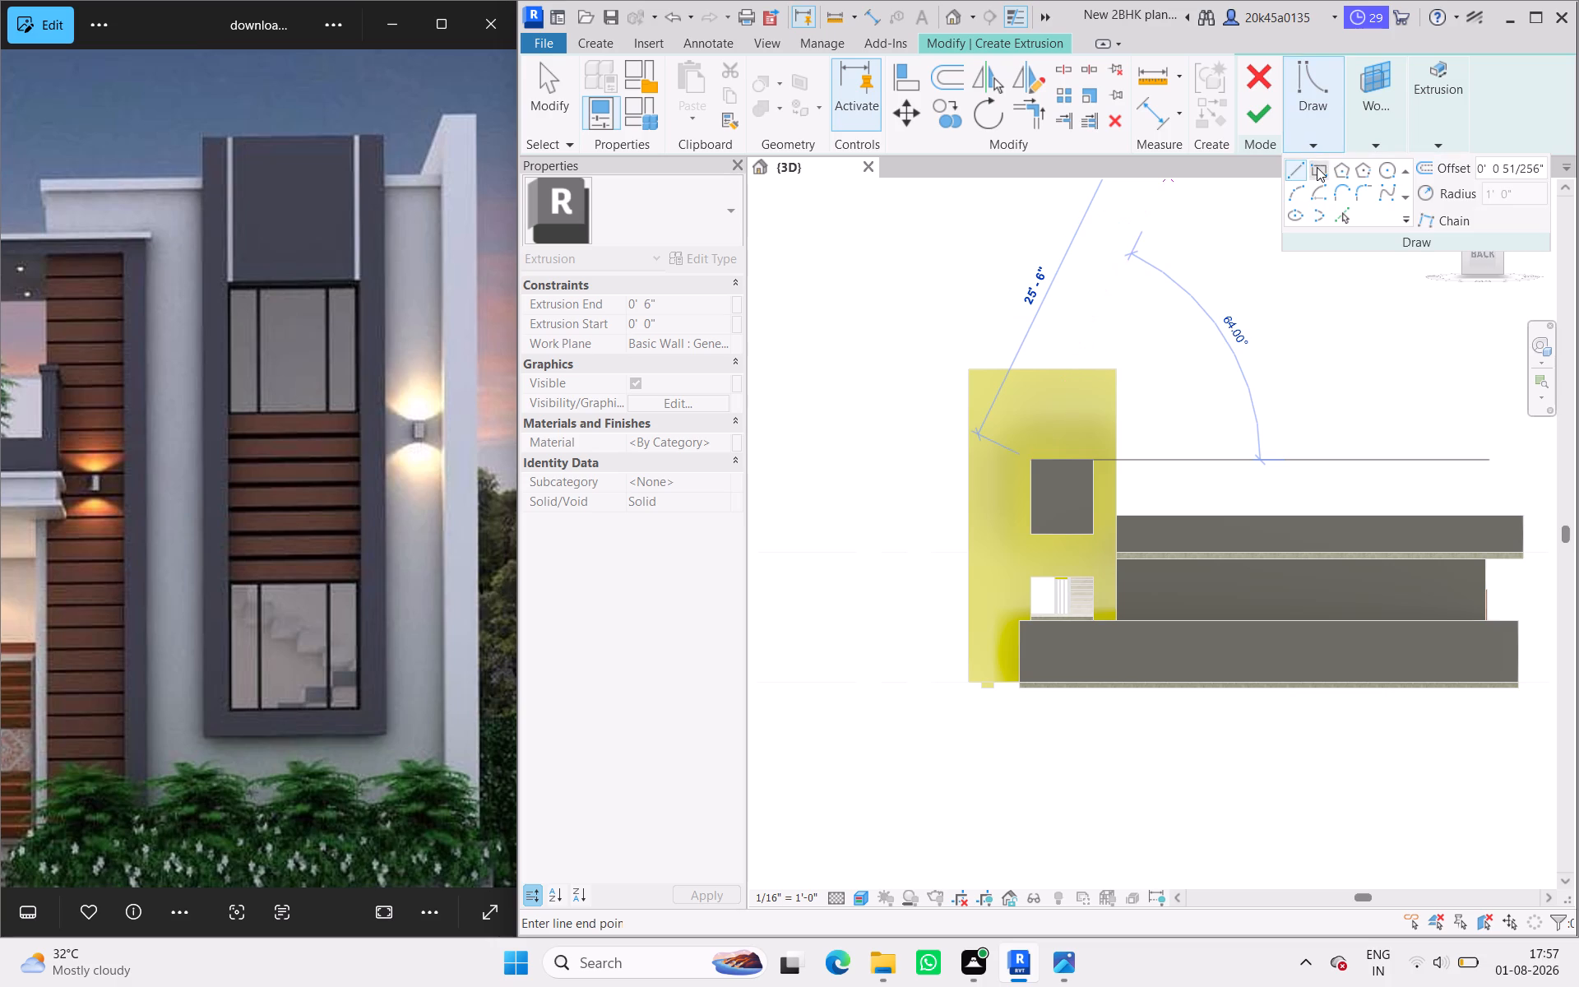
pyautogui.click(1317, 168)
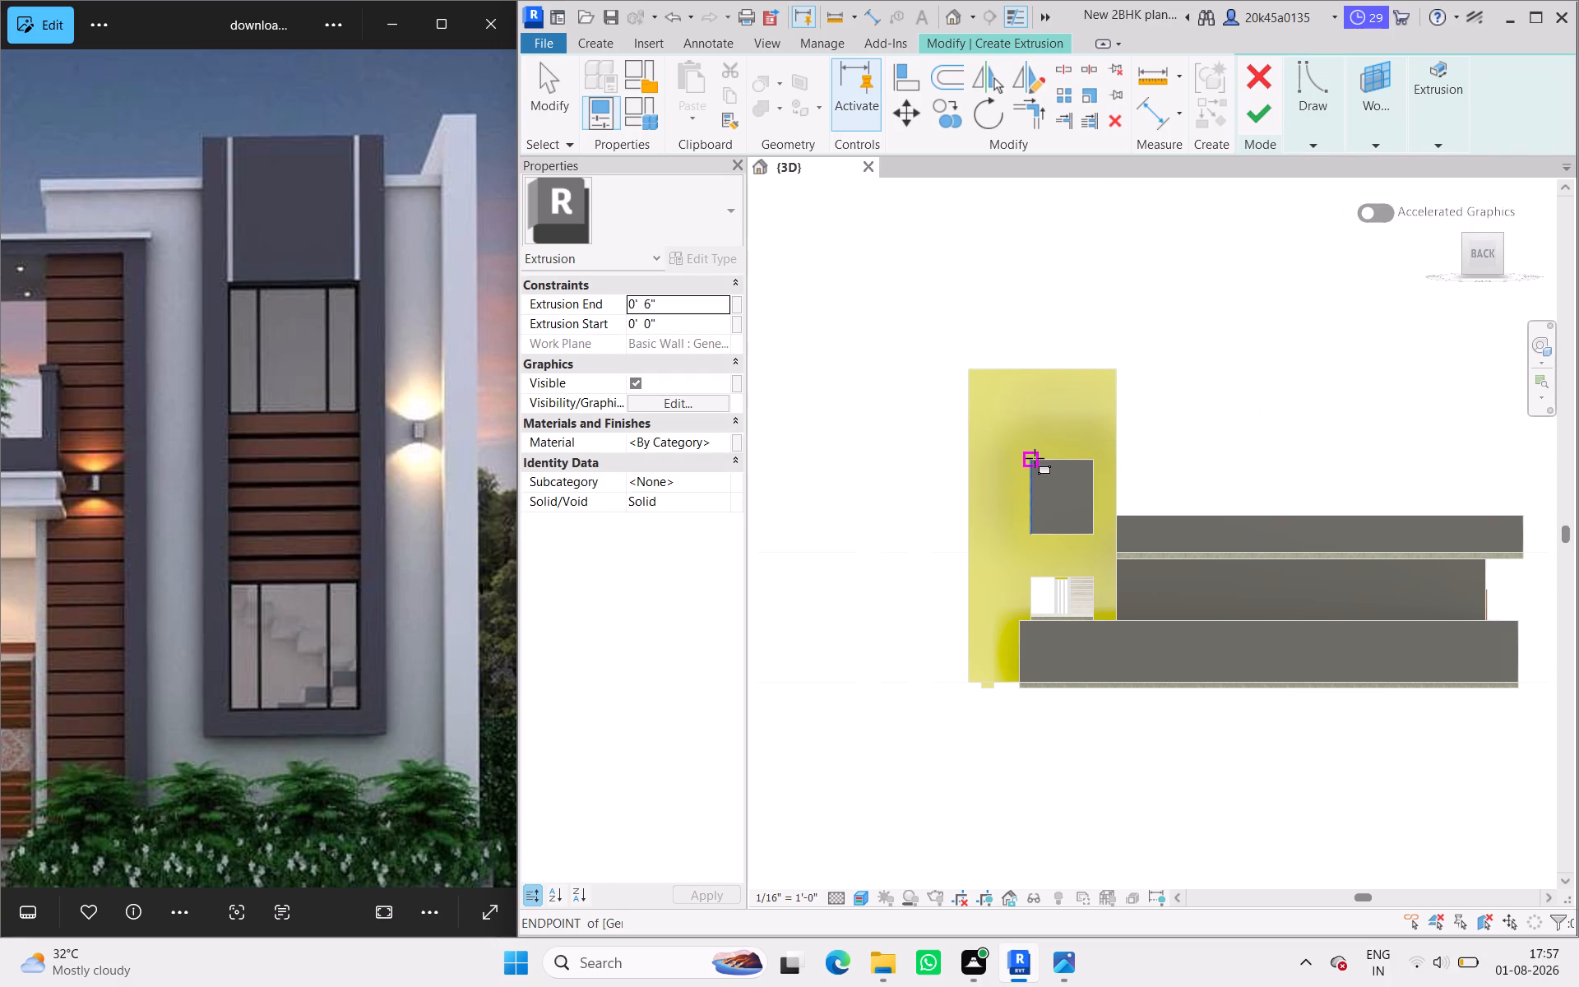
pyautogui.moveTo(1035, 458); pyautogui.dragTo(1081, 504)
pyautogui.press('space')
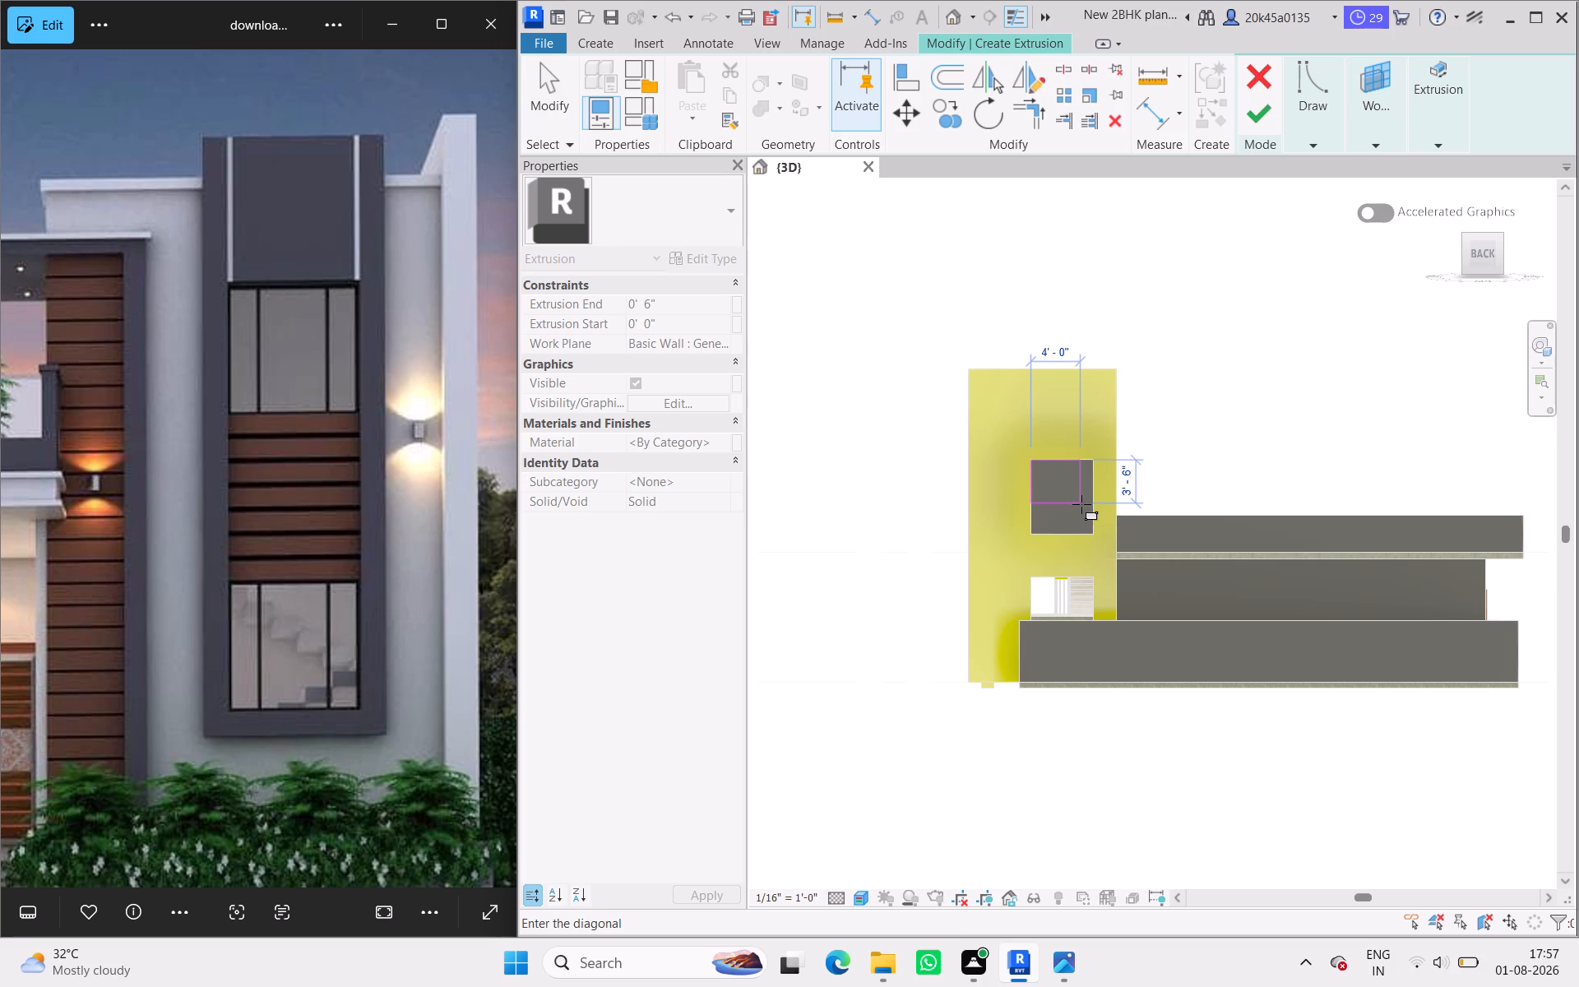
pyautogui.moveTo(1081, 504); pyautogui.dragTo(1093, 531)
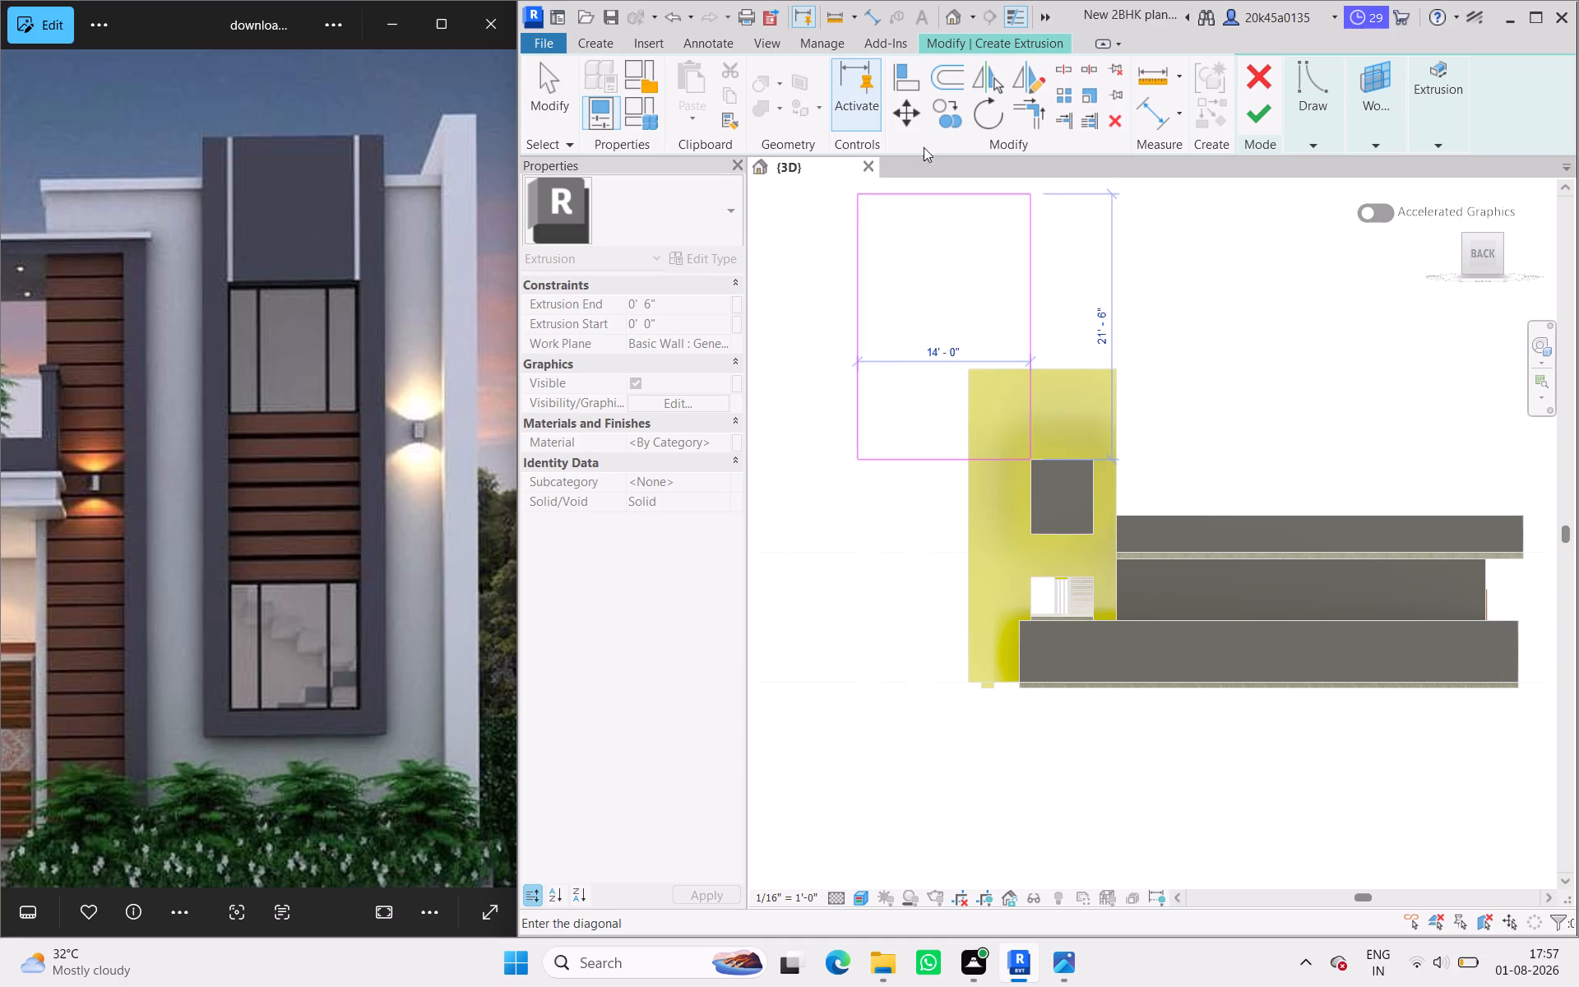
pyautogui.click(1090, 533)
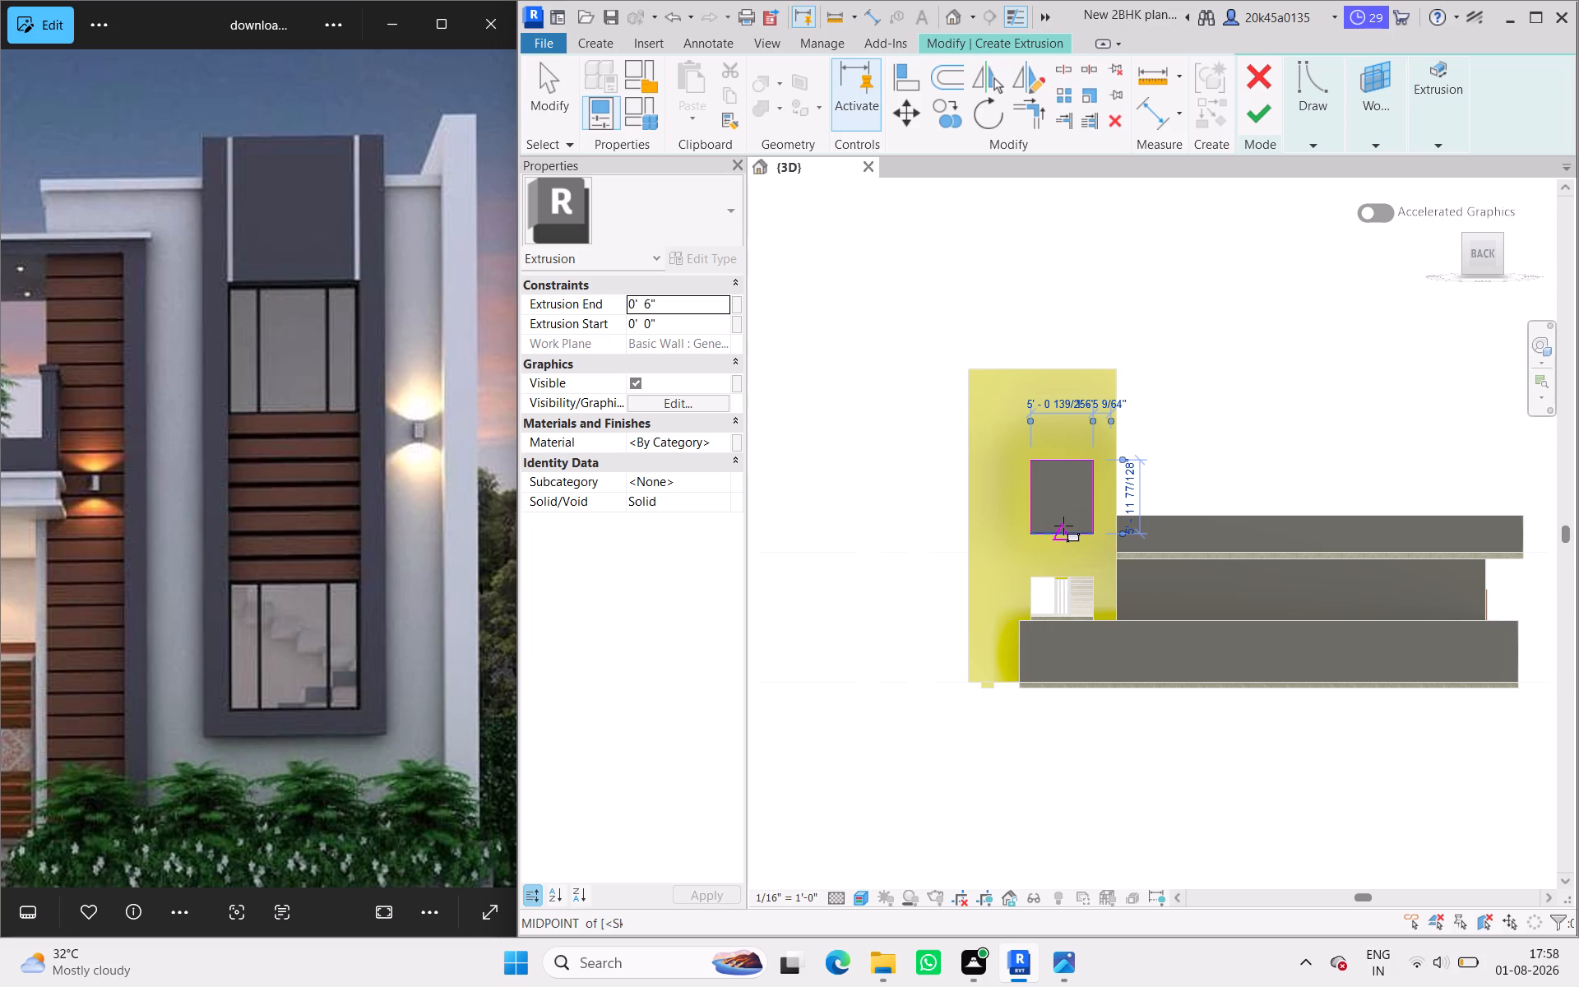
# Switch the view to Wireframe and sketch a second rectangle about 5'-0 1/2" by 5'-11 5/8" around the tower's lower window opening.
pyautogui.scroll(1, 1078, 574)
pyautogui.moveTo(1075, 577); pyautogui.dragTo(1073, 509, button='middle')
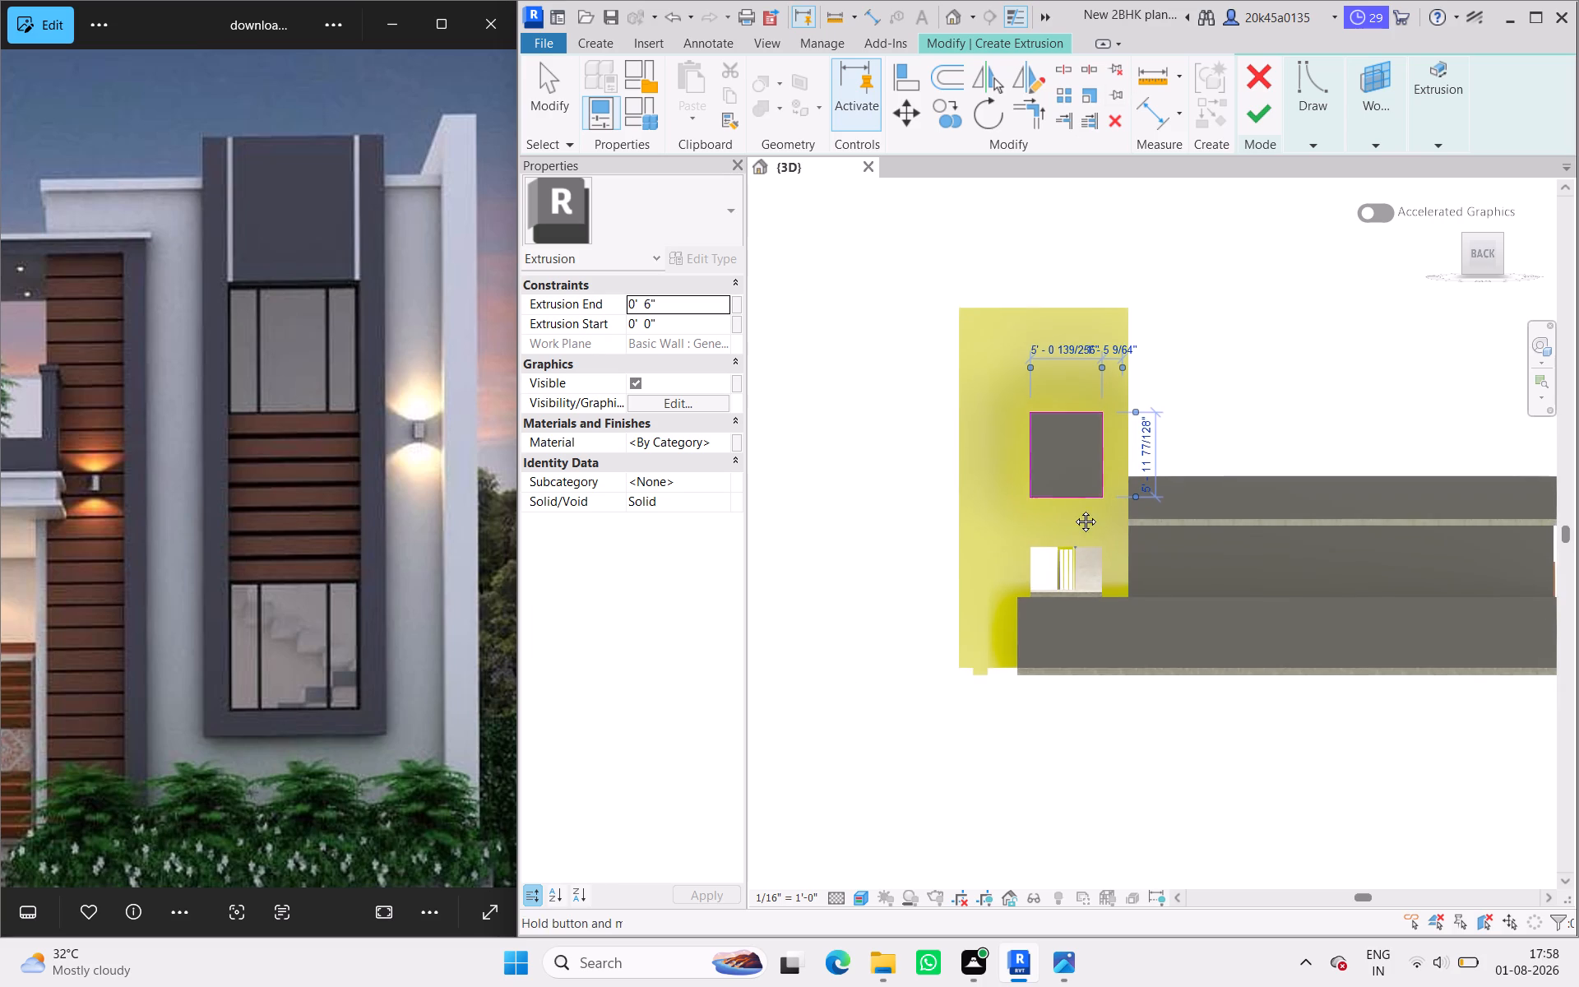
pyautogui.moveTo(1073, 509); pyautogui.dragTo(1044, 431, button='middle')
pyautogui.click(852, 896)
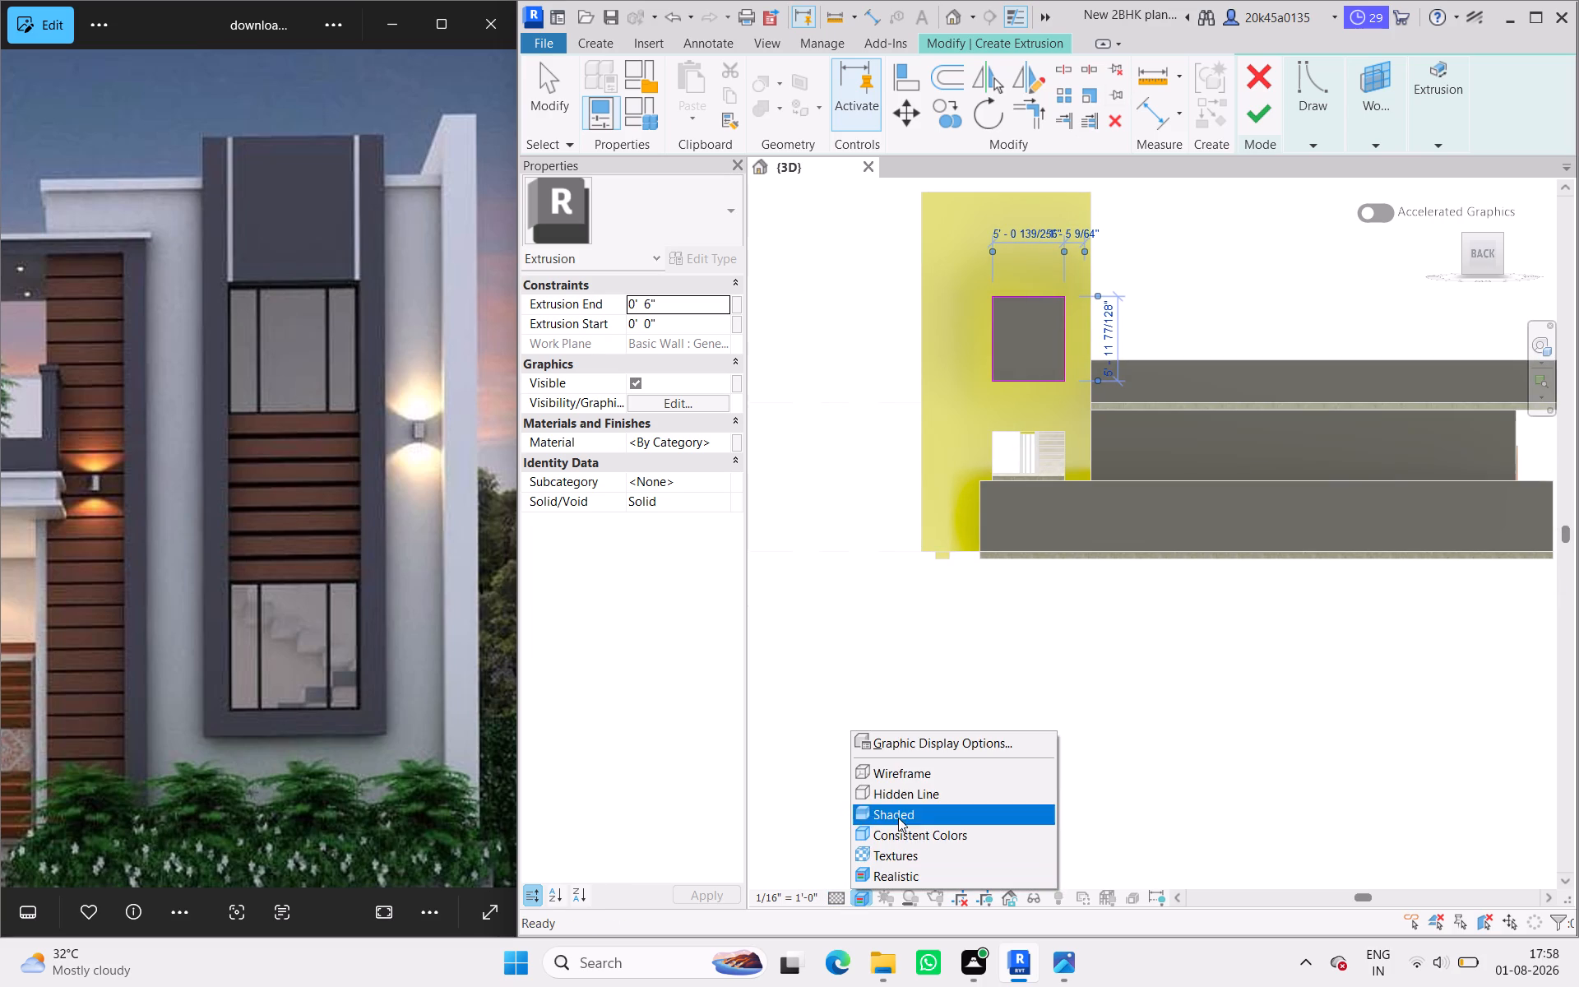
pyautogui.click(903, 769)
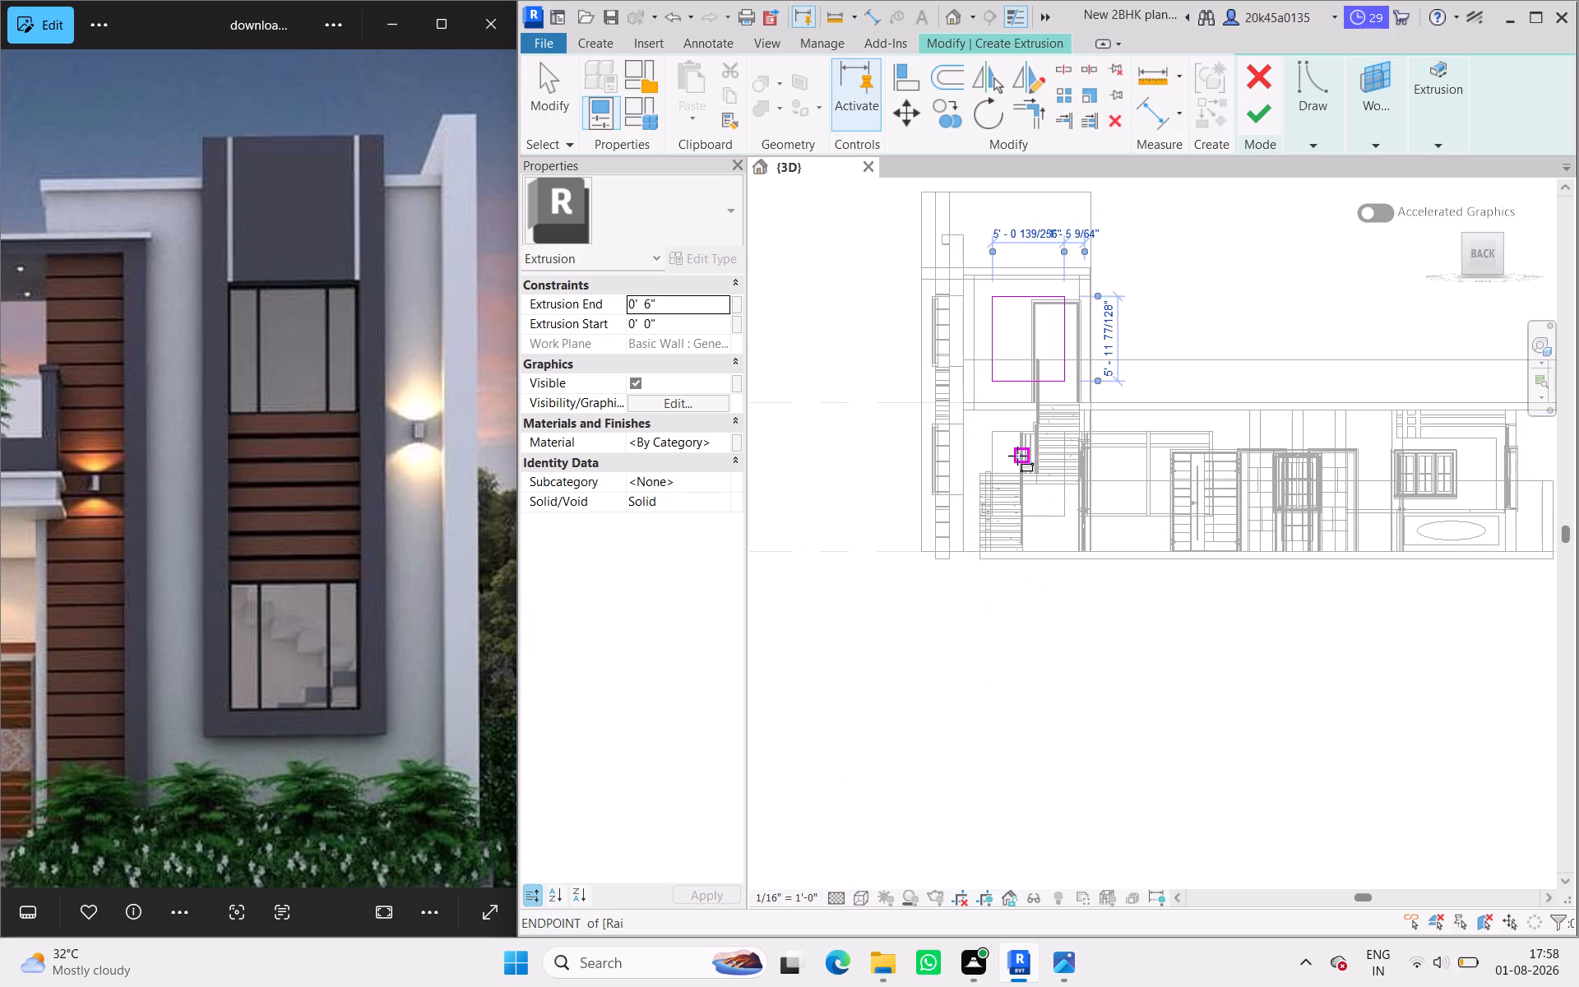
pyautogui.click(996, 438)
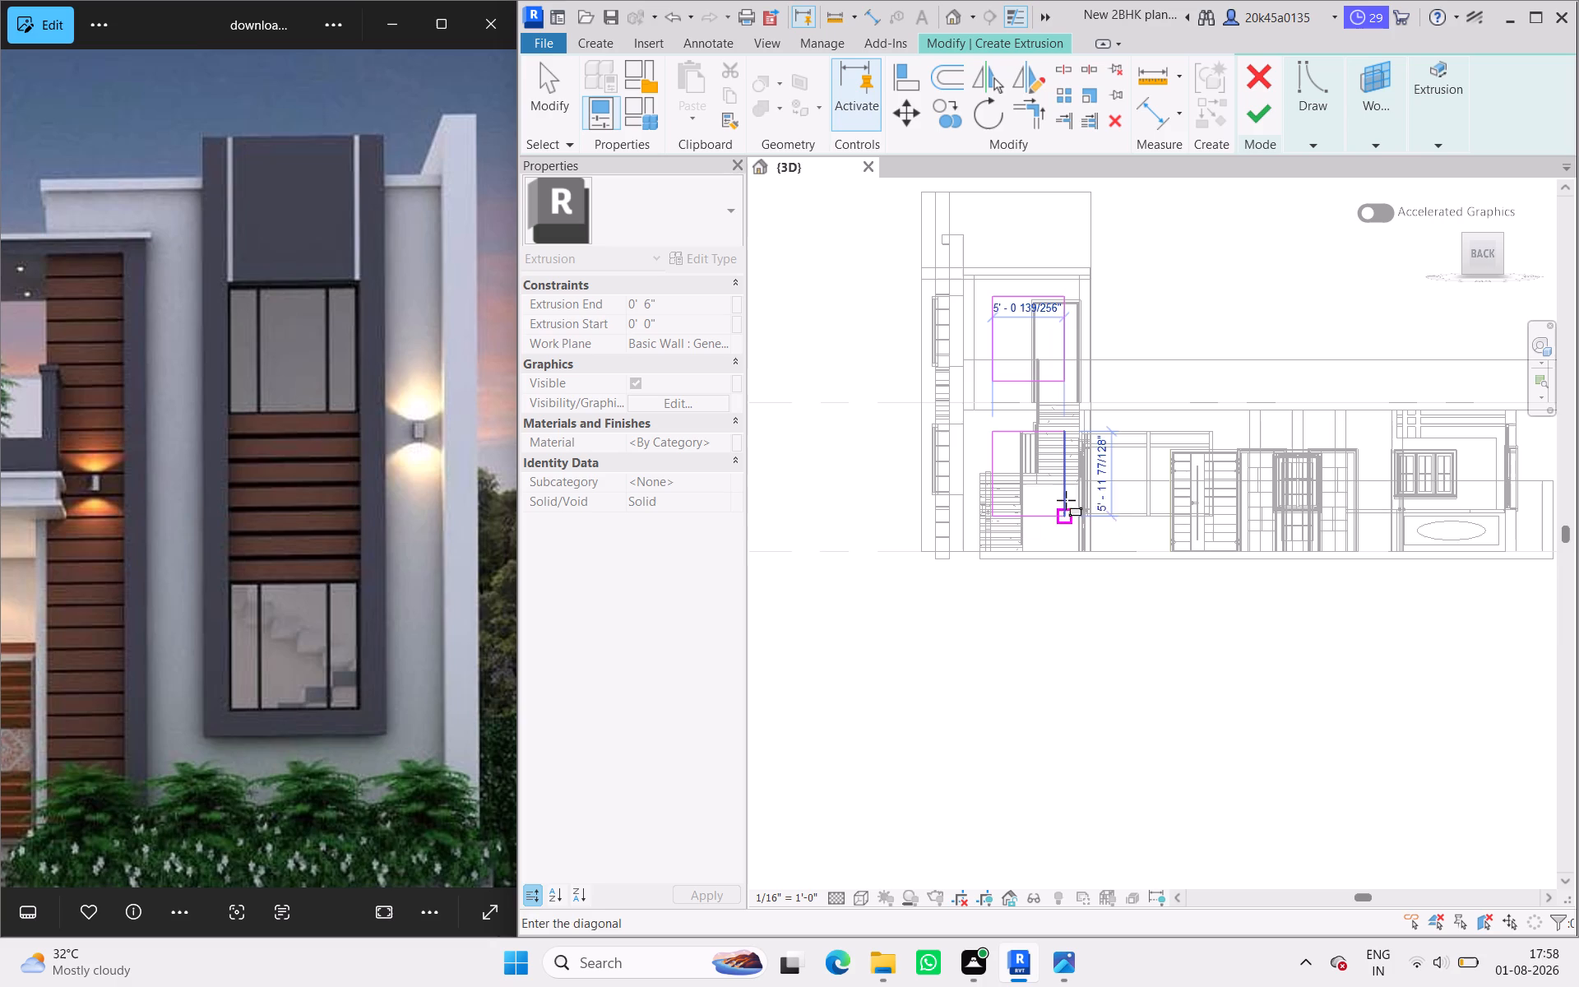
pyautogui.scroll(11, 1063, 513)
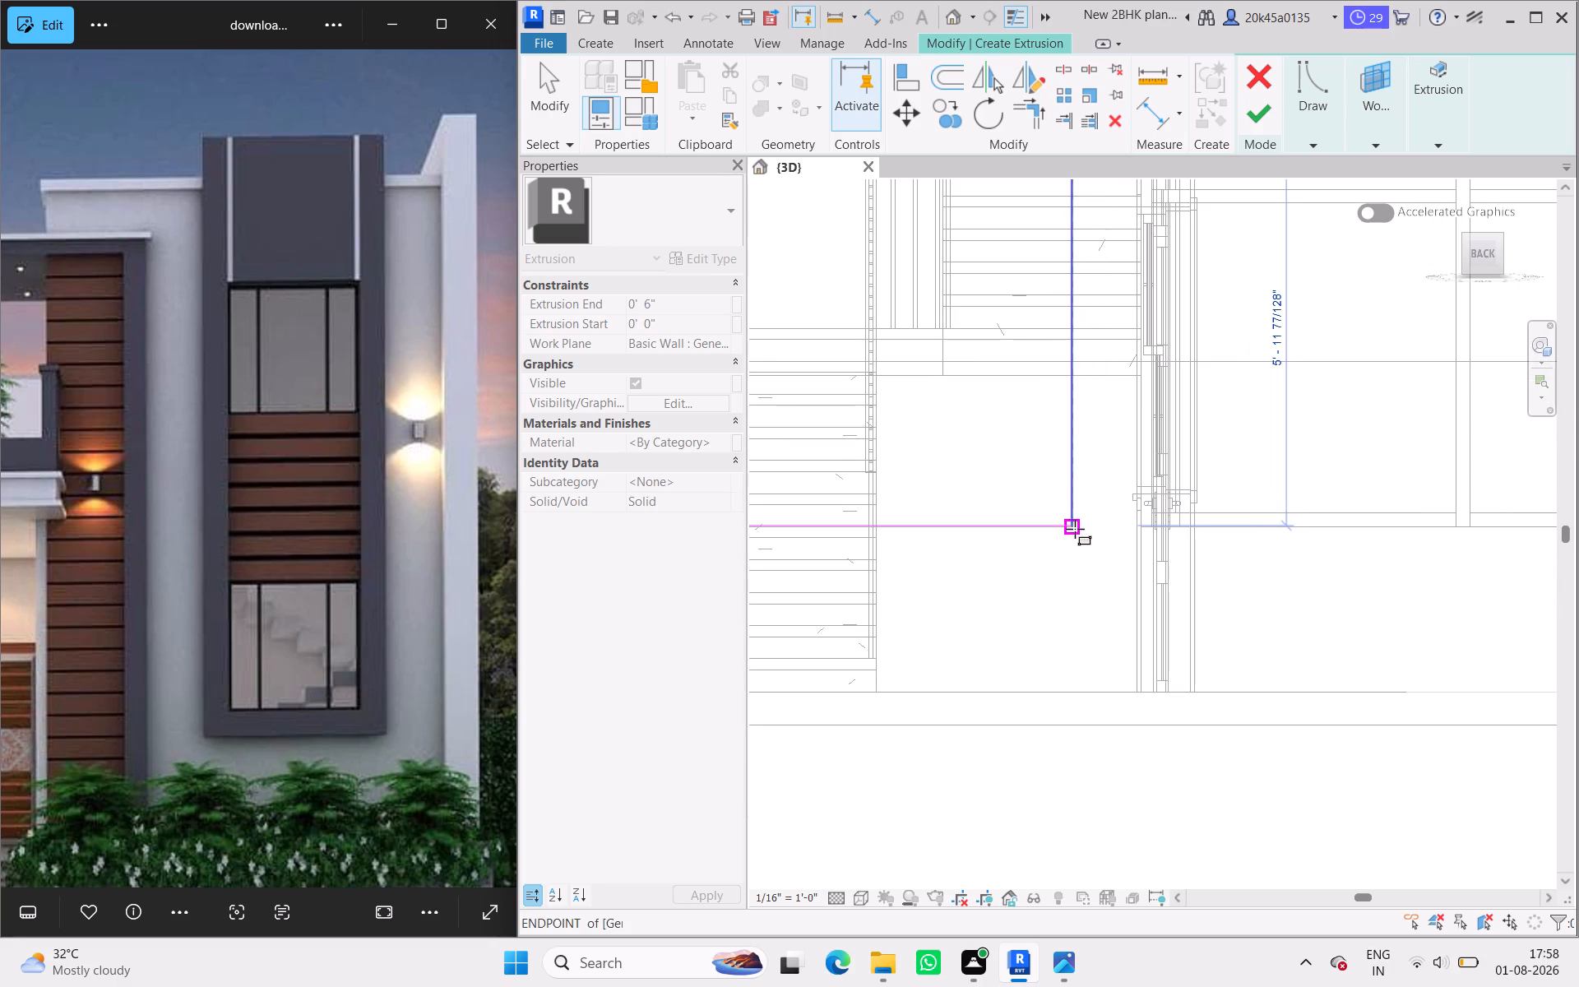
pyautogui.click(1073, 522)
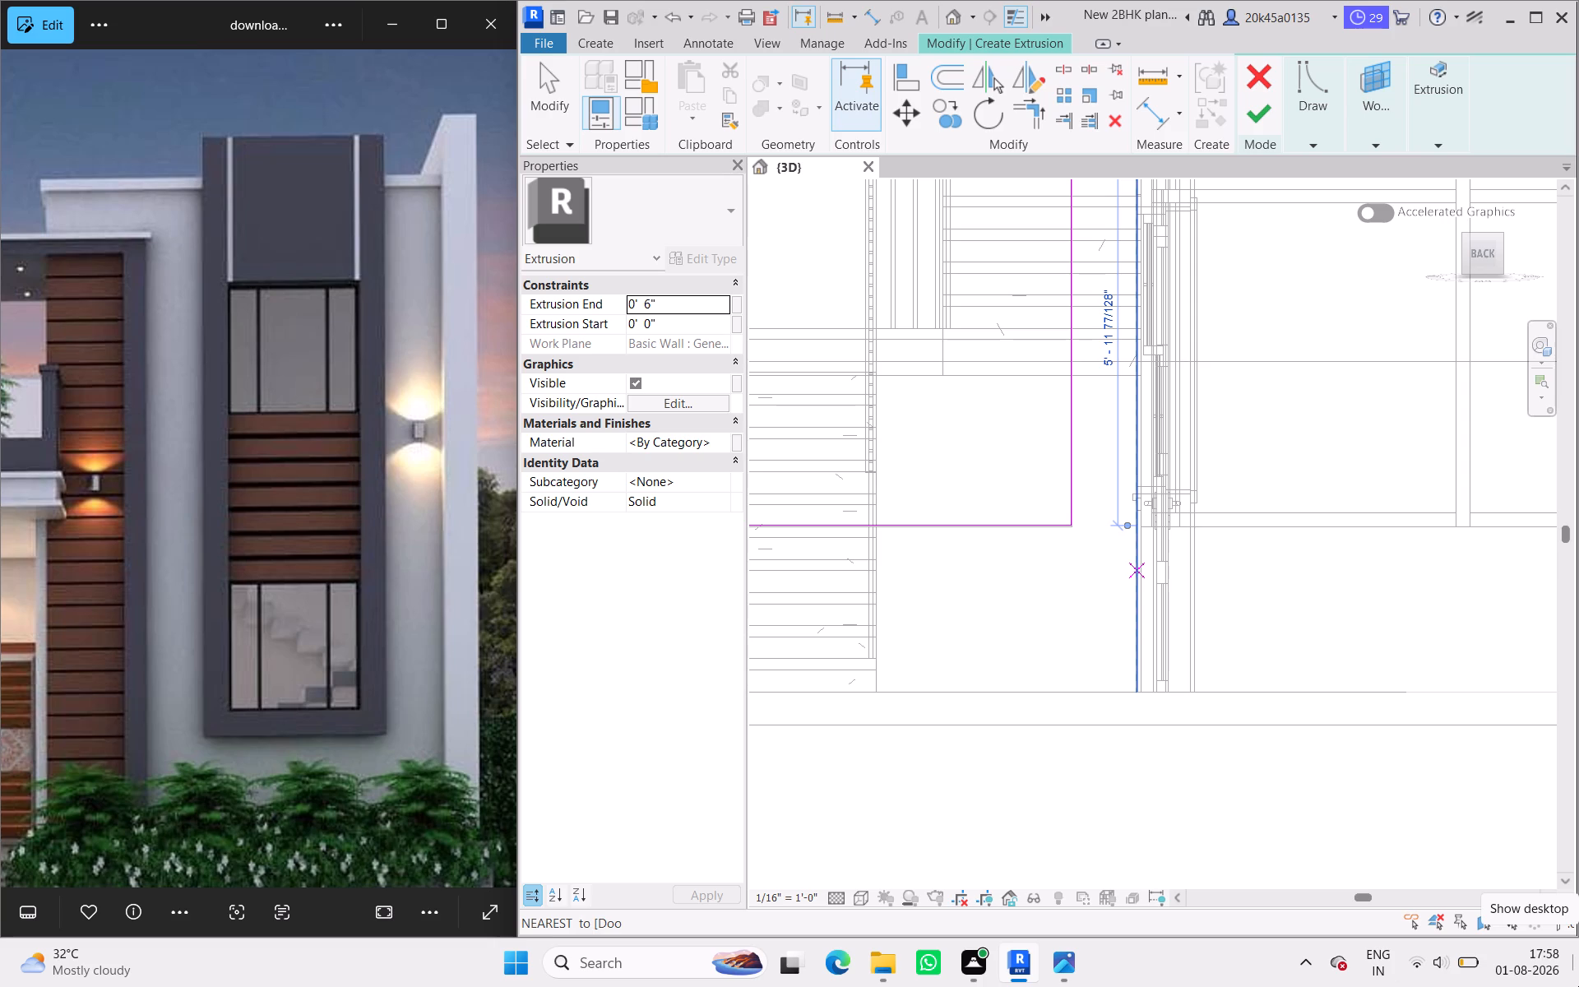
# Finish the two-rectangle extrusion with its end kept at 6", and finish the in-place model.
pyautogui.scroll(1, 1578, 986)
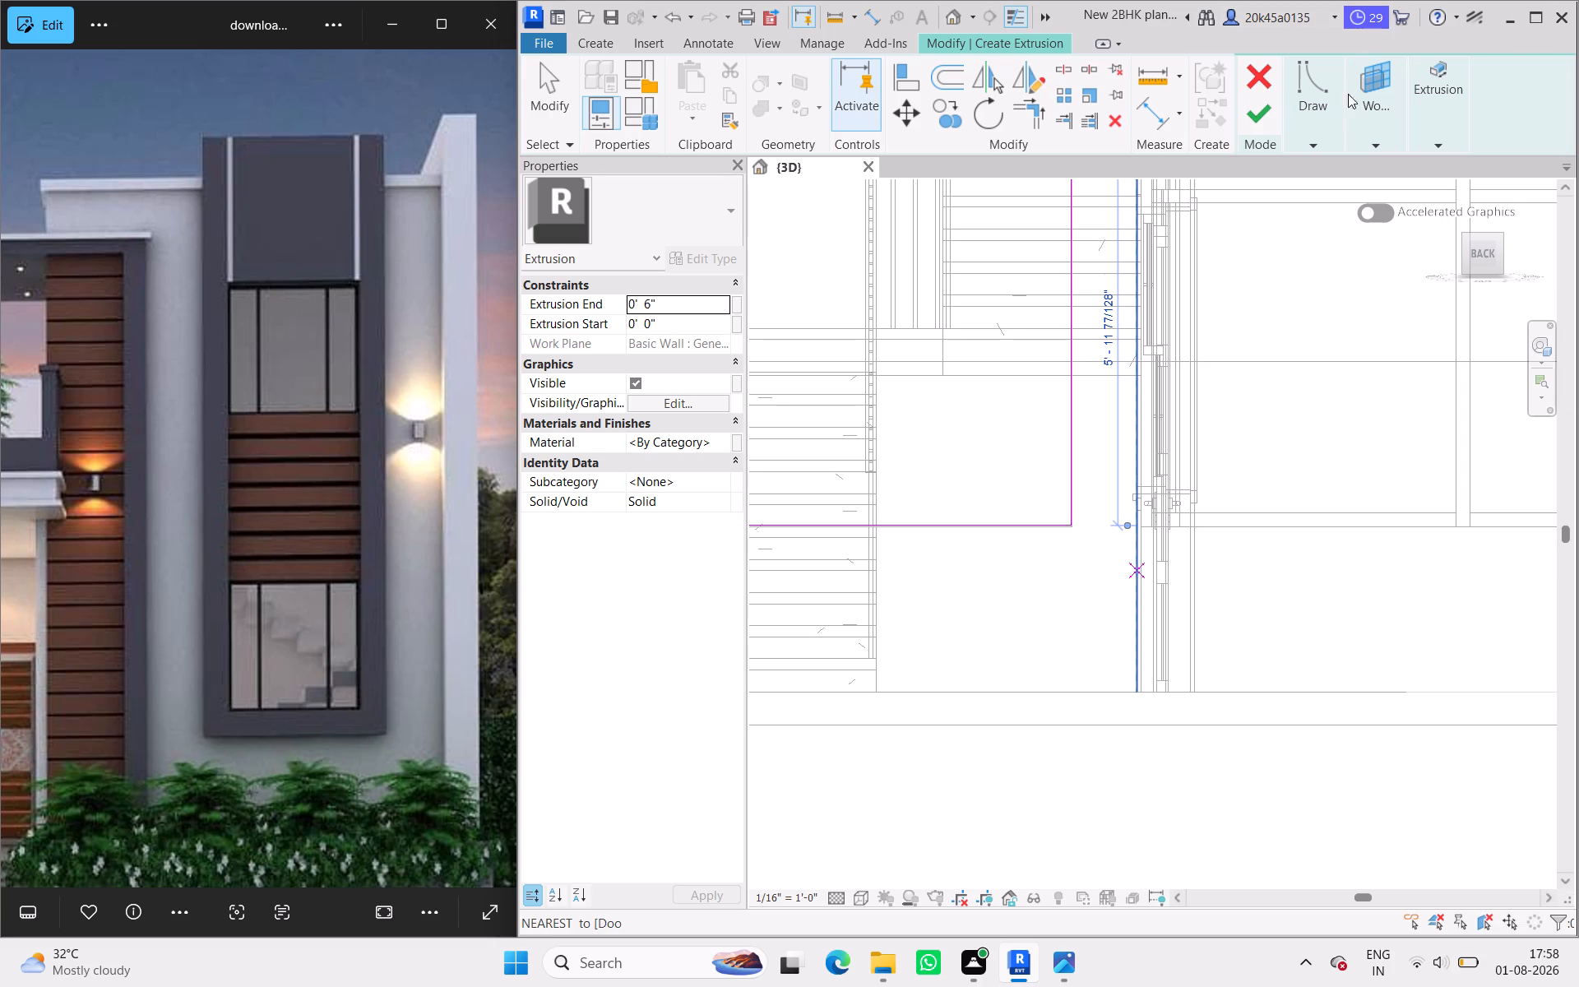
pyautogui.click(1251, 126)
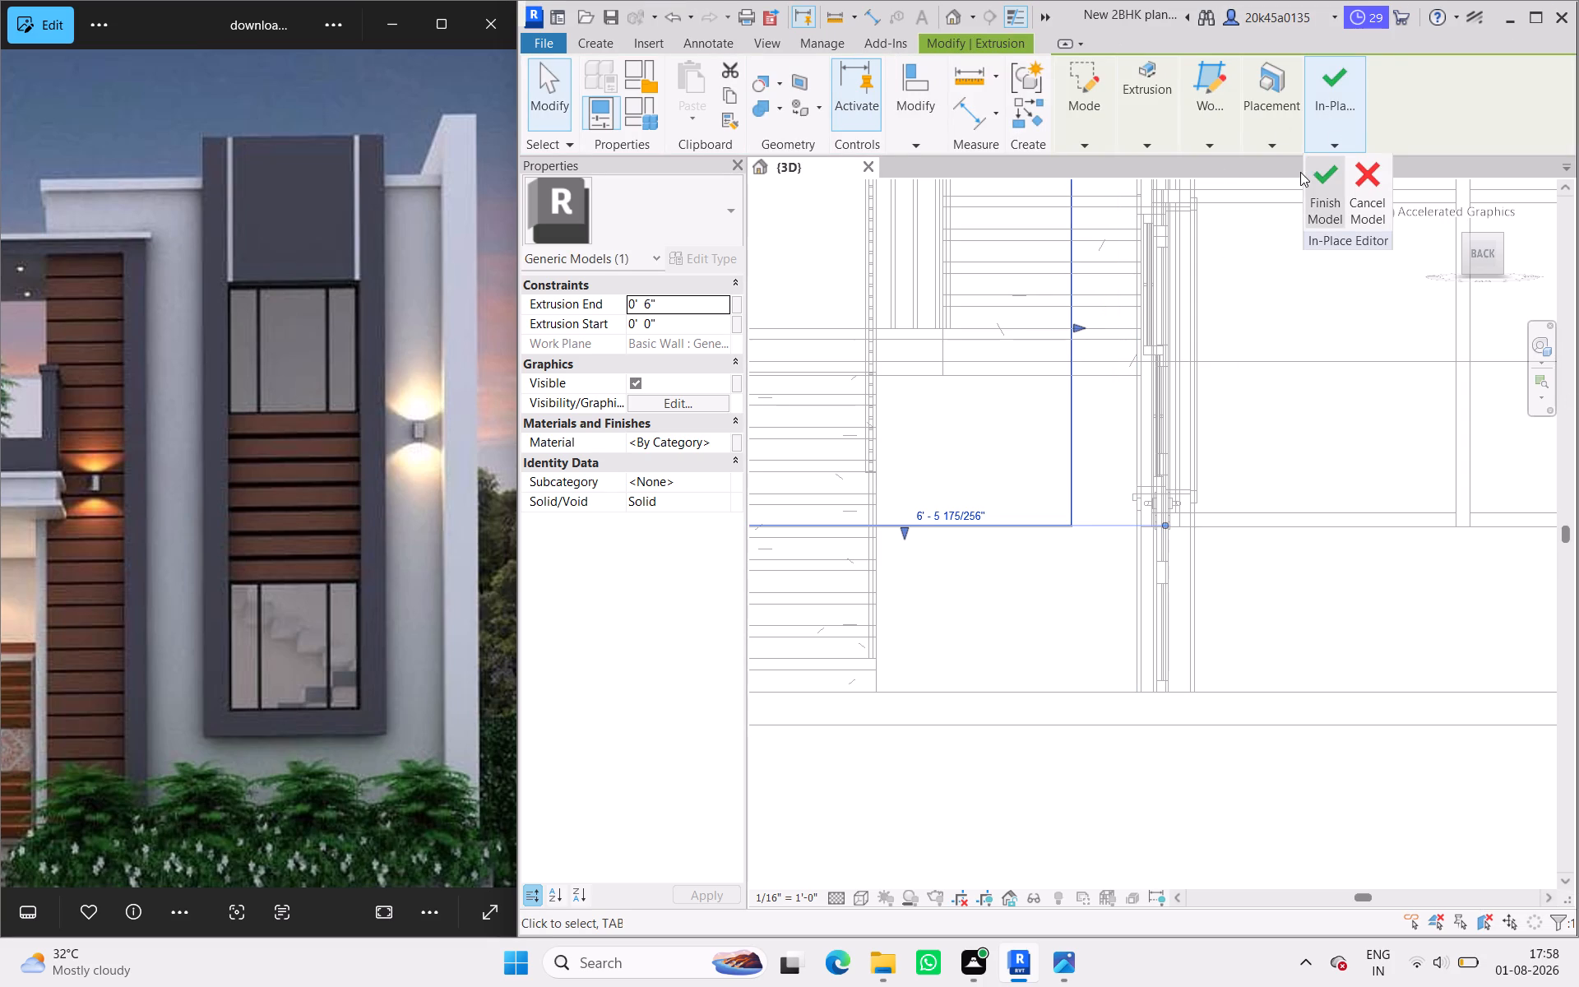
pyautogui.click(1331, 173)
pyautogui.scroll(-5, 900, 572)
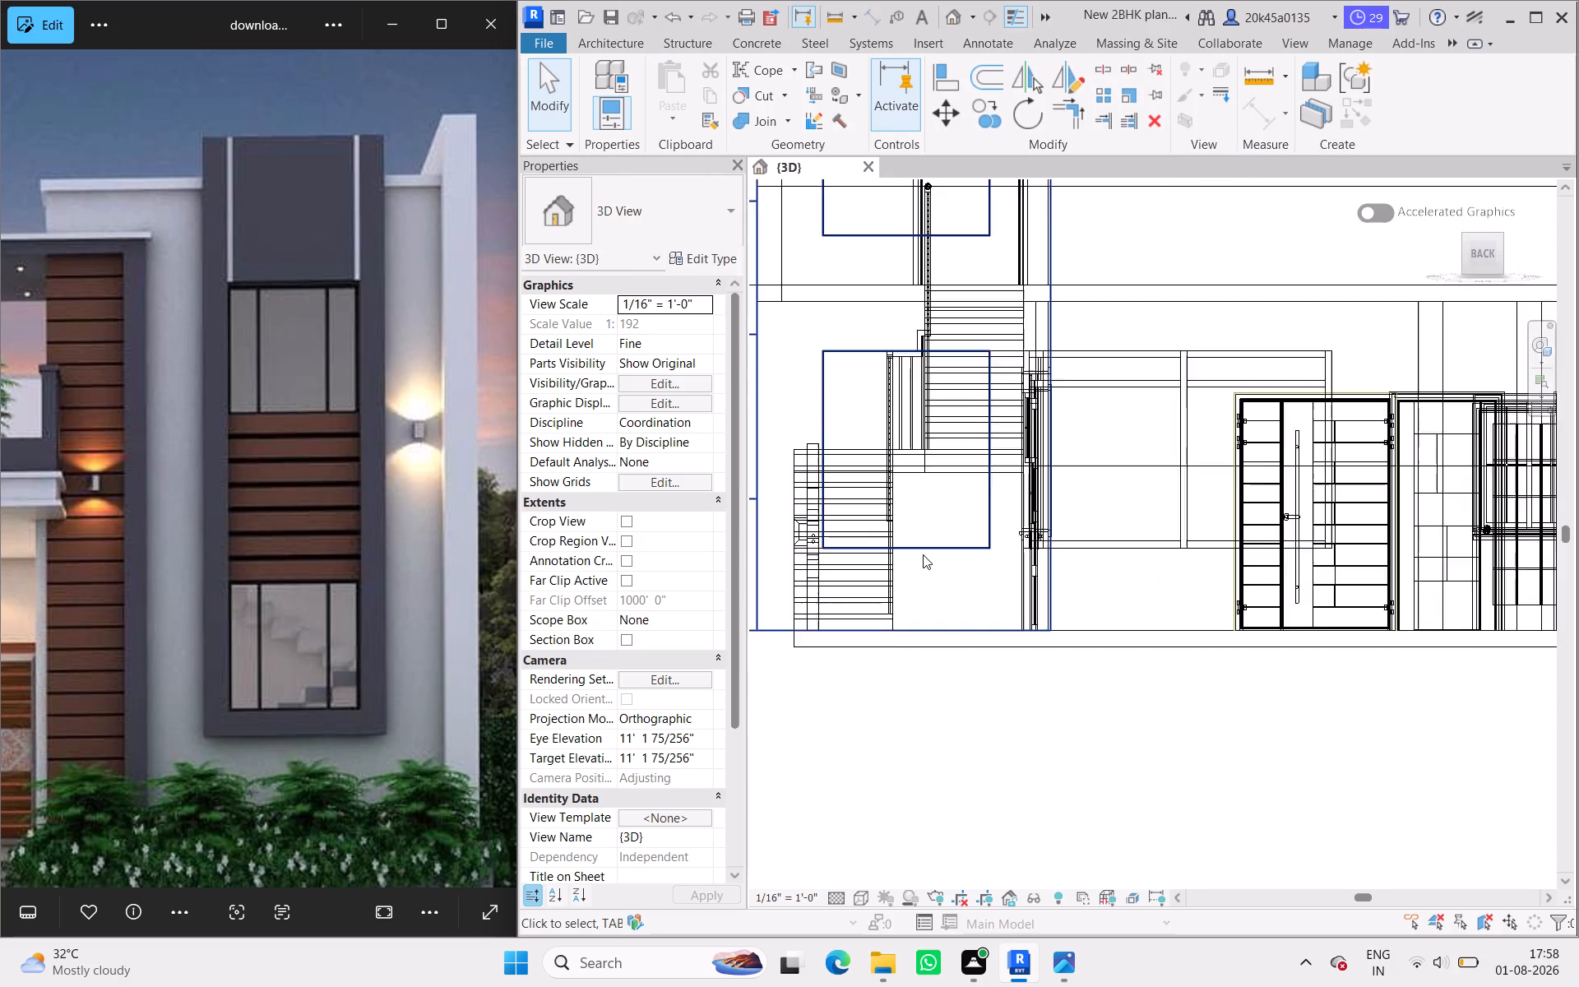
pyautogui.scroll(-2, 923, 554)
pyautogui.moveTo(936, 568); pyautogui.dragTo(1010, 646, button='middle')
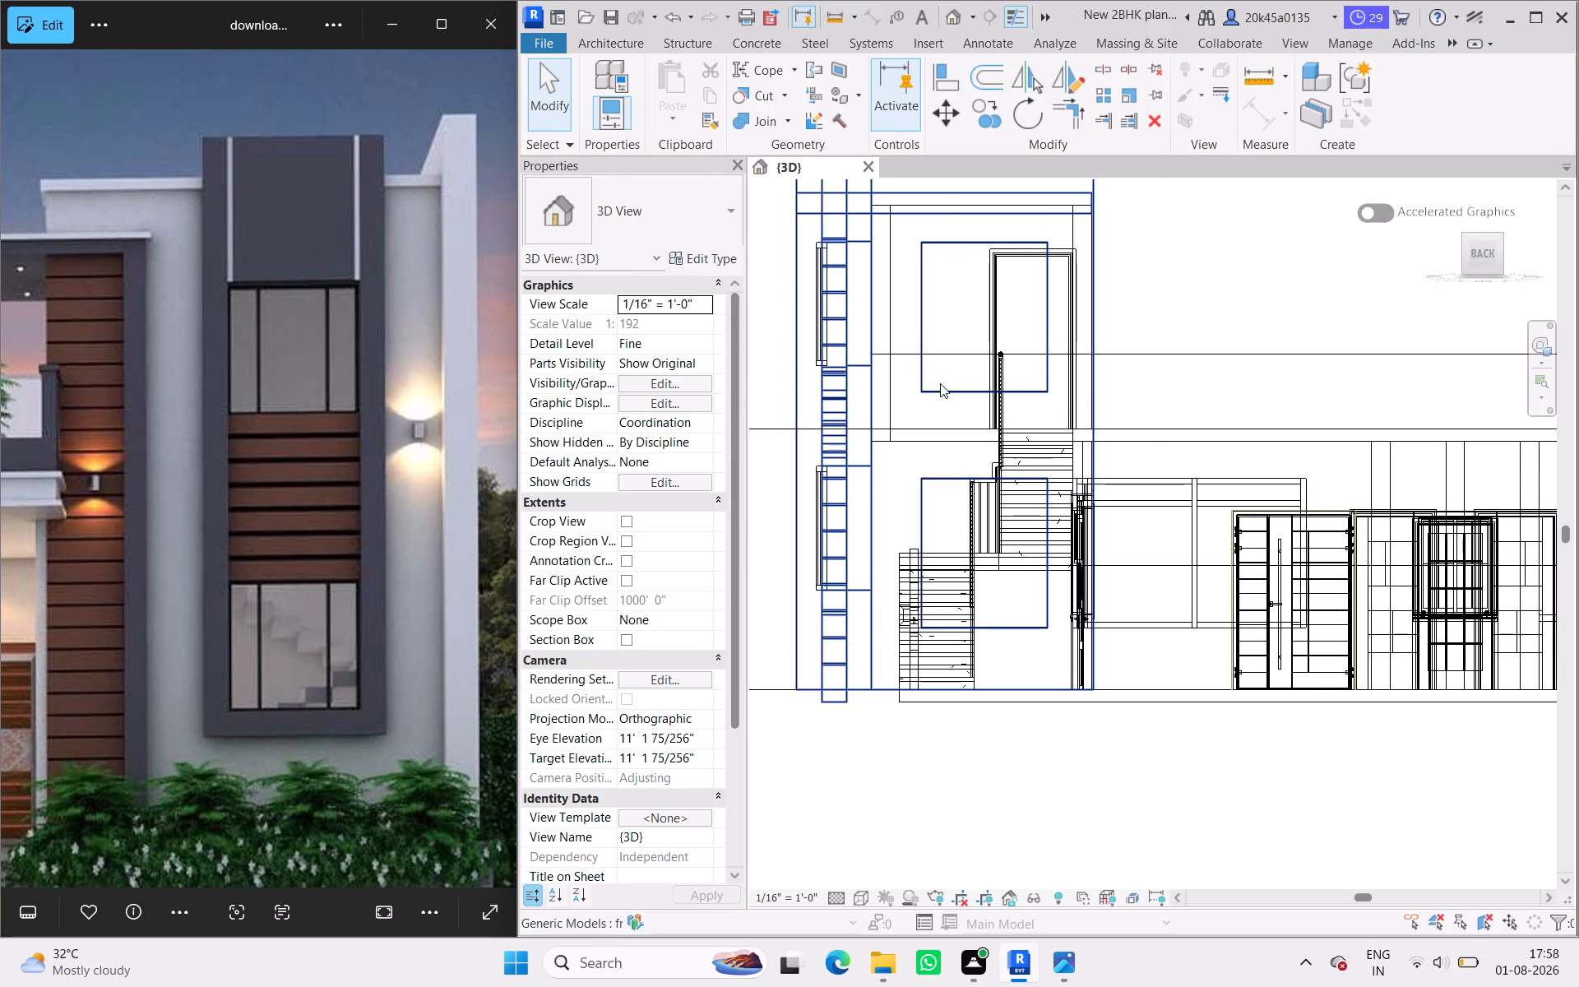
pyautogui.click(940, 383)
pyautogui.click(1248, 366)
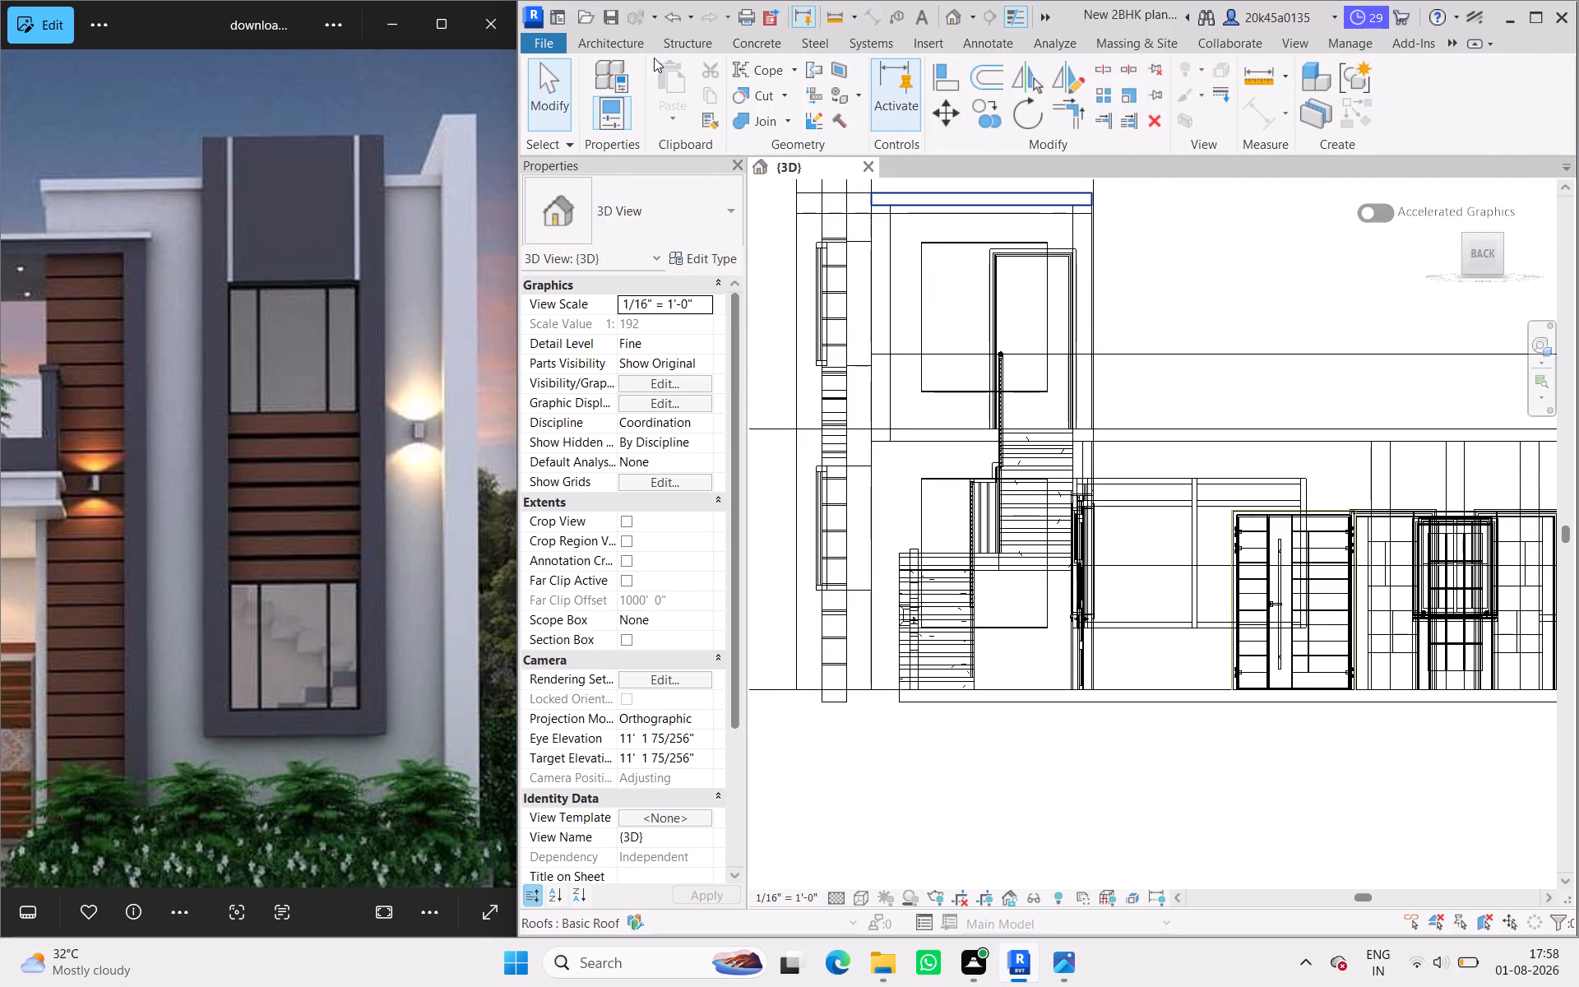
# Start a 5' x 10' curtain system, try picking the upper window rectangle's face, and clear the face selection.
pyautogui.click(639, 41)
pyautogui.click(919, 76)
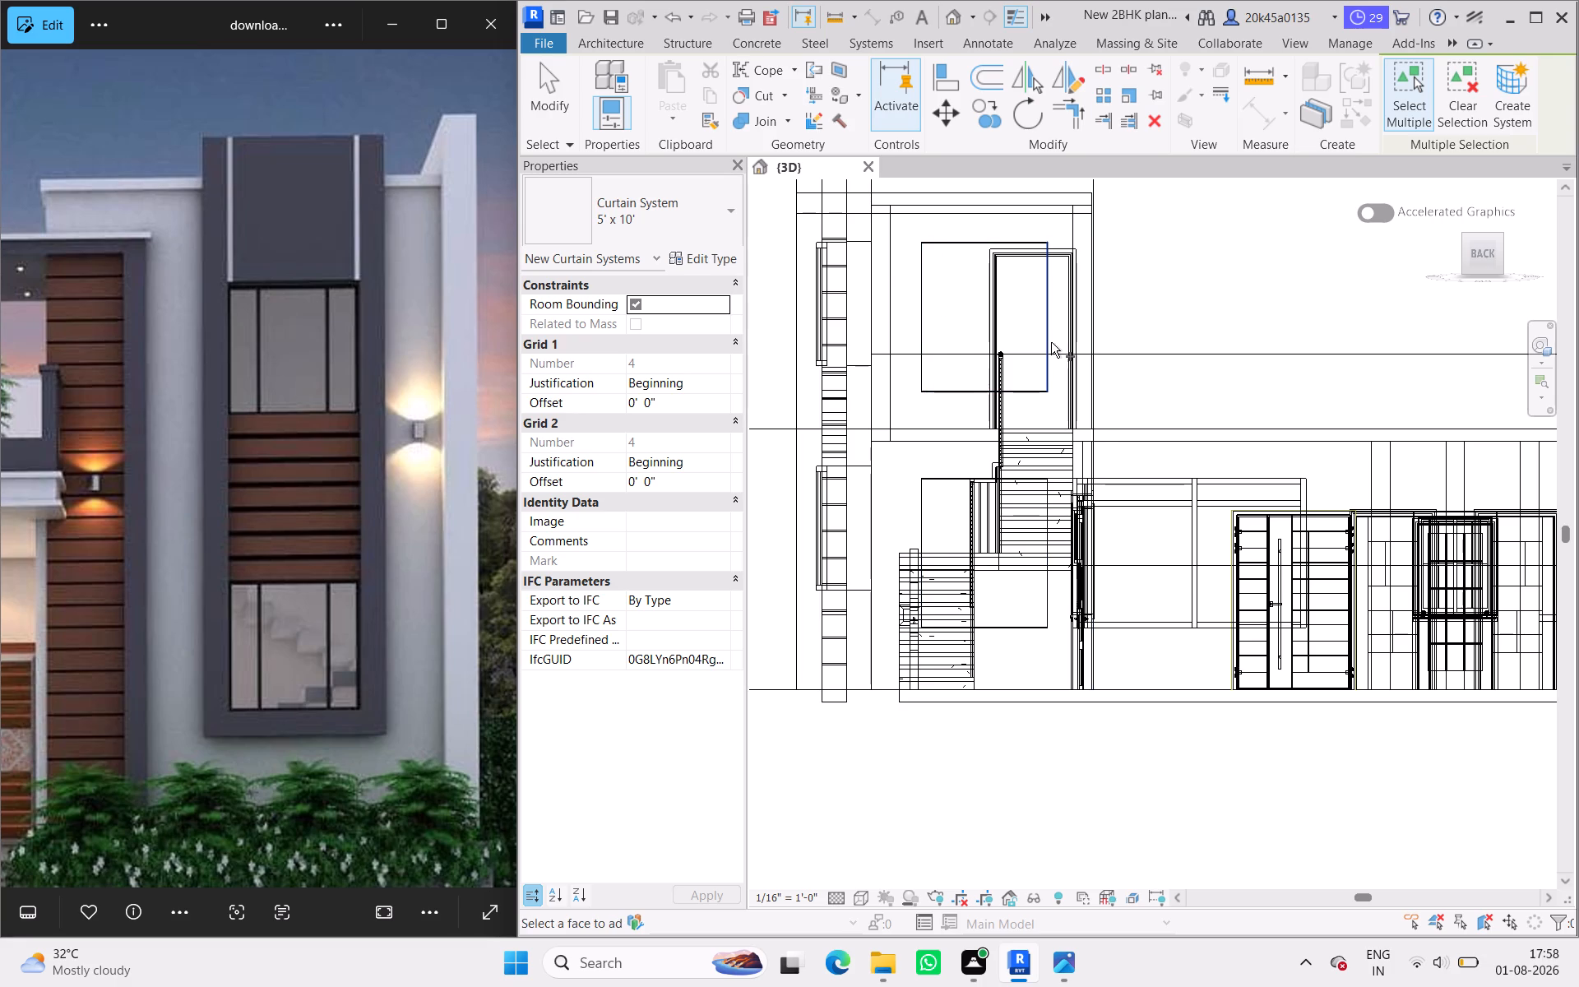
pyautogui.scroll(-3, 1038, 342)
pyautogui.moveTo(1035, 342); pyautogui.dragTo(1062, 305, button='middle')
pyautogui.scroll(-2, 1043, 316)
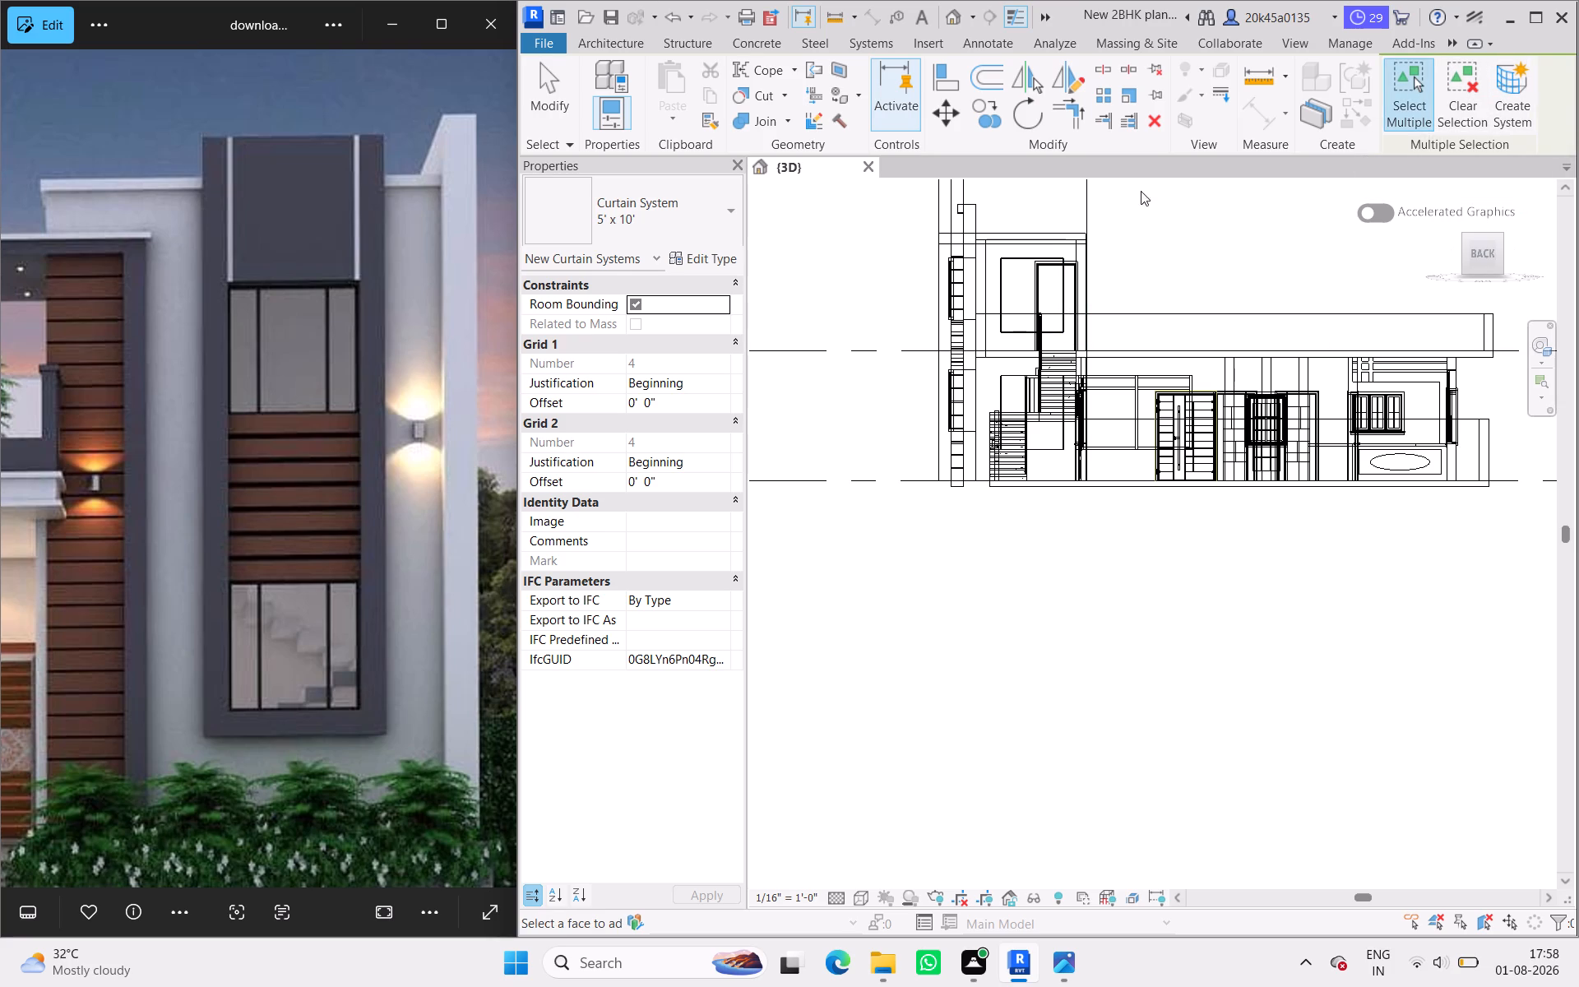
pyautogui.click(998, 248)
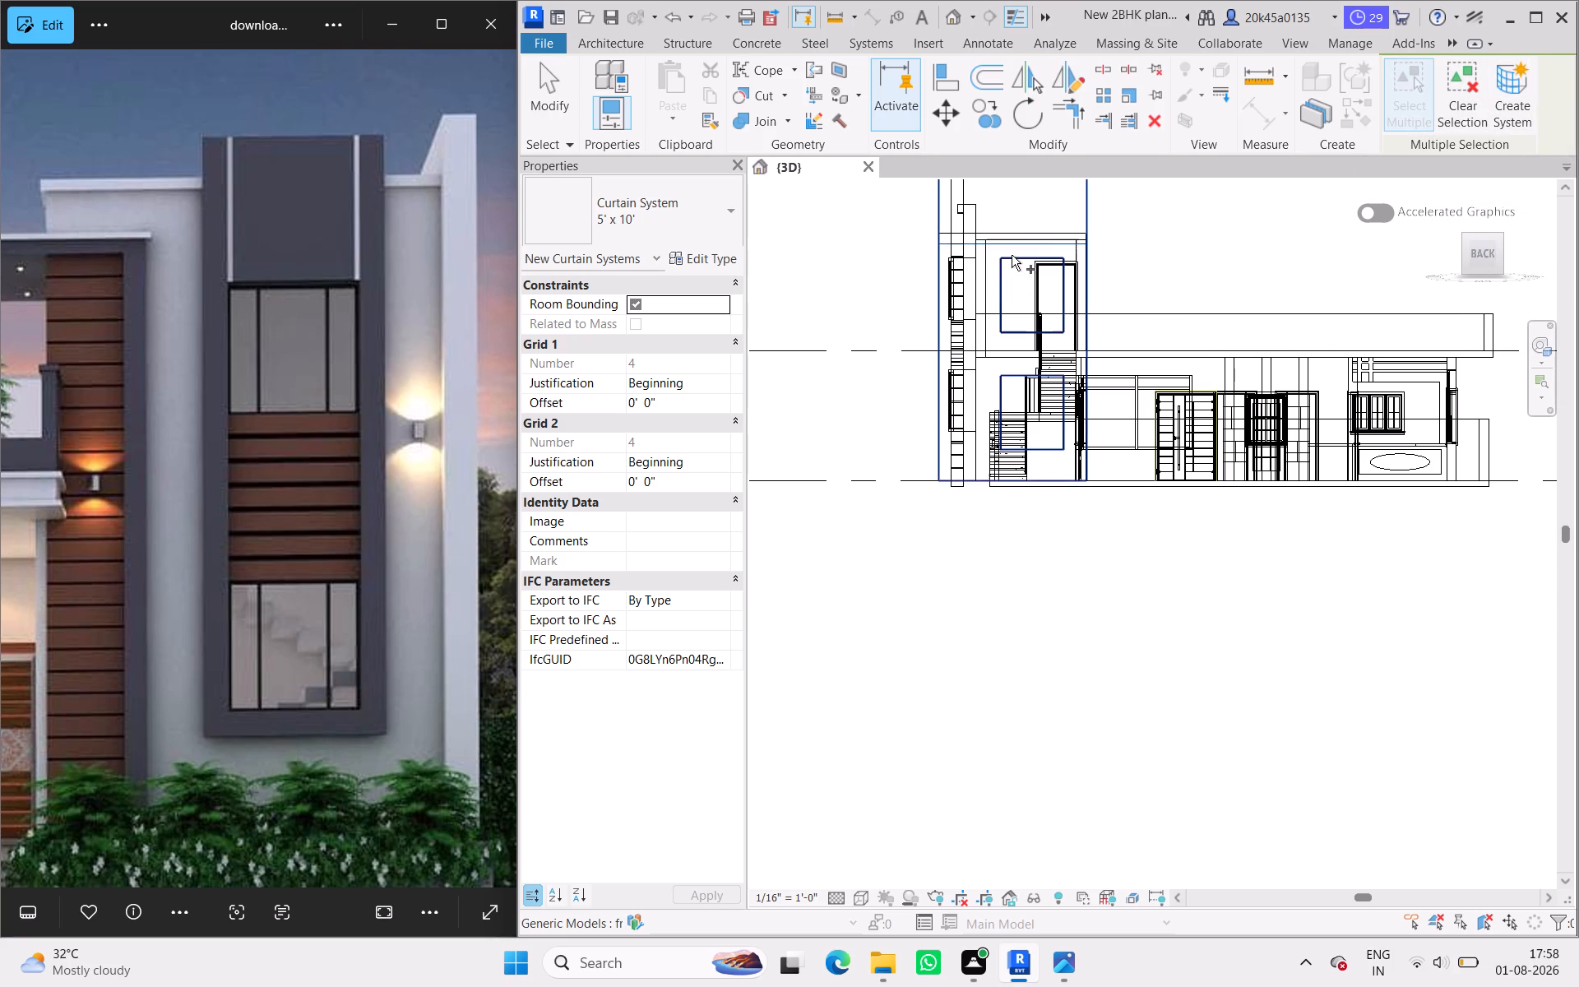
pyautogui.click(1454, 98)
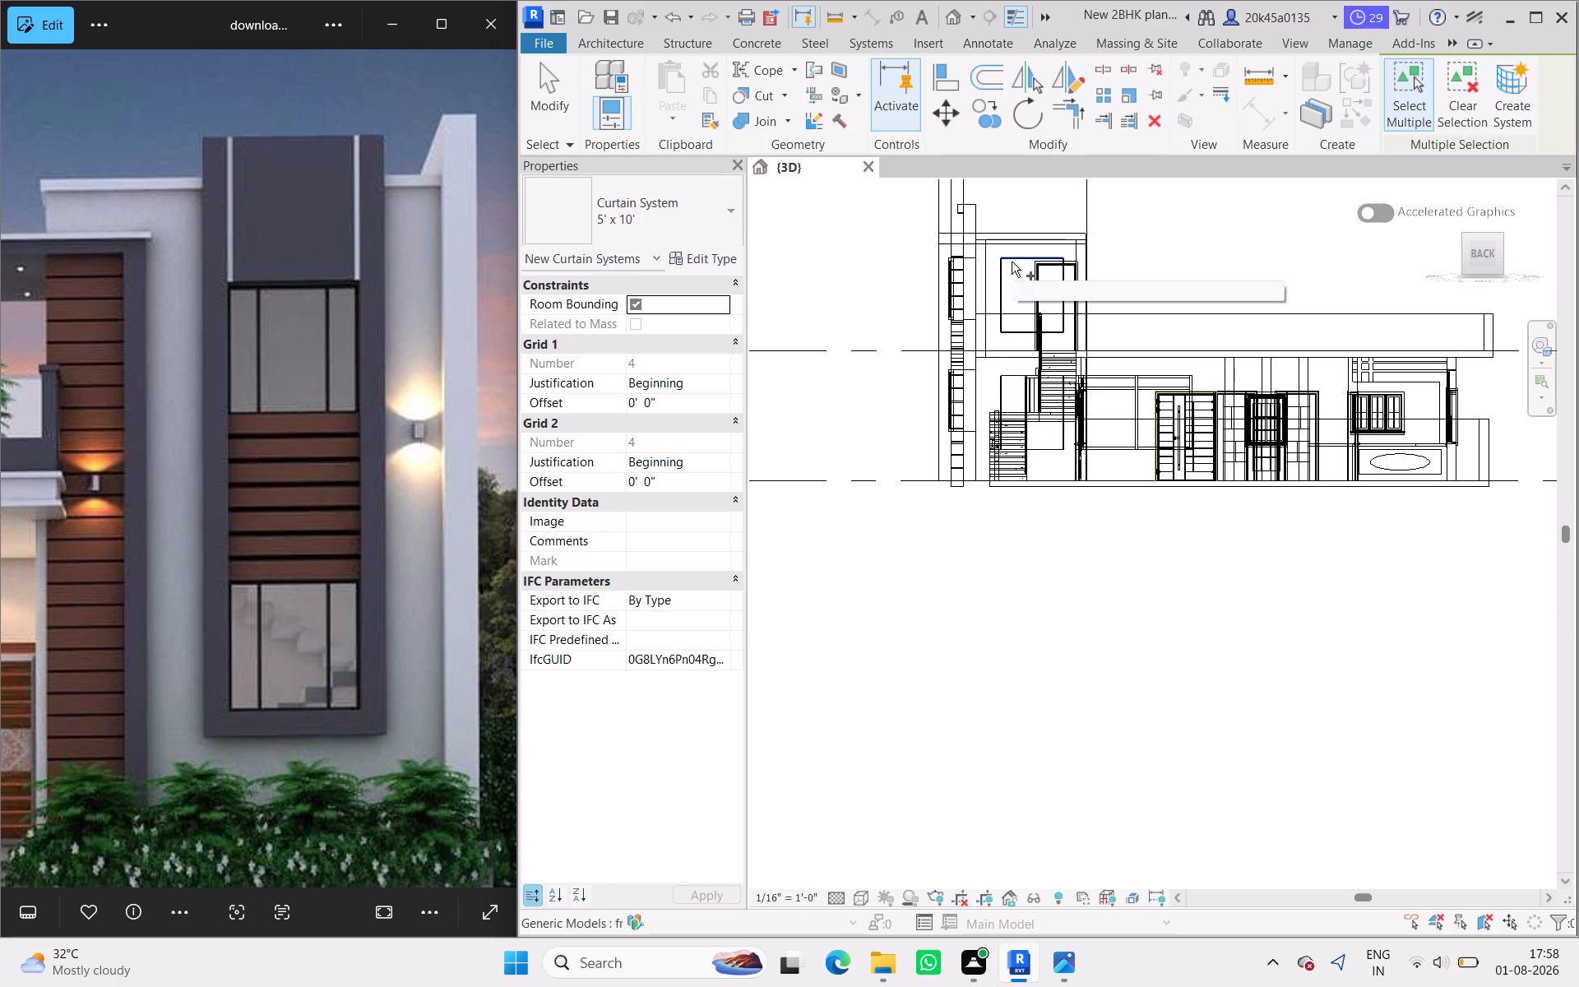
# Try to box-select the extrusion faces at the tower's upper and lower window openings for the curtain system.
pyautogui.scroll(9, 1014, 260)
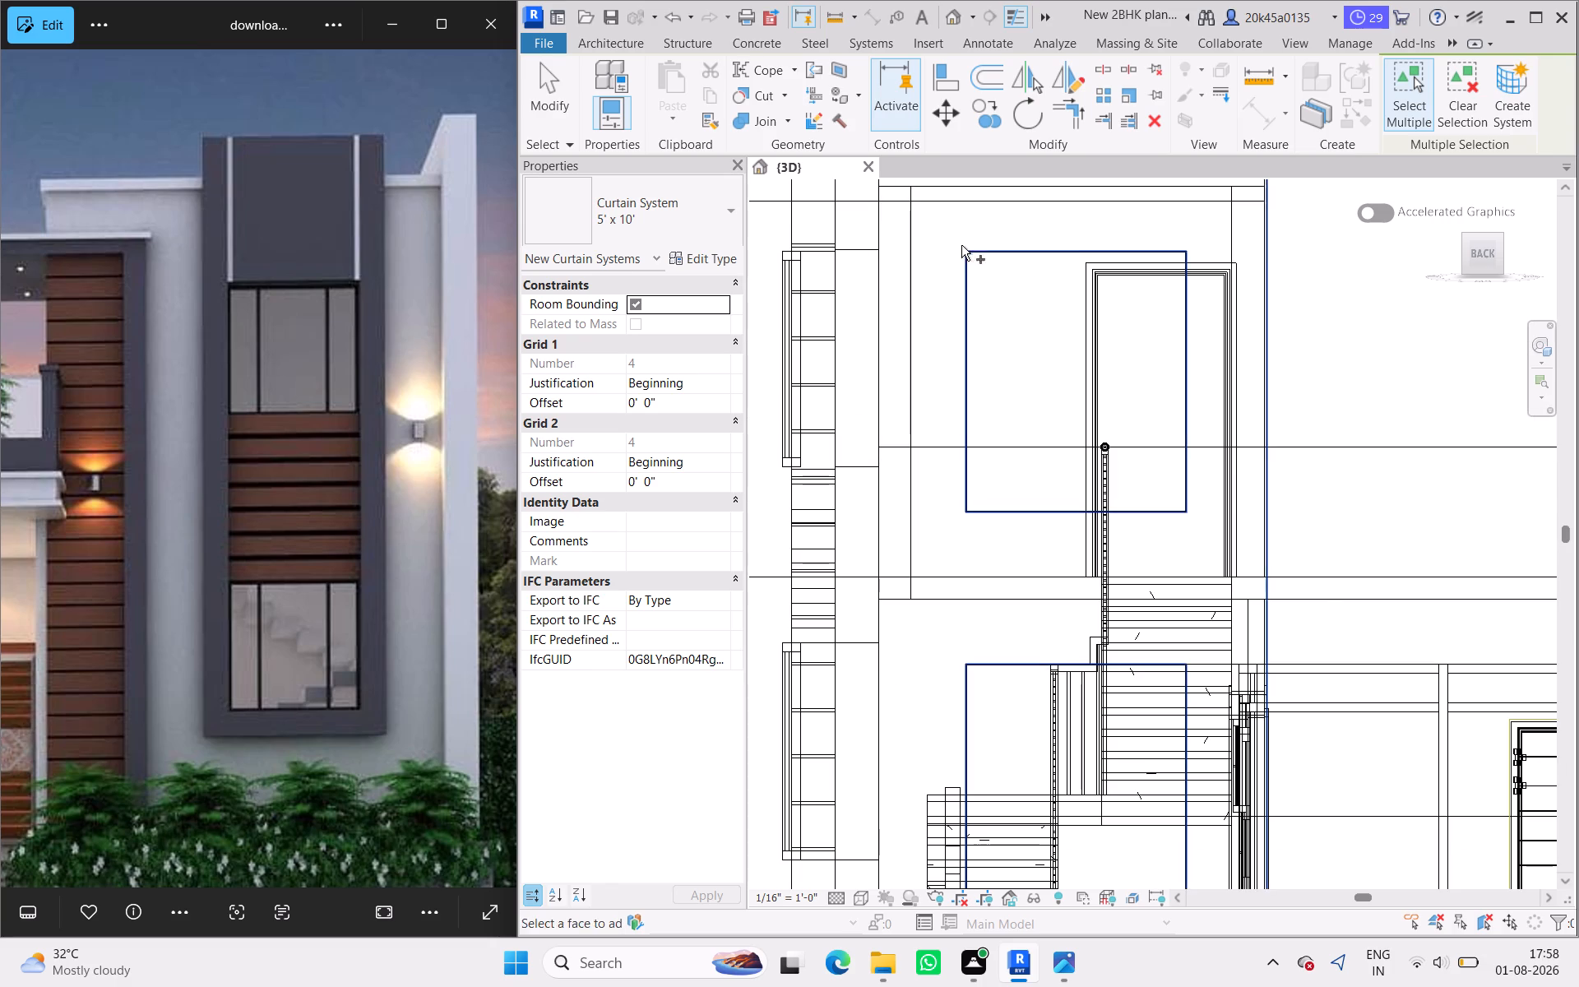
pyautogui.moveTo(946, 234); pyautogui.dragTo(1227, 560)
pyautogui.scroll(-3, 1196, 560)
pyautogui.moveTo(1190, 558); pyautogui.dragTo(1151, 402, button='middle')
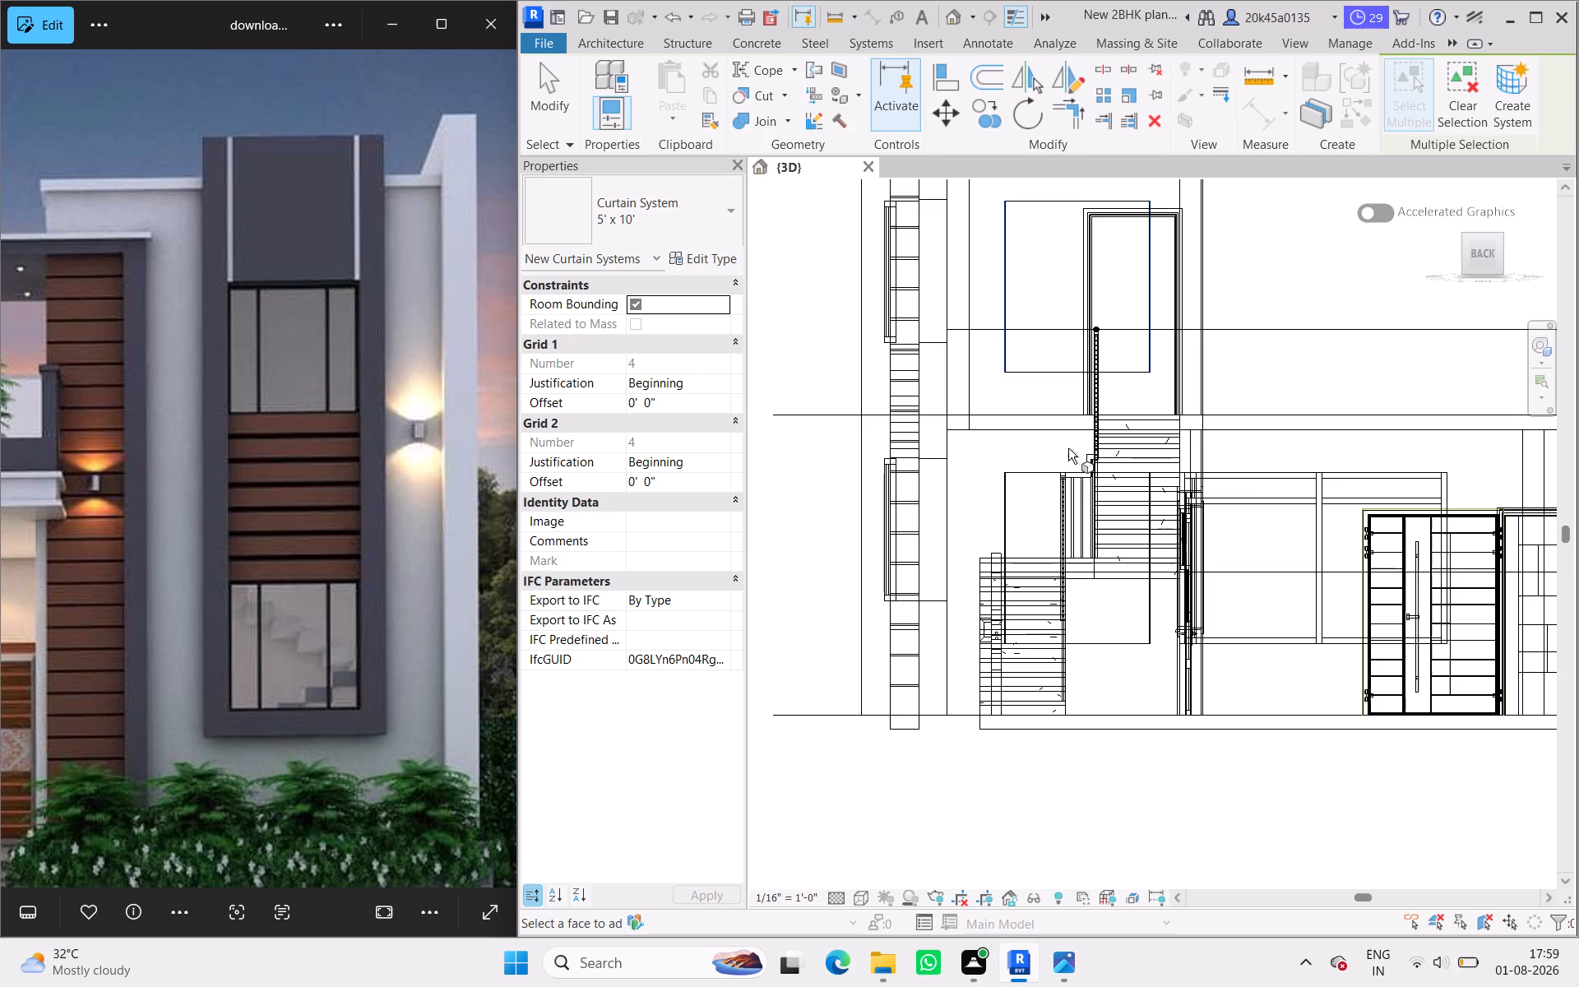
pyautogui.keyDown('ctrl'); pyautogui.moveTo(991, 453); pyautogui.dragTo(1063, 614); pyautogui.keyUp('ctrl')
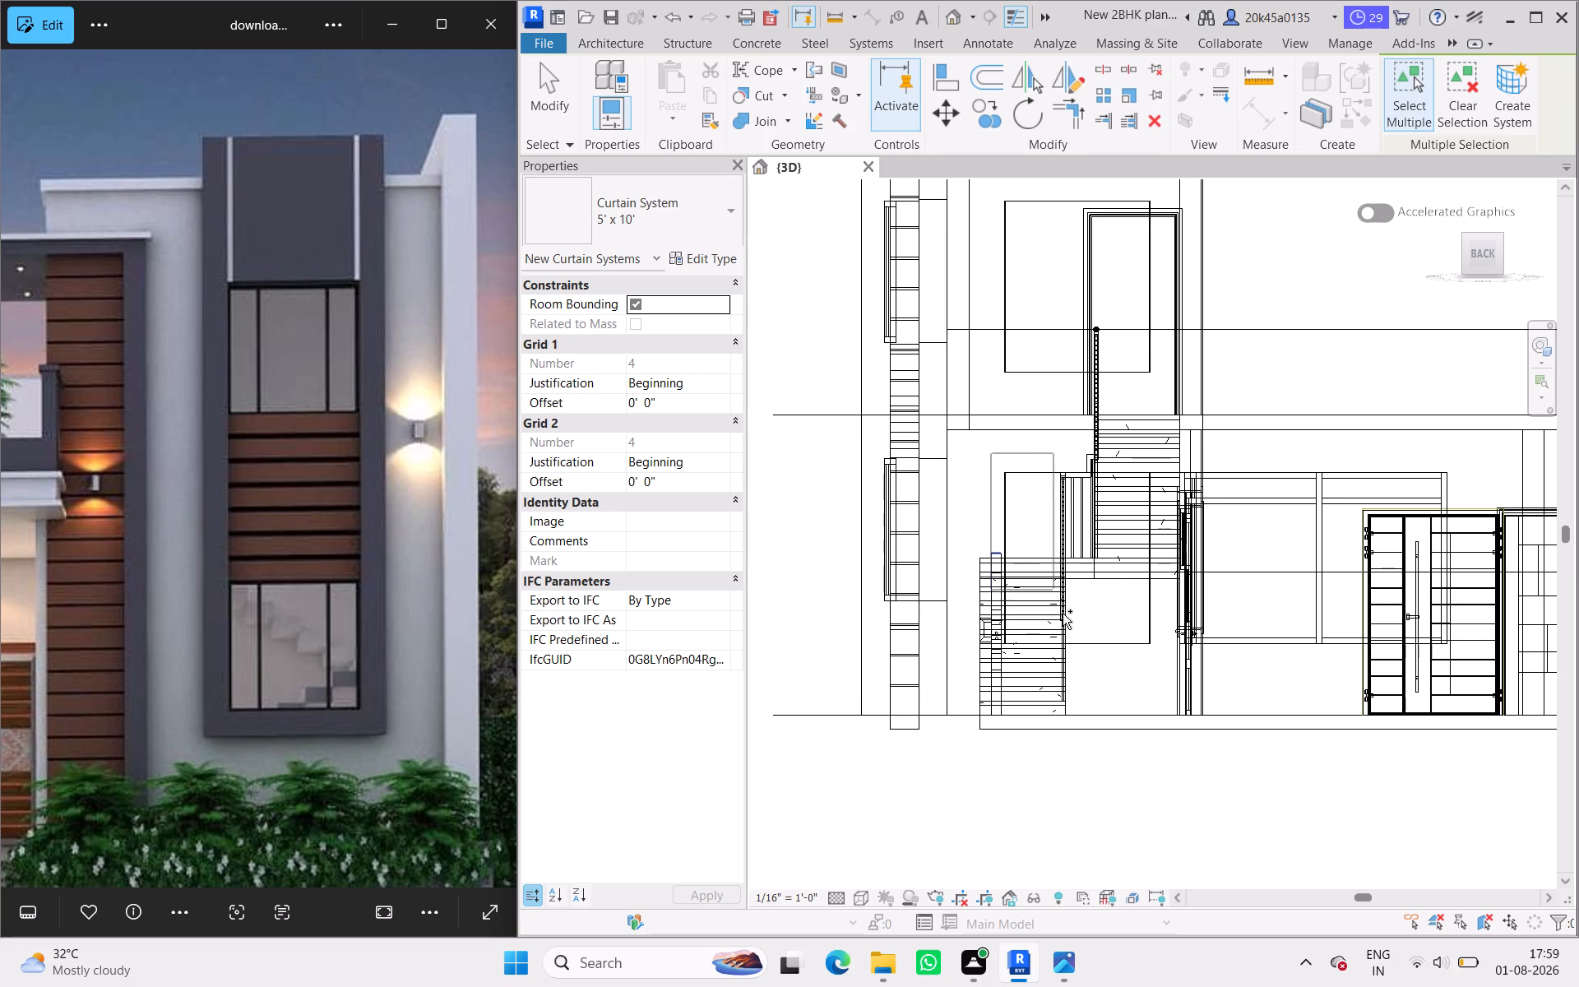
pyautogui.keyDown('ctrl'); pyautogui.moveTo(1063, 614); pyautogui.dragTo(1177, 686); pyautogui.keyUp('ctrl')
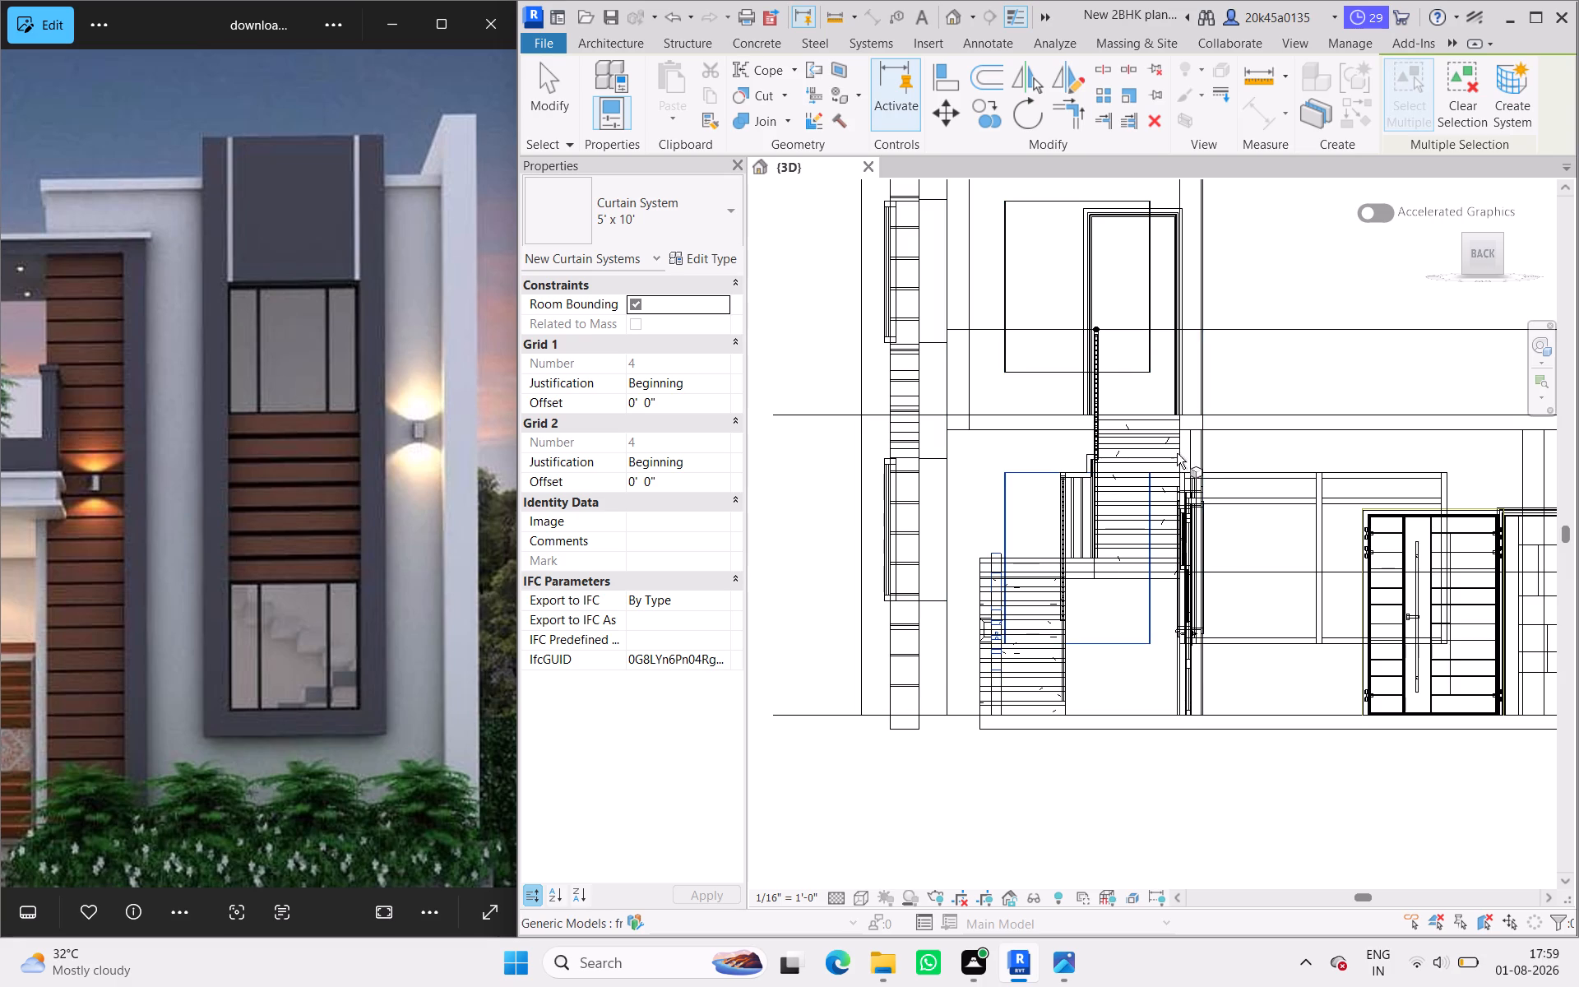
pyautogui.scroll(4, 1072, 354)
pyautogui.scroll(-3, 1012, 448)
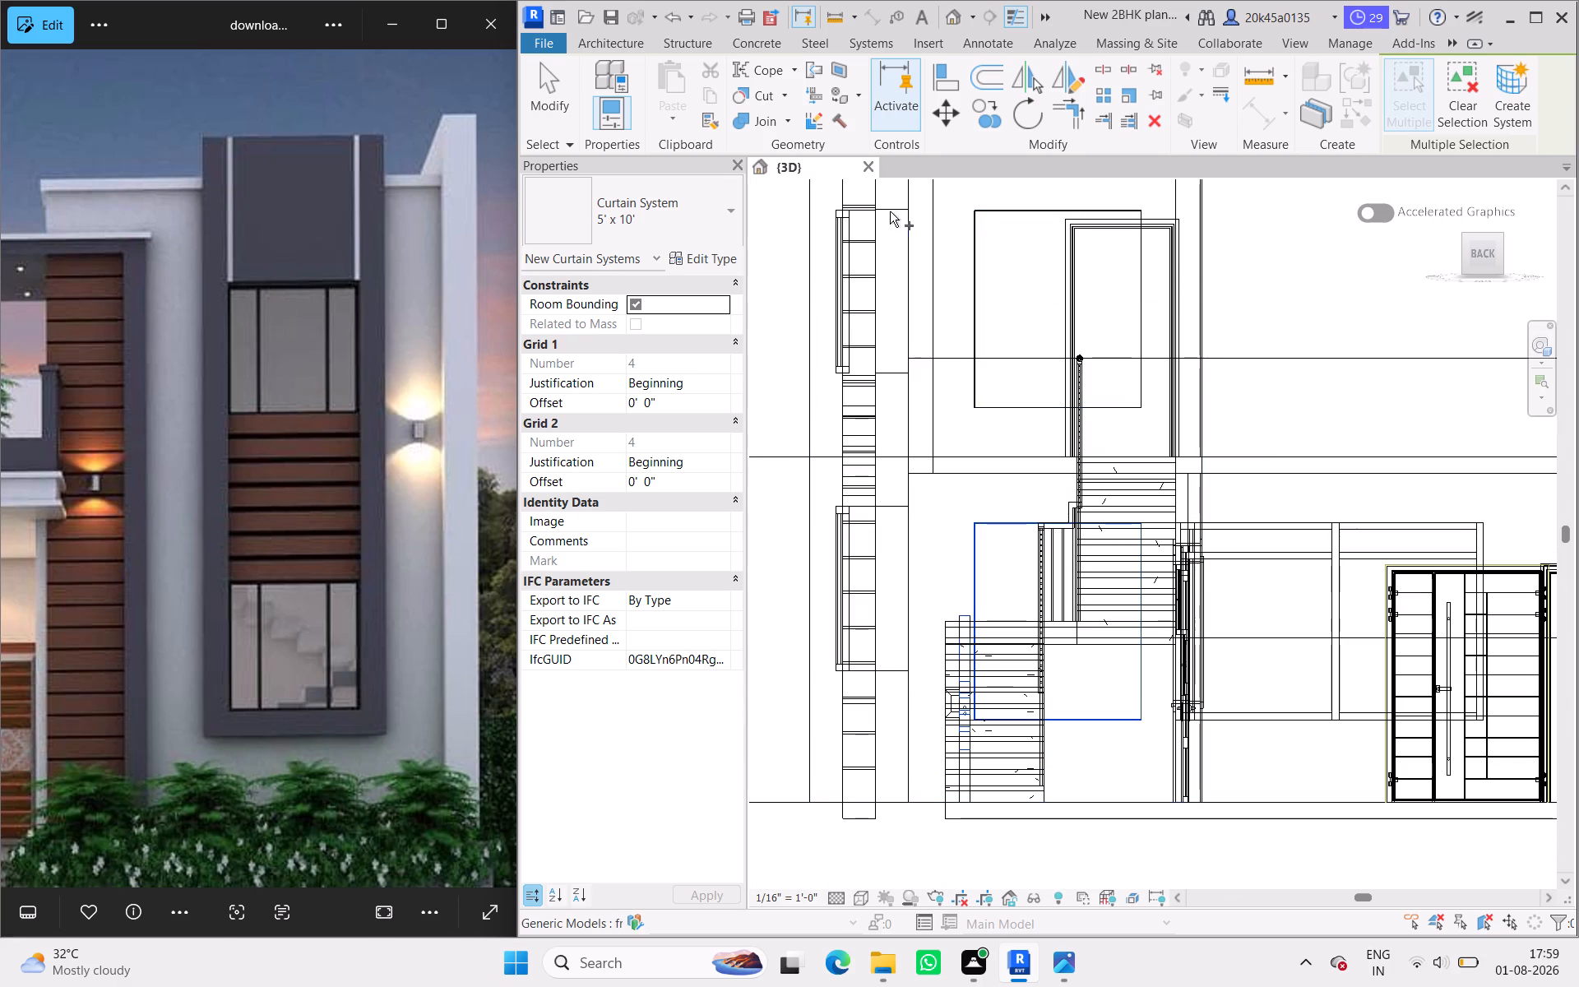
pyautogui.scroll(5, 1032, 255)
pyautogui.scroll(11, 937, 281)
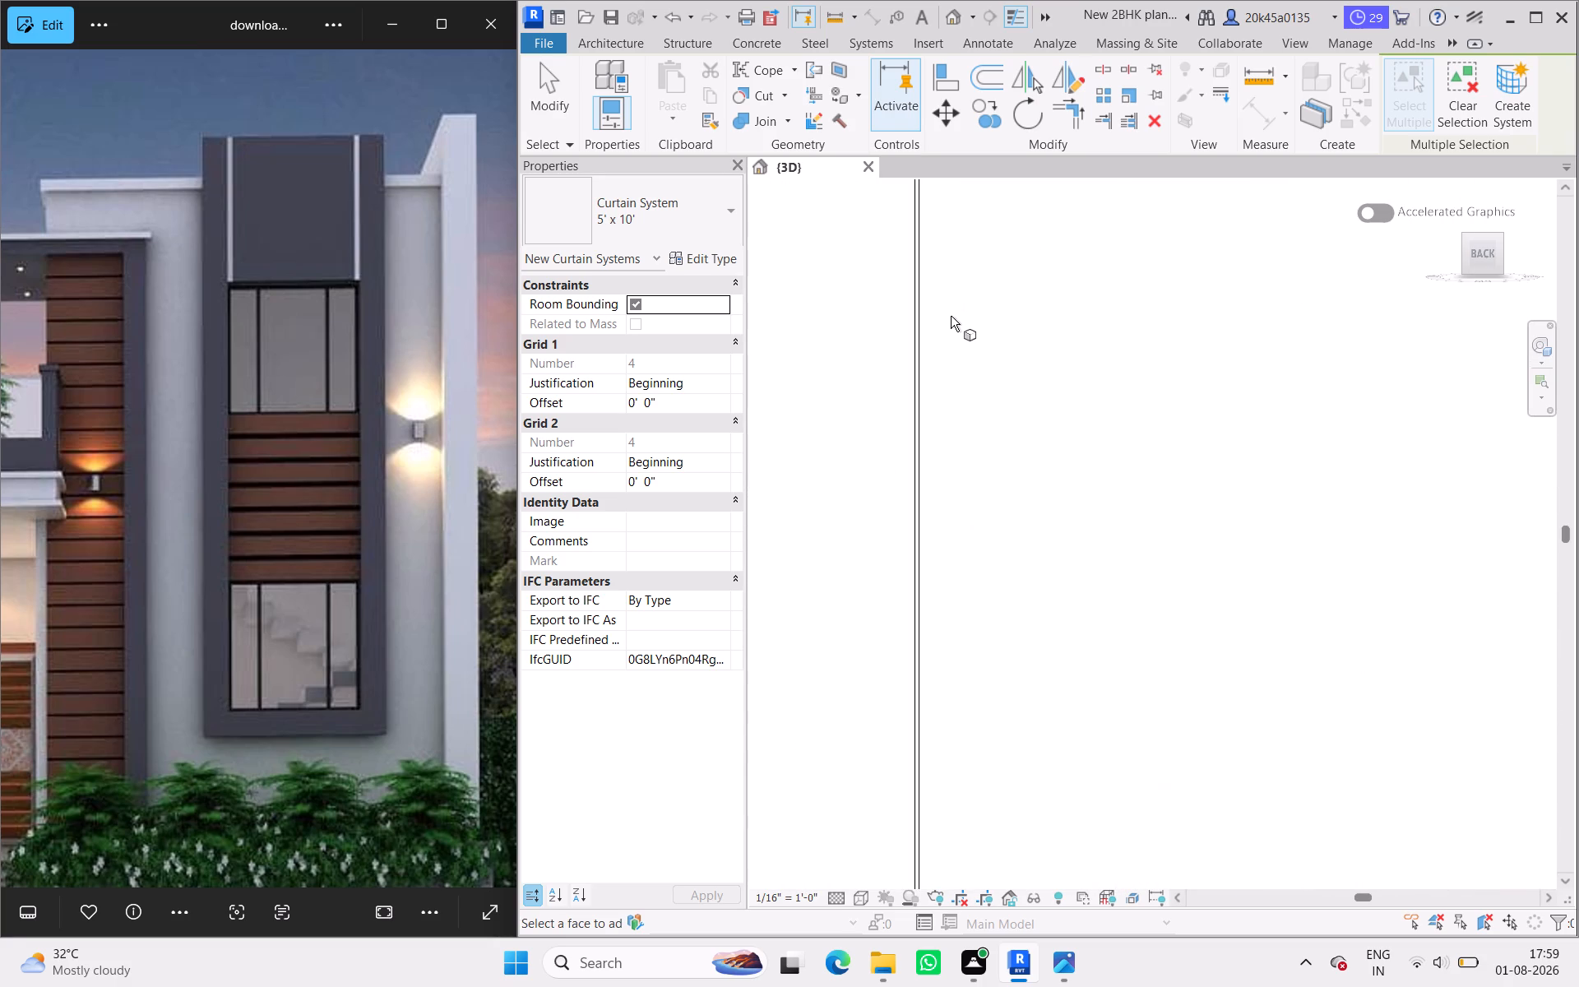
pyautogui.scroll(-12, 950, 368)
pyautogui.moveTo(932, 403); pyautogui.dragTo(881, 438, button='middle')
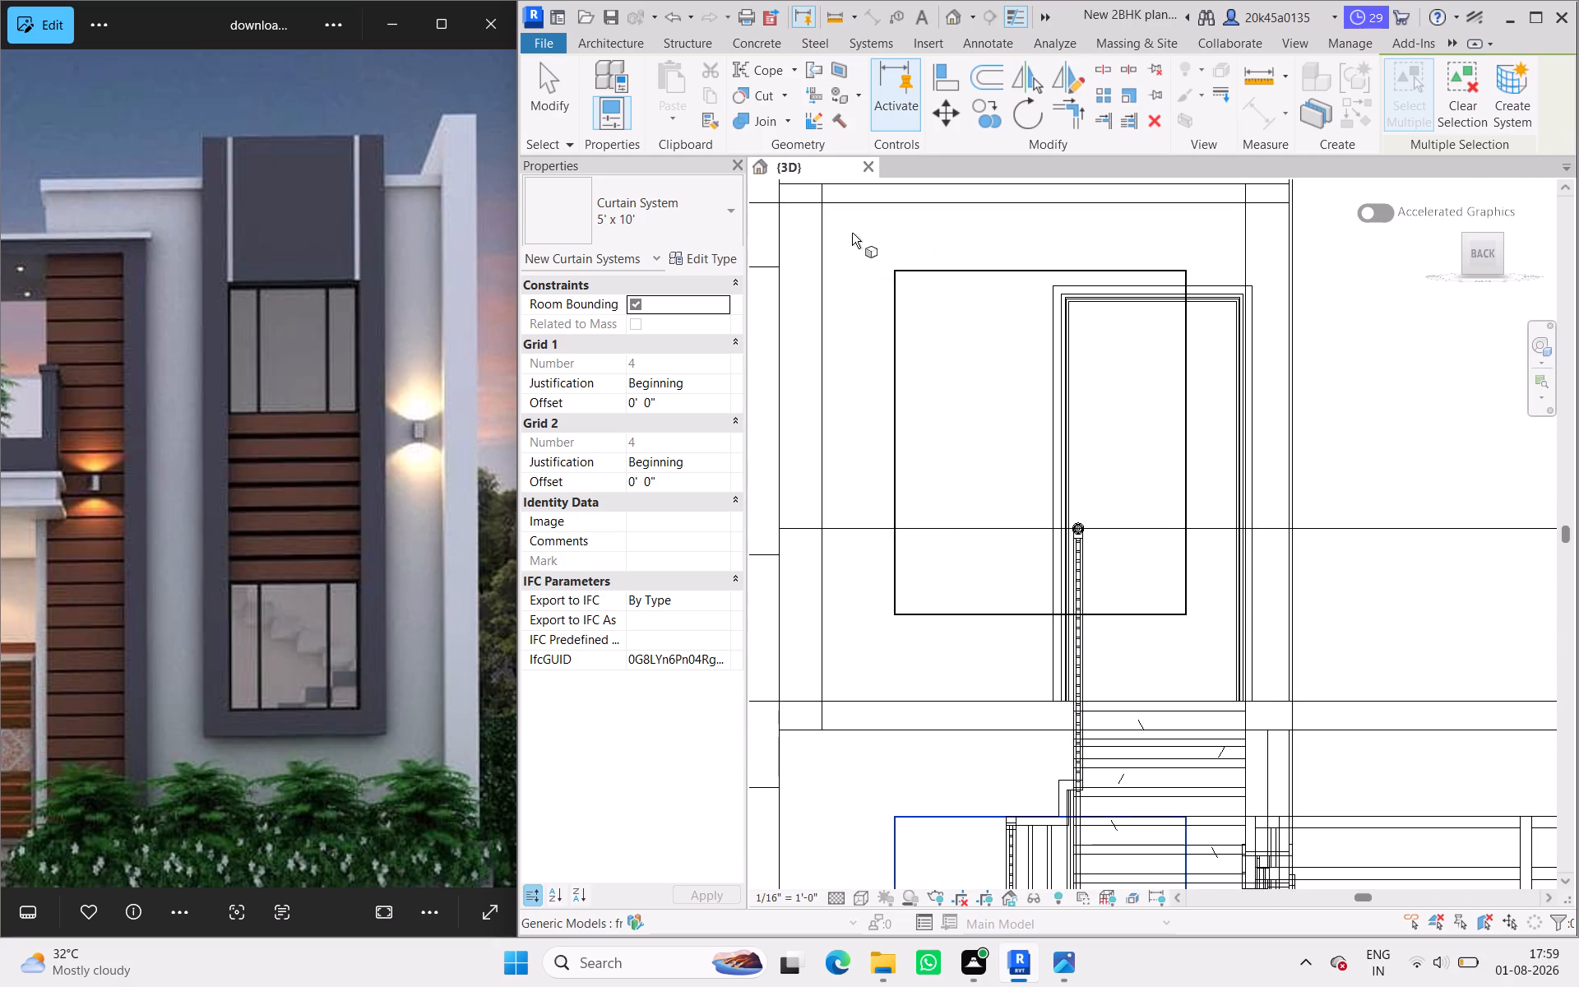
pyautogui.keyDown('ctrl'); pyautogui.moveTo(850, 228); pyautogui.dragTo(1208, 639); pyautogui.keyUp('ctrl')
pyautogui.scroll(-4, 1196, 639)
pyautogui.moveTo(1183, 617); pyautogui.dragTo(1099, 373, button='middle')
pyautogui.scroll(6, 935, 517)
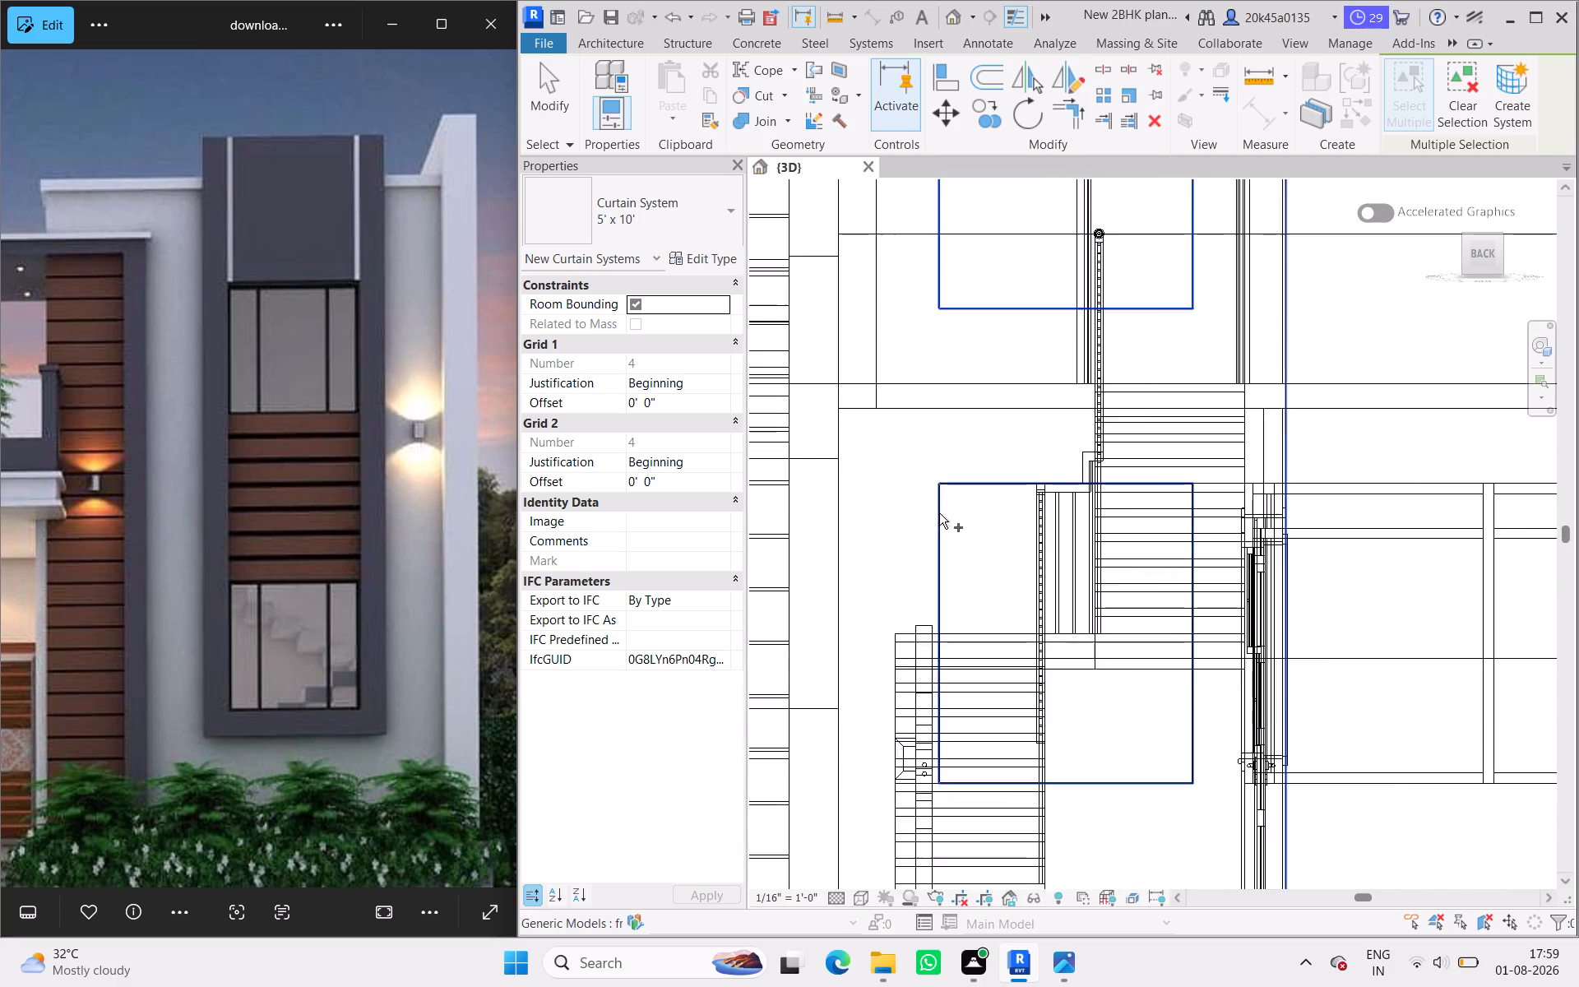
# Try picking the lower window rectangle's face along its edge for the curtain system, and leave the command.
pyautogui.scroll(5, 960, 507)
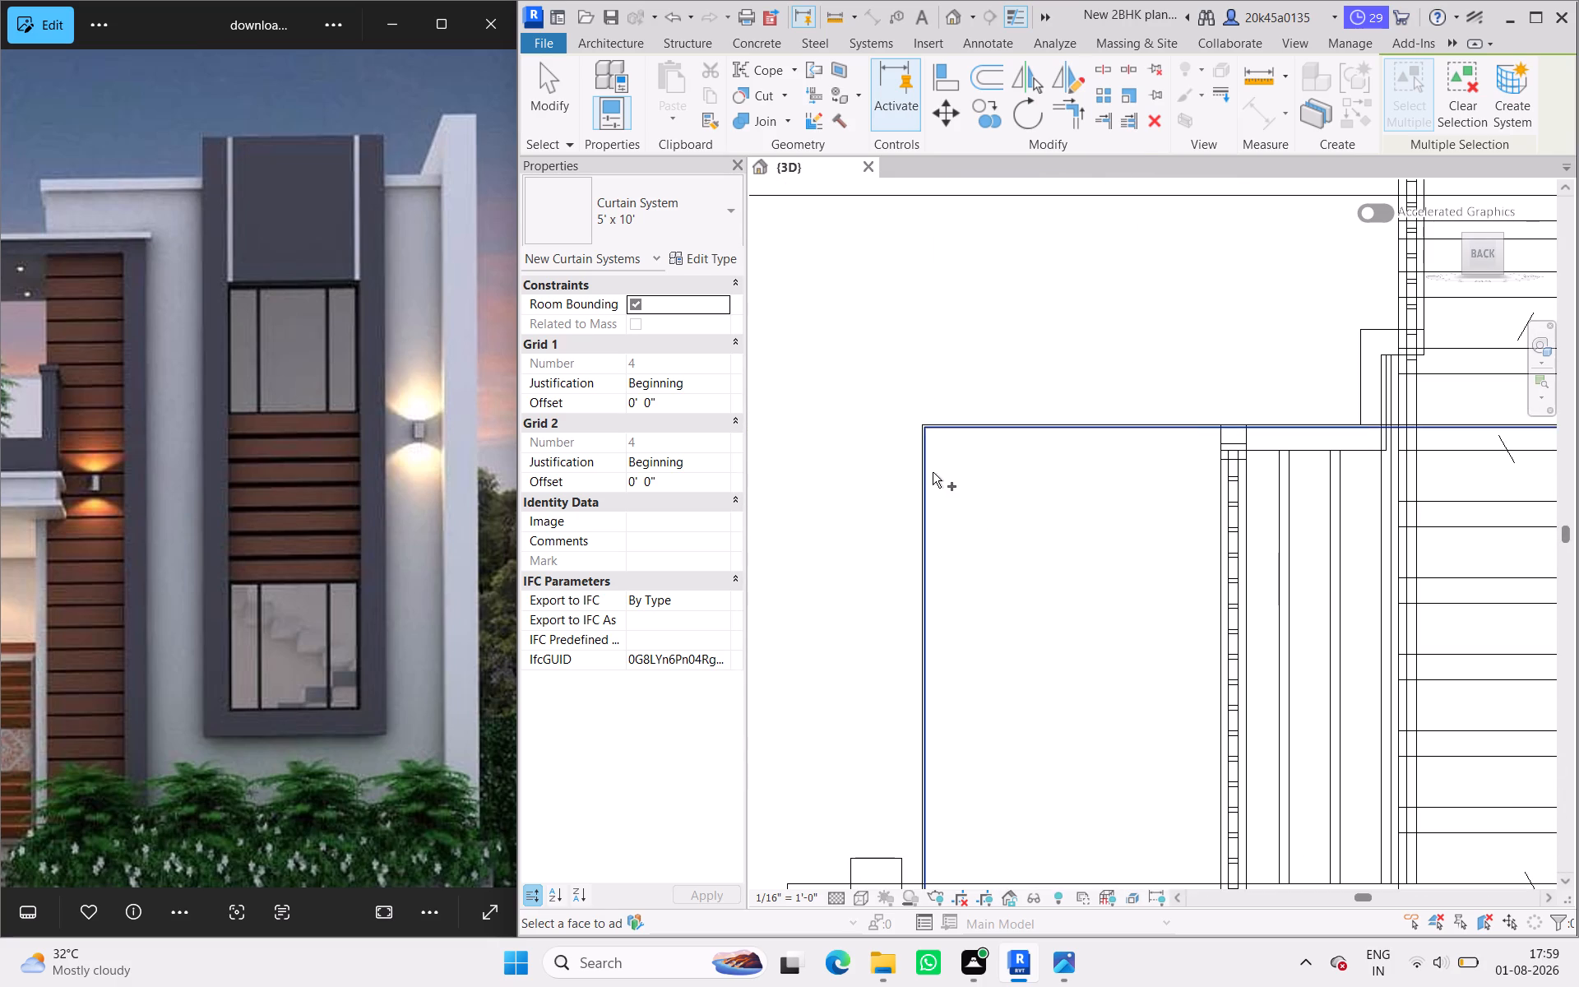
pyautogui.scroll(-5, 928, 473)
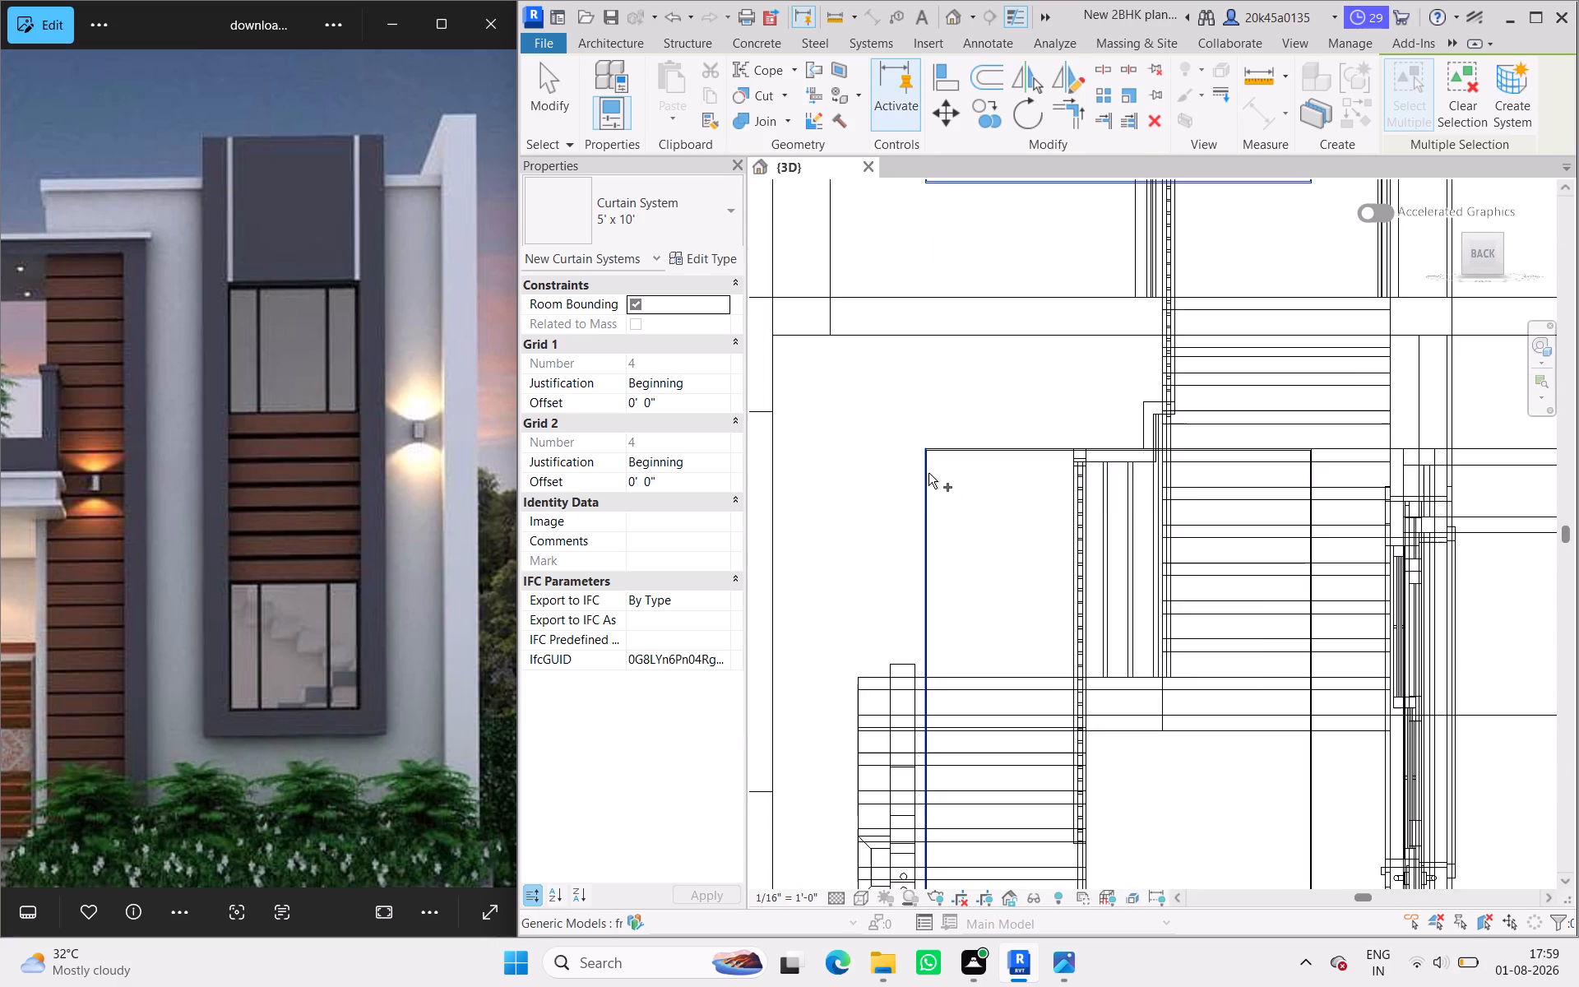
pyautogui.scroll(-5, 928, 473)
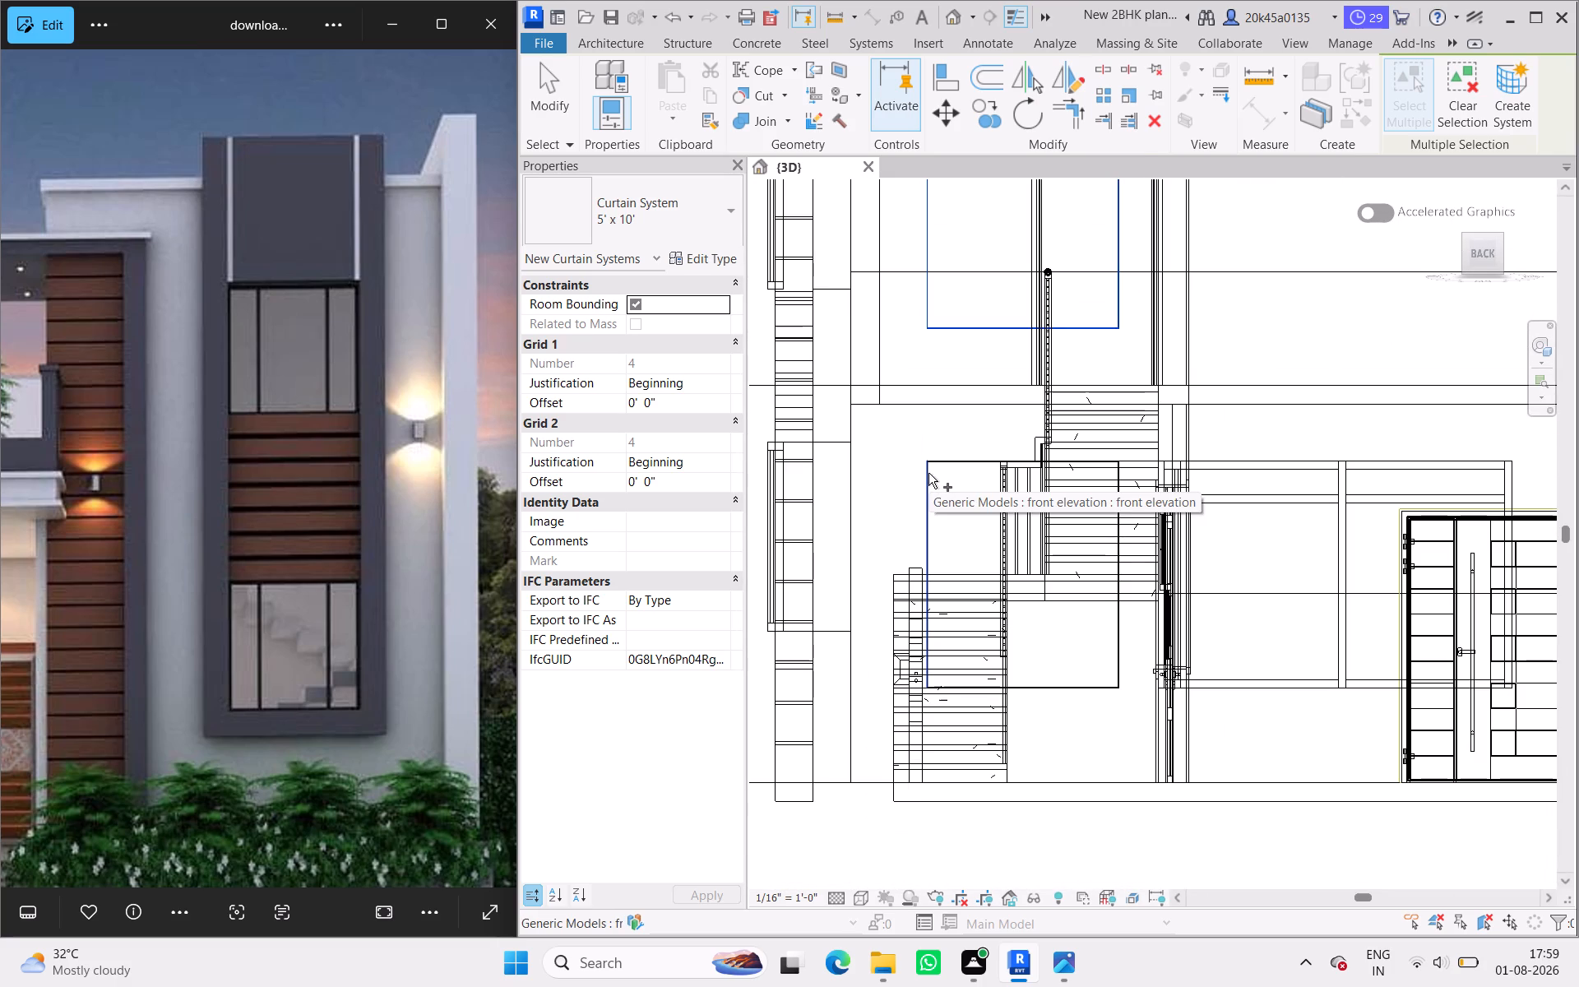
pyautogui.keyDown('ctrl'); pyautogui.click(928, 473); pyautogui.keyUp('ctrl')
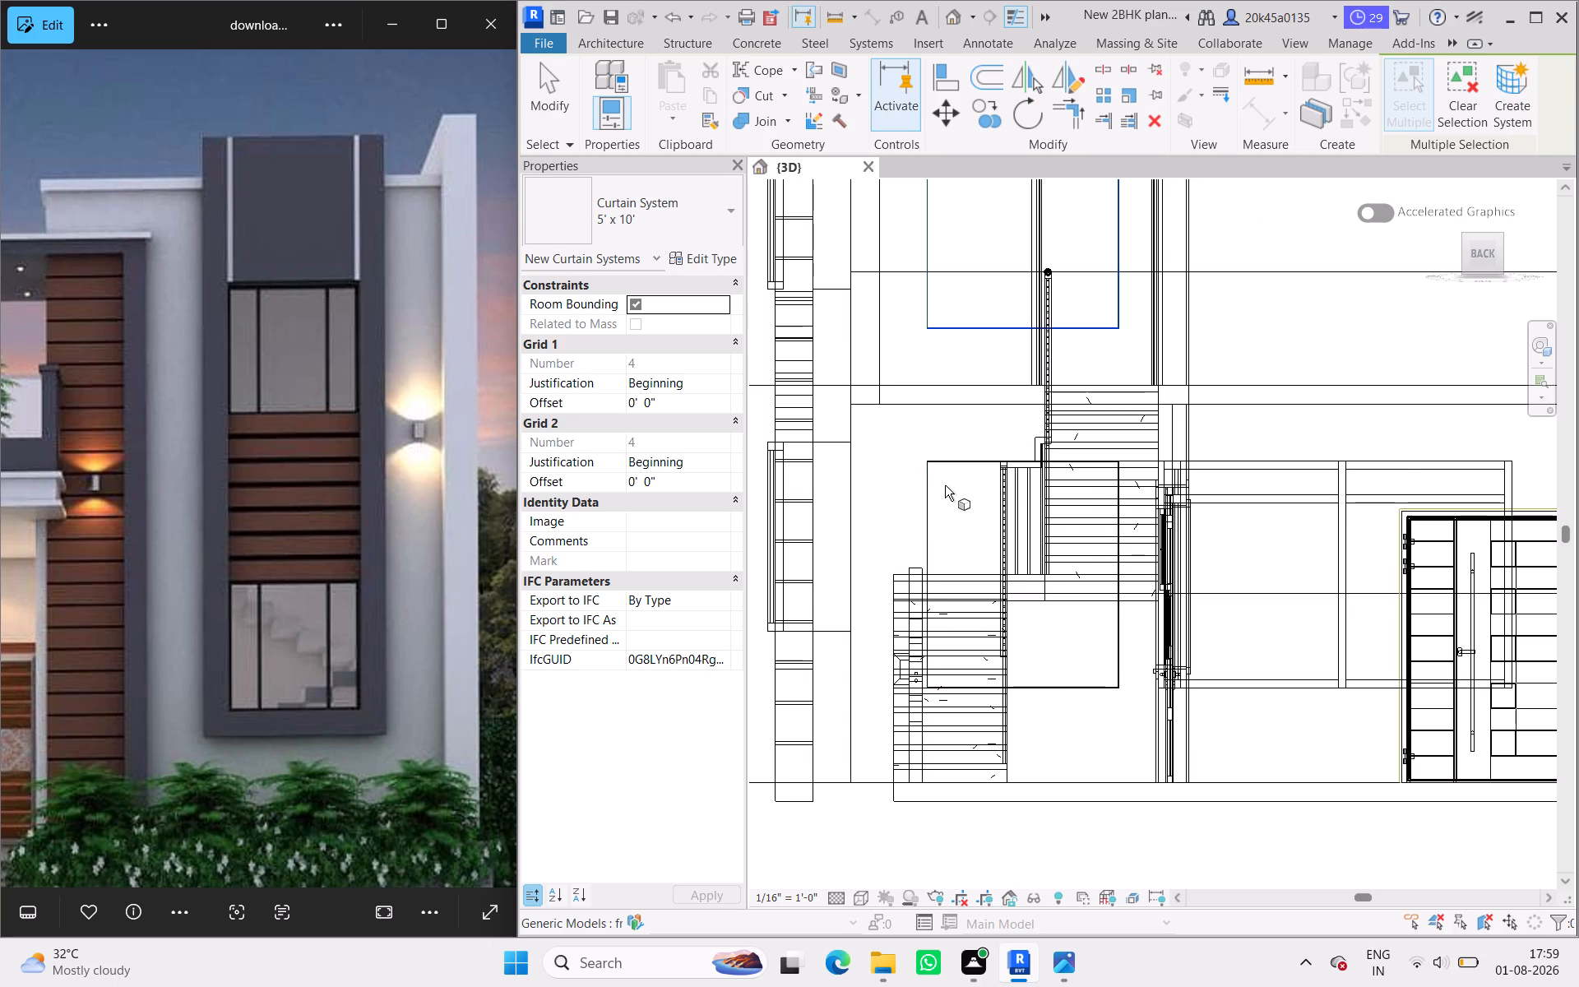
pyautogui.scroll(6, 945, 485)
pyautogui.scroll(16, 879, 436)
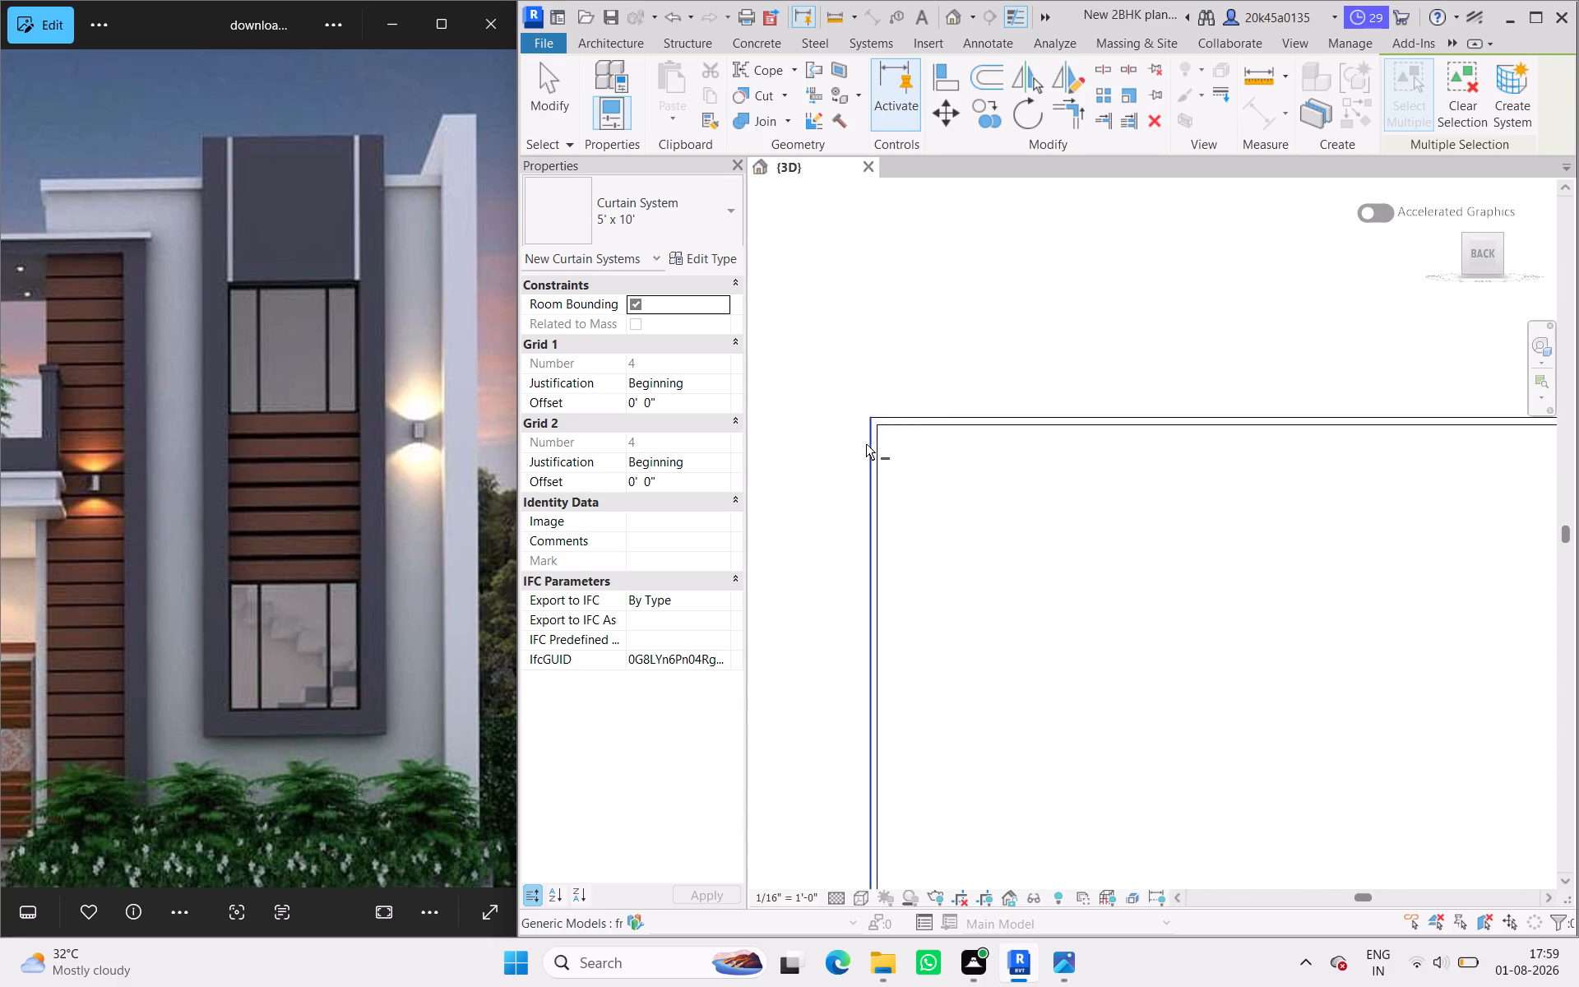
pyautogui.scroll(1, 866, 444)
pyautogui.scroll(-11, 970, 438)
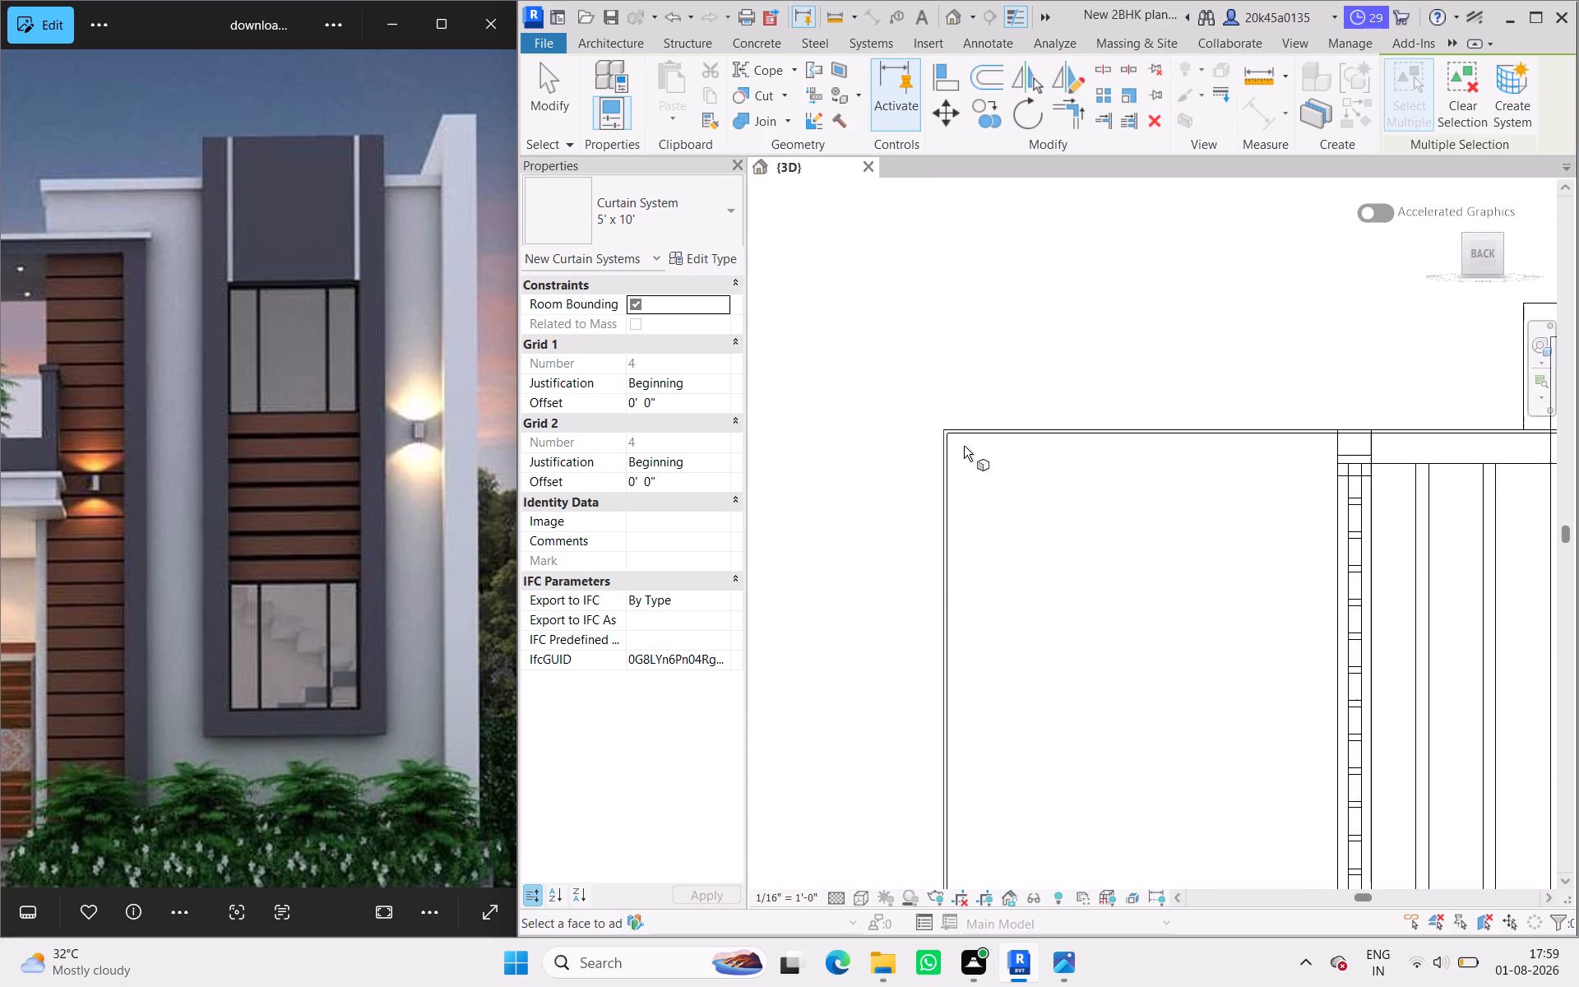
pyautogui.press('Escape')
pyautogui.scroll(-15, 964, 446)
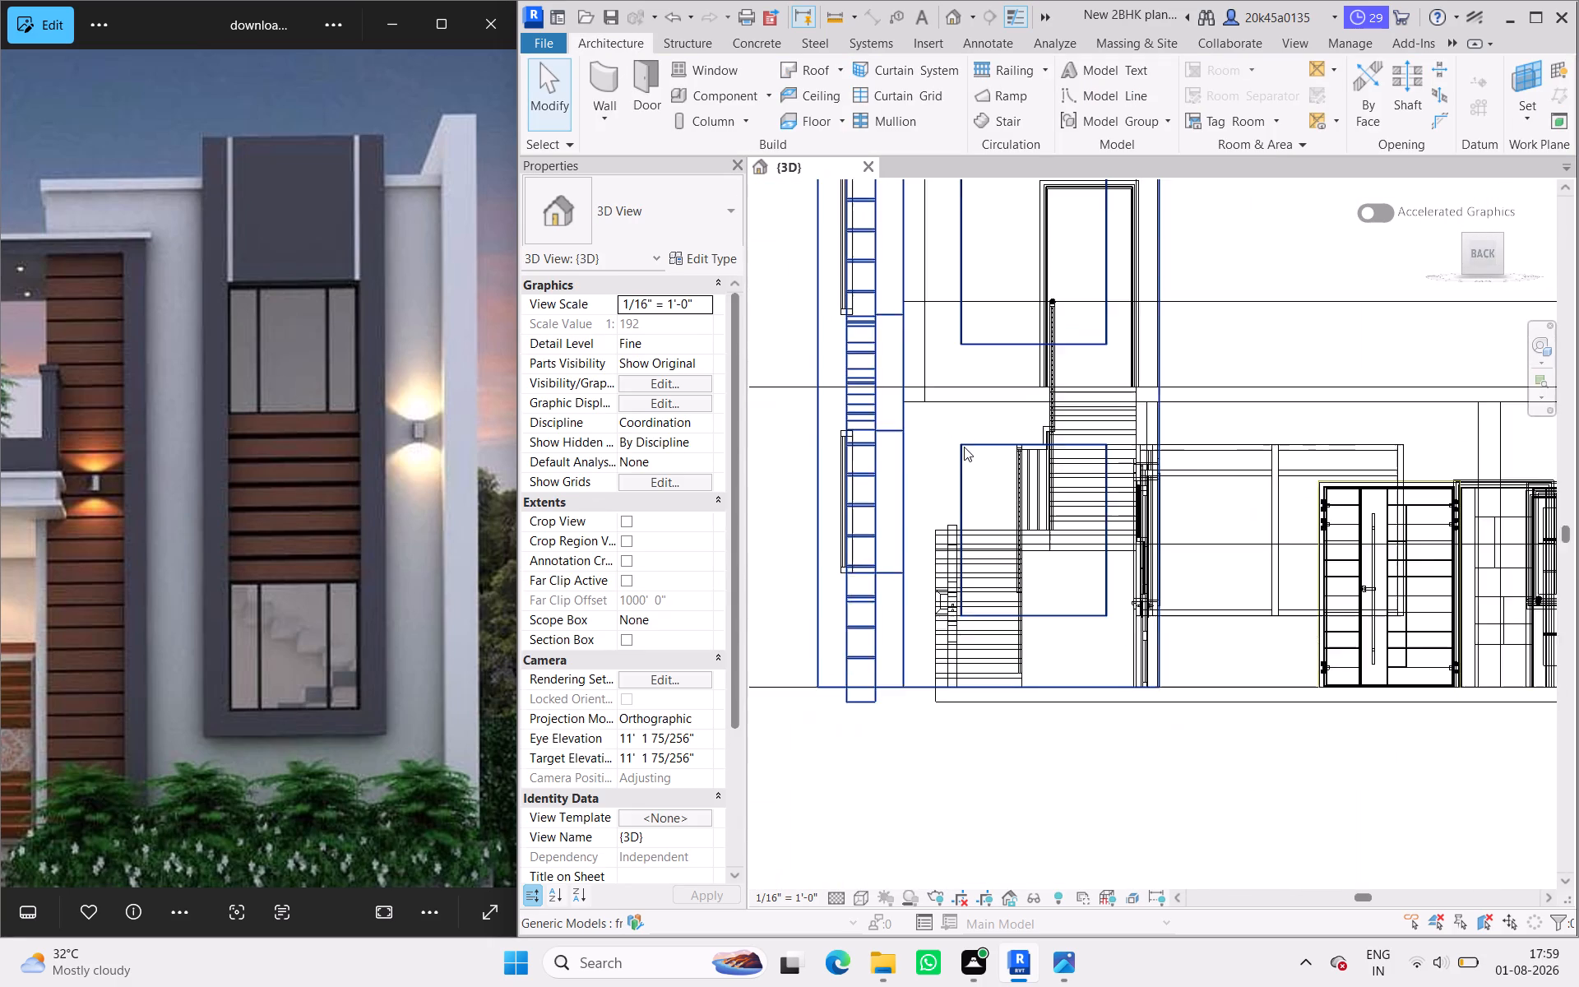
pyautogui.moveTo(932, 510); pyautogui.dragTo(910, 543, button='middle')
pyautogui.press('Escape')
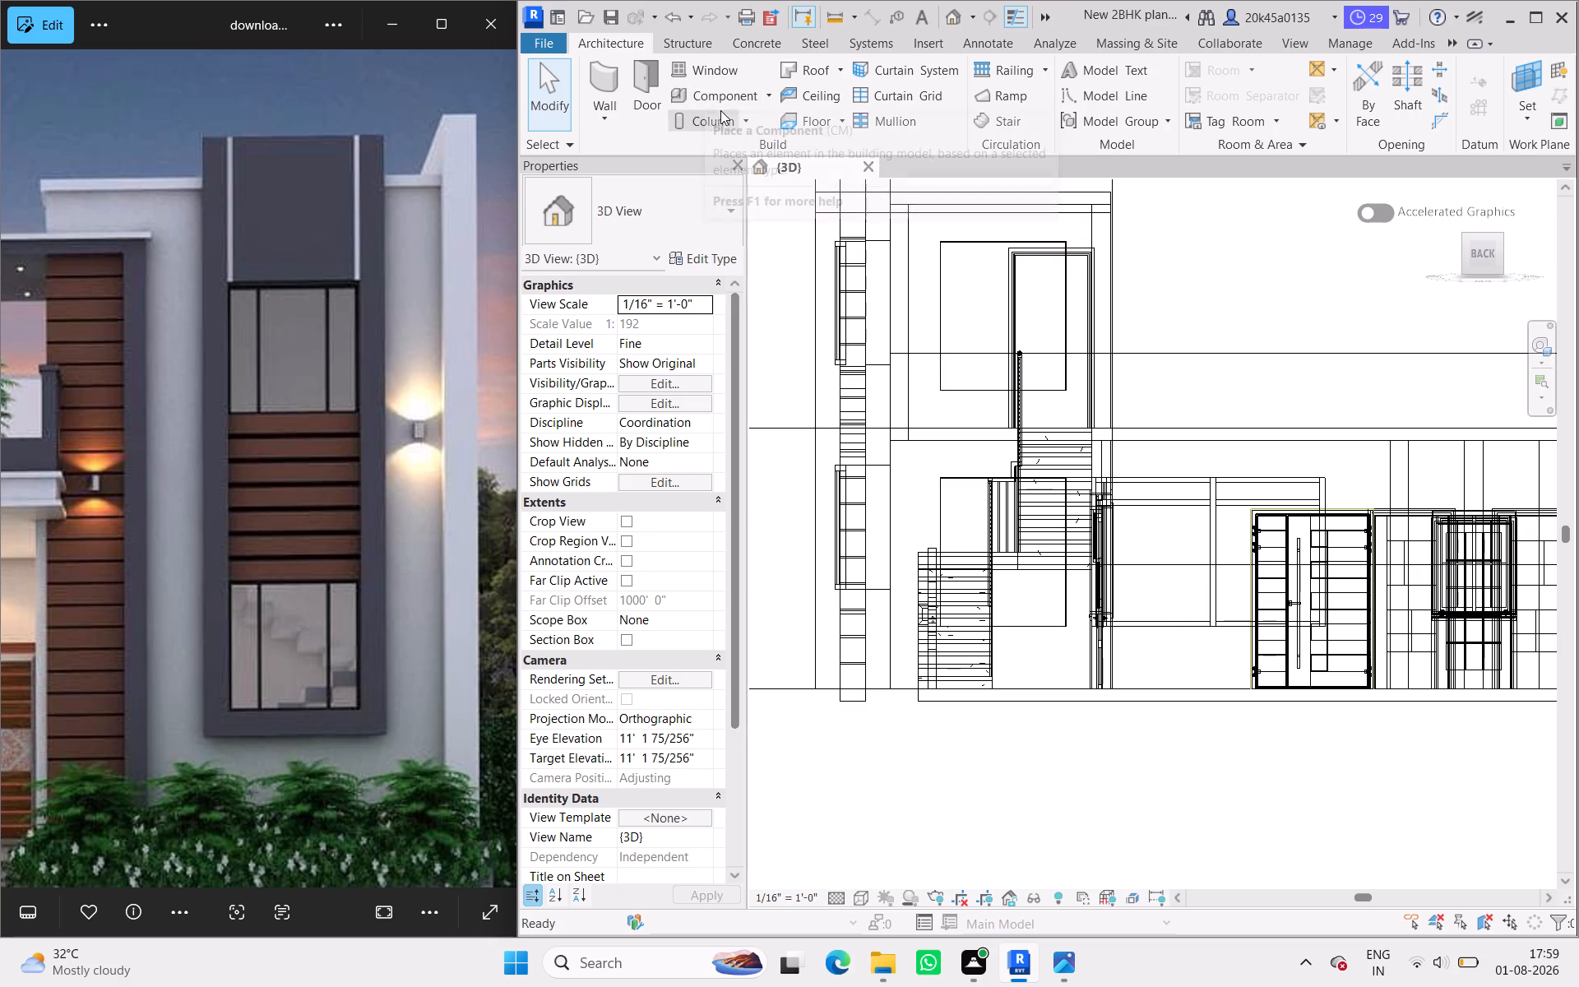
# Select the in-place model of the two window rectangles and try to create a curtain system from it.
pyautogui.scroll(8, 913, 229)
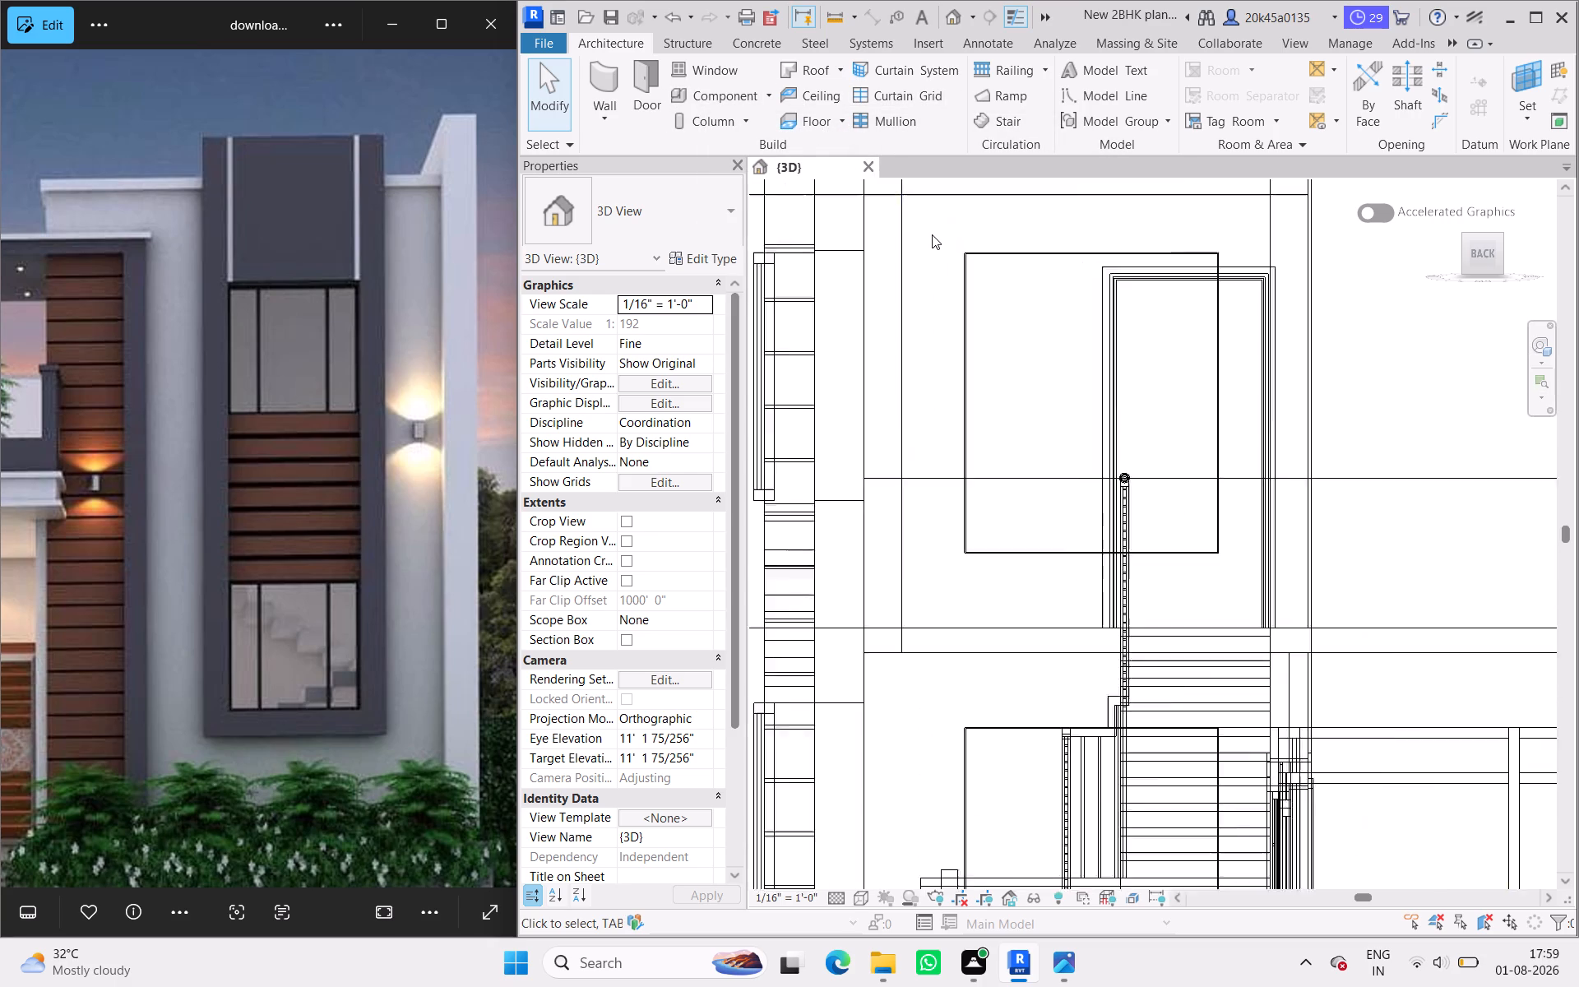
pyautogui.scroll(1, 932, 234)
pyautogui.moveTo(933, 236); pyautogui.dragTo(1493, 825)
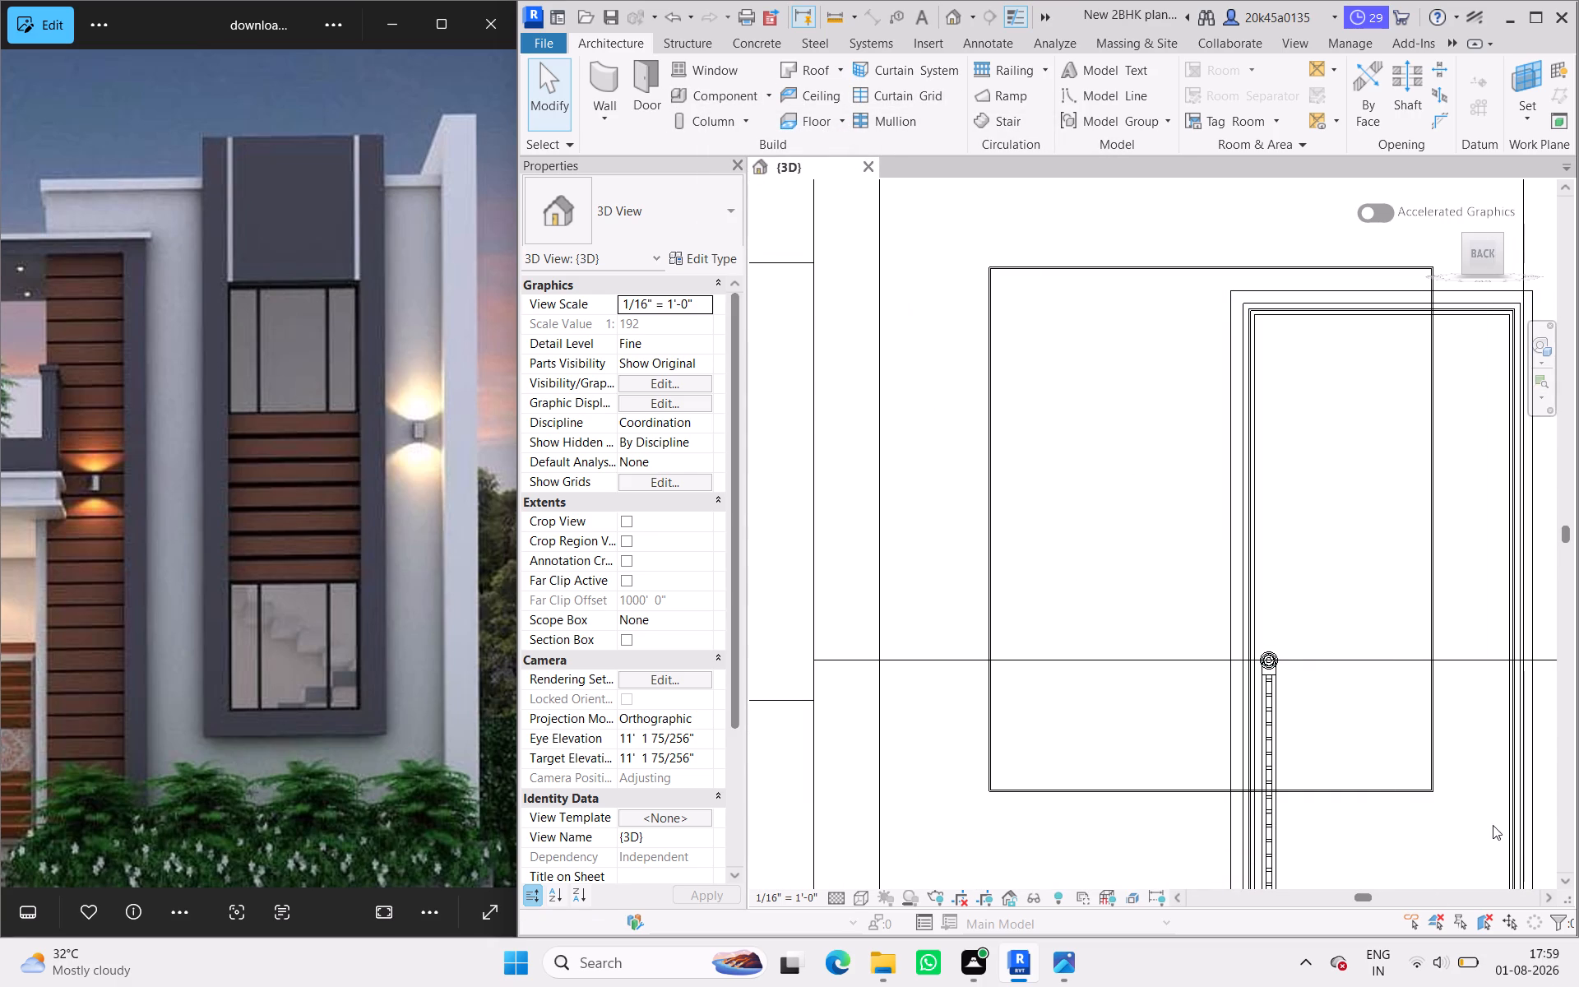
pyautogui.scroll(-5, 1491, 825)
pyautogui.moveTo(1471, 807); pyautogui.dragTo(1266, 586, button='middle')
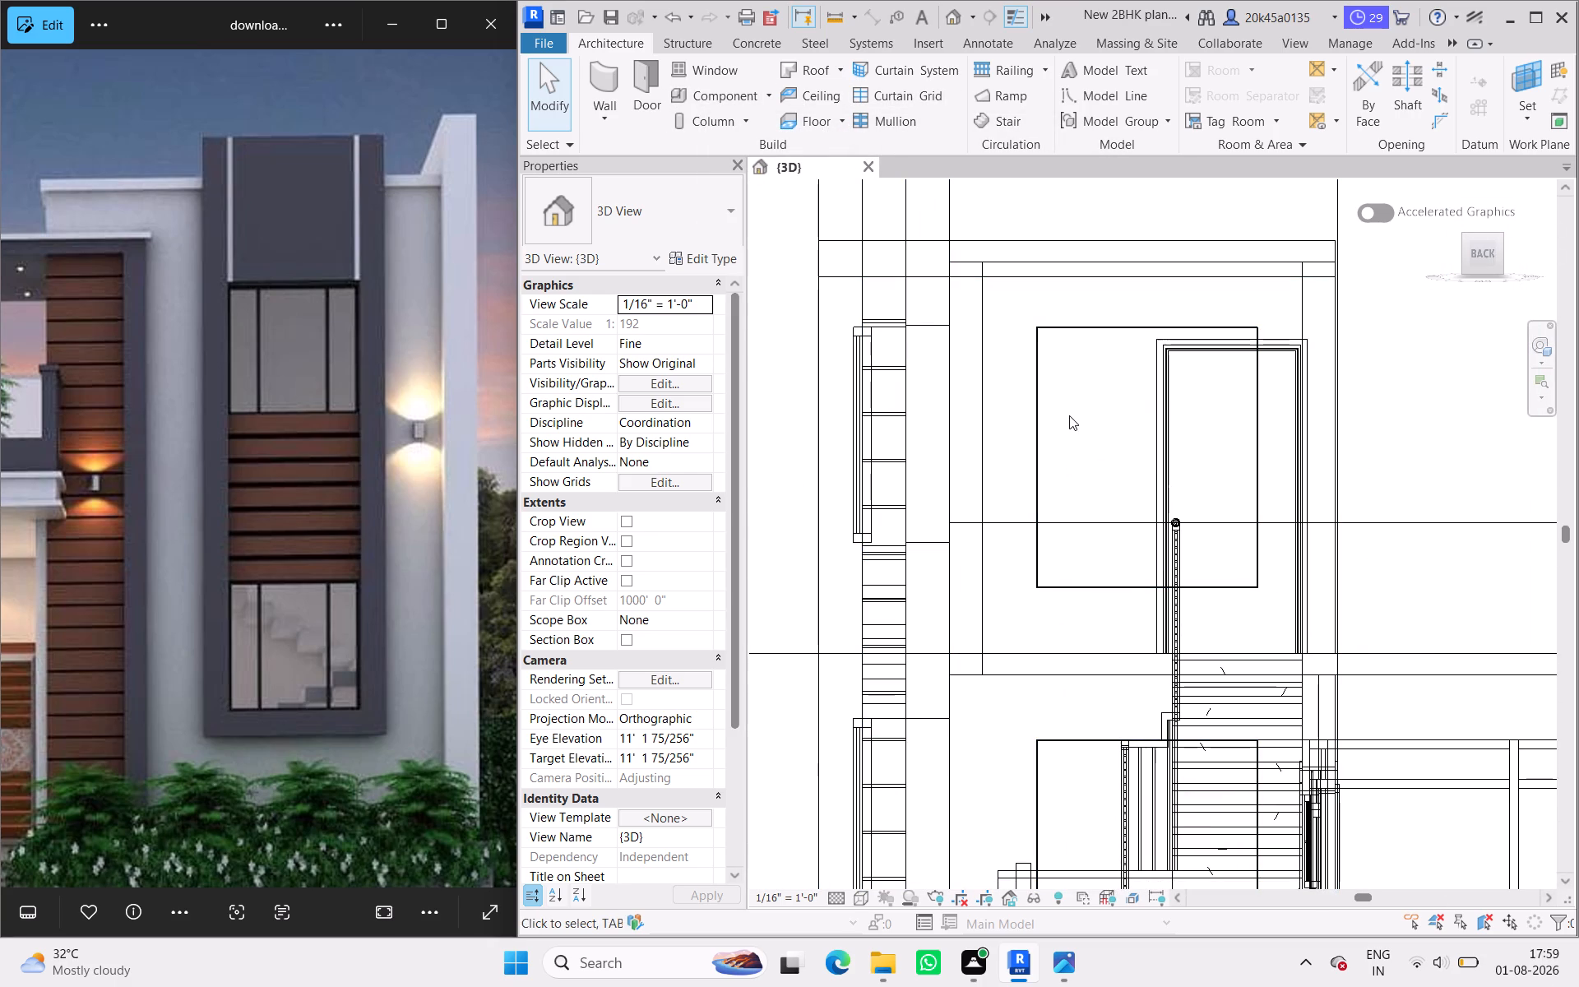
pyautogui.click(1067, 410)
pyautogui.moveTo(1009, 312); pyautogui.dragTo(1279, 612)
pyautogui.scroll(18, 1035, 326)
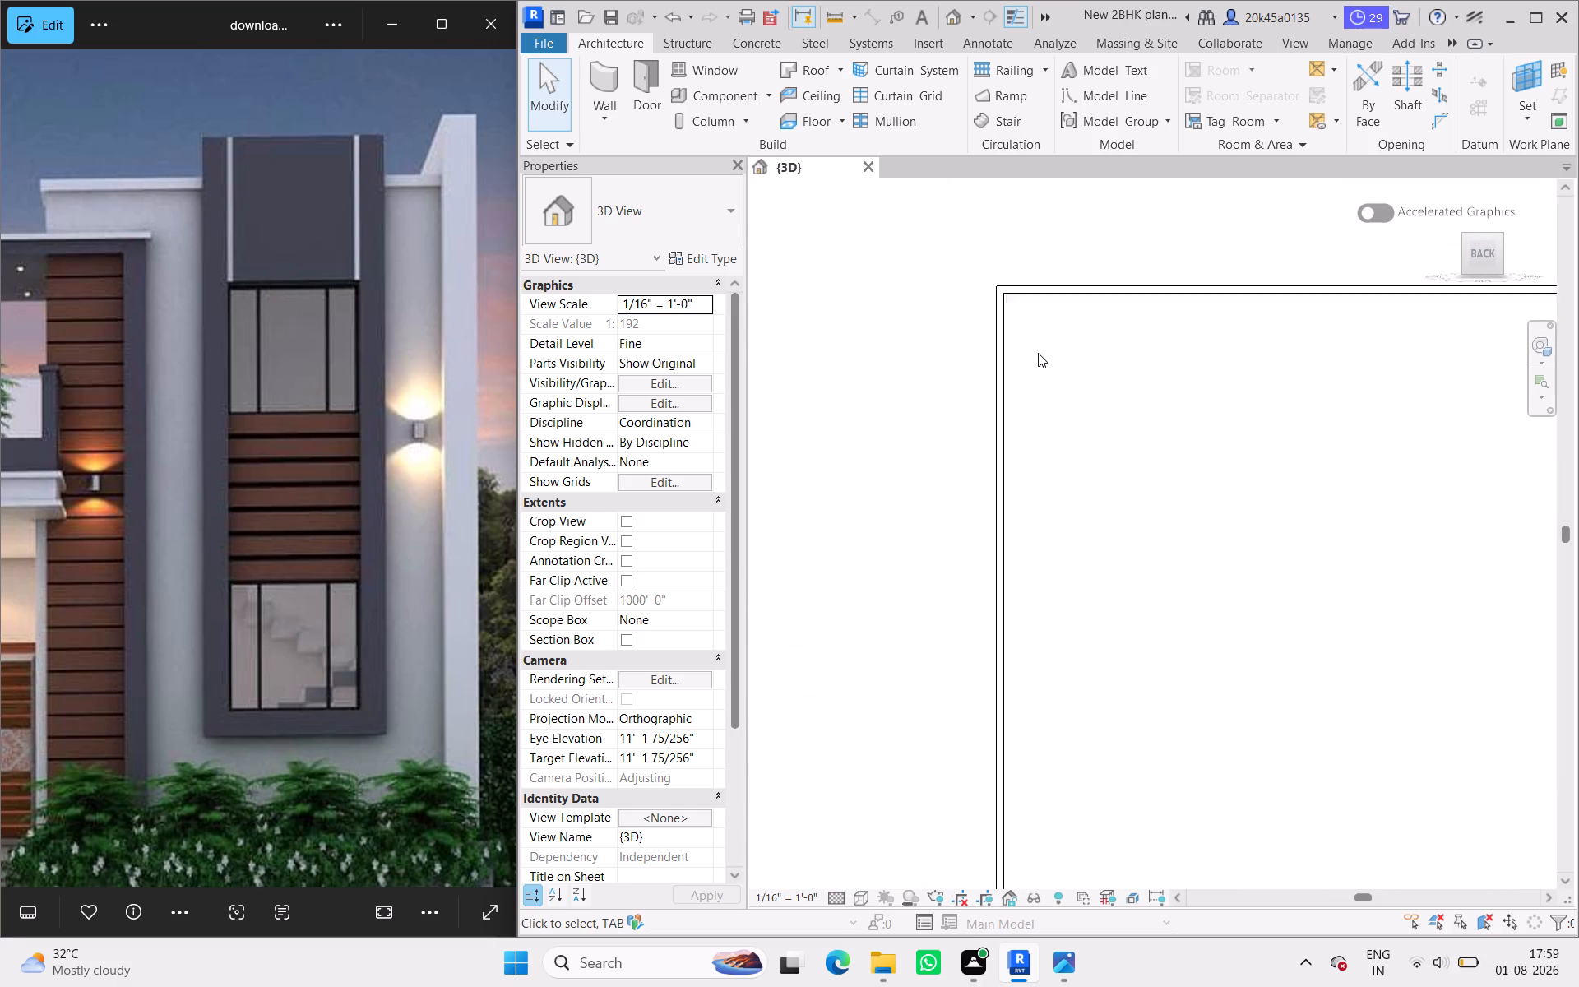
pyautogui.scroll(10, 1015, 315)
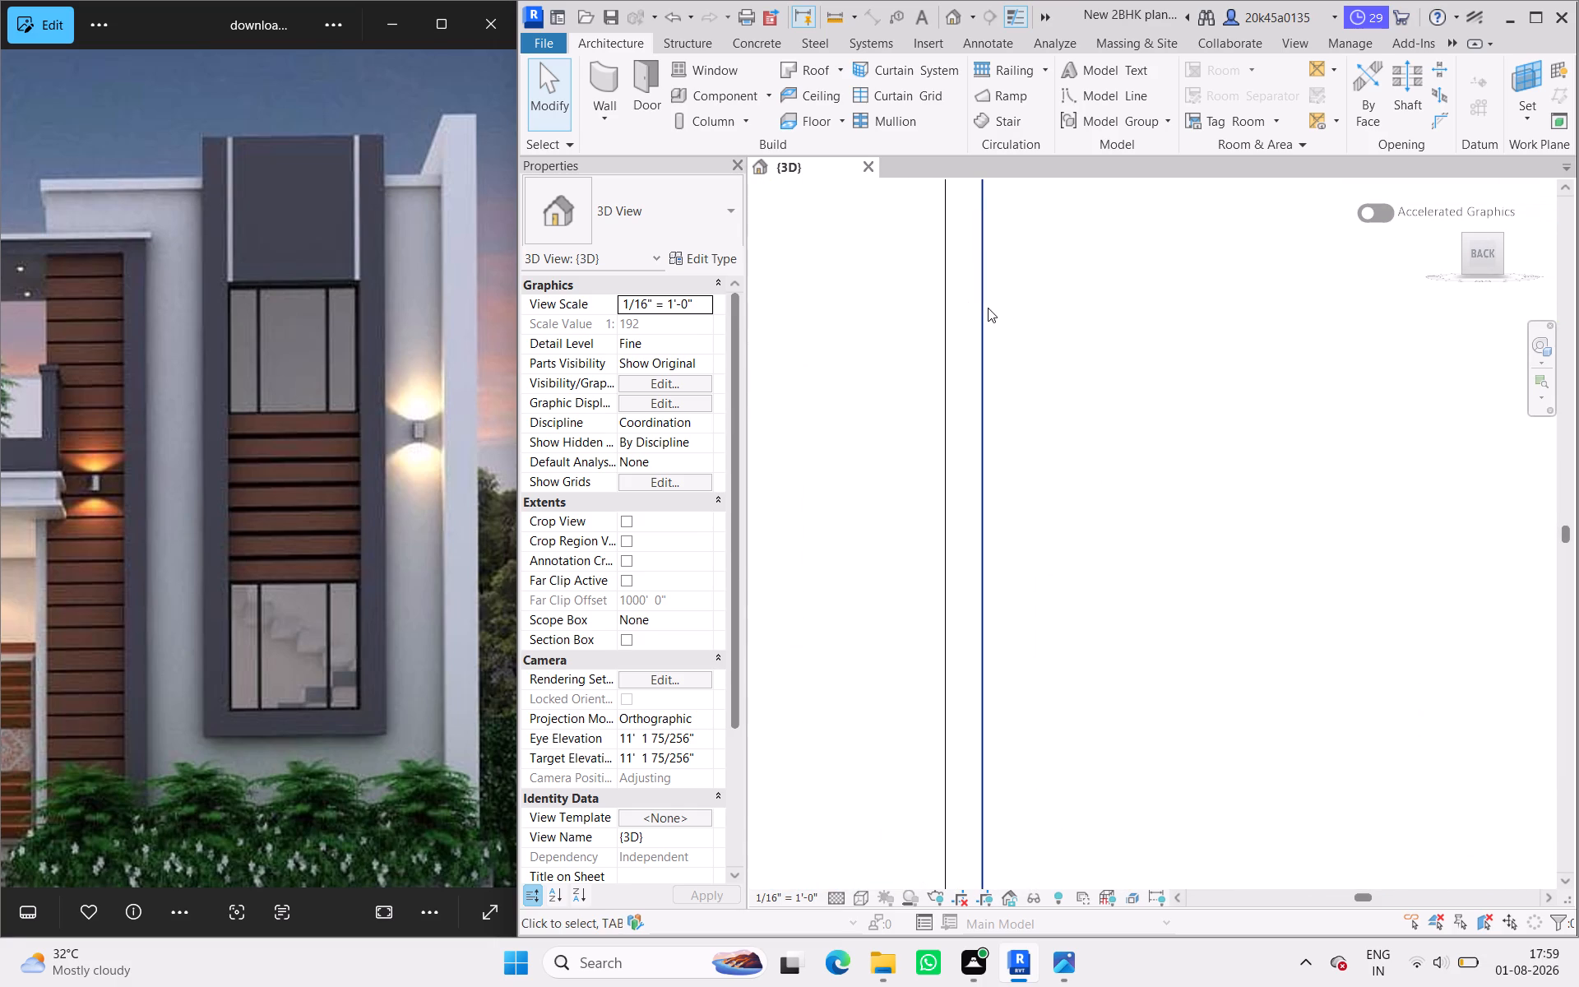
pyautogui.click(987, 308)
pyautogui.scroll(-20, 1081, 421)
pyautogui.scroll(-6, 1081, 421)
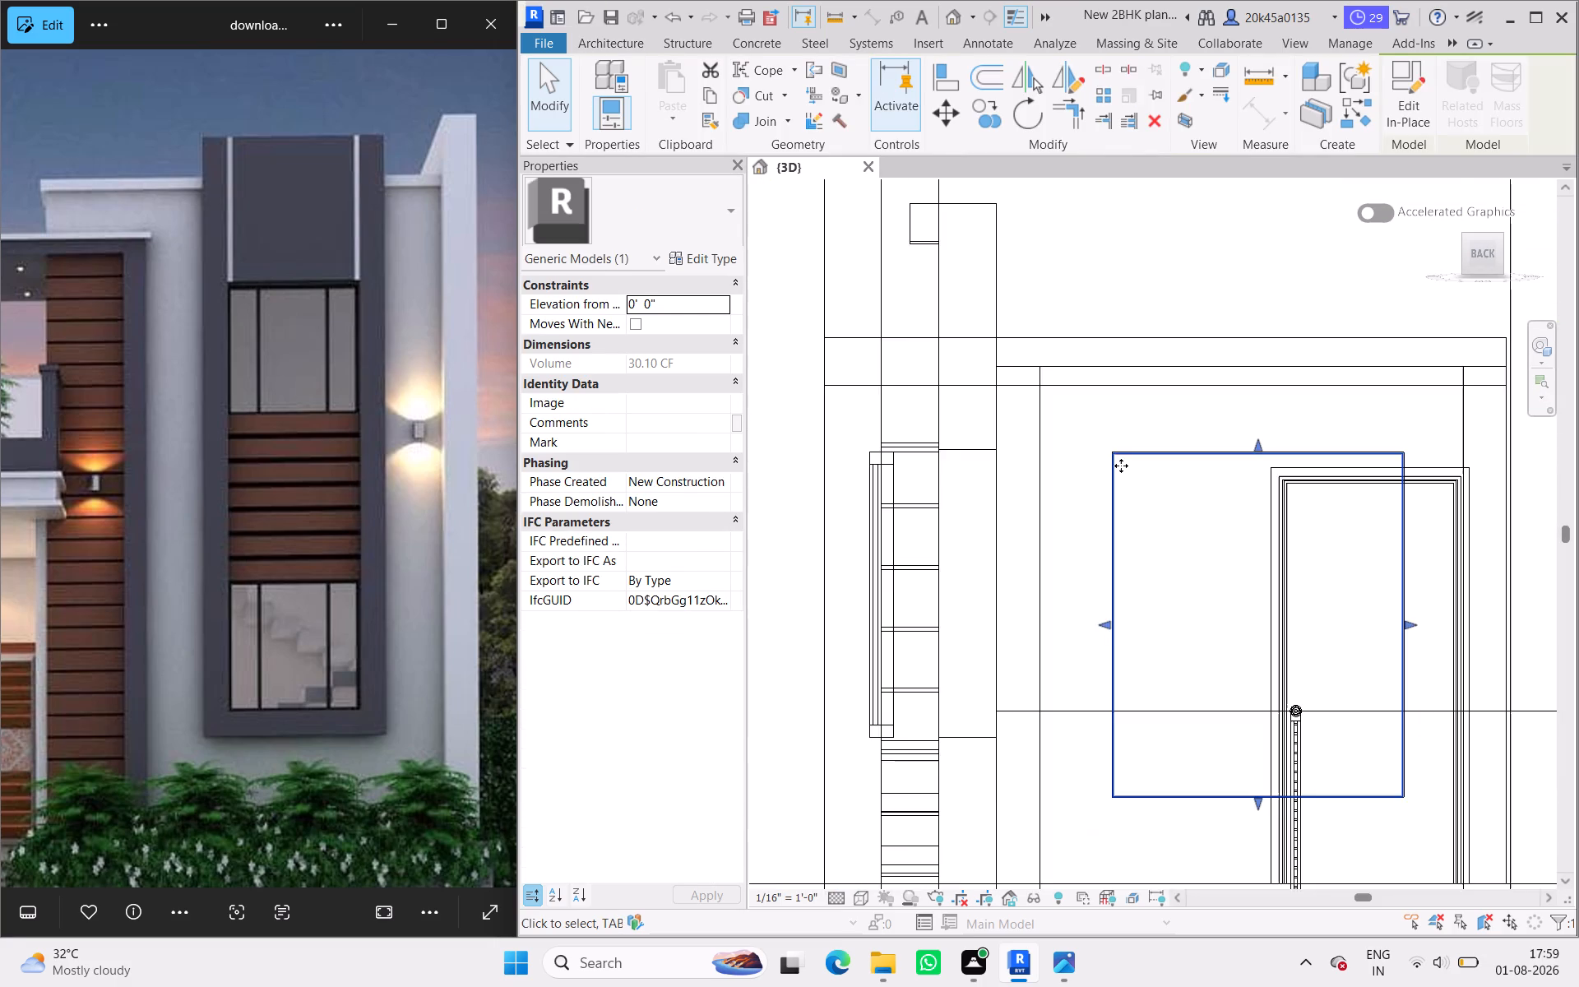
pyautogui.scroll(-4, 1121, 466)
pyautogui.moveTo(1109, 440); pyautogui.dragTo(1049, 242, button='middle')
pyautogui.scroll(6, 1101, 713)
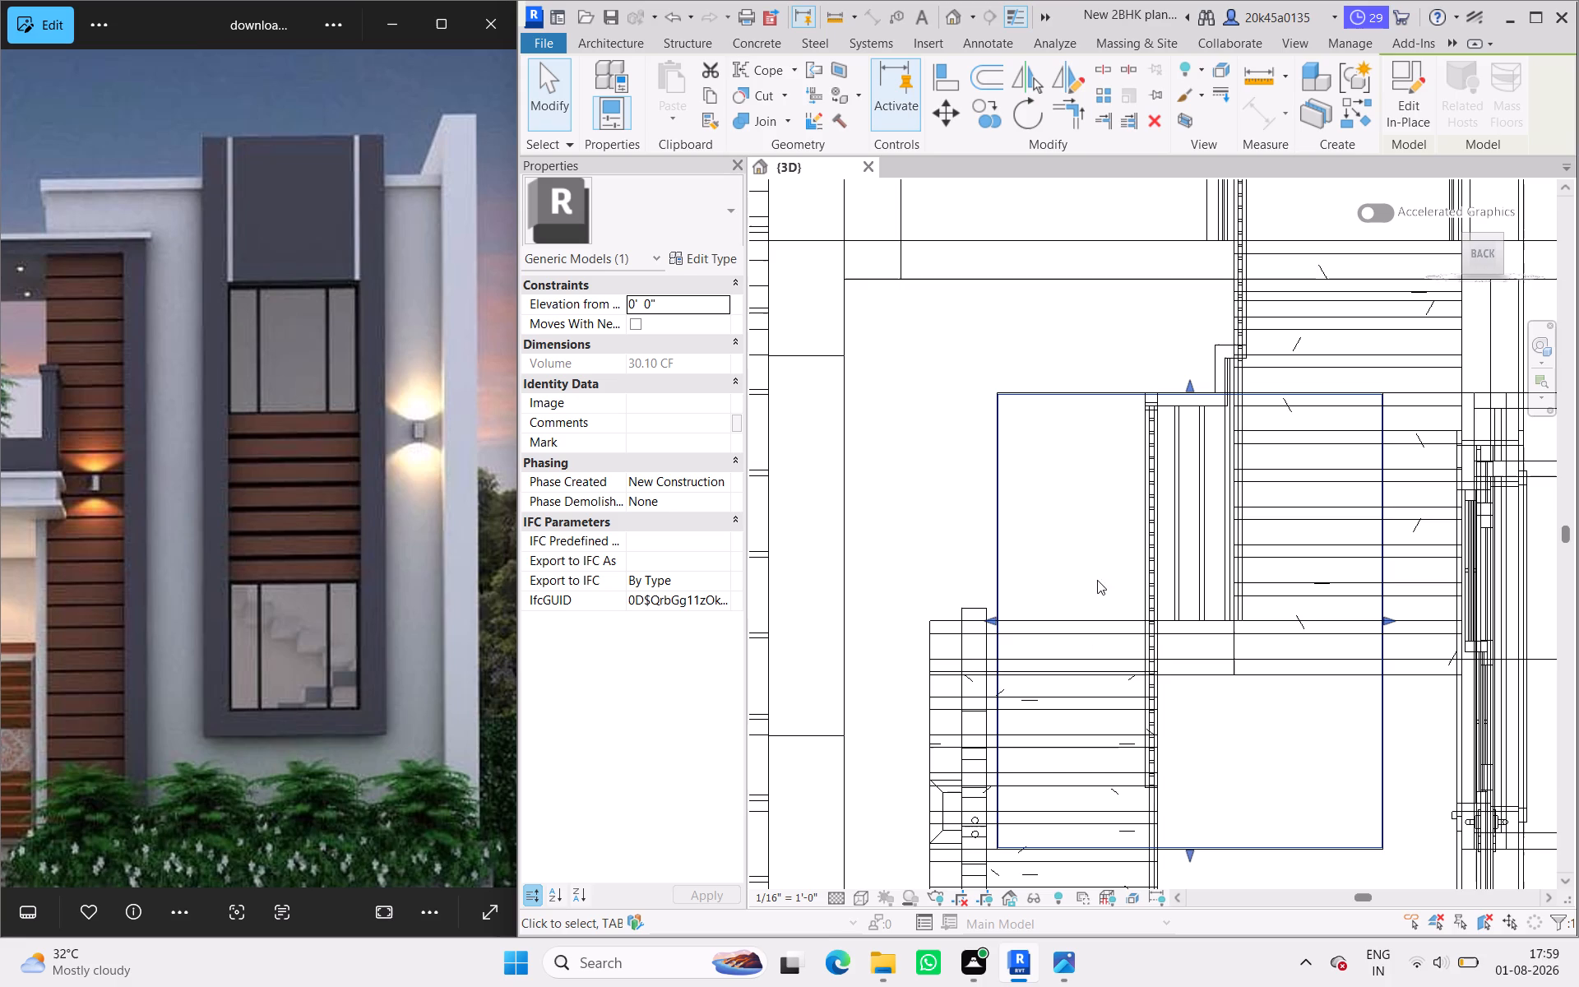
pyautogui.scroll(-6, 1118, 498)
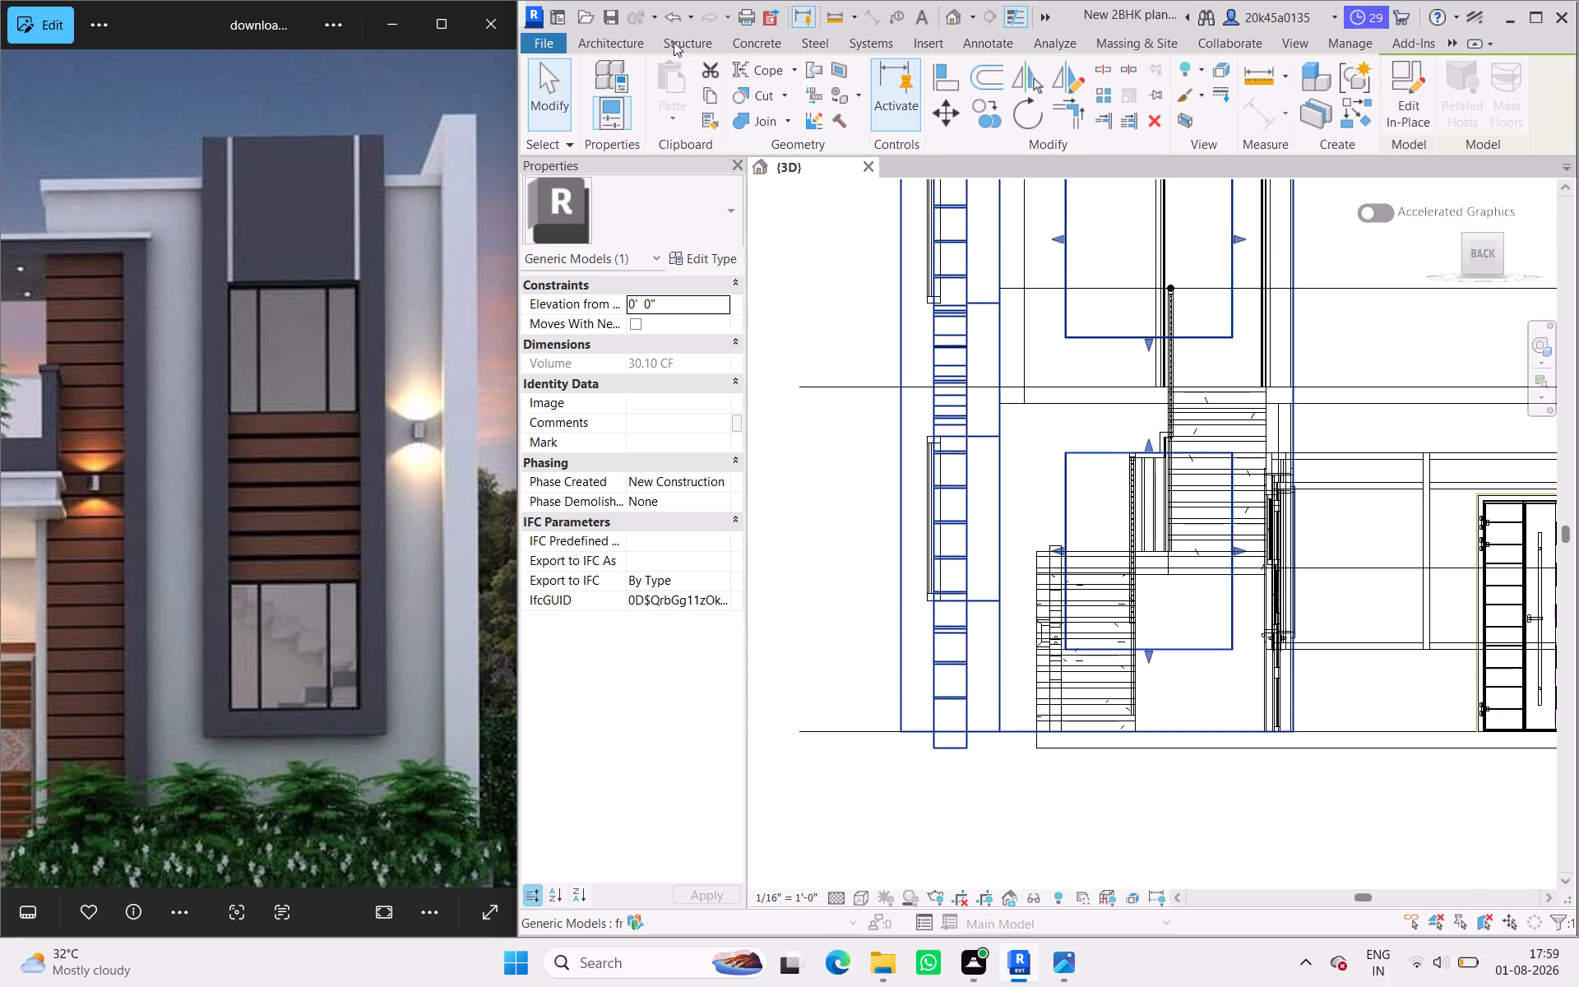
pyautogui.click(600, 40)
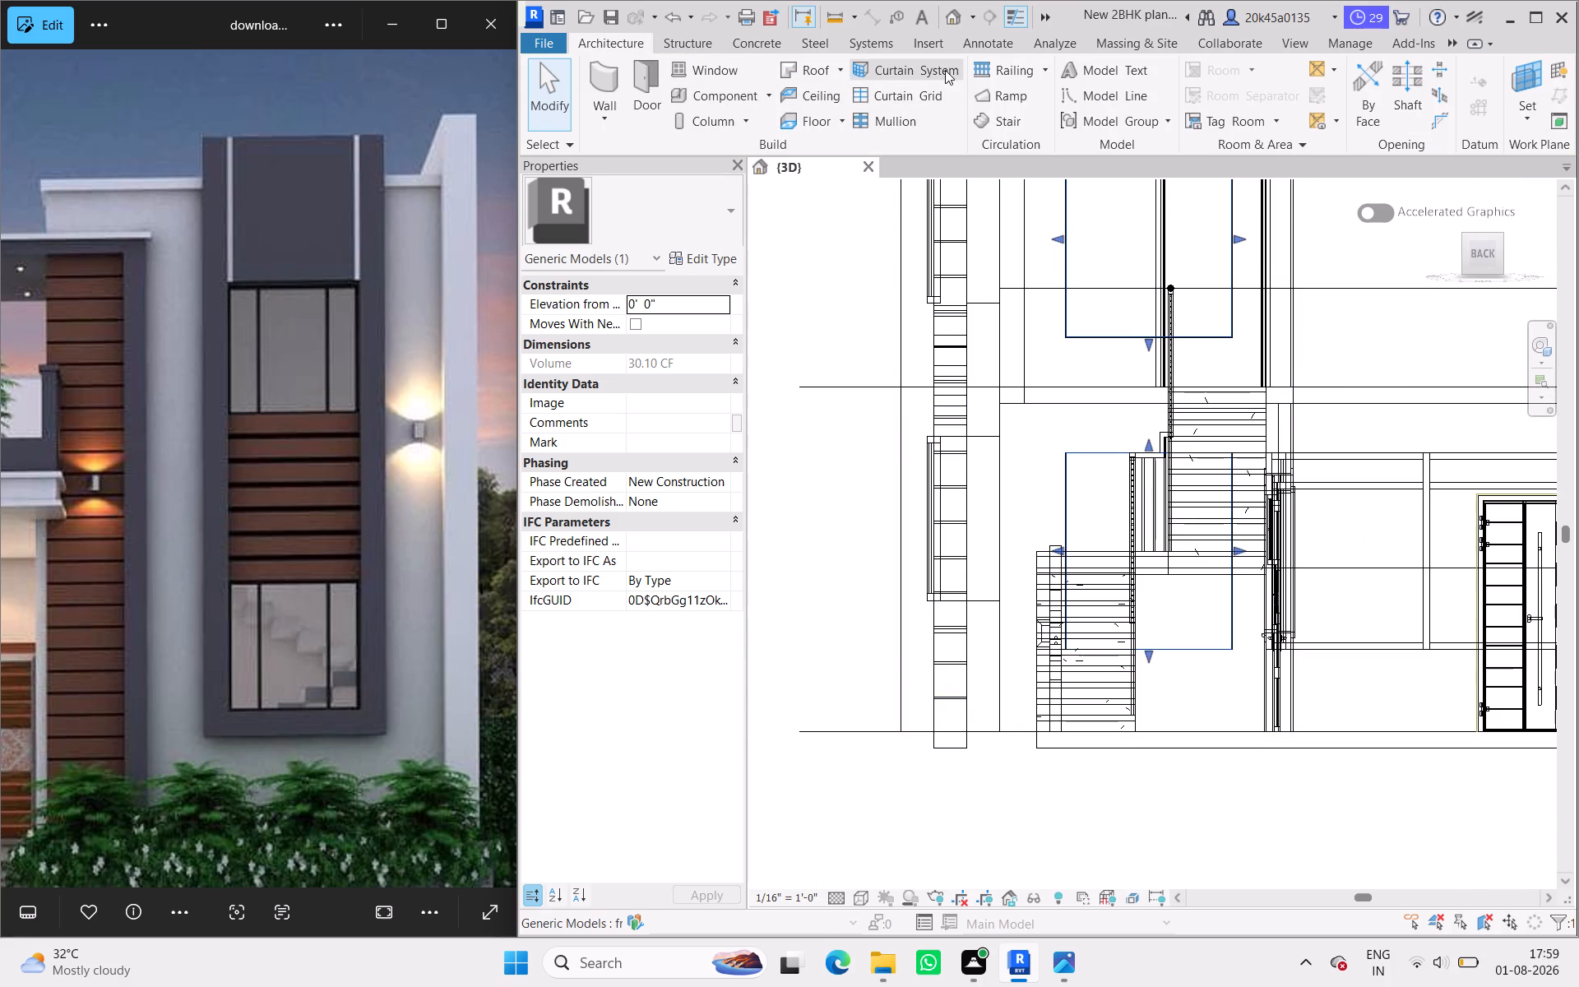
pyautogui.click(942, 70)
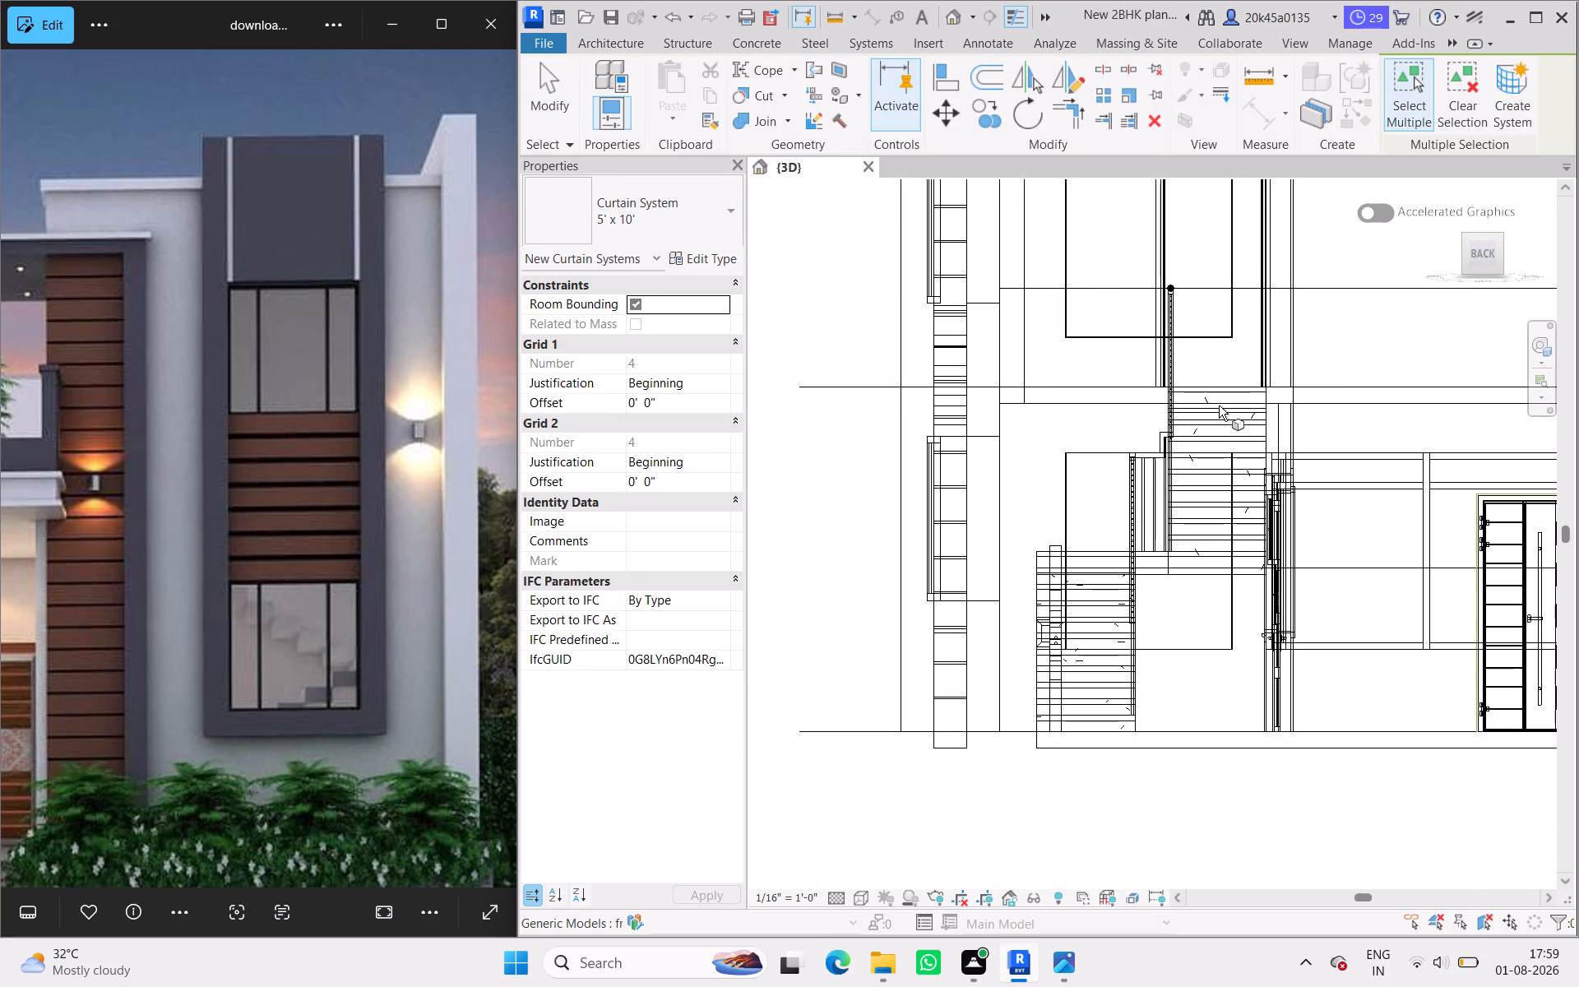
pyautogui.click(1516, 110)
# Switch the 3D view to the Realistic visual style and leave the Curtain System command.
pyautogui.scroll(-5, 1197, 328)
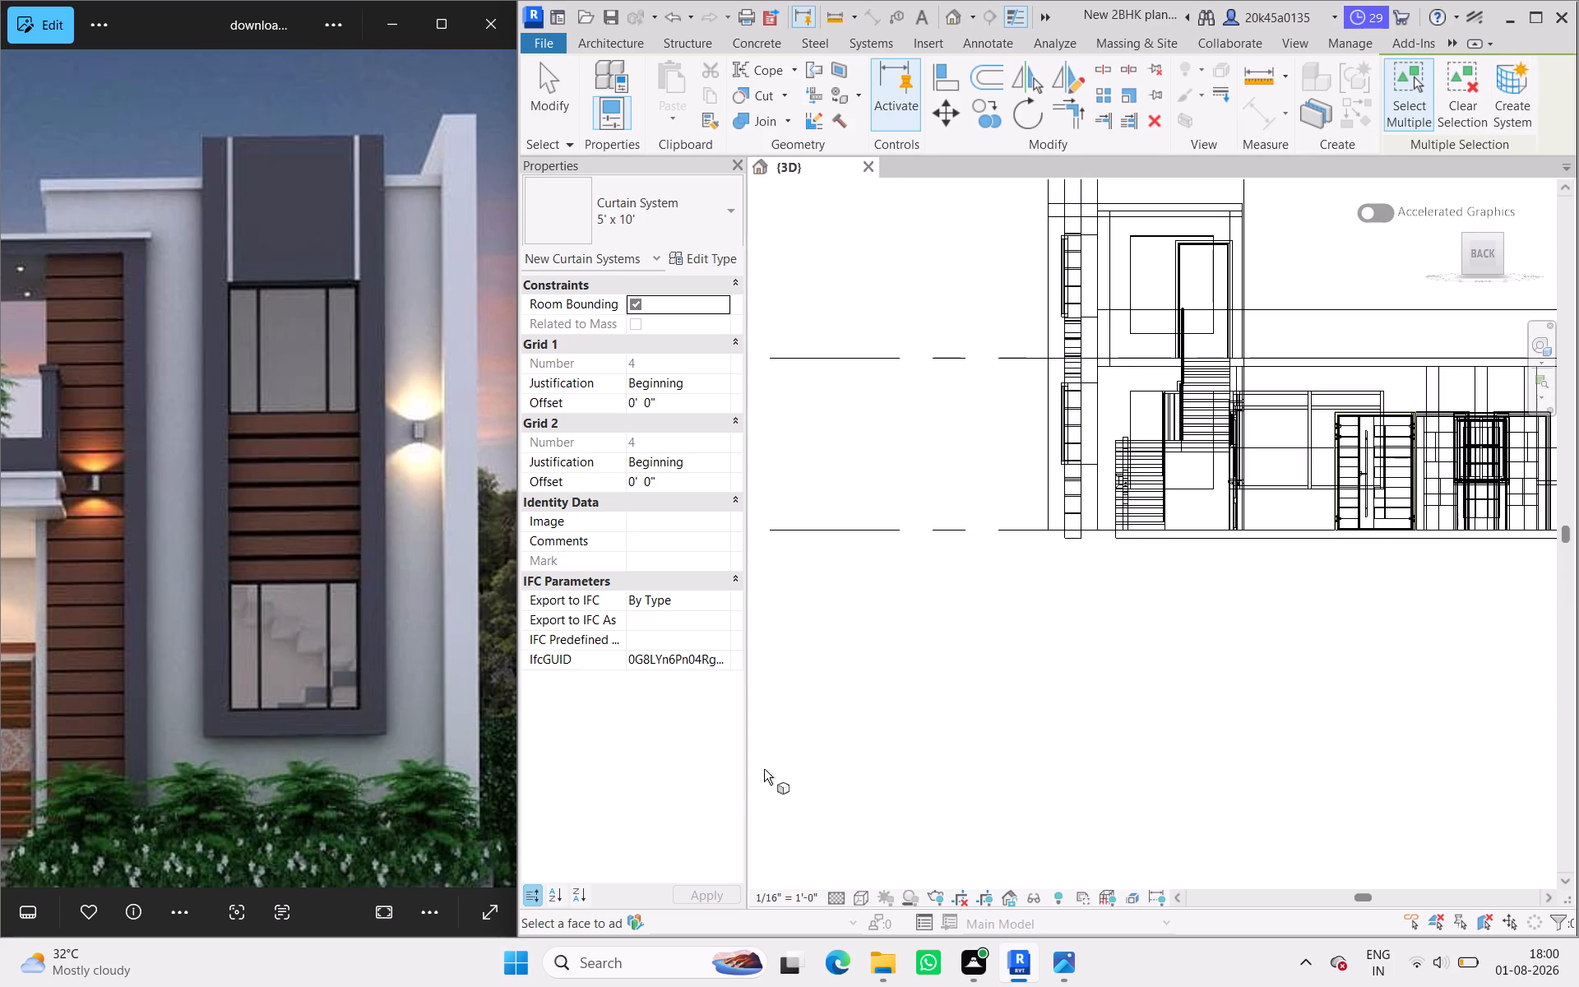
pyautogui.click(859, 894)
pyautogui.click(886, 867)
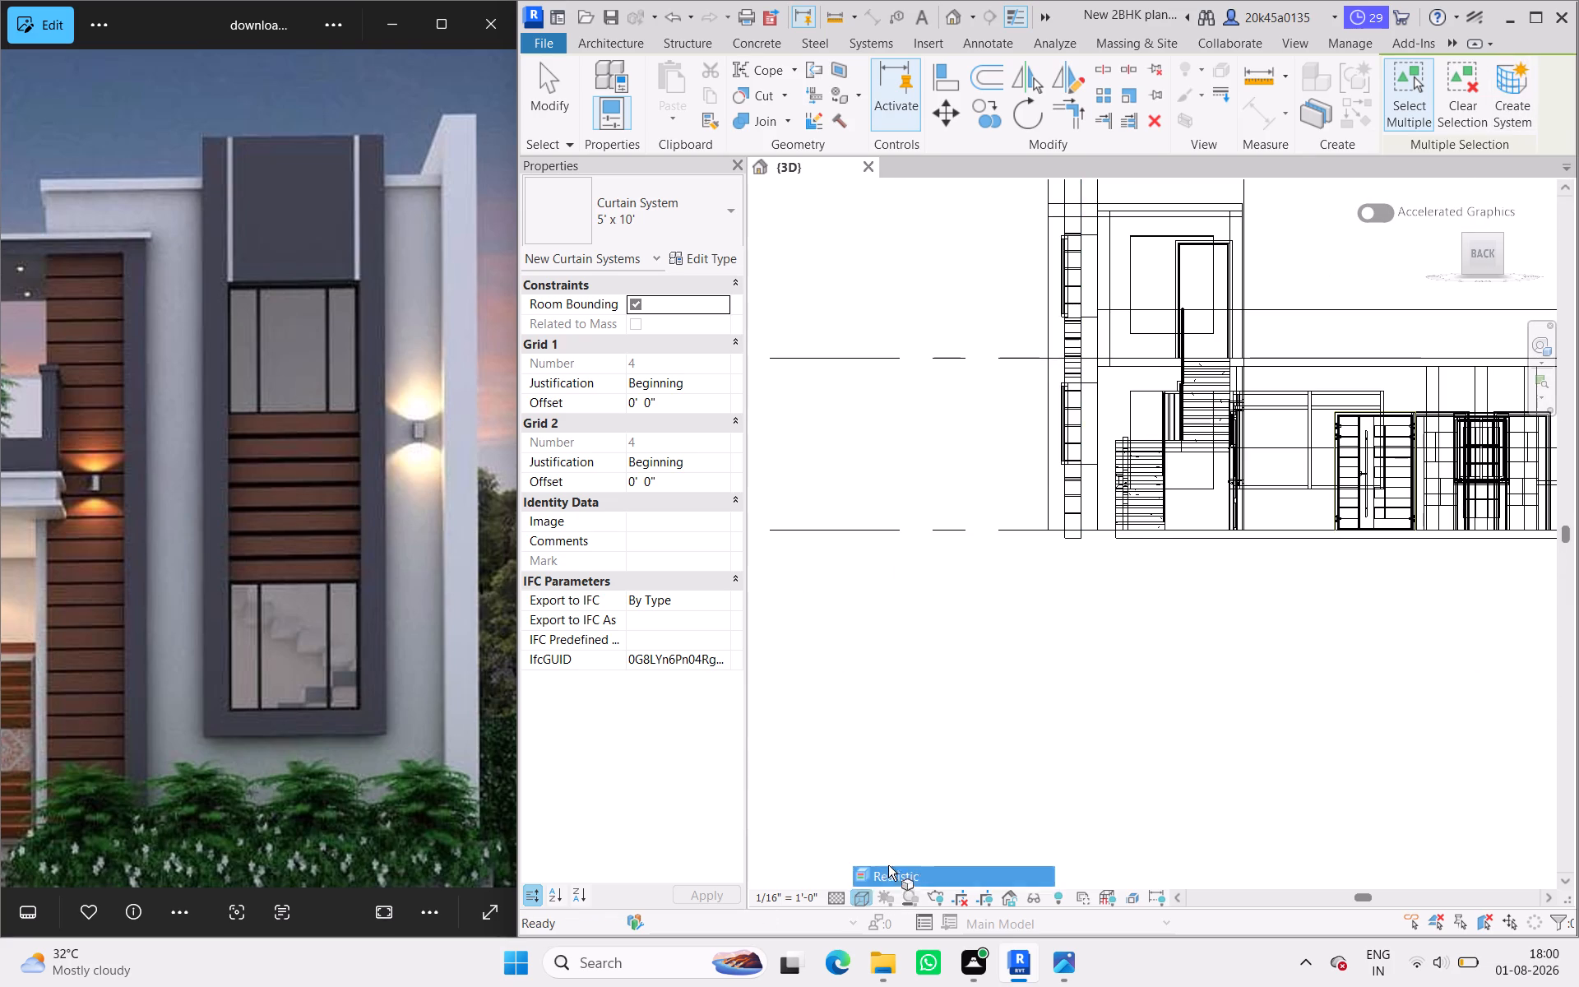
pyautogui.scroll(4, 1197, 285)
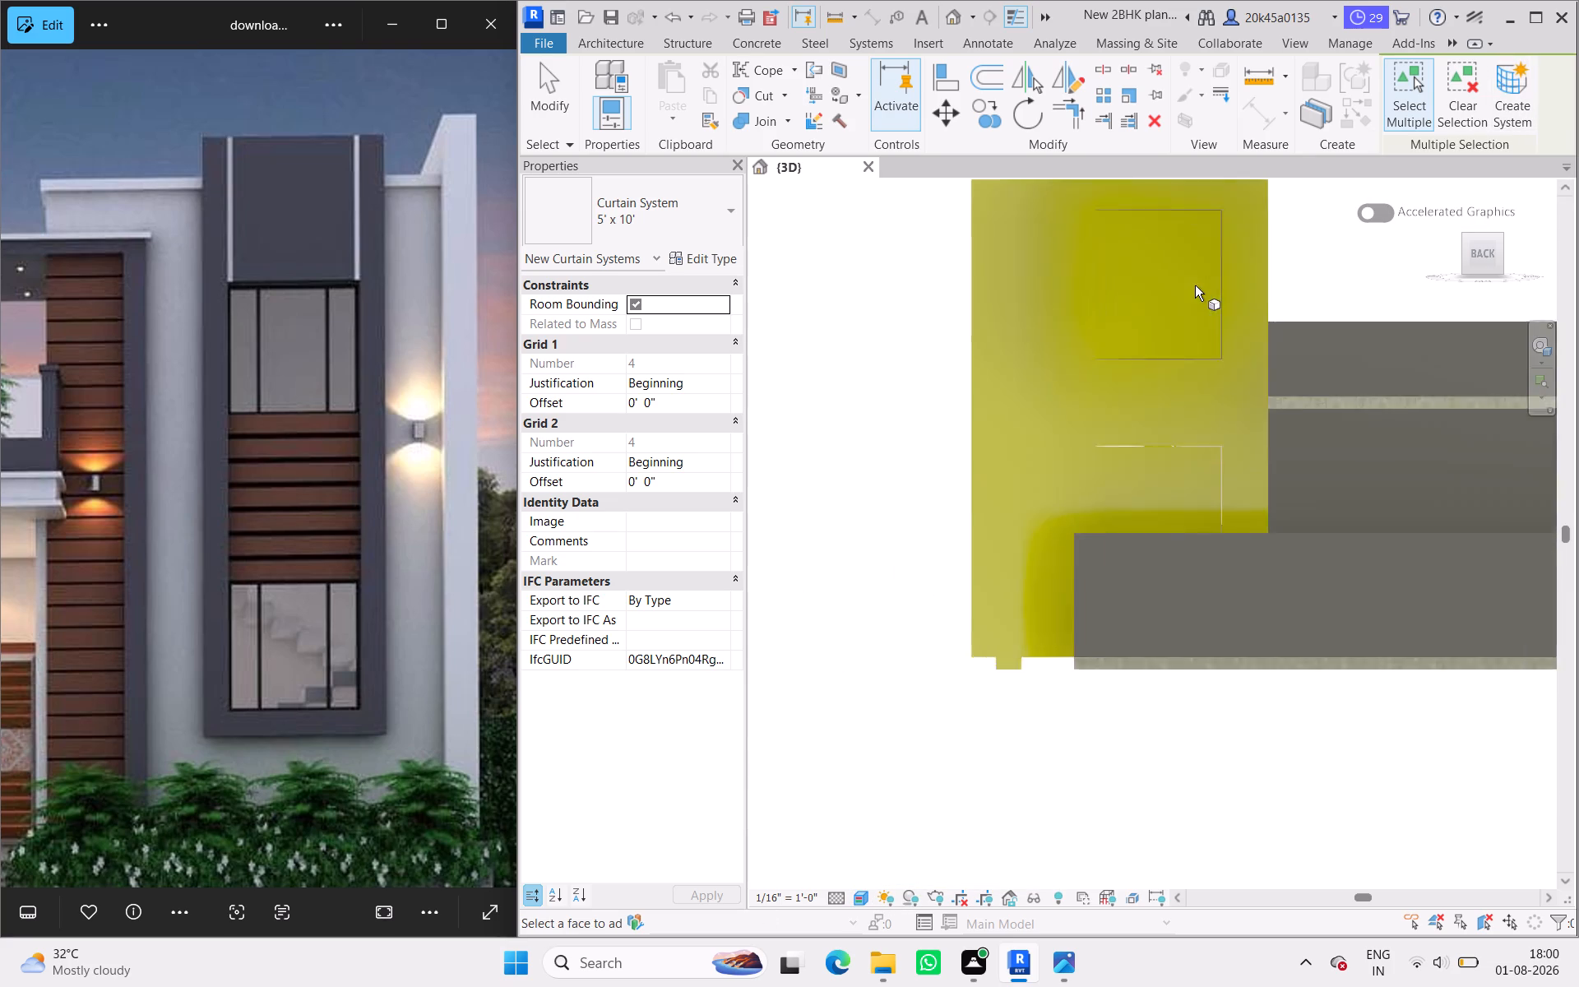
pyautogui.moveTo(1201, 342); pyautogui.dragTo(1148, 517, button='middle')
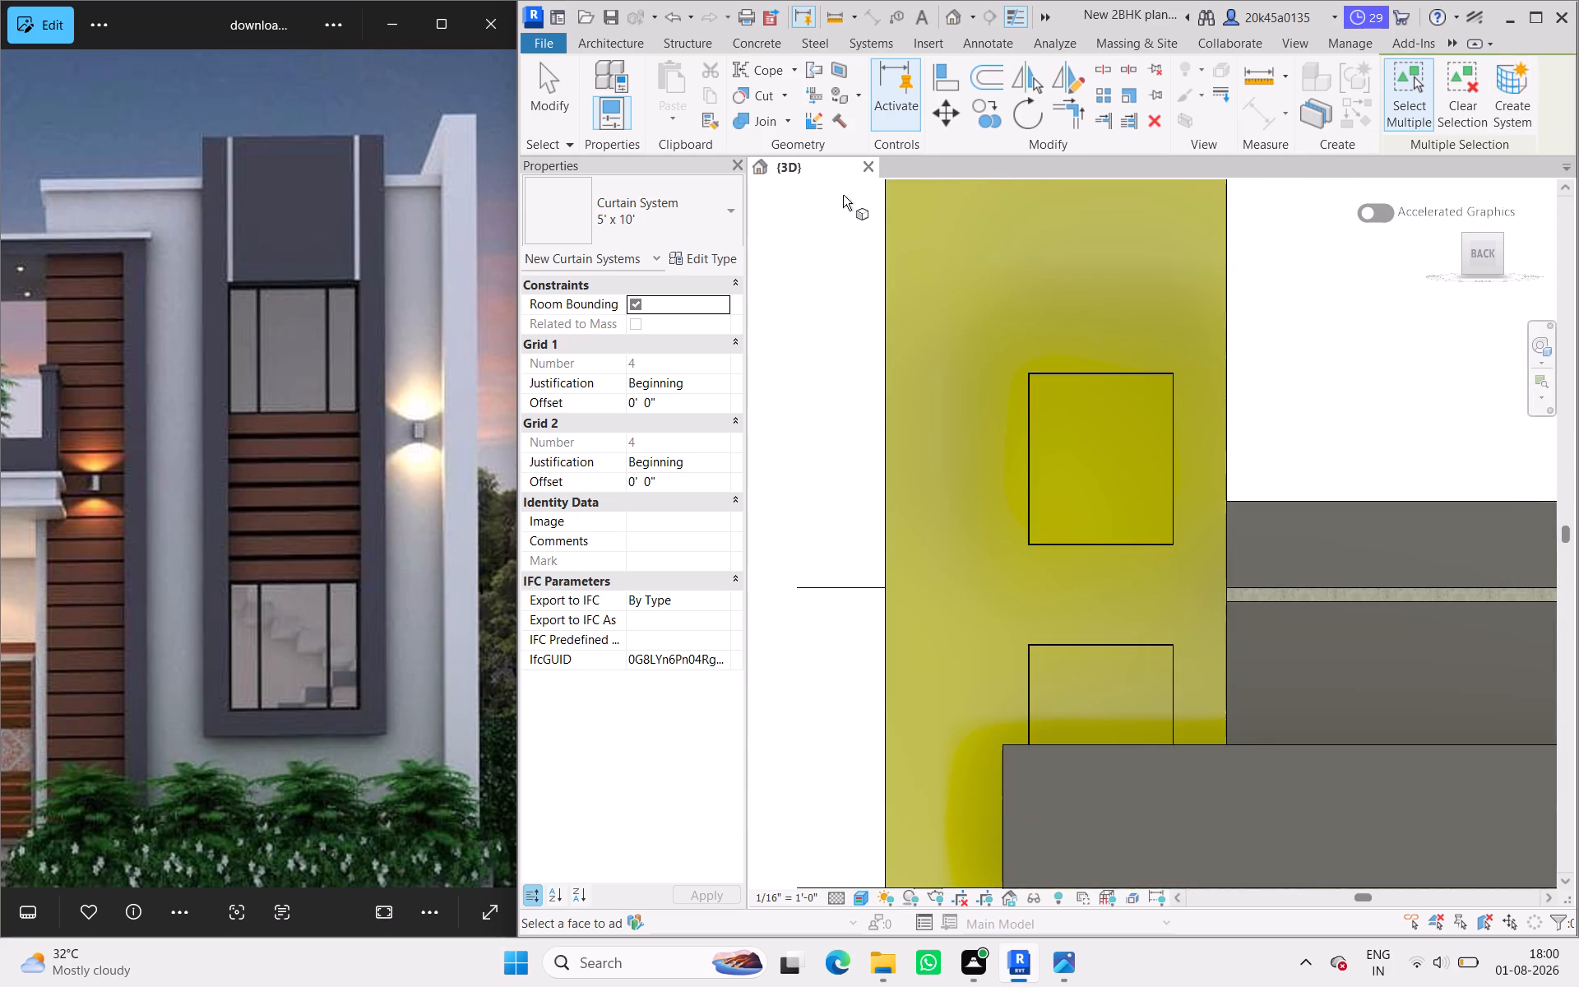
pyautogui.click(541, 108)
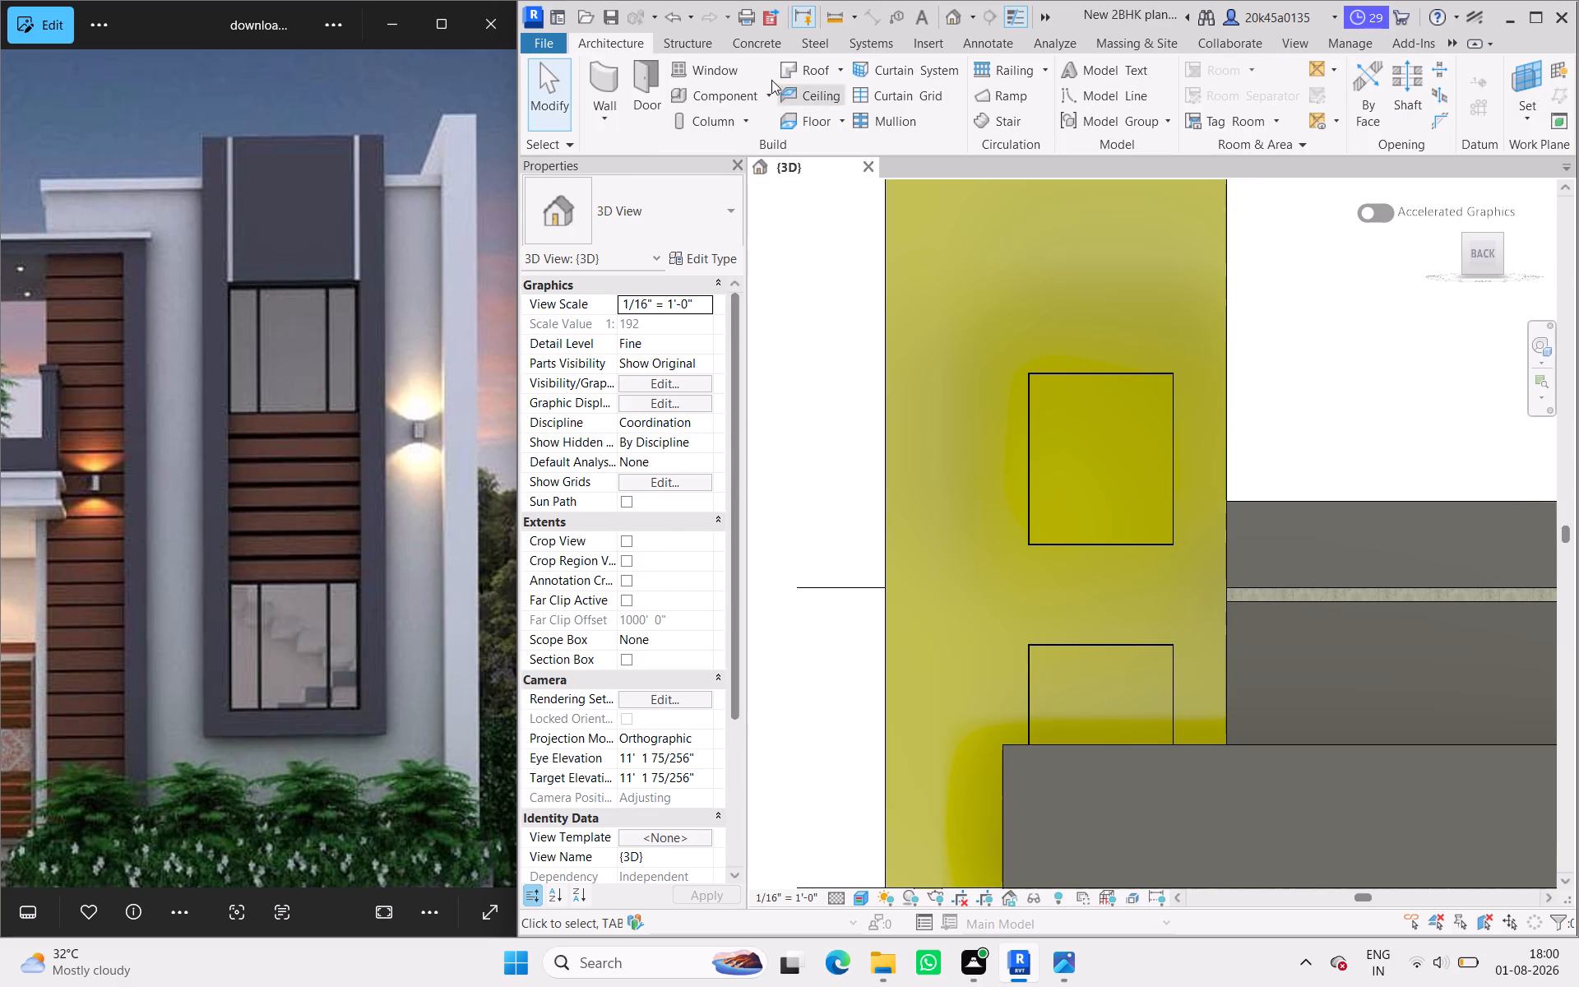
# Create a 5' x 10' curtain system on the front face of the tower's two window rectangles.
pyautogui.click(908, 71)
pyautogui.scroll(6, 1060, 378)
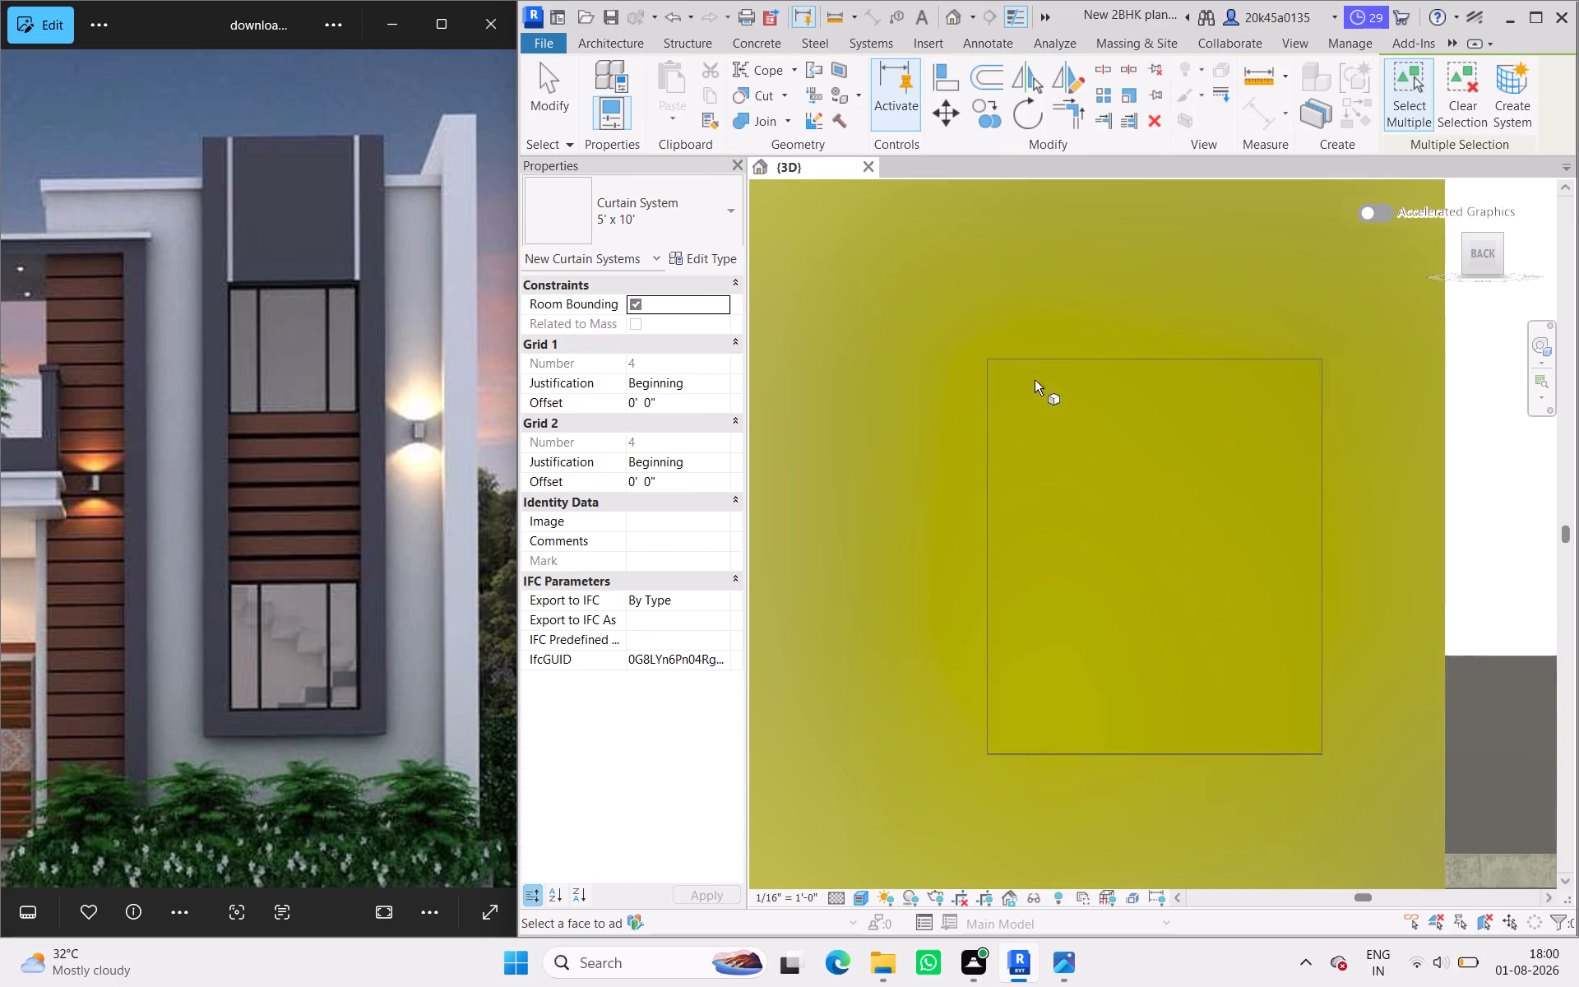
pyautogui.scroll(10, 1026, 369)
pyautogui.scroll(5, 939, 353)
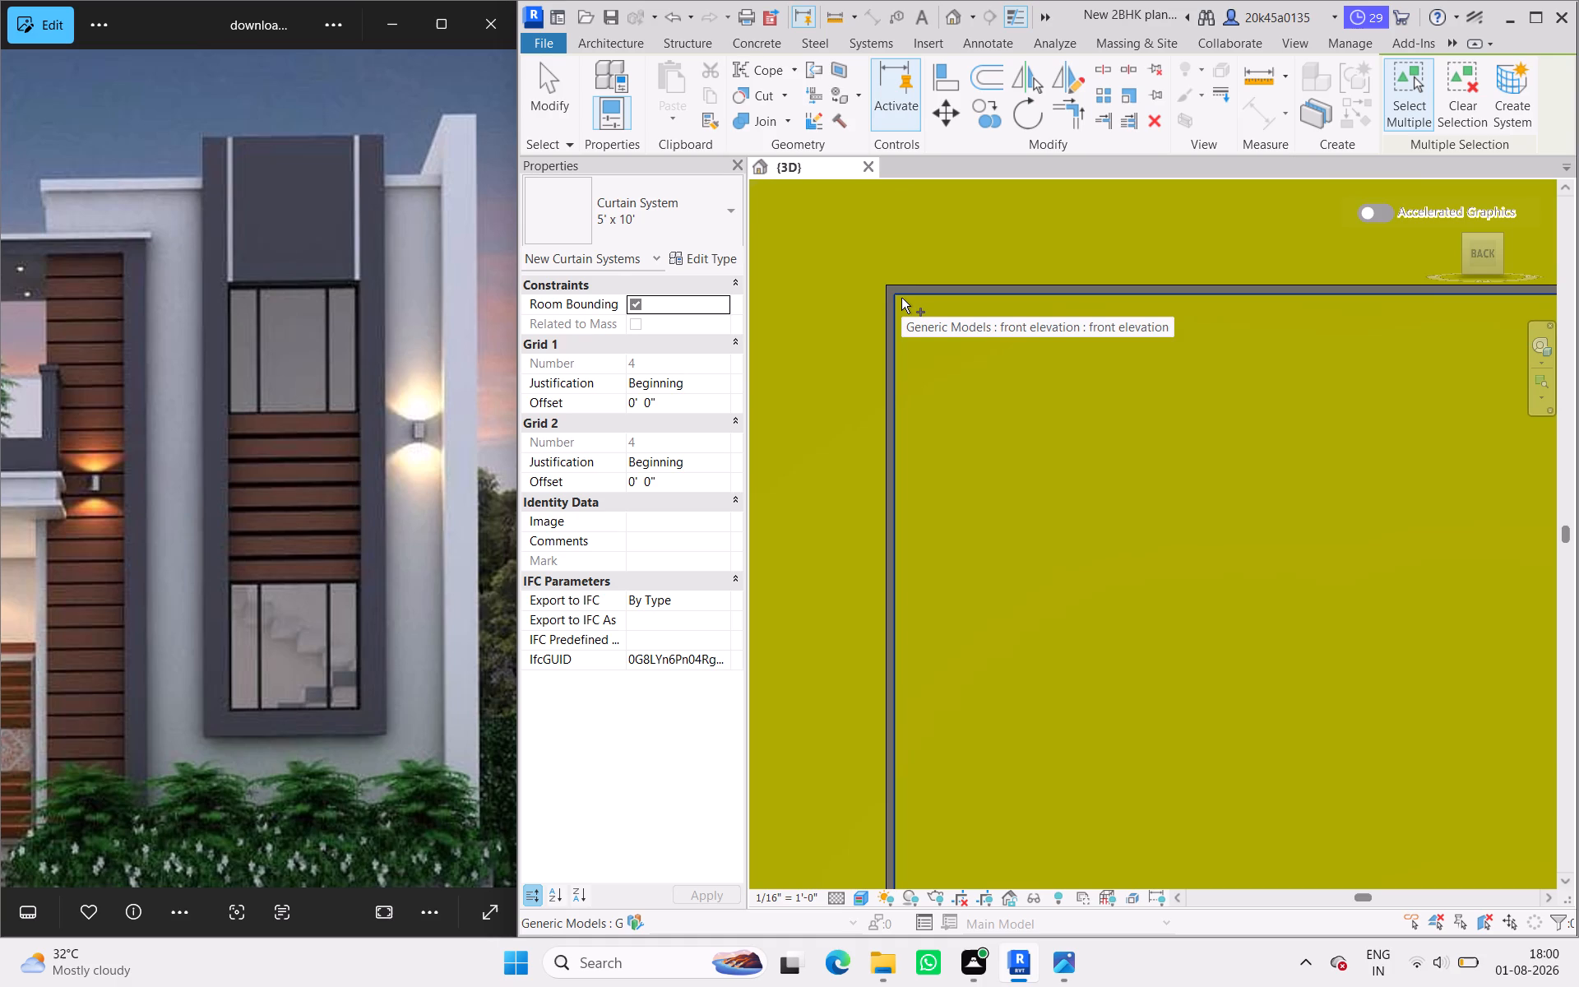
pyautogui.click(901, 298)
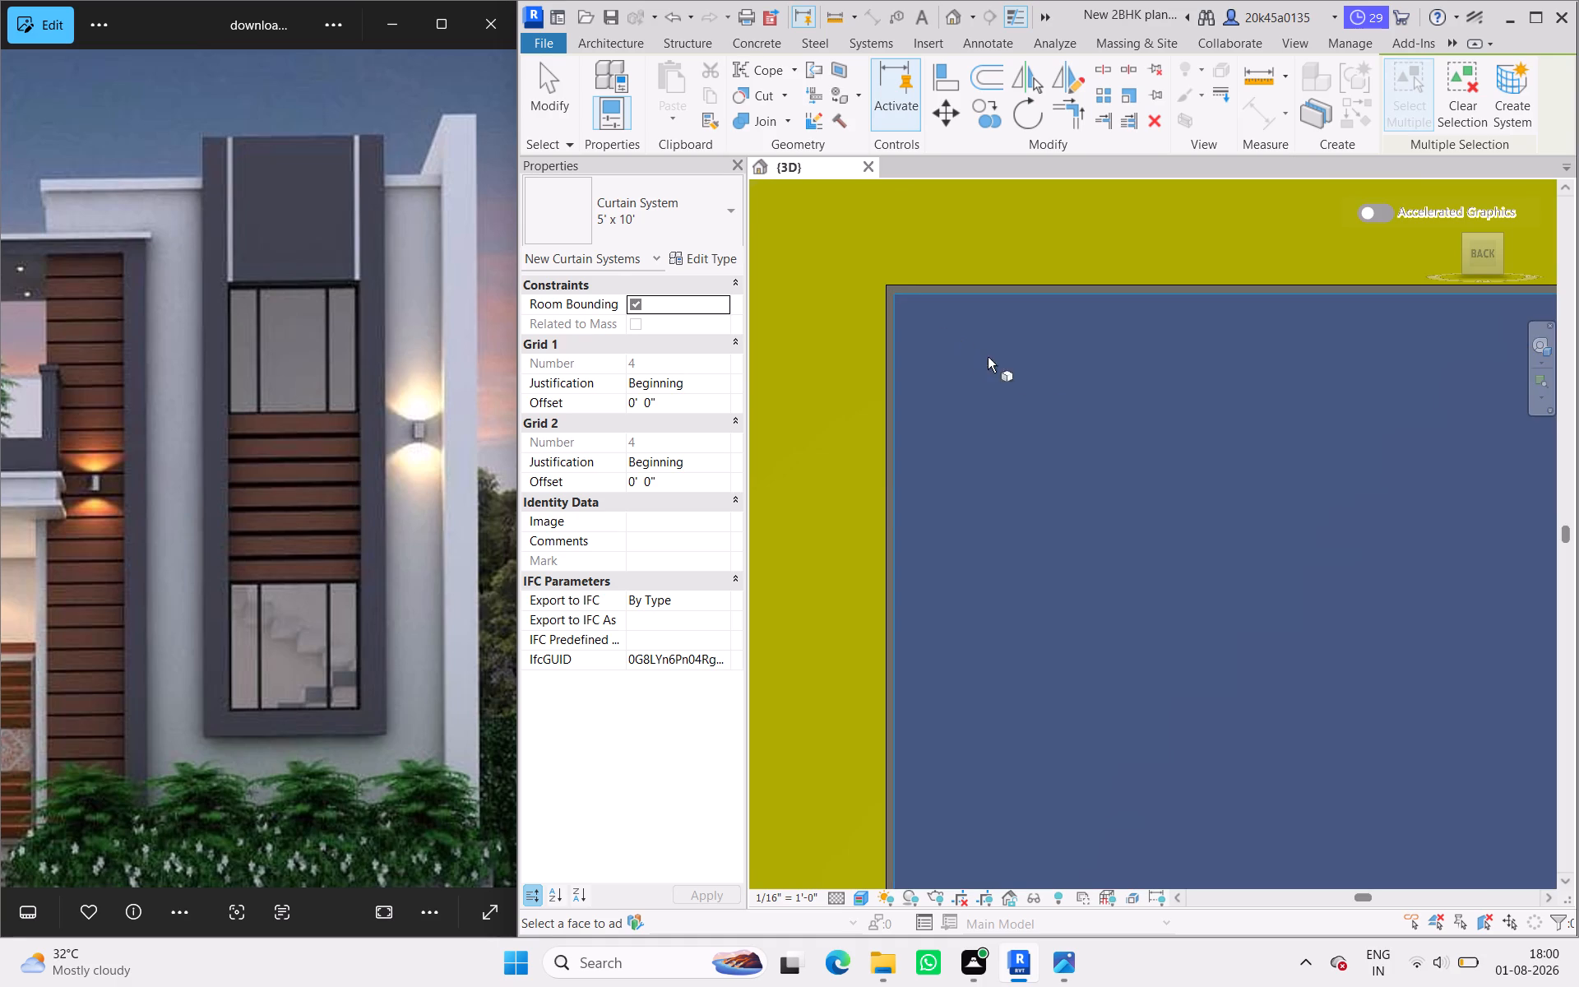
pyautogui.scroll(-11, 1070, 401)
pyautogui.click(1521, 105)
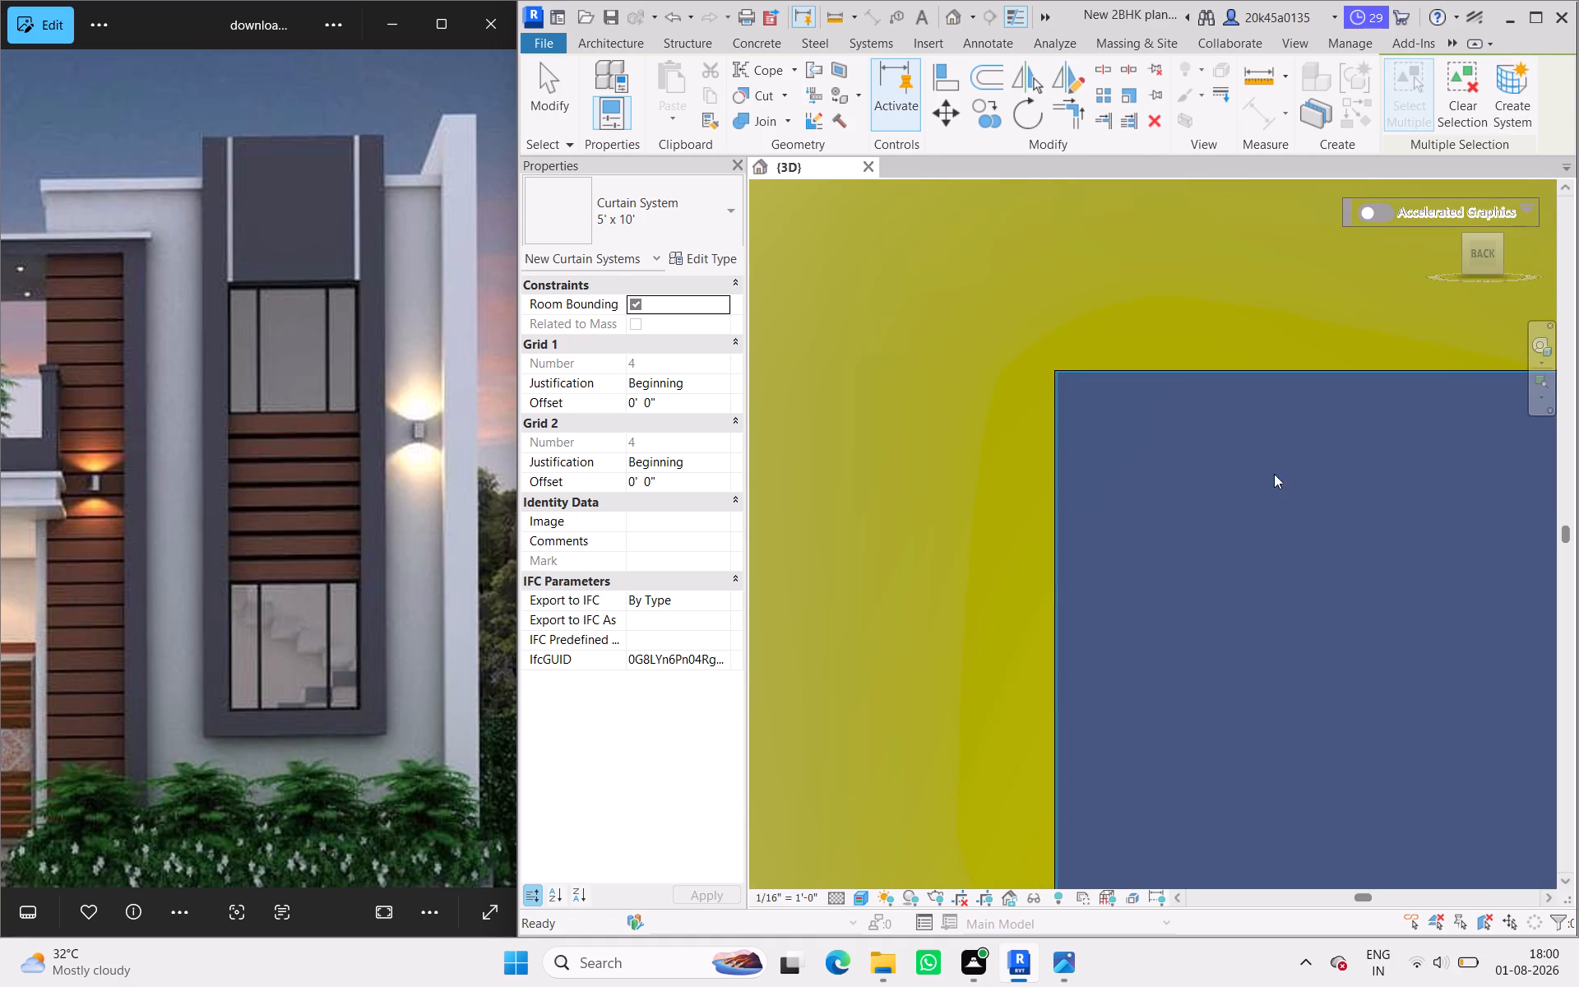
pyautogui.scroll(-12, 1234, 499)
pyautogui.moveTo(1218, 495); pyautogui.dragTo(1123, 415, button='middle')
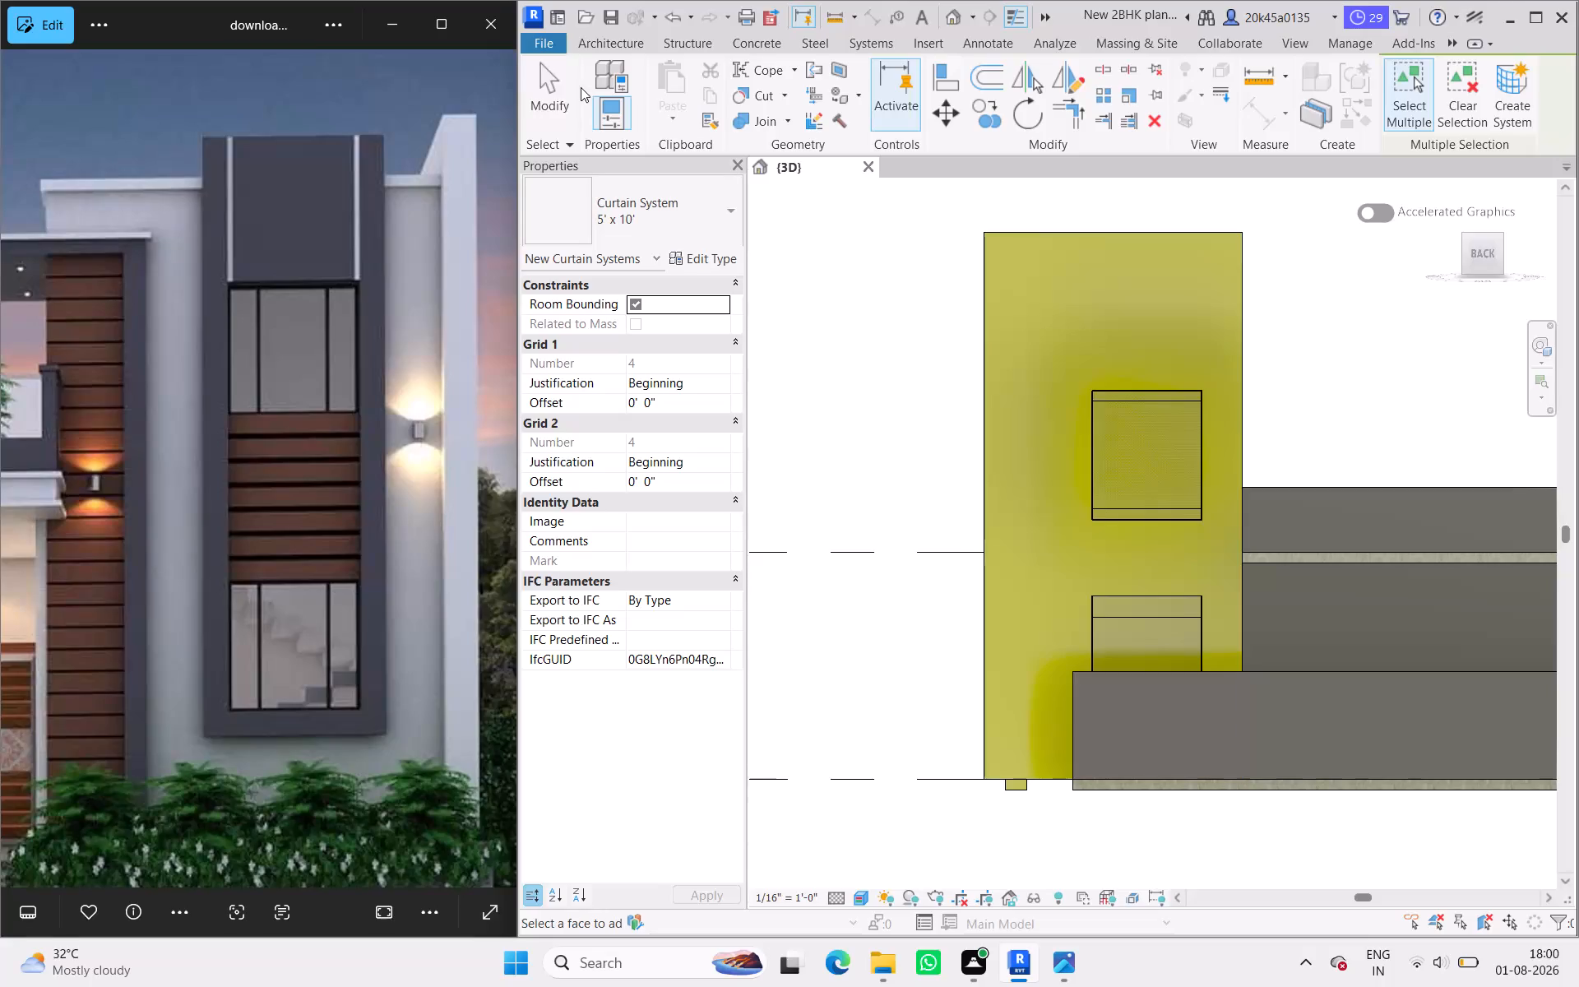
pyautogui.click(529, 83)
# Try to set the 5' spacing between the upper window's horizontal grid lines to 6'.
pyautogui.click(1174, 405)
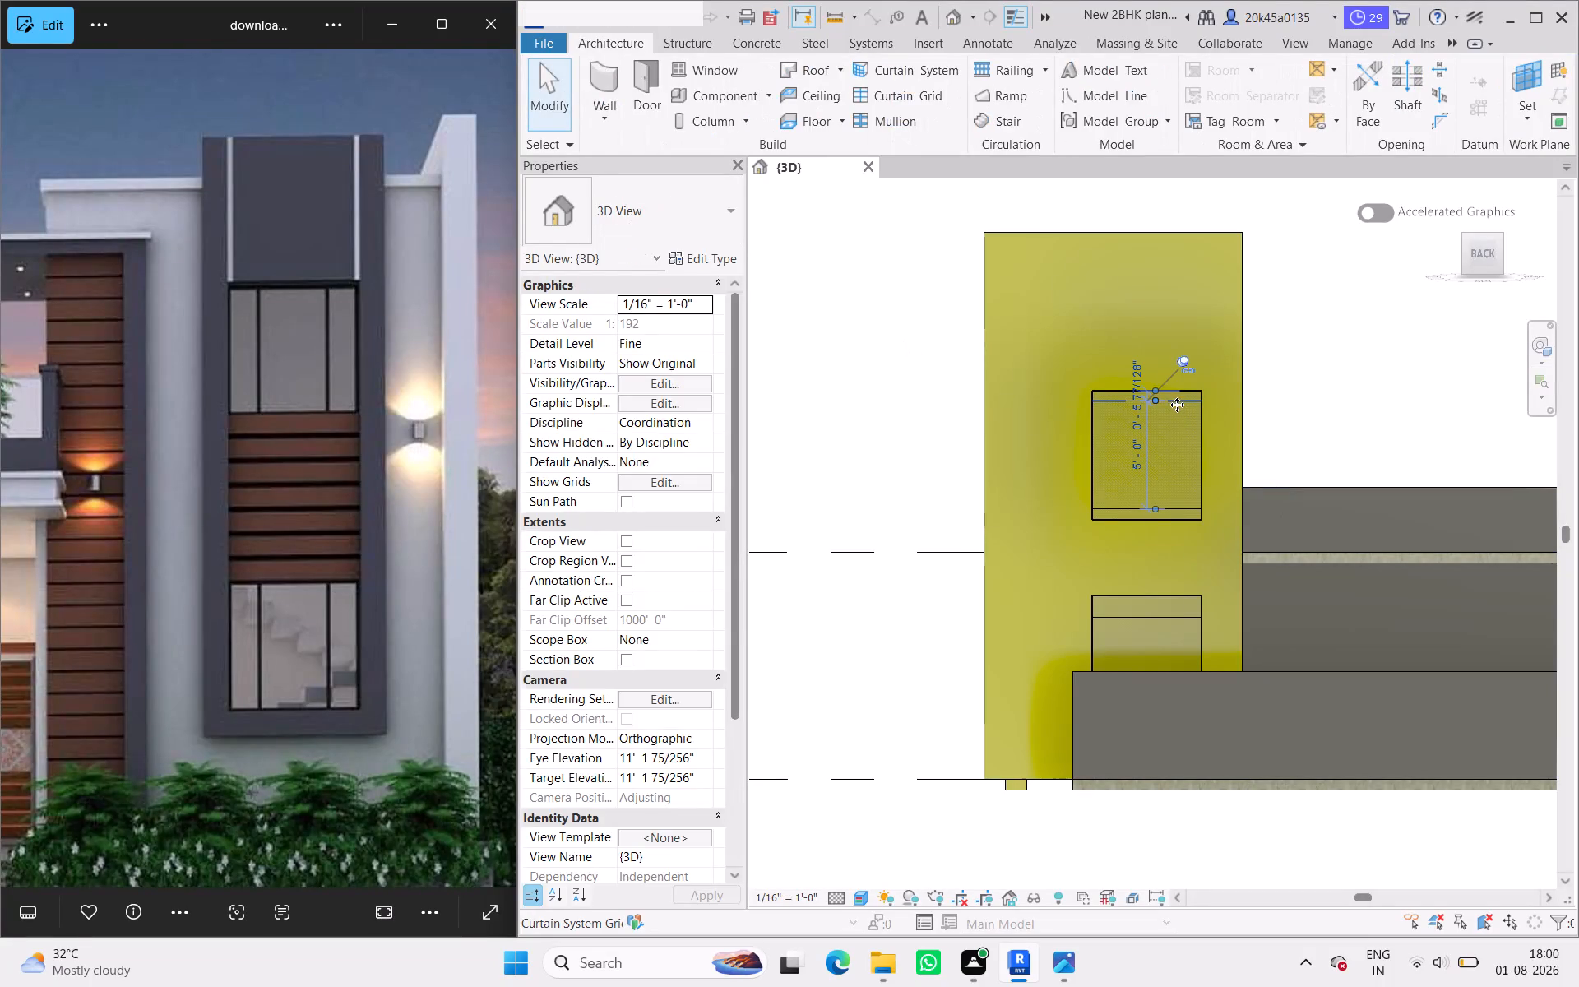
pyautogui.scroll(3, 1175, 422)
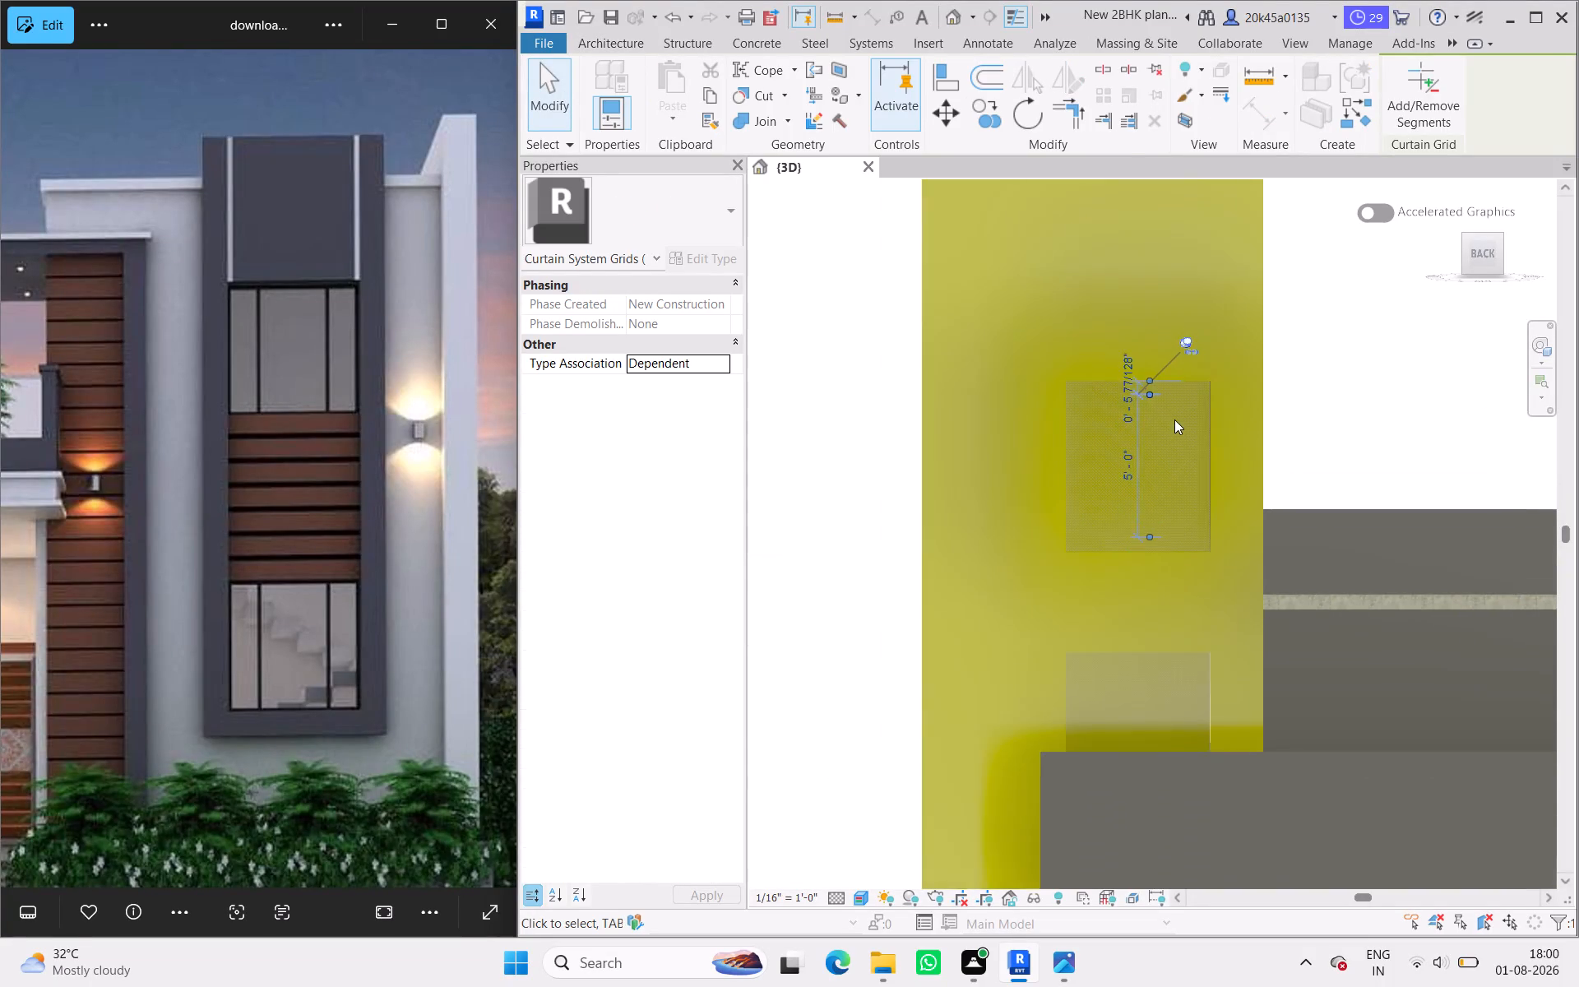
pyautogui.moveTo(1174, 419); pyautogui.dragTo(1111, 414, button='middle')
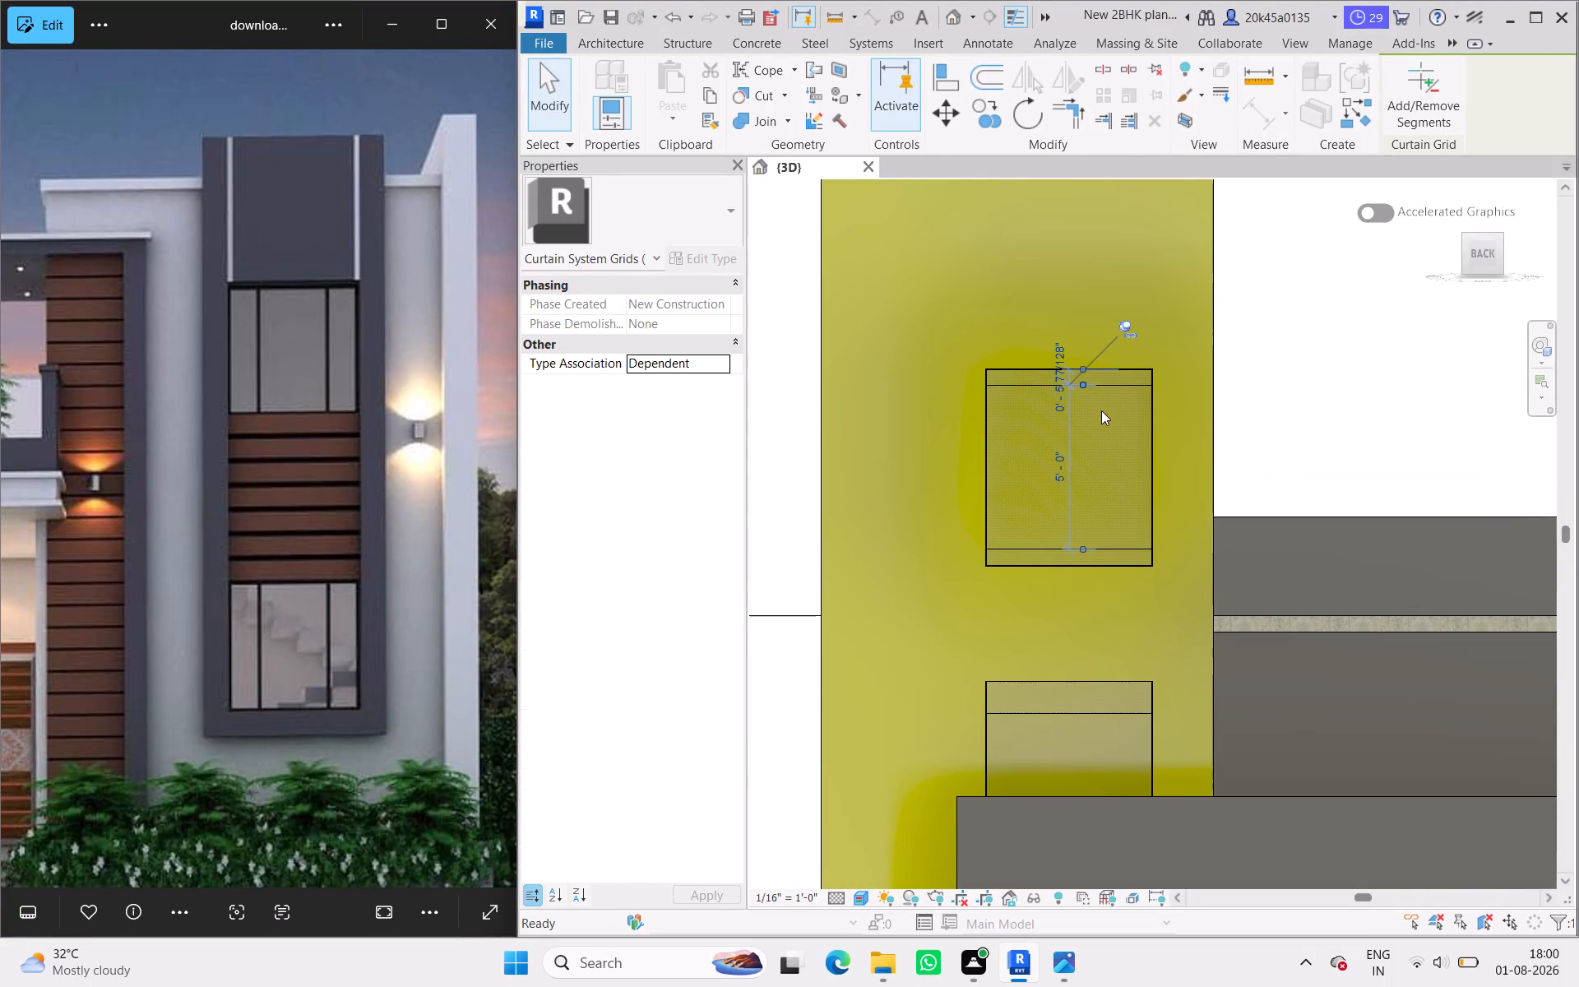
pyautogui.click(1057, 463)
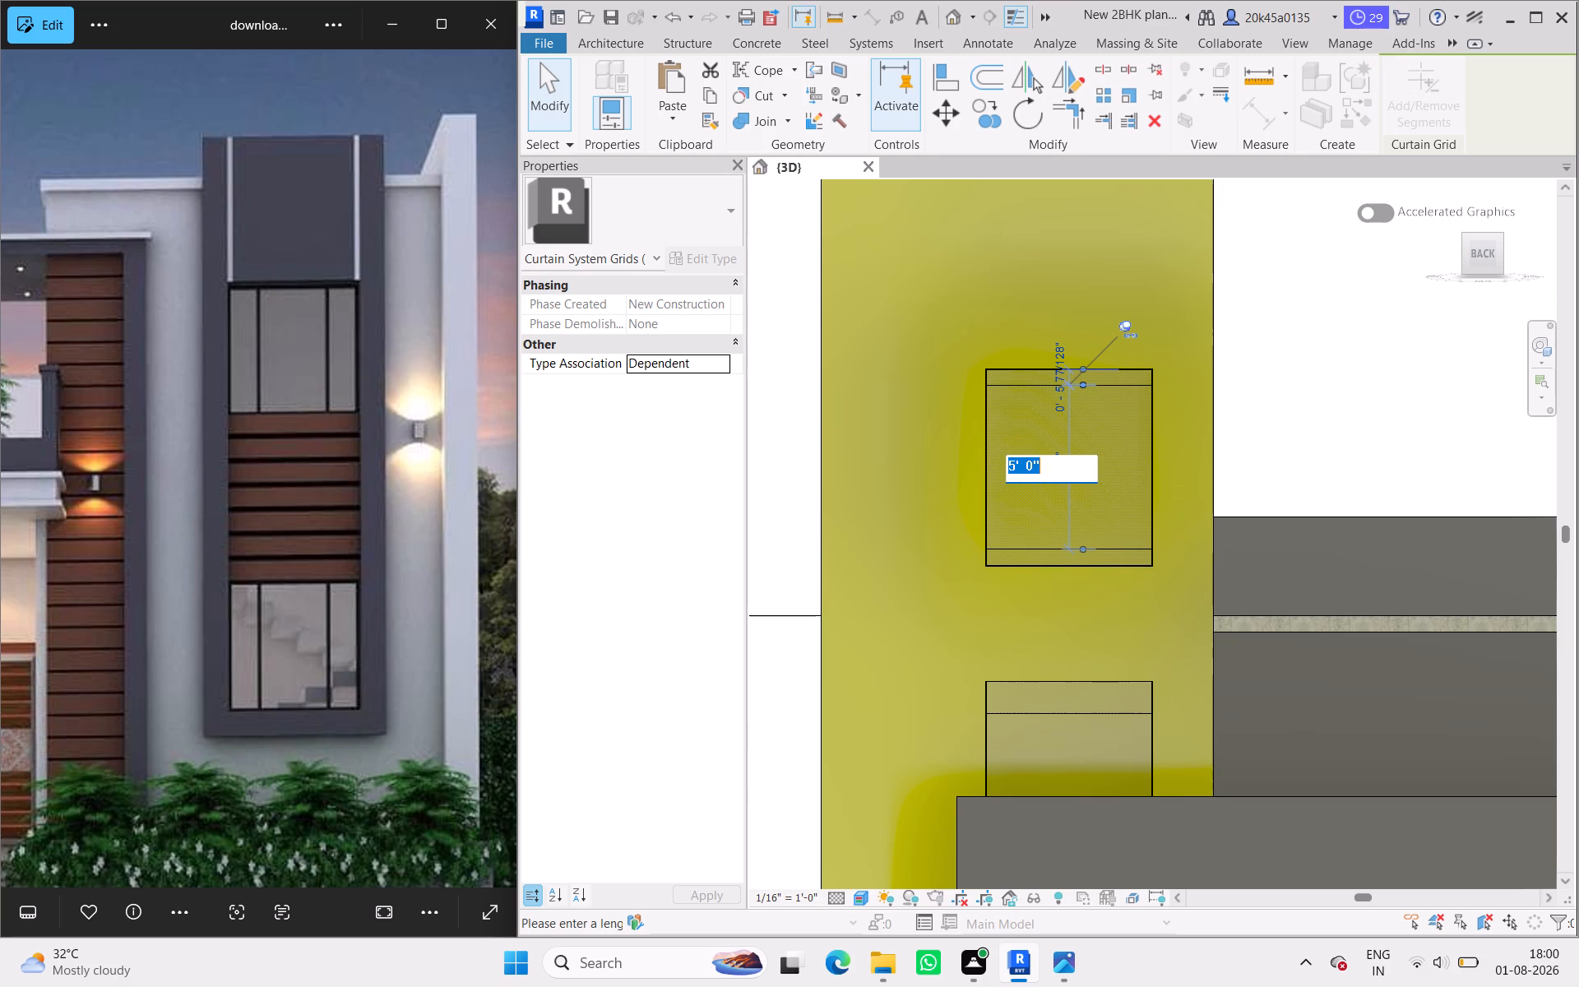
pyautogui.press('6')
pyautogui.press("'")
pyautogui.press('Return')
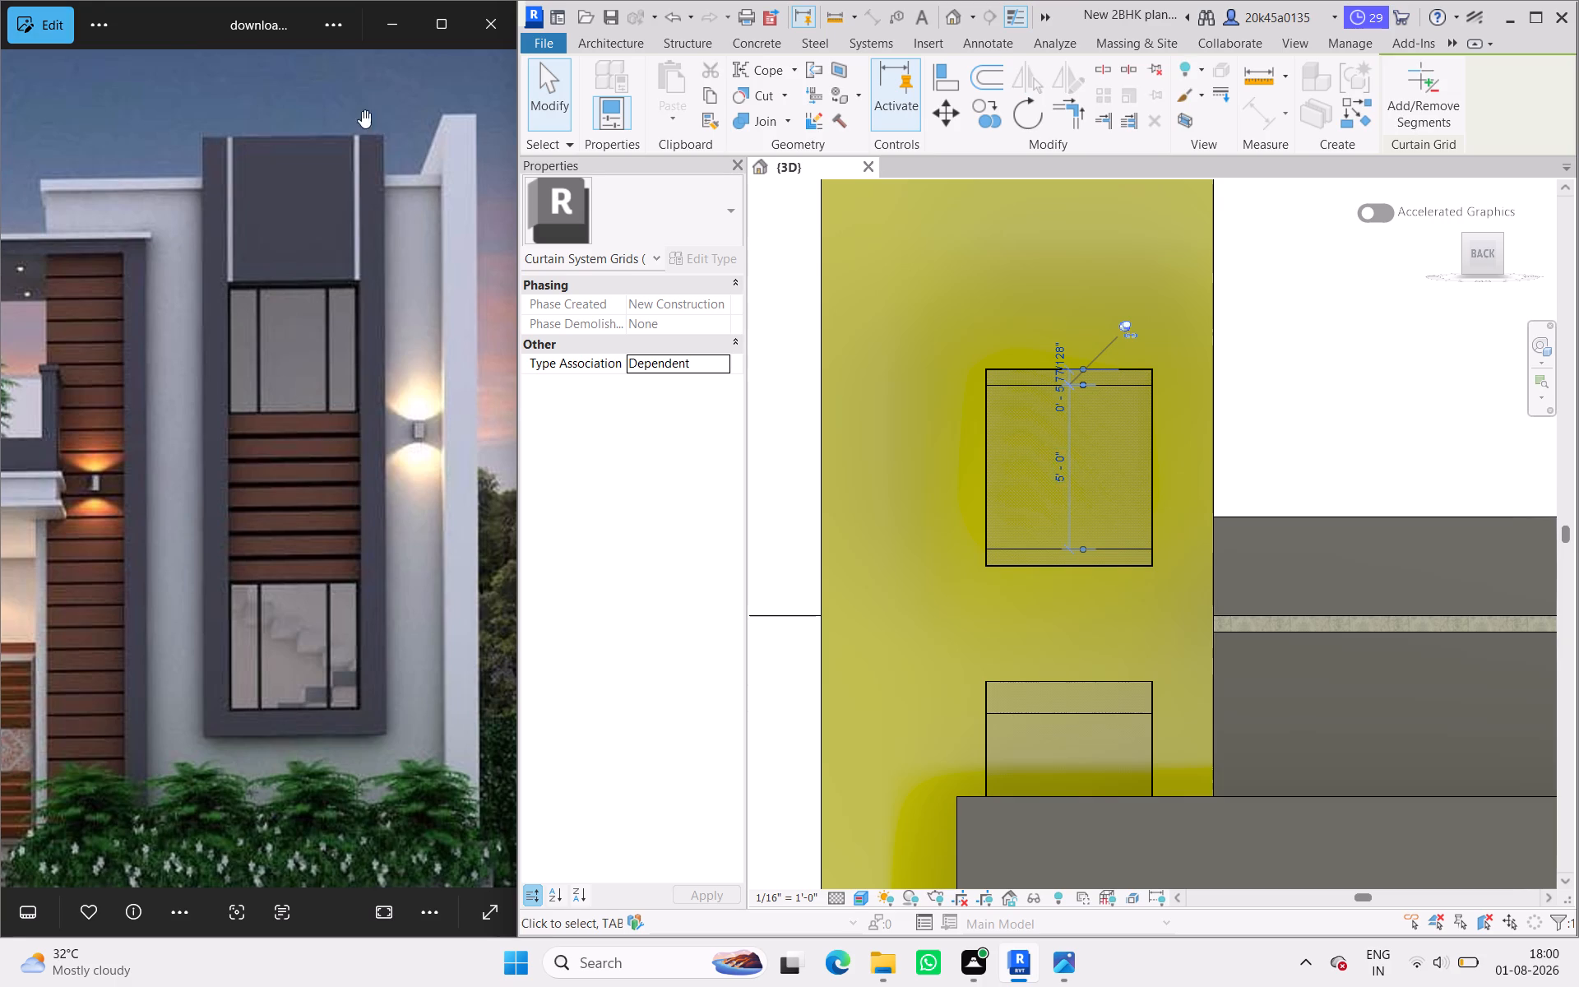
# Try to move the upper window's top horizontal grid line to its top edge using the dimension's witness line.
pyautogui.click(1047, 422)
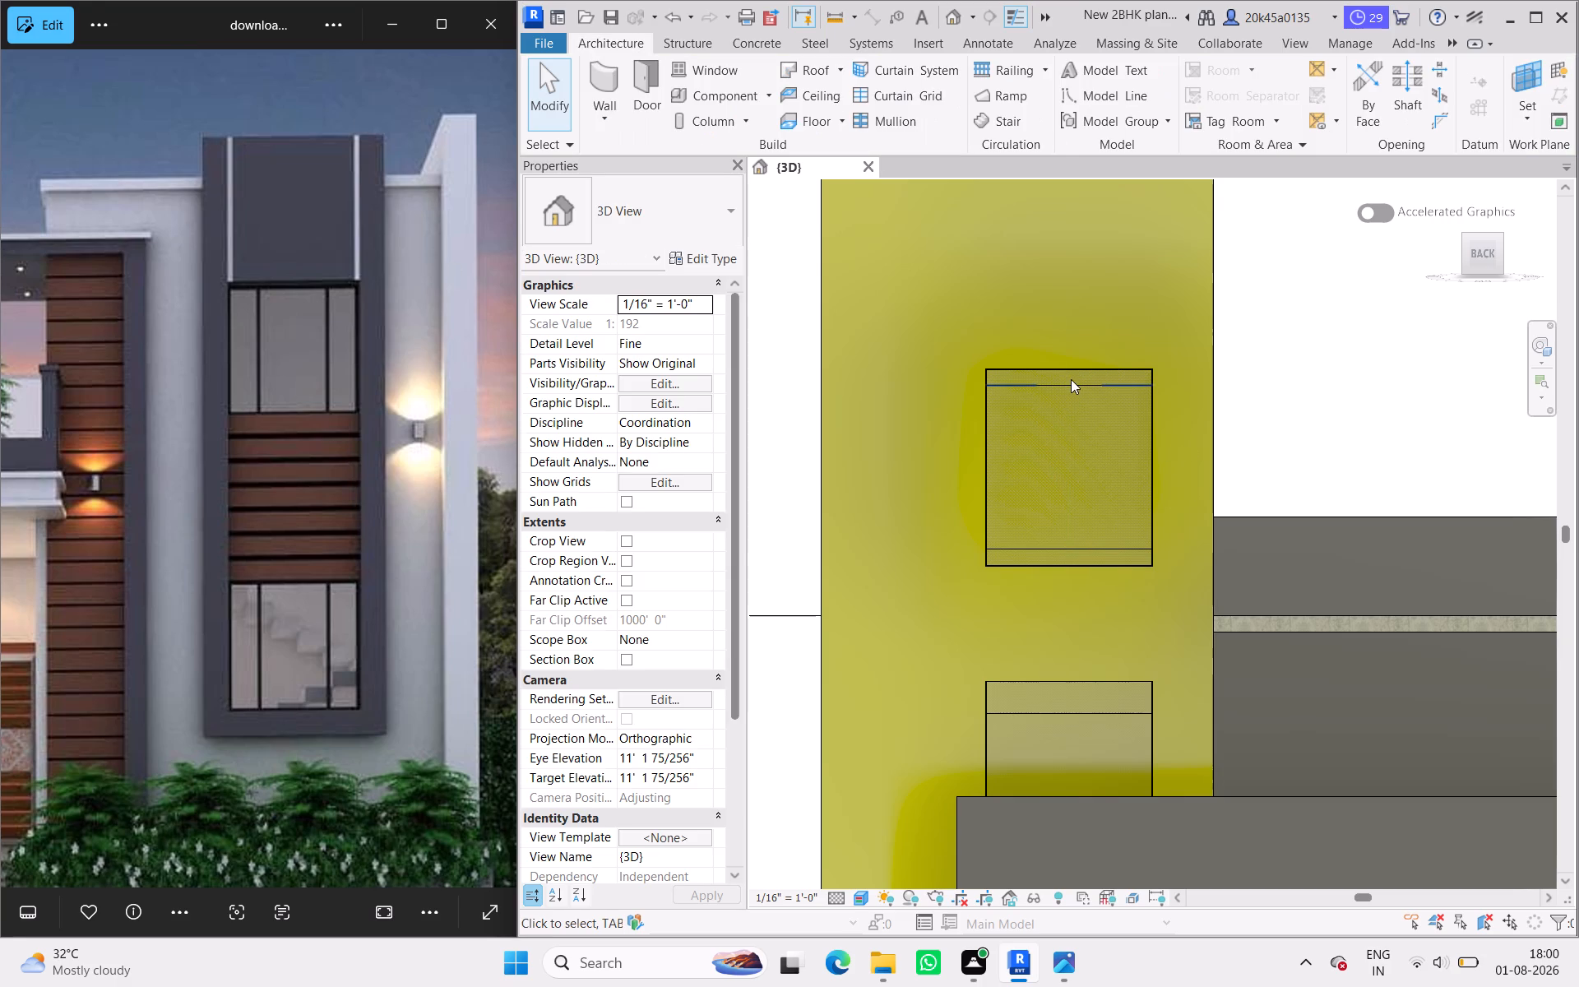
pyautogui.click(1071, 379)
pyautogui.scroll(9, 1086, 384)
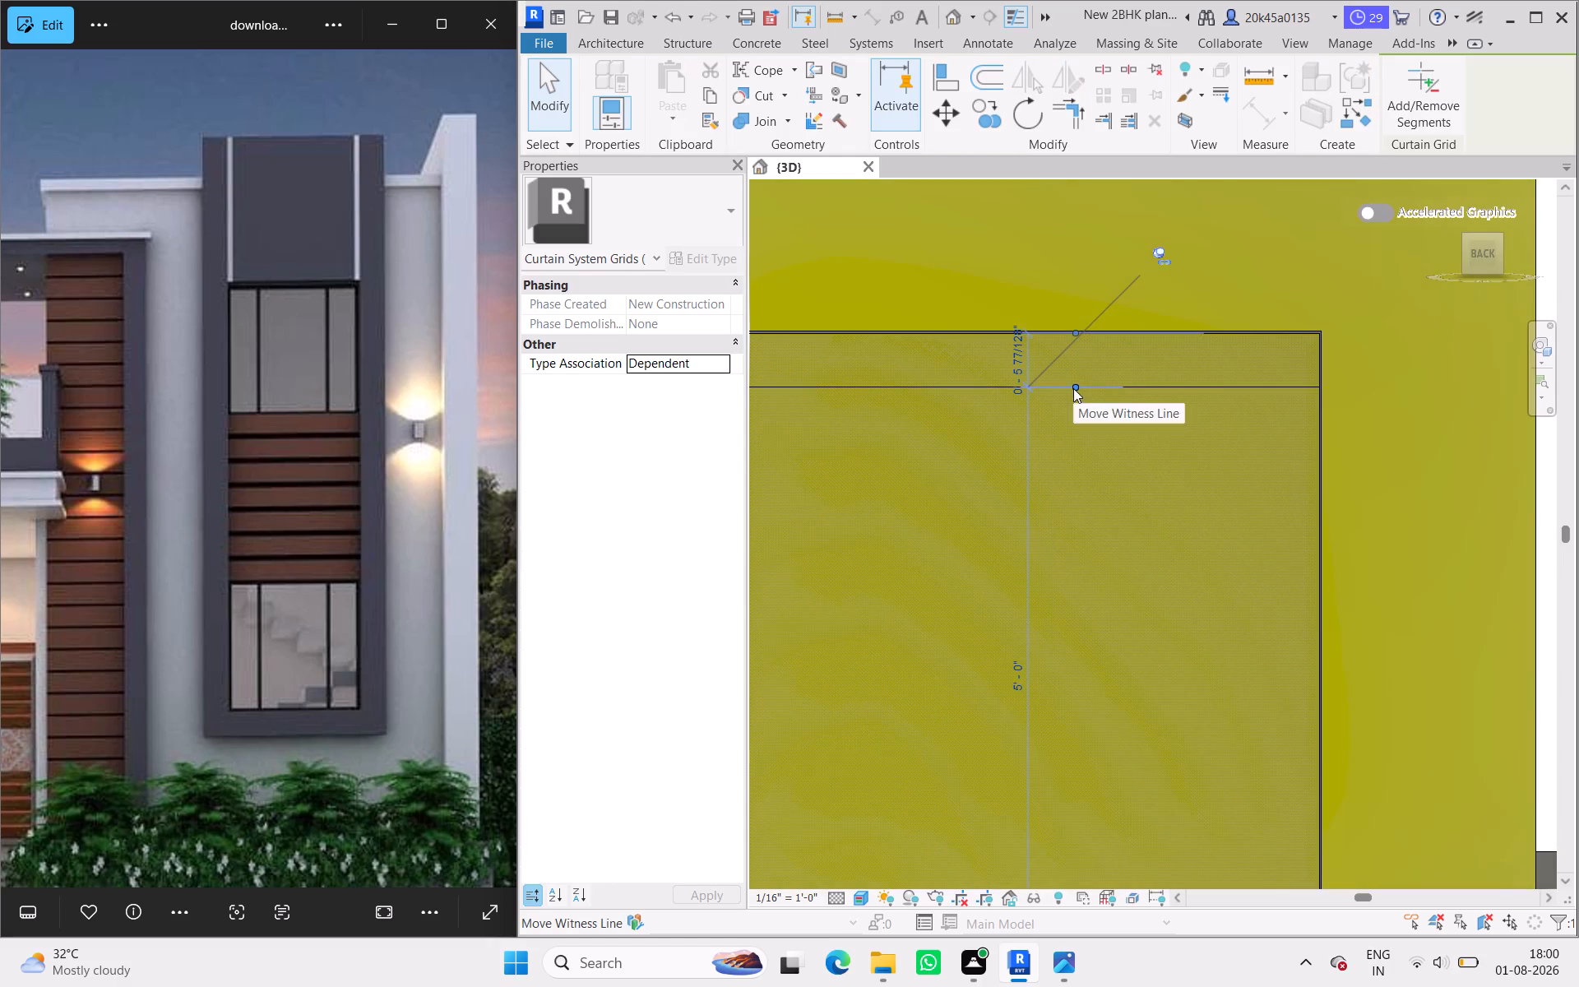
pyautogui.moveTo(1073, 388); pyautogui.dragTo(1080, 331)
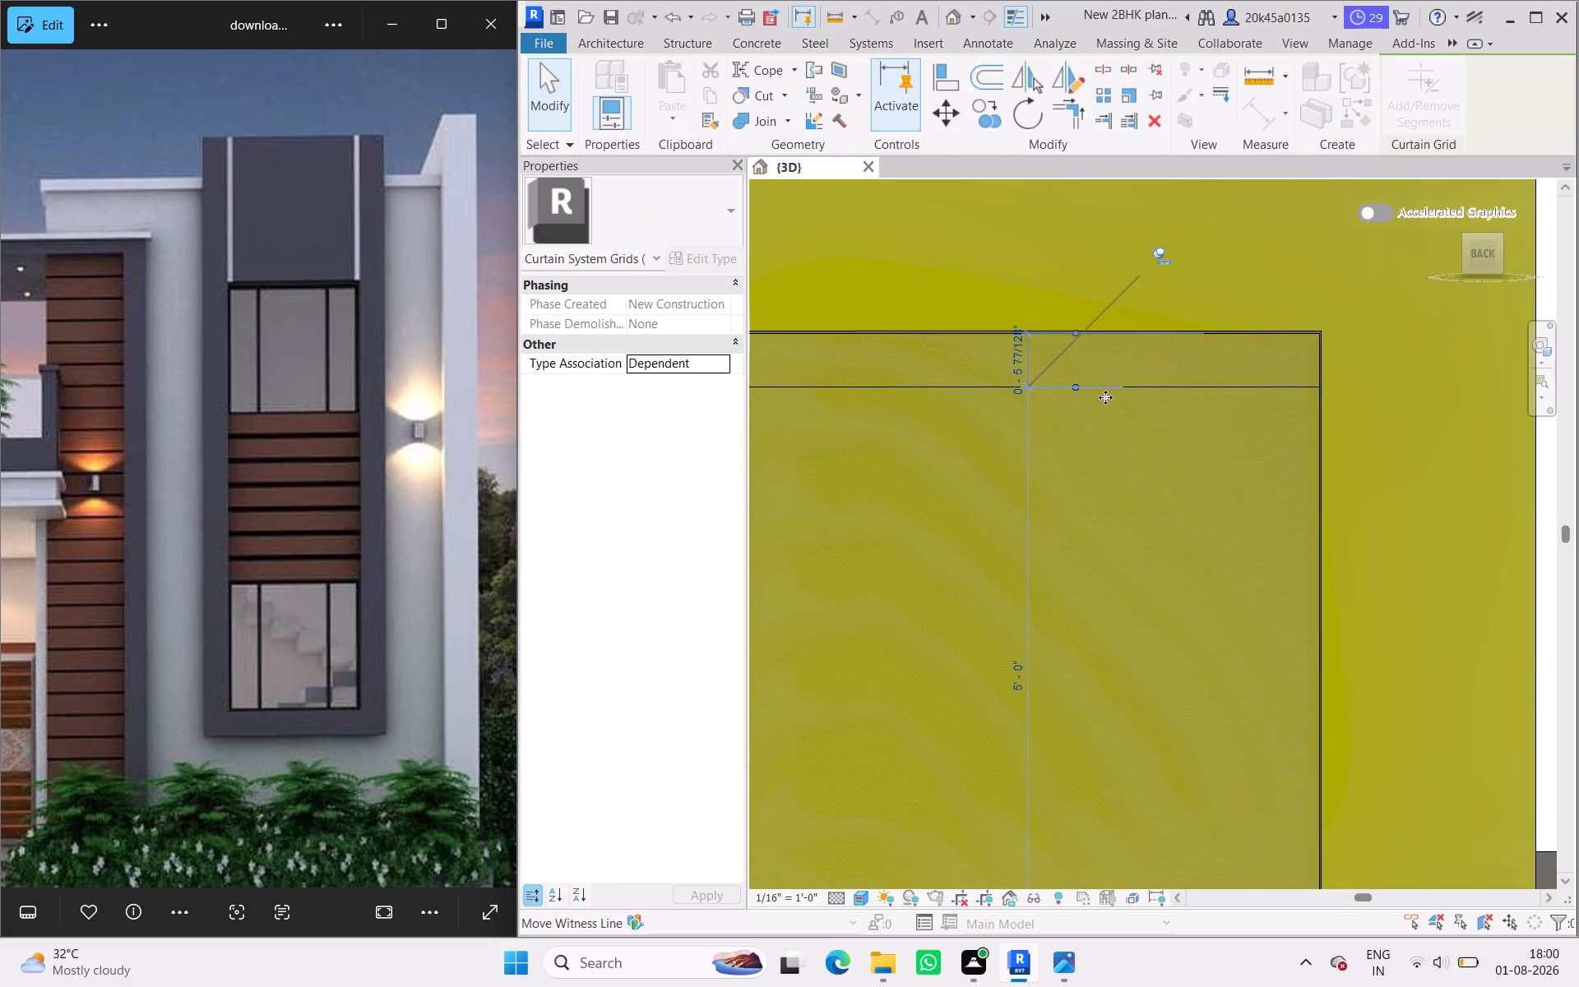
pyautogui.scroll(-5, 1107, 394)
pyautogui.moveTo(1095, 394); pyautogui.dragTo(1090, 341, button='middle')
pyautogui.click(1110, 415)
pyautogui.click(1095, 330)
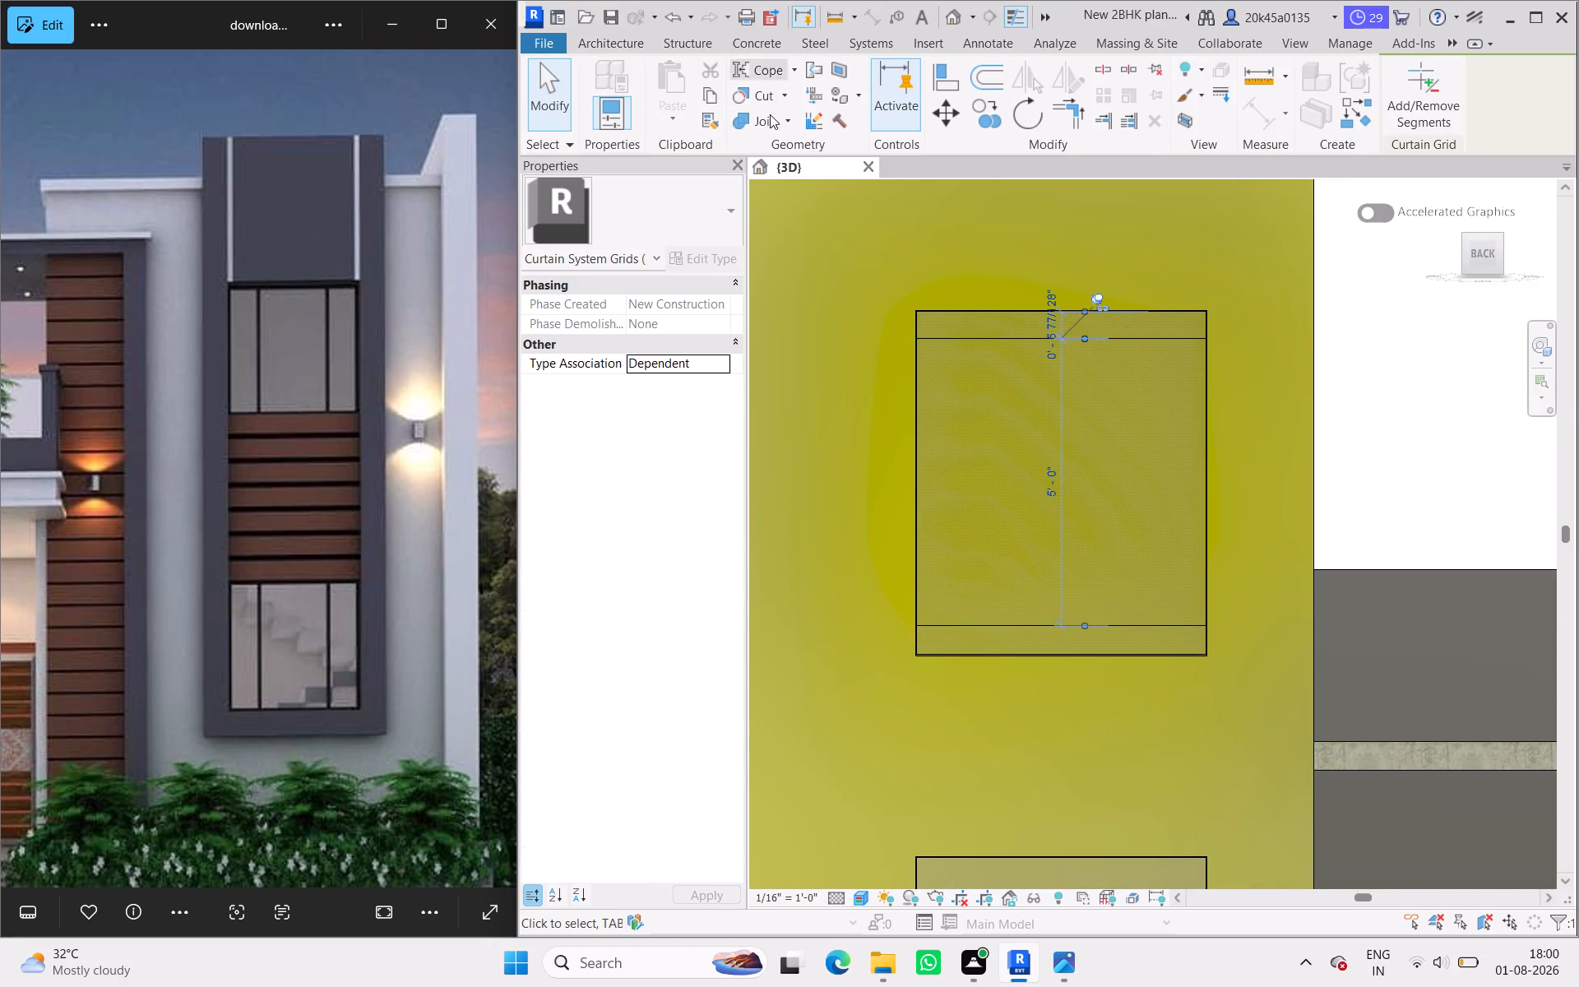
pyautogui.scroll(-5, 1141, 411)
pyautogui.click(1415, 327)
# Add two vertical curtain grid lines across all segments, dividing both windows into equal thirds.
pyautogui.scroll(-3, 1291, 370)
pyautogui.moveTo(1287, 370); pyautogui.dragTo(1262, 310, button='middle')
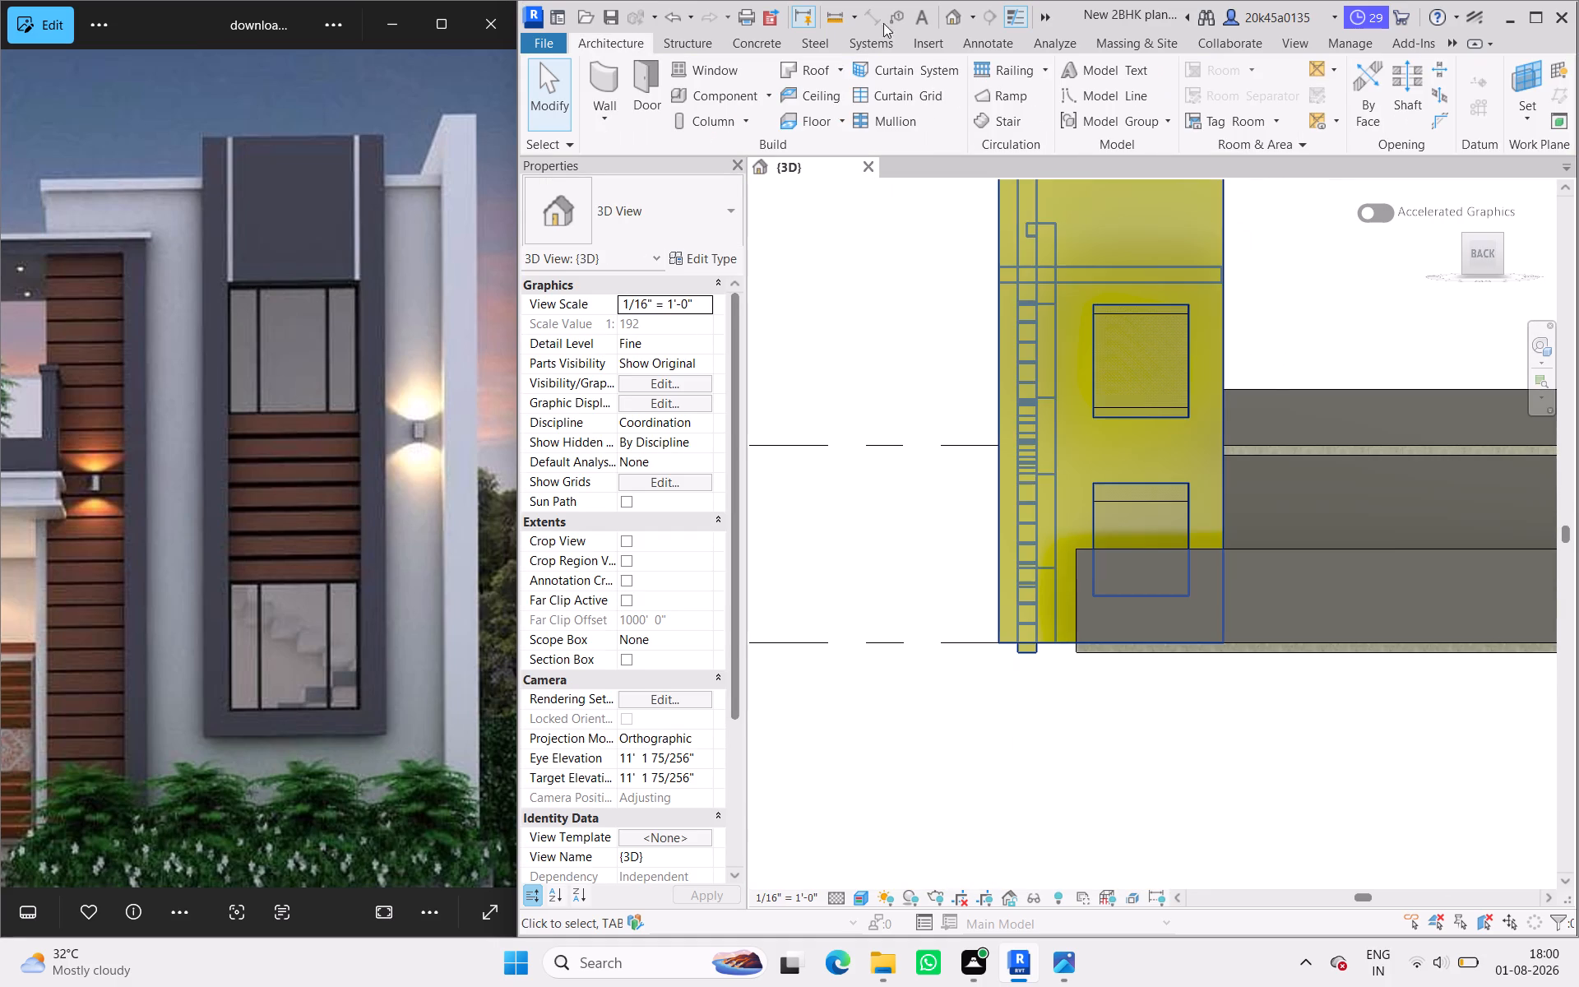
pyautogui.click(930, 91)
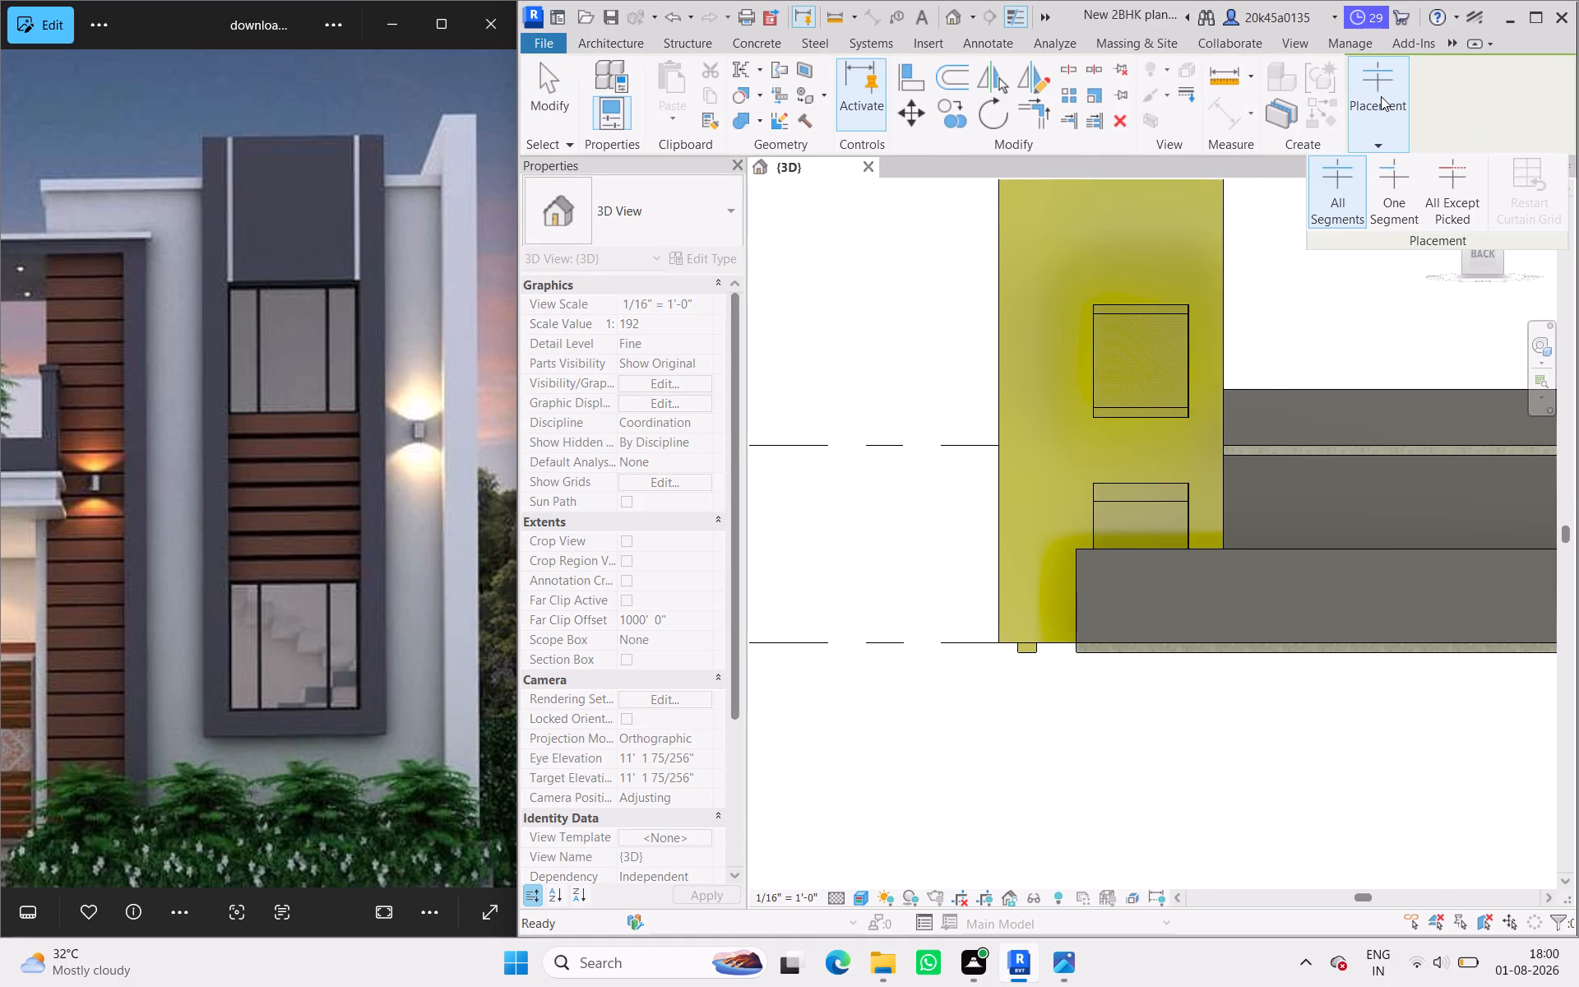
pyautogui.click(1336, 186)
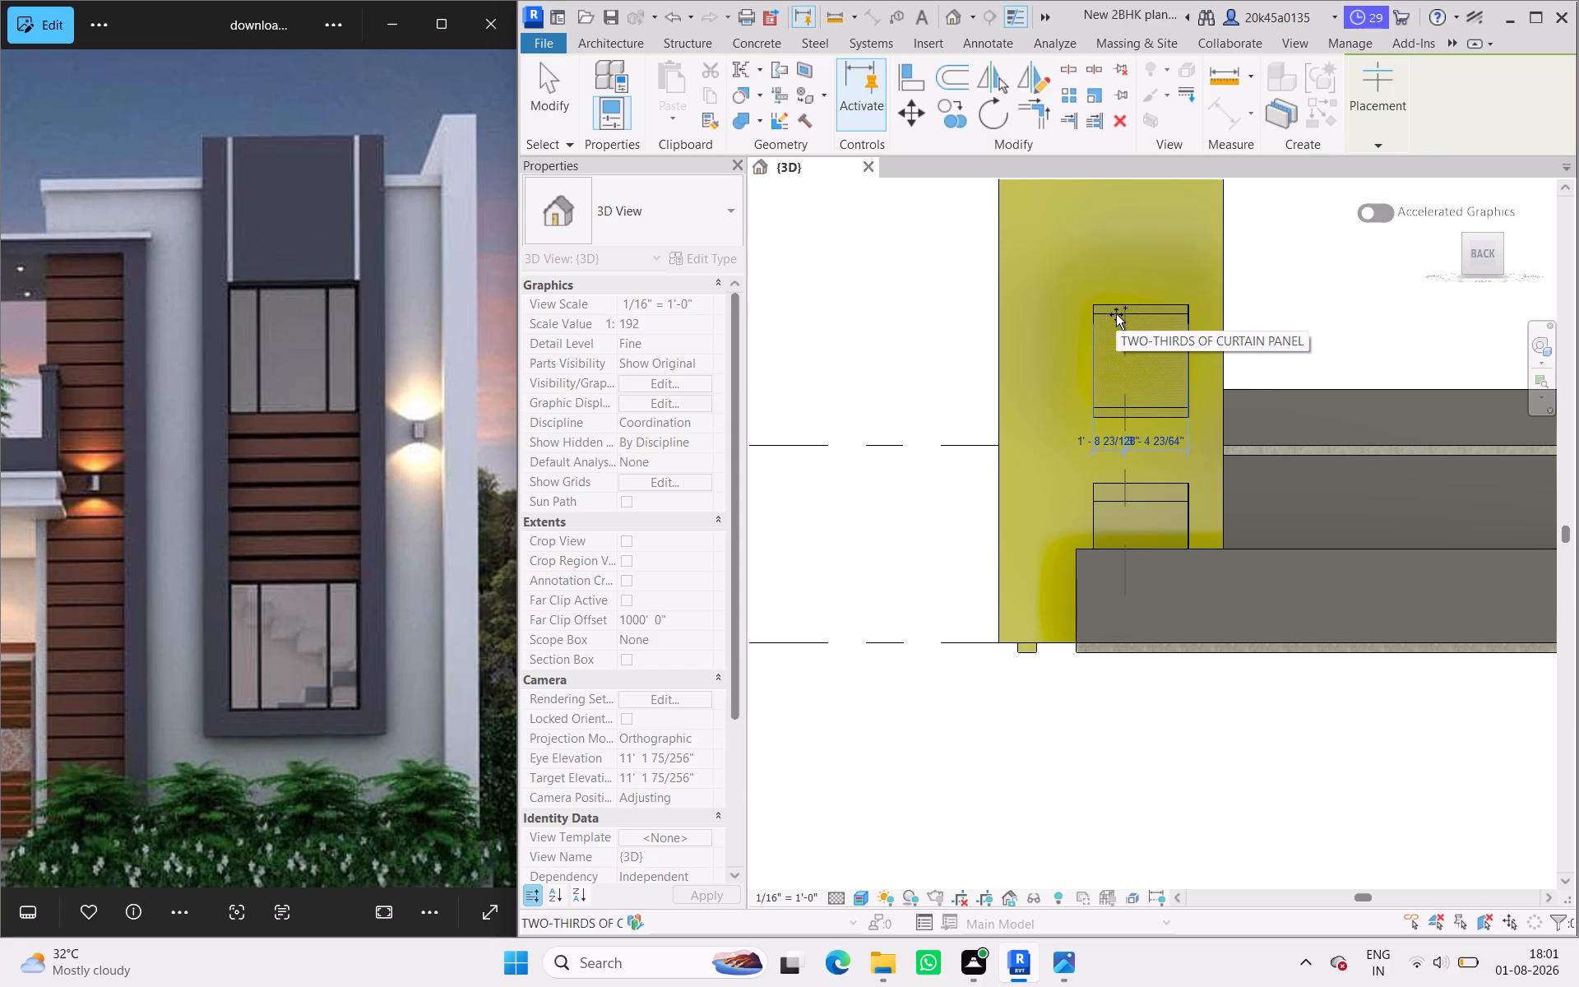
pyautogui.click(1114, 503)
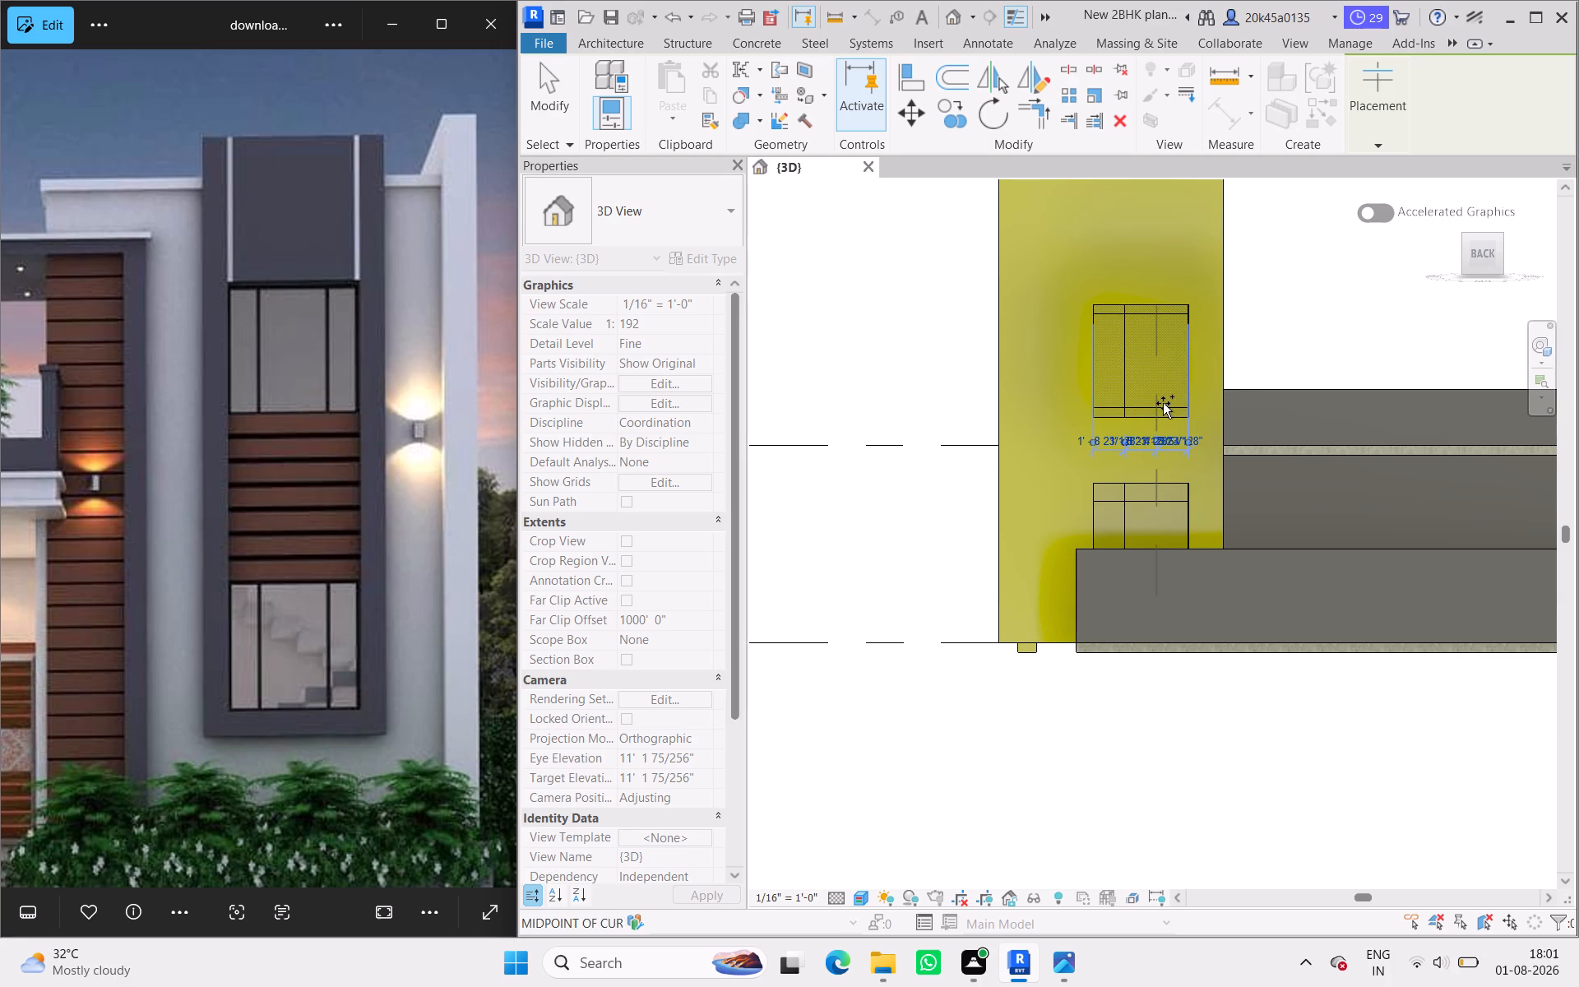
pyautogui.click(1163, 403)
pyautogui.click(556, 93)
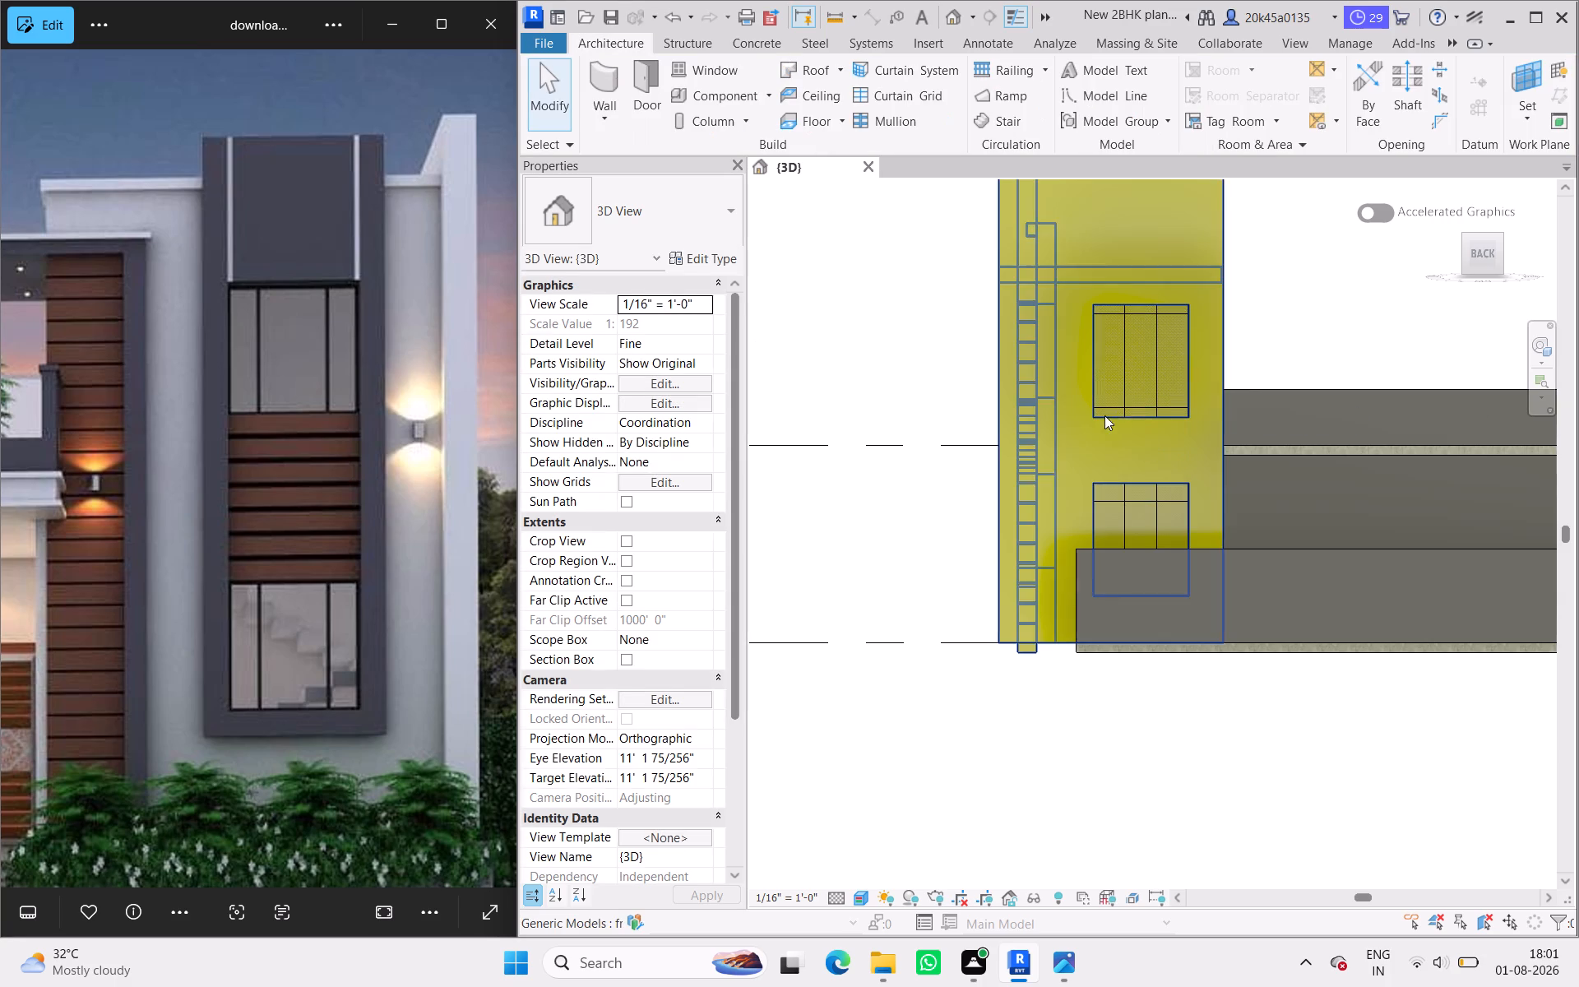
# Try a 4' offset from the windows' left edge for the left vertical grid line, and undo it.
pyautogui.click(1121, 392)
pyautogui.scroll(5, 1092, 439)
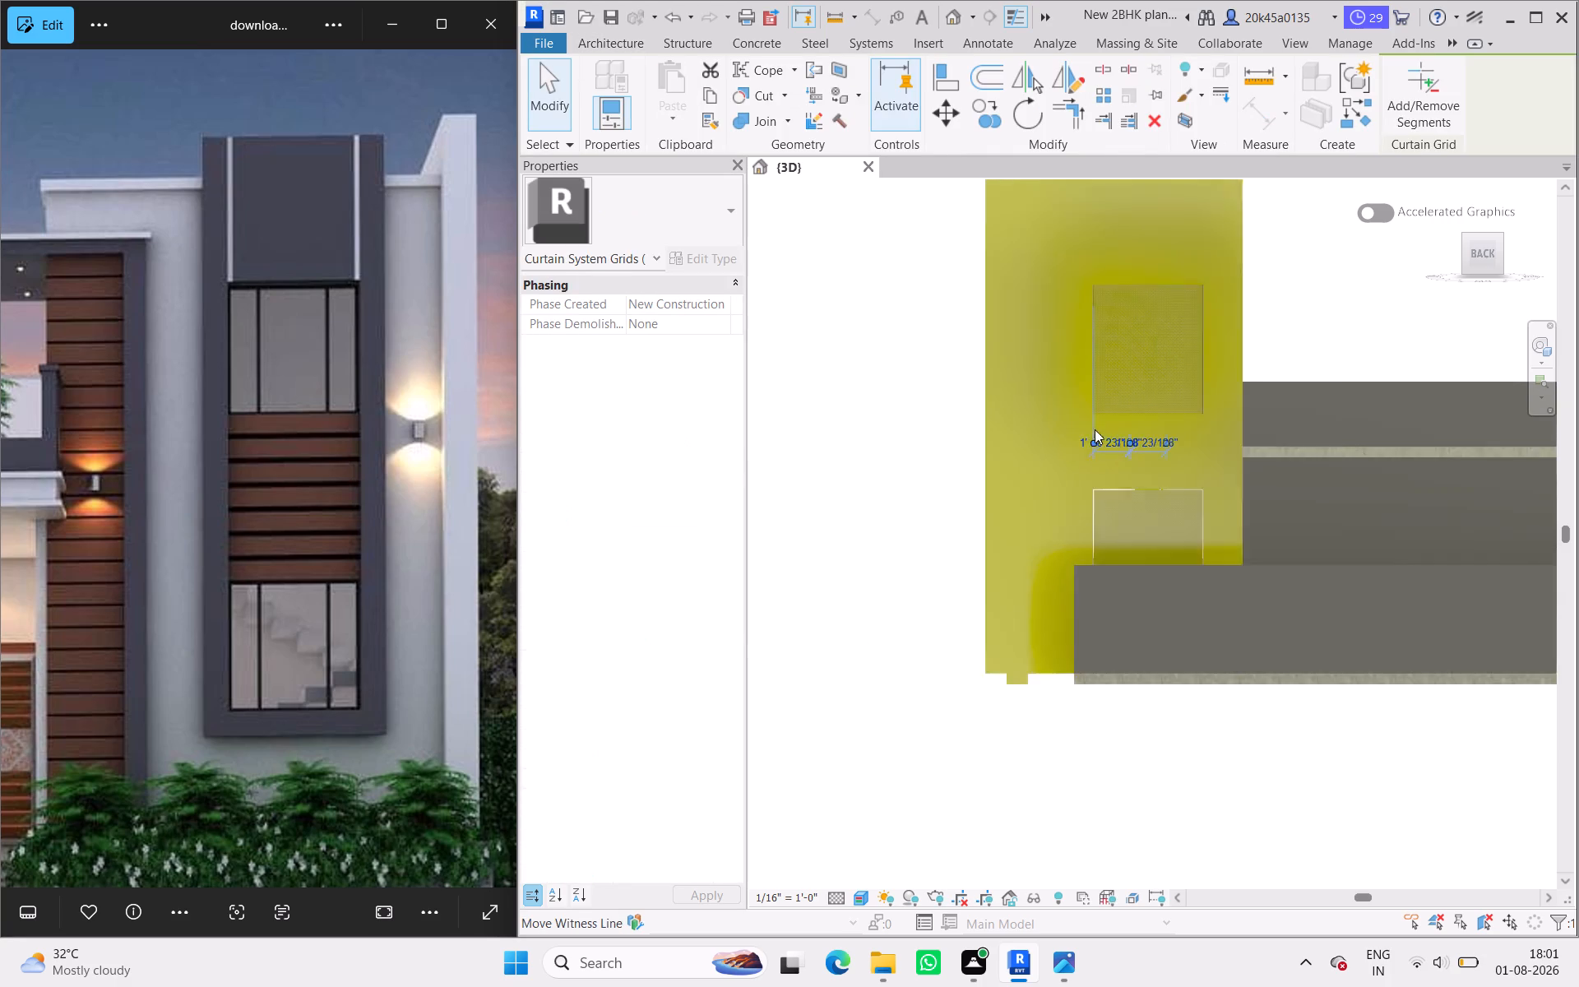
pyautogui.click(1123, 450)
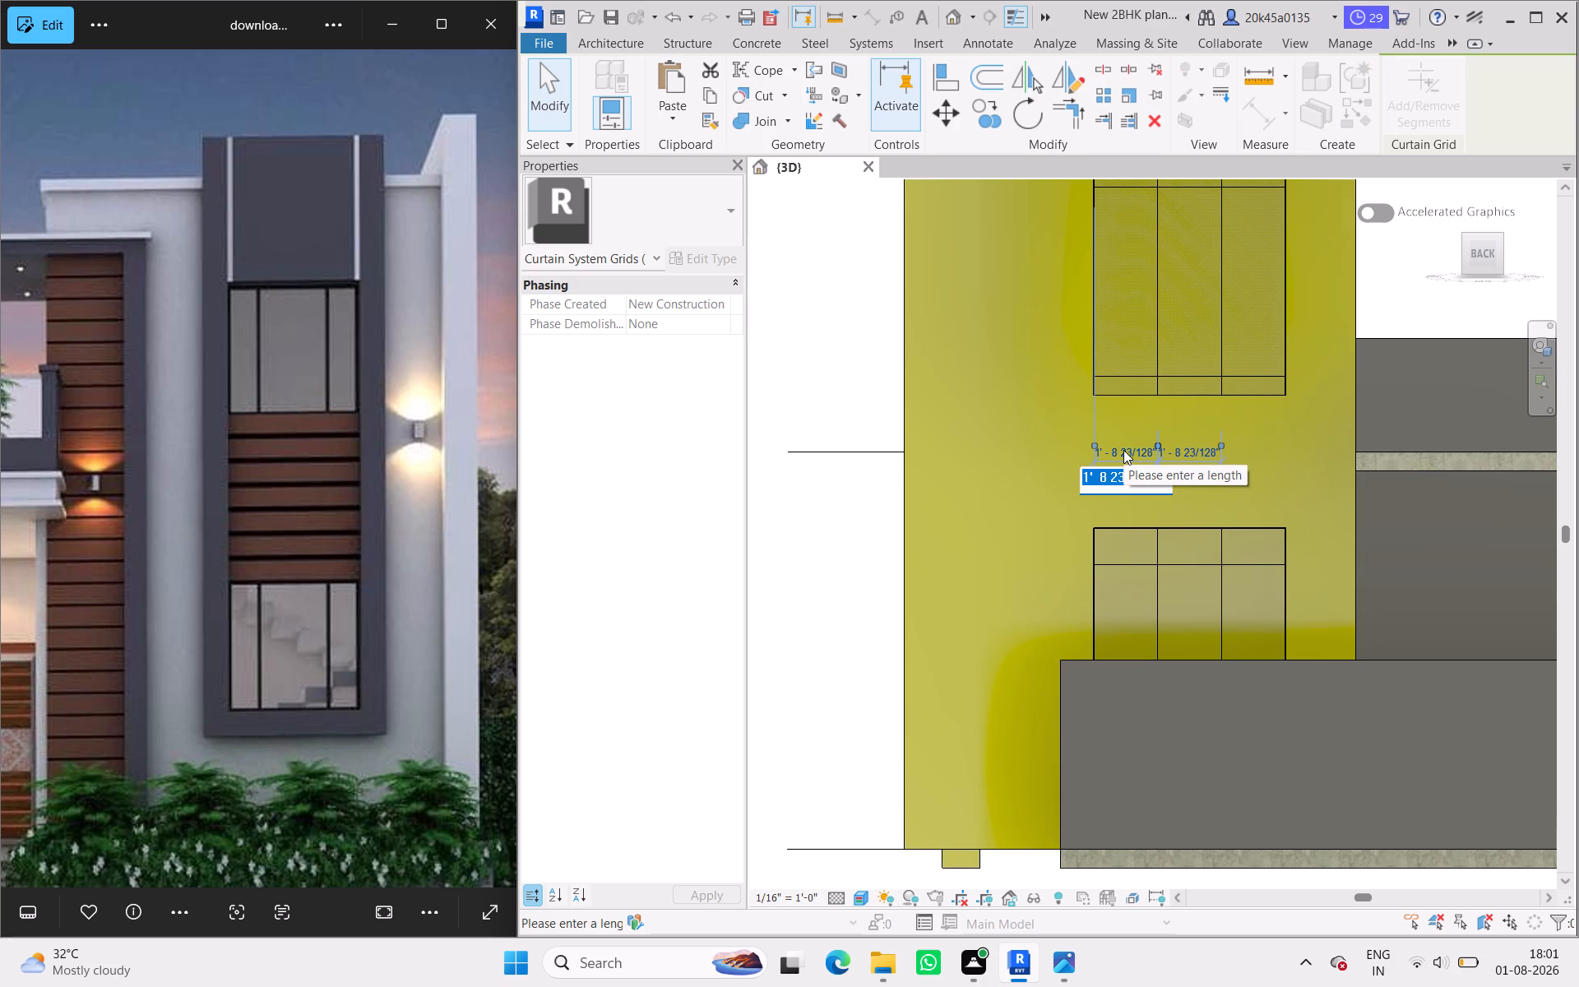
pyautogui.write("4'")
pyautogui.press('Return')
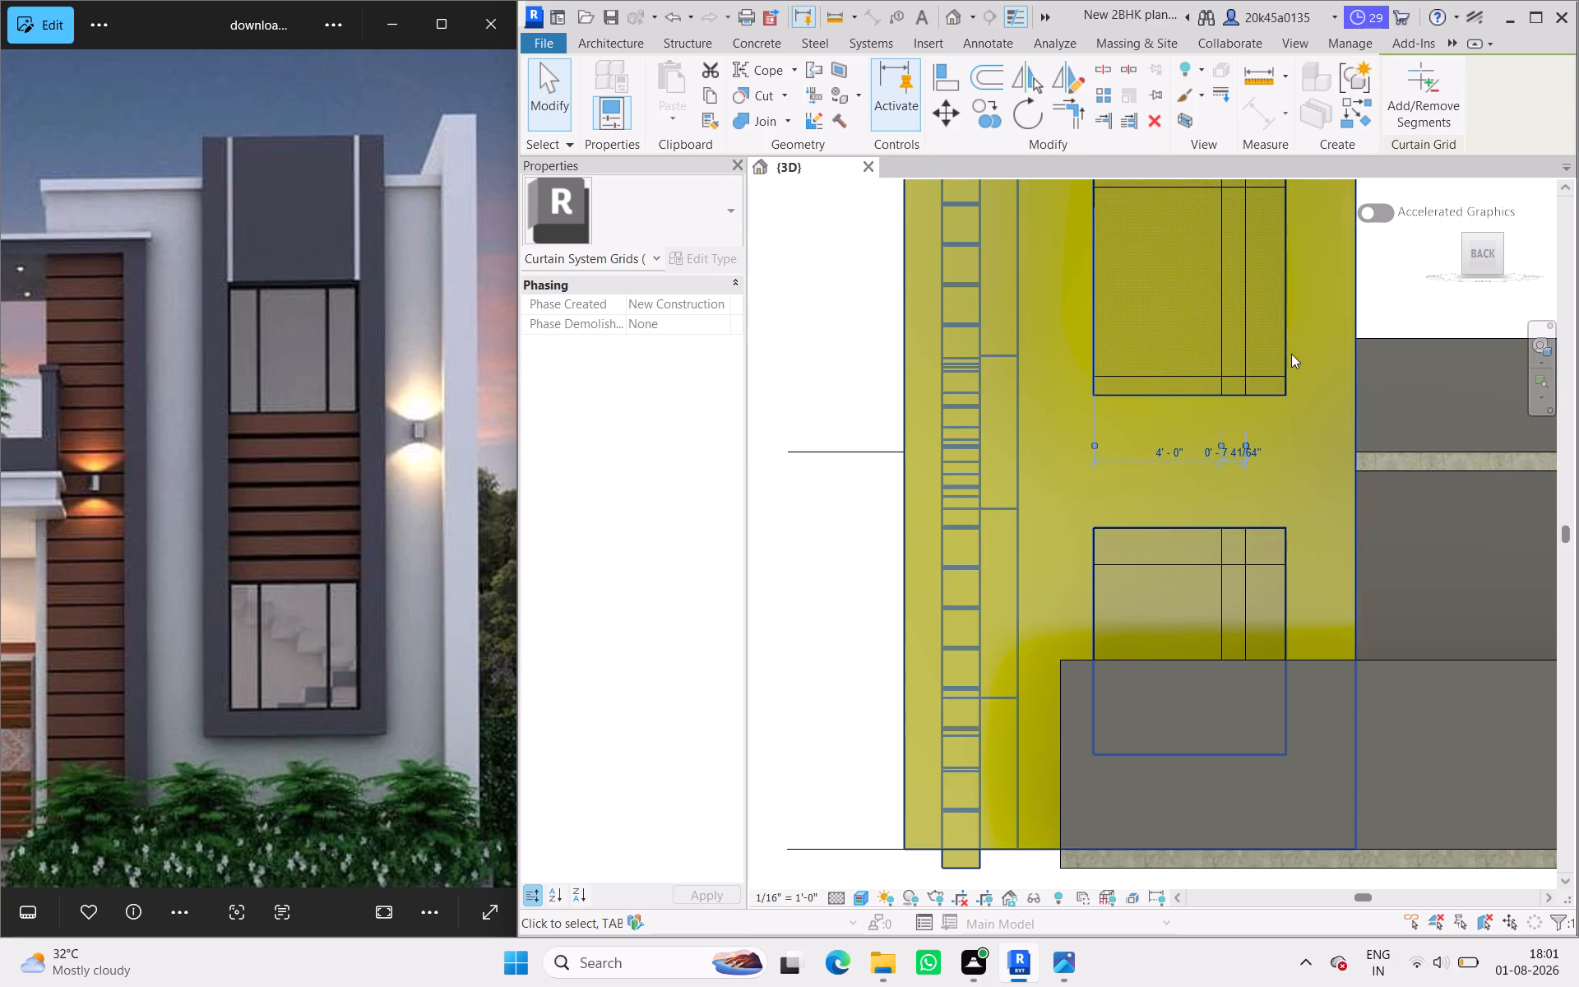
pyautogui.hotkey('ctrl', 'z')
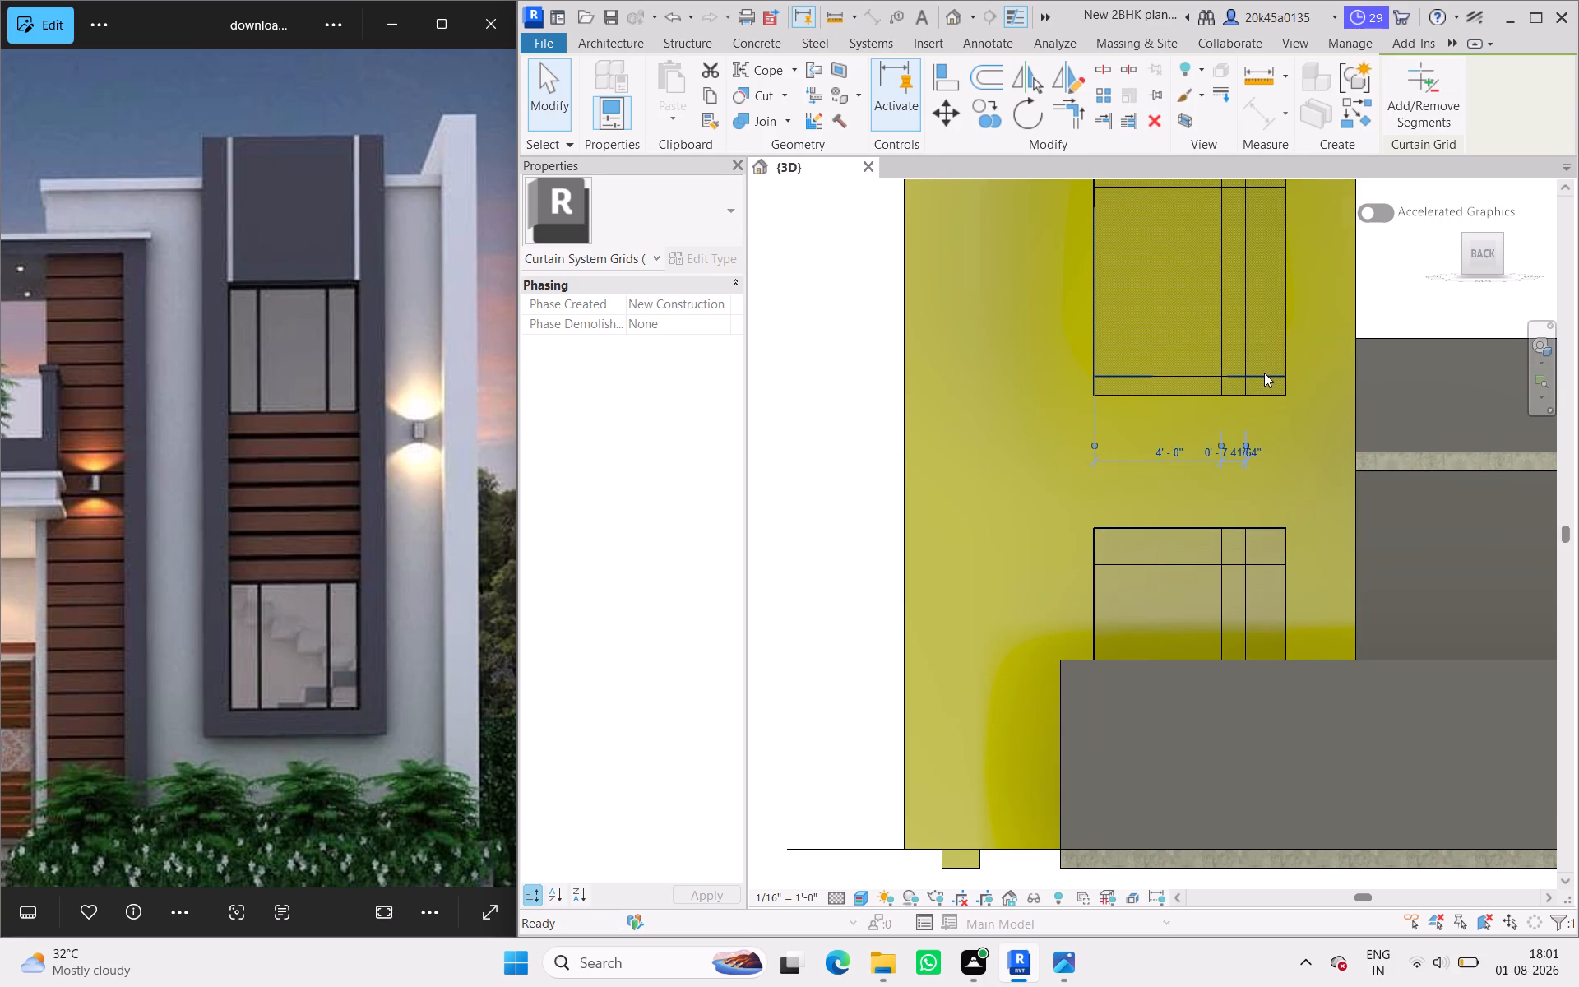
# Set the left and right vertical grid lines each 1' from the nearest side edge of the windows.
pyautogui.click(1150, 288)
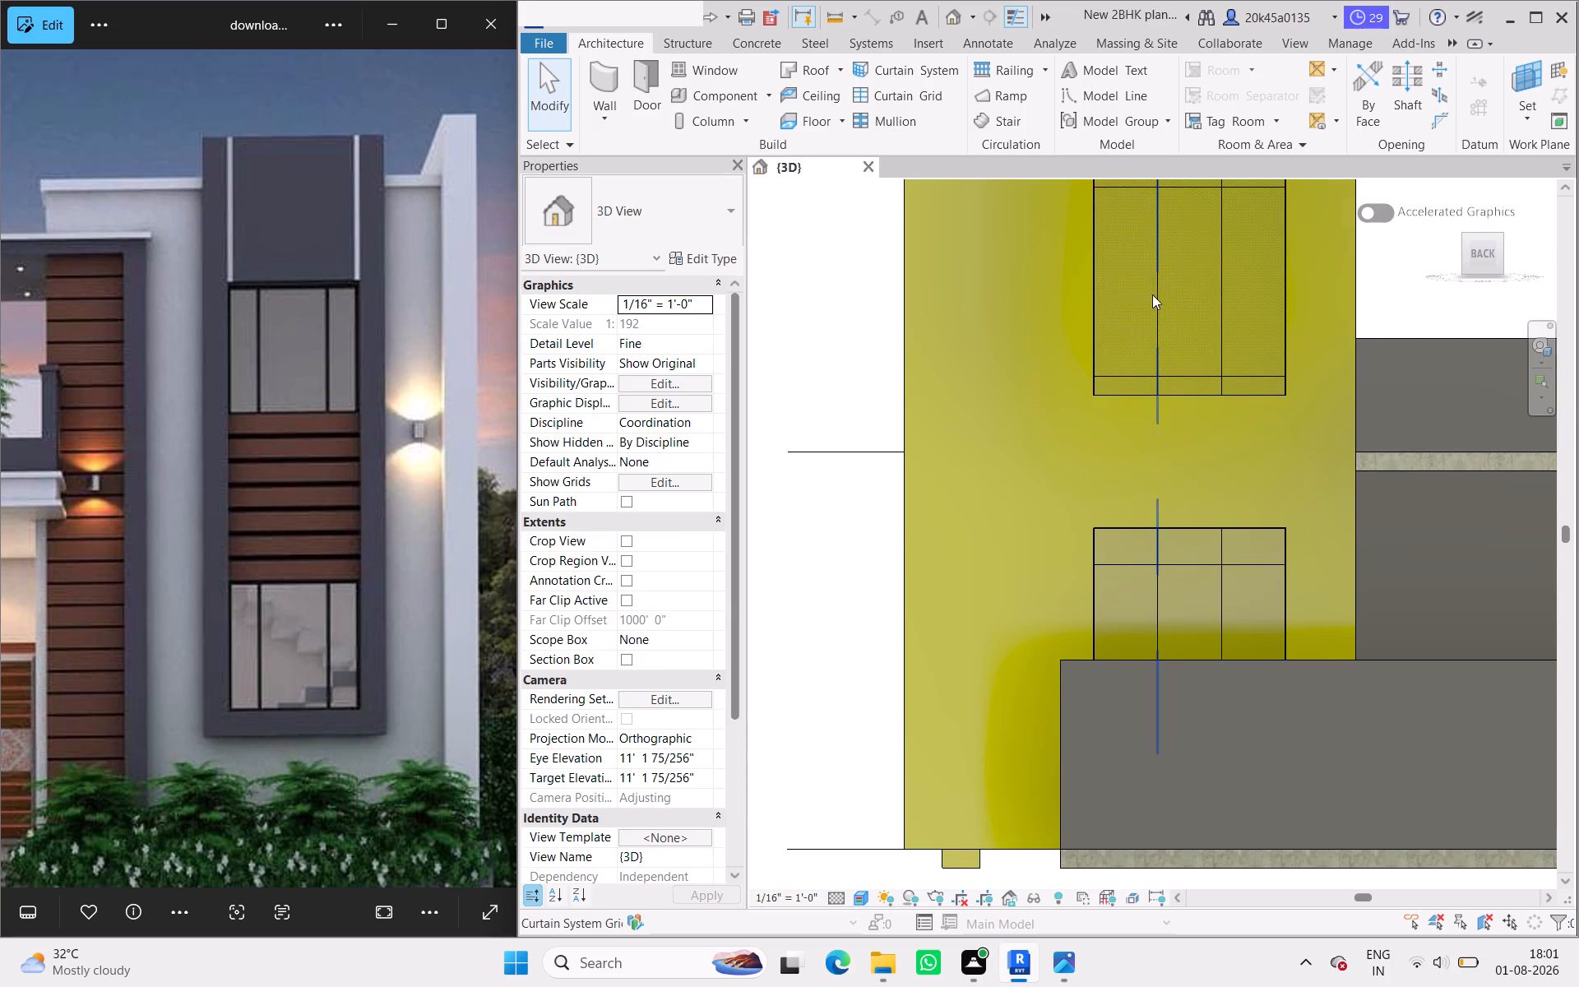
pyautogui.scroll(4, 1108, 440)
pyautogui.click(1123, 469)
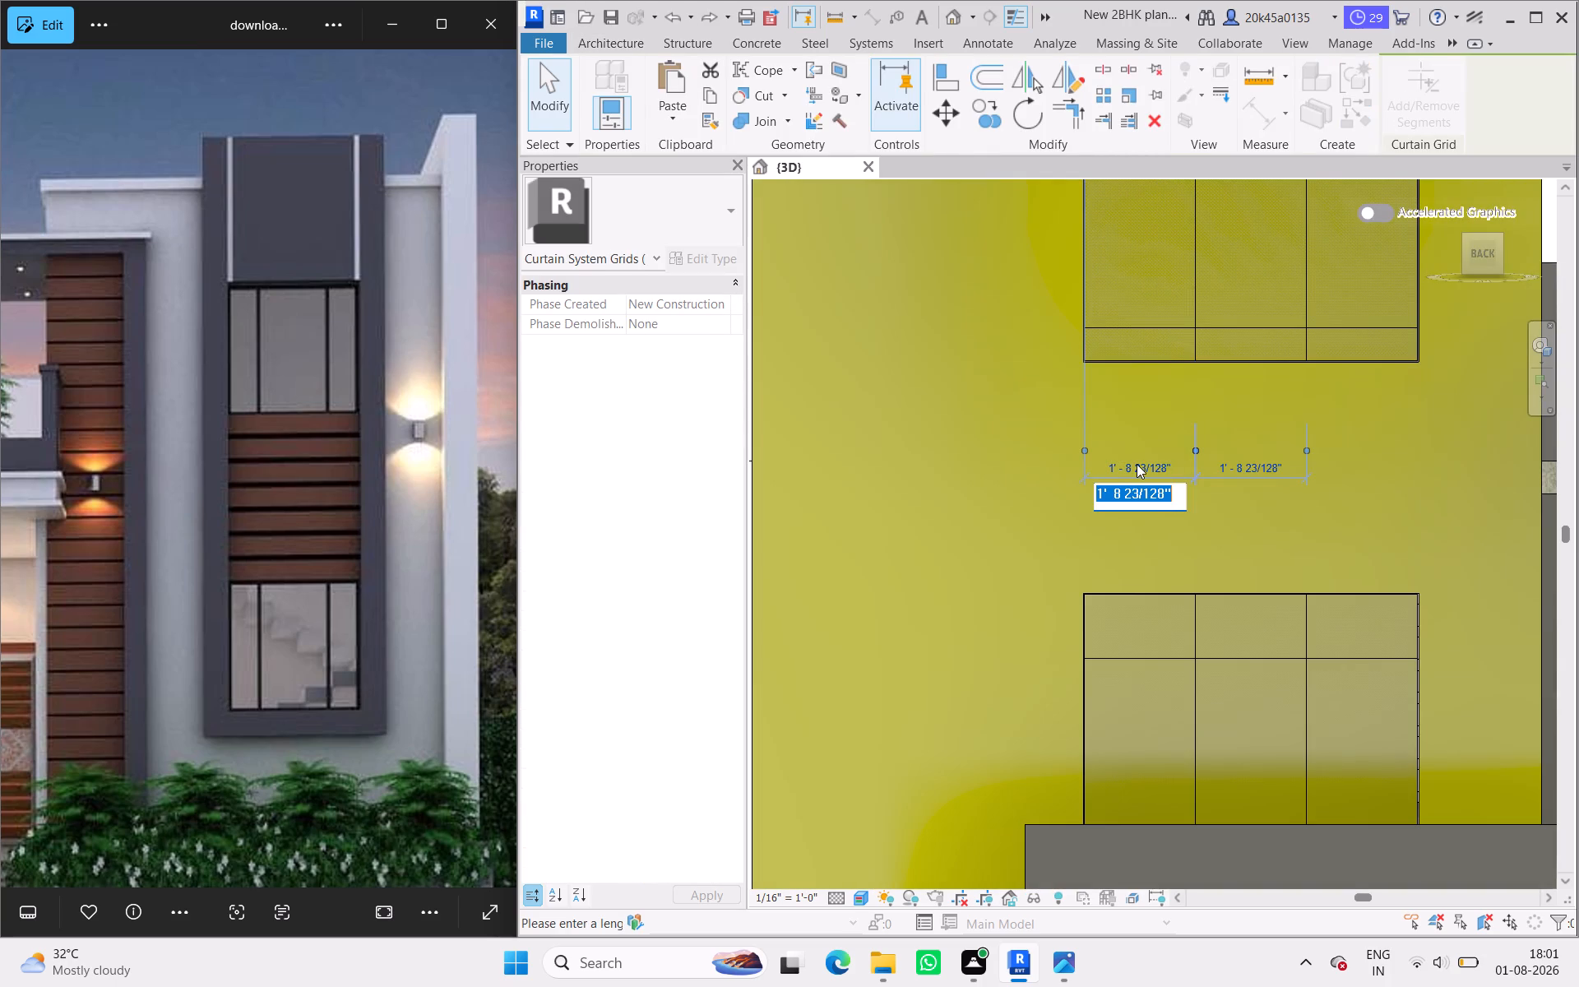
pyautogui.write("1'")
pyautogui.press('Return')
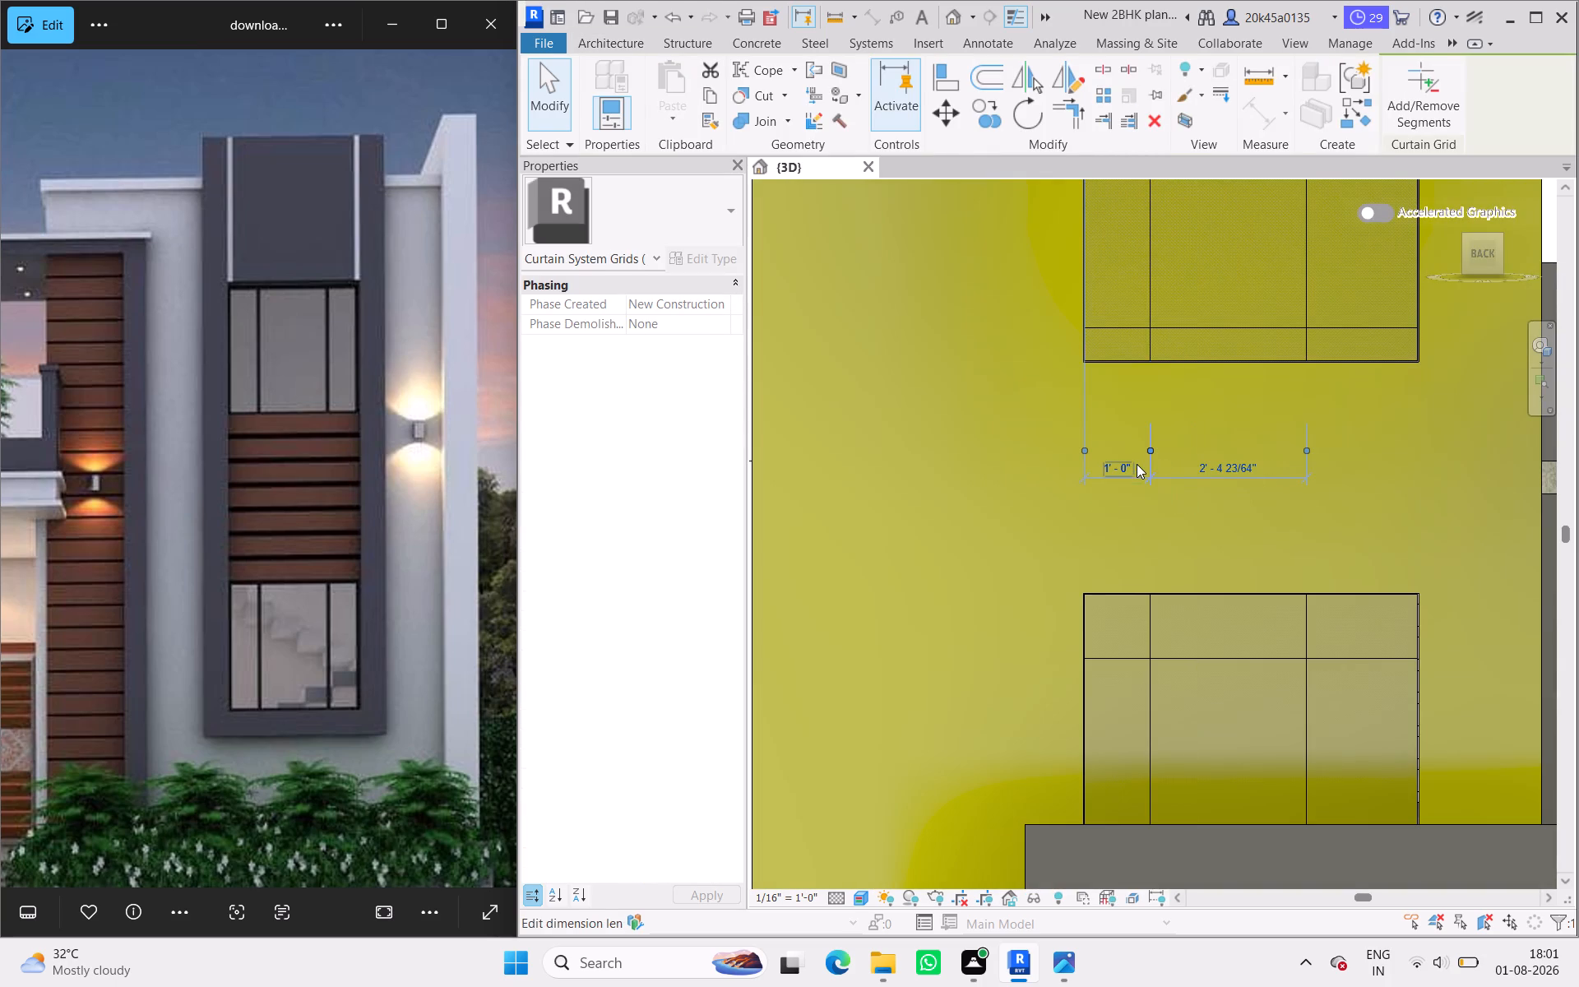
pyautogui.moveTo(1308, 292); pyautogui.dragTo(1317, 293)
pyautogui.click(1364, 462)
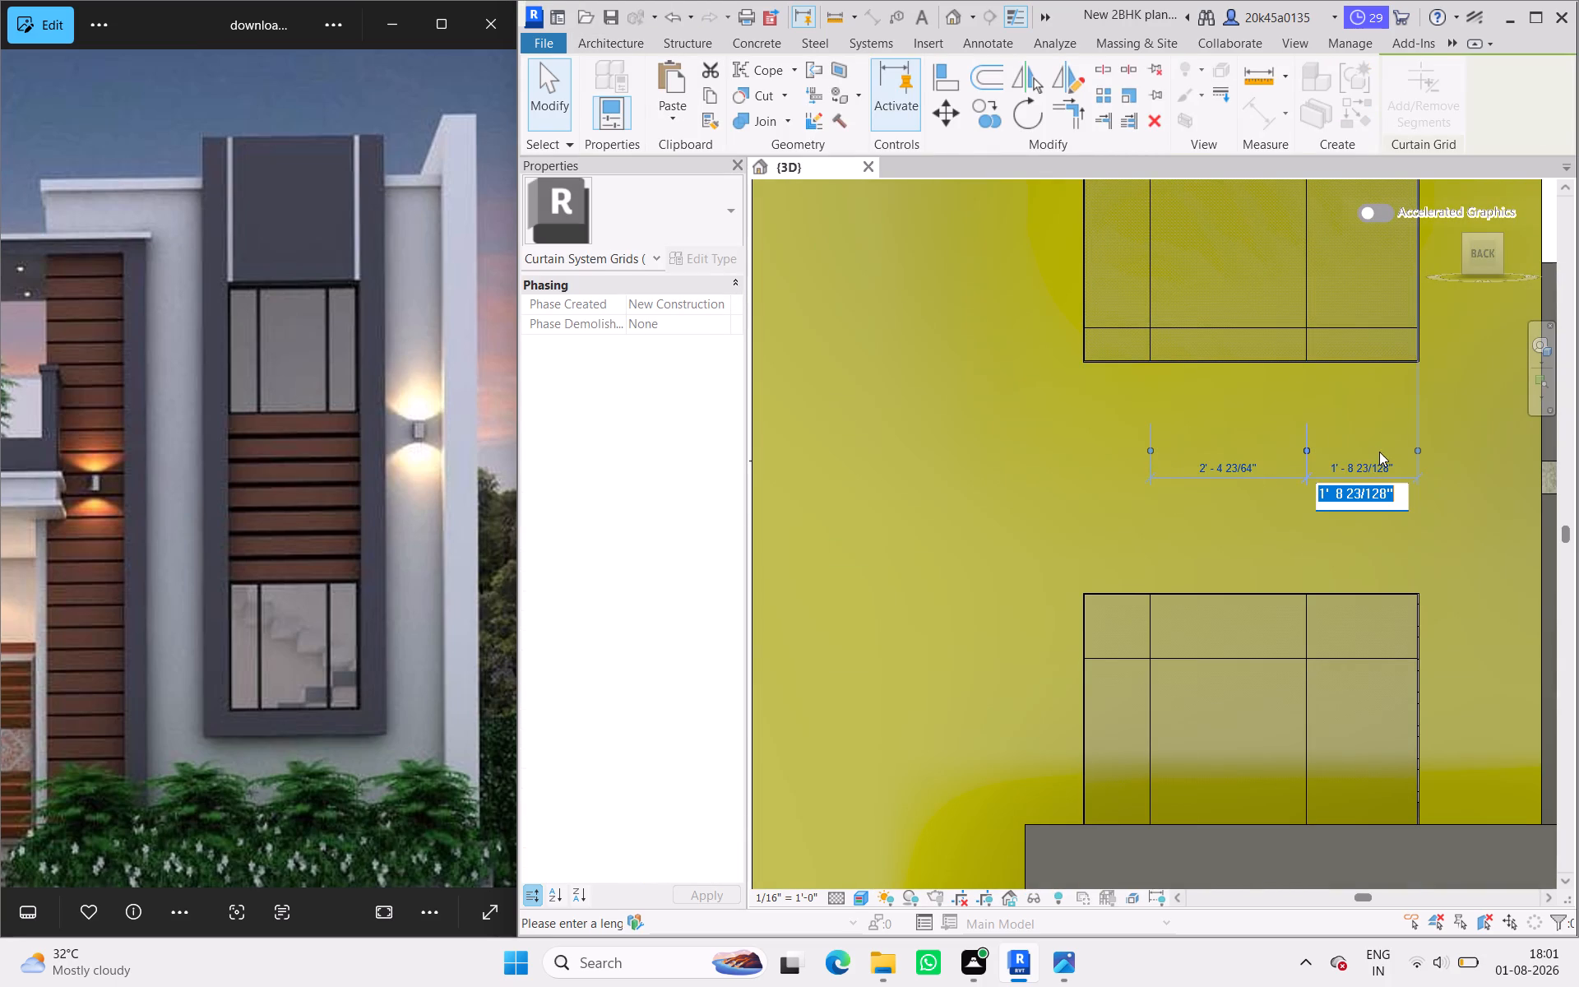
pyautogui.write("1'")
pyautogui.press('Return')
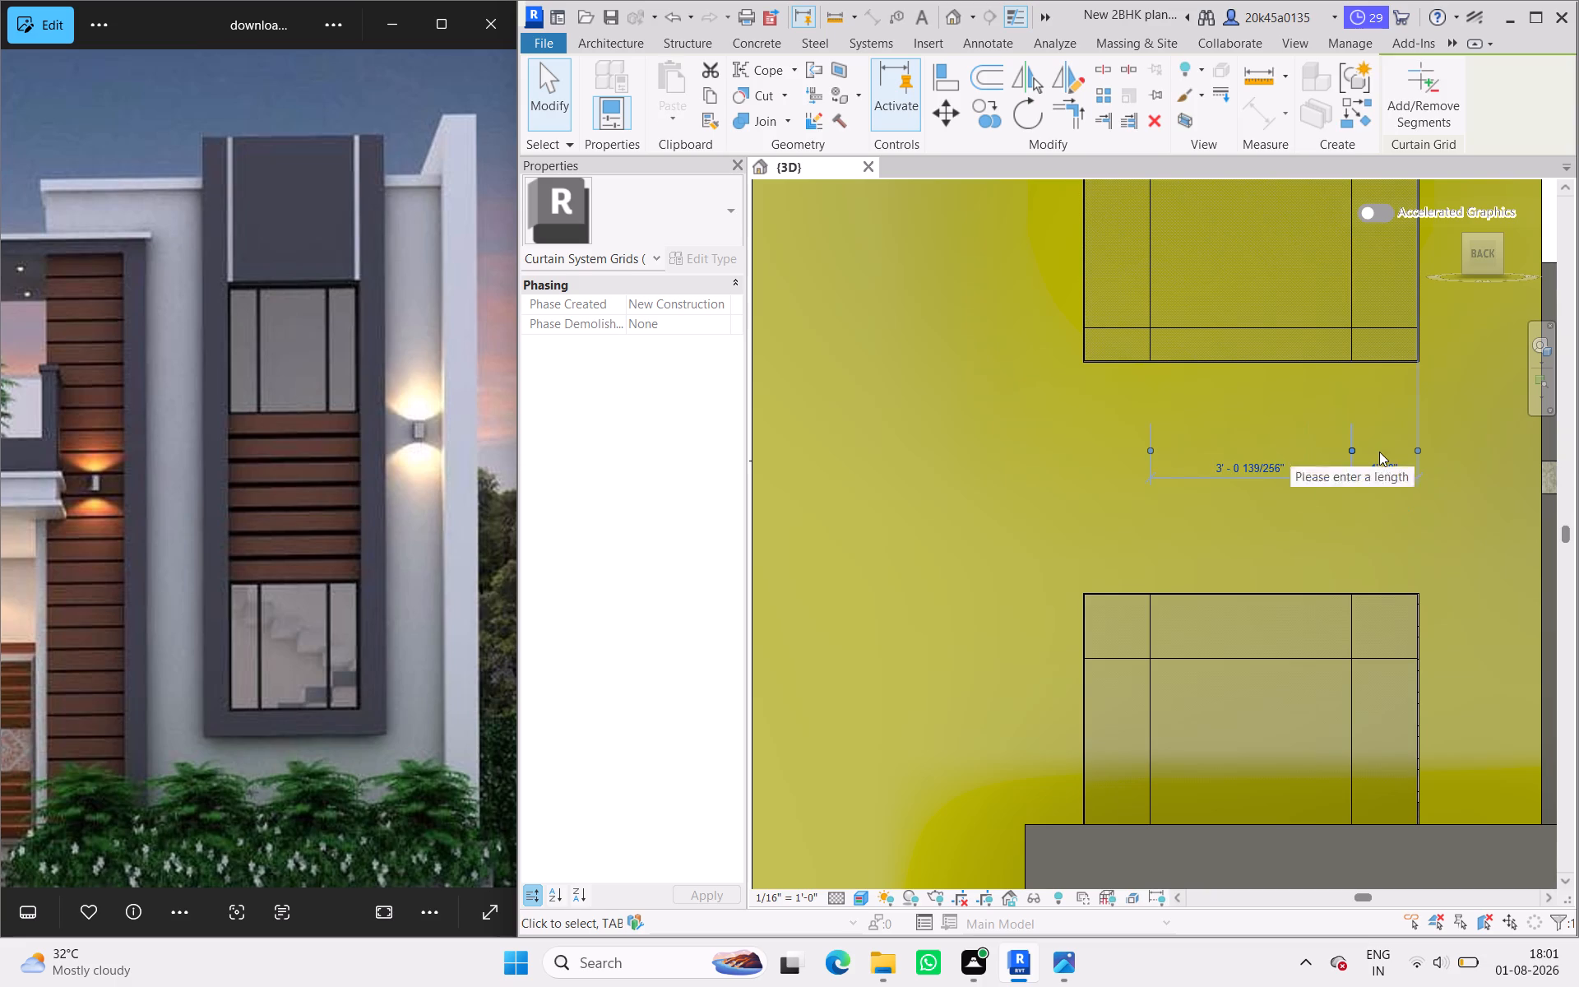
# Place 2.5" x 5" rectangular mullions on all grid lines of the window curtain system.
pyautogui.scroll(-7, 1294, 519)
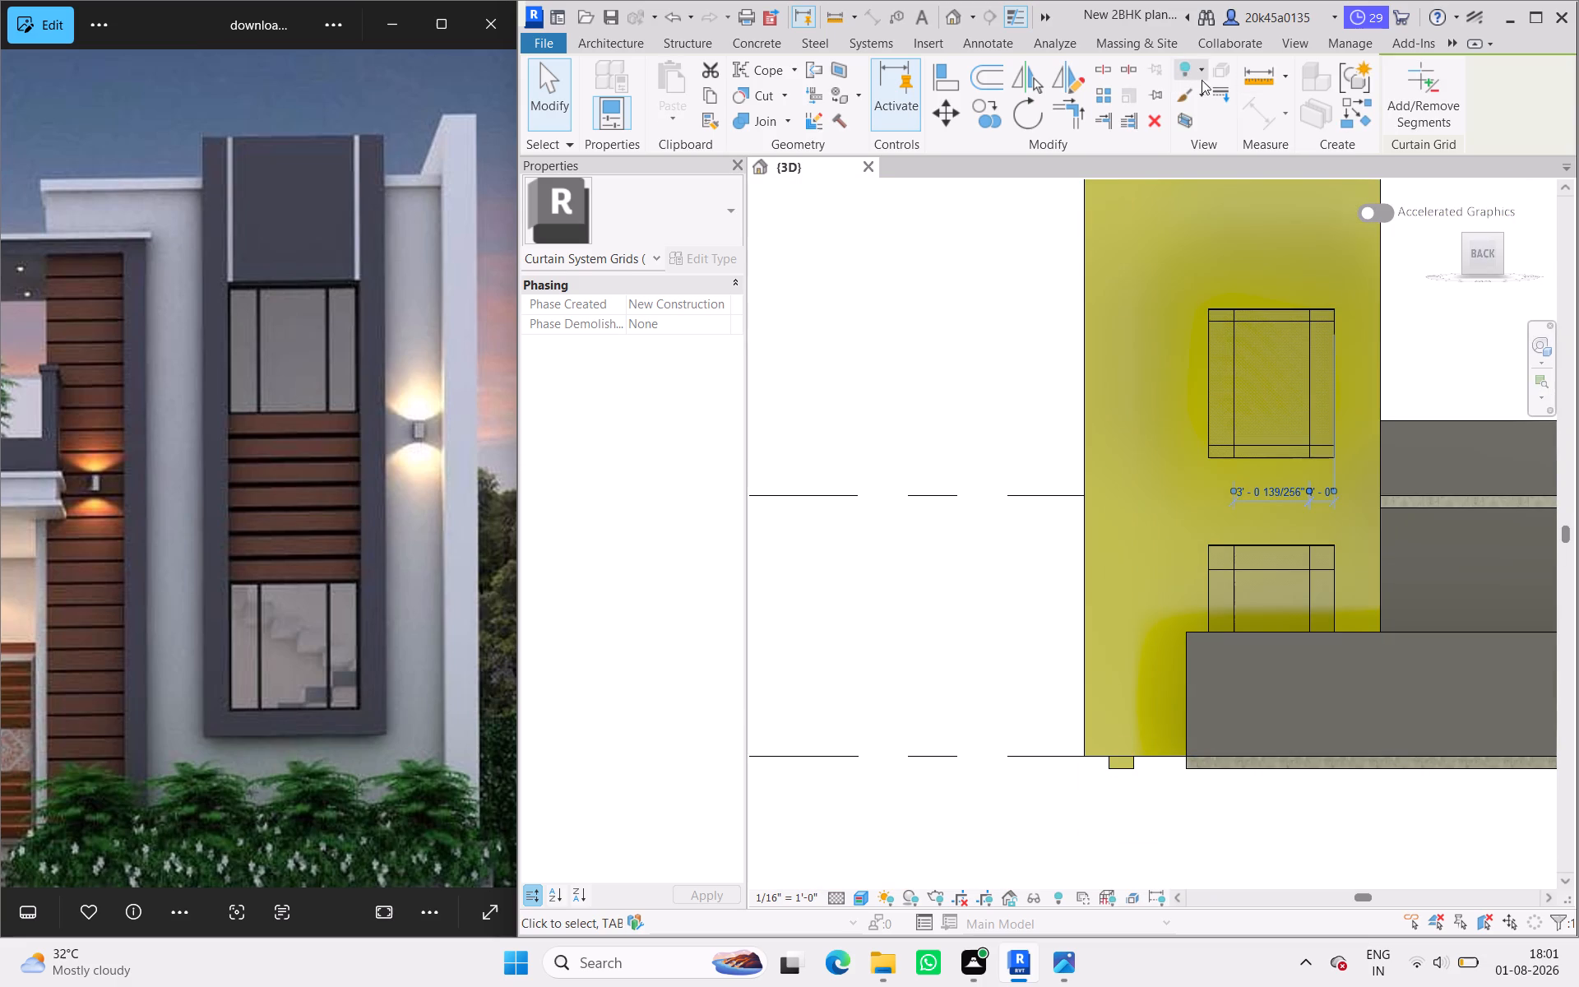
pyautogui.click(621, 42)
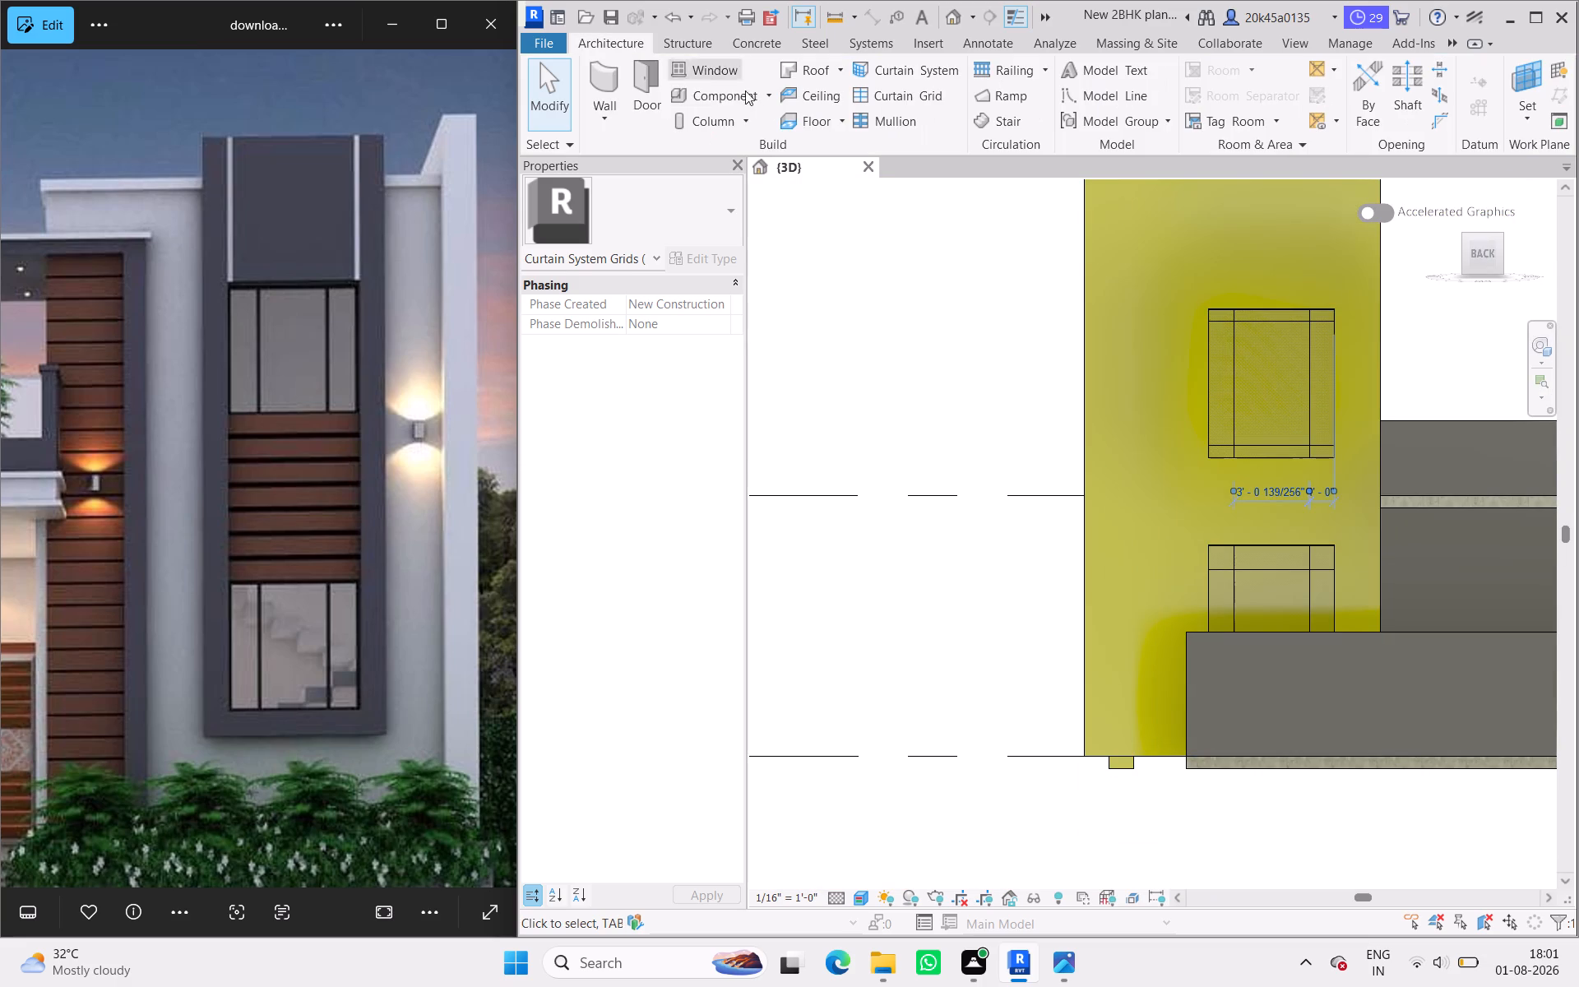
pyautogui.click(907, 126)
pyautogui.click(1512, 91)
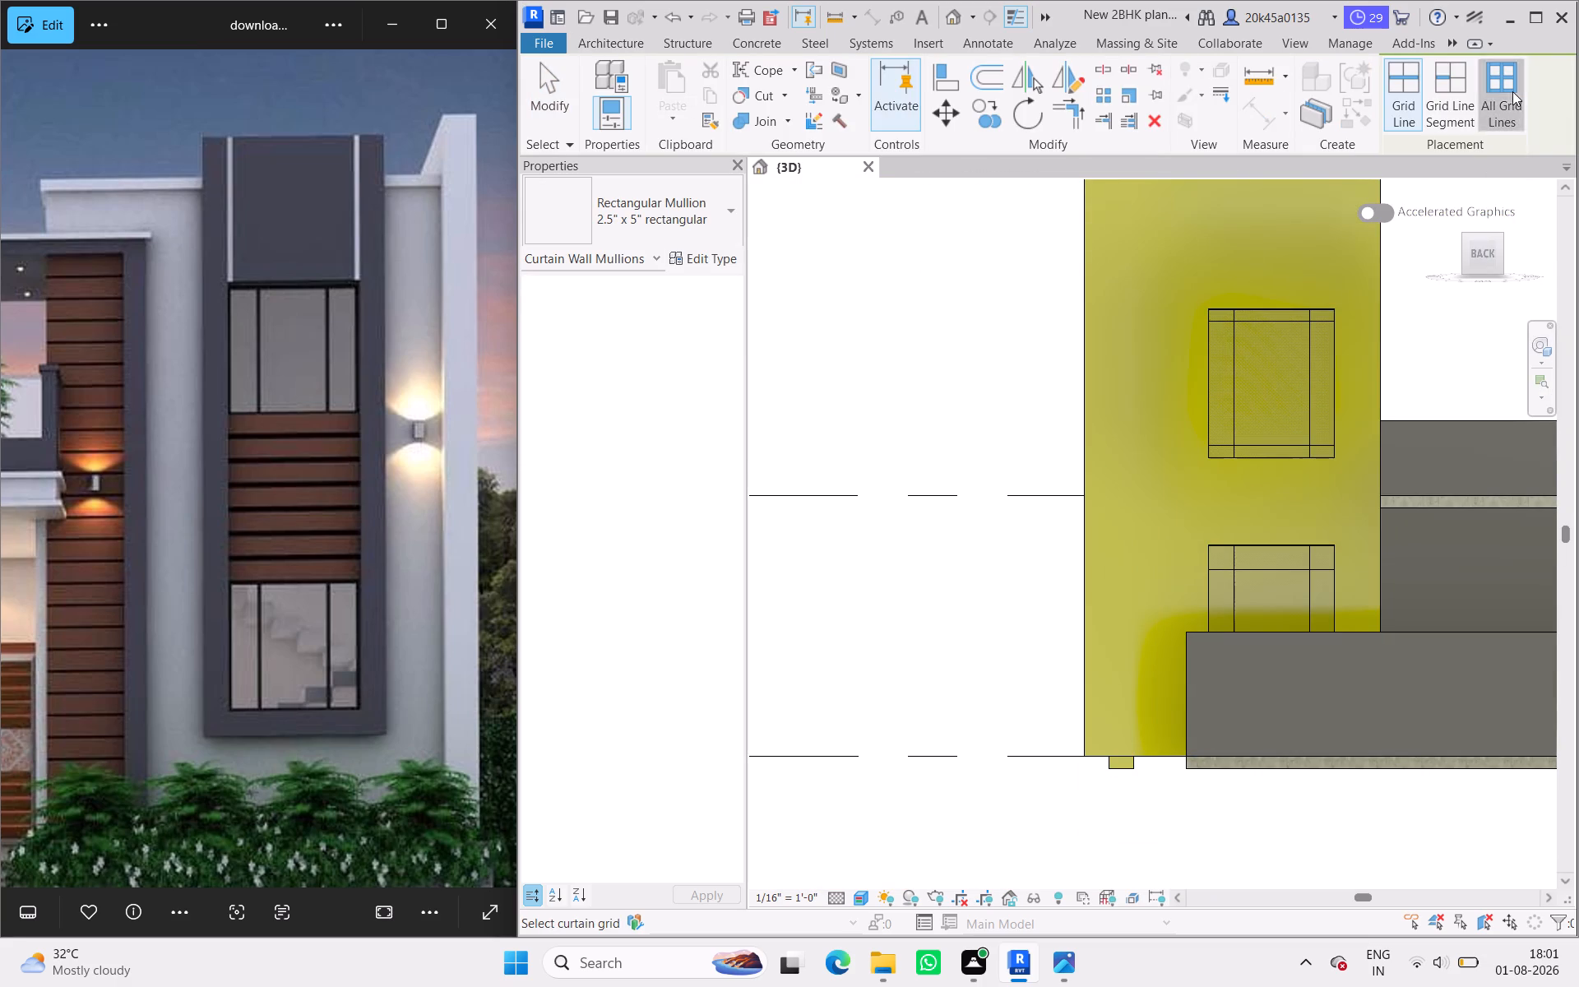
pyautogui.click(1240, 317)
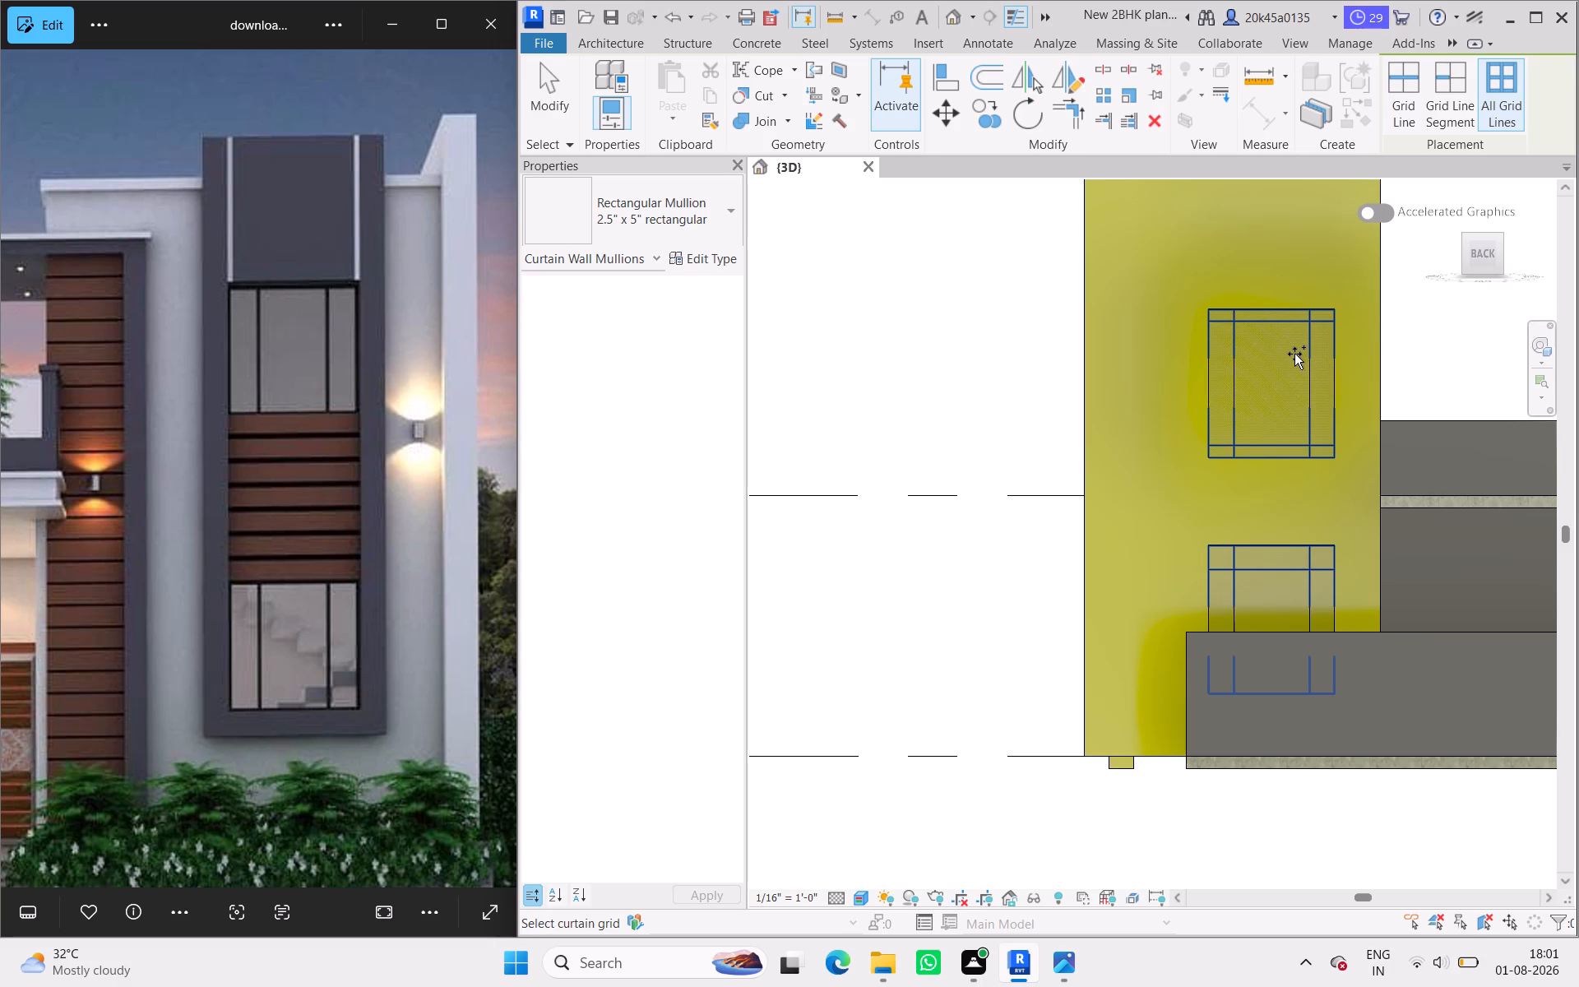
pyautogui.scroll(-2, 1294, 354)
pyautogui.scroll(1, 1290, 329)
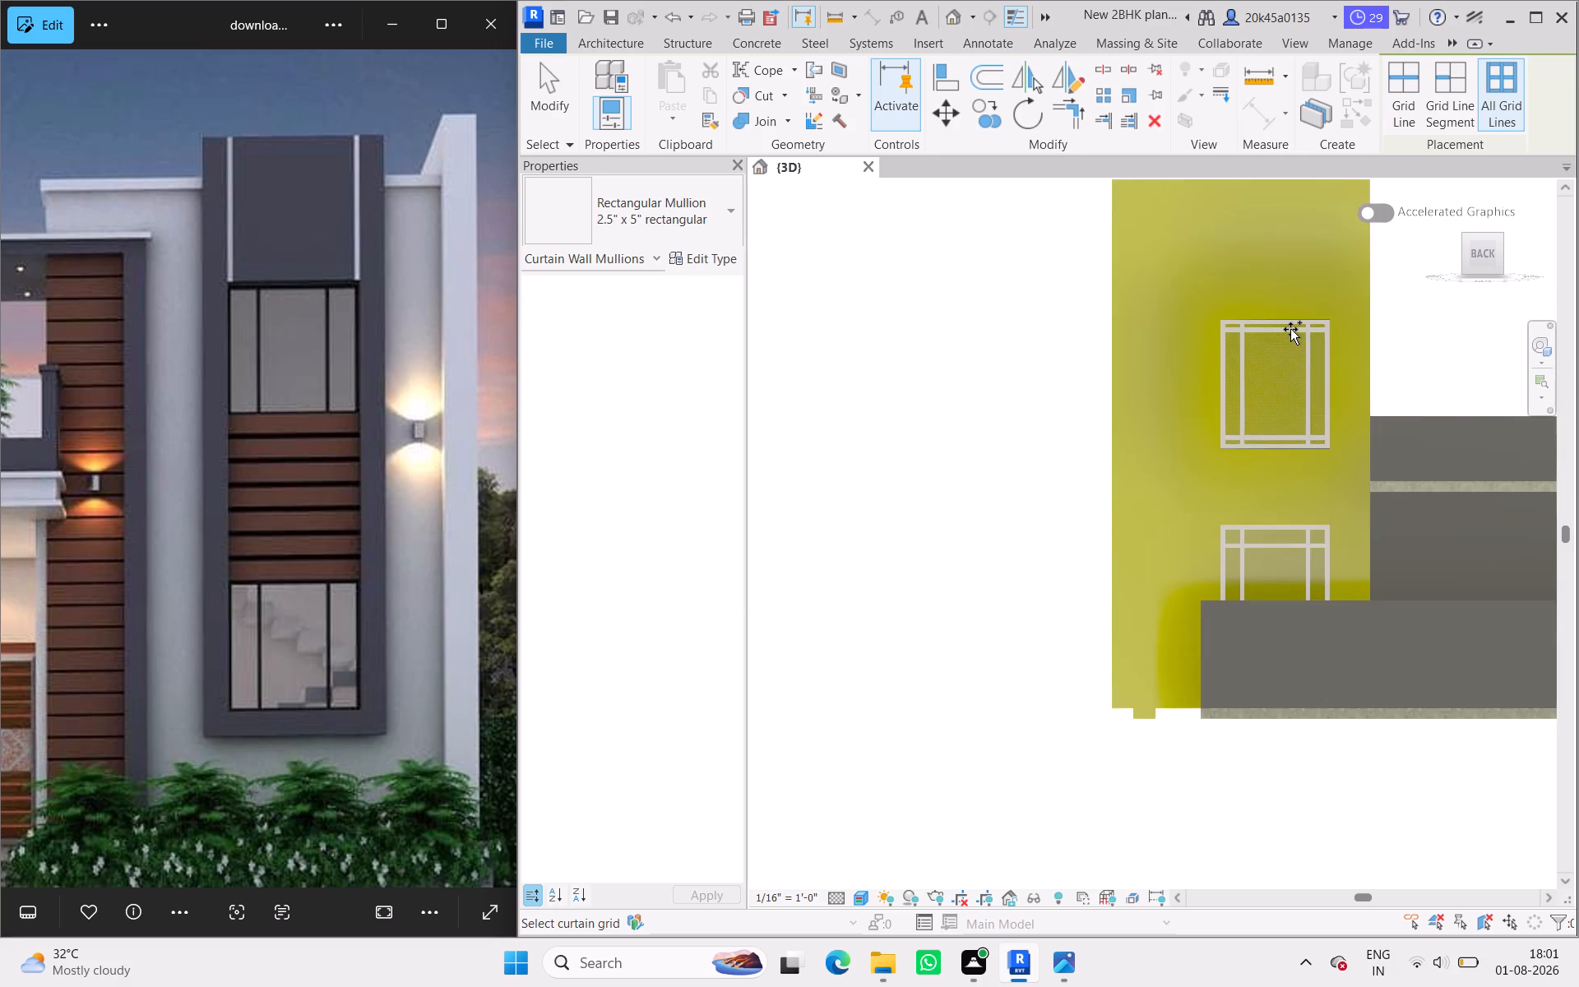
pyautogui.scroll(-1, 1290, 329)
pyautogui.scroll(4, 1290, 329)
pyautogui.click(875, 297)
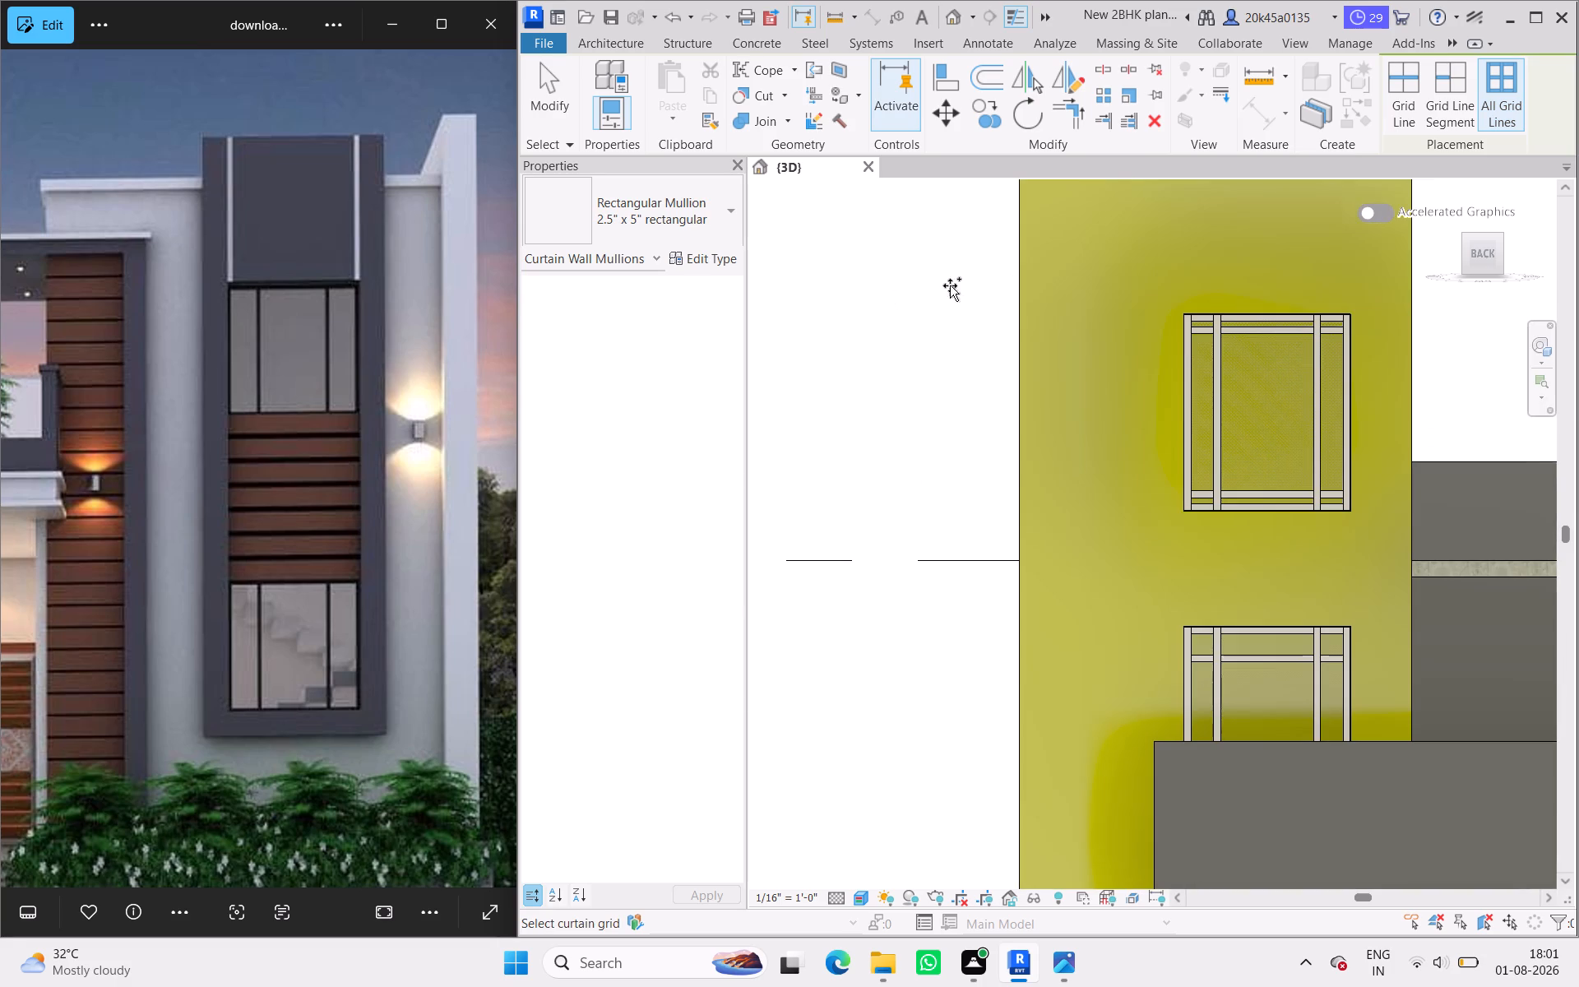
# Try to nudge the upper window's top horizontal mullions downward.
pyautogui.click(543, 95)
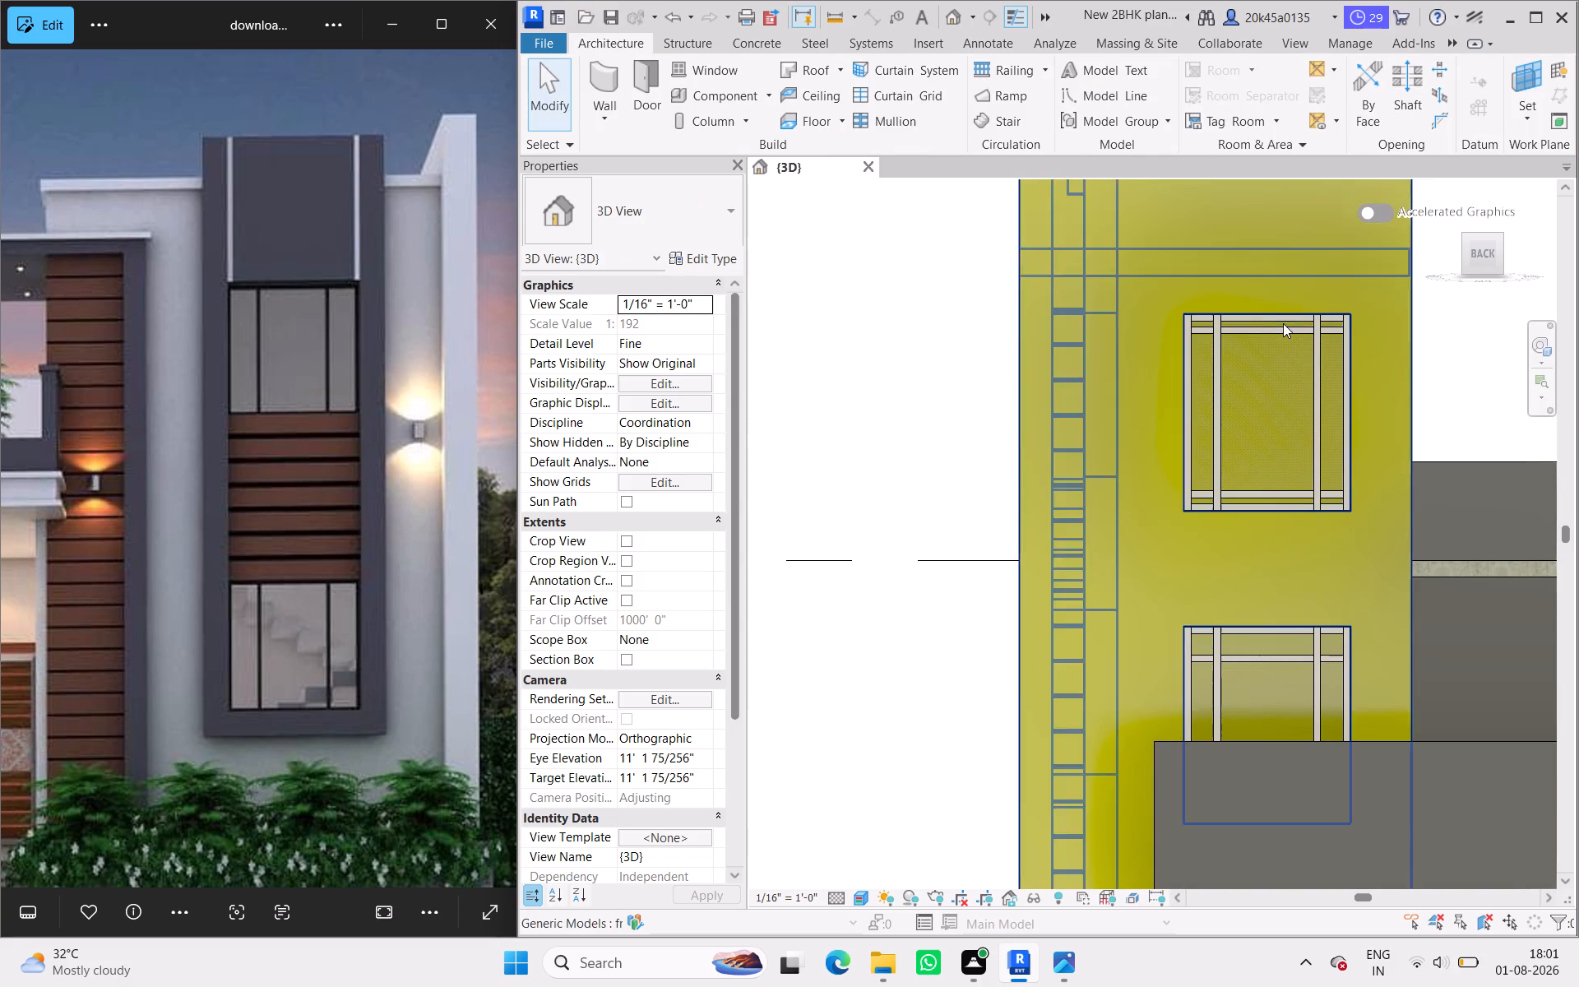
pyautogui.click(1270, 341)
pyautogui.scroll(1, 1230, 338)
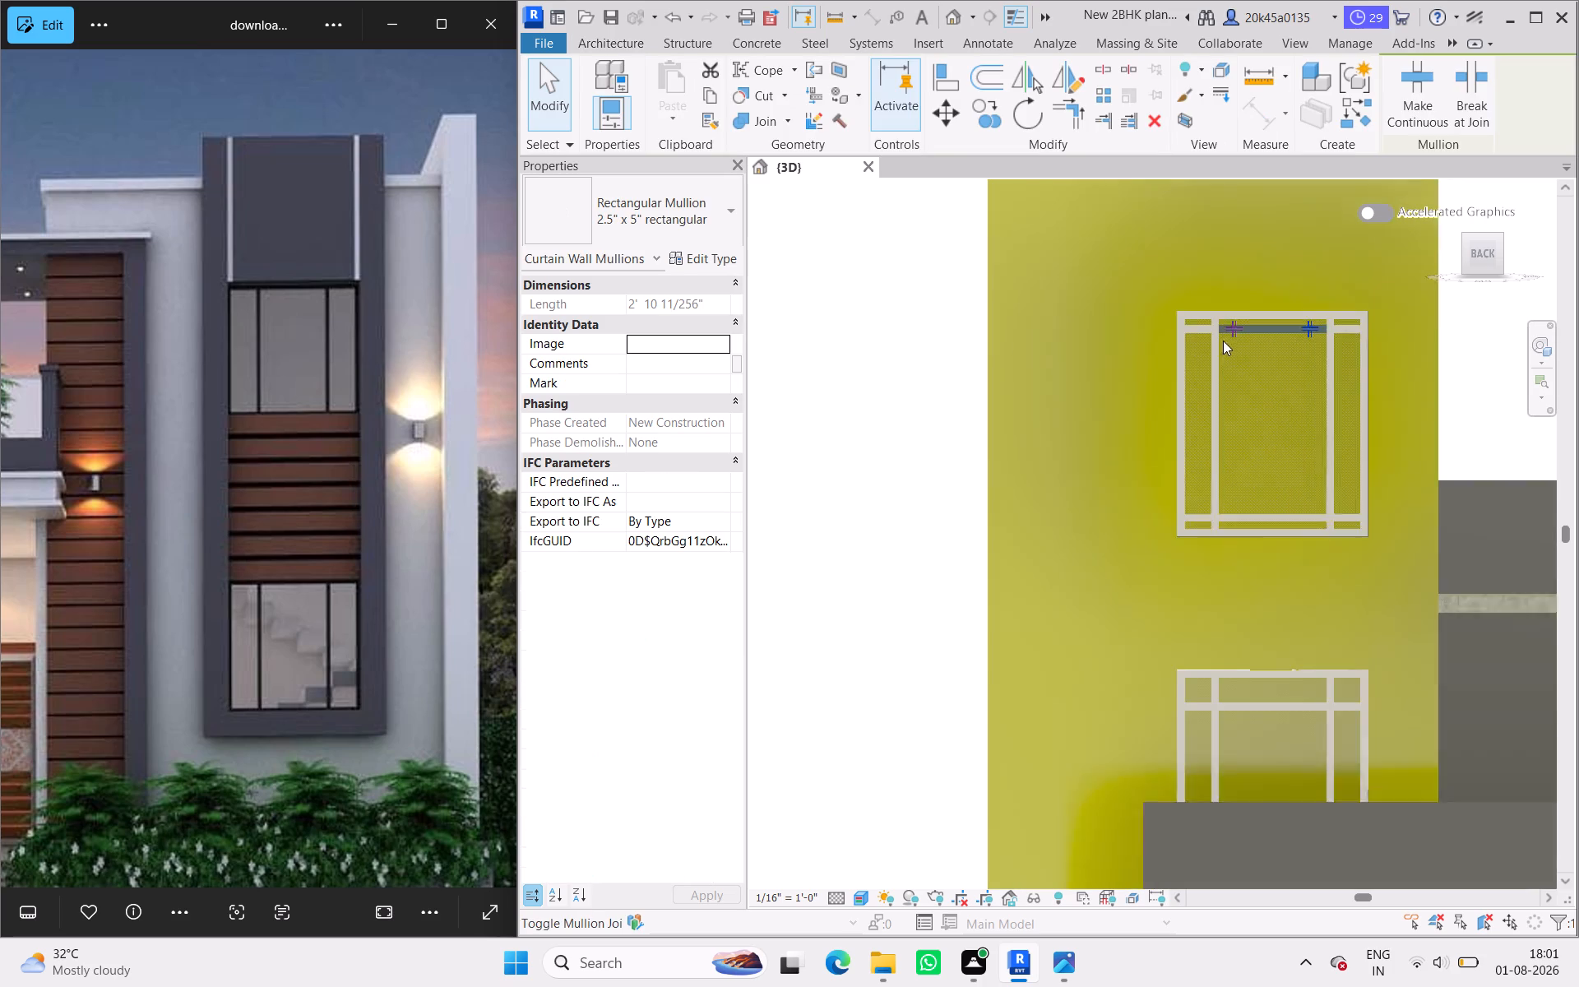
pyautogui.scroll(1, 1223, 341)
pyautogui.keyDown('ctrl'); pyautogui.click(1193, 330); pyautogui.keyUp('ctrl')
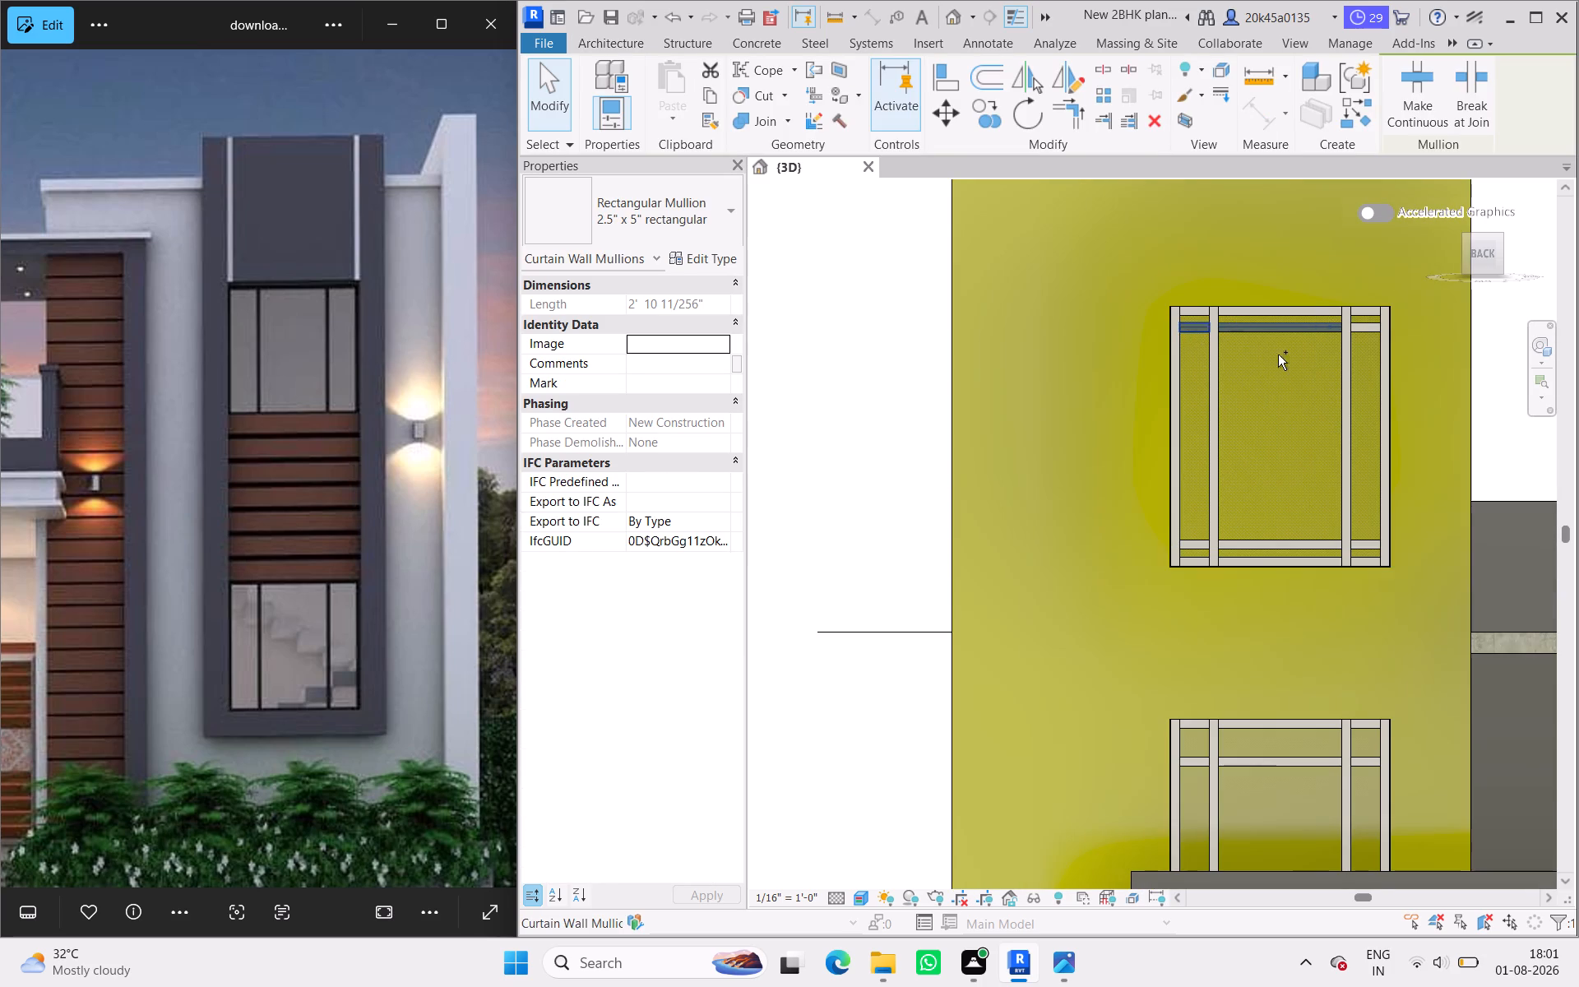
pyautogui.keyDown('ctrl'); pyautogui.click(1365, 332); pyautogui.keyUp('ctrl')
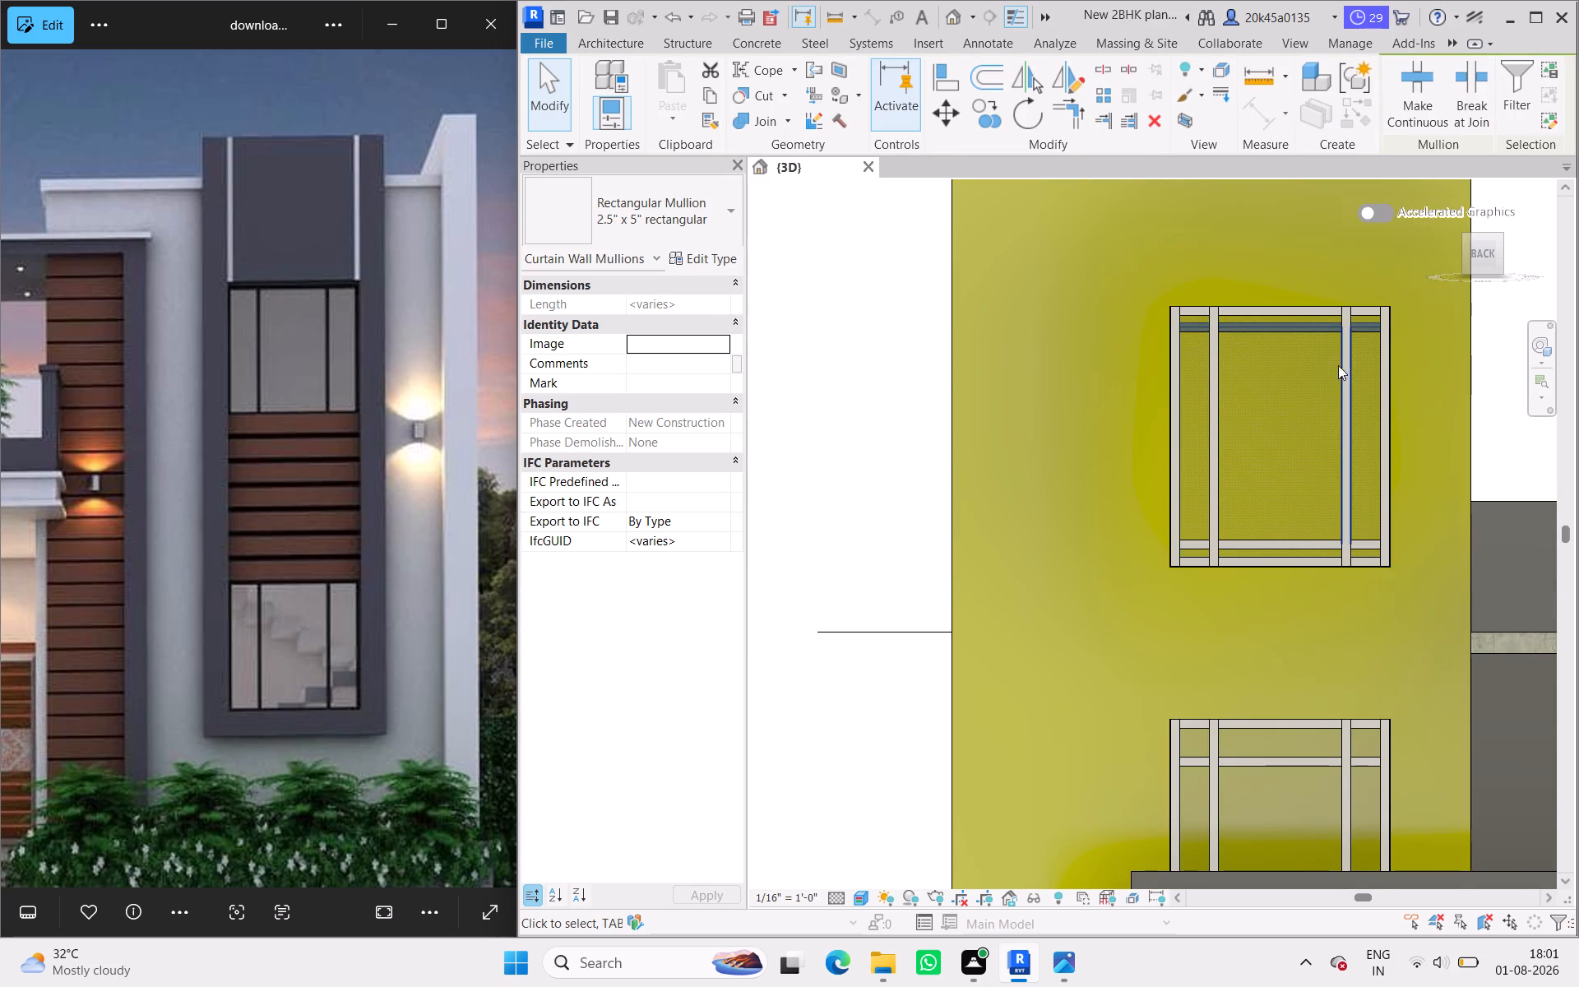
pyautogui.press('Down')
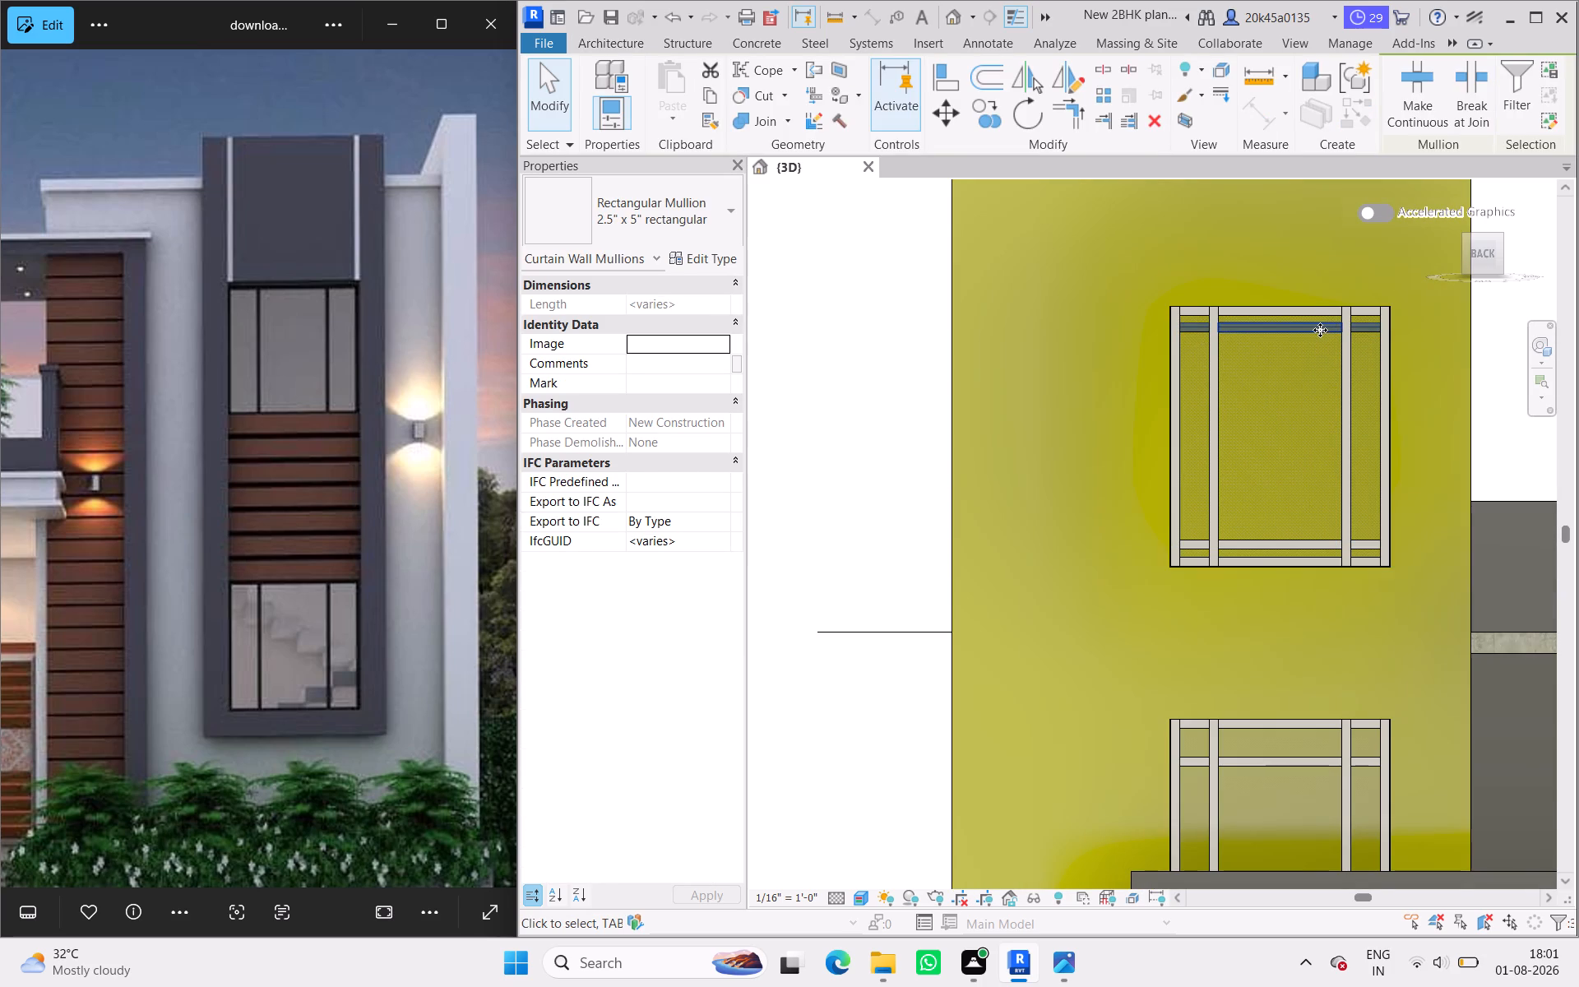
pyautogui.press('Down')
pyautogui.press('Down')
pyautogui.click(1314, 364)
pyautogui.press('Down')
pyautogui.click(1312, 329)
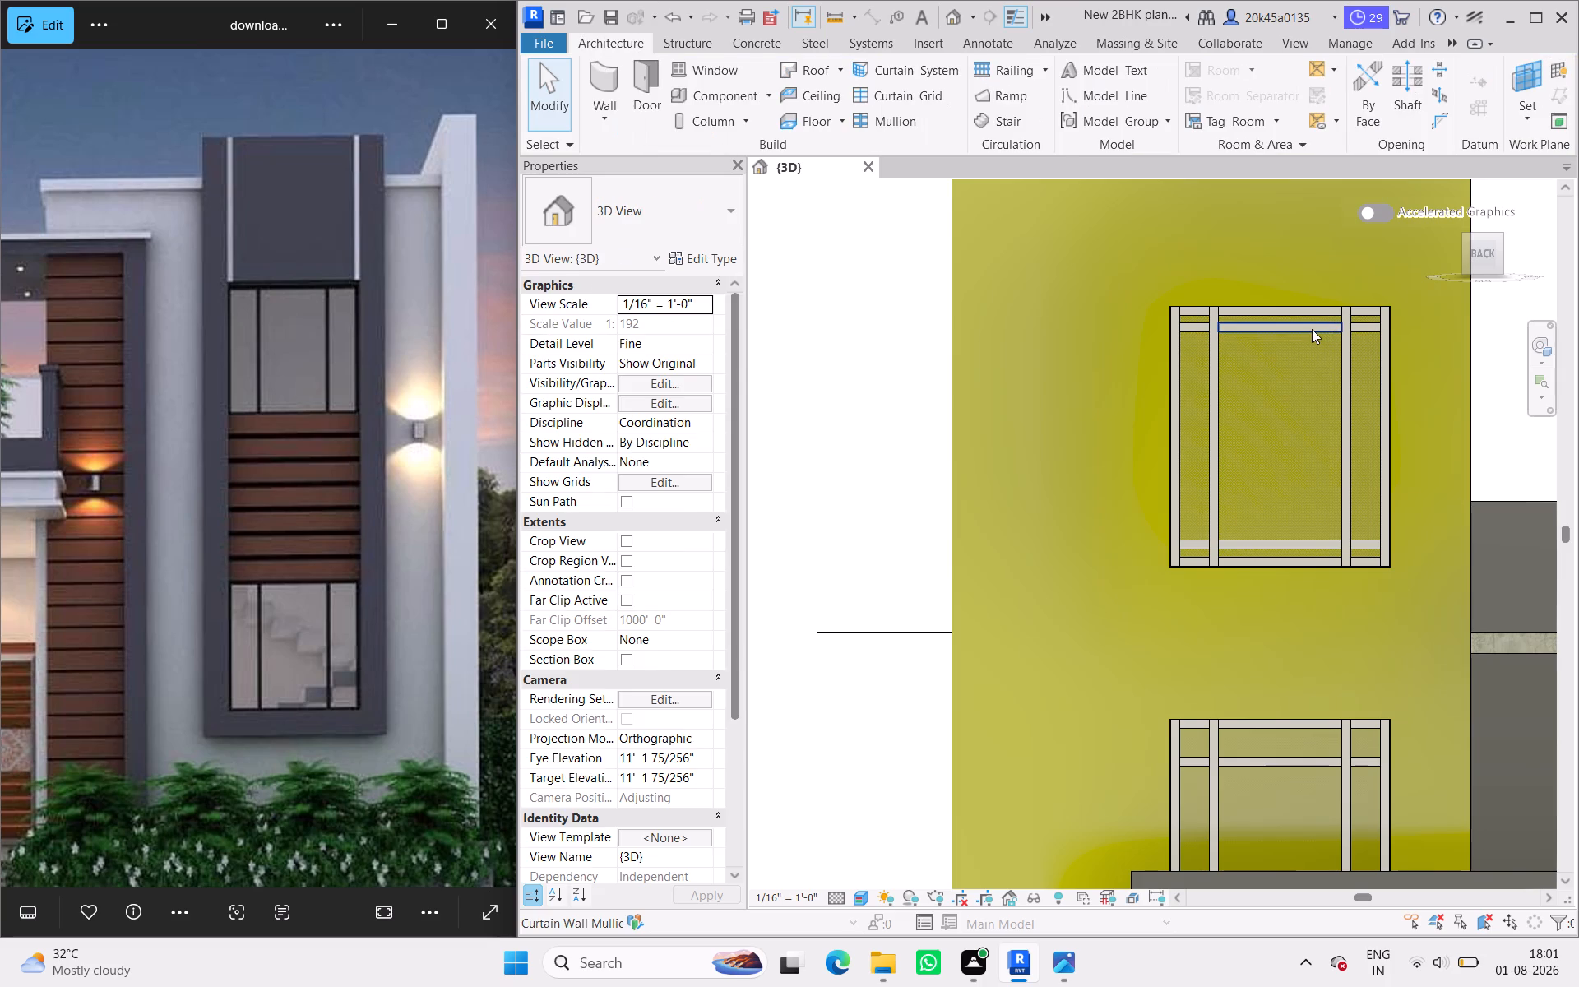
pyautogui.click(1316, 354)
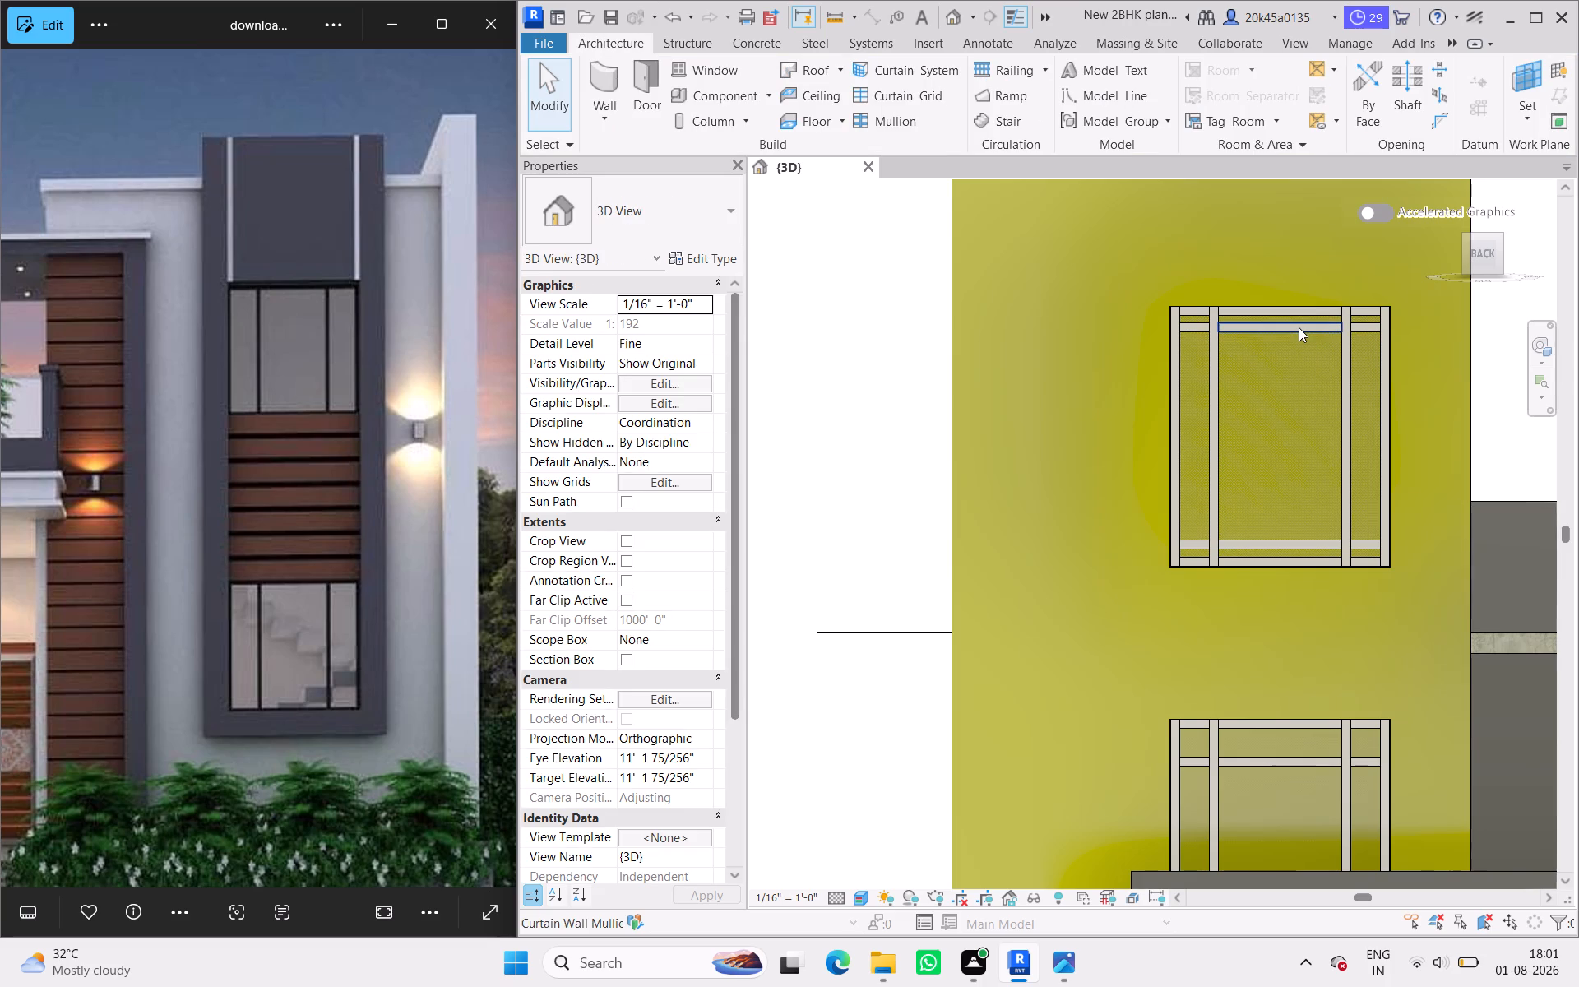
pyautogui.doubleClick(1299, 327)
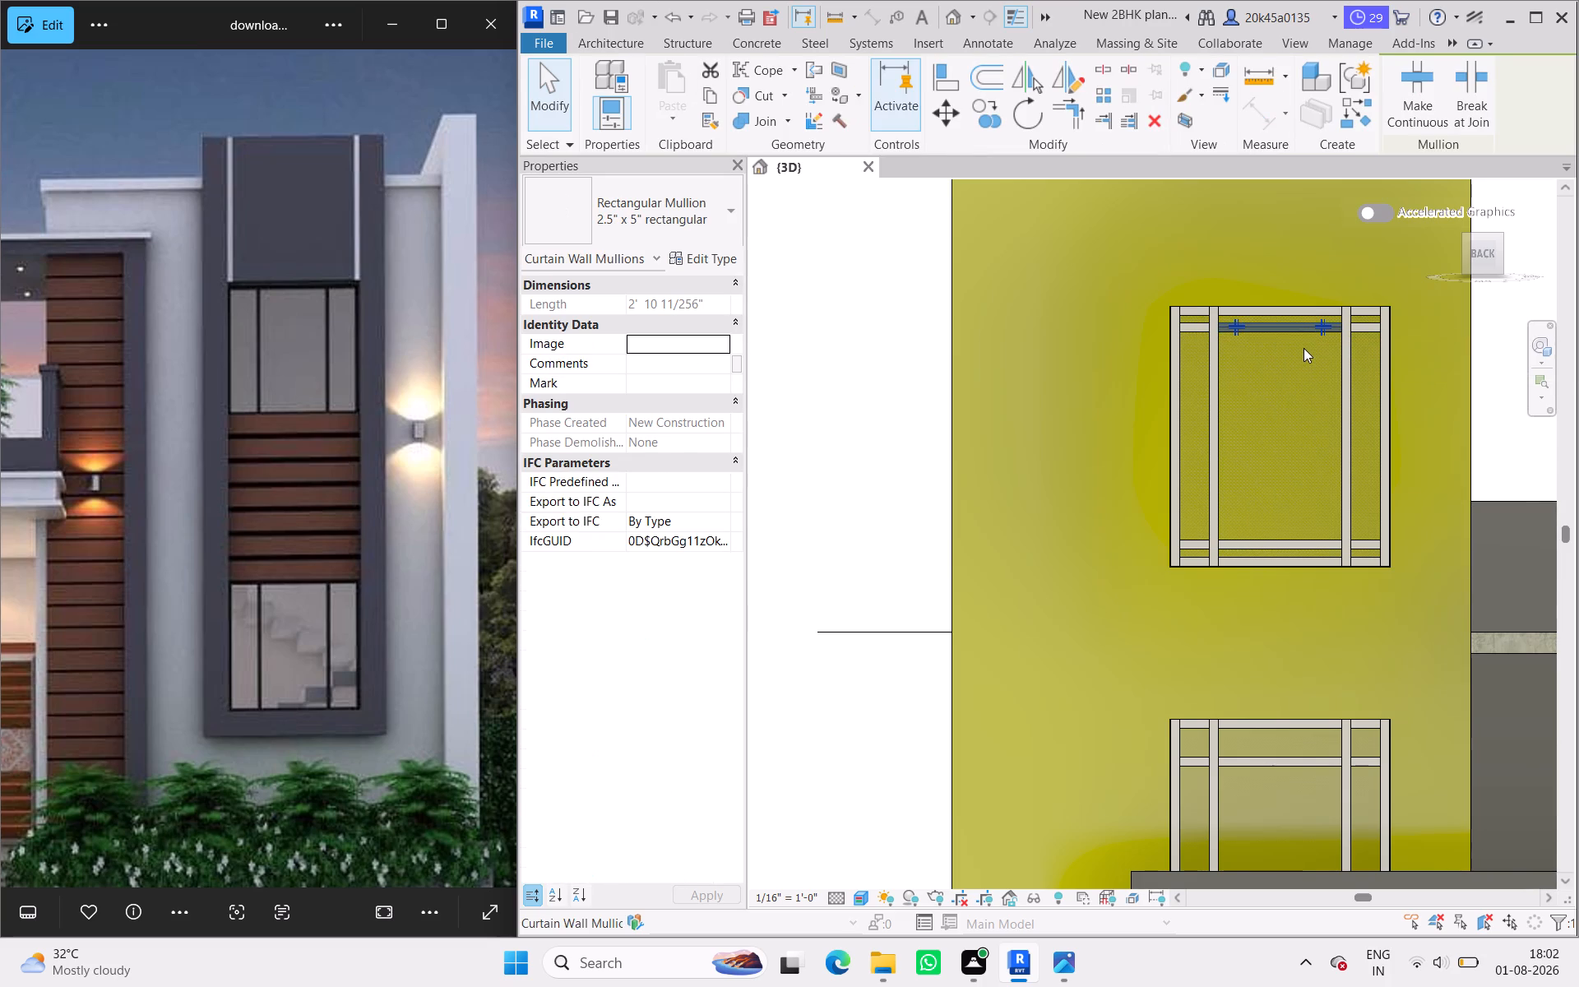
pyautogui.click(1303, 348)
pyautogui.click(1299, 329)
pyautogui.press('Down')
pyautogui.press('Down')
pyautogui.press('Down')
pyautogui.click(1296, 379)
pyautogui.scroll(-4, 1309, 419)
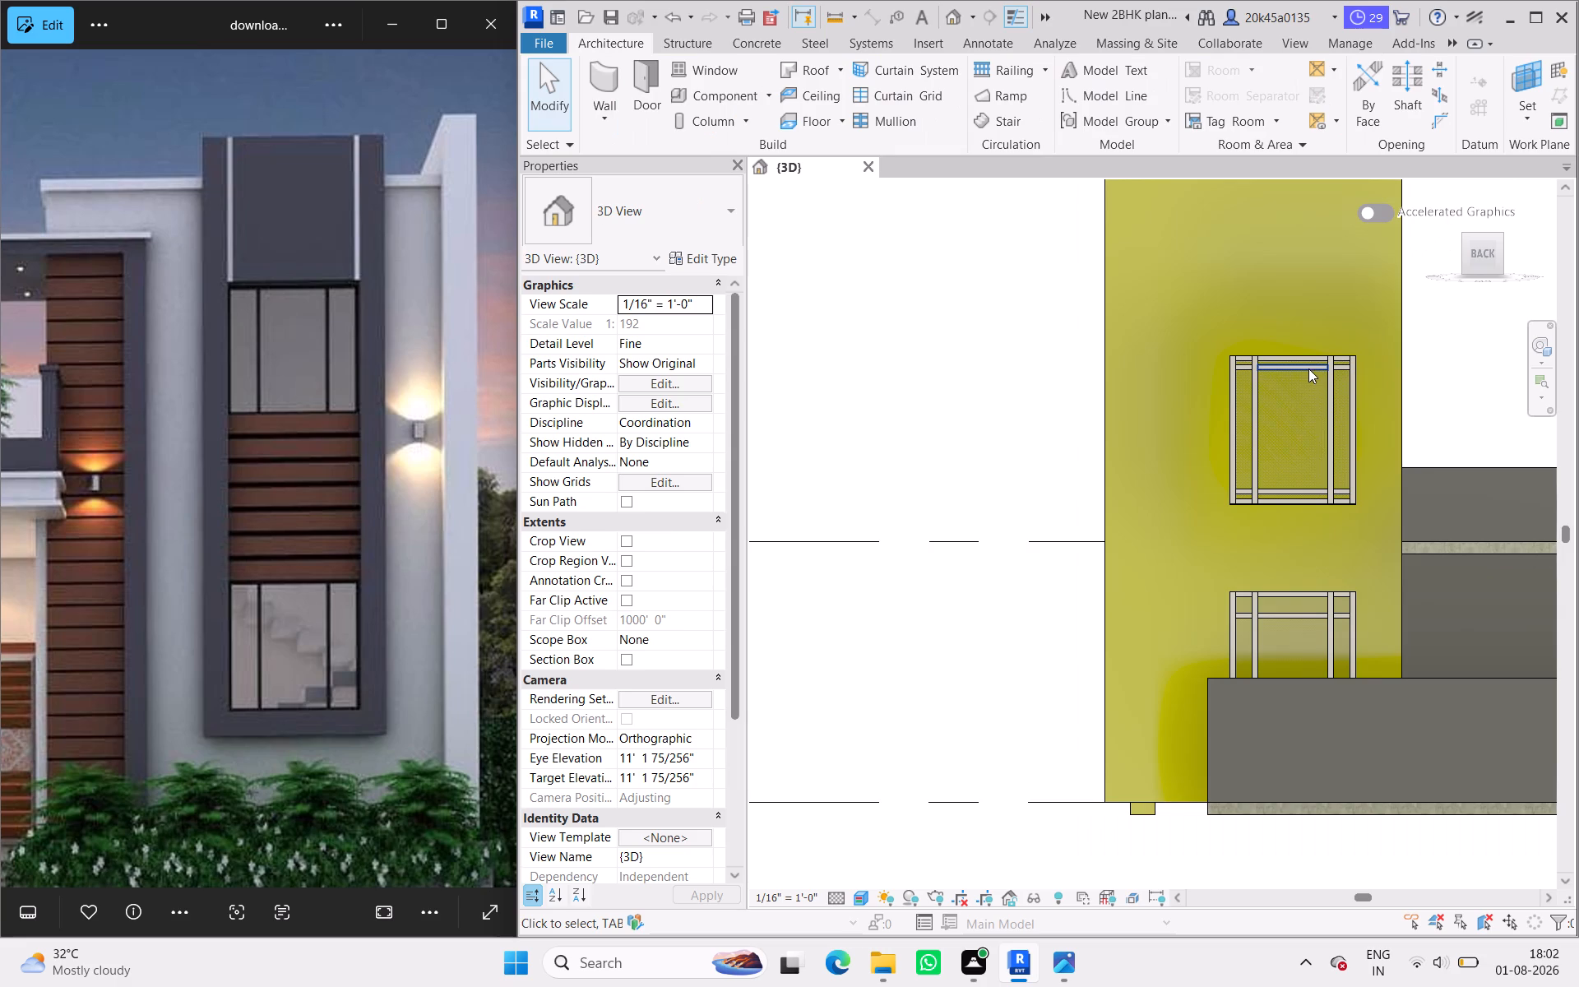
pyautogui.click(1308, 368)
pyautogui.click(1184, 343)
# Undo the mullion placement on the window curtain system, leaving only its grid lines.
pyautogui.hotkey('ctrl', 'z')
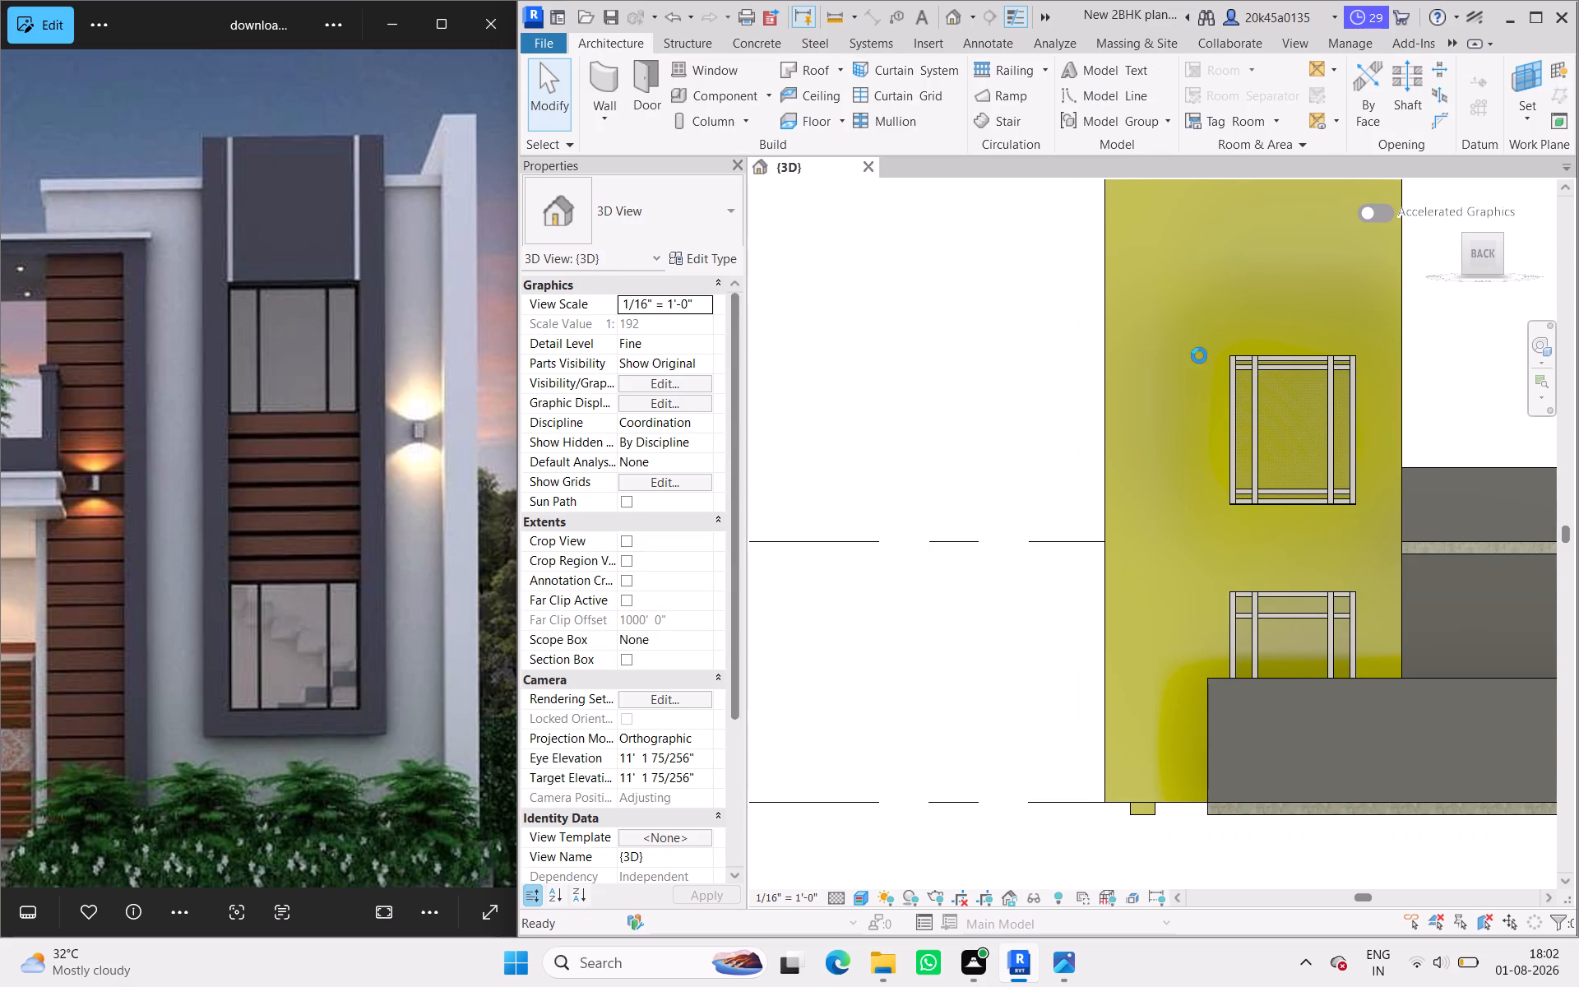
pyautogui.hotkey('ctrl', 'z')
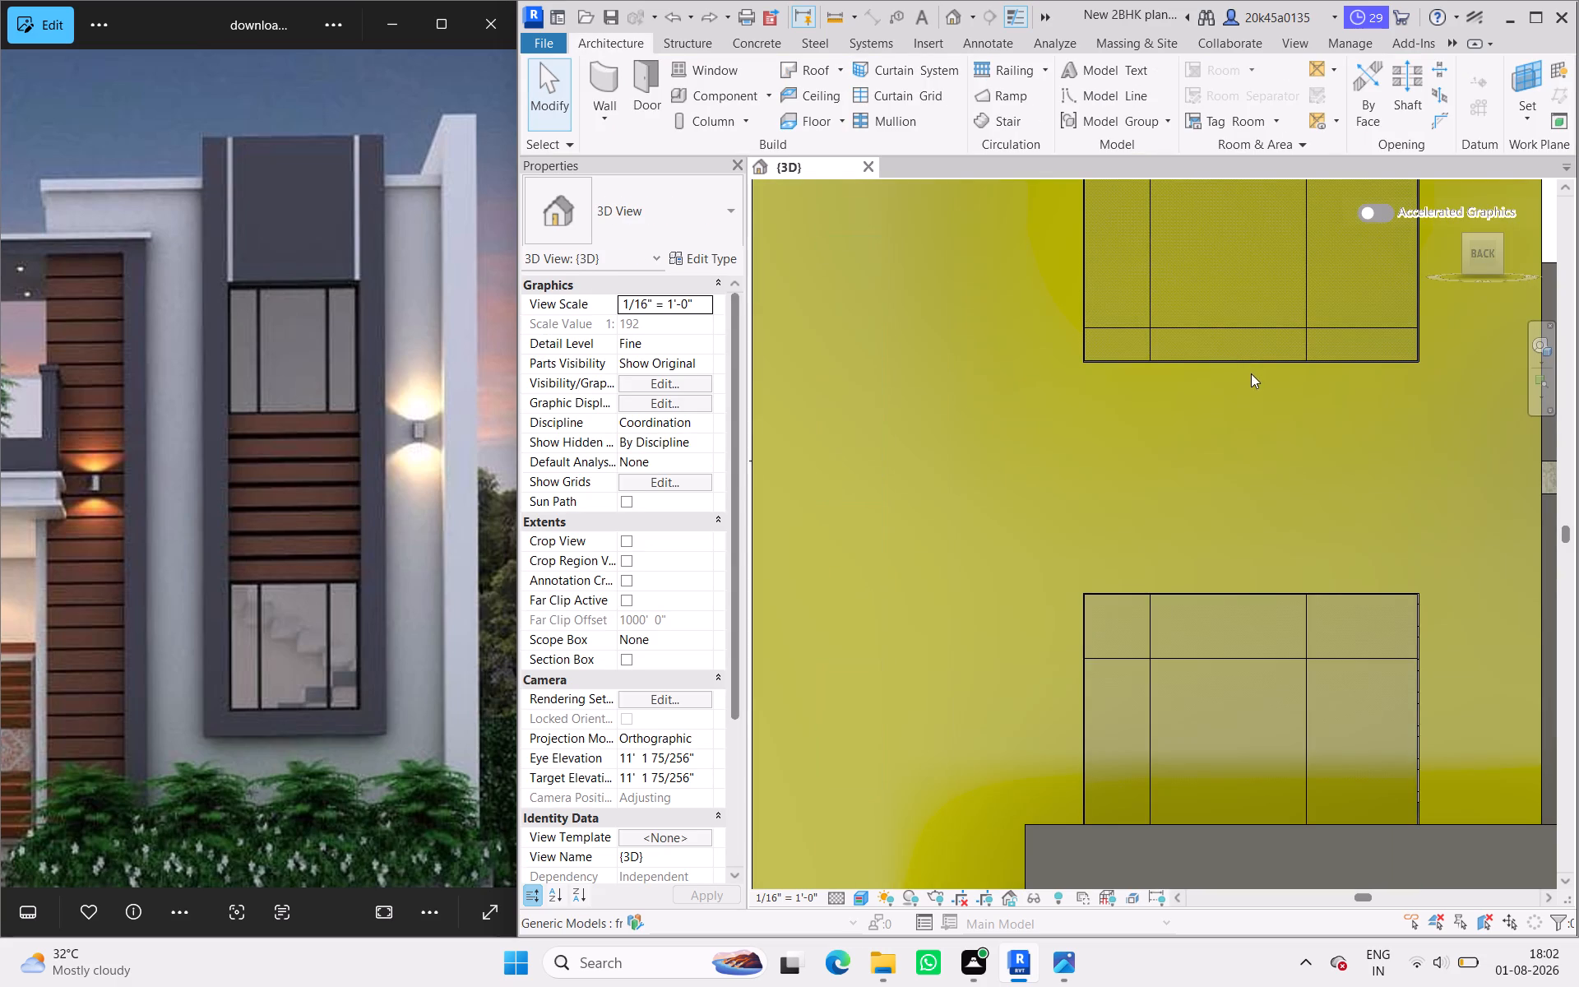
pyautogui.hotkey('ctrl', 'y')
# Unpin the upper window's bottom horizontal grid line and move it up to 4'-3" from the window's top grid line.
pyautogui.scroll(-3, 1276, 447)
pyautogui.moveTo(1276, 451); pyautogui.dragTo(1252, 475, button='middle')
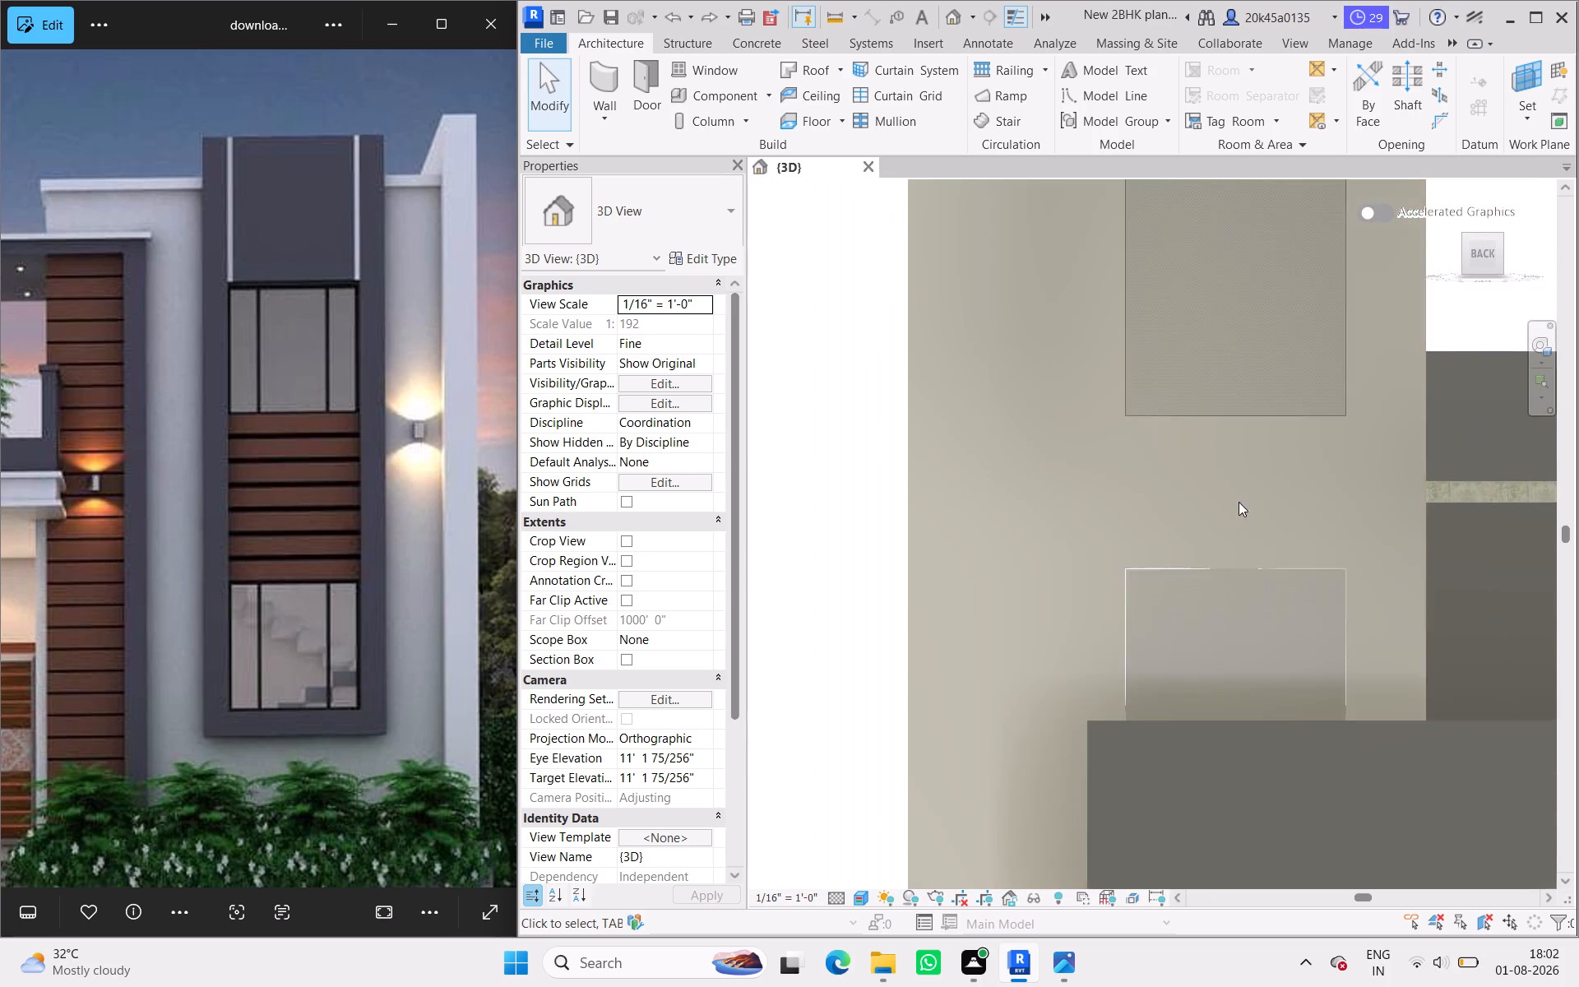
pyautogui.click(1264, 394)
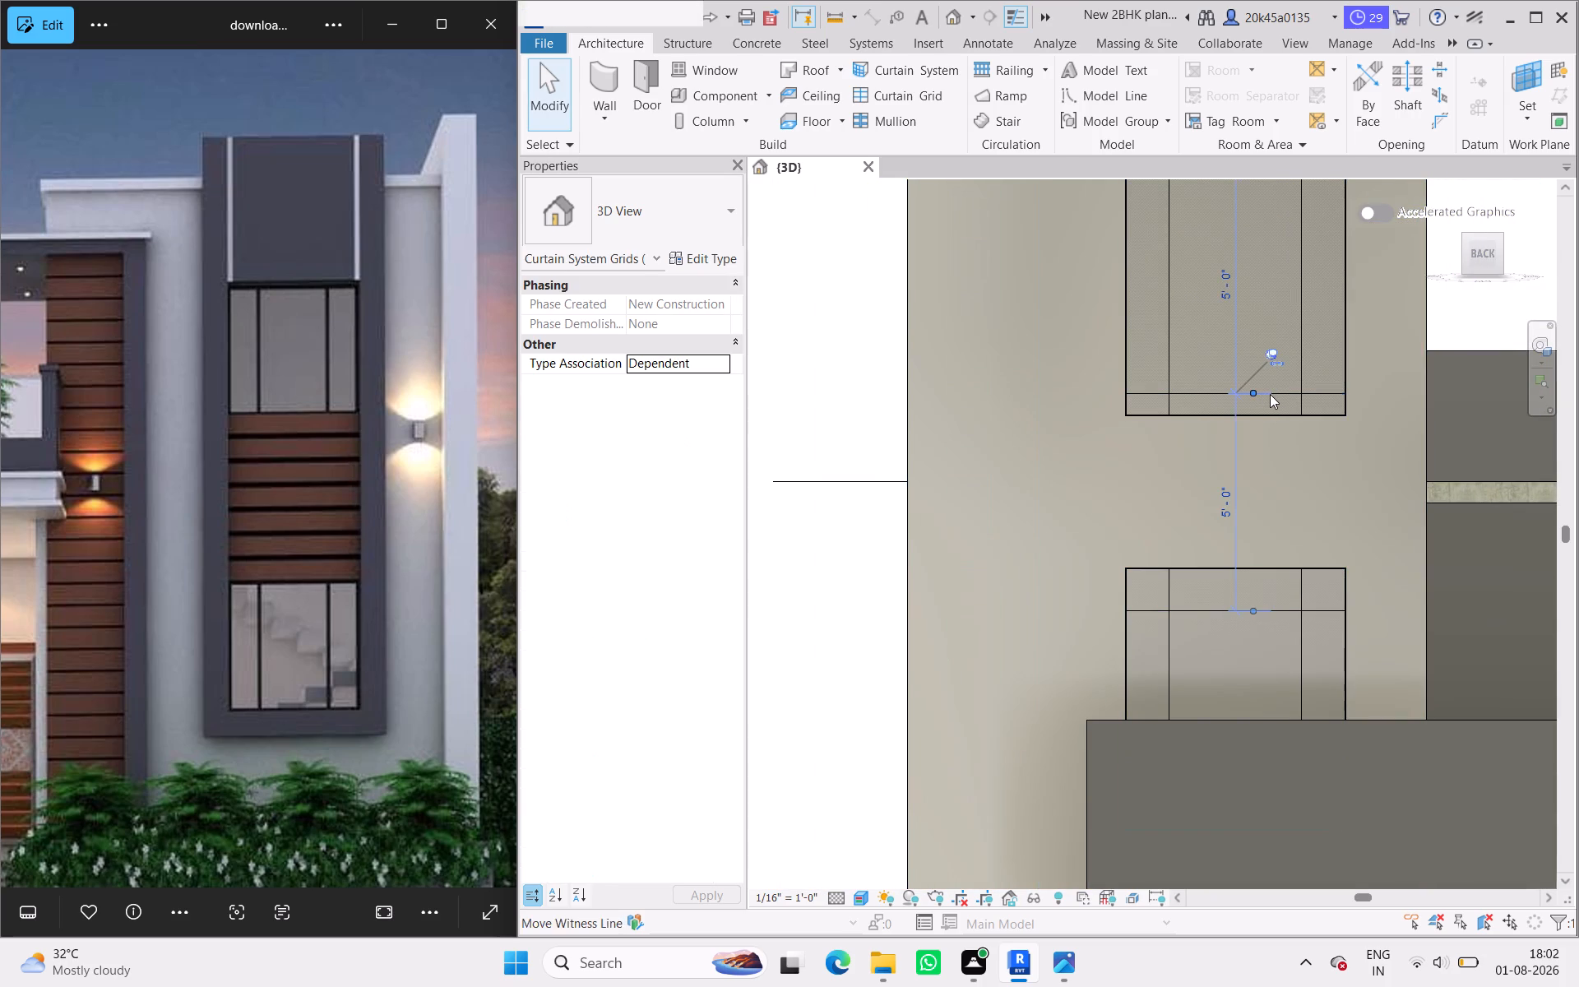
pyautogui.click(1277, 353)
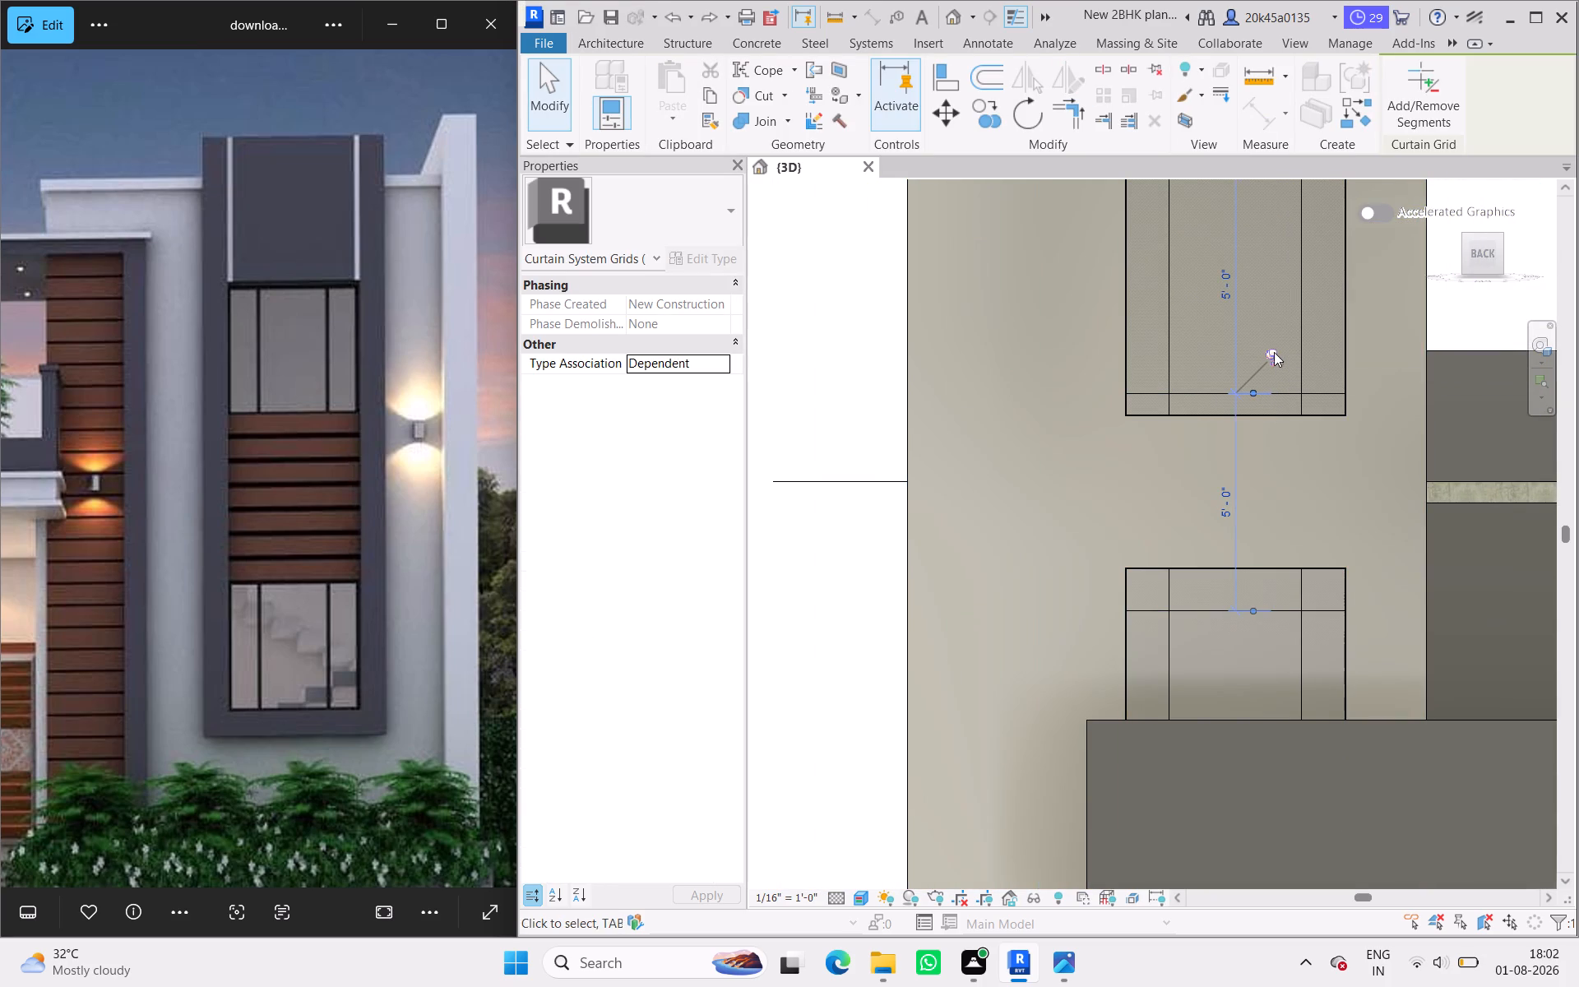
pyautogui.click(1280, 392)
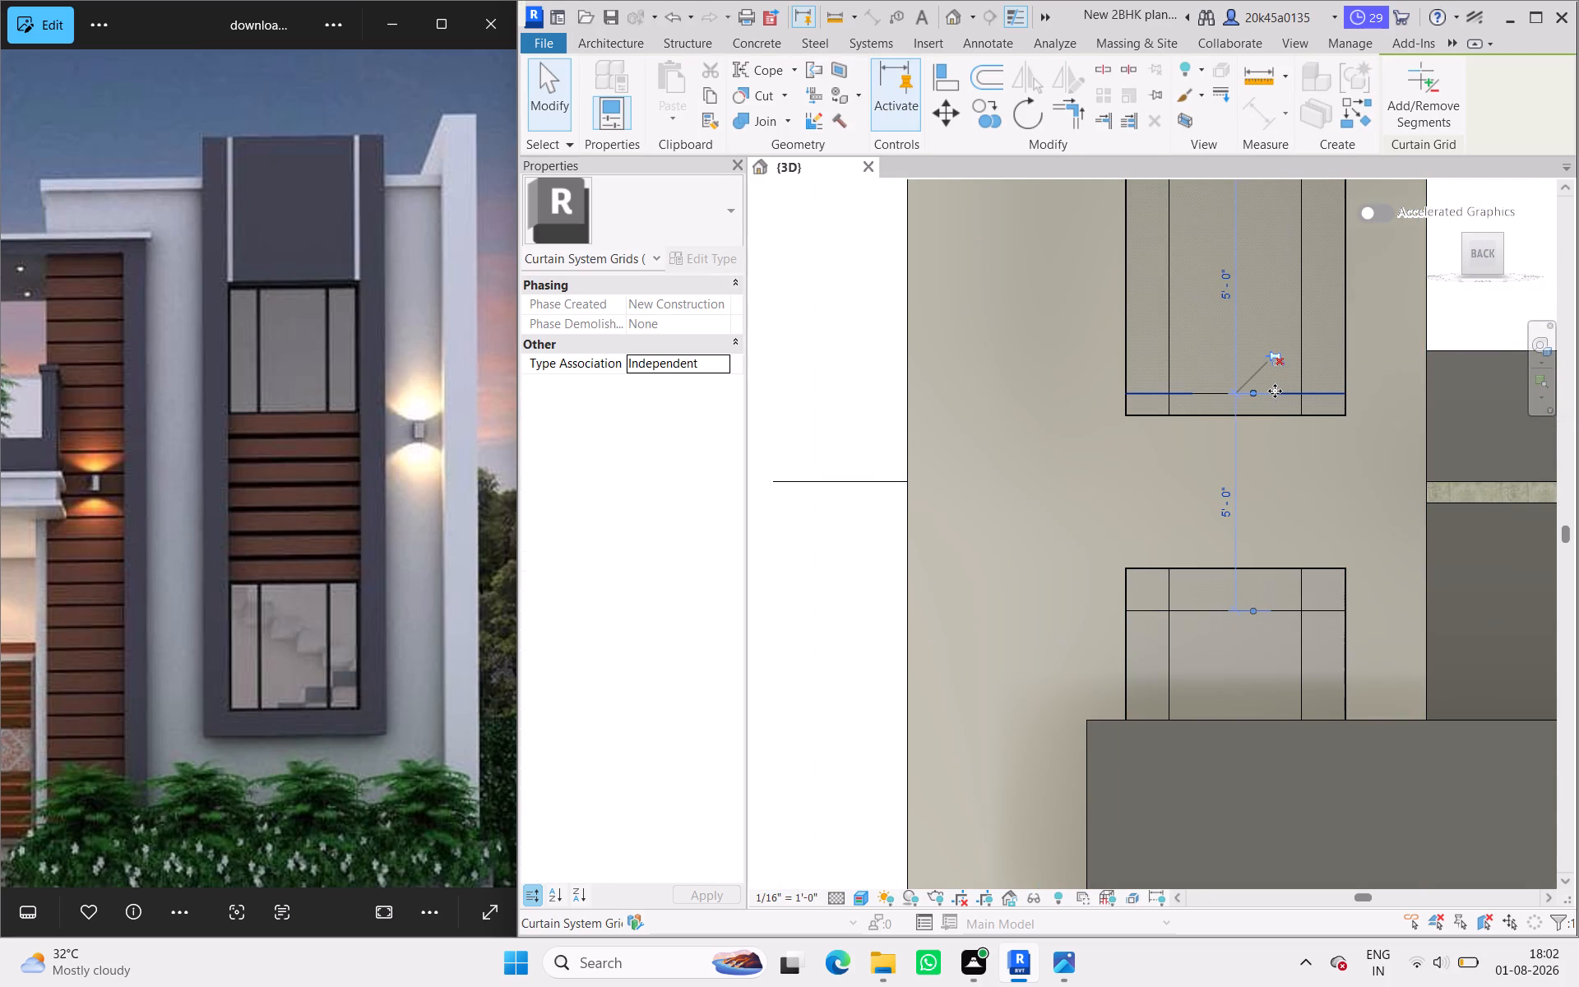
pyautogui.press('Up')
pyautogui.press('Up')
pyautogui.press('Up')
pyautogui.press('Up')
pyautogui.press('Up')
pyautogui.press('Up')
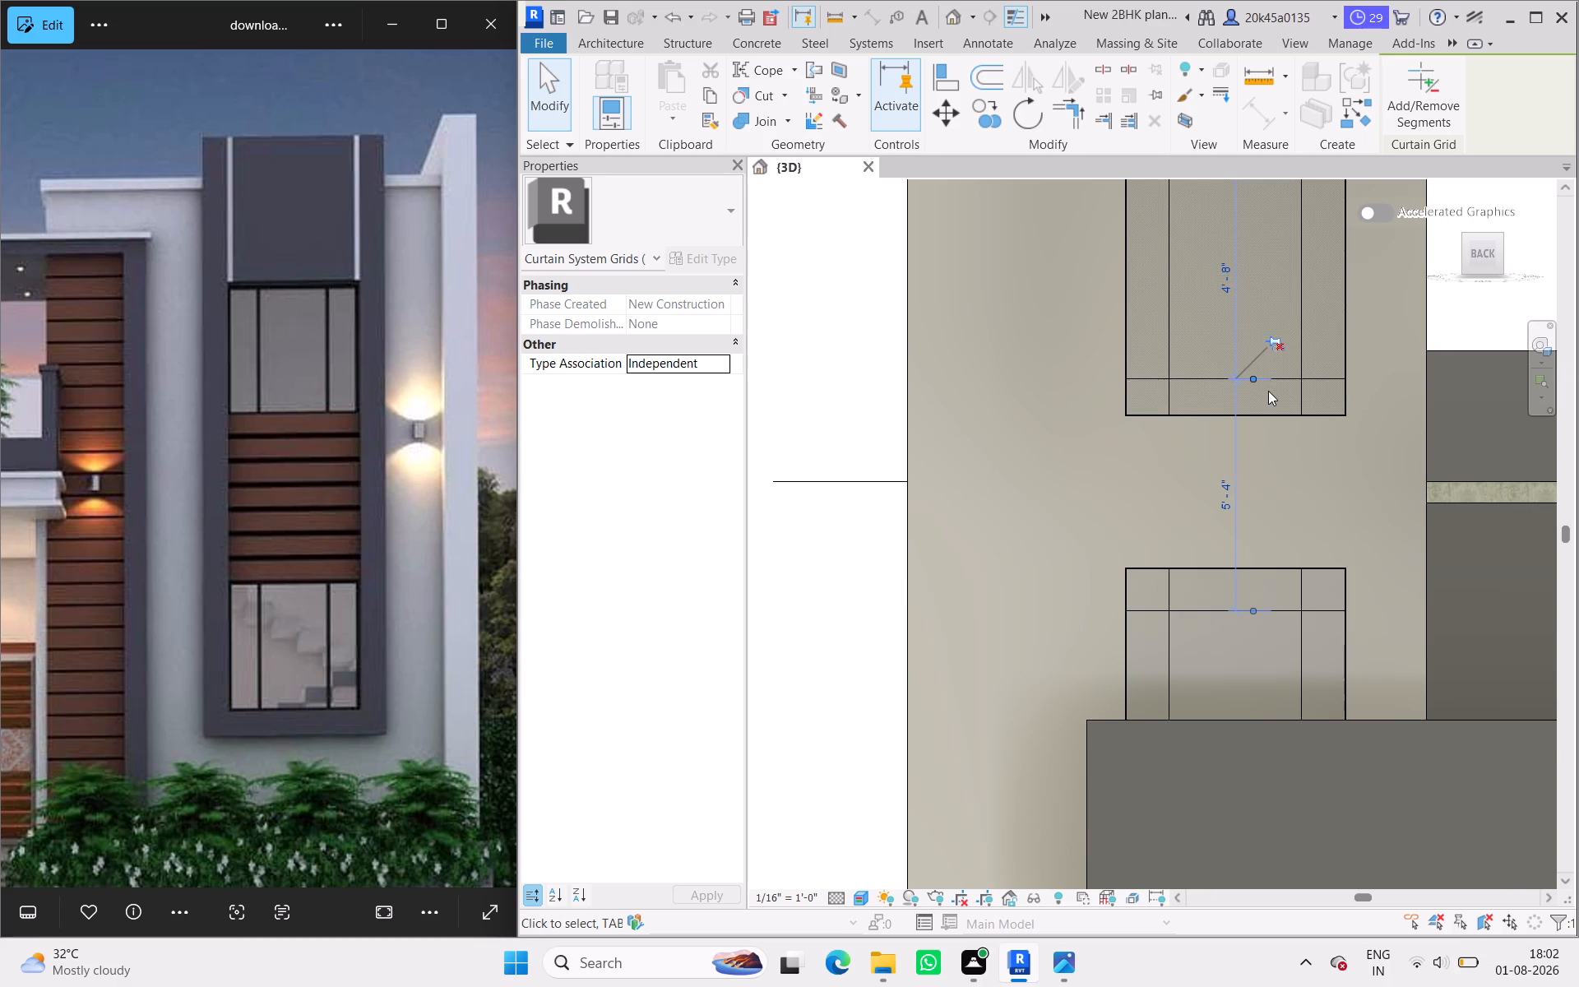
pyautogui.press('Up')
pyautogui.press('Up')
pyautogui.press('Up')
pyautogui.press('Up')
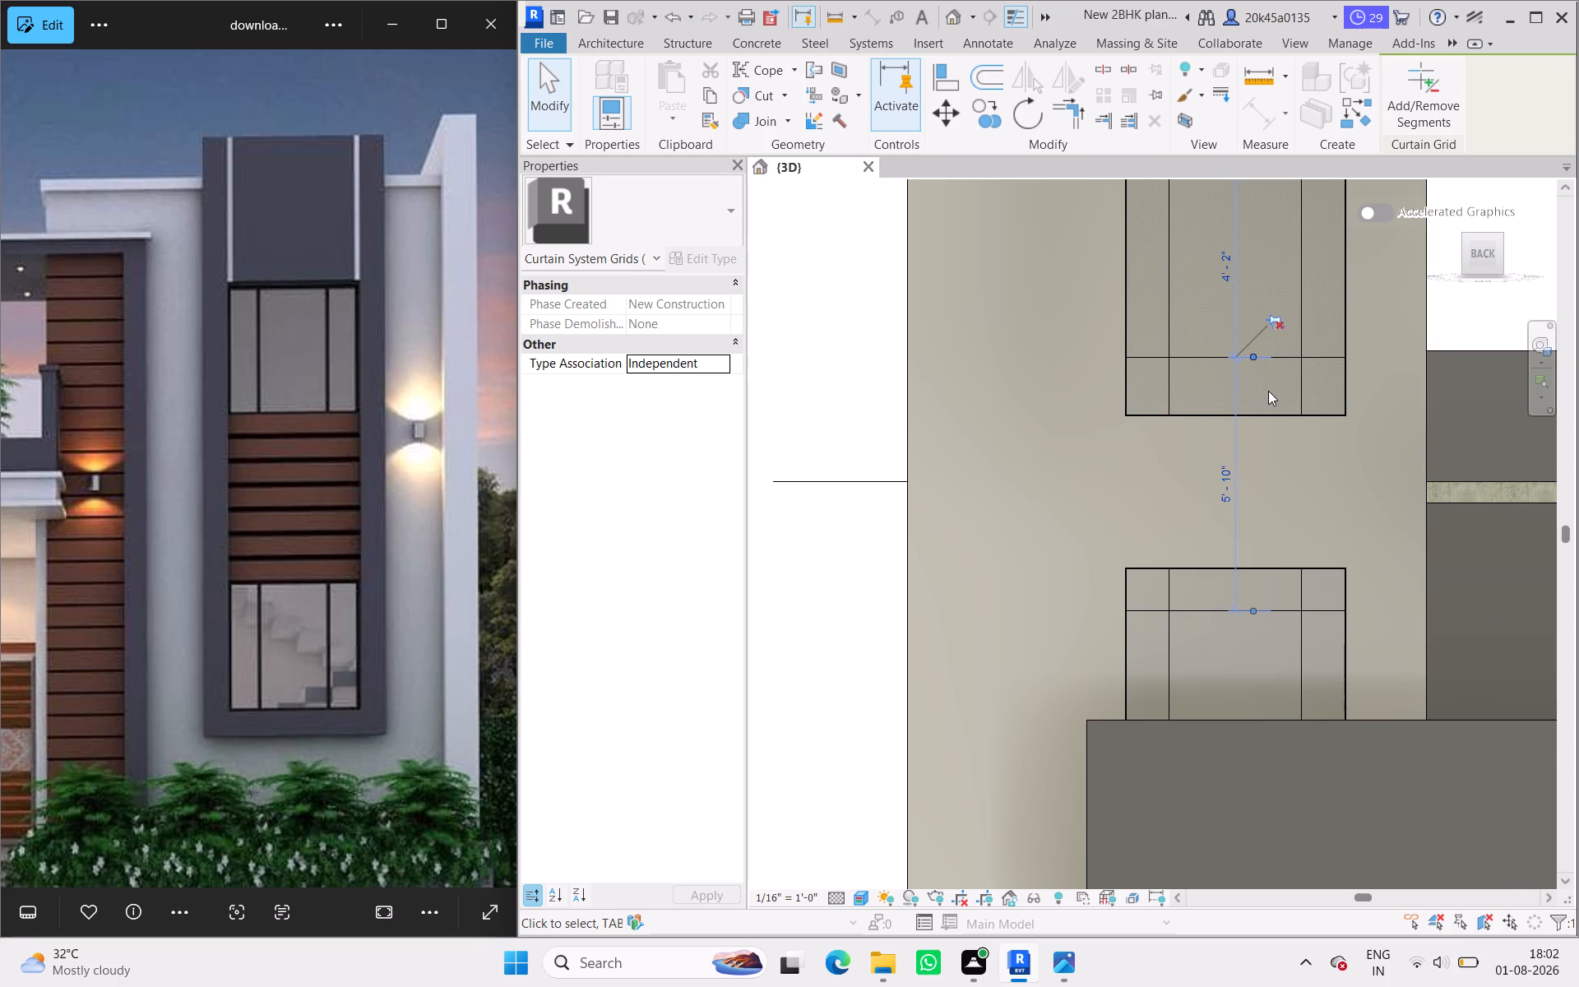
pyautogui.press('Down')
# Unpin the upper window's top horizontal grid line and move it down to 3'-5" from the window's bottom grid line.
pyautogui.scroll(-3, 1266, 396)
pyautogui.moveTo(1266, 396); pyautogui.dragTo(1247, 491, button='middle')
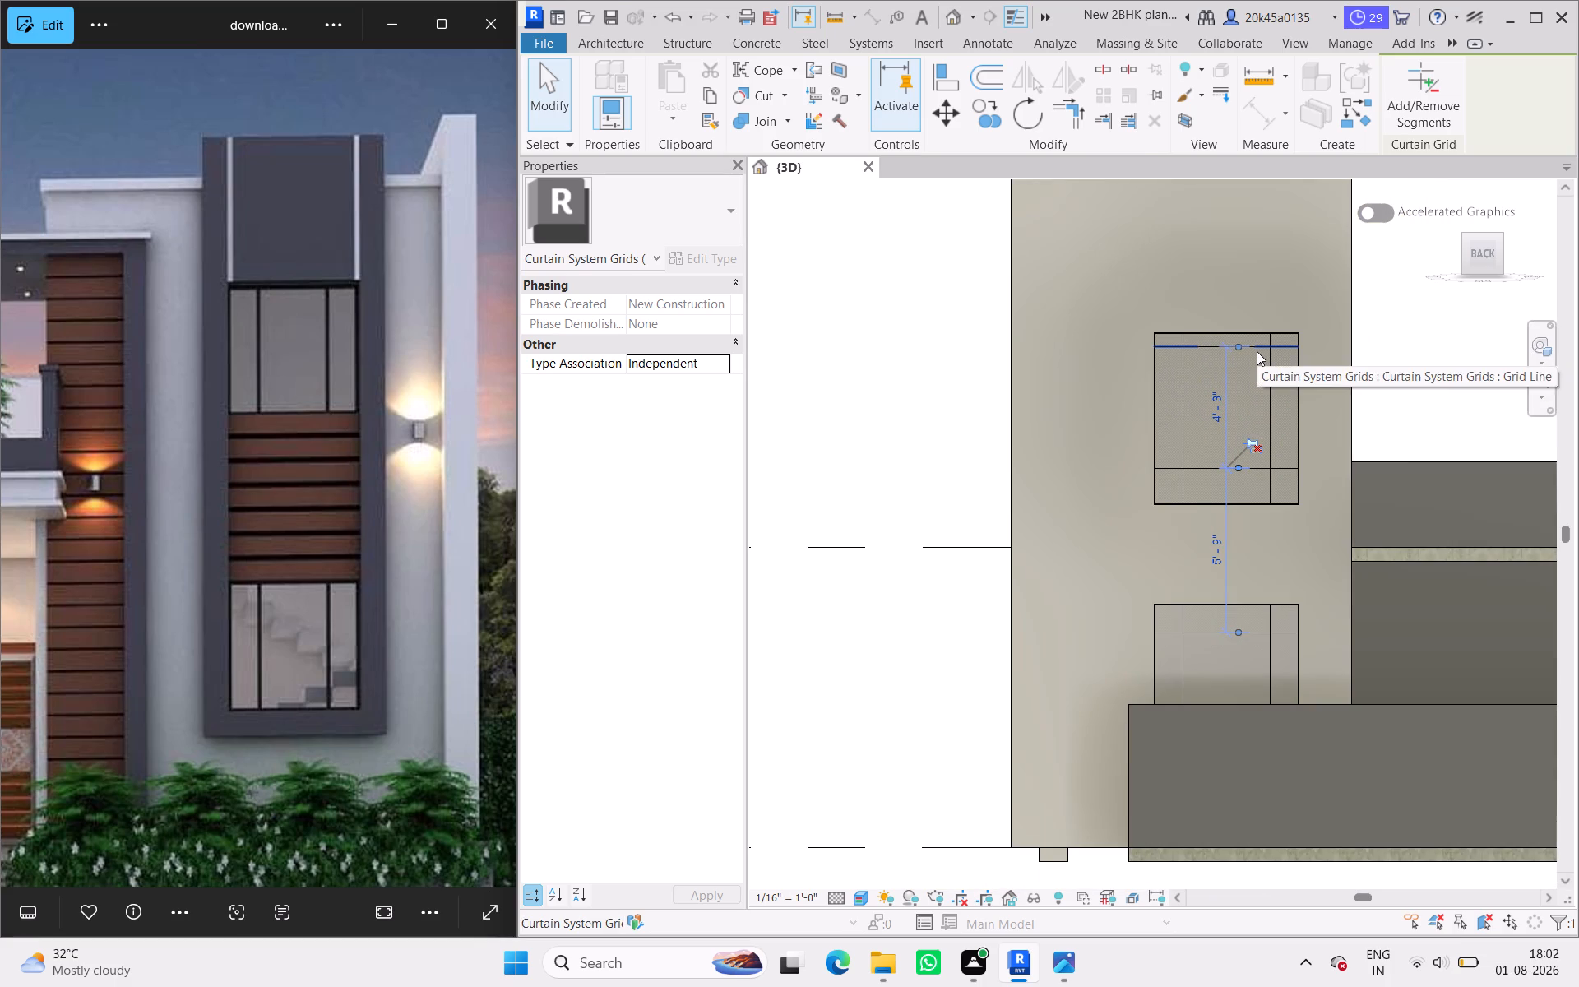
pyautogui.click(1257, 351)
pyautogui.click(1269, 306)
pyautogui.press('Down')
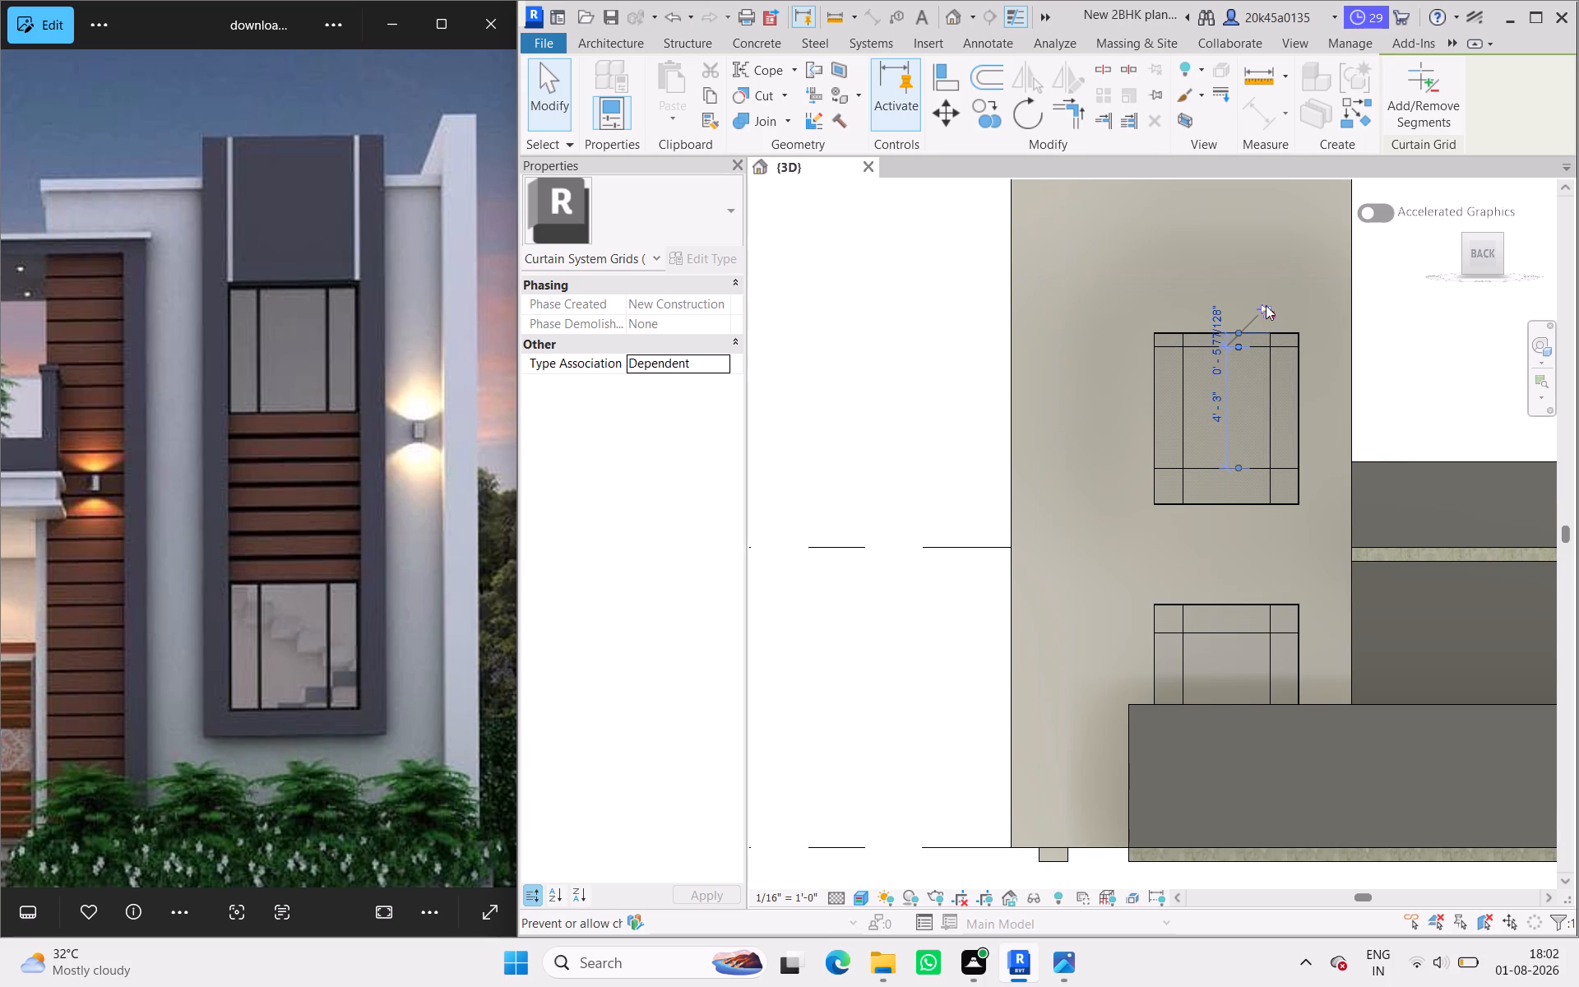
pyautogui.press('Down')
pyautogui.press('Down')
pyautogui.press('Down')
pyautogui.press('Down')
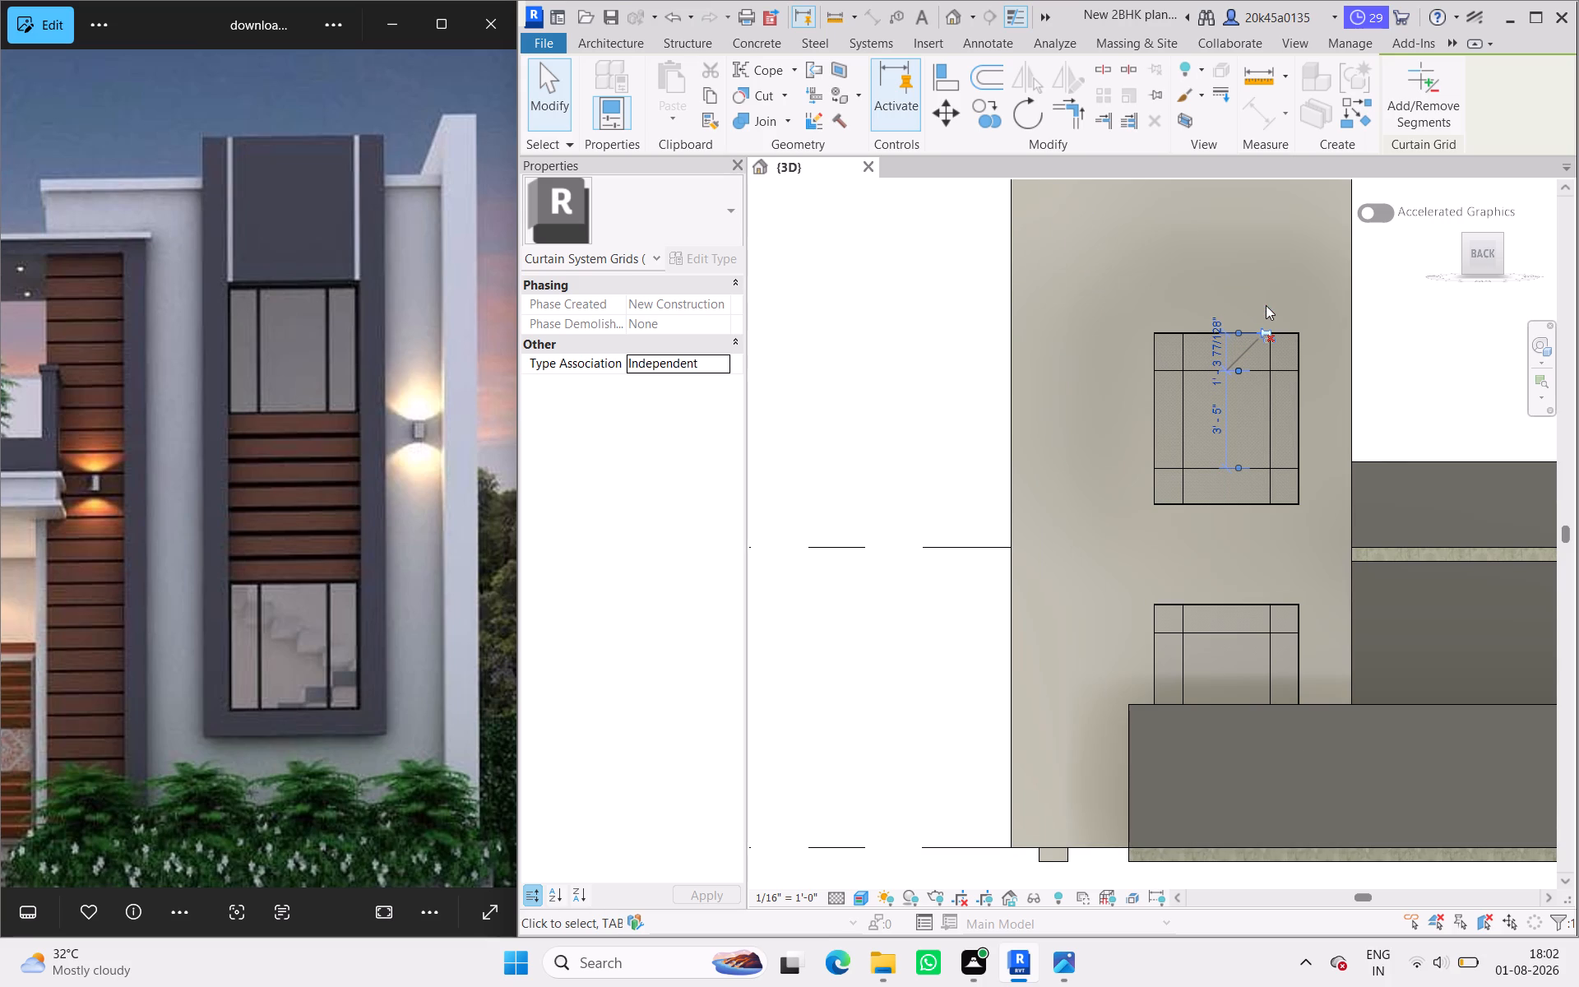
pyautogui.click(1266, 305)
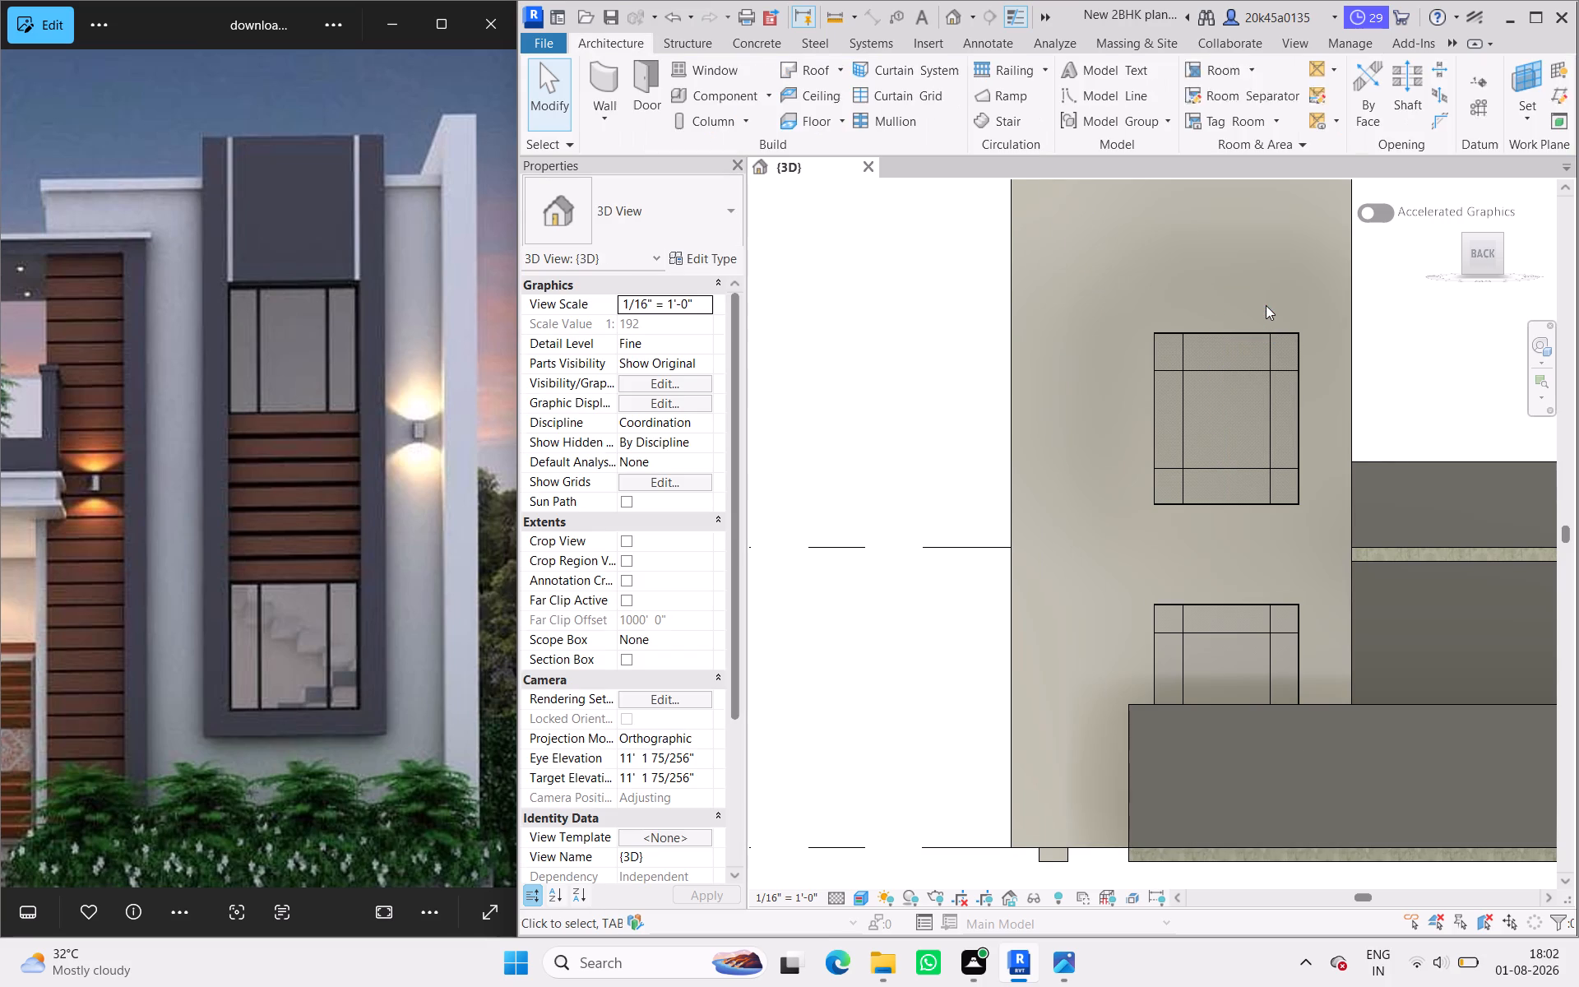
# Place 2.5" x 5" rectangular mullions on all grid lines of the window curtain system.
pyautogui.scroll(-2, 1266, 329)
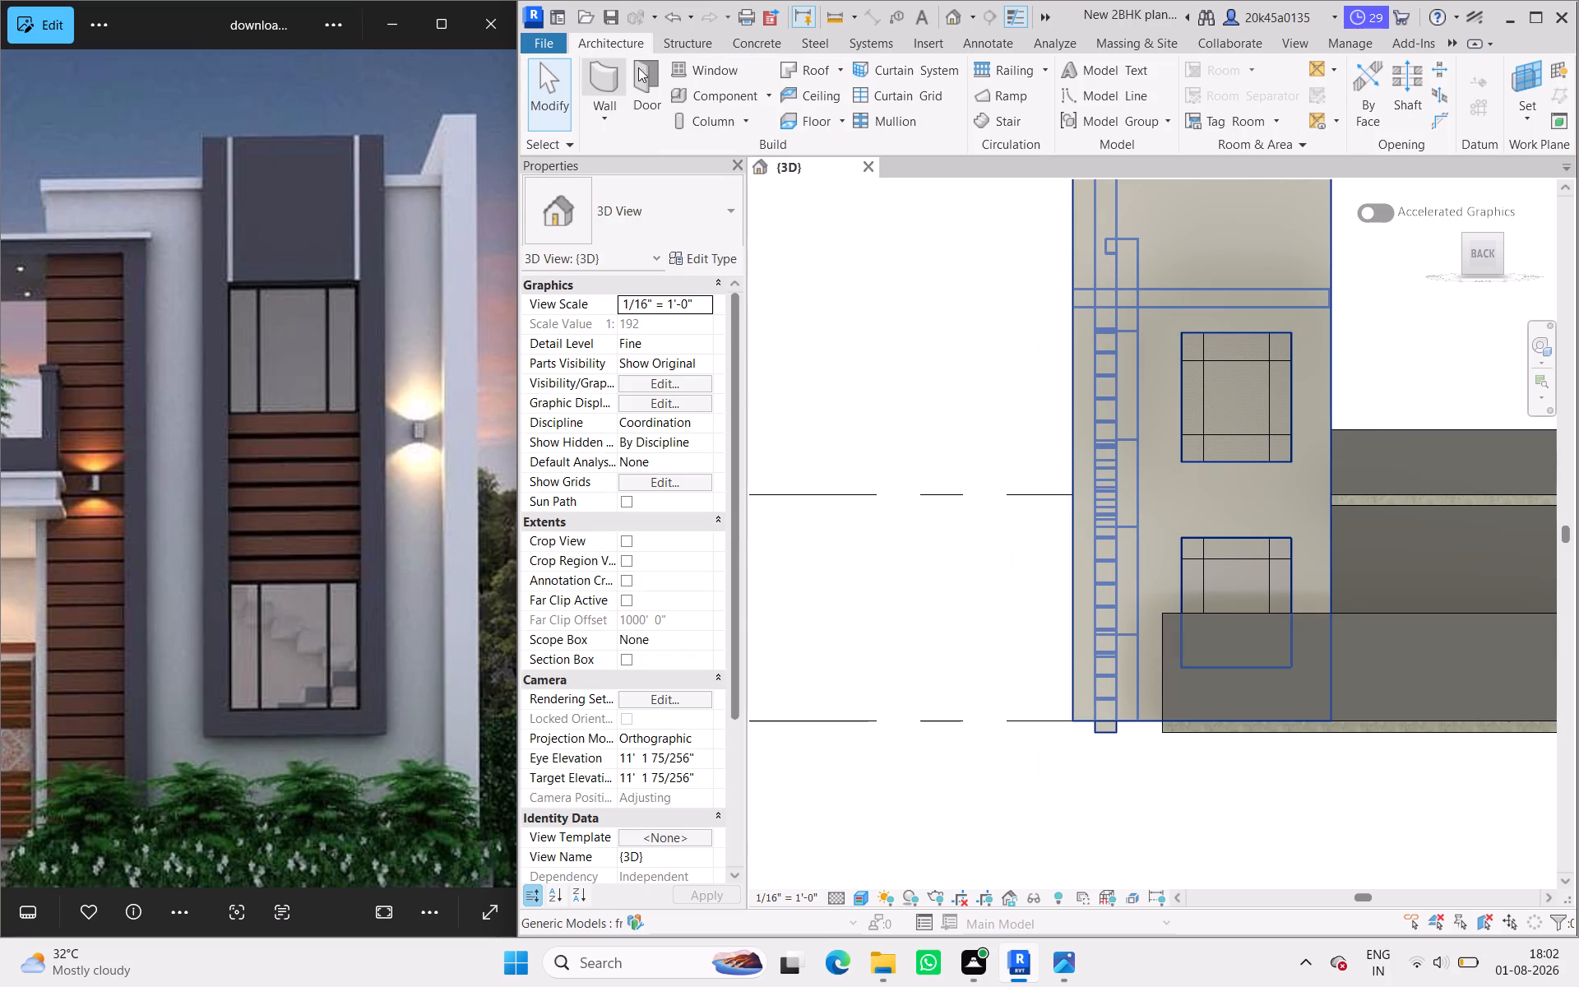
pyautogui.click(905, 112)
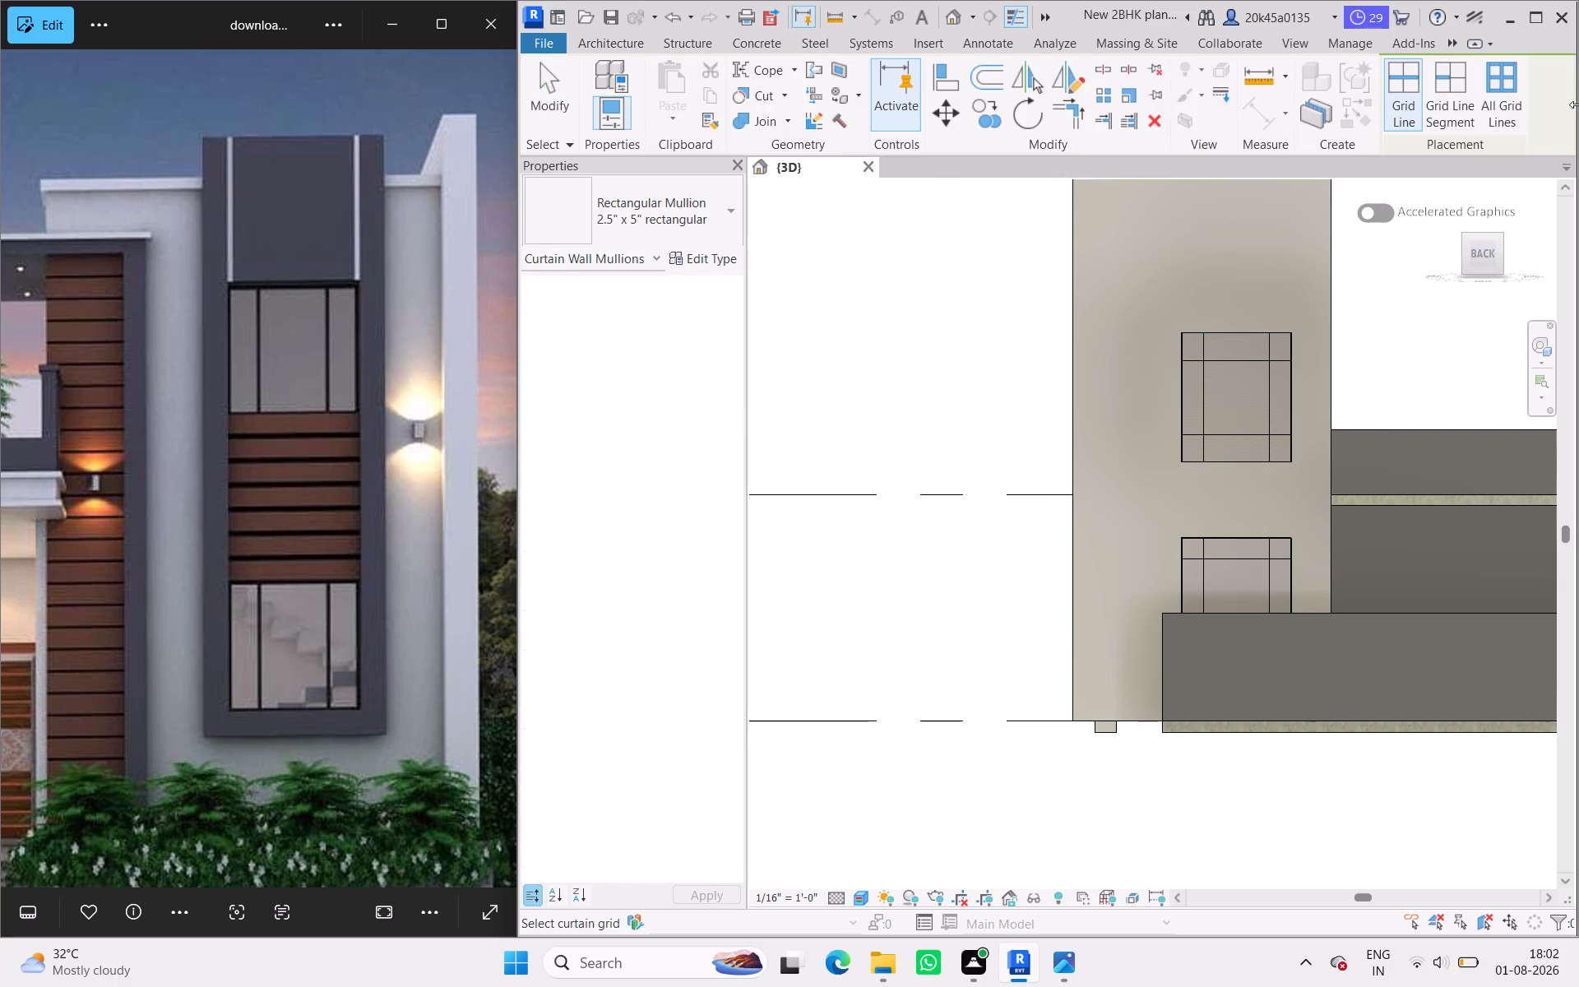
pyautogui.click(1508, 107)
pyautogui.click(1194, 359)
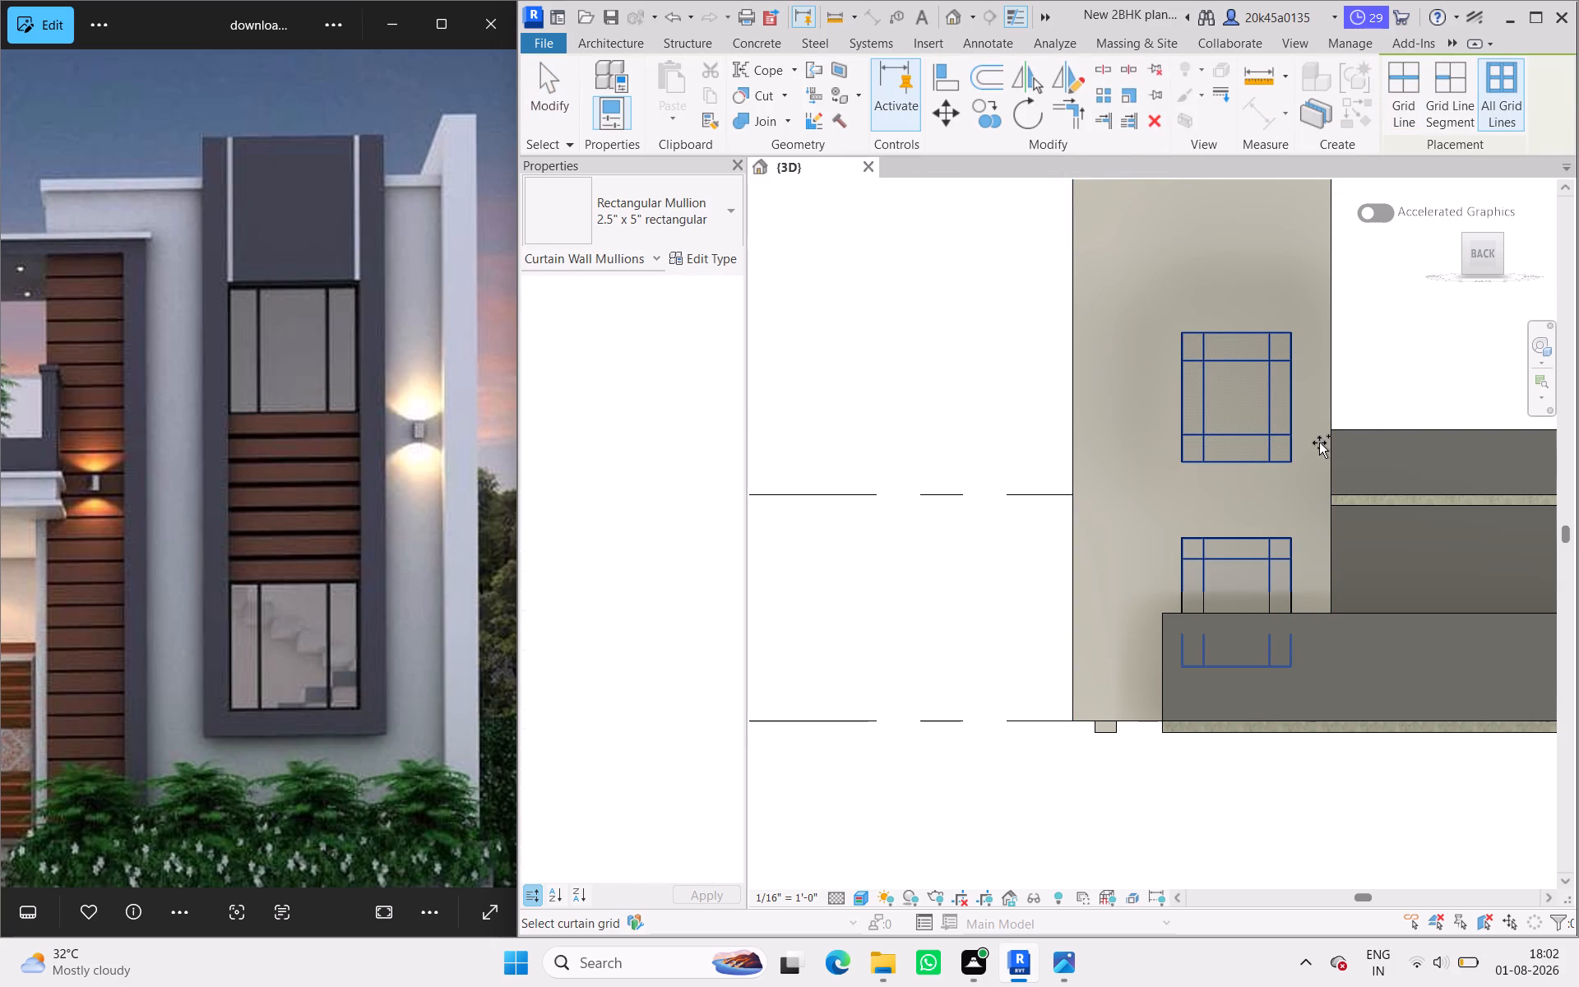
pyautogui.scroll(-3, 1321, 447)
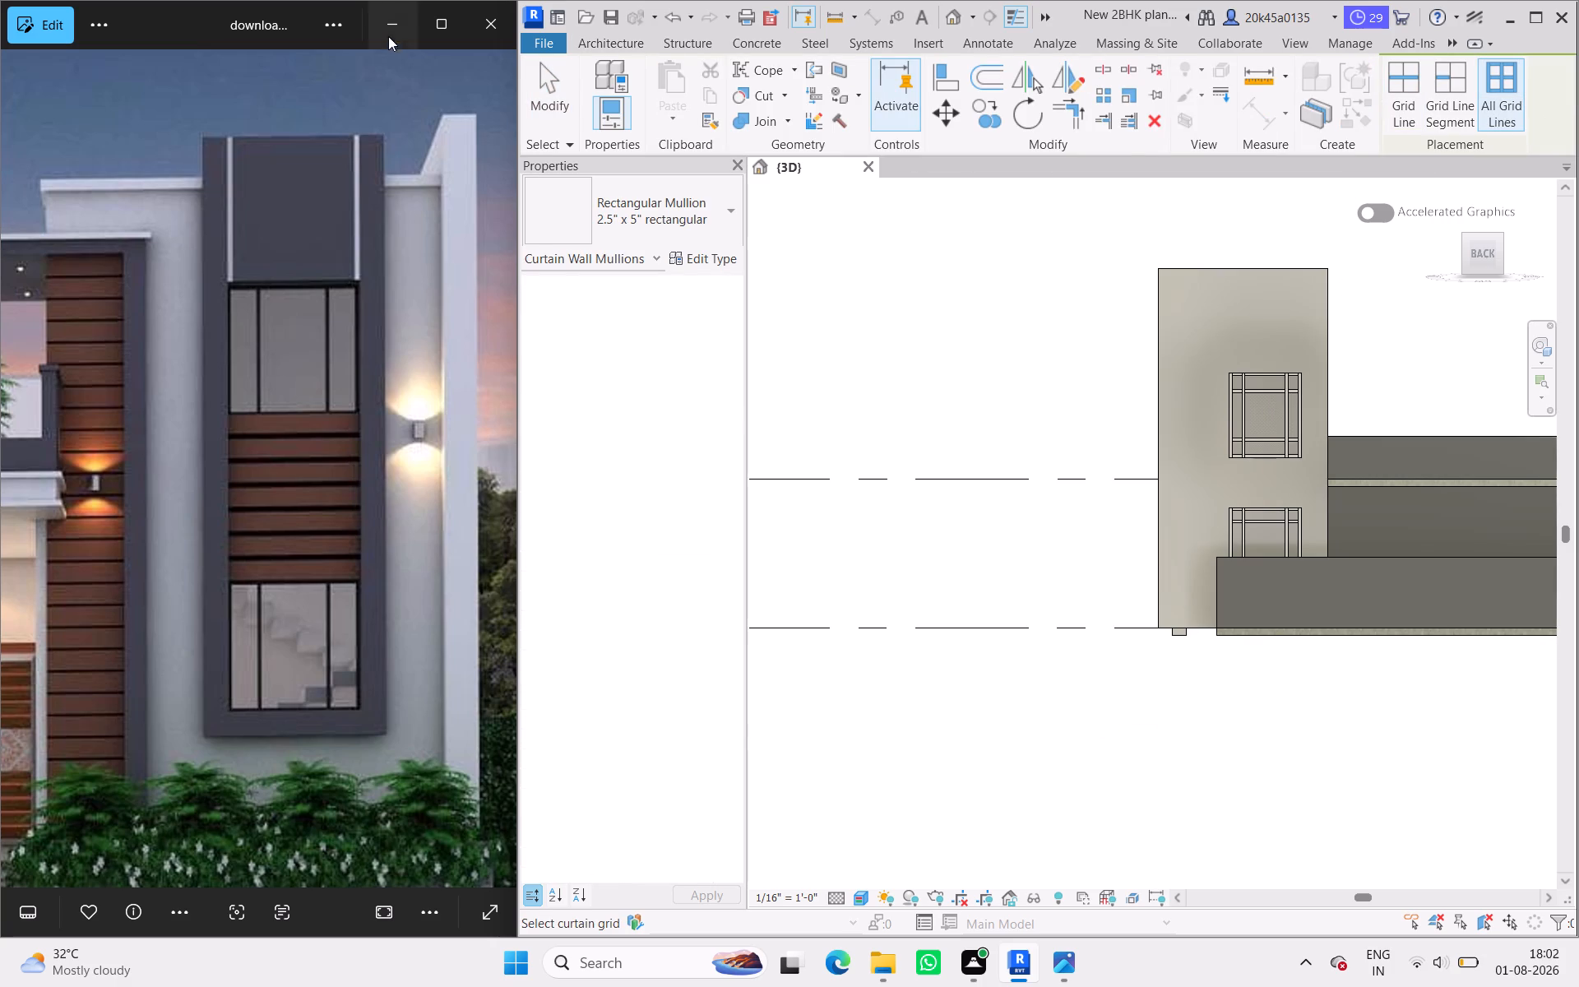
pyautogui.click(542, 97)
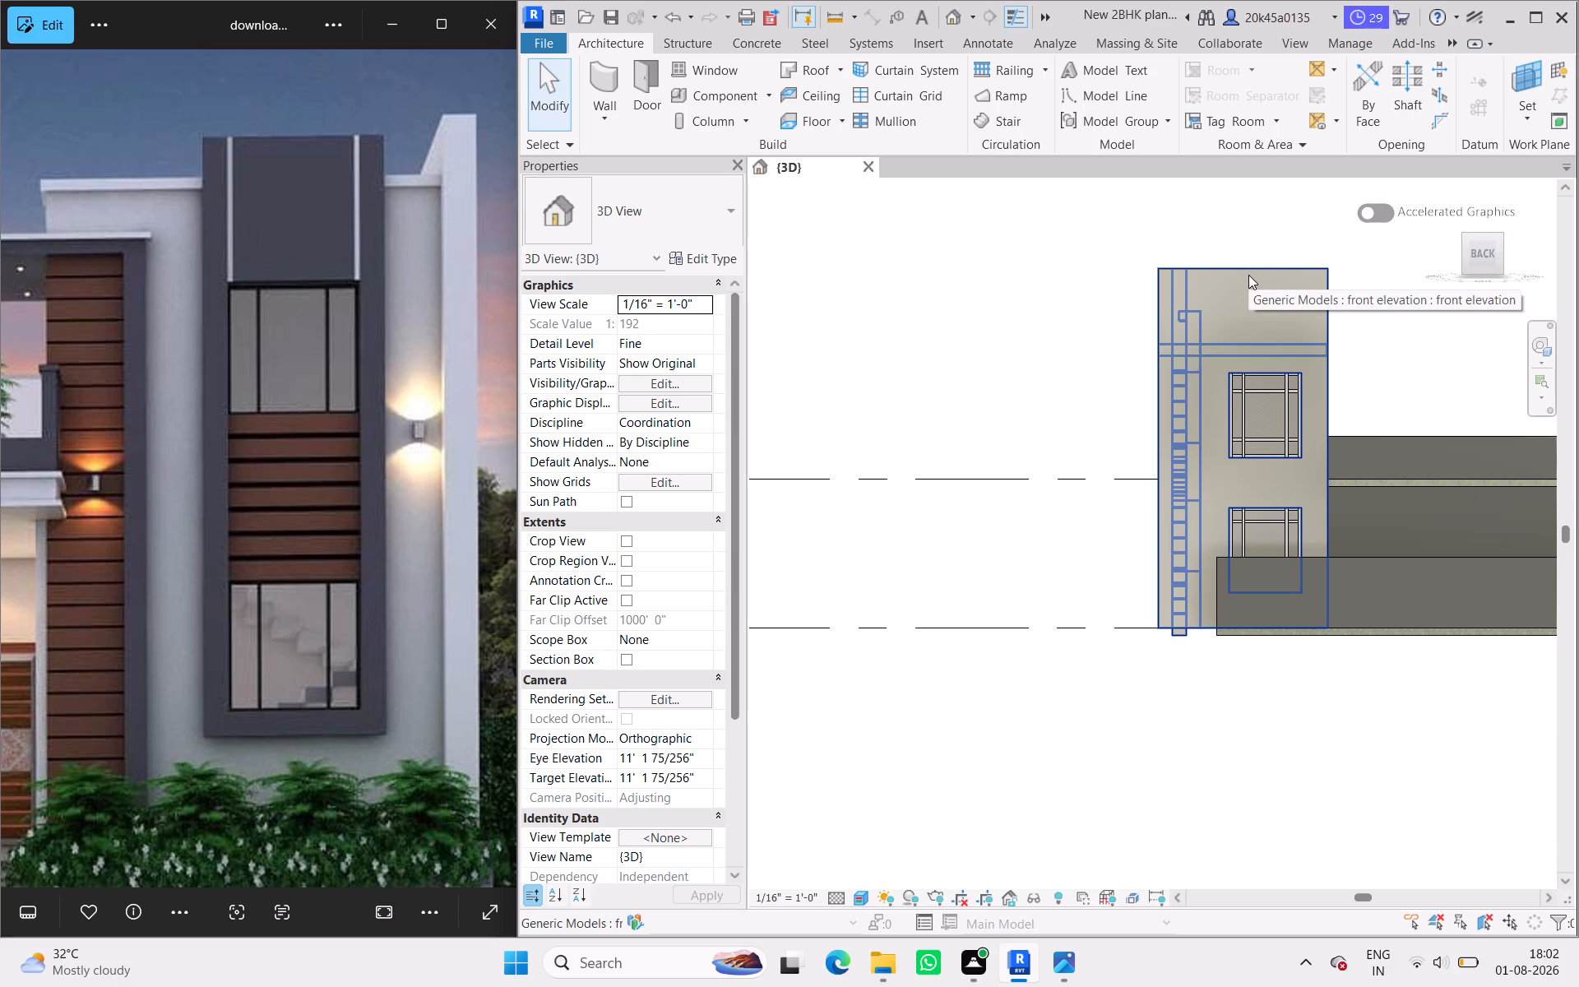
pyautogui.click(1080, 262)
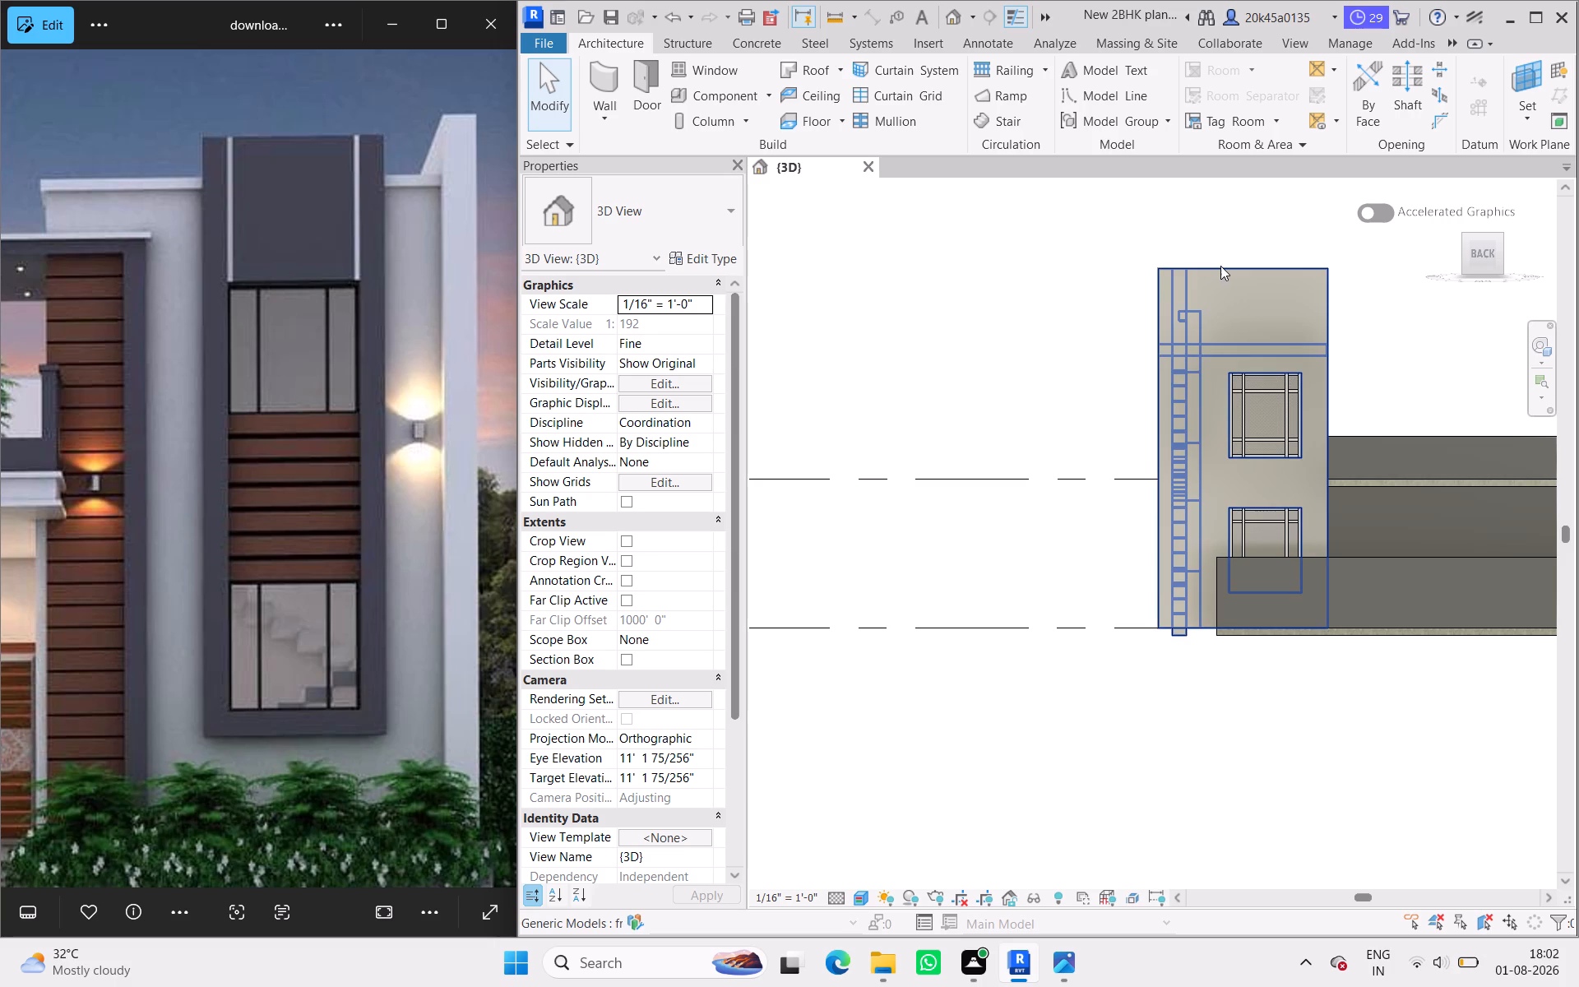
# Open the front elevation generic model for in-place editing, with its street-facing side in view.
pyautogui.moveTo(1489, 266); pyautogui.dragTo(813, 279)
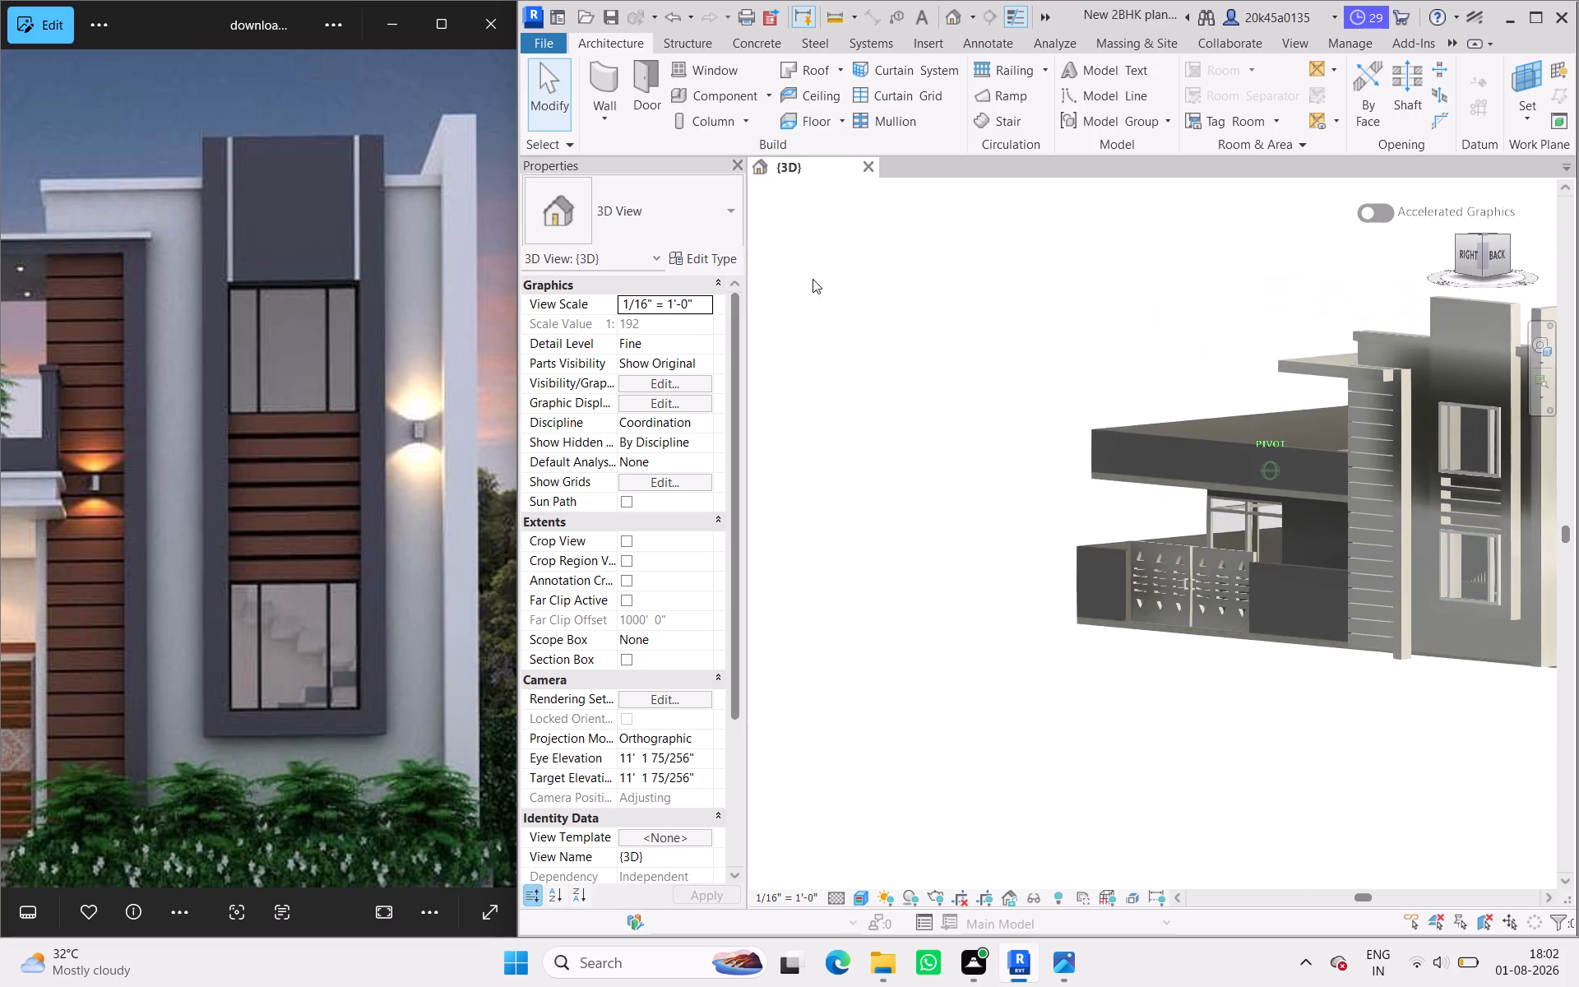
pyautogui.moveTo(813, 279); pyautogui.dragTo(824, 262)
pyautogui.click(1353, 405)
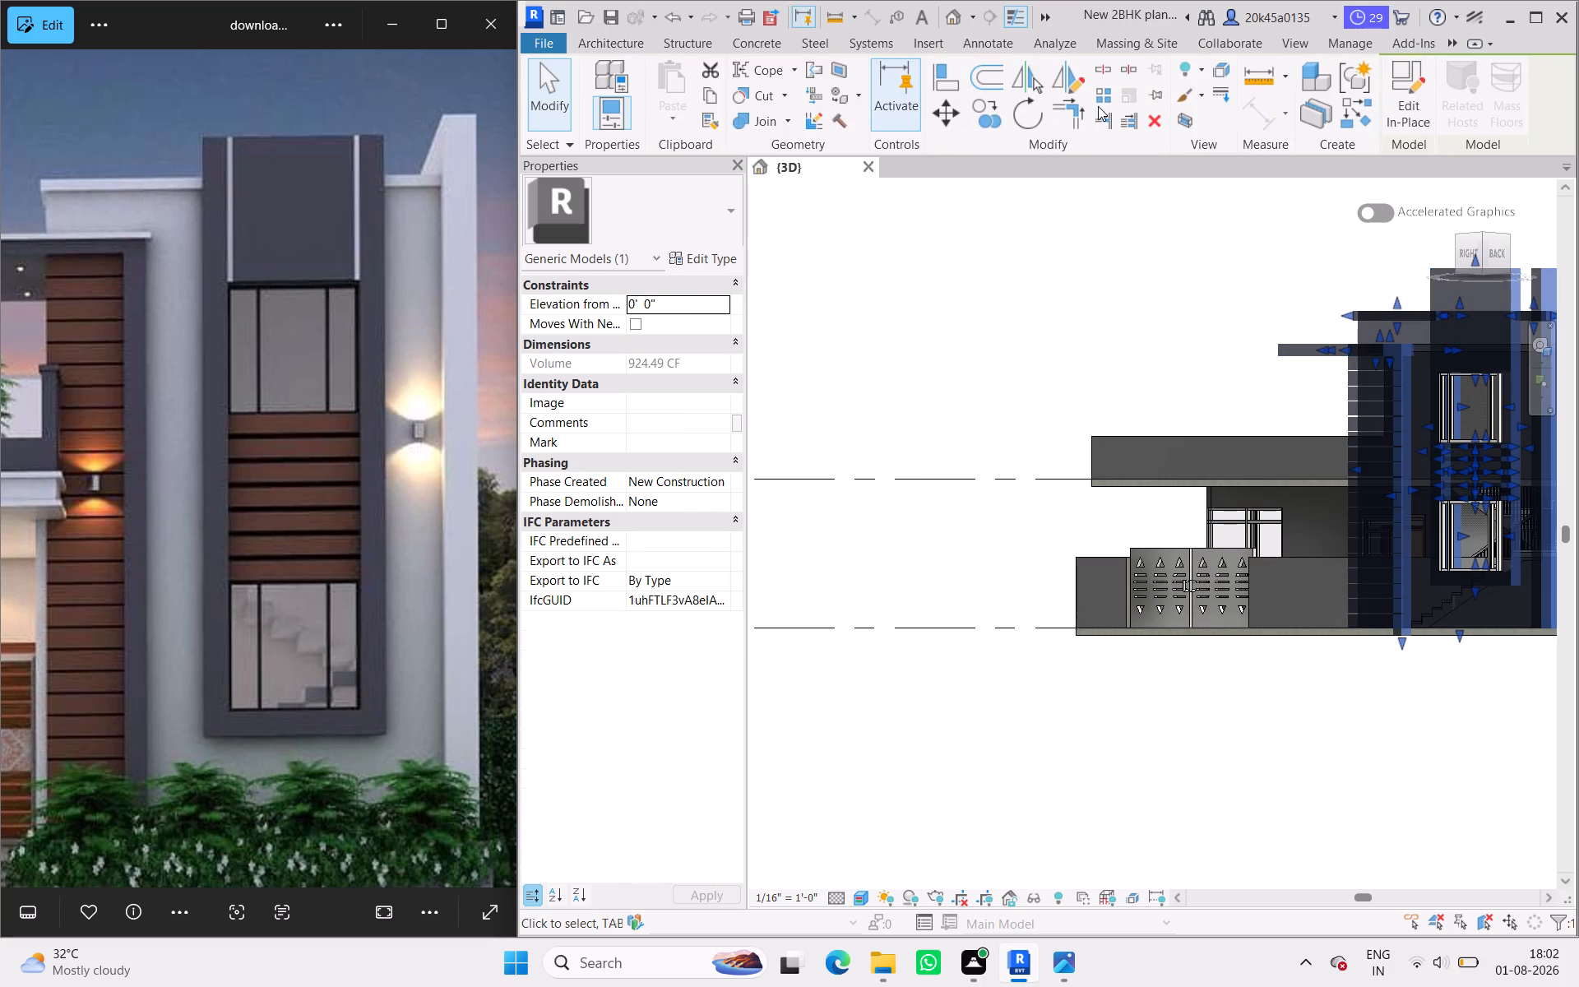
pyautogui.click(1419, 98)
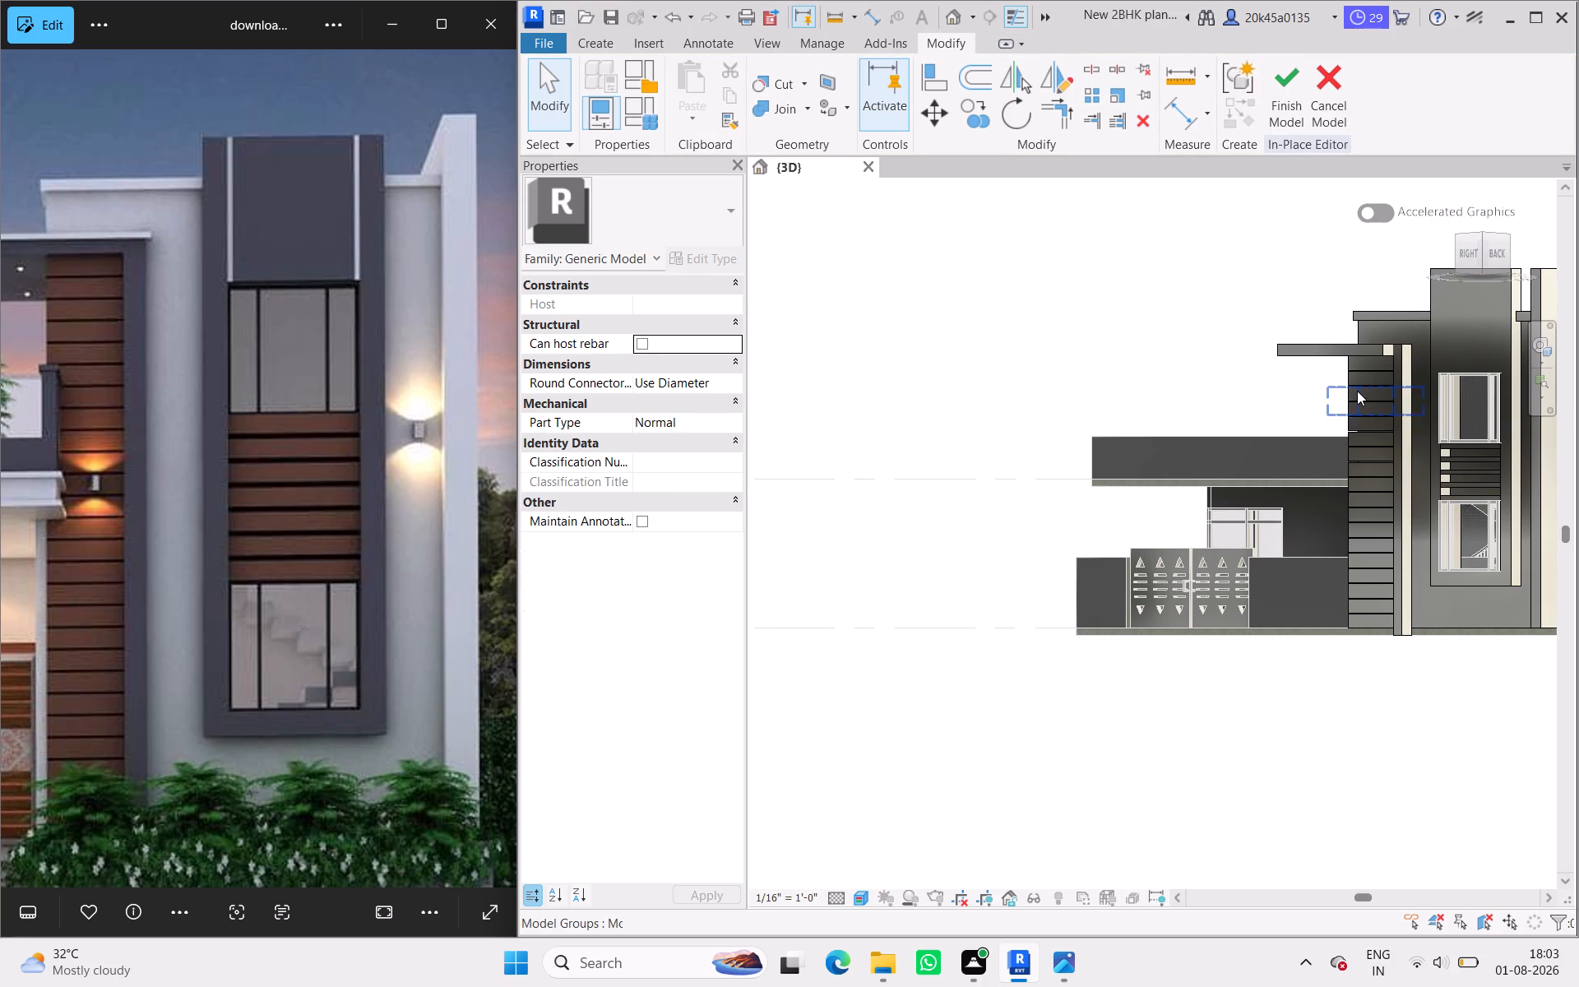
pyautogui.scroll(-1, 1357, 391)
pyautogui.moveTo(1357, 391); pyautogui.dragTo(1305, 373, button='middle')
pyautogui.scroll(3, 1307, 351)
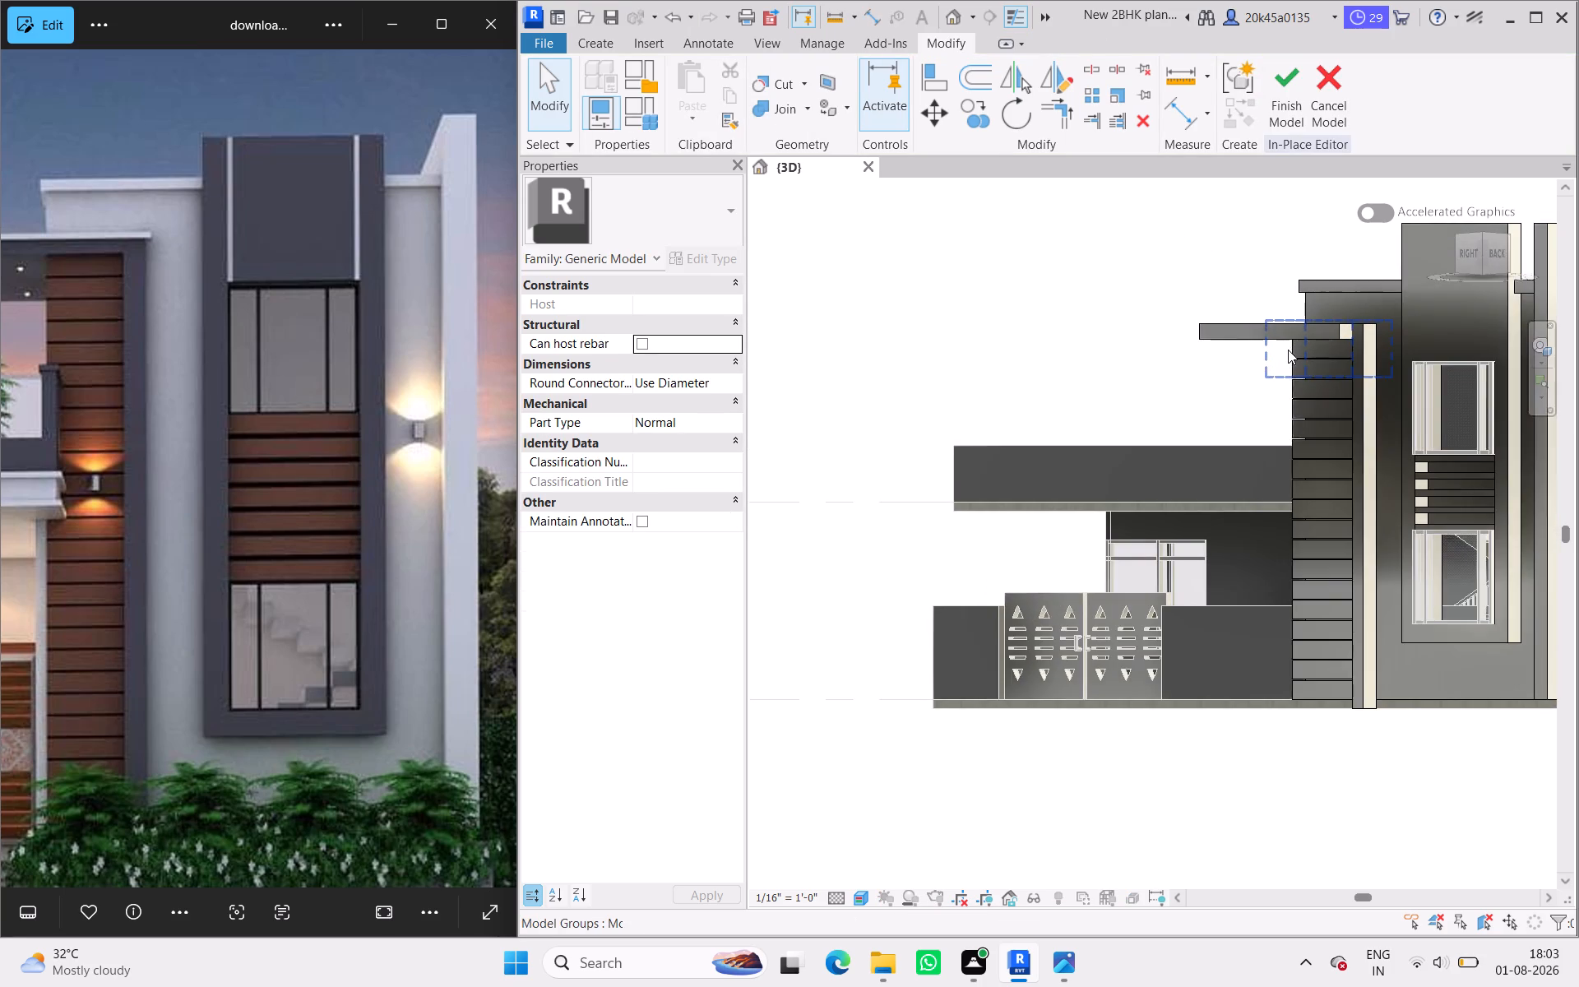
pyautogui.scroll(3, 1288, 350)
pyautogui.scroll(-4, 1306, 382)
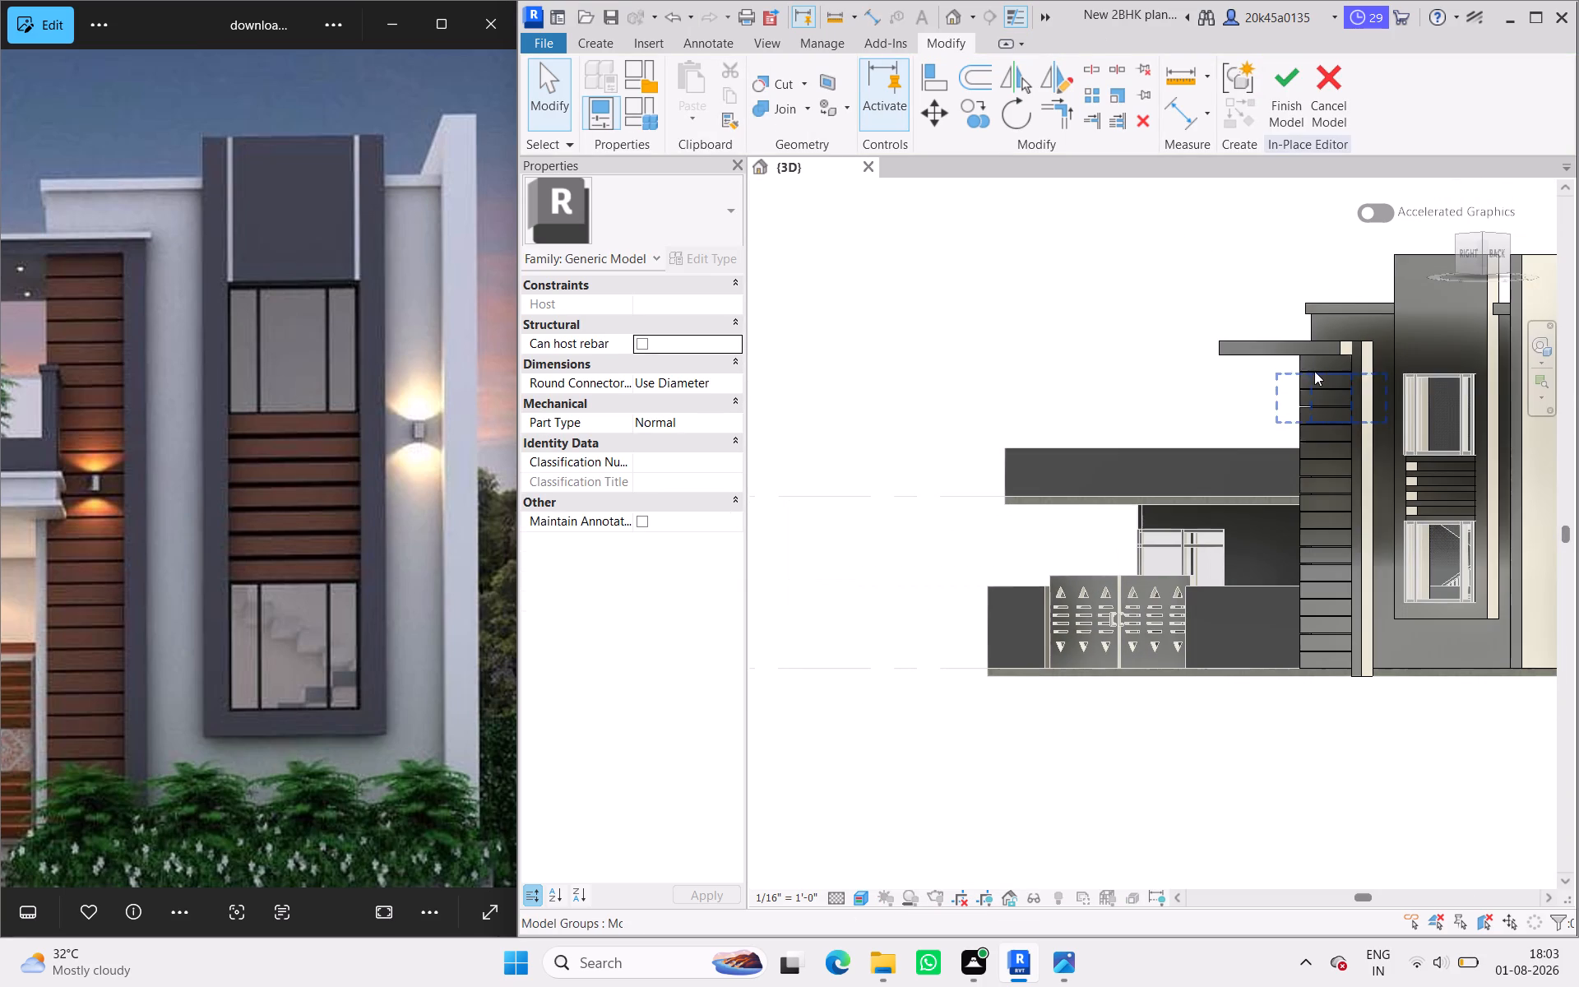
# Start a solid extrusion in the in-place model, picking the tower's back wall face as its work plane.
pyautogui.click(1492, 255)
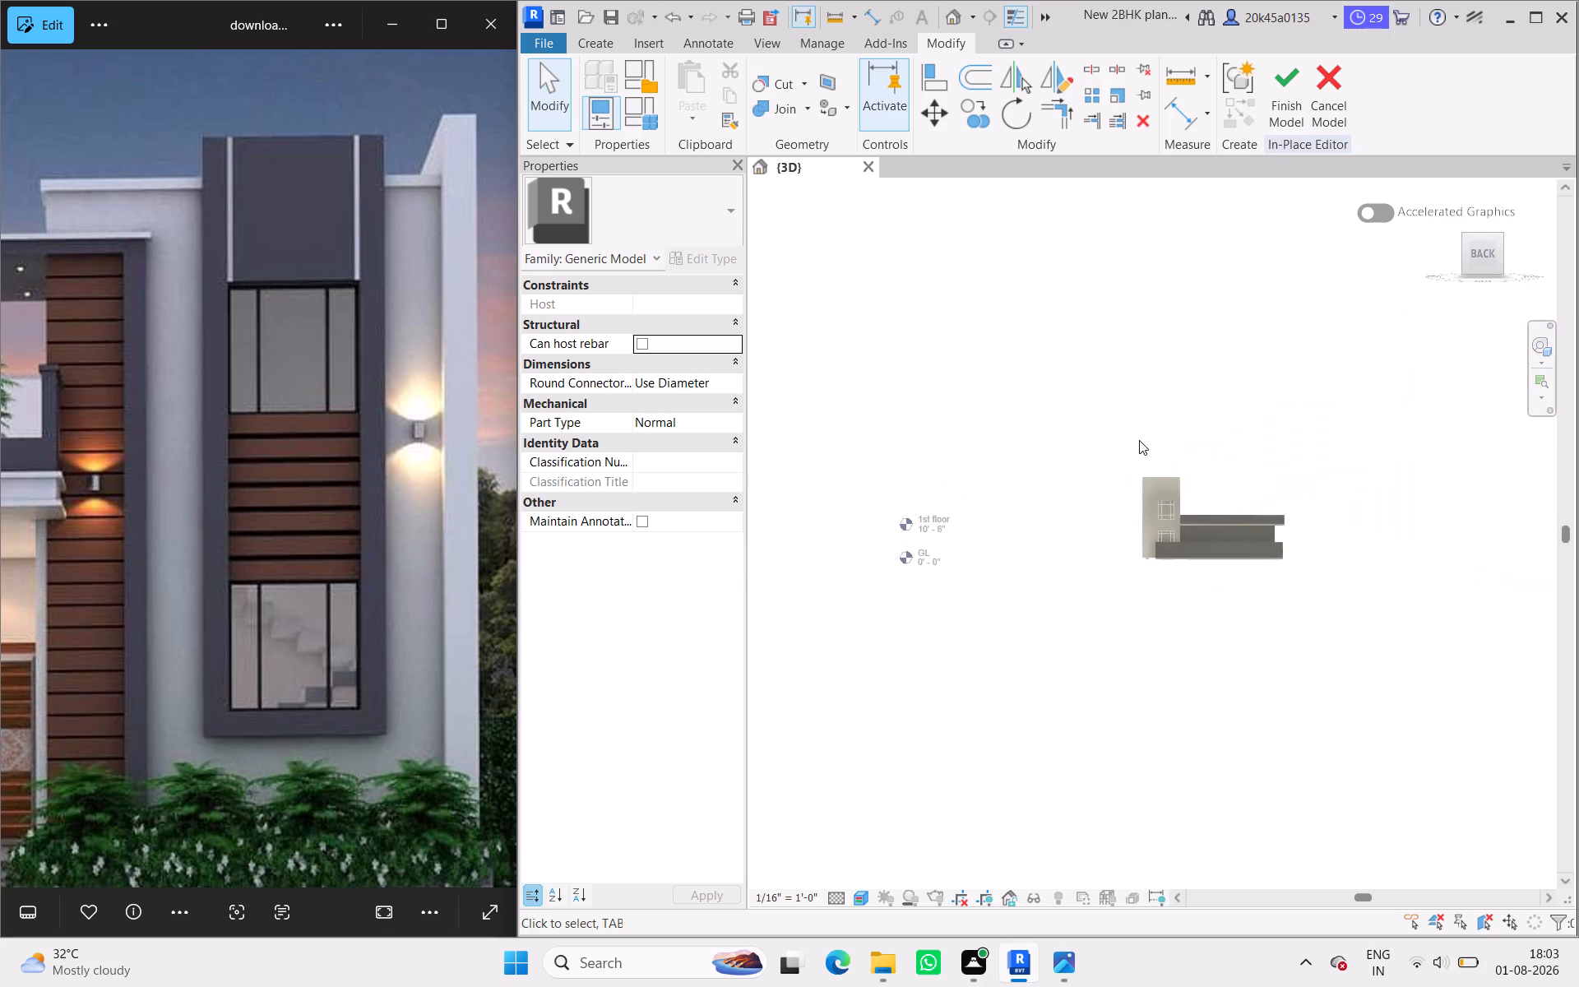
pyautogui.scroll(4, 1139, 440)
pyautogui.moveTo(1138, 442); pyautogui.dragTo(1096, 402, button='middle')
pyautogui.click(614, 40)
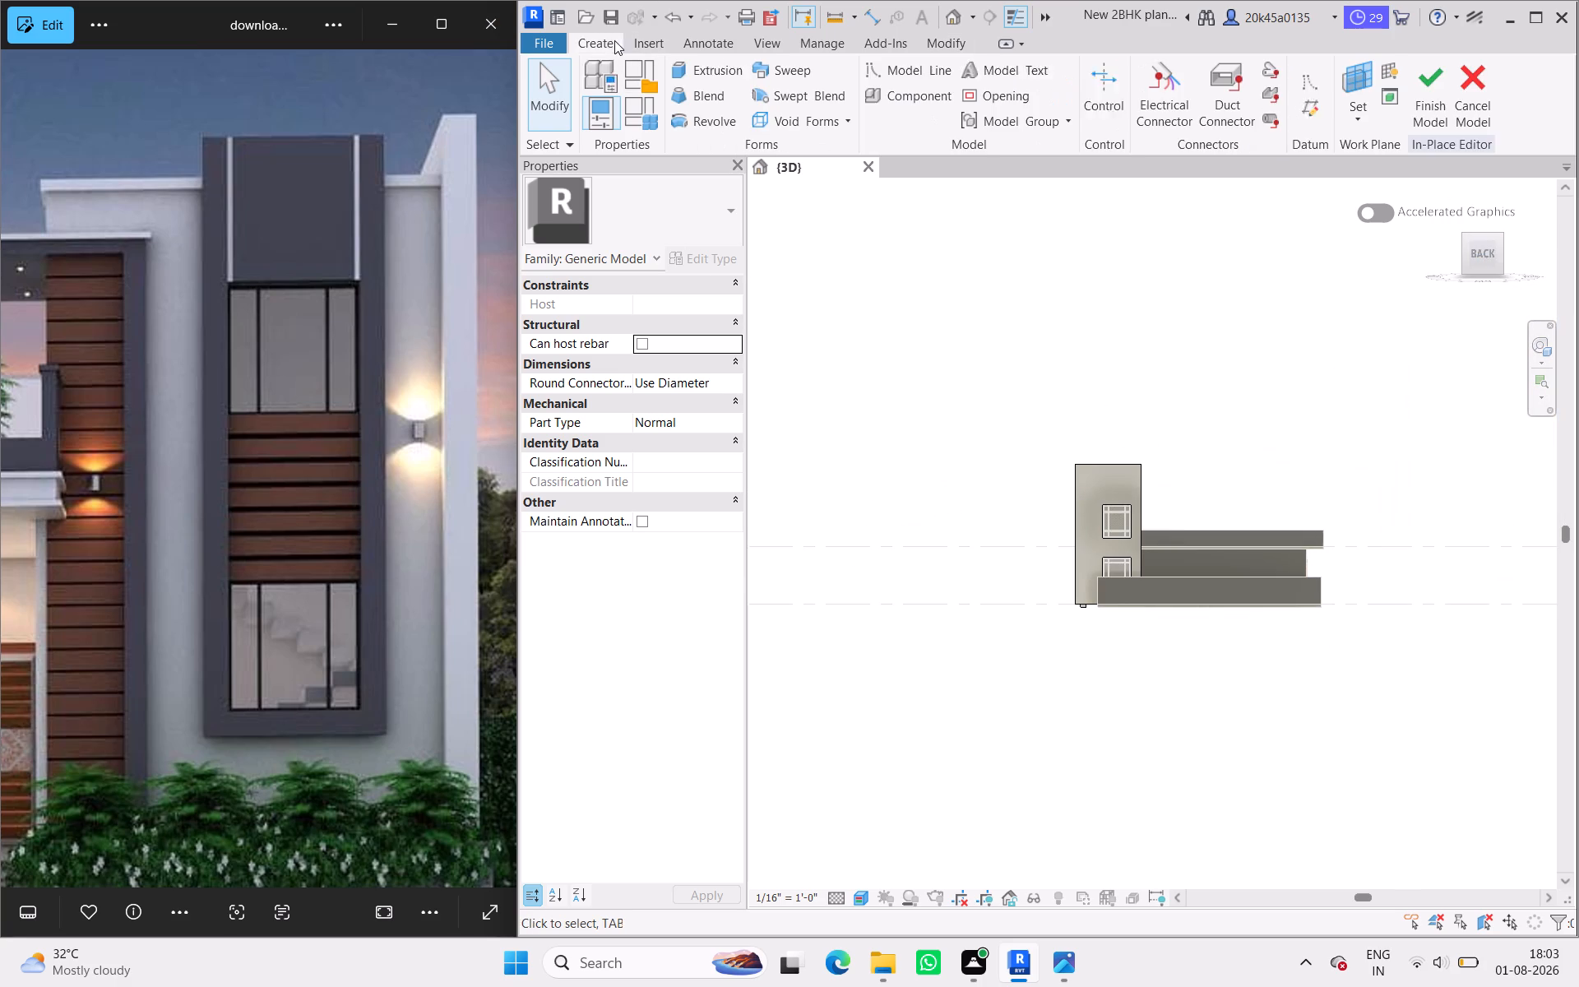
pyautogui.click(722, 76)
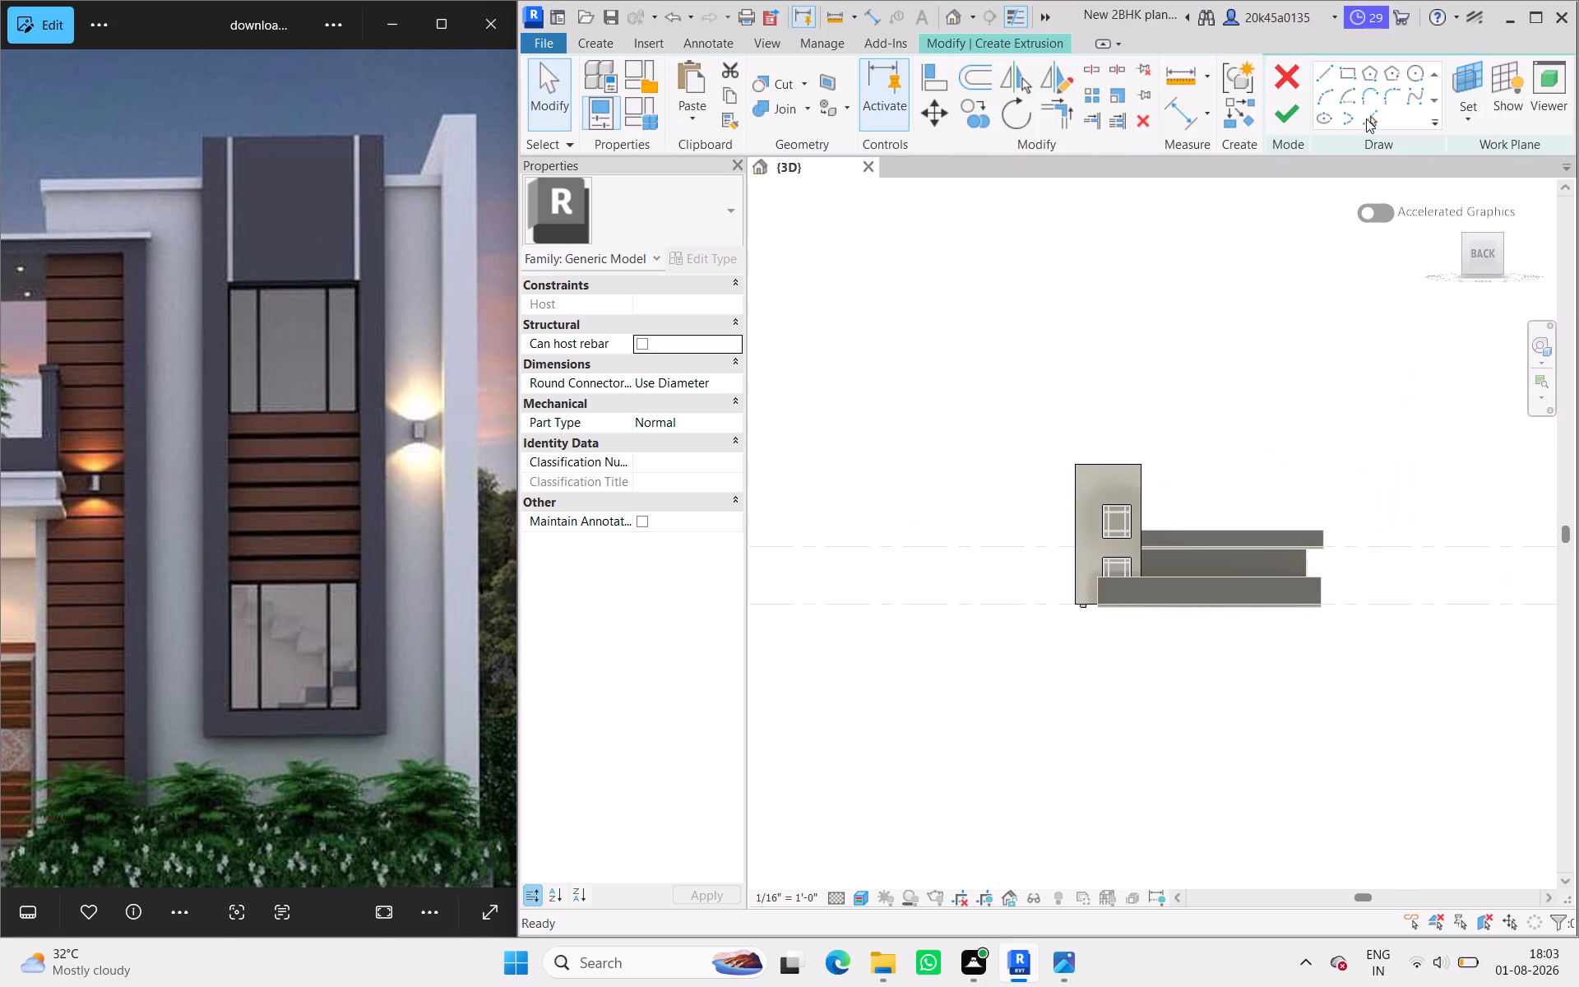
pyautogui.click(1461, 118)
pyautogui.click(1365, 145)
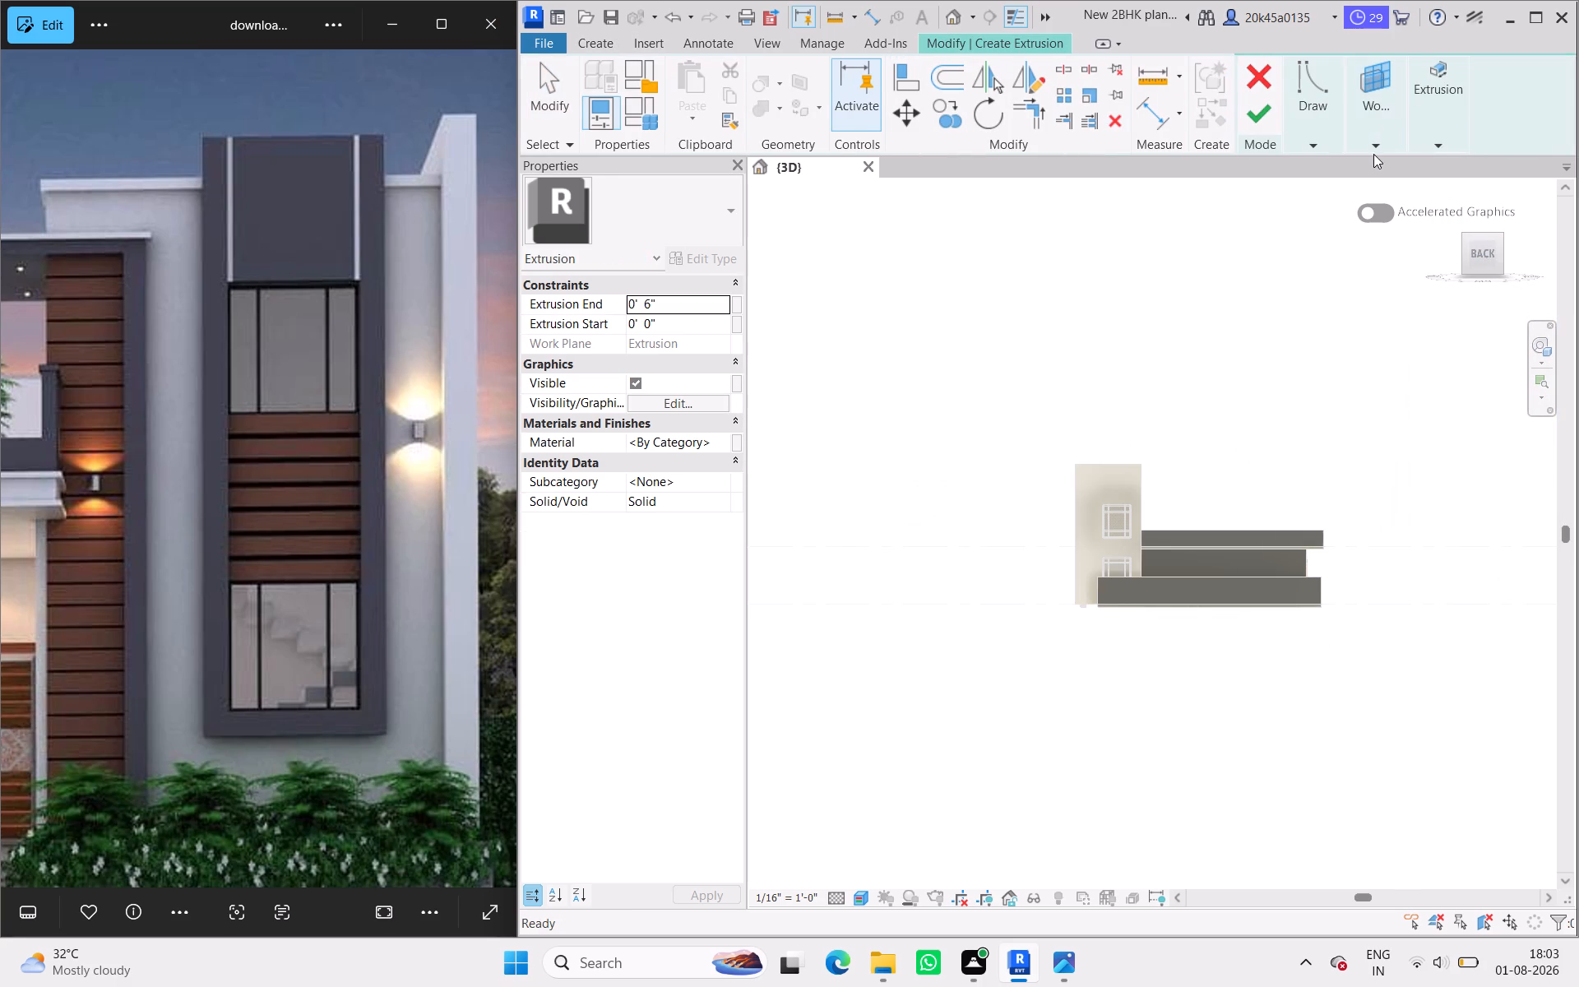
pyautogui.click(1367, 213)
pyautogui.click(1380, 289)
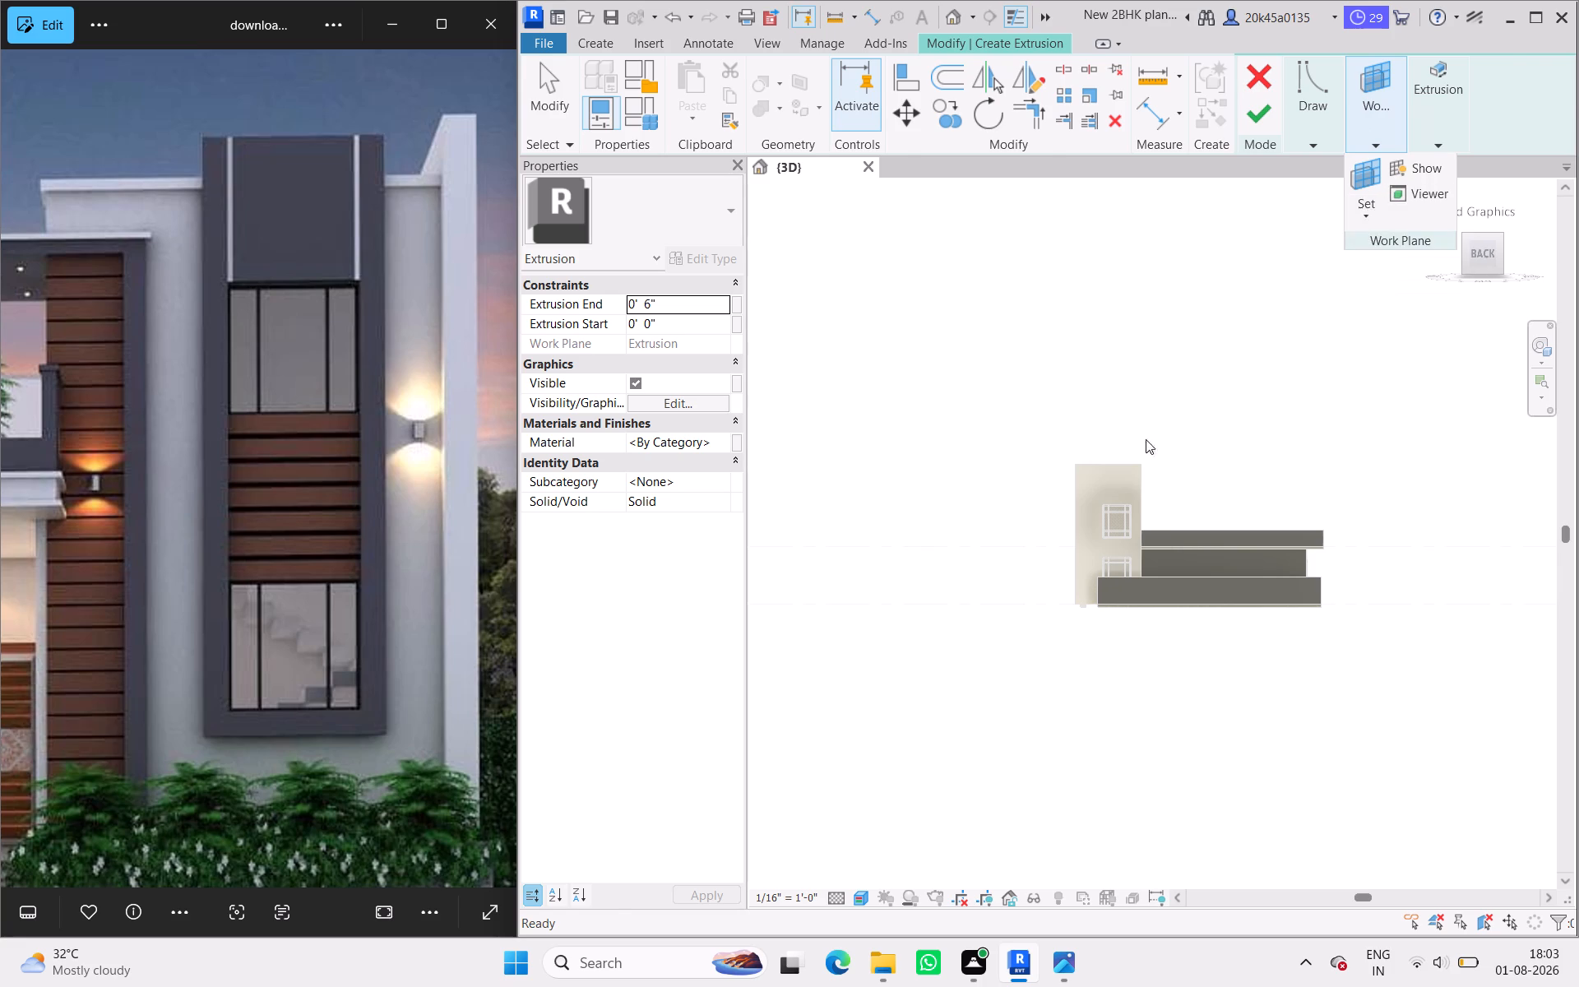
pyautogui.click(1093, 466)
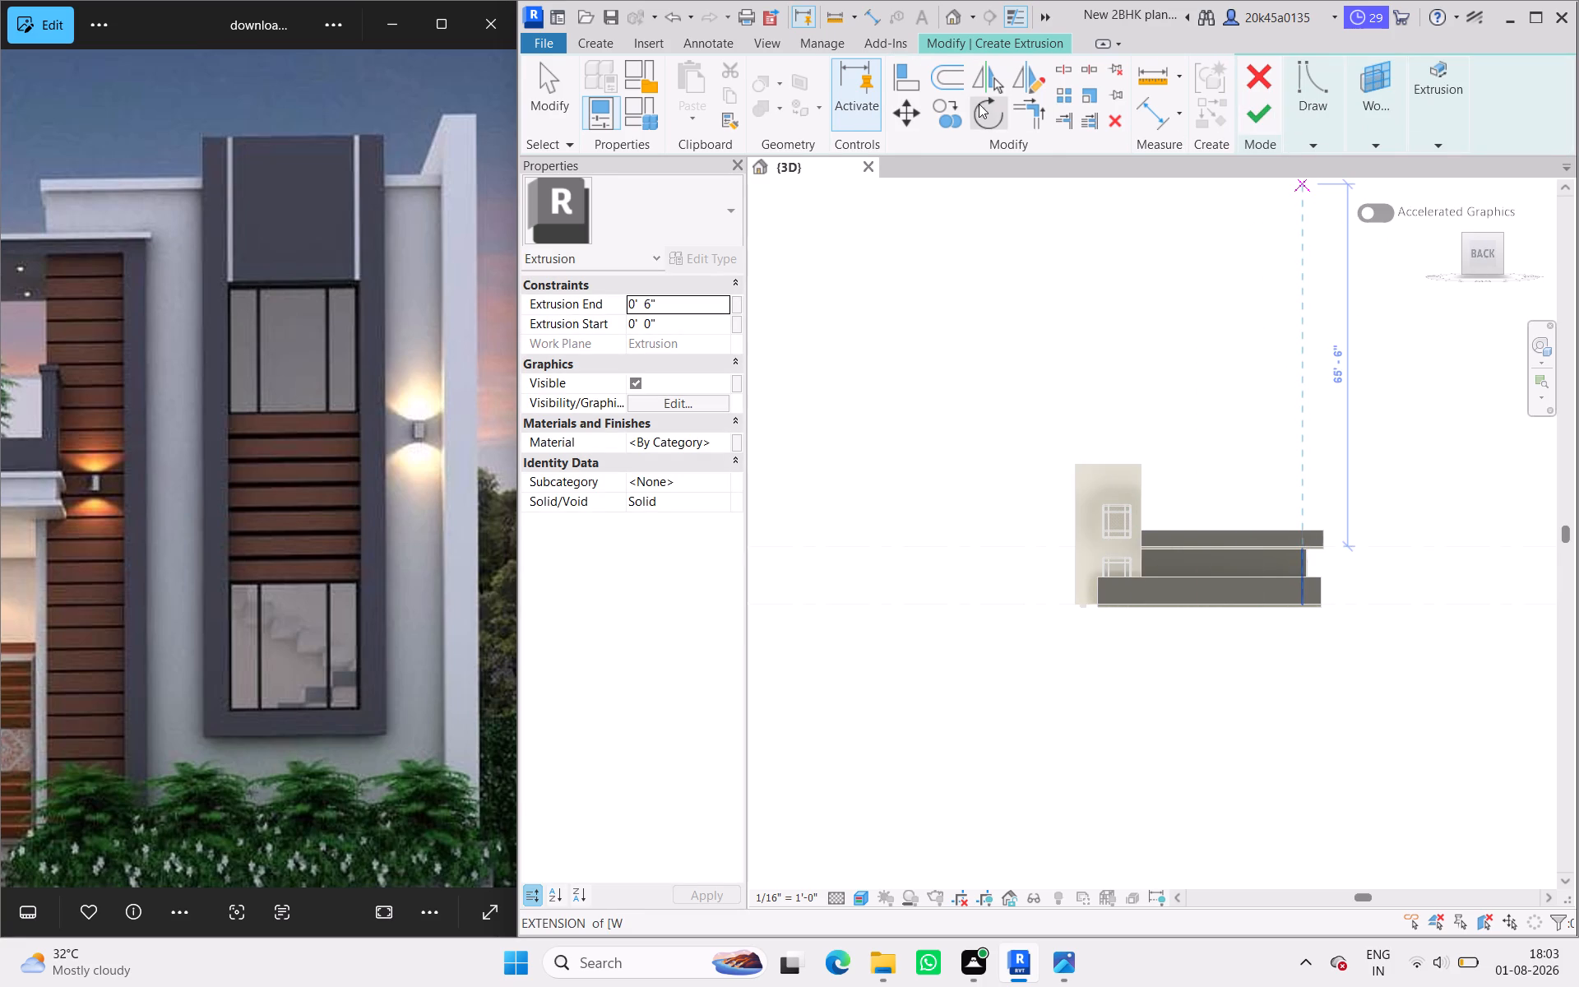
# In wireframe display, sketch a rectangle about 12' wide by 25'-4" tall around the full outline of the tower's back wall.
pyautogui.click(1308, 137)
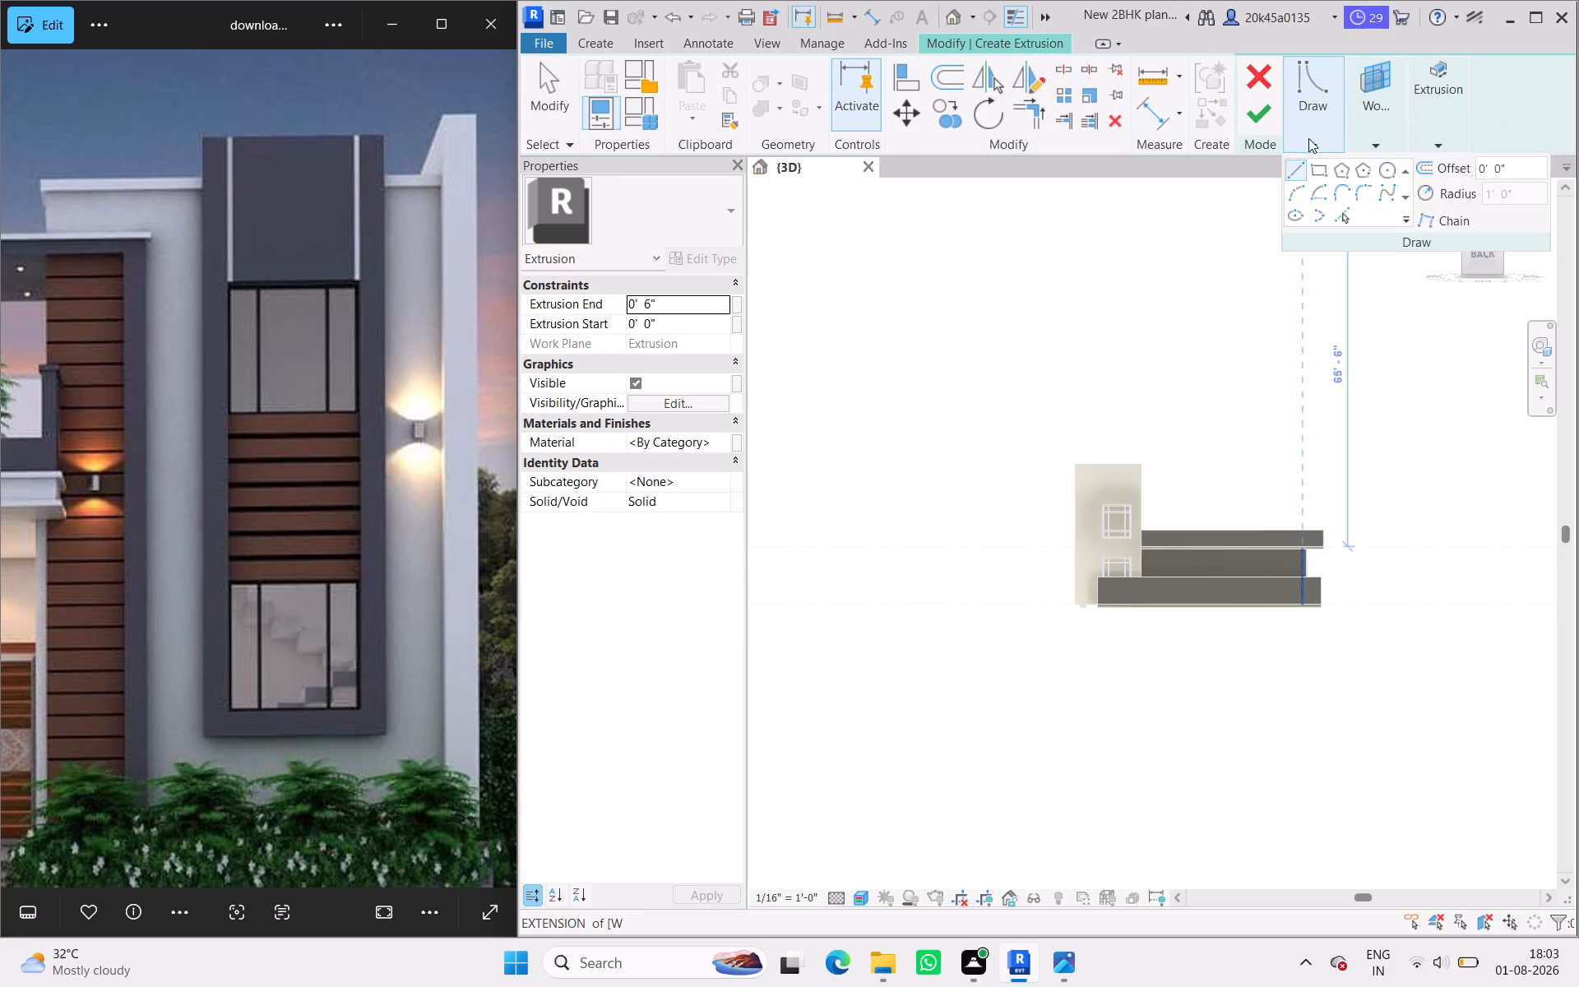
pyautogui.click(1313, 177)
pyautogui.scroll(4, 1081, 452)
pyautogui.moveTo(1086, 459); pyautogui.dragTo(1027, 459, button='middle')
pyautogui.scroll(2, 1153, 493)
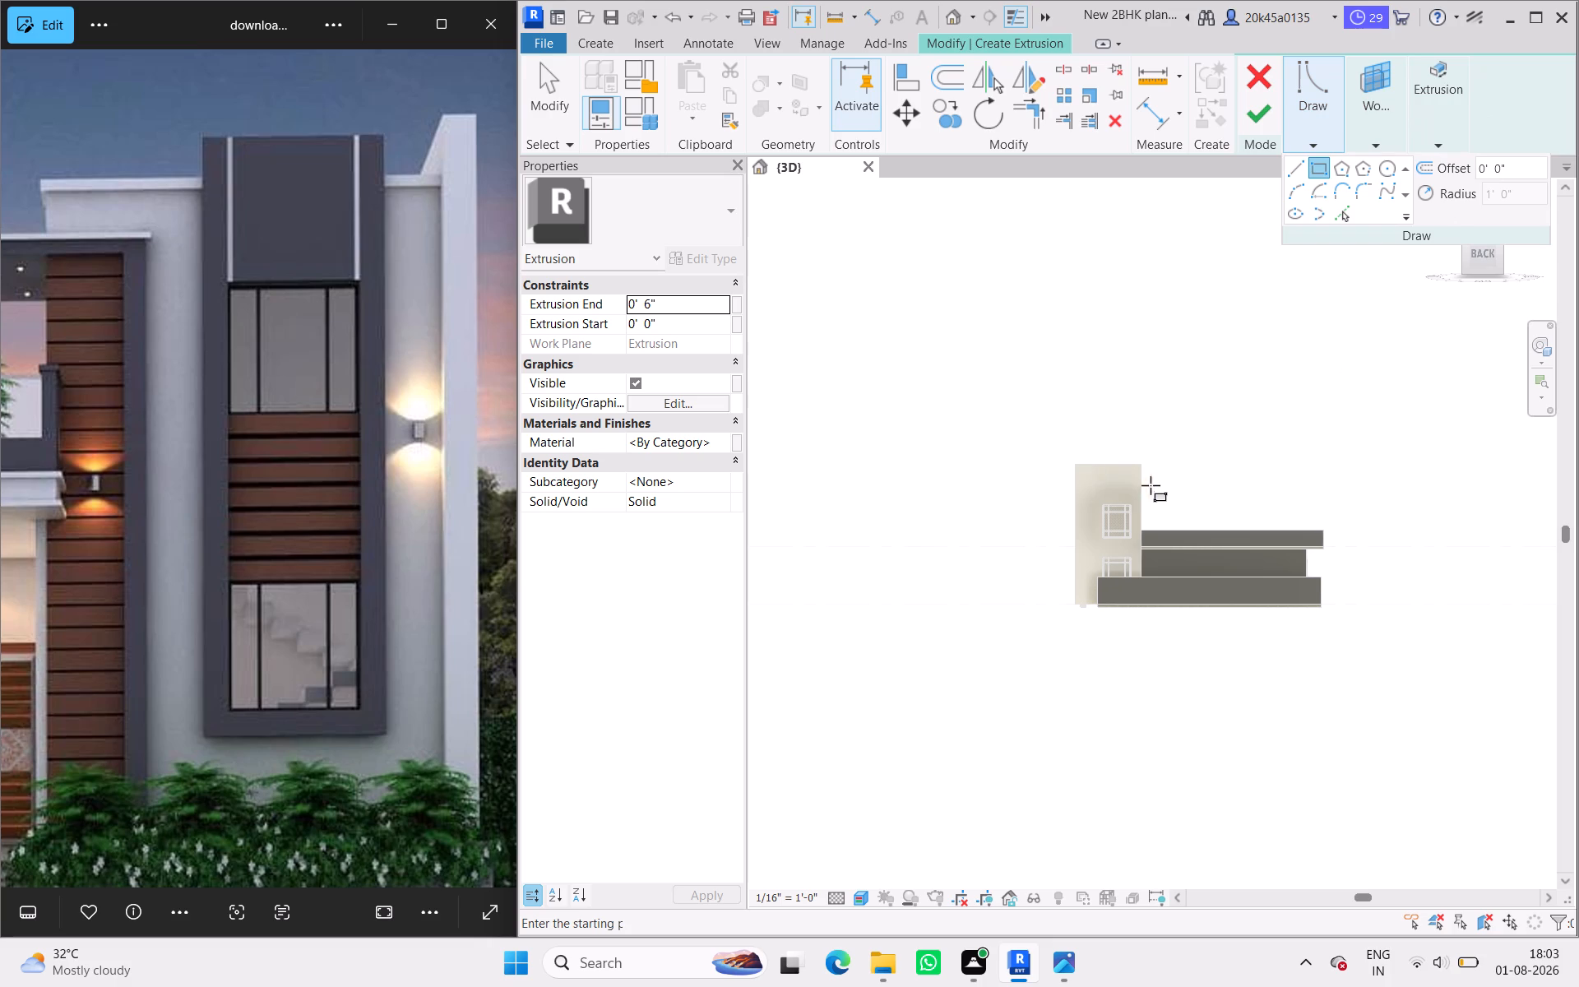
pyautogui.scroll(2, 1151, 485)
pyautogui.moveTo(1128, 479); pyautogui.dragTo(1124, 394, button='middle')
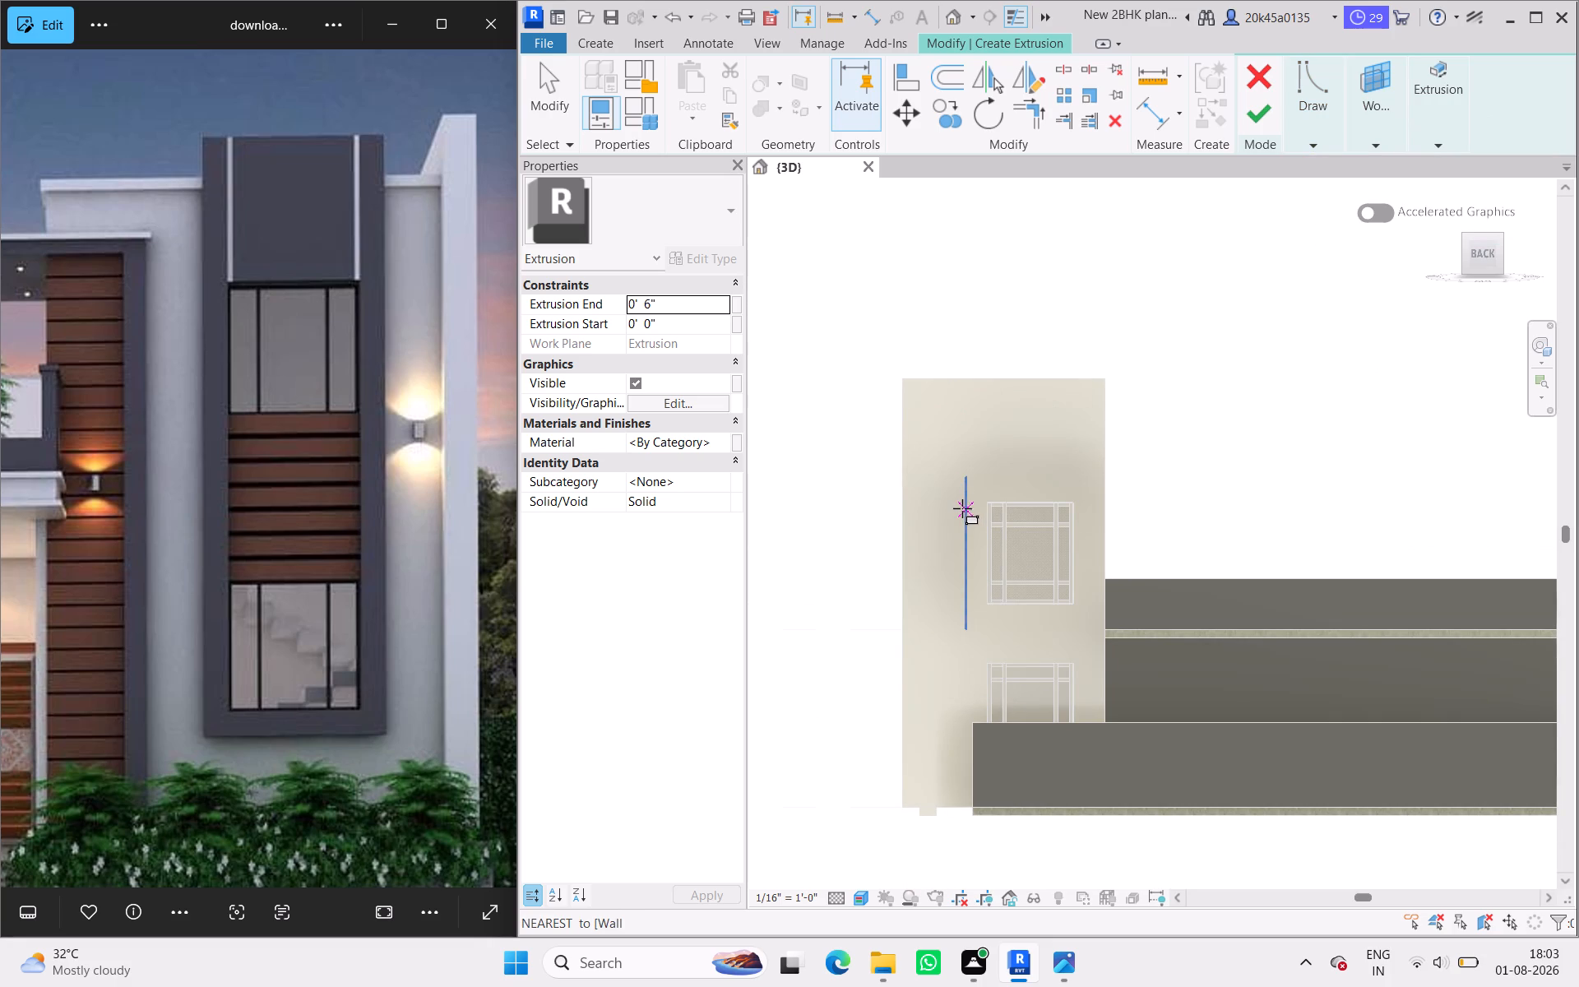
pyautogui.click(905, 379)
pyautogui.moveTo(1025, 596); pyautogui.dragTo(1044, 523, button='middle')
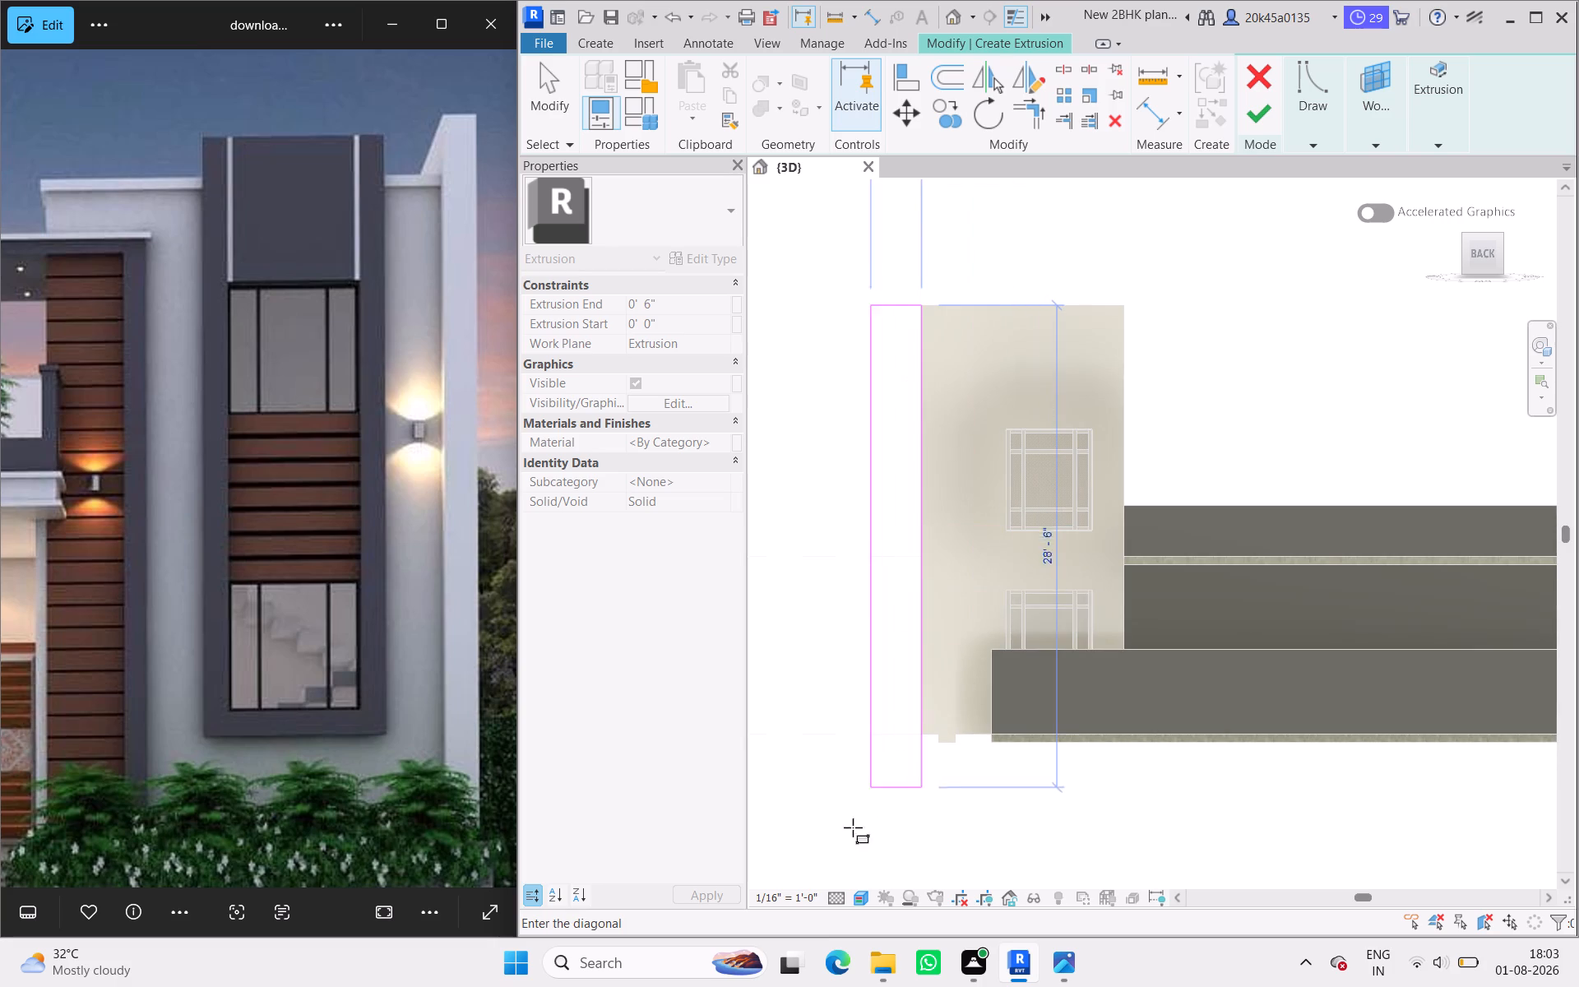
pyautogui.click(856, 898)
pyautogui.click(923, 776)
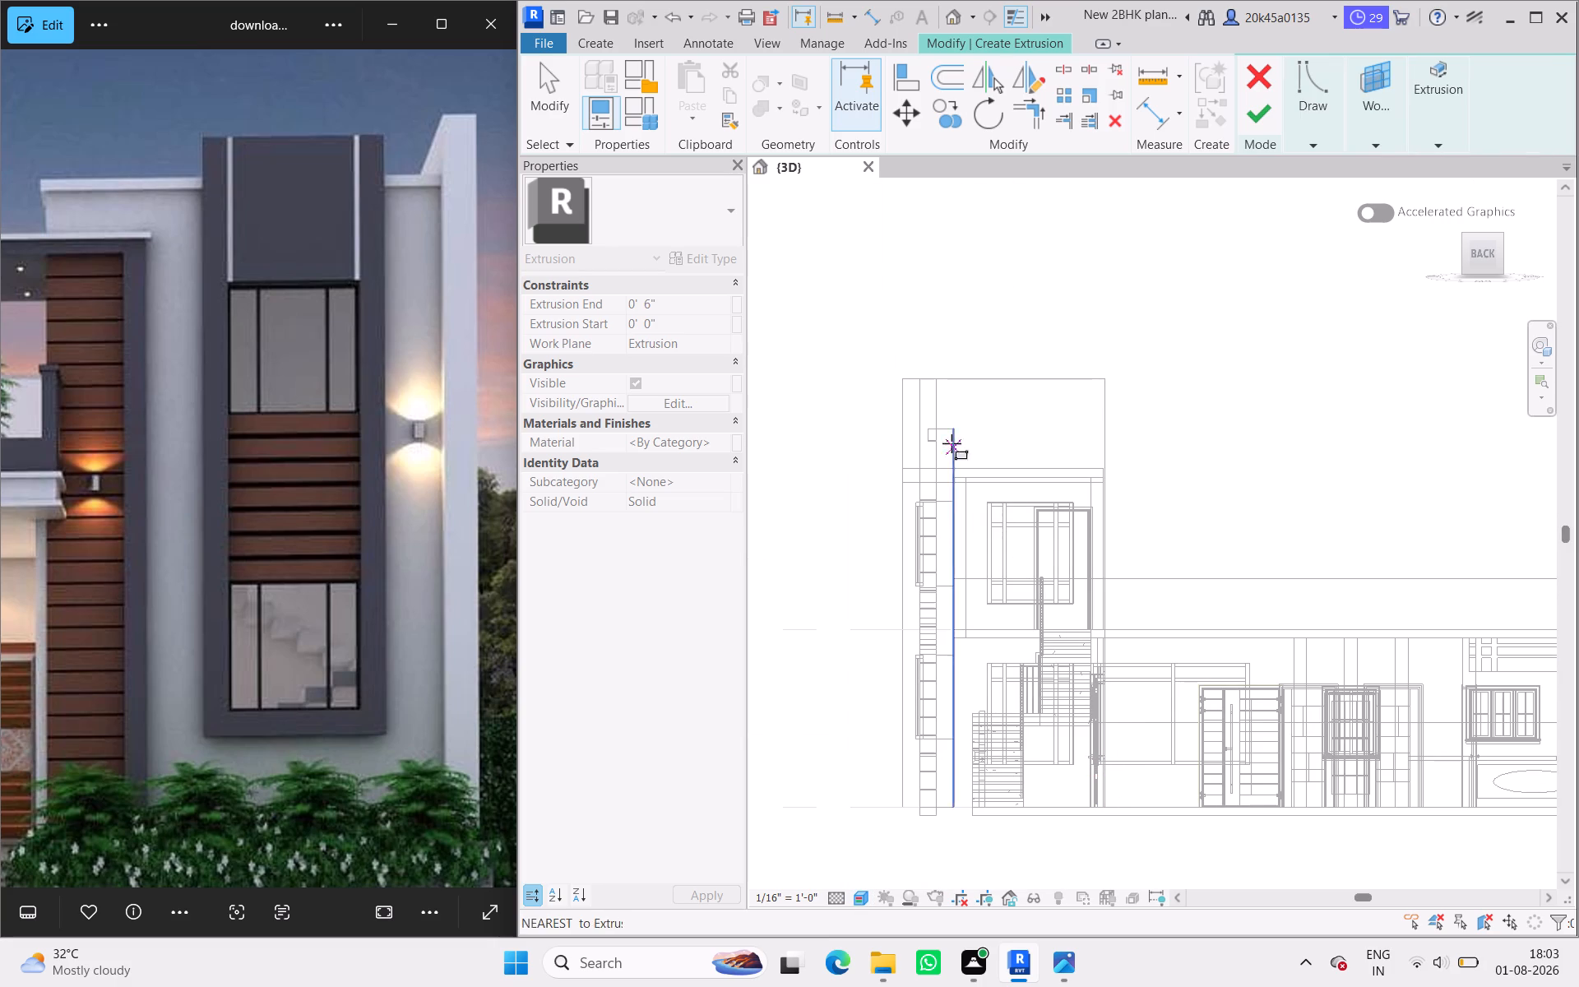
pyautogui.click(905, 382)
pyautogui.moveTo(1077, 728); pyautogui.dragTo(1084, 623, button='middle')
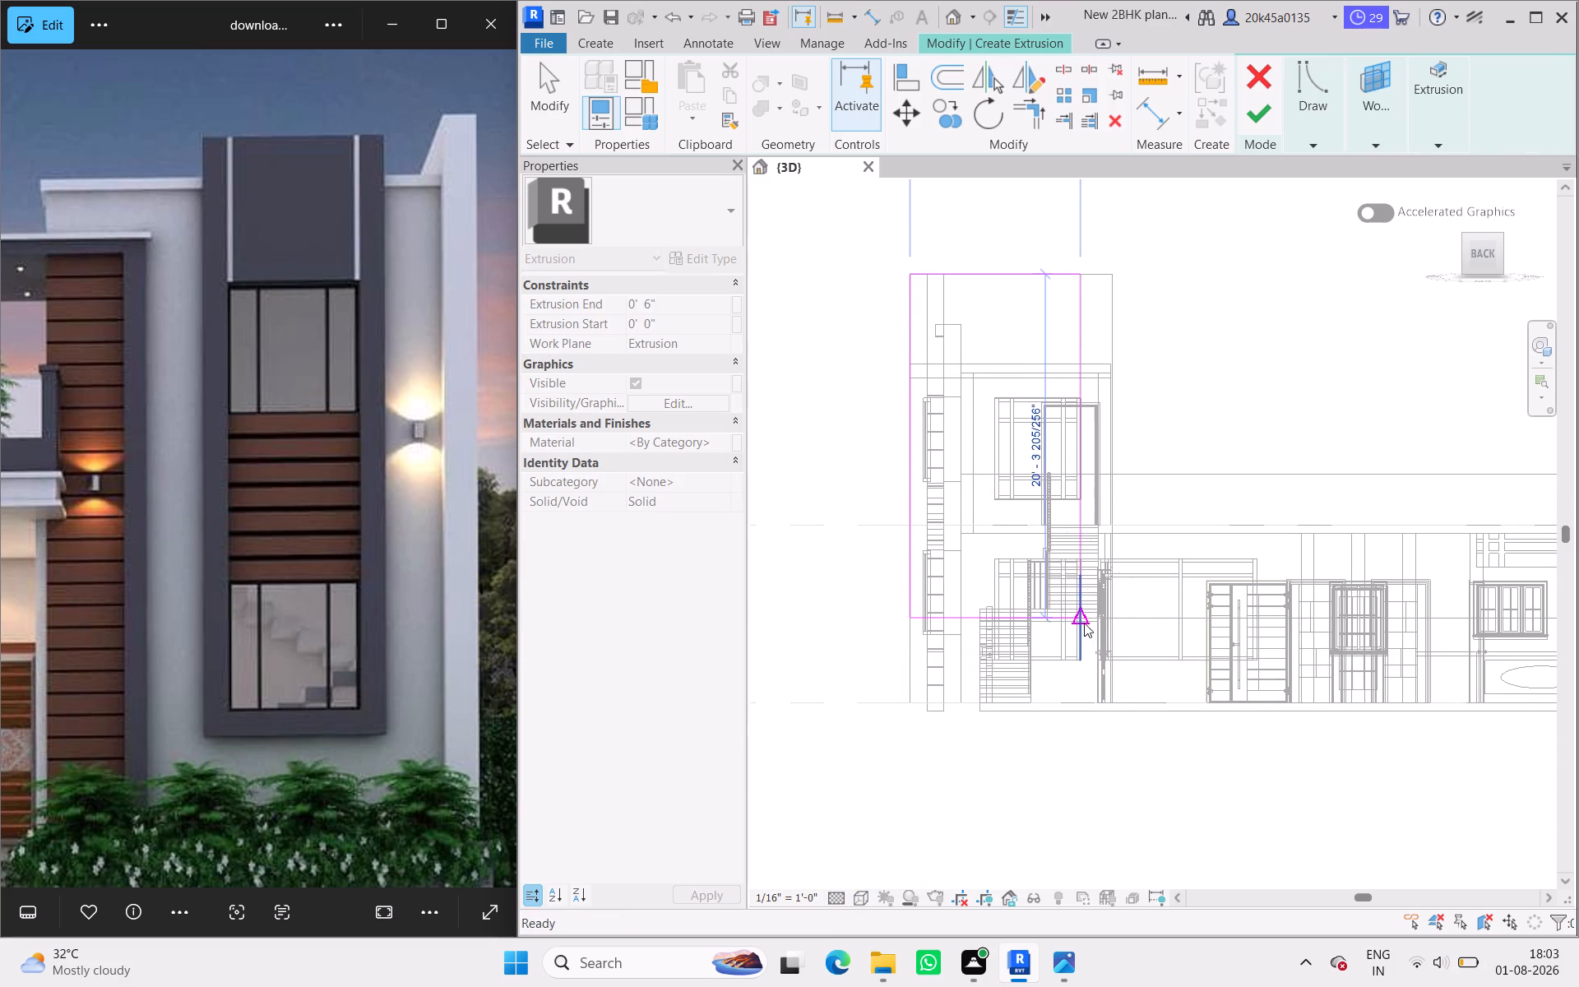
pyautogui.scroll(3, 1125, 693)
pyautogui.moveTo(1123, 692); pyautogui.dragTo(1118, 683, button='middle')
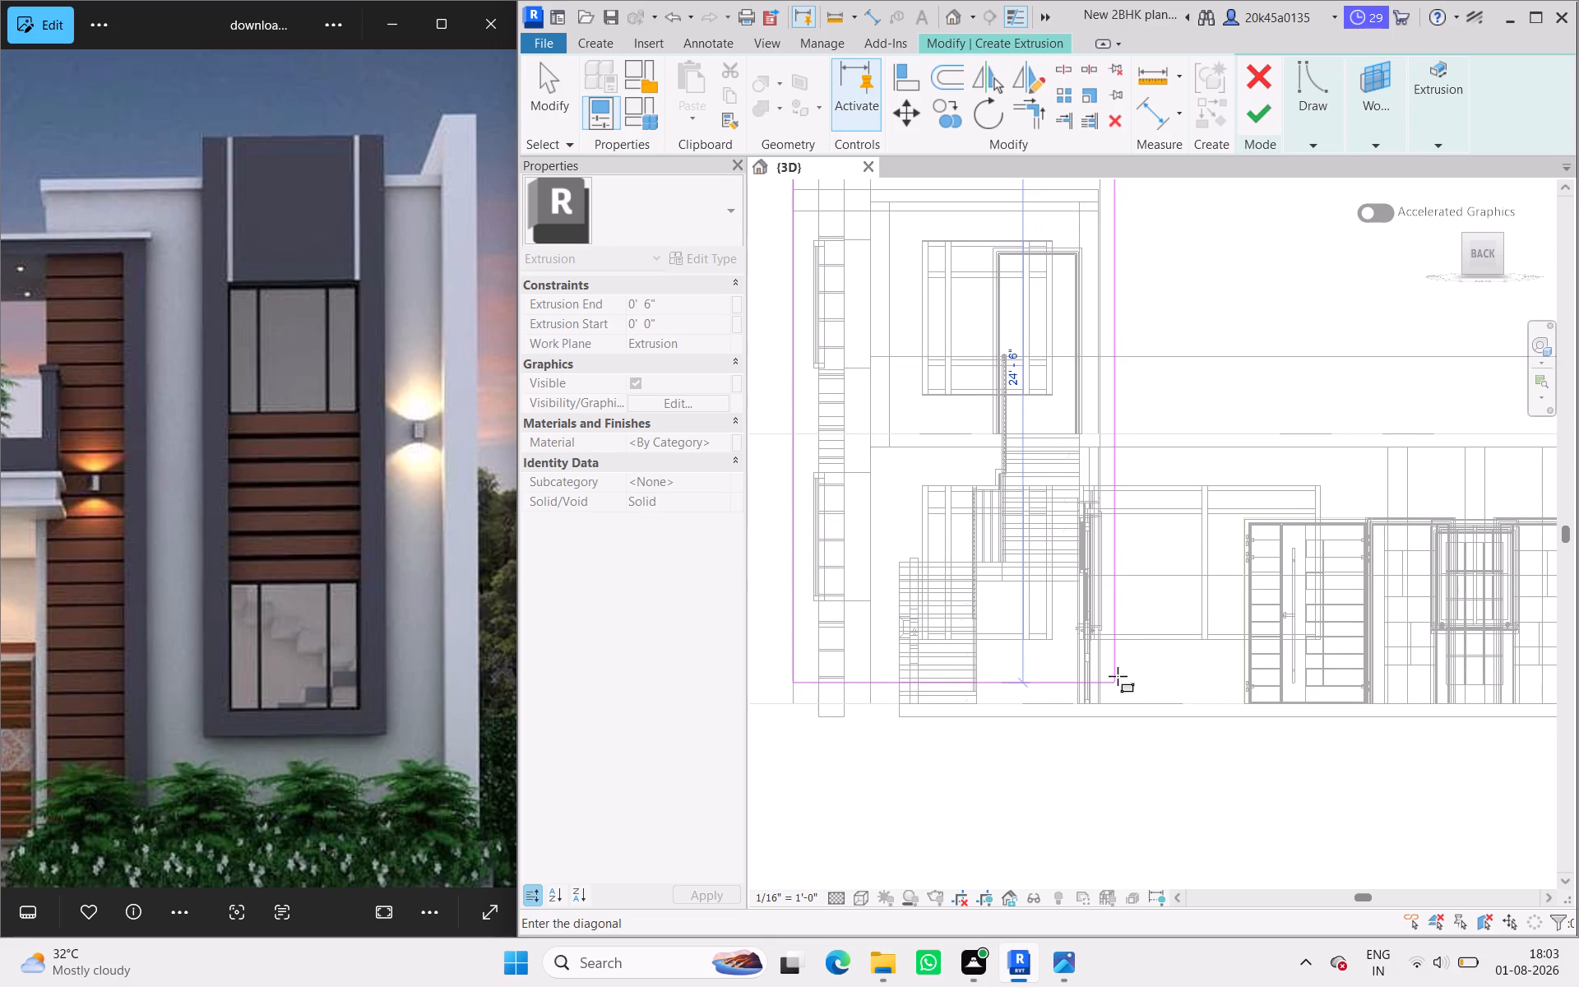
pyautogui.click(1102, 696)
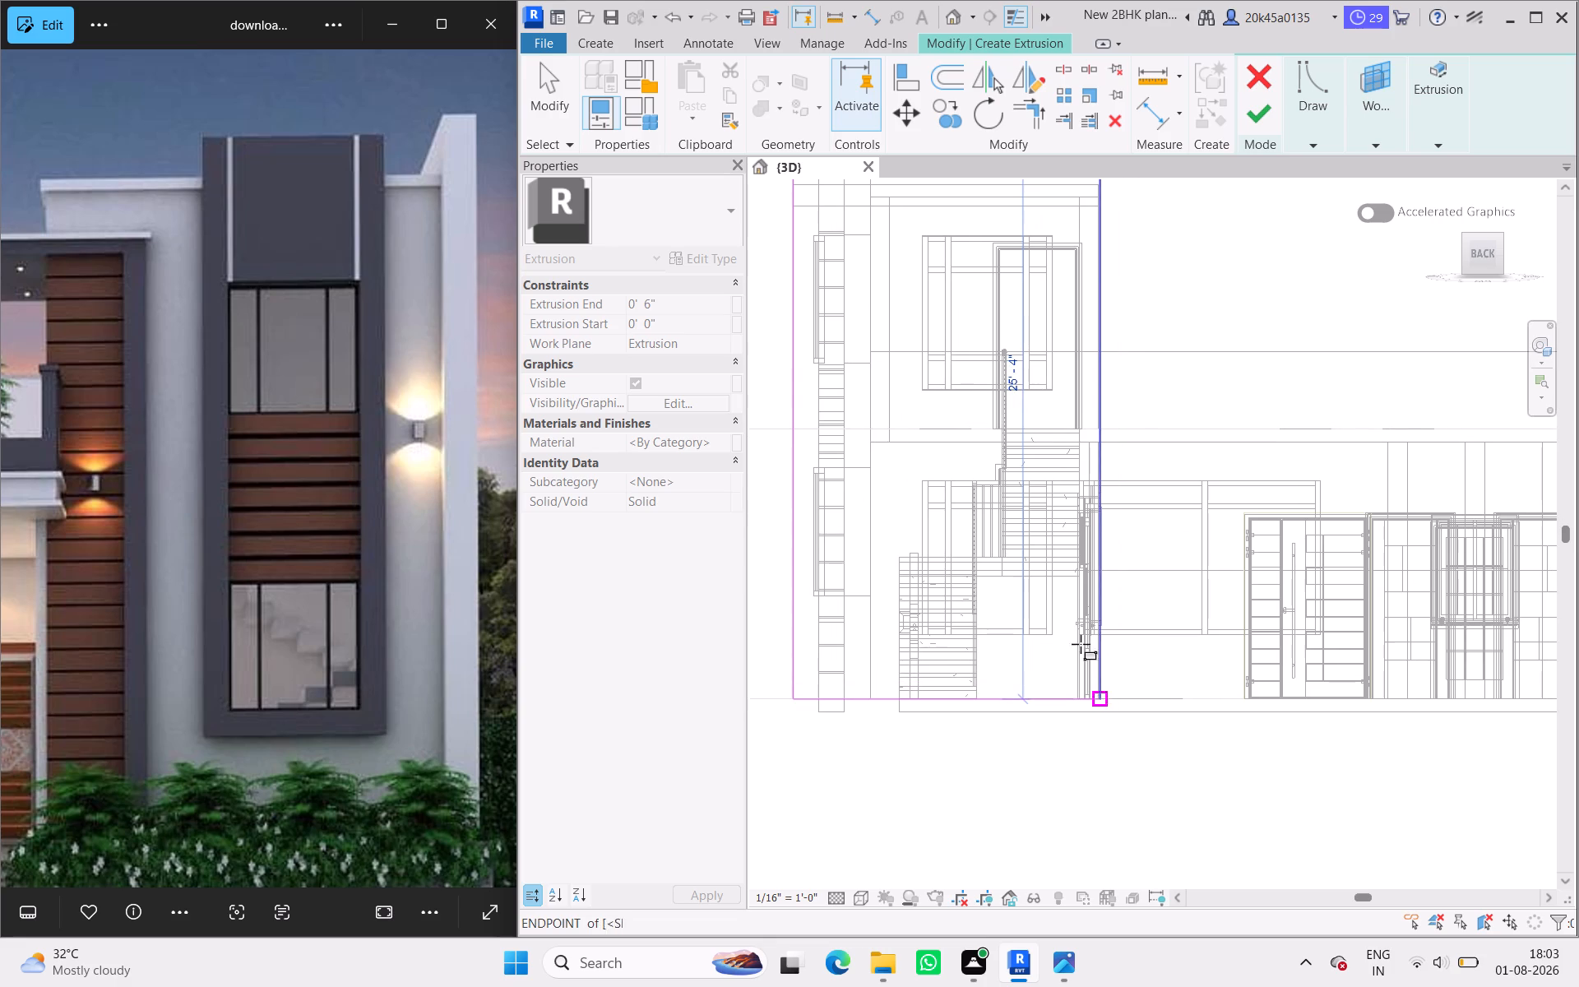
# Sketch a second rectangle offset 1' inside the back wall outline, from its upper corner to the opposite lower corner.
pyautogui.scroll(-2, 1067, 609)
pyautogui.moveTo(1075, 640); pyautogui.dragTo(1095, 730, button='middle')
pyautogui.click(1308, 146)
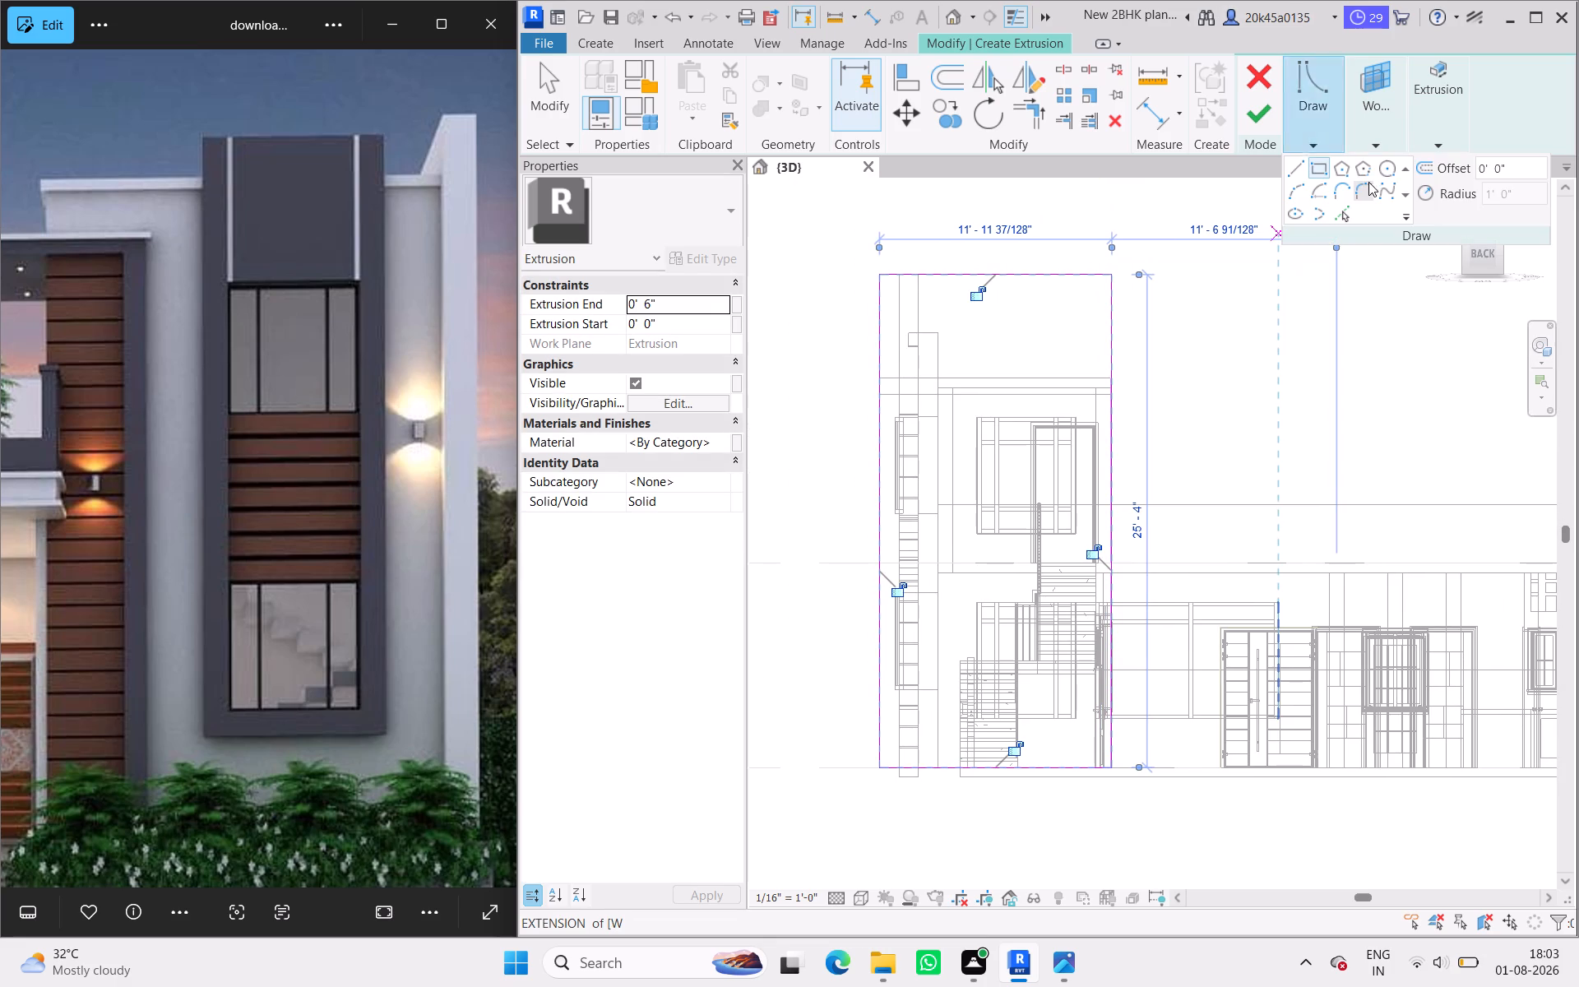
pyautogui.moveTo(1514, 173); pyautogui.dragTo(1433, 150)
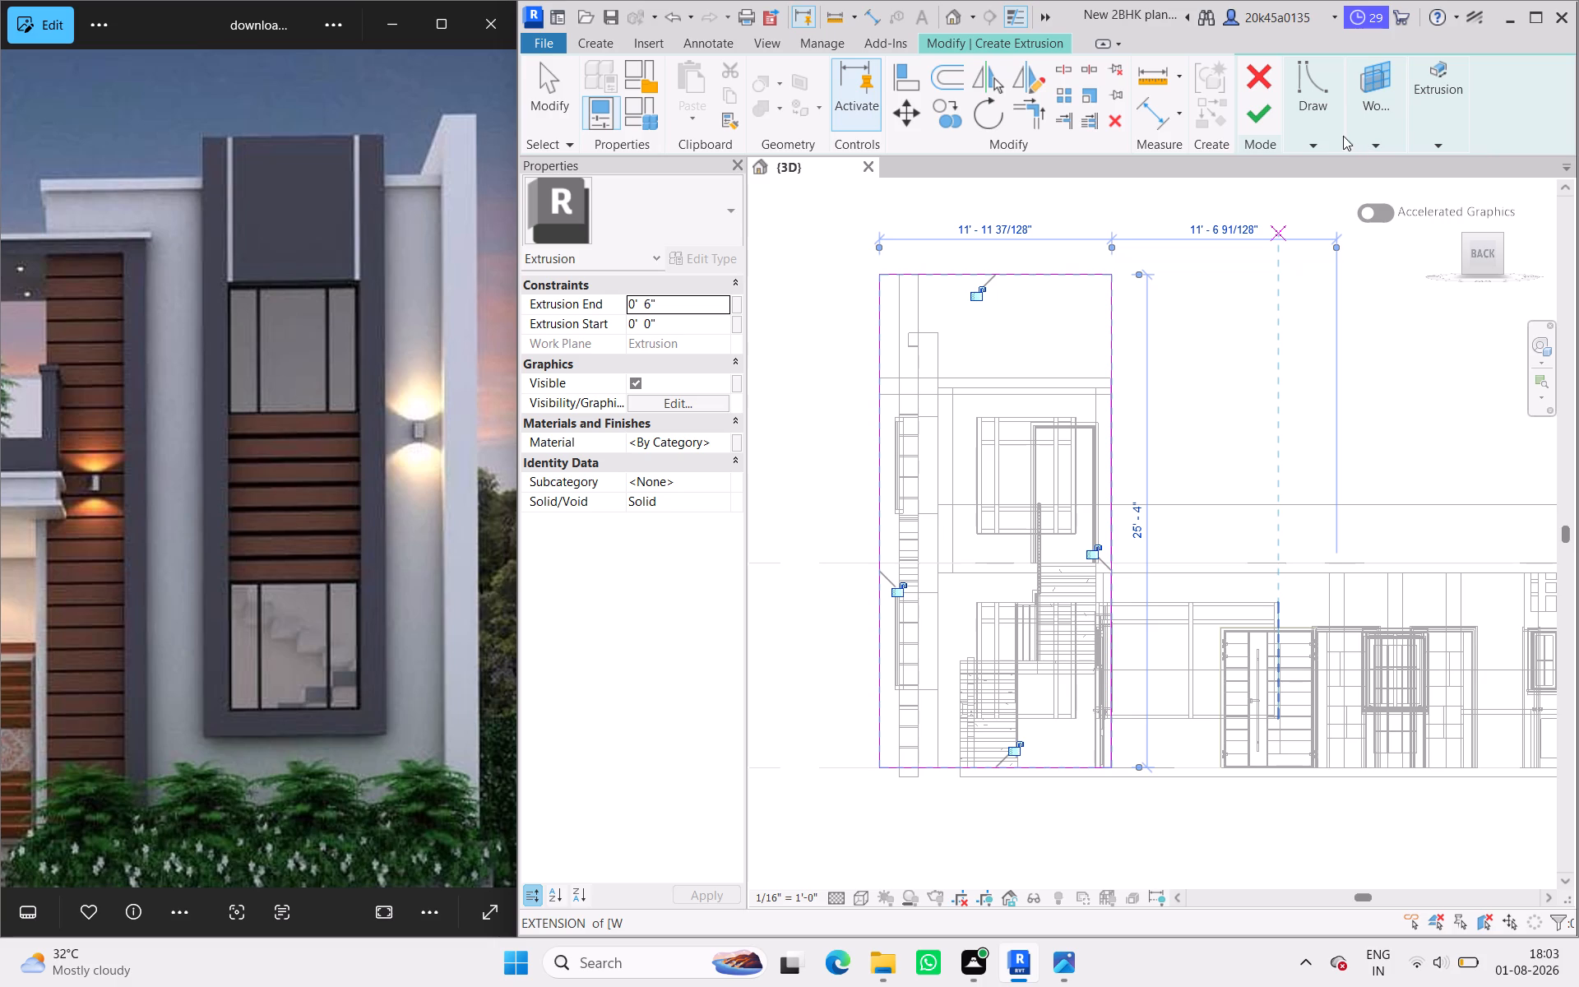
pyautogui.click(1315, 142)
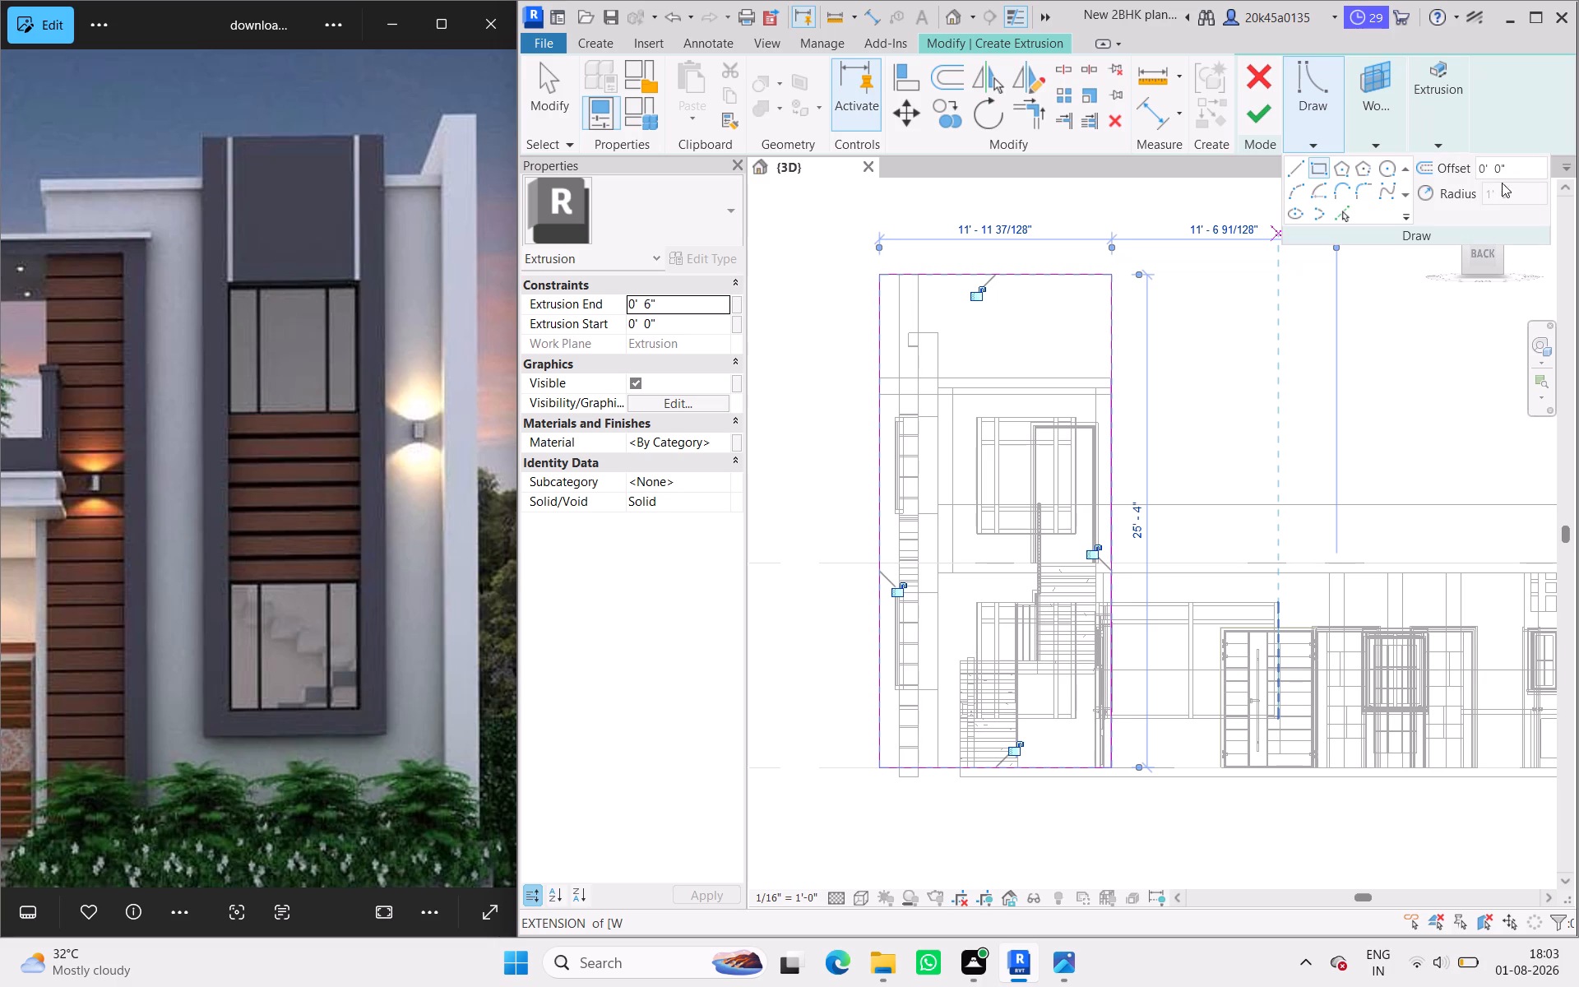
pyautogui.moveTo(1512, 174); pyautogui.dragTo(1467, 164)
pyautogui.moveTo(1467, 164); pyautogui.dragTo(1465, 164)
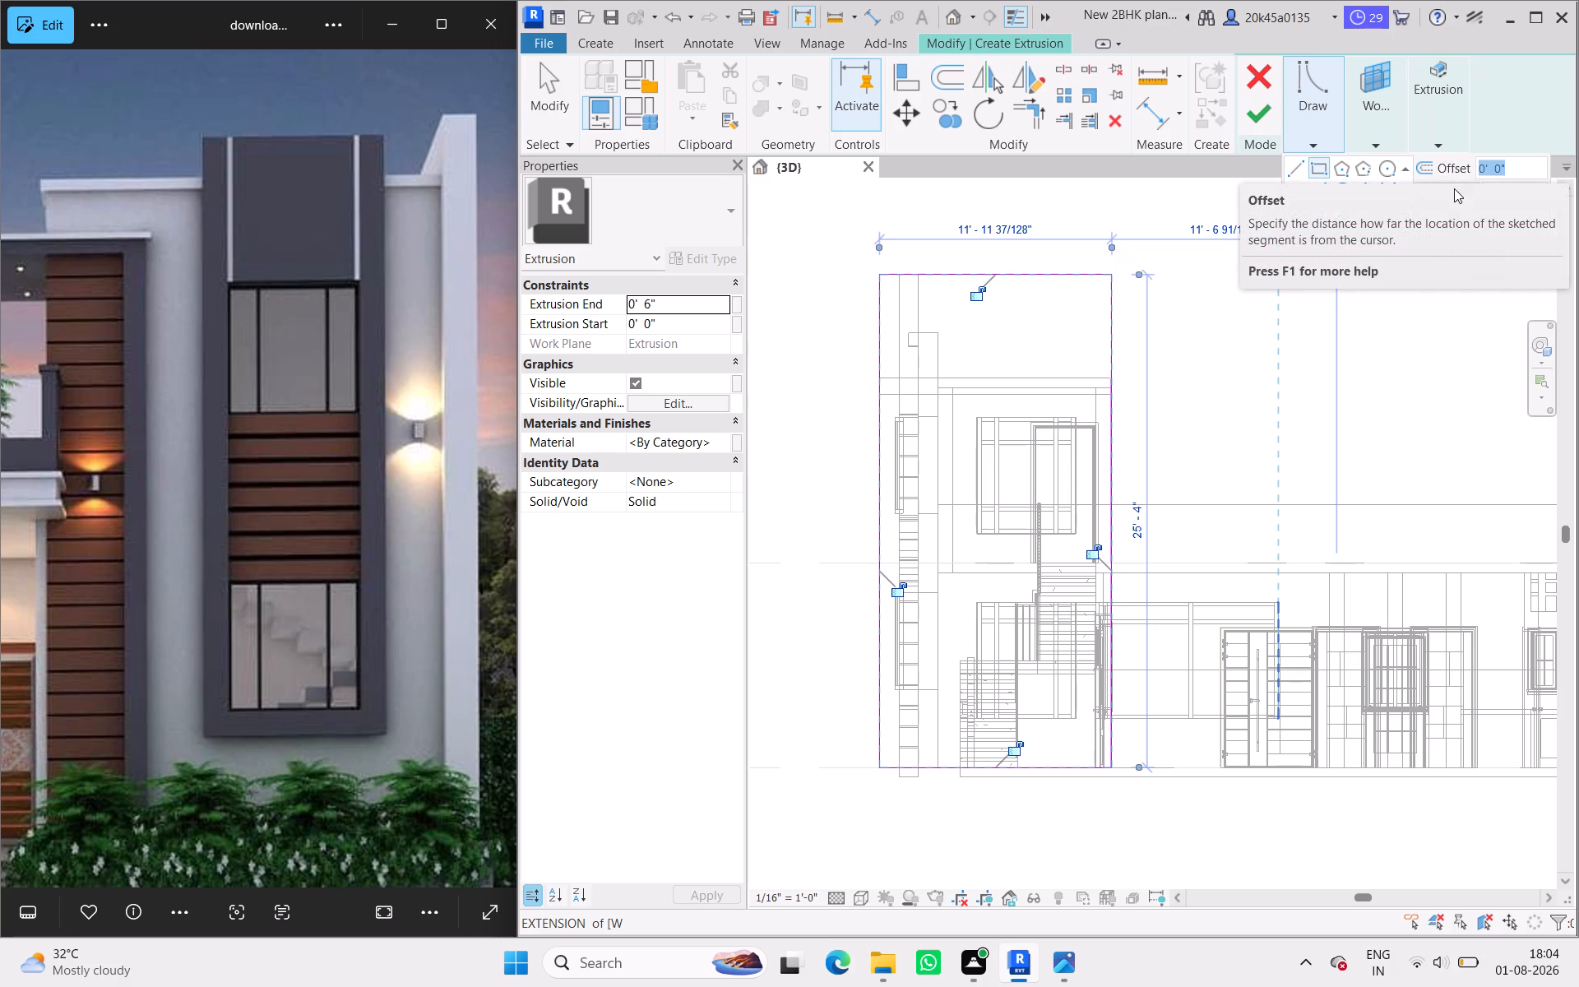
pyautogui.press('1')
pyautogui.press("'")
pyautogui.press('Return')
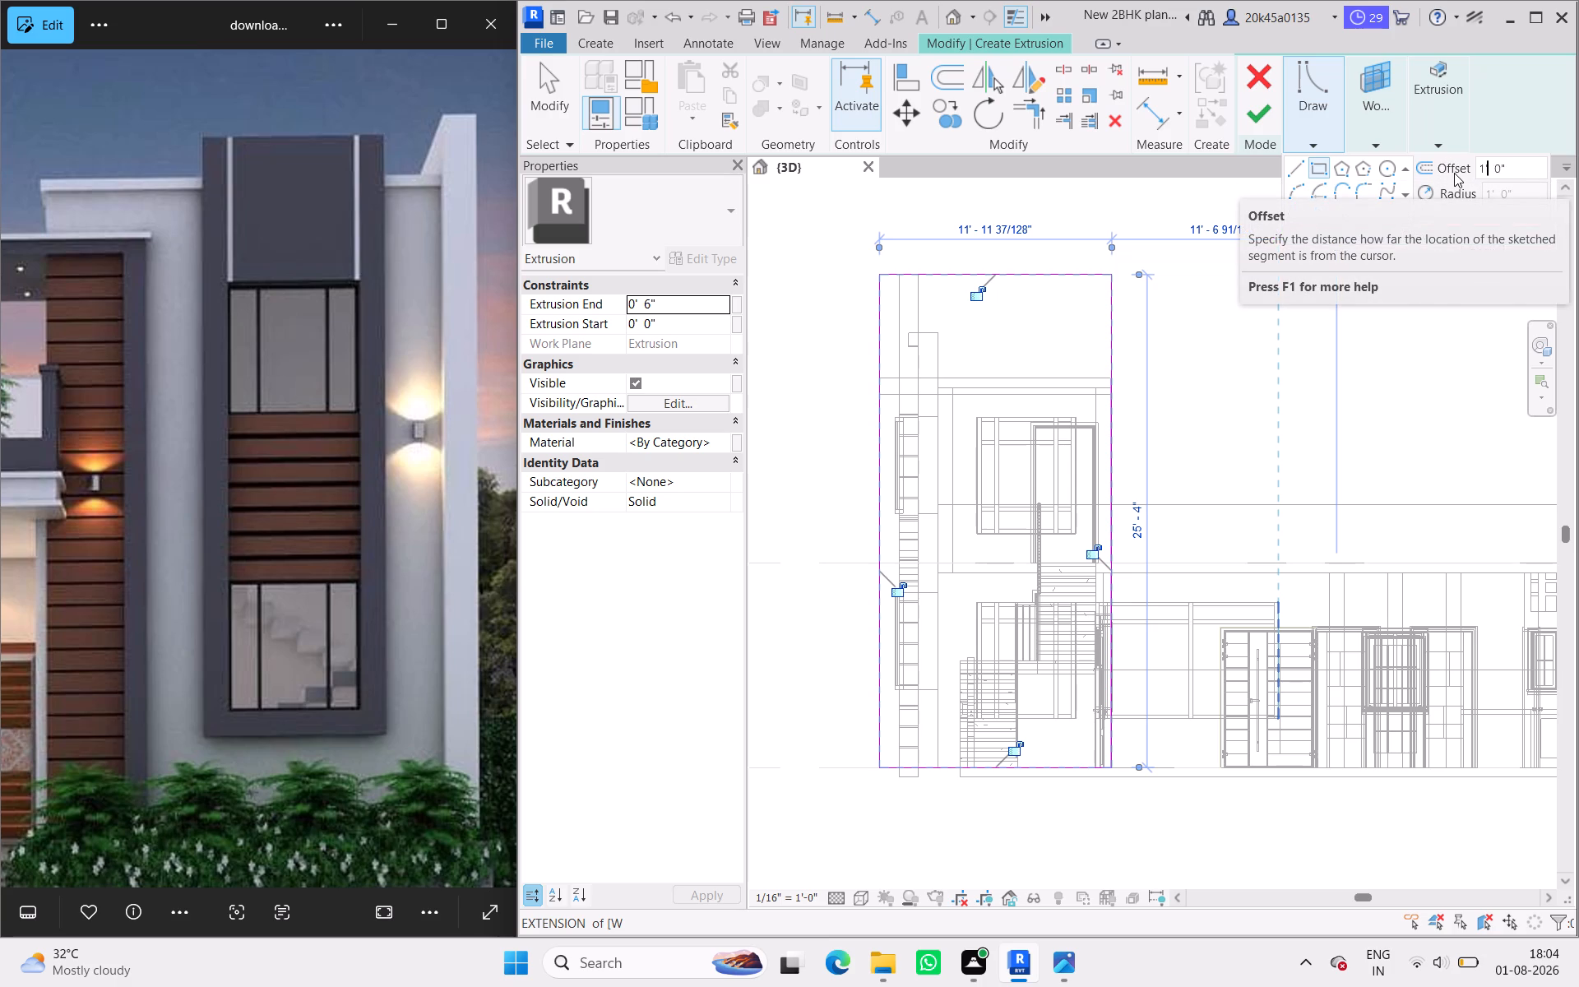
pyautogui.click(887, 270)
pyautogui.press('space')
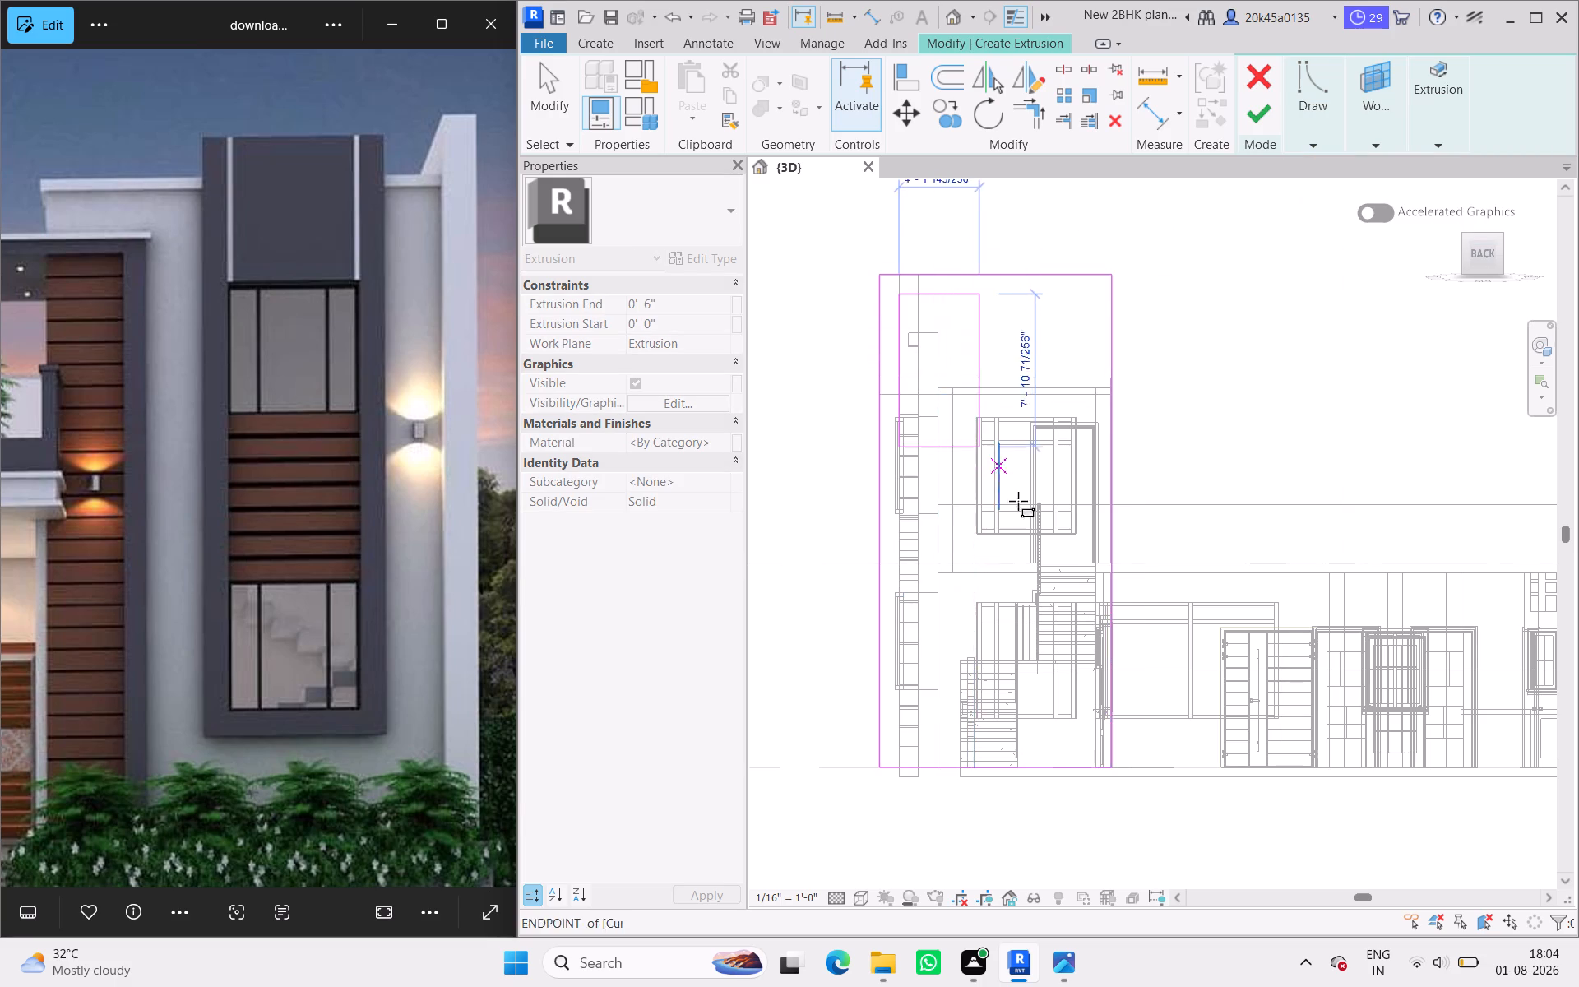
pyautogui.scroll(-1, 1031, 538)
pyautogui.moveTo(1031, 538); pyautogui.dragTo(1031, 503, button='middle')
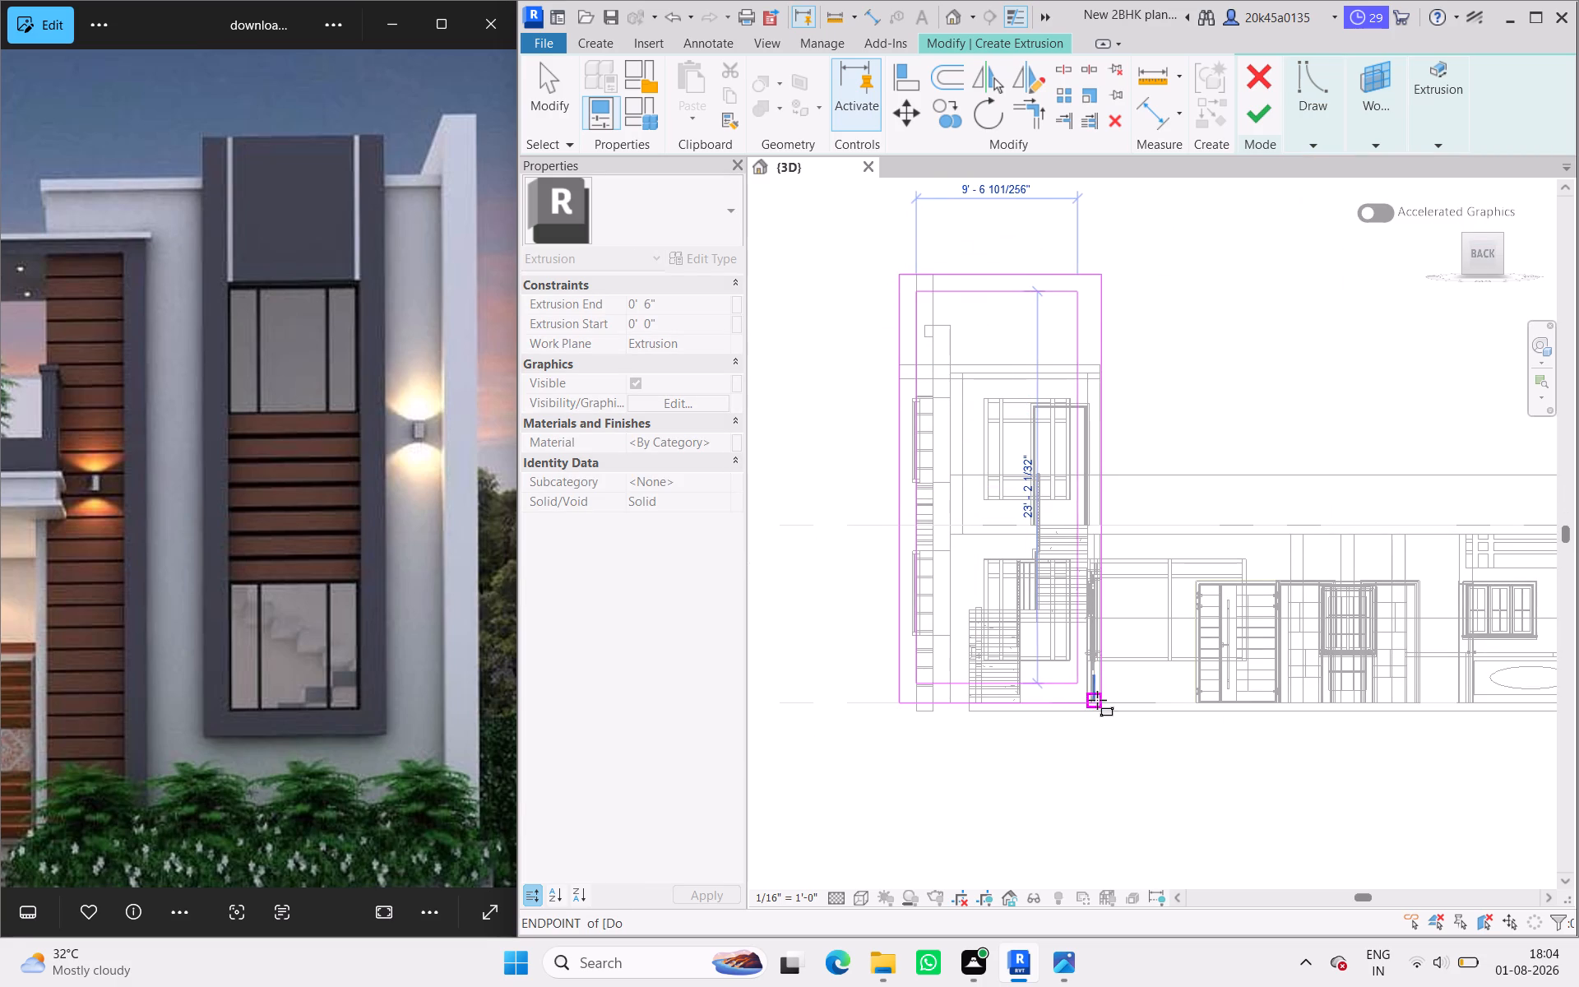
pyautogui.scroll(5, 1083, 665)
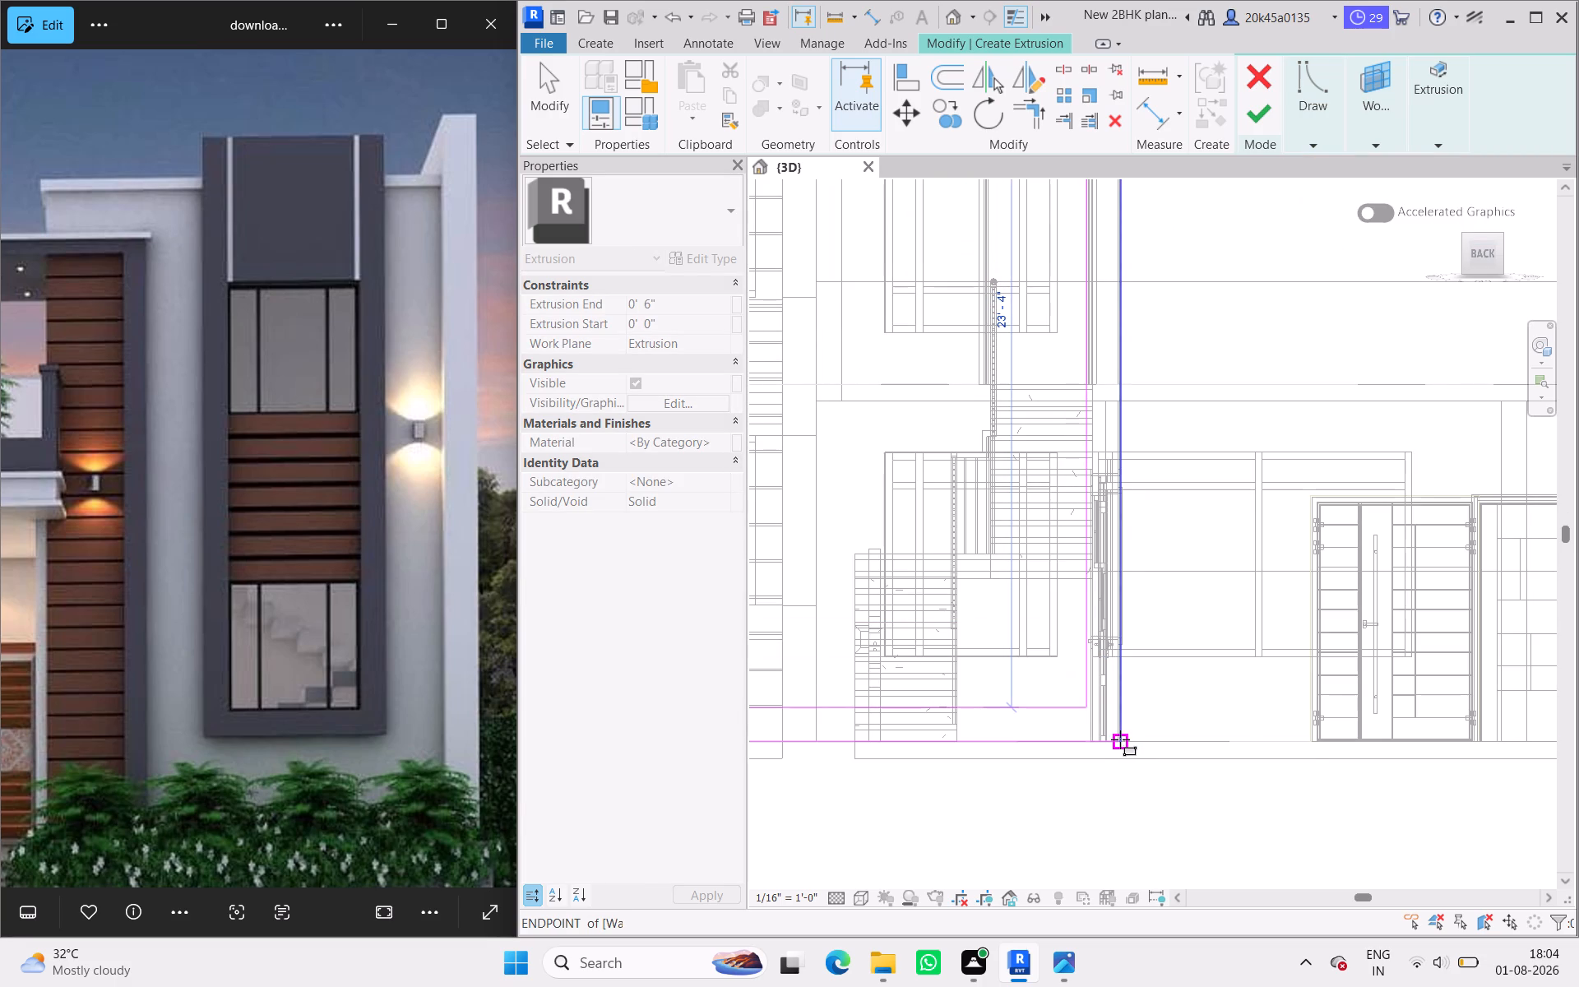
pyautogui.scroll(9, 1120, 739)
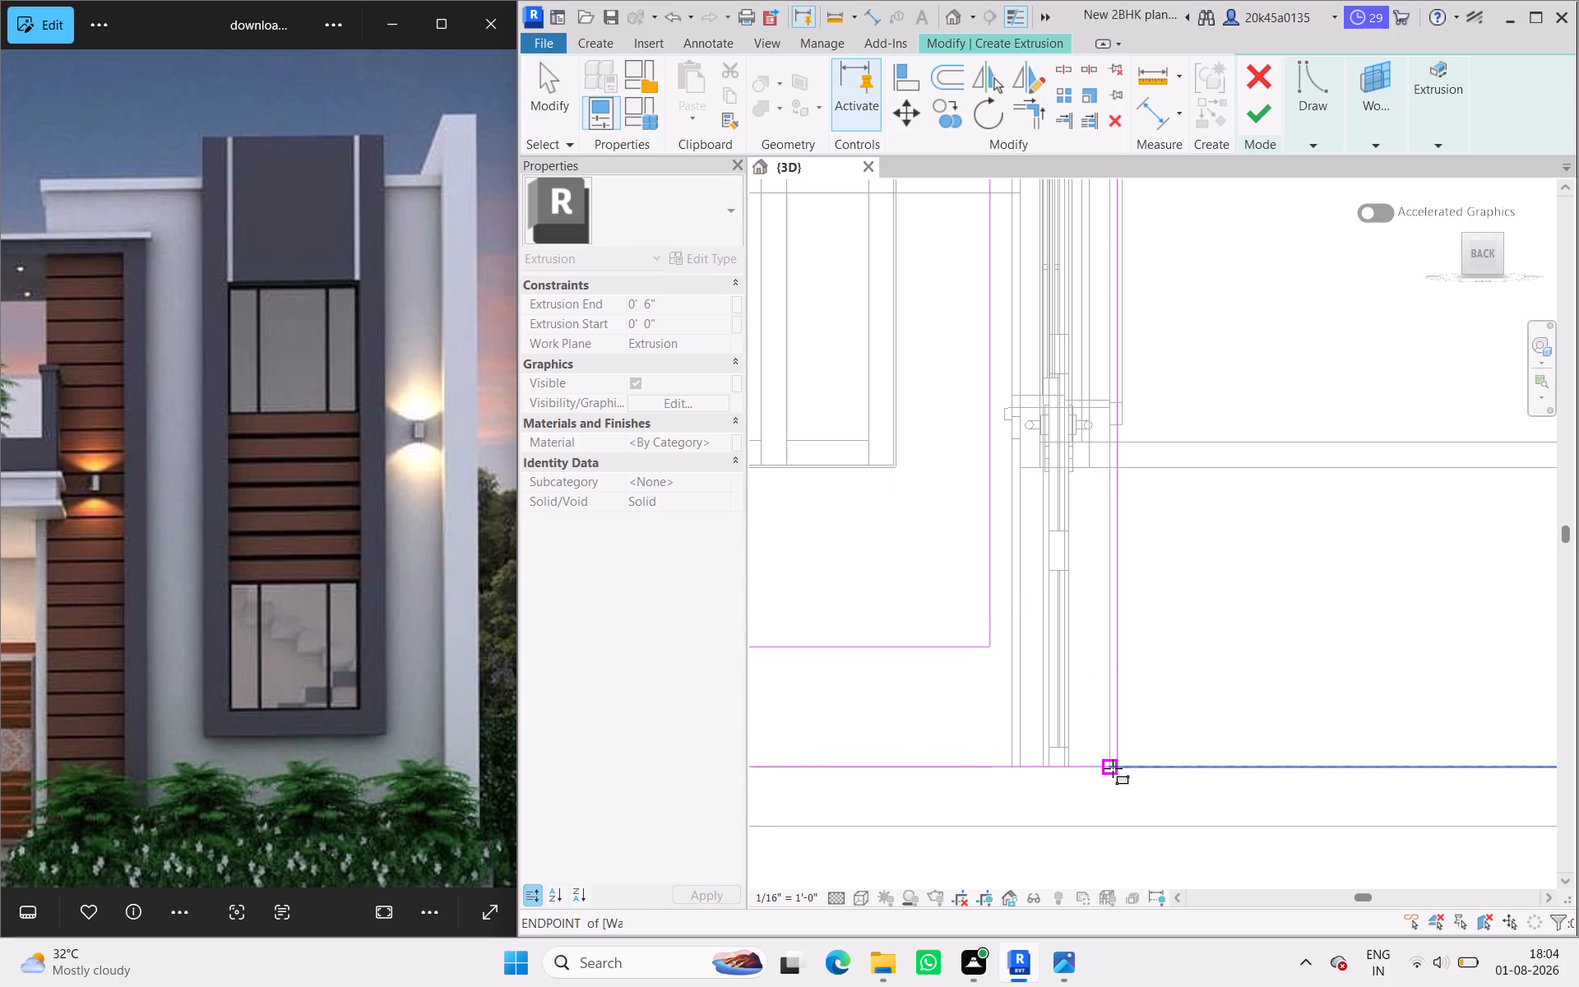
pyautogui.click(1117, 767)
# Finish the back wall frame sketch as a 6" extrusion.
pyautogui.scroll(-12, 1139, 703)
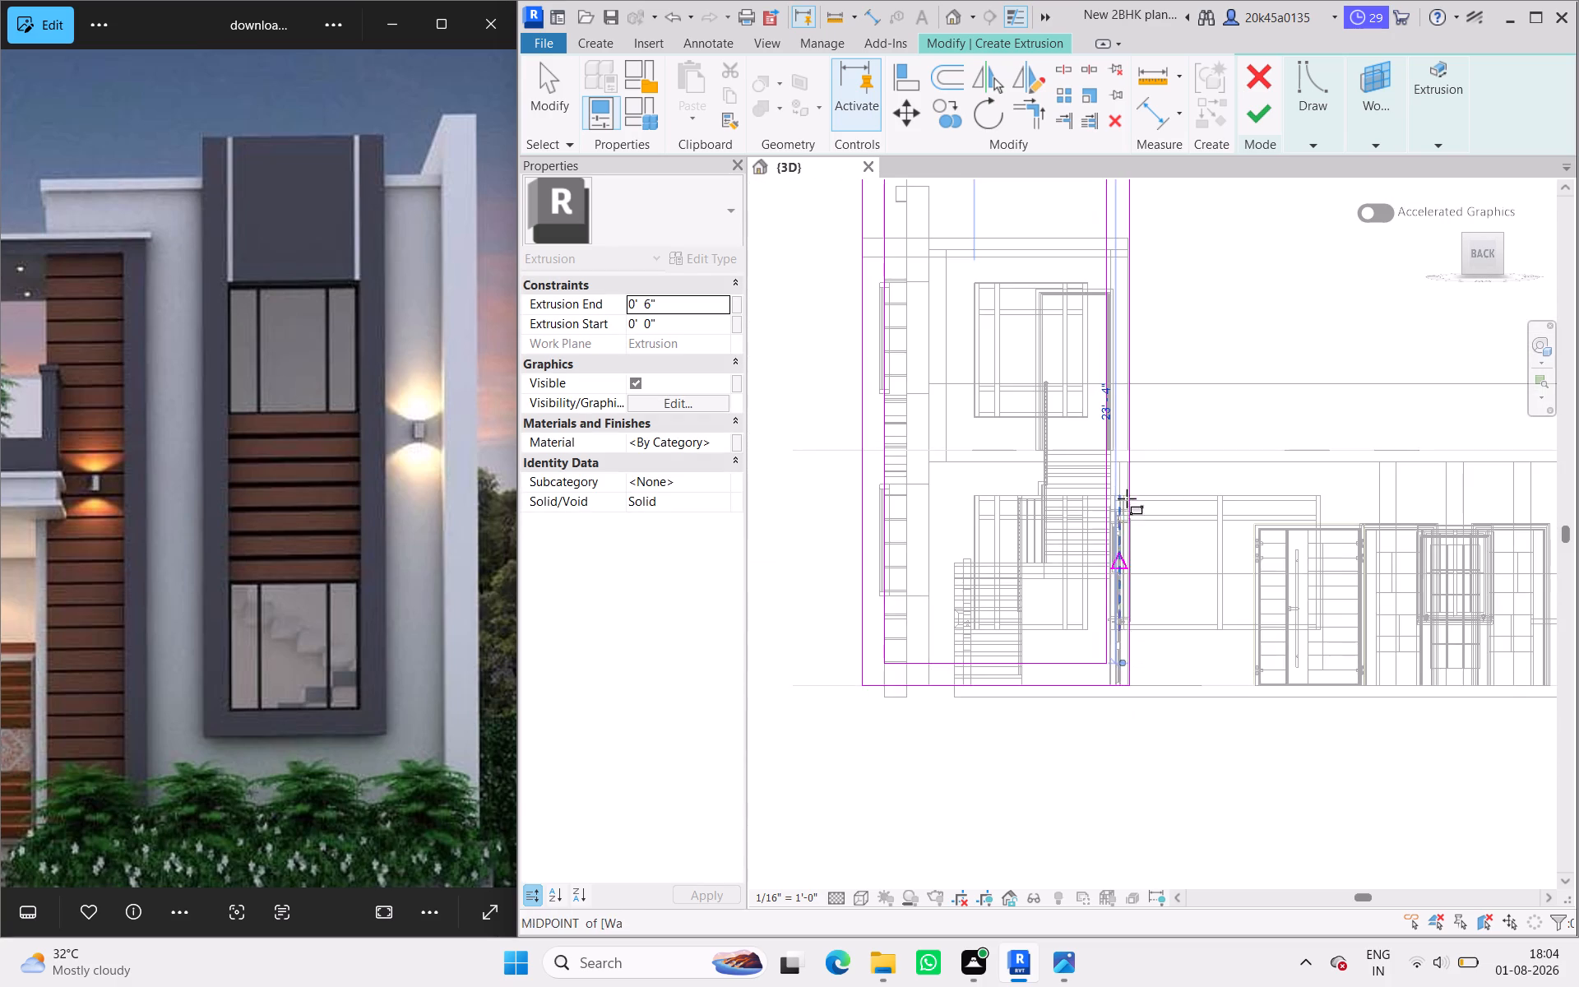
pyautogui.scroll(-3, 1126, 493)
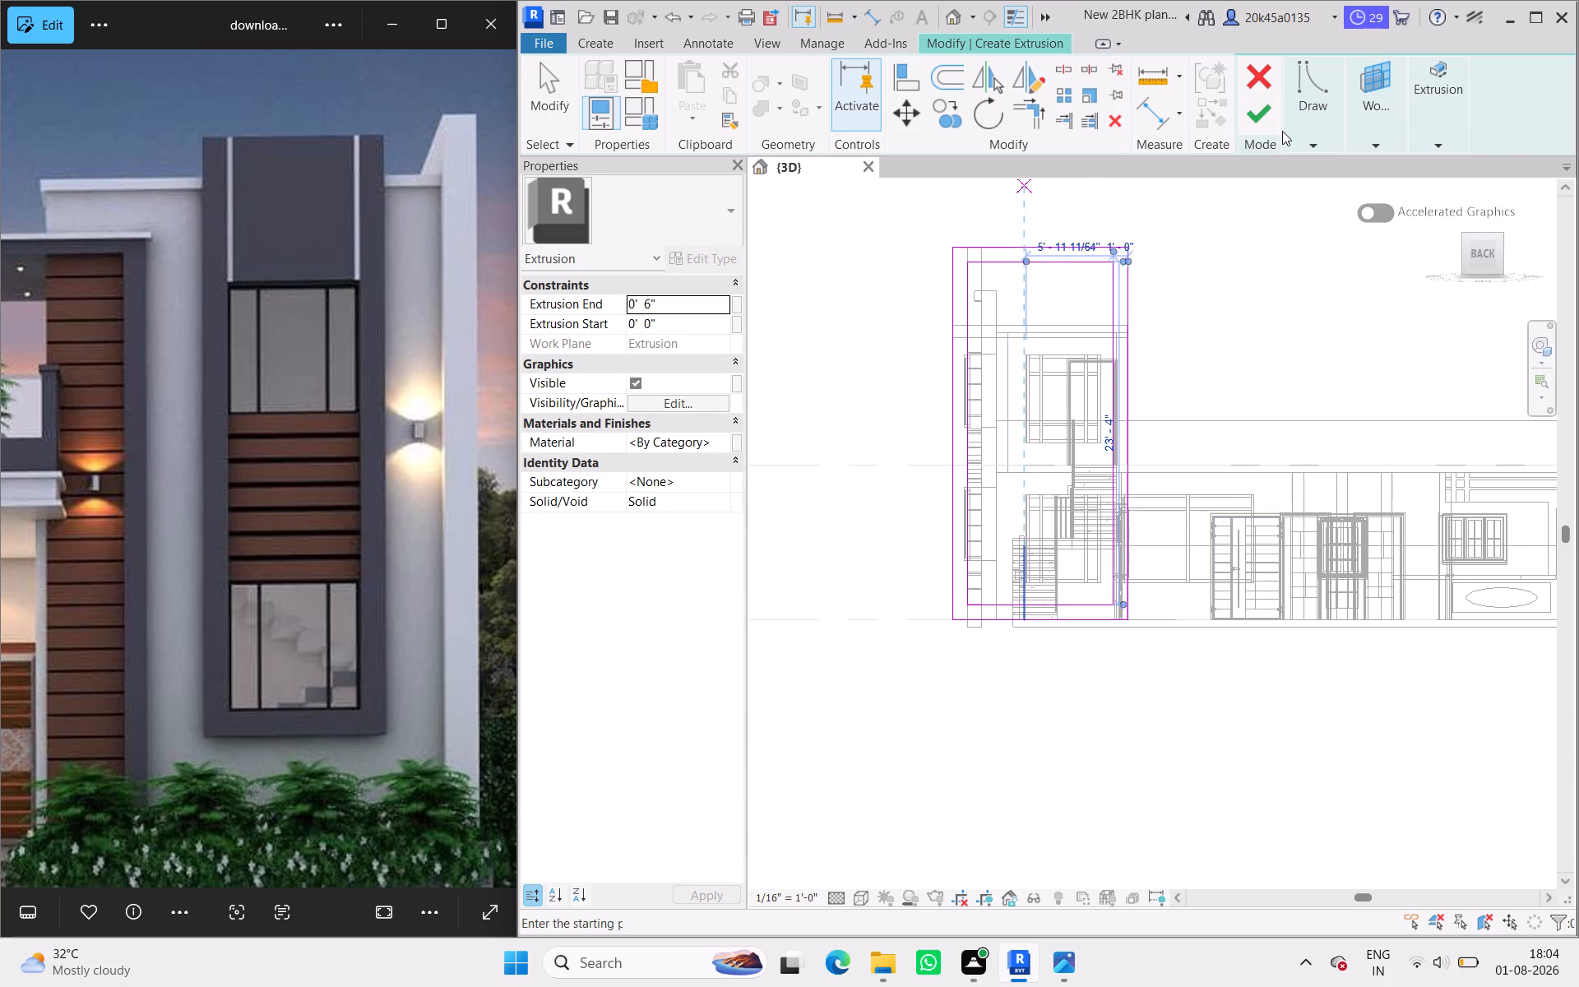
pyautogui.click(1262, 116)
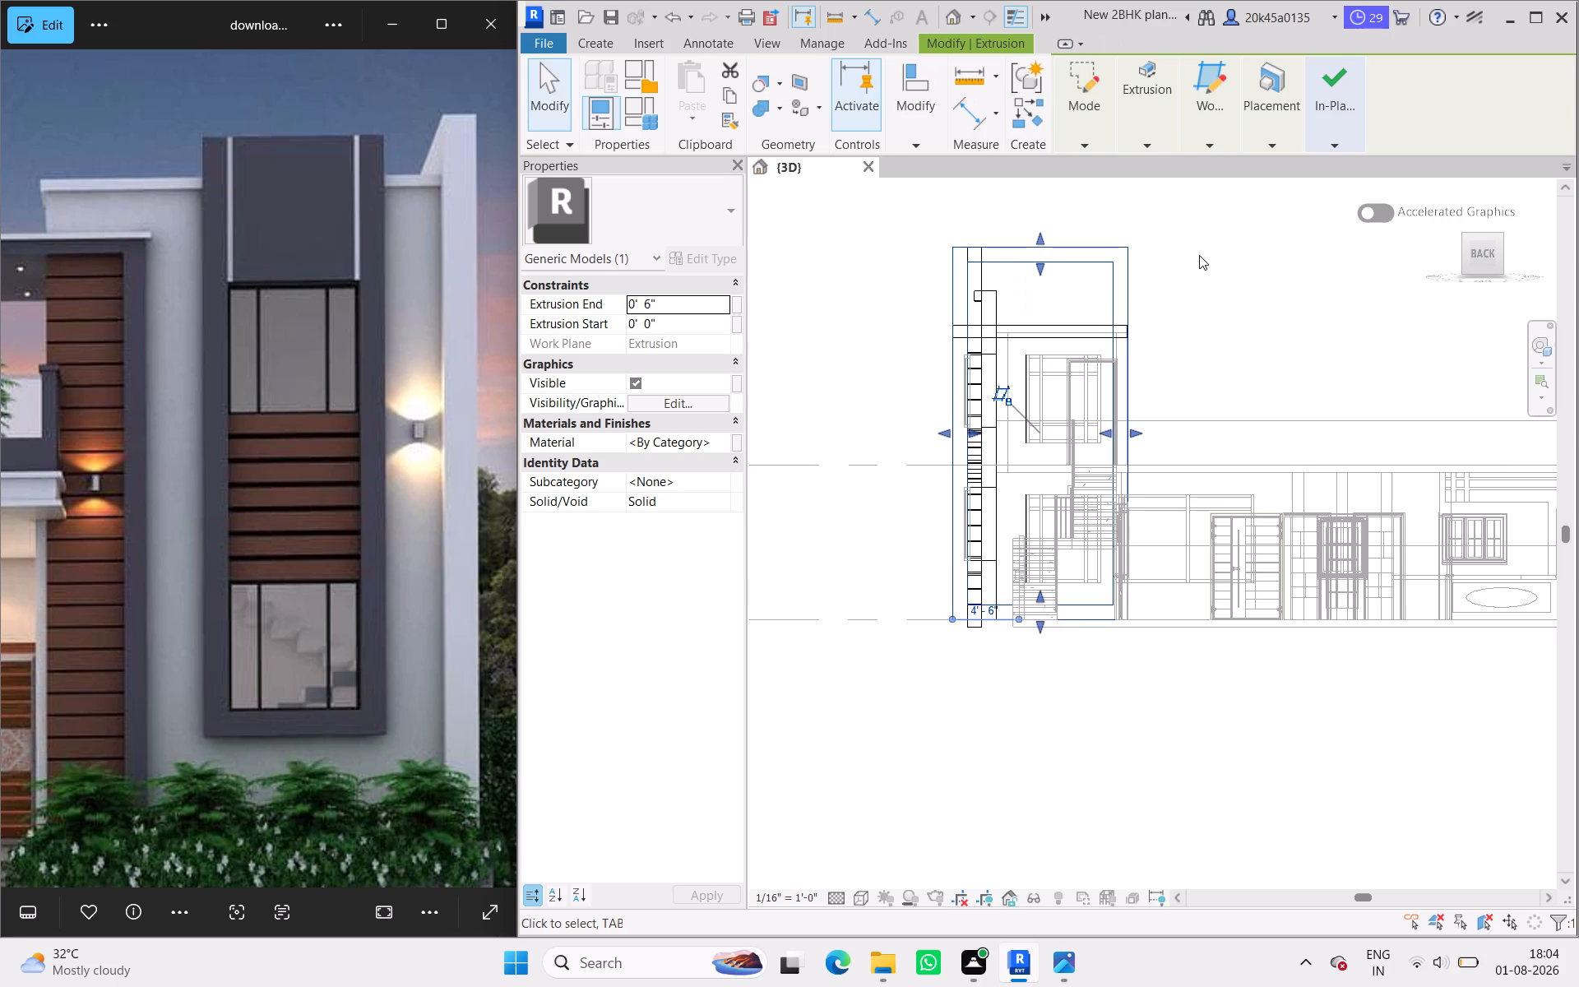
pyautogui.click(1199, 255)
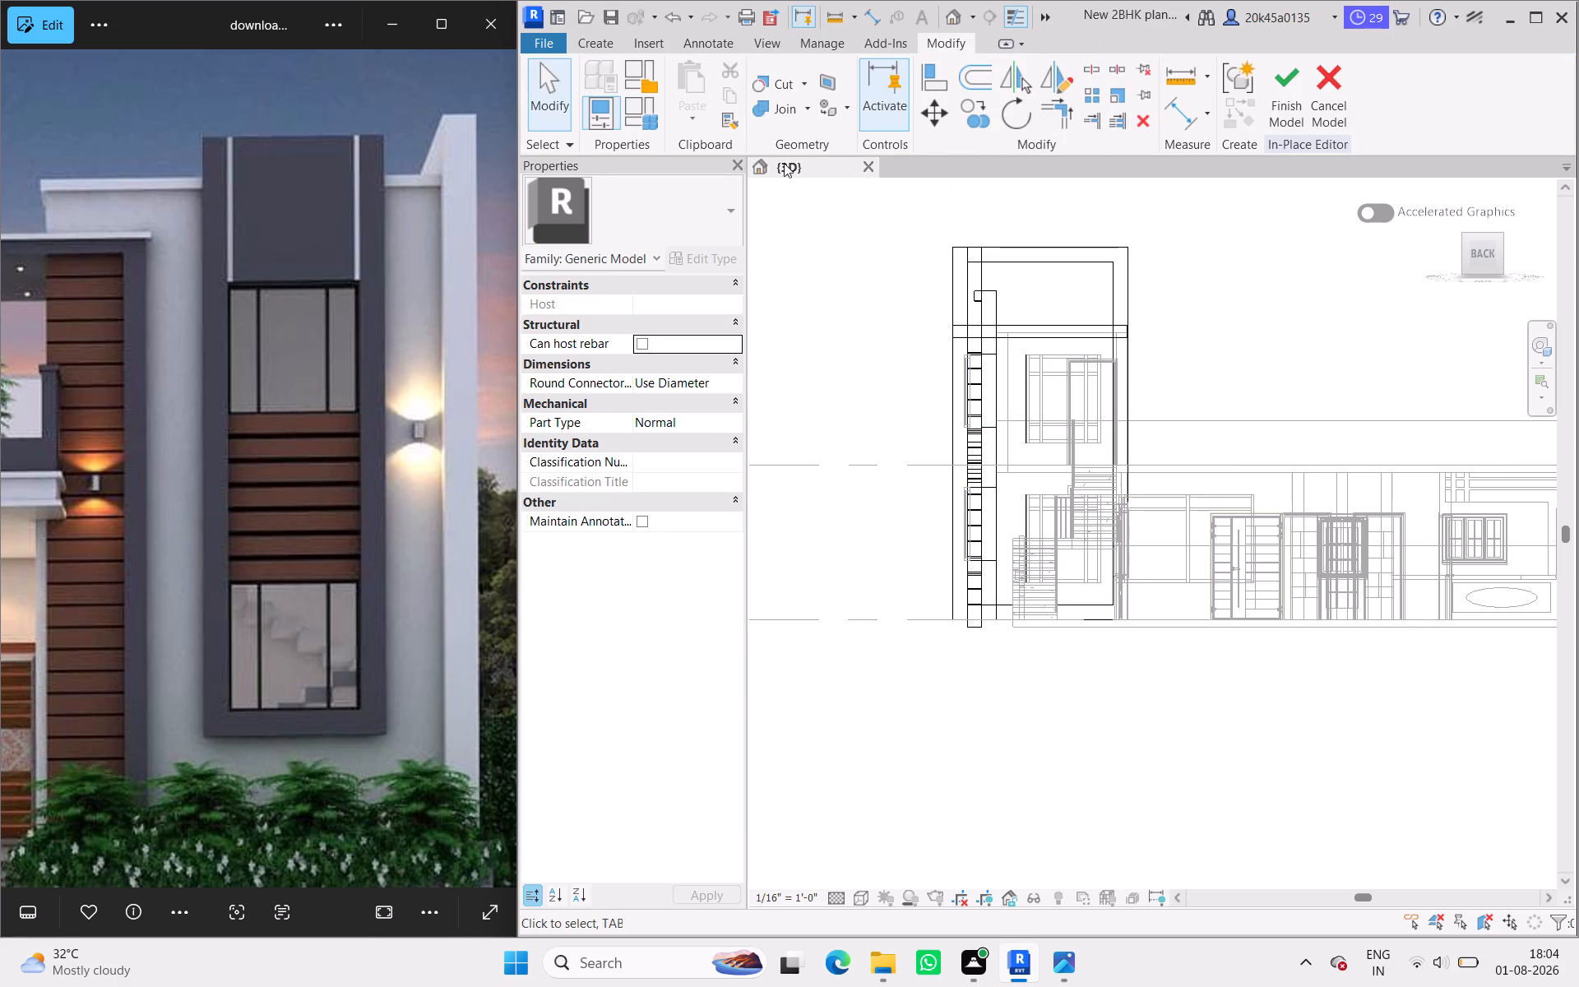
# Start another solid extrusion in the in-place model, using a shaded display to pick the tower's back wall face as its work plane.
pyautogui.click(598, 44)
pyautogui.click(708, 72)
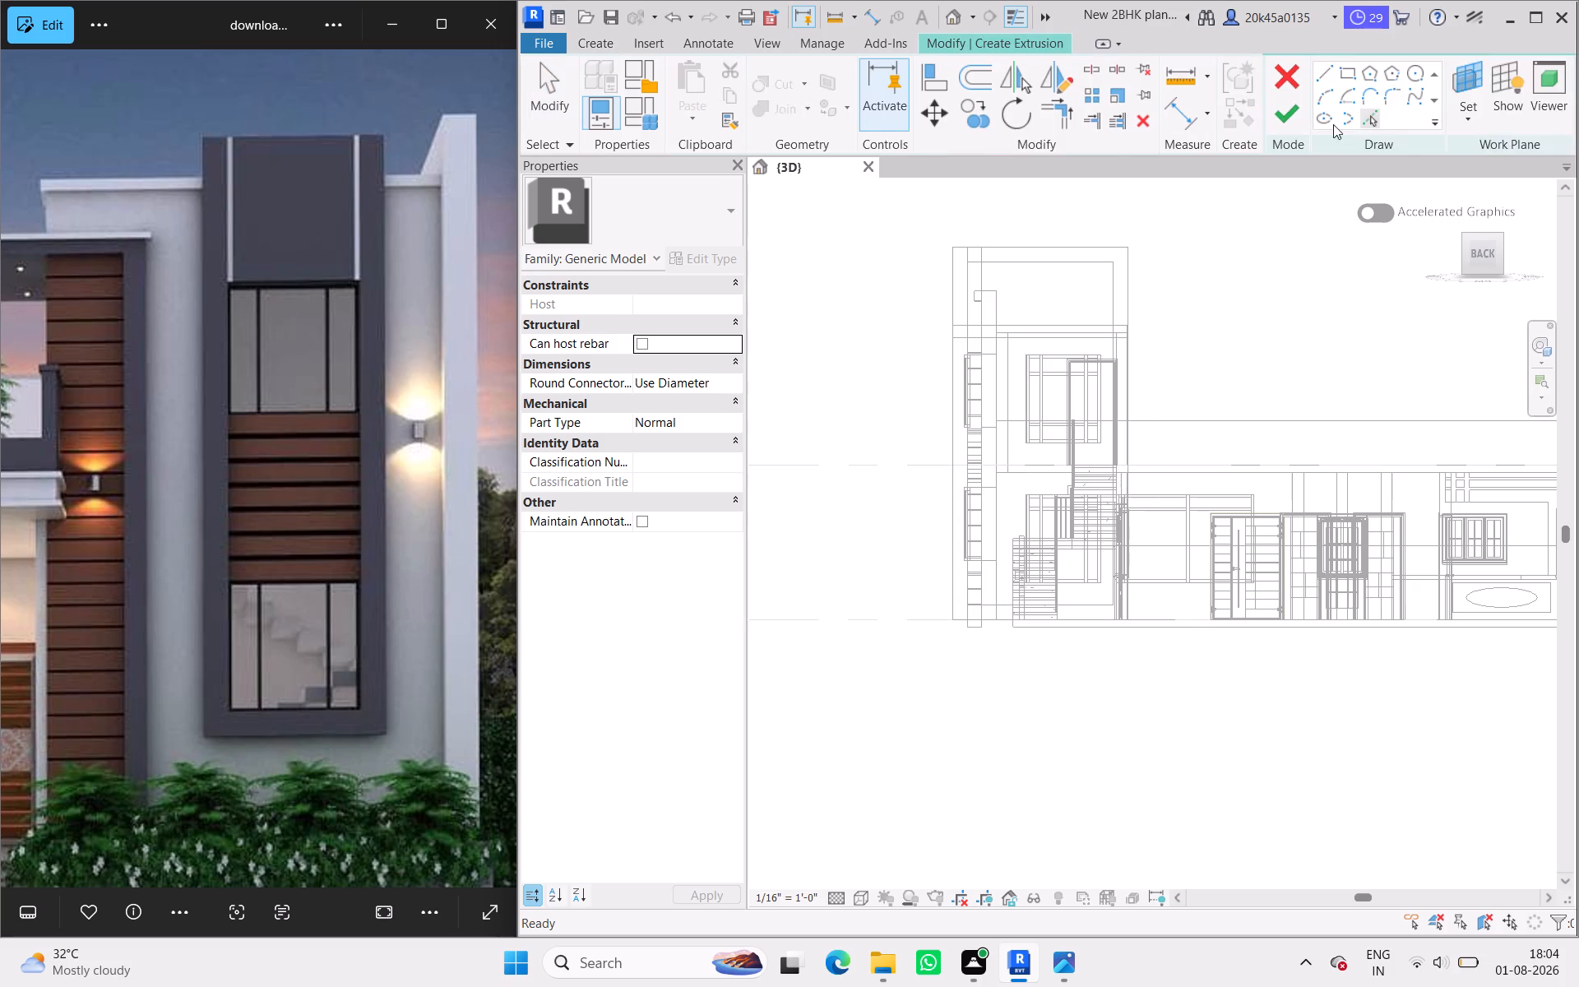
pyautogui.click(1373, 146)
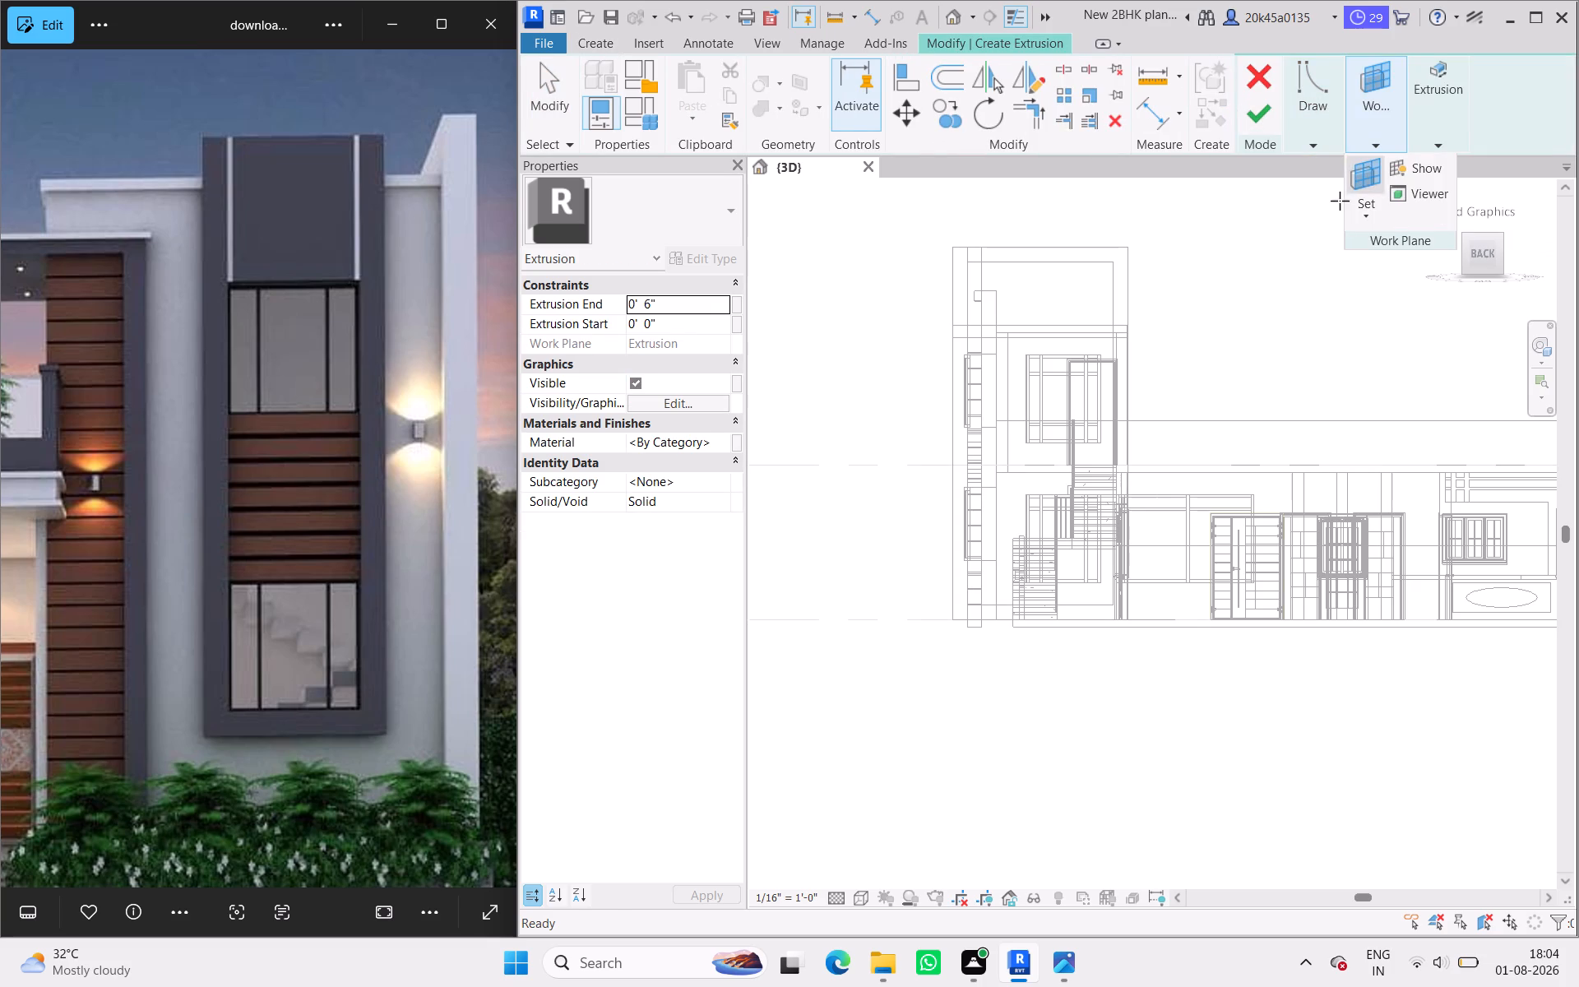
pyautogui.click(1361, 220)
pyautogui.click(1390, 305)
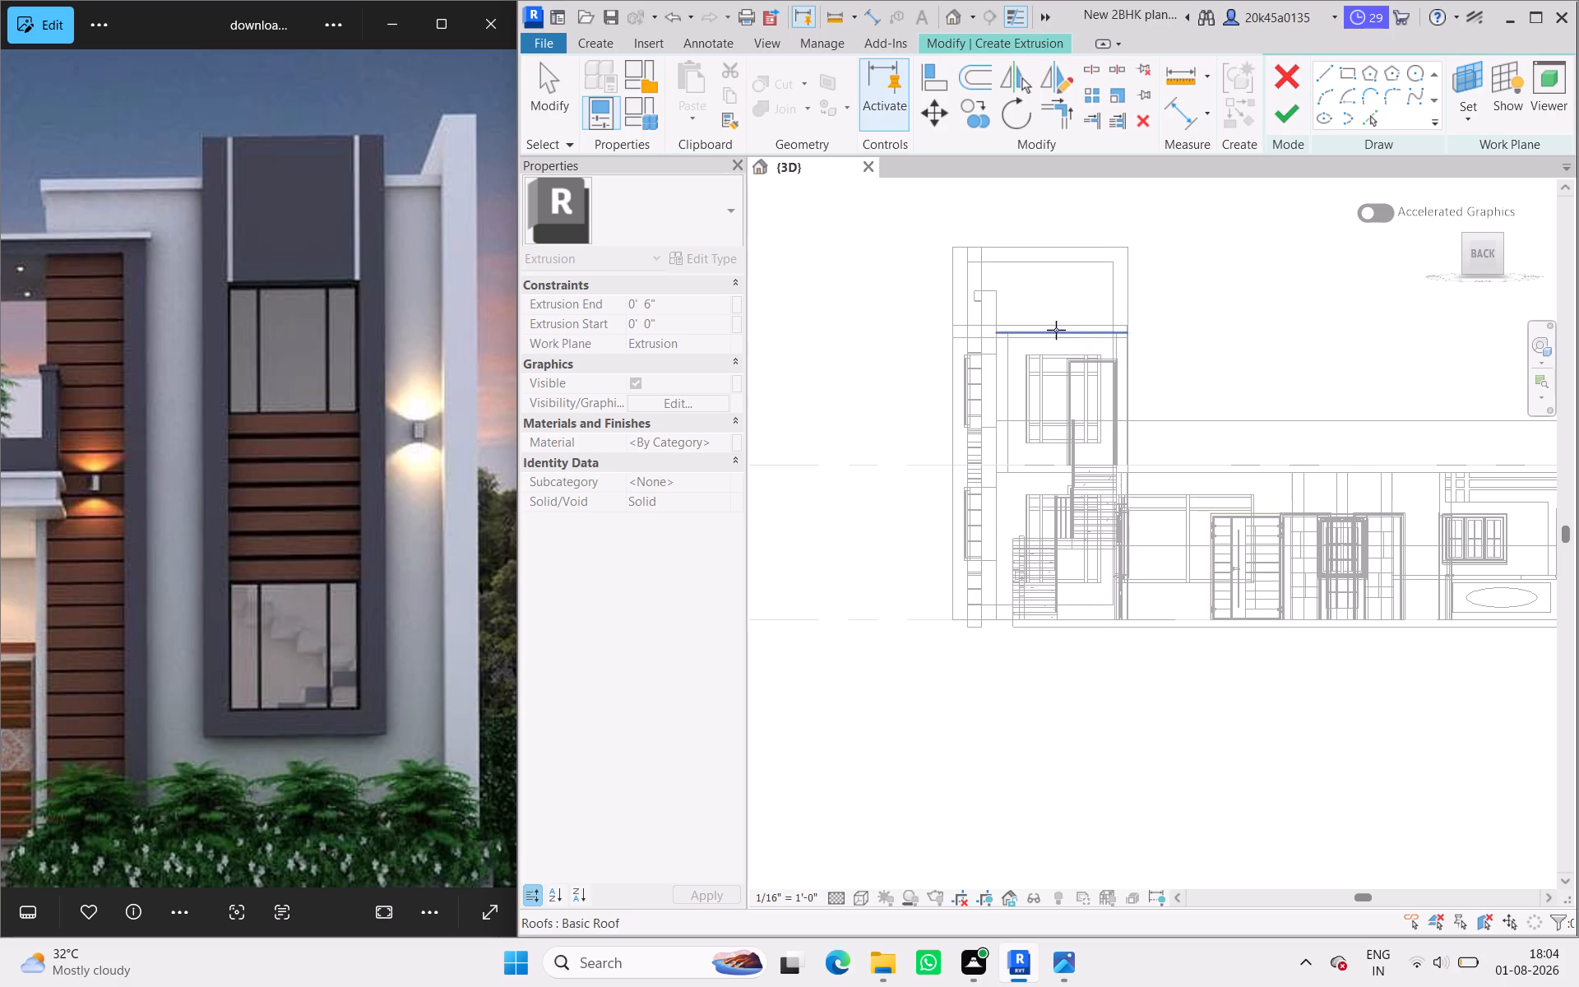
pyautogui.click(854, 894)
pyautogui.click(882, 871)
pyautogui.scroll(2, 1026, 328)
pyautogui.scroll(-2, 1026, 336)
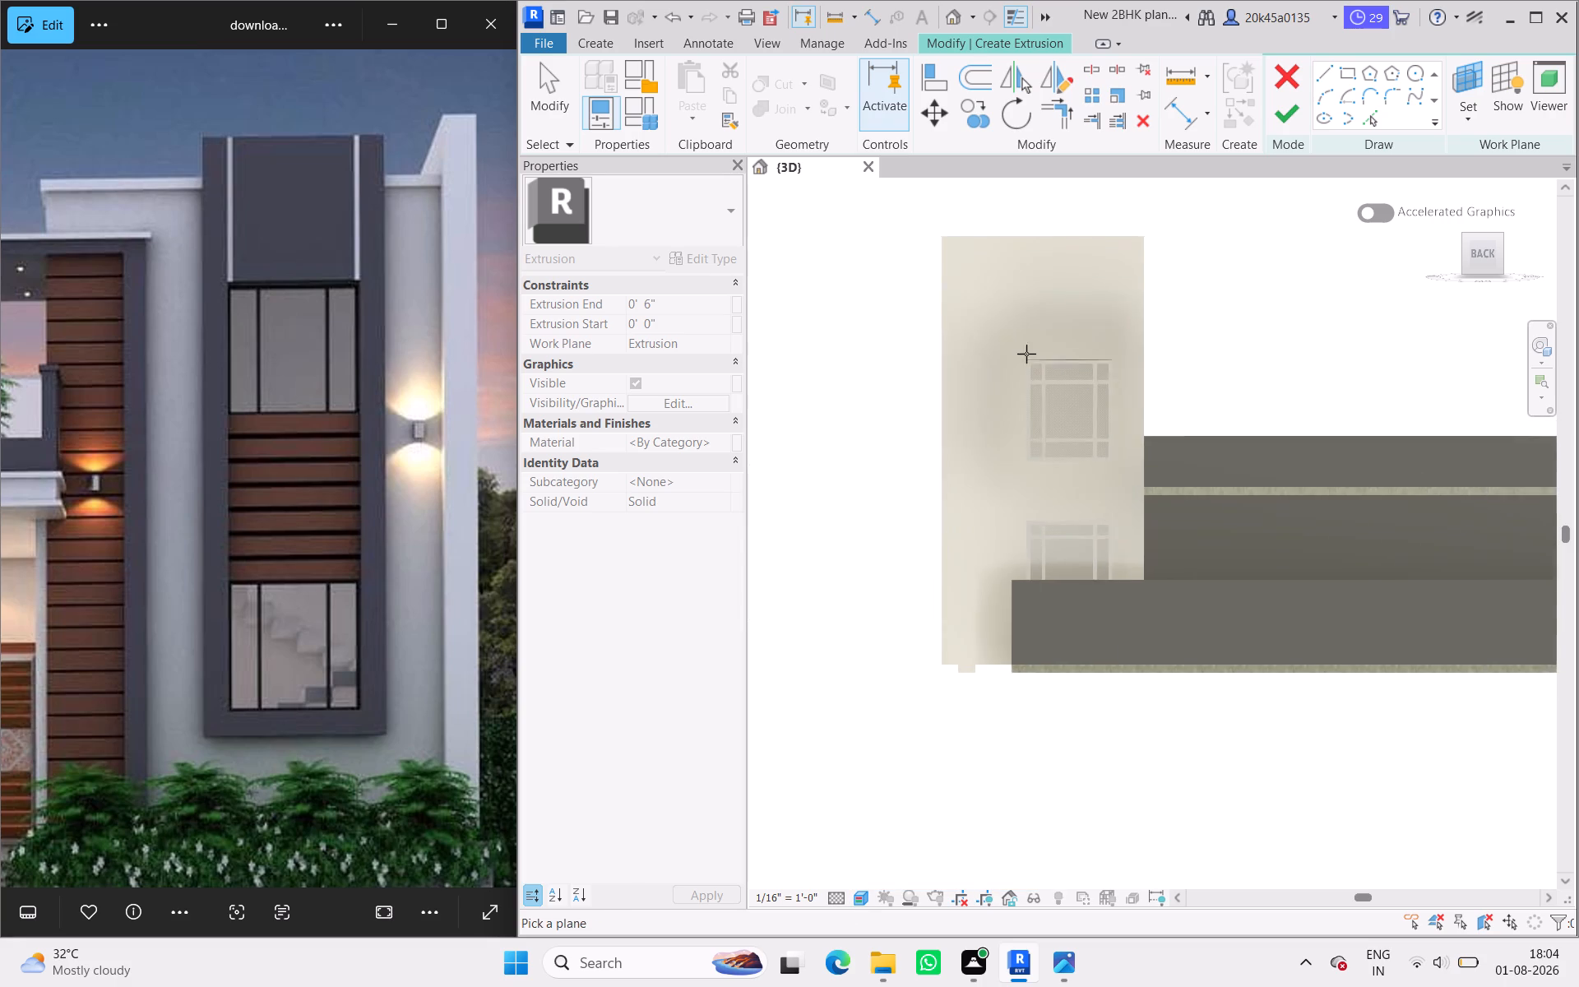
pyautogui.click(862, 898)
pyautogui.click(885, 865)
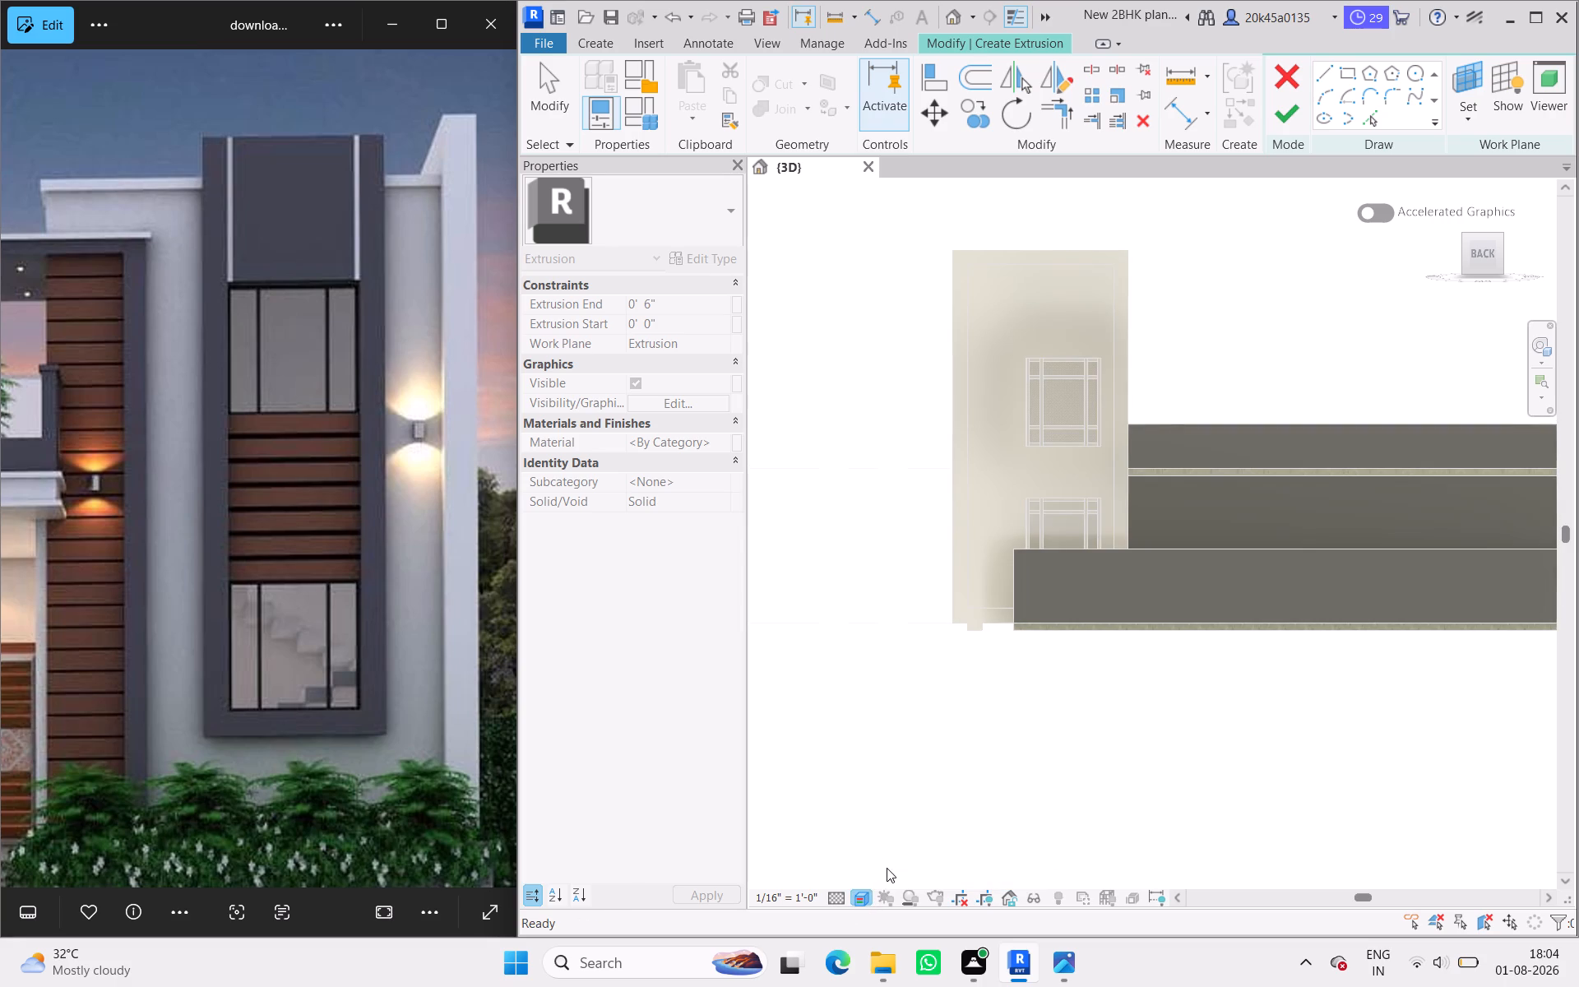
pyautogui.click(870, 892)
pyautogui.click(887, 873)
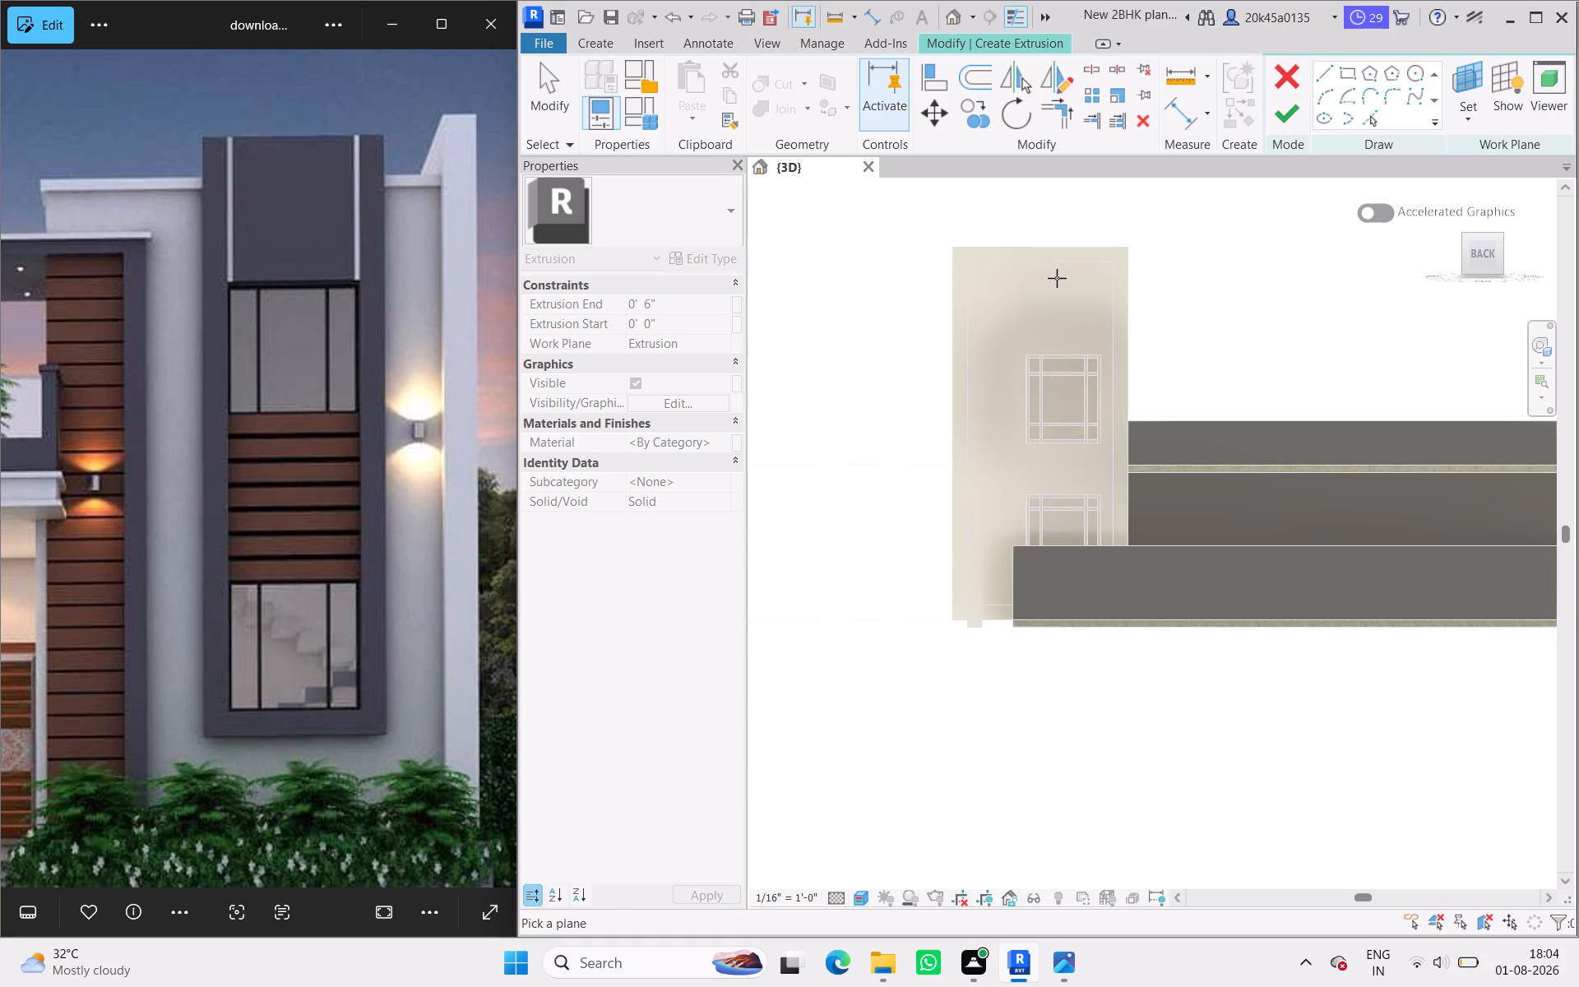
pyautogui.click(1069, 352)
# Sketch a rectangular strip about 9'-11" wide by 1'-6" tall across the frame's inner width, starting at its upper inner corner.
pyautogui.click(1316, 146)
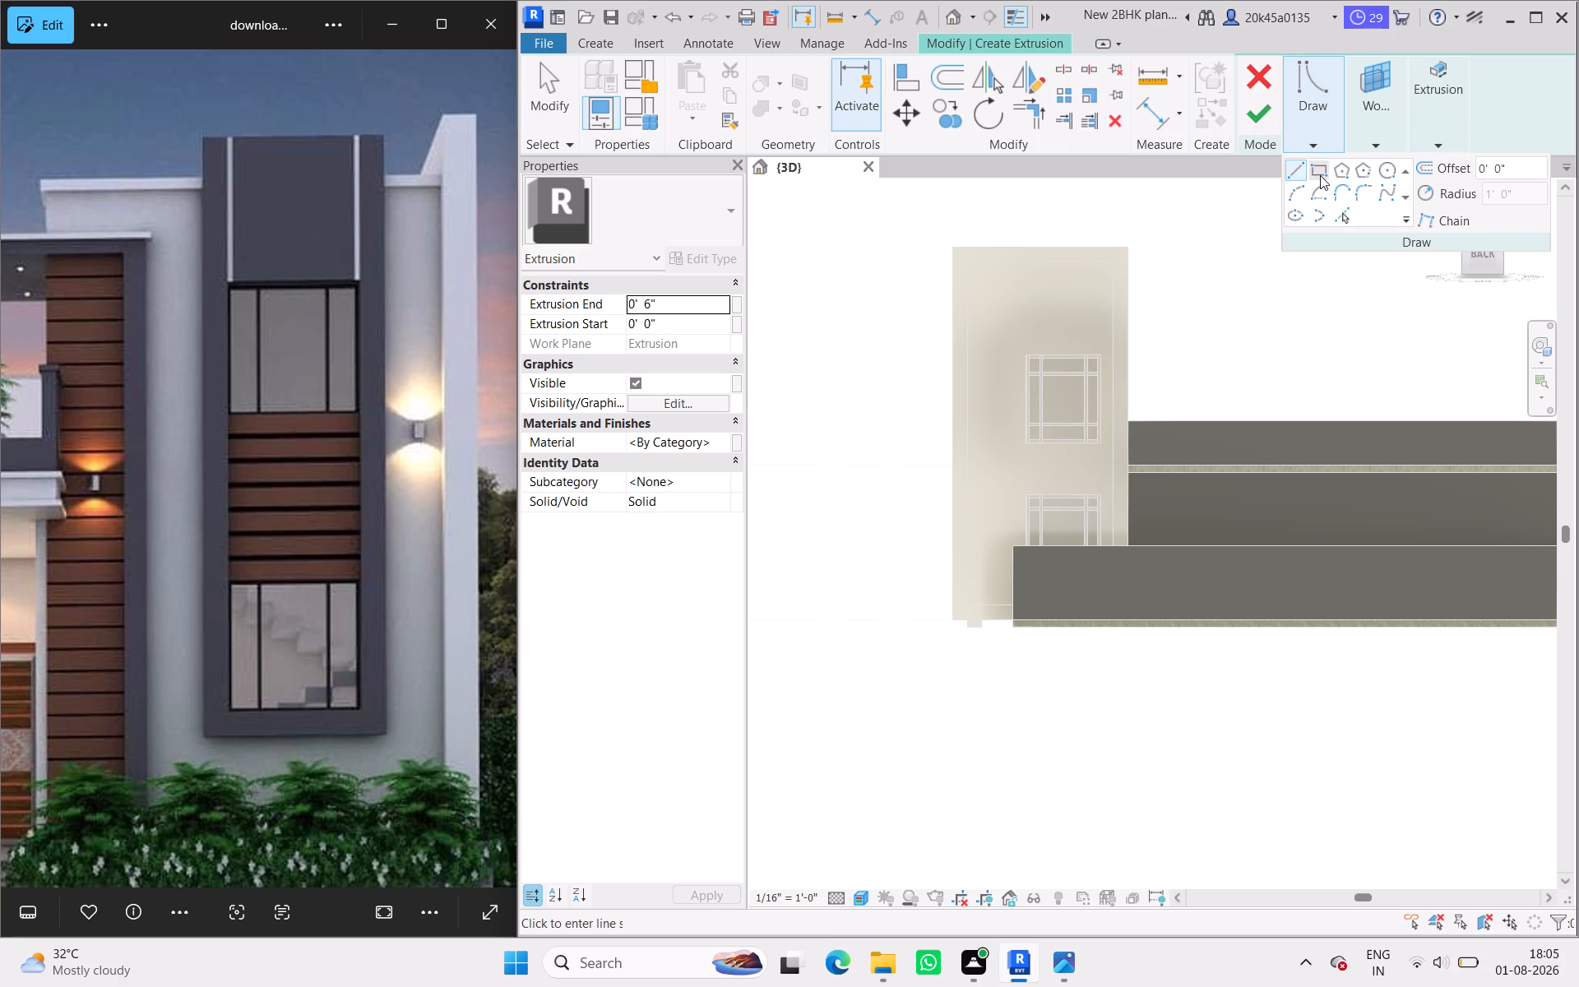
pyautogui.click(1320, 175)
pyautogui.scroll(2, 996, 281)
pyautogui.moveTo(993, 308); pyautogui.dragTo(993, 379, button='middle')
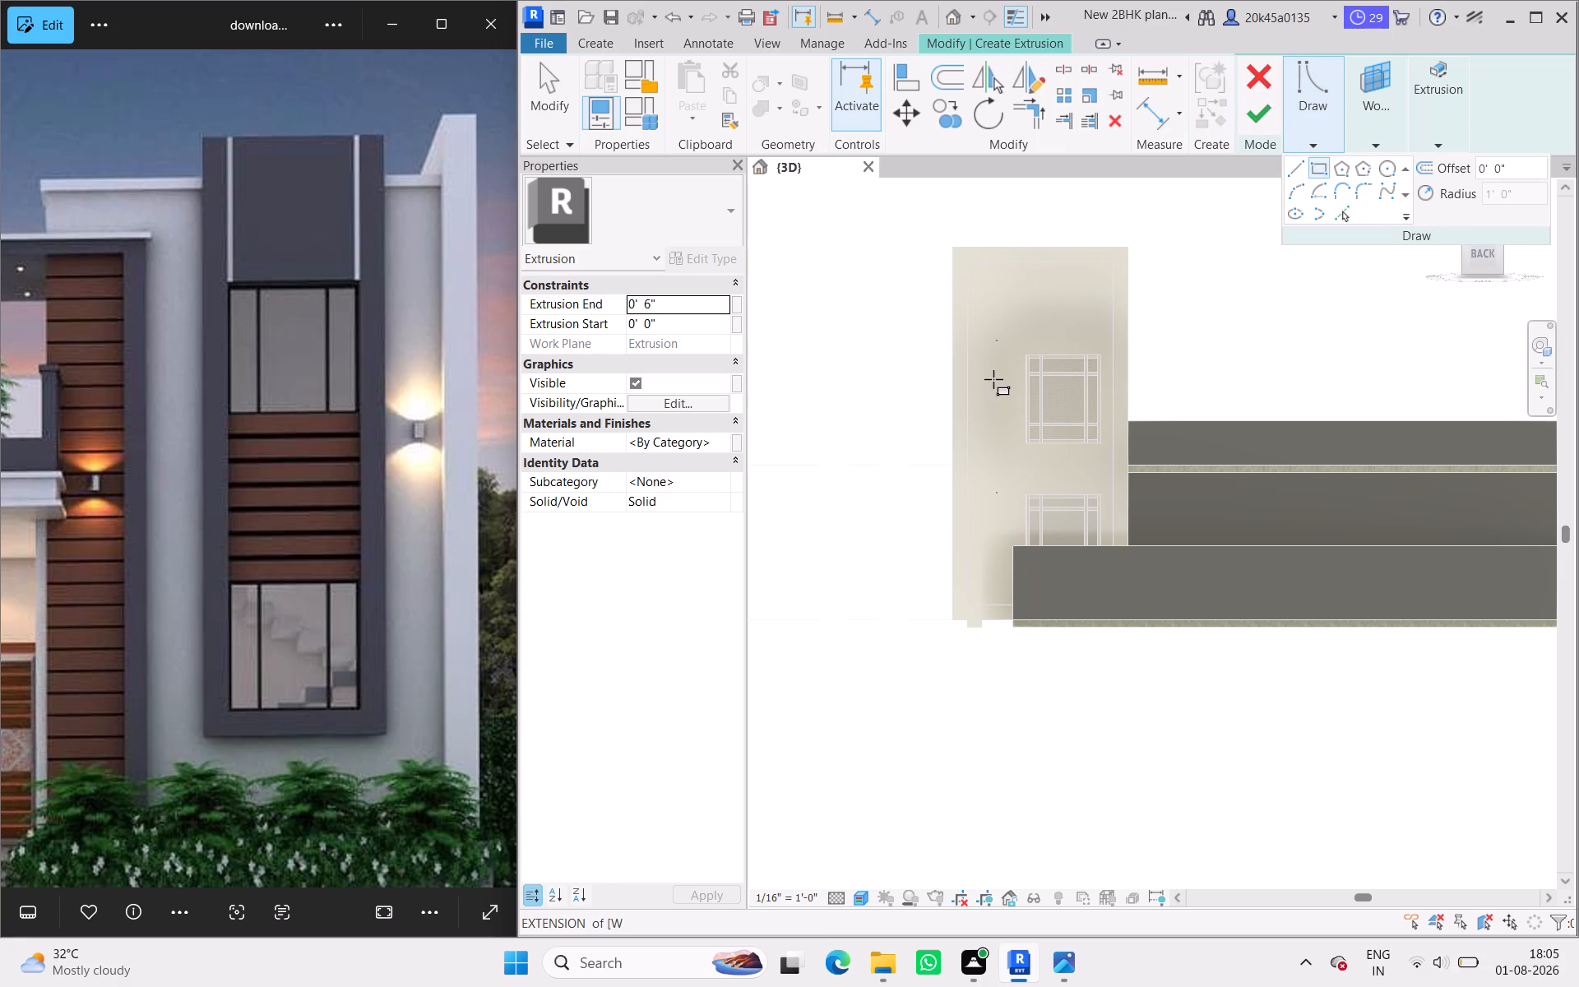
pyautogui.moveTo(993, 379); pyautogui.dragTo(993, 383, button='middle')
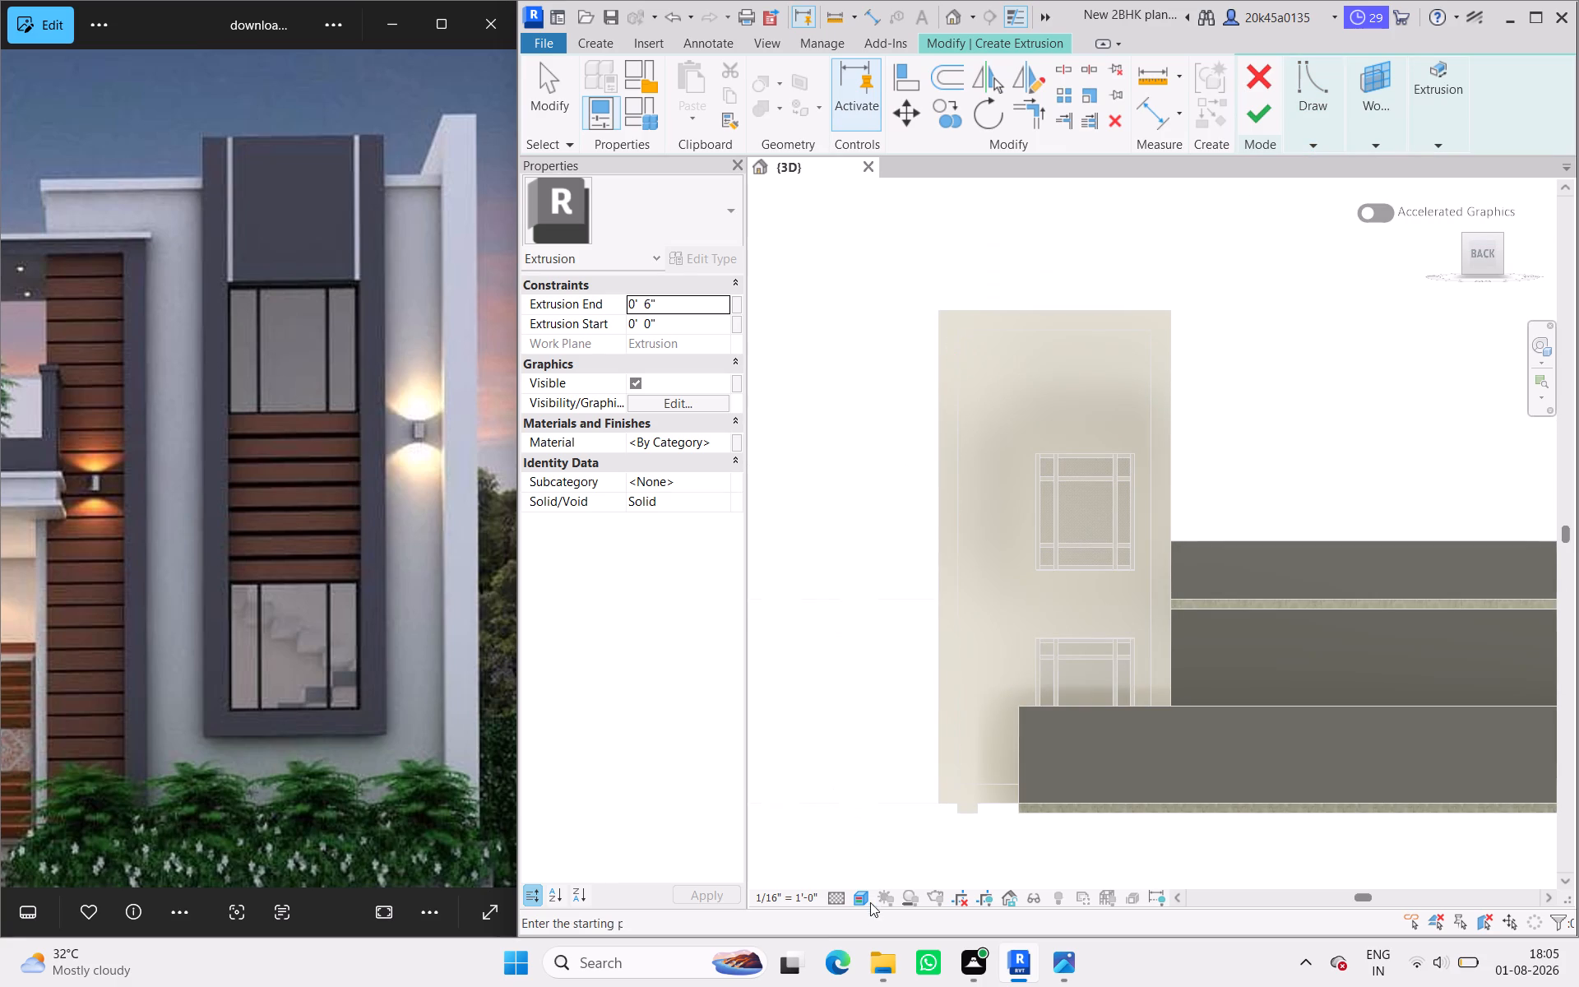
pyautogui.click(865, 898)
pyautogui.click(887, 854)
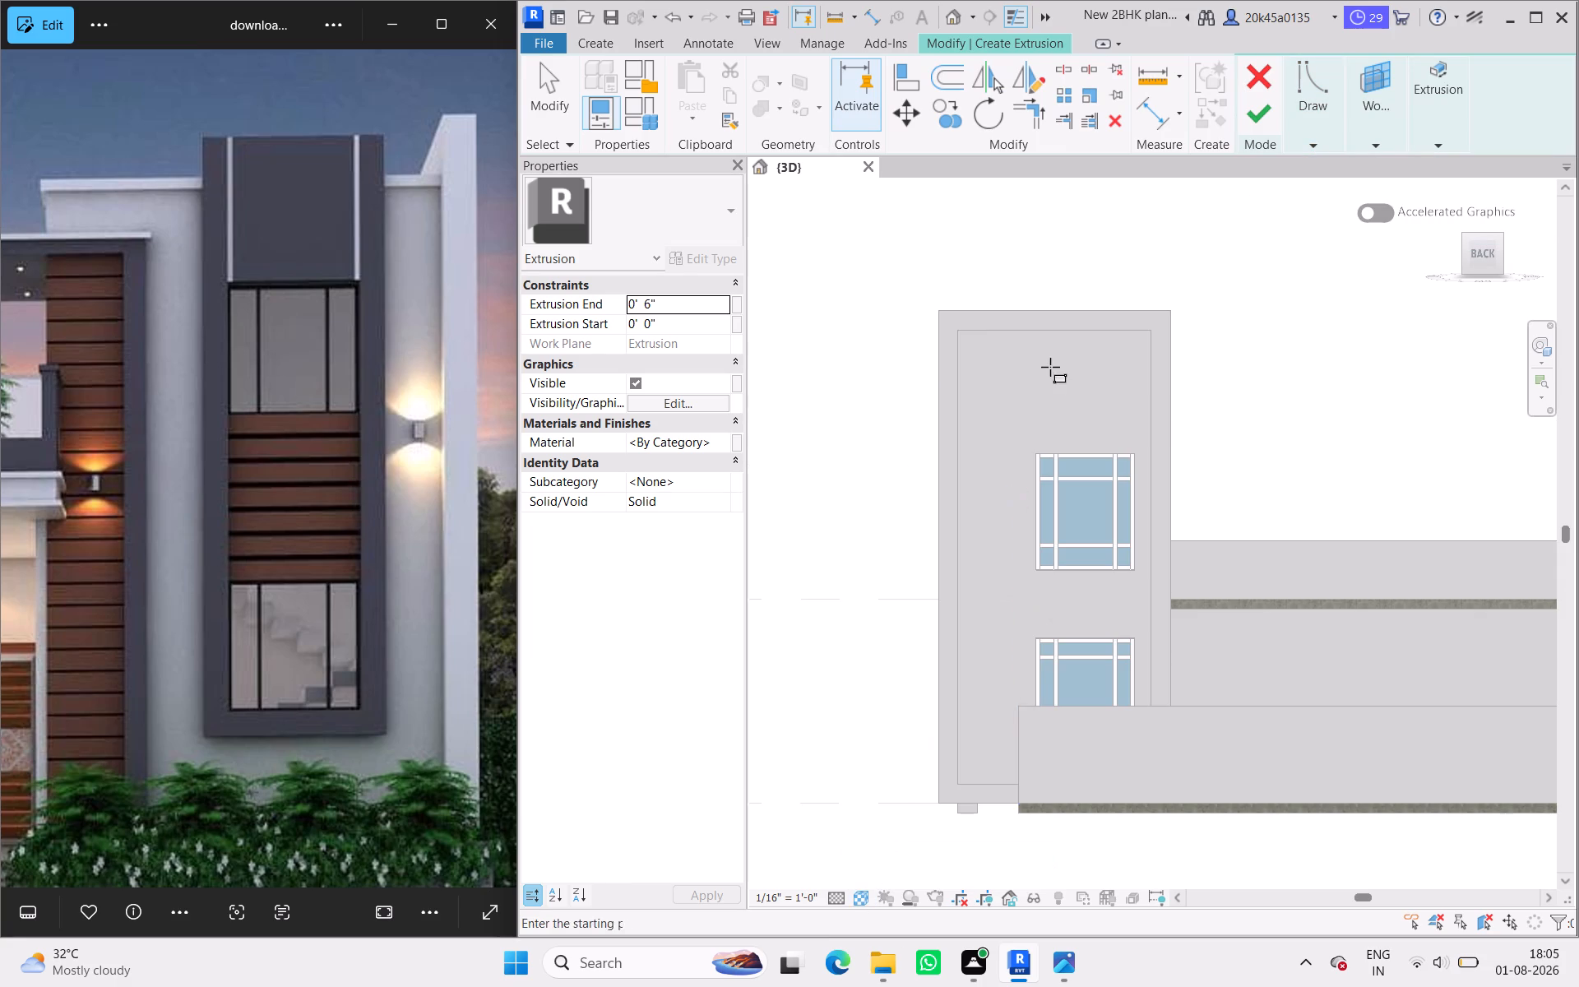
pyautogui.scroll(2, 972, 338)
pyautogui.moveTo(972, 344); pyautogui.dragTo(948, 422, button='middle')
pyautogui.scroll(1, 948, 412)
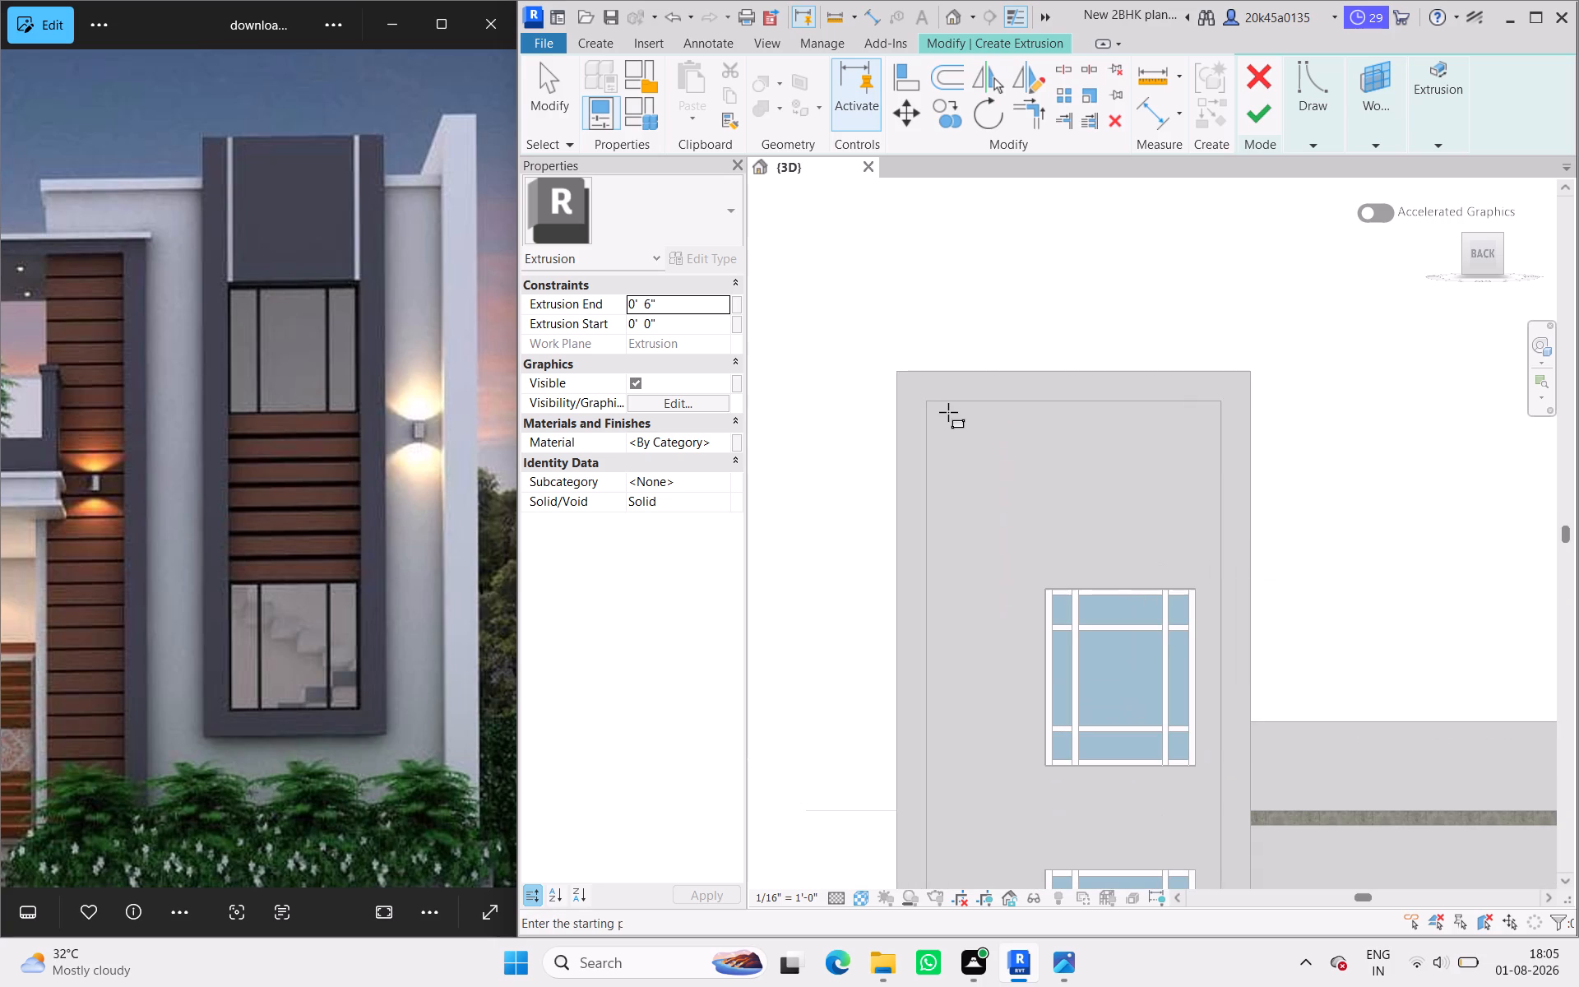
pyautogui.click(933, 404)
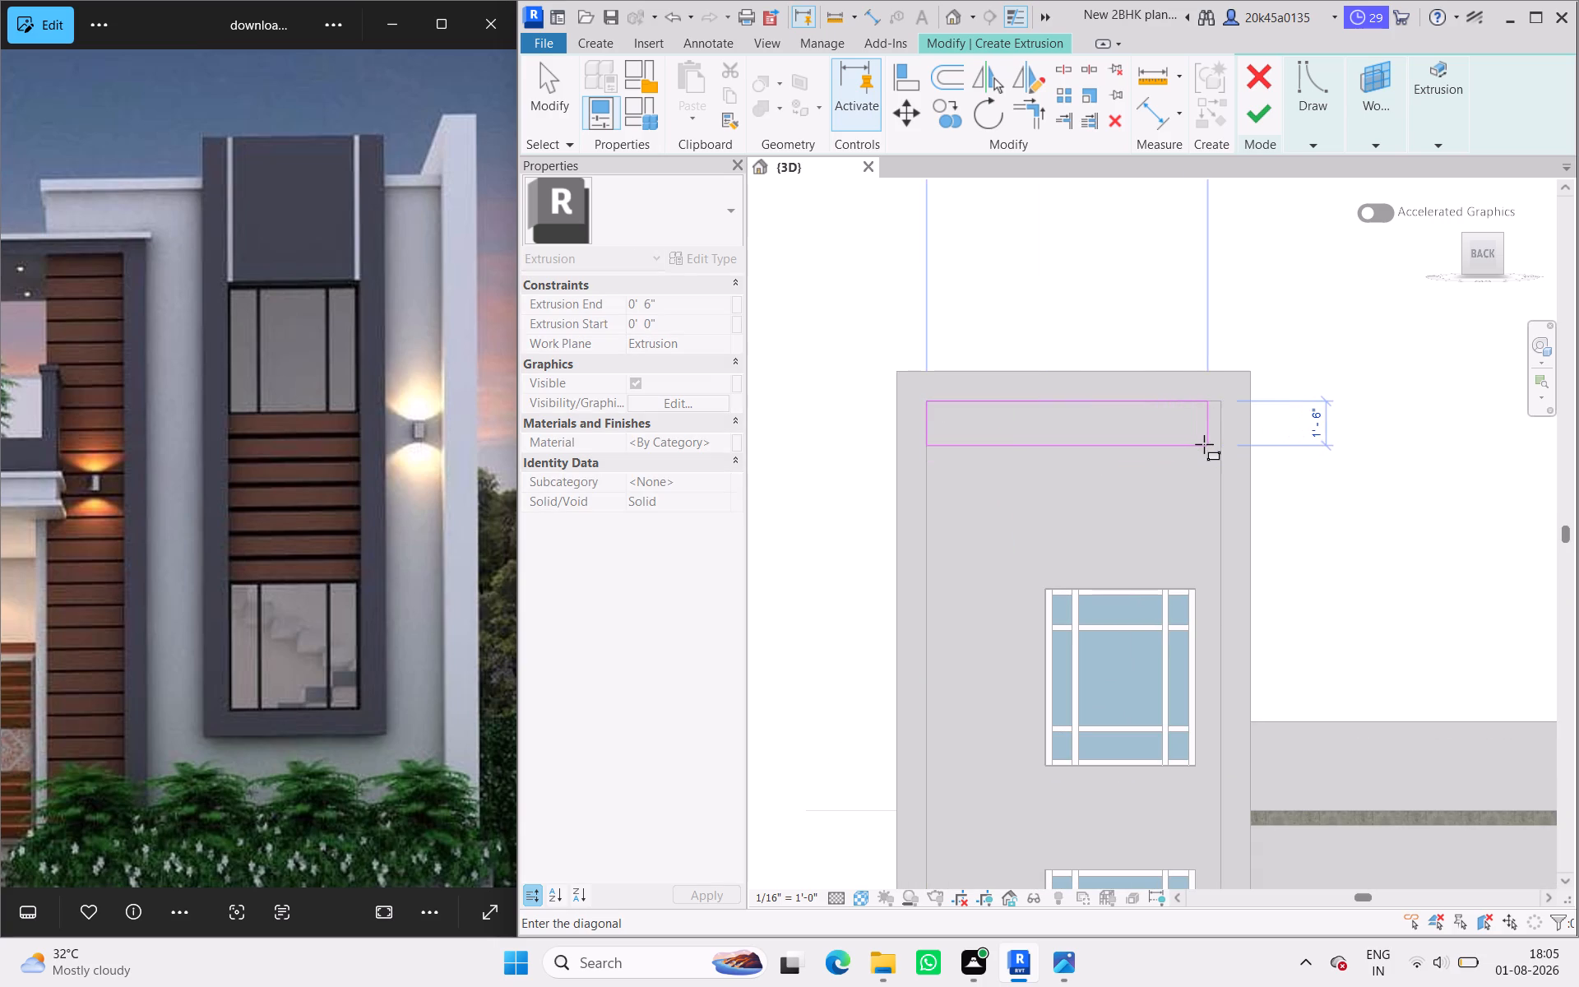
pyautogui.click(1218, 447)
pyautogui.moveTo(553, 100); pyautogui.dragTo(566, 100)
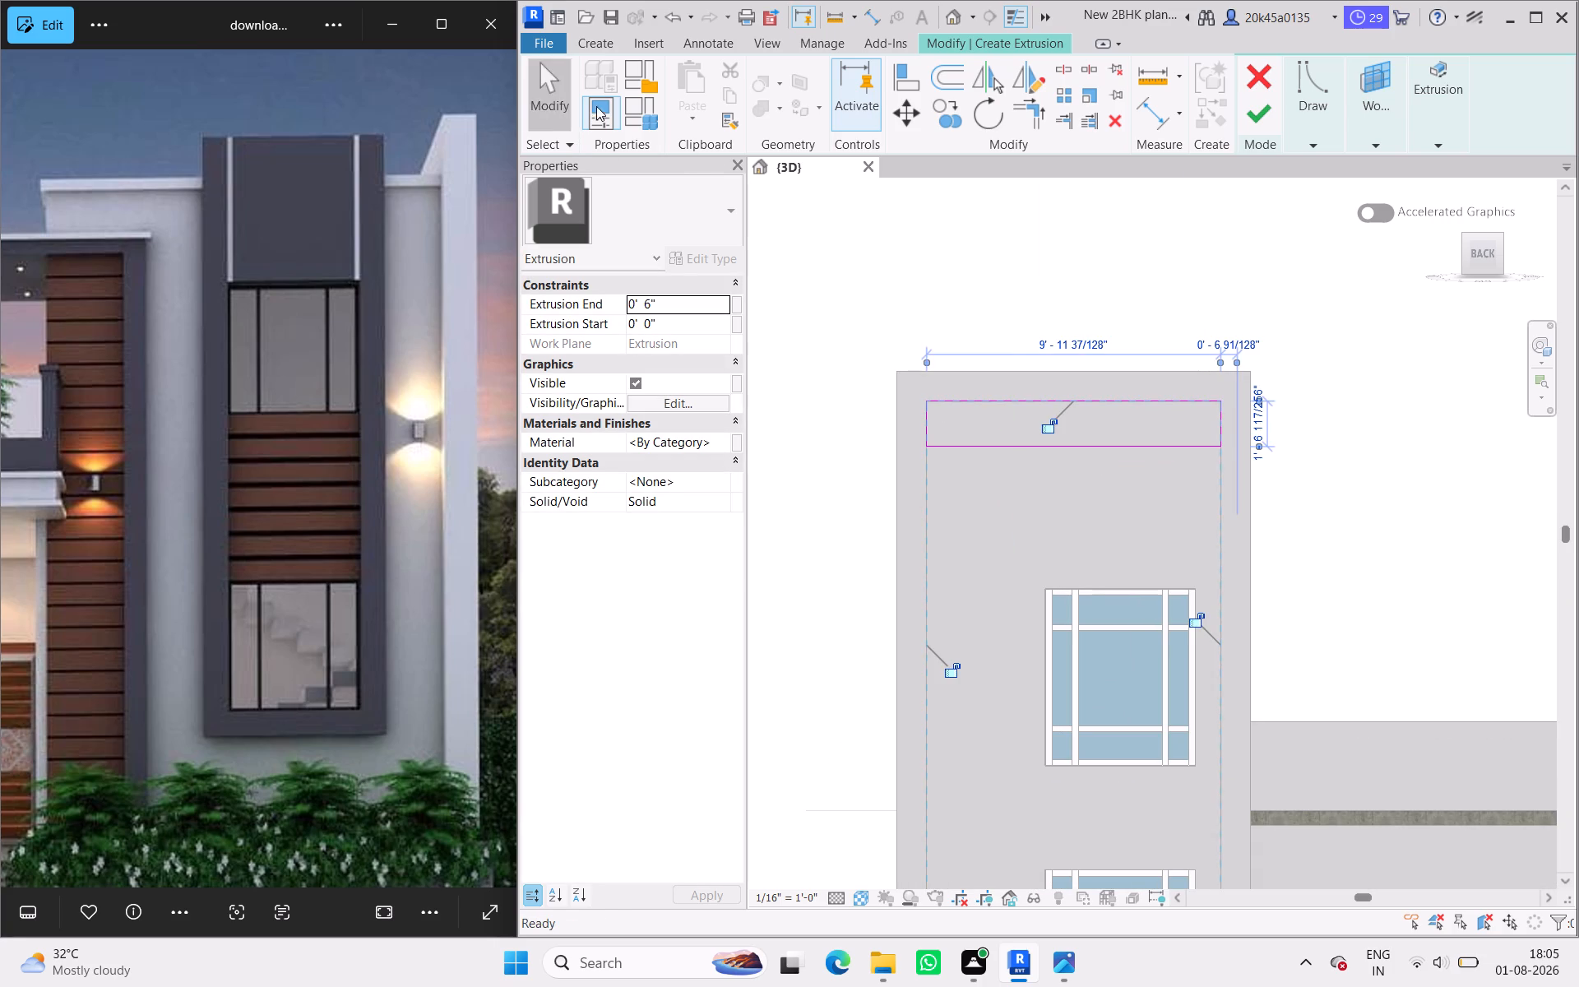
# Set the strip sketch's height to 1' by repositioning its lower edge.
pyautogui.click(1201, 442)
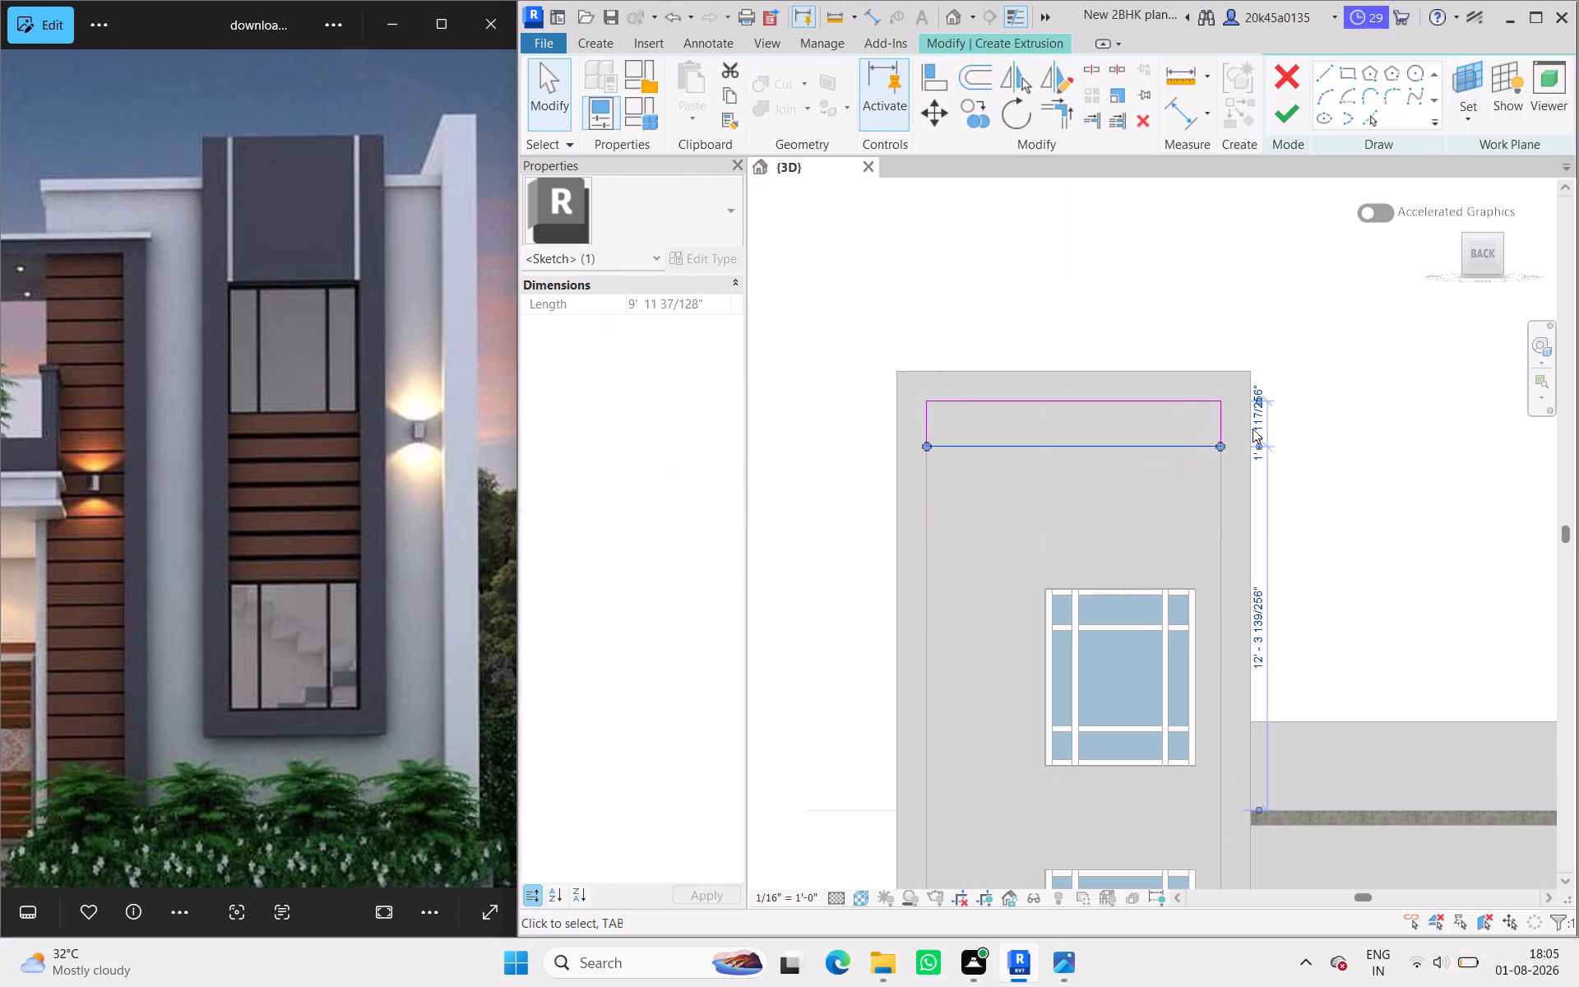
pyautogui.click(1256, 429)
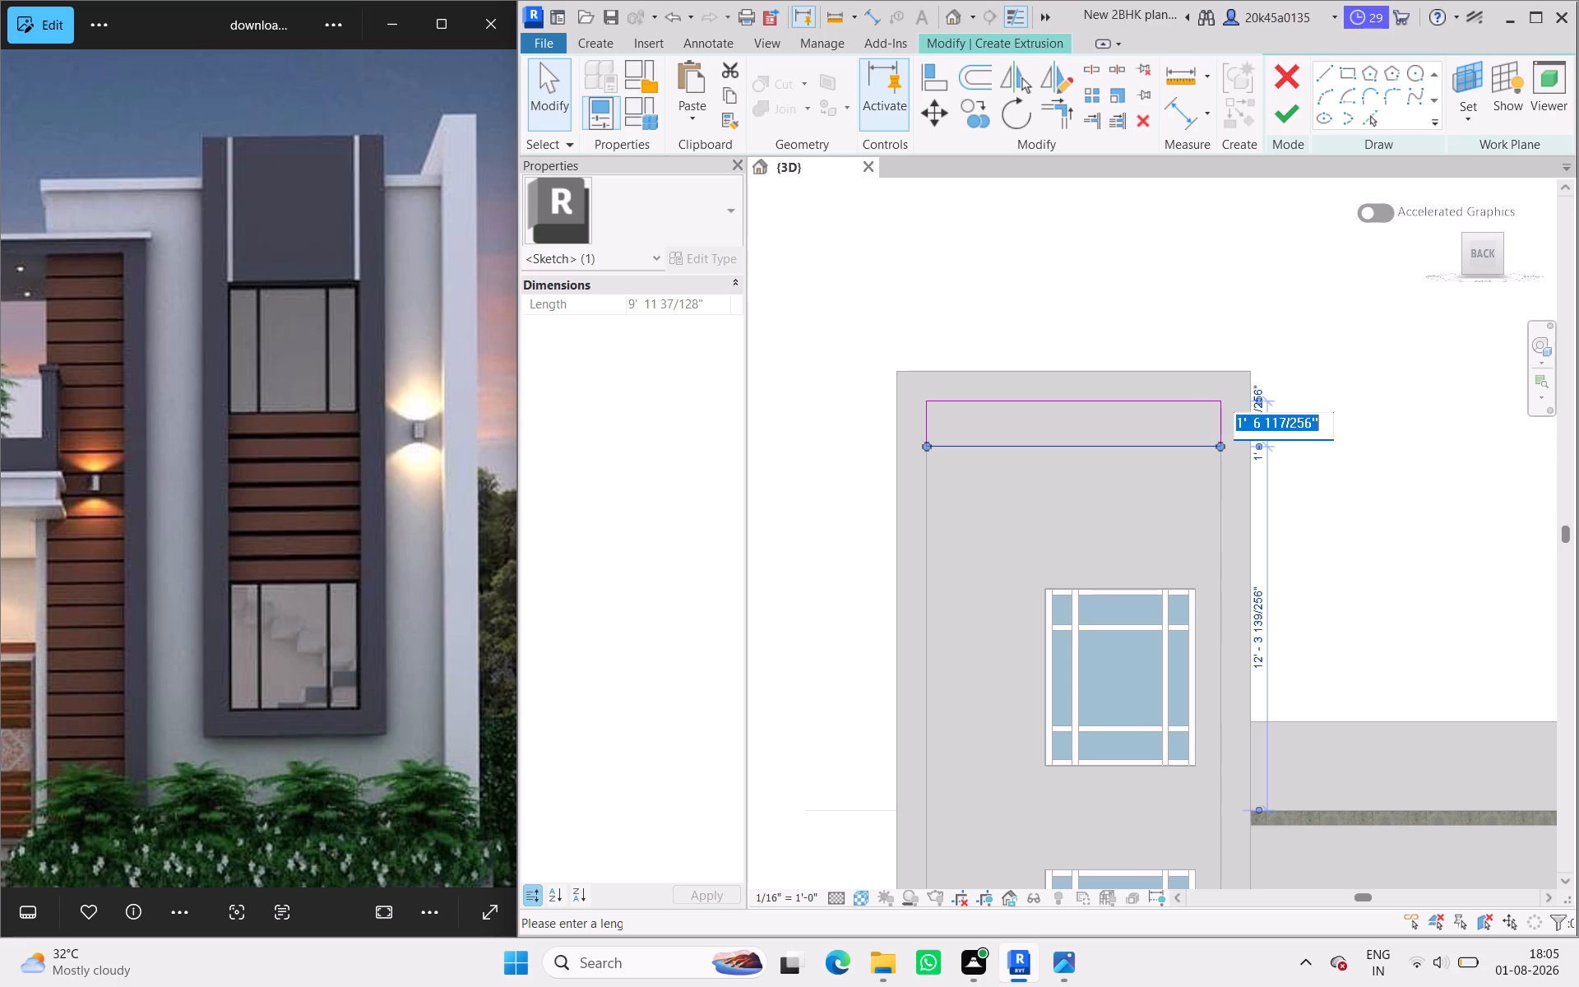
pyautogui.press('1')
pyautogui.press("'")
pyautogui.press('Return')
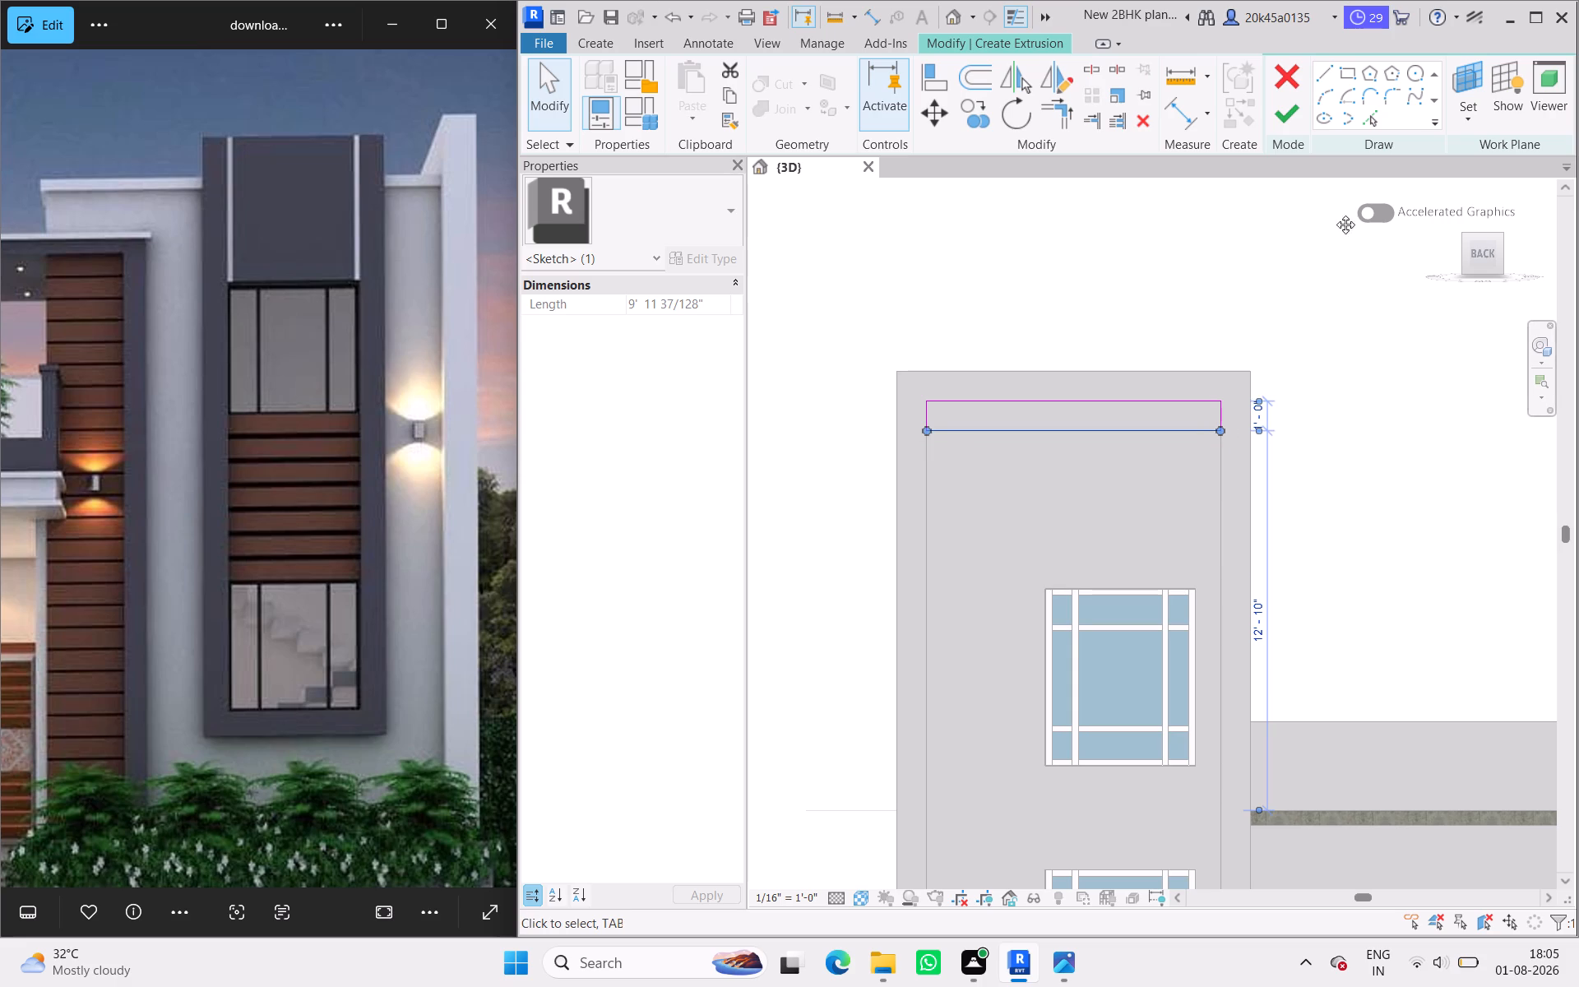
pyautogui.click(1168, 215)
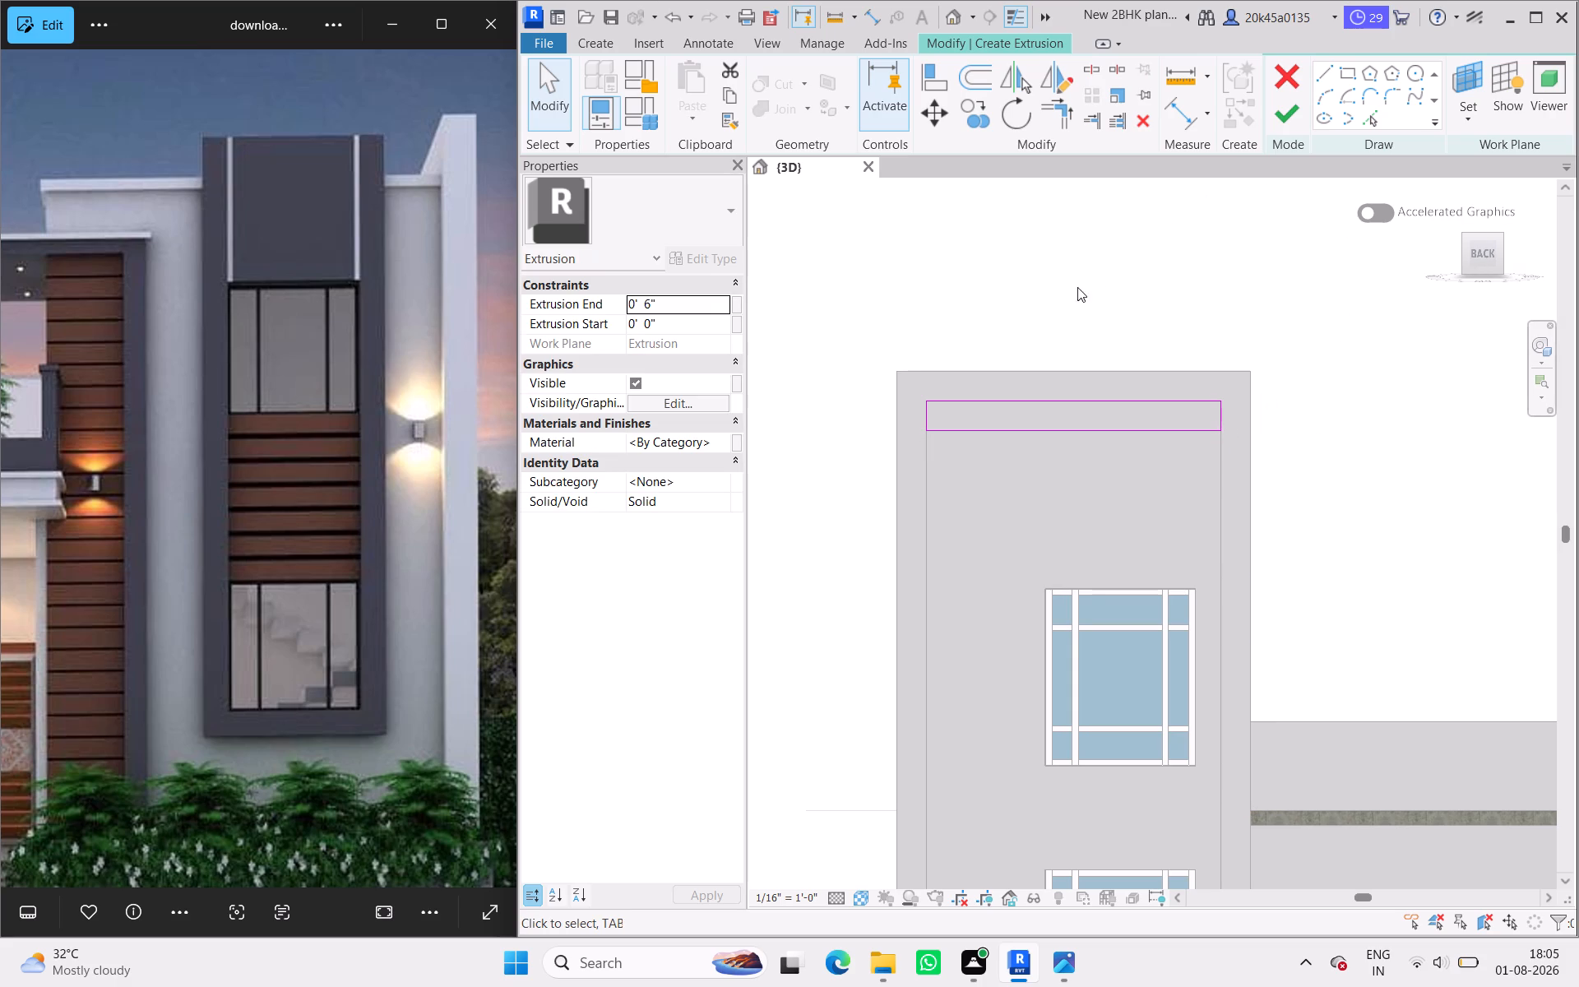
# Set the strip sketch's height to 8" by repositioning its lower edge.
pyautogui.scroll(-2, 1149, 472)
pyautogui.moveTo(1149, 472); pyautogui.dragTo(1146, 383, button='middle')
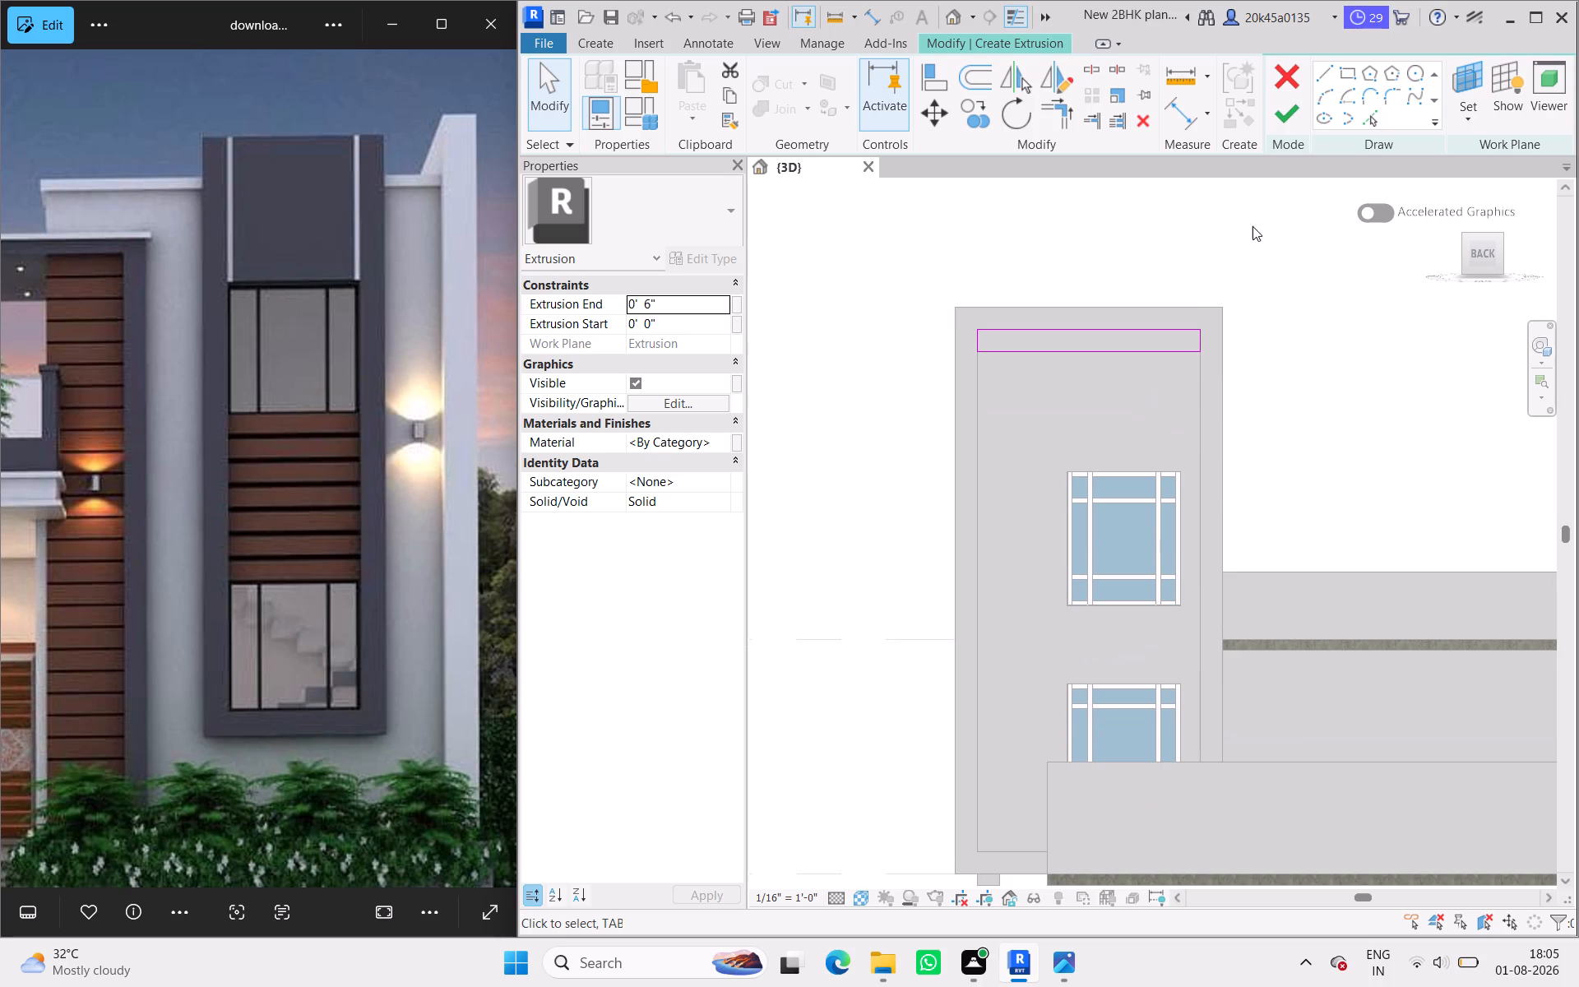
pyautogui.click(1155, 352)
pyautogui.scroll(4, 1236, 344)
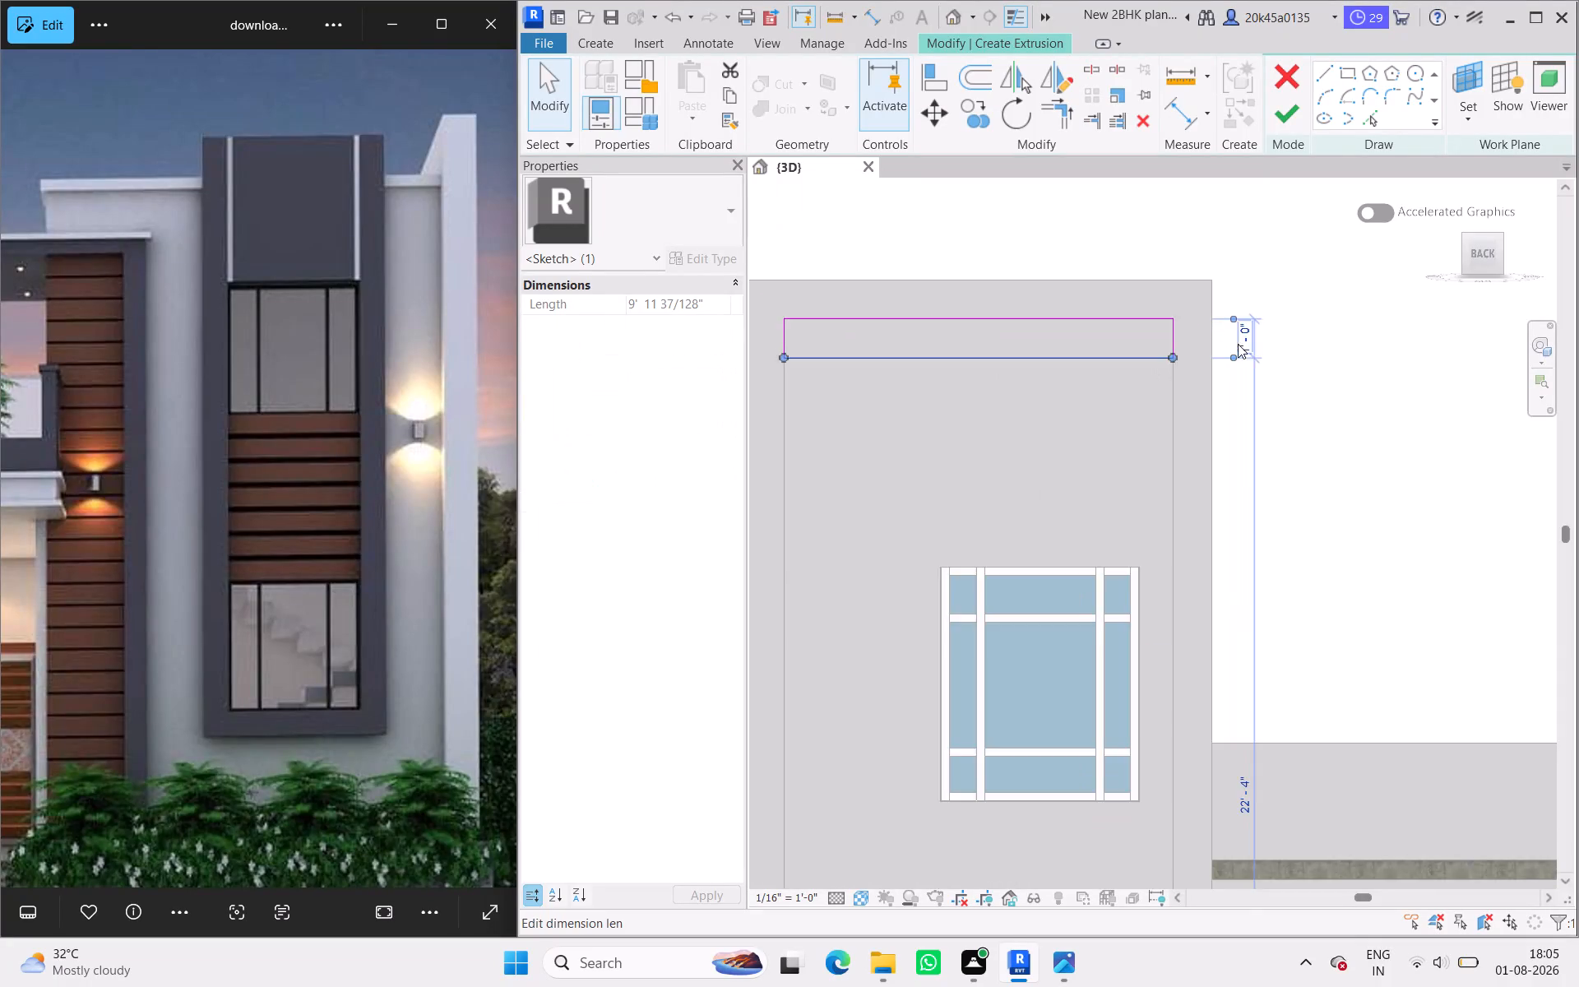
pyautogui.scroll(4, 1238, 344)
pyautogui.click(1245, 329)
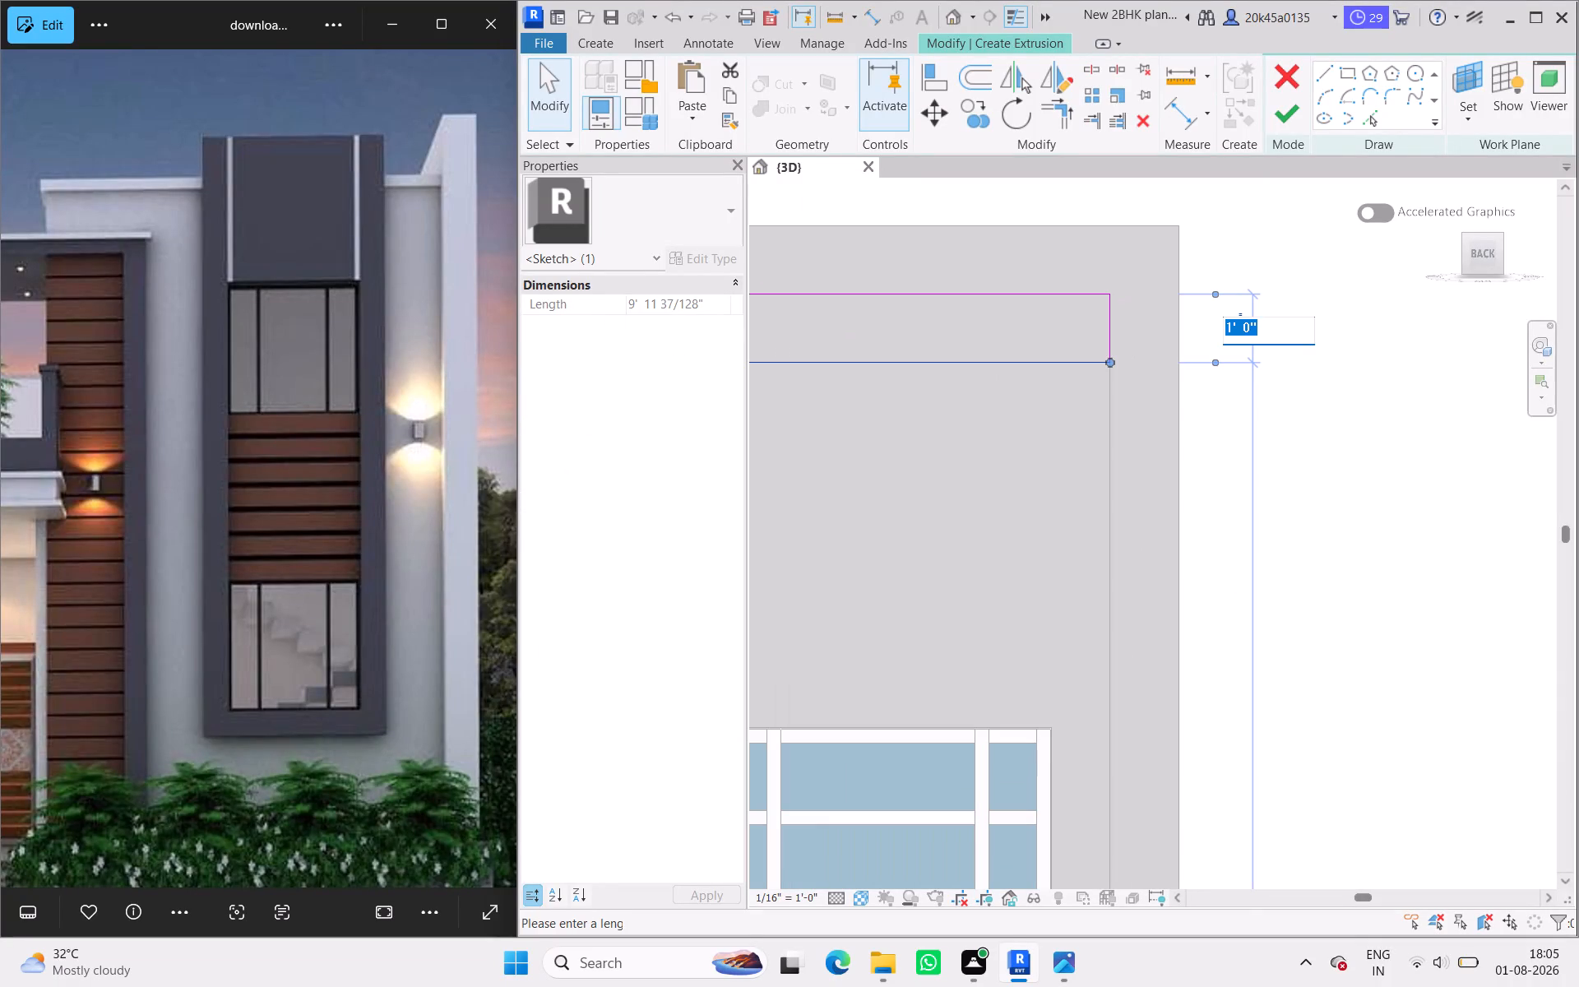
pyautogui.press('8')
pyautogui.hotkey('shift', '"')
pyautogui.press('Return')
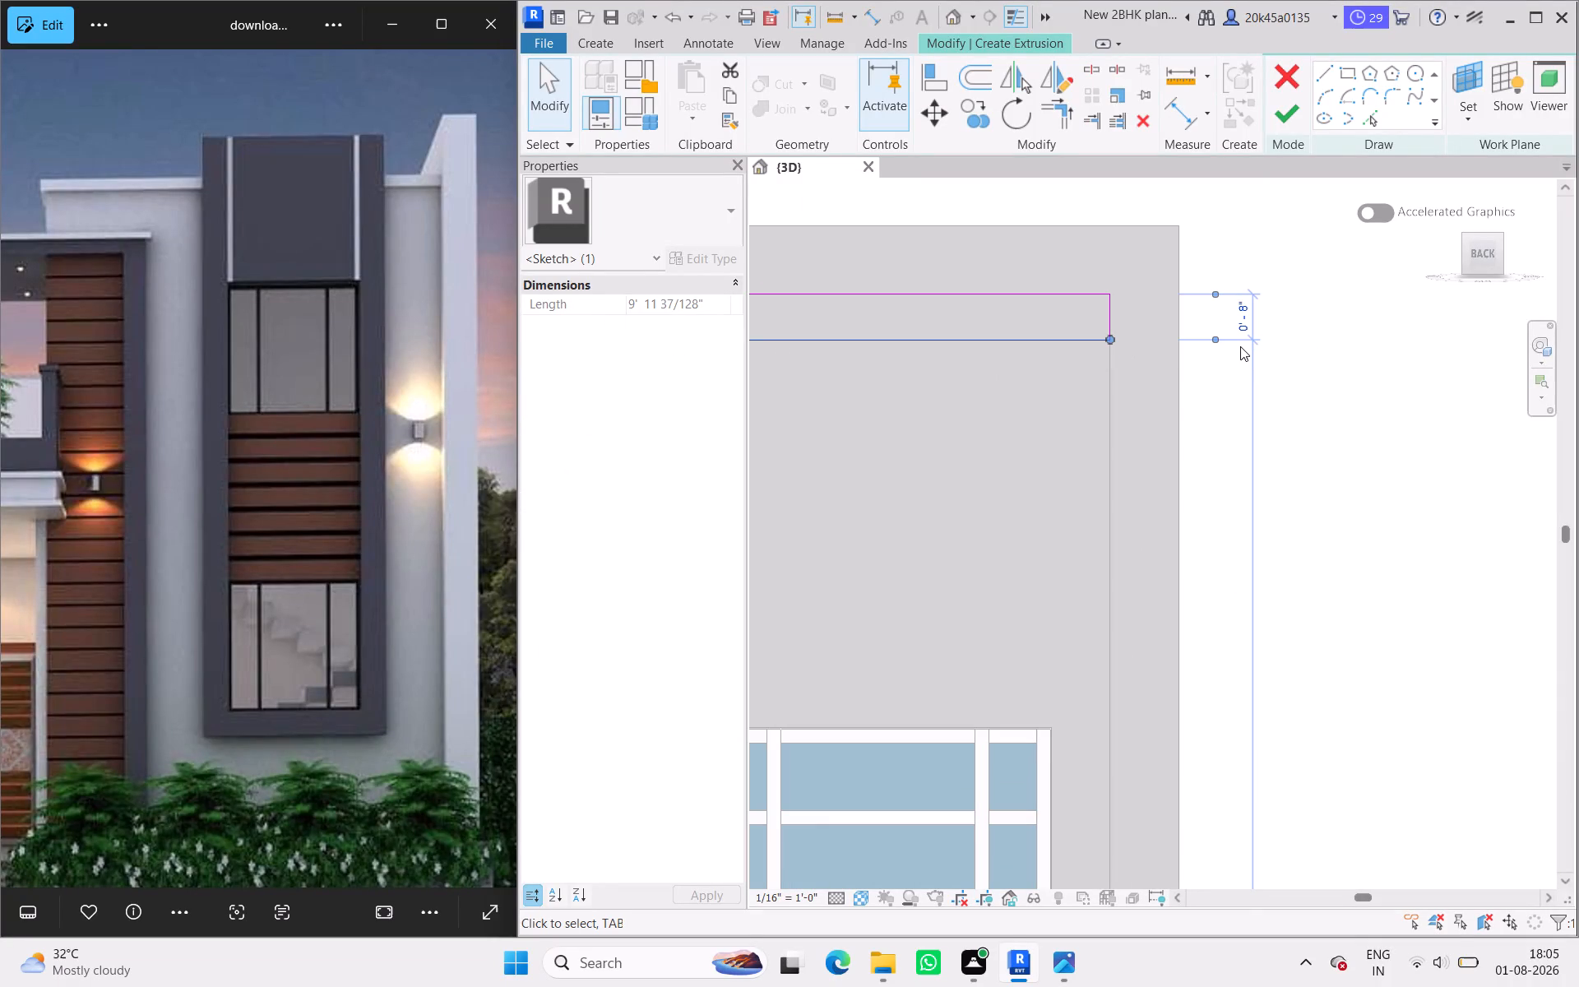
# Finish the strip sketch as a 6" extrusion.
pyautogui.scroll(-6, 1131, 464)
pyautogui.moveTo(1156, 524); pyautogui.dragTo(1497, 525, button='middle')
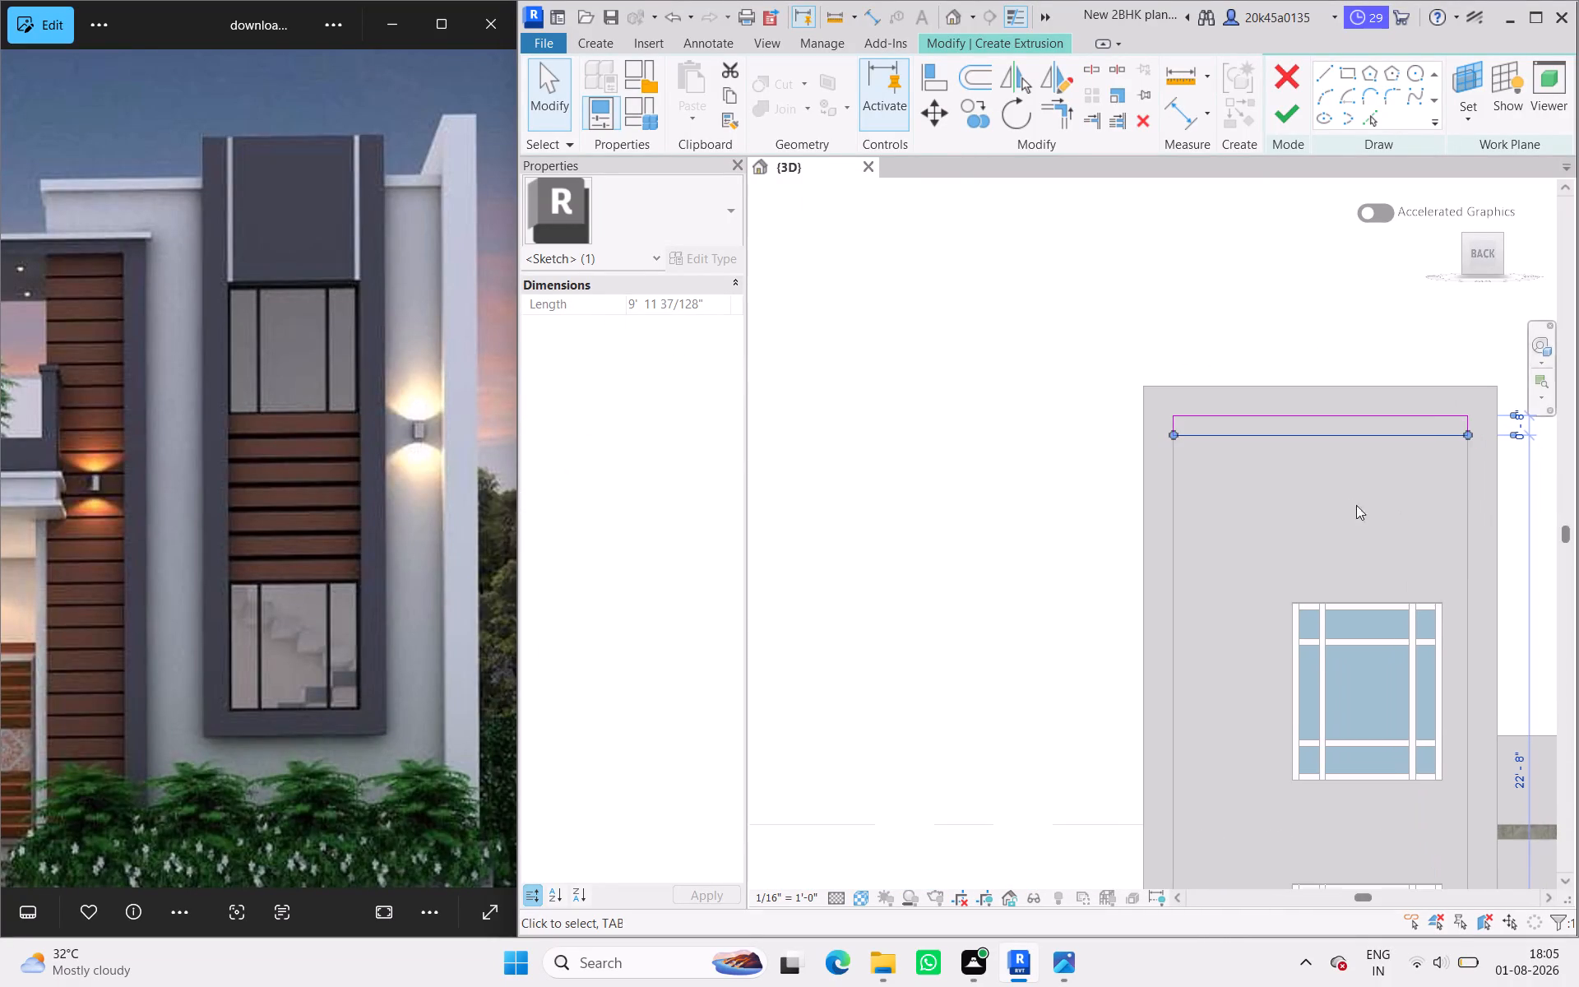
pyautogui.moveTo(1311, 493); pyautogui.dragTo(1114, 384, button='middle')
pyautogui.click(1291, 109)
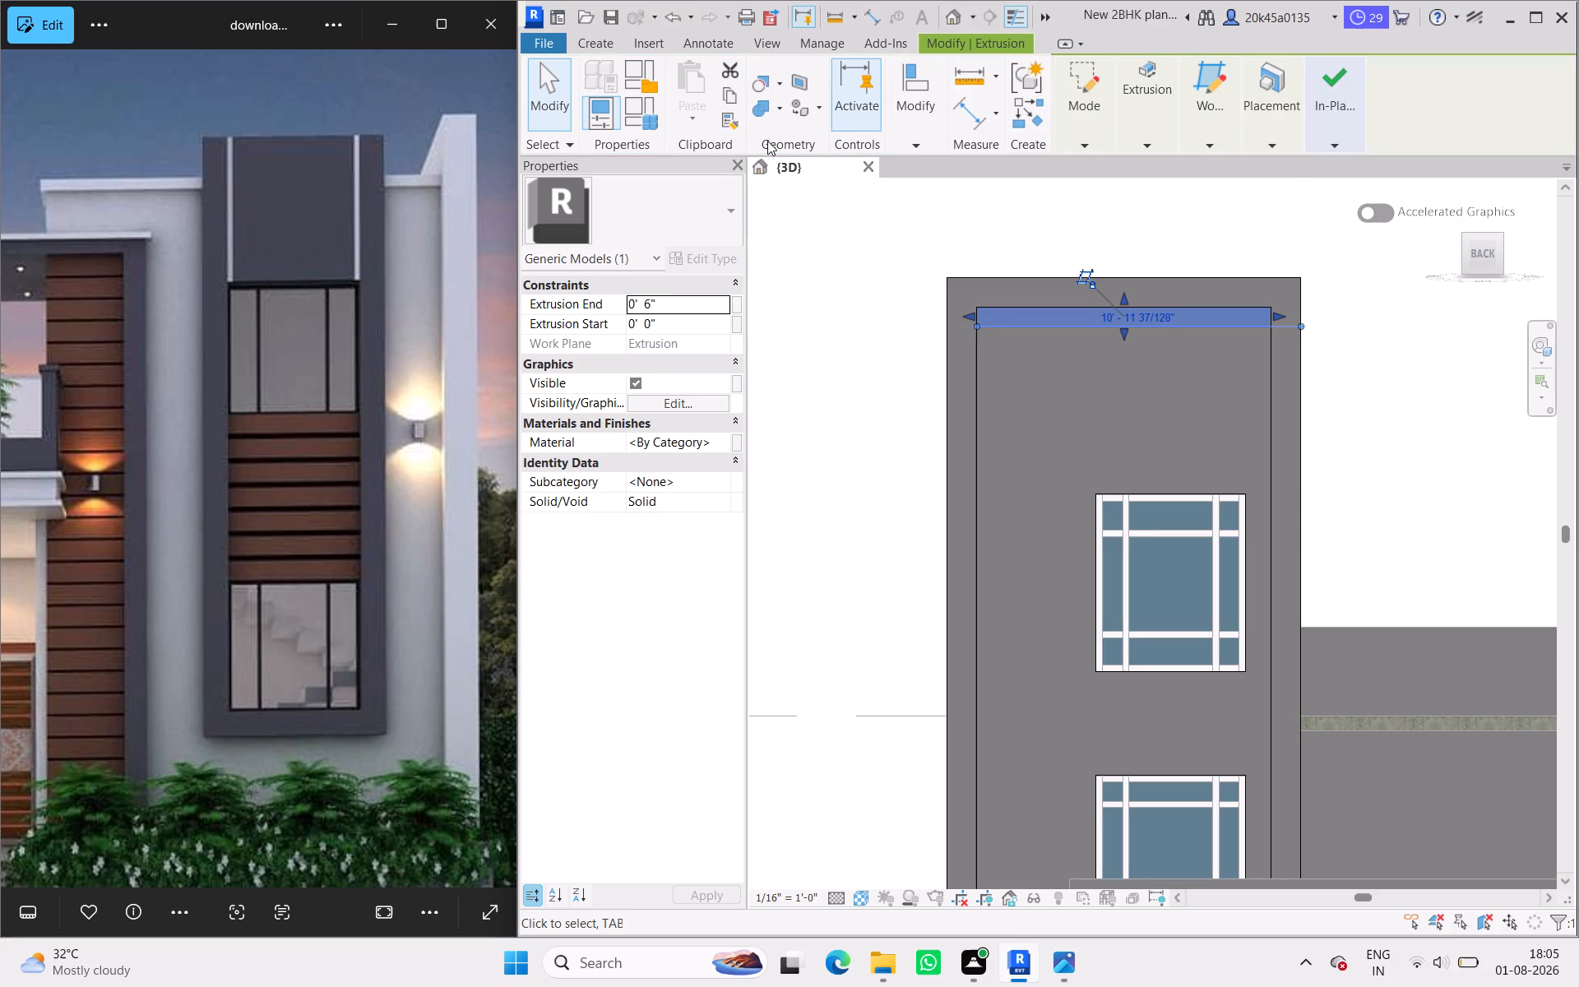
# Array the strip down the back wall from the frame's top to its lower inner corner, with a count of 10.
pyautogui.click(925, 141)
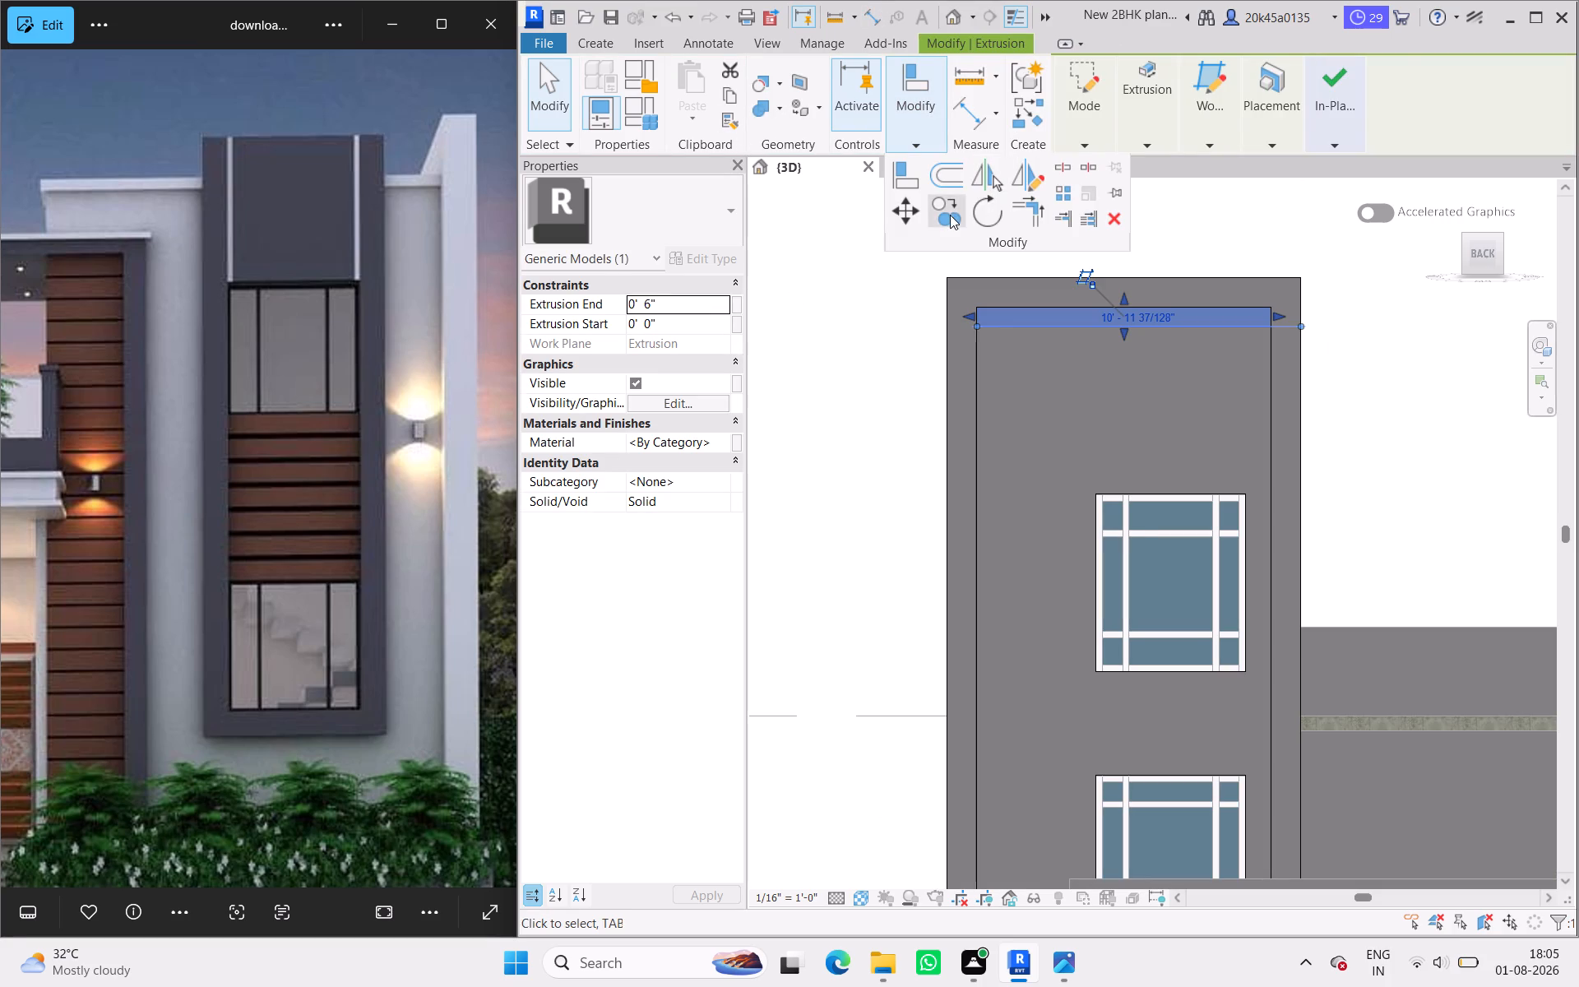
pyautogui.click(950, 215)
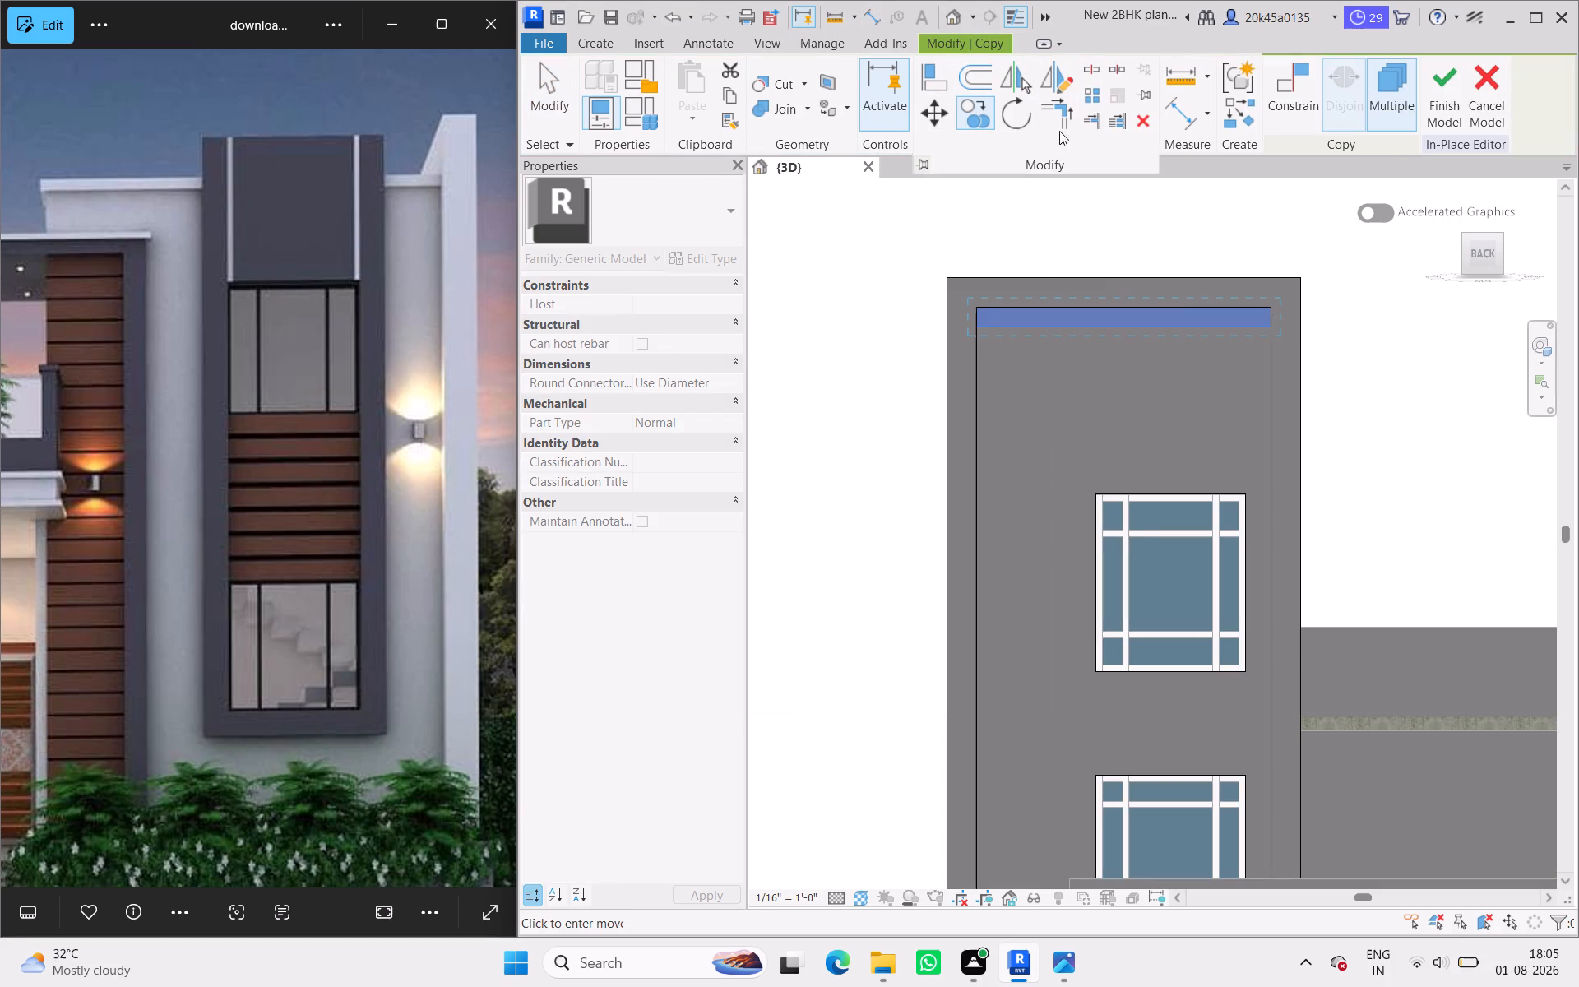
pyautogui.click(1091, 95)
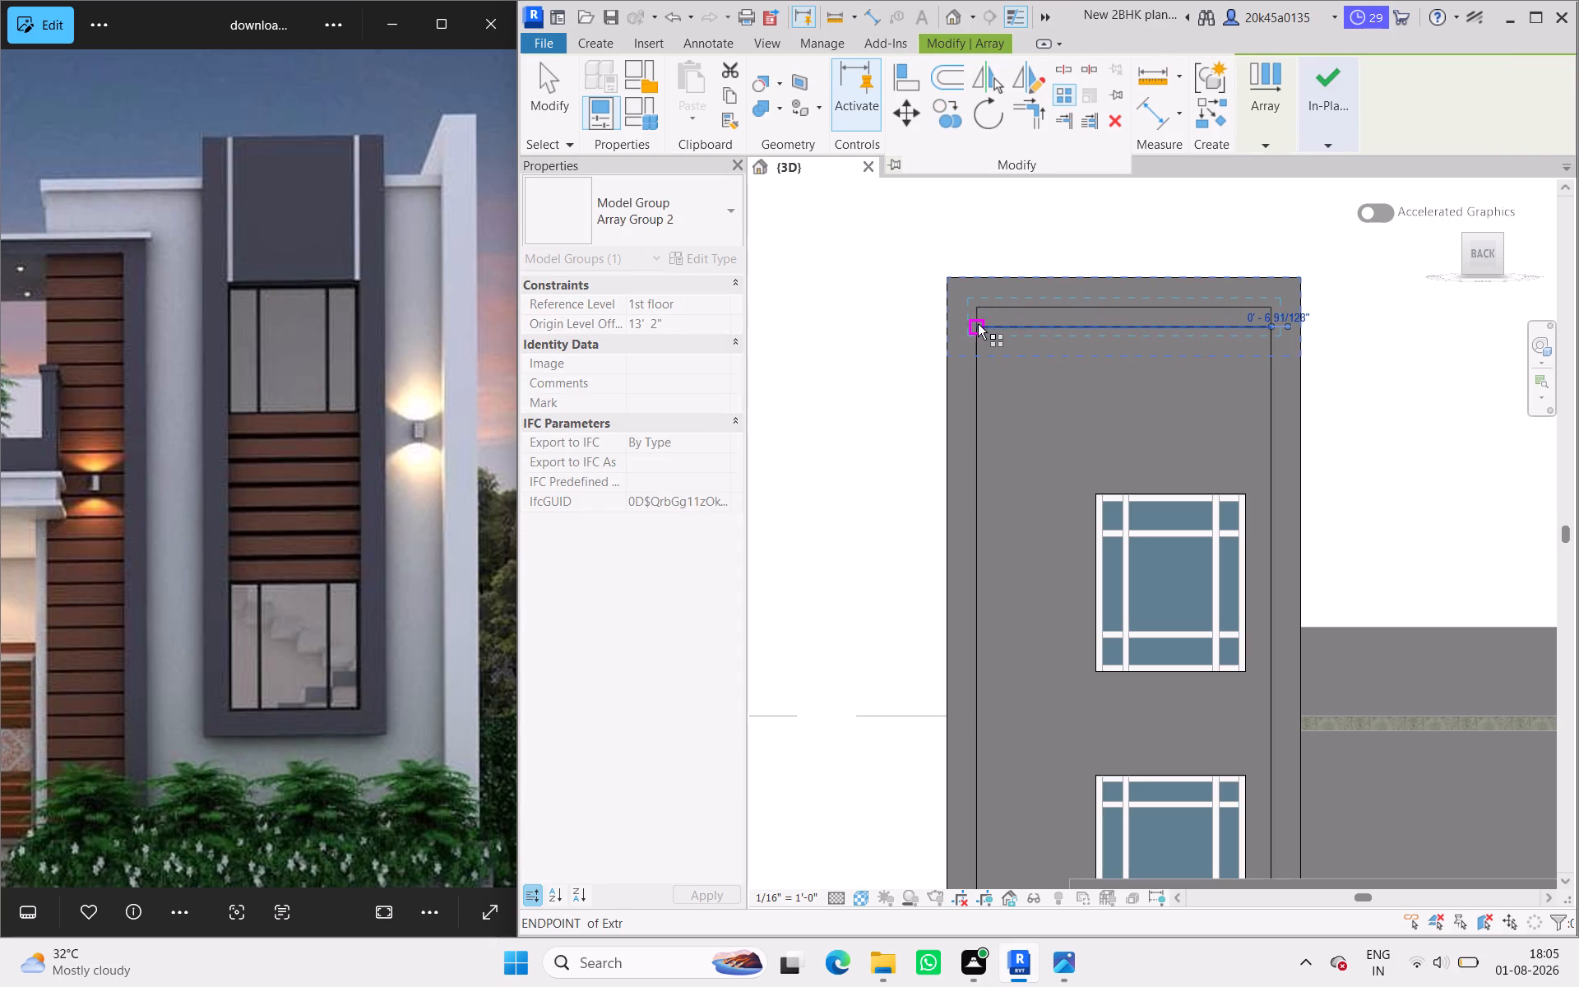
pyautogui.click(978, 324)
pyautogui.scroll(-3, 1008, 495)
pyautogui.moveTo(998, 485); pyautogui.dragTo(1016, 317, button='middle')
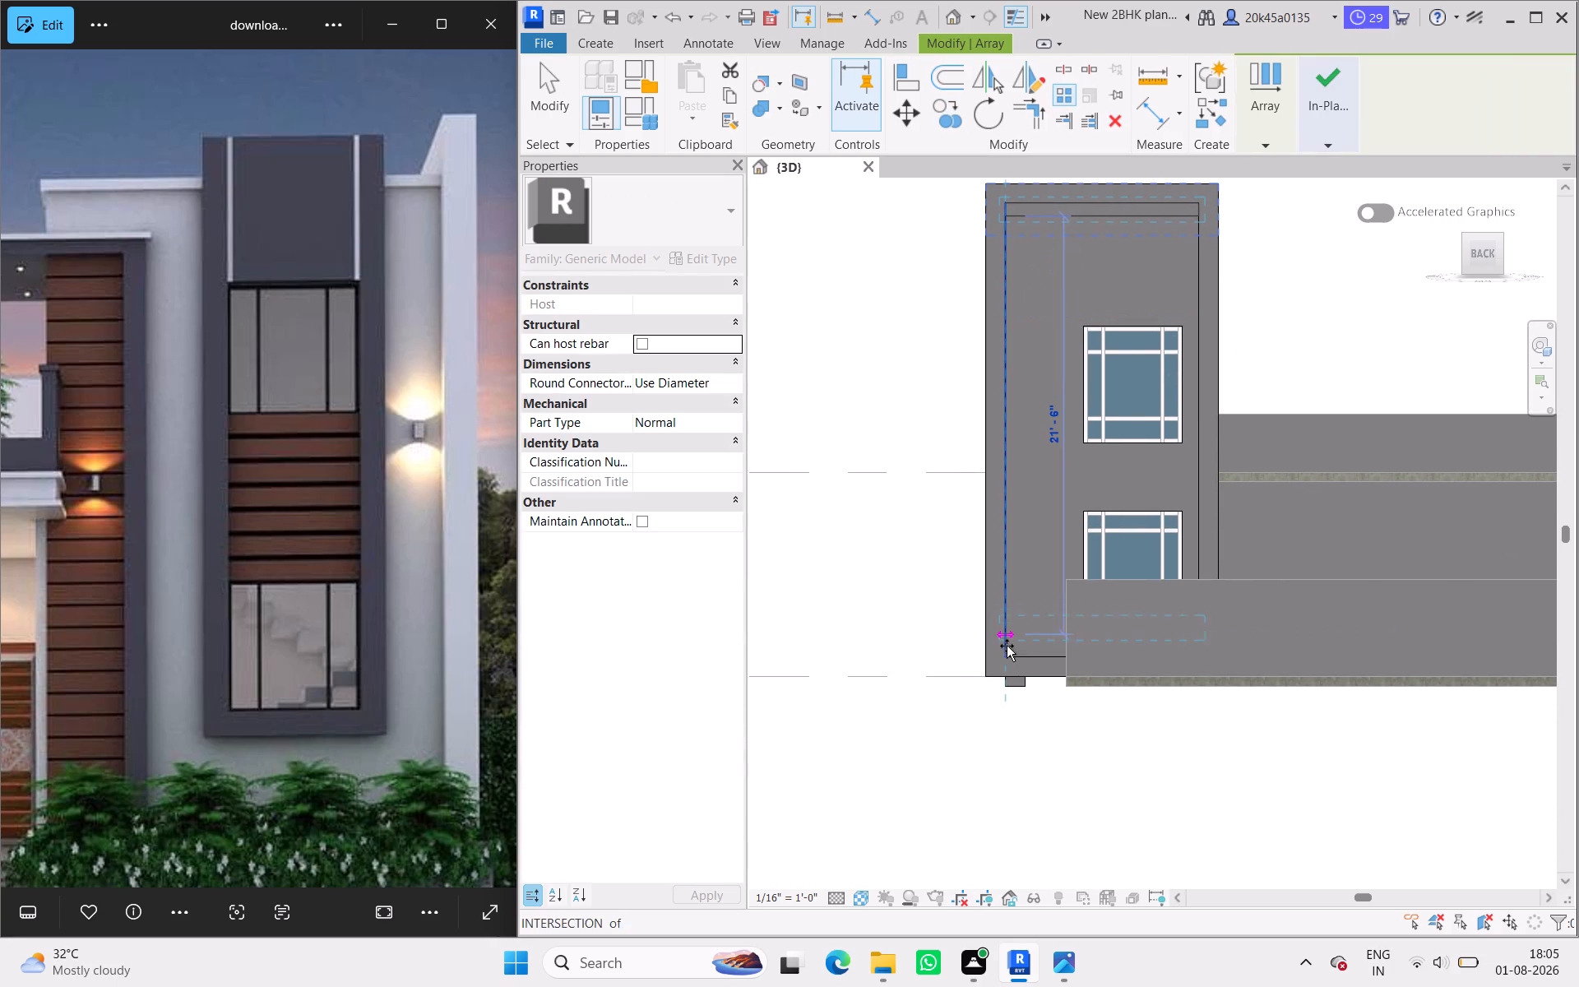
pyautogui.click(1008, 651)
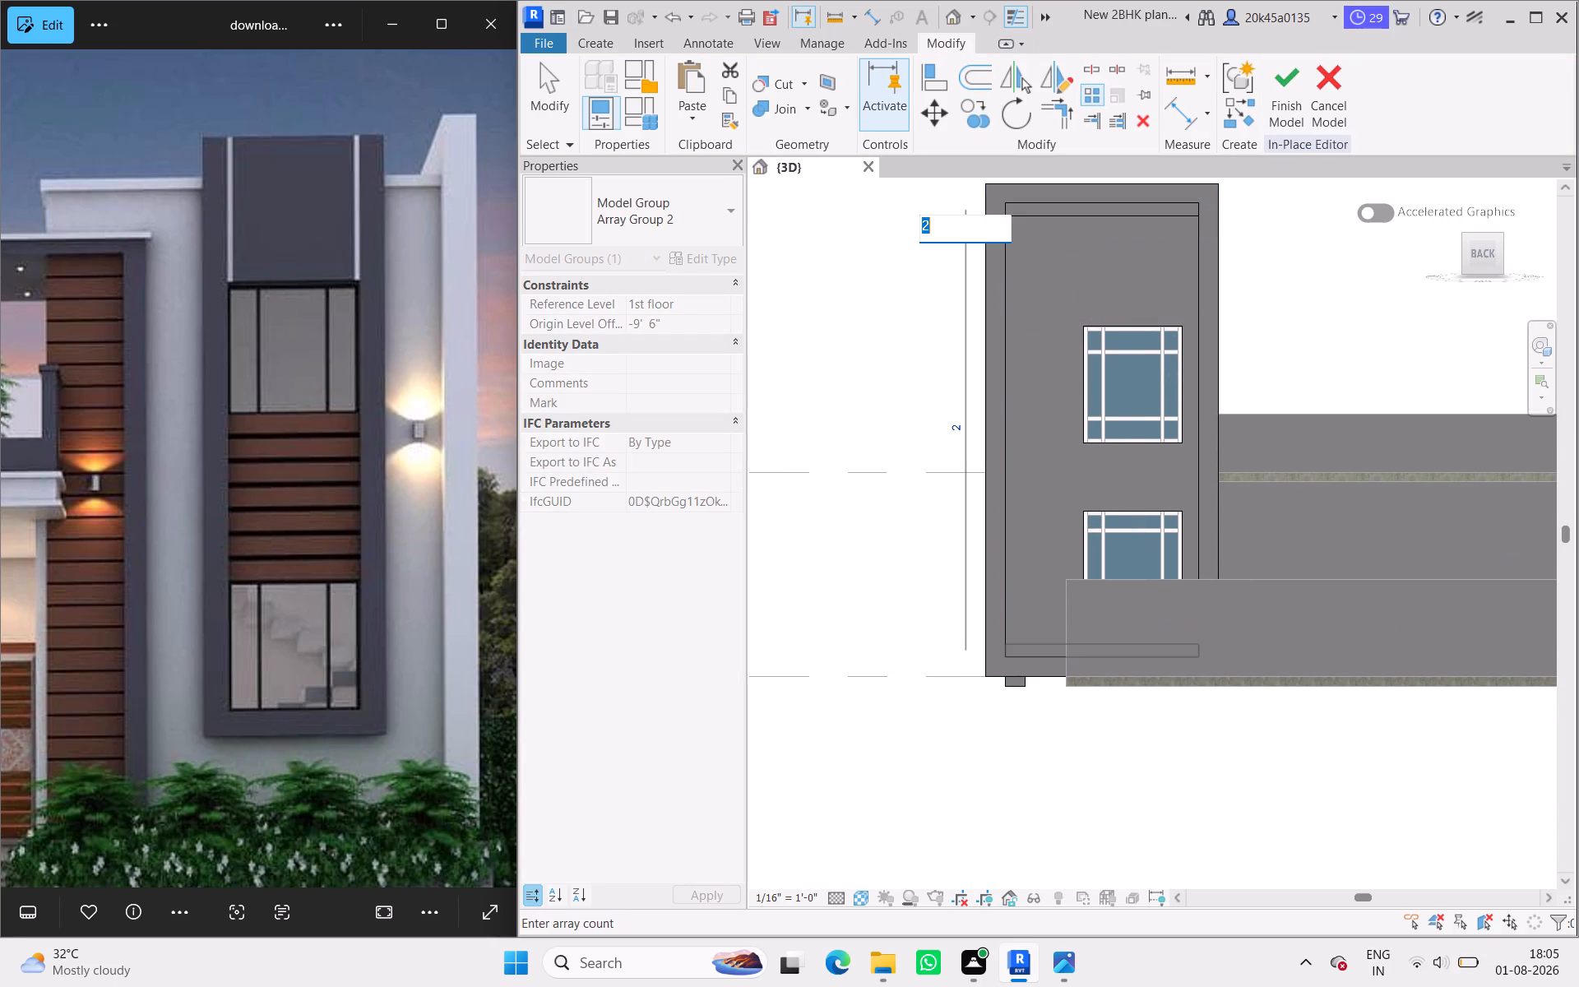
pyautogui.write('10')
pyautogui.press('Return')
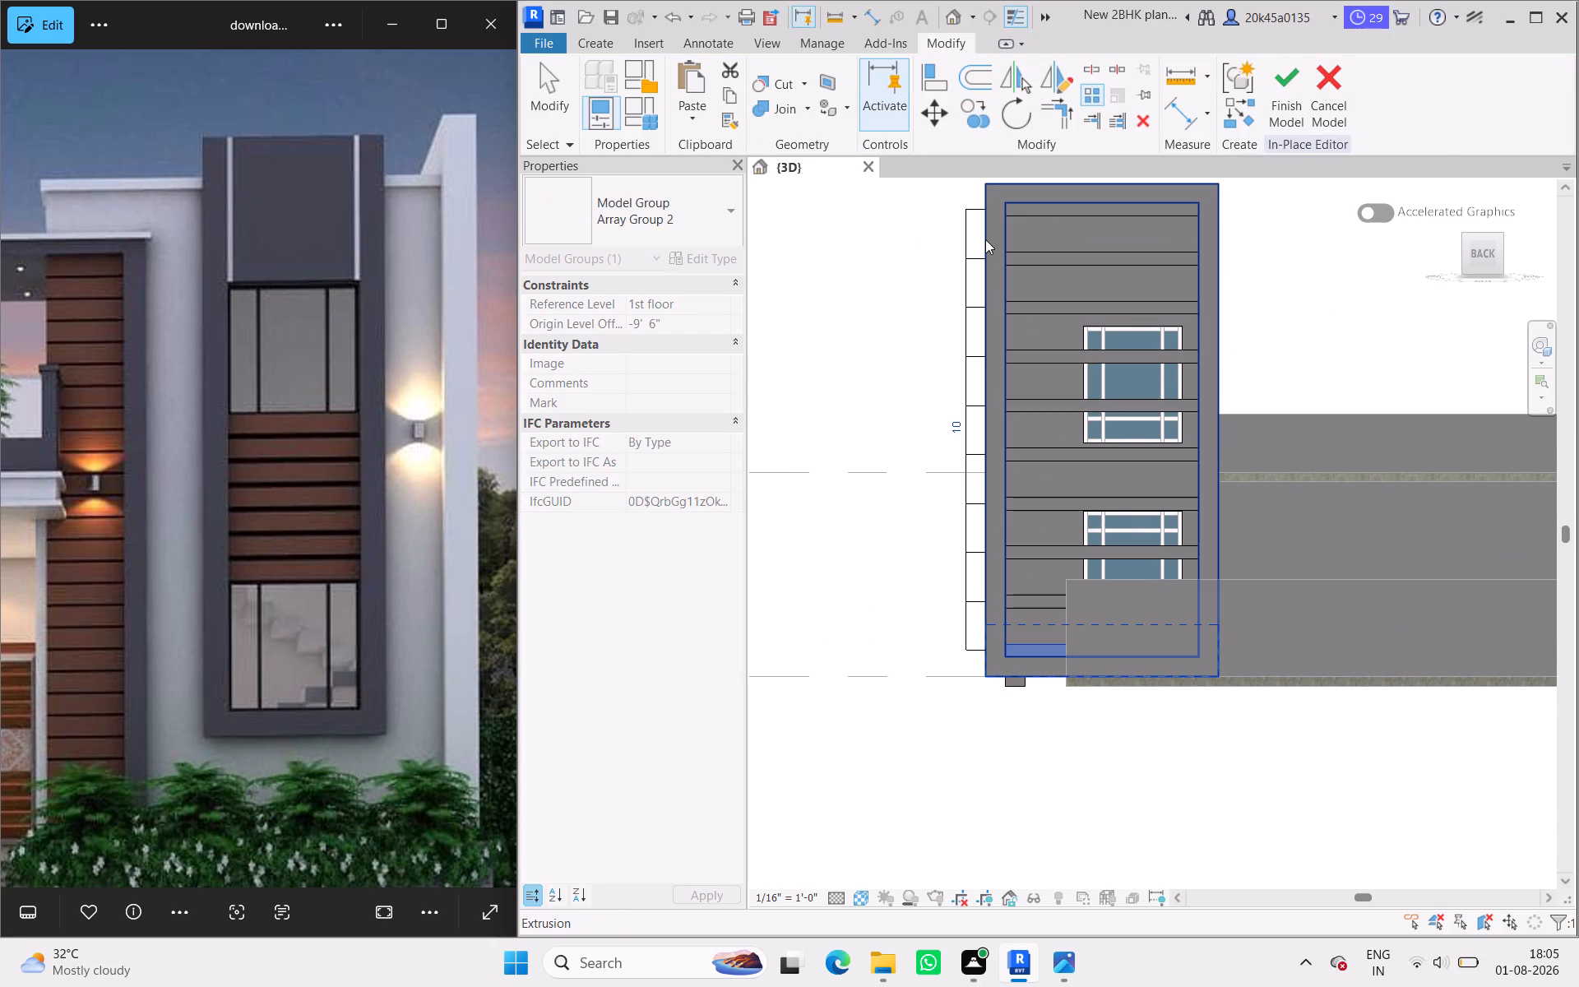
# Set the strip array's count to 15 and inspect the strips around the upper window.
pyautogui.click(957, 430)
pyautogui.write('15')
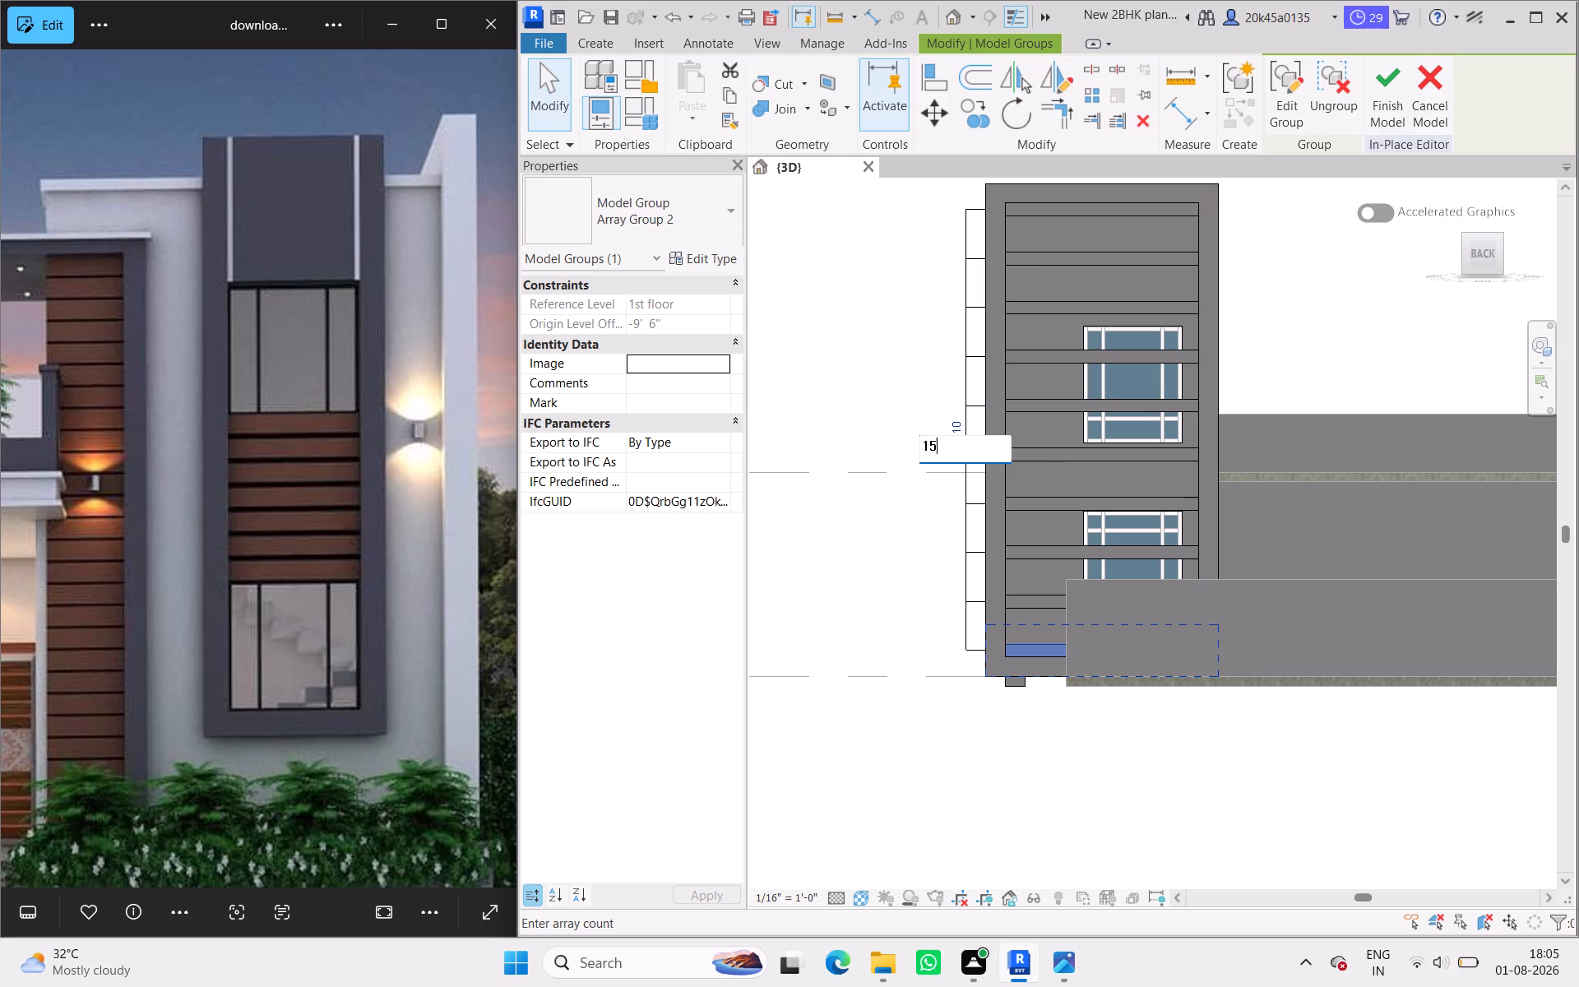
pyautogui.press('Return')
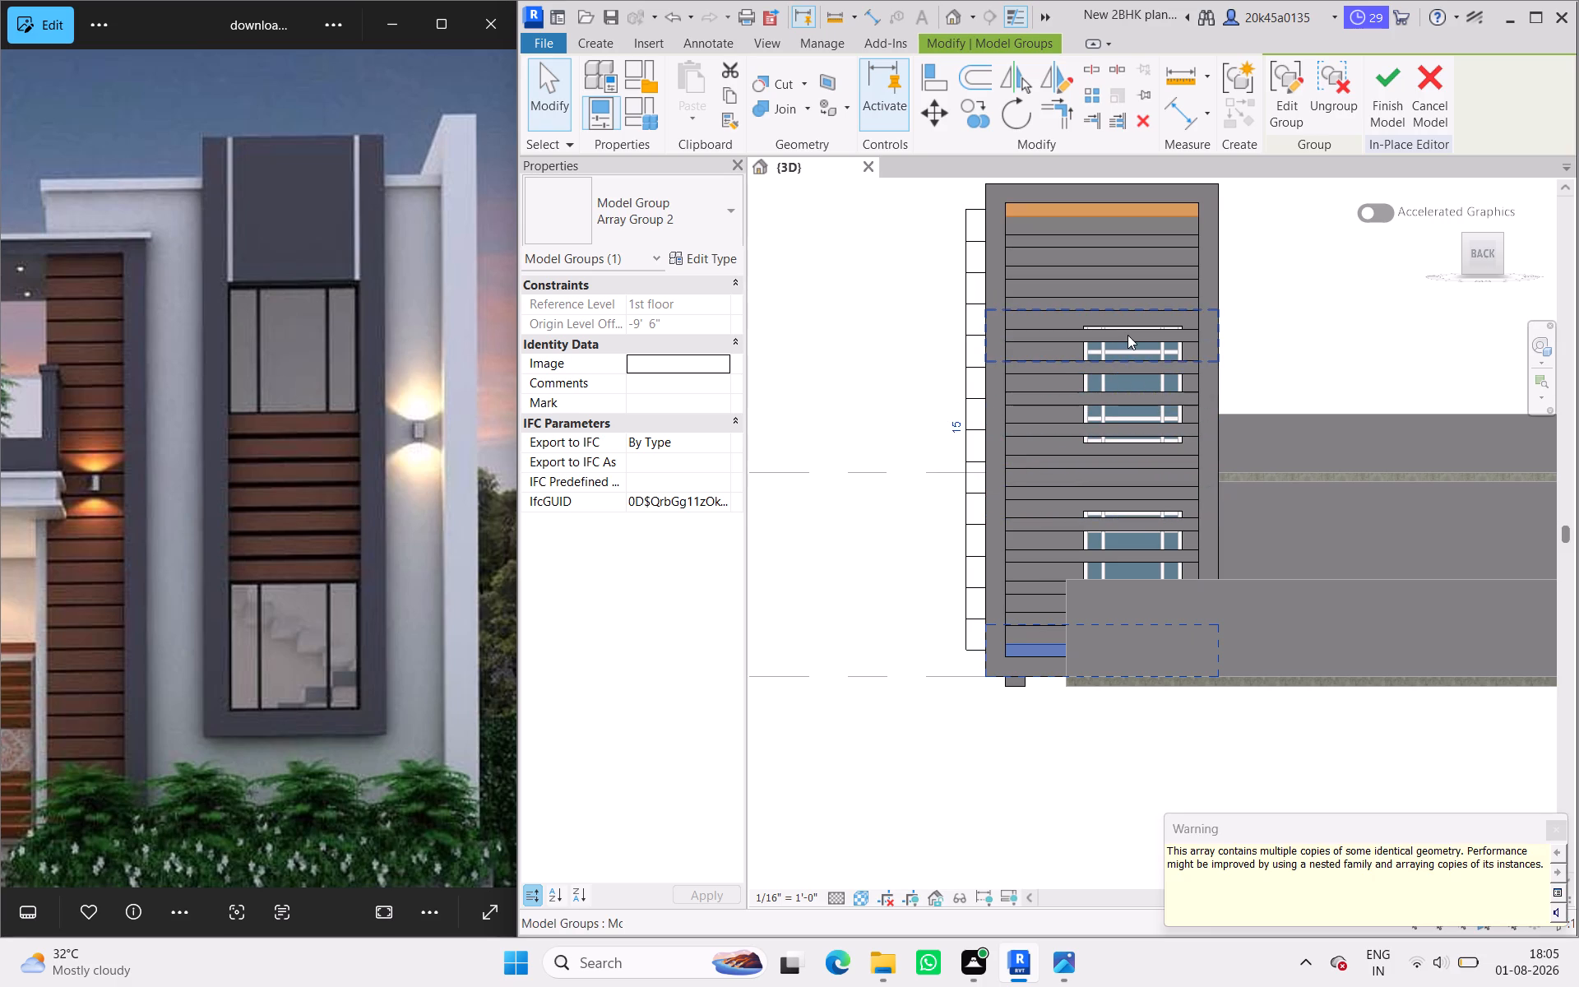
pyautogui.scroll(3, 1132, 336)
pyautogui.moveTo(1135, 341); pyautogui.dragTo(1127, 382, button='middle')
pyautogui.scroll(3, 1084, 354)
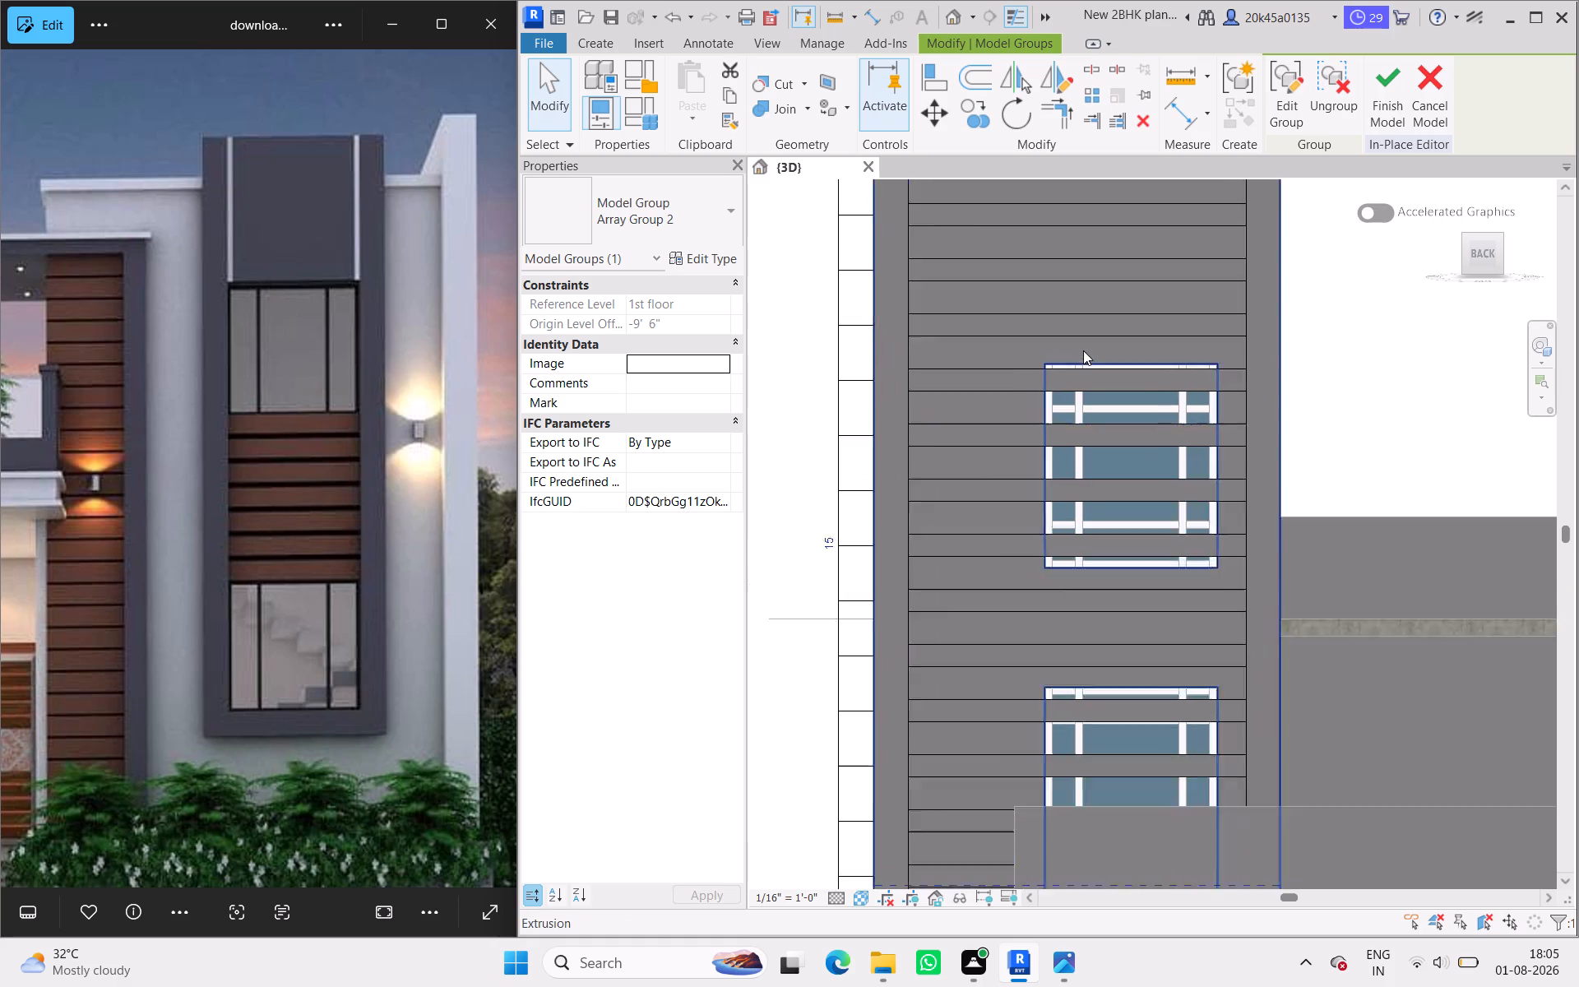
pyautogui.scroll(1, 1083, 350)
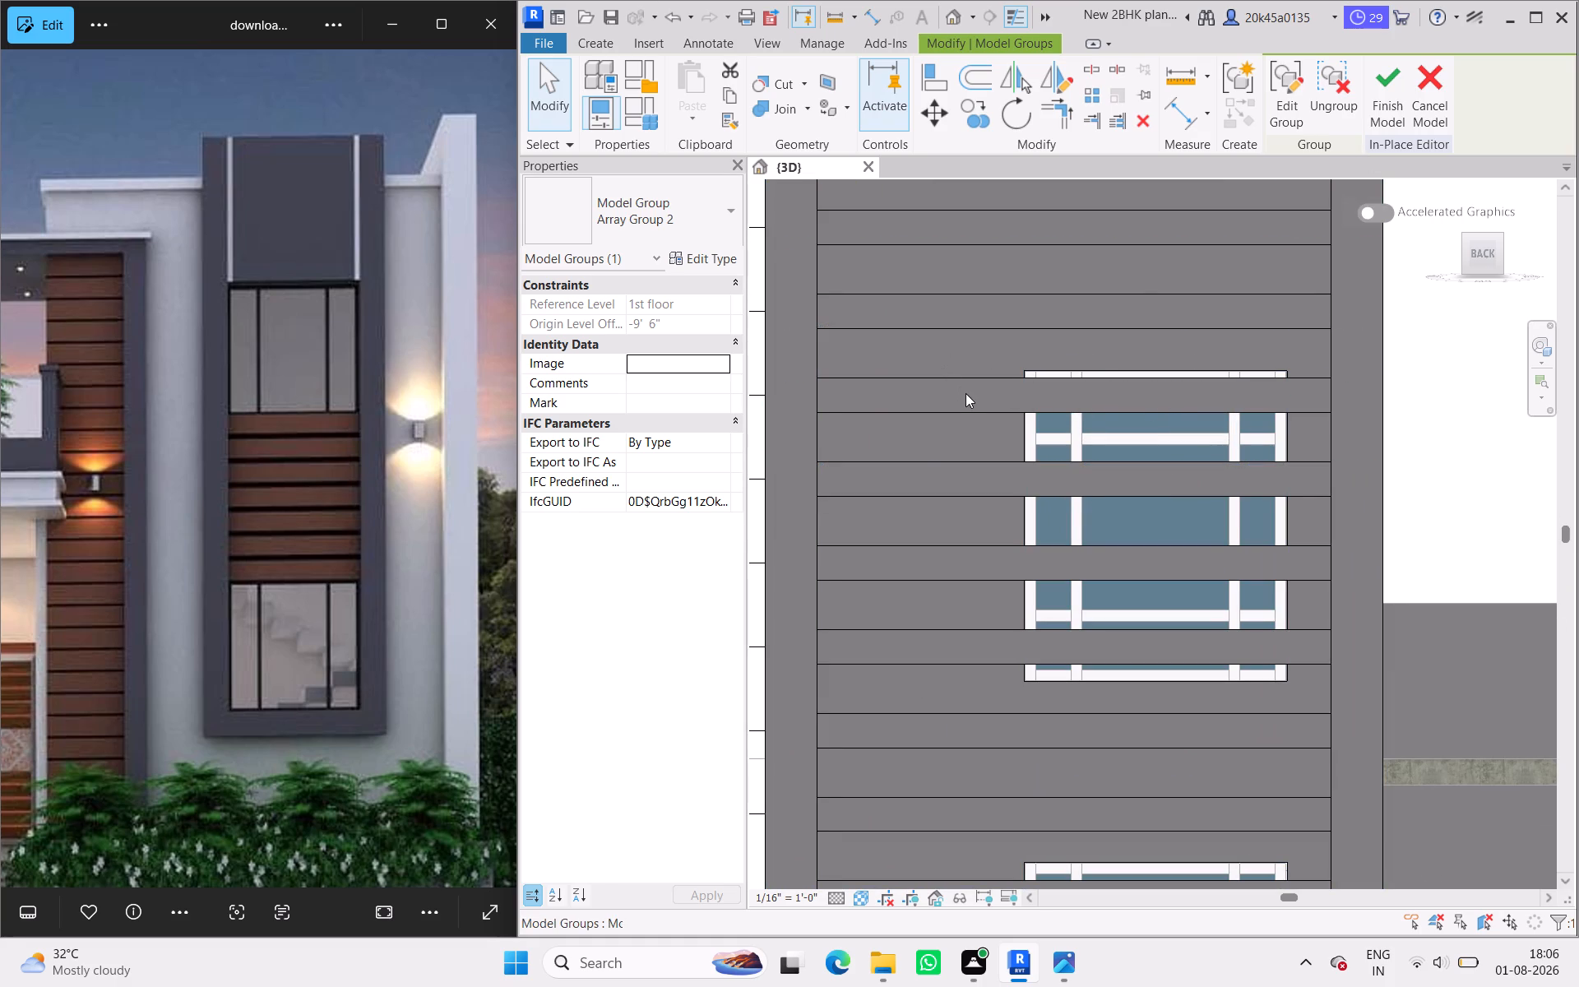
# Quit in-place editing of the tower model and discard the frame and strip changes.
pyautogui.scroll(-4, 1026, 415)
pyautogui.moveTo(1029, 412); pyautogui.dragTo(1012, 367, button='middle')
pyautogui.moveTo(1007, 386); pyautogui.dragTo(1018, 465, button='middle')
pyautogui.click(1431, 100)
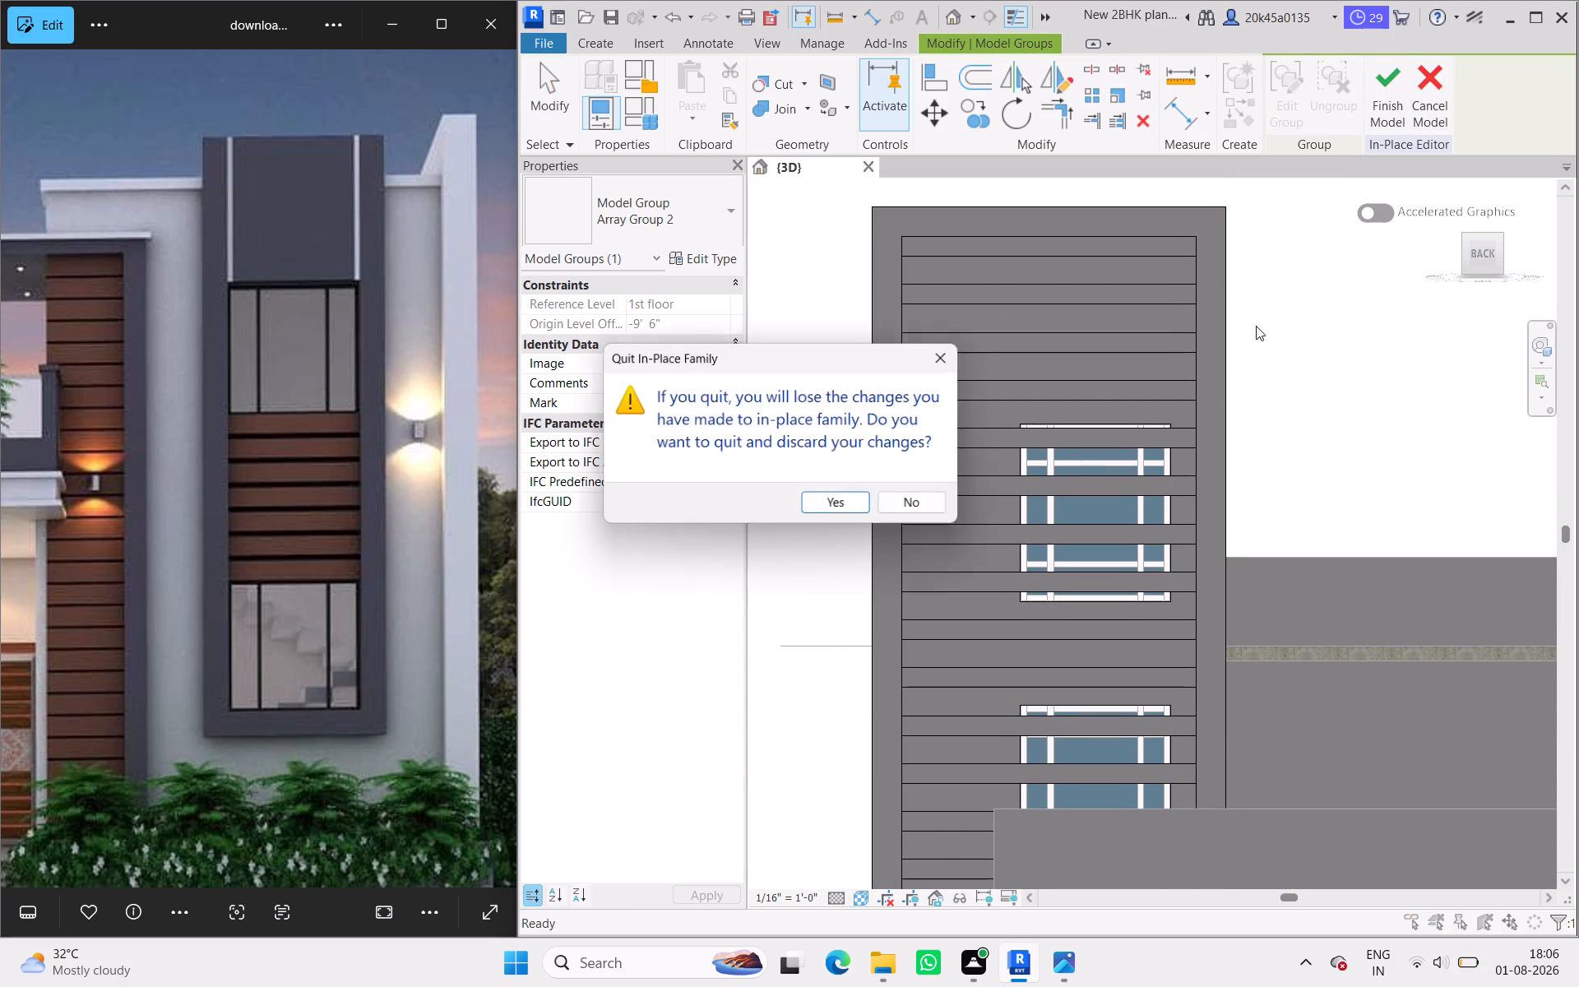
pyautogui.click(818, 491)
pyautogui.click(827, 497)
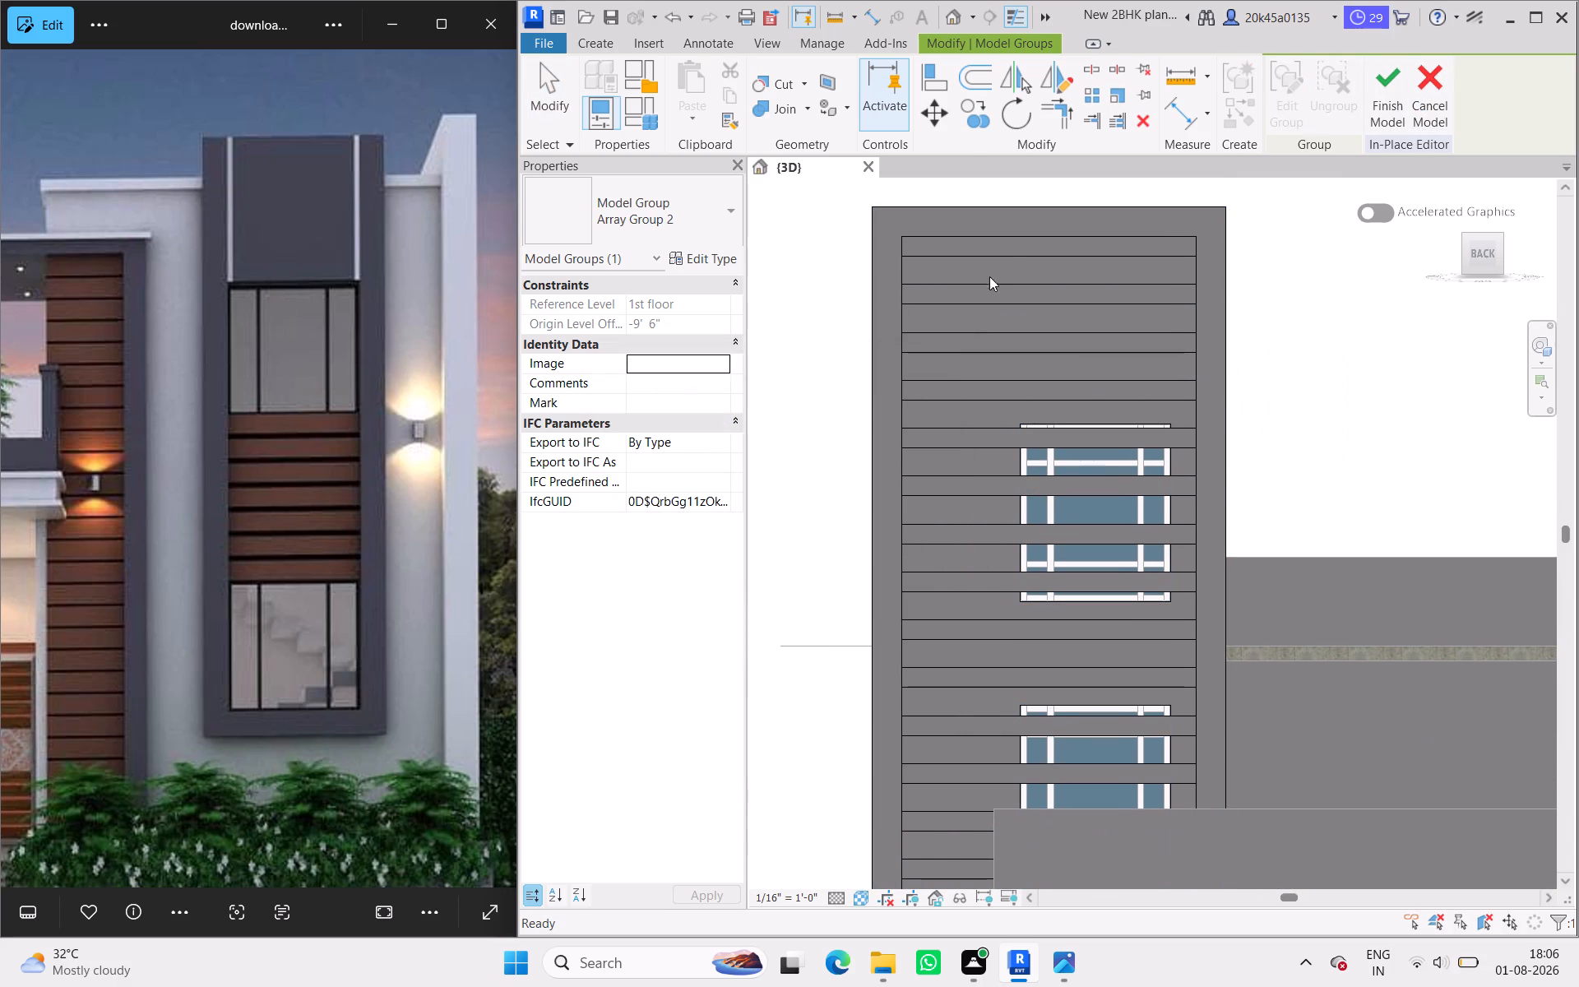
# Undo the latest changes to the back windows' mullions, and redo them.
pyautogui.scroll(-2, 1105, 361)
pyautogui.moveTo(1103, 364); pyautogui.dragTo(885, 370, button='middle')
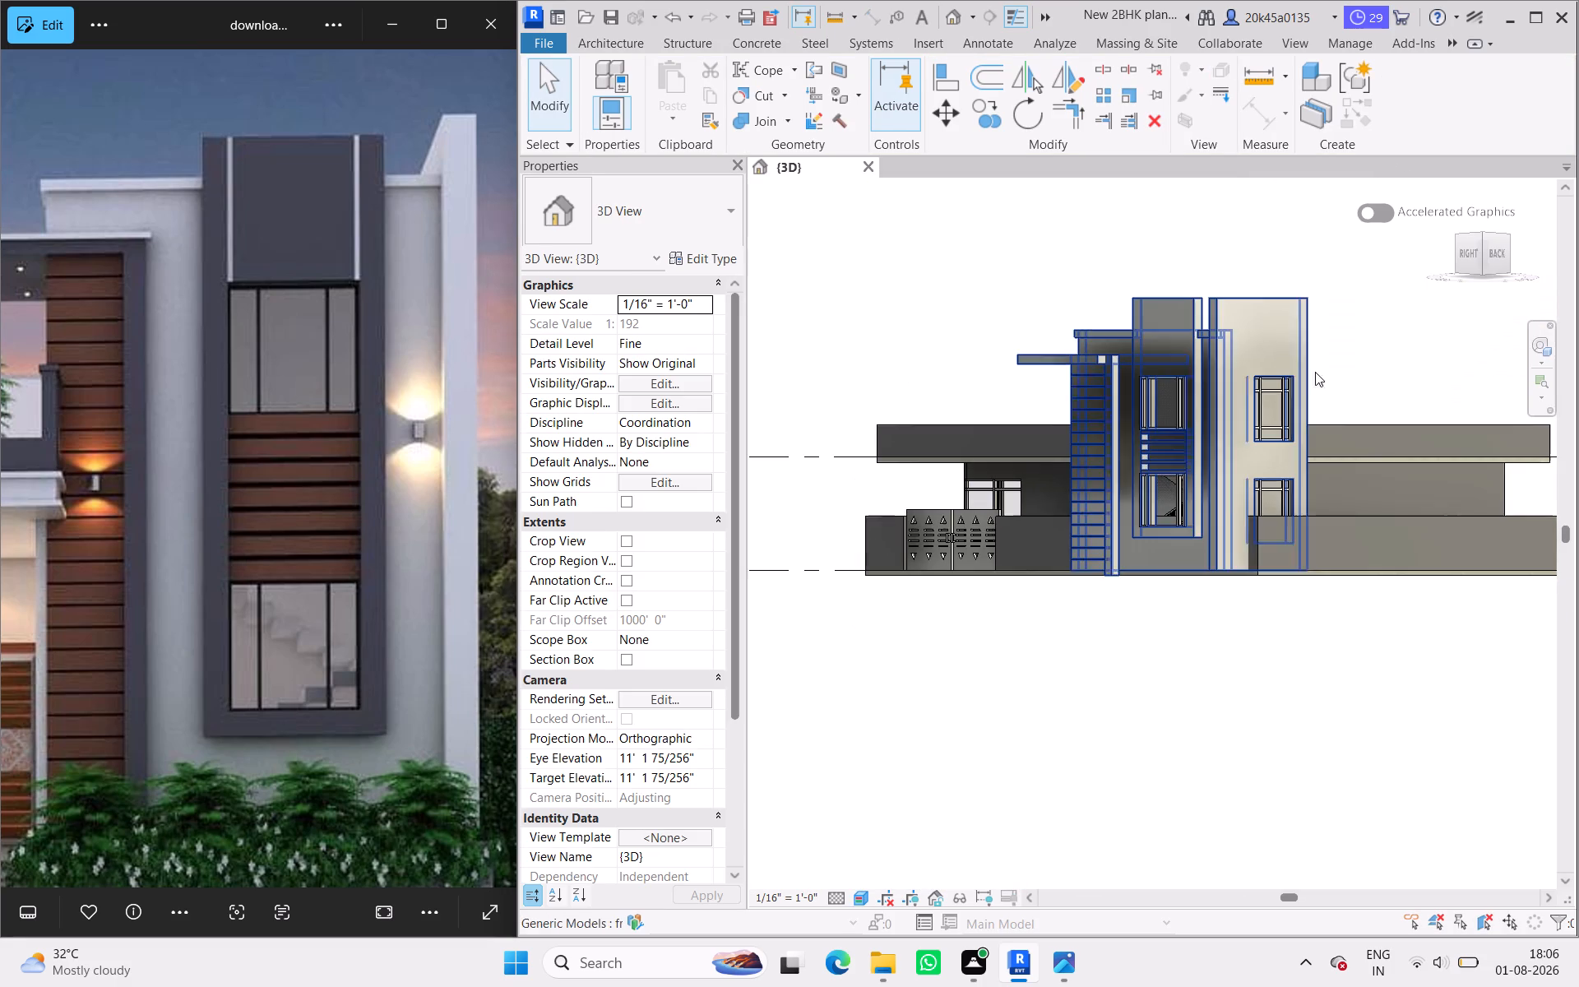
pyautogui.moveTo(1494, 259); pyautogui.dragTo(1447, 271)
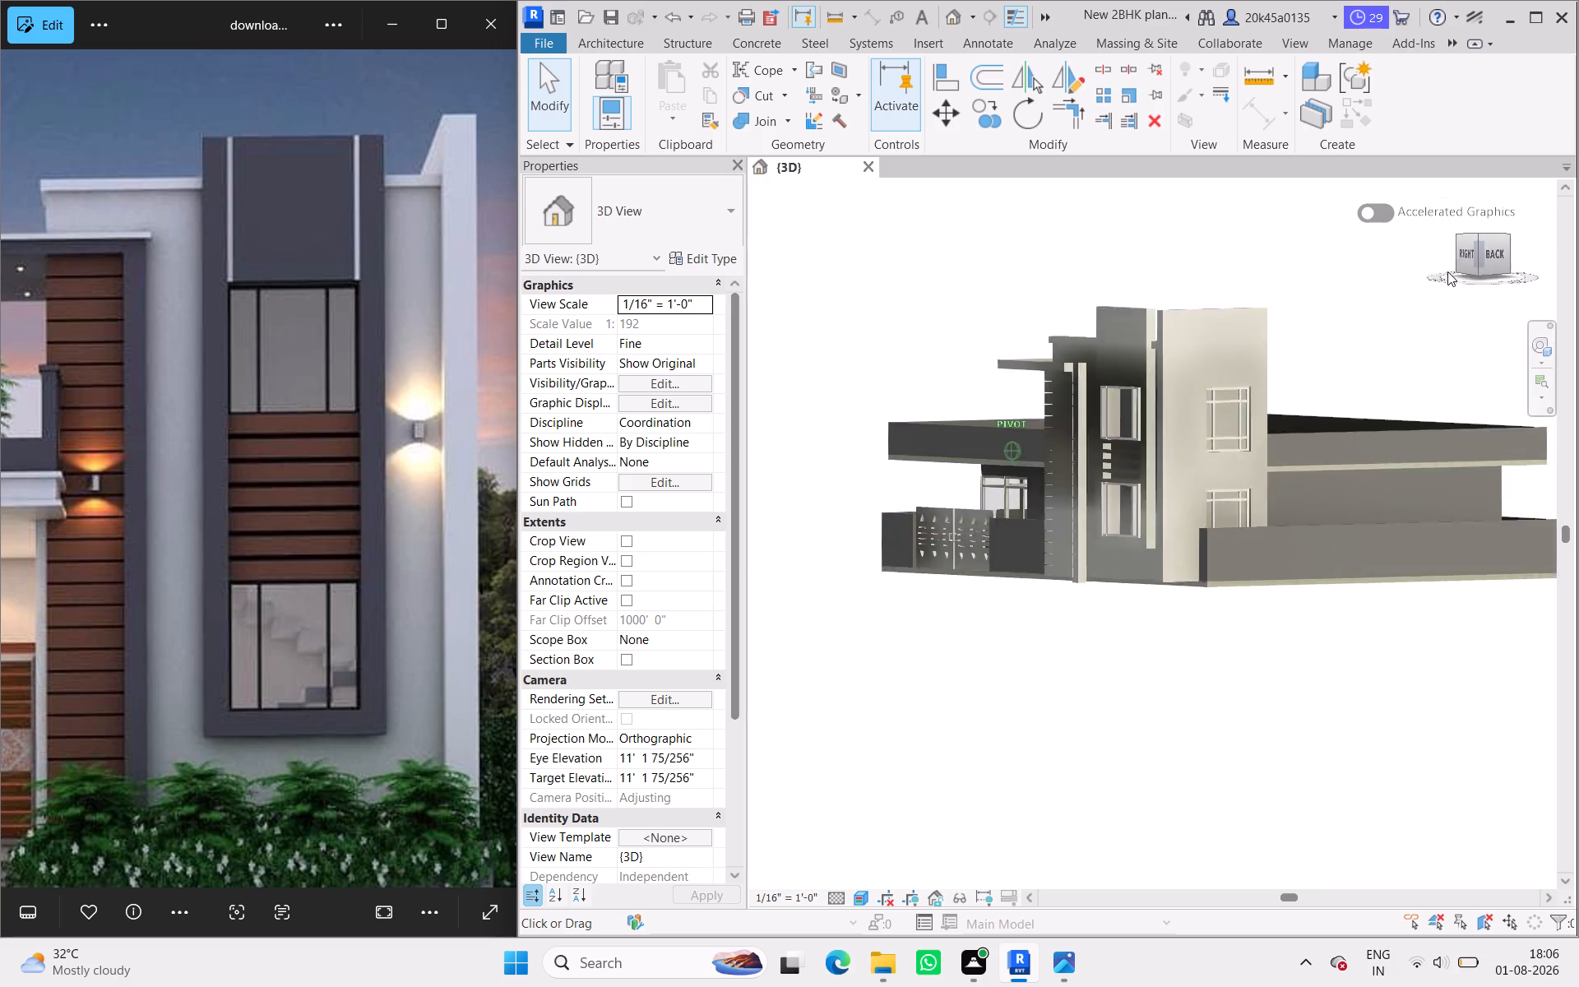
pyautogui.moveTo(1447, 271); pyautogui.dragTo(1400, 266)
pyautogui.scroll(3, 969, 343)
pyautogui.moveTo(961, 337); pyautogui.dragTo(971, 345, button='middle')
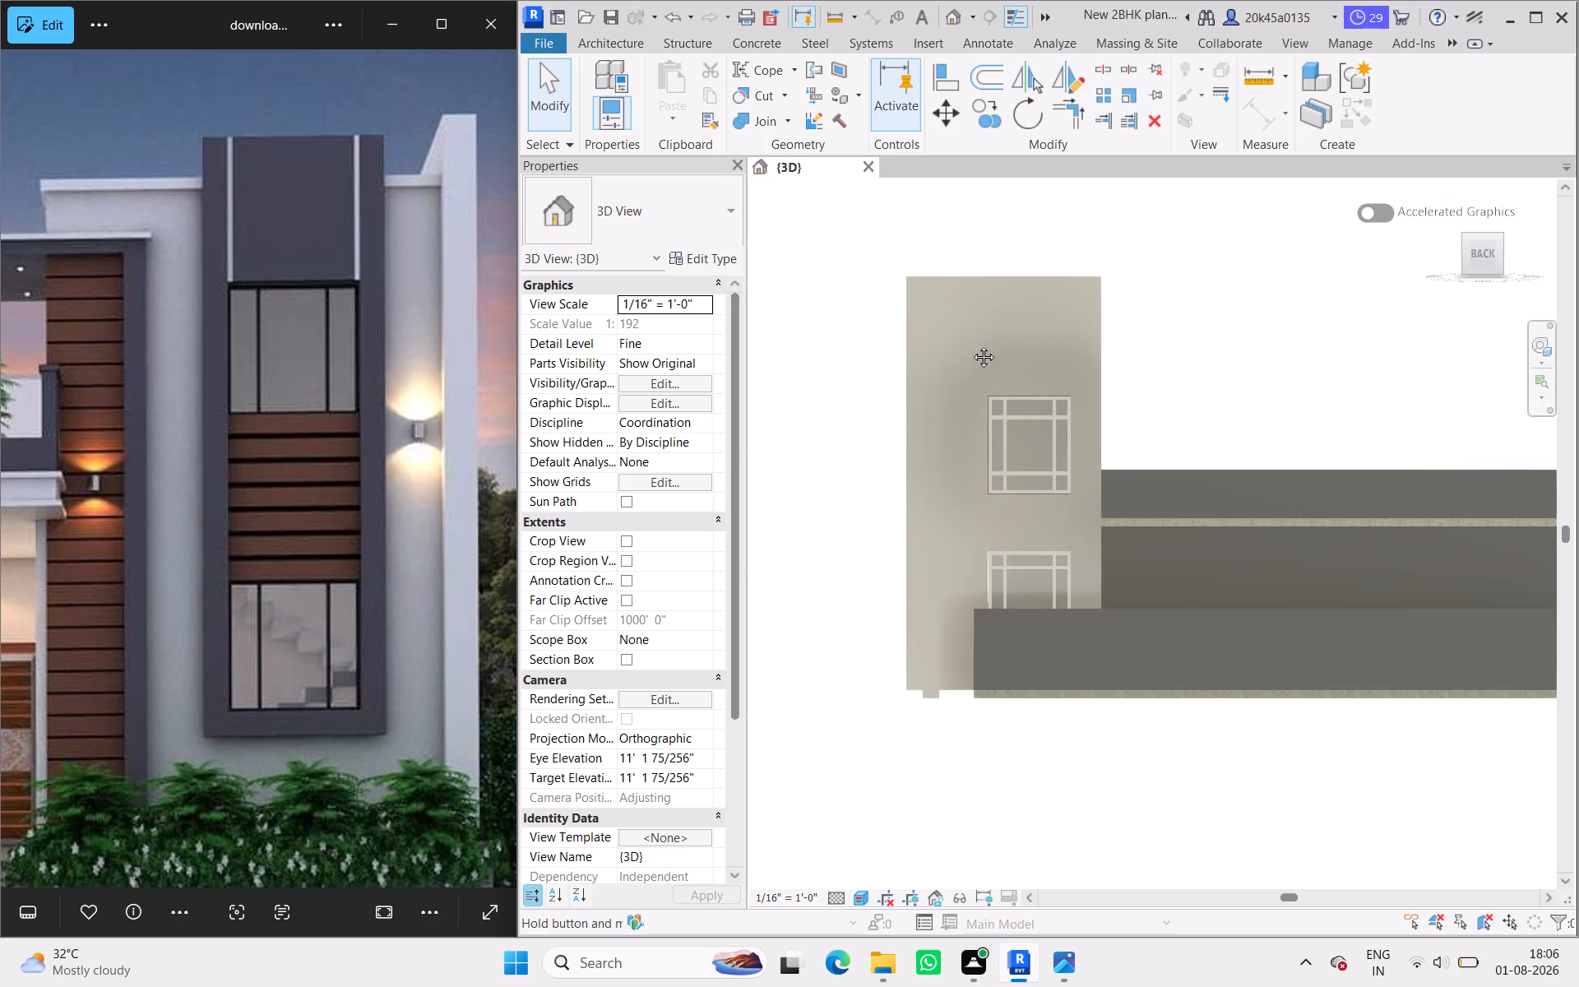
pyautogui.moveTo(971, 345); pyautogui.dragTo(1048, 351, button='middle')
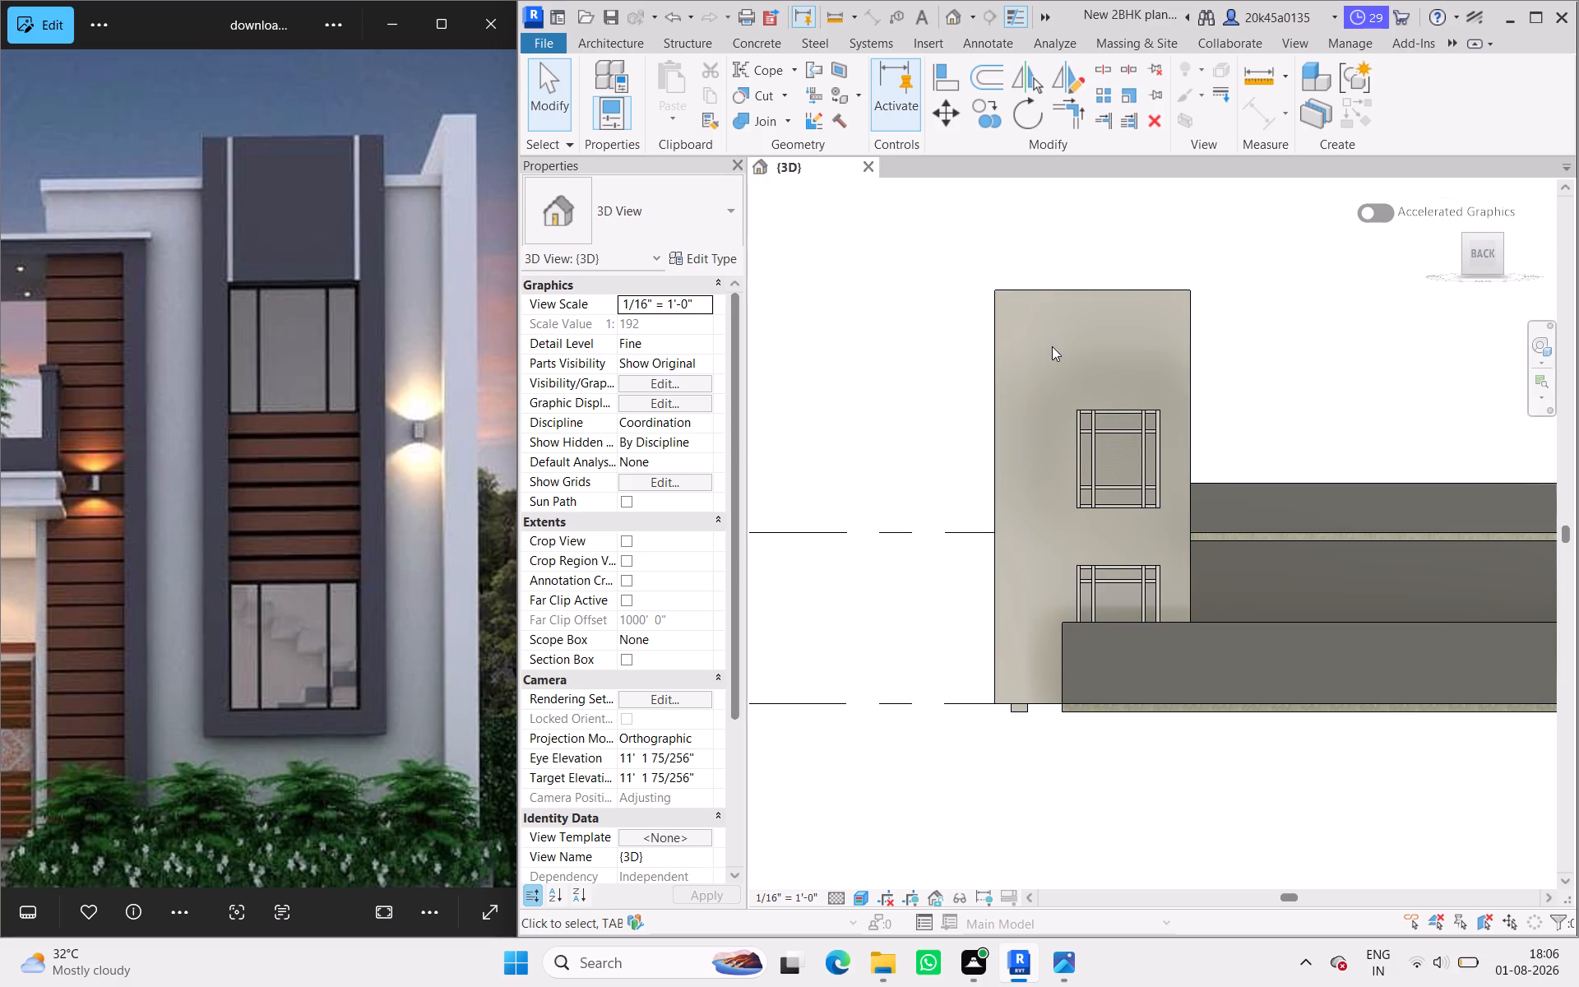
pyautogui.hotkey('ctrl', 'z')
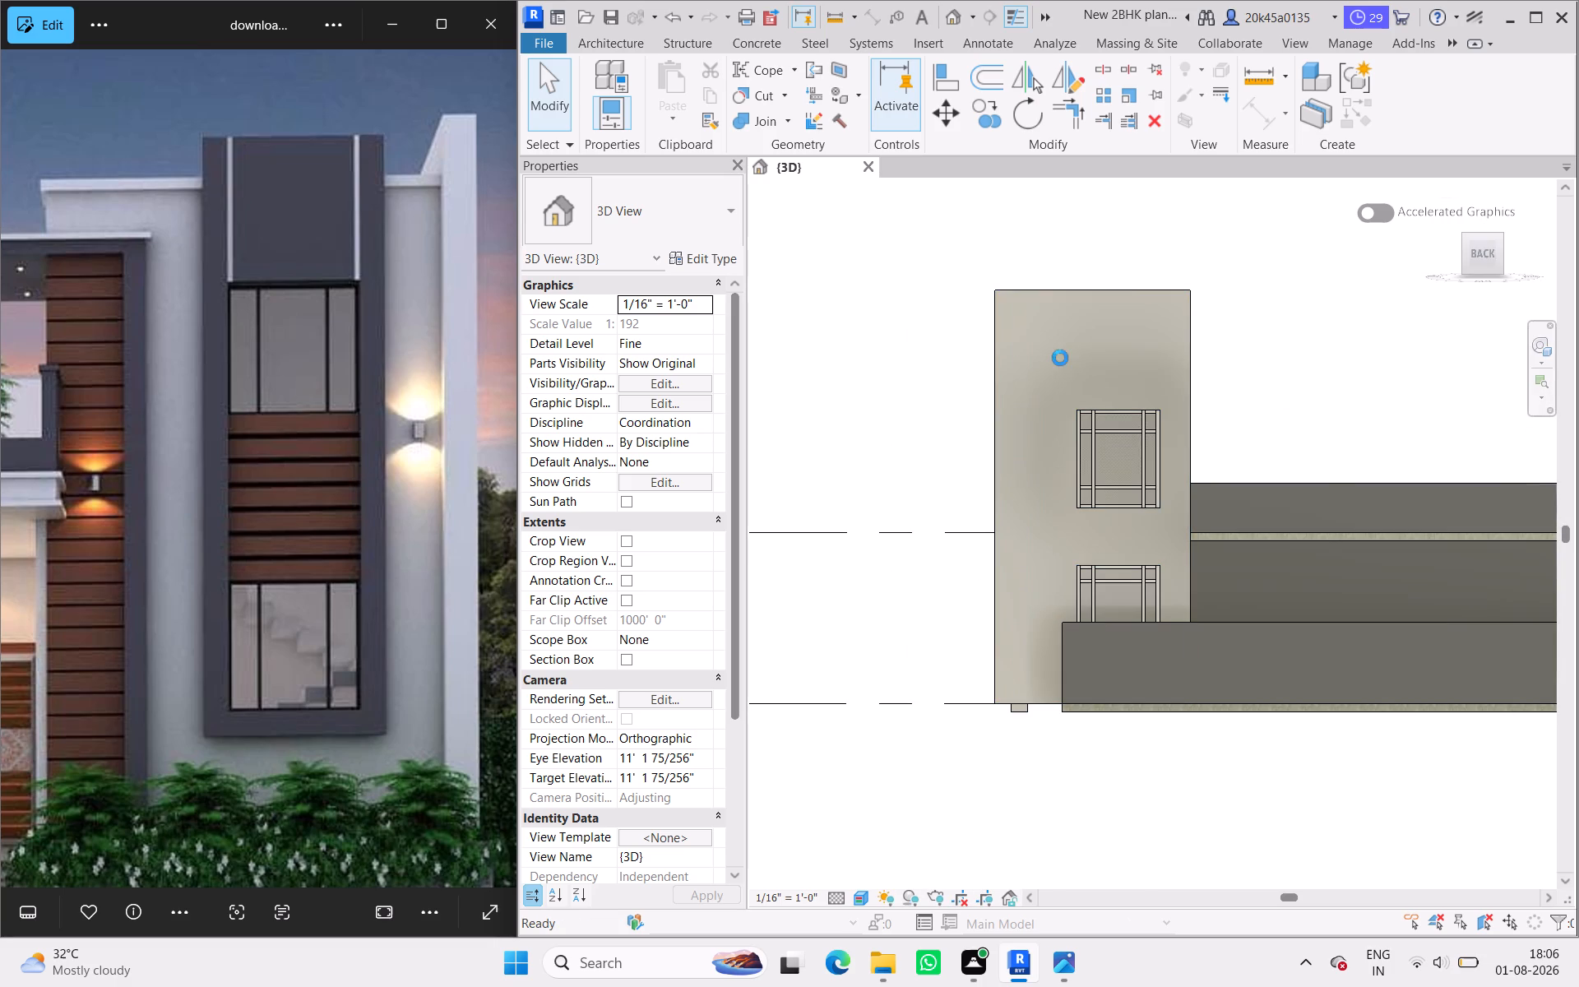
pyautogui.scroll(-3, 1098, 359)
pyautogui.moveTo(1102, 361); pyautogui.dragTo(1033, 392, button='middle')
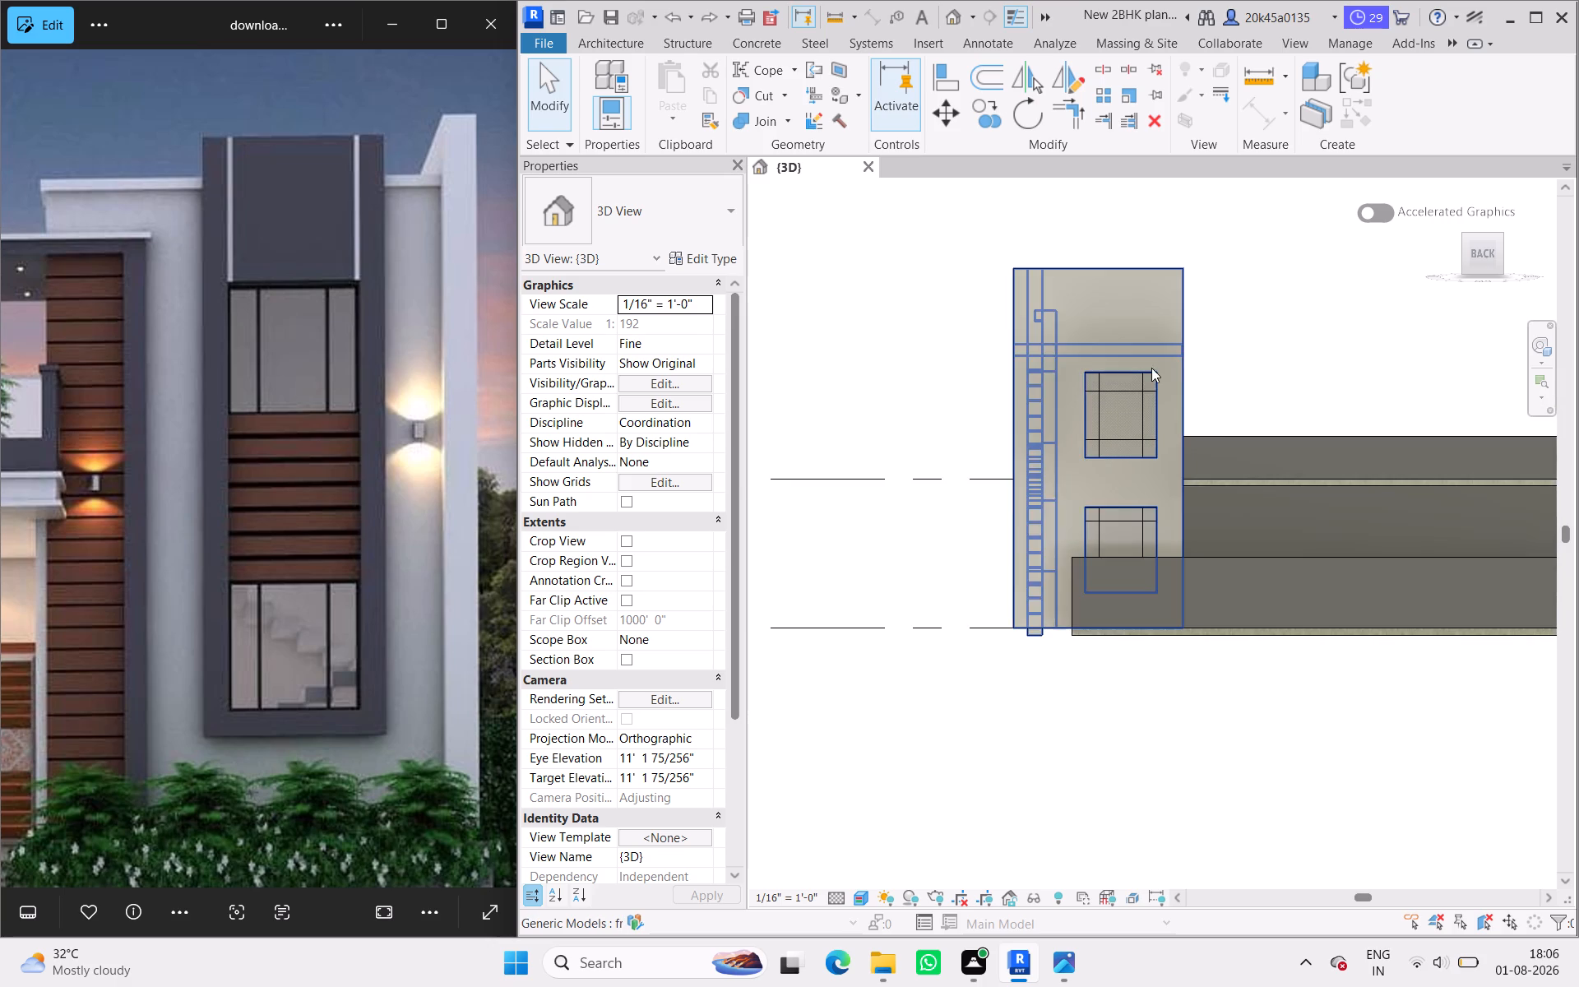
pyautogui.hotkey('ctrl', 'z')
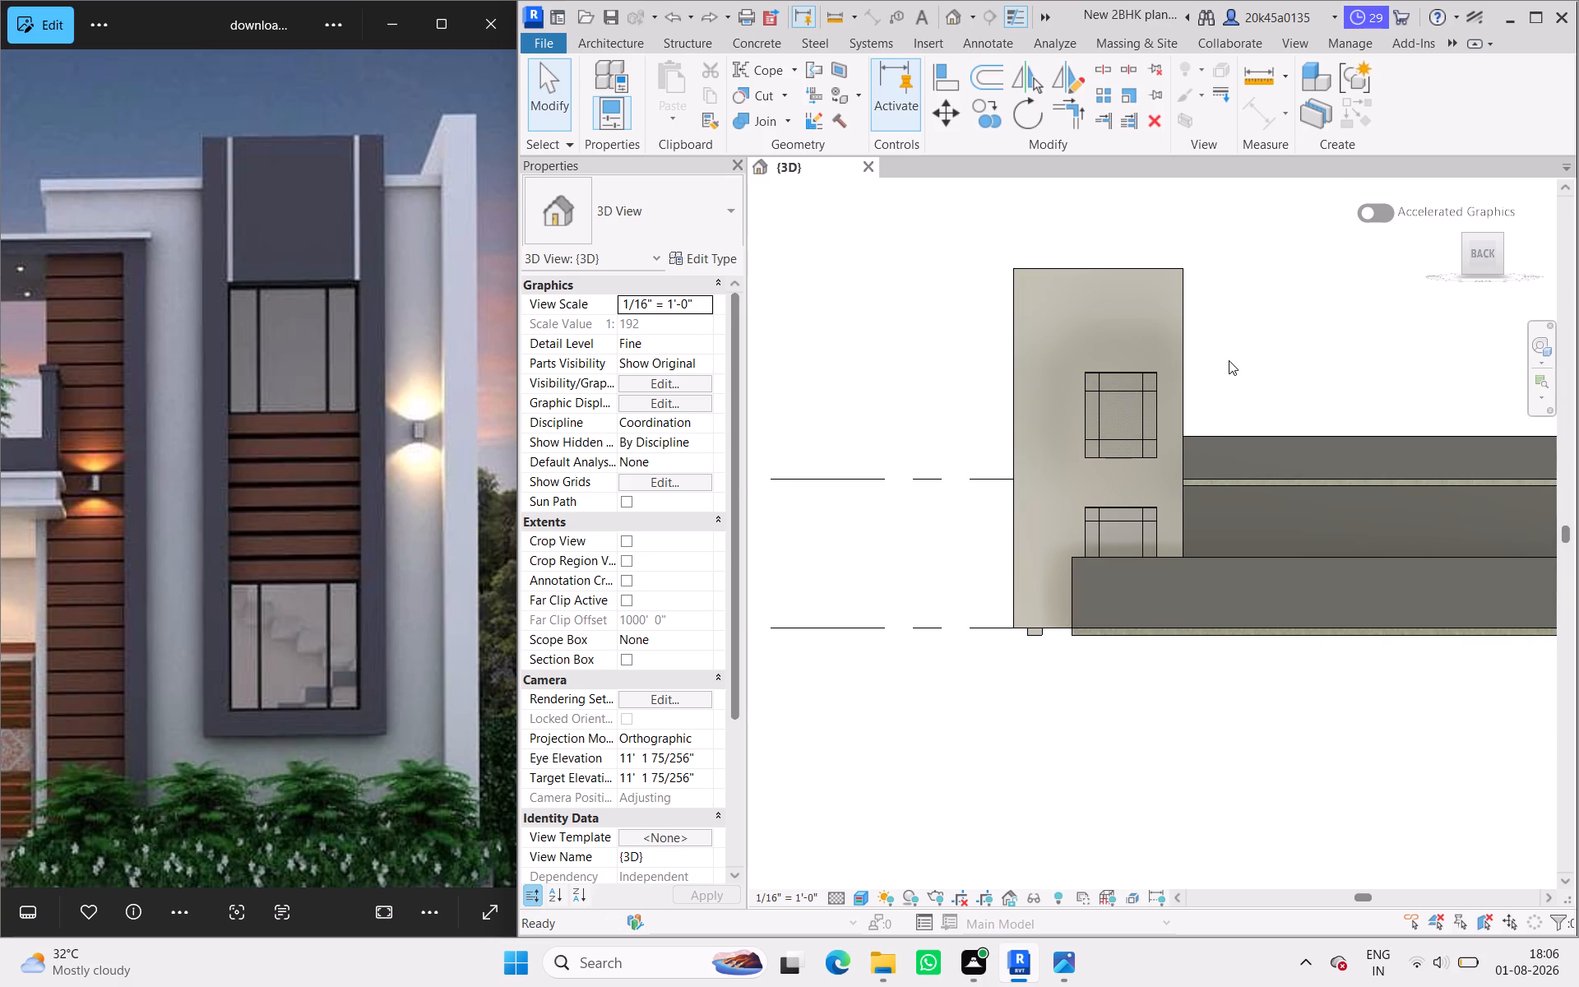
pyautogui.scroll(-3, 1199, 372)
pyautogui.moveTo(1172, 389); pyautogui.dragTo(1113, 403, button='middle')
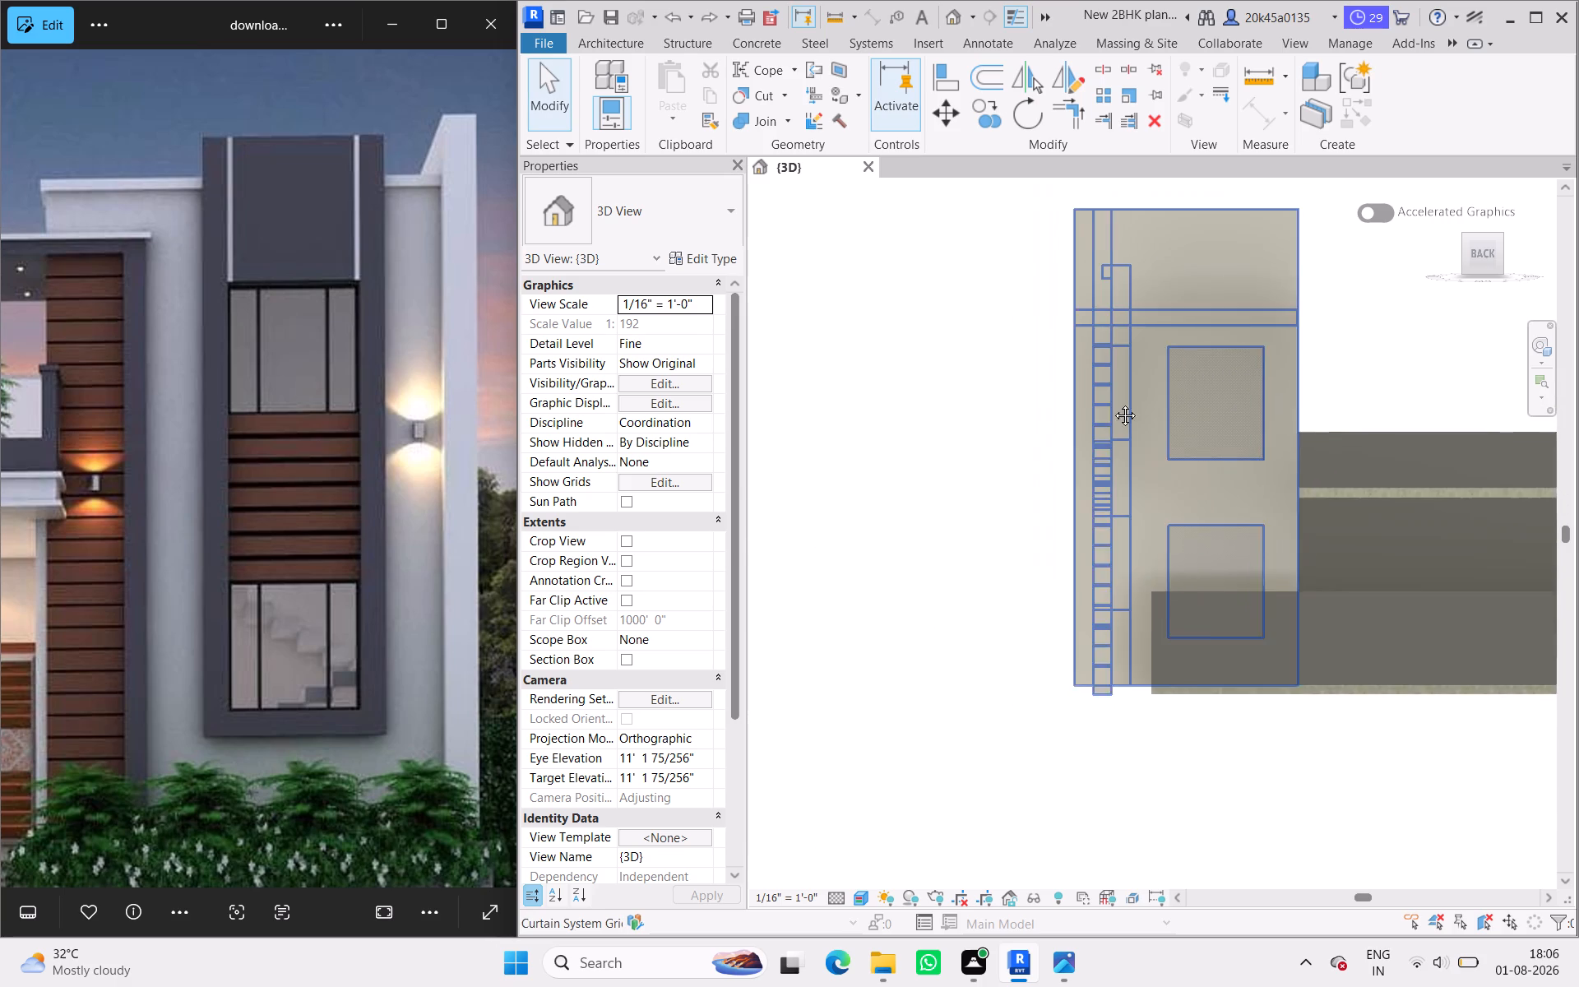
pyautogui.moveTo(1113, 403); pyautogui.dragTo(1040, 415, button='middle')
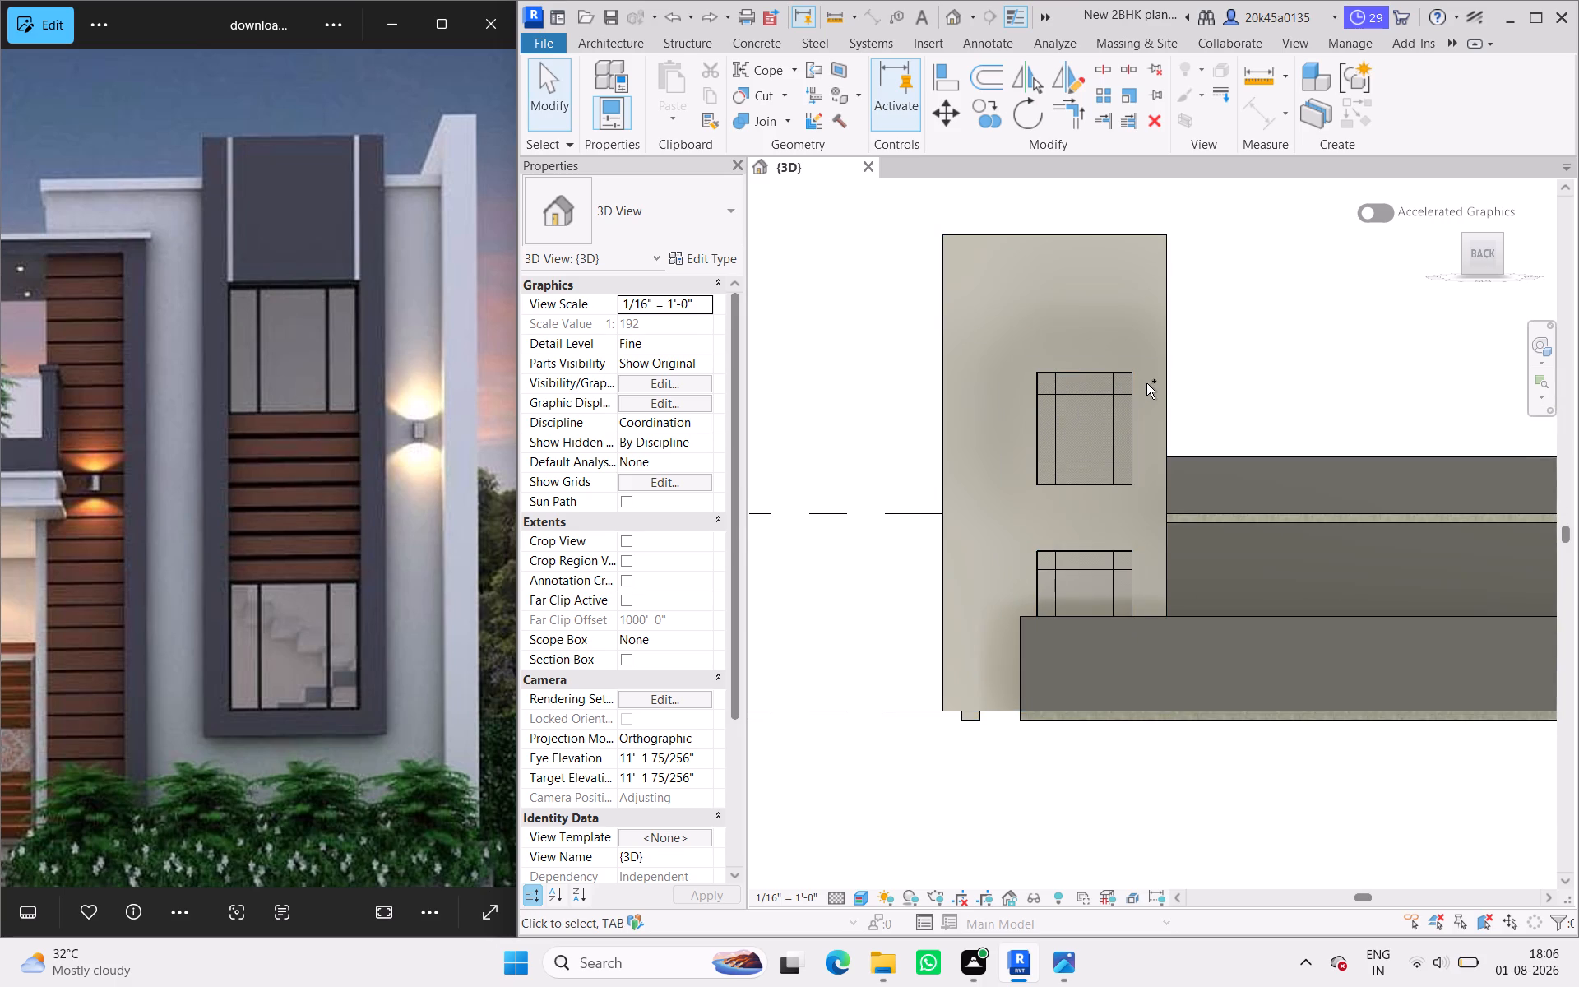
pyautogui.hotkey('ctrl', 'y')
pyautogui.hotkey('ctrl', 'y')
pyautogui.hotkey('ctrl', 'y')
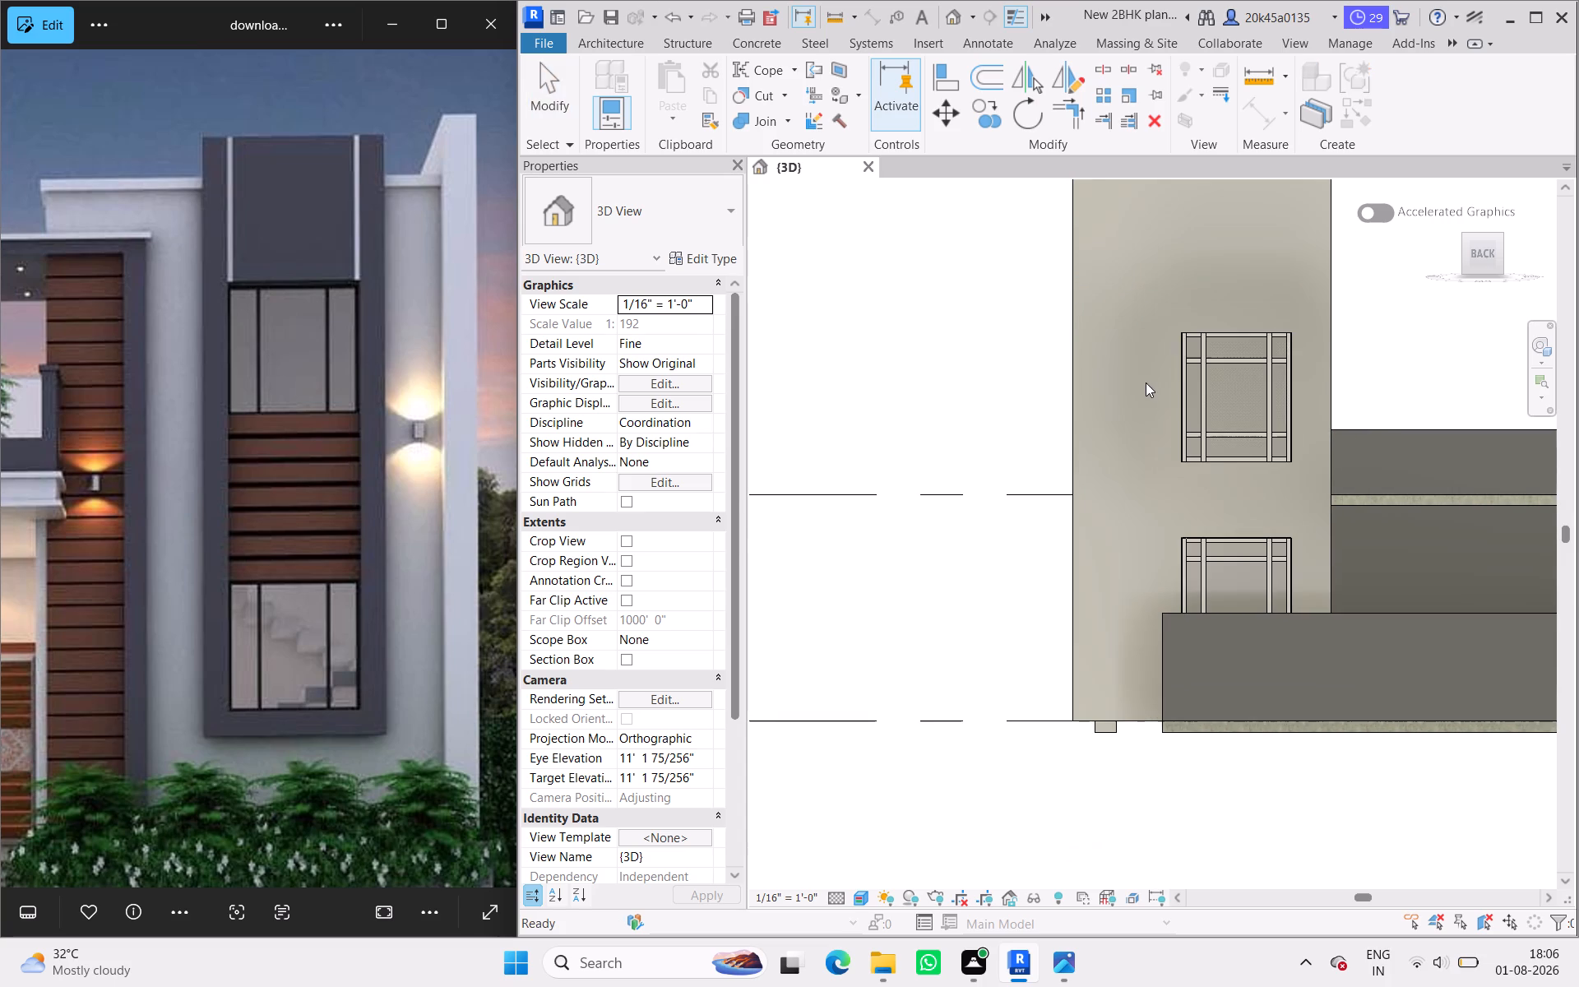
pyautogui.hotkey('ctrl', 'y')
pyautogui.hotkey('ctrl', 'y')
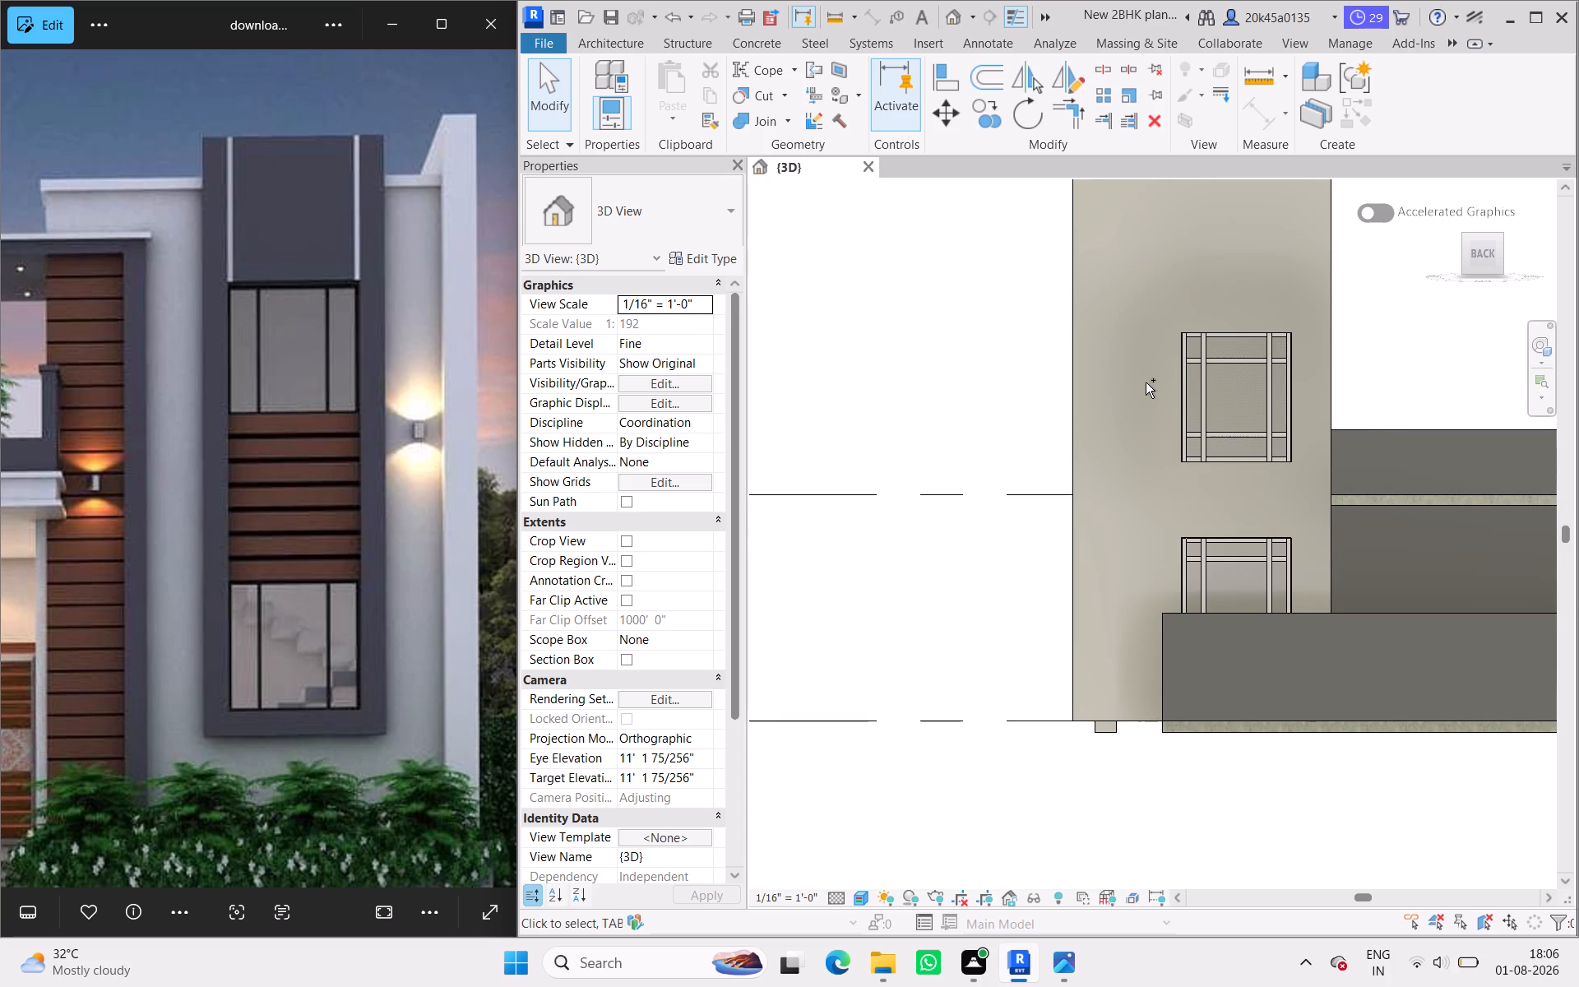
# Temporarily hide the low boundary wall in front of the tower in the back view.
pyautogui.keyDown('ctrl'); pyautogui.scroll(-3, 1147, 382); pyautogui.keyUp('ctrl')
pyautogui.moveTo(1147, 382); pyautogui.dragTo(1068, 401, button='middle')
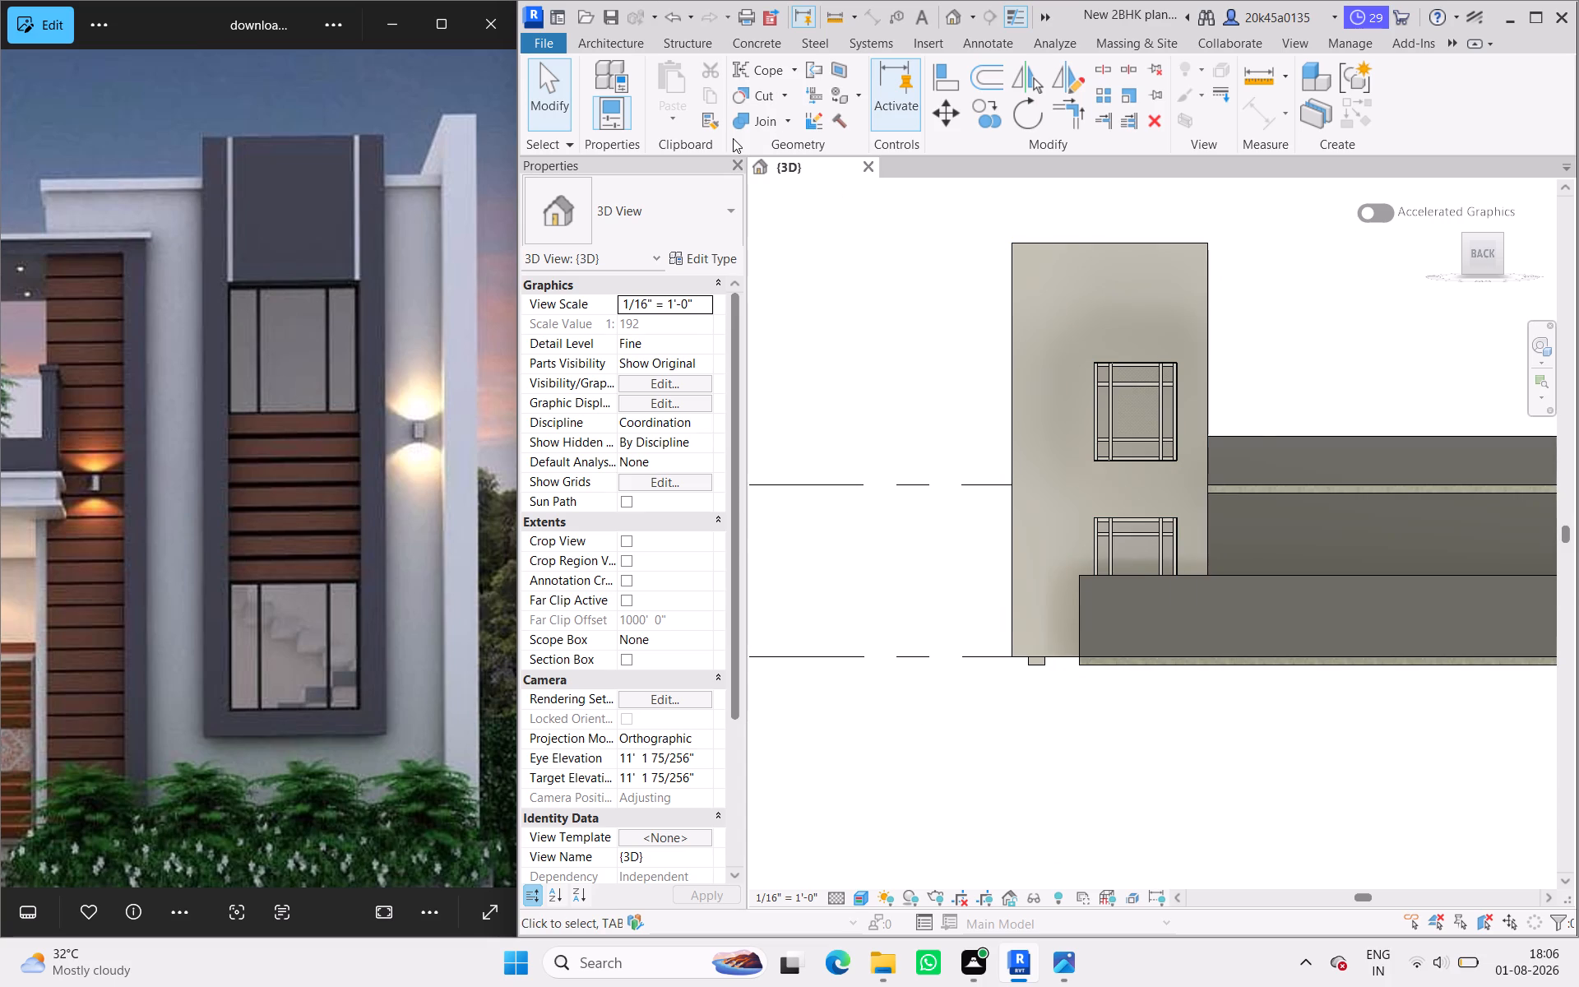
pyautogui.moveTo(1483, 248); pyautogui.dragTo(760, 256)
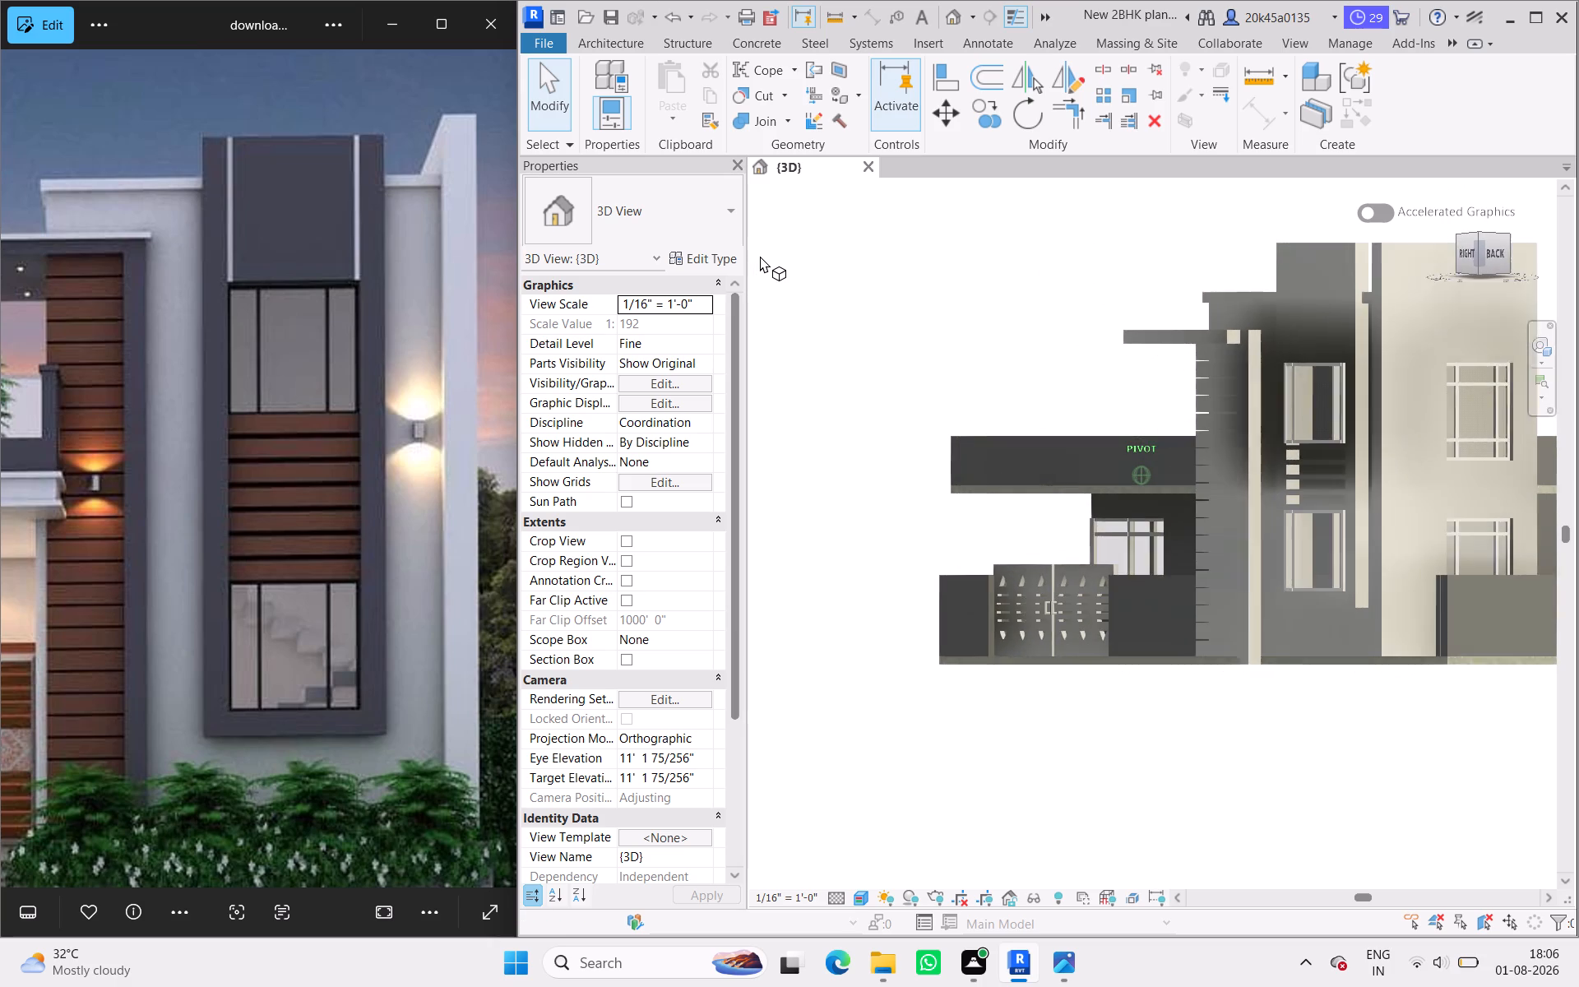
pyautogui.moveTo(760, 256); pyautogui.dragTo(764, 255)
pyautogui.moveTo(1301, 327); pyautogui.dragTo(1146, 329, button='middle')
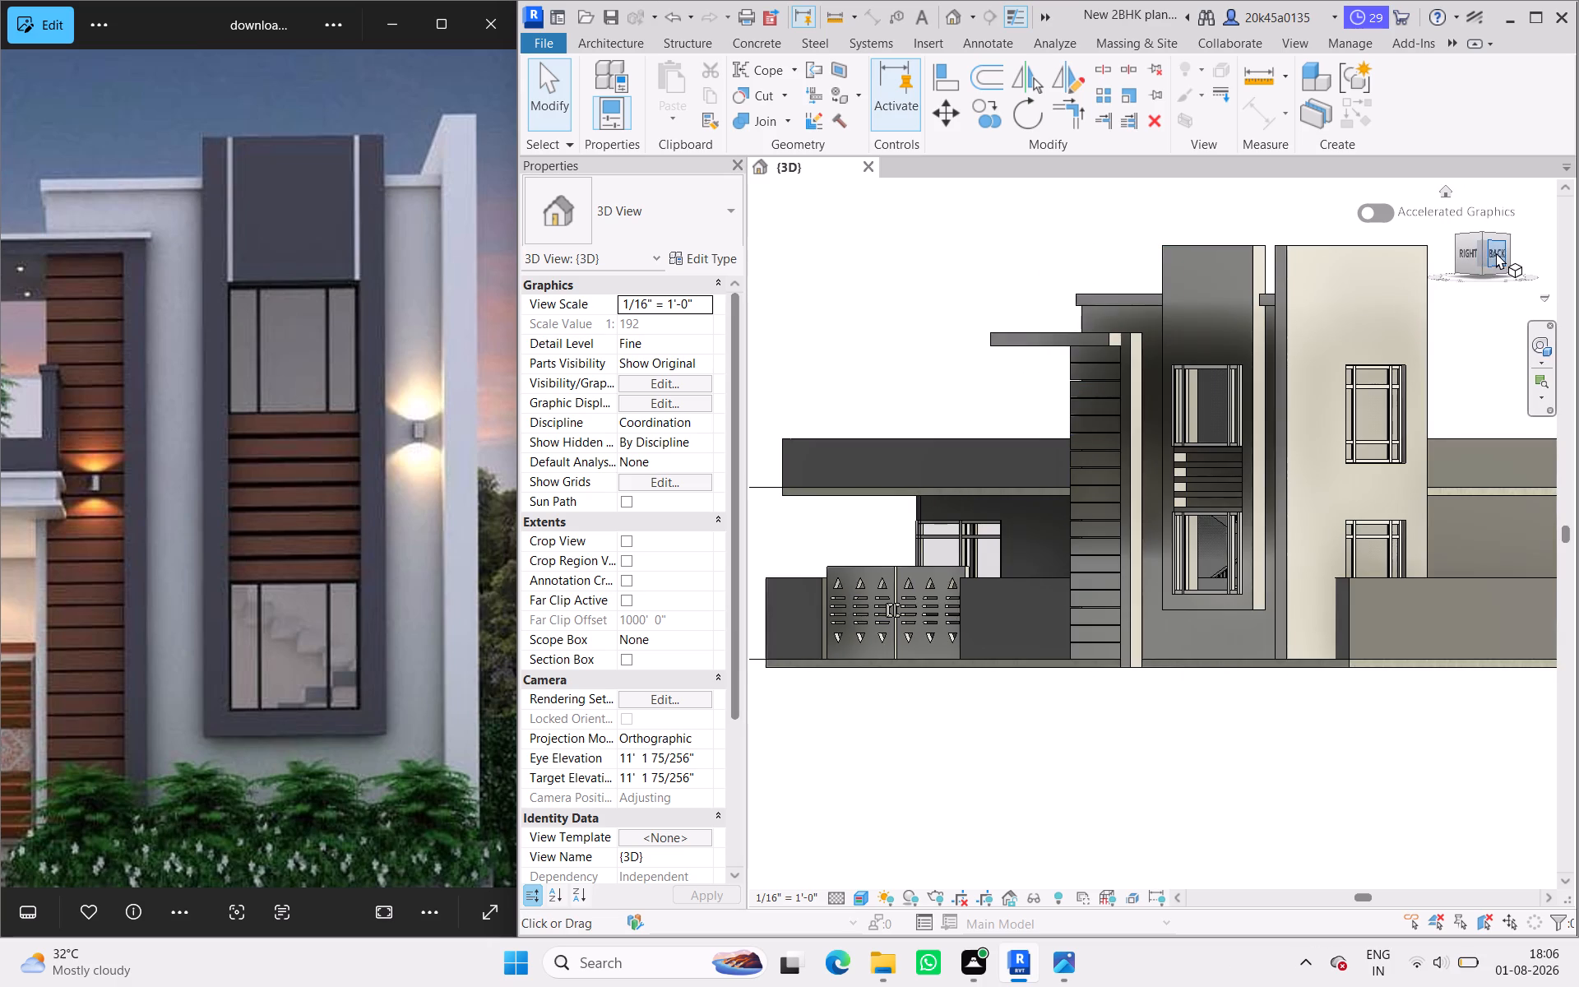
pyautogui.click(1494, 253)
pyautogui.scroll(4, 1114, 459)
pyautogui.moveTo(1112, 459); pyautogui.dragTo(1021, 396, button='middle')
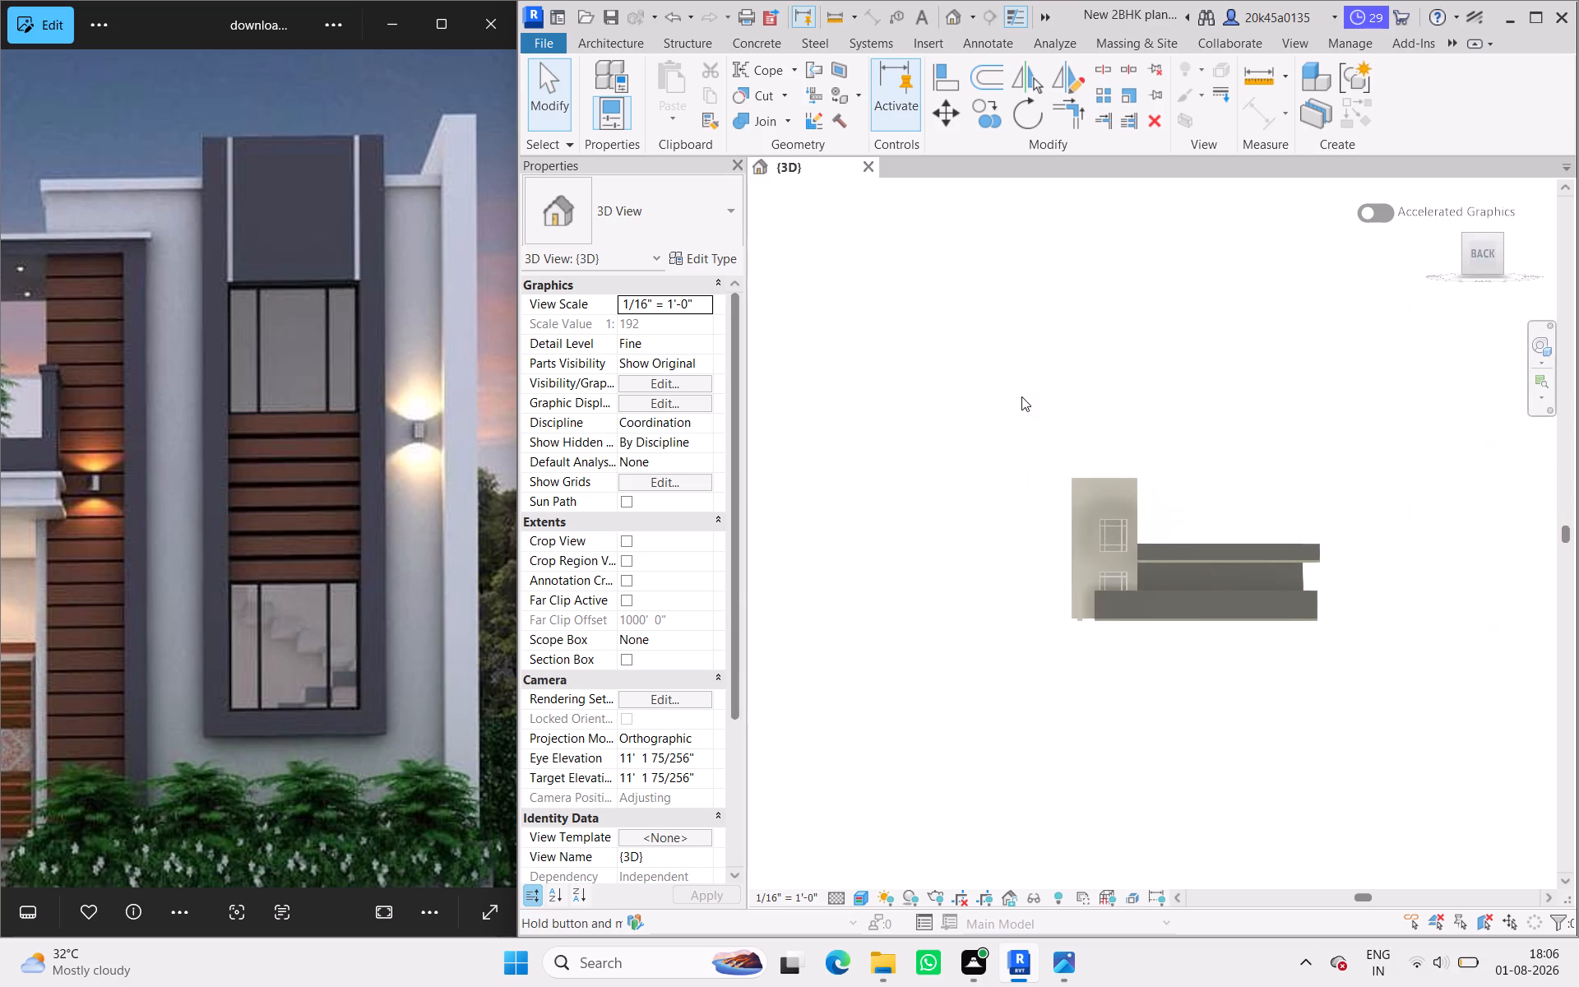
pyautogui.moveTo(1021, 396); pyautogui.dragTo(1022, 399, button='middle')
pyautogui.click(1158, 567)
pyautogui.press('h')
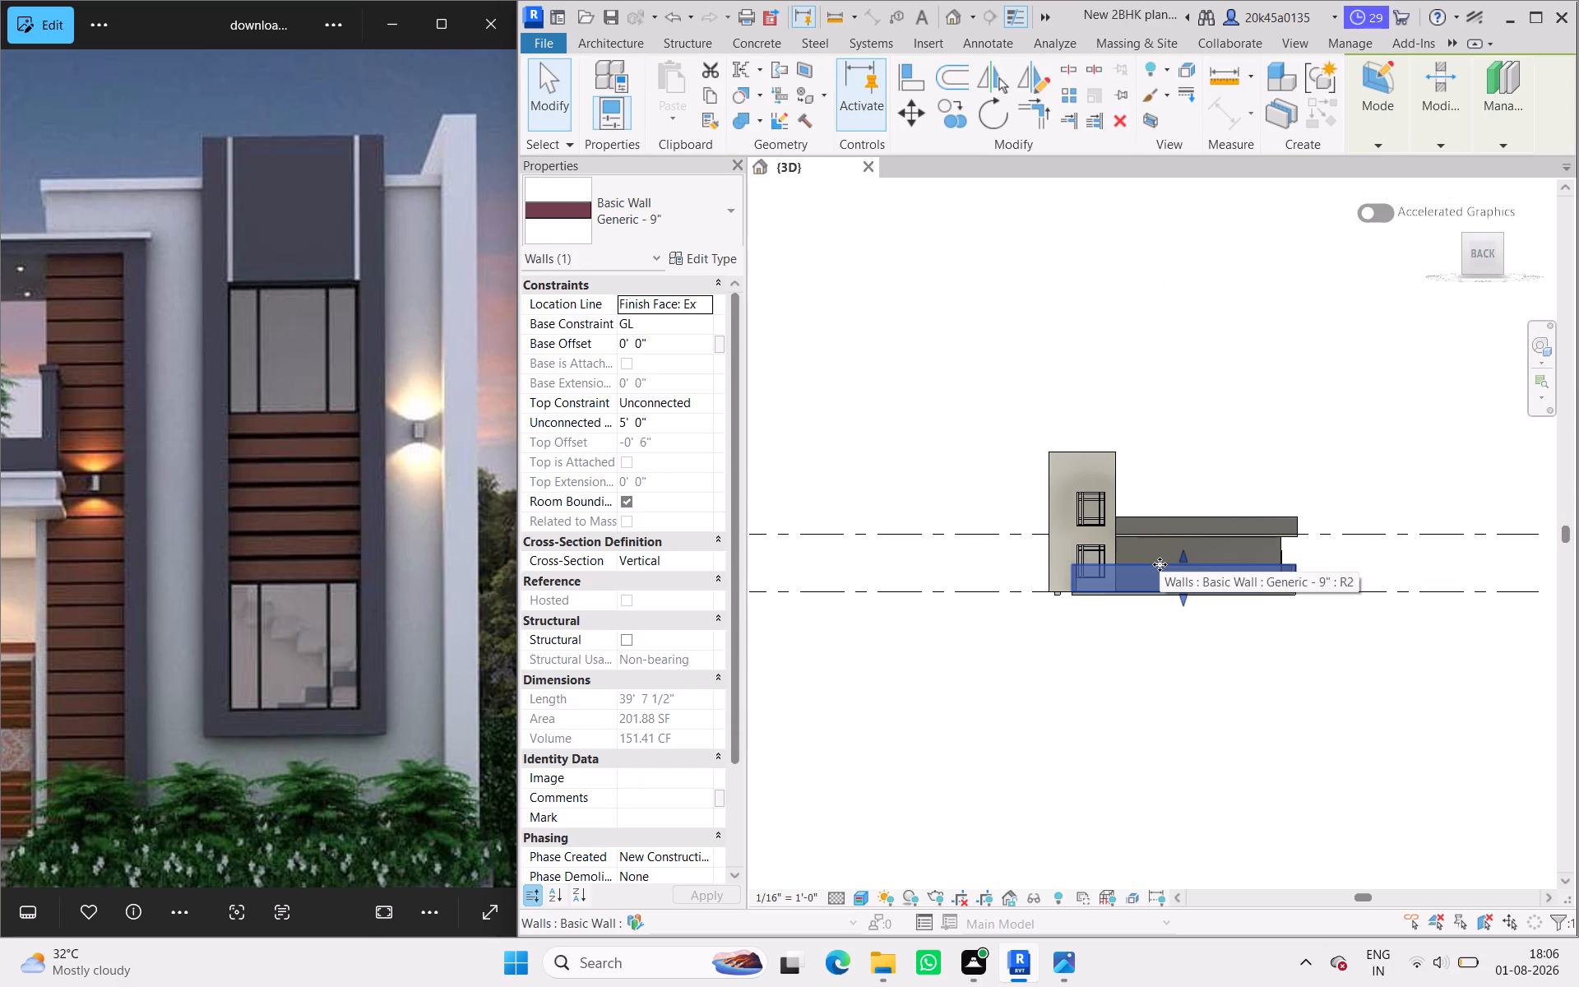
pyautogui.press('h')
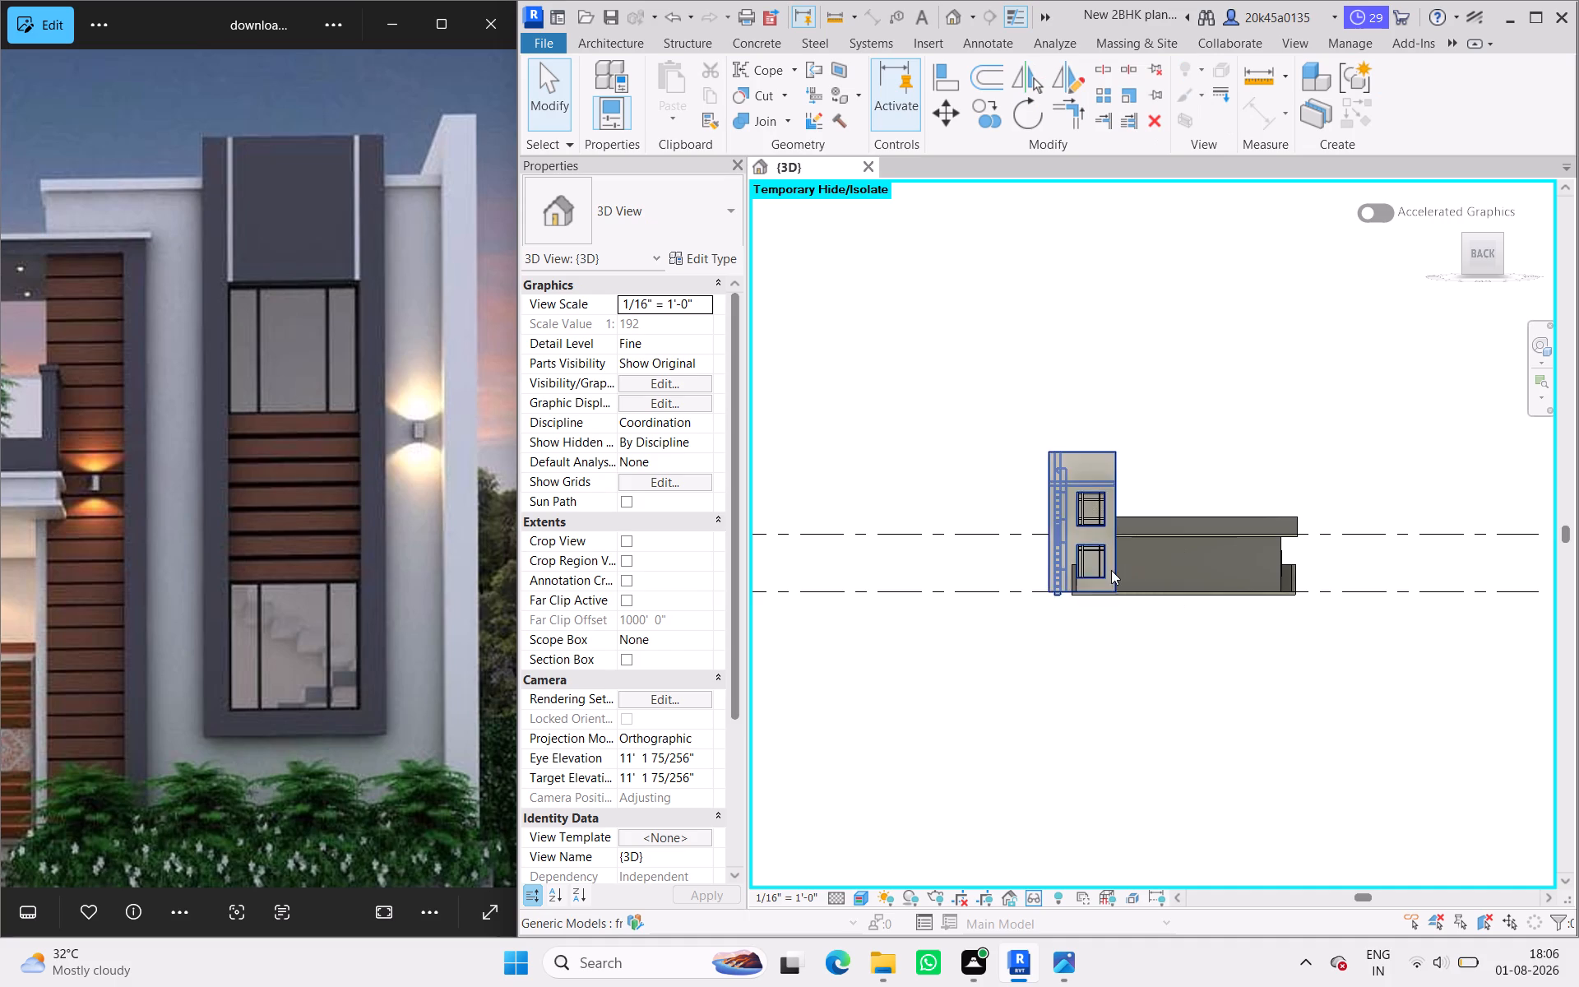
# Open the tower's generic model for in-place editing.
pyautogui.scroll(4, 1111, 570)
pyautogui.middleClick(1109, 567)
pyautogui.scroll(5, 1048, 580)
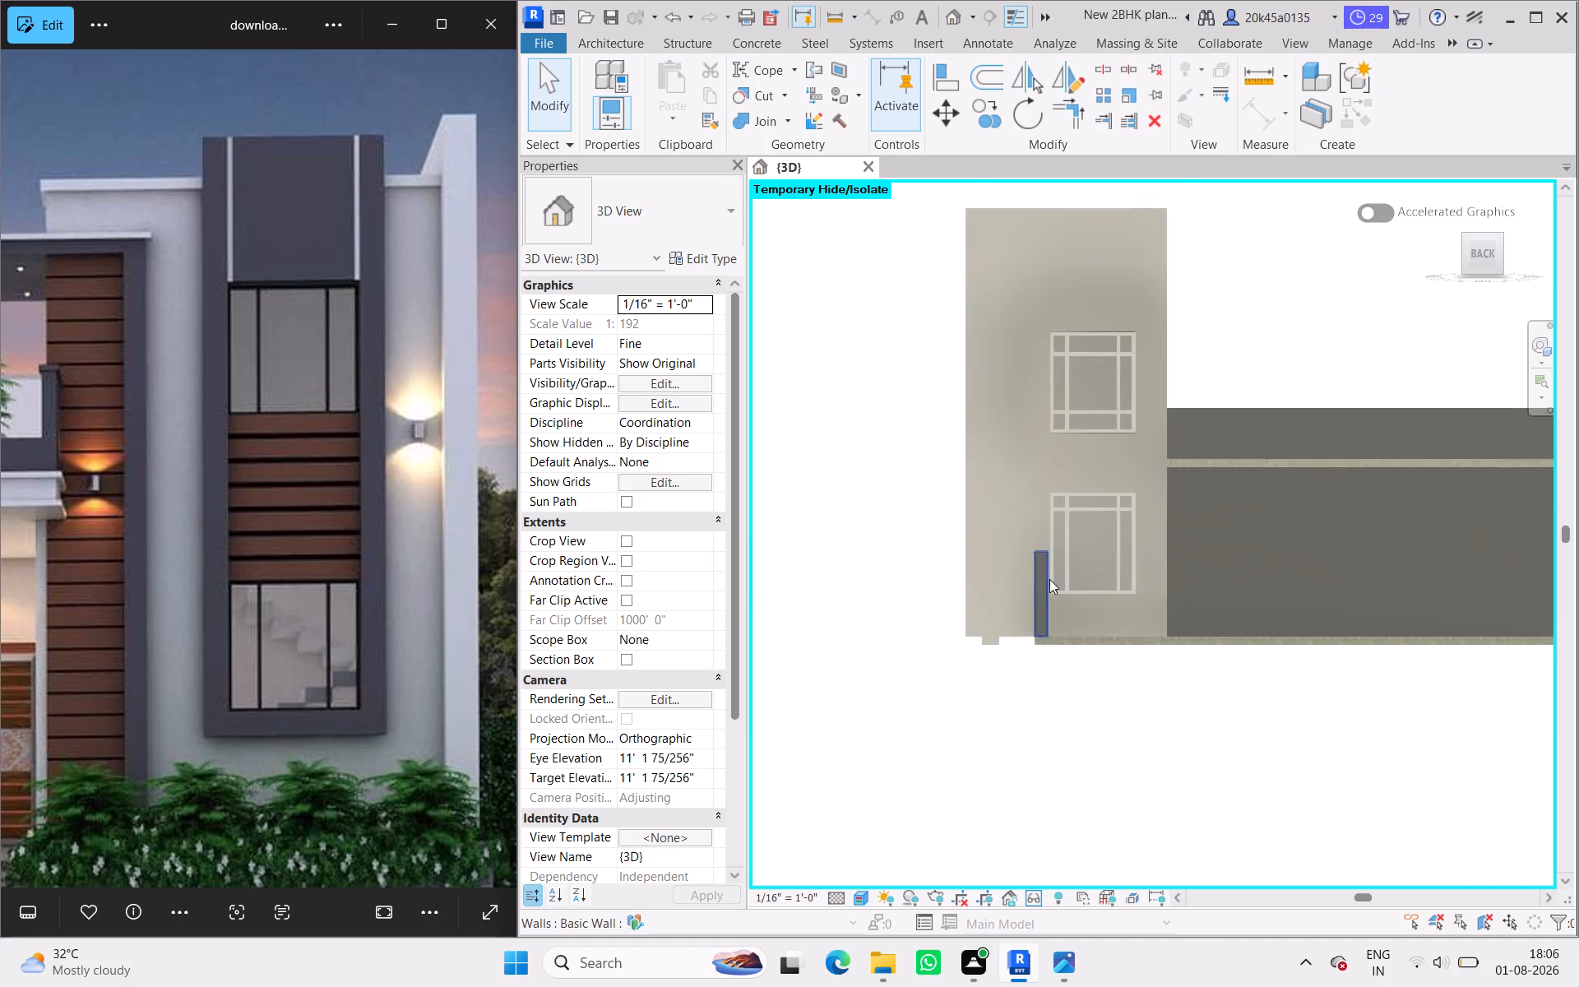
pyautogui.scroll(-1, 1113, 374)
pyautogui.moveTo(1113, 410); pyautogui.dragTo(1097, 461, button='middle')
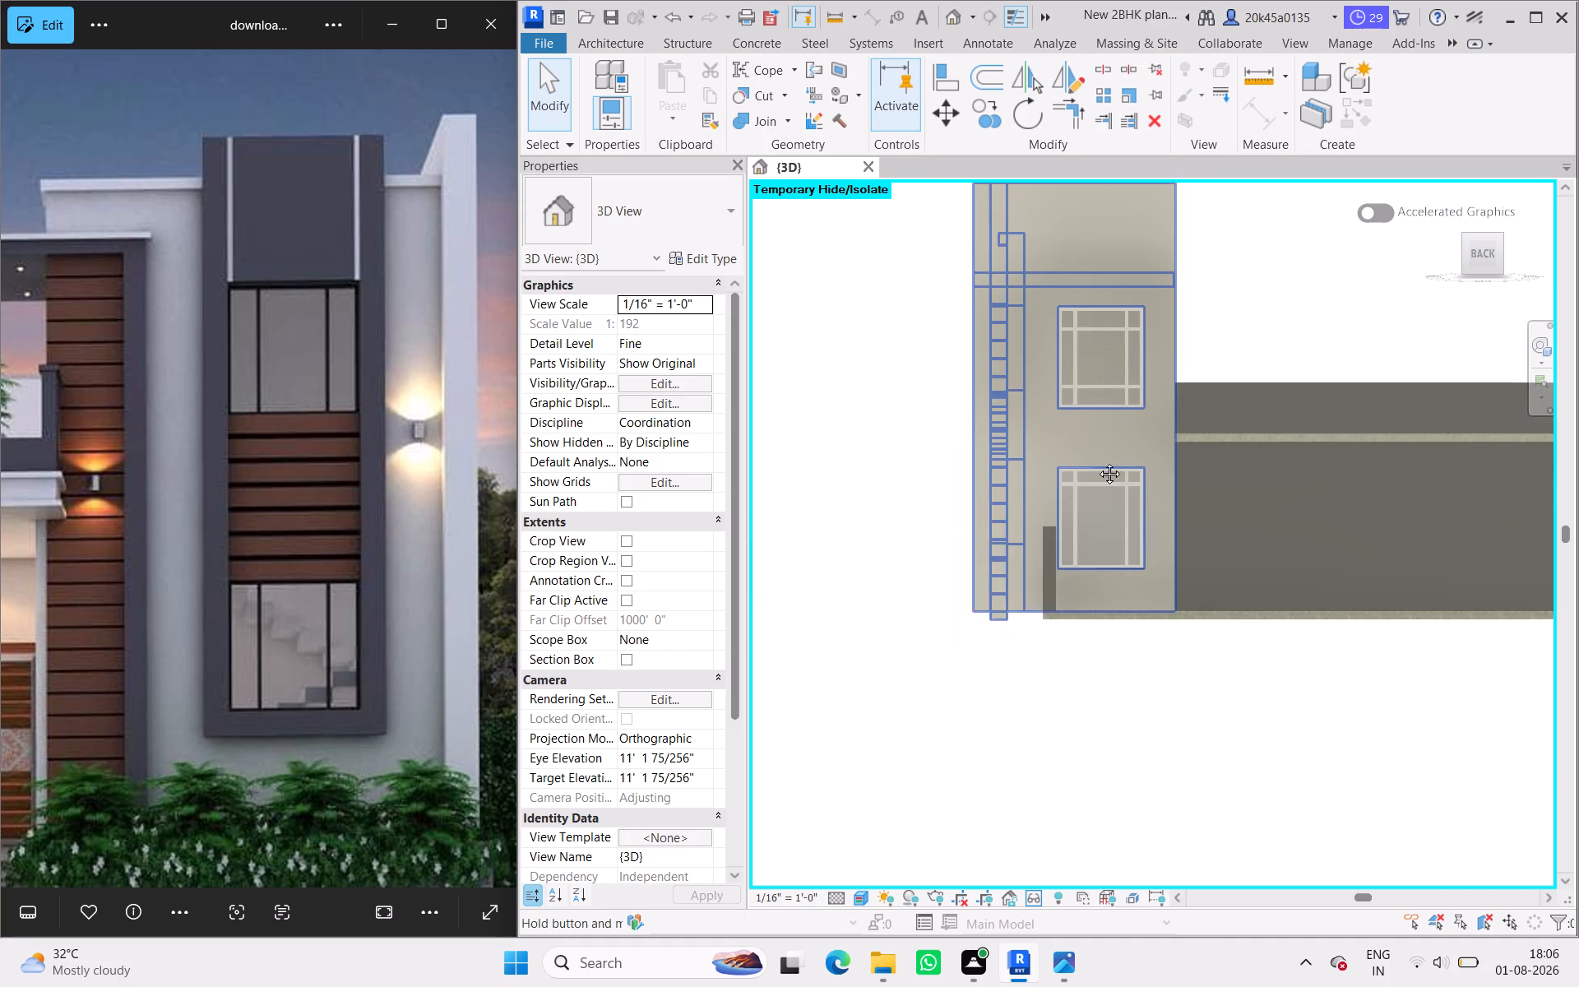
pyautogui.moveTo(1097, 461); pyautogui.dragTo(1076, 572, button='middle')
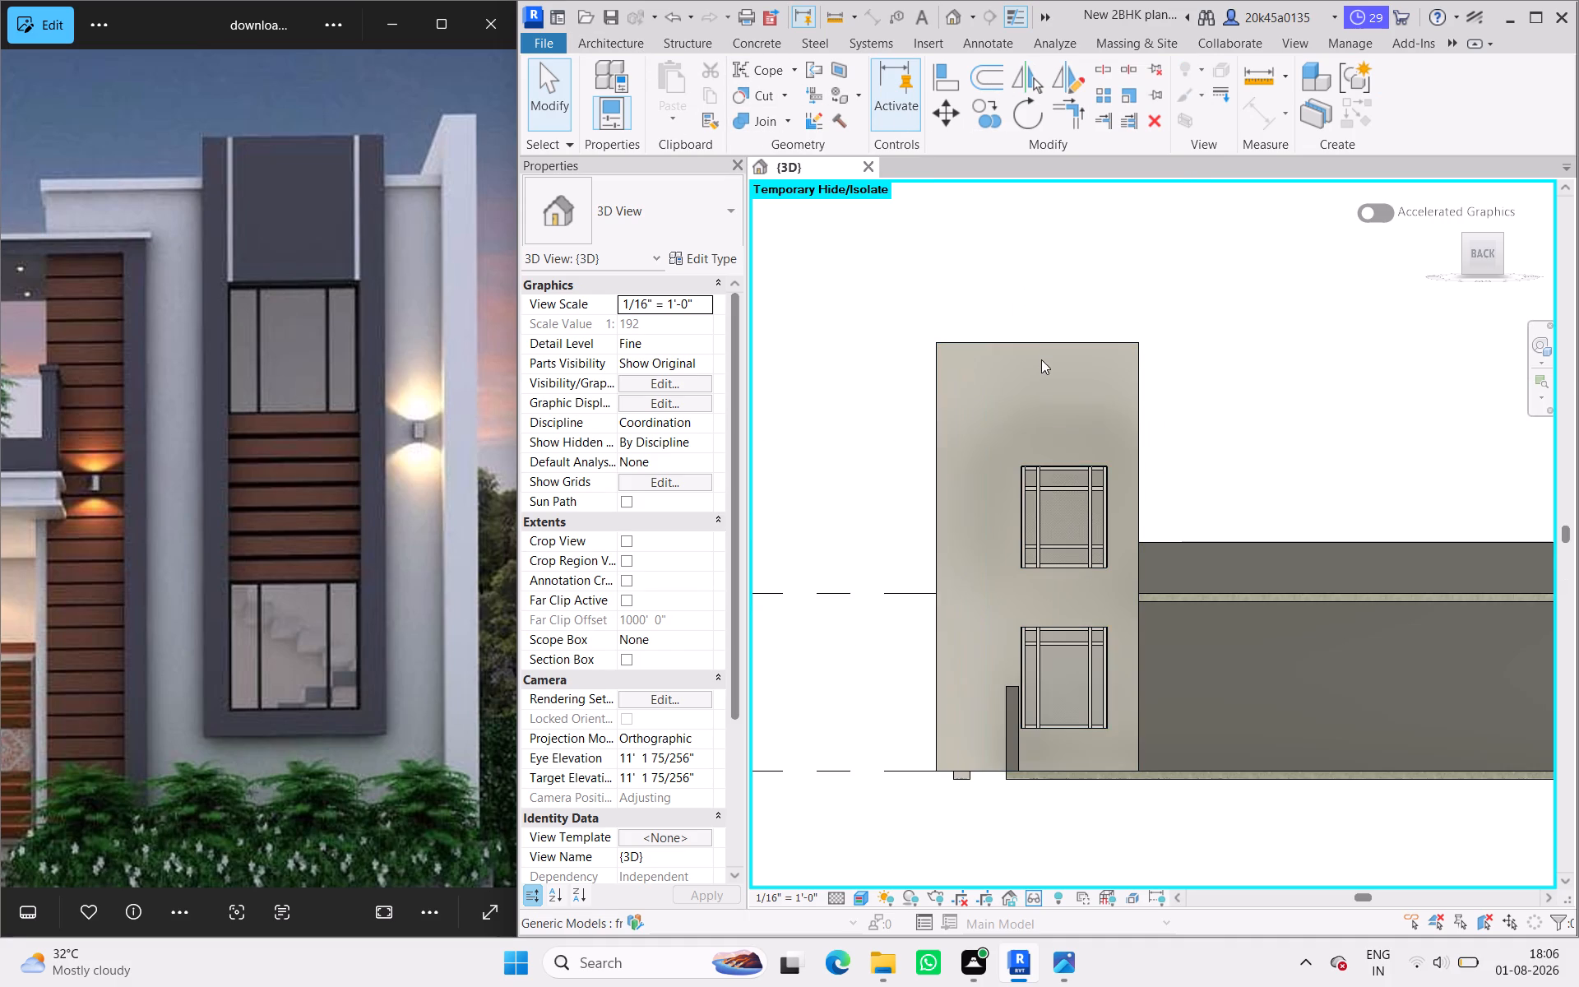
pyautogui.click(1137, 462)
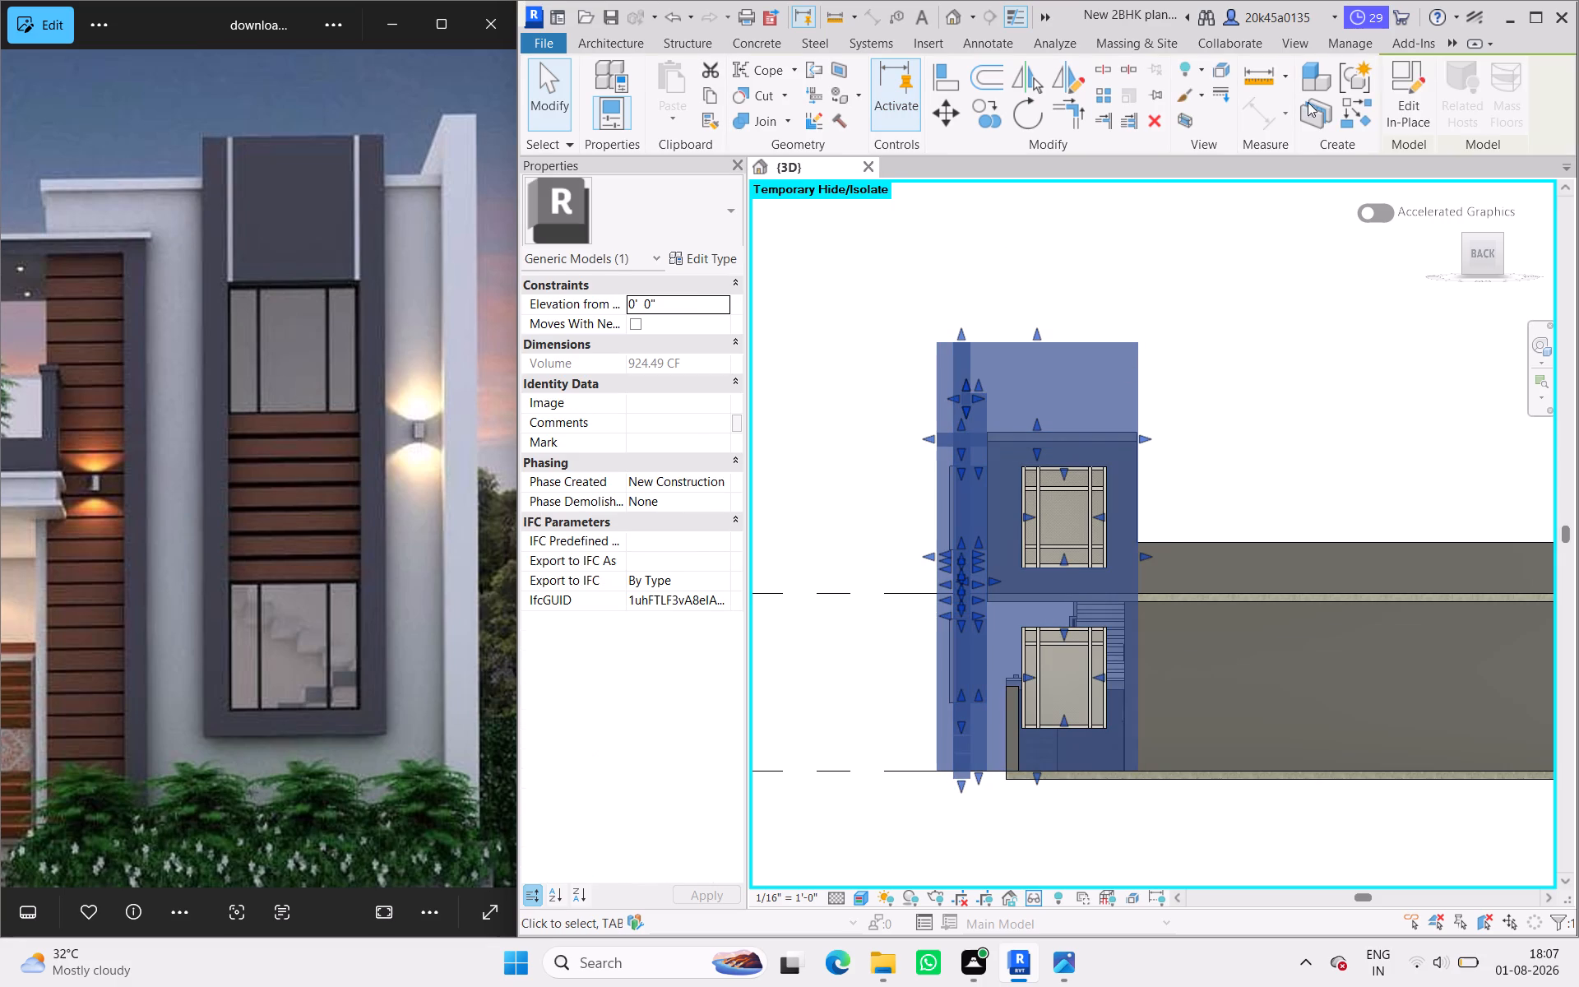
pyautogui.click(1401, 86)
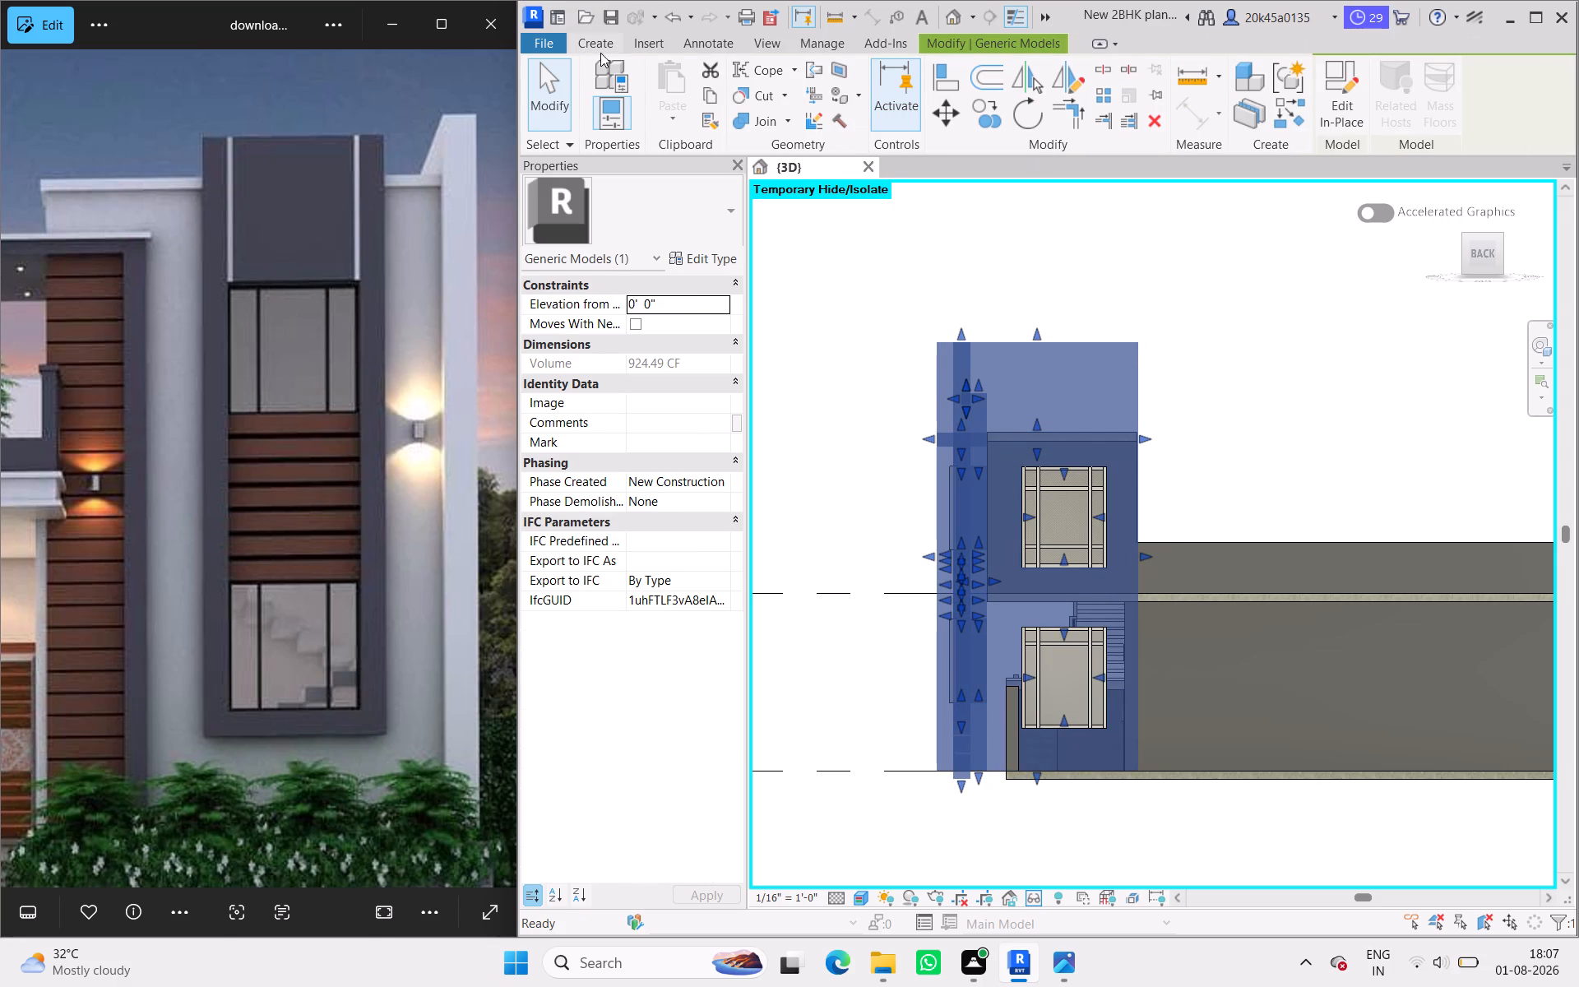
# Set the work plane by picking the tower's back wall face.
pyautogui.click(606, 44)
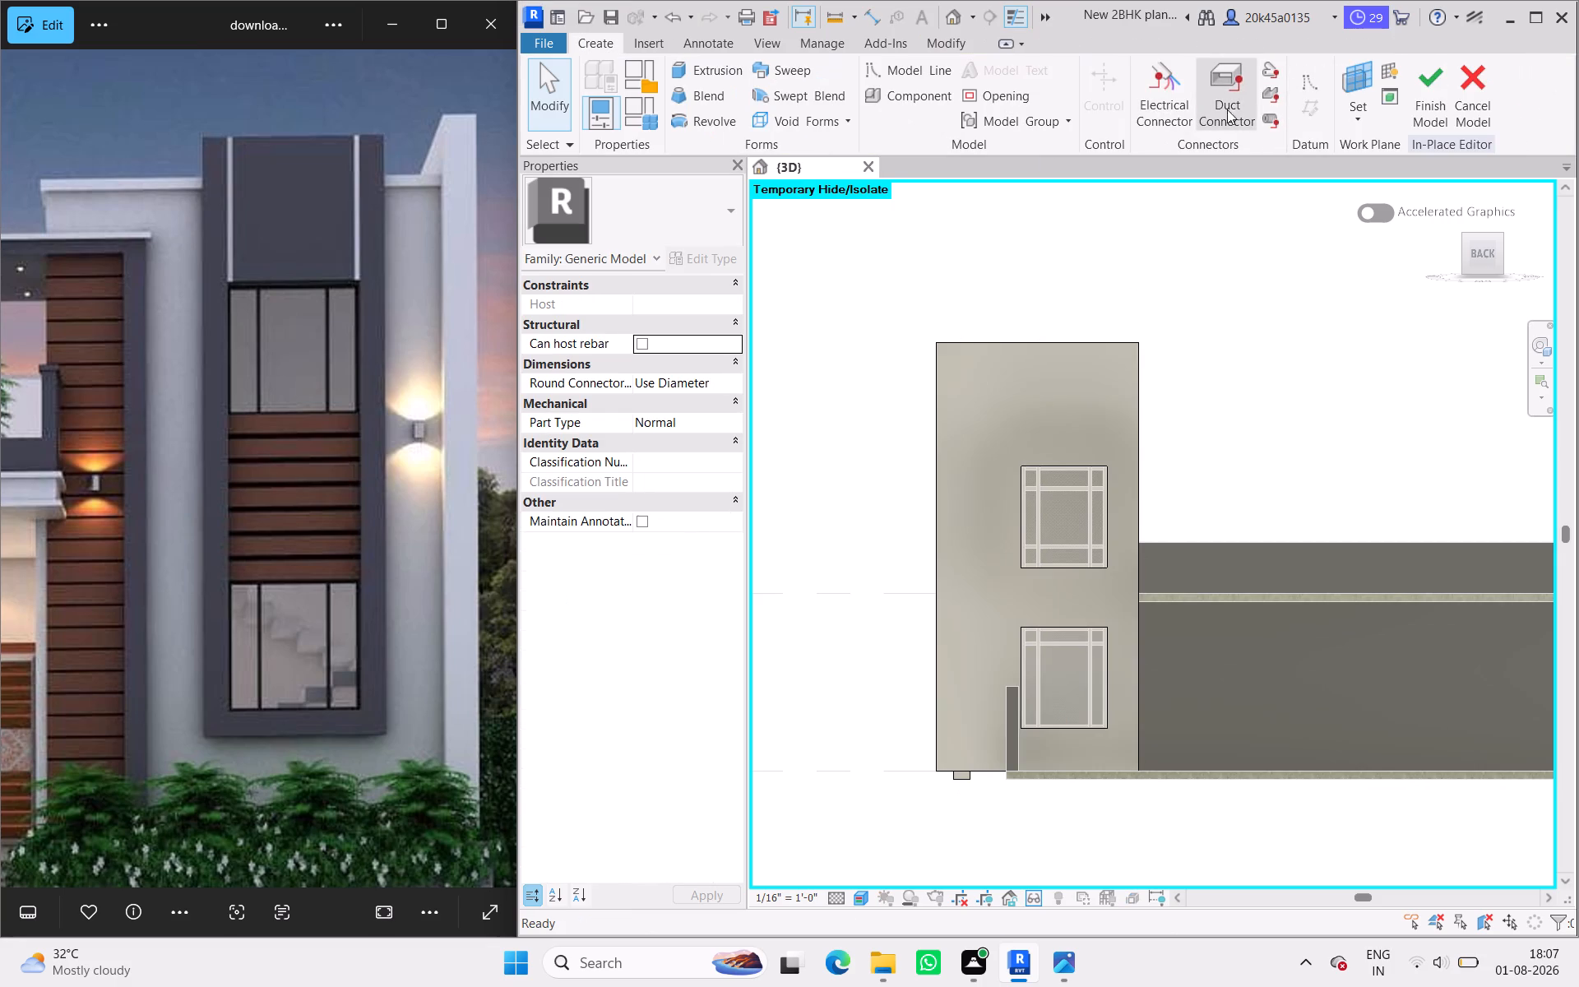
pyautogui.click(1359, 119)
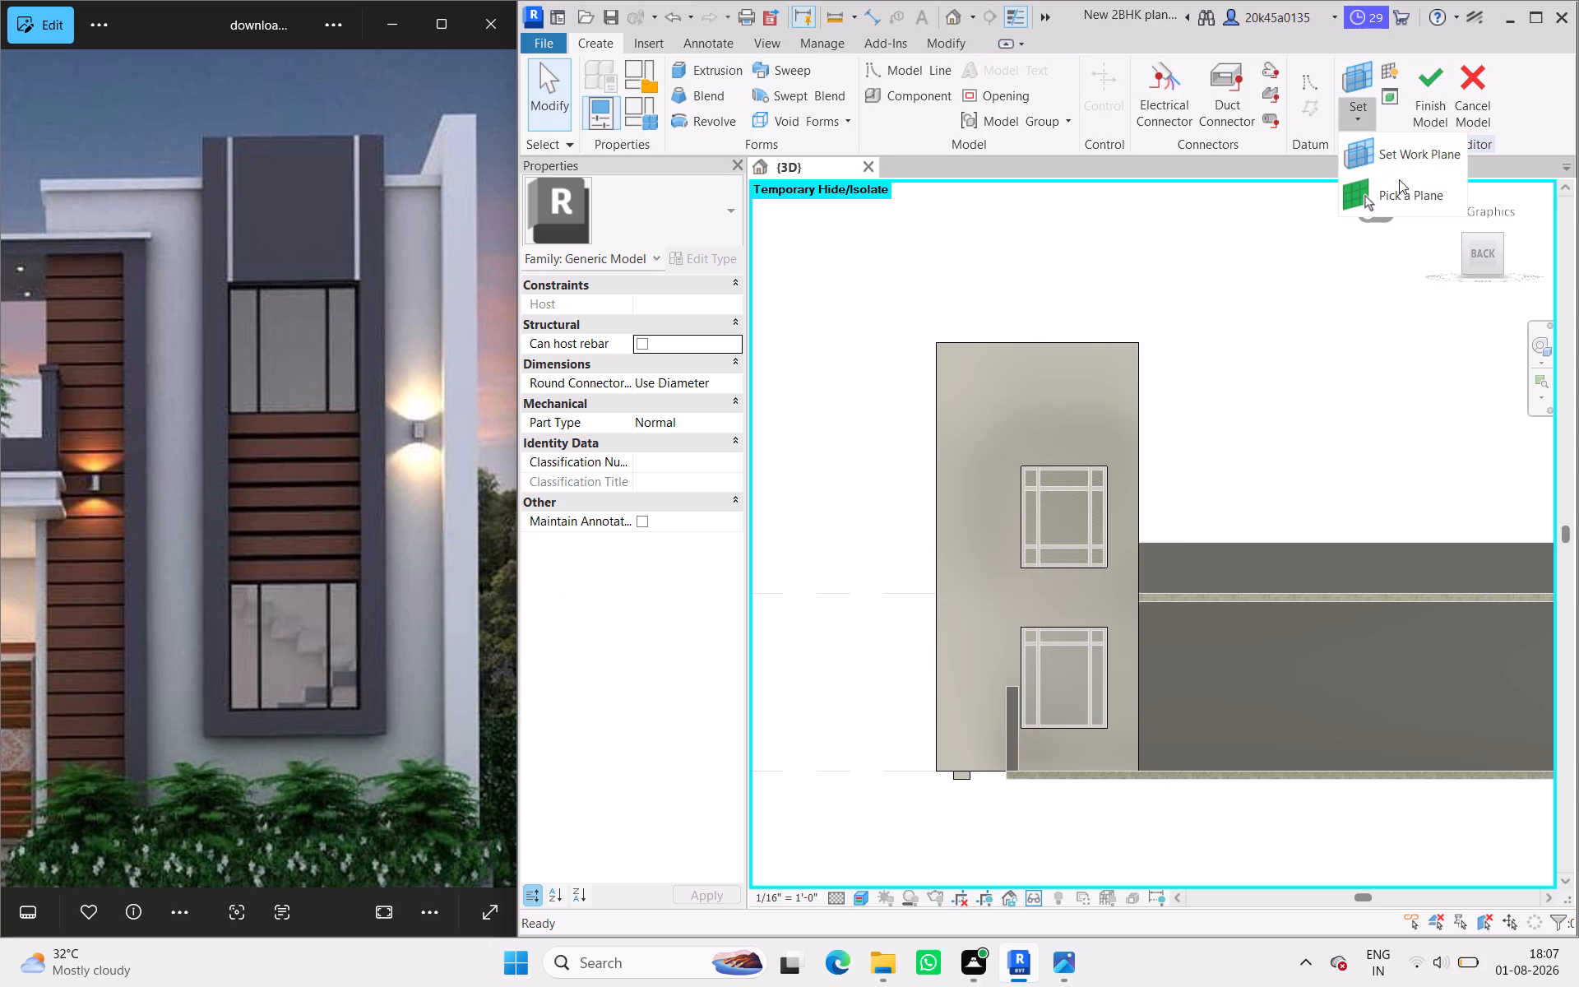
pyautogui.click(1408, 164)
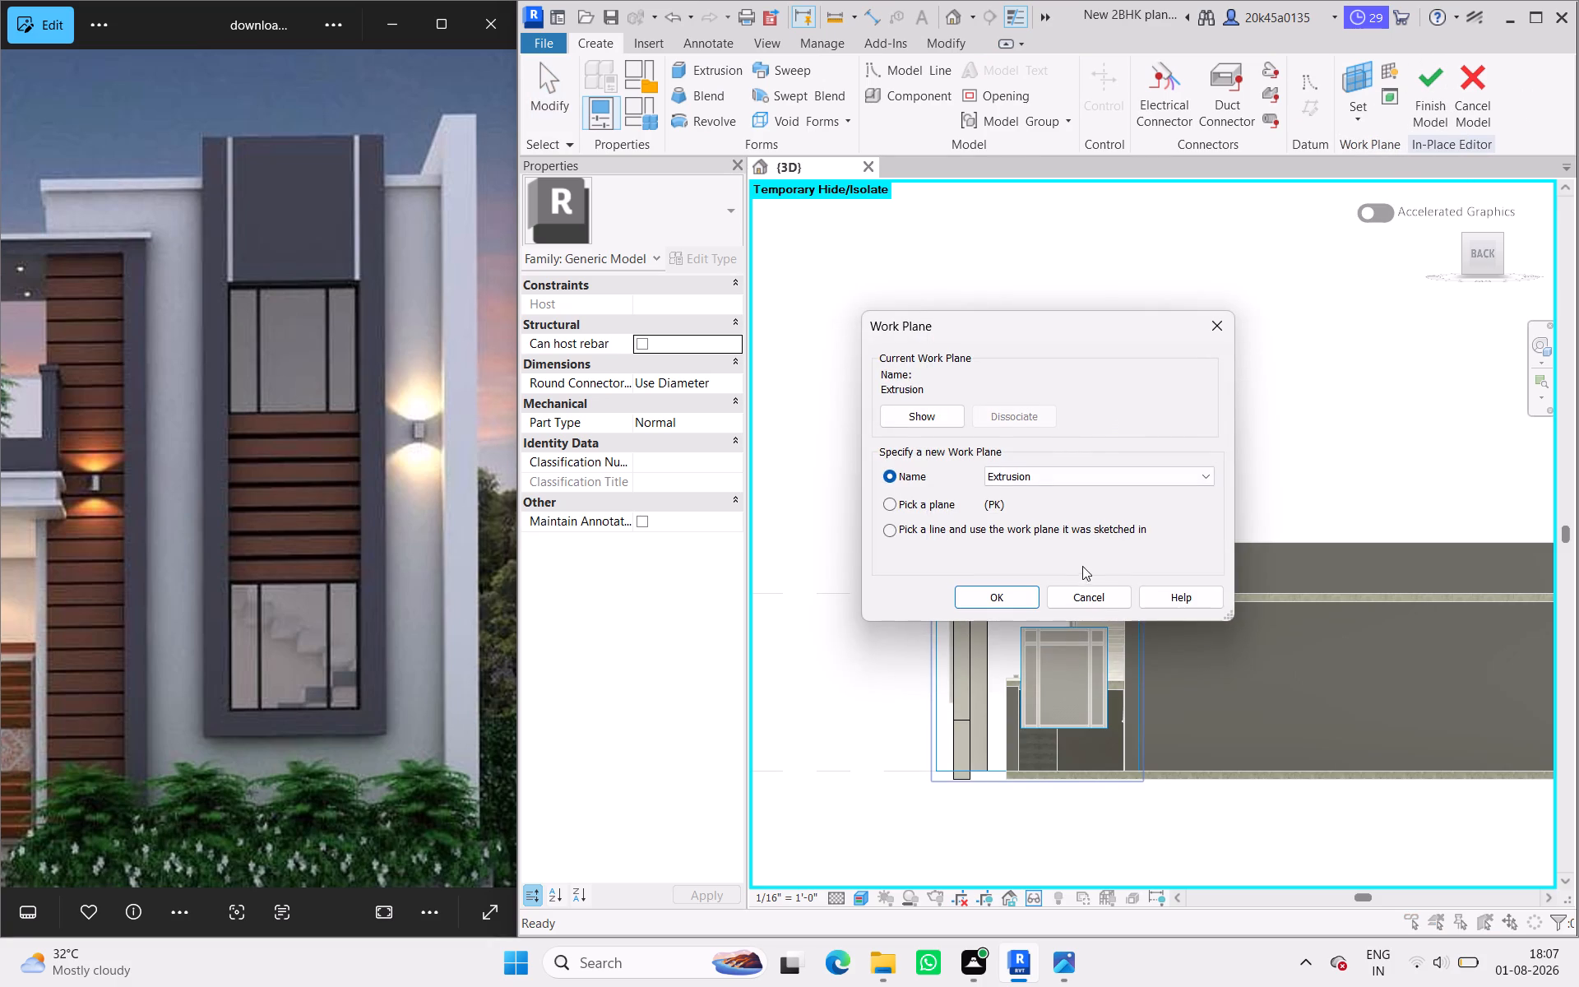
pyautogui.click(1100, 601)
pyautogui.click(1361, 122)
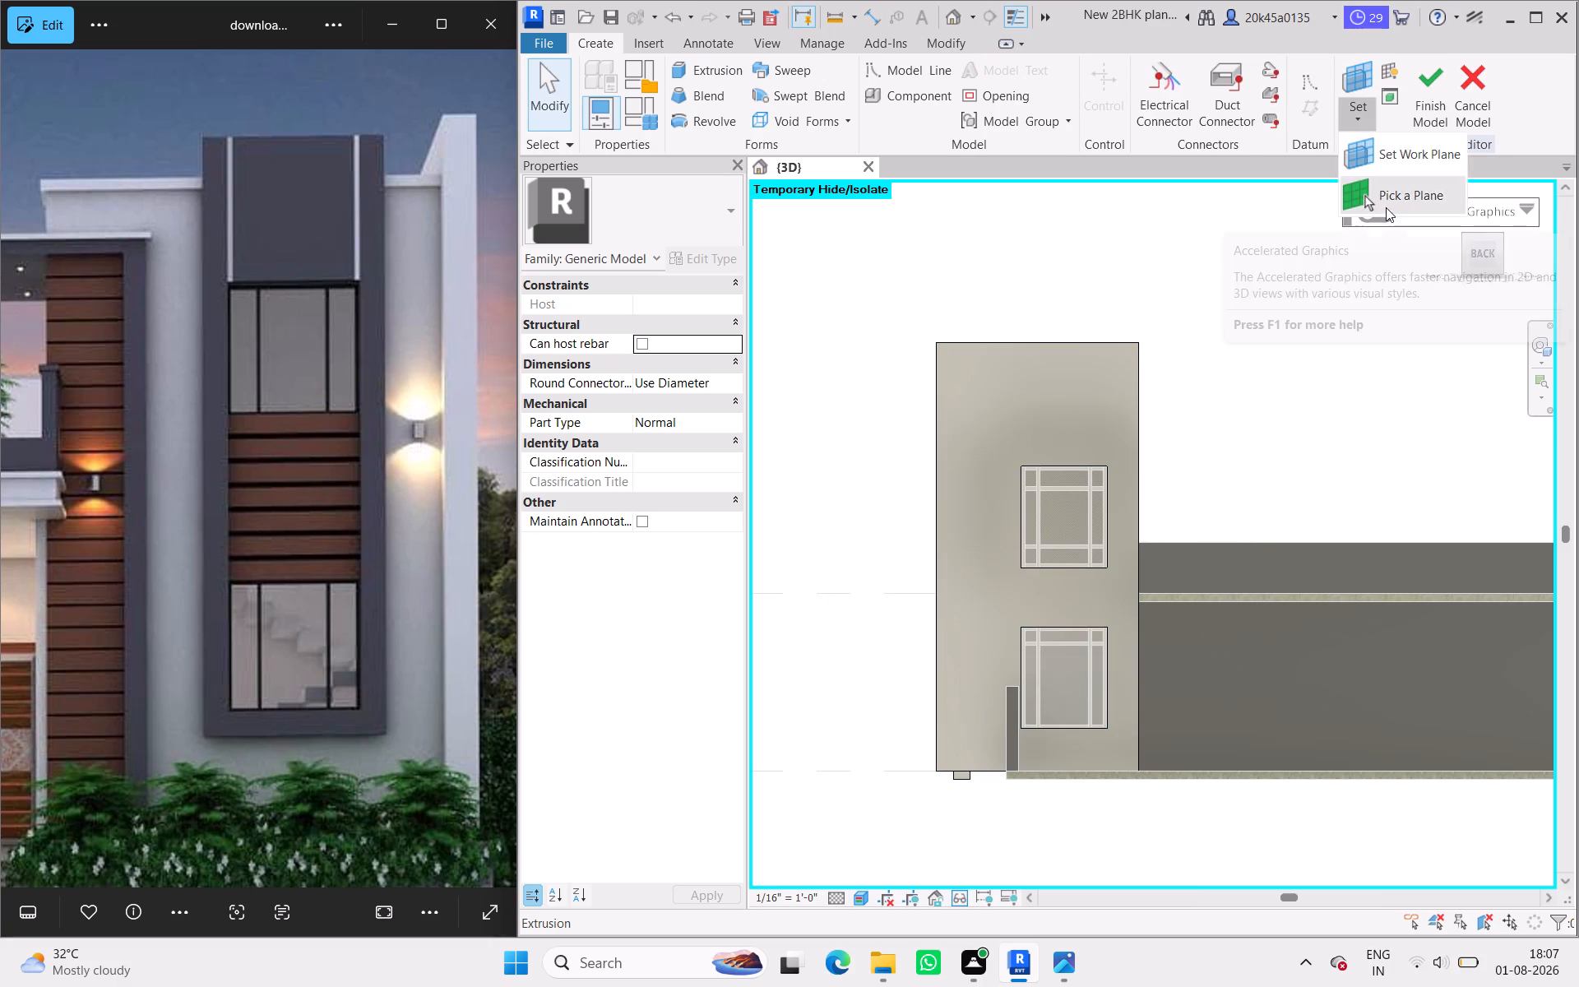
pyautogui.click(1386, 207)
pyautogui.click(1083, 347)
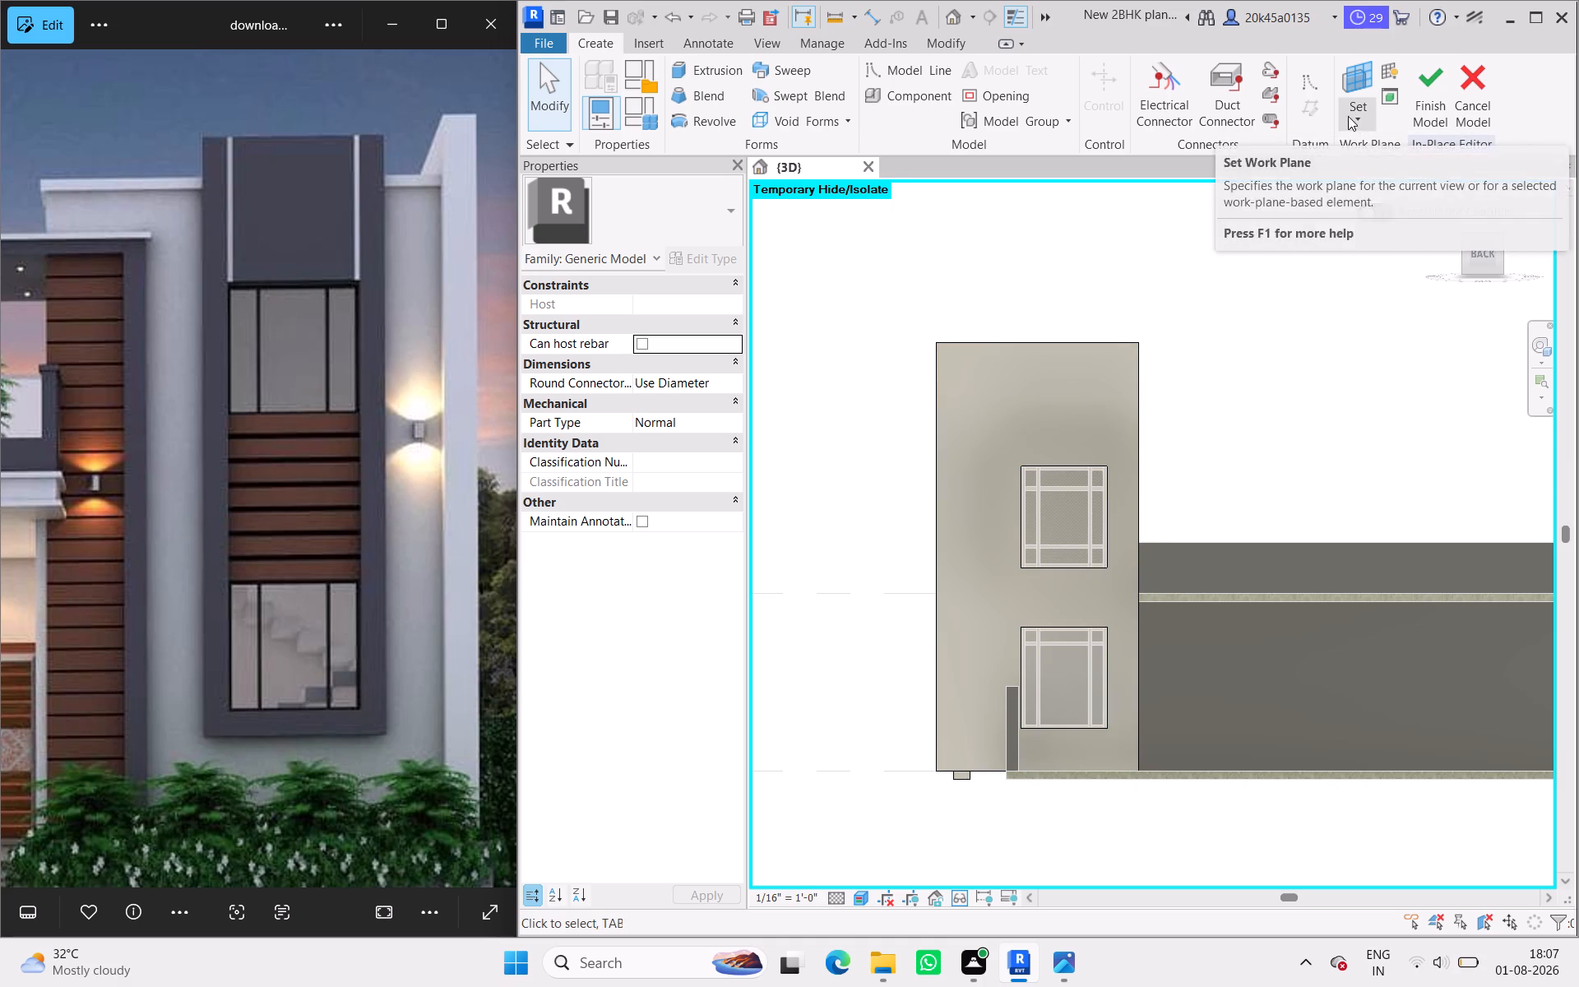
# Start an extrusion on the tower's back wall face and sketch a rectangle around the whole wall, about 11'-10 1/2" by 25'-4".
pyautogui.click(720, 72)
pyautogui.click(1471, 116)
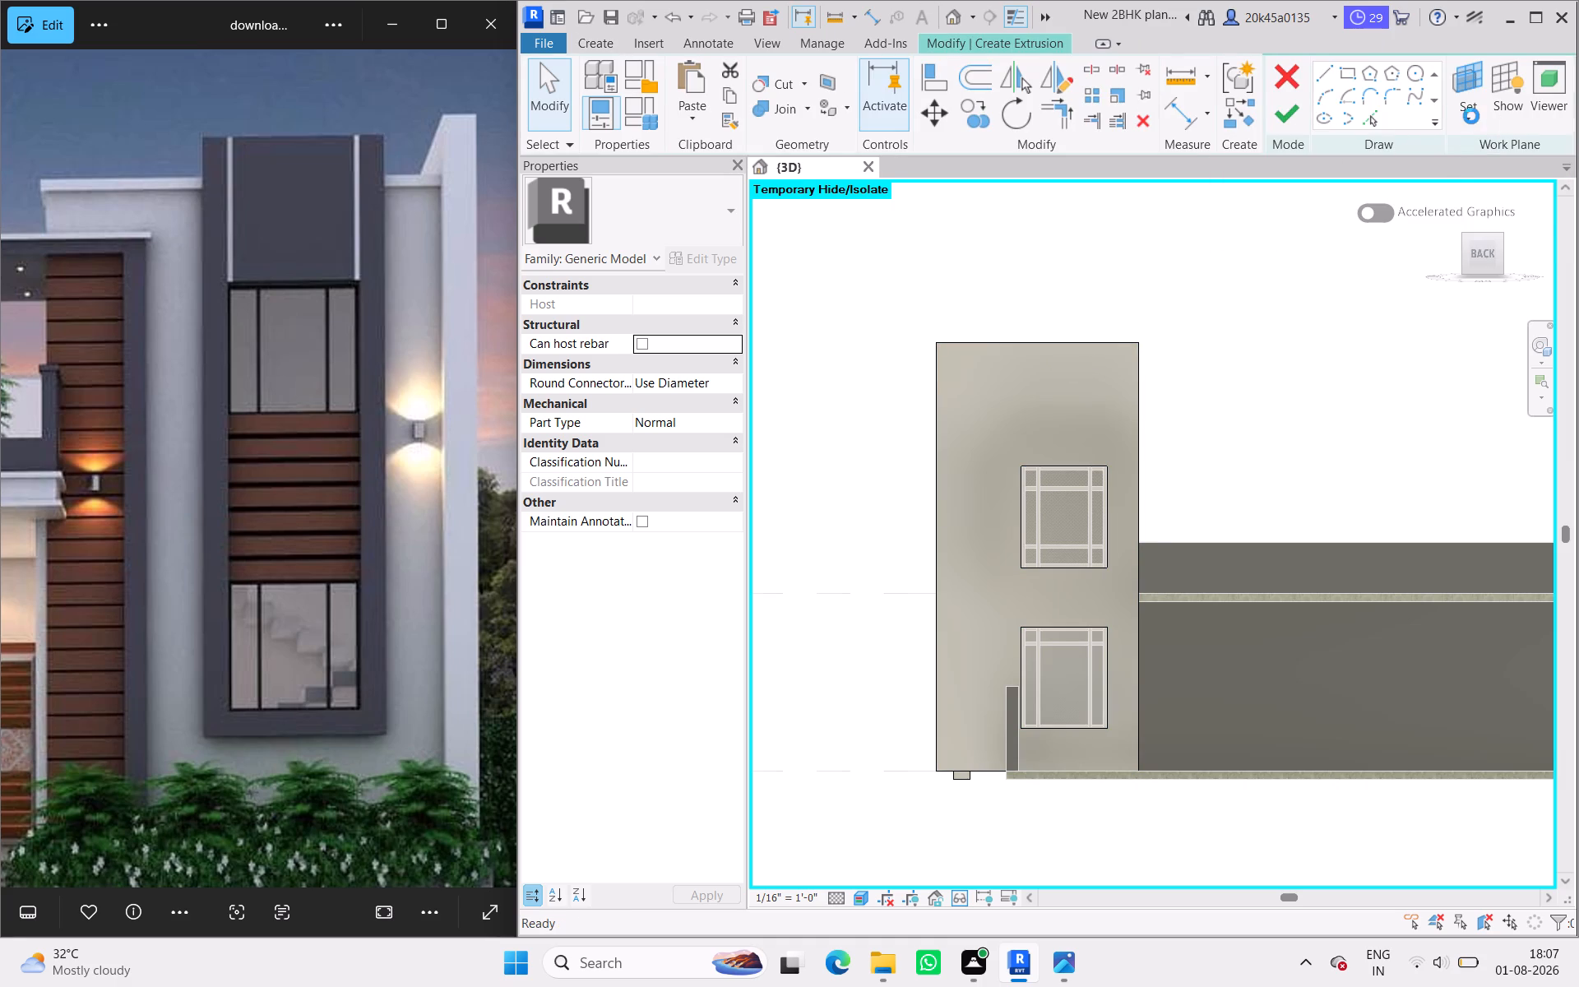
pyautogui.click(1371, 145)
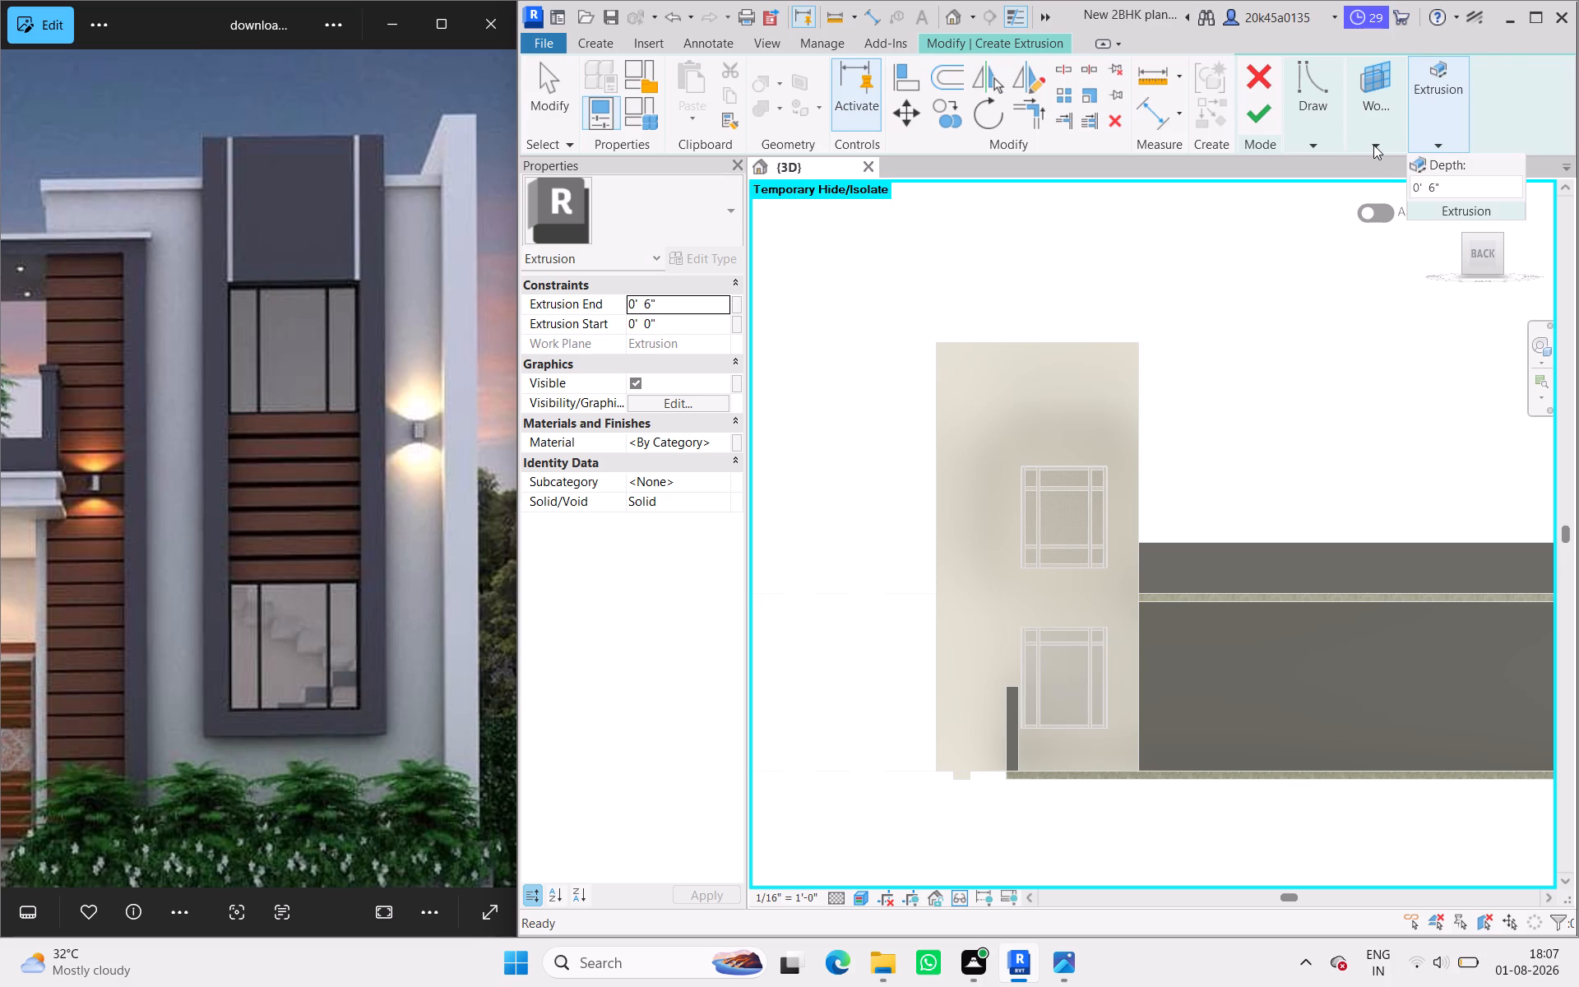
pyautogui.click(1361, 210)
pyautogui.click(1396, 290)
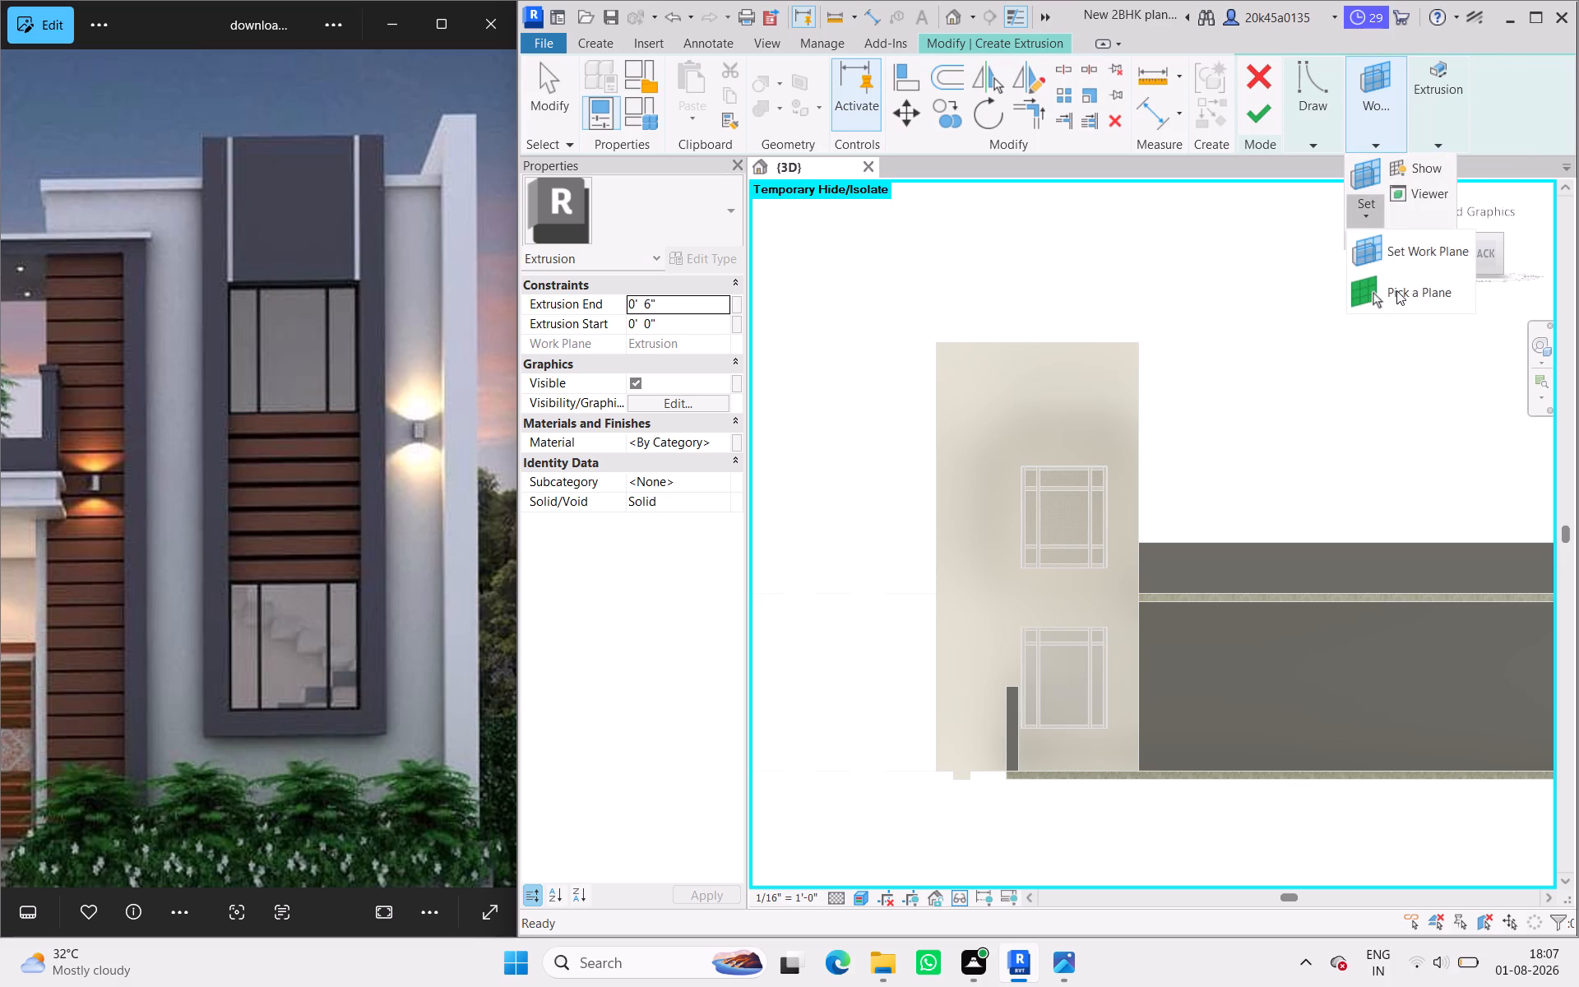
pyautogui.click(1128, 352)
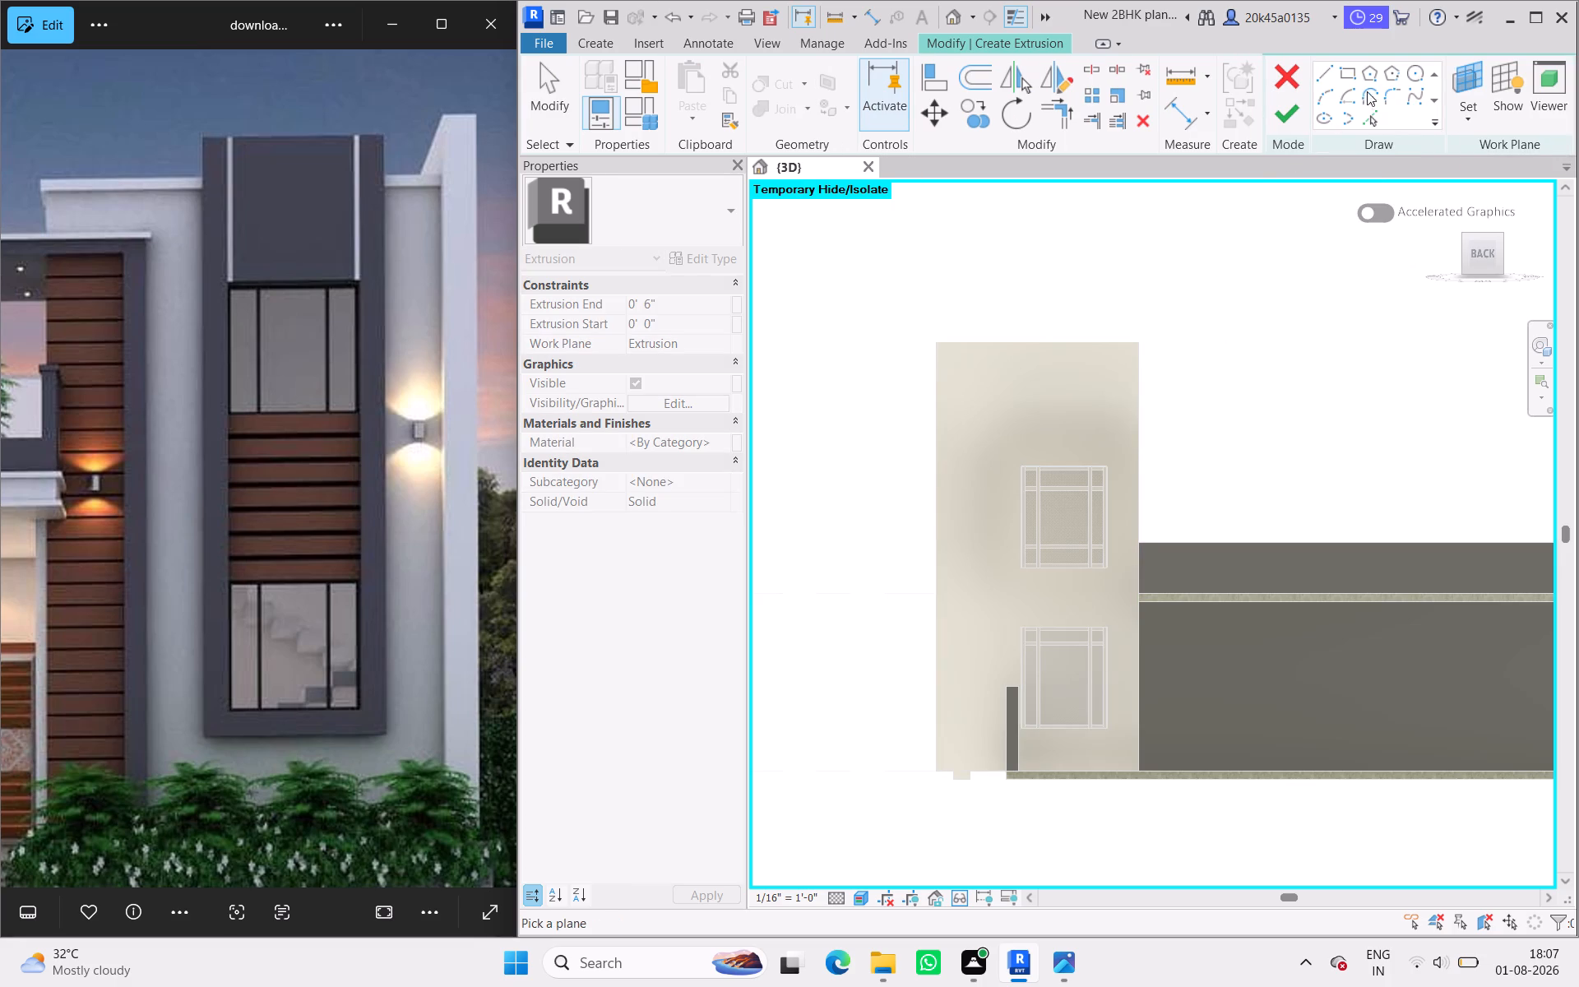
pyautogui.click(1350, 74)
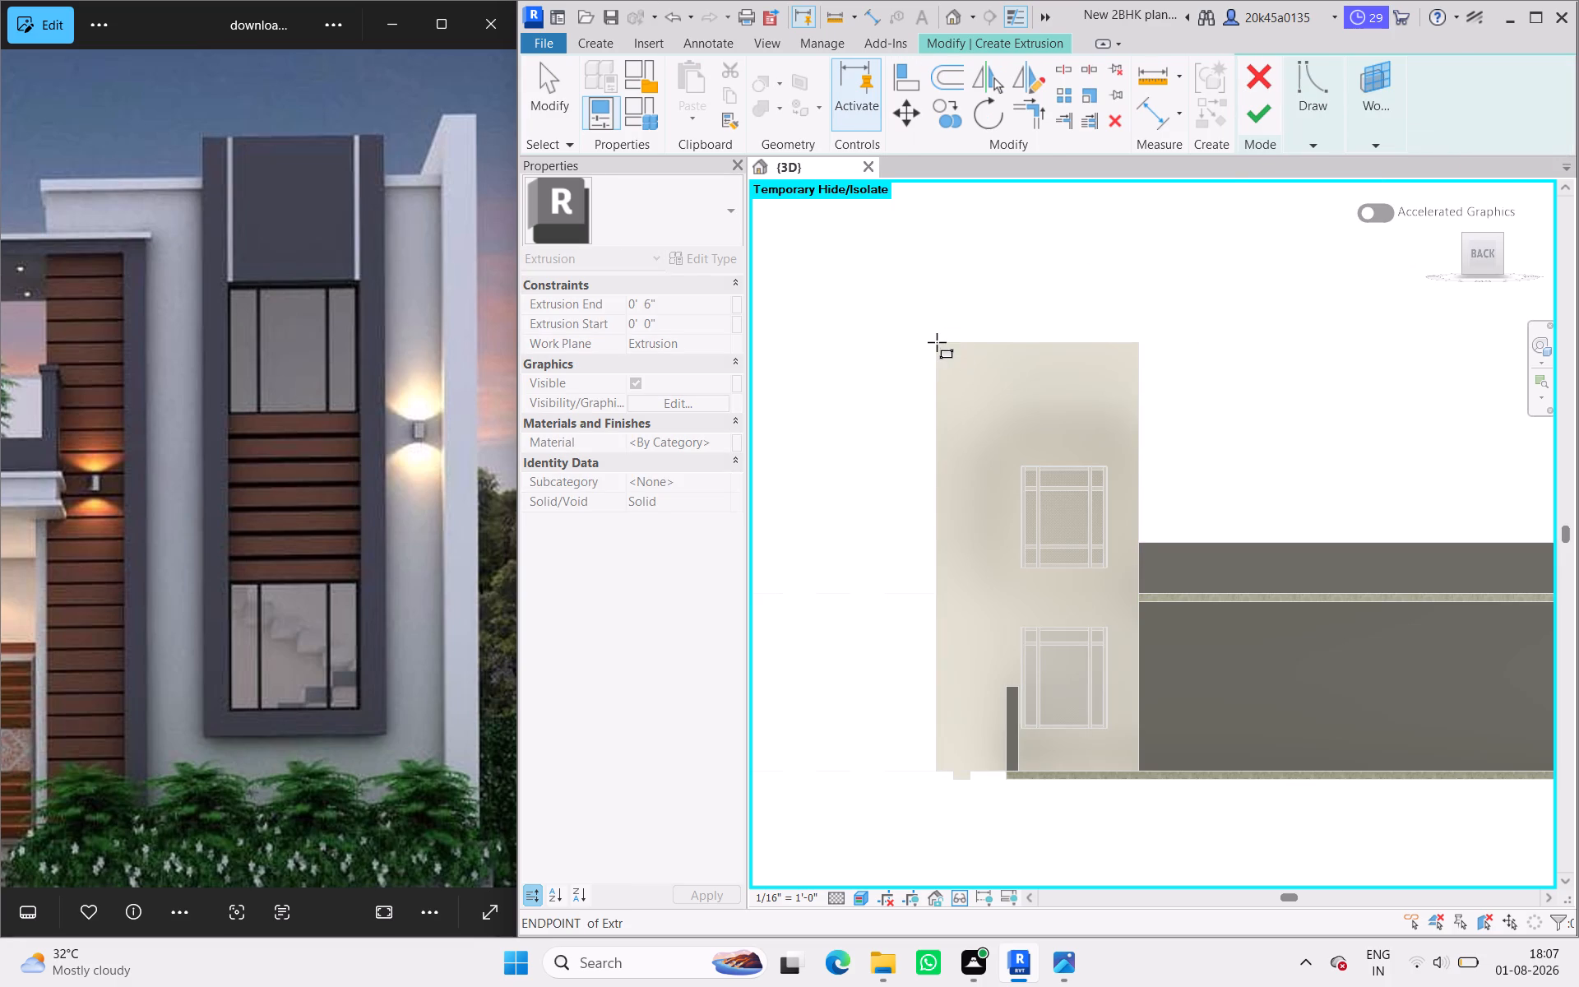
pyautogui.click(935, 342)
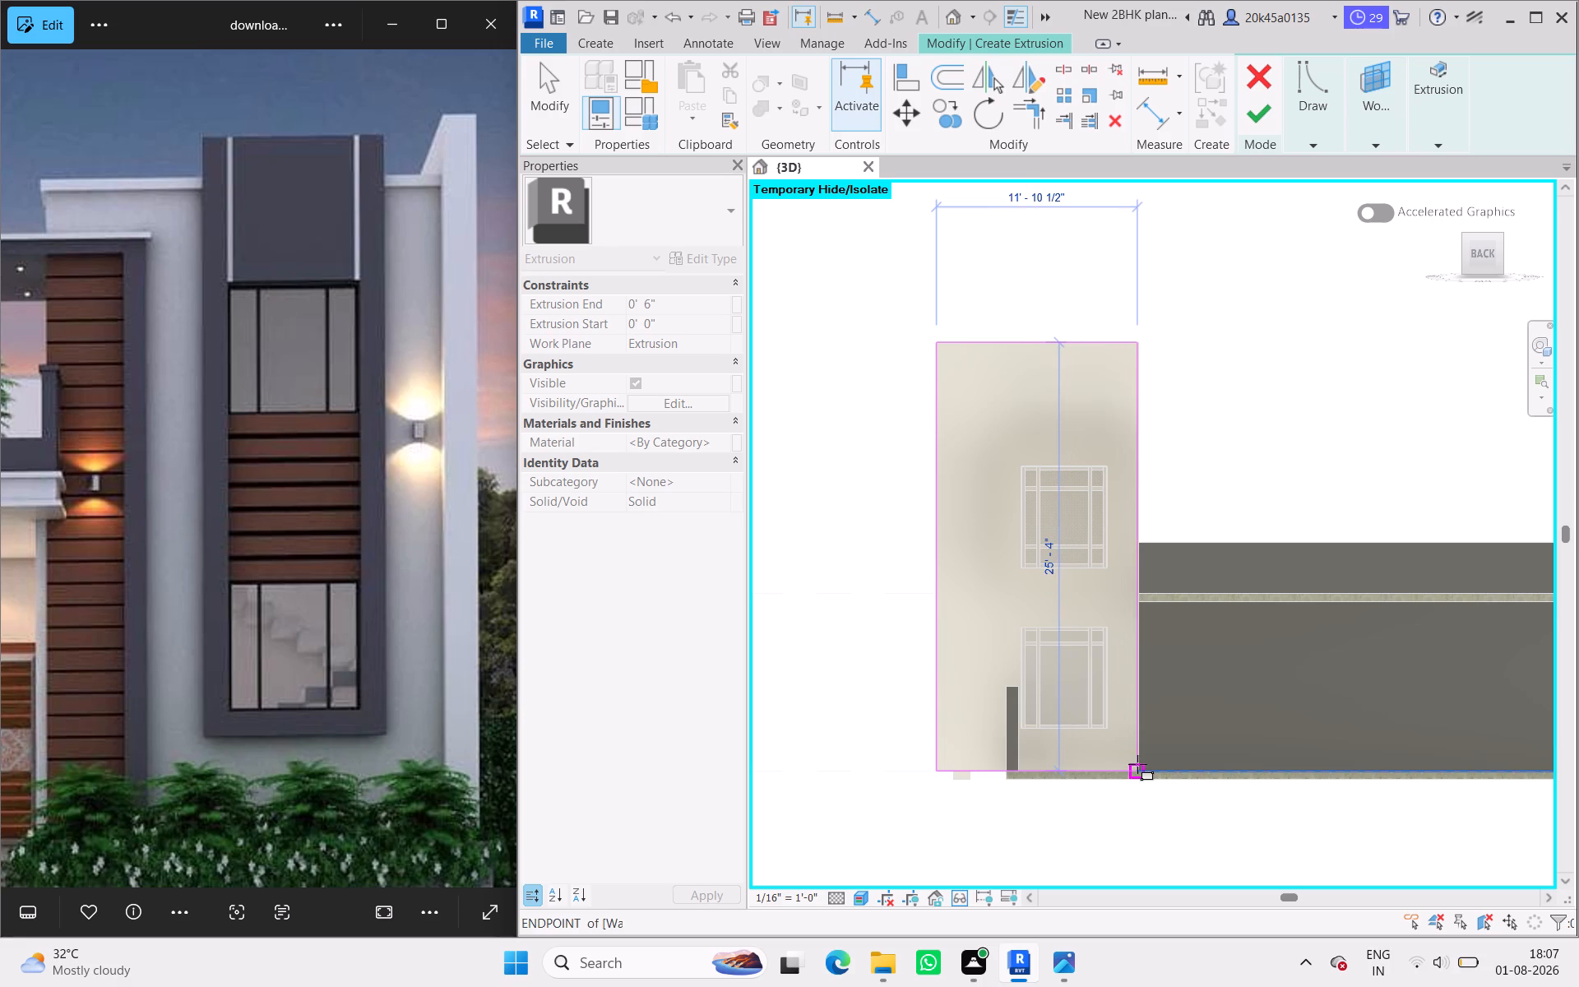
pyautogui.click(1137, 764)
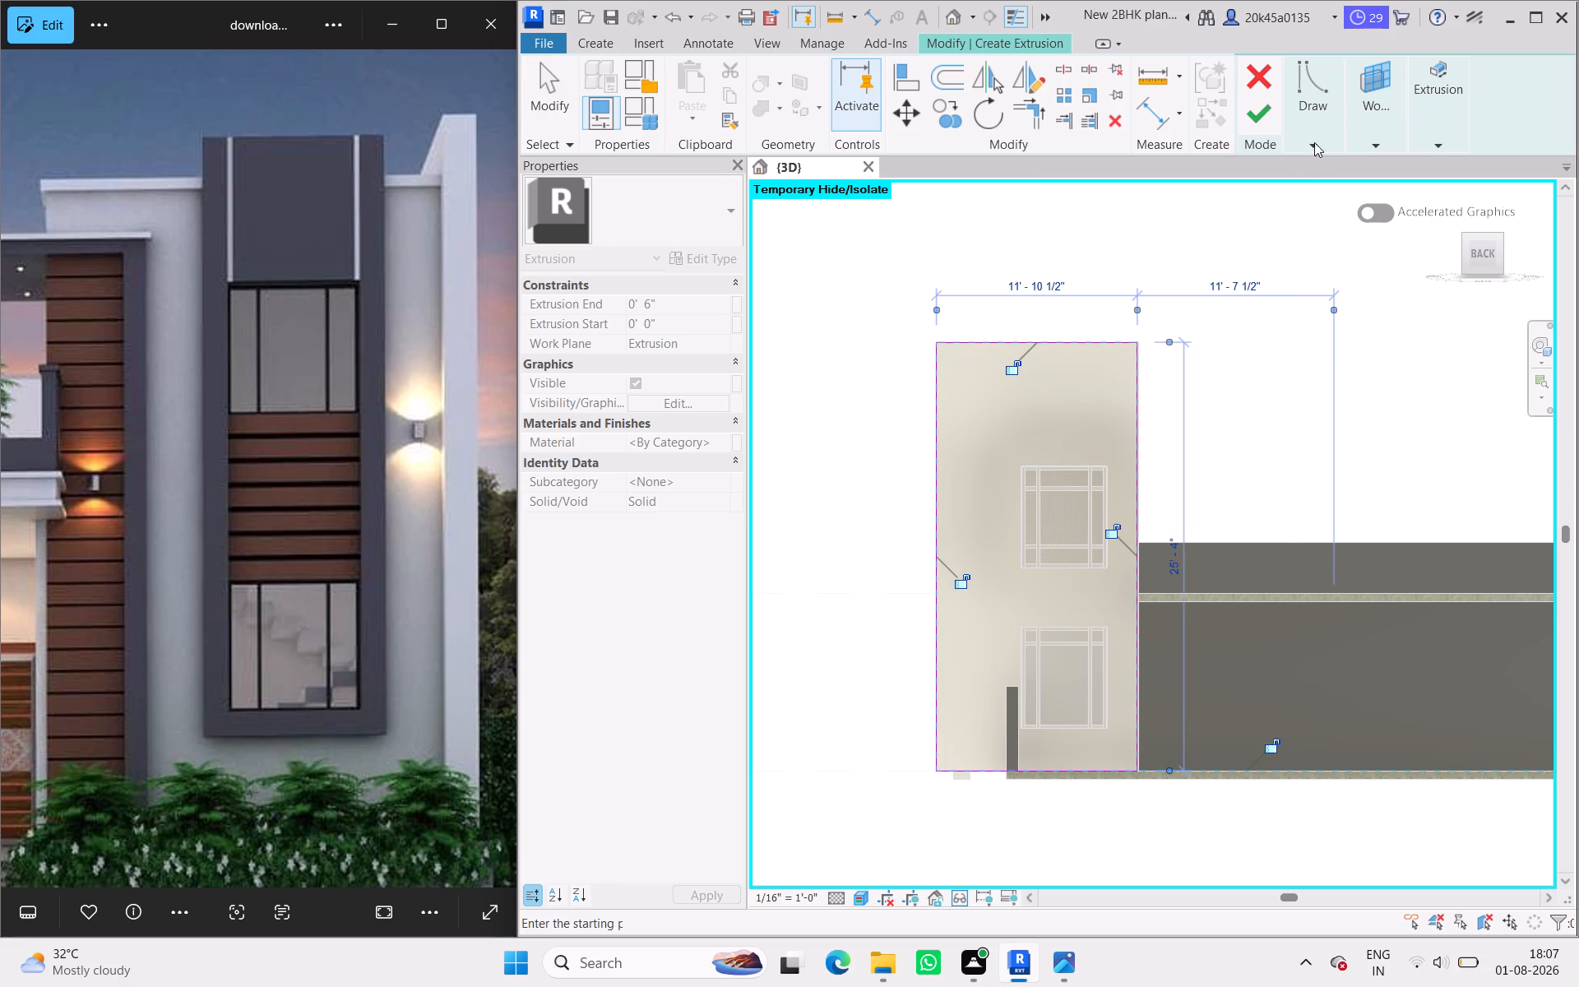
# Sketch an inner rectangle offset 1' inside the tower outline and finish the frame as a 6" extrusion.
pyautogui.click(1314, 142)
pyautogui.moveTo(1507, 171); pyautogui.dragTo(1465, 164)
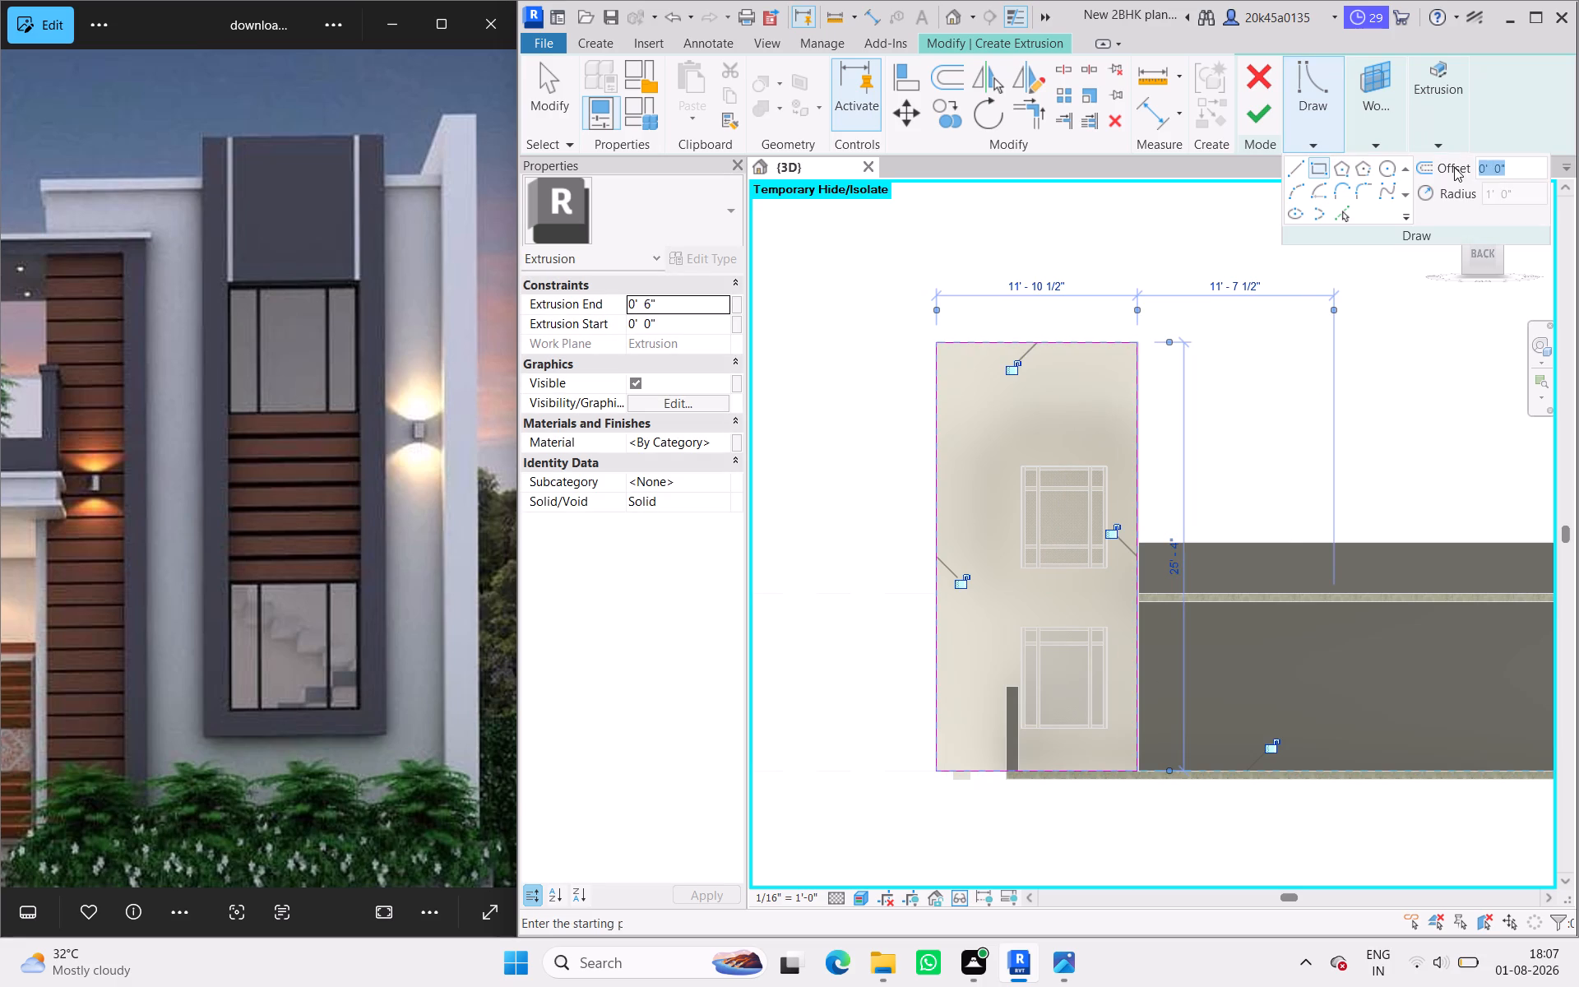
pyautogui.write("1'")
pyautogui.press('Return')
pyautogui.click(936, 342)
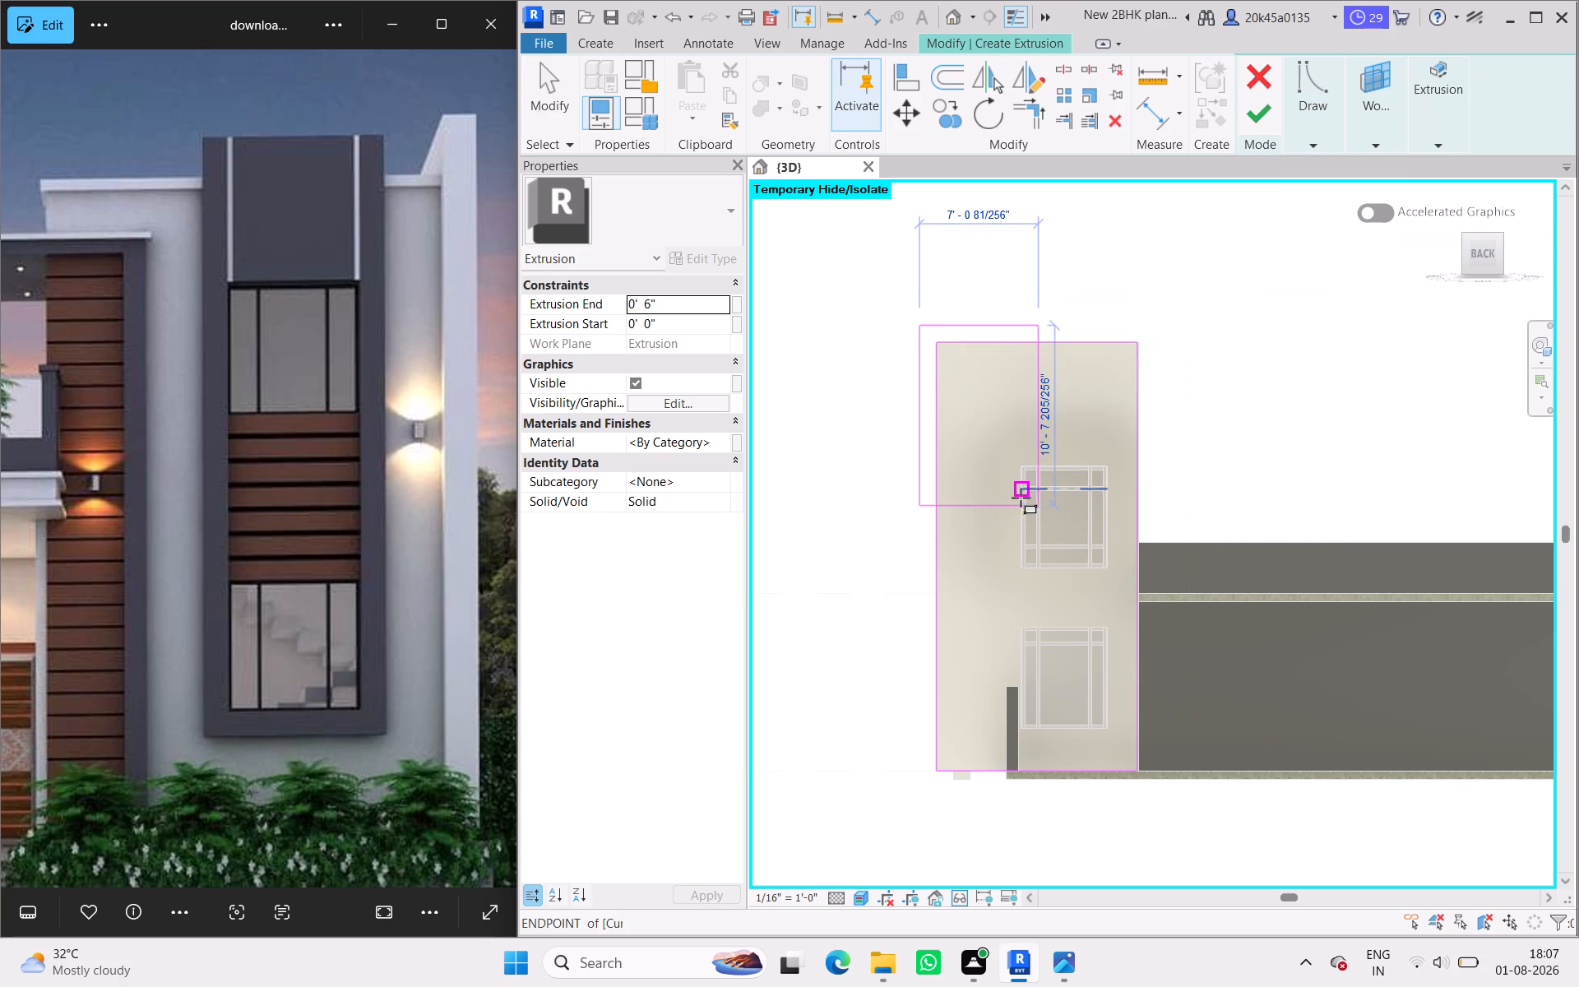
pyautogui.press('space')
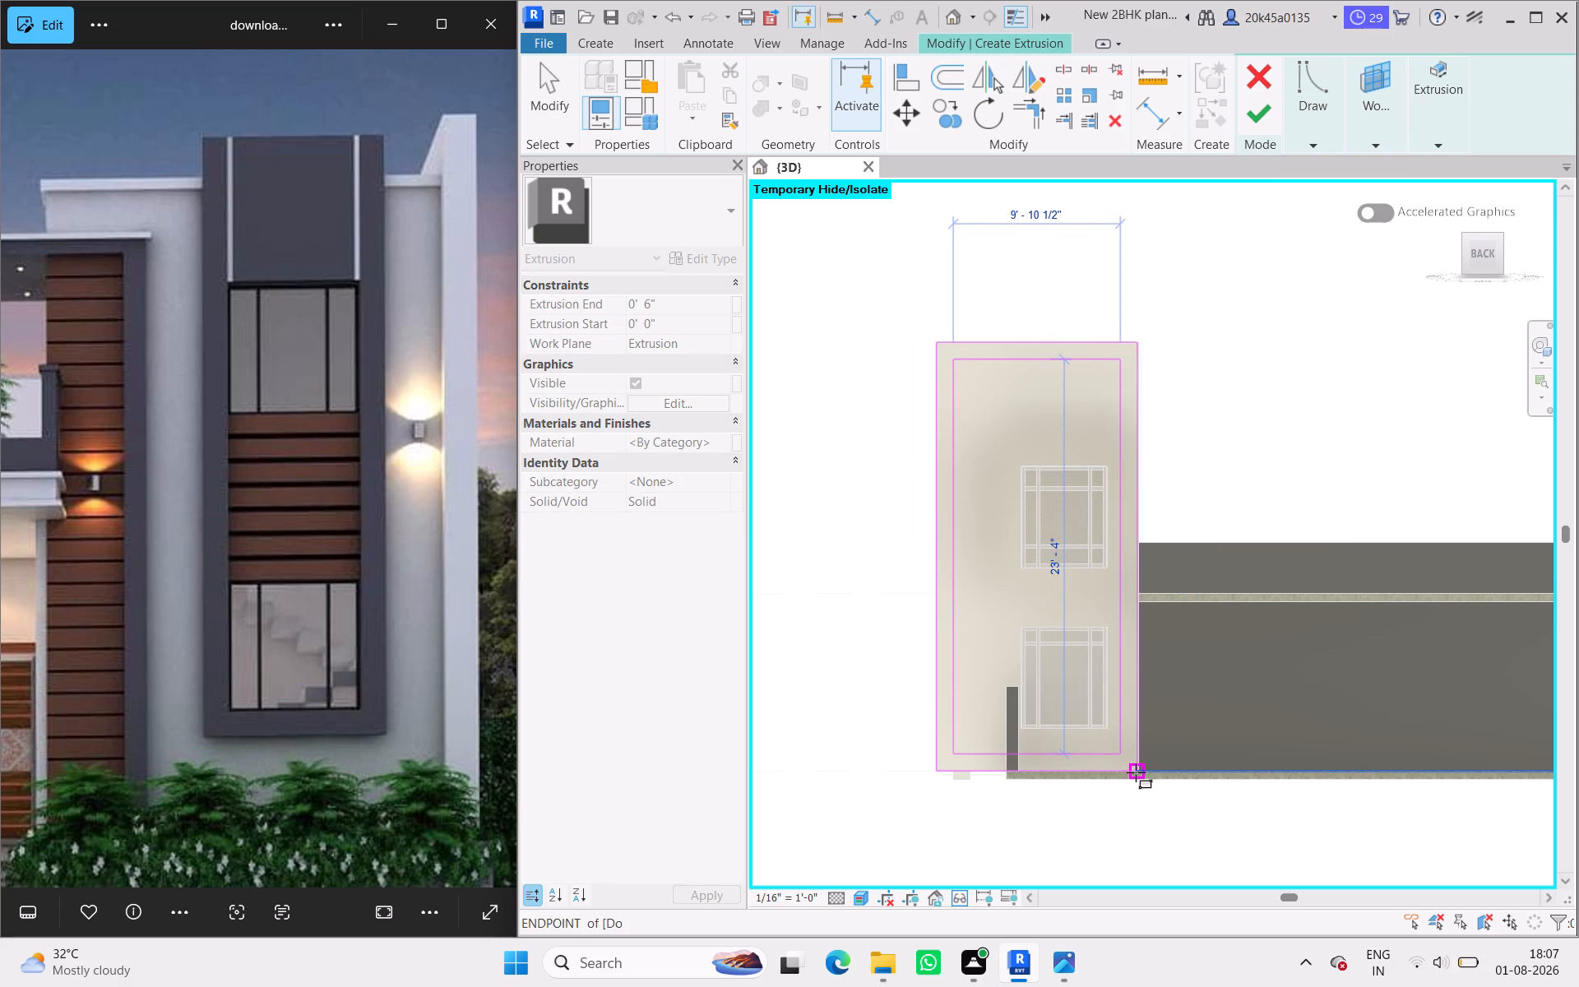
pyautogui.scroll(5, 1134, 756)
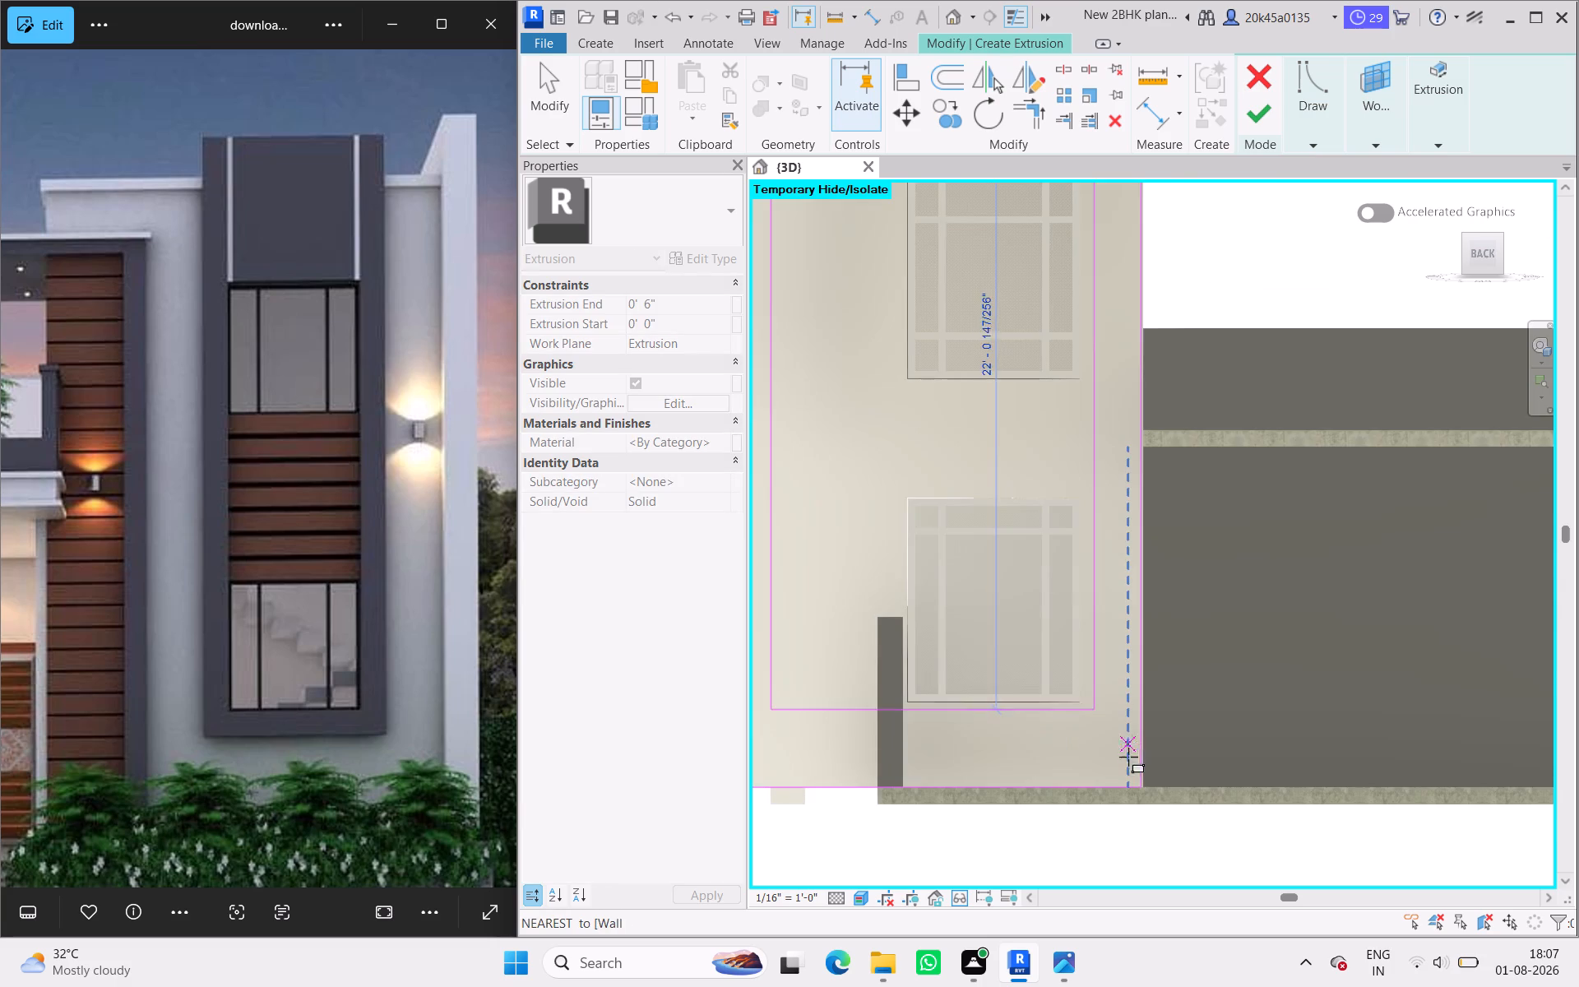
pyautogui.click(1139, 785)
pyautogui.scroll(-3, 1128, 716)
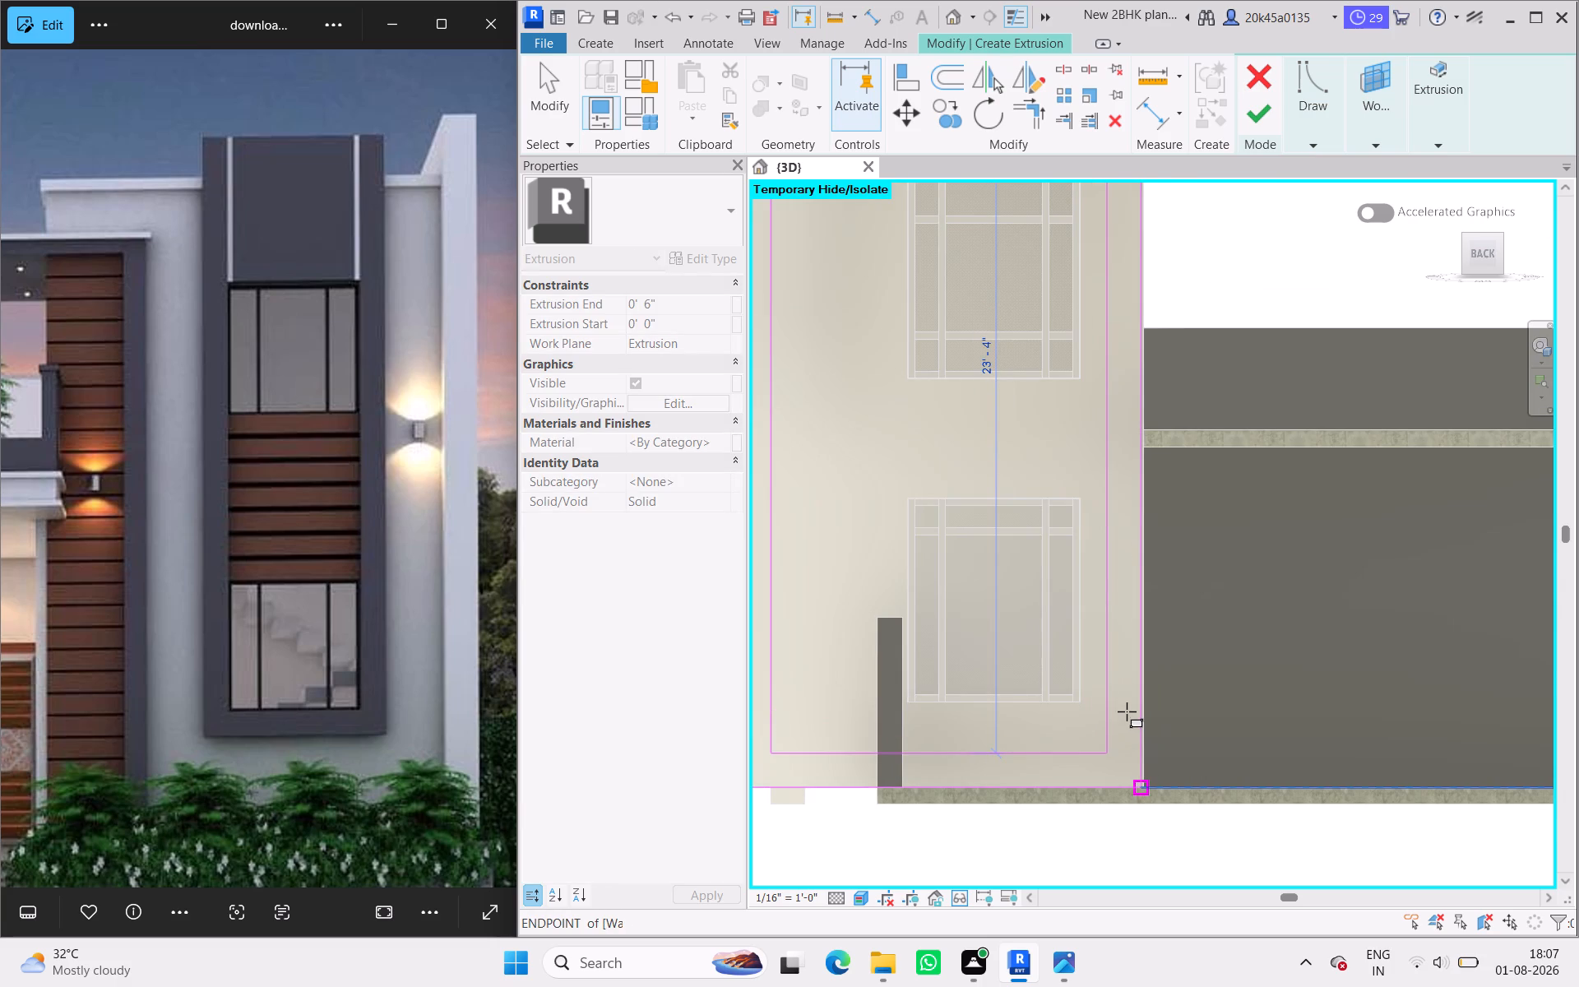
pyautogui.scroll(-1, 1127, 711)
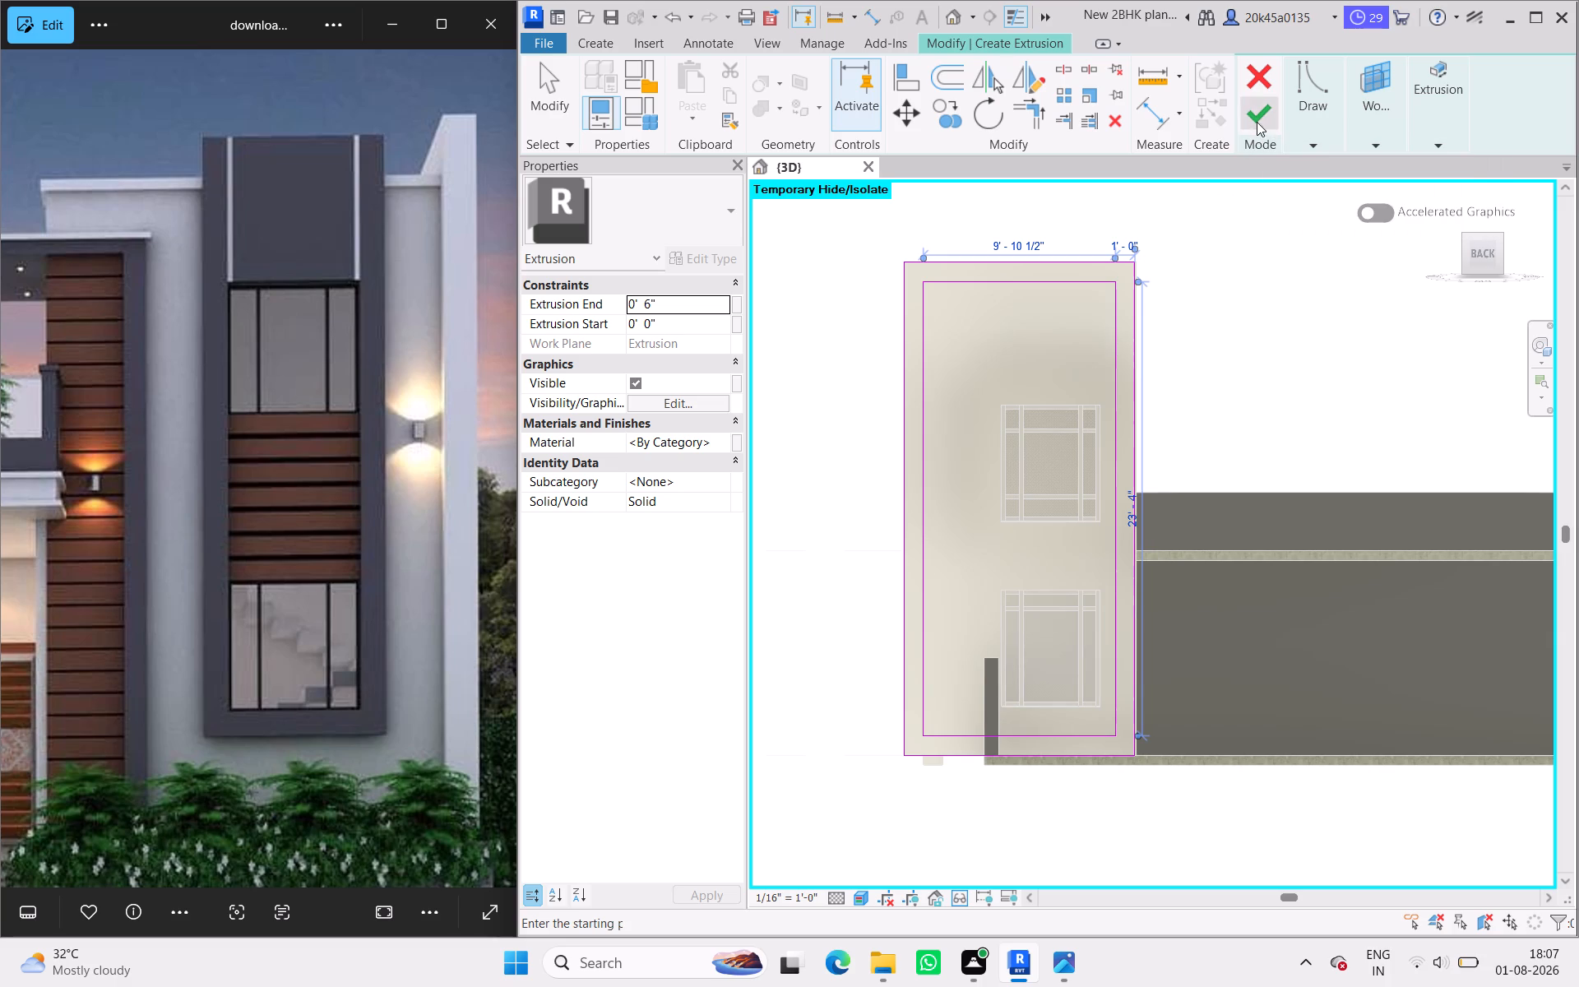
pyautogui.click(1257, 122)
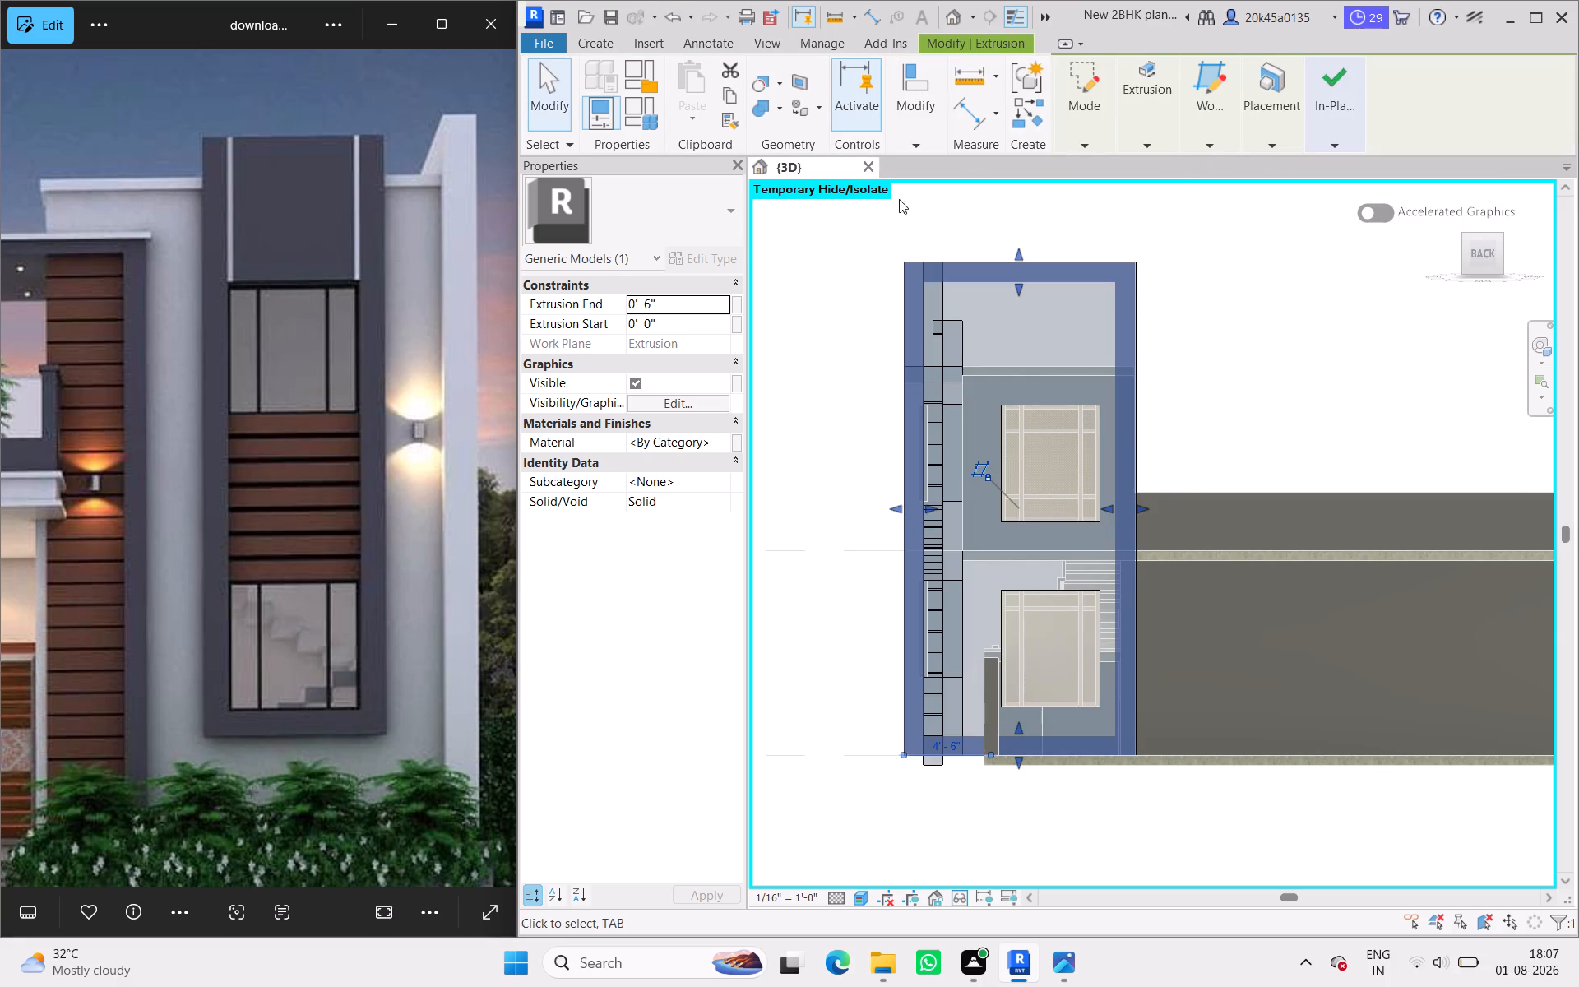
# Start another extrusion and set its work plane by picking the face of the long house wall beside the tower.
pyautogui.click(587, 44)
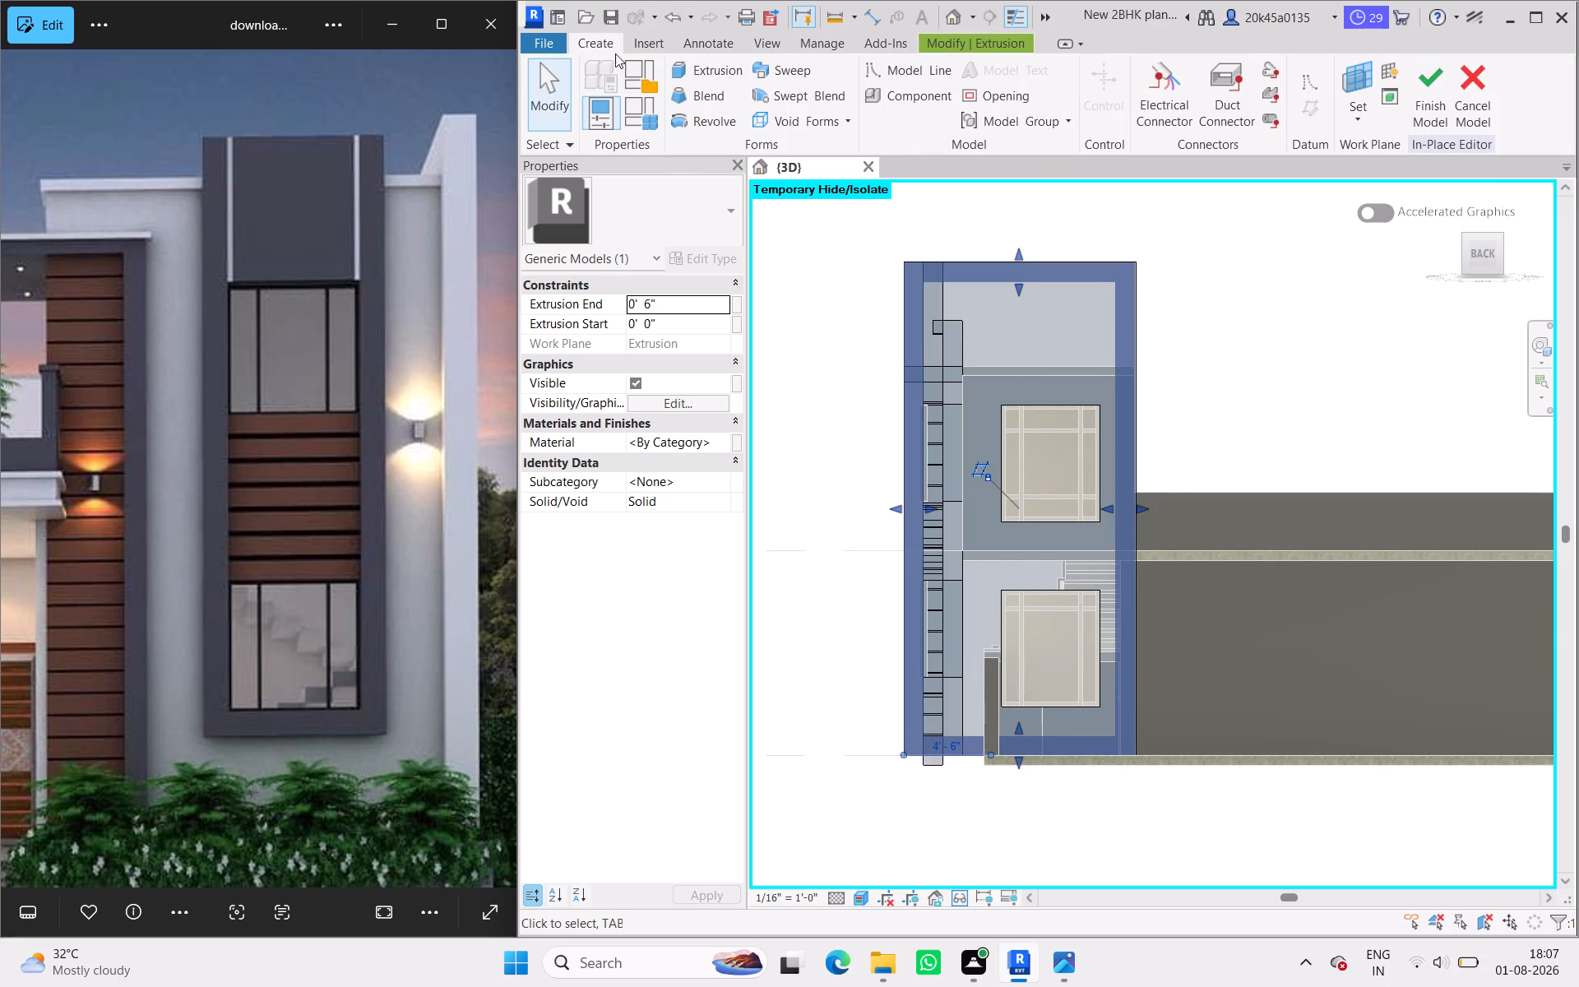
pyautogui.click(689, 67)
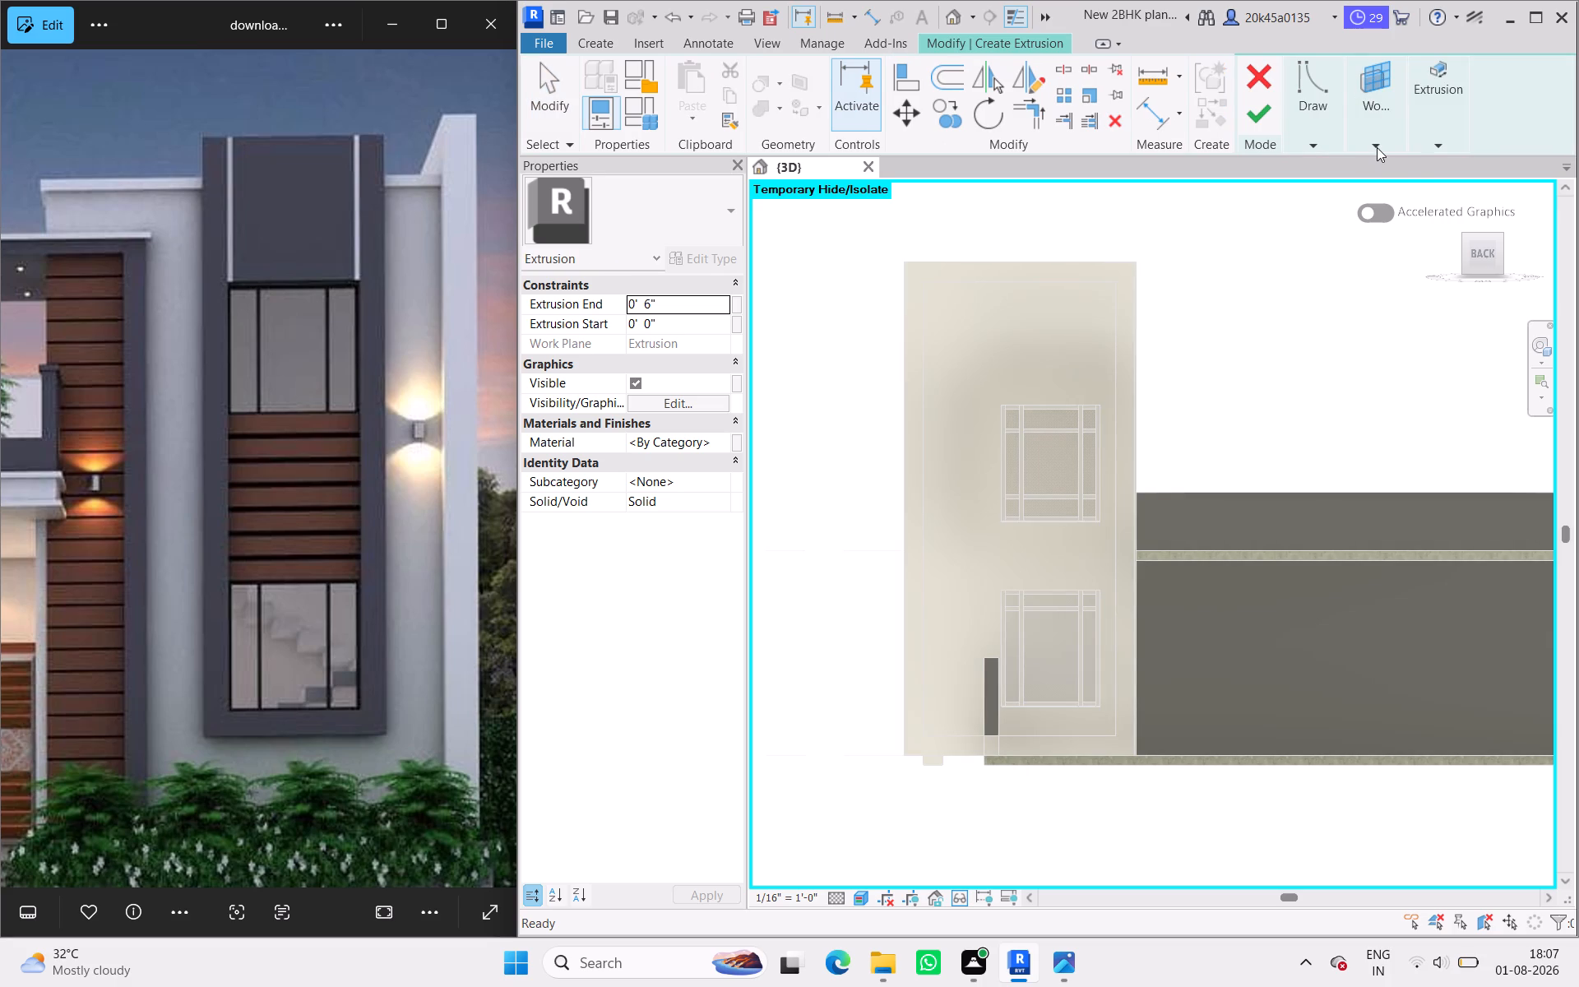
pyautogui.click(1377, 146)
pyautogui.click(1367, 207)
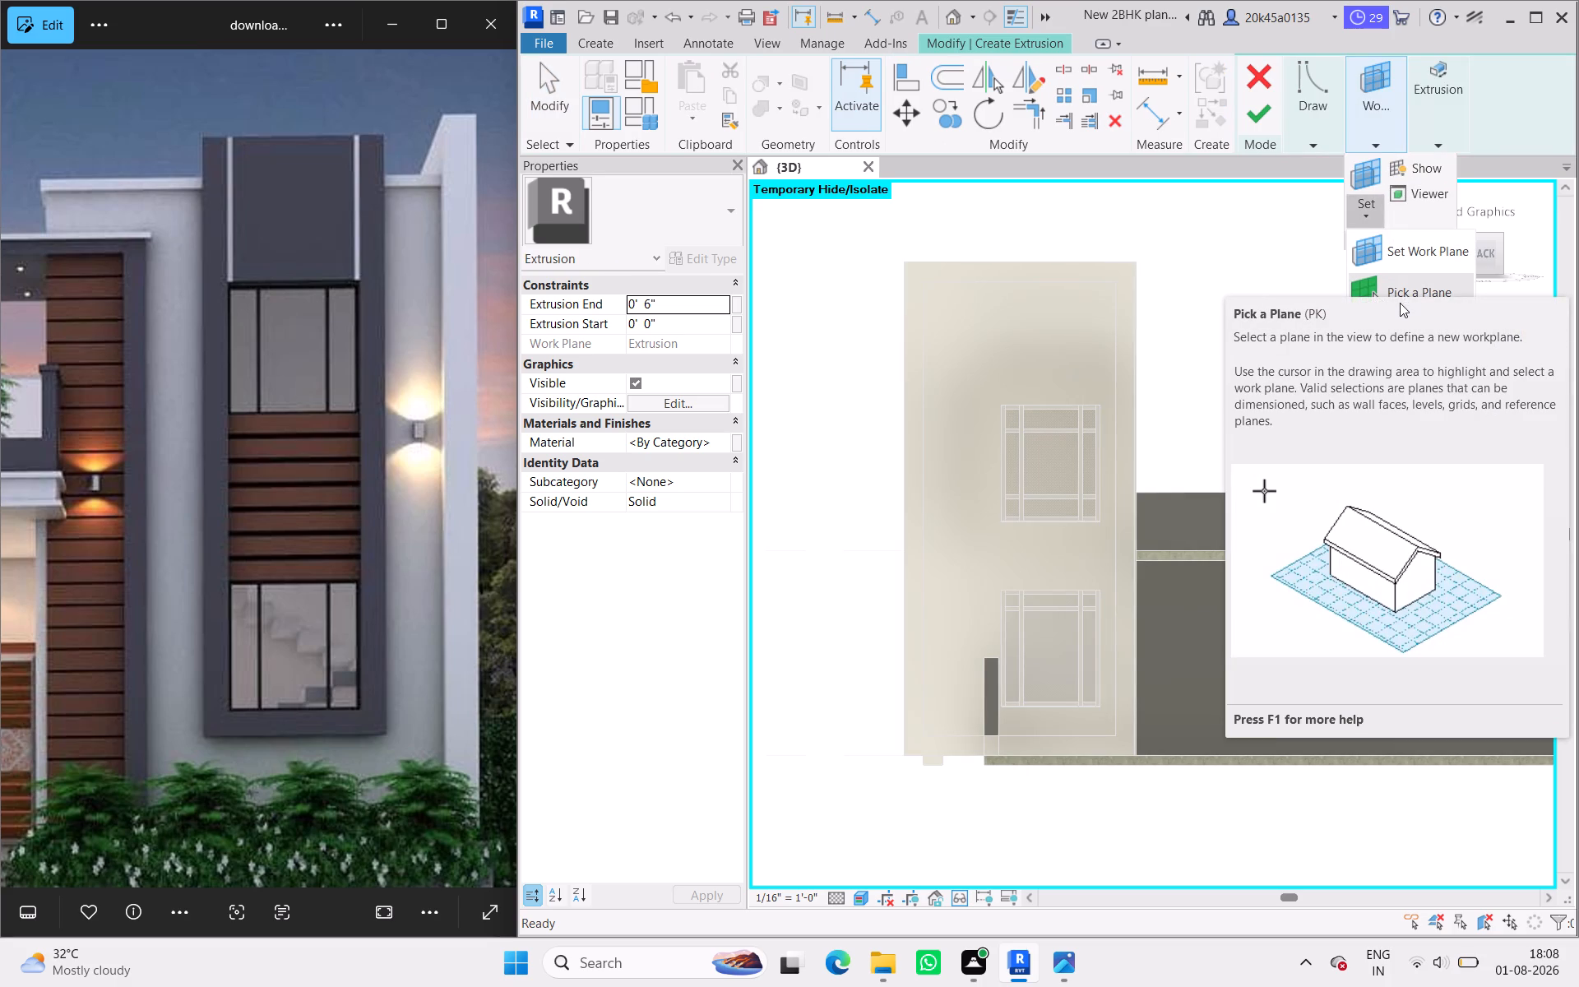
pyautogui.click(1400, 282)
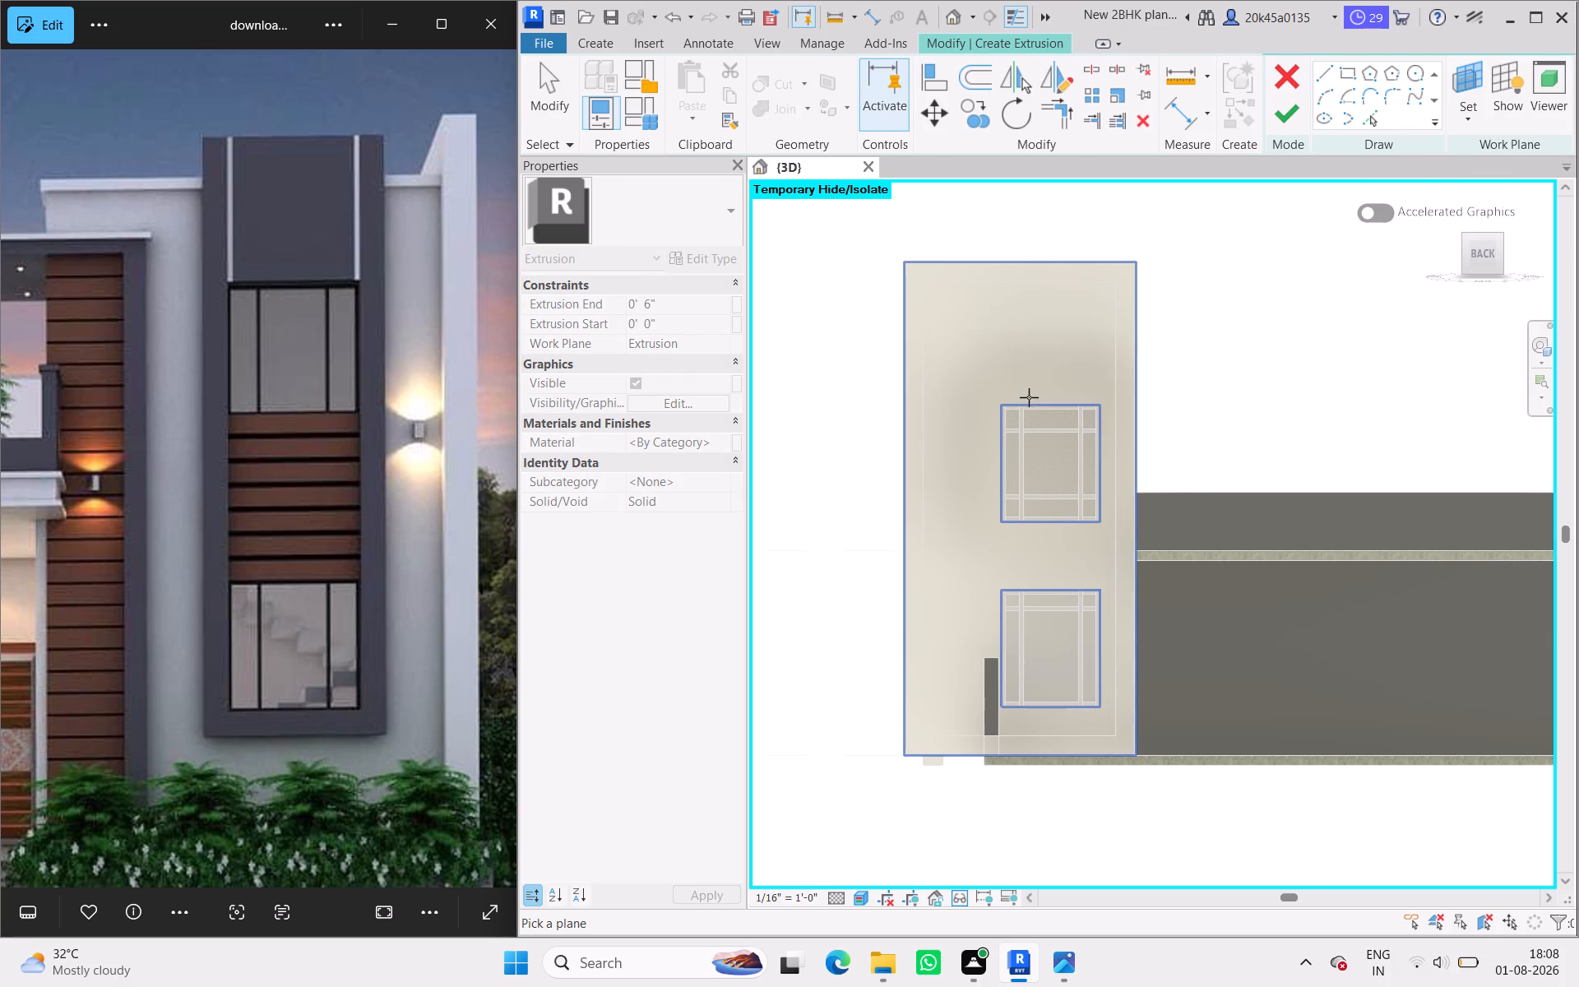
pyautogui.scroll(4, 1031, 397)
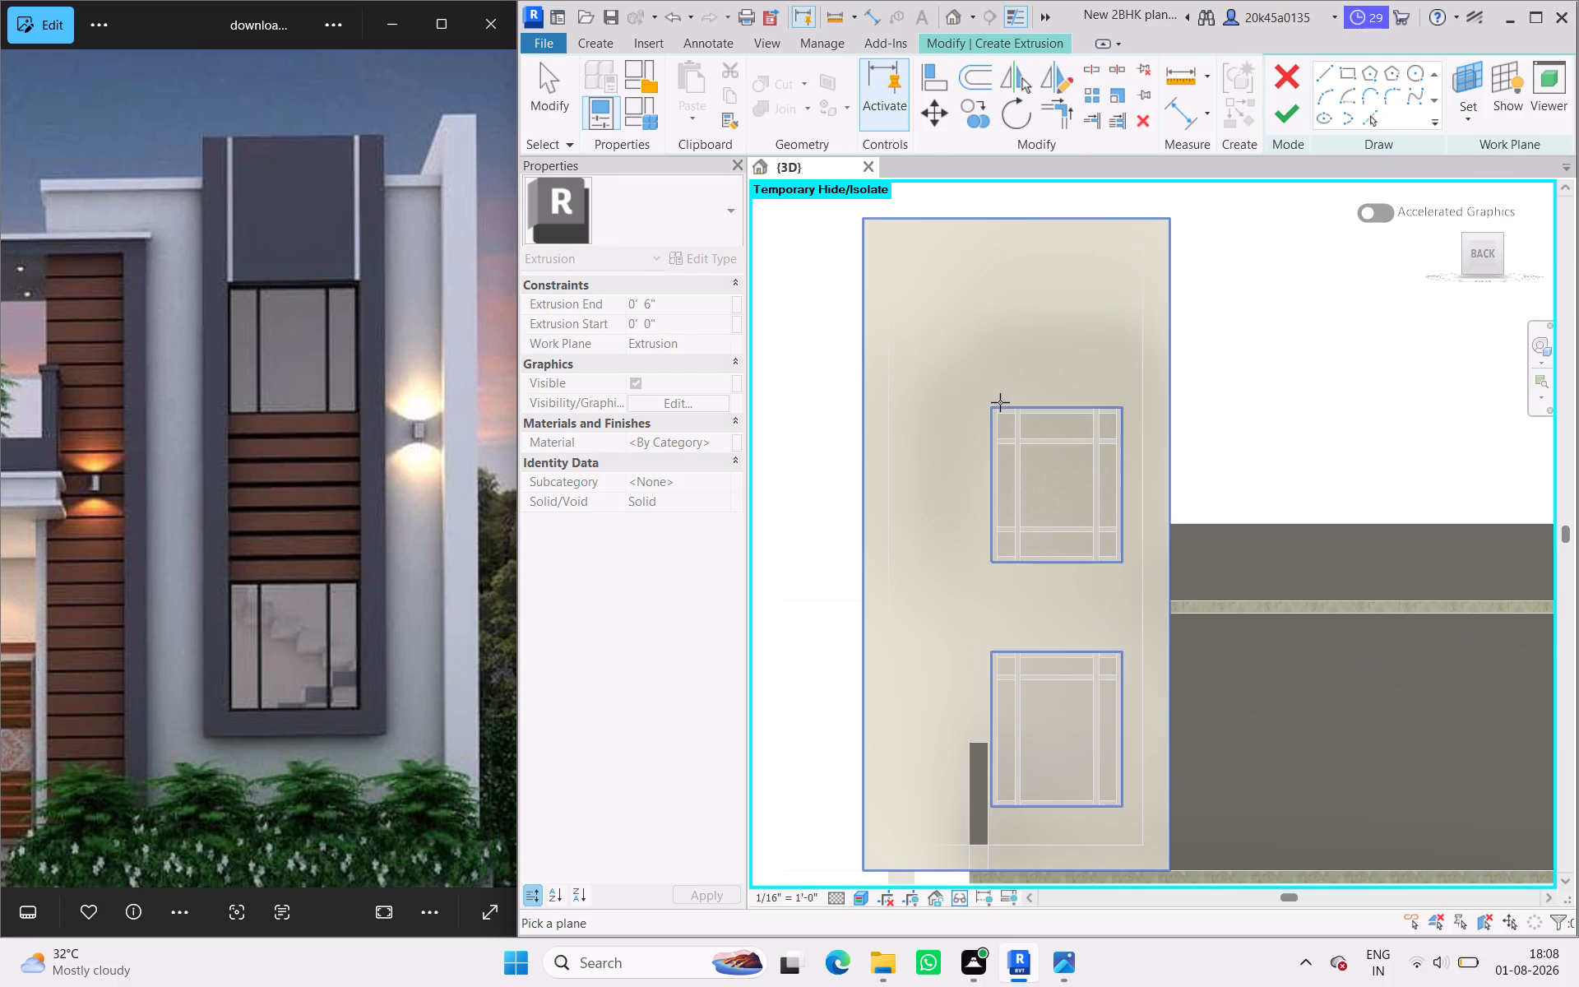
pyautogui.scroll(3, 1000, 402)
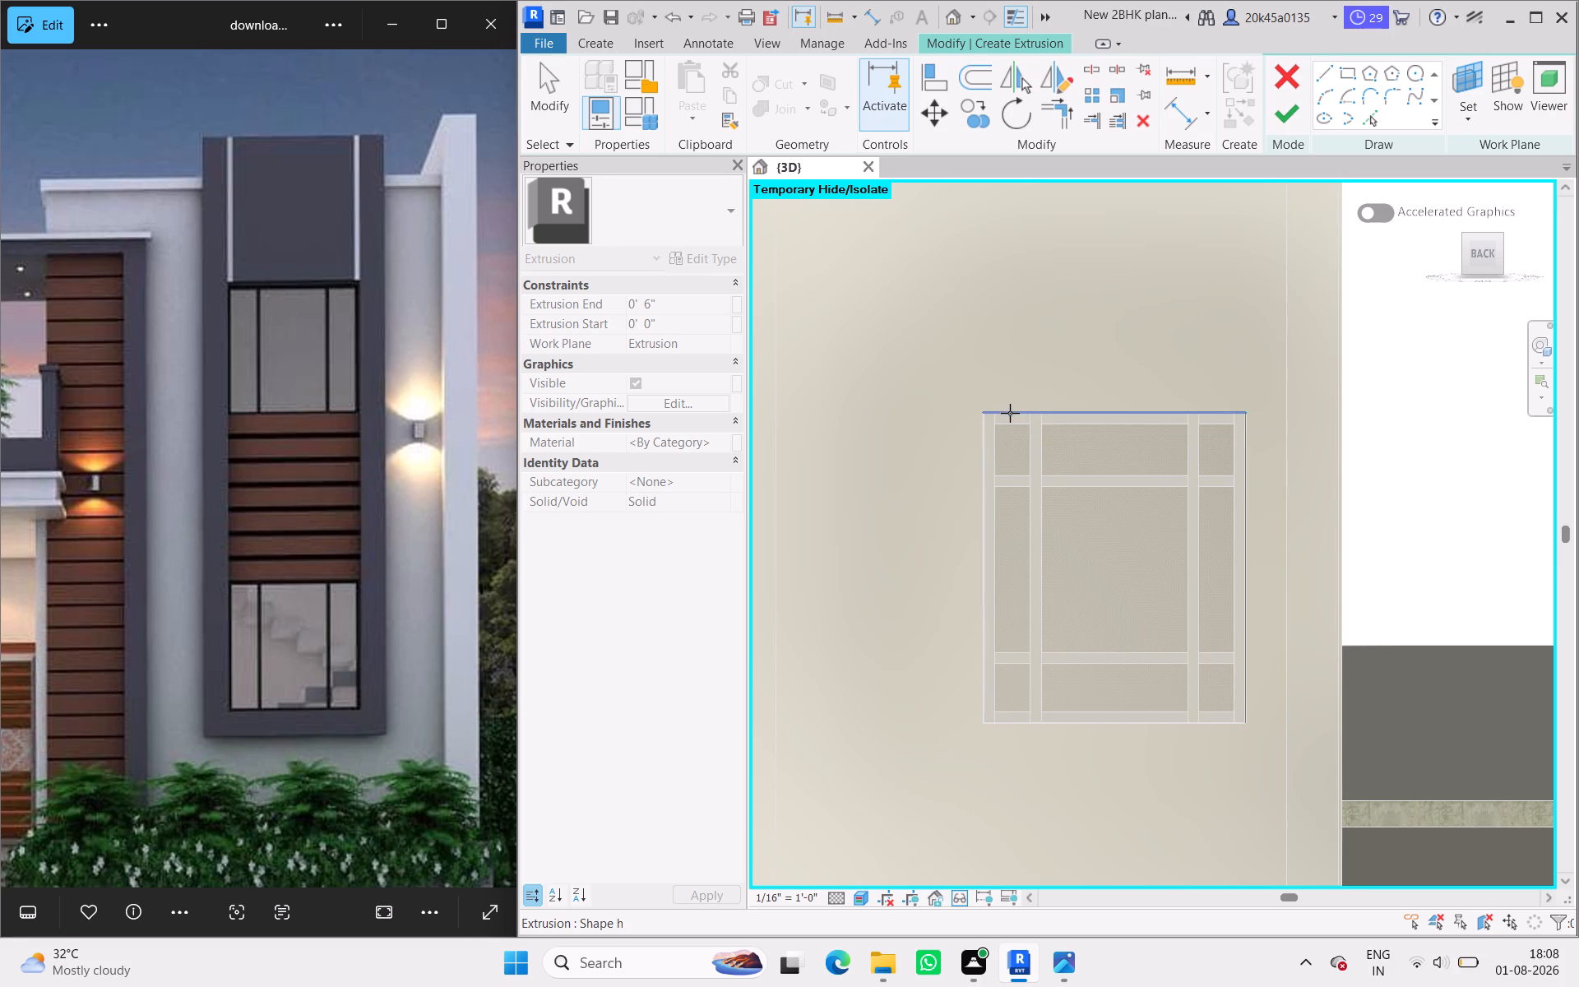
pyautogui.scroll(-7, 1012, 405)
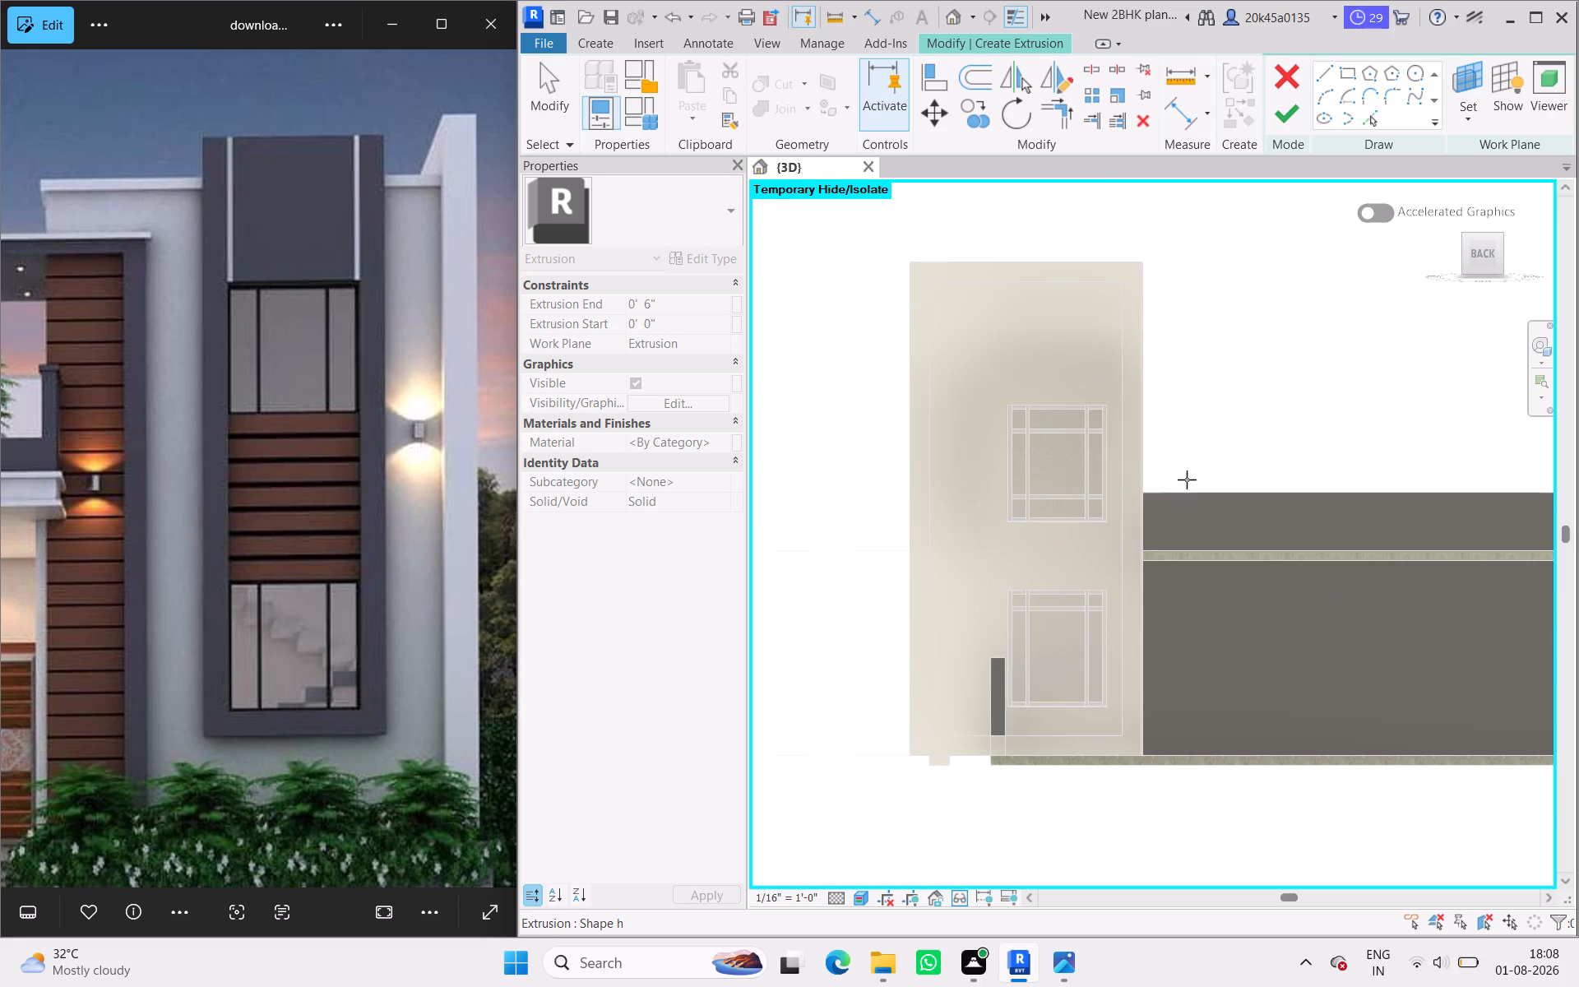
pyautogui.click(1192, 499)
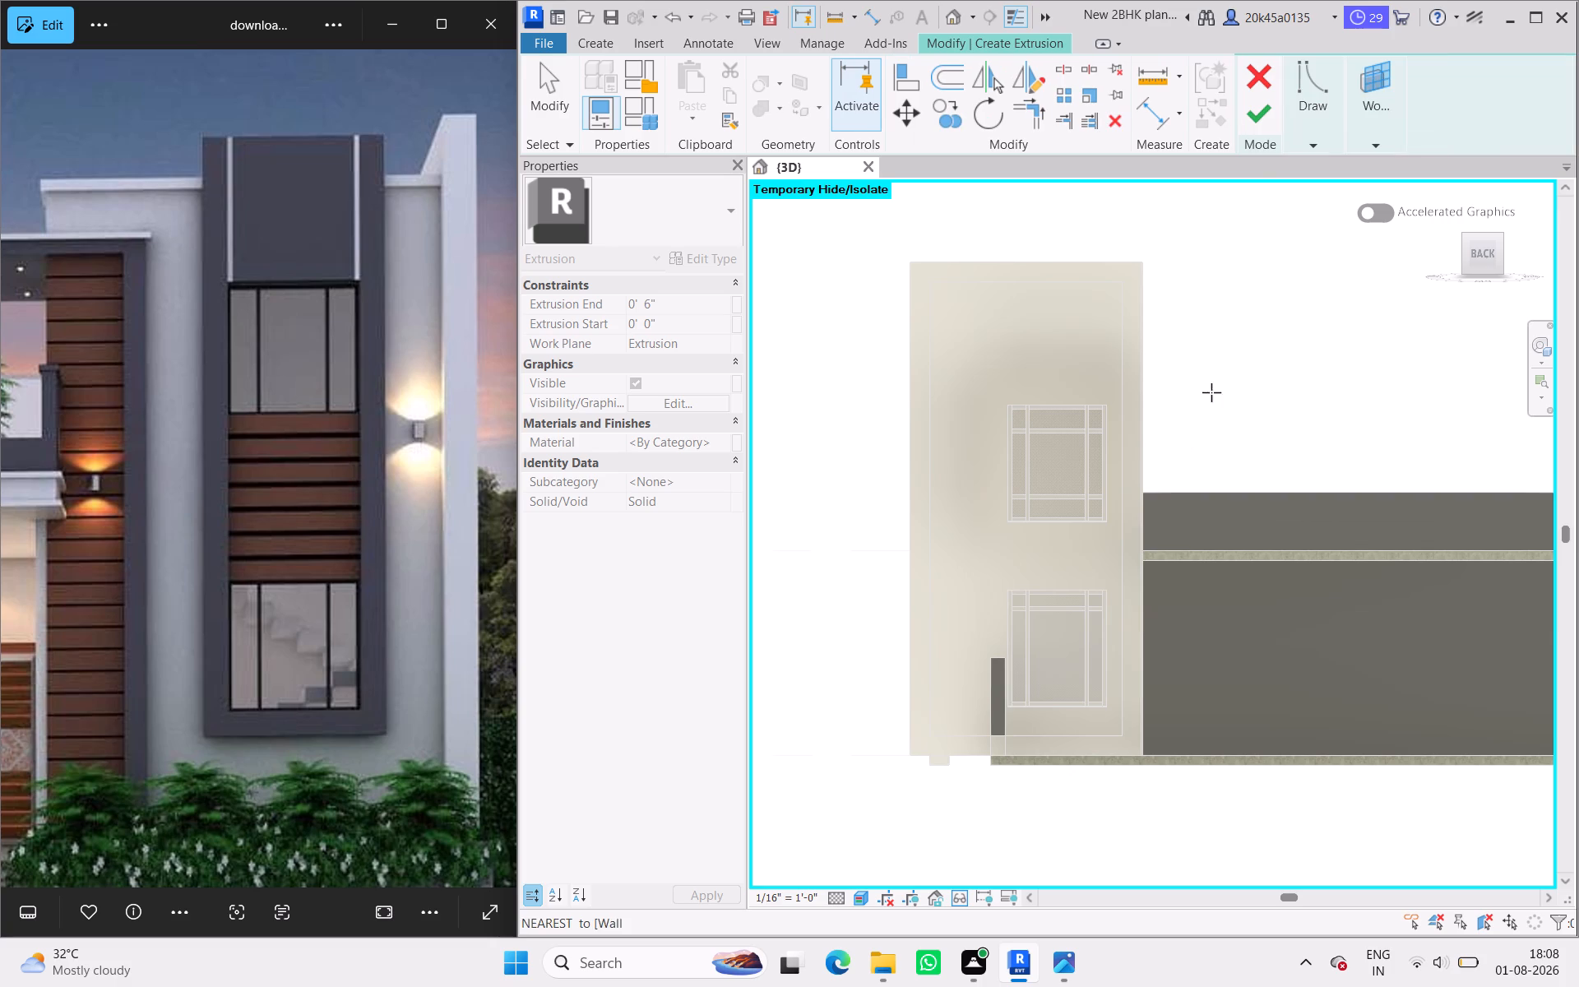
# Sketch a rectangle across the top of the frame's opening, about 9'-10 1/2" wide and 1'-8" high.
pyautogui.click(1302, 146)
pyautogui.click(1319, 168)
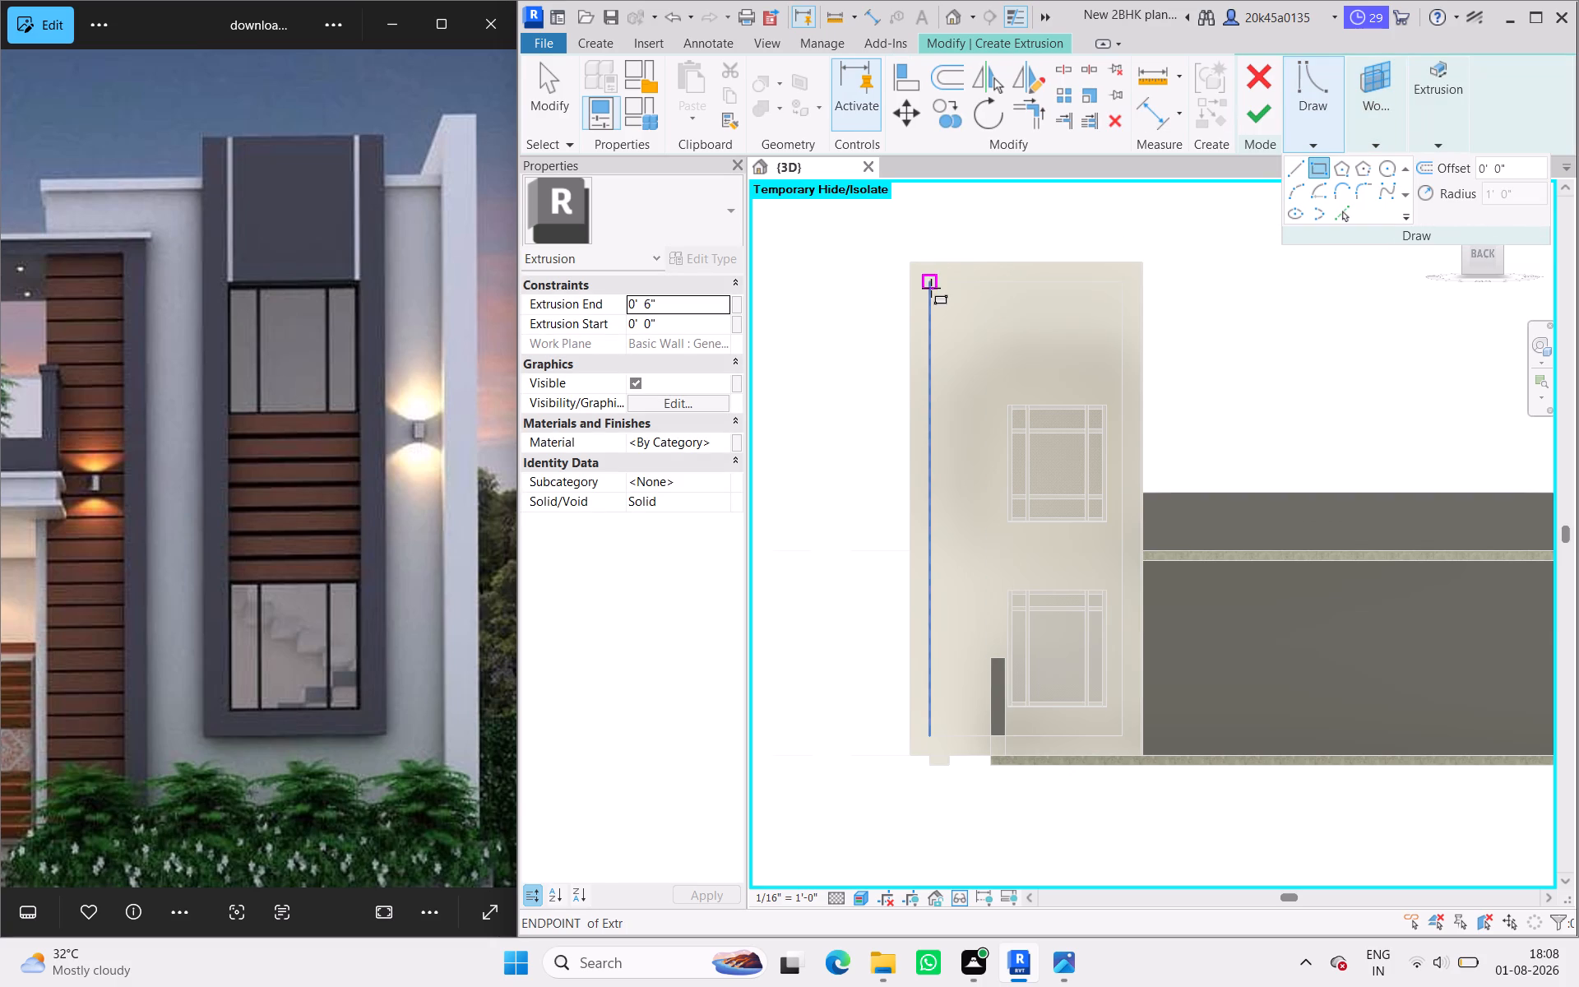
pyautogui.click(933, 280)
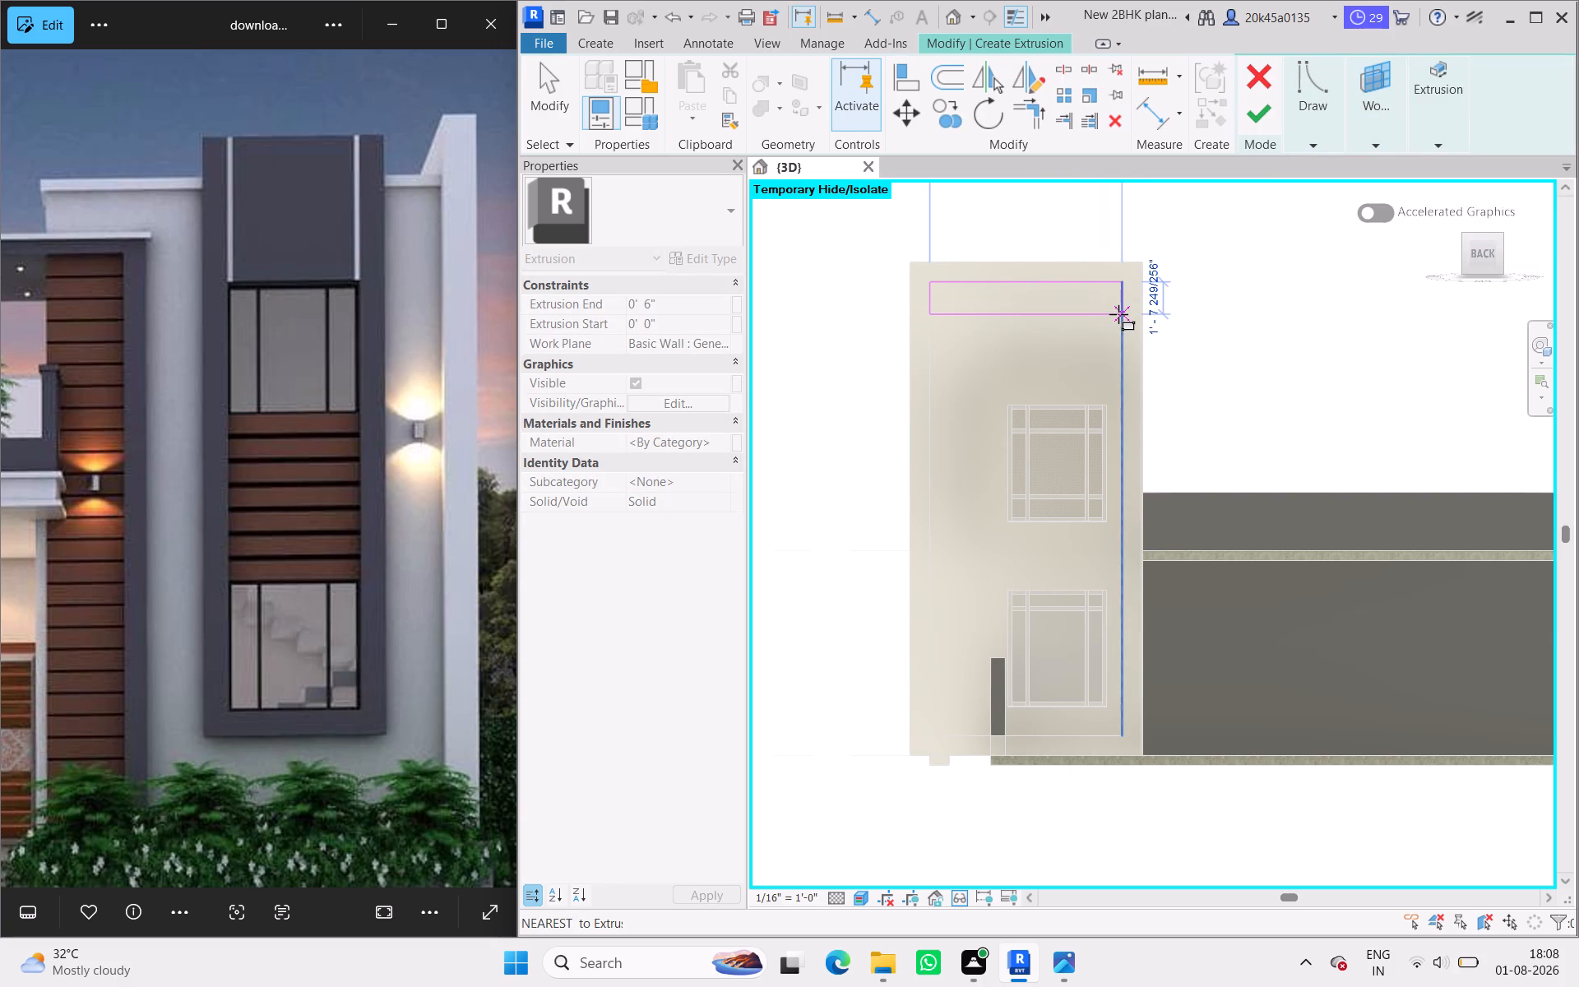
pyautogui.click(1118, 314)
pyautogui.click(539, 96)
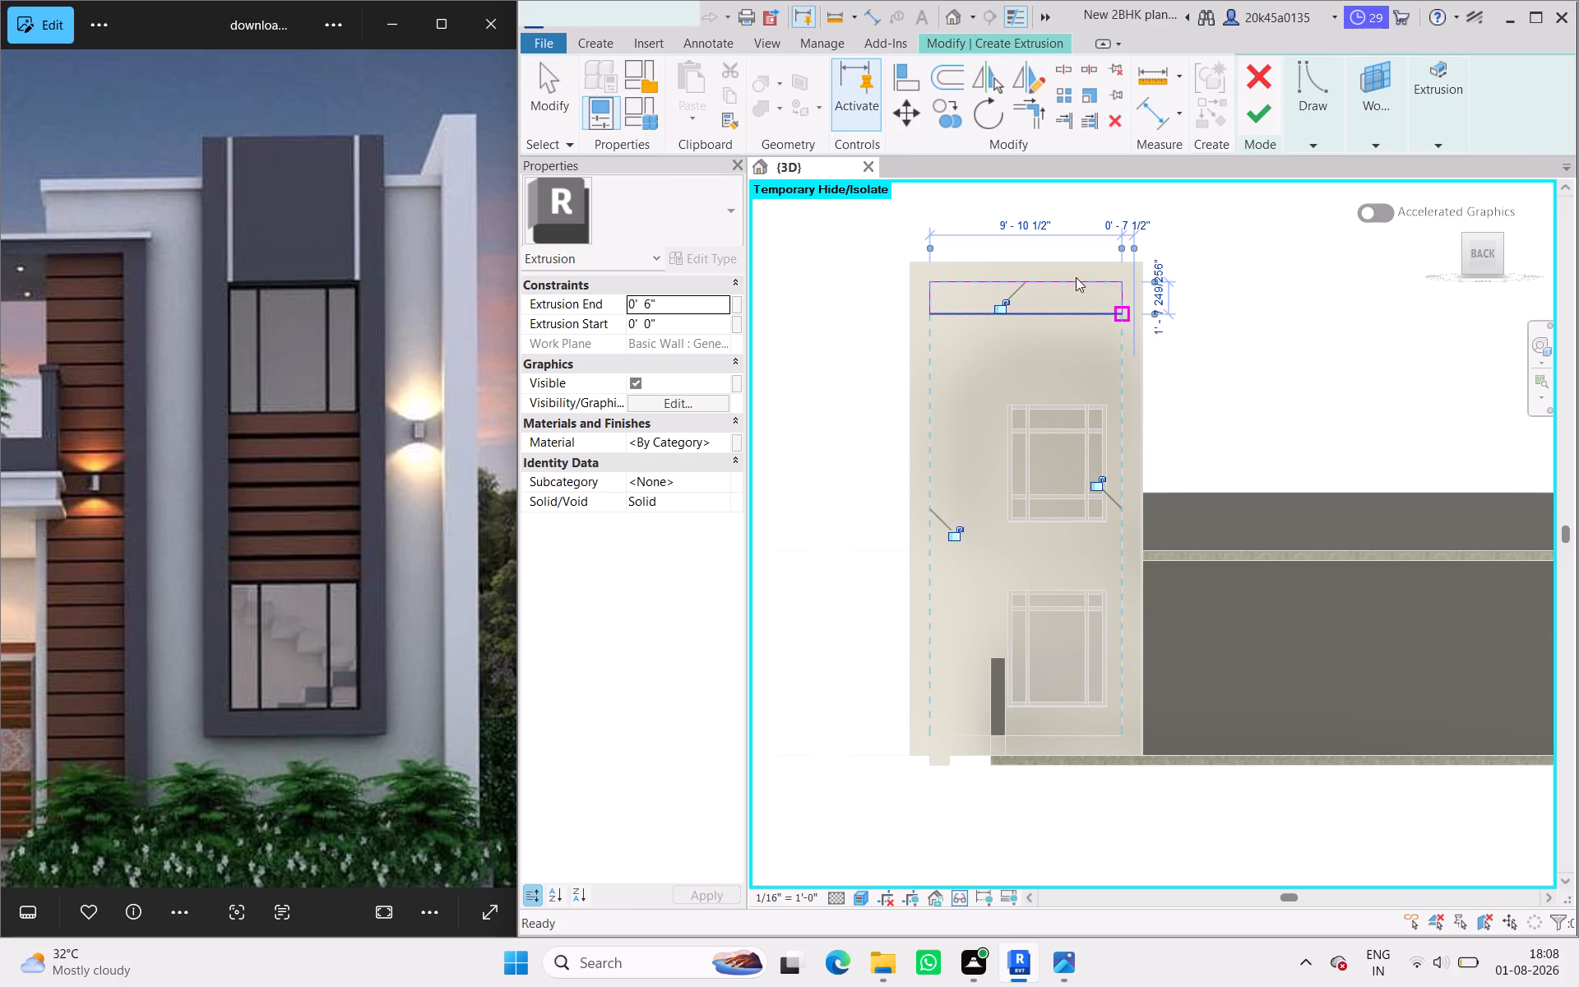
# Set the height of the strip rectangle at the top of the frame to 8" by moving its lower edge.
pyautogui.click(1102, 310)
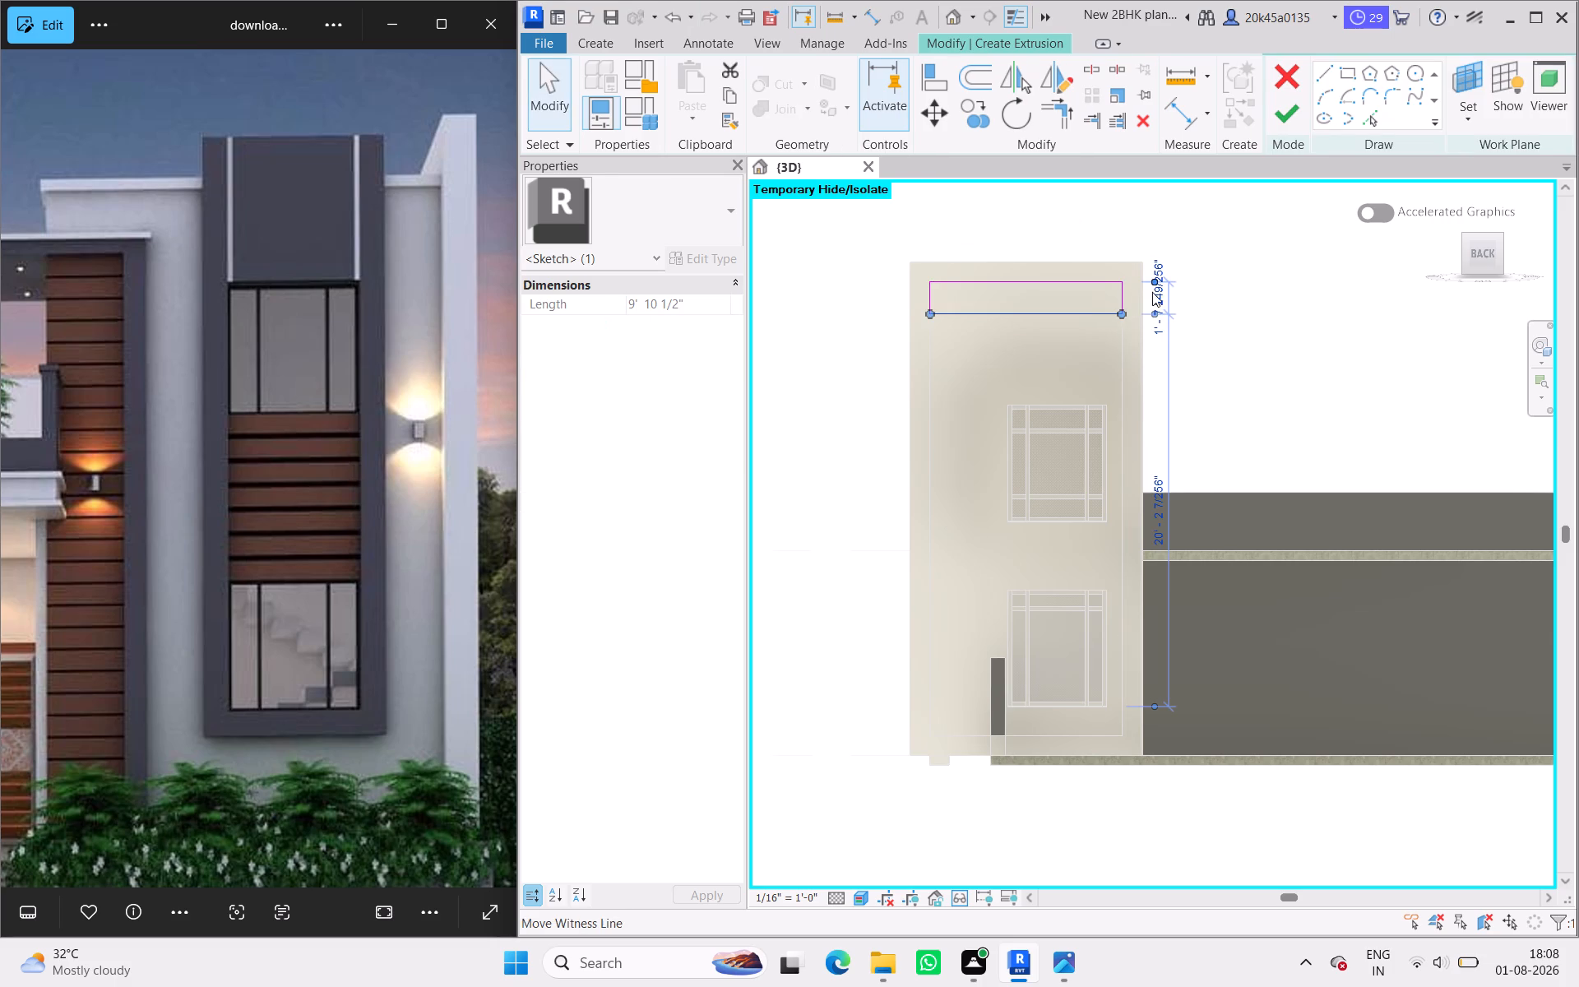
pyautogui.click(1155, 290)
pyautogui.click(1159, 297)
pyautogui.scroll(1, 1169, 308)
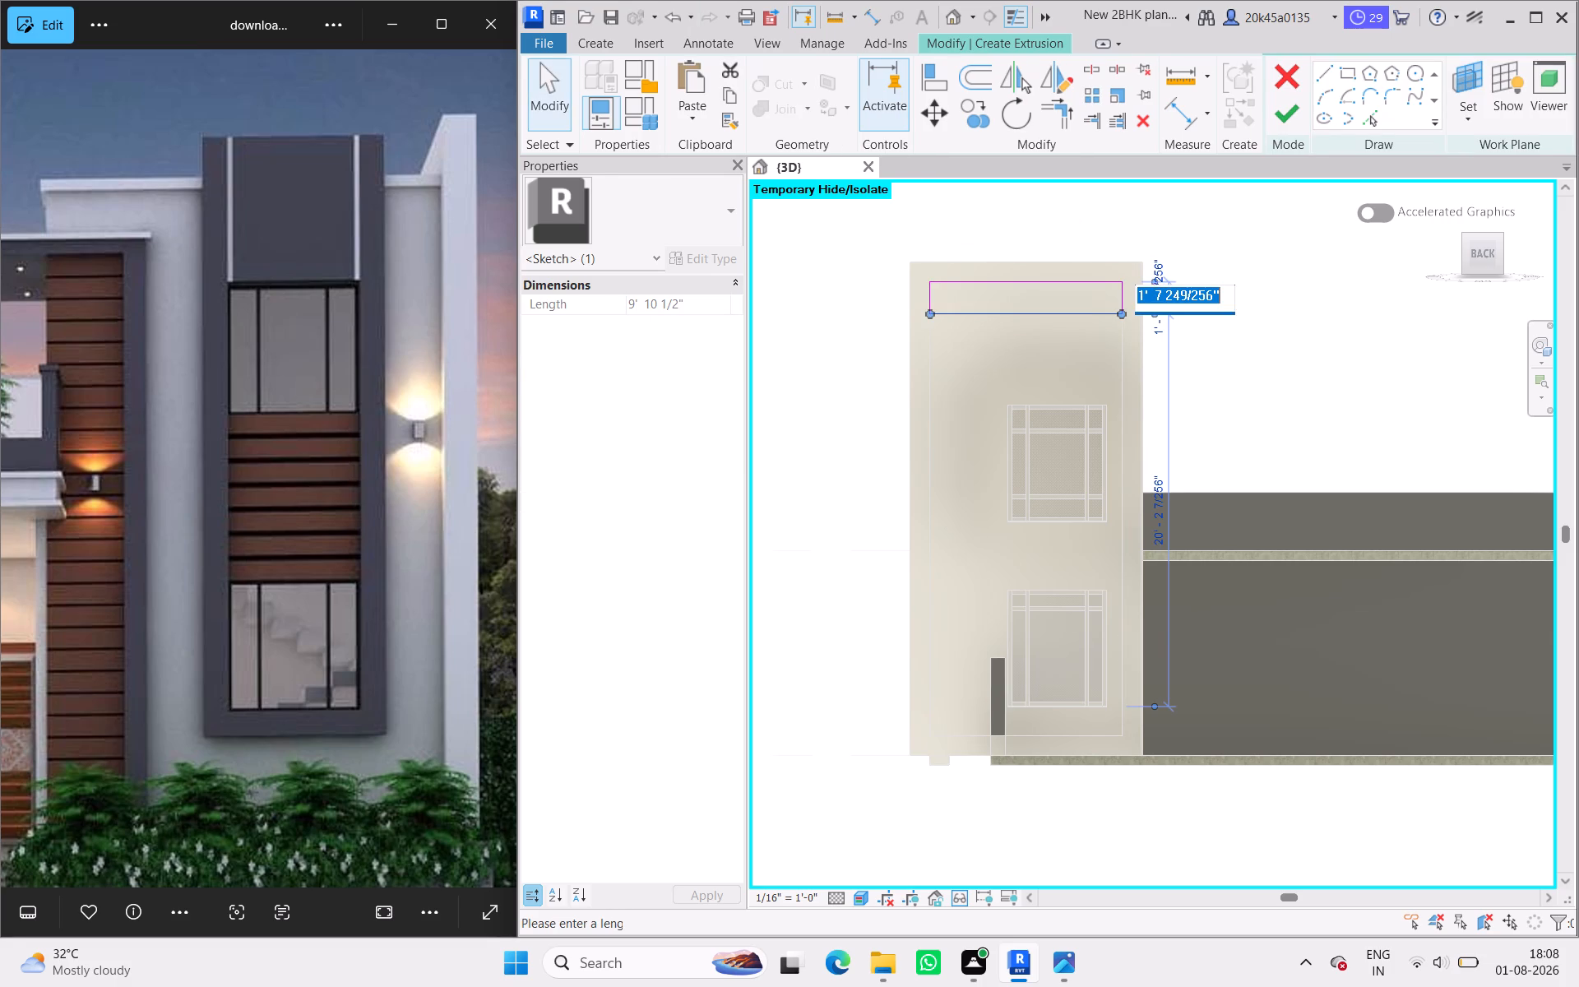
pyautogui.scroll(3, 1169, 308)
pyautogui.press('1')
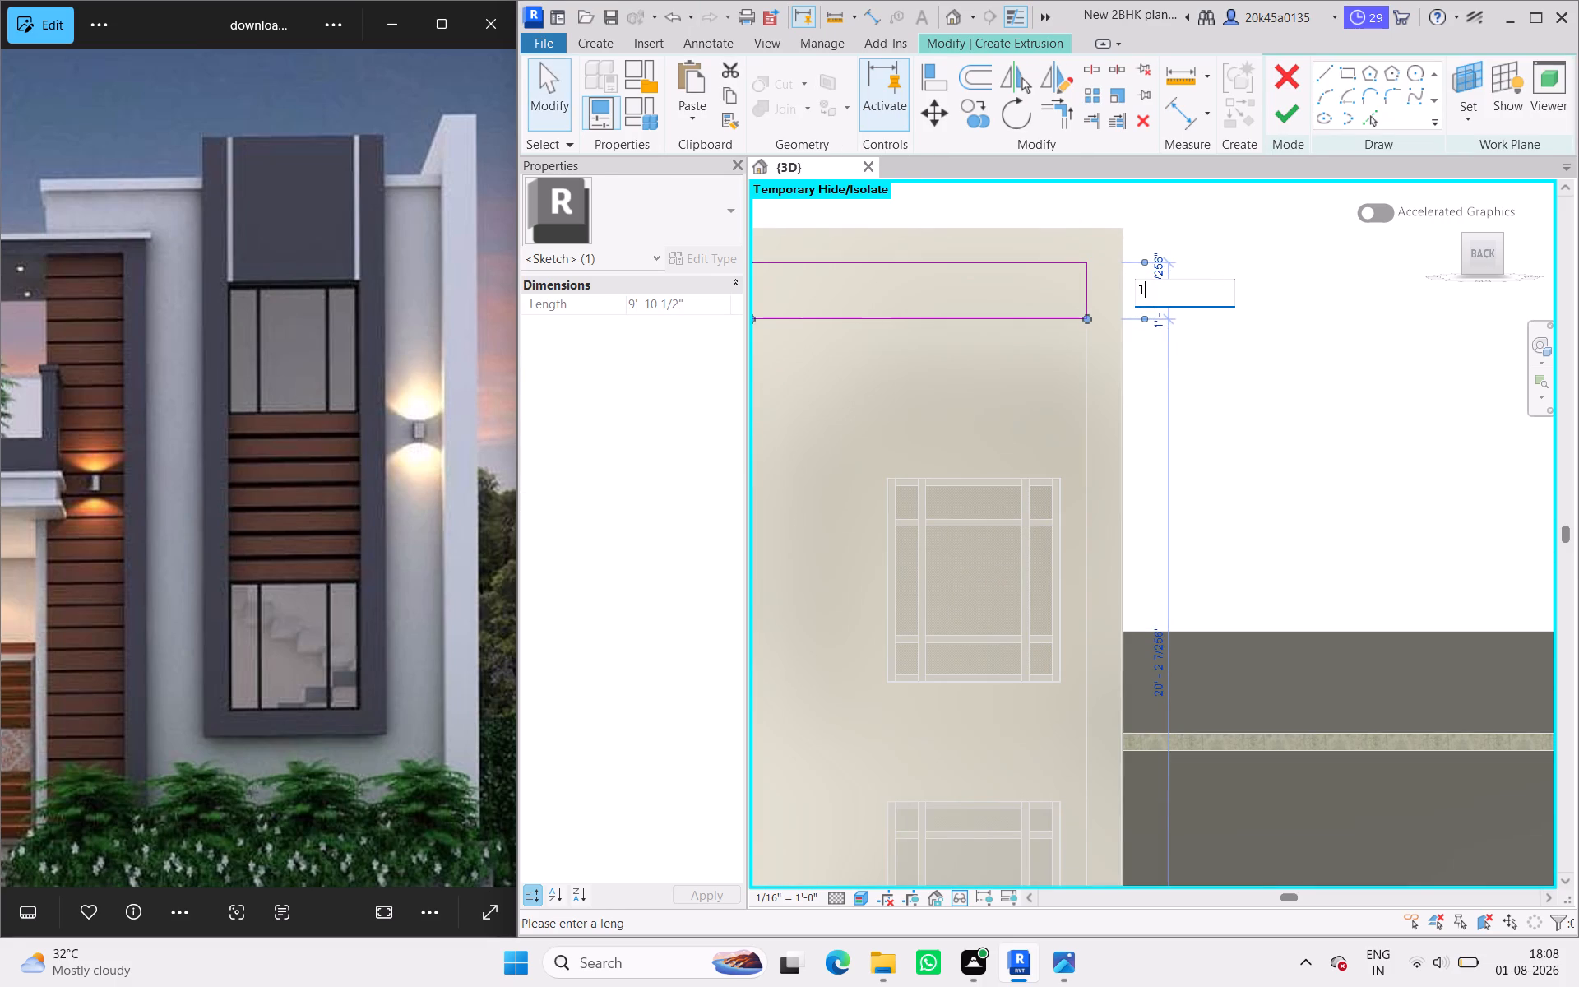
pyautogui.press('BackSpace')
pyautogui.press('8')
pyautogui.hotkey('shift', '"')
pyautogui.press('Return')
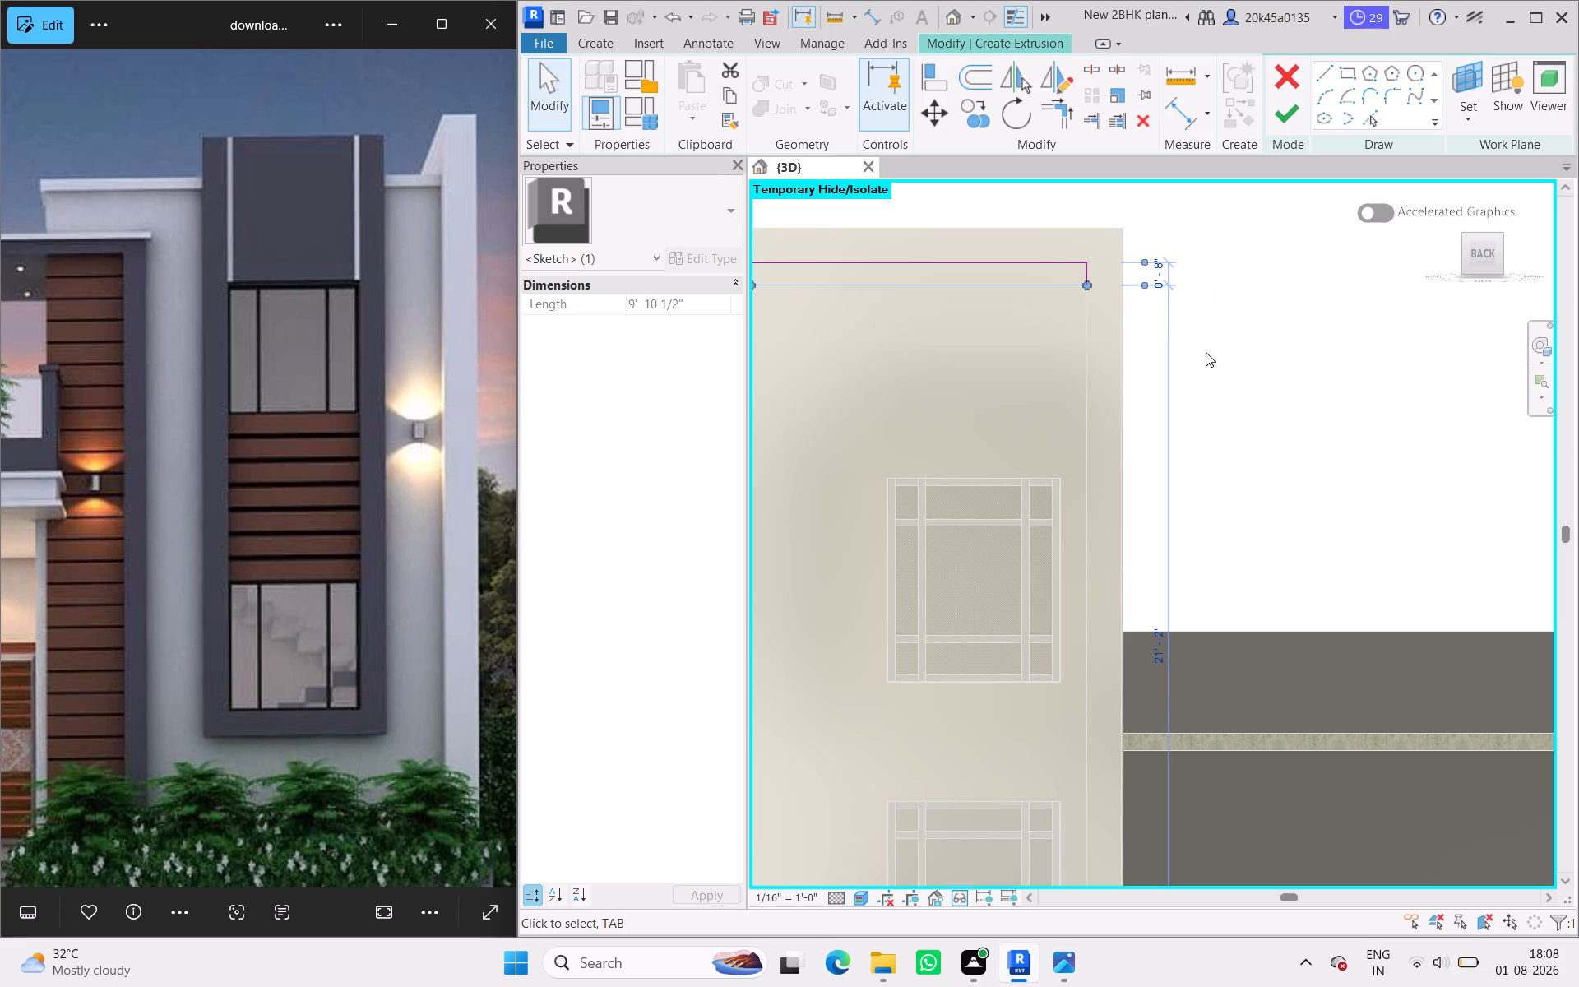
# Set the height of the strip rectangle at the top of the frame to 10".
pyautogui.click(1159, 271)
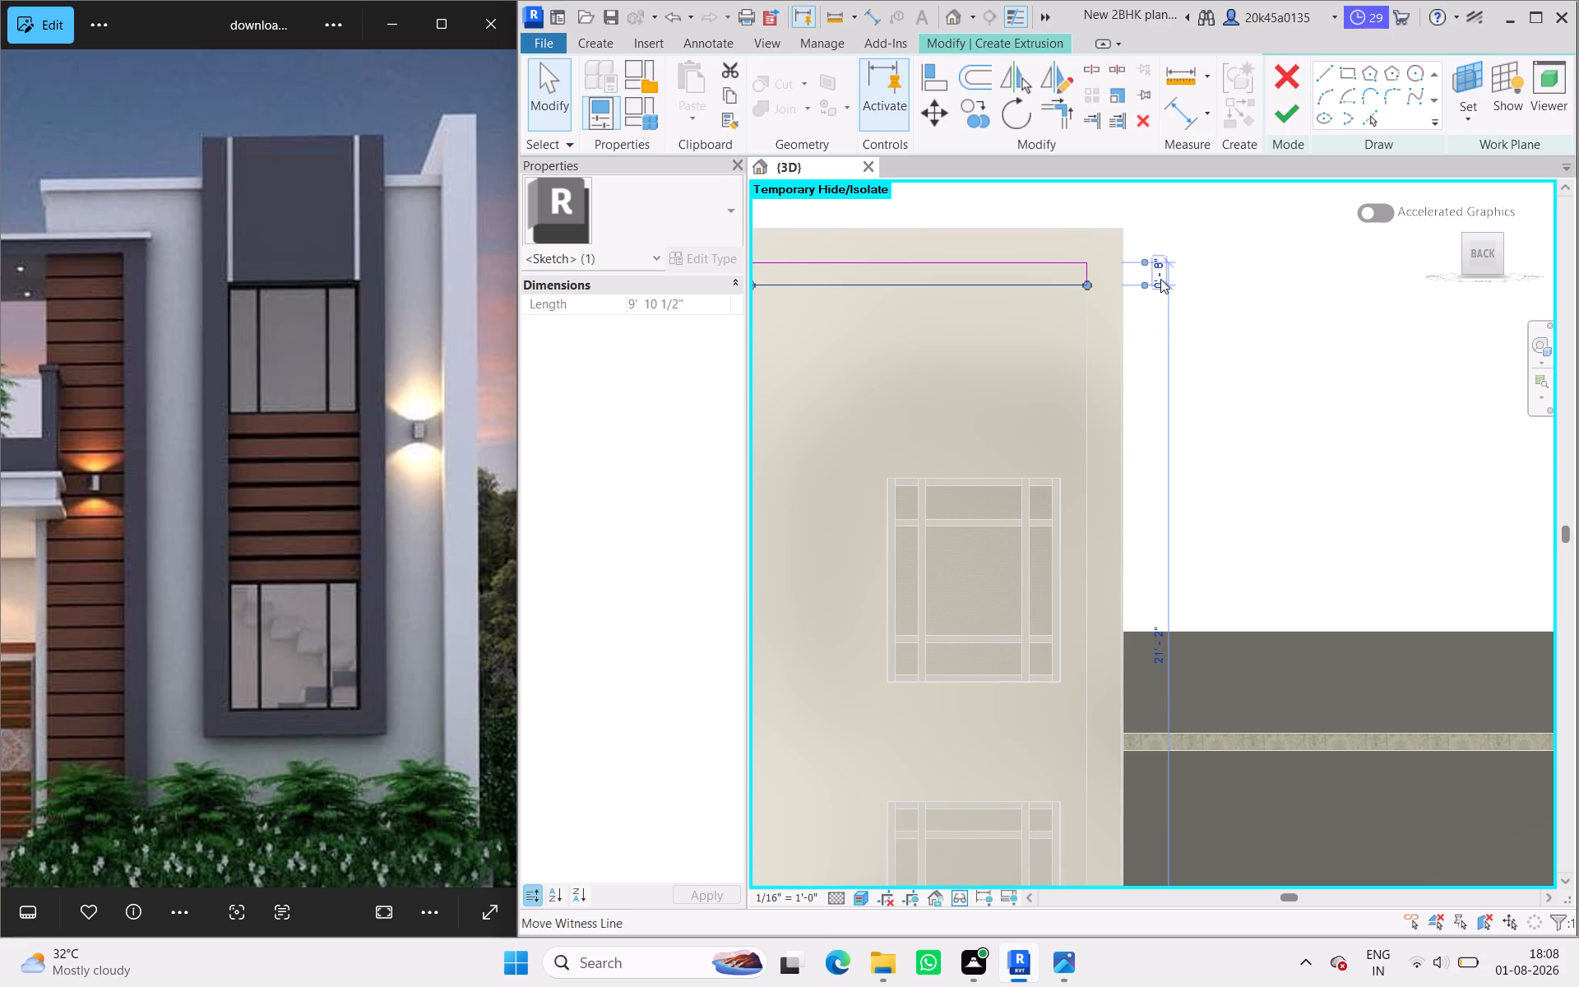
pyautogui.click(1160, 279)
pyautogui.write('10')
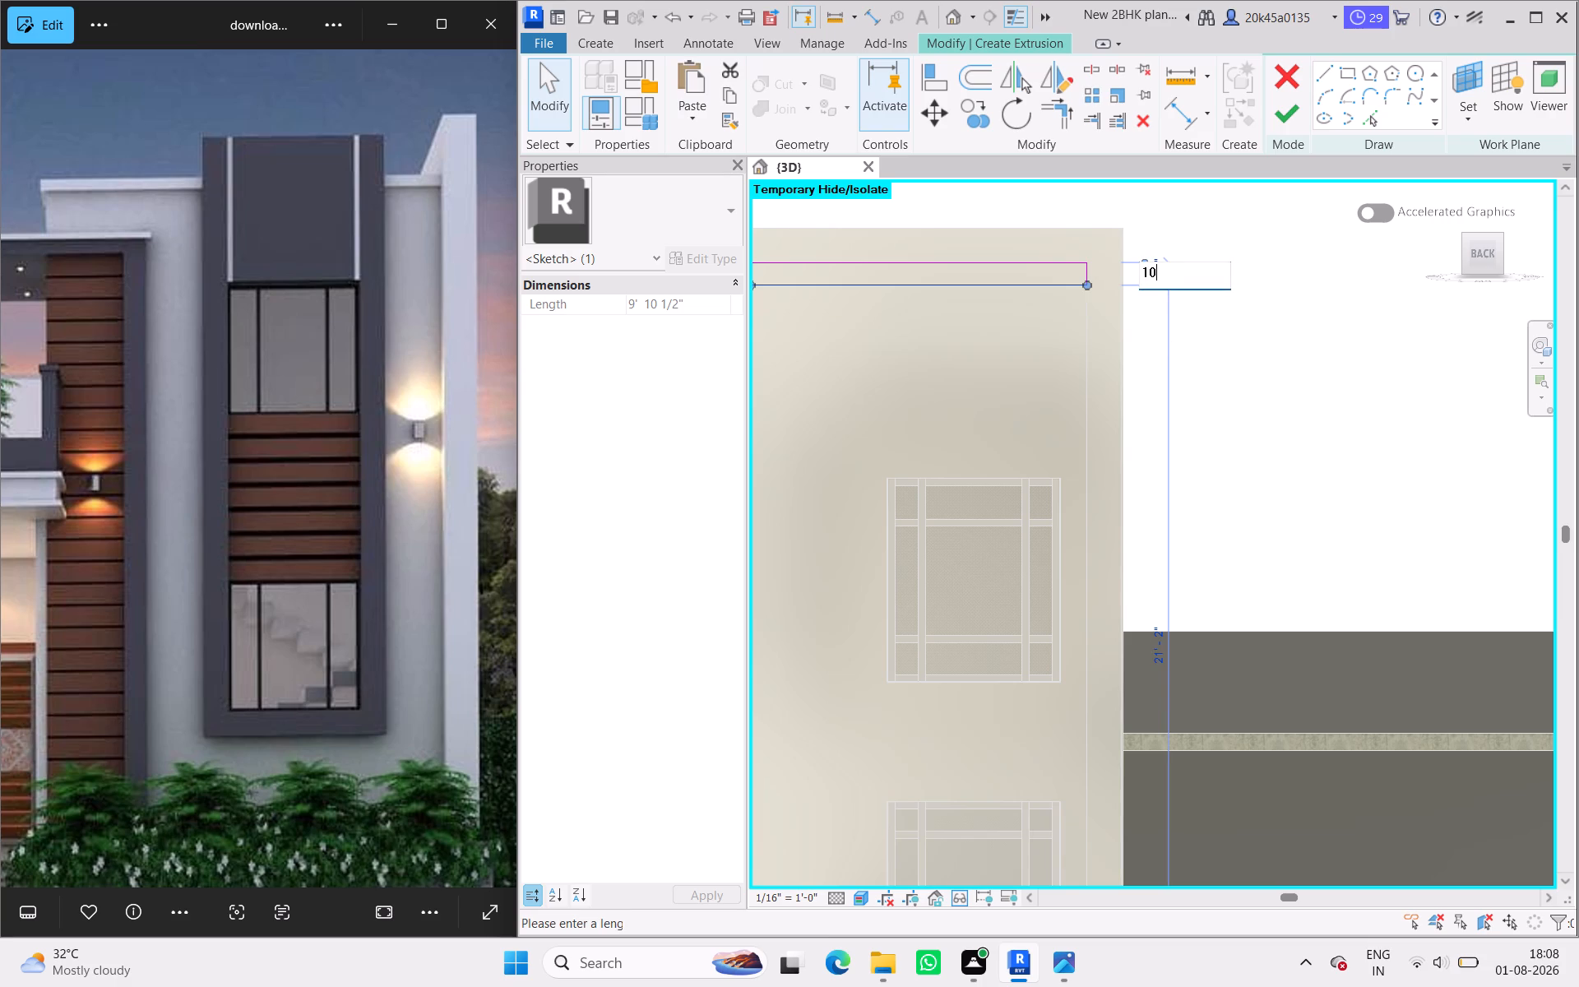
pyautogui.hotkey('shift', '"')
pyautogui.press('Return')
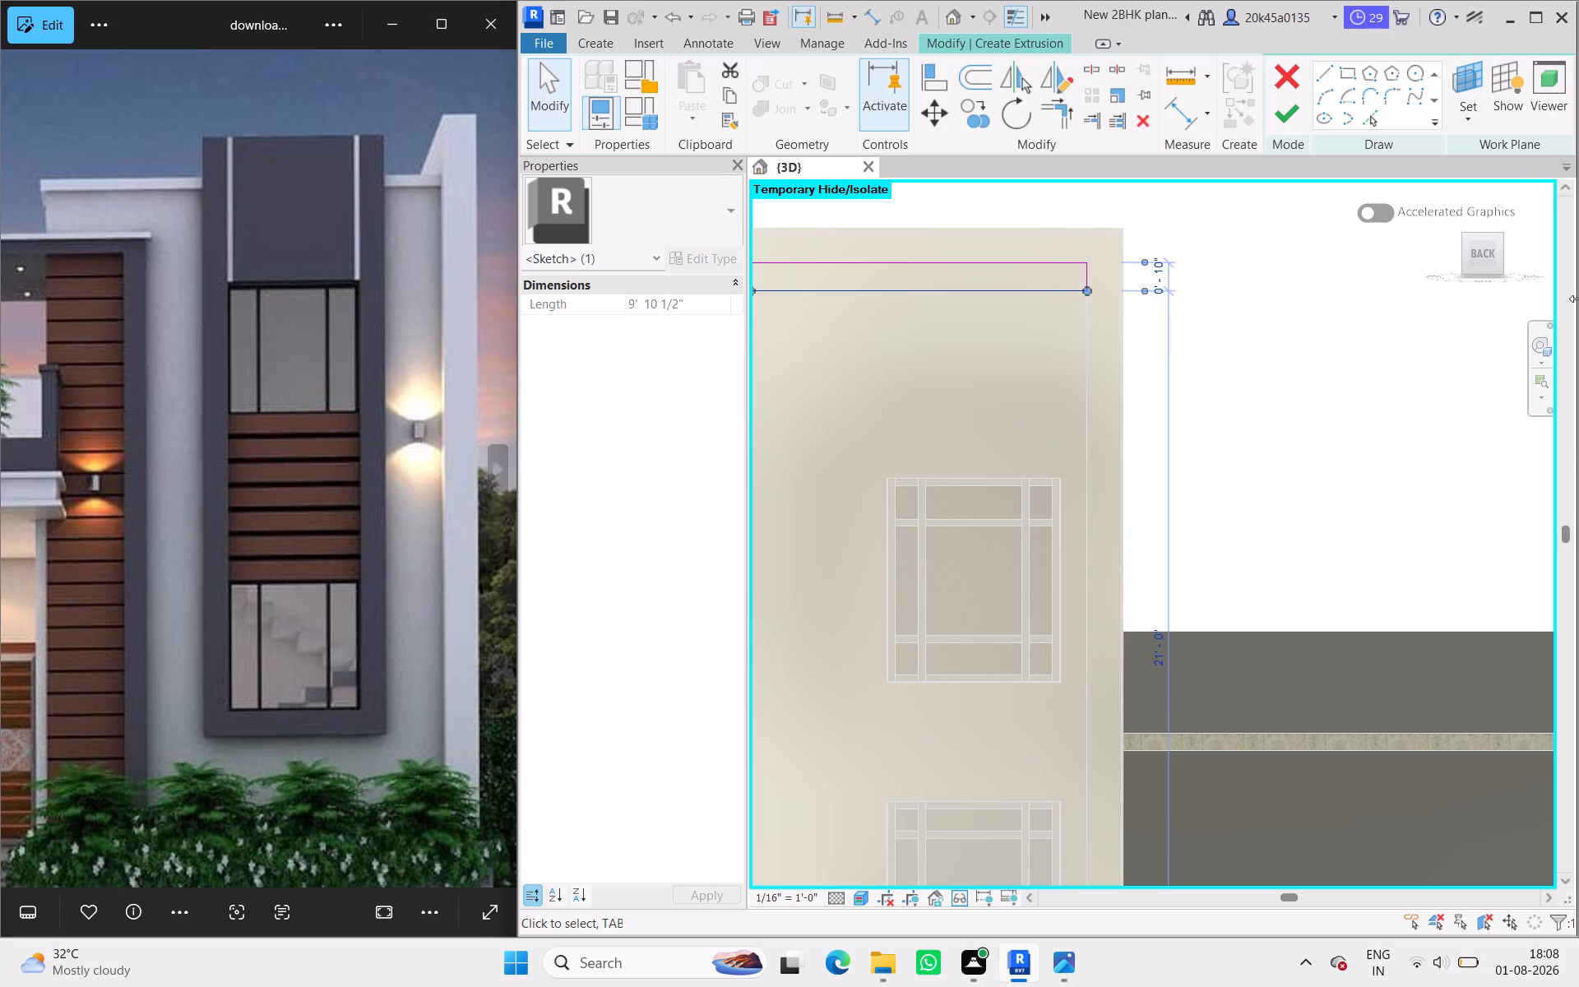
pyautogui.scroll(-4, 898, 341)
pyautogui.click(1223, 352)
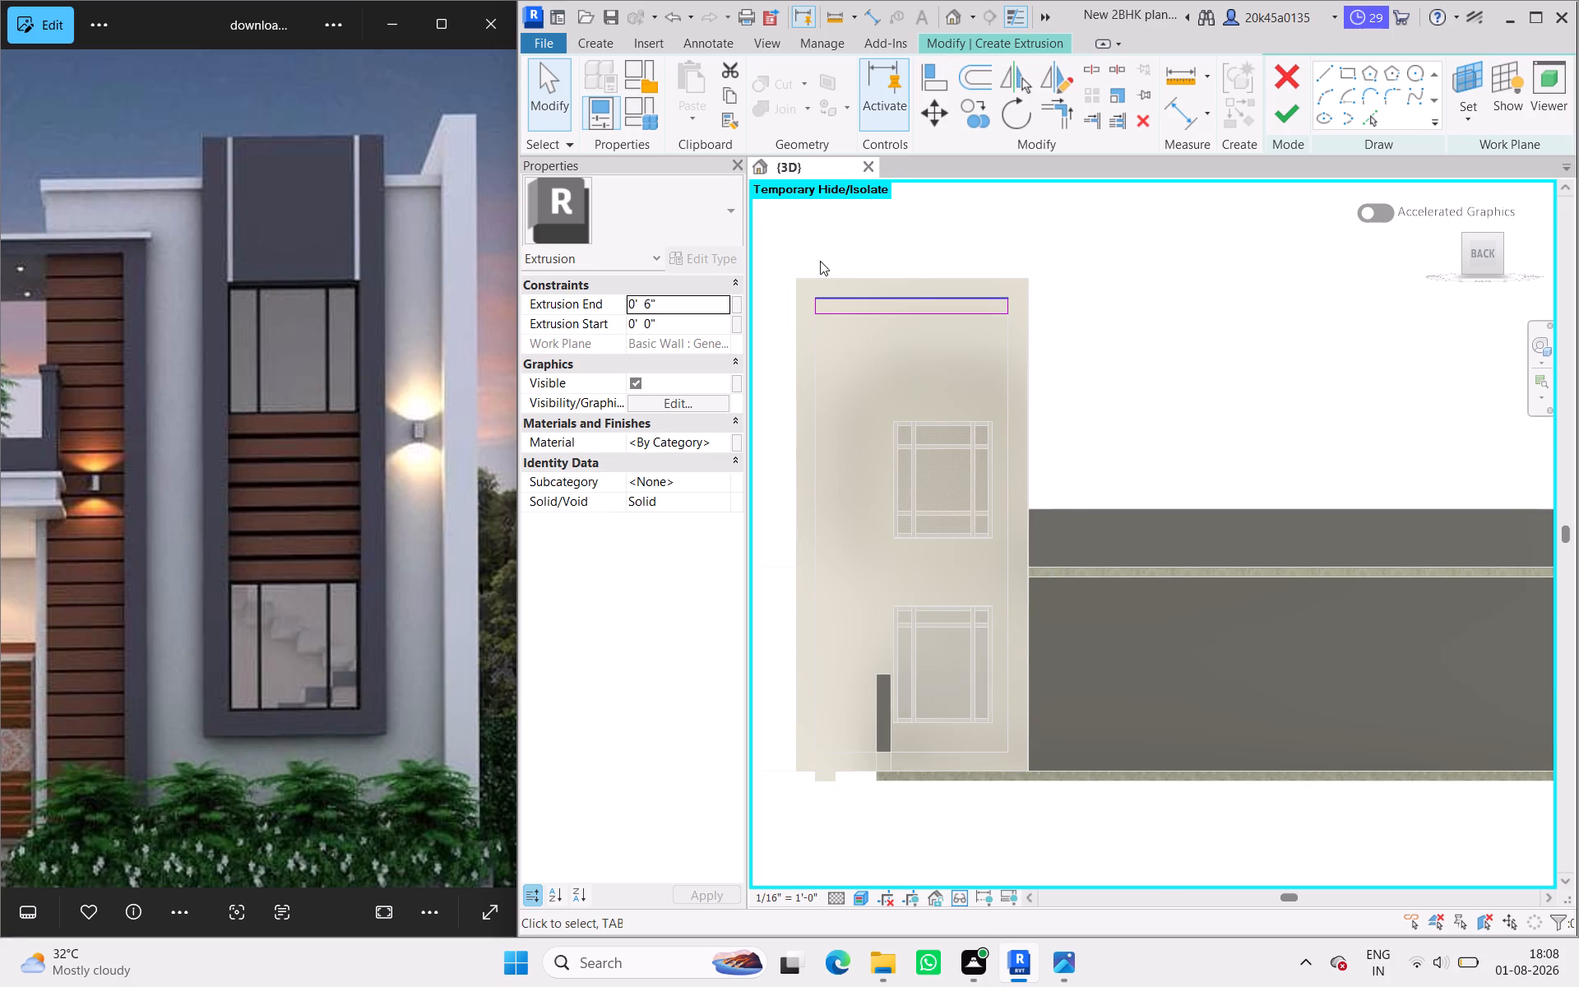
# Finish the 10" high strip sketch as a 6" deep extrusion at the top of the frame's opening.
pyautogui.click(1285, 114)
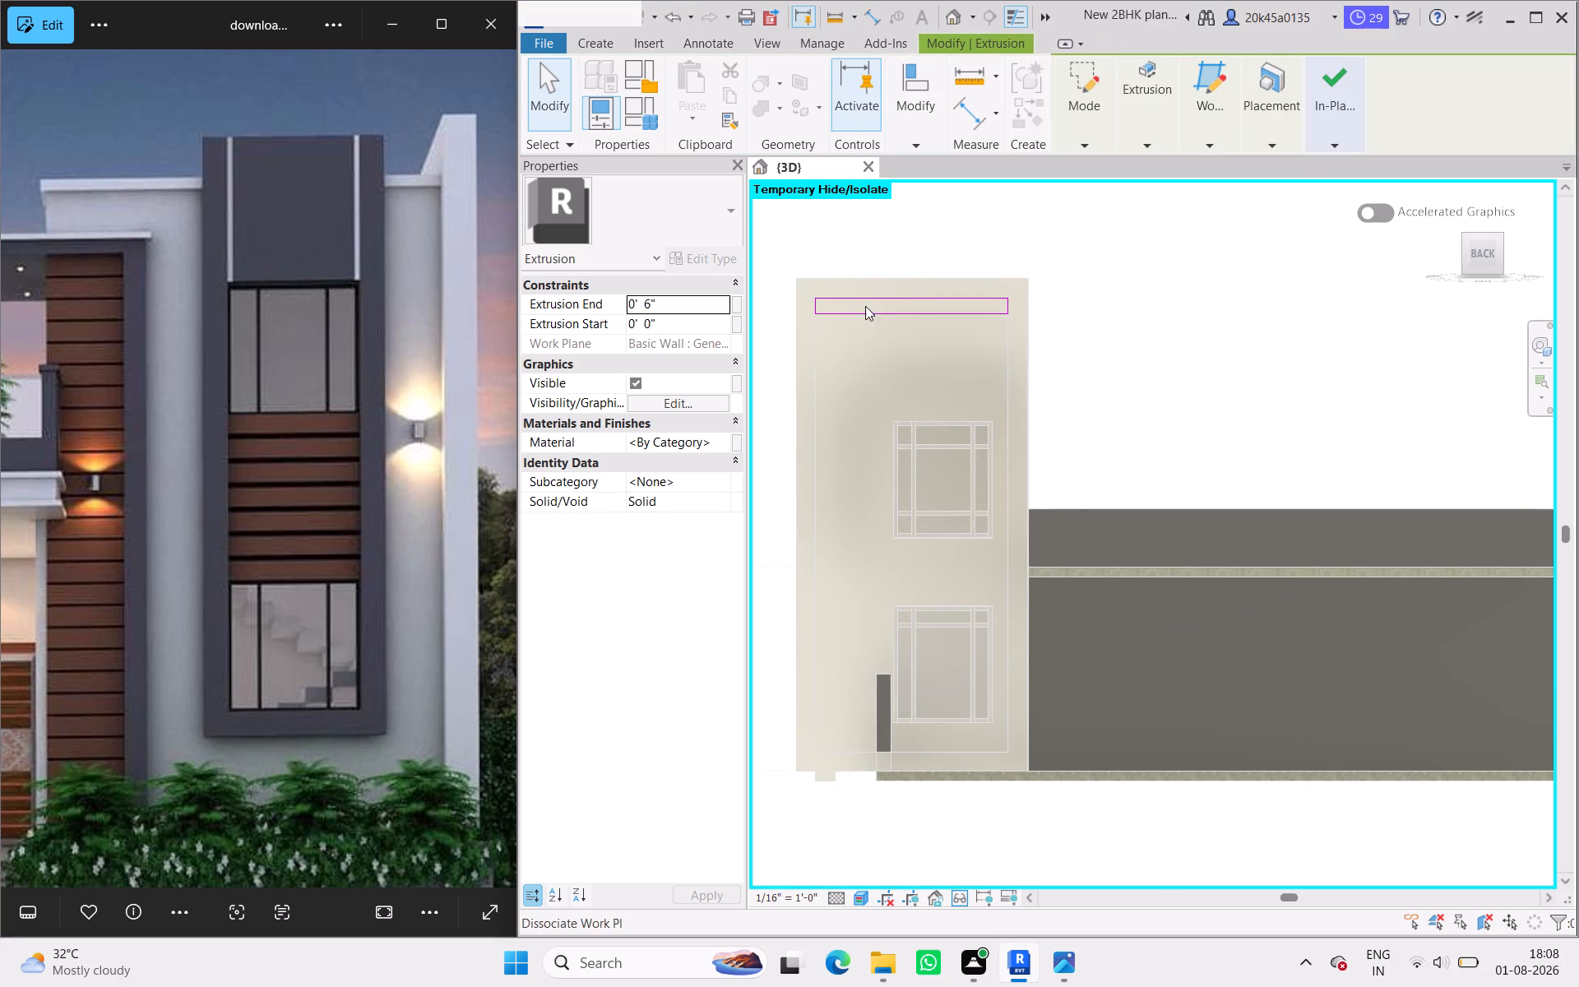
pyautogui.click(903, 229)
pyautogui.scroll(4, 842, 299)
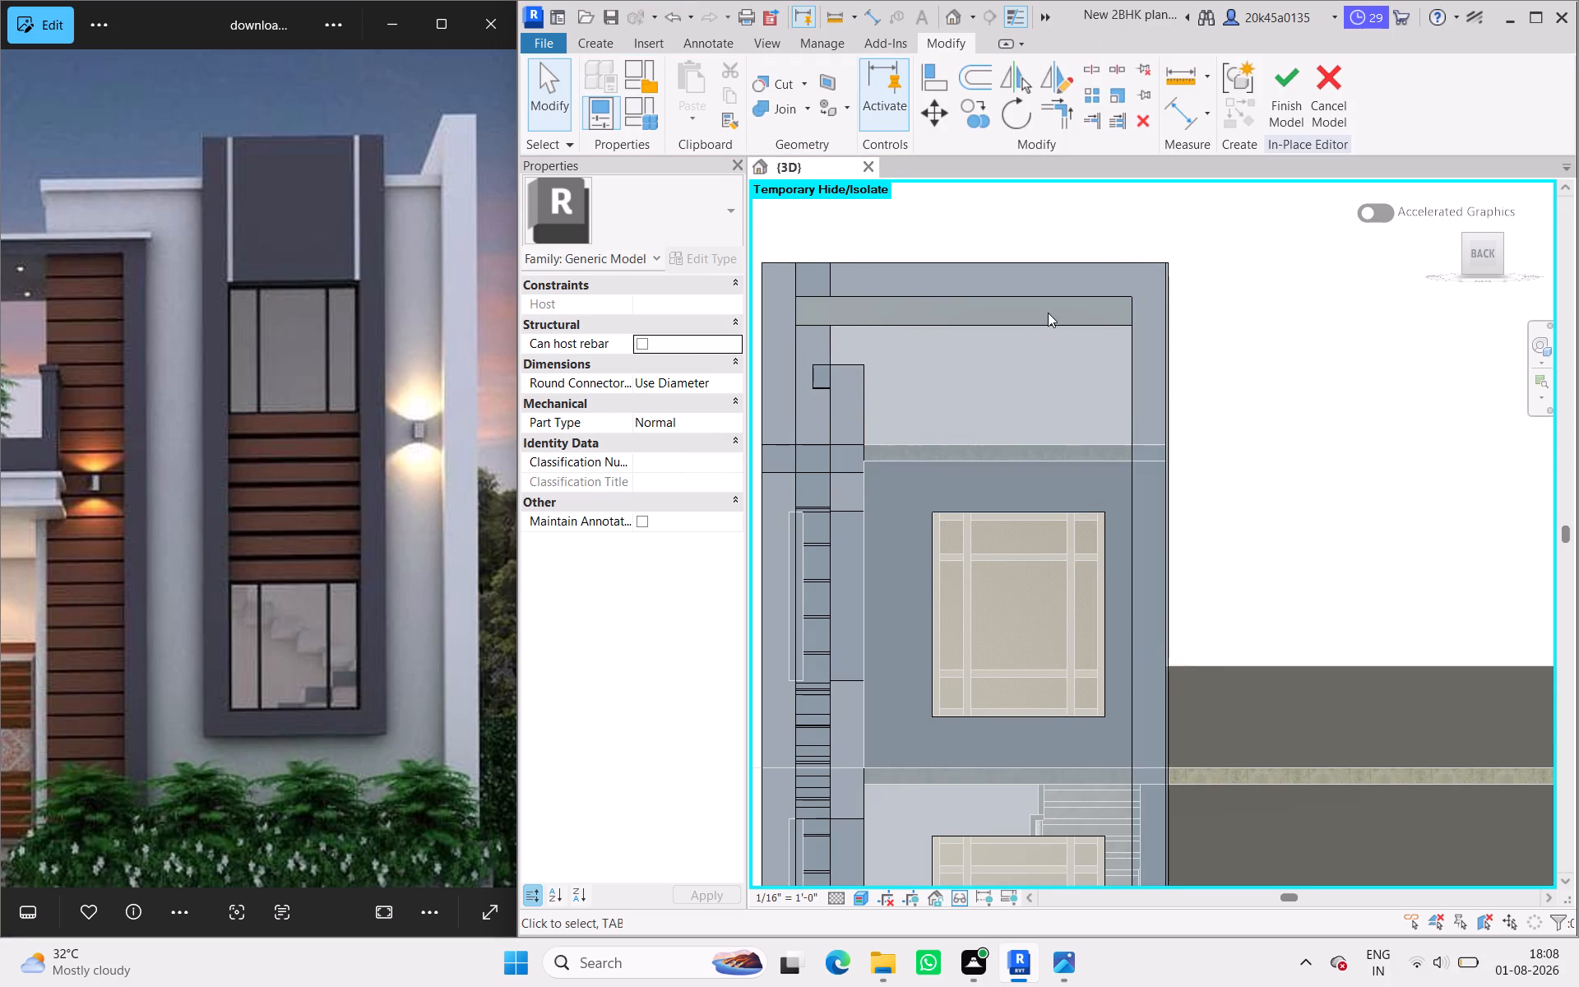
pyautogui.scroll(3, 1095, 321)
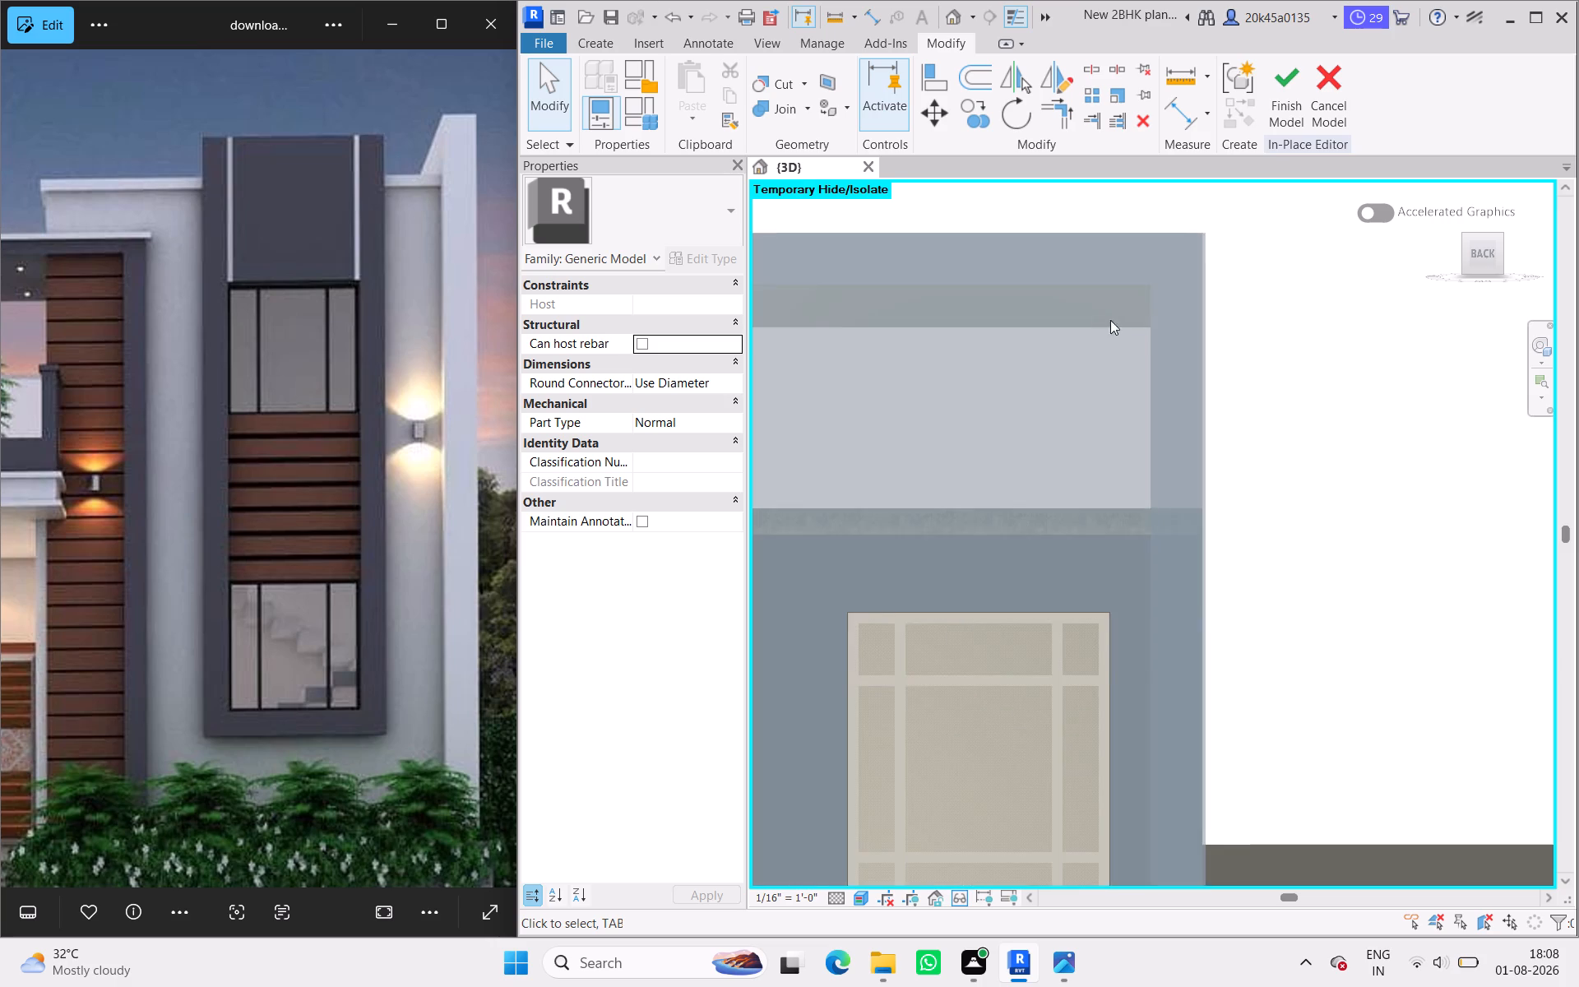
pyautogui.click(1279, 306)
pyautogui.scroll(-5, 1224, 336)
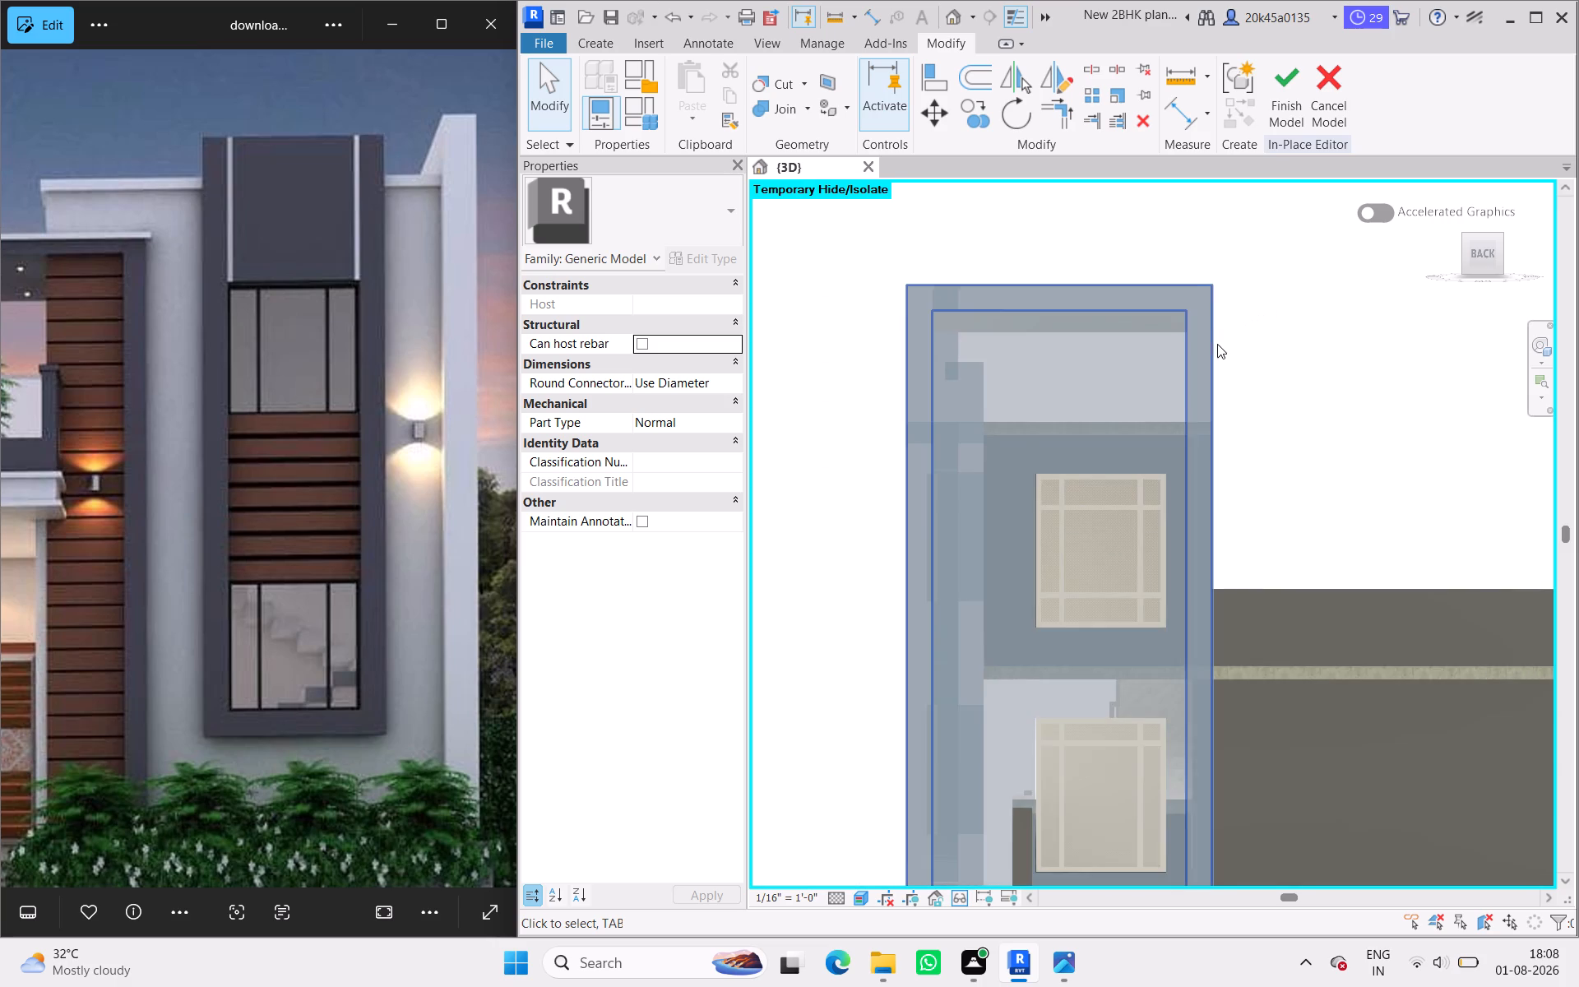
# Set the 3D view's visual style to Realistic.
pyautogui.click(859, 894)
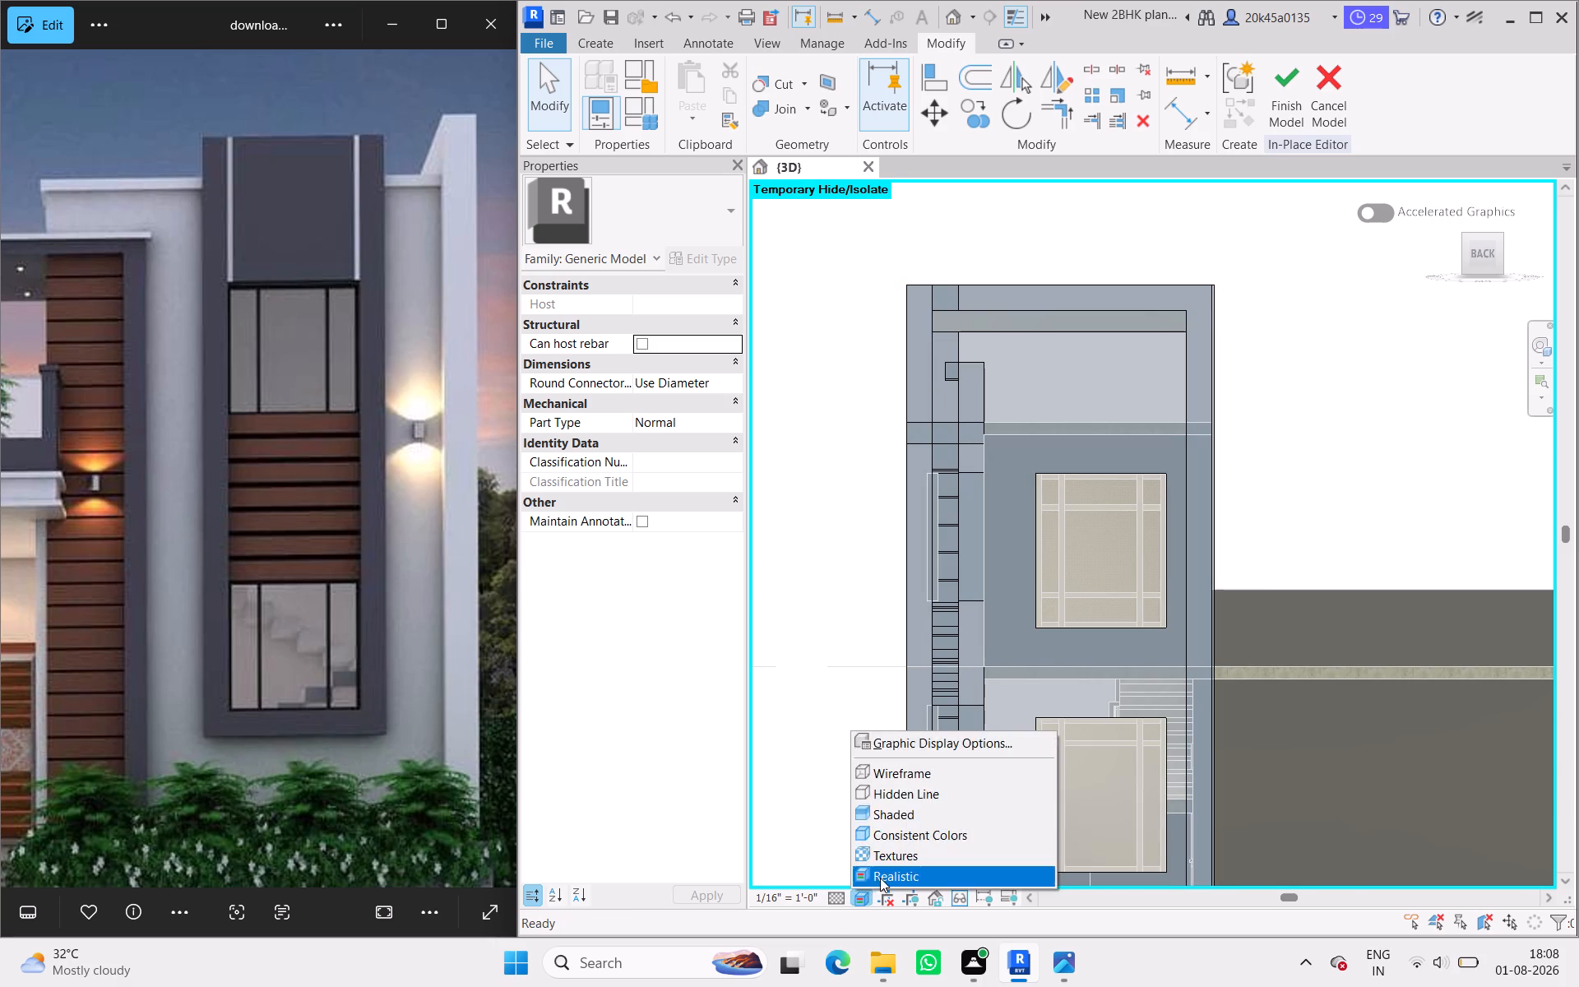
pyautogui.click(882, 878)
pyautogui.click(1297, 289)
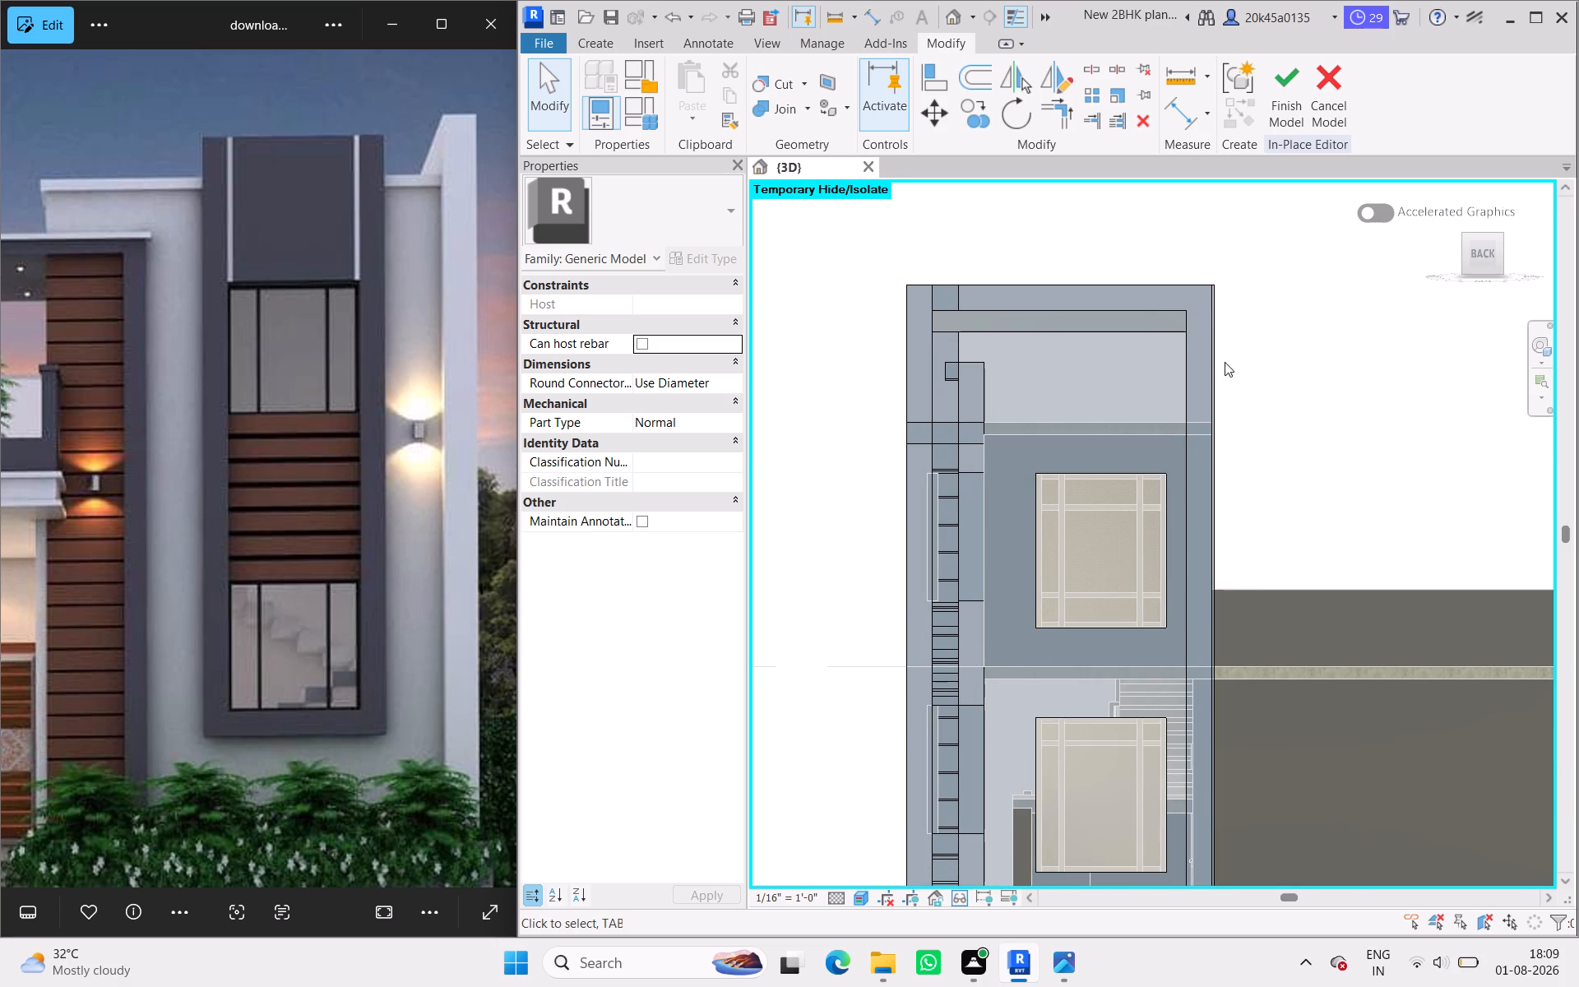
# Check the strip extrusion's depth from the side, delete it from the top of the frame and finish the in-place model.
pyautogui.click(1230, 365)
pyautogui.scroll(2, 1122, 331)
pyautogui.scroll(-1, 1127, 324)
pyautogui.scroll(1, 1145, 338)
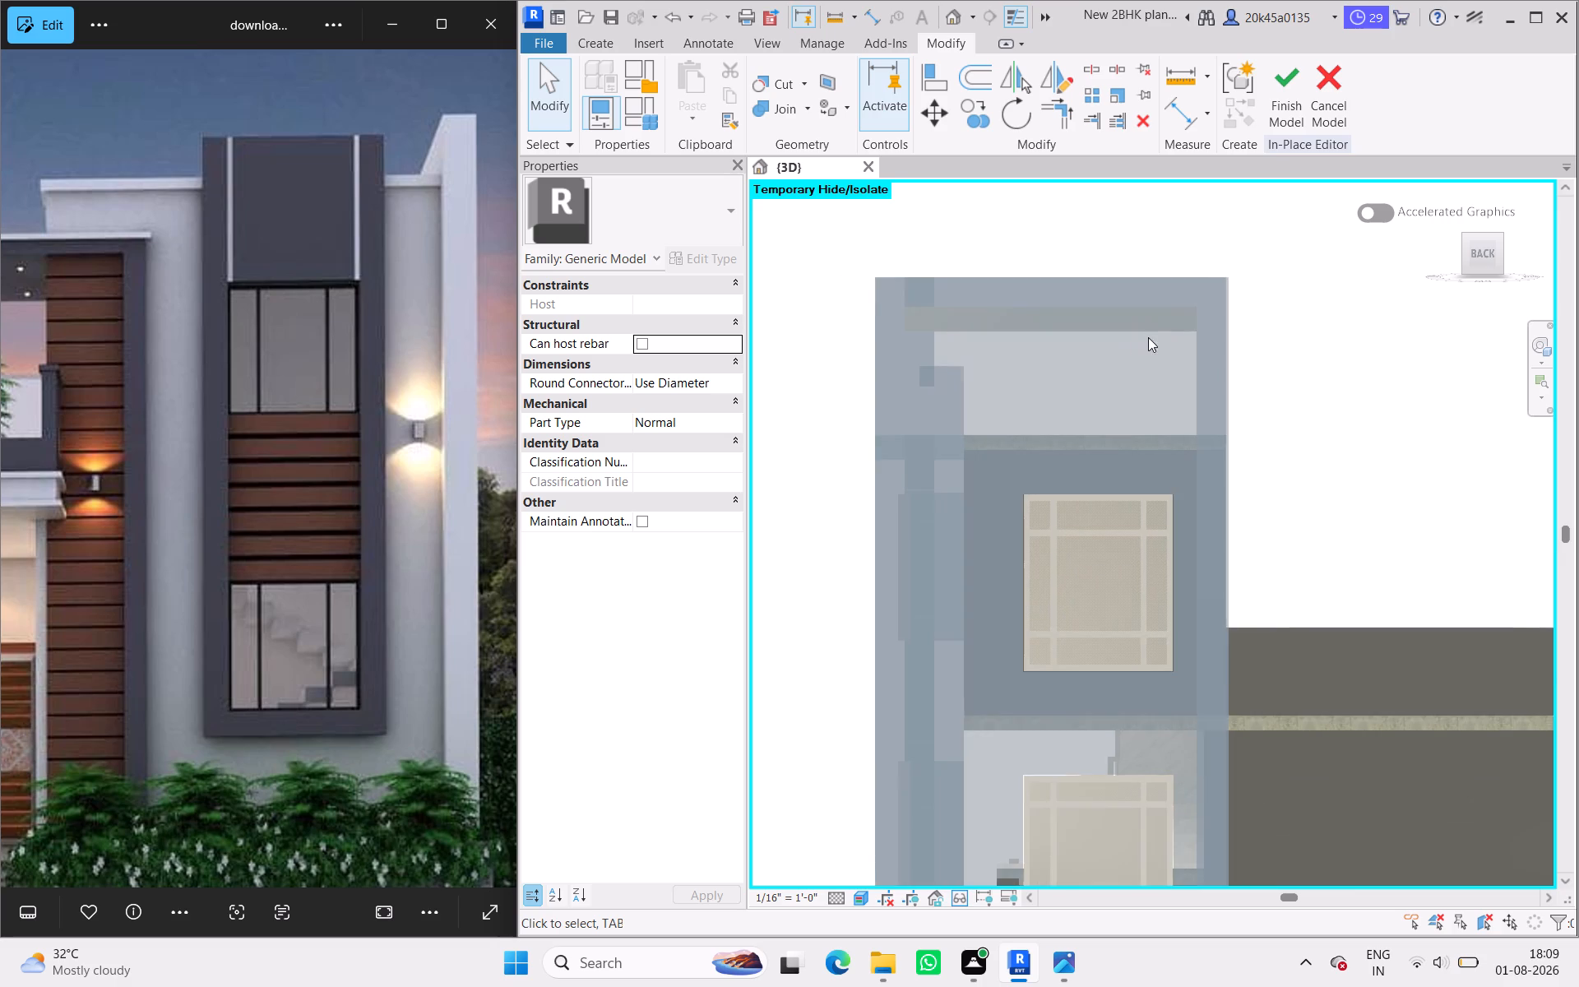
pyautogui.scroll(7, 1148, 337)
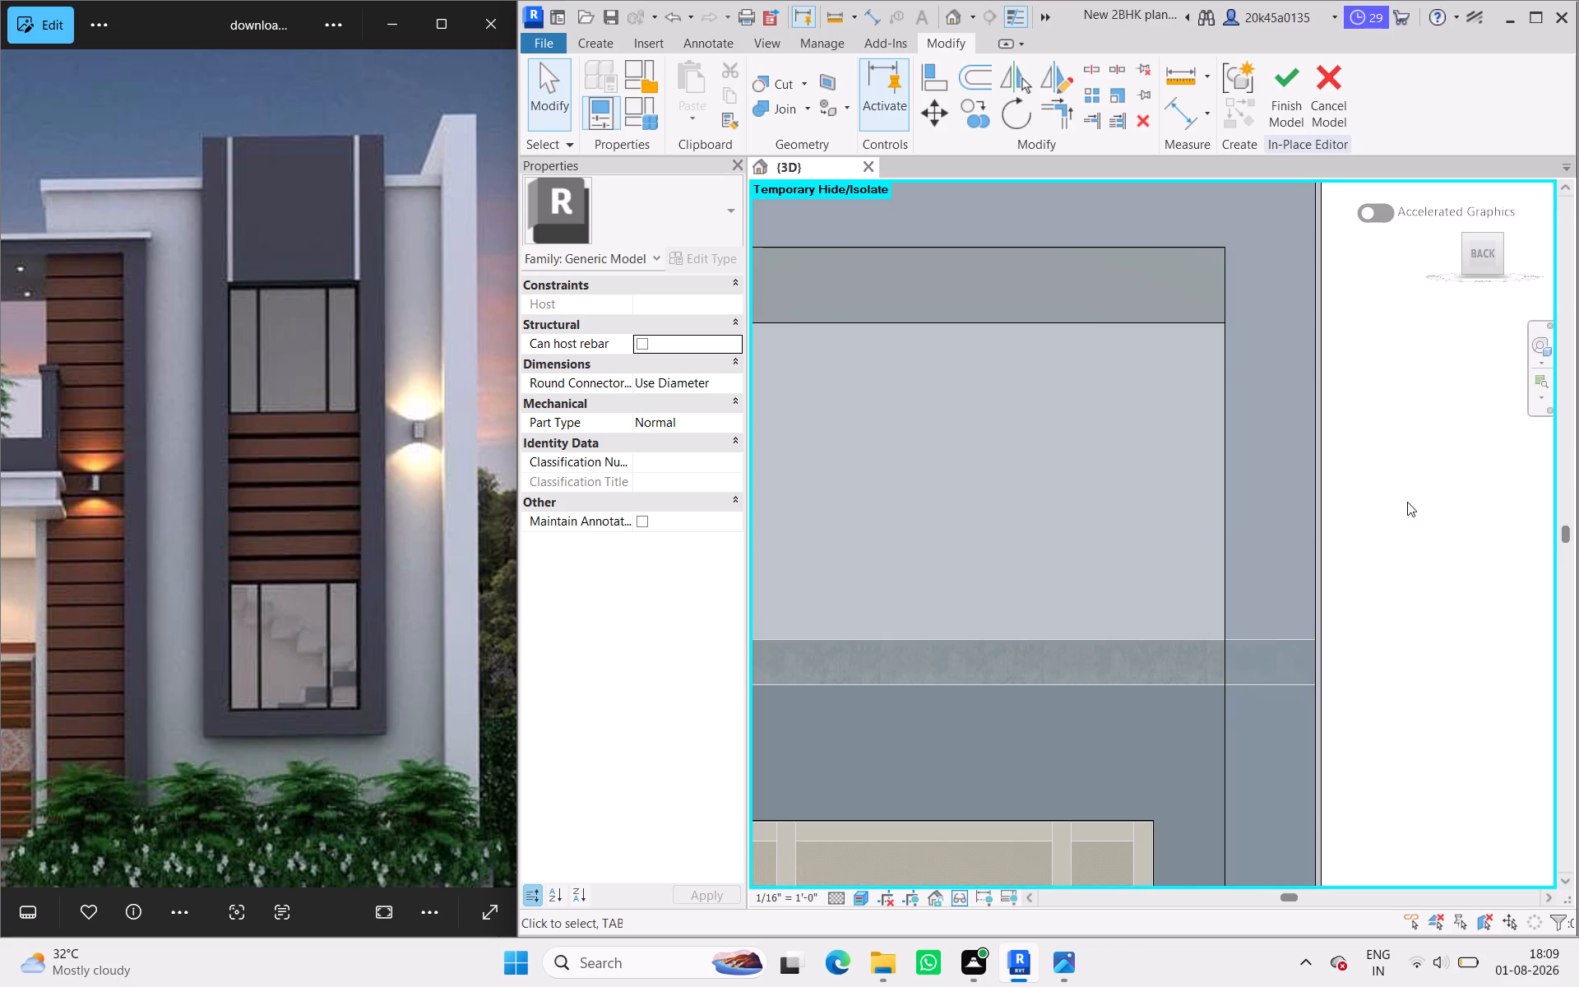
pyautogui.keyDown('shift'); pyautogui.moveTo(1409, 517); pyautogui.dragTo(1283, 531, button='middle'); pyautogui.keyUp('shift')
pyautogui.keyDown('shift'); pyautogui.scroll(-6, 1264, 527); pyautogui.keyUp('shift')
pyautogui.scroll(-8, 1260, 500)
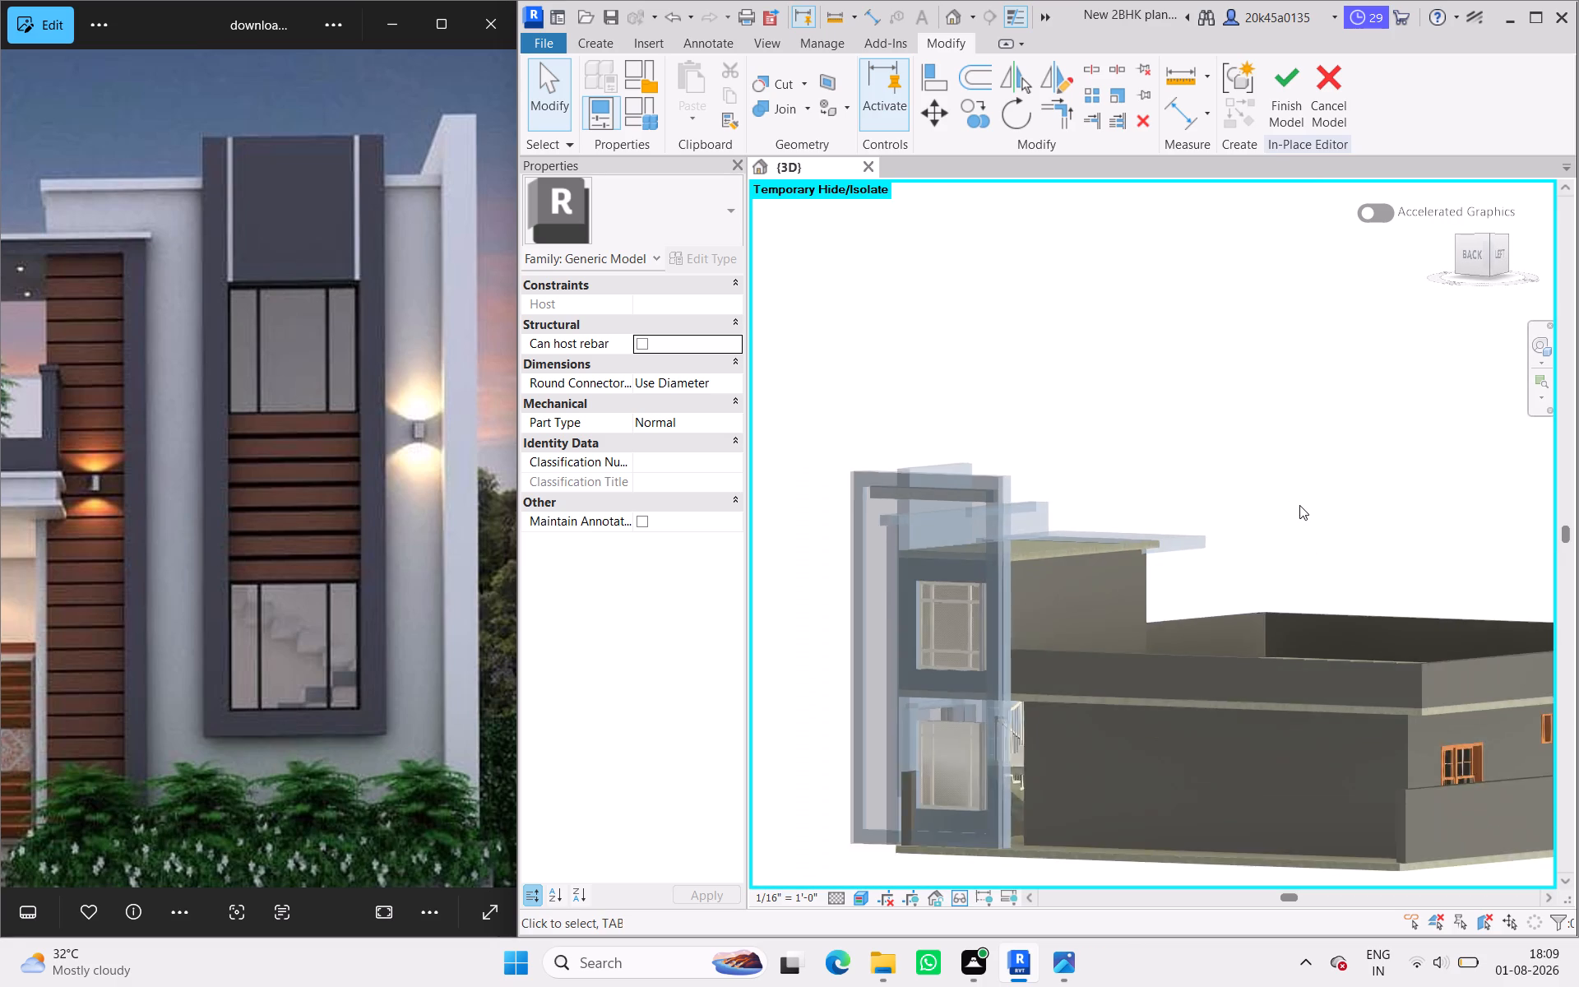
pyautogui.scroll(-2, 1299, 505)
pyautogui.keyDown('shift'); pyautogui.moveTo(1334, 513); pyautogui.dragTo(1150, 499, button='middle'); pyautogui.keyUp('shift')
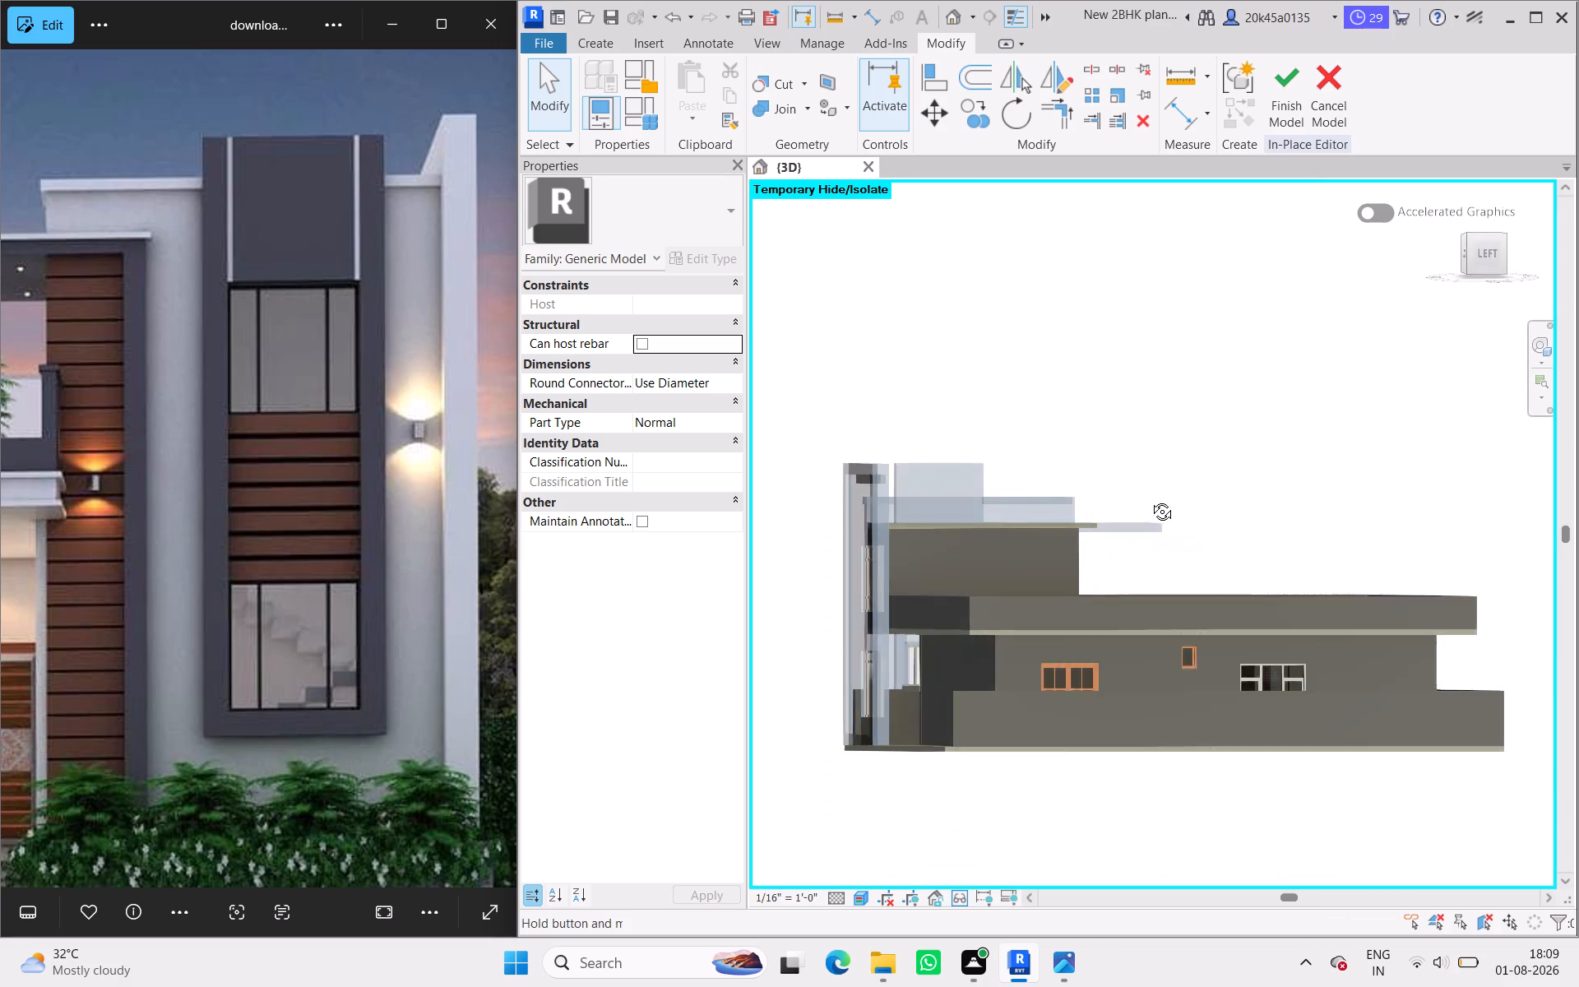
pyautogui.keyDown('shift'); pyautogui.moveTo(1150, 499); pyautogui.dragTo(1048, 497, button='middle'); pyautogui.keyUp('shift')
pyautogui.scroll(10, 859, 461)
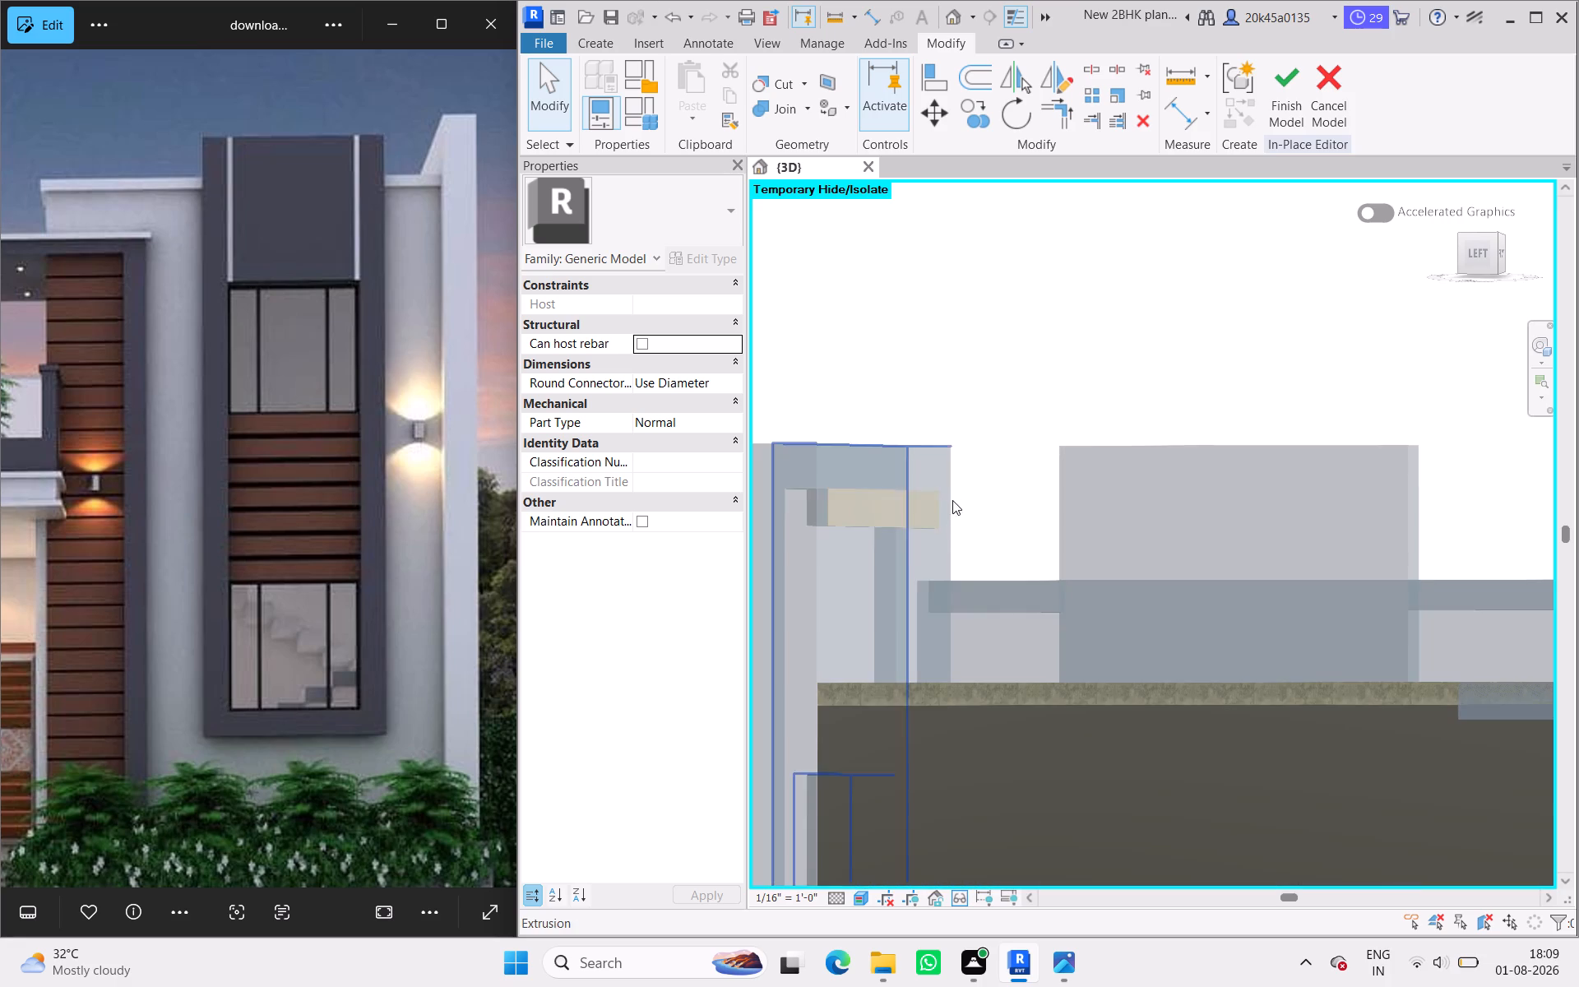
pyautogui.scroll(3, 817, 516)
pyautogui.moveTo(845, 531); pyautogui.dragTo(1053, 536, button='middle')
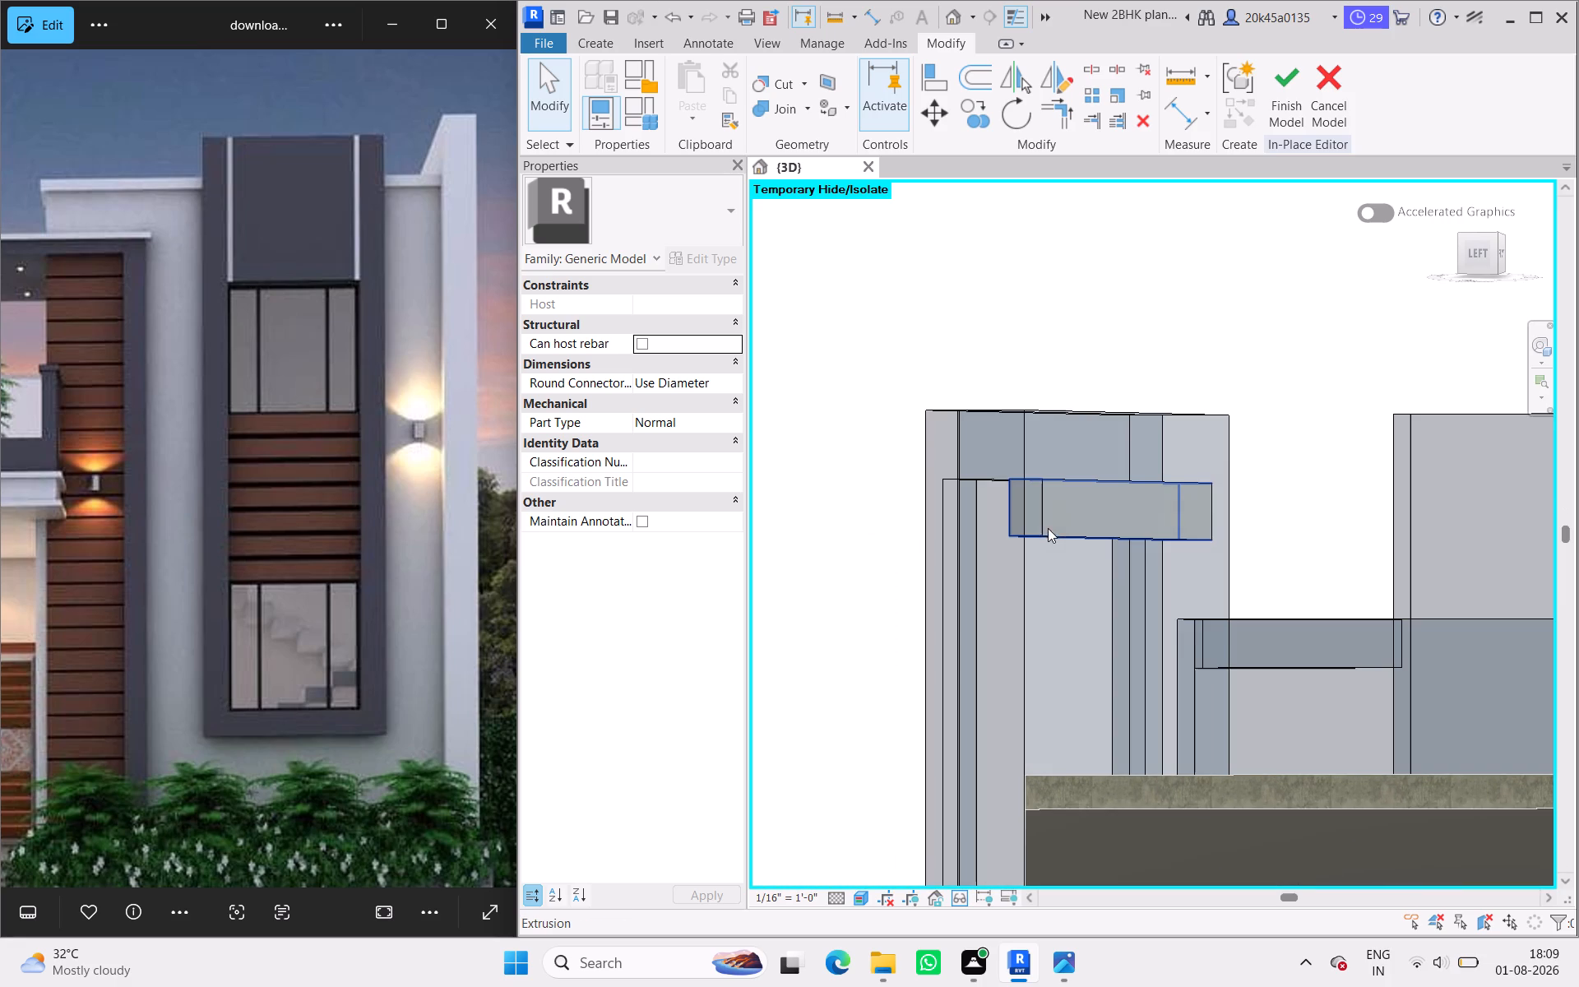
pyautogui.click(1106, 540)
pyautogui.press('Delete')
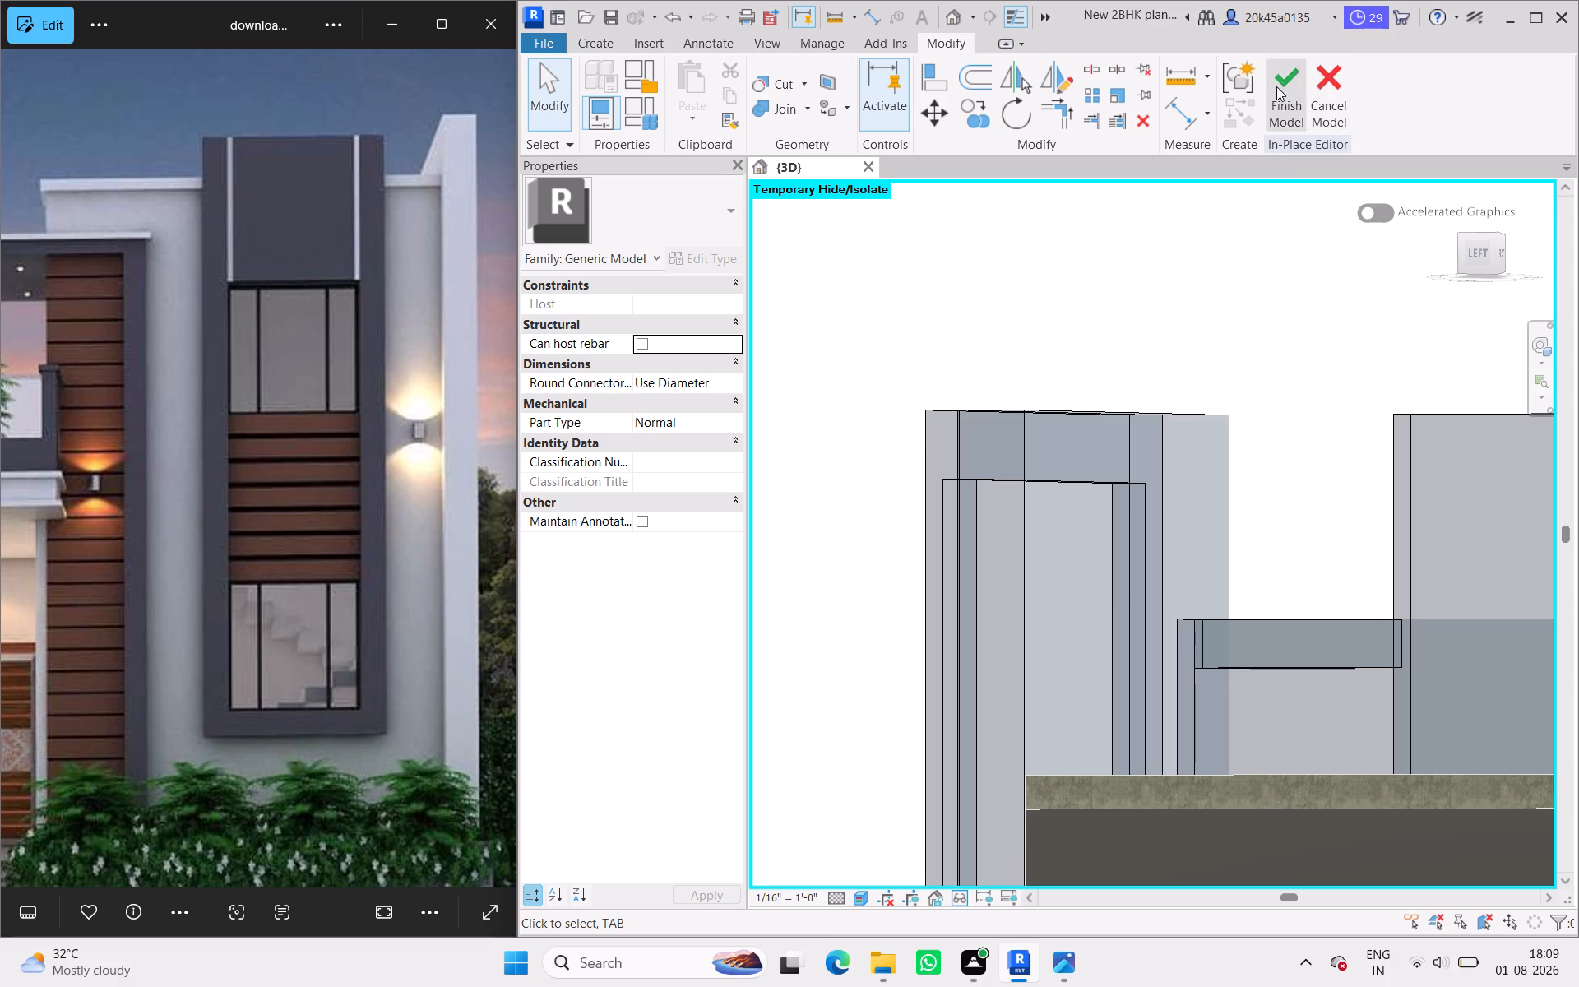
pyautogui.click(1277, 86)
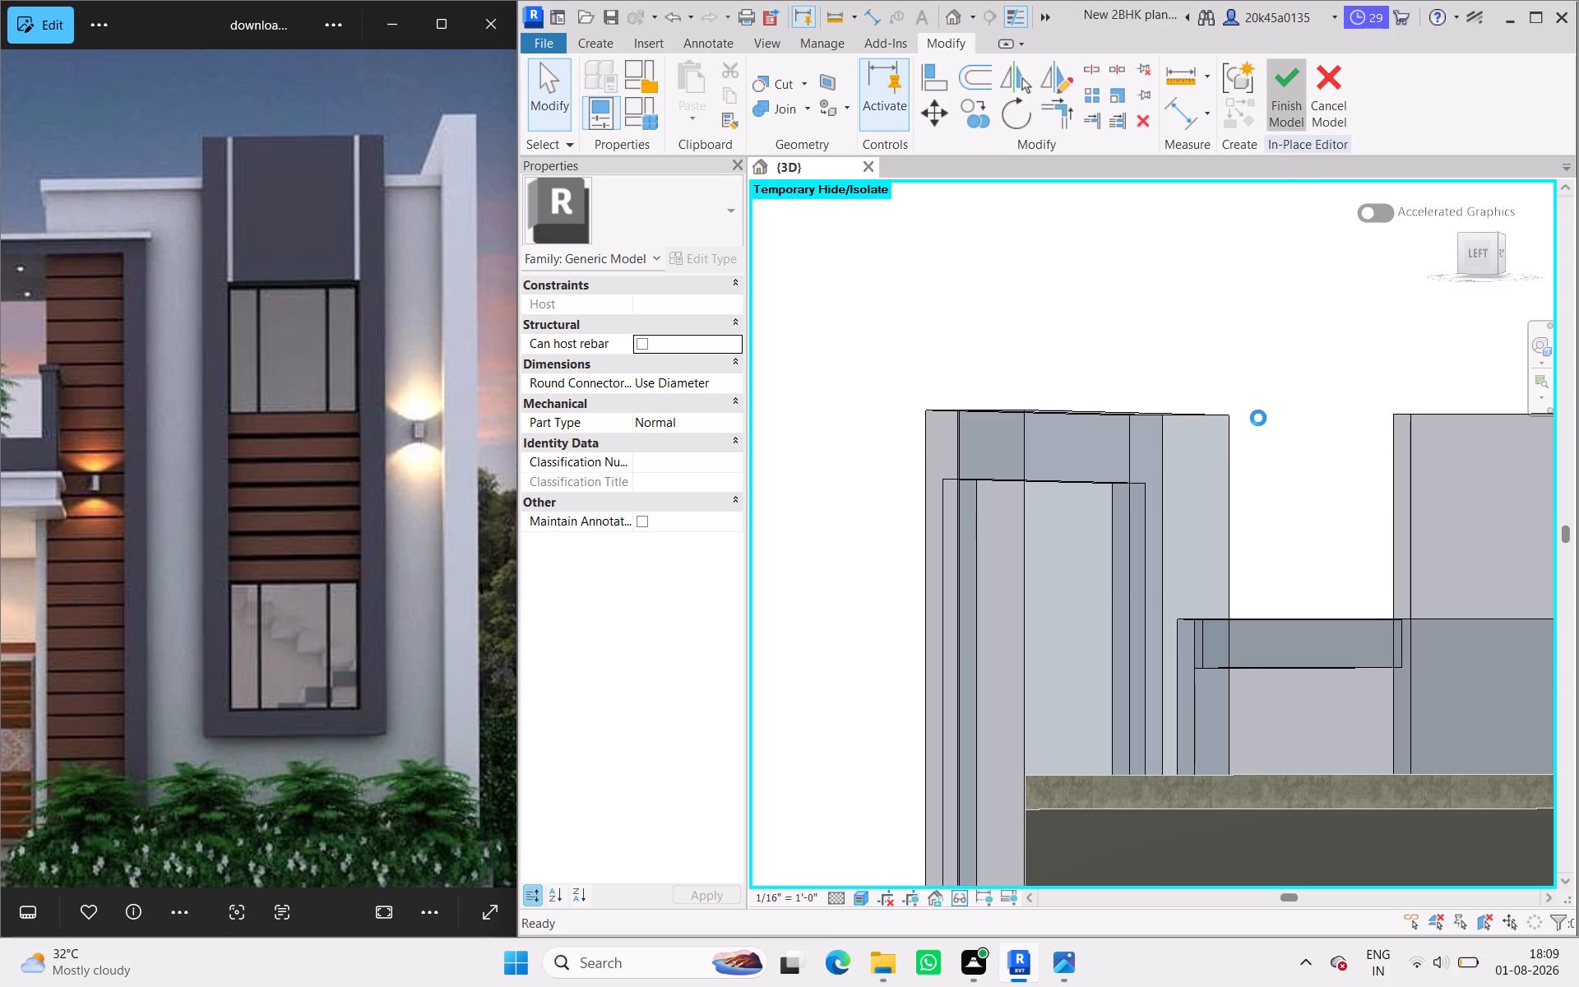
# Reopen the tower's in-place model for editing and dismiss the low battery notice.
pyautogui.keyDown('shift'); pyautogui.moveTo(1165, 531); pyautogui.dragTo(1308, 544, button='middle'); pyautogui.keyUp('shift')
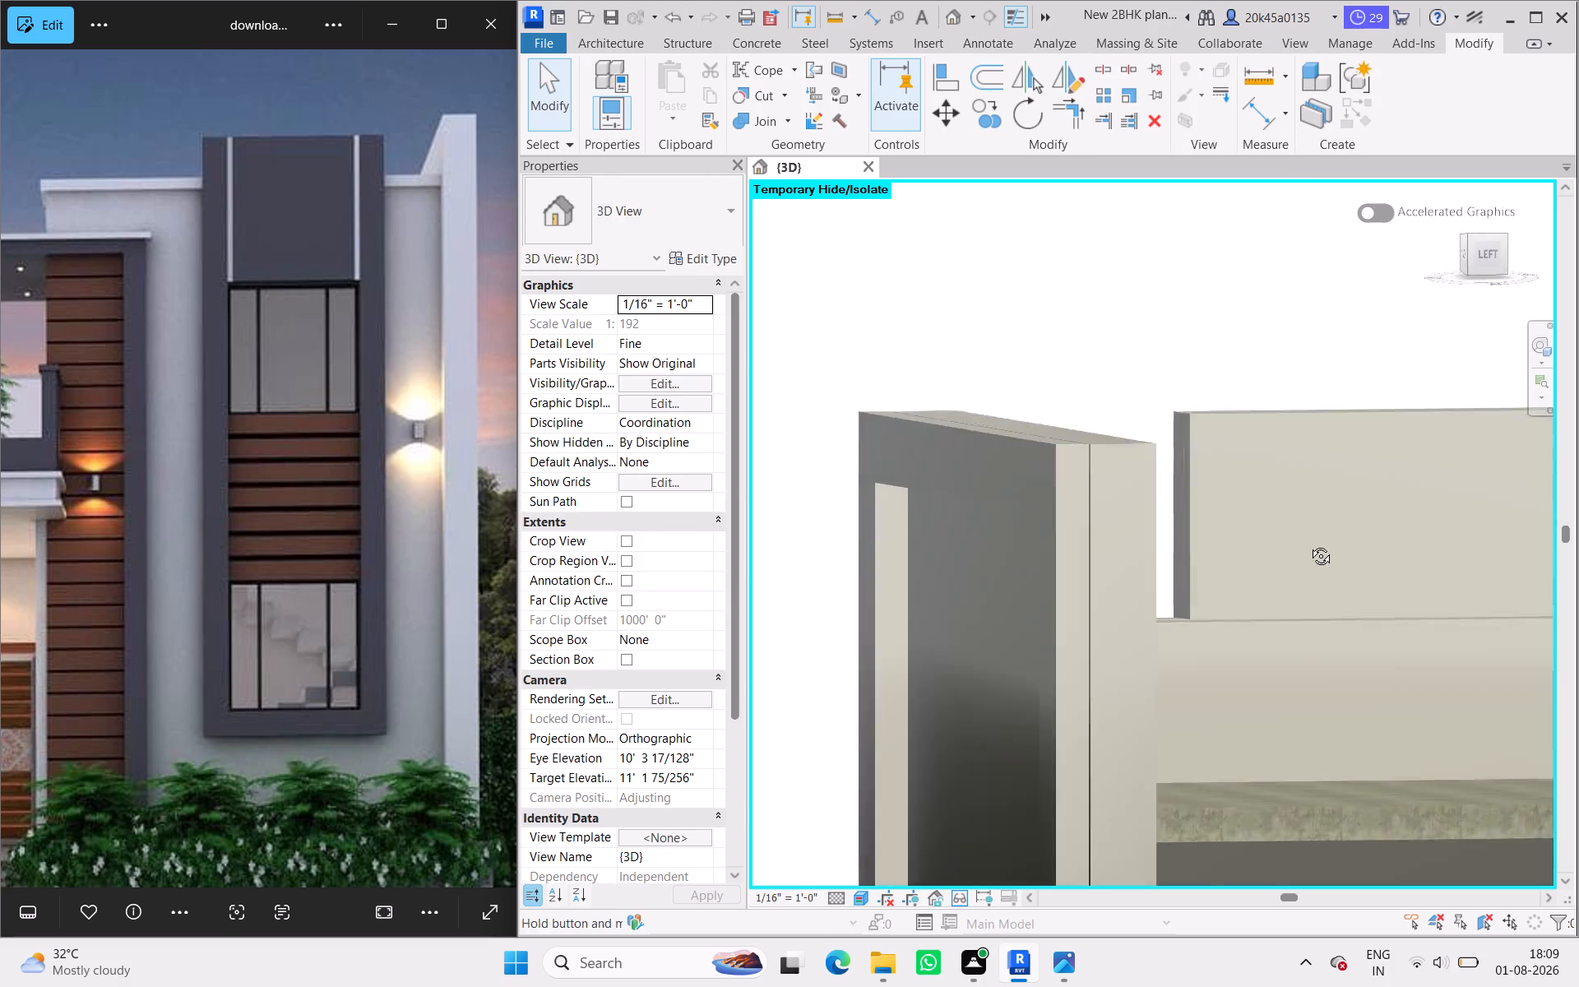
pyautogui.keyDown('shift'); pyautogui.moveTo(1308, 544); pyautogui.dragTo(1415, 521, button='middle'); pyautogui.keyUp('shift')
pyautogui.scroll(-3, 1364, 507)
pyautogui.moveTo(1350, 503); pyautogui.dragTo(1083, 399, button='middle')
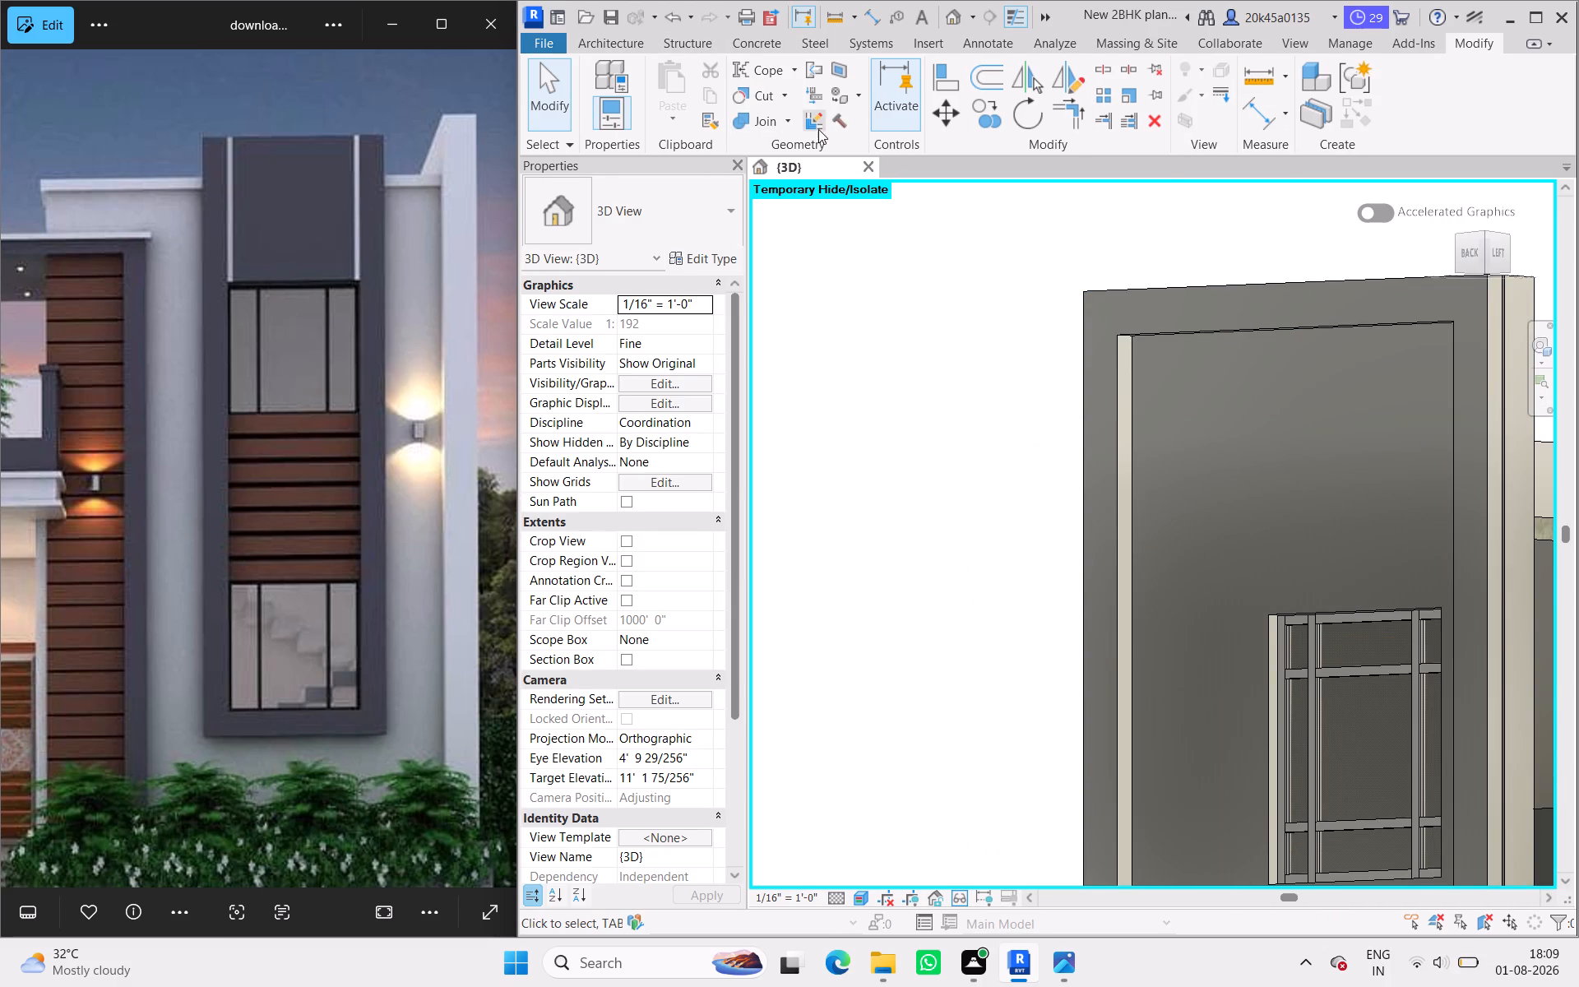
pyautogui.click(1233, 322)
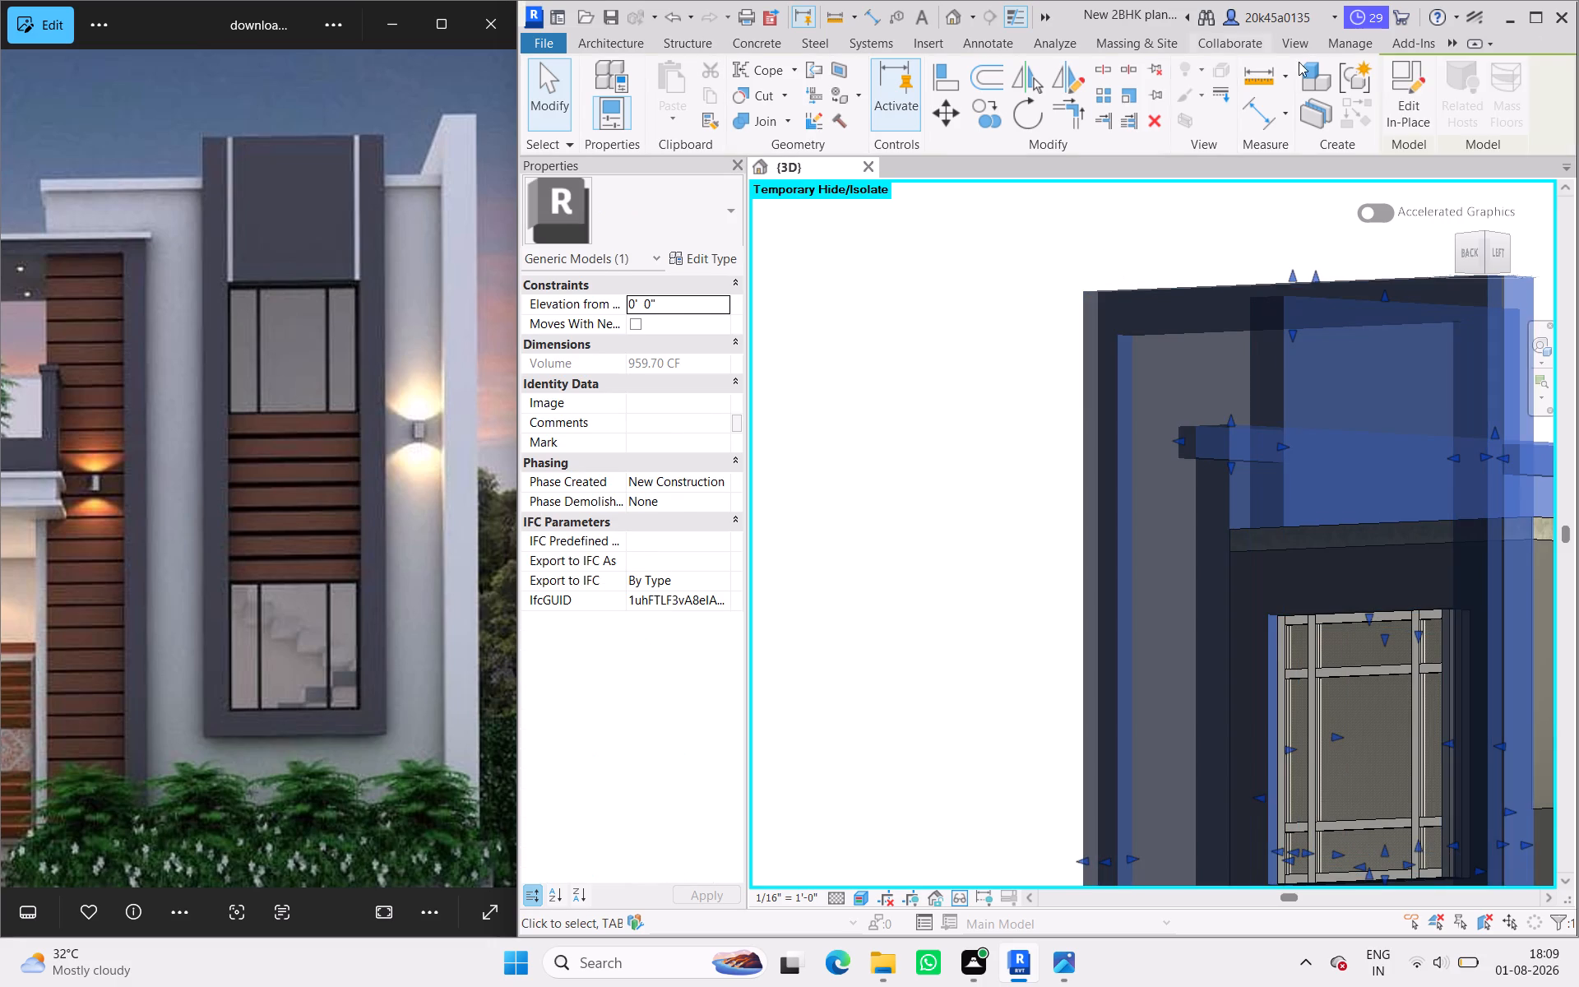
pyautogui.click(1401, 91)
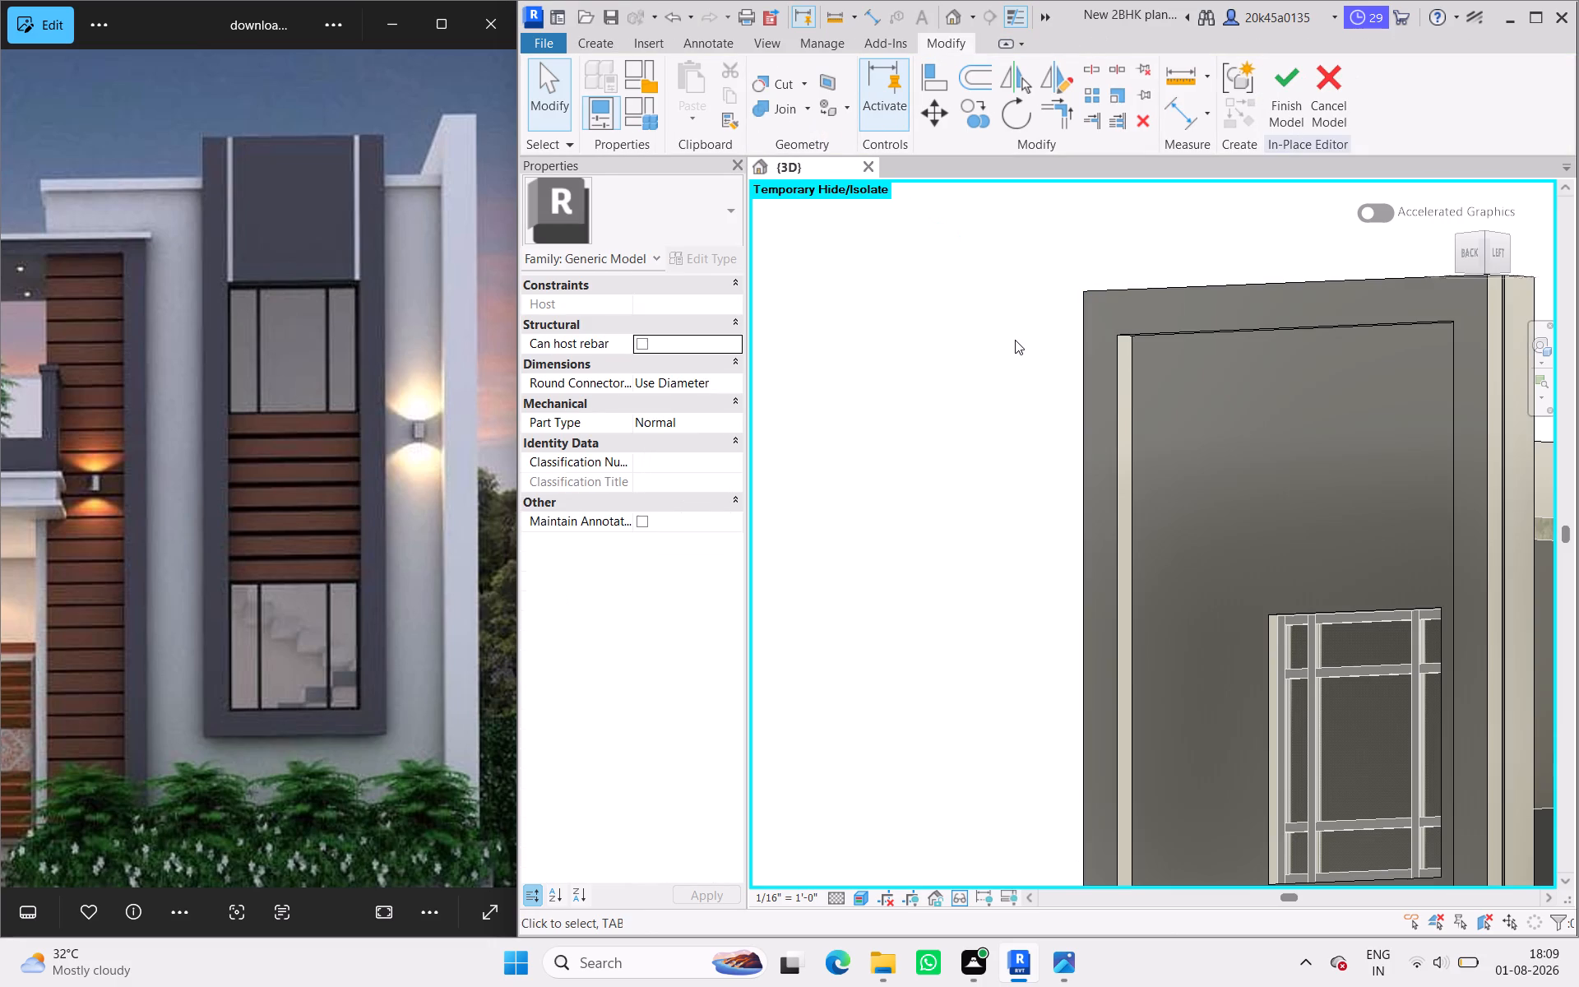
pyautogui.click(613, 39)
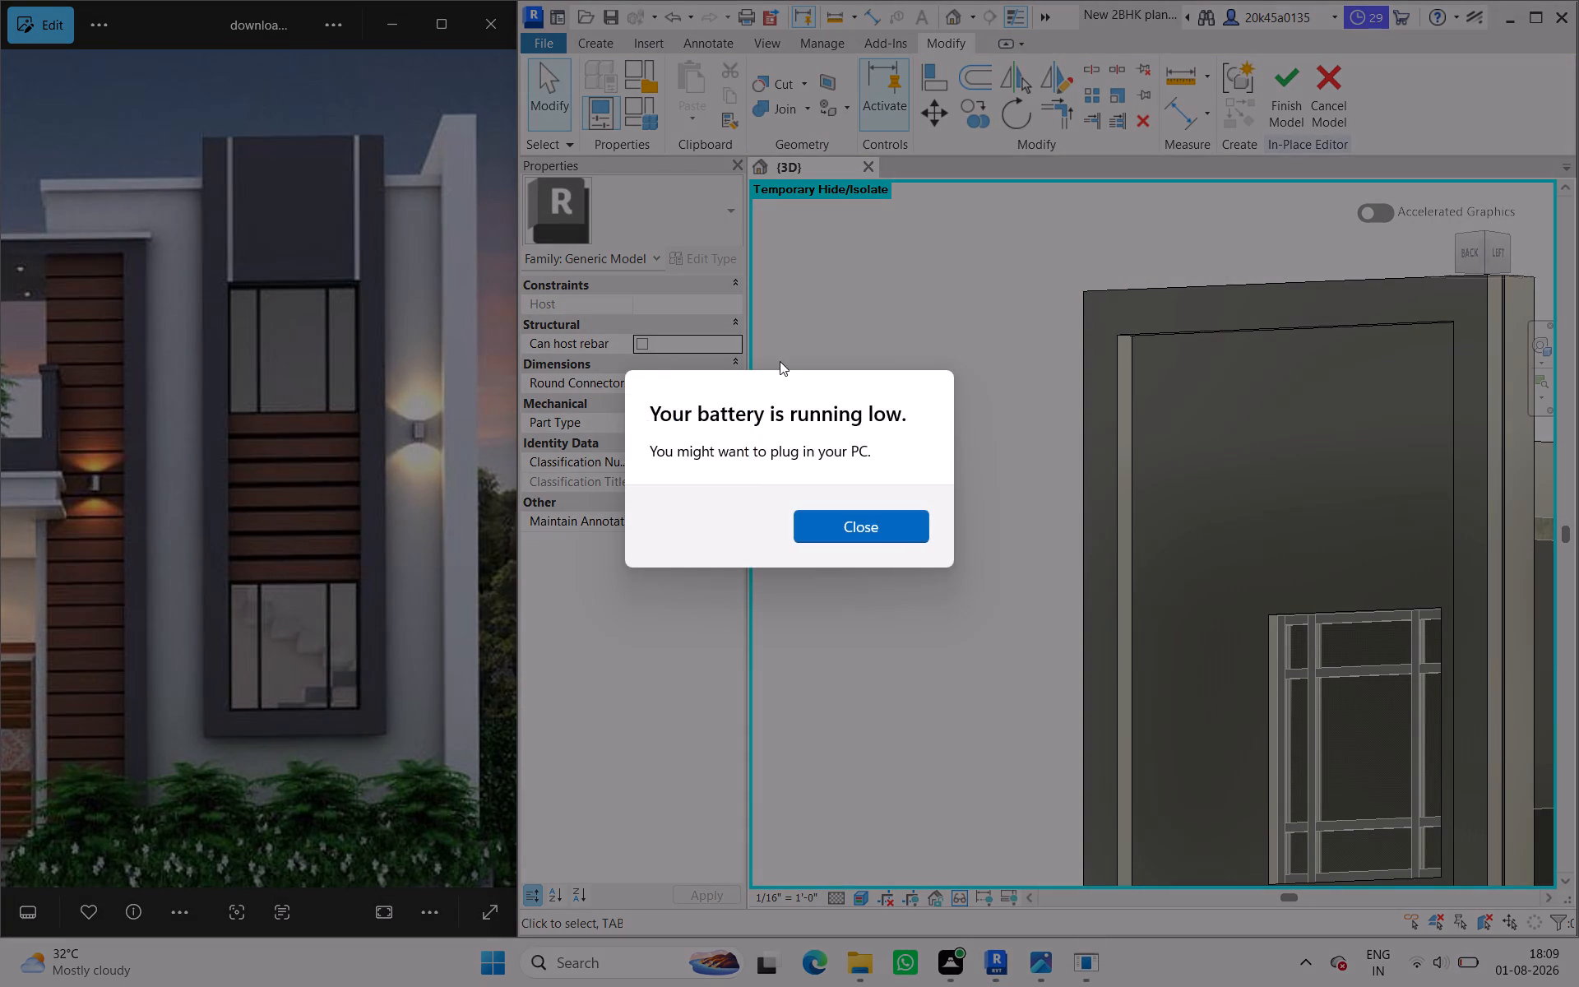
pyautogui.click(858, 526)
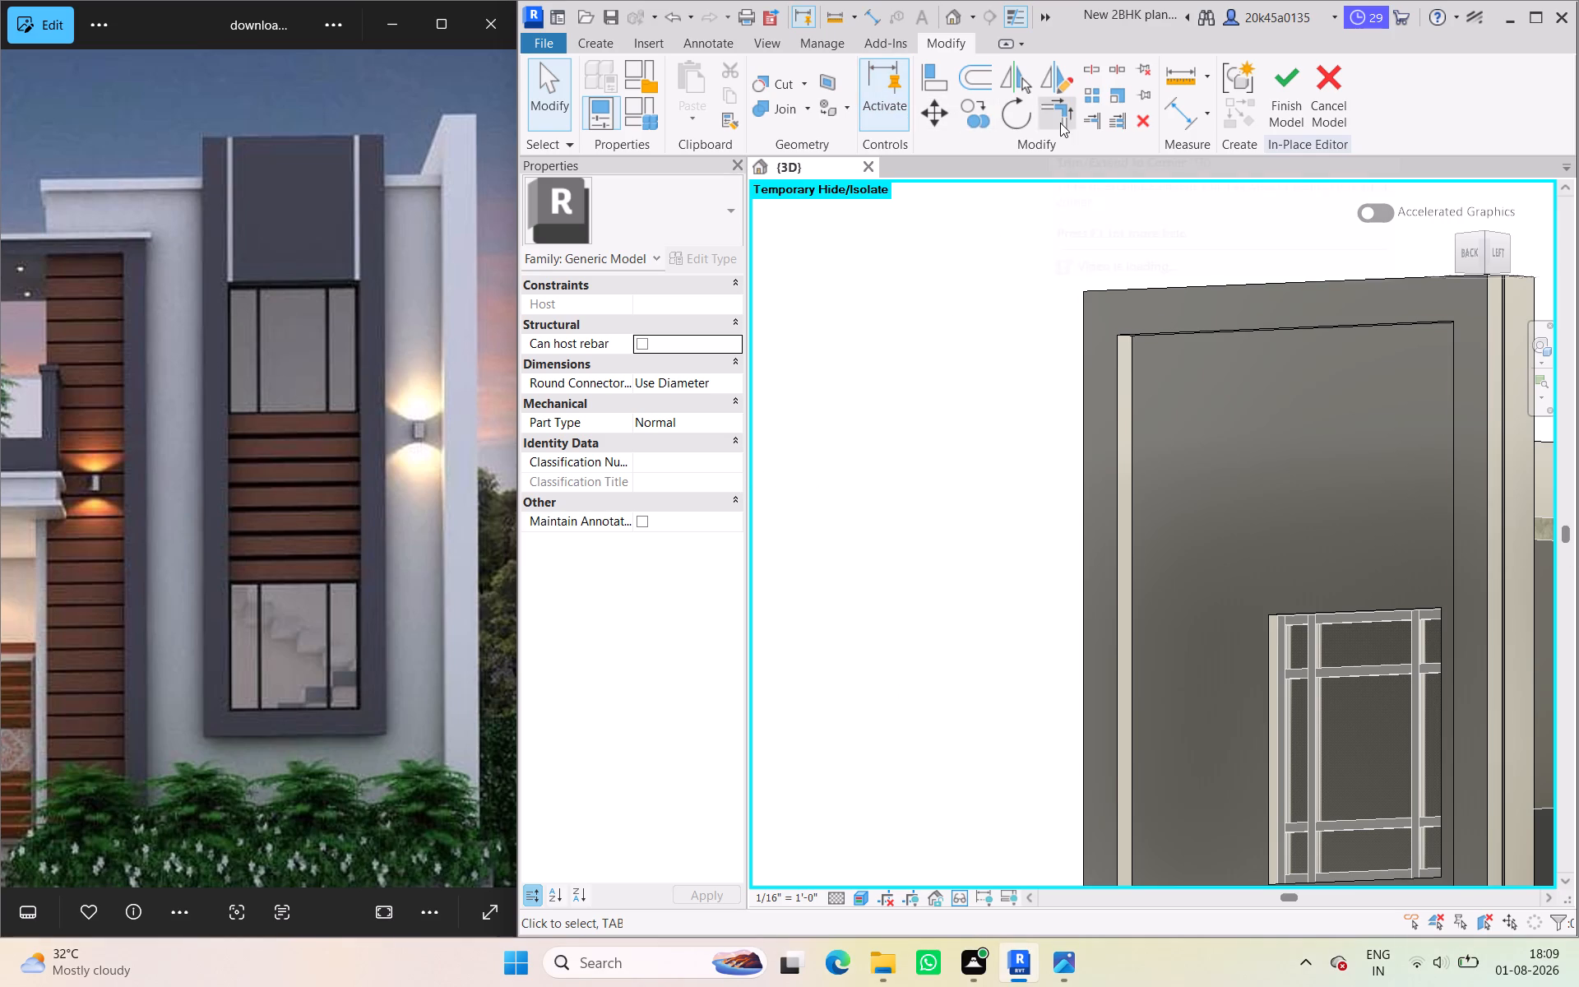
# Start a new extrusion and set its work plane by picking the tower's back wall face around the upper window.
pyautogui.click(581, 46)
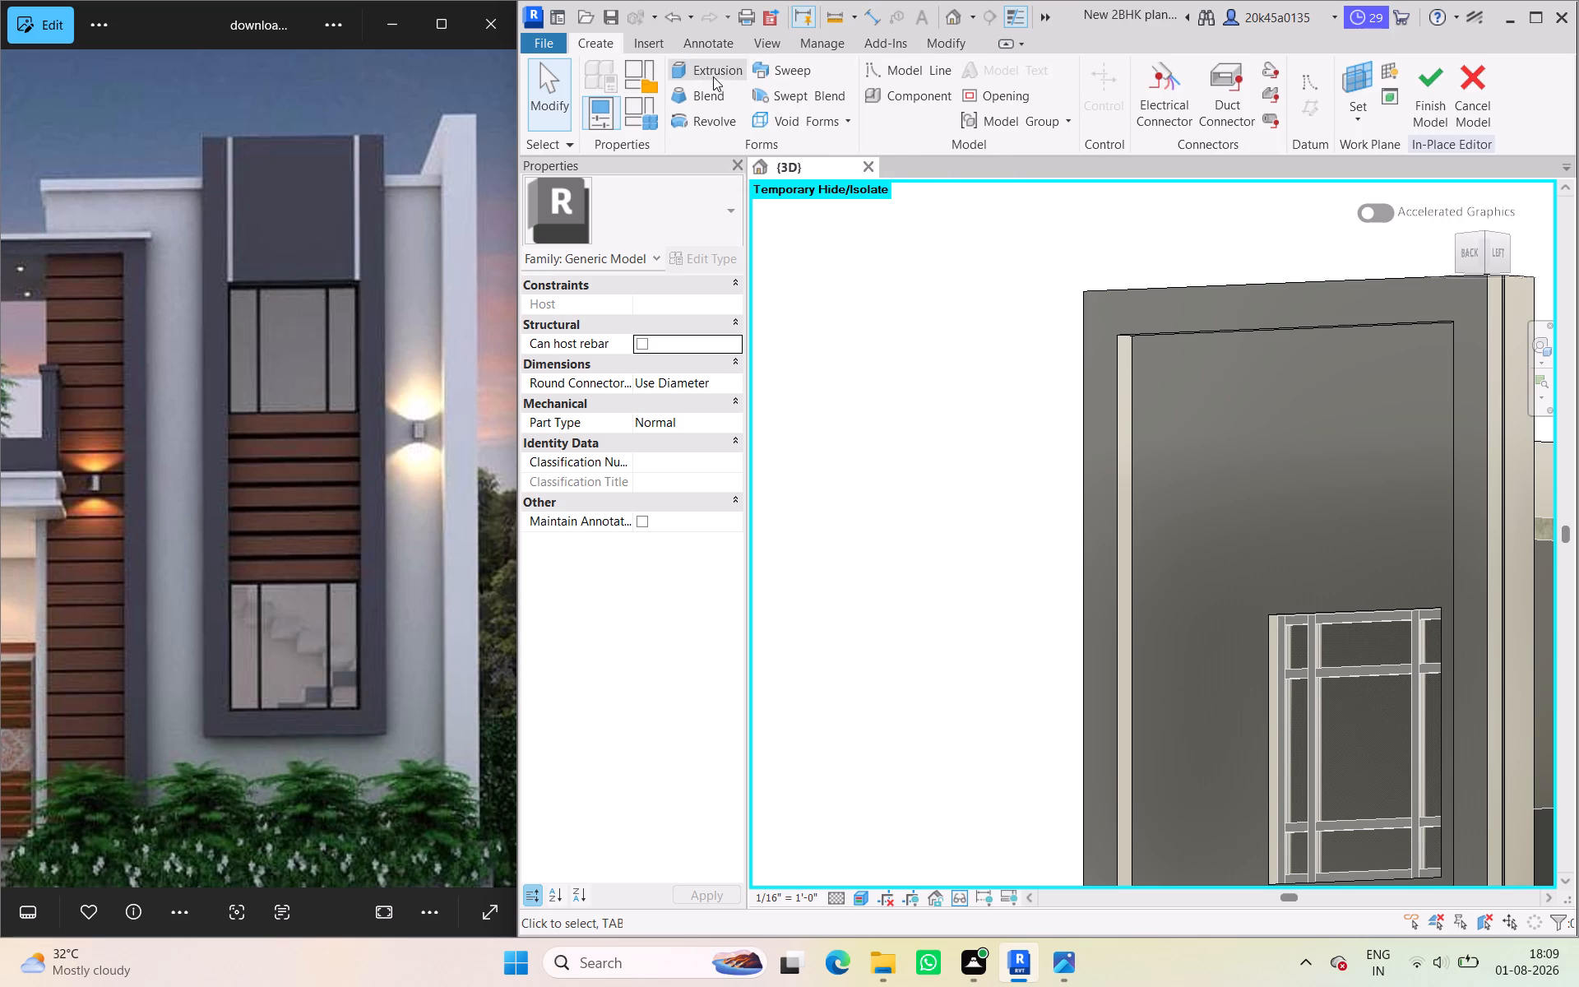
pyautogui.click(719, 74)
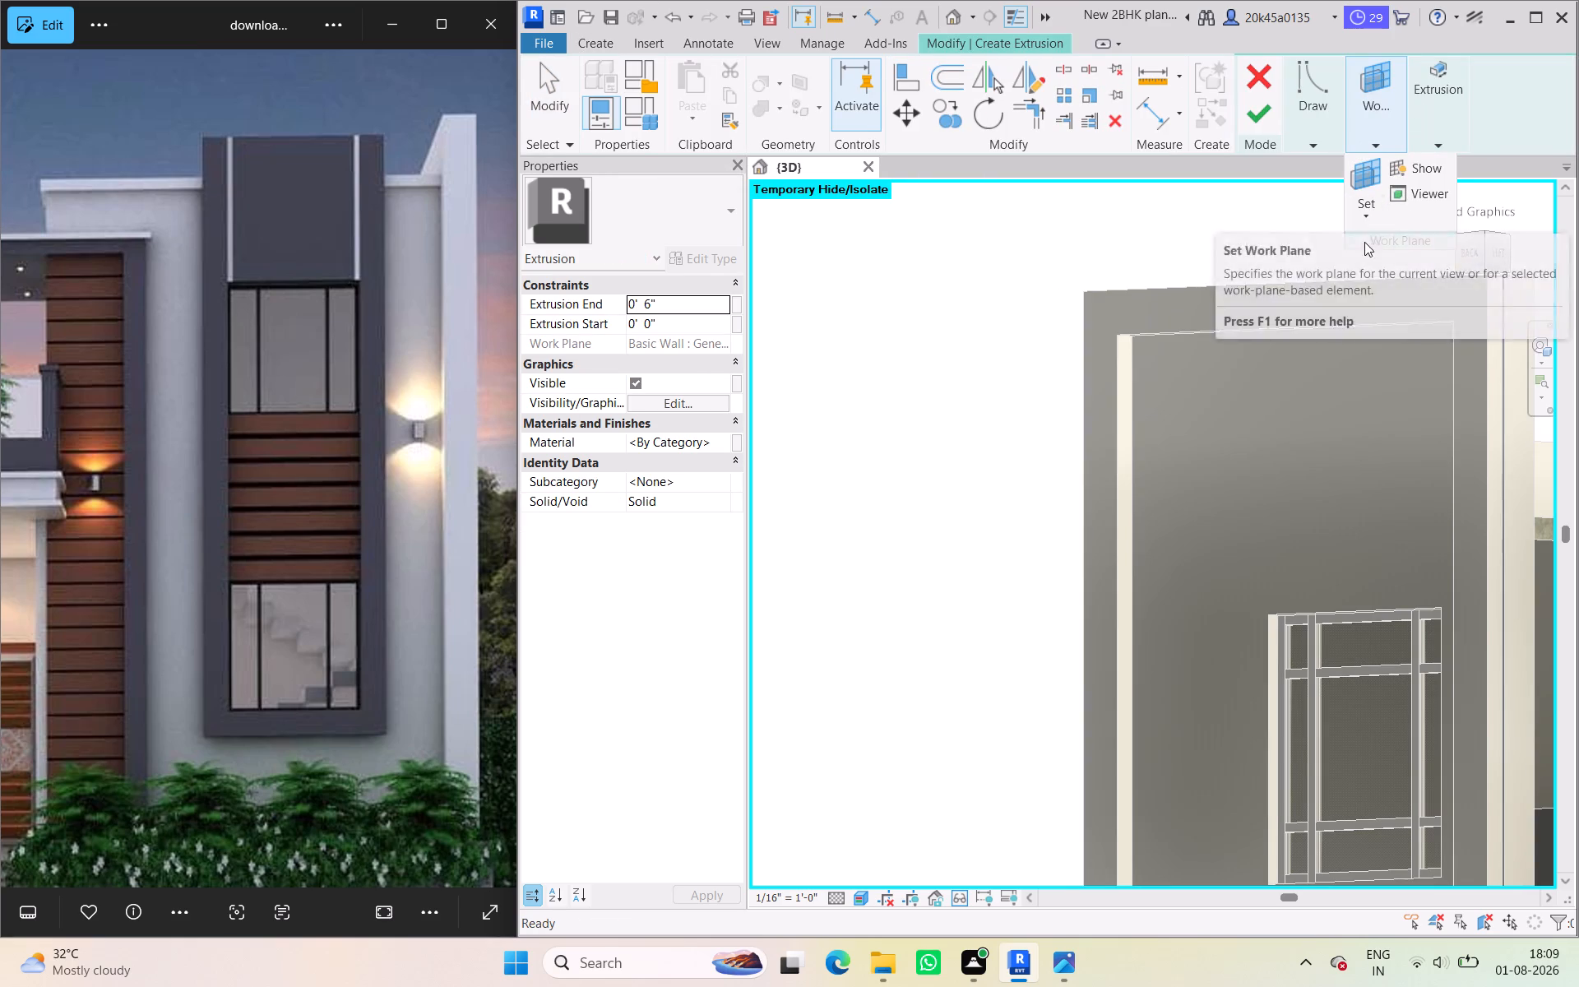
pyautogui.click(1365, 215)
pyautogui.click(1373, 285)
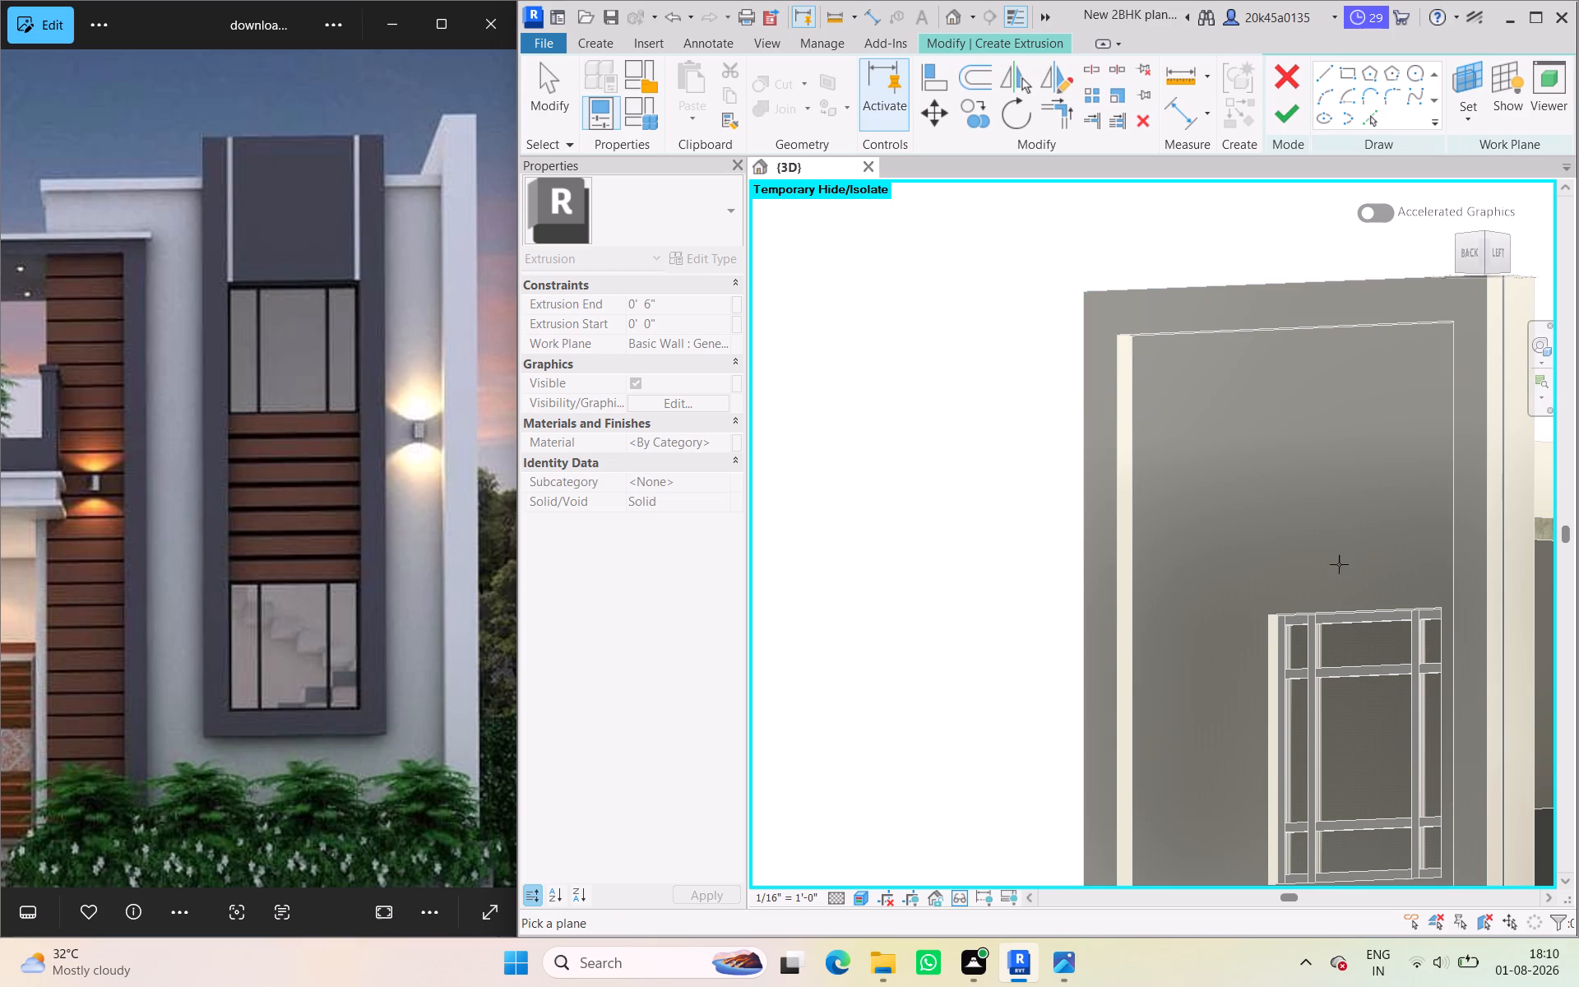
pyautogui.click(1327, 608)
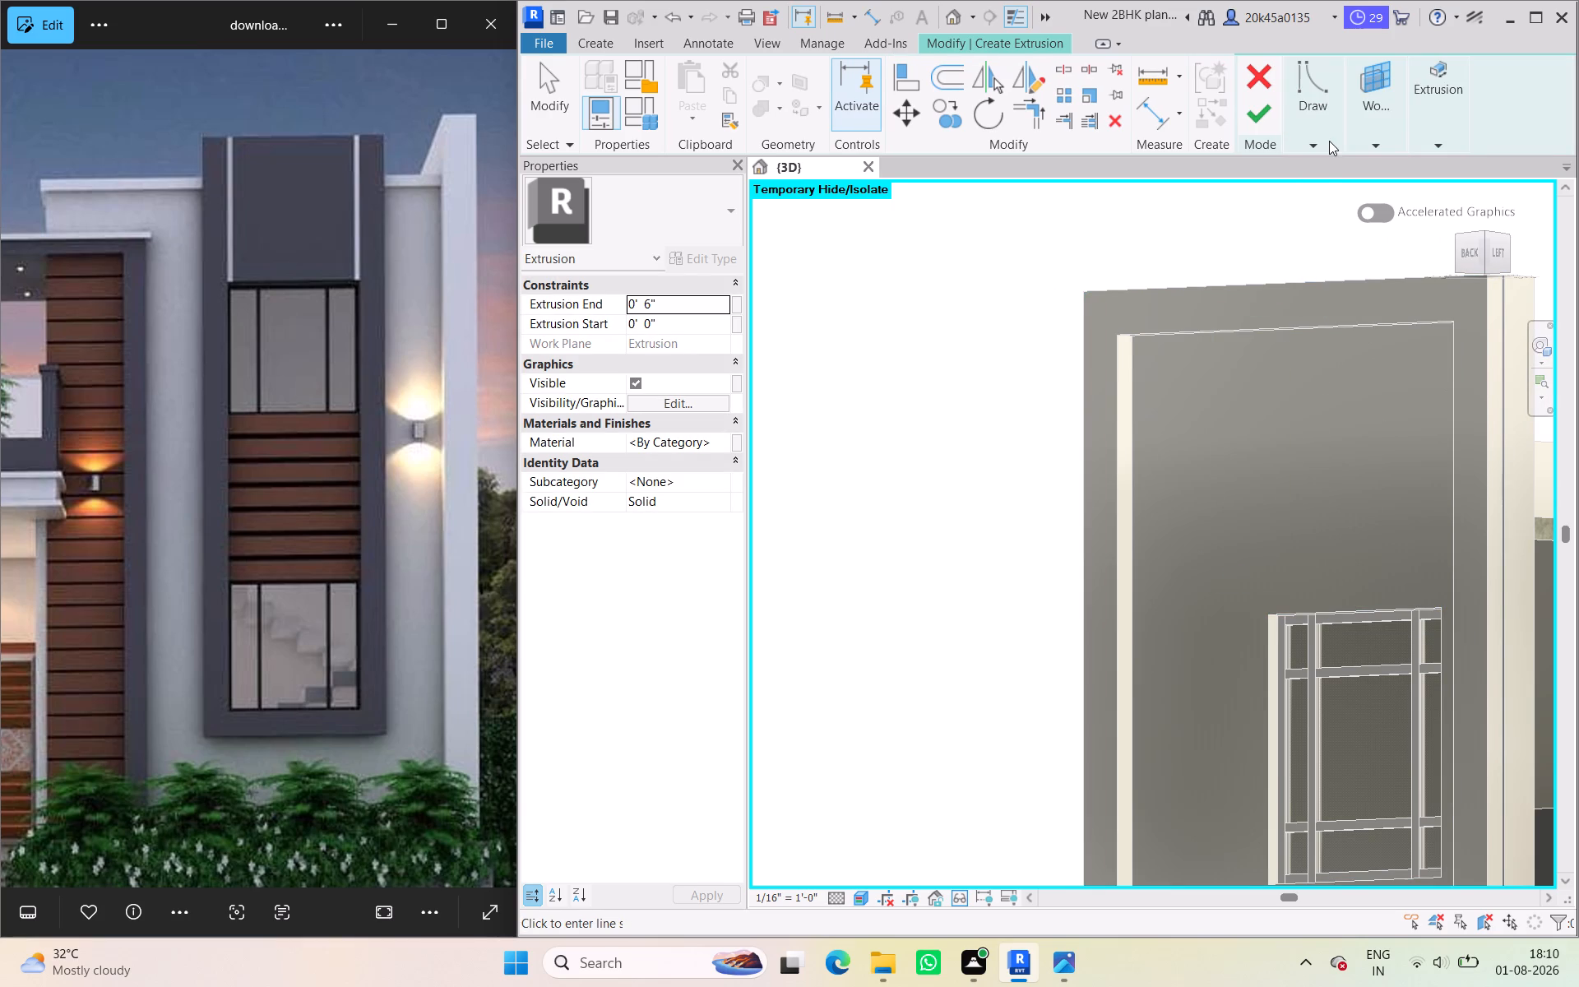
# In the back view, sketch a rectangle across the top of the frame's opening, about 9'-10 1/2" wide and 1'-7" high.
pyautogui.scroll(8, 1286, 675)
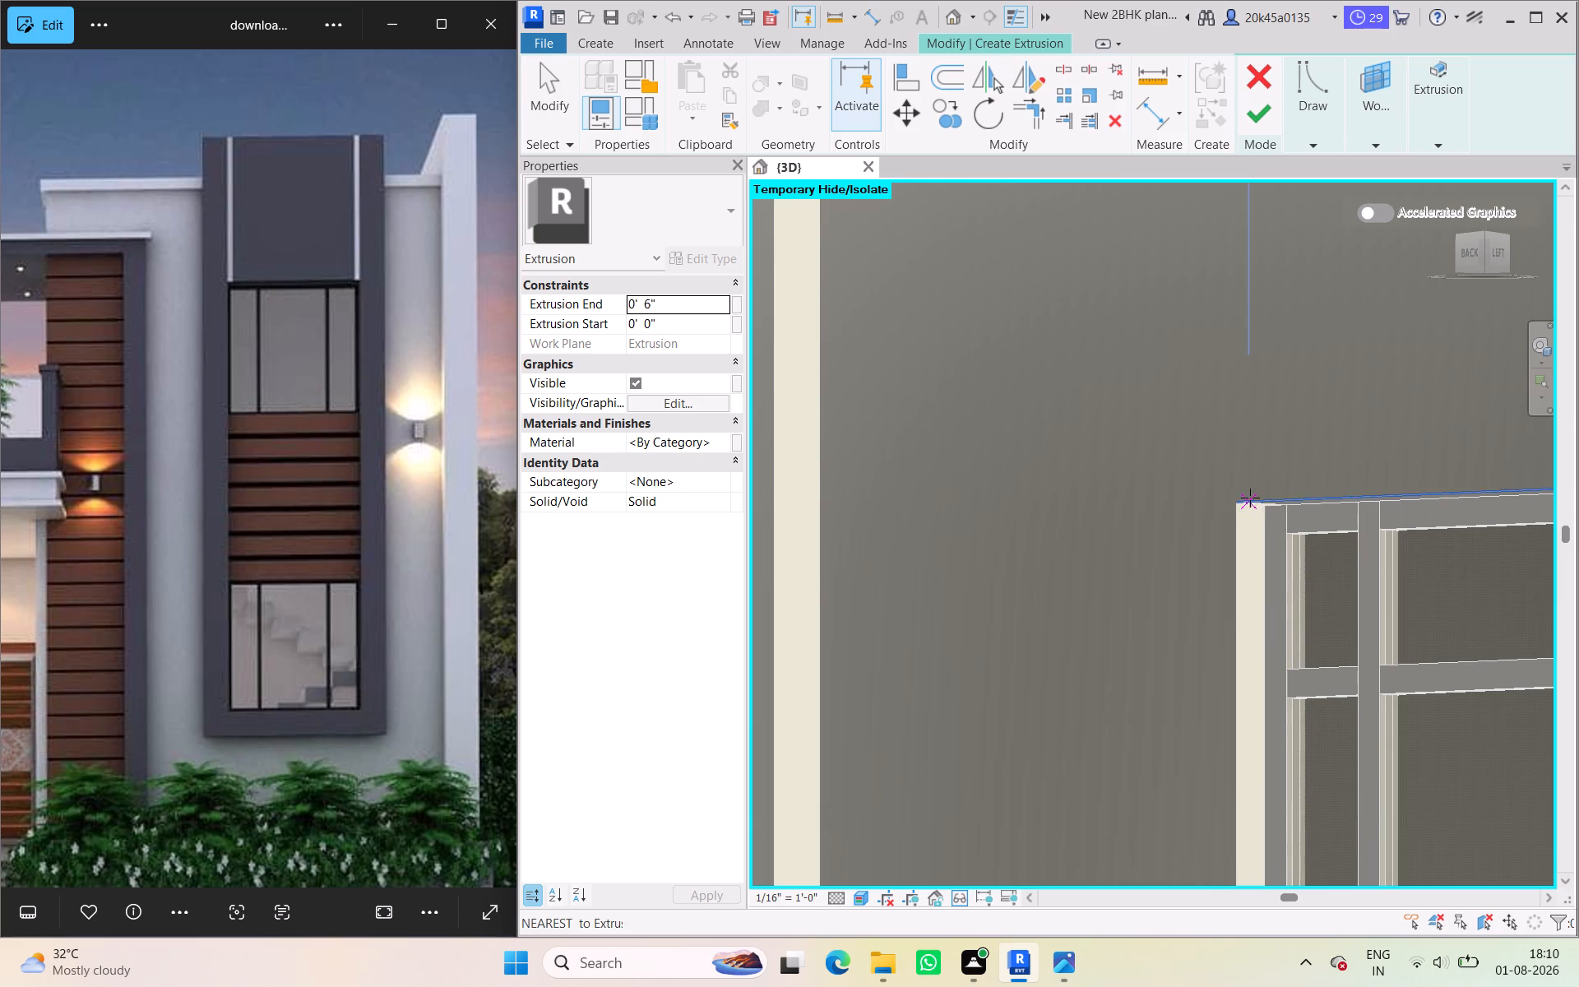
pyautogui.scroll(-9, 1294, 571)
pyautogui.moveTo(1294, 573); pyautogui.dragTo(1286, 550, button='middle')
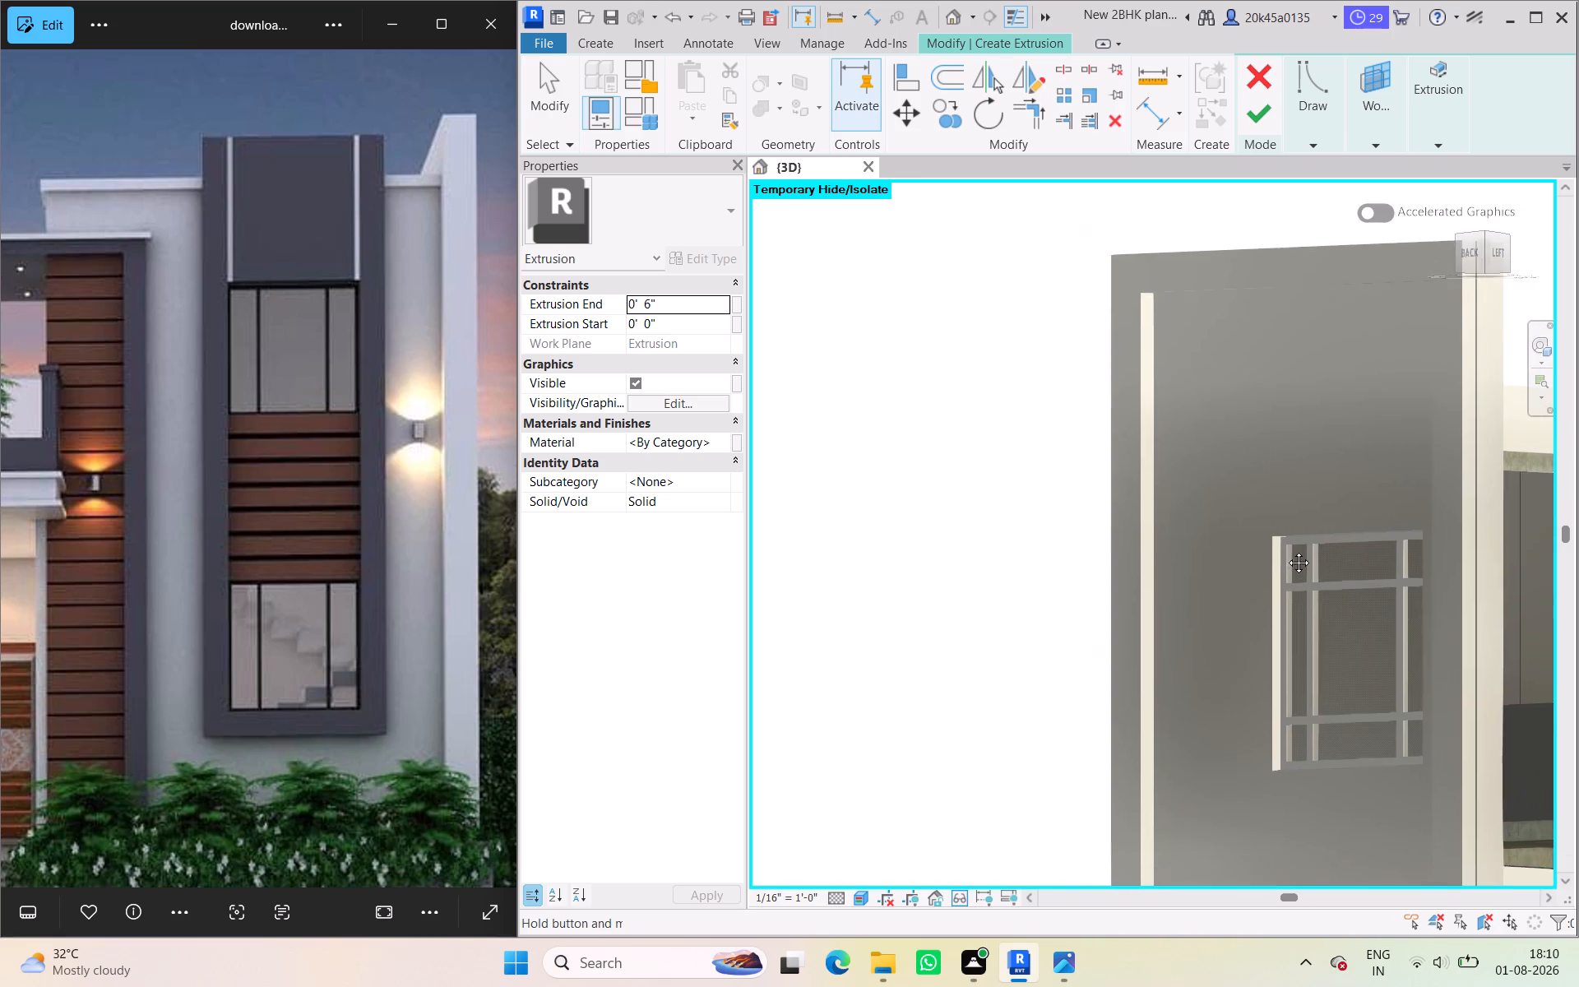
pyautogui.moveTo(1286, 550); pyautogui.dragTo(1286, 544, button='middle')
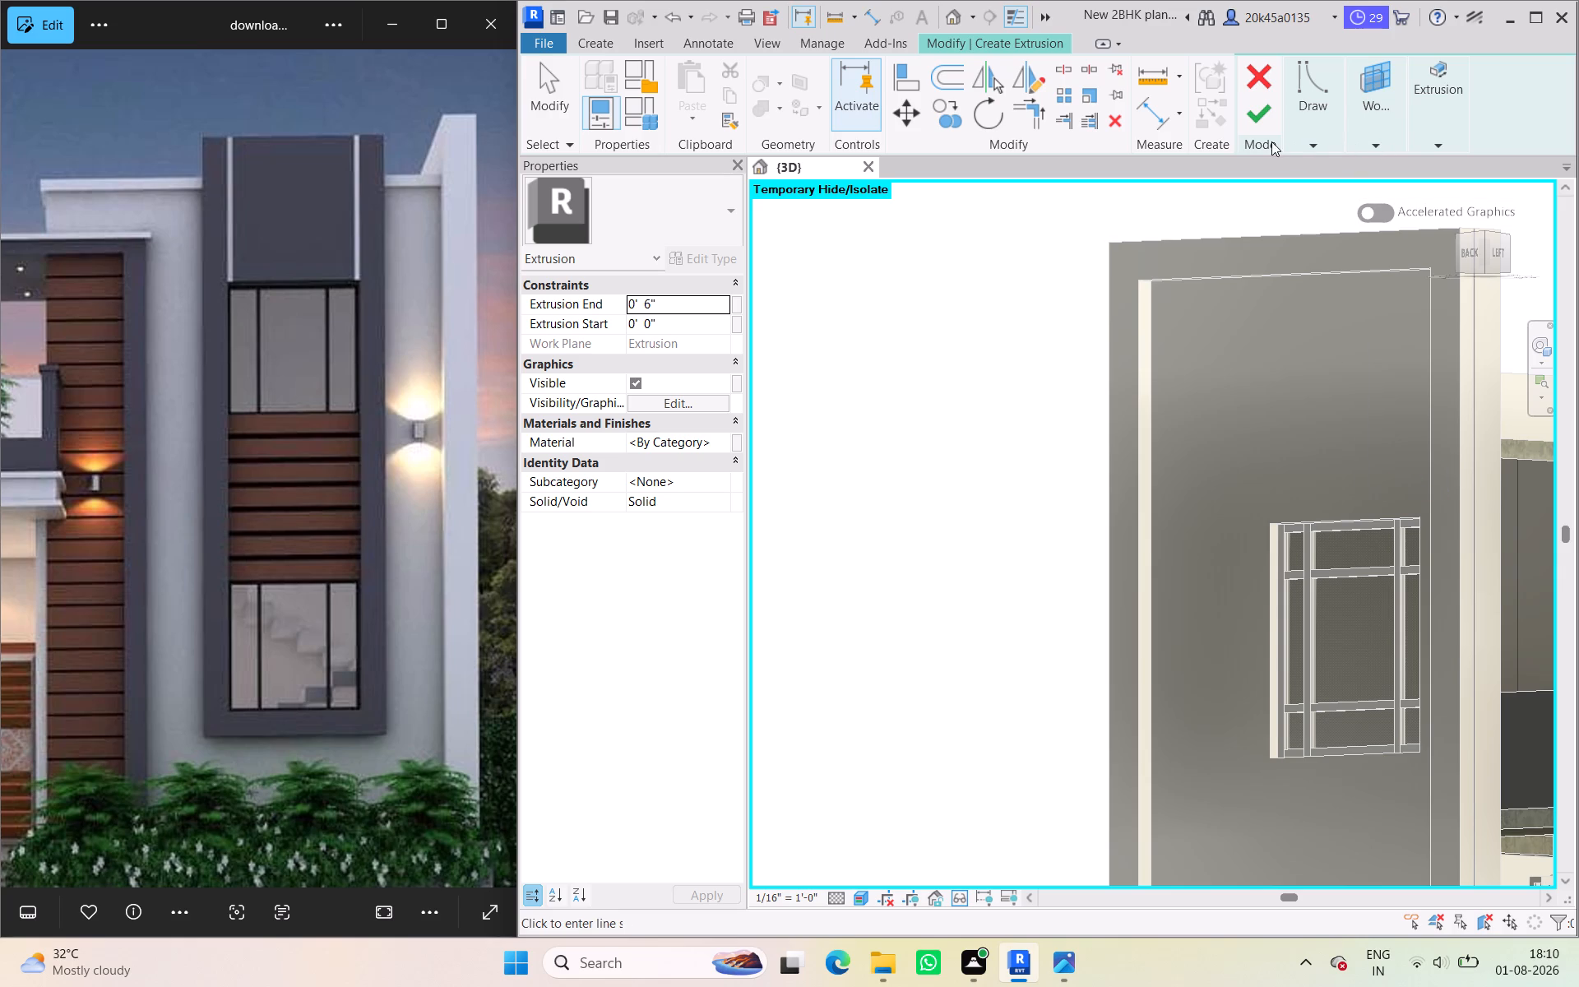
pyautogui.click(1308, 141)
pyautogui.click(1323, 168)
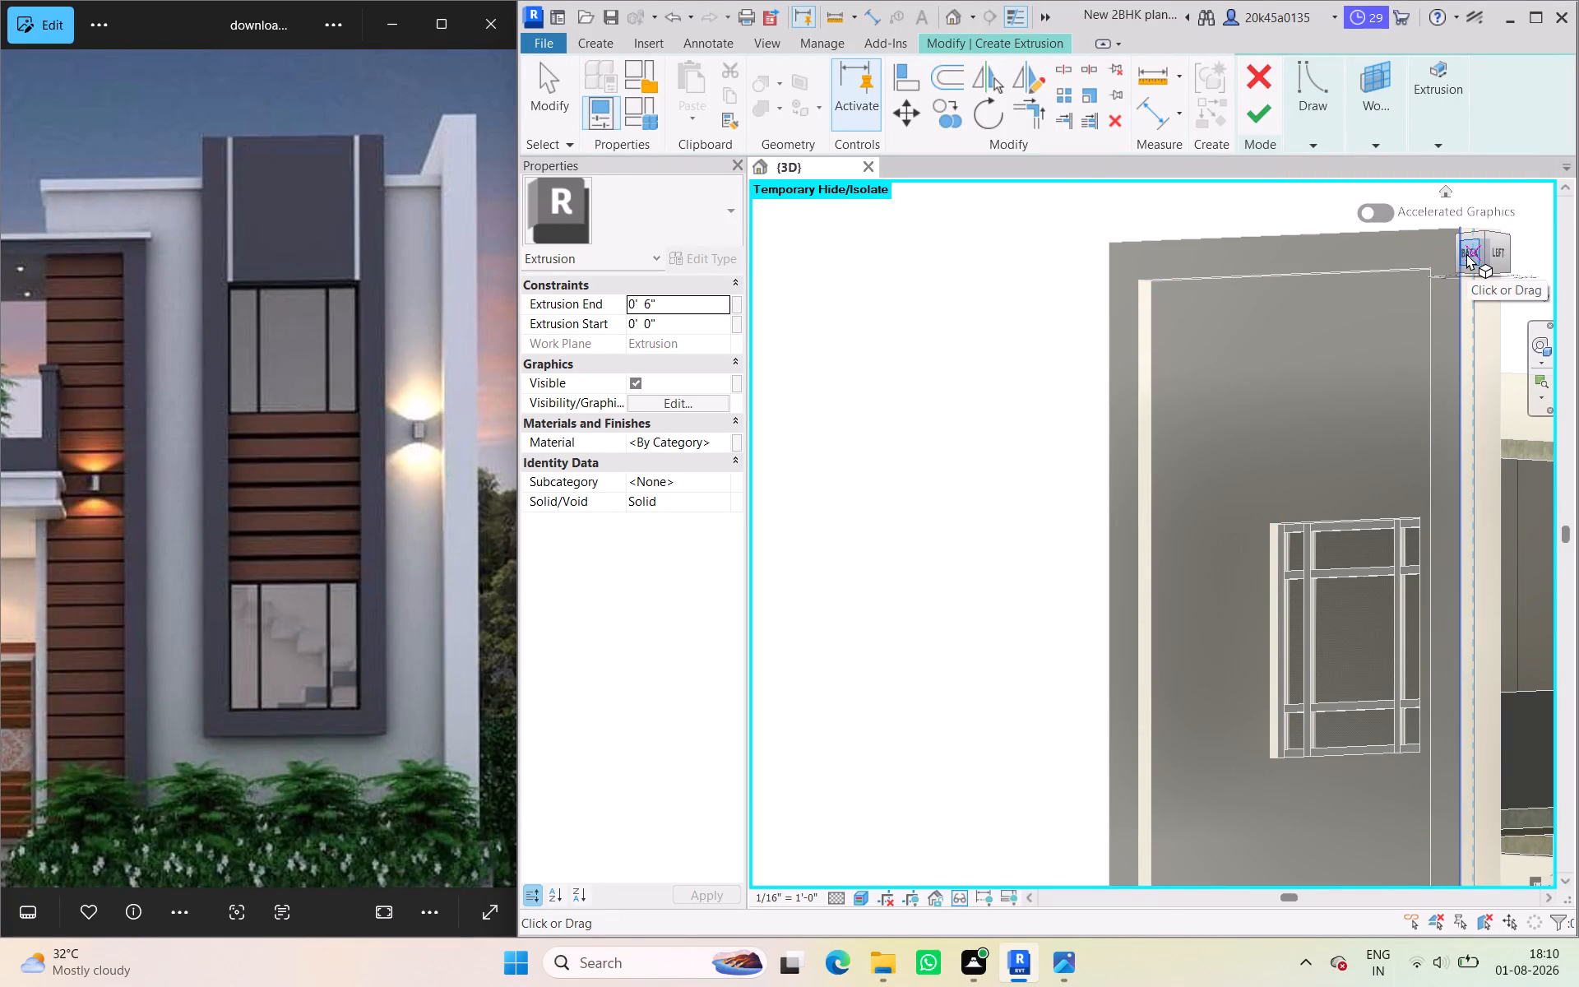
pyautogui.scroll(3, 1468, 253)
pyautogui.click(1468, 253)
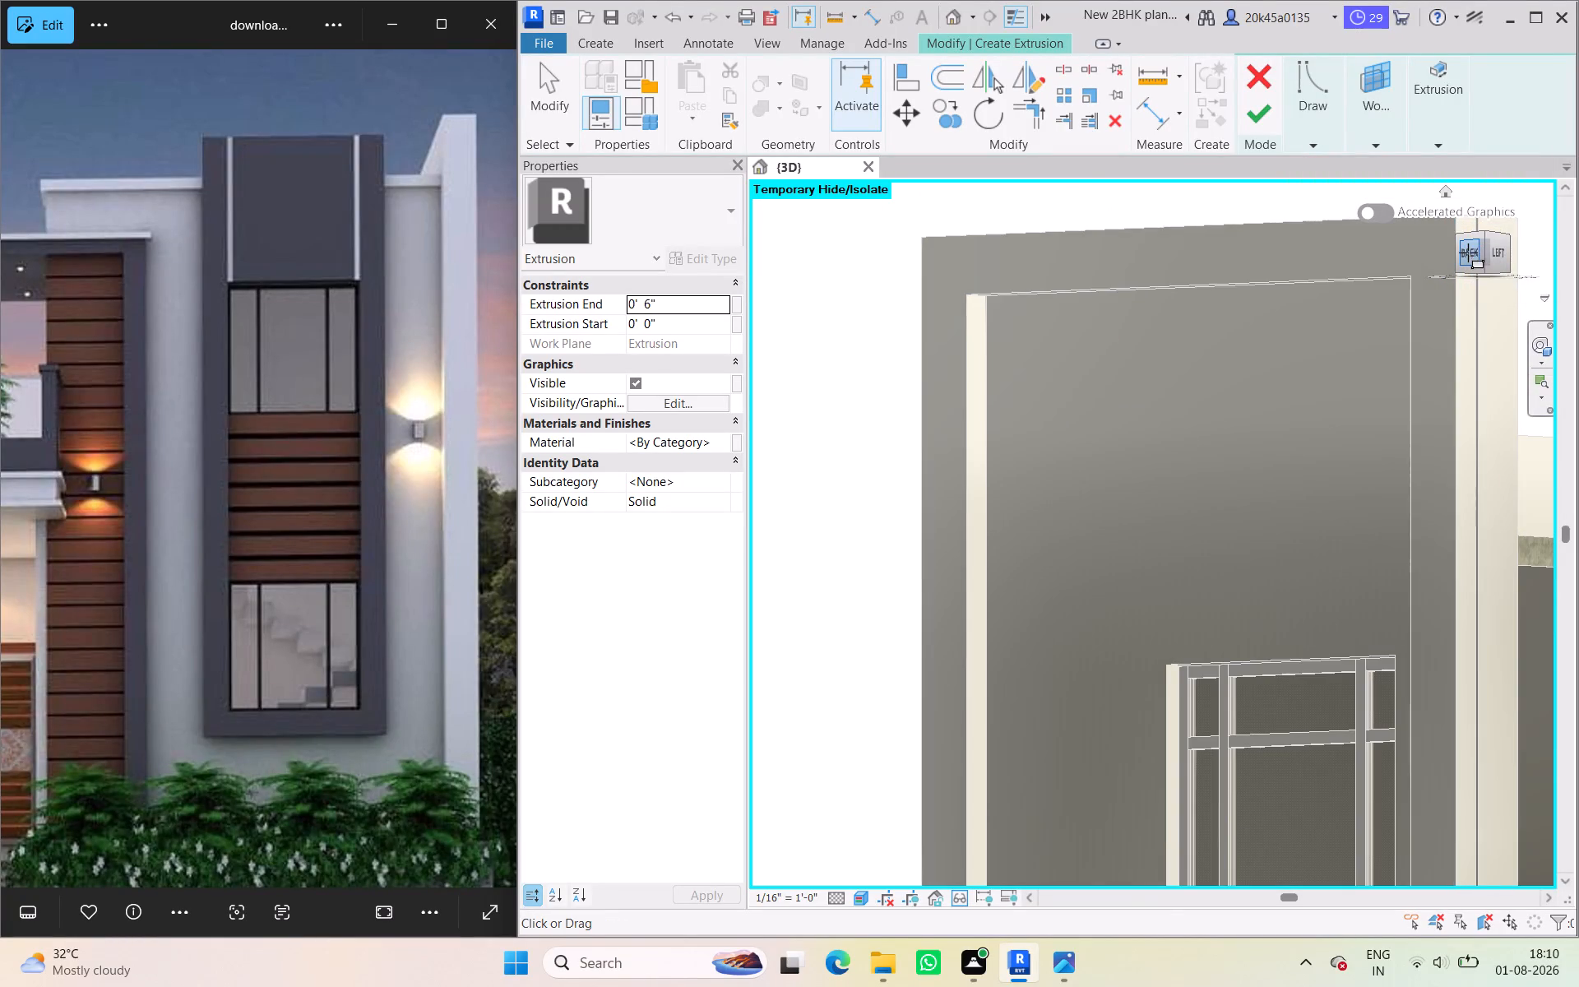
pyautogui.scroll(2, 1170, 490)
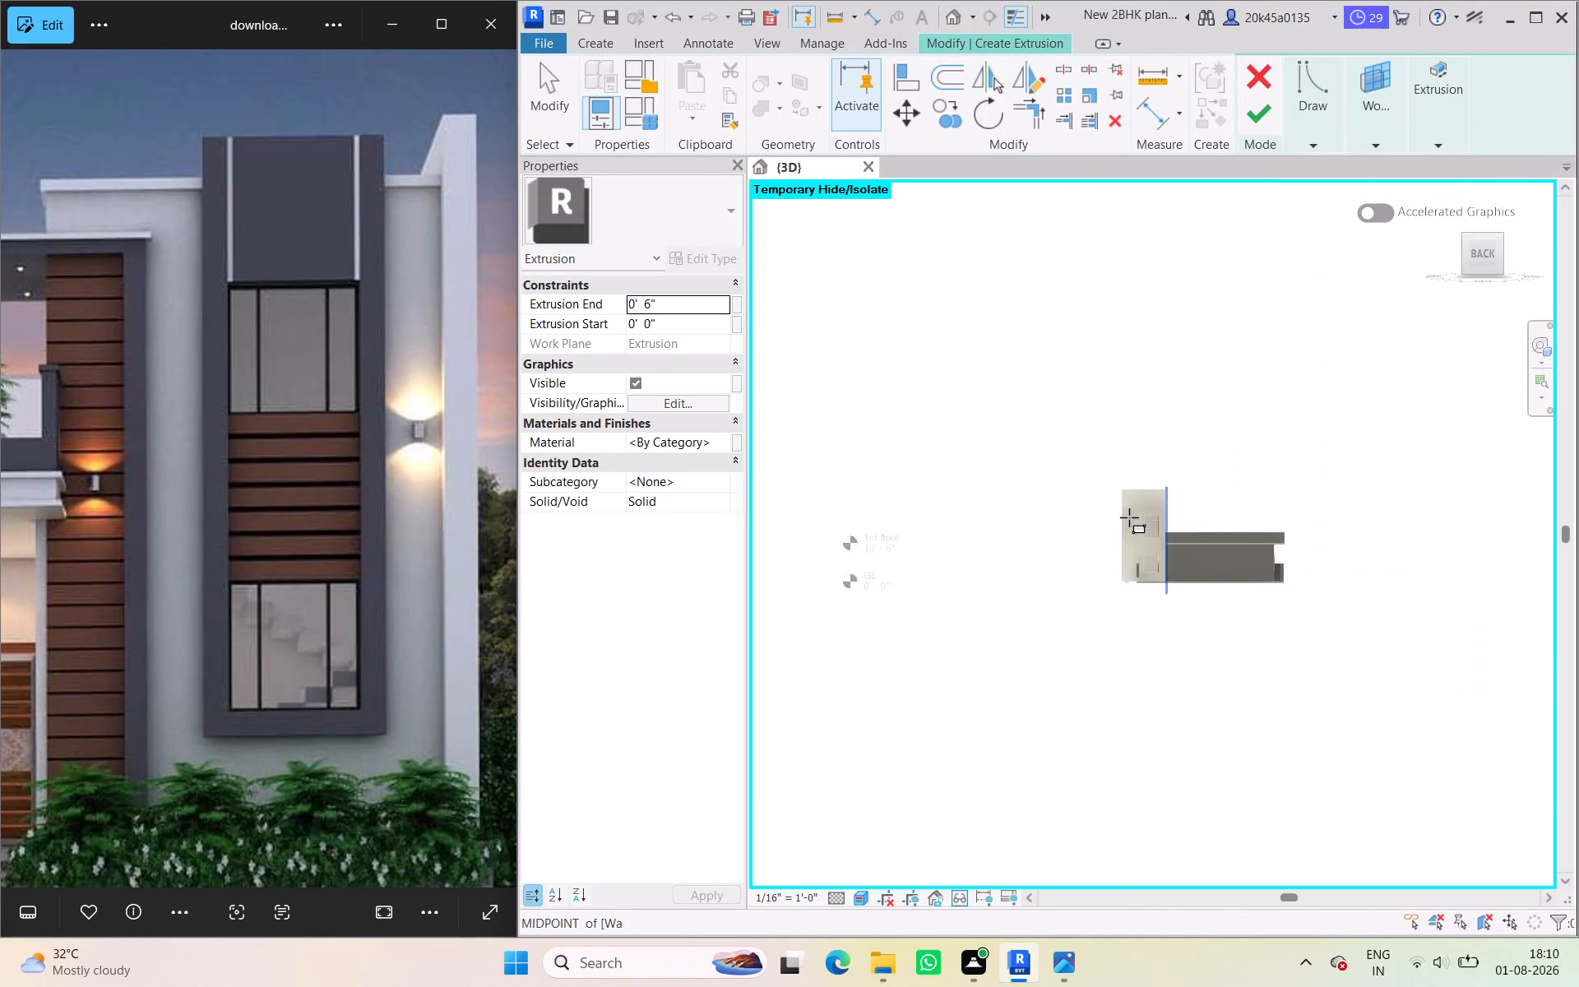
pyautogui.scroll(7, 1129, 517)
pyautogui.moveTo(1146, 491); pyautogui.dragTo(1139, 579, button='middle')
pyautogui.scroll(7, 1140, 527)
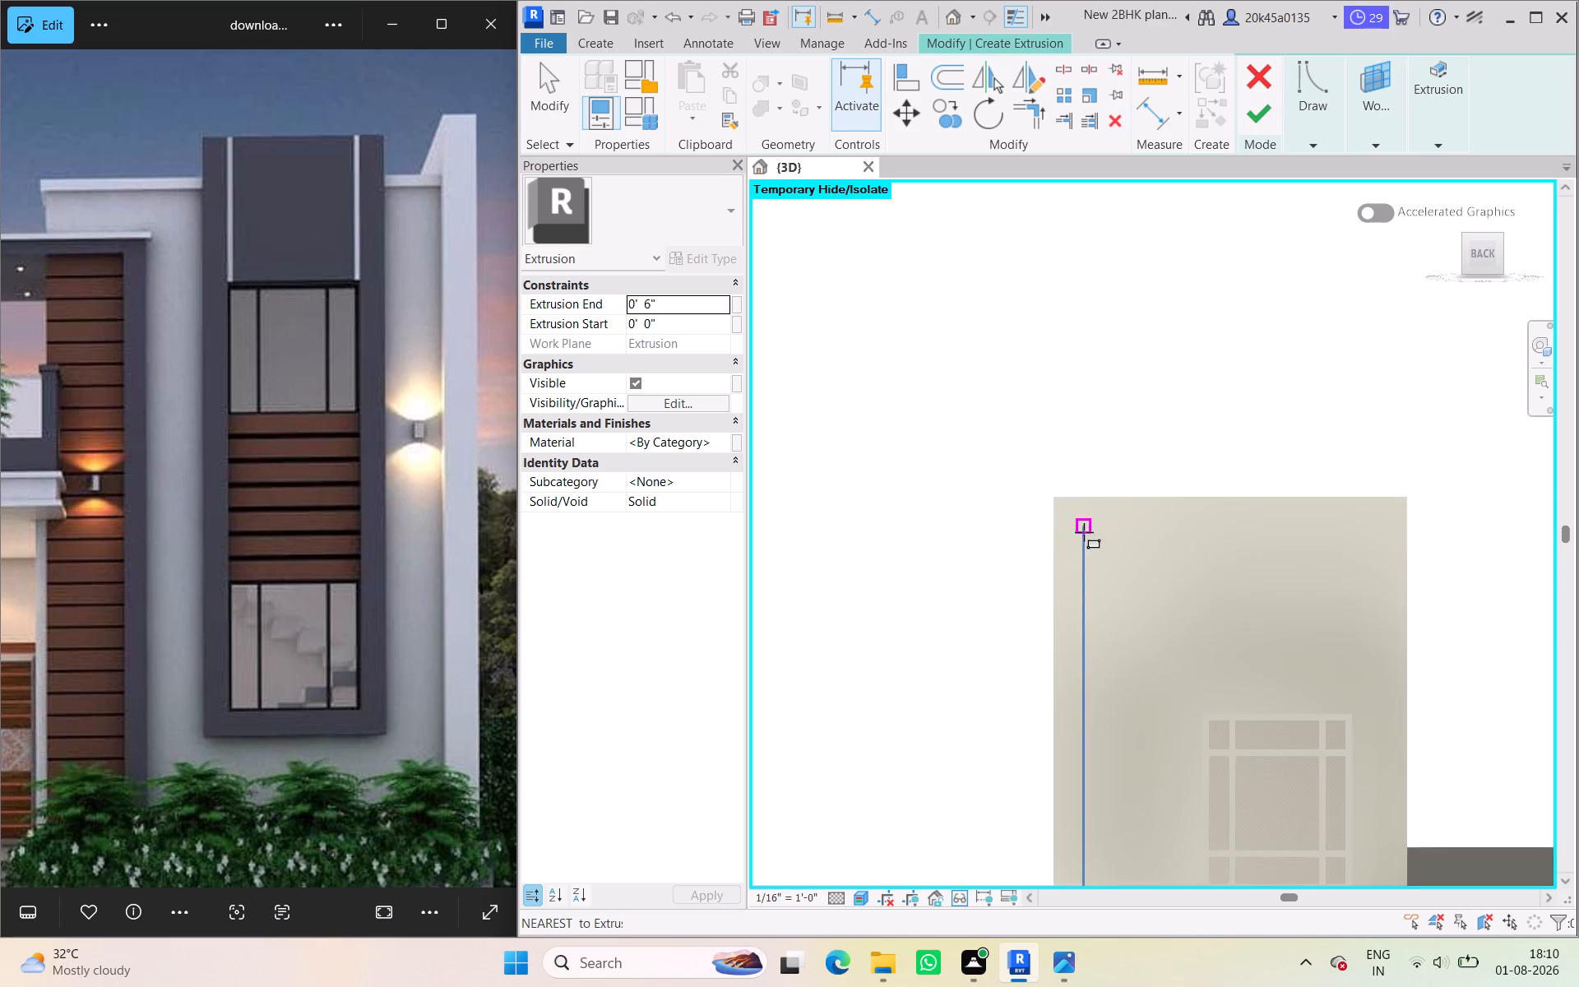
pyautogui.click(1087, 525)
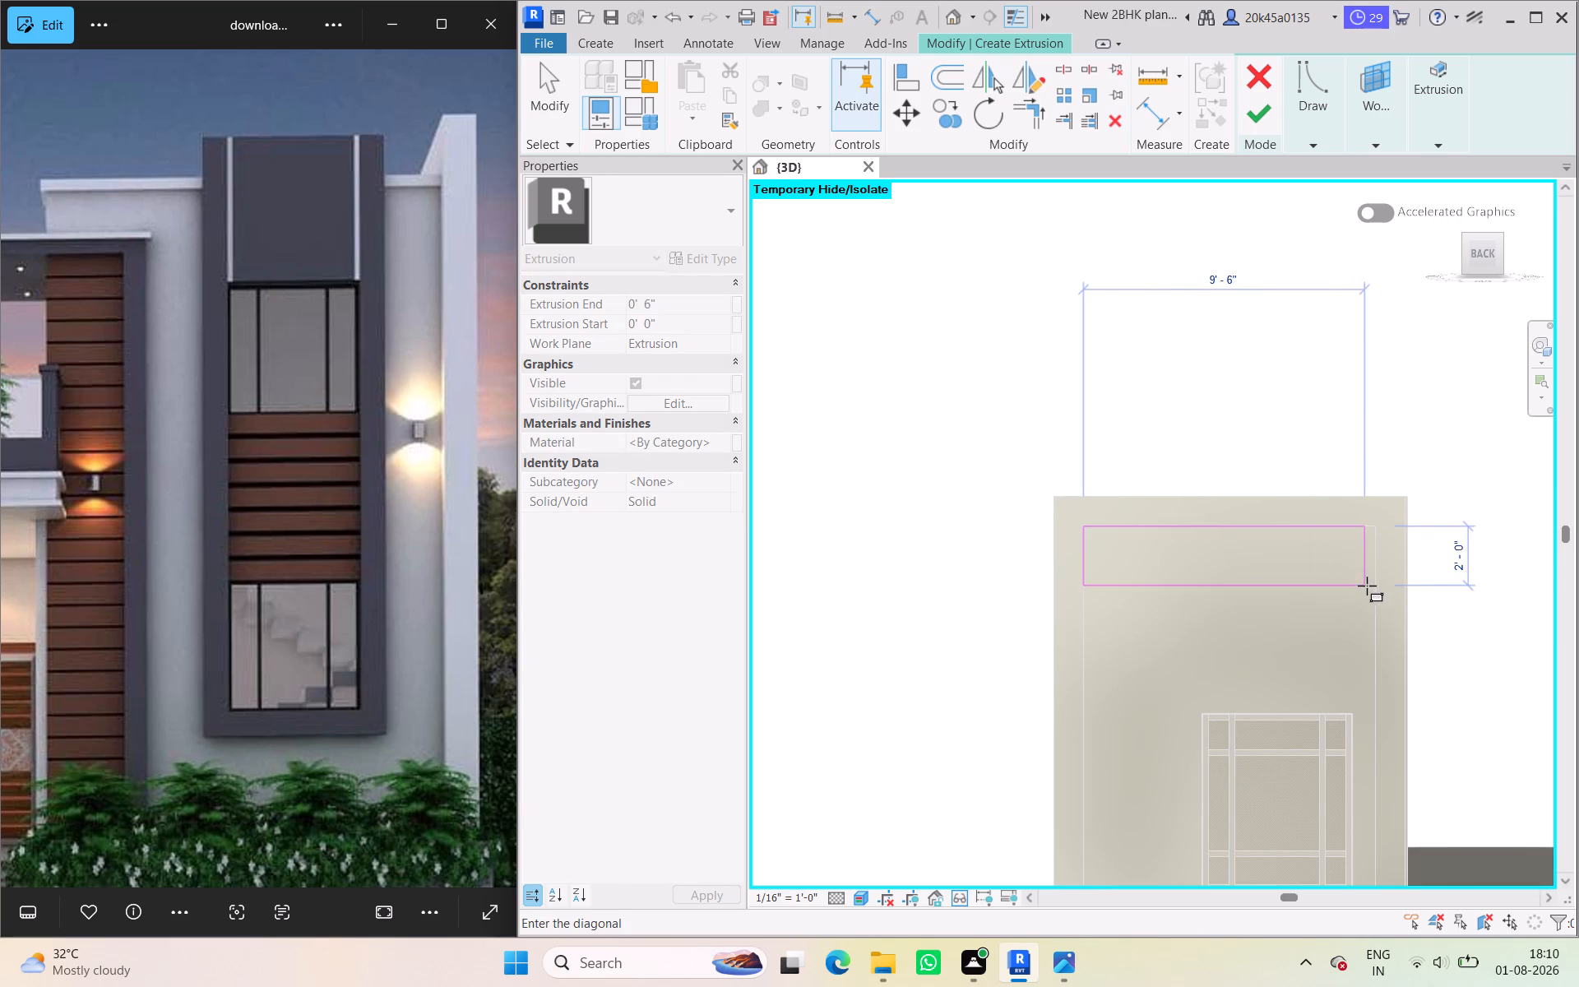
pyautogui.click(1376, 572)
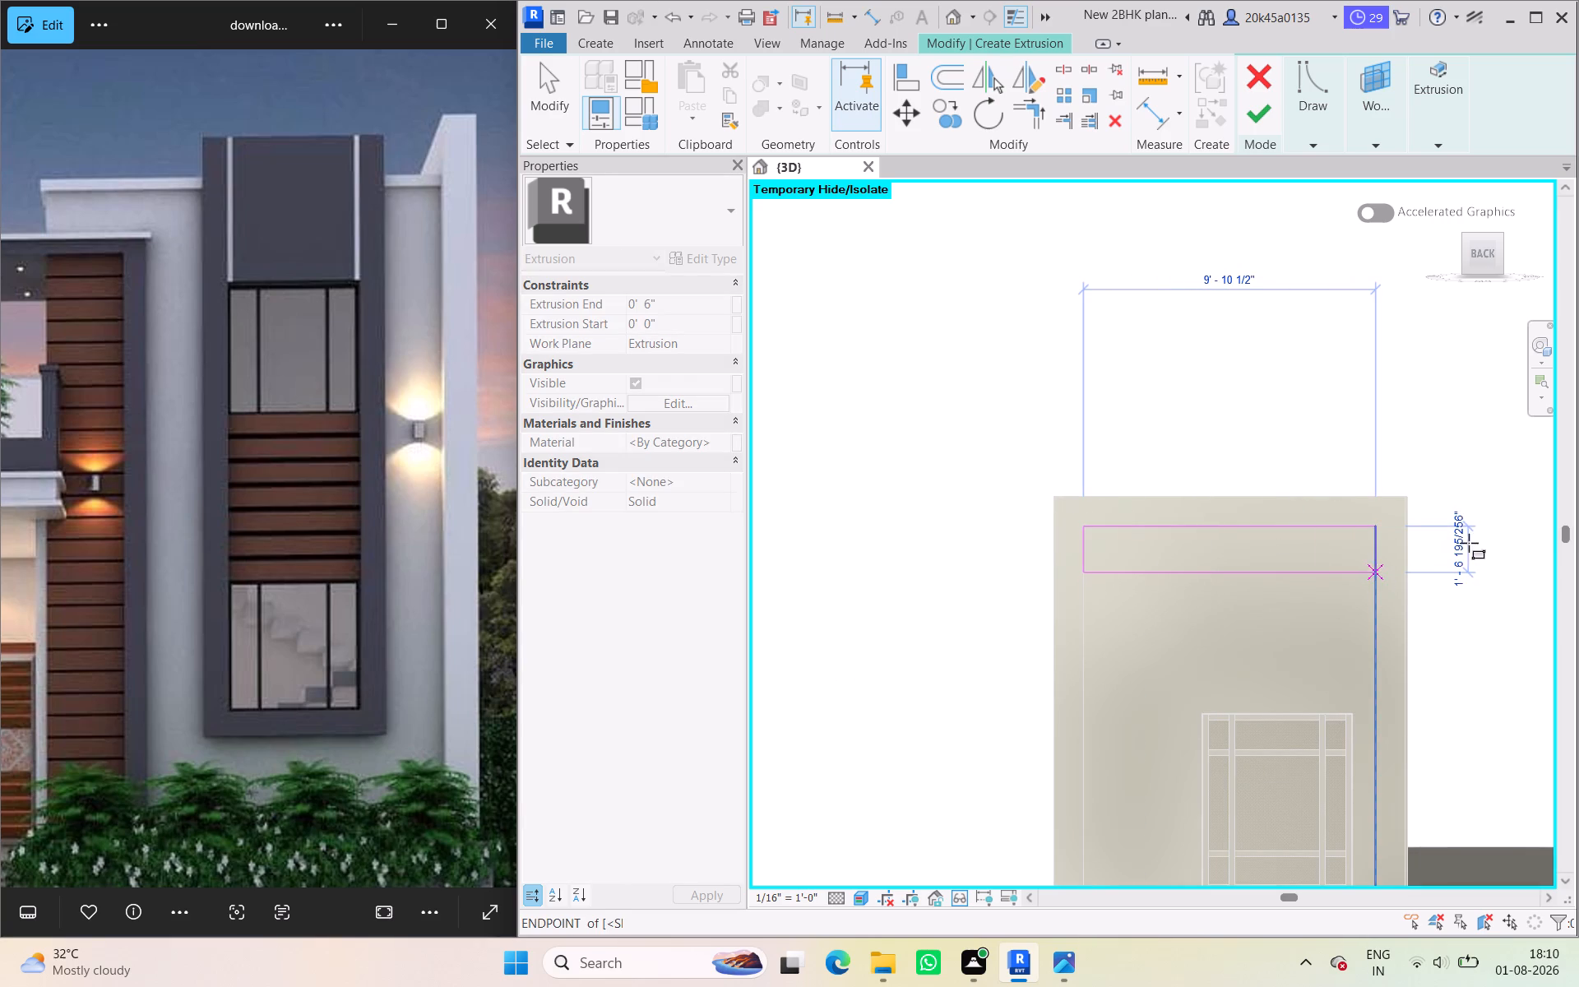
pyautogui.scroll(8, 1456, 553)
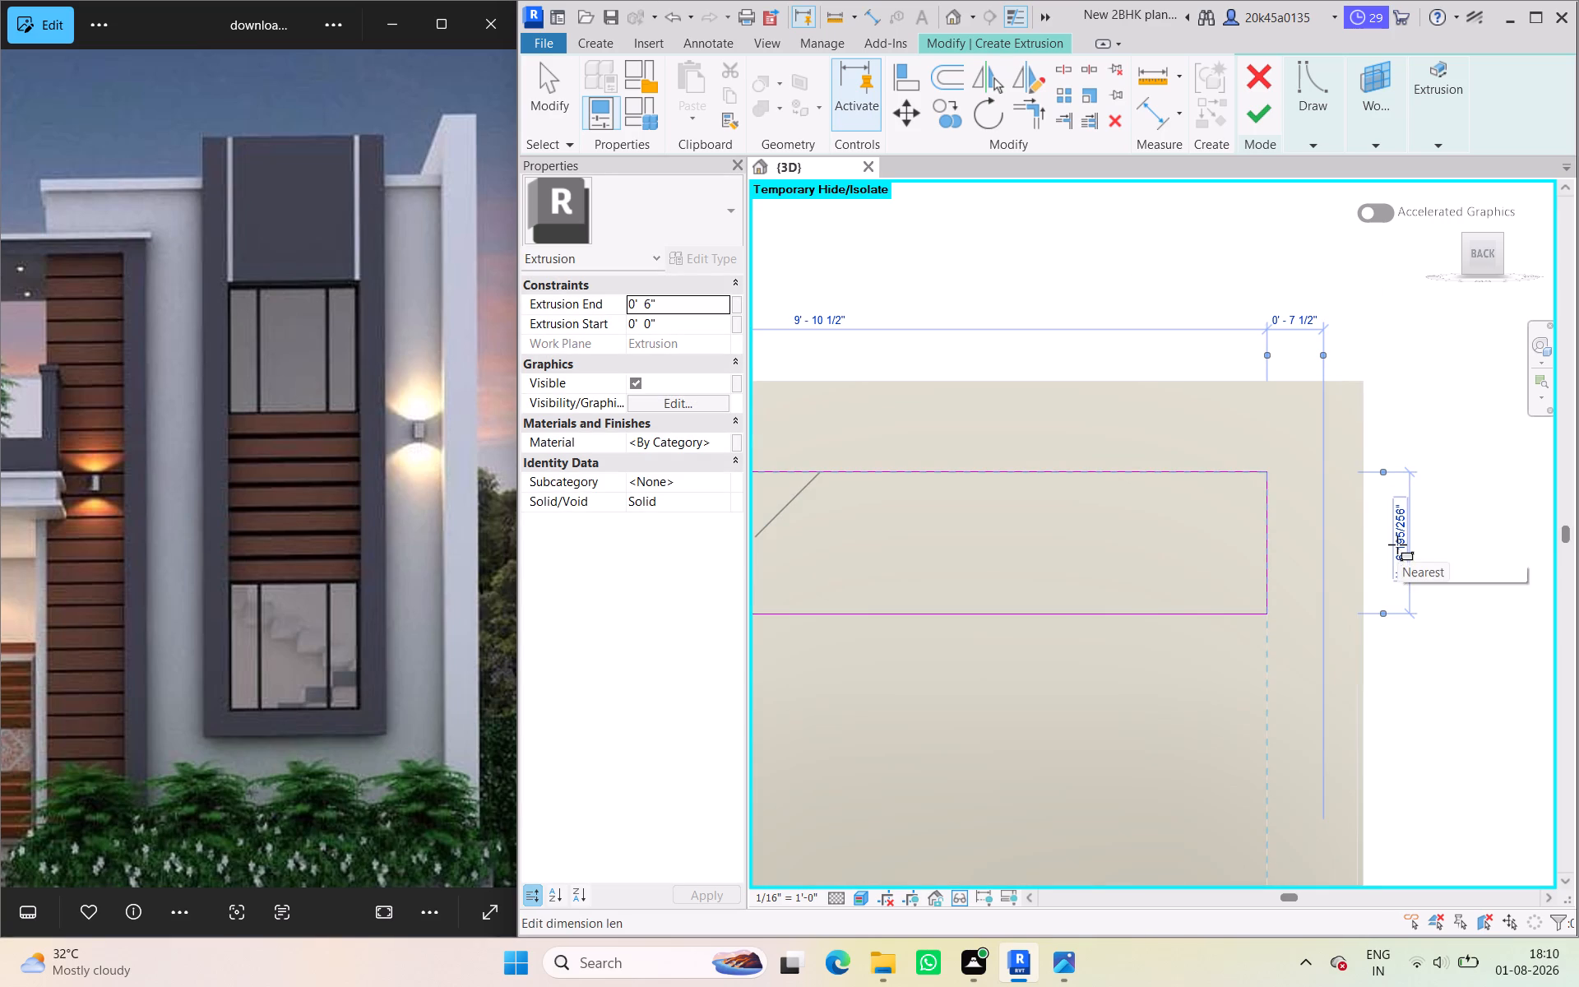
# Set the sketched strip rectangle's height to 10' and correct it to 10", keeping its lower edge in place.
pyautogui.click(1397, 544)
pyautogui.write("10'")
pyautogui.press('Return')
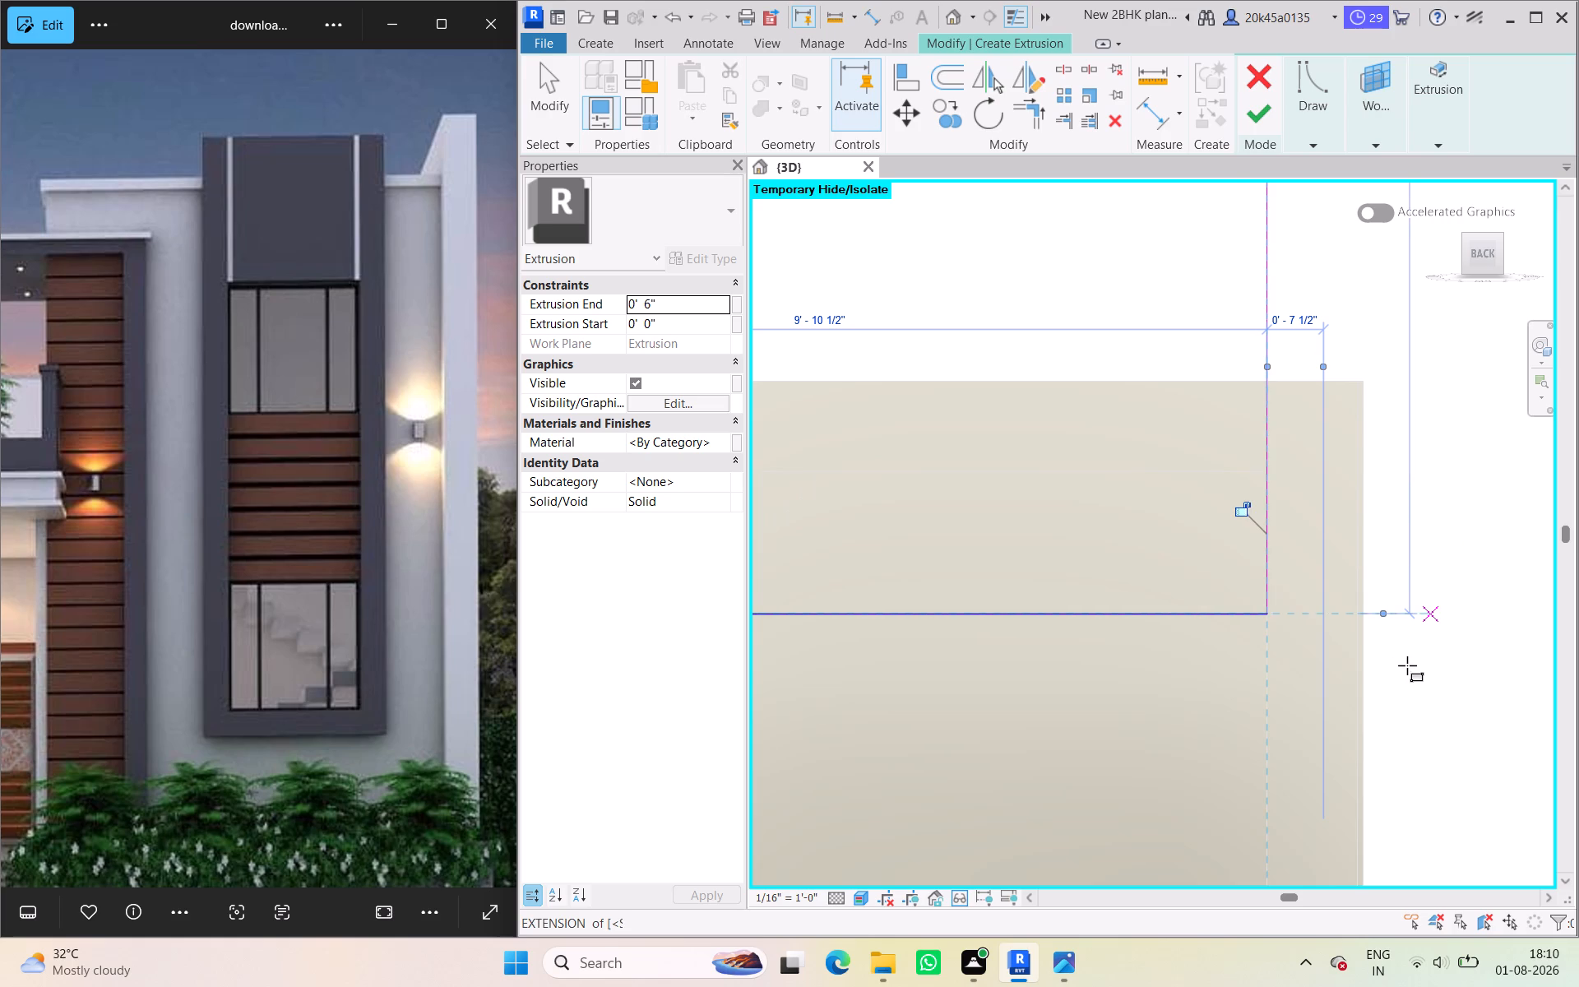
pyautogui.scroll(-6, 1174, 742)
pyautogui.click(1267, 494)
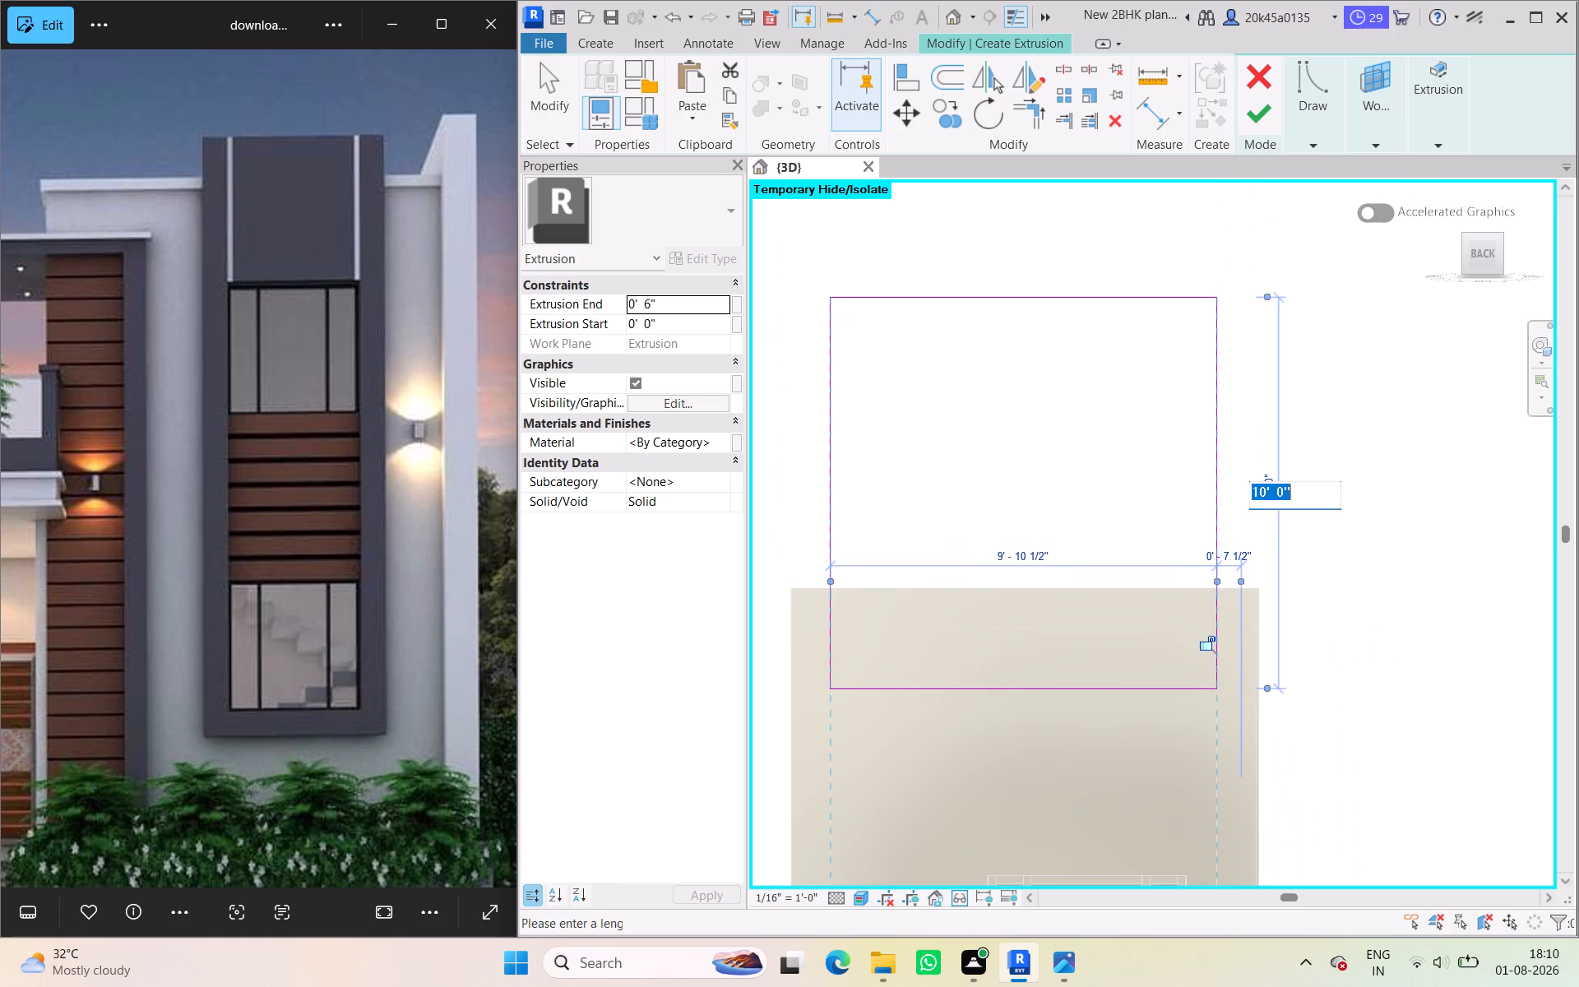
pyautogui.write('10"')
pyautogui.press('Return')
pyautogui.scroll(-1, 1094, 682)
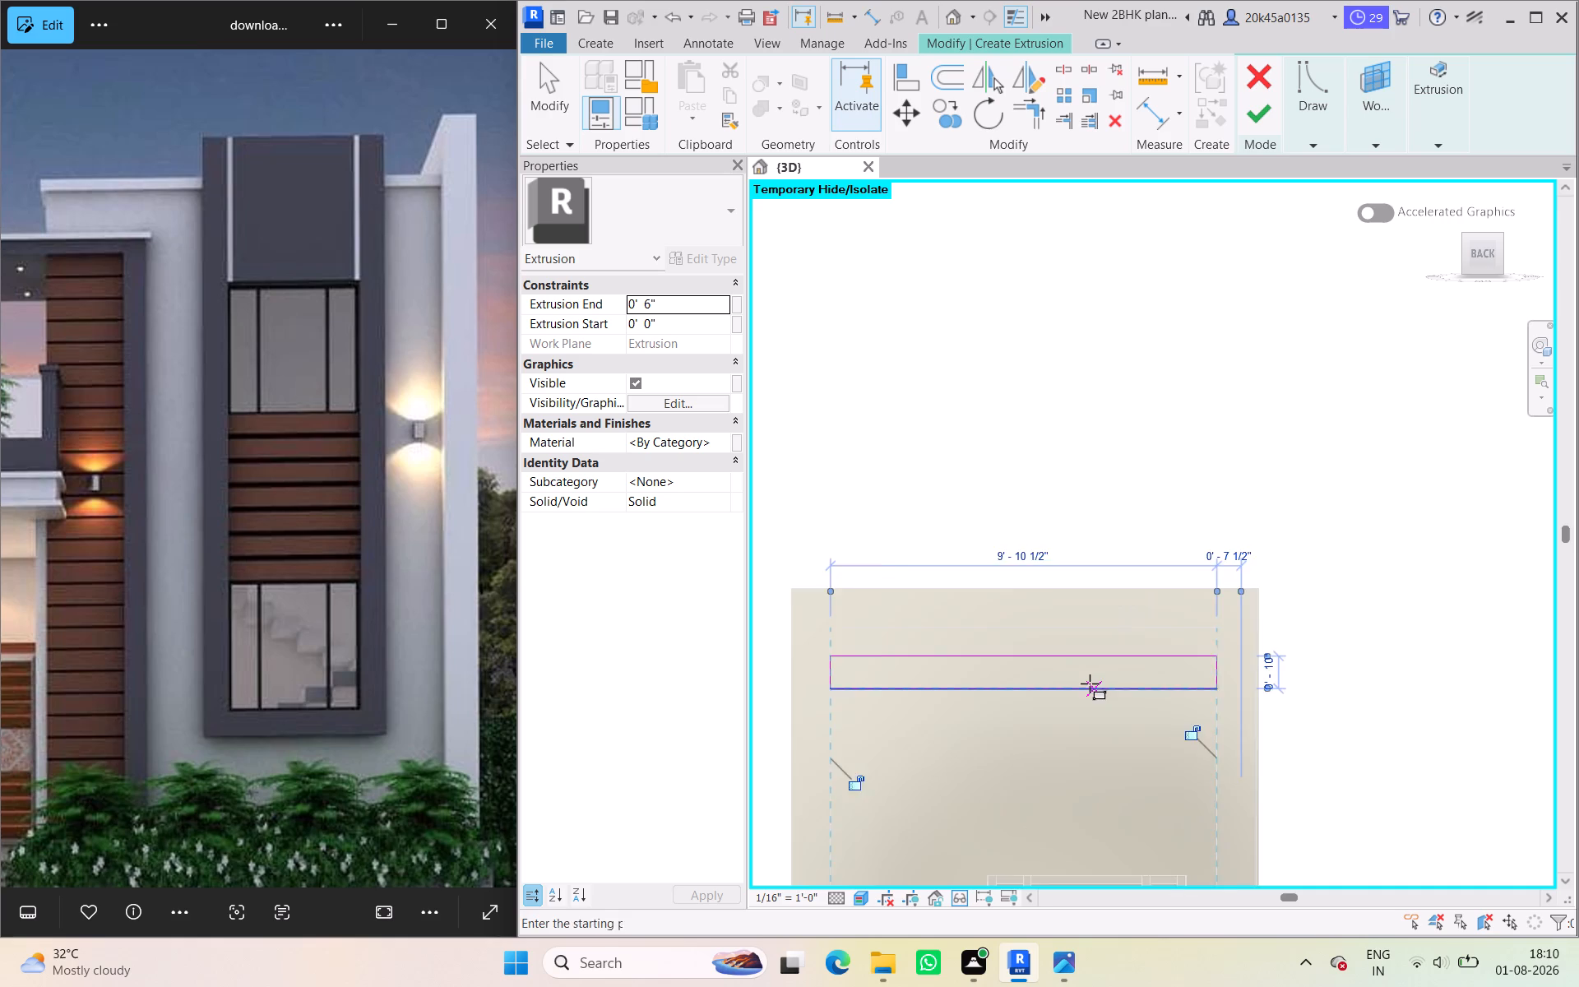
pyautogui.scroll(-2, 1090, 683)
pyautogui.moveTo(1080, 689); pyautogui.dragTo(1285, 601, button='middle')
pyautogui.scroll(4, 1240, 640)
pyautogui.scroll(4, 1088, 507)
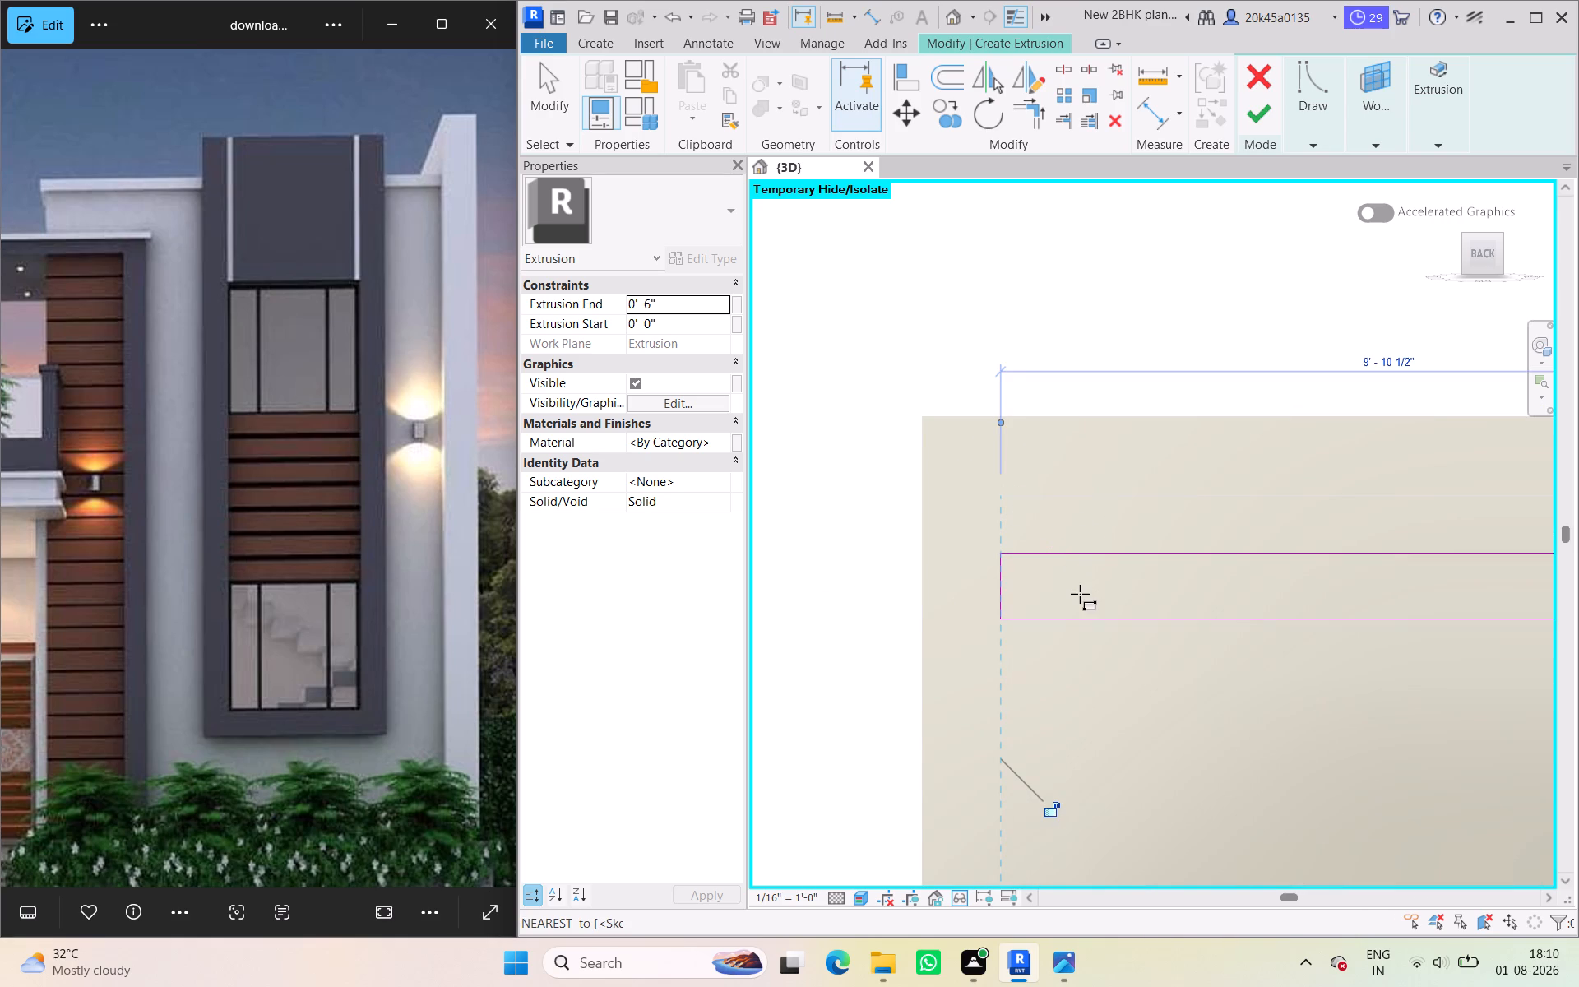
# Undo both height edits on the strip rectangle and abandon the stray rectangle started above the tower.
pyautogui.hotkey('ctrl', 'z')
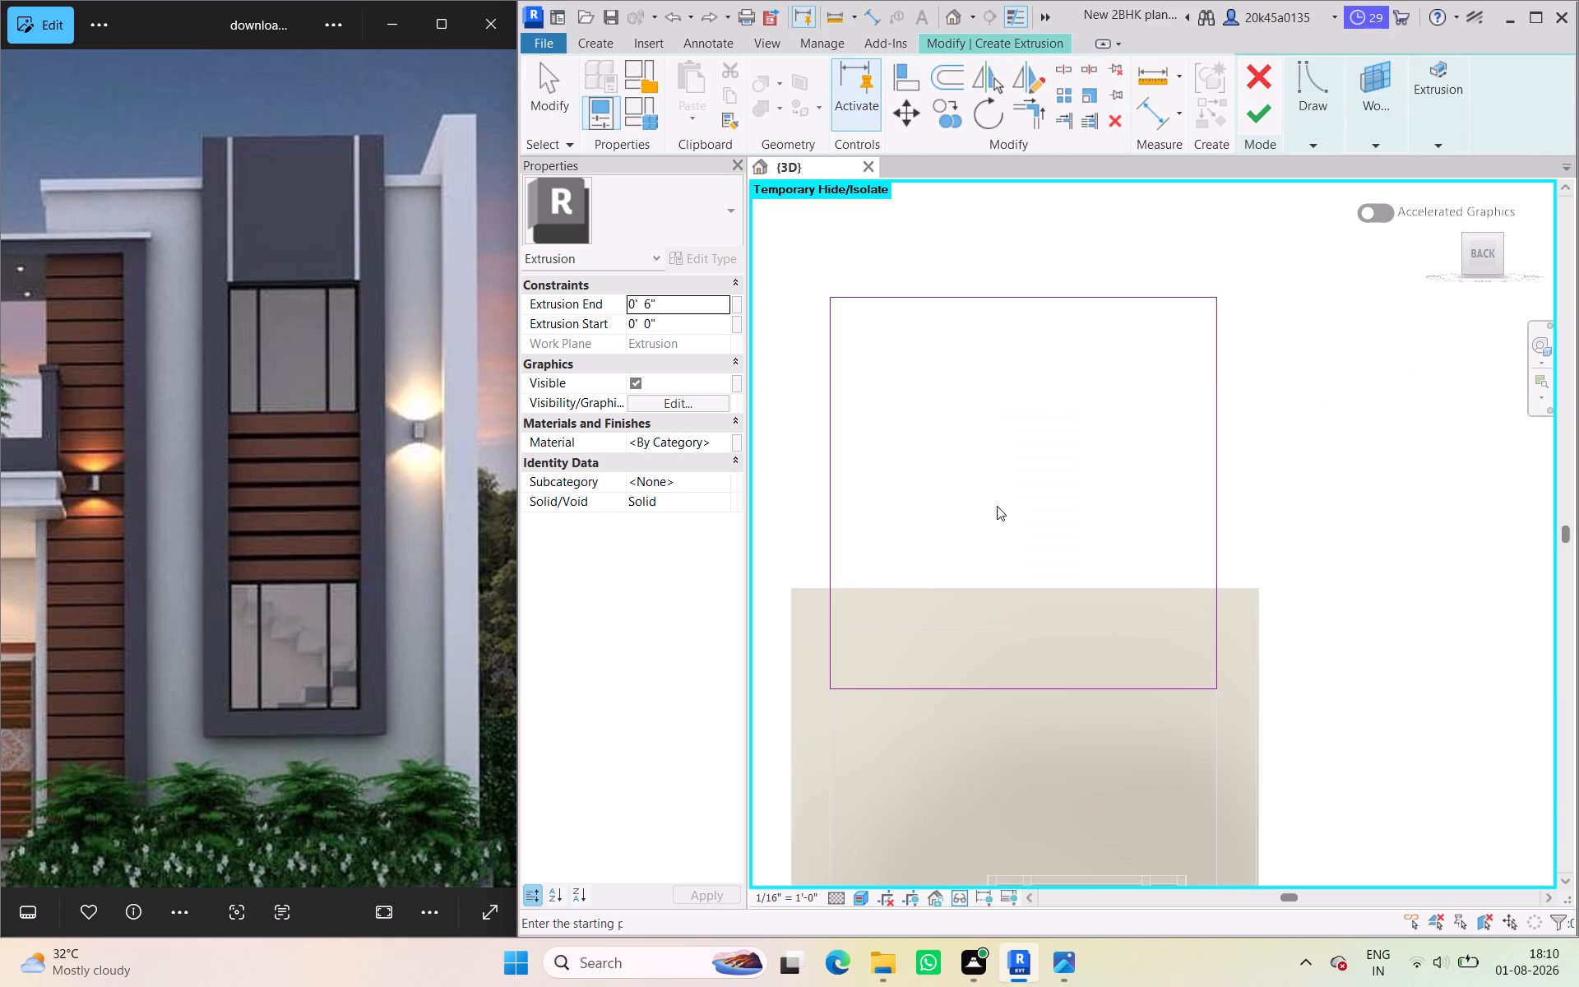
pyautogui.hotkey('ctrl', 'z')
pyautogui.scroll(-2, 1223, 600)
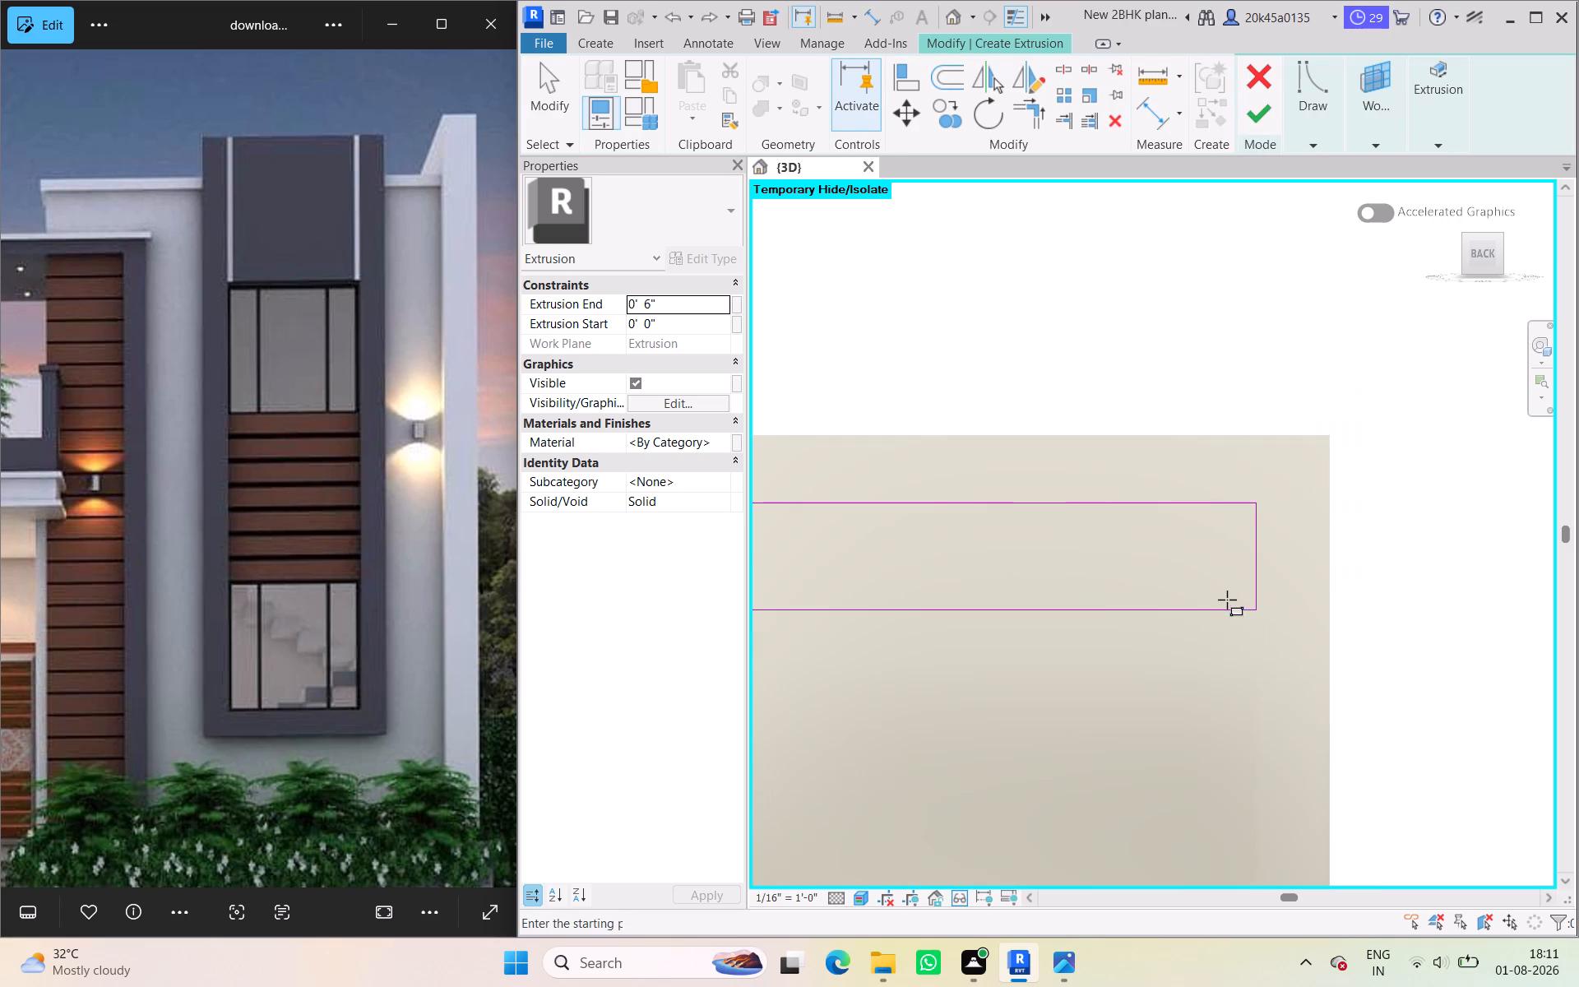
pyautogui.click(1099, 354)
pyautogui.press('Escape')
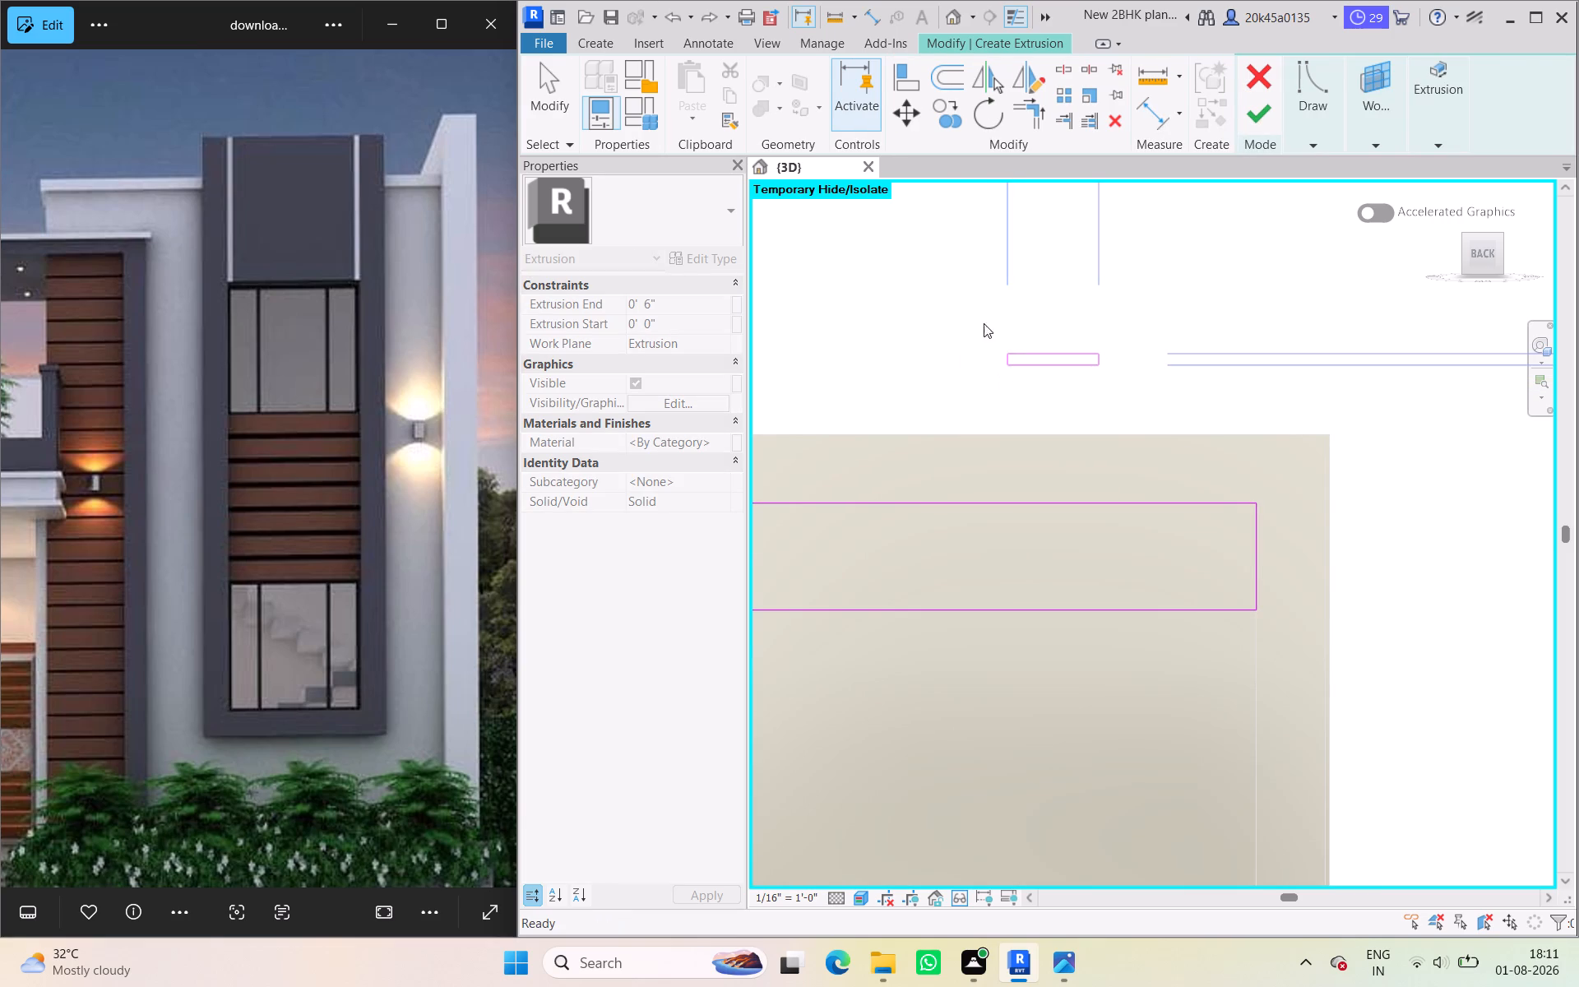
# Set the rectangle's height to 10" by moving its bottom edge, and finish the strip as a 6" deep extrusion.
pyautogui.click(553, 94)
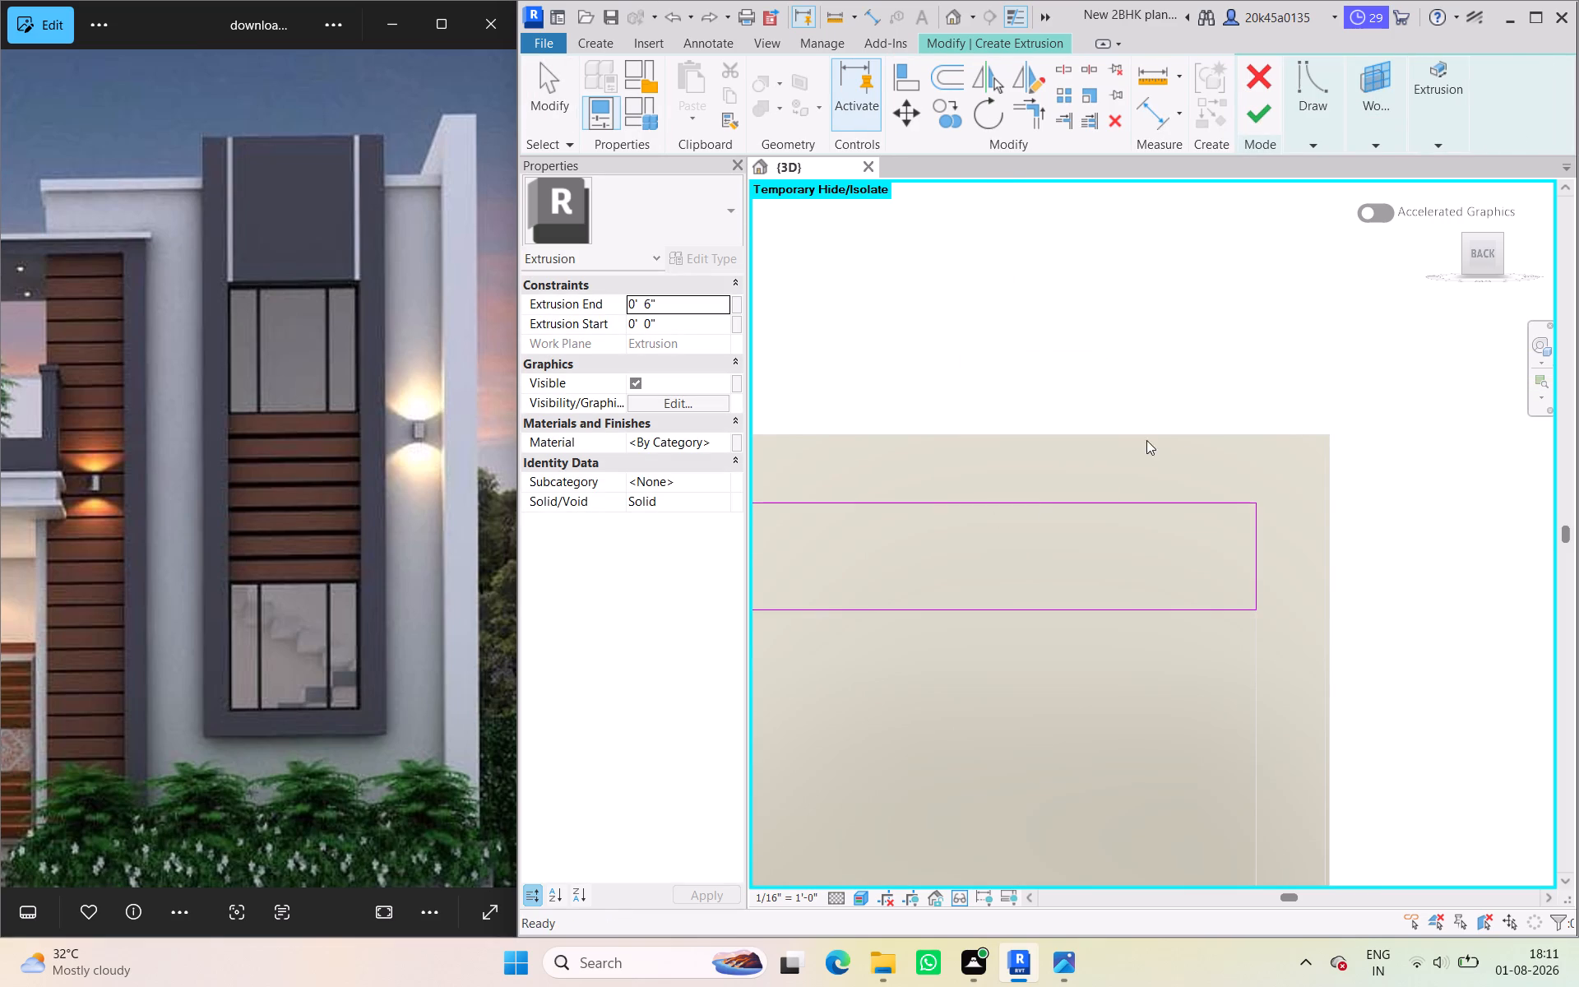
pyautogui.click(1208, 602)
pyautogui.click(1296, 568)
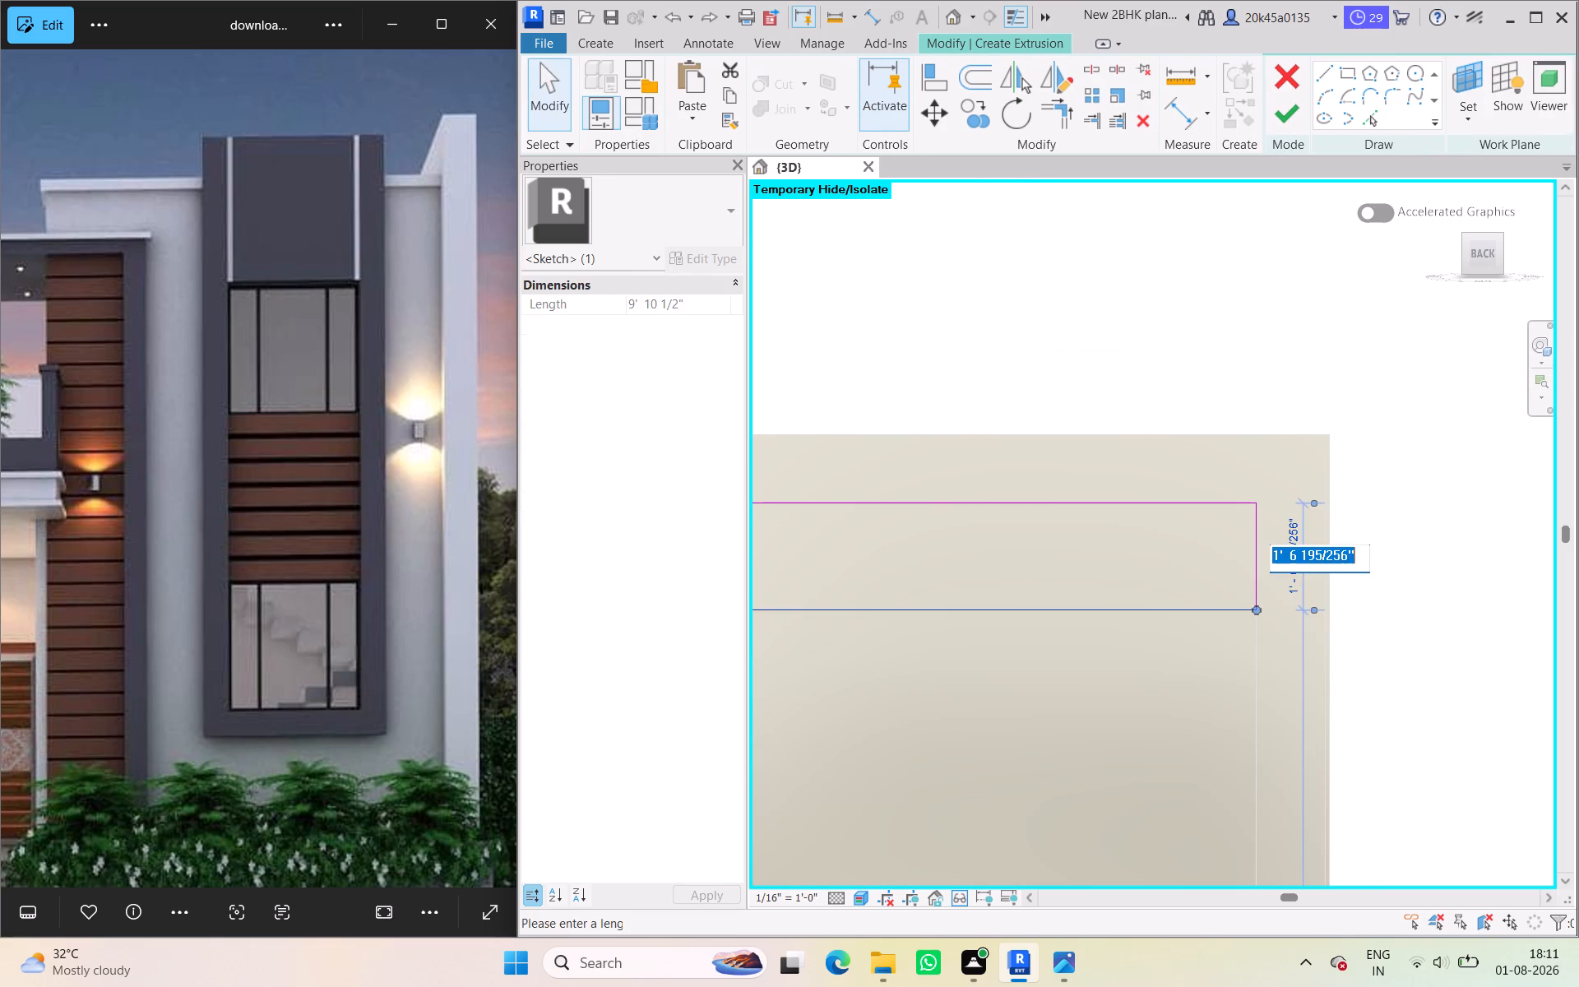
pyautogui.press('1')
pyautogui.press('0')
pyautogui.hotkey('shift', '"')
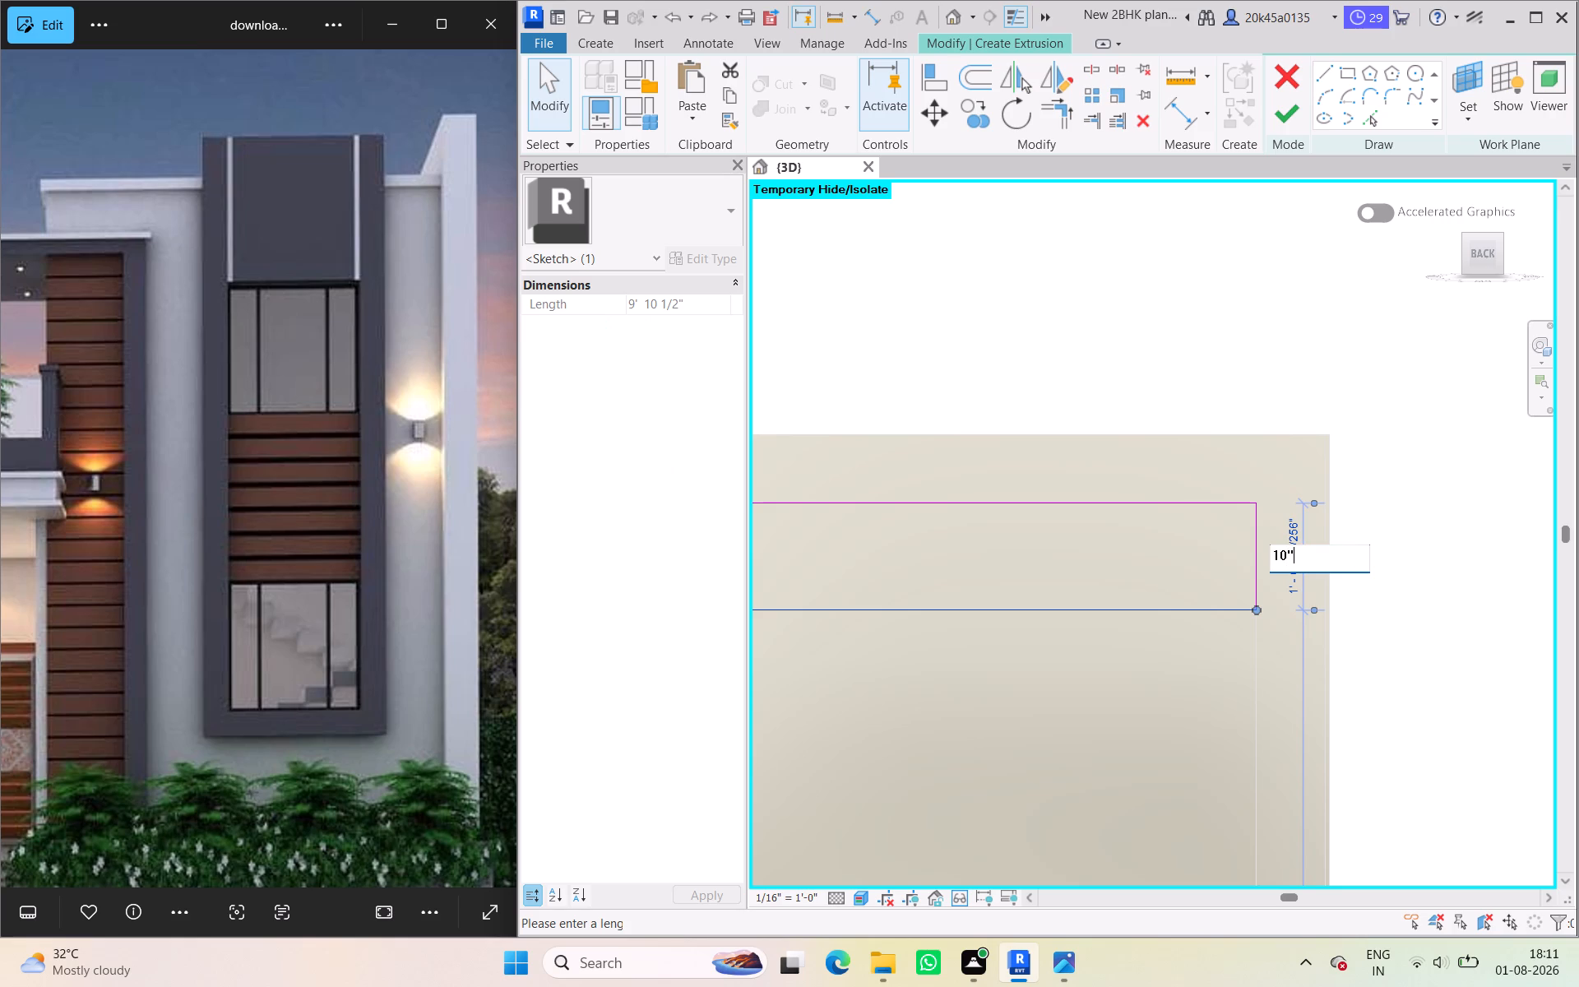
pyautogui.press('Return')
pyautogui.scroll(-3, 1183, 655)
pyautogui.moveTo(1270, 654); pyautogui.dragTo(1391, 607, button='middle')
pyautogui.click(1154, 371)
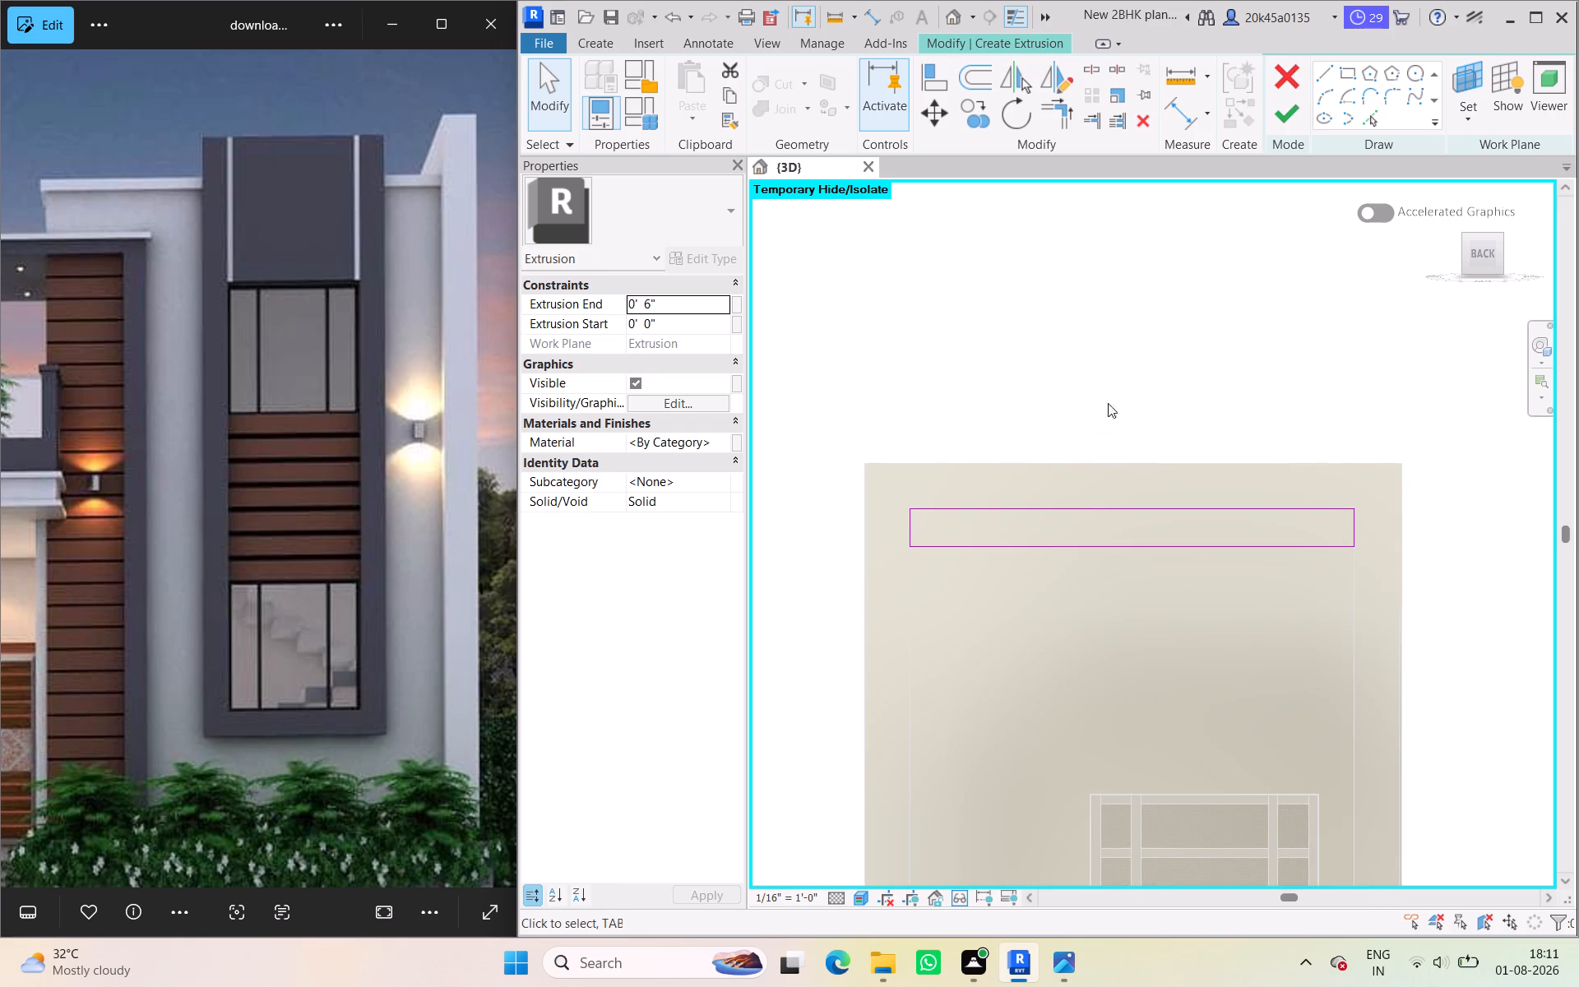
pyautogui.click(1285, 120)
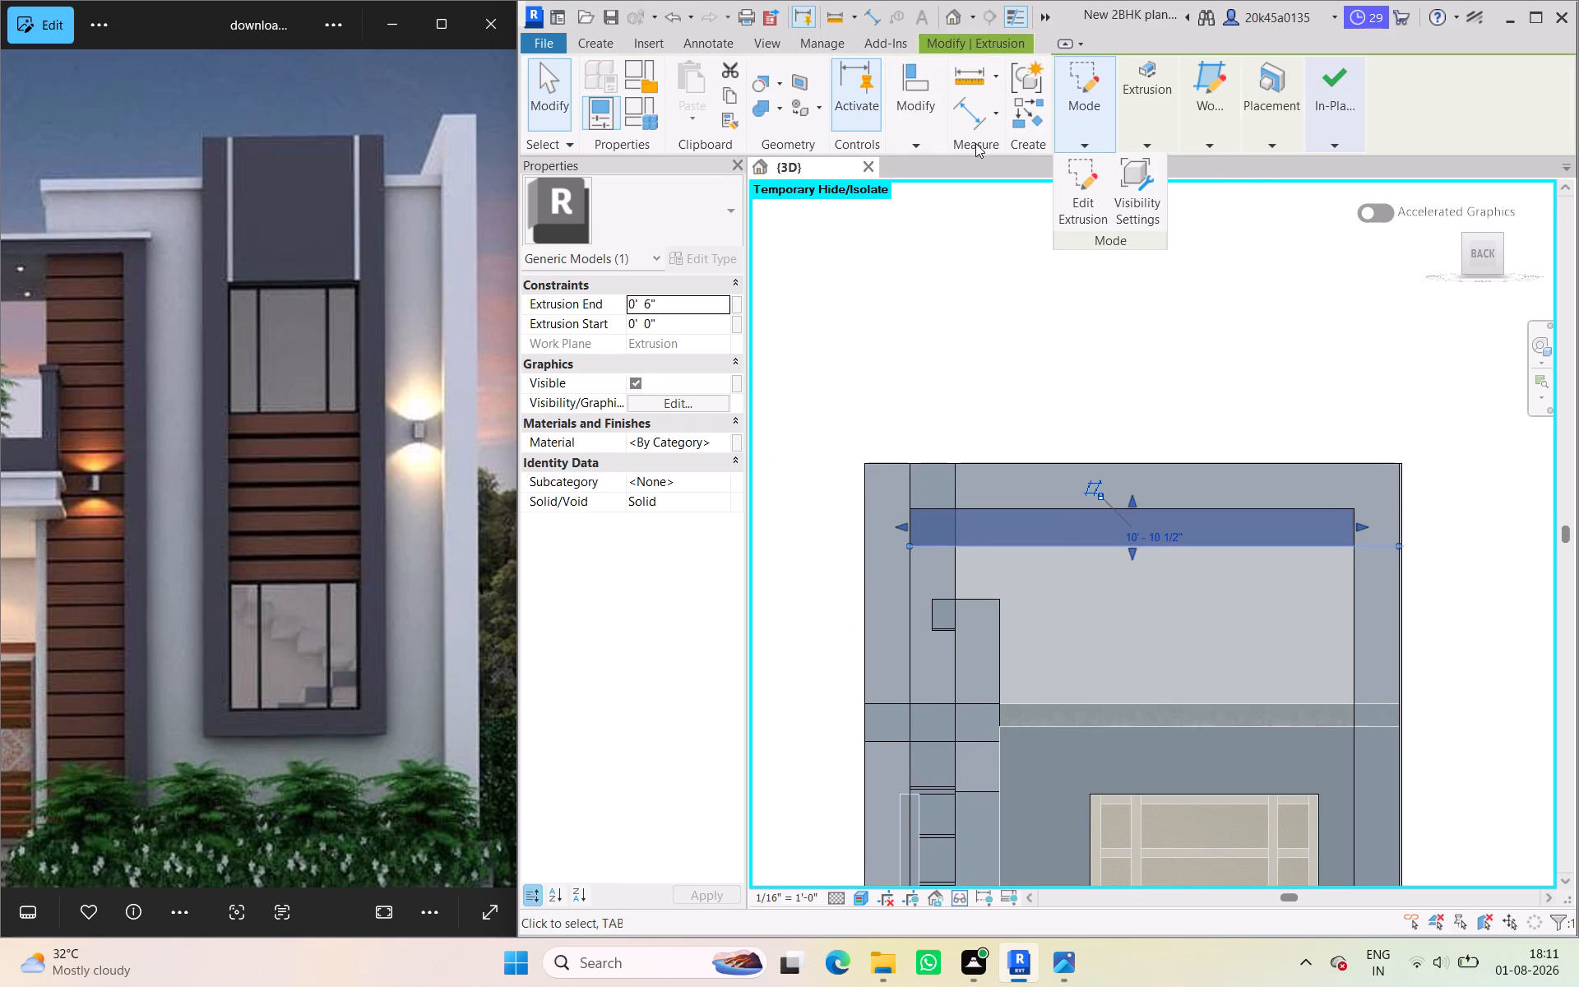
# Array the strip down the frame's opening from its lower corner to the opening's bottom corner, 22'-6" away, with 10 items.
pyautogui.click(929, 144)
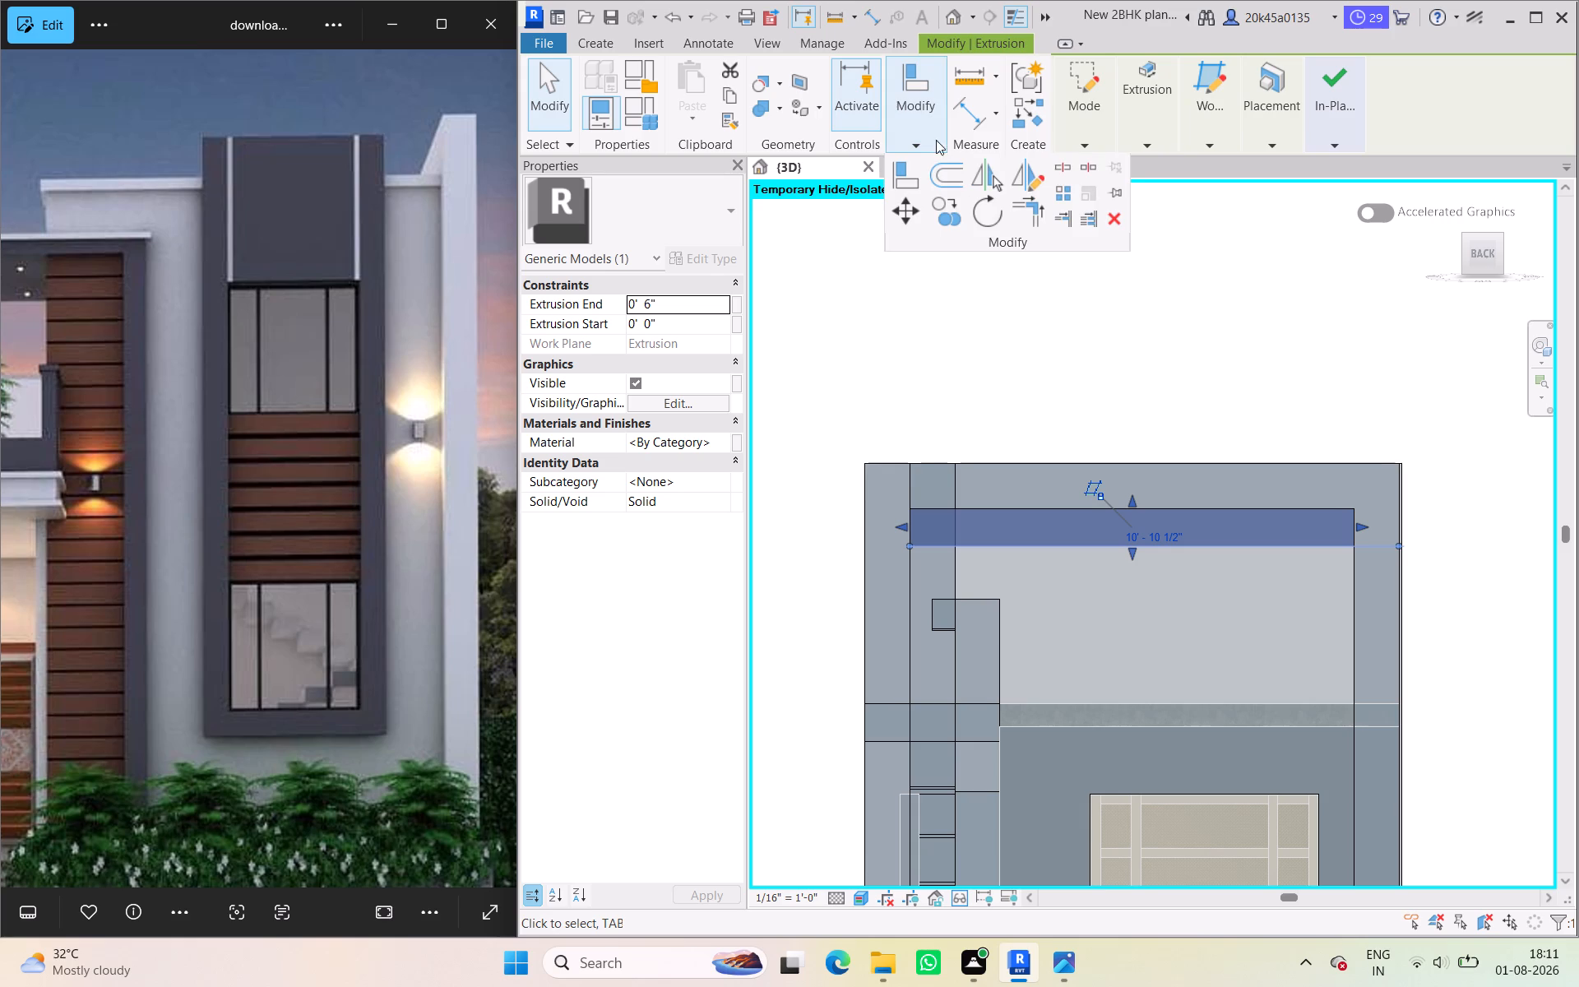
pyautogui.click(1070, 192)
pyautogui.click(914, 545)
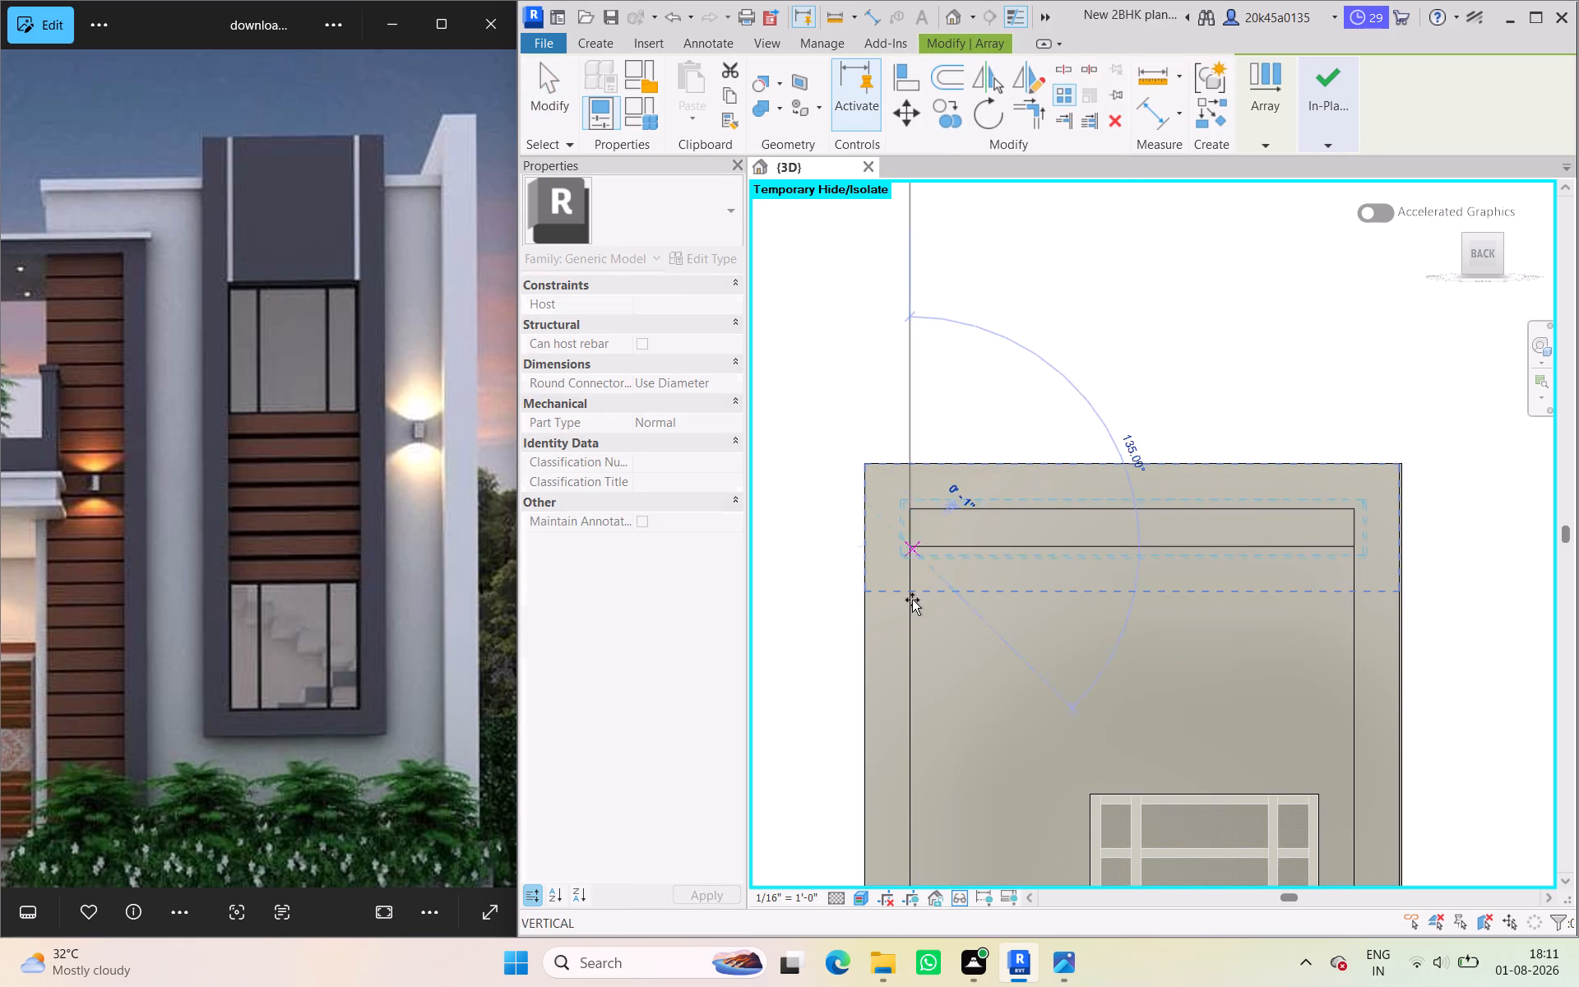
pyautogui.scroll(-2, 907, 739)
pyautogui.moveTo(928, 711); pyautogui.dragTo(962, 516, button='middle')
pyautogui.scroll(-3, 963, 694)
pyautogui.moveTo(963, 683); pyautogui.dragTo(988, 371, button='middle')
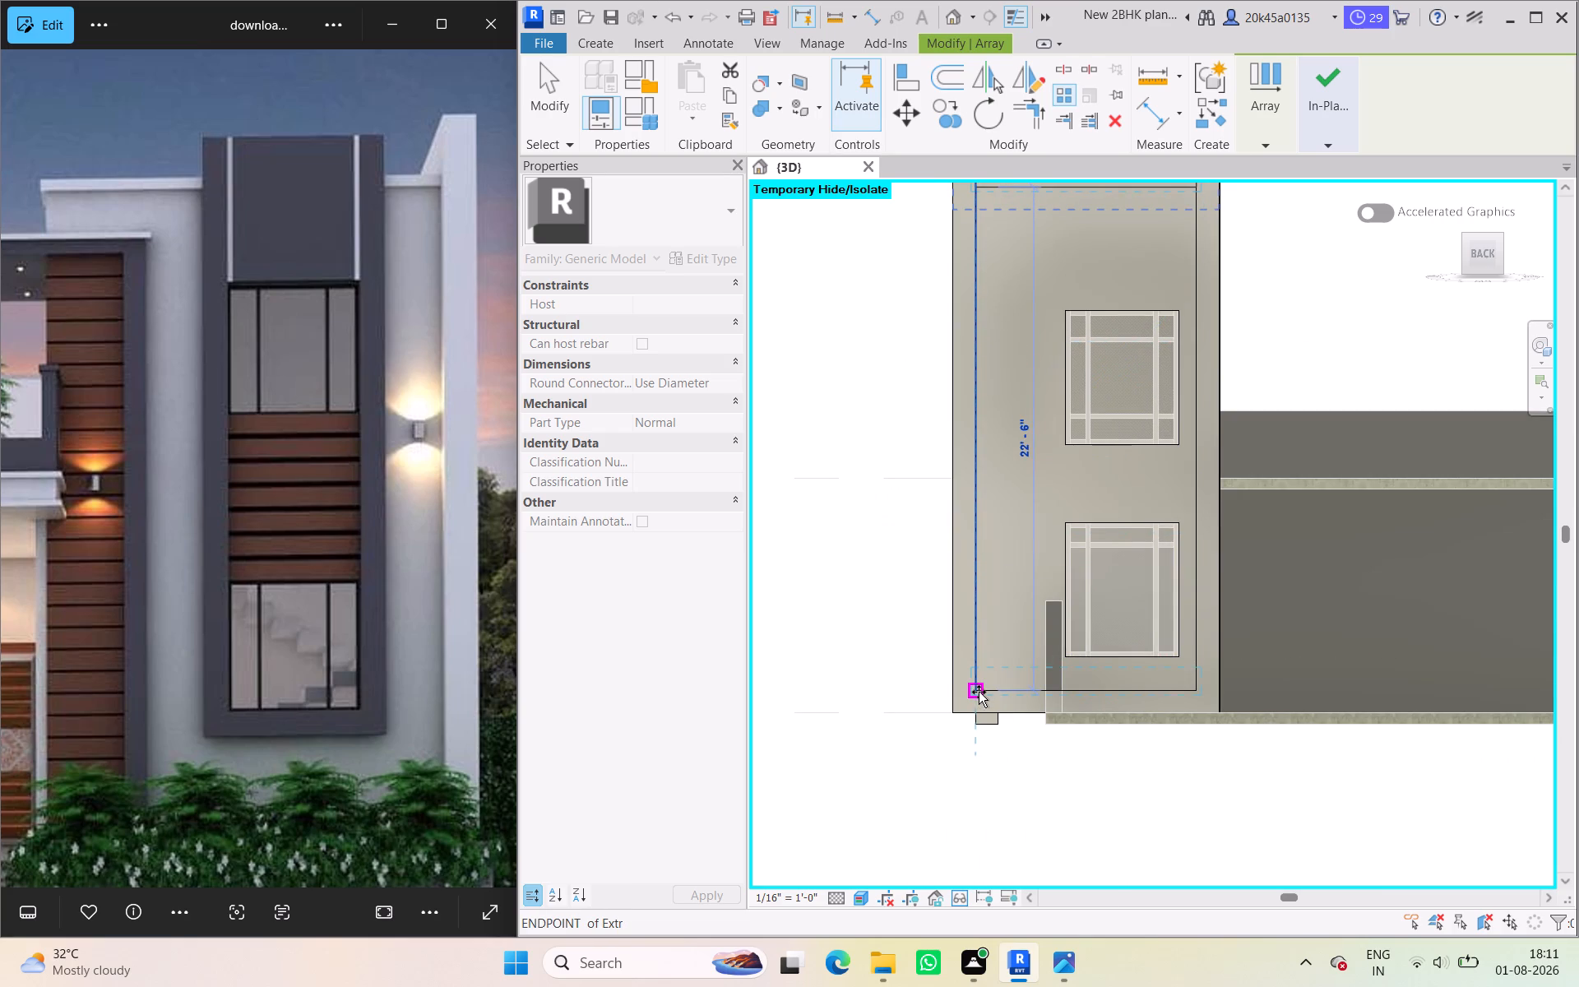
pyautogui.click(981, 692)
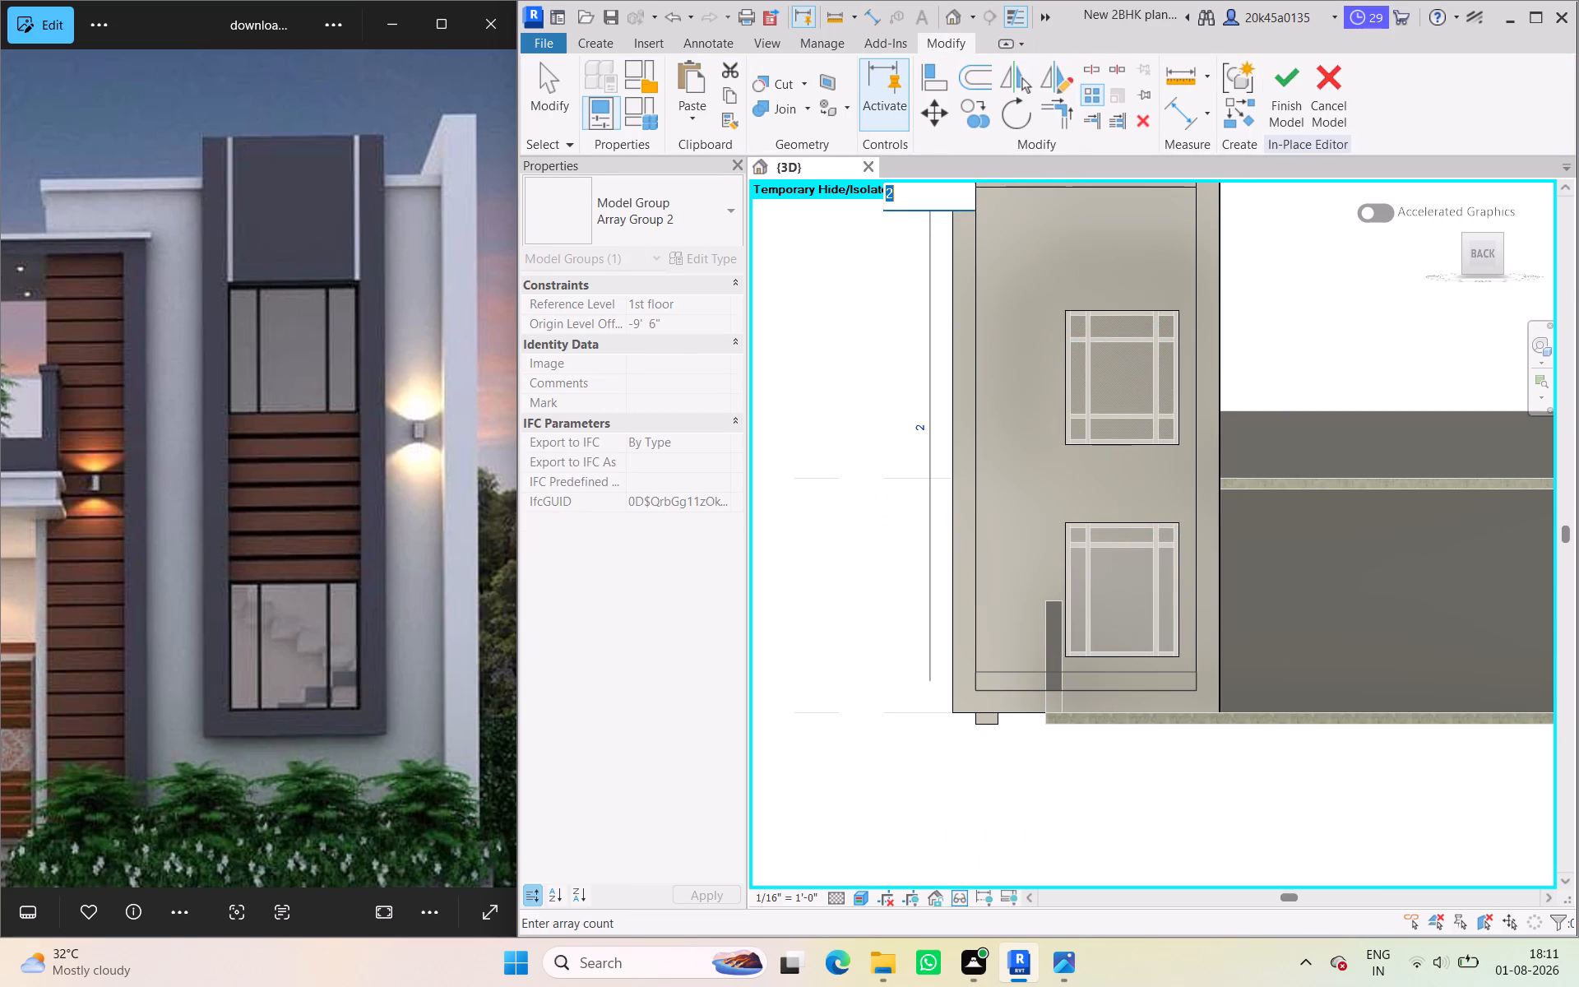
pyautogui.press('1')
pyautogui.press('0')
pyautogui.press('Return')
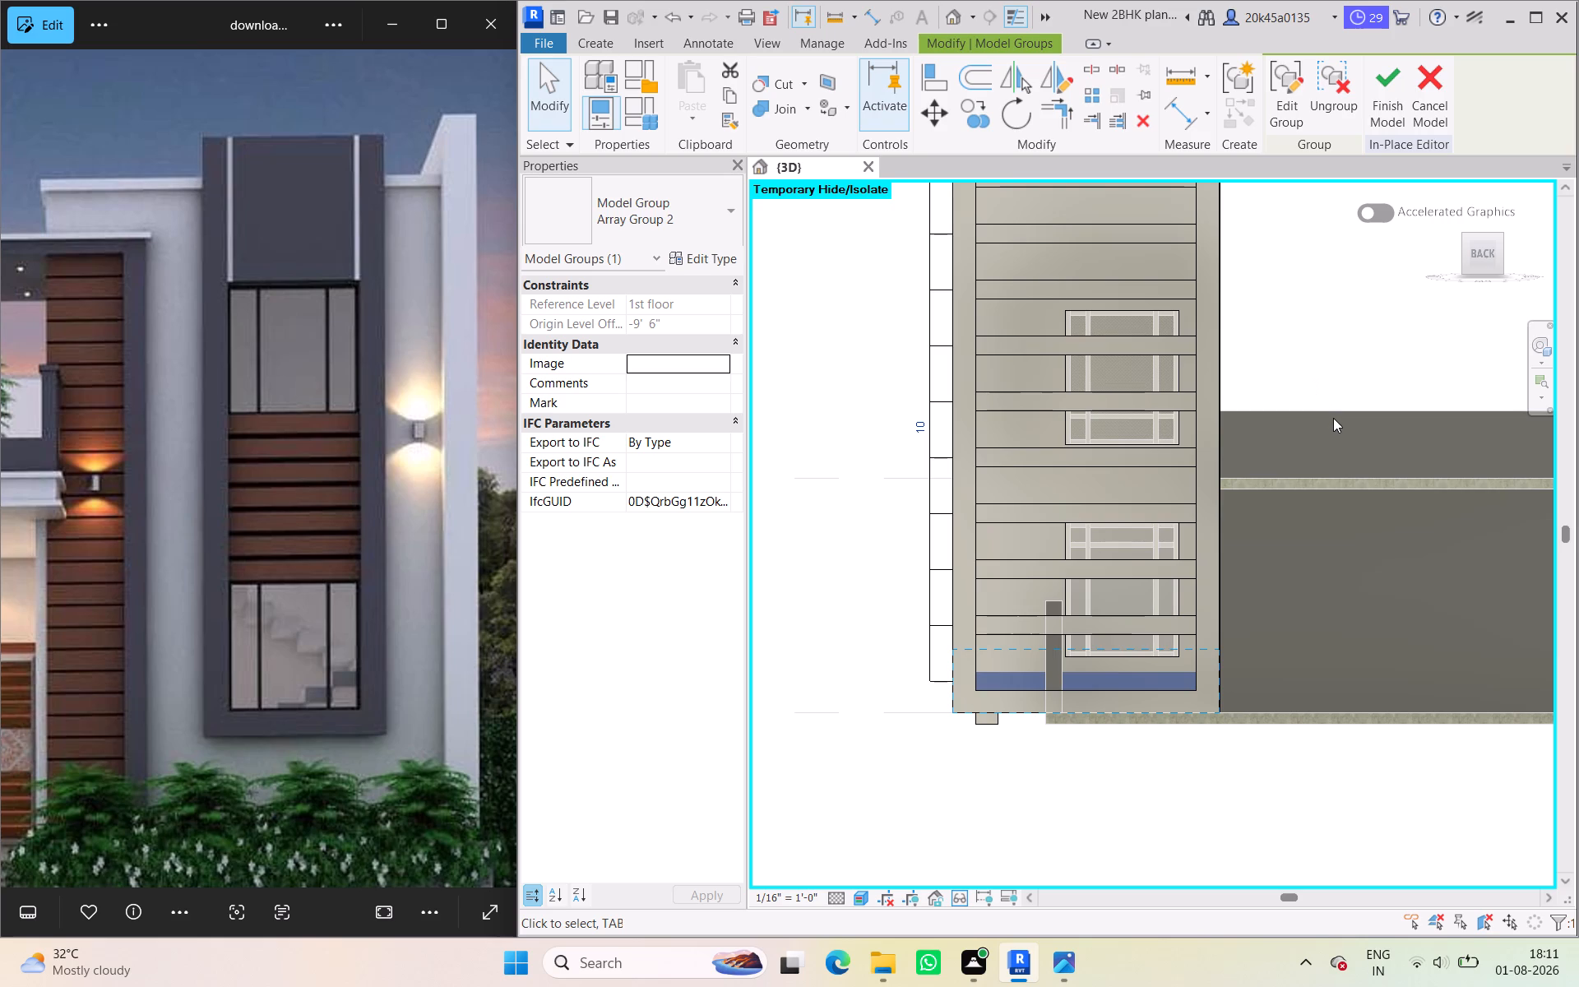
# Change the strip array's item count to 15.
pyautogui.keyDown('shift'); pyautogui.moveTo(1341, 420); pyautogui.dragTo(1066, 410, button='middle'); pyautogui.keyUp('shift')
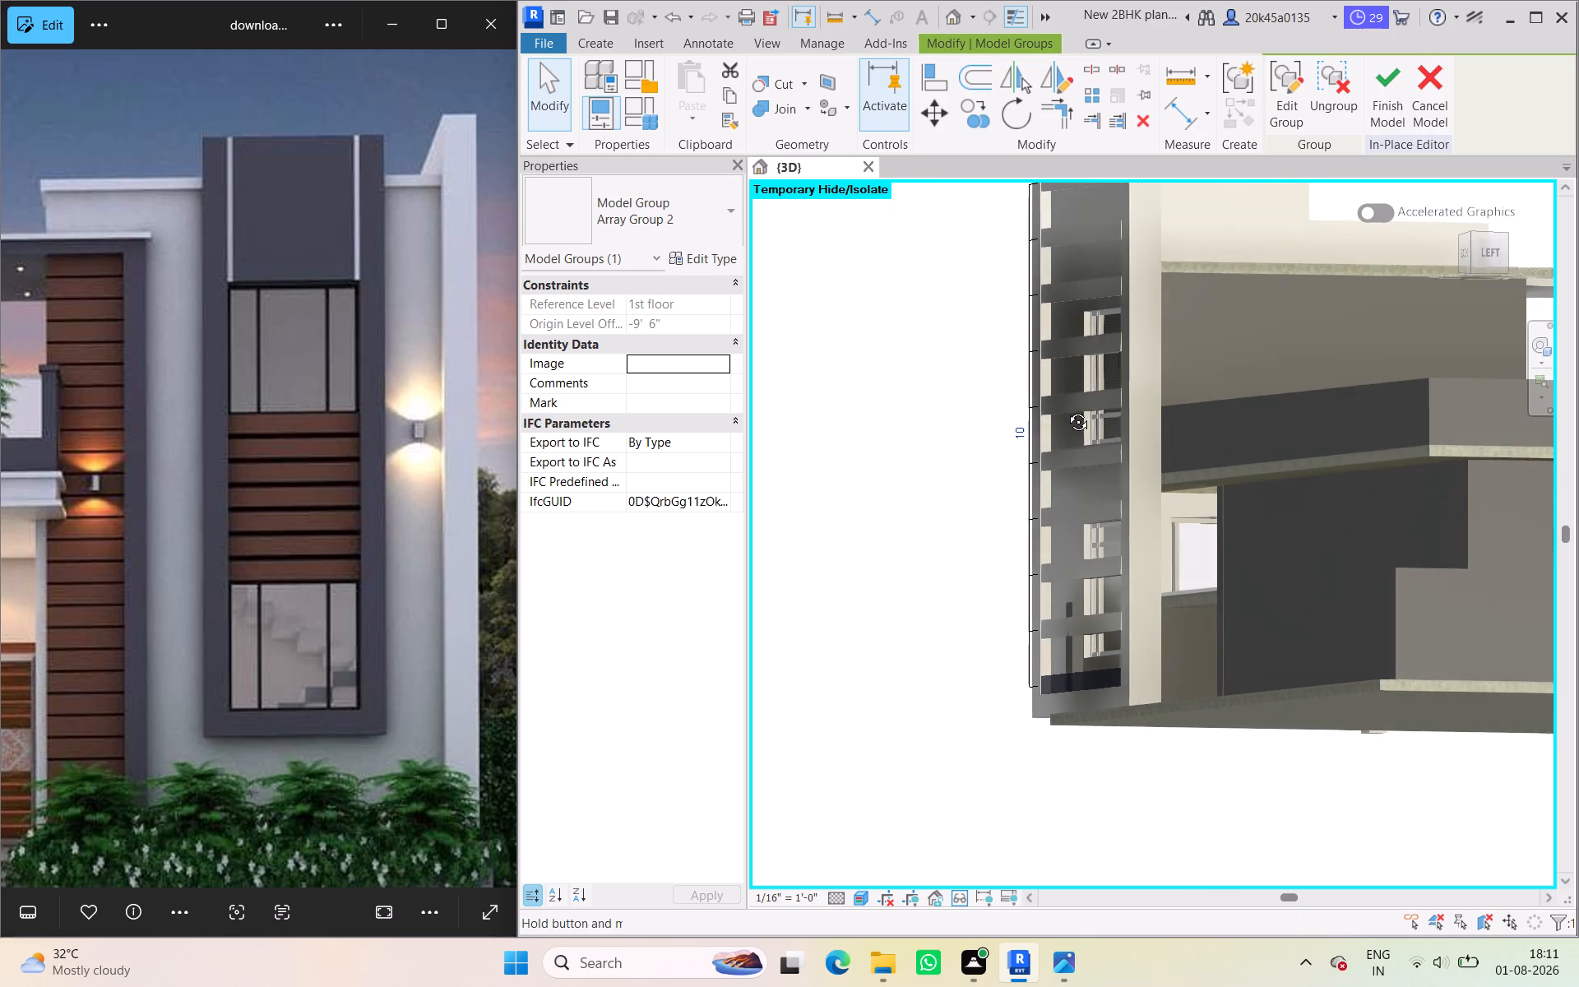
pyautogui.keyDown('shift'); pyautogui.moveTo(1066, 410); pyautogui.dragTo(1294, 430, button='middle'); pyautogui.keyUp('shift')
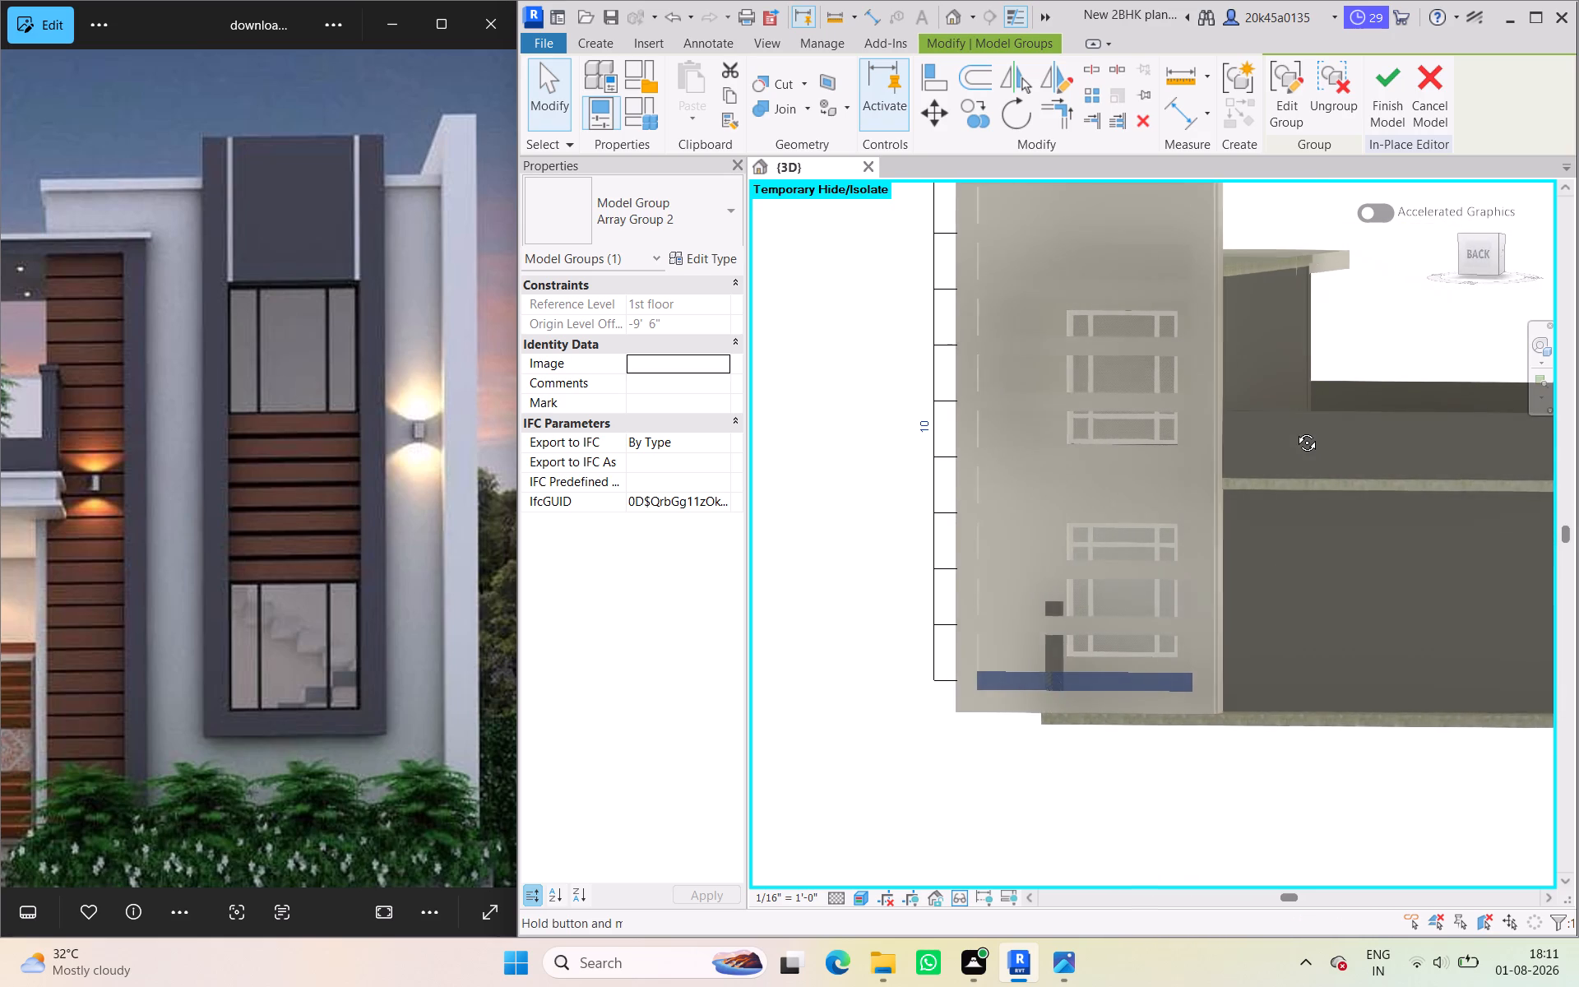
pyautogui.keyDown('shift'); pyautogui.moveTo(1294, 430); pyautogui.dragTo(1307, 433, button='middle'); pyautogui.keyUp('shift')
pyautogui.keyDown('shift'); pyautogui.moveTo(1286, 432); pyautogui.dragTo(1313, 433, button='middle'); pyautogui.keyUp('shift')
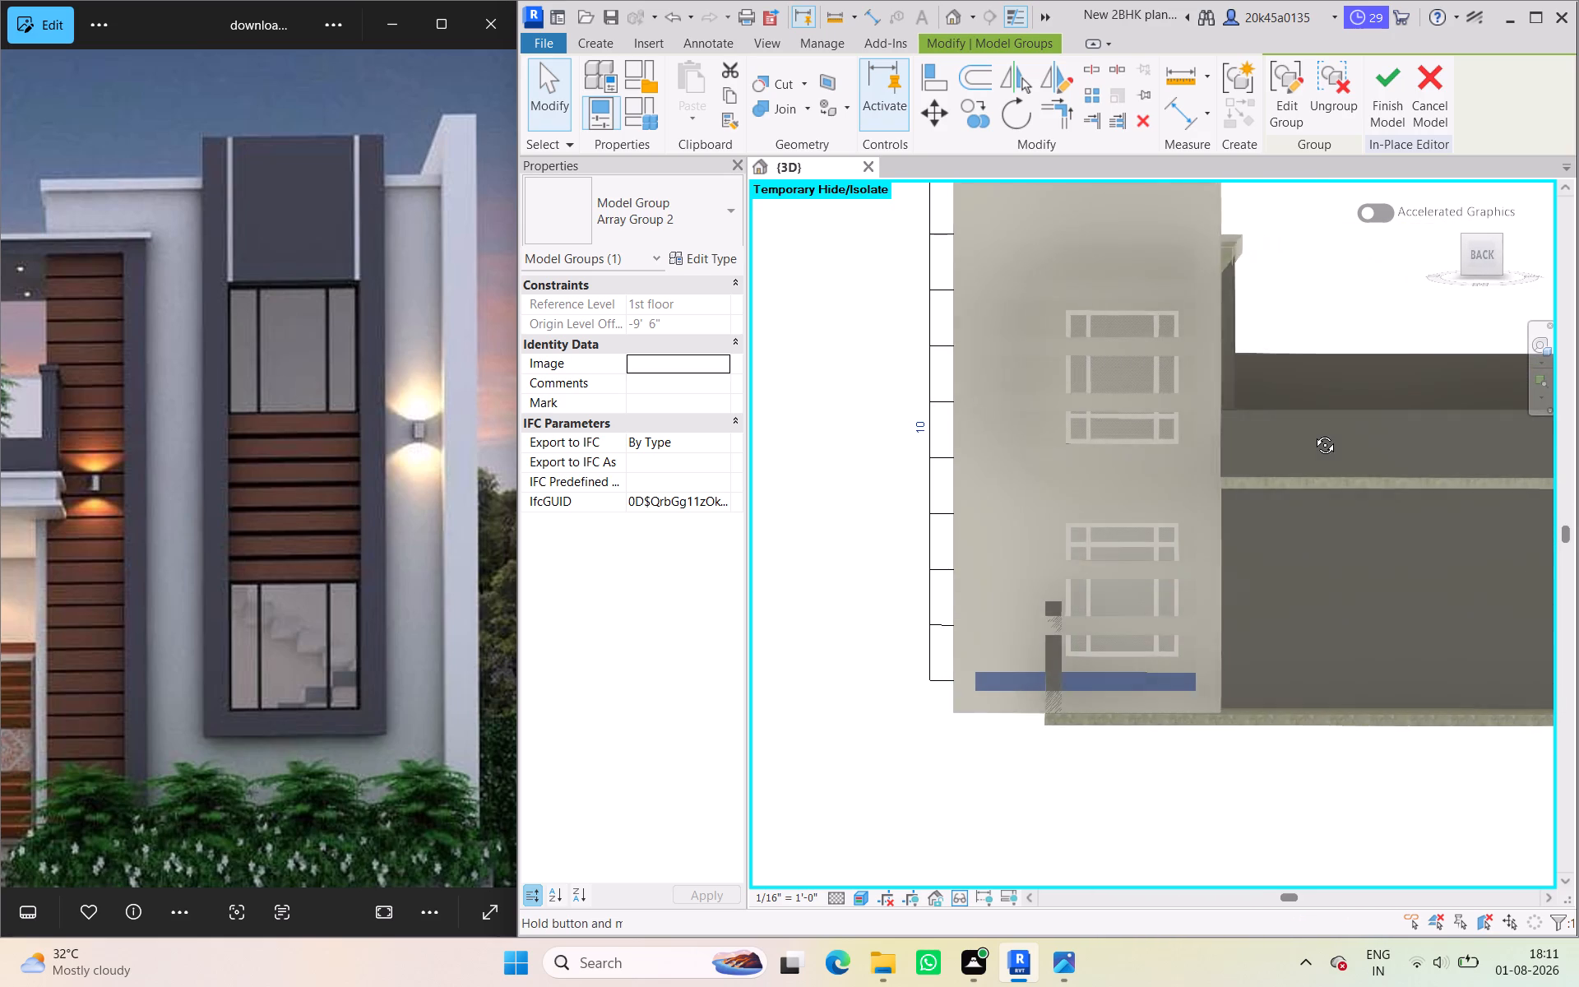
pyautogui.keyDown('shift'); pyautogui.moveTo(1313, 433); pyautogui.dragTo(1325, 433, button='middle'); pyautogui.keyUp('shift')
pyautogui.click(919, 428)
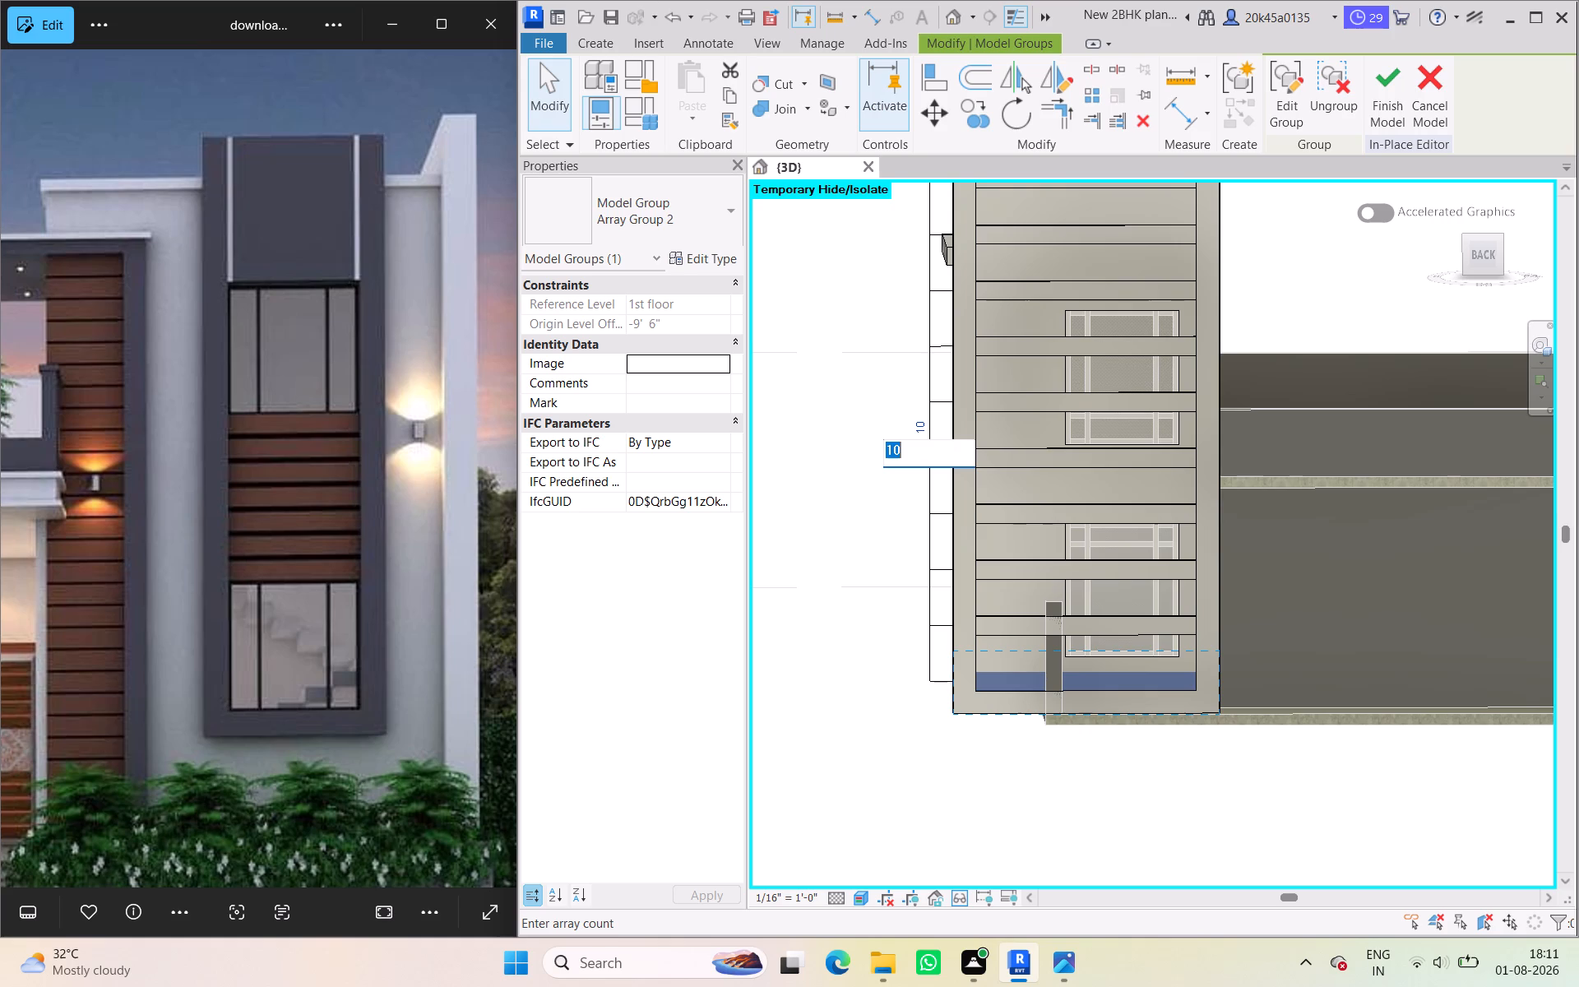
pyautogui.write('15')
pyautogui.press('Return')
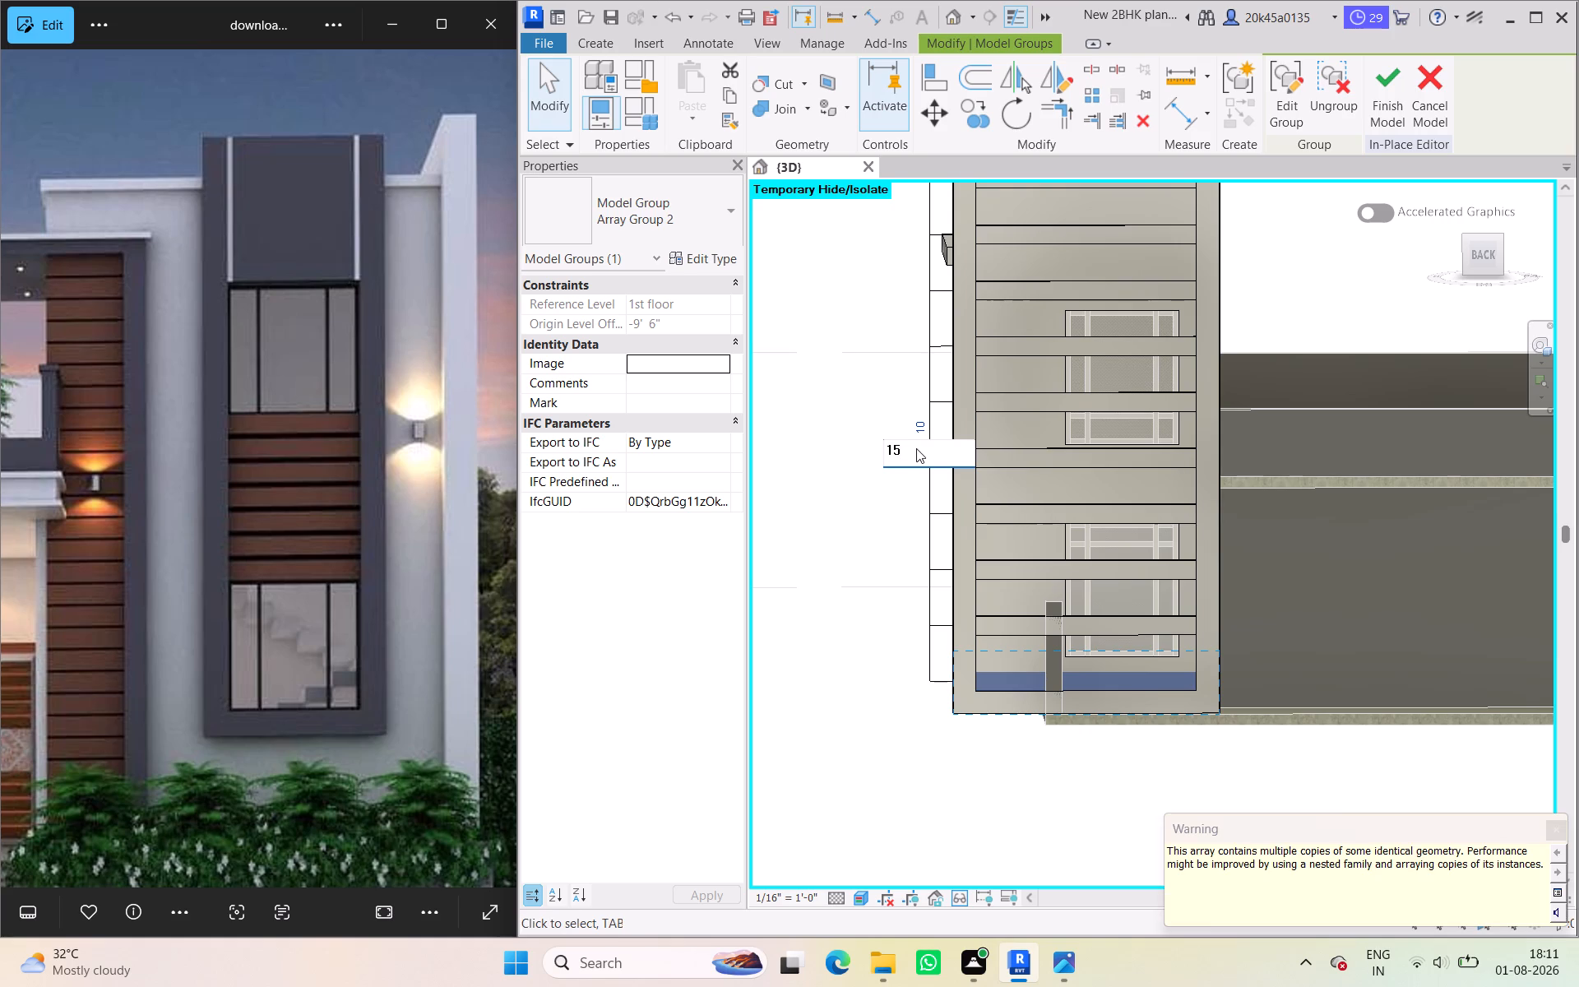
# In the back view, ungroup the second strip from the bottom of the array.
pyautogui.moveTo(1313, 342); pyautogui.dragTo(1301, 433, button='middle')
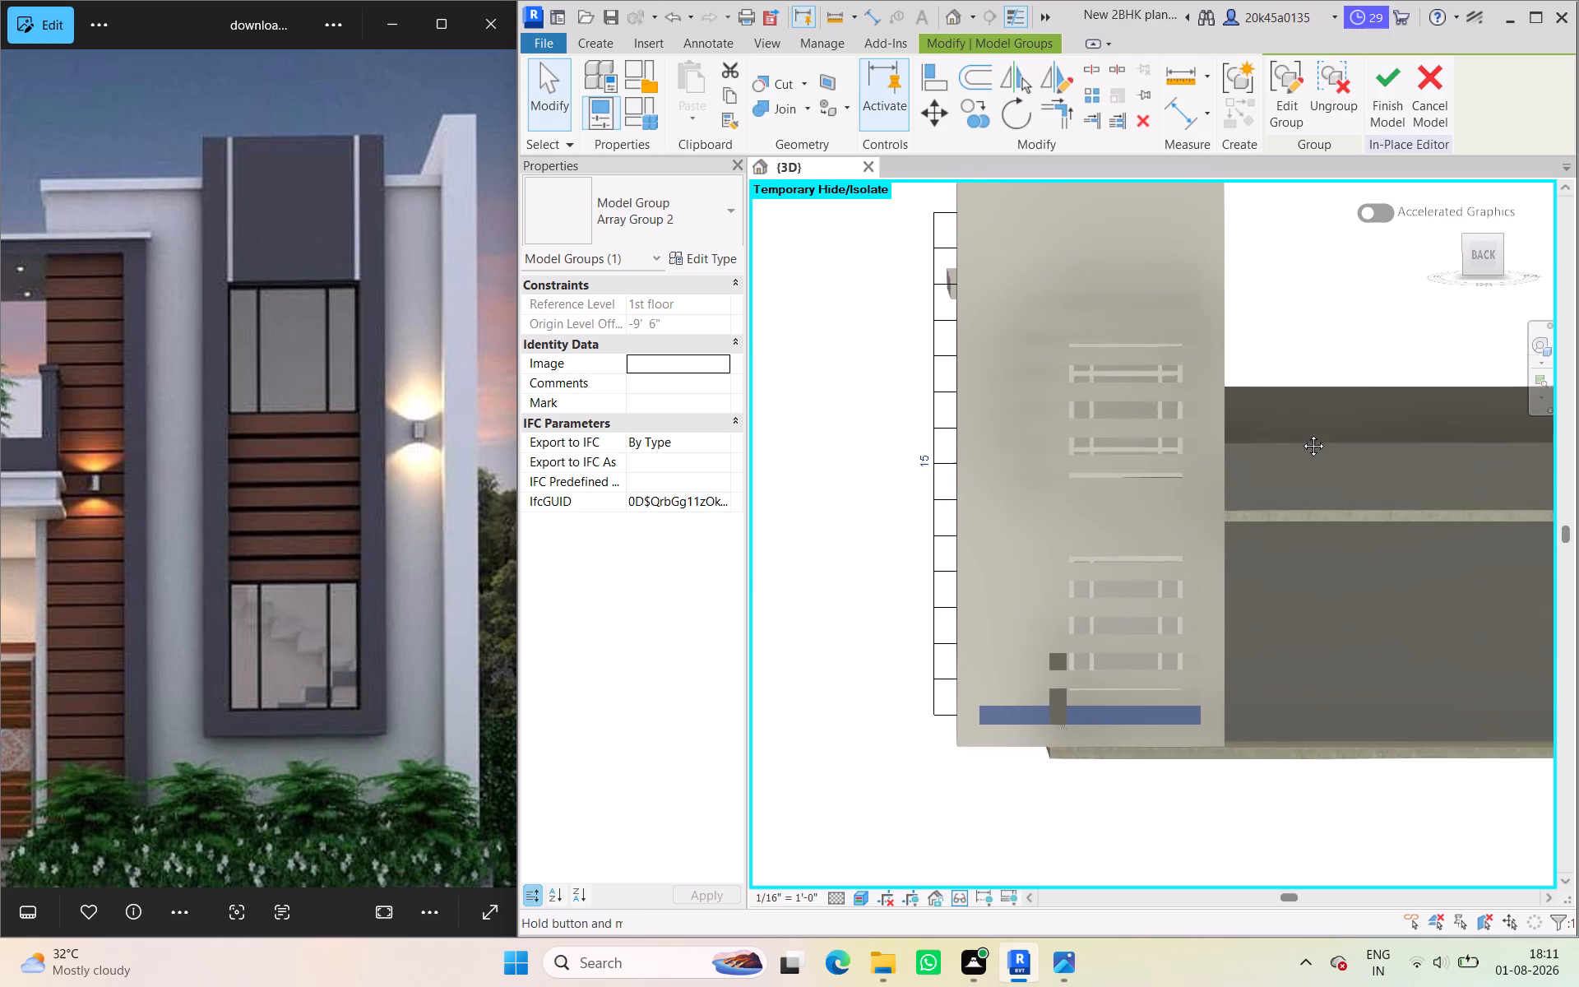
pyautogui.moveTo(1301, 433); pyautogui.dragTo(1299, 440, button='middle')
pyautogui.click(1480, 248)
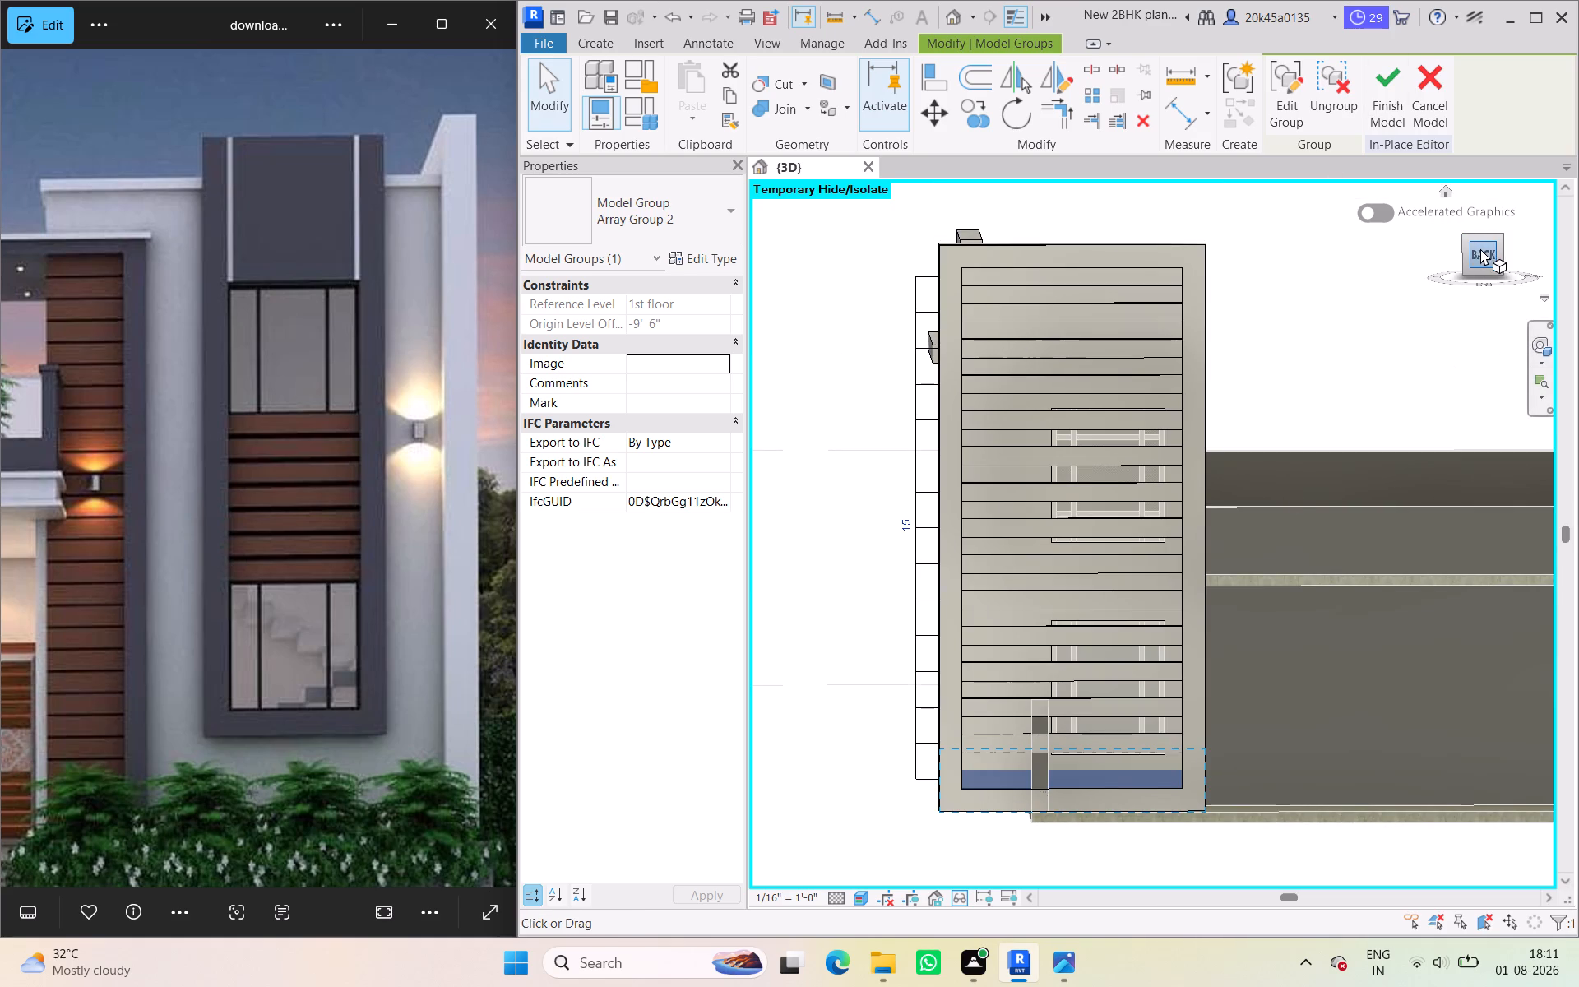
pyautogui.scroll(-1, 1243, 490)
pyautogui.moveTo(1244, 500); pyautogui.dragTo(1186, 581, button='middle')
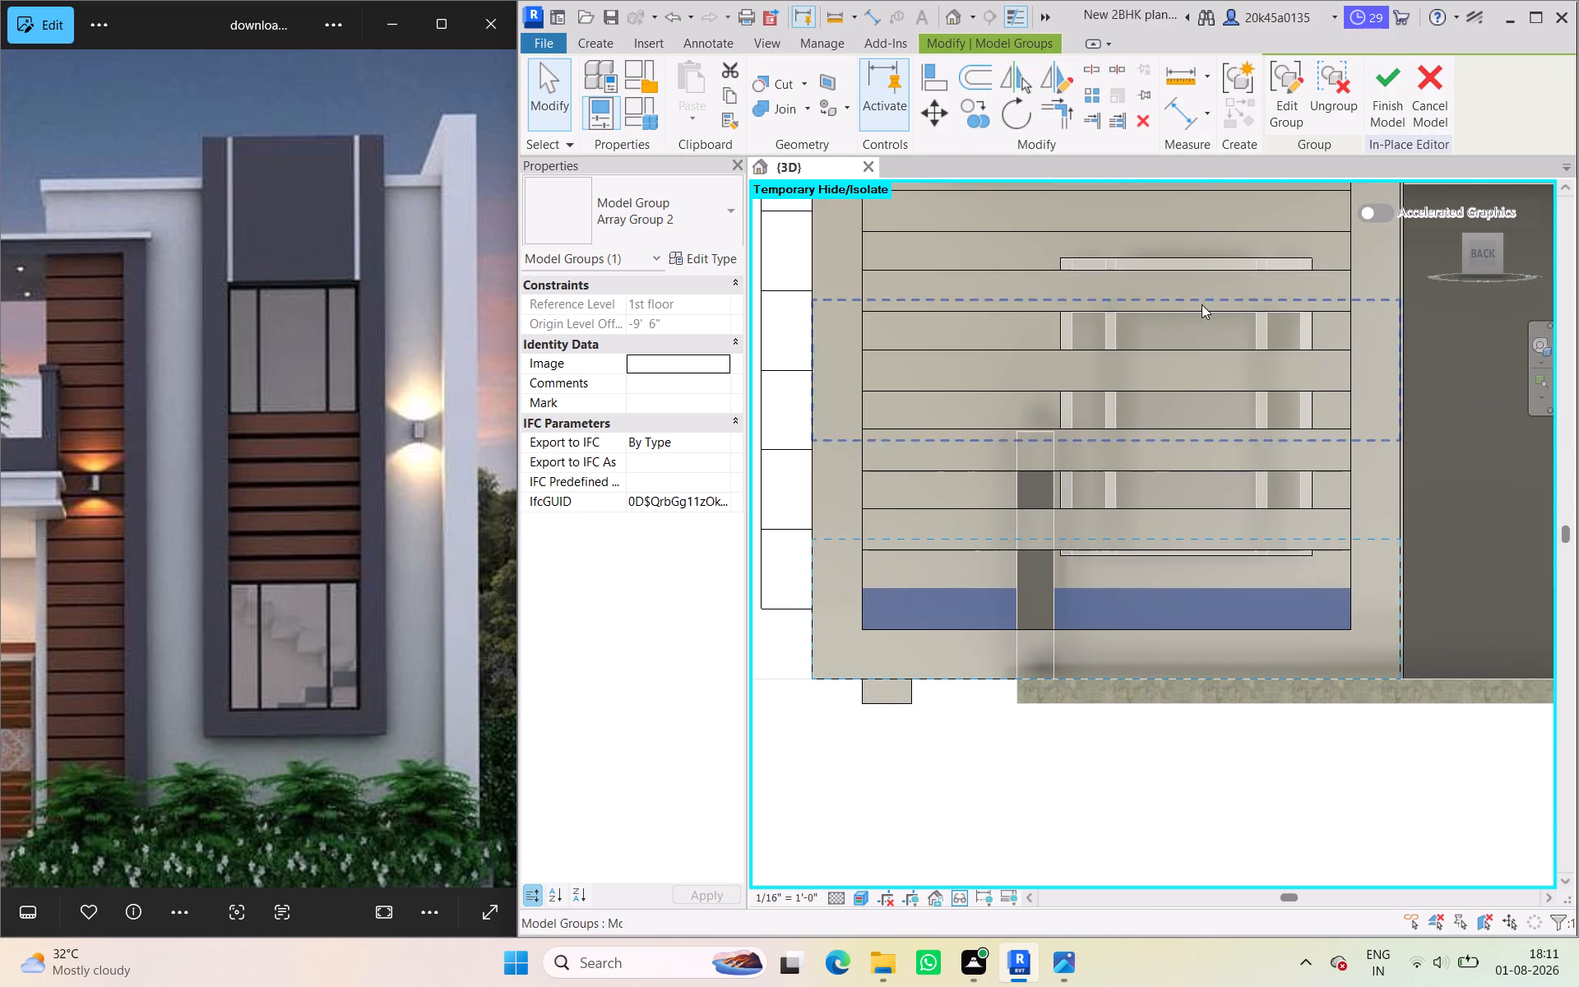
pyautogui.click(1457, 324)
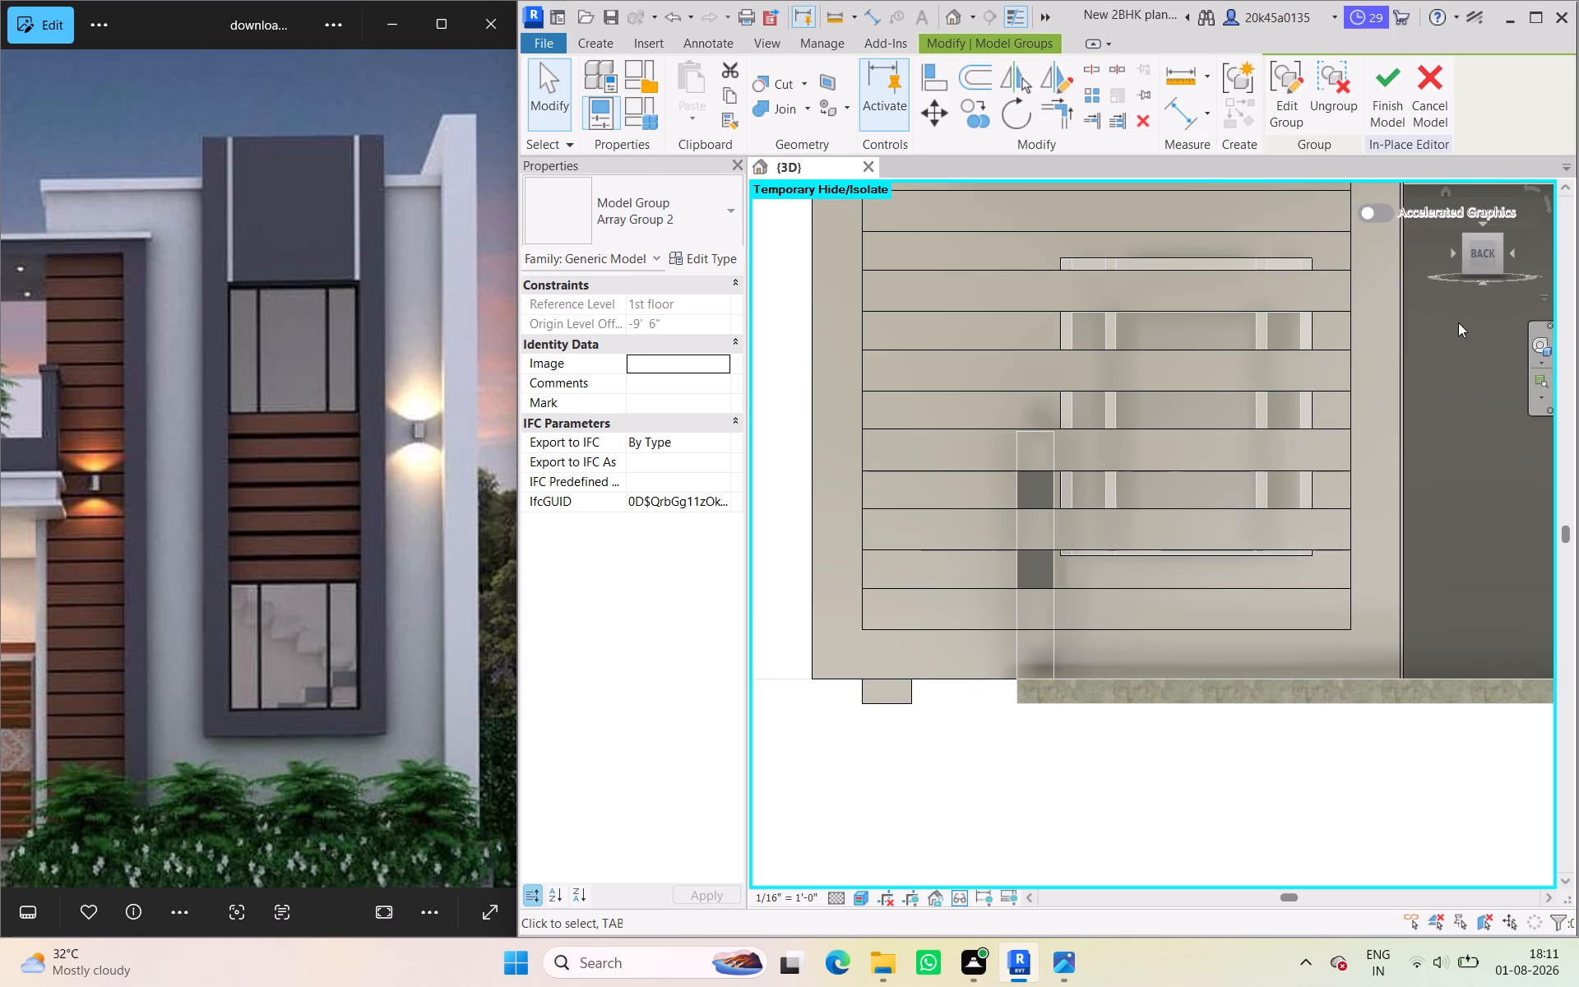
pyautogui.click(1169, 513)
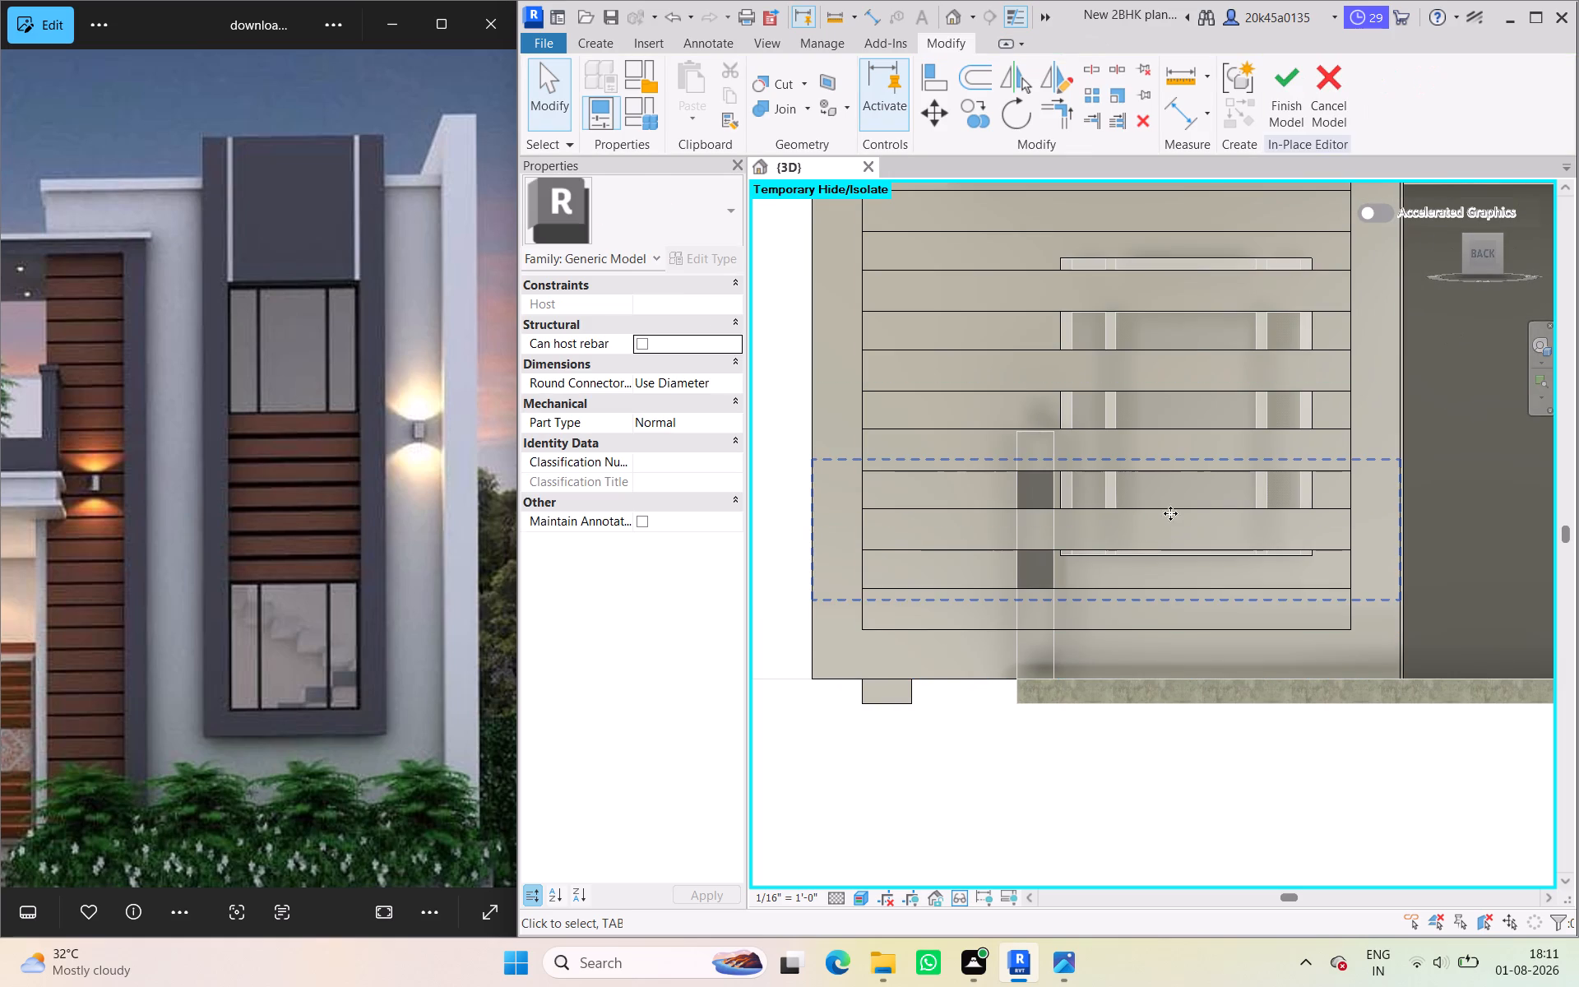
pyautogui.click(1340, 103)
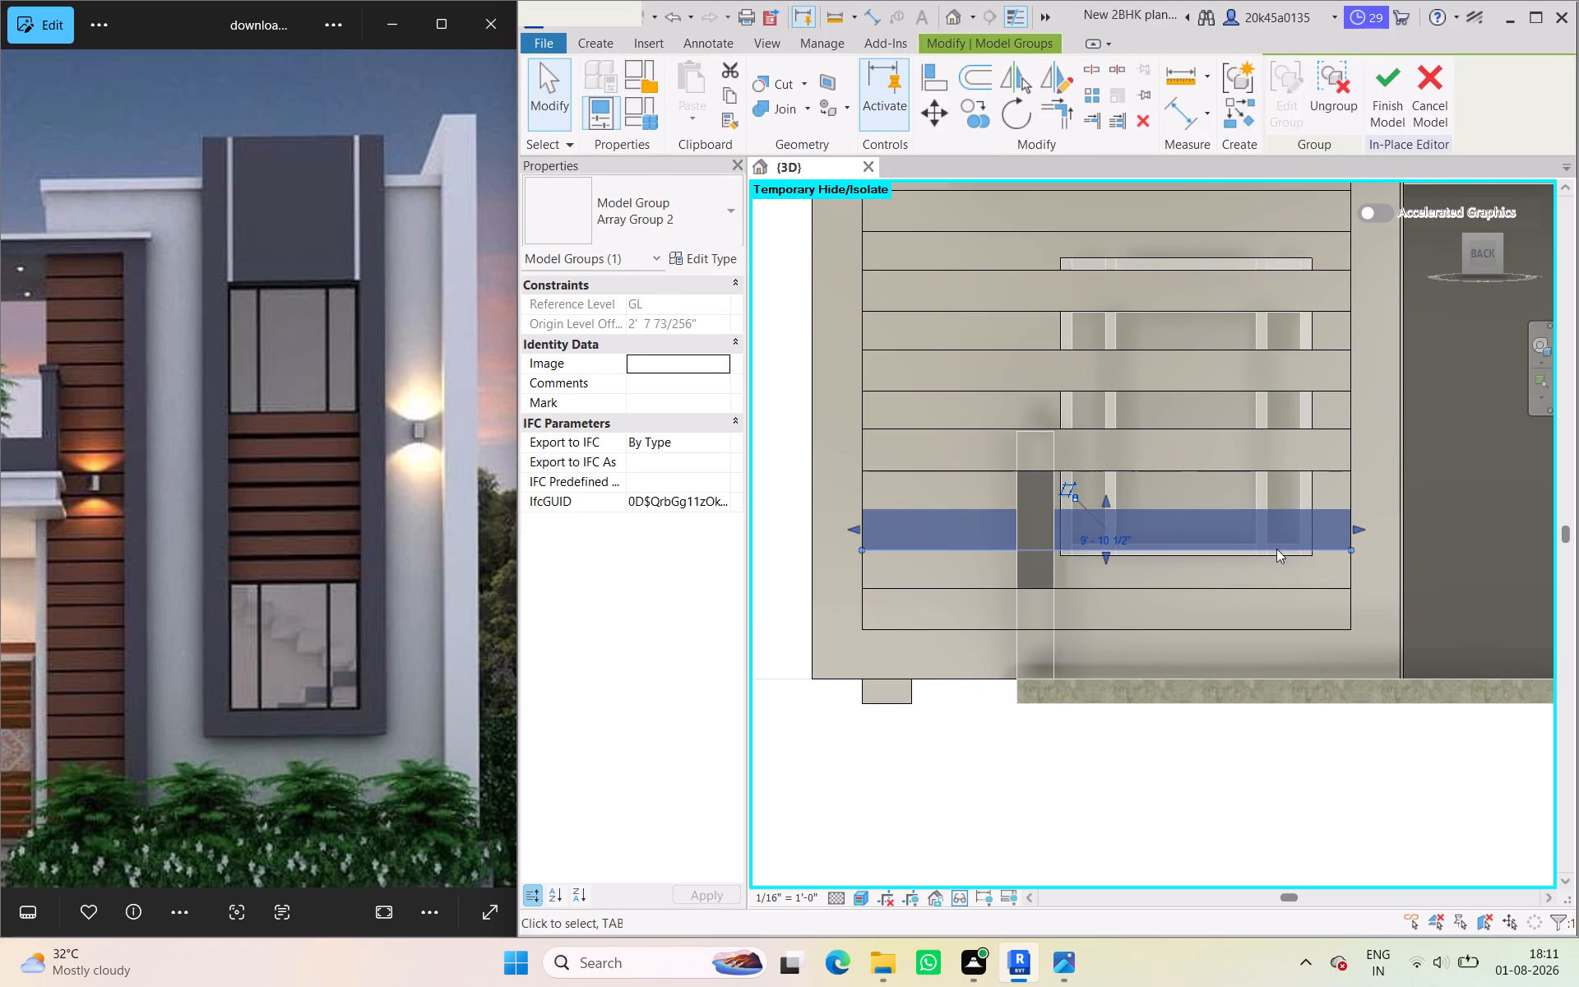
# Shorten the ungrouped strip from its right end so it stops at the lower window's left edge in the back view.
pyautogui.moveTo(1341, 529); pyautogui.dragTo(1225, 518)
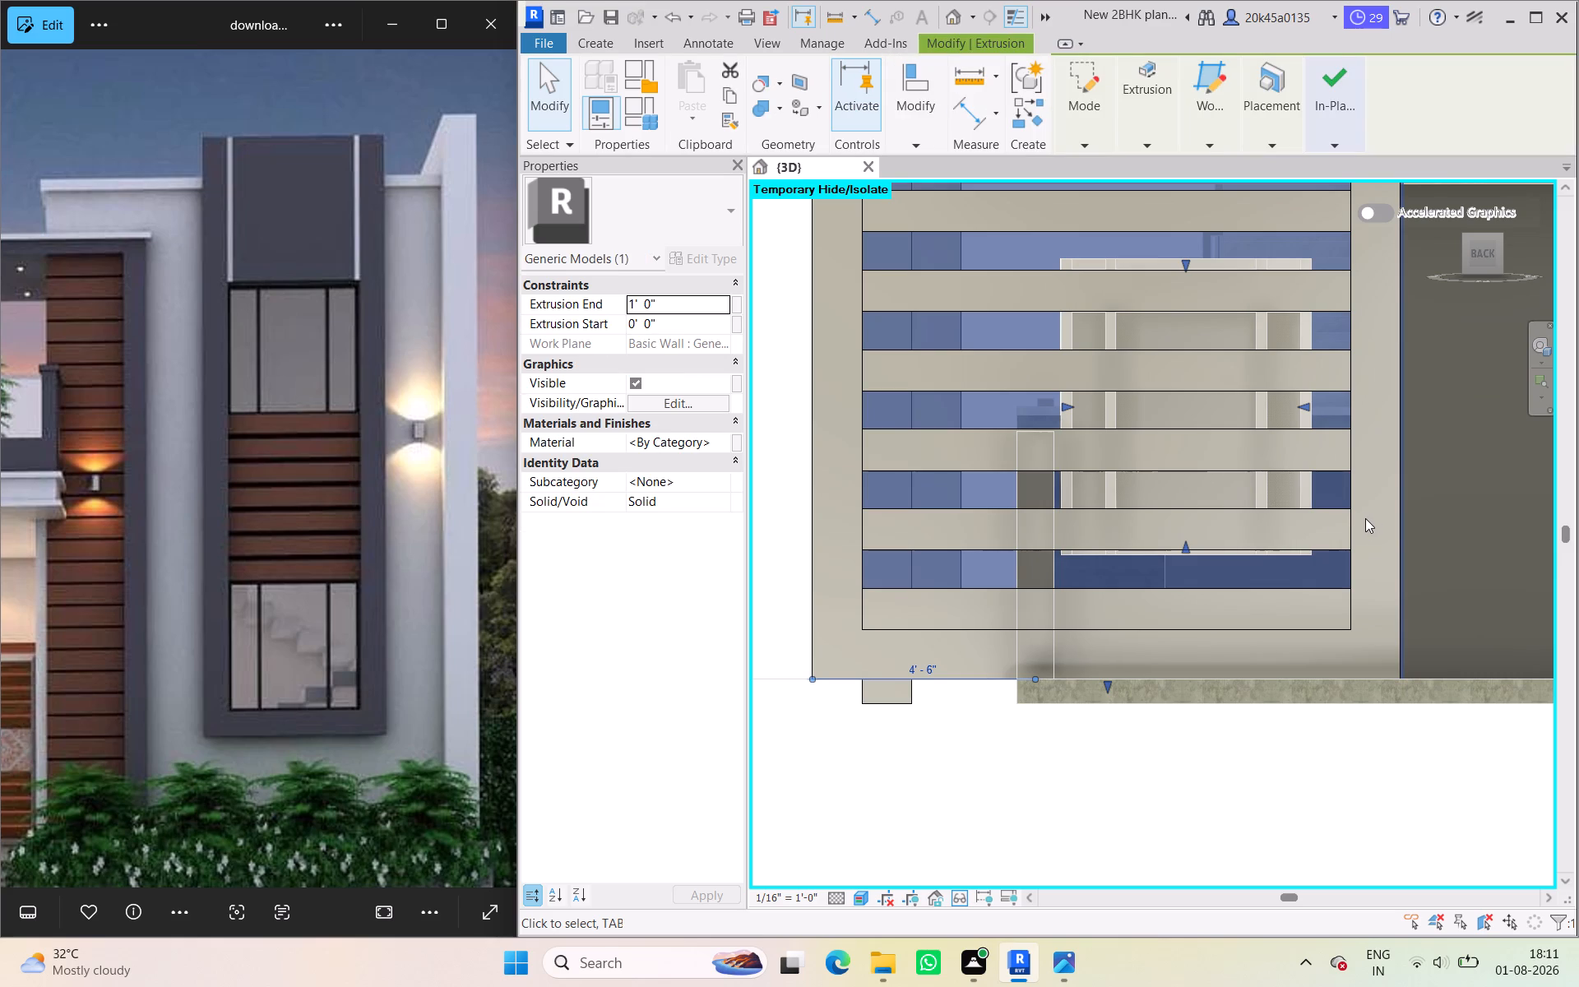
pyautogui.press('Escape')
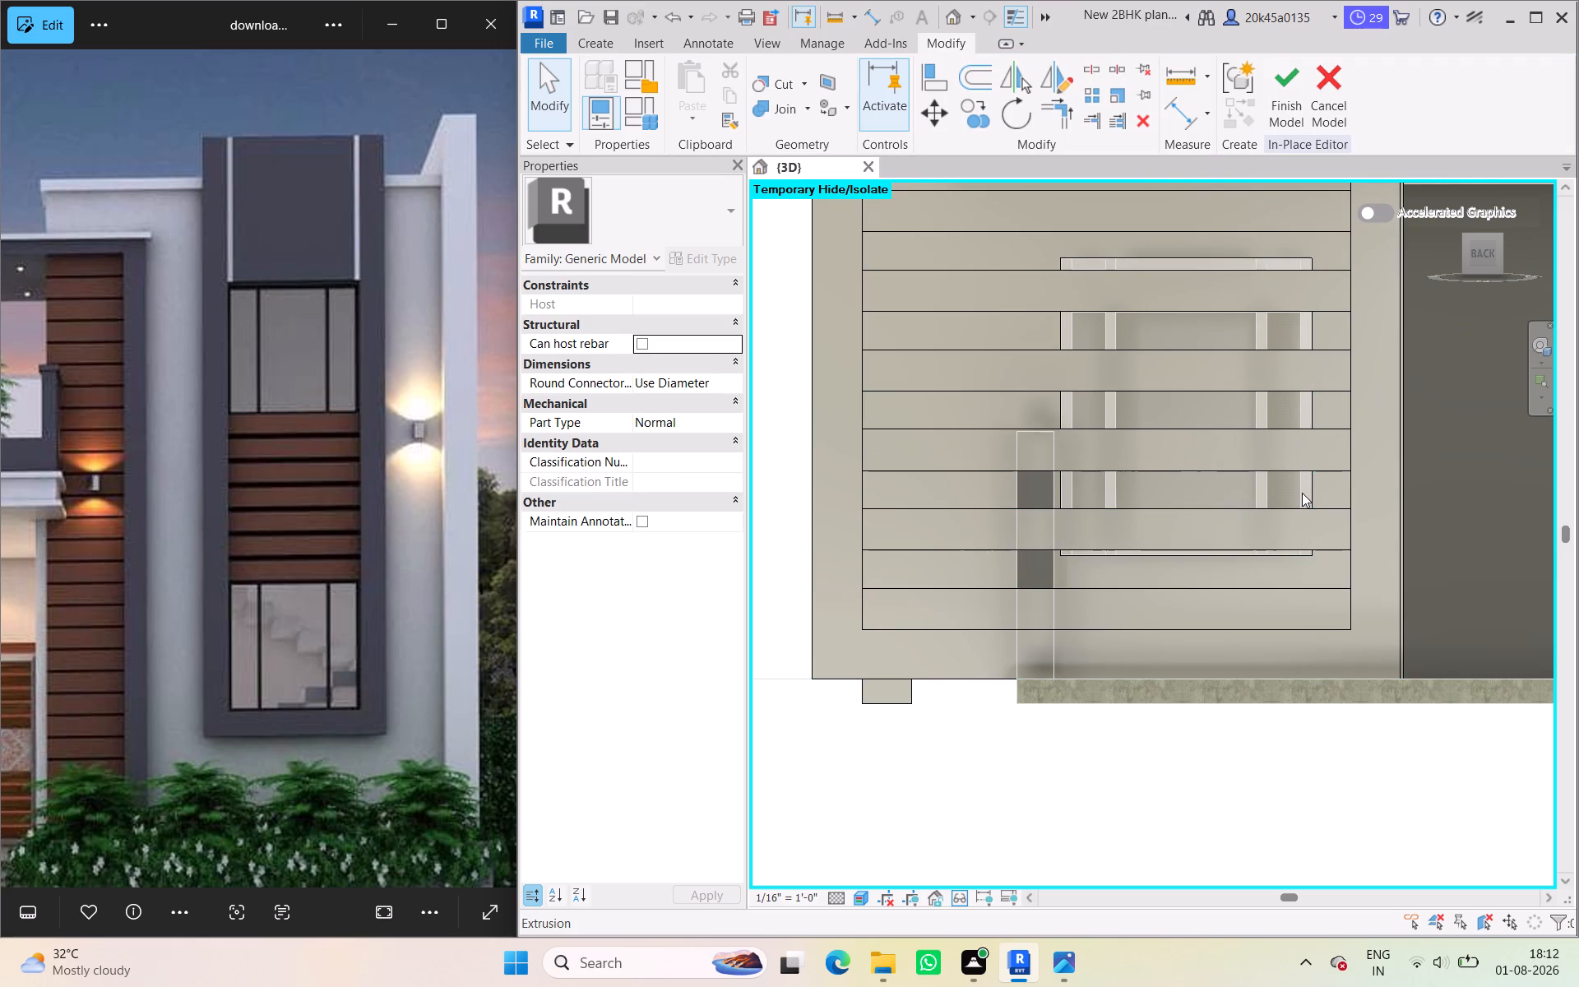
pyautogui.click(1317, 512)
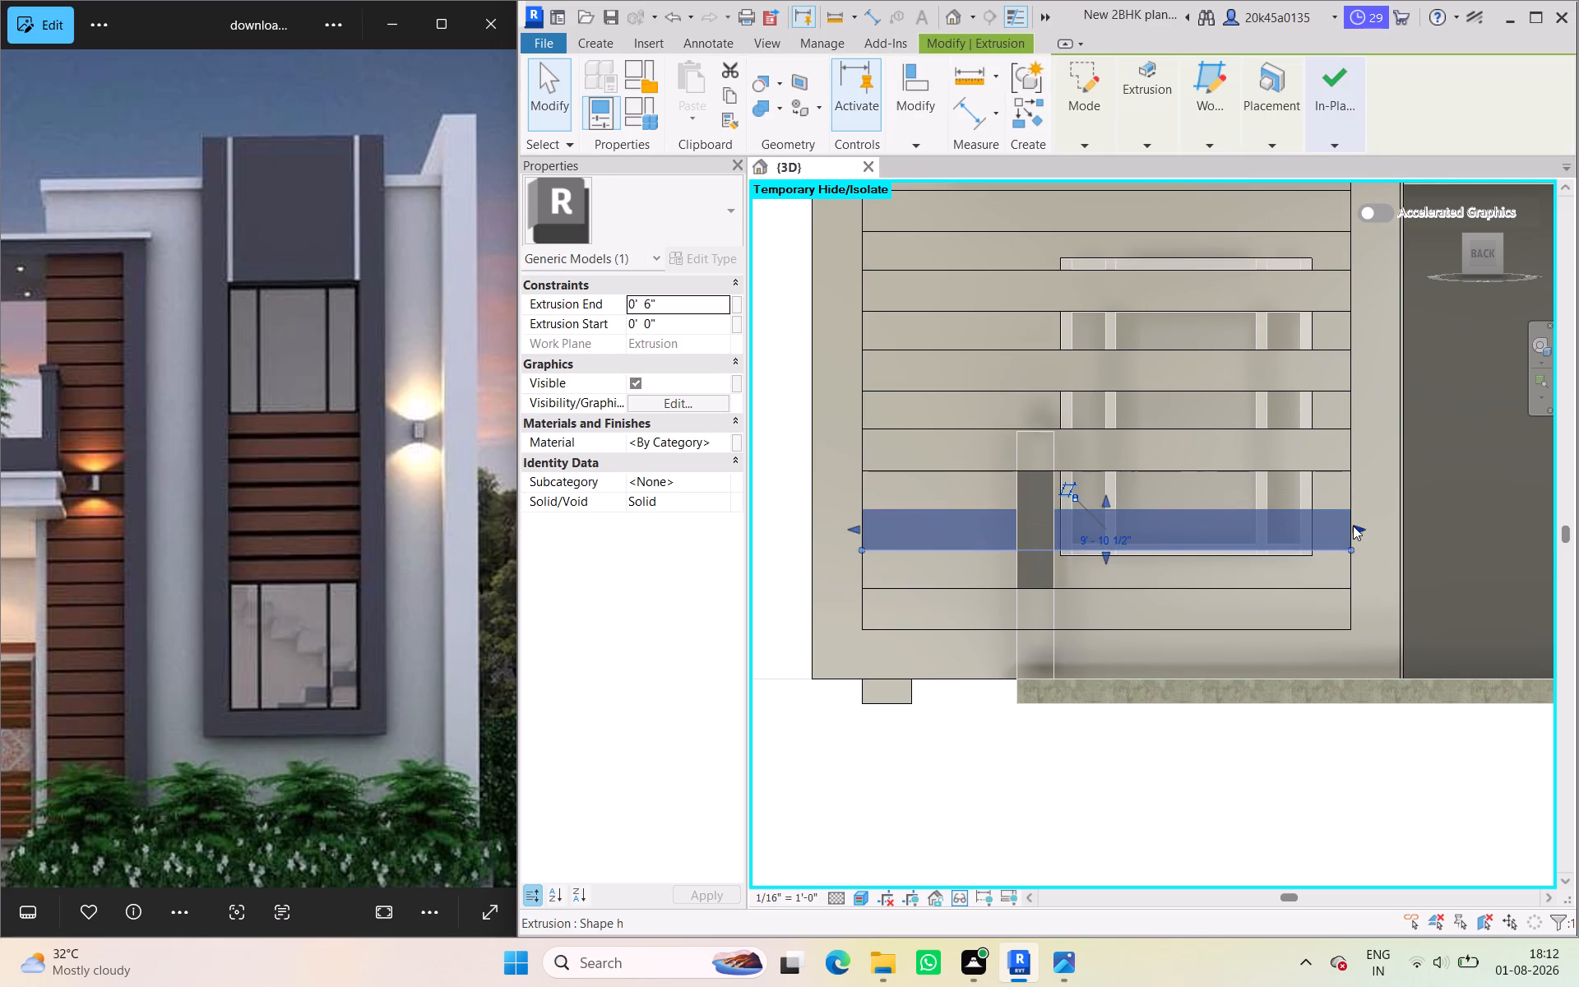
pyautogui.moveTo(1358, 528); pyautogui.dragTo(1062, 515)
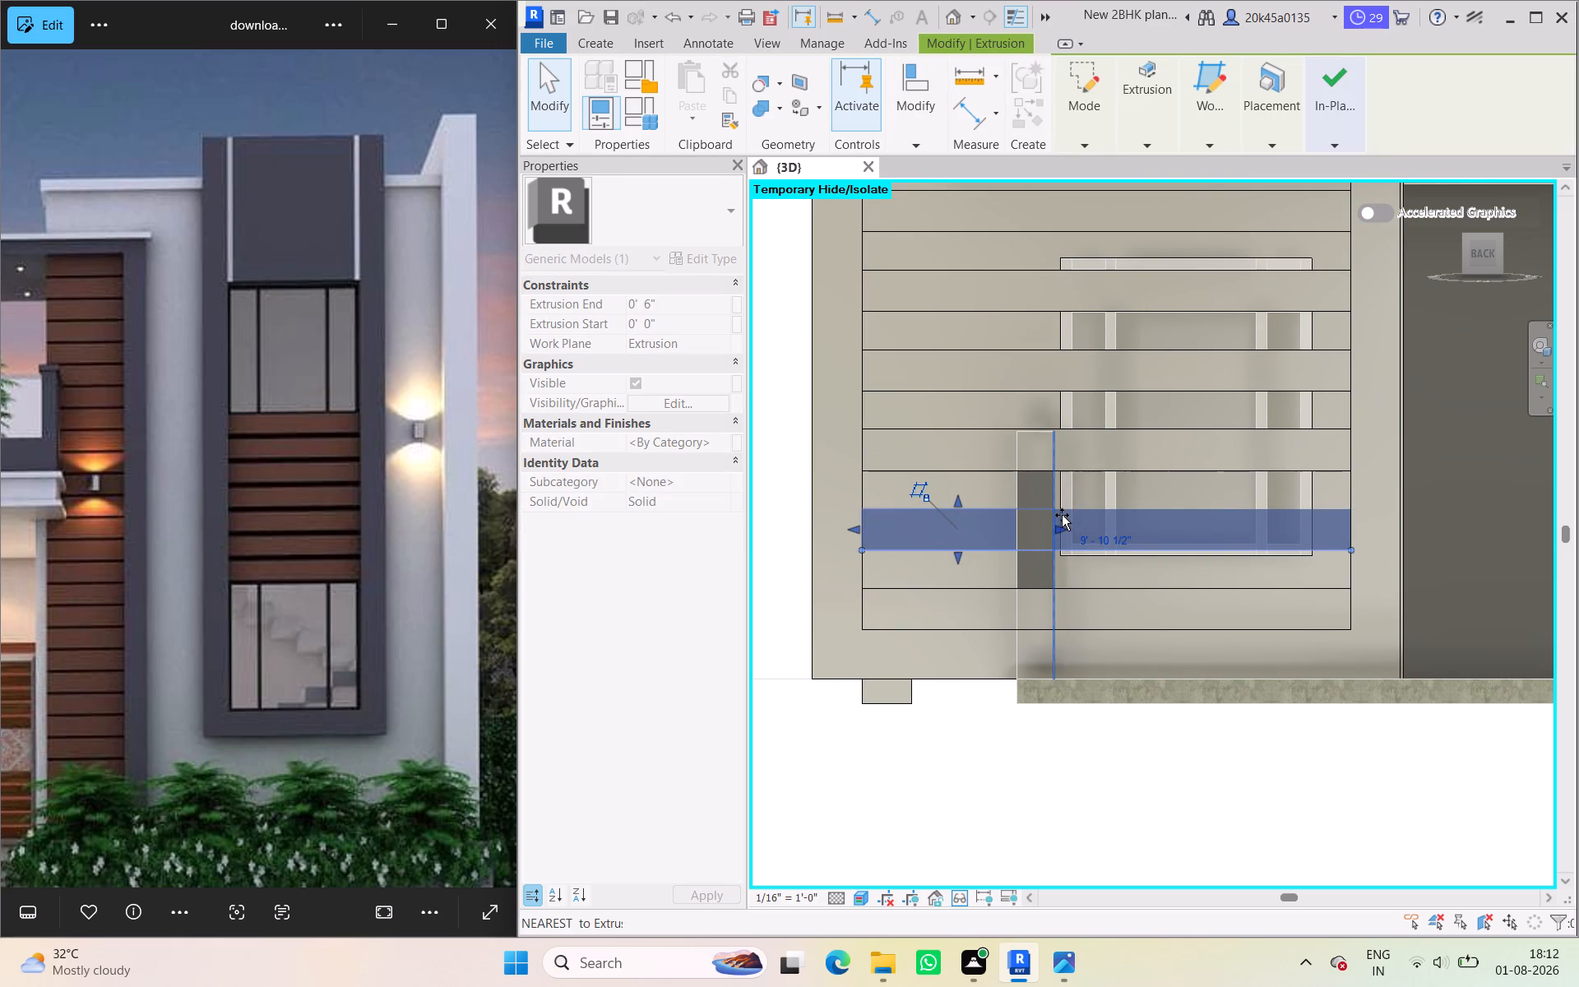
pyautogui.moveTo(1062, 515); pyautogui.dragTo(1065, 515)
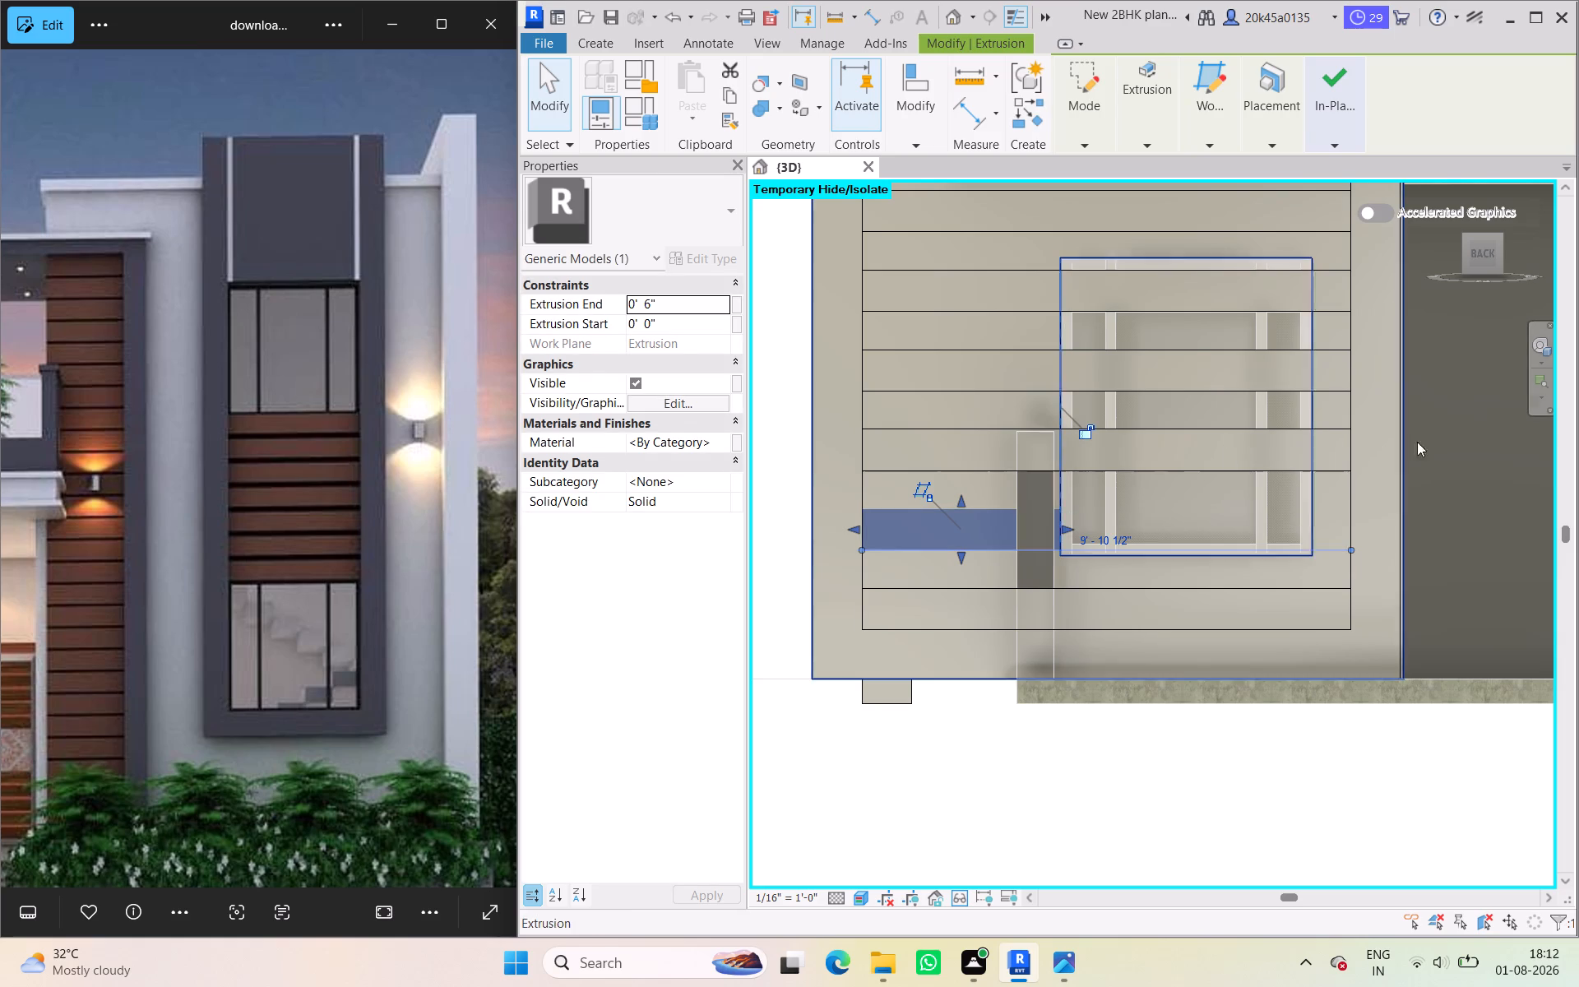
pyautogui.click(1430, 438)
# Undo the last strip's shortening, its ungrouping and the strip array's item count change.
pyautogui.click(1305, 468)
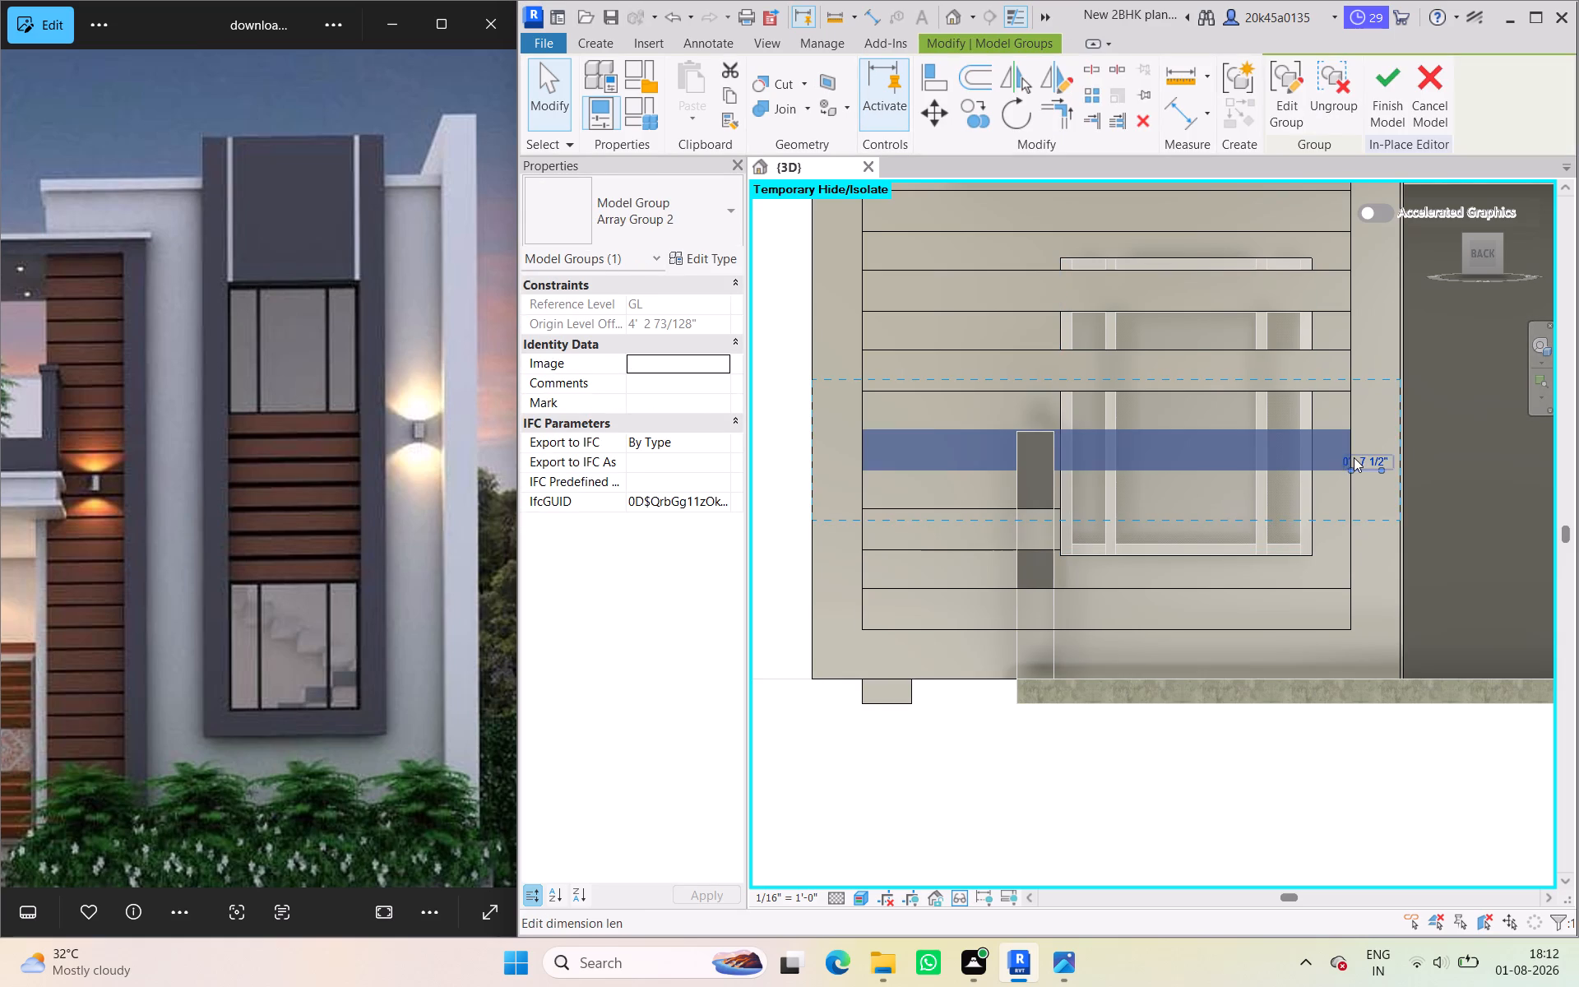
pyautogui.scroll(-2, 1335, 586)
pyautogui.moveTo(1326, 586); pyautogui.dragTo(1303, 586, button='middle')
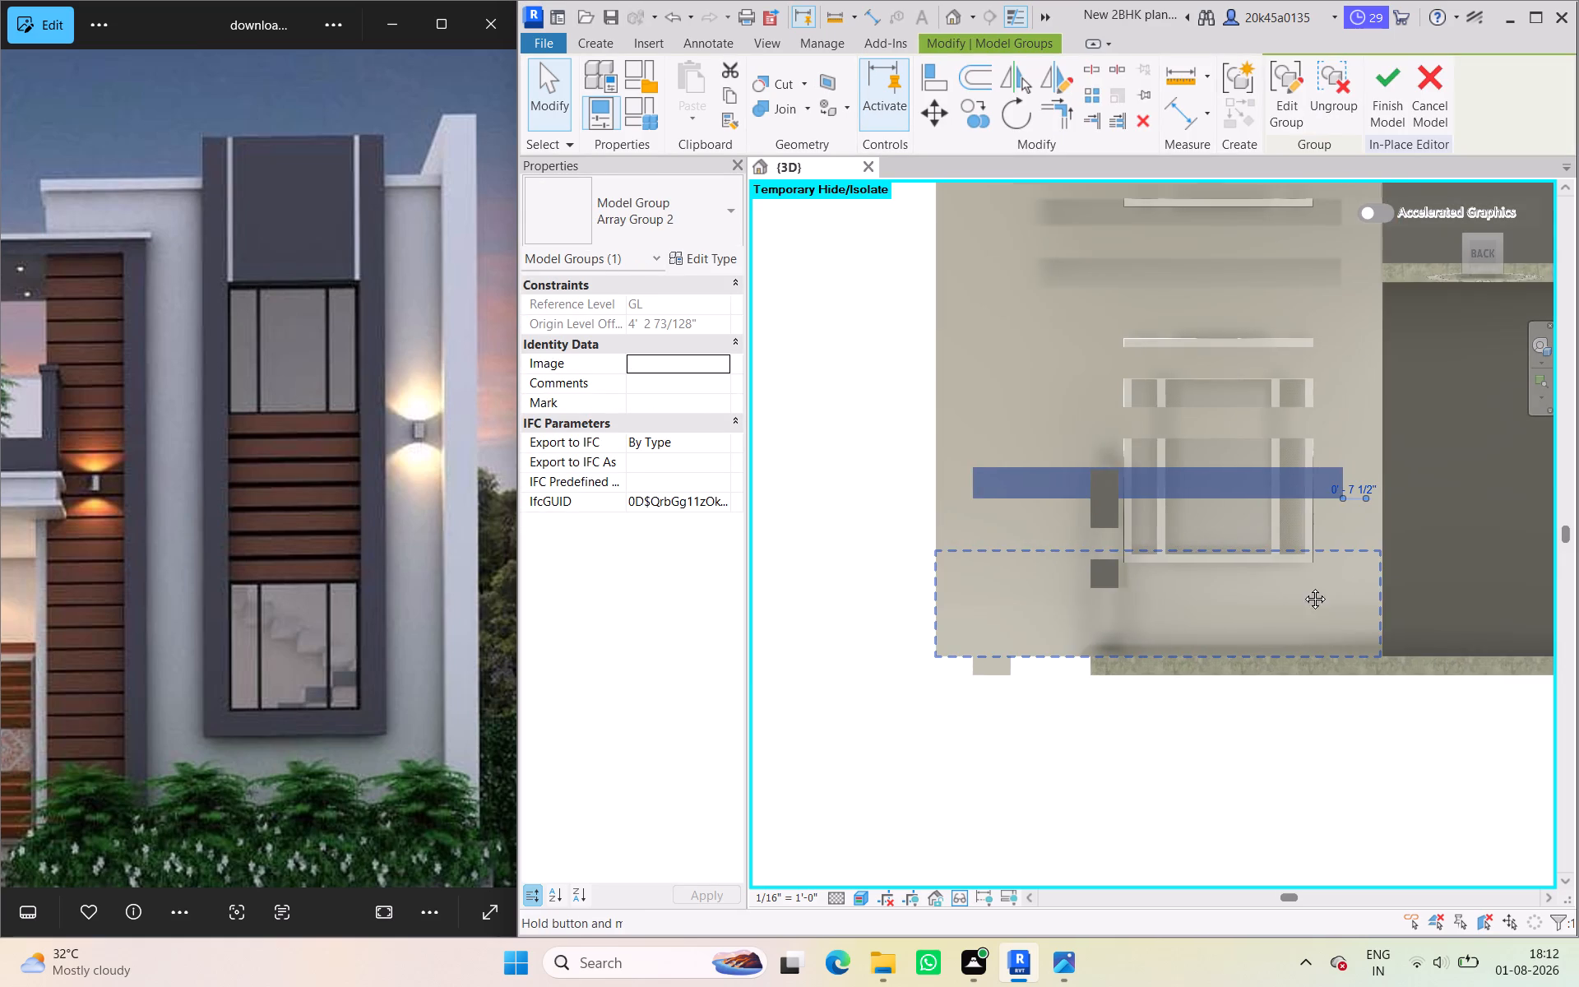
pyautogui.moveTo(1303, 586); pyautogui.dragTo(1285, 588, button='middle')
pyautogui.click(981, 744)
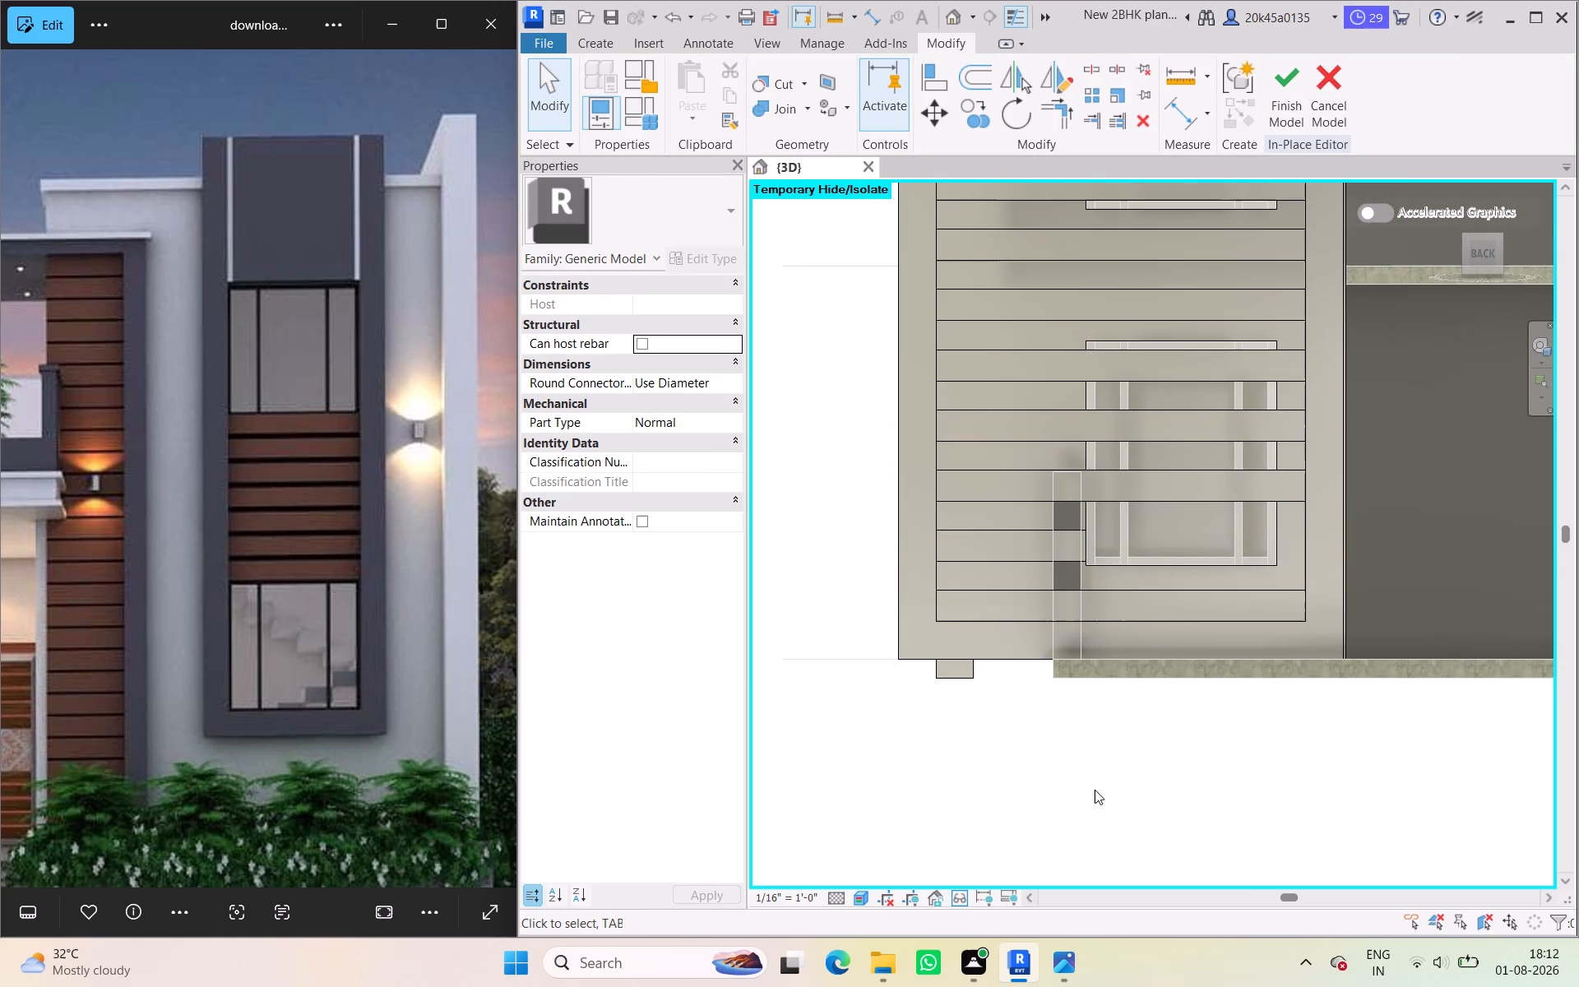
pyautogui.keyDown('shift'); pyautogui.moveTo(1089, 801); pyautogui.dragTo(1126, 808, button='middle'); pyautogui.keyUp('shift')
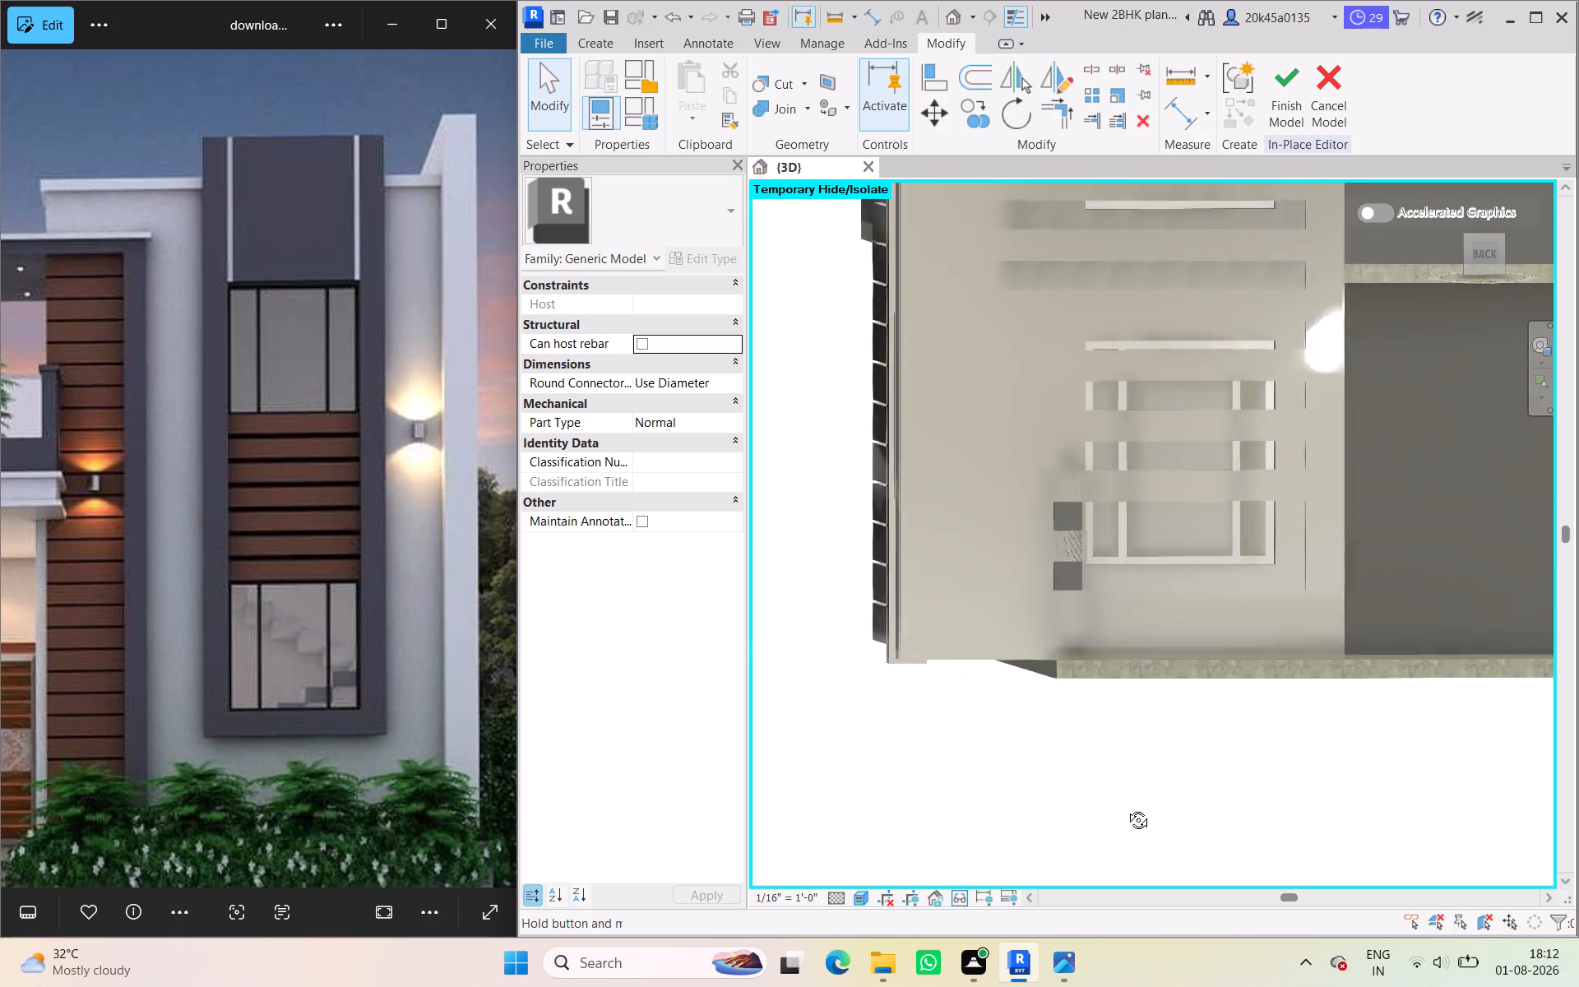
pyautogui.keyDown('shift'); pyautogui.moveTo(1126, 808); pyautogui.dragTo(1095, 793, button='middle'); pyautogui.keyUp('shift')
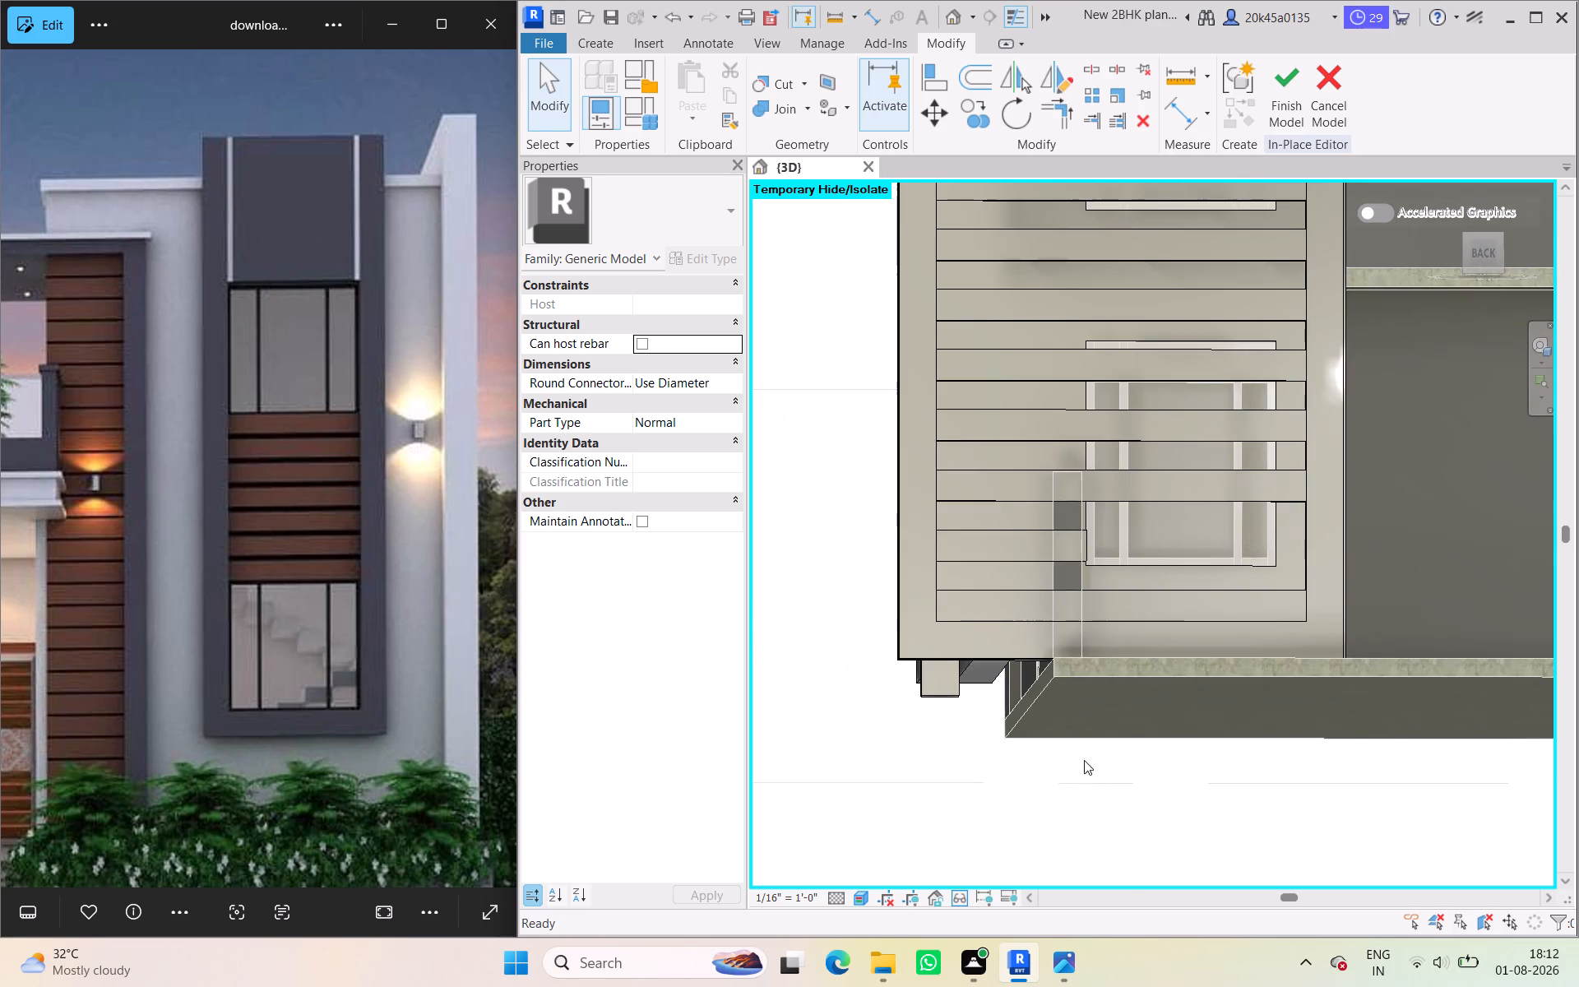
pyautogui.keyDown('shift'); pyautogui.moveTo(1089, 772); pyautogui.dragTo(1087, 802, button='middle'); pyautogui.keyUp('shift')
pyautogui.scroll(-5, 1085, 730)
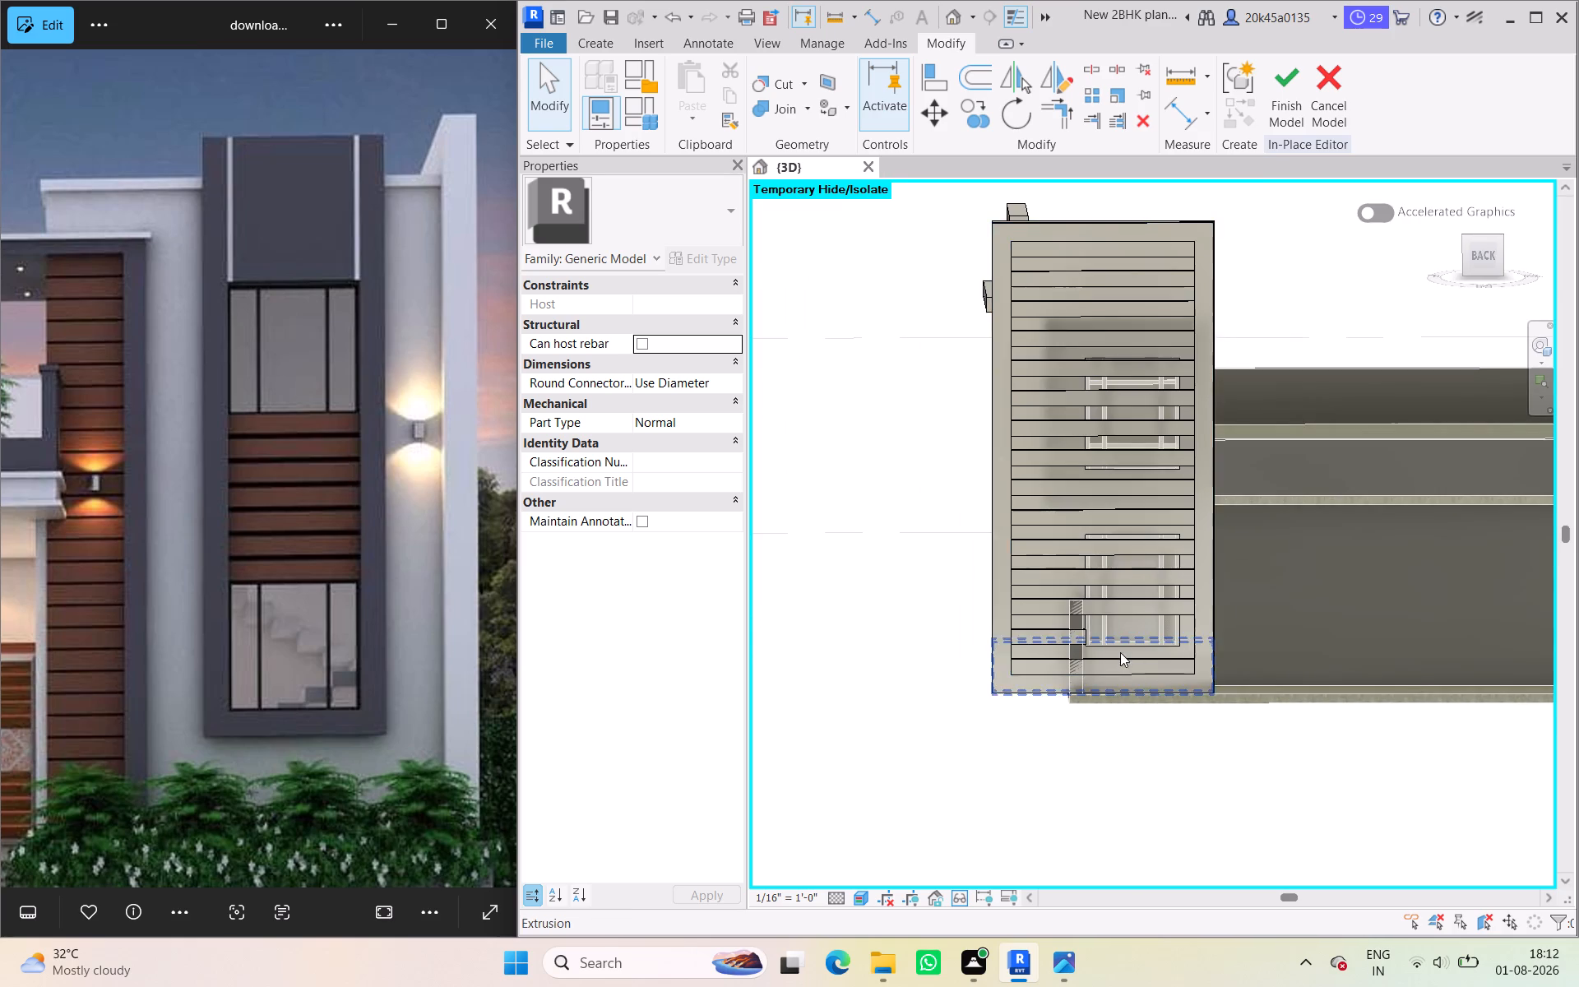
pyautogui.scroll(5, 1109, 649)
pyautogui.hotkey('ctrl', 'z')
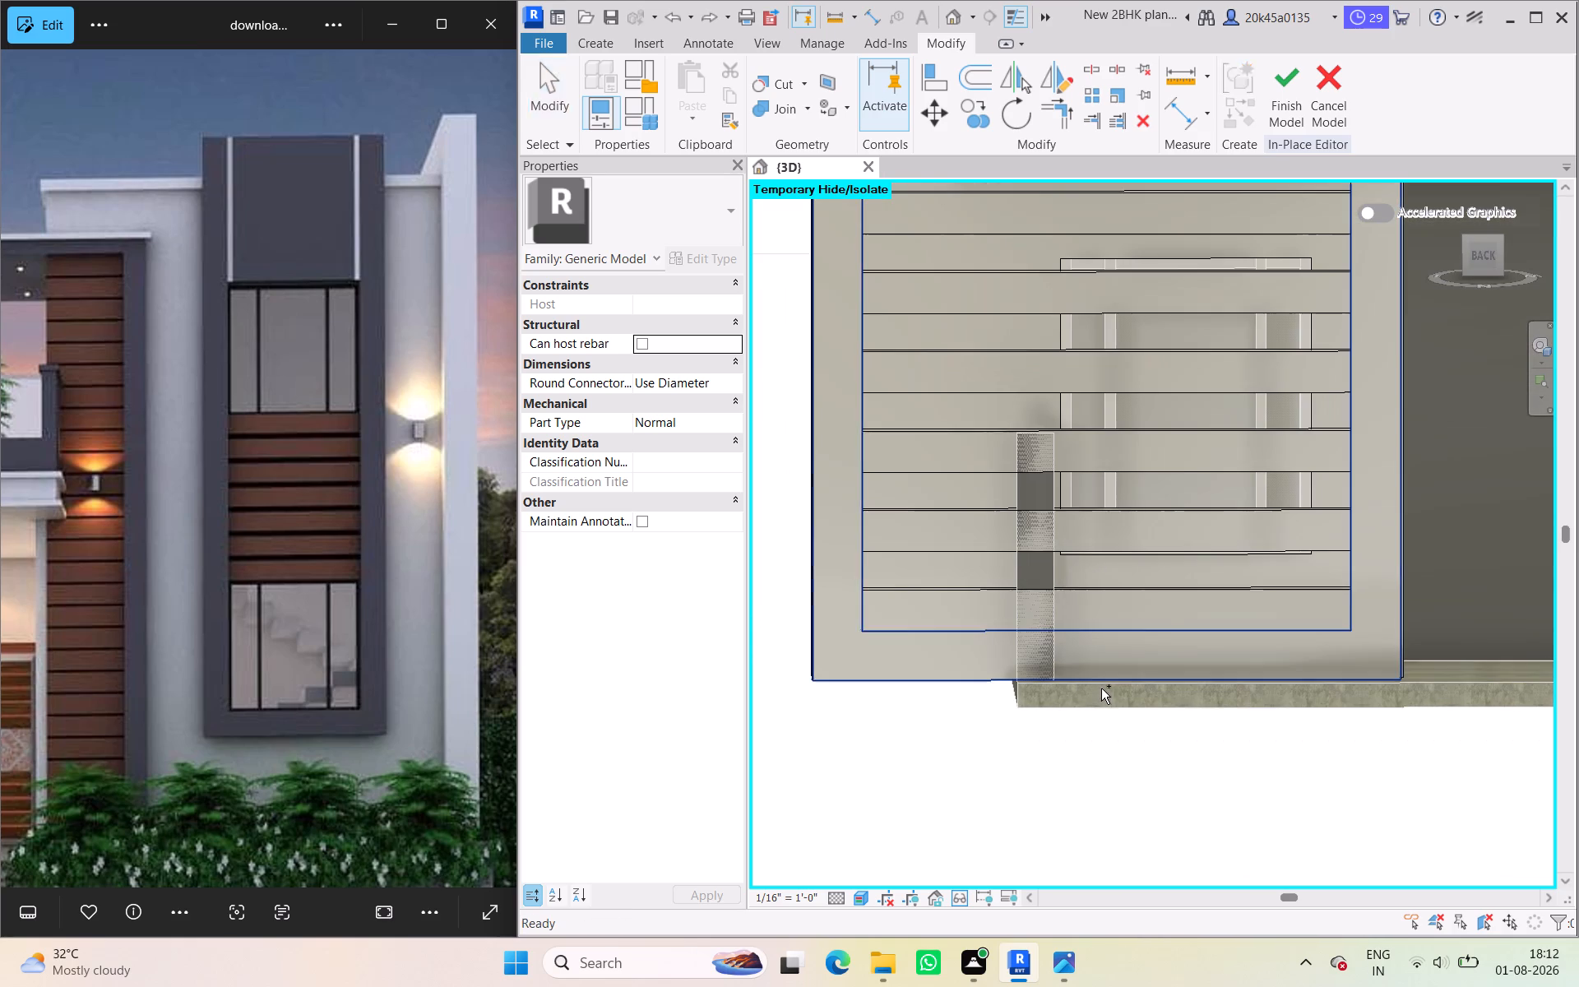
pyautogui.hotkey('ctrl', 'z')
pyautogui.hotkey('ctrl', 'z')
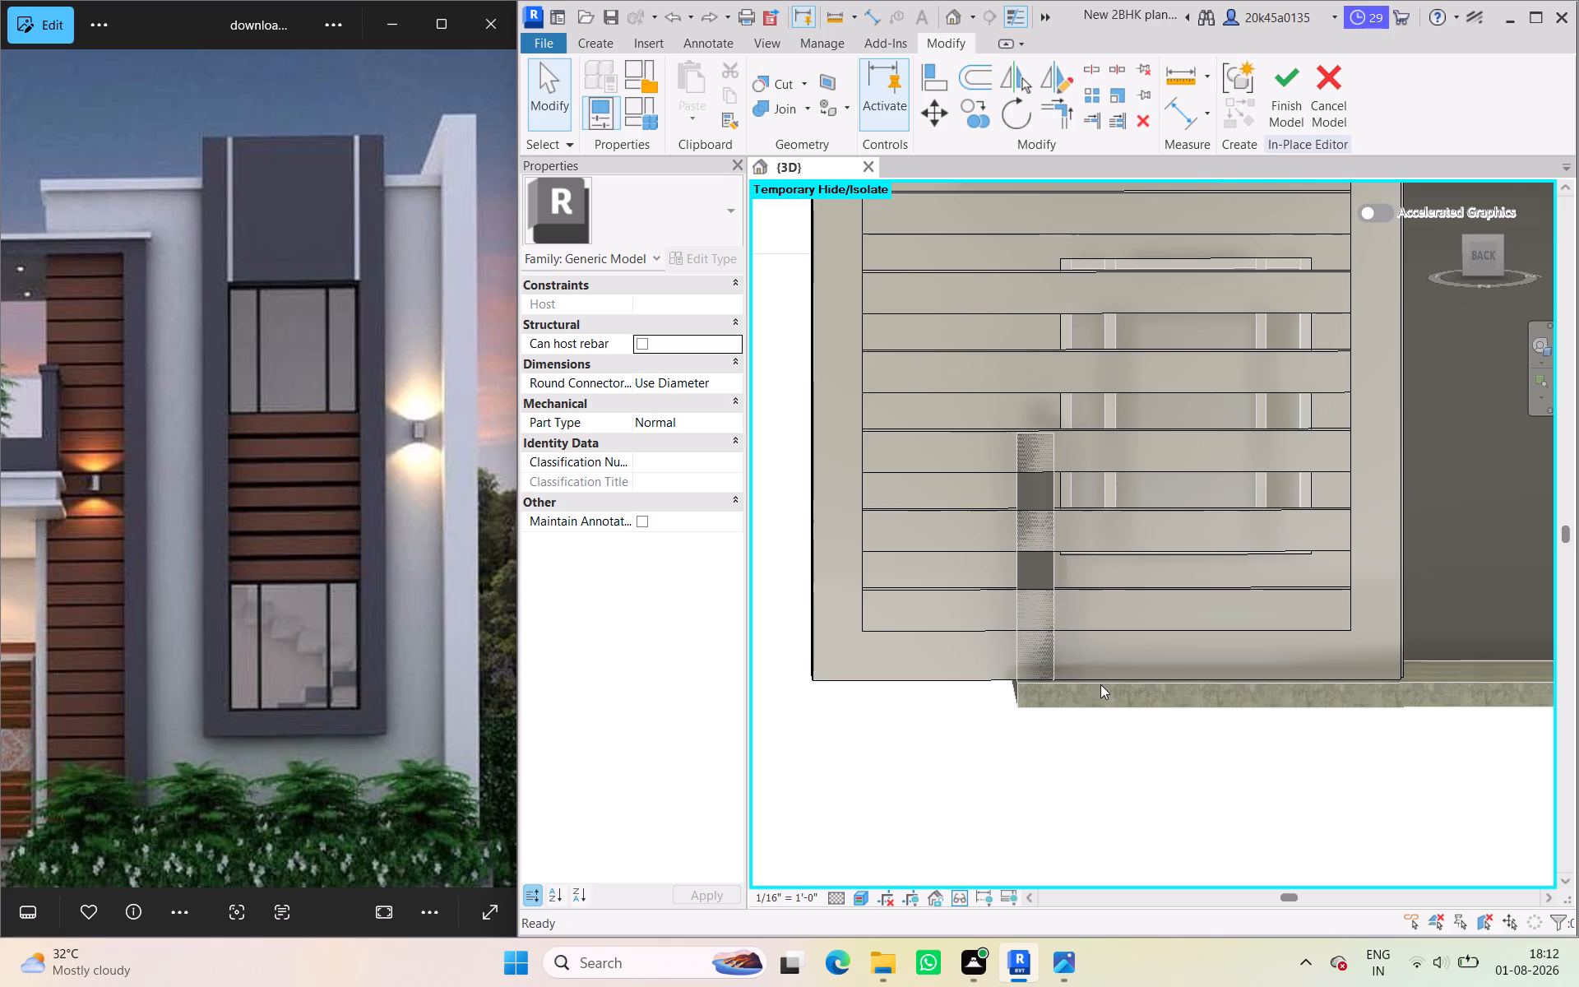
# Set the strip array's item count to 15.
pyautogui.keyDown('ctrl'); pyautogui.scroll(-2, 1100, 684); pyautogui.keyUp('ctrl')
pyautogui.moveTo(1102, 688); pyautogui.dragTo(1043, 799, button='middle')
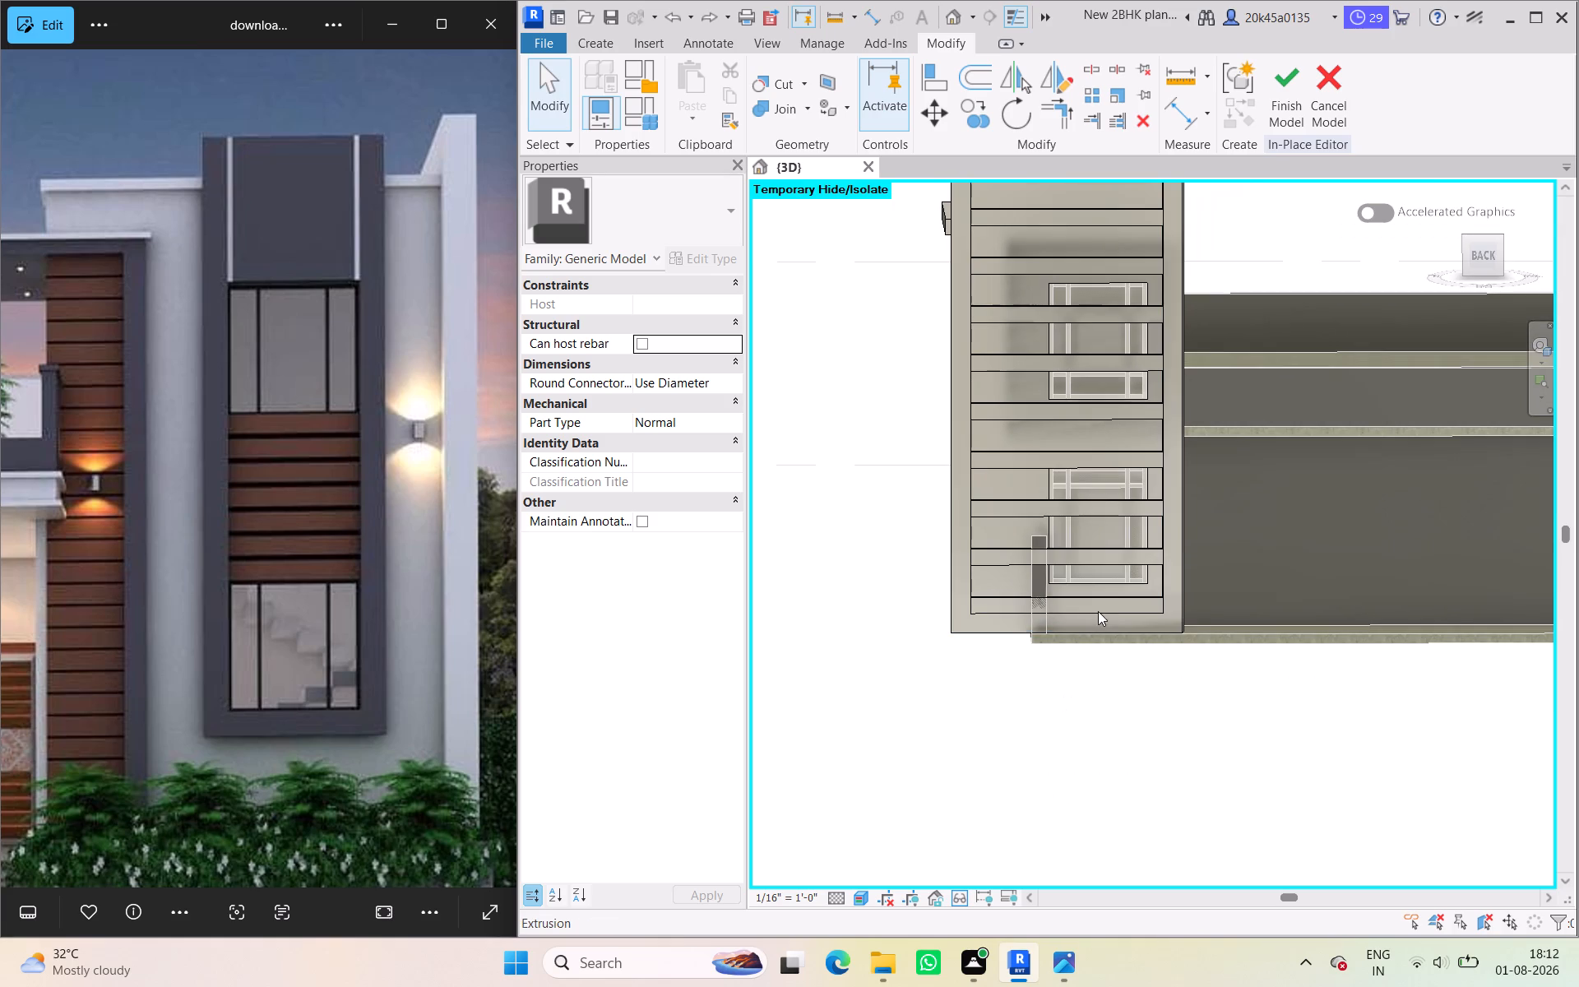
pyautogui.moveTo(1075, 570); pyautogui.dragTo(1051, 783, button='middle')
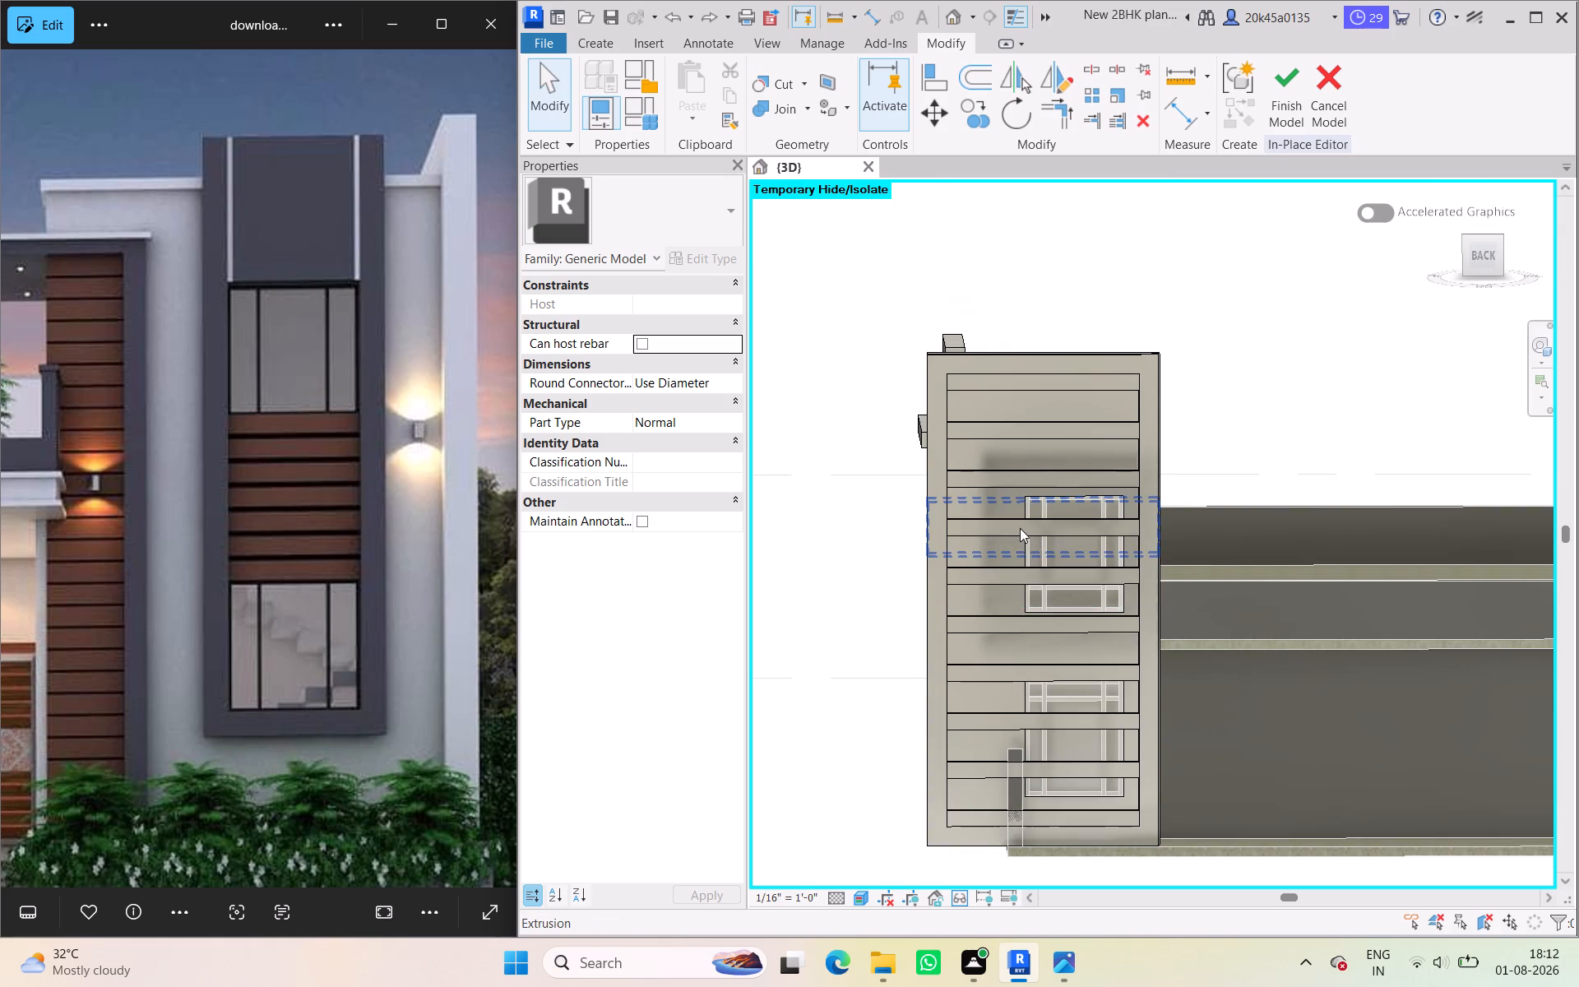
pyautogui.click(1020, 528)
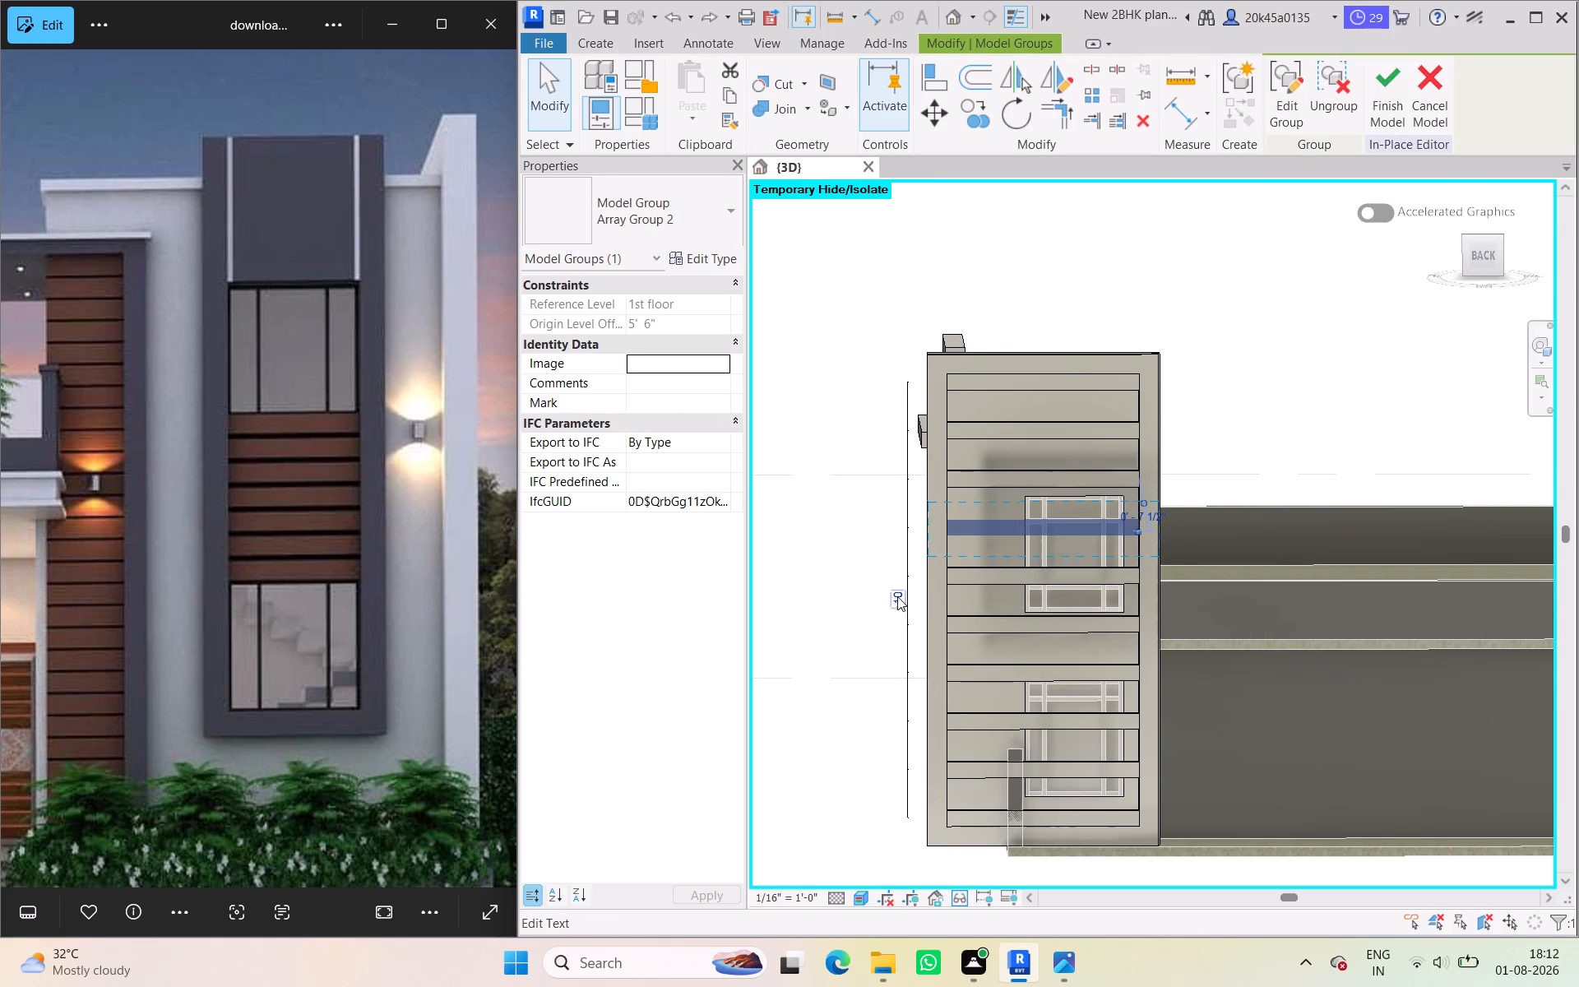
pyautogui.click(897, 596)
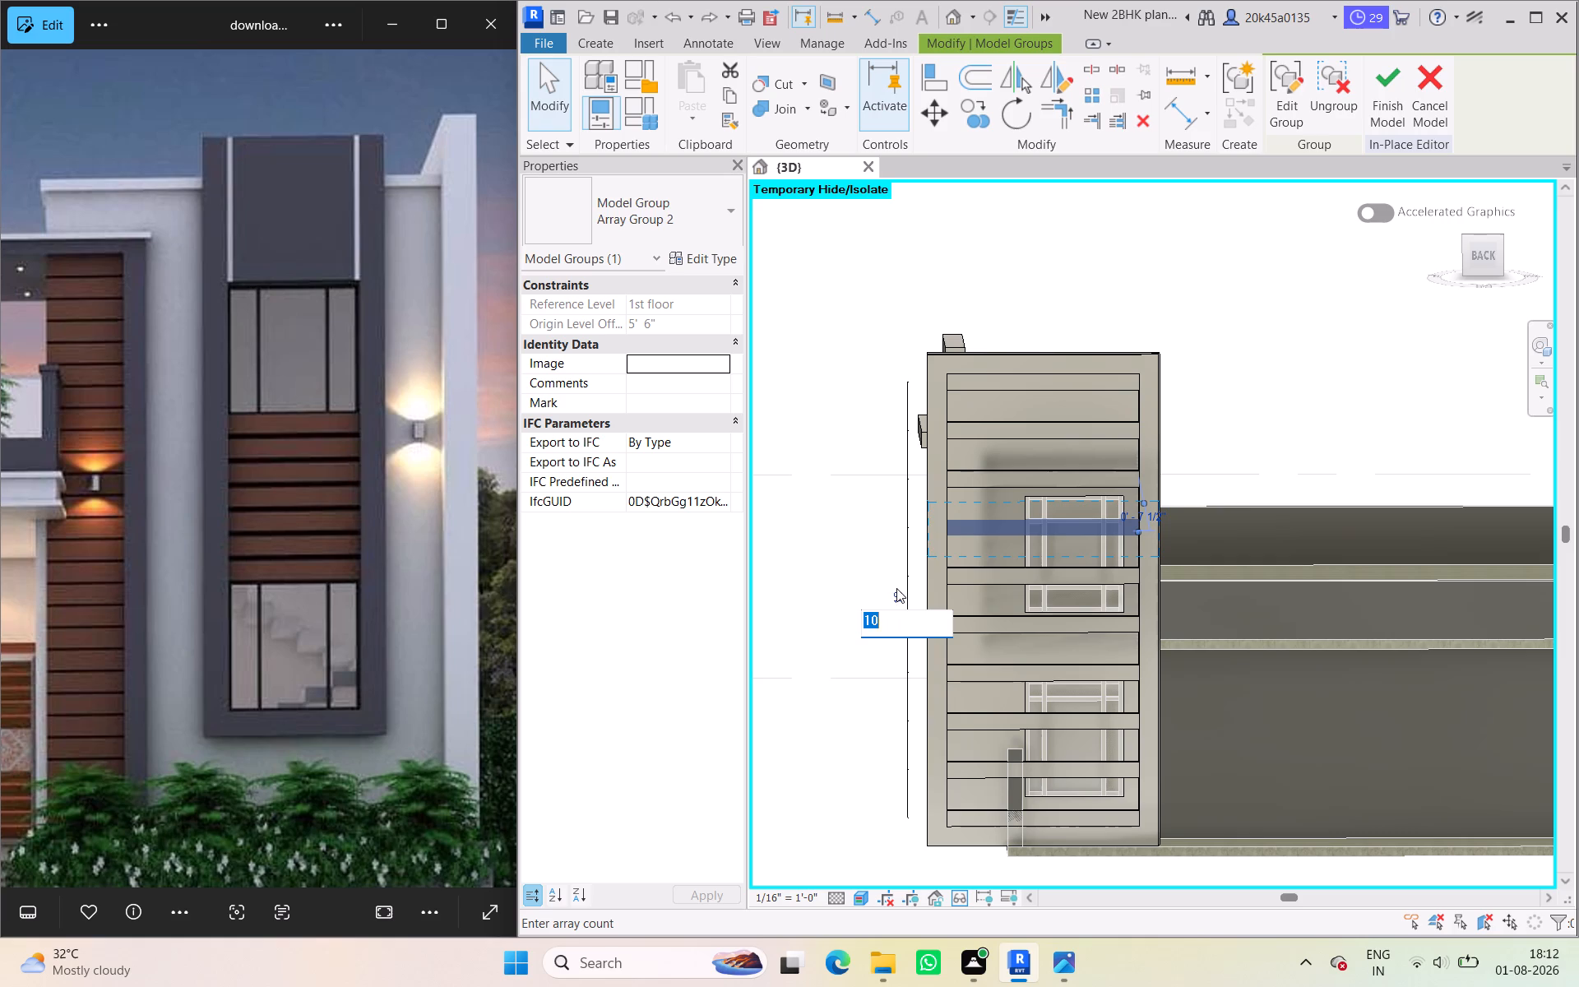
pyautogui.press('1')
pyautogui.press('5')
pyautogui.press('Return')
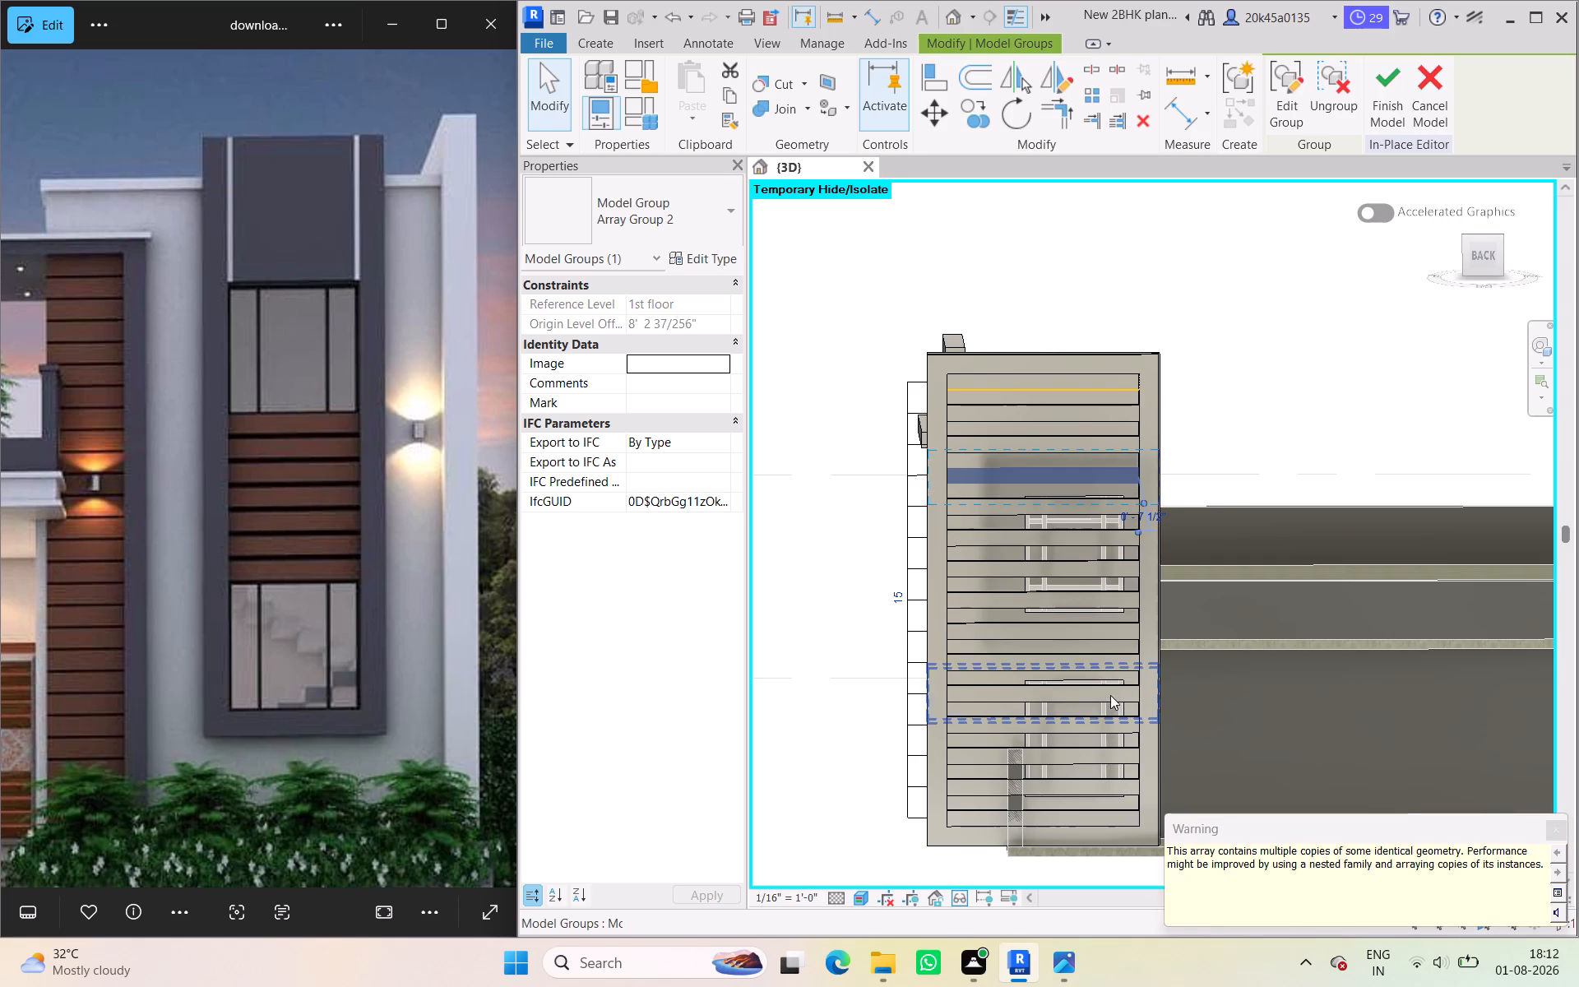
pyautogui.click(1294, 375)
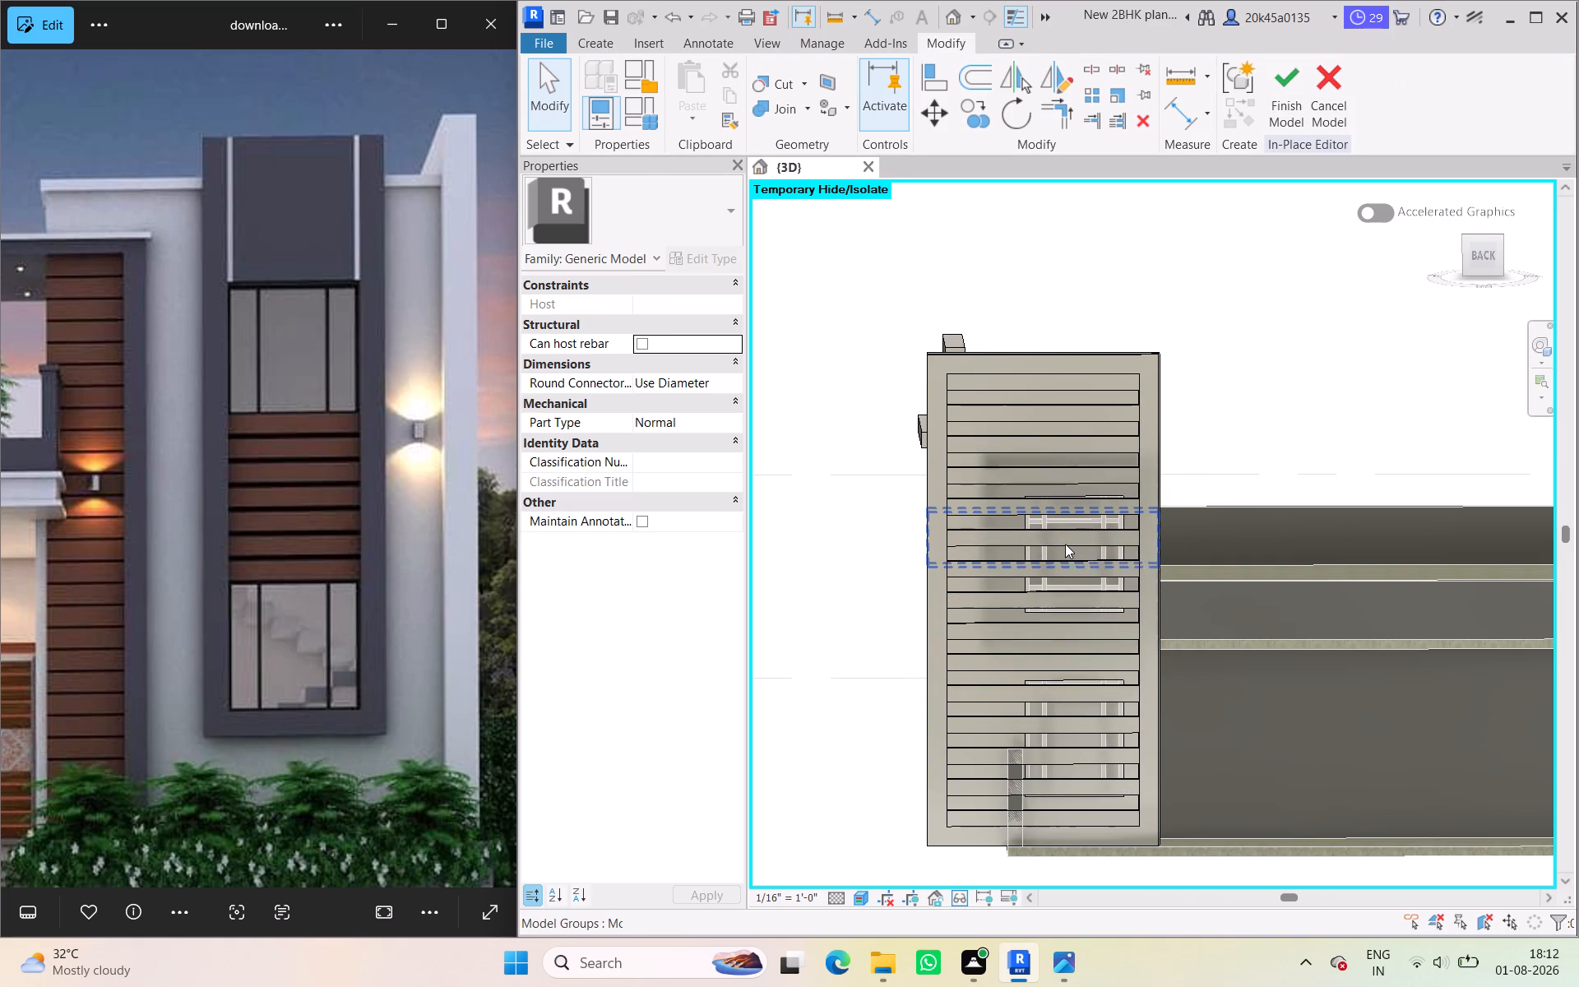
# Ungroup the second strip from the top across the upper window and shorten it to the window's left edge in the back view.
pyautogui.click(1065, 542)
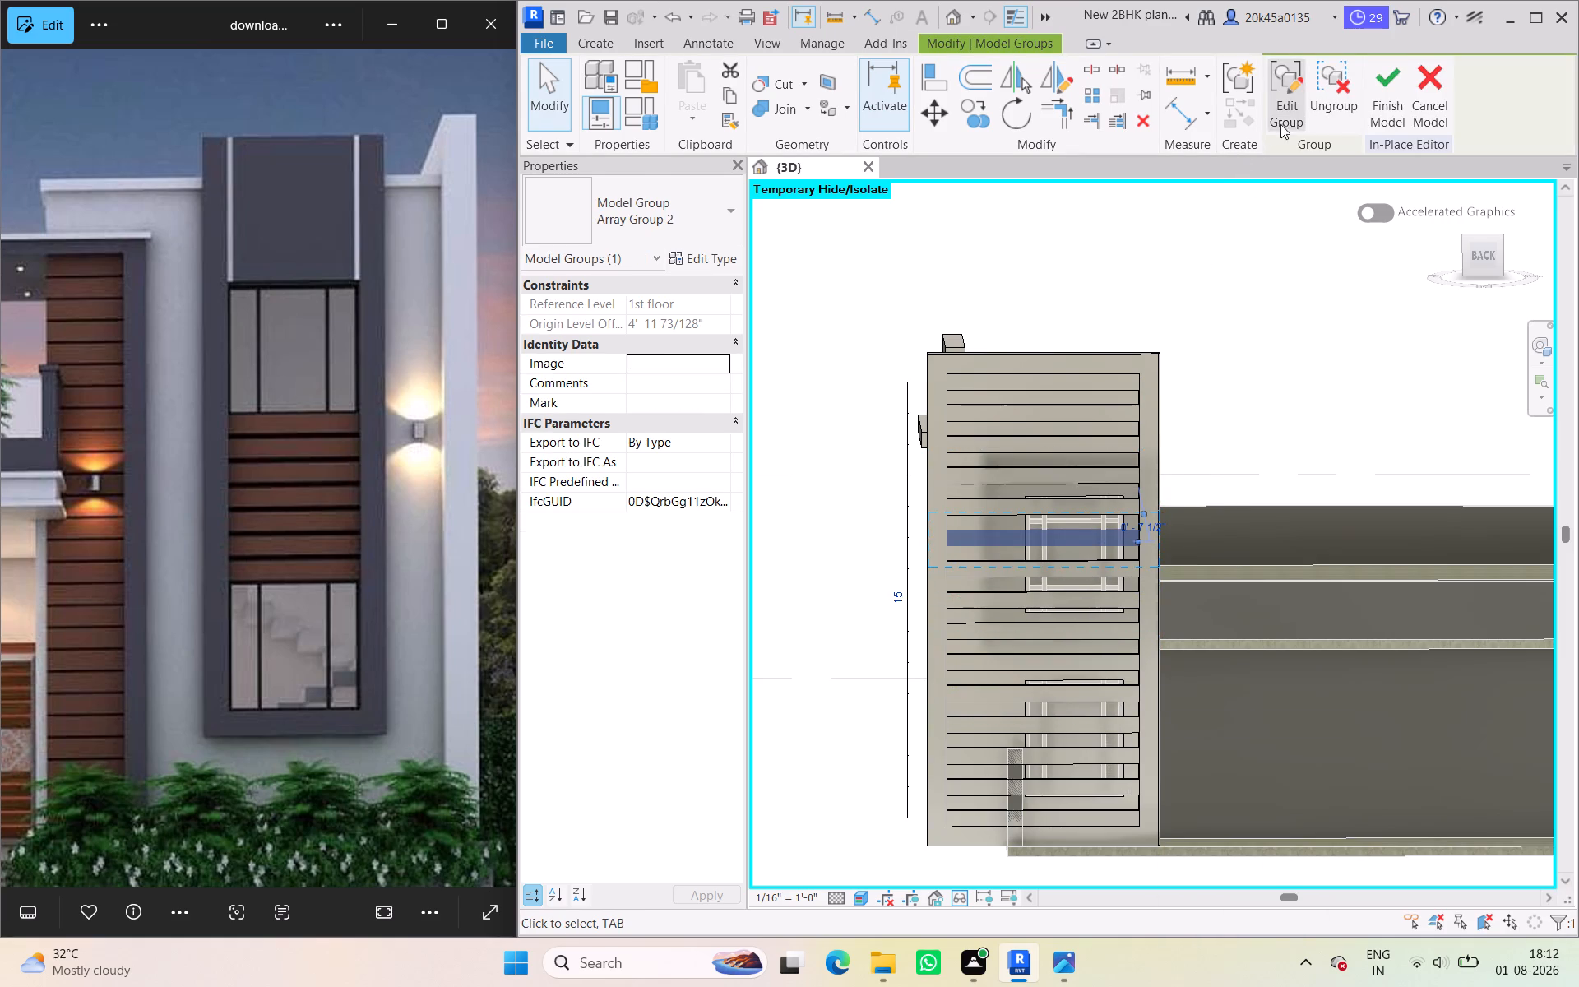
pyautogui.click(1354, 90)
pyautogui.scroll(4, 1103, 614)
pyautogui.moveTo(1140, 546); pyautogui.dragTo(1178, 620, button='middle')
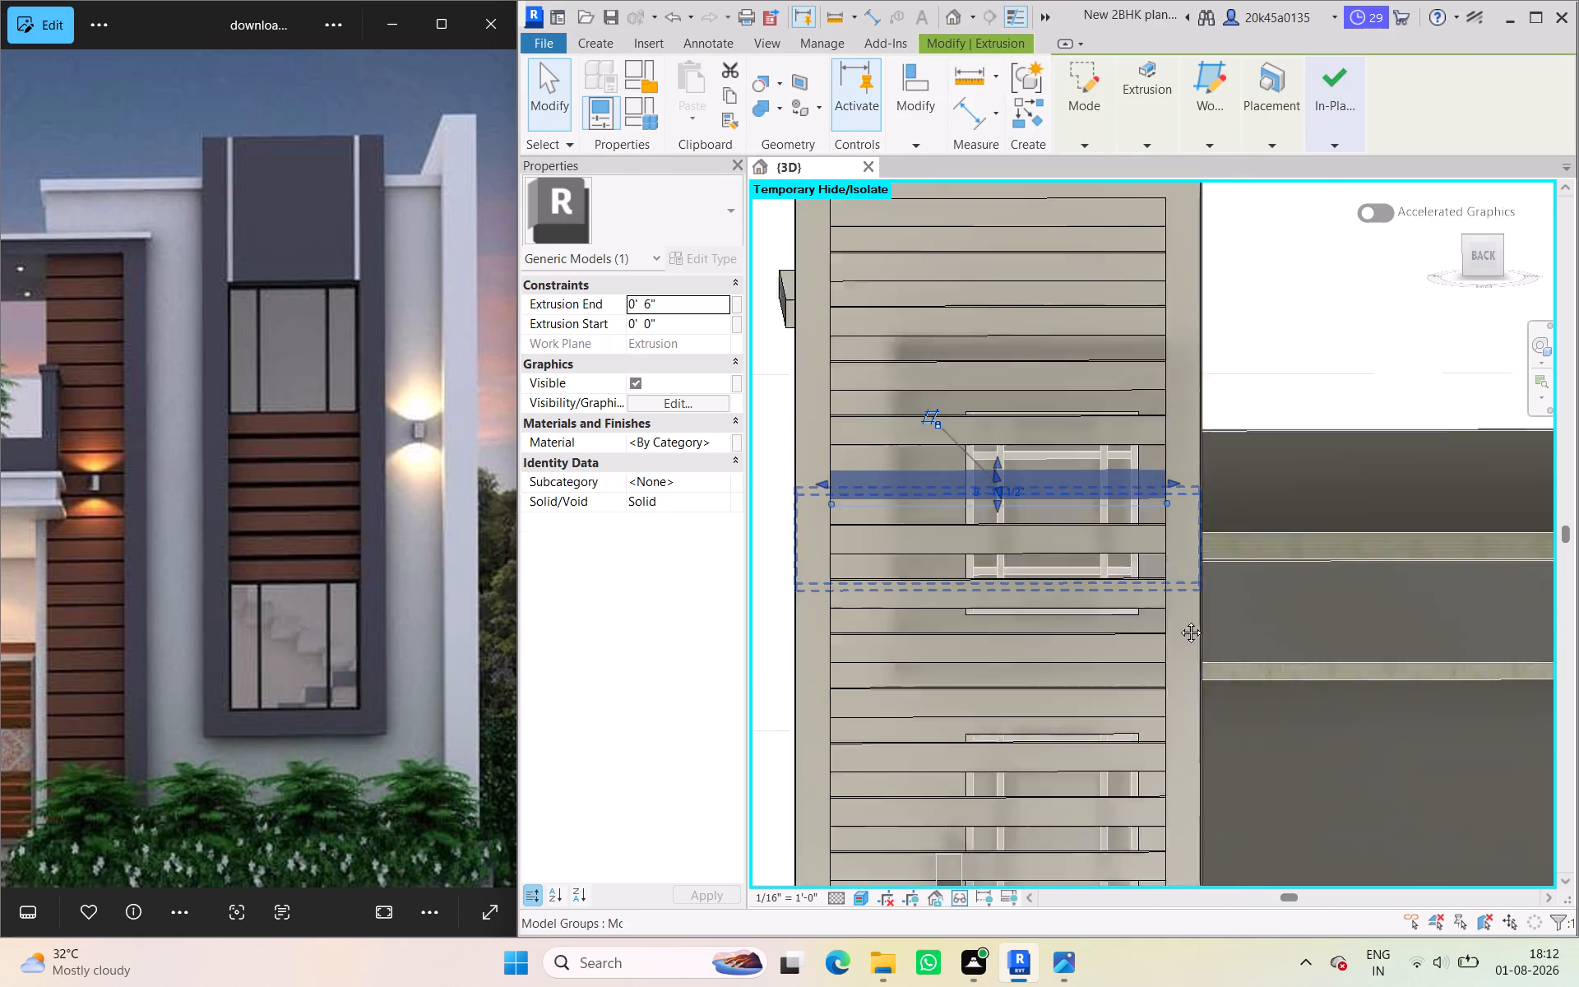
pyautogui.moveTo(1178, 620); pyautogui.dragTo(1191, 645, button='middle')
pyautogui.scroll(4, 1197, 572)
pyautogui.moveTo(1234, 595); pyautogui.dragTo(1221, 594)
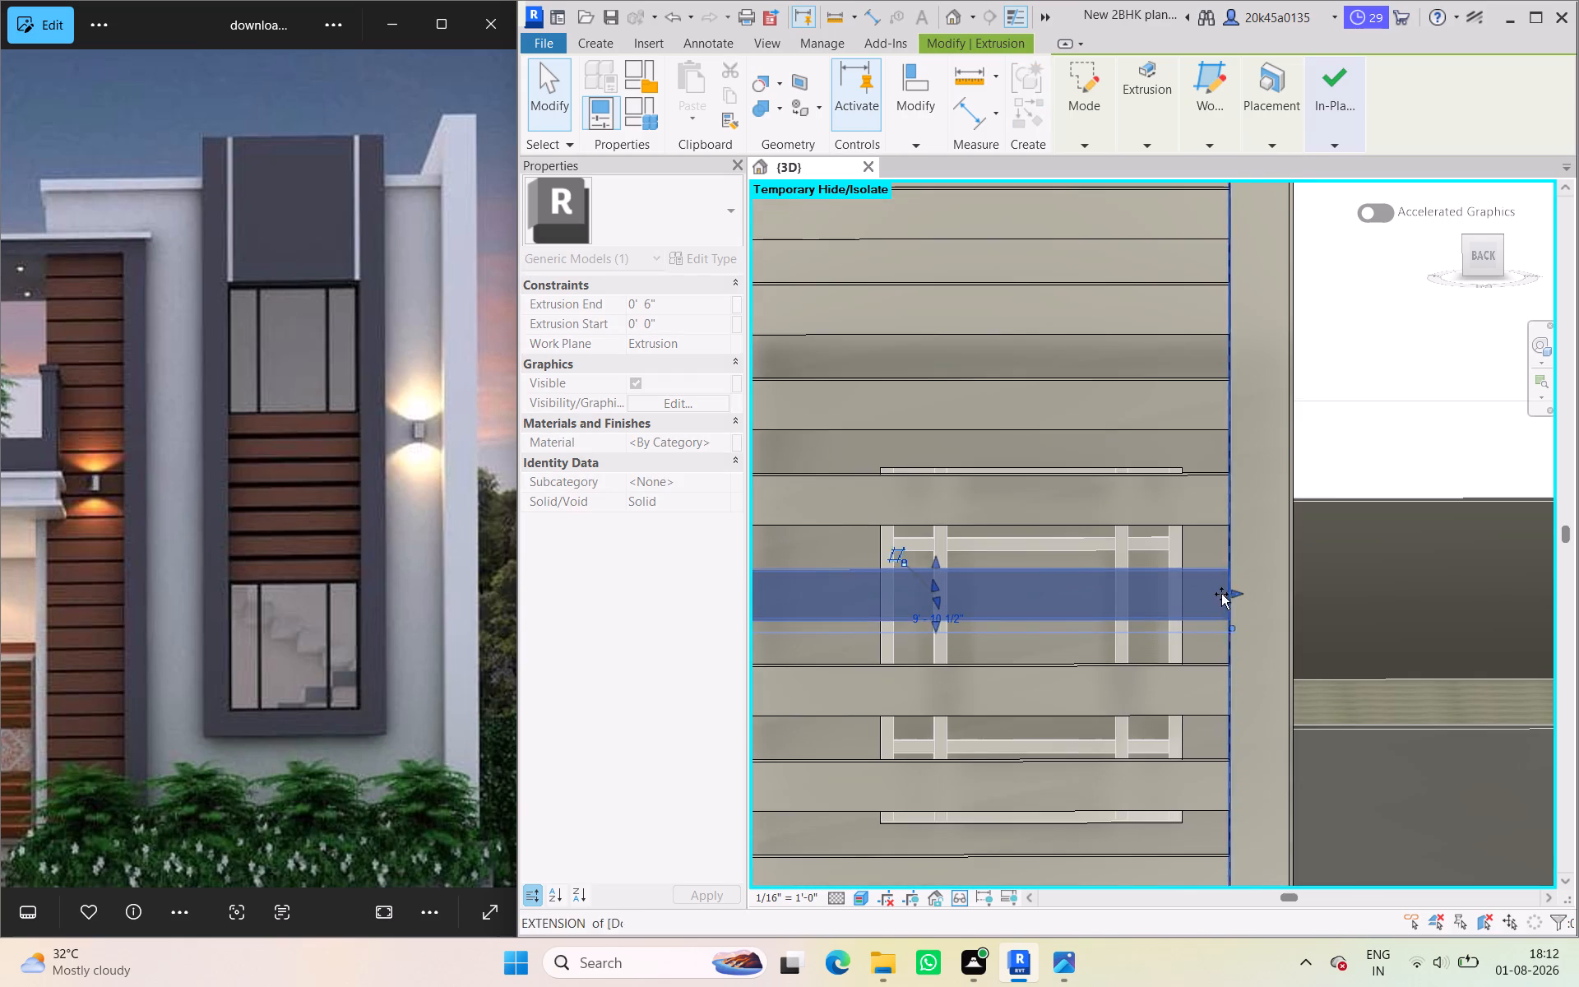
pyautogui.moveTo(1221, 594); pyautogui.dragTo(879, 592)
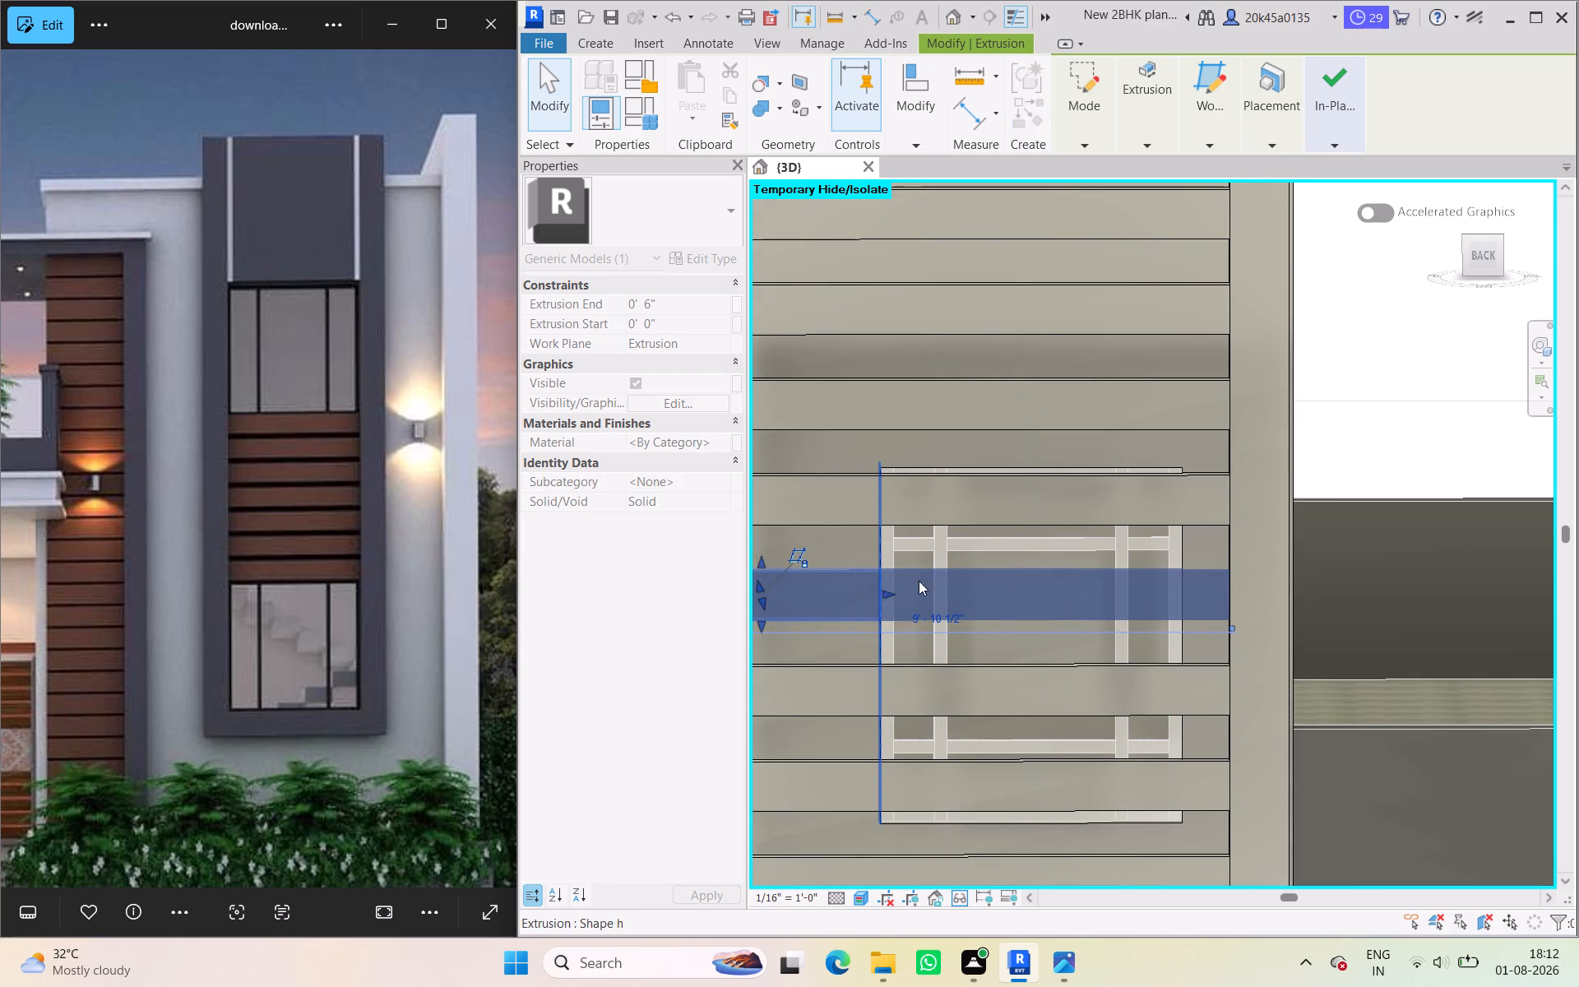
pyautogui.click(1388, 391)
# Ungroup the strip crossing the upper window's top edge and shorten it to the window's left edge.
pyautogui.click(1126, 526)
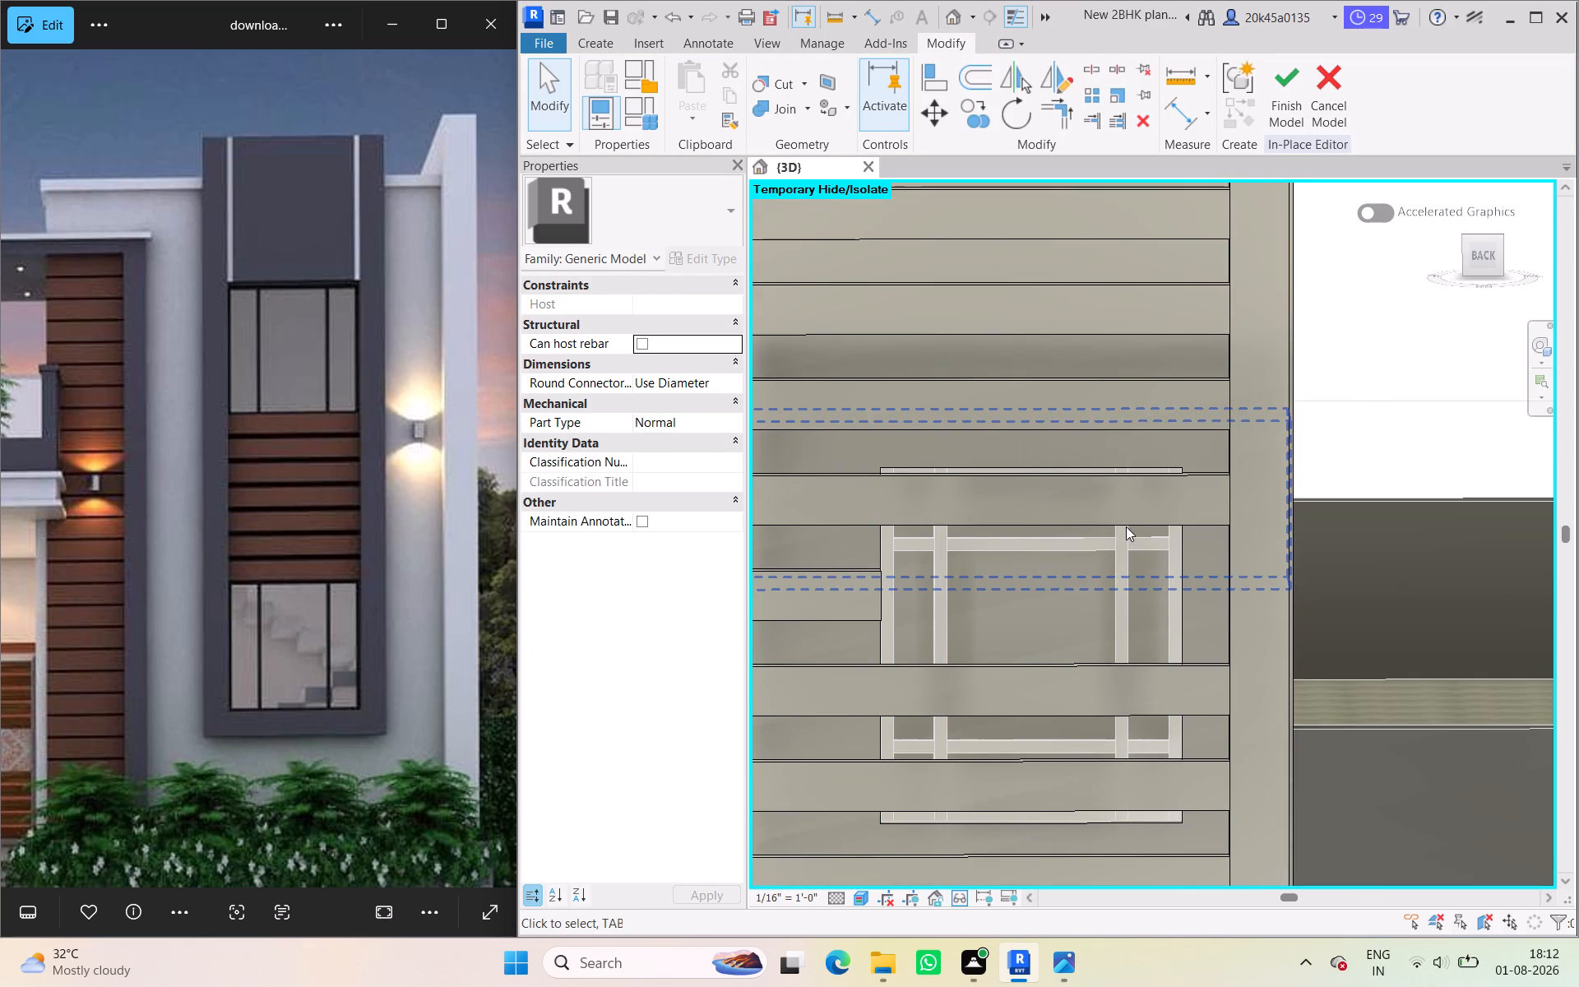
pyautogui.click(1337, 89)
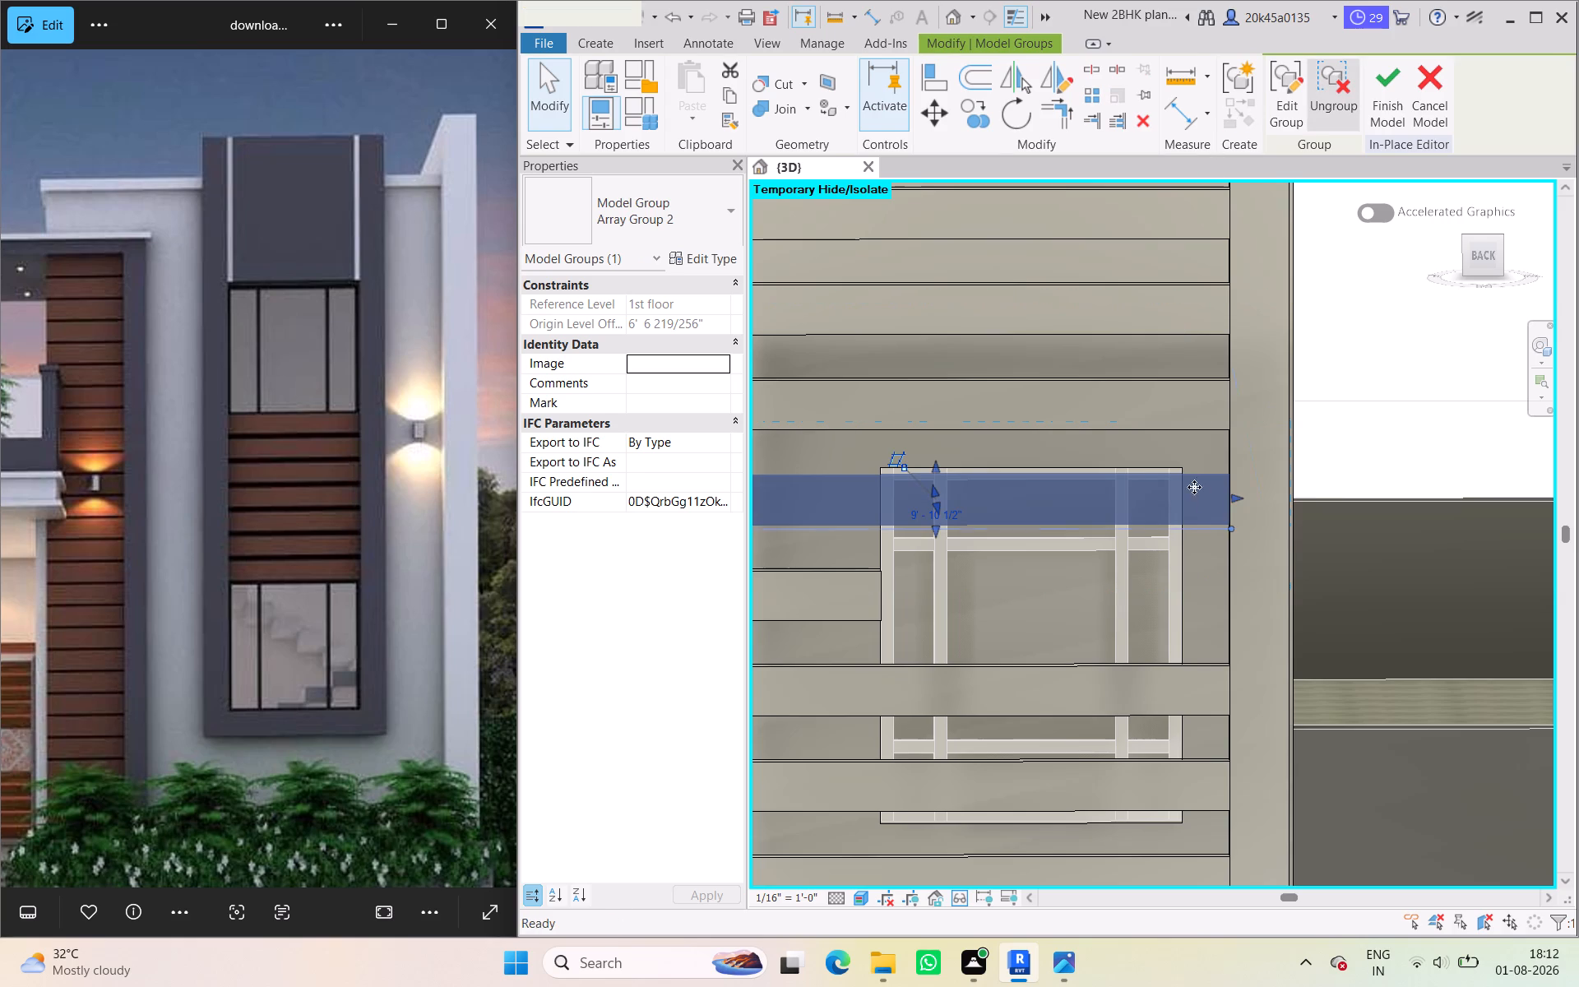
pyautogui.moveTo(1231, 496); pyautogui.dragTo(877, 509)
pyautogui.click(1409, 378)
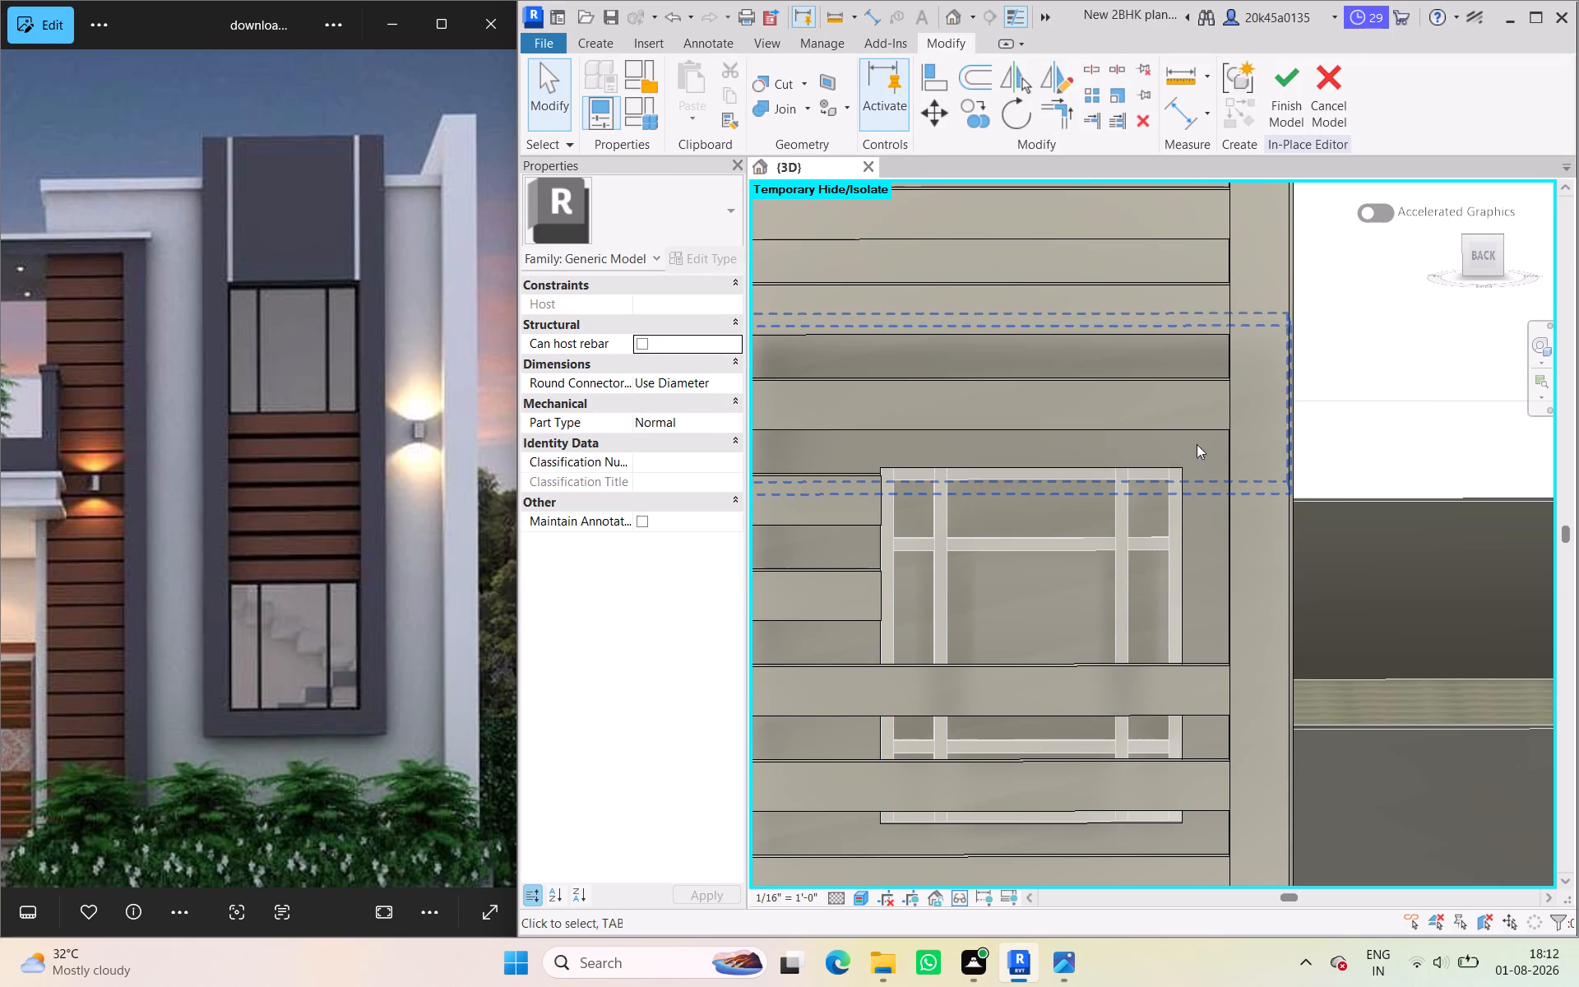
# Ungroup the third strip down across the upper window and shorten it to the window's left edge.
pyautogui.scroll(-2, 1209, 464)
pyautogui.moveTo(1221, 475); pyautogui.dragTo(1312, 407, button='middle')
pyautogui.scroll(-1, 1308, 459)
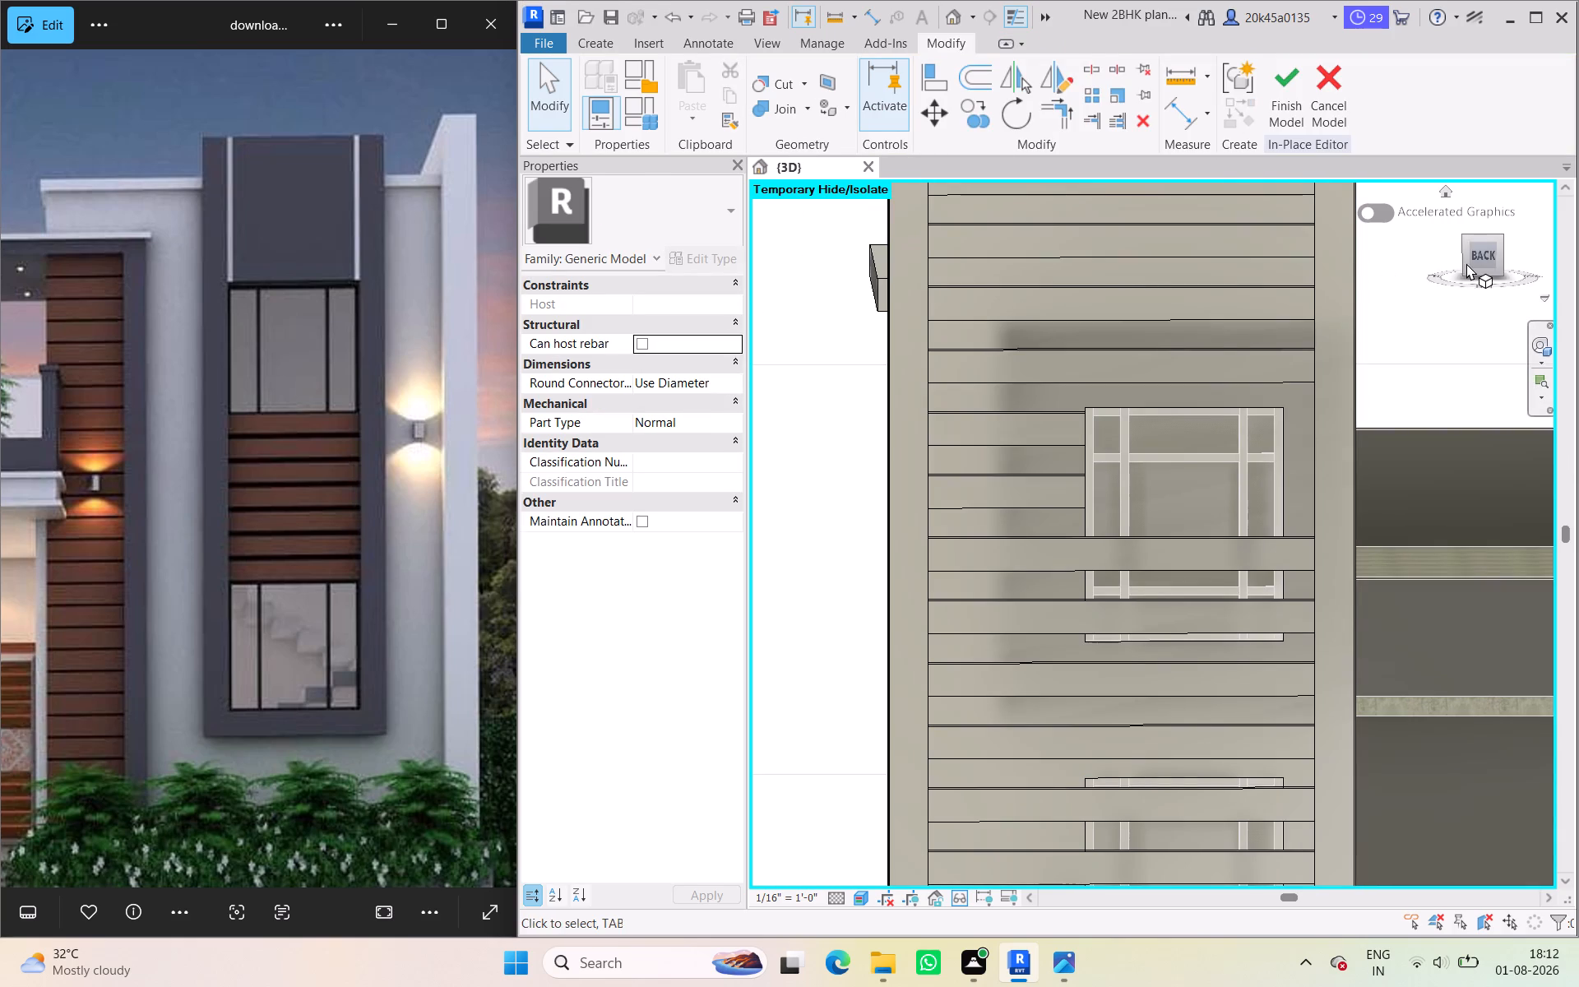
pyautogui.scroll(-1, 1257, 492)
pyautogui.moveTo(1257, 492); pyautogui.dragTo(1225, 446, button='middle')
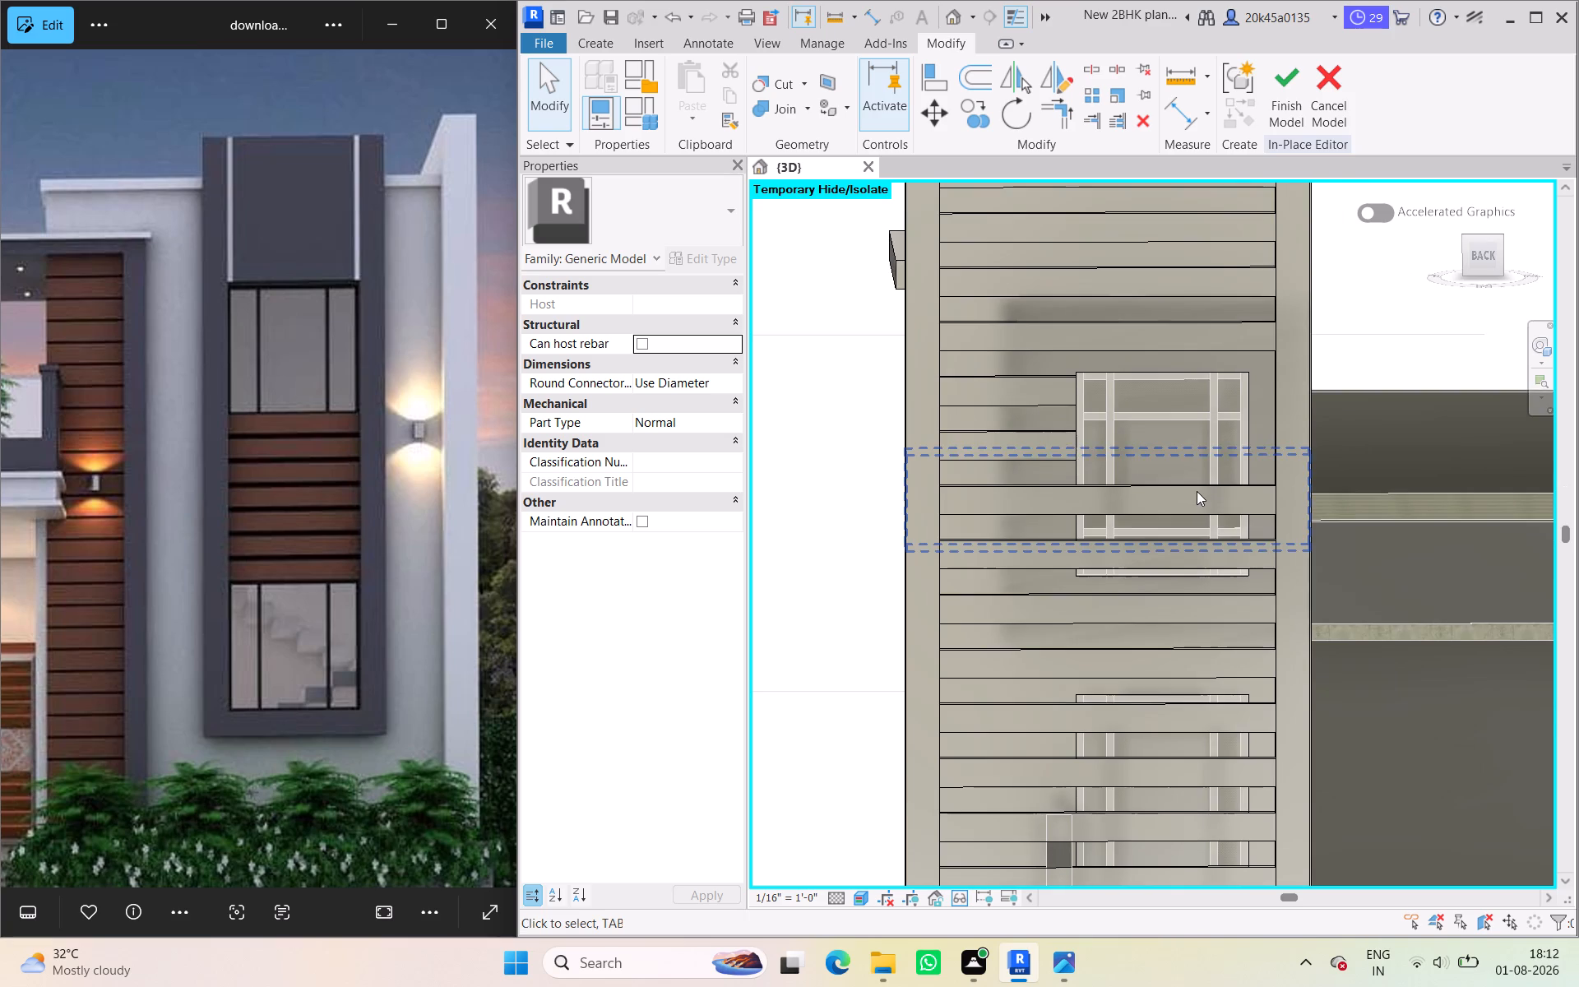
pyautogui.click(1197, 491)
pyautogui.click(1333, 94)
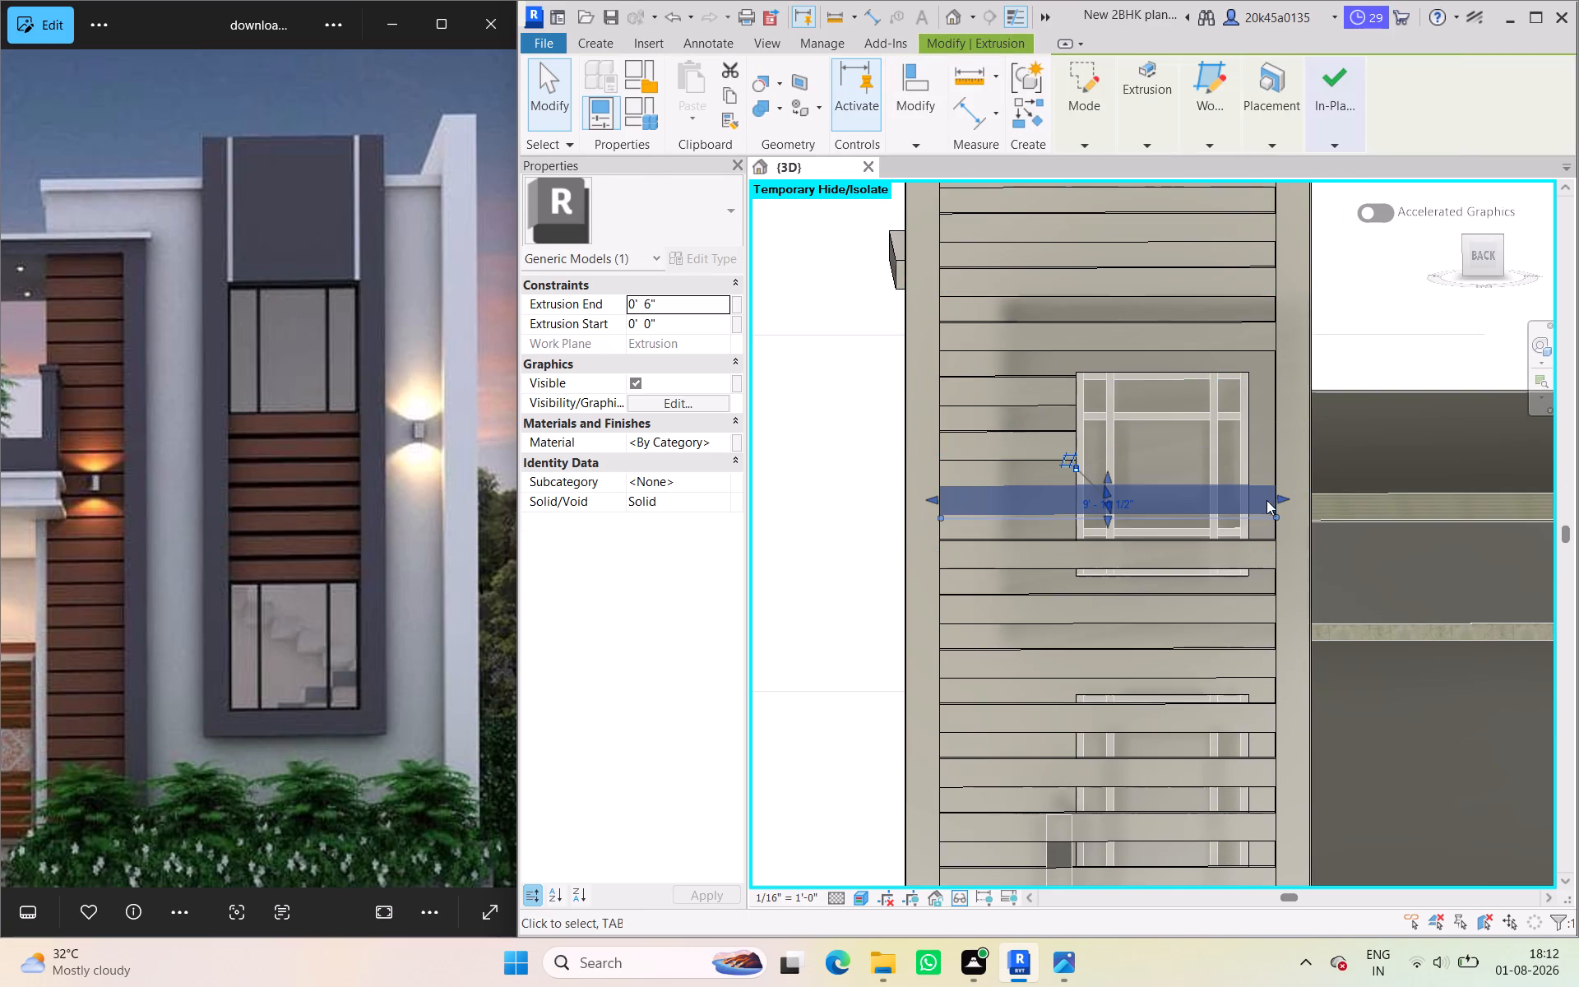
pyautogui.moveTo(1283, 500); pyautogui.dragTo(1077, 493)
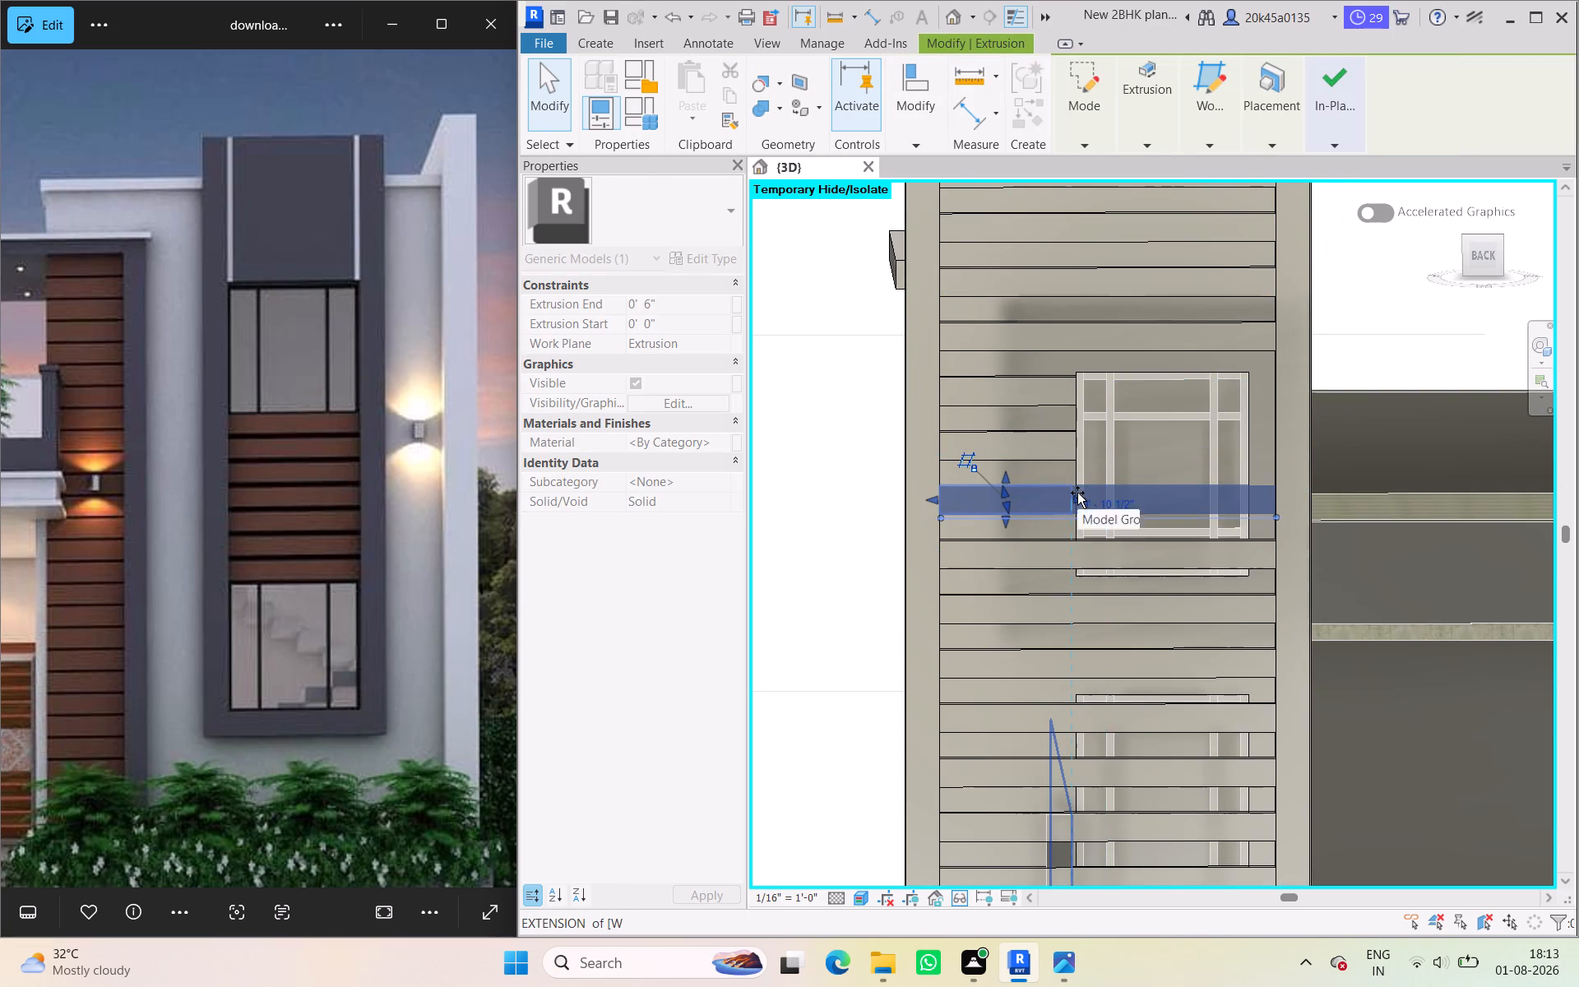
pyautogui.moveTo(1077, 493); pyautogui.dragTo(1082, 489)
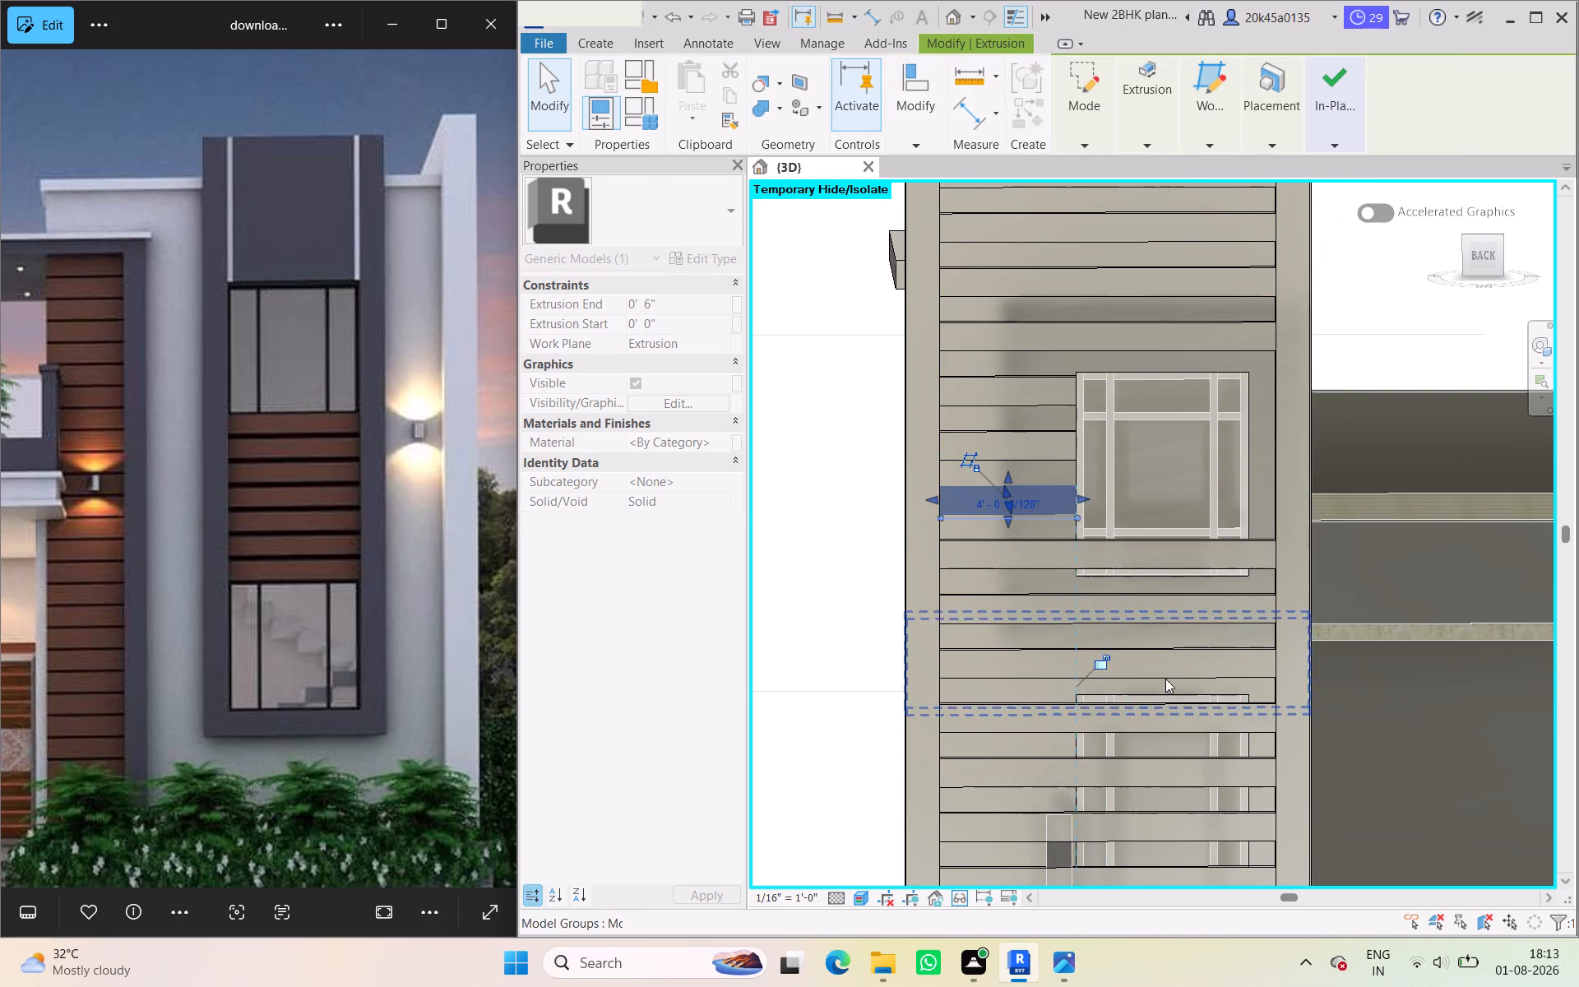
# Ungroup the strip at the upper window's bottom edge and shorten it so its end aligns with the window's left edge.
pyautogui.click(1229, 560)
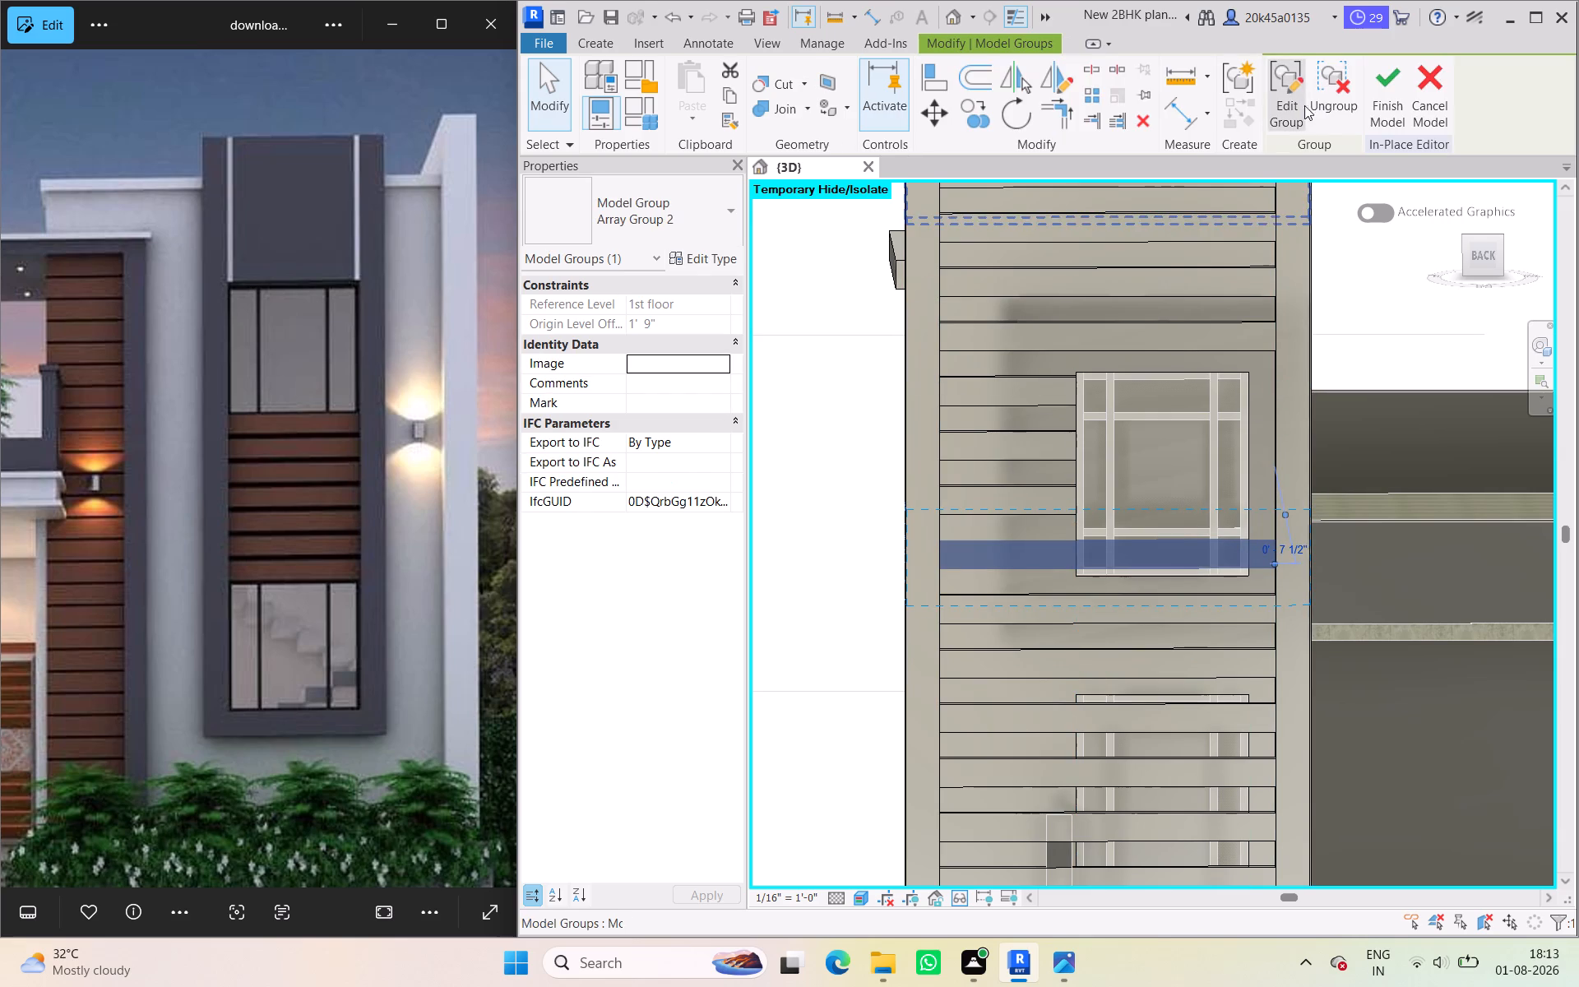
pyautogui.click(1330, 87)
pyautogui.moveTo(1283, 549); pyautogui.dragTo(1208, 551)
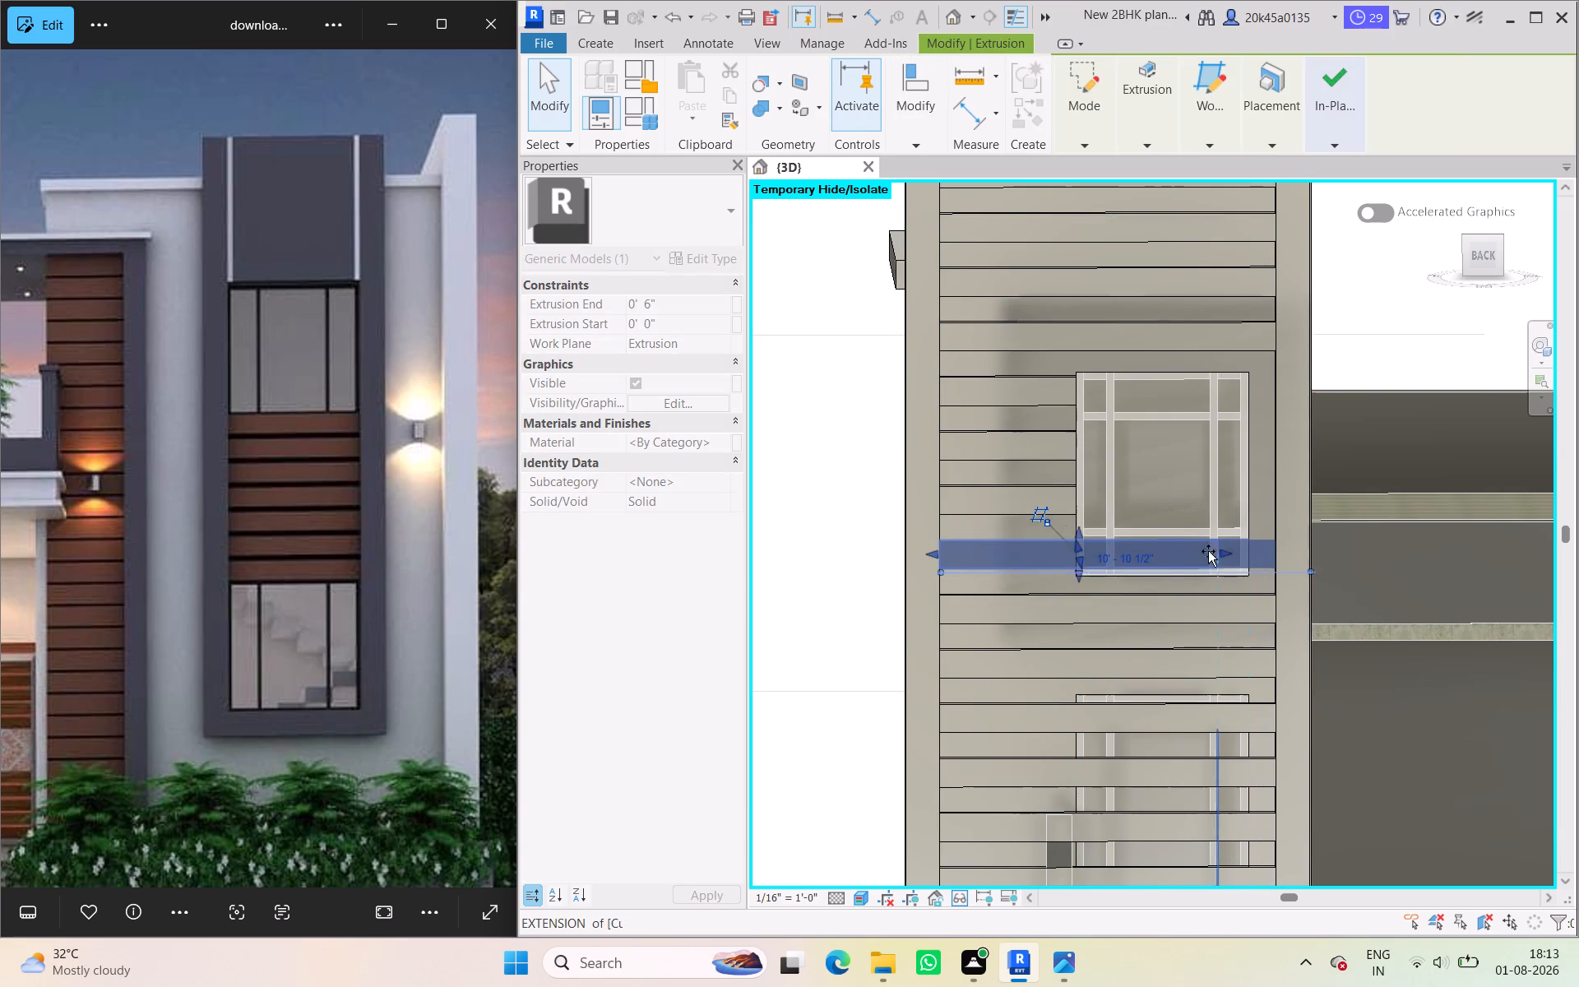
pyautogui.moveTo(1208, 551); pyautogui.dragTo(1090, 549)
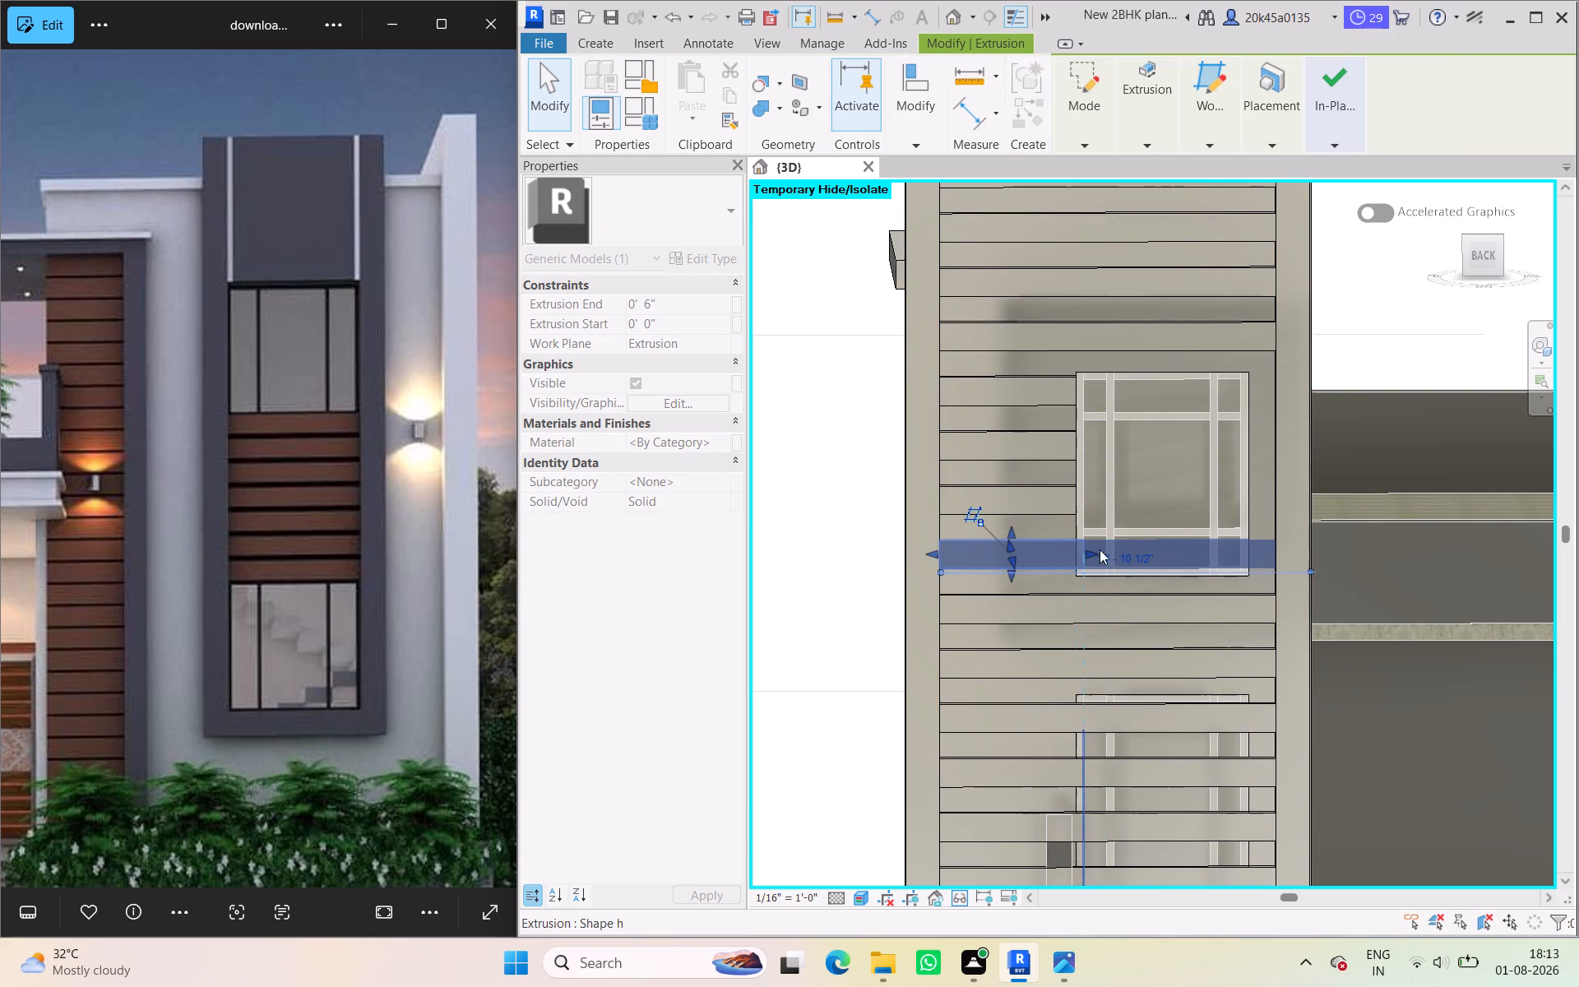
pyautogui.click(1383, 350)
pyautogui.scroll(-1, 1305, 549)
pyautogui.moveTo(1305, 549); pyautogui.dragTo(1303, 547, button='middle')
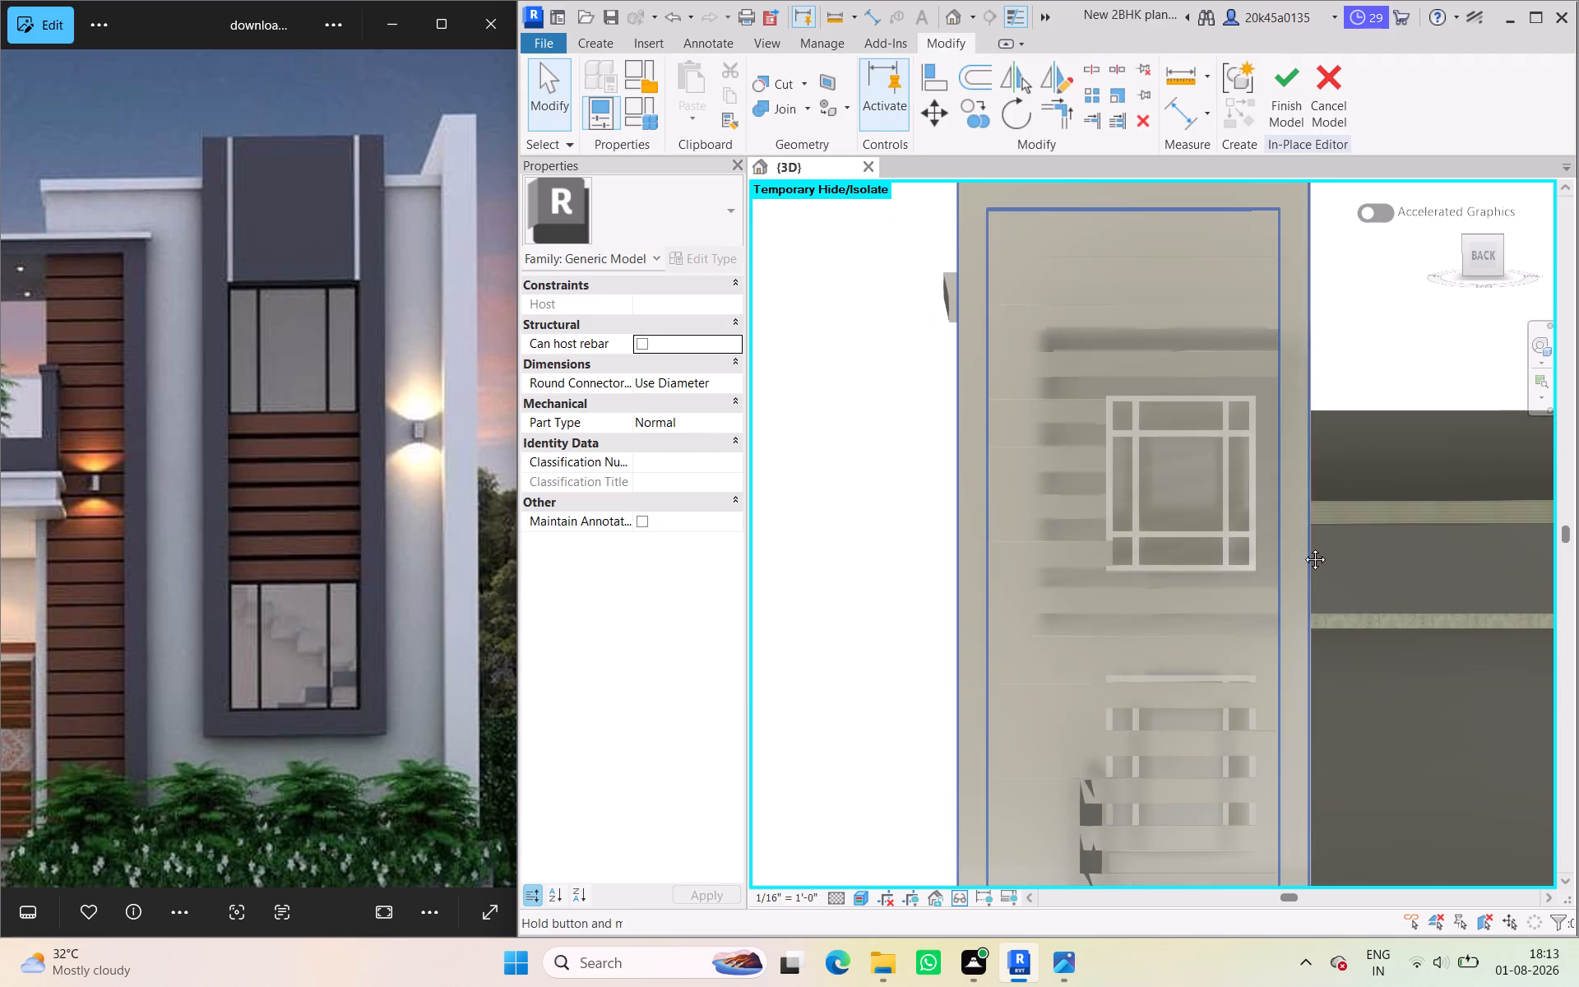
pyautogui.moveTo(1303, 547); pyautogui.dragTo(1290, 495, button='middle')
pyautogui.scroll(3, 1133, 514)
pyautogui.click(1060, 484)
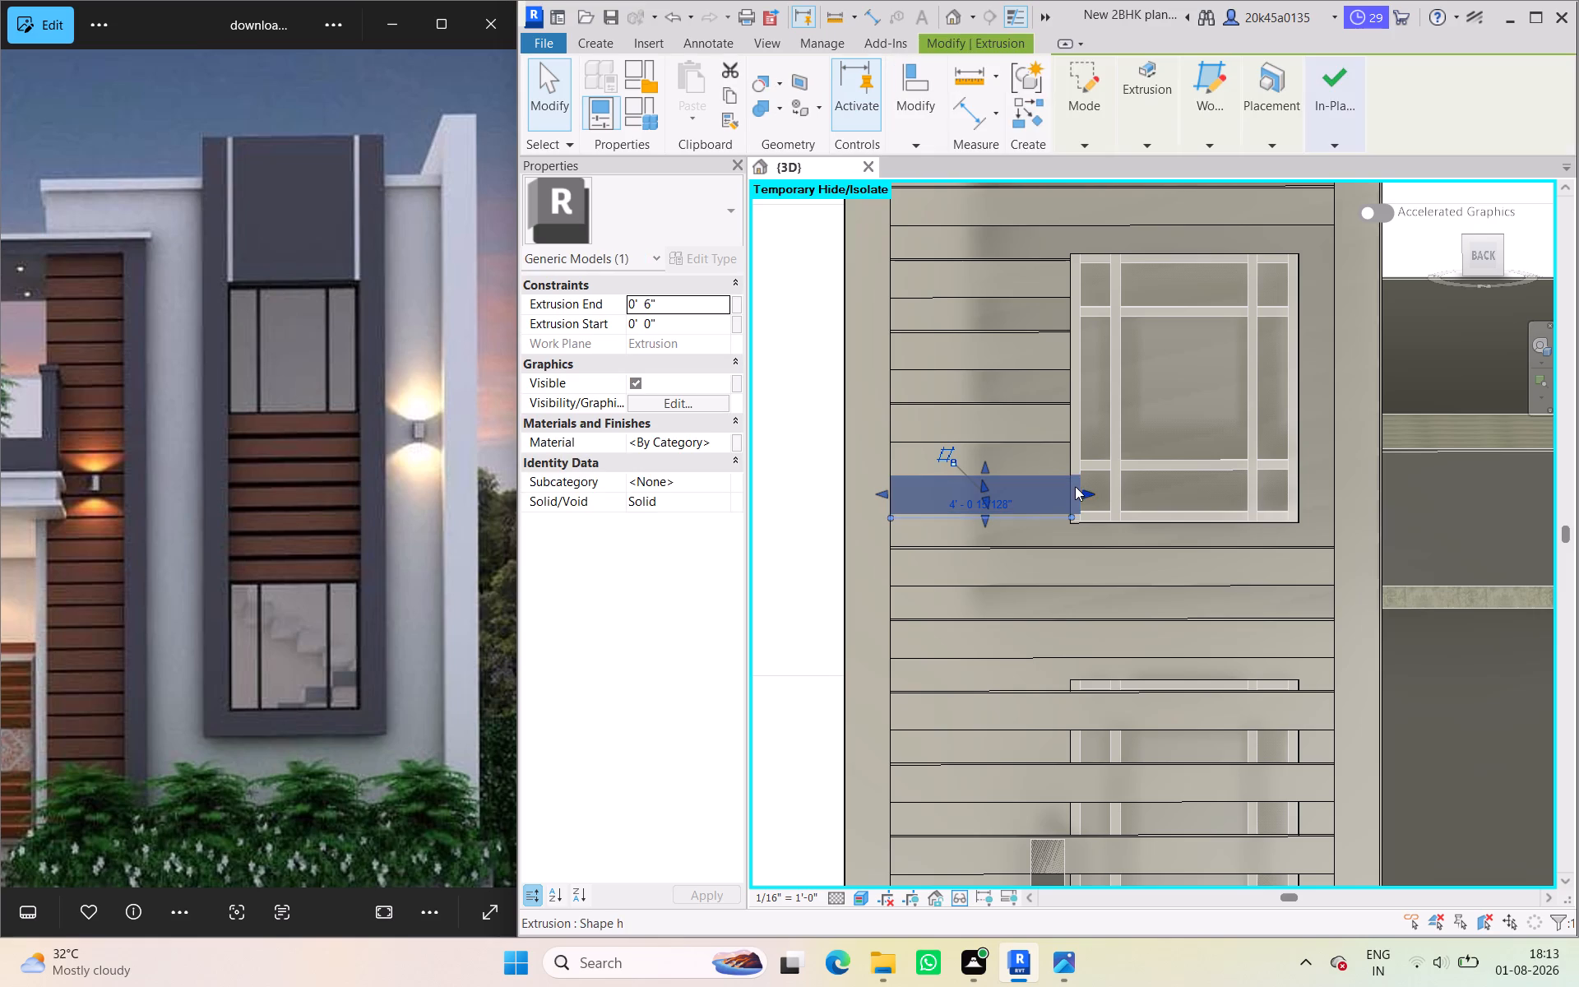
pyautogui.moveTo(1085, 488); pyautogui.dragTo(1076, 491)
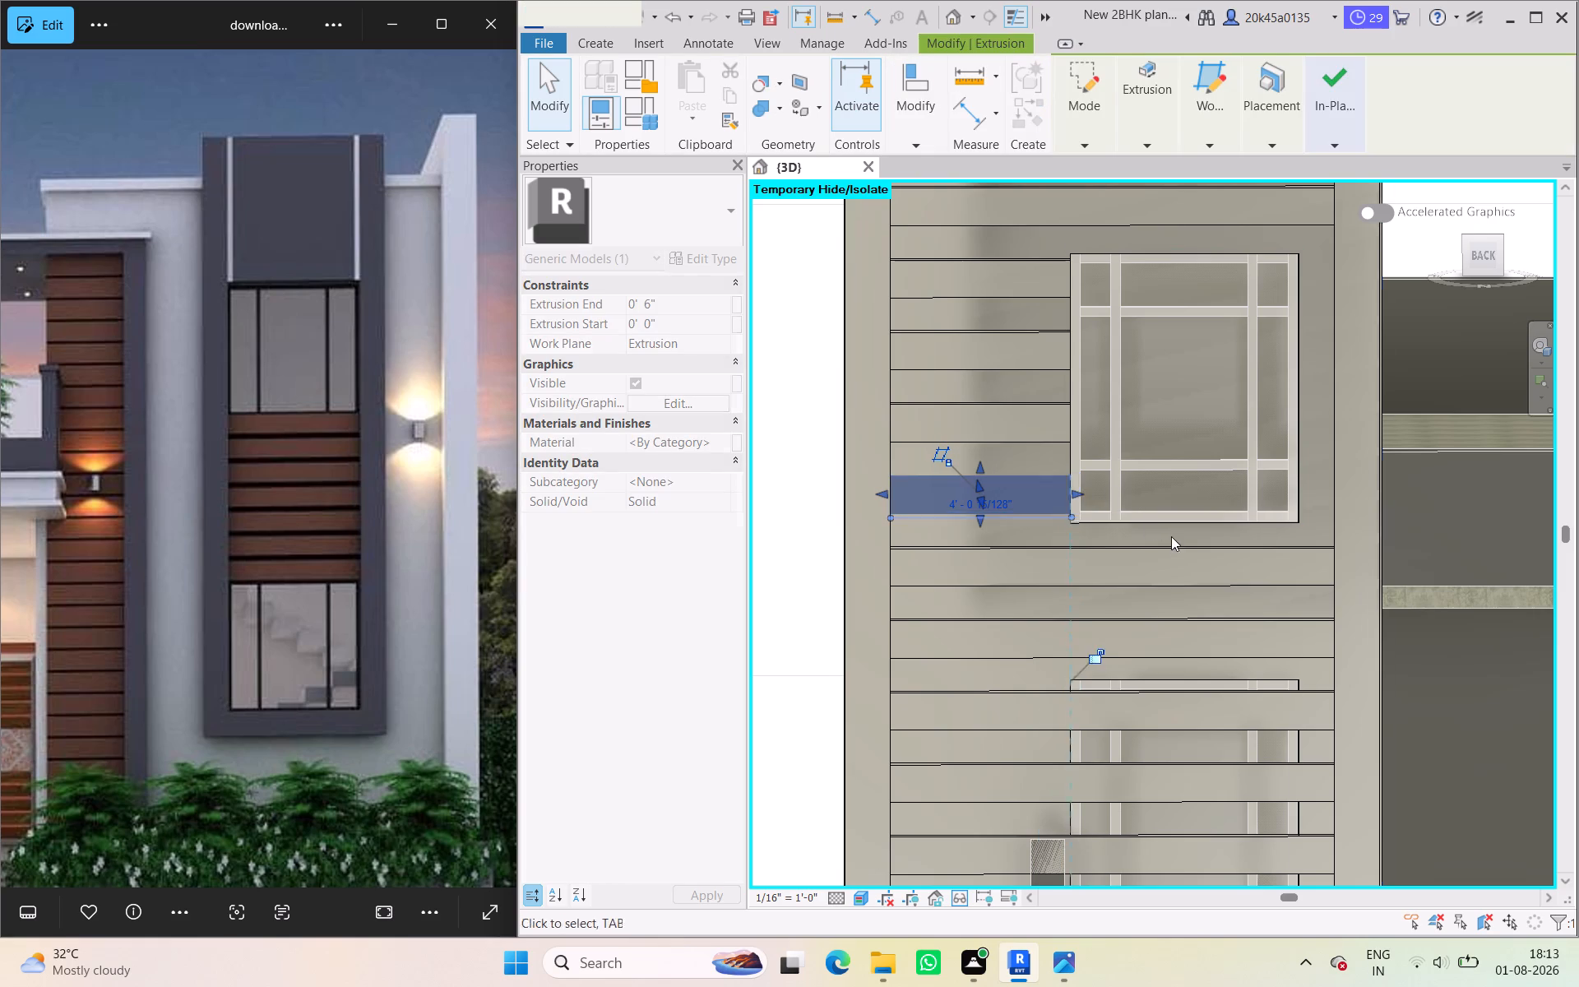
pyautogui.scroll(-3, 1172, 537)
pyautogui.moveTo(1174, 540); pyautogui.dragTo(1160, 466, button='middle')
pyautogui.click(1397, 271)
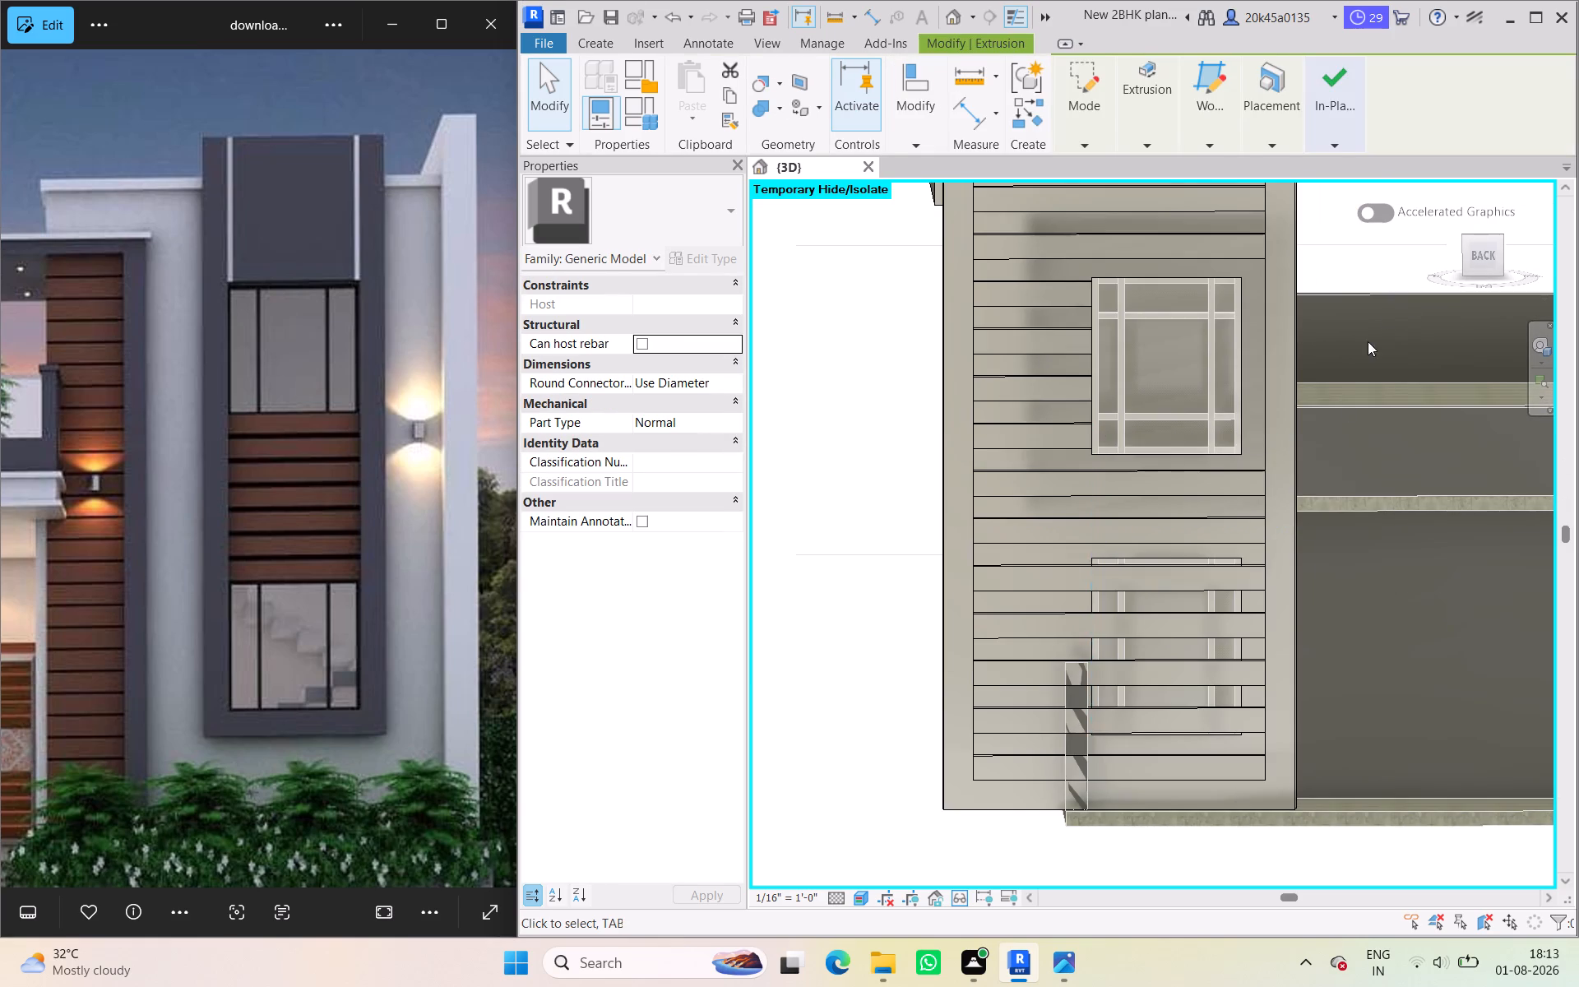
# Ungroup the strip crossing the lower window's top edge and shorten it to the window's left edge in the back view.
pyautogui.click(1208, 583)
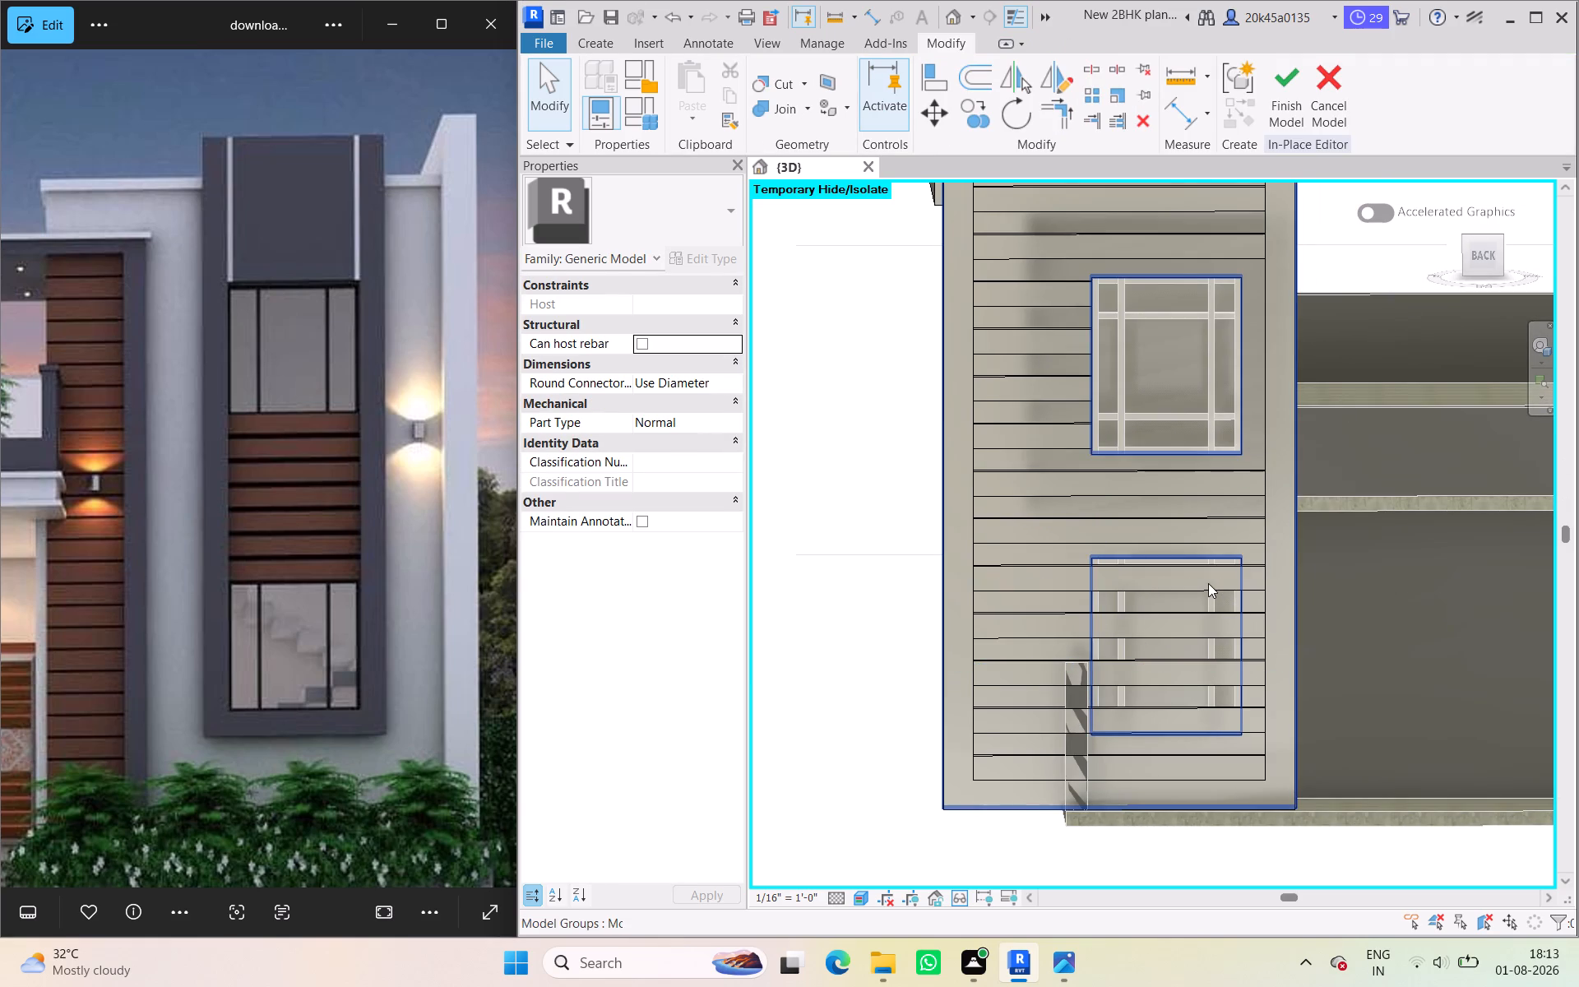
pyautogui.click(1330, 100)
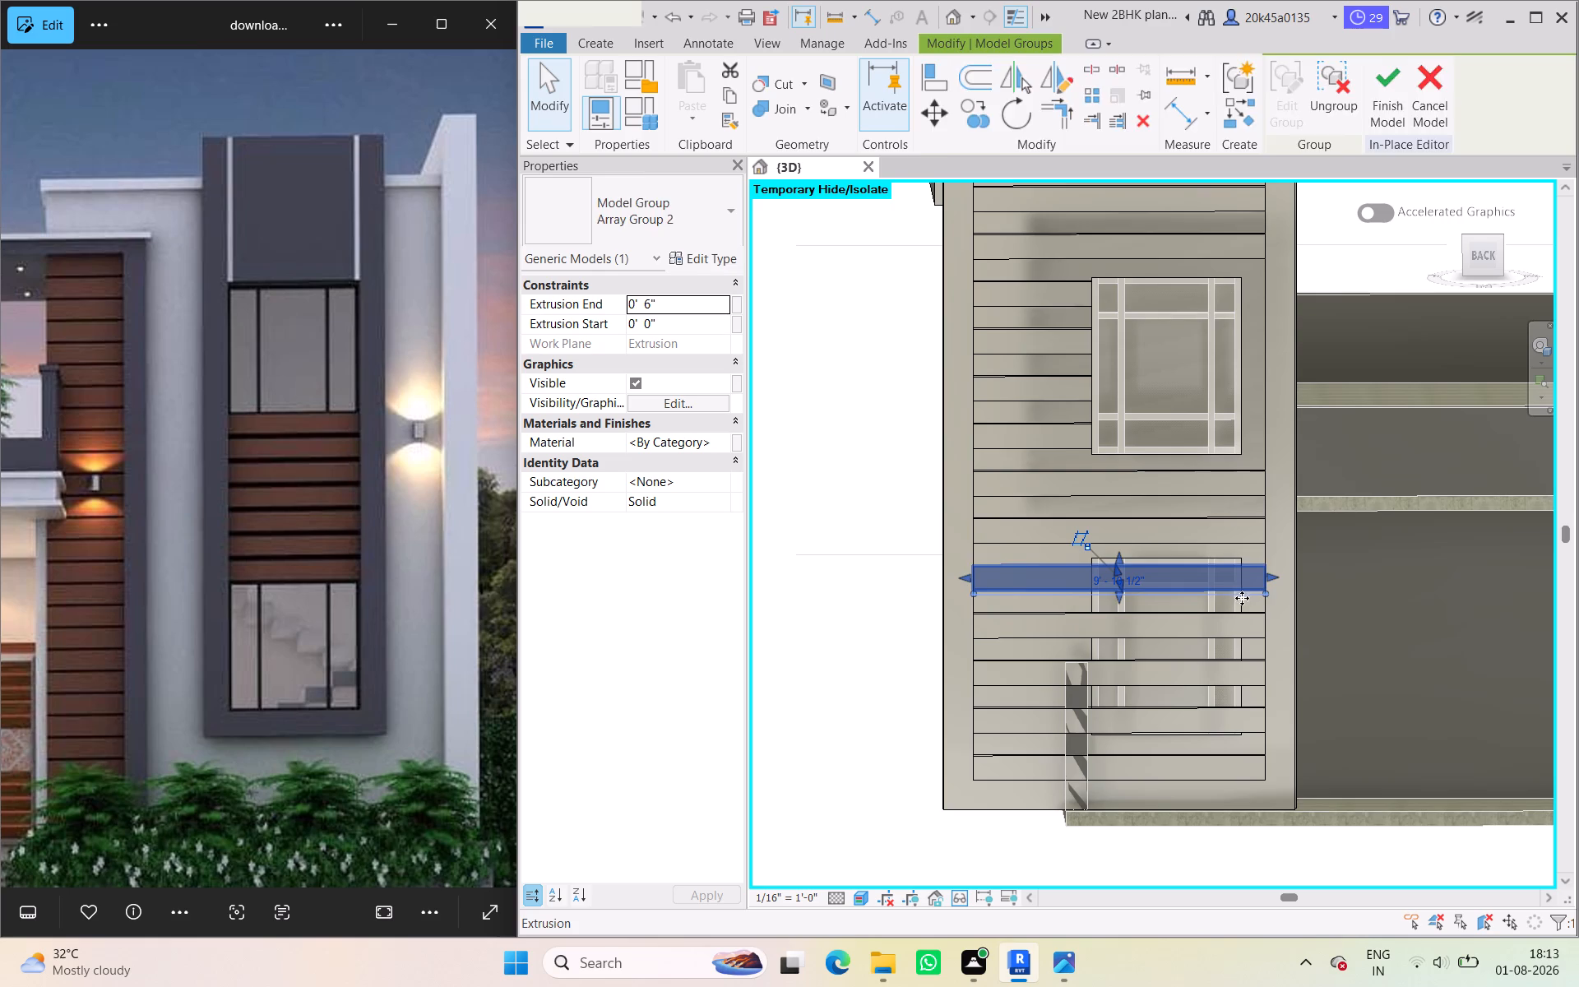
pyautogui.moveTo(1275, 576); pyautogui.dragTo(1098, 586)
pyautogui.click(1362, 330)
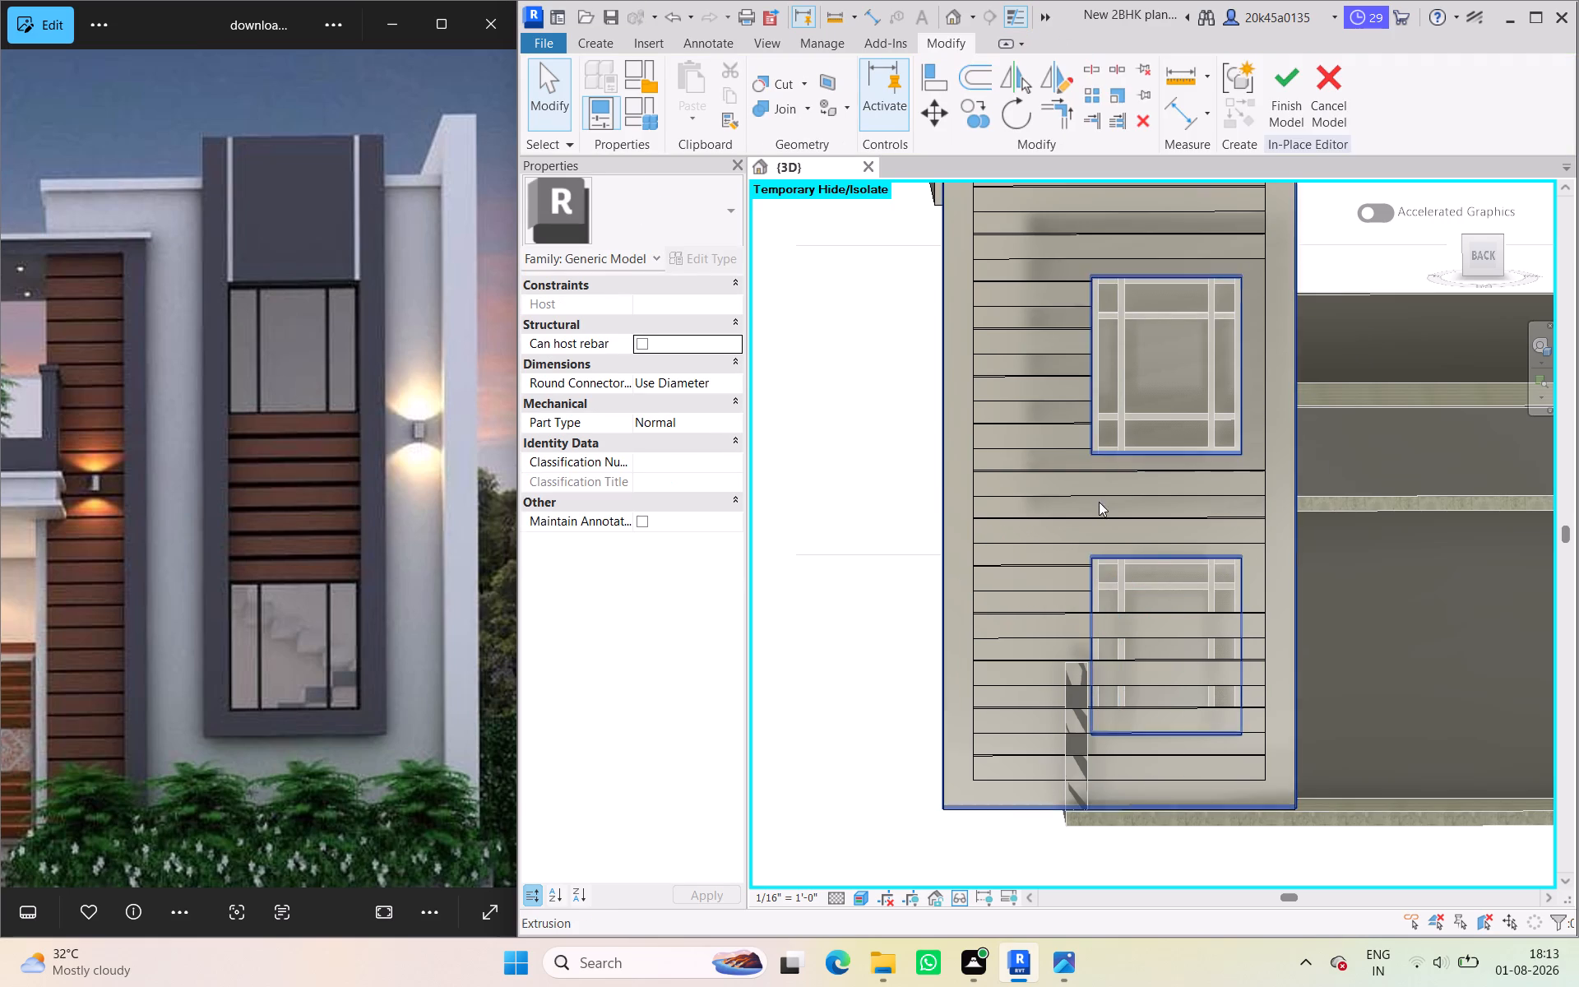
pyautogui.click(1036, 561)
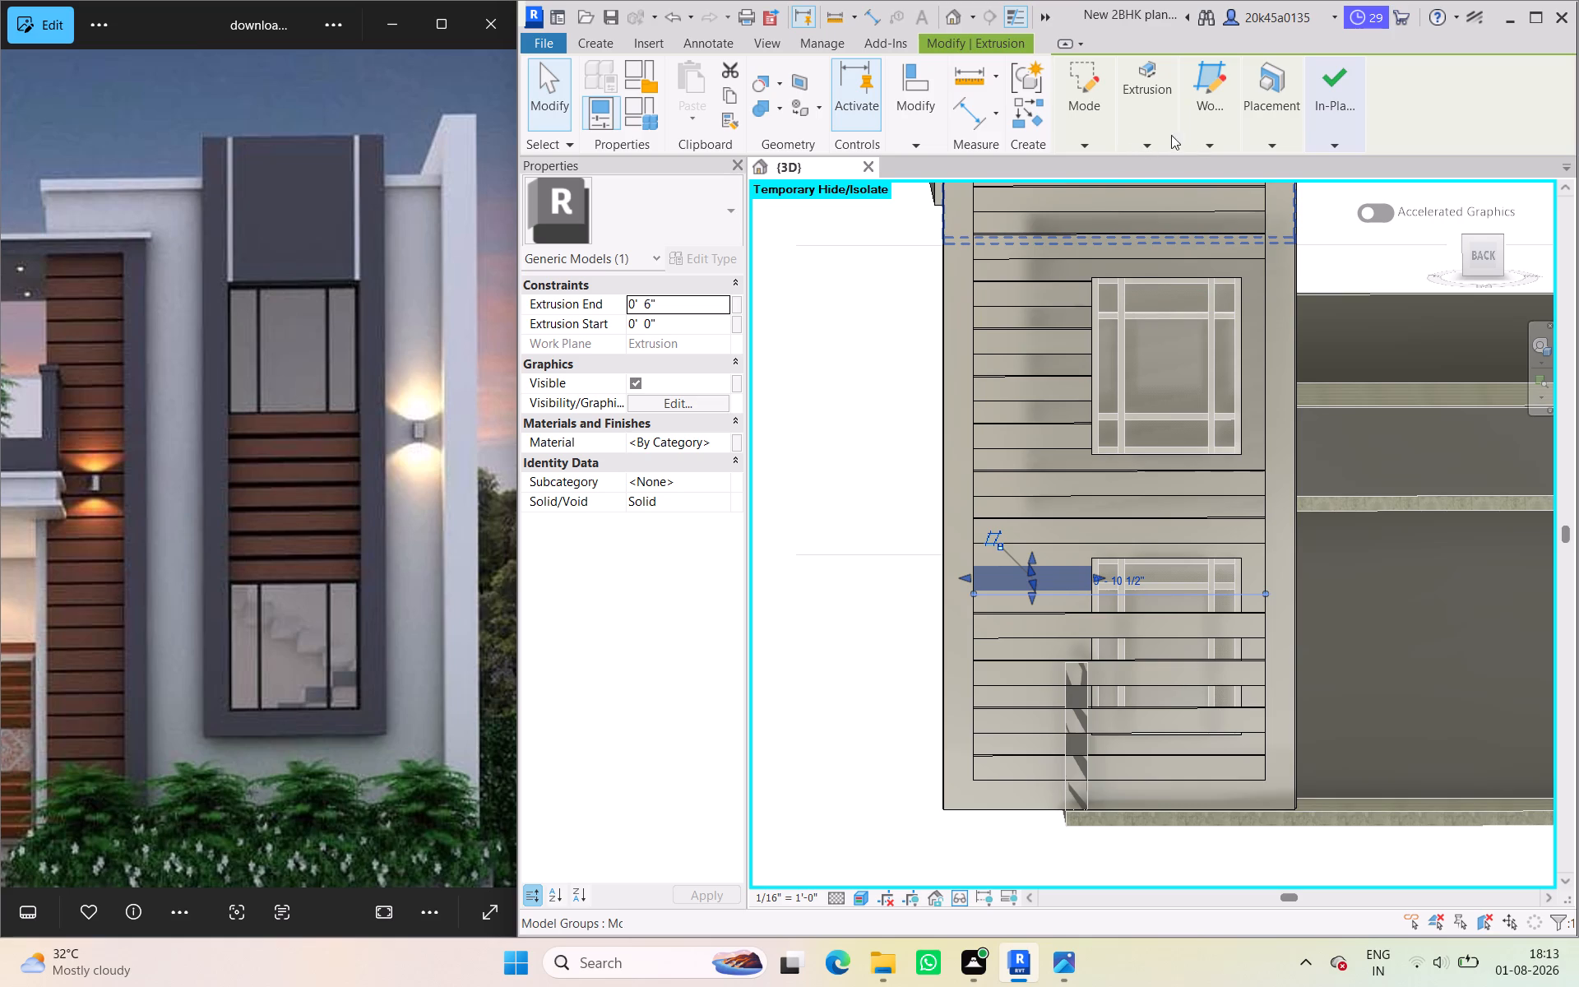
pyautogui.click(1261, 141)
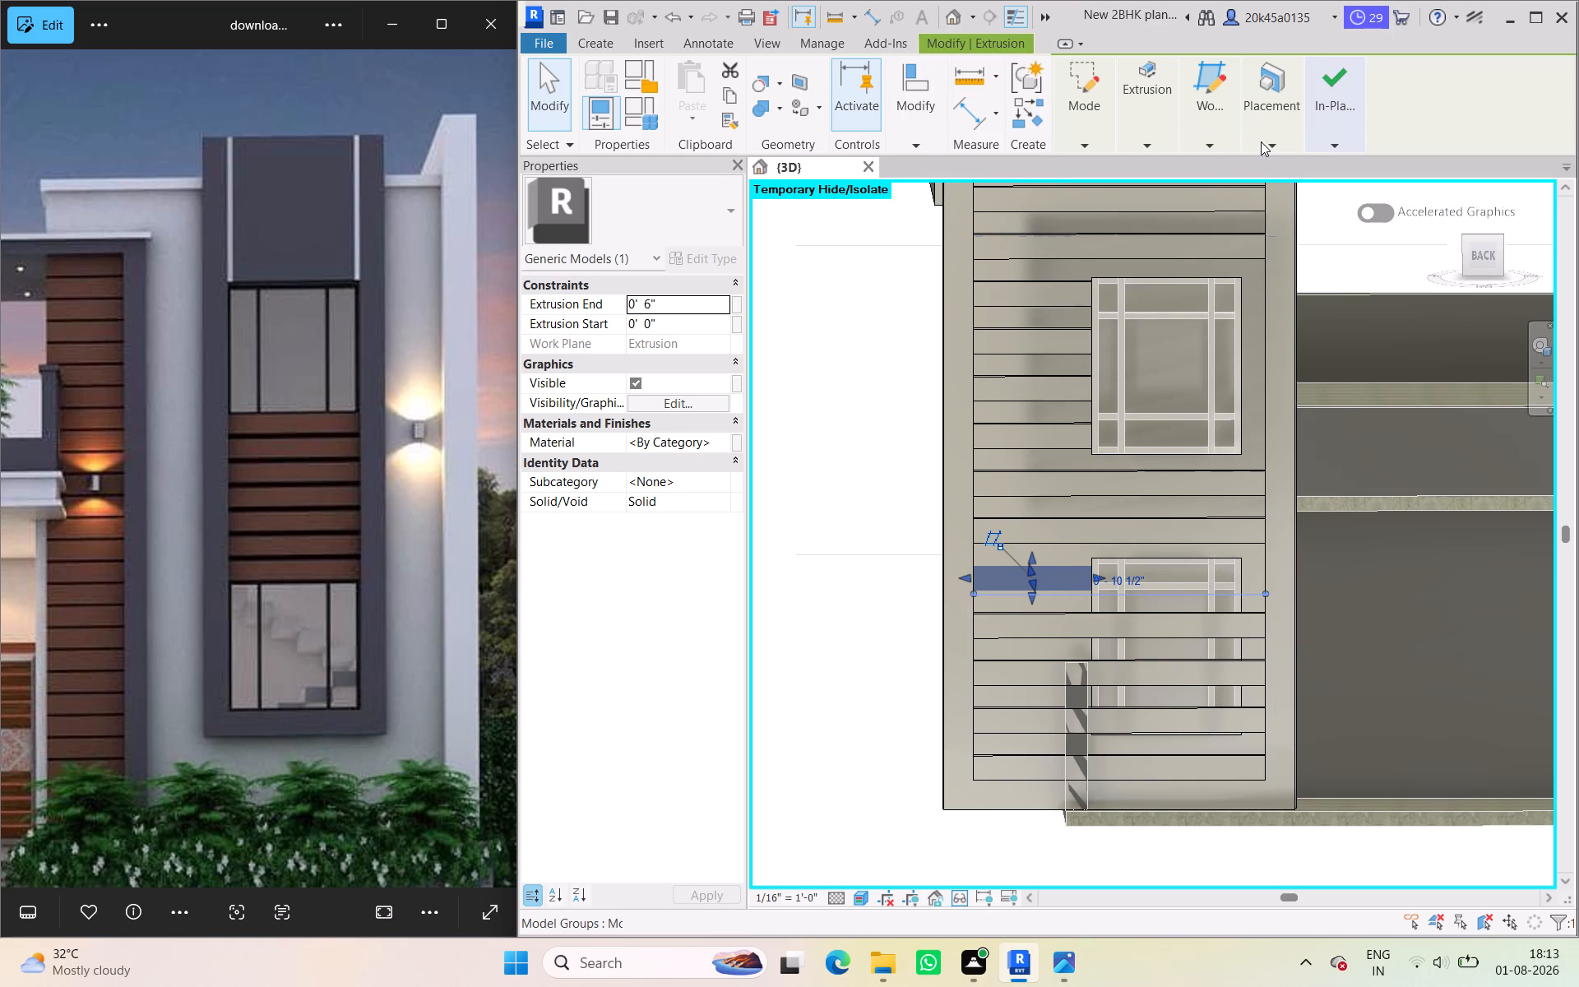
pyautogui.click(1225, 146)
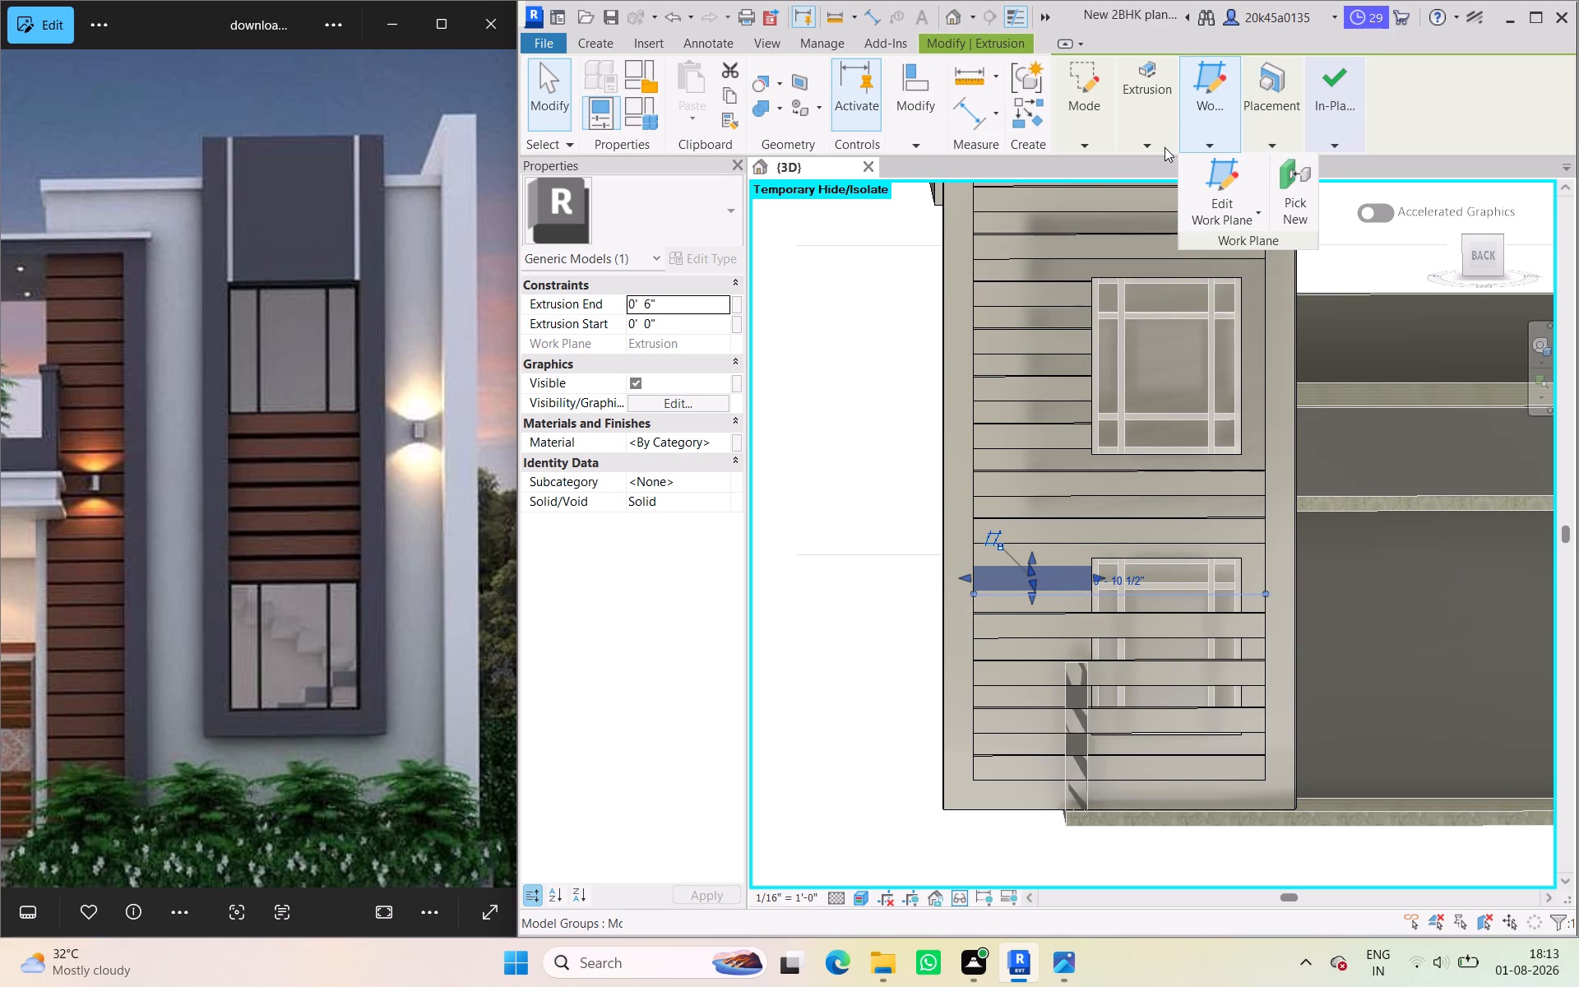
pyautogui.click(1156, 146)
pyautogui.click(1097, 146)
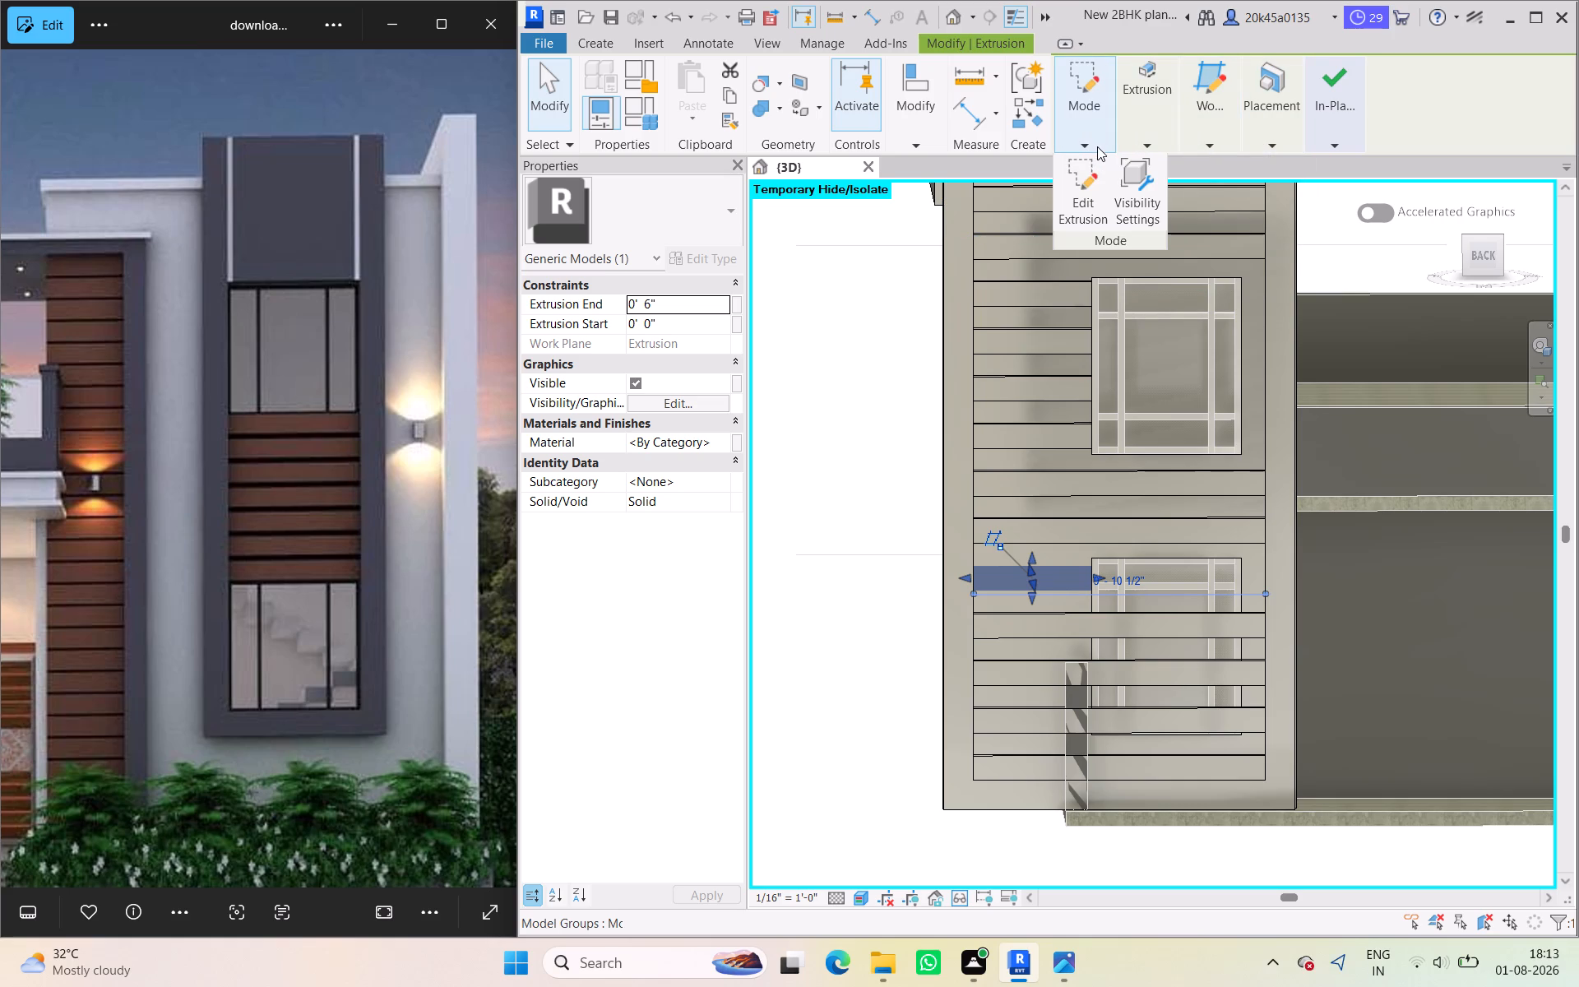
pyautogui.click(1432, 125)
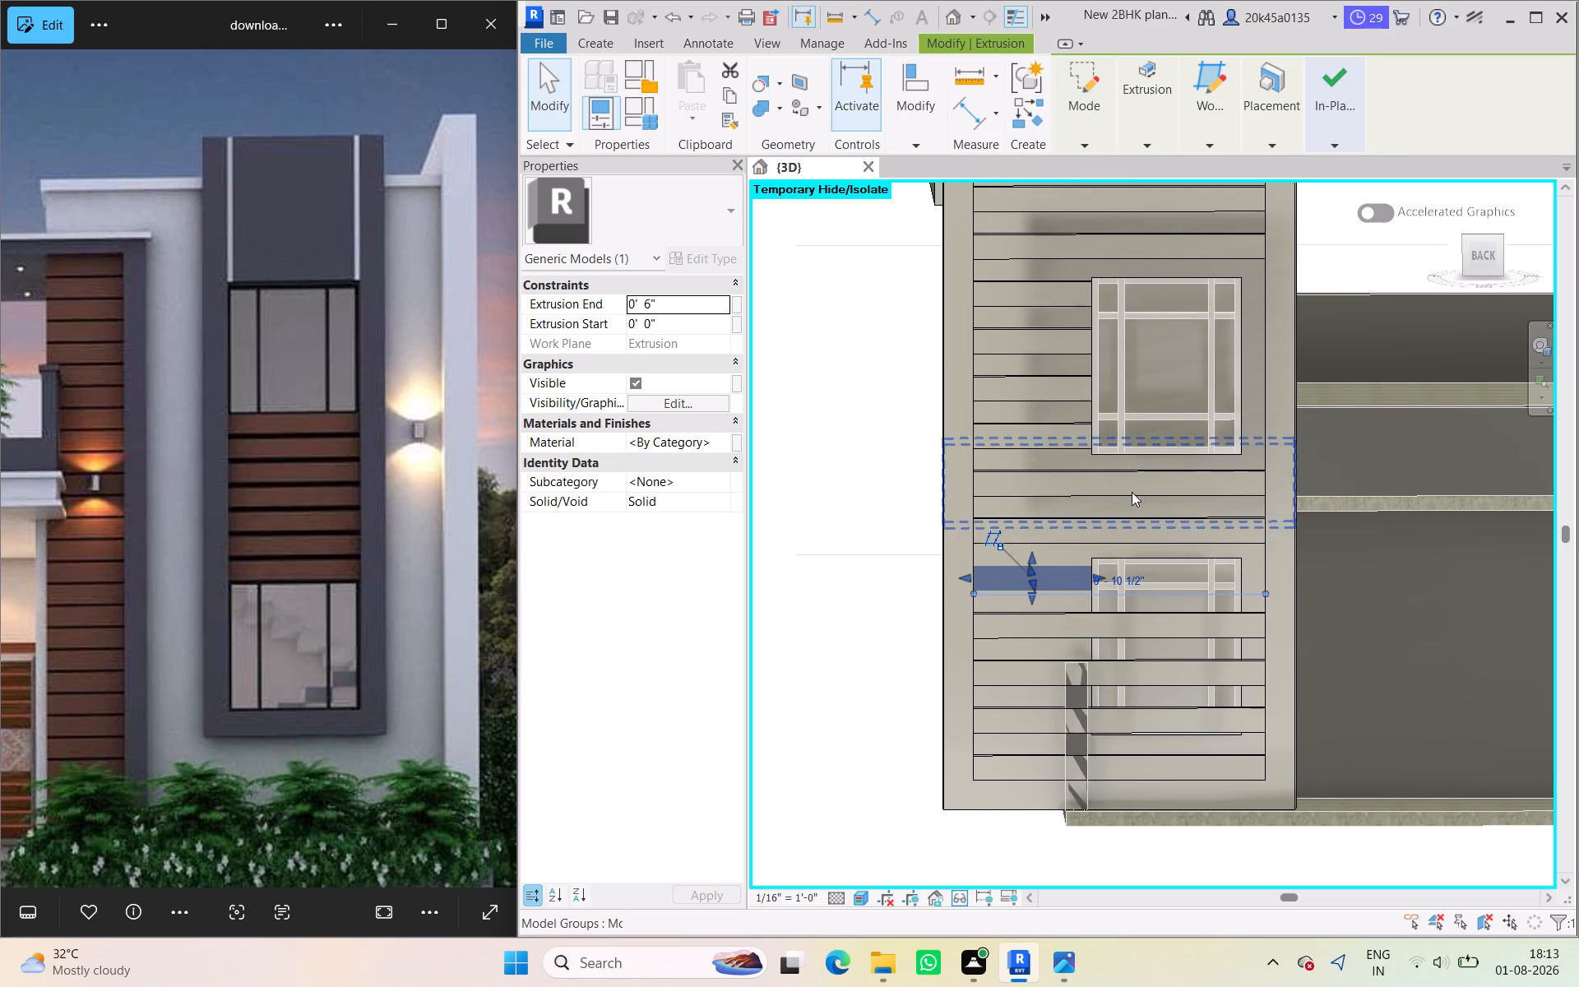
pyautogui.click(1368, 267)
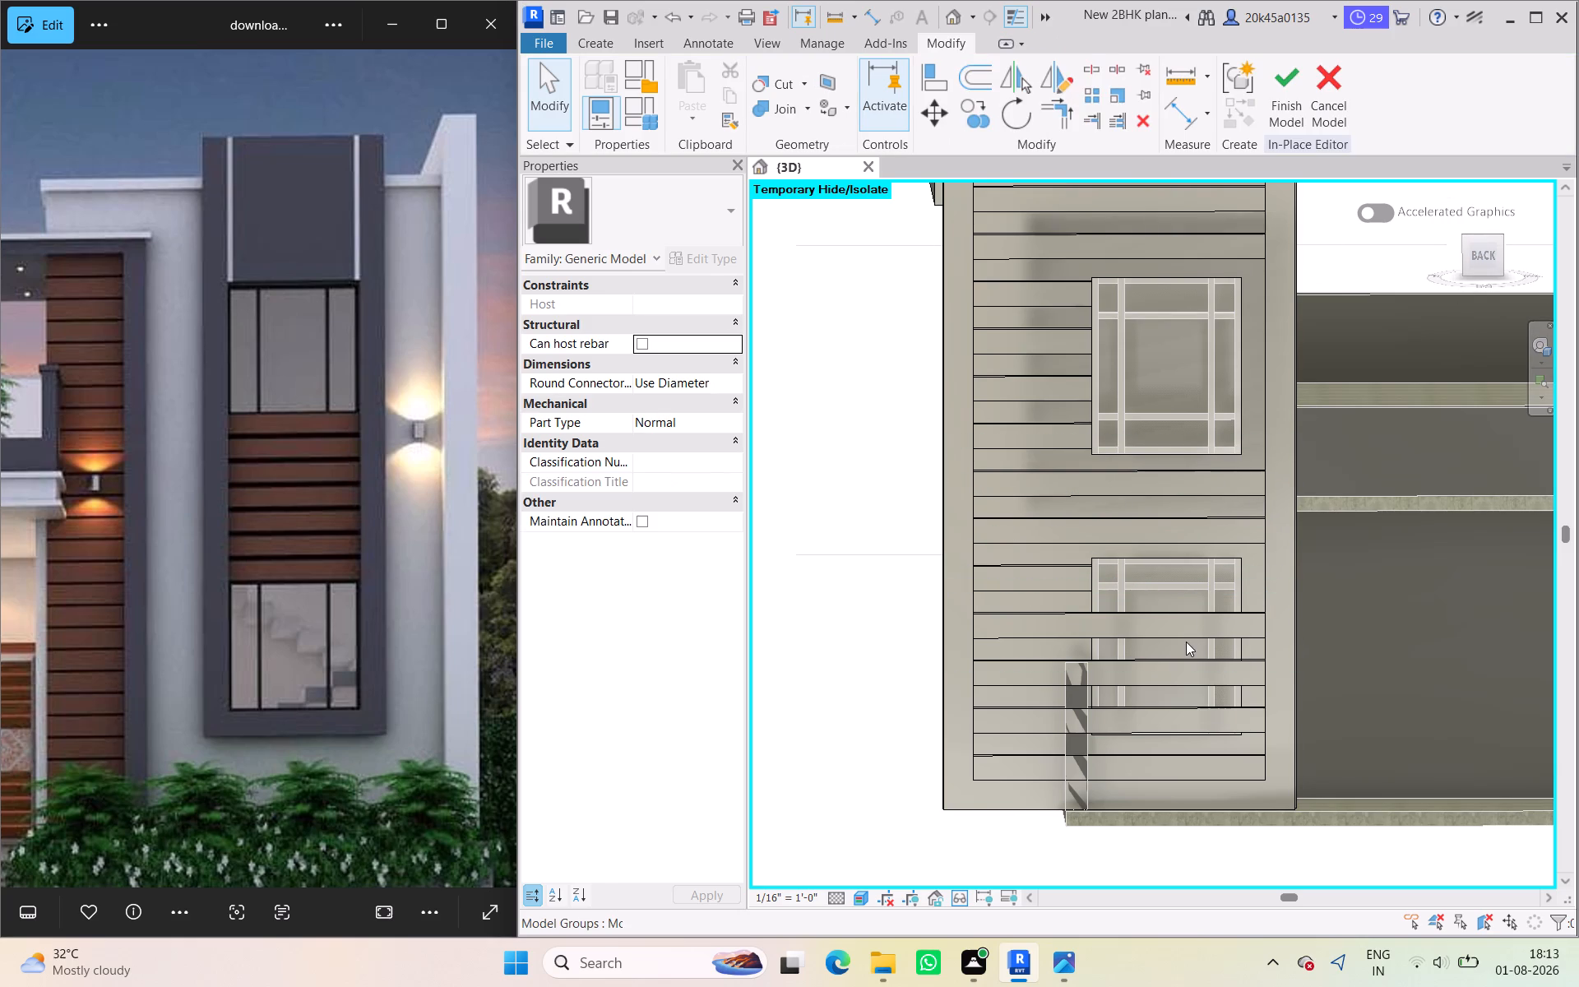
# Ungroup the second strip from the top across the lower window and shorten it to the window's left edge.
pyautogui.click(1196, 626)
pyautogui.click(1224, 627)
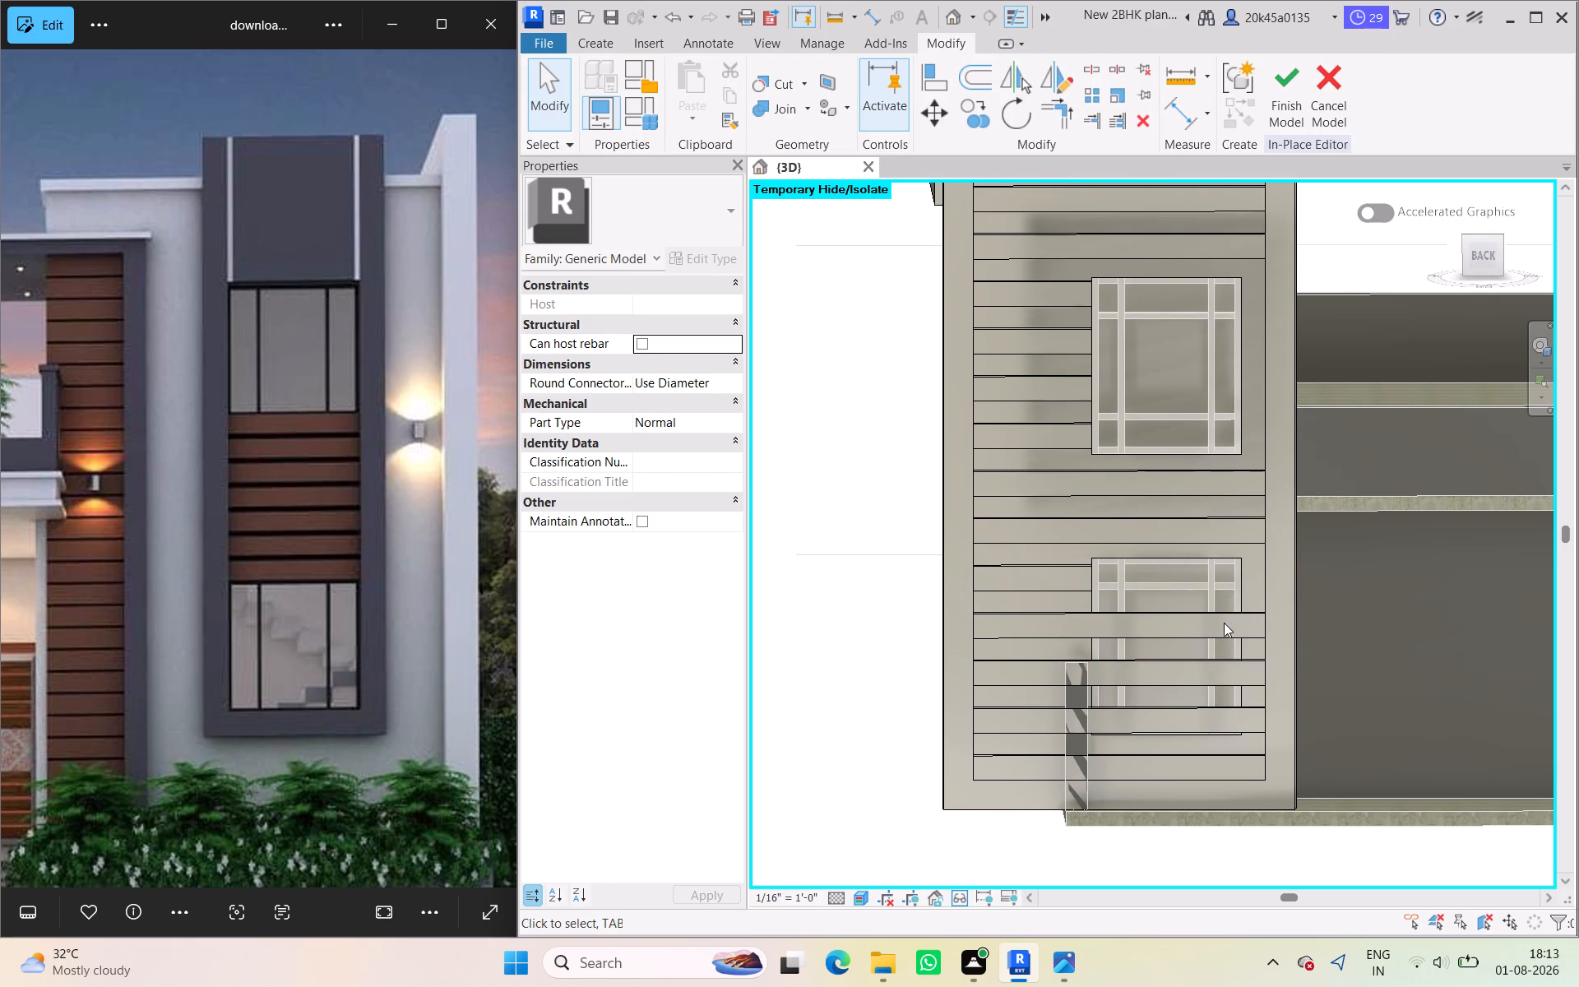
pyautogui.click(1226, 607)
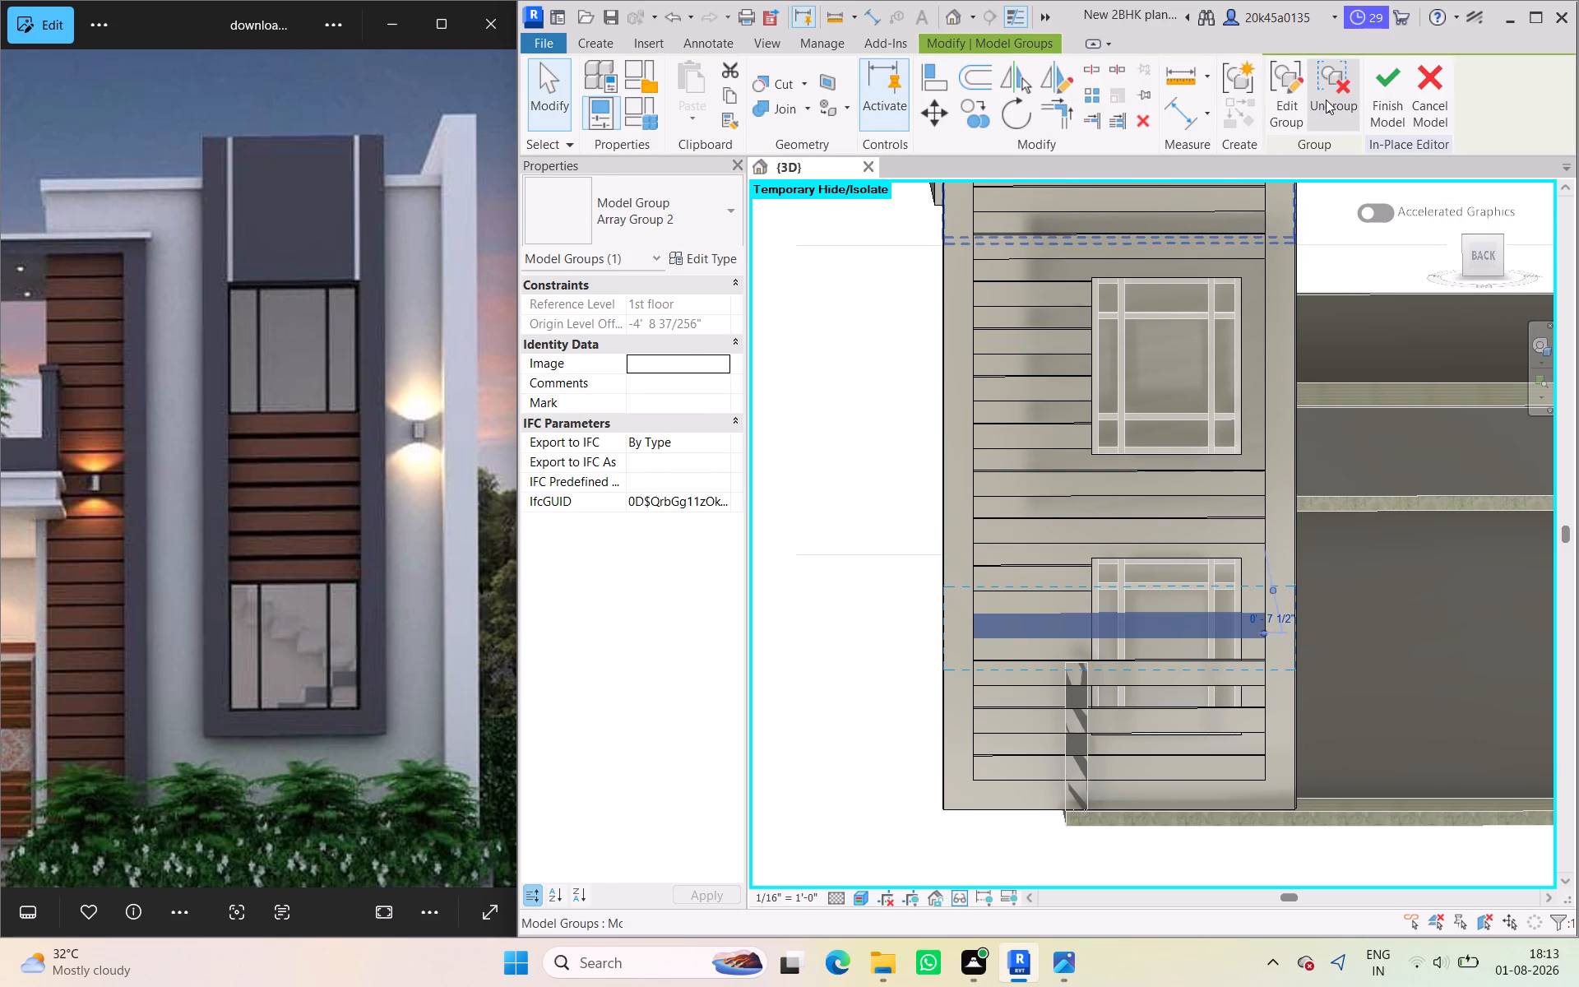
pyautogui.click(1326, 100)
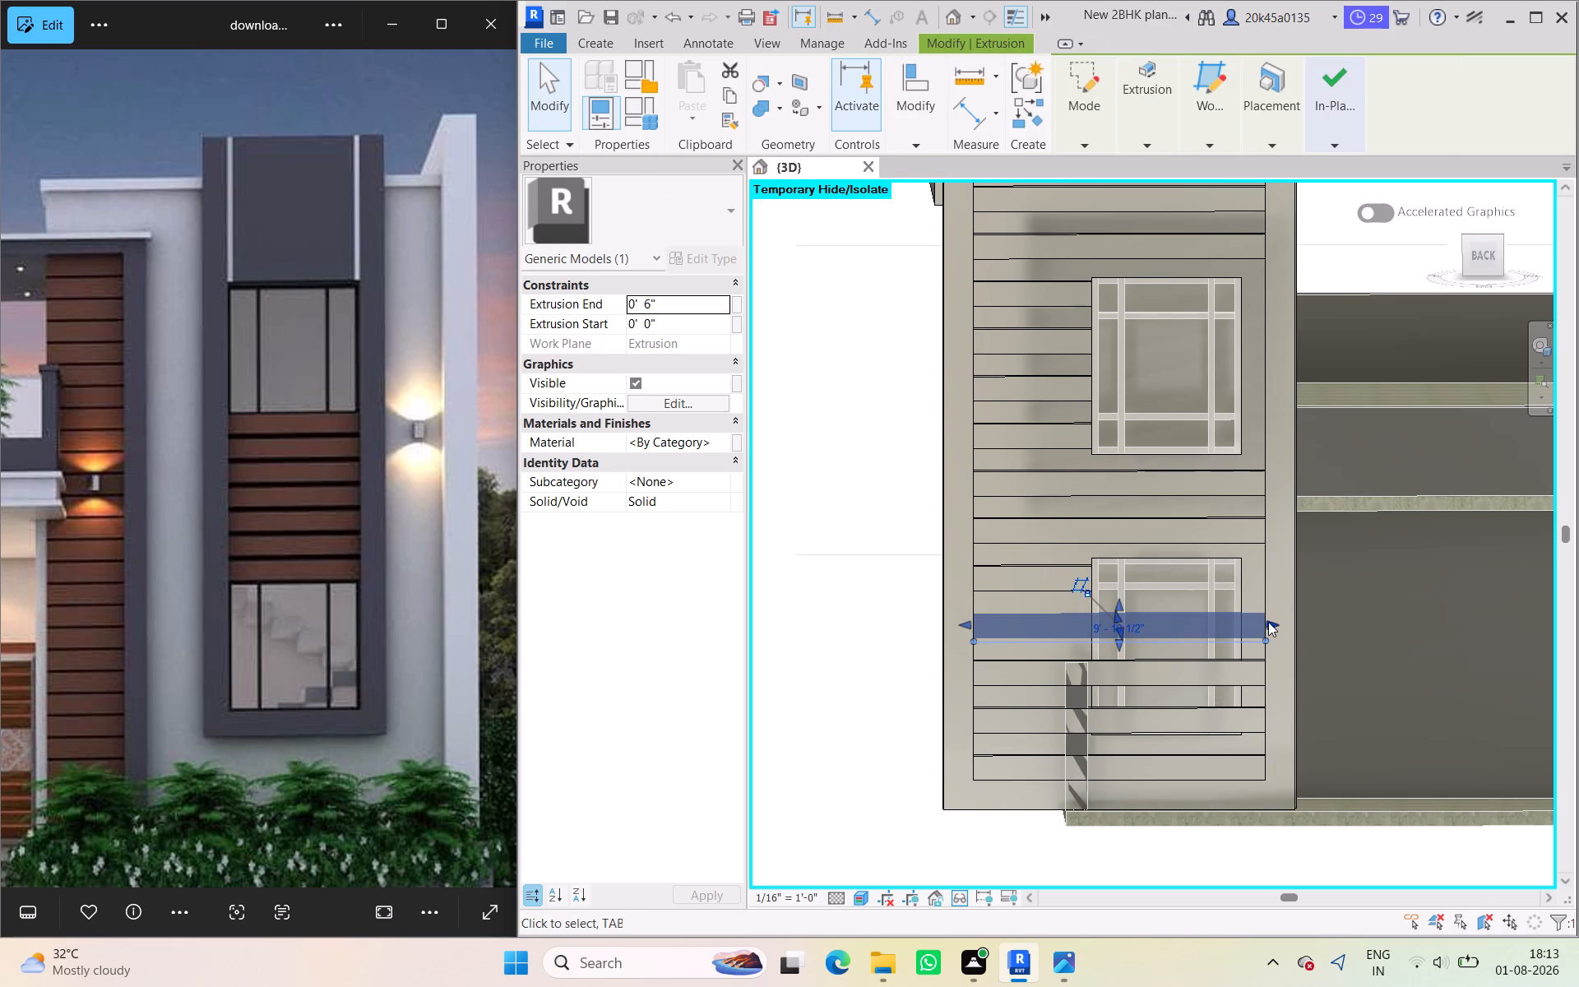
pyautogui.moveTo(1268, 622); pyautogui.dragTo(1100, 614)
pyautogui.click(1407, 333)
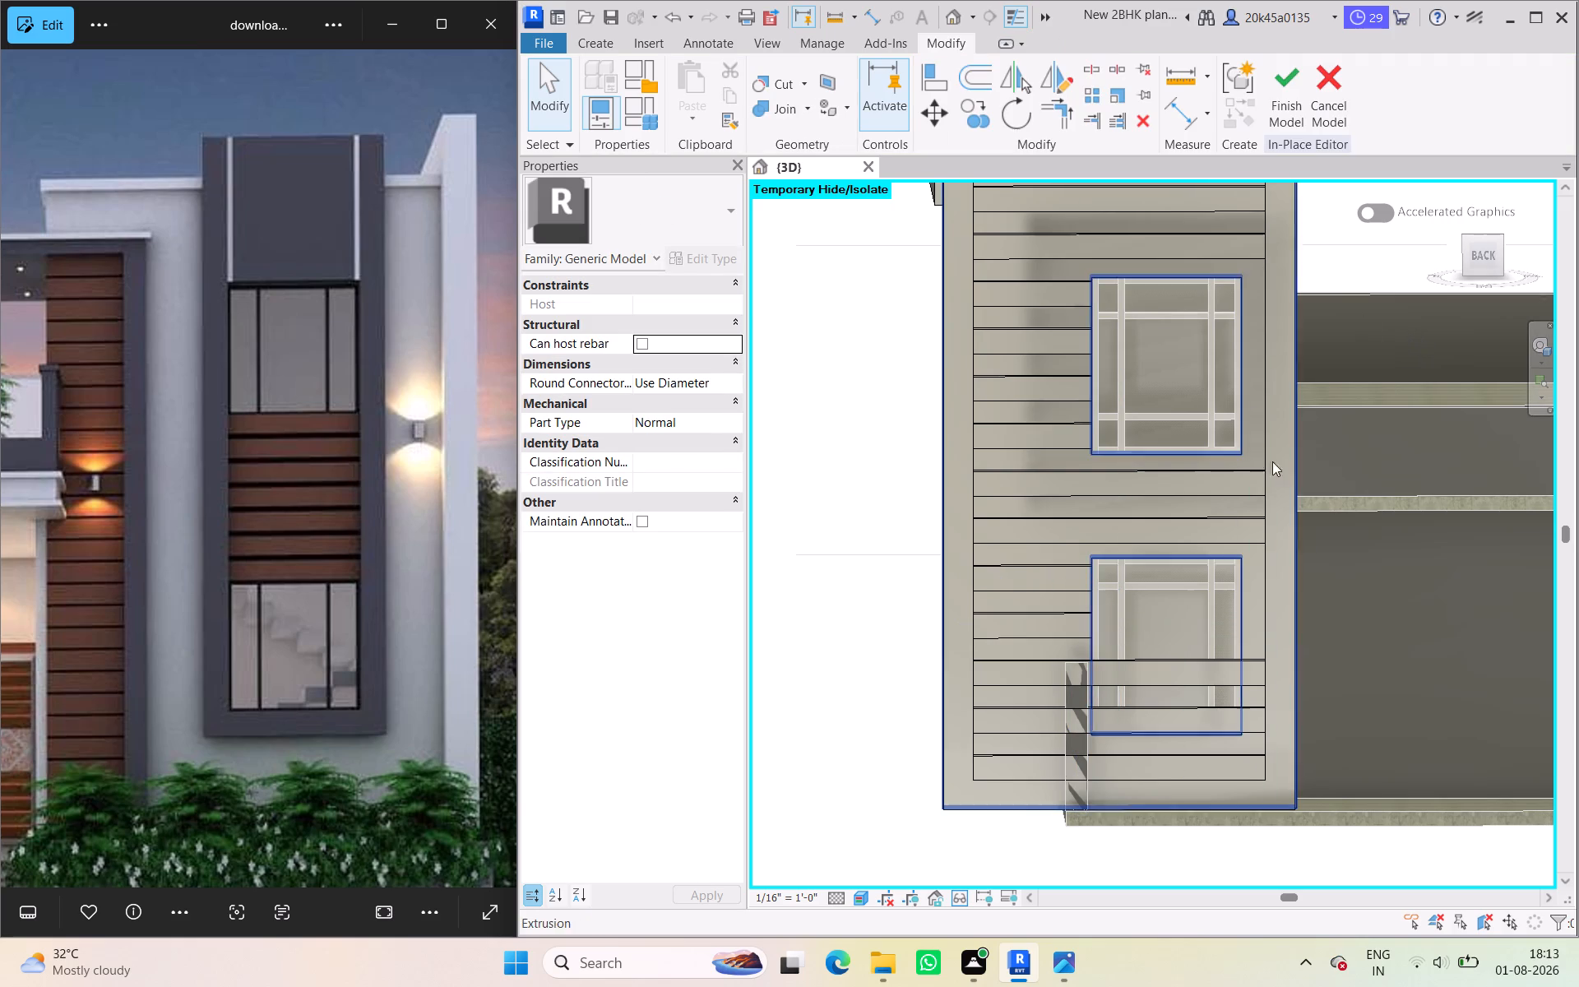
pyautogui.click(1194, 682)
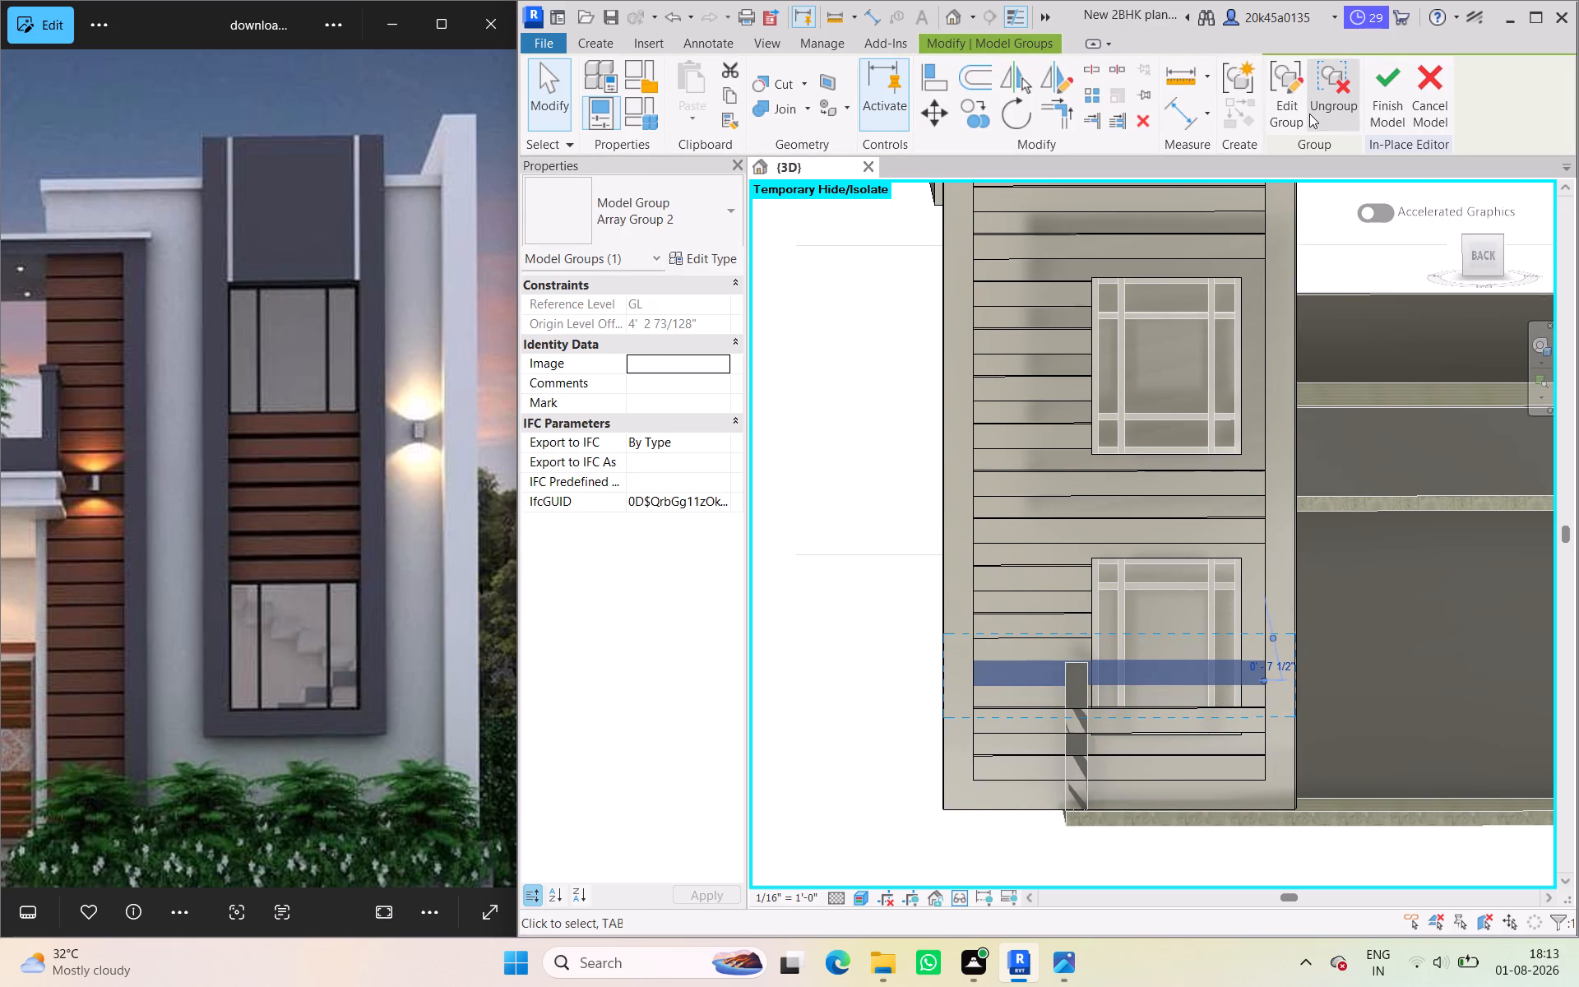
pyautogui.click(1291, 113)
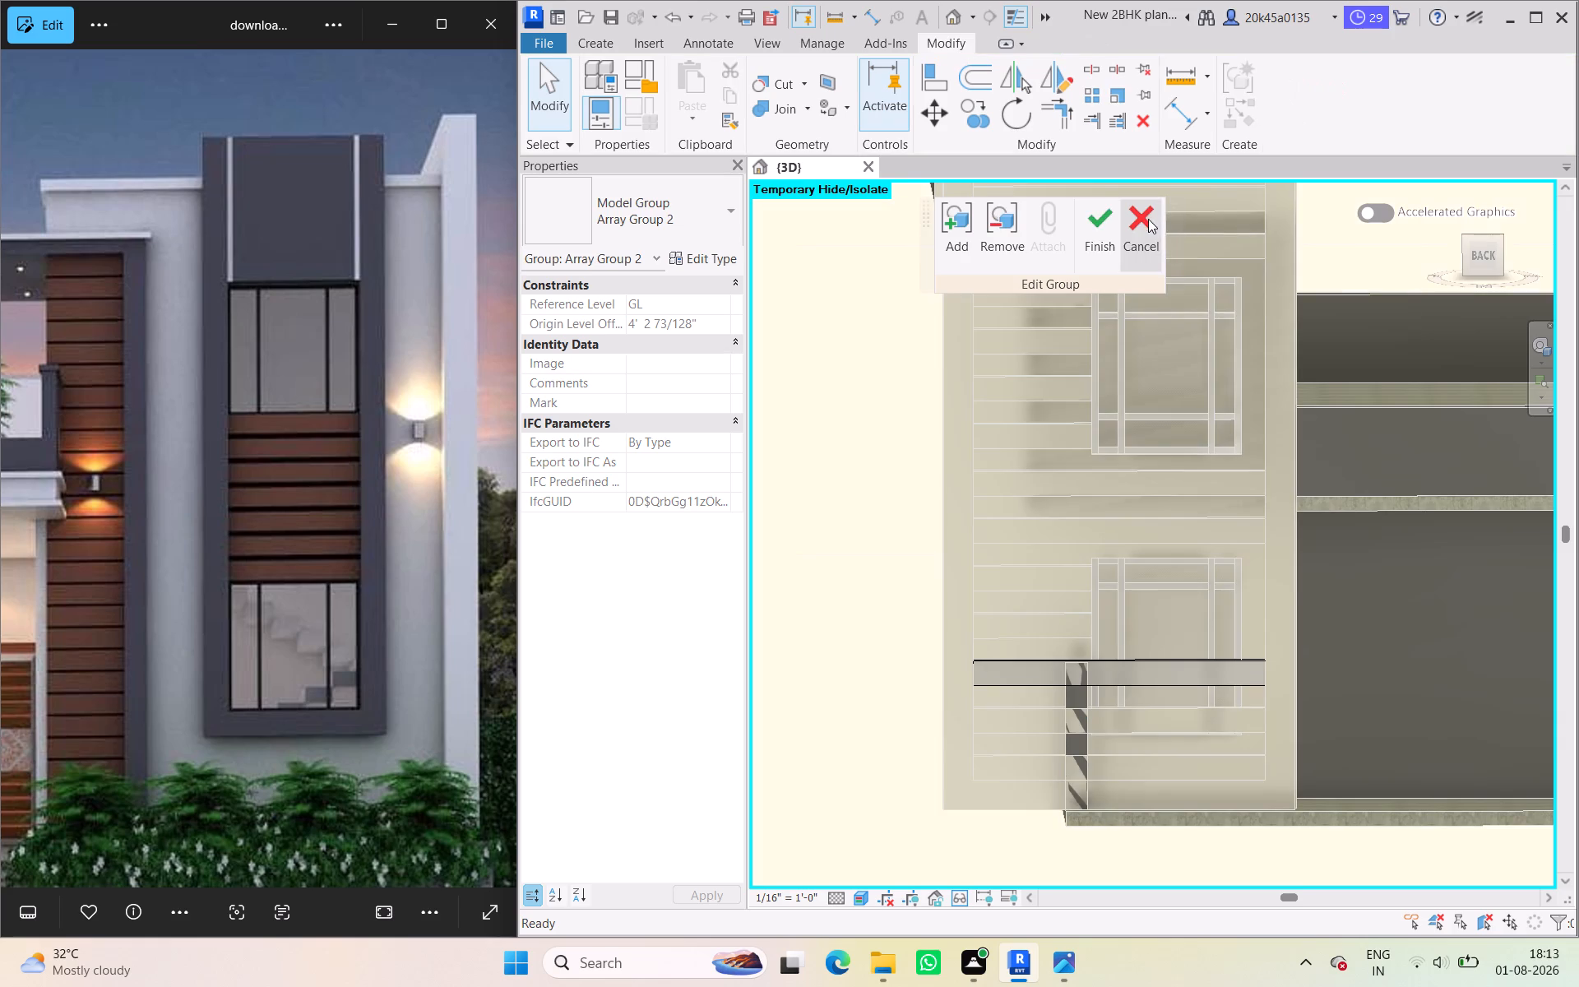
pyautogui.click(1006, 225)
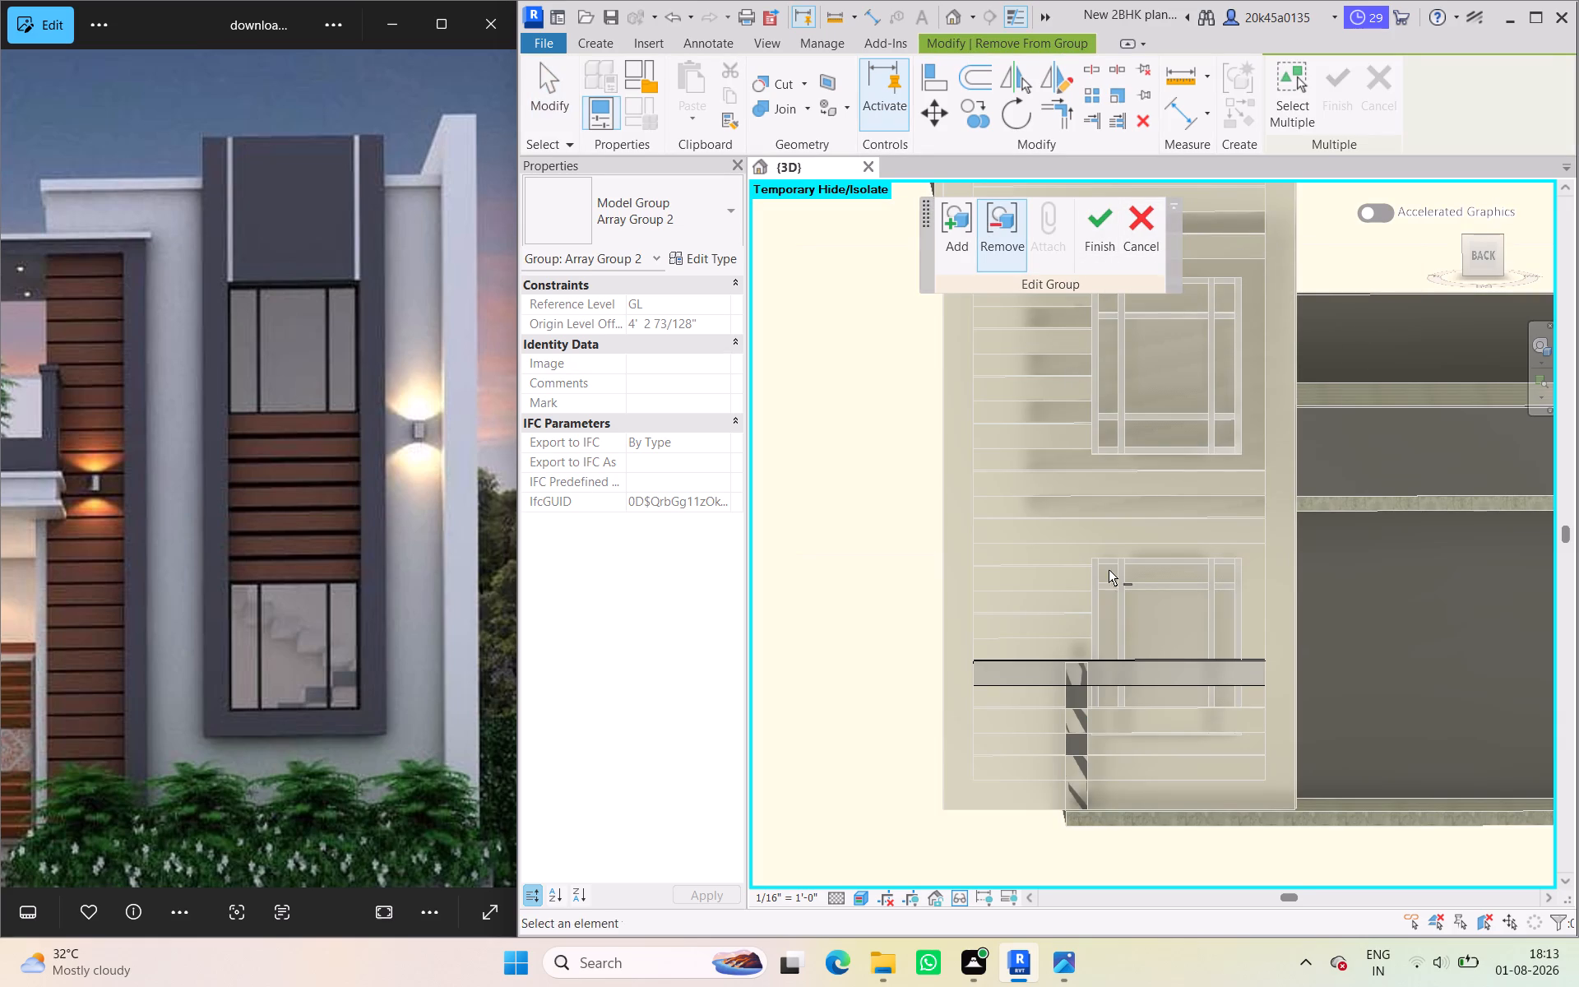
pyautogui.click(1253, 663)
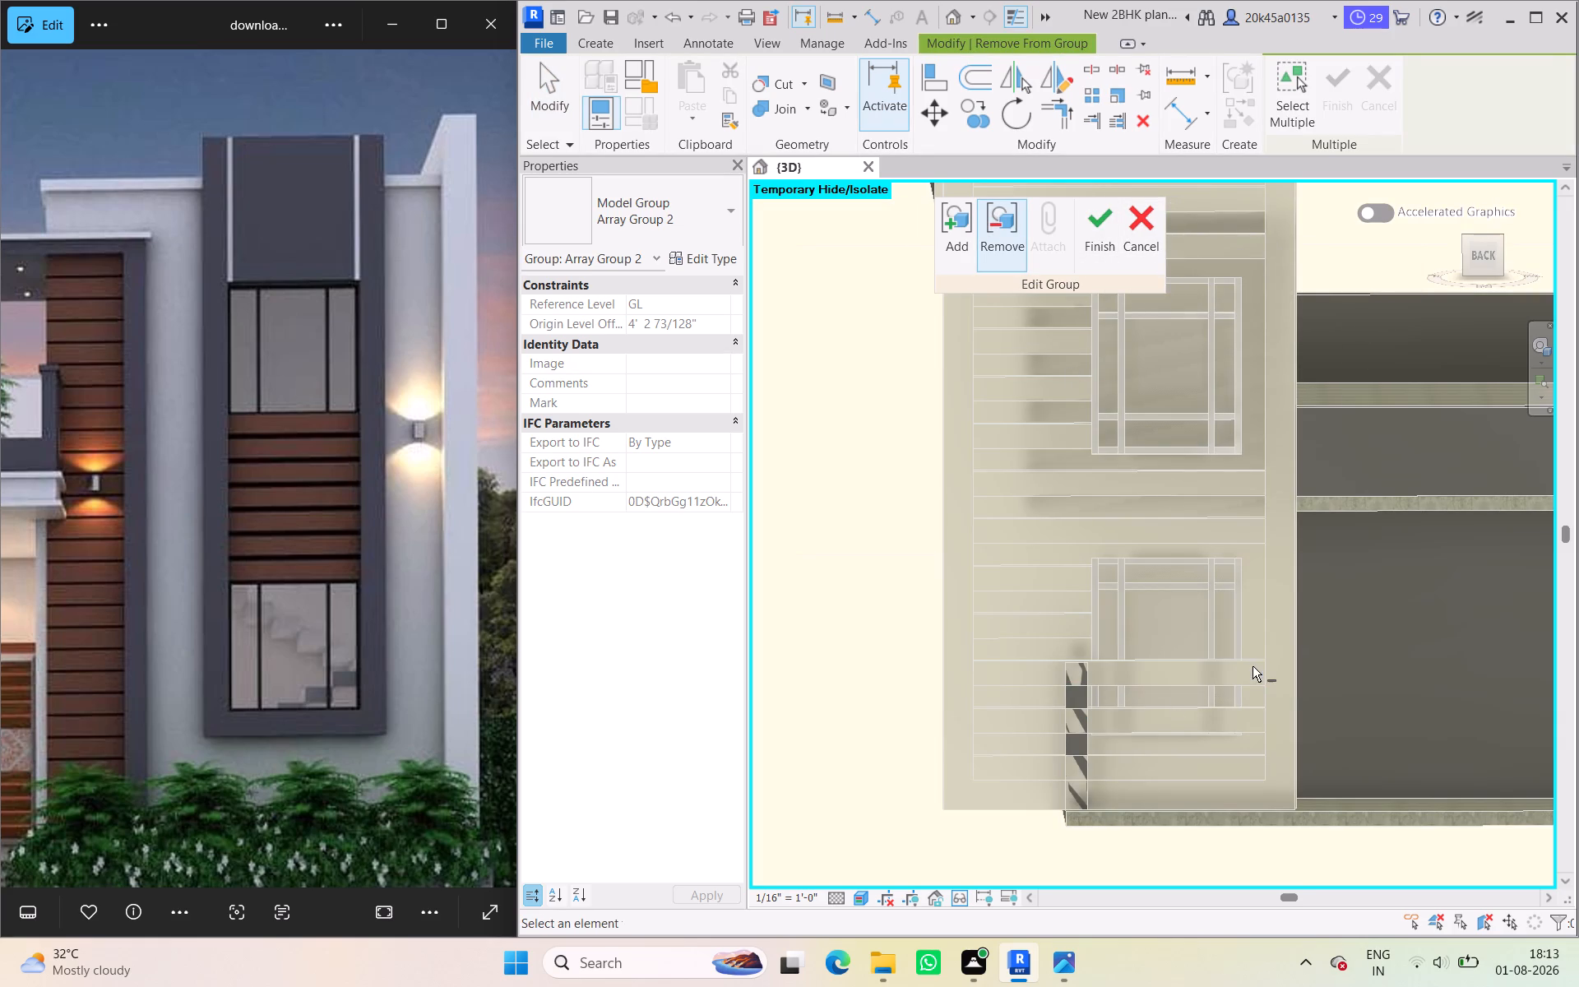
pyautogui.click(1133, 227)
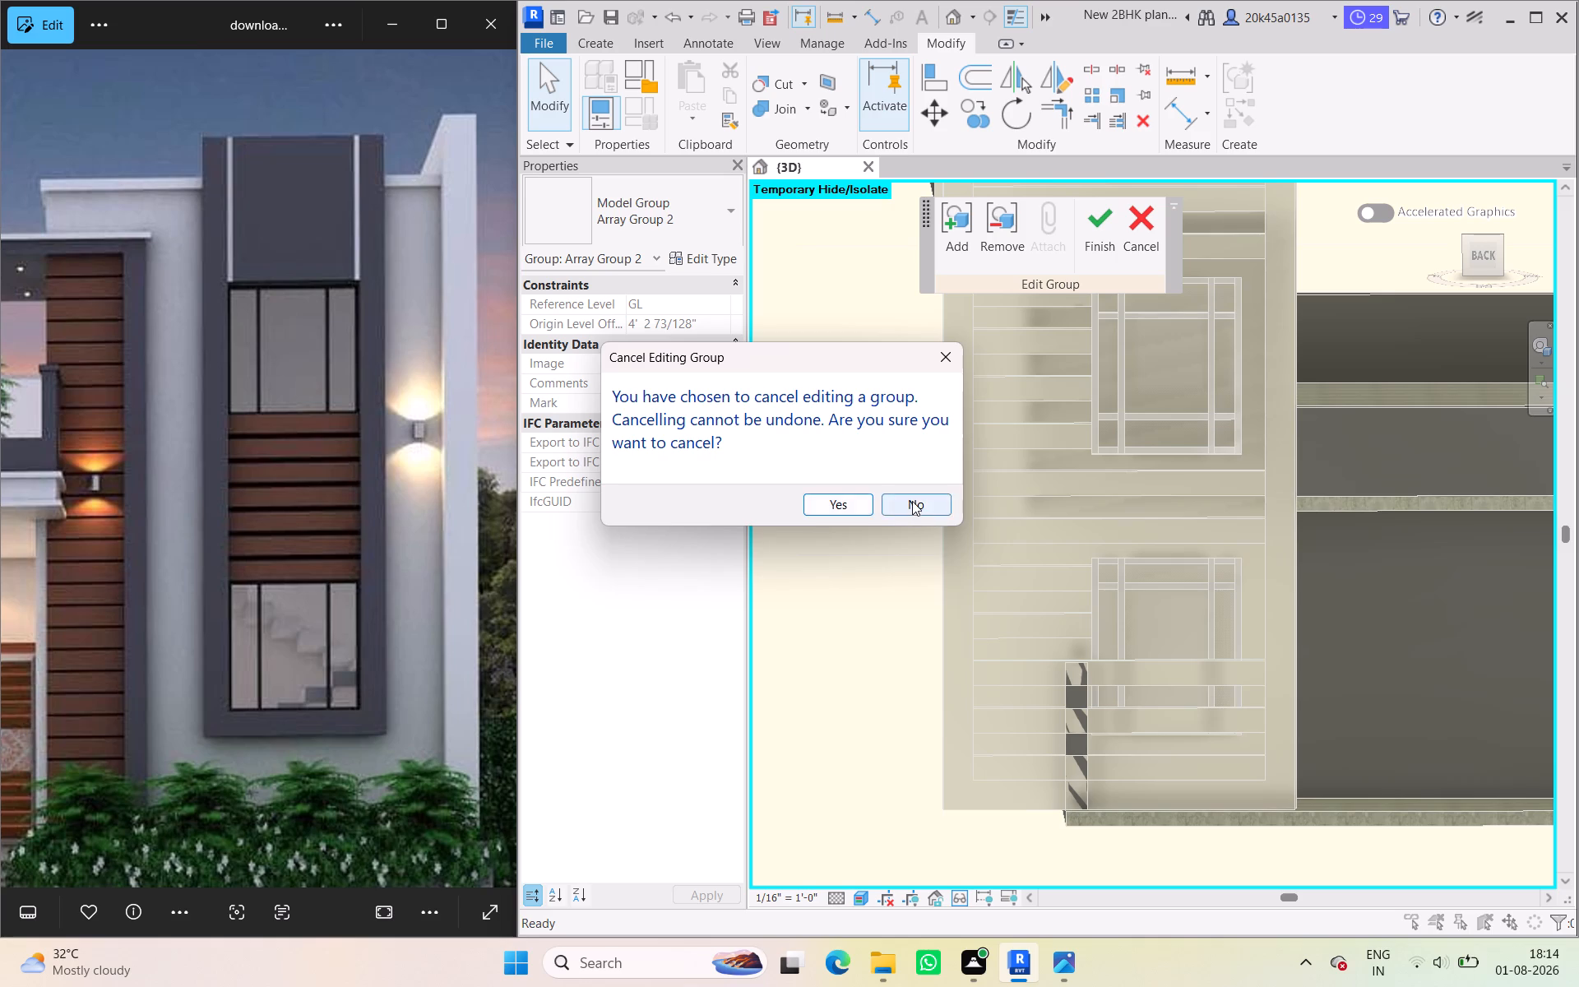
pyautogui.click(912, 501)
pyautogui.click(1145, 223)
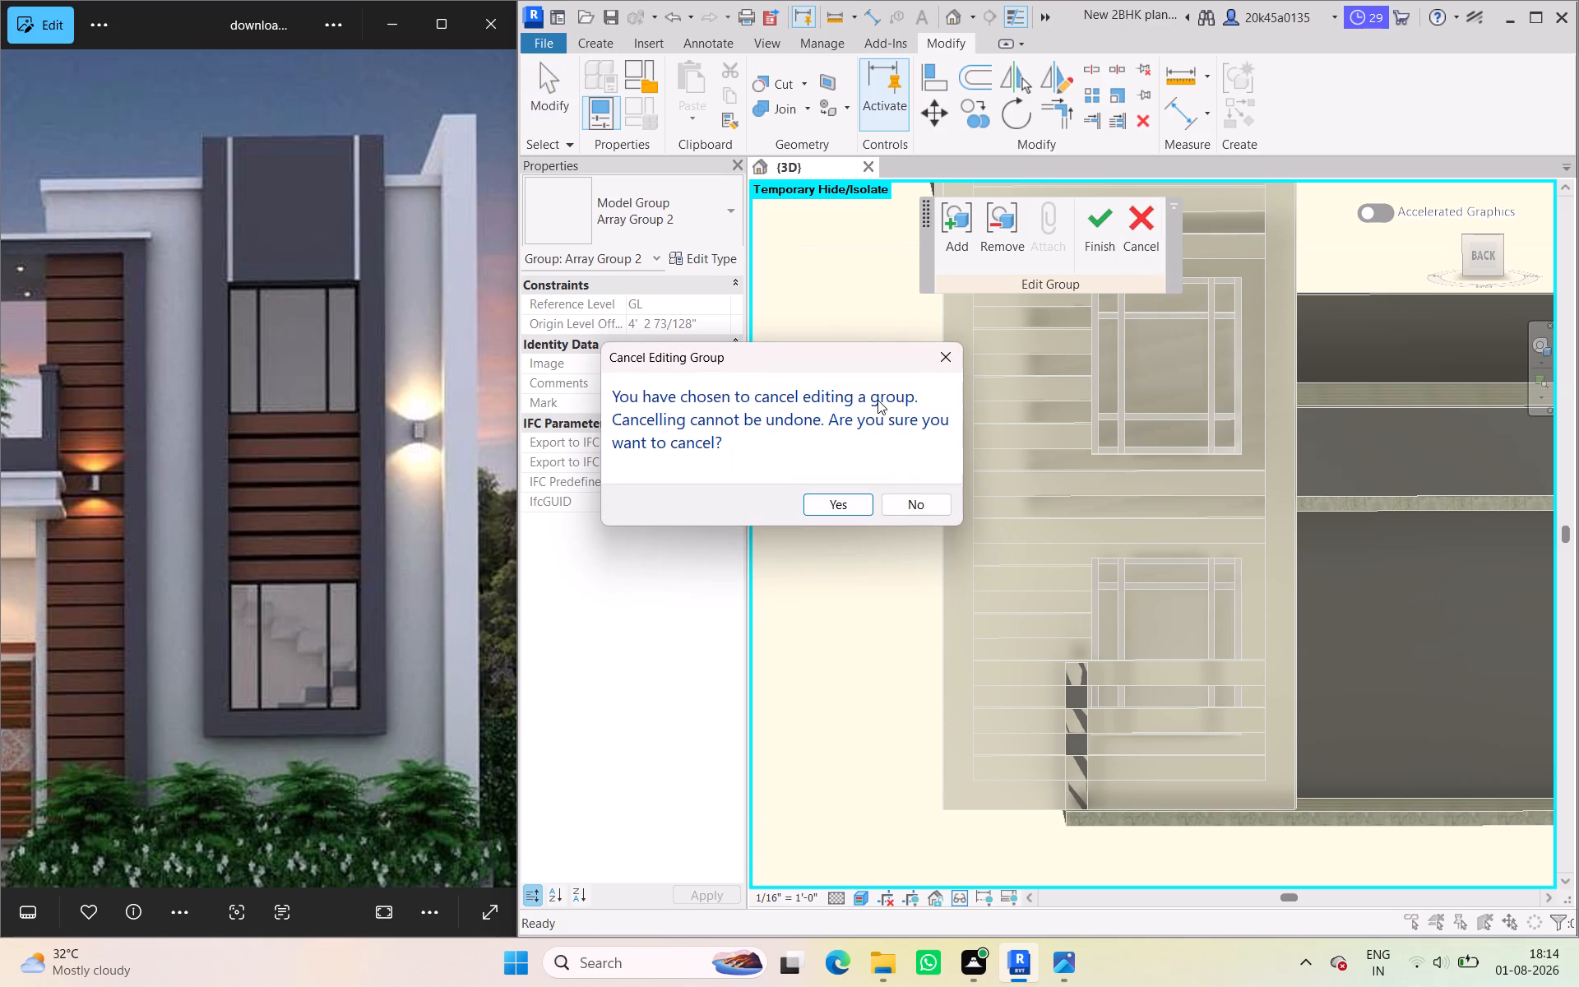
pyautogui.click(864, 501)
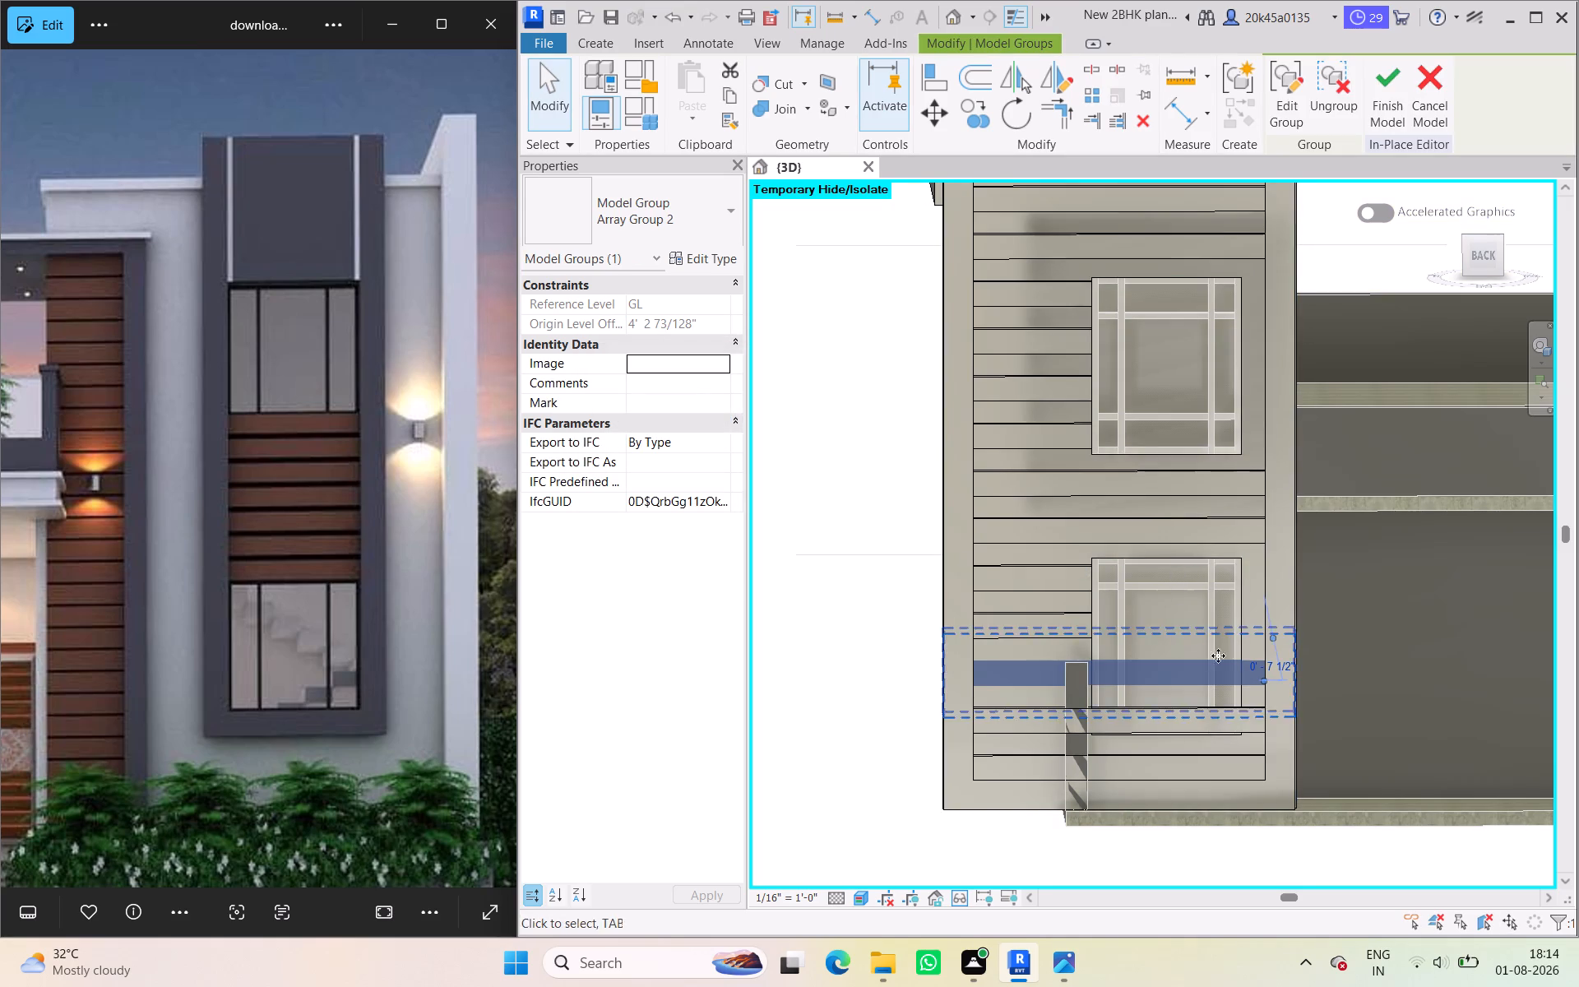
# Ungroup the third strip down across the lower window and shorten it so its end aligns with the window's left edge.
pyautogui.click(1343, 93)
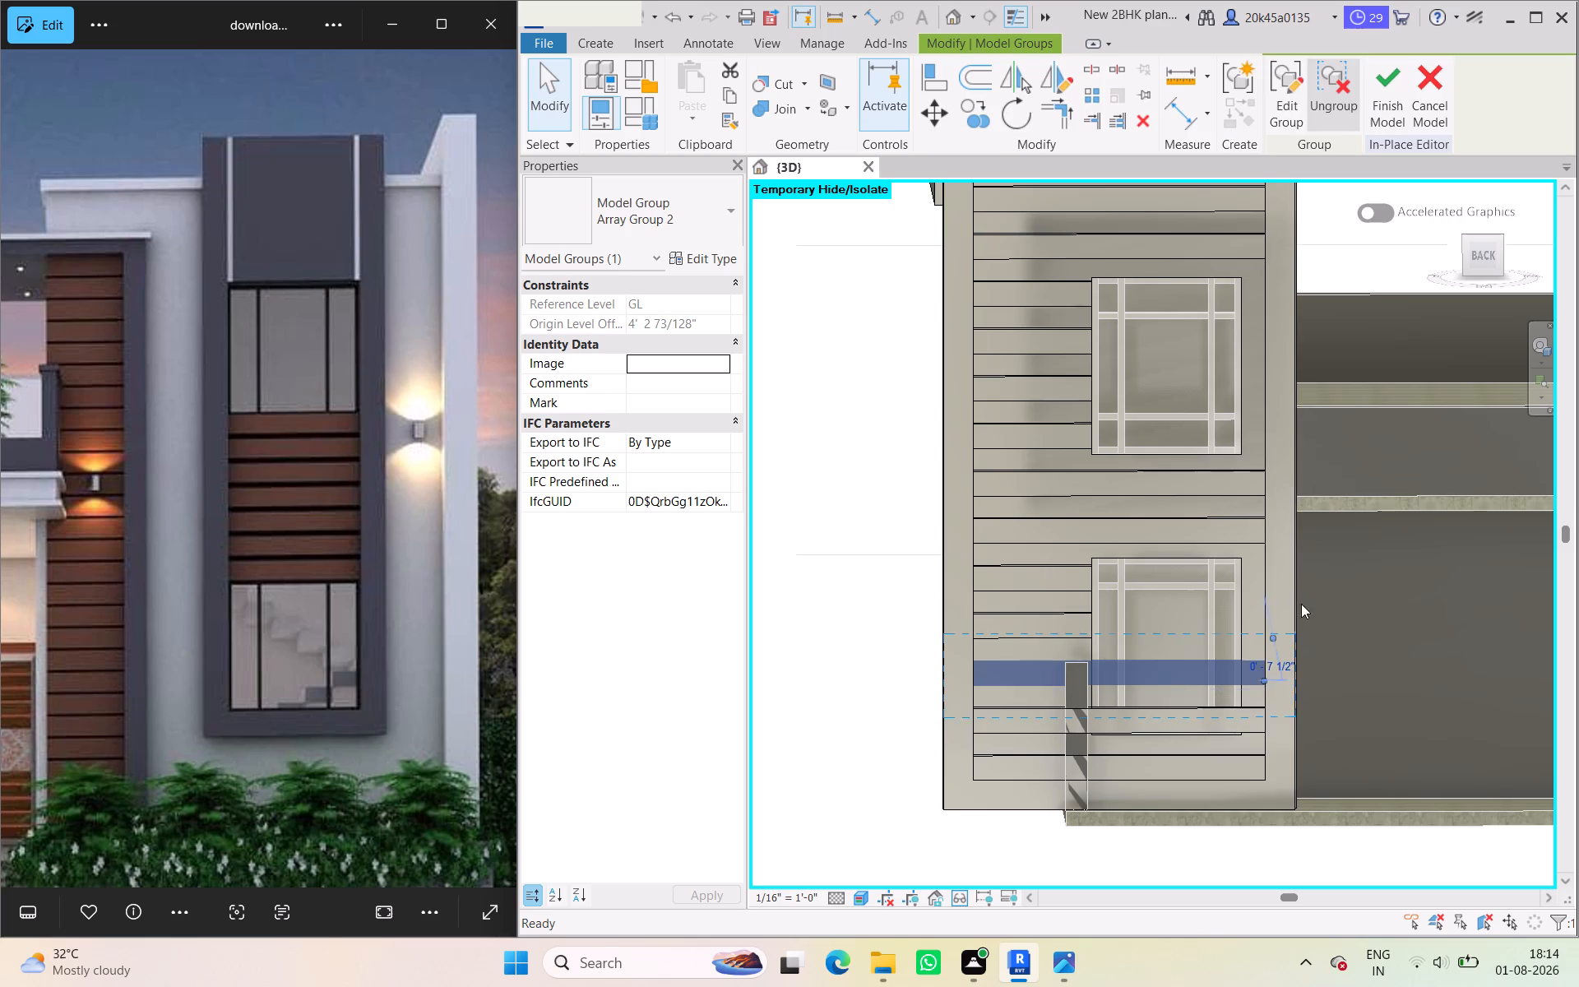
pyautogui.moveTo(1270, 670); pyautogui.dragTo(1107, 674)
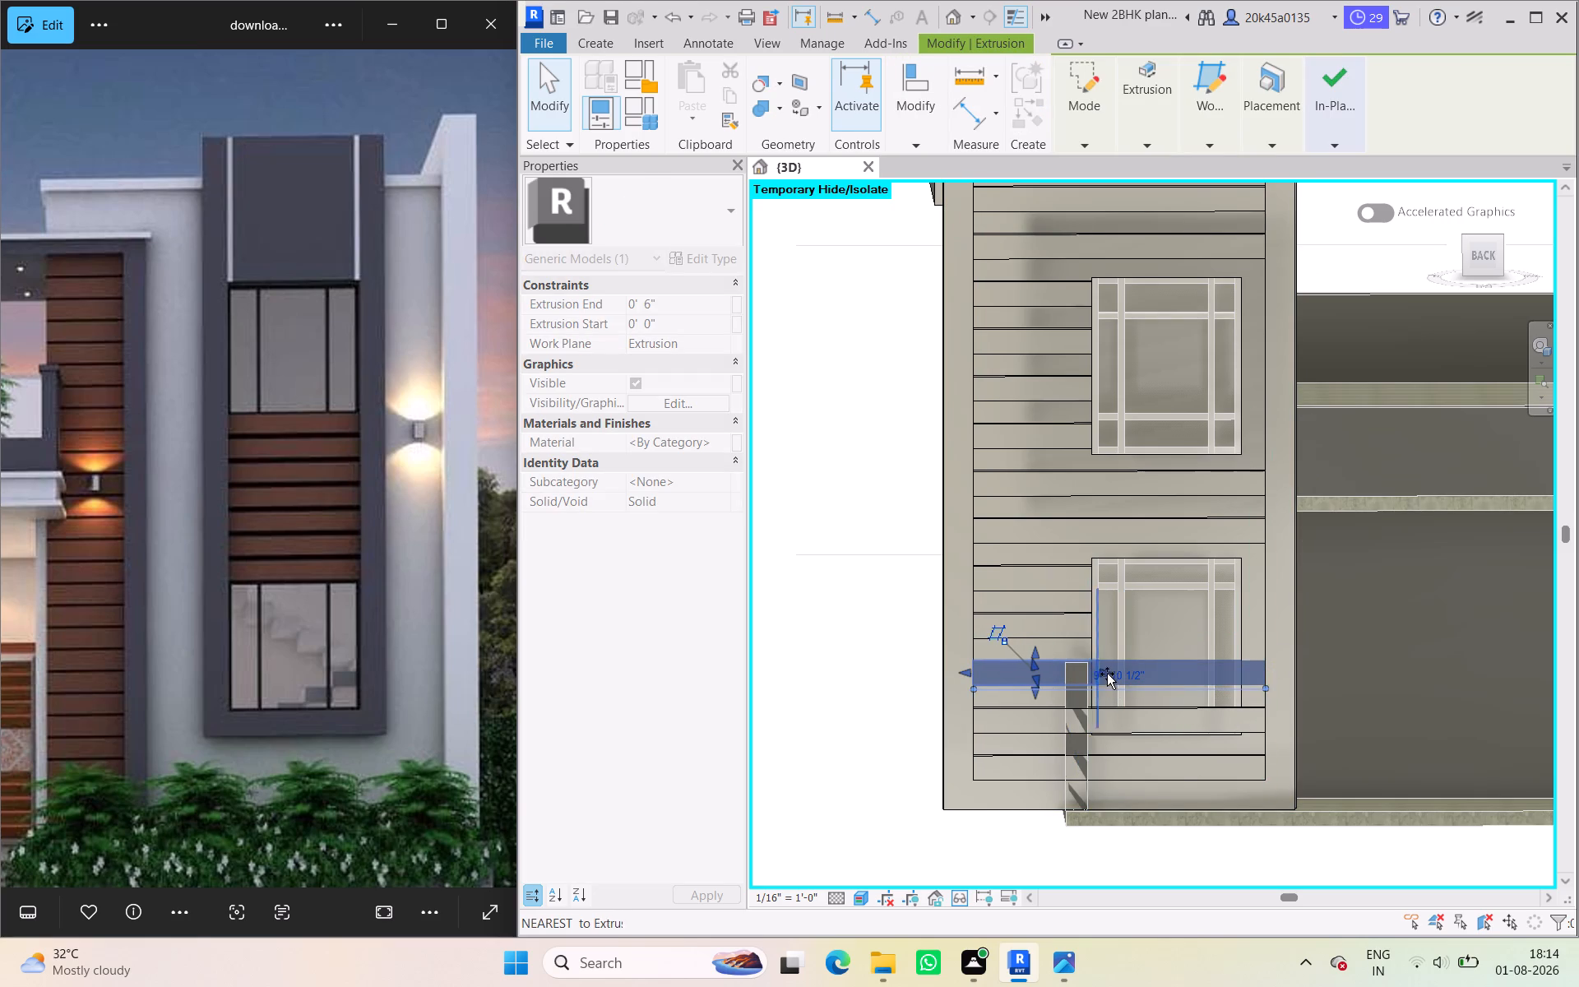
pyautogui.moveTo(1107, 674); pyautogui.dragTo(1079, 683)
pyautogui.scroll(5, 1106, 671)
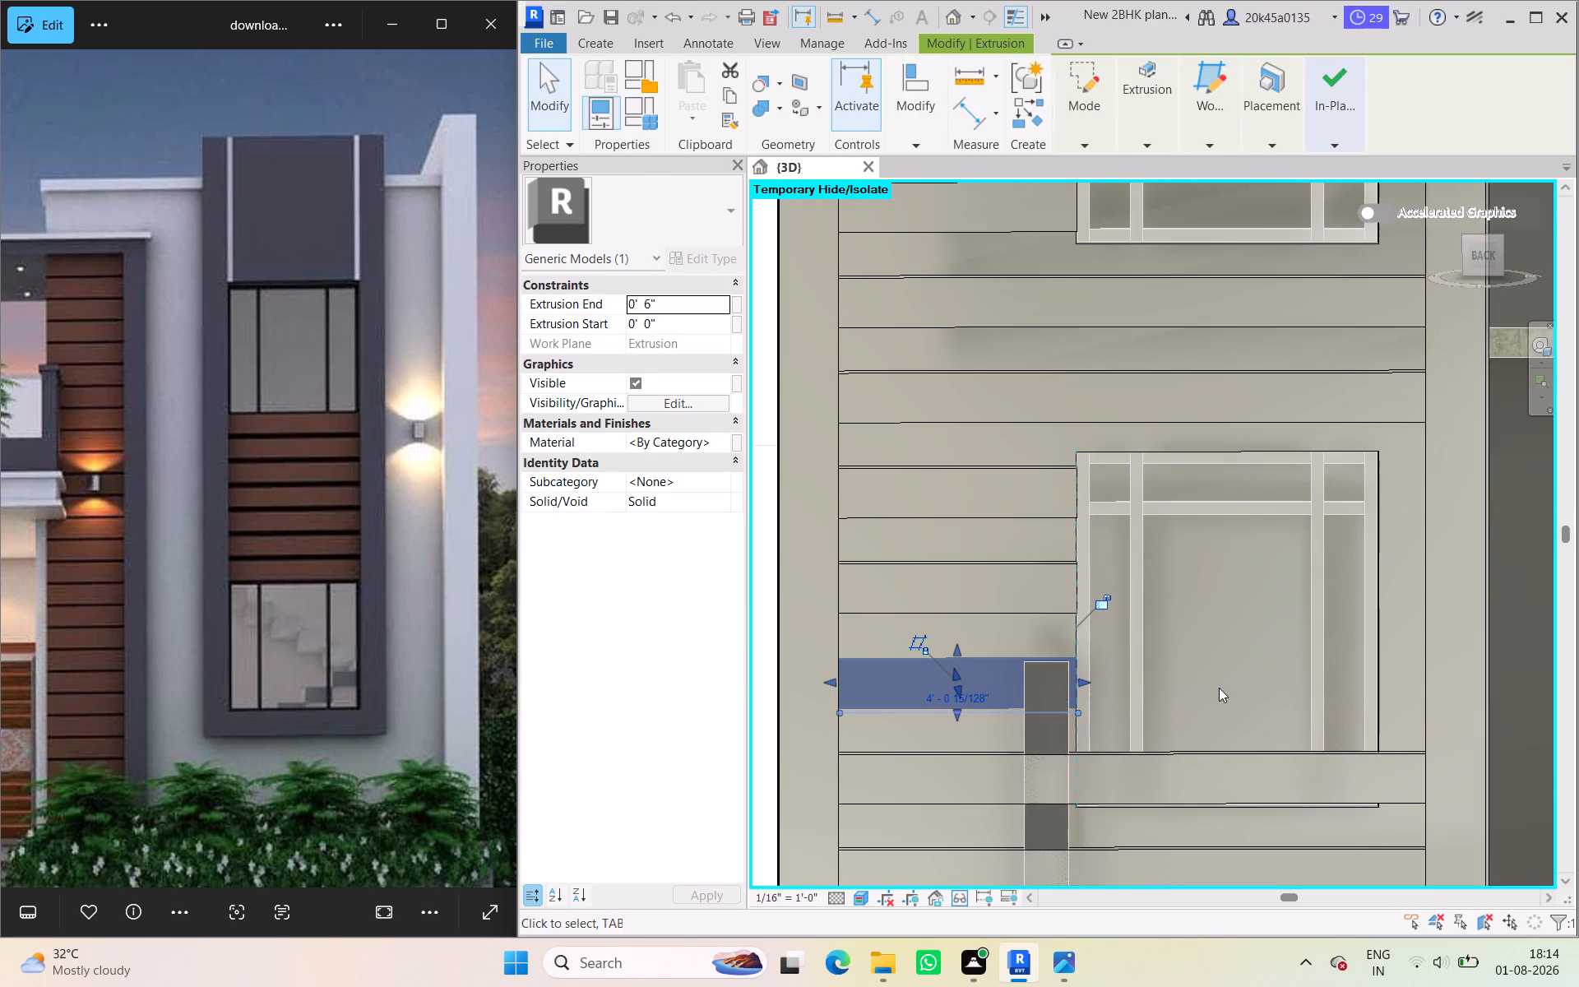
pyautogui.click(1395, 683)
# Ungroup the strip at the lower window's bottom edge and shorten it so its end aligns with the window's left edge.
pyautogui.click(1381, 750)
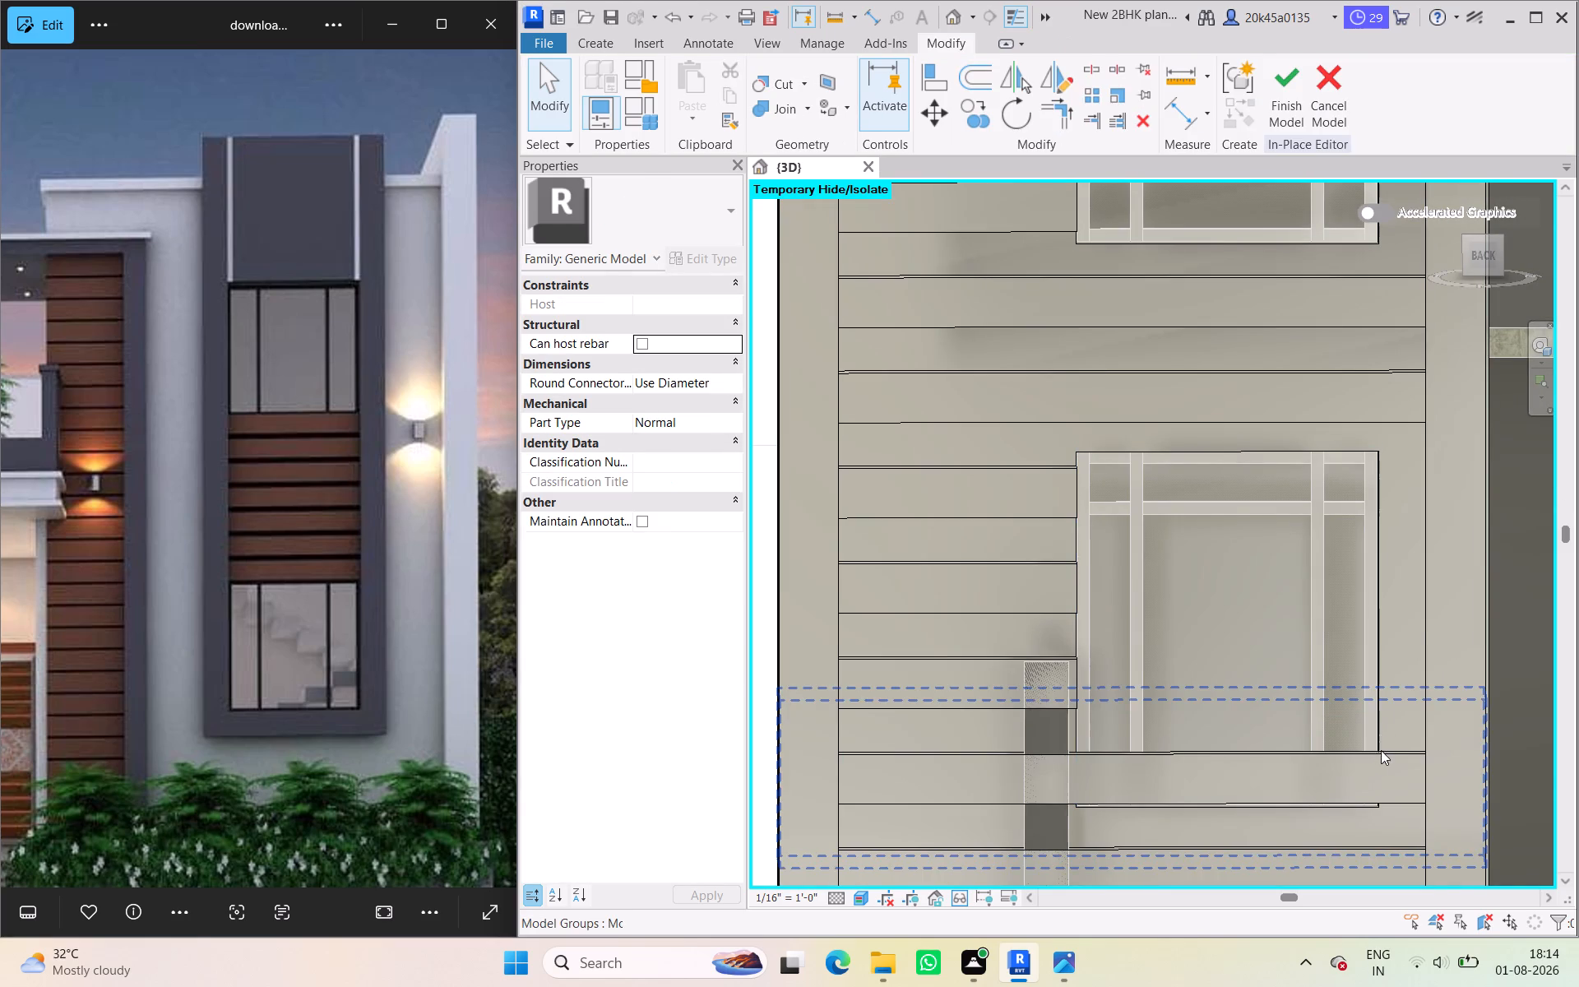
pyautogui.click(1327, 100)
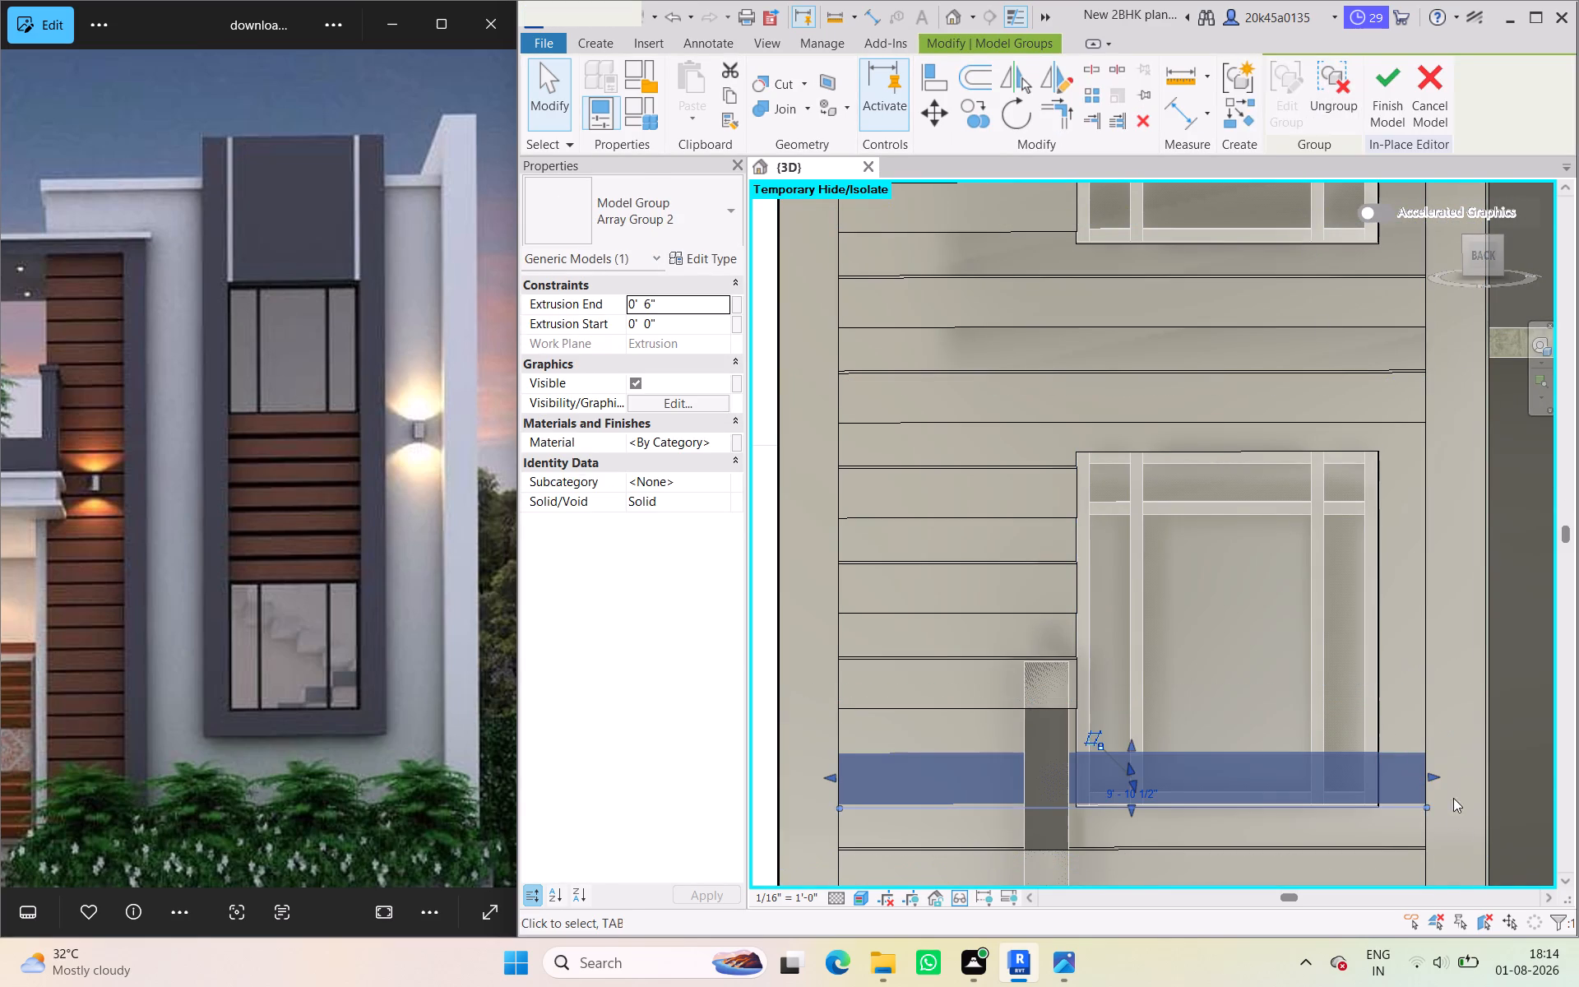
pyautogui.moveTo(1432, 778); pyautogui.dragTo(1076, 794)
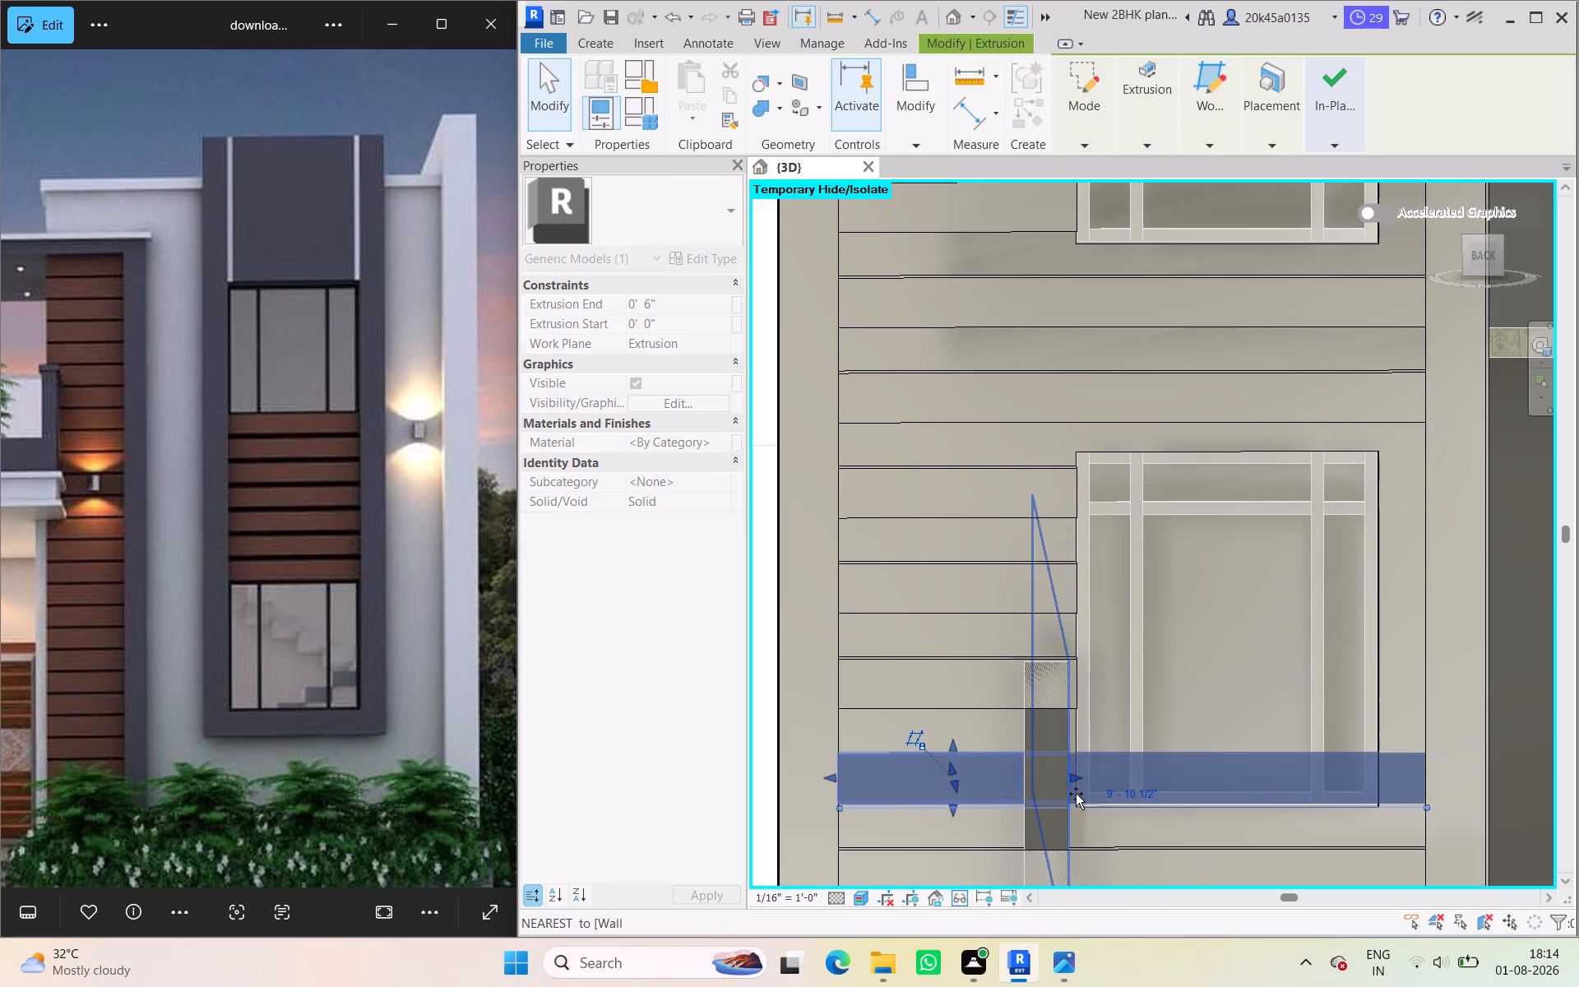
pyautogui.moveTo(1076, 794); pyautogui.dragTo(1084, 791)
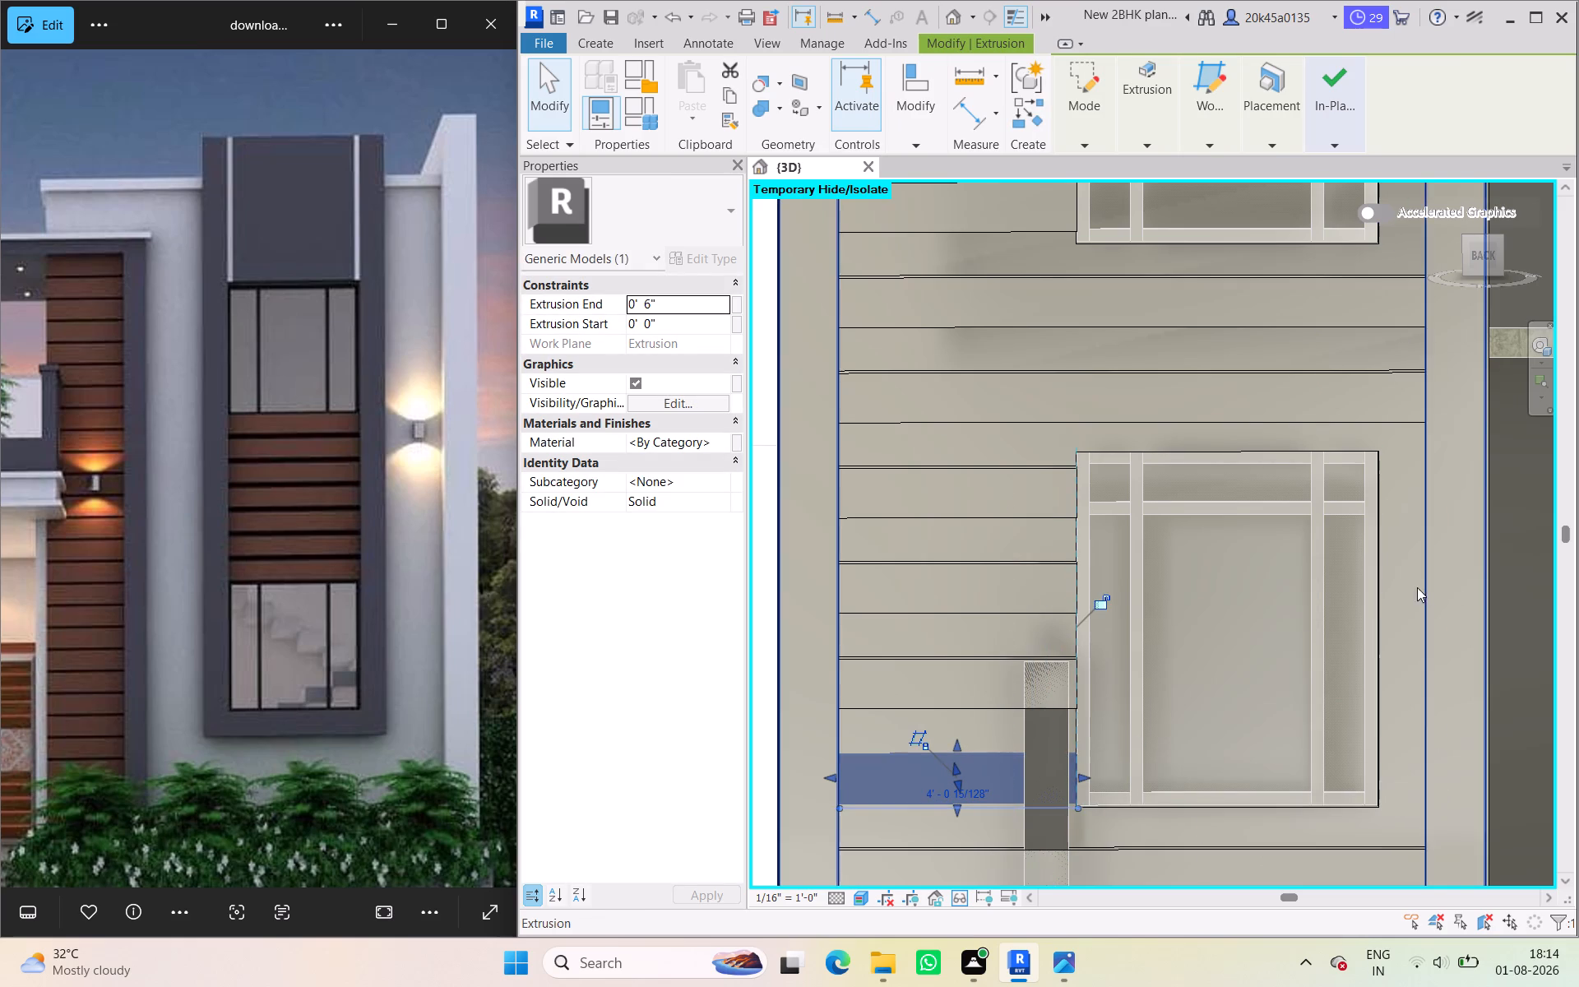
pyautogui.click(1415, 587)
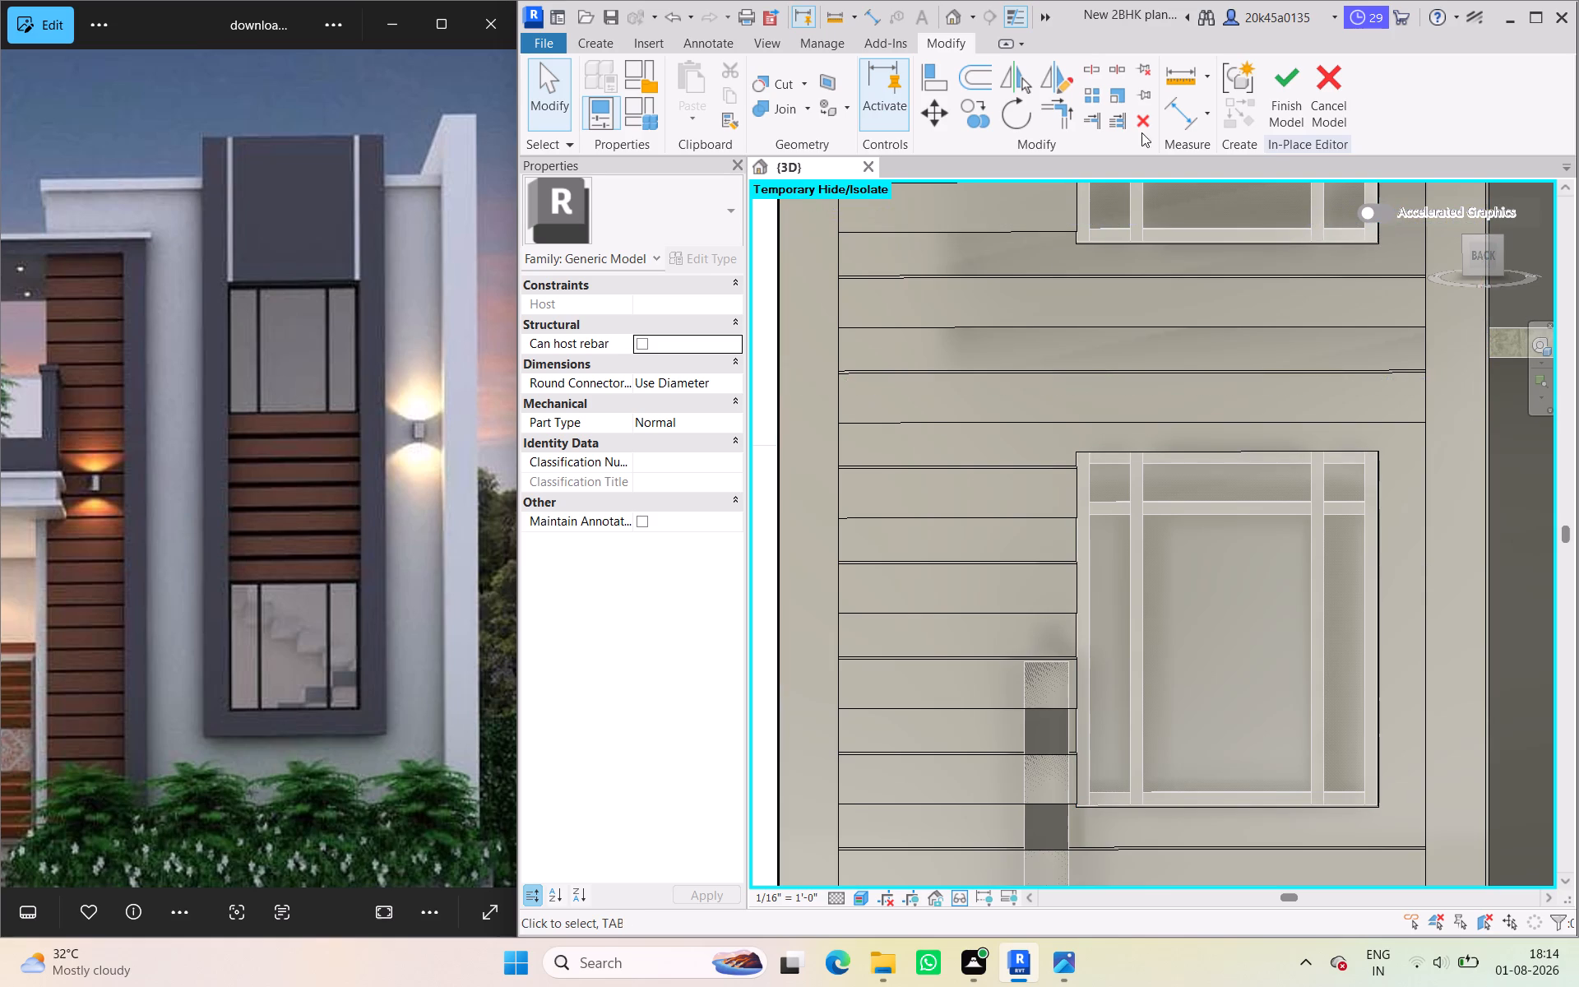
# Finish the in-place model of the trimmed strips.
pyautogui.click(1296, 82)
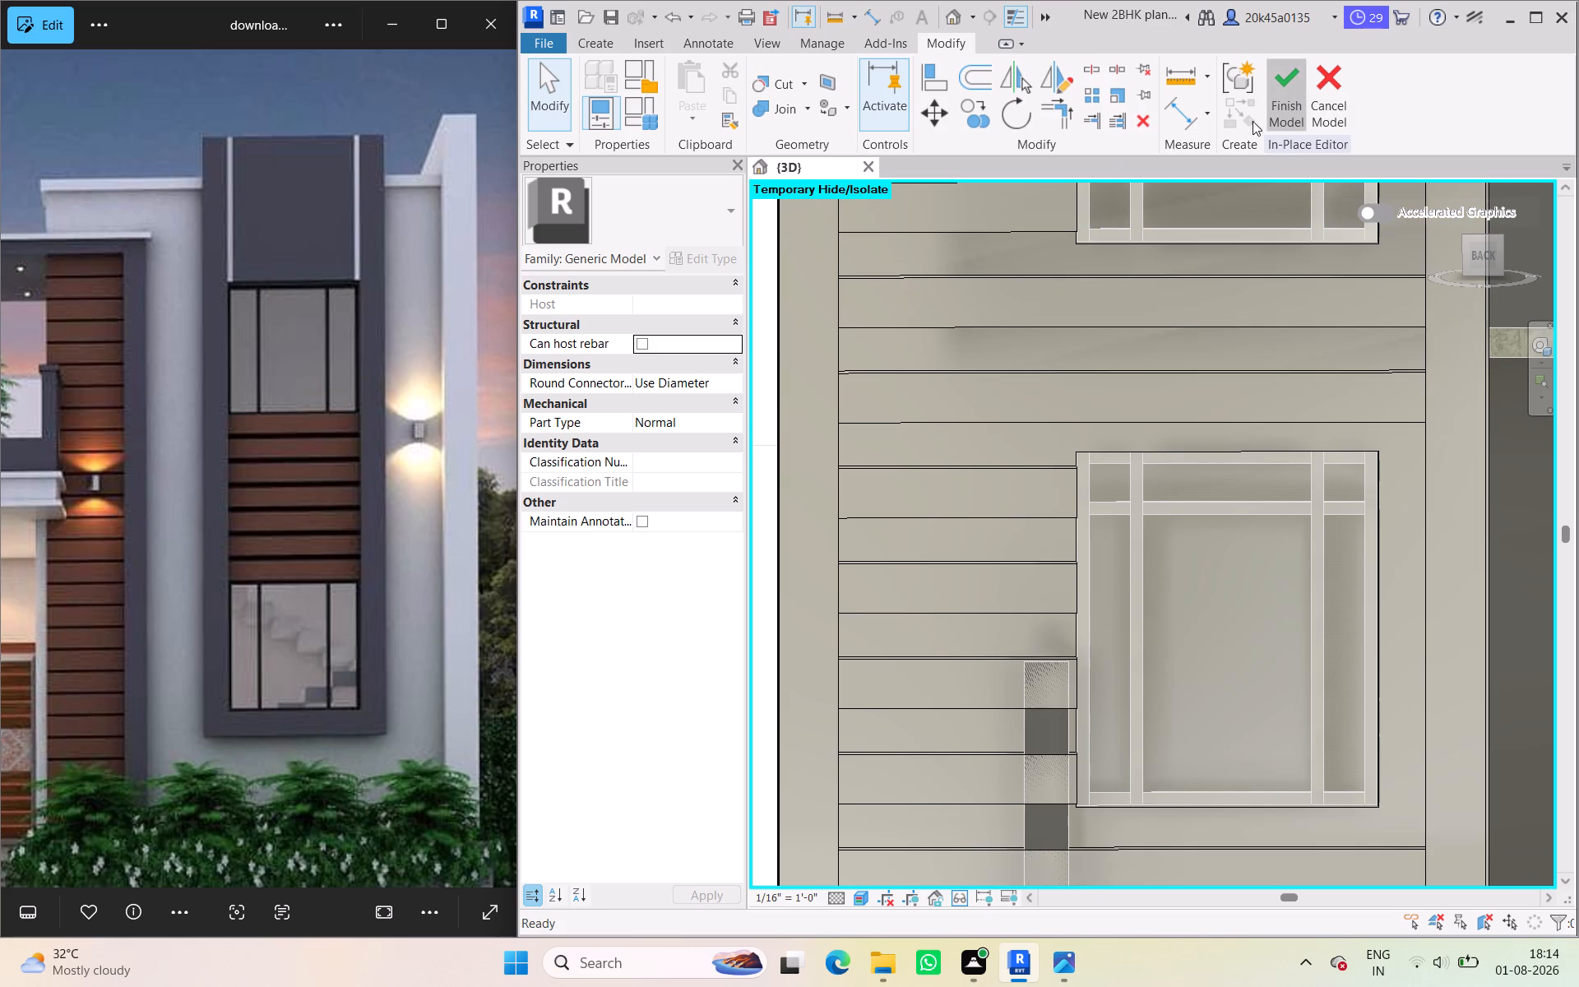
# Examine the trimmed strips and the adjoining window tower facade from the back and right sides.
pyautogui.scroll(-2, 1169, 600)
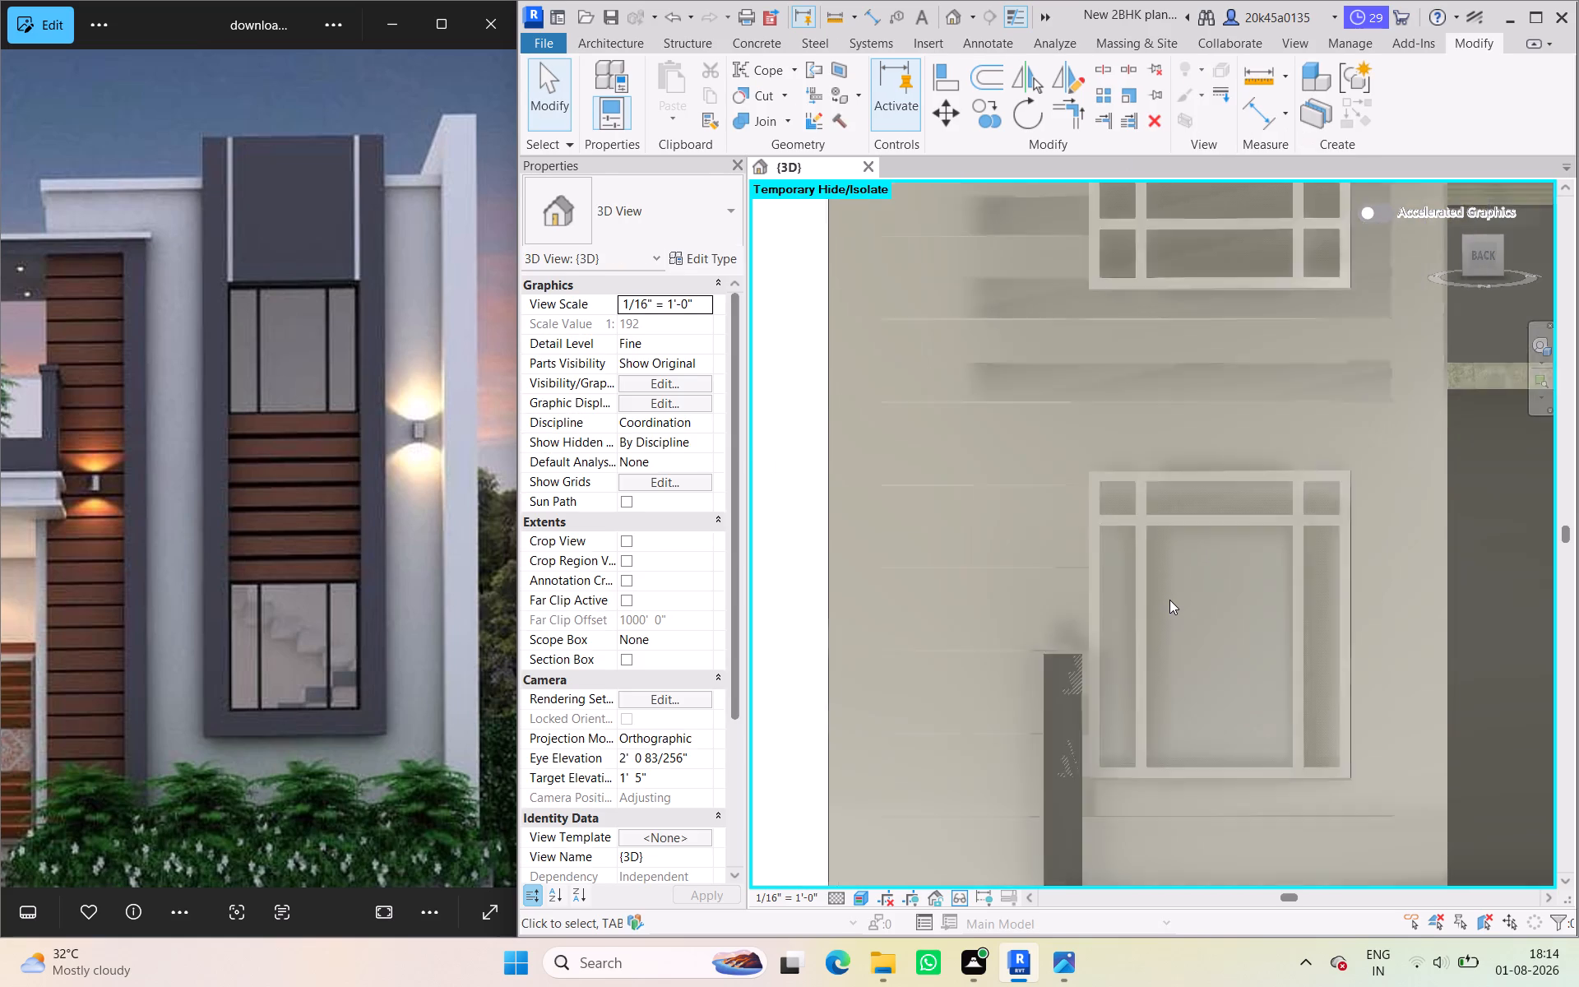
pyautogui.scroll(-6, 1169, 600)
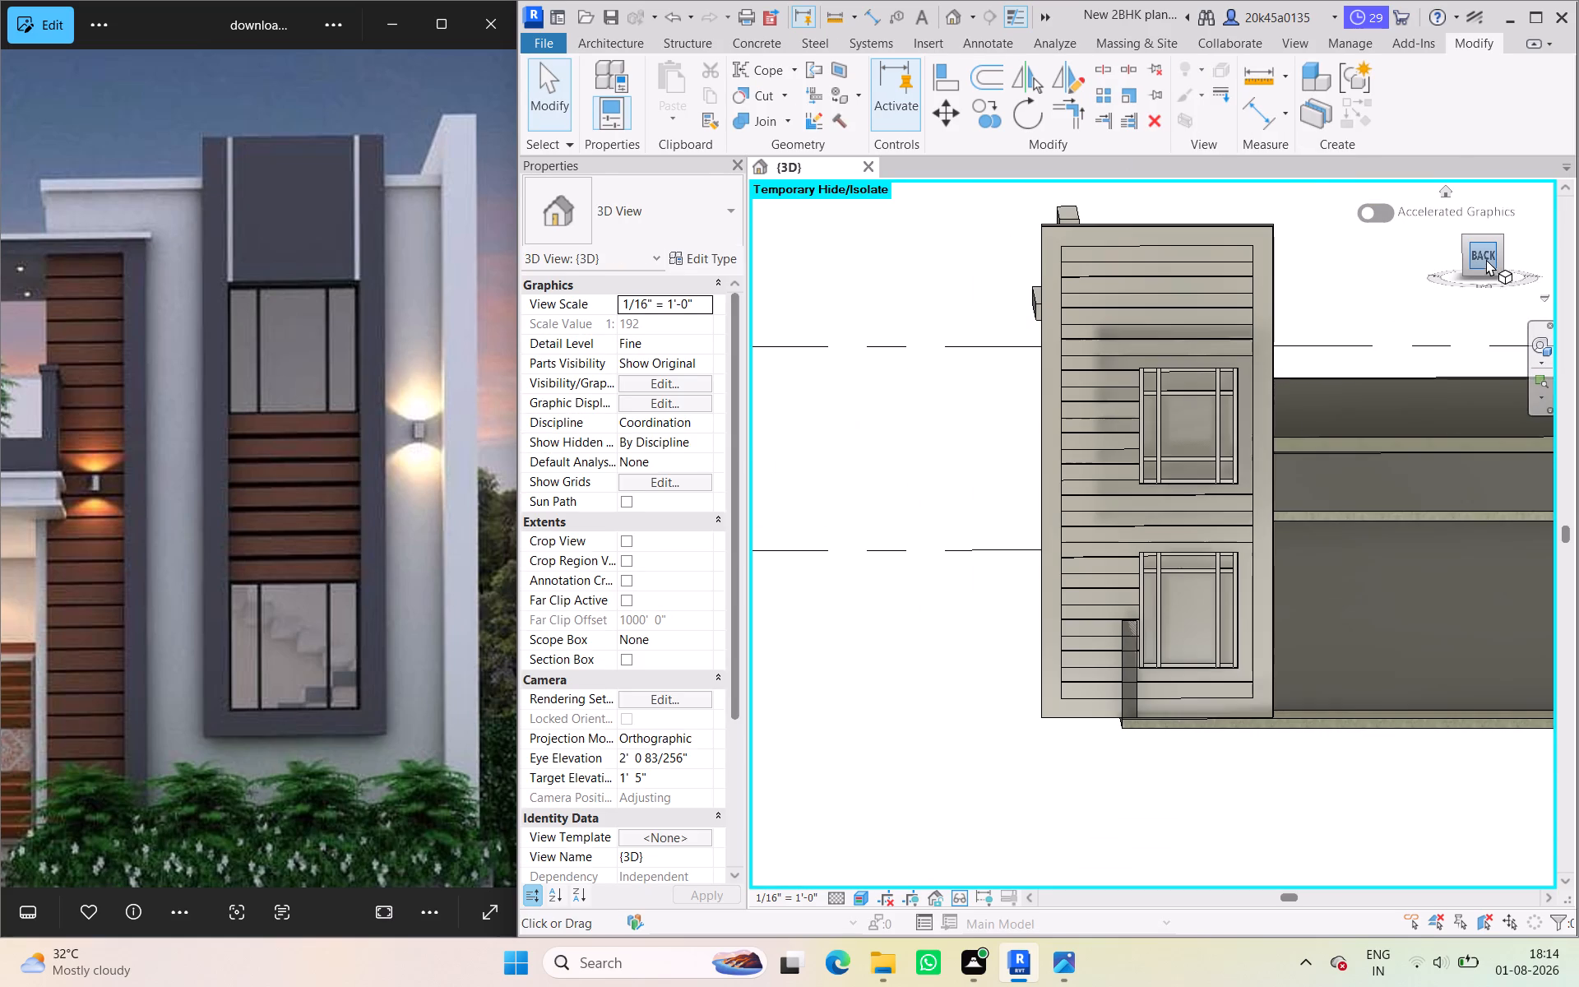
pyautogui.moveTo(1486, 259); pyautogui.dragTo(840, 336)
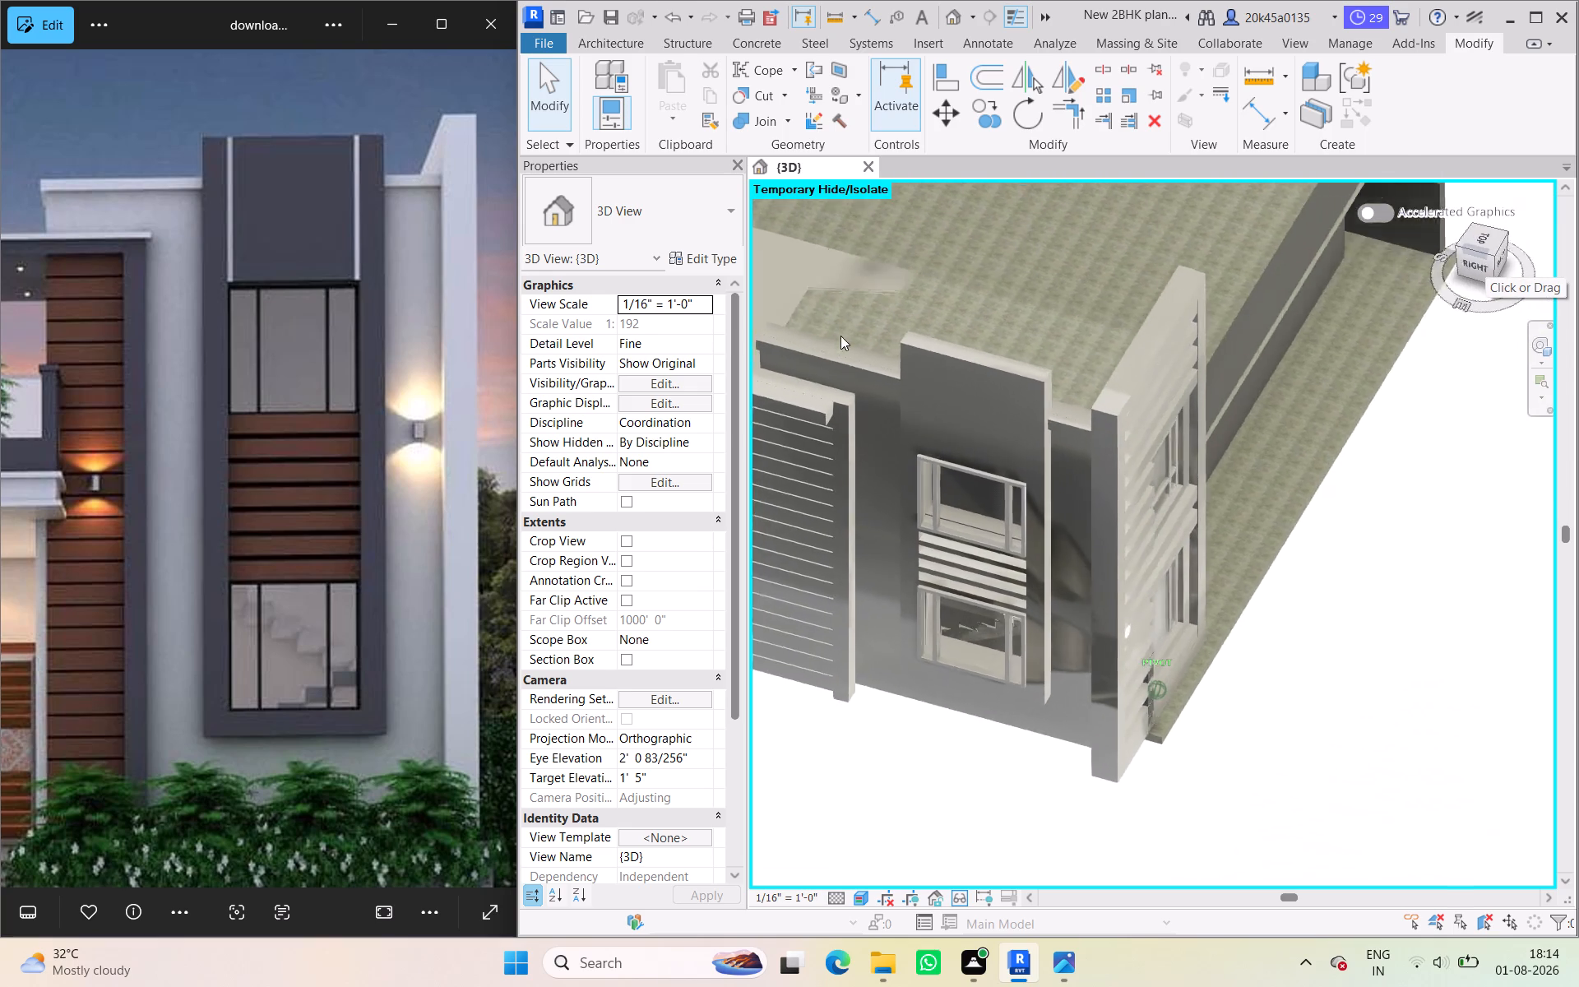
pyautogui.moveTo(840, 336); pyautogui.dragTo(845, 336)
pyautogui.scroll(-3, 1308, 324)
pyautogui.moveTo(1302, 328); pyautogui.dragTo(1379, 305, button='middle')
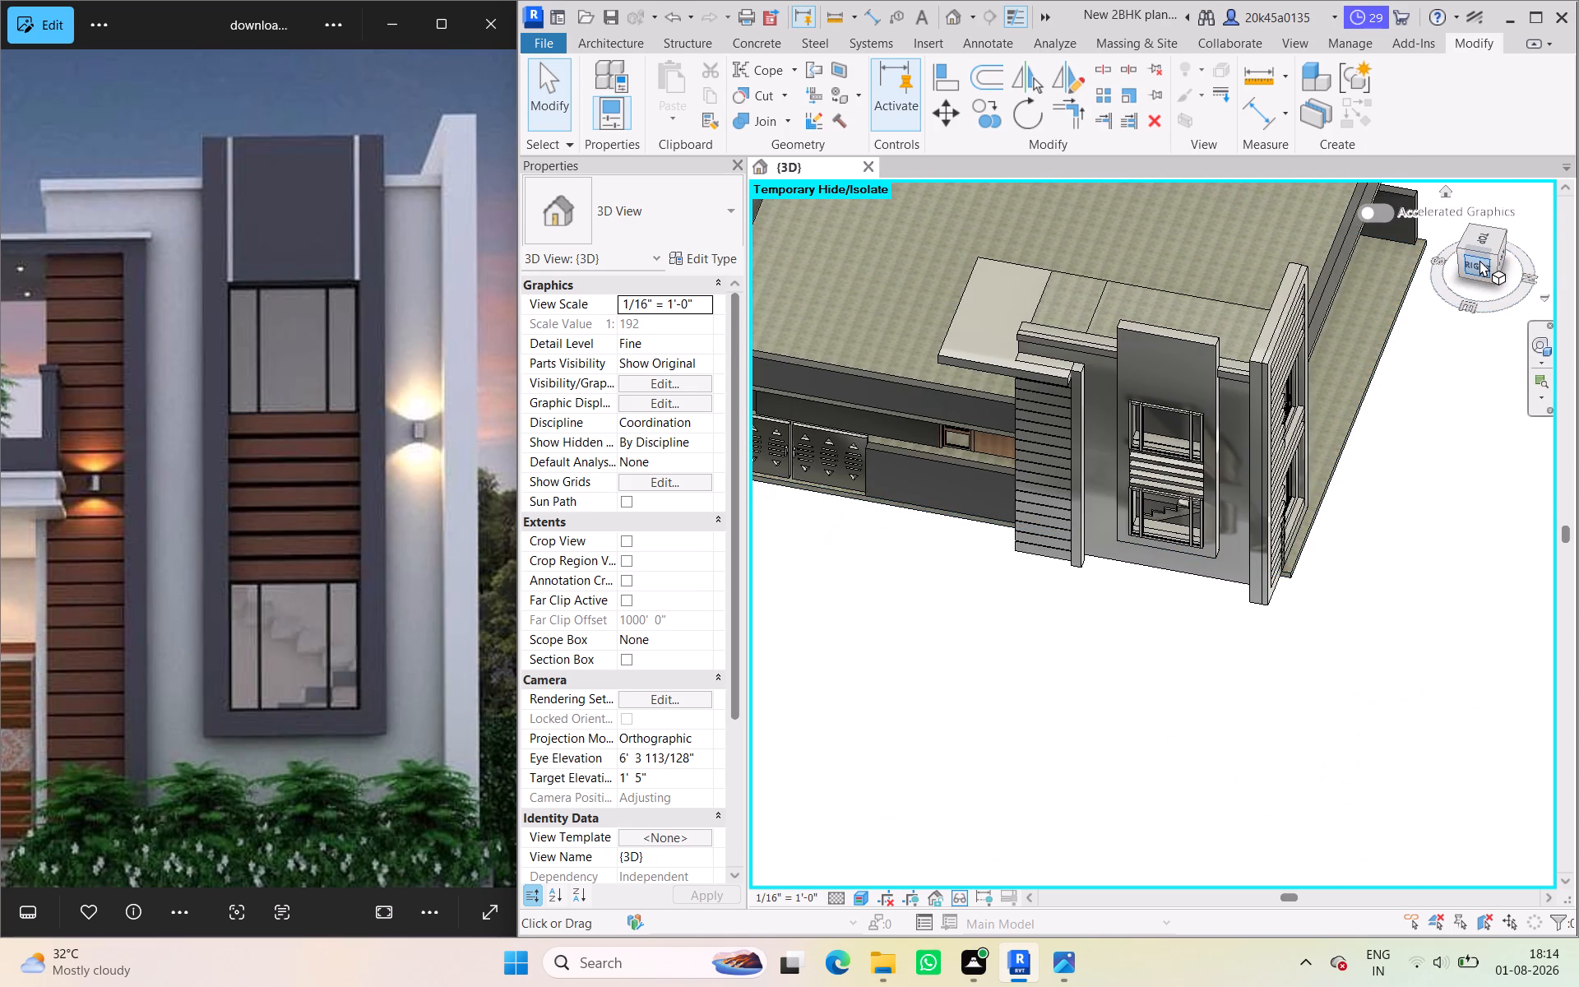
pyautogui.click(1479, 260)
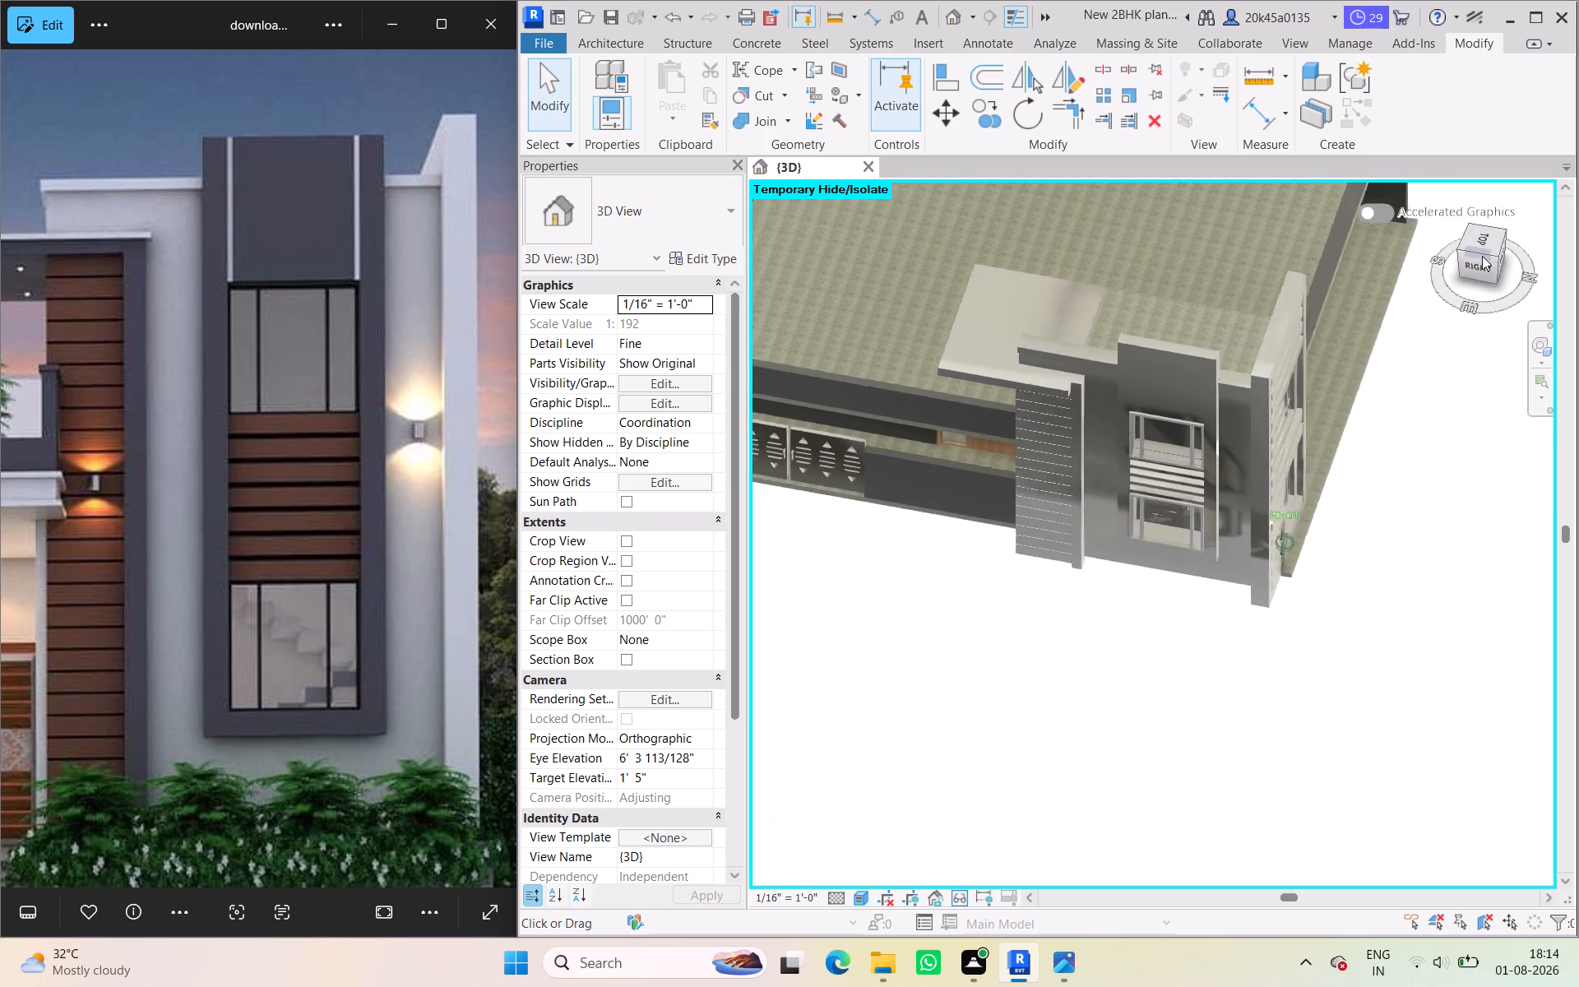
pyautogui.scroll(5, 1288, 379)
pyautogui.scroll(4, 1312, 487)
pyautogui.scroll(-3, 1315, 498)
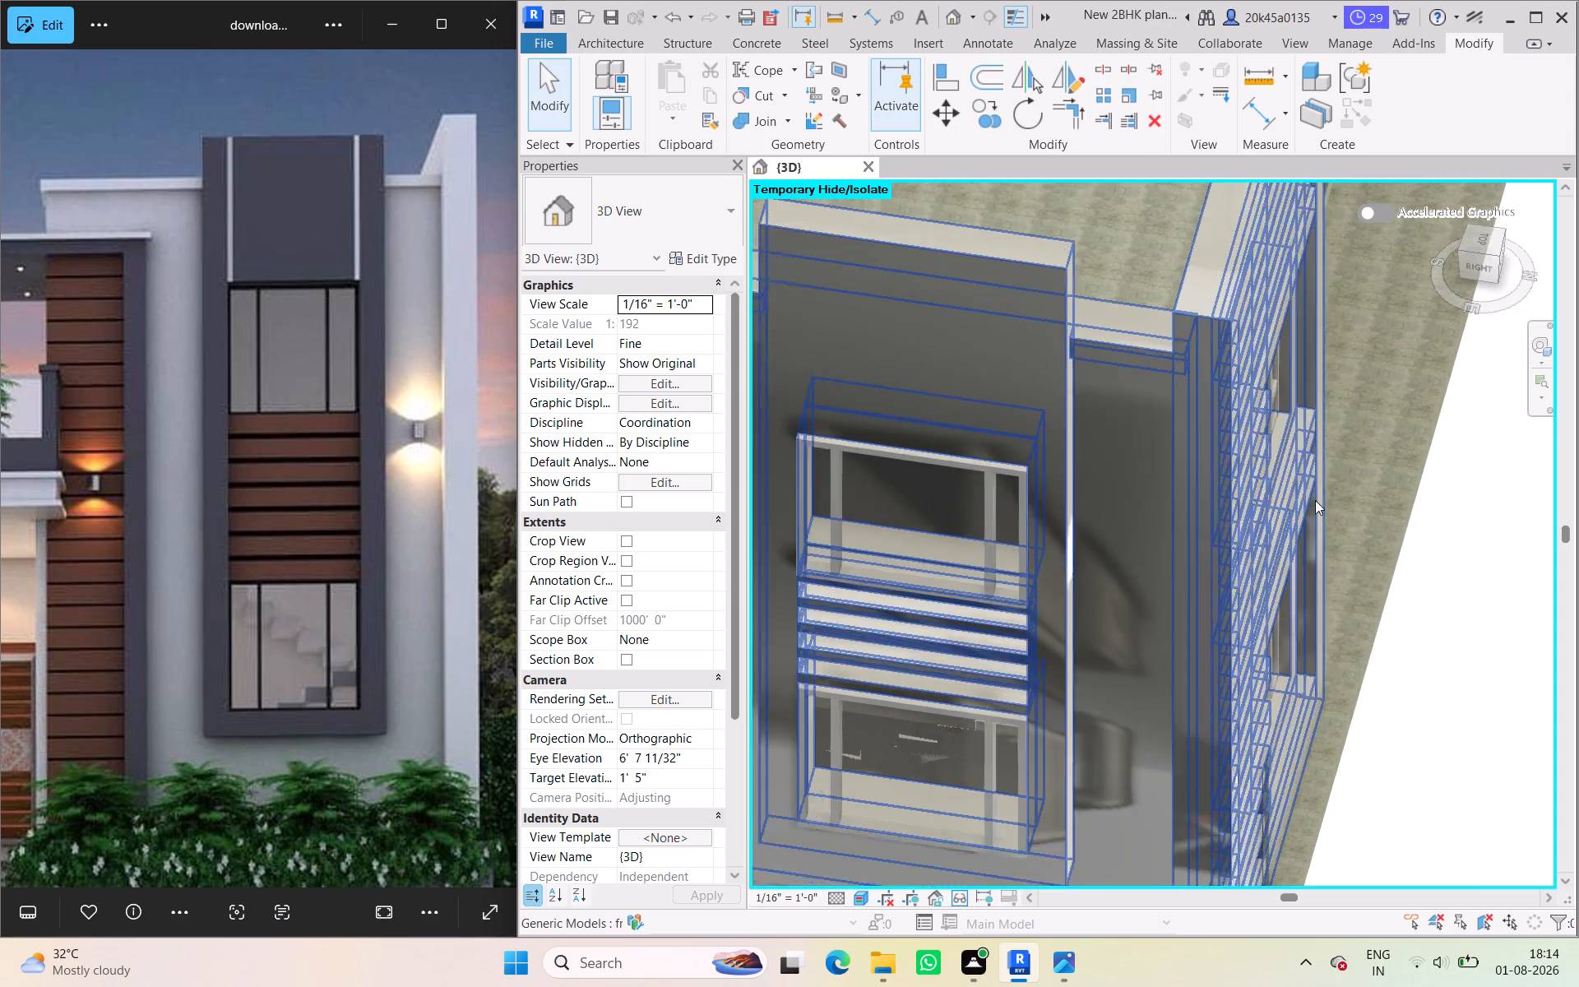
# Examine the window tower and its position relative to the ground floor slab from the right side, back corner and top.
pyautogui.scroll(-5, 1315, 500)
pyautogui.moveTo(1314, 497); pyautogui.dragTo(1402, 454, button='middle')
pyautogui.moveTo(1482, 271); pyautogui.dragTo(1324, 224)
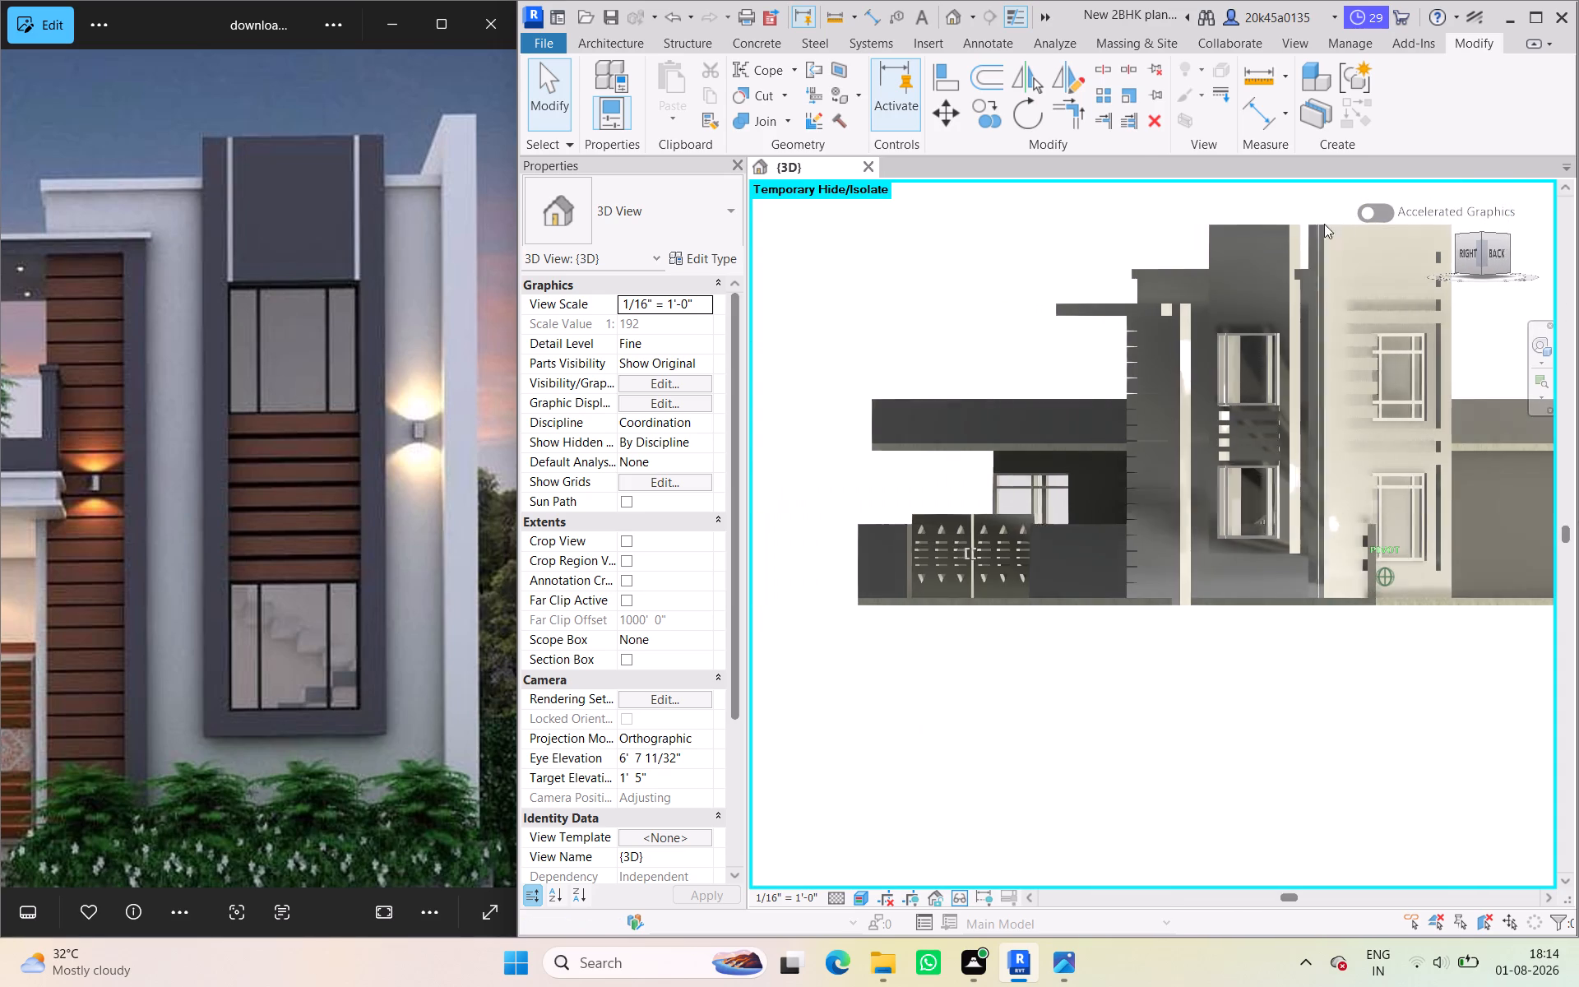
pyautogui.moveTo(1324, 224); pyautogui.dragTo(1315, 227)
pyautogui.scroll(-2, 1312, 484)
pyautogui.moveTo(1309, 487); pyautogui.dragTo(1122, 488, button='middle')
pyautogui.click(1104, 705)
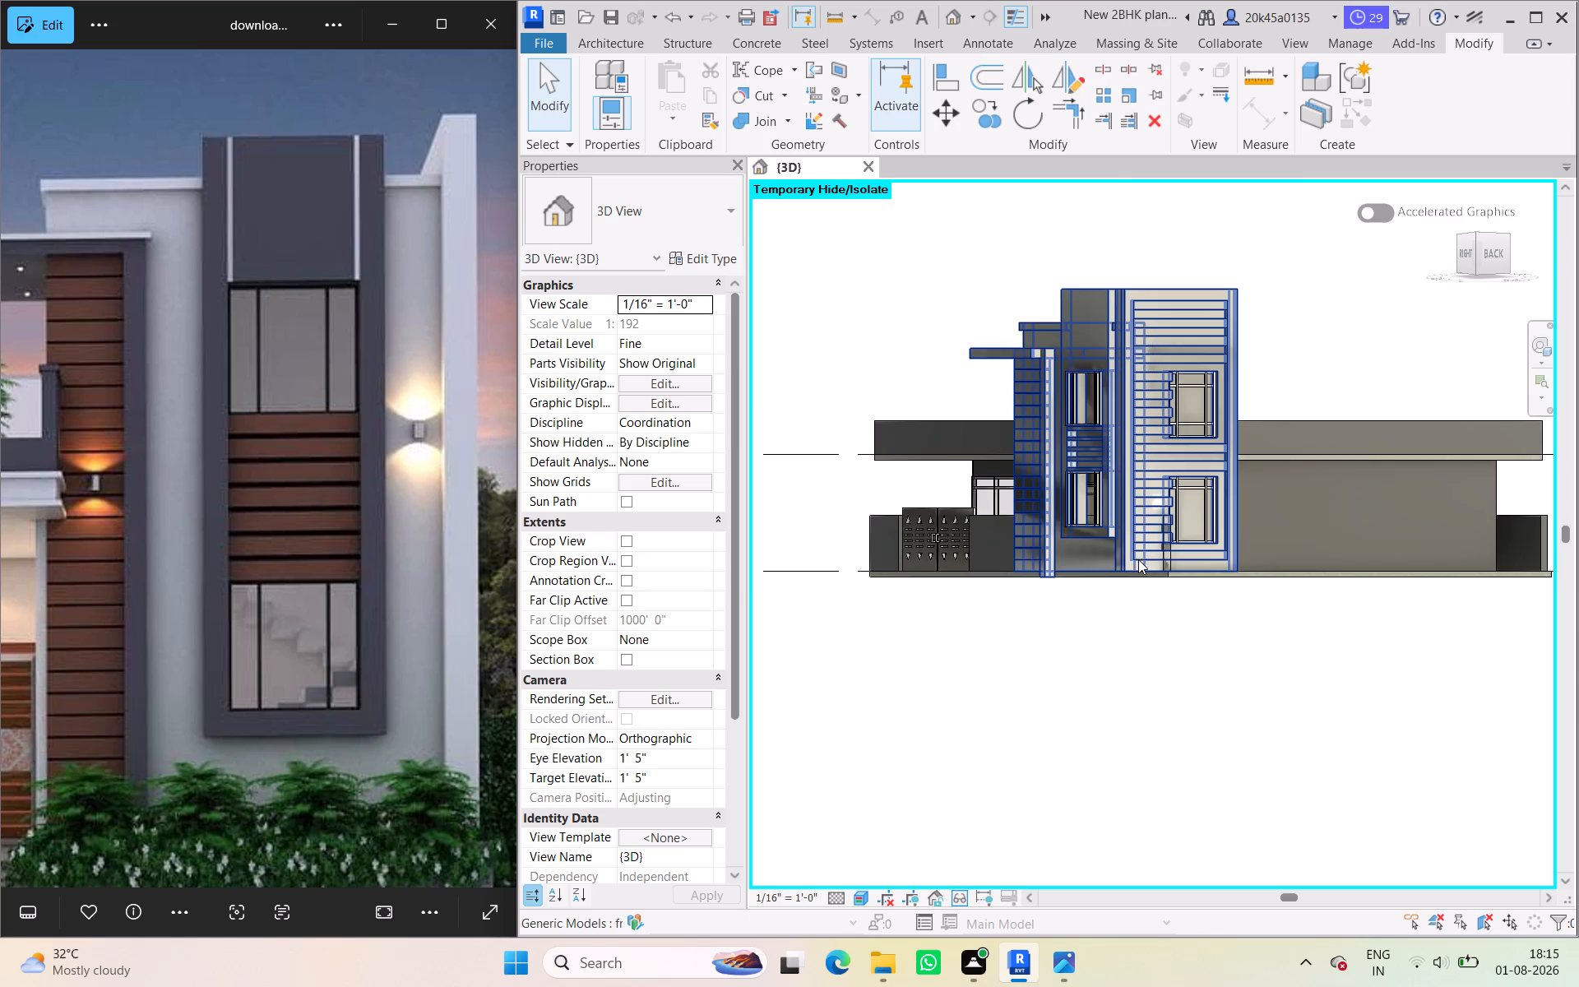
pyautogui.scroll(5, 1138, 559)
pyautogui.click(1169, 598)
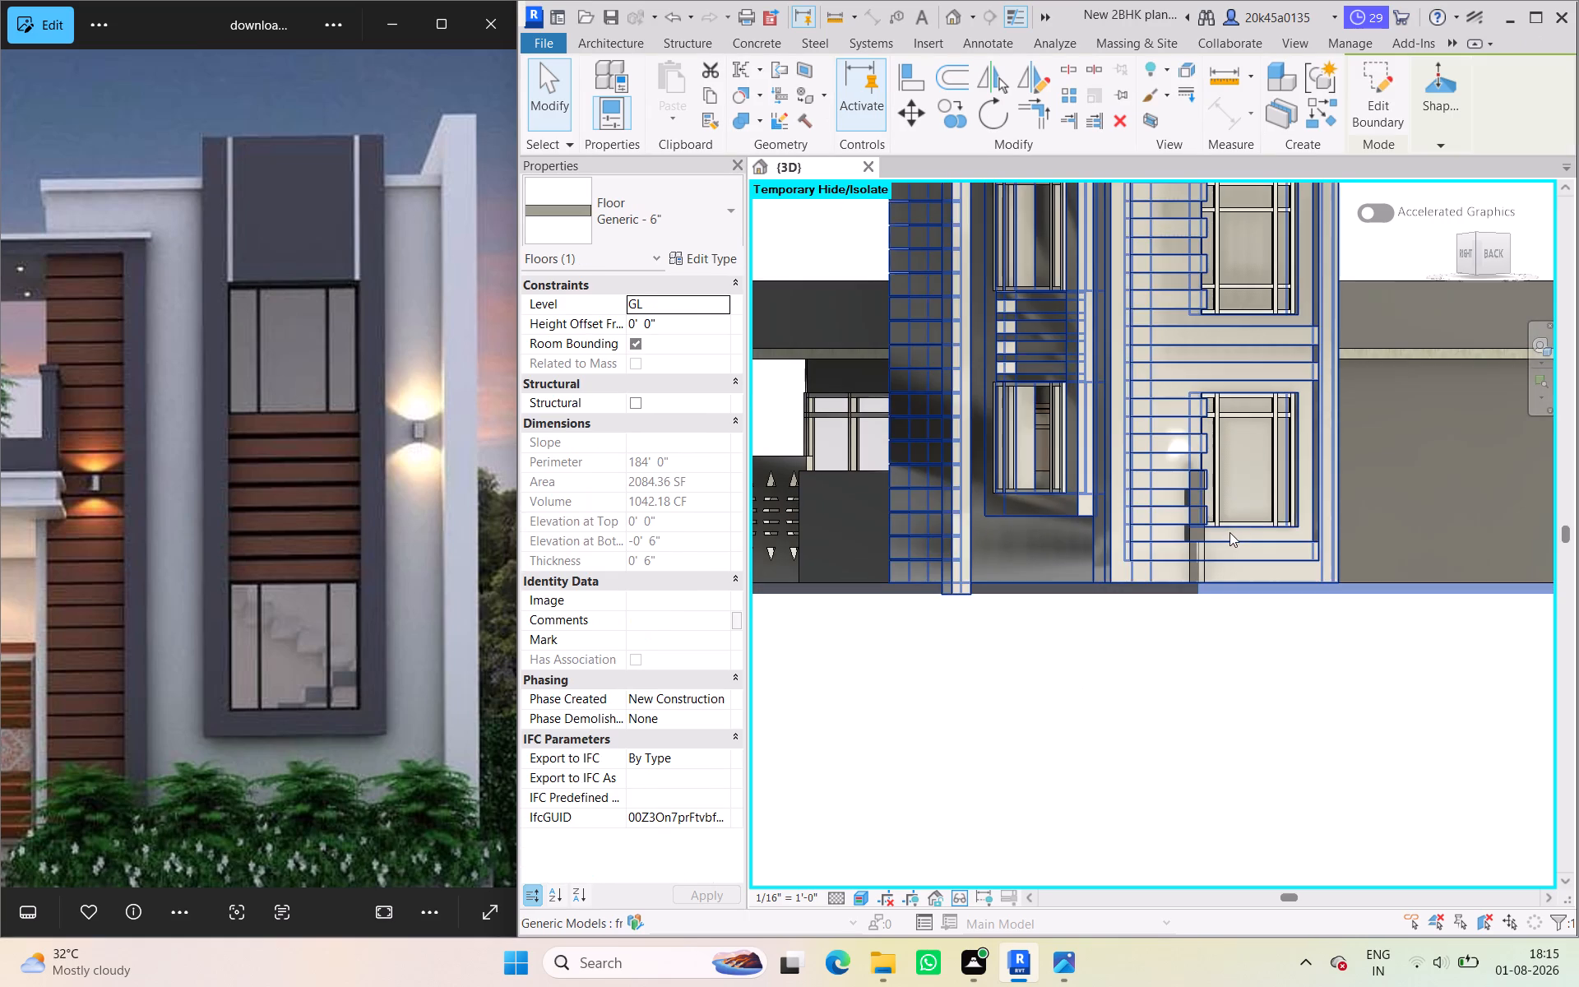
pyautogui.moveTo(1470, 253); pyautogui.dragTo(1520, 305)
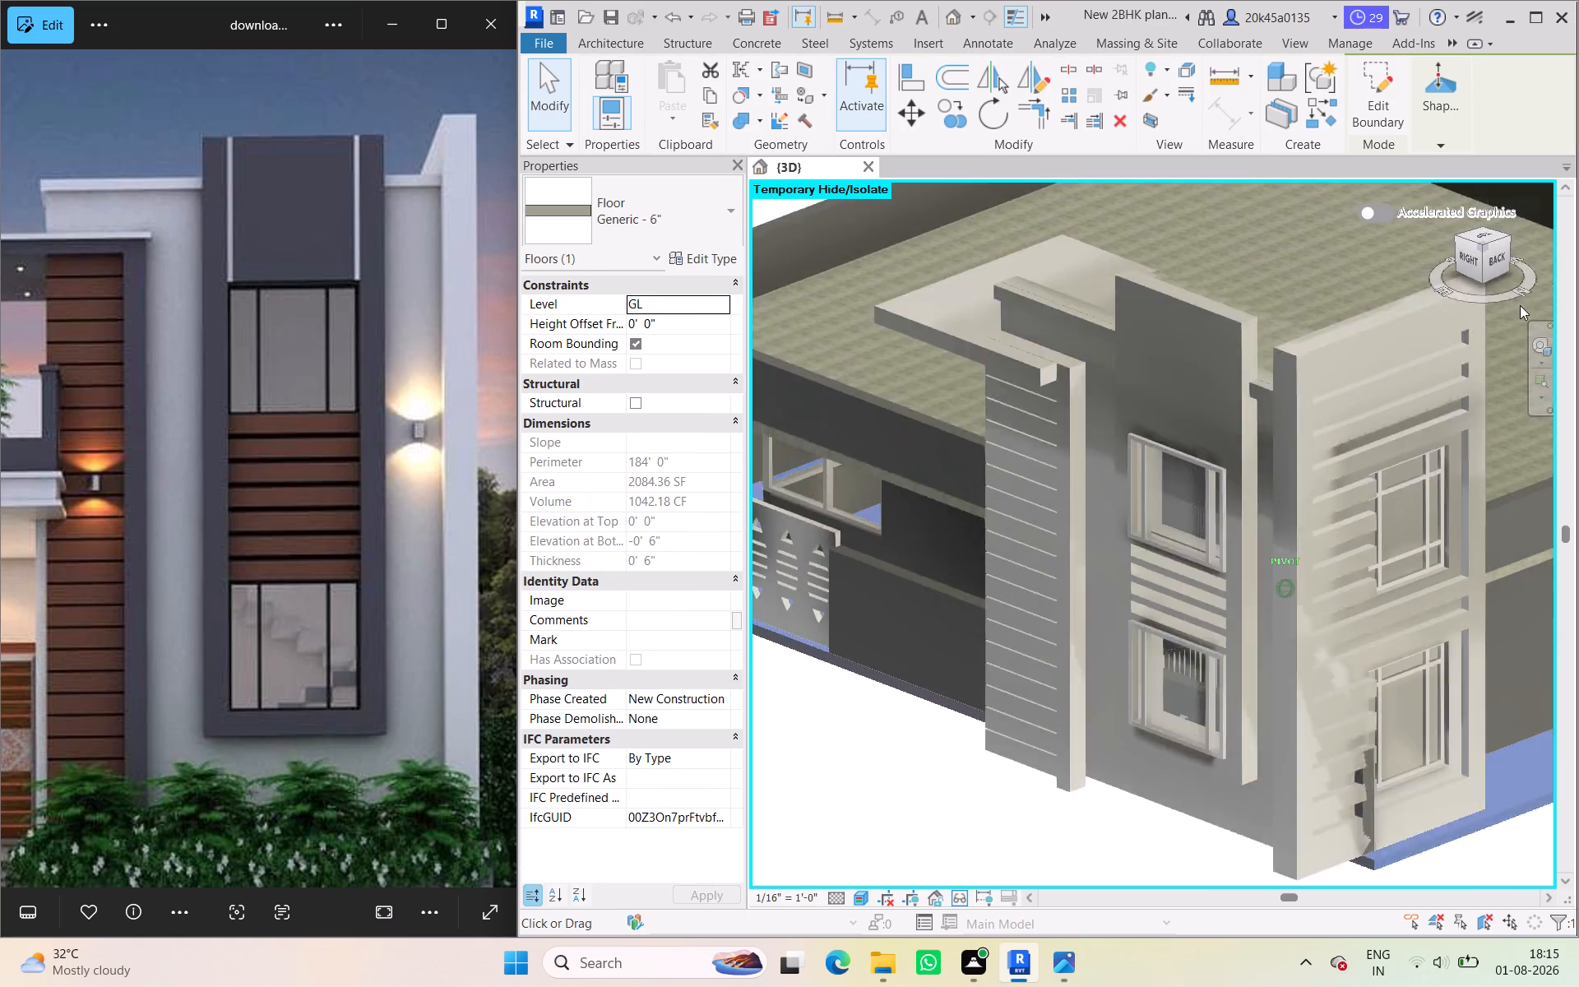
pyautogui.moveTo(1520, 305); pyautogui.dragTo(760, 306)
pyautogui.scroll(-2, 1379, 331)
pyautogui.moveTo(1372, 332); pyautogui.dragTo(1085, 244, button='middle')
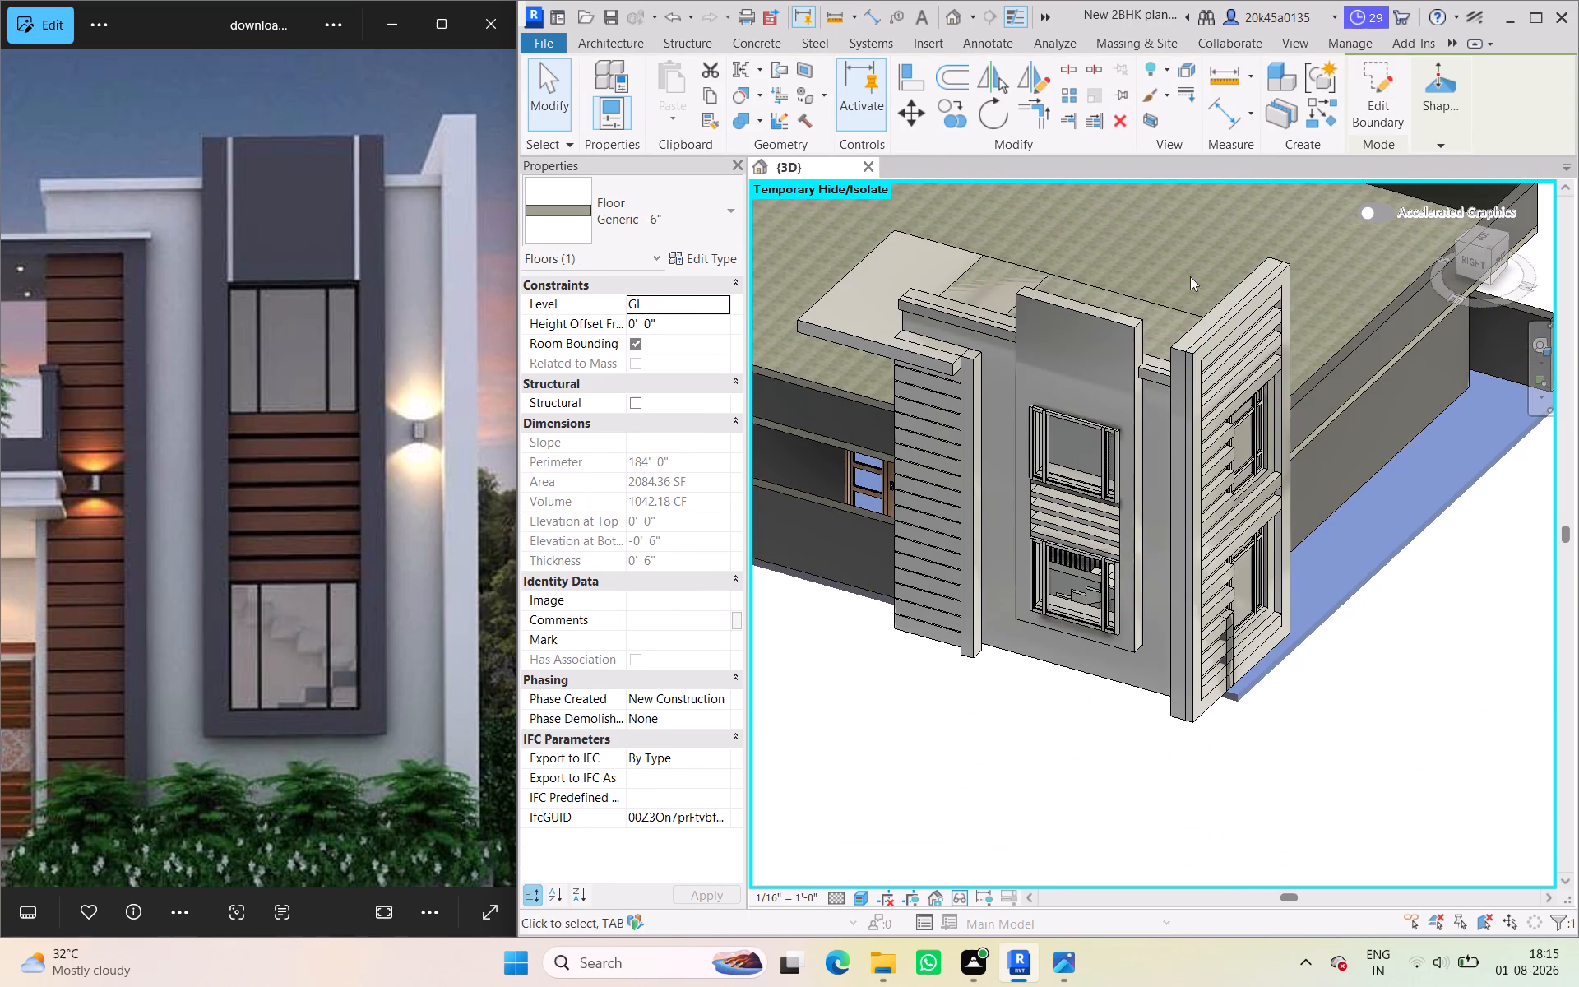
pyautogui.click(1475, 261)
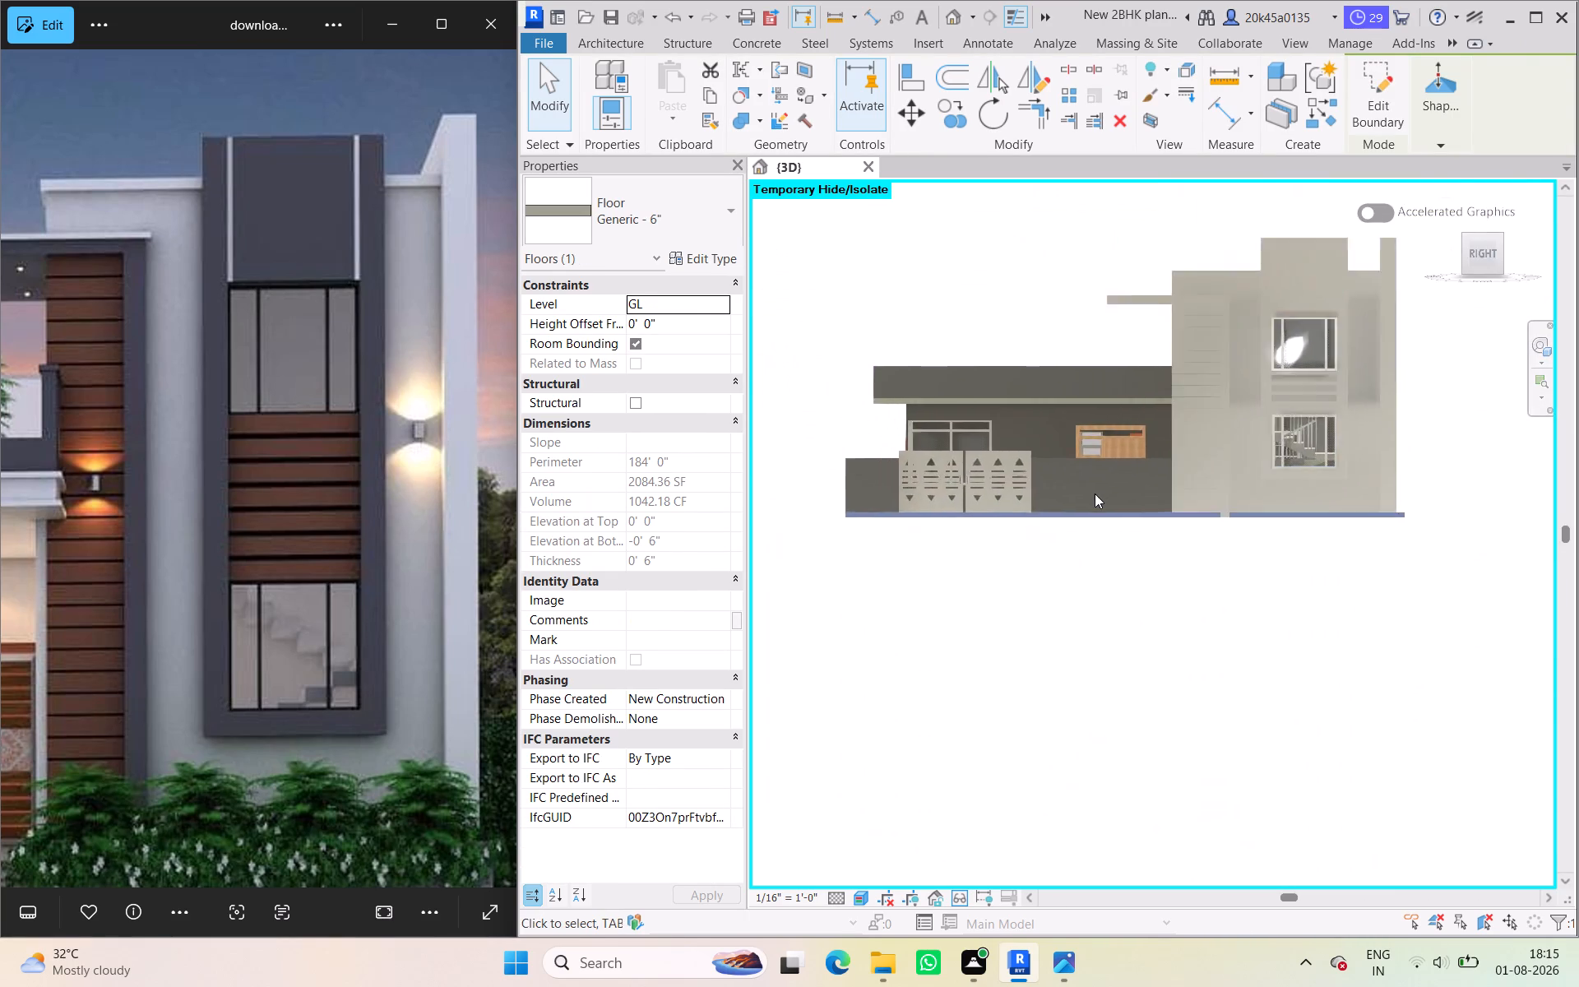
pyautogui.scroll(2, 1095, 493)
pyautogui.moveTo(1485, 261); pyautogui.dragTo(1490, 308)
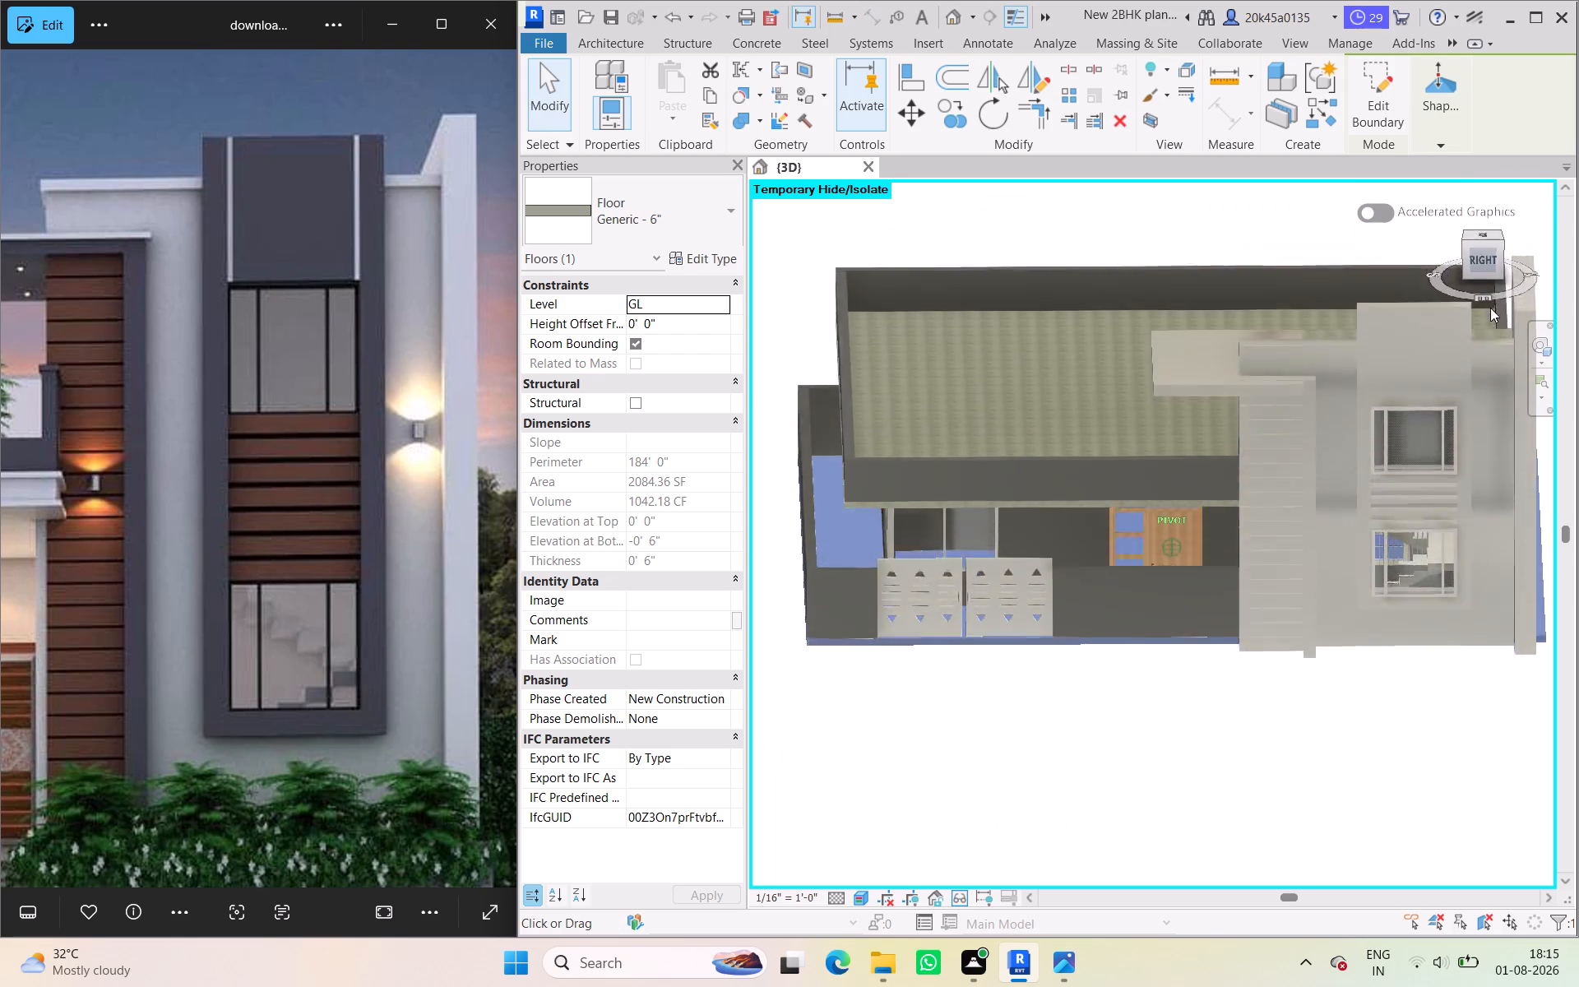
pyautogui.moveTo(1490, 308); pyautogui.dragTo(1475, 336)
pyautogui.scroll(2, 1174, 686)
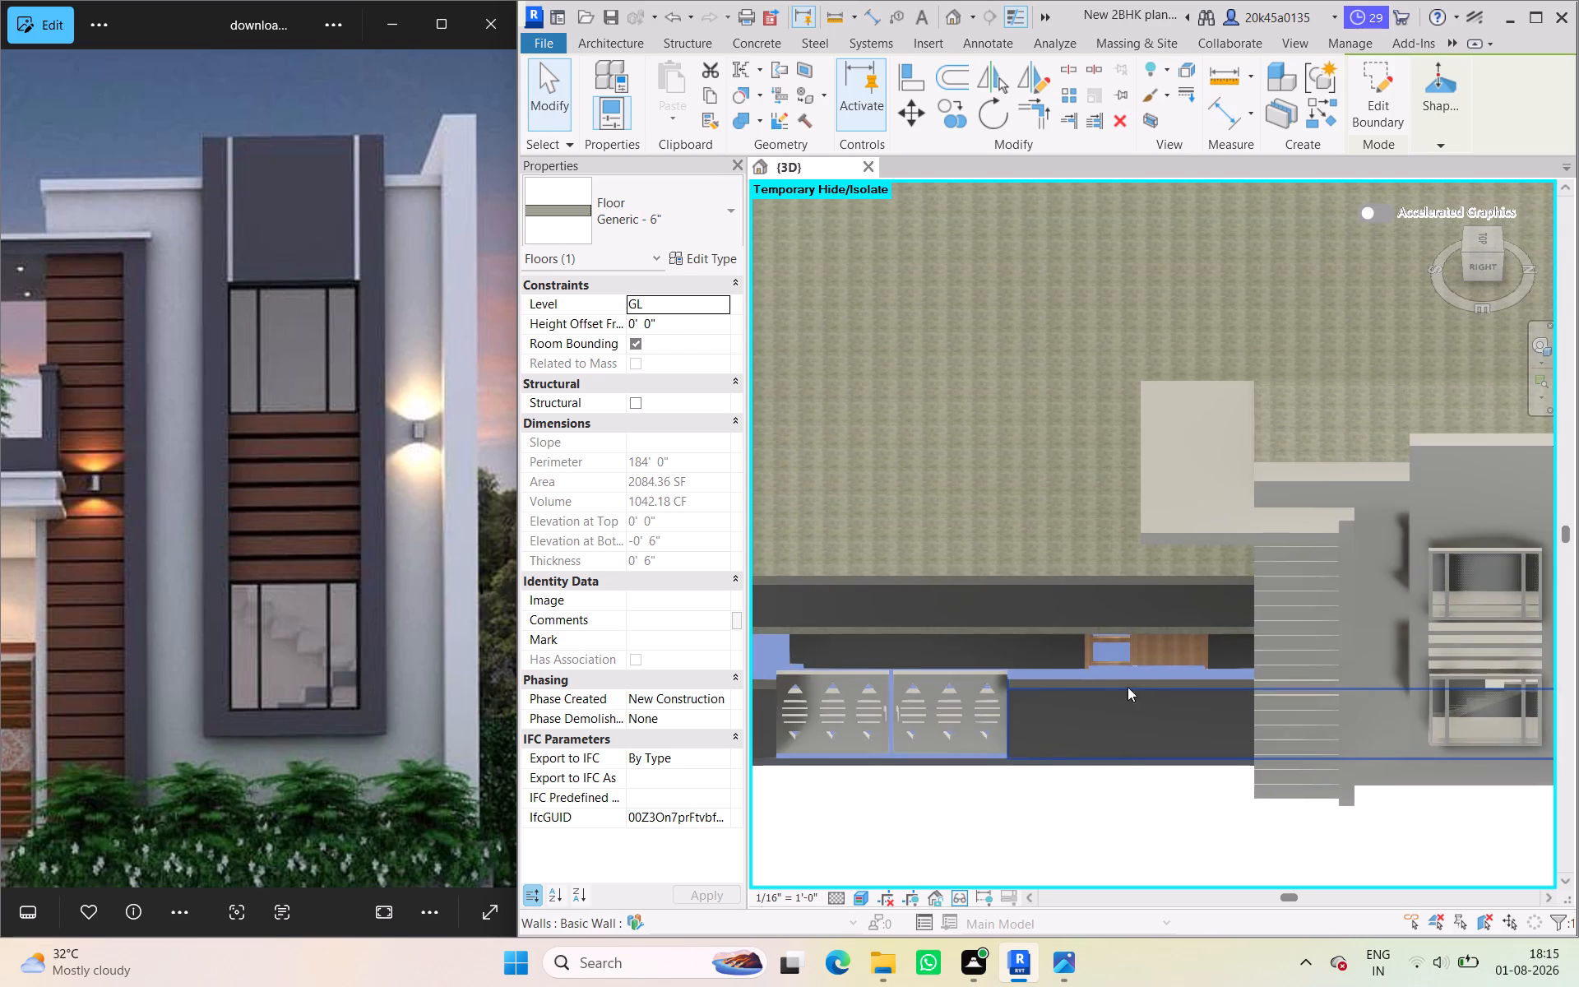
pyautogui.click(1492, 244)
pyautogui.moveTo(1313, 621); pyautogui.dragTo(1326, 519, button='middle')
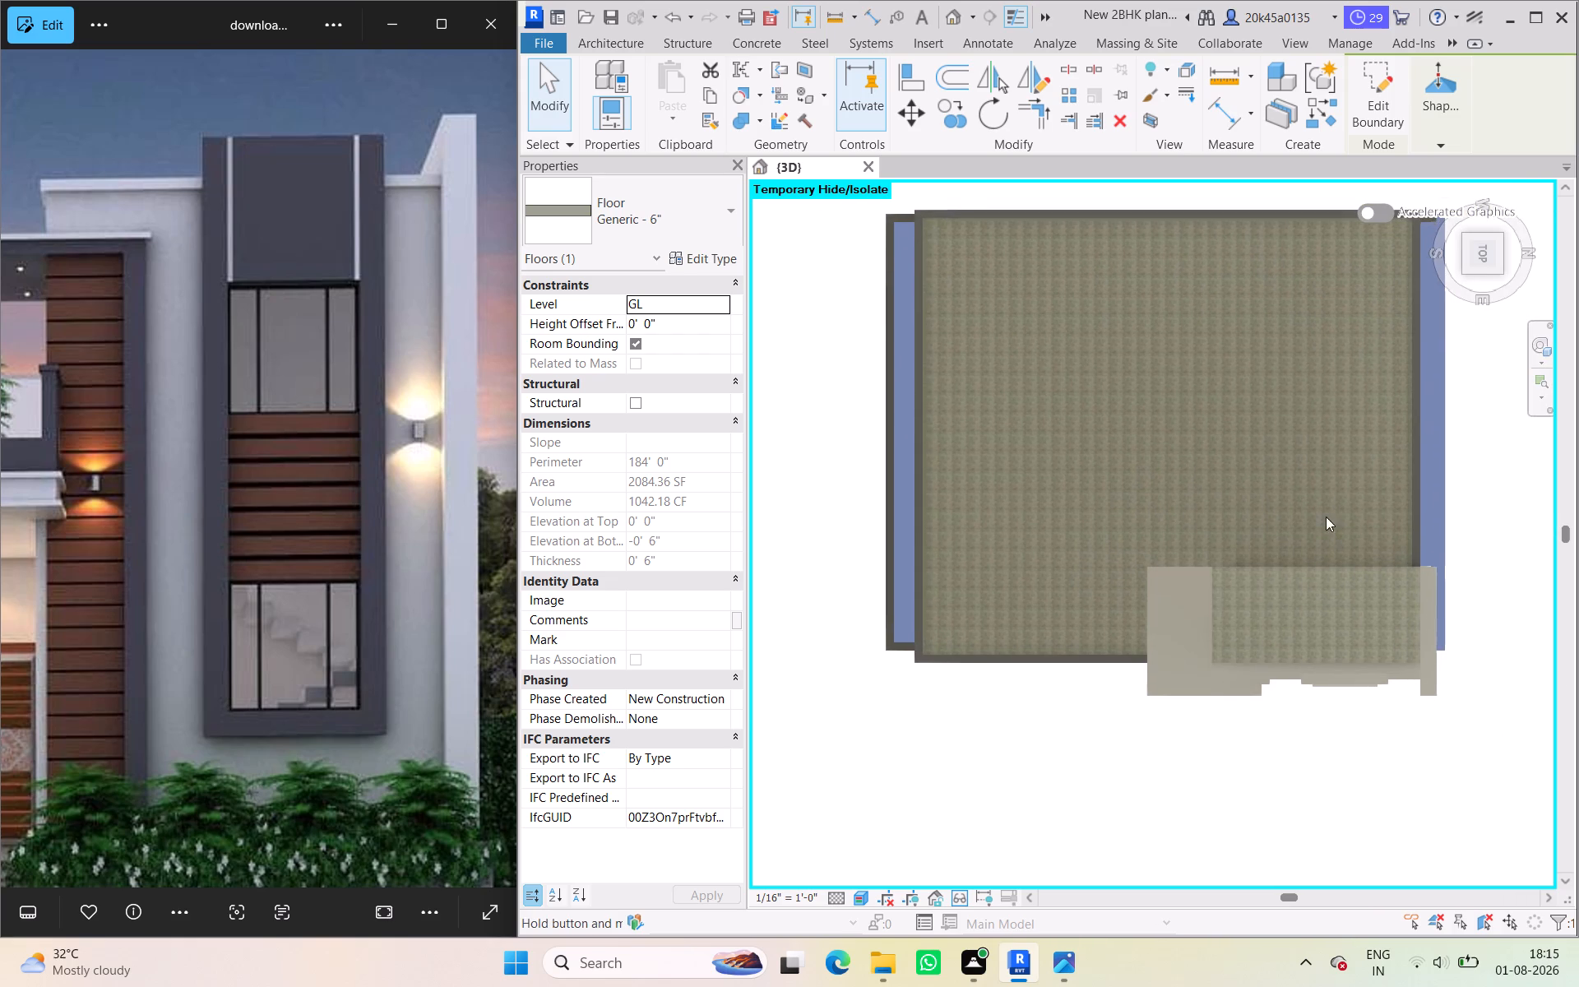
pyautogui.click(905, 732)
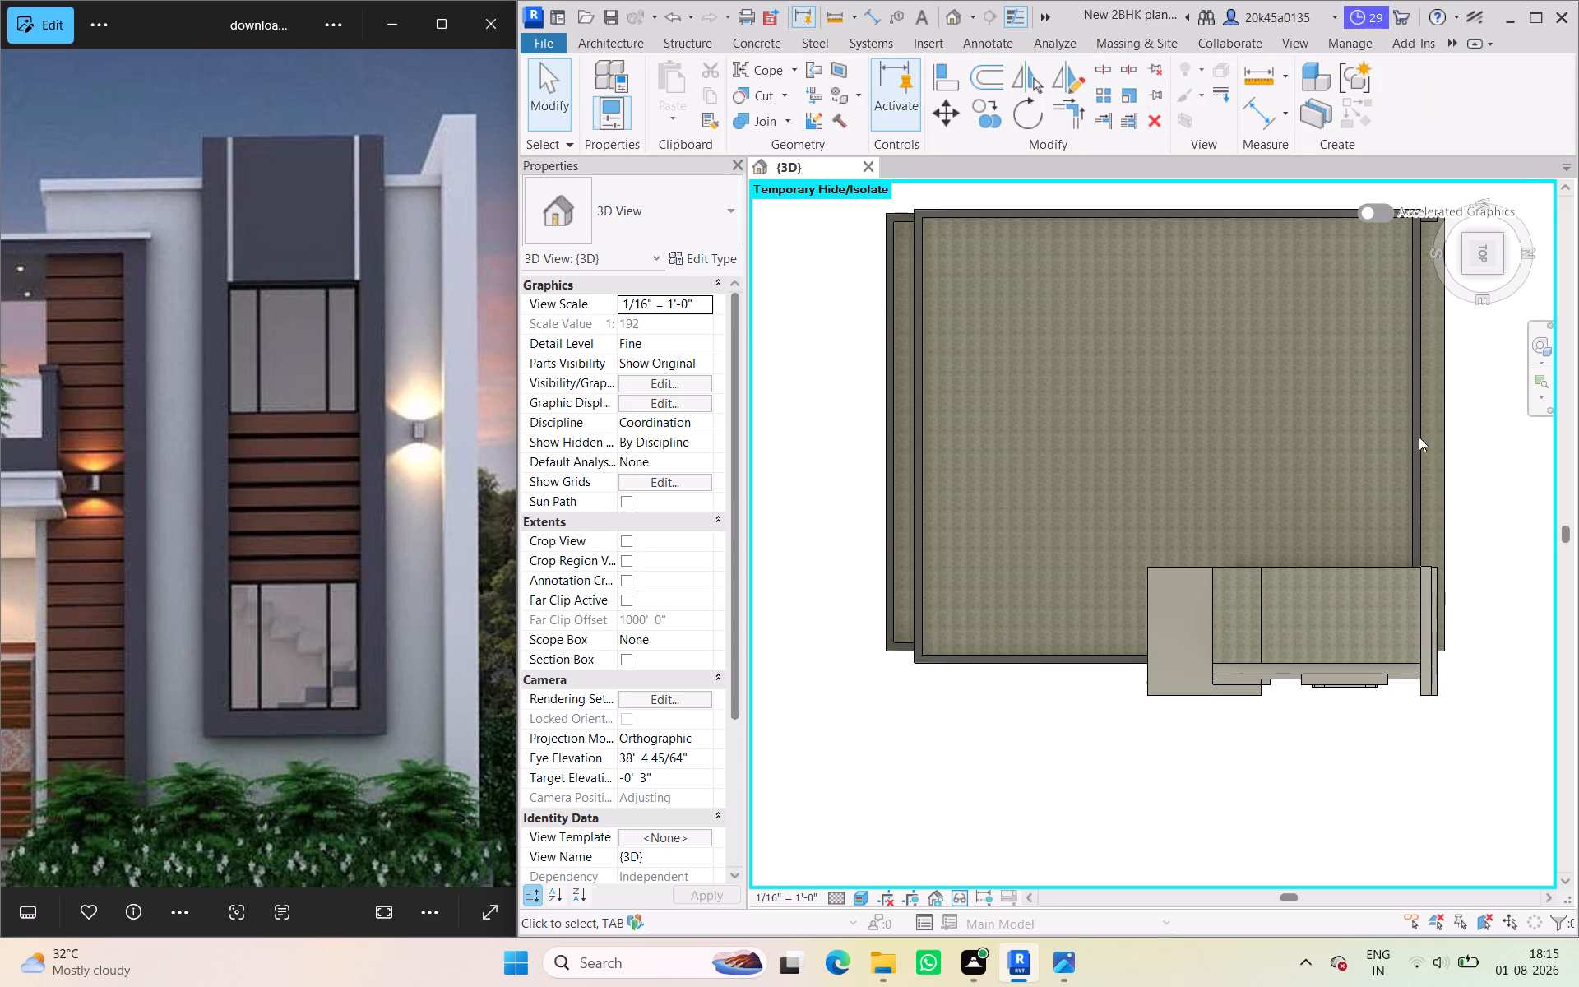
pyautogui.moveTo(1490, 259); pyautogui.dragTo(1493, 844)
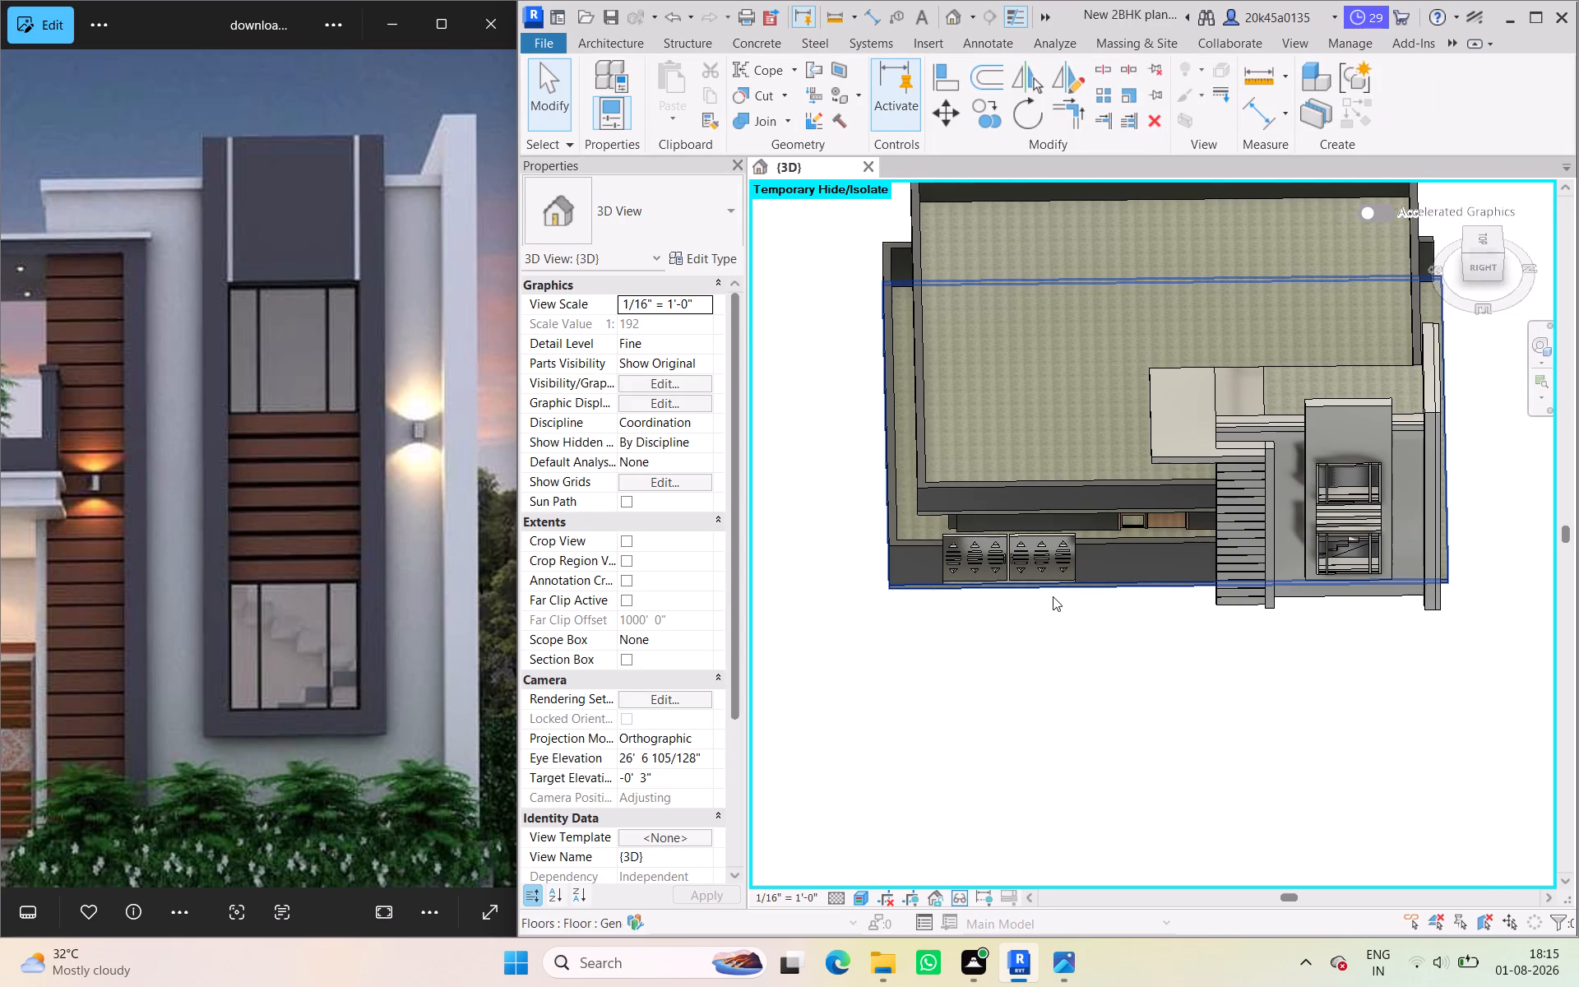
# Start editing the boundary of the Generic - 6" ground floor slab and open the GL floor plan.
pyautogui.click(1049, 594)
pyautogui.click(1378, 88)
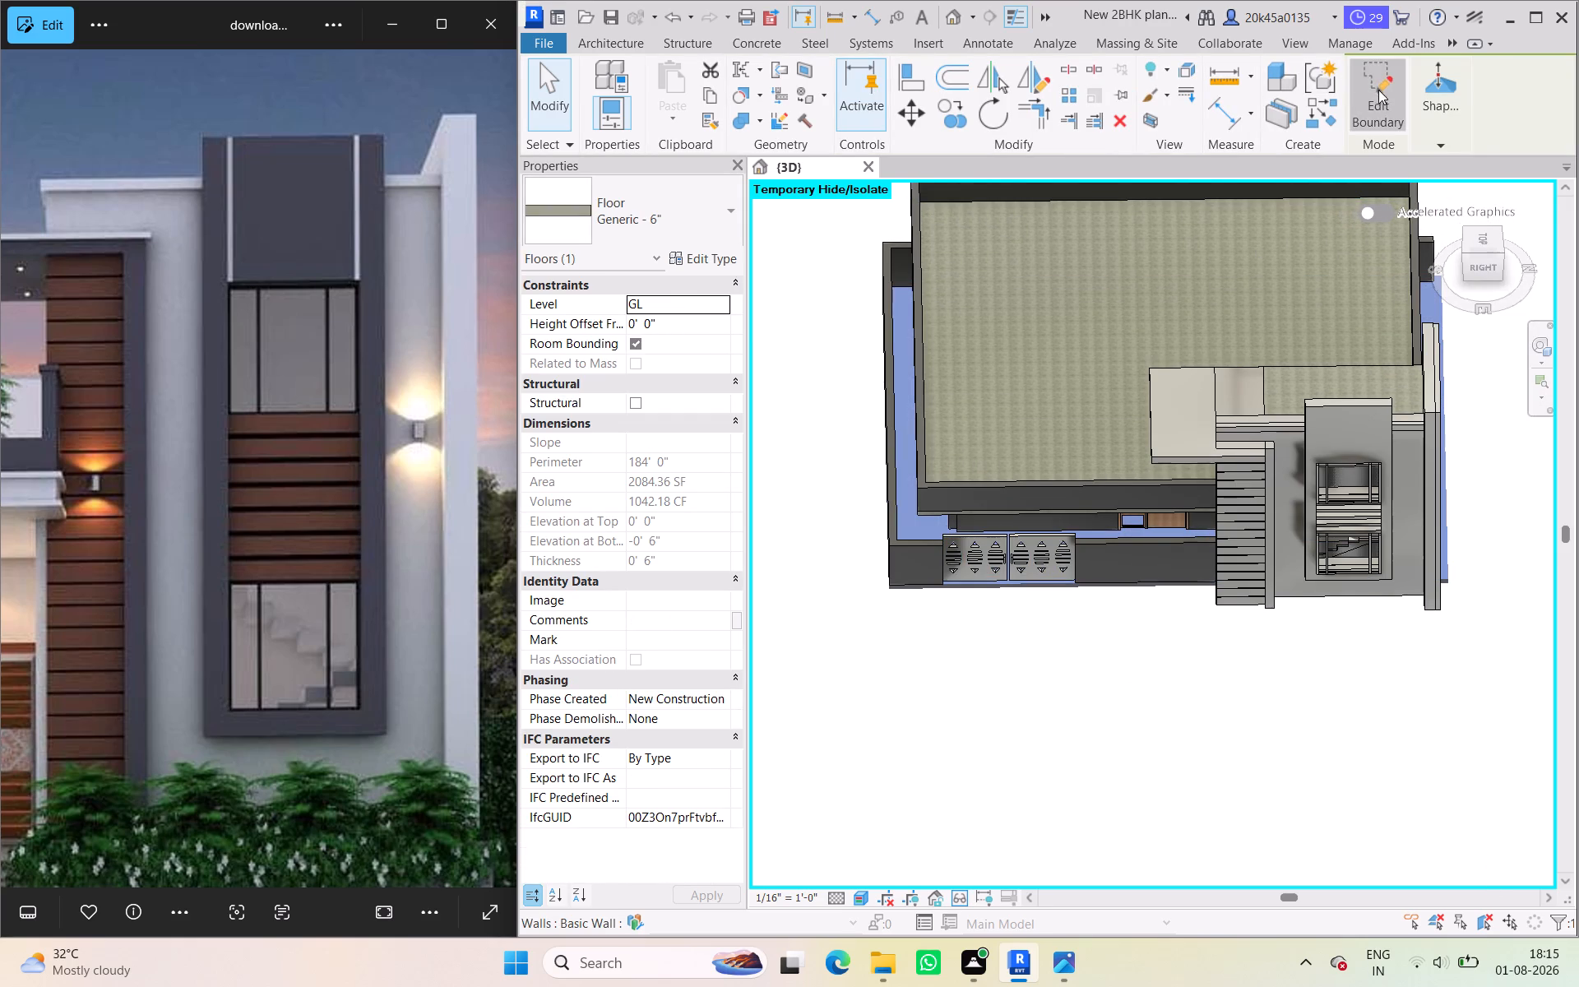
pyautogui.moveTo(1075, 734); pyautogui.dragTo(1086, 709, button='right')
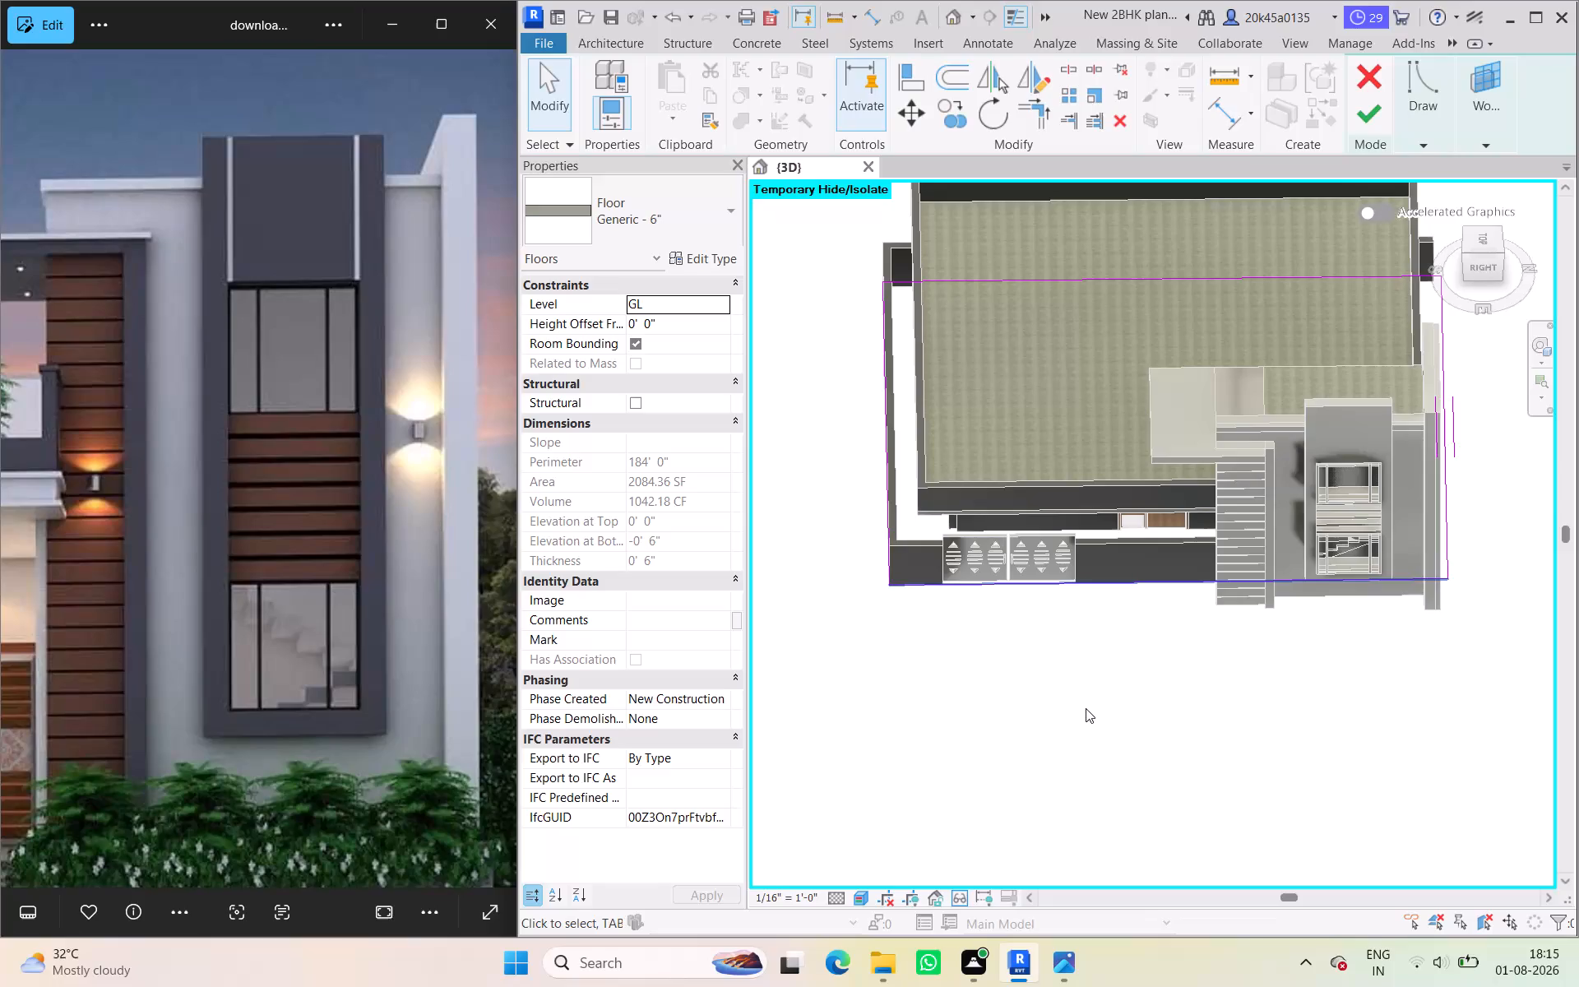
pyautogui.rightClick(1095, 725)
pyautogui.click(1143, 695)
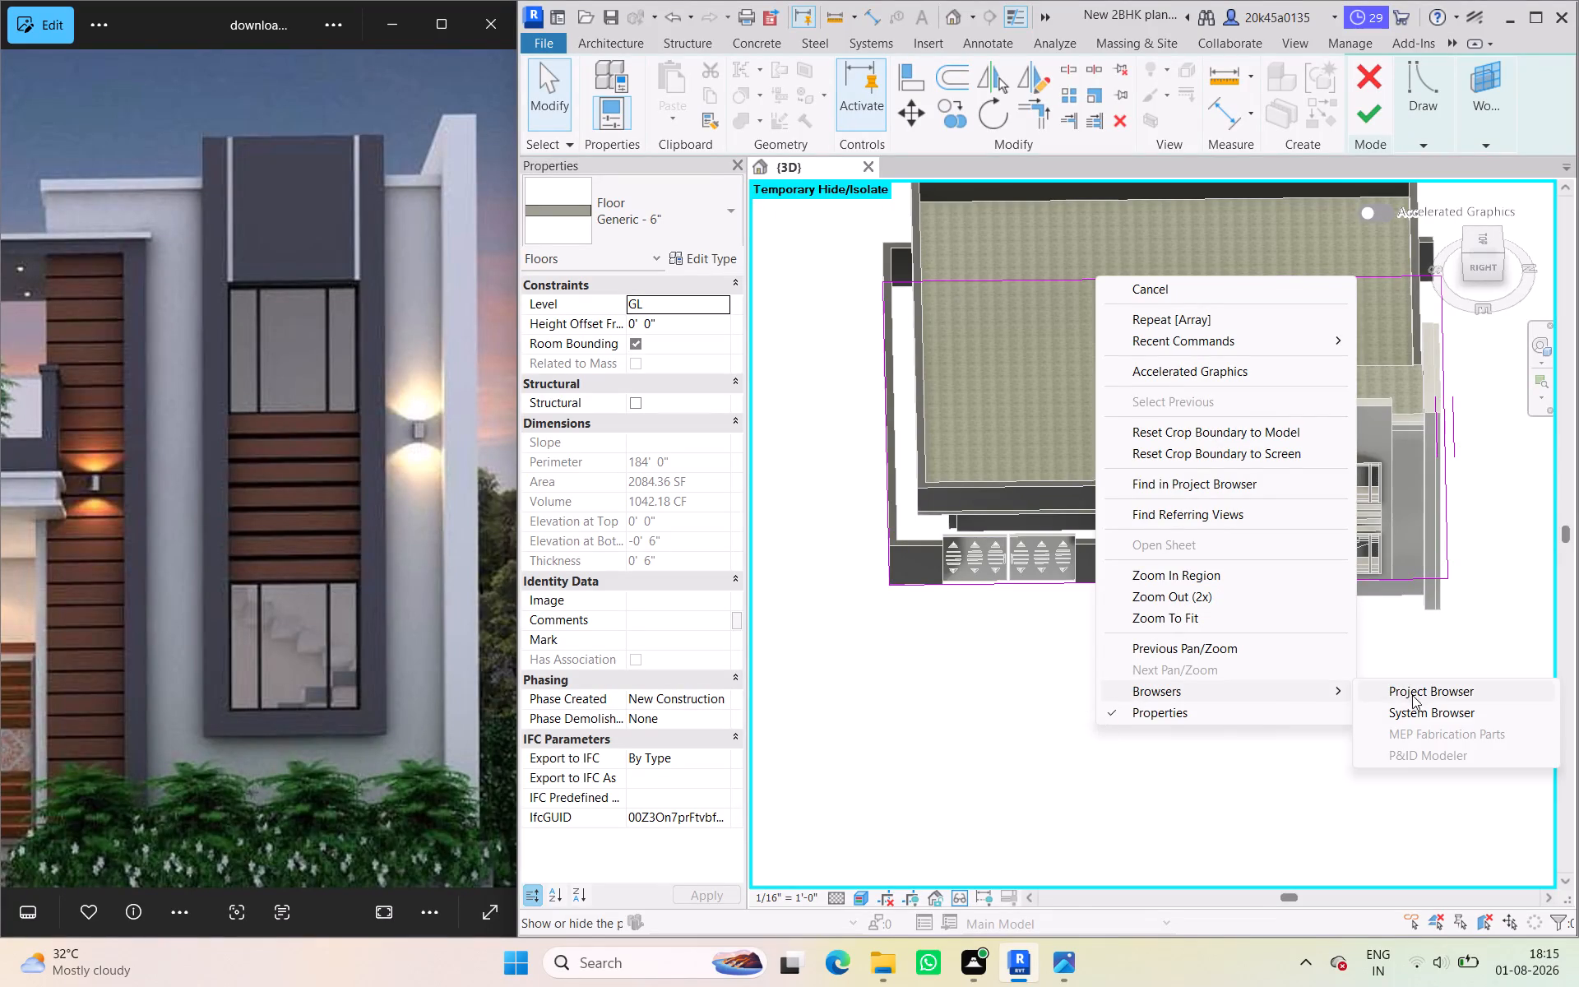
pyautogui.click(1424, 690)
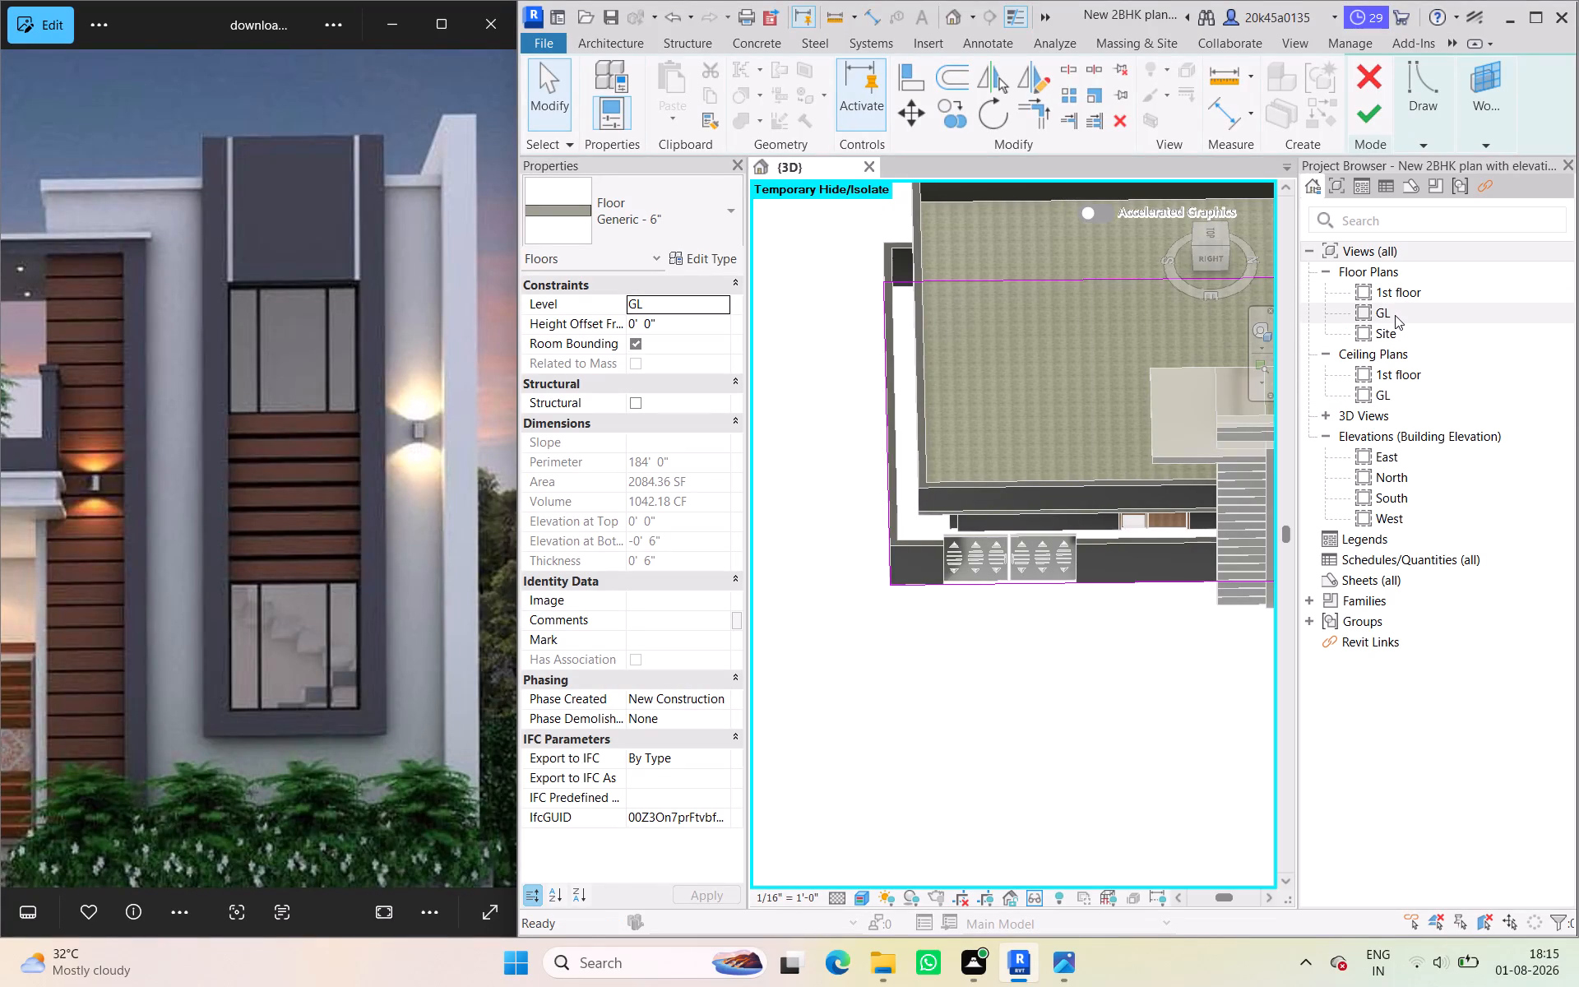
pyautogui.doubleClick(1395, 315)
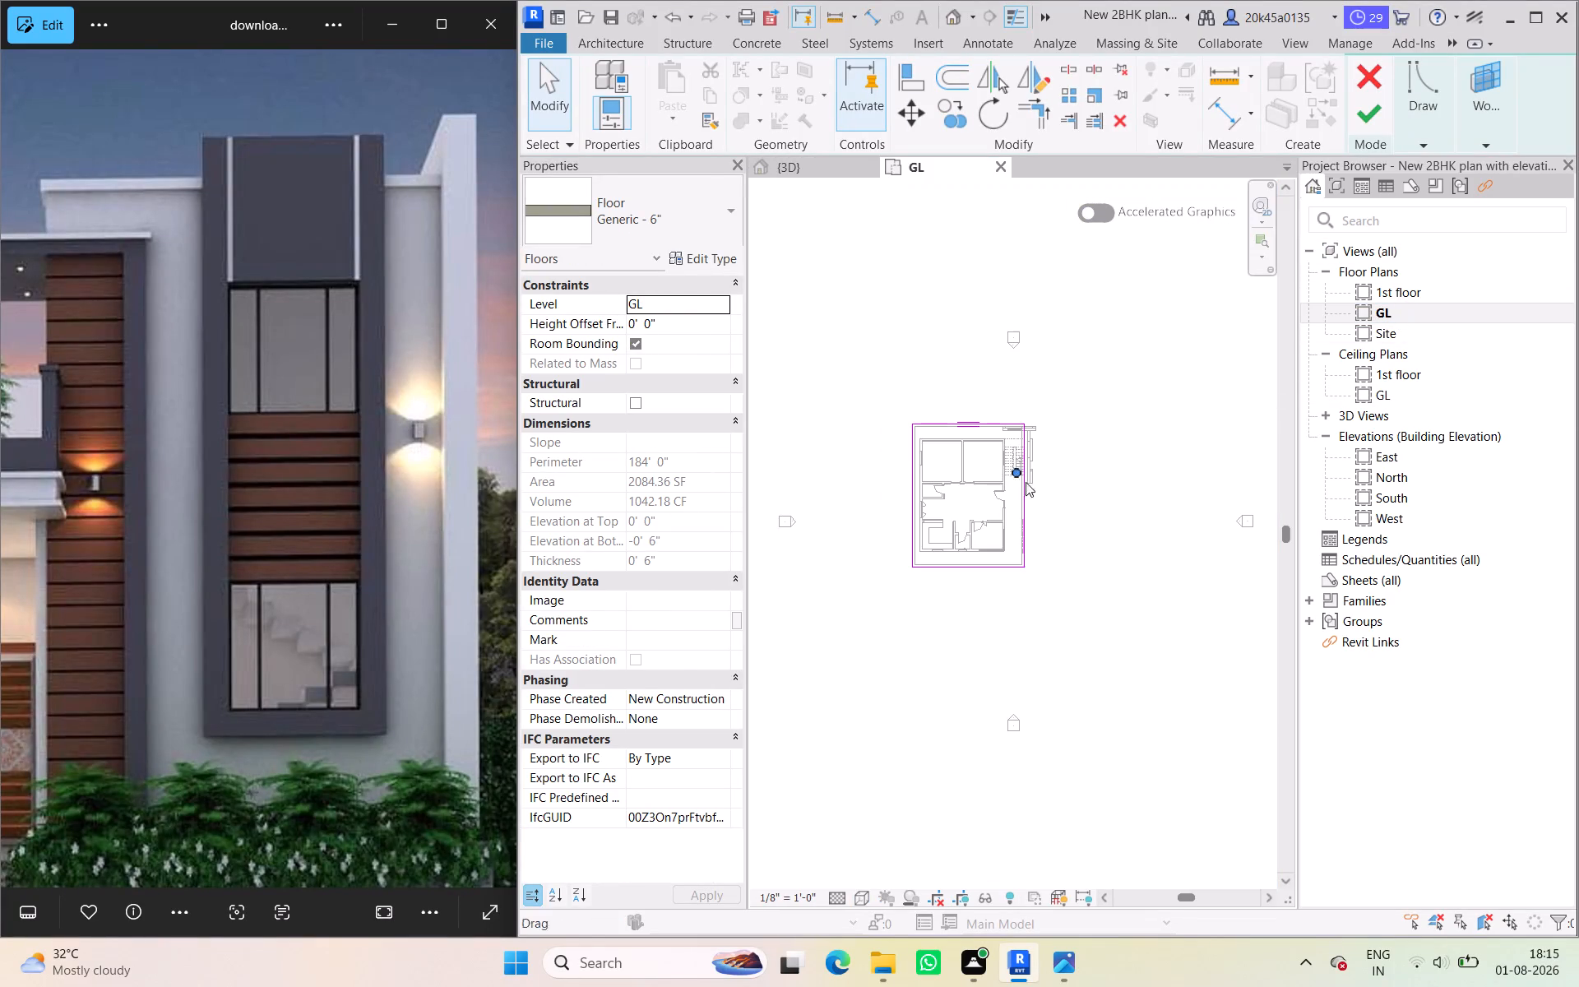
# Move the slab's gate-side boundary line outward past the window tower and the projecting frame wall, and finish the floor sketch.
pyautogui.click(1024, 487)
pyautogui.scroll(4, 1032, 490)
pyautogui.moveTo(1047, 498); pyautogui.dragTo(1032, 581, button='middle')
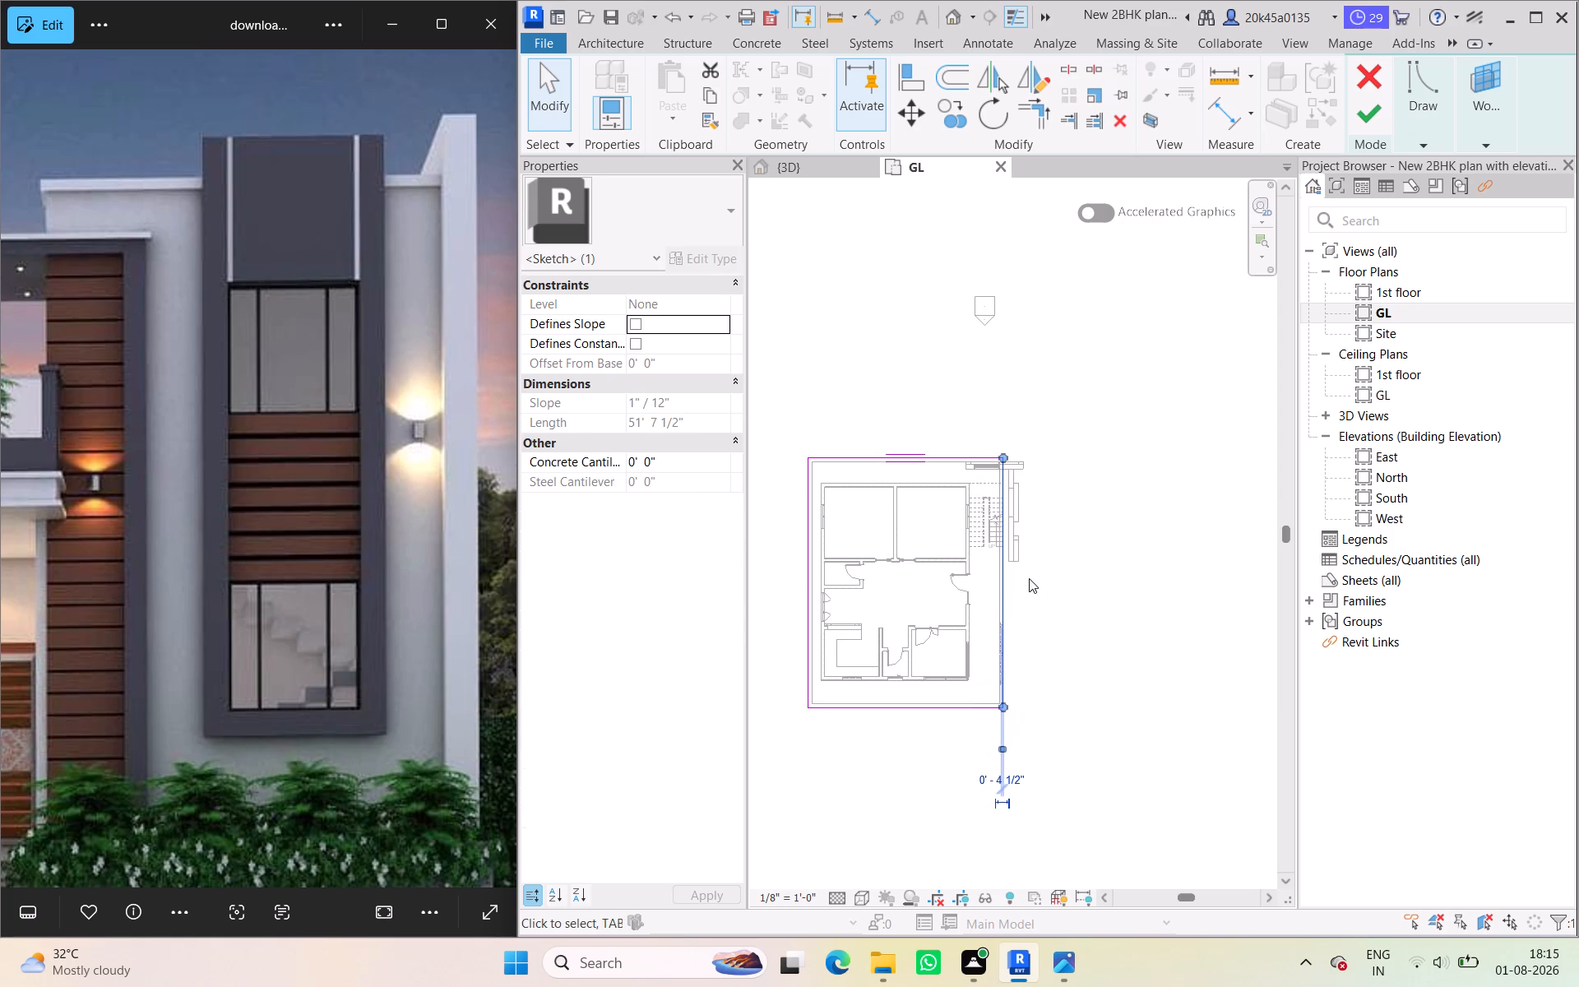
pyautogui.scroll(5, 1023, 779)
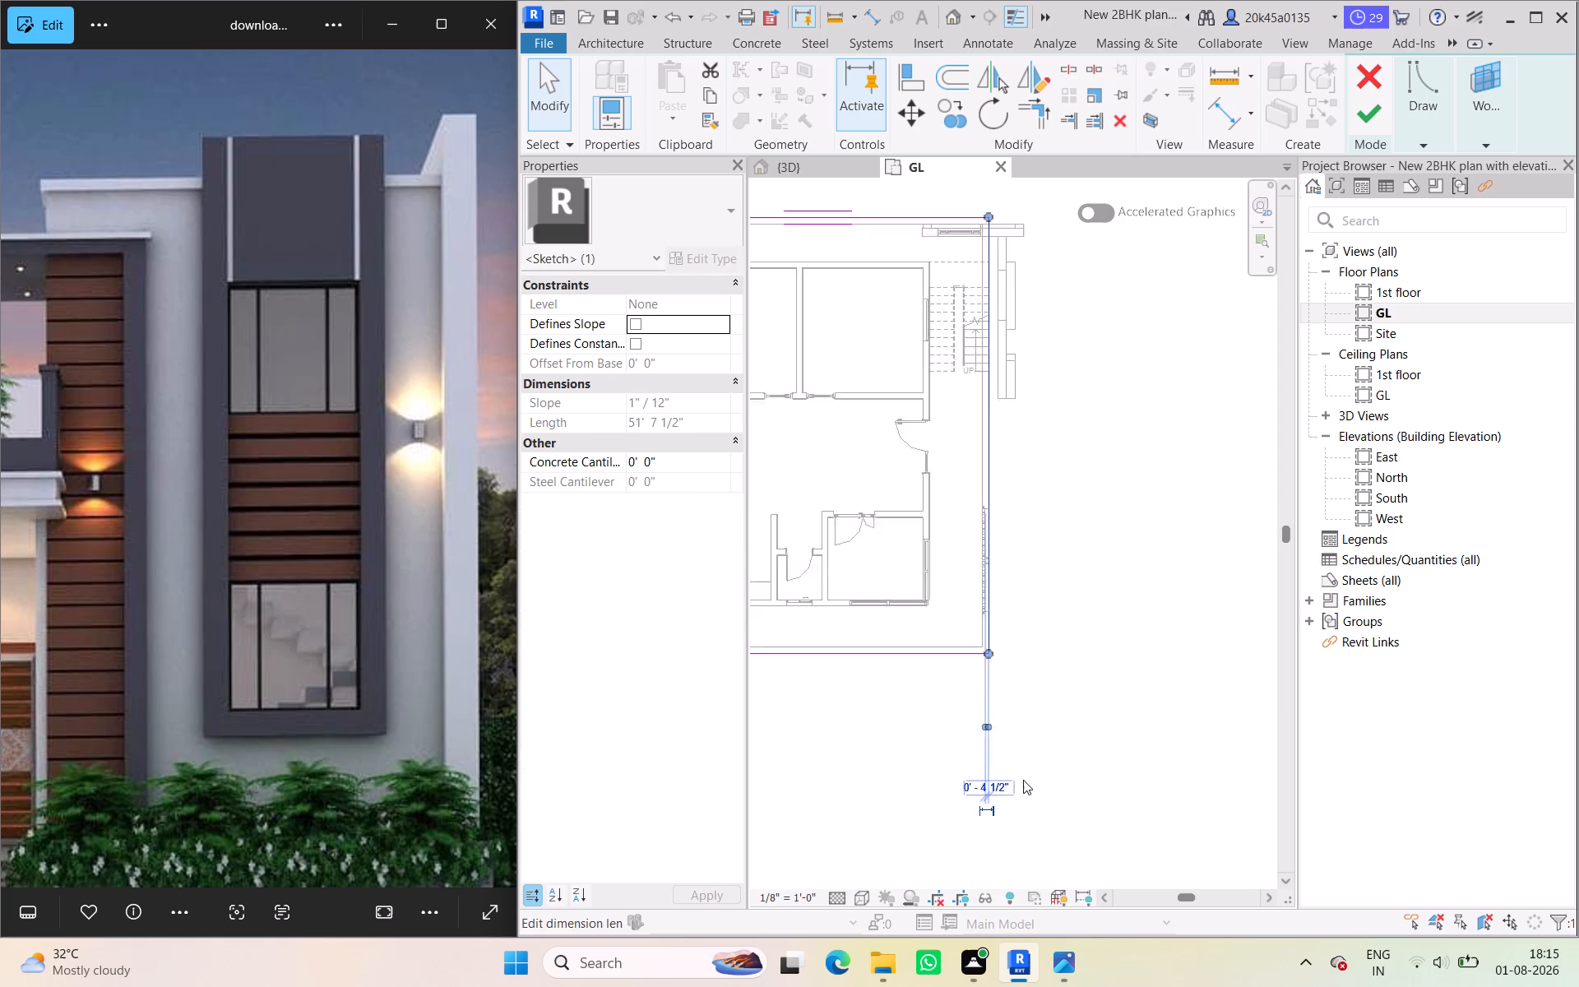
pyautogui.scroll(3, 1023, 785)
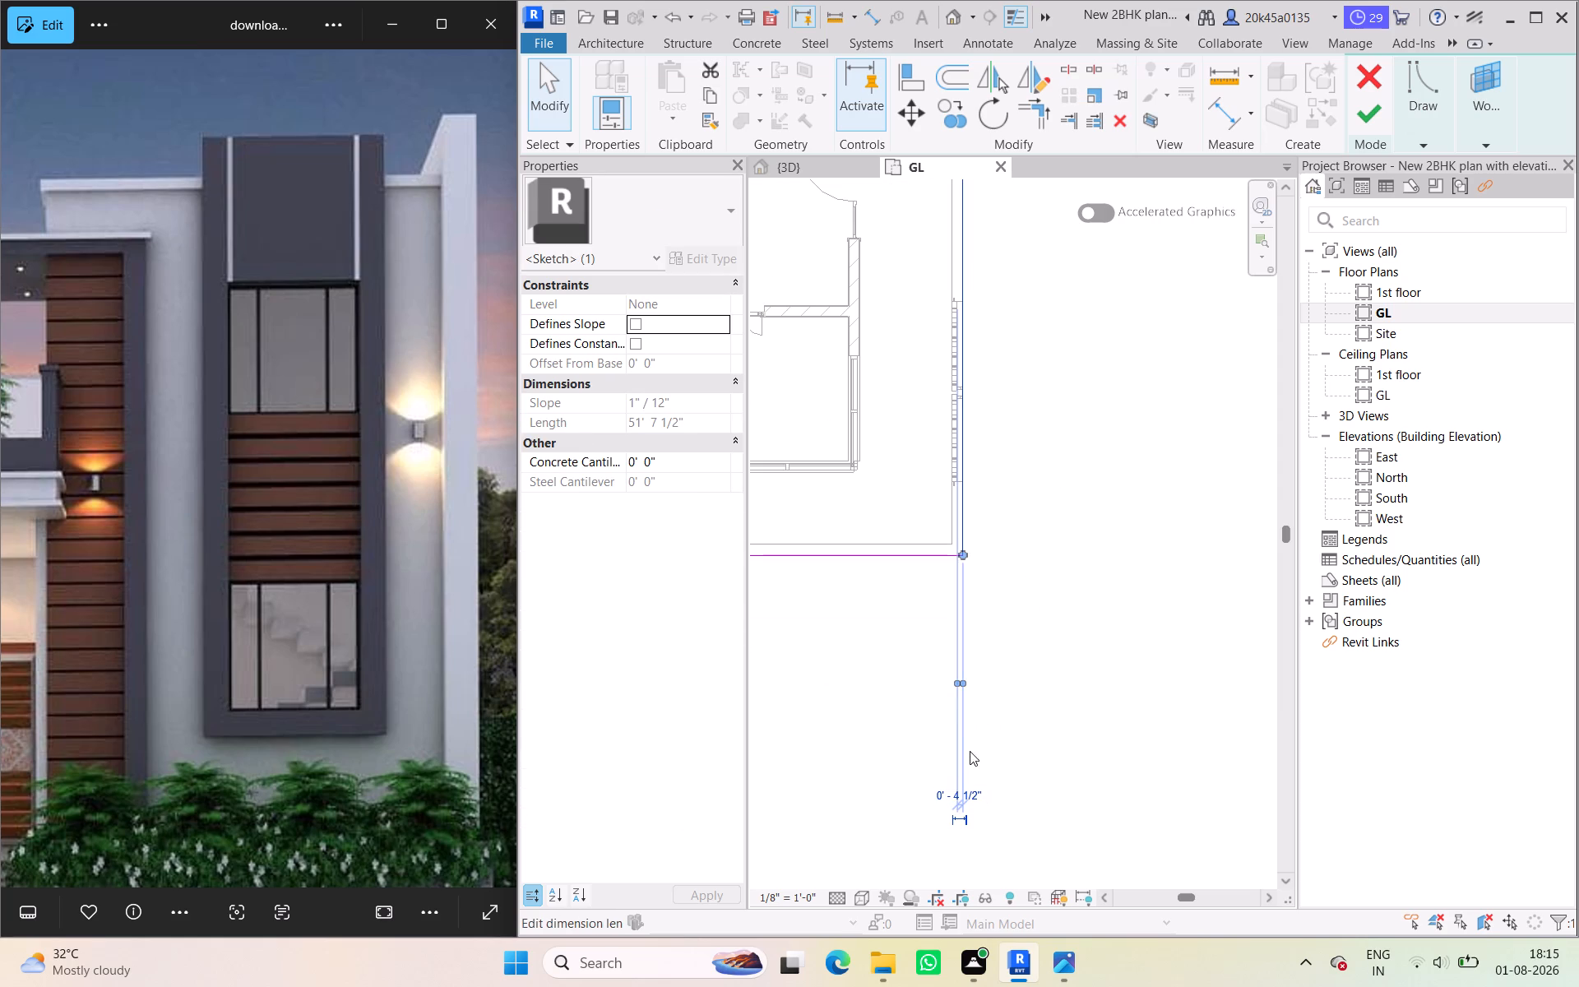
pyautogui.press('Right')
pyautogui.press('Right')
pyautogui.press('Right')
pyautogui.press('Right')
pyautogui.press('Right')
pyautogui.press('Right')
pyautogui.press('Right')
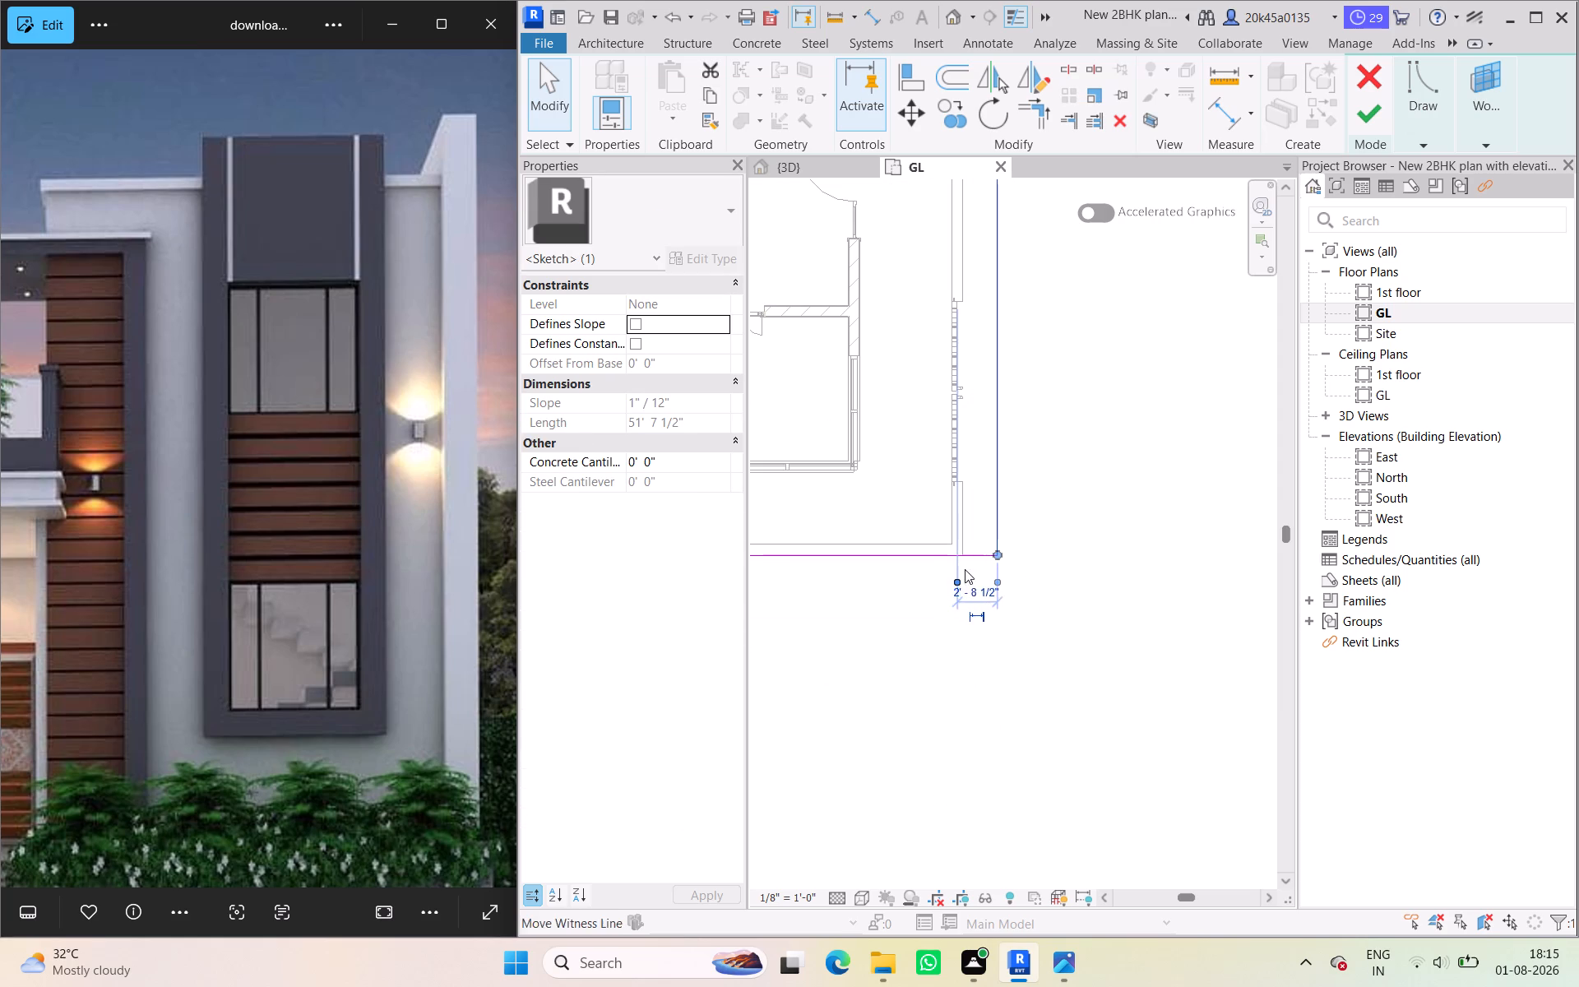
pyautogui.press('Right')
pyautogui.scroll(-2, 1016, 568)
pyautogui.moveTo(1024, 586); pyautogui.dragTo(1014, 702, button='middle')
pyautogui.press('Right')
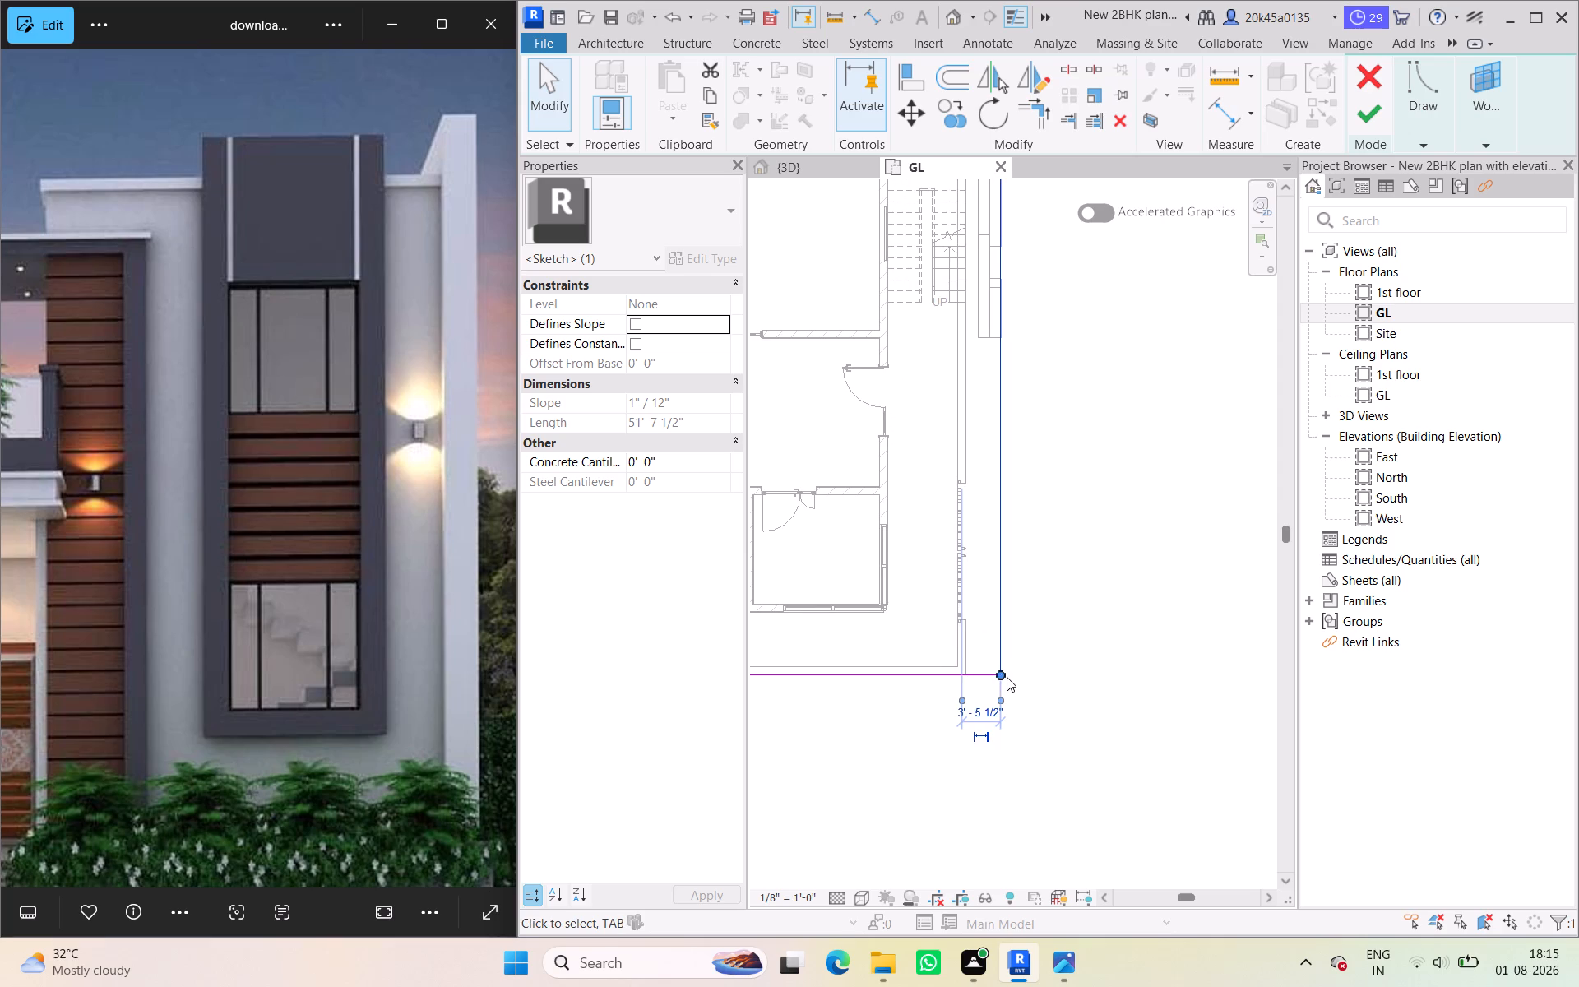
pyautogui.press('Right')
pyautogui.scroll(-2, 1002, 640)
pyautogui.moveTo(1006, 643); pyautogui.dragTo(1009, 702, button='middle')
pyautogui.scroll(2, 985, 362)
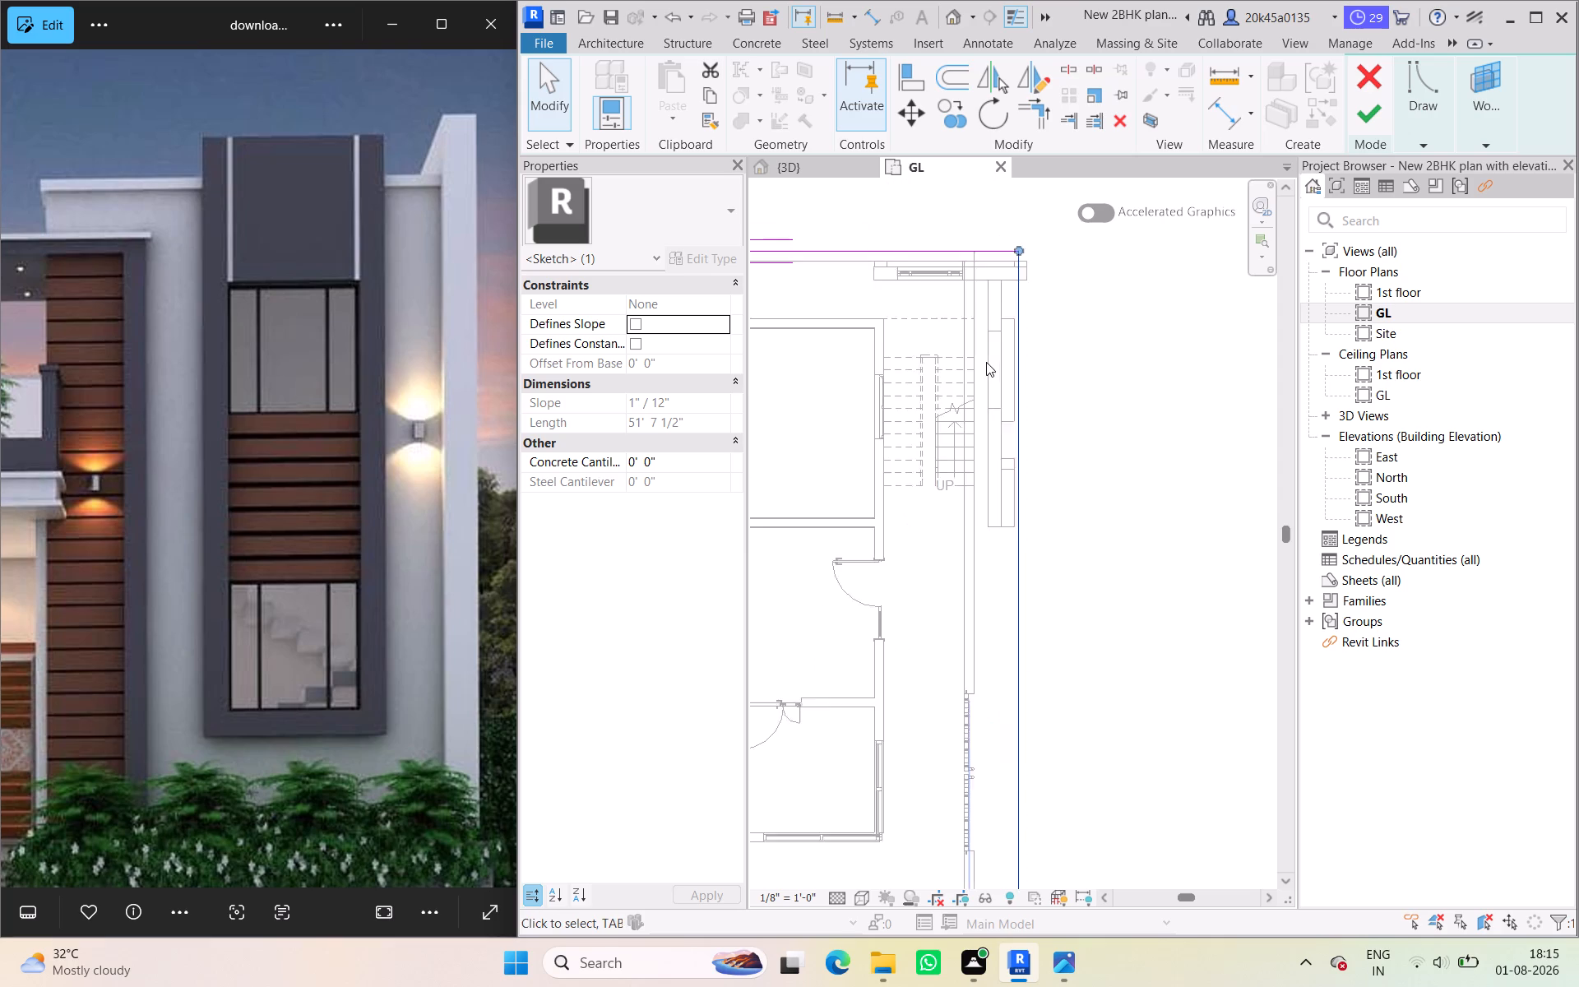
pyautogui.scroll(2, 986, 362)
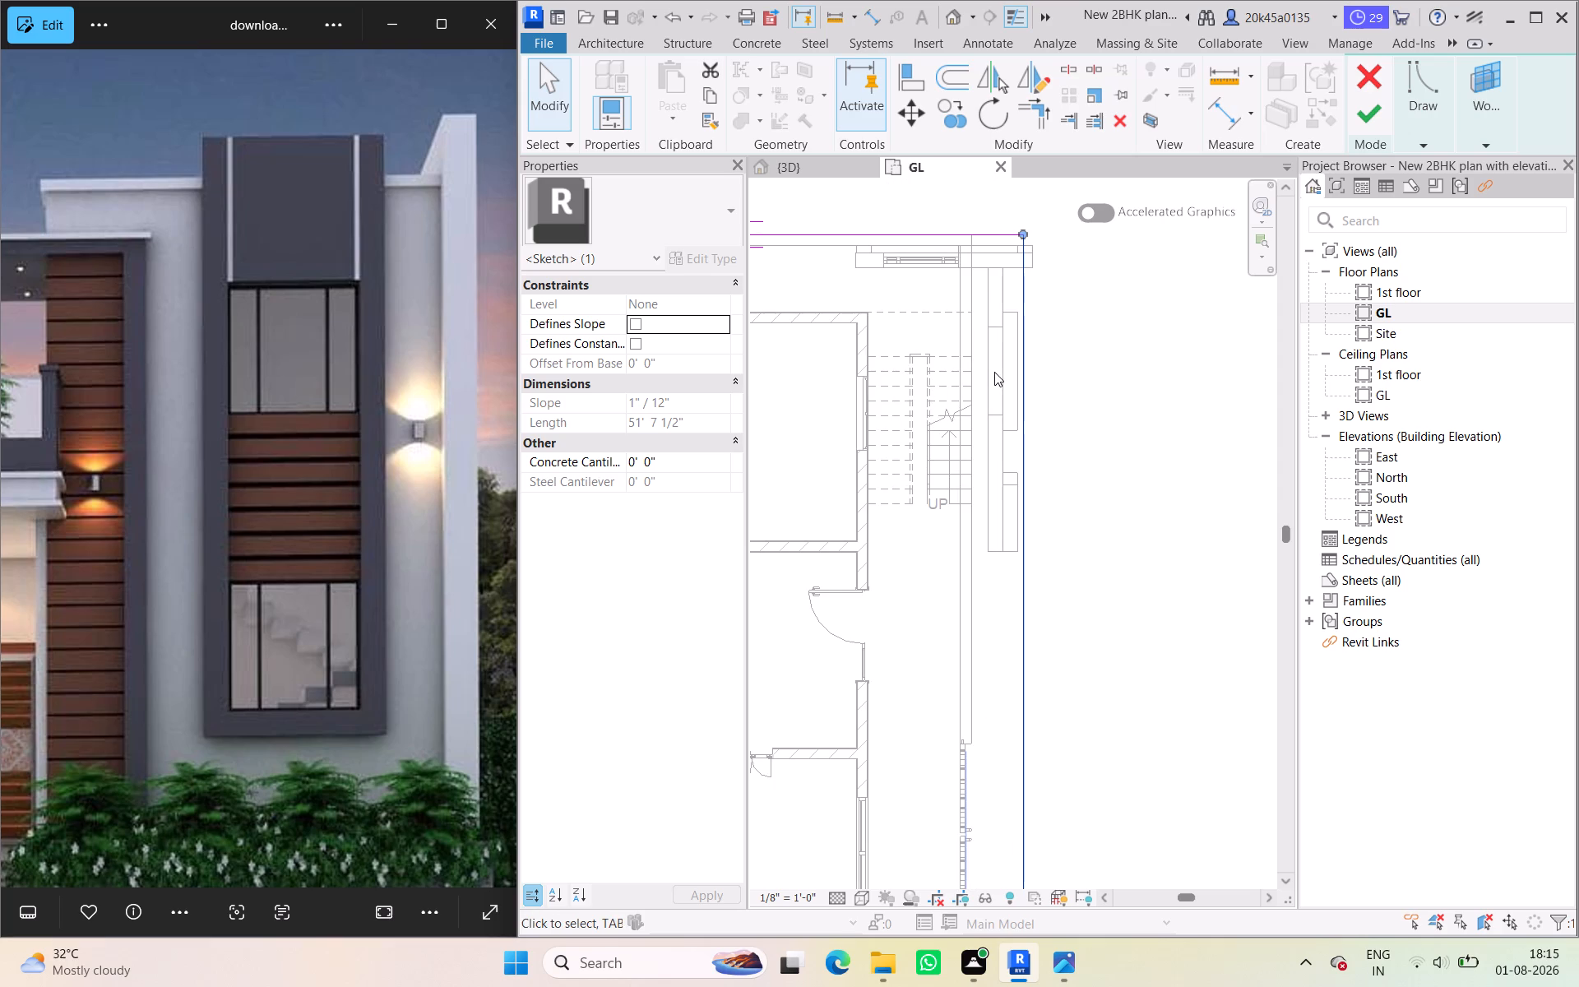
pyautogui.press('Right')
pyautogui.press('Right')
pyautogui.press('Right')
pyautogui.press('Right')
pyautogui.press('Right')
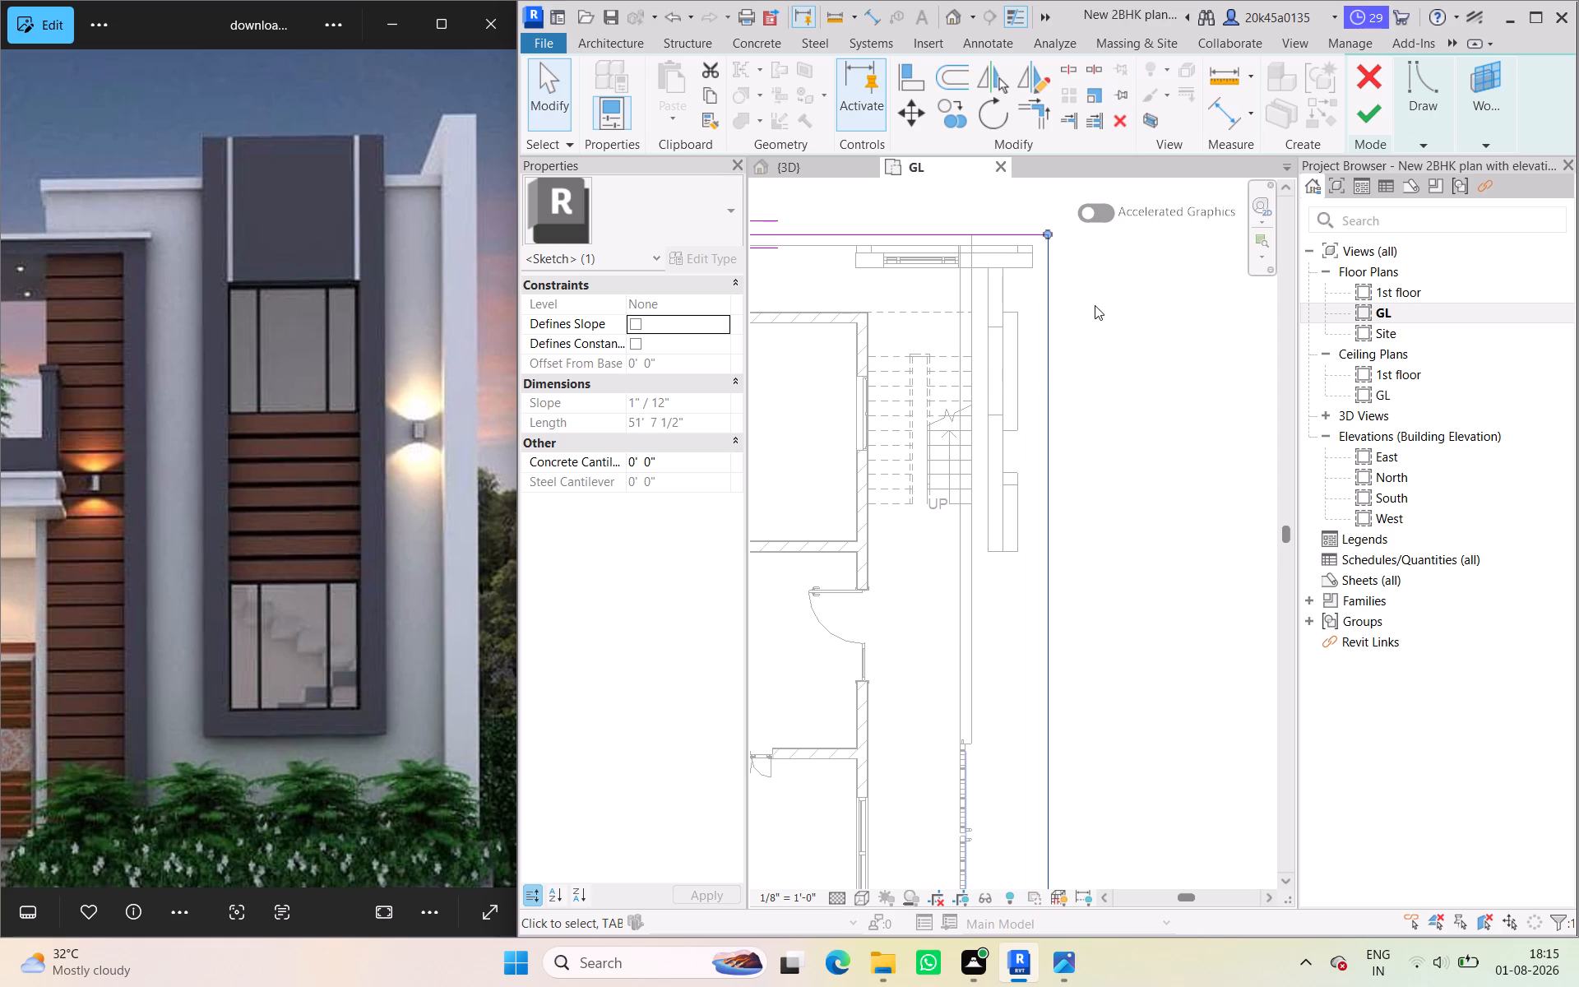
pyautogui.click(1368, 116)
# Move the gate and the boundary walls on both sides of it outward together so their outer face meets the slab's new edge.
pyautogui.click(966, 586)
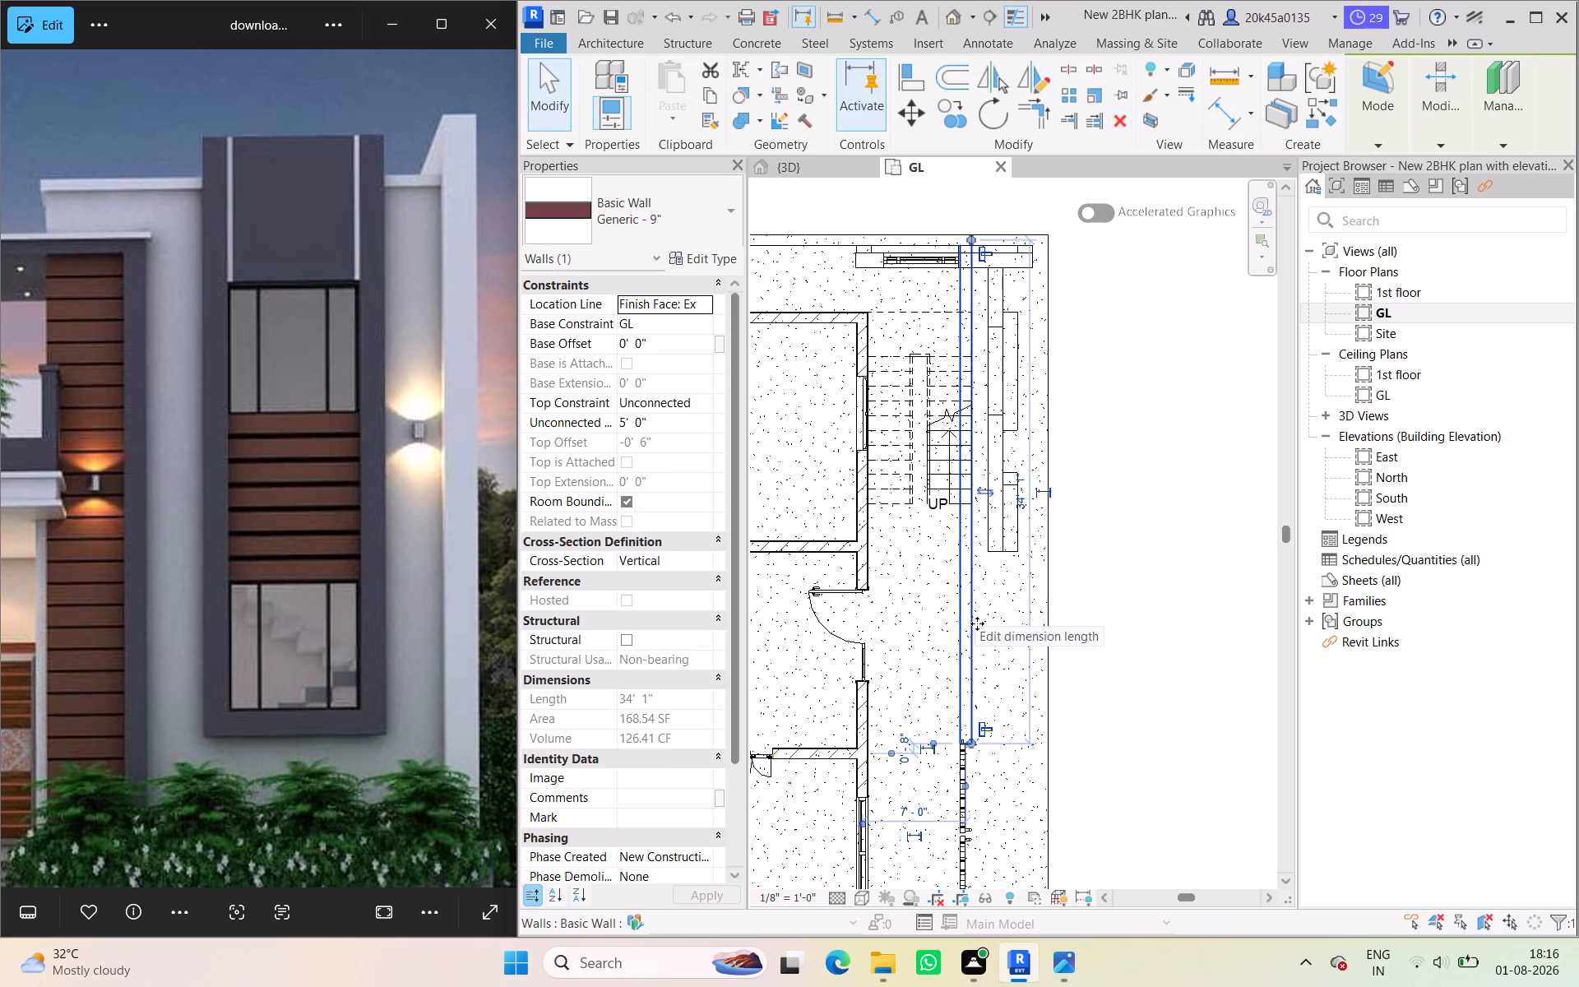
pyautogui.moveTo(993, 701); pyautogui.dragTo(990, 606, button='middle')
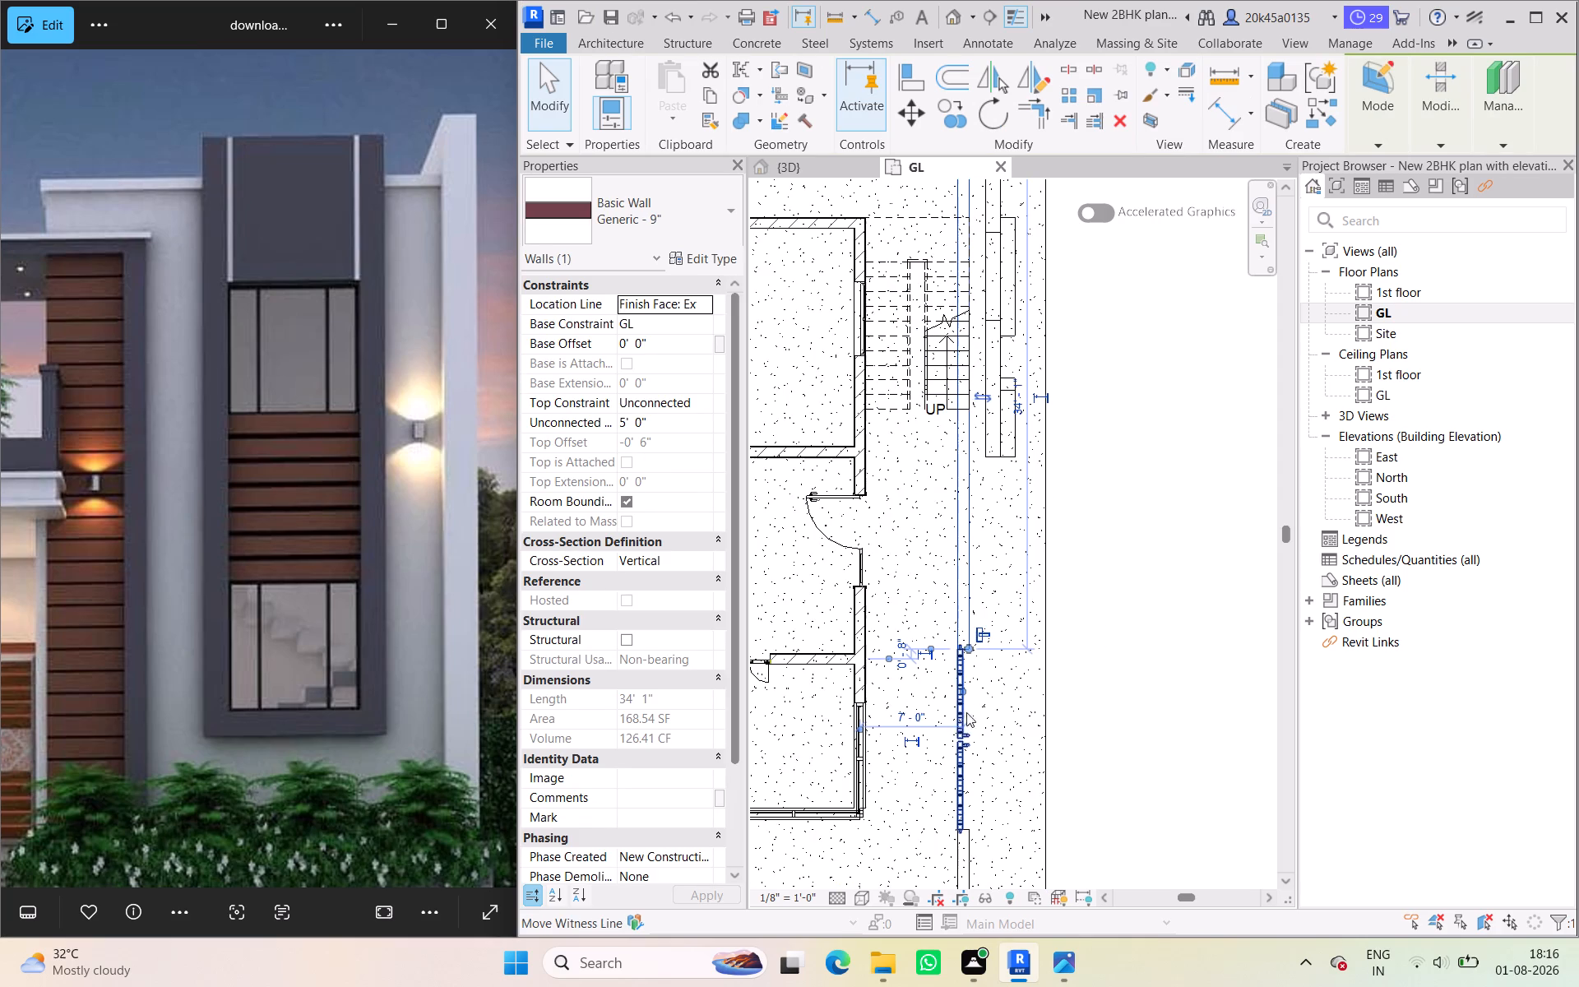
pyautogui.keyDown('ctrl'); pyautogui.click(956, 721); pyautogui.keyUp('ctrl')
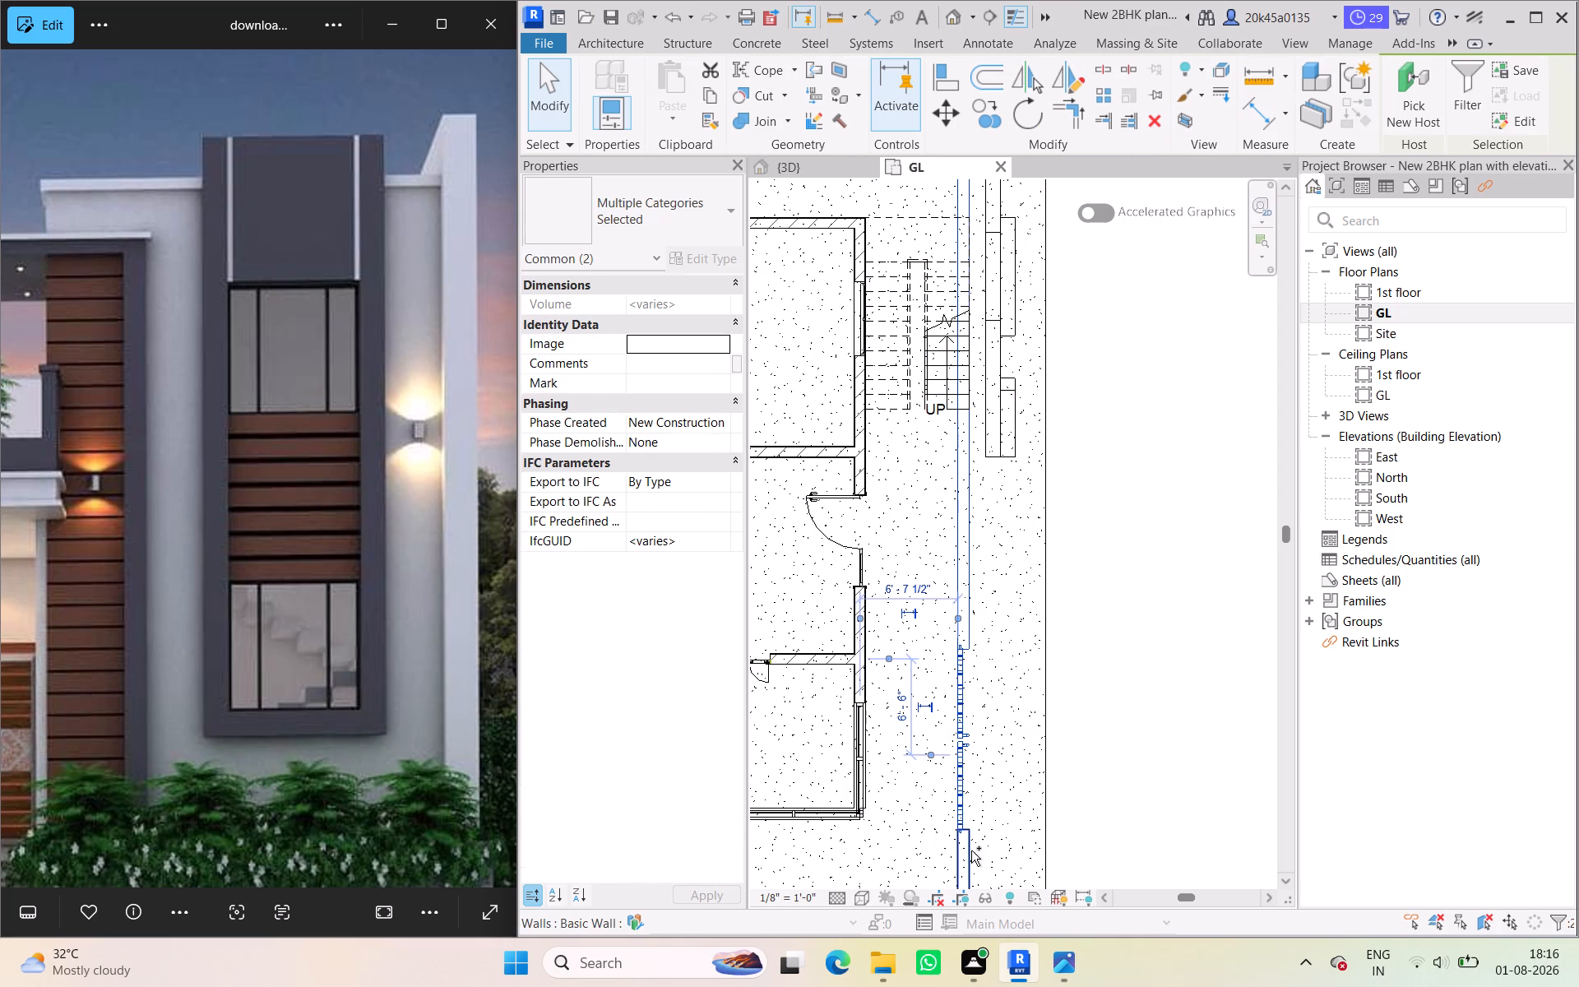
pyautogui.keyDown('ctrl'); pyautogui.click(971, 850); pyautogui.keyUp('ctrl')
pyautogui.press('Right')
pyautogui.press('Right')
pyautogui.press('Right')
pyautogui.press('Right')
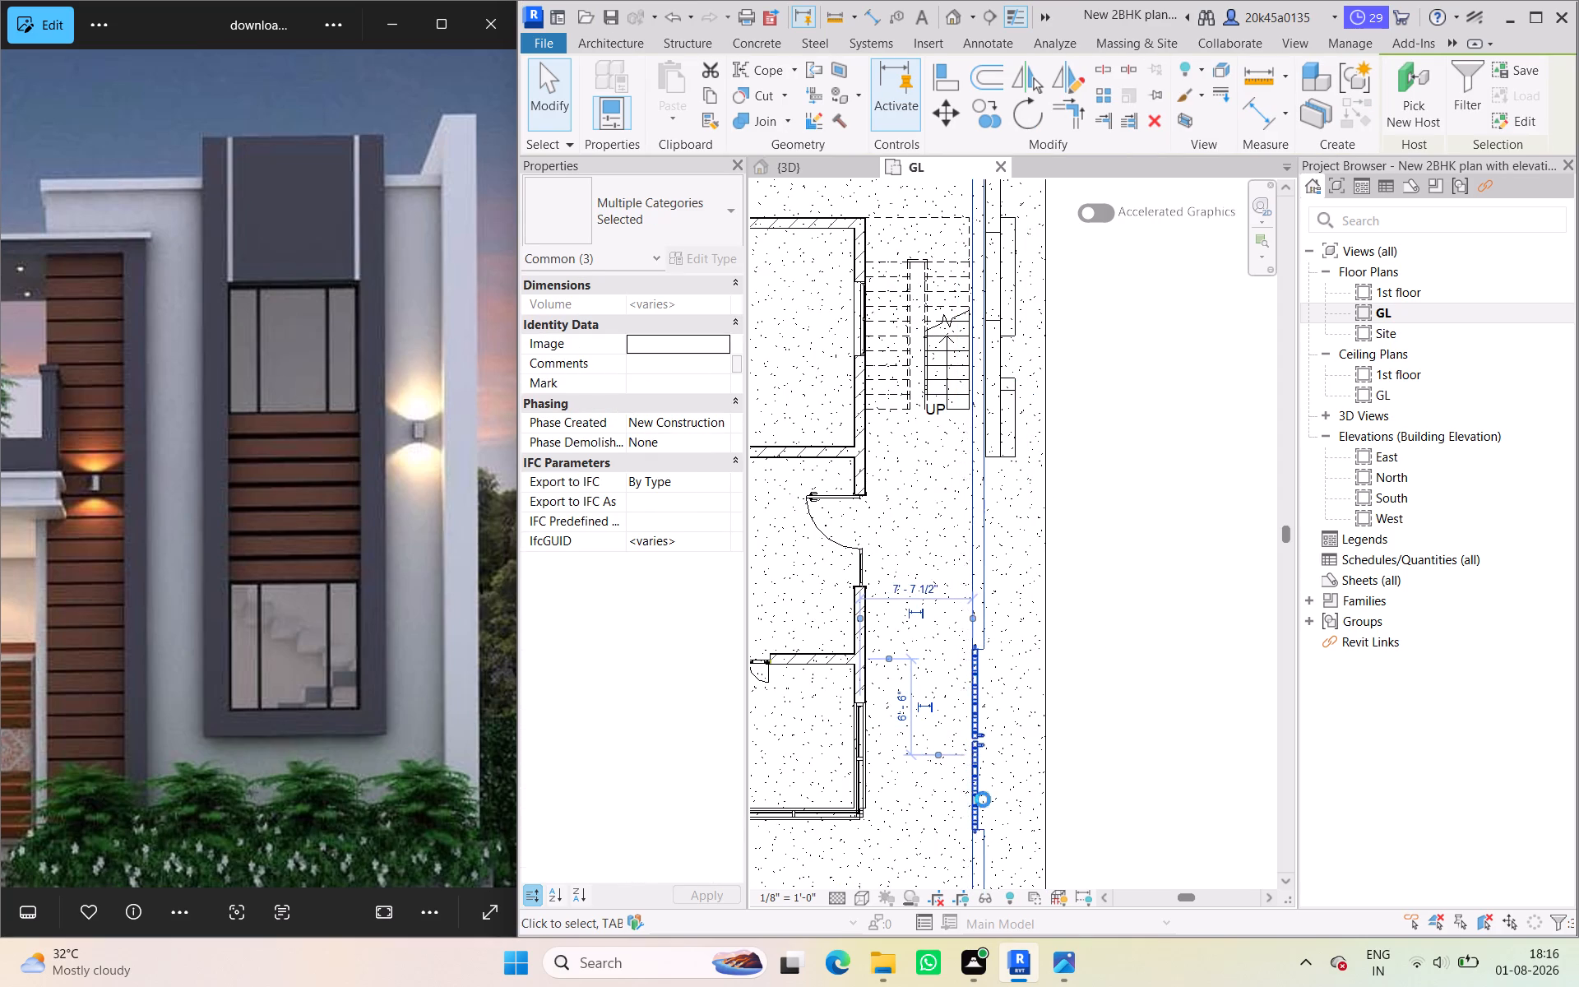
pyautogui.press('Right')
pyautogui.press('Right')
pyautogui.press('Right')
pyautogui.press('Right')
pyautogui.scroll(7, 1009, 708)
pyautogui.press('Right')
pyautogui.press('Right')
pyautogui.press('Right')
pyautogui.press('Right')
pyautogui.scroll(3, 1081, 664)
pyautogui.press('Right')
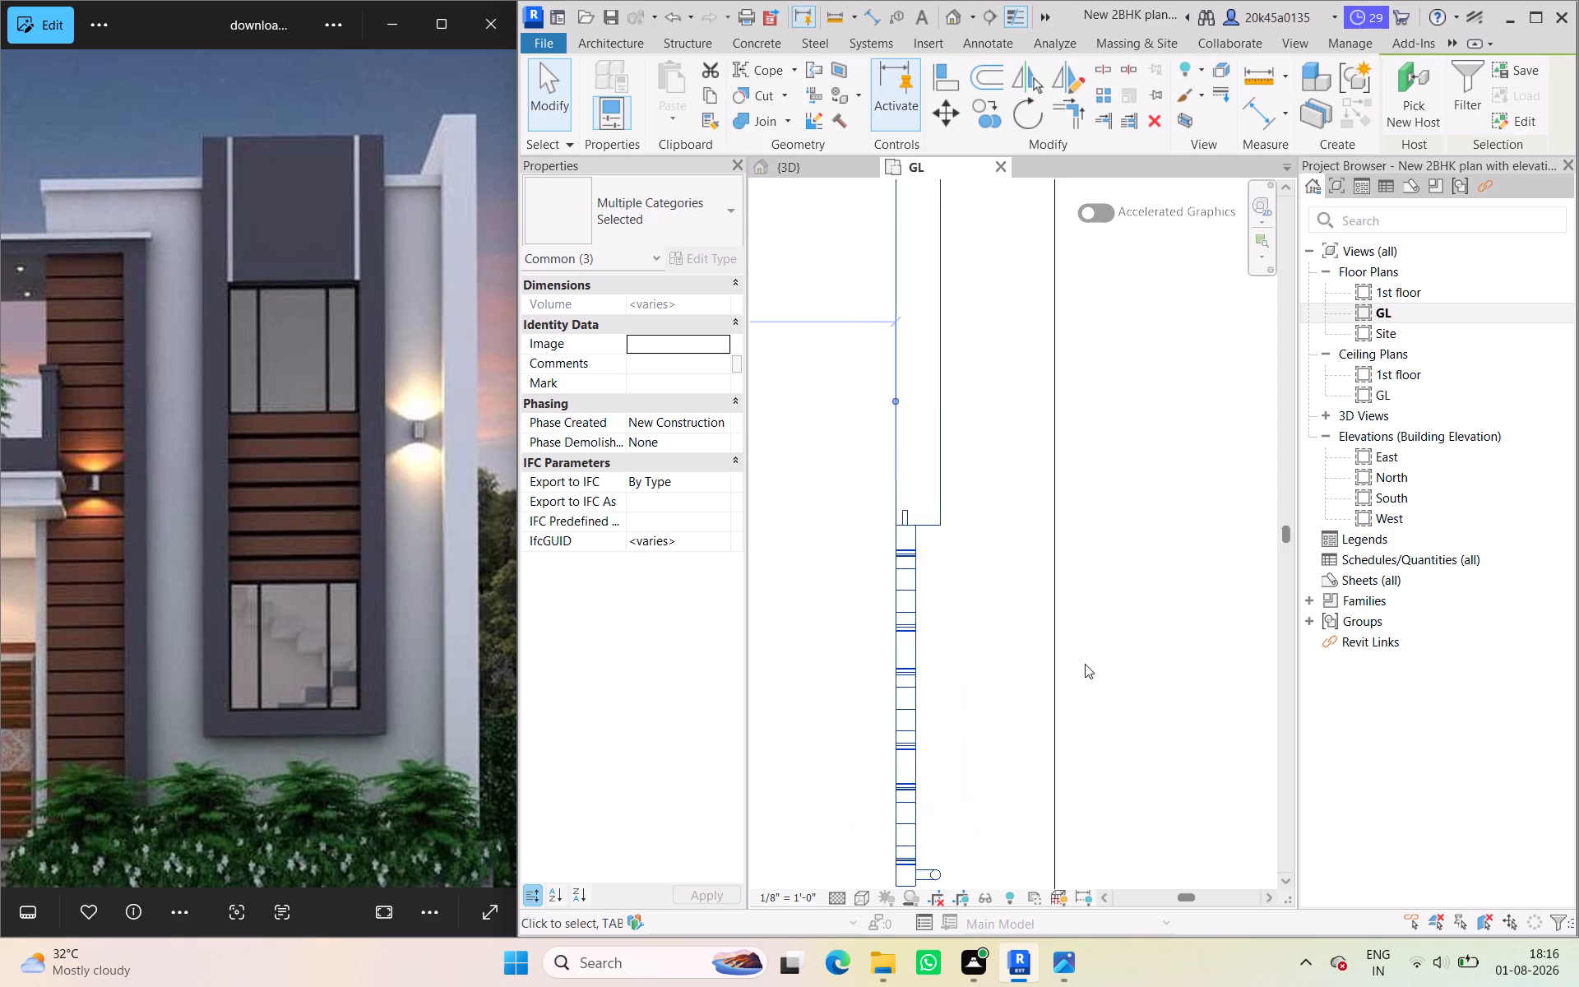
pyautogui.scroll(-8, 1085, 664)
pyautogui.press('Right')
pyautogui.press('Right')
pyautogui.press('Right')
pyautogui.scroll(-2, 1083, 661)
pyautogui.press('Right')
pyautogui.scroll(9, 1085, 654)
pyautogui.press('Right')
pyautogui.press('Right')
pyautogui.press('Right')
pyautogui.press('Right')
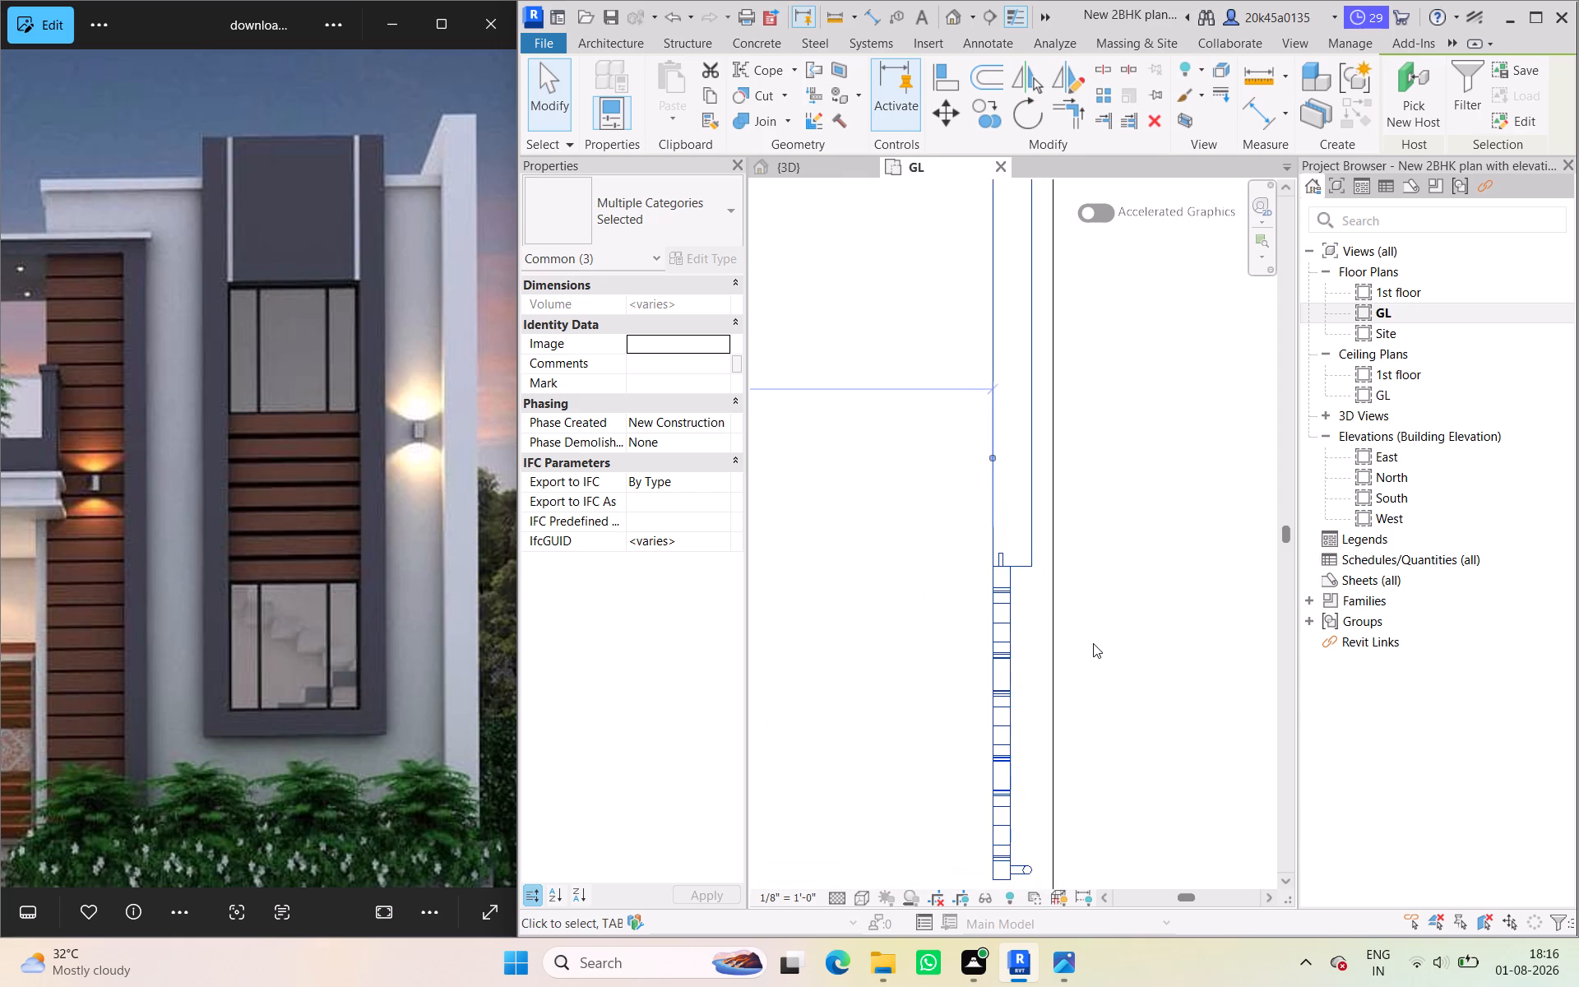
pyautogui.scroll(3, 1093, 643)
pyautogui.press('Right')
pyautogui.press('Right')
pyautogui.press('Right')
pyautogui.press('Right')
pyautogui.press('Right')
pyautogui.press('Right')
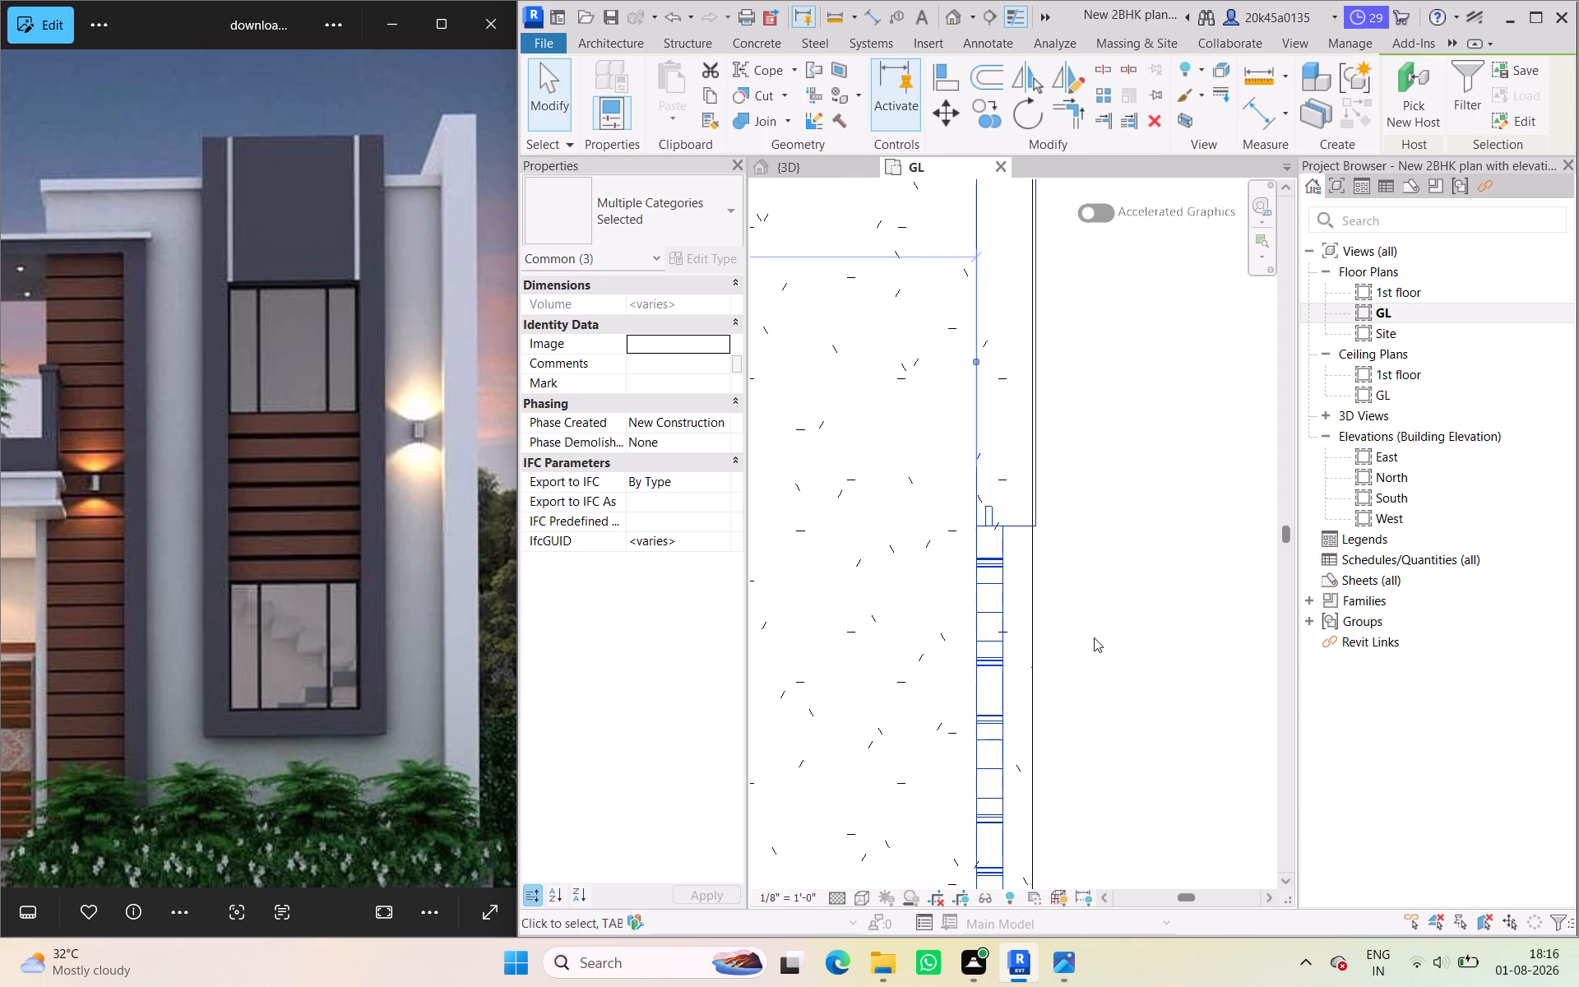
pyautogui.press('Left')
pyautogui.scroll(3, 1063, 627)
pyautogui.scroll(6, 1022, 529)
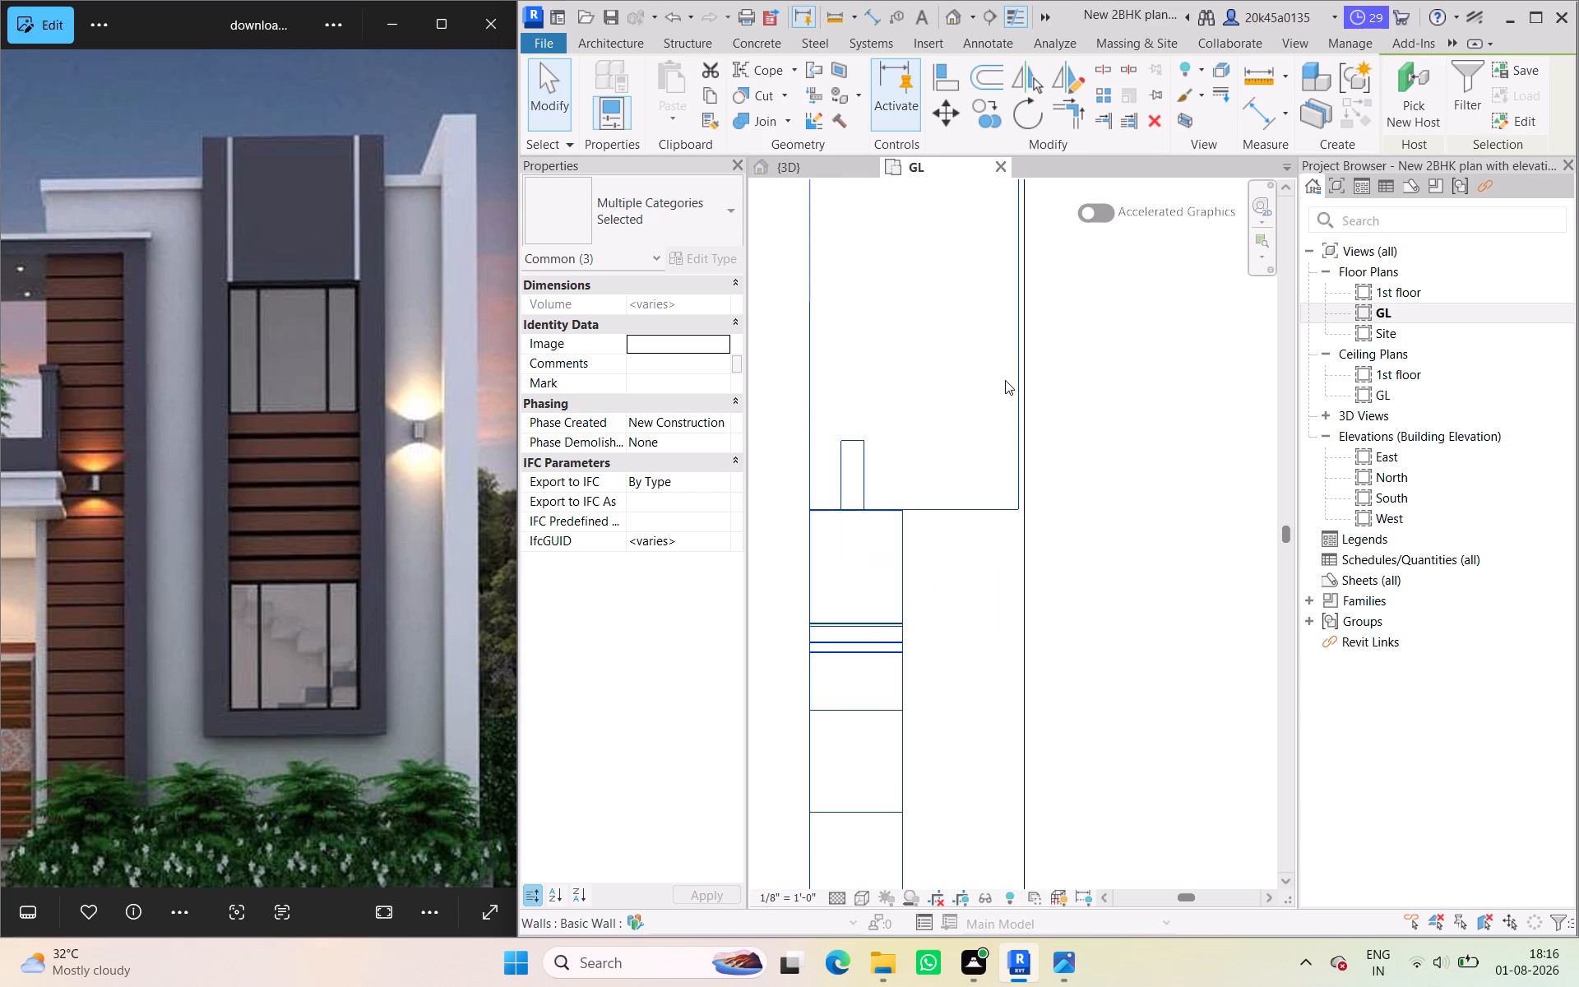
pyautogui.scroll(7, 1007, 390)
pyautogui.press('Right')
pyautogui.press('Right')
pyautogui.press('Right')
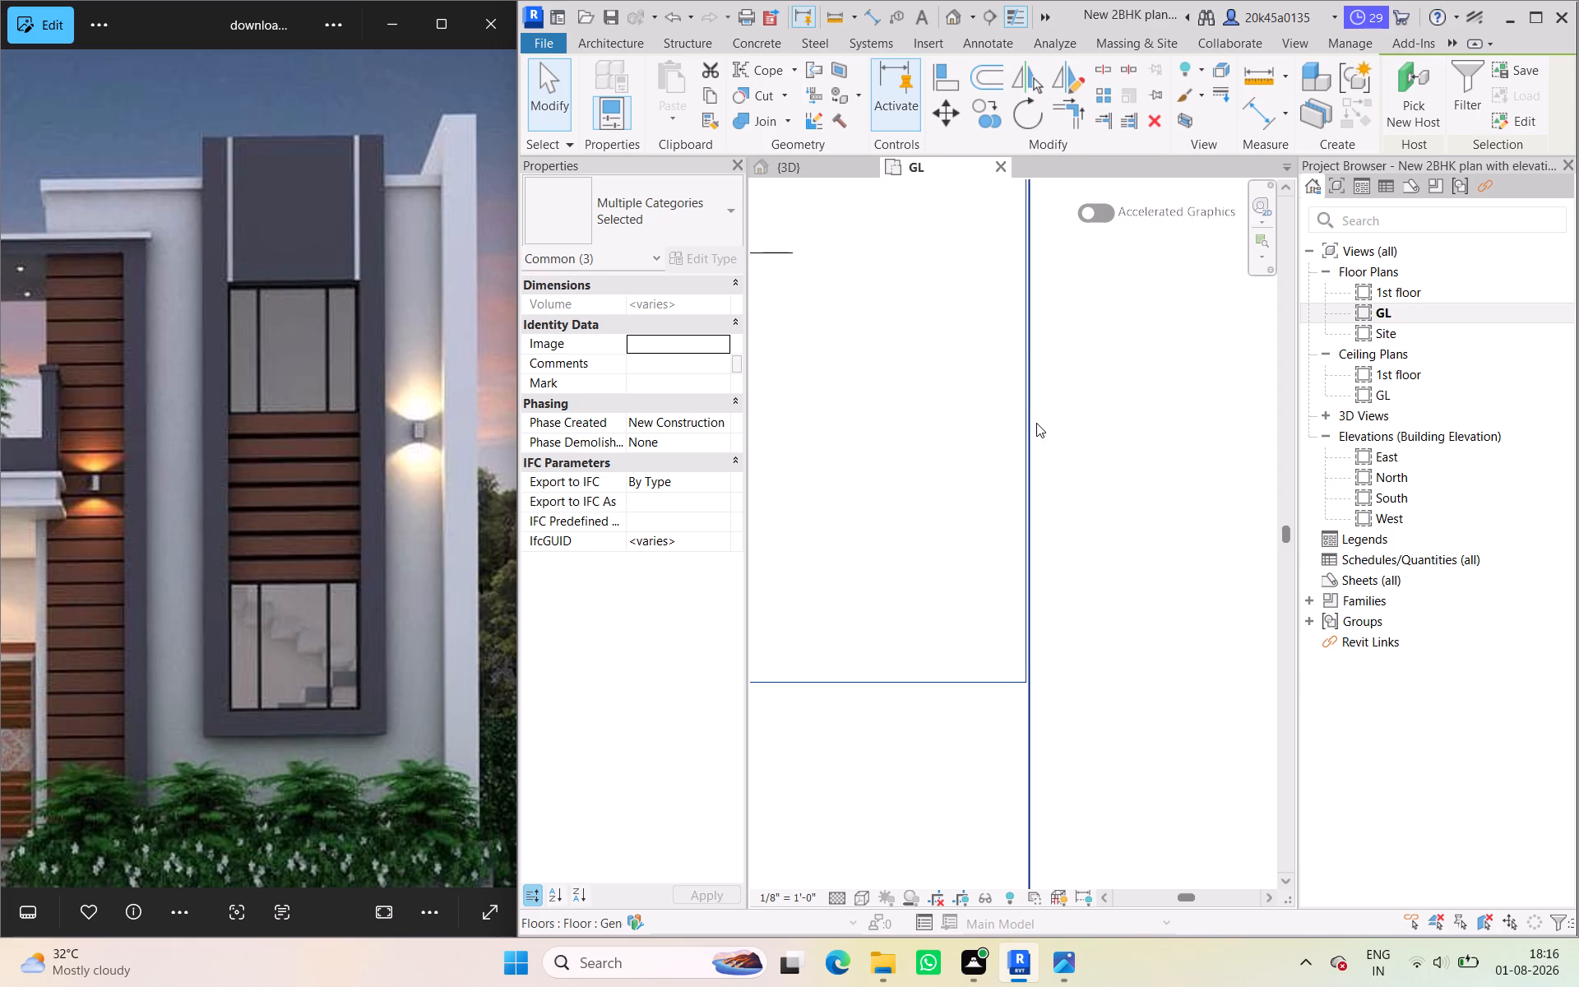
pyautogui.press('Right')
pyautogui.scroll(-19, 1038, 470)
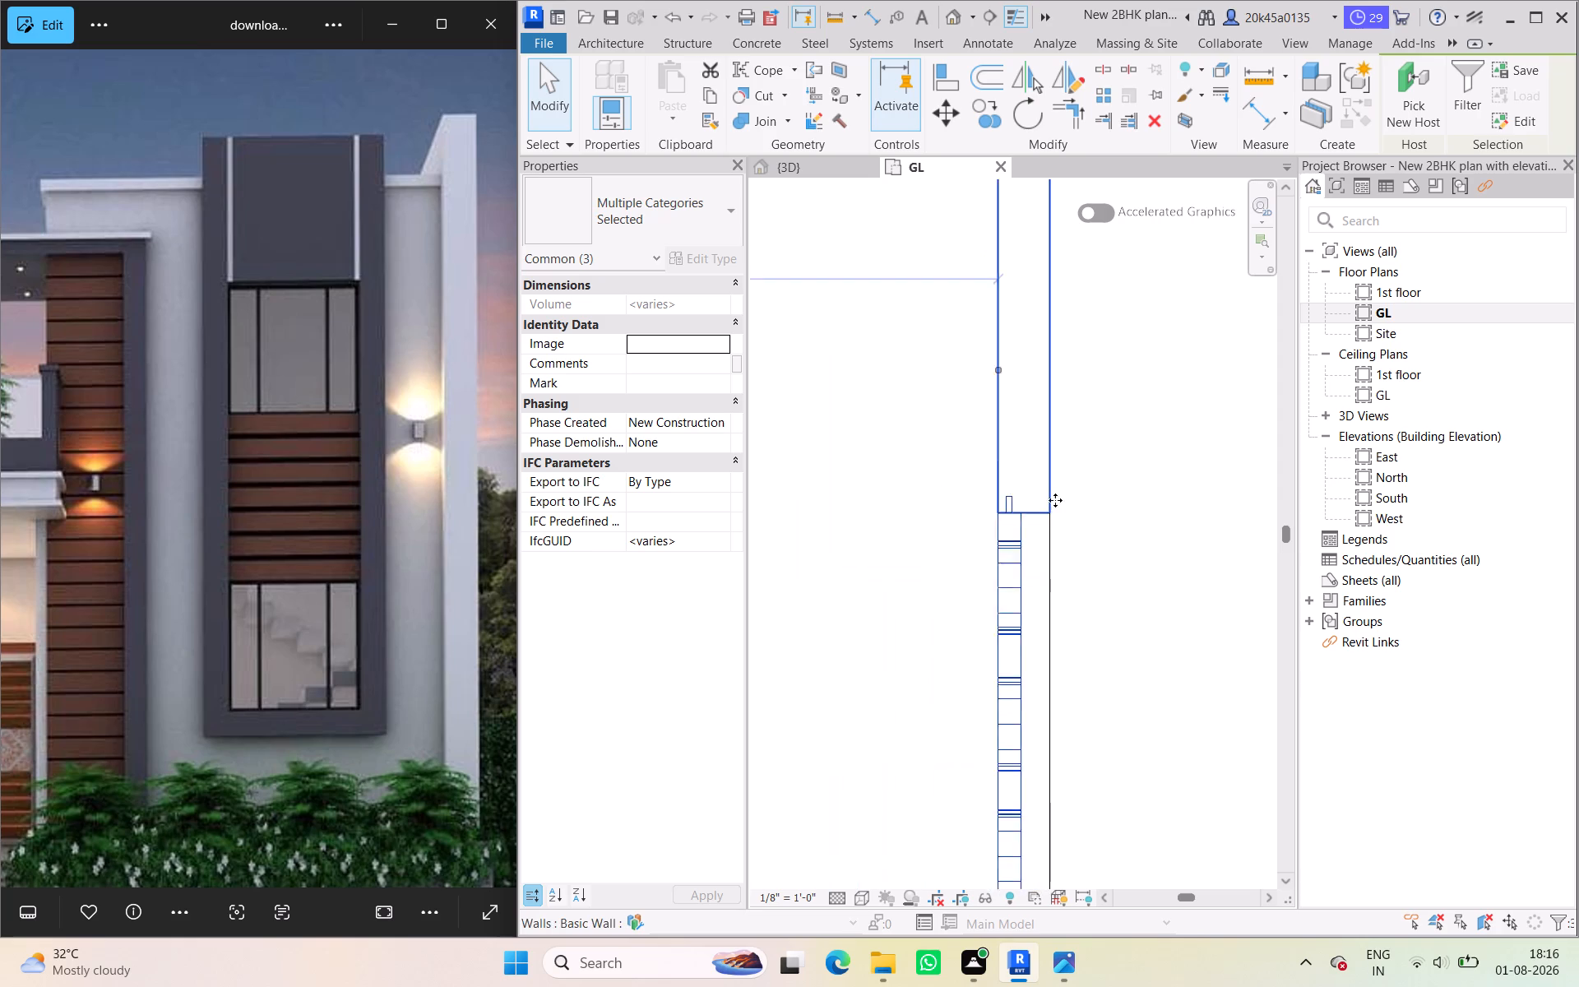
pyautogui.scroll(-14, 1055, 500)
pyautogui.click(1104, 418)
pyautogui.scroll(4, 1036, 370)
pyautogui.moveTo(1071, 475); pyautogui.dragTo(1081, 532, button='middle')
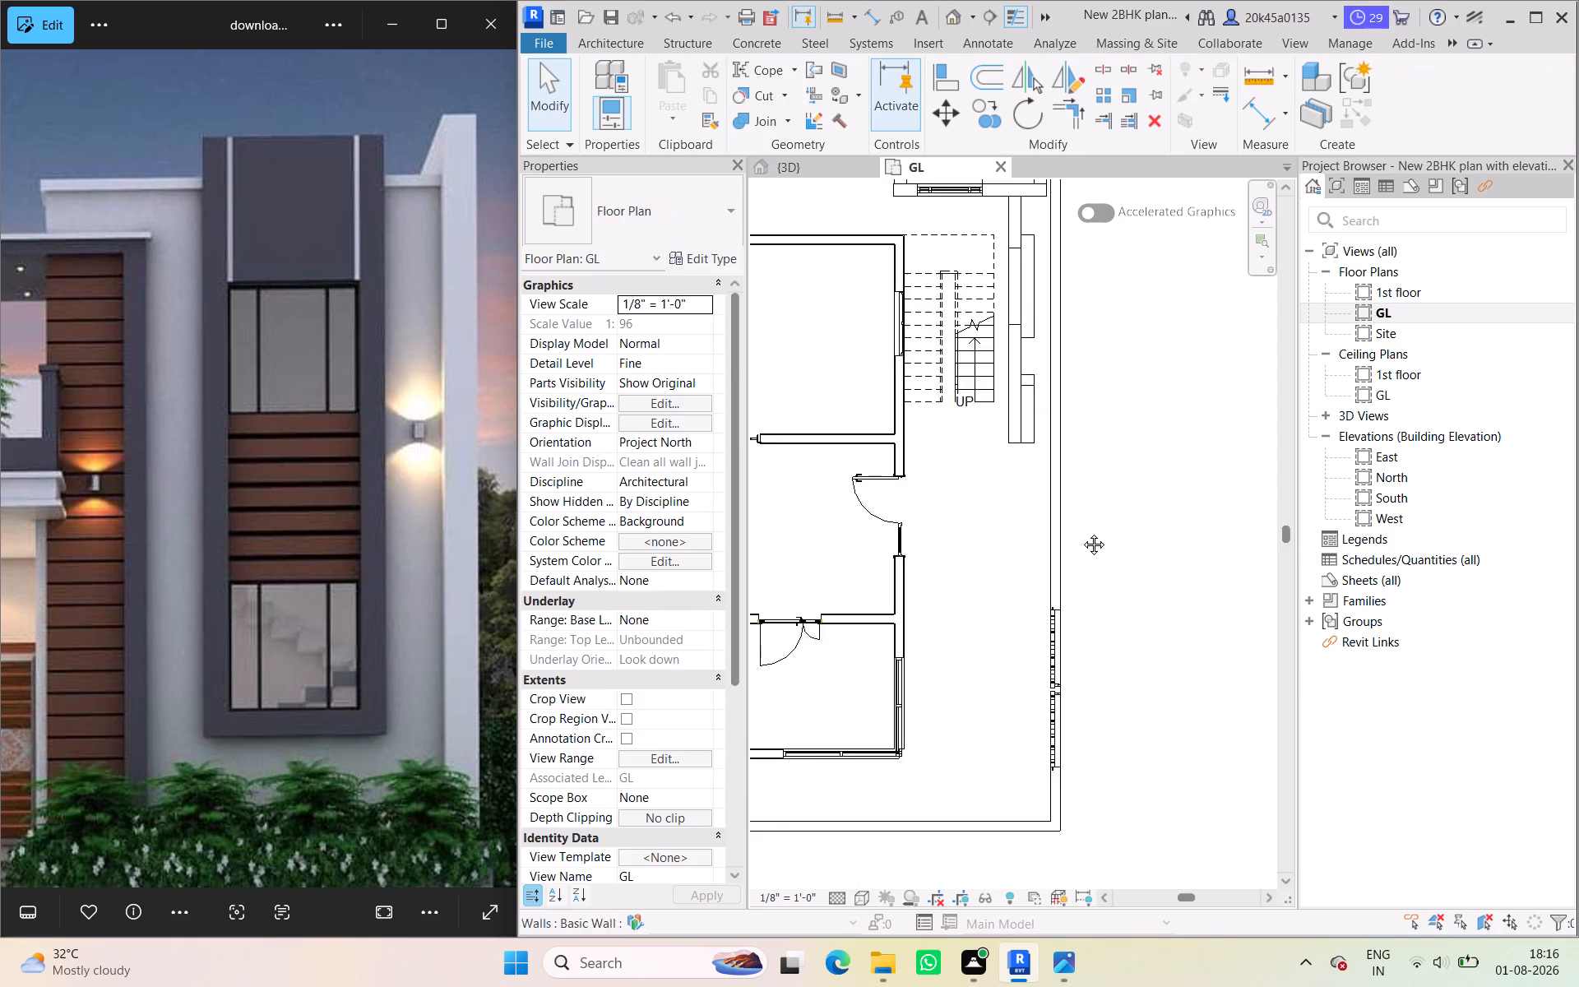
# Inspect the window tower and staircase against the extended slab edge and boundary wall in the GL floor plan.
pyautogui.moveTo(1081, 532); pyautogui.dragTo(1093, 604, button='middle')
pyautogui.scroll(3, 1069, 496)
pyautogui.moveTo(1074, 532); pyautogui.dragTo(1088, 633, button='middle')
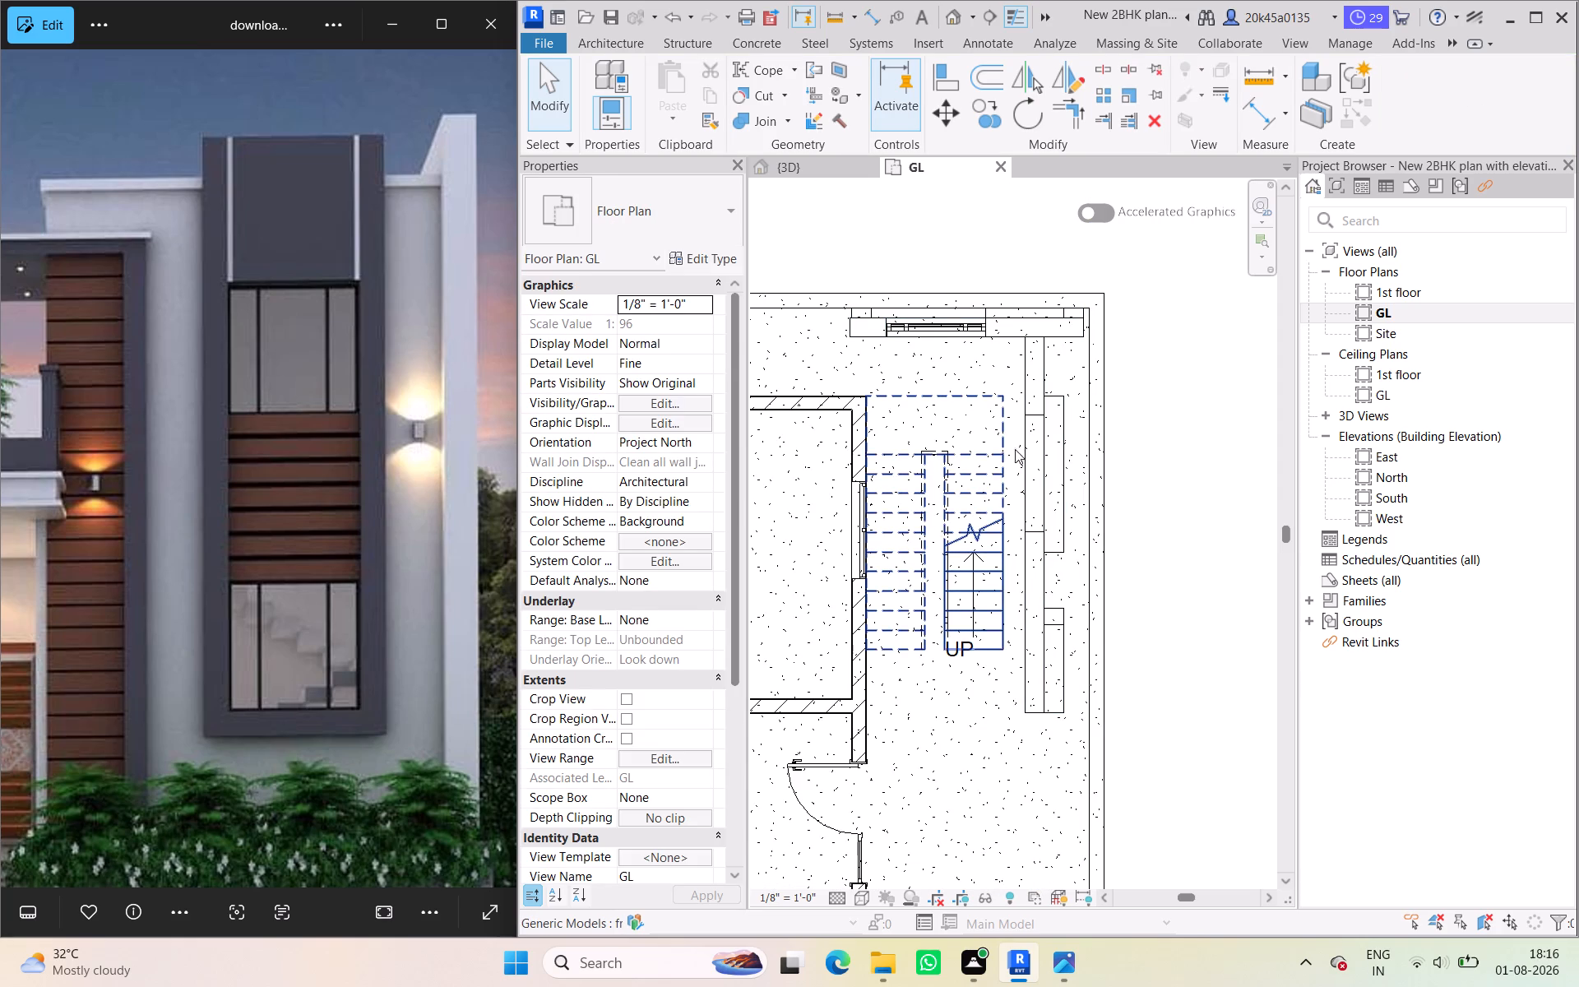
pyautogui.click(1027, 482)
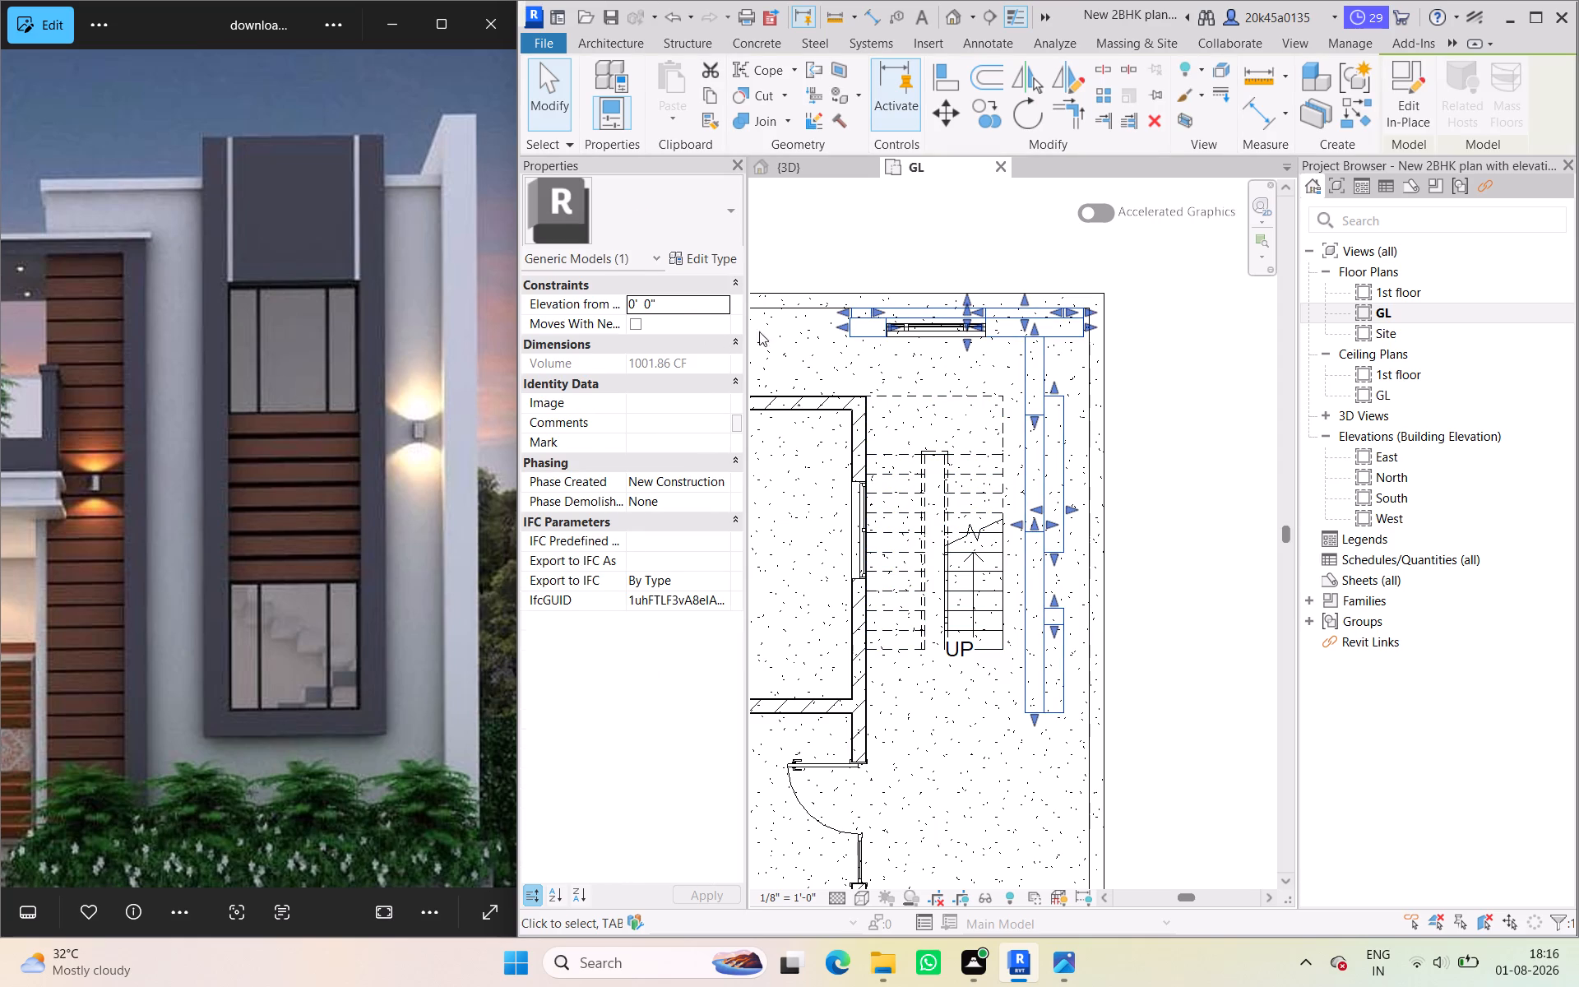
pyautogui.click(1218, 491)
pyautogui.scroll(-3, 1149, 543)
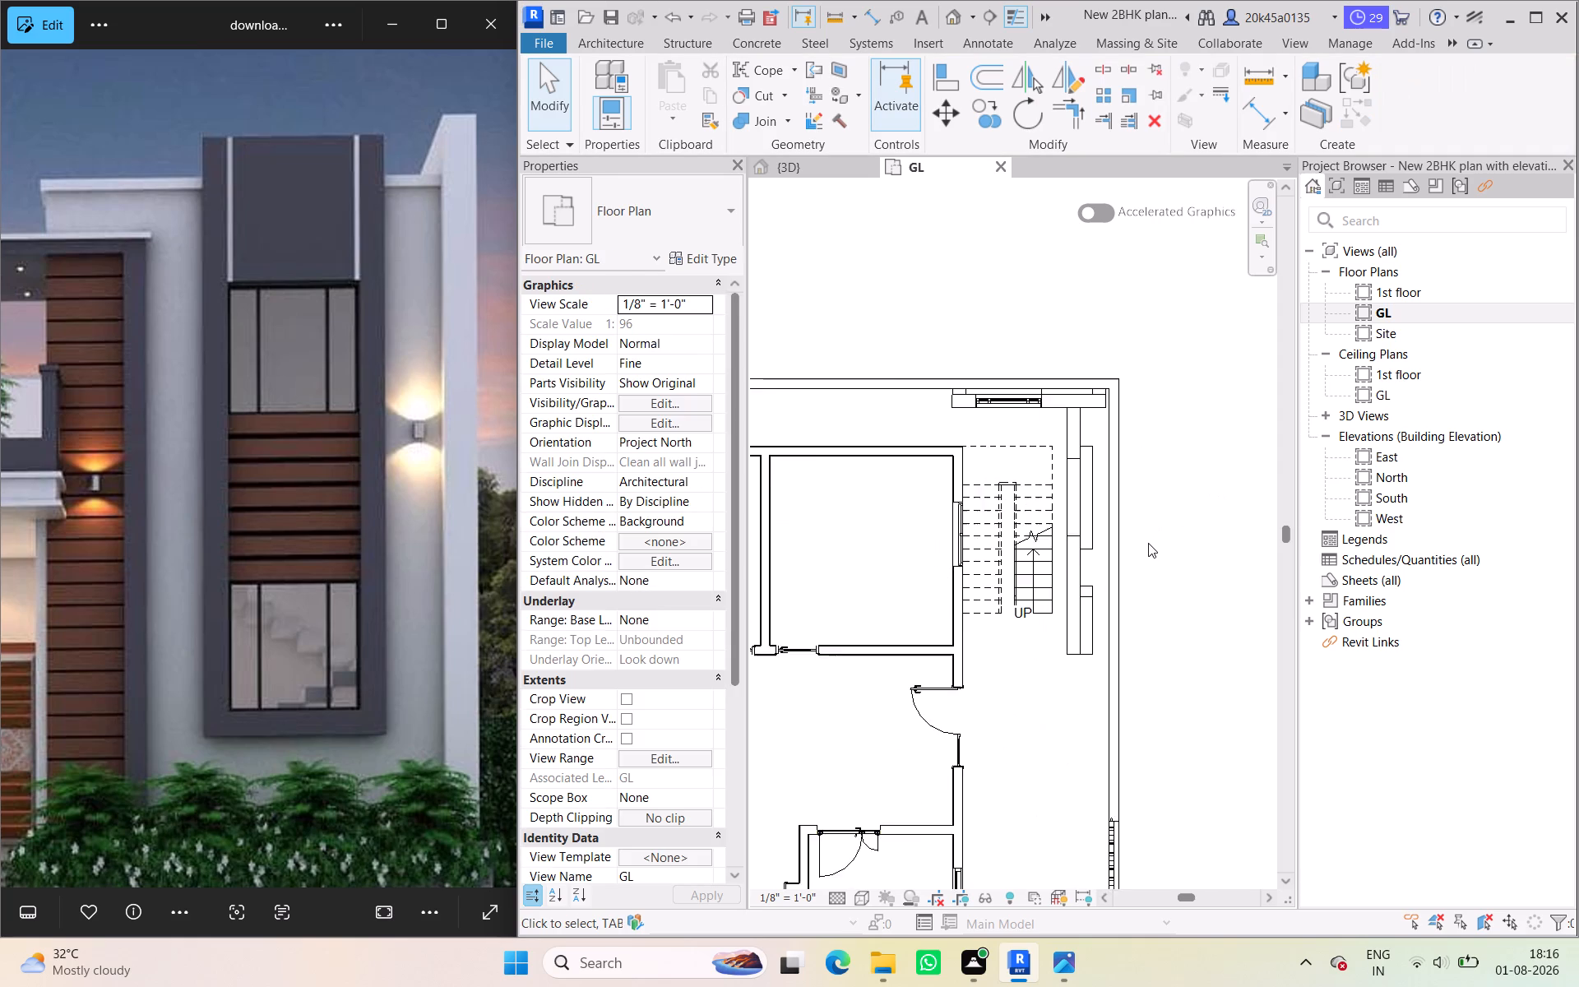
pyautogui.scroll(-3, 1142, 548)
# Switch to the 3D view and examine the moved gate, boundary walls and slab edge around the window tower.
pyautogui.click(806, 170)
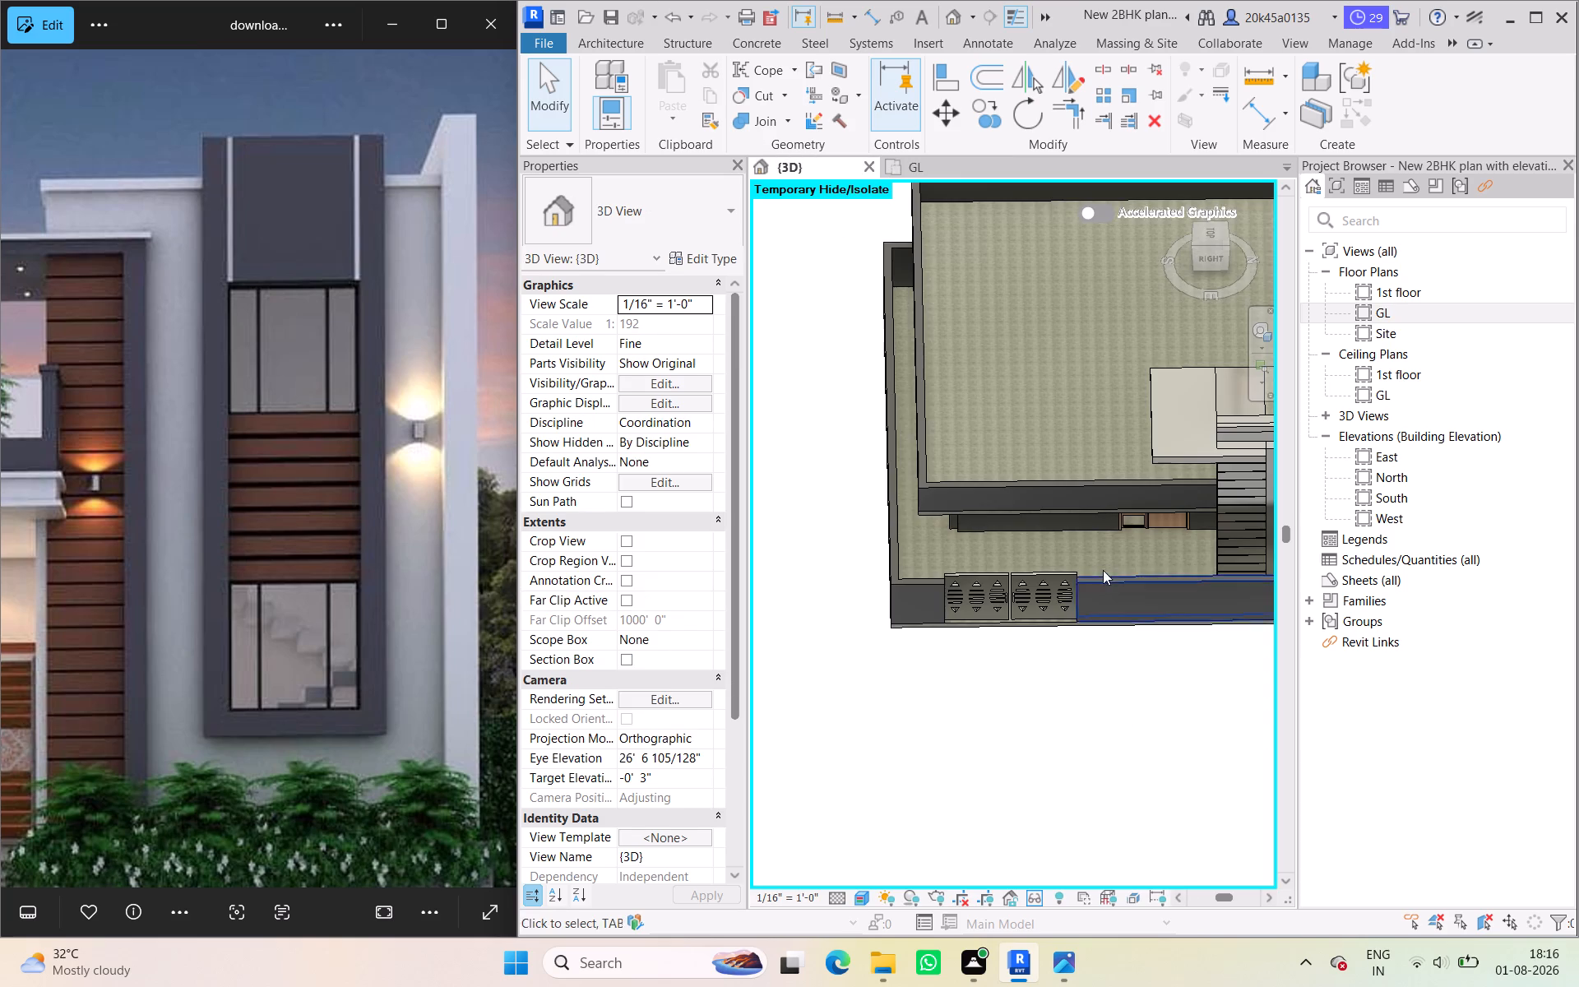
pyautogui.scroll(-1, 1083, 710)
pyautogui.moveTo(1067, 714); pyautogui.dragTo(876, 666, button='middle')
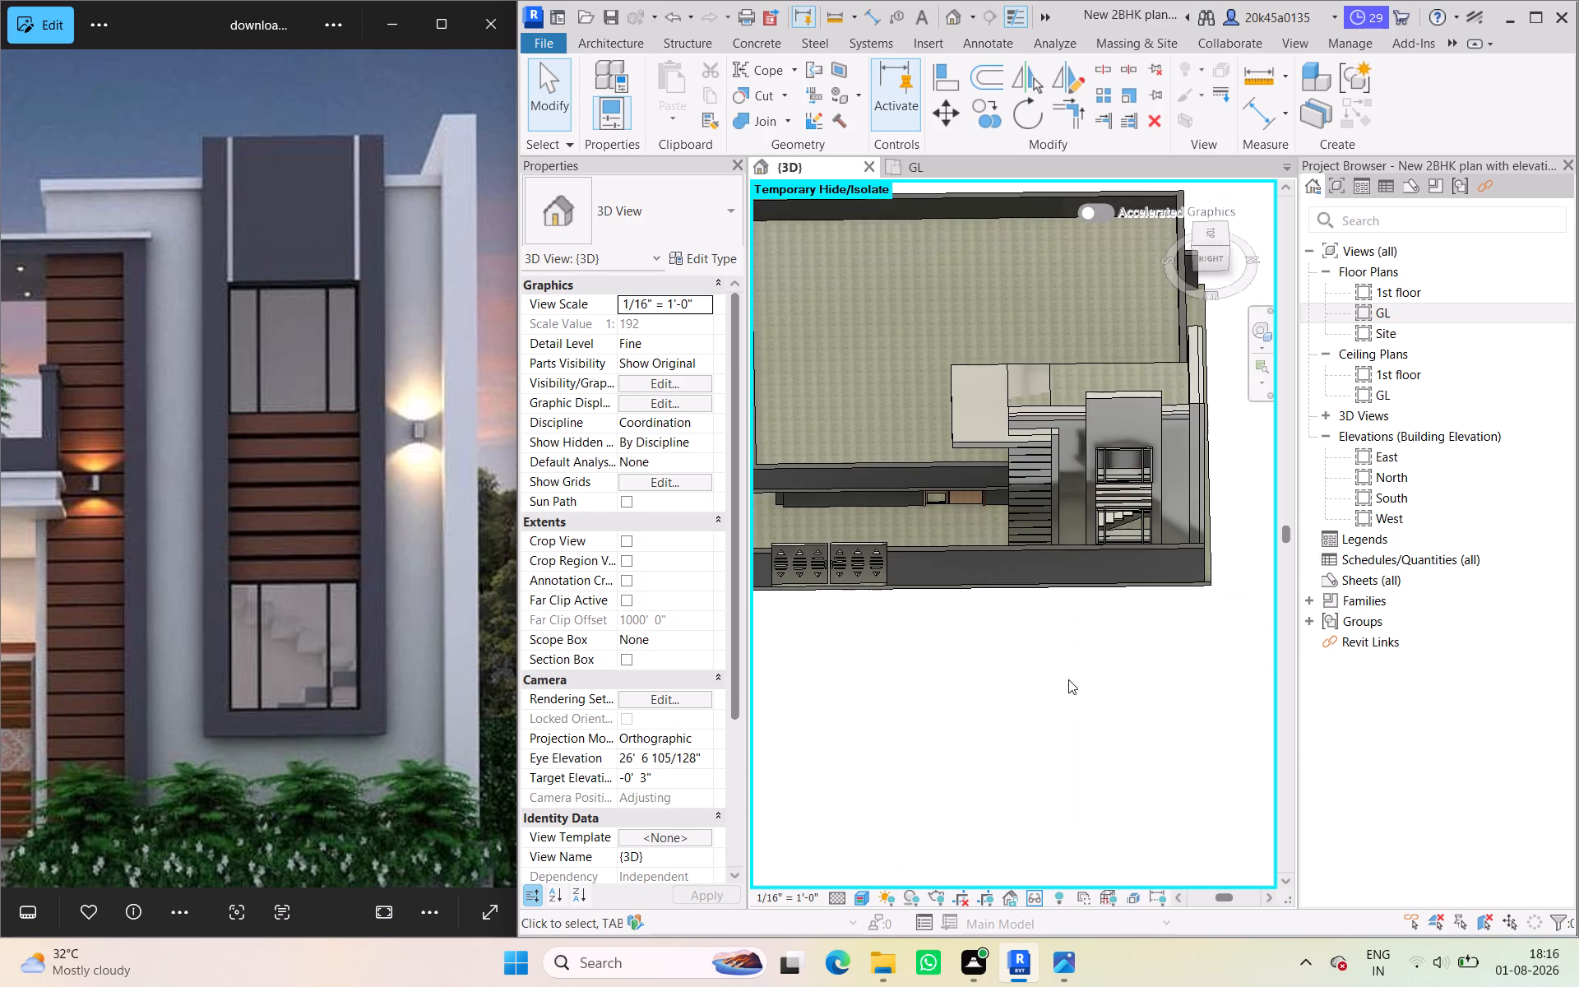
pyautogui.keyDown('shift'); pyautogui.moveTo(1100, 680); pyautogui.dragTo(936, 633, button='middle'); pyautogui.keyUp('shift')
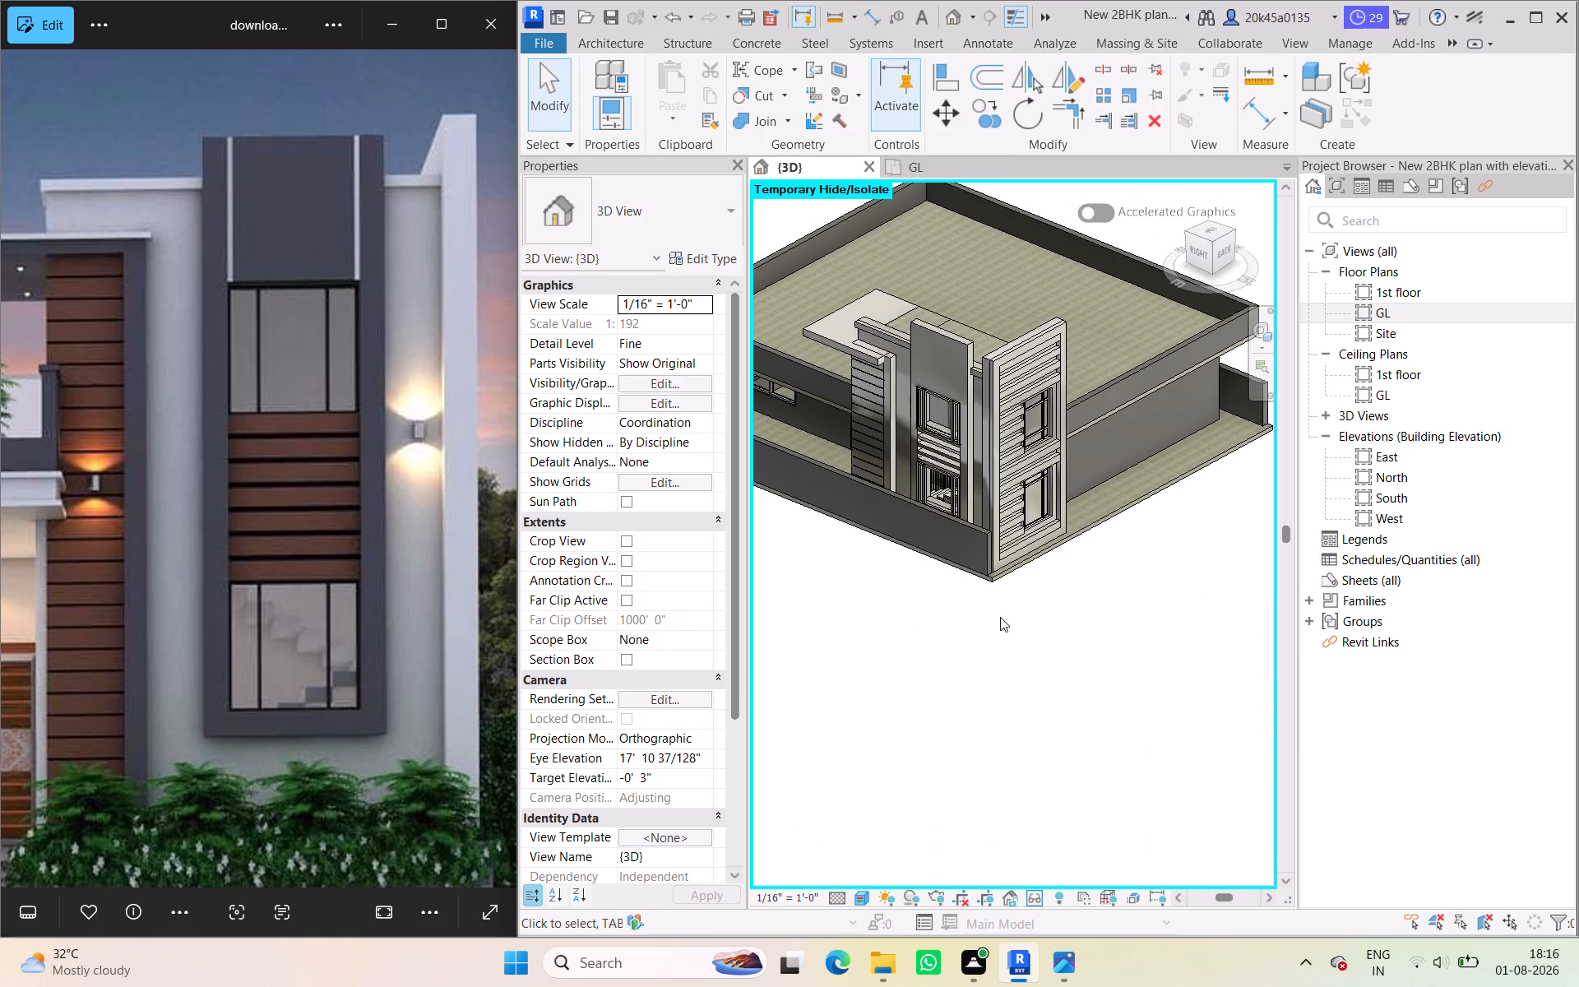
pyautogui.moveTo(1002, 618); pyautogui.dragTo(1137, 623, button='middle')
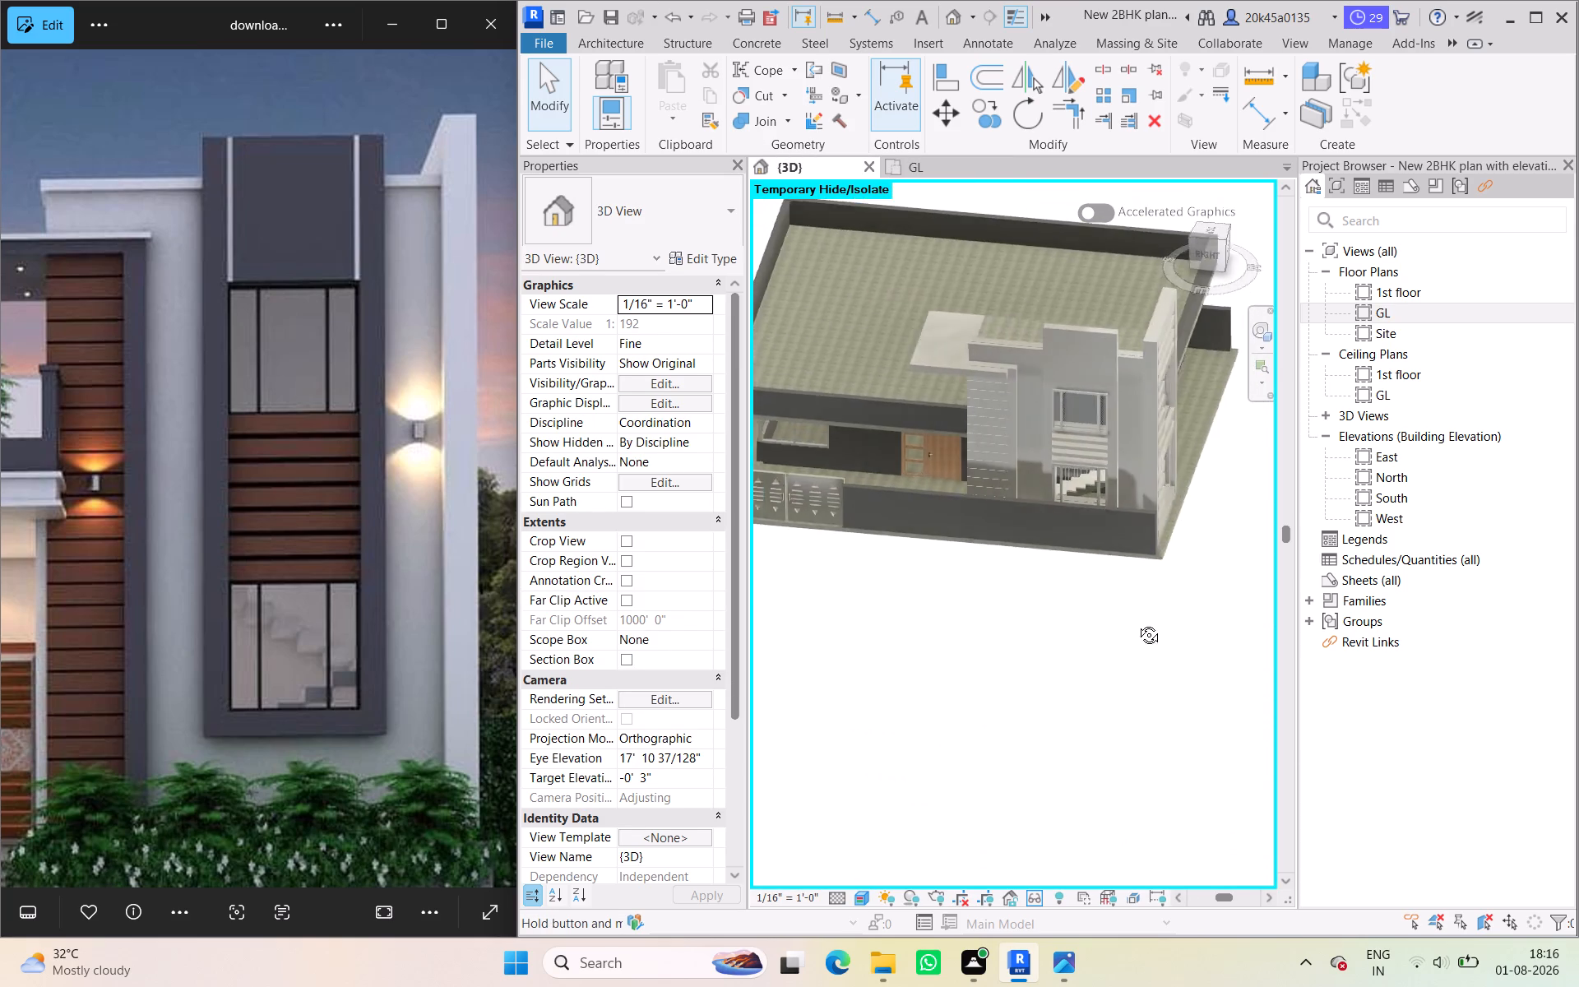
pyautogui.moveTo(1137, 623); pyautogui.dragTo(1294, 605, button='middle')
pyautogui.moveTo(1152, 594); pyautogui.dragTo(1165, 558, button='middle')
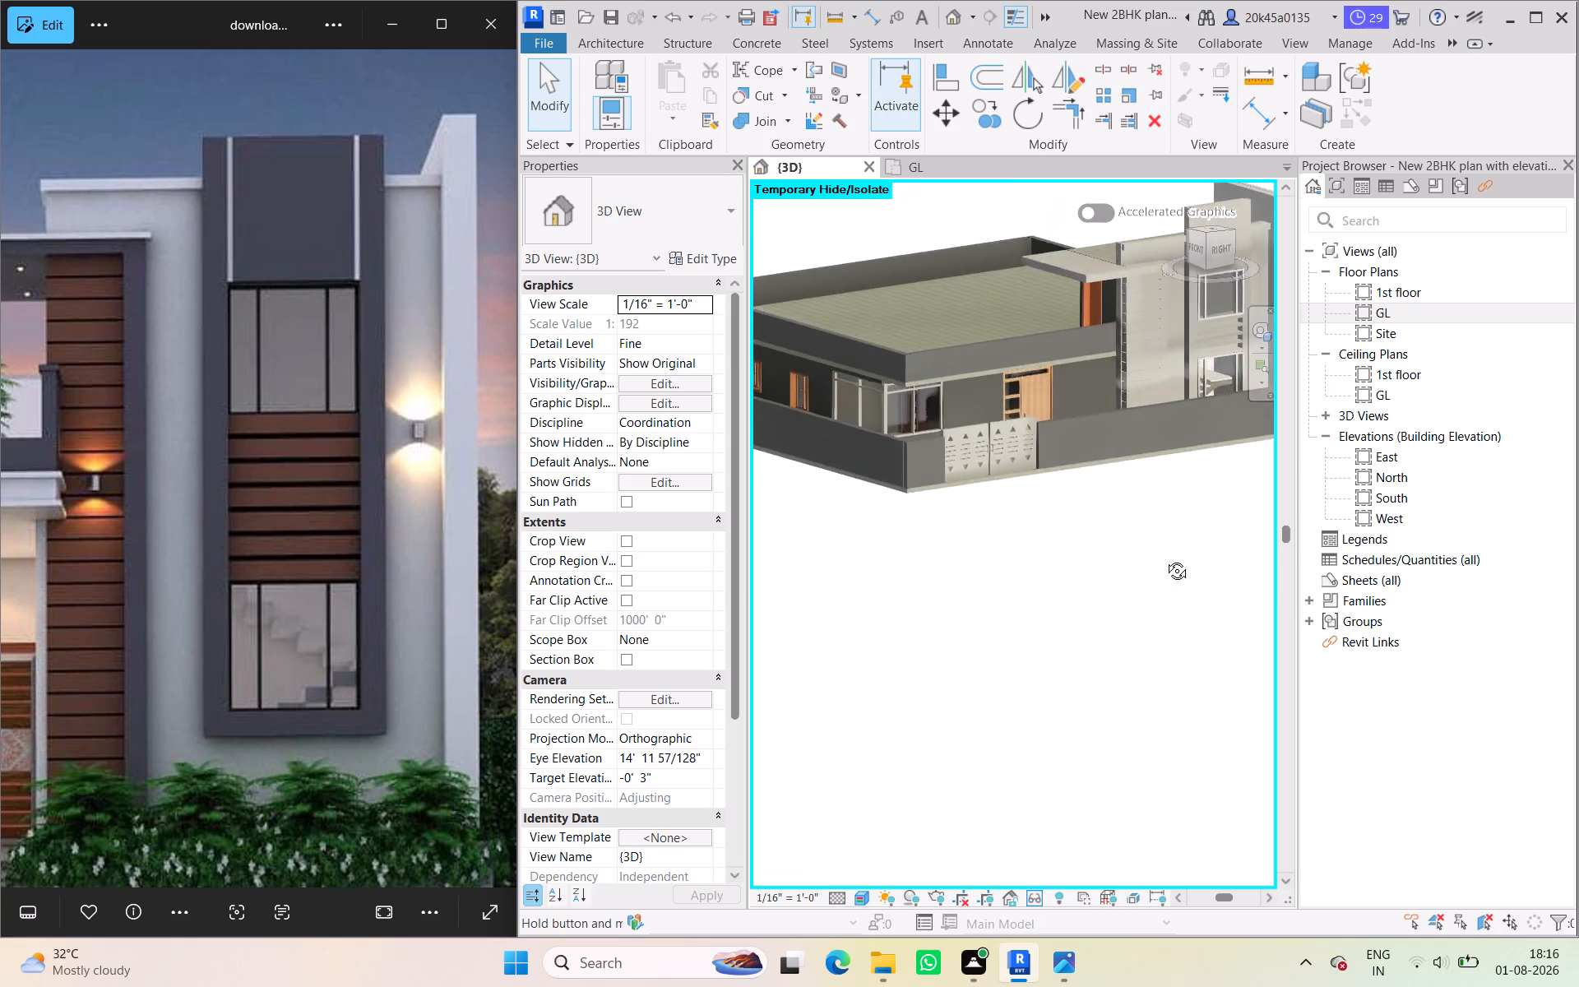
pyautogui.moveTo(1165, 558); pyautogui.dragTo(1097, 539, button='middle')
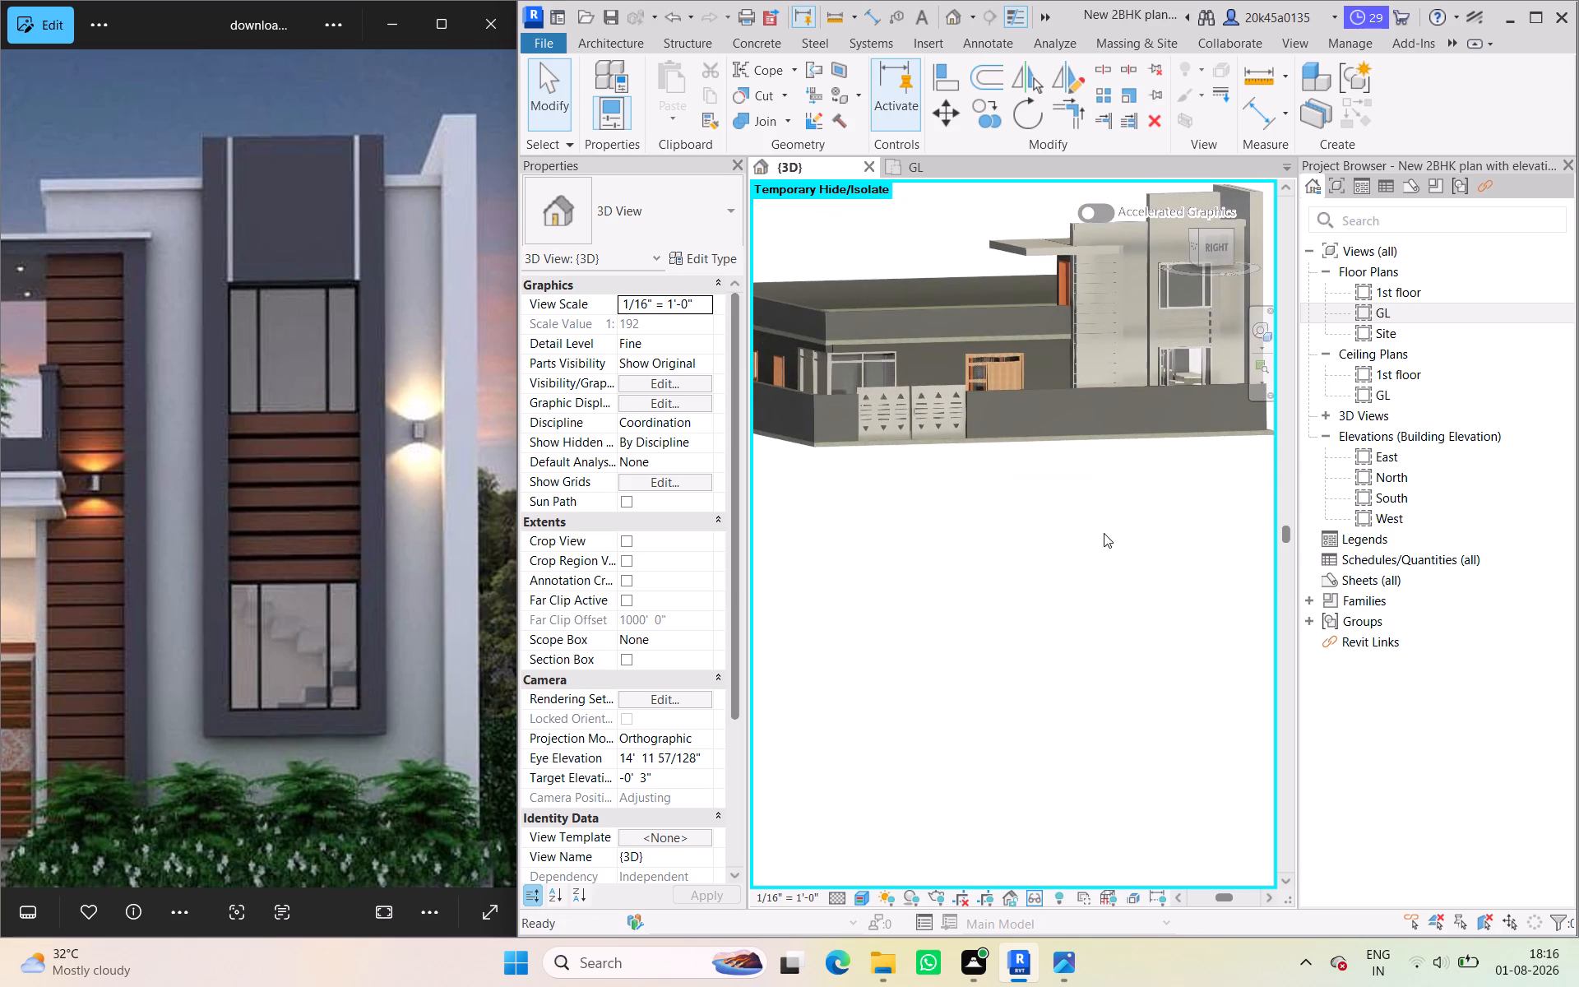
pyautogui.moveTo(1128, 535); pyautogui.dragTo(996, 619, button='middle')
pyautogui.scroll(3, 989, 445)
pyautogui.scroll(3, 1056, 374)
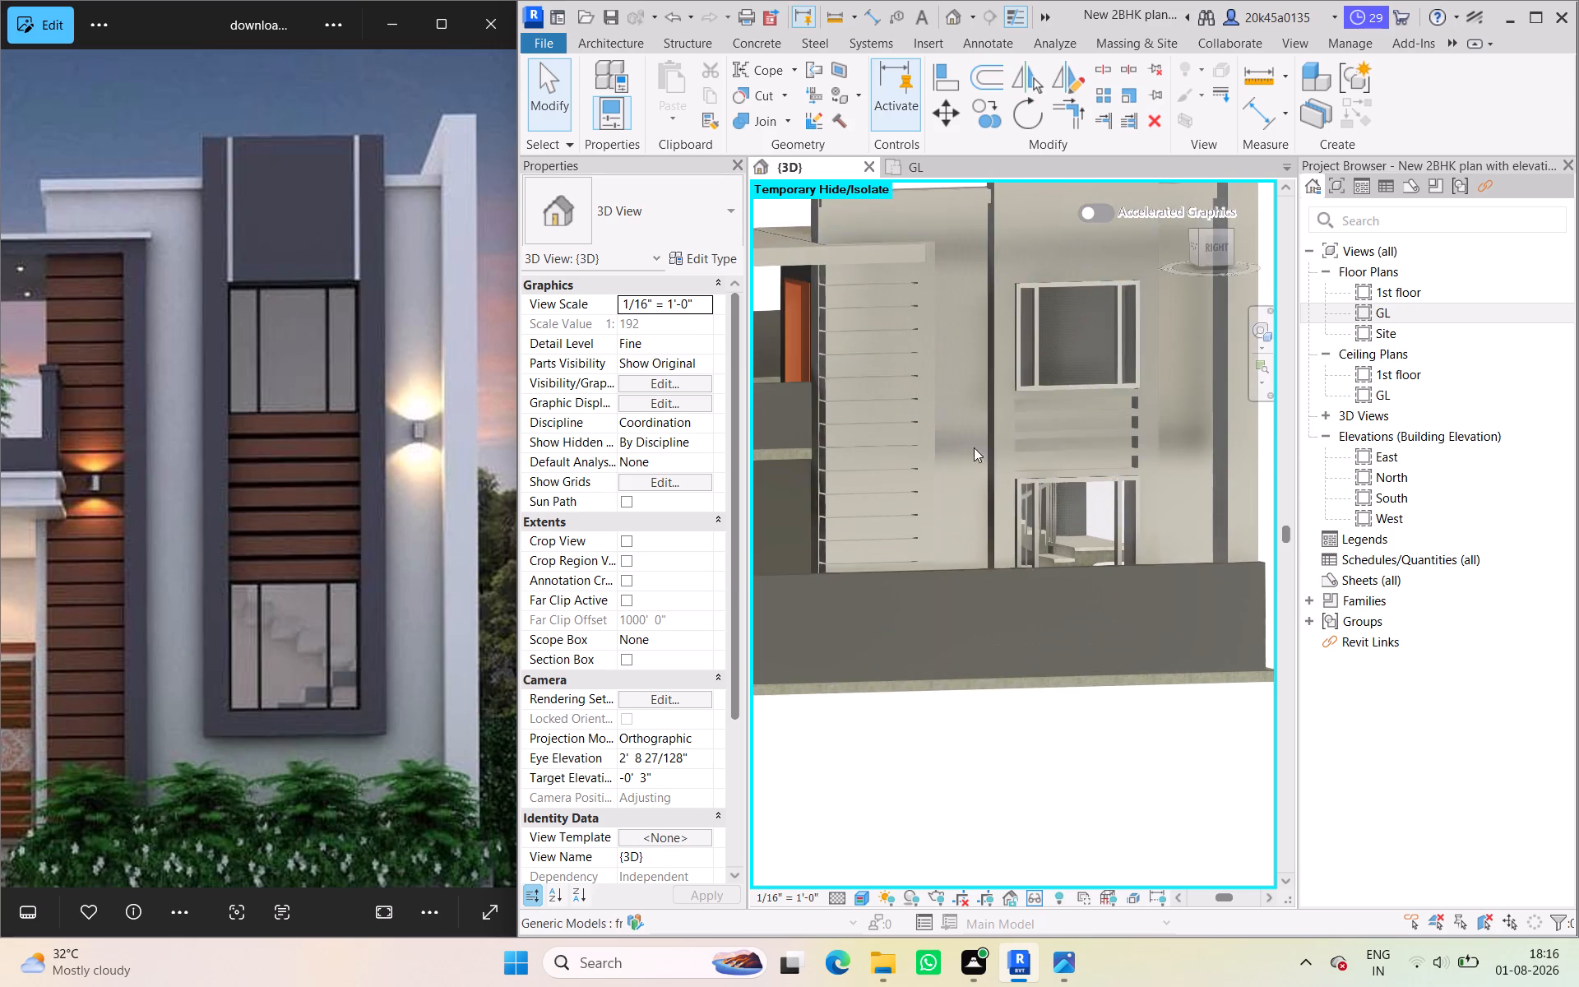
pyautogui.scroll(-4, 1050, 681)
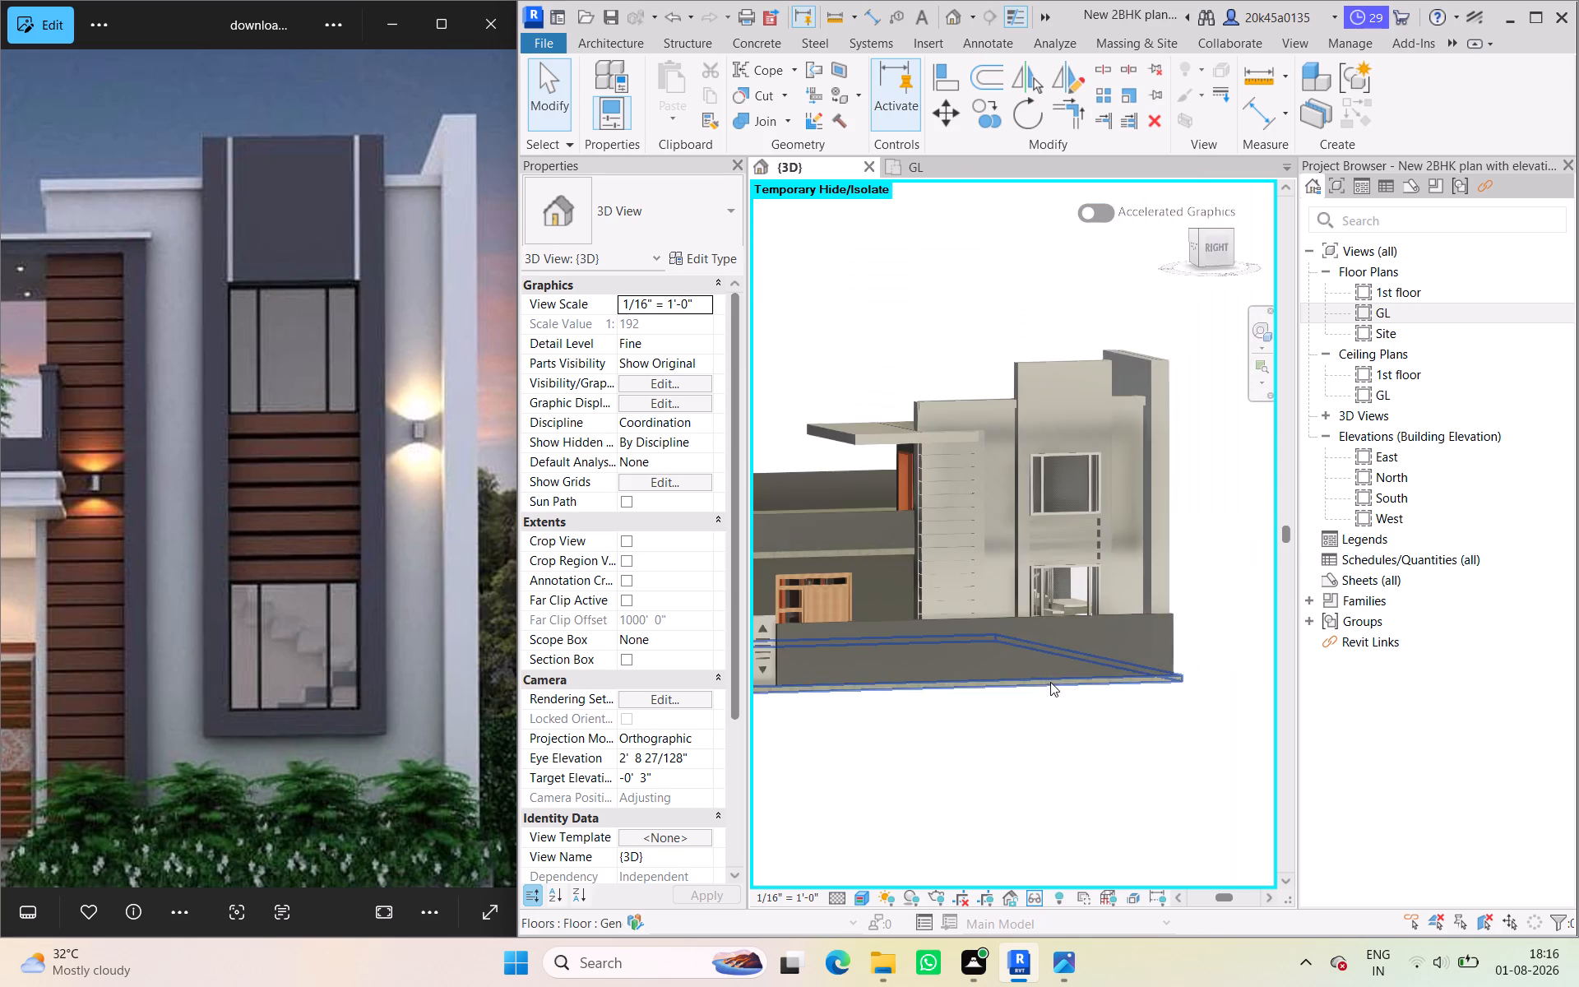
pyautogui.moveTo(1055, 686); pyautogui.dragTo(1239, 748, button='middle')
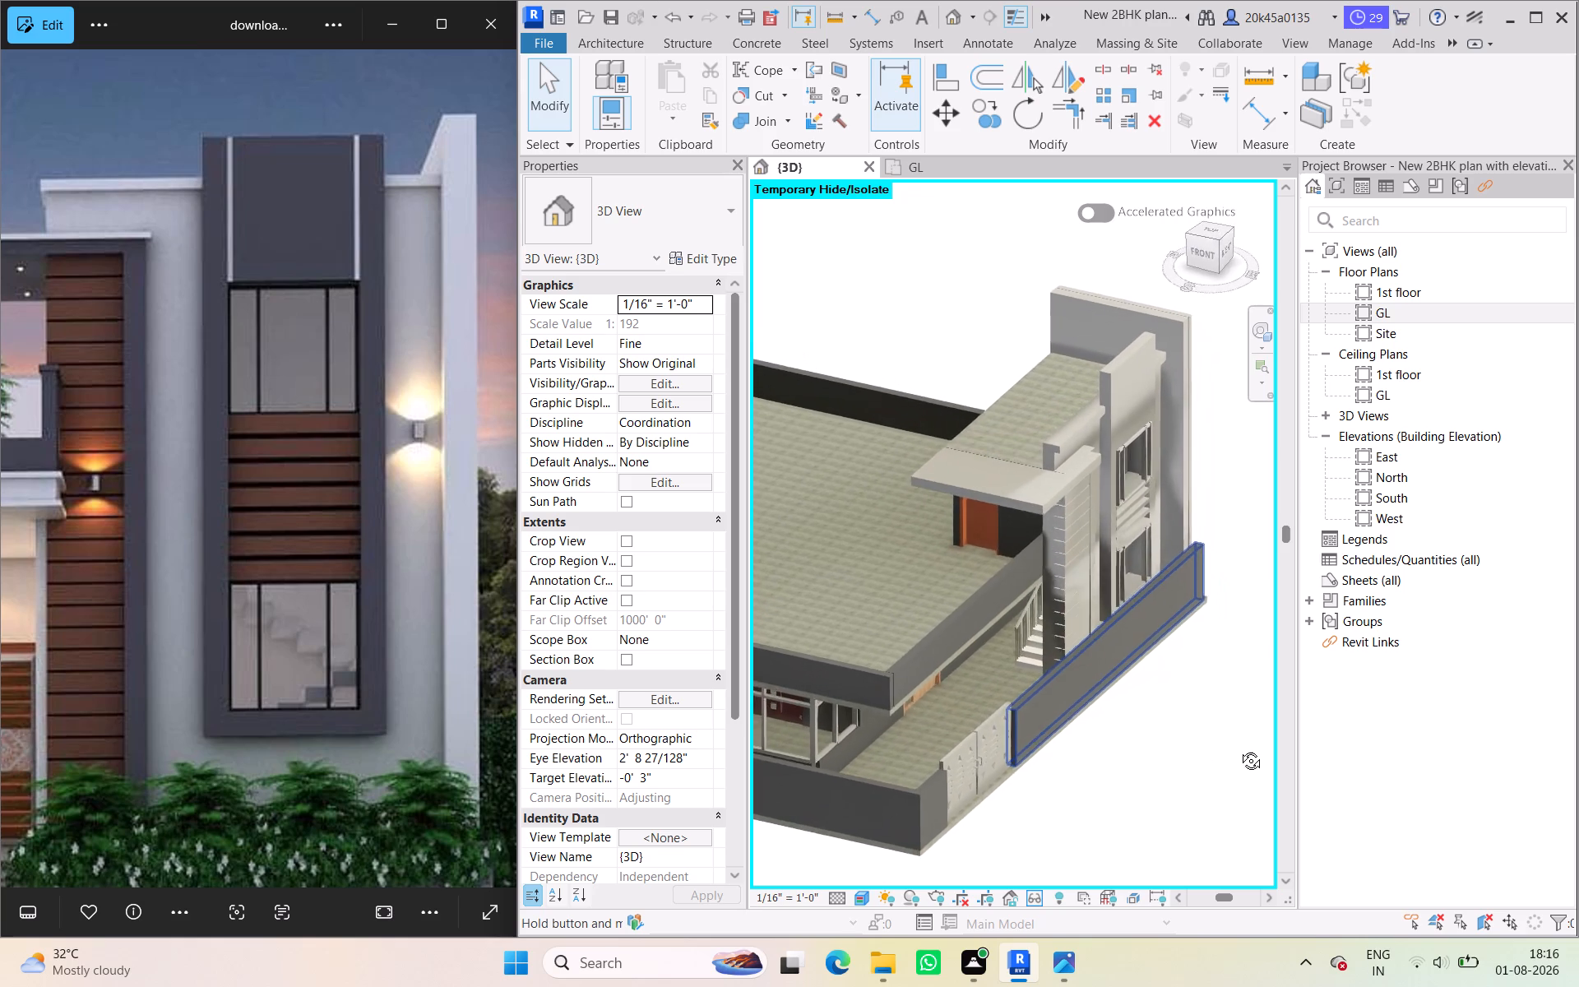
pyautogui.moveTo(1239, 748); pyautogui.dragTo(1248, 702, button='middle')
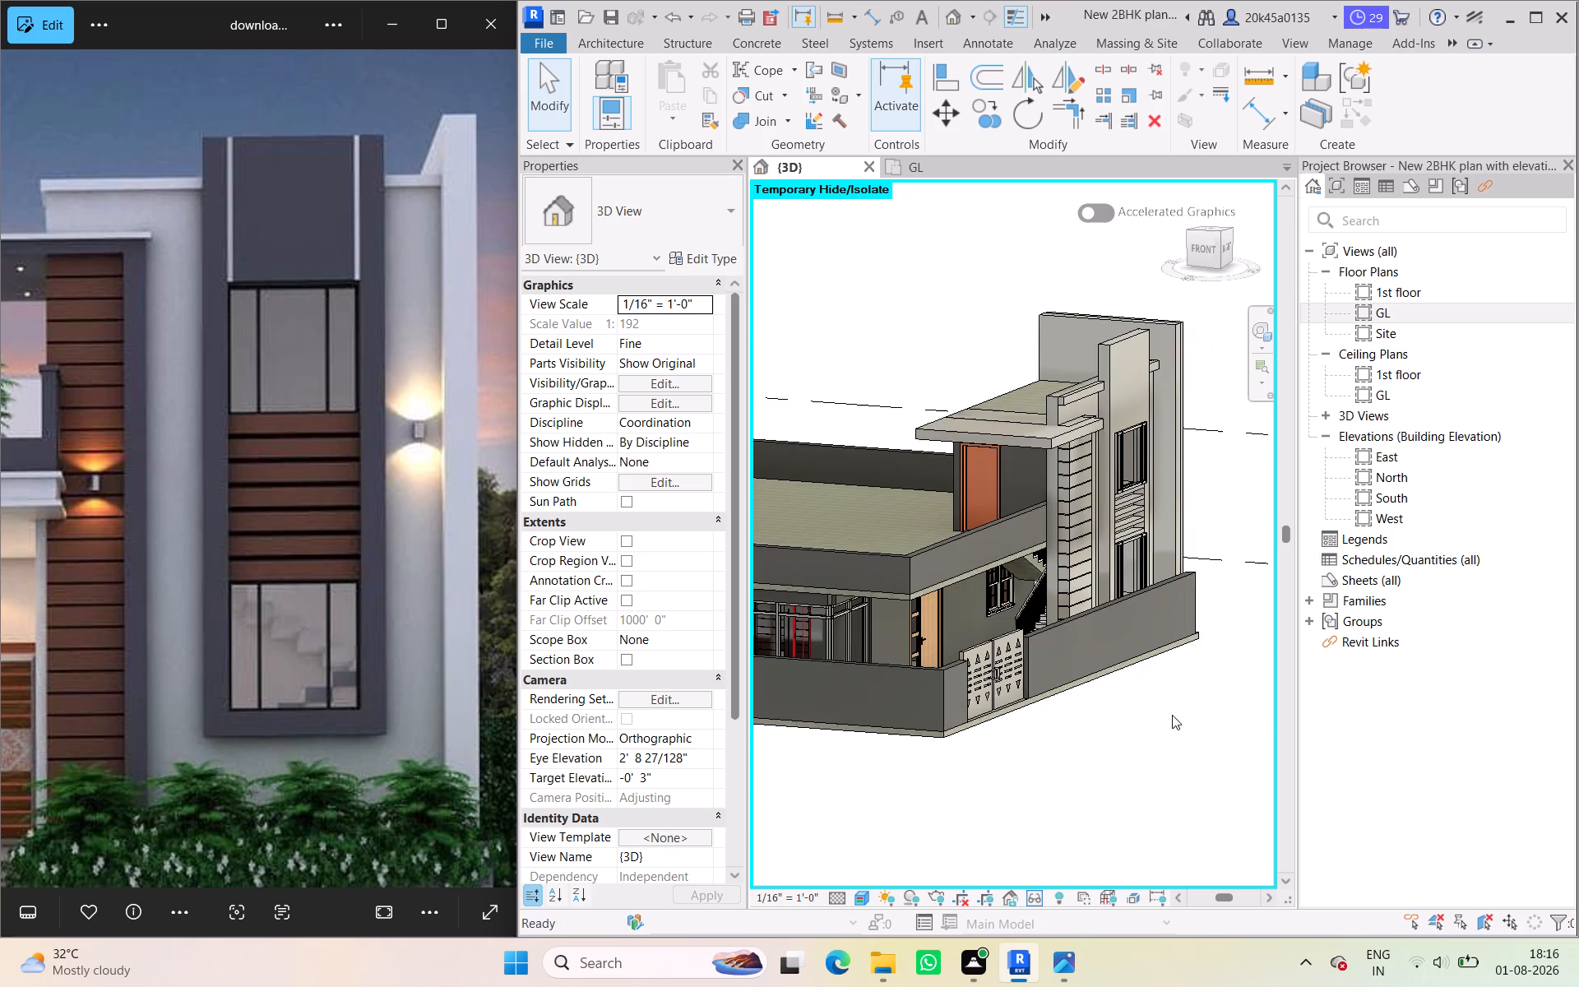
pyautogui.moveTo(1138, 730); pyautogui.dragTo(1254, 733, button='middle')
pyautogui.scroll(4, 980, 656)
pyautogui.scroll(-5, 970, 647)
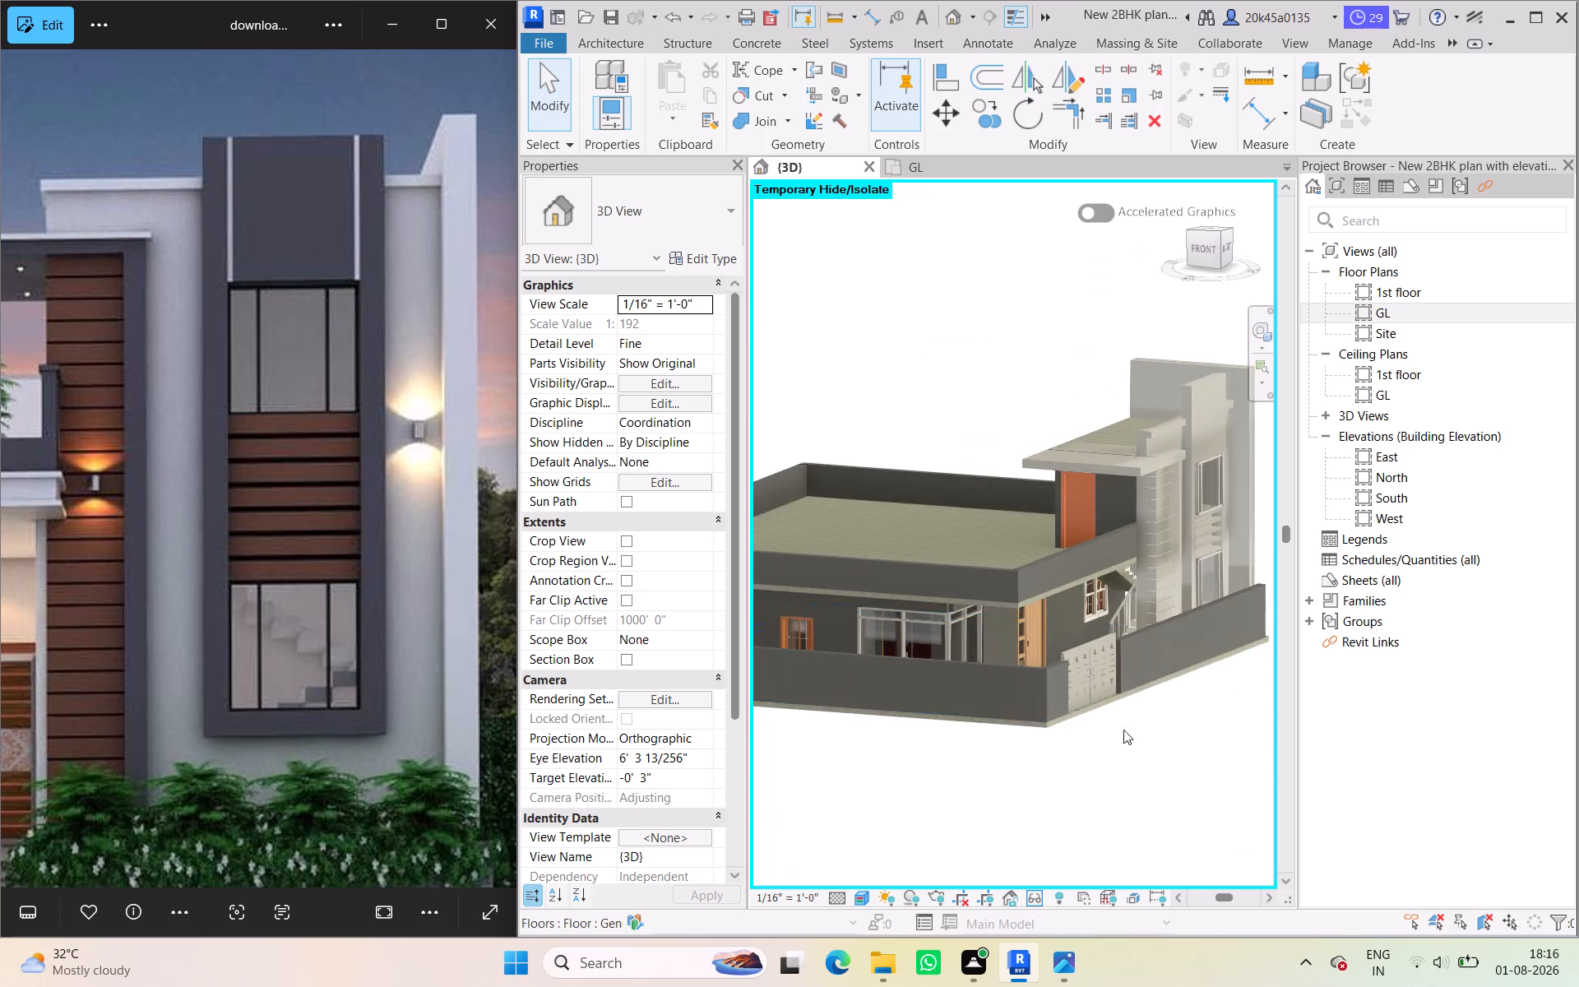
# Examine the whole house from the front corner and gate side, comparing the tower facade with the reference photo.
pyautogui.keyDown('shift'); pyautogui.moveTo(1160, 761); pyautogui.dragTo(715, 766, button='middle'); pyautogui.keyUp('shift')
pyautogui.scroll(-2, 1035, 740)
pyautogui.moveTo(1043, 742); pyautogui.dragTo(1211, 747, button='middle')
pyautogui.scroll(-1, 1117, 785)
pyautogui.moveTo(1108, 783); pyautogui.dragTo(984, 683, button='middle')
pyautogui.keyDown('shift'); pyautogui.moveTo(938, 729); pyautogui.dragTo(1312, 735, button='middle'); pyautogui.keyUp('shift')
pyautogui.moveTo(1110, 734); pyautogui.dragTo(1118, 739, button='middle')
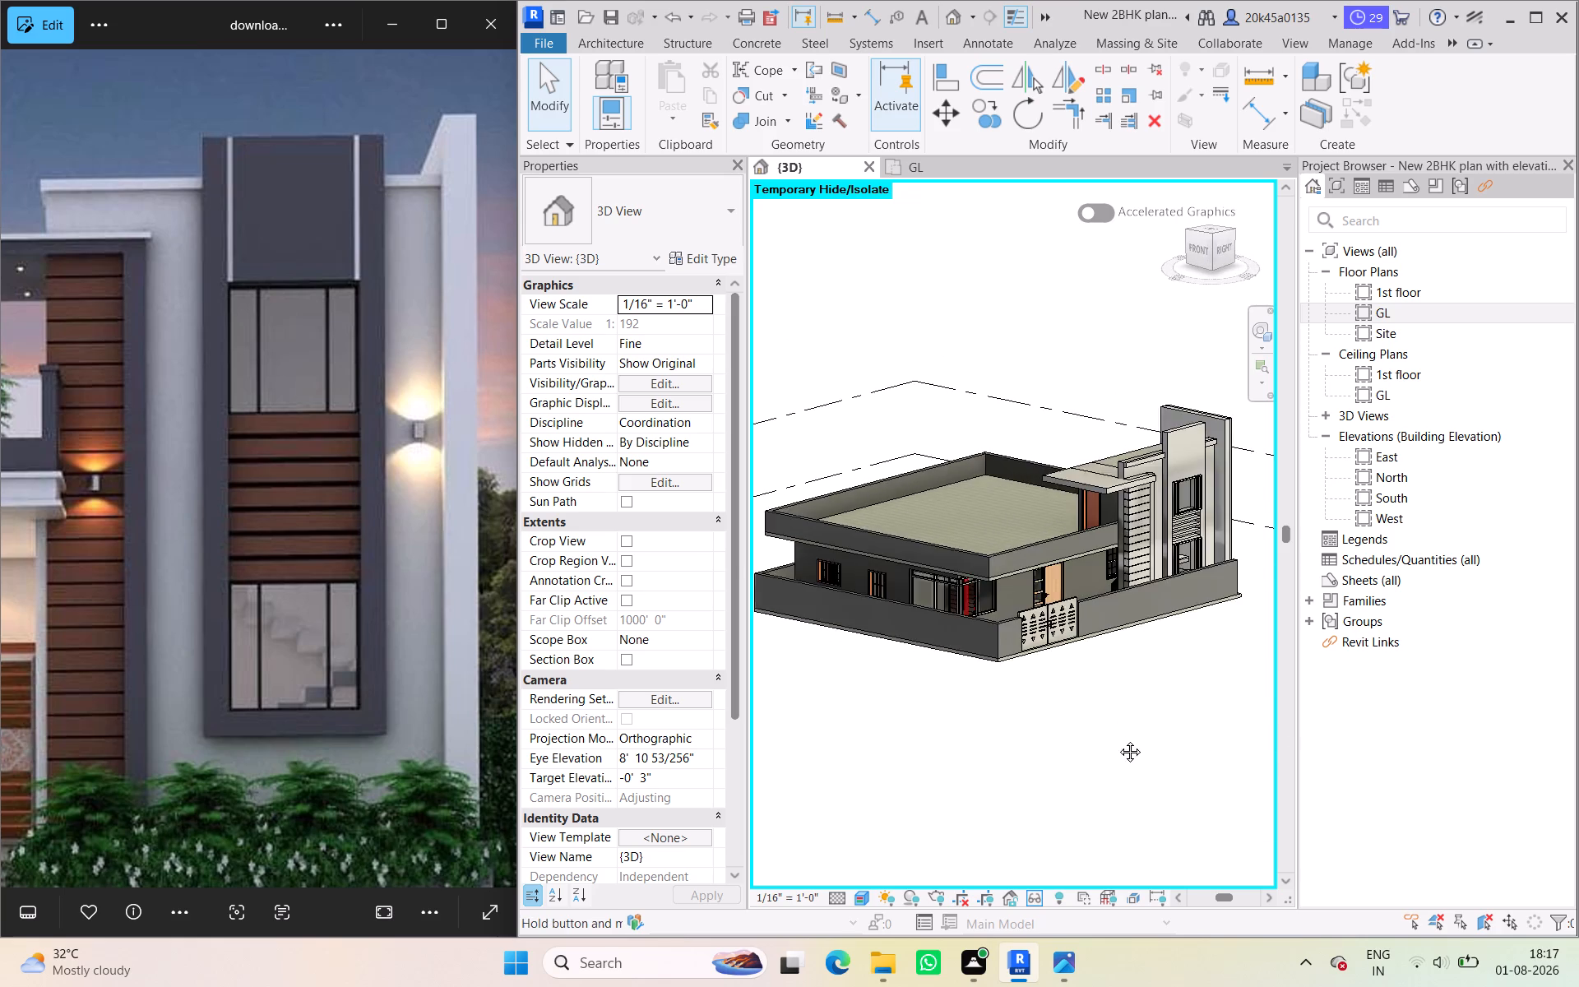
pyautogui.moveTo(1118, 739); pyautogui.dragTo(1165, 758, button='middle')
pyautogui.scroll(3, 1062, 645)
pyautogui.moveTo(1058, 653); pyautogui.dragTo(1109, 702, button='middle')
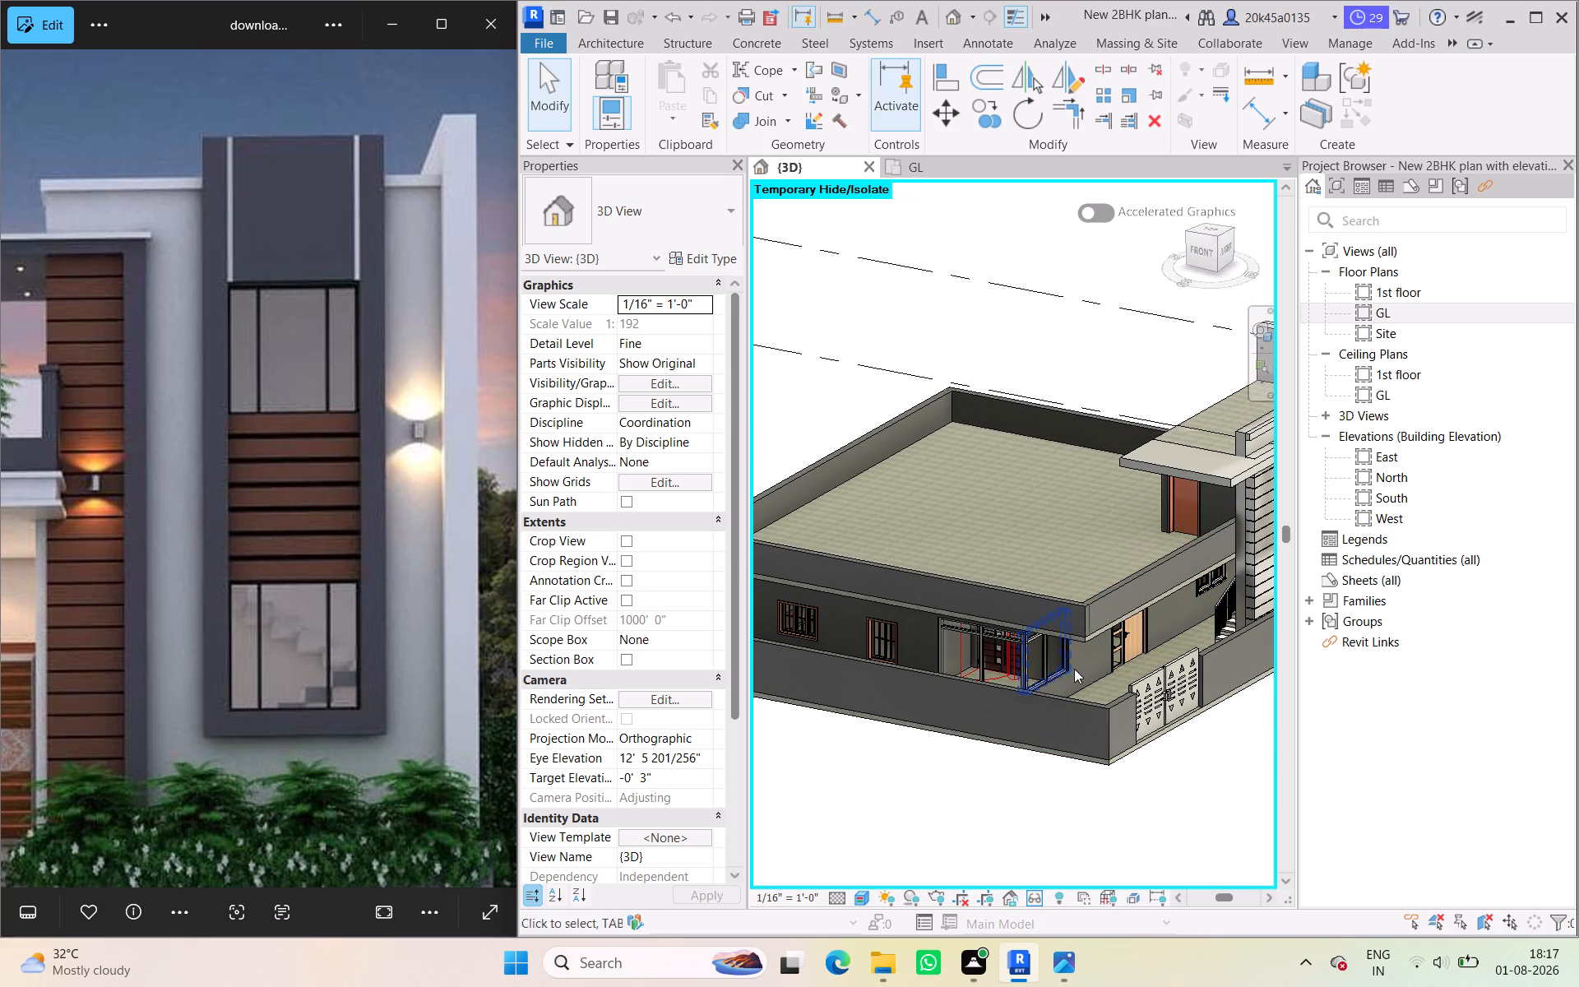
pyautogui.scroll(-1, 1032, 661)
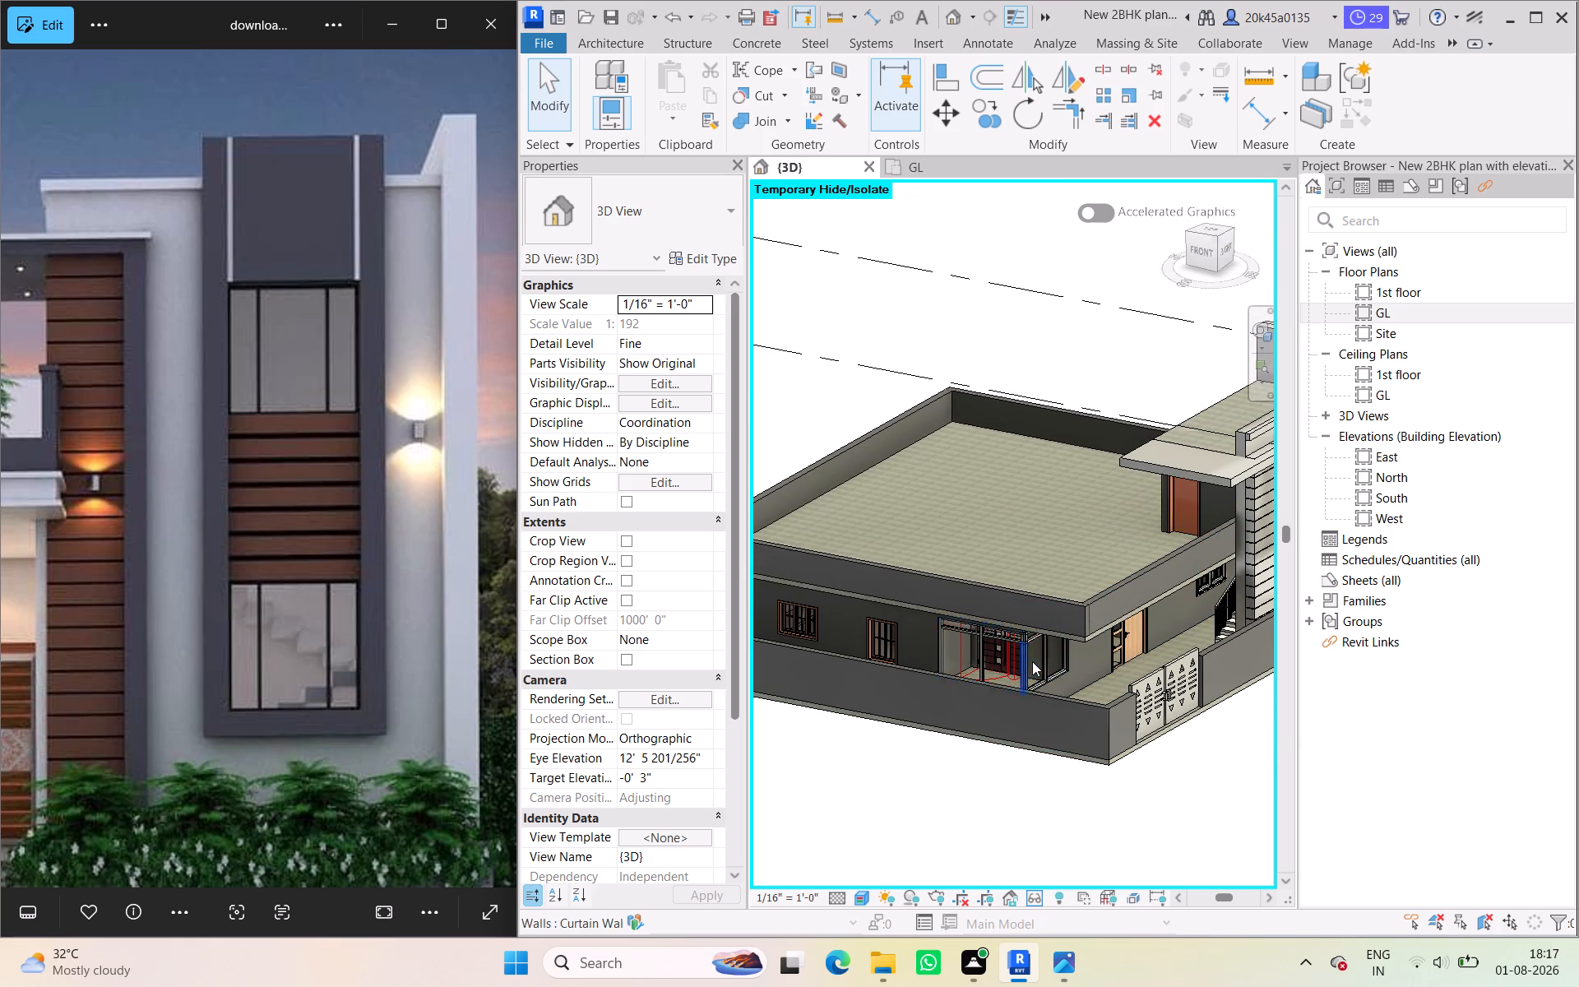
pyautogui.scroll(-1, 1032, 661)
pyautogui.moveTo(1032, 663); pyautogui.dragTo(910, 591, button='middle')
pyautogui.keyDown('shift'); pyautogui.moveTo(1155, 667); pyautogui.dragTo(935, 619, button='middle'); pyautogui.keyUp('shift')
pyautogui.scroll(-2, 935, 619)
pyautogui.moveTo(962, 632); pyautogui.dragTo(1094, 666, button='middle')
pyautogui.scroll(4, 1129, 512)
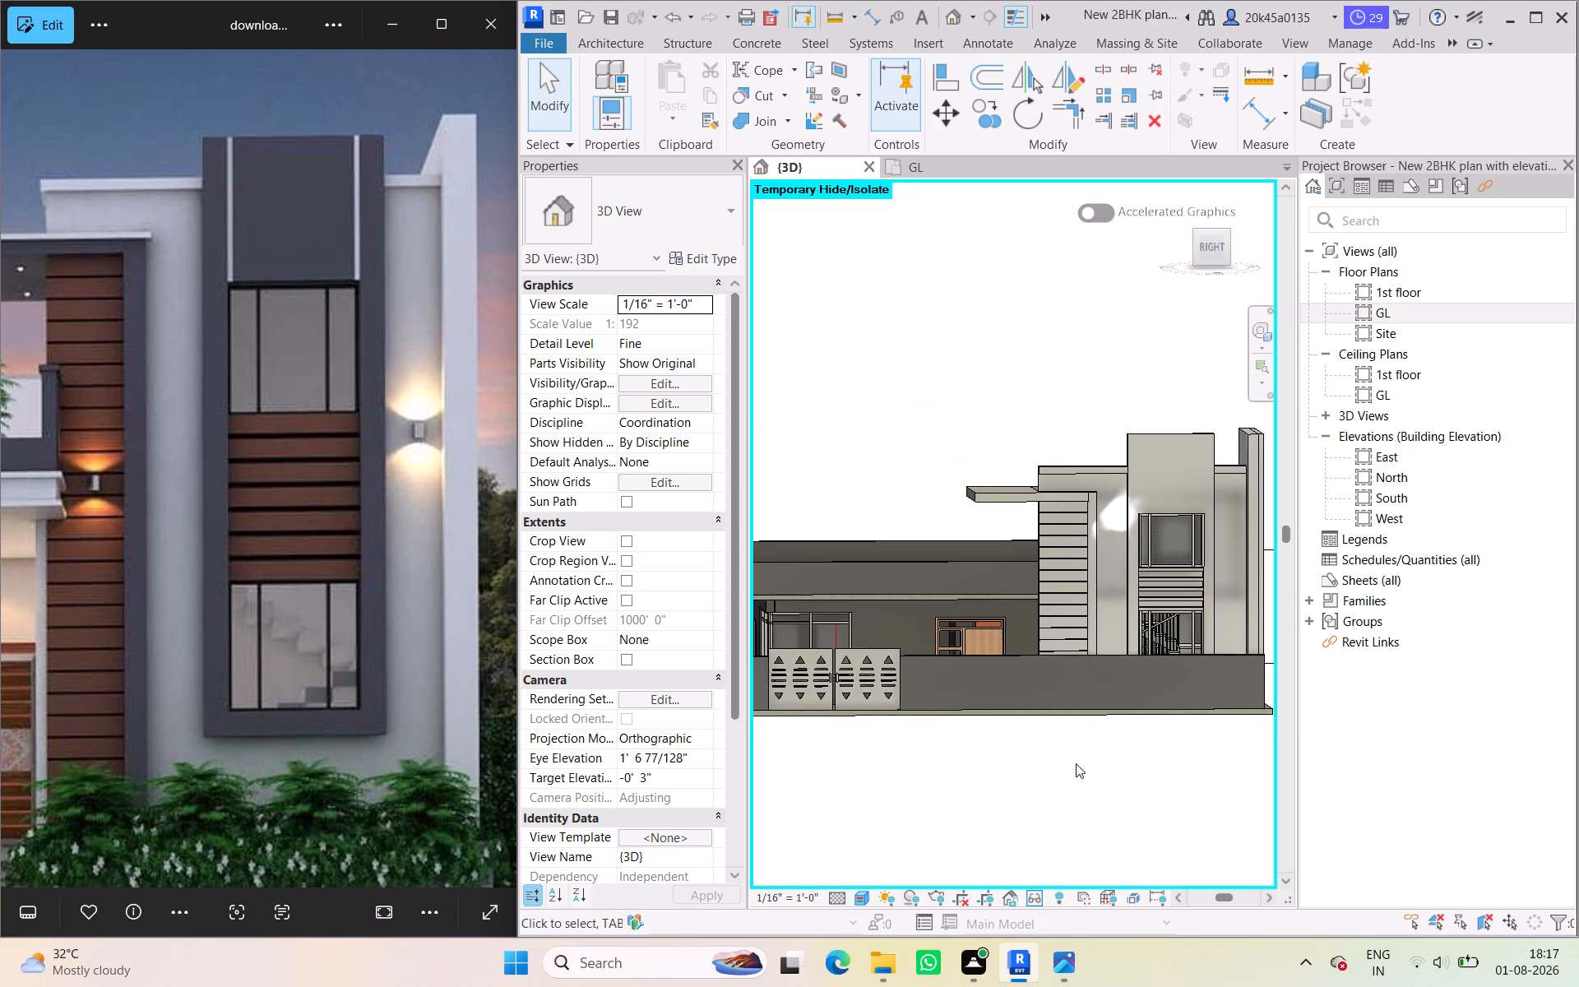
# Review the overall massing of the house, tower and boundary walls from the gate side, back corner and front corner.
pyautogui.middleClick(1077, 768)
pyautogui.scroll(-5, 1077, 770)
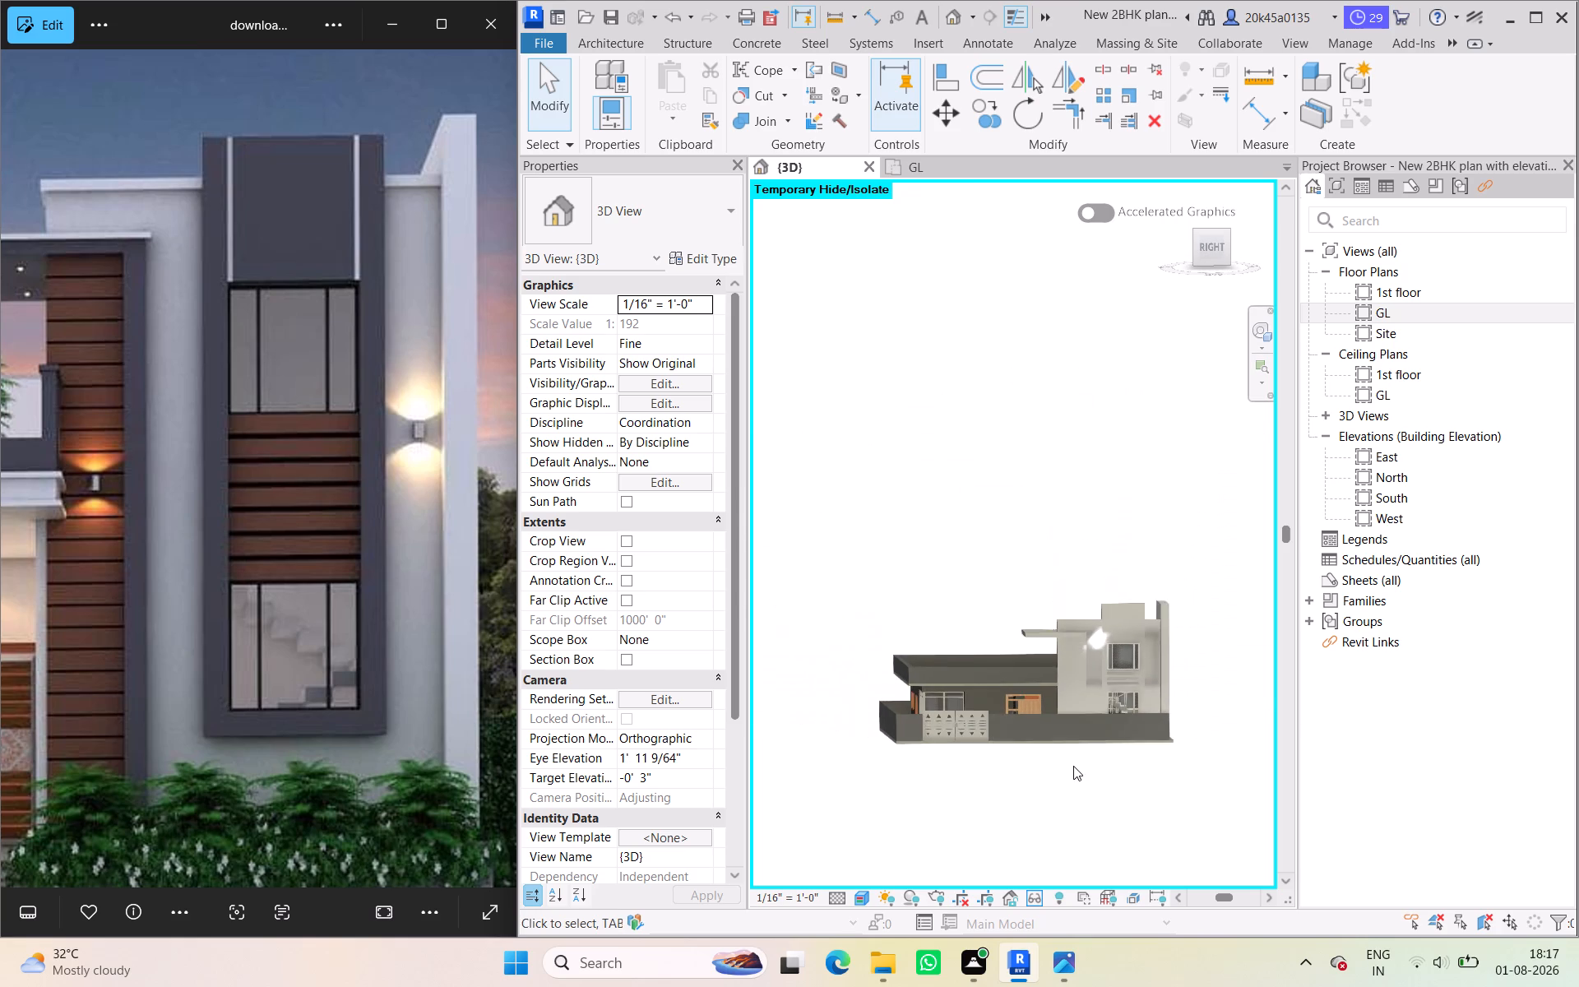
pyautogui.keyDown('shift'); pyautogui.moveTo(1081, 785); pyautogui.dragTo(901, 773, button='middle'); pyautogui.keyUp('shift')
pyautogui.scroll(4, 1030, 617)
pyautogui.scroll(-4, 1027, 783)
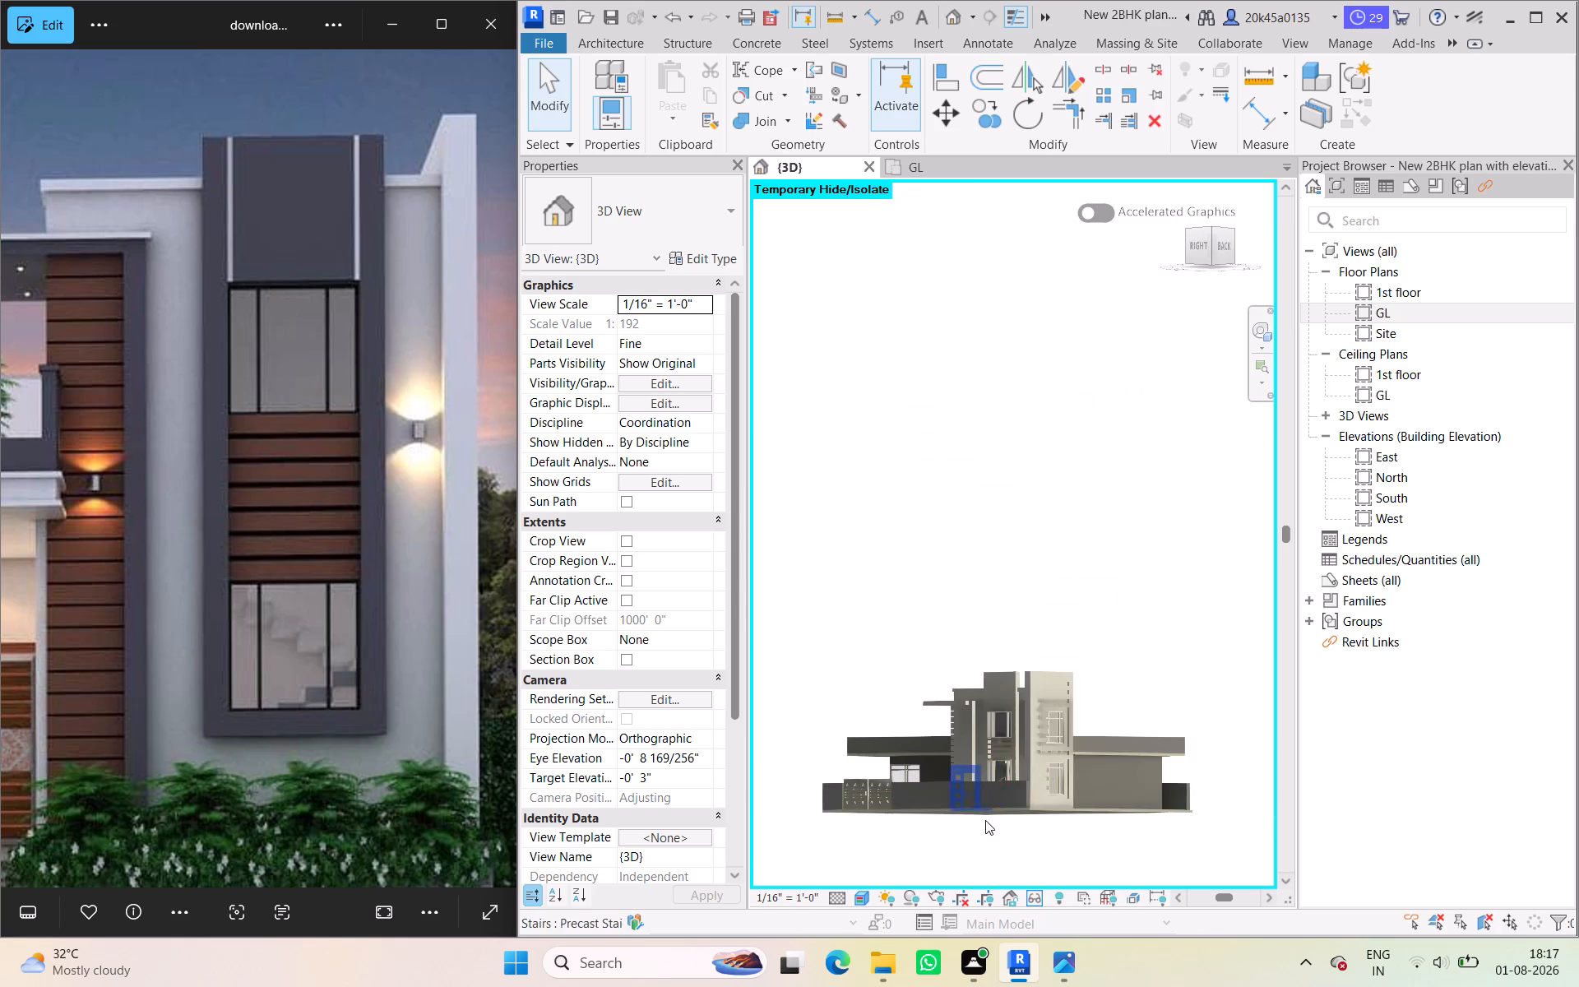
pyautogui.keyDown('shift'); pyautogui.moveTo(997, 828); pyautogui.dragTo(931, 818, button='middle'); pyautogui.keyUp('shift')
pyautogui.scroll(4, 1016, 661)
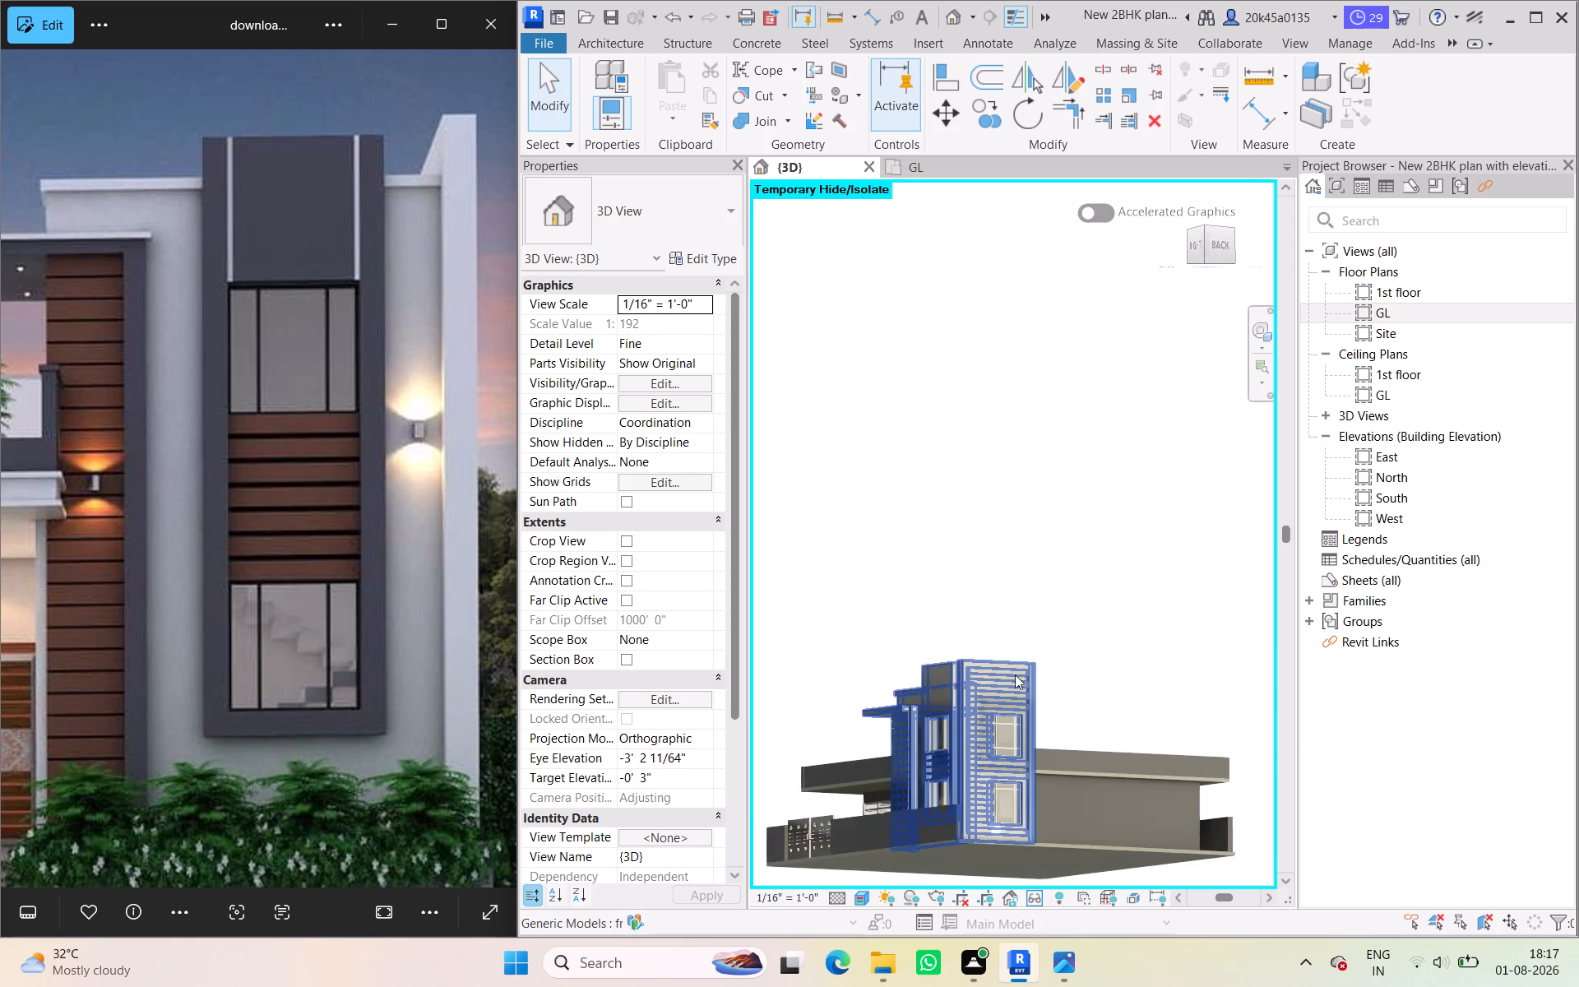
pyautogui.scroll(-9, 1004, 695)
pyautogui.keyDown('shift'); pyautogui.moveTo(1008, 877); pyautogui.dragTo(1238, 924, button='middle'); pyautogui.keyUp('shift')
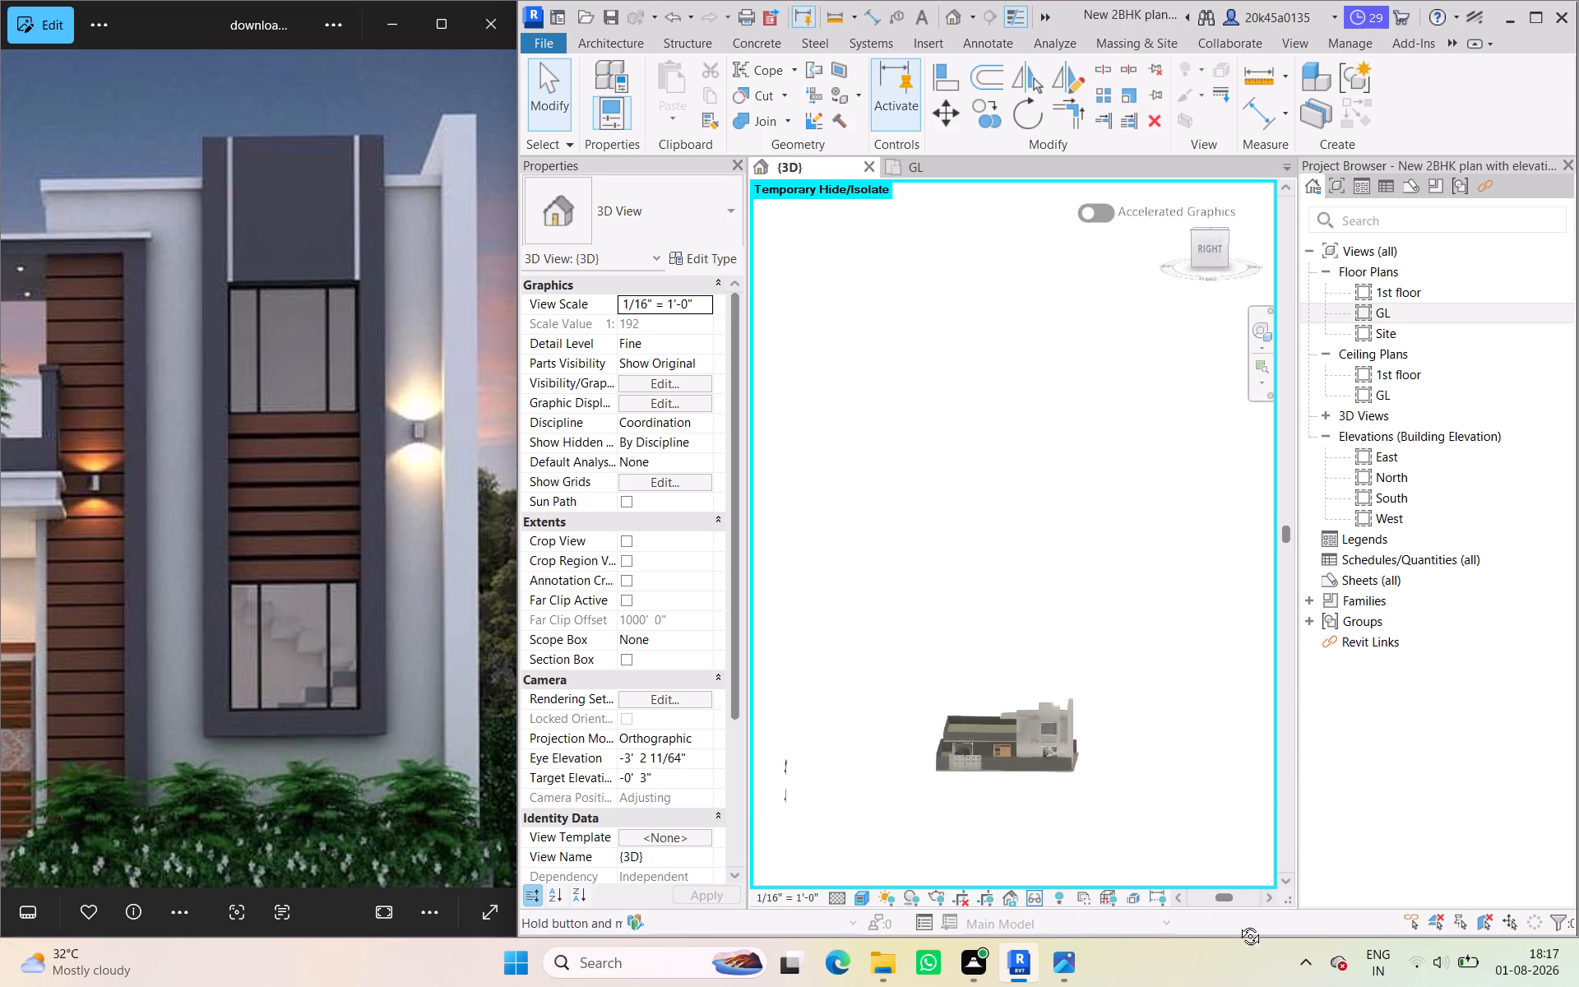
pyautogui.keyDown('shift'); pyautogui.moveTo(1238, 924); pyautogui.dragTo(1257, 925, button='middle'); pyautogui.keyUp('shift')
pyautogui.keyDown('shift'); pyautogui.moveTo(1003, 794); pyautogui.dragTo(1116, 823, button='middle'); pyautogui.keyUp('shift')
pyautogui.scroll(2, 1006, 758)
pyautogui.moveTo(1005, 758); pyautogui.dragTo(1003, 756, button='middle')
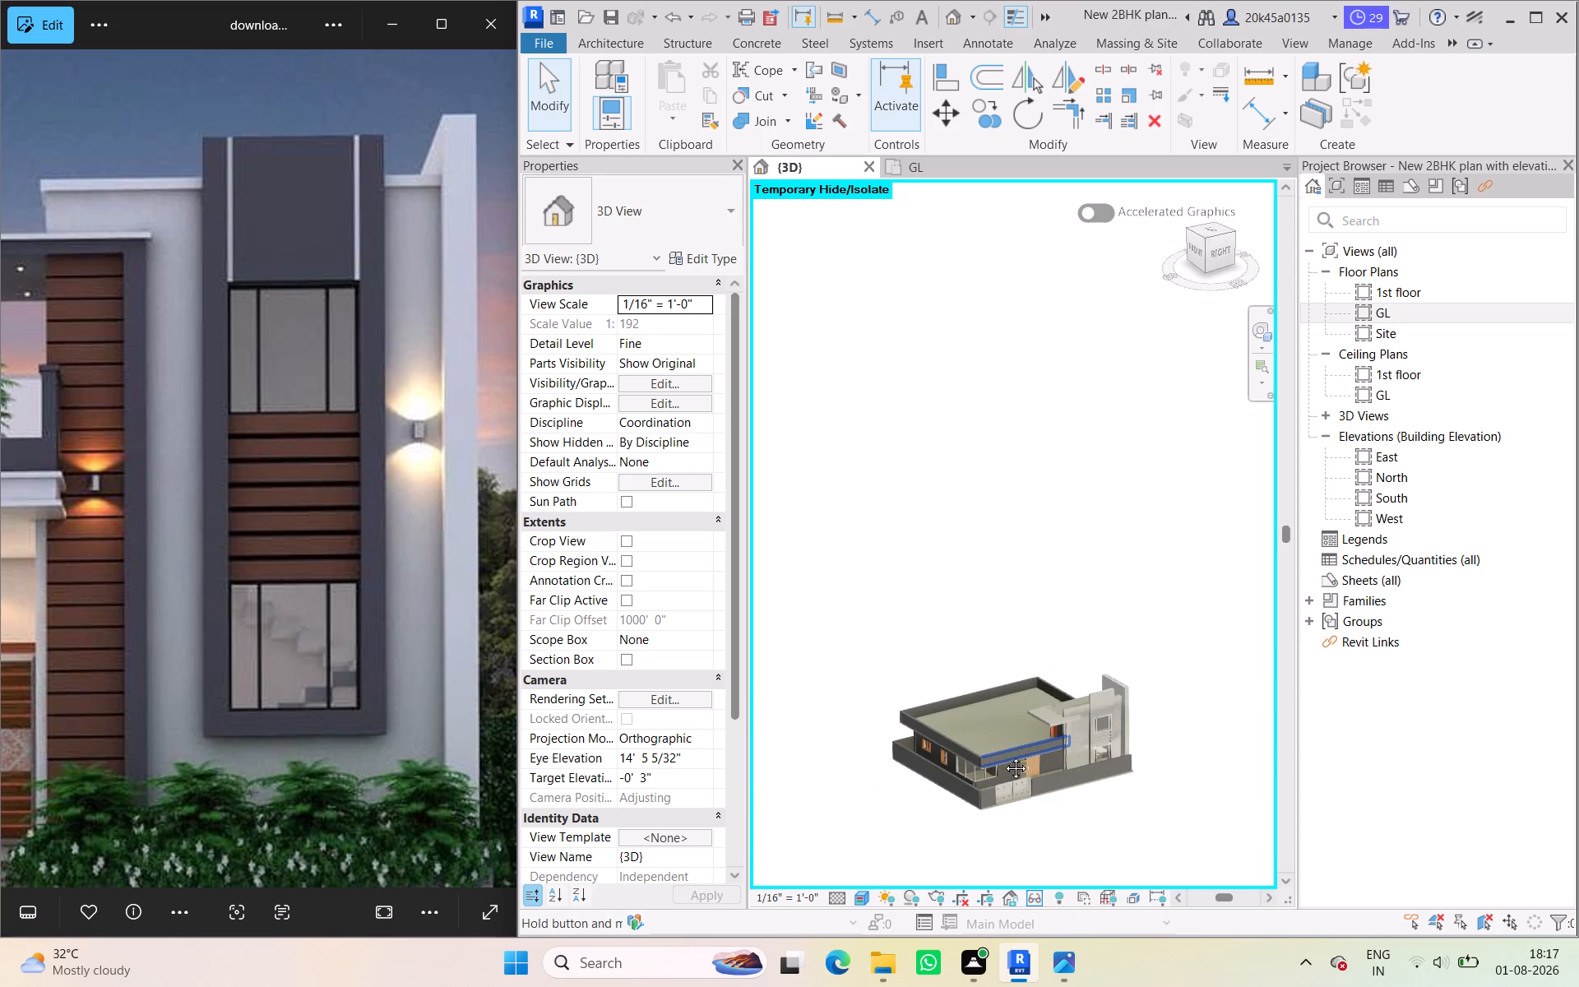
pyautogui.moveTo(1003, 756); pyautogui.dragTo(990, 725, button='middle')
pyautogui.keyDown('shift'); pyautogui.moveTo(1010, 825); pyautogui.dragTo(1100, 828, button='middle'); pyautogui.keyUp('shift')
pyautogui.scroll(5, 993, 747)
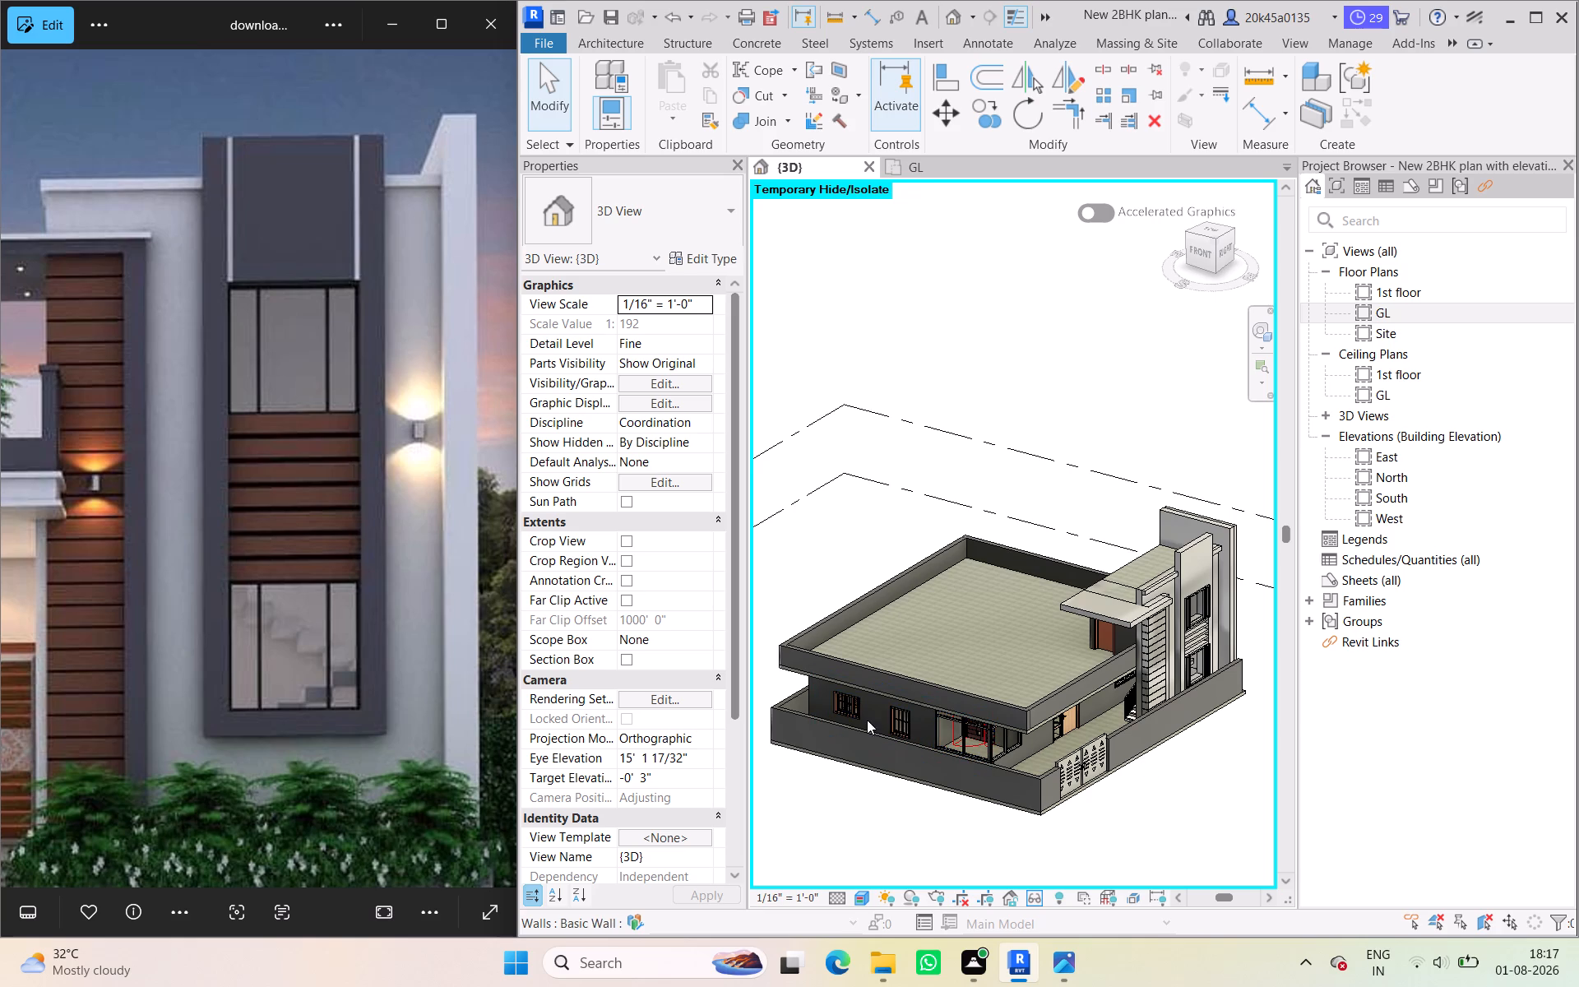
pyautogui.scroll(-4, 942, 750)
pyautogui.moveTo(949, 751); pyautogui.dragTo(949, 704, button='middle')
pyautogui.scroll(1, 947, 704)
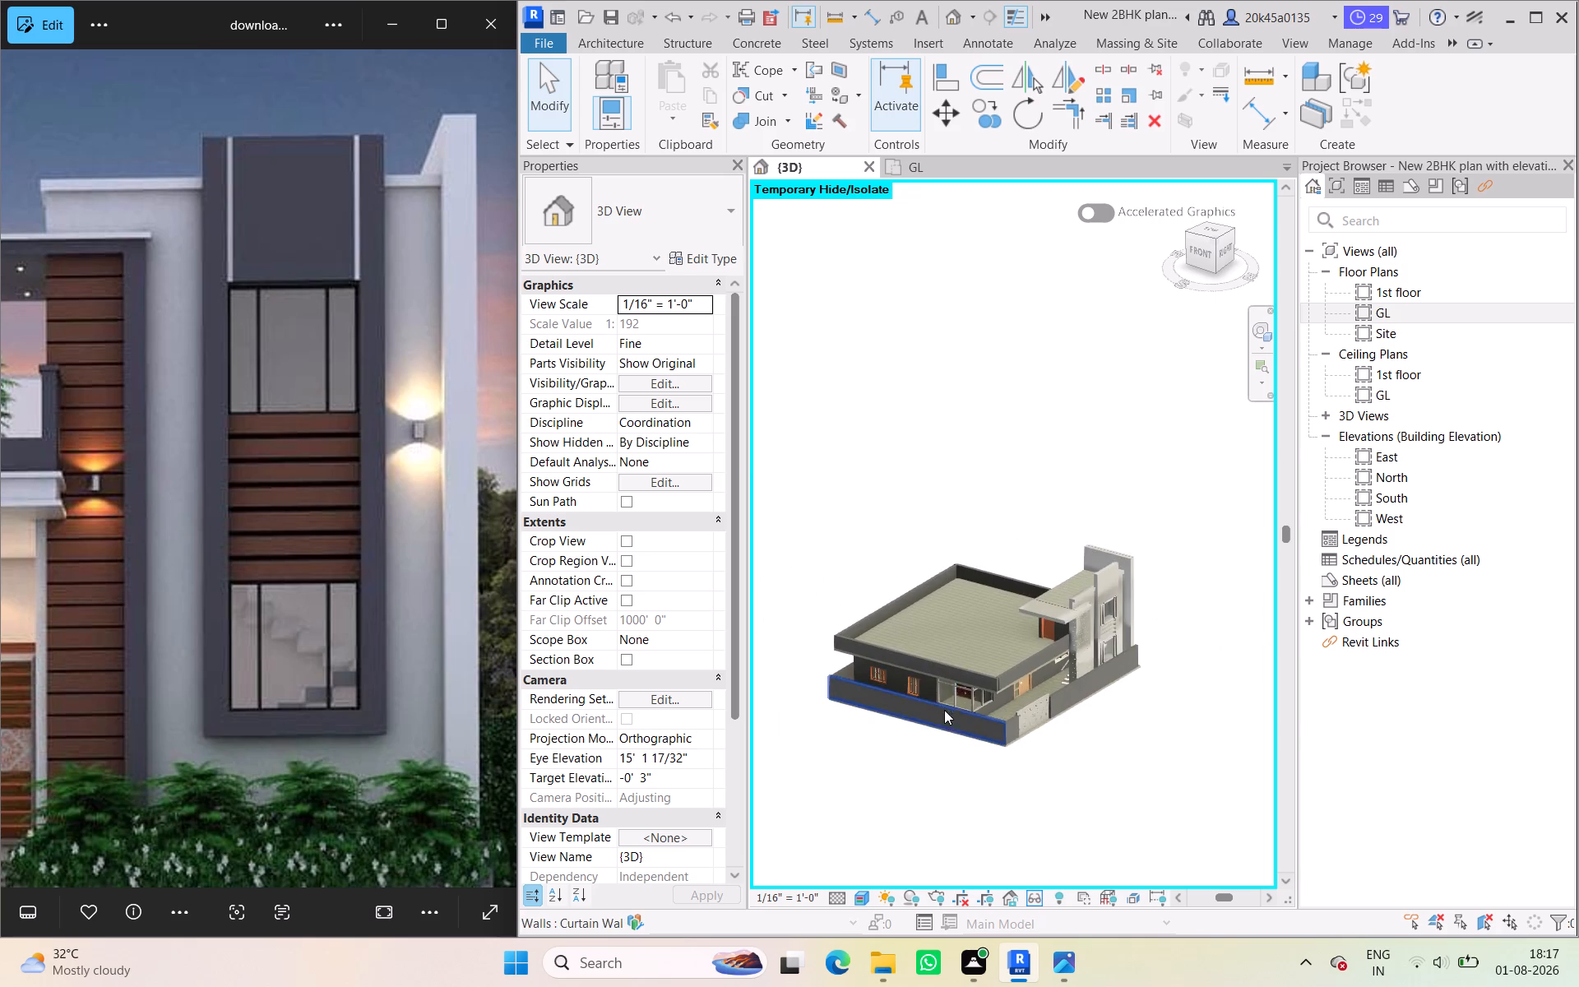
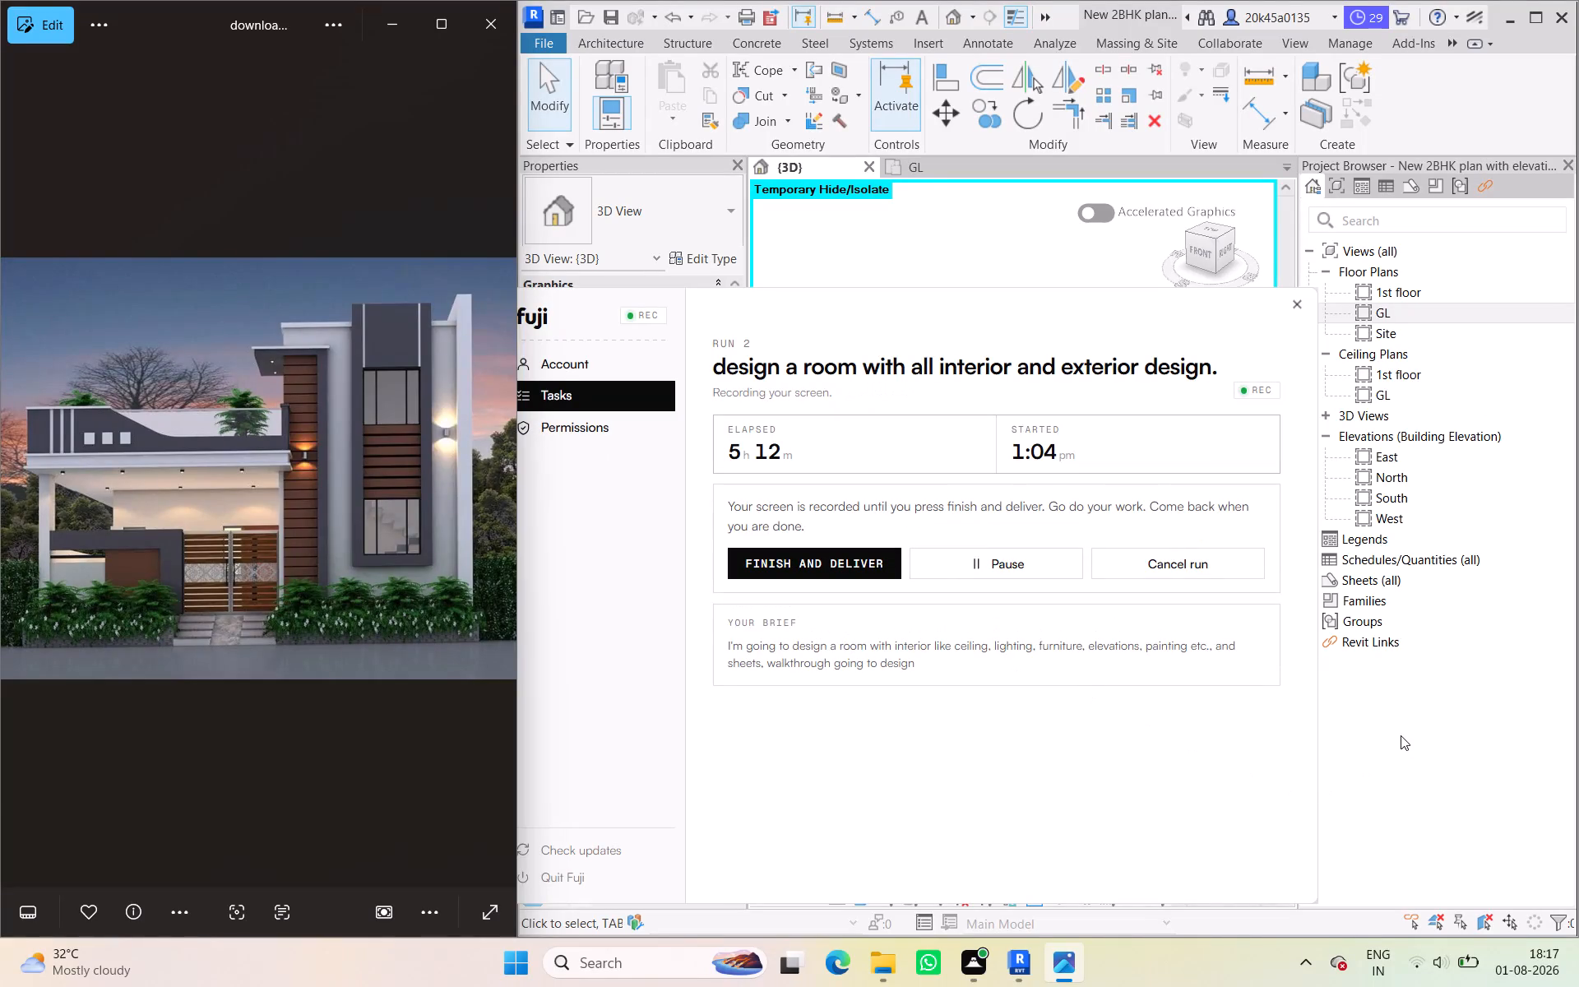
# Switch to Revit and examine the house model from several angles, ending on its right-side elevation.
pyautogui.click(1401, 737)
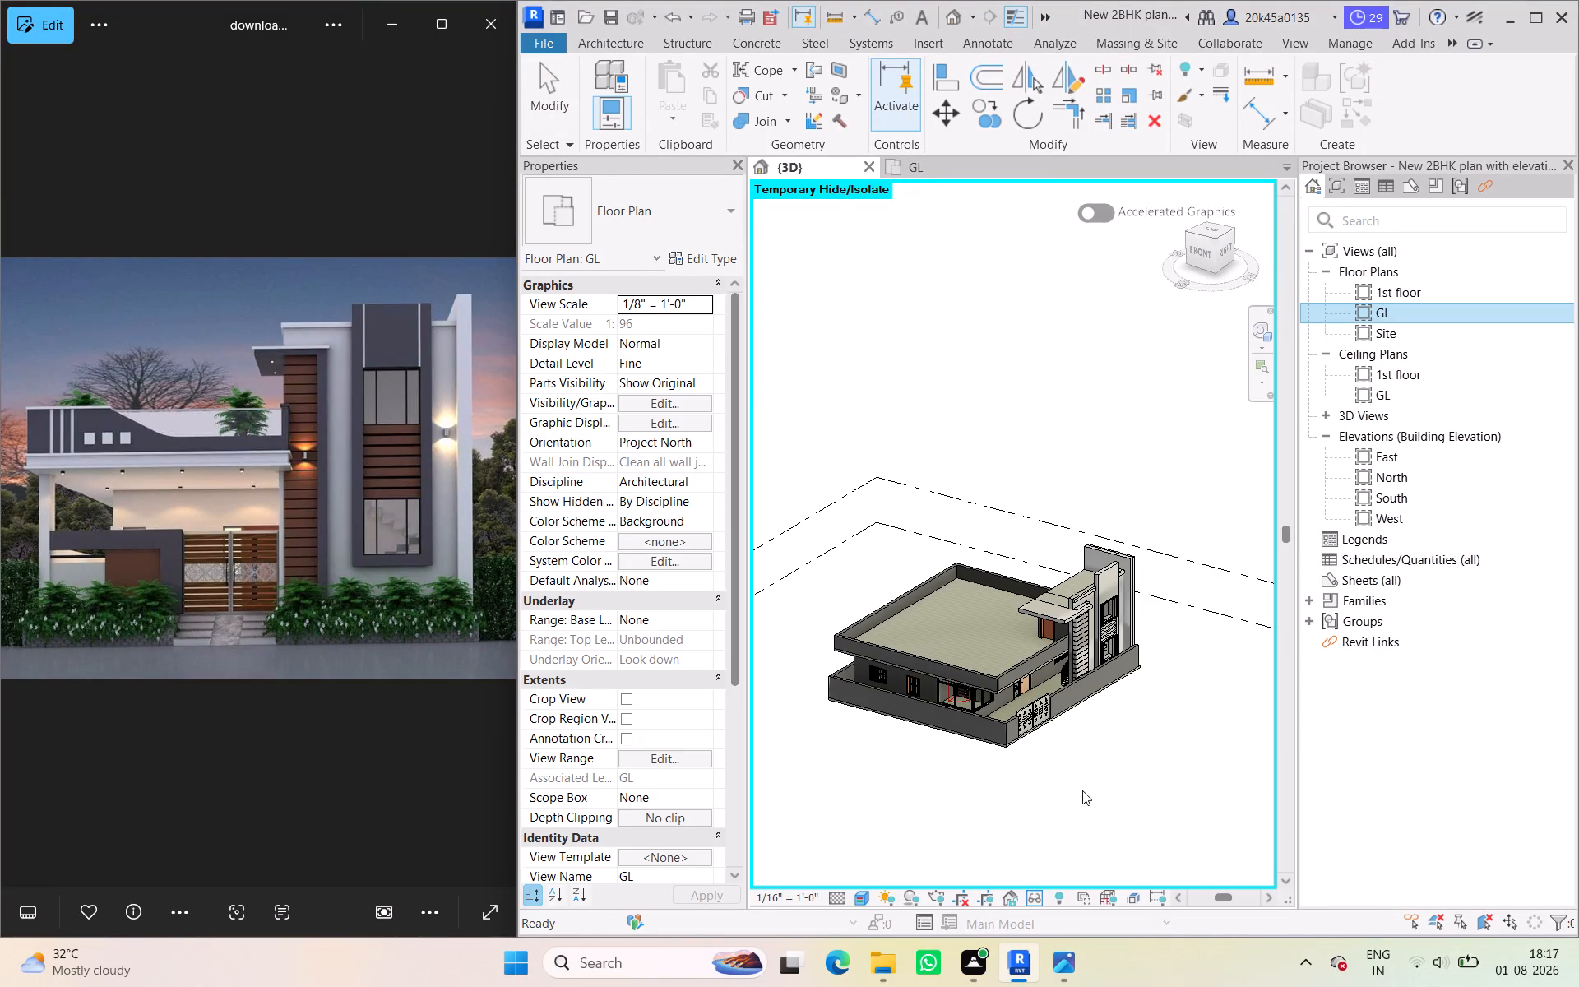
pyautogui.scroll(-2, 1082, 790)
pyautogui.moveTo(1072, 786); pyautogui.dragTo(1035, 693, button='middle')
pyautogui.scroll(4, 1104, 674)
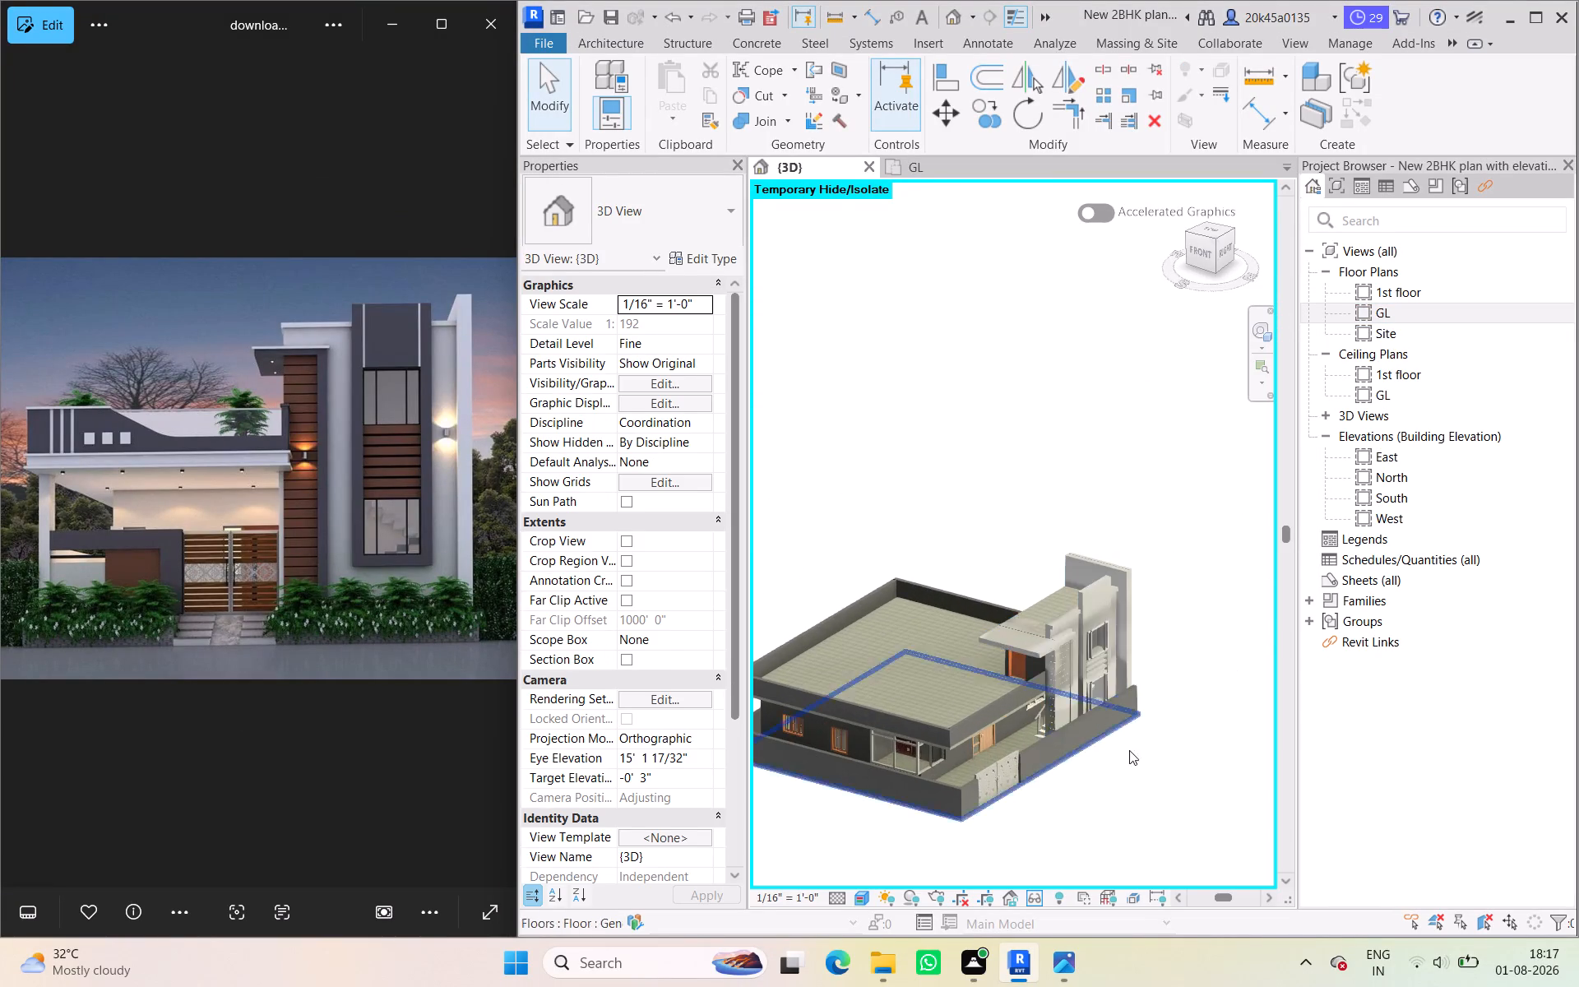
pyautogui.keyDown('shift'); pyautogui.moveTo(1143, 804); pyautogui.dragTo(989, 787, button='middle'); pyautogui.keyUp('shift')
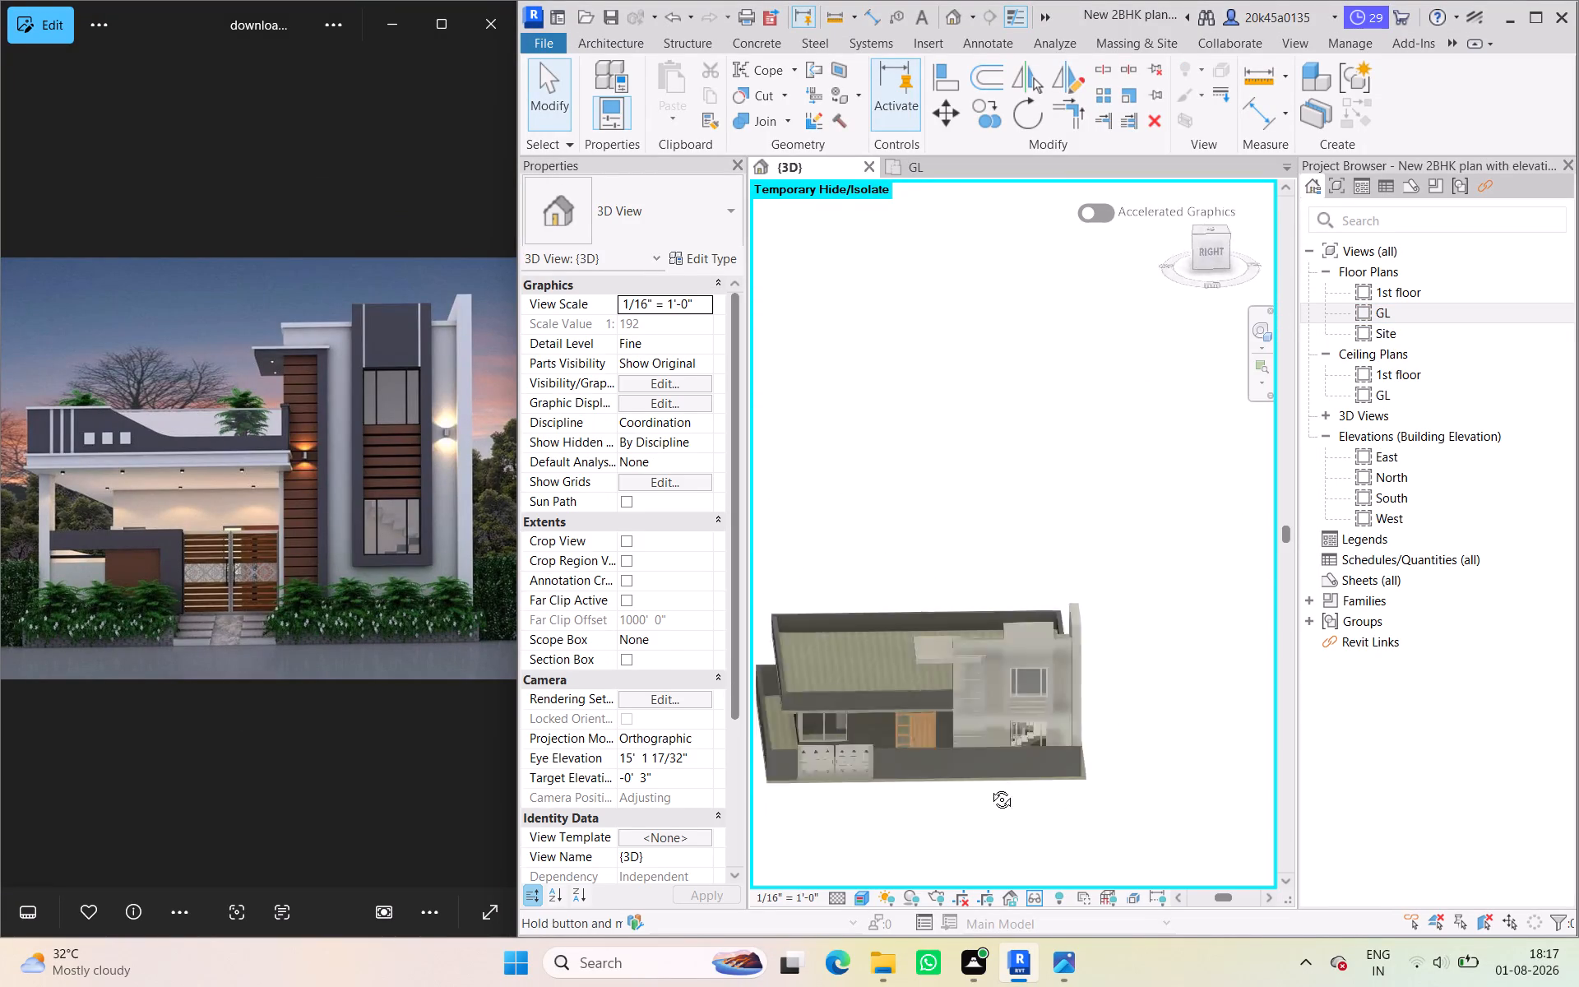
pyautogui.keyDown('shift'); pyautogui.moveTo(989, 787); pyautogui.dragTo(1124, 784, button='middle'); pyautogui.keyUp('shift')
pyautogui.scroll(8, 1036, 689)
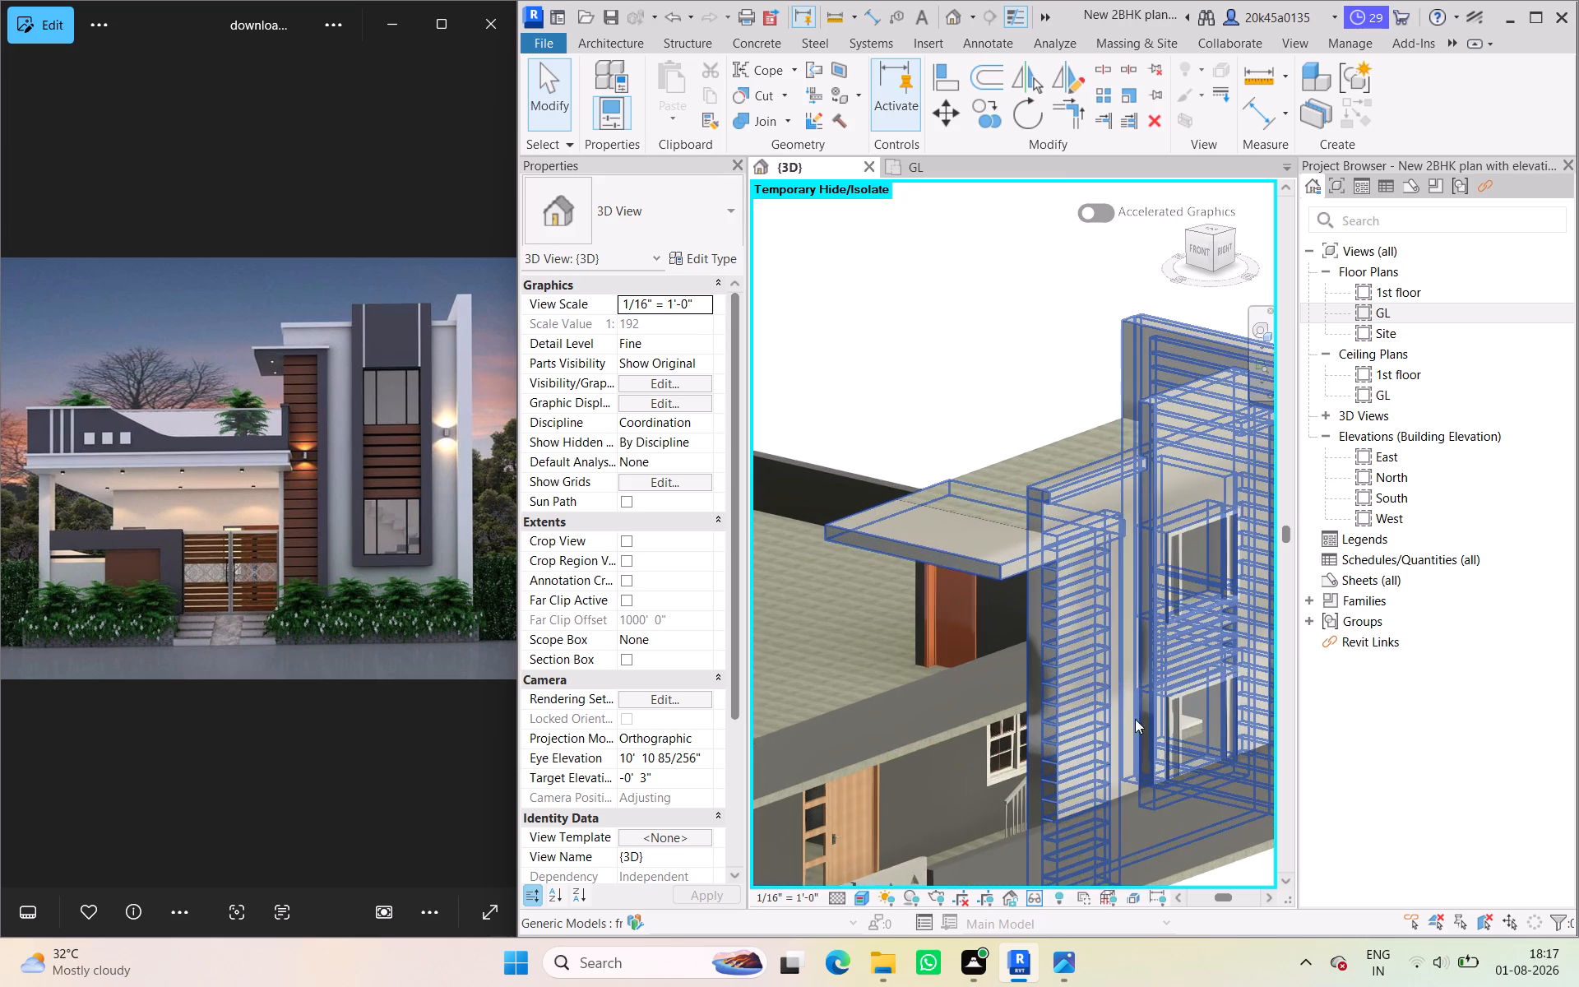
pyautogui.scroll(-5, 1162, 763)
pyautogui.moveTo(1162, 763); pyautogui.dragTo(1171, 681, button='middle')
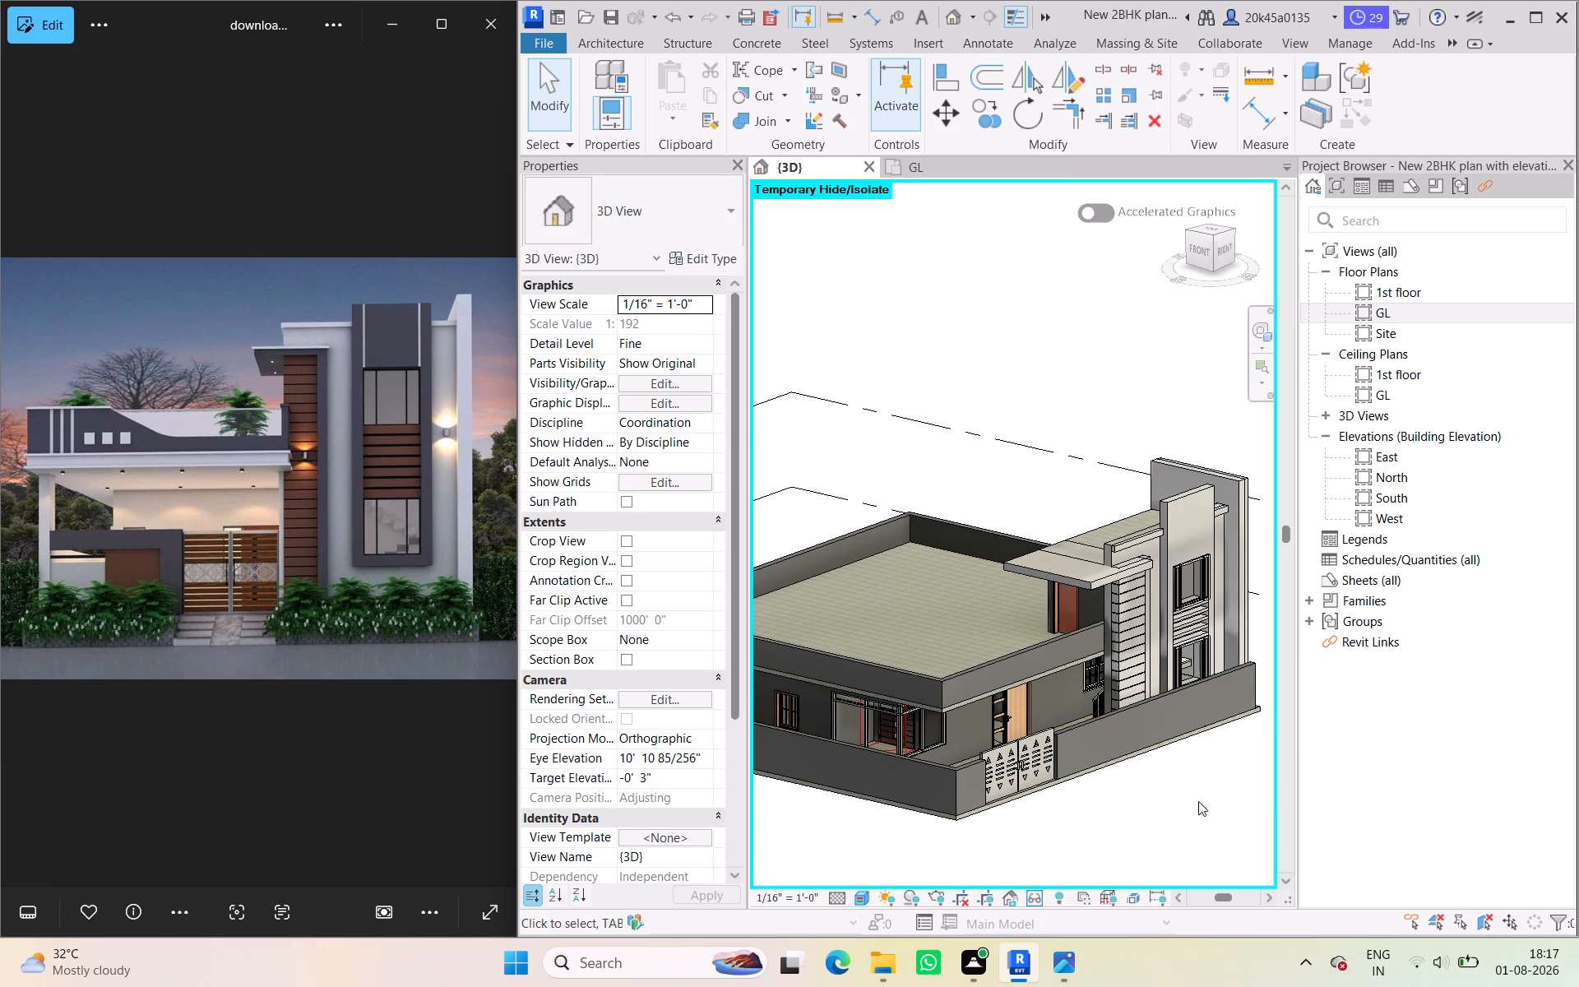
pyautogui.keyDown('shift'); pyautogui.moveTo(1201, 802); pyautogui.dragTo(1016, 755, button='middle'); pyautogui.keyUp('shift')
pyautogui.scroll(-1, 1016, 755)
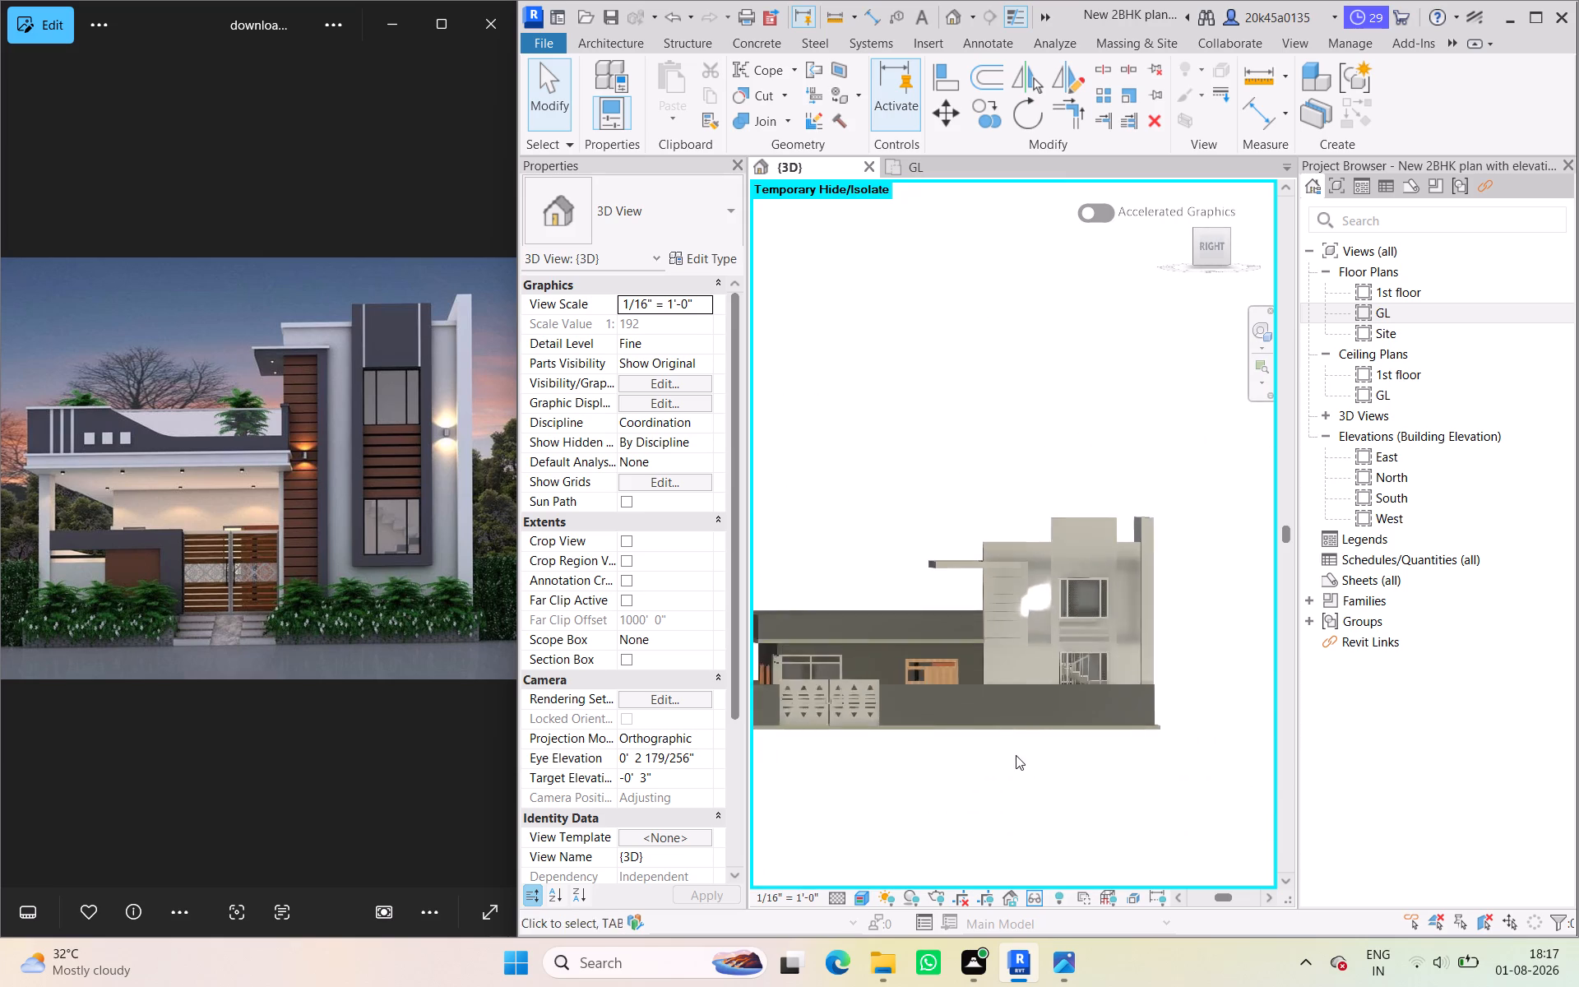
pyautogui.scroll(-1, 1016, 755)
pyautogui.moveTo(1016, 755); pyautogui.dragTo(1127, 731, button='middle')
pyautogui.scroll(1, 1037, 739)
pyautogui.keyDown('shift'); pyautogui.moveTo(1034, 739); pyautogui.dragTo(1000, 735, button='middle'); pyautogui.keyUp('shift')
pyautogui.click(1206, 251)
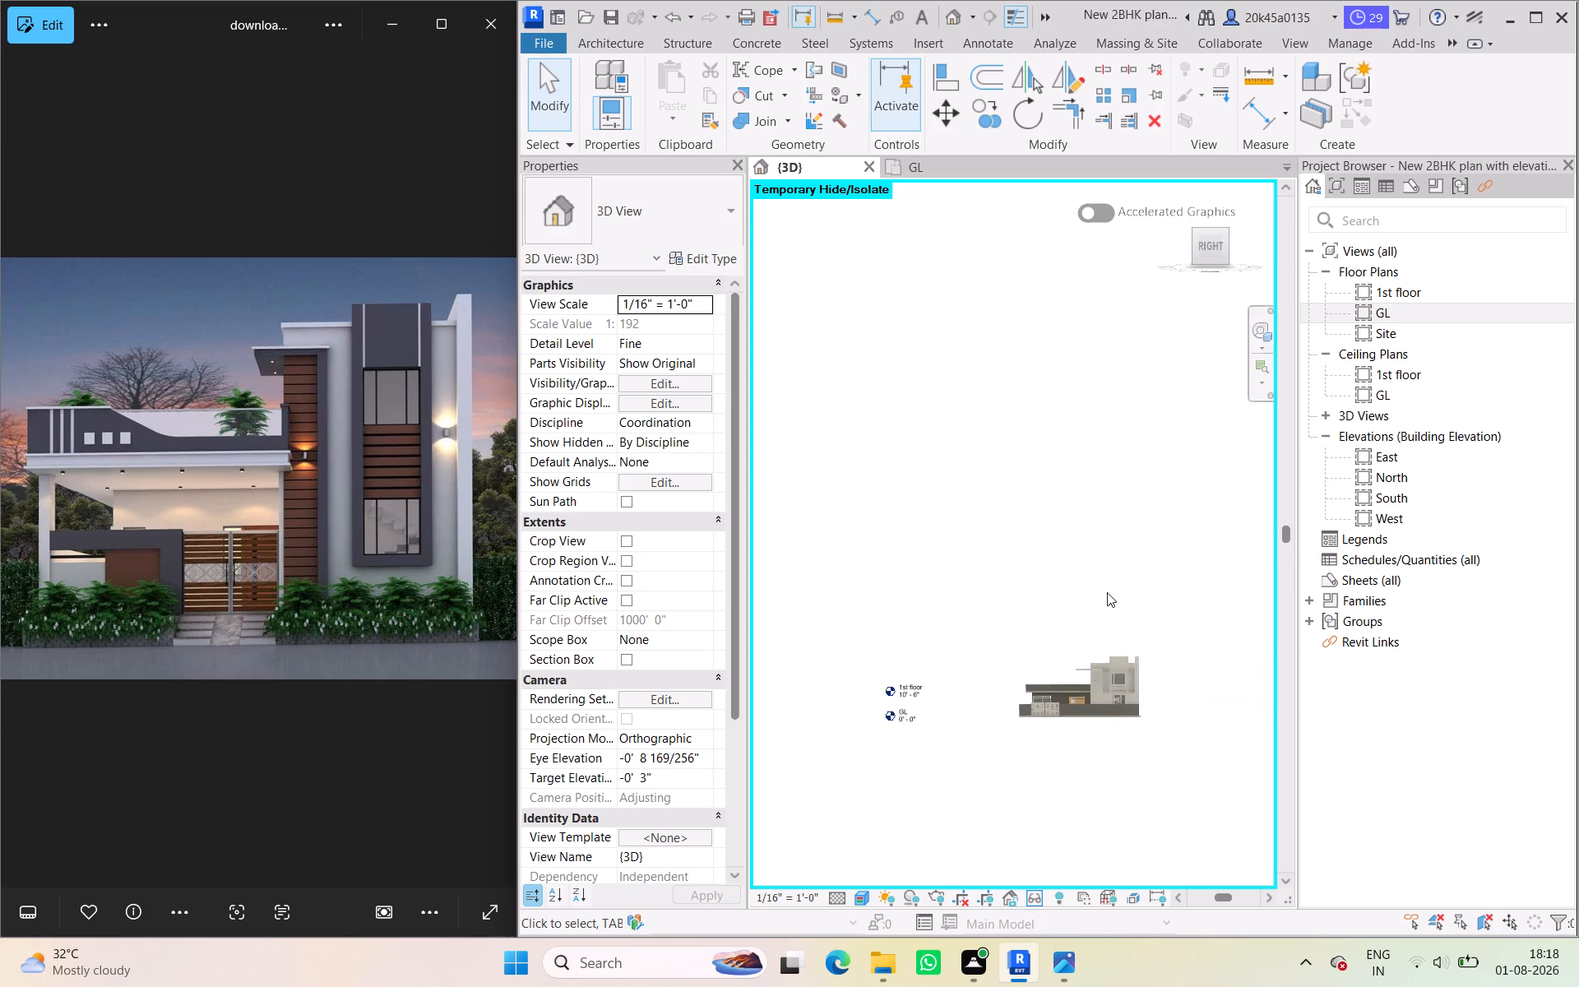
pyautogui.scroll(4, 1005, 608)
pyautogui.moveTo(1018, 624); pyautogui.dragTo(990, 737, button='middle')
pyautogui.scroll(2, 994, 596)
pyautogui.moveTo(999, 623); pyautogui.dragTo(989, 721, button='middle')
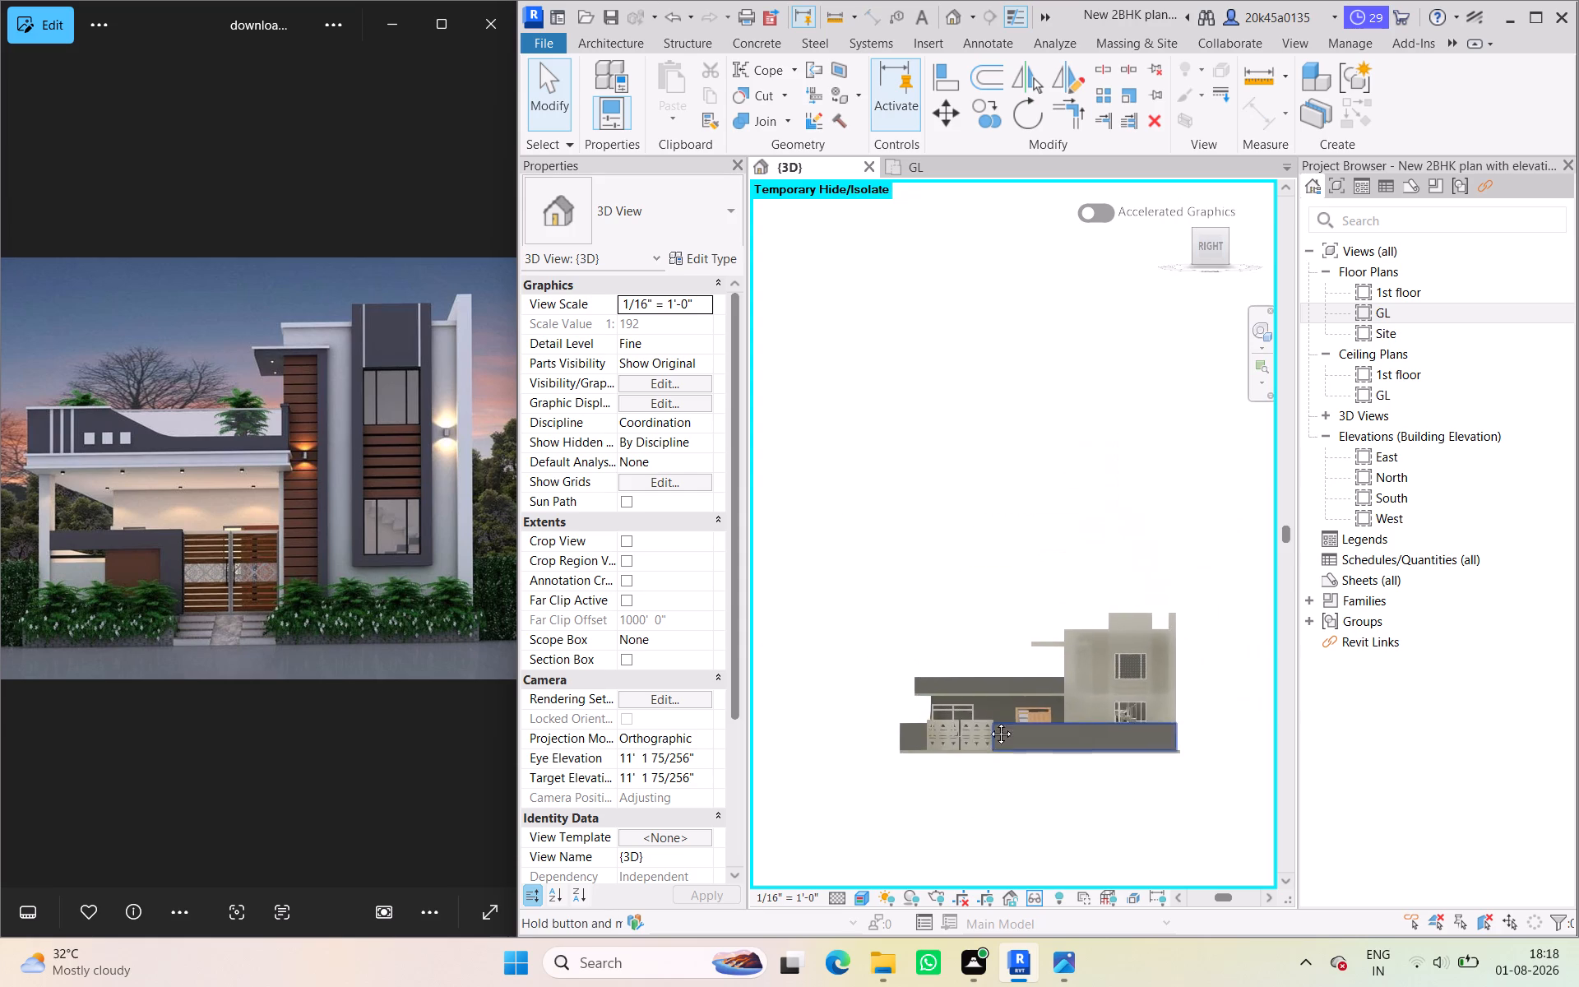
pyautogui.moveTo(989, 721); pyautogui.dragTo(988, 721, button='middle')
pyautogui.scroll(1, 965, 690)
pyautogui.moveTo(965, 688); pyautogui.dragTo(952, 652, button='middle')
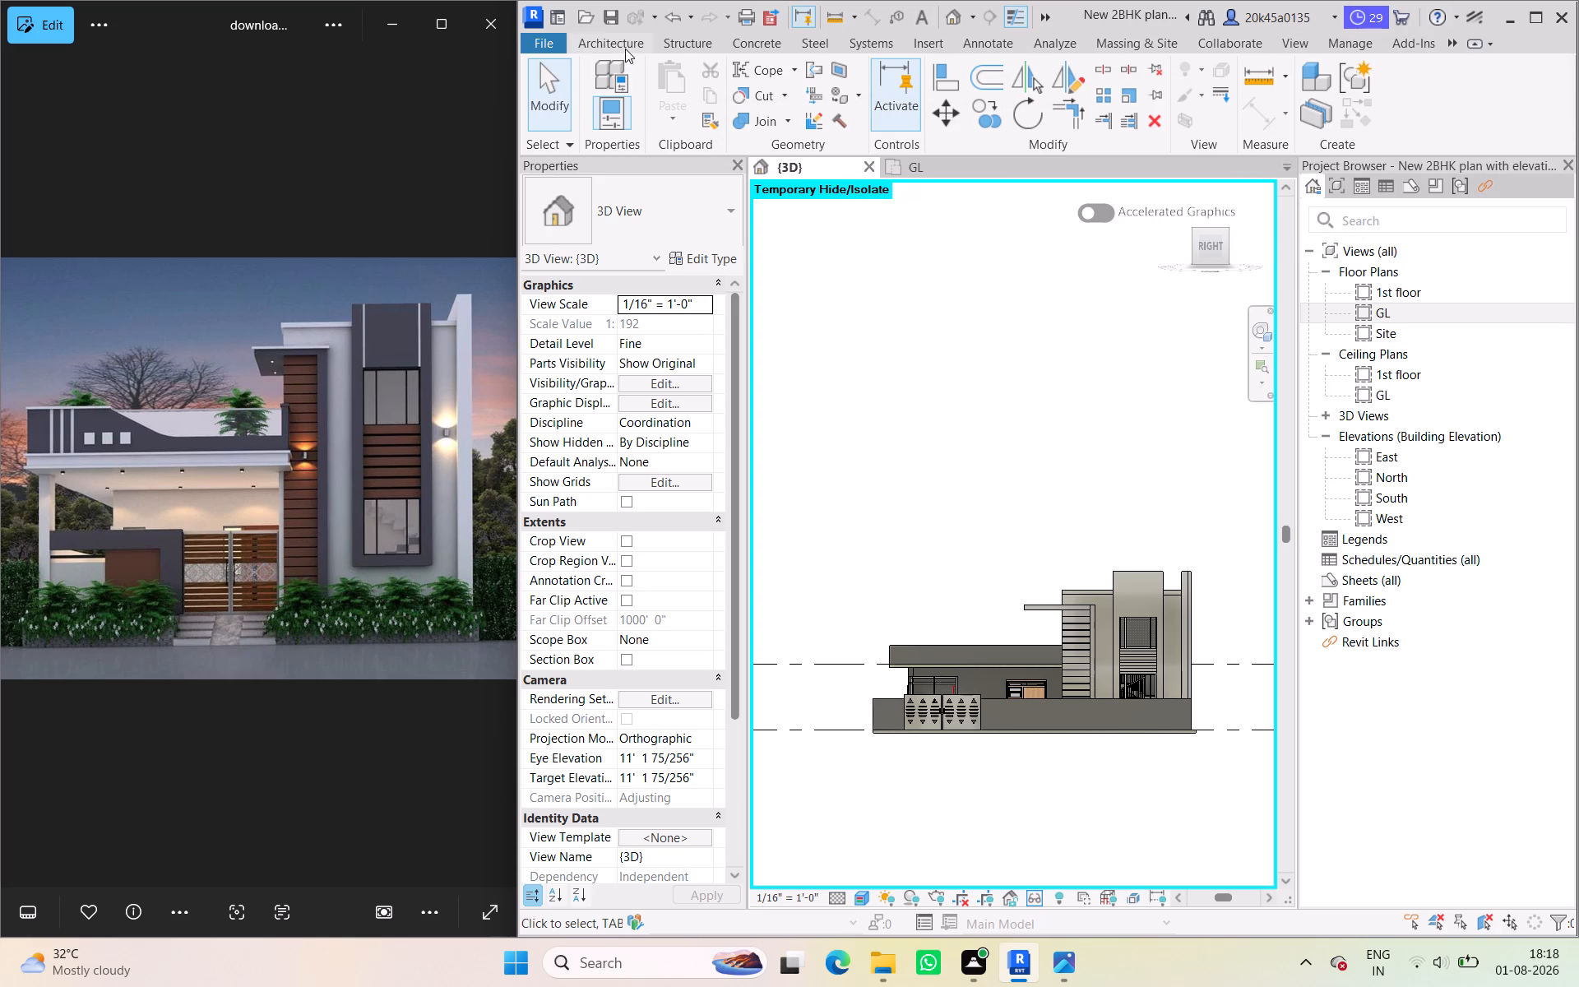
# Open the in-place generic model that forms the tower frame and canopy for editing.
pyautogui.click(1114, 589)
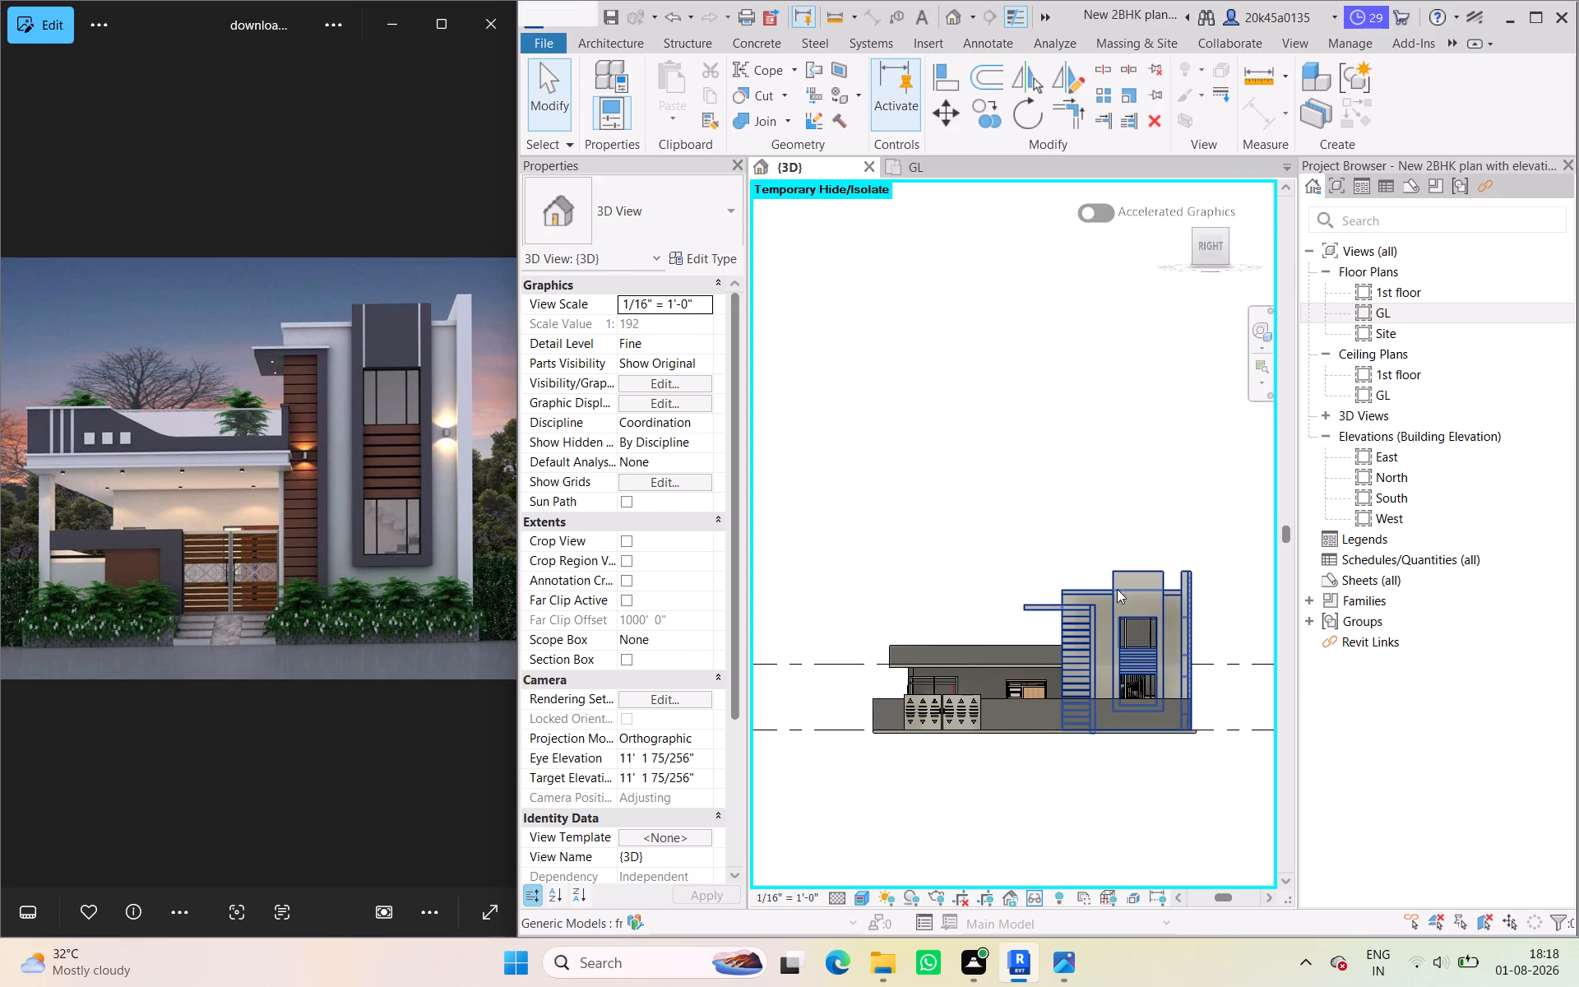
pyautogui.click(1407, 91)
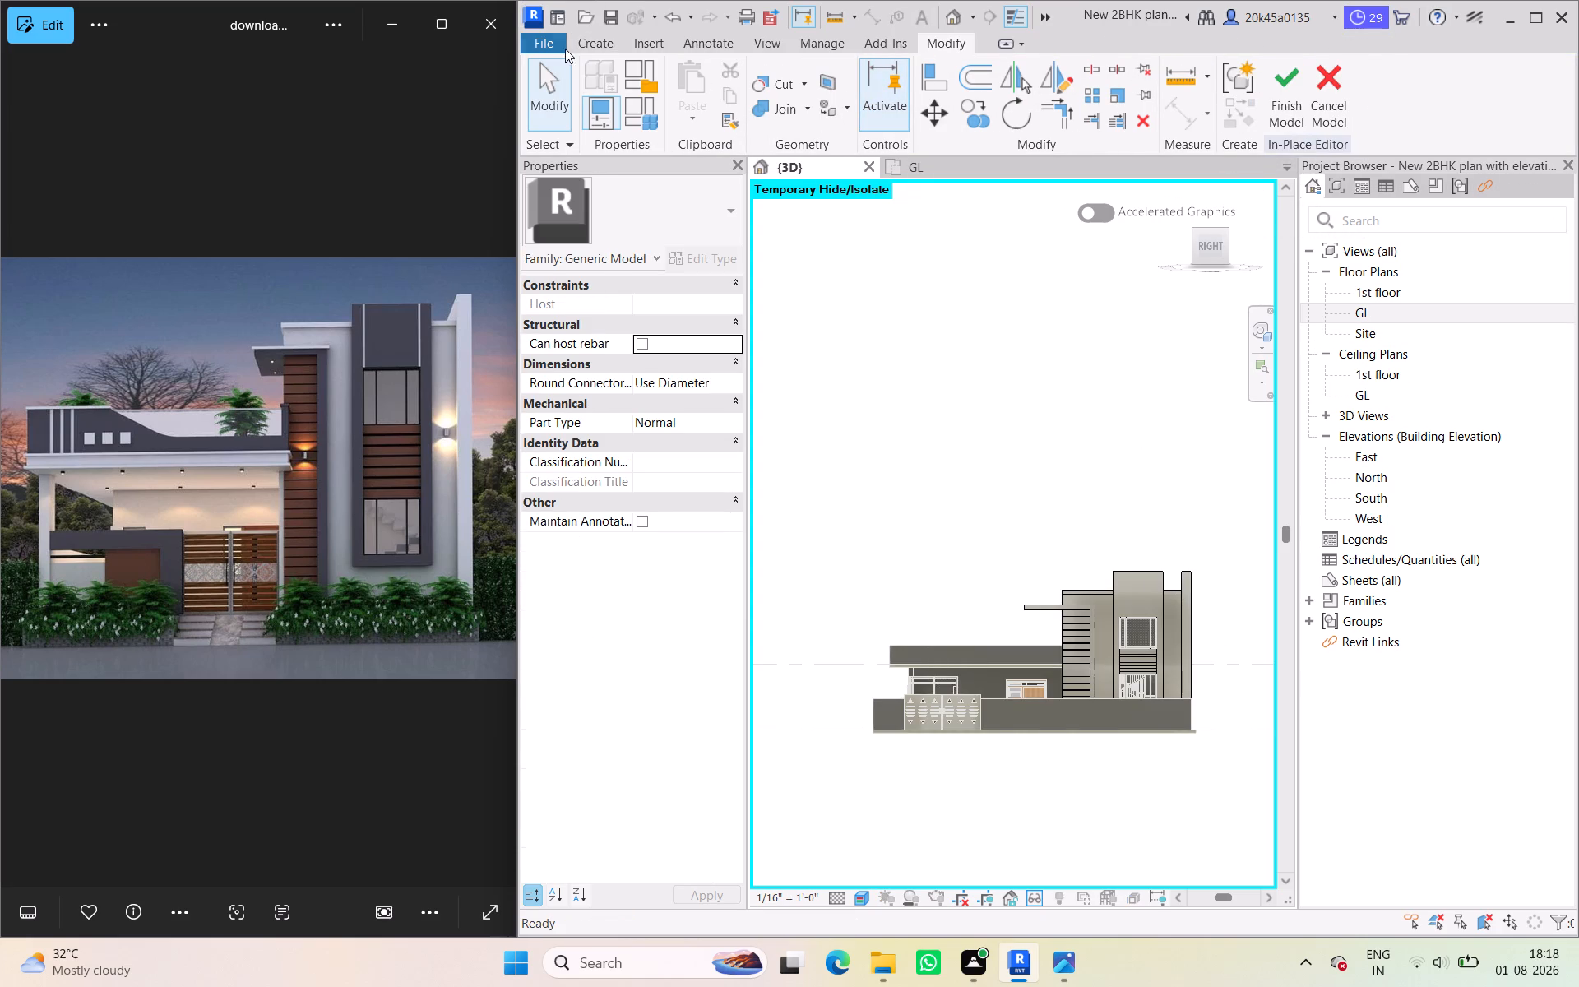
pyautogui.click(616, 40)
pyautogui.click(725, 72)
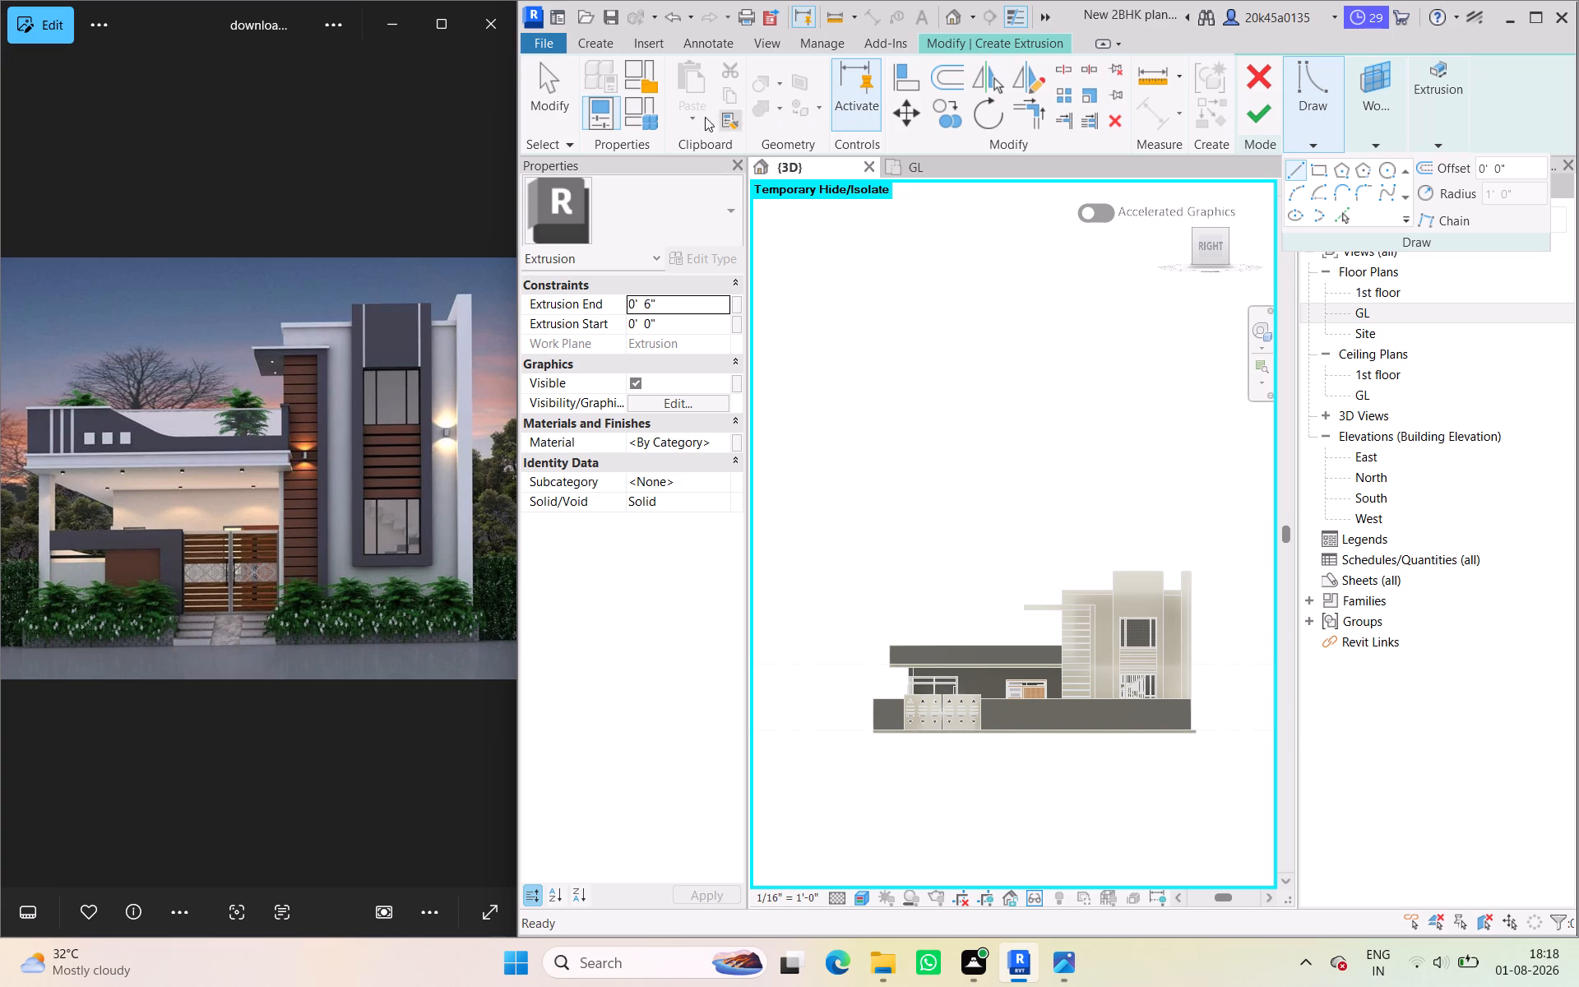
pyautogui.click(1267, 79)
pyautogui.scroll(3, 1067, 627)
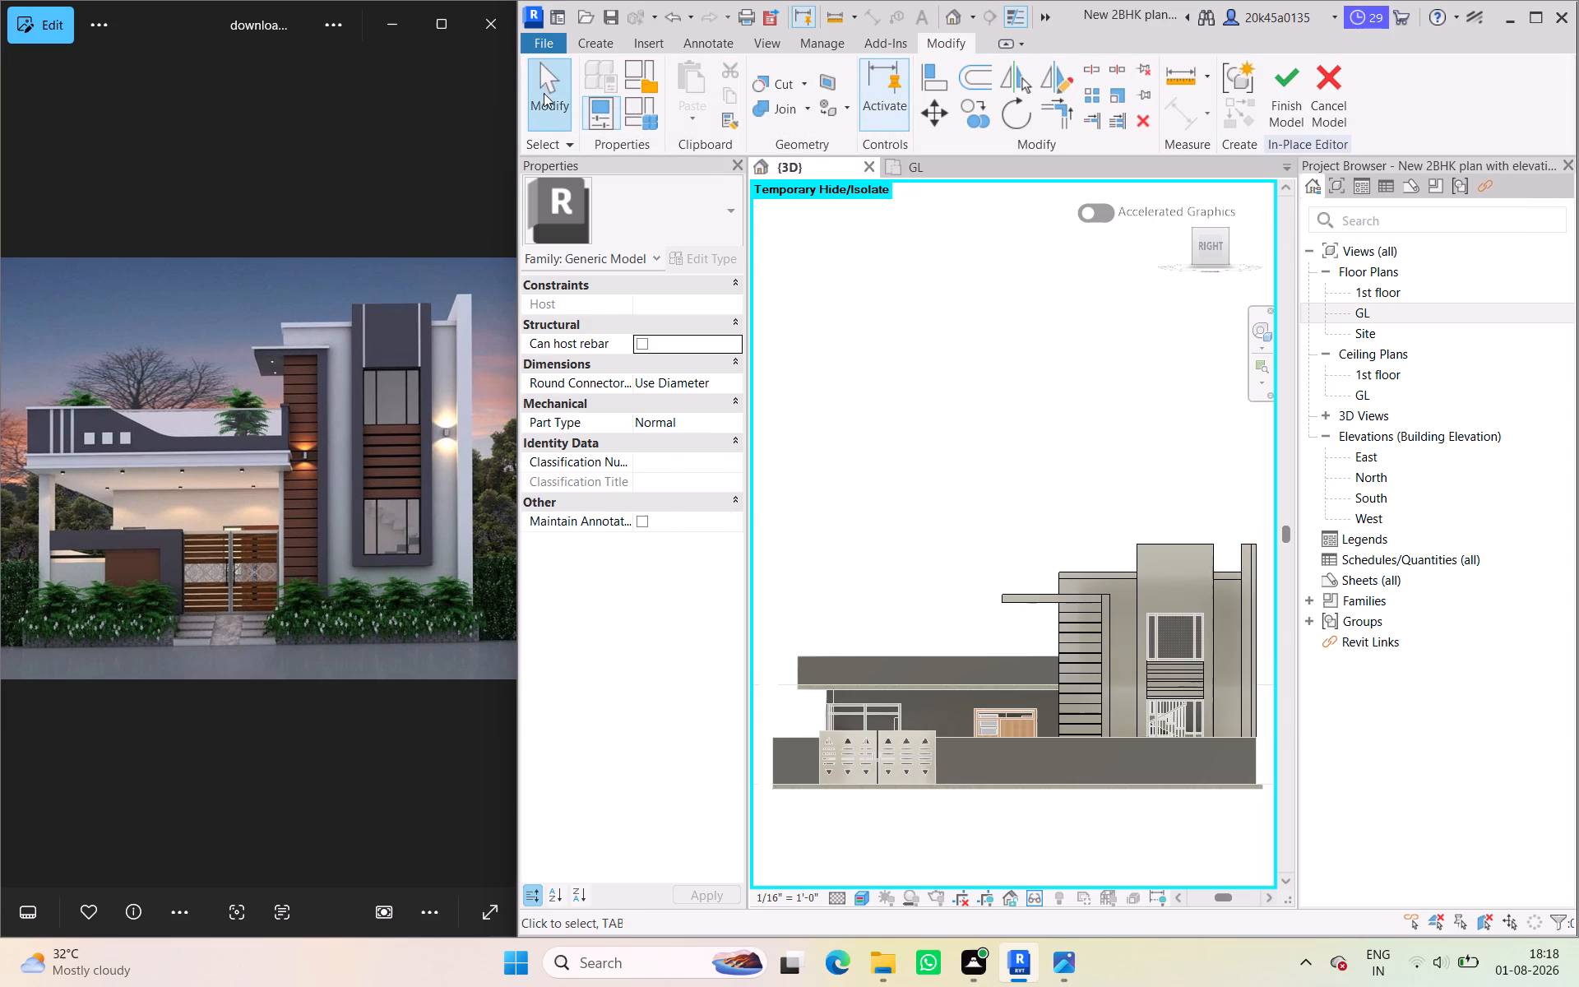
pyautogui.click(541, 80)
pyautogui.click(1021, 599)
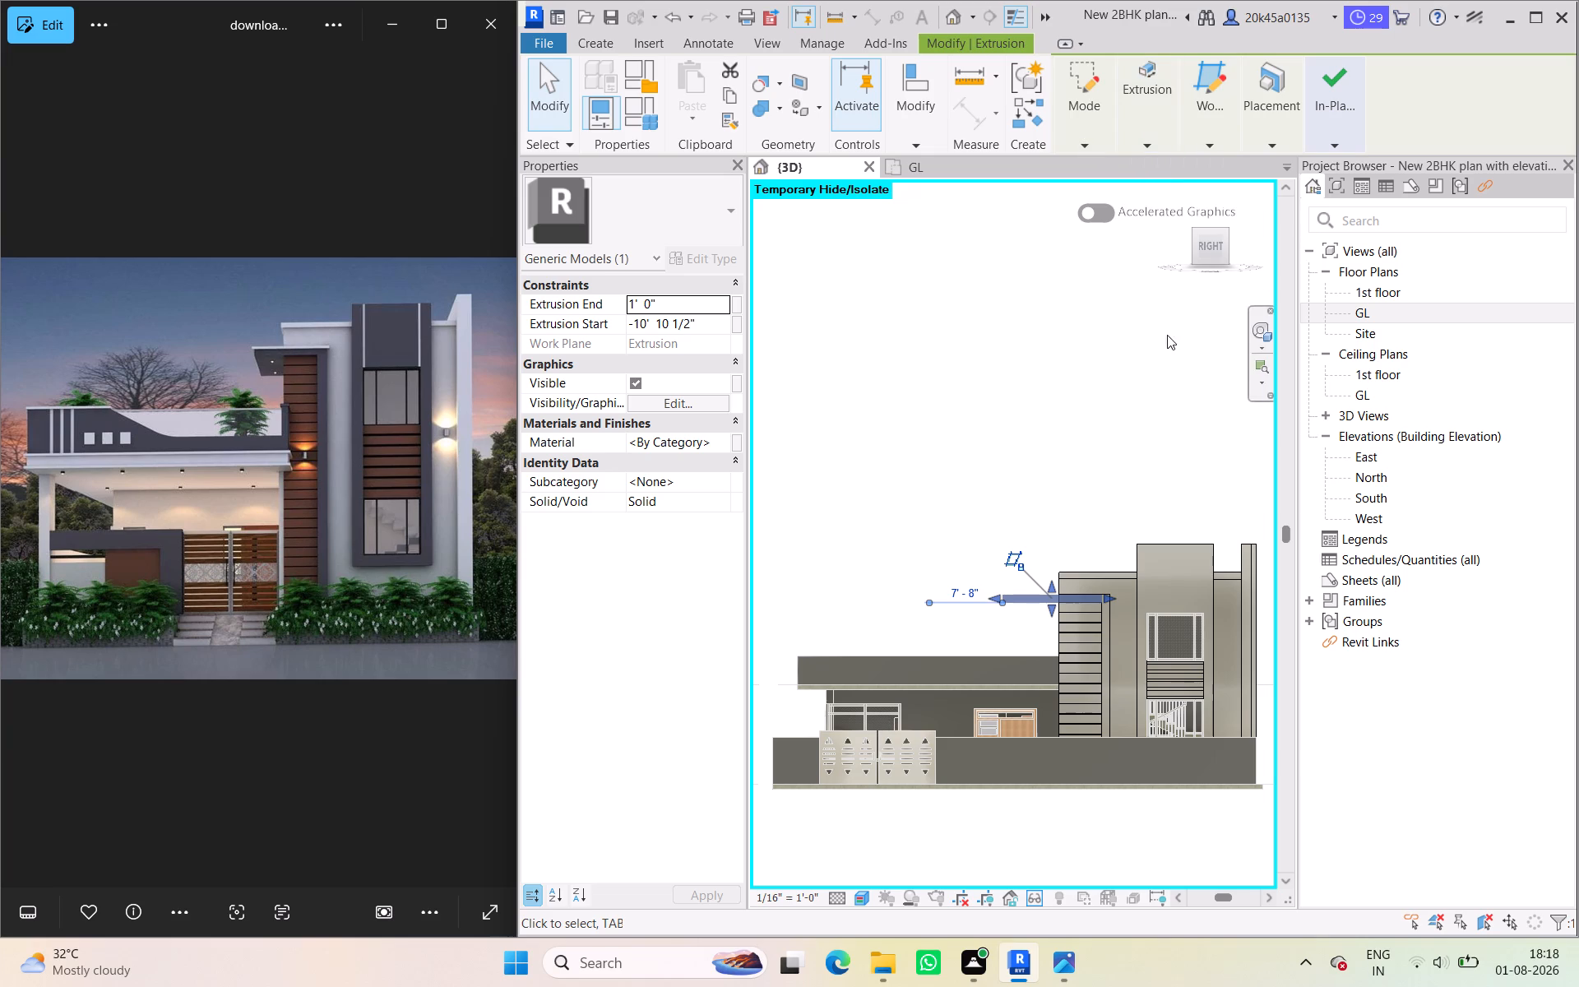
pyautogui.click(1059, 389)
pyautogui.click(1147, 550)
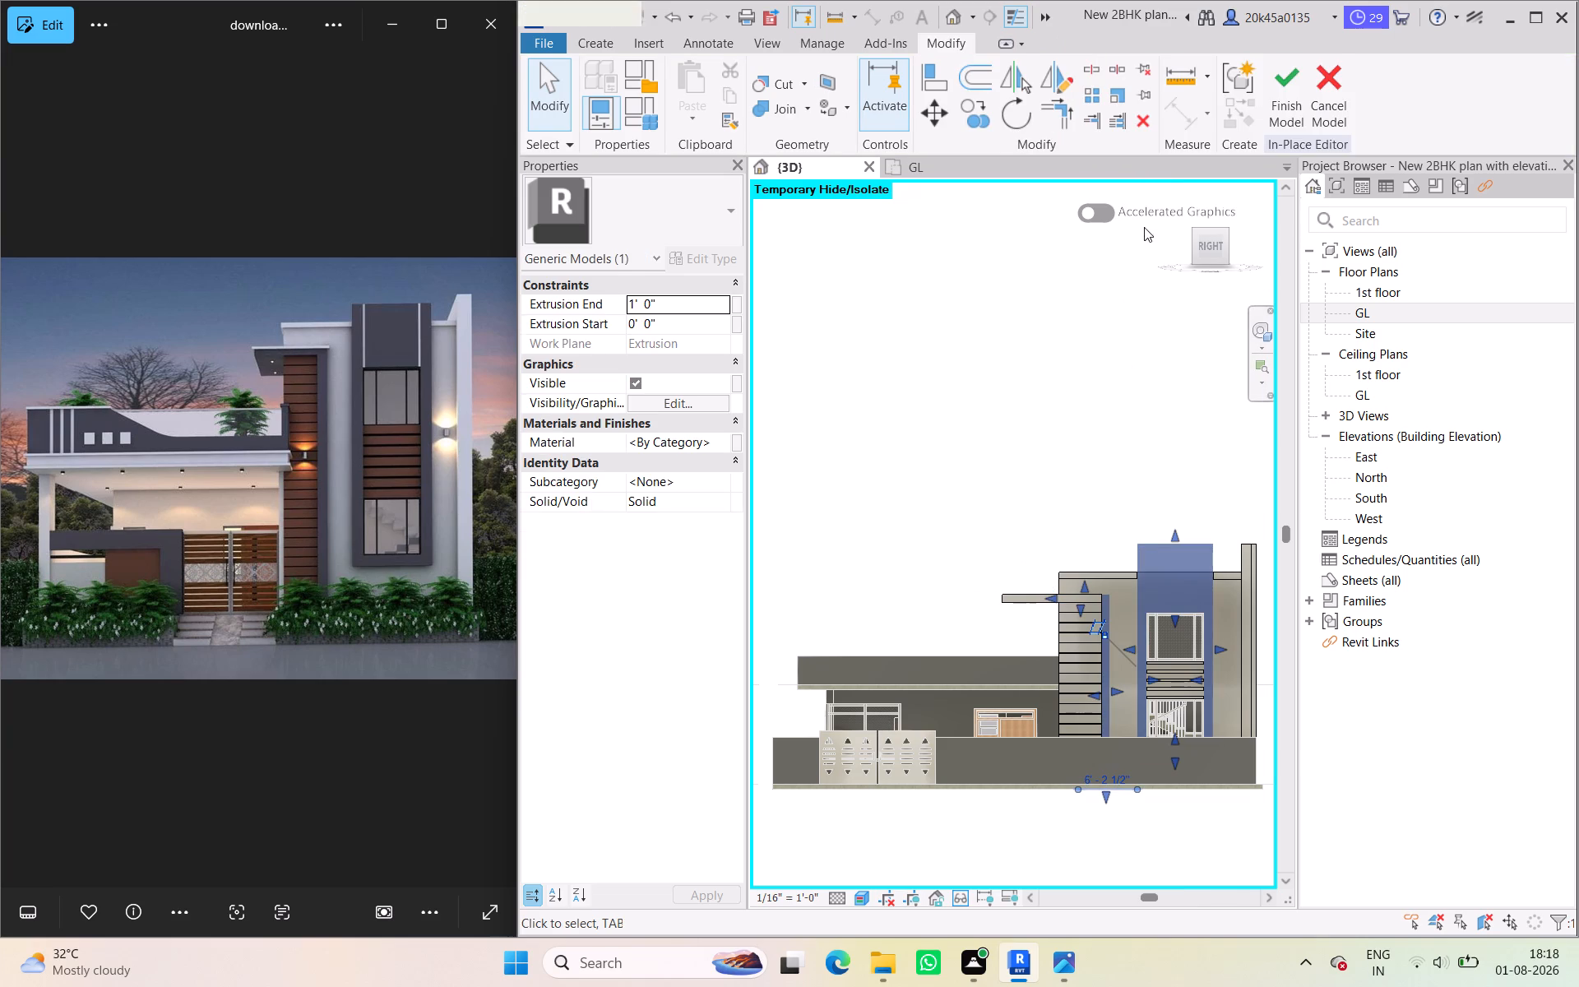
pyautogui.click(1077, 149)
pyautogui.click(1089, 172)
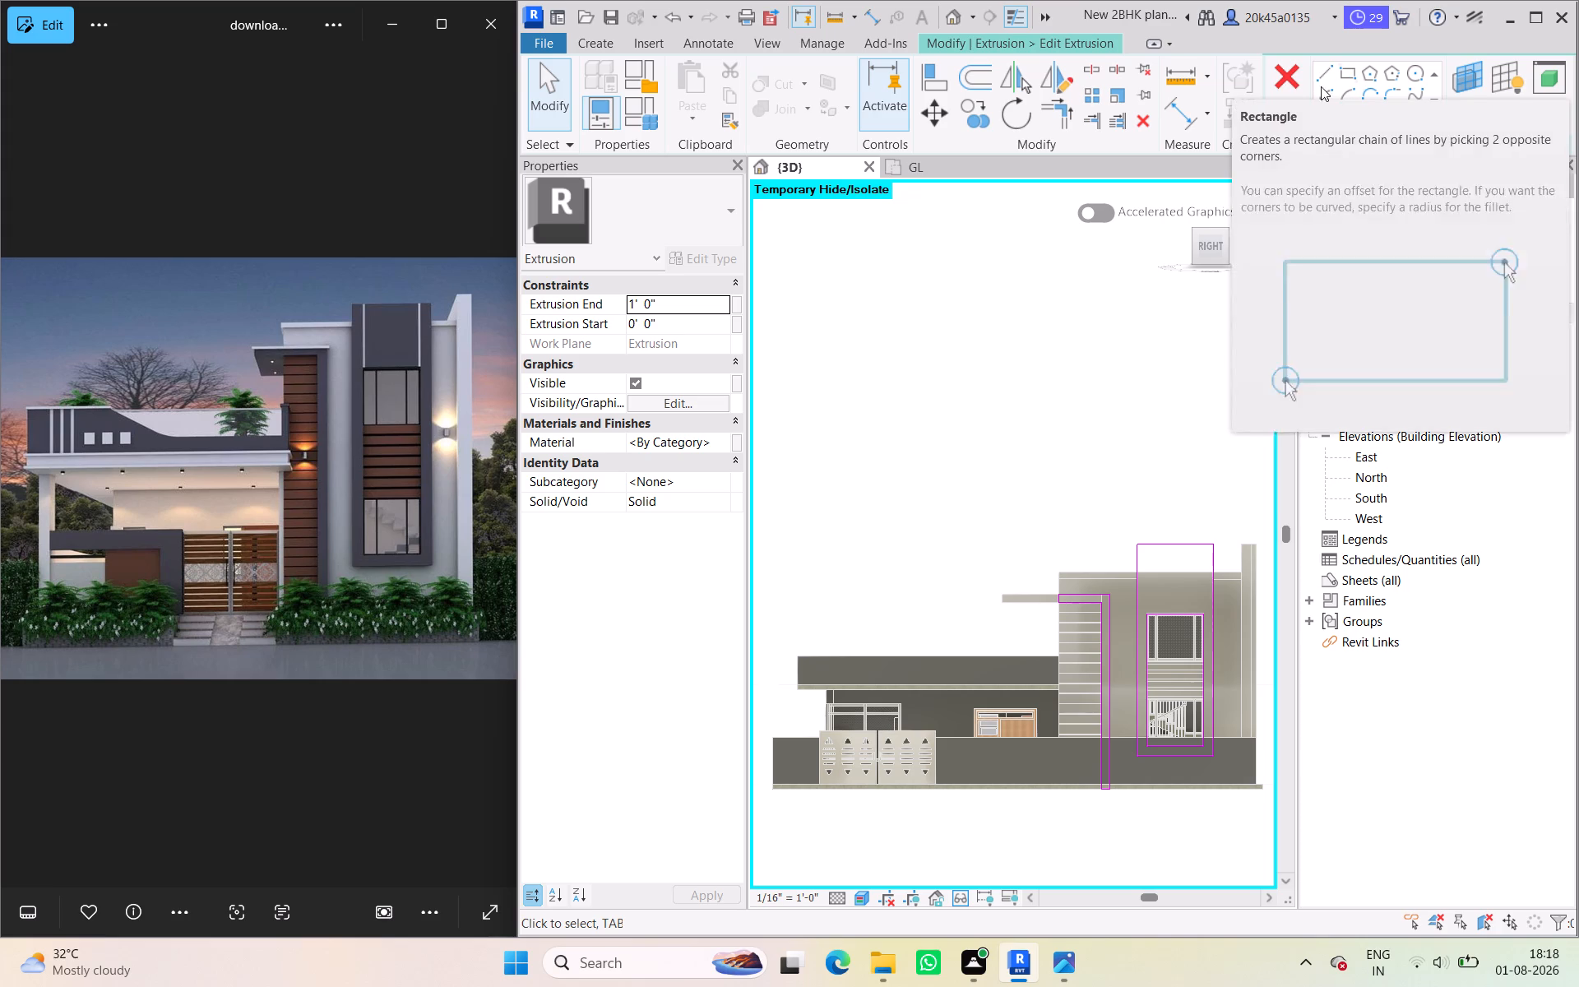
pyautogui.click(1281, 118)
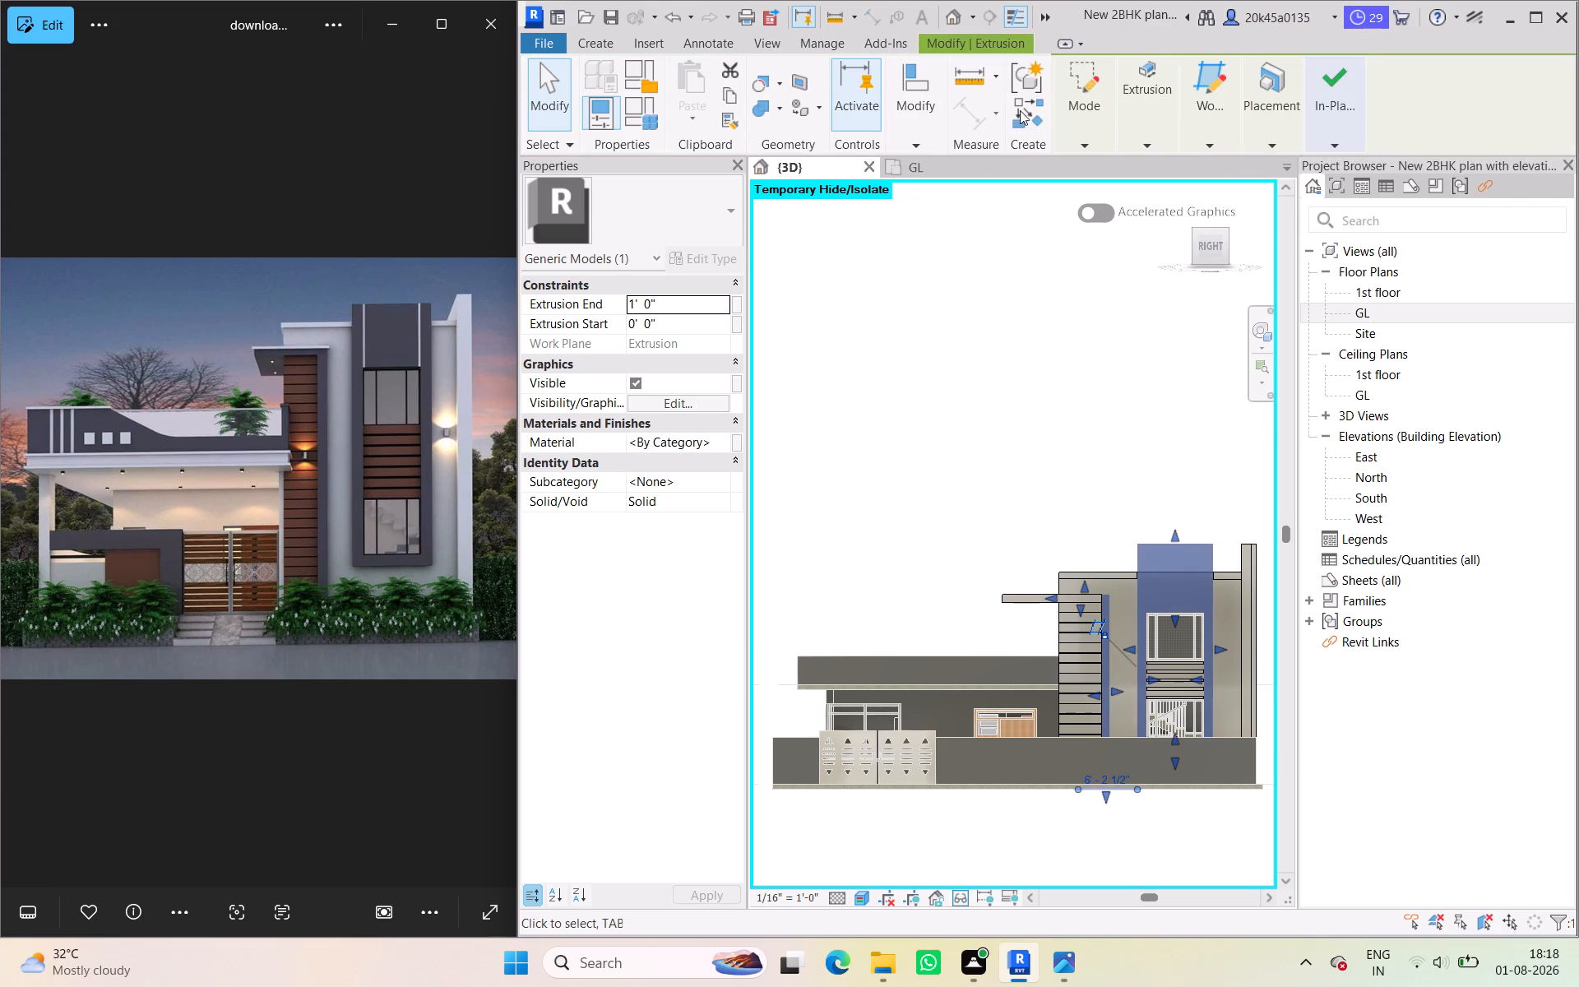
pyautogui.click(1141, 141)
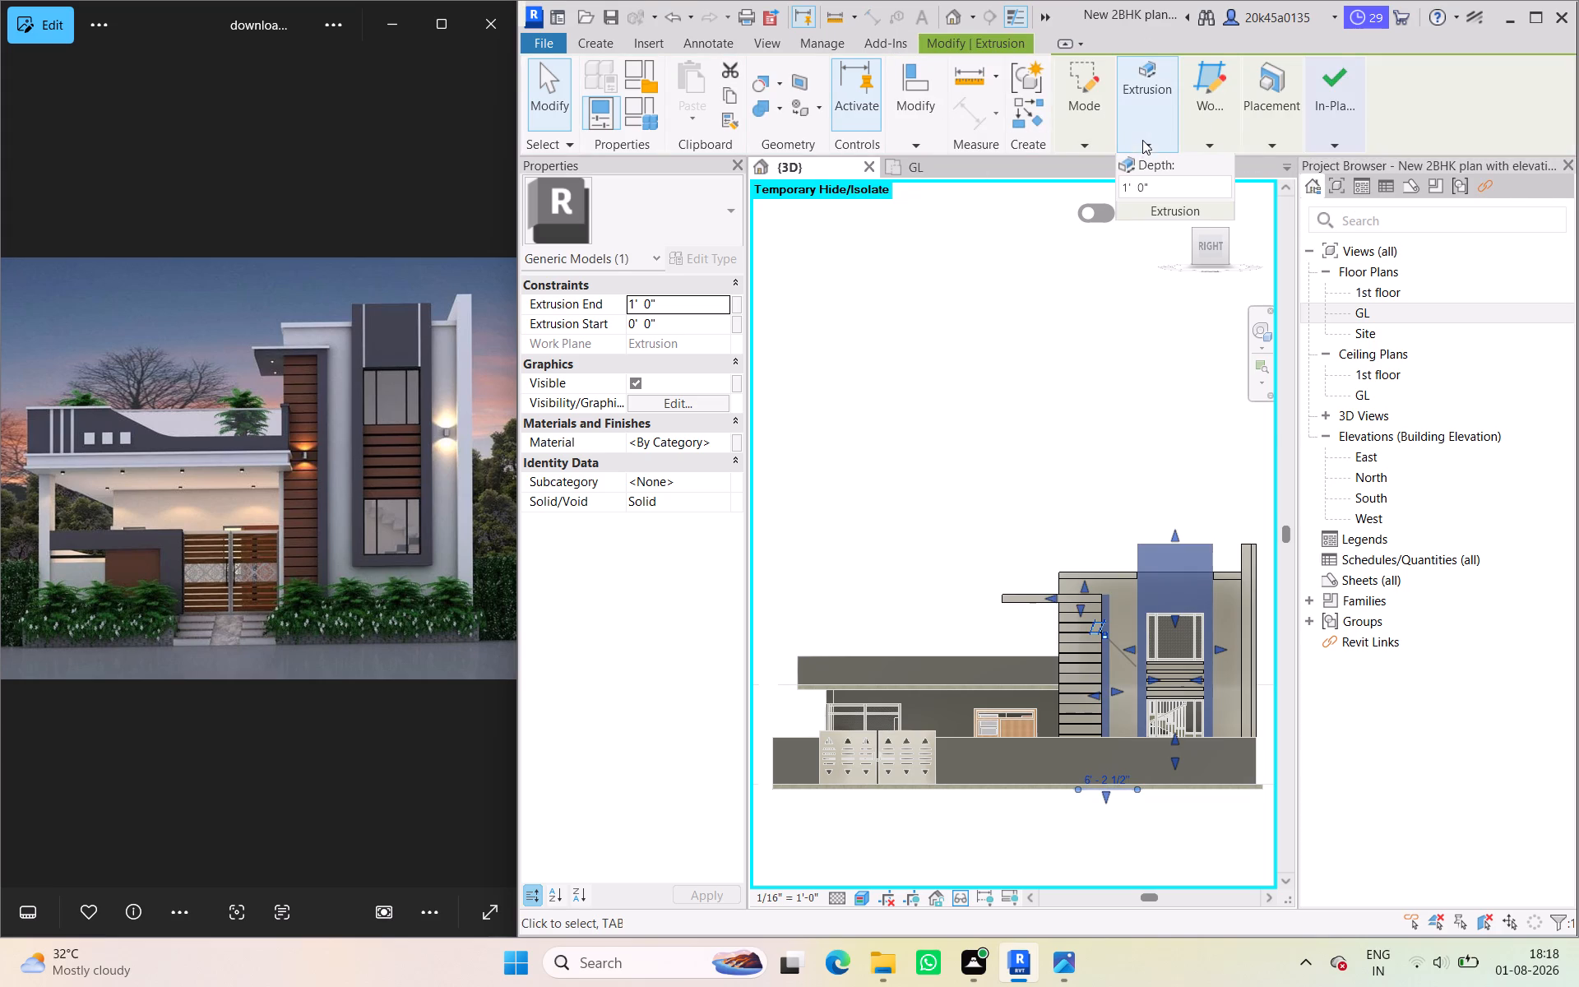
# Start a new extrusion with its work plane on the outer face of the roof parapet wall.
pyautogui.click(606, 42)
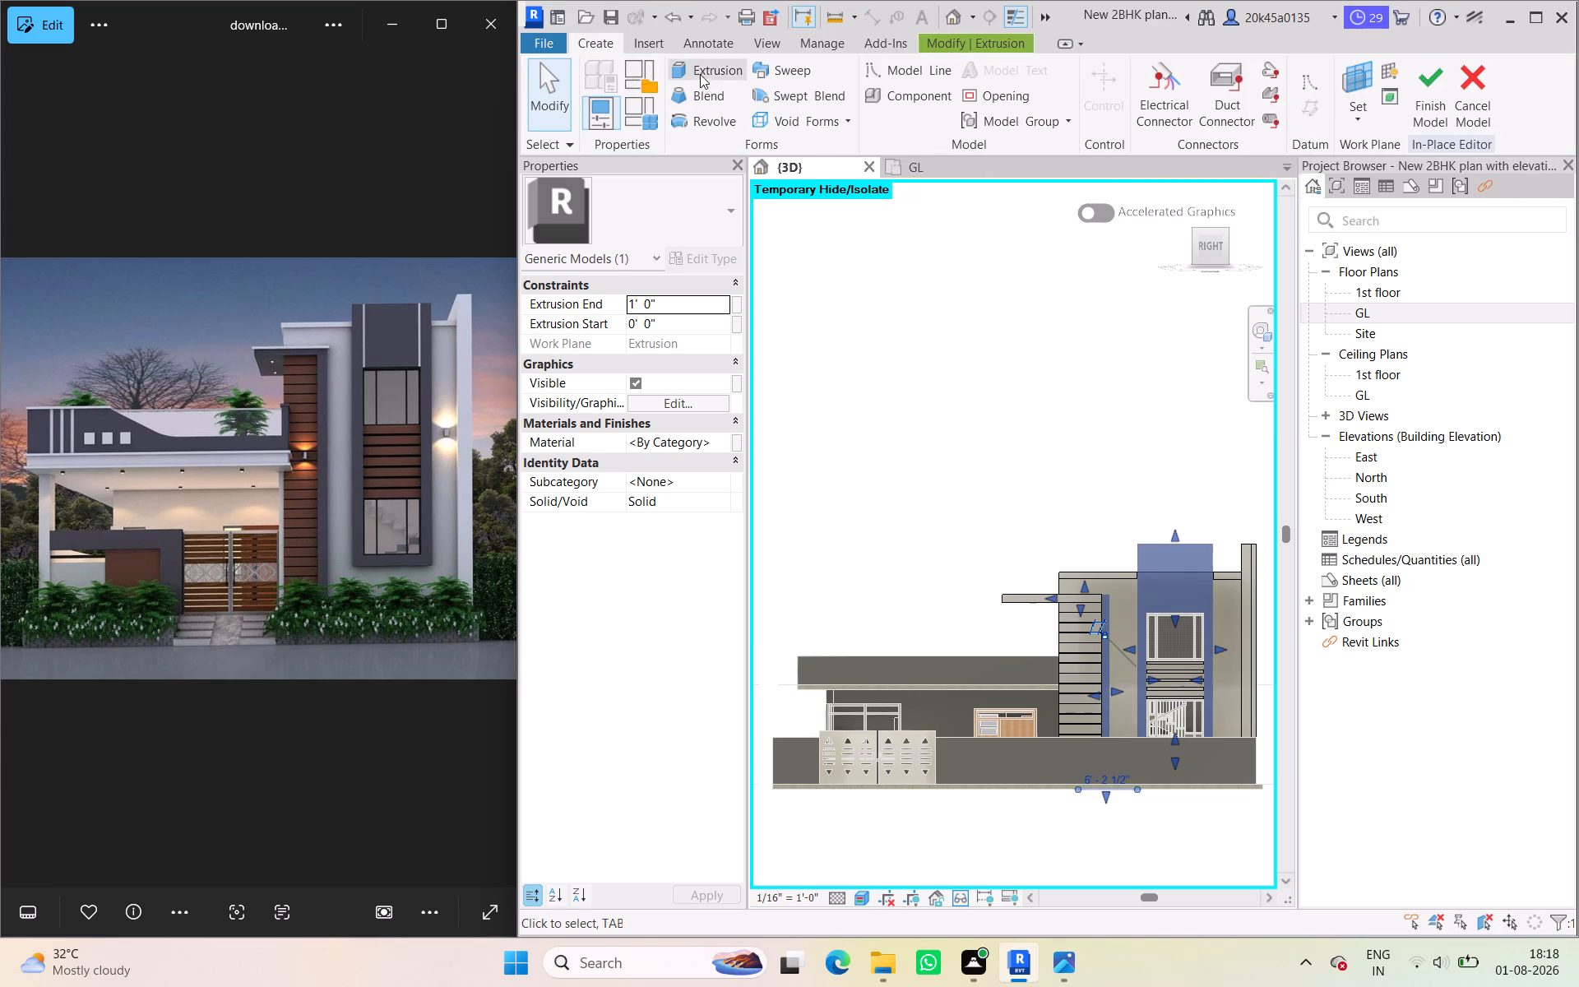
pyautogui.click(714, 61)
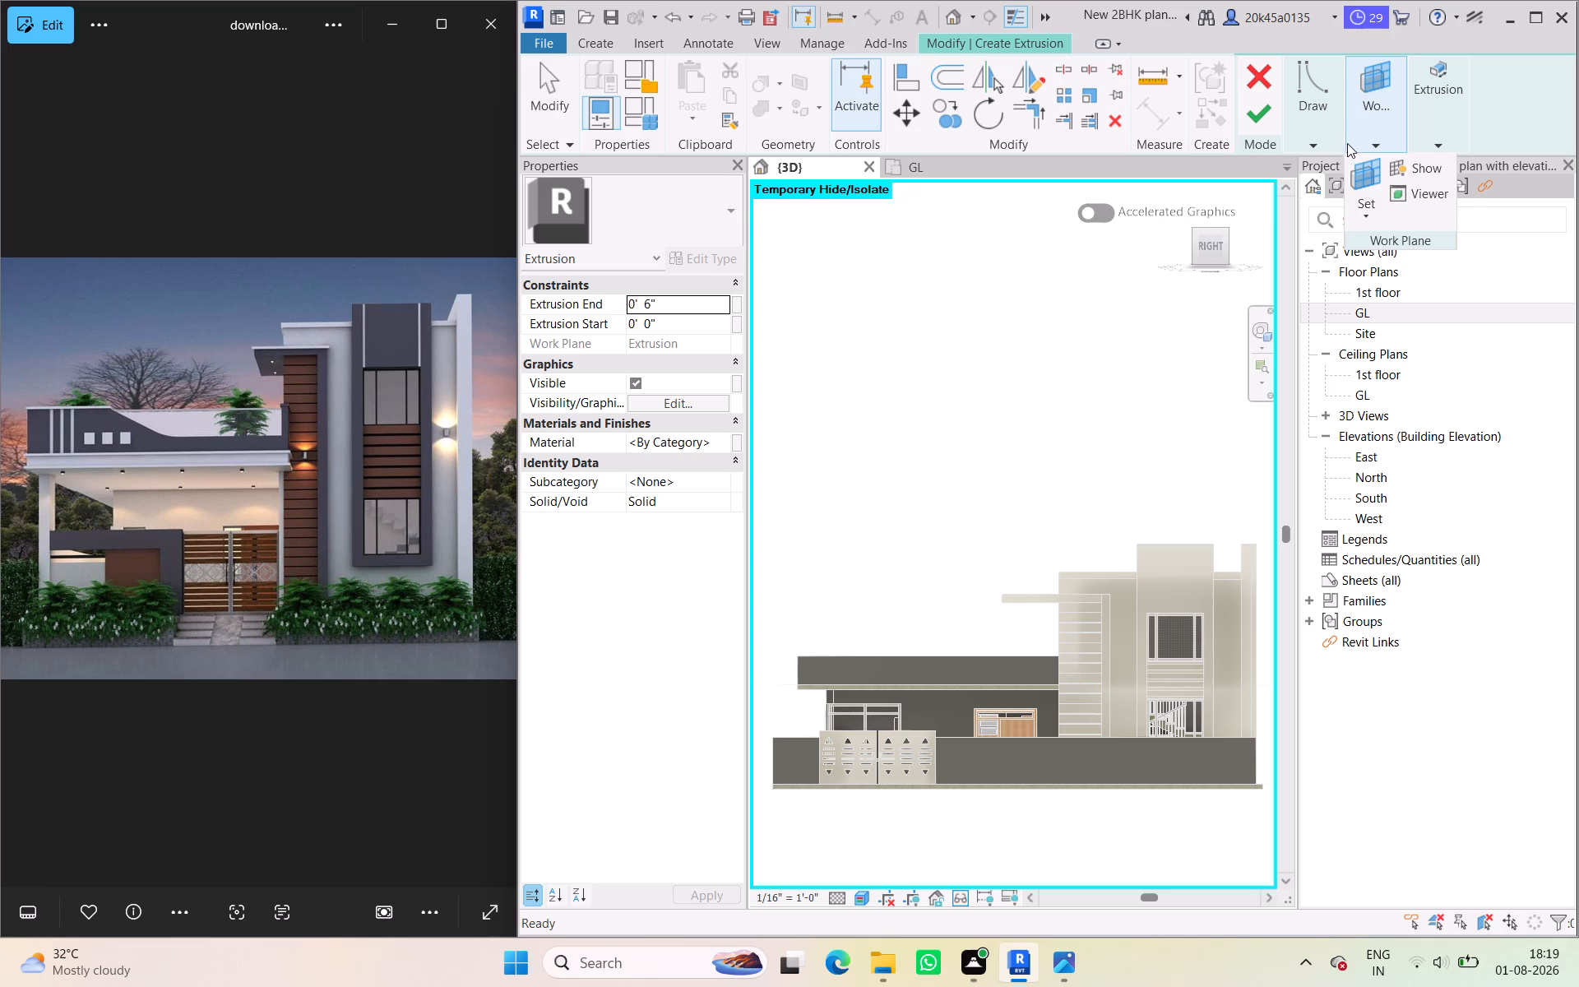
pyautogui.click(1358, 213)
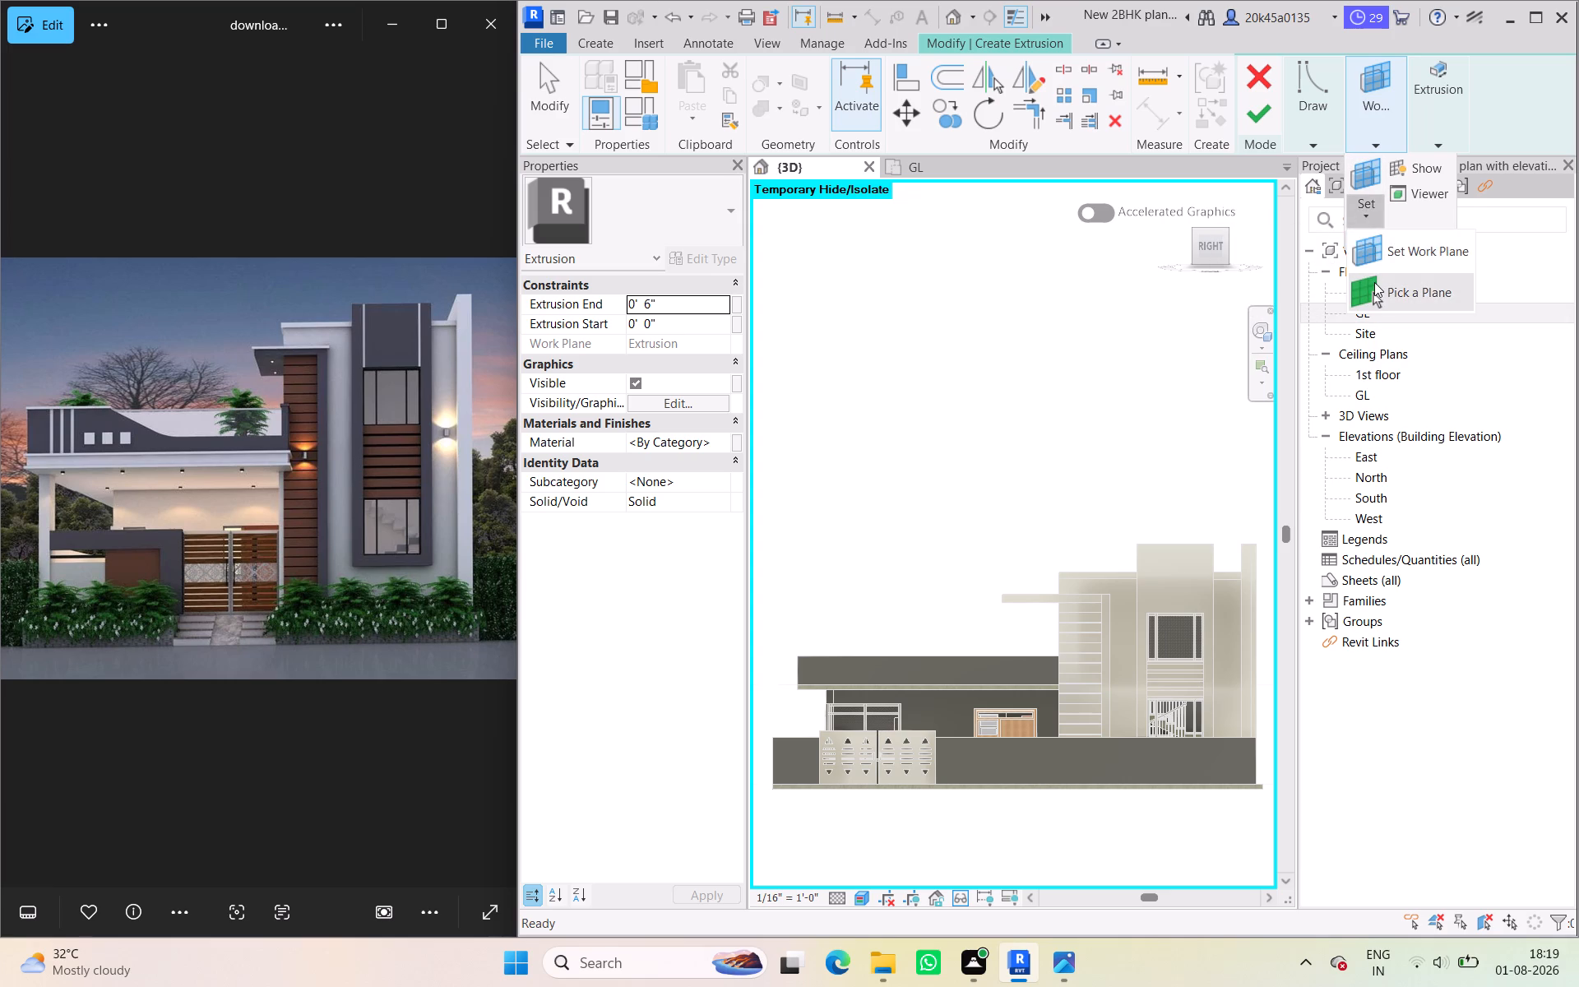
pyautogui.click(1374, 282)
pyautogui.click(931, 663)
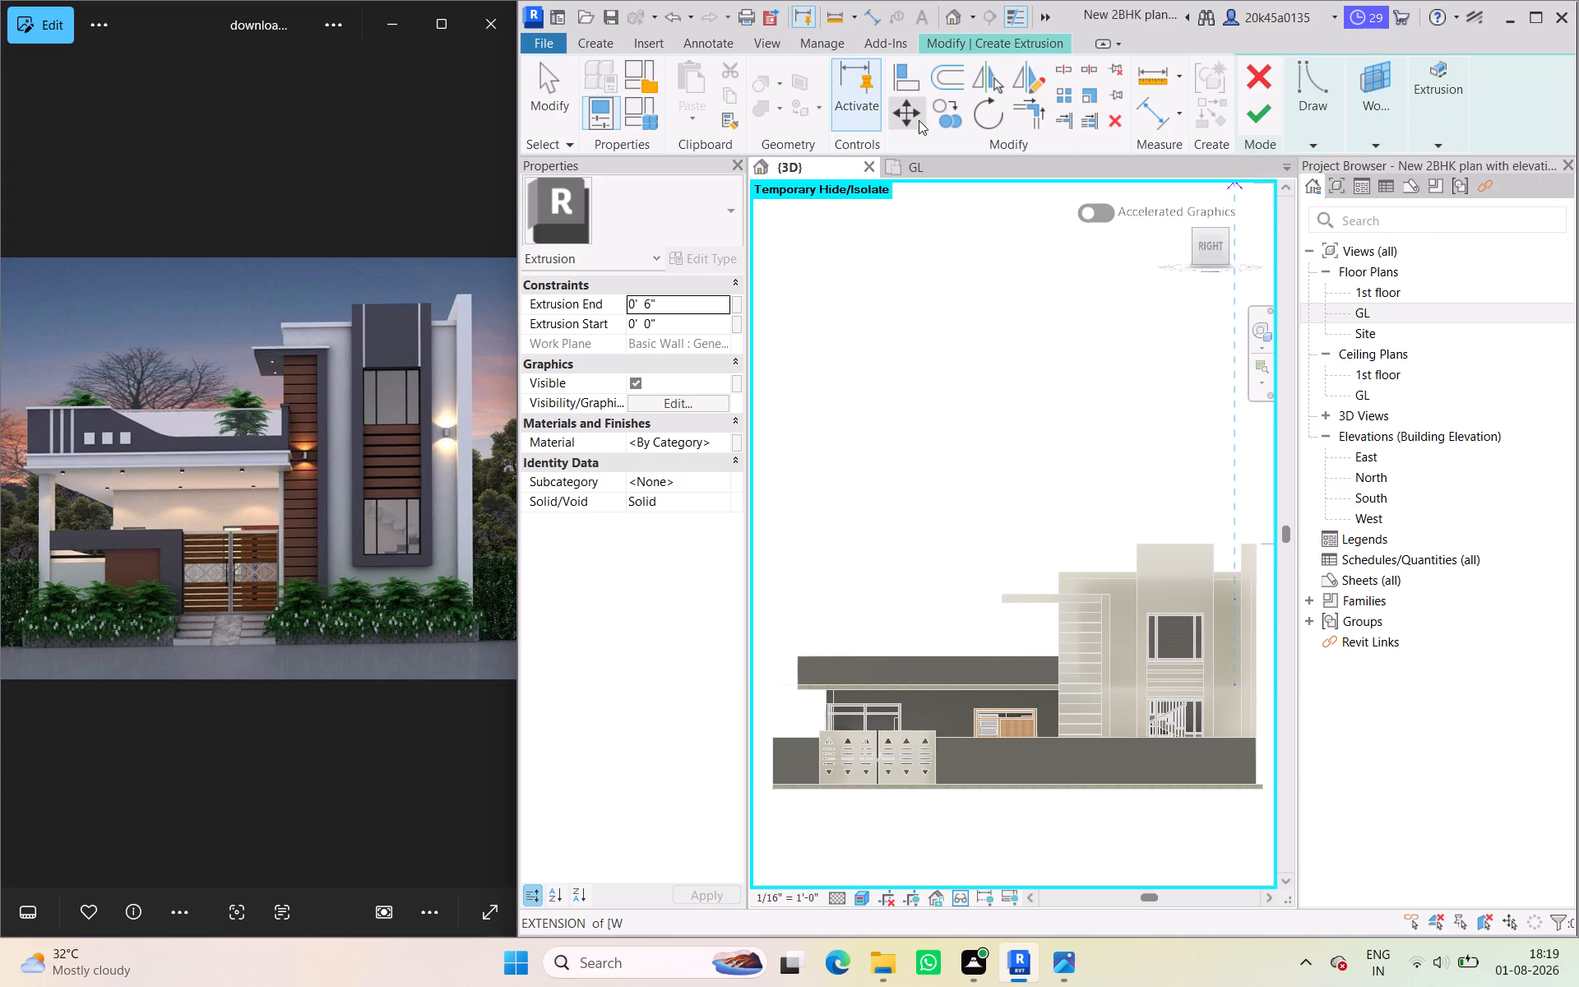
# Sketch a rectangle about 27' 6" long over the parapet, from its top outer corner to the slab's underside at the tower edge.
pyautogui.click(1309, 142)
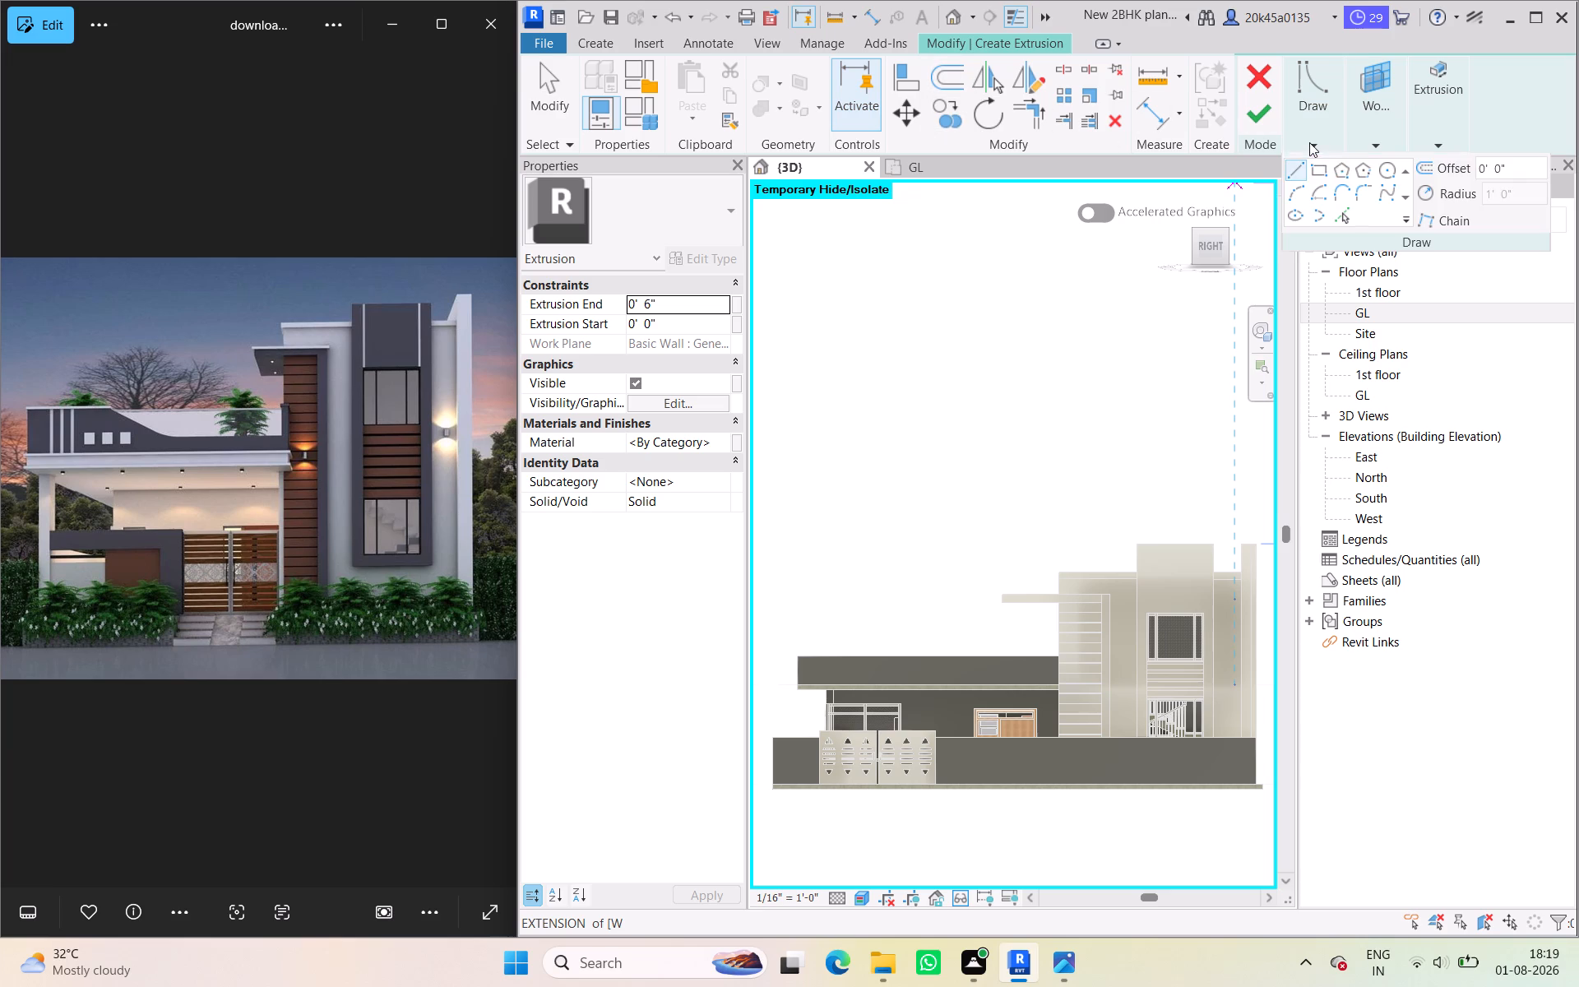
pyautogui.click(1314, 165)
pyautogui.scroll(-1, 1050, 487)
pyautogui.moveTo(1050, 487); pyautogui.dragTo(1059, 410, button='middle')
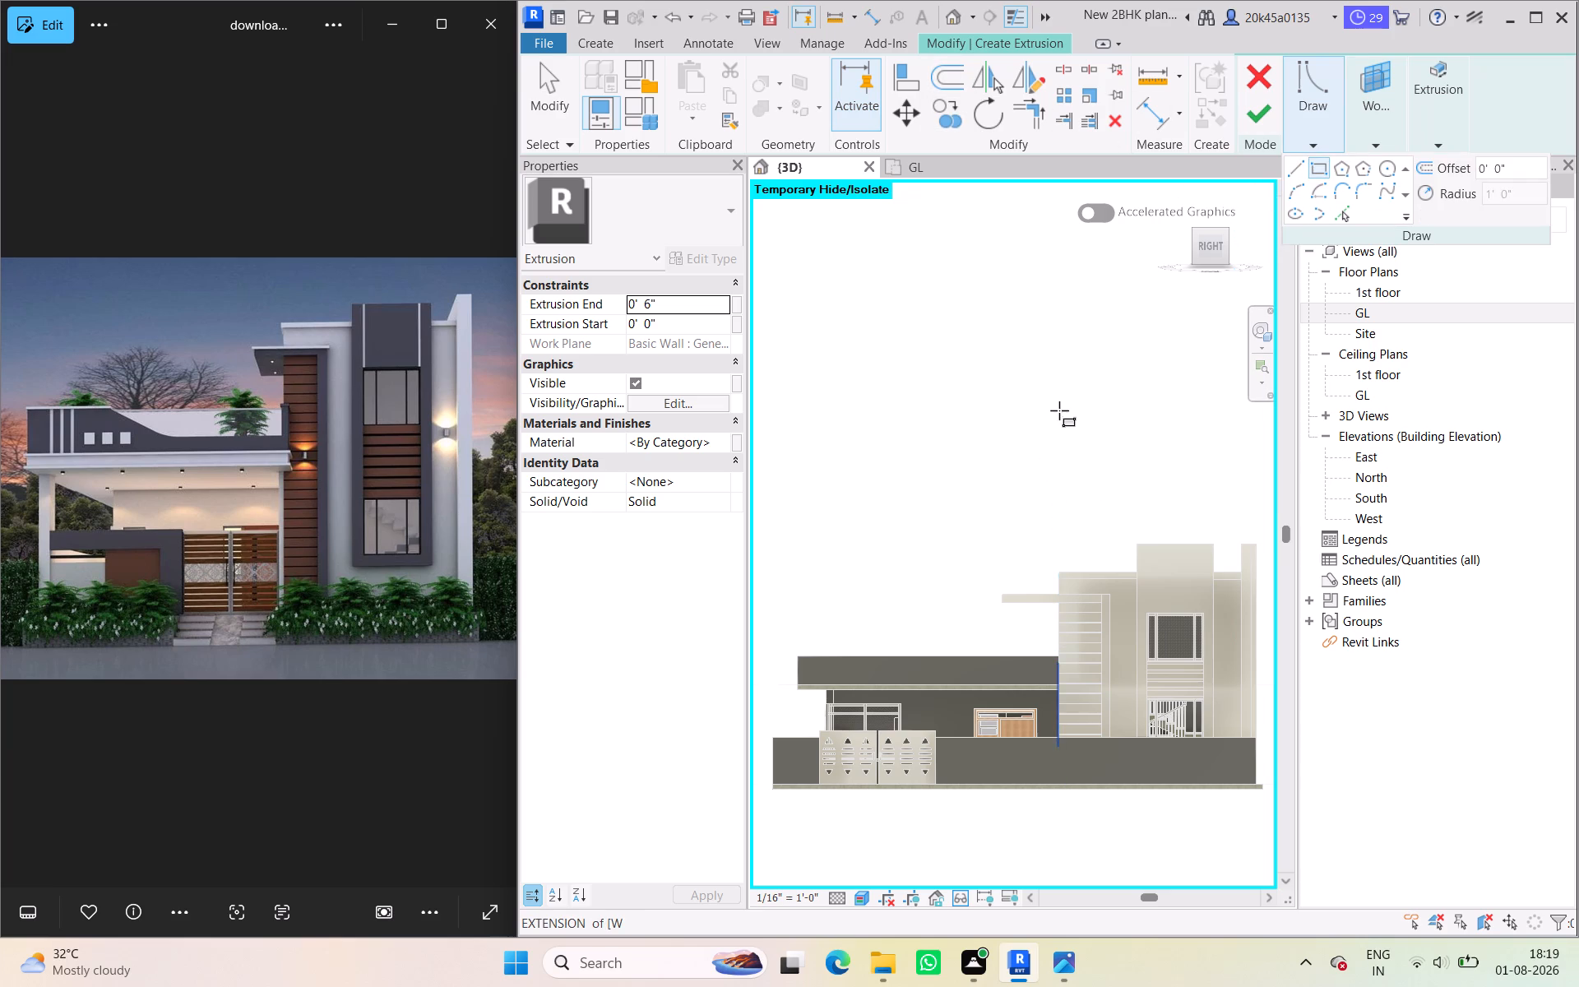
pyautogui.moveTo(1059, 410); pyautogui.dragTo(1060, 411, button='middle')
pyautogui.middleClick(828, 570)
pyautogui.scroll(1, 828, 570)
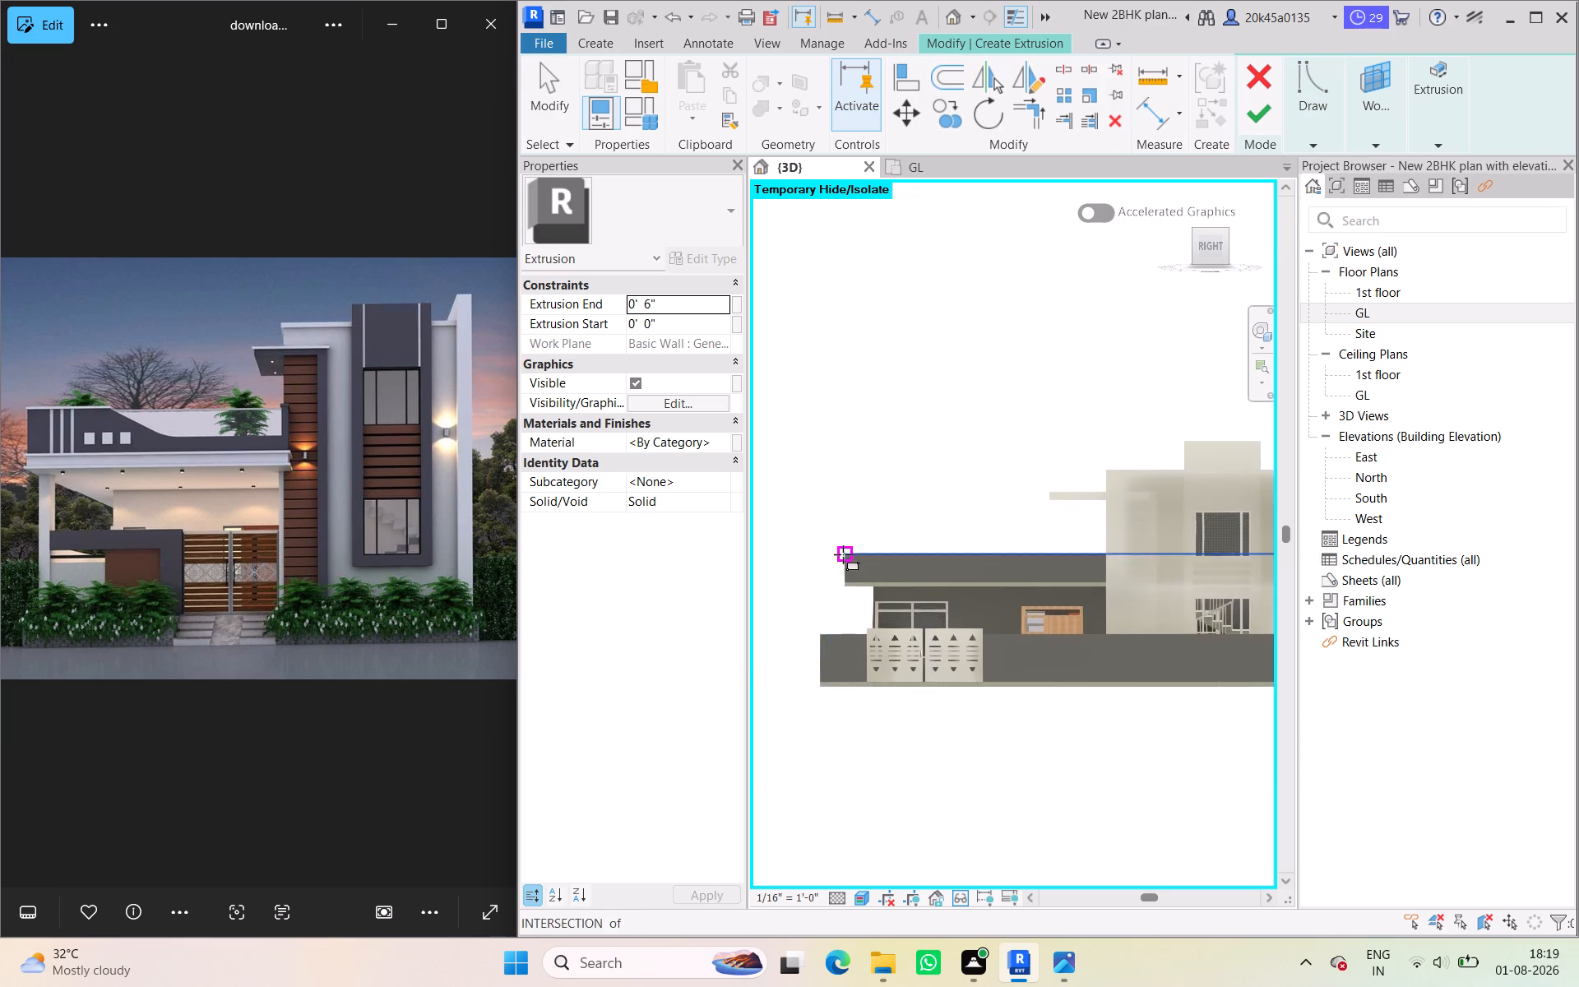
pyautogui.scroll(4, 845, 552)
pyautogui.click(844, 554)
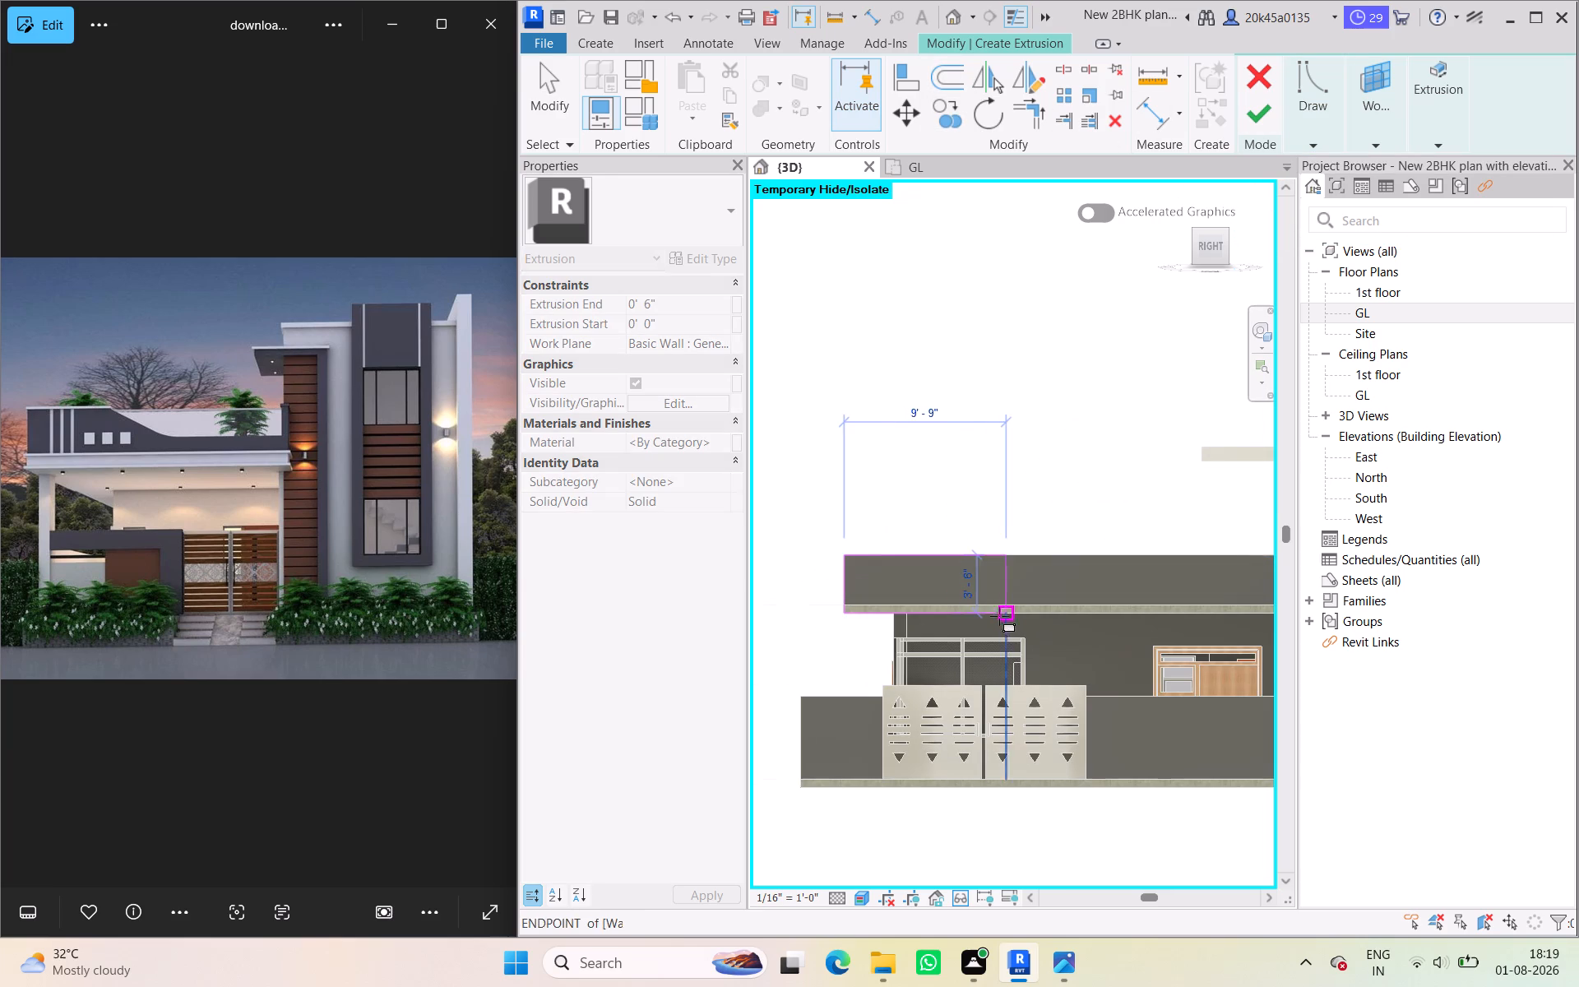
pyautogui.moveTo(999, 616); pyautogui.dragTo(896, 576, button='middle')
pyautogui.scroll(3, 1202, 586)
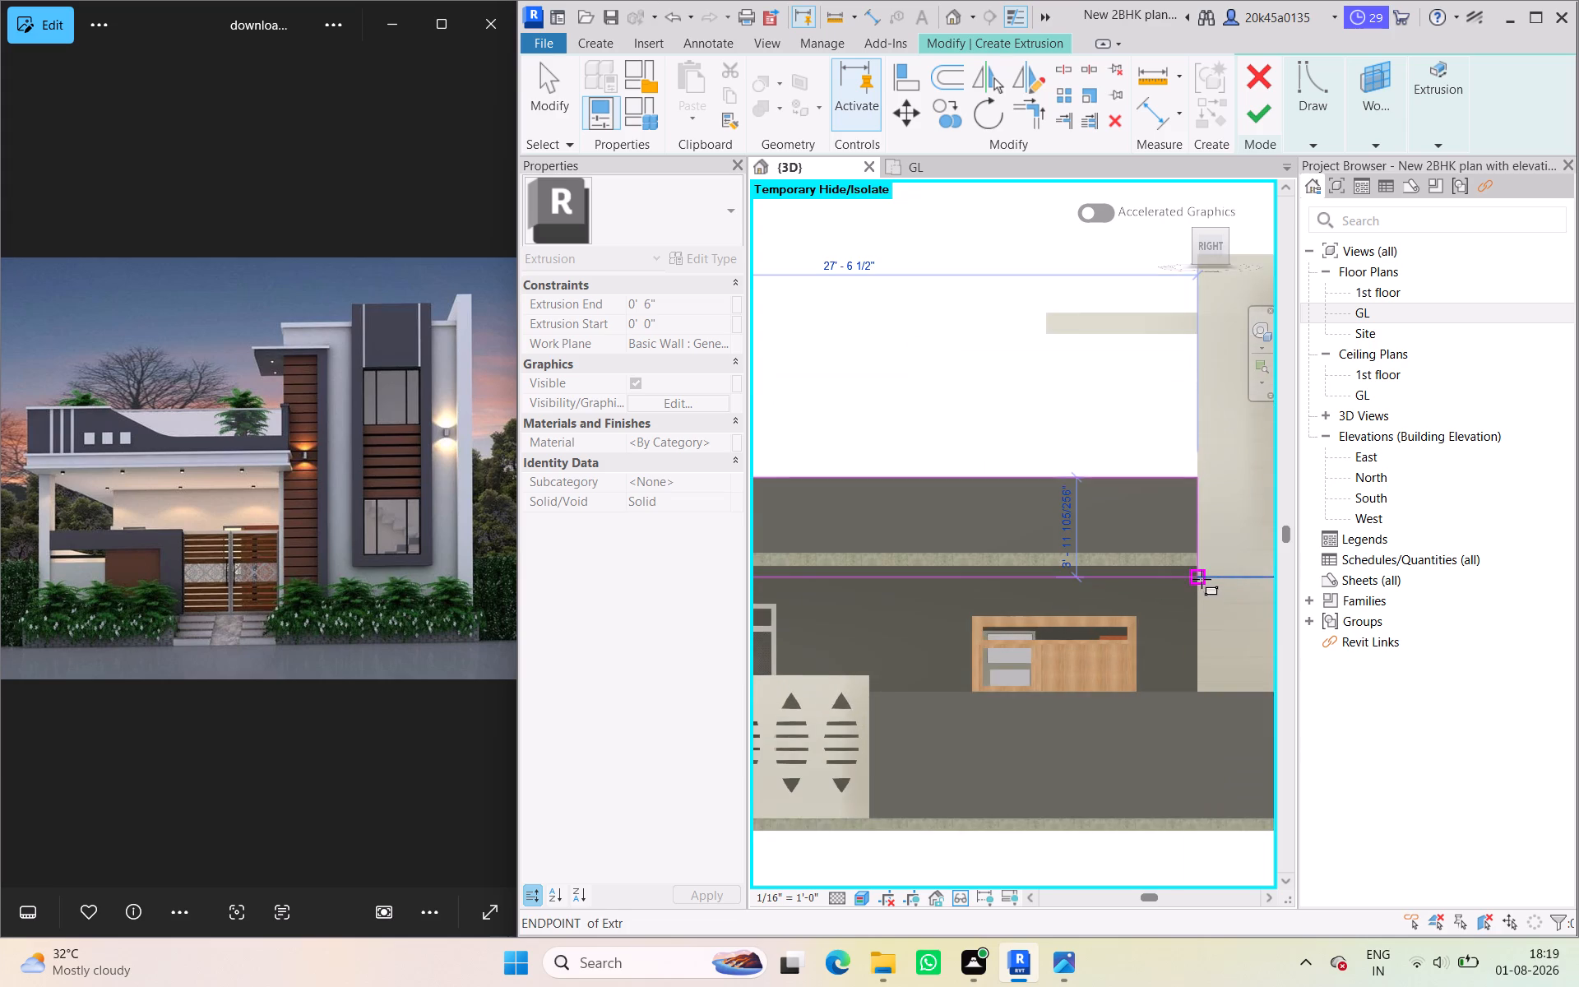
pyautogui.scroll(3, 1202, 578)
pyautogui.click(1193, 556)
pyautogui.scroll(-3, 1086, 556)
pyautogui.moveTo(1086, 556); pyautogui.dragTo(1086, 558, button='middle')
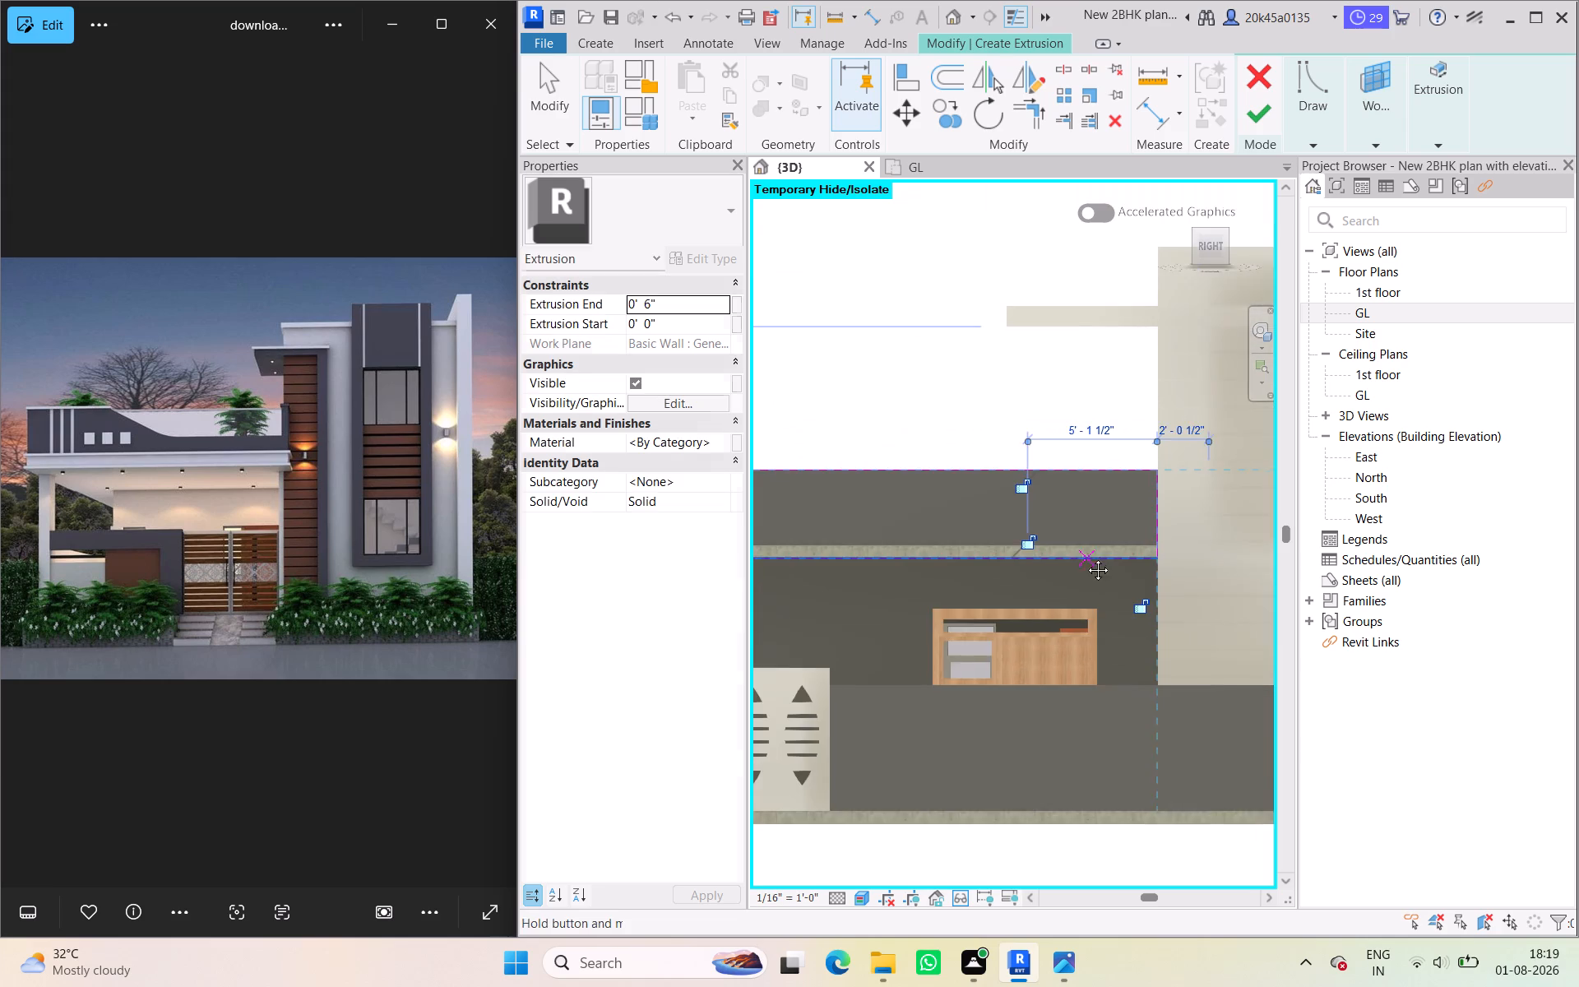
pyautogui.moveTo(1086, 558); pyautogui.dragTo(1166, 554, button='middle')
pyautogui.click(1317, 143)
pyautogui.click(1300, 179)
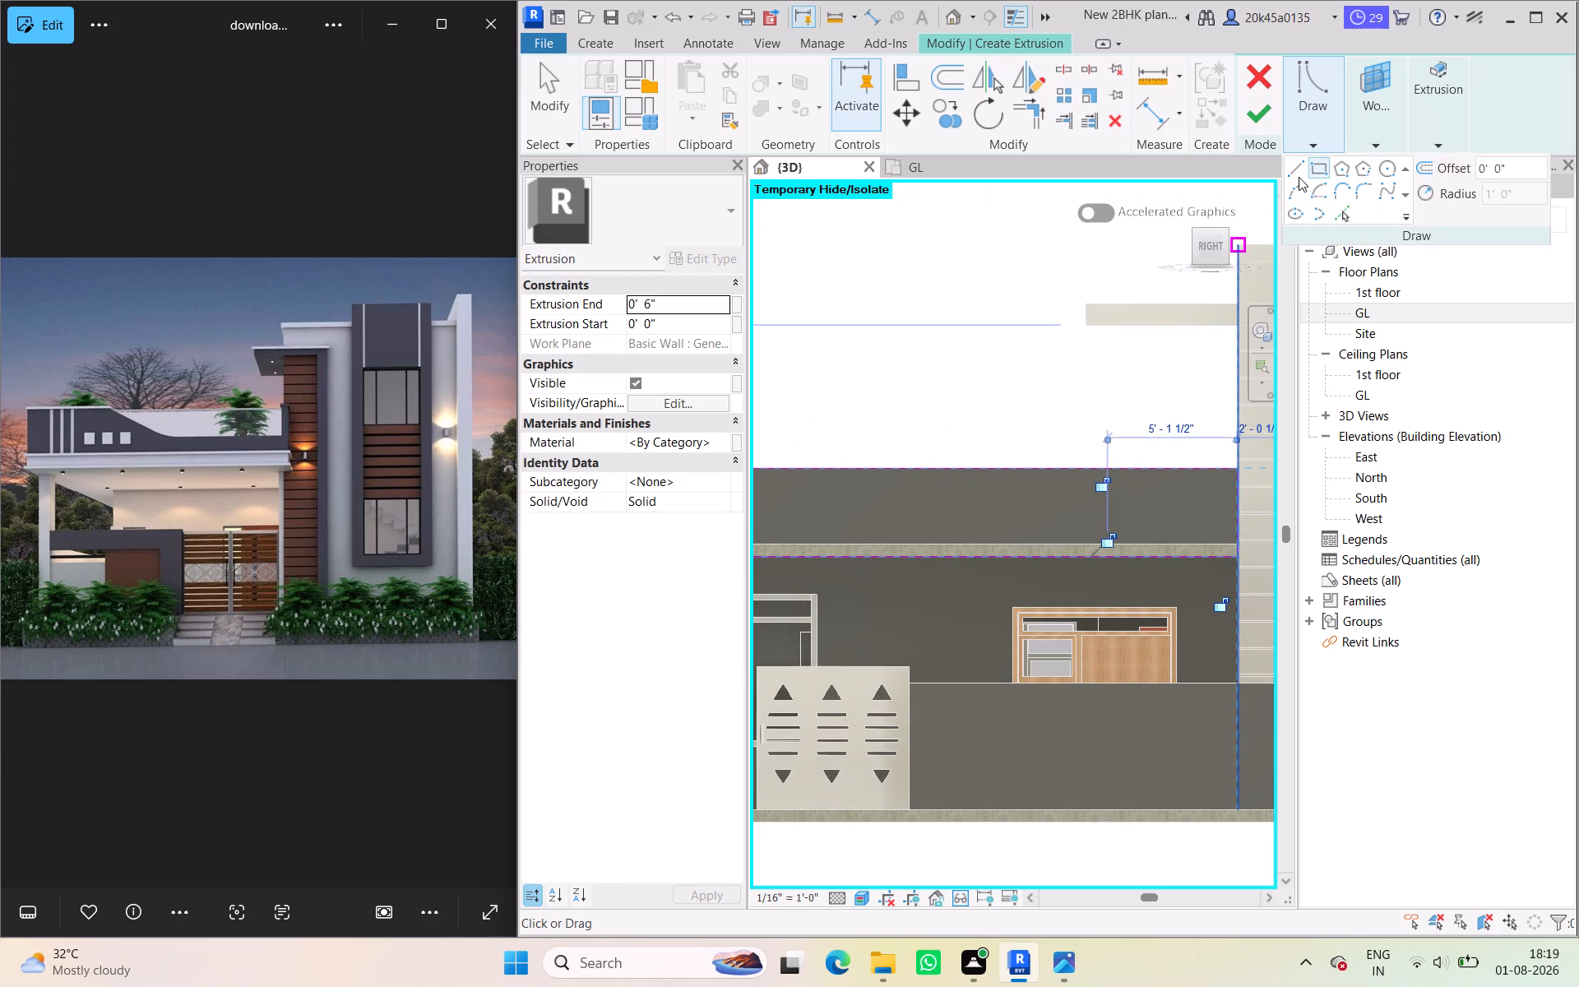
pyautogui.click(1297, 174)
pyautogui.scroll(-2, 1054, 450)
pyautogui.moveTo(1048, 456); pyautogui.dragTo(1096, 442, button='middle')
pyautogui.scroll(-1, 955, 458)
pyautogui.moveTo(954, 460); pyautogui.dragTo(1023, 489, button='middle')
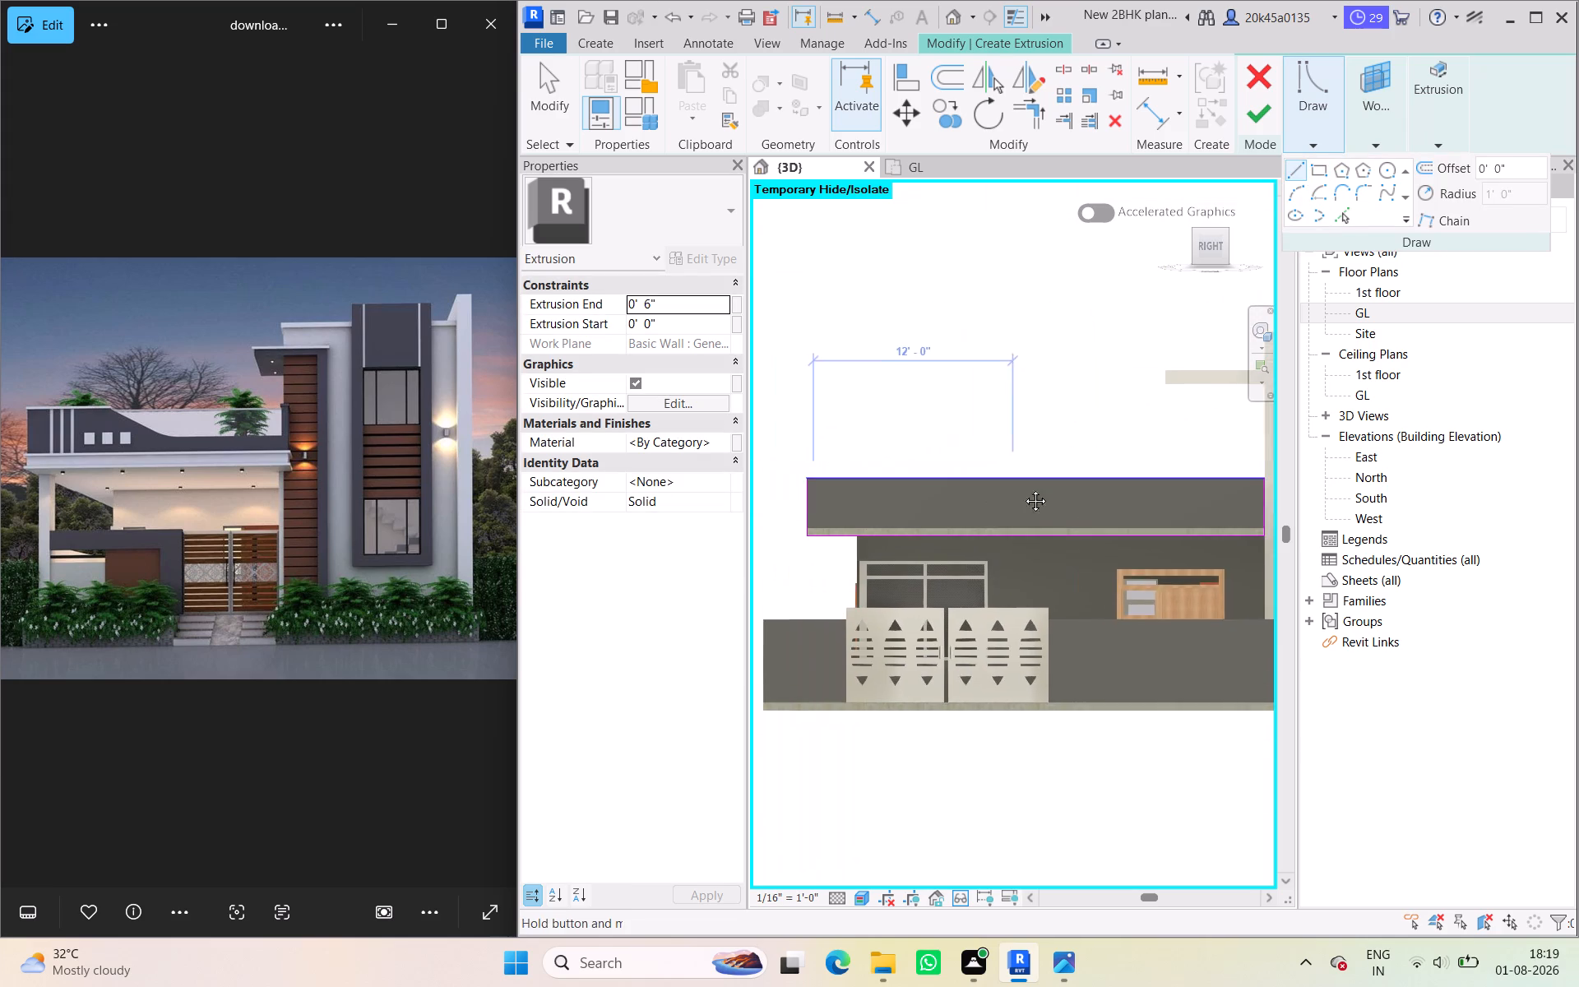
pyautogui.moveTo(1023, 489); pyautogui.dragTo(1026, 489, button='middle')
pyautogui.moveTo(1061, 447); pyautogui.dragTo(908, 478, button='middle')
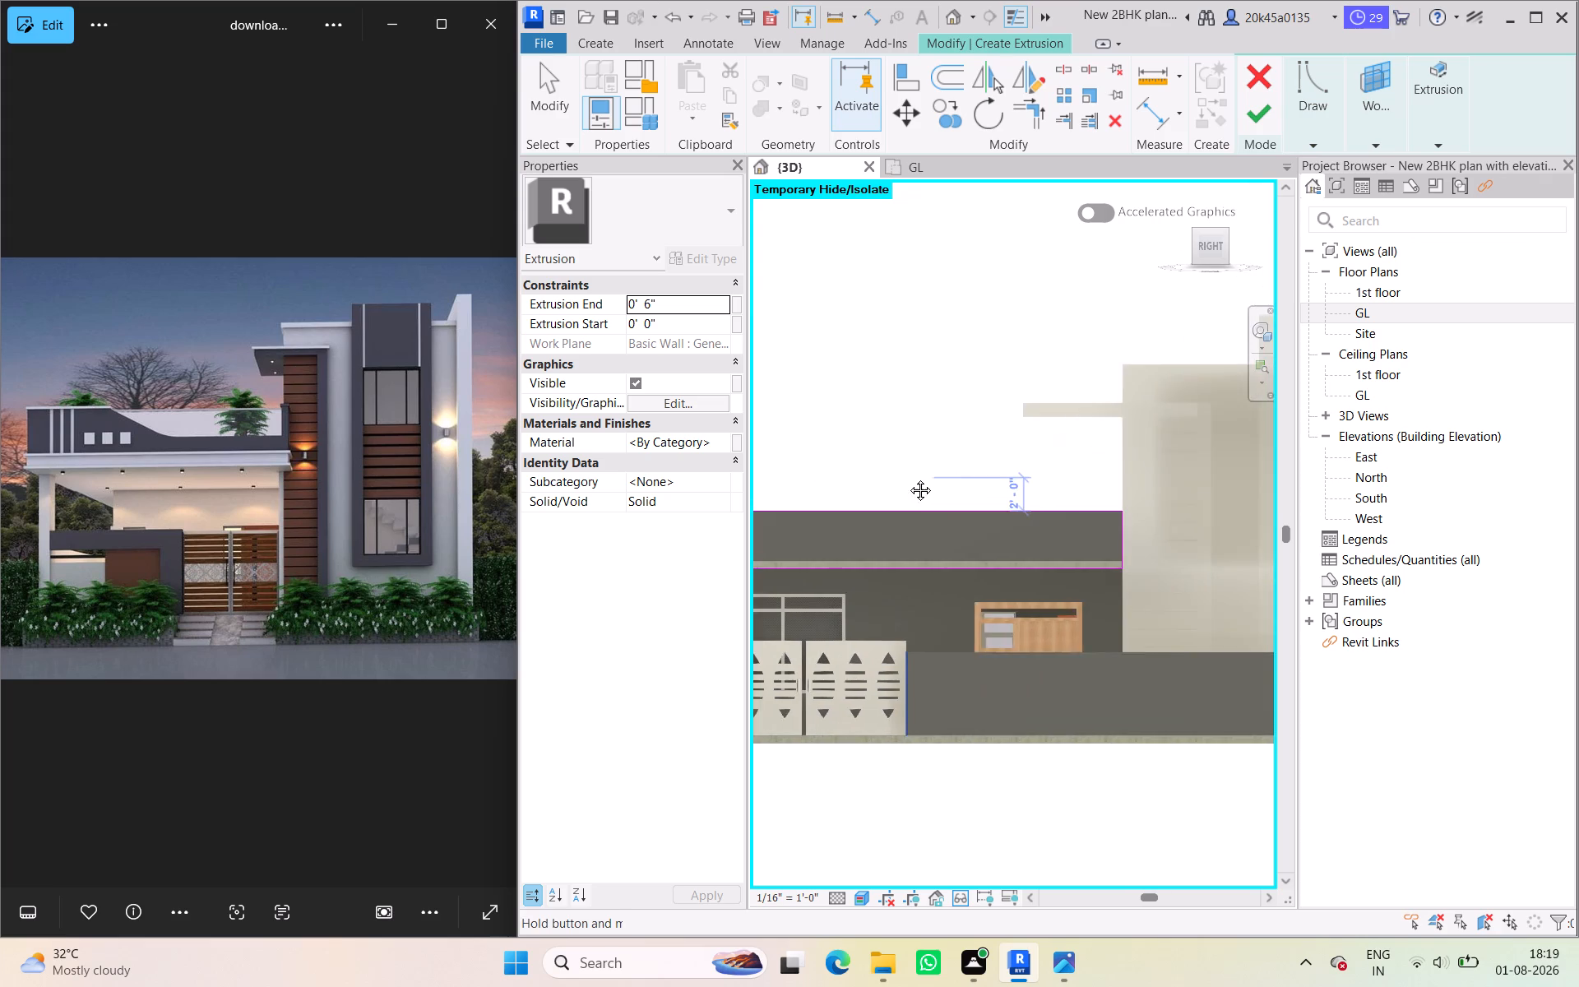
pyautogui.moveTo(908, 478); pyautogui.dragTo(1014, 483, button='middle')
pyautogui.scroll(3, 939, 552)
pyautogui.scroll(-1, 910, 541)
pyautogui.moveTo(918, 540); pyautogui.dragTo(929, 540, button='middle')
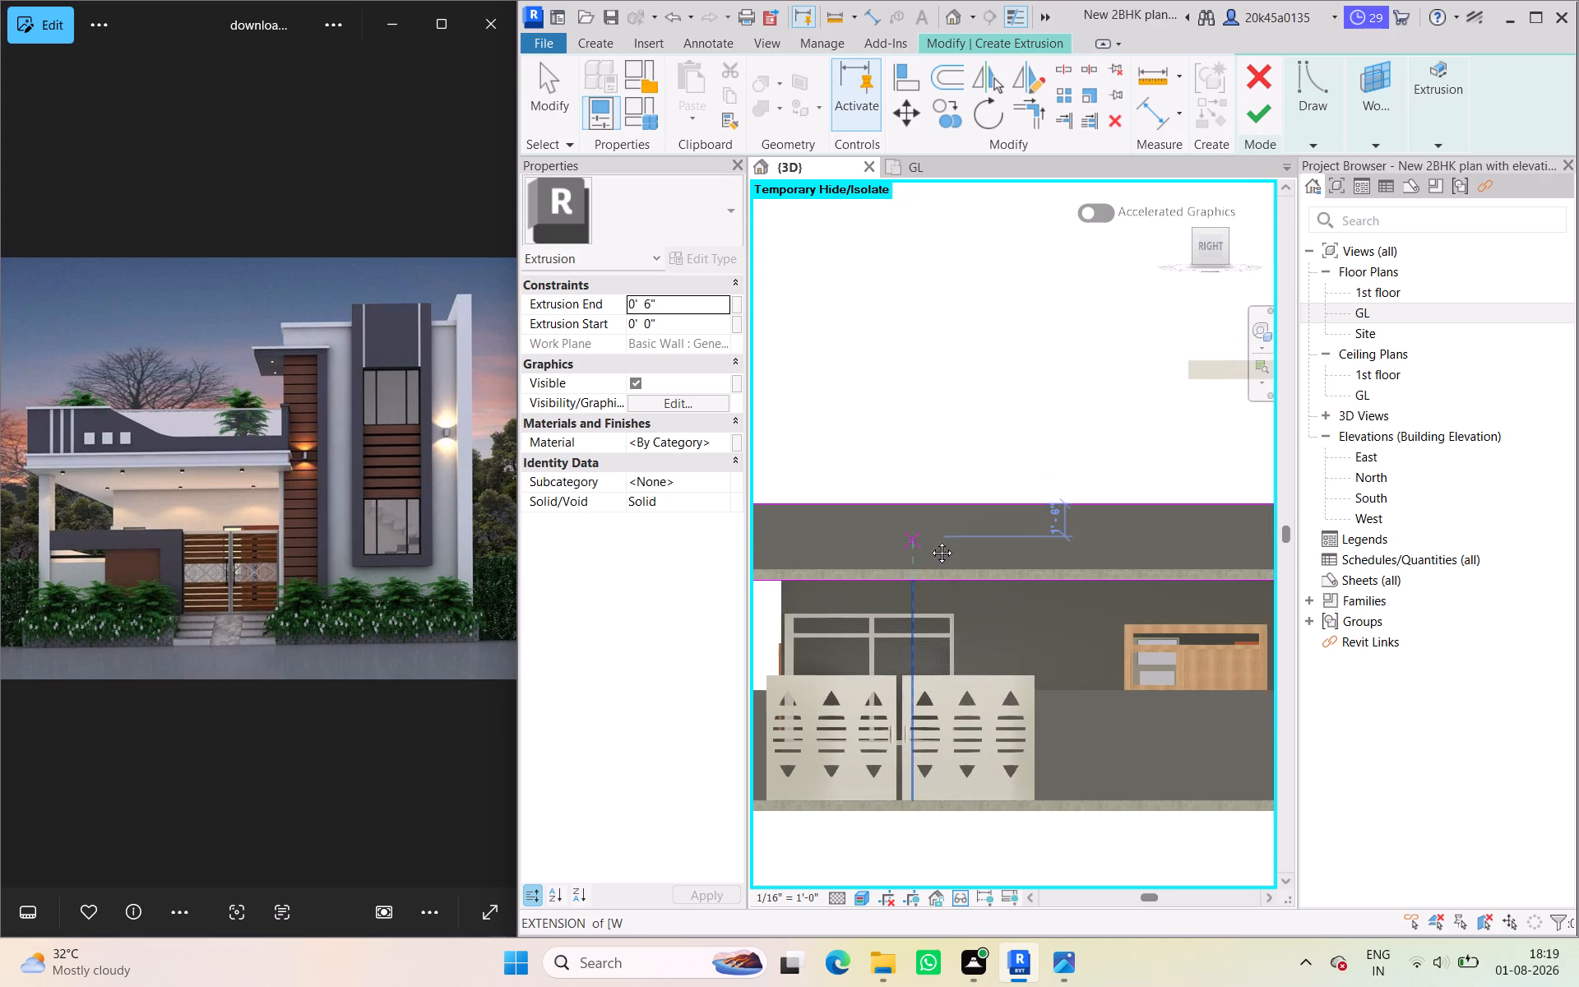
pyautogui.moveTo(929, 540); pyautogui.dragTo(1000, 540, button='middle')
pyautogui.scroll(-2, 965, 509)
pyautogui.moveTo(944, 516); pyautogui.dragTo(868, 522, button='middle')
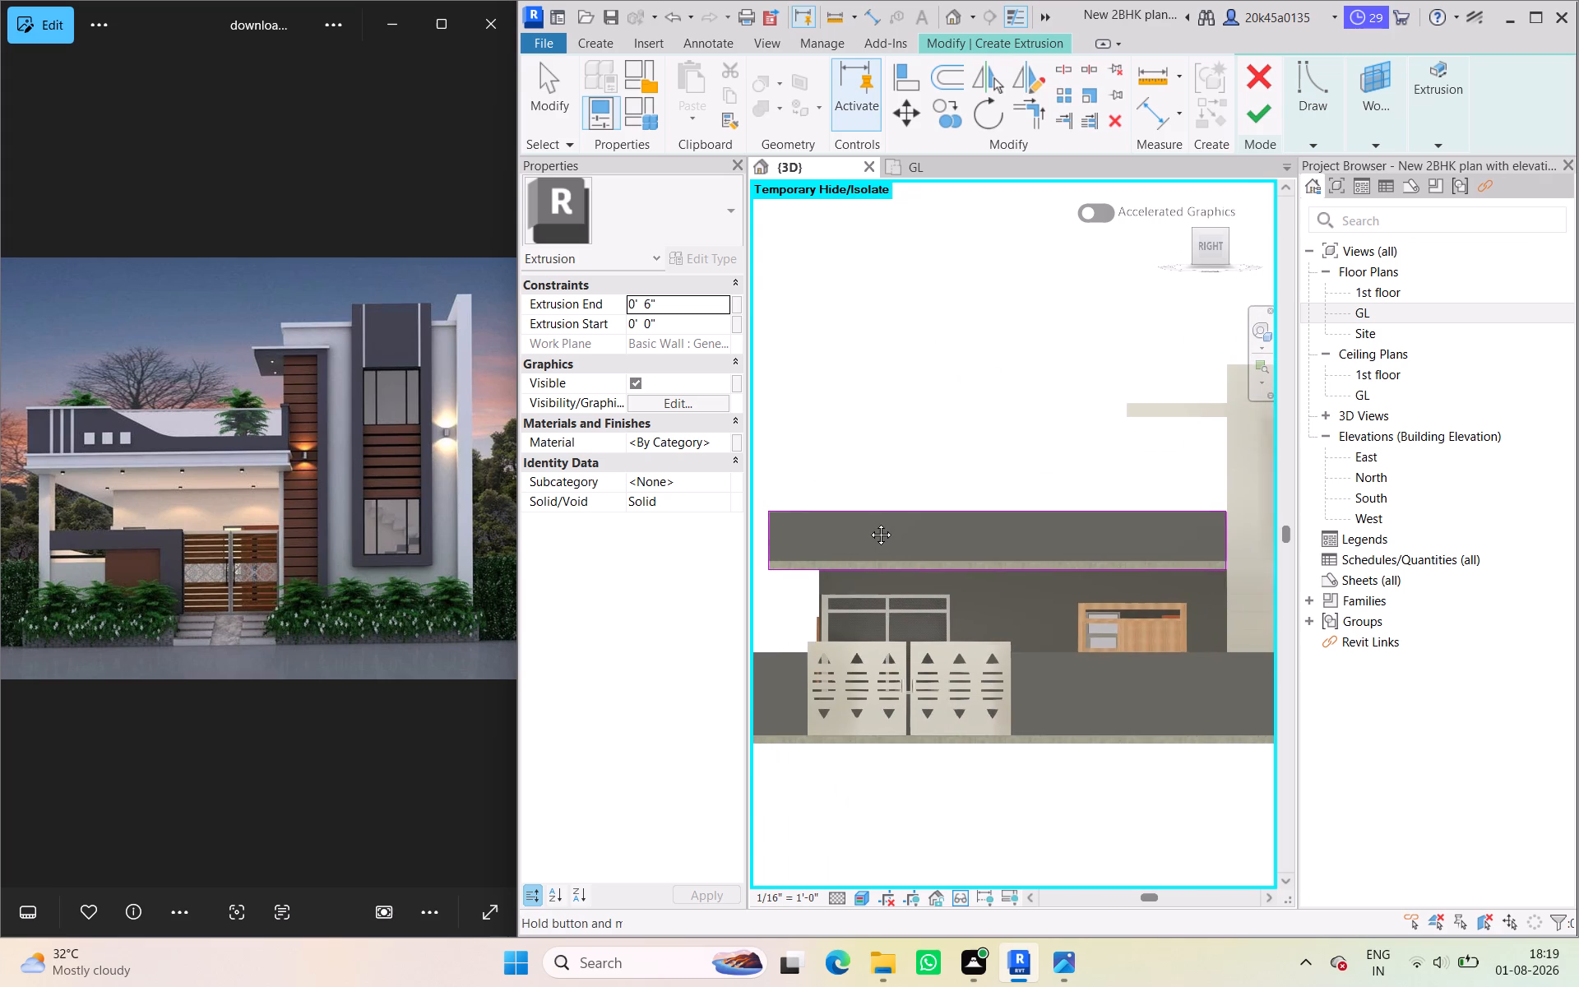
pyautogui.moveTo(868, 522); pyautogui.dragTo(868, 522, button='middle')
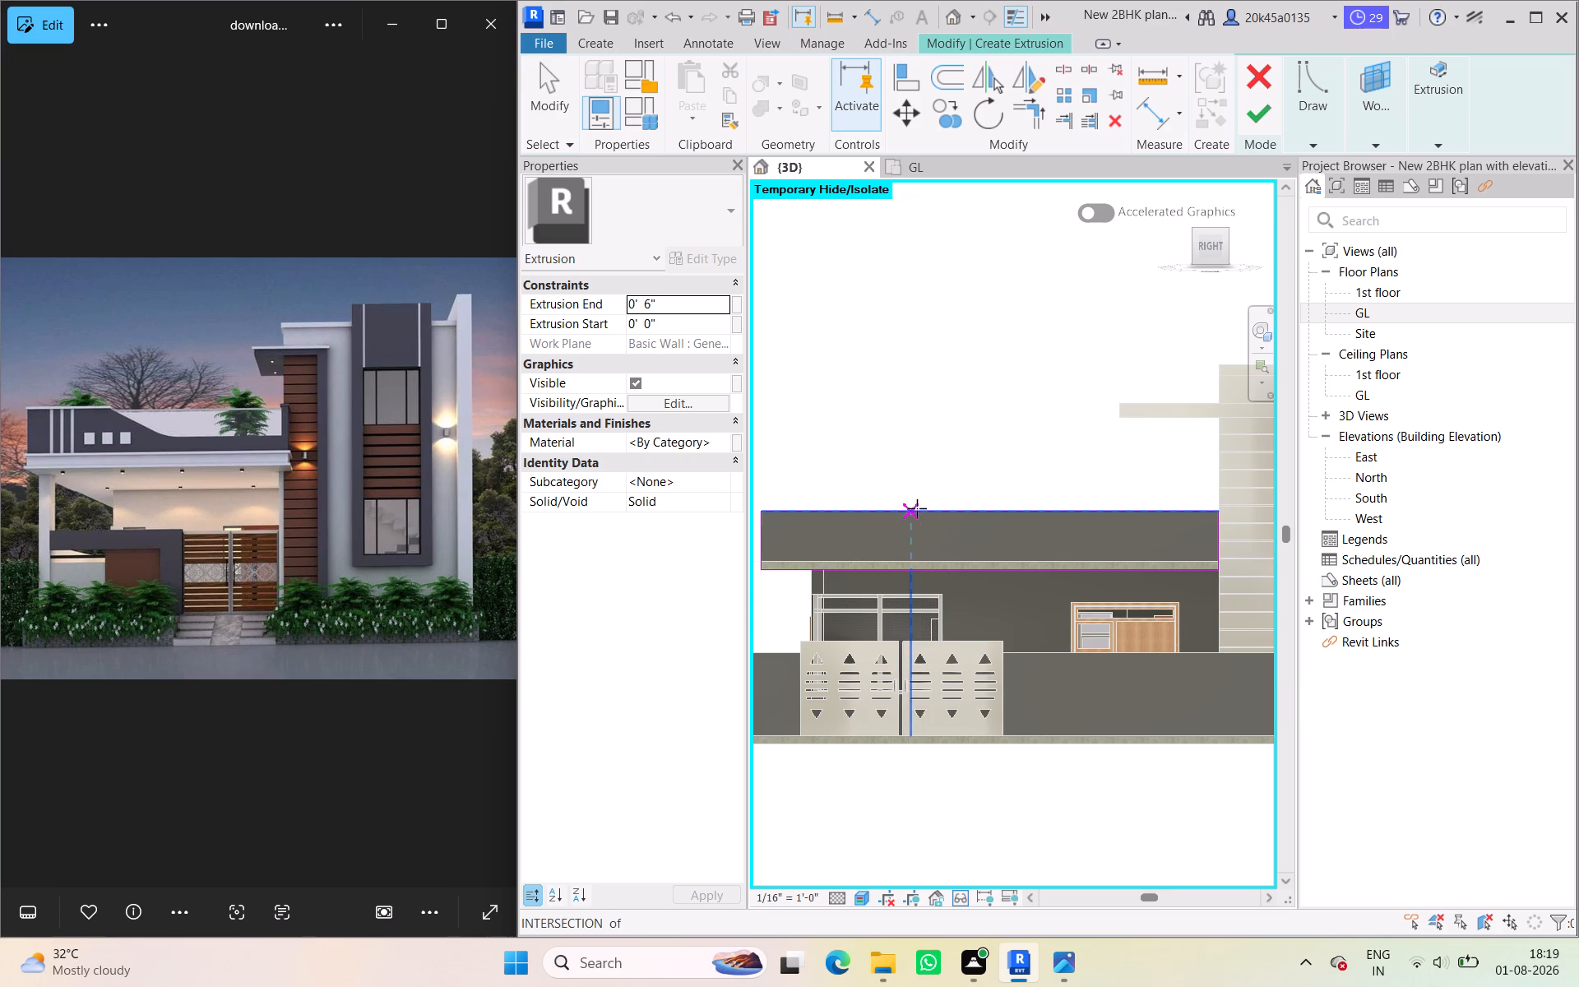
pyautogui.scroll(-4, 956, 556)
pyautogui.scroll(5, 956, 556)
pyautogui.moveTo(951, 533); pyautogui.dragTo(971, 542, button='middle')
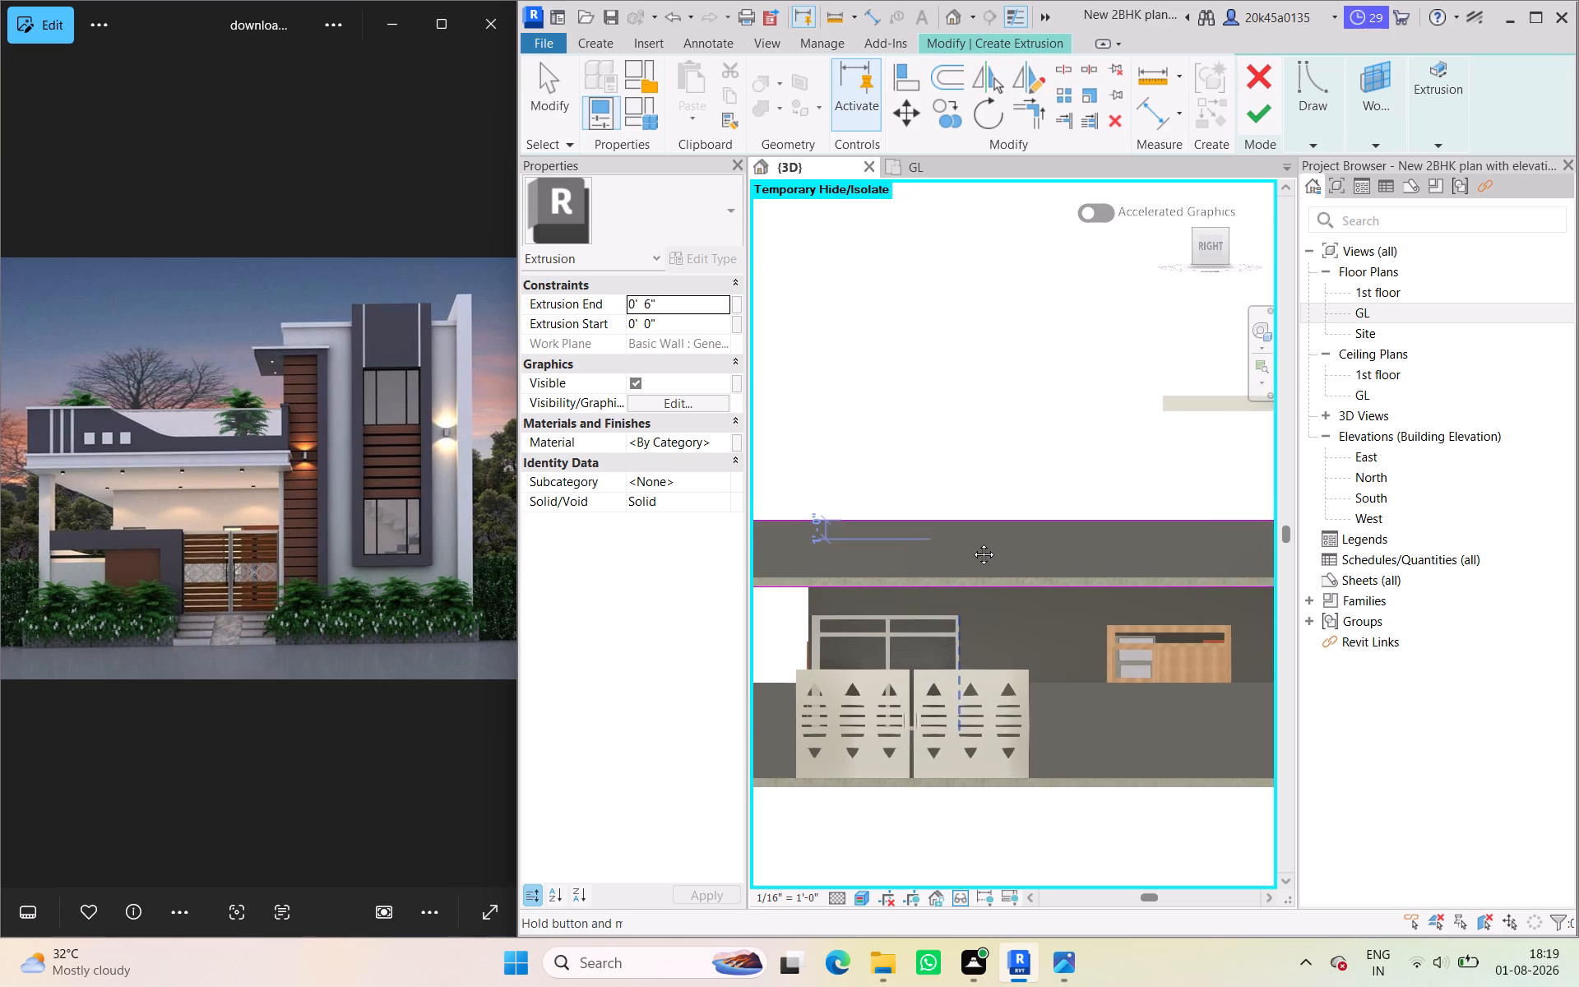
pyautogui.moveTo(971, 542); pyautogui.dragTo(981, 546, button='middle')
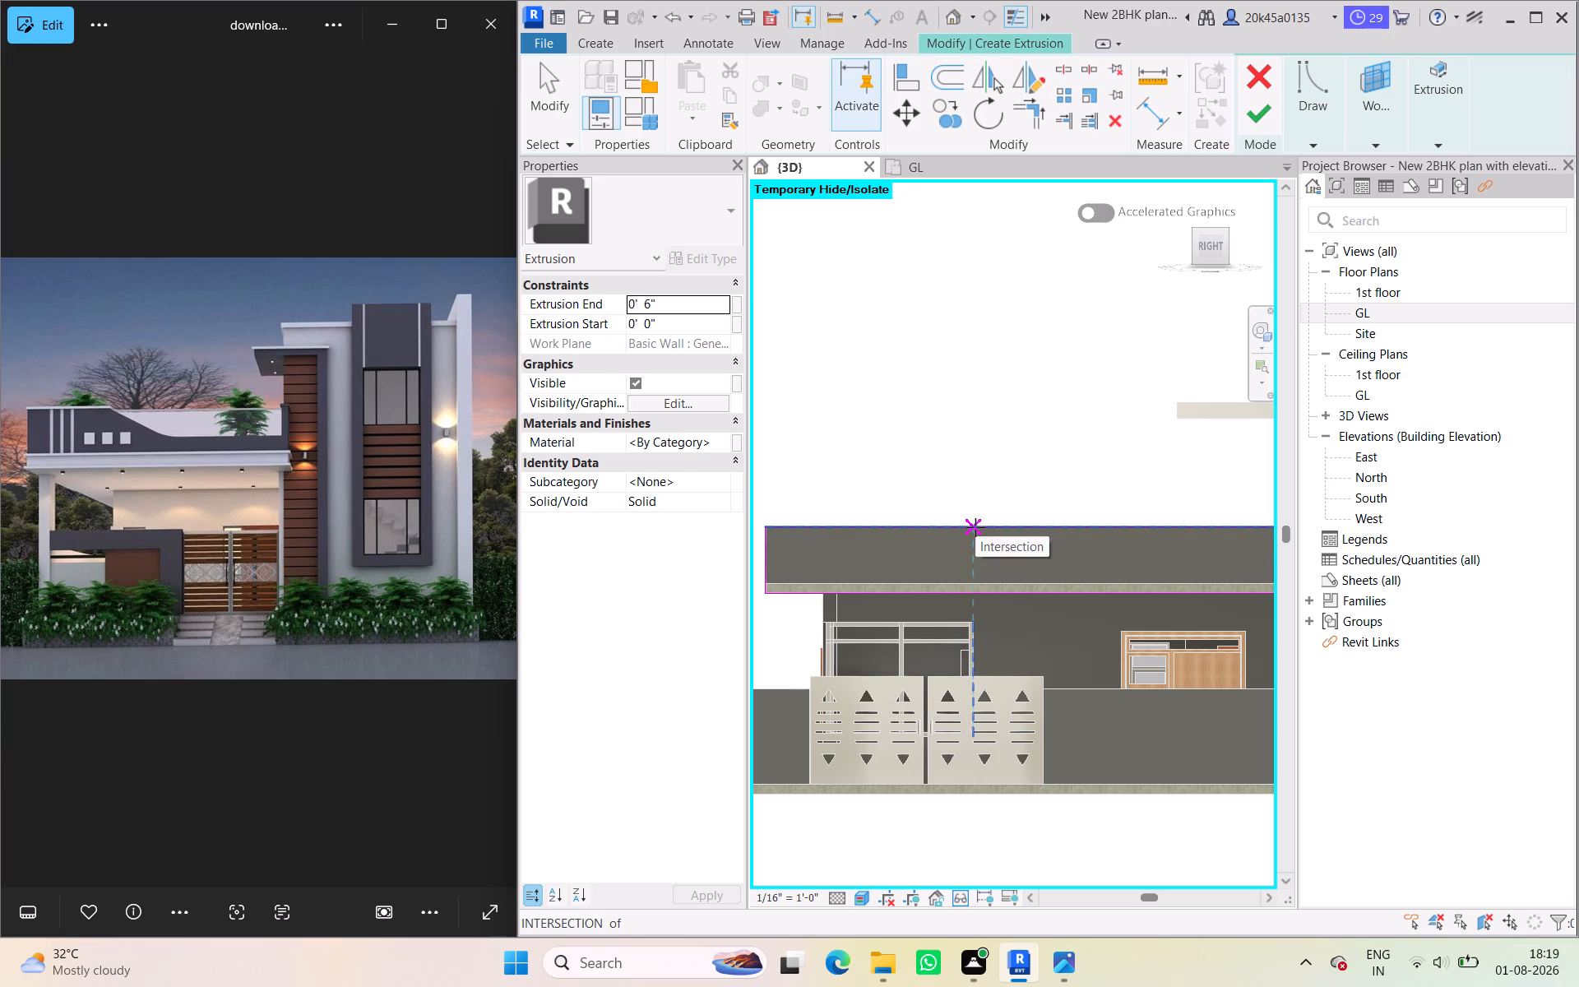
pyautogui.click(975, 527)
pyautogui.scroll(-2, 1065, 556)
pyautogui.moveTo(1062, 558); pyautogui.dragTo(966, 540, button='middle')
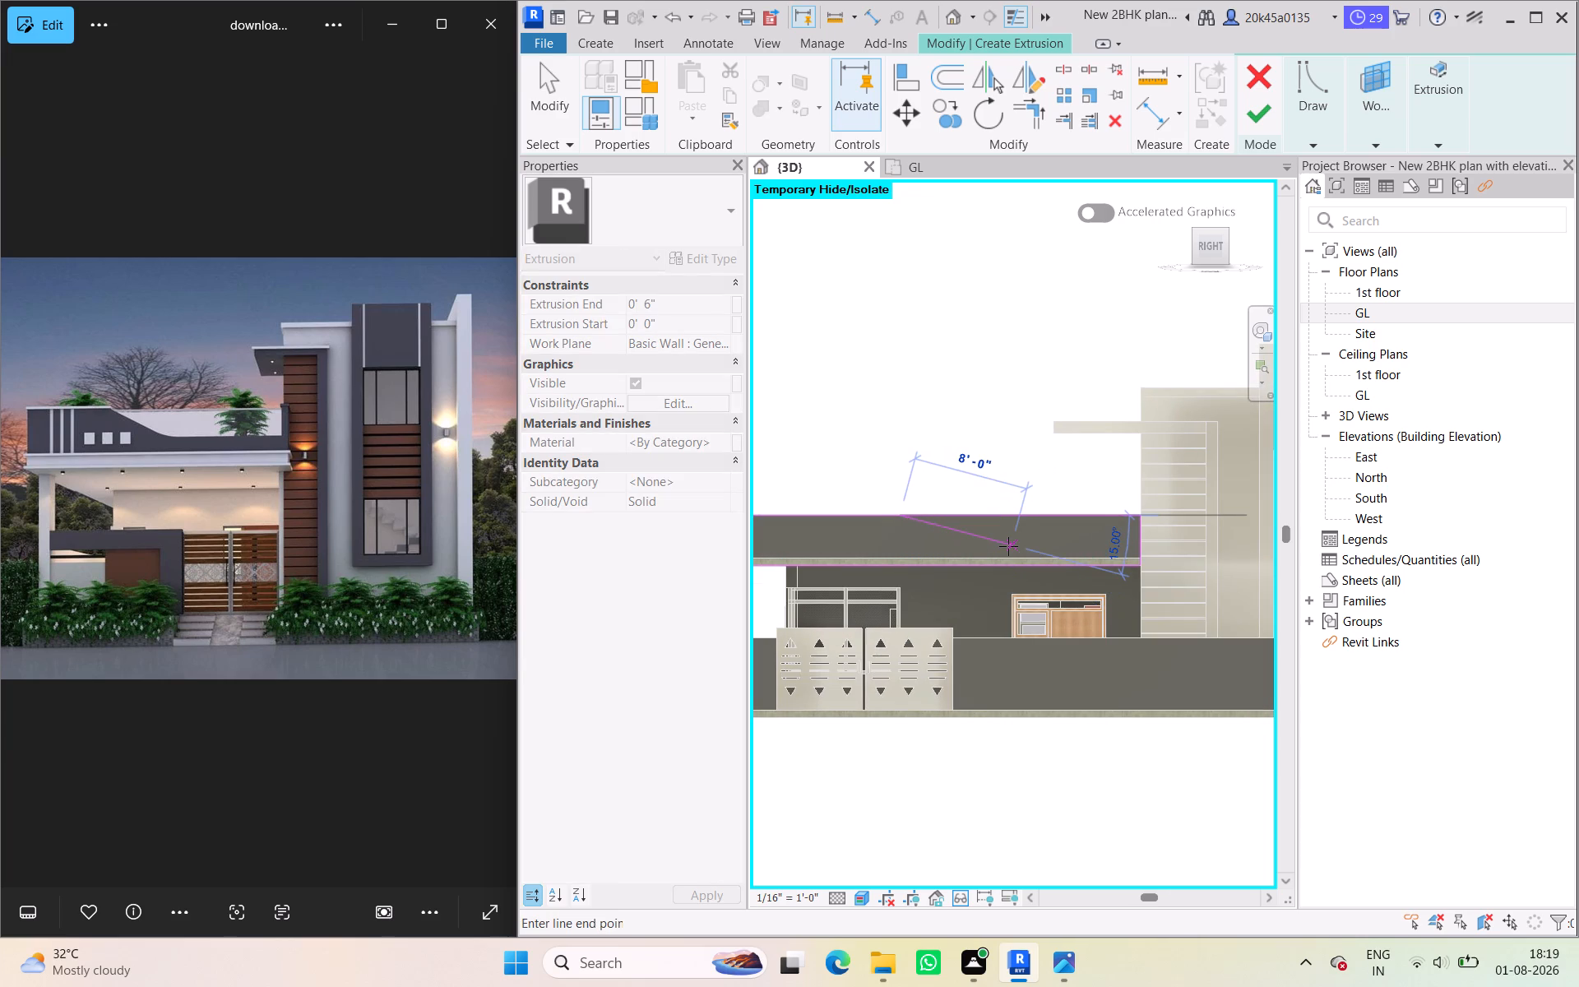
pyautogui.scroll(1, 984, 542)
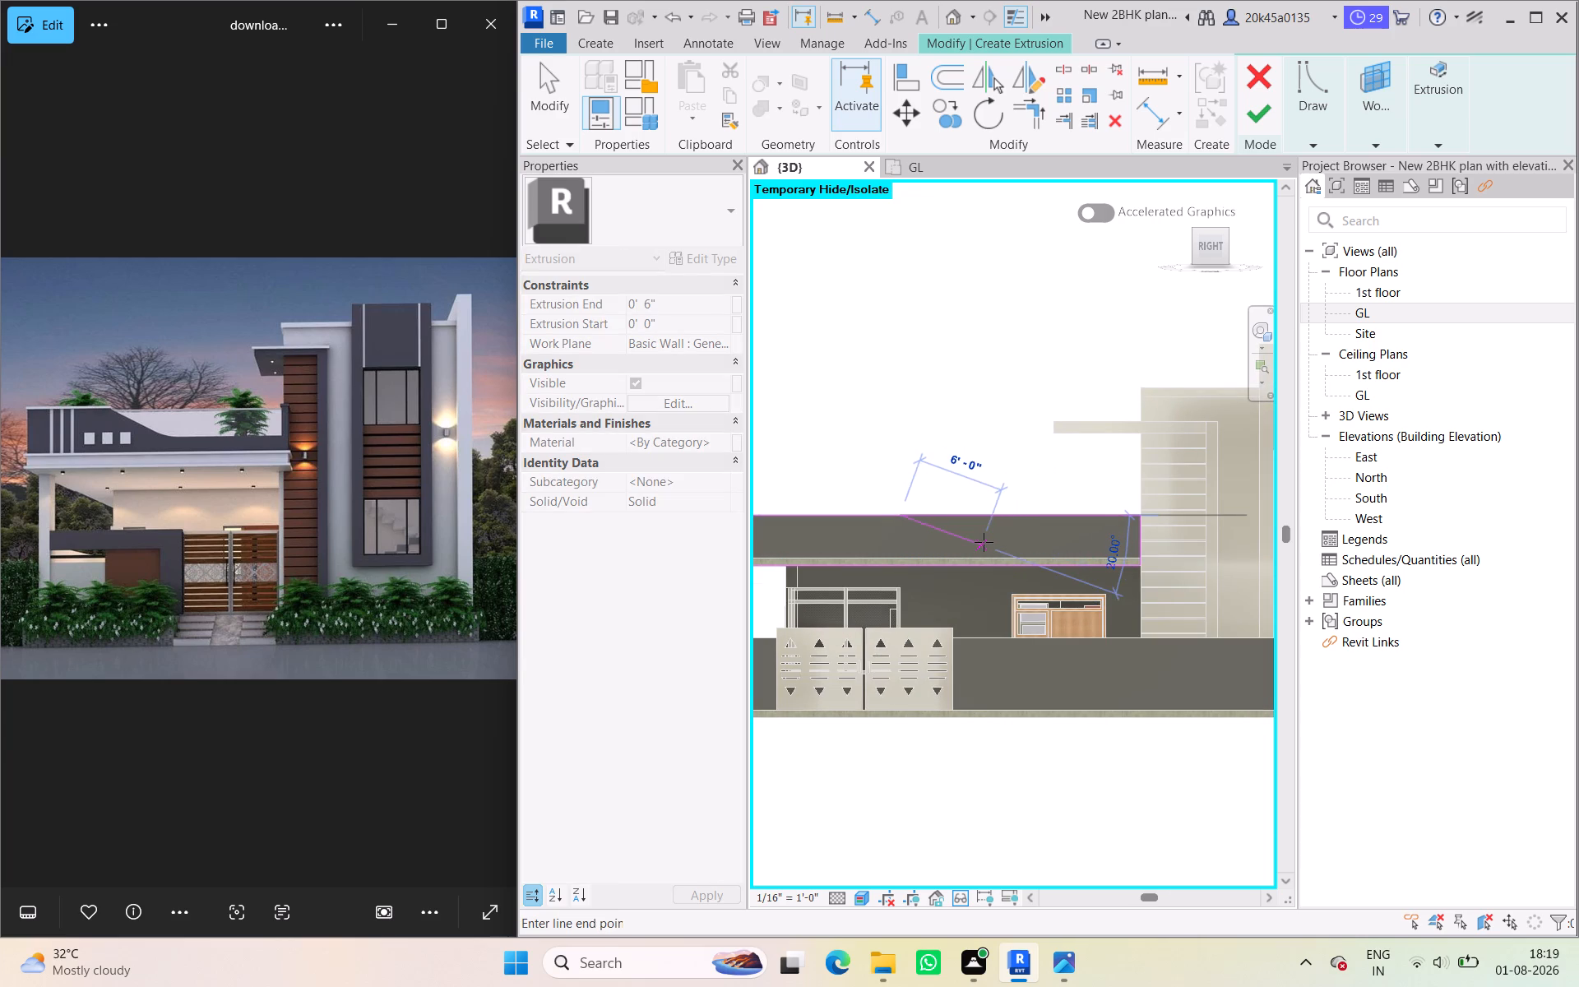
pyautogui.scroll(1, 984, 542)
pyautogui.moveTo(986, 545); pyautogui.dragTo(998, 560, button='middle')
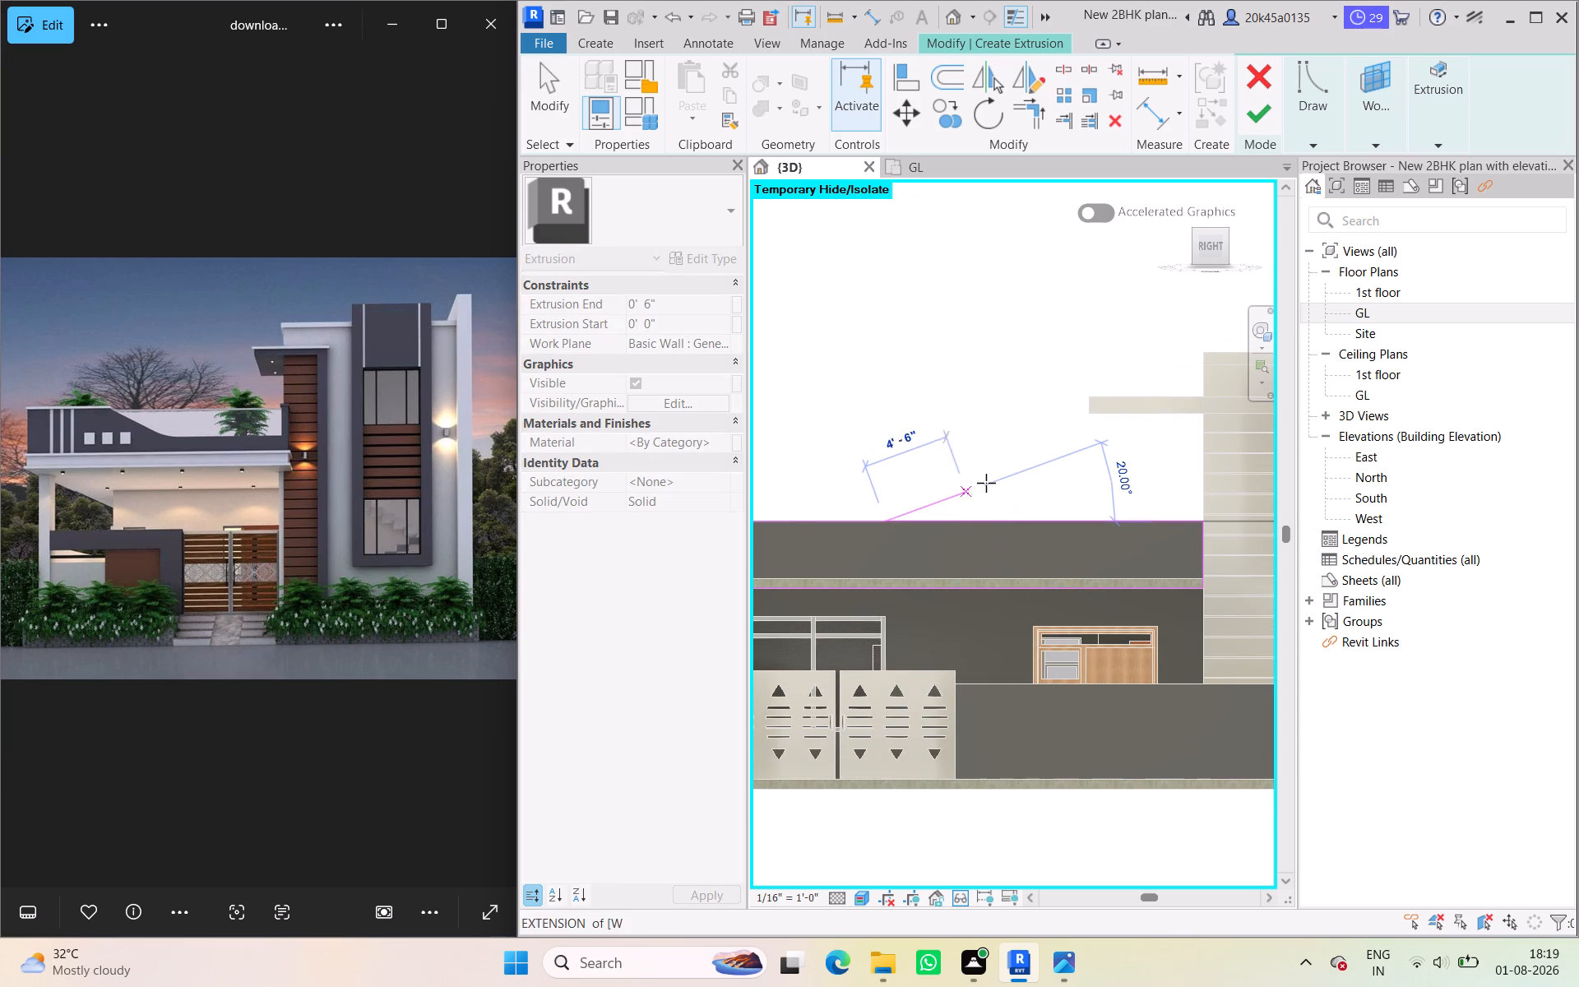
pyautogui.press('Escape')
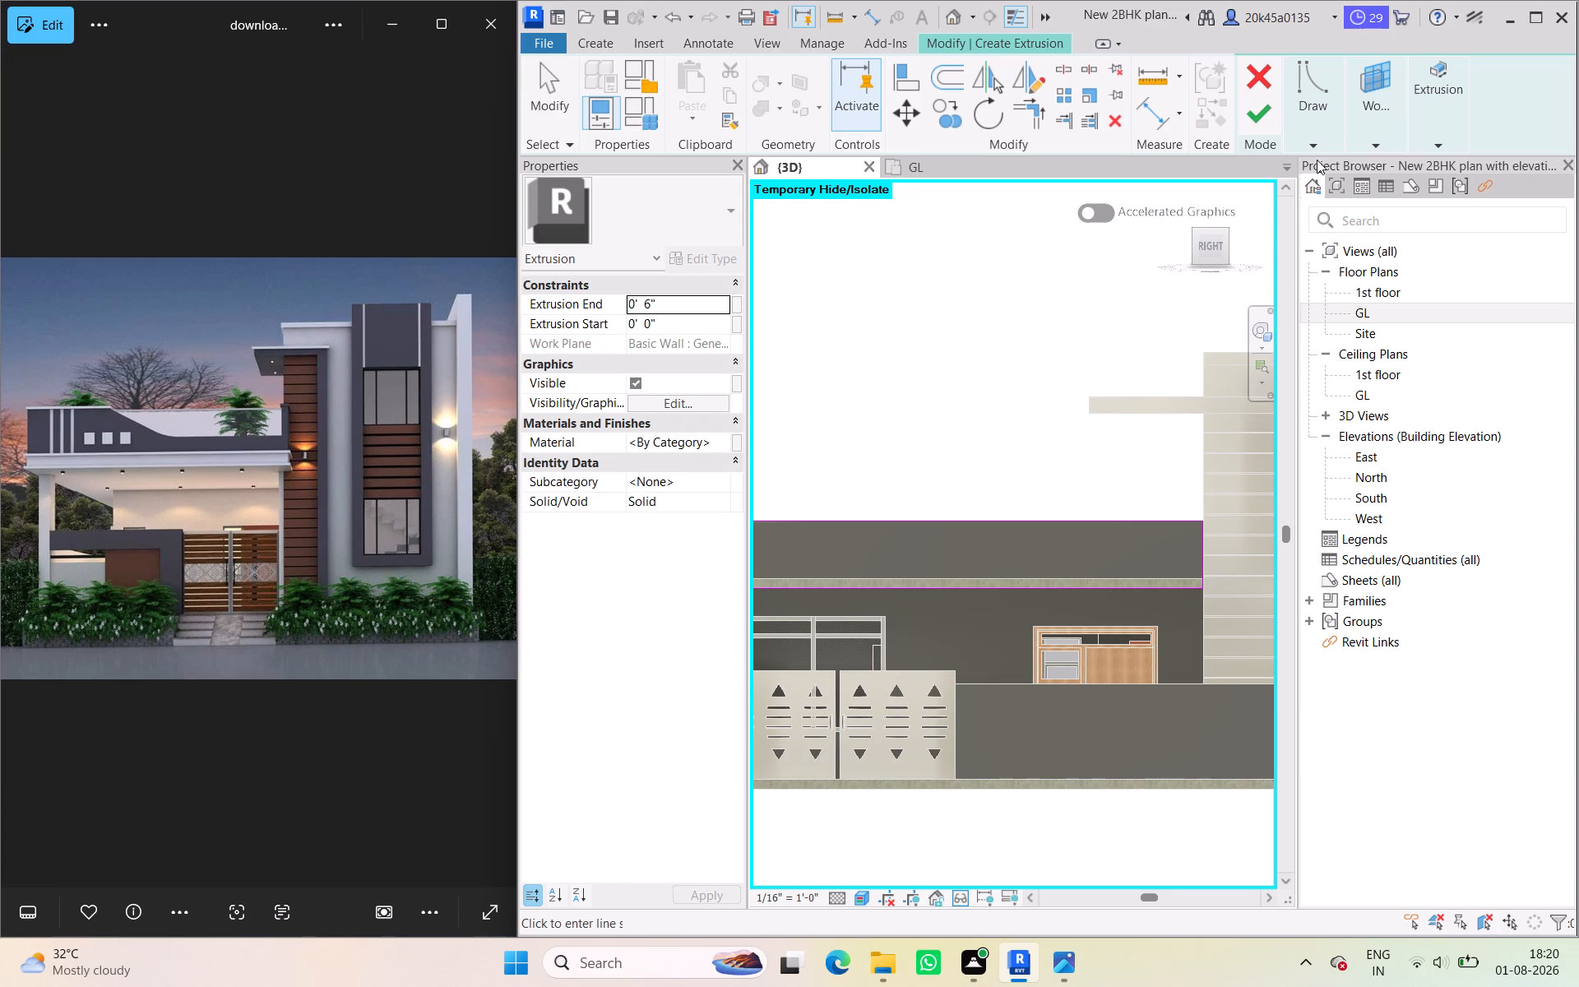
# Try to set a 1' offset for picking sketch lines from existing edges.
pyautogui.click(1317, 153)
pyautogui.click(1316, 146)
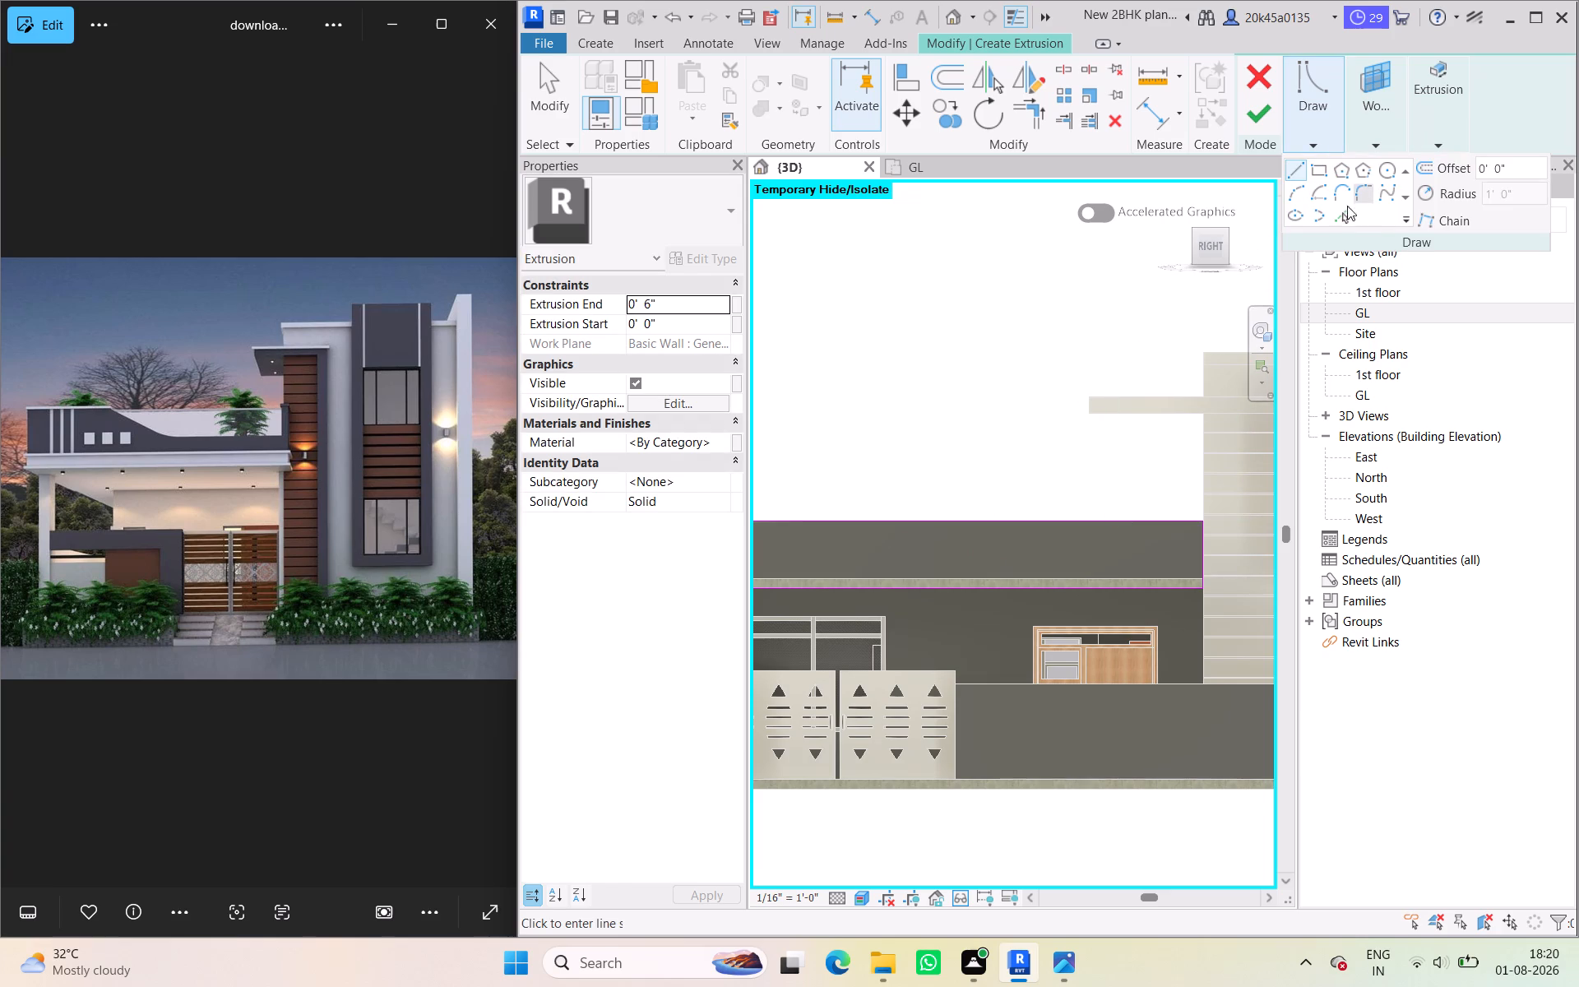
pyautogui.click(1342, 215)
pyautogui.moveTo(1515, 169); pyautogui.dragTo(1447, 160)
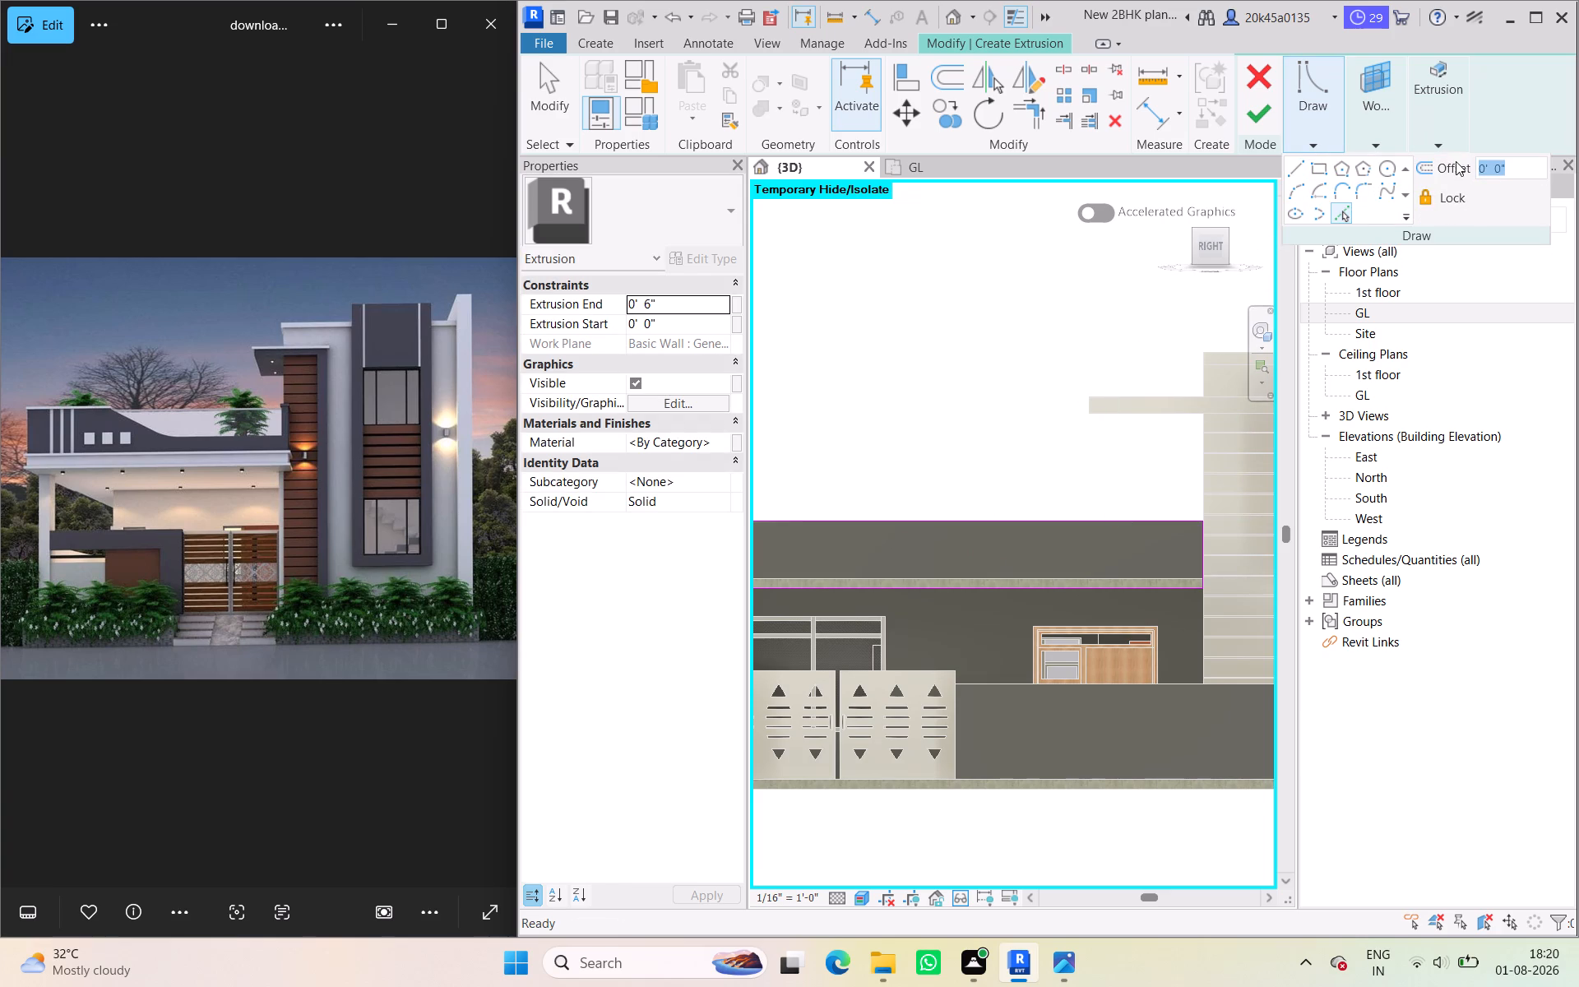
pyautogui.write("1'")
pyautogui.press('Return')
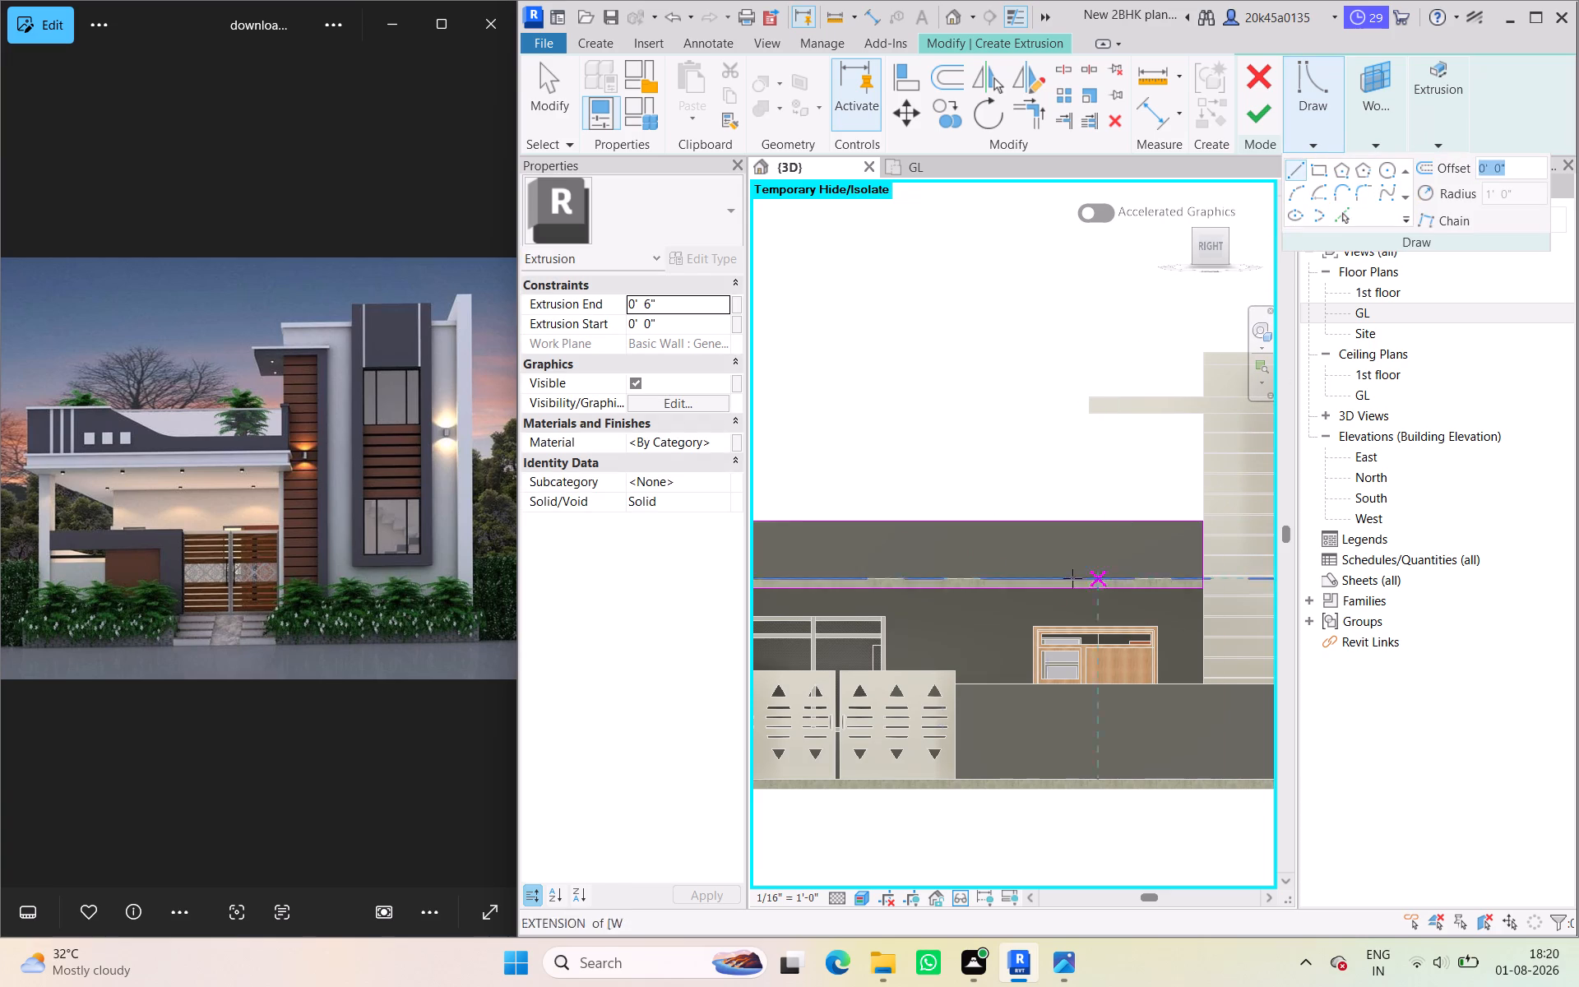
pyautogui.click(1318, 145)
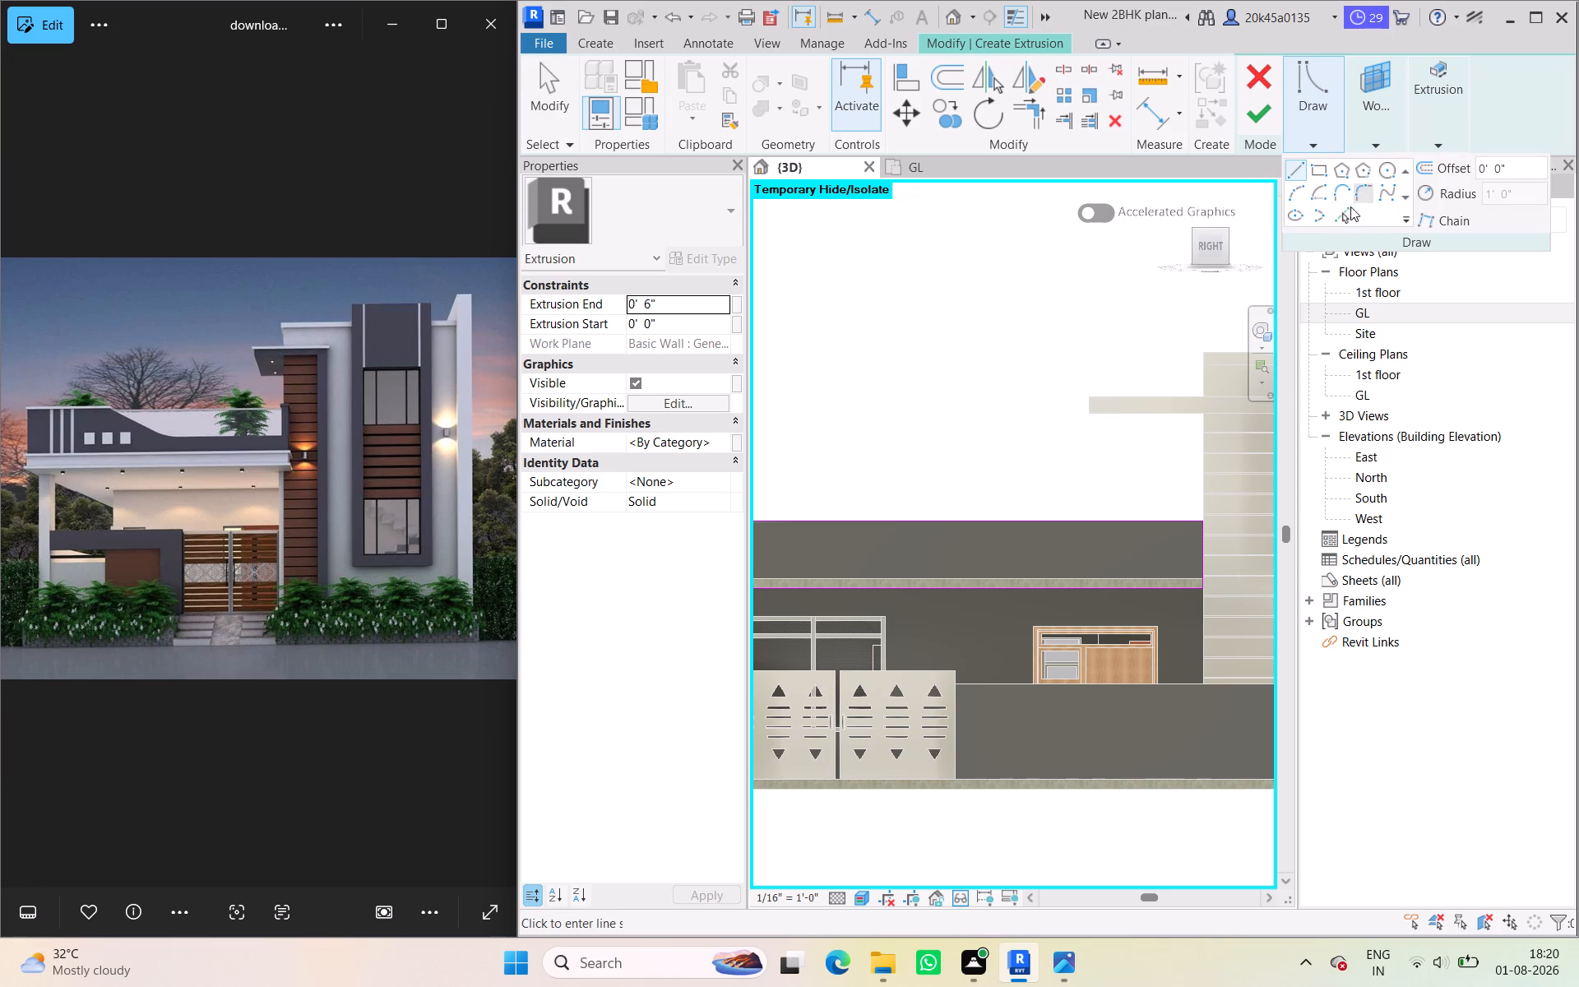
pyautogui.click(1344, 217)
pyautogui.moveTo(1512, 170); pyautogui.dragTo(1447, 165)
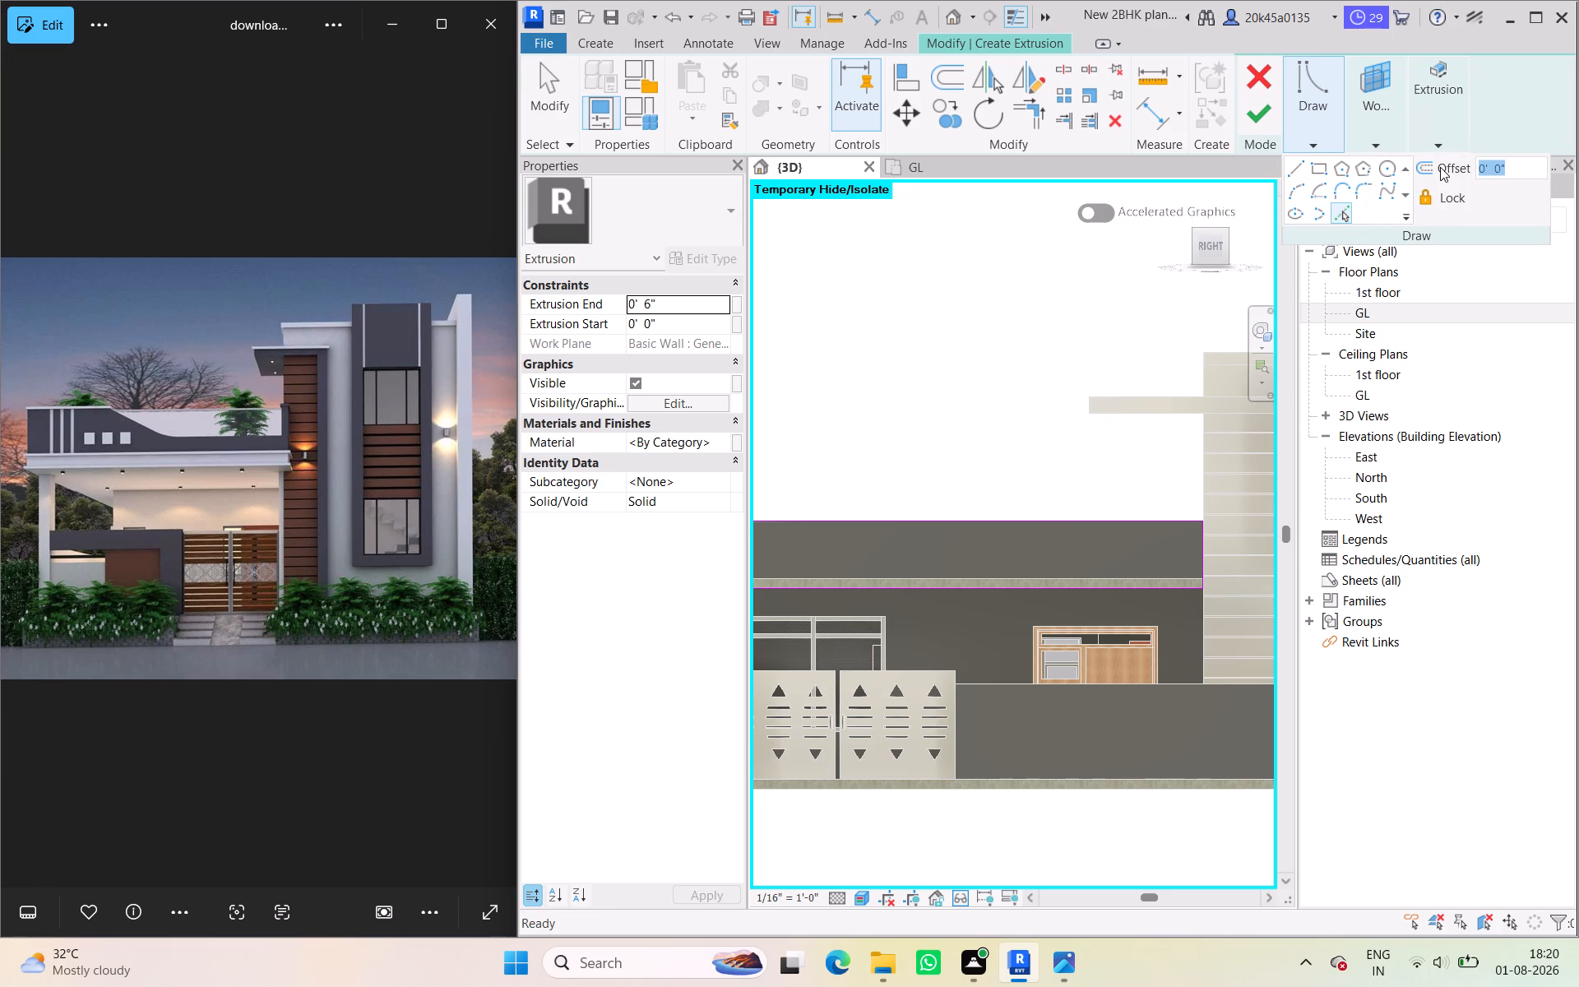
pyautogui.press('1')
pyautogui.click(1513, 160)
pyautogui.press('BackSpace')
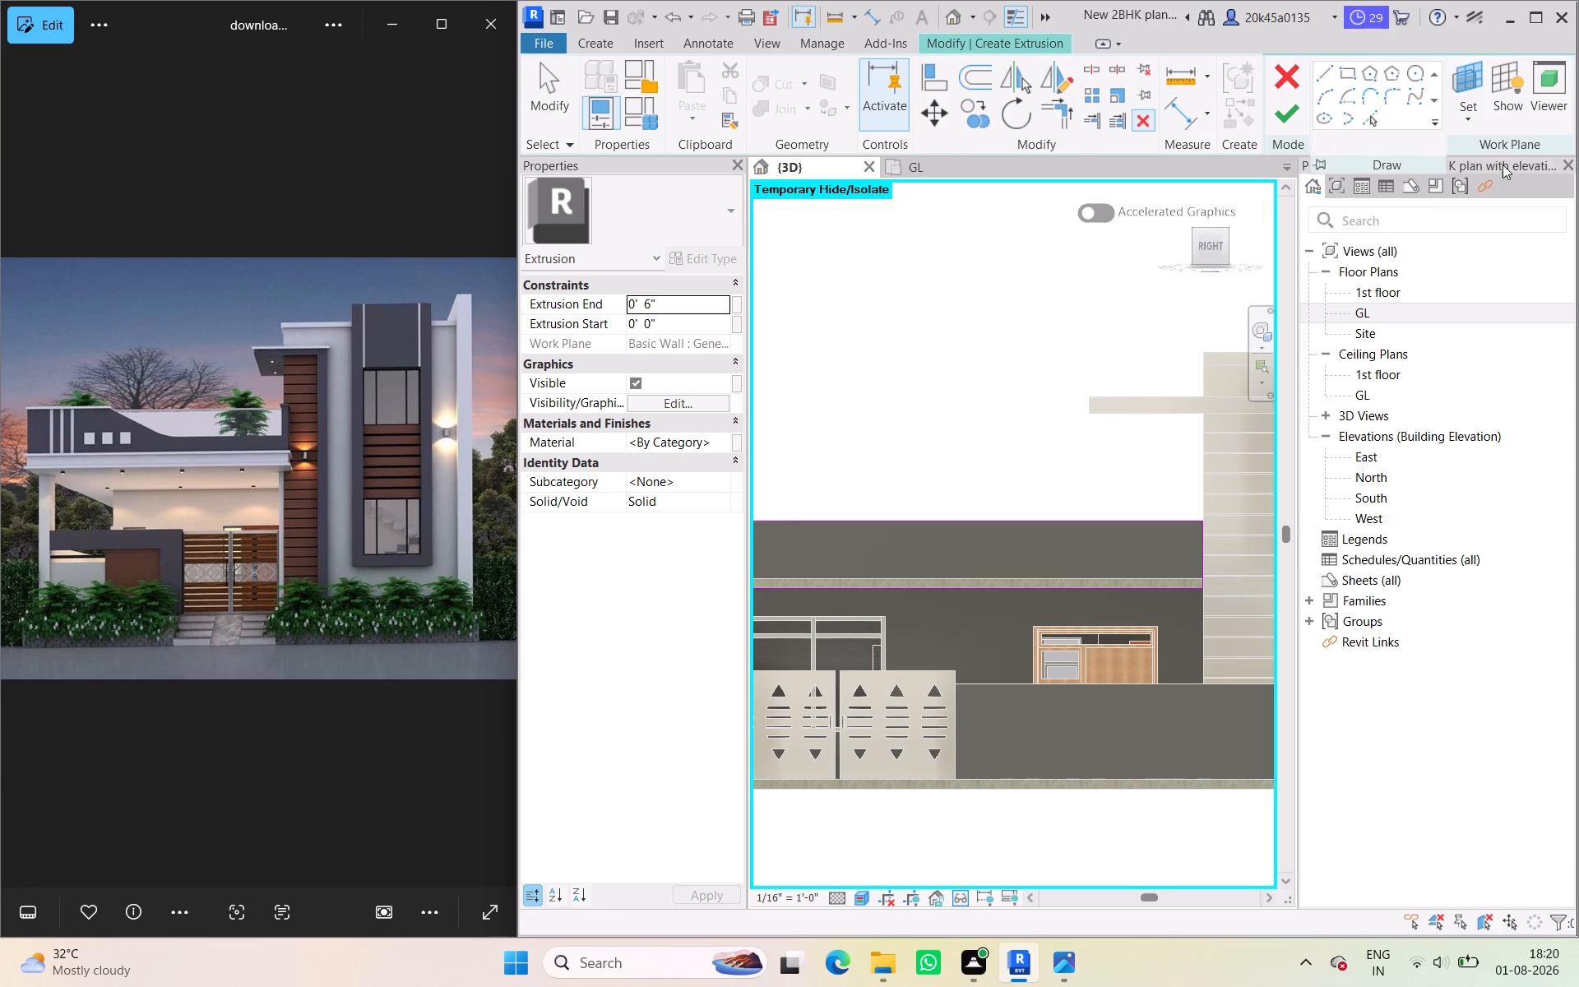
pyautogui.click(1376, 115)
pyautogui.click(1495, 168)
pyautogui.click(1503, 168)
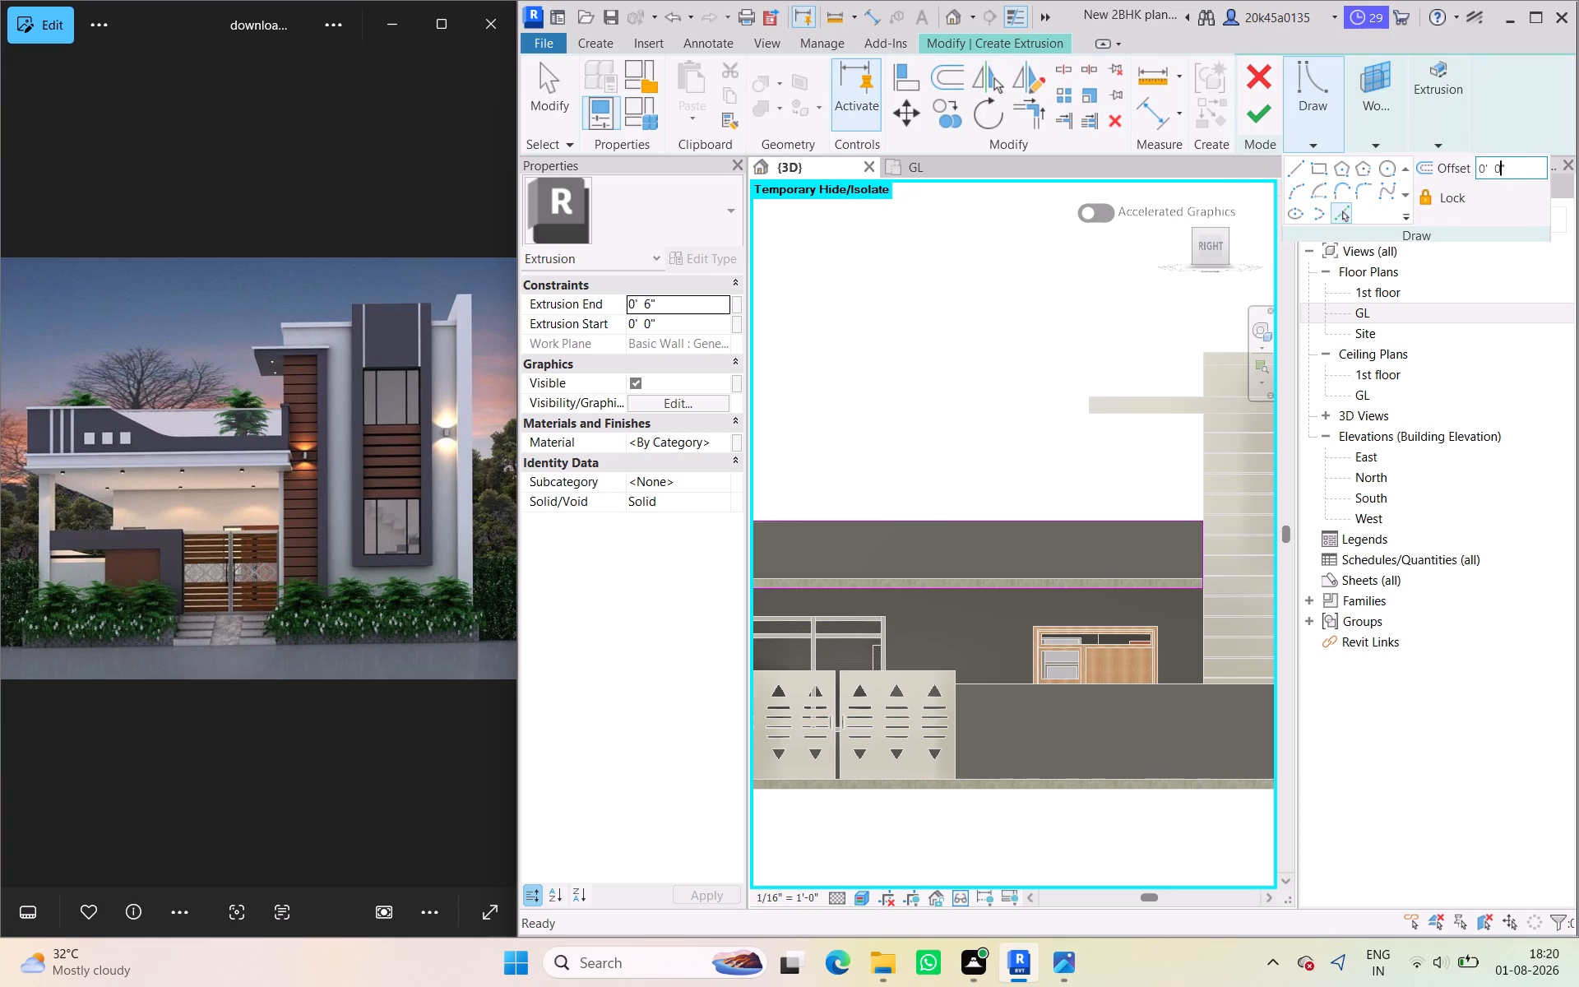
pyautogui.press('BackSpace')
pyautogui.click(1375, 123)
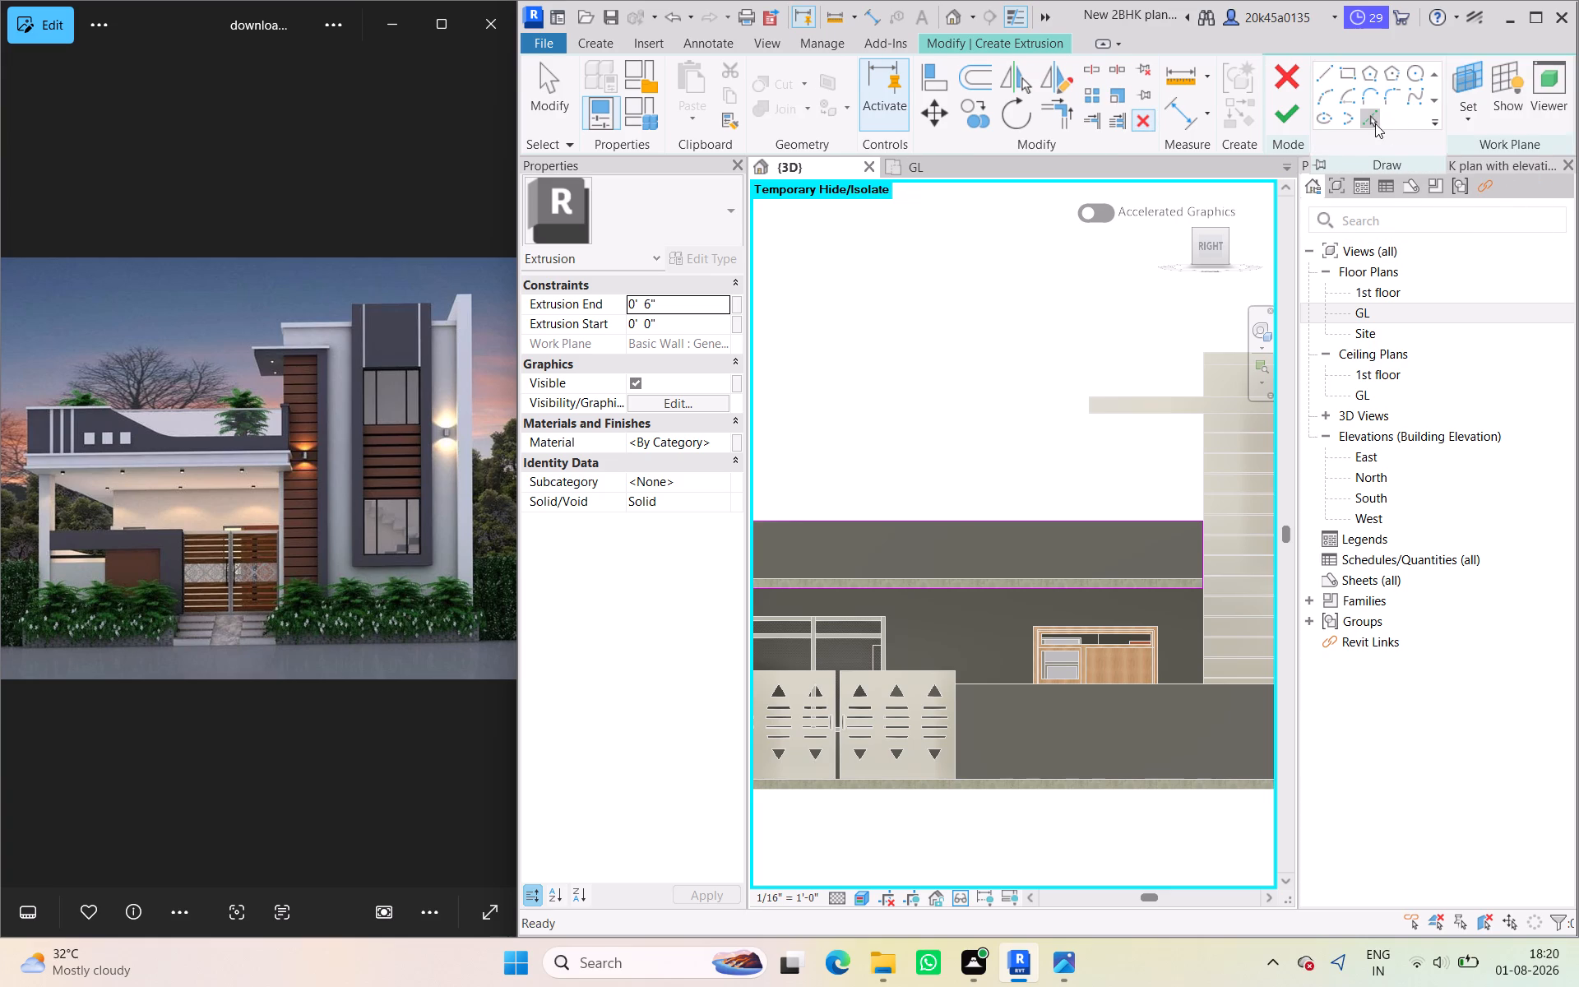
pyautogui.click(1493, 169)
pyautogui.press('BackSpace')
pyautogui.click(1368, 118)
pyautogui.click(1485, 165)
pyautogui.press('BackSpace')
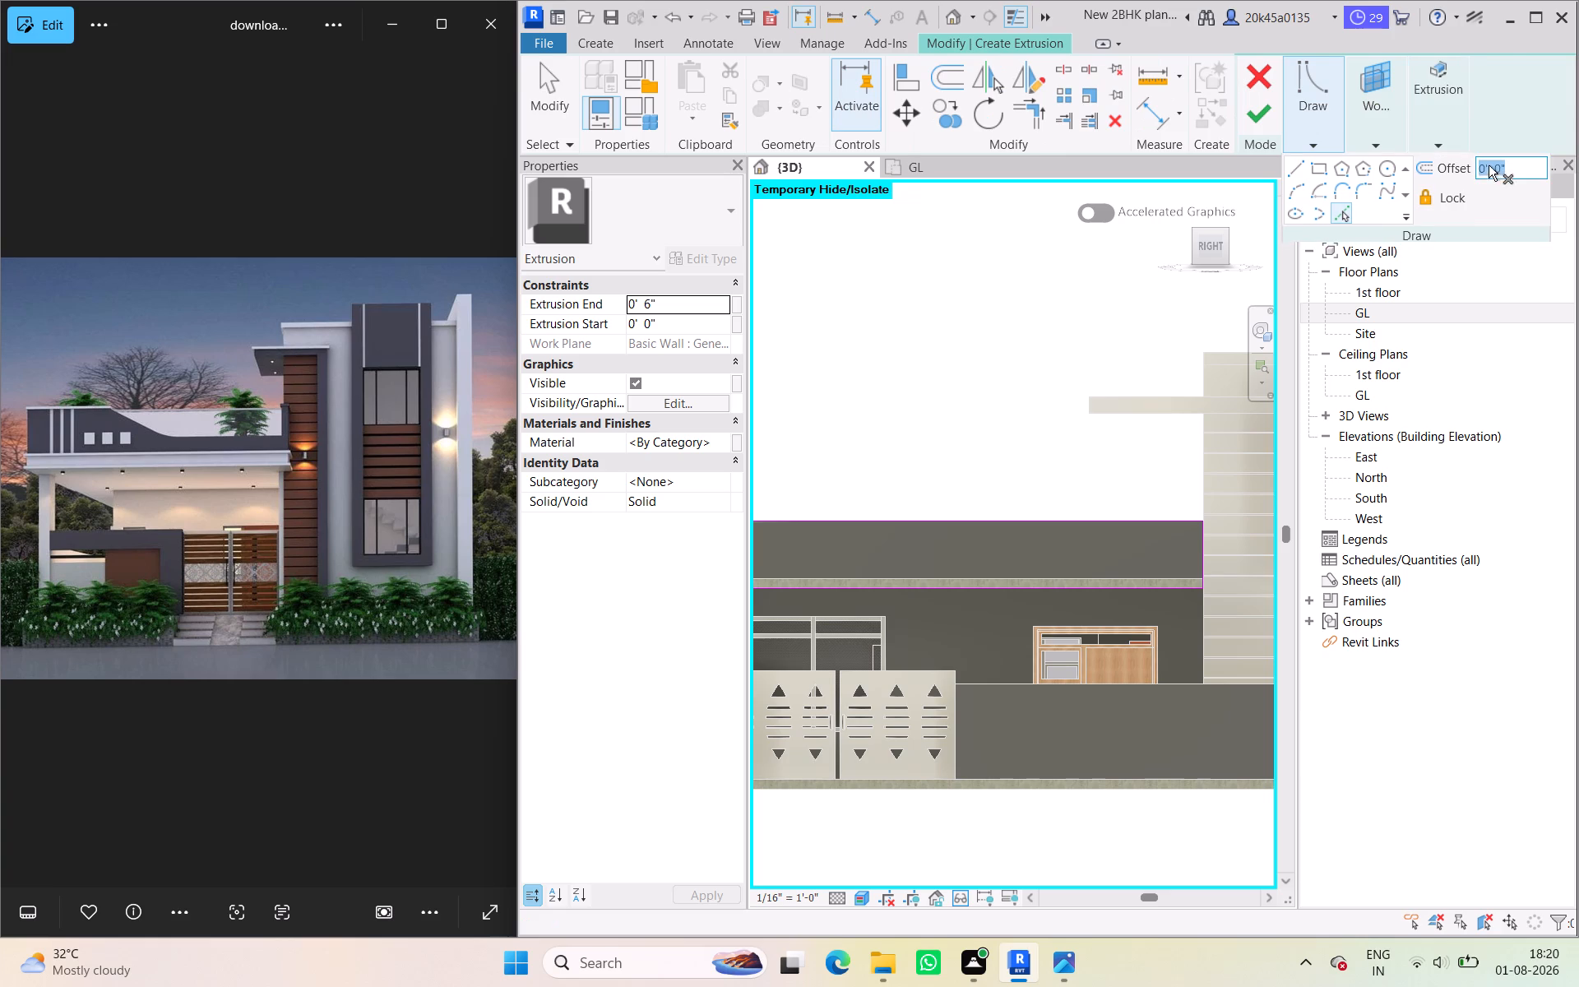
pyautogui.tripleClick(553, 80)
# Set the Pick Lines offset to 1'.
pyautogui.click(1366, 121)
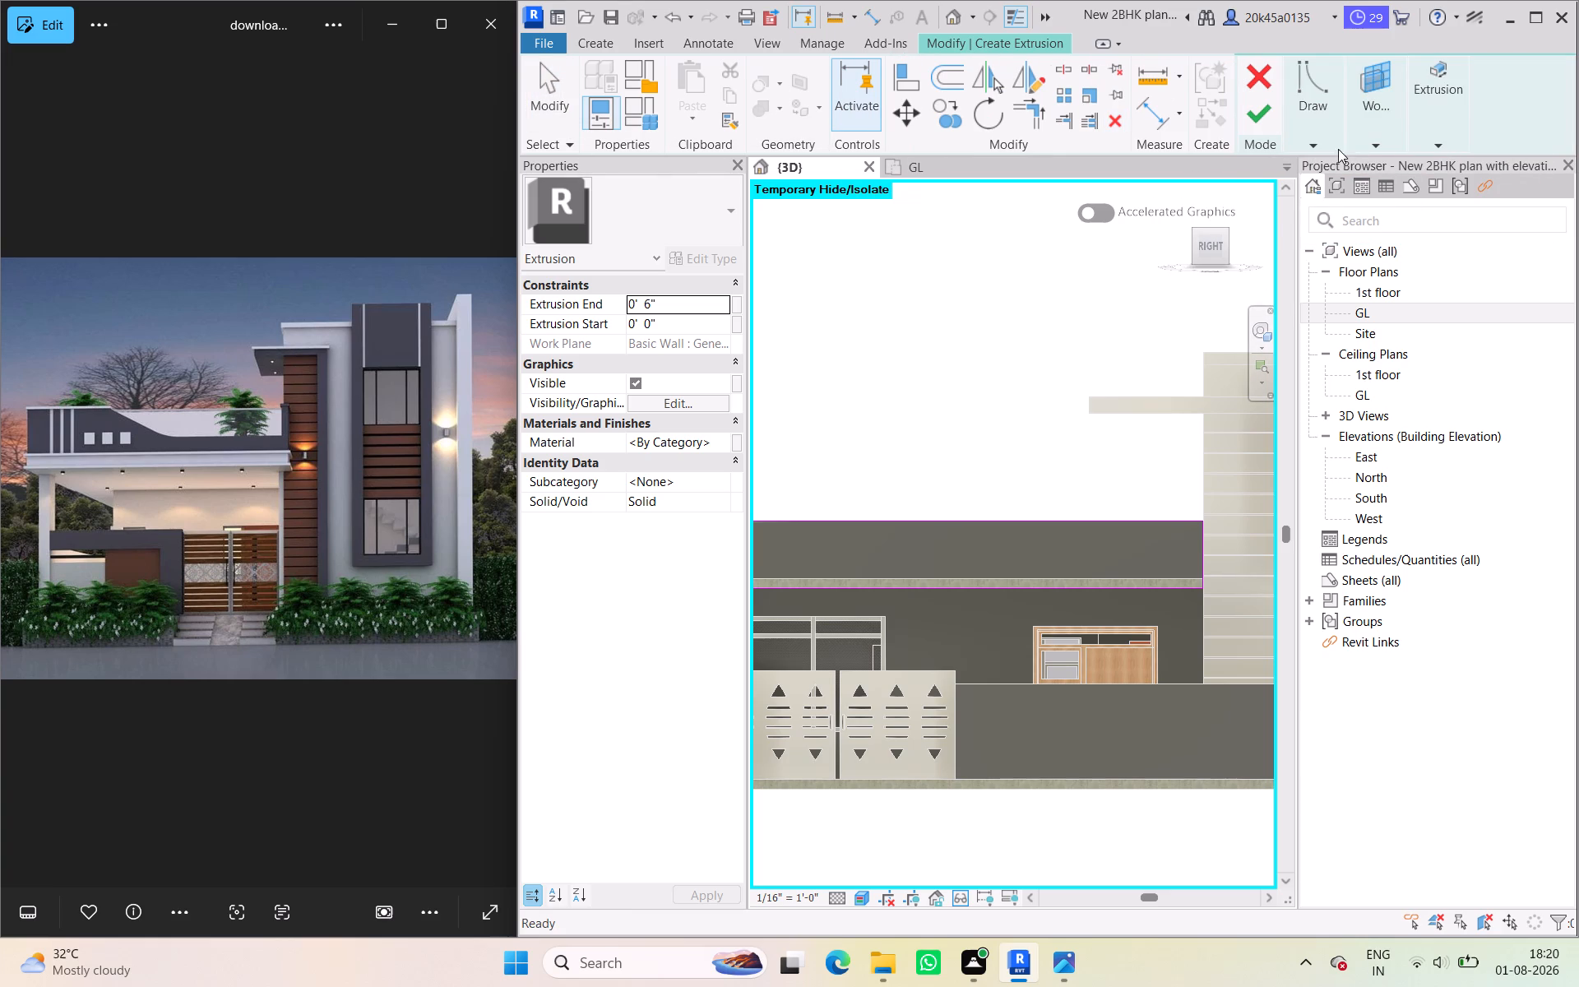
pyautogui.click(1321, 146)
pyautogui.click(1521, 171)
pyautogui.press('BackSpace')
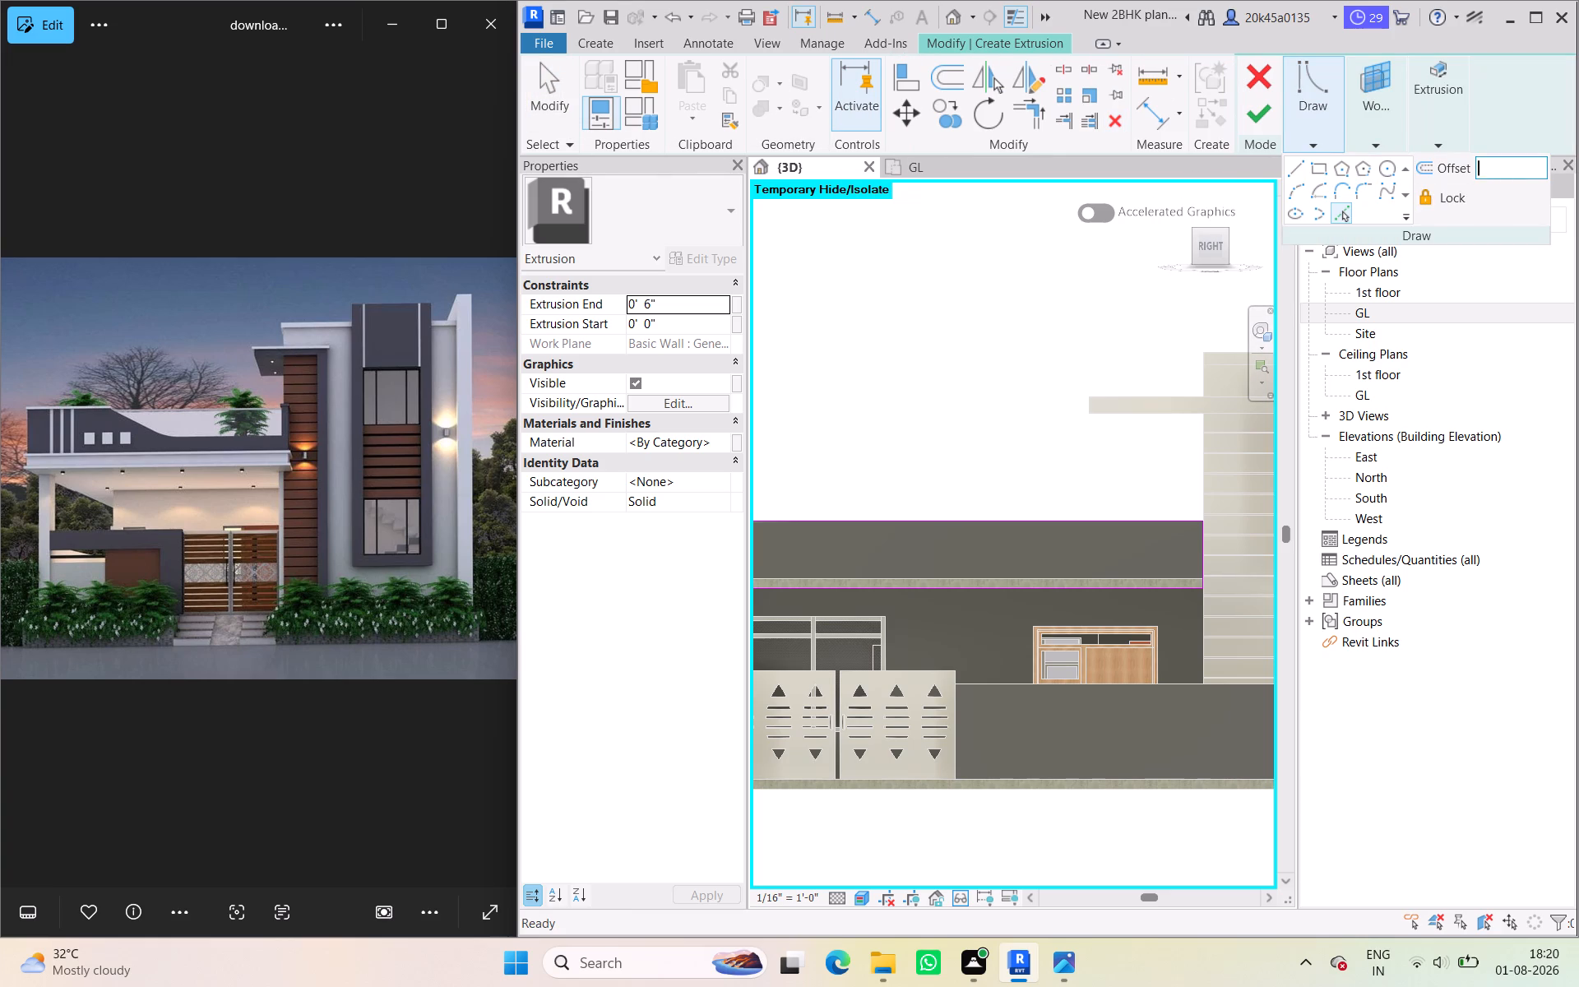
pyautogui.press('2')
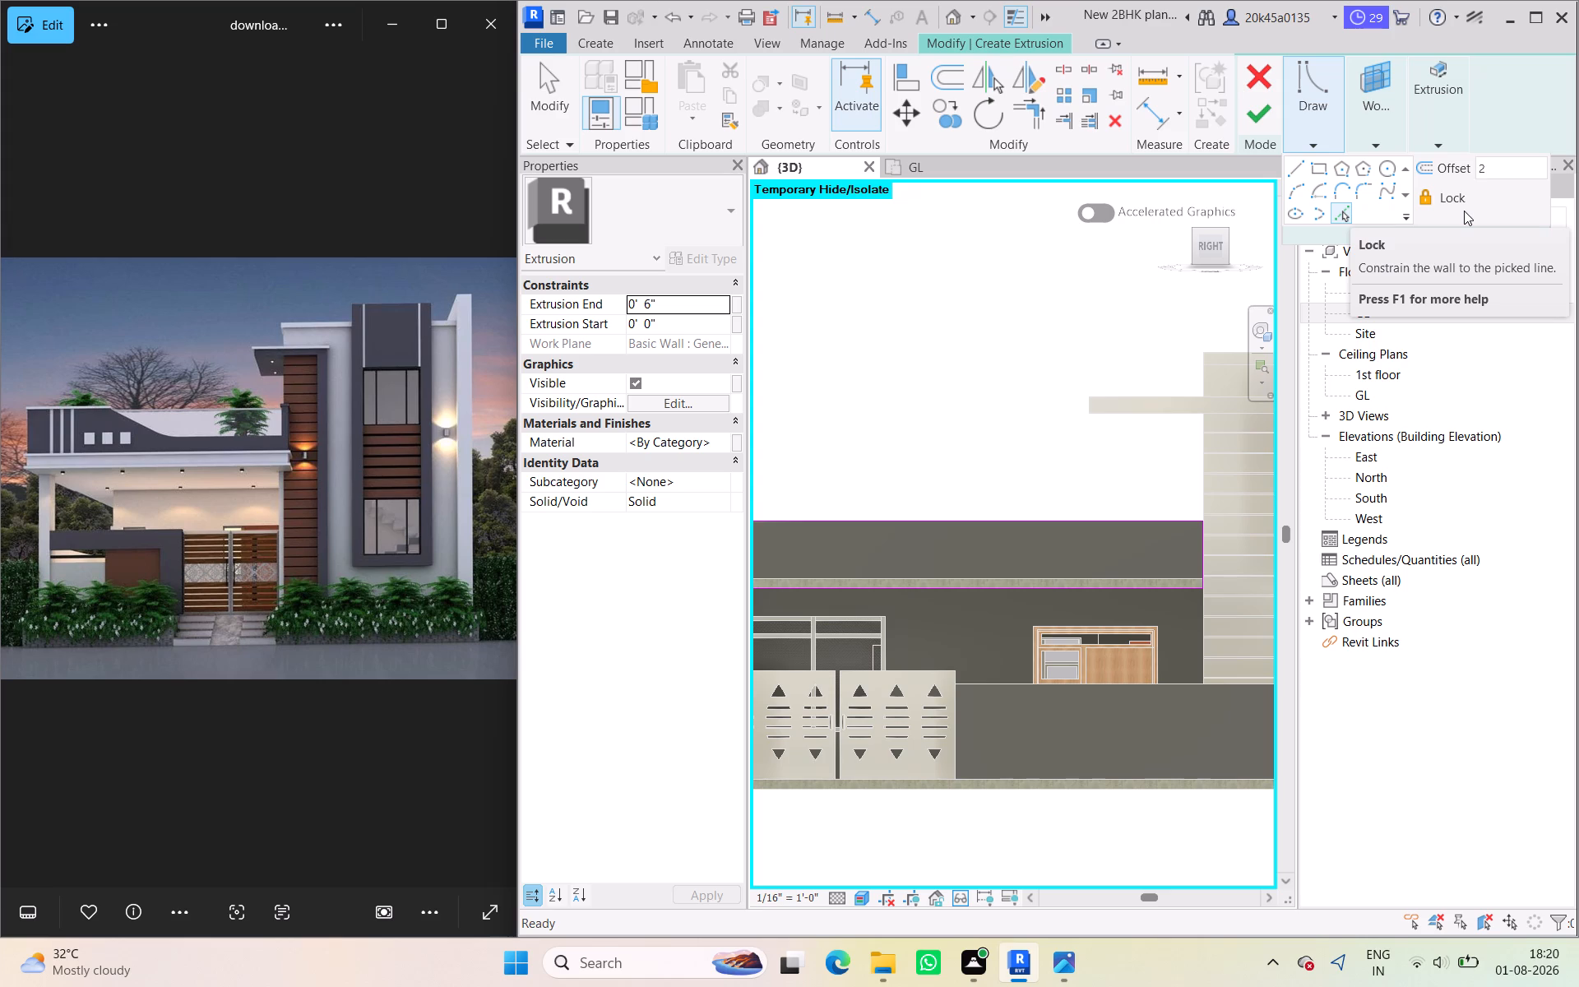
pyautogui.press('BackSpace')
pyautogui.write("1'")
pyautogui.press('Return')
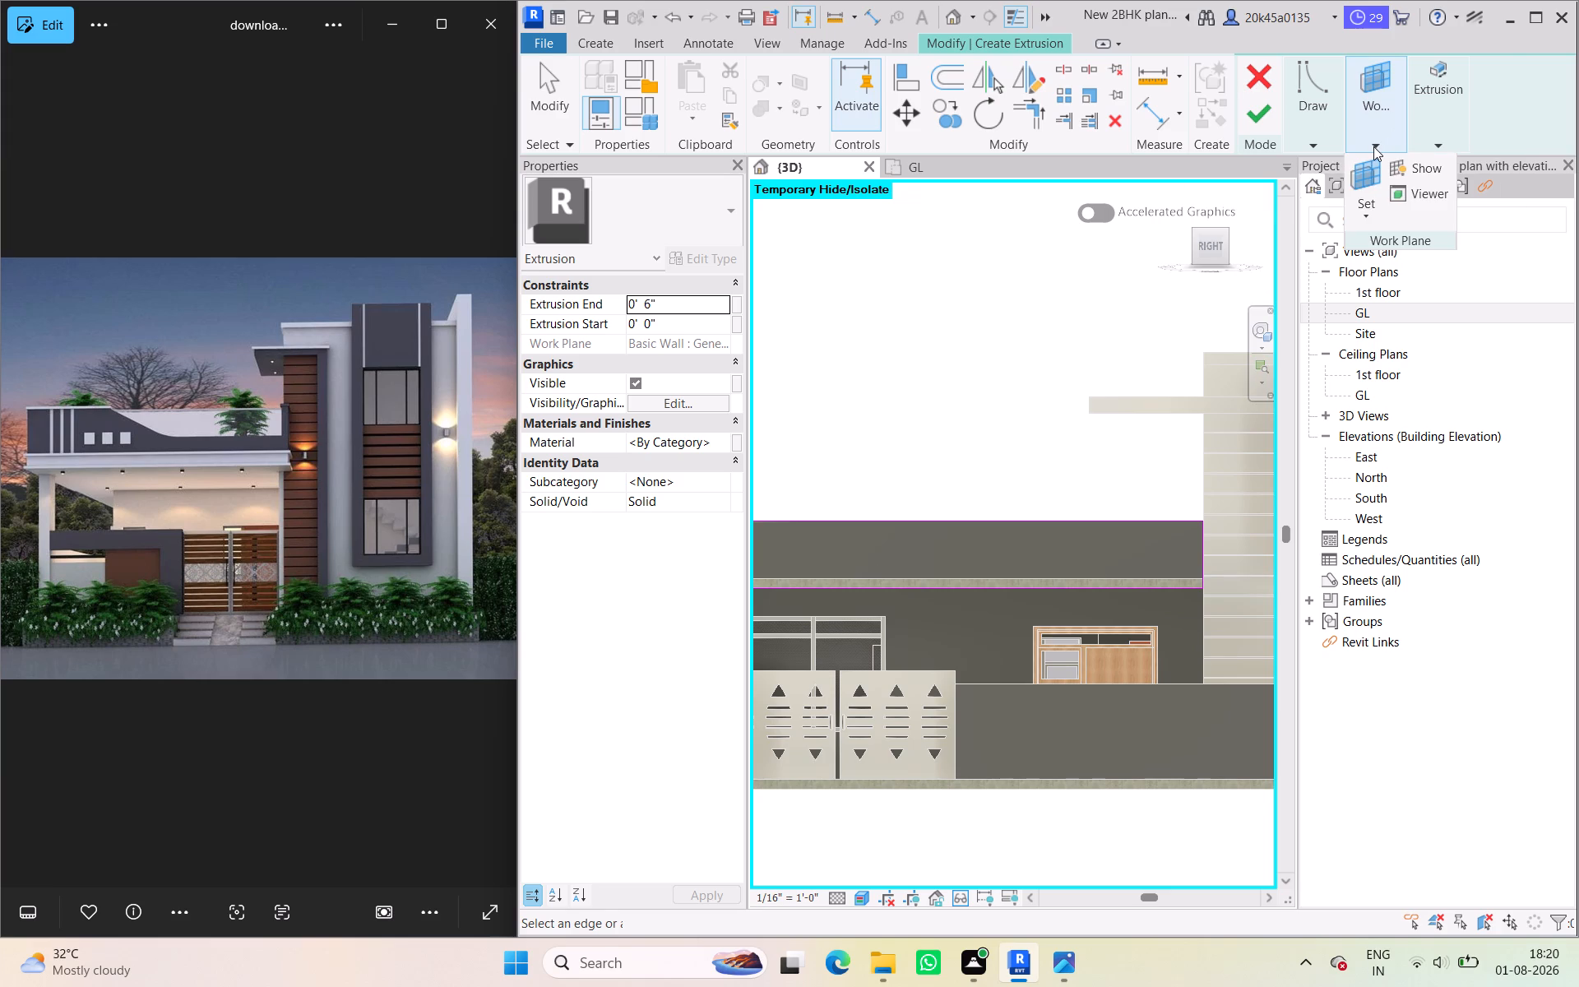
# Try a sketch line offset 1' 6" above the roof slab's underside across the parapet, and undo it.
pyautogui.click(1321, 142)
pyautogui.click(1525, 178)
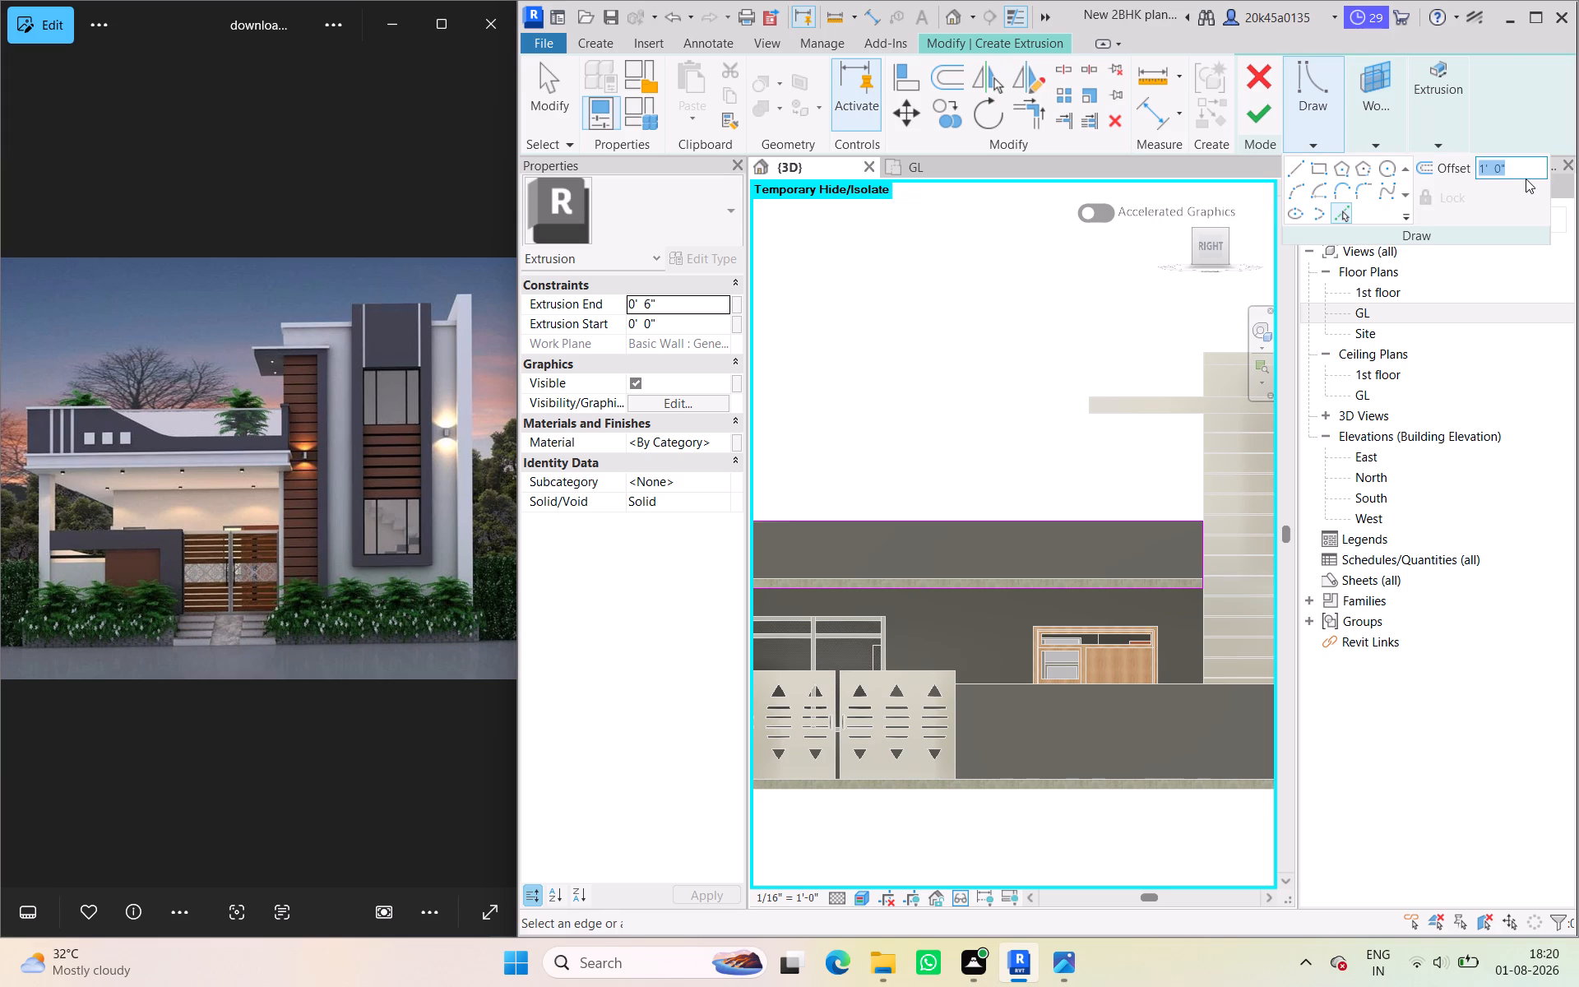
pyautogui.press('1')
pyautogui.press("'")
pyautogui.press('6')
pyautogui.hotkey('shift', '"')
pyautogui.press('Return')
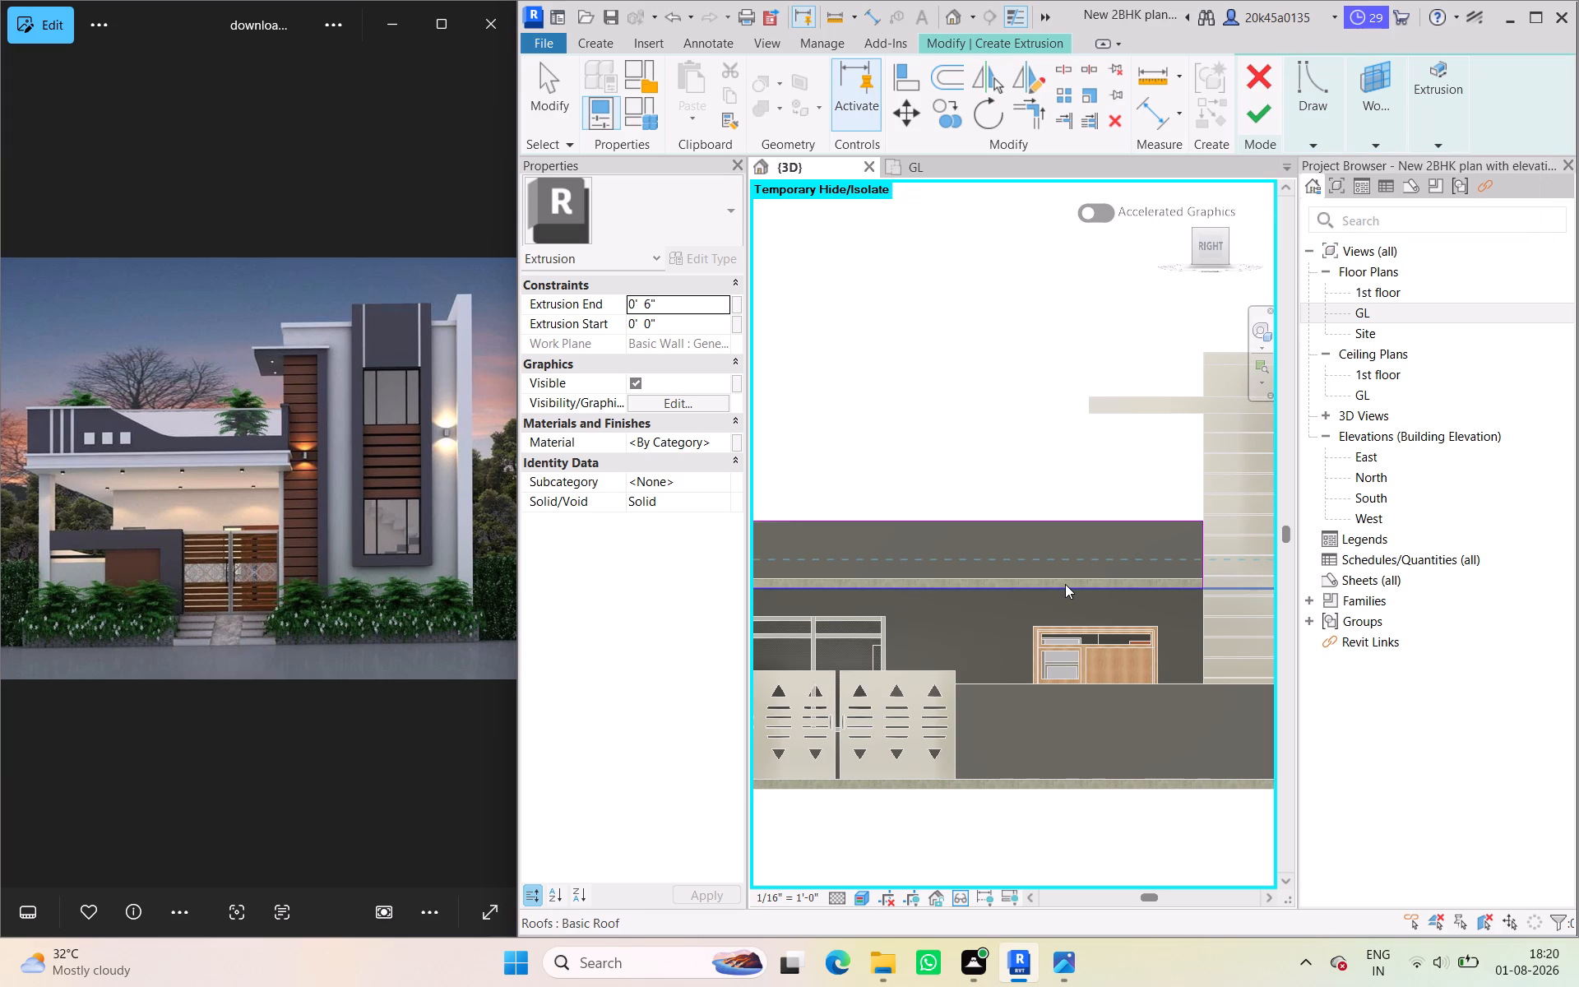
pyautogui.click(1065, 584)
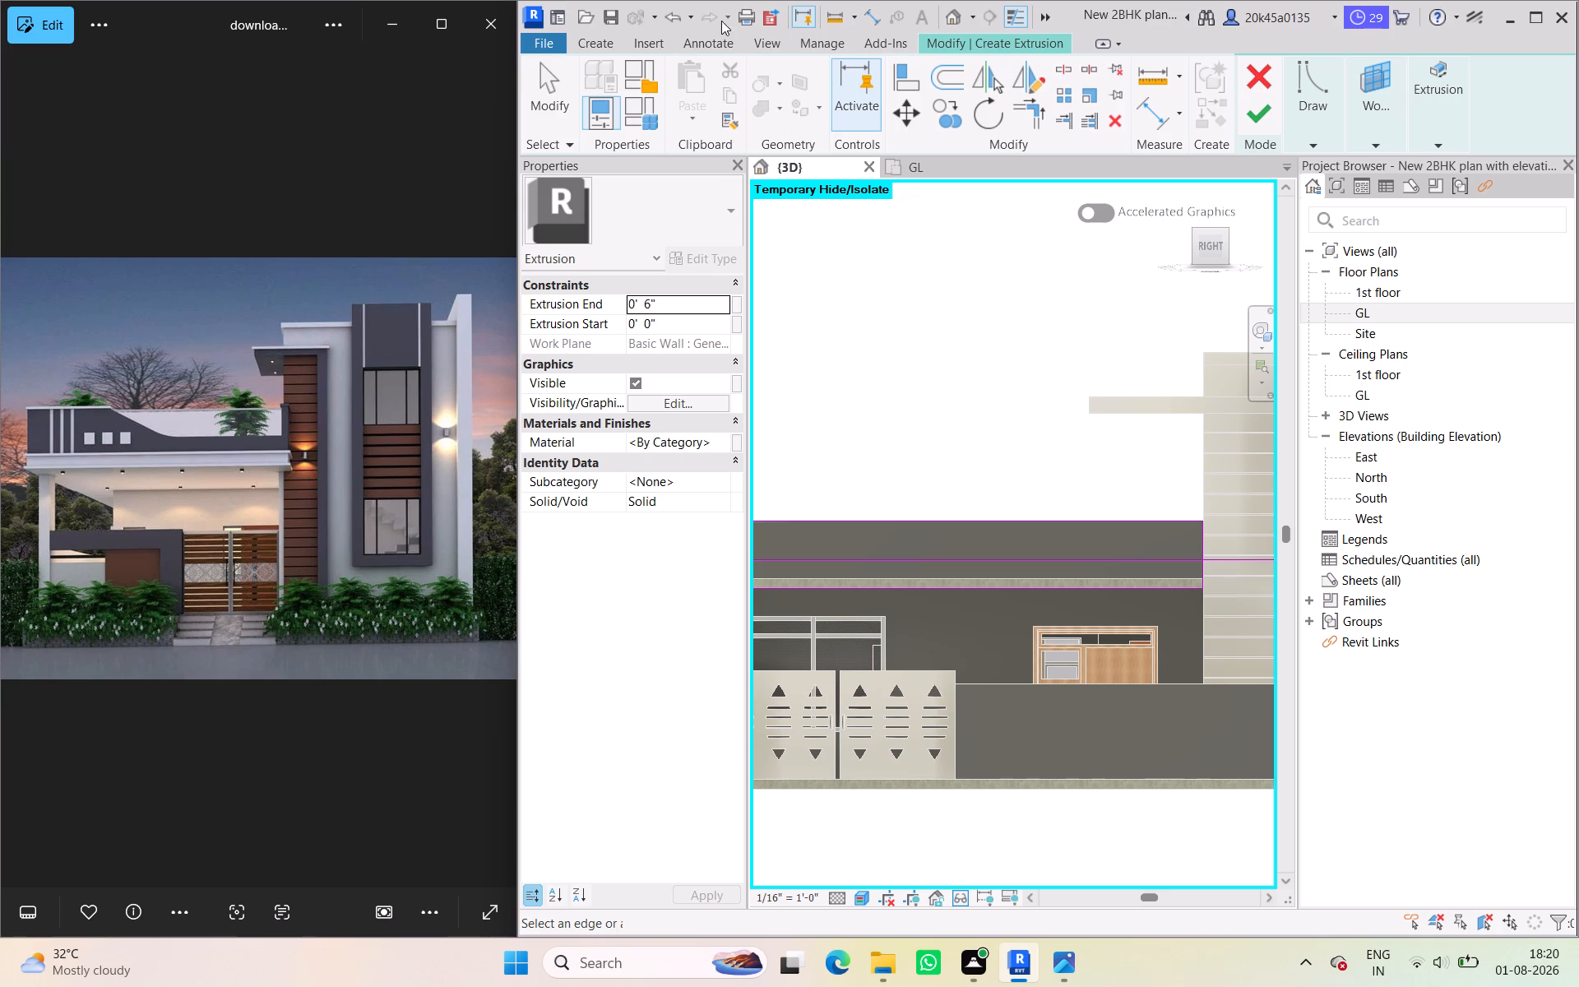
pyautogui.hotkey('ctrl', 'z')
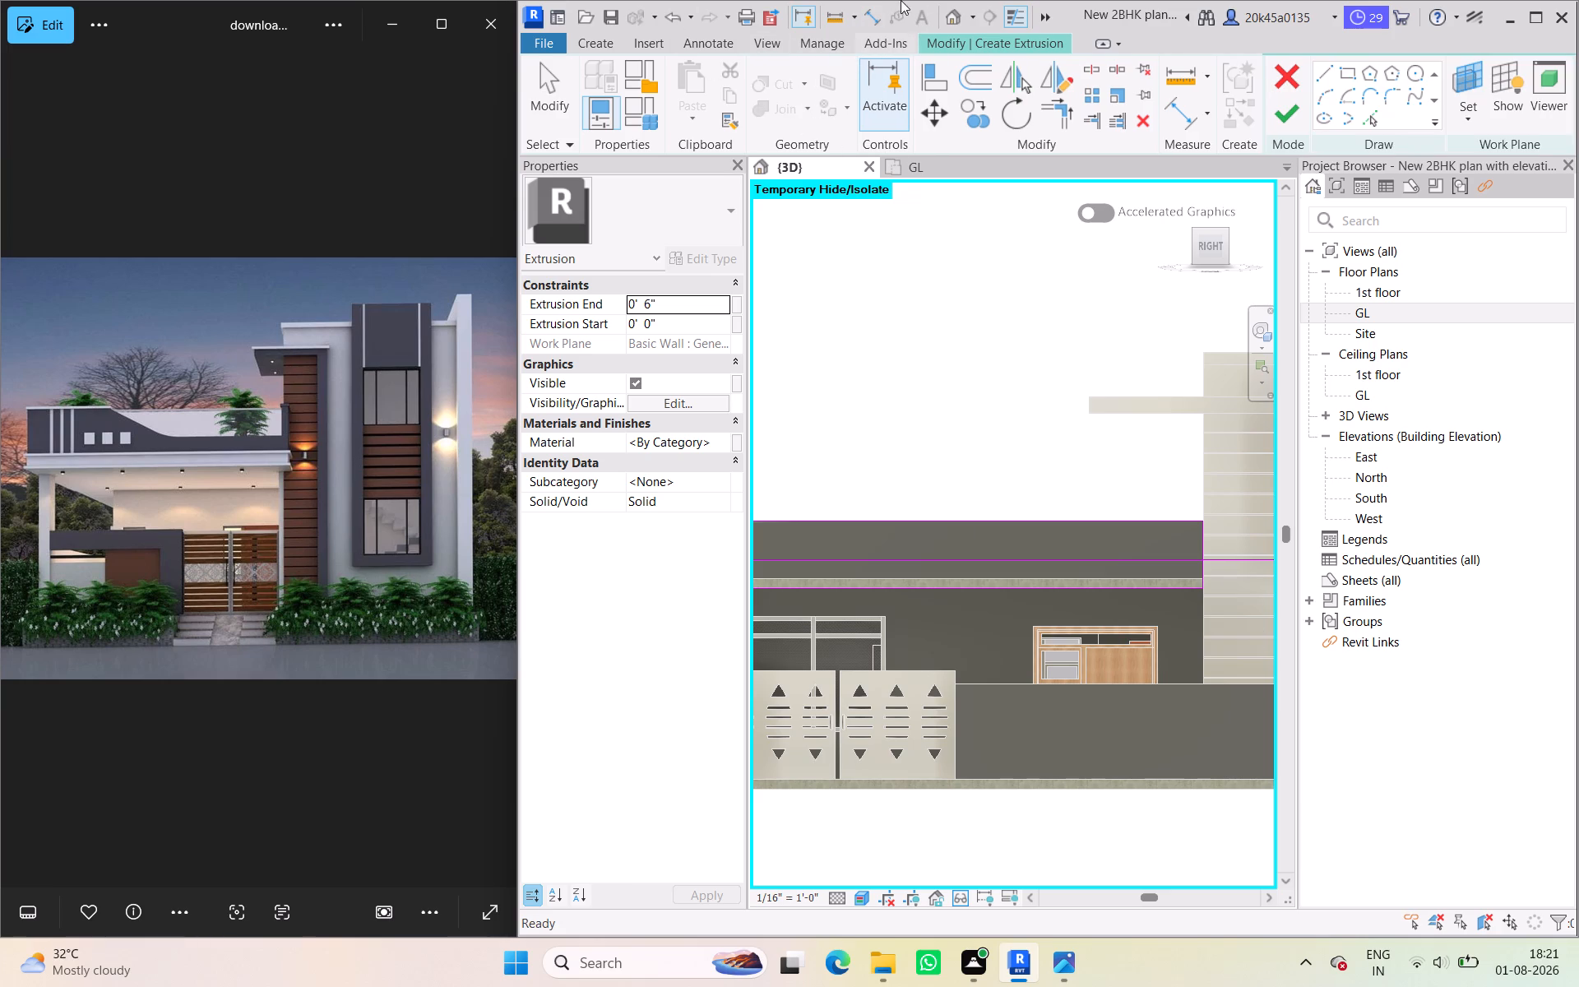
# Set the Pick Lines offset to 1' and add sketch lines 1' above the slab's underside and 1' in from the tower-side edge.
pyautogui.click(1323, 130)
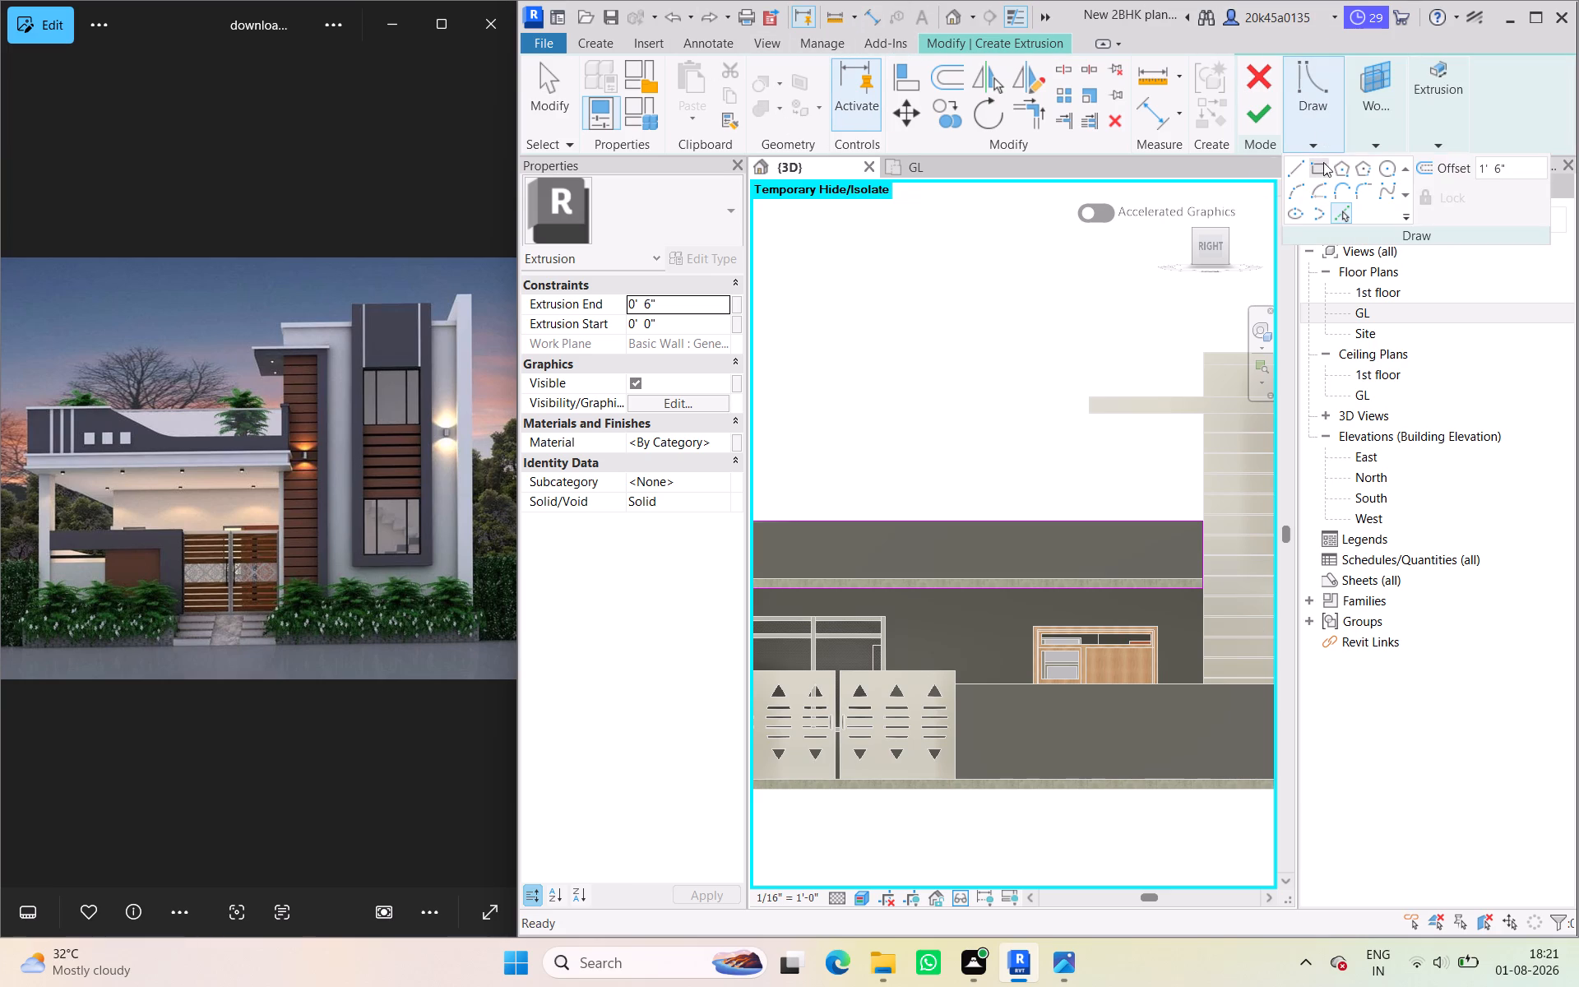
pyautogui.click(1514, 173)
pyautogui.click(1518, 174)
pyautogui.press('BackSpace')
pyautogui.press('BackSpace')
pyautogui.press('BackSpace')
pyautogui.press('Return')
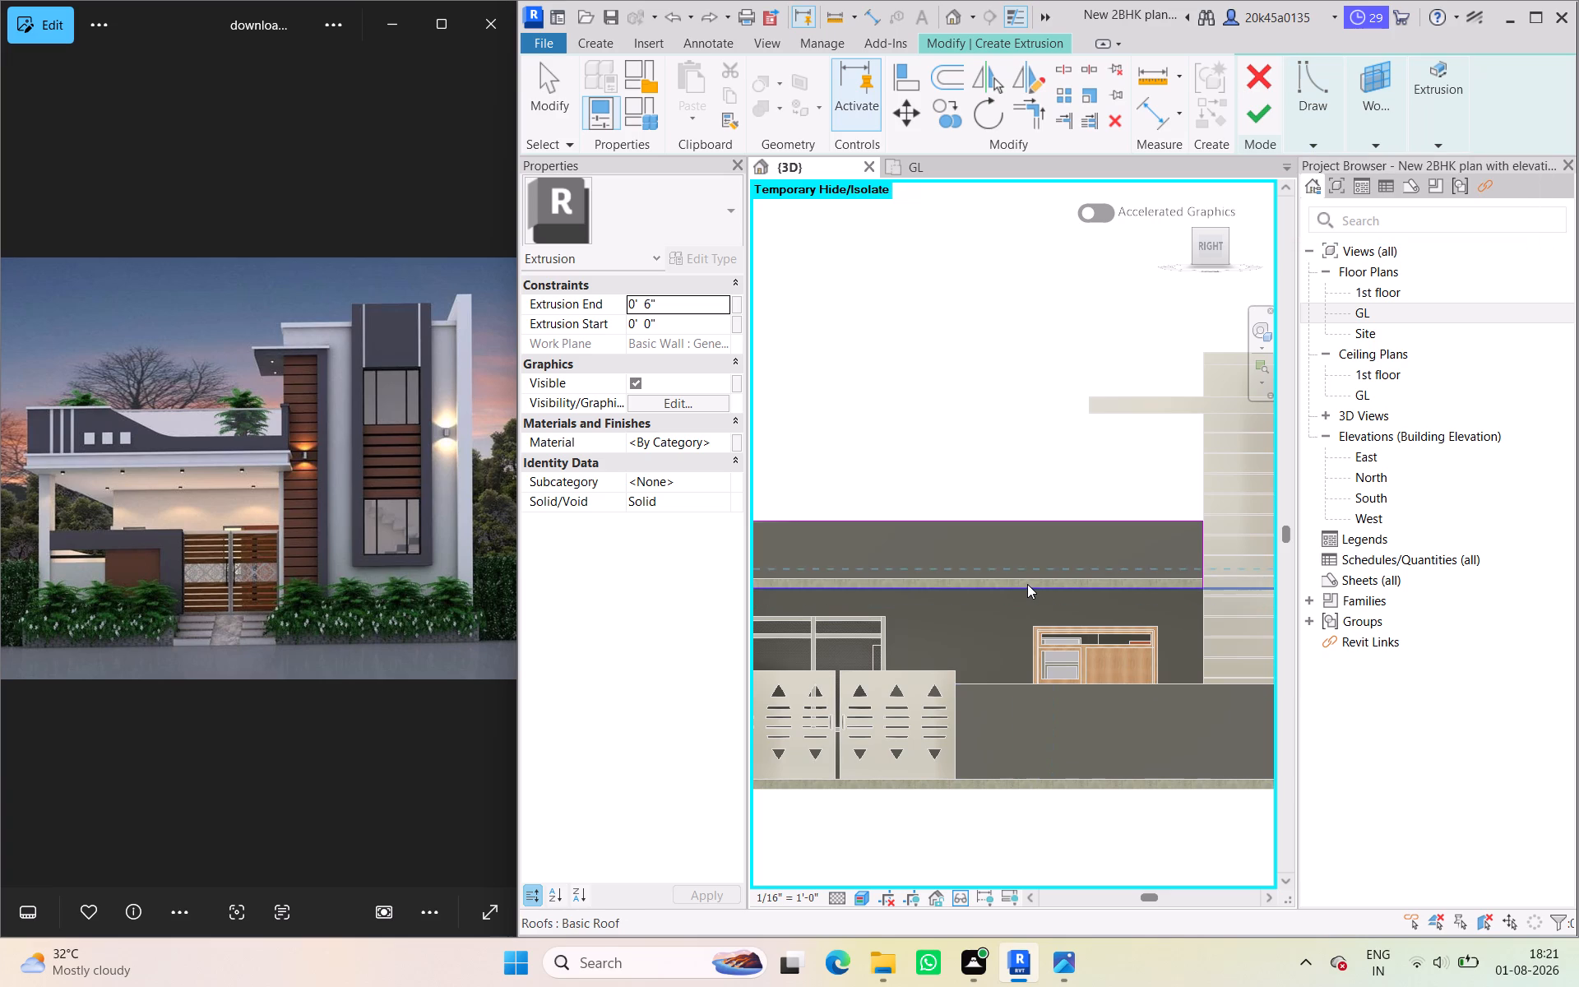
pyautogui.click(1027, 584)
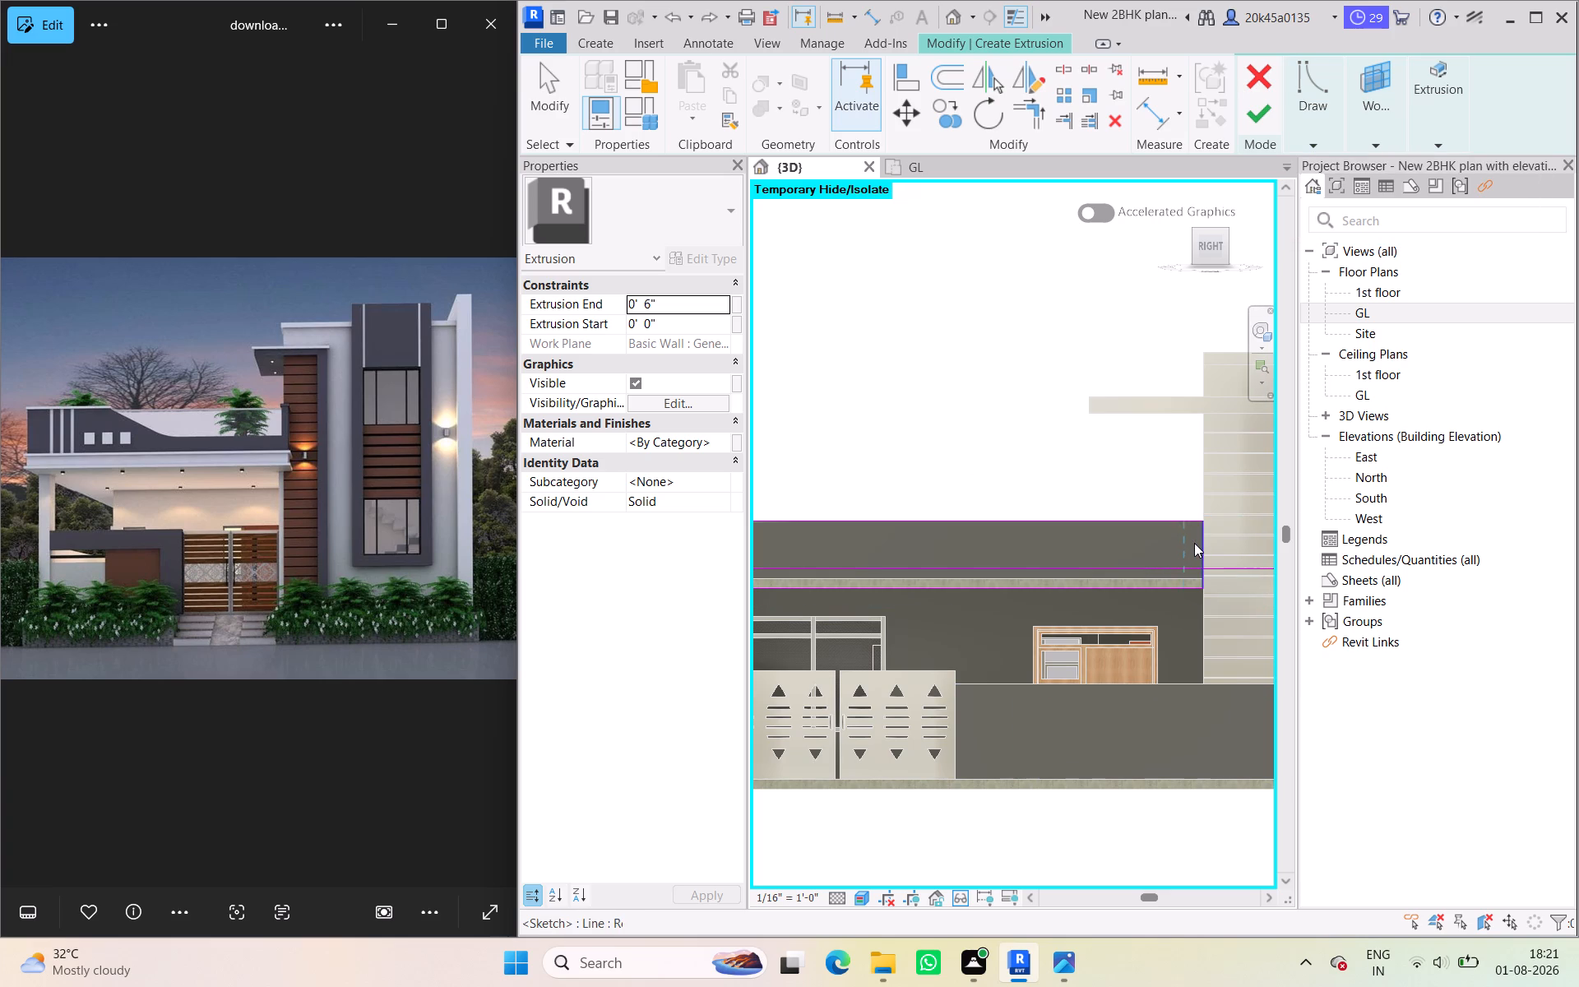
pyautogui.click(1194, 543)
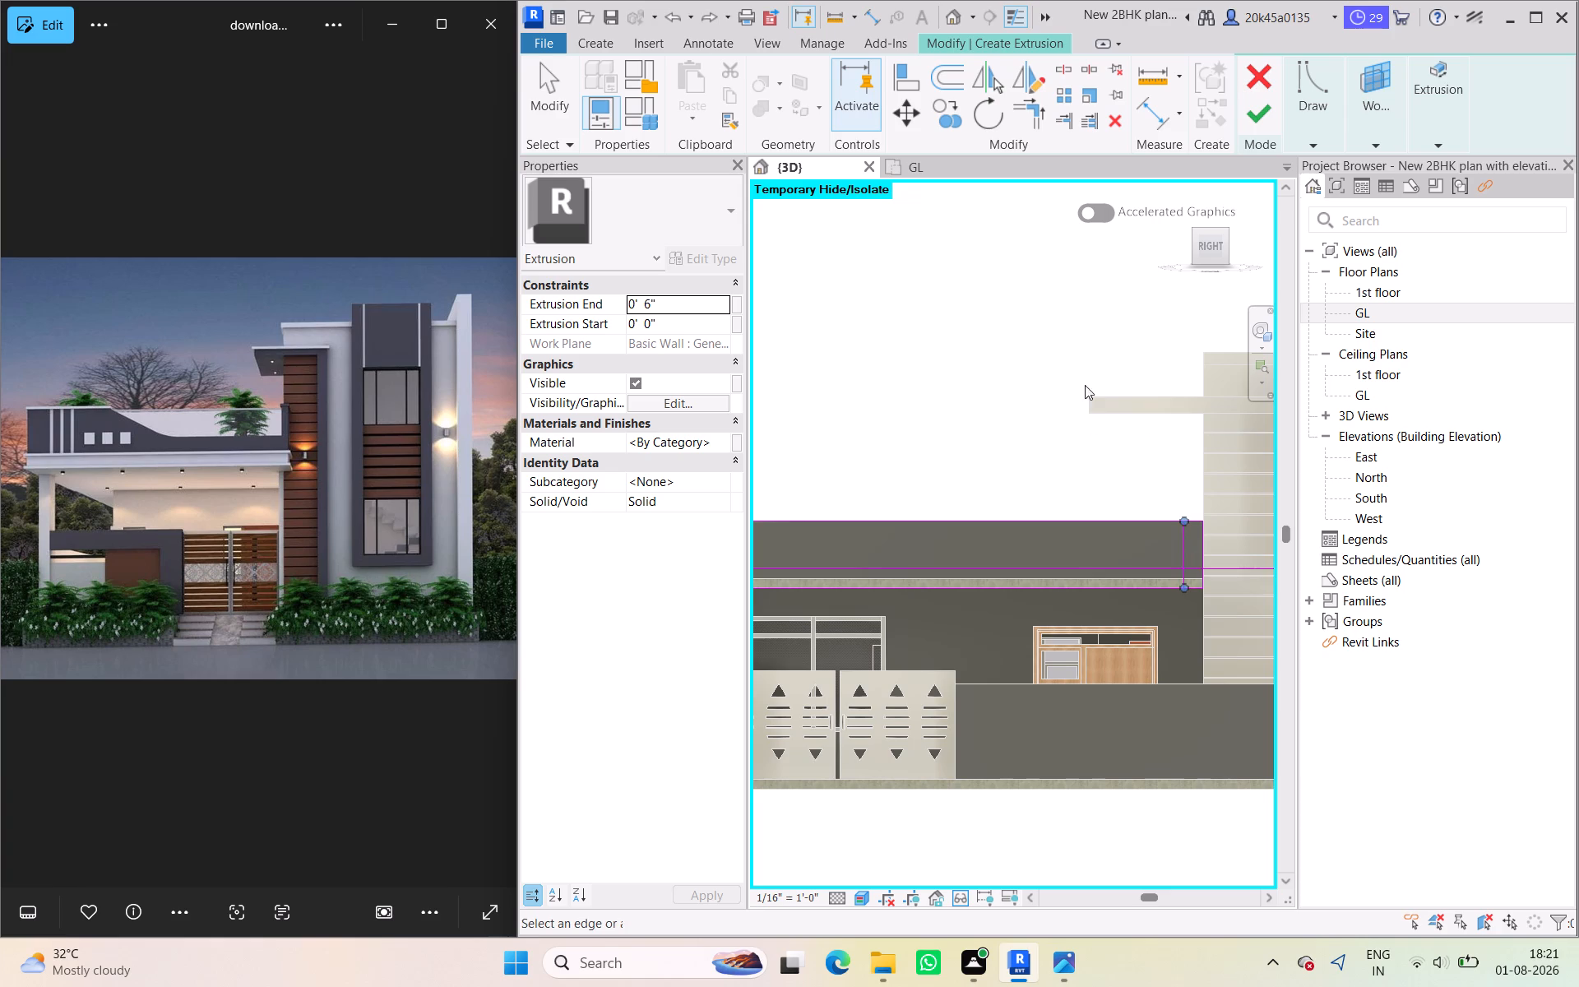
pyautogui.click(550, 84)
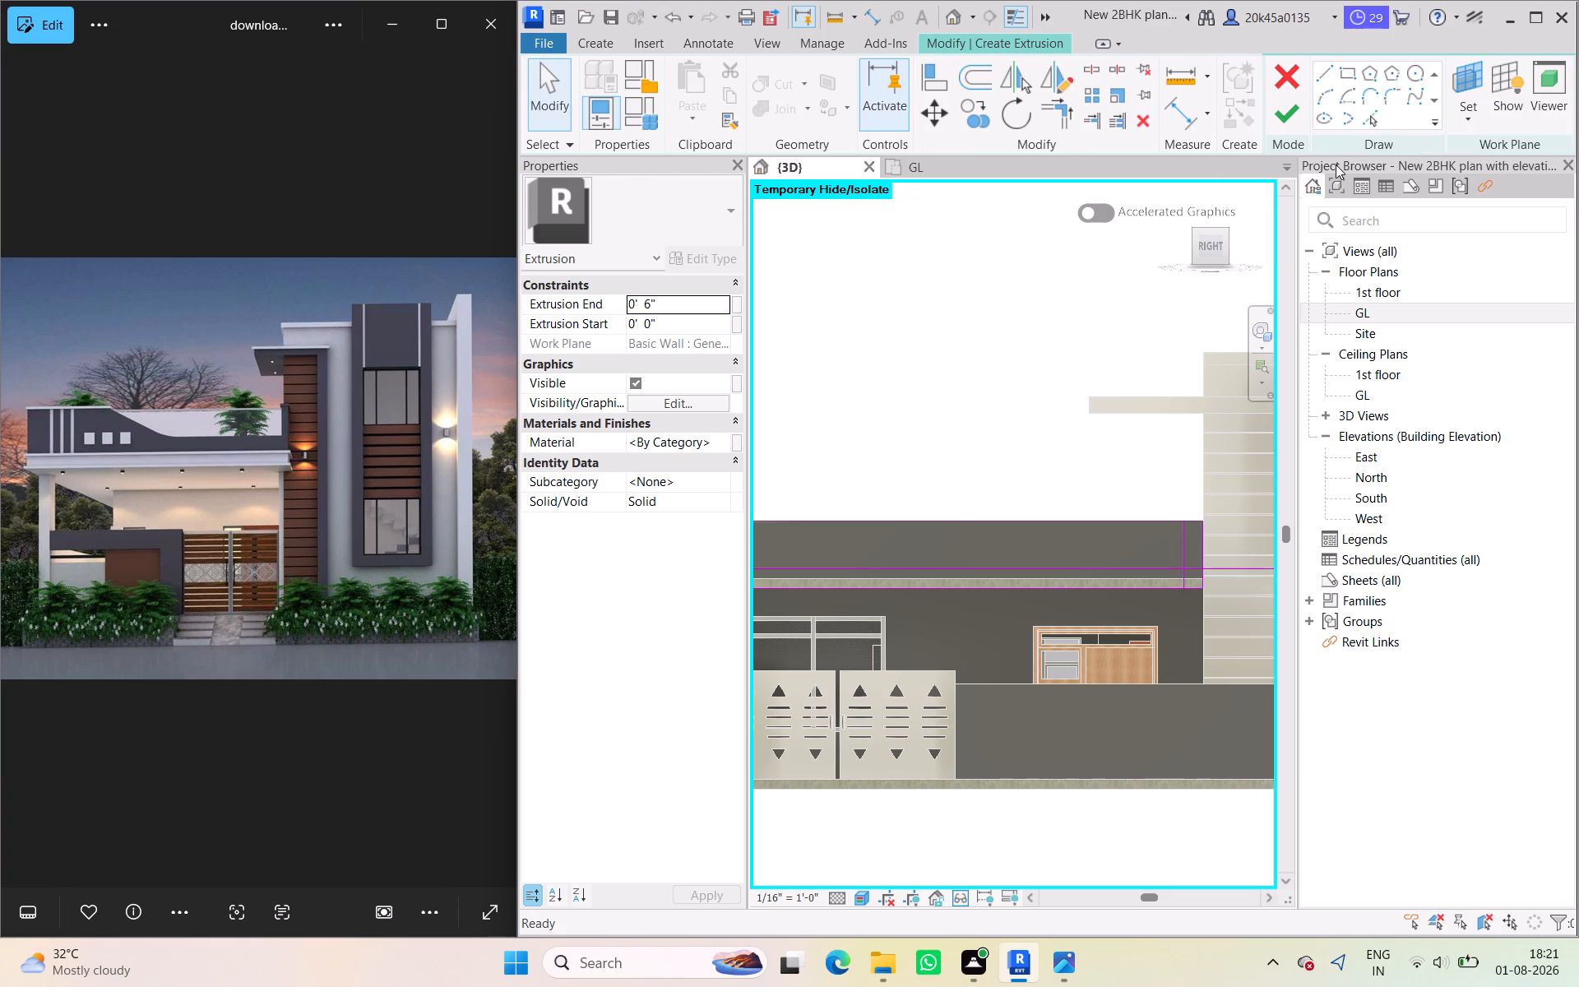
# Sketch a slanted line about 5' 11" long from the parapet's top edge down to the horizontal offset line.
pyautogui.click(1336, 76)
pyautogui.click(1328, 72)
pyautogui.scroll(-1, 1067, 341)
pyautogui.moveTo(1067, 341); pyautogui.dragTo(1192, 327, button='middle')
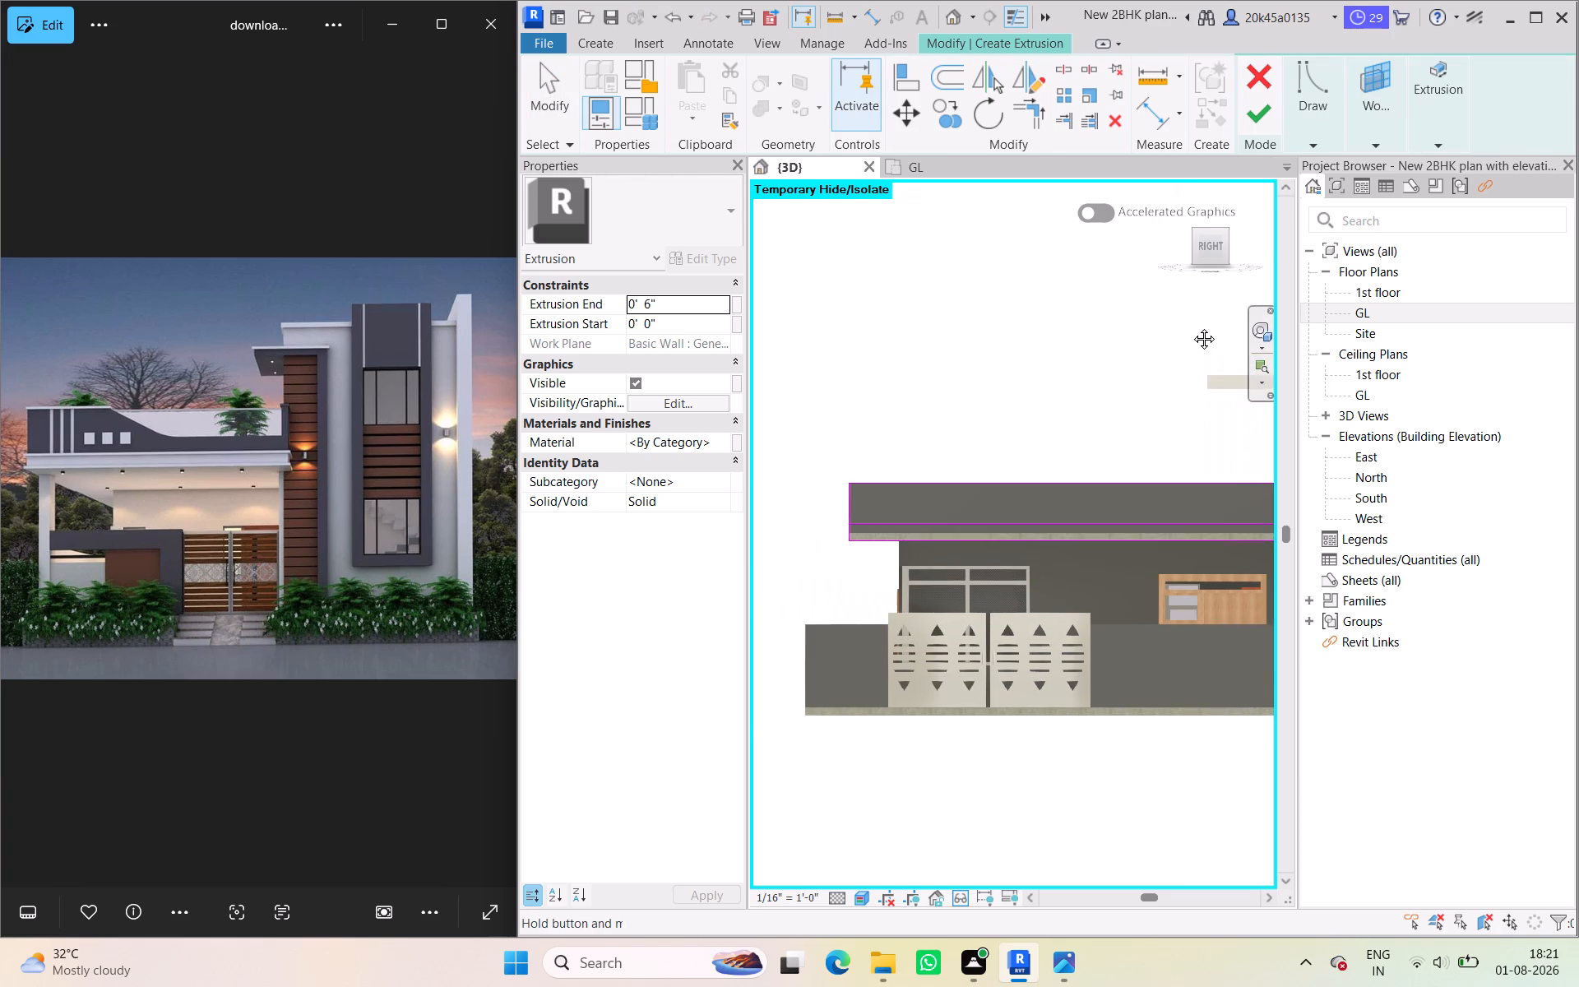
pyautogui.moveTo(1192, 327); pyautogui.dragTo(1192, 340, button='middle')
pyautogui.moveTo(1145, 491); pyautogui.dragTo(959, 490, button='middle')
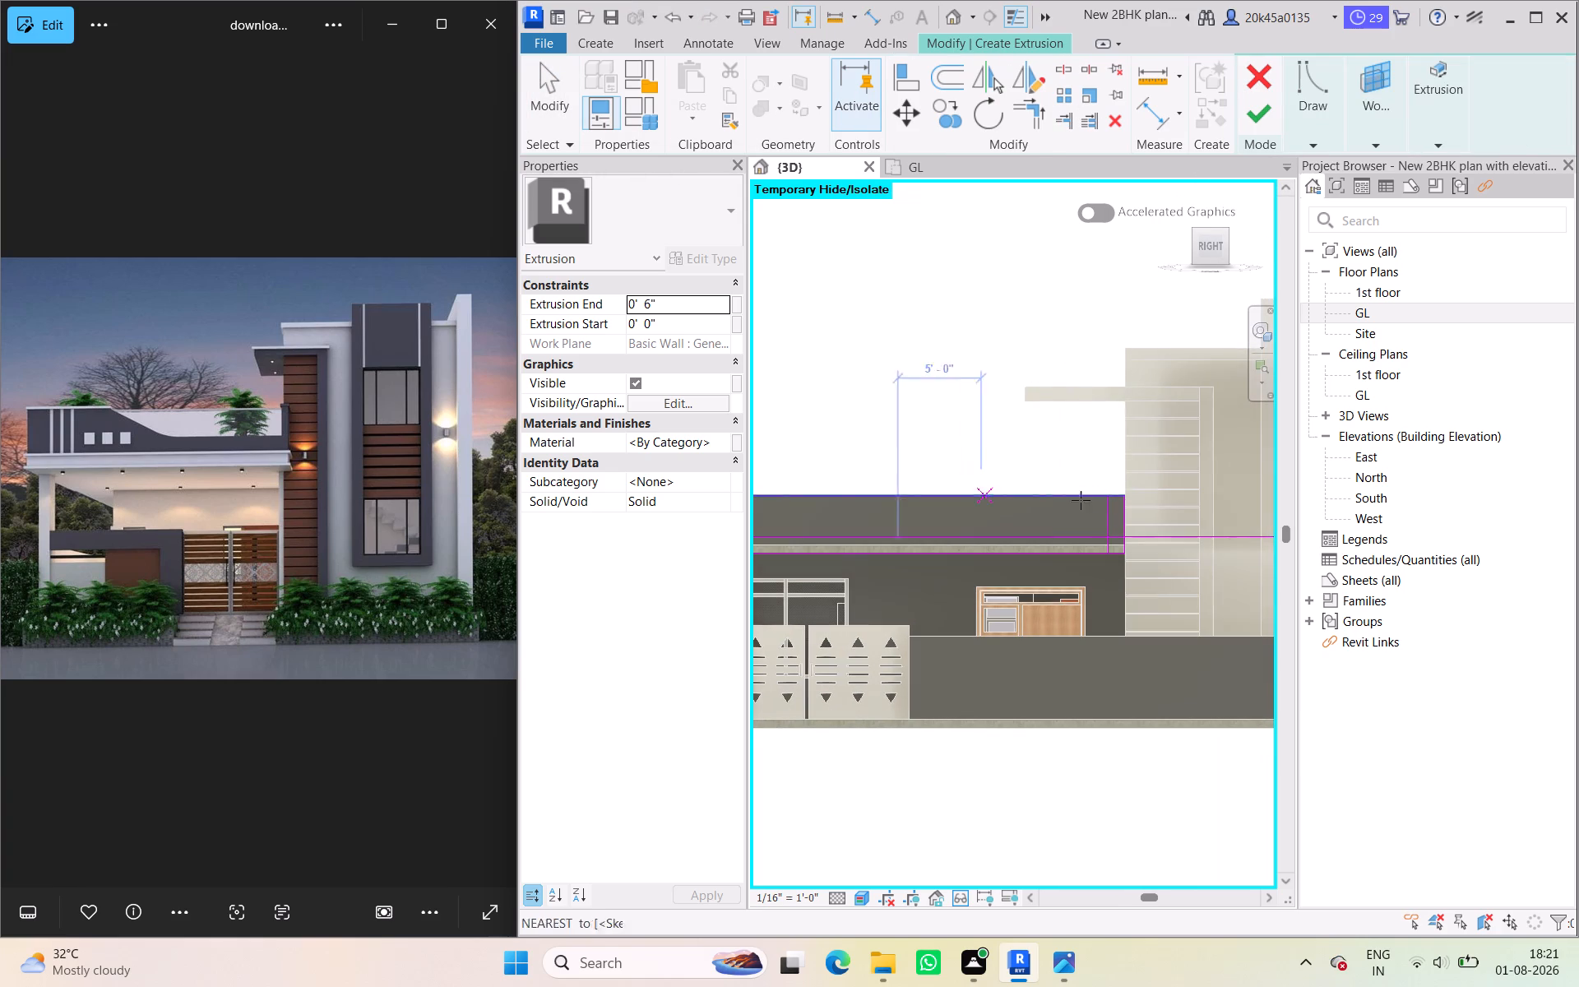
pyautogui.scroll(1, 864, 451)
pyautogui.moveTo(864, 451); pyautogui.dragTo(969, 441, button='middle')
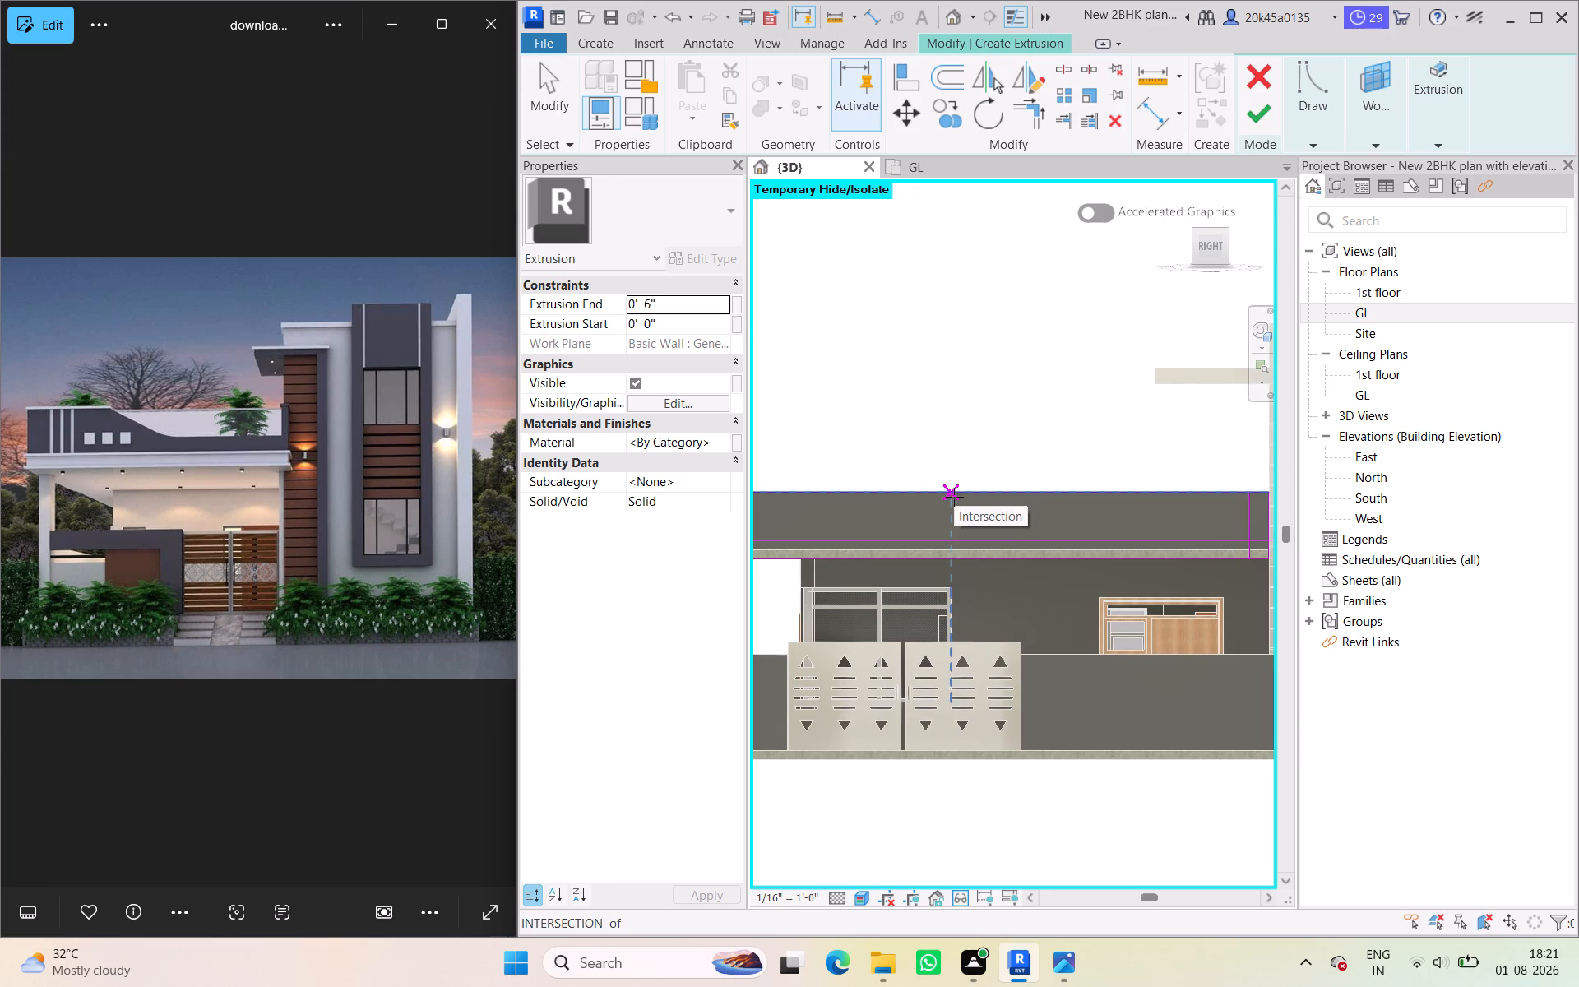
pyautogui.click(954, 497)
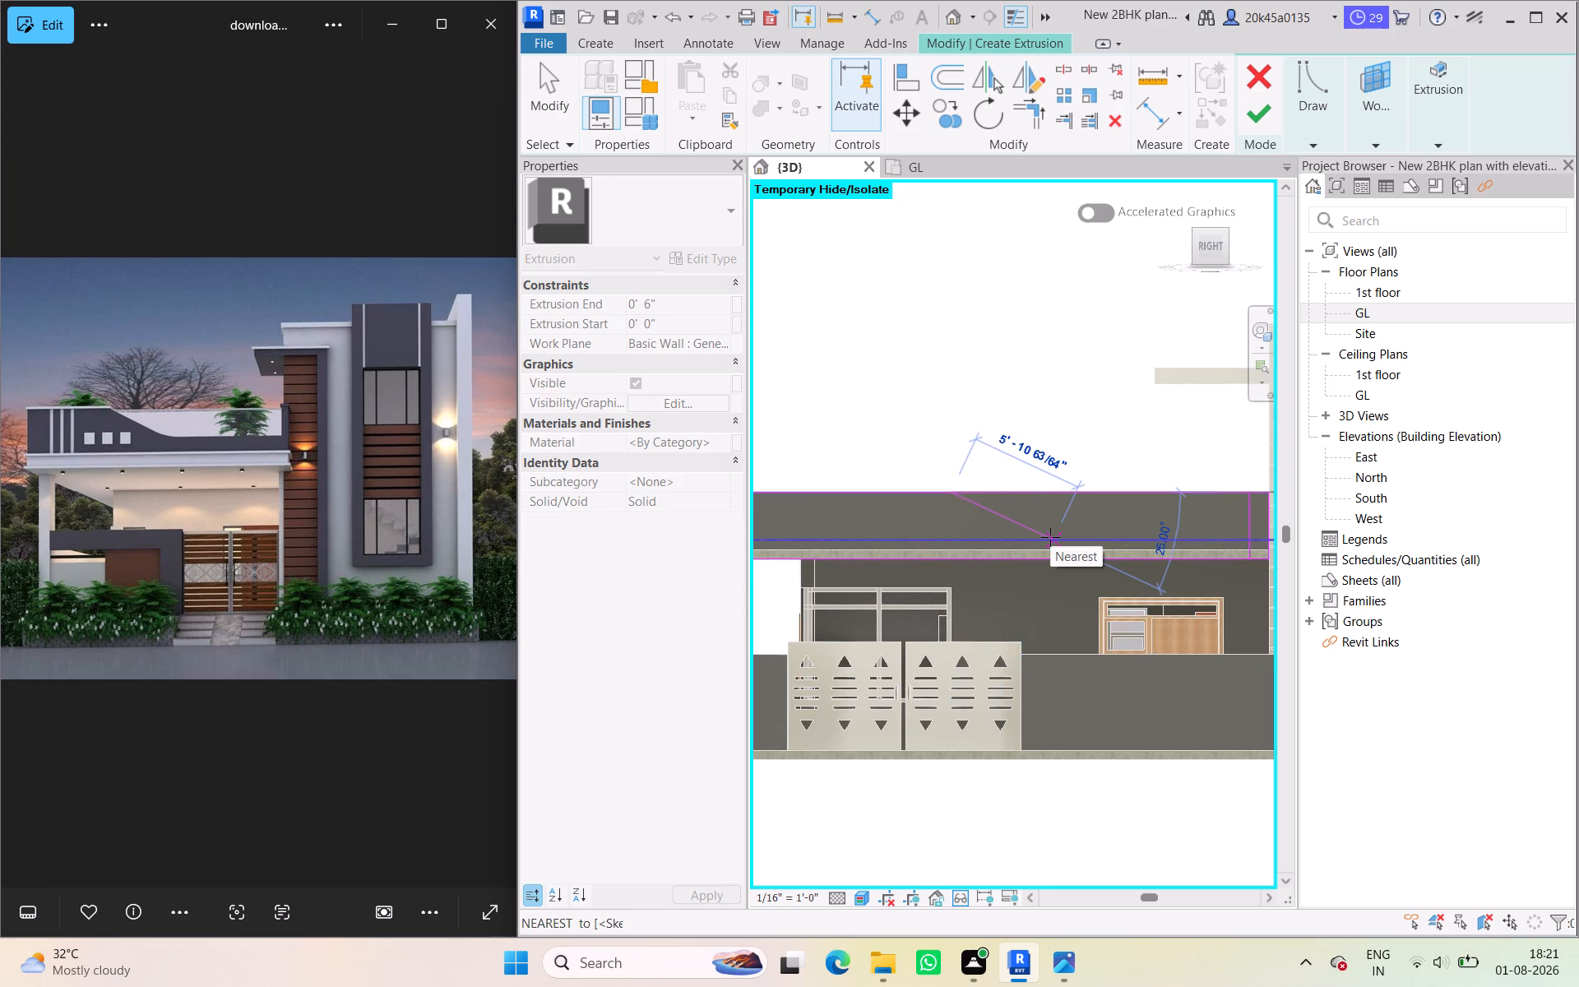
pyautogui.click(1050, 537)
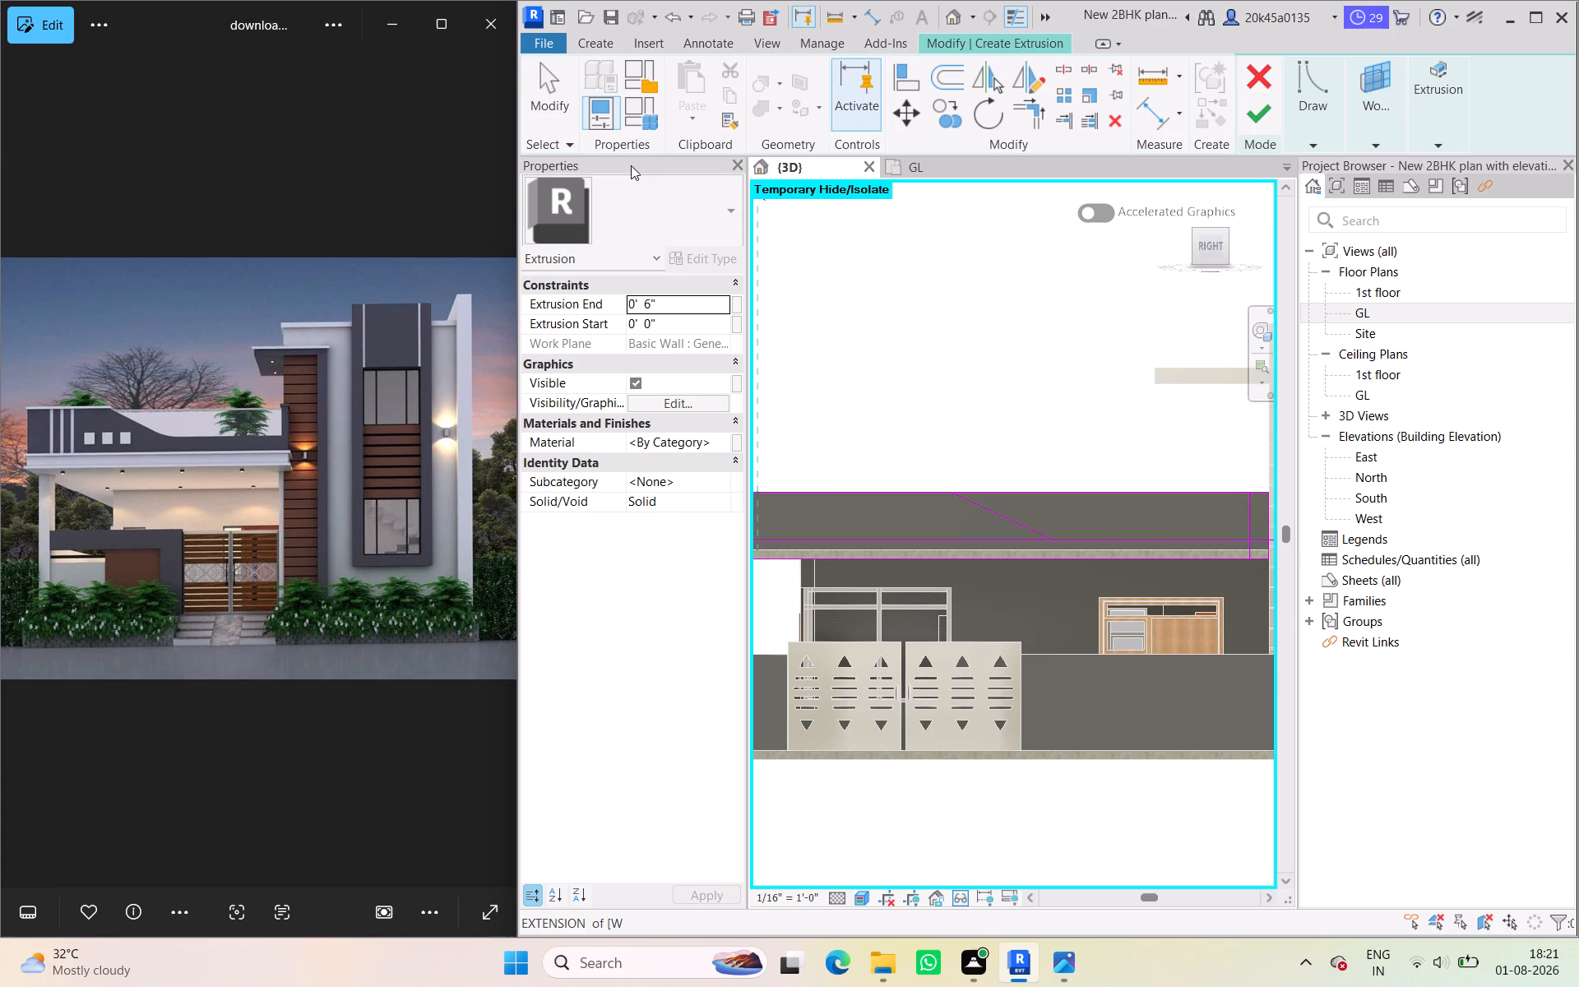
pyautogui.click(563, 91)
# Trim the parapet's top sketch line to a corner with the slanted line, unjoining the elements.
pyautogui.moveTo(1133, 600); pyautogui.dragTo(1135, 598, button='middle')
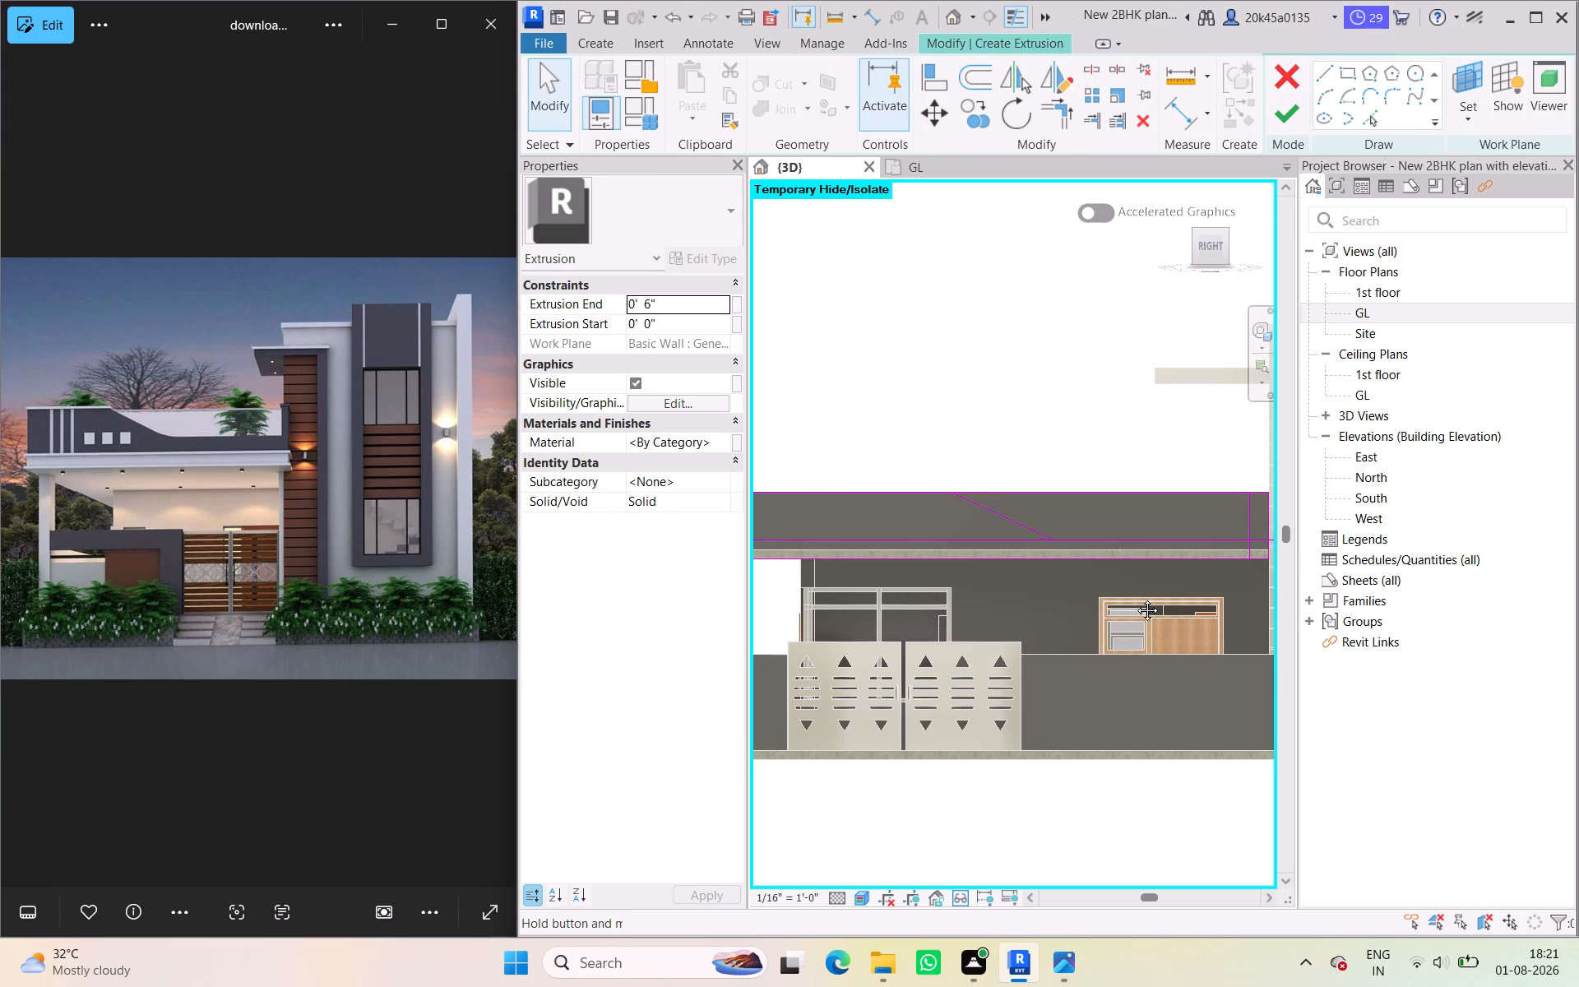
pyautogui.moveTo(1135, 598); pyautogui.dragTo(1115, 553, button='middle')
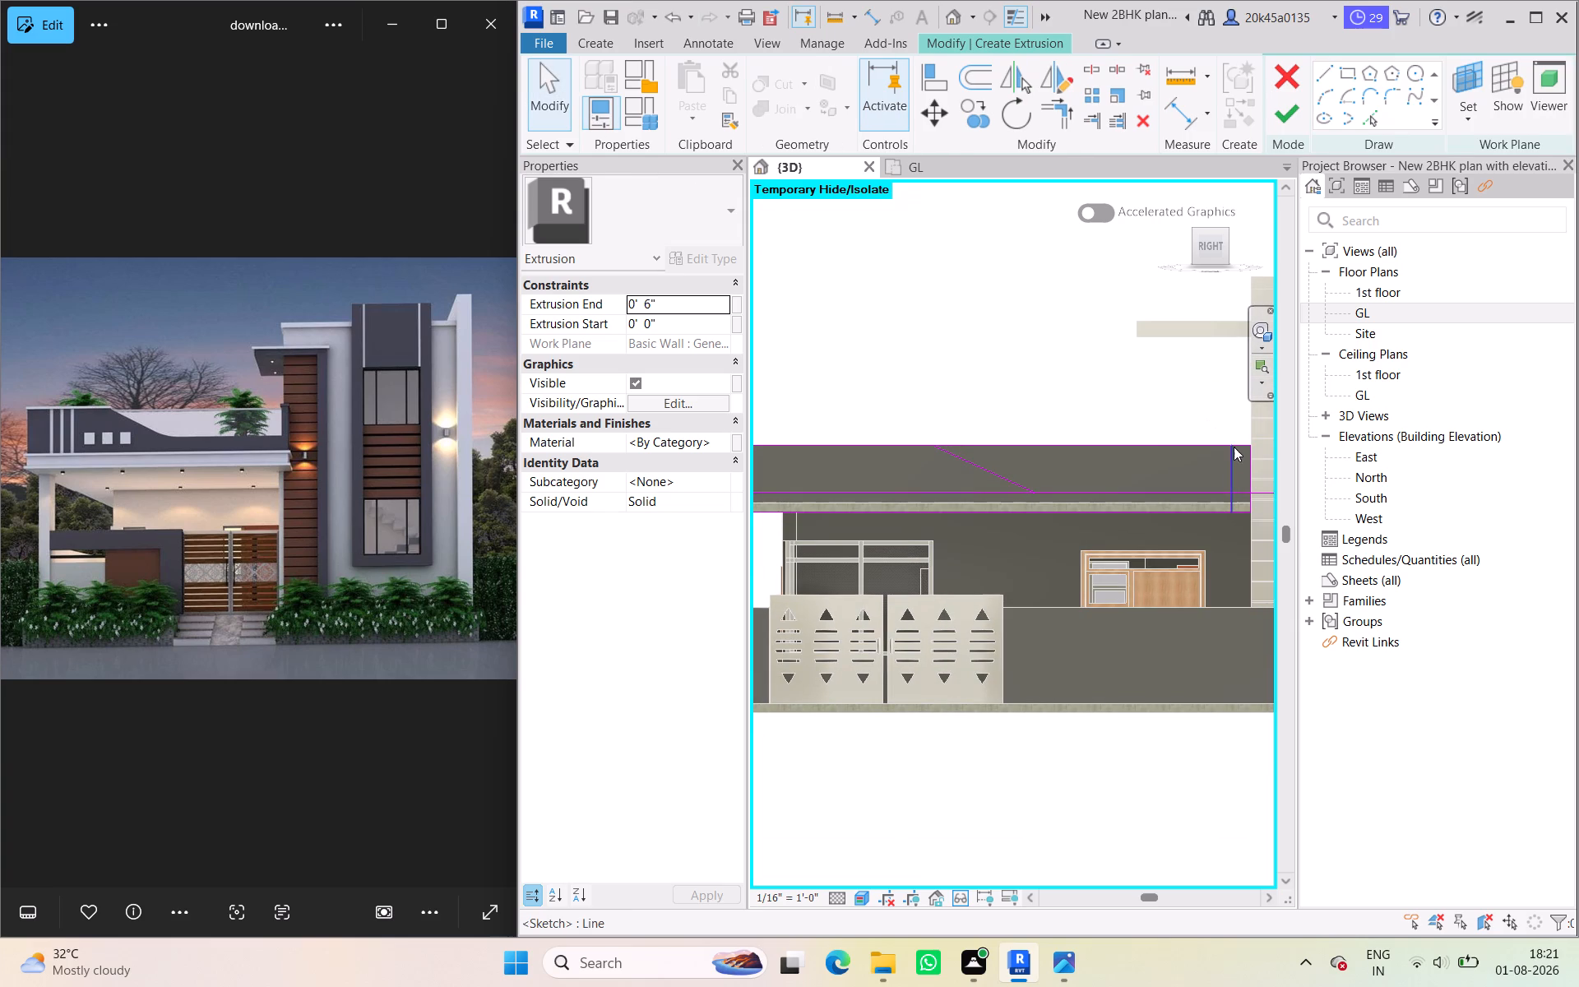
pyautogui.click(1066, 108)
pyautogui.click(903, 444)
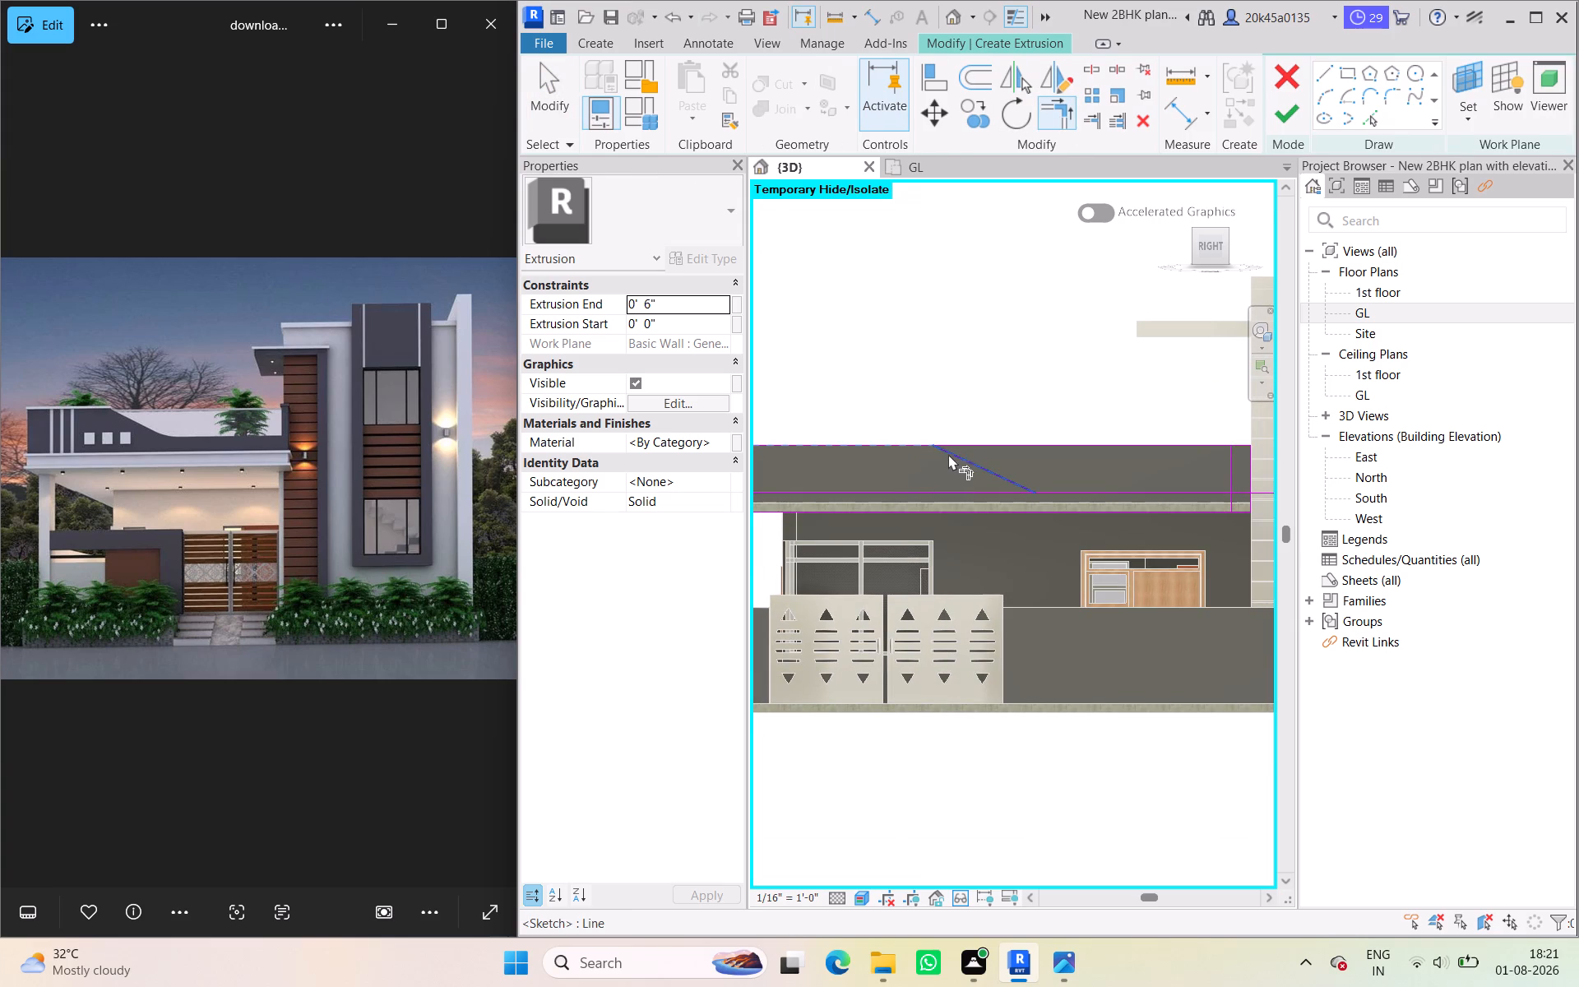
pyautogui.click(949, 454)
pyautogui.click(1240, 904)
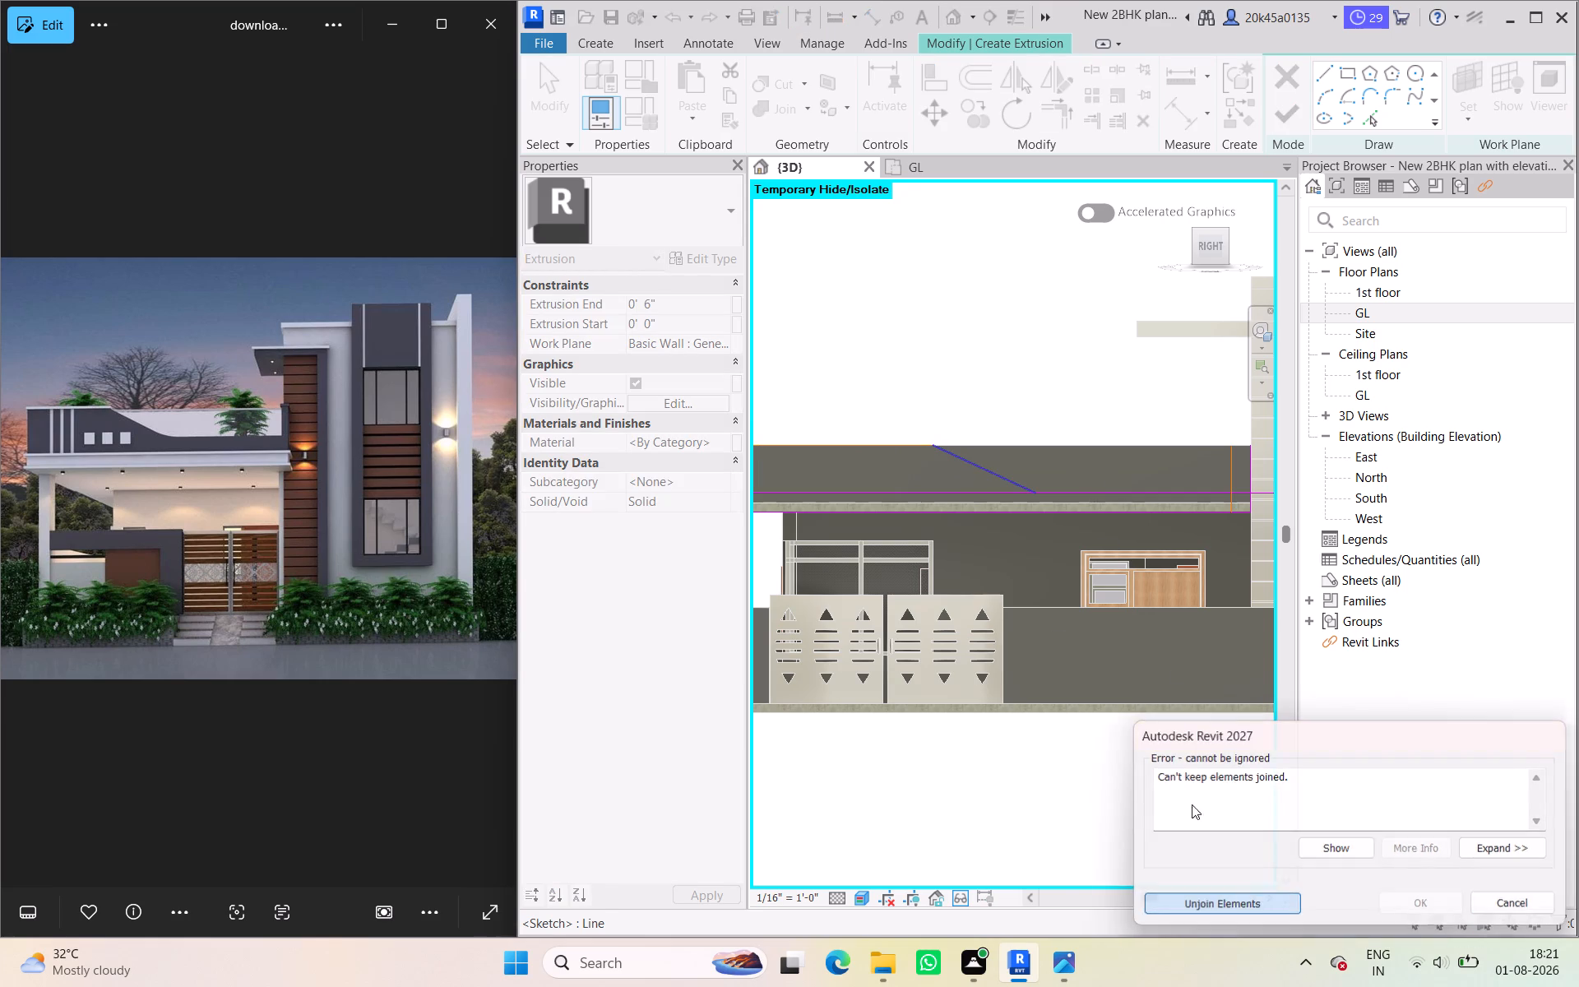
# Trim the horizontal and vertical 1' offset lines to a corner near the tower.
pyautogui.scroll(1, 1241, 483)
pyautogui.moveTo(1241, 483); pyautogui.dragTo(1163, 517, button='middle')
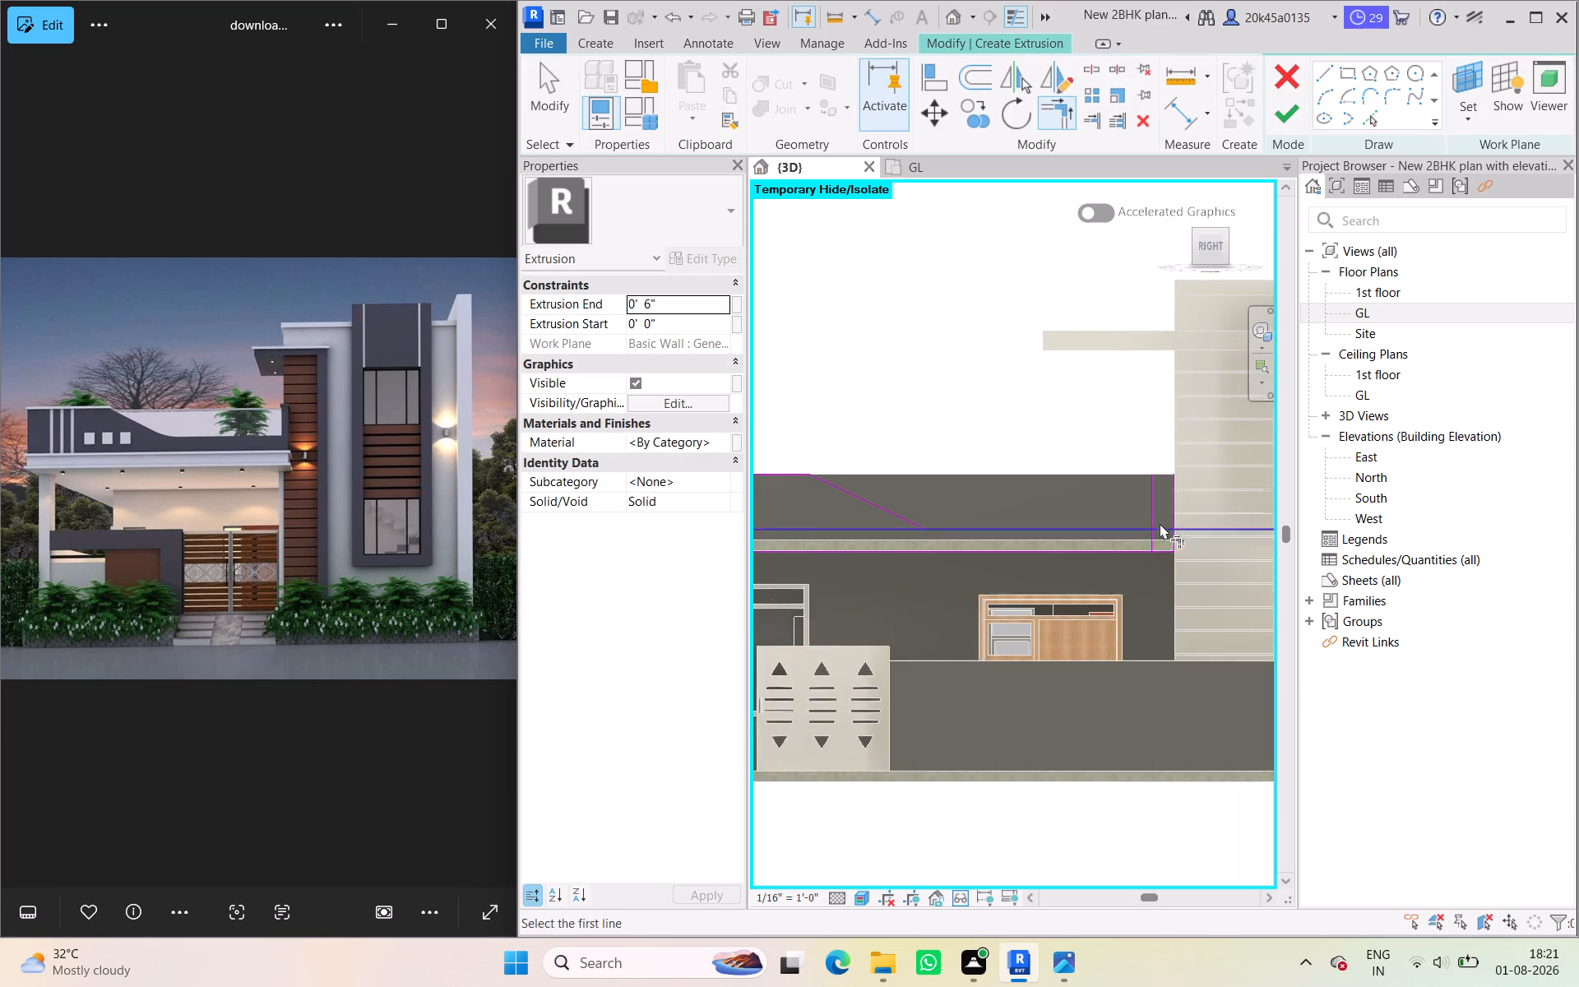
pyautogui.scroll(2, 1147, 527)
pyautogui.click(1128, 523)
pyautogui.click(1150, 508)
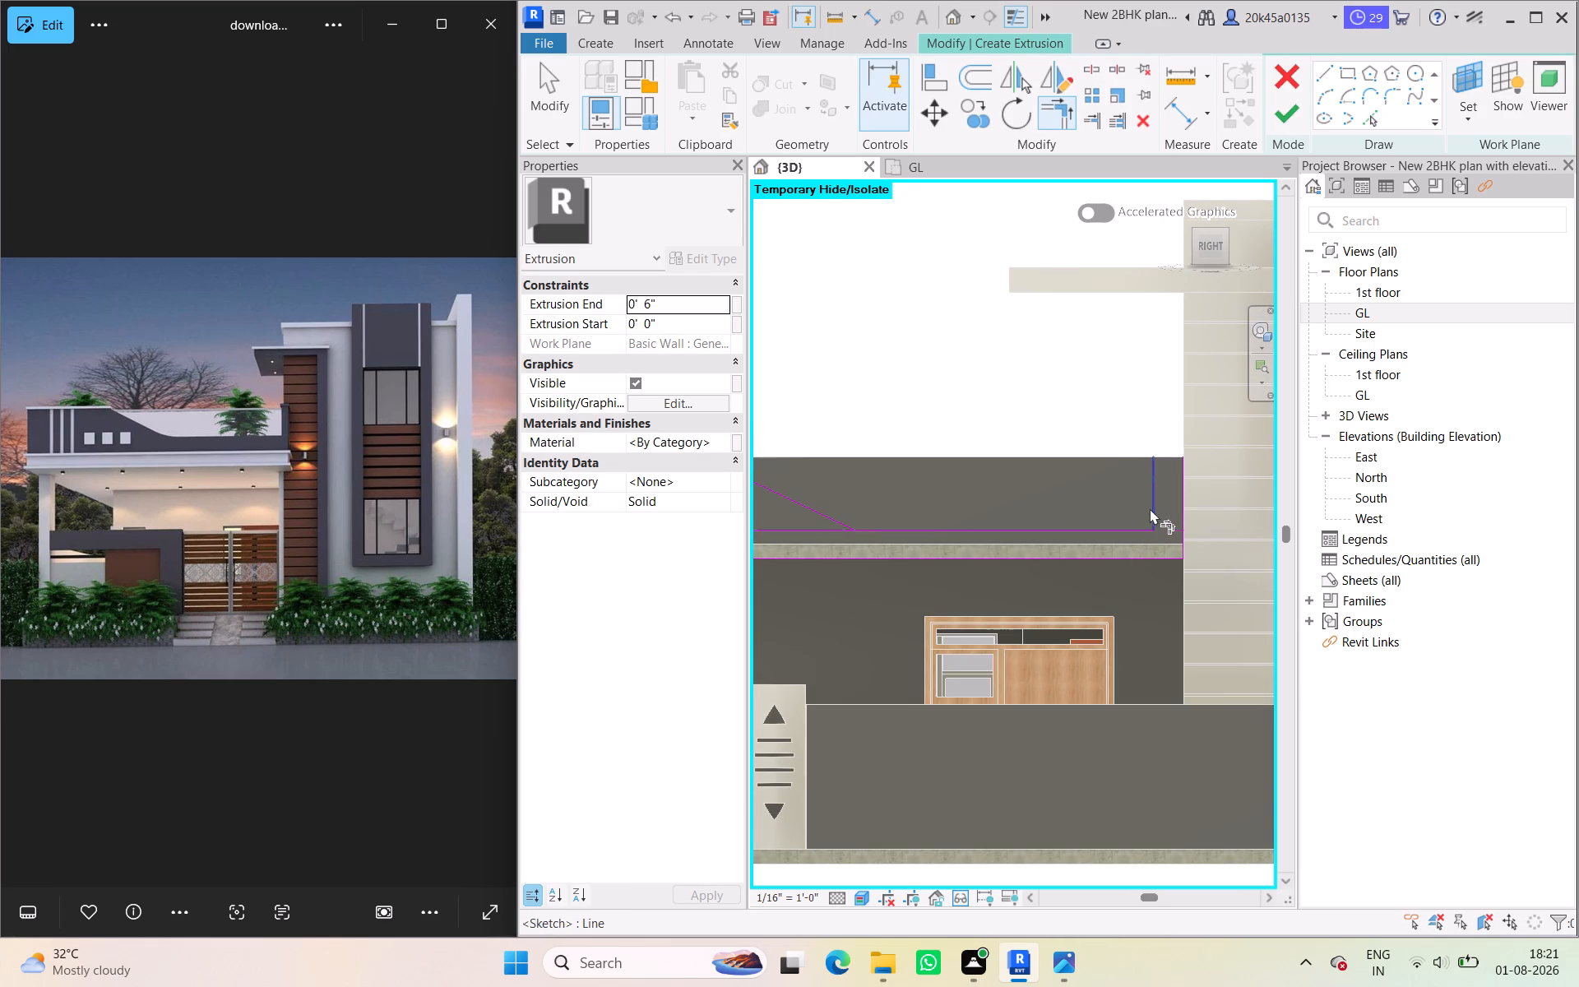
# Pick the parapet's top edge as a sketch line and trim it between the vertical offset line and the tower-side edge line.
pyautogui.click(1377, 120)
pyautogui.click(1171, 457)
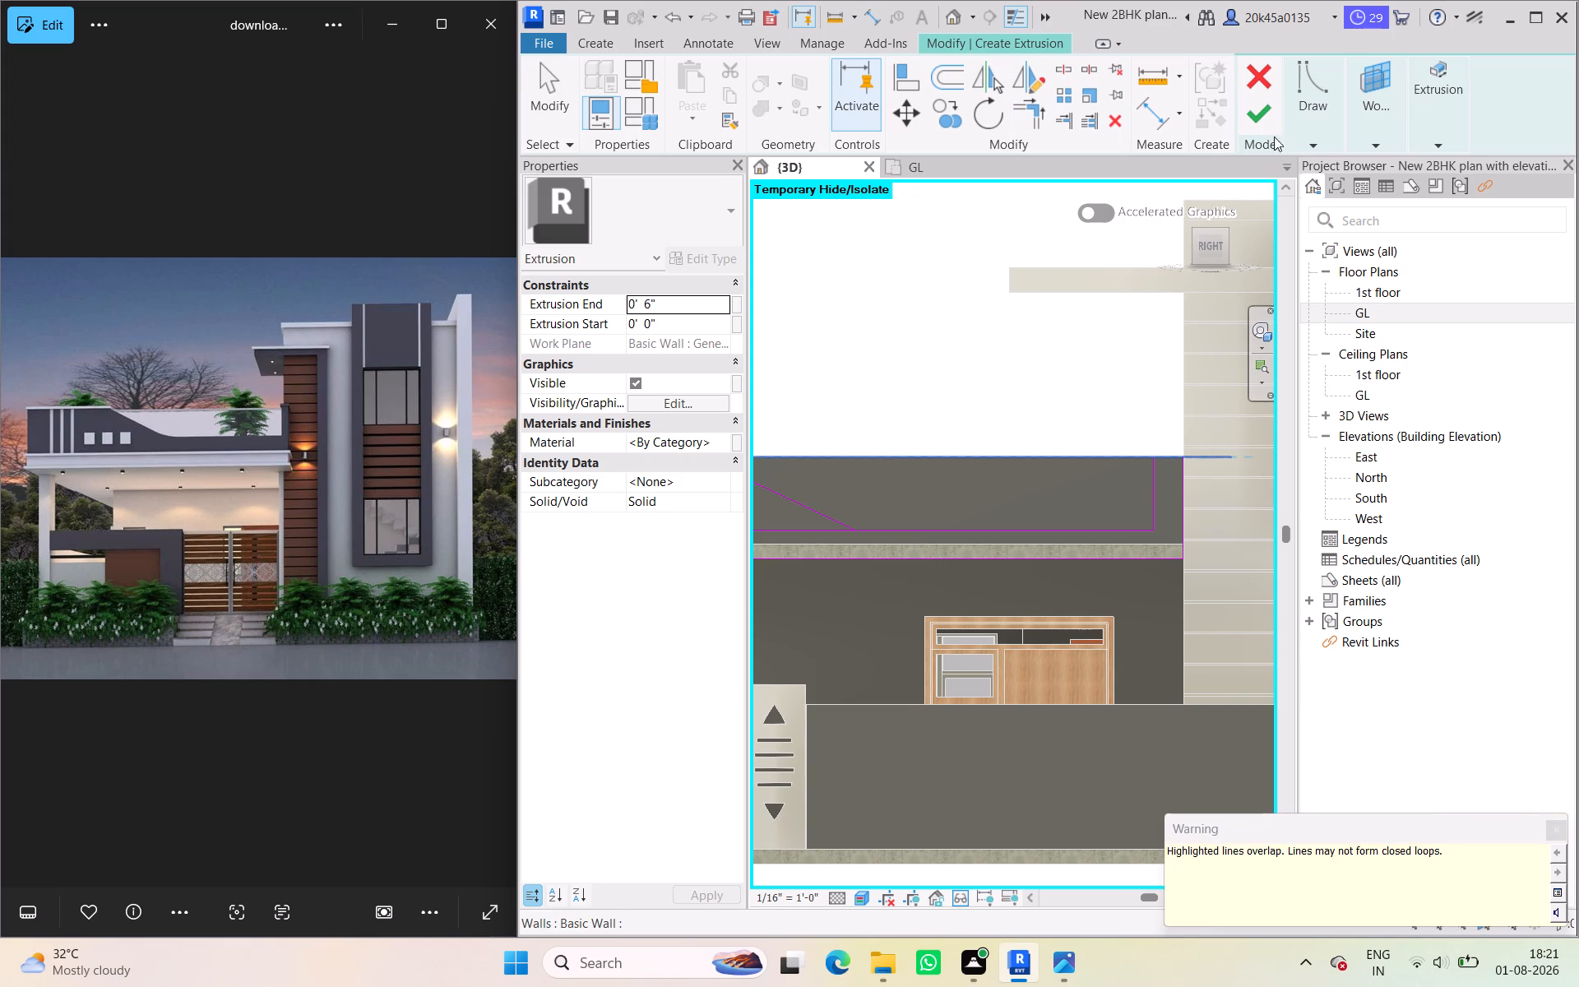
pyautogui.click(1308, 145)
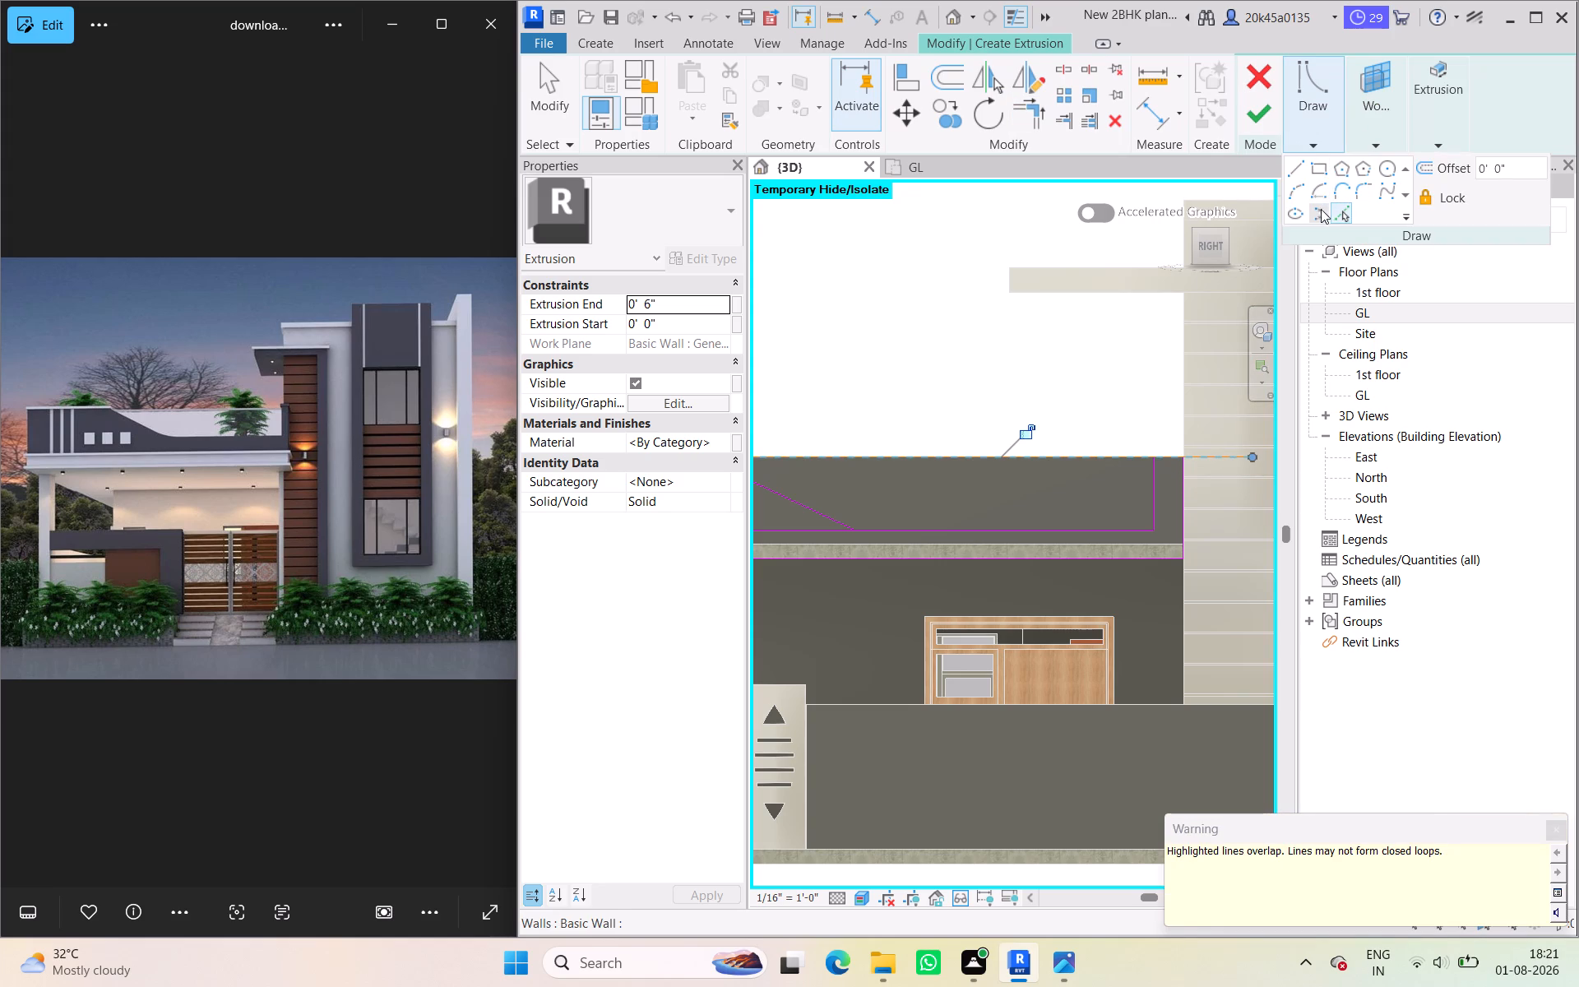
pyautogui.click(1035, 118)
pyautogui.click(1153, 484)
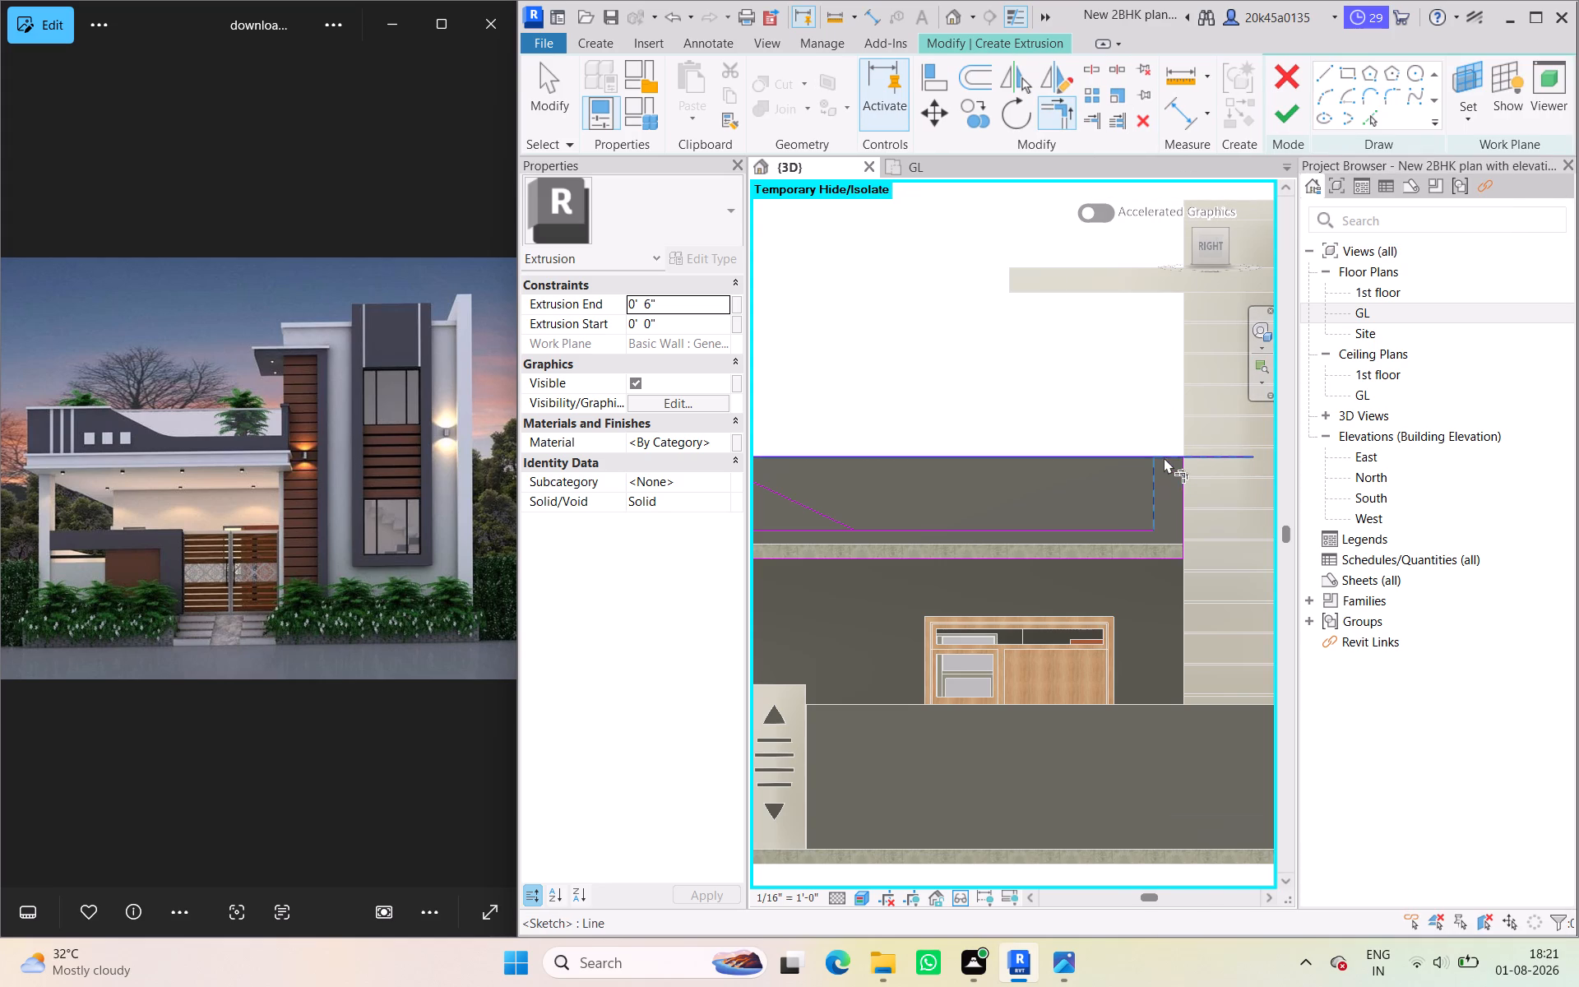
pyautogui.click(1165, 457)
pyautogui.click(1182, 491)
pyautogui.click(1165, 455)
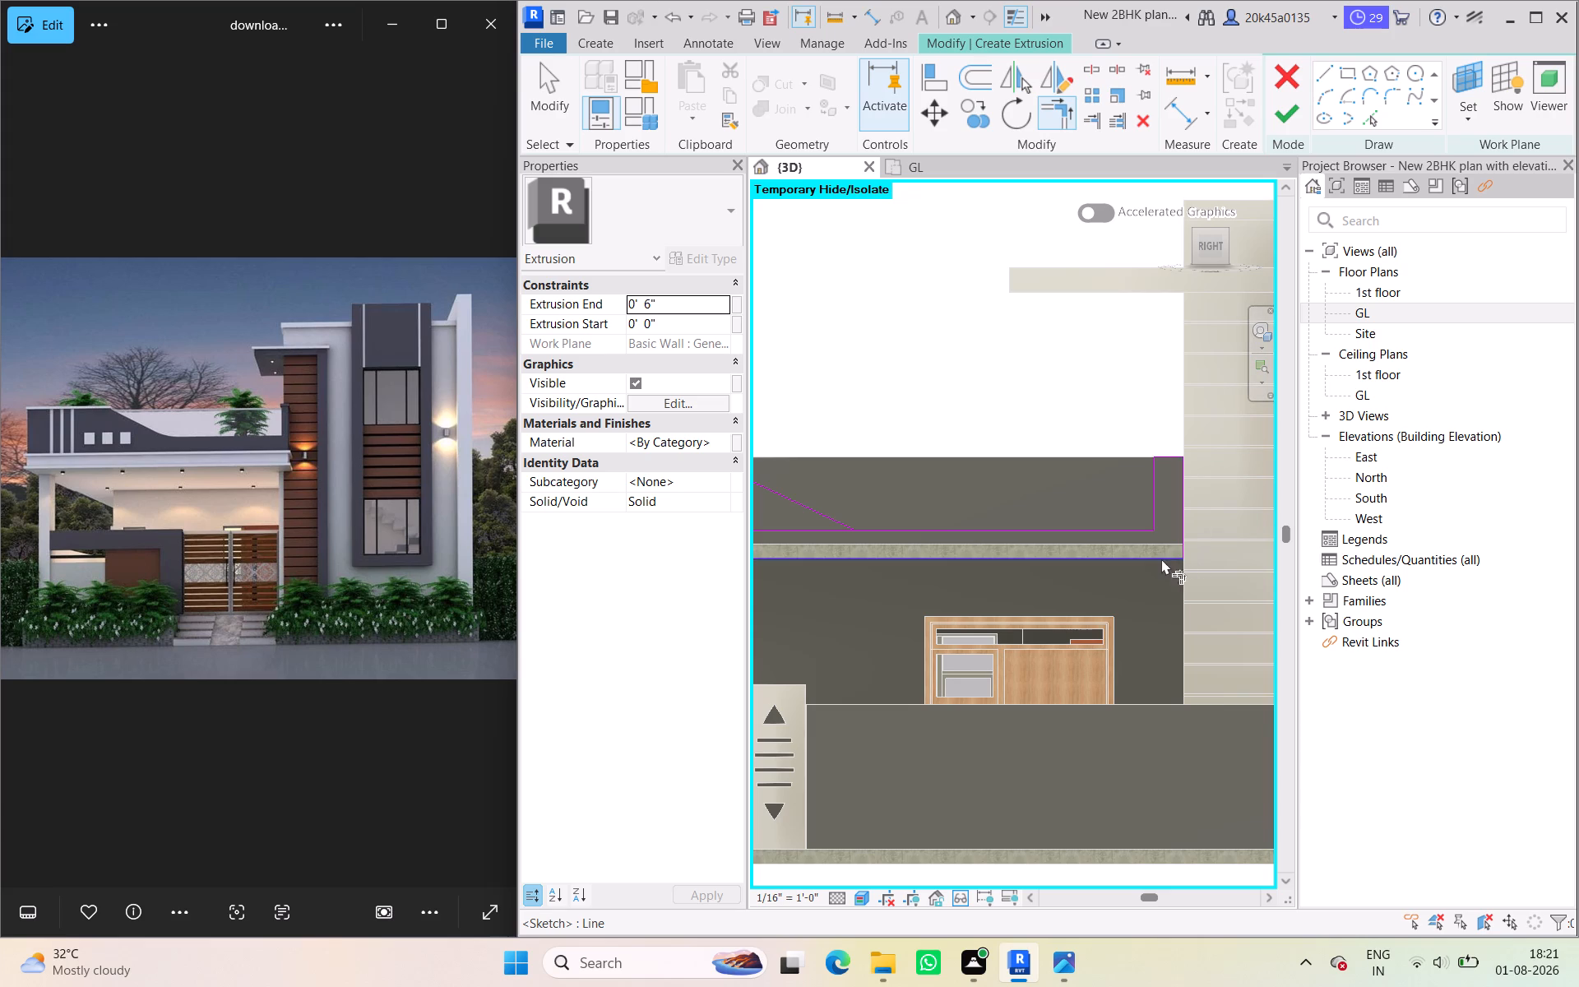
# Trim the horizontal offset line to a corner with the lower end of the slanted line.
pyautogui.scroll(-1, 1146, 558)
pyautogui.moveTo(1146, 558); pyautogui.dragTo(1276, 572, button='middle')
pyautogui.scroll(-1, 1117, 587)
pyautogui.moveTo(1115, 591); pyautogui.dragTo(1182, 628, button='middle')
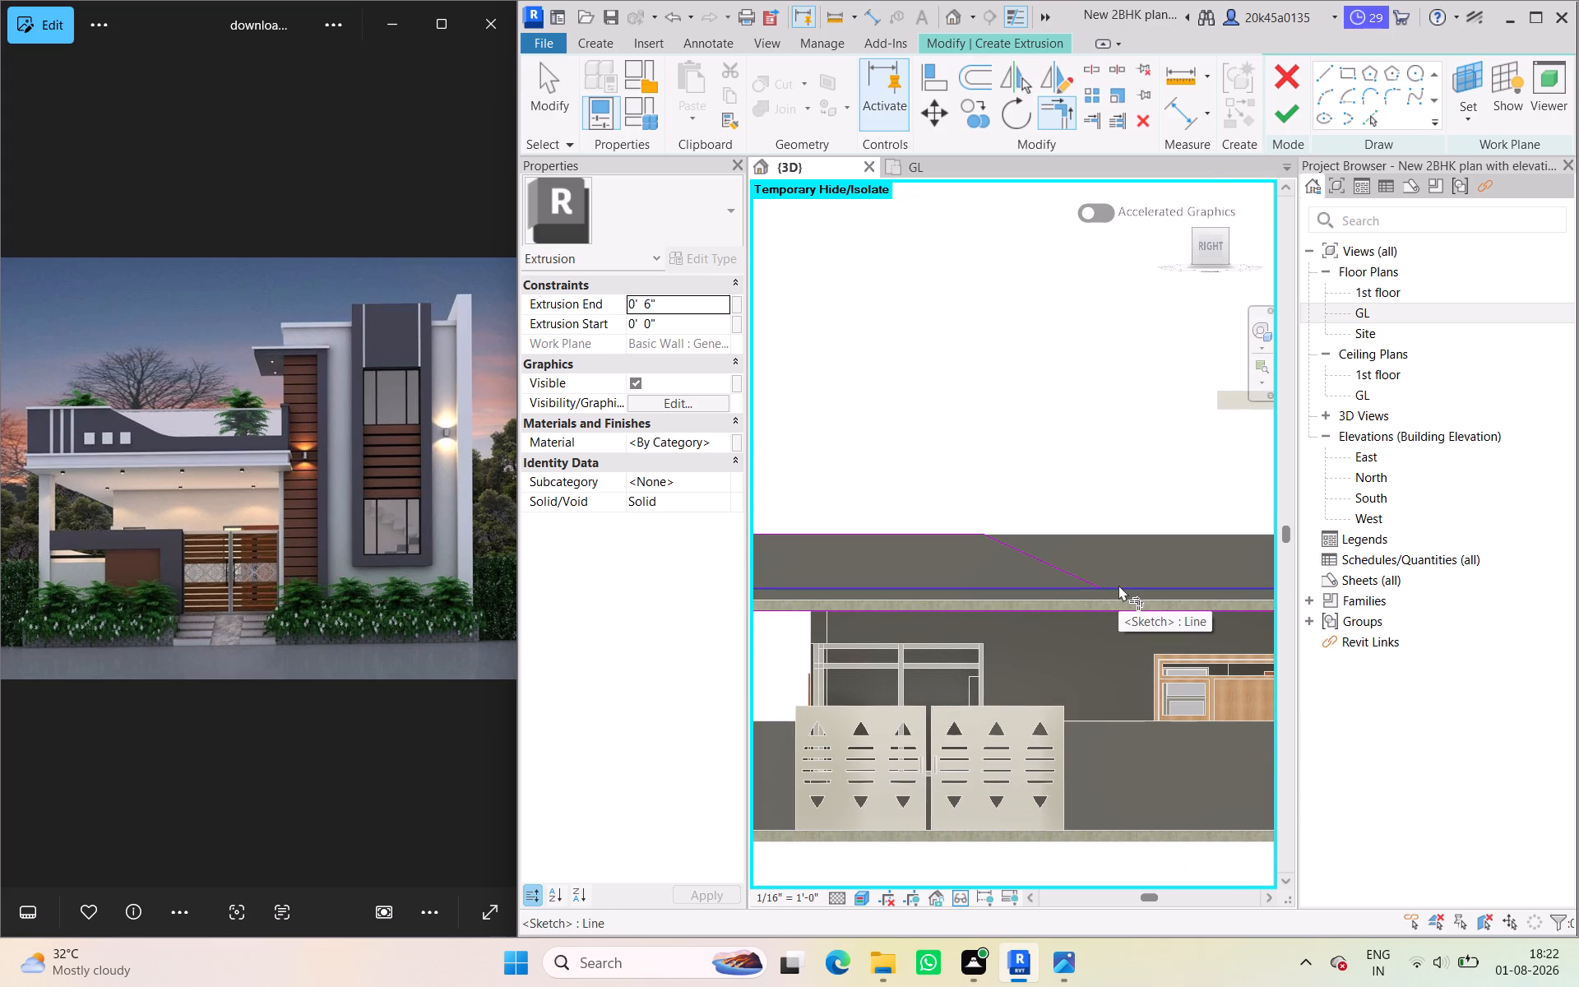
pyautogui.click(1118, 585)
pyautogui.click(1088, 575)
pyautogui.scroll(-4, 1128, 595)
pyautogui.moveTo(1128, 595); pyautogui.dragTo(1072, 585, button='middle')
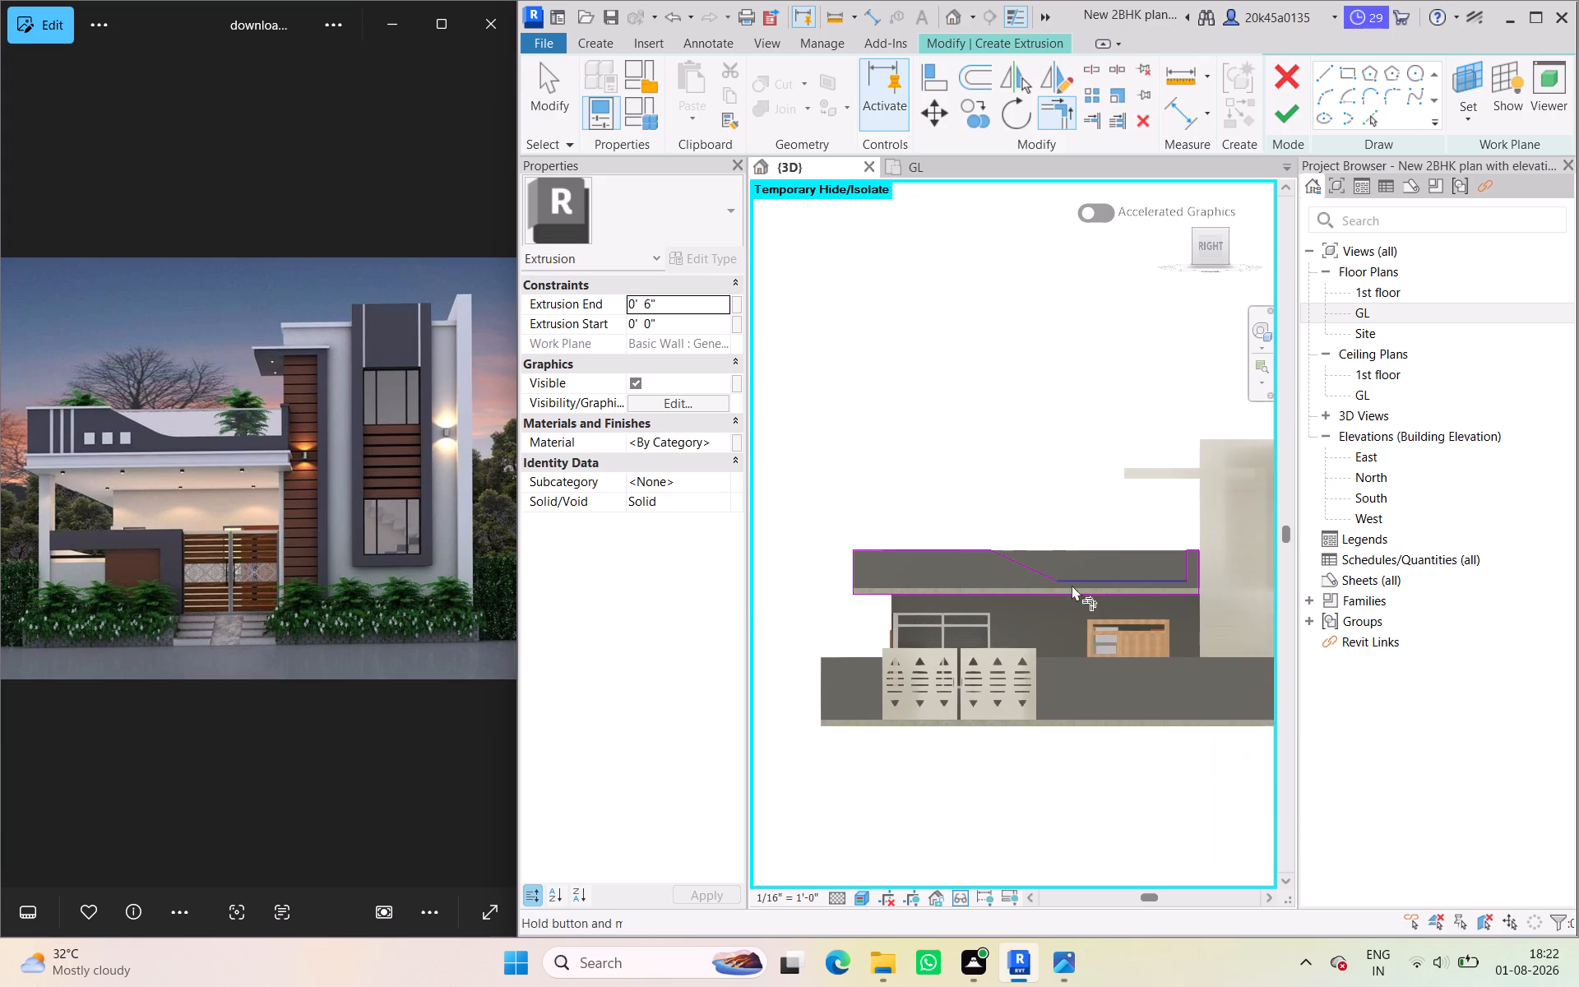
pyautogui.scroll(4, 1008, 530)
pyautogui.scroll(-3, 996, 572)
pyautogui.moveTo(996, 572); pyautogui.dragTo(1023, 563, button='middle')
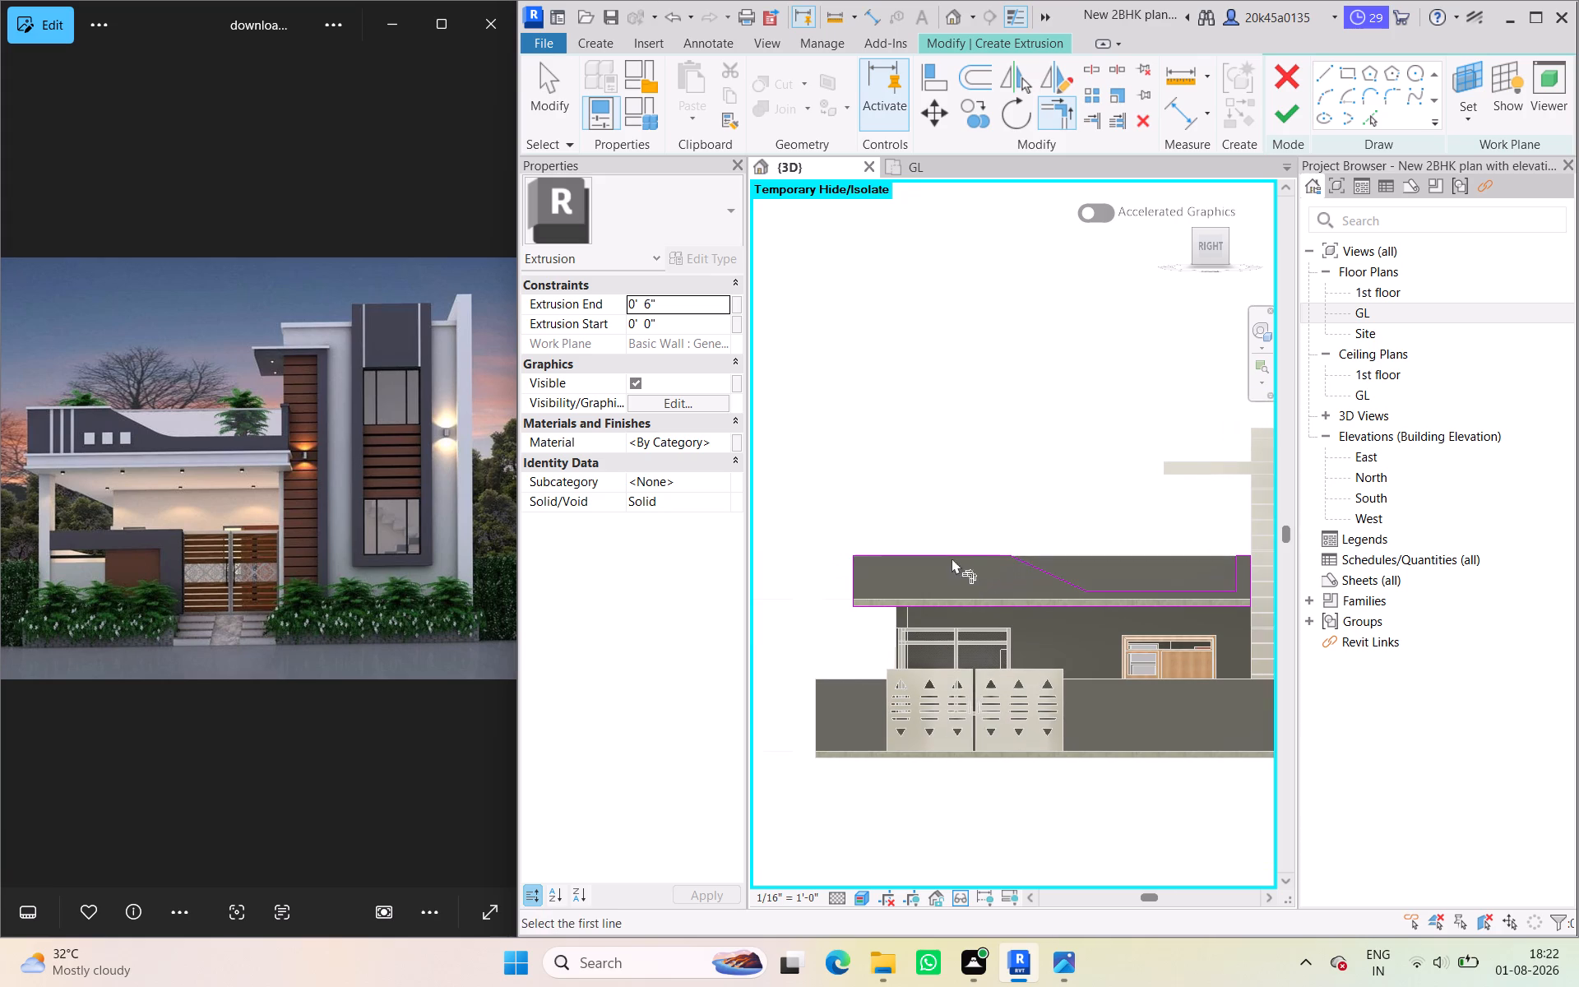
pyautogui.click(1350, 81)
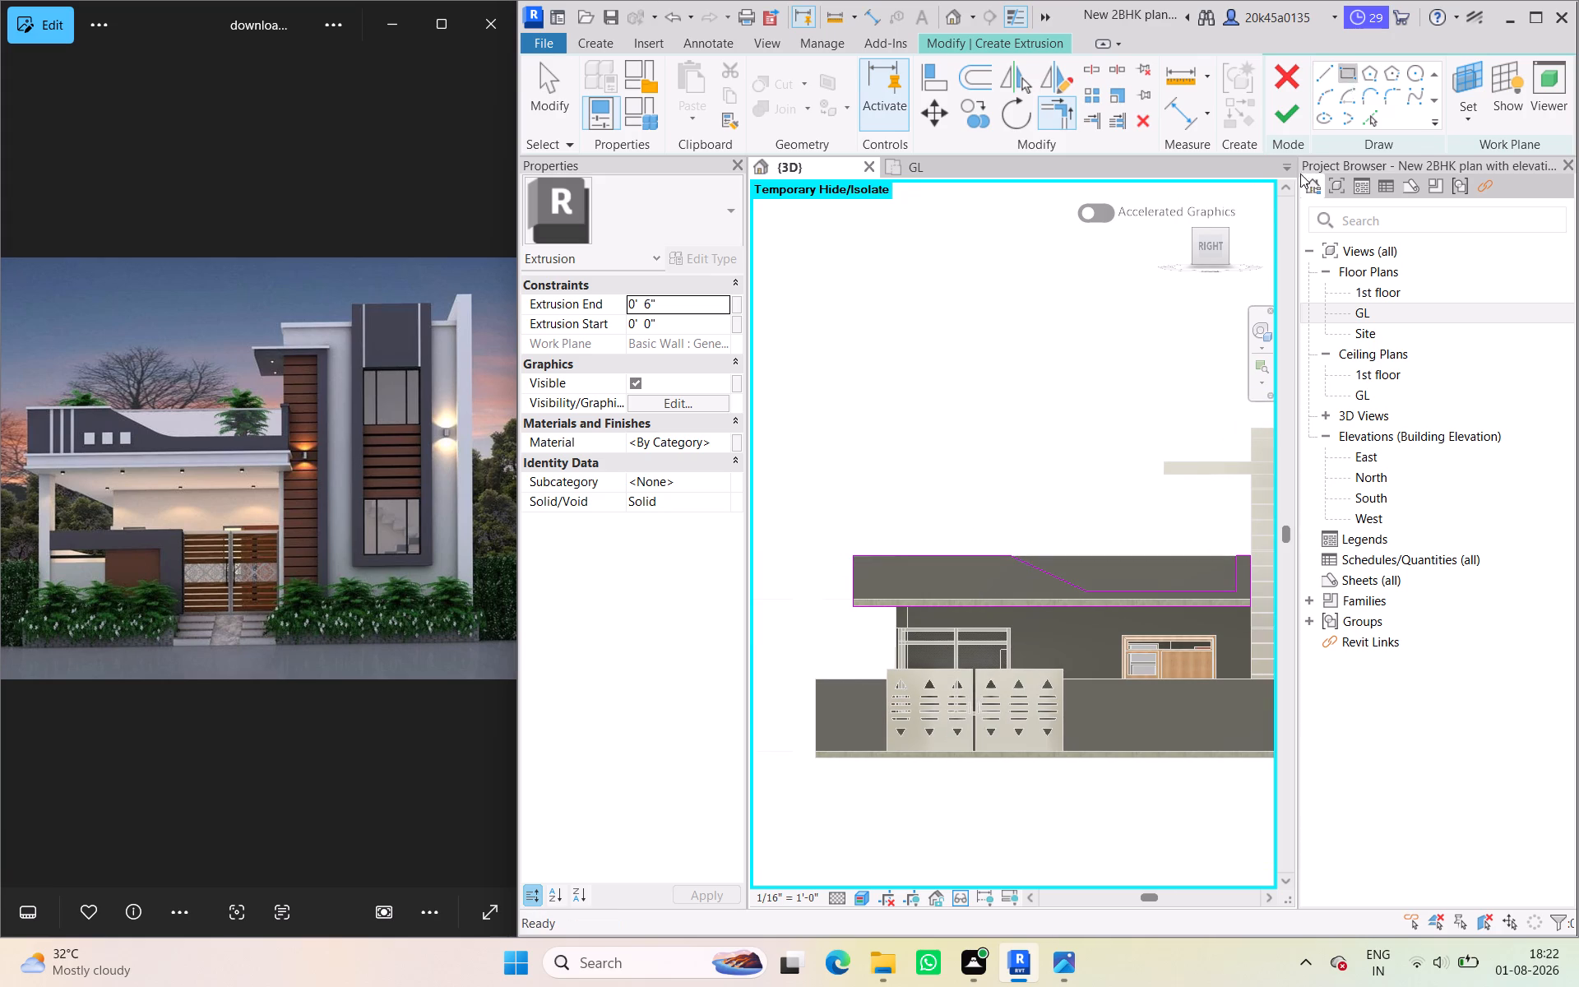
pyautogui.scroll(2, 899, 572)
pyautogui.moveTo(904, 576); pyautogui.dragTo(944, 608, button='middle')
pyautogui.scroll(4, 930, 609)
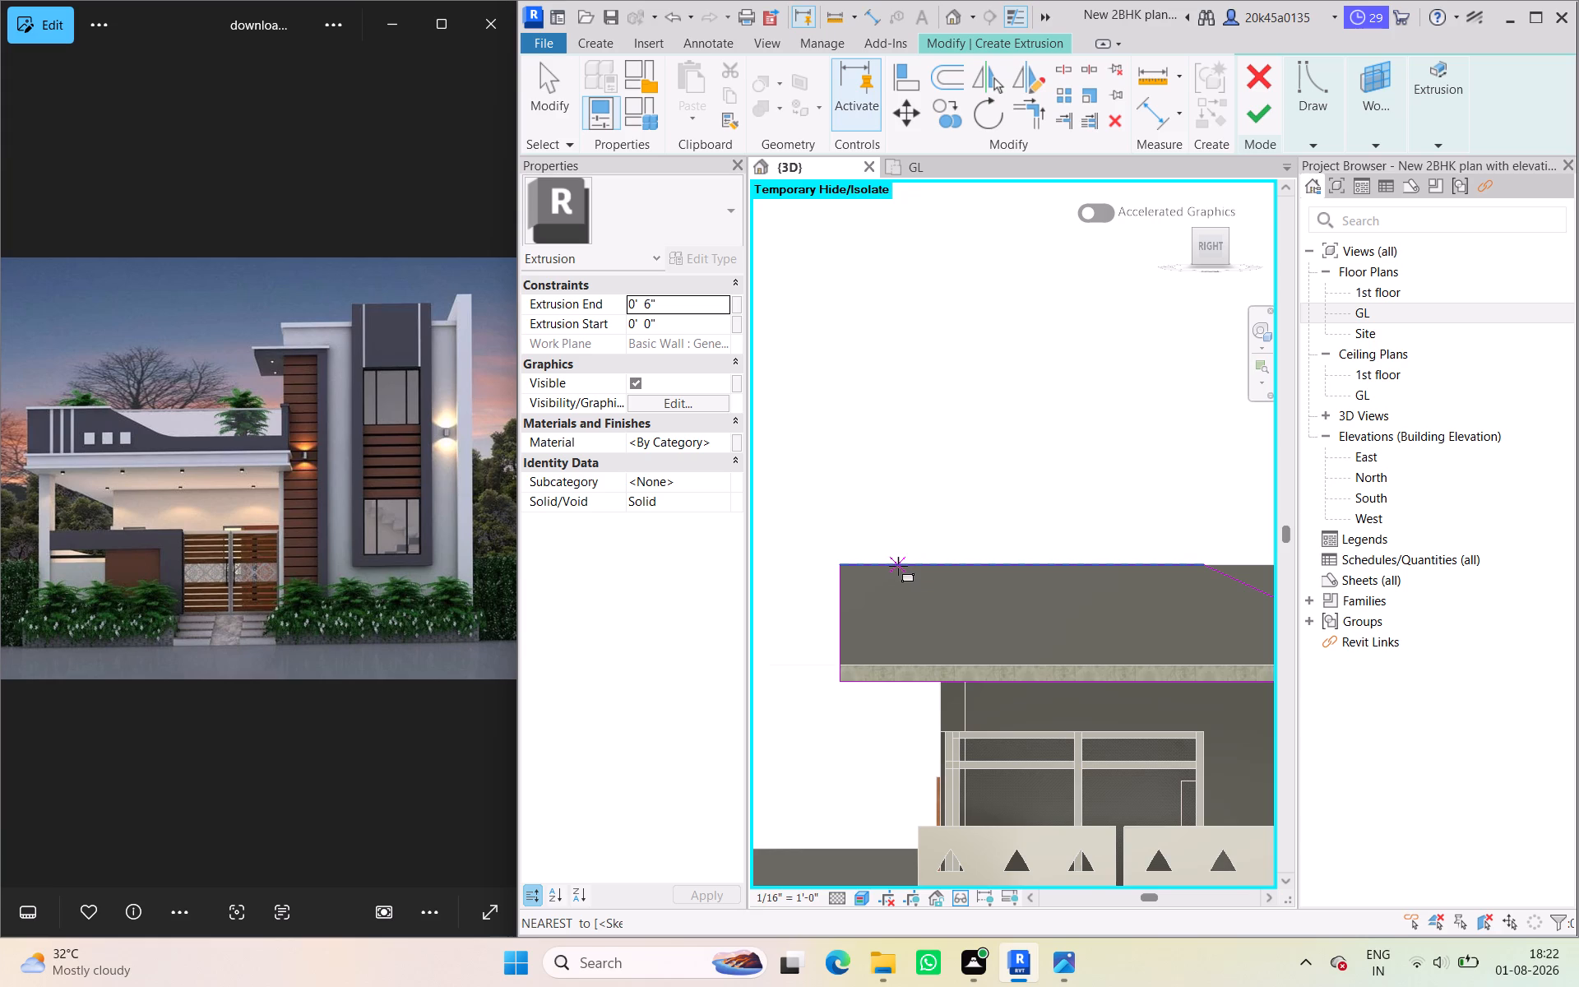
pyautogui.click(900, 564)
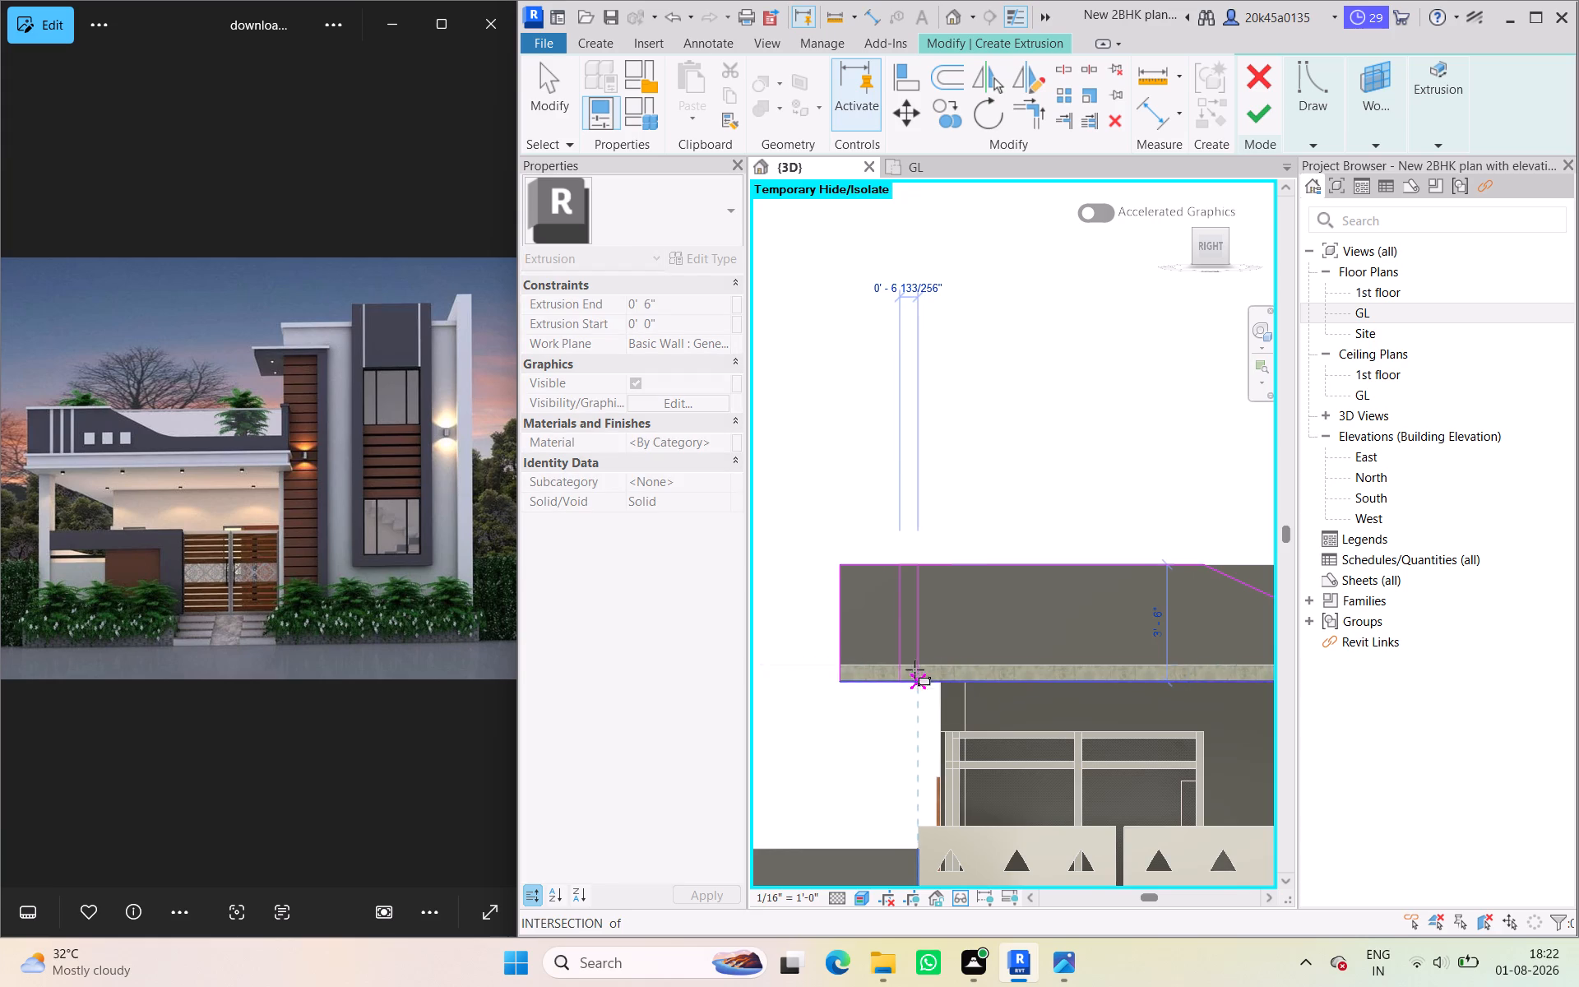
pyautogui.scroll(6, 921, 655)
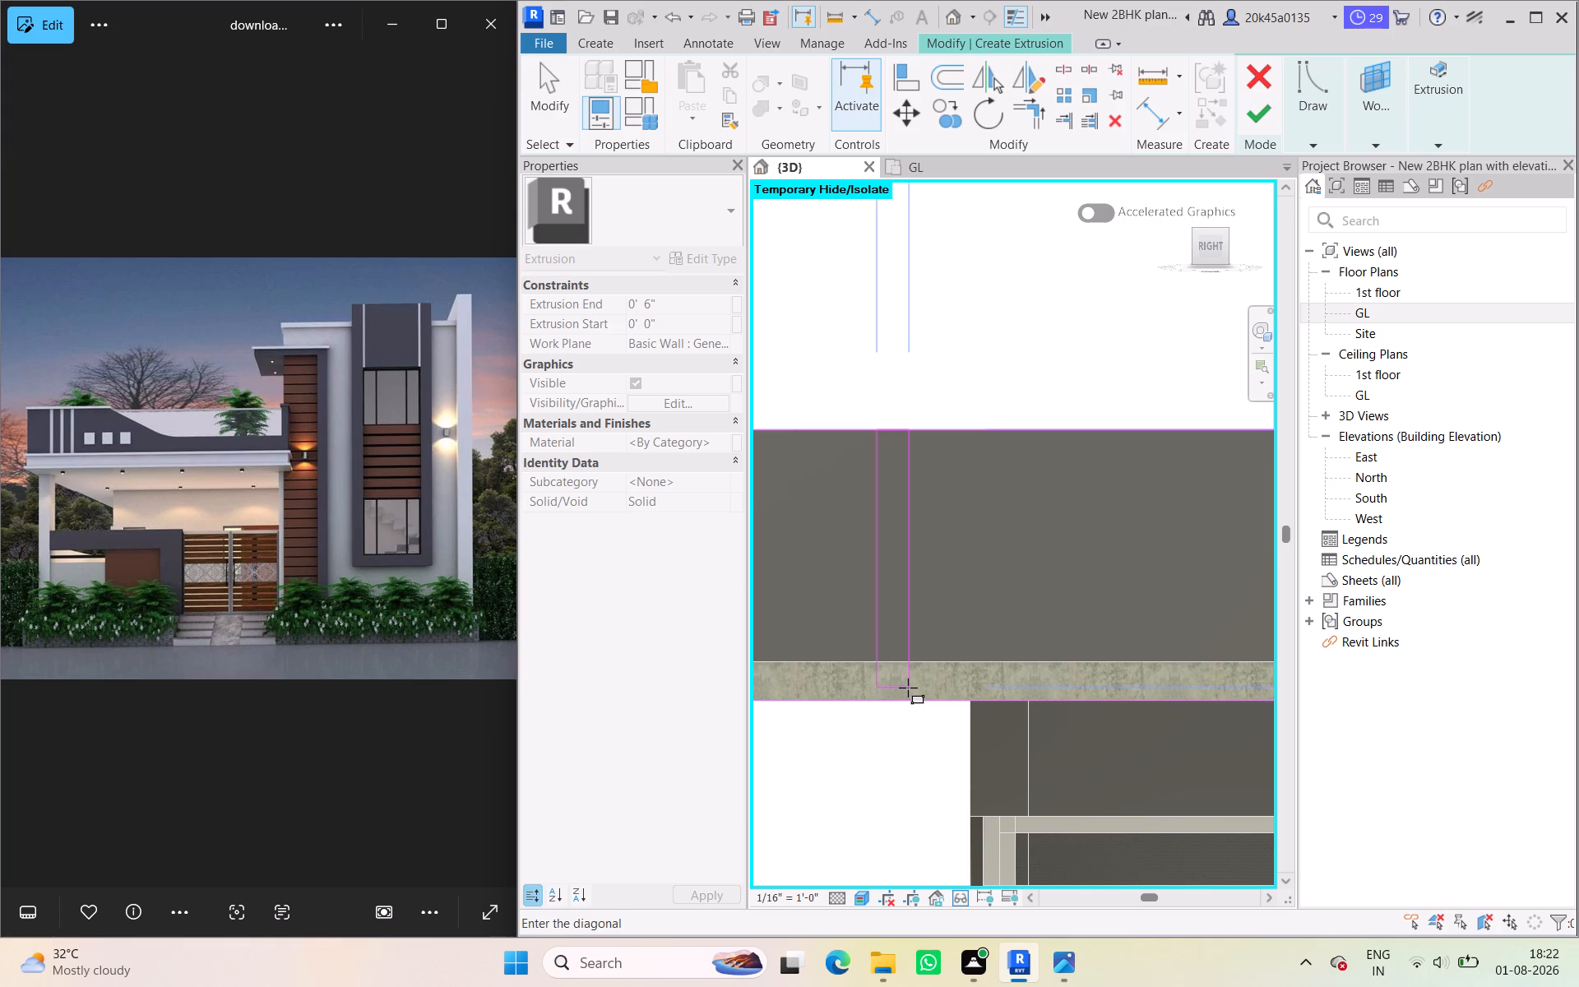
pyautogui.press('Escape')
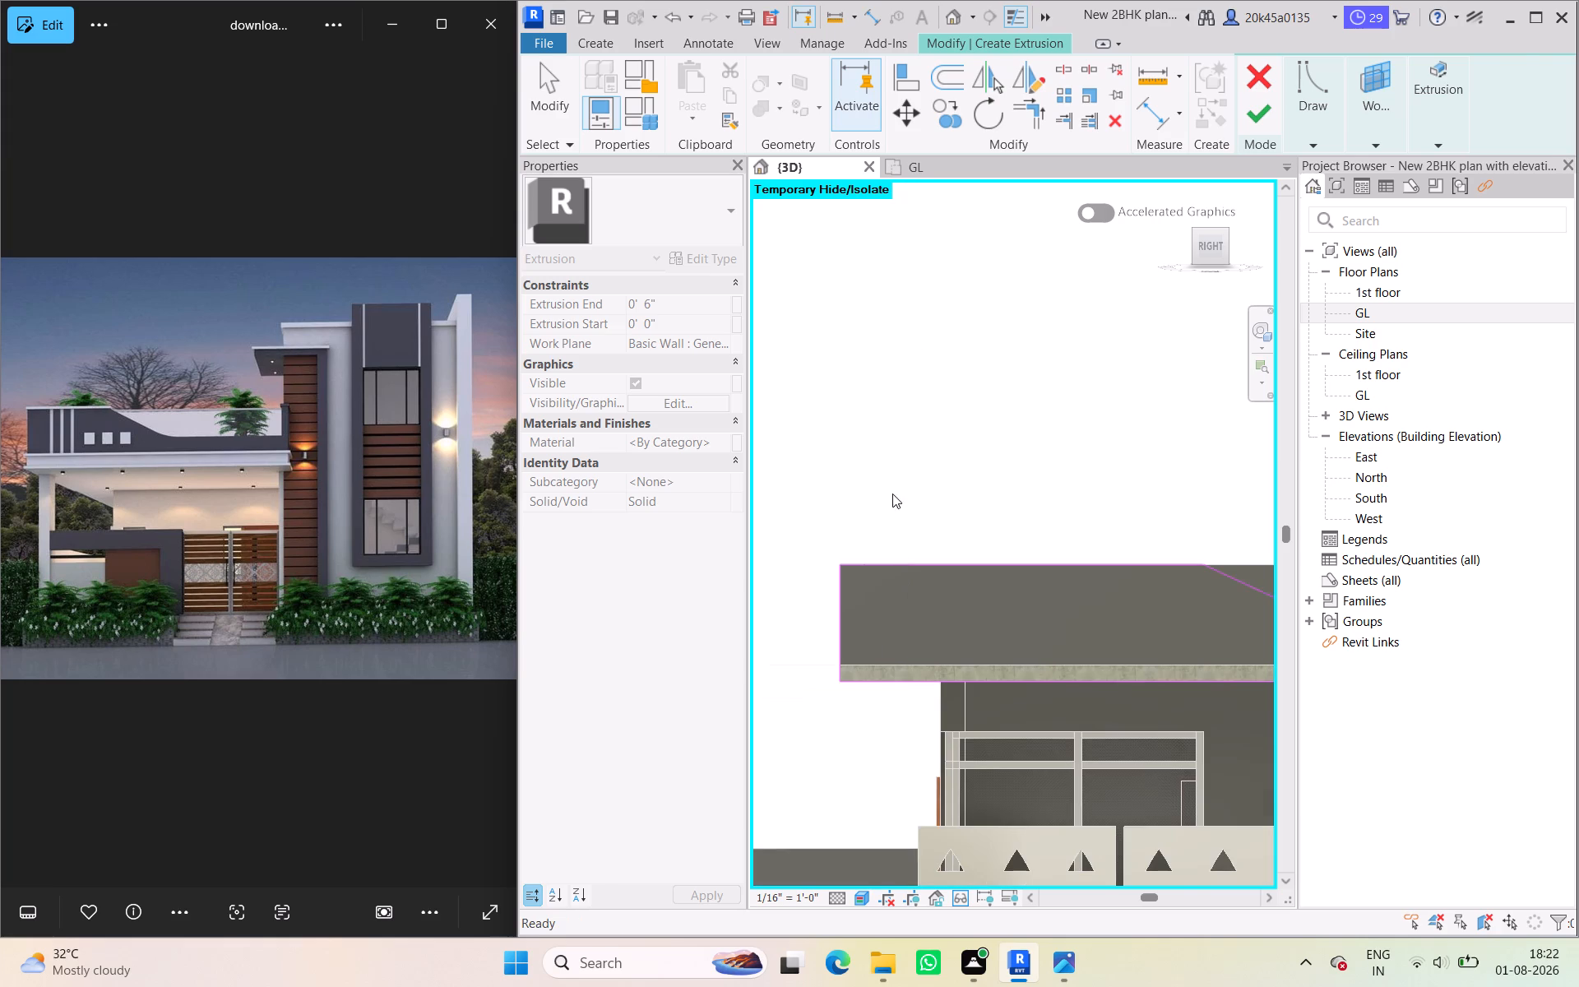
# Sketch a narrow vertical rectangle near the parapet's outer end, from just below its top edge to just above the slab.
pyautogui.scroll(5, 914, 570)
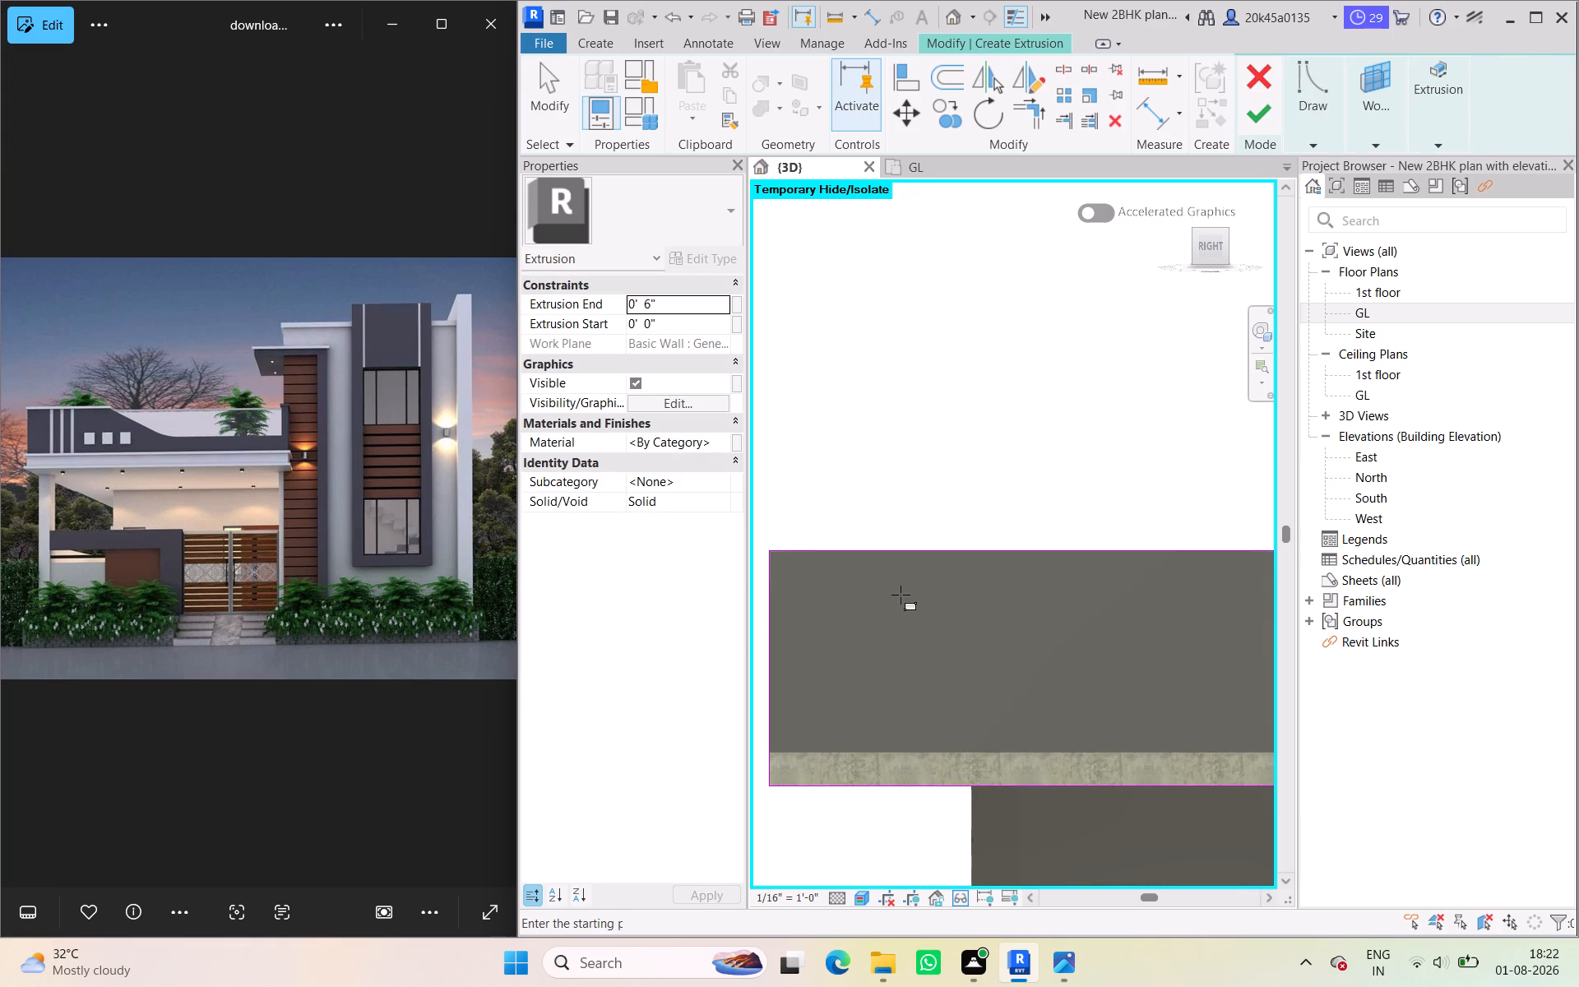
pyautogui.click(859, 560)
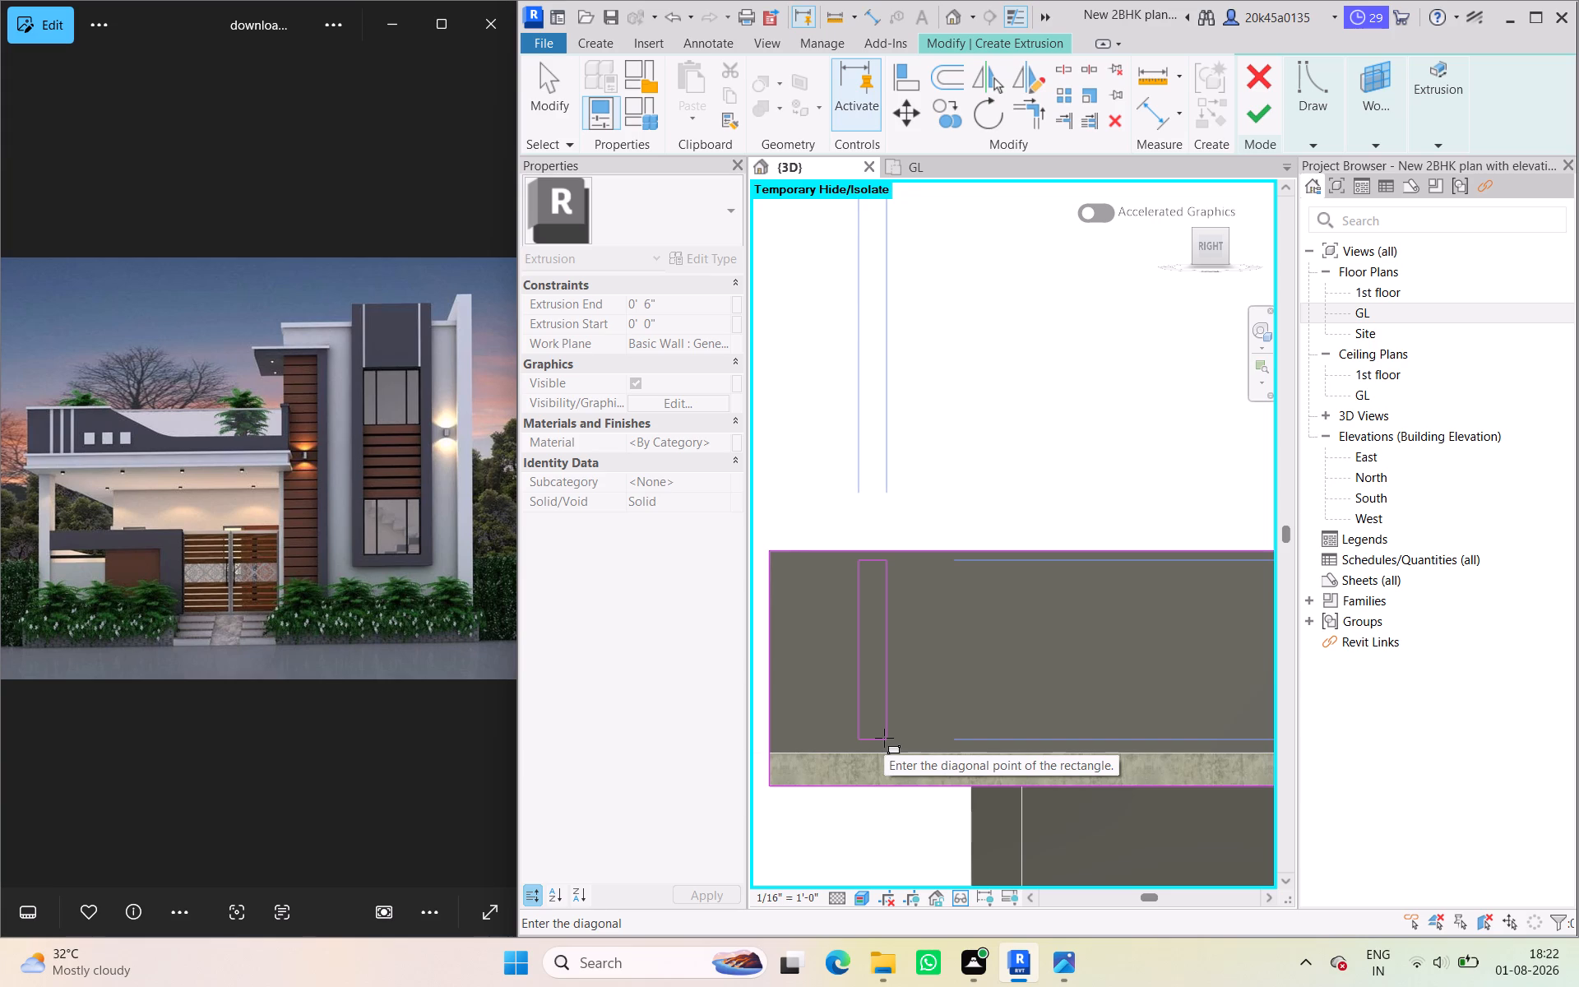
pyautogui.click(884, 738)
pyautogui.click(545, 97)
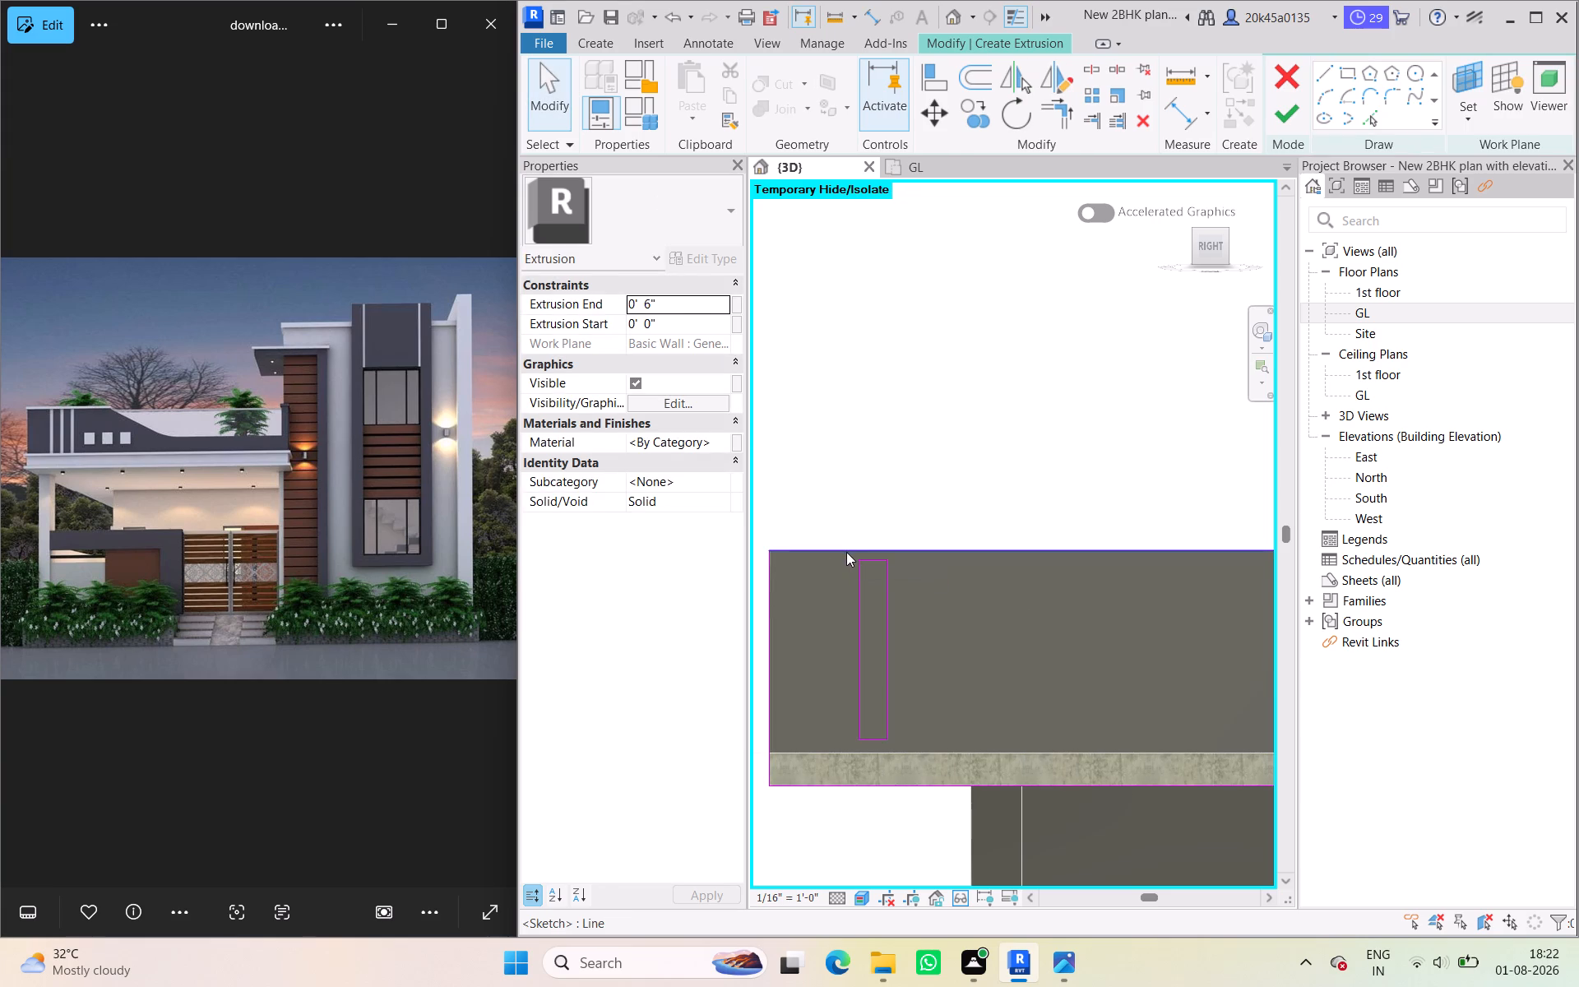
# Copy the narrow vertical rectangle twice along the parapet toward the tower, at about 1' spacing, making three slots.
pyautogui.moveTo(846, 552); pyautogui.dragTo(889, 658)
pyautogui.press('Escape')
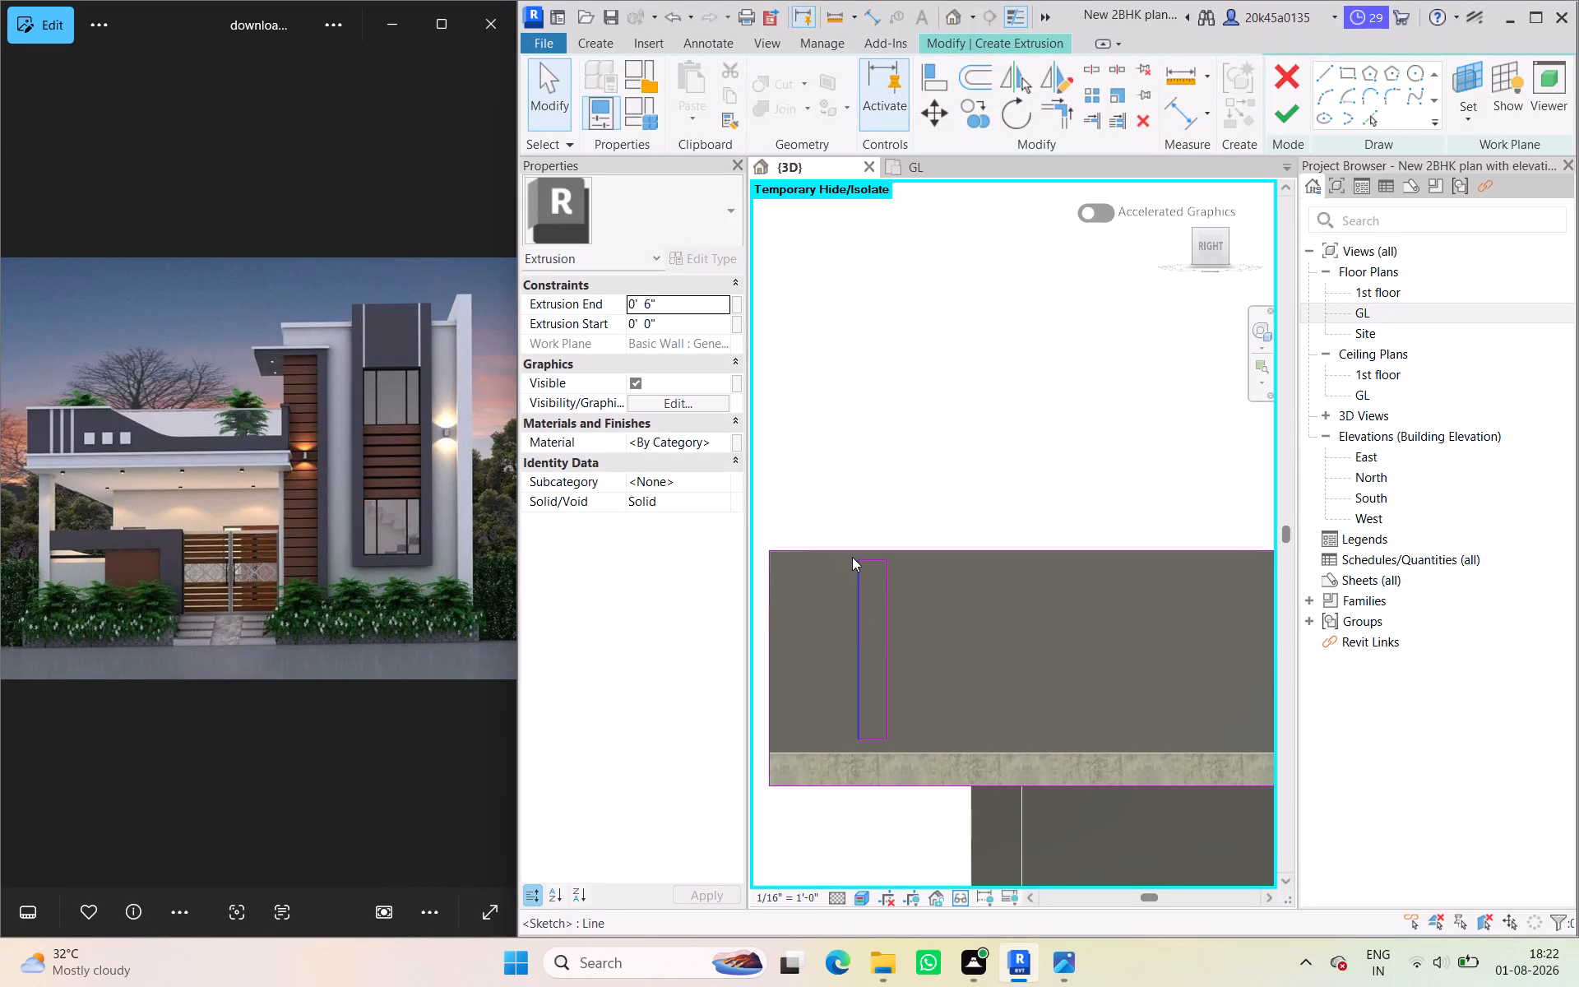
pyautogui.moveTo(845, 555); pyautogui.dragTo(895, 662)
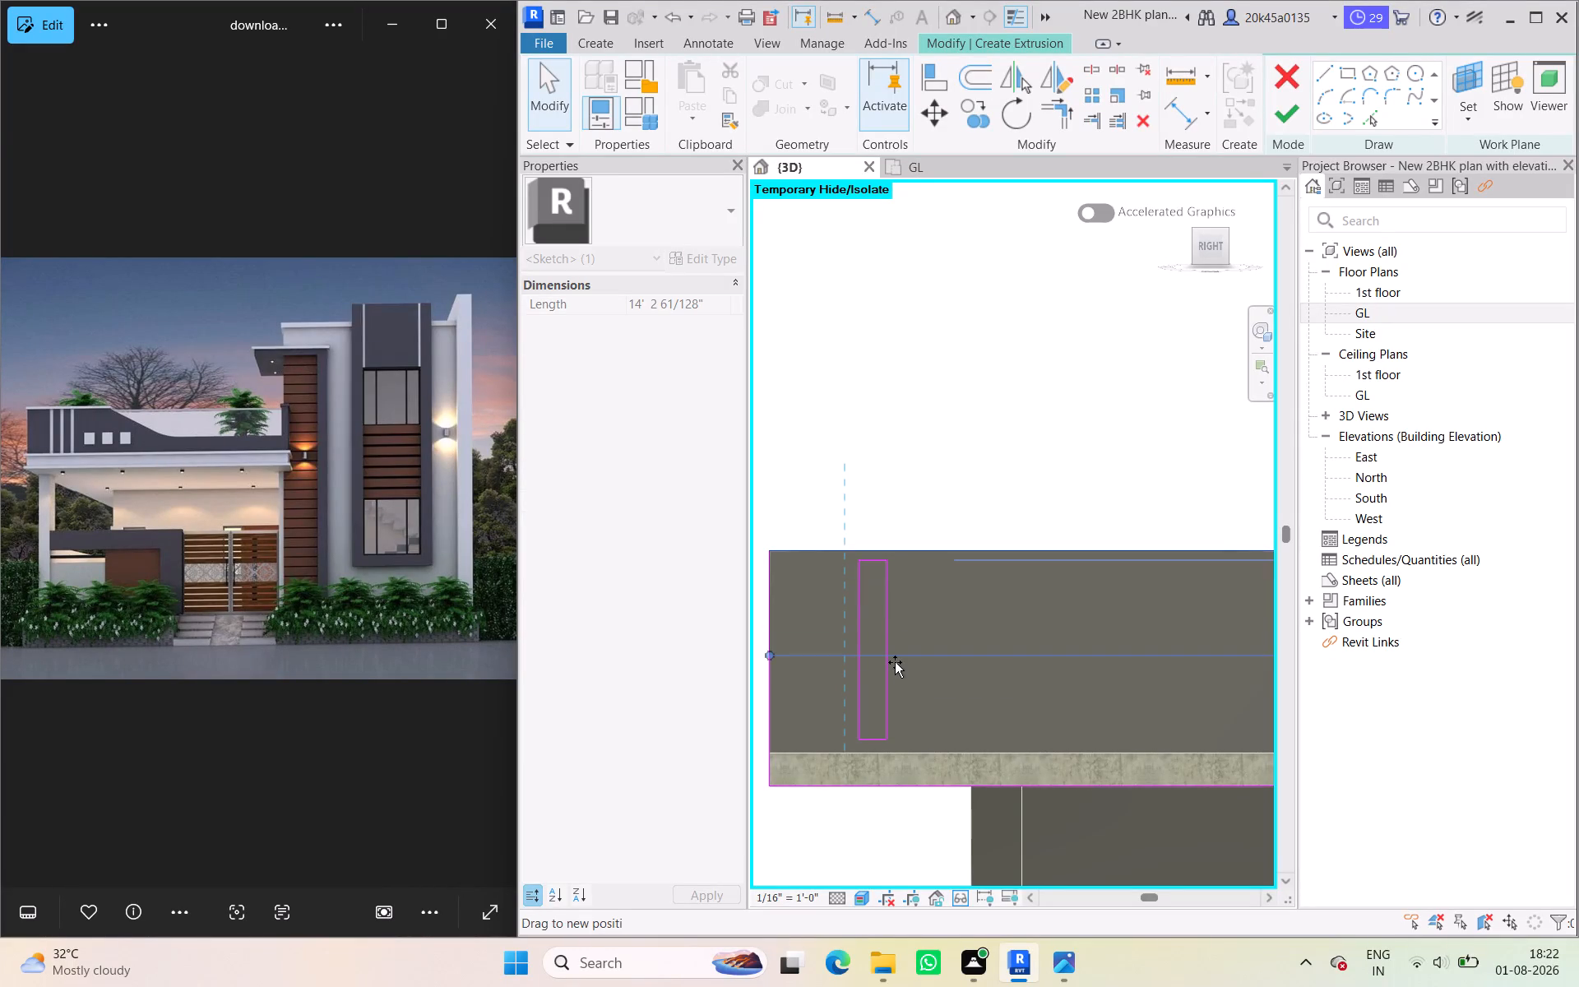
pyautogui.moveTo(895, 662); pyautogui.dragTo(891, 662)
pyautogui.press('Escape')
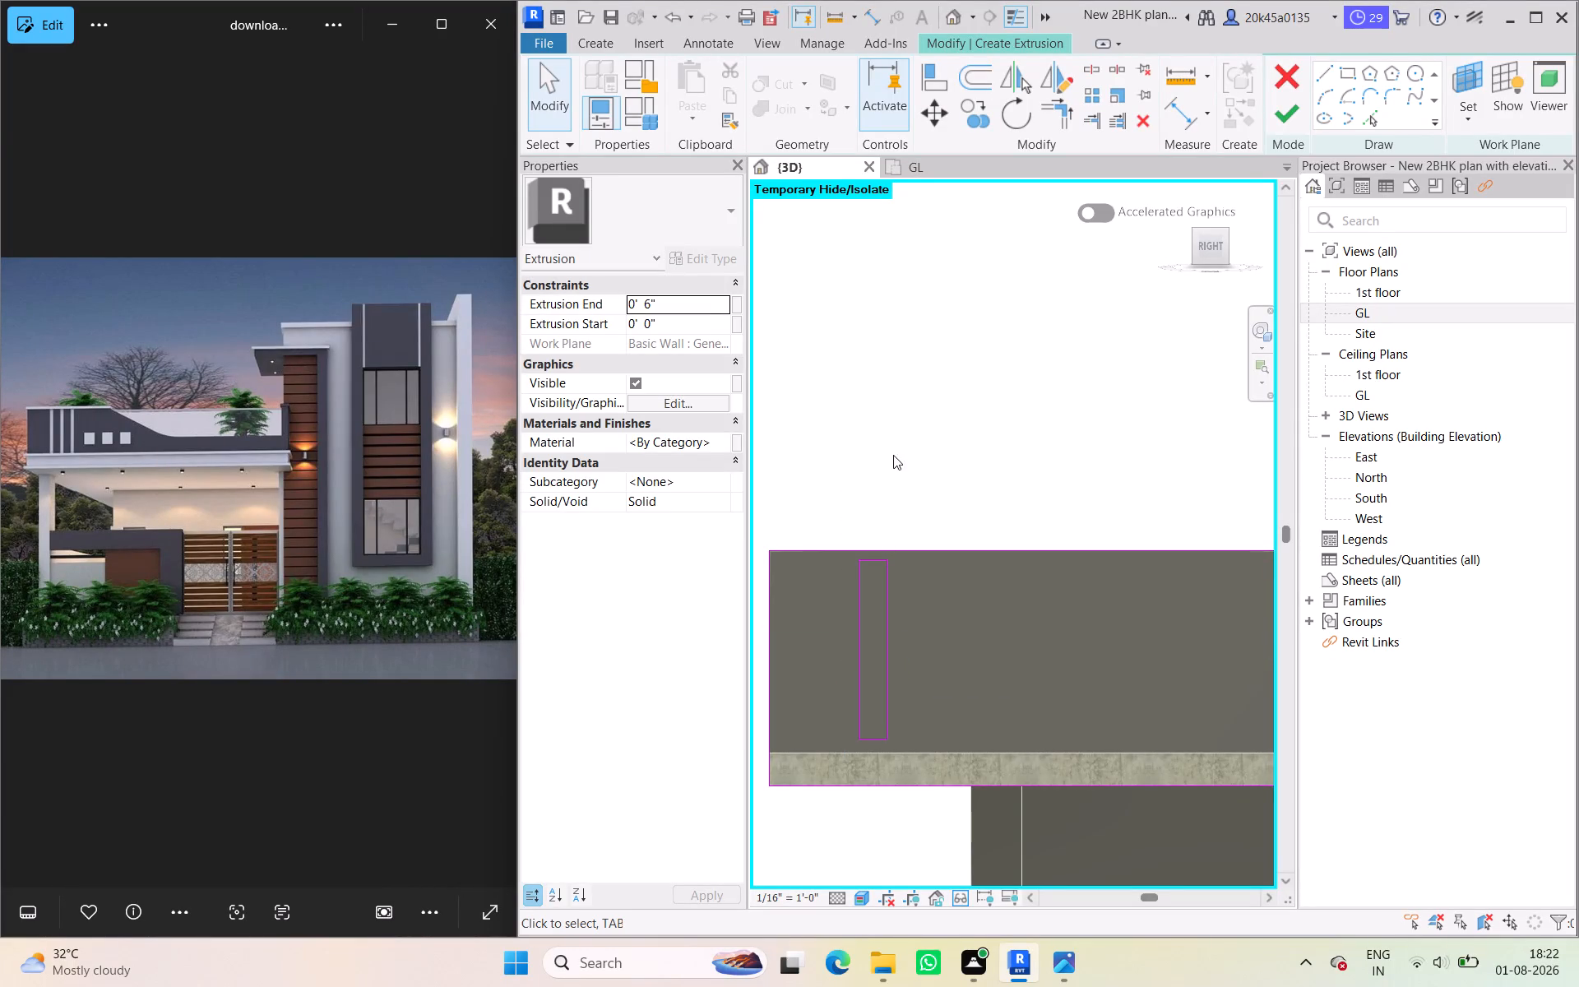
pyautogui.doubleClick(562, 104)
pyautogui.moveTo(912, 743); pyautogui.dragTo(845, 557)
pyautogui.click(979, 111)
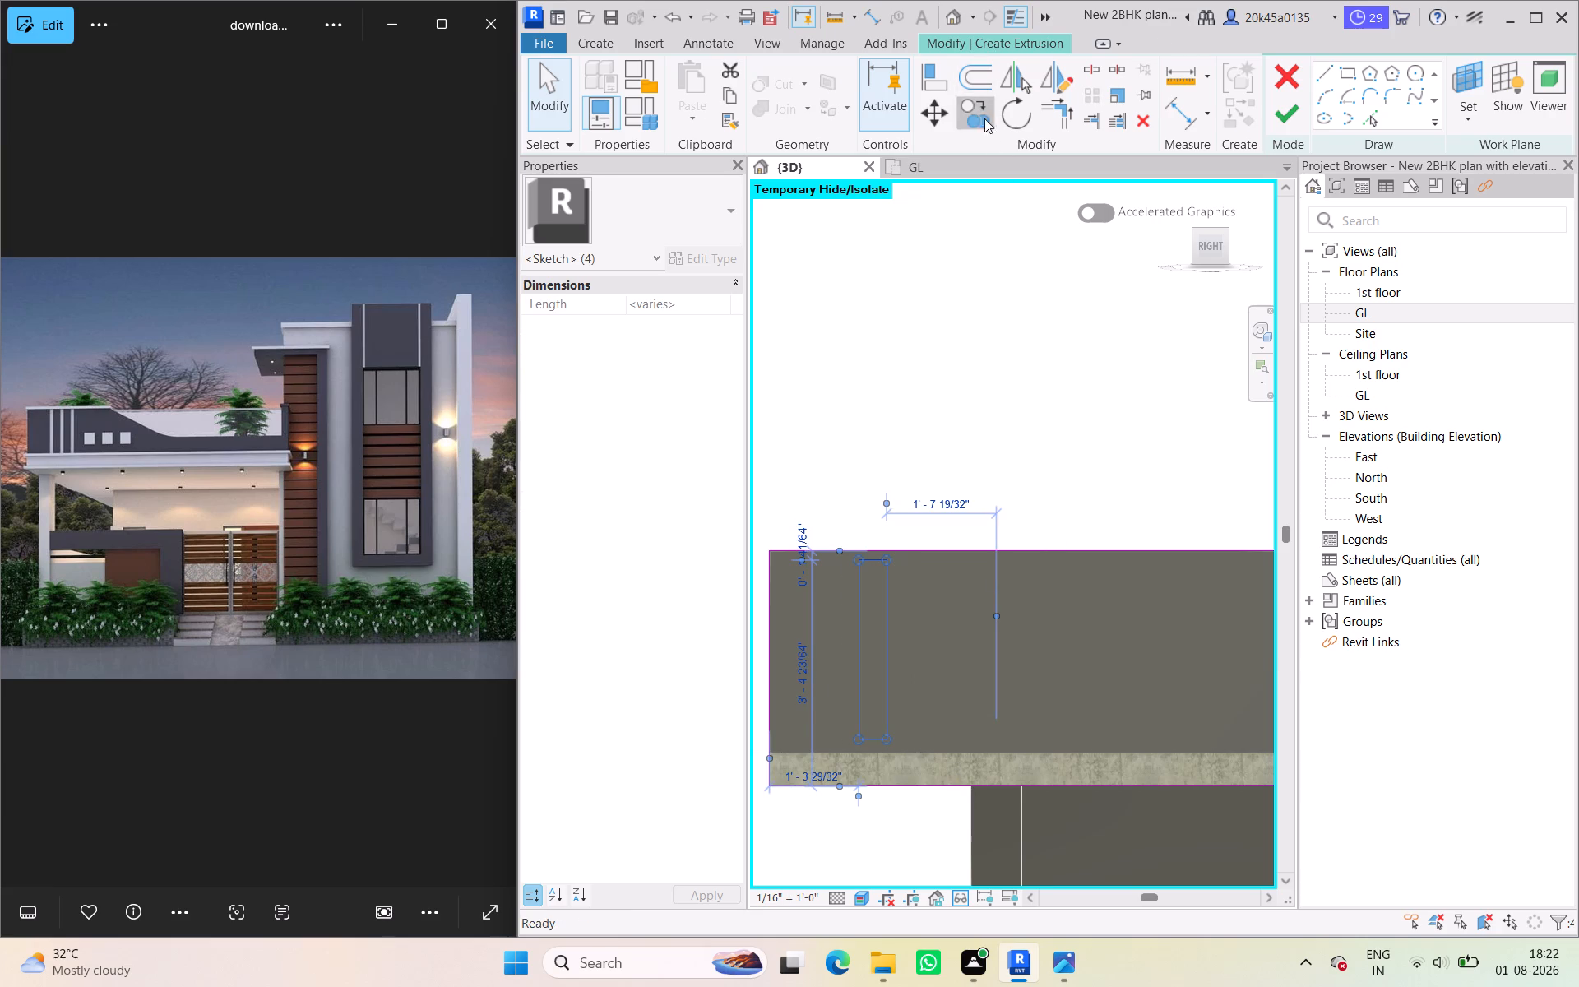
pyautogui.click(854, 561)
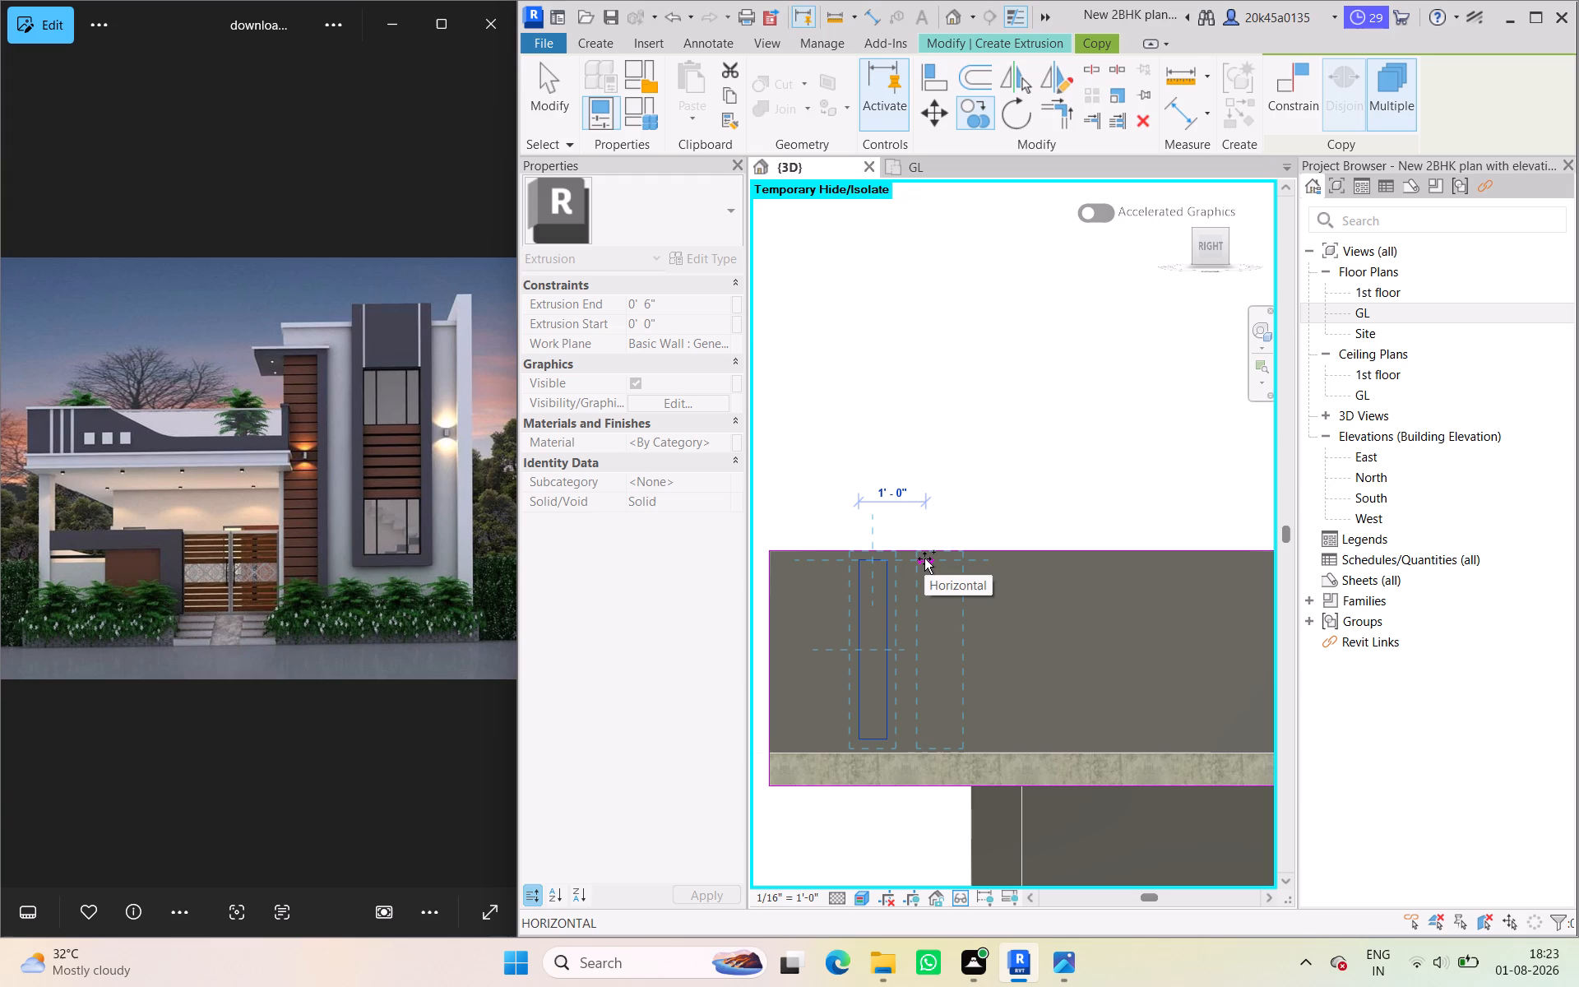
pyautogui.click(924, 558)
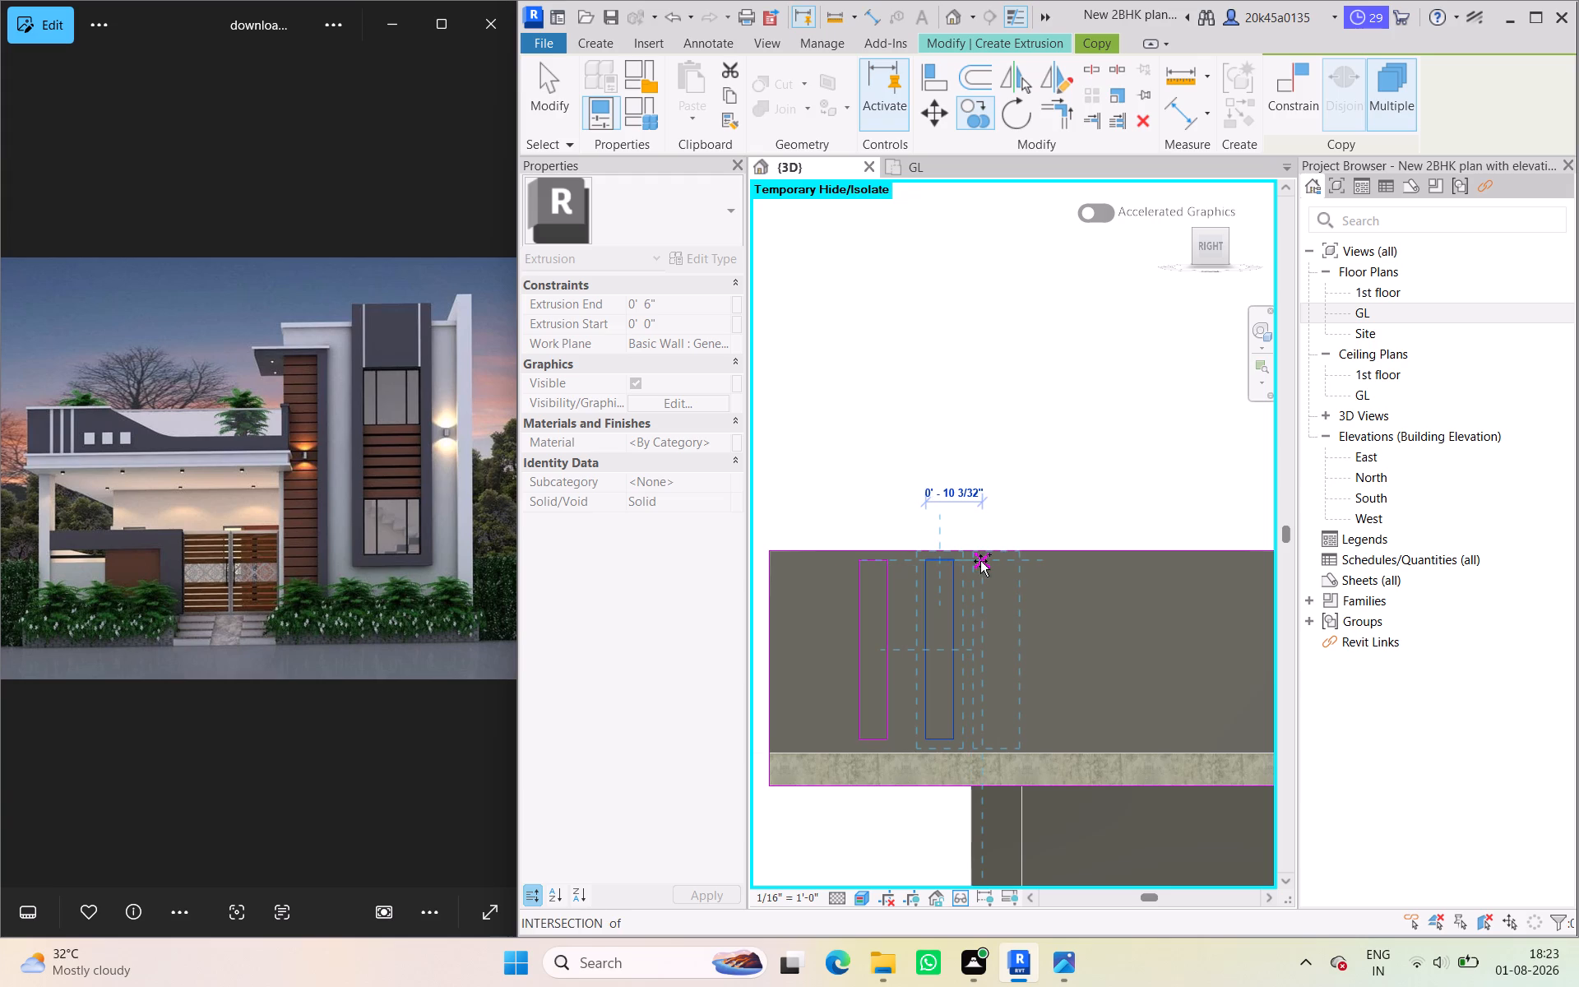
pyautogui.click(991, 561)
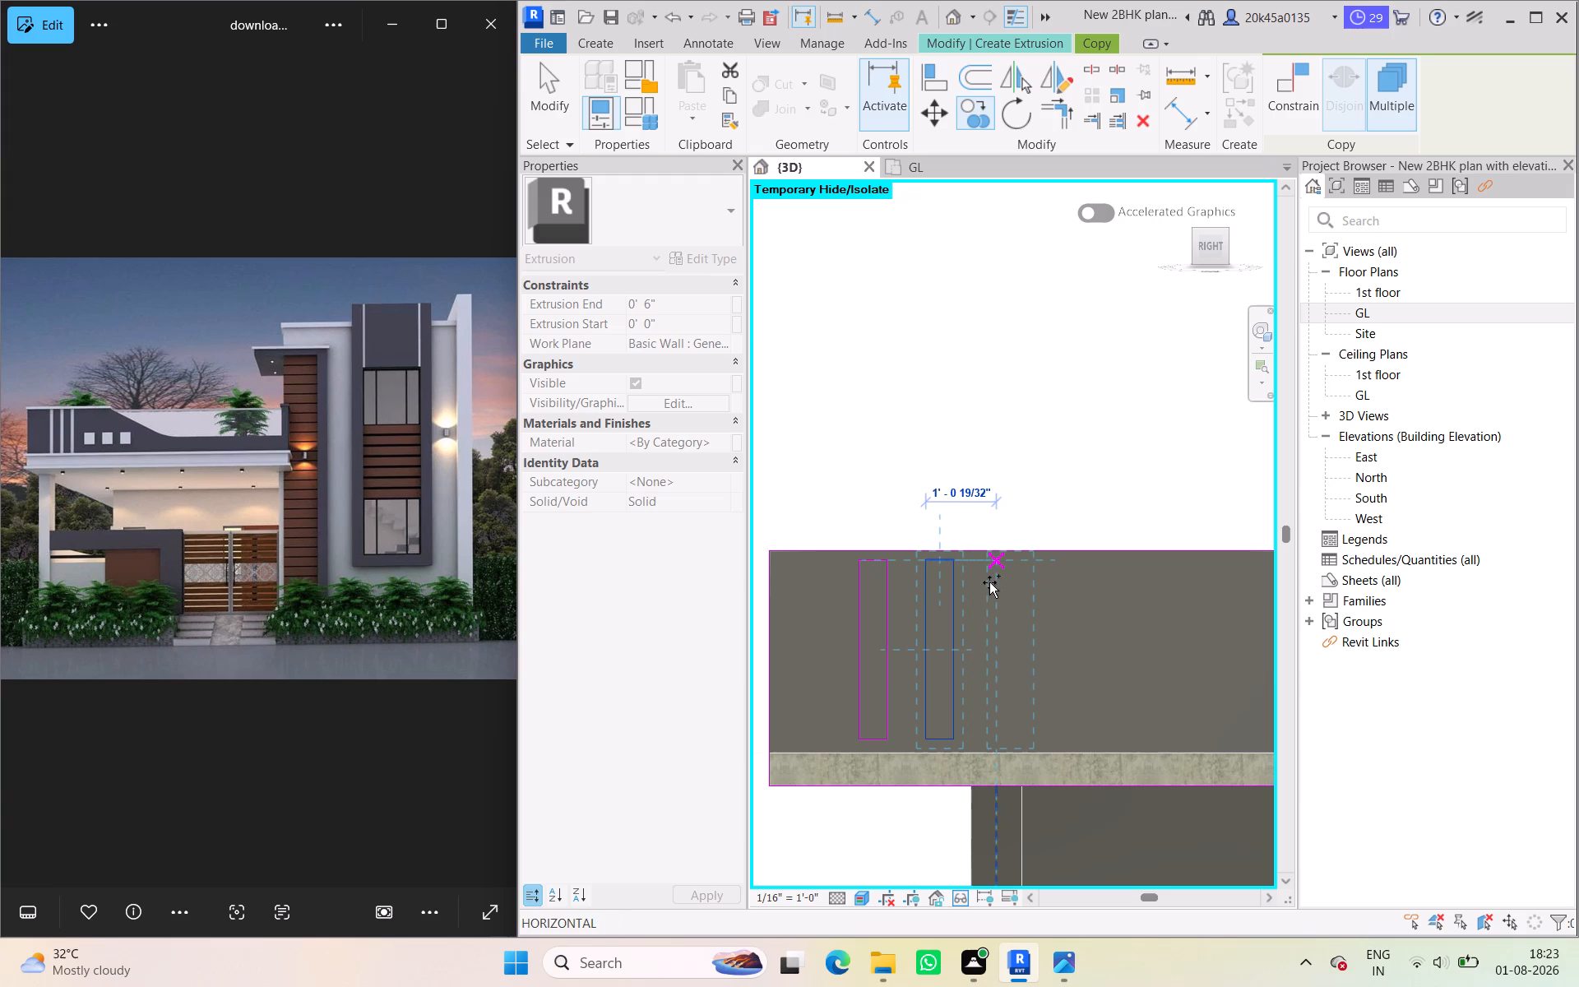
pyautogui.scroll(-3, 1010, 675)
pyautogui.moveTo(1010, 676); pyautogui.dragTo(976, 655, button='middle')
pyautogui.press('Escape')
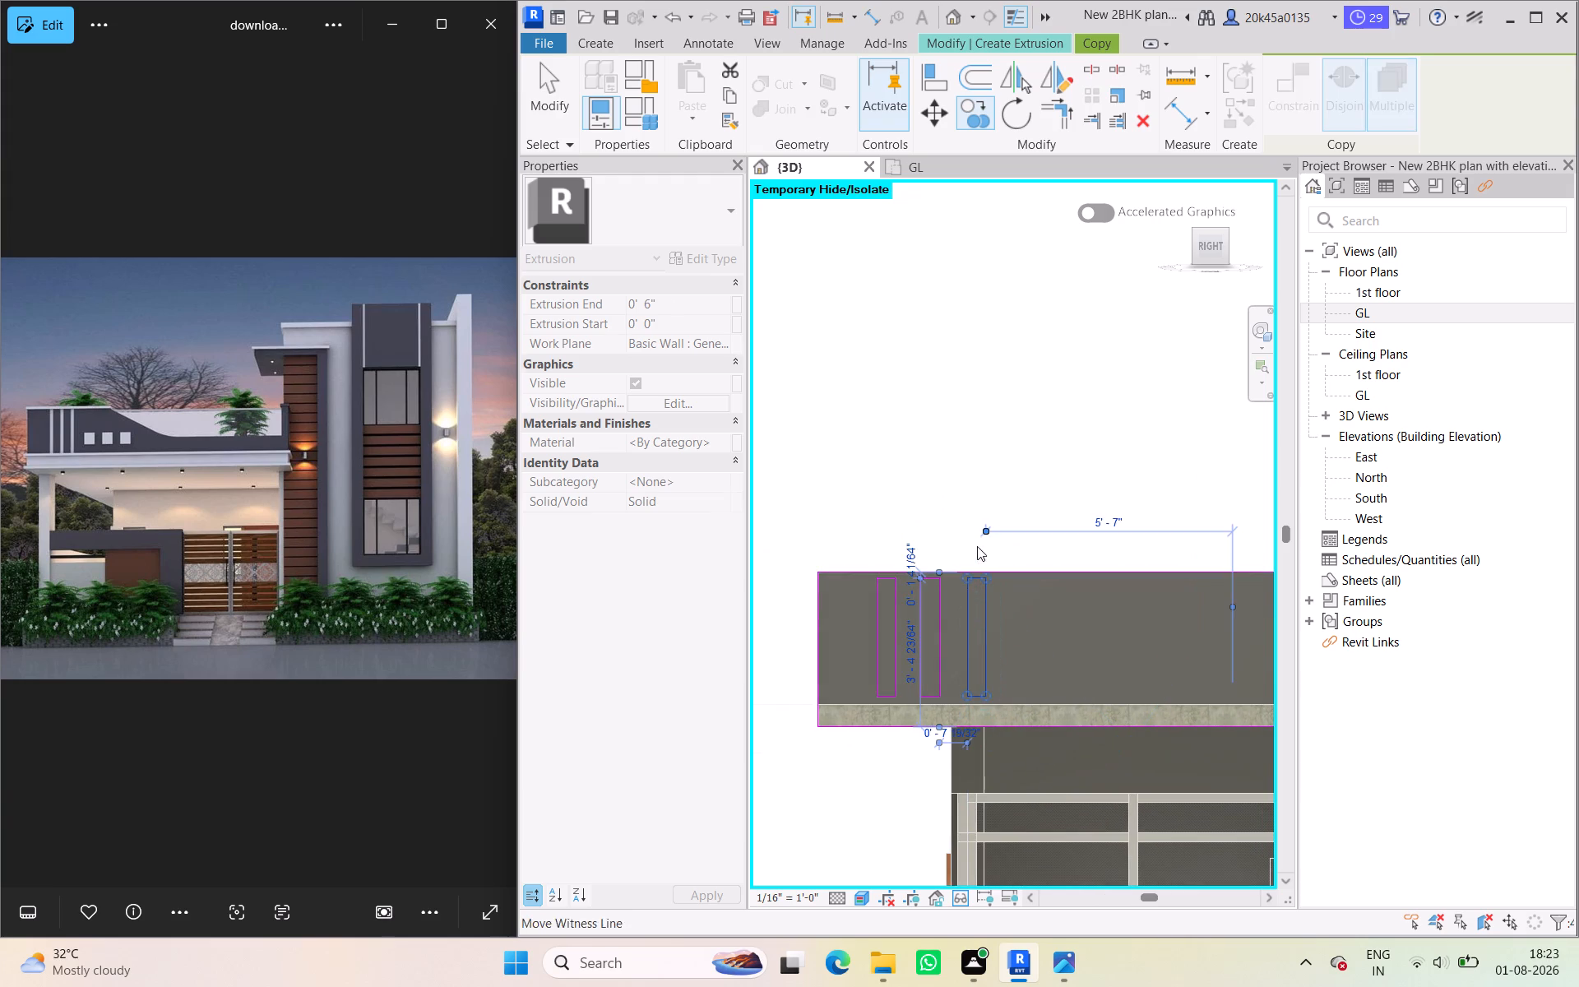
pyautogui.press('Escape')
# Nudge the third vertical slot rectangle slightly toward the second one to even out their spacing.
pyautogui.moveTo(999, 706); pyautogui.dragTo(998, 698)
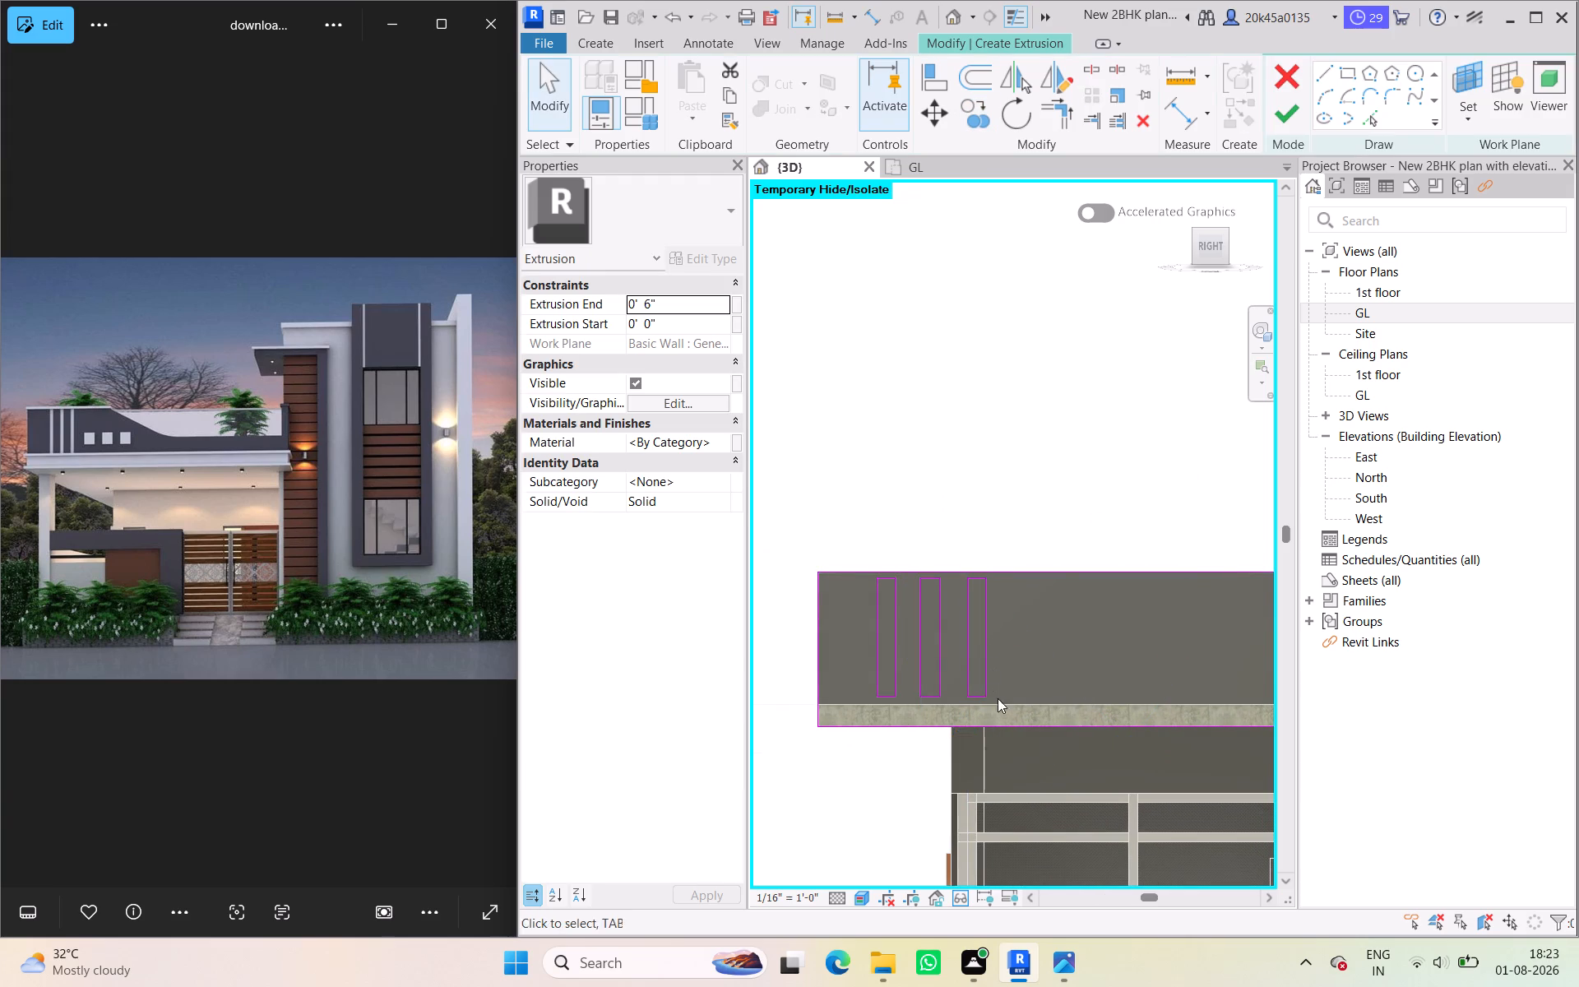
pyautogui.moveTo(998, 698); pyautogui.dragTo(956, 569)
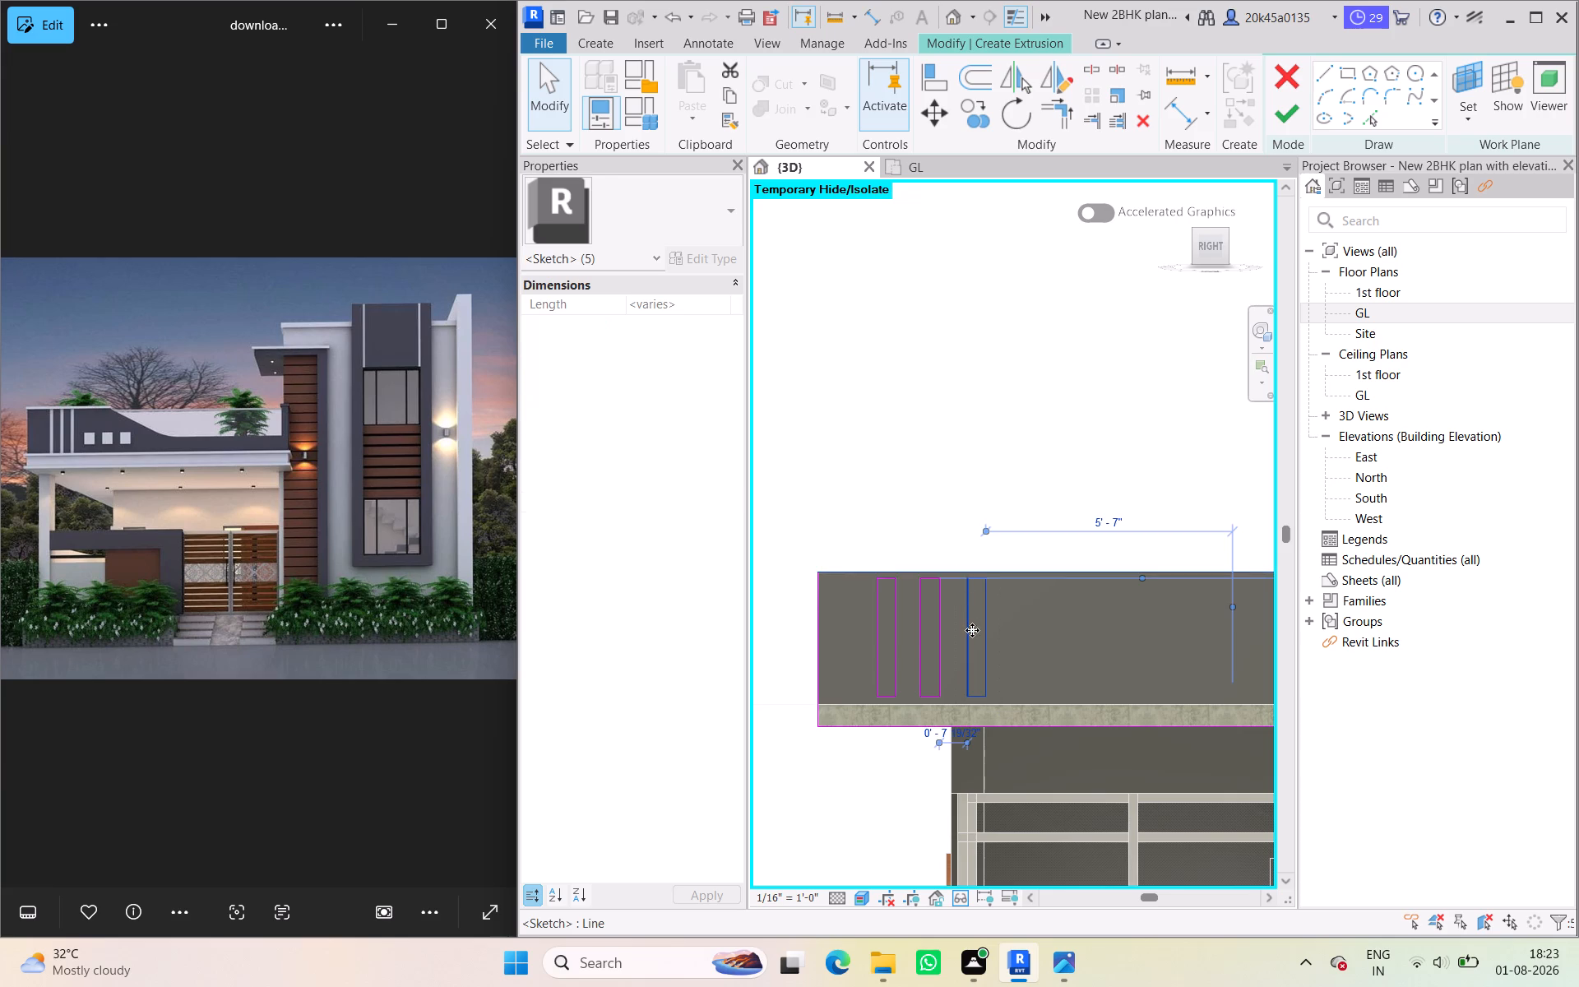
pyautogui.press('Escape')
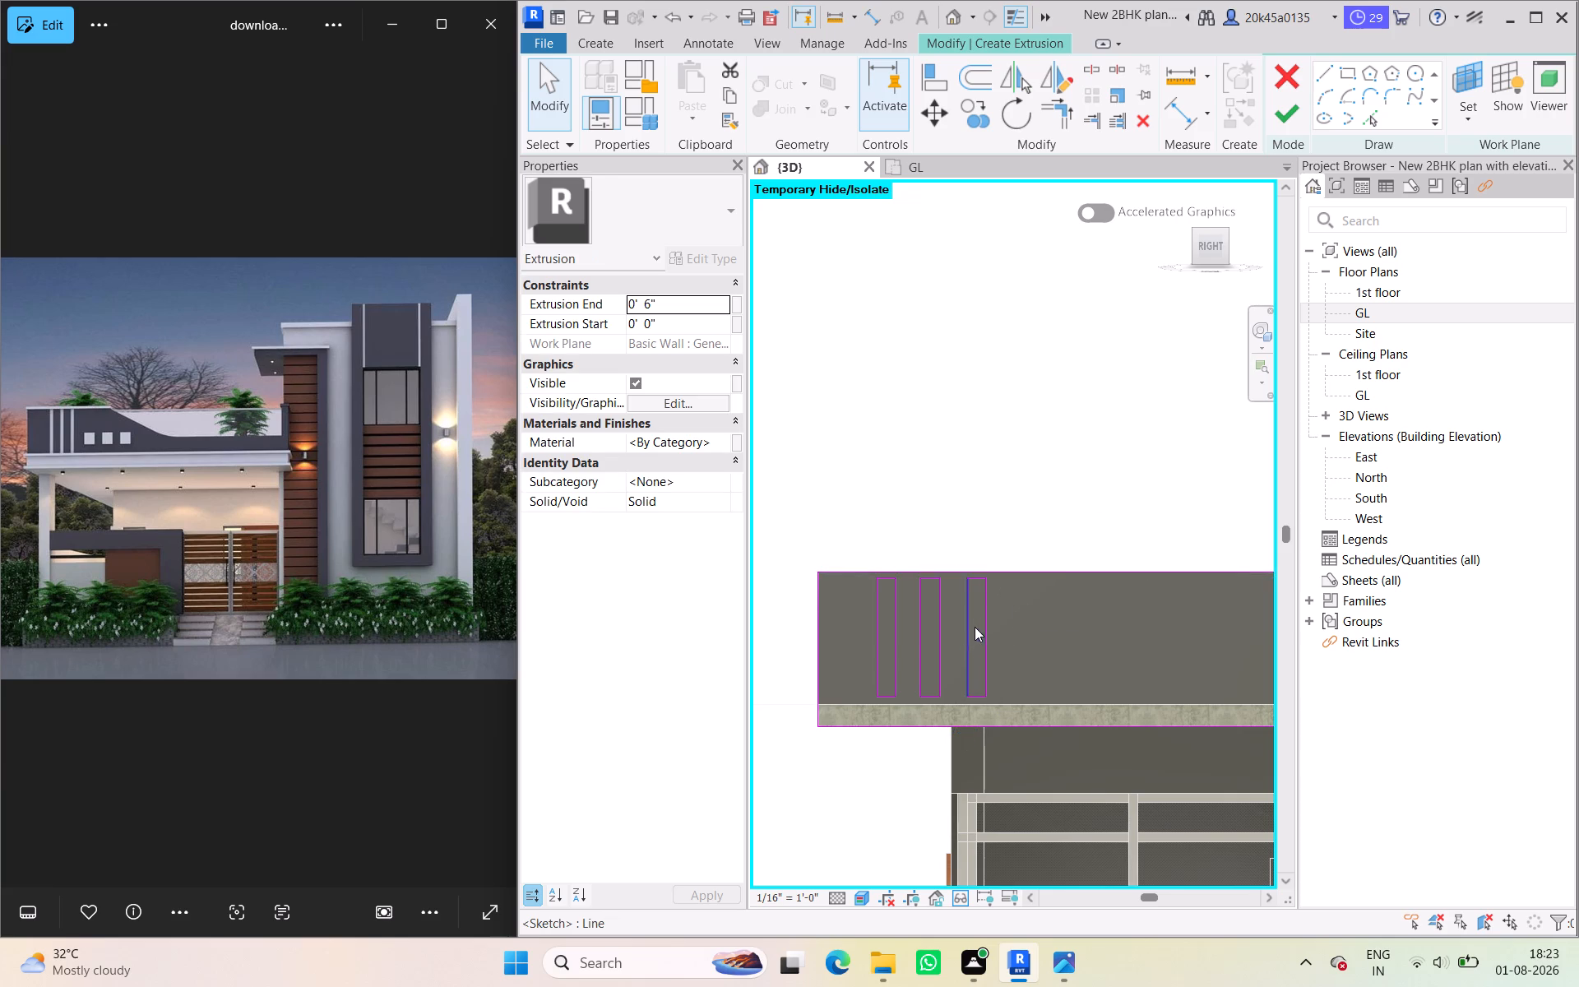
pyautogui.moveTo(999, 702); pyautogui.dragTo(954, 605)
pyautogui.moveTo(954, 605); pyautogui.dragTo(954, 577)
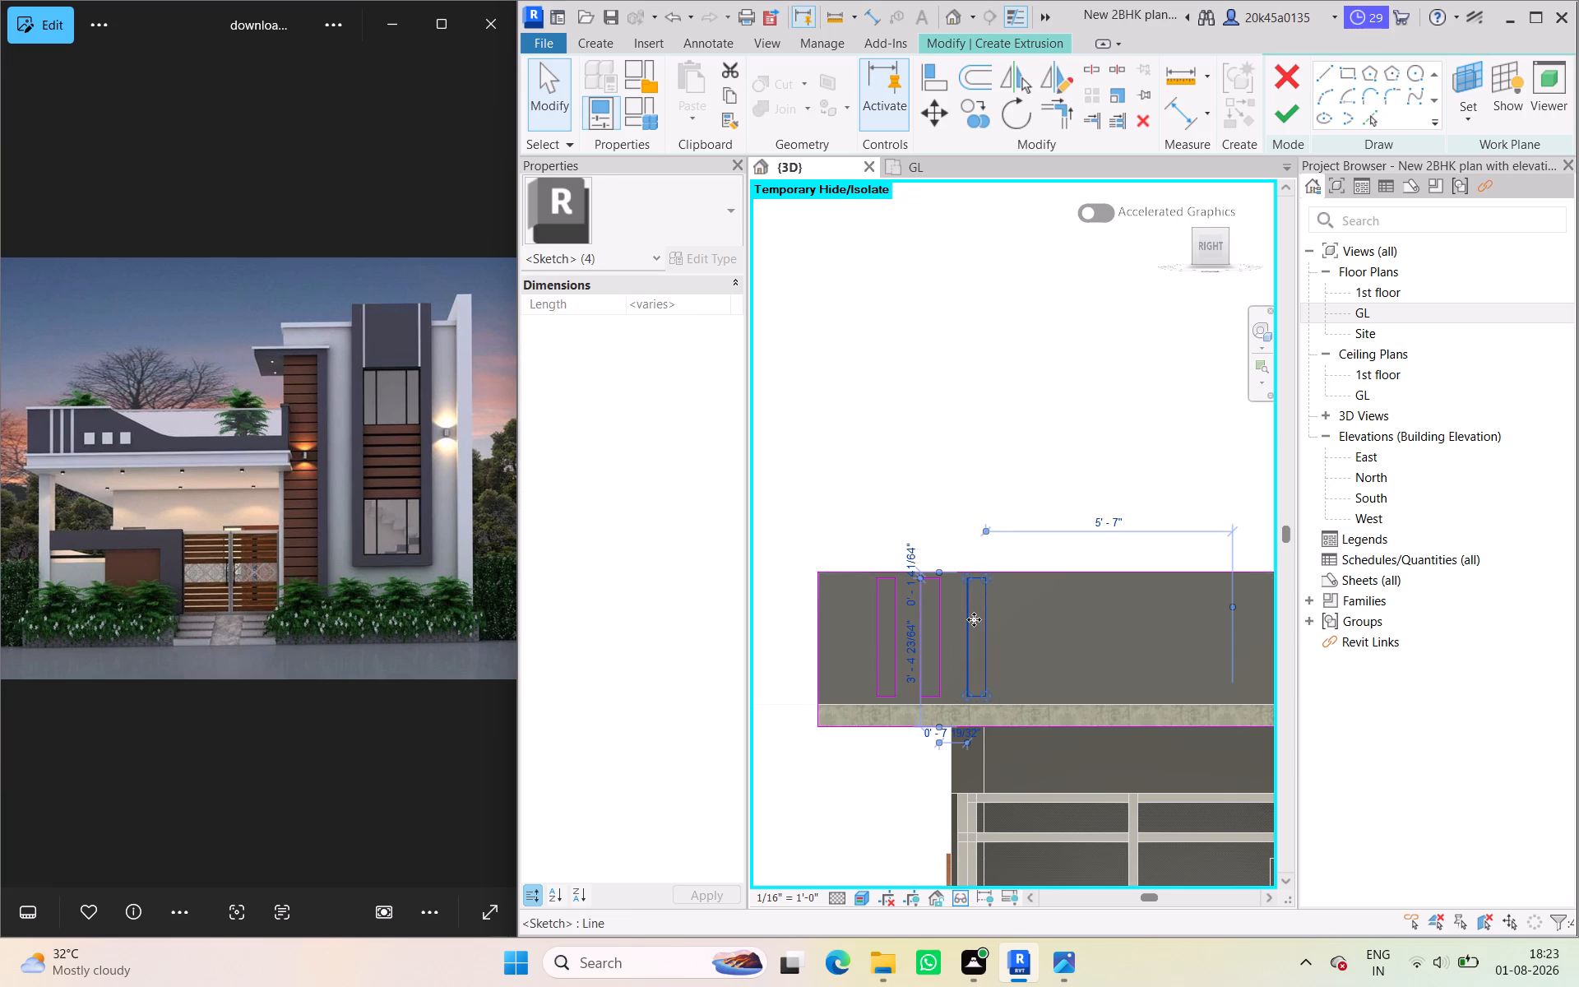
pyautogui.press('Left')
pyautogui.scroll(4, 974, 619)
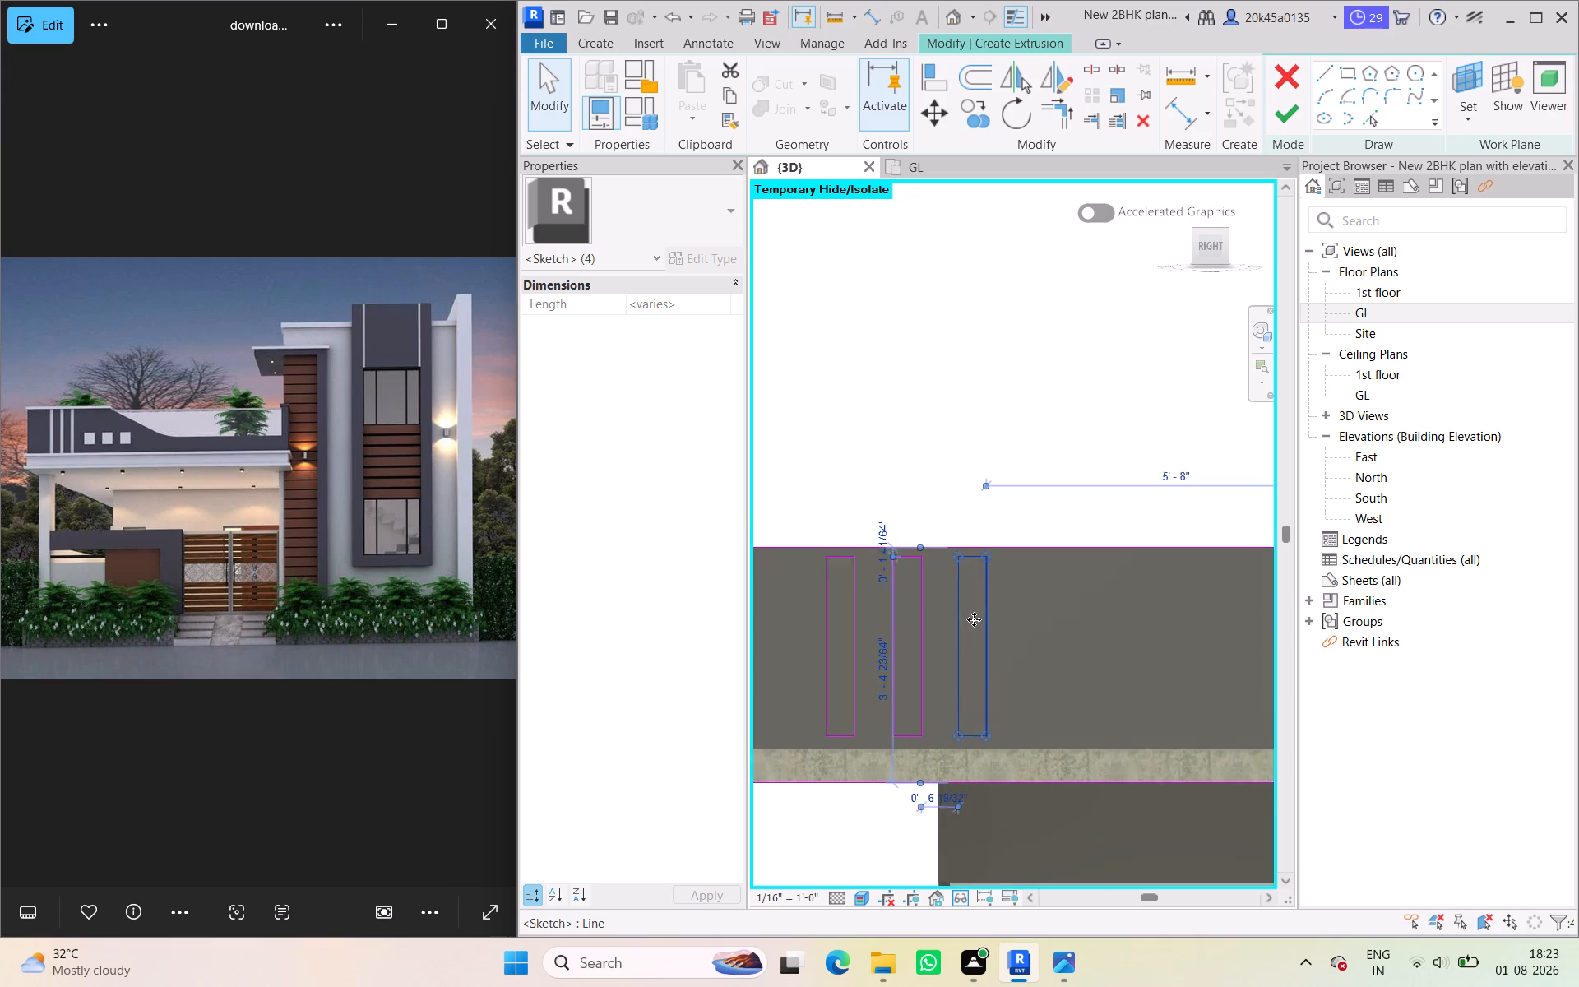
pyautogui.click(948, 438)
# Sketch a 10" by 10" square beside the three slots, with its base level with the slots' lower ends.
pyautogui.scroll(-9, 975, 593)
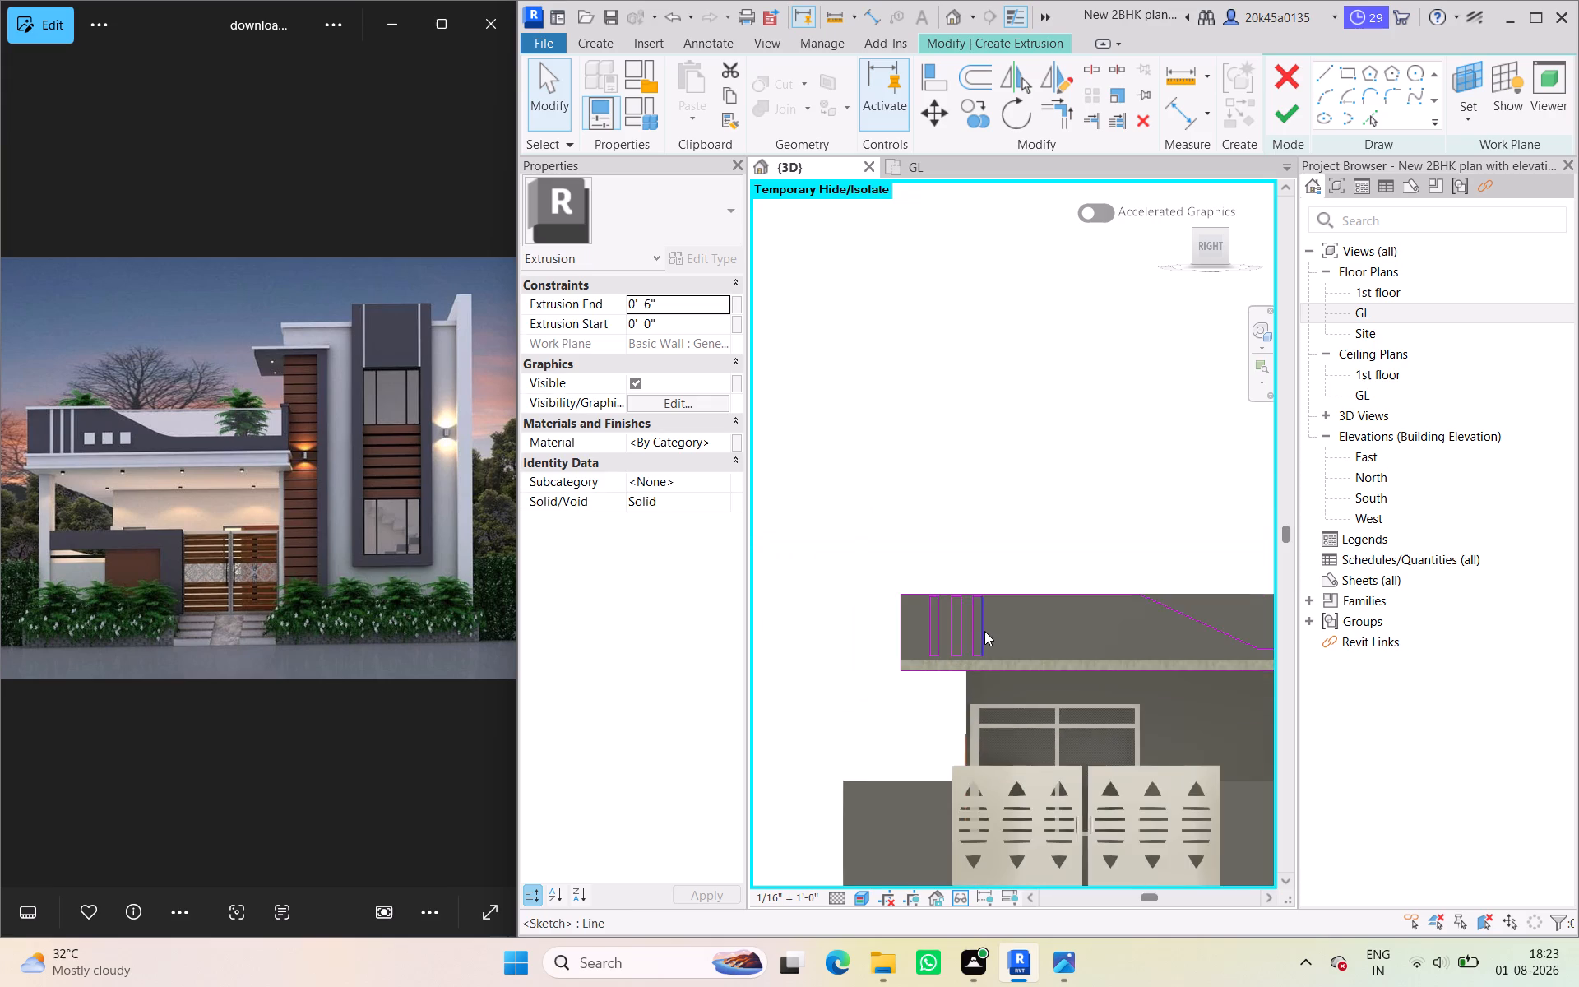
pyautogui.scroll(-1, 986, 629)
pyautogui.moveTo(986, 629); pyautogui.dragTo(919, 621, button='middle')
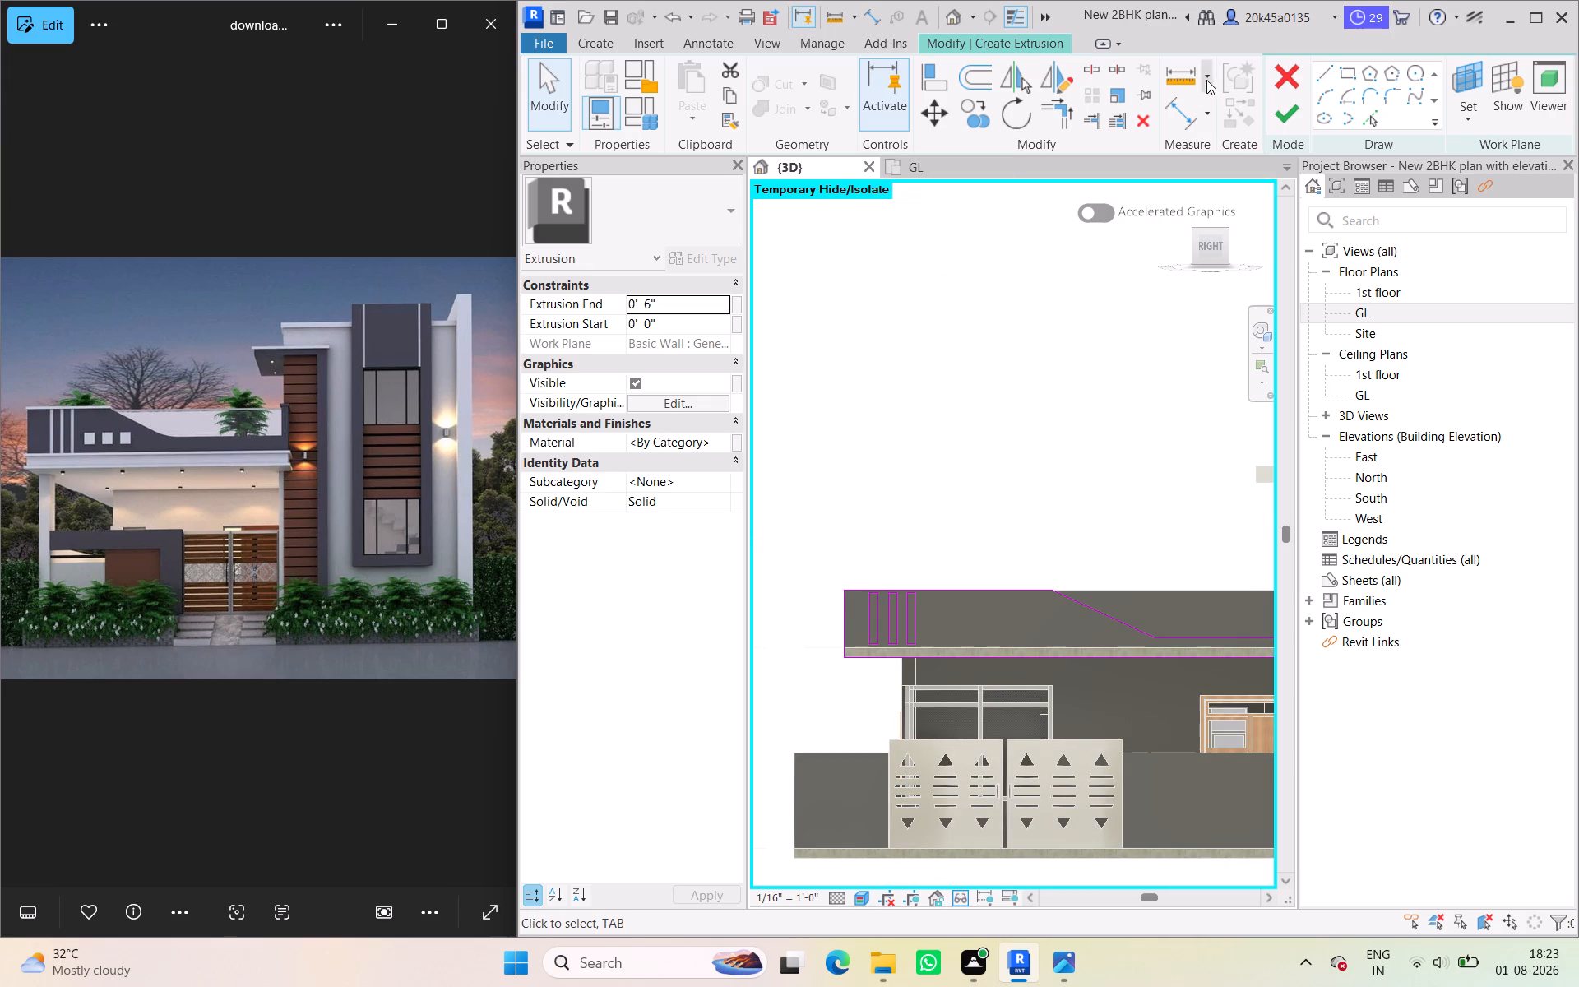
pyautogui.click(1348, 80)
pyautogui.scroll(2, 971, 633)
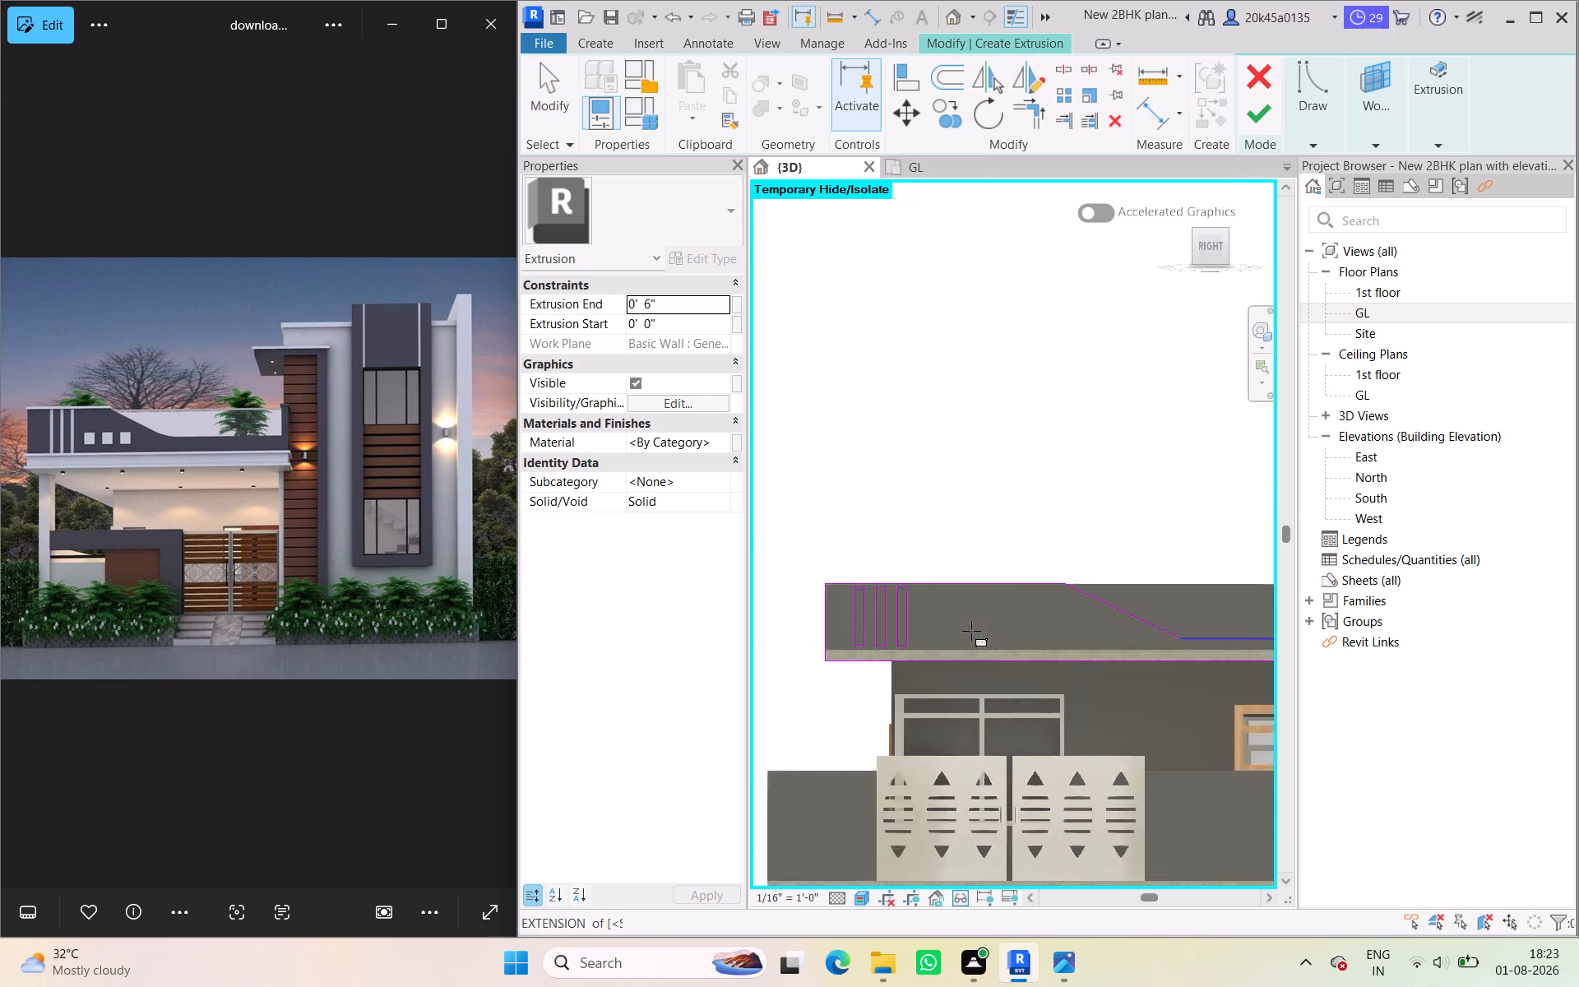
pyautogui.scroll(1, 971, 631)
pyautogui.moveTo(971, 625); pyautogui.dragTo(921, 632, button='middle')
pyautogui.scroll(2, 918, 643)
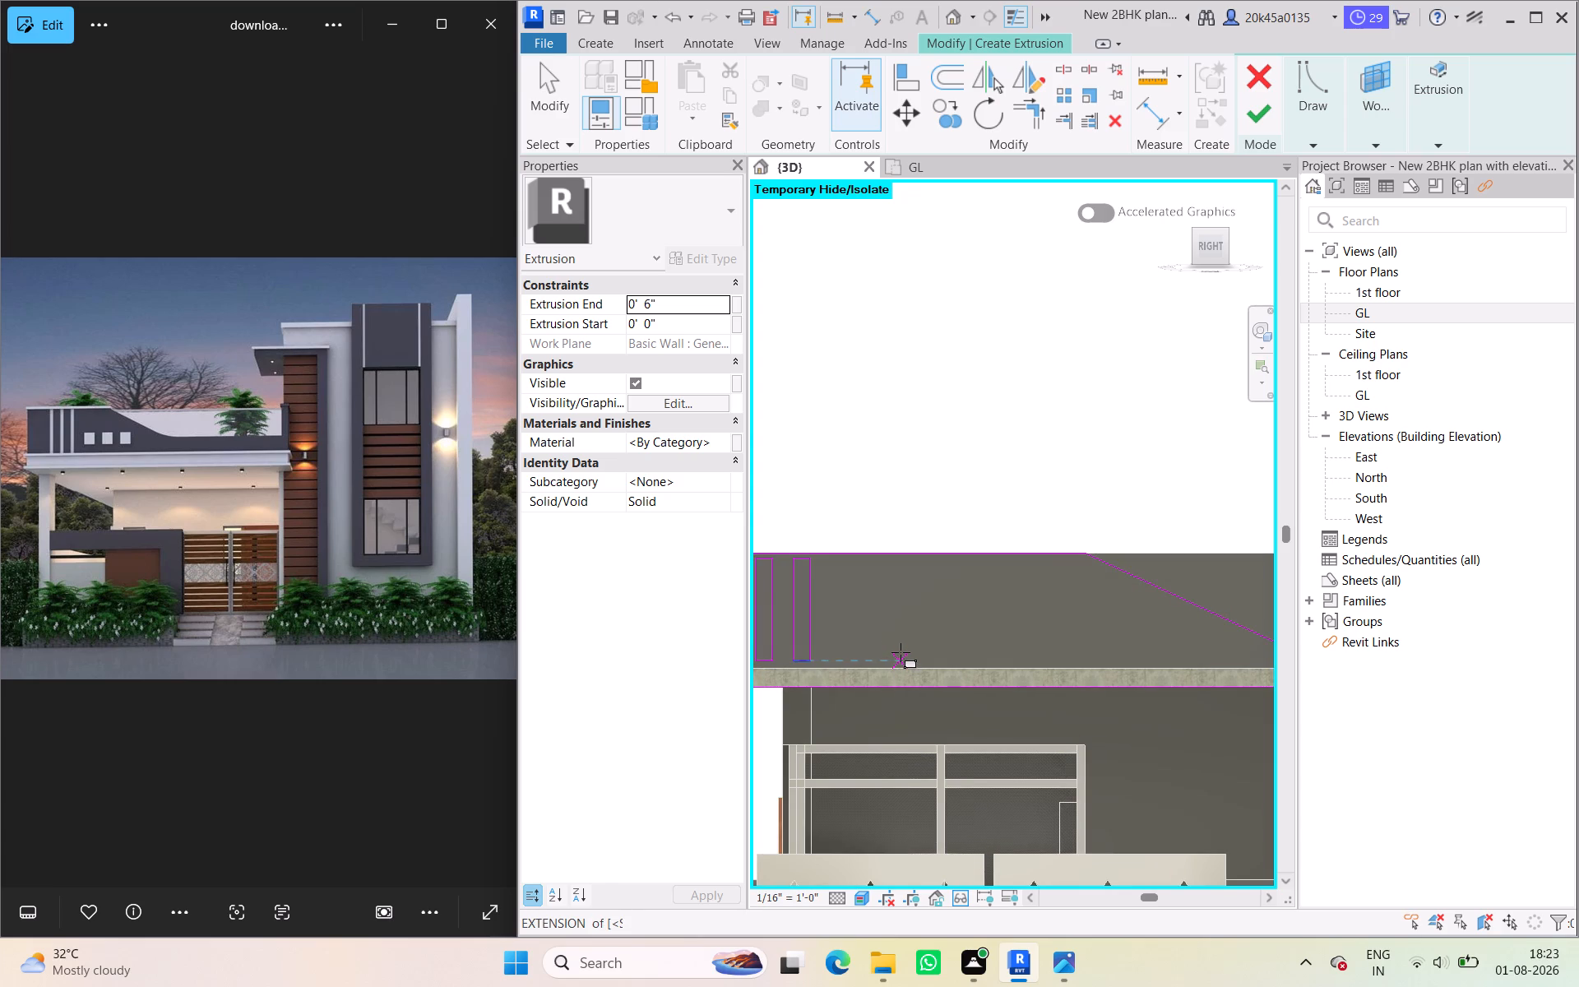
pyautogui.click(902, 652)
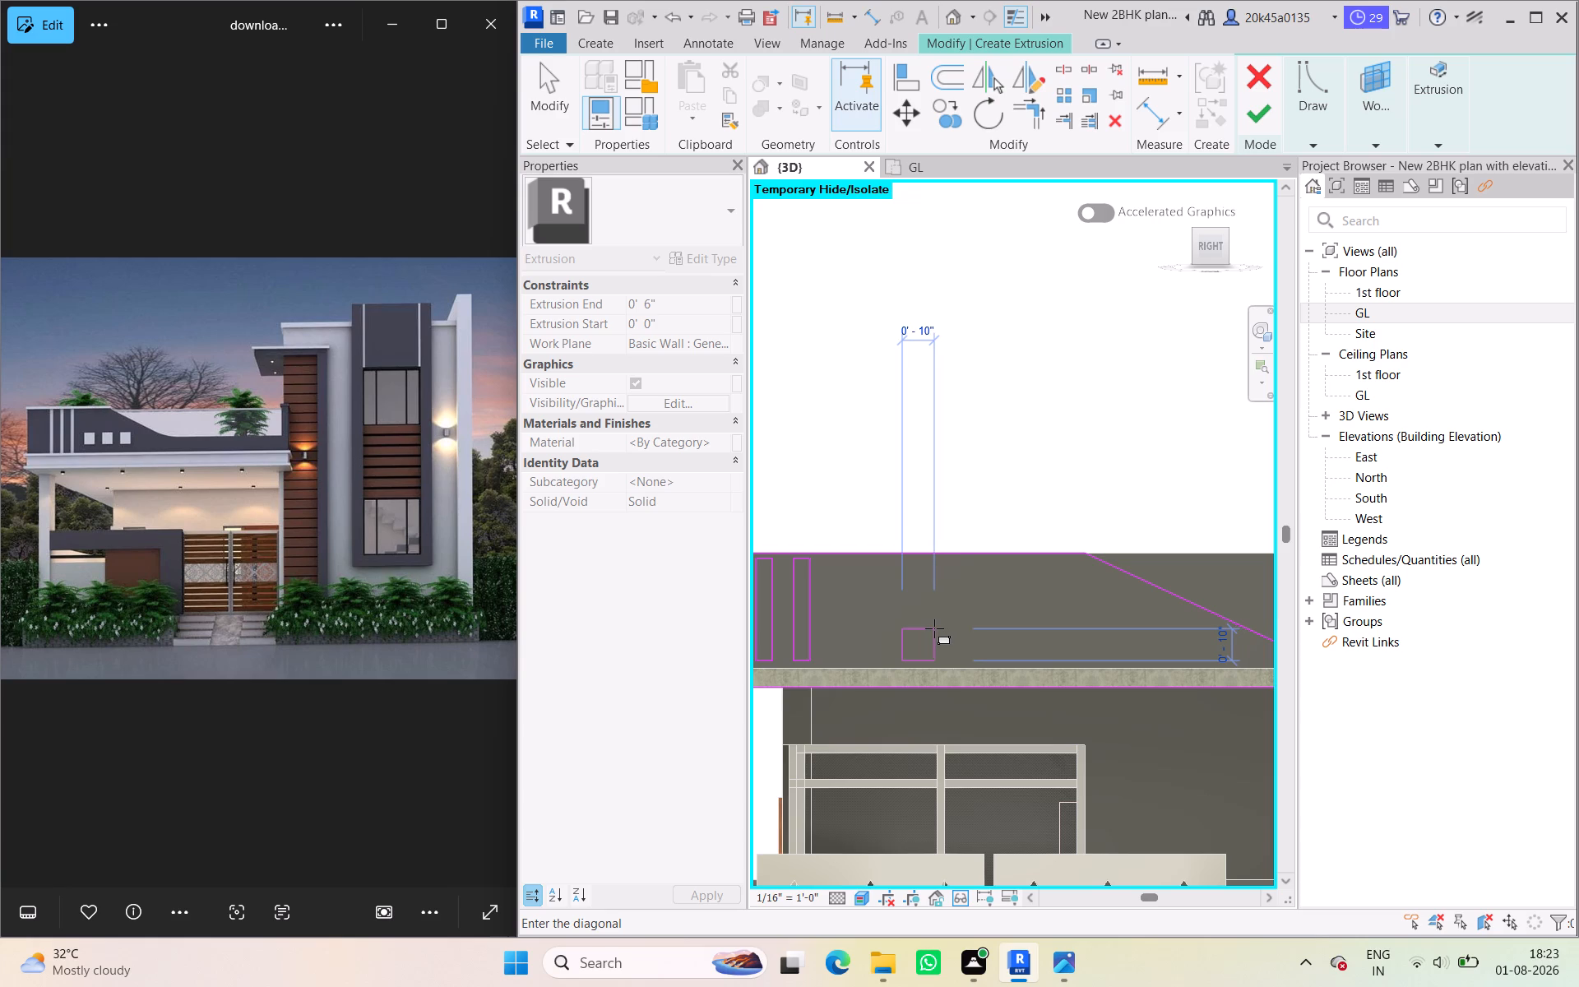
pyautogui.click(934, 628)
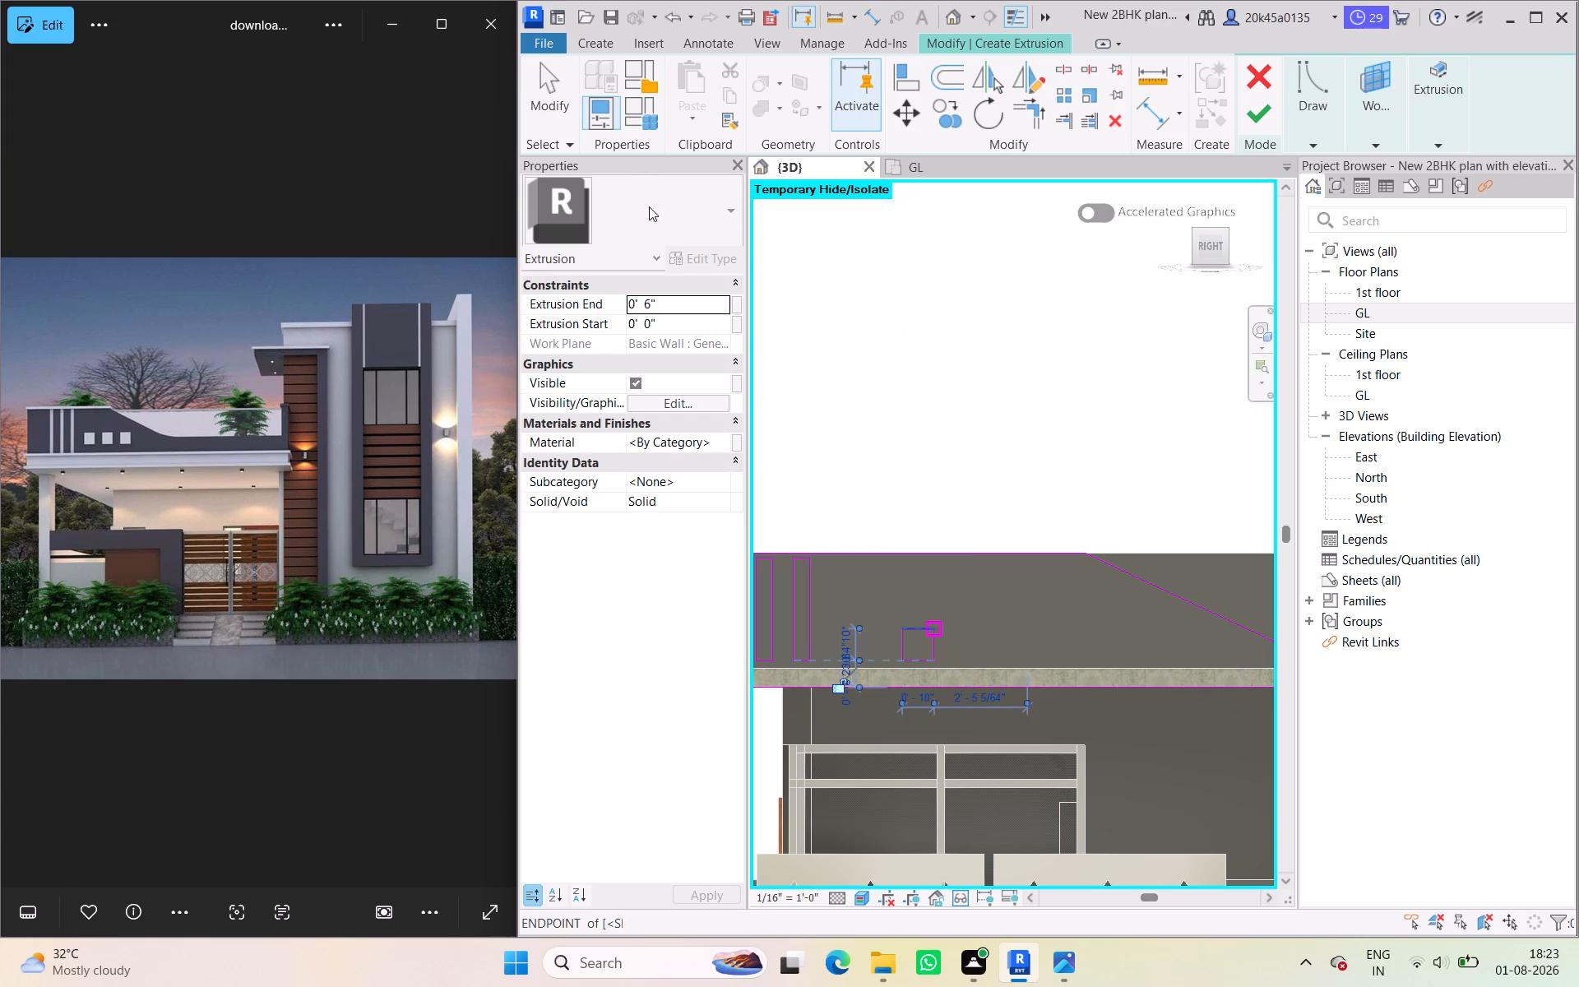
# Copy the small square twice horizontally toward the slanted line, at about 1'-6" spacing, making a row of three.
pyautogui.click(549, 116)
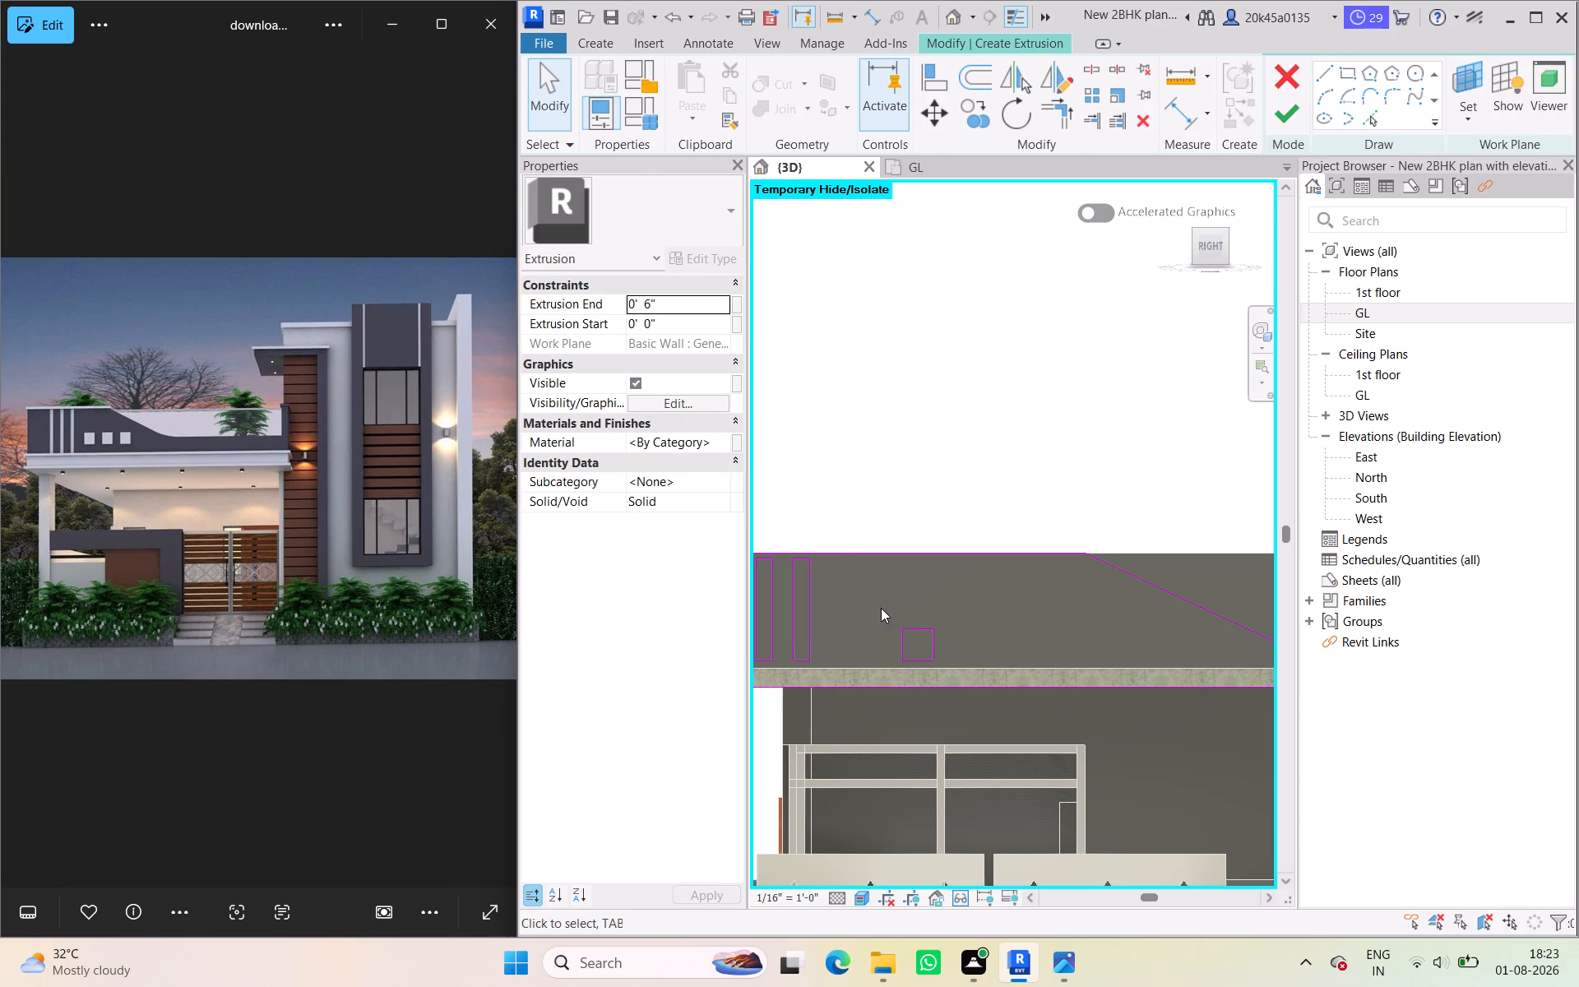
pyautogui.moveTo(887, 618); pyautogui.dragTo(942, 672)
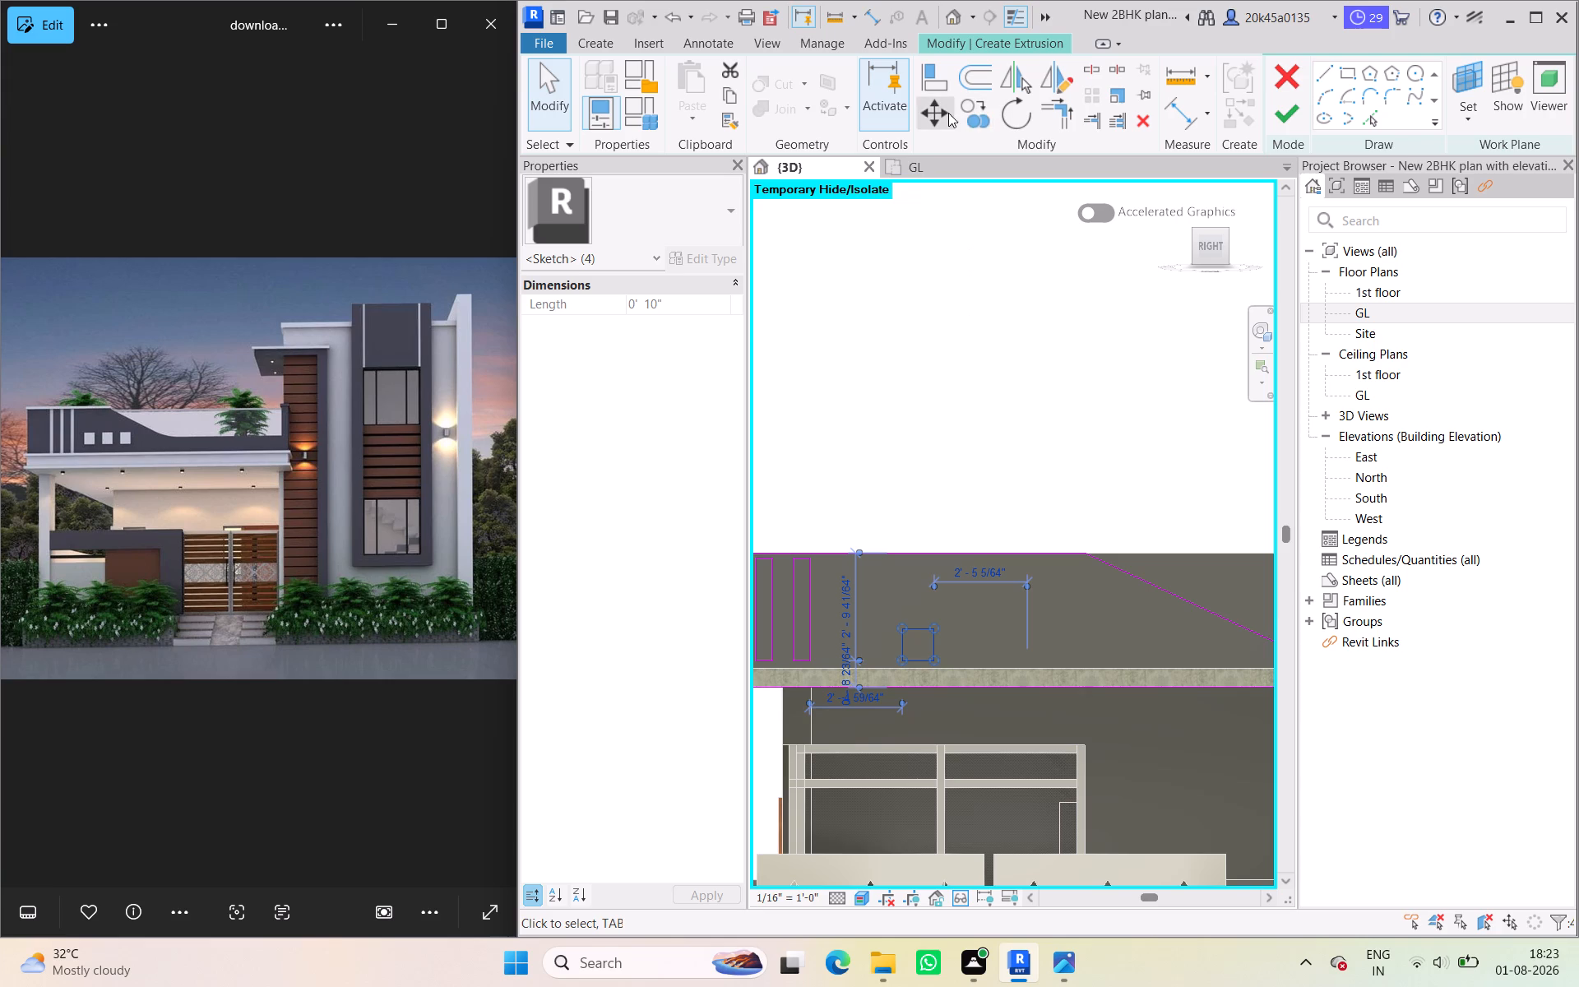
pyautogui.click(984, 114)
pyautogui.click(896, 633)
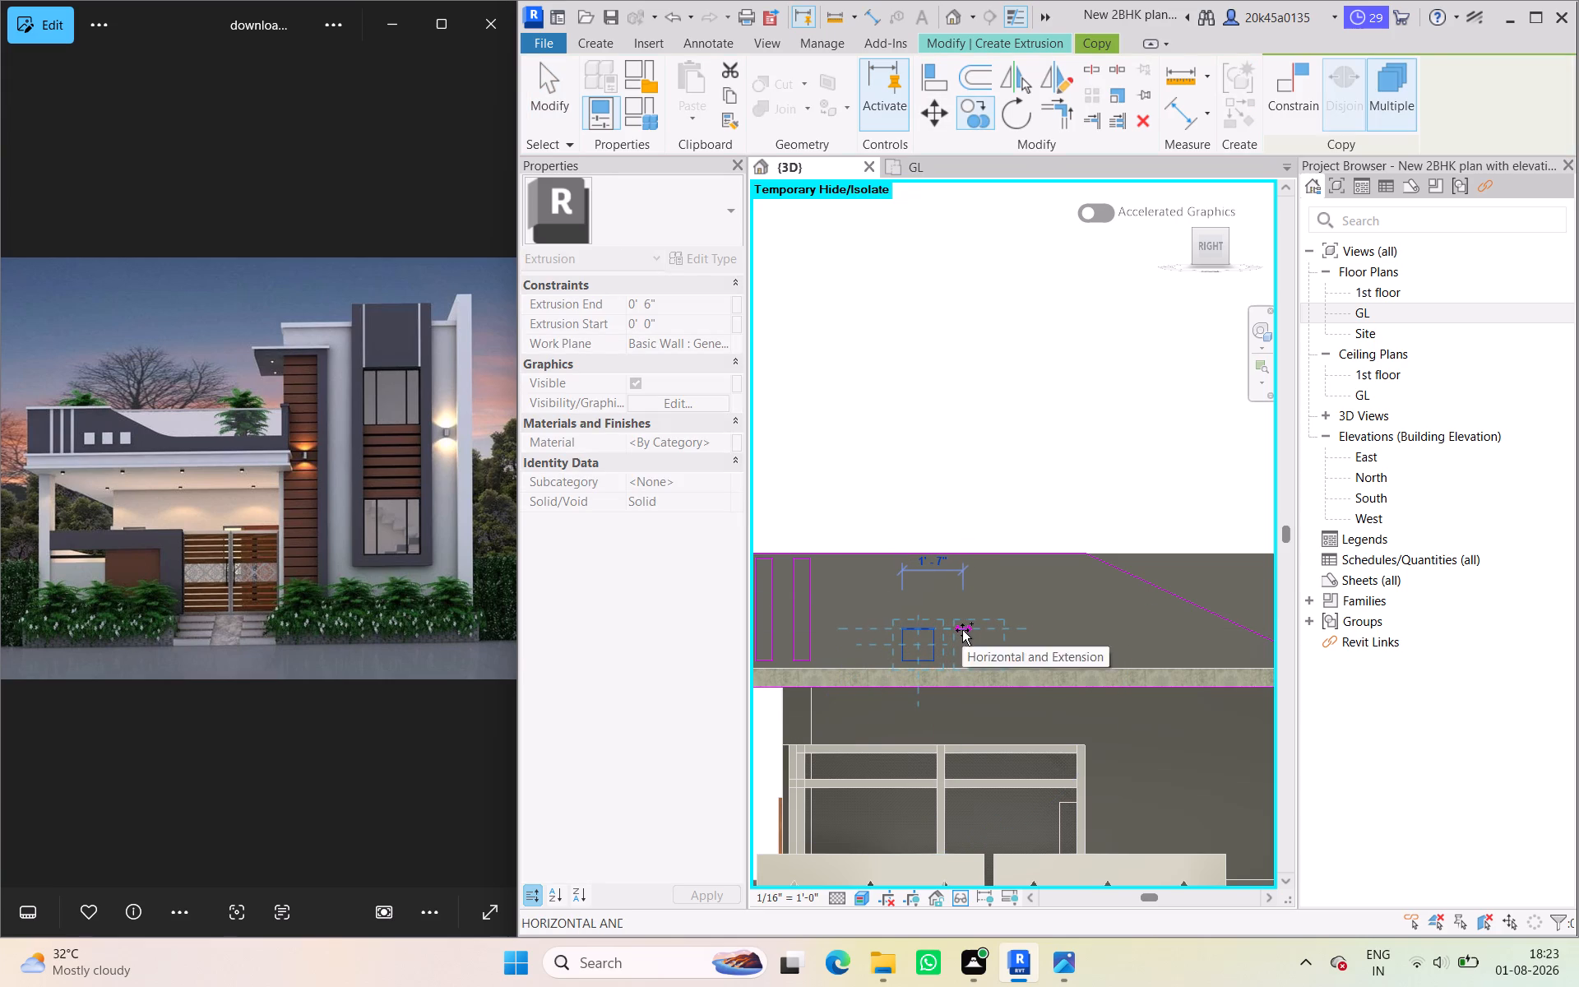
pyautogui.click(959, 628)
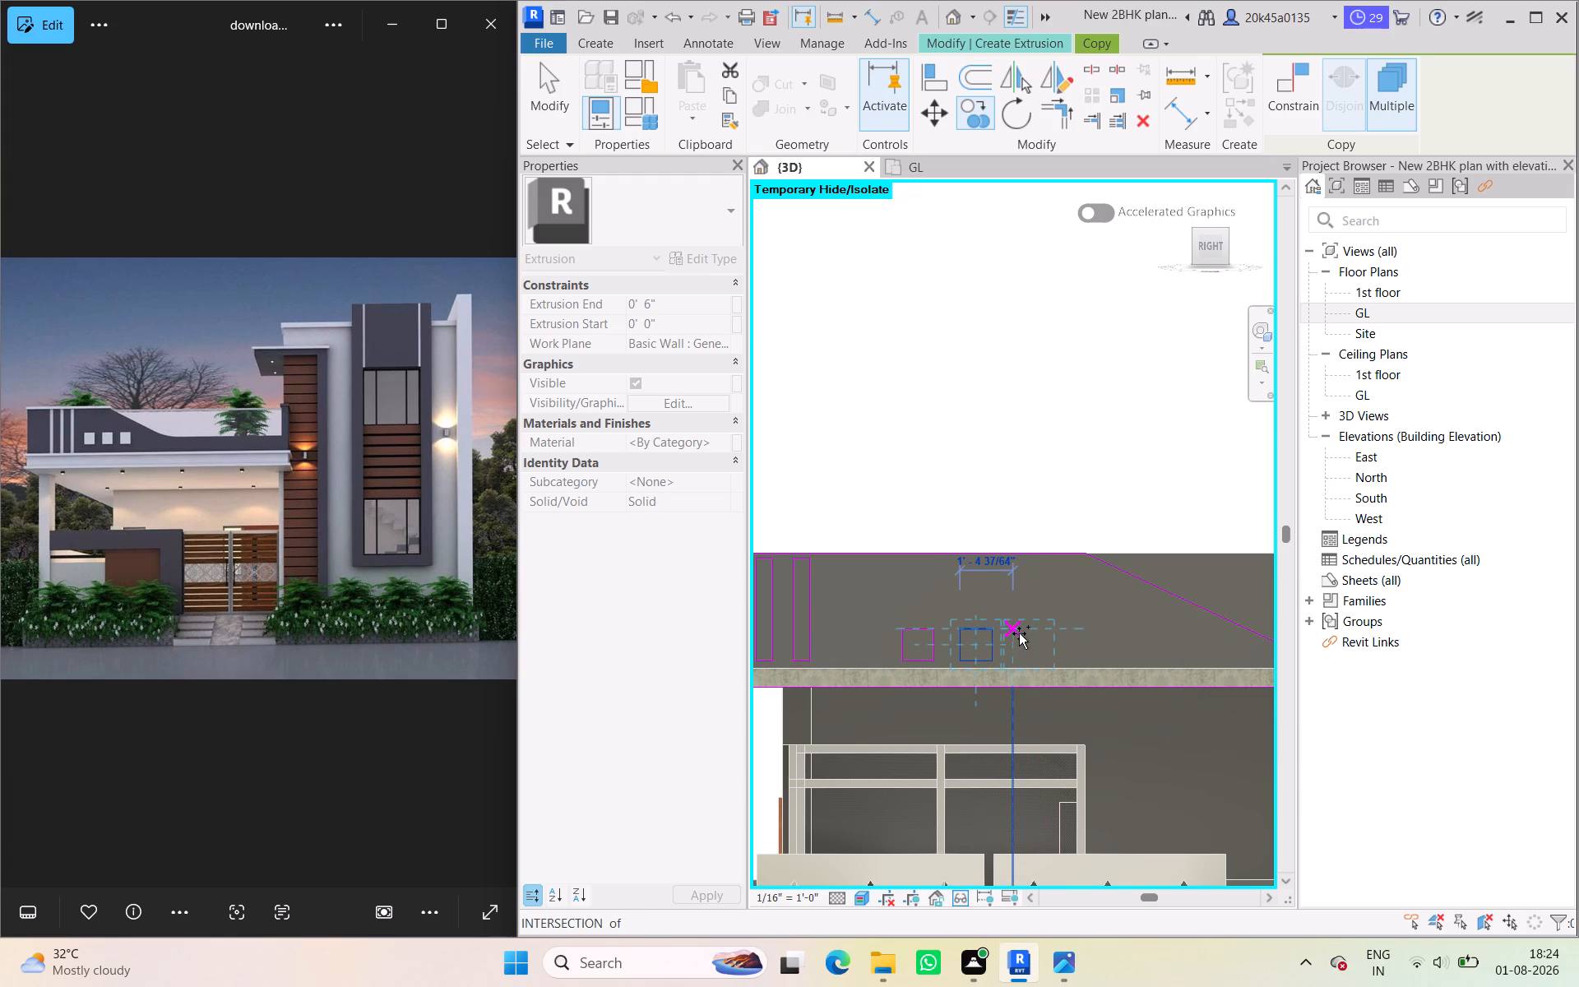
pyautogui.scroll(4, 1026, 629)
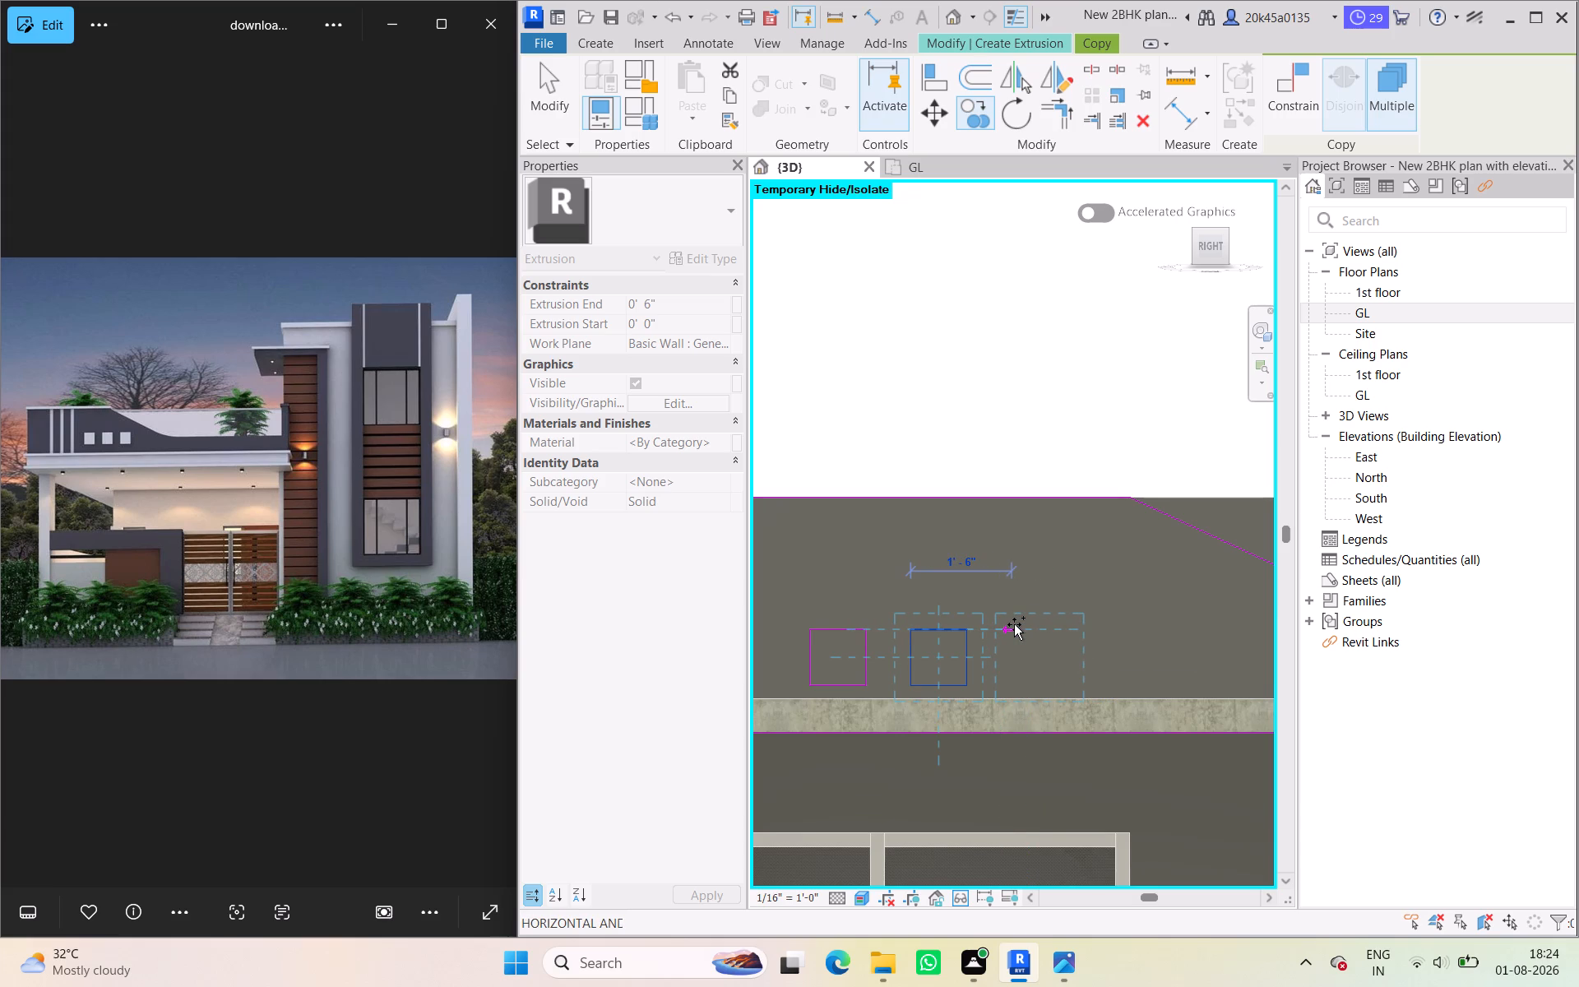
pyautogui.click(1014, 624)
pyautogui.scroll(-3, 1082, 623)
pyautogui.moveTo(1078, 619); pyautogui.dragTo(1027, 566, button='middle')
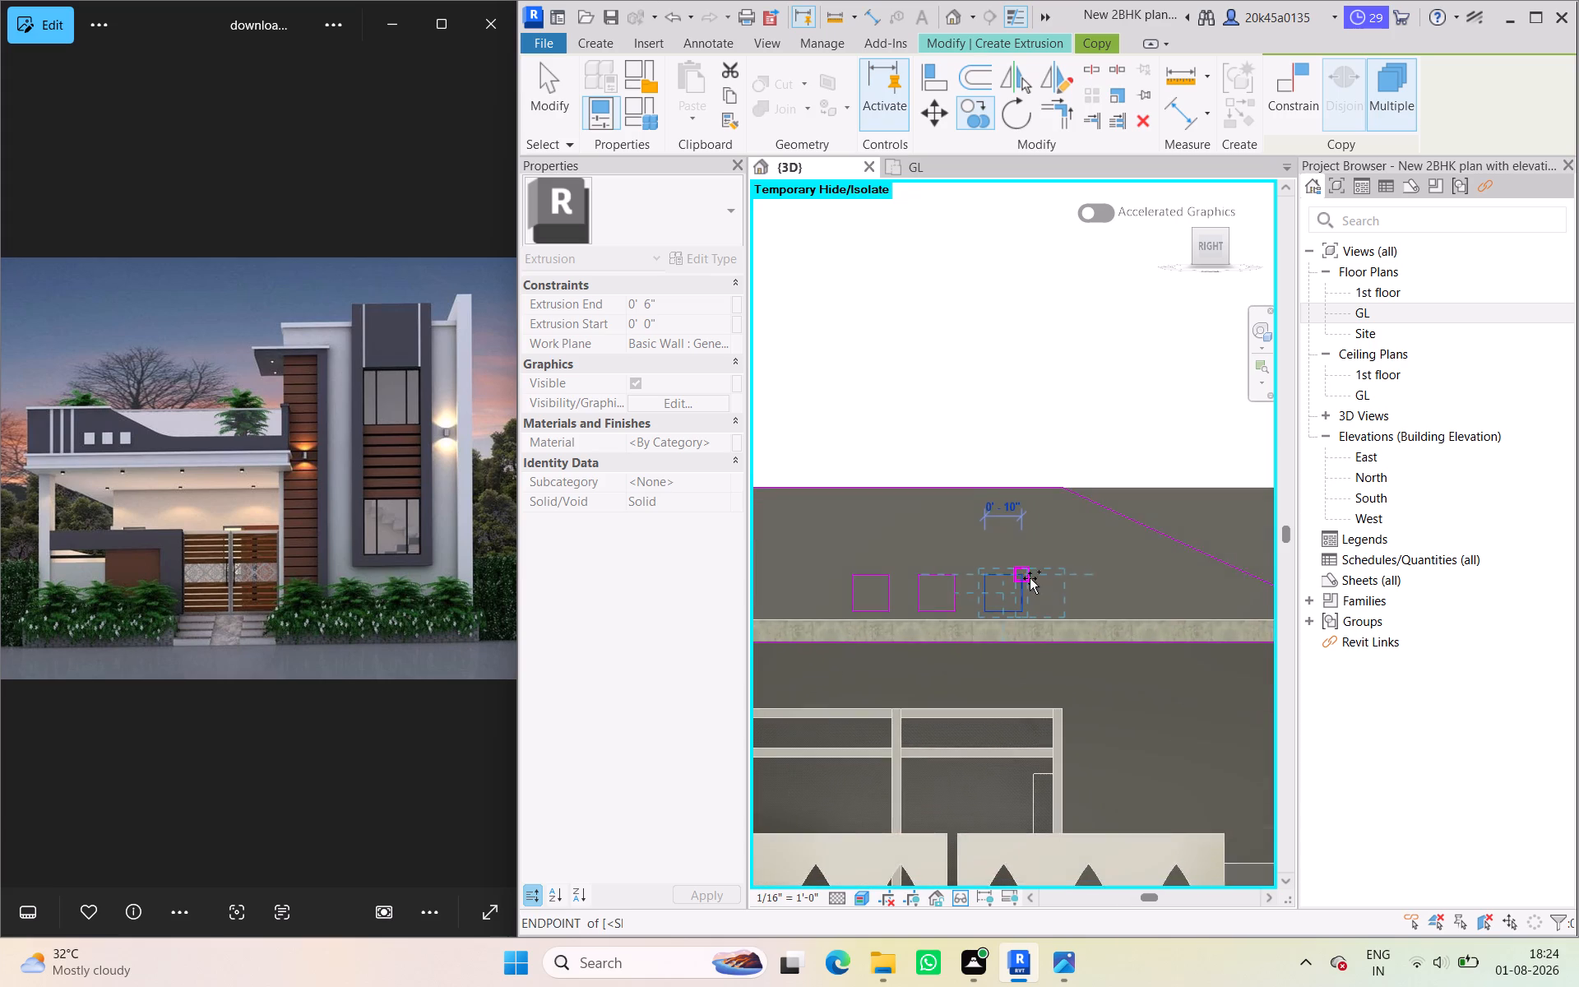
pyautogui.scroll(-3, 1030, 578)
pyautogui.moveTo(1032, 580); pyautogui.dragTo(1034, 541, button='middle')
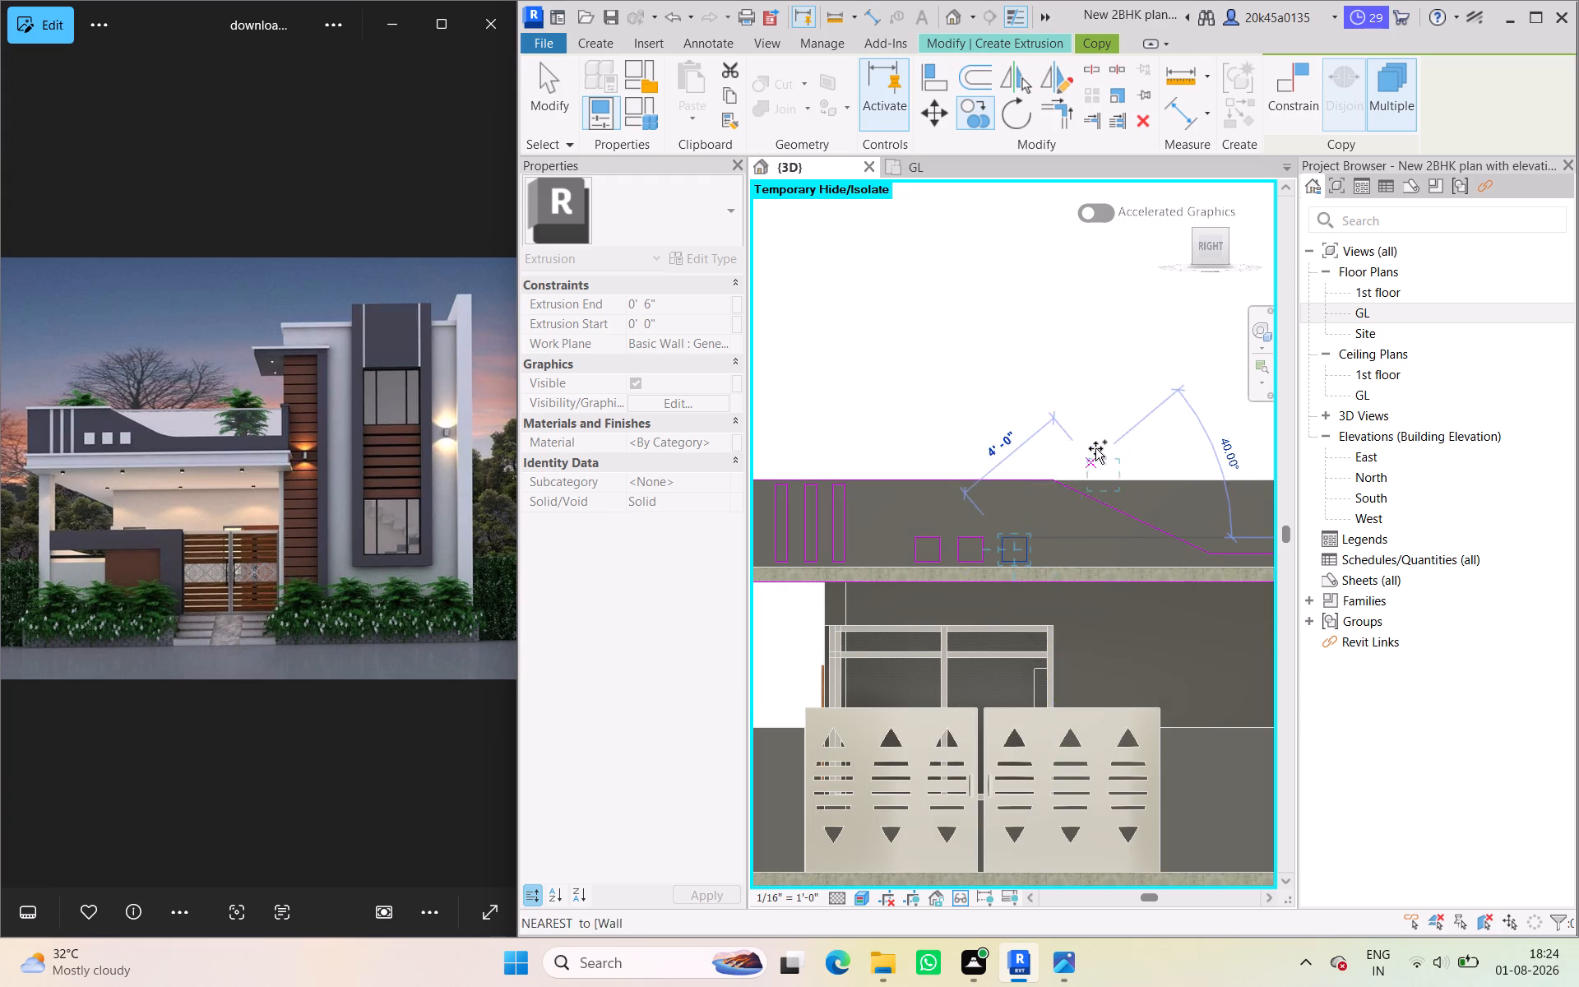
pyautogui.scroll(-2, 1091, 446)
pyautogui.moveTo(1091, 446); pyautogui.dragTo(1049, 424, button='middle')
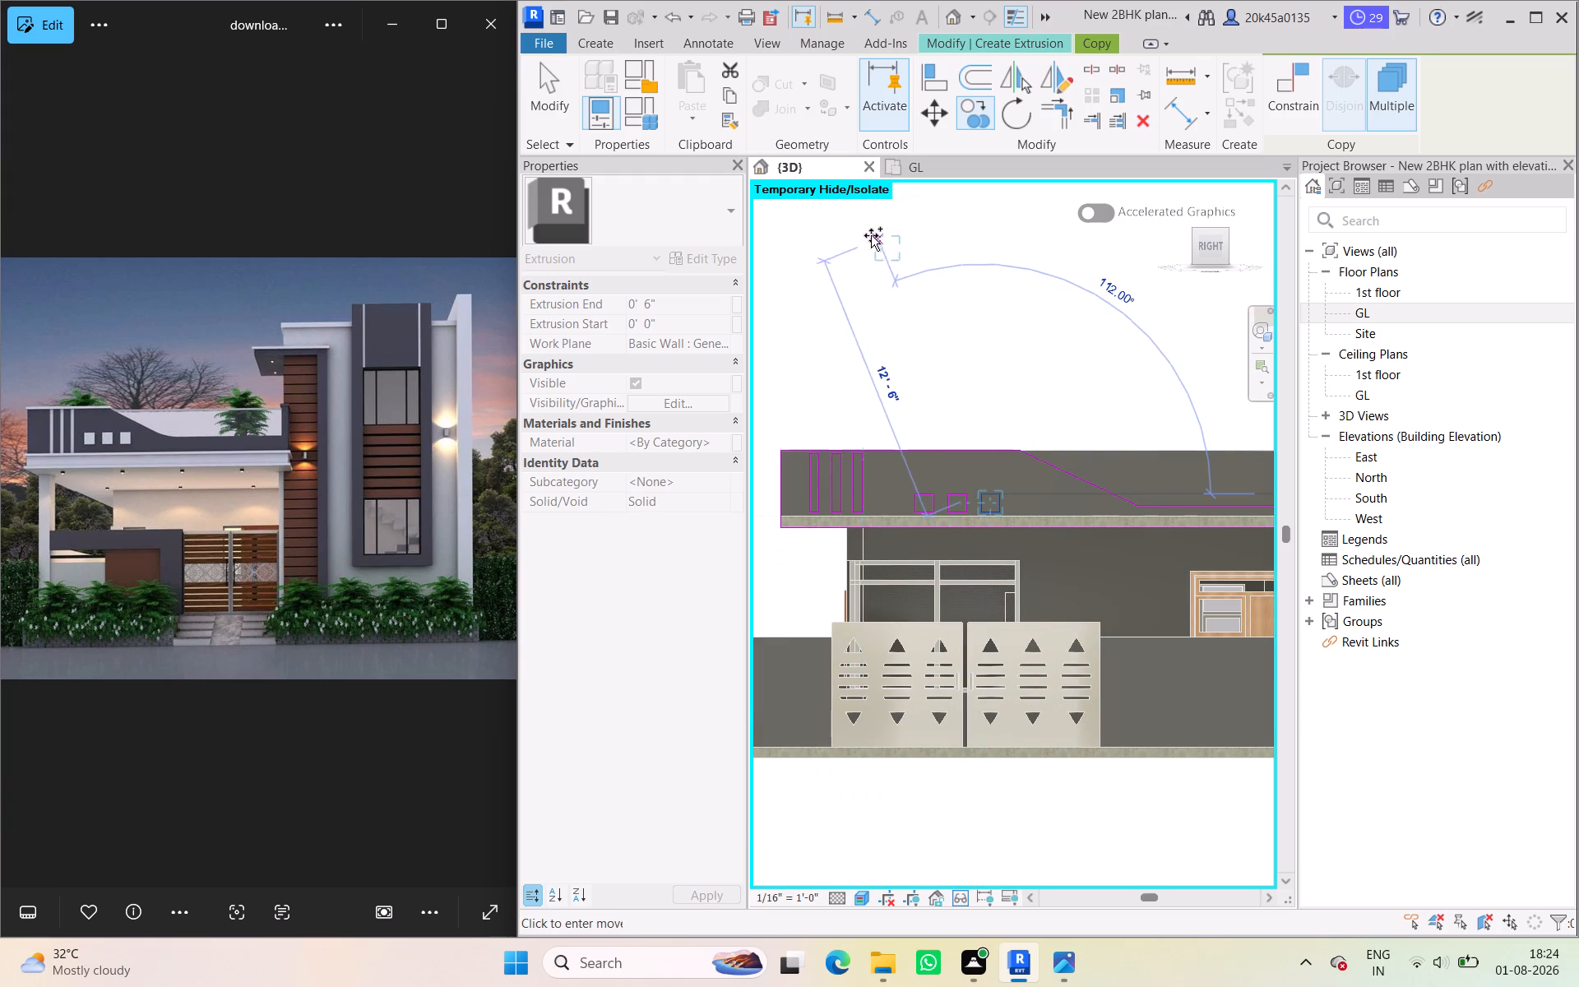
pyautogui.click(552, 88)
# Finish the parapet facade sketch as a 6" deep solid extrusion with its slot and square openings.
pyautogui.scroll(-4, 1030, 433)
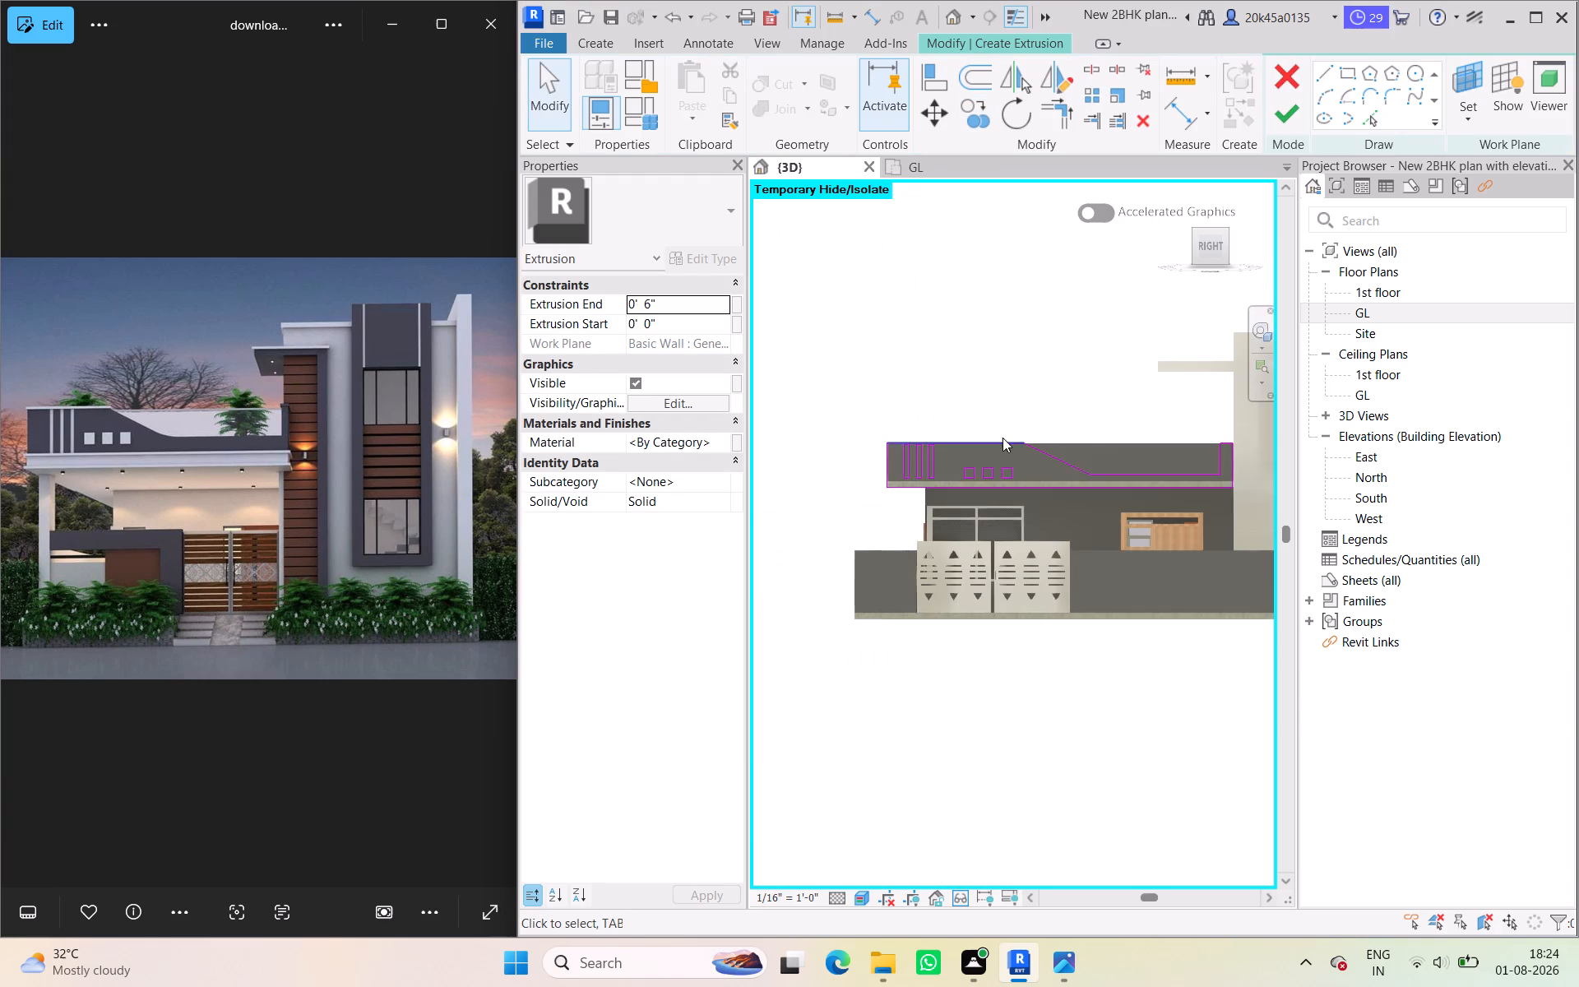
pyautogui.moveTo(868, 421); pyautogui.dragTo(860, 419, button='middle')
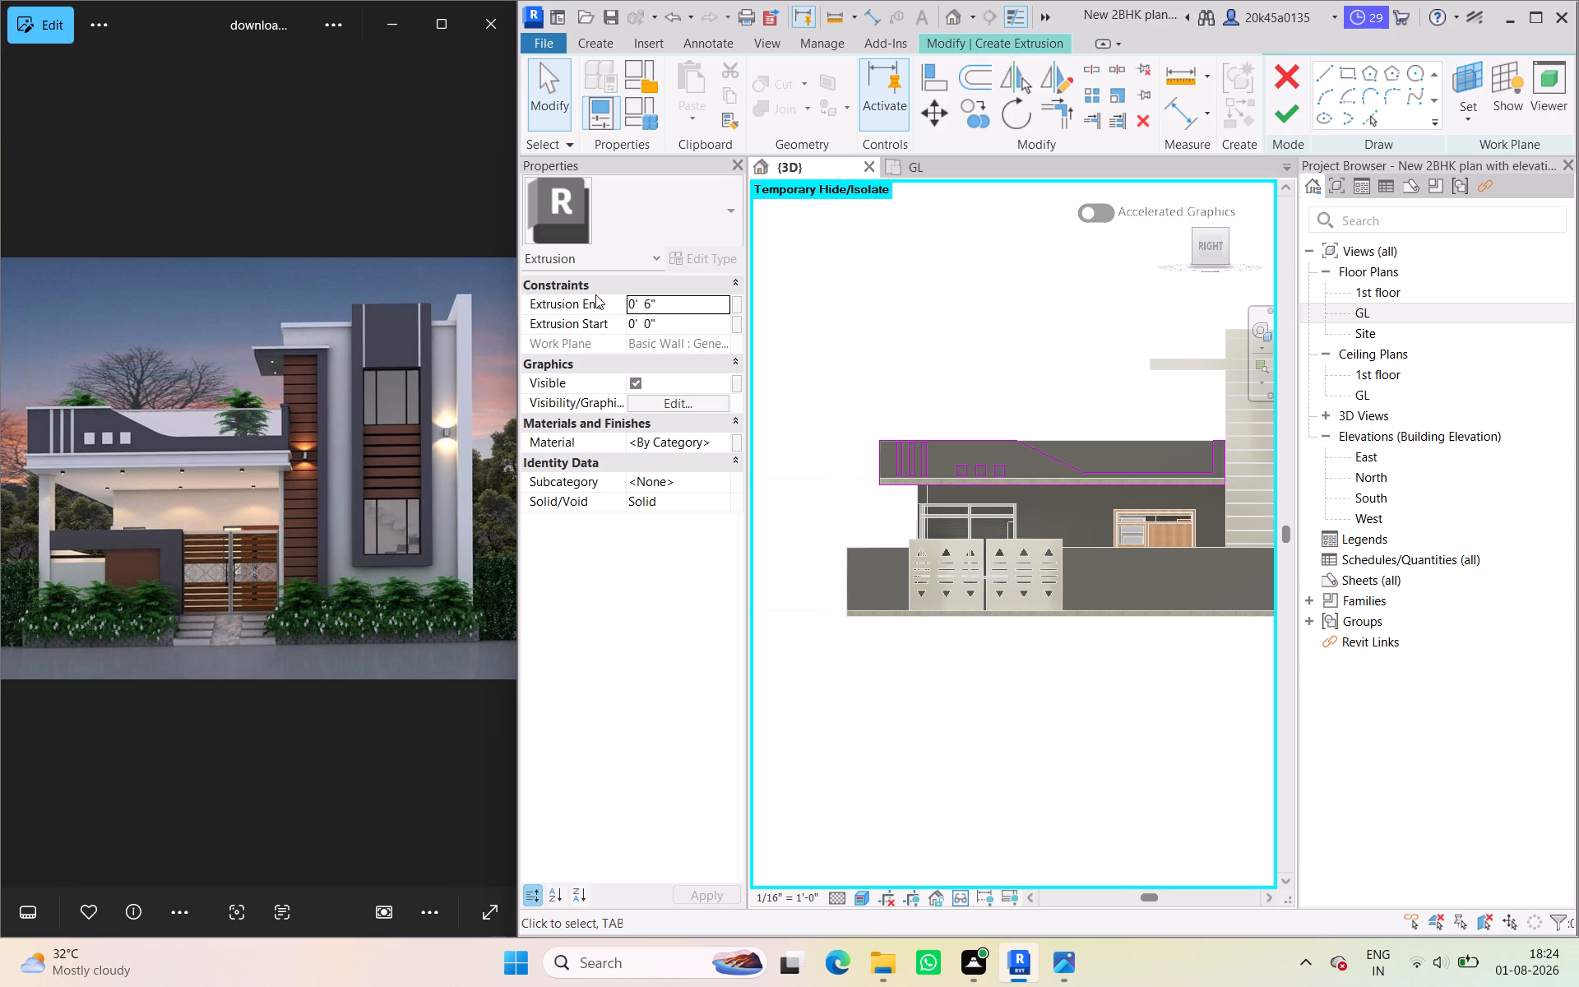
pyautogui.click(1292, 114)
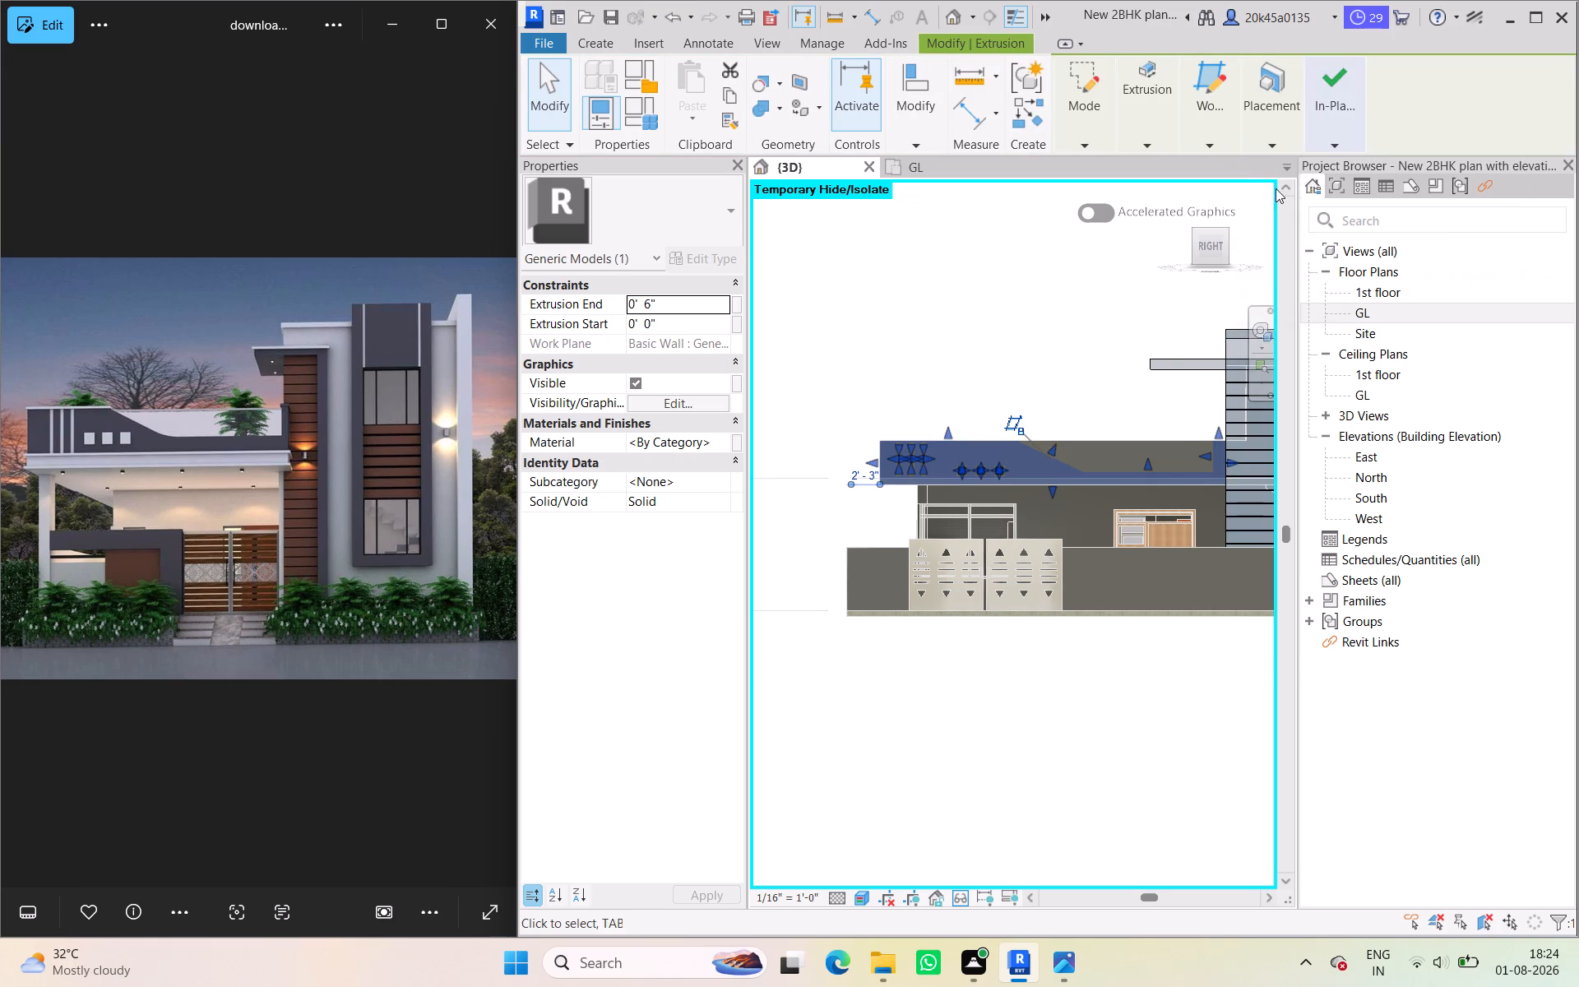
pyautogui.click(970, 330)
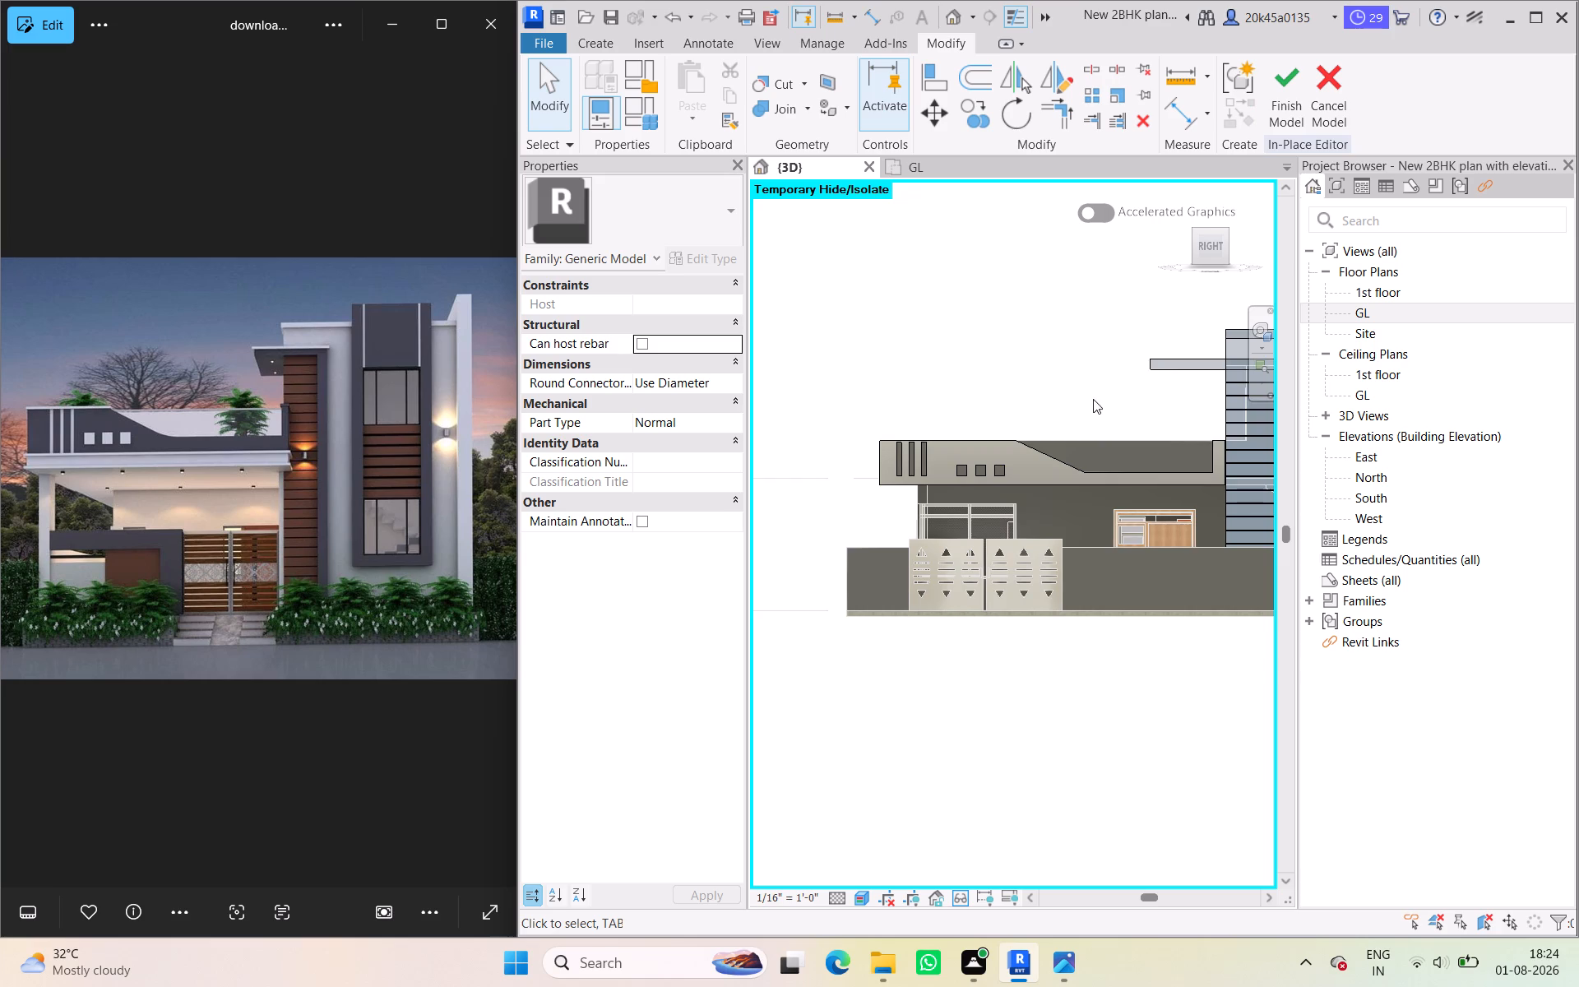
pyautogui.scroll(-2, 1073, 418)
pyautogui.moveTo(1073, 419); pyautogui.dragTo(983, 375, button='middle')
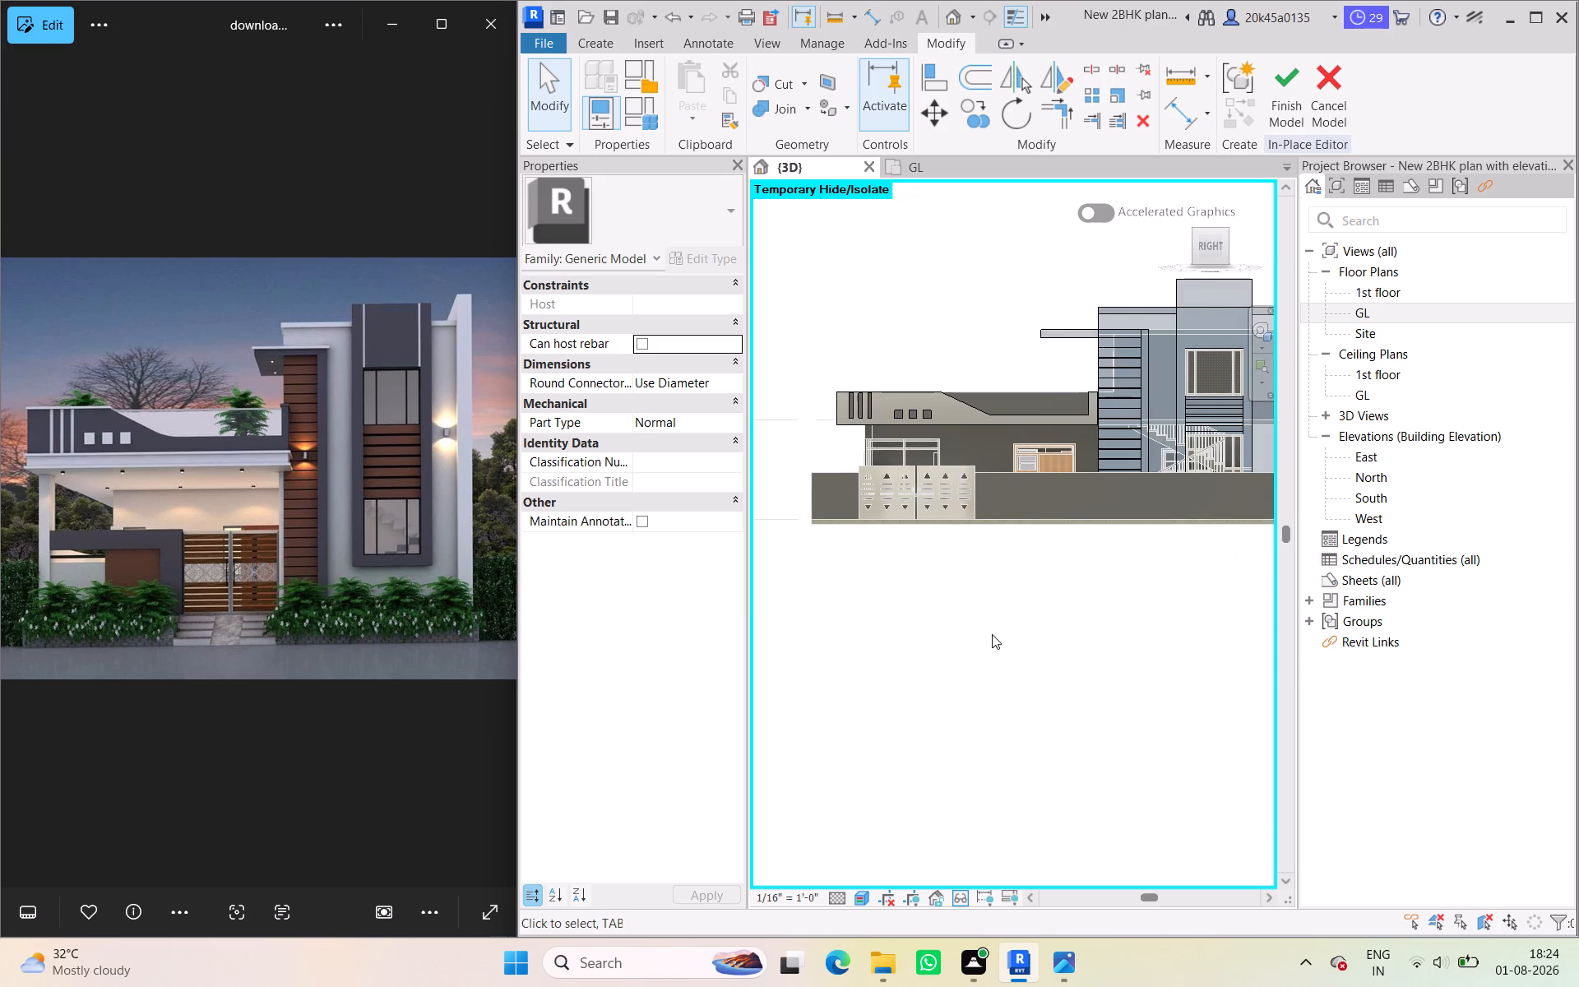
pyautogui.keyDown('shift'); pyautogui.scroll(-1, 980, 625); pyautogui.keyUp('shift')
pyautogui.keyDown('shift'); pyautogui.moveTo(987, 627); pyautogui.dragTo(1051, 684, button='middle'); pyautogui.keyUp('shift')
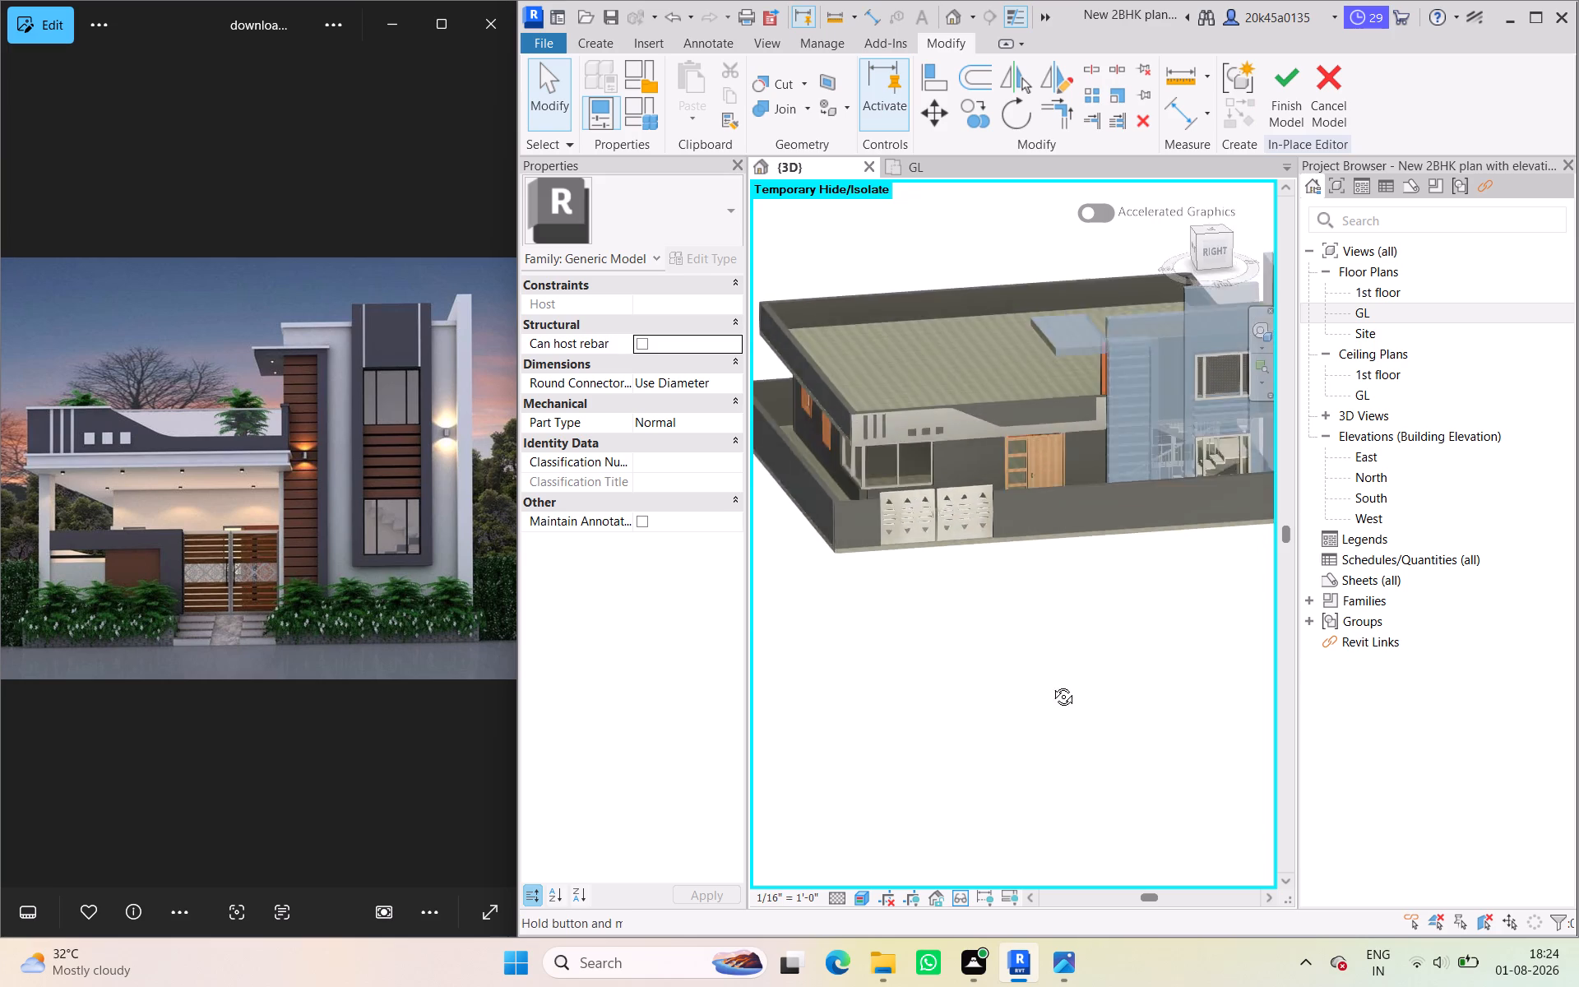
# Finish the in-place front elevation model and save the project.
pyautogui.keyDown('shift'); pyautogui.moveTo(1051, 684); pyautogui.dragTo(1035, 672, button='middle'); pyautogui.keyUp('shift')
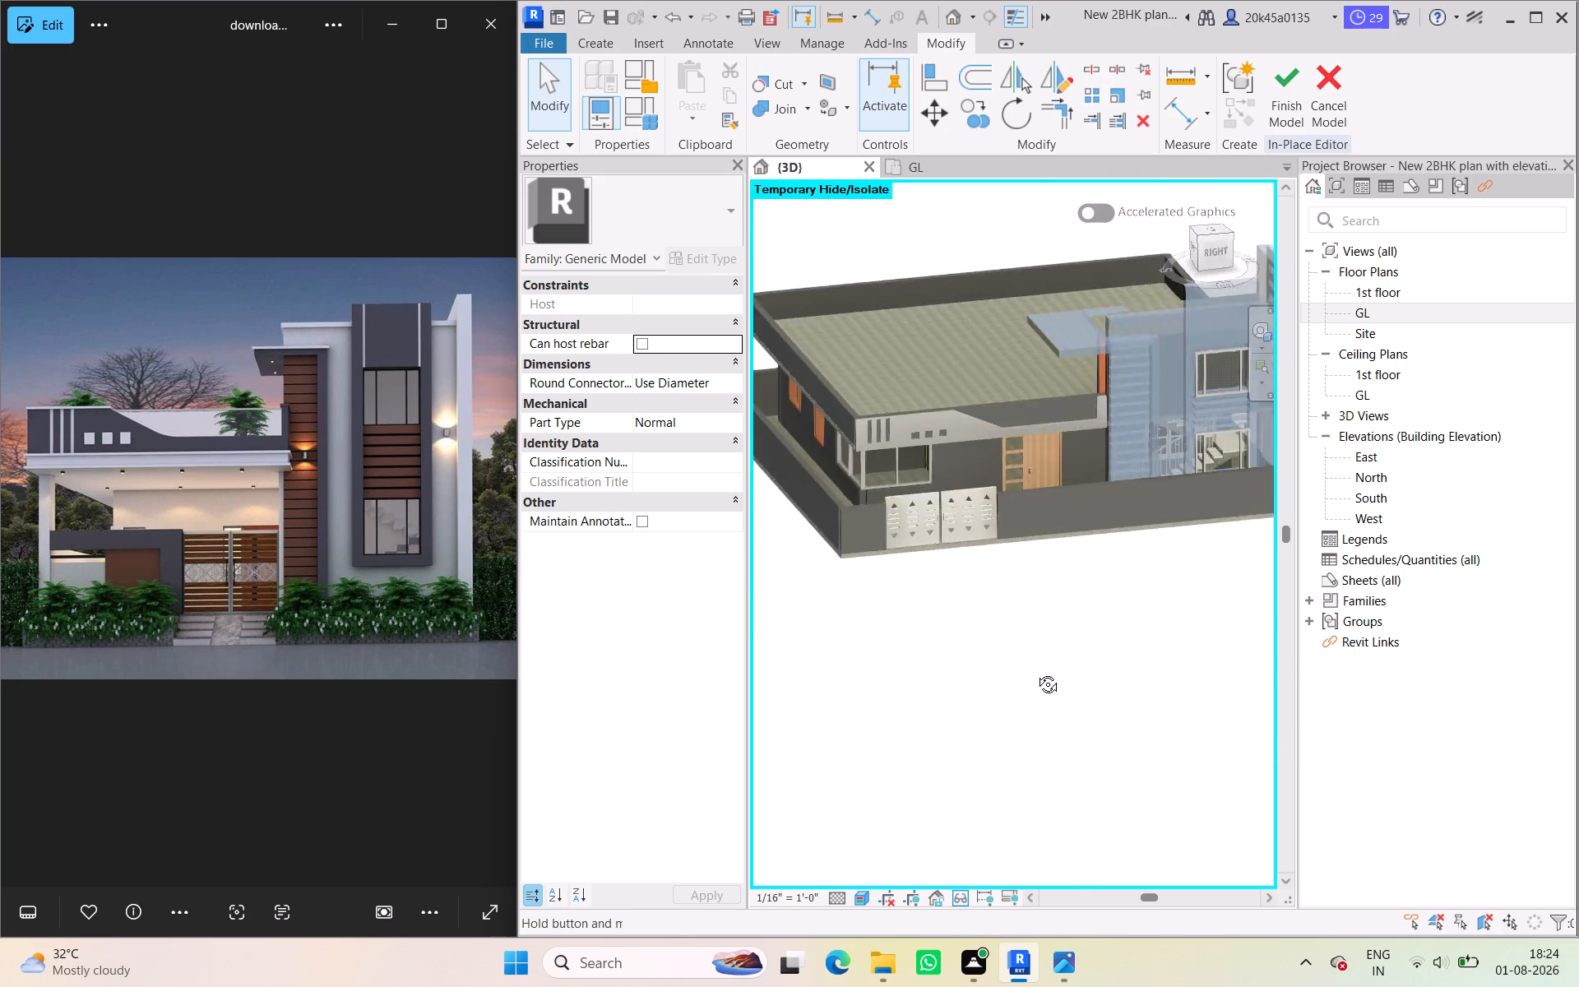
pyautogui.keyDown('shift'); pyautogui.moveTo(1035, 672); pyautogui.dragTo(1005, 634, button='middle'); pyautogui.keyUp('shift')
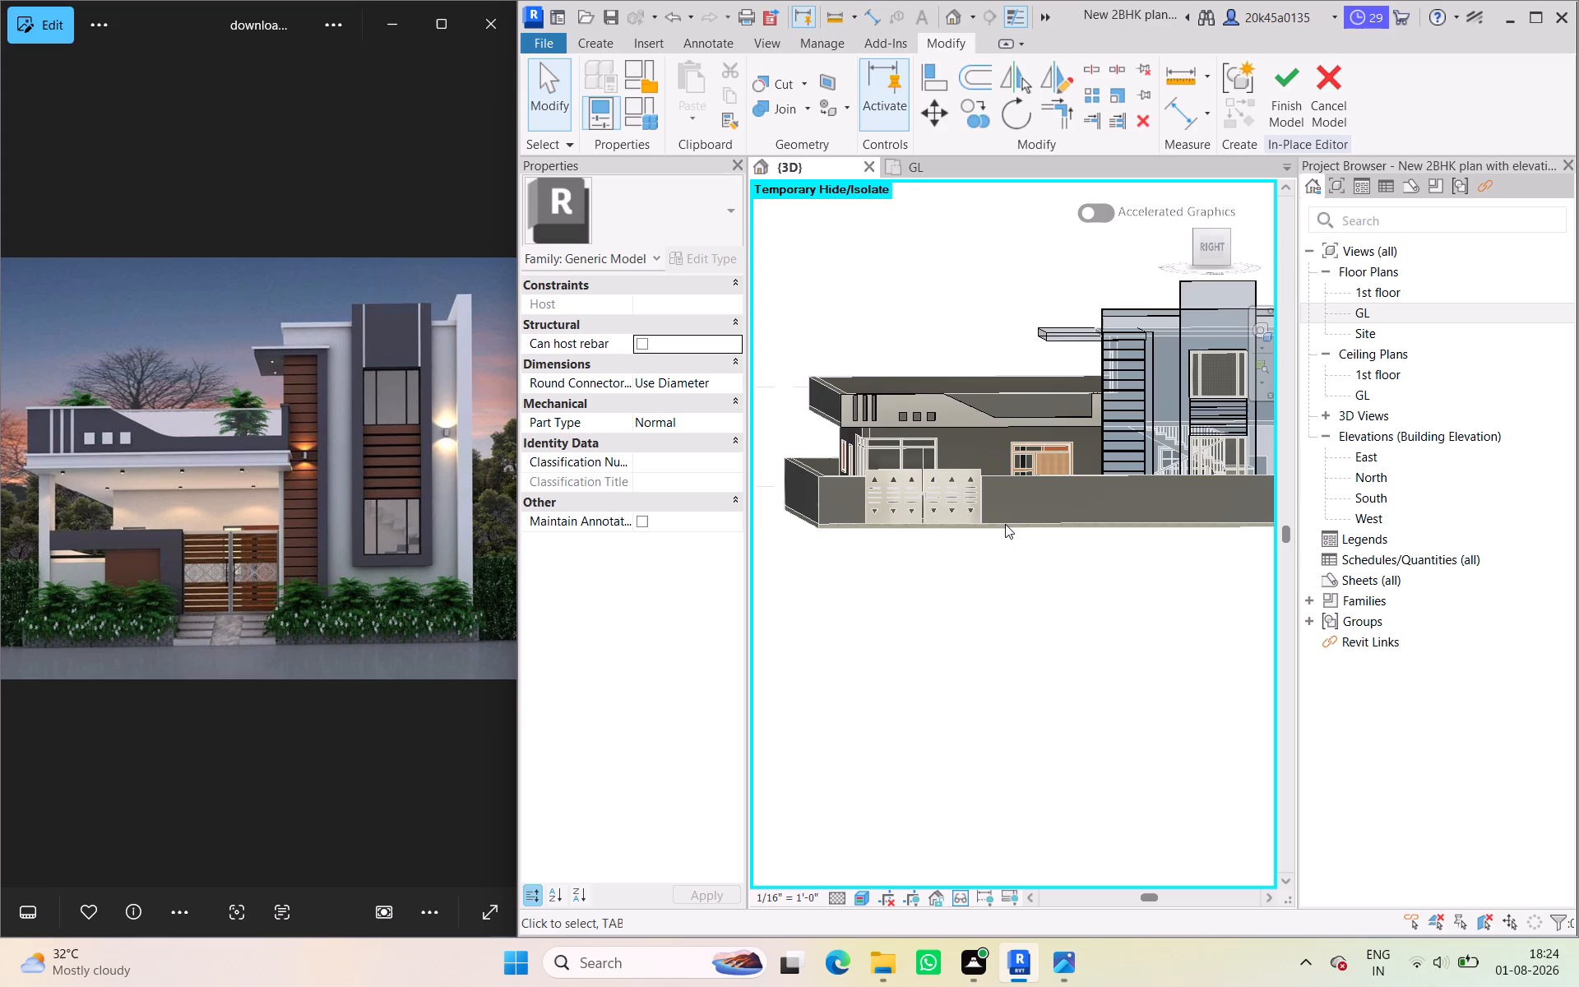
pyautogui.scroll(6, 1026, 438)
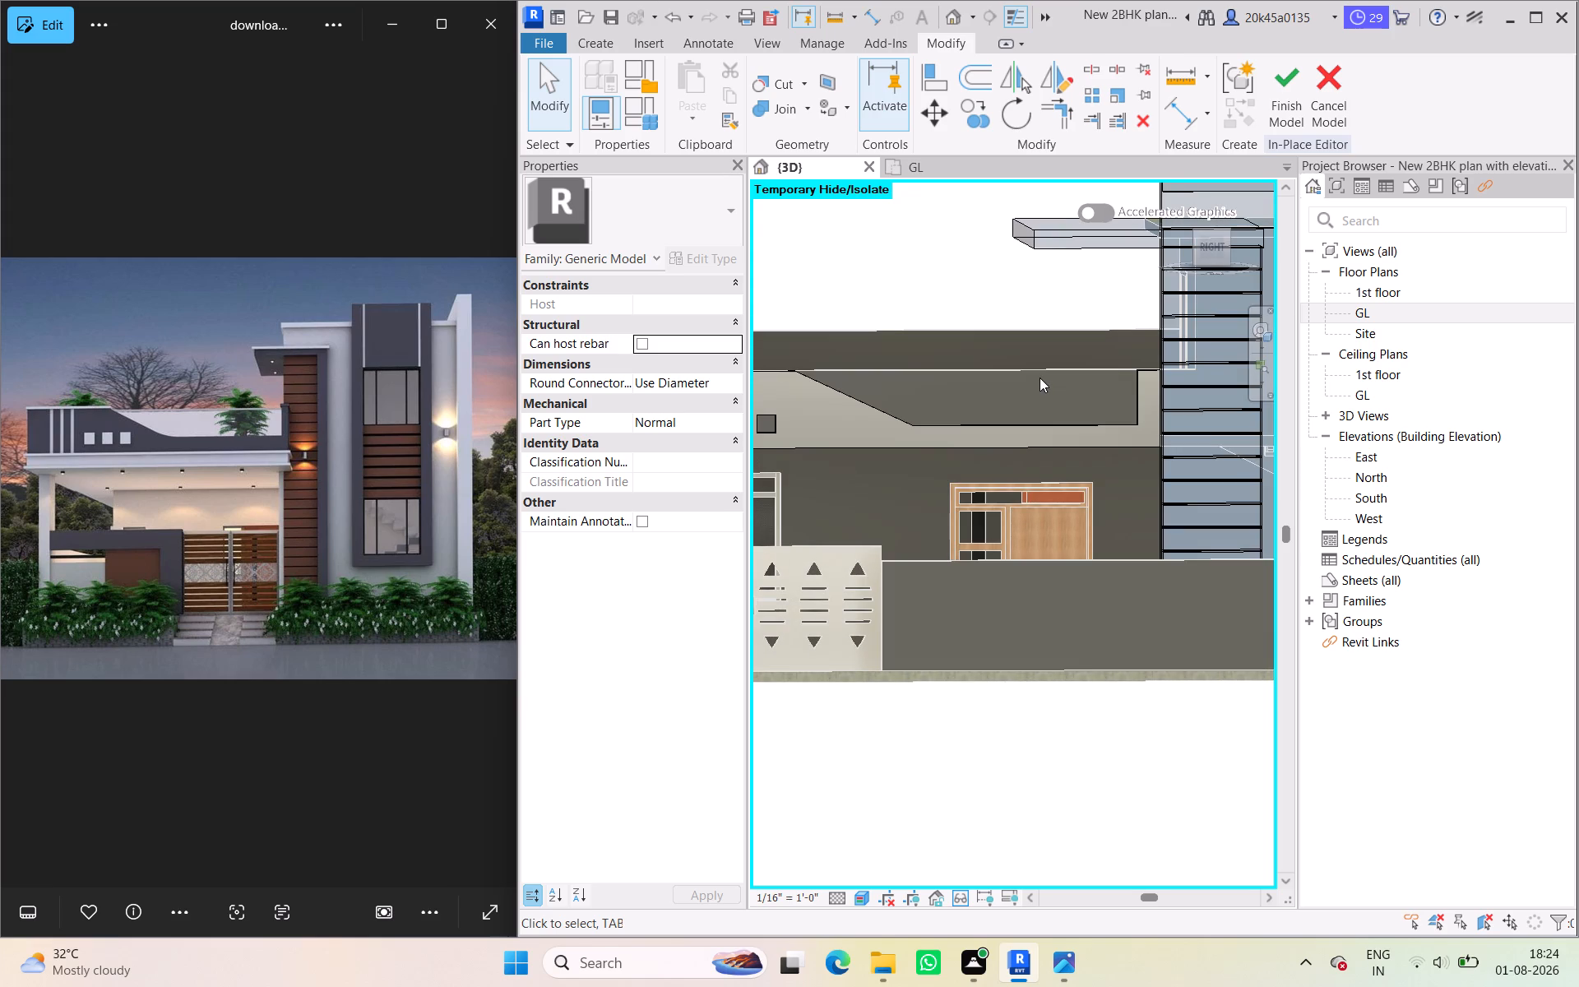
pyautogui.scroll(-2, 1040, 378)
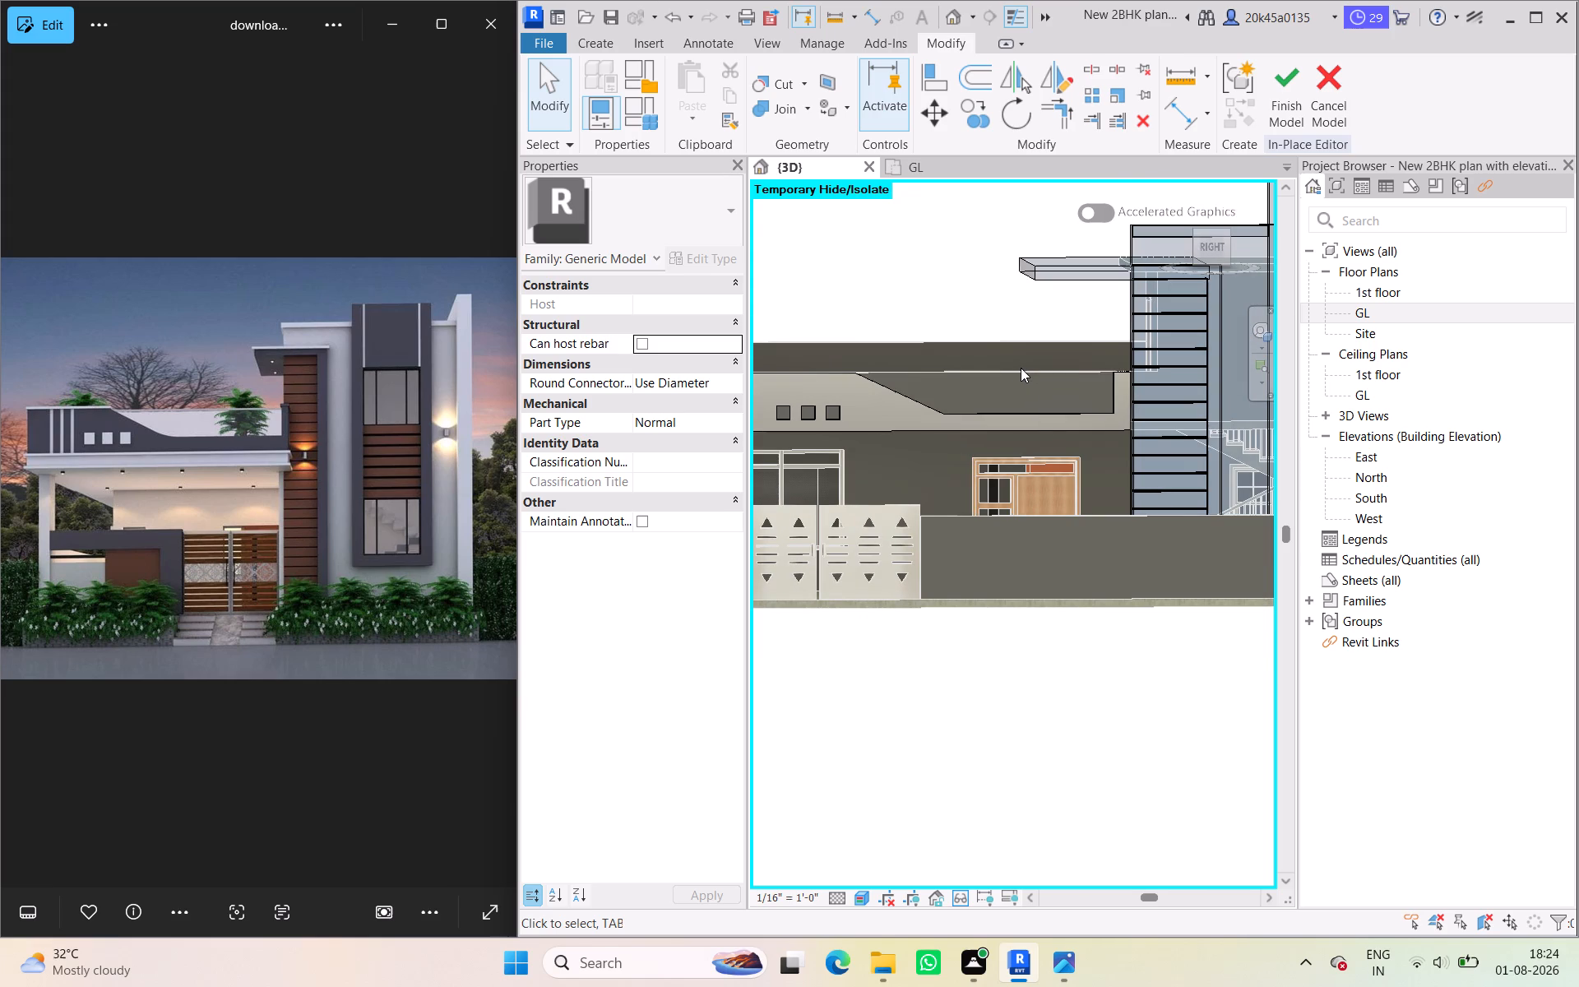
pyautogui.click(961, 274)
pyautogui.click(967, 243)
pyautogui.click(1271, 89)
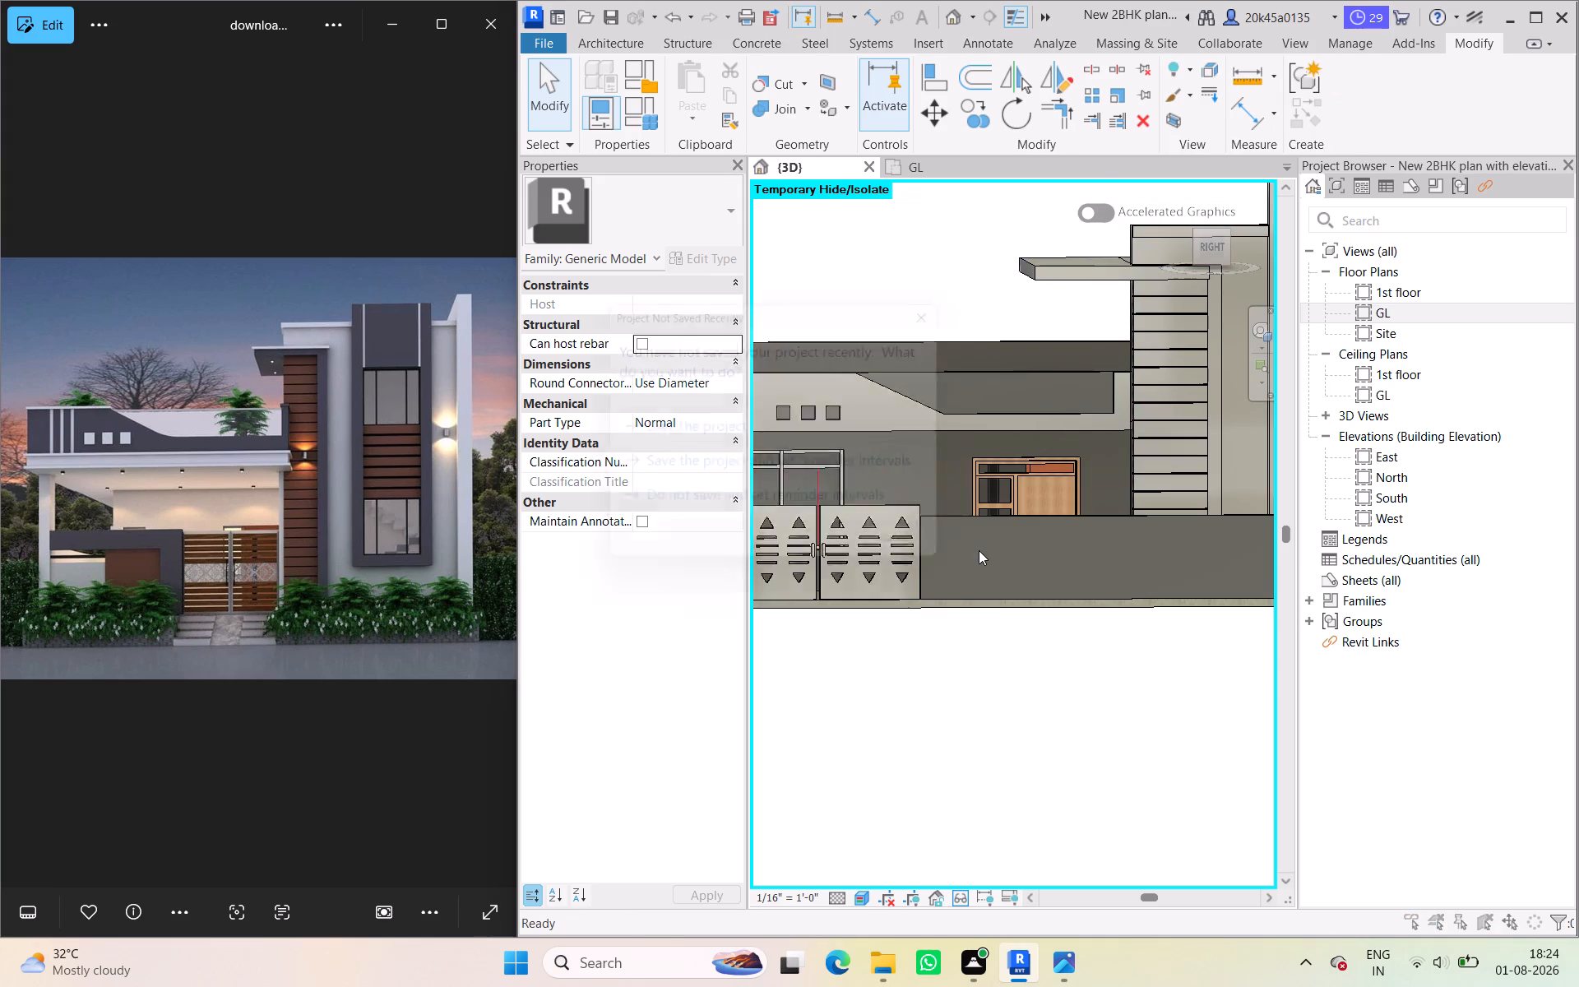
pyautogui.click(635, 435)
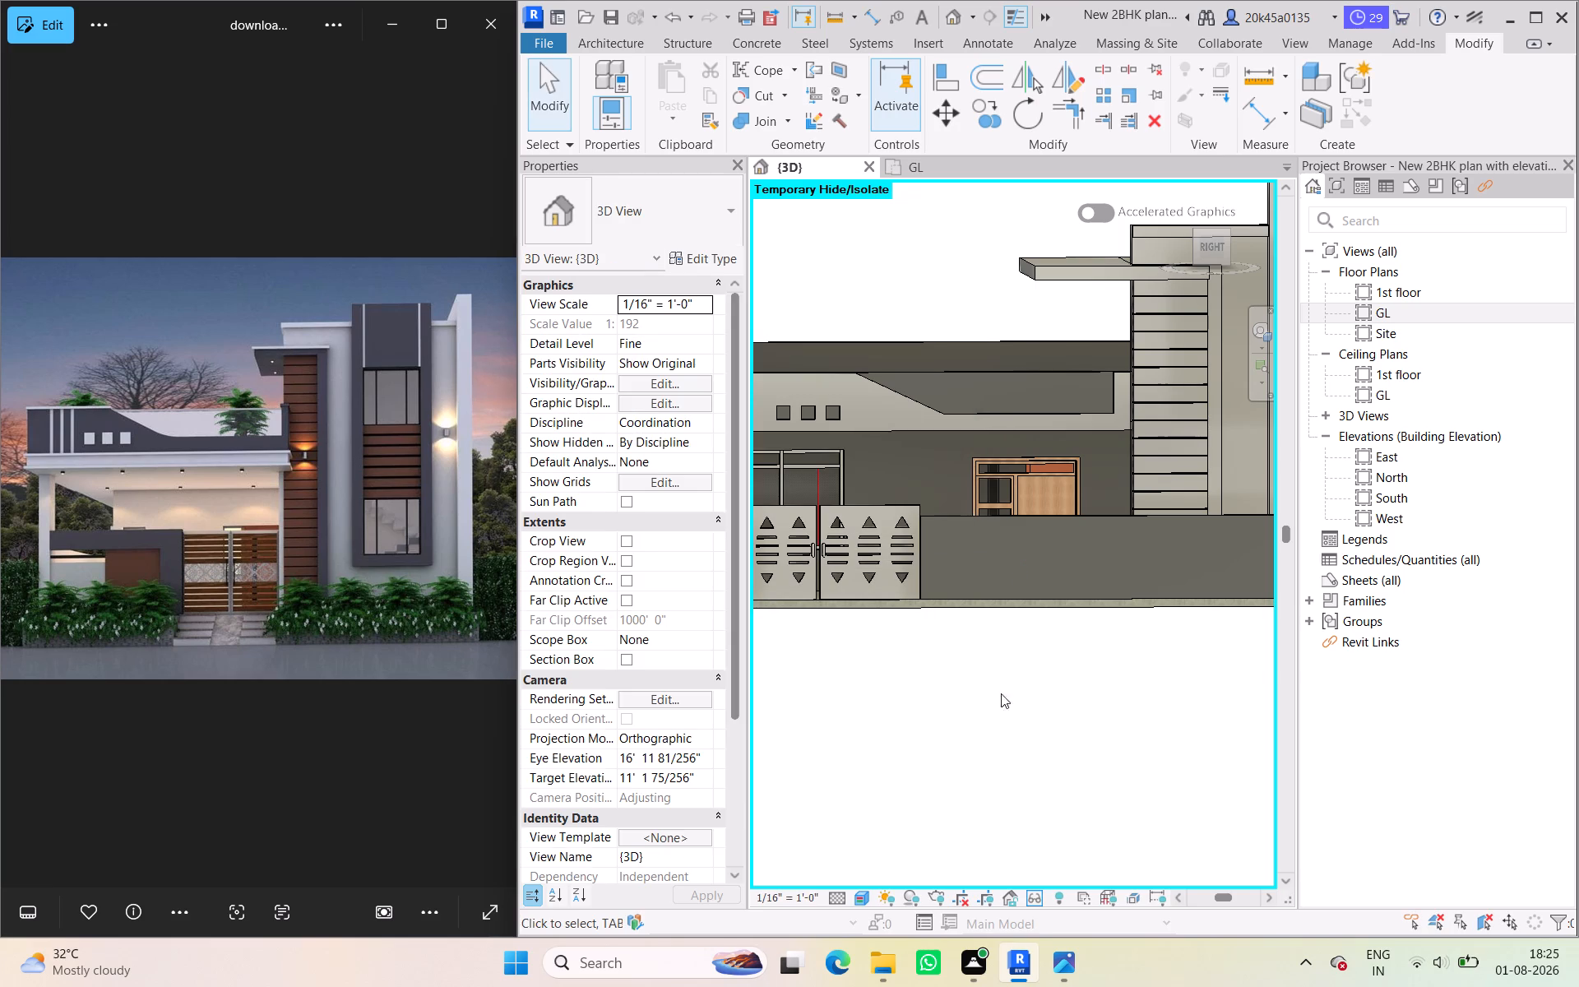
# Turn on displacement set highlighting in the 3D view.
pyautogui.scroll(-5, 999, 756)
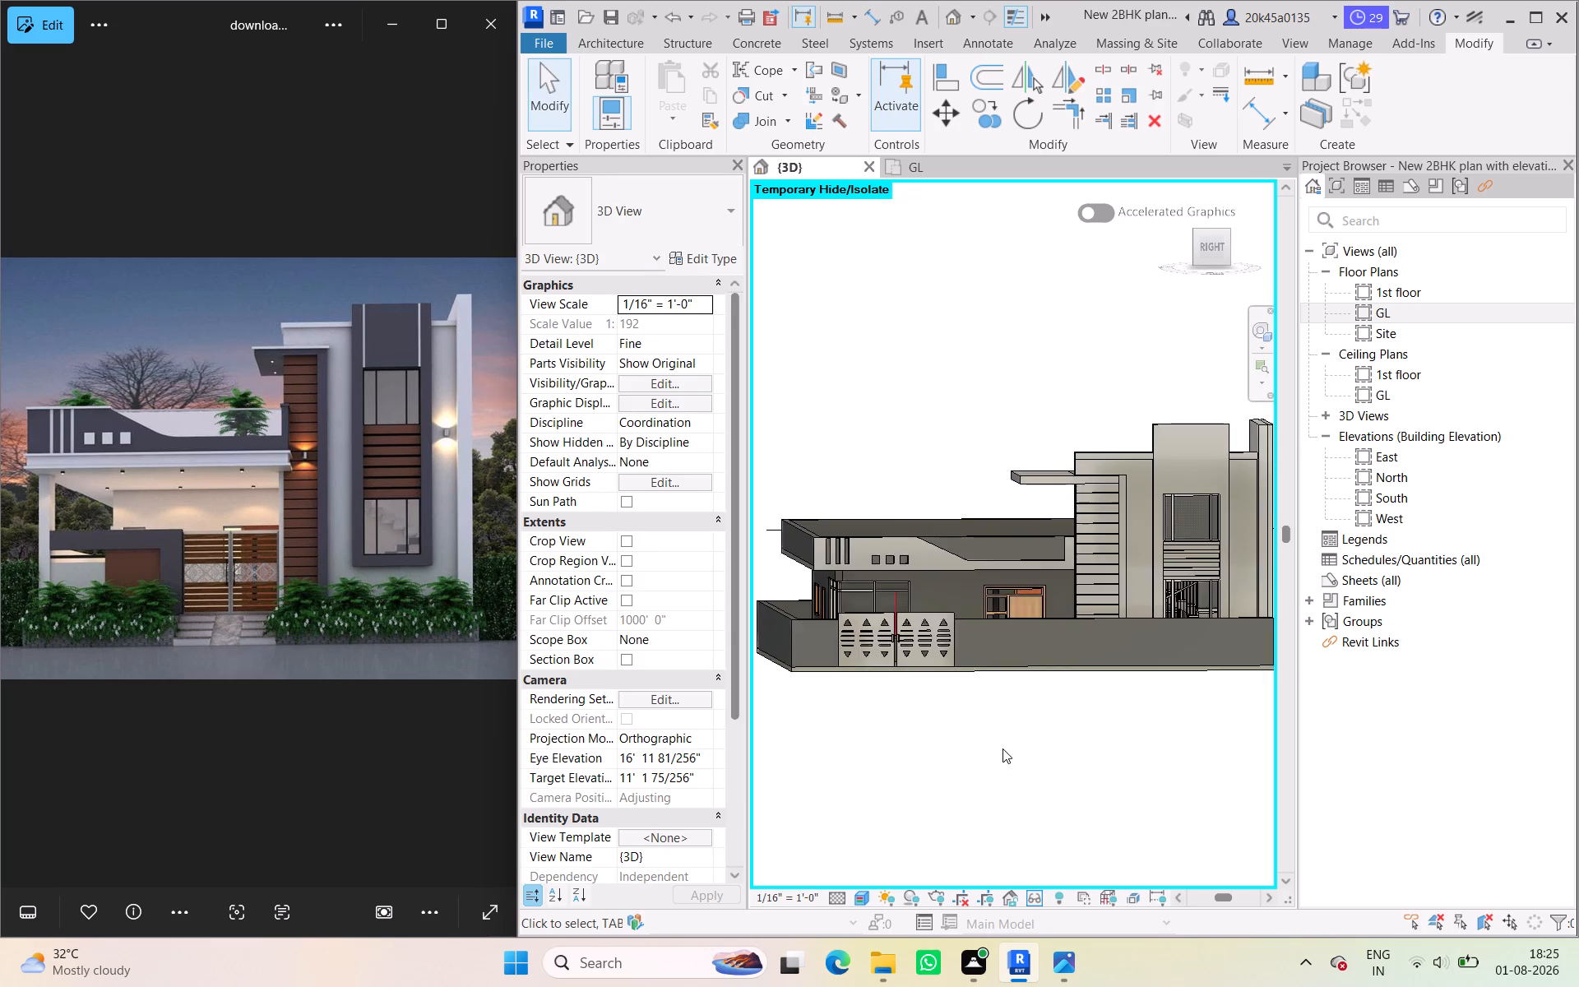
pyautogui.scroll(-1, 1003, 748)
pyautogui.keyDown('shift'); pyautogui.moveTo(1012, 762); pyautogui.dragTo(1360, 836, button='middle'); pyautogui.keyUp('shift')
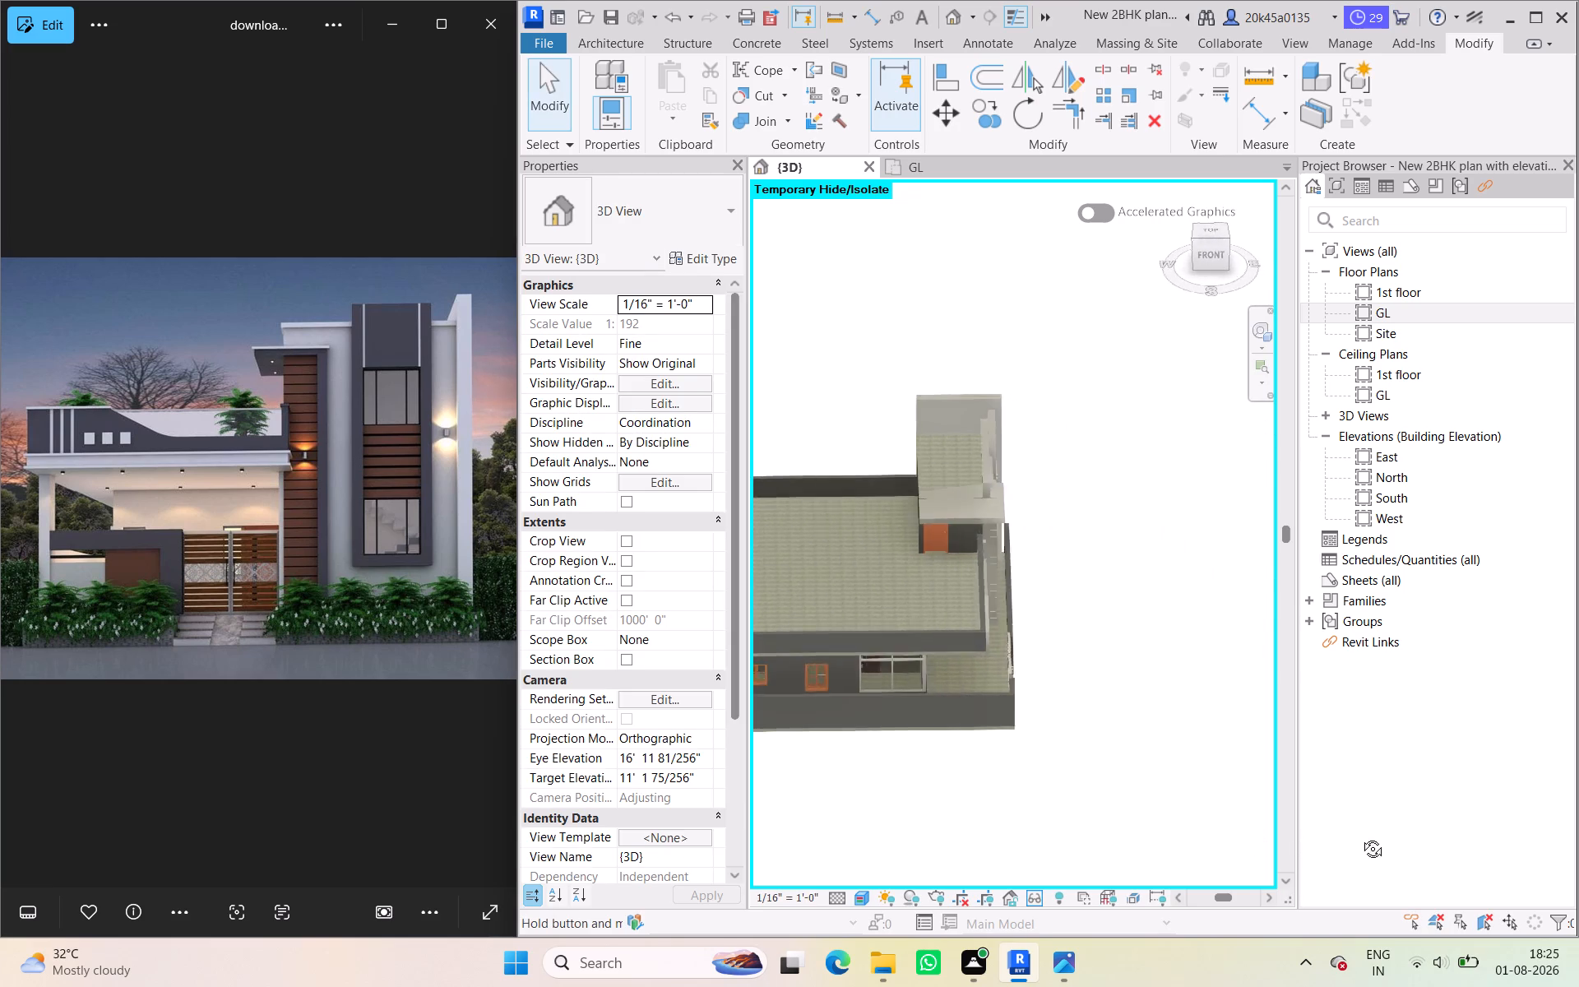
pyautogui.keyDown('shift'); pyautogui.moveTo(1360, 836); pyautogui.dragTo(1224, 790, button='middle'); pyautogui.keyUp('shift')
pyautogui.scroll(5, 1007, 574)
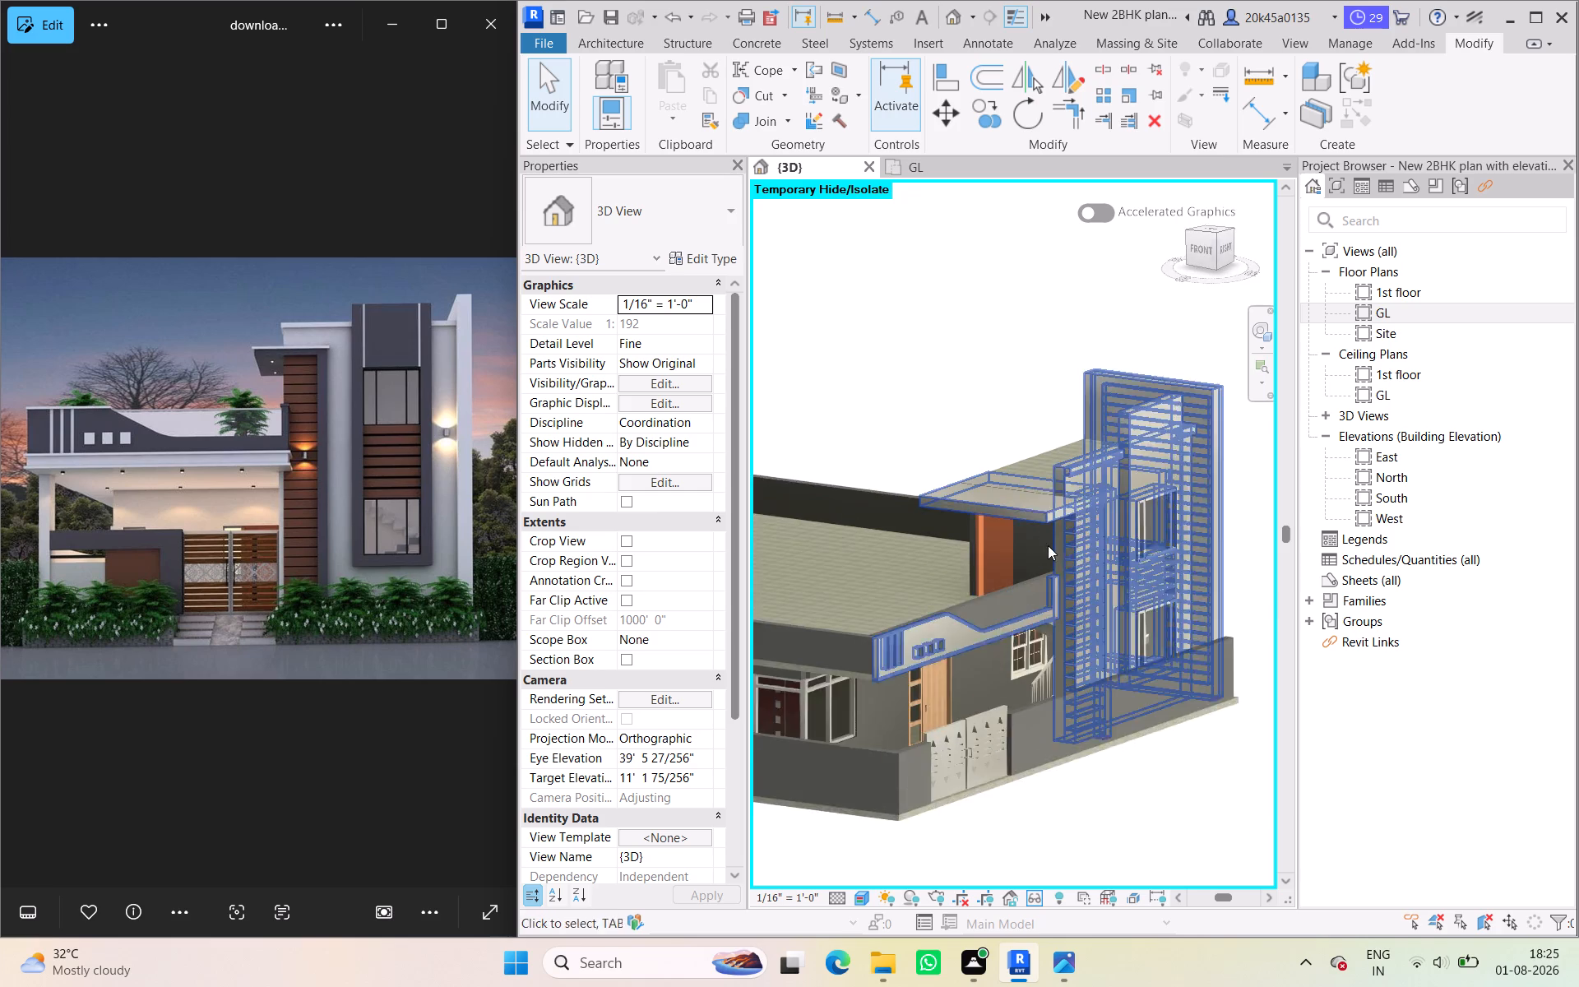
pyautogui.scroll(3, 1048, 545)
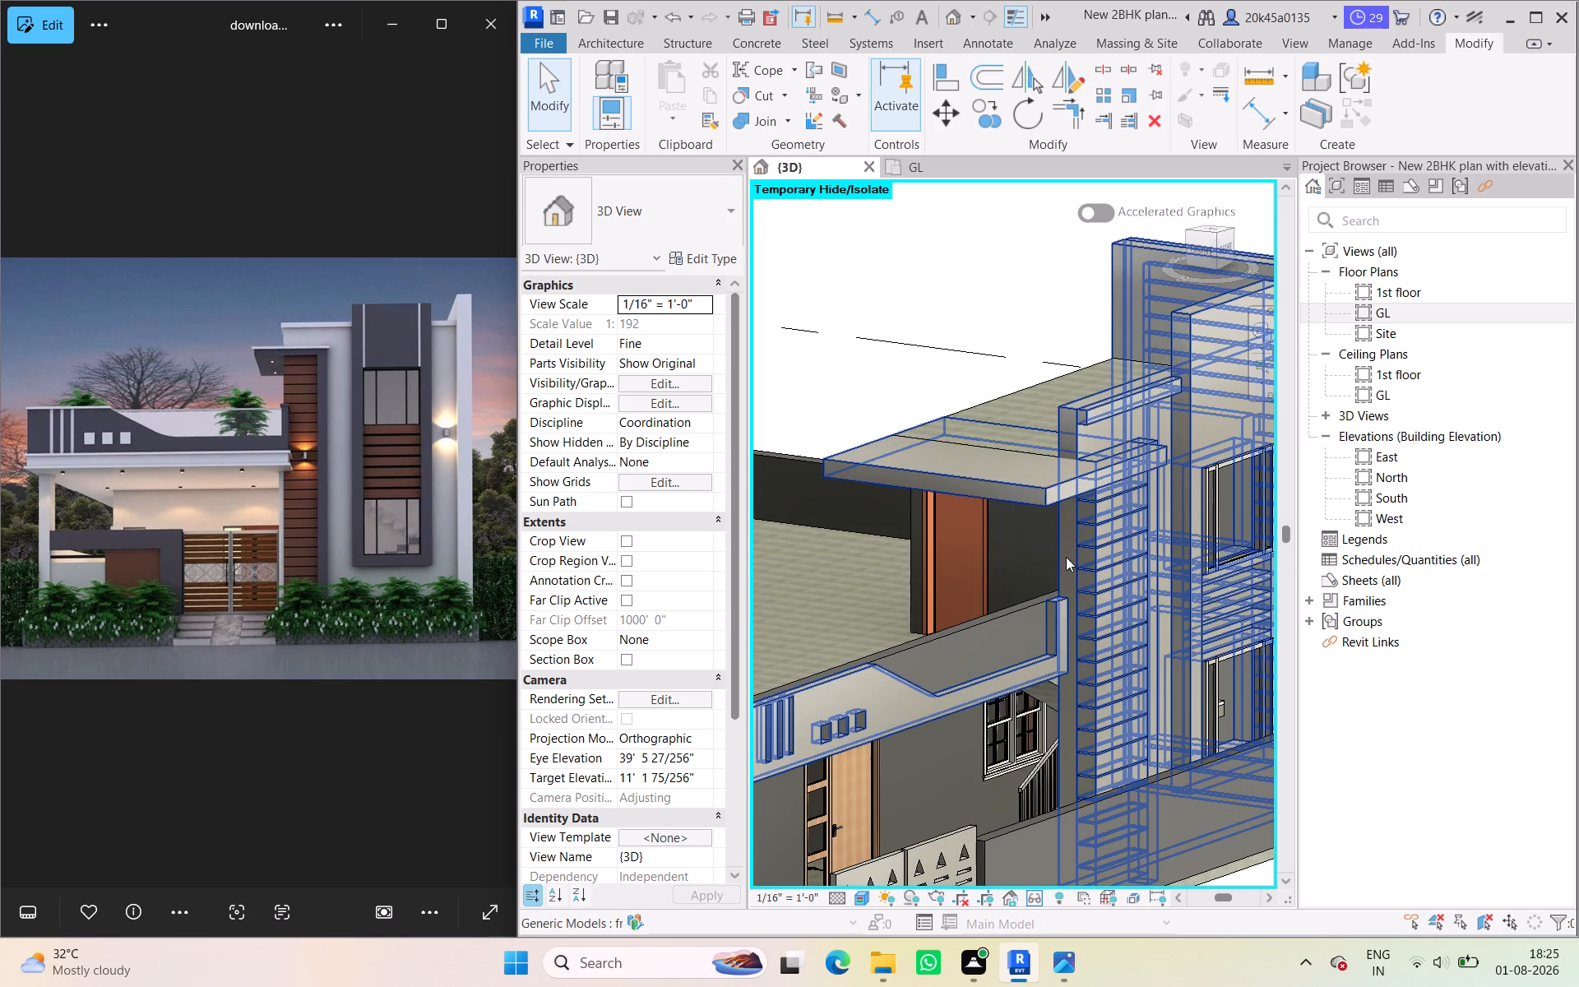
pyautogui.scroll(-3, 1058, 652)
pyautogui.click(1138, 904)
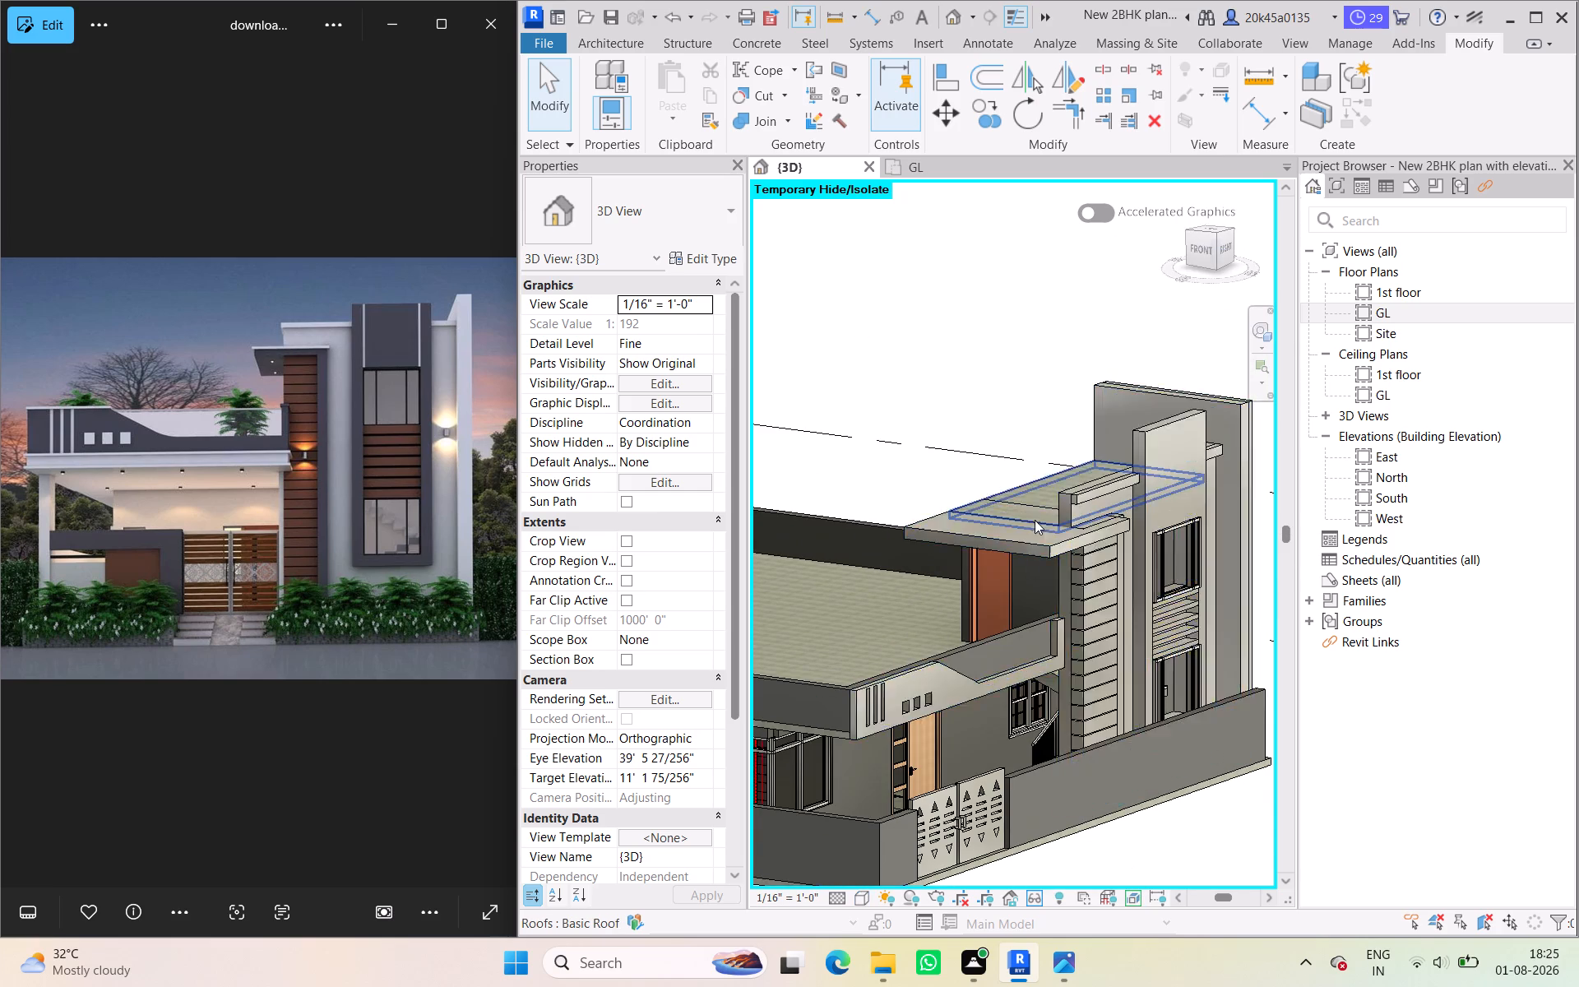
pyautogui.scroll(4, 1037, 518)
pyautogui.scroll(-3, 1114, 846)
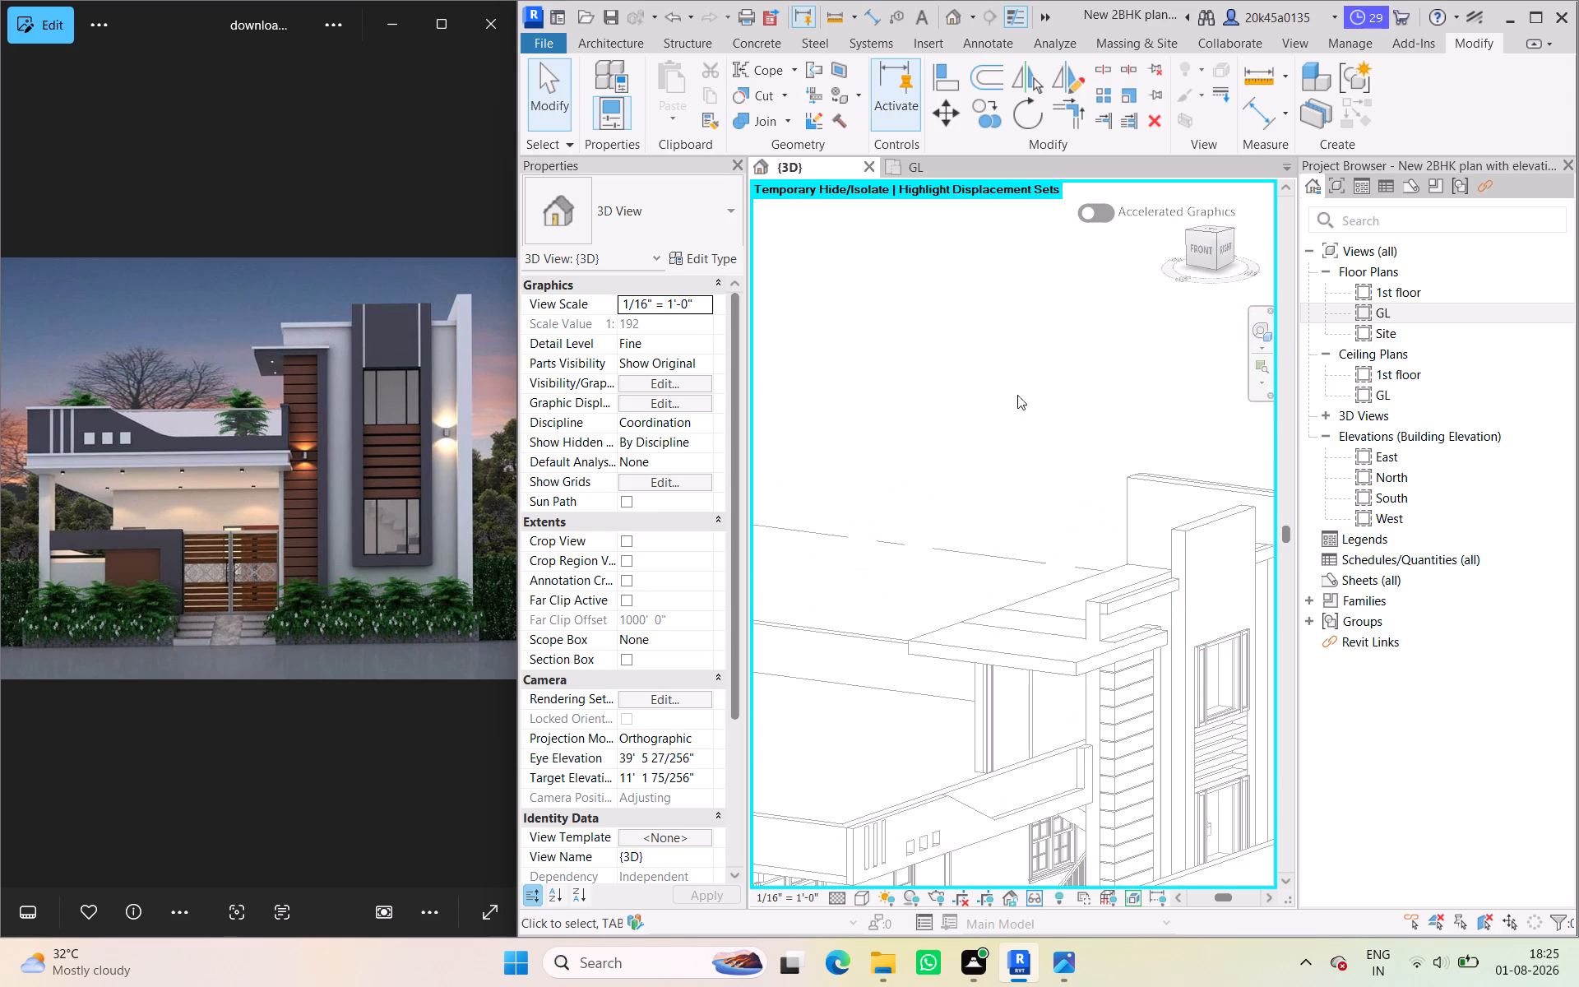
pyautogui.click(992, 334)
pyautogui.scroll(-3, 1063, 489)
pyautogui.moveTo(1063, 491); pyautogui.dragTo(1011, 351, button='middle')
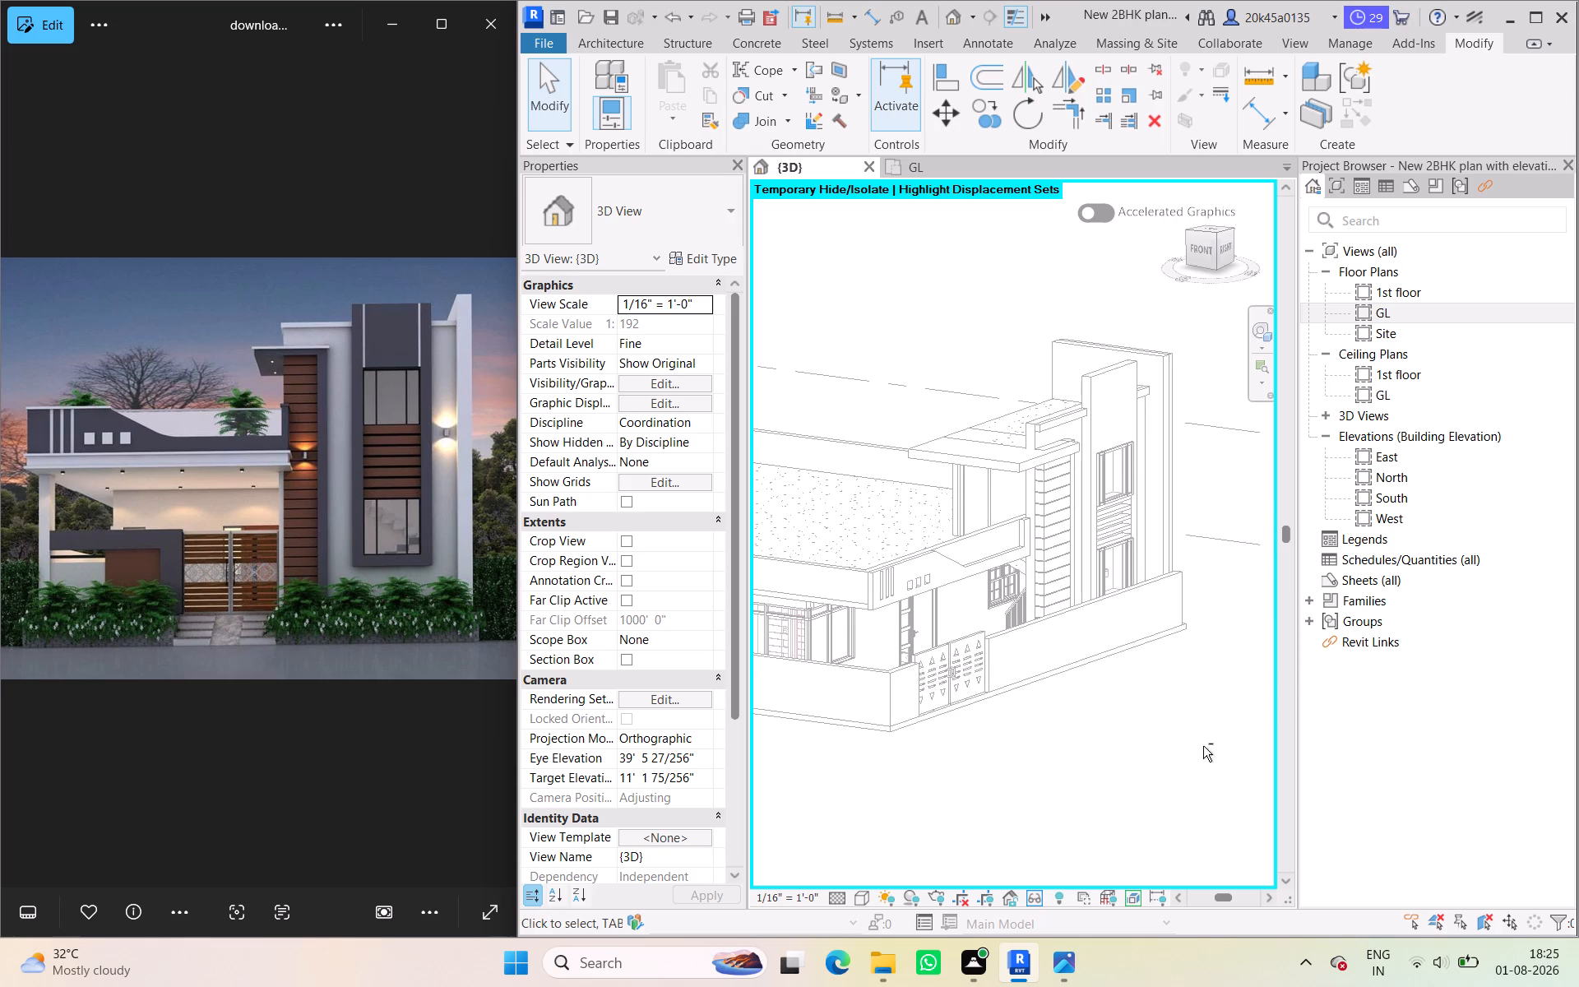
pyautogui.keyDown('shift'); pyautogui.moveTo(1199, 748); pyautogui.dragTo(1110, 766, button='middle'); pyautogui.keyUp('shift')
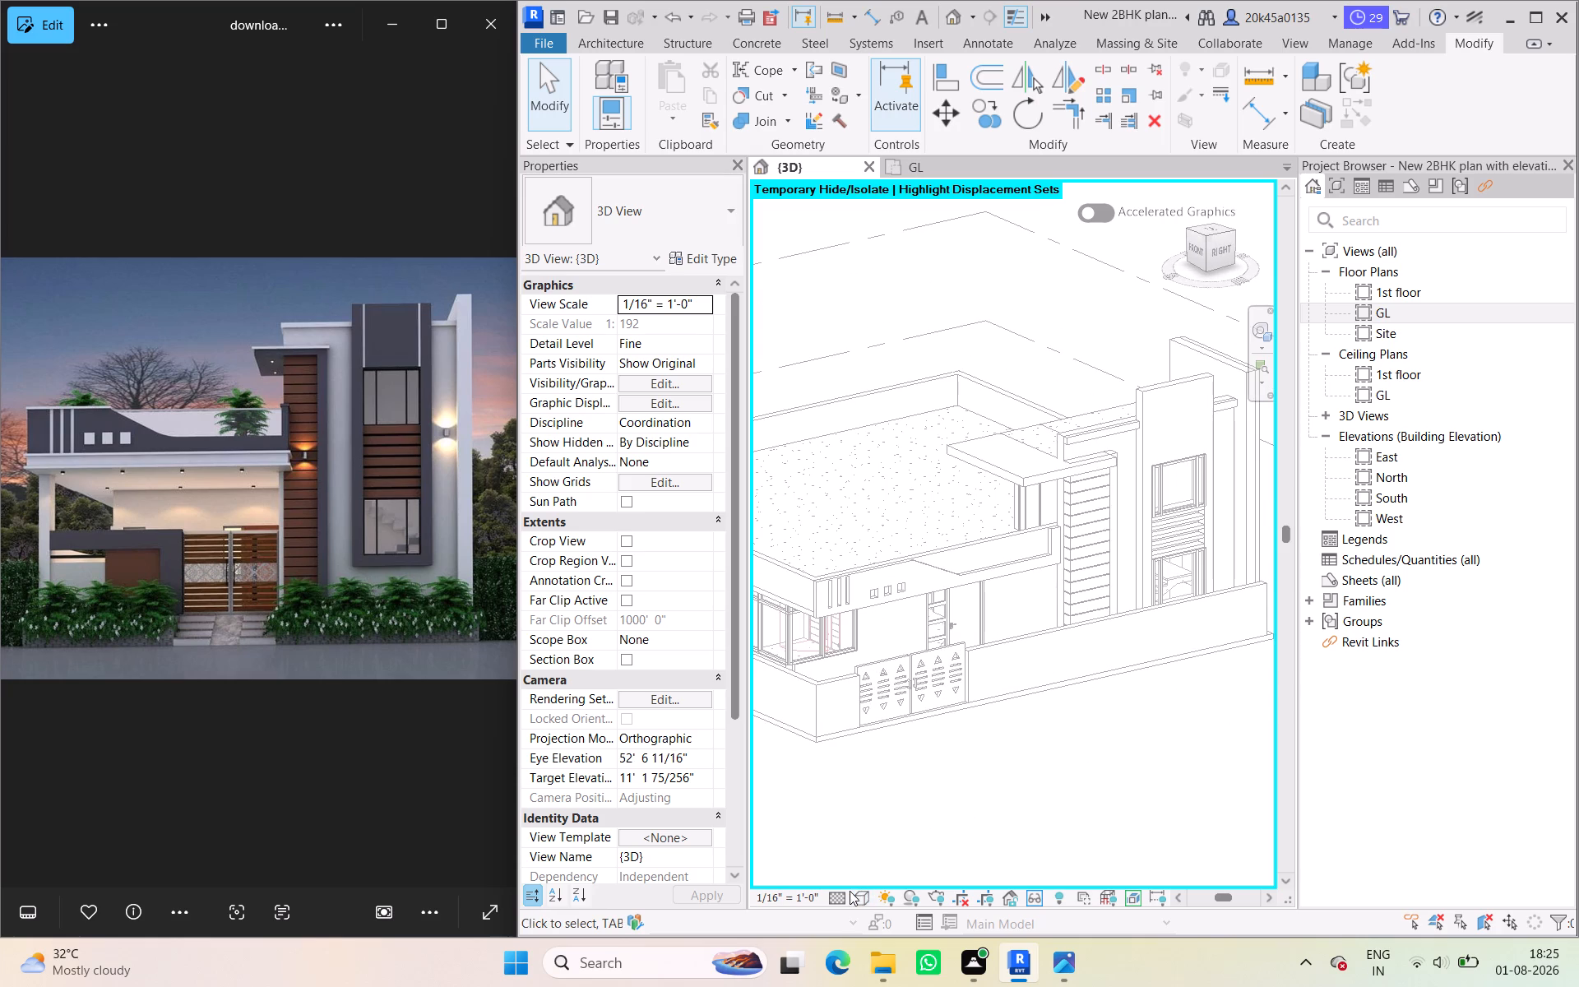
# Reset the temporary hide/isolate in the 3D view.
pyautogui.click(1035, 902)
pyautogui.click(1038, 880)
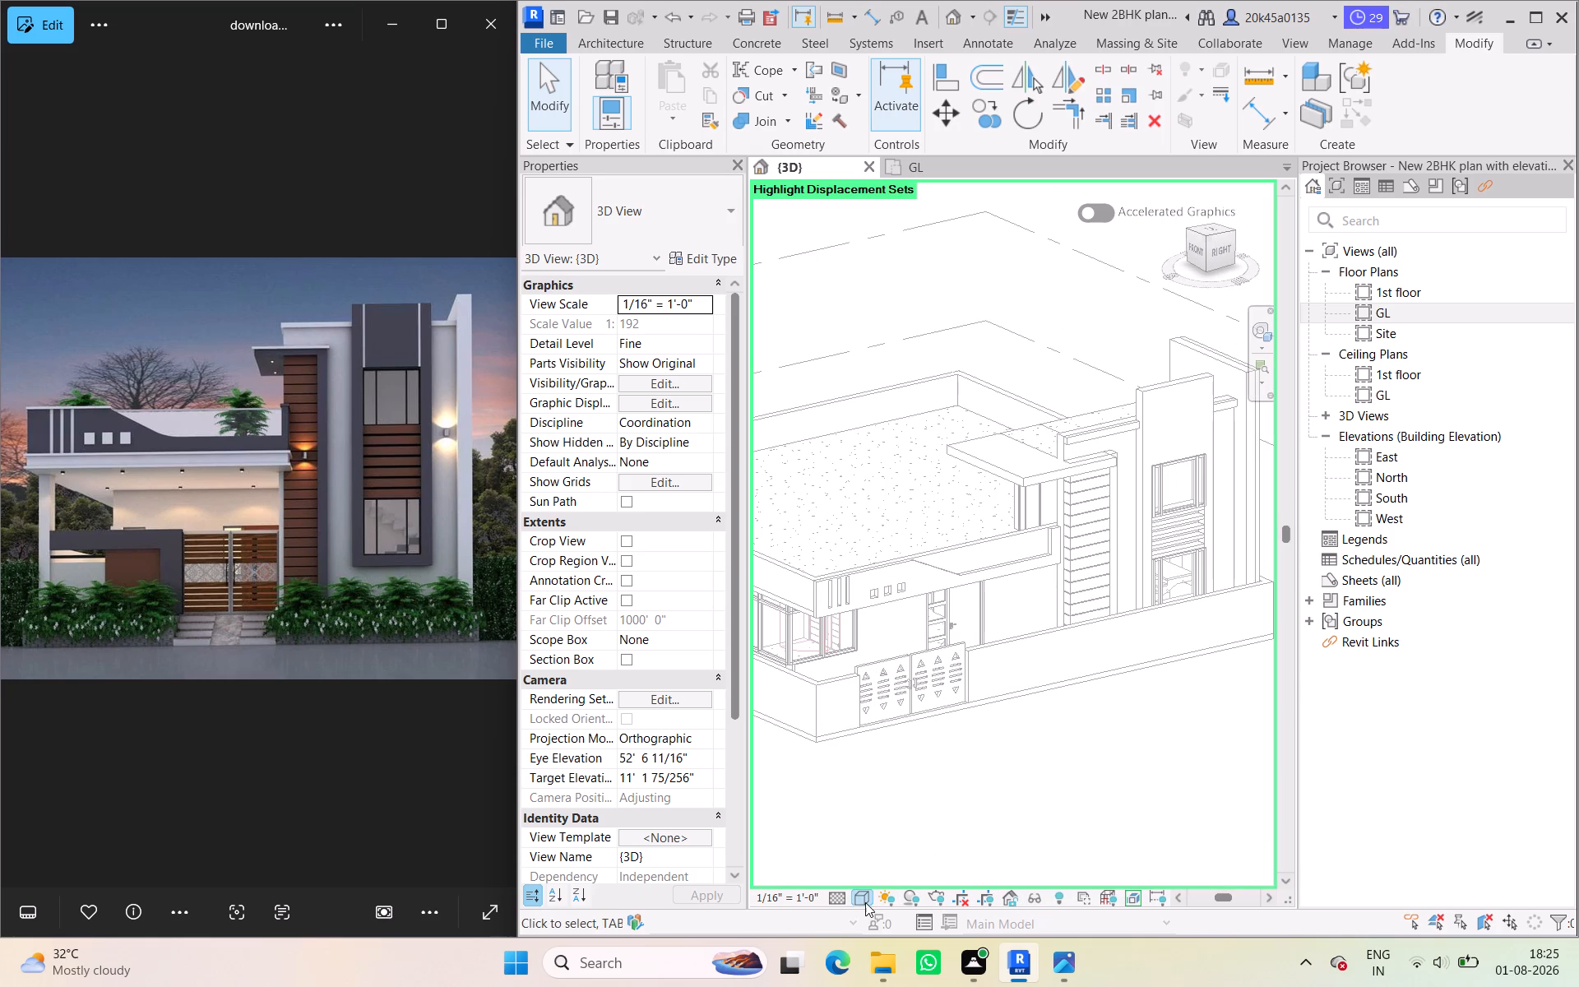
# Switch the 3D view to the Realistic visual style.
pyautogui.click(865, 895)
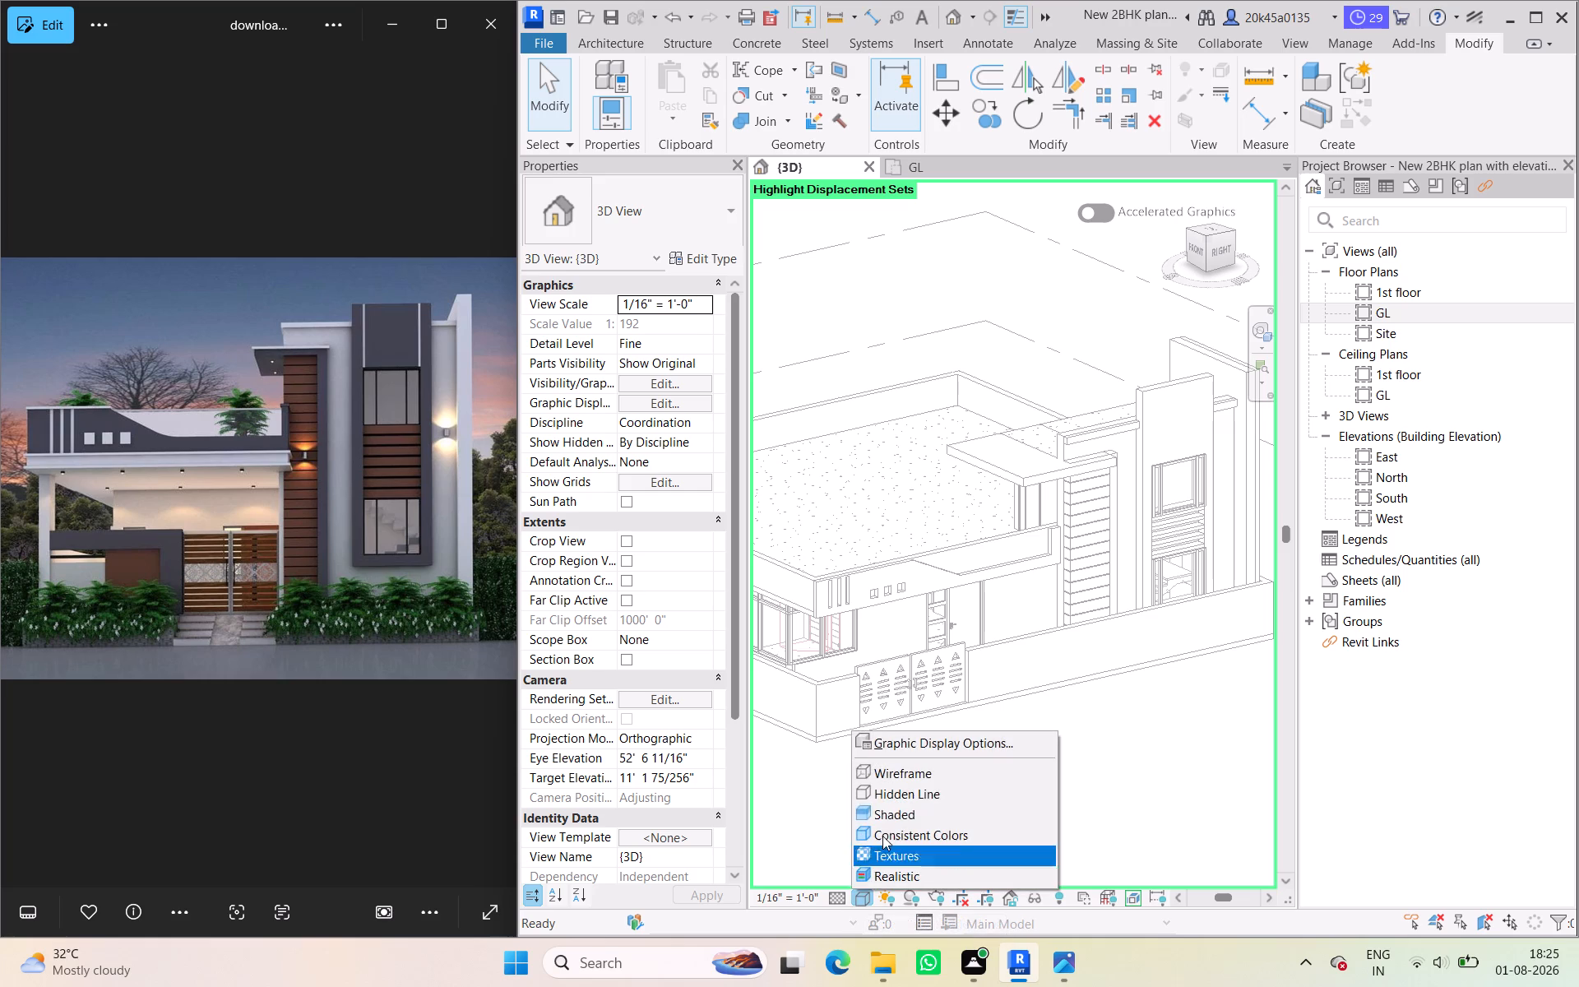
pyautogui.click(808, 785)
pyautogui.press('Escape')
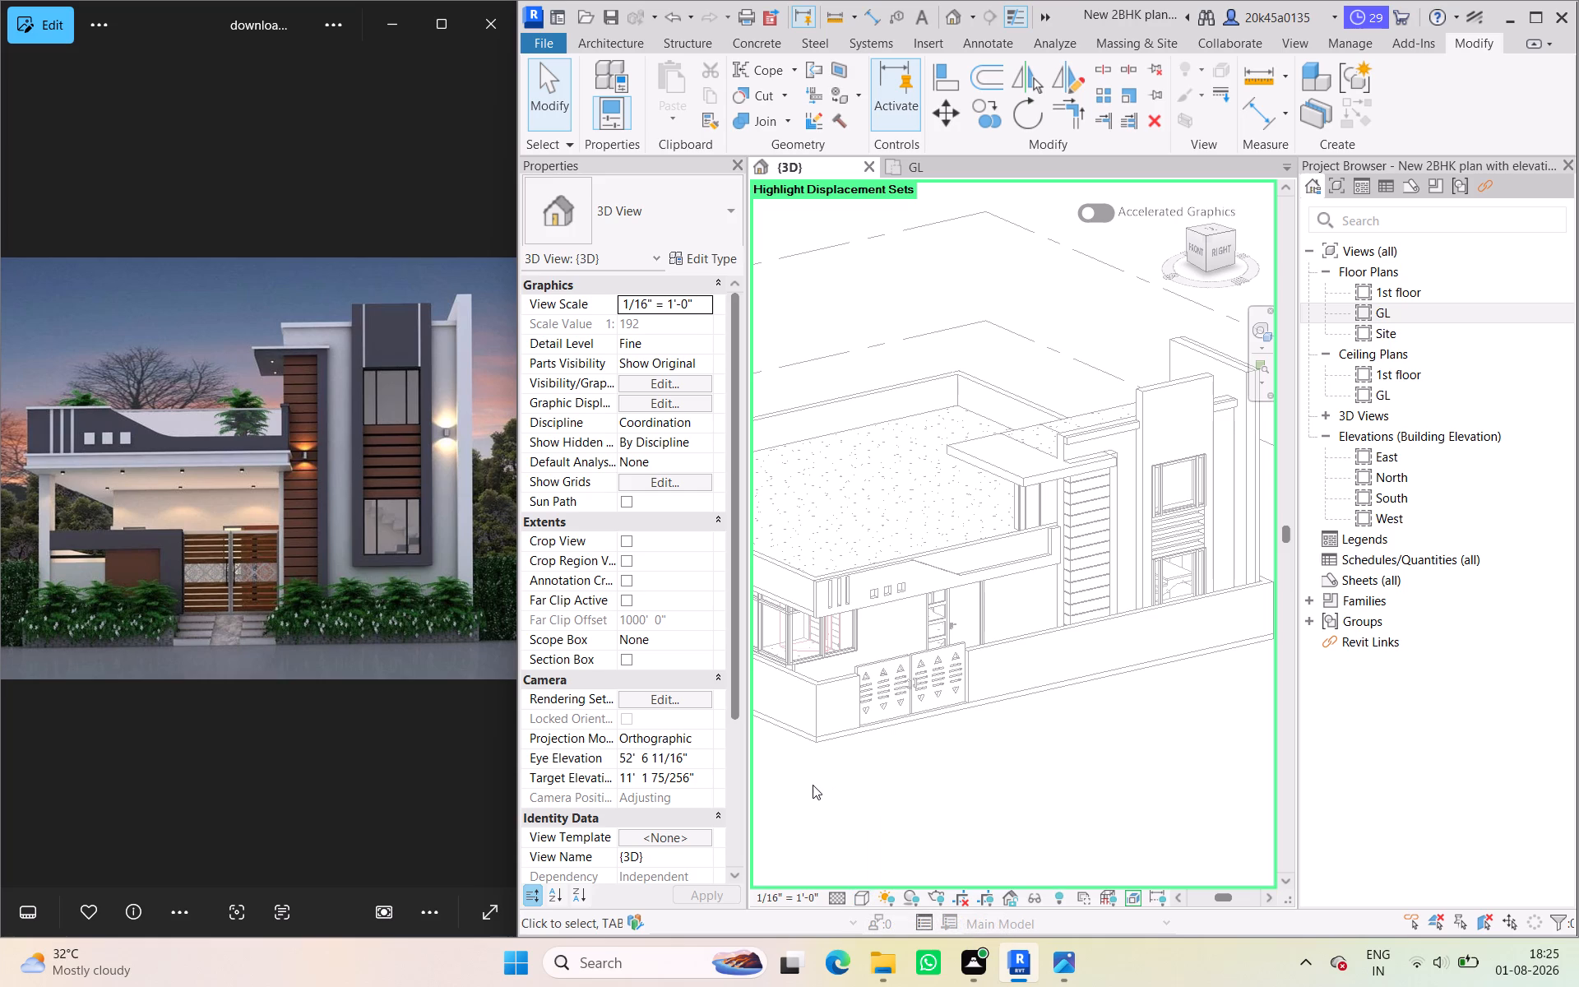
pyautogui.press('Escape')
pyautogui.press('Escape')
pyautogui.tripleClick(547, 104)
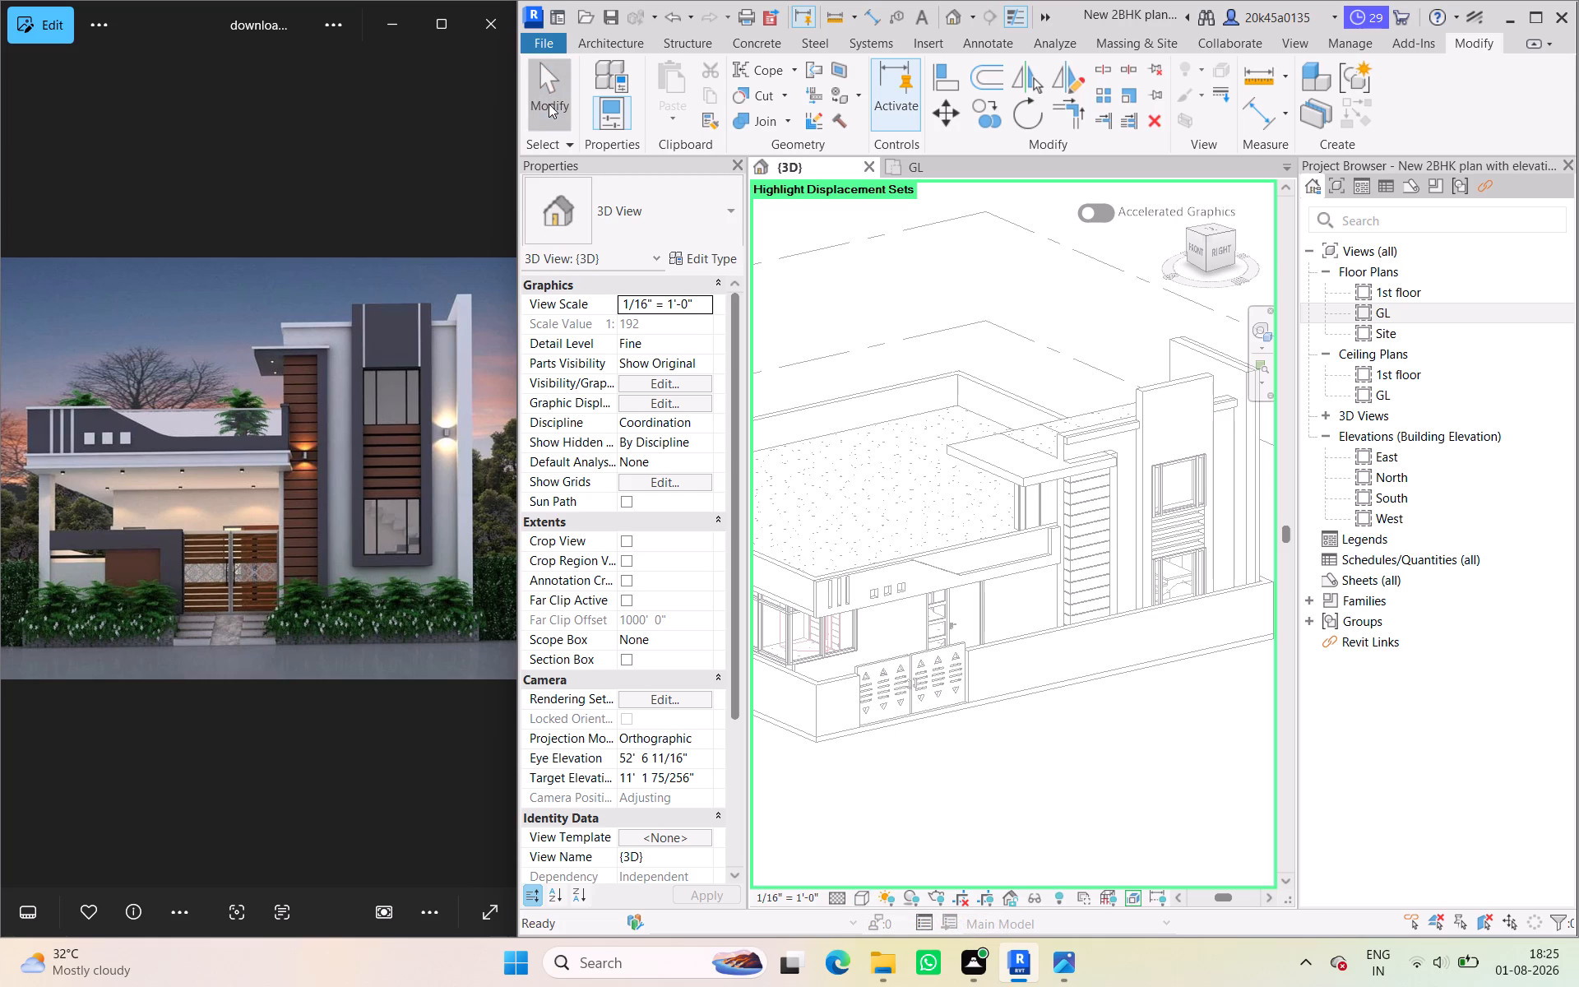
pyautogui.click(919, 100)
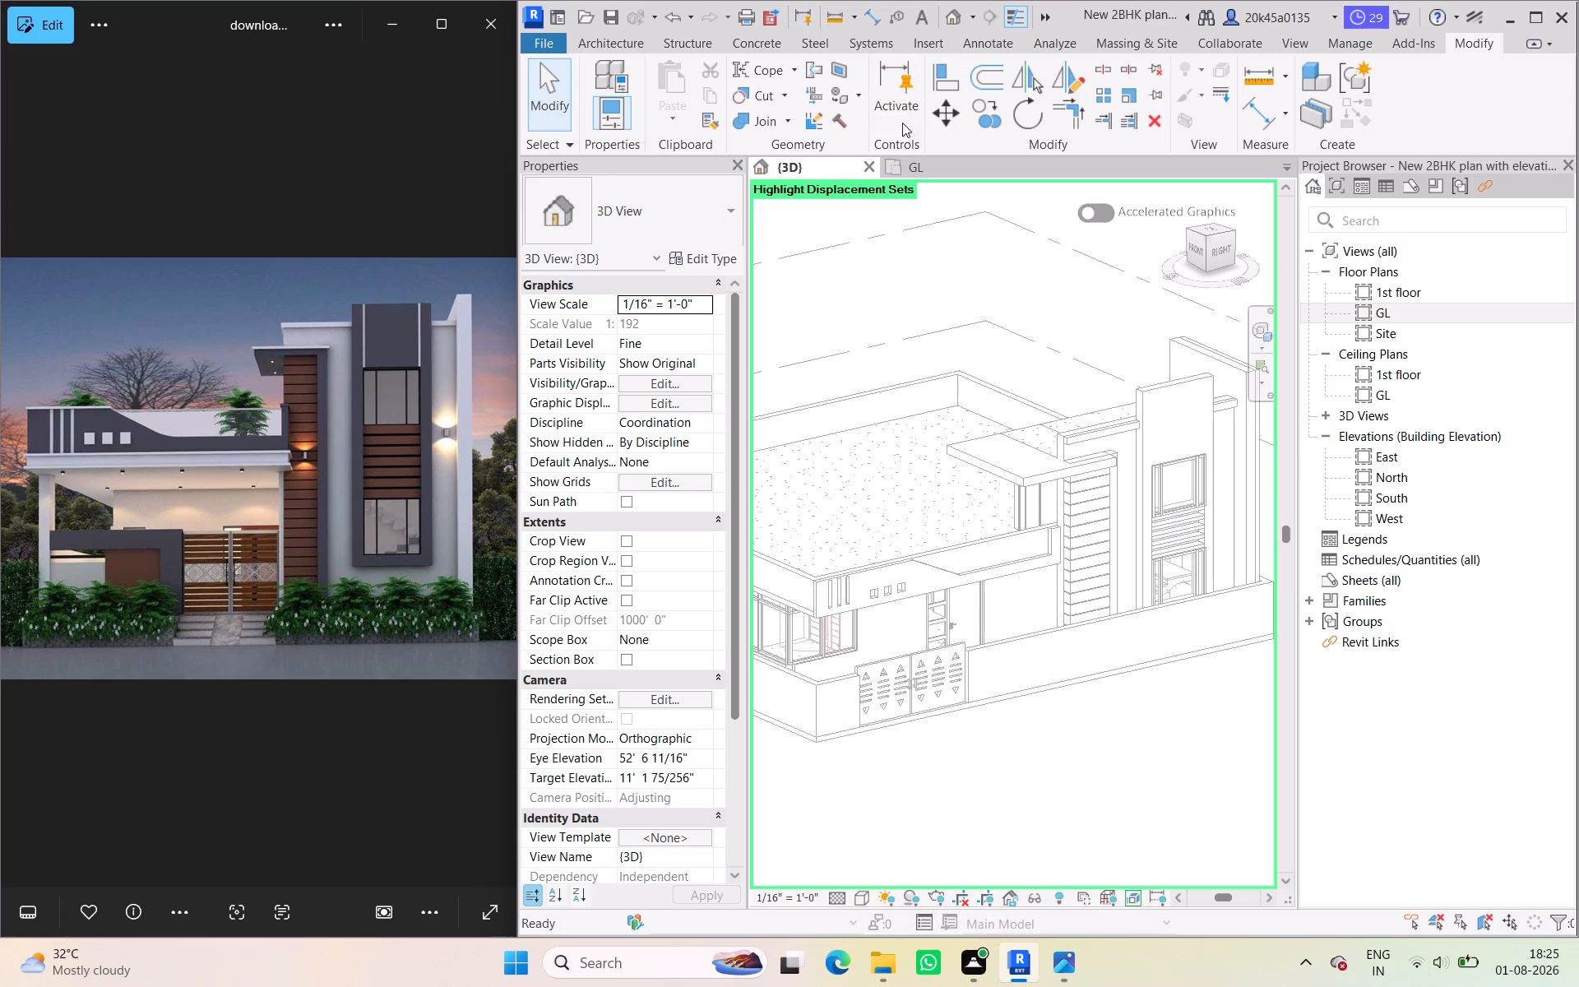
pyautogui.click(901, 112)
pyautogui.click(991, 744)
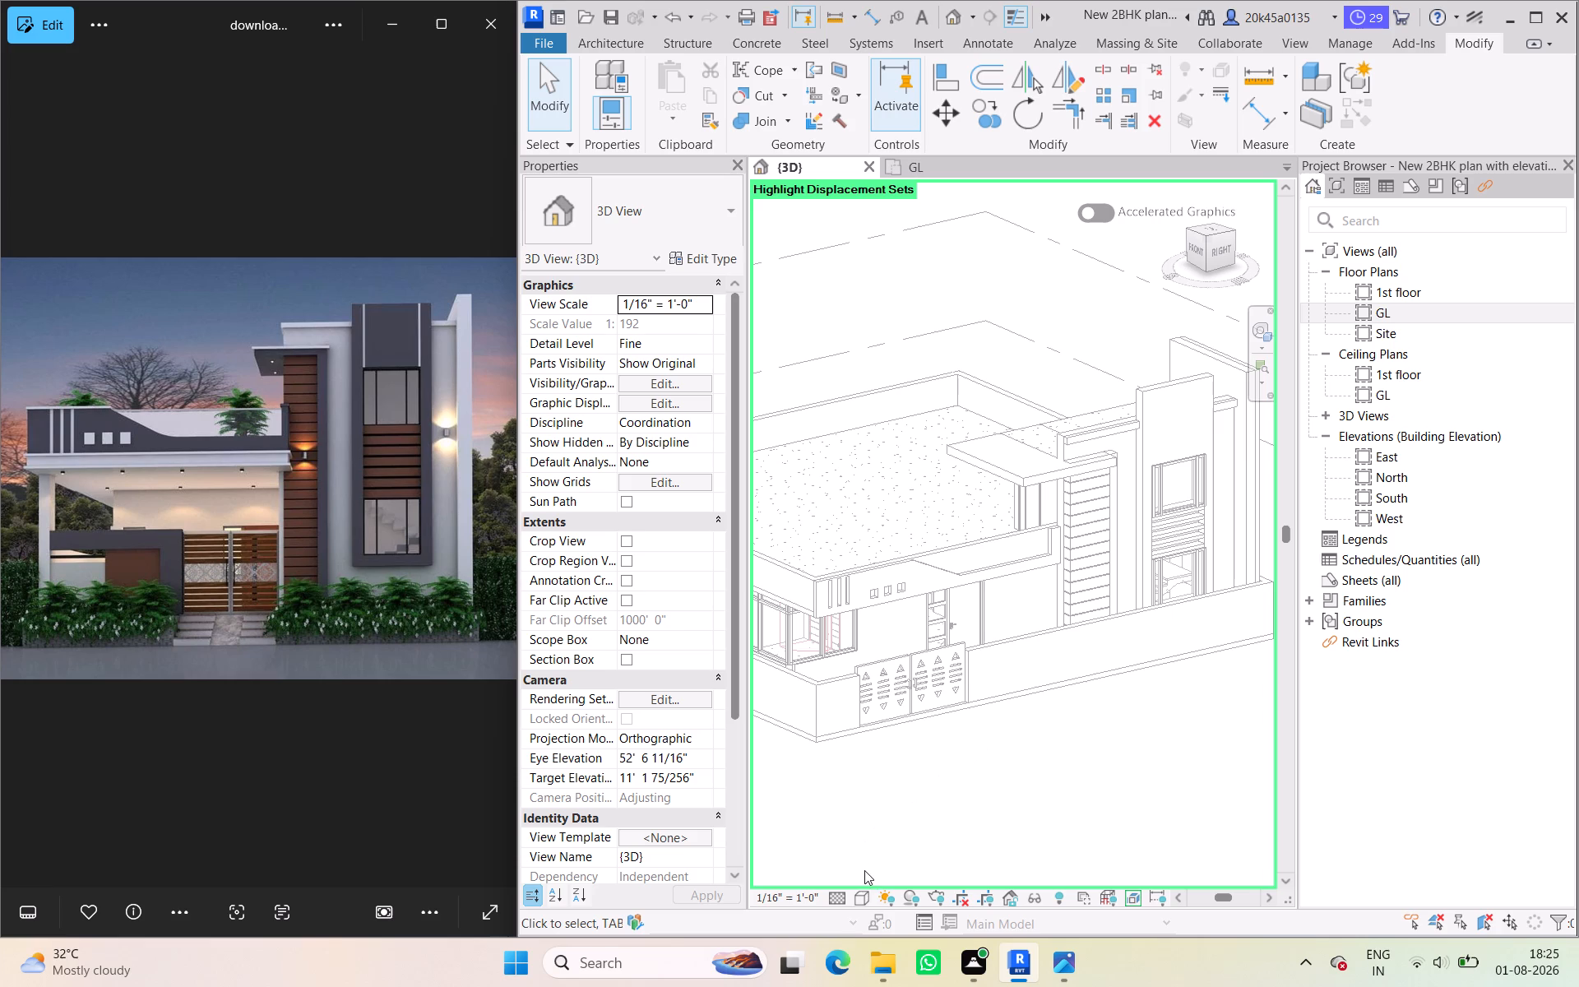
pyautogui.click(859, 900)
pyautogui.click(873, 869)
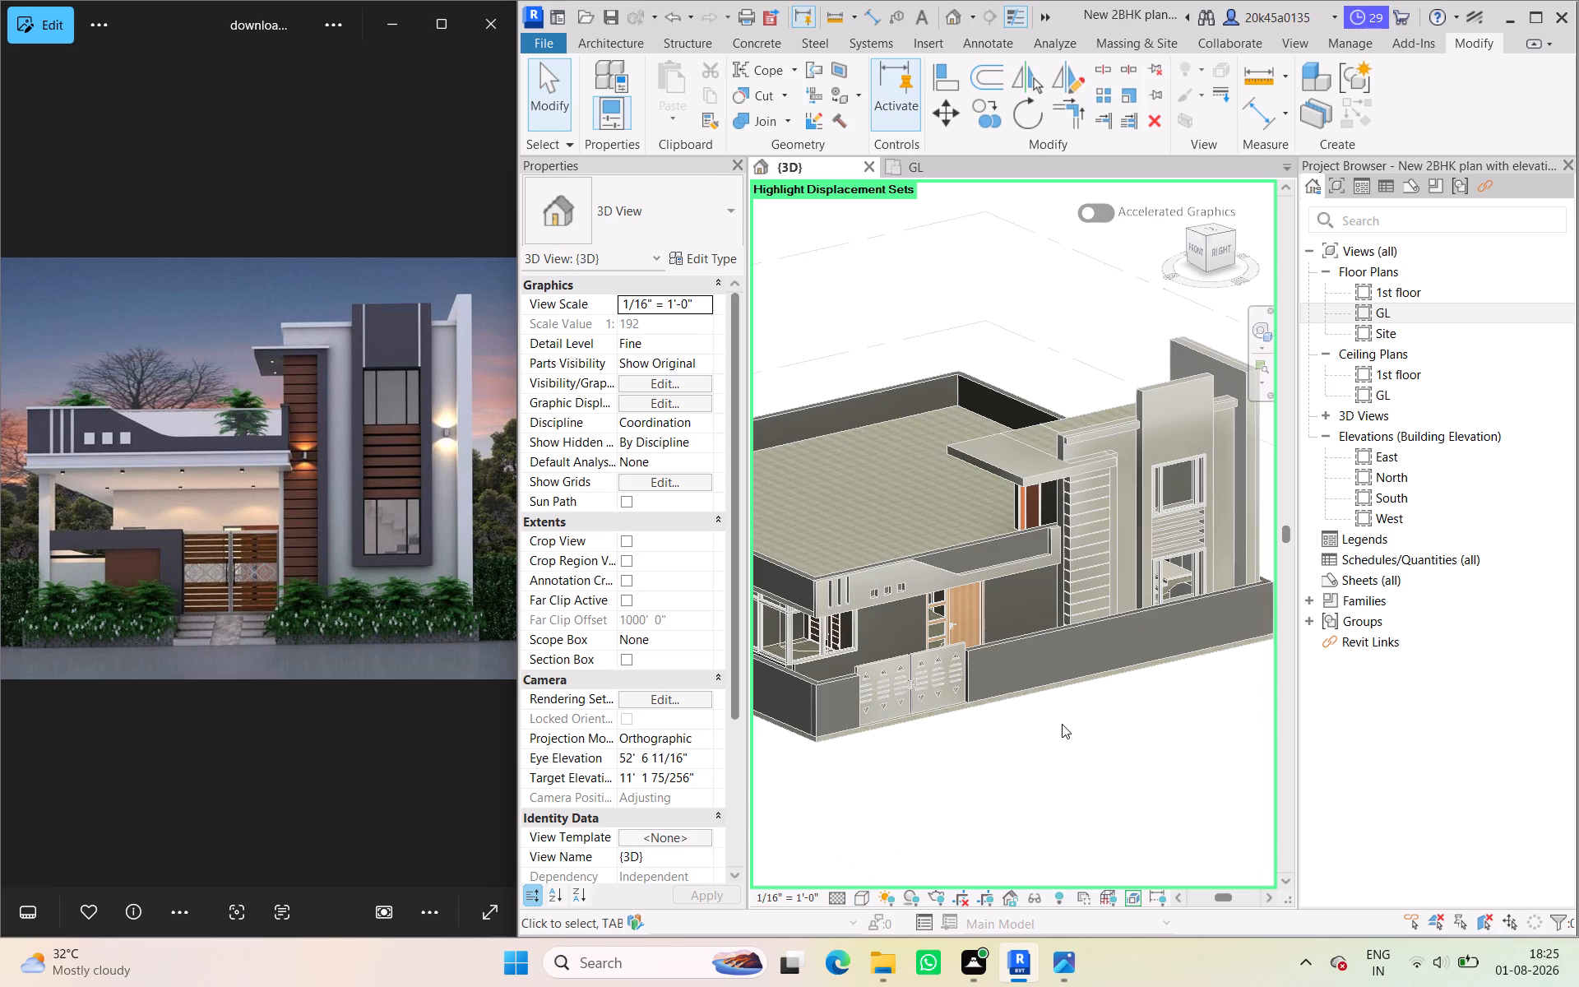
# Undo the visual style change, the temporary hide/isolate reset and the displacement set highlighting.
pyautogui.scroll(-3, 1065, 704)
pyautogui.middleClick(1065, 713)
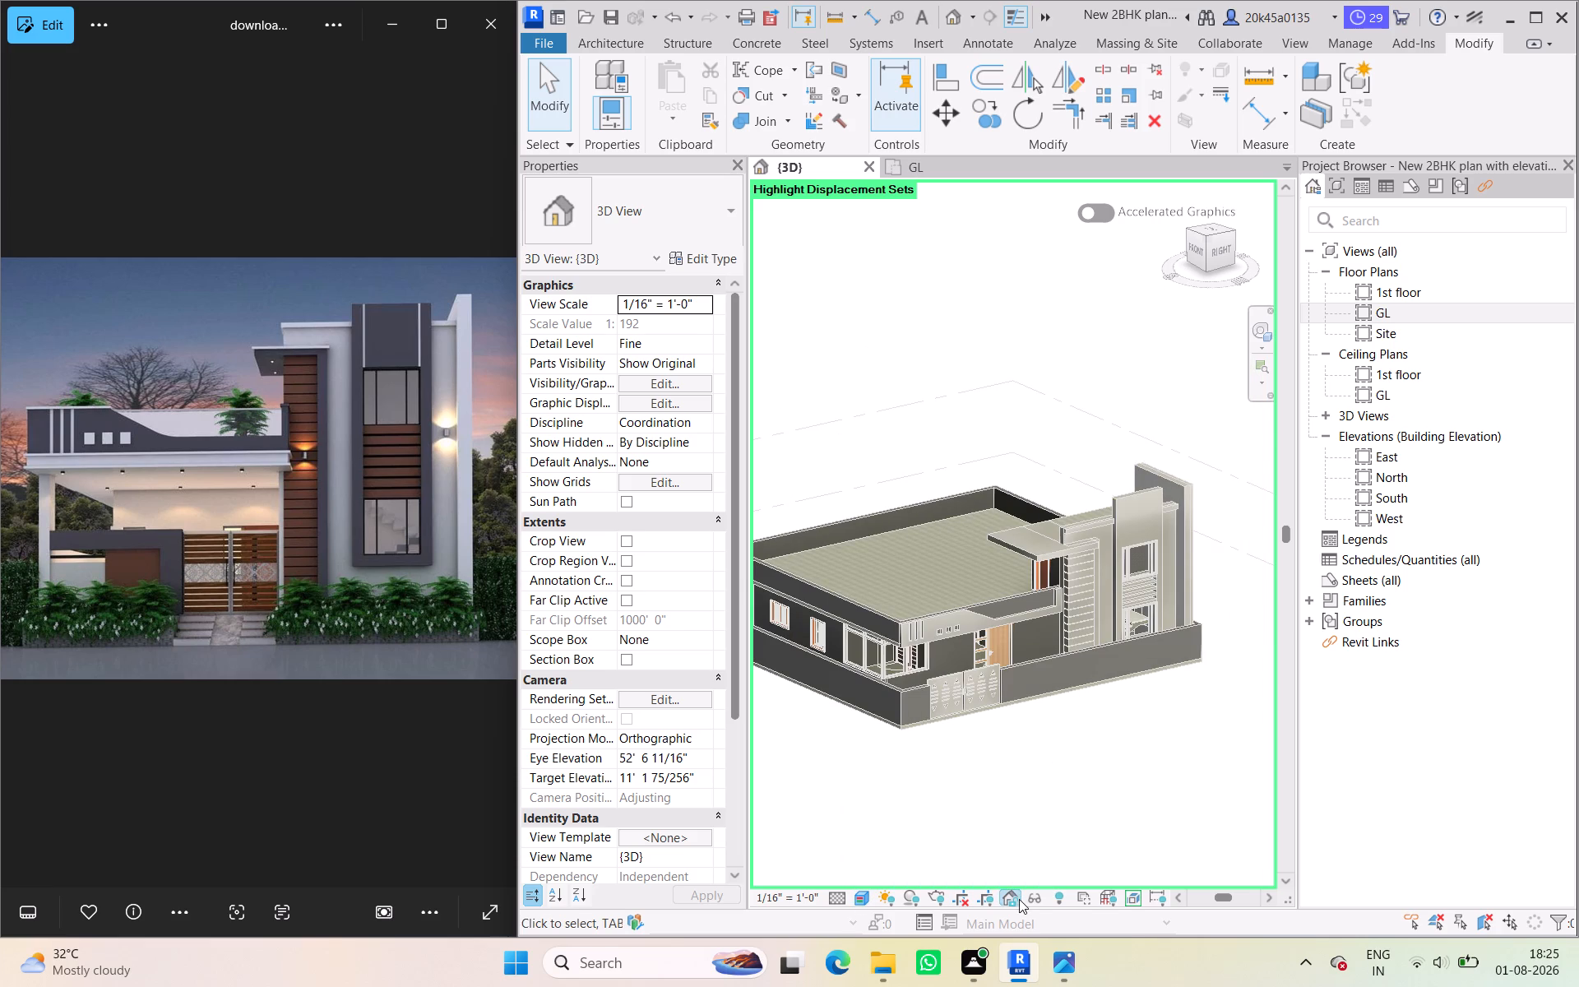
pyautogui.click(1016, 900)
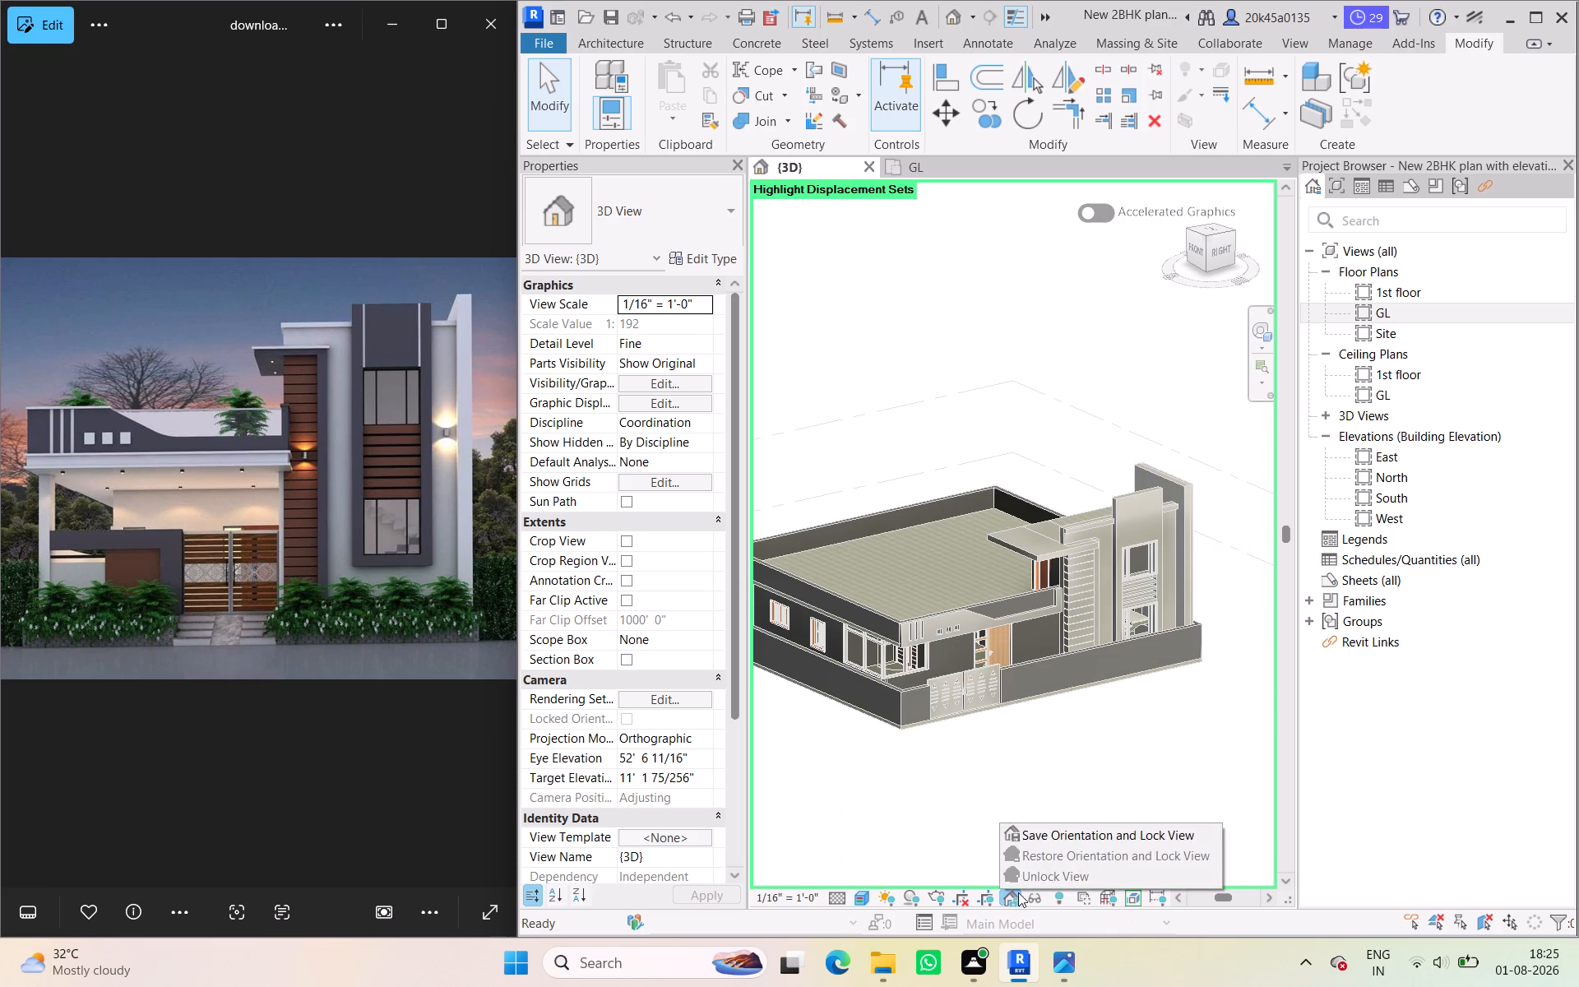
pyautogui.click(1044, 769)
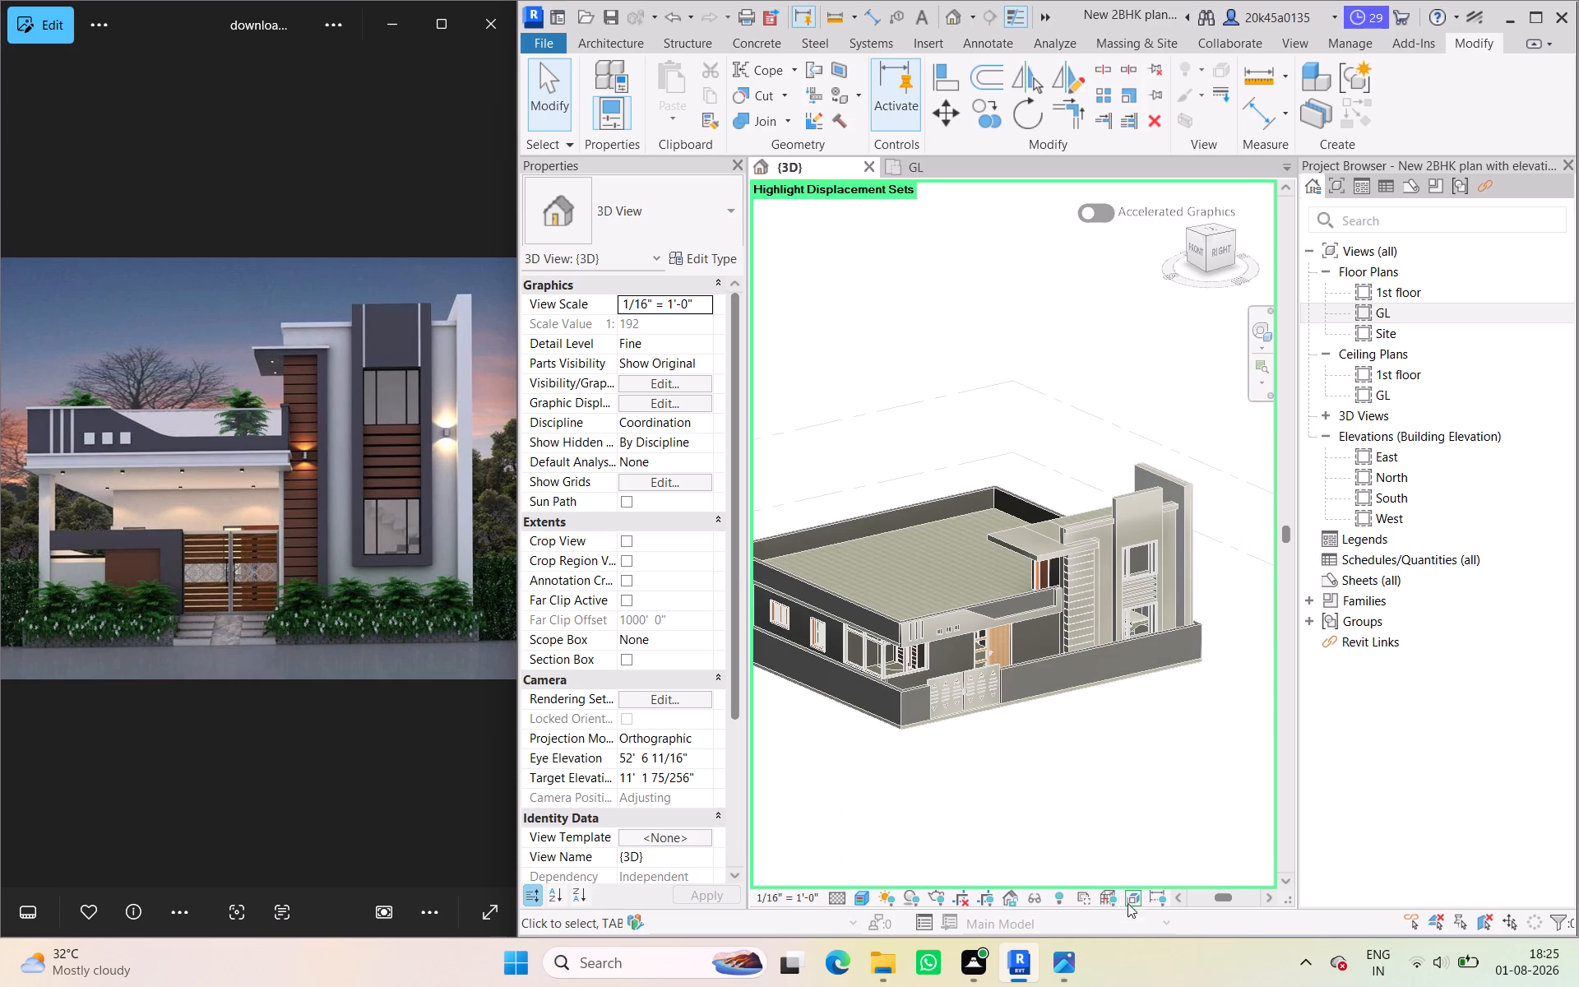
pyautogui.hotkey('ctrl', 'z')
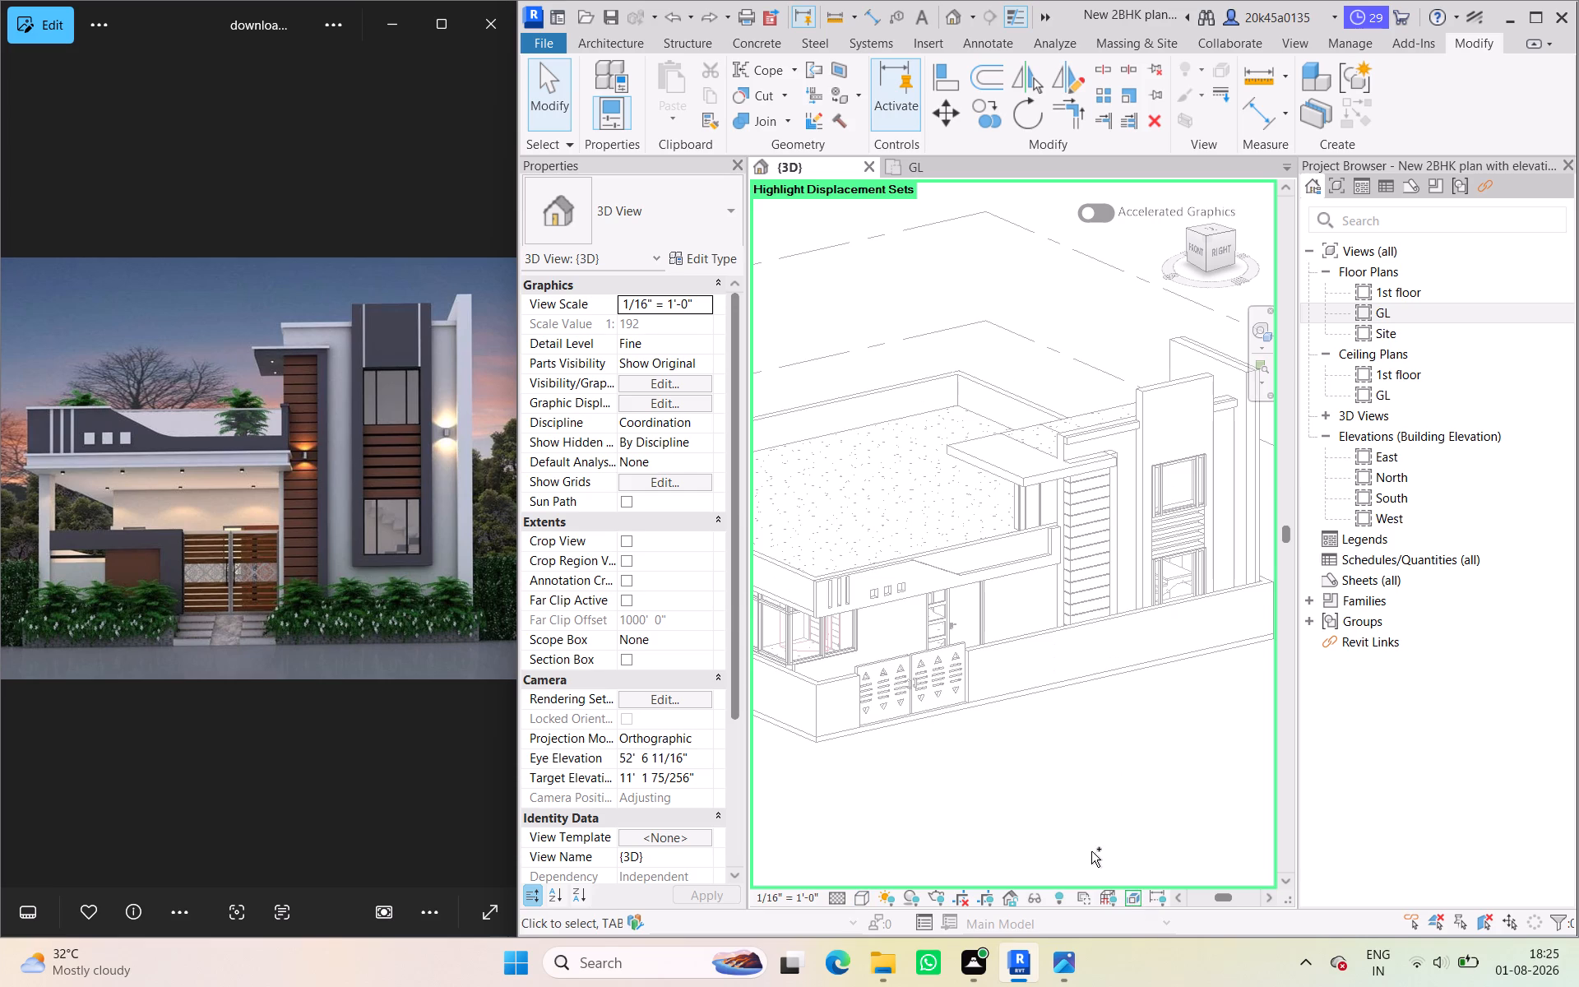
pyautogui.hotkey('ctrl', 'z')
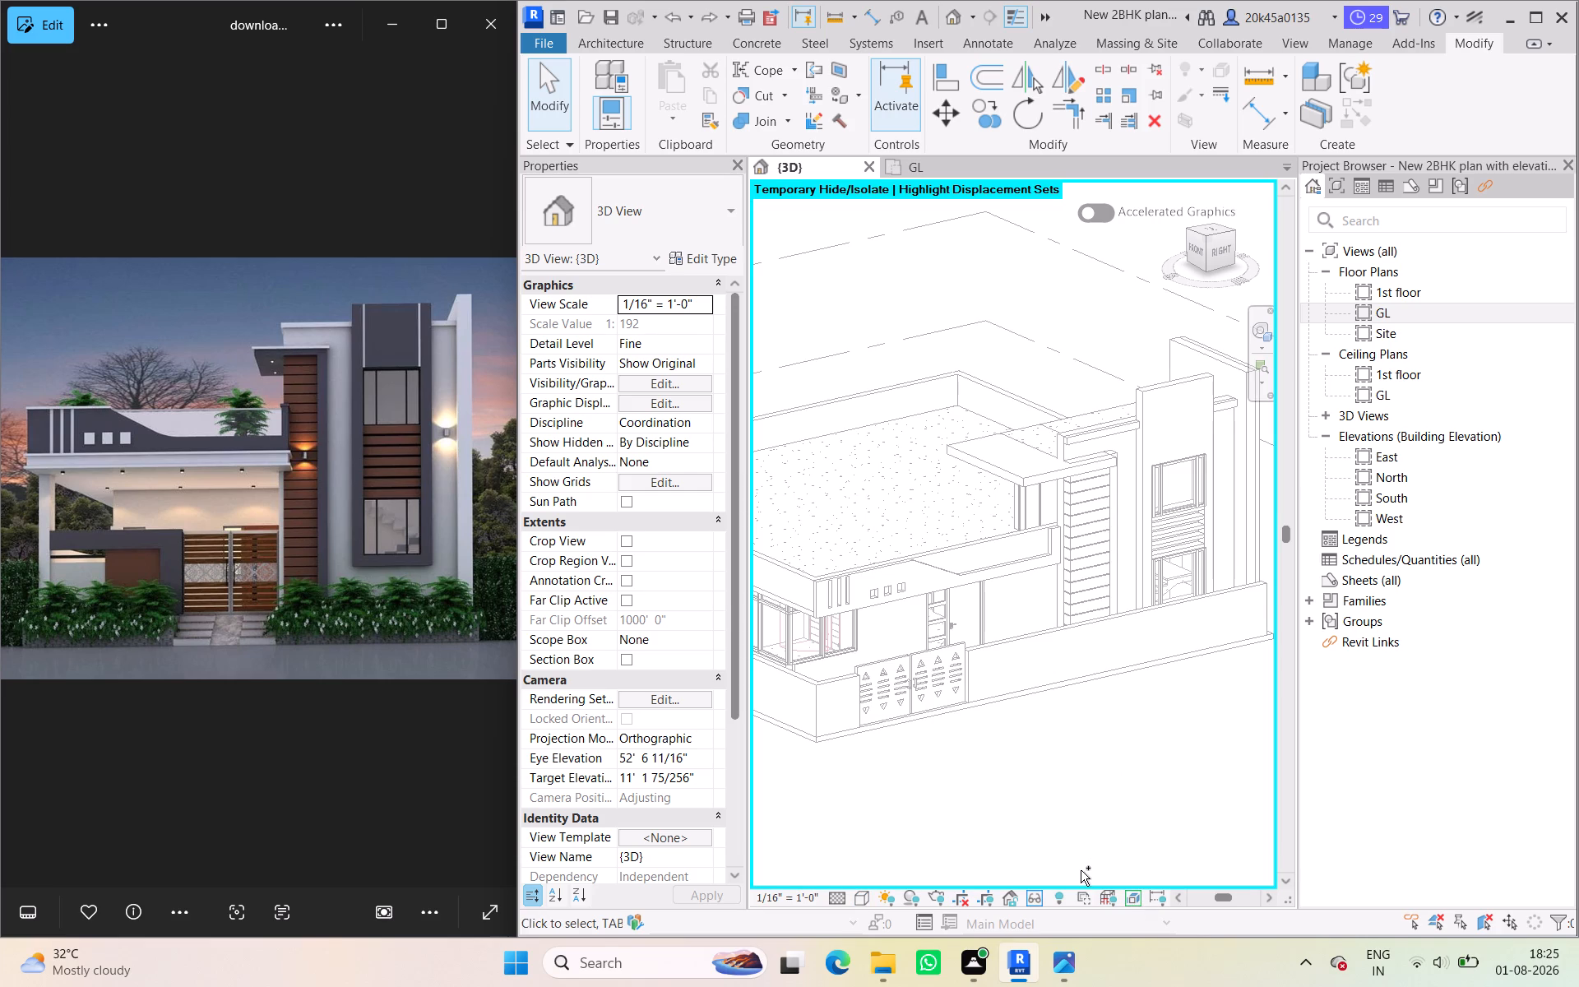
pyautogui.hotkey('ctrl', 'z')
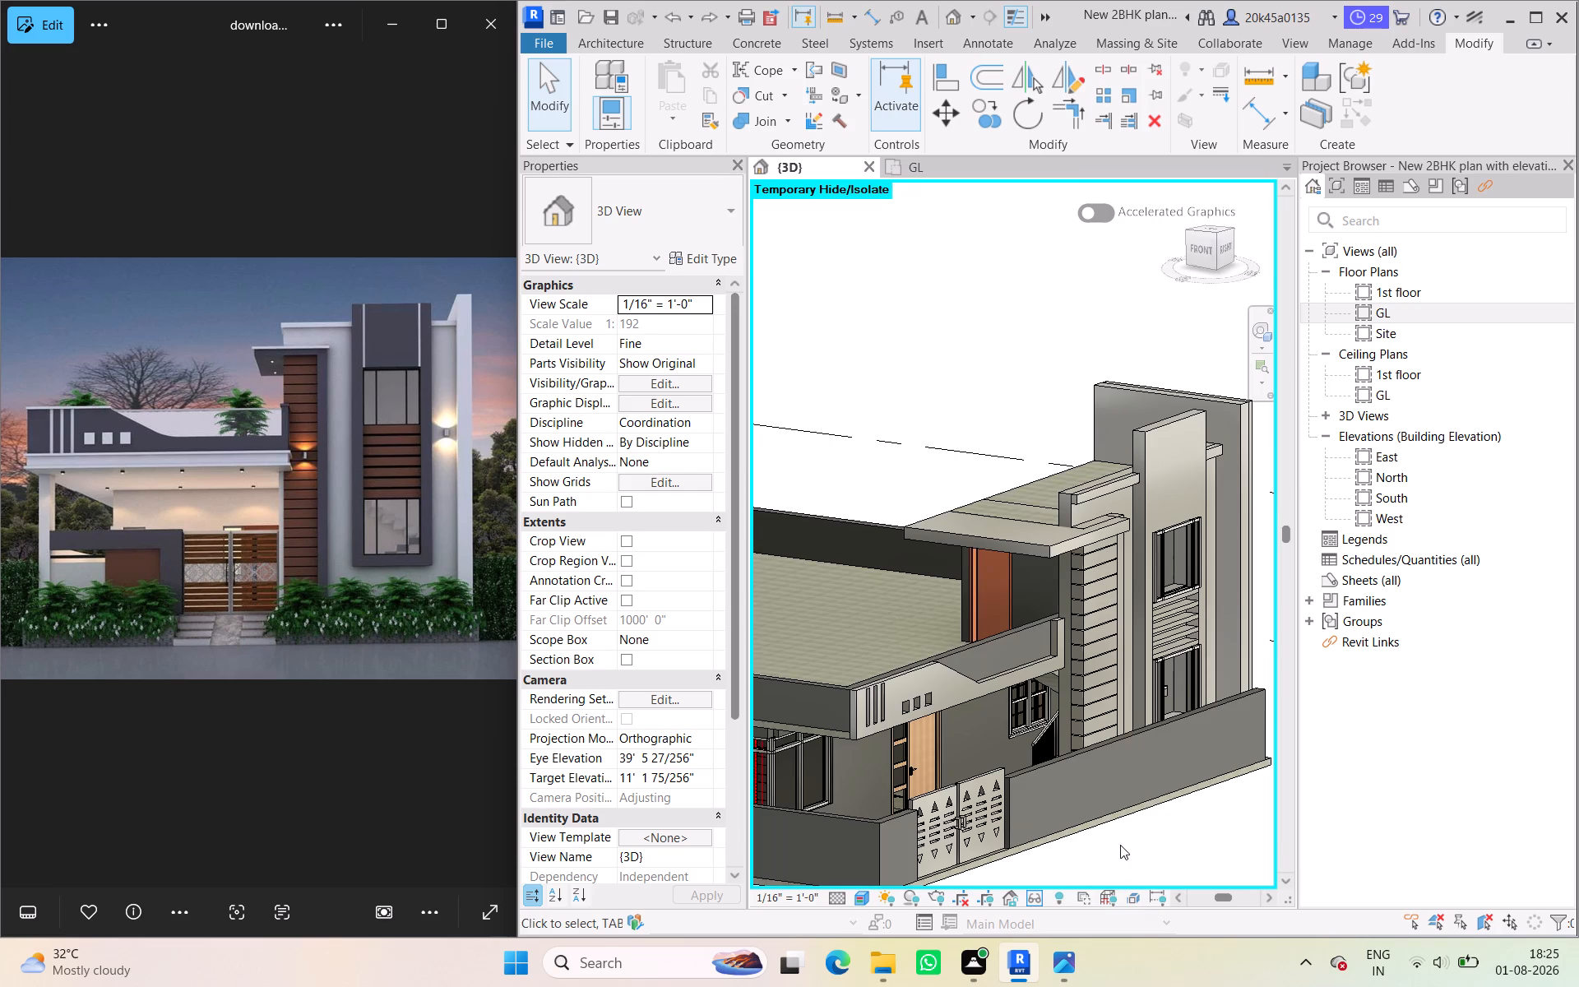
# Reset the temporary hide/isolate in the shaded 3D view.
pyautogui.click(1120, 845)
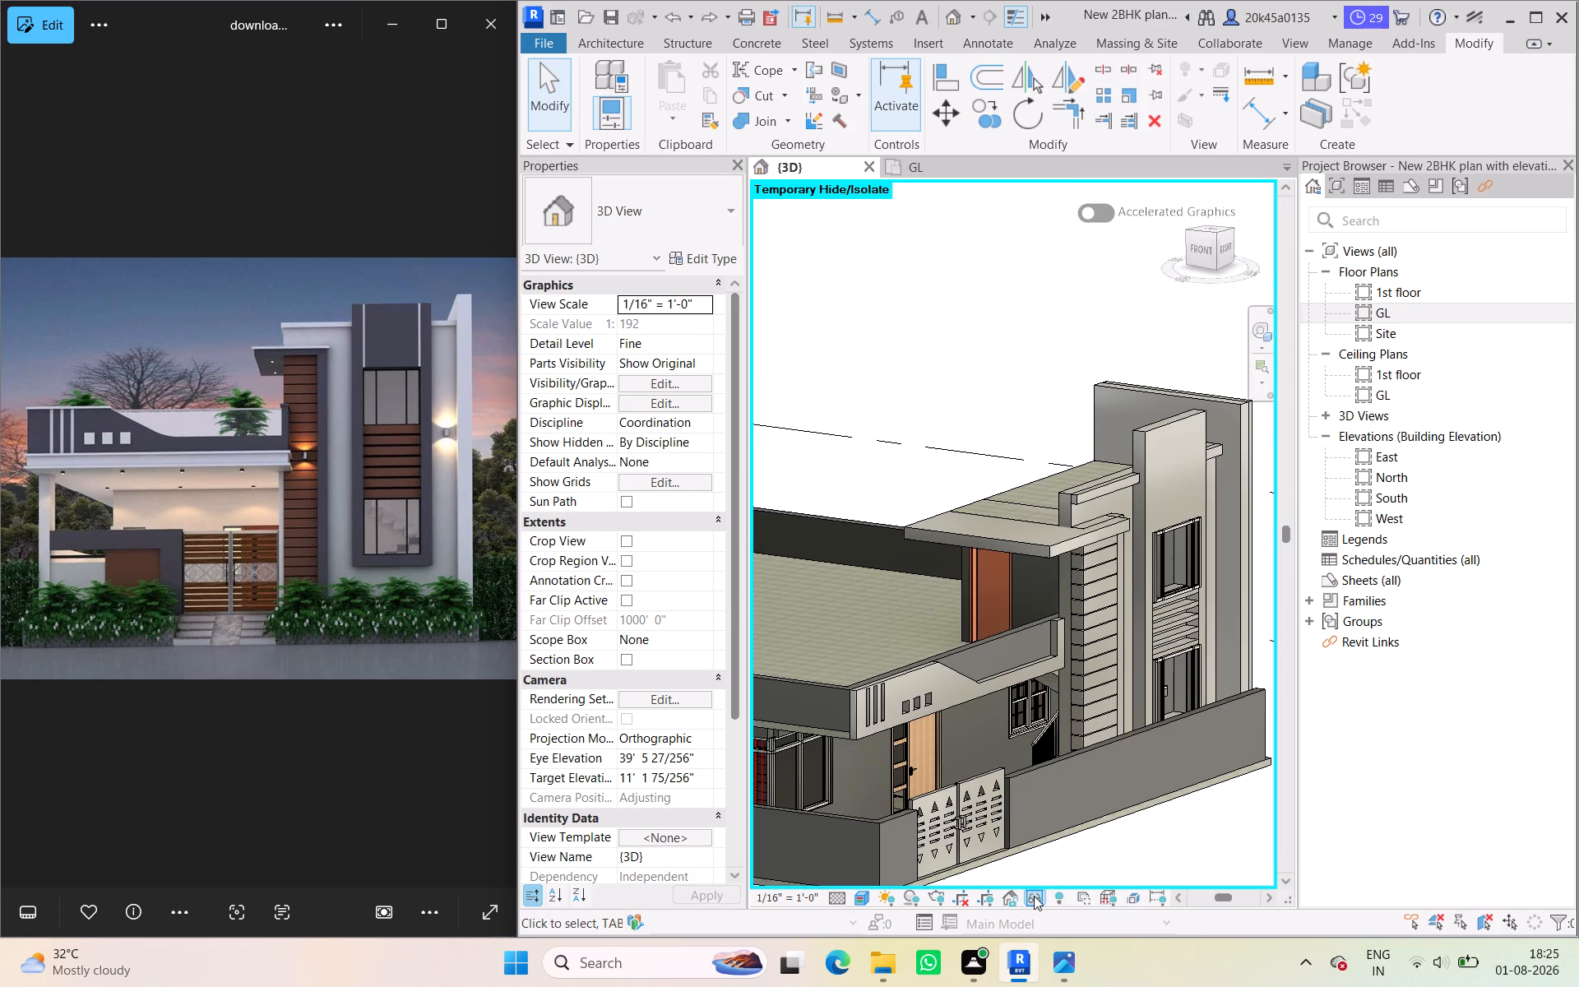
pyautogui.click(1034, 896)
pyautogui.click(1069, 873)
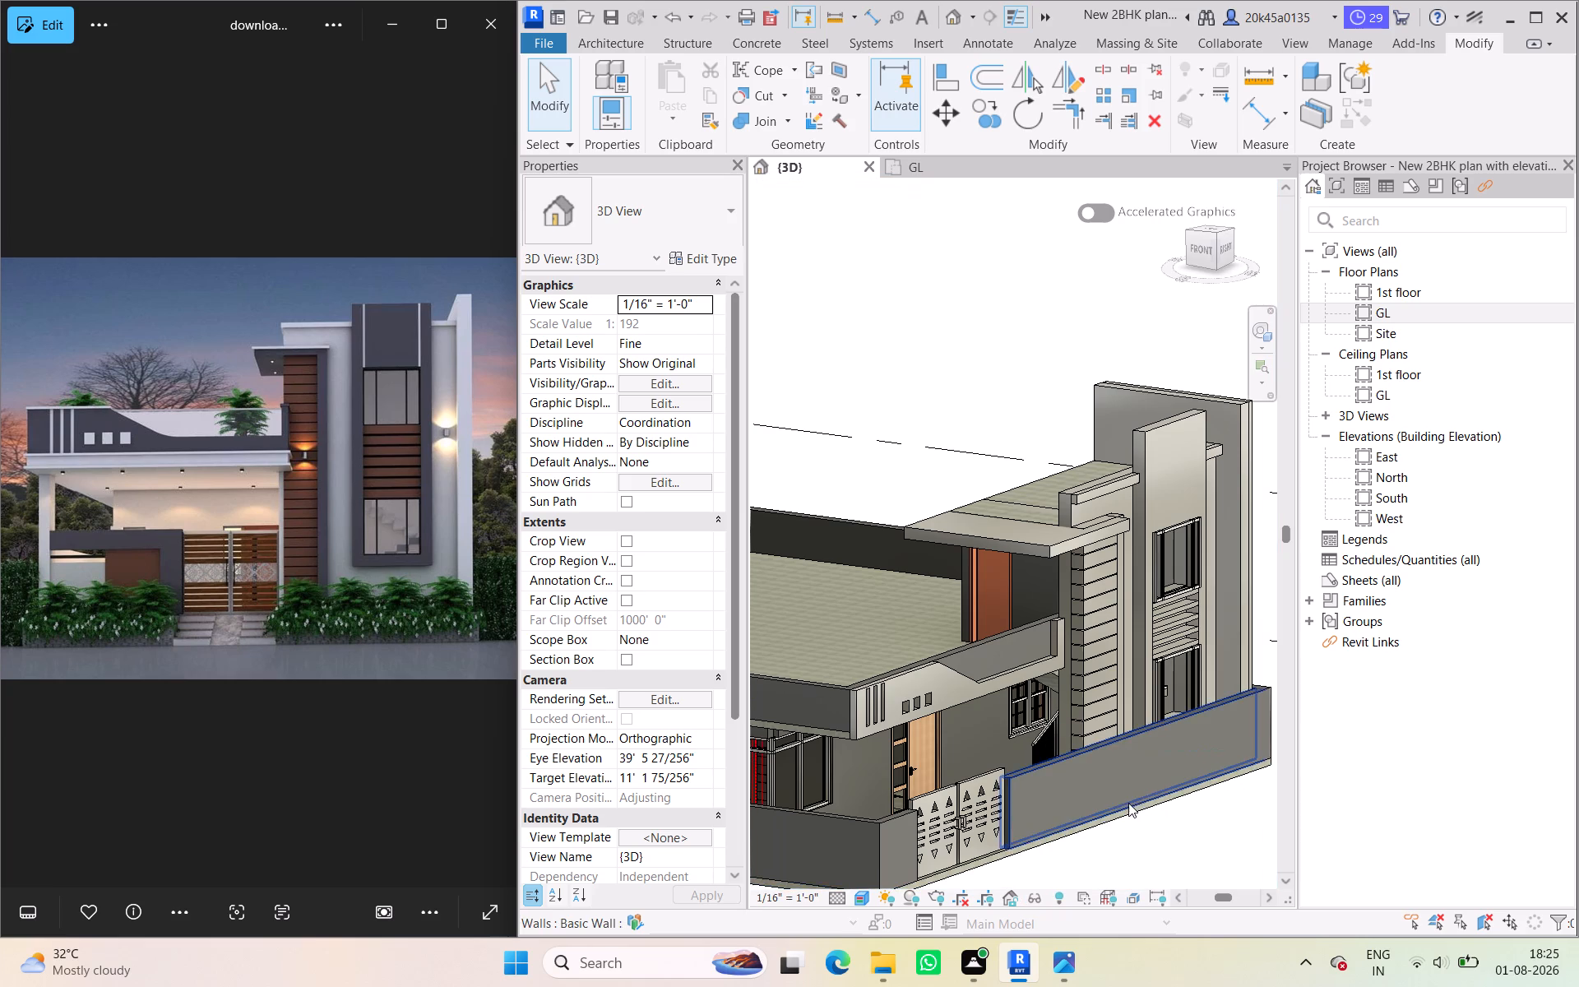
# Close the Project Browser to give the 3D view more room.
pyautogui.scroll(-2, 1128, 799)
pyautogui.moveTo(1128, 790); pyautogui.dragTo(1107, 760, button='middle')
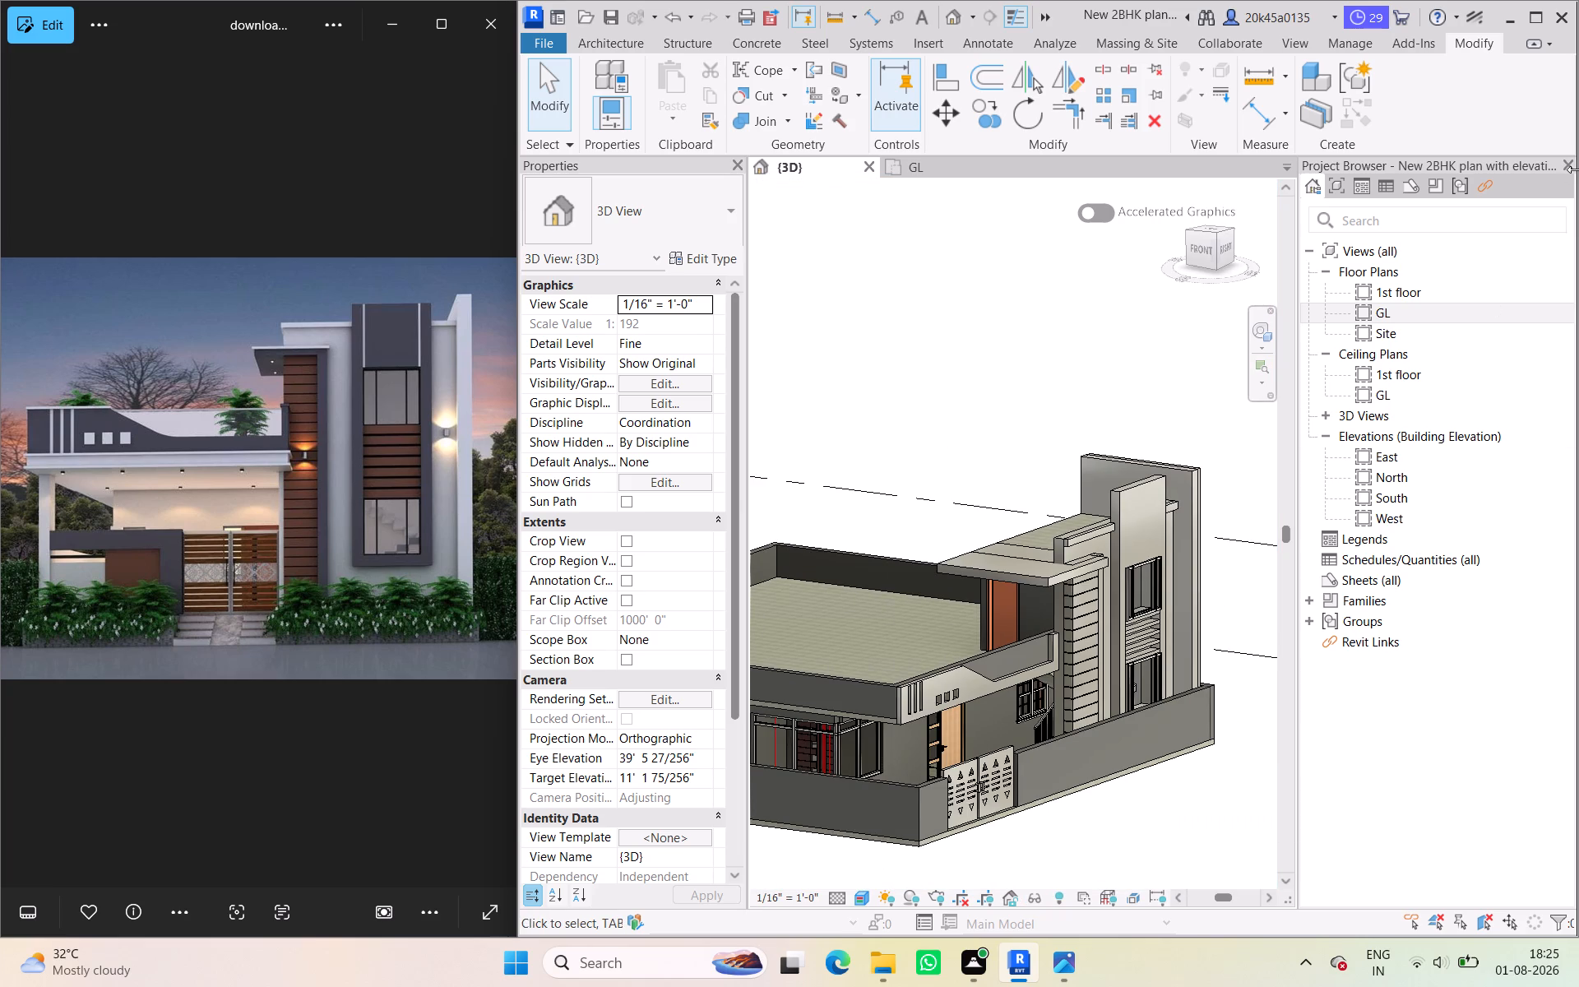
pyautogui.click(1571, 166)
pyautogui.scroll(-2, 1280, 585)
pyautogui.moveTo(1282, 588); pyautogui.dragTo(1379, 529, button='middle')
# Save the project.
pyautogui.hotkey('ctrl', 's')
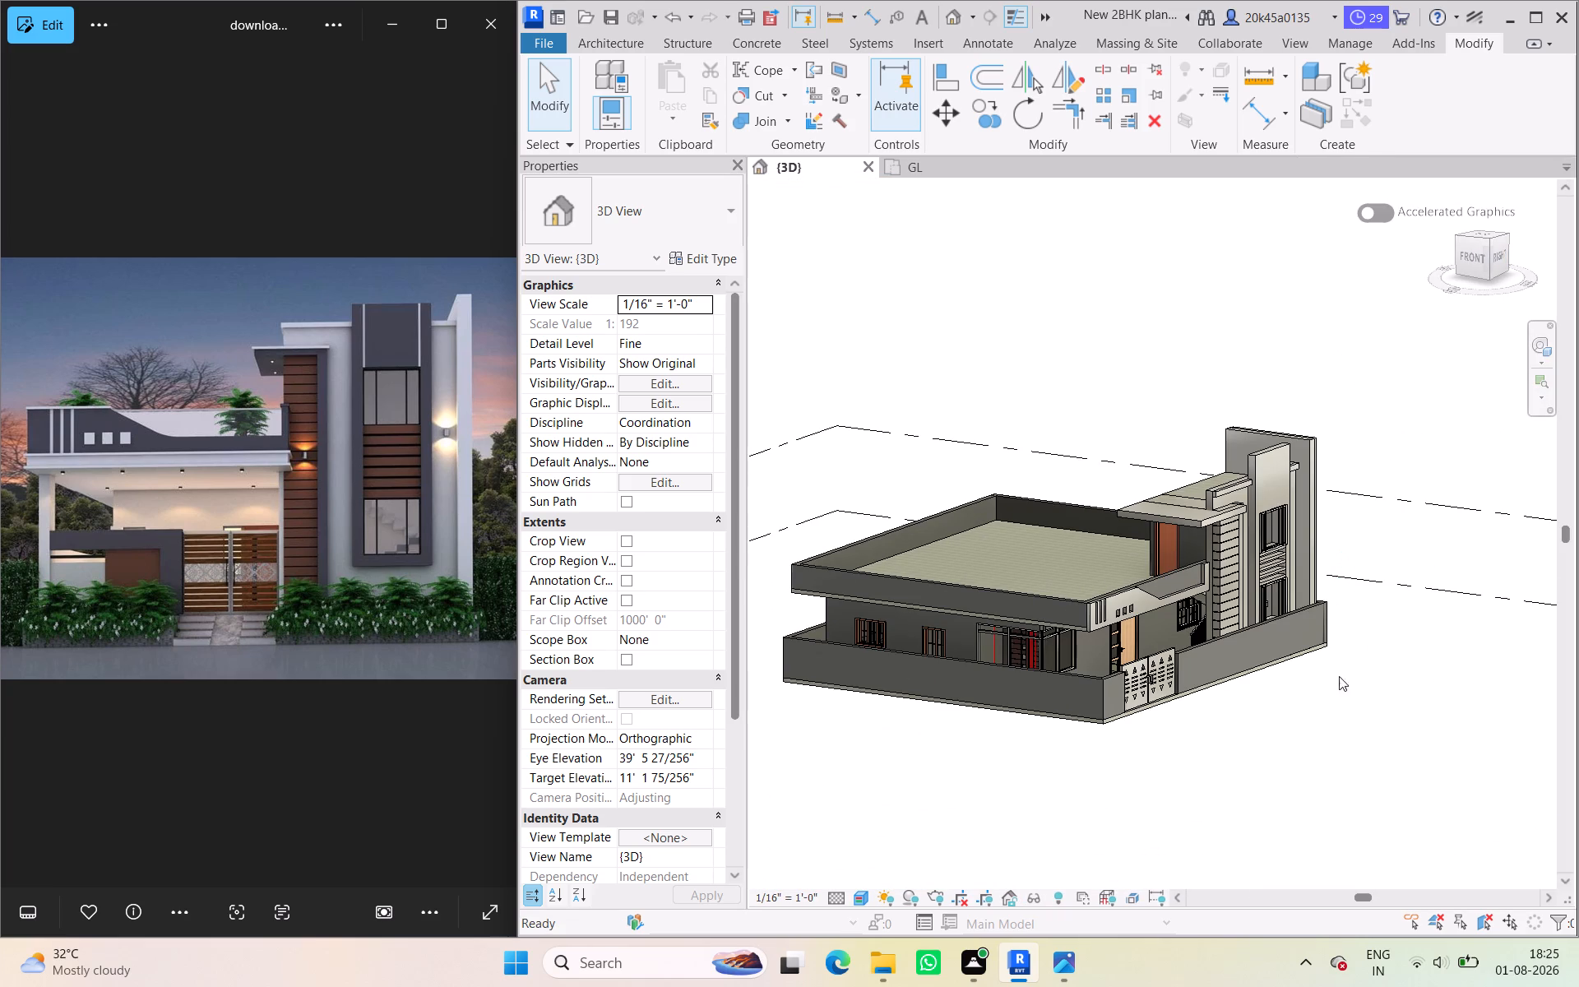
pyautogui.keyDown('ctrl'); pyautogui.moveTo(1382, 710); pyautogui.dragTo(1370, 721, button='middle'); pyautogui.keyUp('ctrl')
# Examine the whole house in the 3D view from the front and the right side.
pyautogui.keyDown('ctrl'); pyautogui.moveTo(1370, 721); pyautogui.dragTo(1356, 730, button='middle'); pyautogui.keyUp('ctrl')
pyautogui.scroll(-1, 1366, 710)
pyautogui.keyDown('shift'); pyautogui.scroll(-1, 1364, 695); pyautogui.keyUp('shift')
pyautogui.keyDown('shift'); pyautogui.moveTo(1364, 698); pyautogui.dragTo(1355, 702, button='middle'); pyautogui.keyUp('shift')
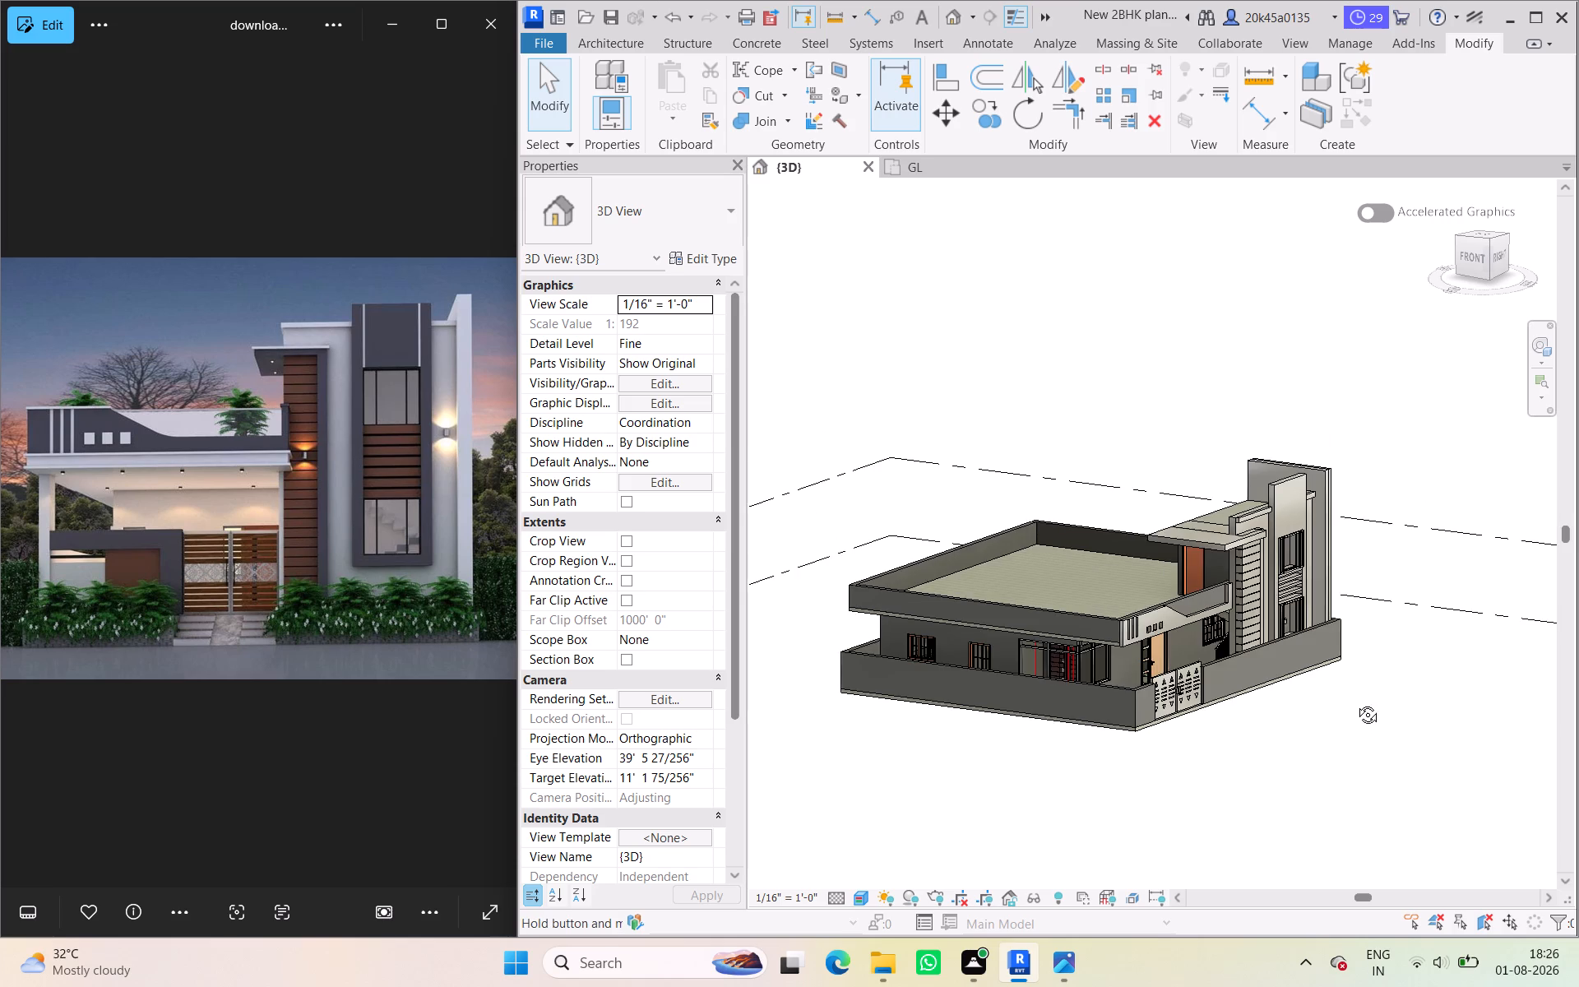
pyautogui.keyDown('shift'); pyautogui.moveTo(1355, 702); pyautogui.dragTo(958, 707, button='middle'); pyautogui.keyUp('shift')
pyautogui.scroll(2, 1160, 655)
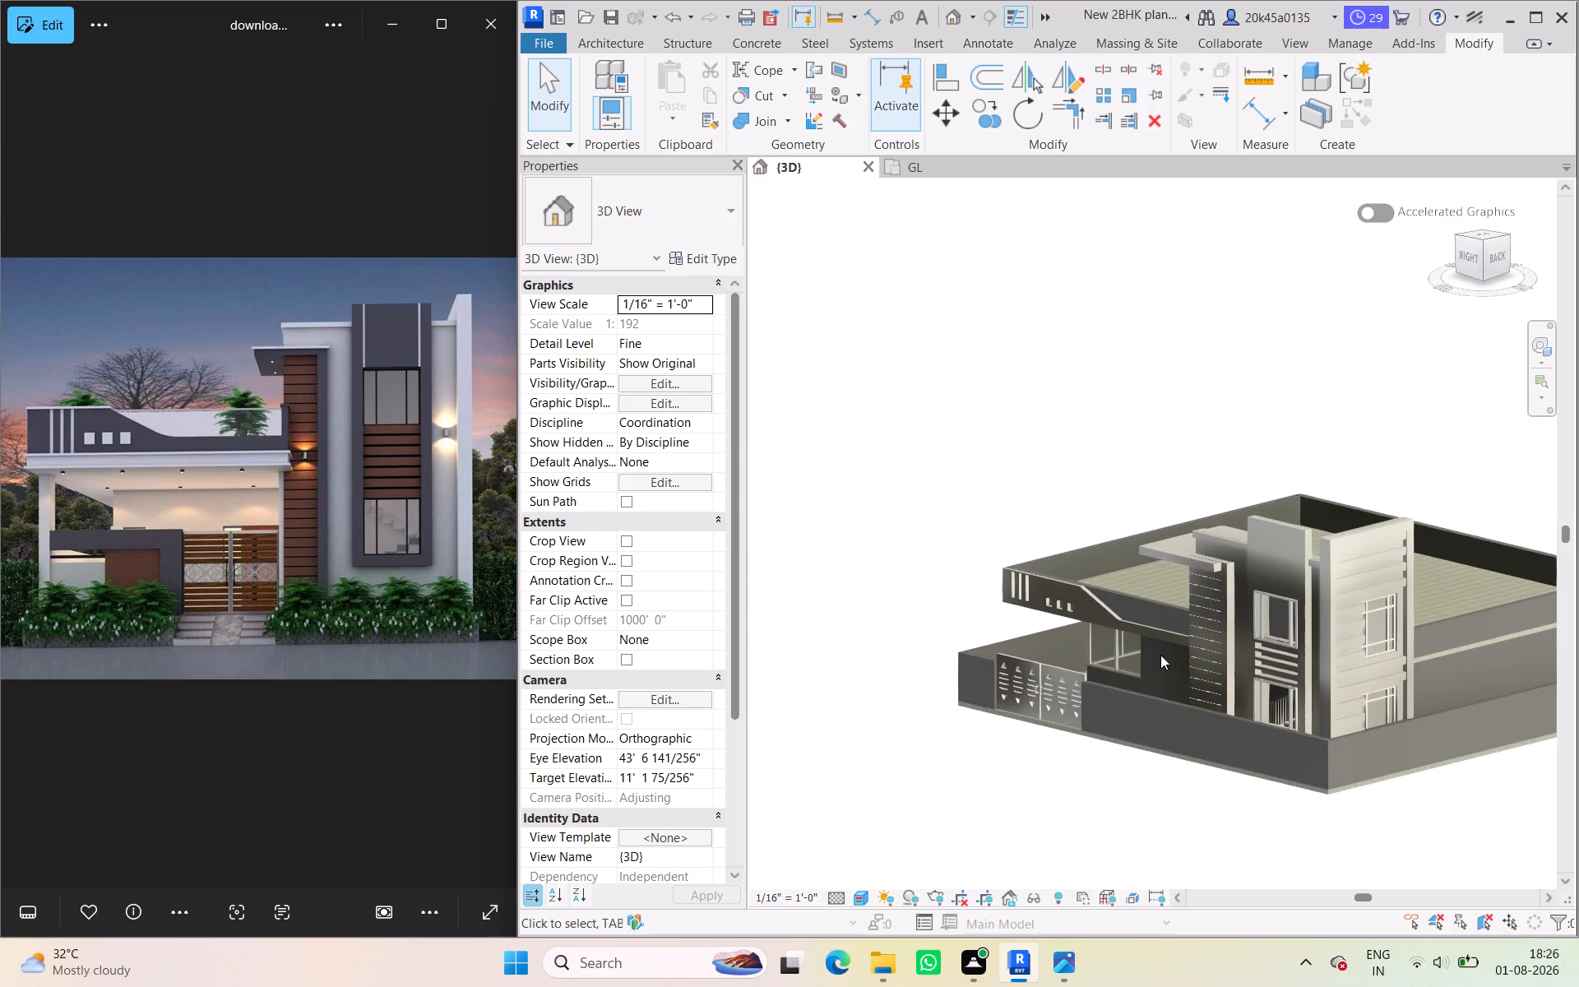
pyautogui.scroll(-2, 1153, 757)
pyautogui.moveTo(1145, 759); pyautogui.dragTo(1562, 756, button='middle')
pyautogui.moveTo(1291, 790); pyautogui.dragTo(1415, 796, button='middle')
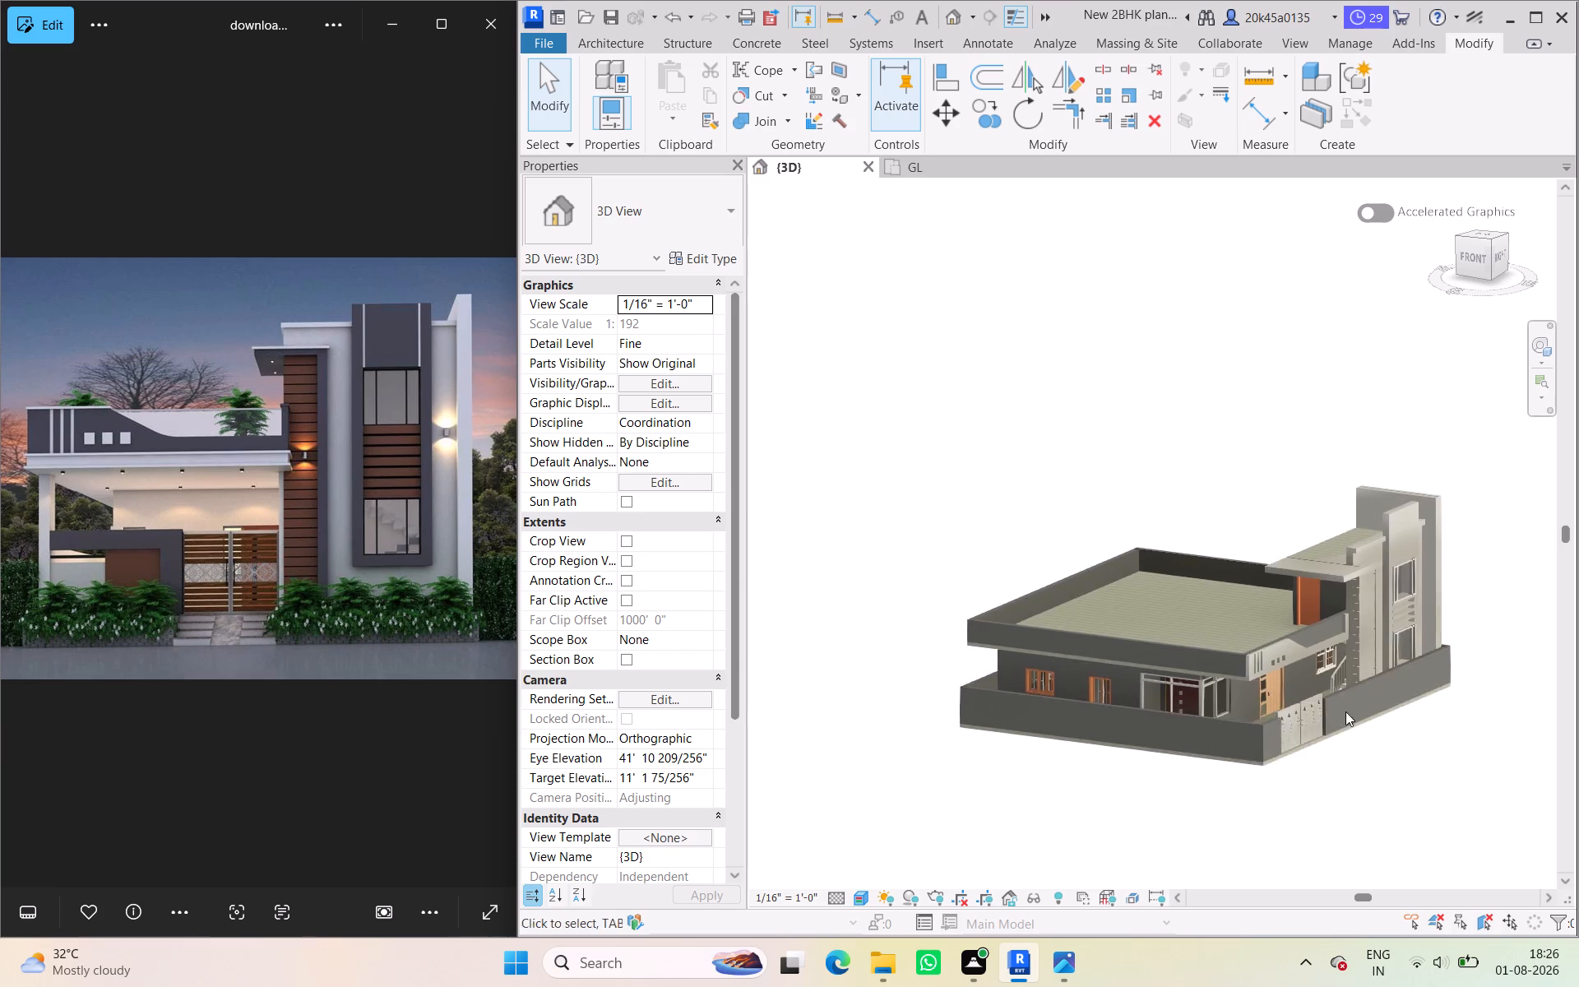
pyautogui.scroll(3, 1324, 642)
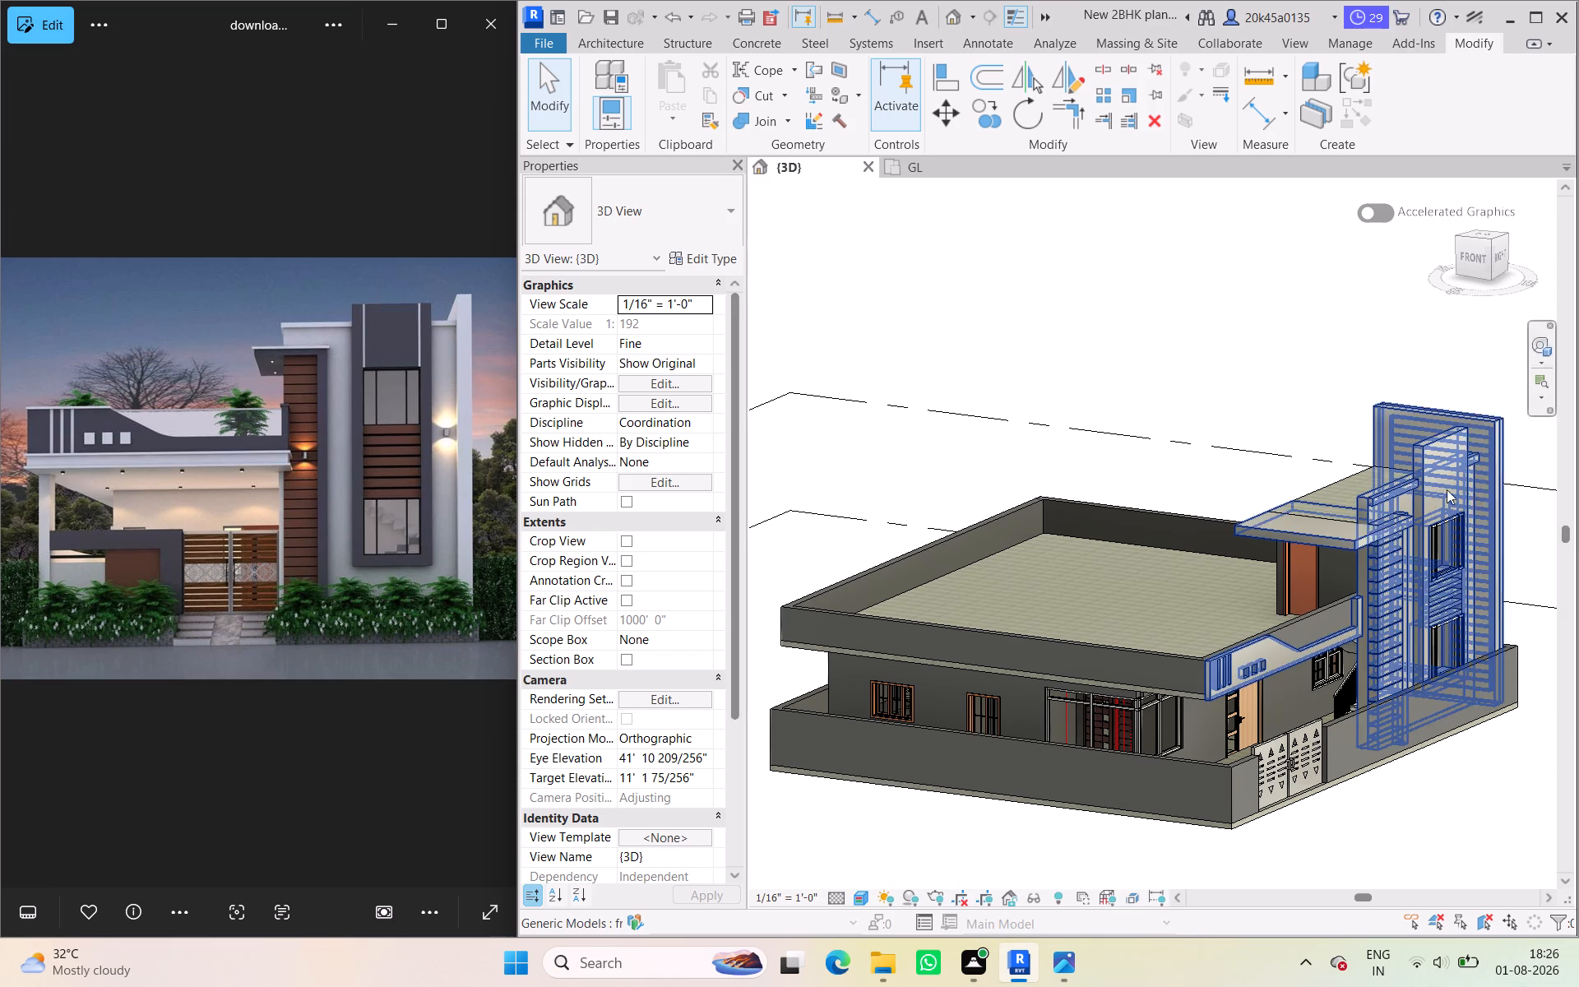
# Open the 9" wall behind the front parapet facade for profile editing, facing the right side.
pyautogui.click(1308, 617)
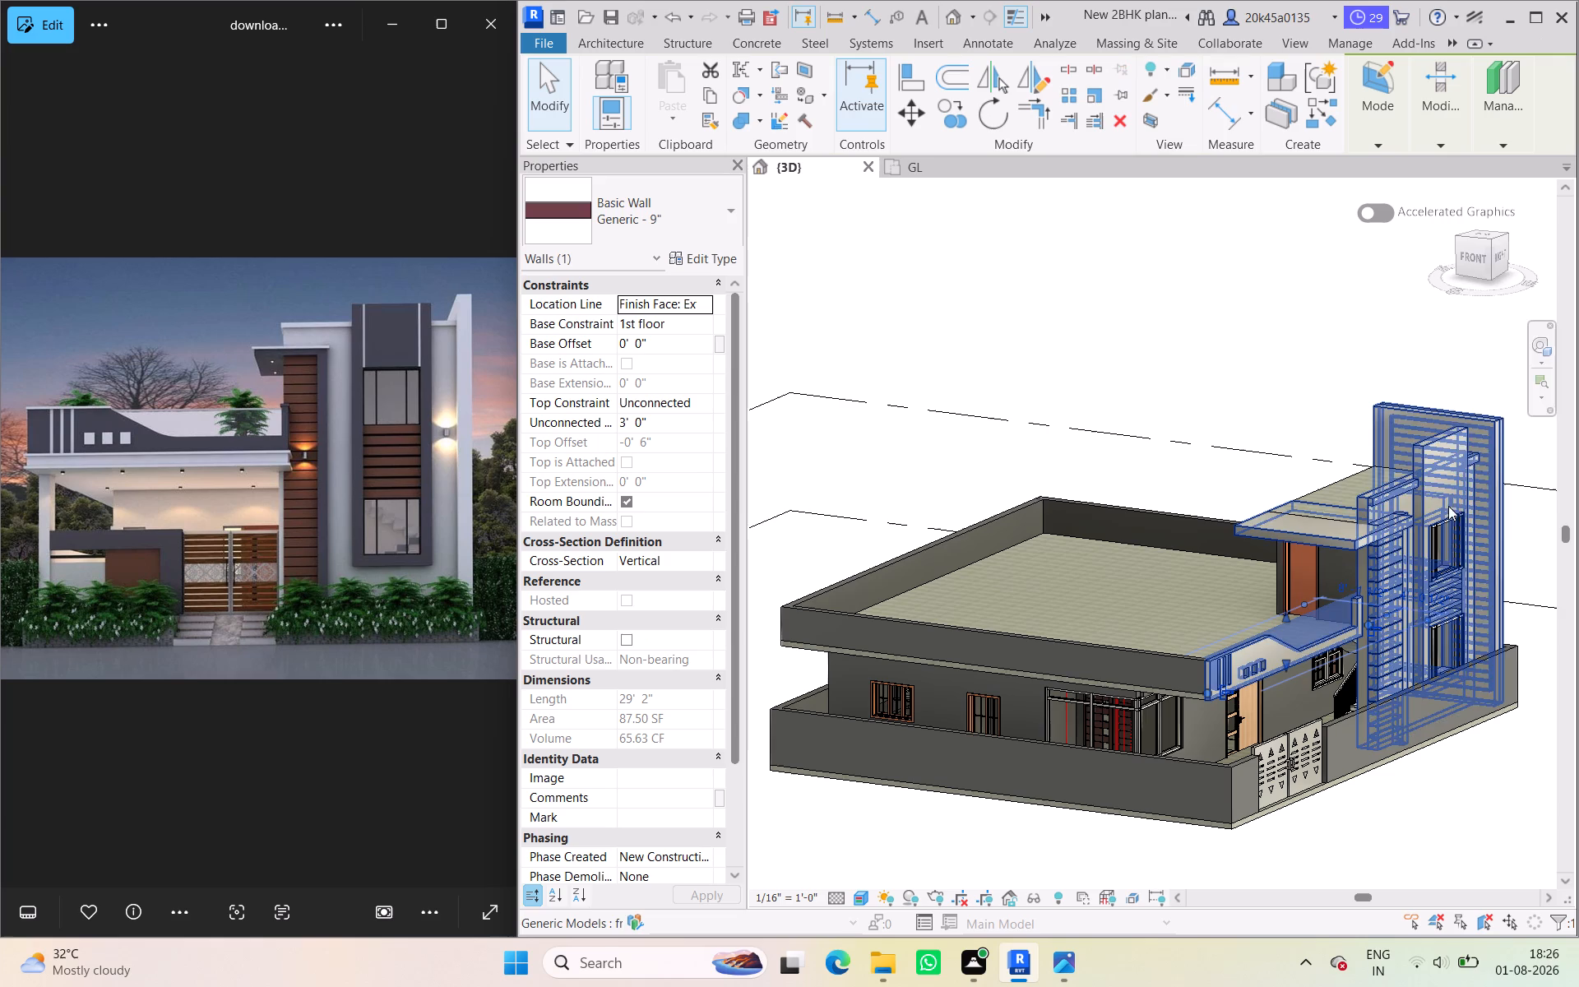
pyautogui.click(1498, 261)
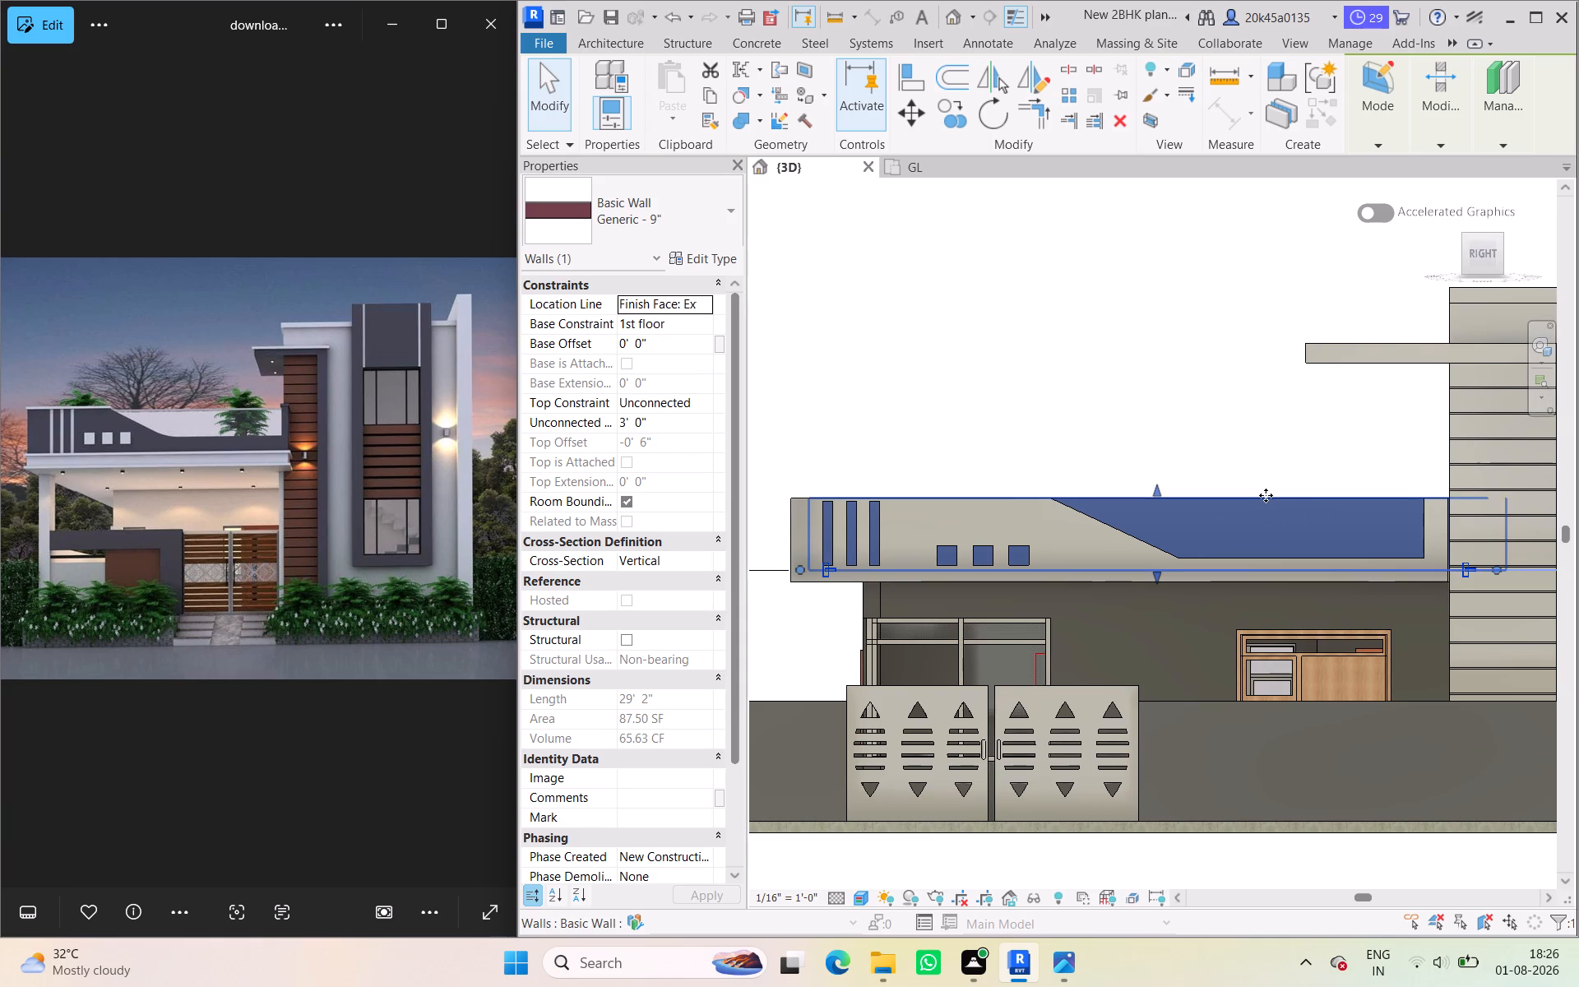
pyautogui.doubleClick(1218, 495)
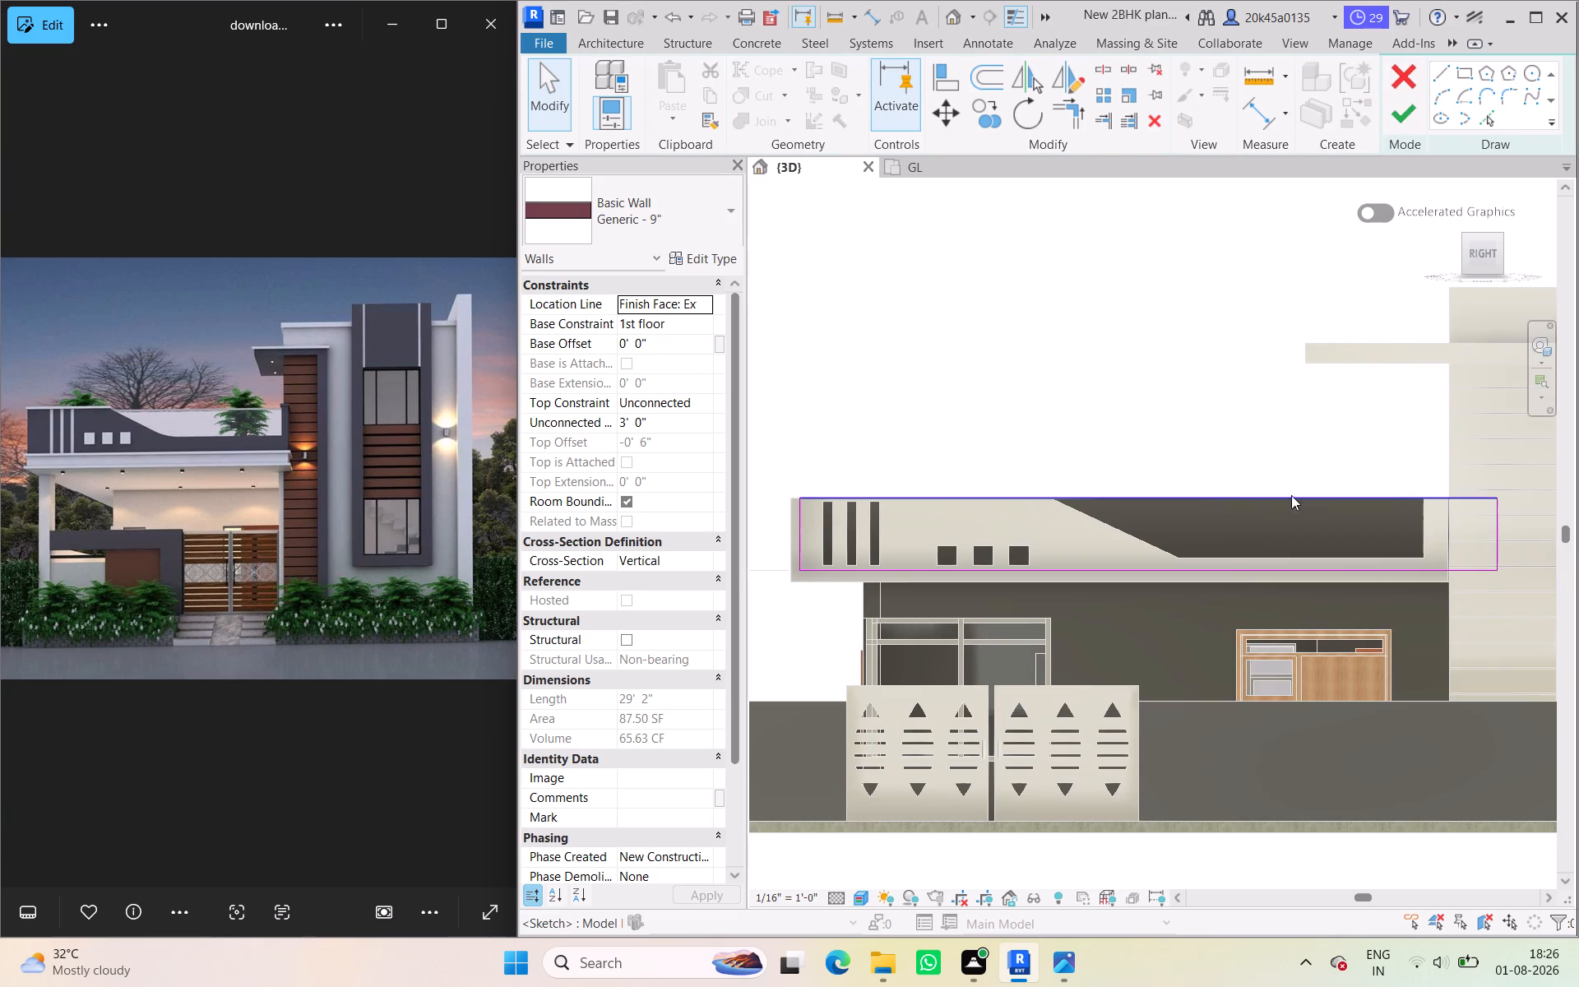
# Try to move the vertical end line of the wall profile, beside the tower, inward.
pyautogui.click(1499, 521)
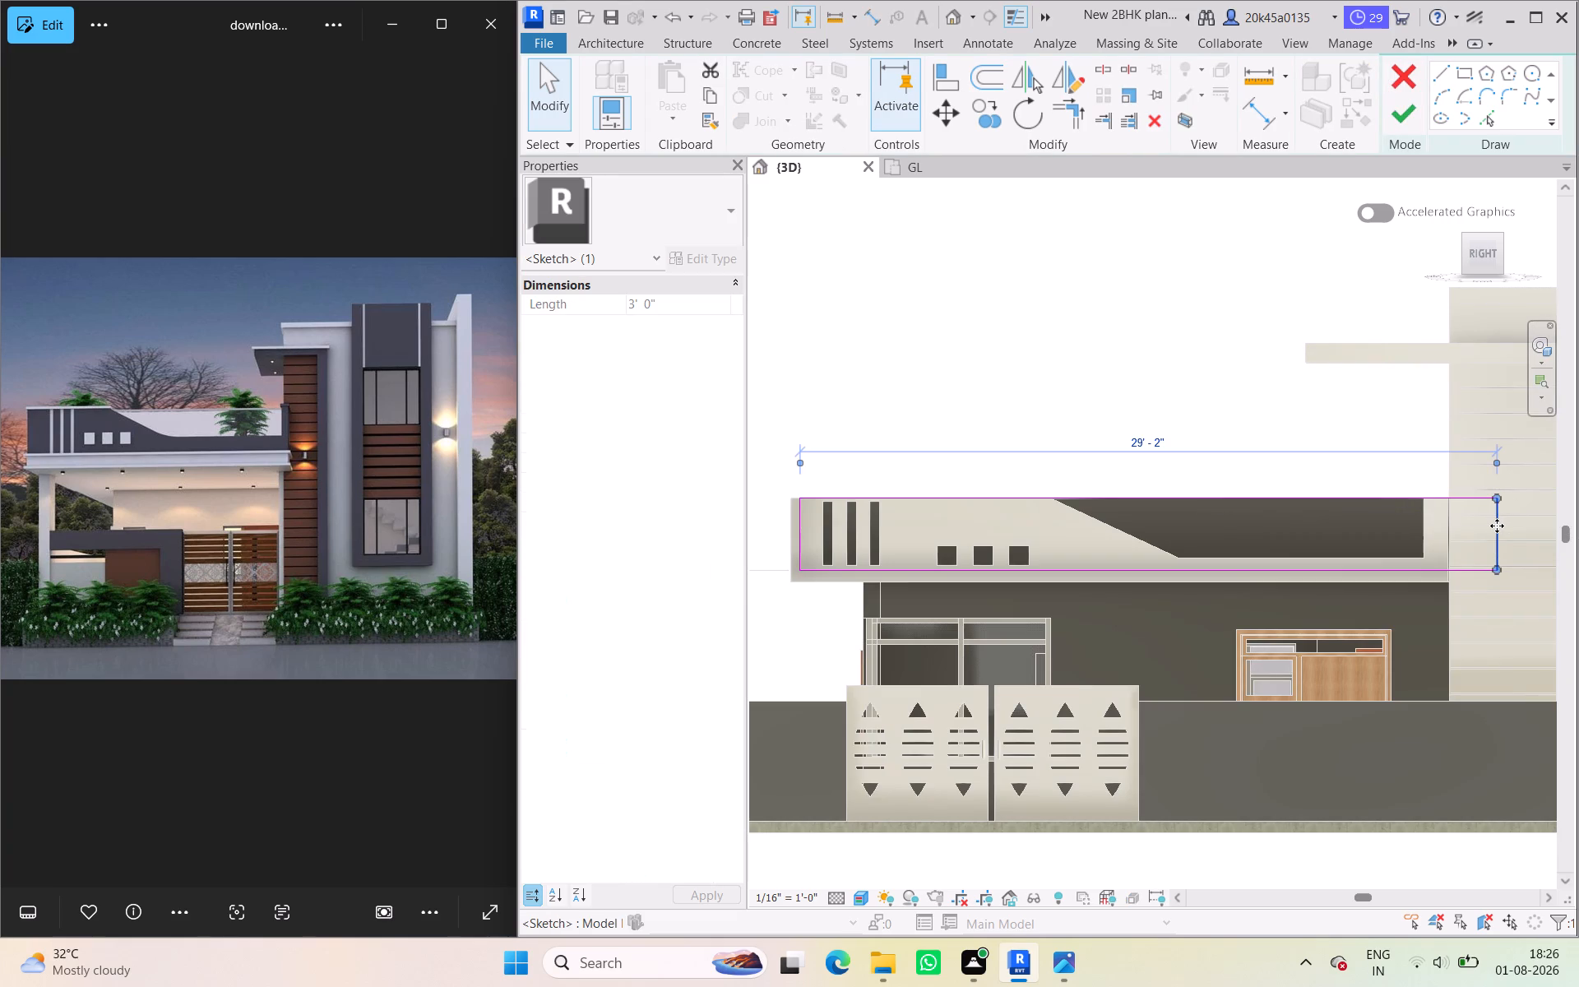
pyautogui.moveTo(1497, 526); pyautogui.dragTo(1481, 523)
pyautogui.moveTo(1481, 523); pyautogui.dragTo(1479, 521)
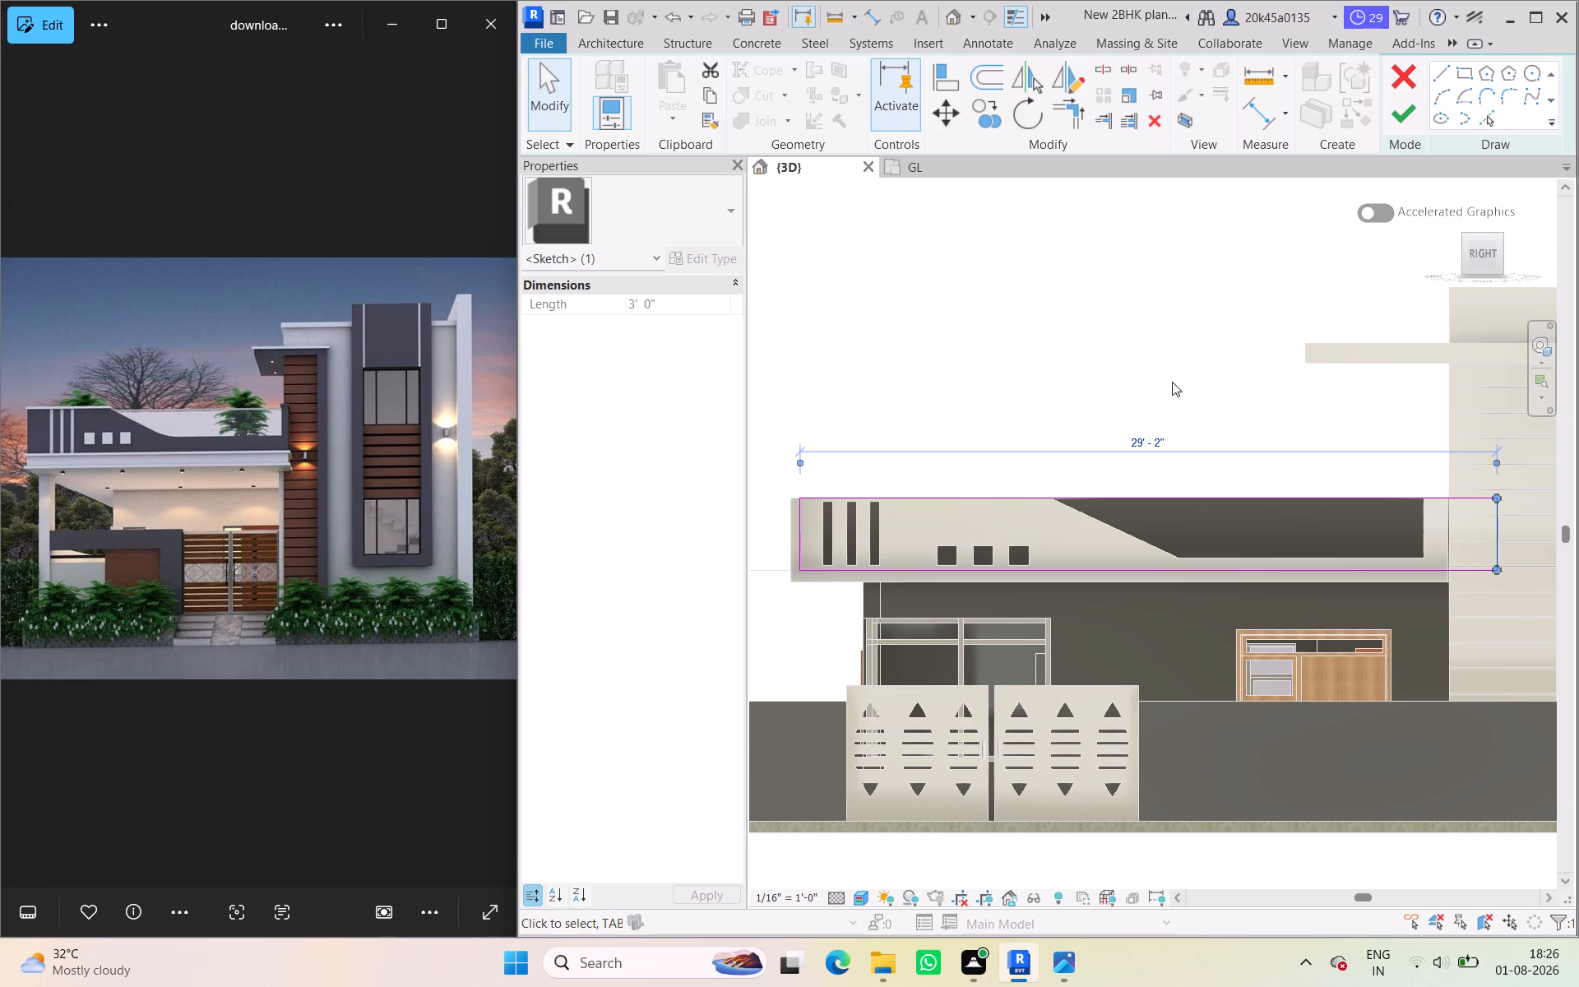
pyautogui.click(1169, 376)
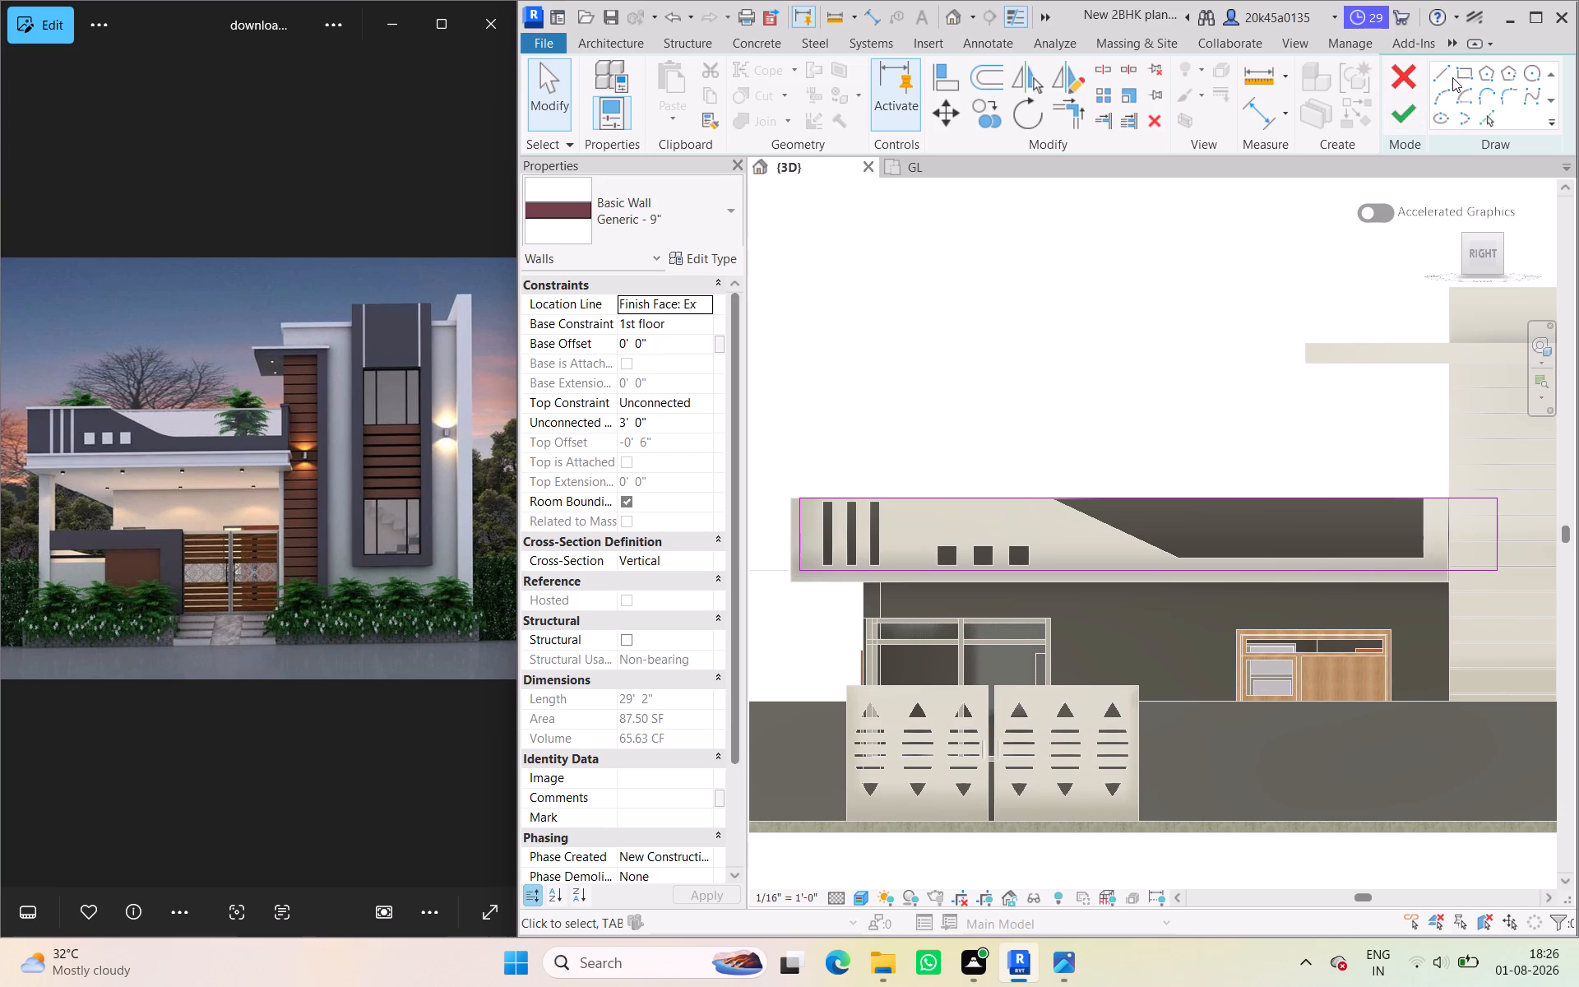
# Add the facade cutout's sloped, bottom and vertical edges to the wall profile with Pick Lines.
pyautogui.click(1487, 115)
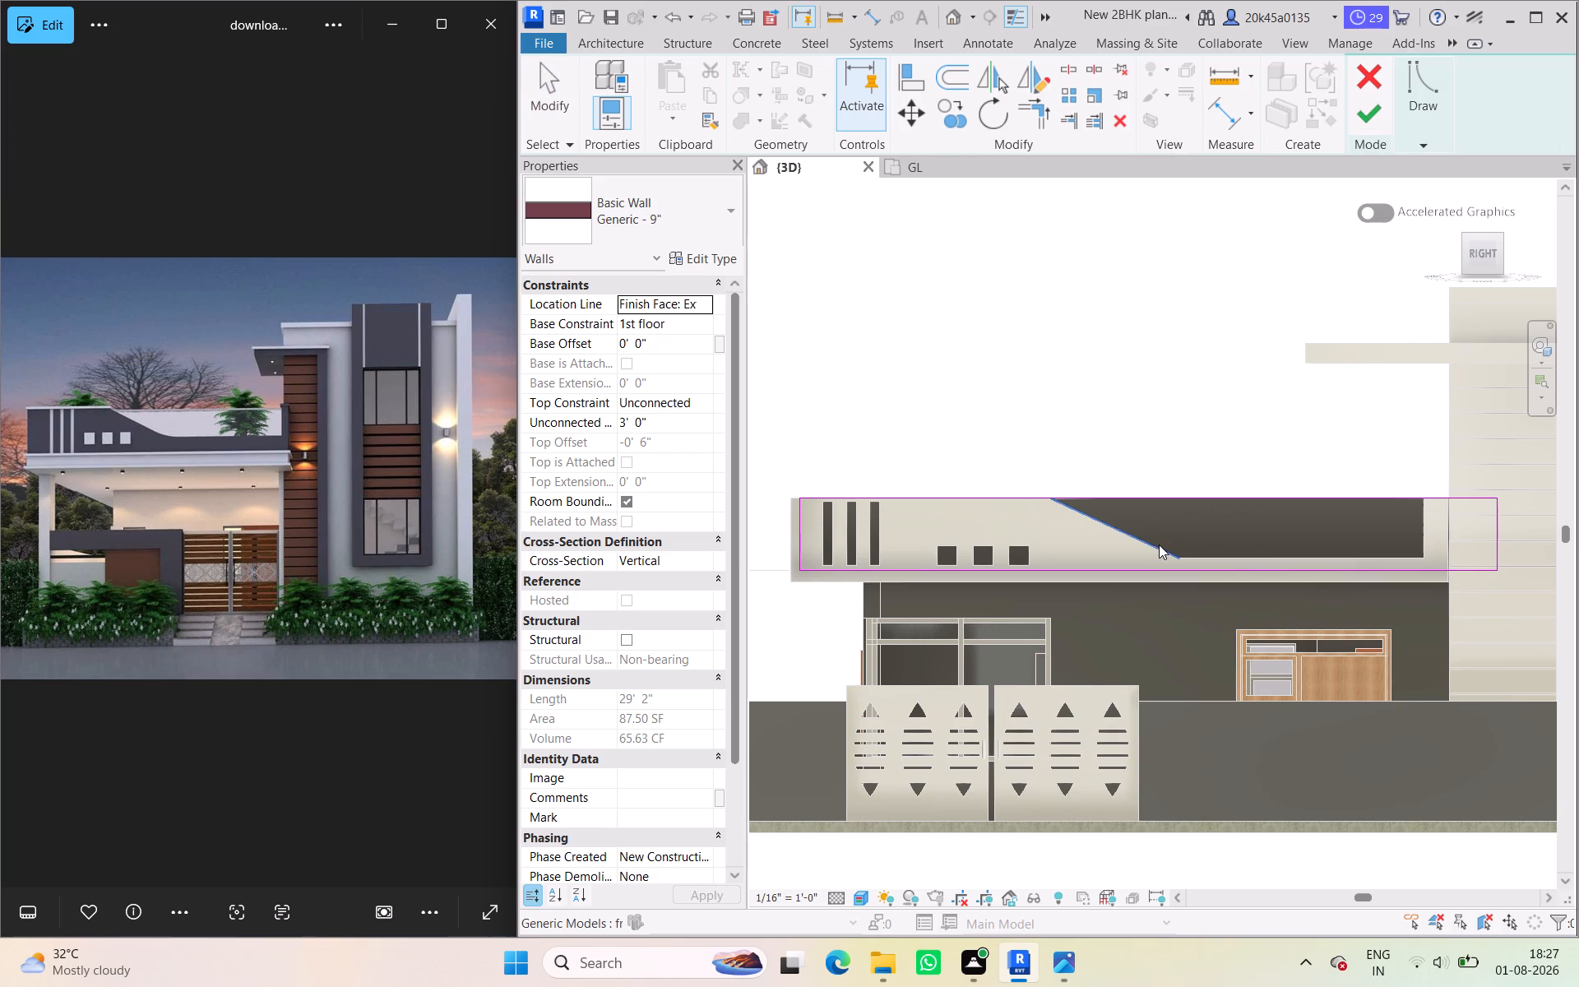
pyautogui.click(1159, 544)
pyautogui.click(1252, 553)
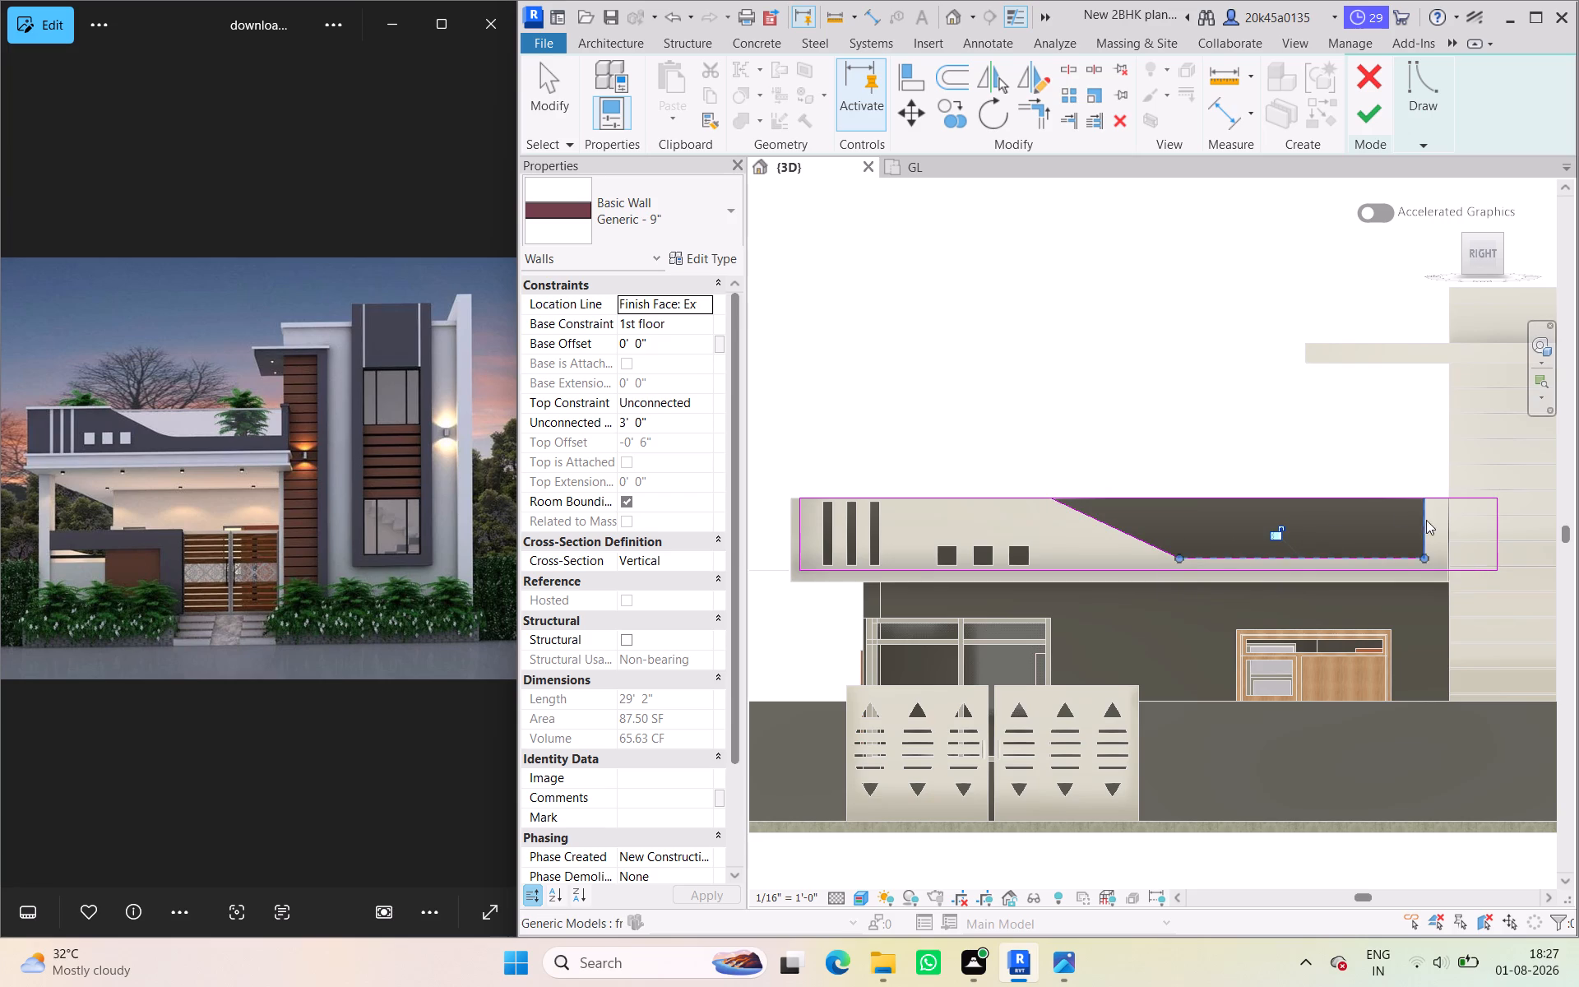
pyautogui.click(1422, 521)
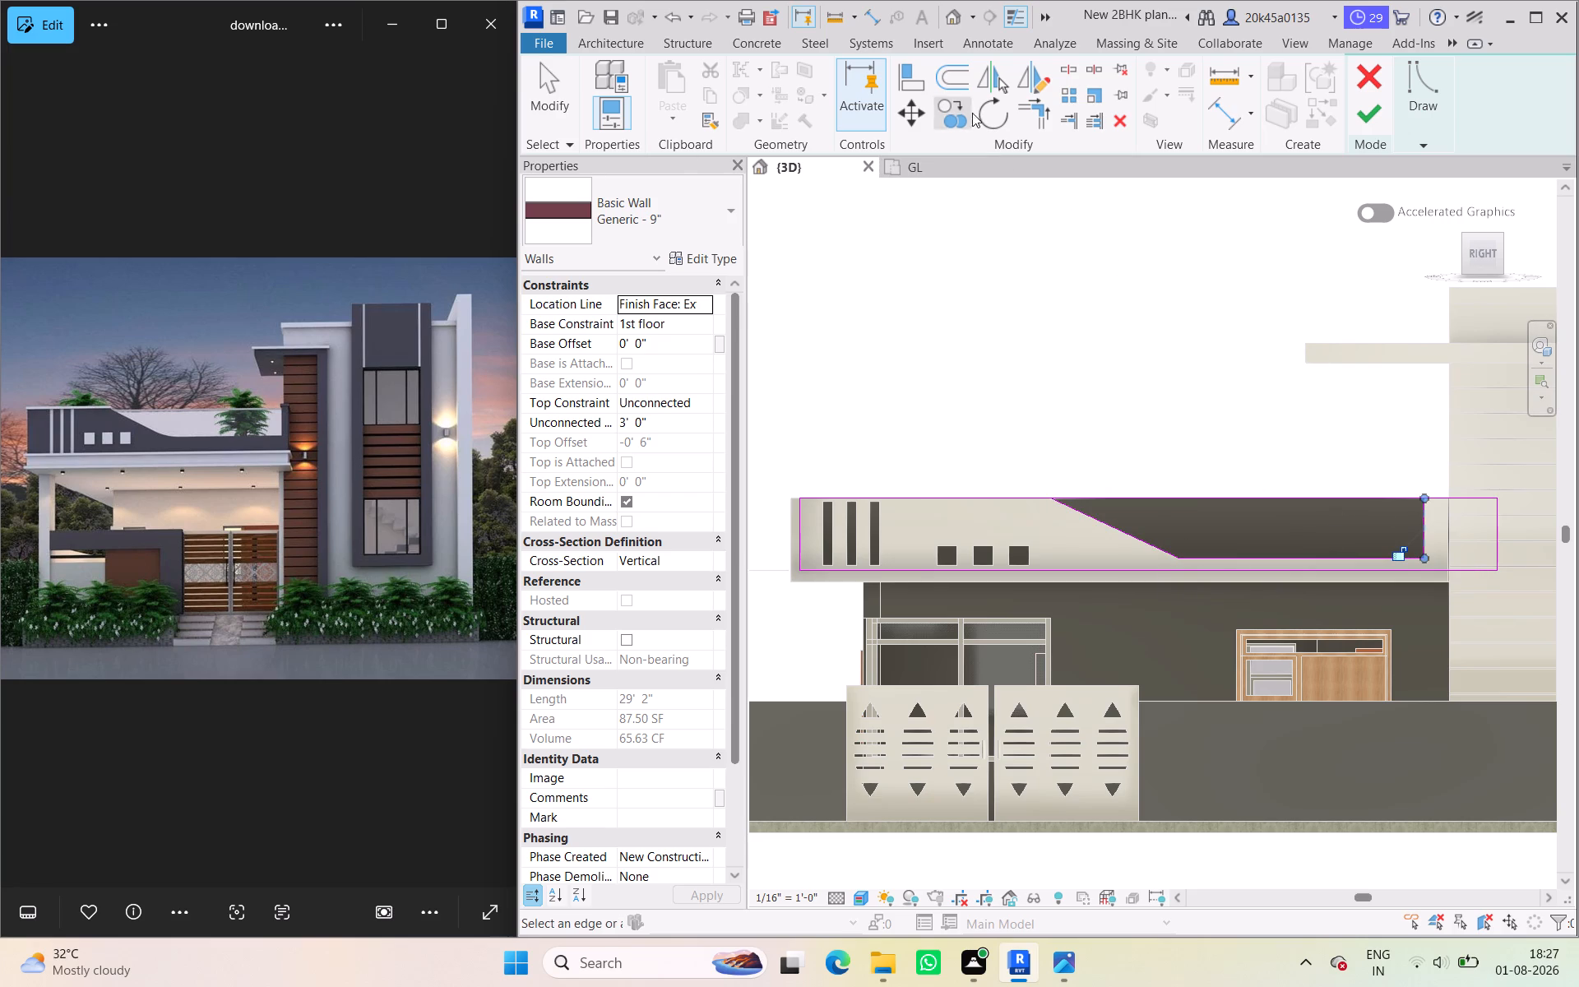
# Trim the profile's top line to the sloped line as a corner and unjoin the conflicting elements.
pyautogui.click(1034, 113)
pyautogui.click(1022, 498)
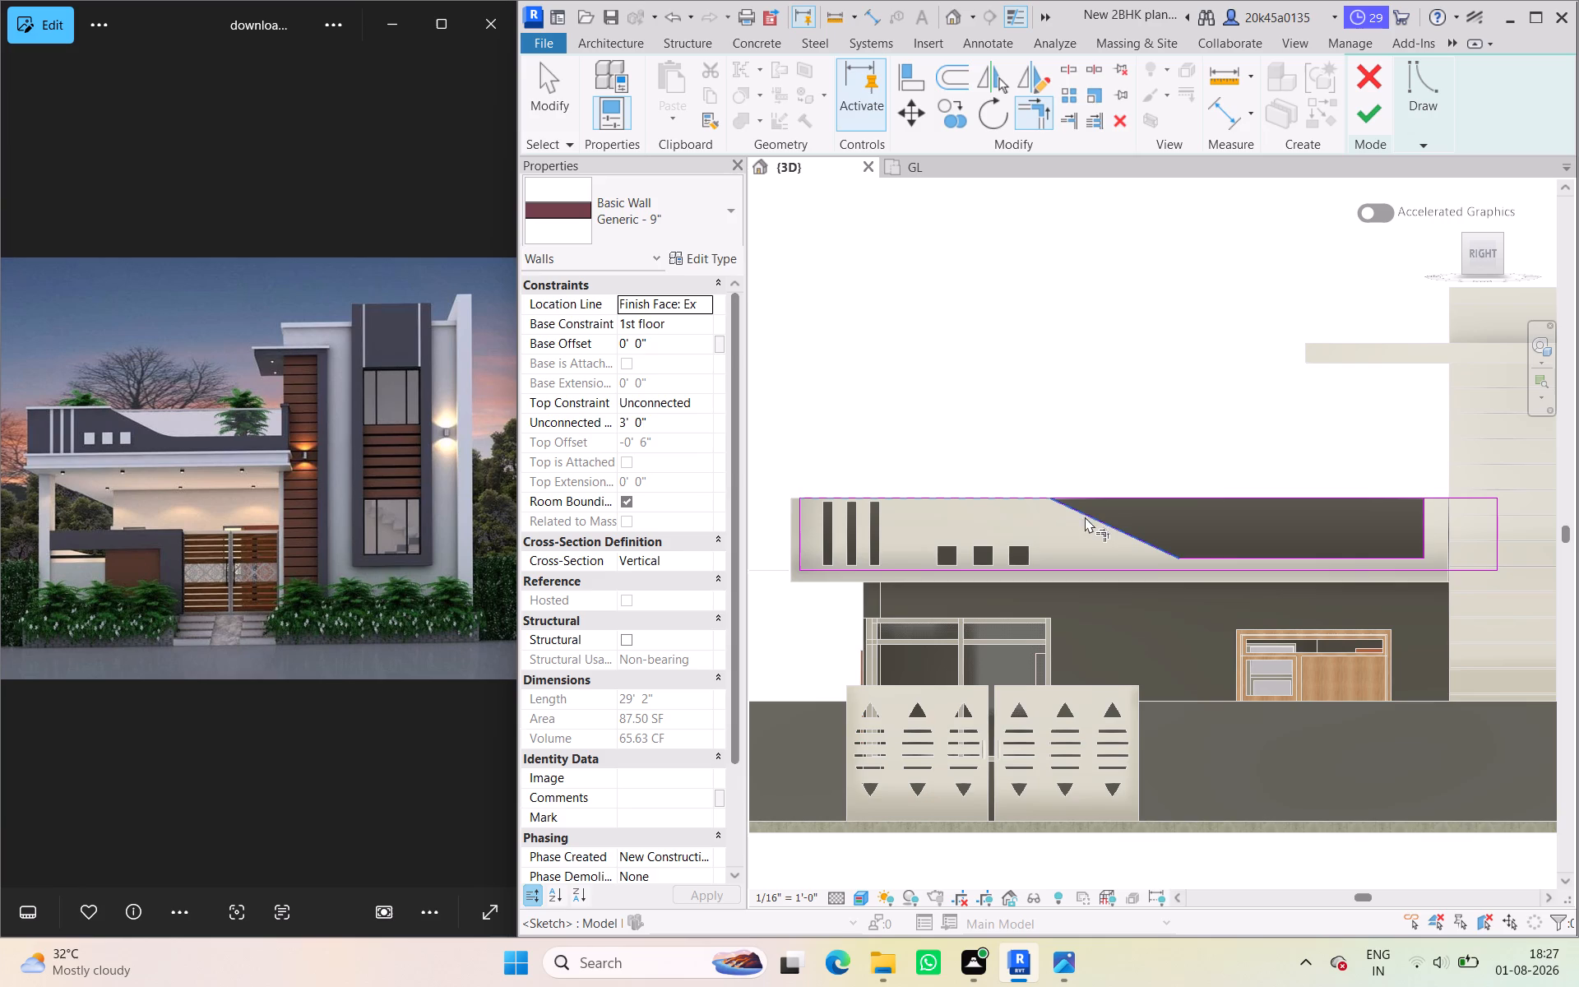
pyautogui.click(1090, 517)
pyautogui.click(1234, 910)
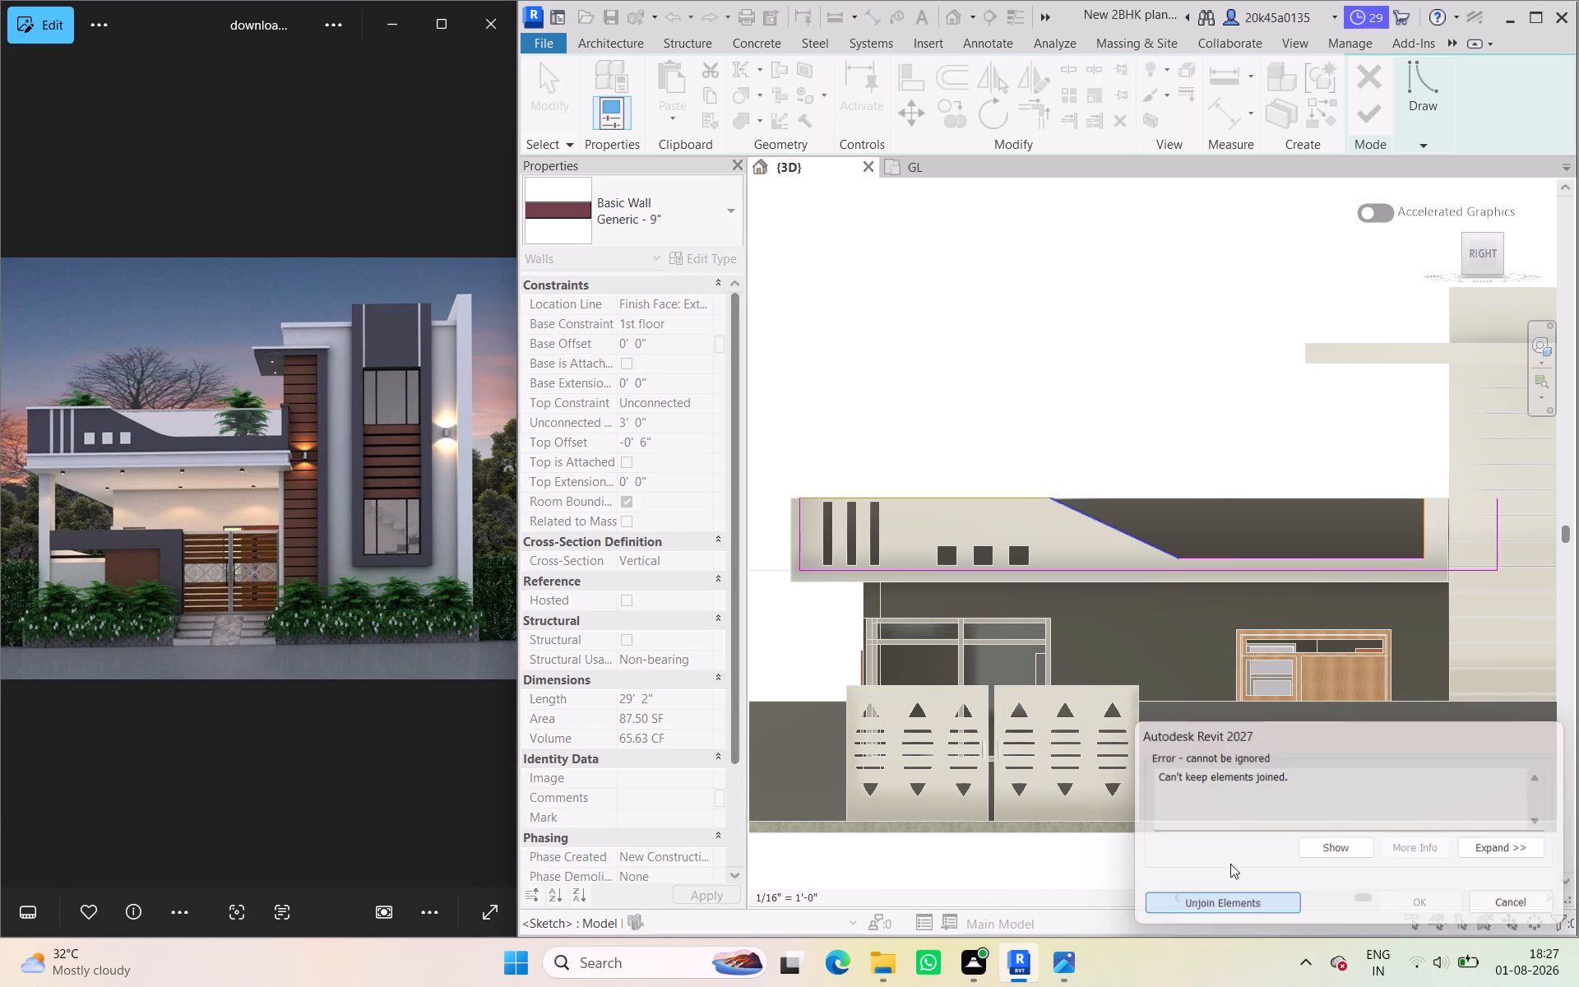
pyautogui.moveTo(1136, 444); pyautogui.dragTo(1144, 444)
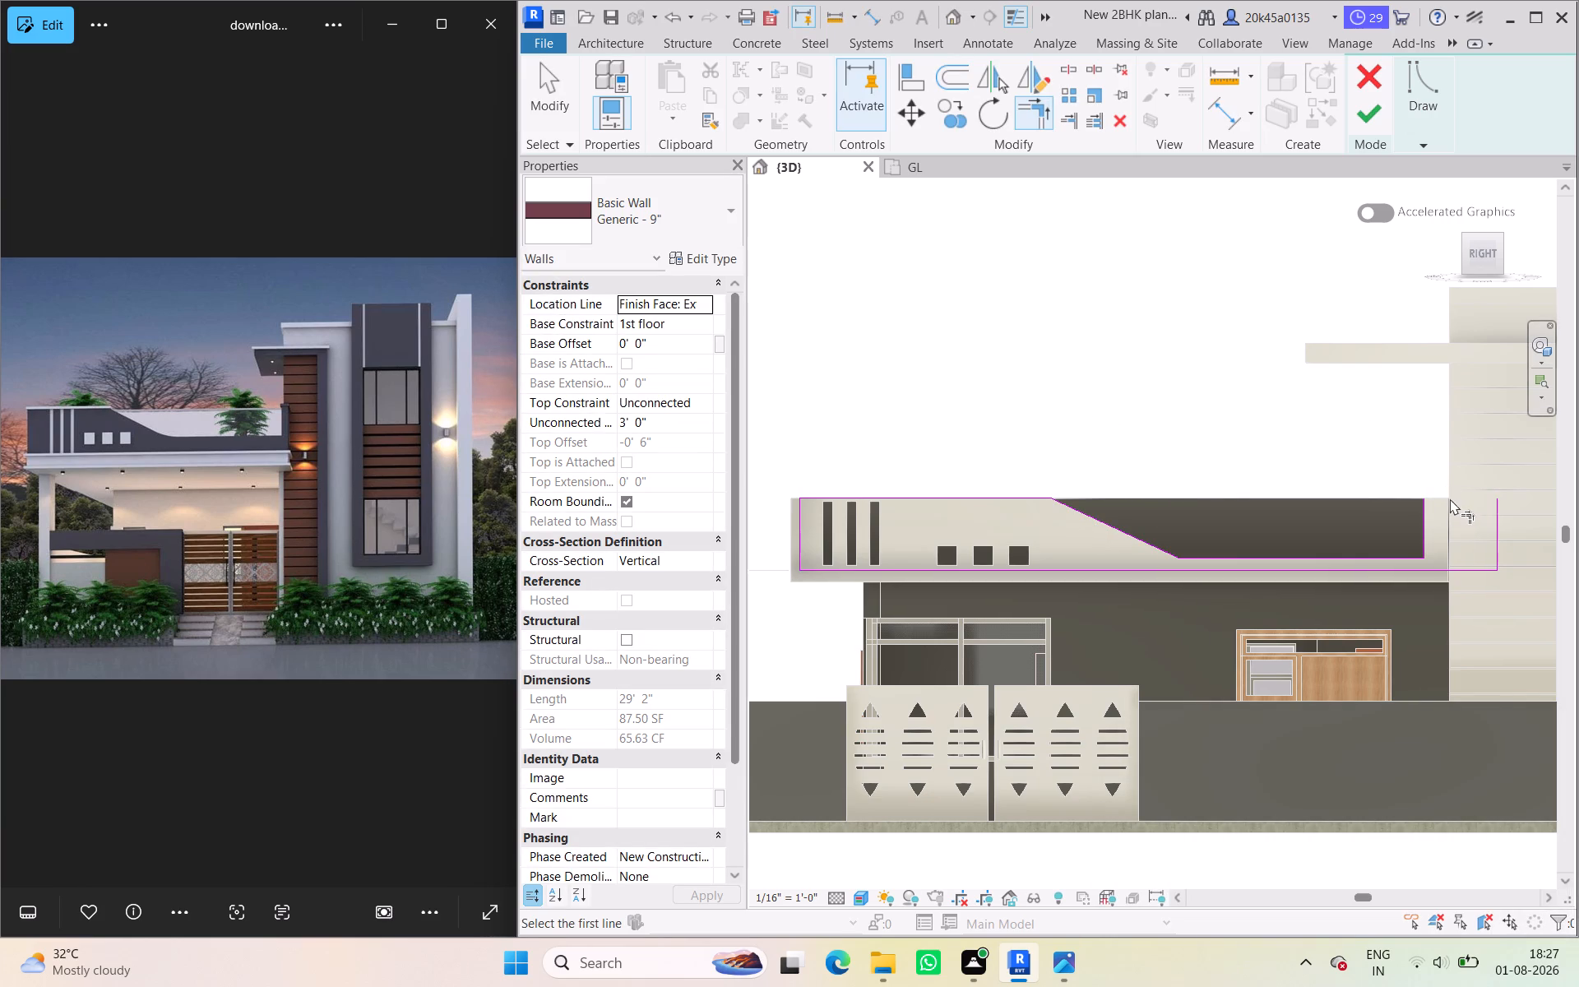
# Draw a 3' 0 1/2" top line from the cutout's vertical edge to the wall's end and finish the profile.
pyautogui.scroll(2, 1452, 498)
pyautogui.moveTo(1452, 498); pyautogui.dragTo(1215, 550, button='middle')
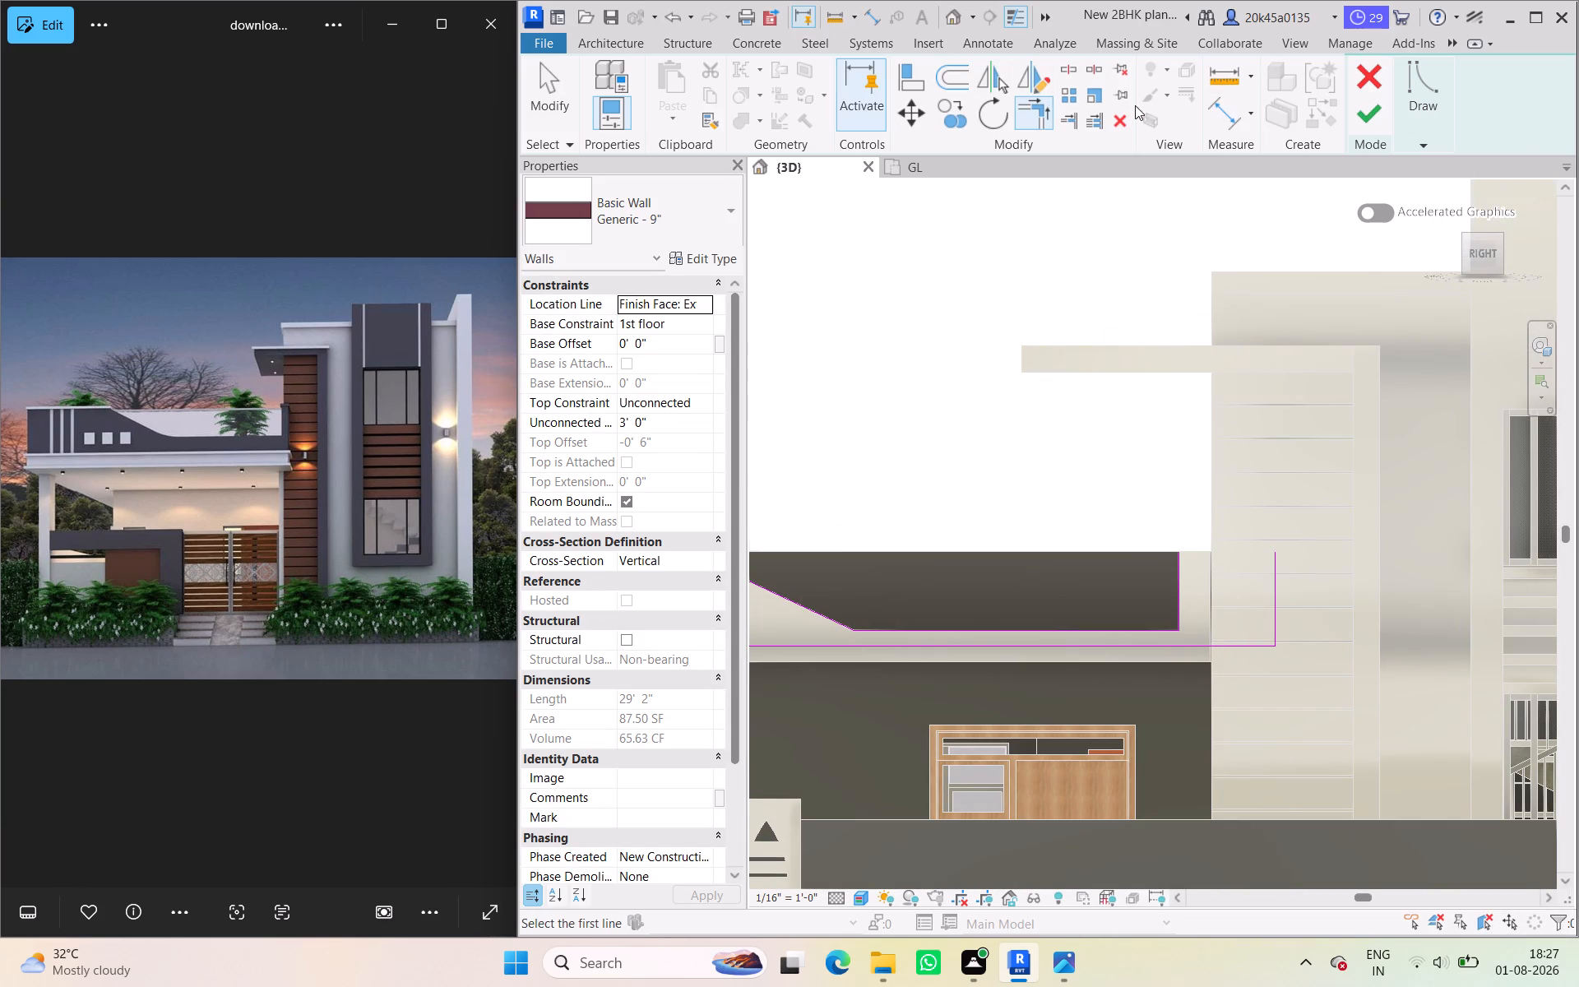
pyautogui.click(1414, 160)
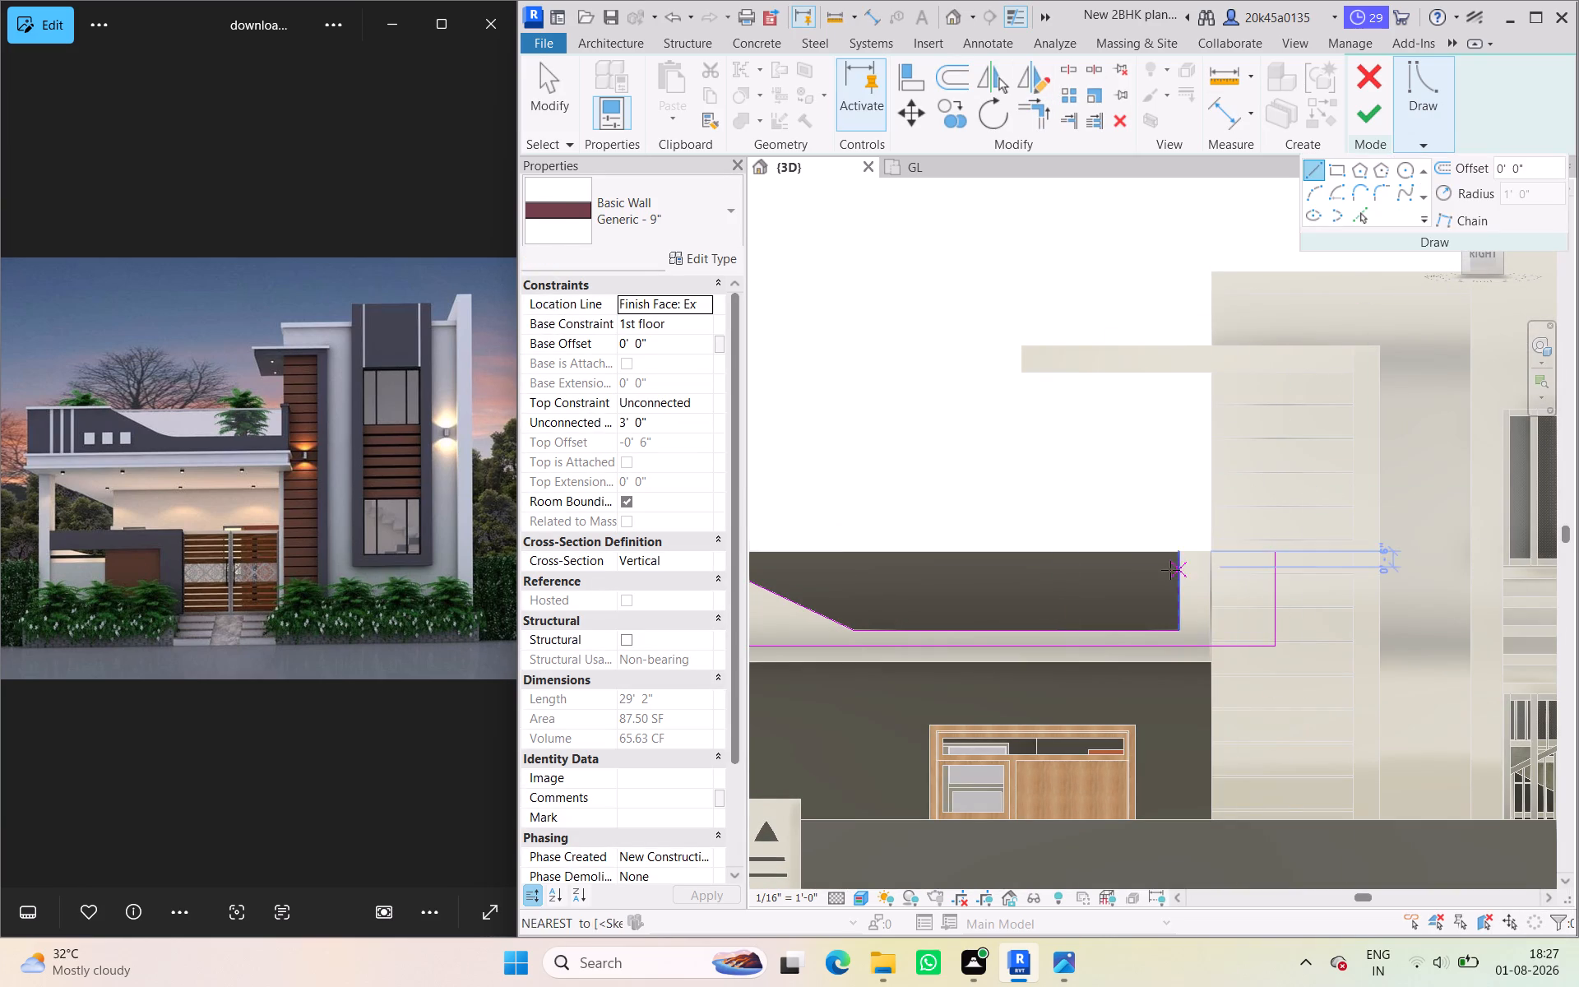
pyautogui.click(1179, 553)
pyautogui.click(1272, 546)
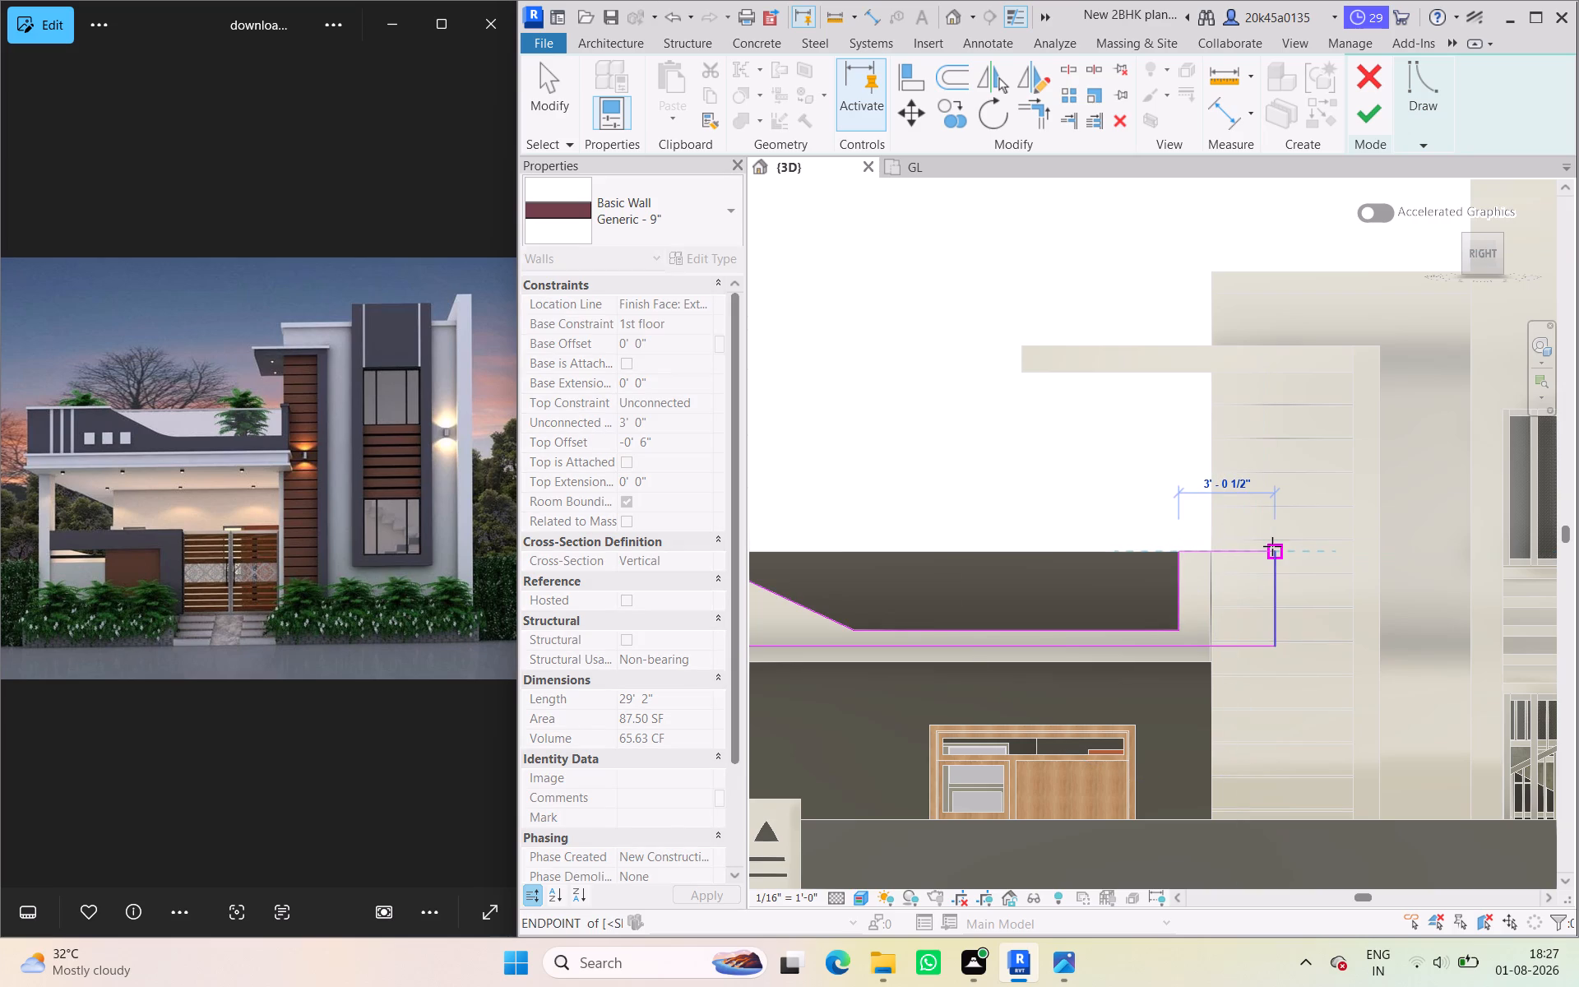
pyautogui.click(1362, 111)
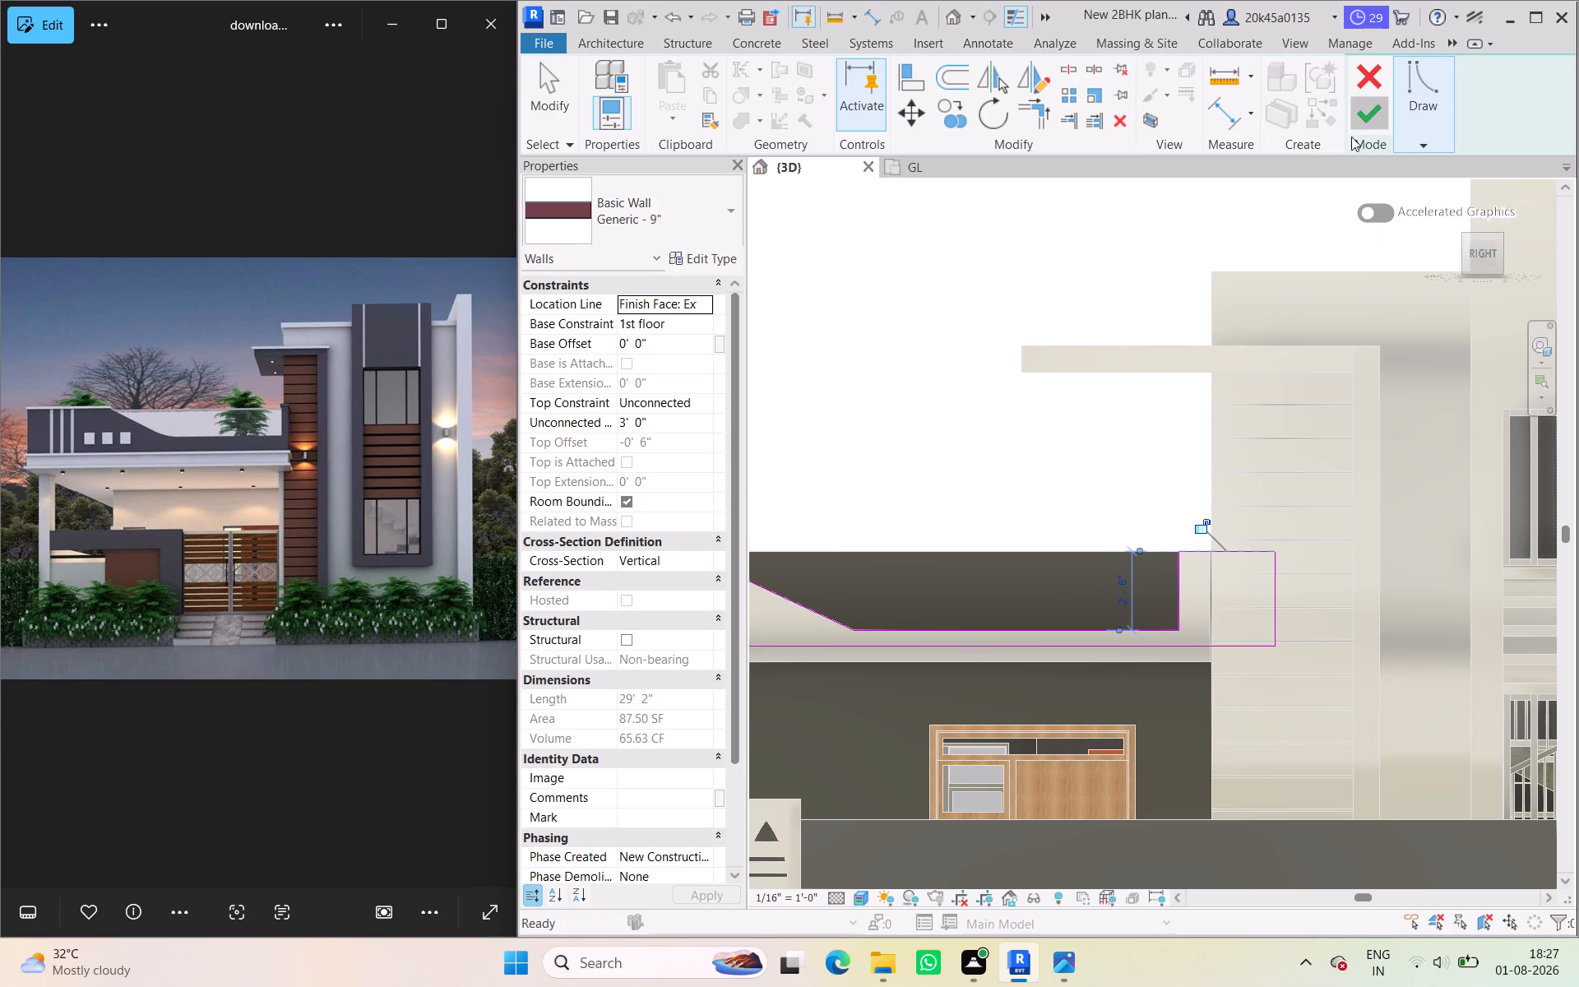
pyautogui.scroll(-1, 1137, 535)
pyautogui.moveTo(1140, 542); pyautogui.dragTo(1196, 540, button='middle')
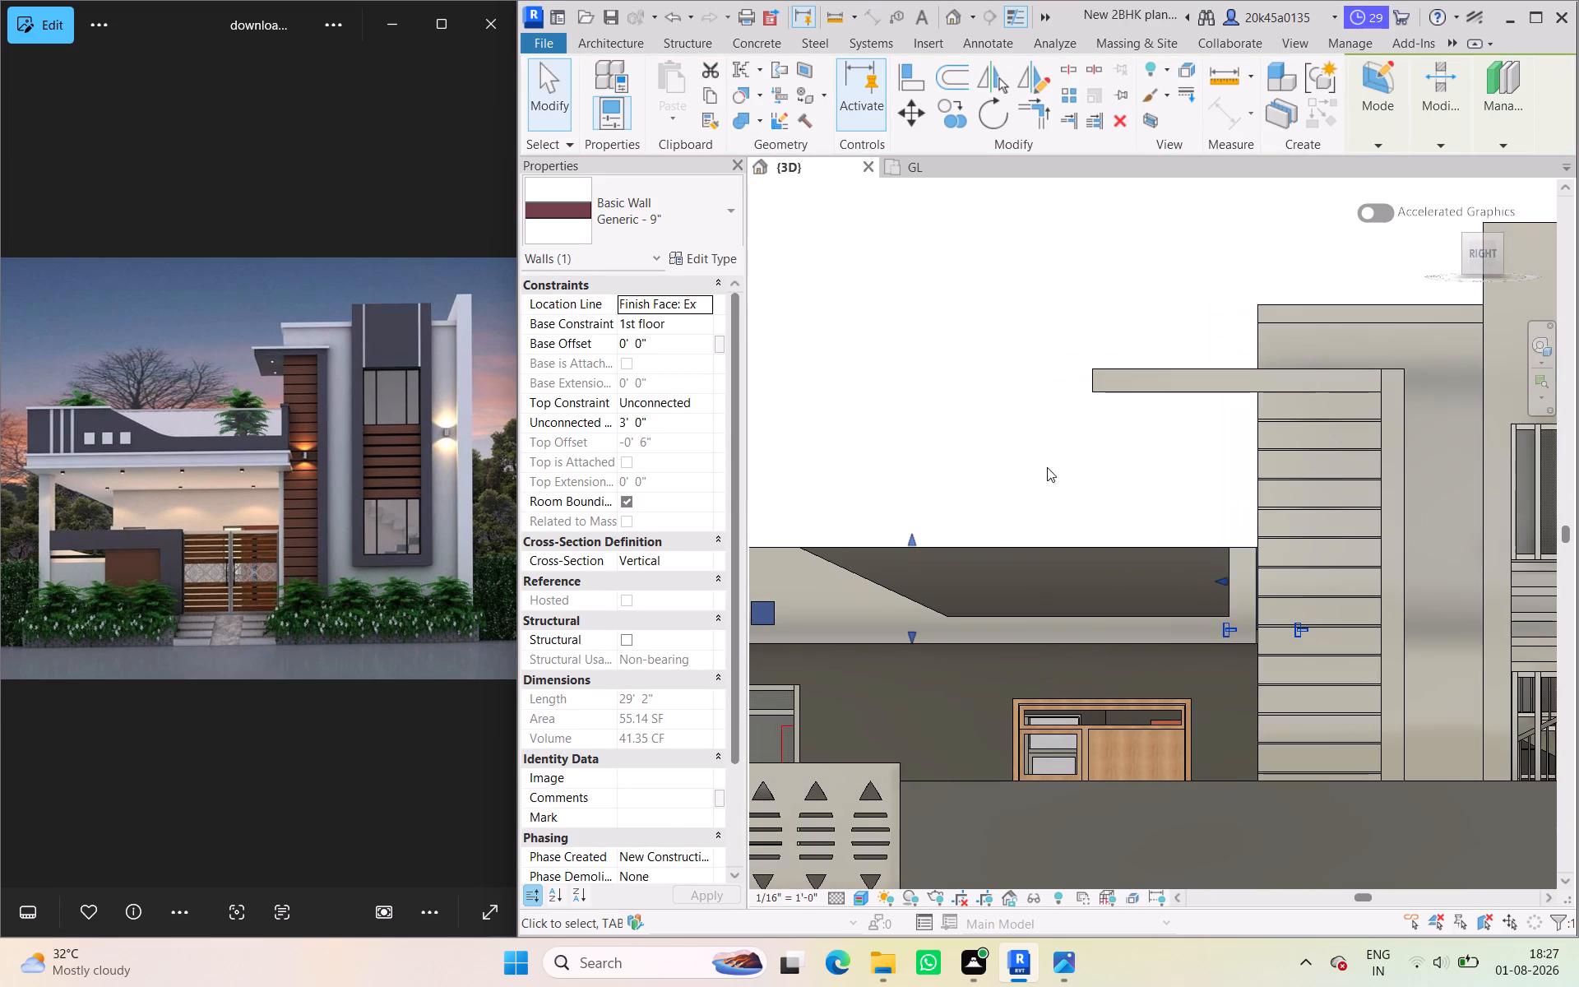
pyautogui.click(1022, 455)
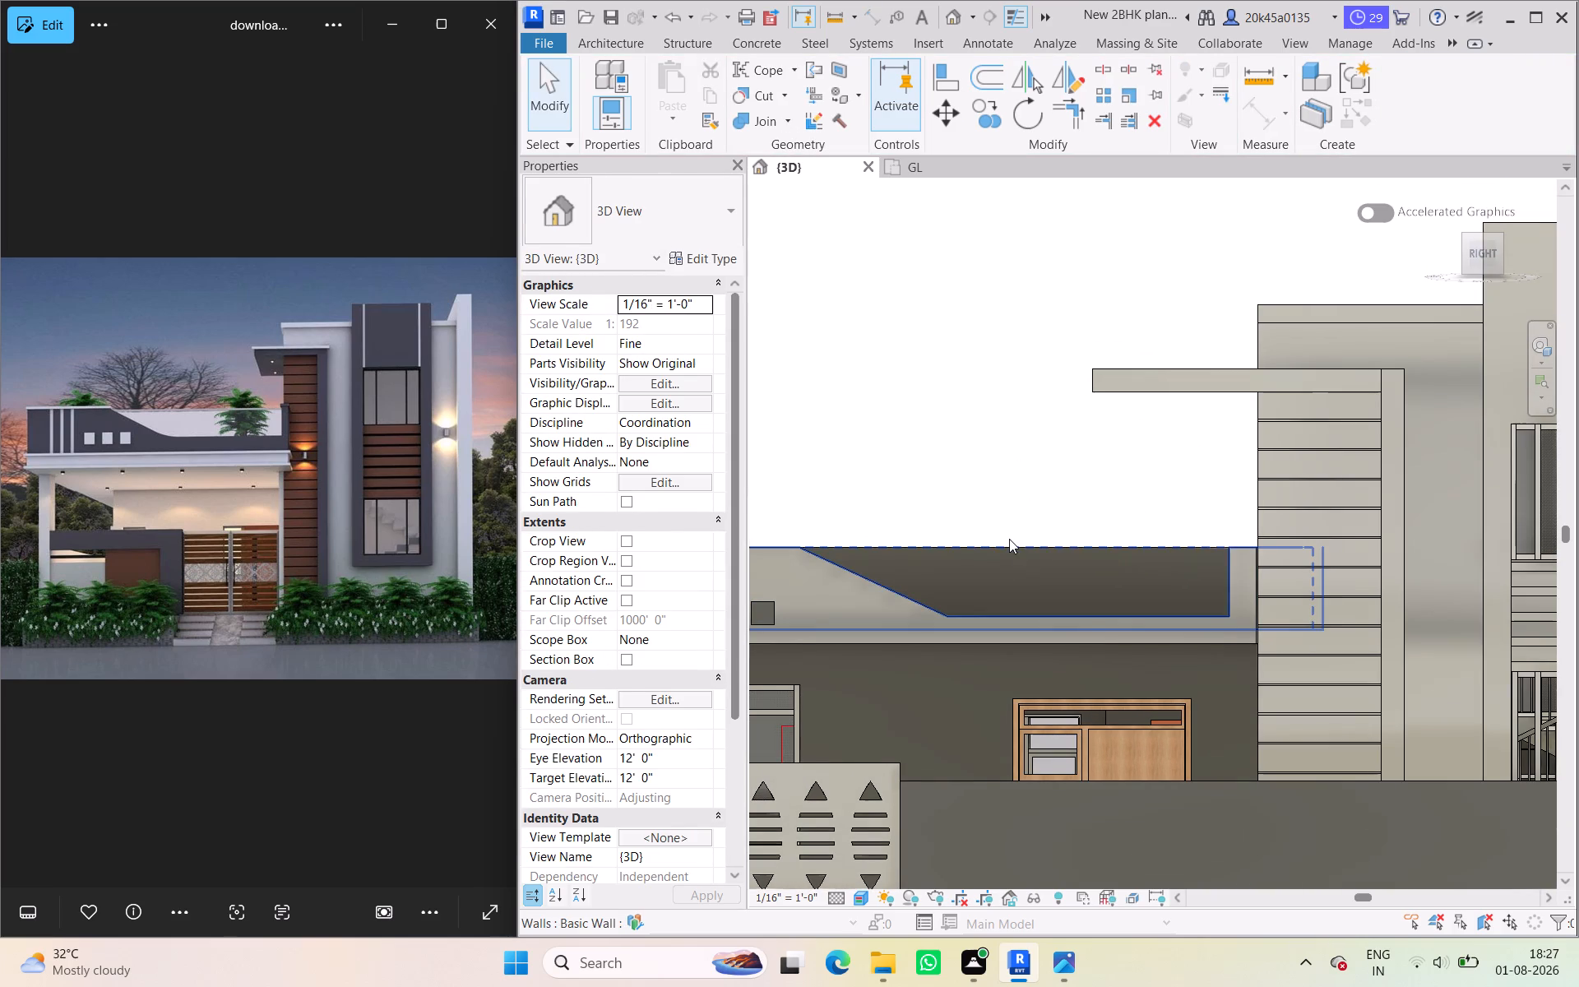
# Inspect the reshaped parapet wall behind the facade cutout from several angles.
pyautogui.click(1009, 539)
pyautogui.keyDown('shift'); pyautogui.moveTo(1051, 526); pyautogui.dragTo(1152, 631, button='middle'); pyautogui.keyUp('shift')
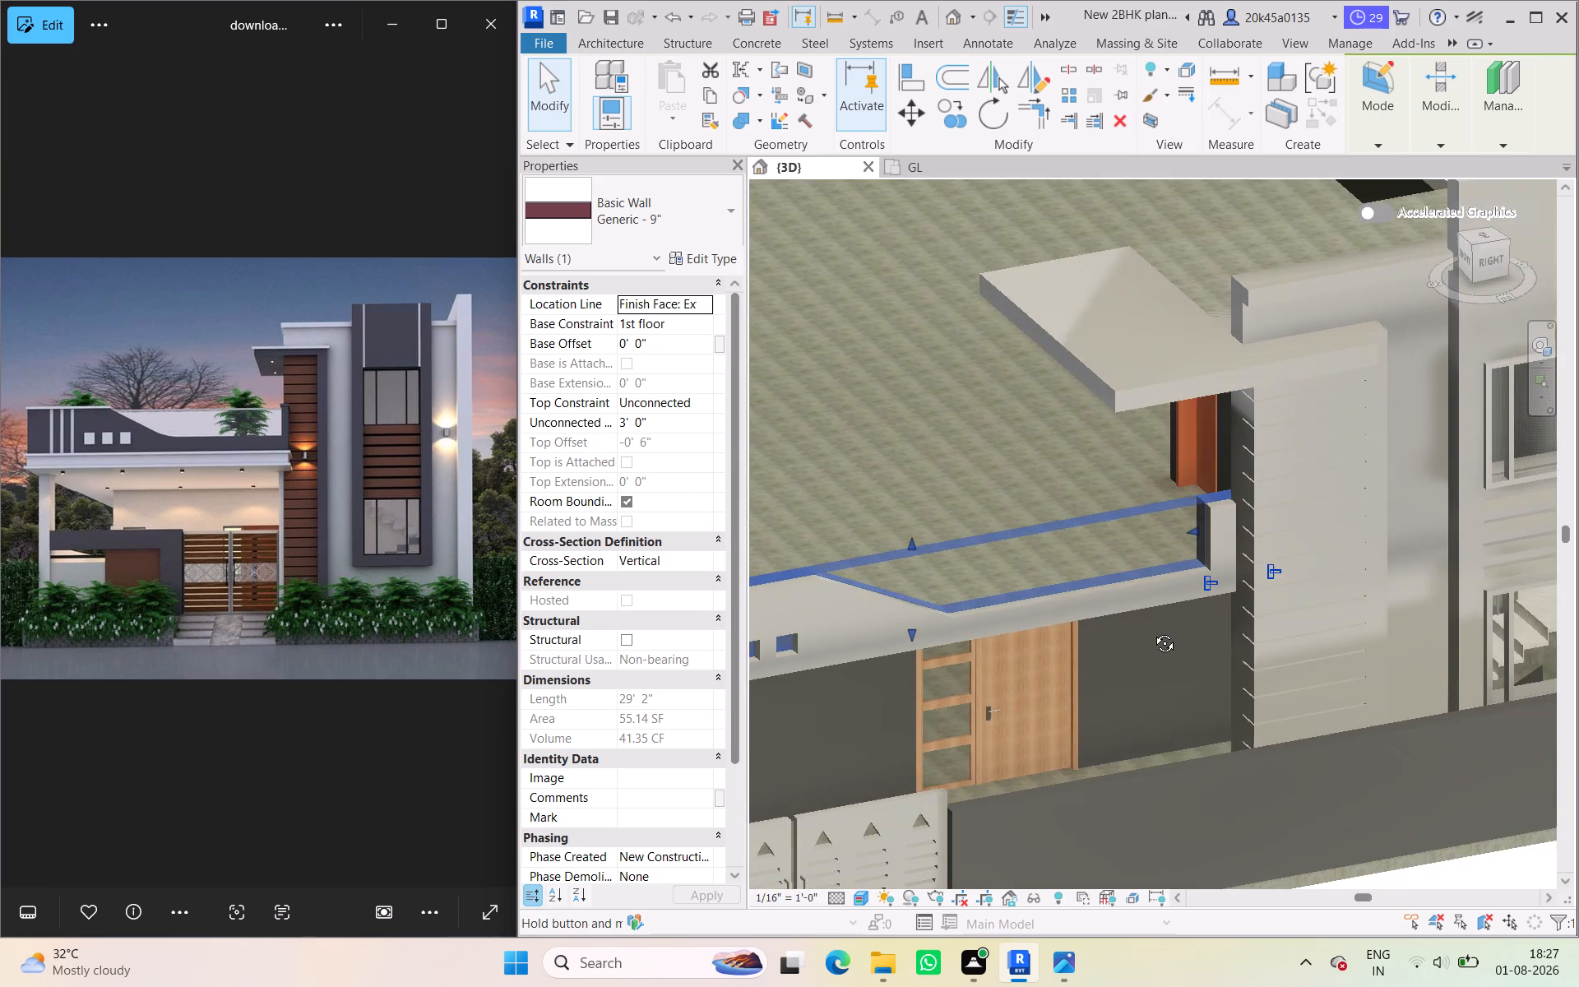
pyautogui.keyDown('shift'); pyautogui.moveTo(1152, 631); pyautogui.dragTo(1199, 629, button='middle'); pyautogui.keyUp('shift')
pyautogui.click(946, 428)
pyautogui.scroll(-2, 997, 495)
pyautogui.moveTo(1012, 503); pyautogui.dragTo(918, 399, button='middle')
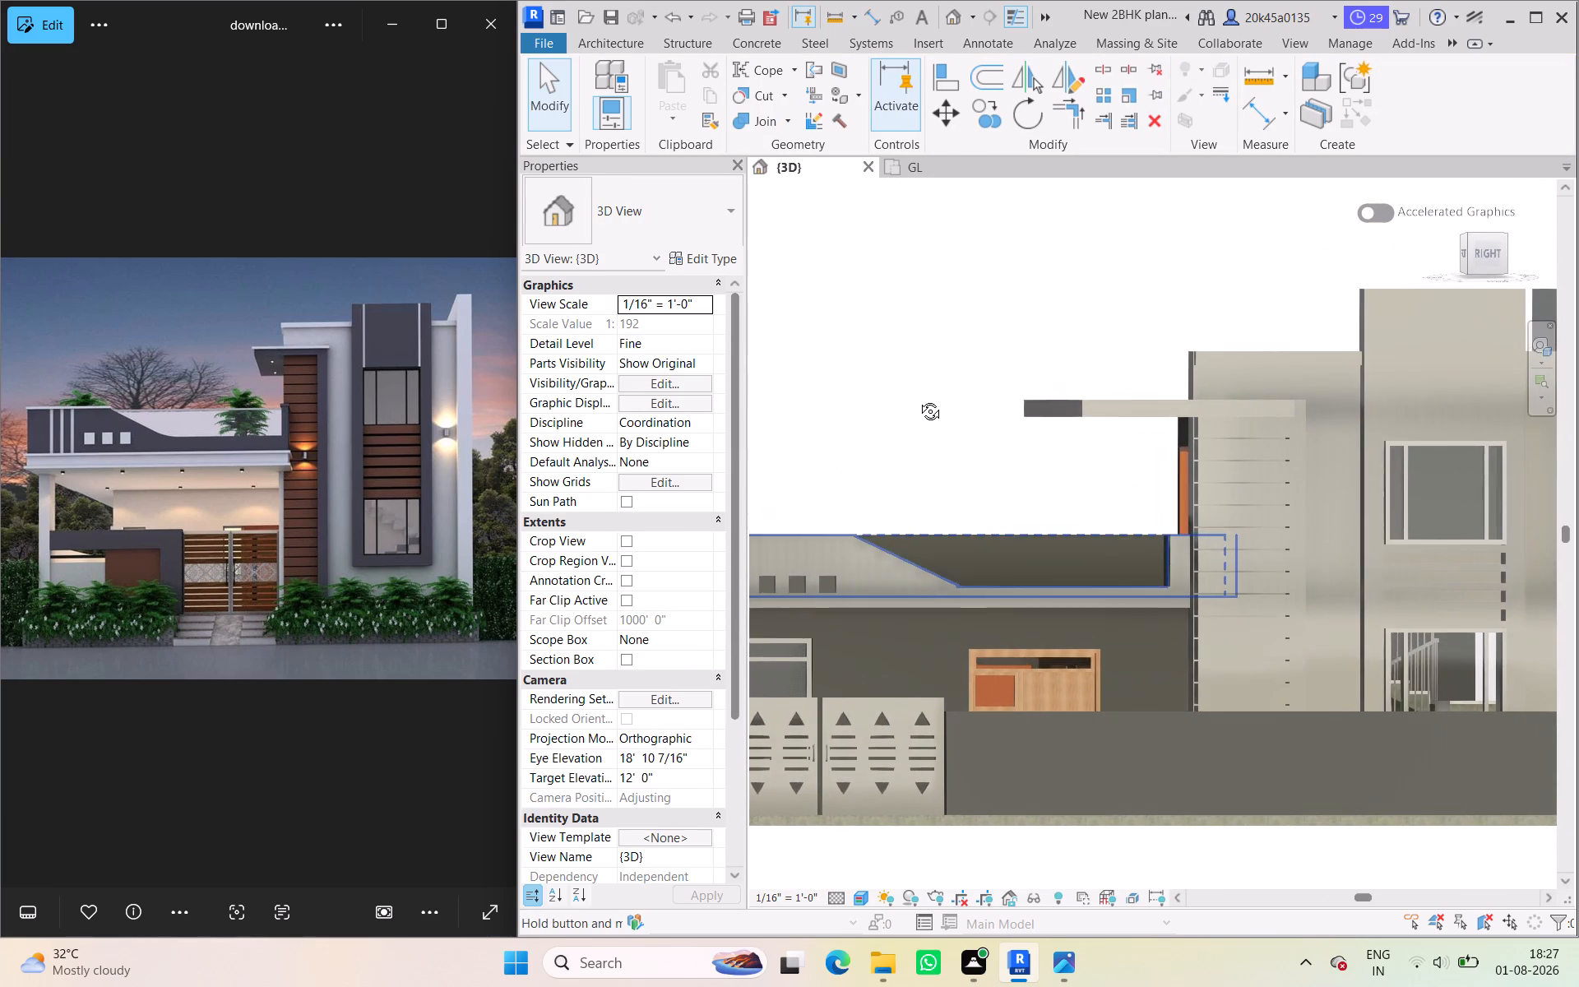
pyautogui.moveTo(918, 399); pyautogui.dragTo(1041, 464, button='middle')
pyautogui.click(995, 465)
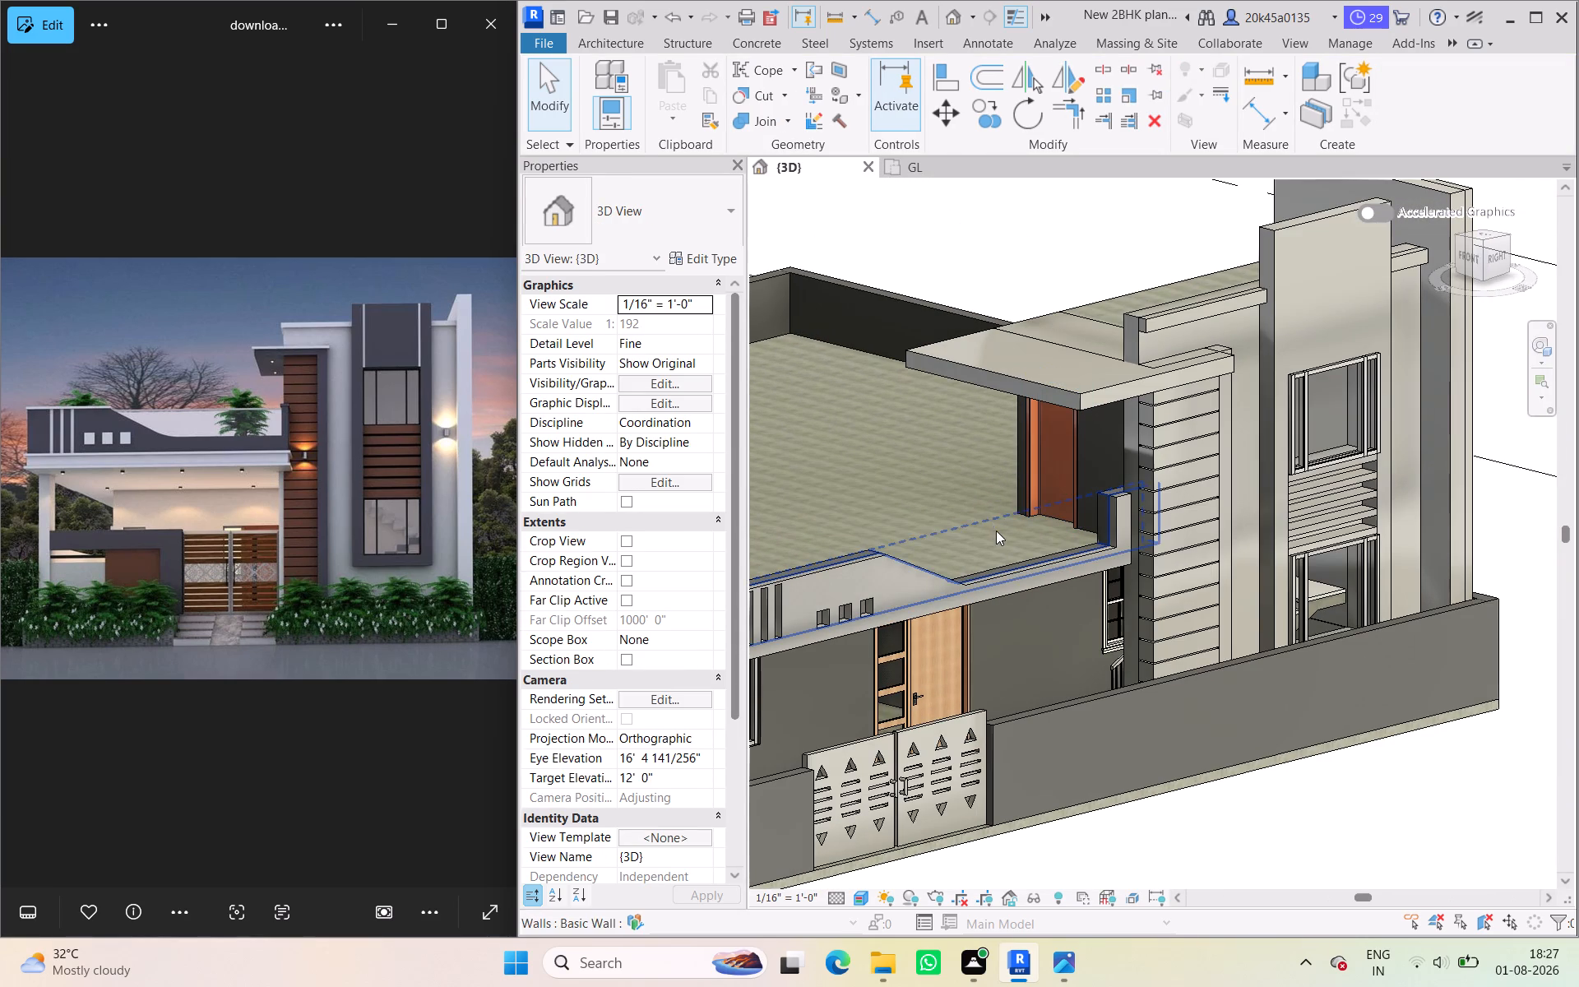
# Reopen the parapet wall's profile and draw a vertical line from the slope's lower end up to the wall's top level.
pyautogui.click(983, 523)
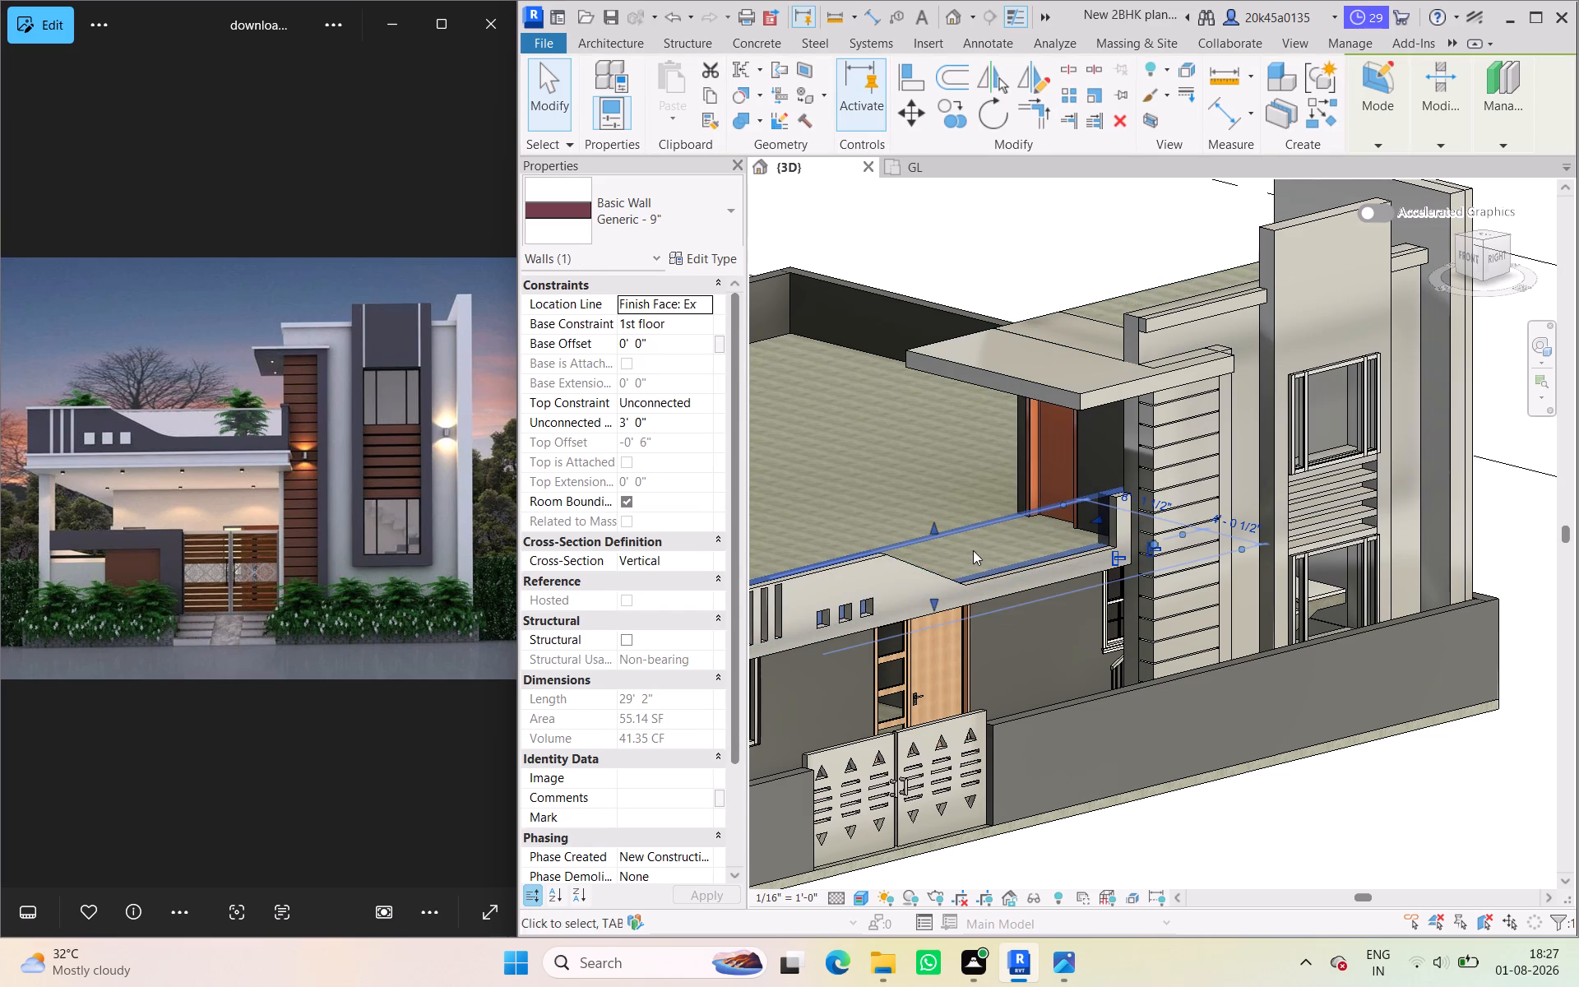
pyautogui.doubleClick(970, 524)
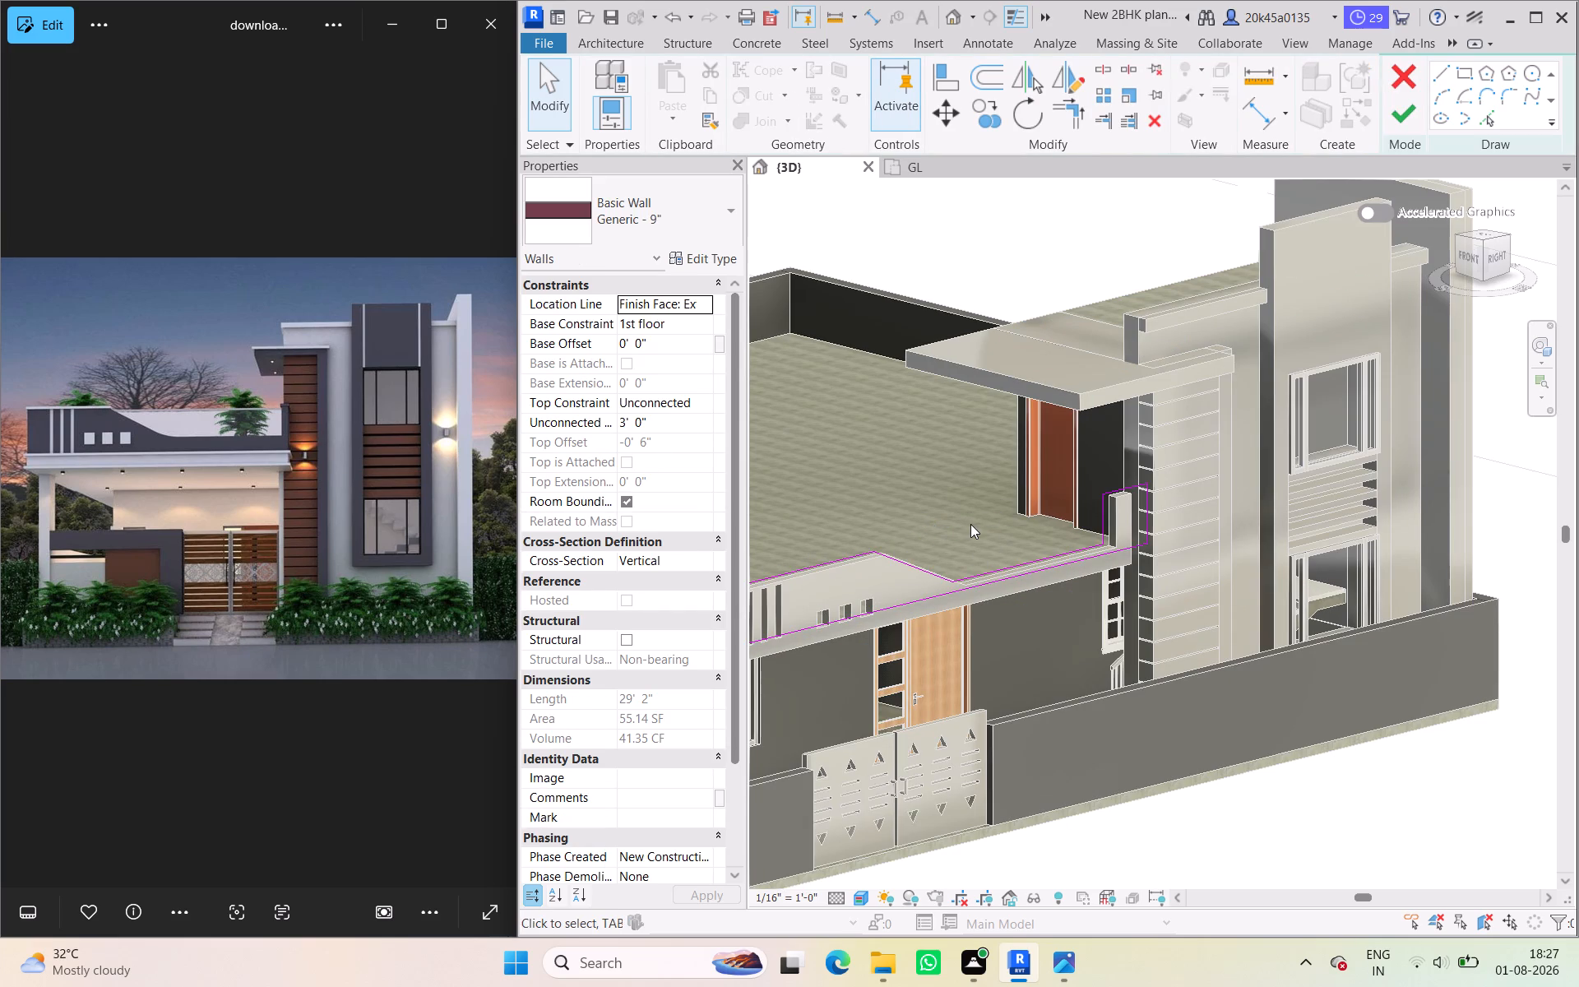
pyautogui.click(1490, 260)
pyautogui.scroll(4, 1058, 528)
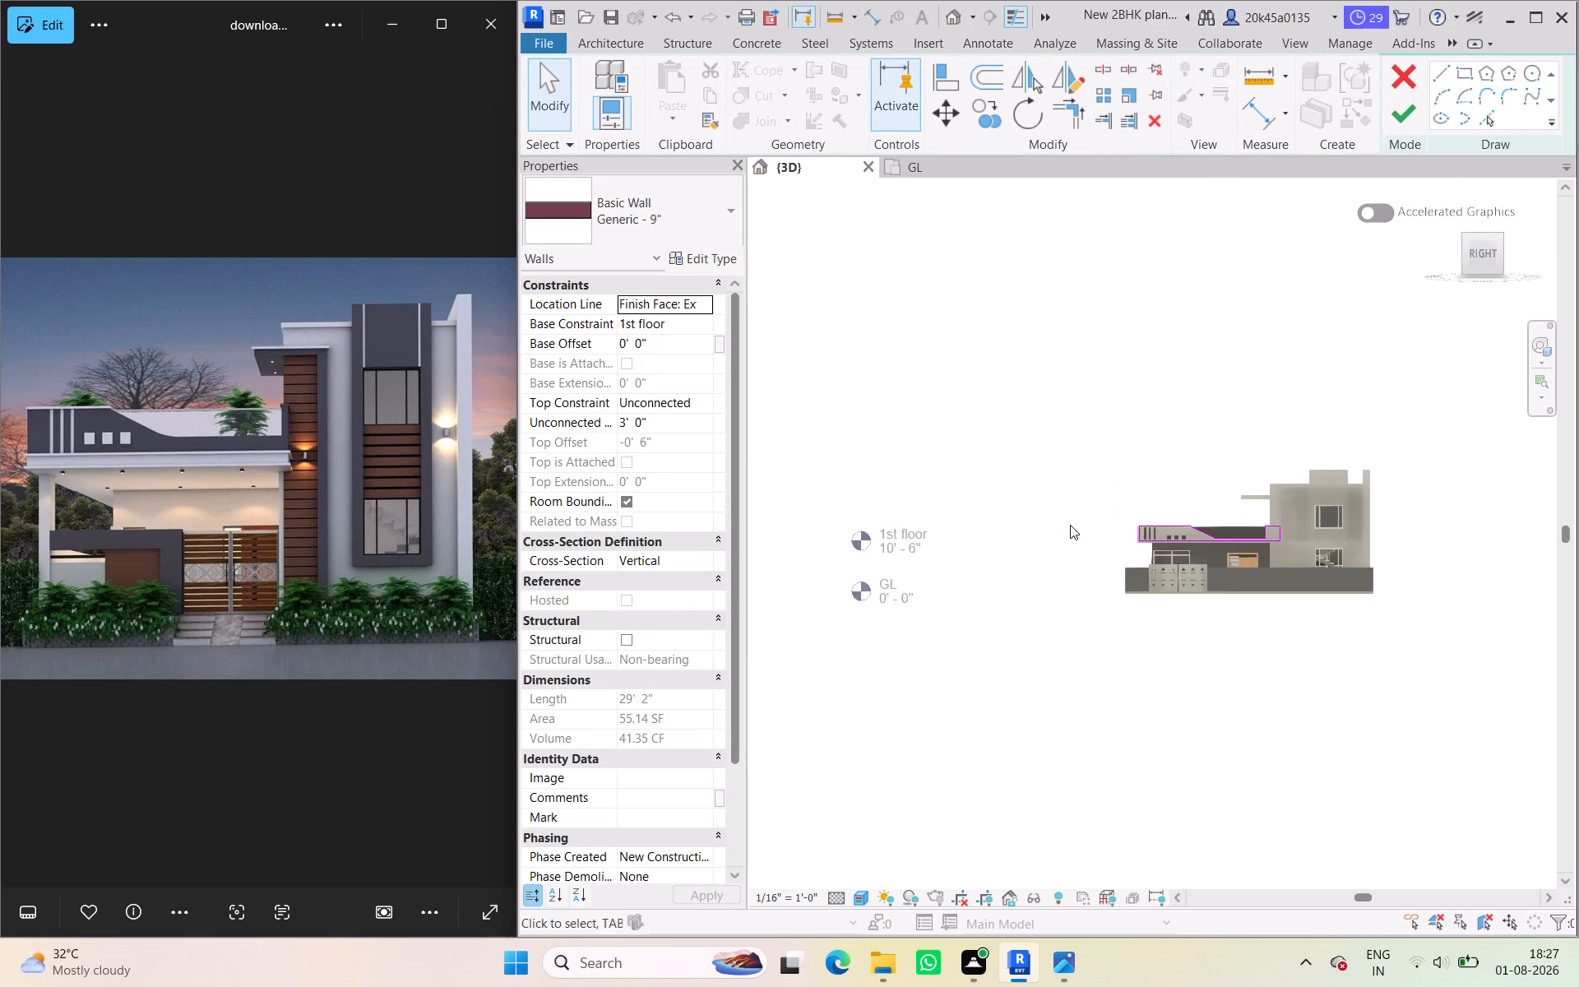
pyautogui.moveTo(1070, 525); pyautogui.dragTo(872, 553, button='middle')
pyautogui.scroll(5, 1008, 544)
pyautogui.moveTo(1017, 540); pyautogui.dragTo(877, 558, button='middle')
pyautogui.scroll(5, 905, 583)
pyautogui.moveTo(905, 583); pyautogui.dragTo(962, 586, button='middle')
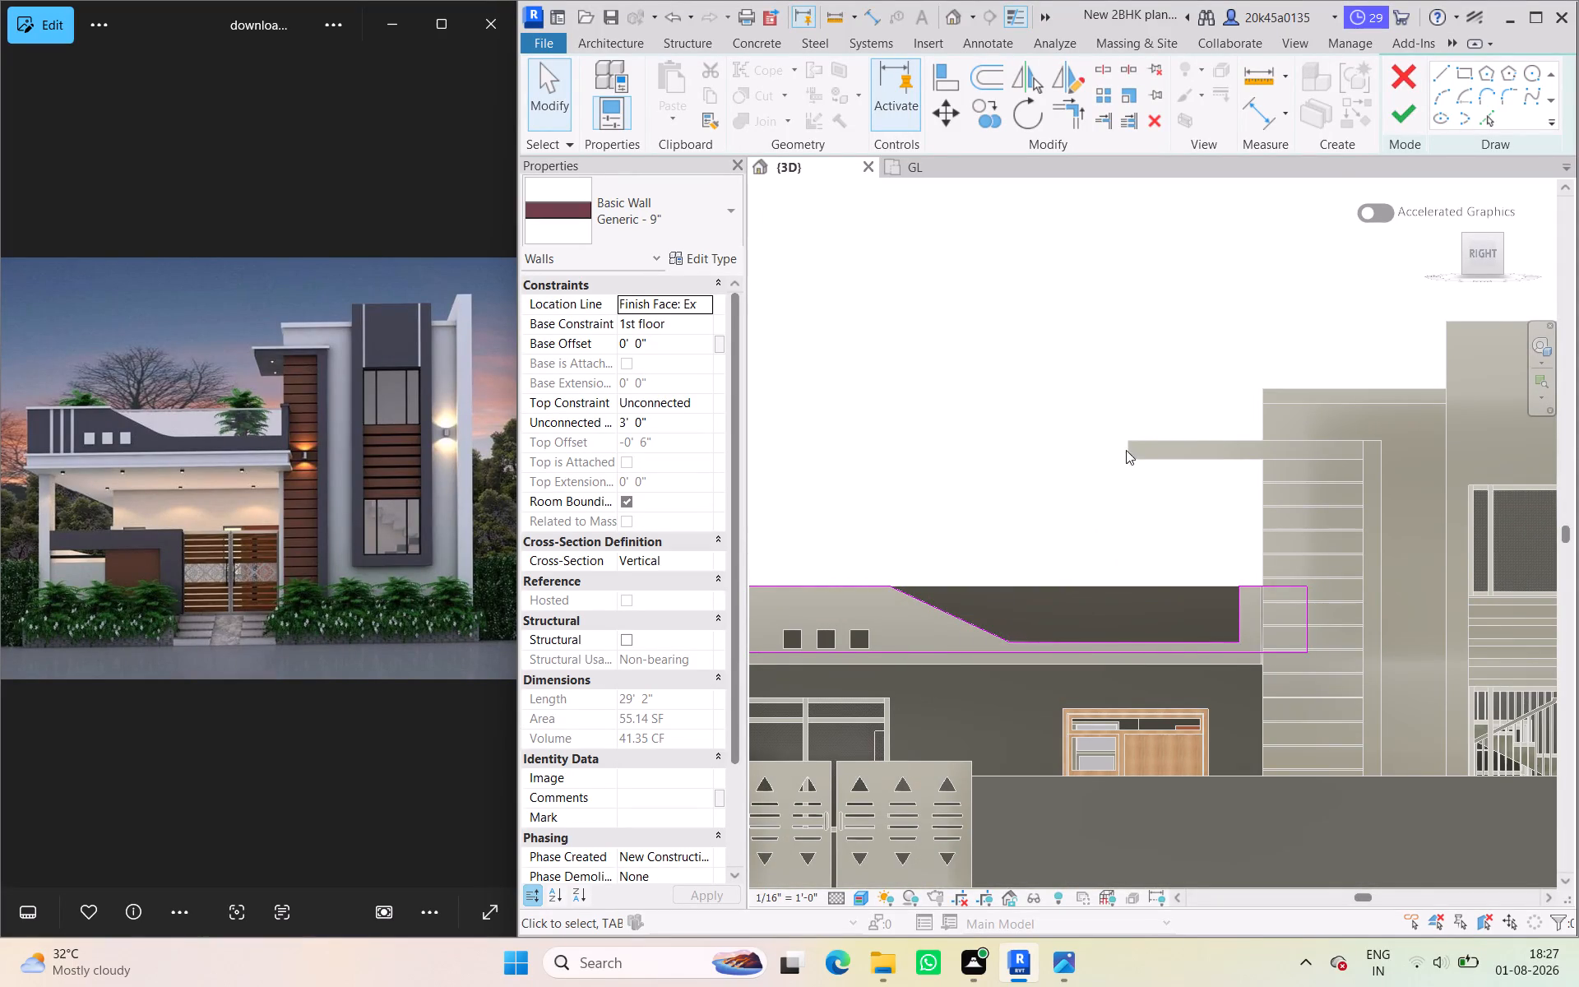
pyautogui.click(1439, 72)
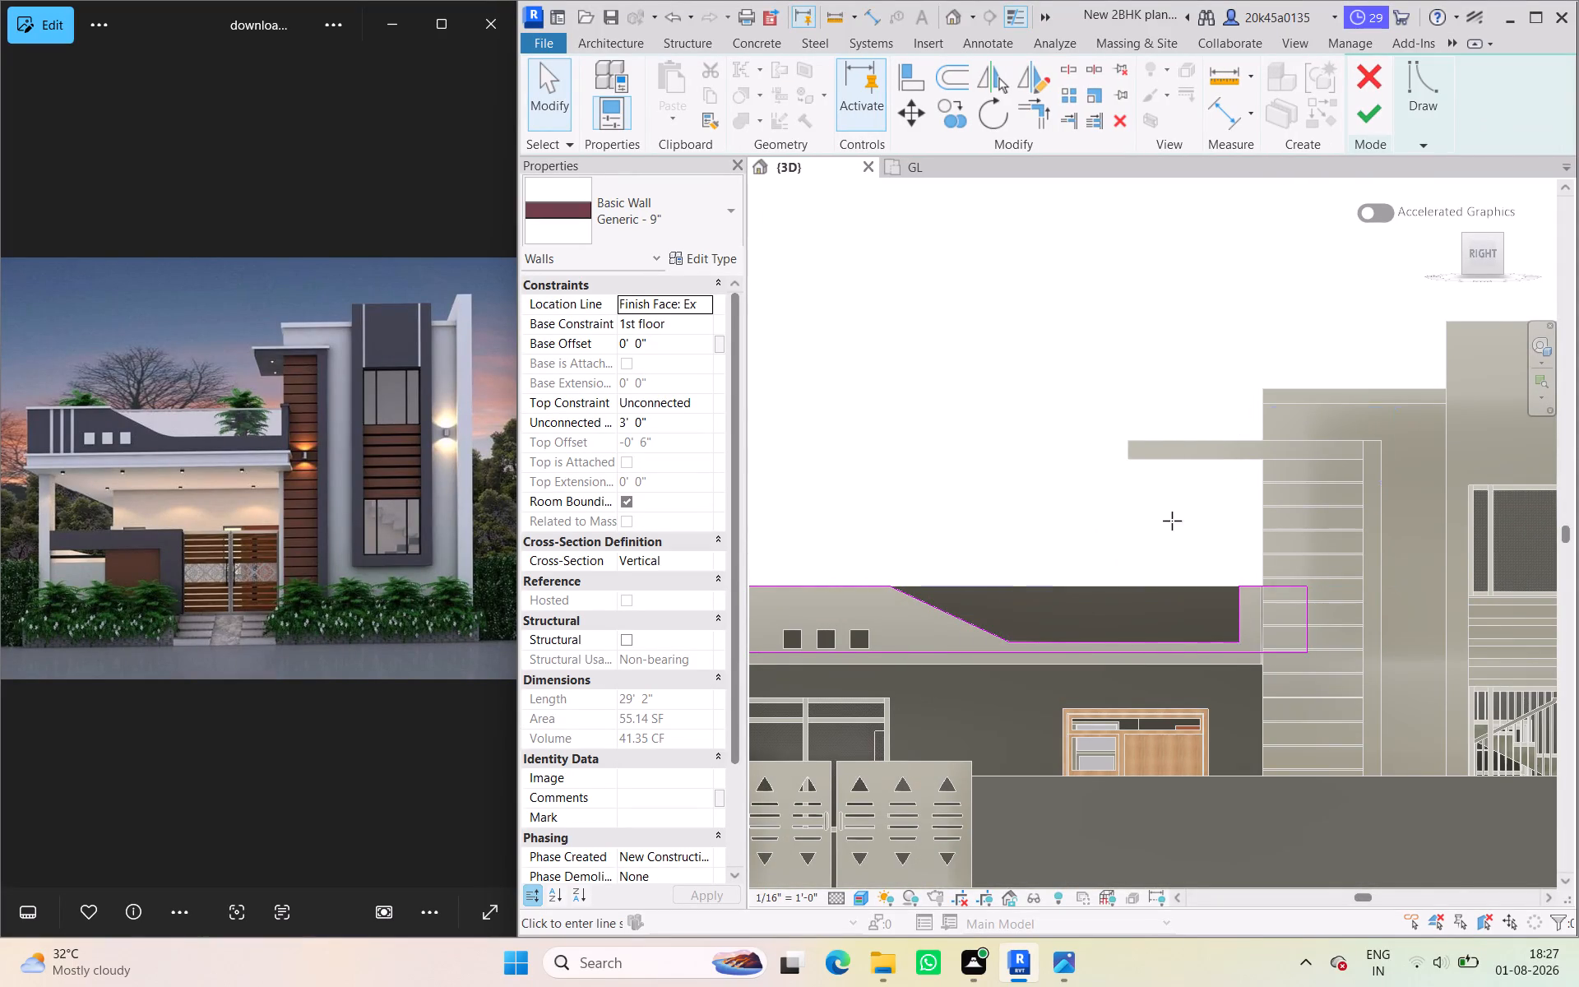
pyautogui.click(1012, 646)
pyautogui.click(1017, 584)
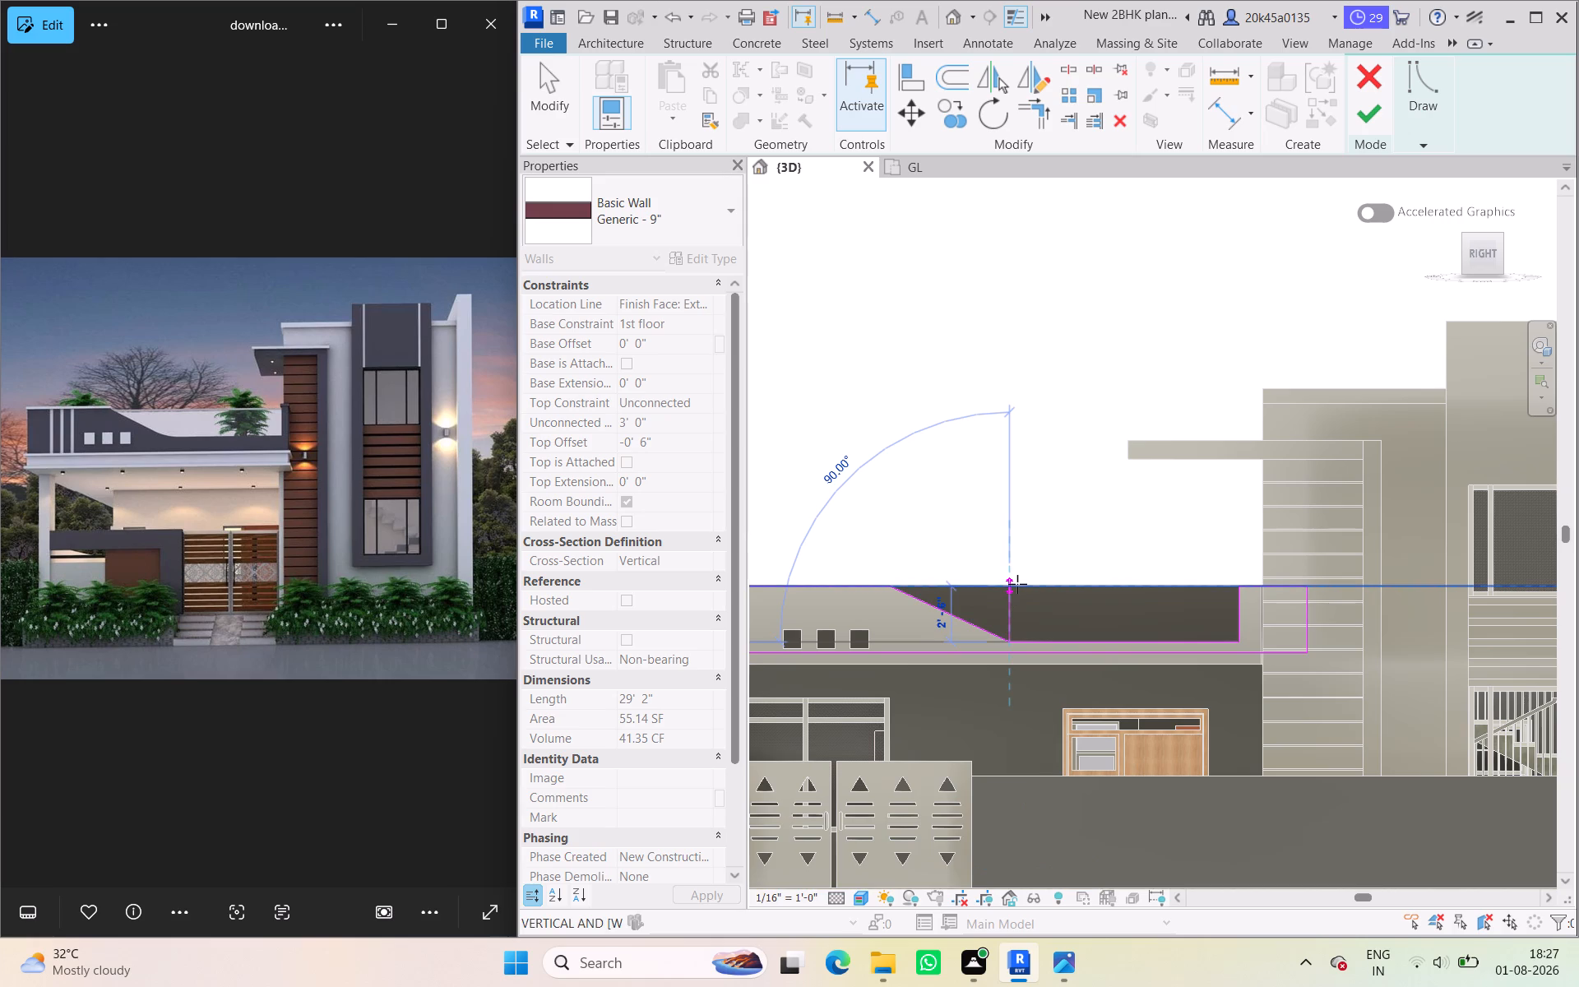
pyautogui.click(559, 95)
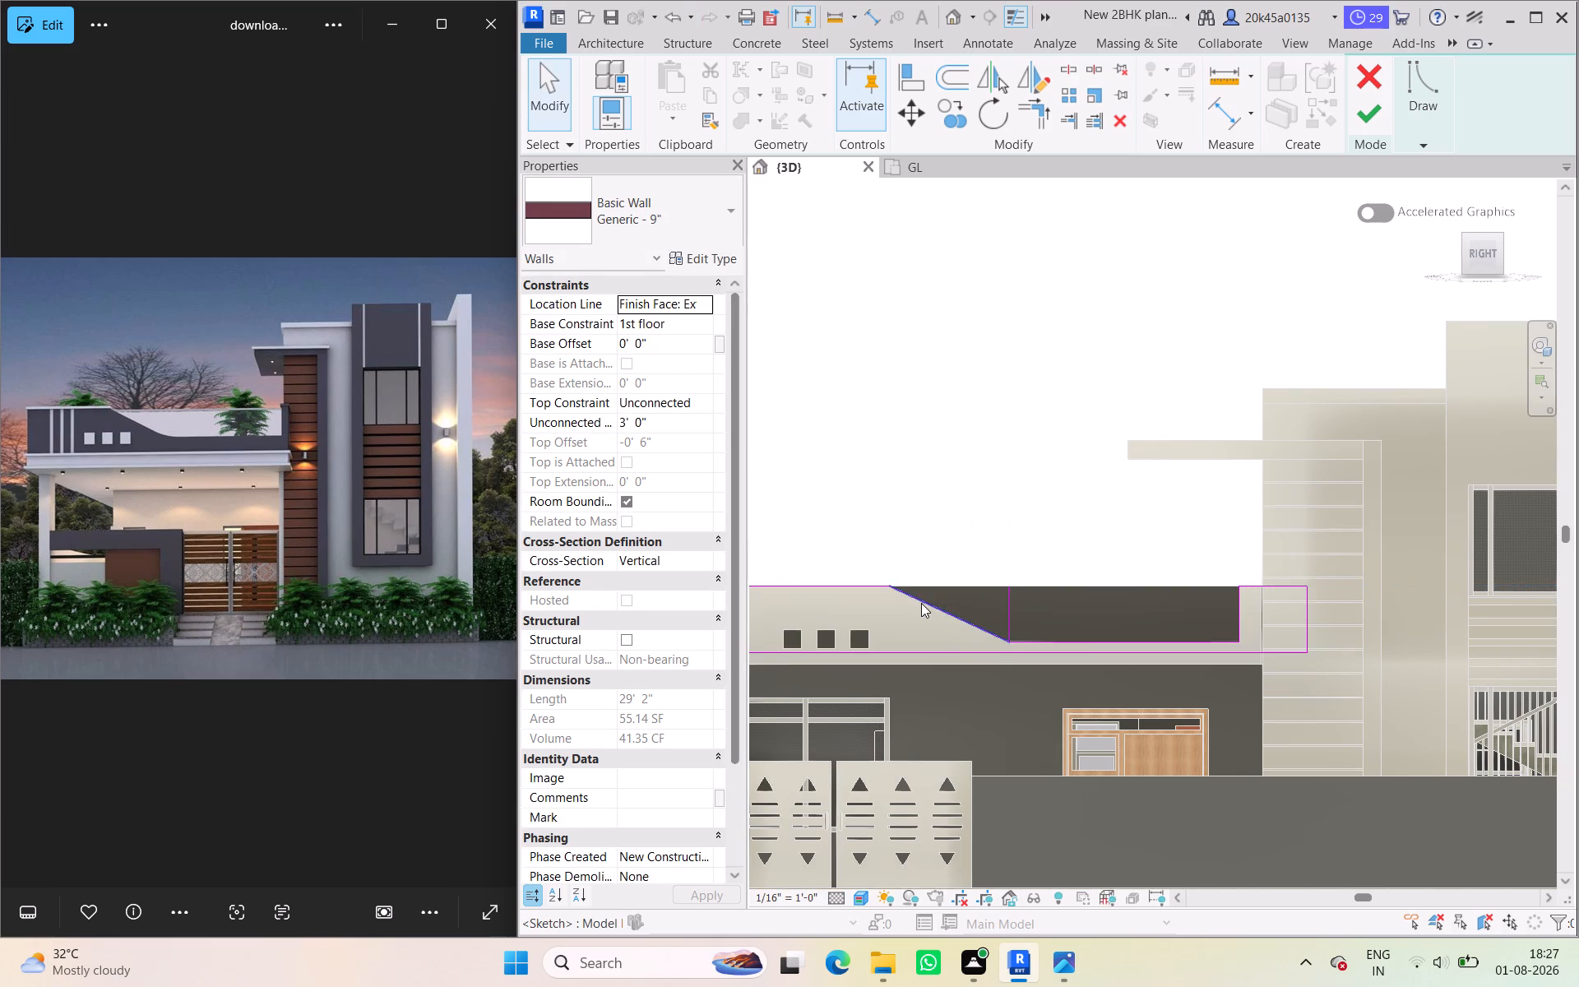
# Delete the sloped line from the wall profile.
pyautogui.click(924, 605)
pyautogui.press('Delete')
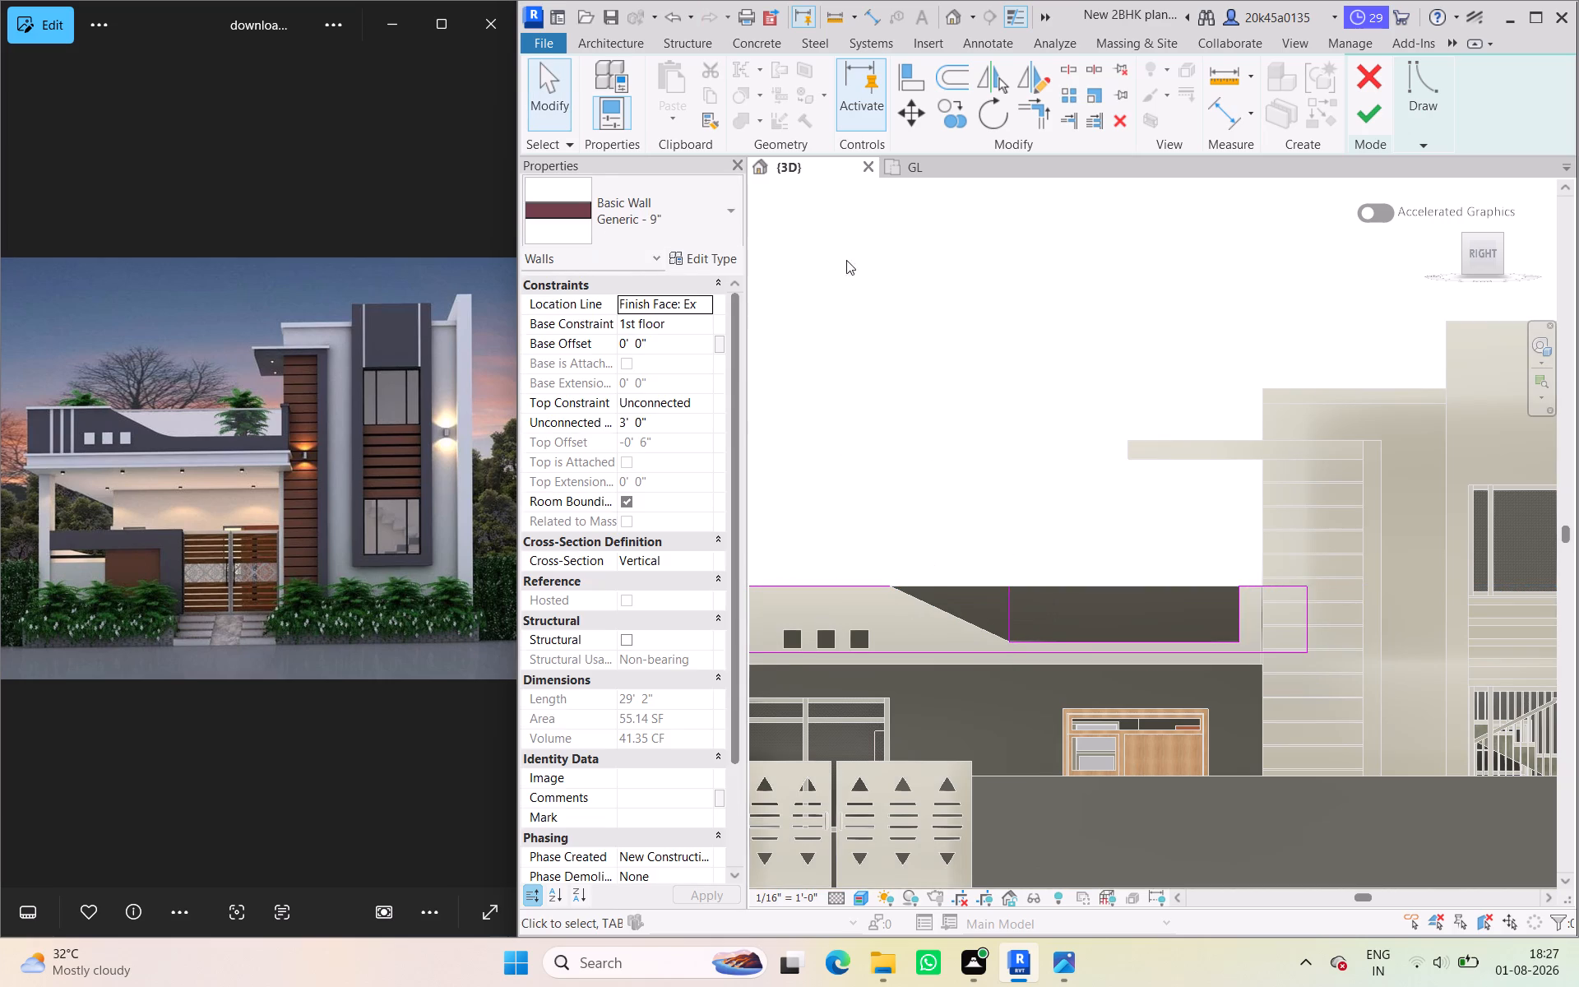
# Trim the new vertical line and the wall's top line into a corner and finish the parapet wall's profile.
pyautogui.press('Delete')
pyautogui.click(1041, 119)
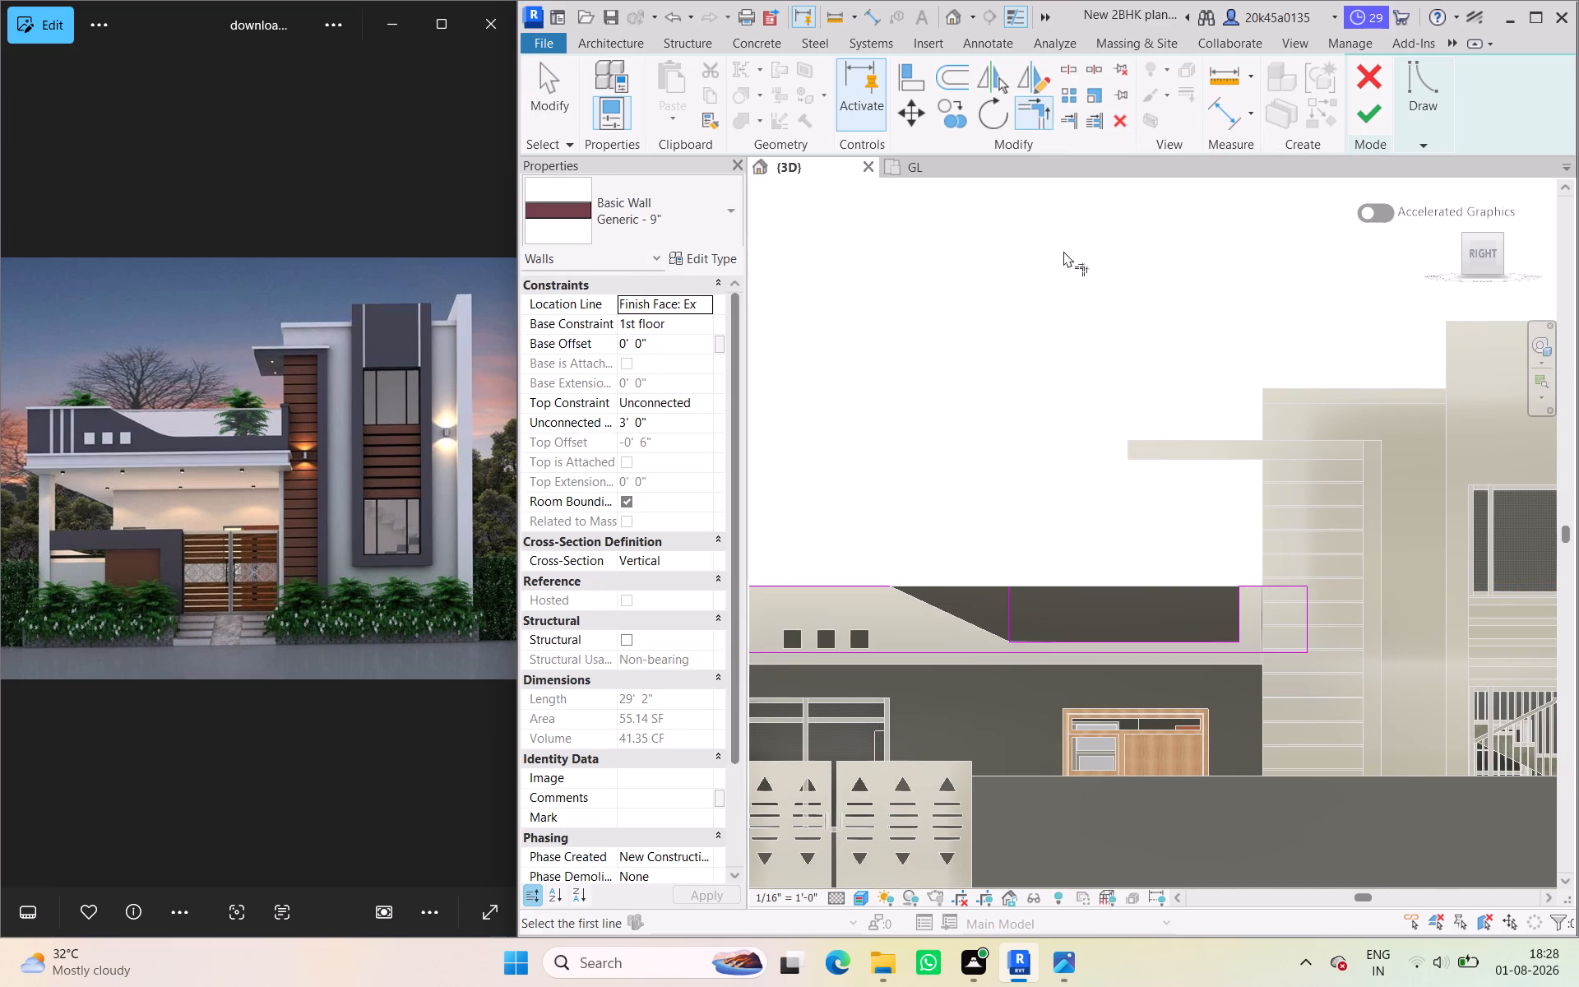
pyautogui.click(1012, 605)
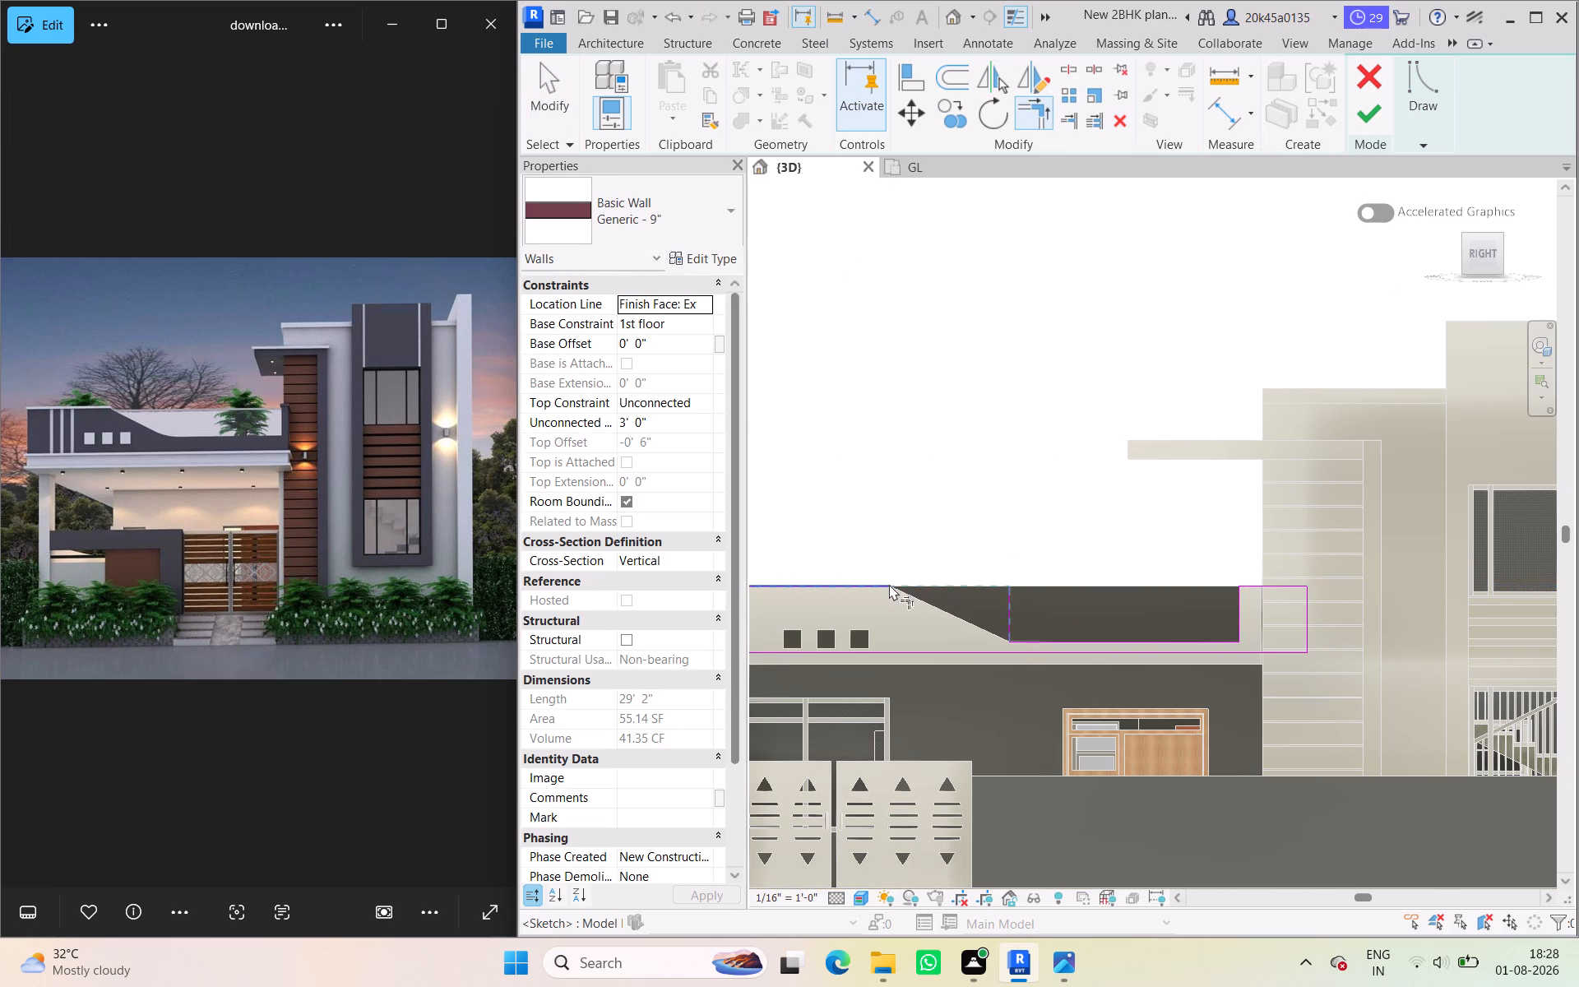
pyautogui.click(880, 584)
pyautogui.click(975, 455)
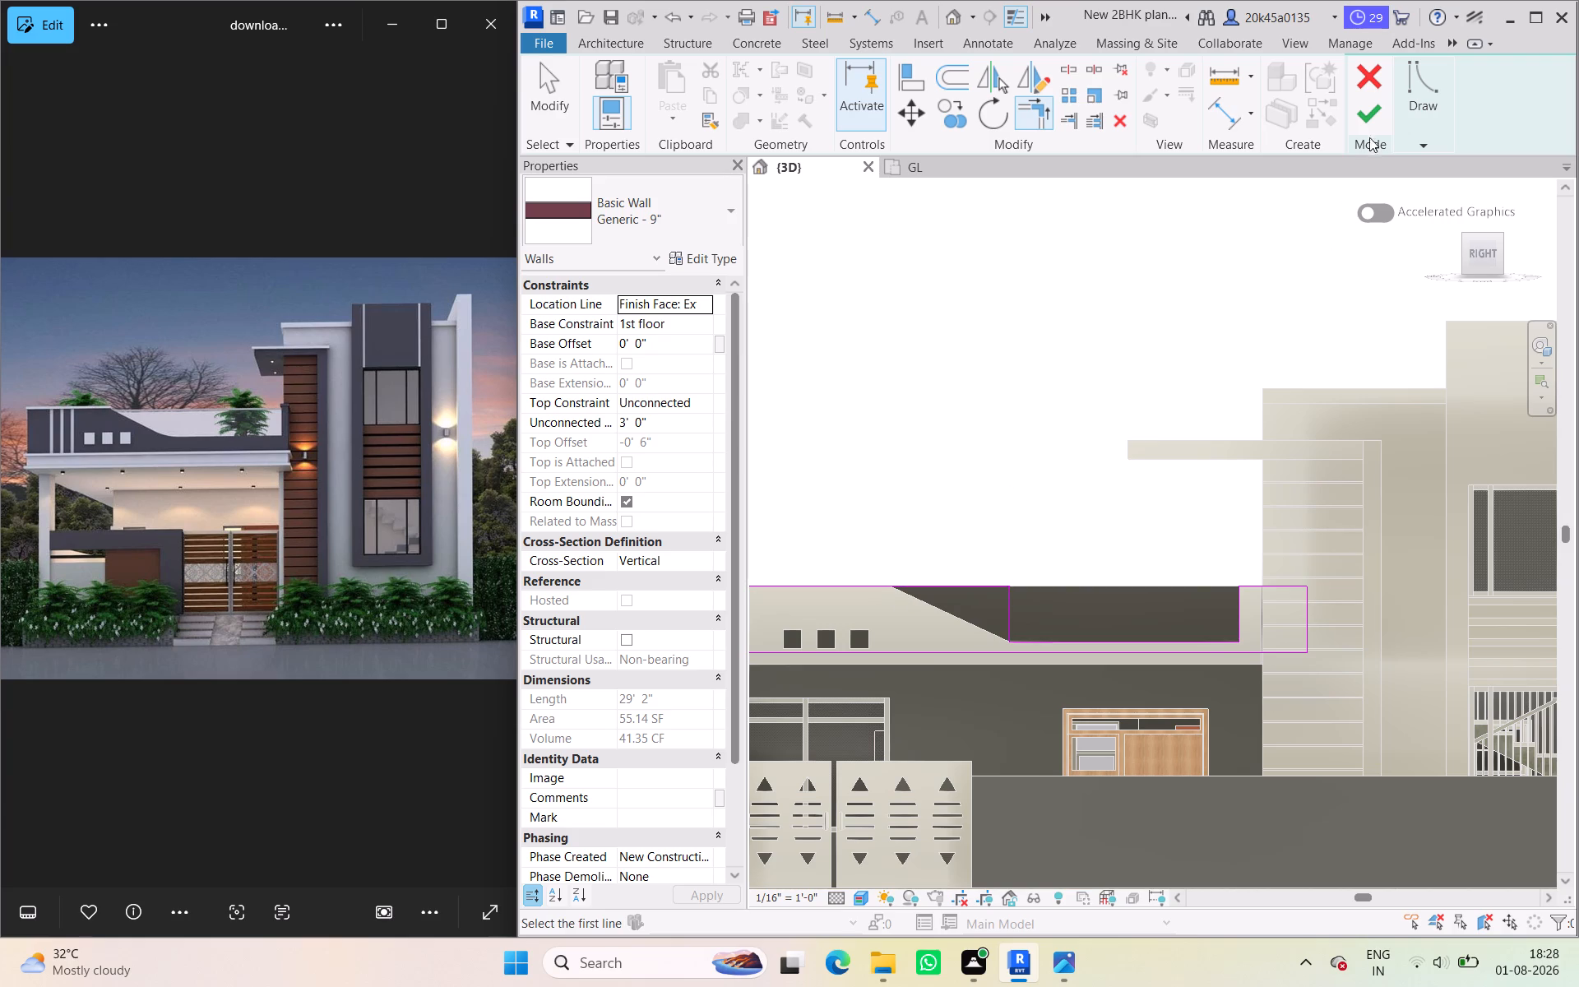
pyautogui.click(1369, 117)
pyautogui.scroll(-1, 1015, 569)
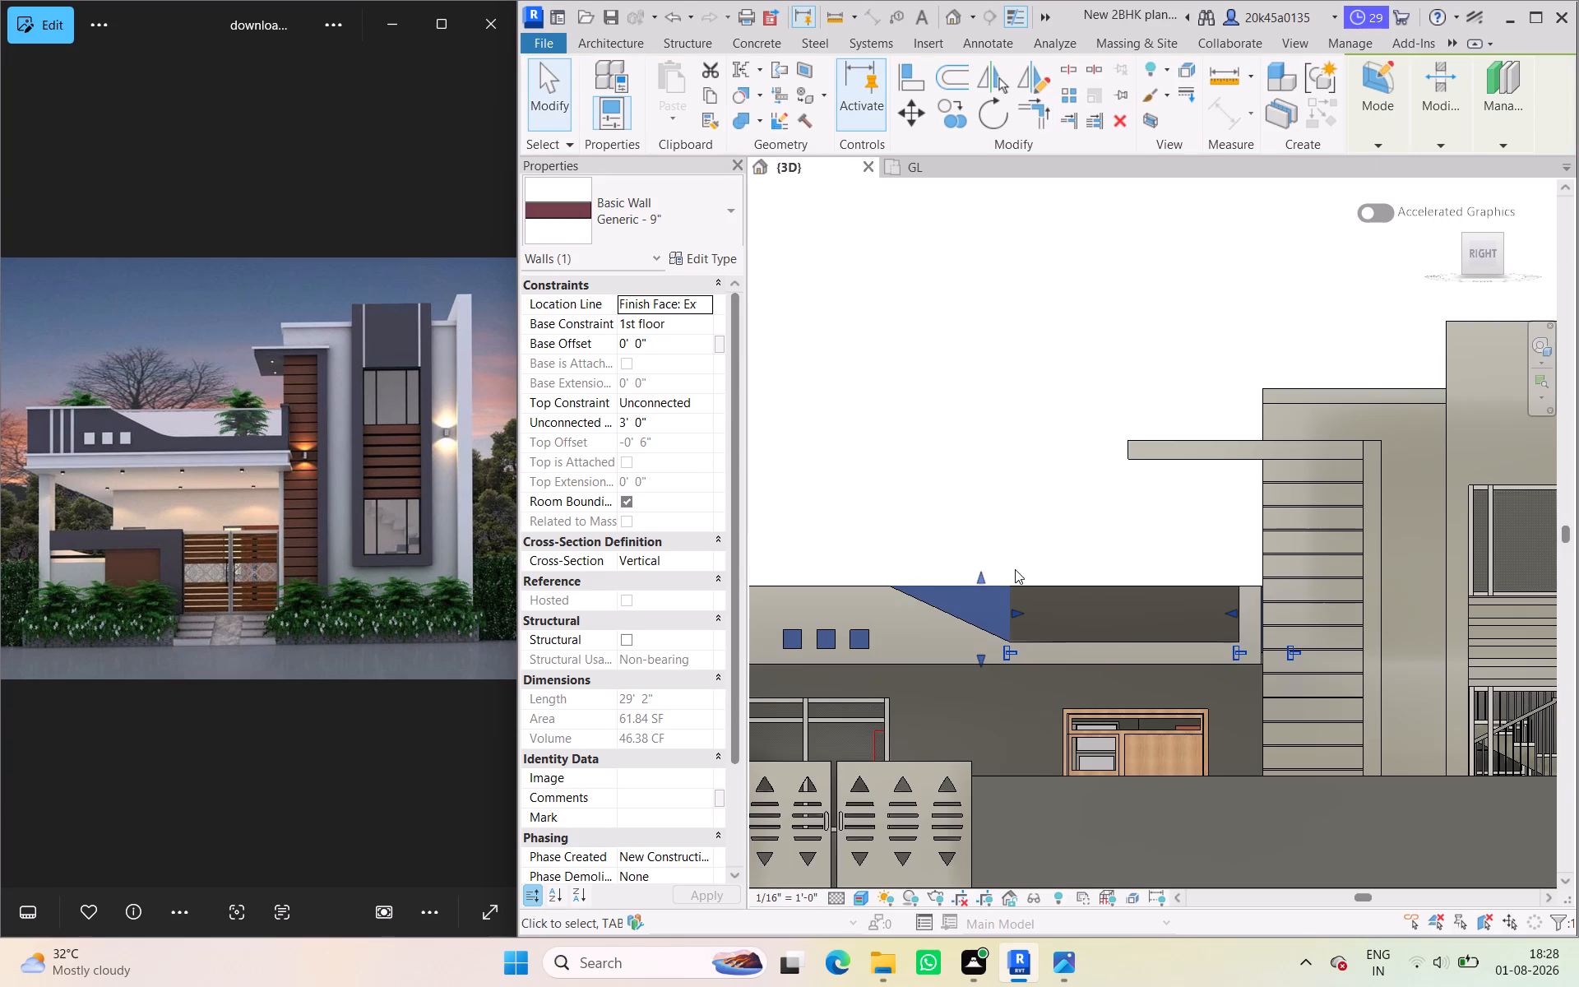
pyautogui.click(1030, 508)
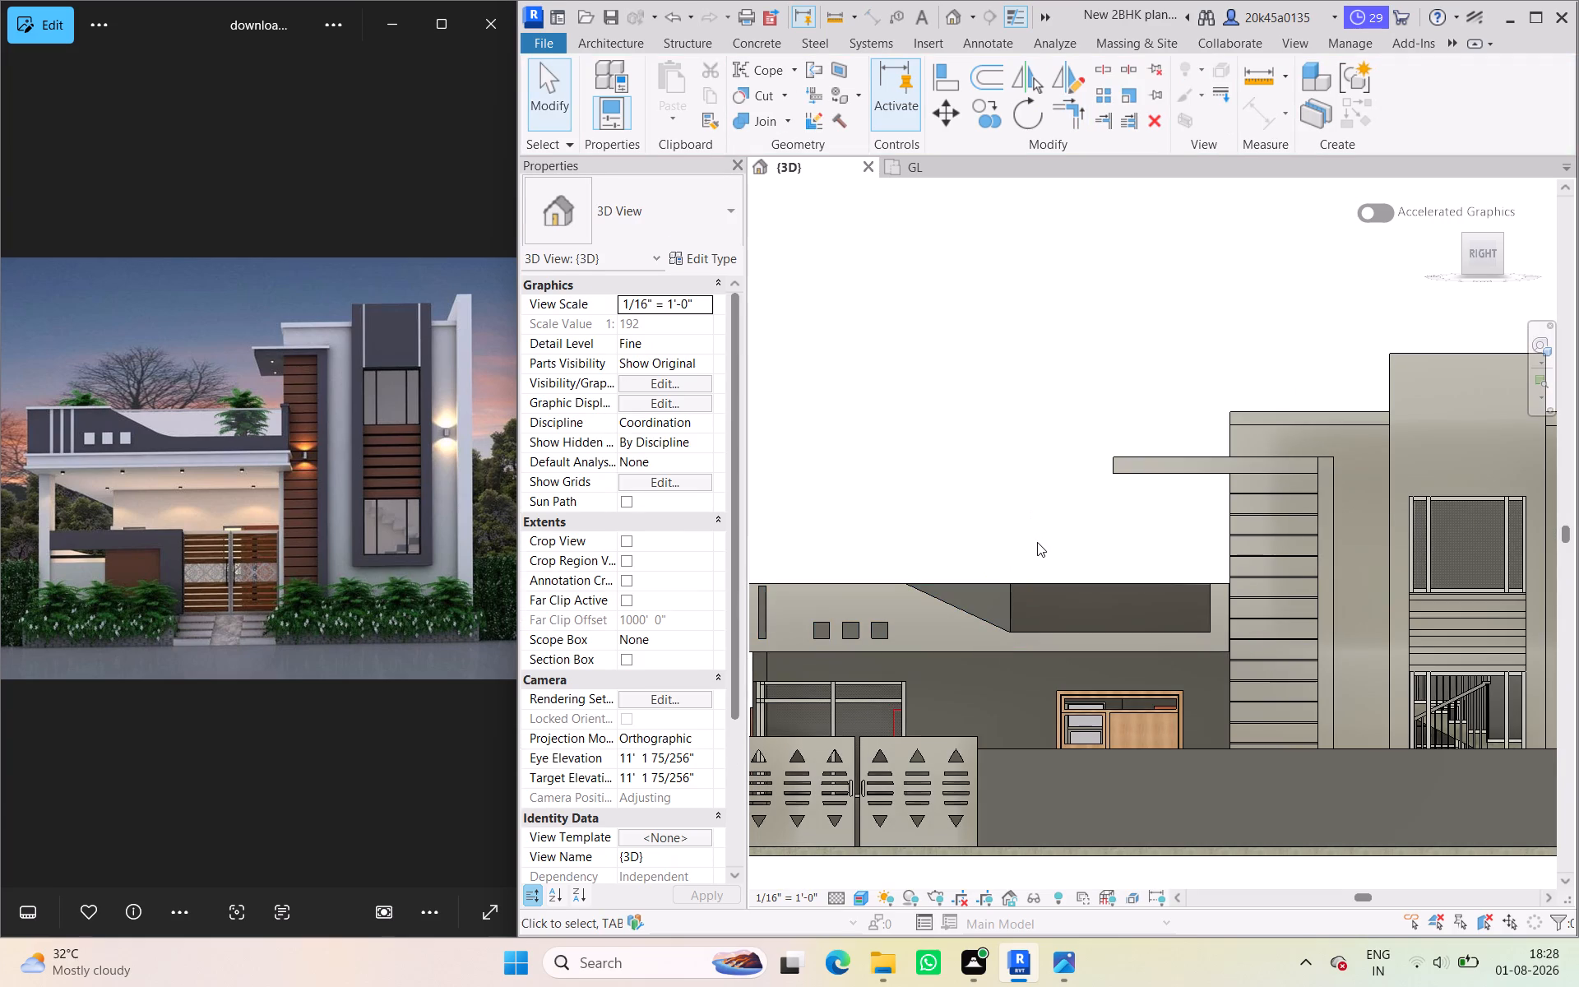
# Set the 3D view to look from the top in Wireframe style at the front parapet cutout.
pyautogui.keyDown('shift'); pyautogui.moveTo(1037, 542); pyautogui.dragTo(1052, 642, button='middle'); pyautogui.keyUp('shift')
pyautogui.click(1489, 233)
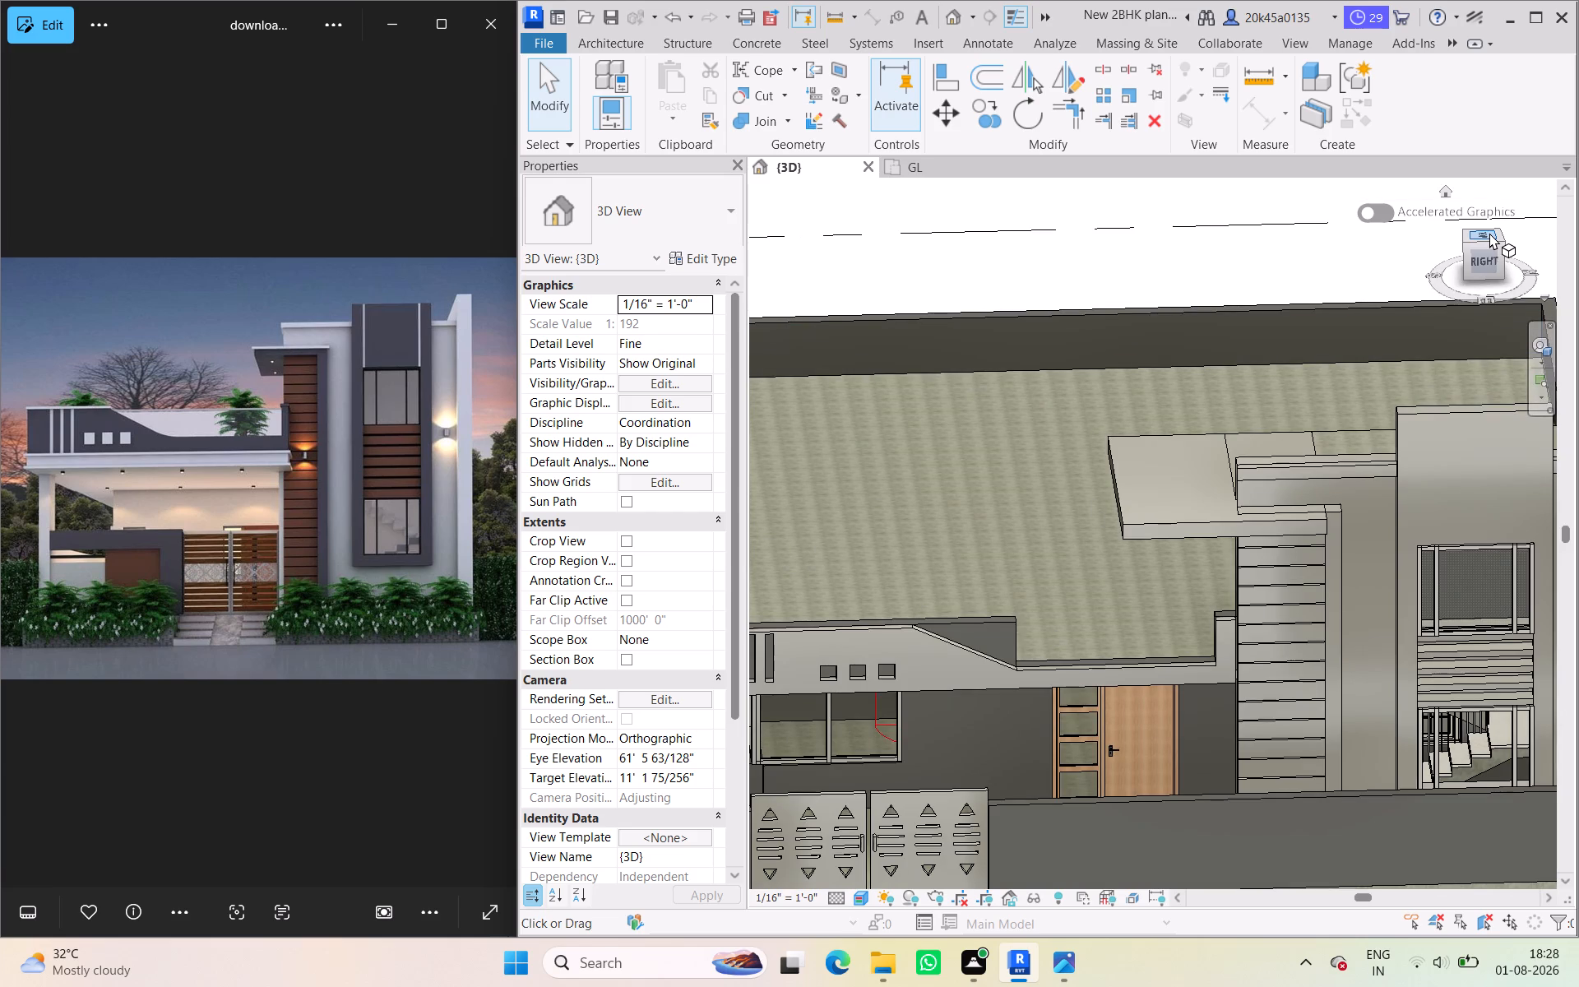
pyautogui.scroll(6, 1159, 628)
pyautogui.moveTo(1160, 594); pyautogui.dragTo(1023, 652, button='middle')
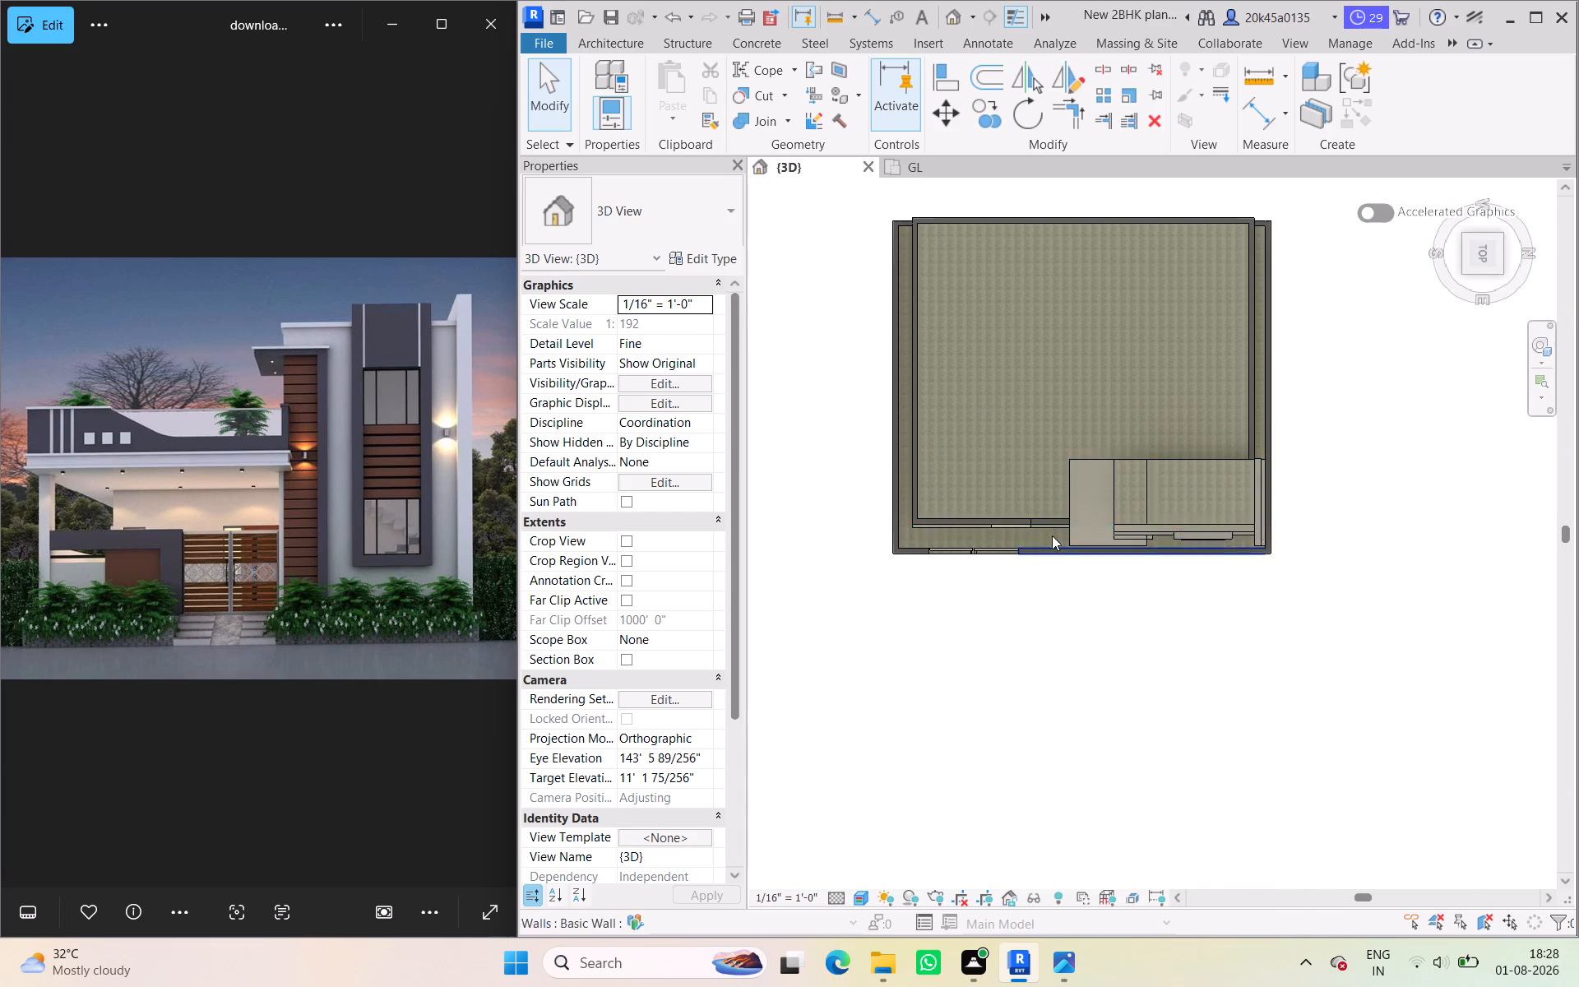
pyautogui.click(864, 897)
pyautogui.click(896, 772)
pyautogui.scroll(3, 1077, 539)
pyautogui.moveTo(1075, 540); pyautogui.dragTo(961, 583, button='middle')
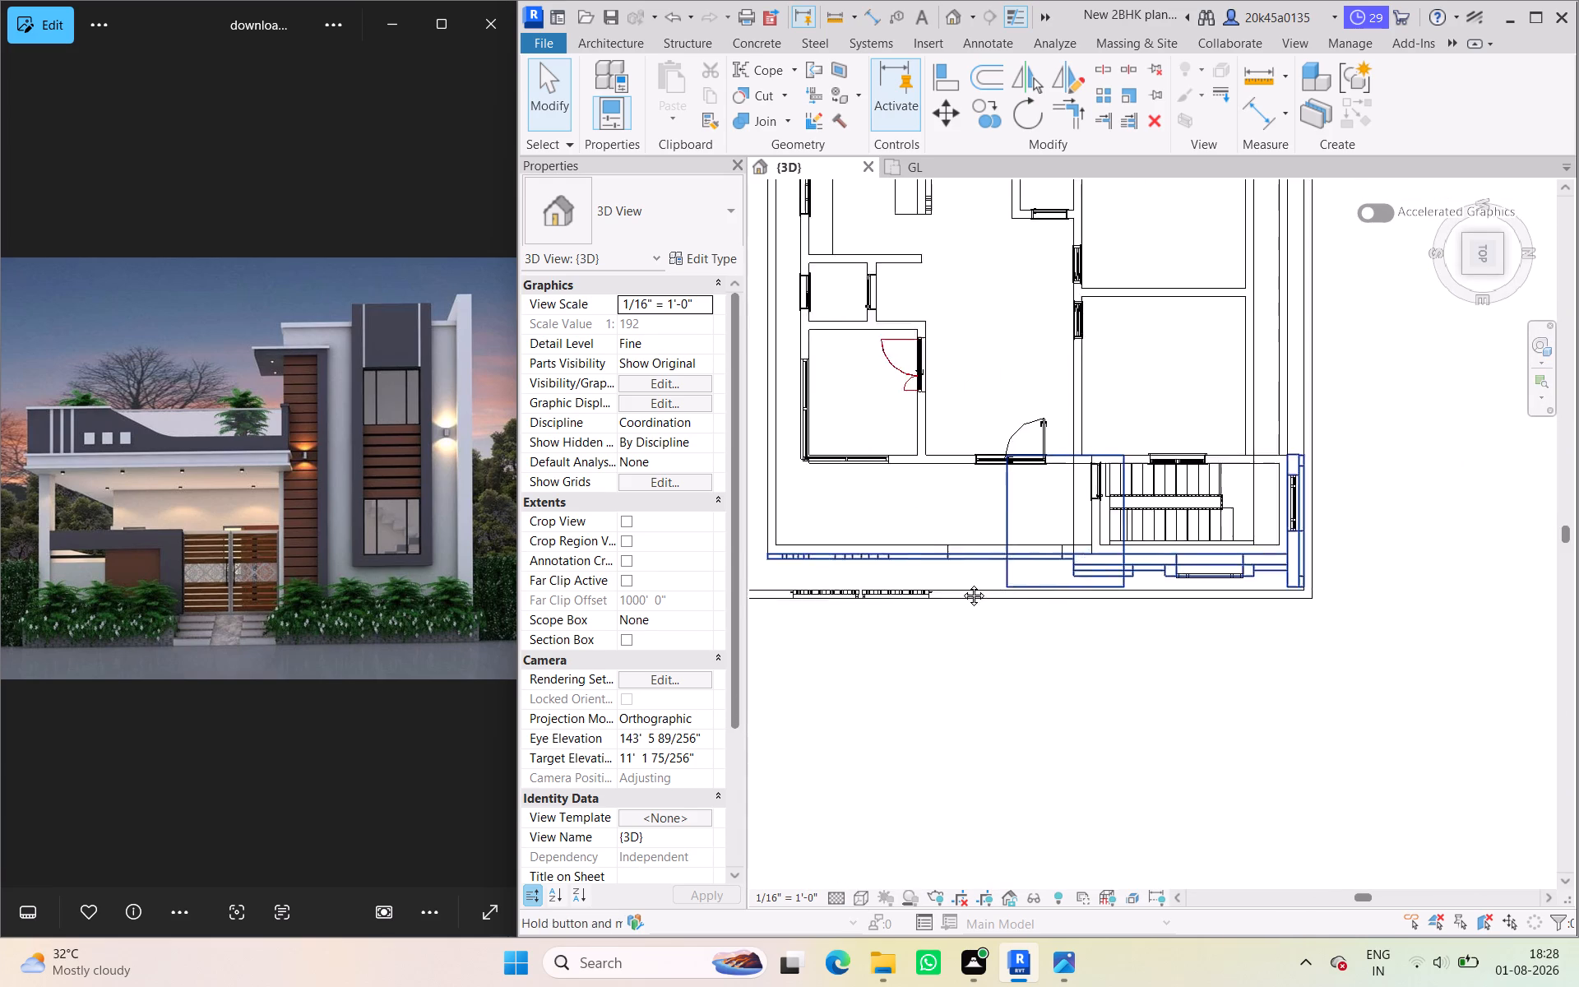
pyautogui.moveTo(961, 583); pyautogui.dragTo(952, 583, button='middle')
pyautogui.scroll(3, 908, 573)
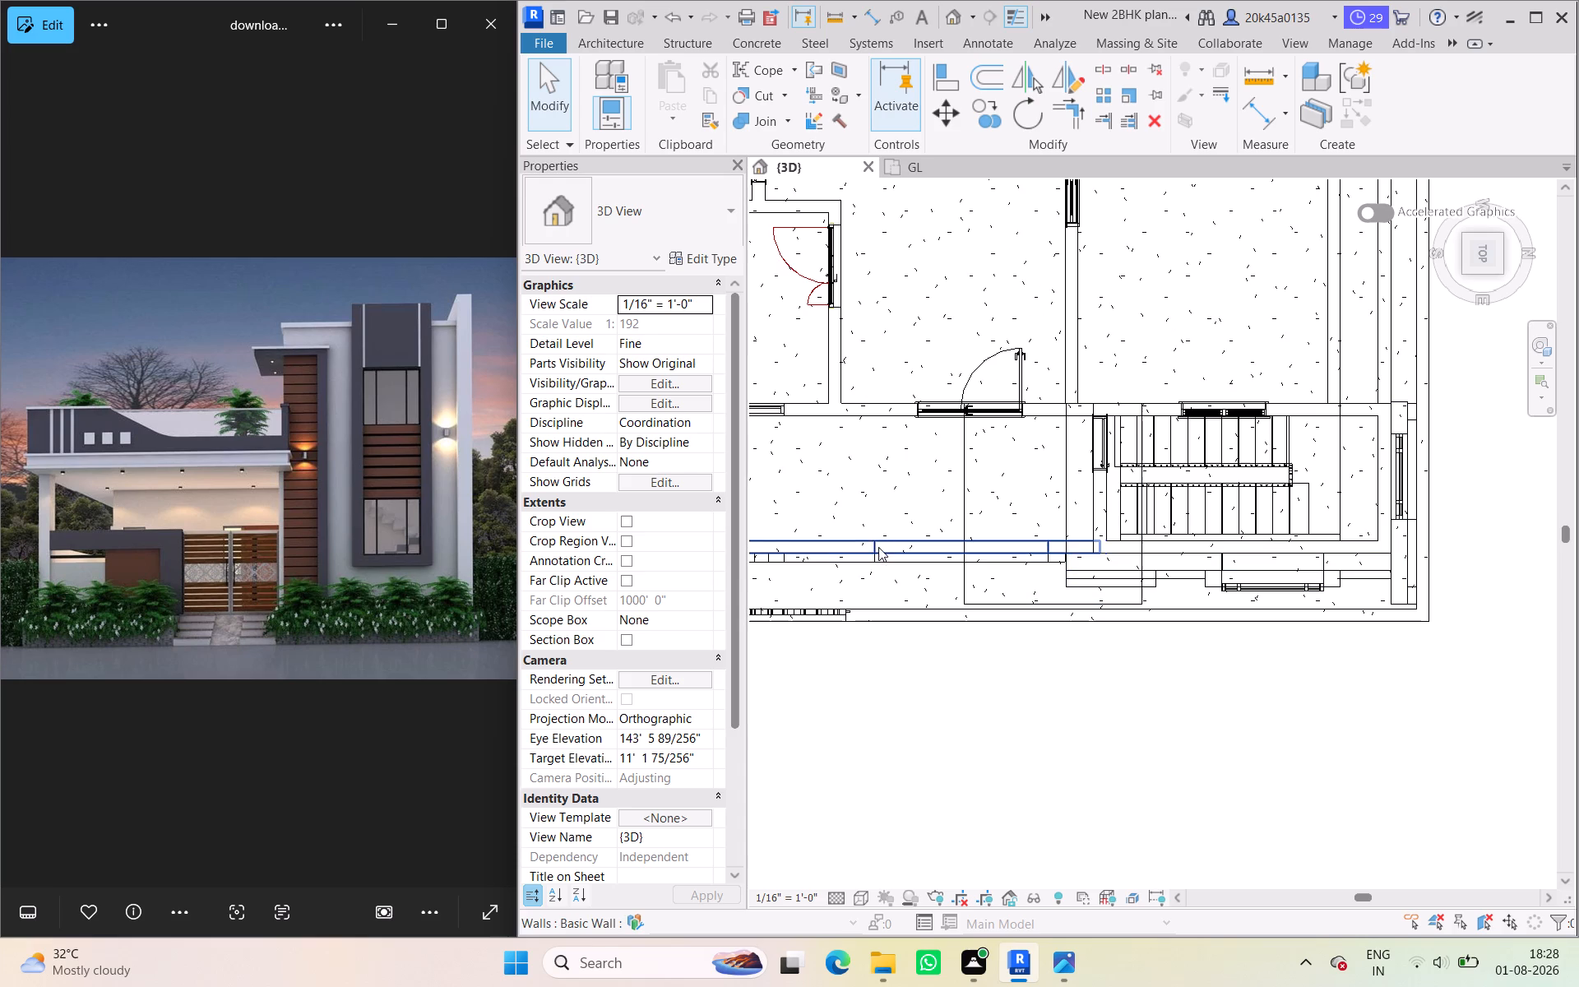
pyautogui.click(876, 494)
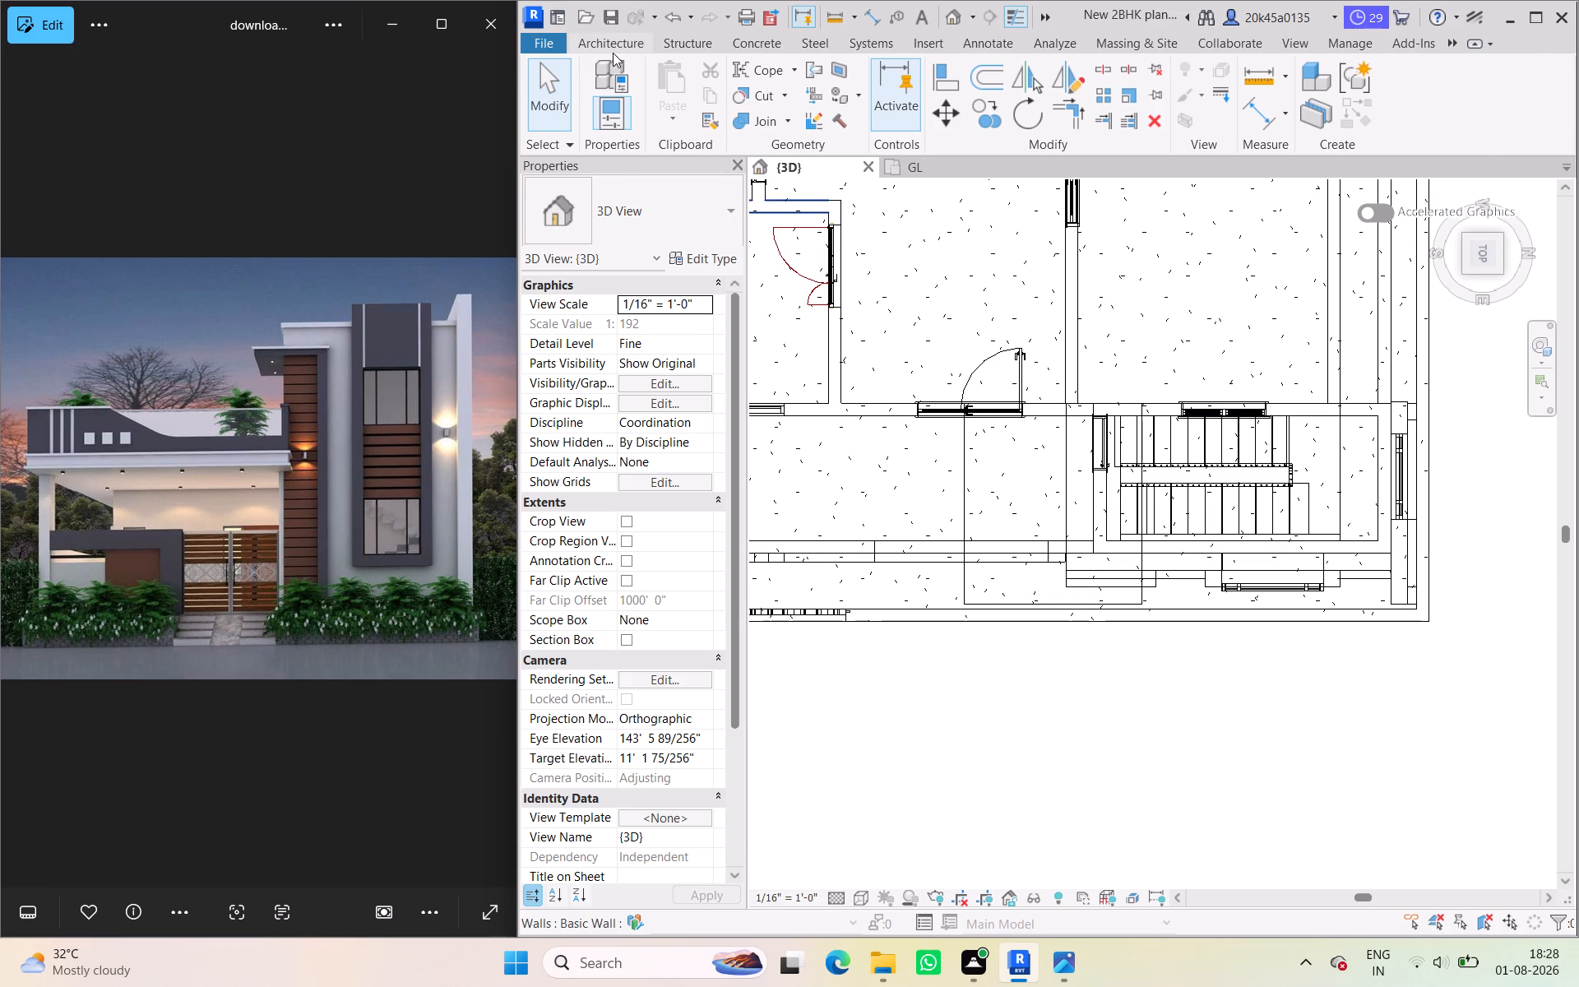
# Start a railing path sketch with the Glass Panel - Bottom Fill railing type.
pyautogui.click(613, 53)
pyautogui.click(1015, 78)
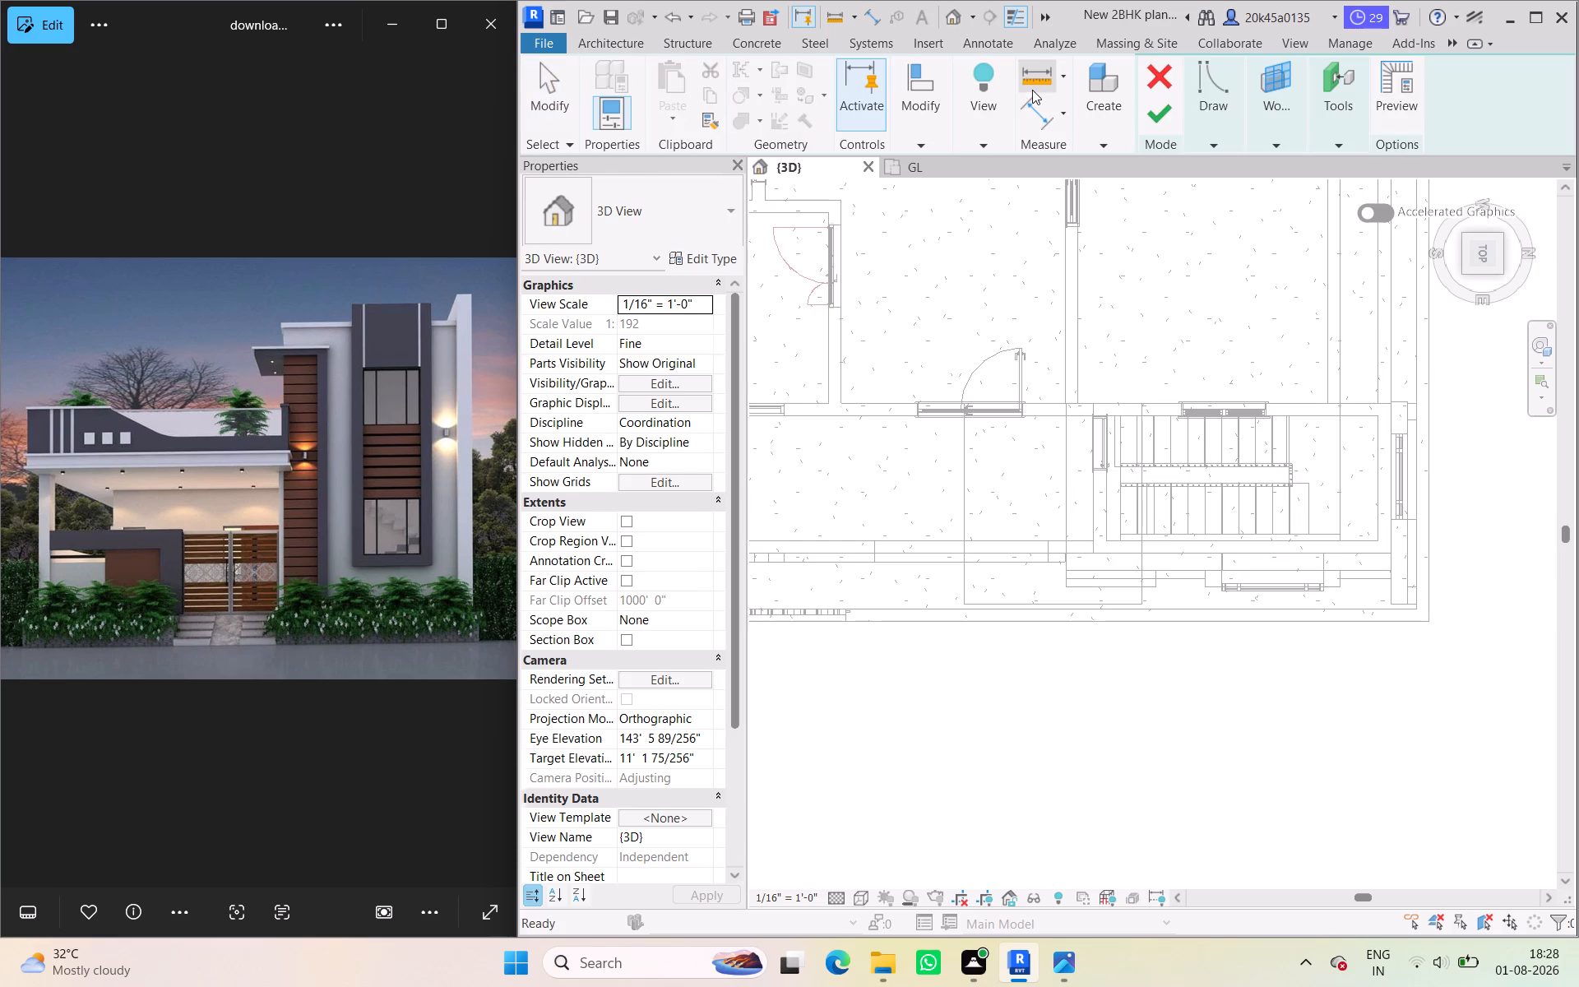
pyautogui.moveTo(655, 206); pyautogui.dragTo(663, 209)
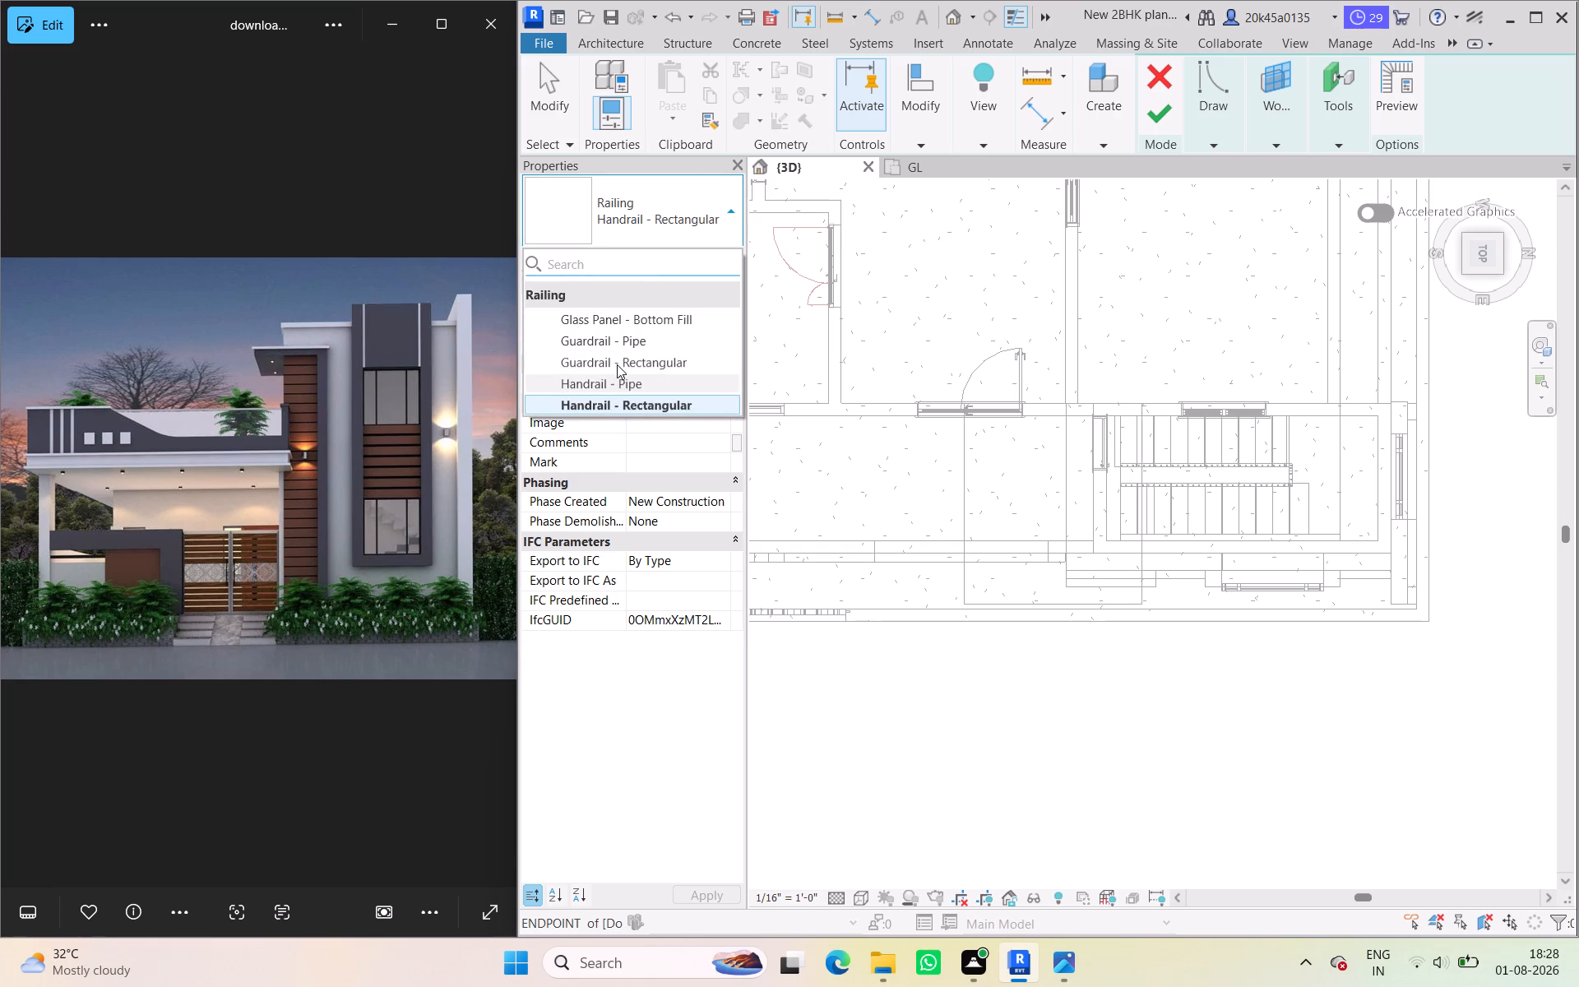
pyautogui.click(629, 319)
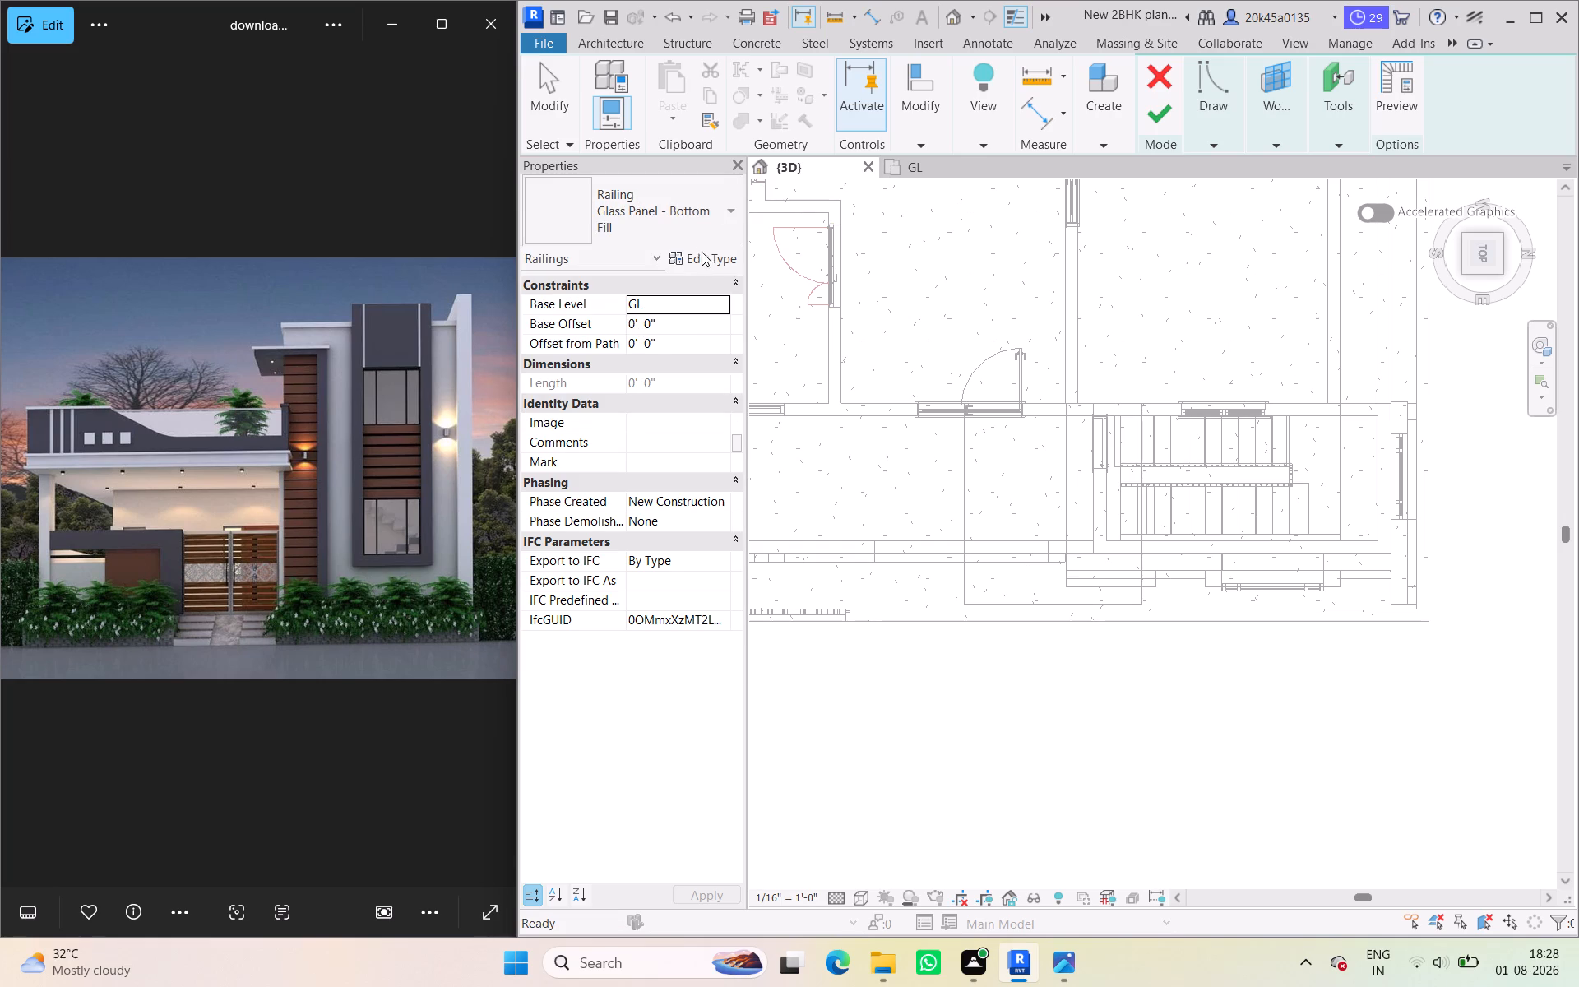
pyautogui.click(701, 221)
pyautogui.click(631, 320)
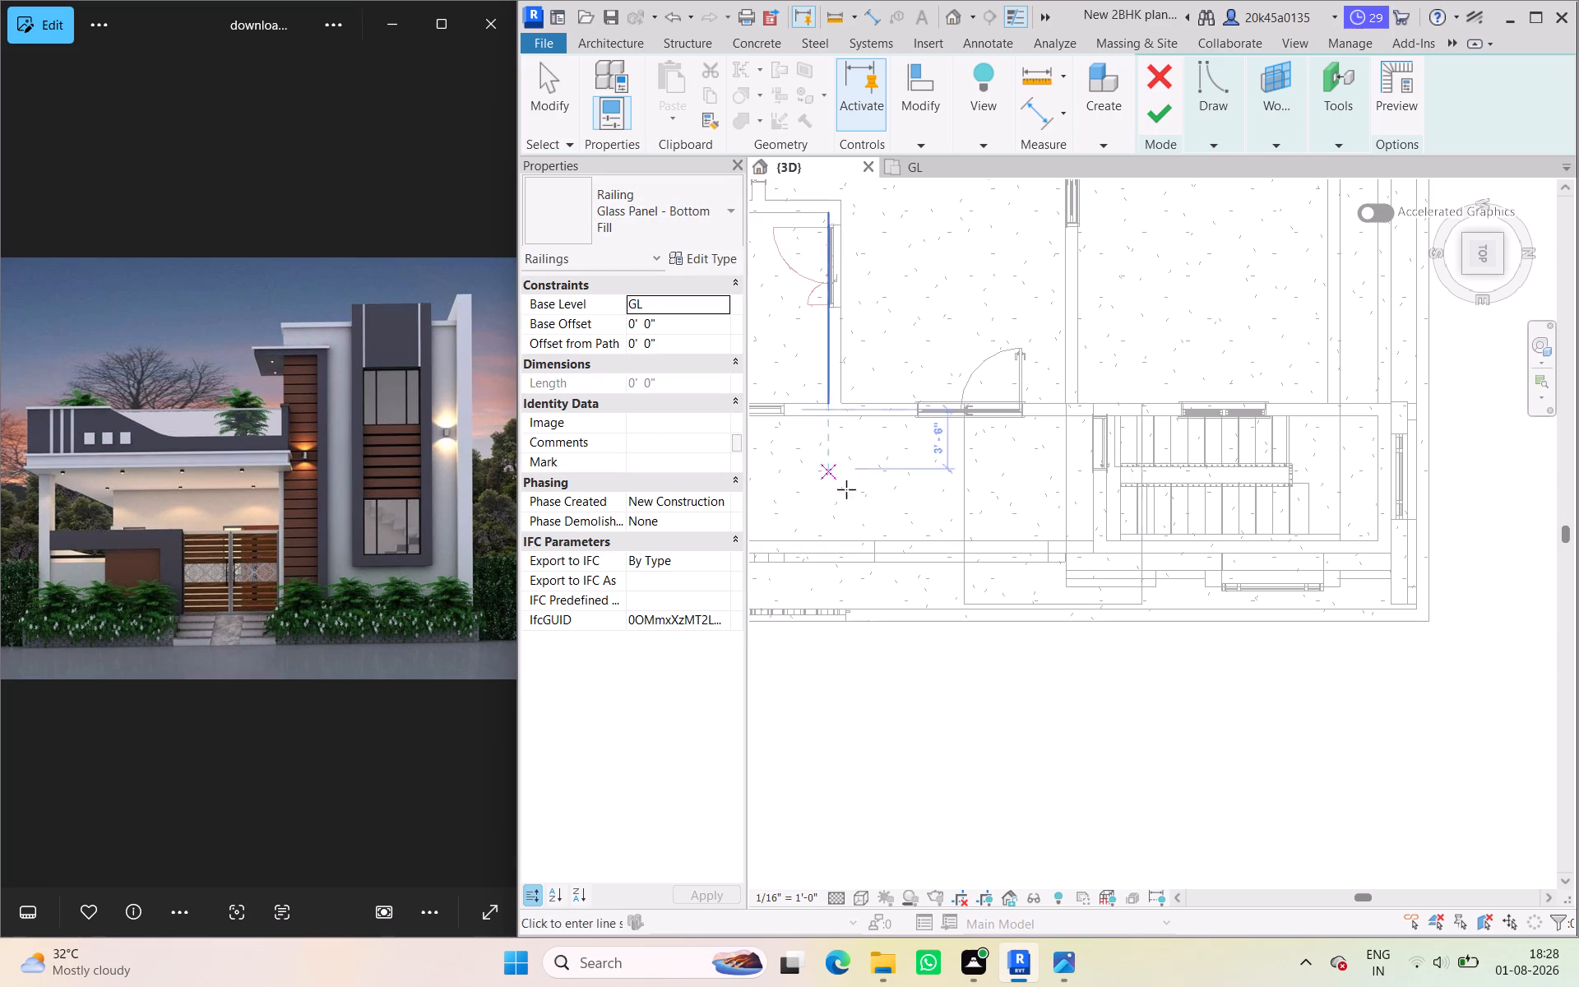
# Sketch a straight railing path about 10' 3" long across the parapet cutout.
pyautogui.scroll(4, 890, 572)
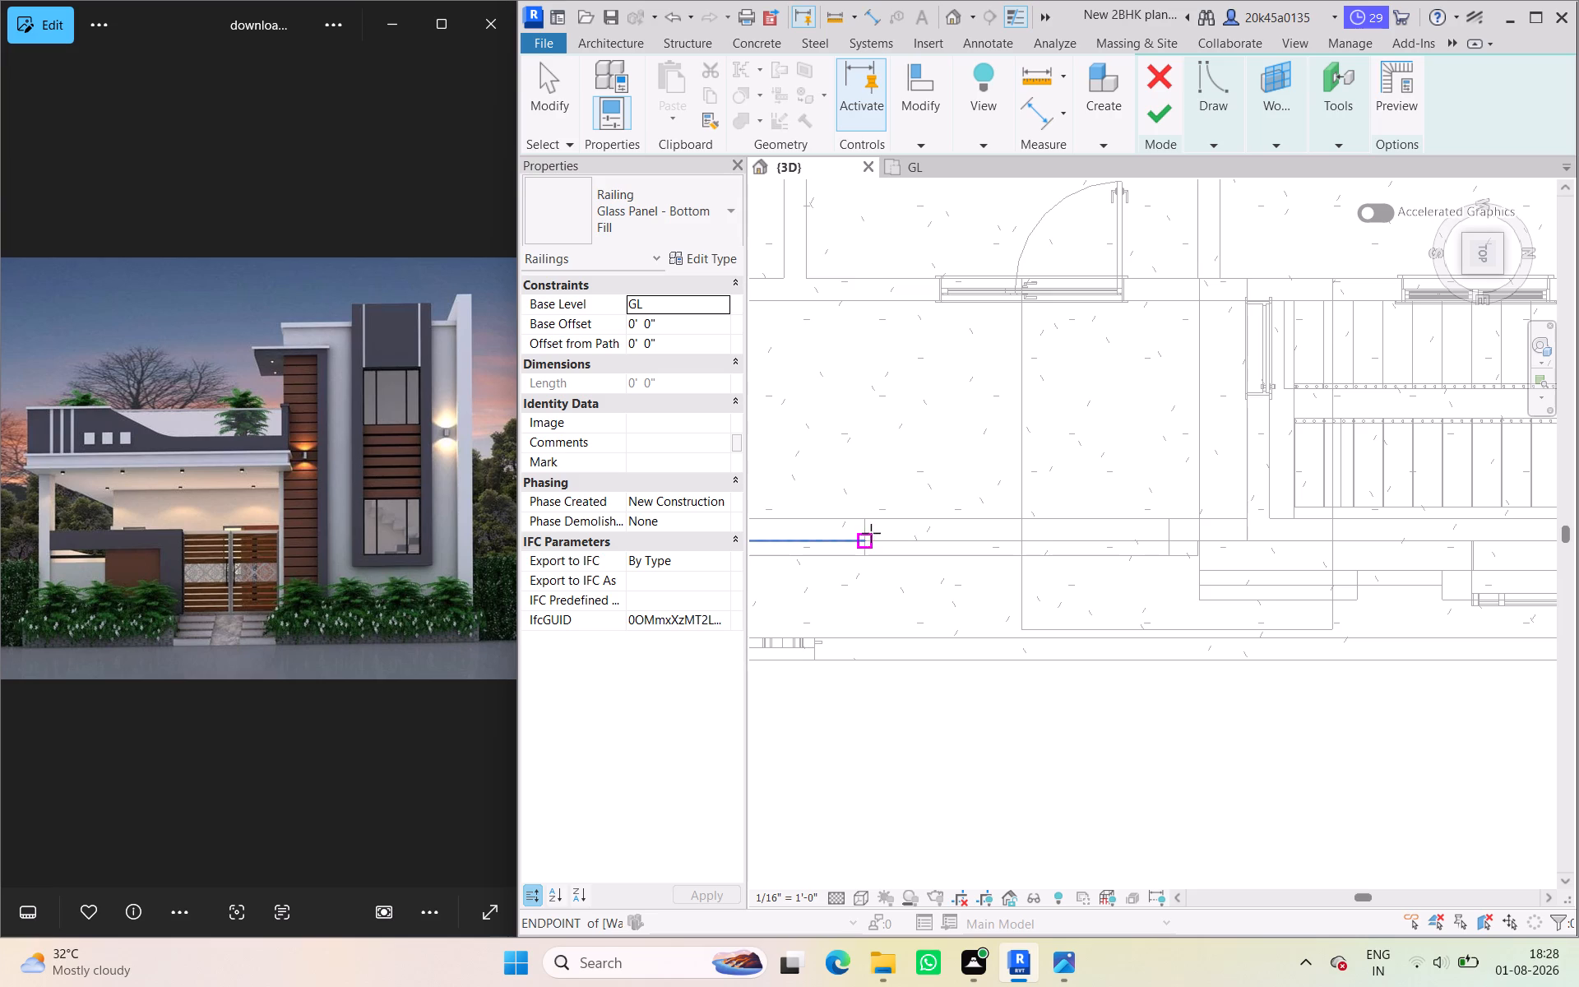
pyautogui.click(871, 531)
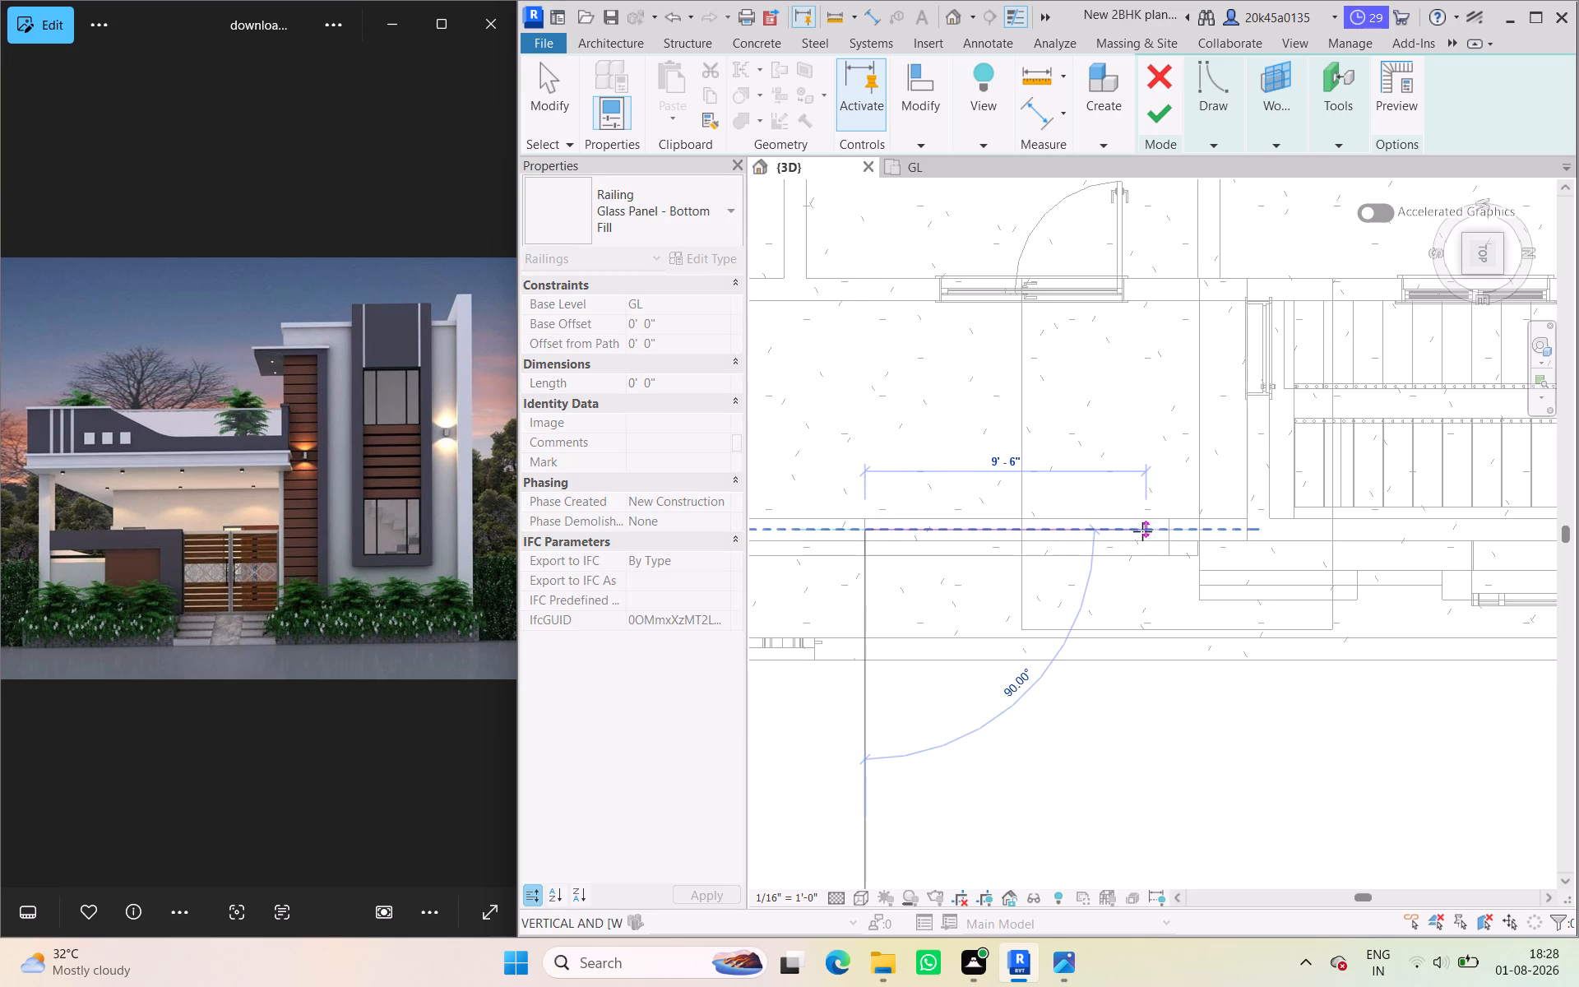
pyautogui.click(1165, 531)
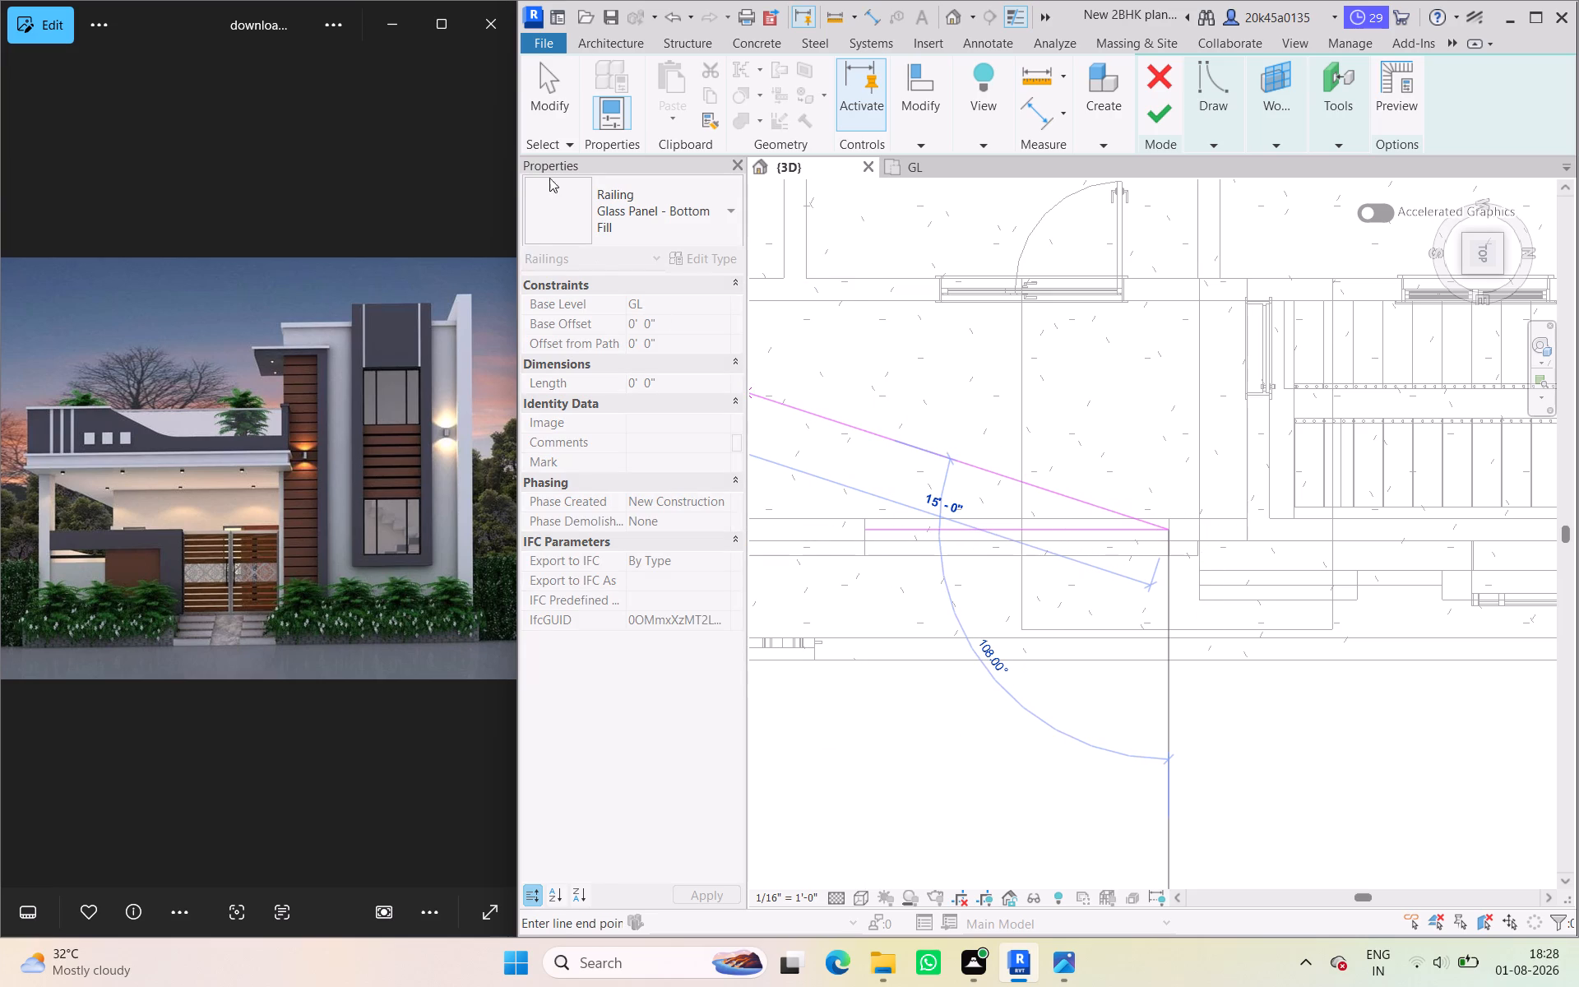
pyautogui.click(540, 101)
# Set the railing's base offset to 1' 0" and finish the railing.
pyautogui.click(664, 326)
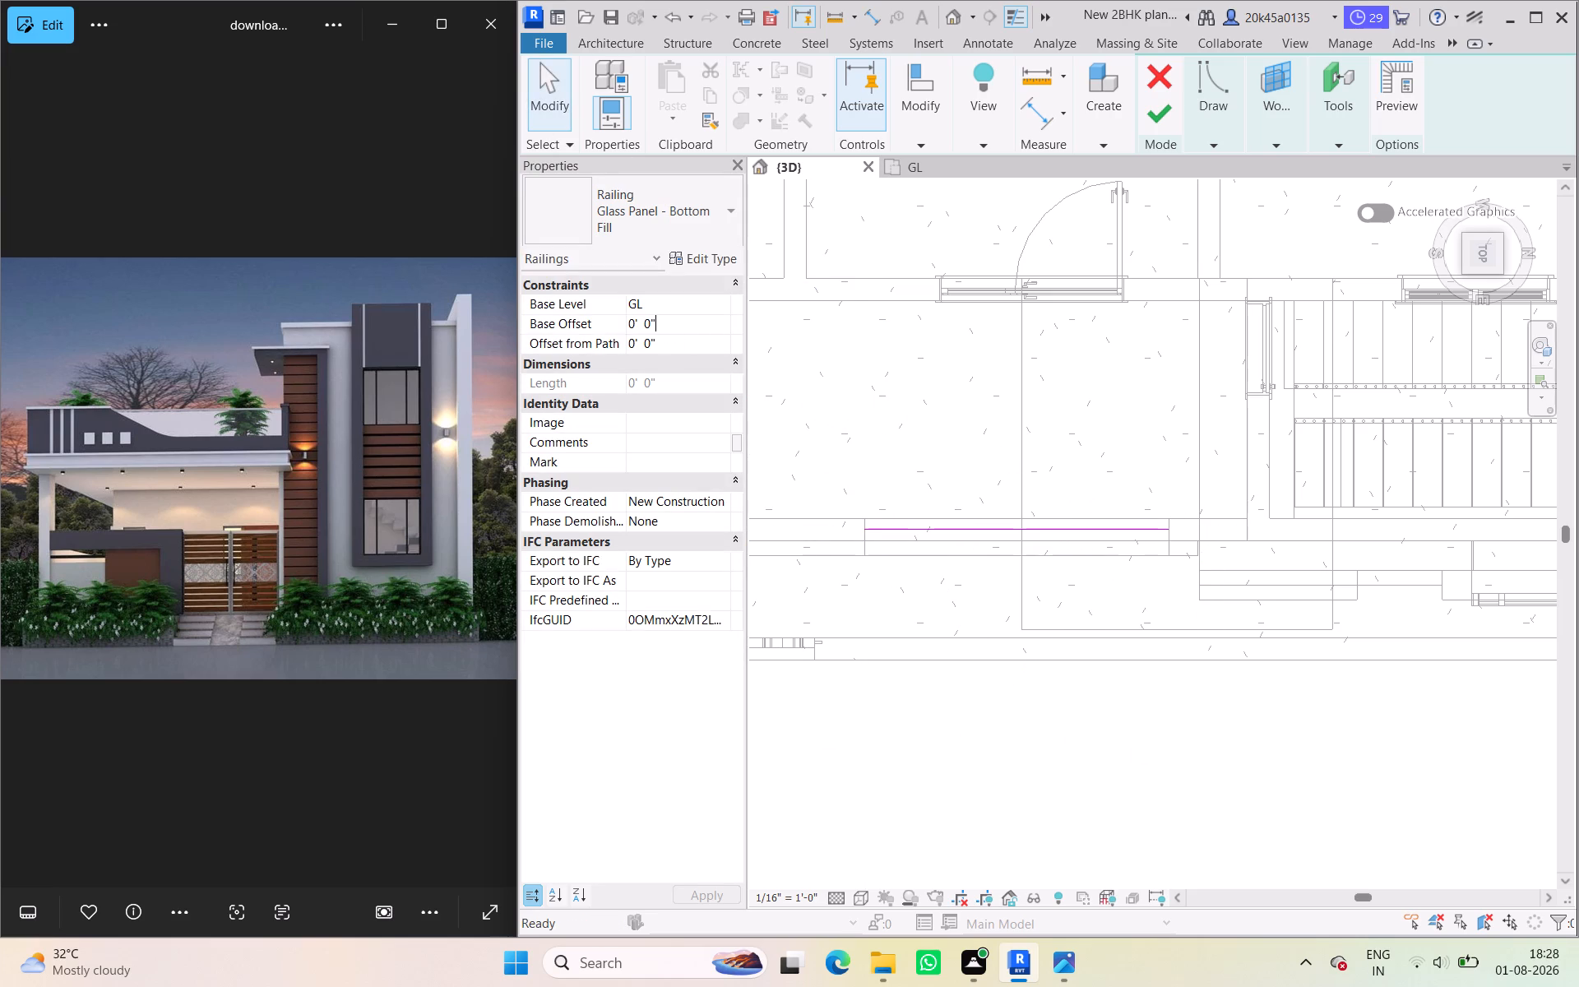
pyautogui.moveTo(664, 322); pyautogui.dragTo(614, 313)
pyautogui.press('1')
pyautogui.press("'")
pyautogui.press('Return')
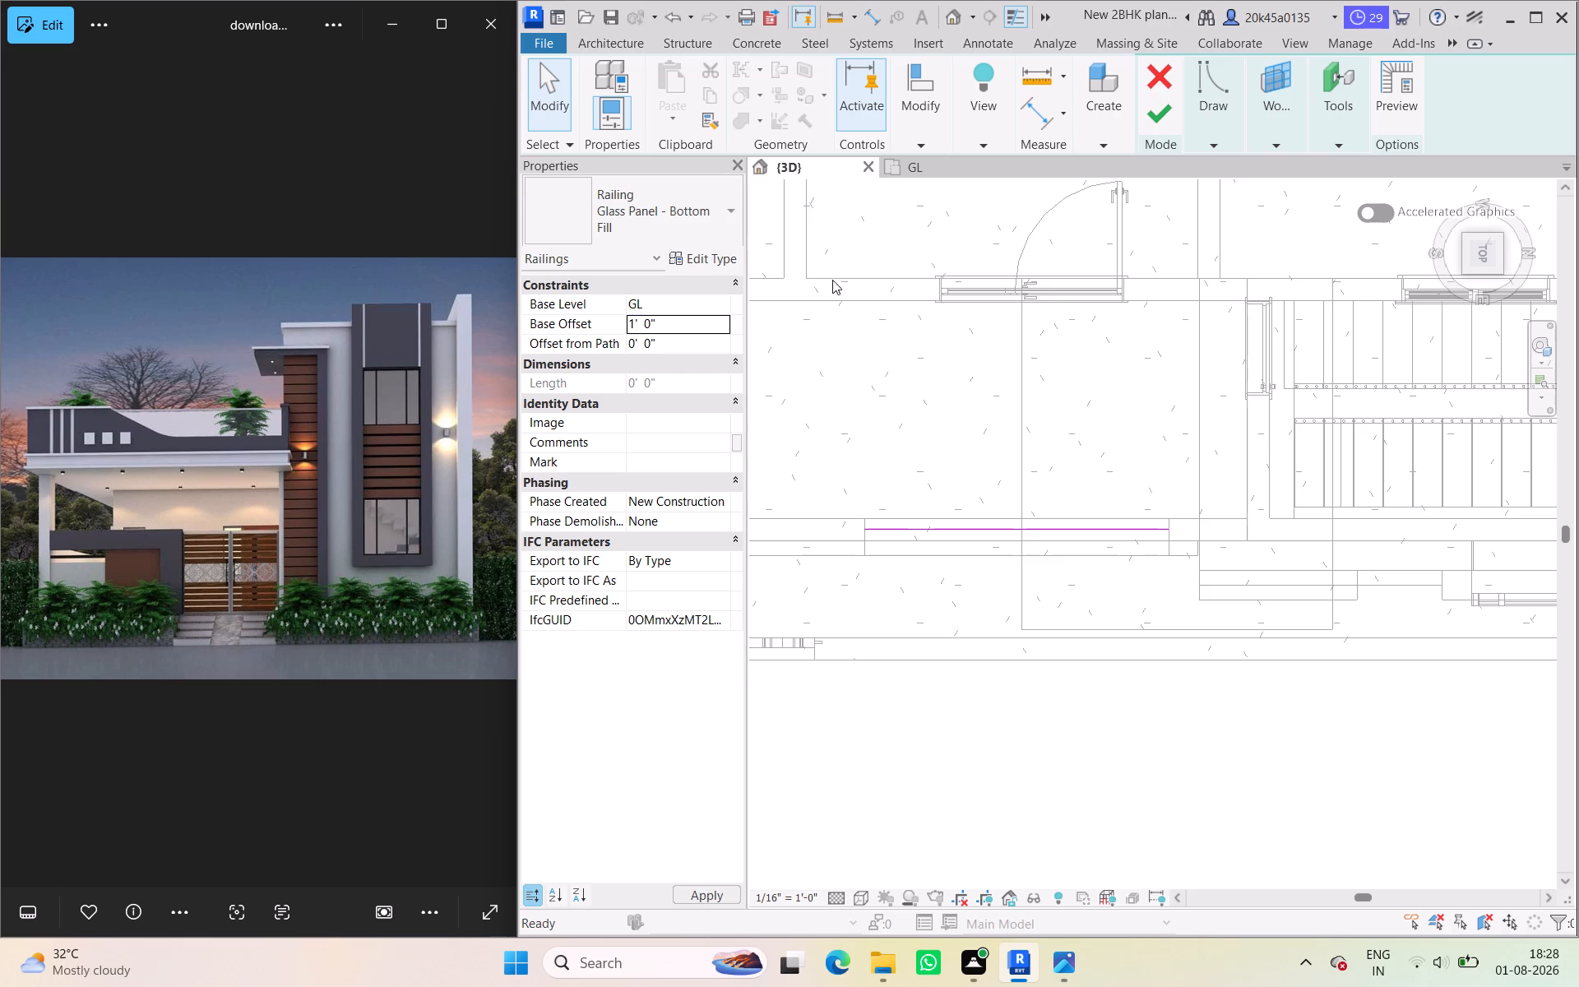
pyautogui.click(1175, 110)
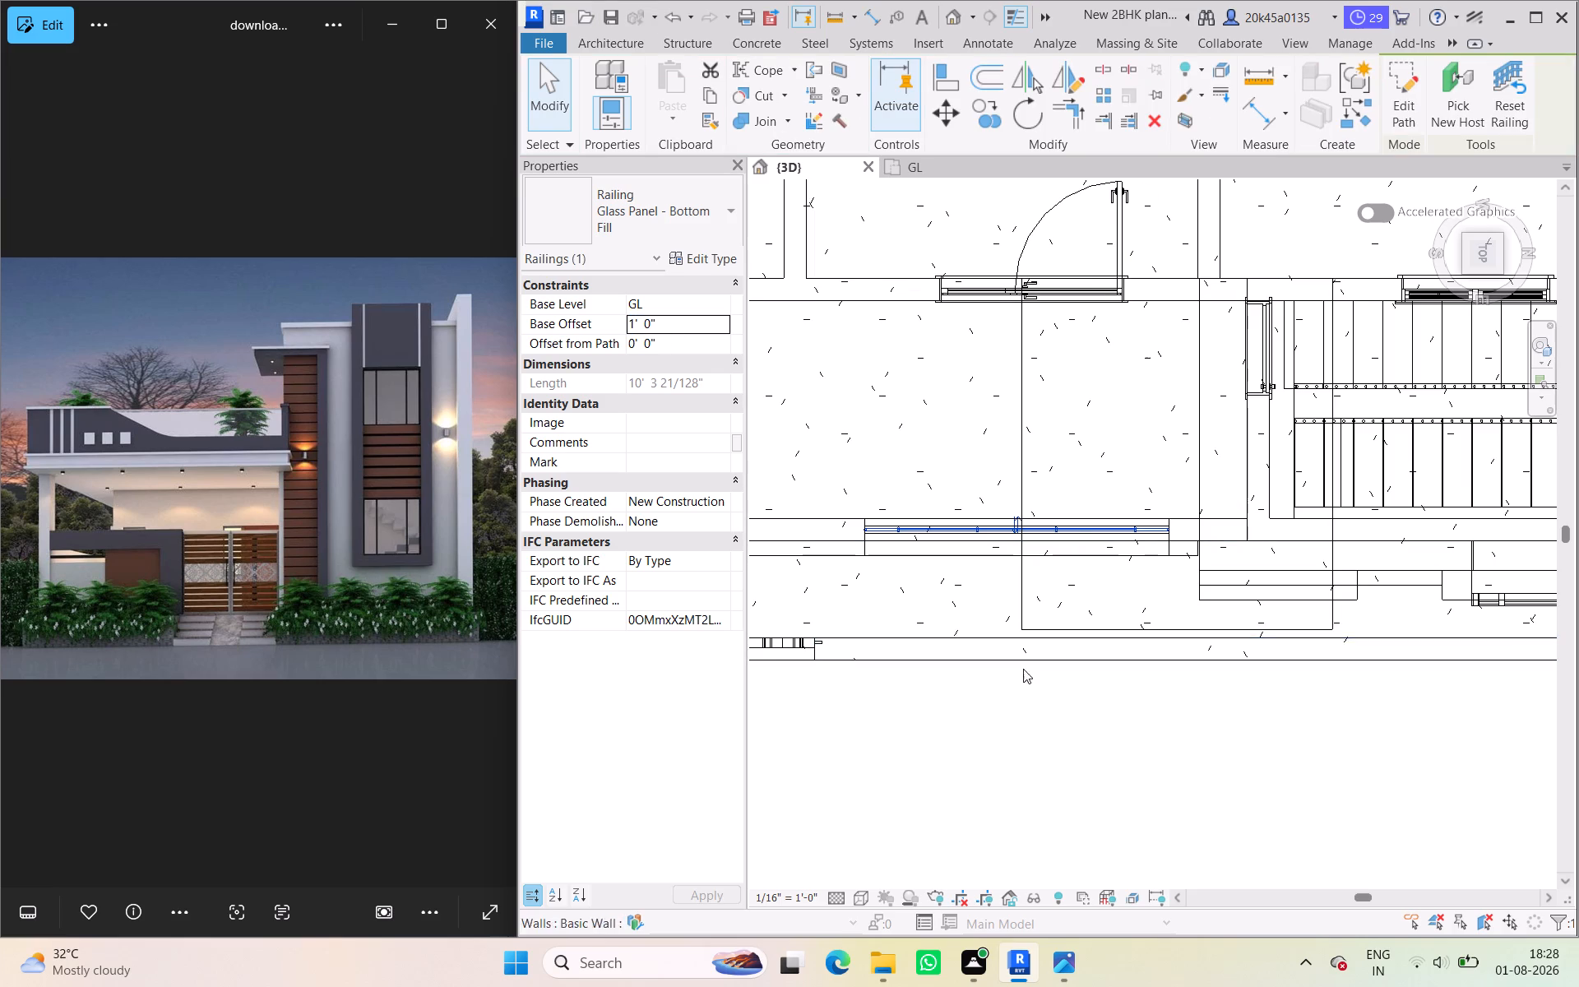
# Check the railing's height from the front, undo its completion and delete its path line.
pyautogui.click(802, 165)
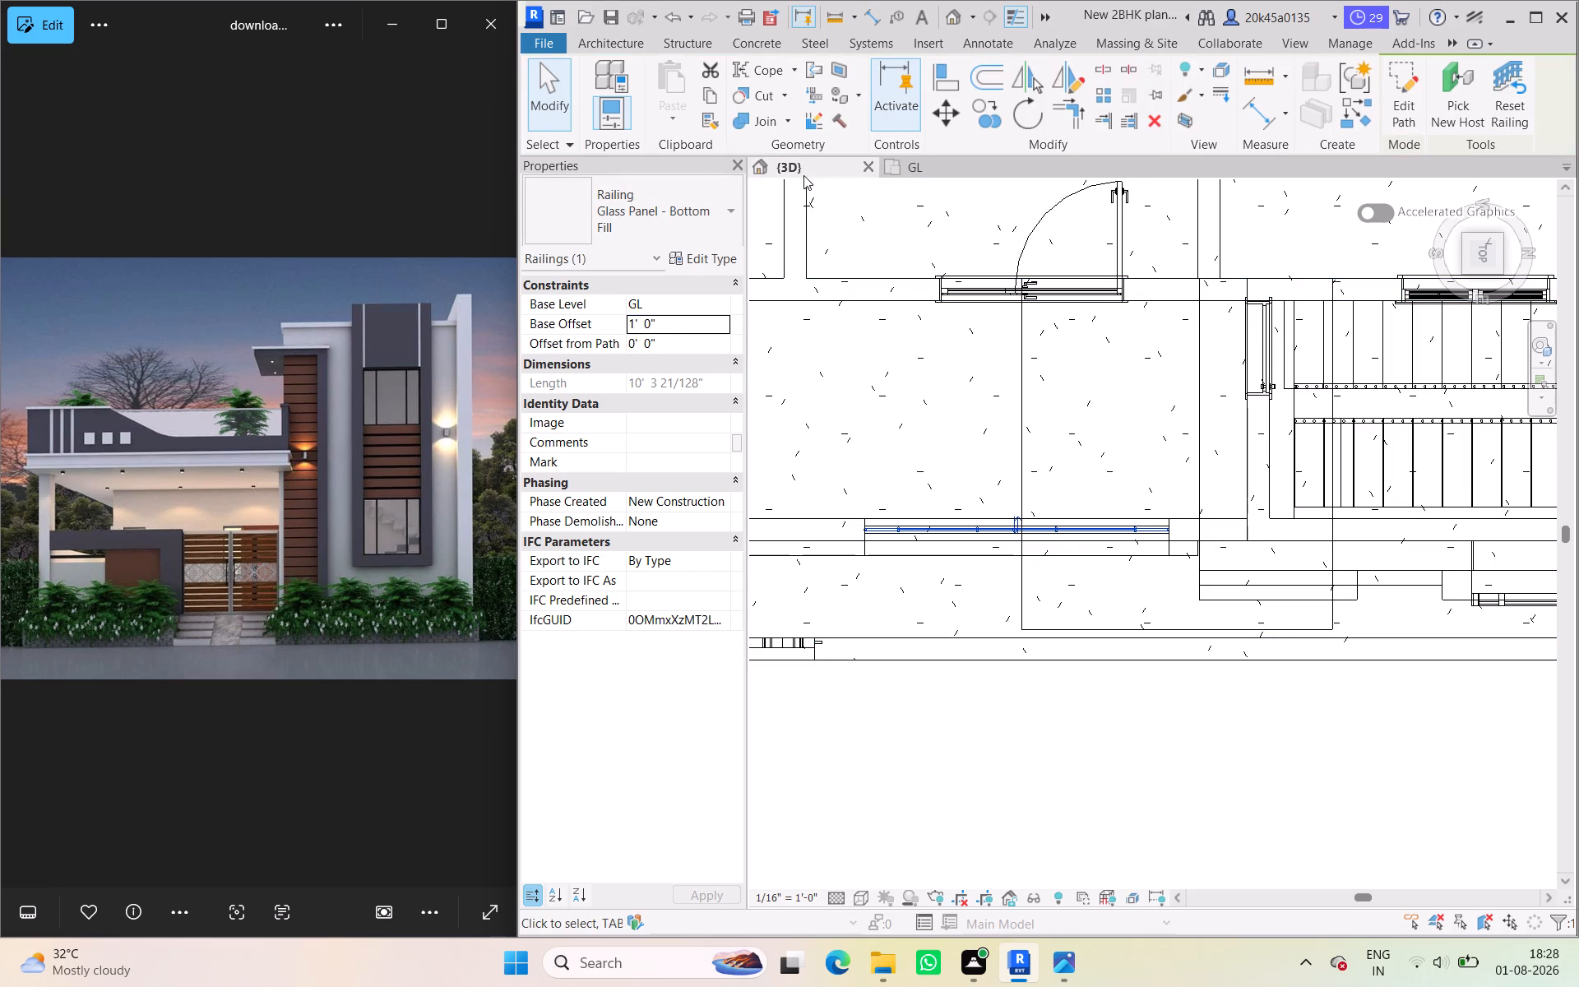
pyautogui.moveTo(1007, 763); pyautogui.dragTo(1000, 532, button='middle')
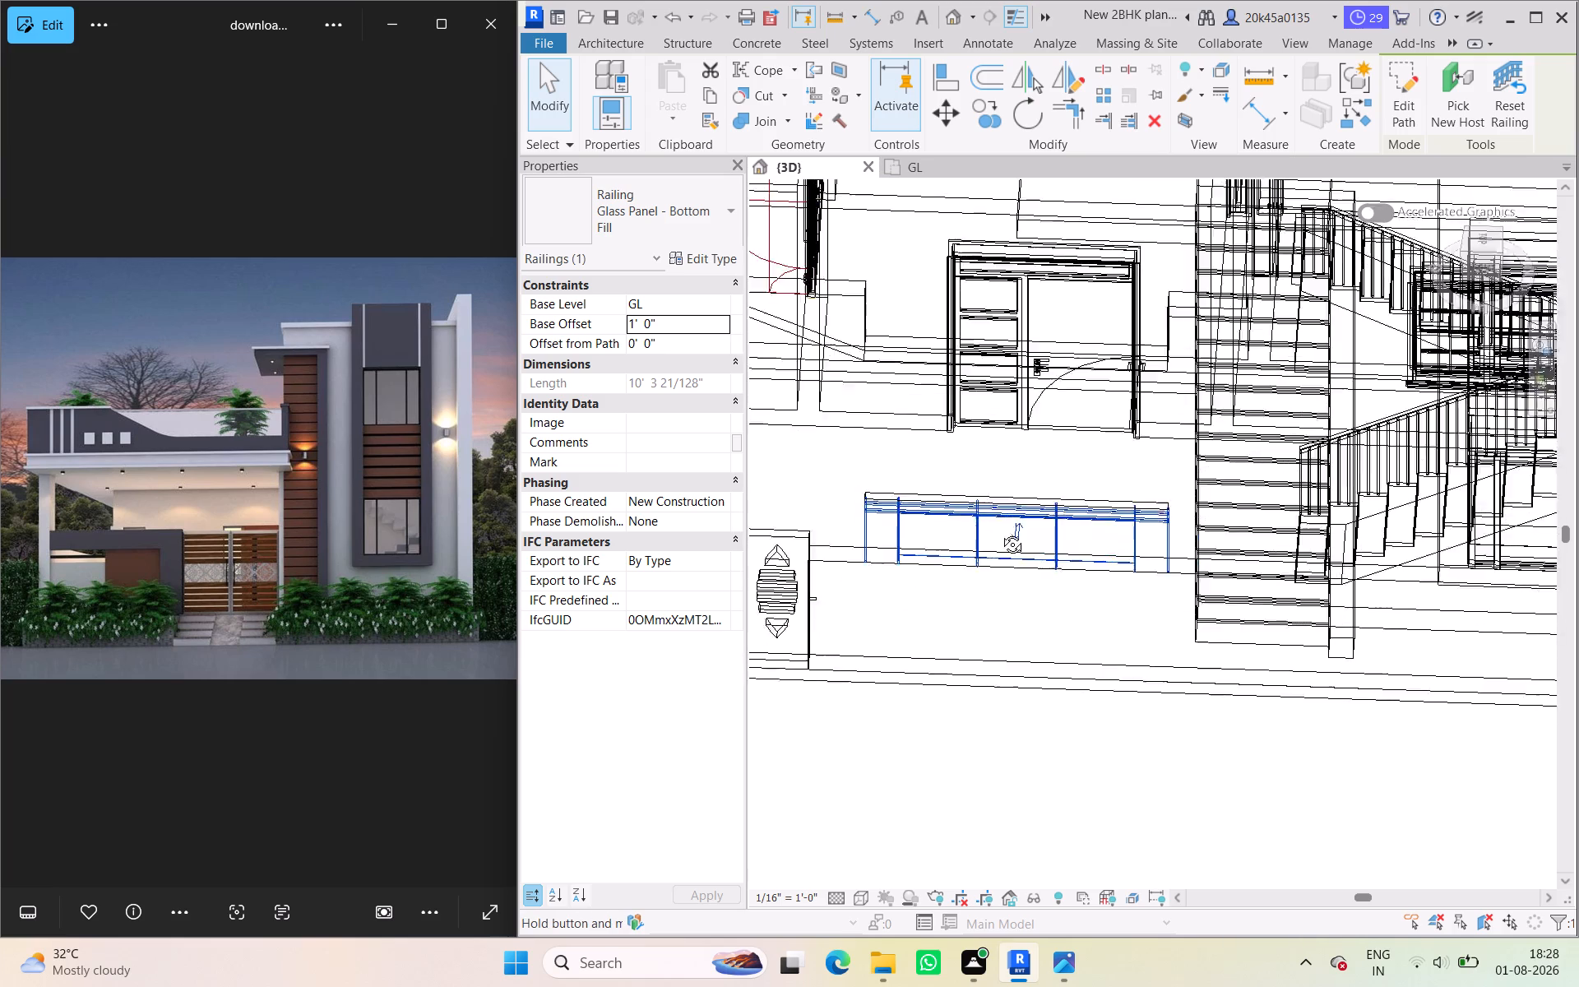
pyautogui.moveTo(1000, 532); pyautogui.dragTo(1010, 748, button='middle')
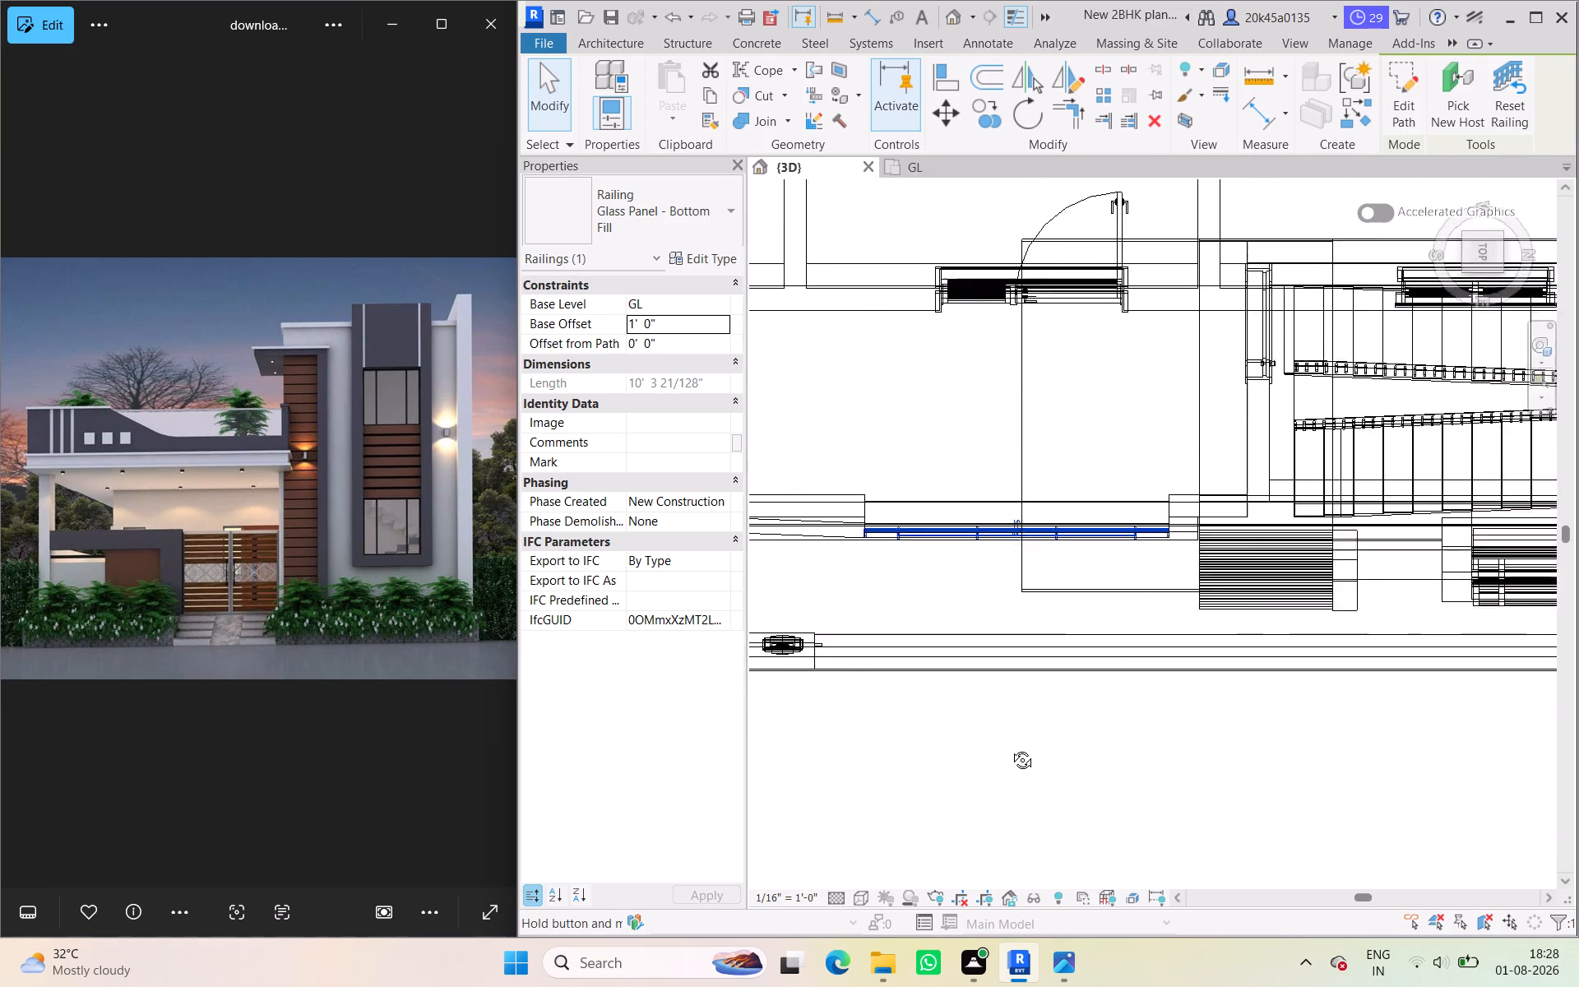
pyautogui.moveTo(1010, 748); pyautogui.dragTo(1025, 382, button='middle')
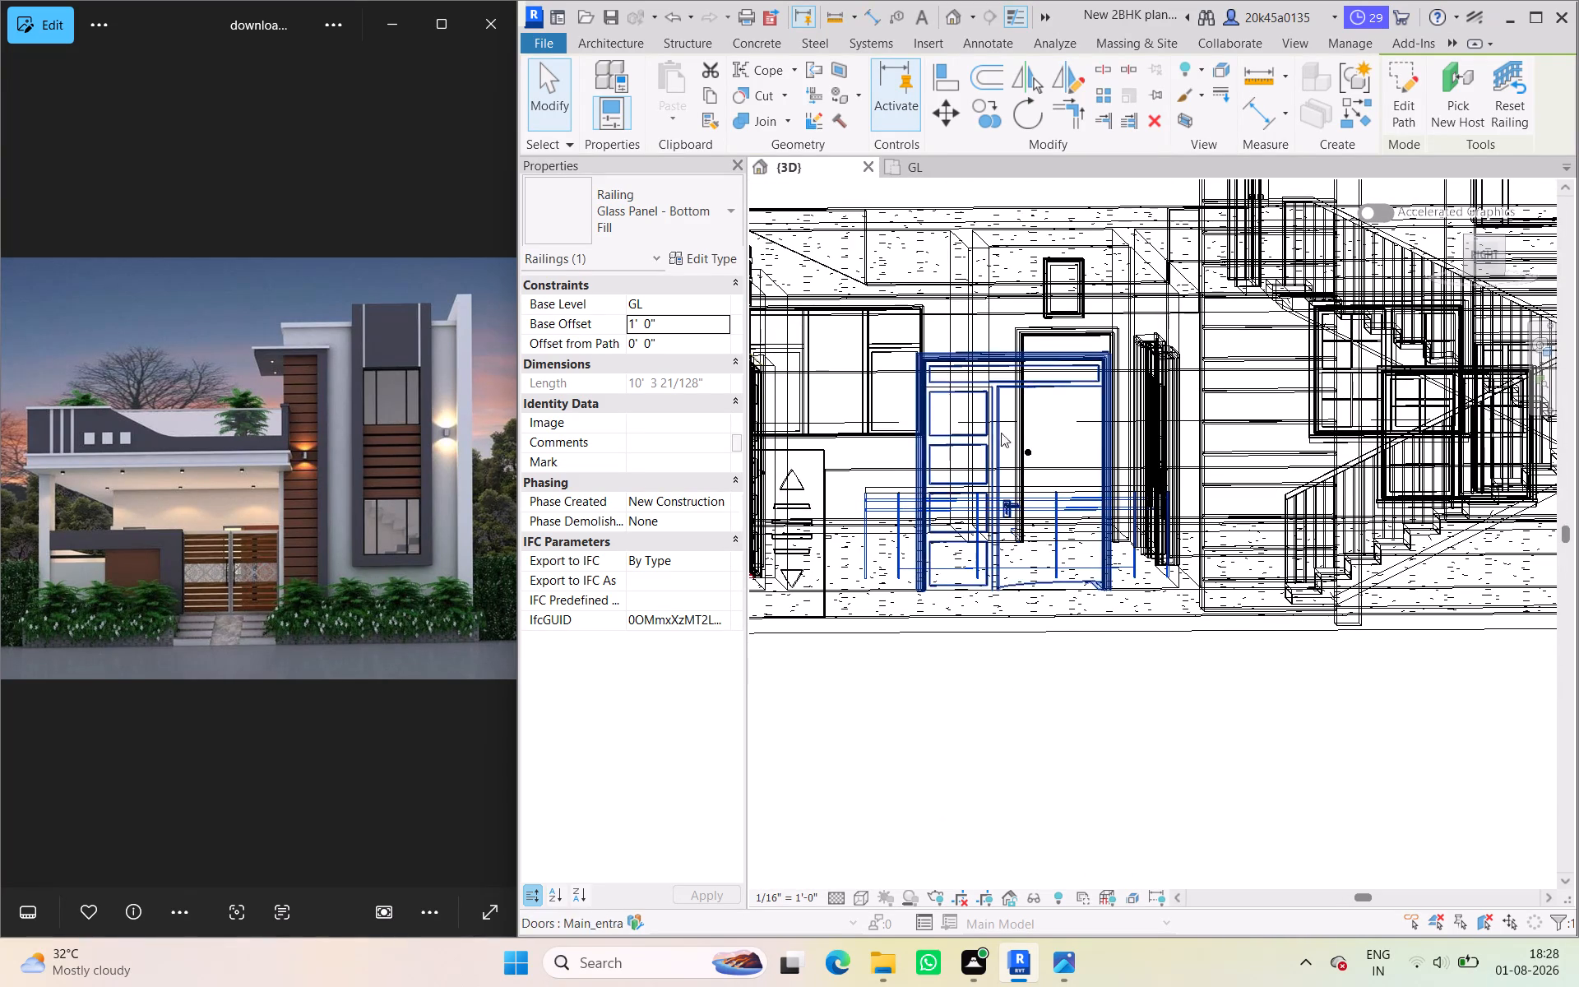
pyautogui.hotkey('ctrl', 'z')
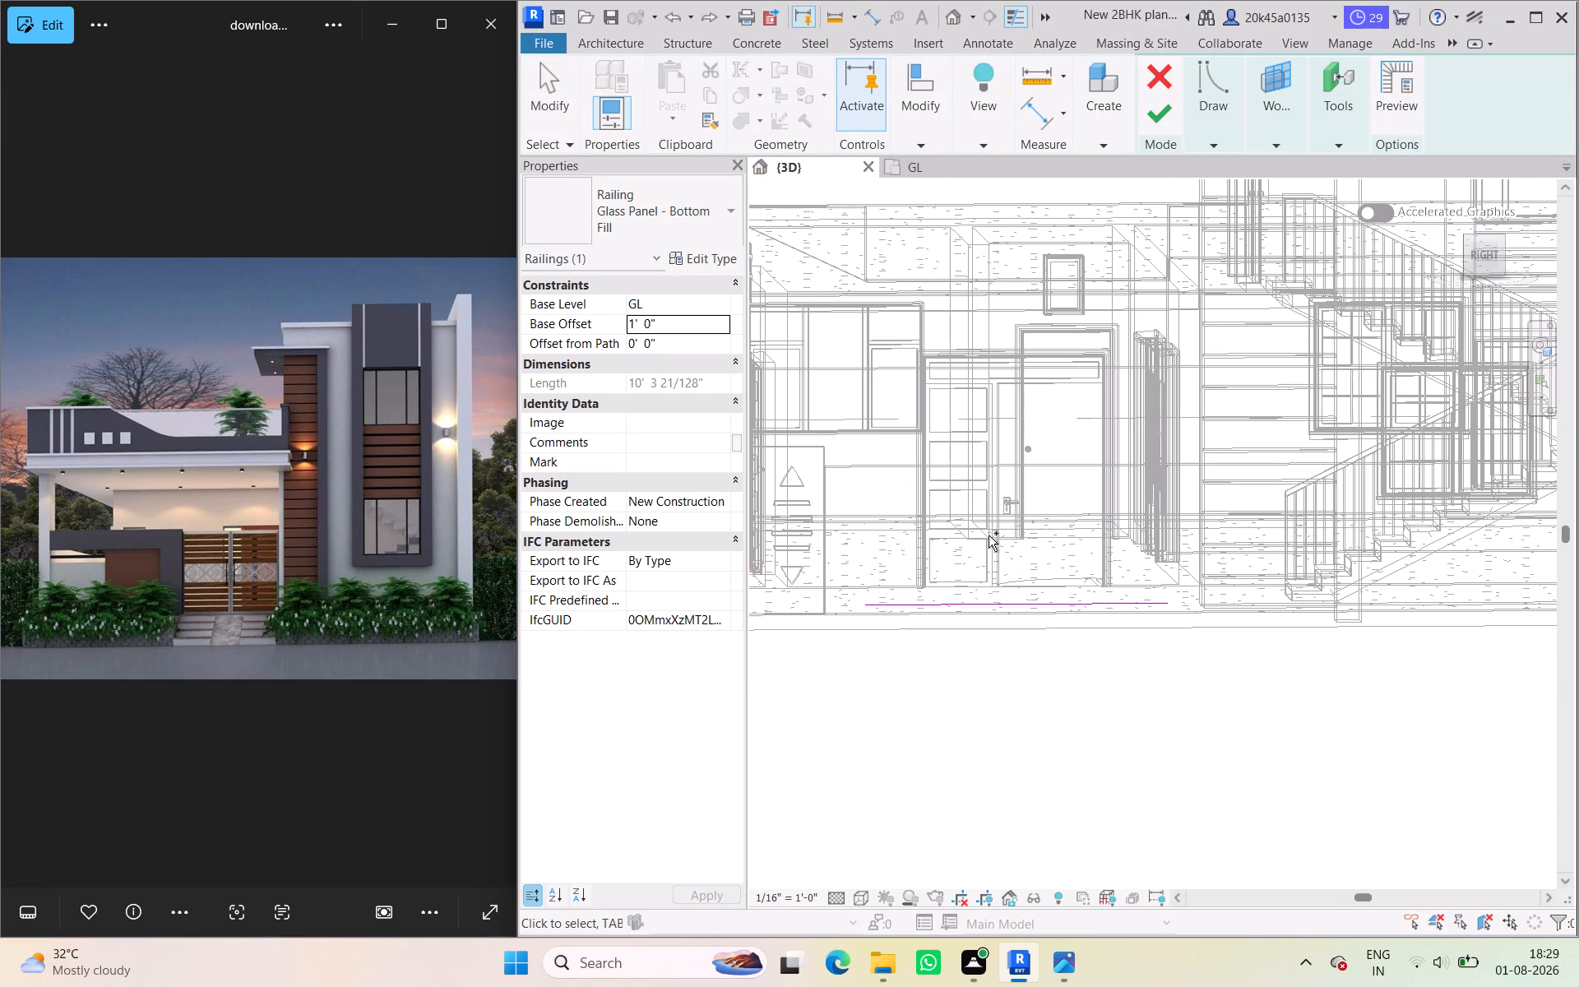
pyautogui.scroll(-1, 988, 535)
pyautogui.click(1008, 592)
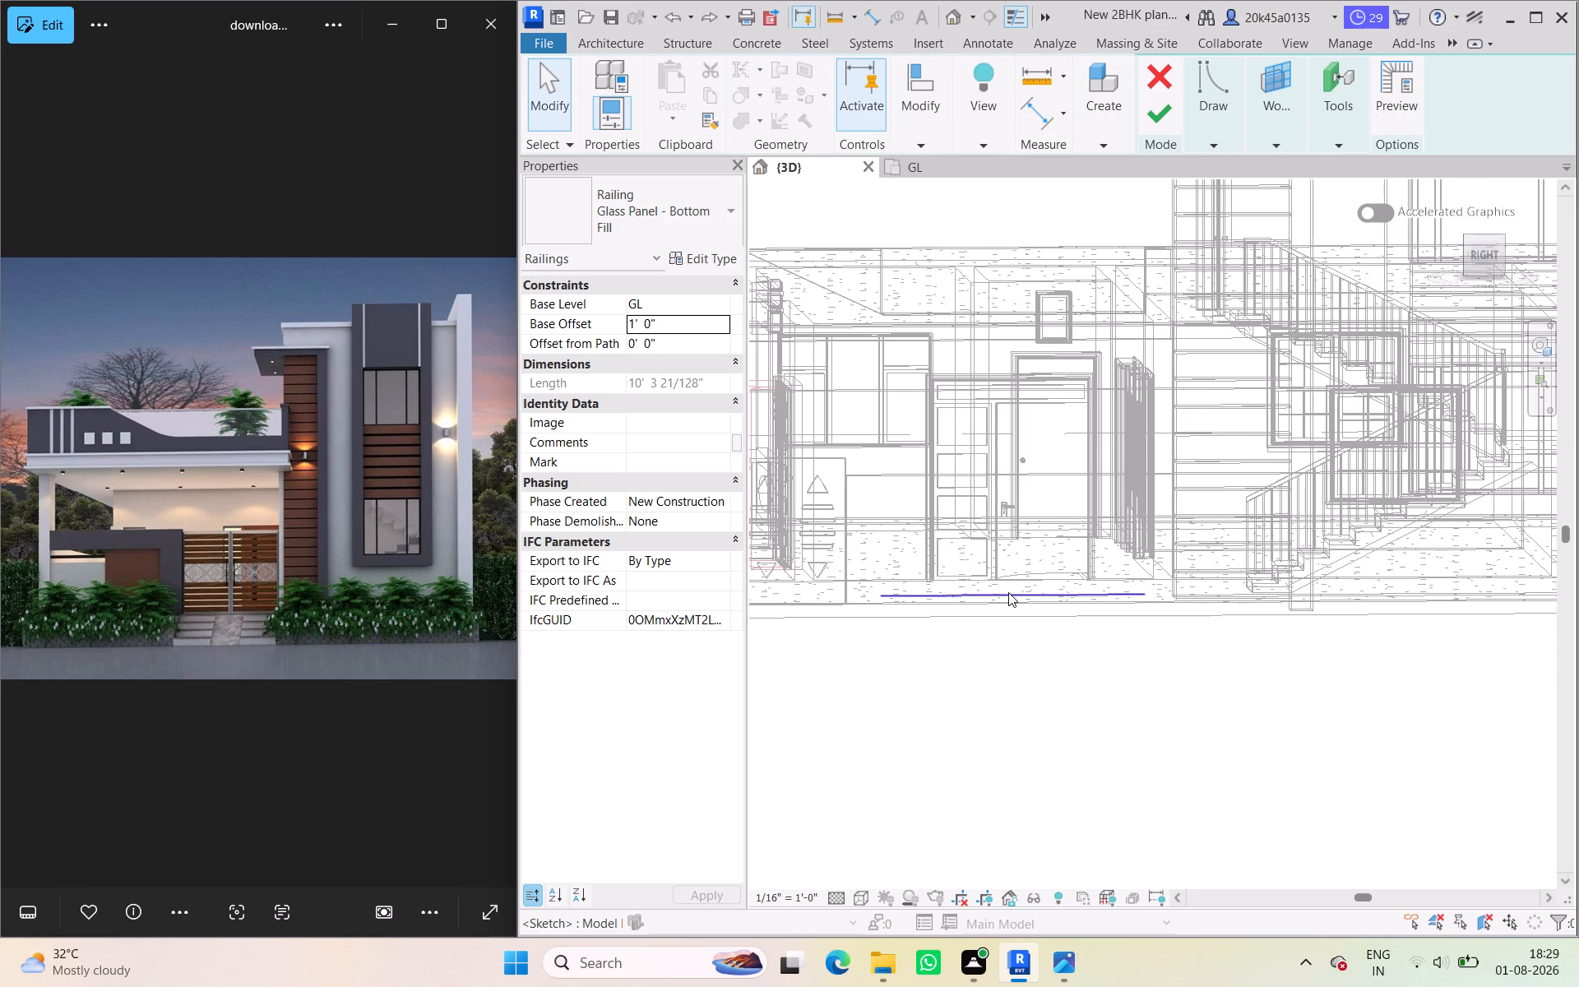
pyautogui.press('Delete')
# Open the 1st floor plan from the Project Browser, showing the front parapet beside the staircase.
pyautogui.rightClick(1119, 631)
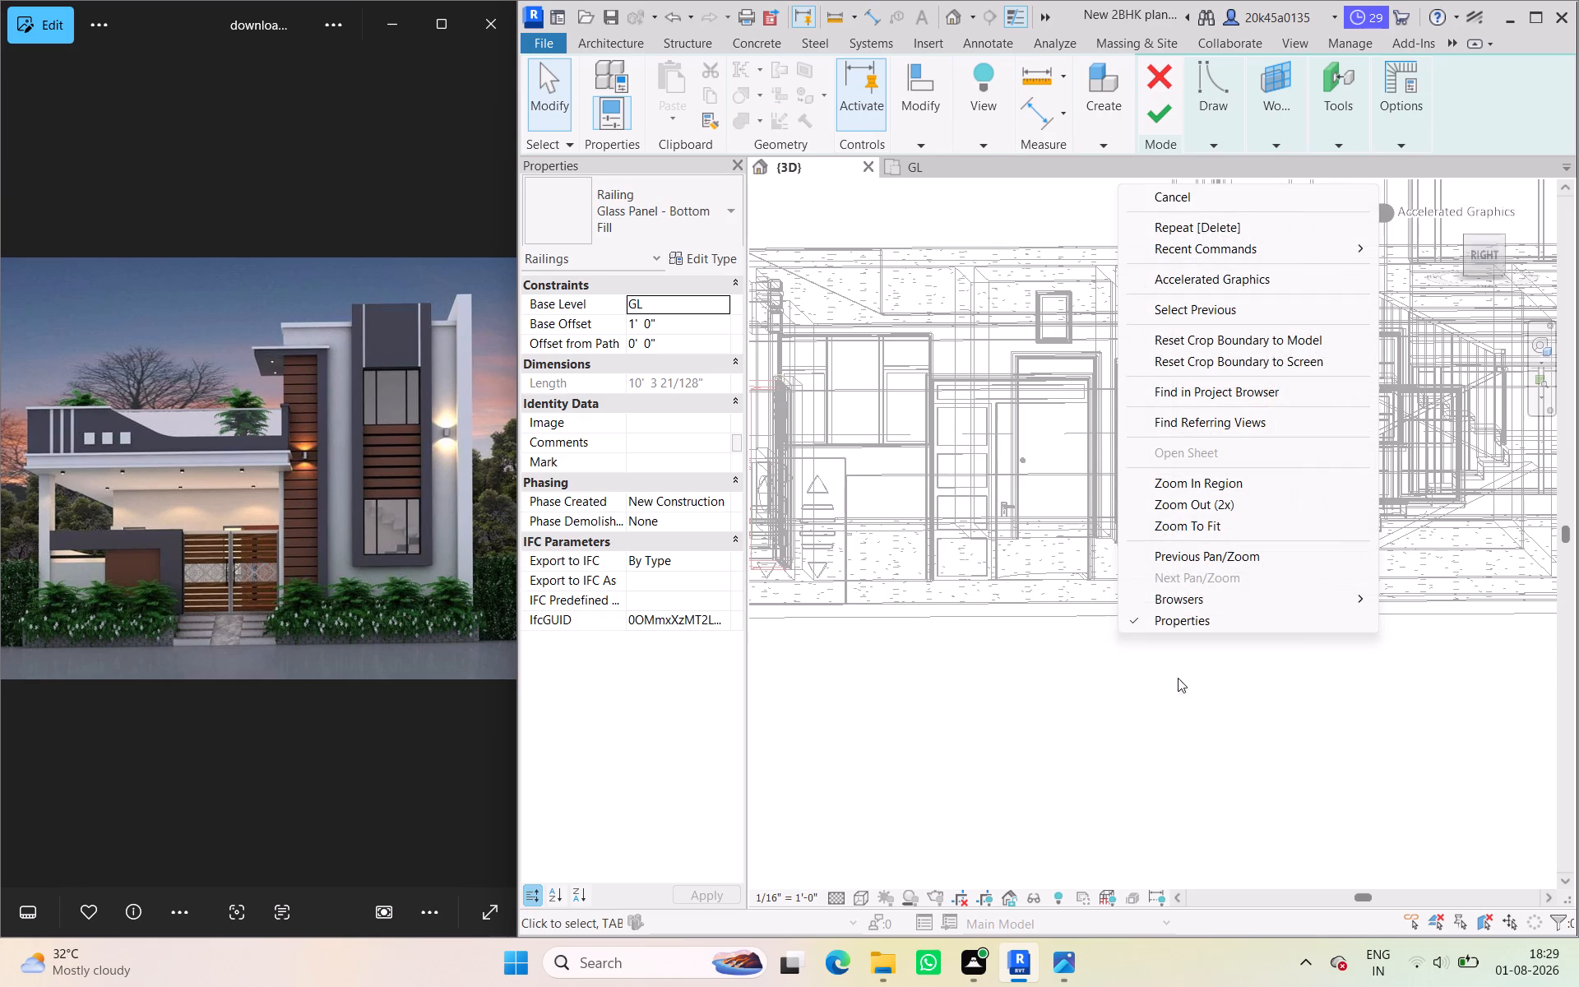
pyautogui.click(1230, 599)
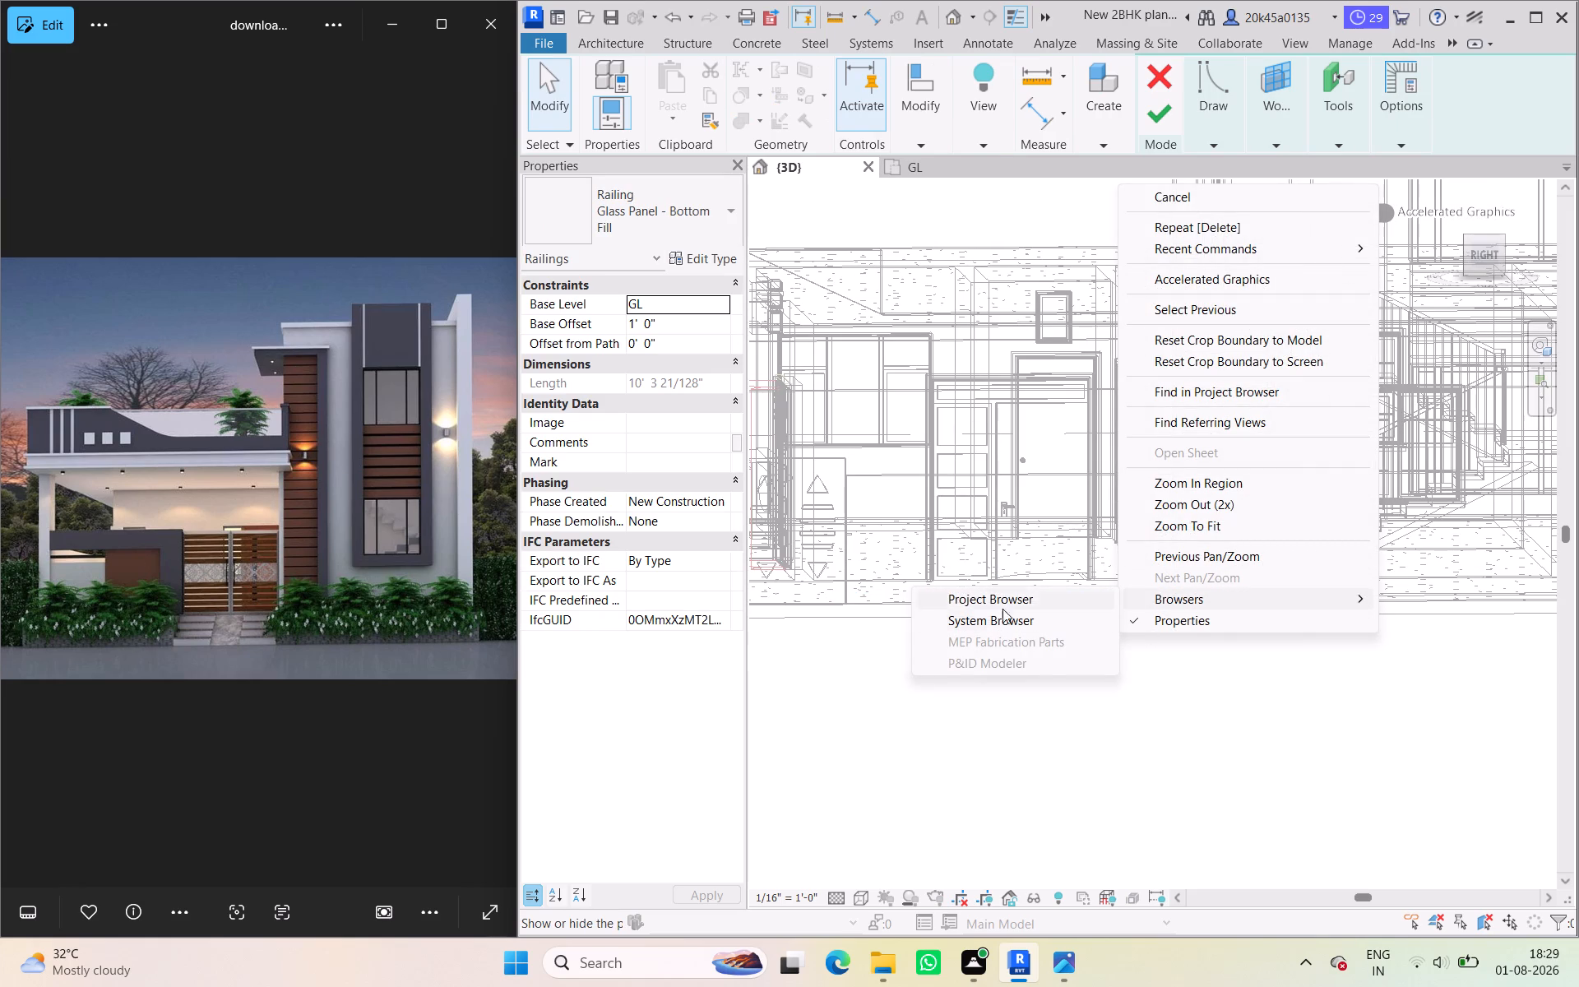
pyautogui.click(988, 595)
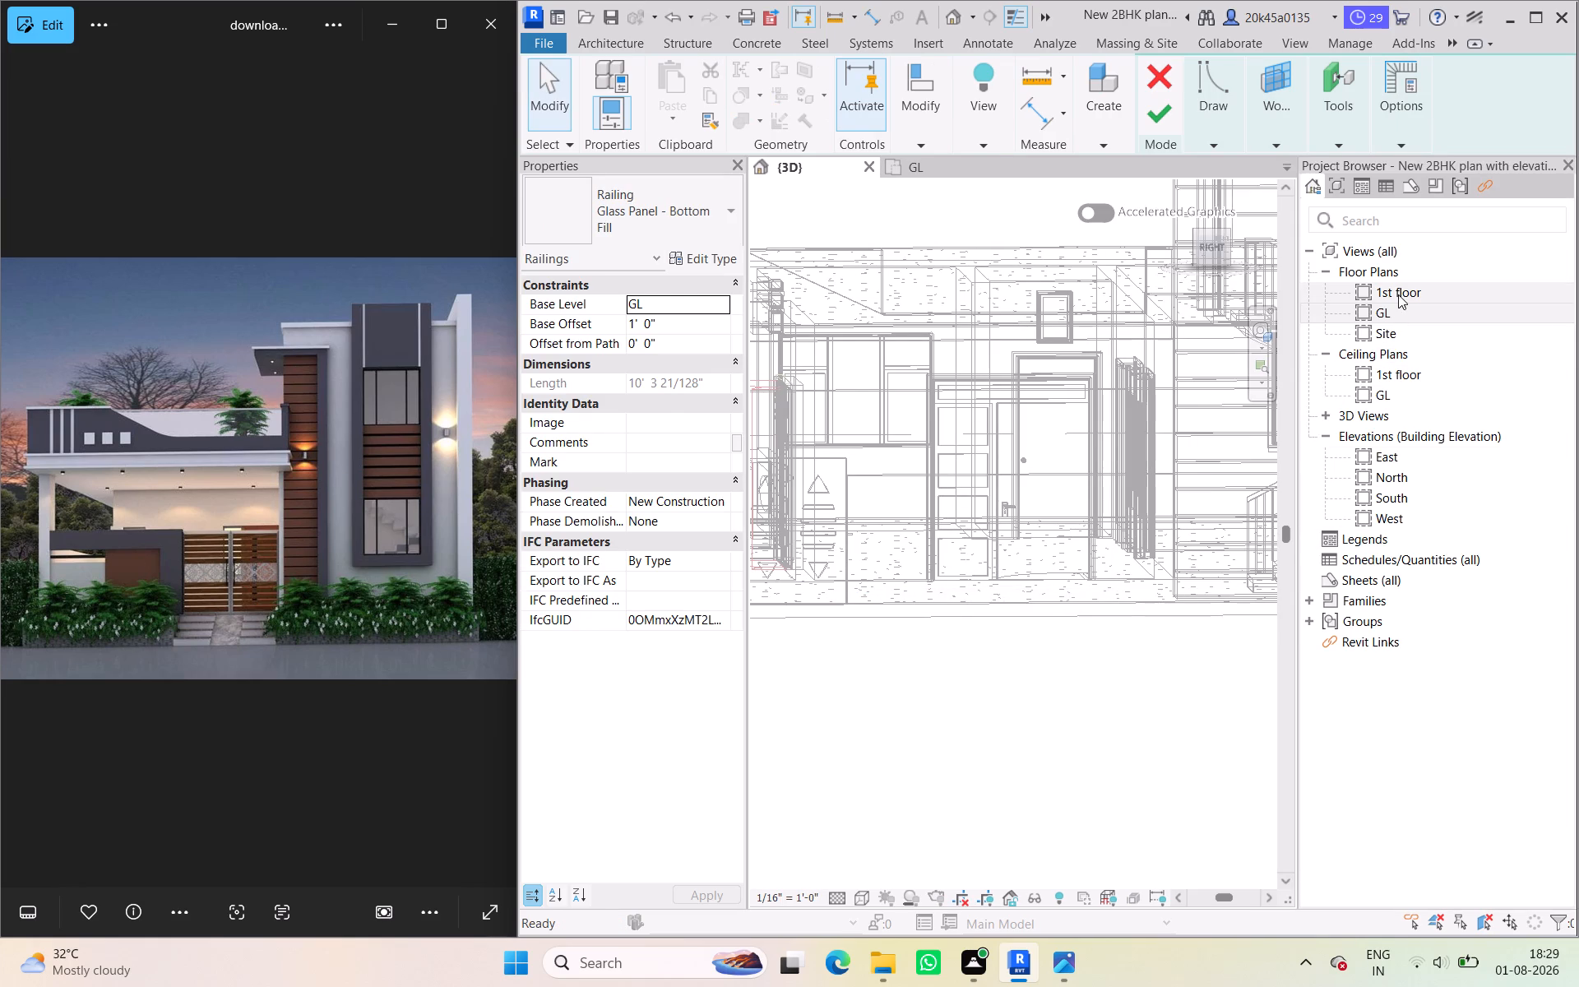
pyautogui.doubleClick(1399, 294)
pyautogui.click(1572, 159)
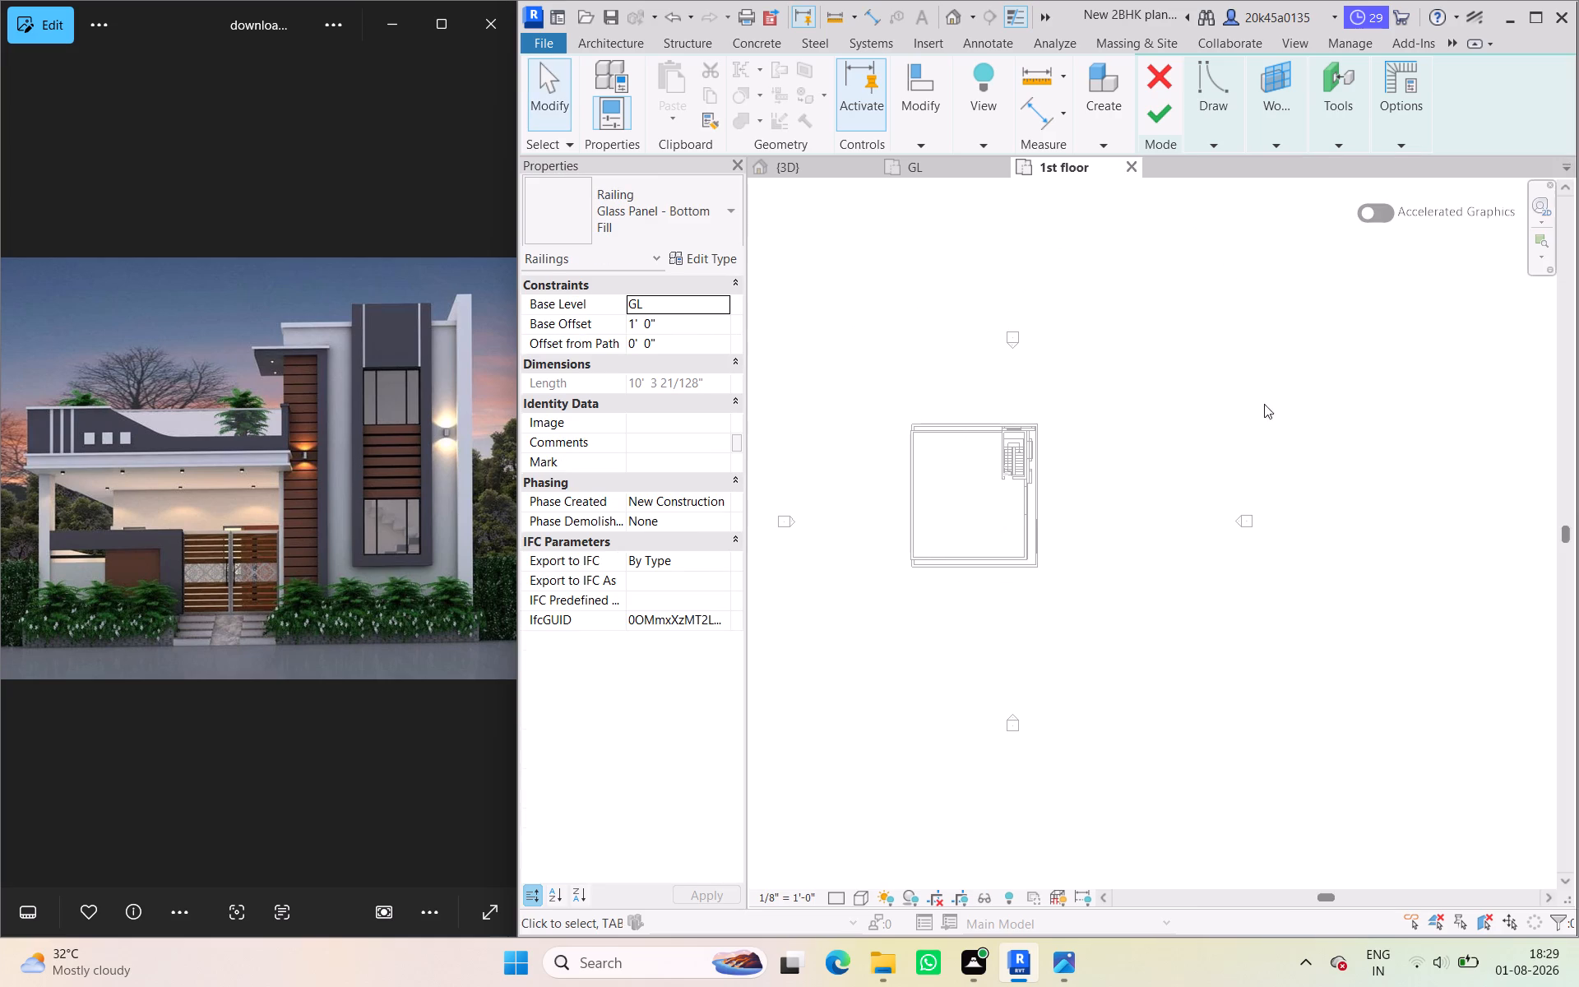
pyautogui.scroll(4, 1040, 496)
pyautogui.scroll(-1, 1166, 540)
pyautogui.scroll(8, 1117, 542)
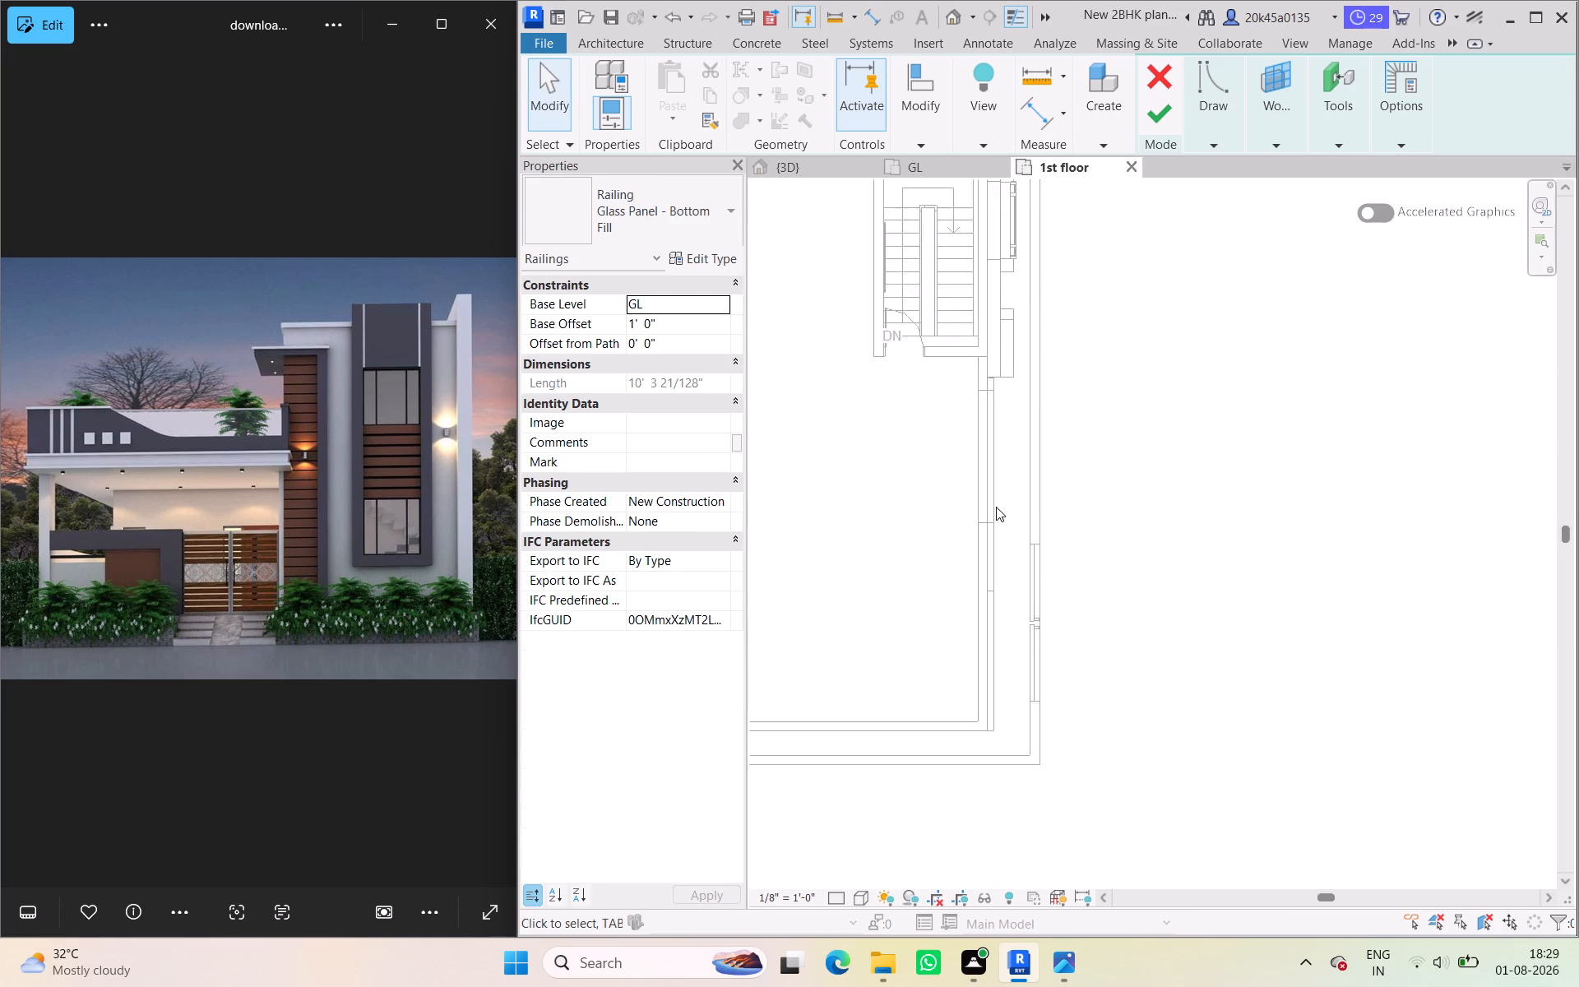
pyautogui.moveTo(1001, 514); pyautogui.dragTo(1092, 683, button='middle')
# Discard the unfinished railing sketch that is based on the GL level.
pyautogui.click(608, 39)
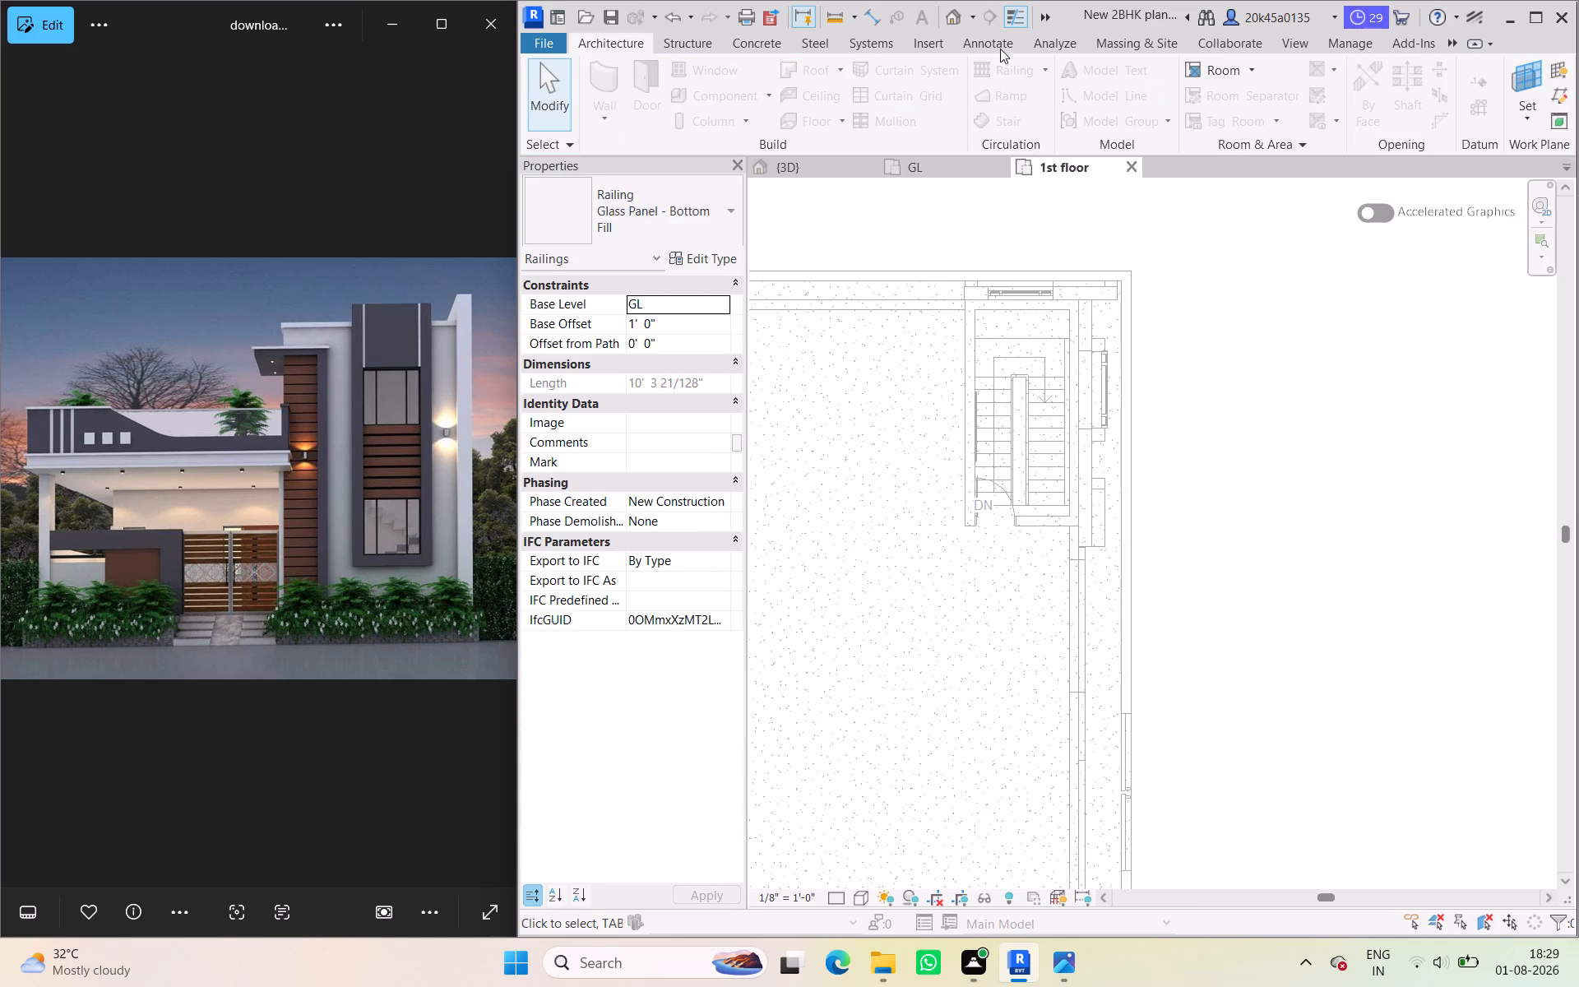
pyautogui.click(1343, 38)
pyautogui.click(1447, 39)
pyautogui.click(1446, 65)
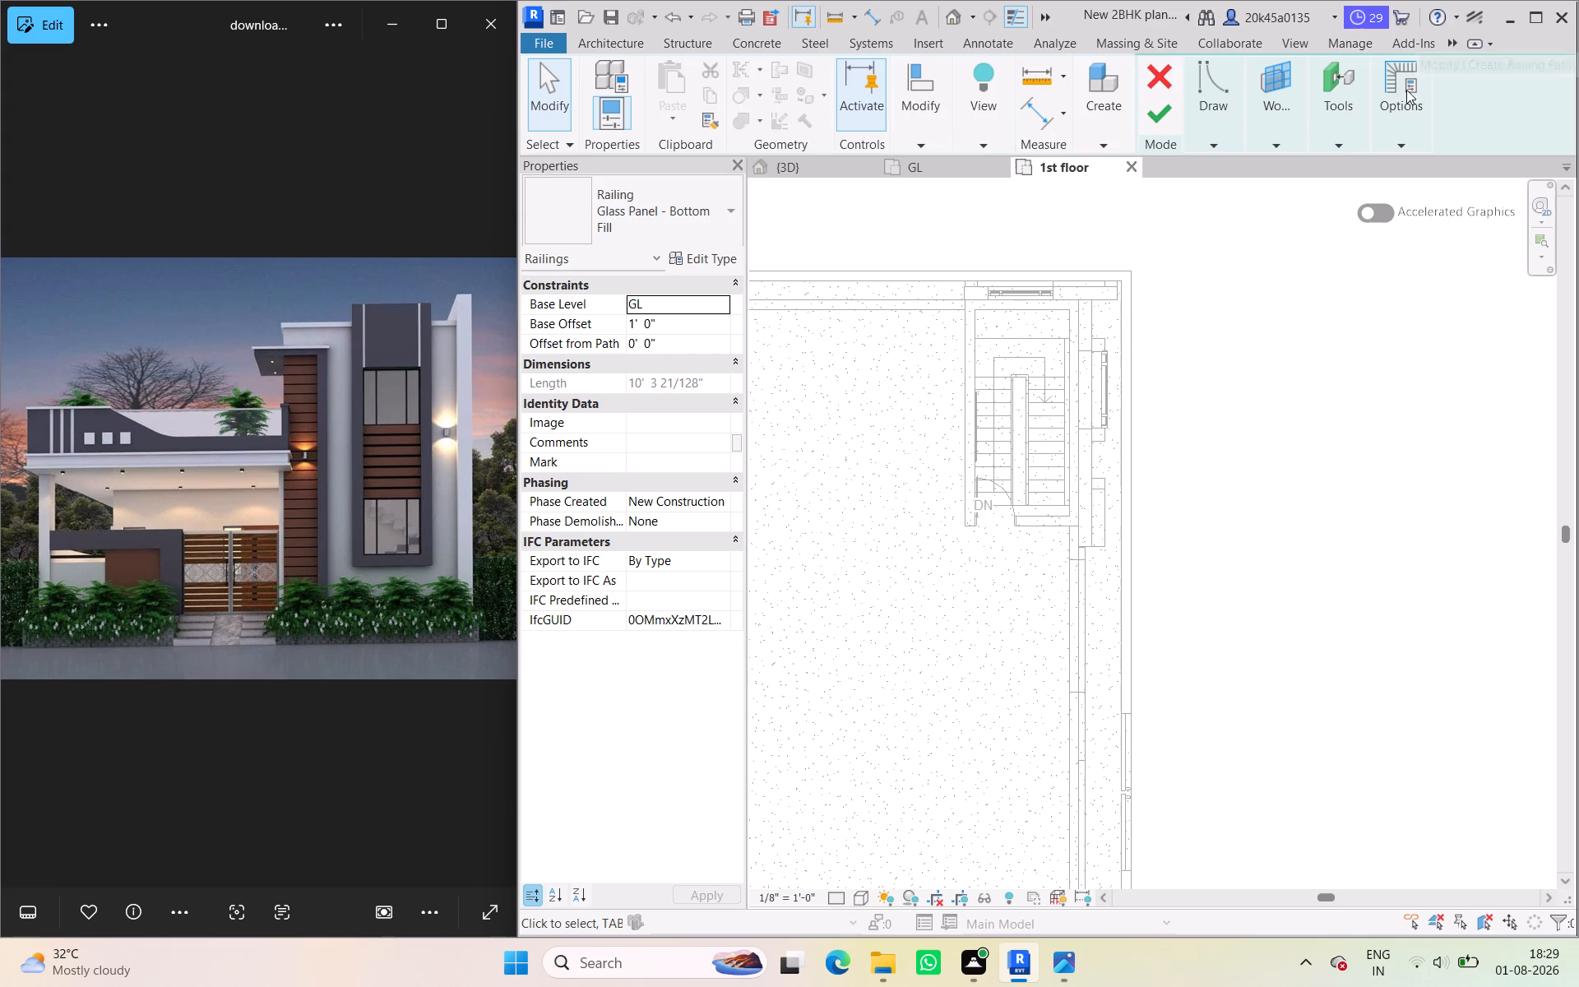
pyautogui.click(1164, 76)
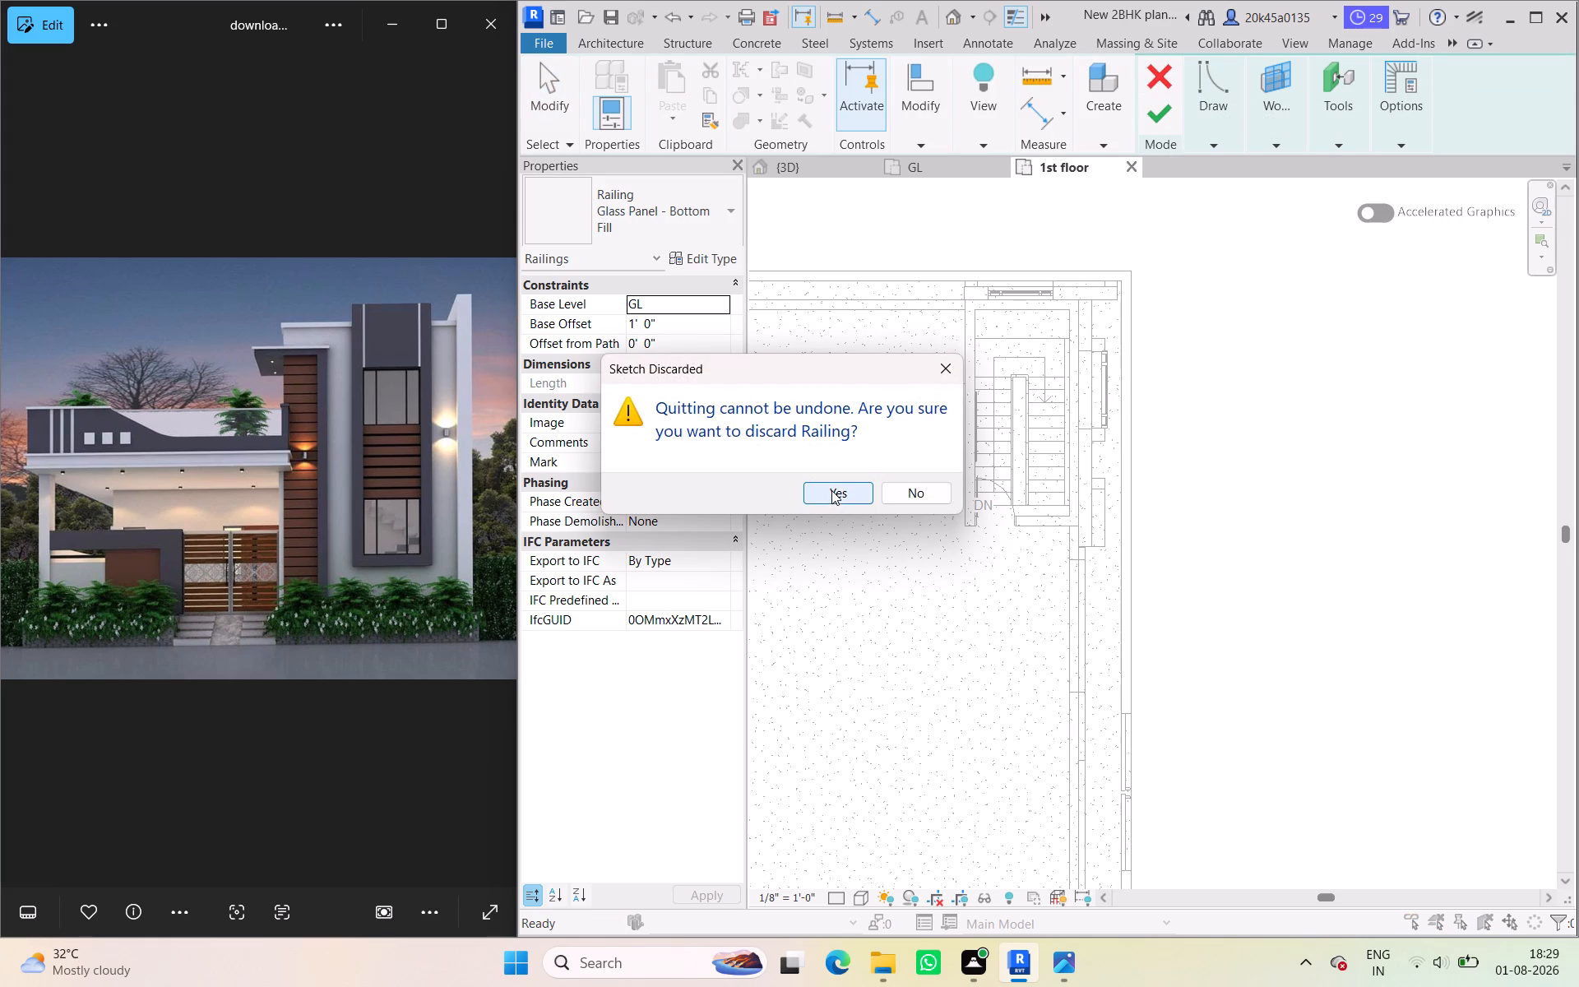
pyautogui.click(919, 491)
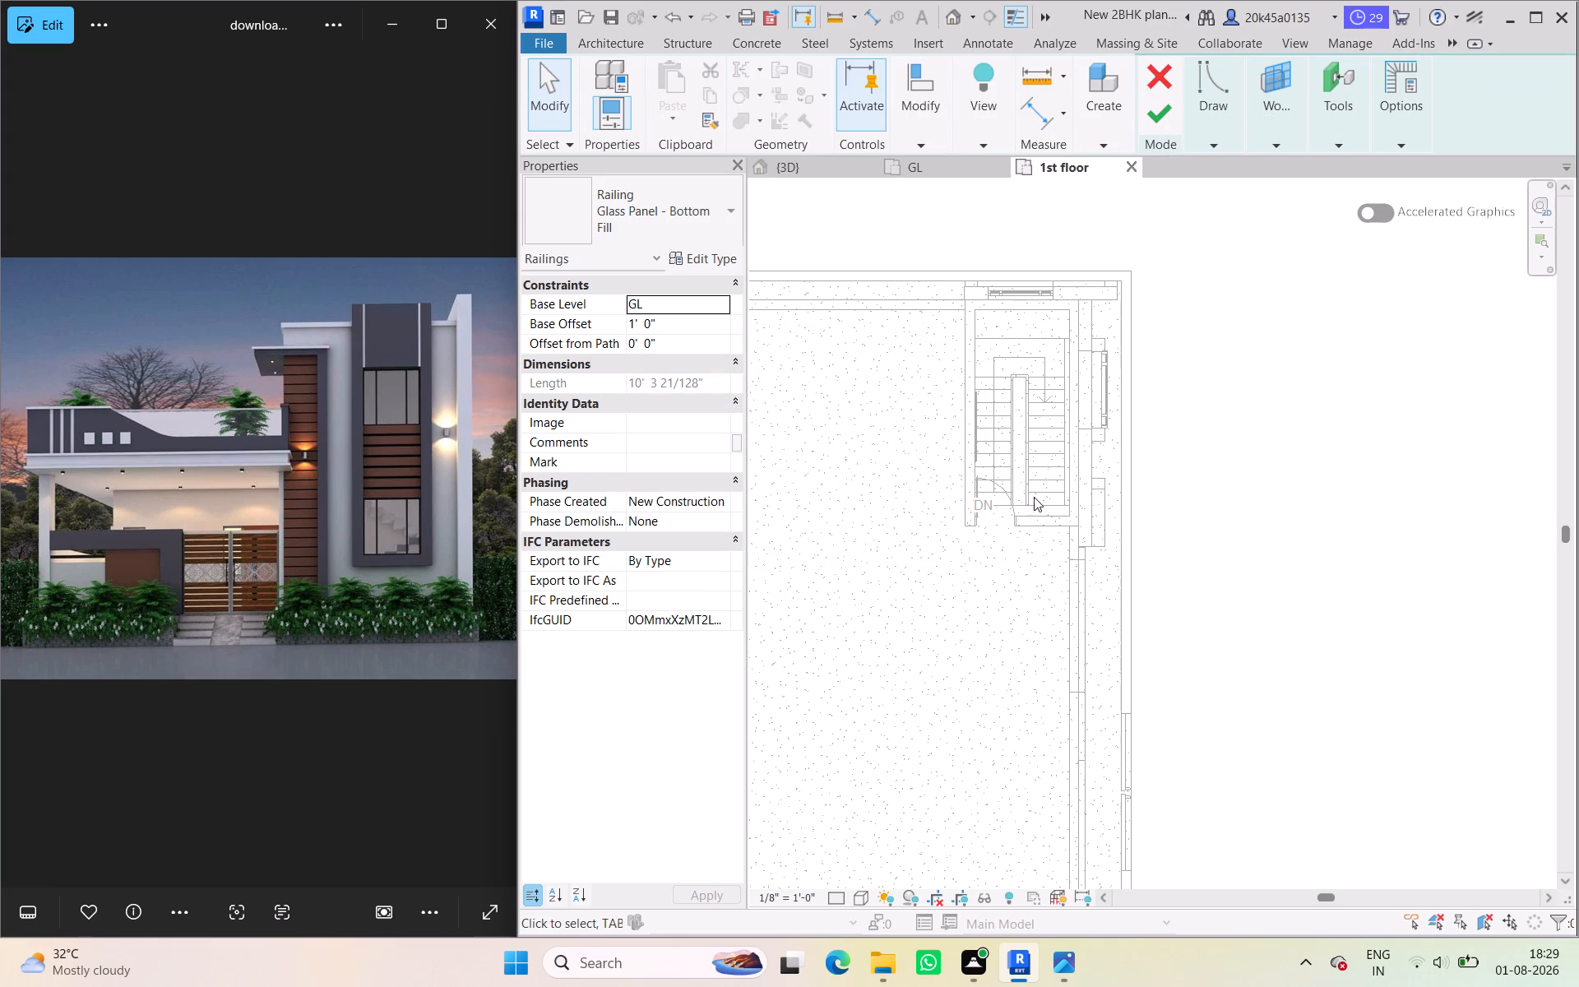
pyautogui.click(1166, 78)
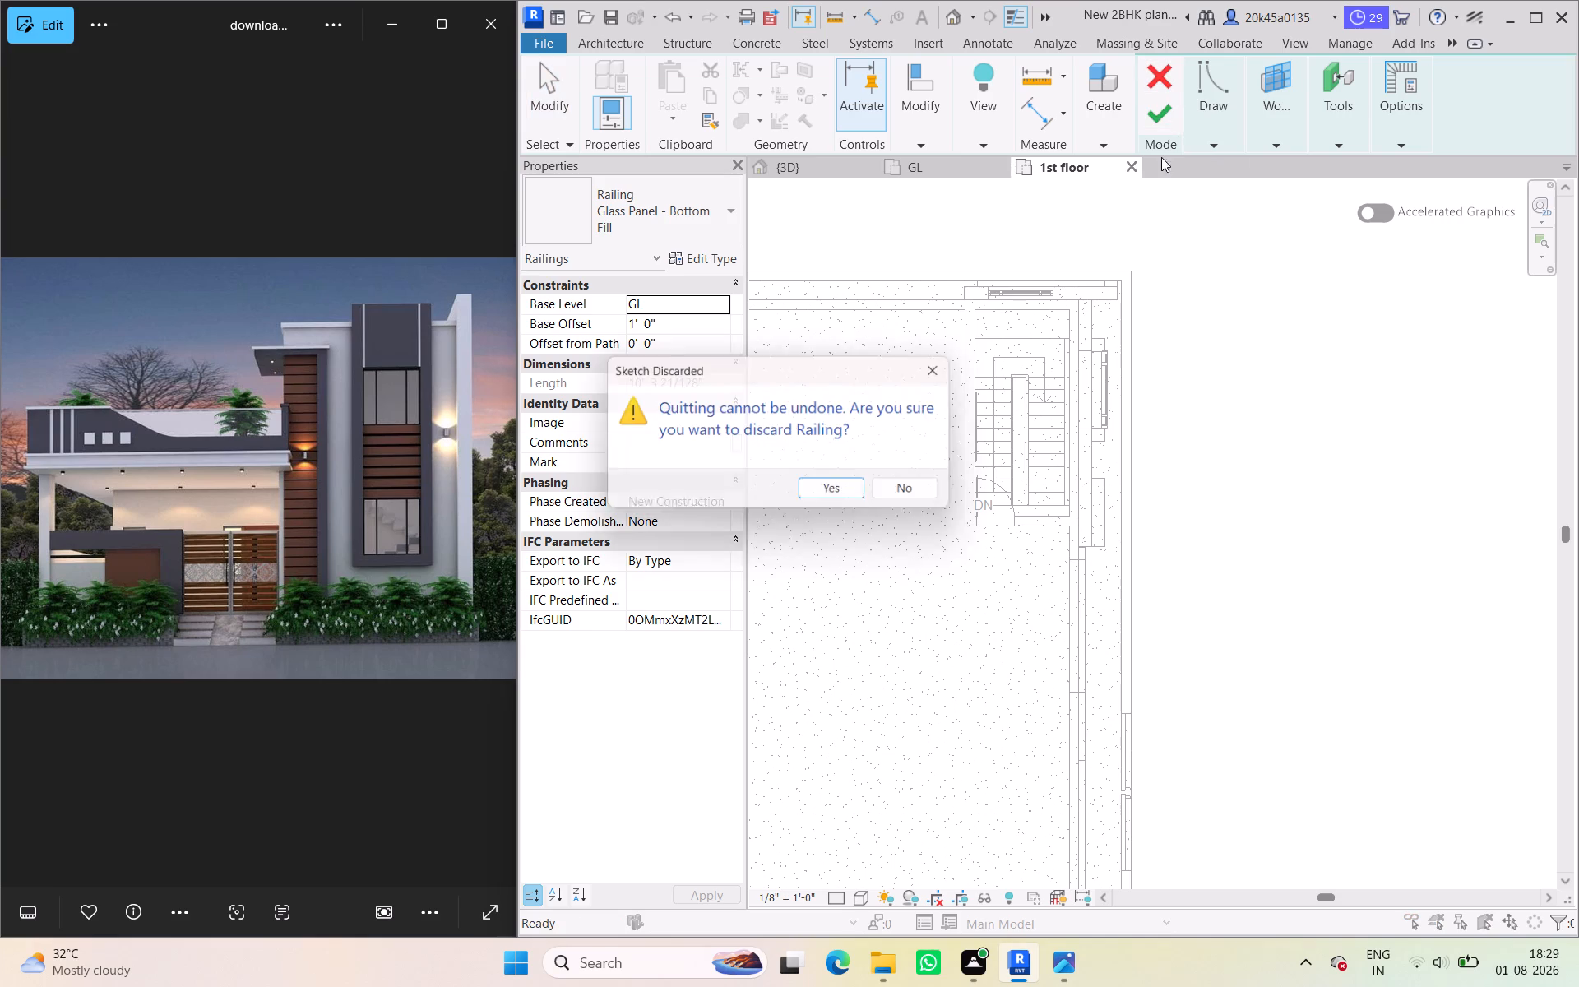
pyautogui.click(835, 483)
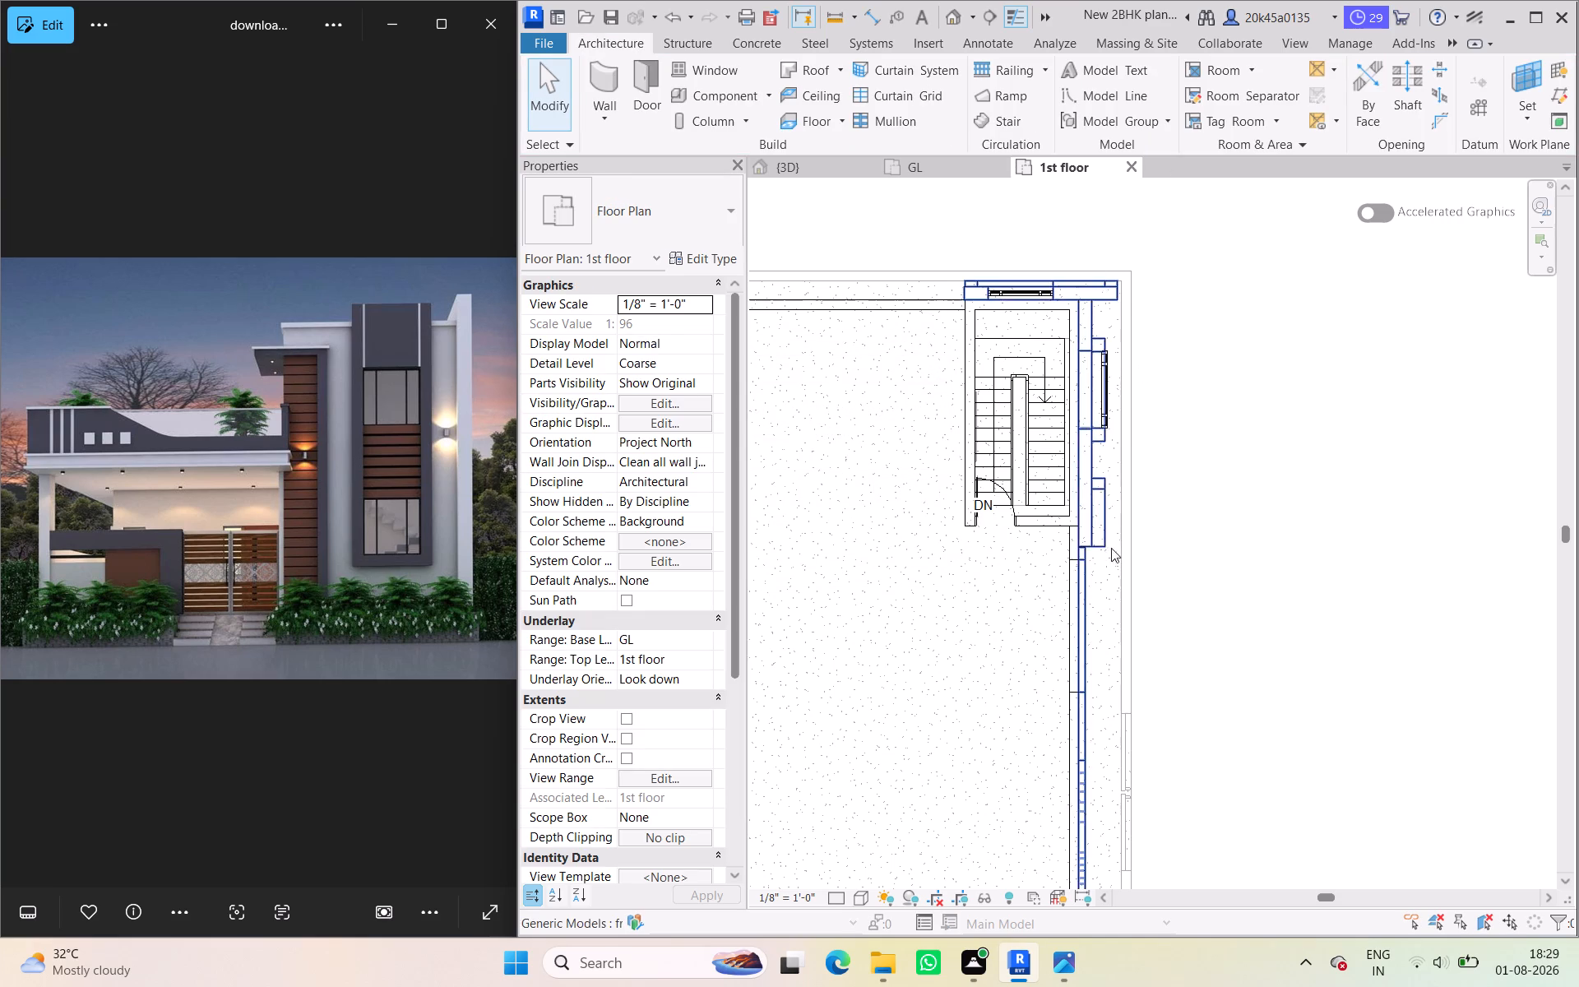
# Create a Glass Panel - Bottom Fill railing on the 1st floor with a straight path about 10' 3" long along the parapet cutout.
pyautogui.scroll(-2, 1114, 553)
pyautogui.moveTo(1117, 554); pyautogui.dragTo(1082, 475, button='middle')
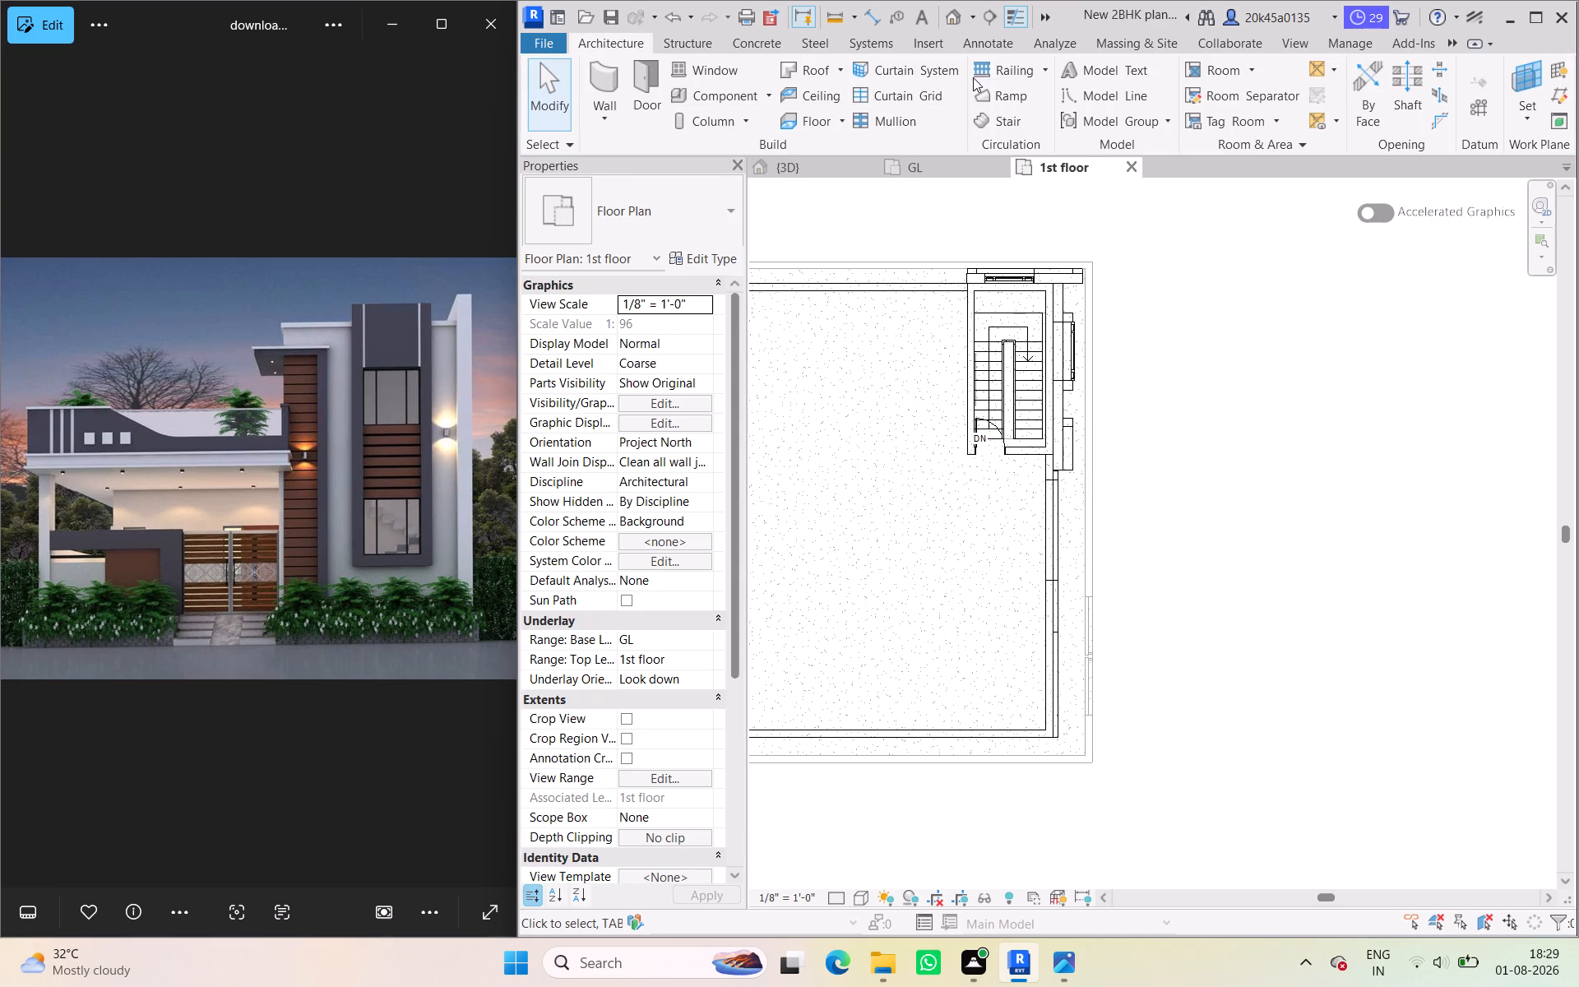
pyautogui.click(1007, 72)
pyautogui.click(623, 210)
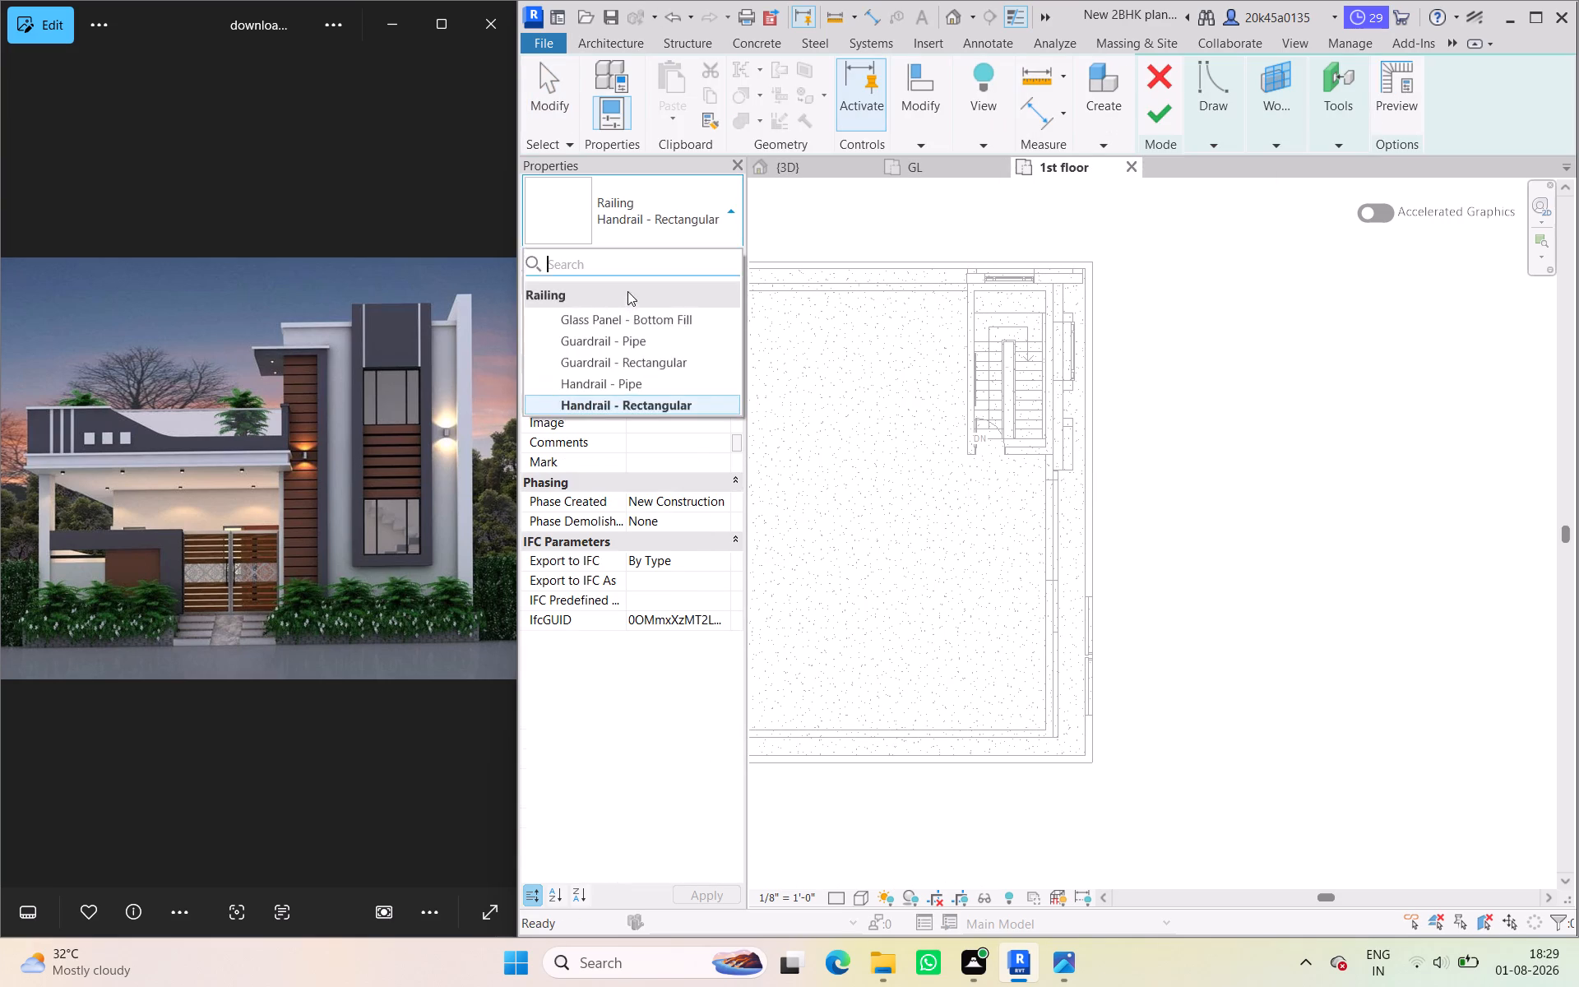
pyautogui.click(625, 313)
pyautogui.scroll(3, 1085, 493)
pyautogui.moveTo(1079, 489); pyautogui.dragTo(1053, 453, button='middle')
pyautogui.scroll(4, 1020, 456)
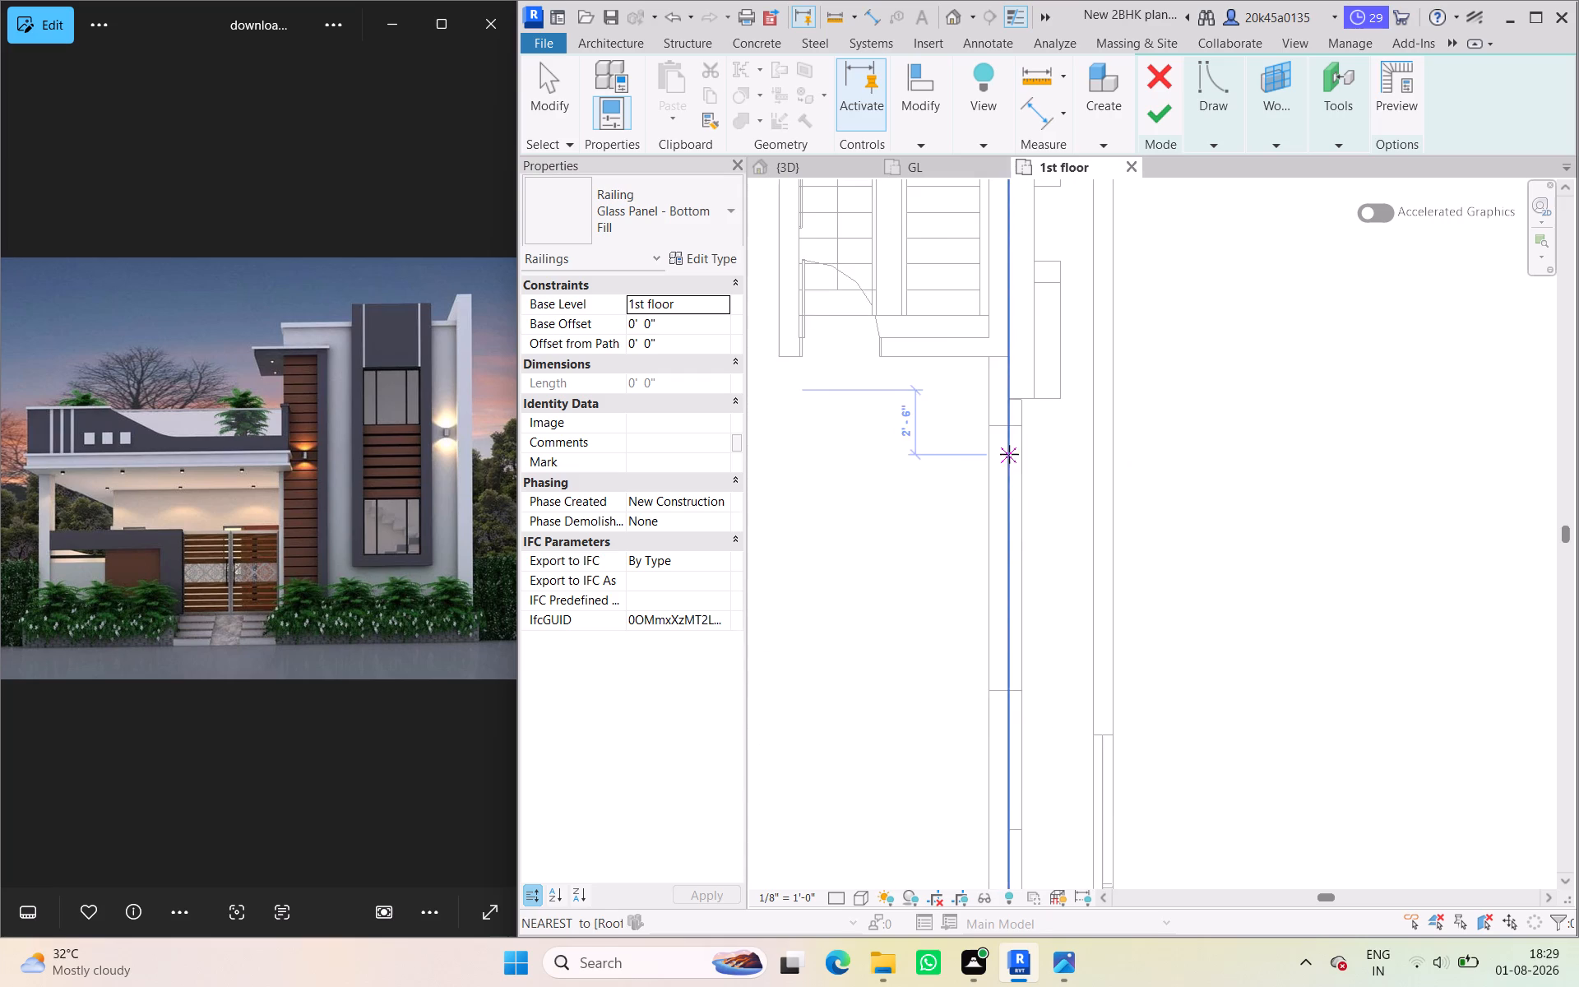
pyautogui.scroll(4, 1000, 429)
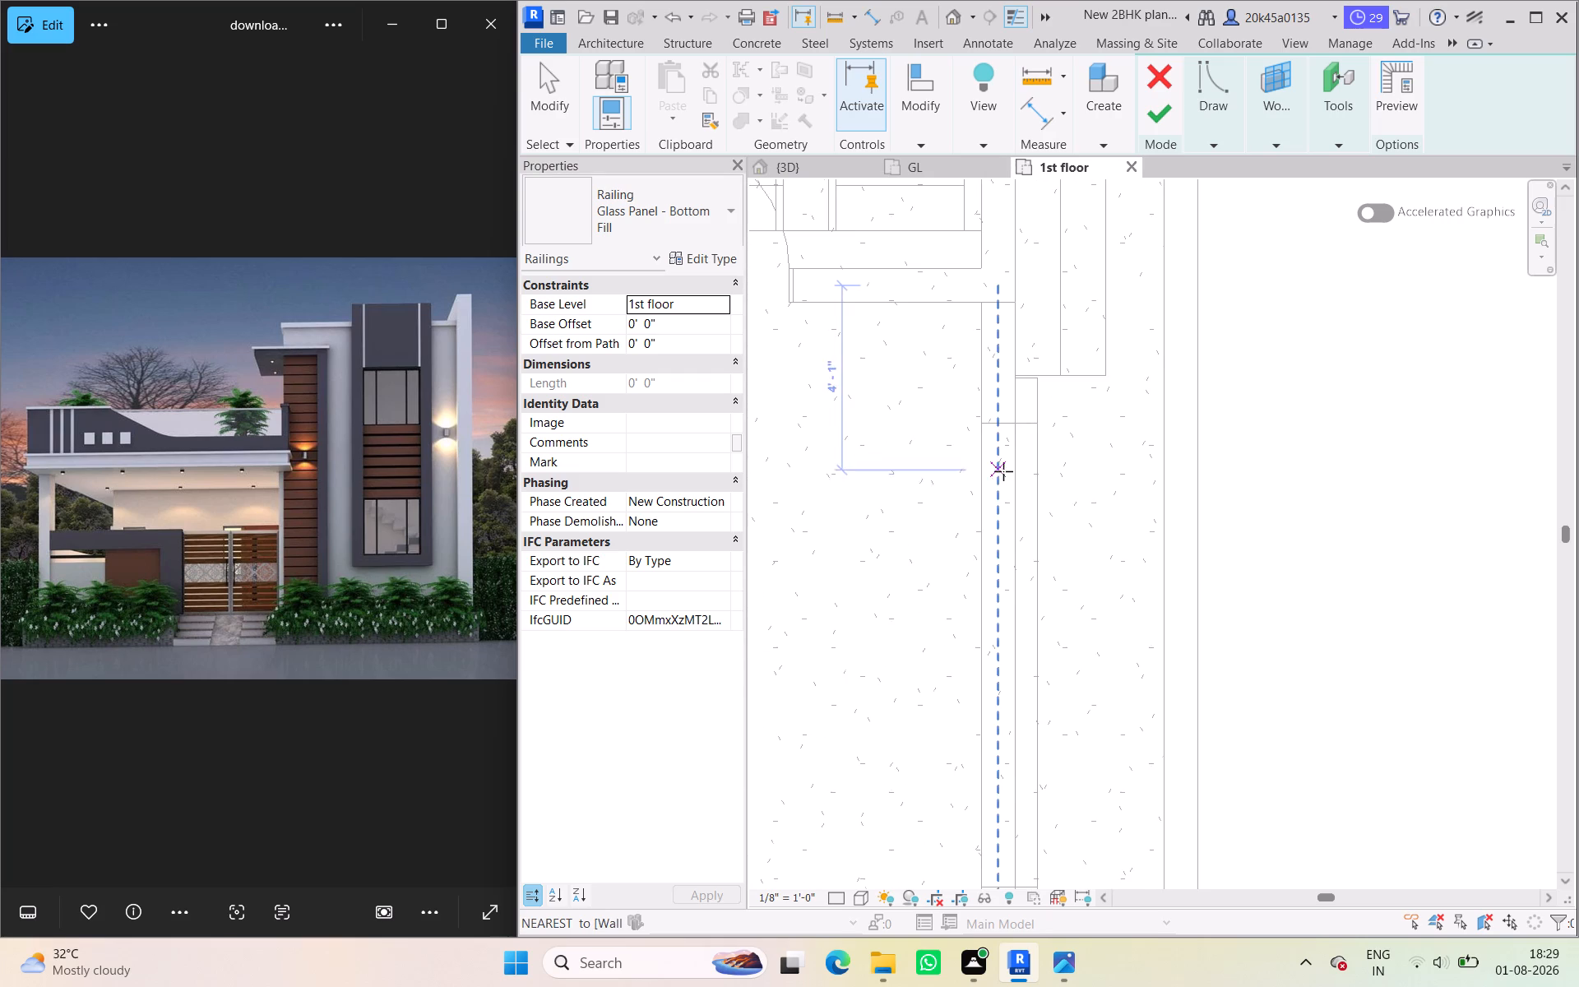
pyautogui.click(1002, 422)
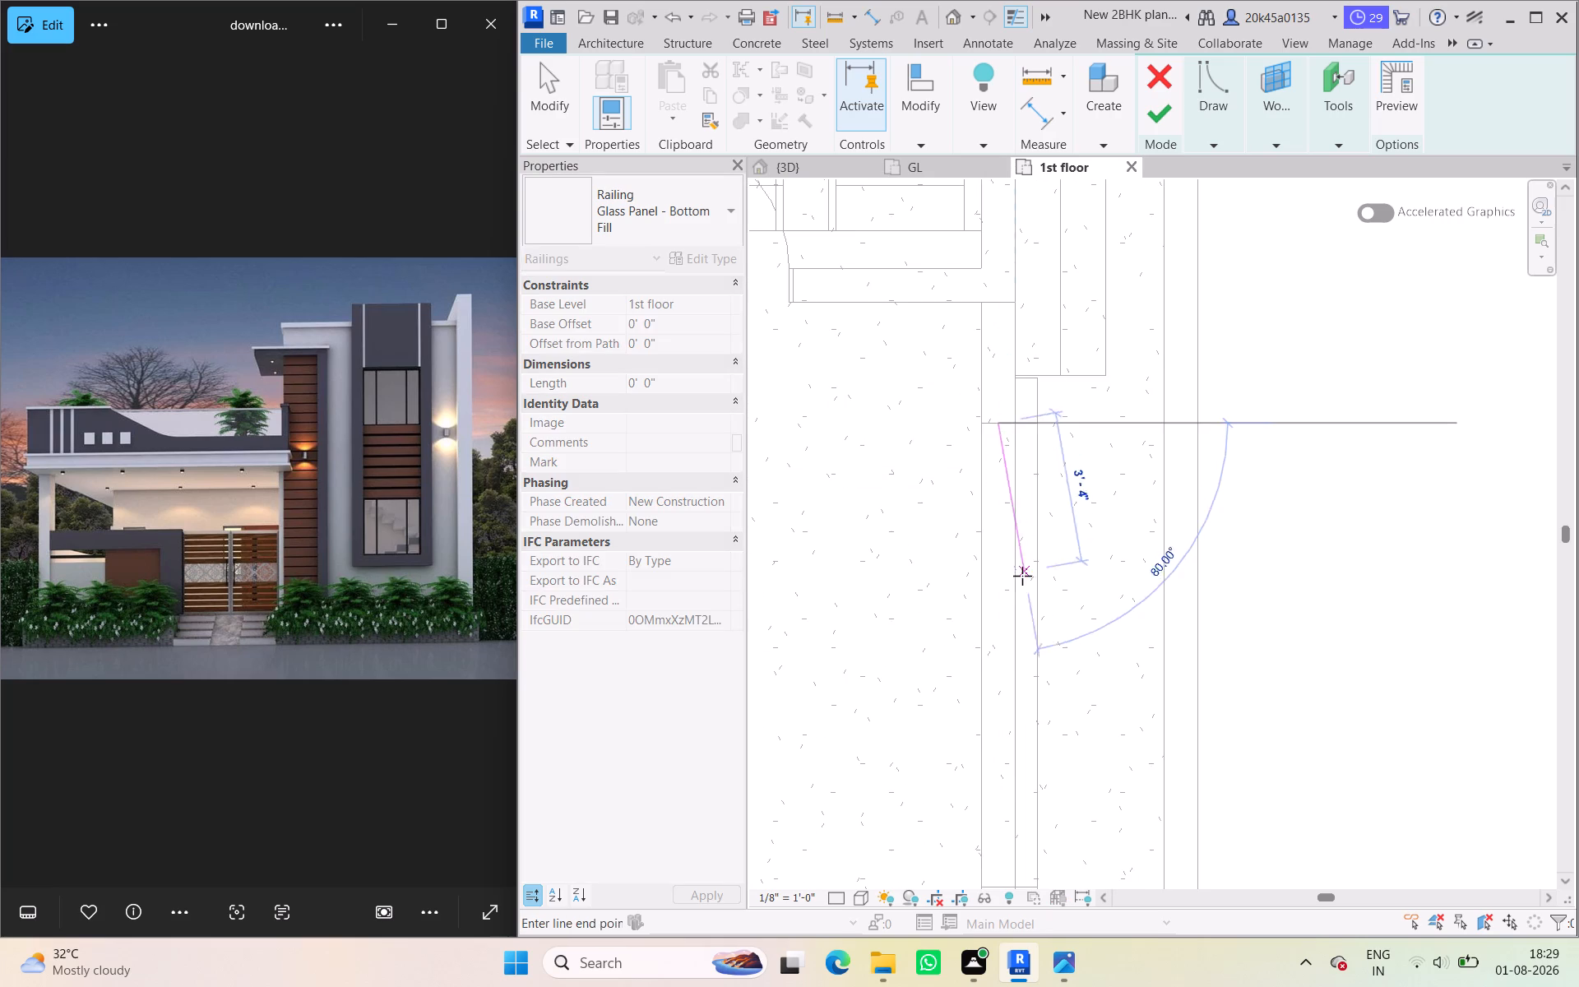
pyautogui.scroll(-1, 1019, 581)
pyautogui.moveTo(1016, 582); pyautogui.dragTo(1007, 435, button='middle')
pyautogui.click(995, 699)
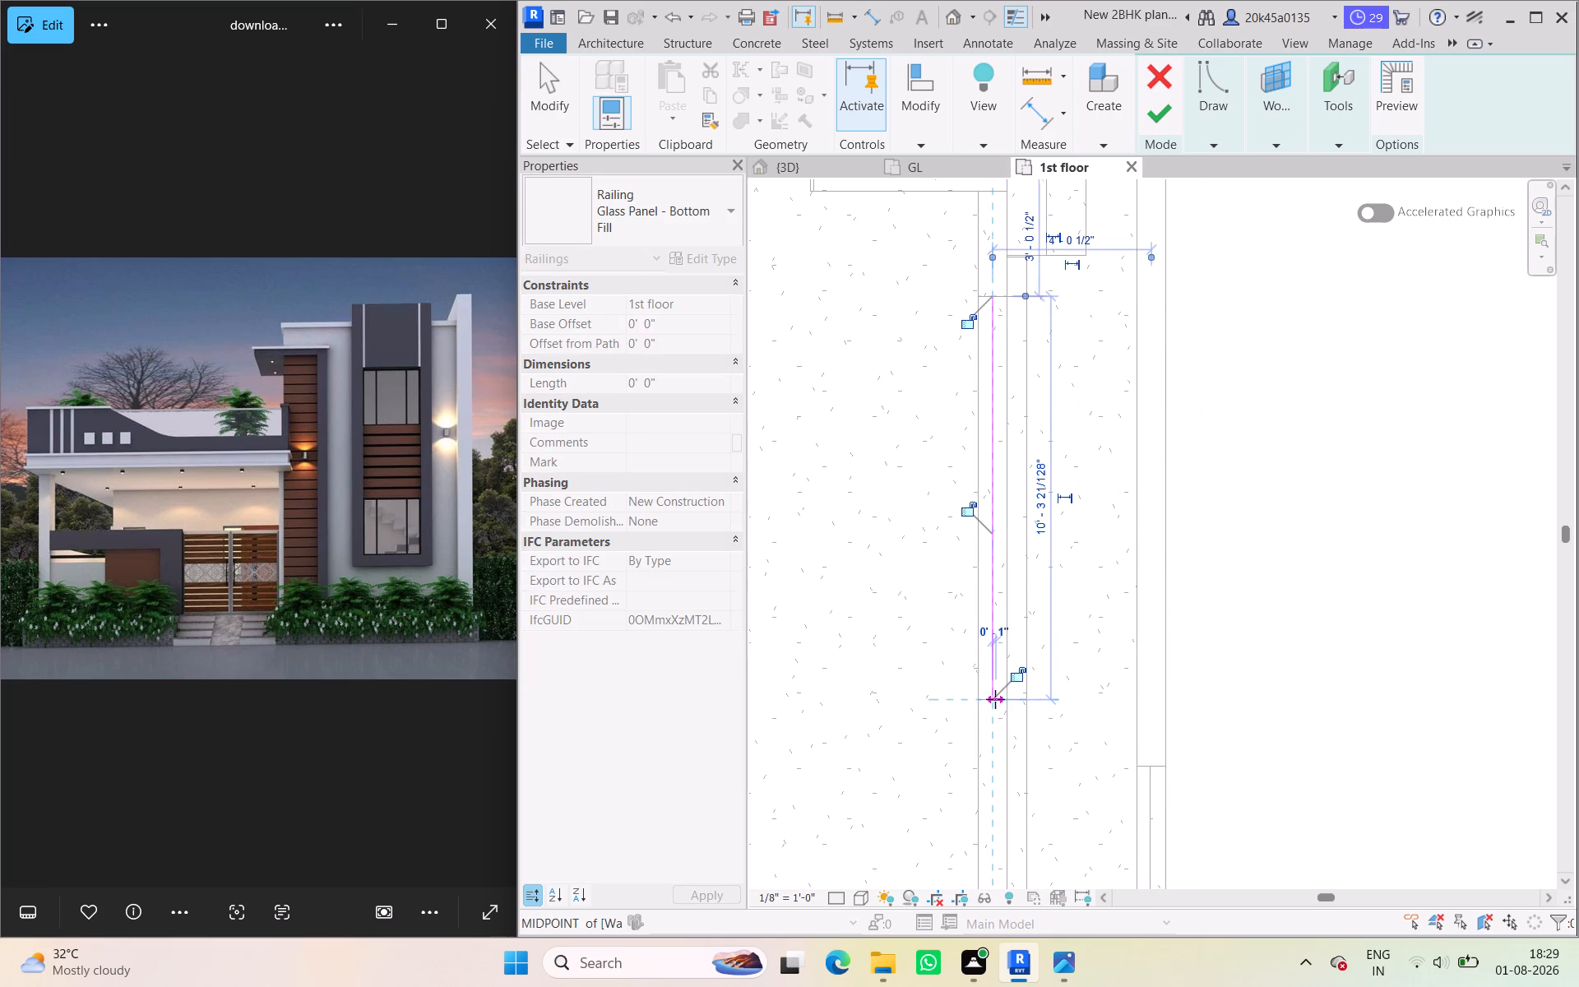
pyautogui.click(555, 95)
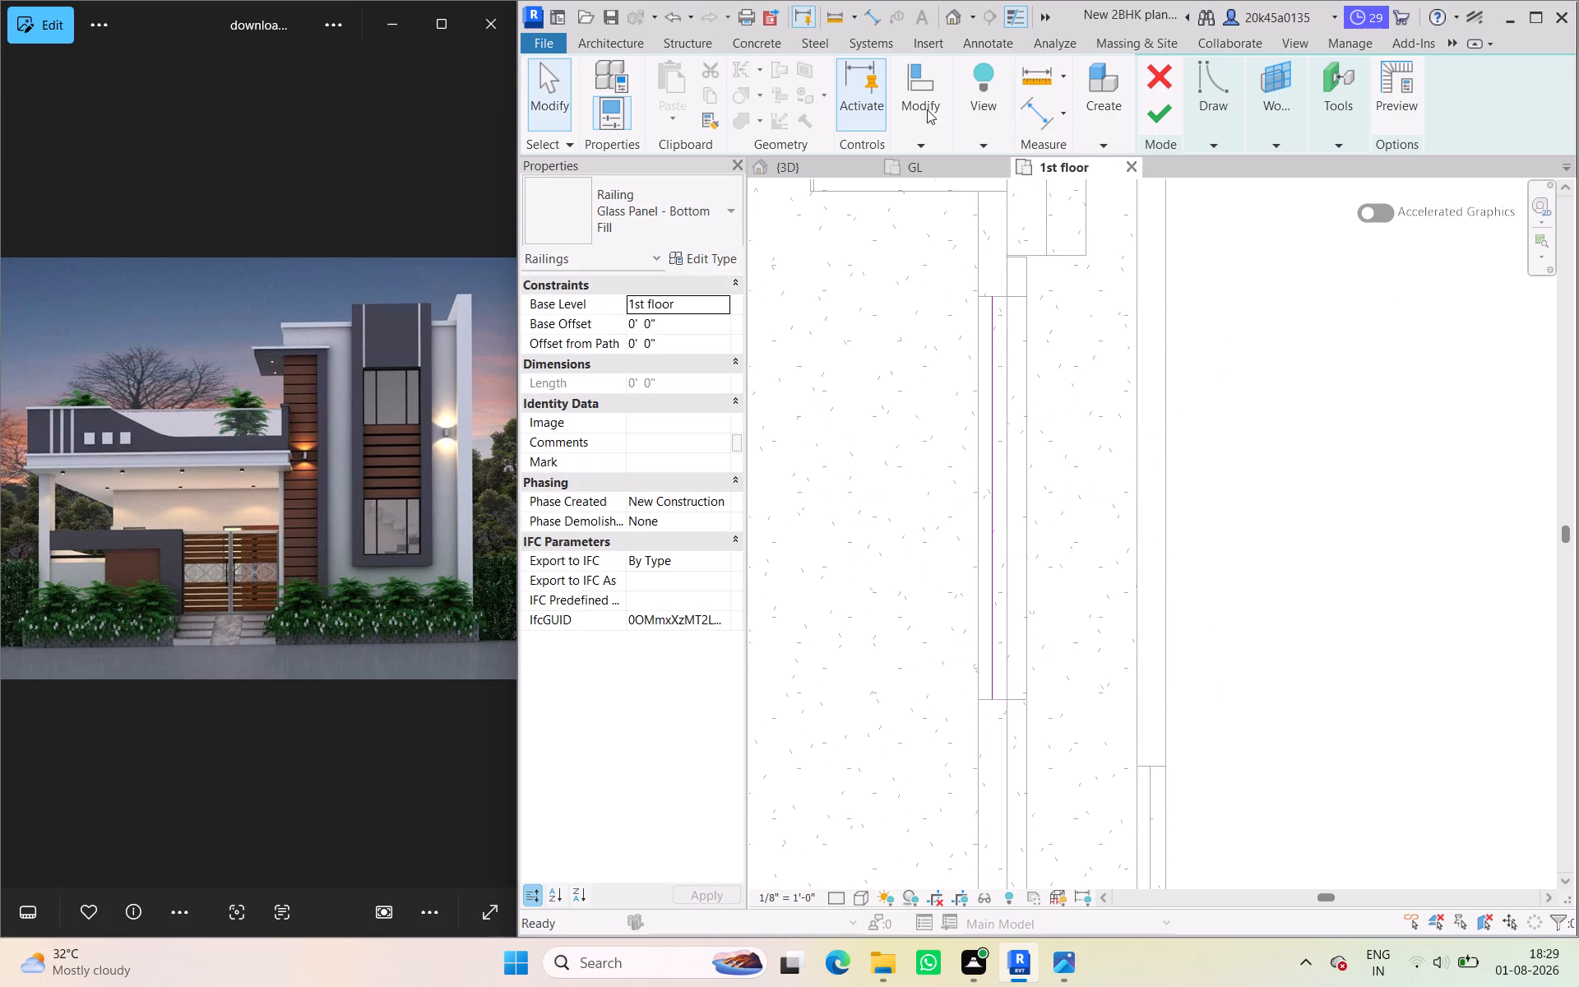
pyautogui.click(1155, 113)
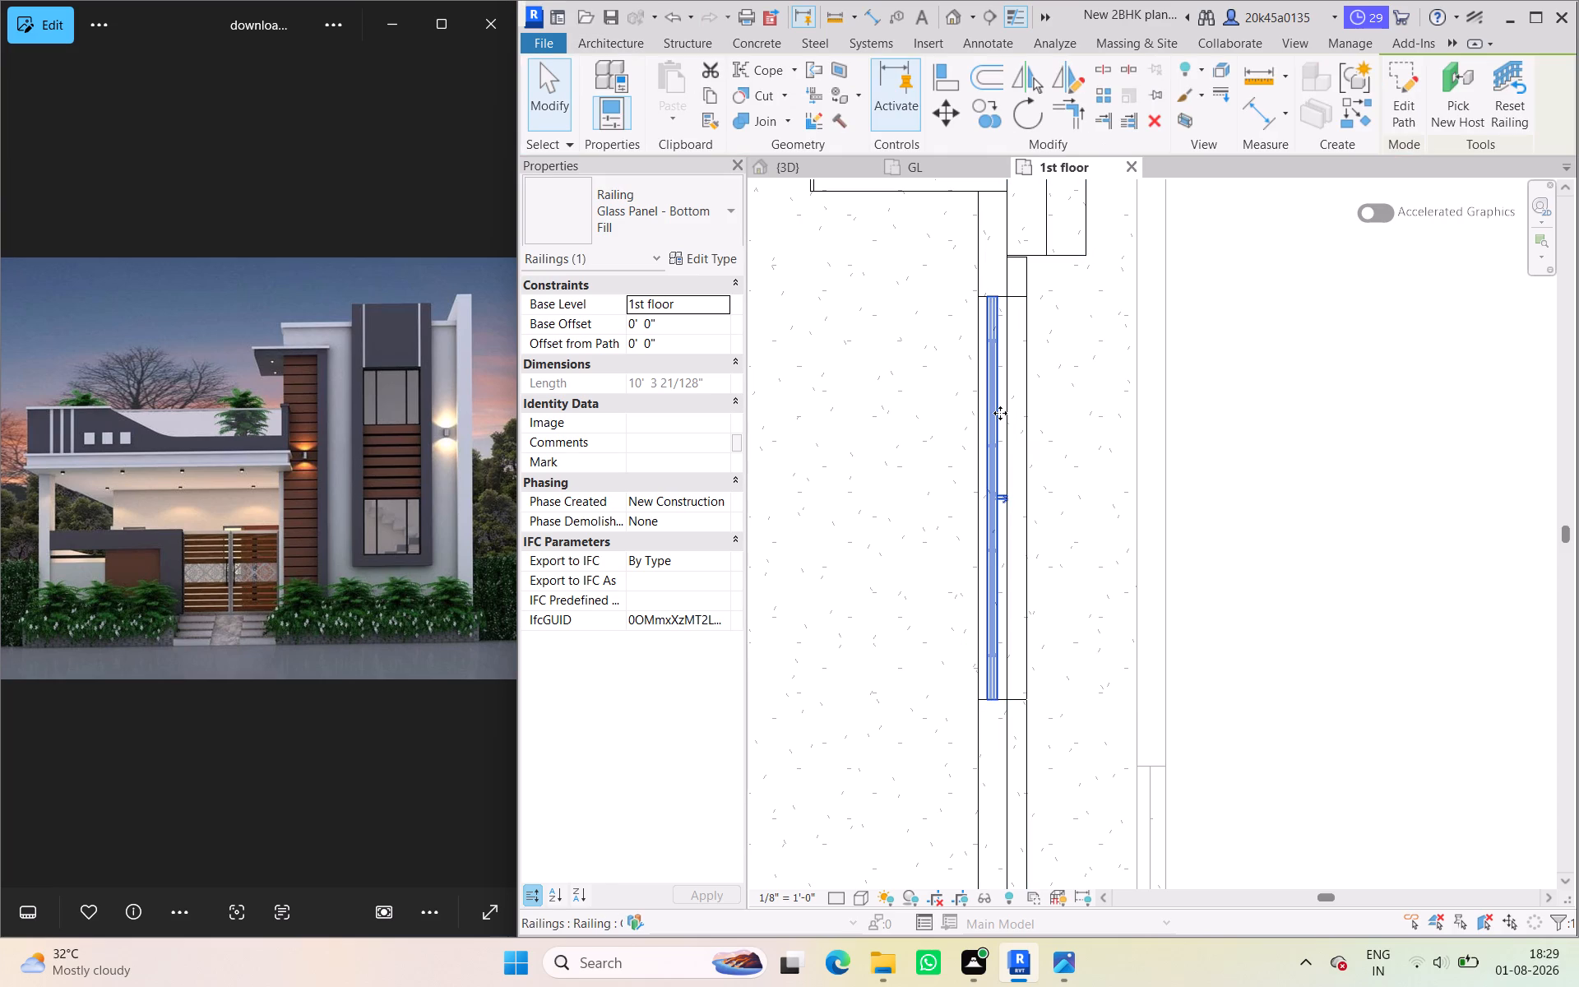
# Set the new parapet railing's base offset to 1' 0".
pyautogui.click(1000, 413)
pyautogui.click(681, 327)
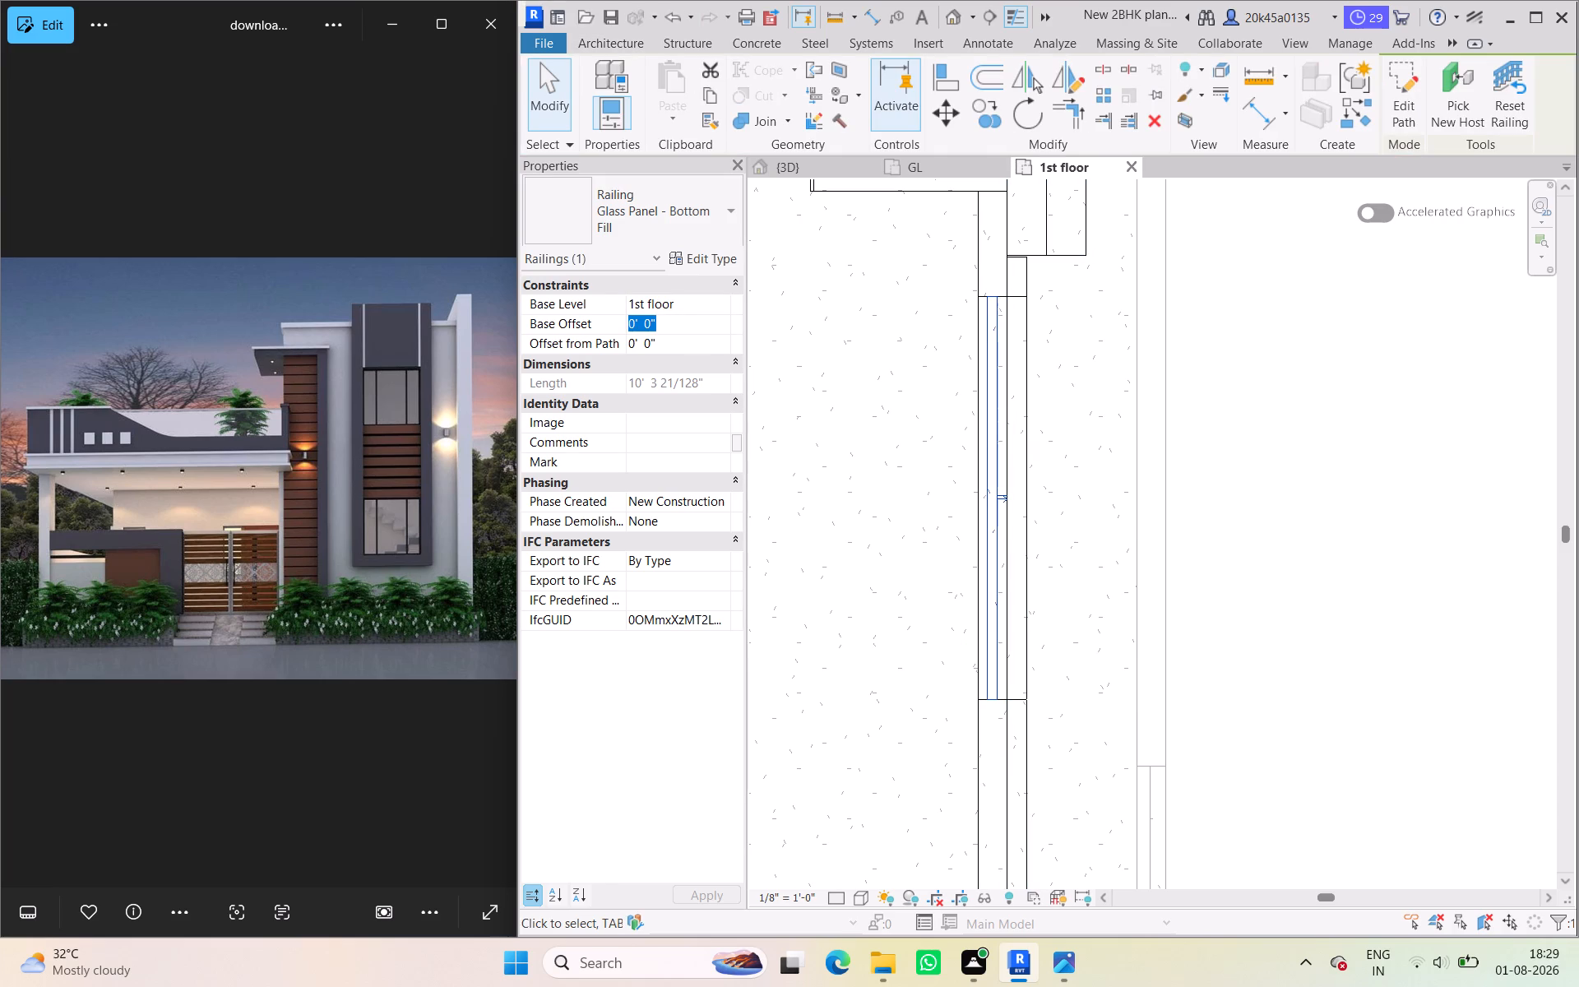
pyautogui.write("1'")
pyautogui.press('Return')
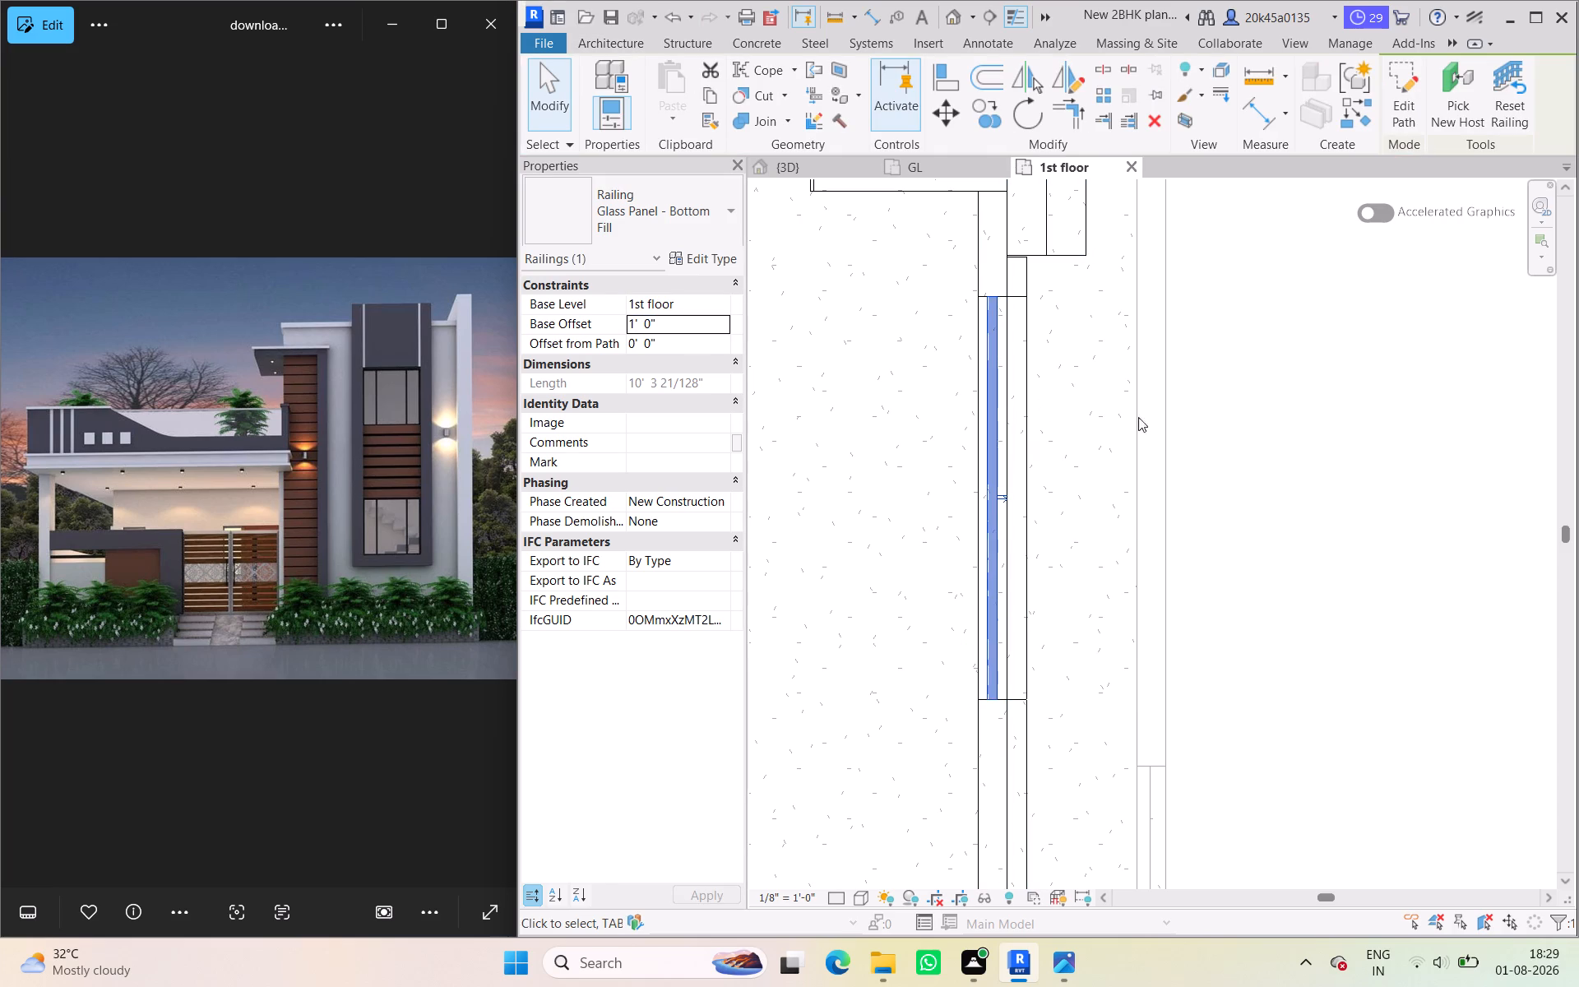
# Switch to the 3D view and set its visual style to Realistic.
pyautogui.moveTo(813, 165); pyautogui.dragTo(814, 175)
pyautogui.click(859, 895)
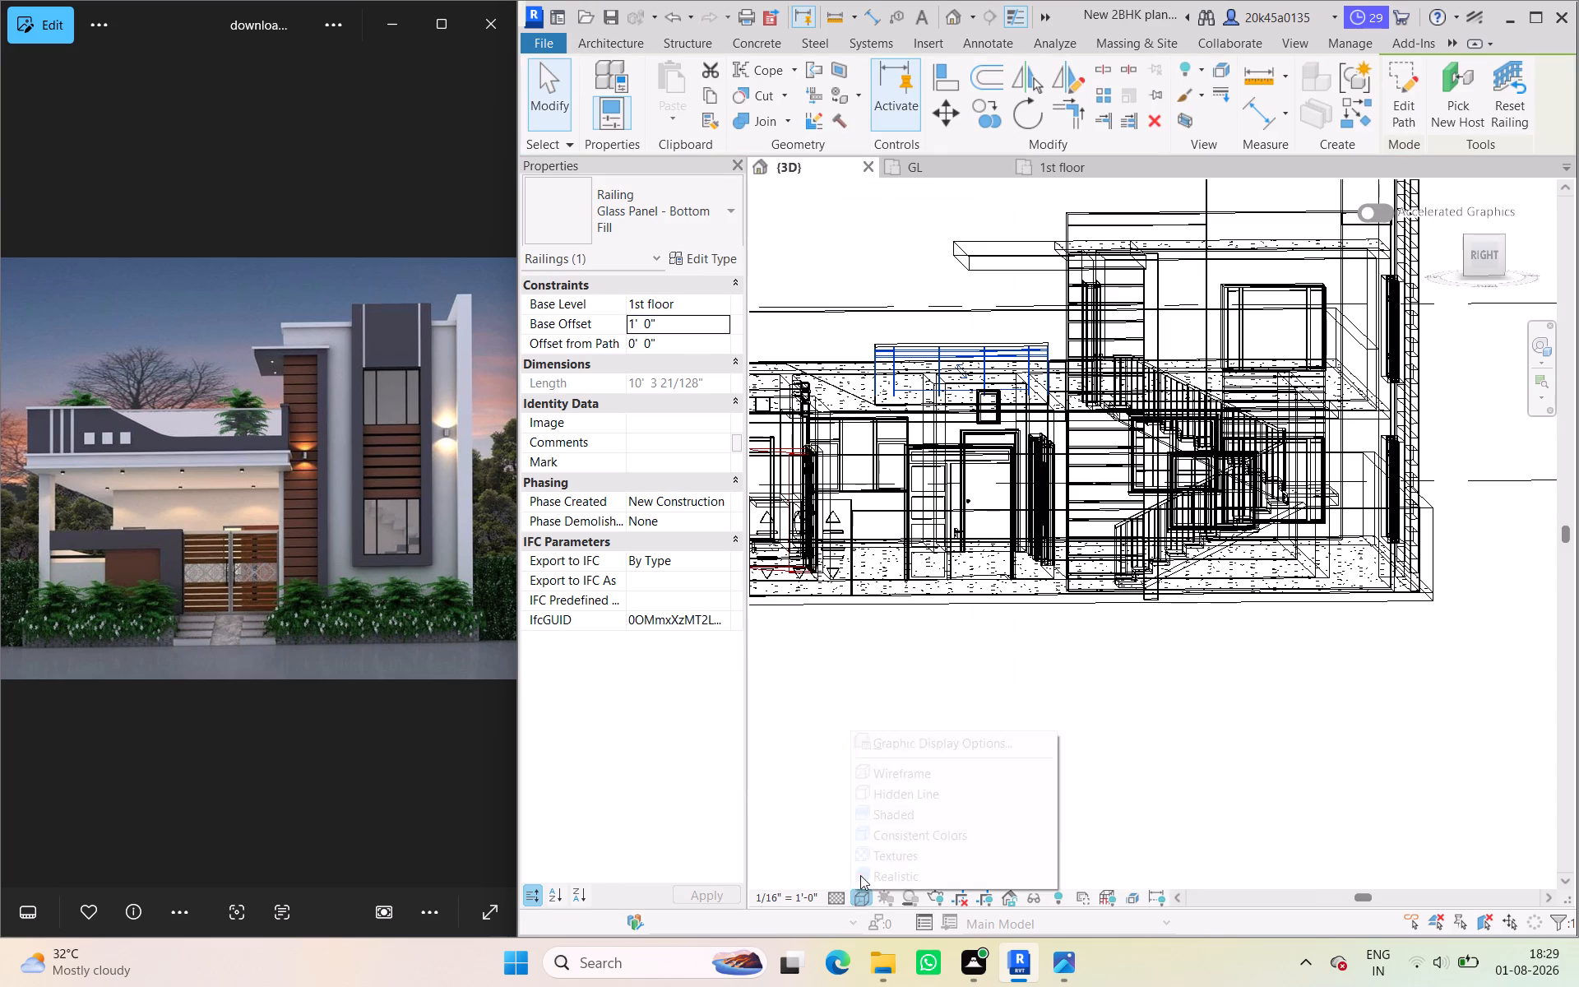
pyautogui.click(882, 878)
pyautogui.click(920, 716)
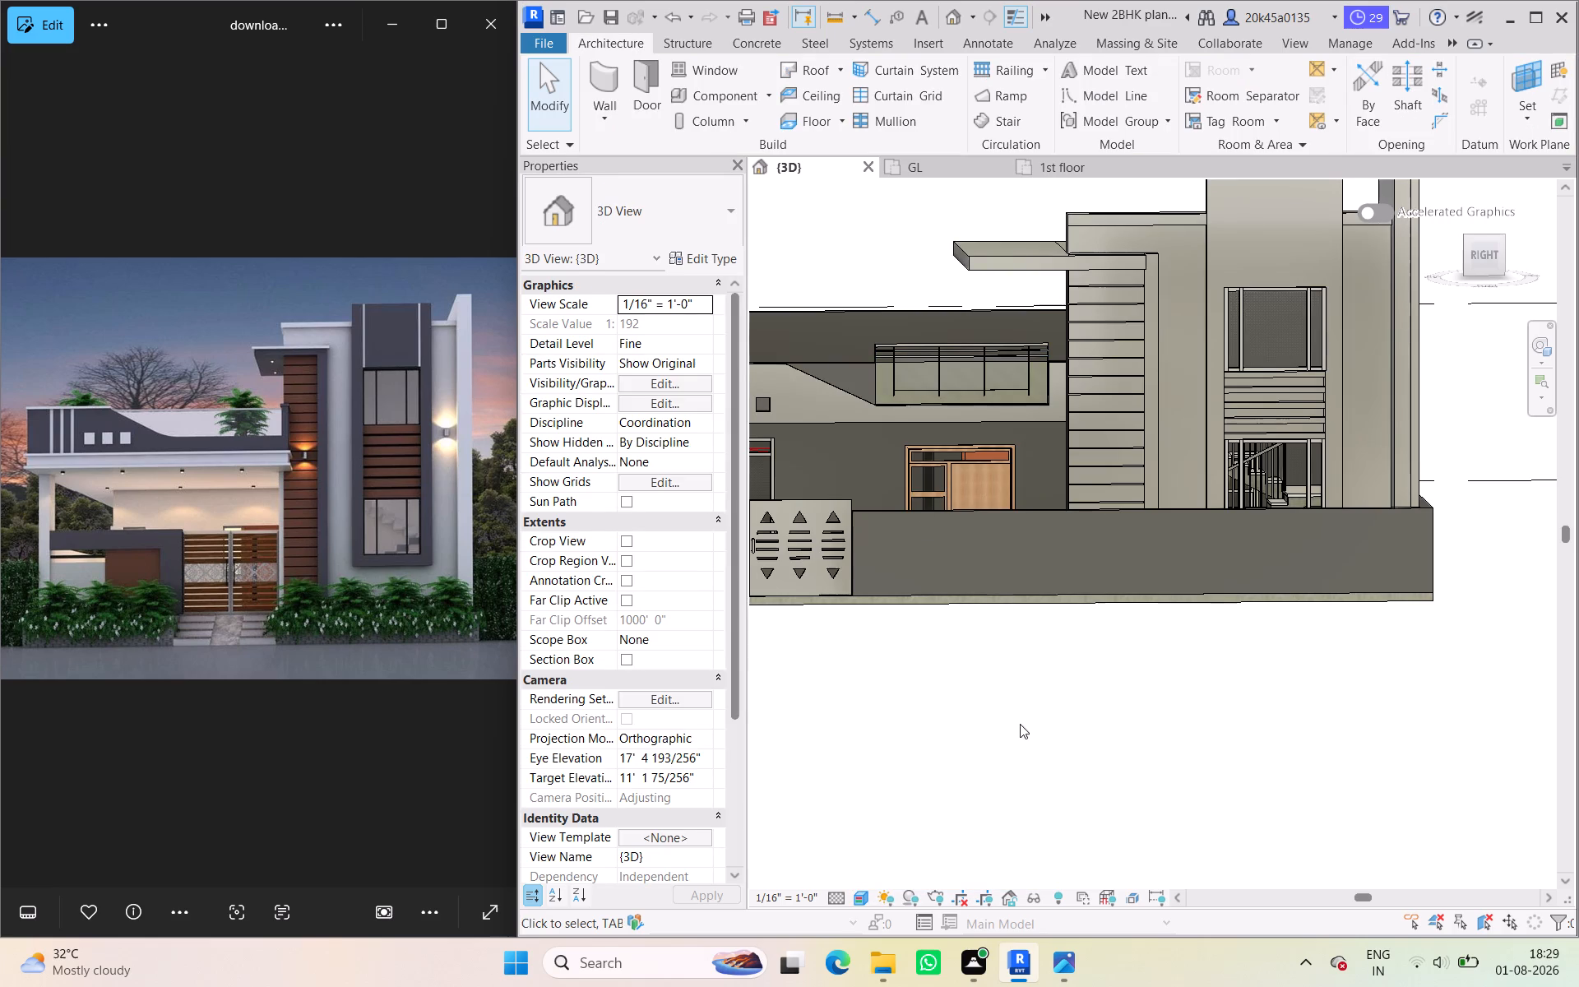
# Facing the house squarely from the Right view, nudge the glass railing down in the parapet cutout to a base offset of 0' 6".
pyautogui.moveTo(989, 767); pyautogui.dragTo(1002, 739, button='middle')
pyautogui.scroll(9, 919, 369)
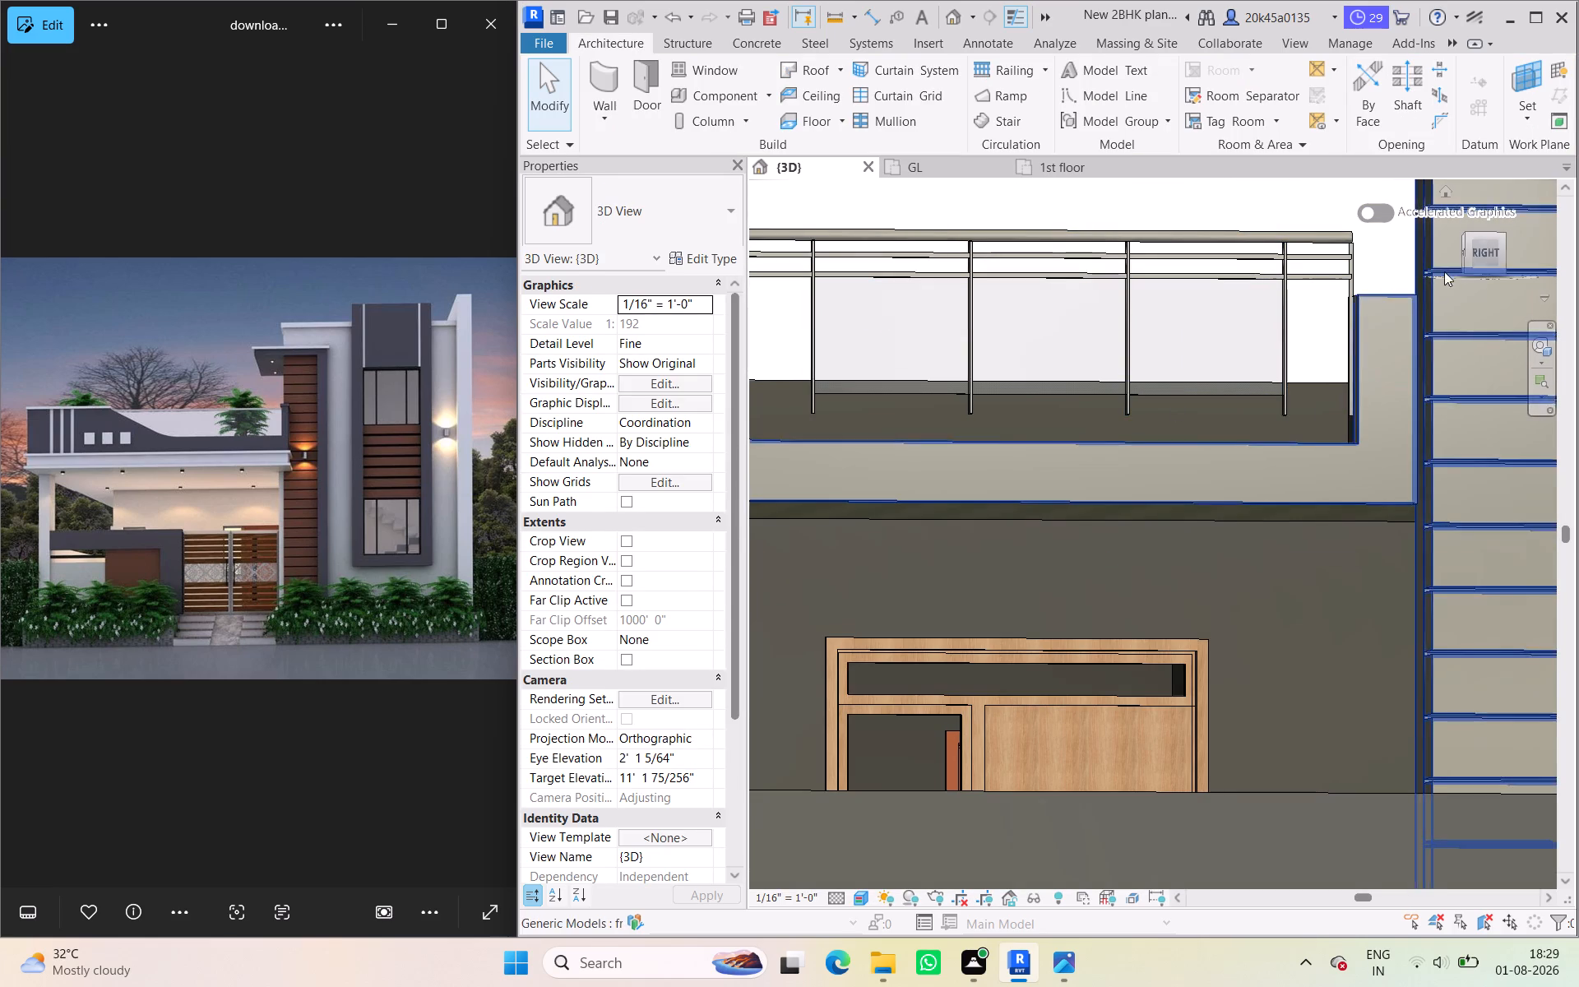
pyautogui.click(1492, 253)
pyautogui.scroll(3, 1146, 573)
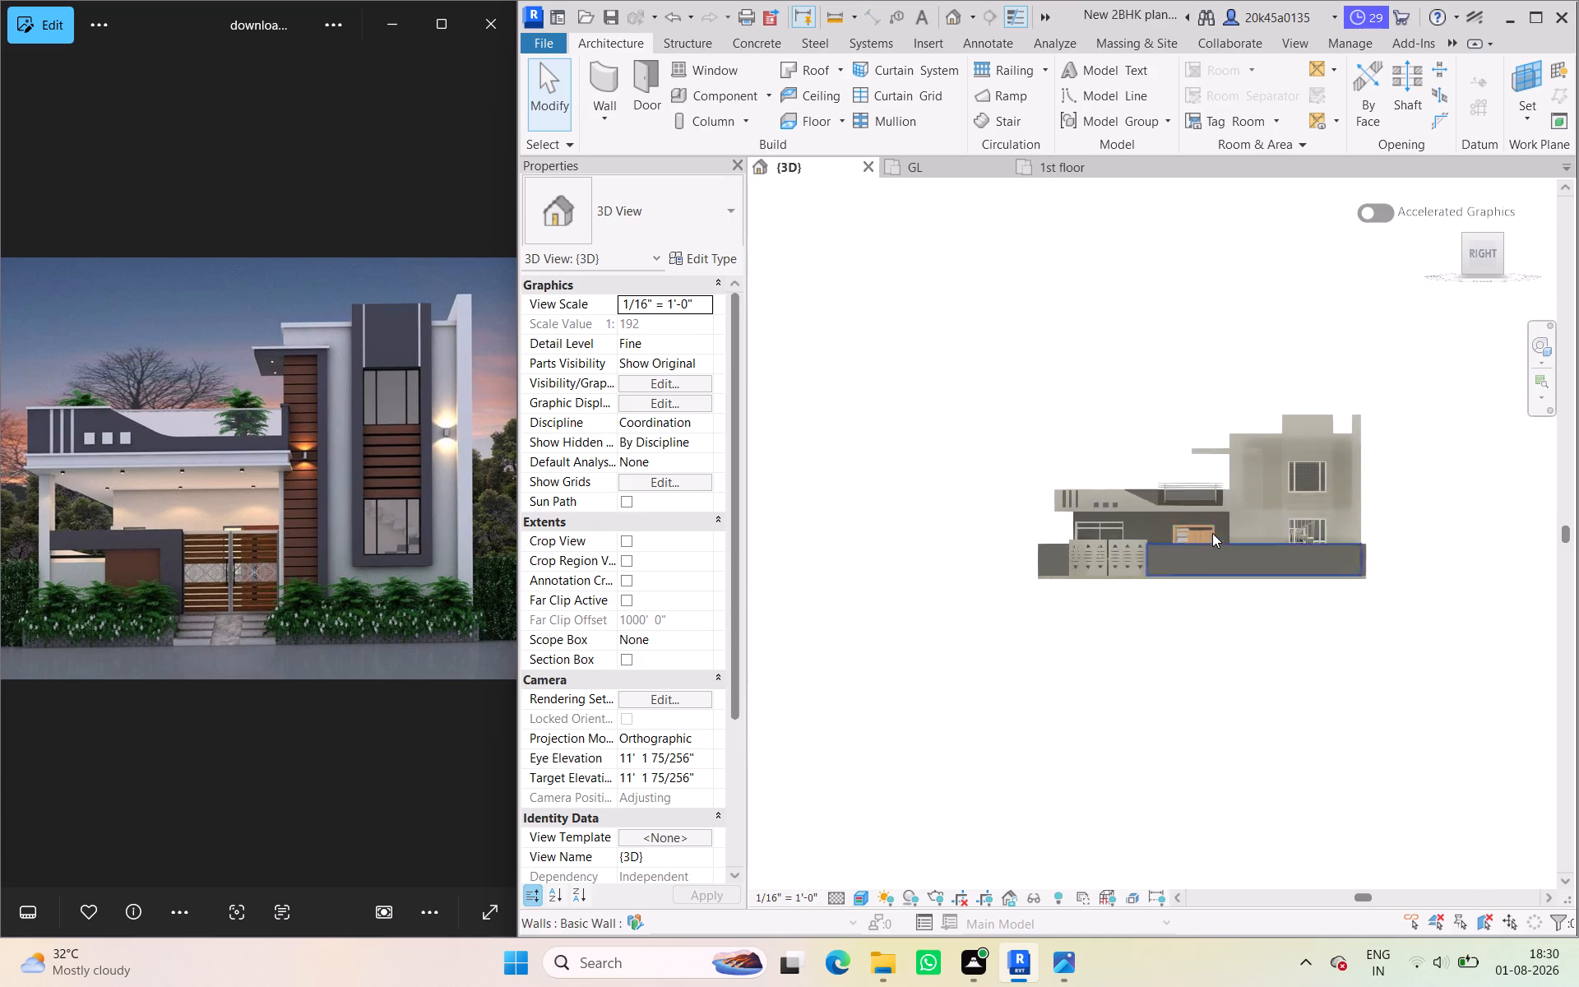
pyautogui.scroll(10, 1212, 533)
pyautogui.moveTo(1159, 517); pyautogui.dragTo(1067, 623, button='middle')
pyautogui.scroll(5, 1049, 607)
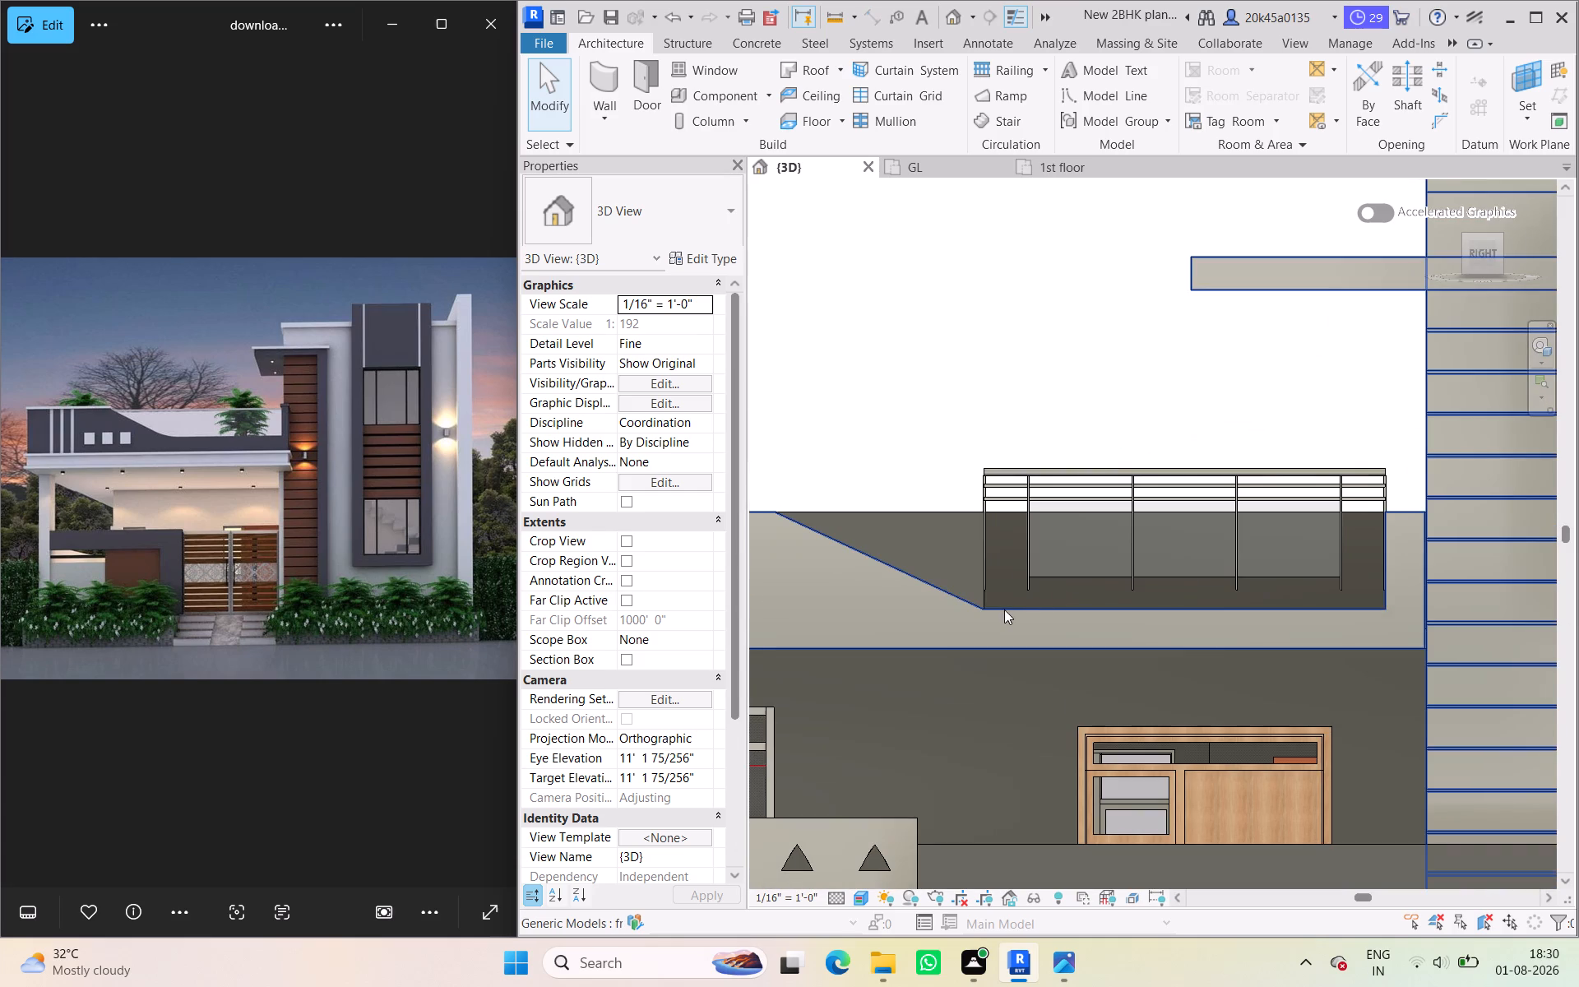
pyautogui.click(1050, 570)
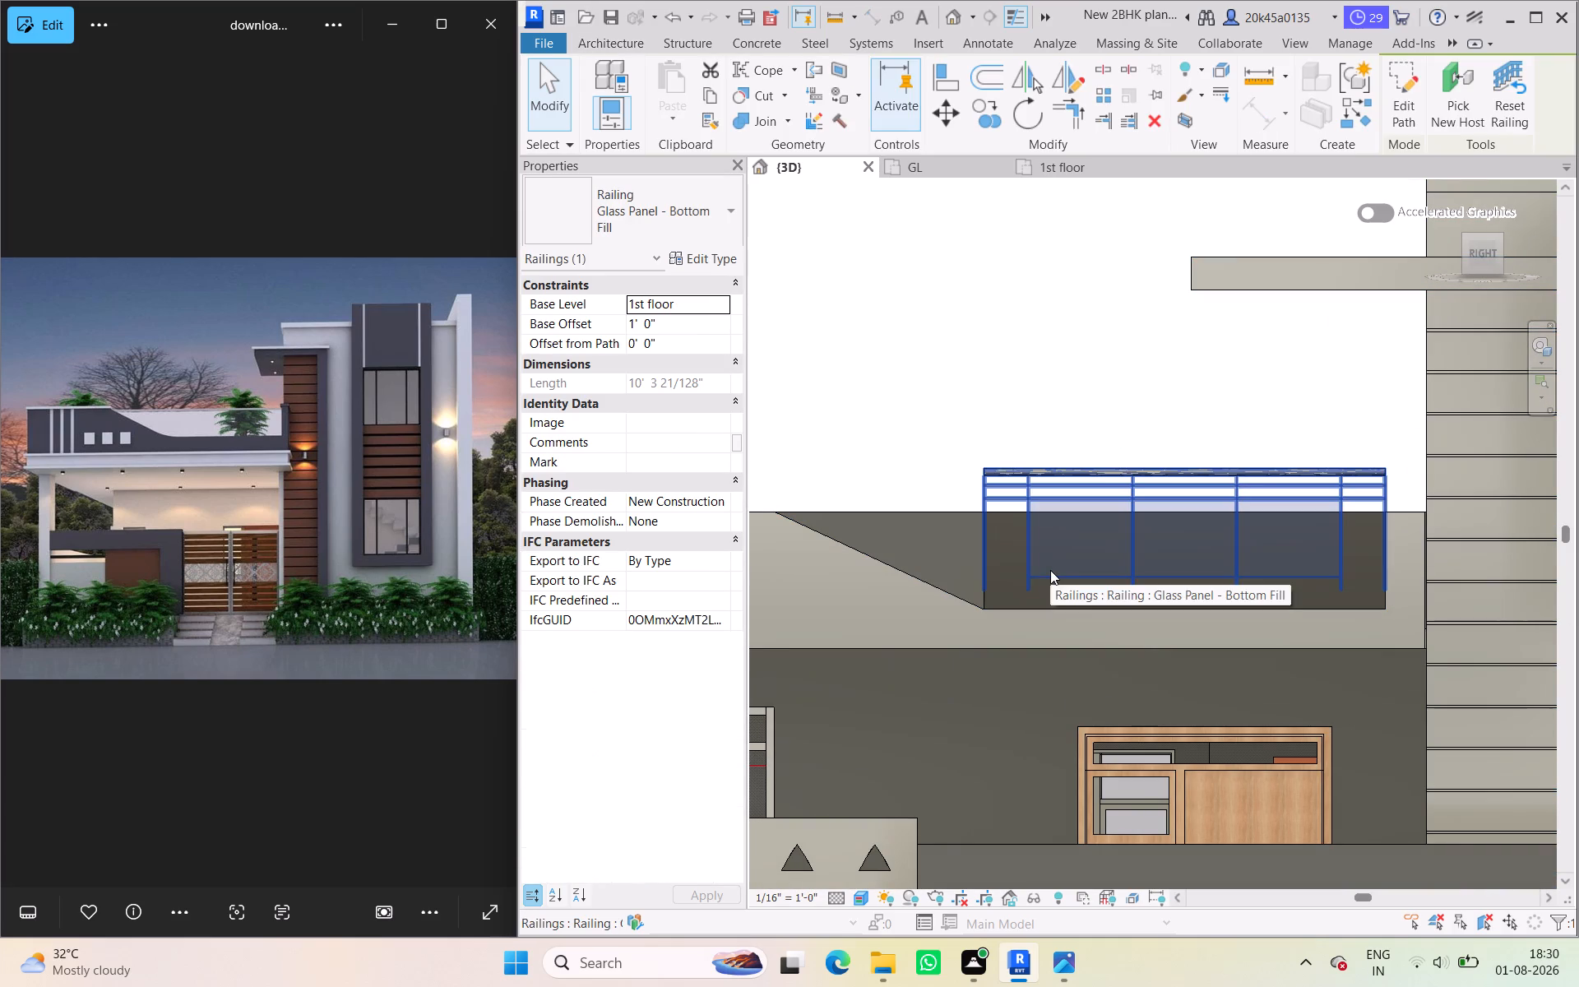
pyautogui.press('Up')
pyautogui.press('Down')
pyautogui.press('Down')
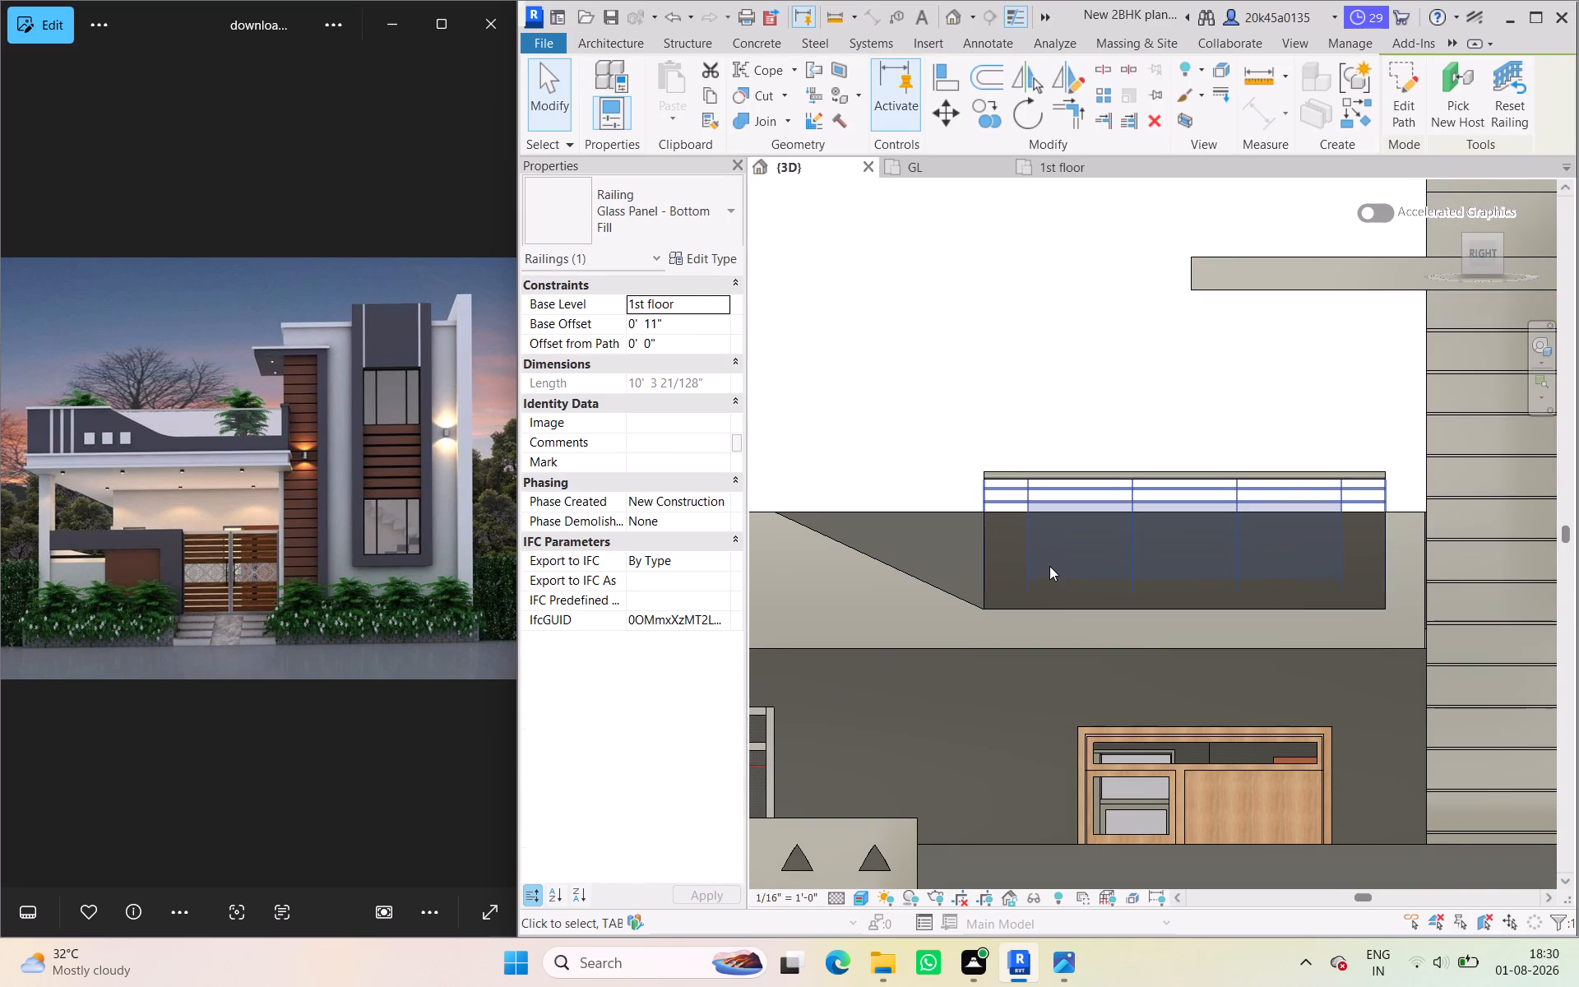
pyautogui.press('Down')
pyautogui.press('Down')
pyautogui.press('Down')
pyautogui.press('Down')
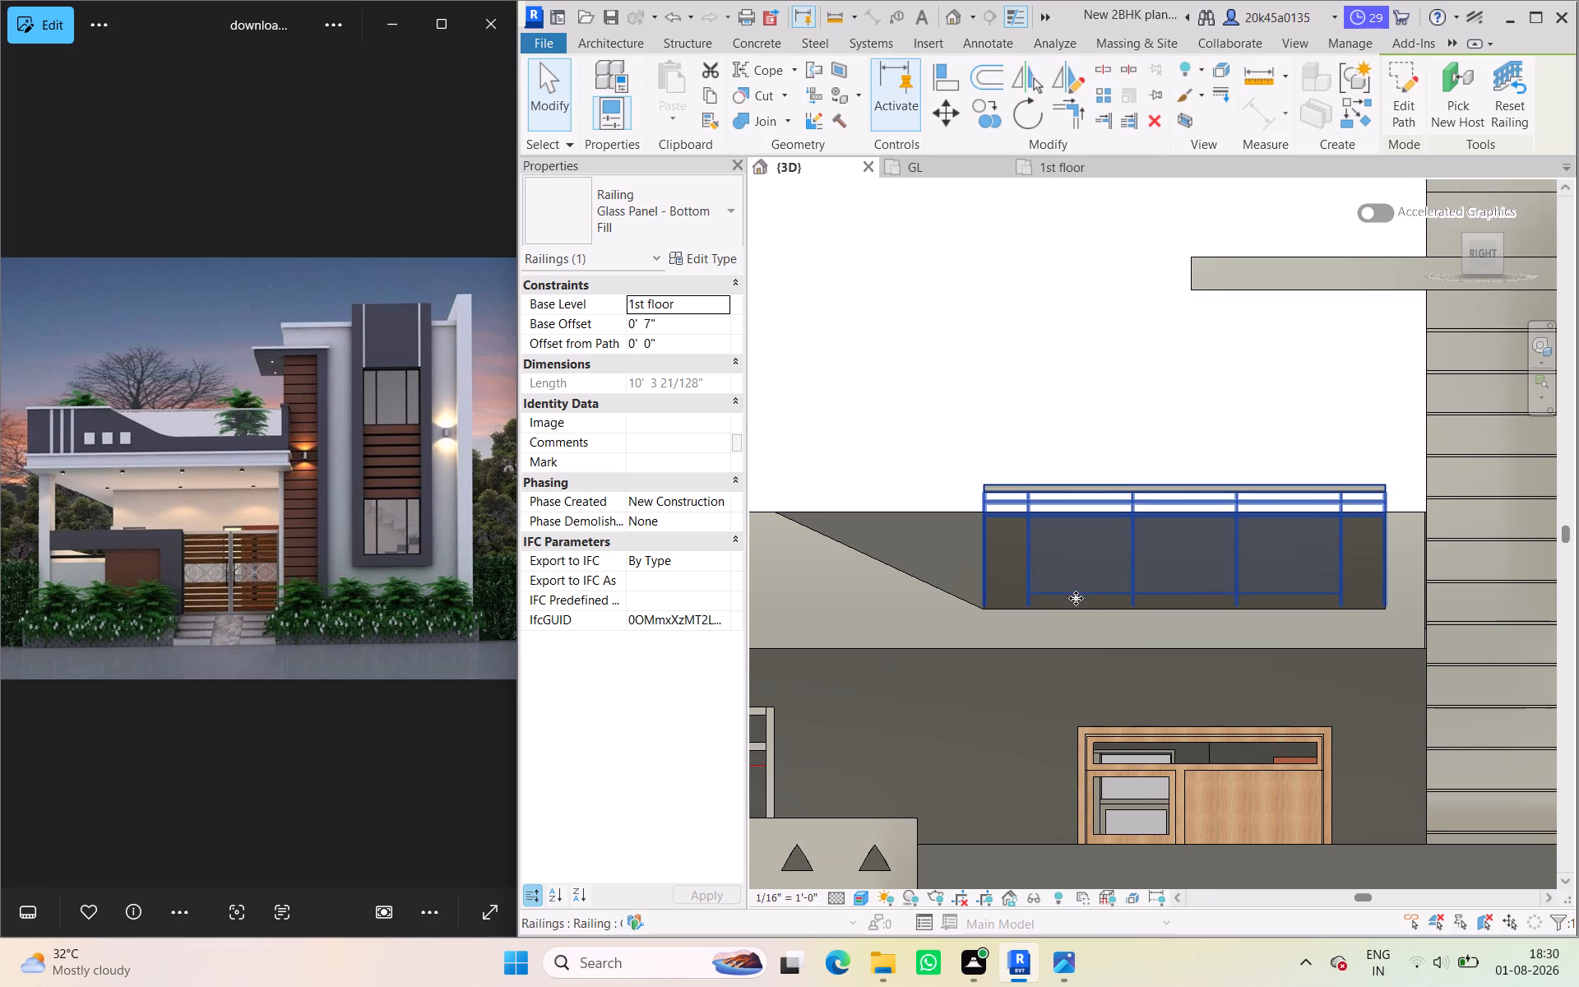
pyautogui.press('Down')
# Examine from the front and from above how the railing's posts meet the bottom of the parapet cutout.
pyautogui.scroll(4, 1081, 609)
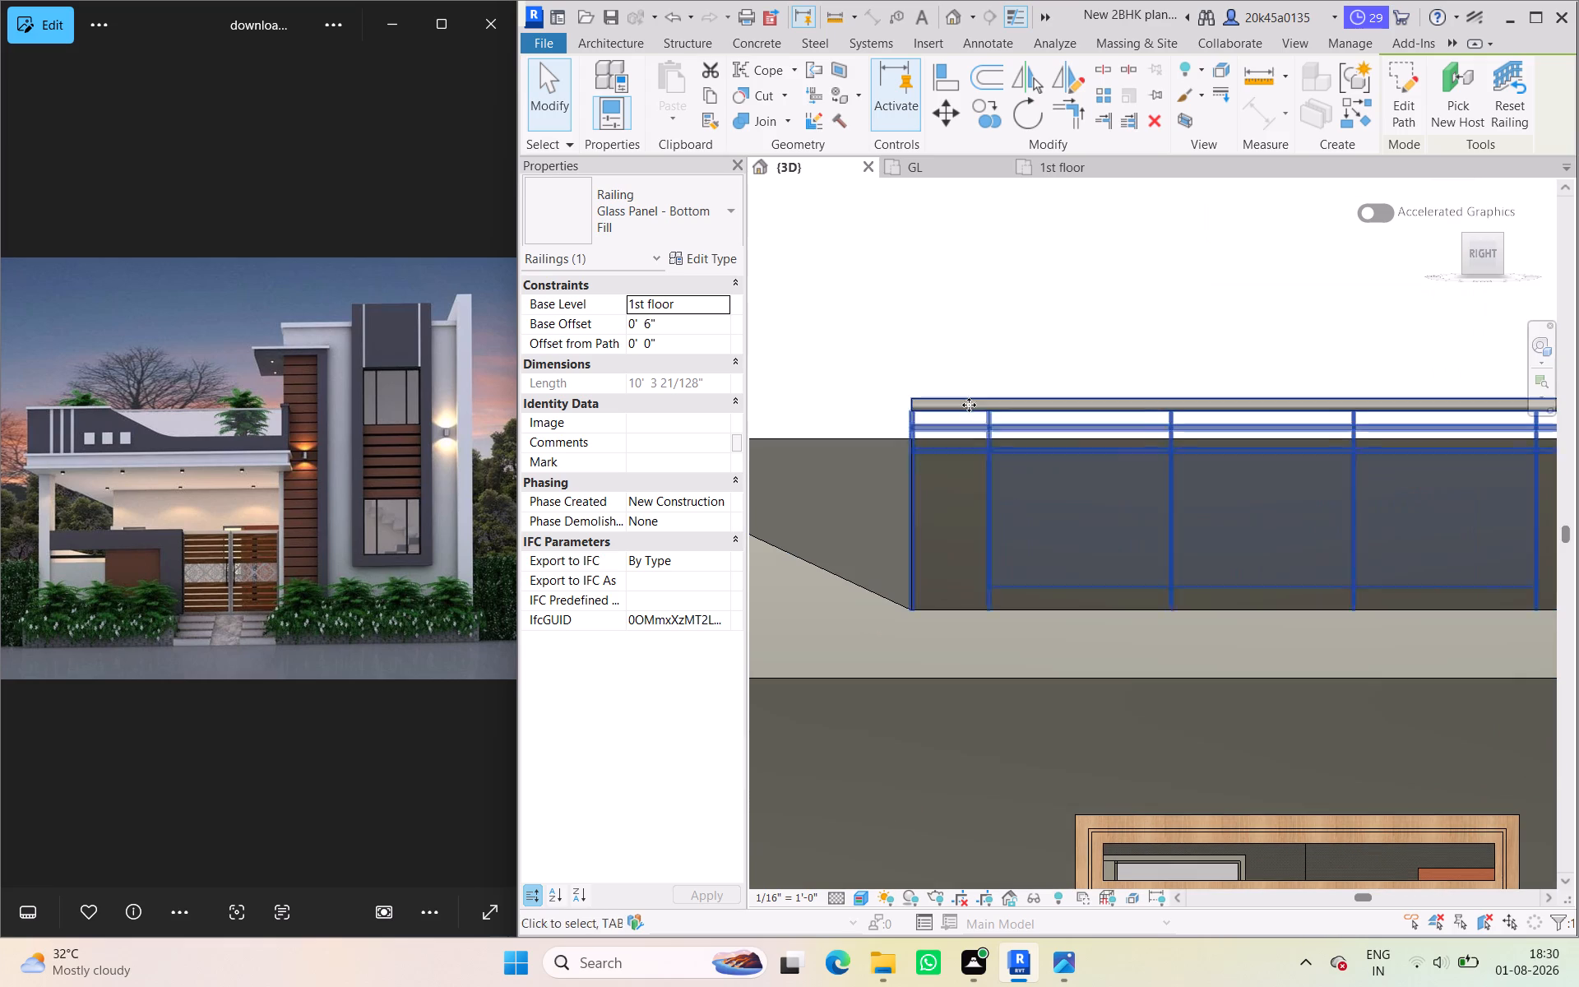
pyautogui.click(916, 281)
pyautogui.scroll(5, 979, 605)
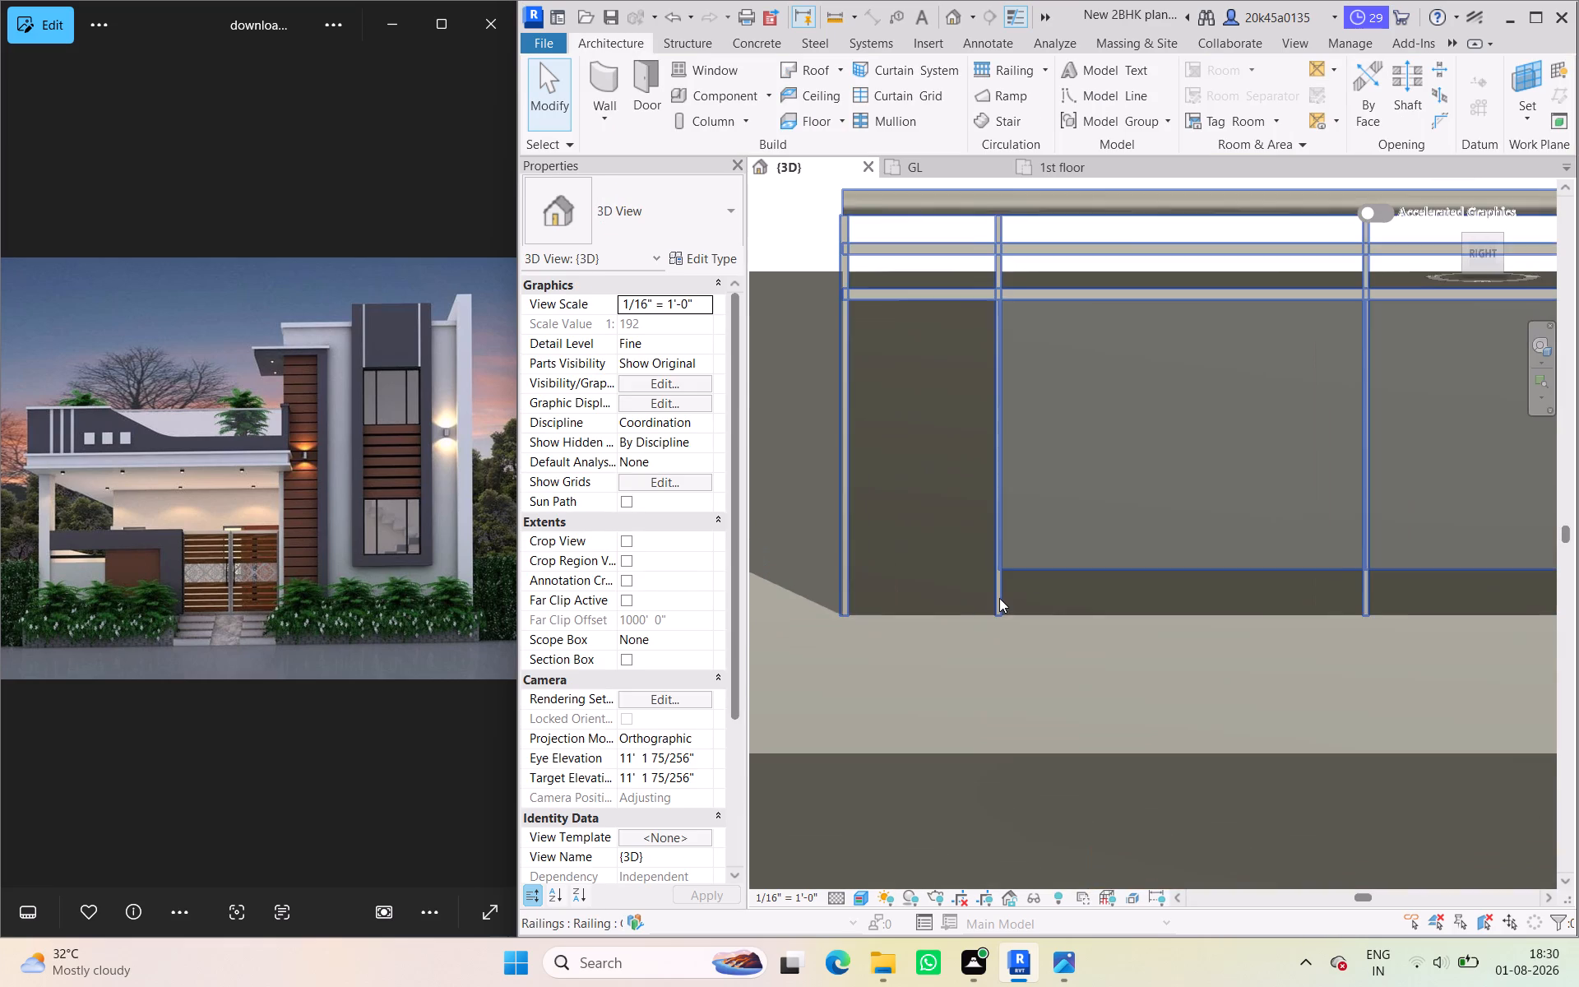
pyautogui.scroll(-9, 1000, 597)
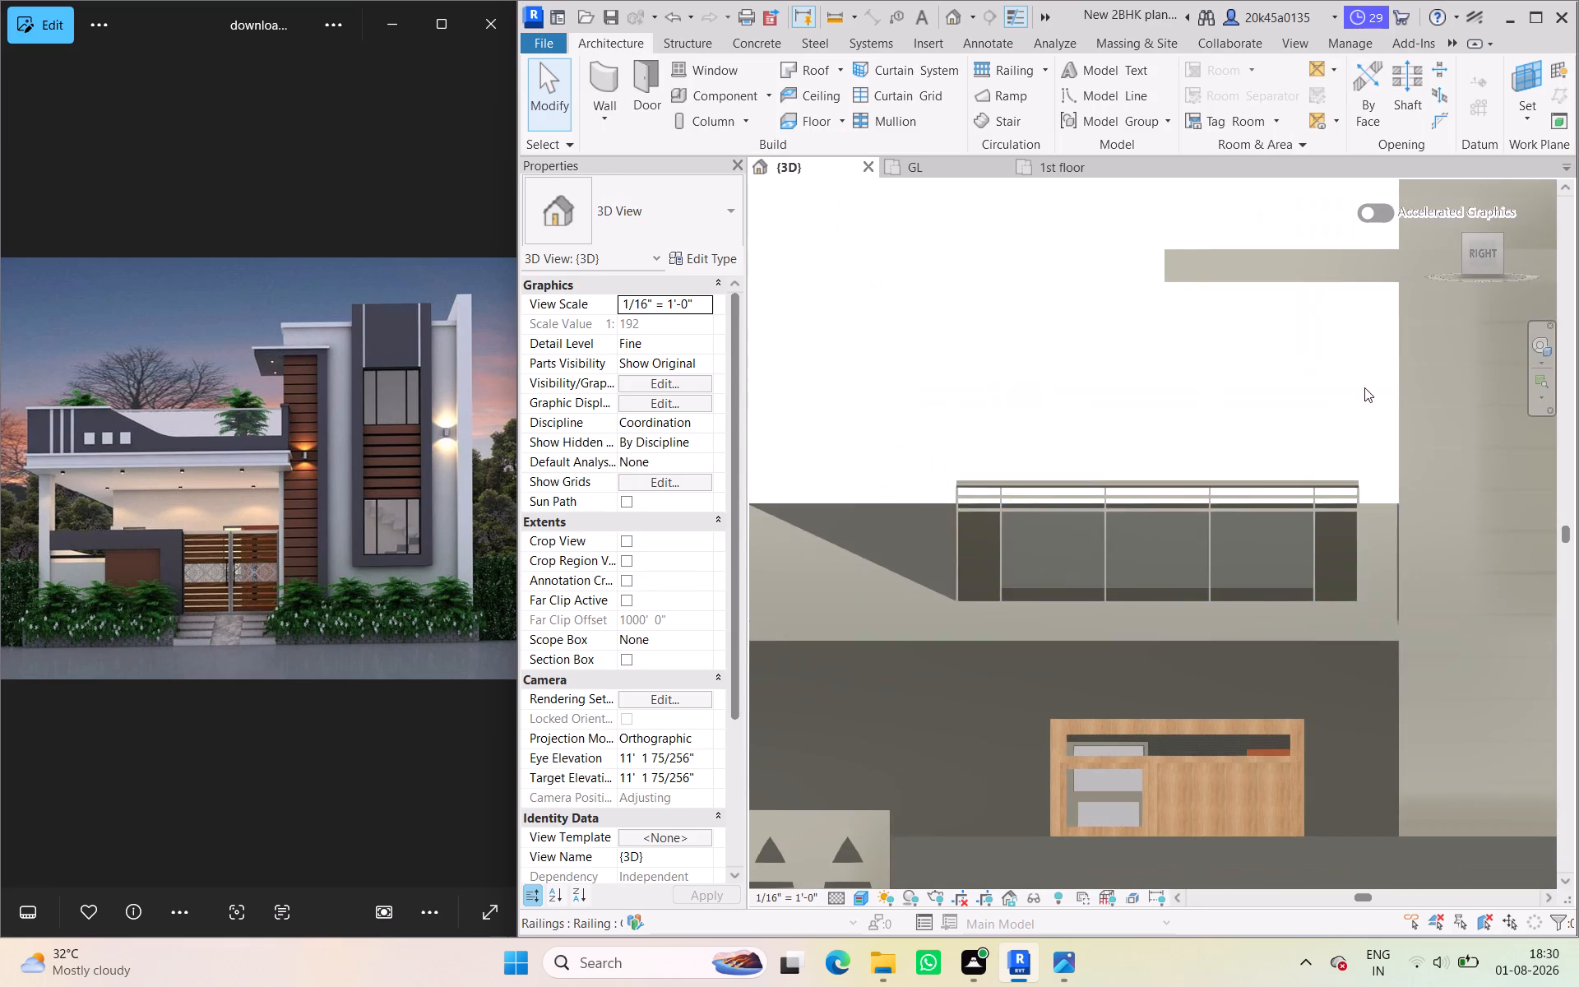
pyautogui.moveTo(1484, 253); pyautogui.dragTo(1492, 290)
pyautogui.scroll(2, 1080, 609)
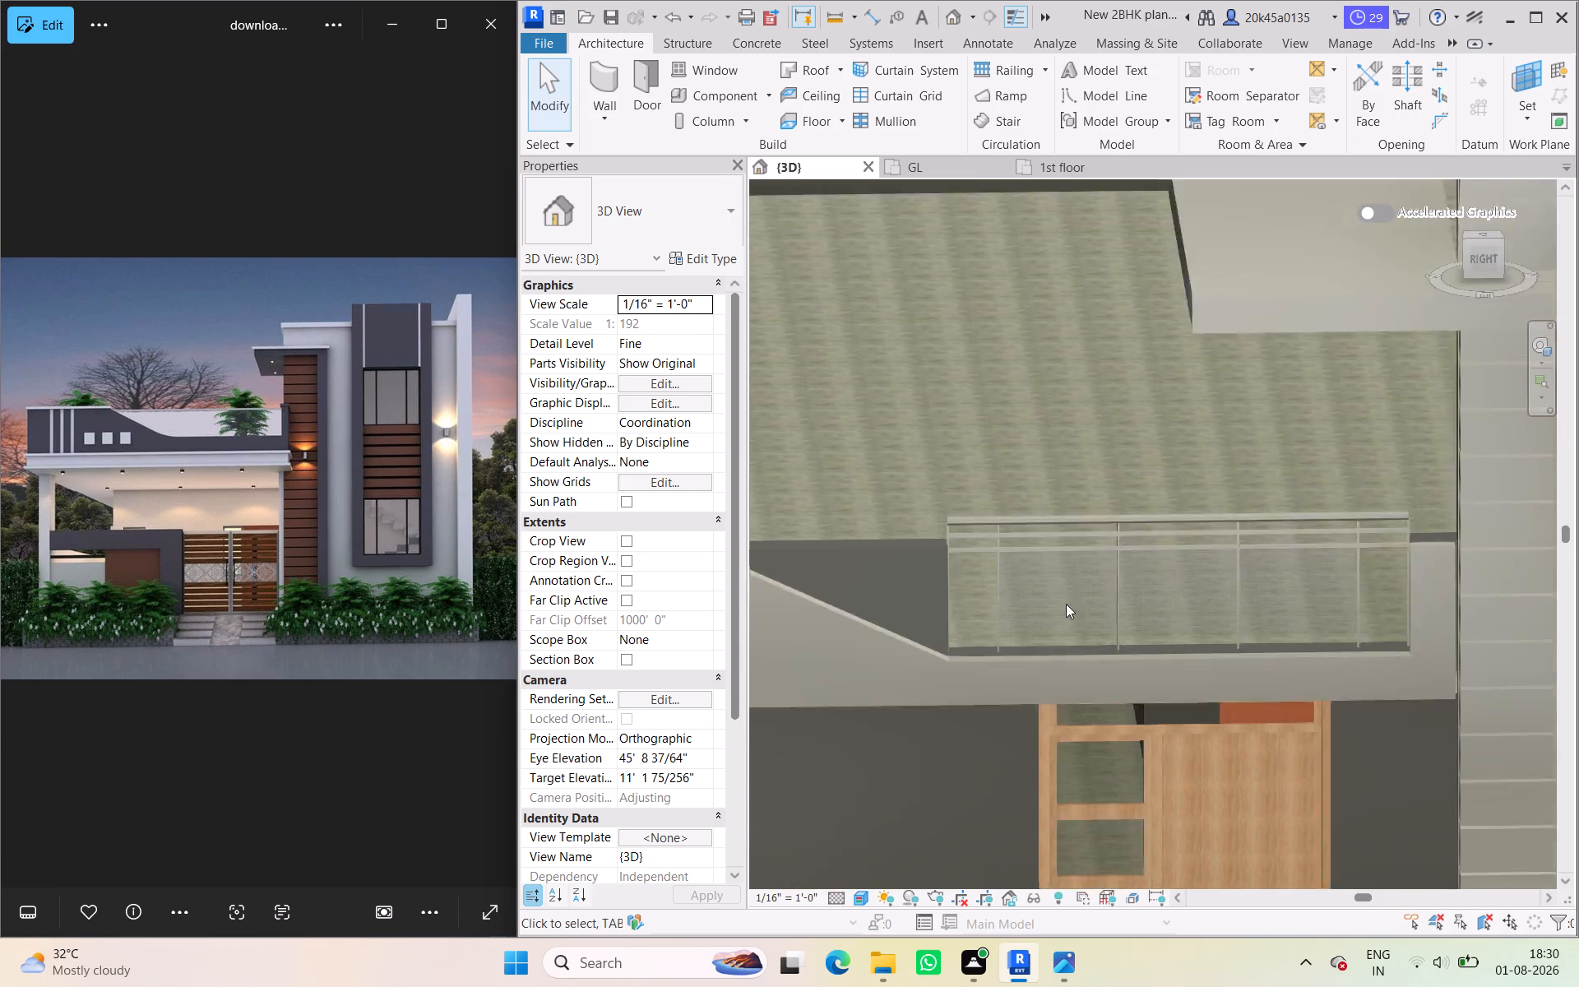
pyautogui.scroll(8, 1066, 604)
pyautogui.scroll(3, 947, 704)
pyautogui.moveTo(944, 707); pyautogui.dragTo(947, 629, button='middle')
pyautogui.scroll(13, 905, 653)
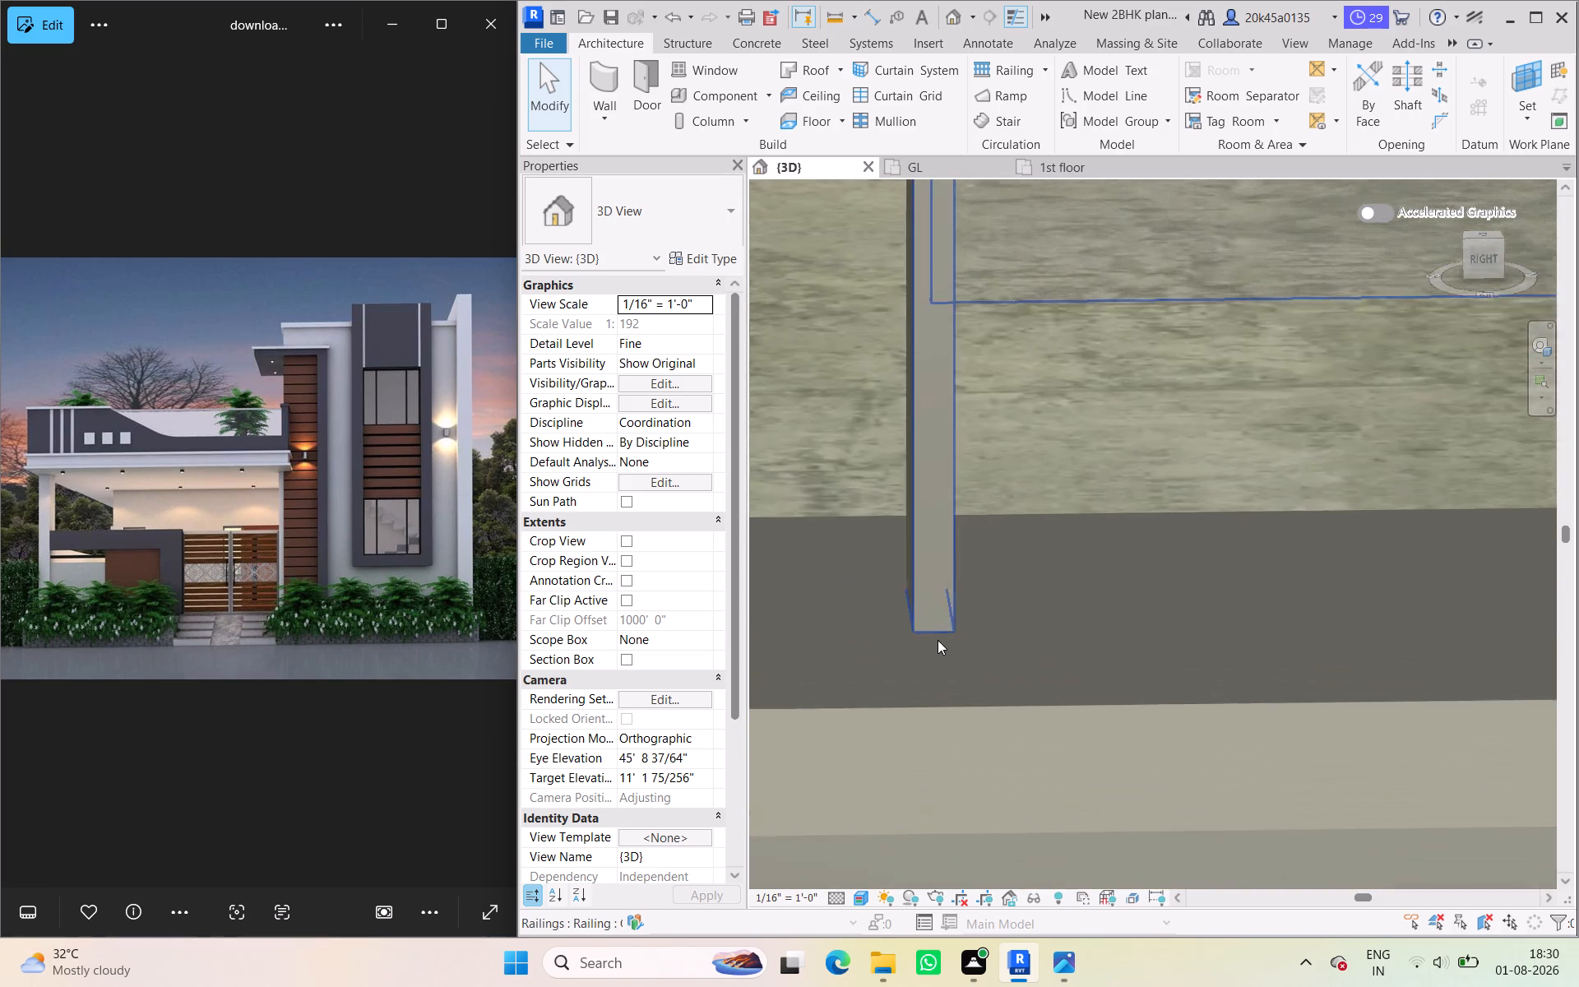
pyautogui.scroll(1, 938, 640)
pyautogui.scroll(-20, 938, 643)
pyautogui.scroll(-9, 938, 643)
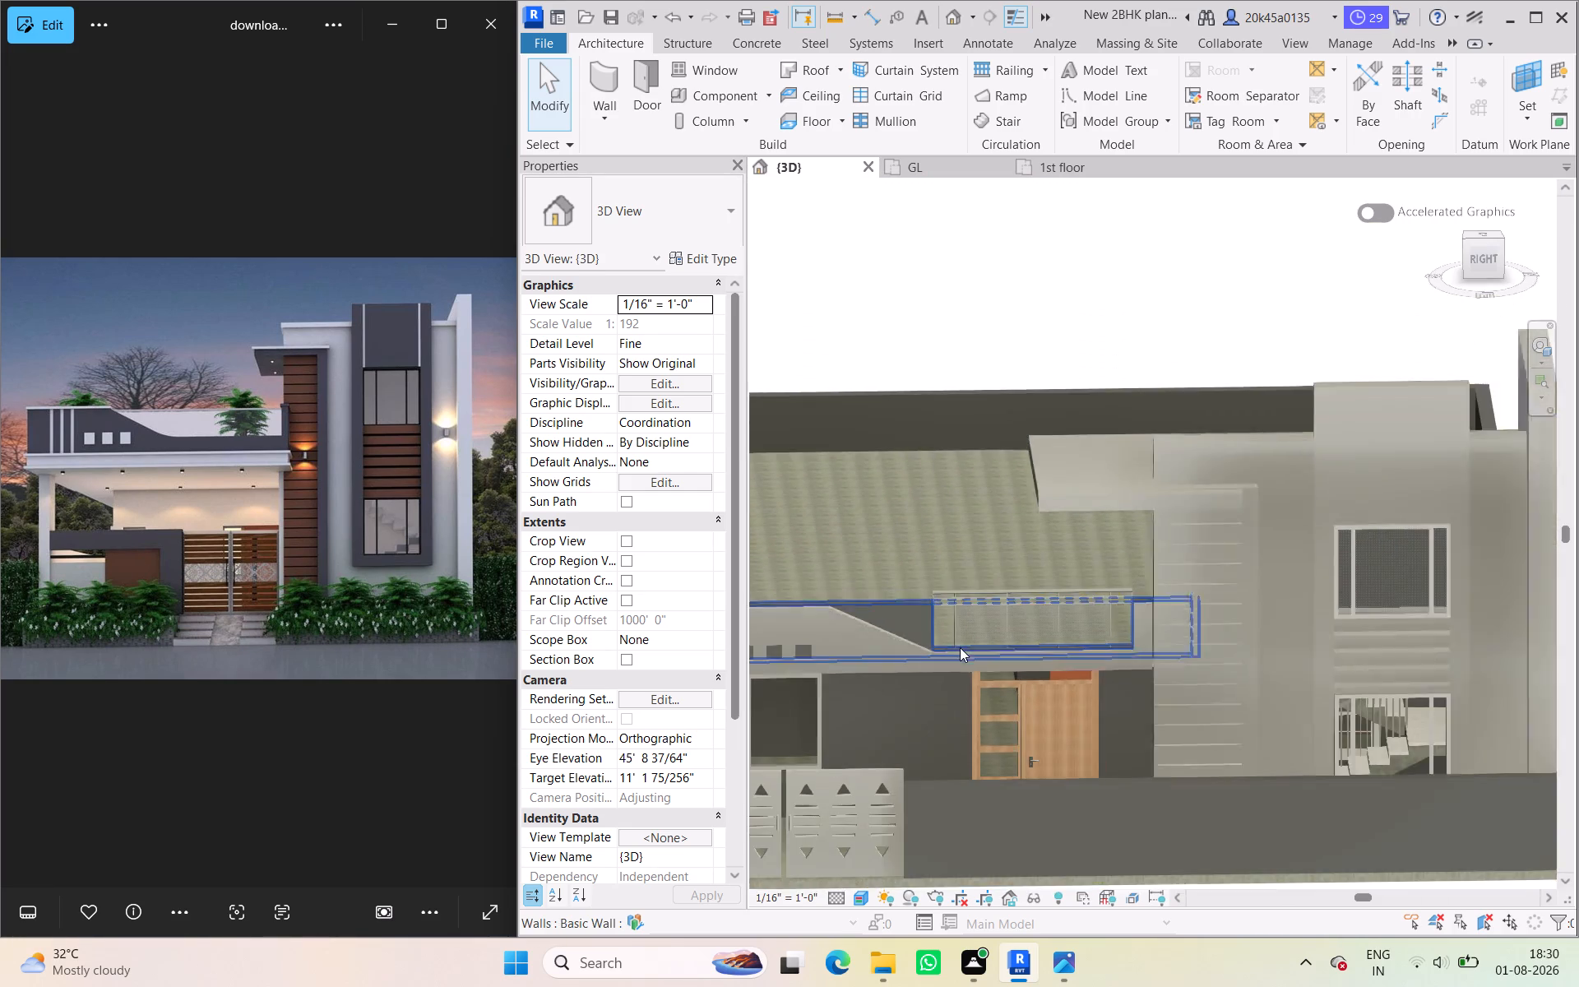
pyautogui.scroll(-6, 960, 647)
pyautogui.click(1018, 322)
pyautogui.scroll(4, 915, 639)
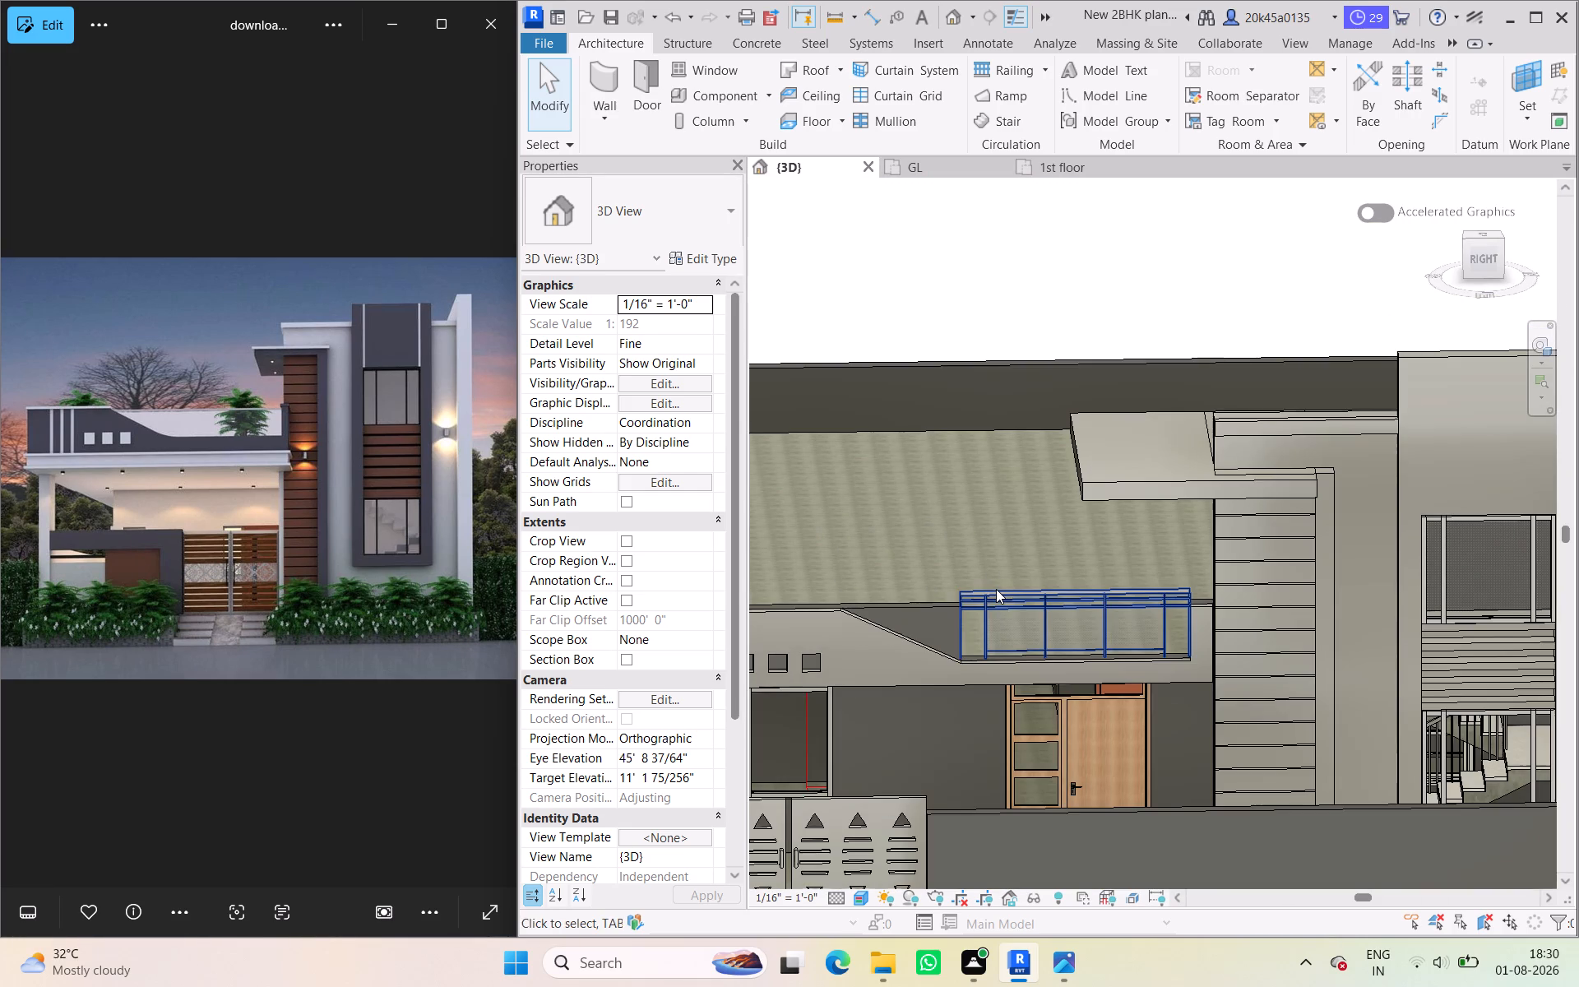
# Check the rail structure in the type properties of the parapet's glass panel railing without changing it.
pyautogui.click(996, 589)
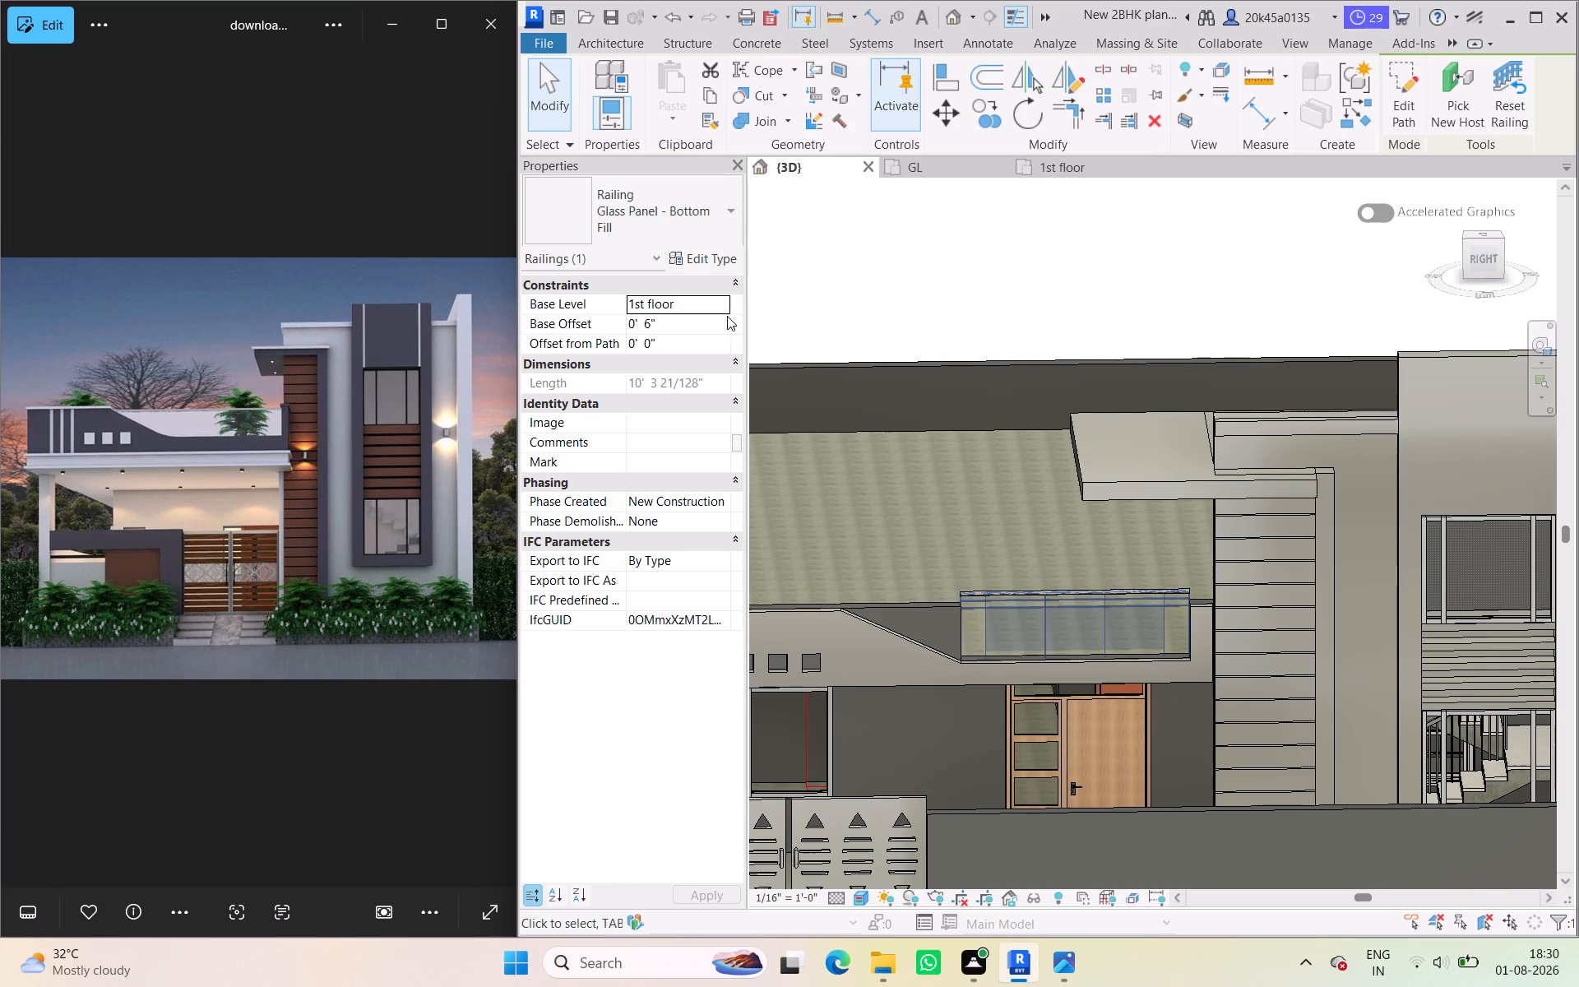
pyautogui.click(711, 260)
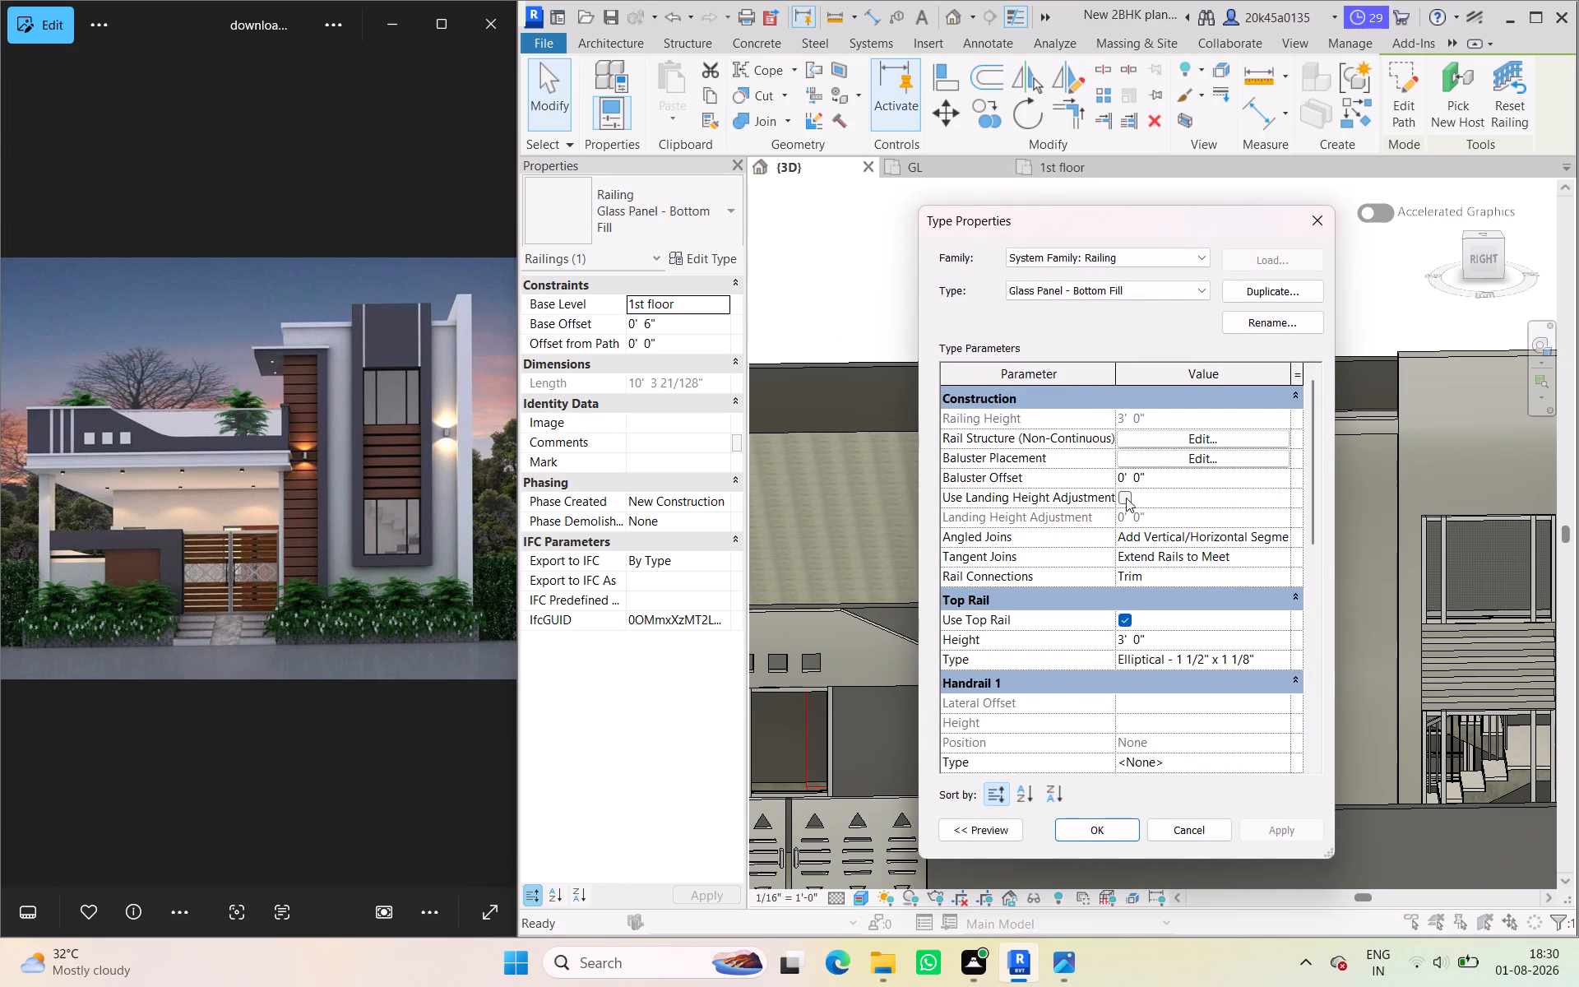
pyautogui.click(1186, 441)
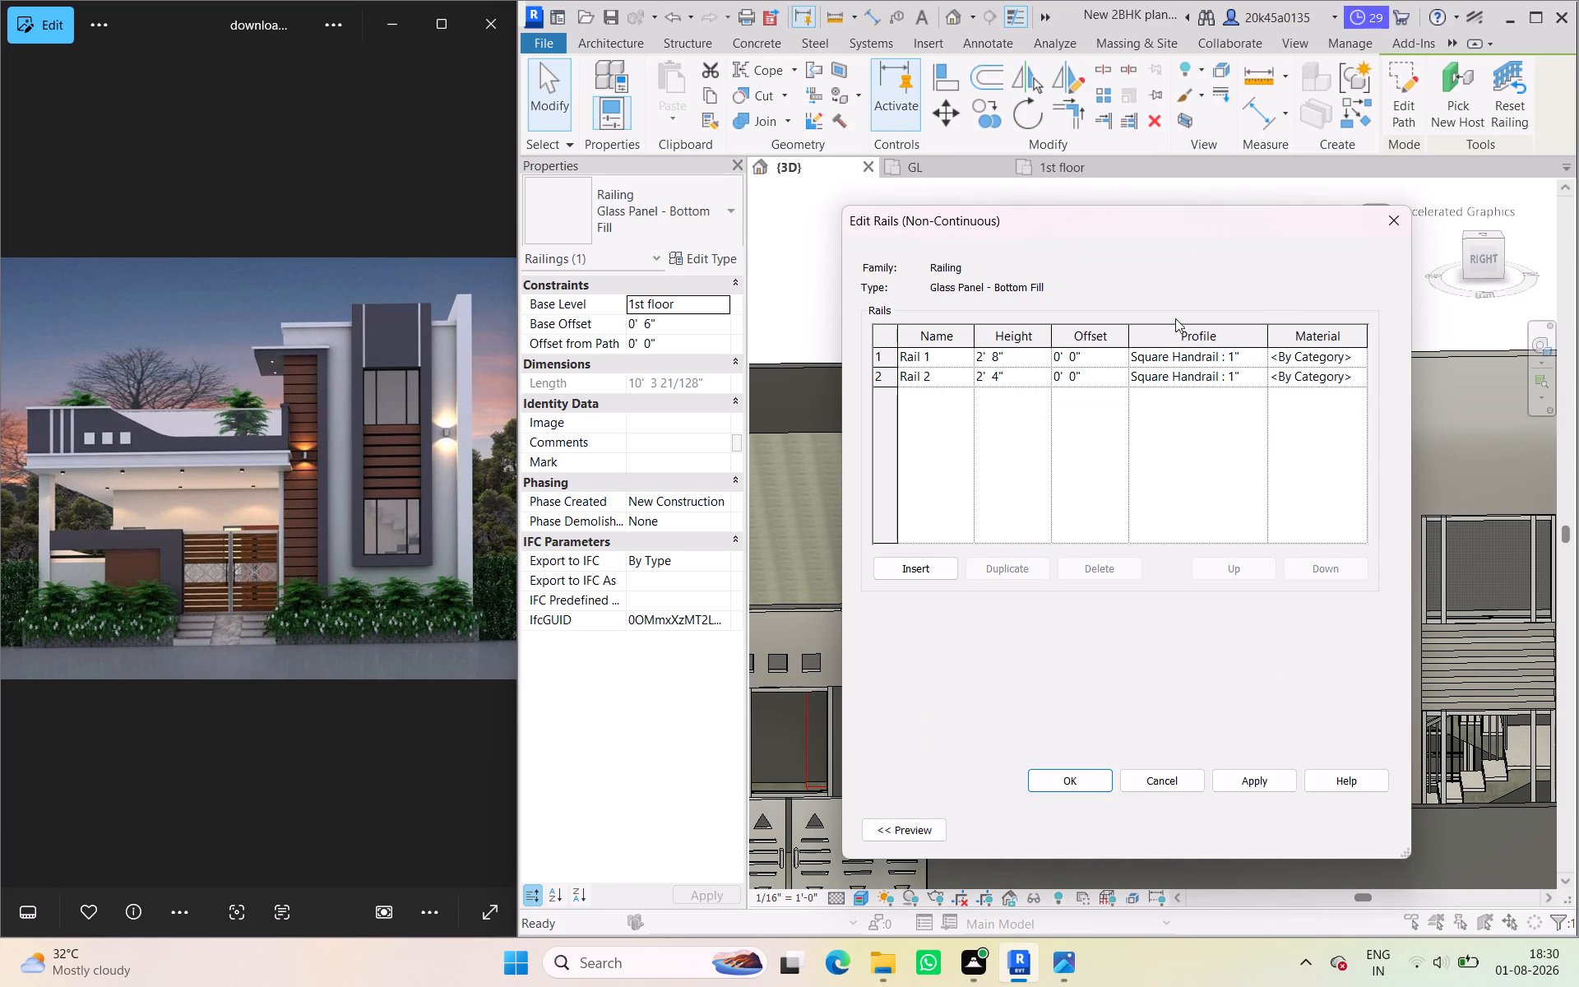
pyautogui.click(1396, 219)
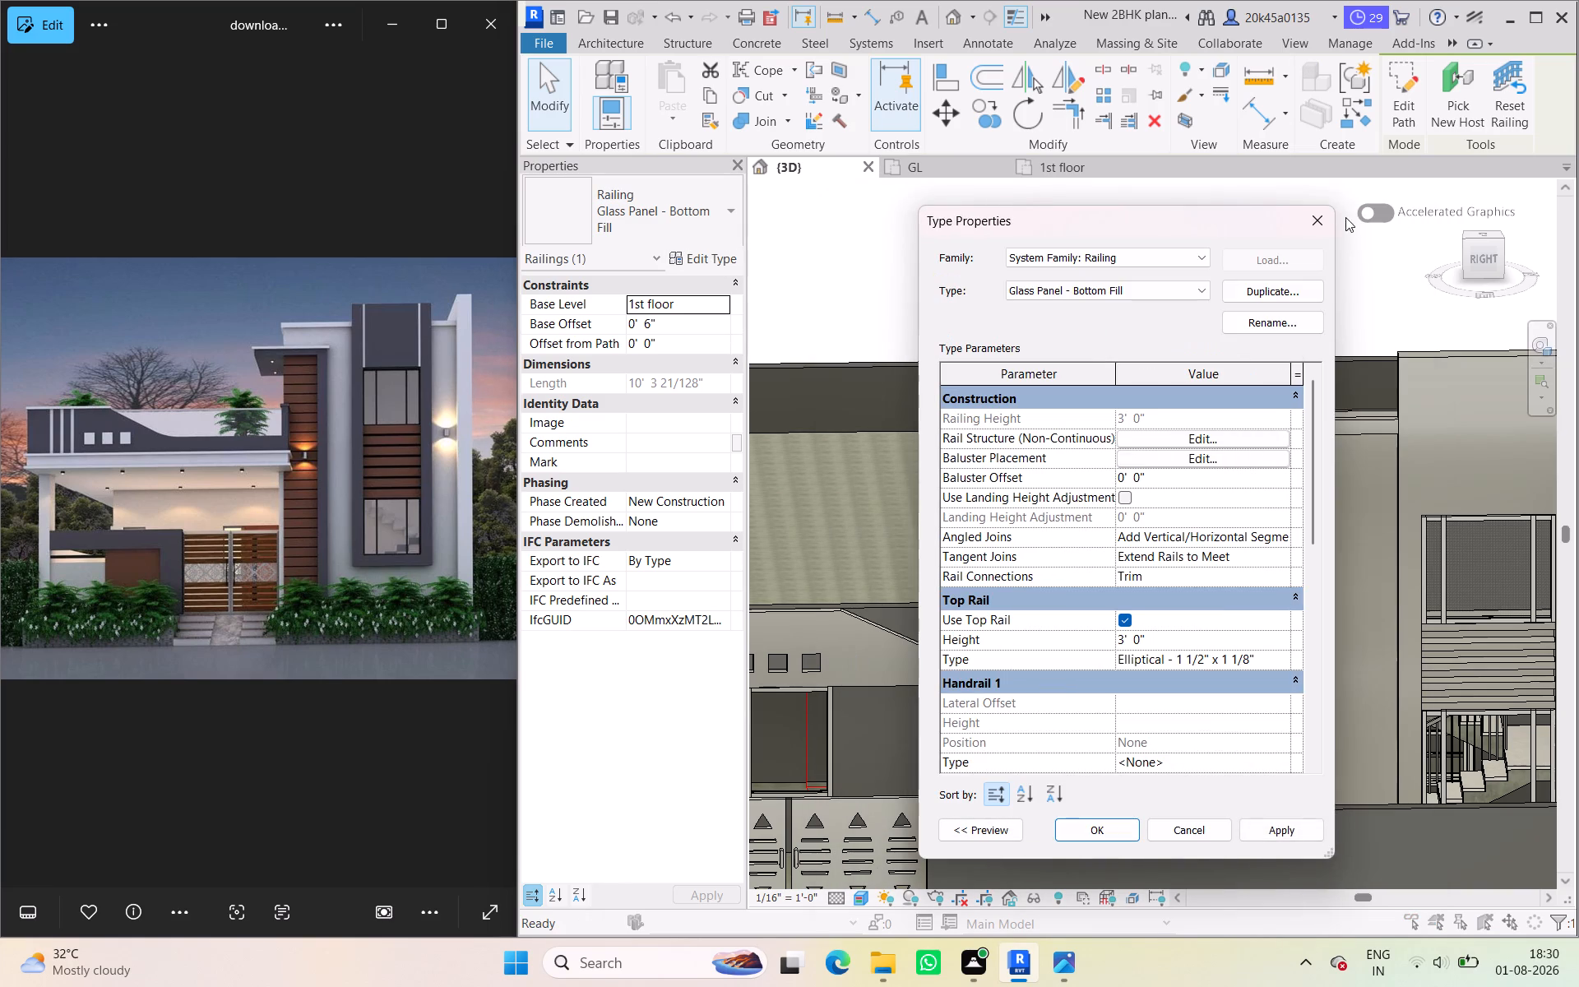
pyautogui.click(1323, 216)
# Facing the house squarely from the Right view, nudge the glass railing down to a base offset of 0' 4 1/2".
pyautogui.click(1481, 259)
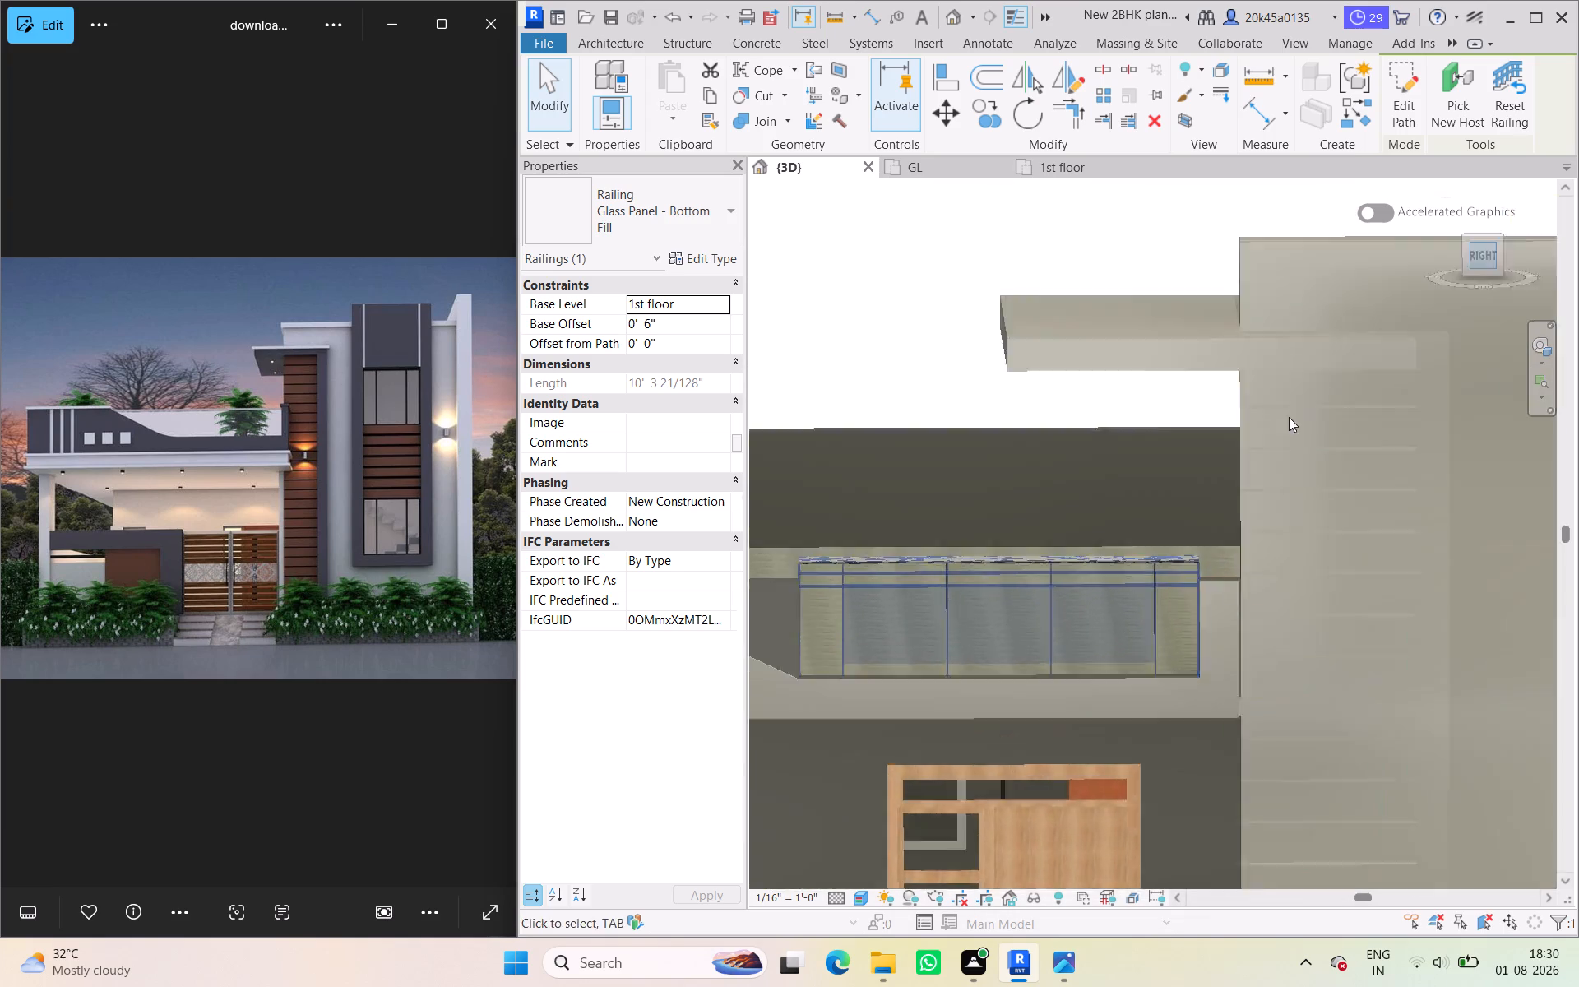
pyautogui.moveTo(871, 680); pyautogui.dragTo(1034, 716, button='middle')
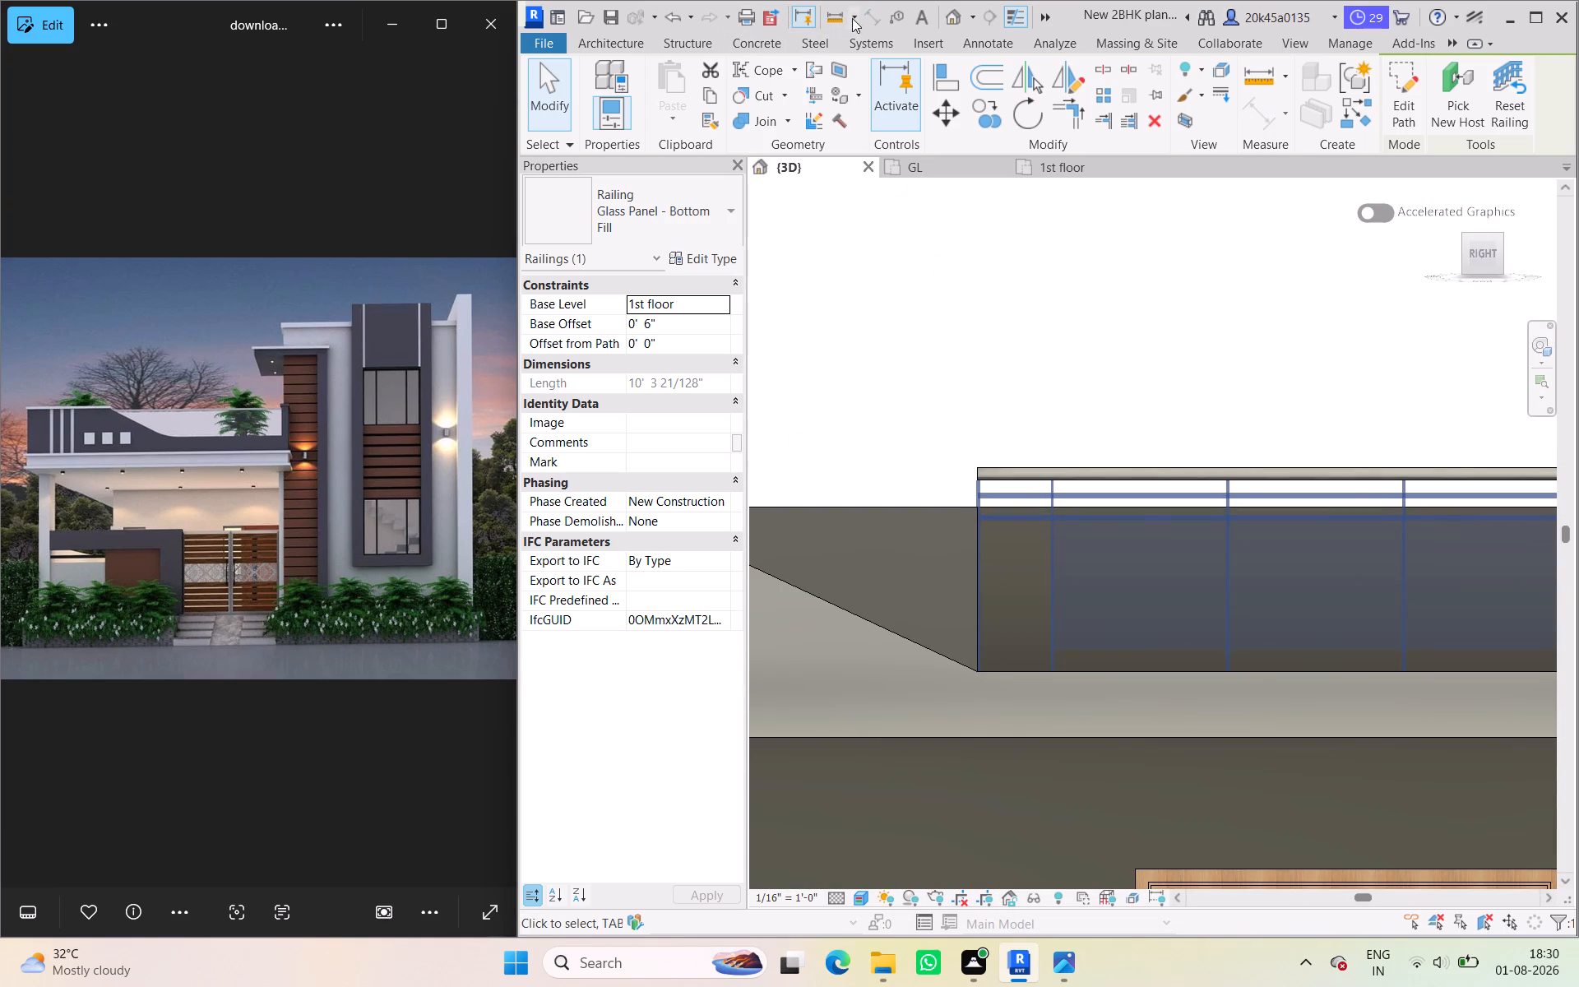
pyautogui.click(1090, 305)
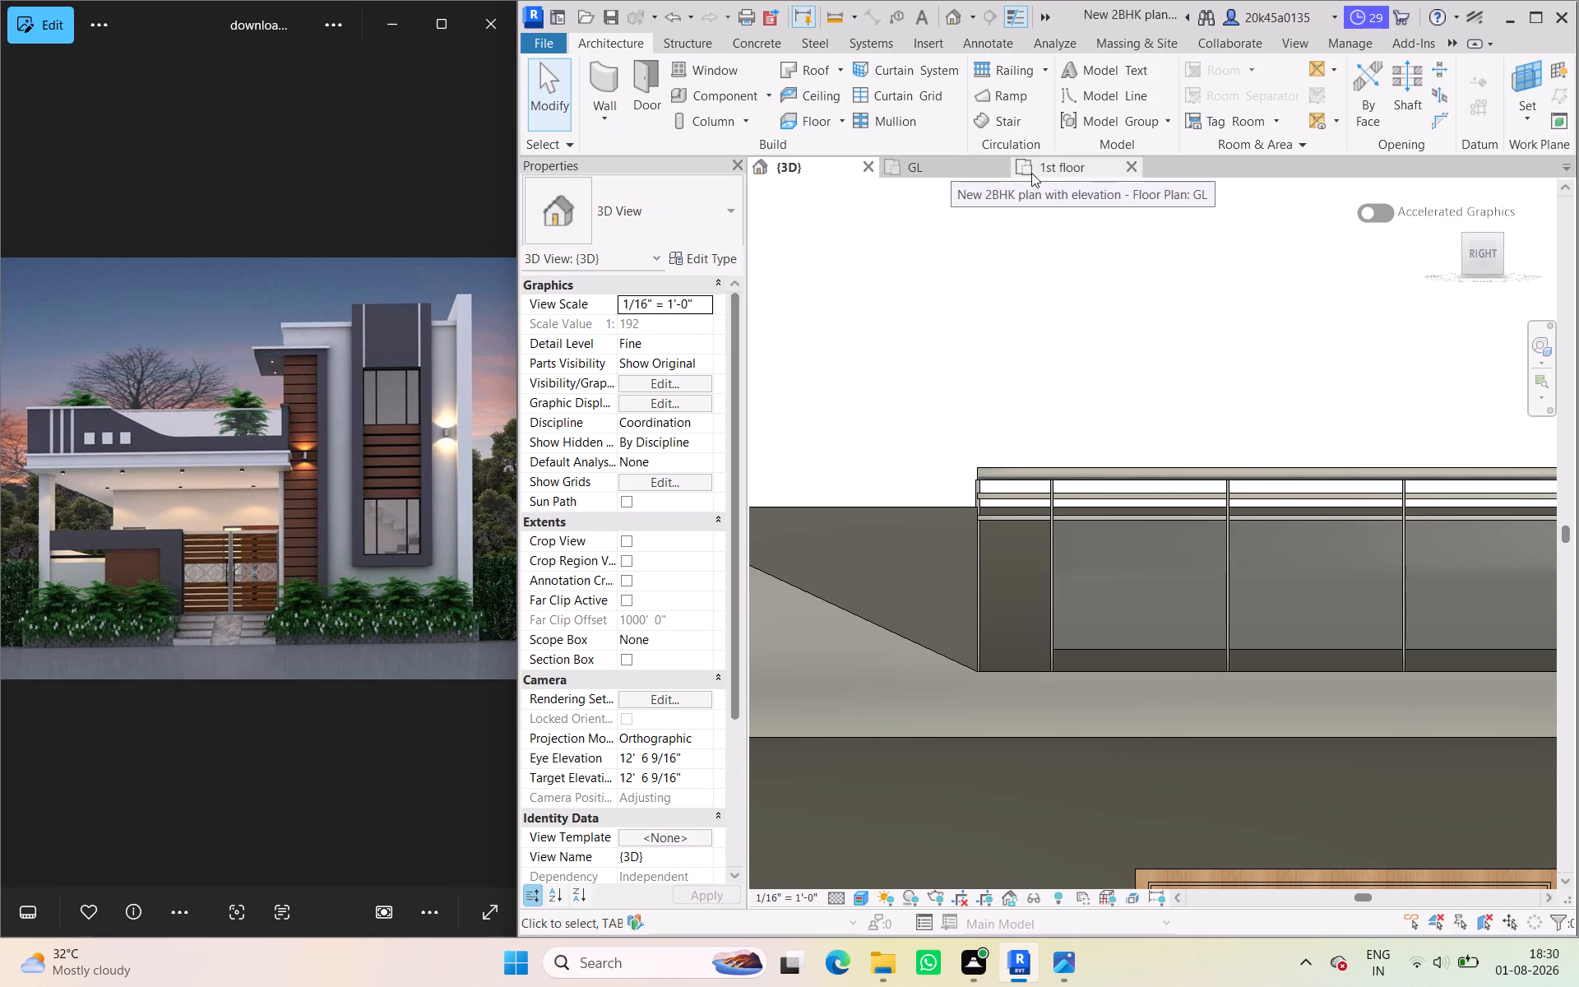
pyautogui.scroll(3, 984, 509)
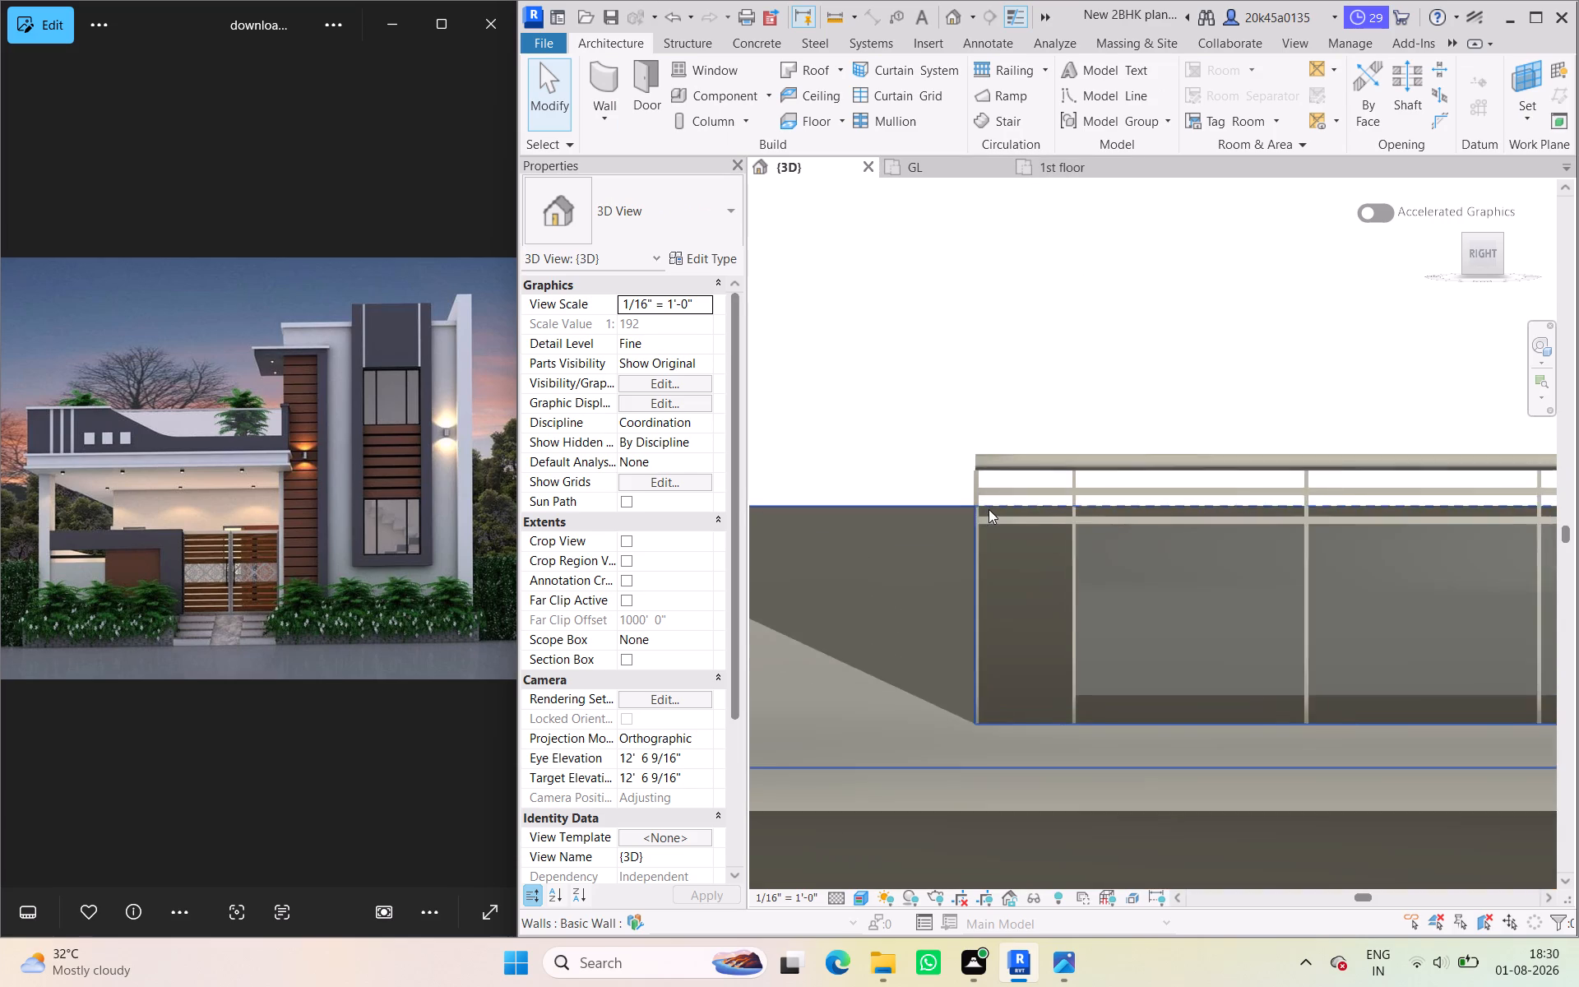
pyautogui.middleClick(991, 510)
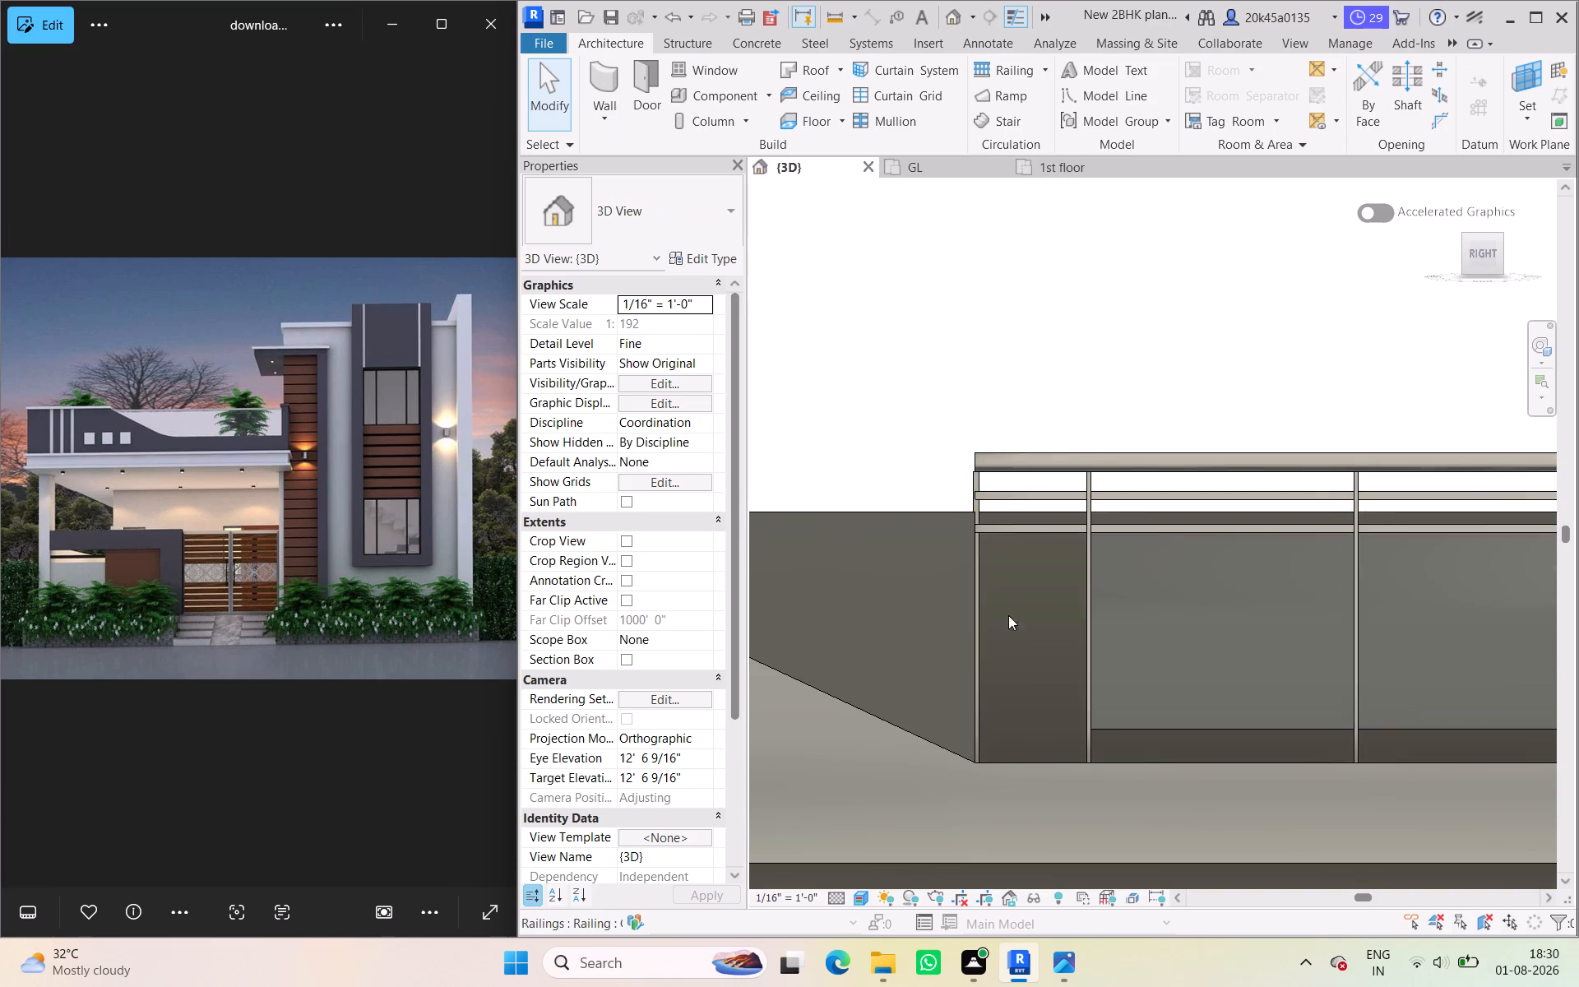
pyautogui.click(1049, 464)
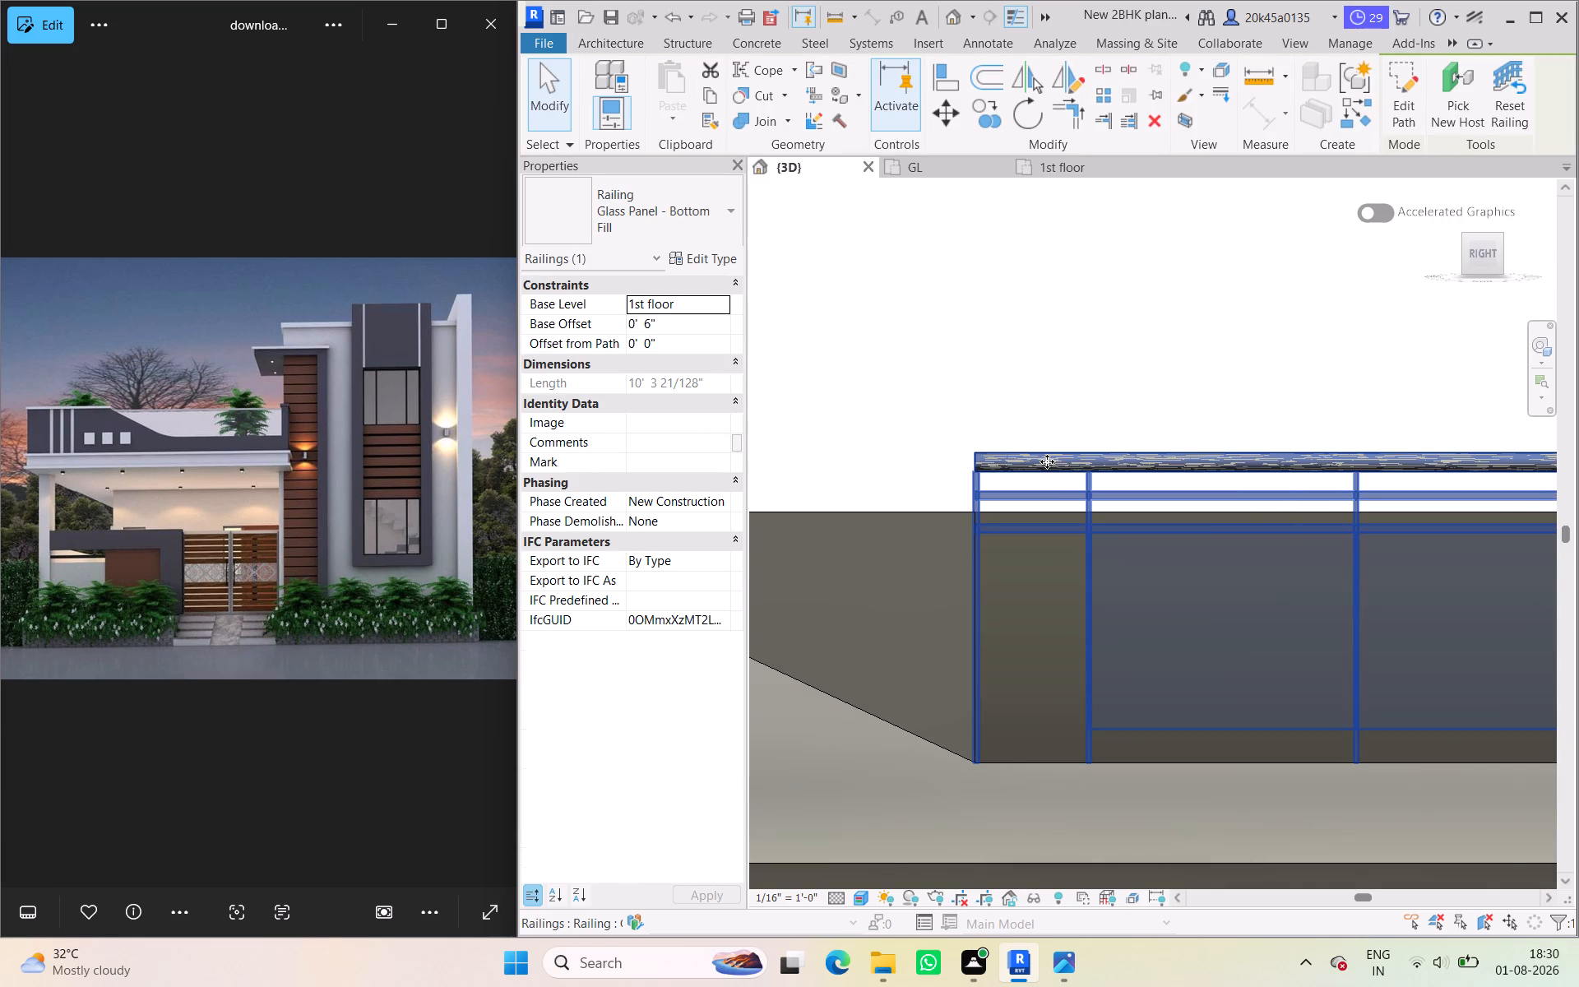
pyautogui.press('Down')
pyautogui.press('Down')
pyautogui.press('Down')
pyautogui.click(1044, 400)
pyautogui.scroll(-2, 1064, 445)
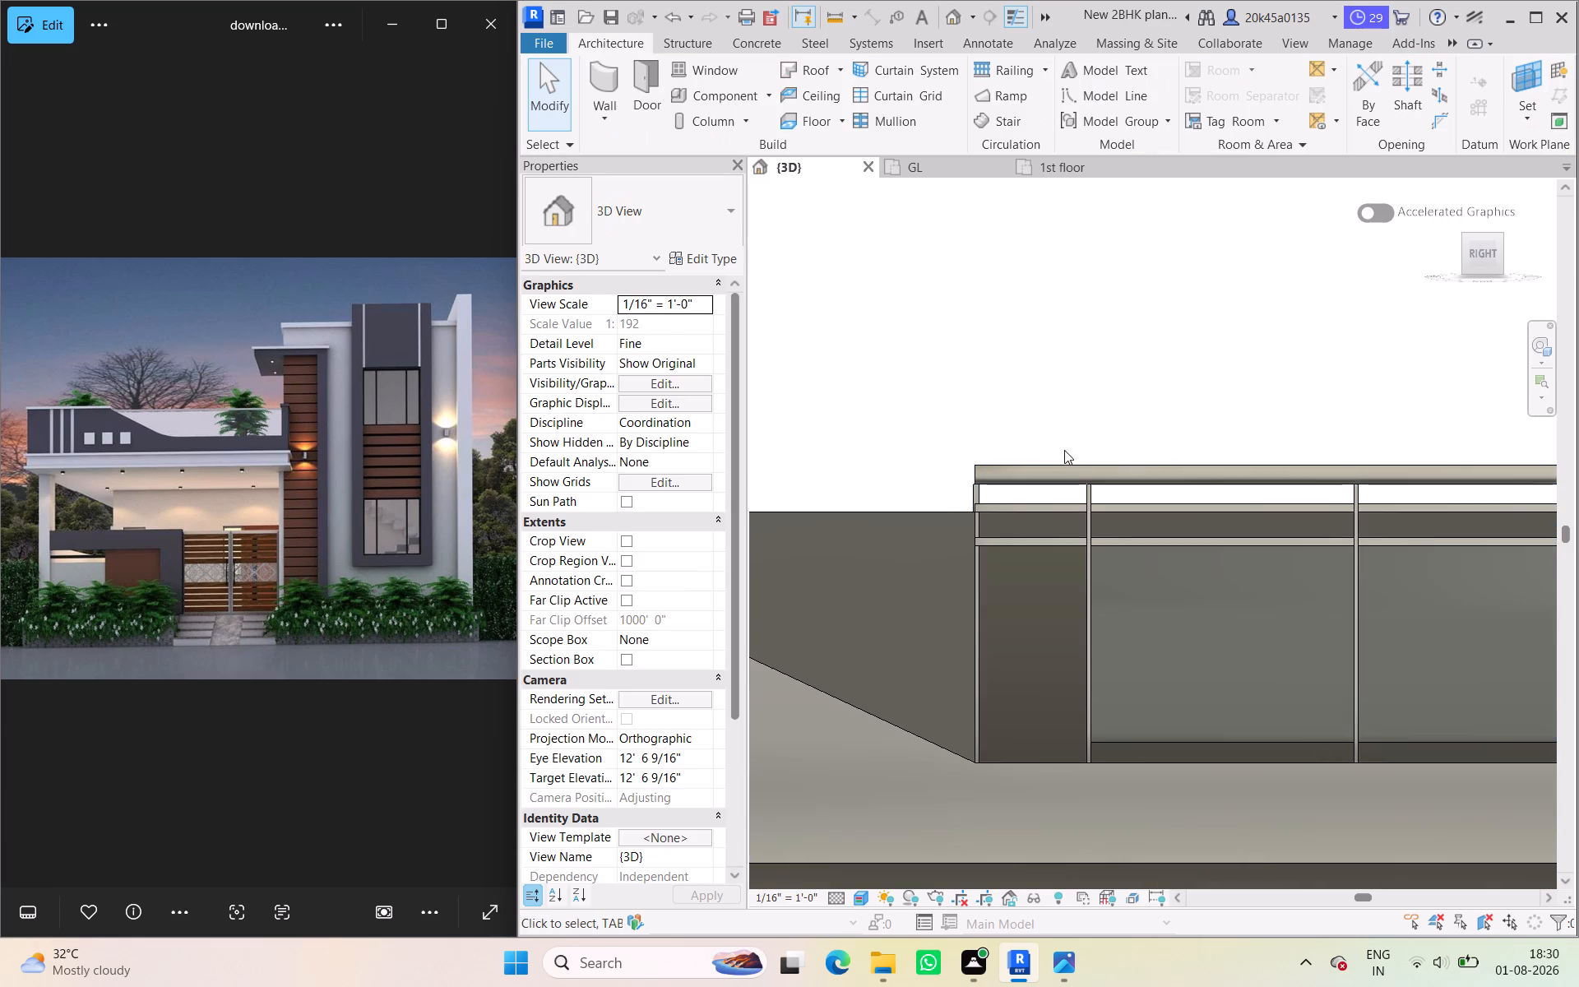
# Nudge the glass railing down until its top rail is flush with the parapet top, at a base offset of -0' 1 1/8".
pyautogui.scroll(-3, 1064, 450)
pyautogui.scroll(3, 1064, 450)
pyautogui.click(1071, 468)
pyautogui.press('Down')
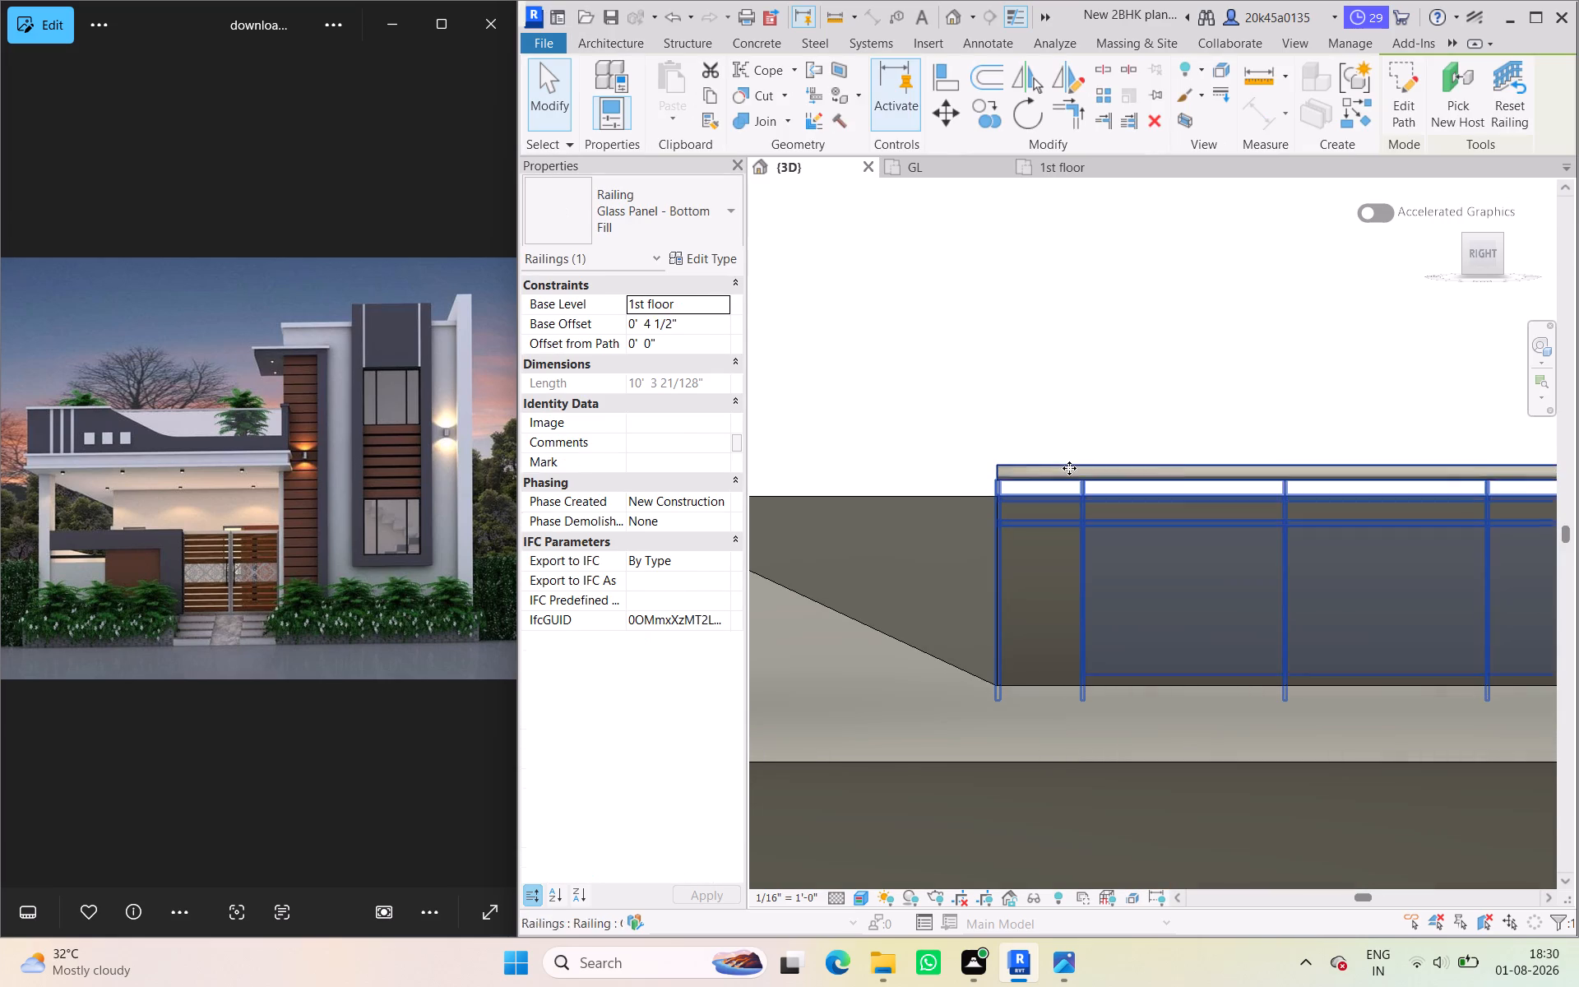
pyautogui.press('Down')
pyautogui.press('Down')
pyautogui.press('Down')
pyautogui.press('Down')
pyautogui.press('Down')
pyautogui.press('Down')
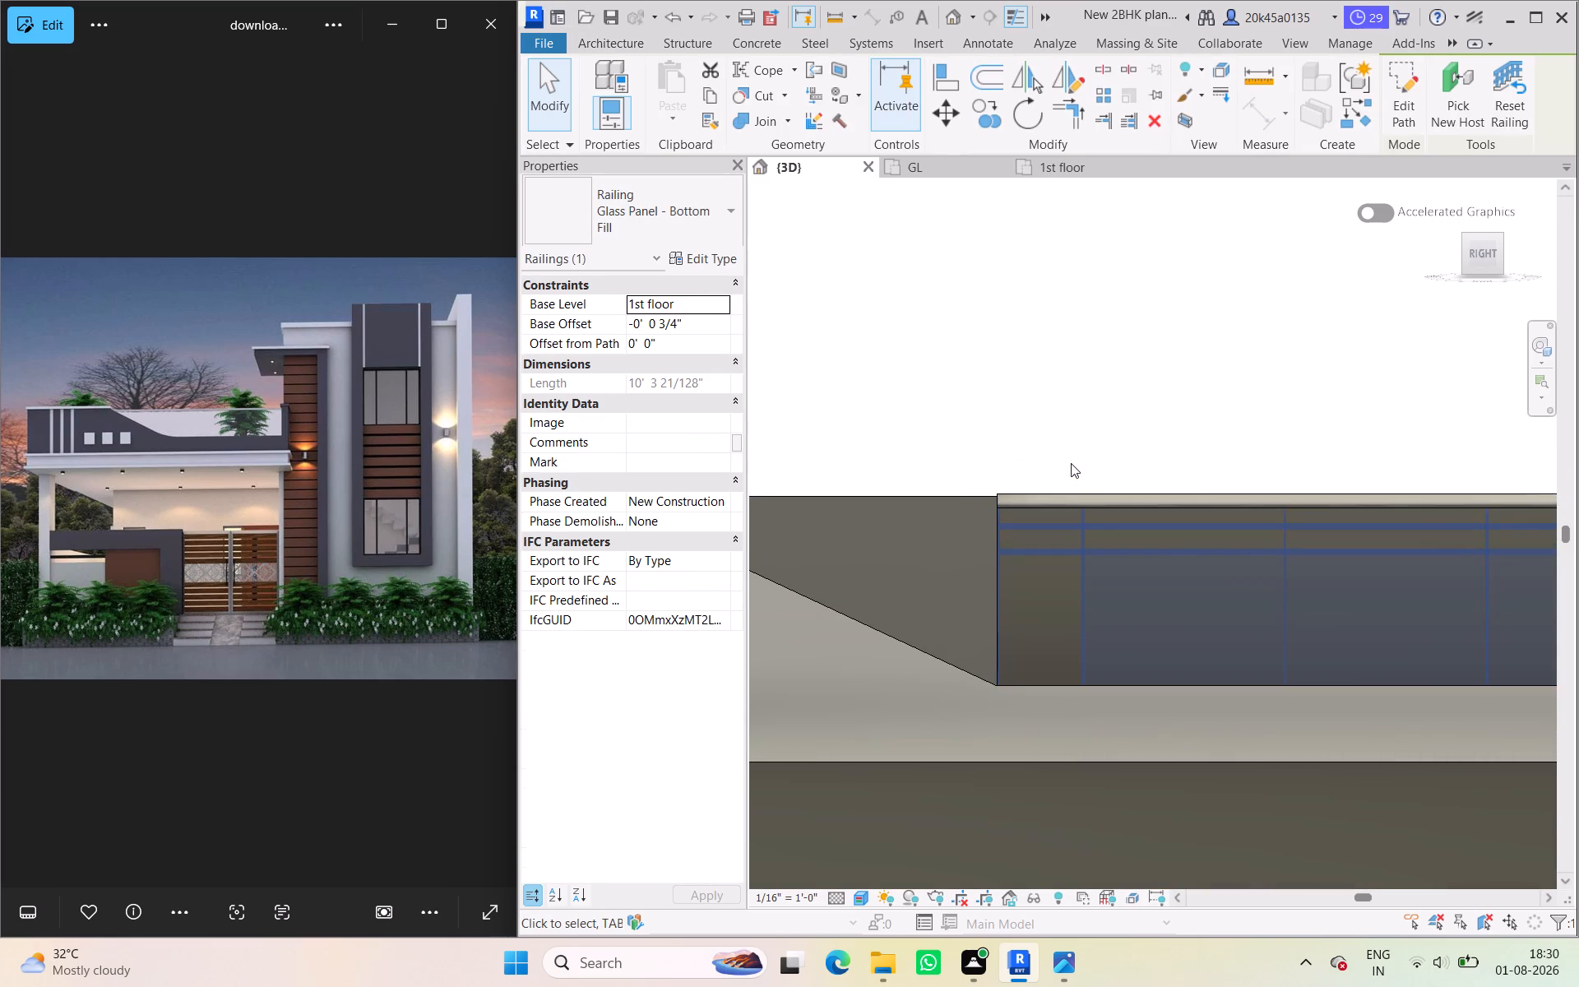
pyautogui.press('Down')
pyautogui.scroll(5, 1052, 467)
pyautogui.press('Up')
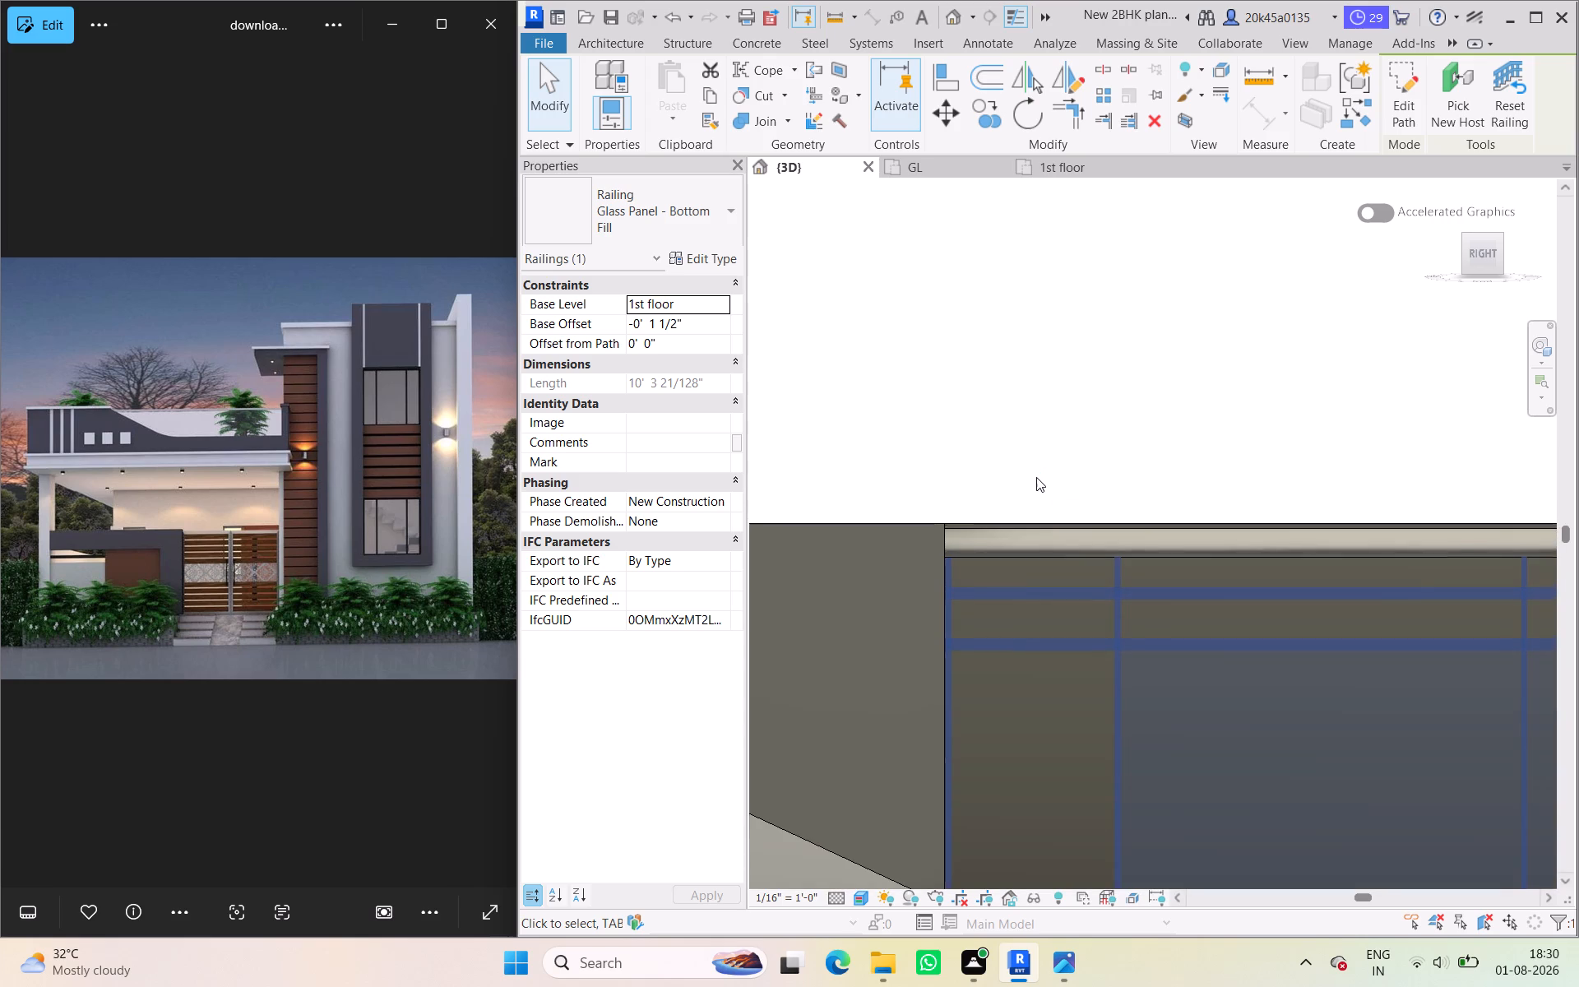
pyautogui.press('Up')
pyautogui.scroll(4, 1036, 482)
pyautogui.press('Down')
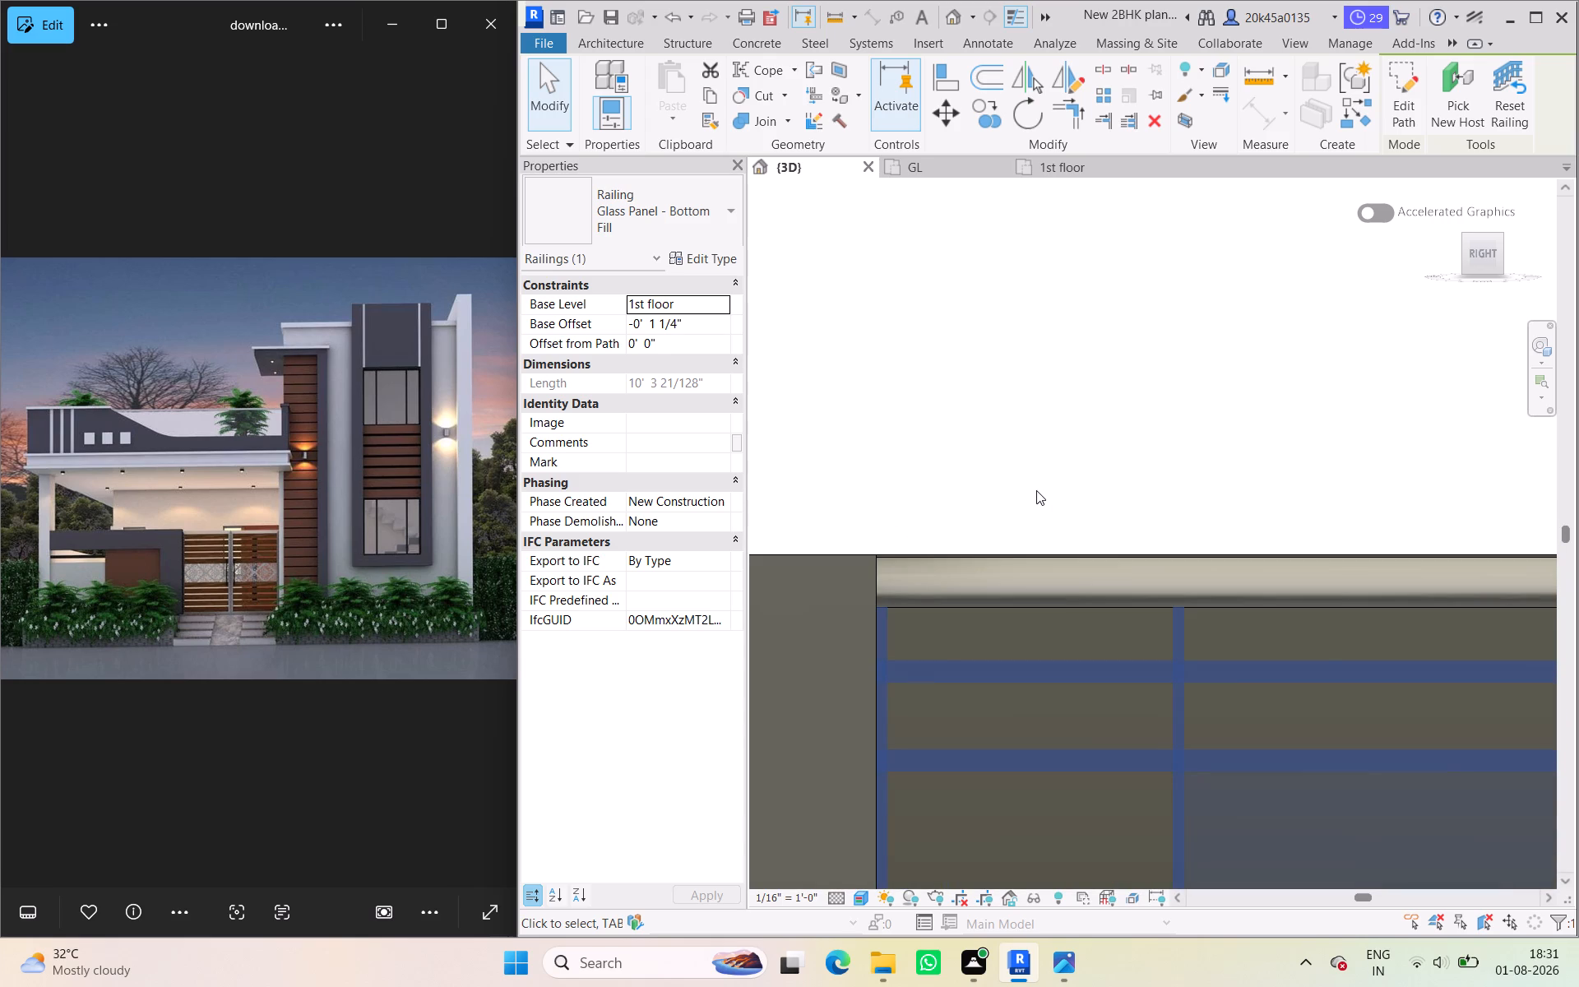
pyautogui.scroll(3, 1034, 492)
pyautogui.press('Up')
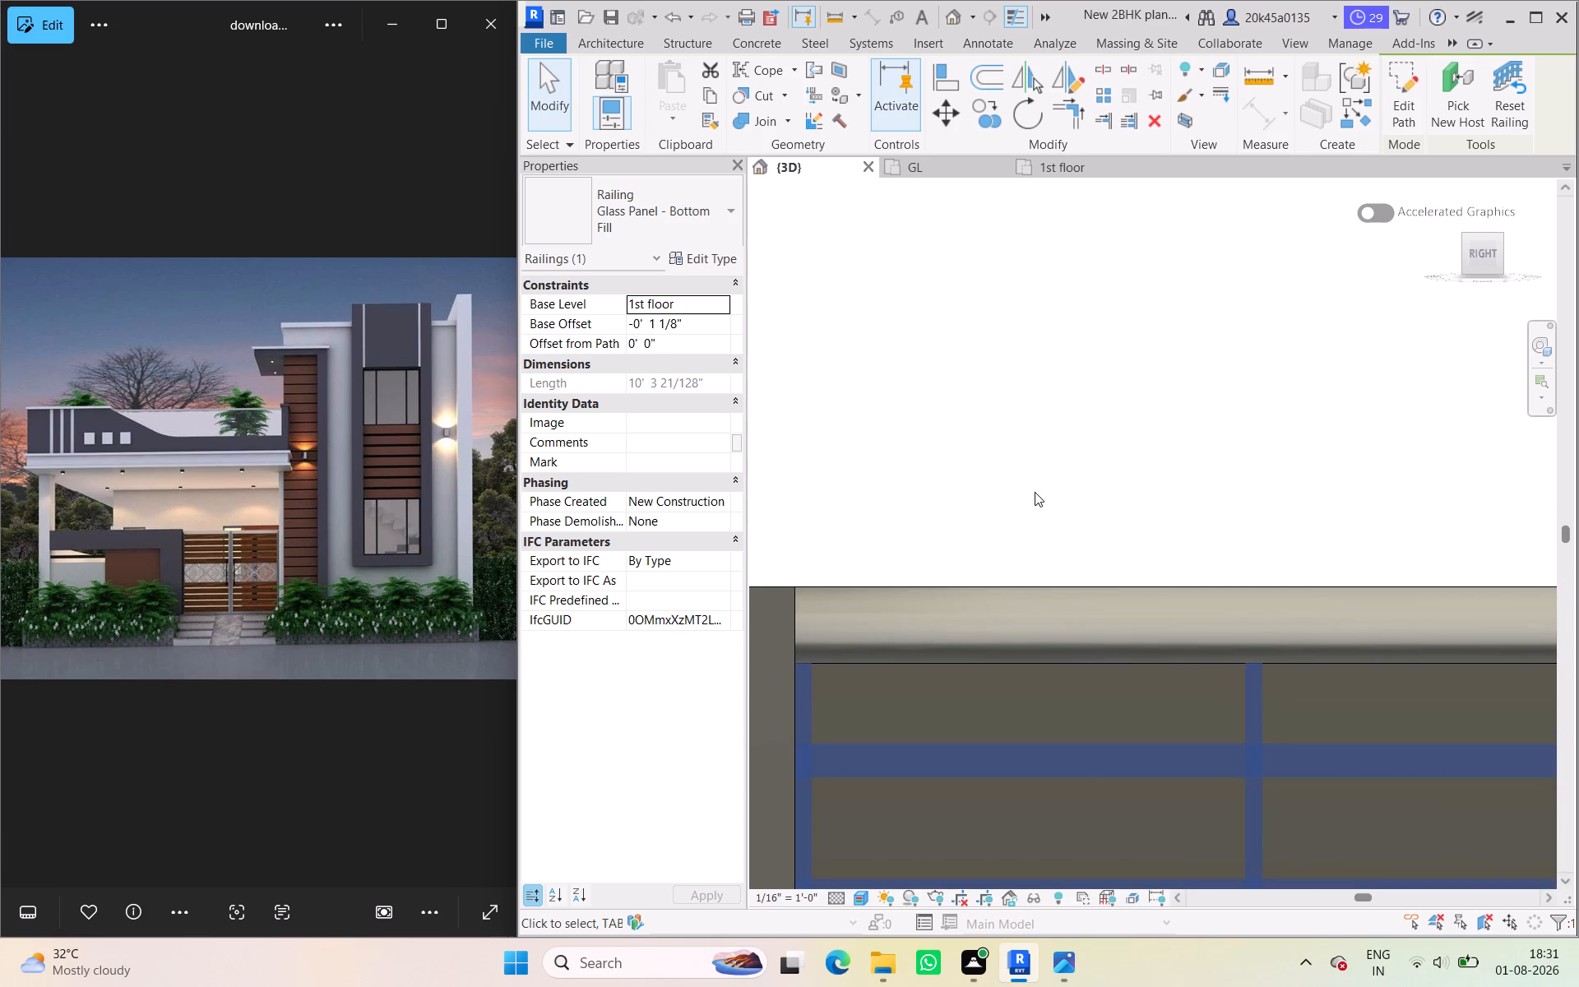
pyautogui.scroll(-16, 1037, 492)
pyautogui.click(1040, 447)
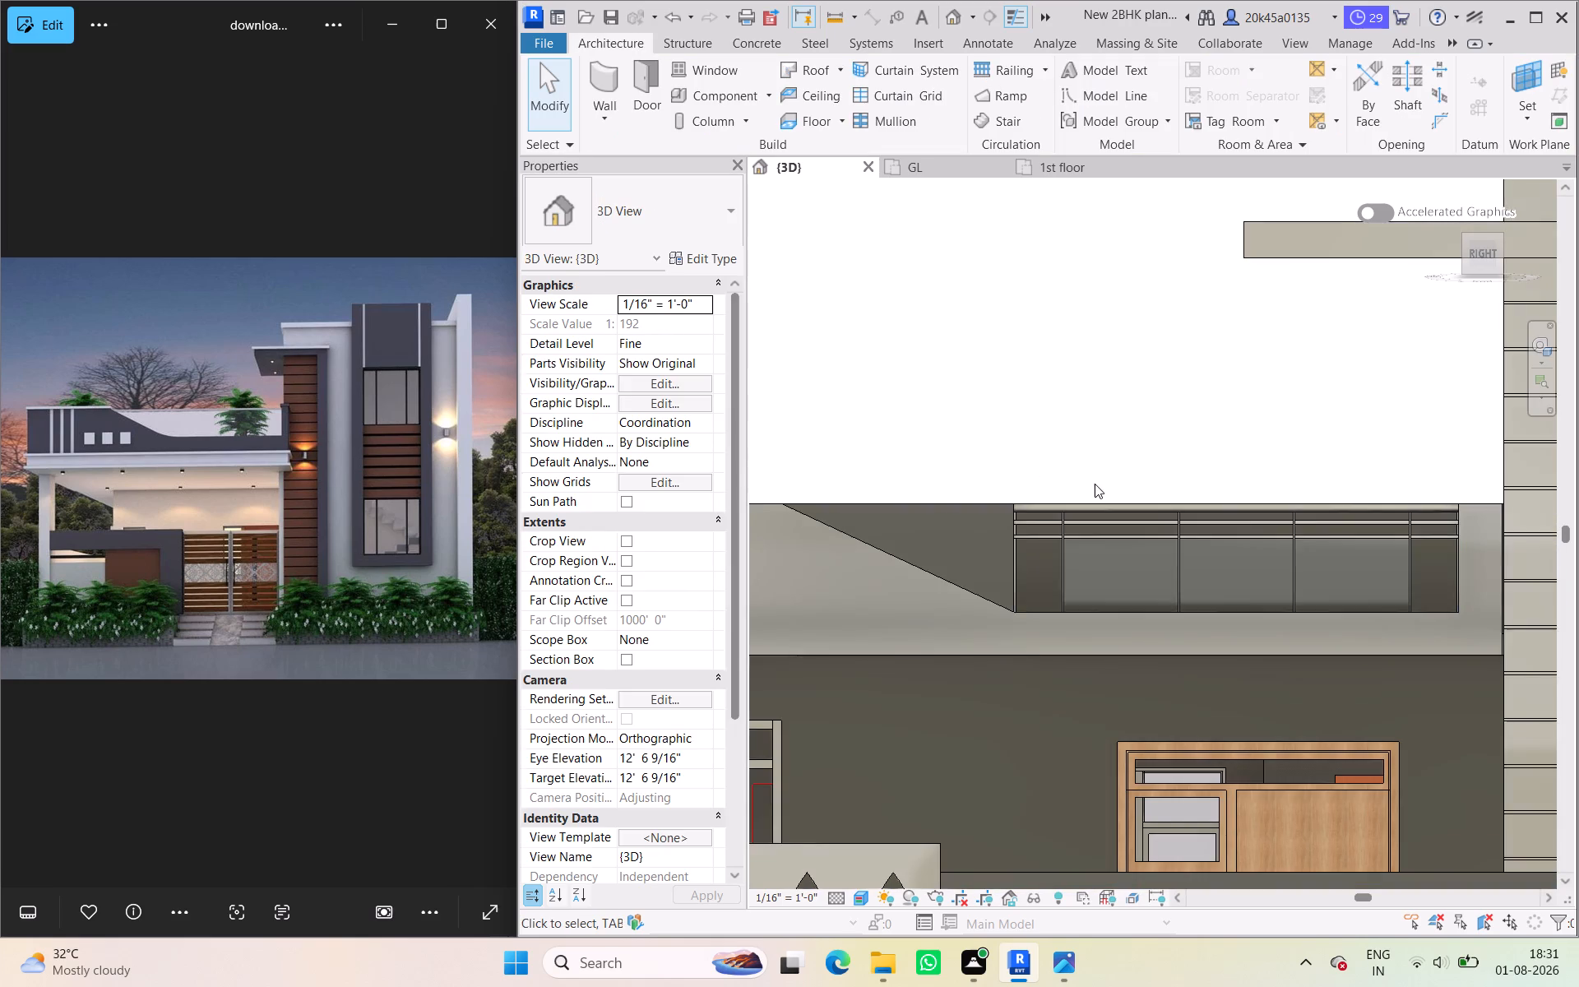
# Examine the lowered glass railing in the parapet cutout from the terrace side and from the gate side.
pyautogui.scroll(-7, 1097, 484)
pyautogui.keyDown('shift'); pyautogui.moveTo(1031, 726); pyautogui.dragTo(1150, 805, button='middle'); pyautogui.keyUp('shift')
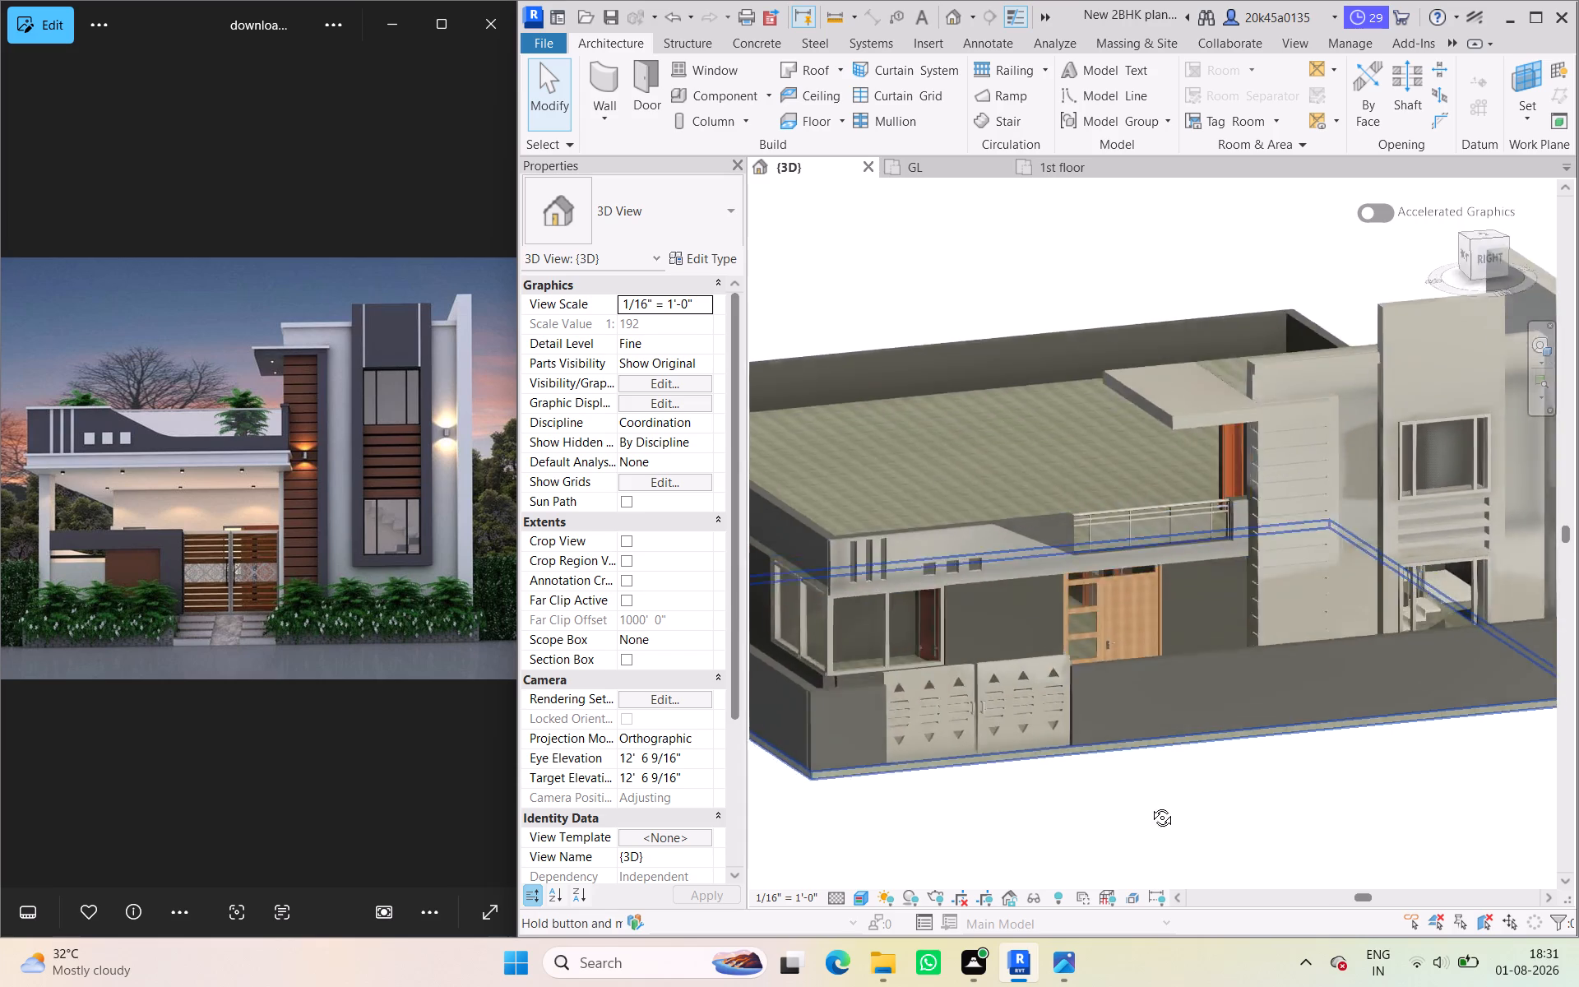
pyautogui.keyDown('shift'); pyautogui.moveTo(1150, 805); pyautogui.dragTo(1572, 821, button='middle'); pyautogui.keyUp('shift')
pyautogui.scroll(8, 1113, 561)
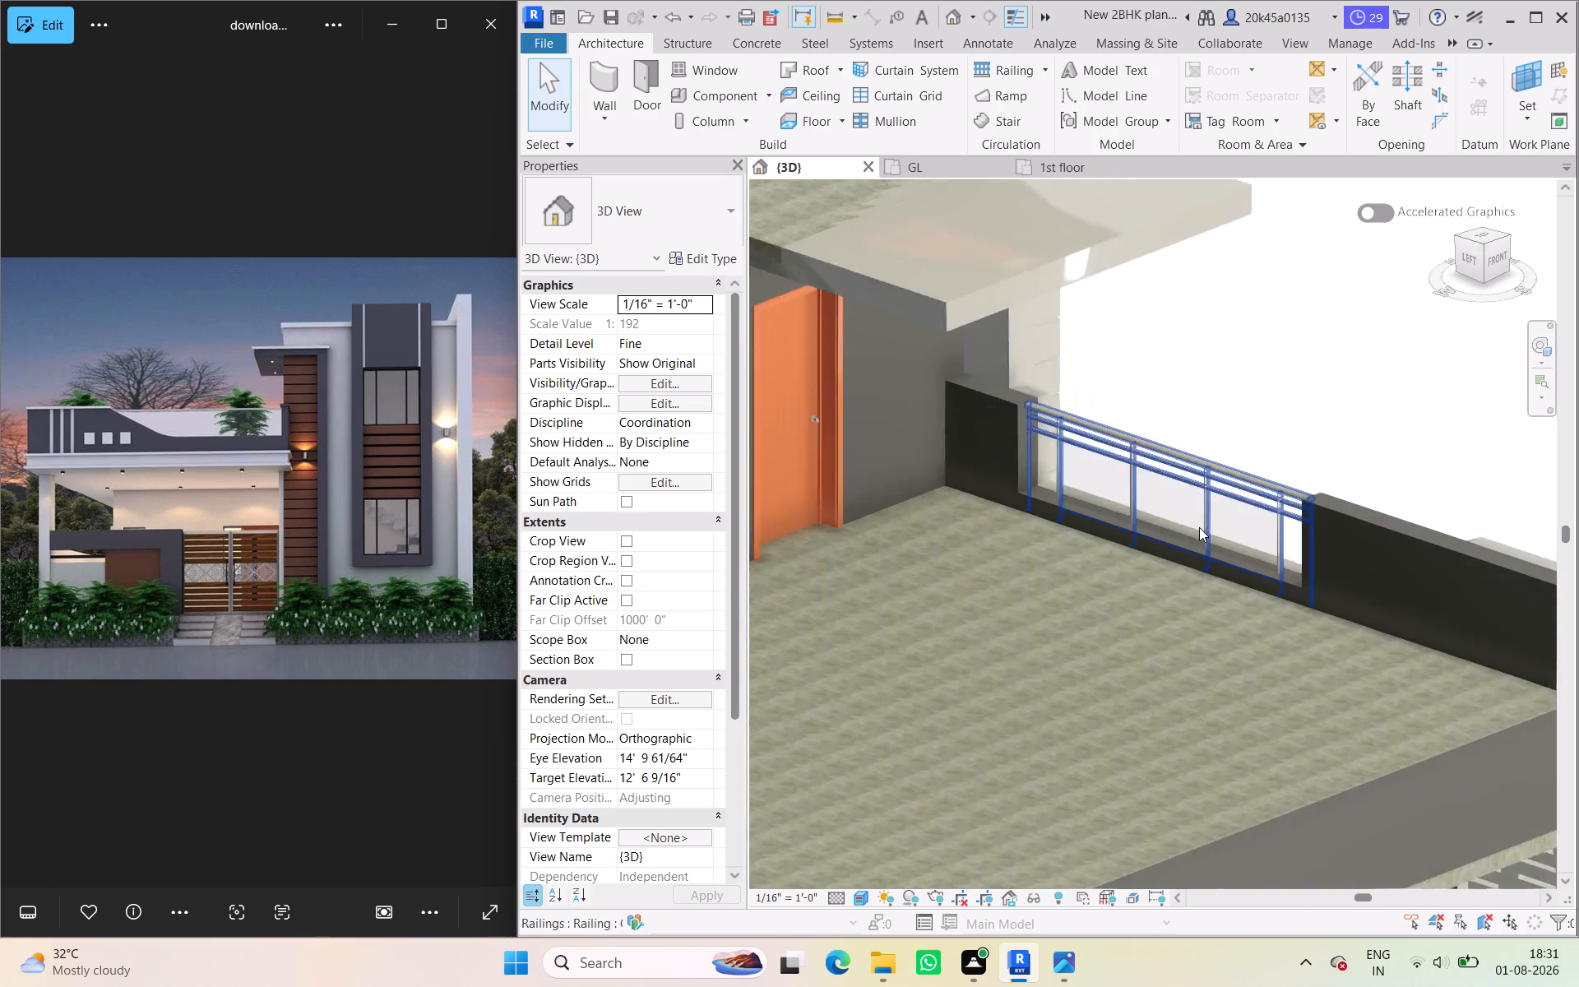
pyautogui.scroll(2, 1199, 527)
pyautogui.scroll(-11, 1124, 688)
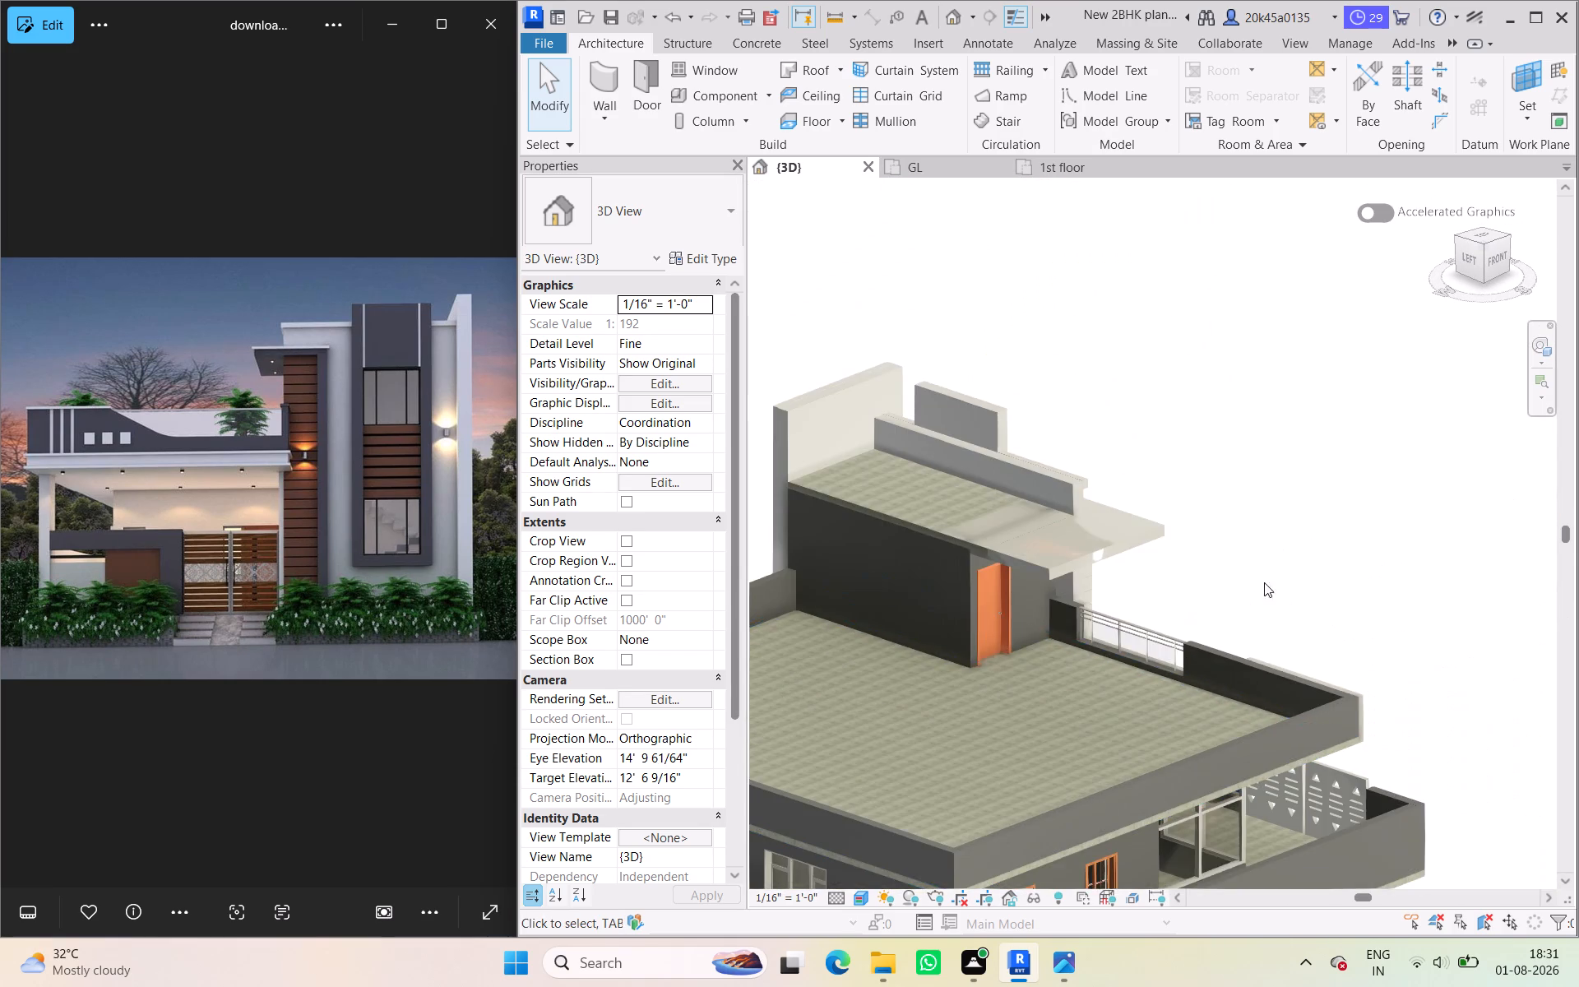
pyautogui.keyDown('shift'); pyautogui.moveTo(1320, 572); pyautogui.dragTo(836, 484, button='middle'); pyautogui.keyUp('shift')
pyautogui.keyDown('shift'); pyautogui.scroll(-1, 1201, 661); pyautogui.keyUp('shift')
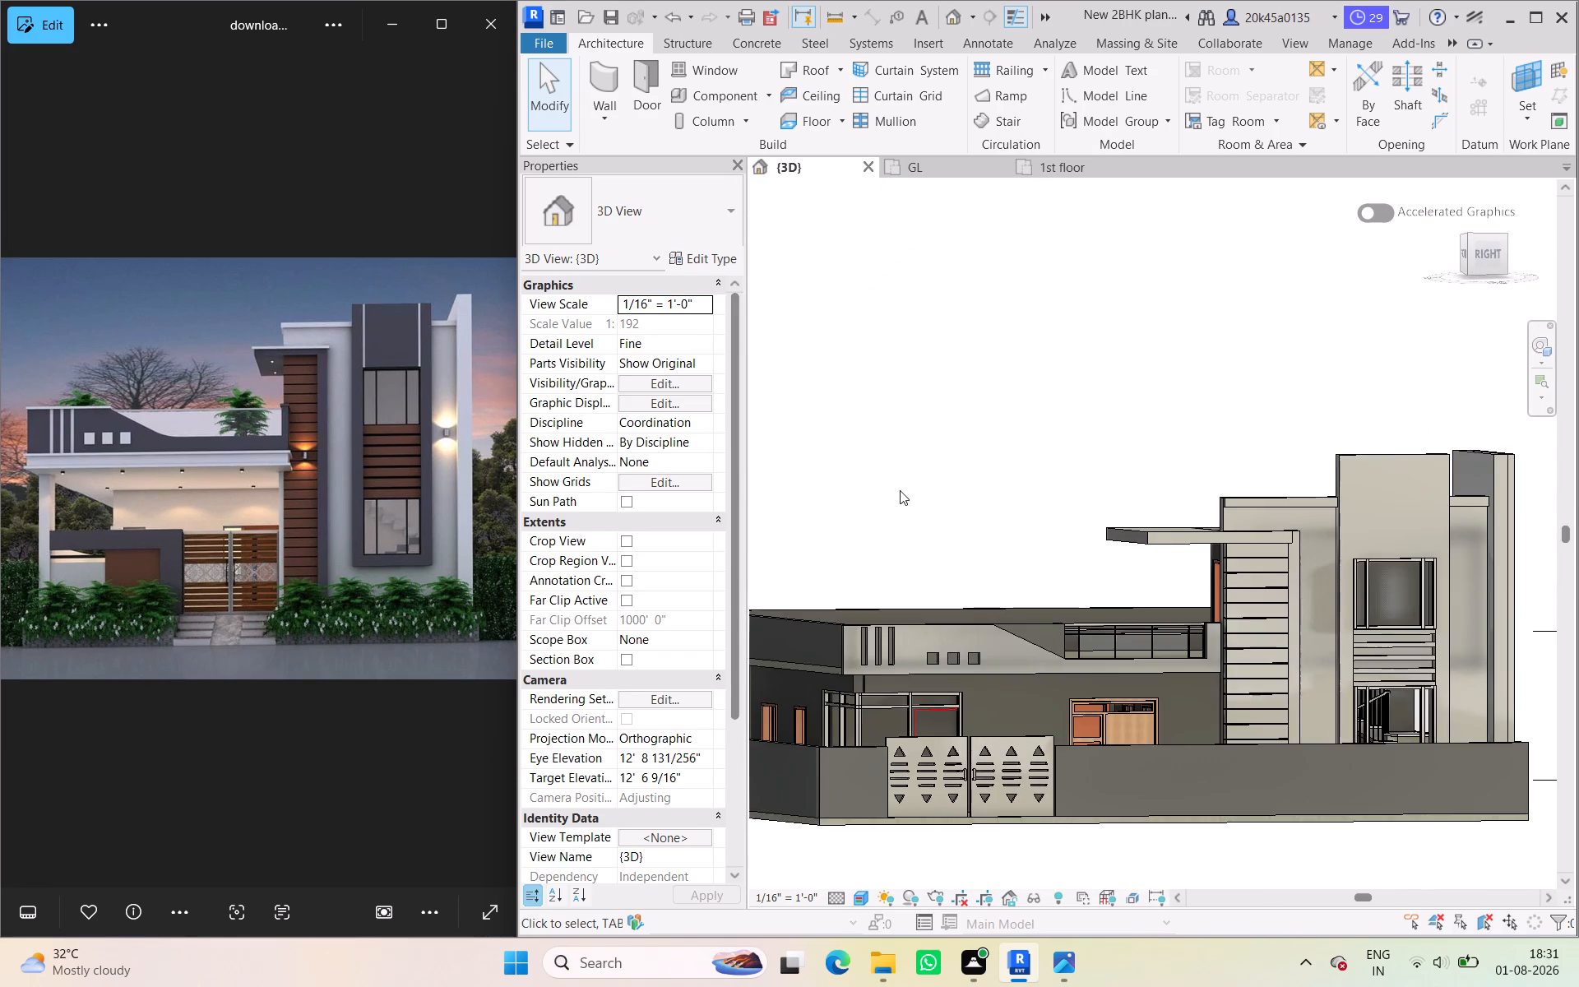
pyautogui.scroll(-2, 928, 500)
pyautogui.moveTo(938, 511); pyautogui.dragTo(884, 396, button='middle')
pyautogui.keyDown('shift'); pyautogui.moveTo(970, 706); pyautogui.dragTo(1135, 734, button='middle'); pyautogui.keyUp('shift')
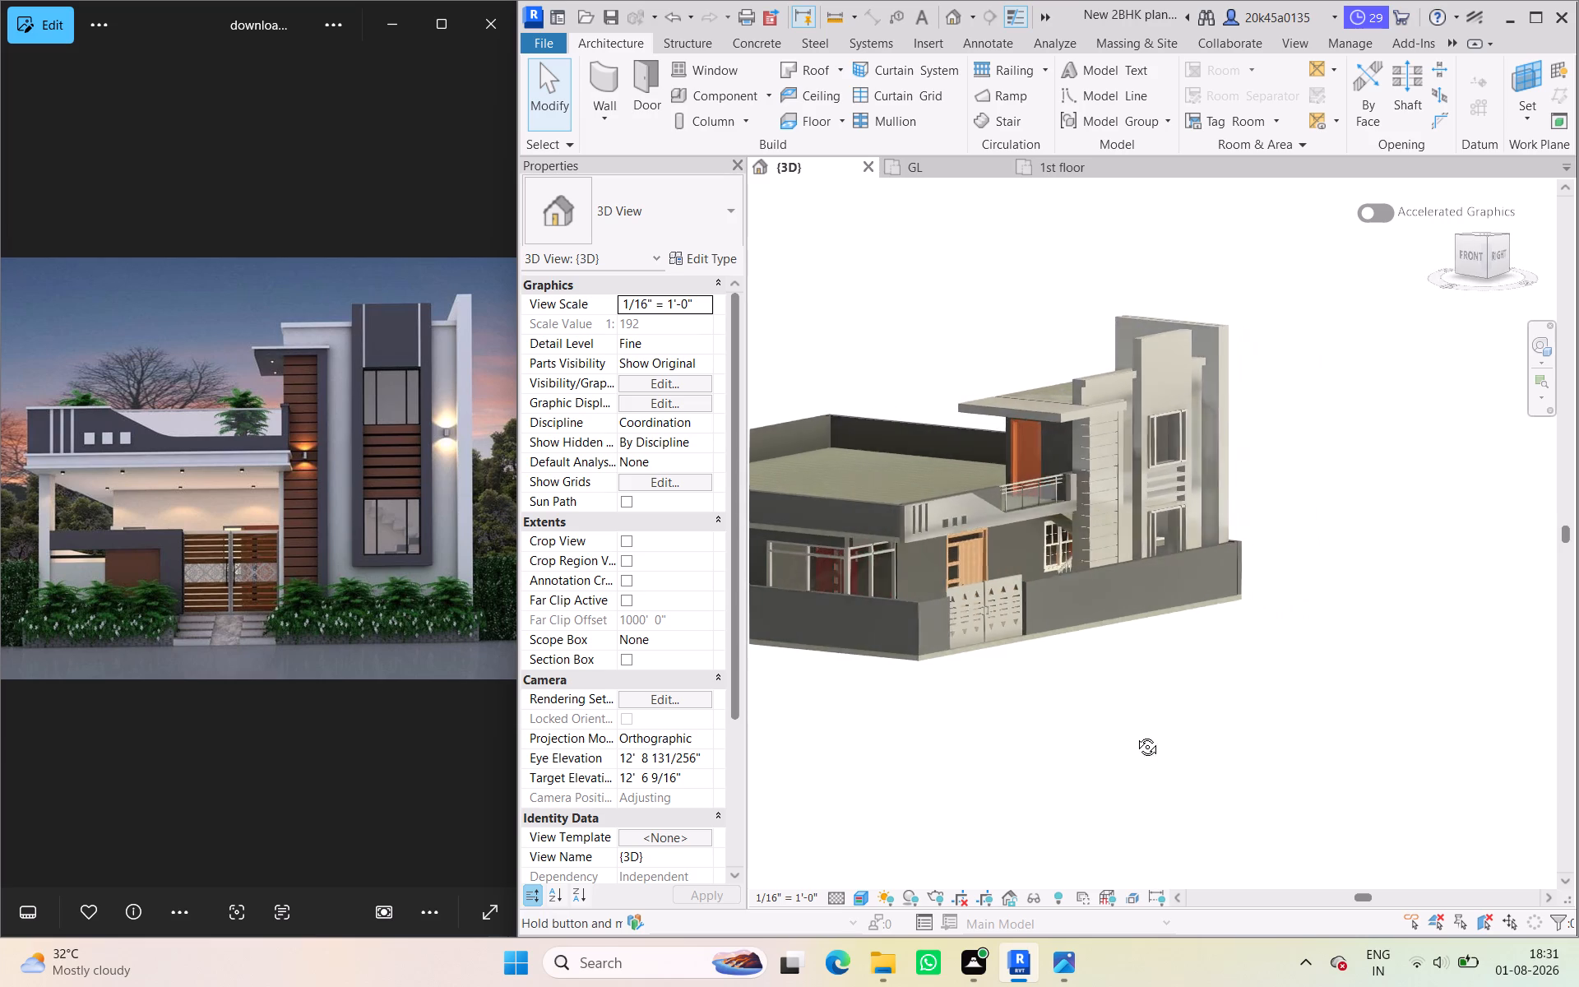
pyautogui.keyDown('shift'); pyautogui.moveTo(1135, 734); pyautogui.dragTo(1136, 730, button='middle'); pyautogui.keyUp('shift')
pyautogui.scroll(9, 1055, 467)
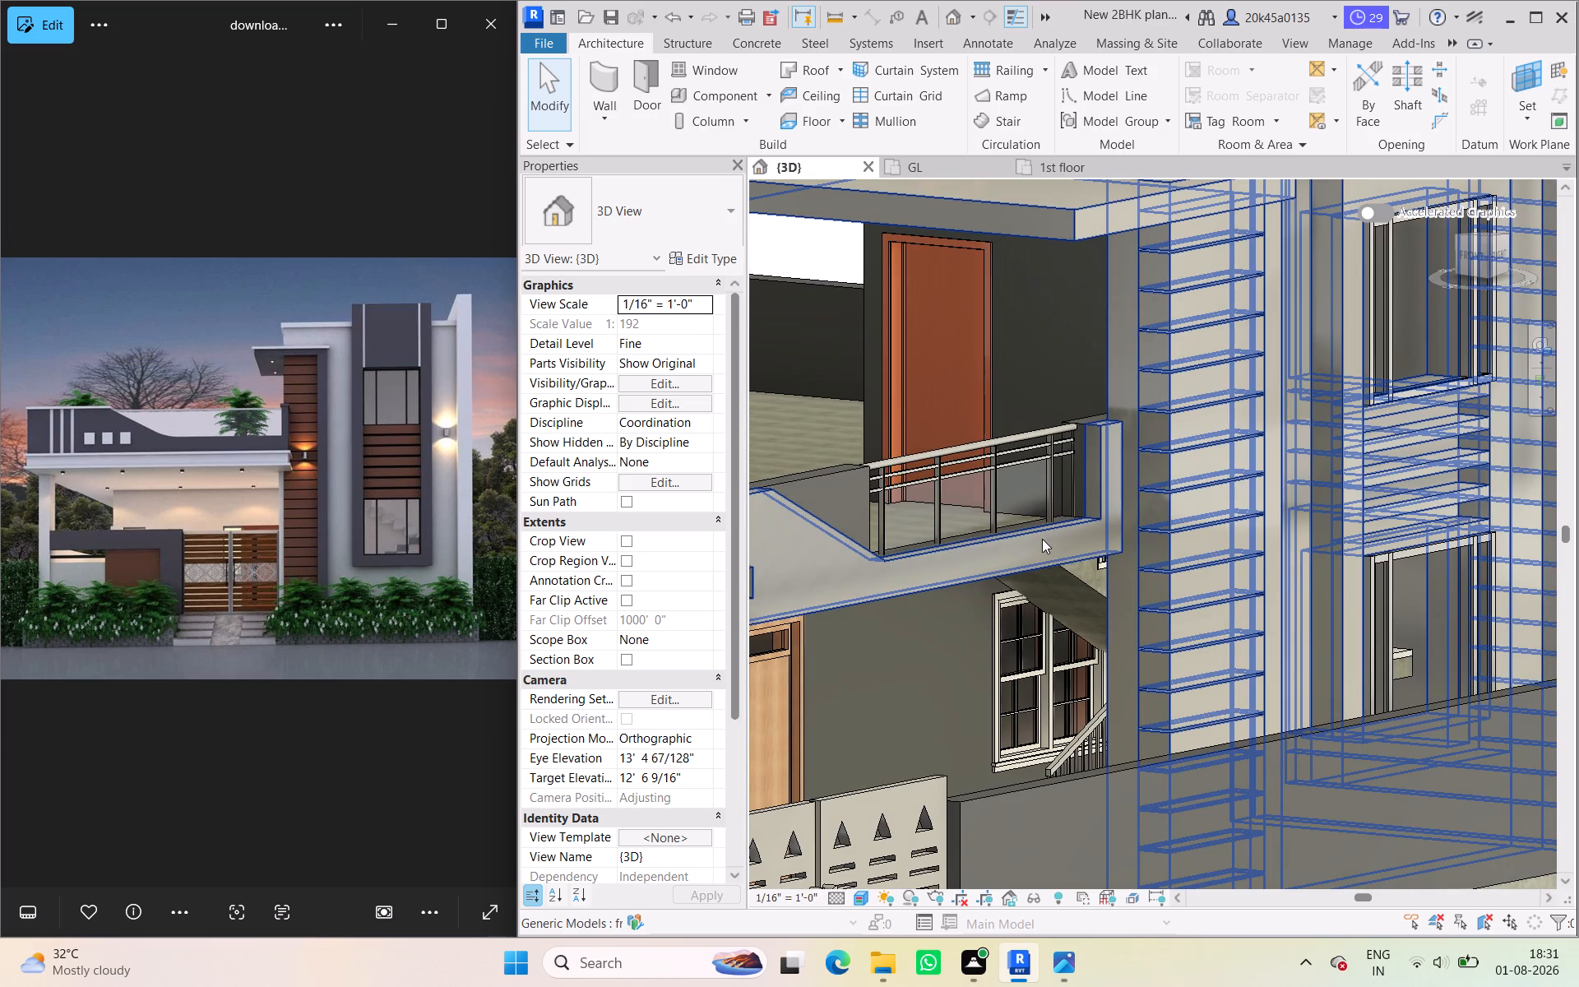
# Examine the whole house from the corner, the gate side and above to review the parapet, canopy and stair tower.
pyautogui.scroll(-12, 1042, 539)
pyautogui.keyDown('shift'); pyautogui.moveTo(1023, 689); pyautogui.dragTo(1089, 690, button='middle'); pyautogui.keyUp('shift')
pyautogui.scroll(-2, 989, 668)
pyautogui.moveTo(1012, 666); pyautogui.dragTo(1167, 649, button='middle')
pyautogui.scroll(9, 1176, 512)
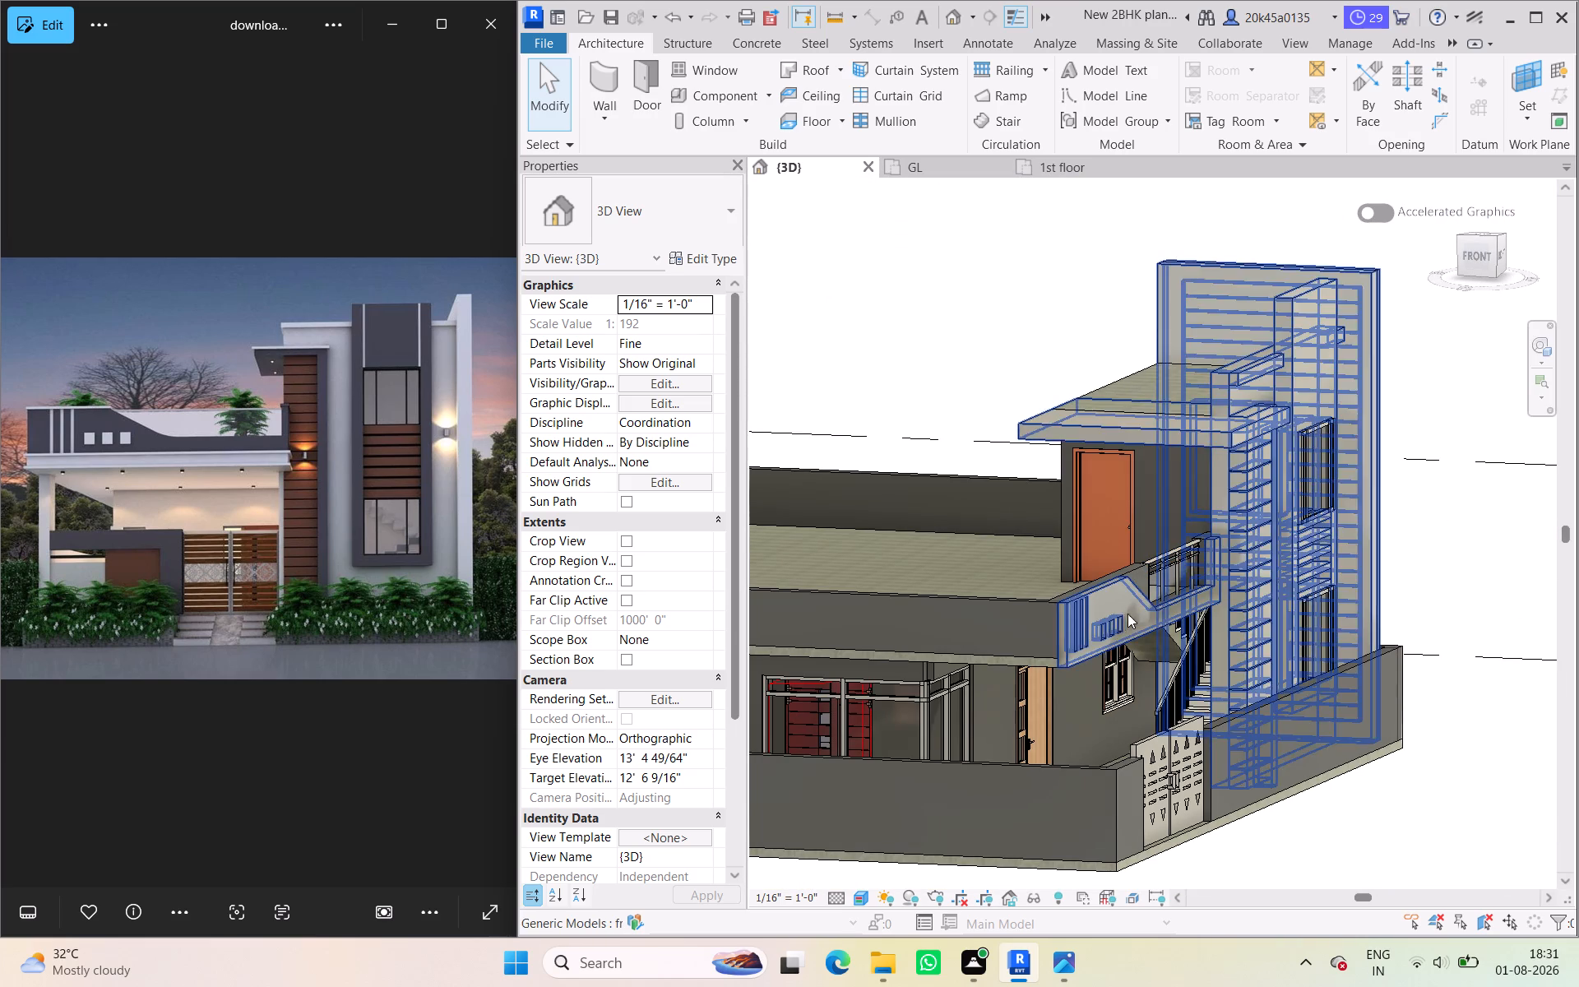
pyautogui.scroll(-4, 1170, 610)
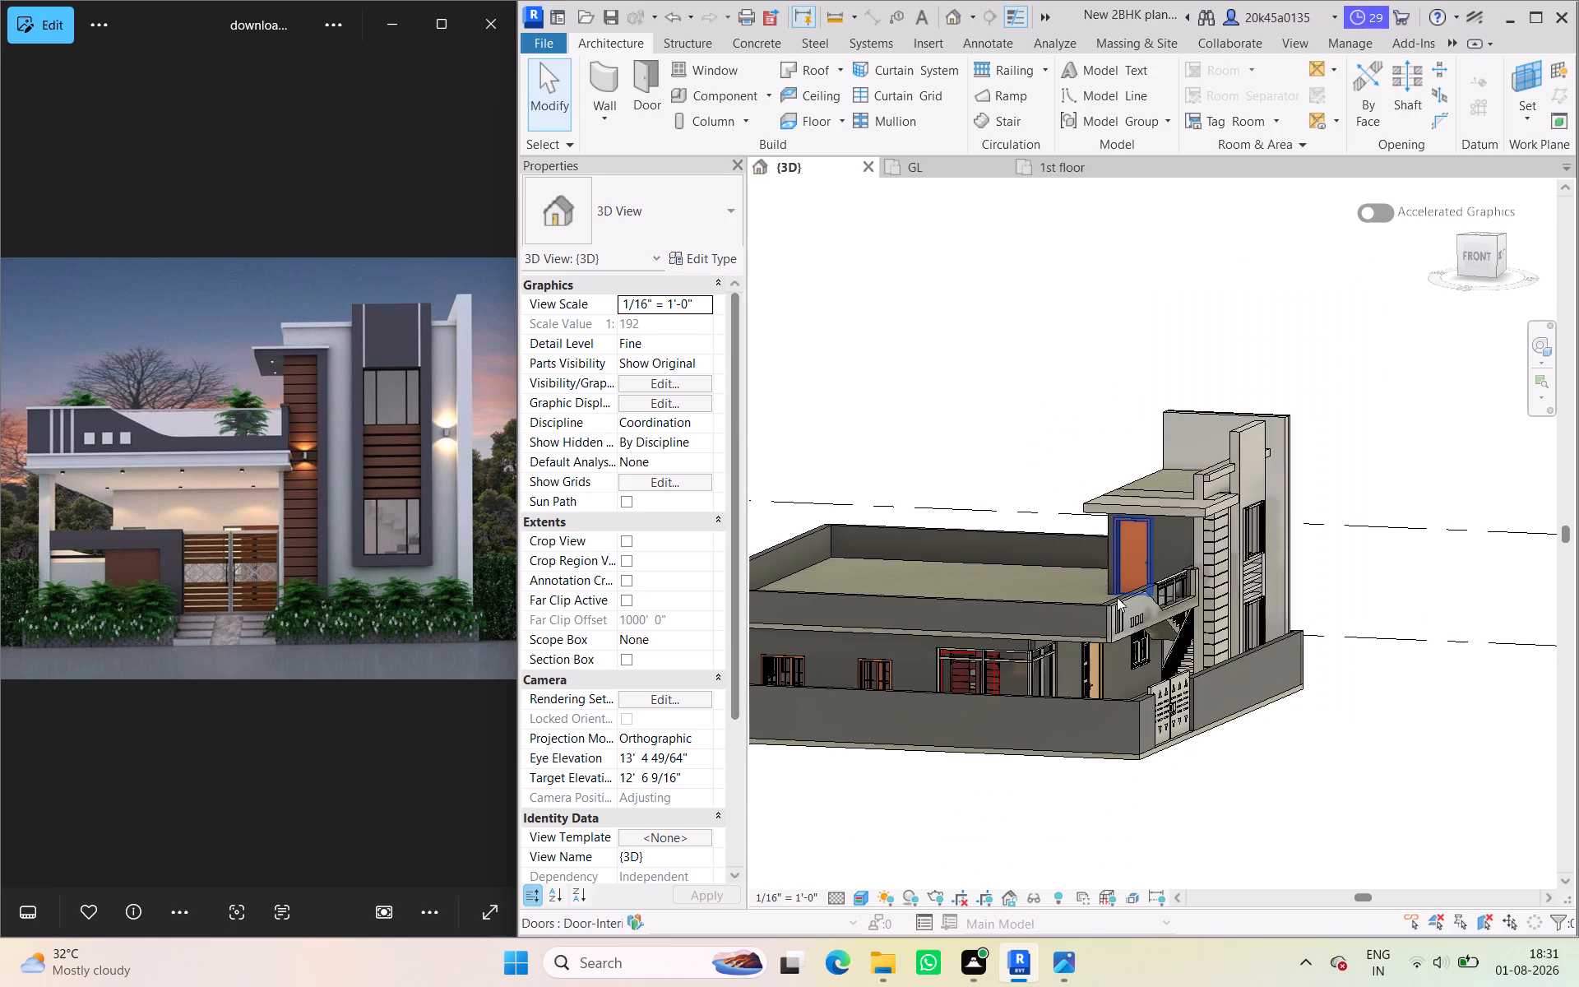
pyautogui.scroll(-2, 1073, 614)
pyautogui.moveTo(1069, 617); pyautogui.dragTo(1100, 615, button='middle')
pyautogui.keyDown('shift'); pyautogui.moveTo(1230, 730); pyautogui.dragTo(1201, 740, button='middle'); pyautogui.keyUp('shift')
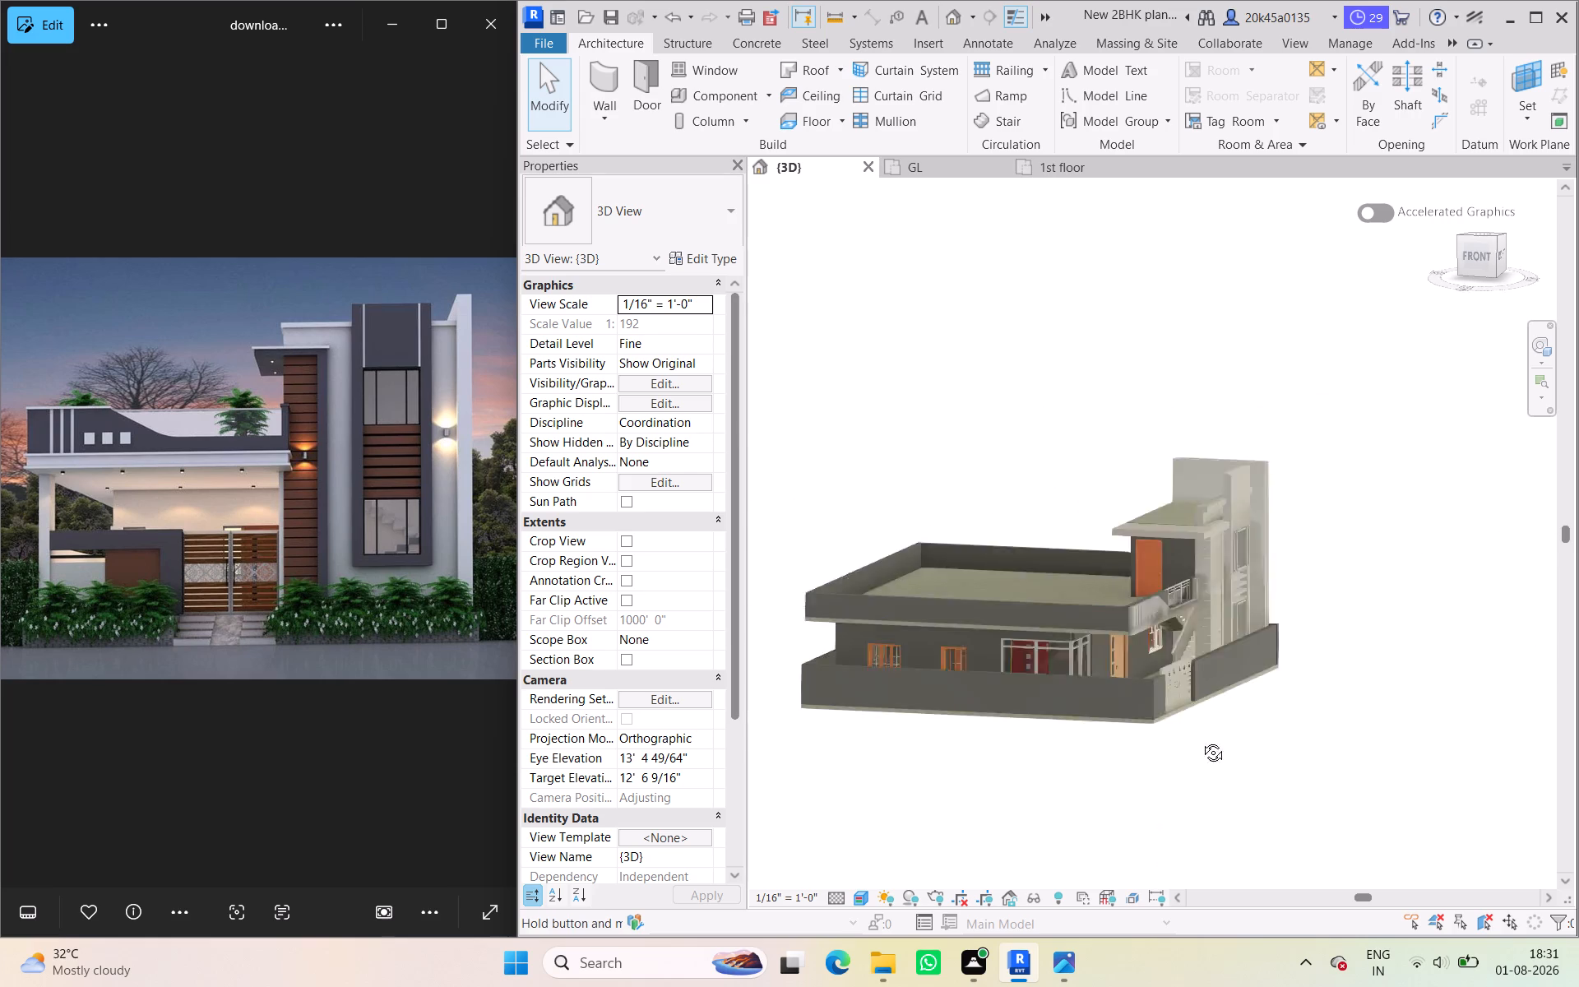
pyautogui.keyDown('shift'); pyautogui.moveTo(1201, 740); pyautogui.dragTo(895, 790, button='middle'); pyautogui.keyUp('shift')
pyautogui.keyDown('shift'); pyautogui.moveTo(915, 769); pyautogui.dragTo(1005, 798, button='middle'); pyautogui.keyUp('shift')
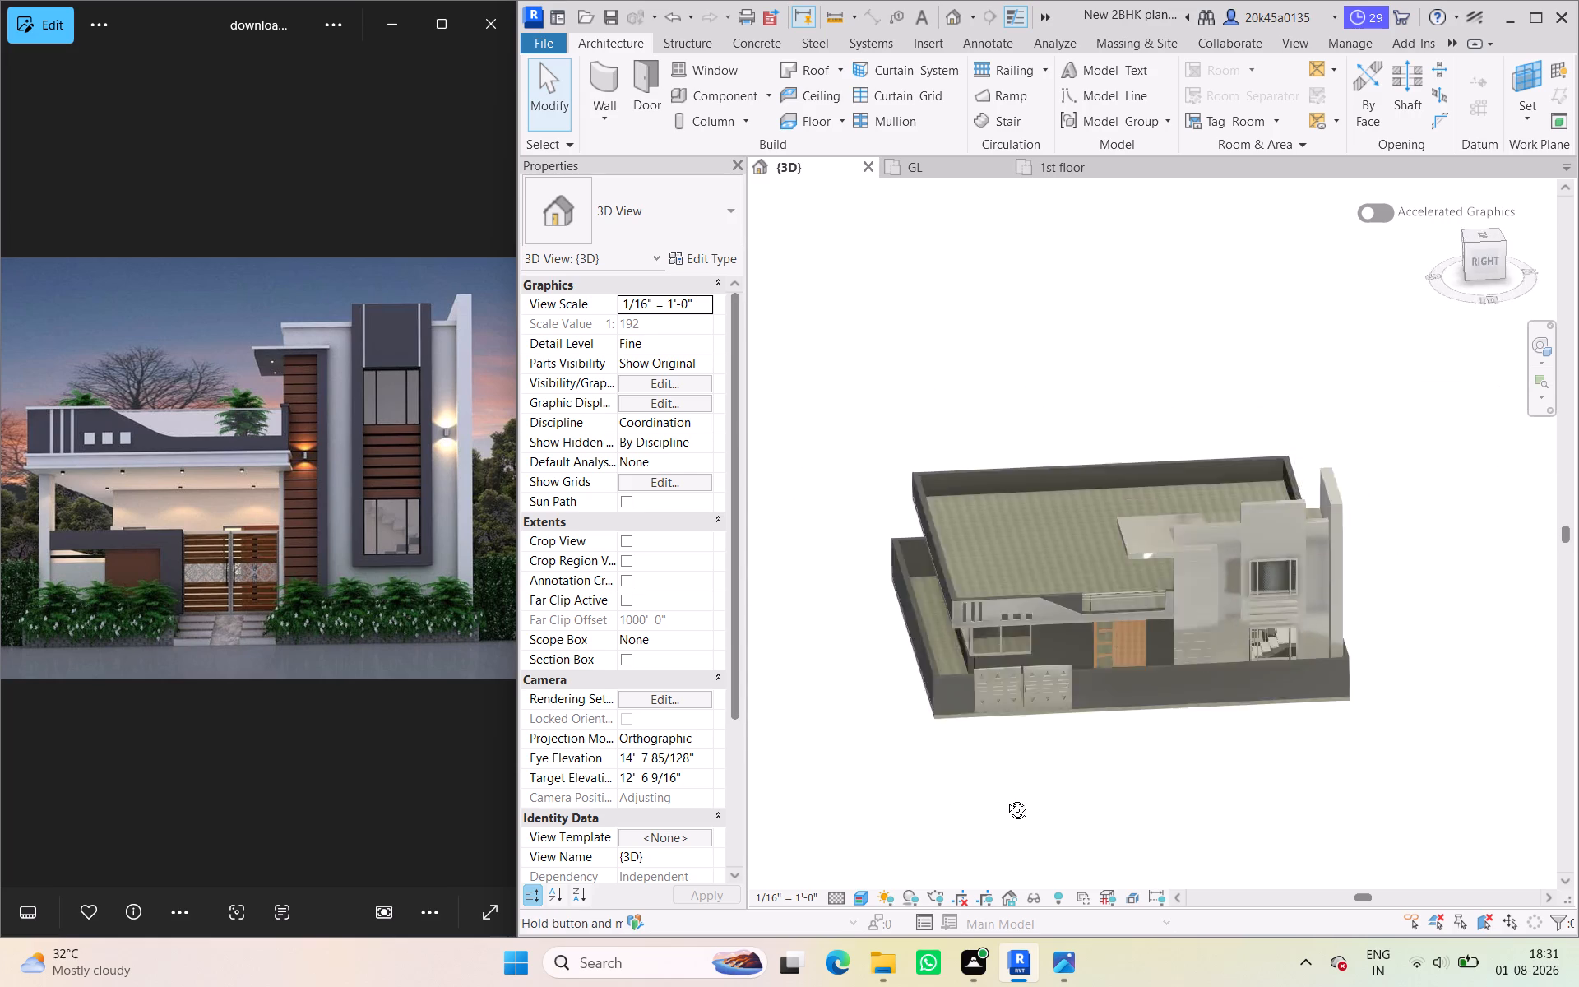
pyautogui.keyDown('shift'); pyautogui.moveTo(1005, 798); pyautogui.dragTo(1286, 818, button='middle'); pyautogui.keyUp('shift')
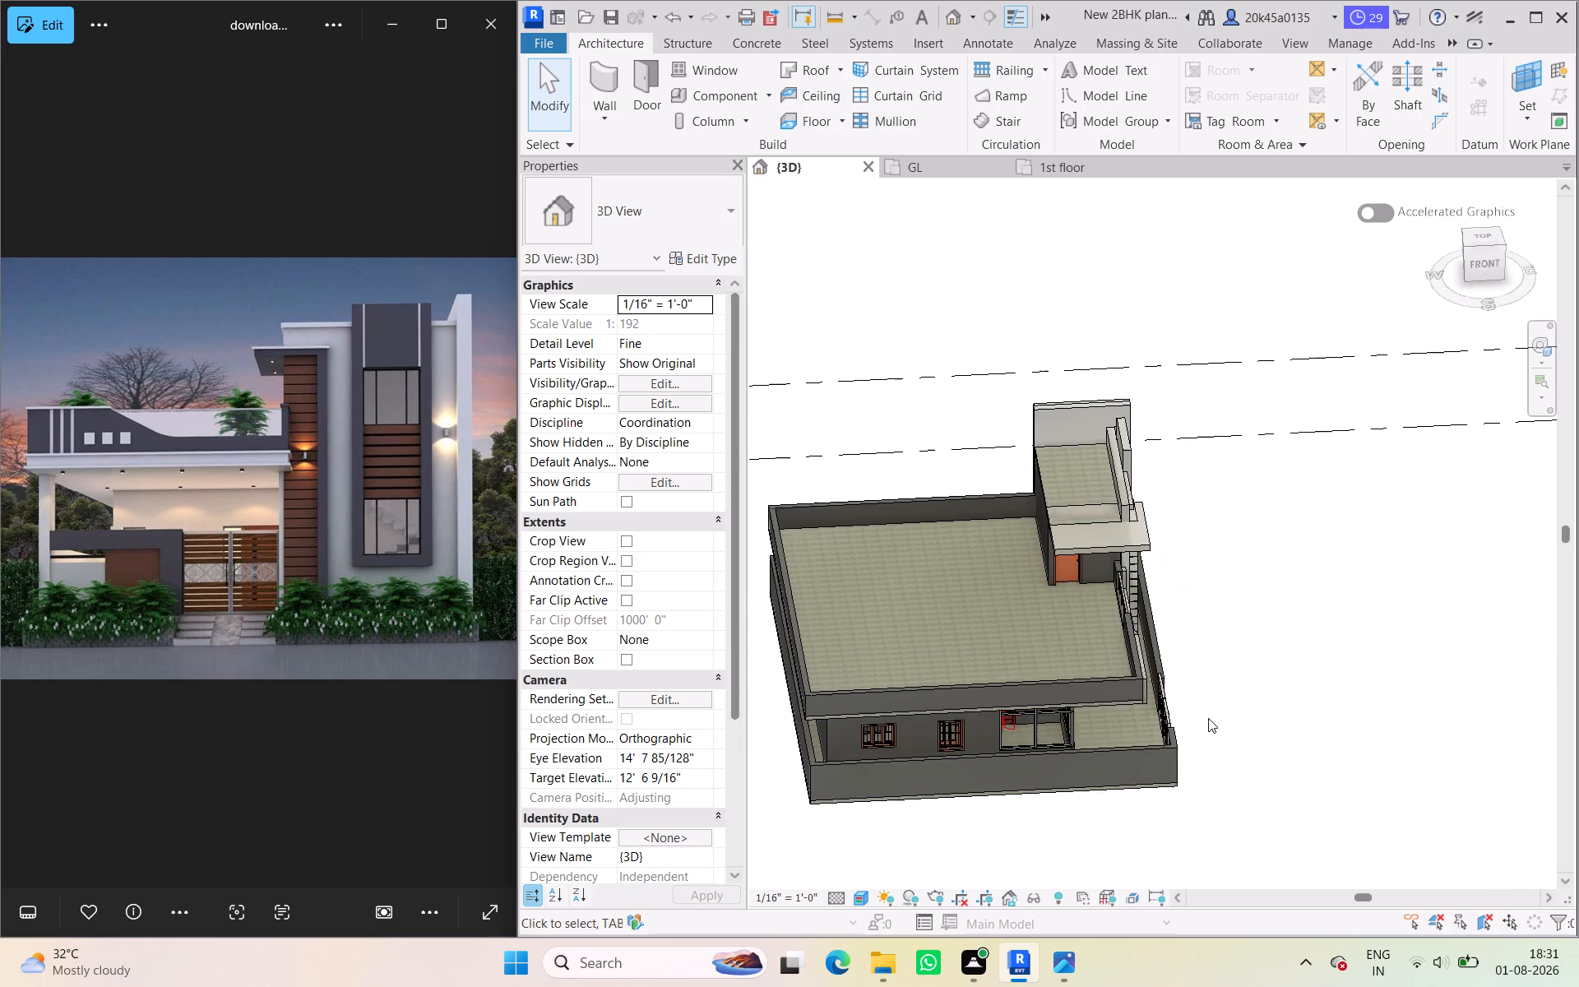
pyautogui.scroll(11, 1129, 690)
pyautogui.scroll(-7, 1274, 683)
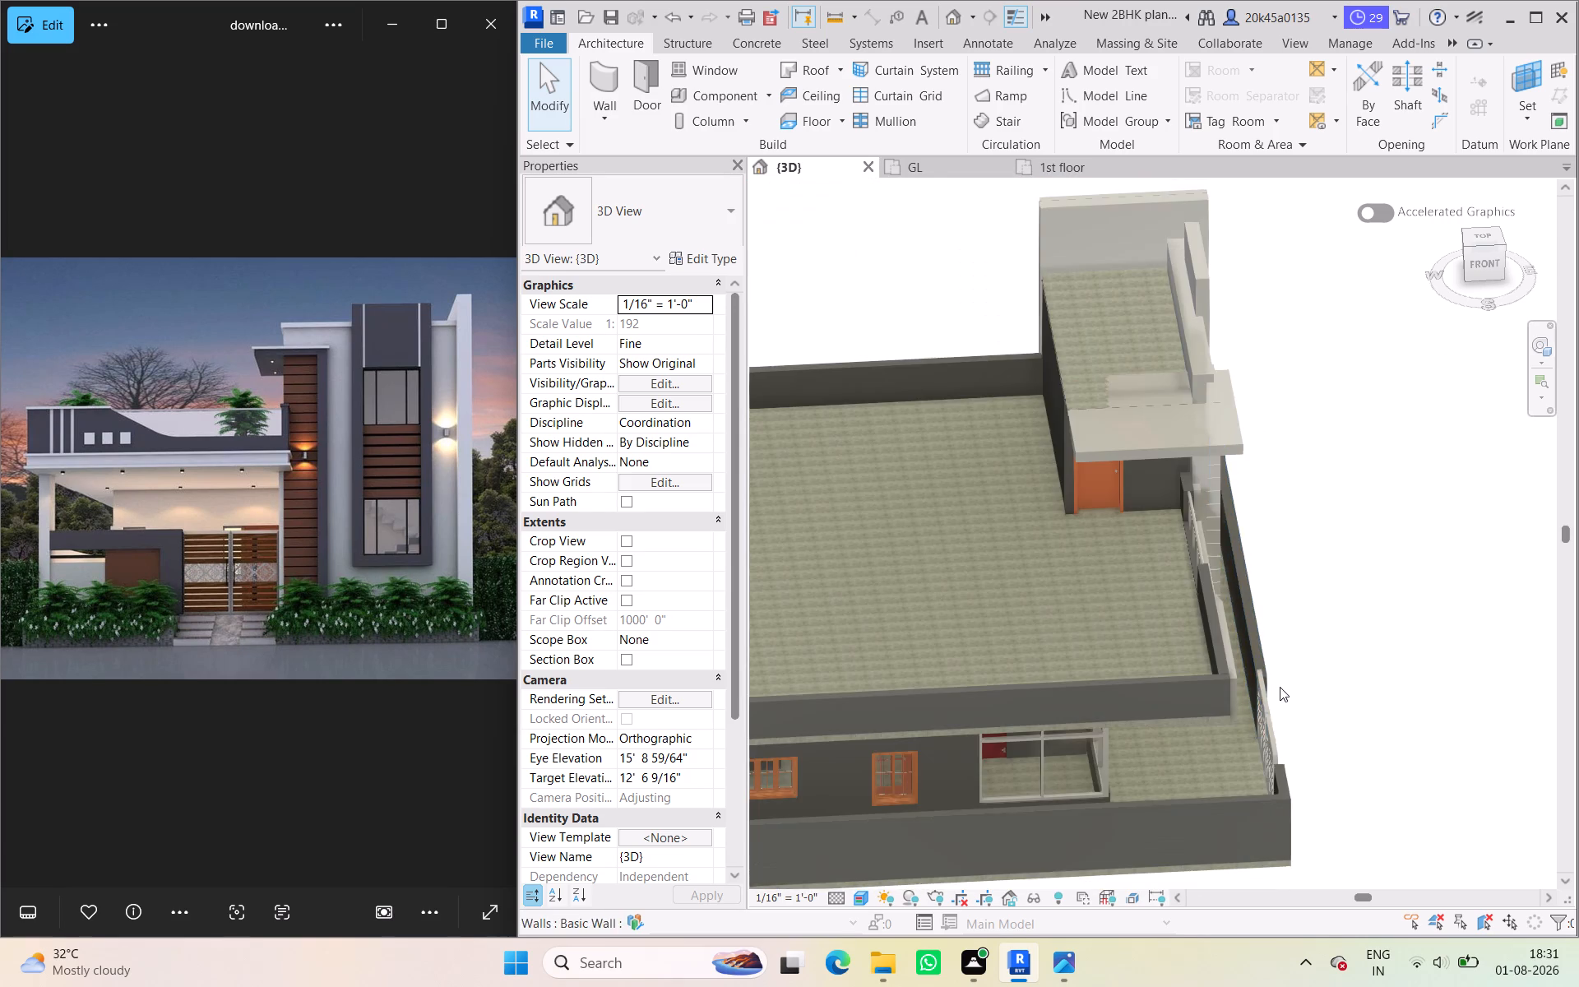
pyautogui.keyDown('shift'); pyautogui.moveTo(1349, 721); pyautogui.dragTo(1356, 603, button='middle'); pyautogui.keyUp('shift')
pyautogui.scroll(-3, 1313, 623)
pyautogui.moveTo(1366, 584); pyautogui.dragTo(1374, 579, button='middle')
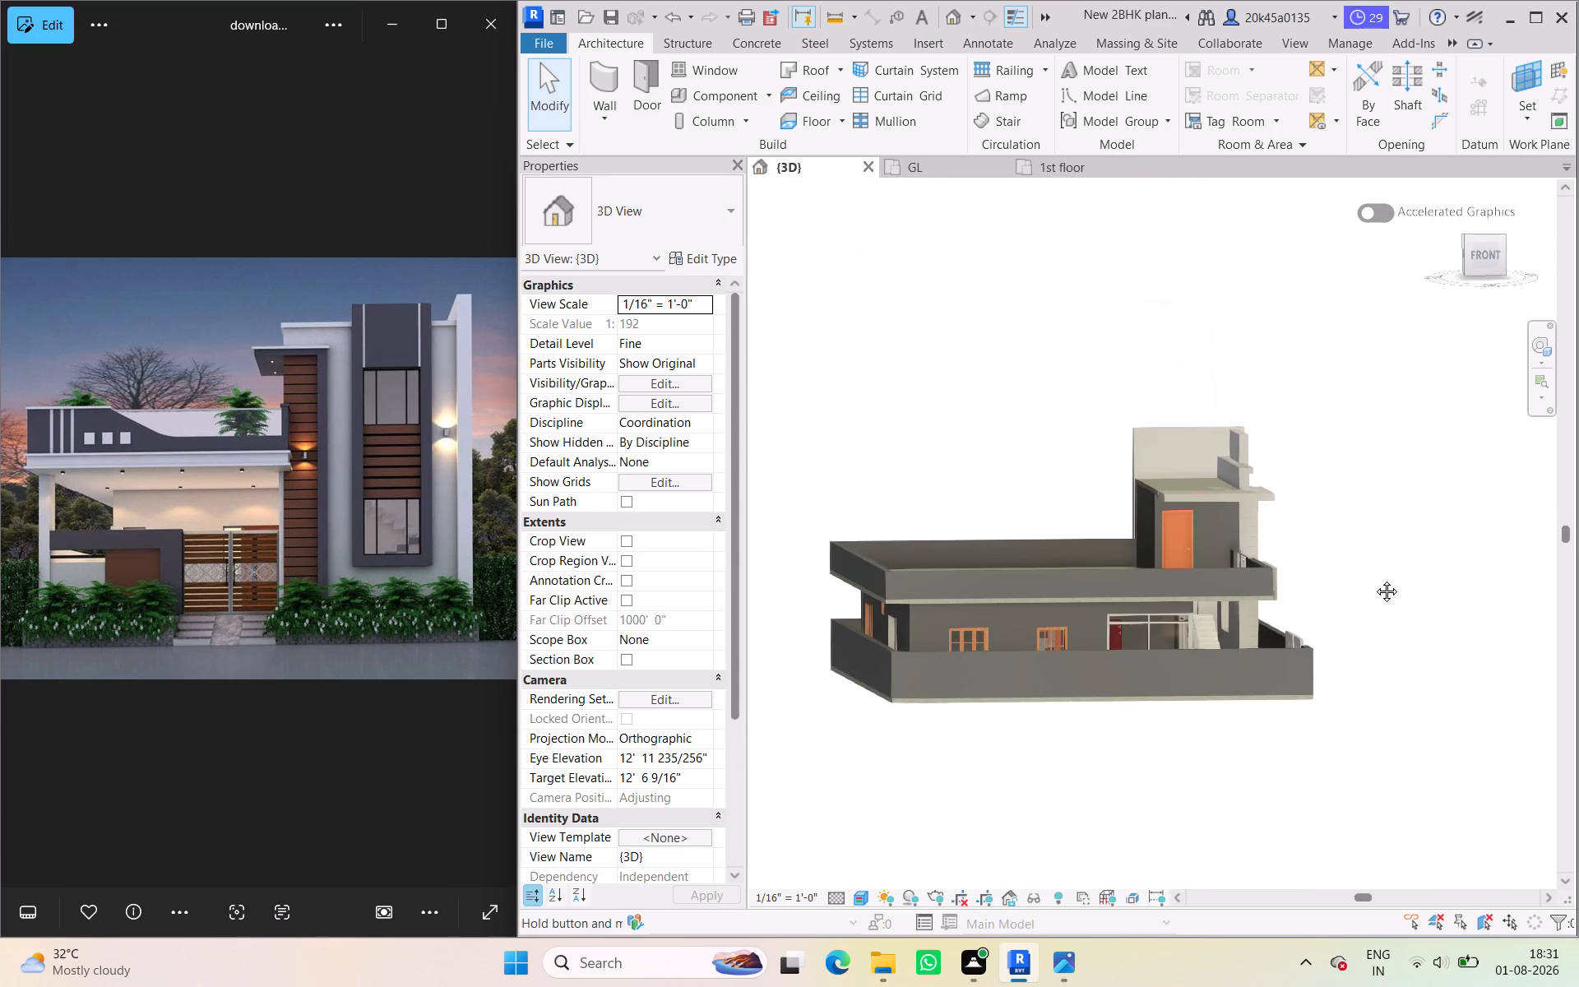
pyautogui.moveTo(1374, 579); pyautogui.dragTo(1369, 557, button='middle')
# Examine the house squarely from the Front view, including the parapet, stair tower and compound wall.
pyautogui.click(1479, 255)
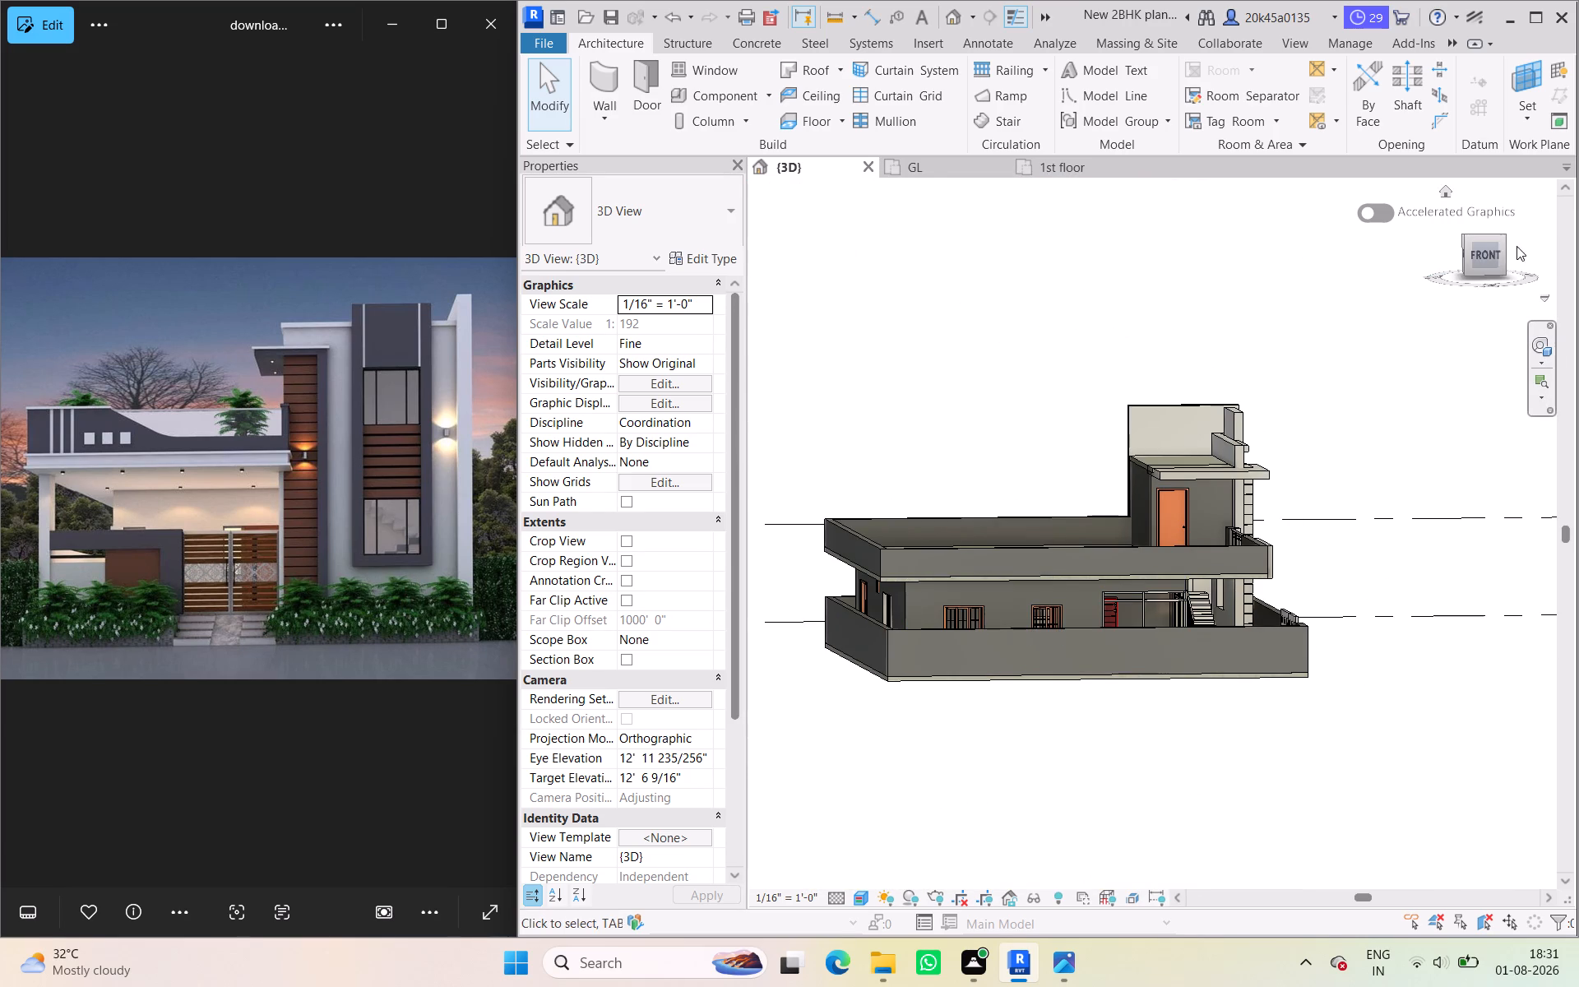
pyautogui.click(1484, 257)
pyautogui.scroll(5, 1079, 554)
pyautogui.moveTo(1077, 564); pyautogui.dragTo(1053, 622, button='middle')
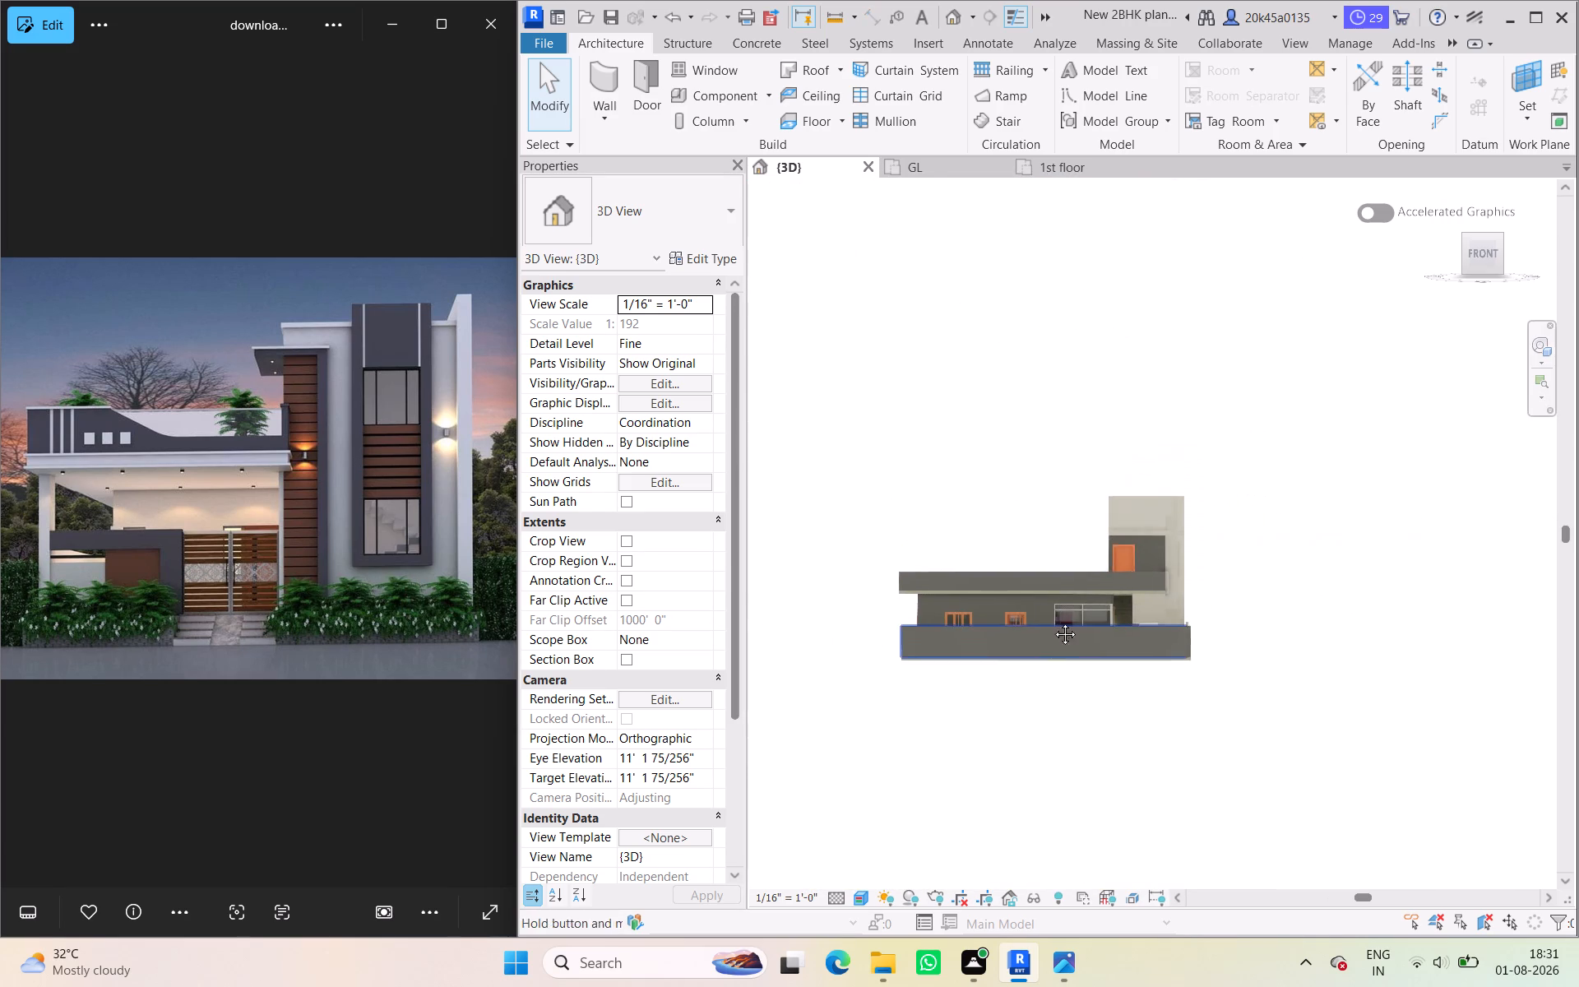
pyautogui.moveTo(1053, 622); pyautogui.dragTo(1050, 627, button='middle')
pyautogui.scroll(3, 920, 598)
pyautogui.moveTo(920, 598); pyautogui.dragTo(939, 637, button='middle')
pyautogui.keyDown('shift'); pyautogui.moveTo(1466, 603); pyautogui.dragTo(1227, 630, button='middle'); pyautogui.keyUp('shift')
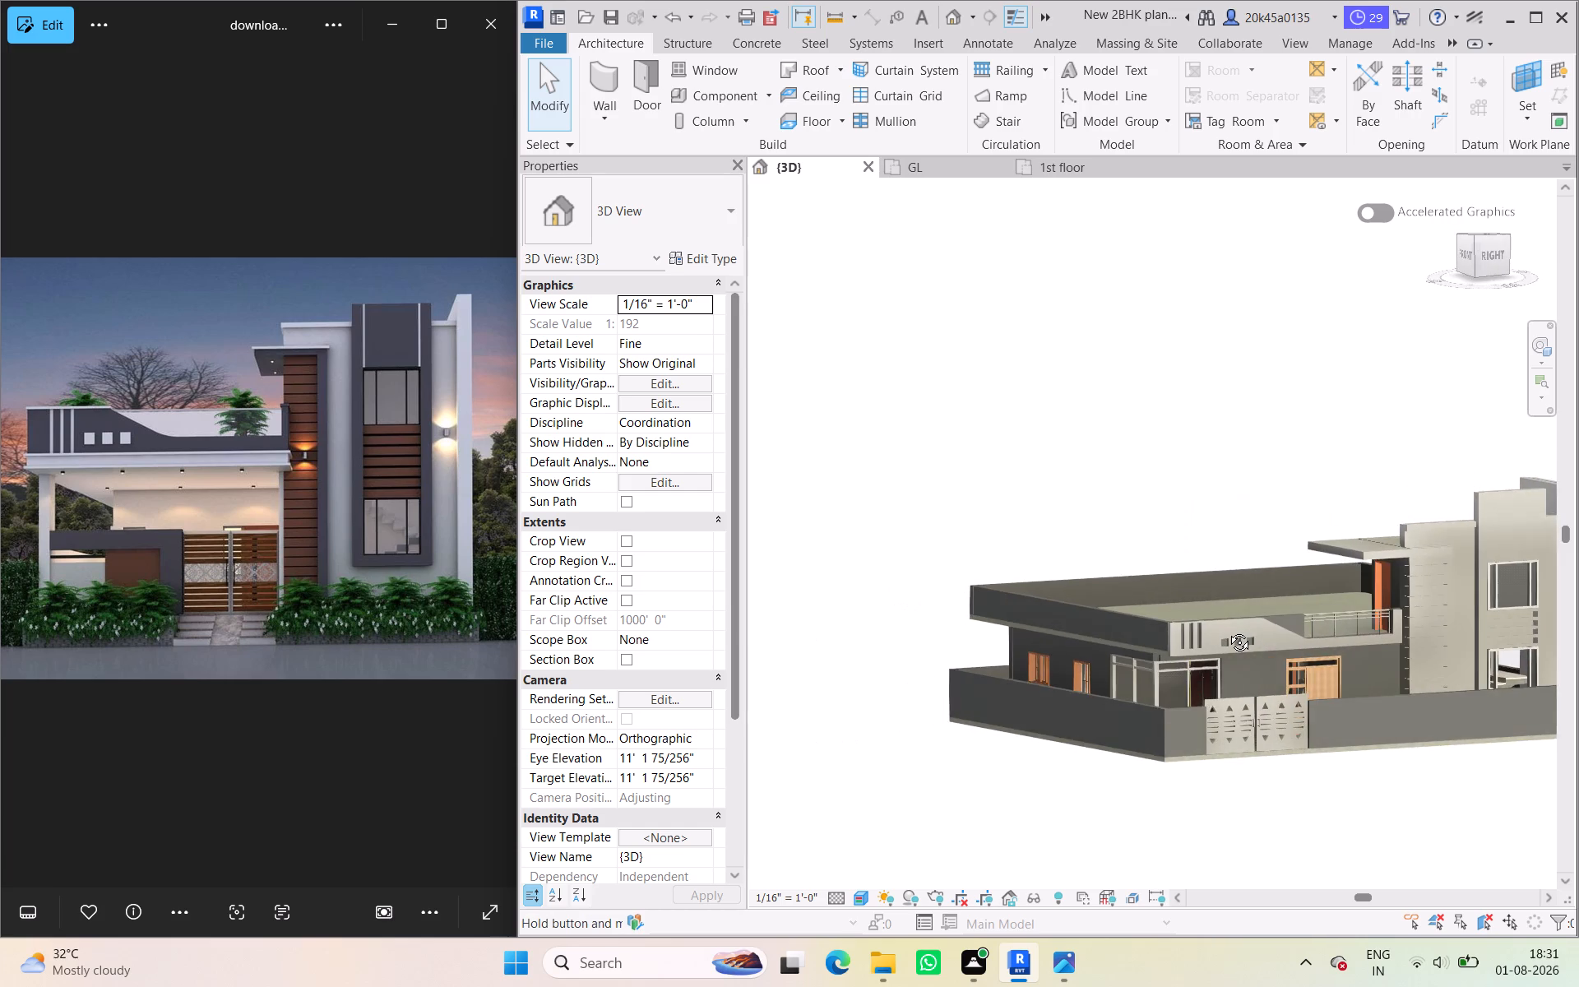
pyautogui.keyDown('shift'); pyautogui.moveTo(1227, 630); pyautogui.dragTo(1446, 607, button='middle'); pyautogui.keyUp('shift')
pyautogui.click(1470, 258)
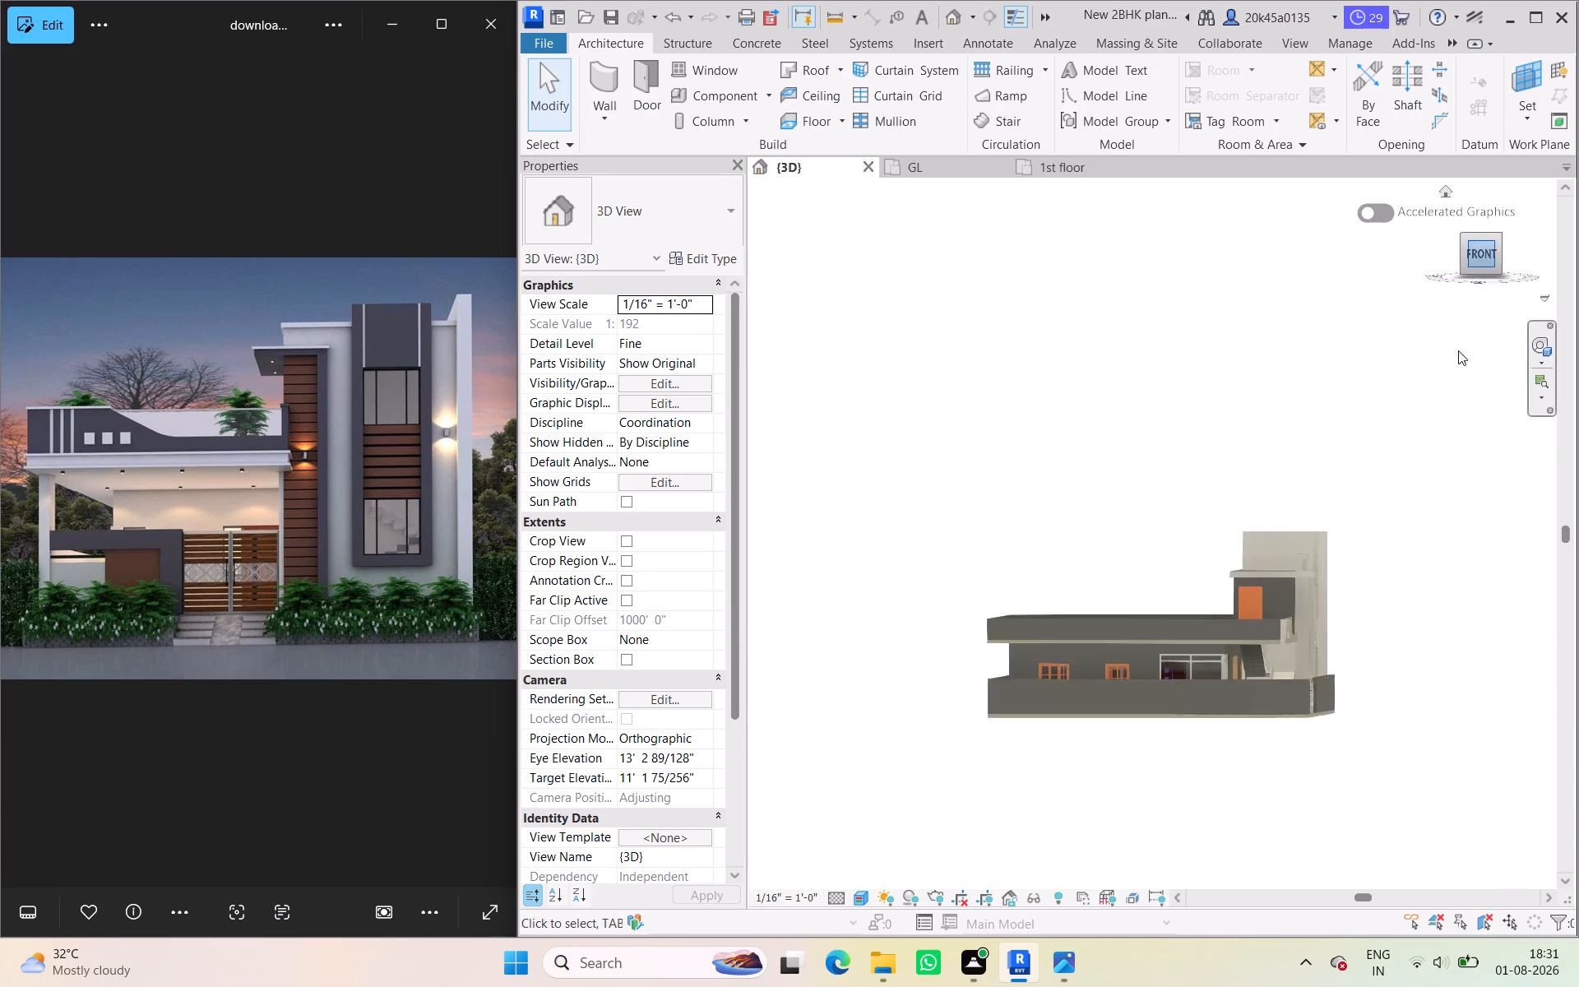
pyautogui.scroll(5, 1216, 630)
pyautogui.moveTo(1216, 631); pyautogui.dragTo(1203, 756, button='middle')
pyautogui.scroll(4, 1032, 672)
pyautogui.moveTo(1032, 670); pyautogui.dragTo(1067, 735, button='middle')
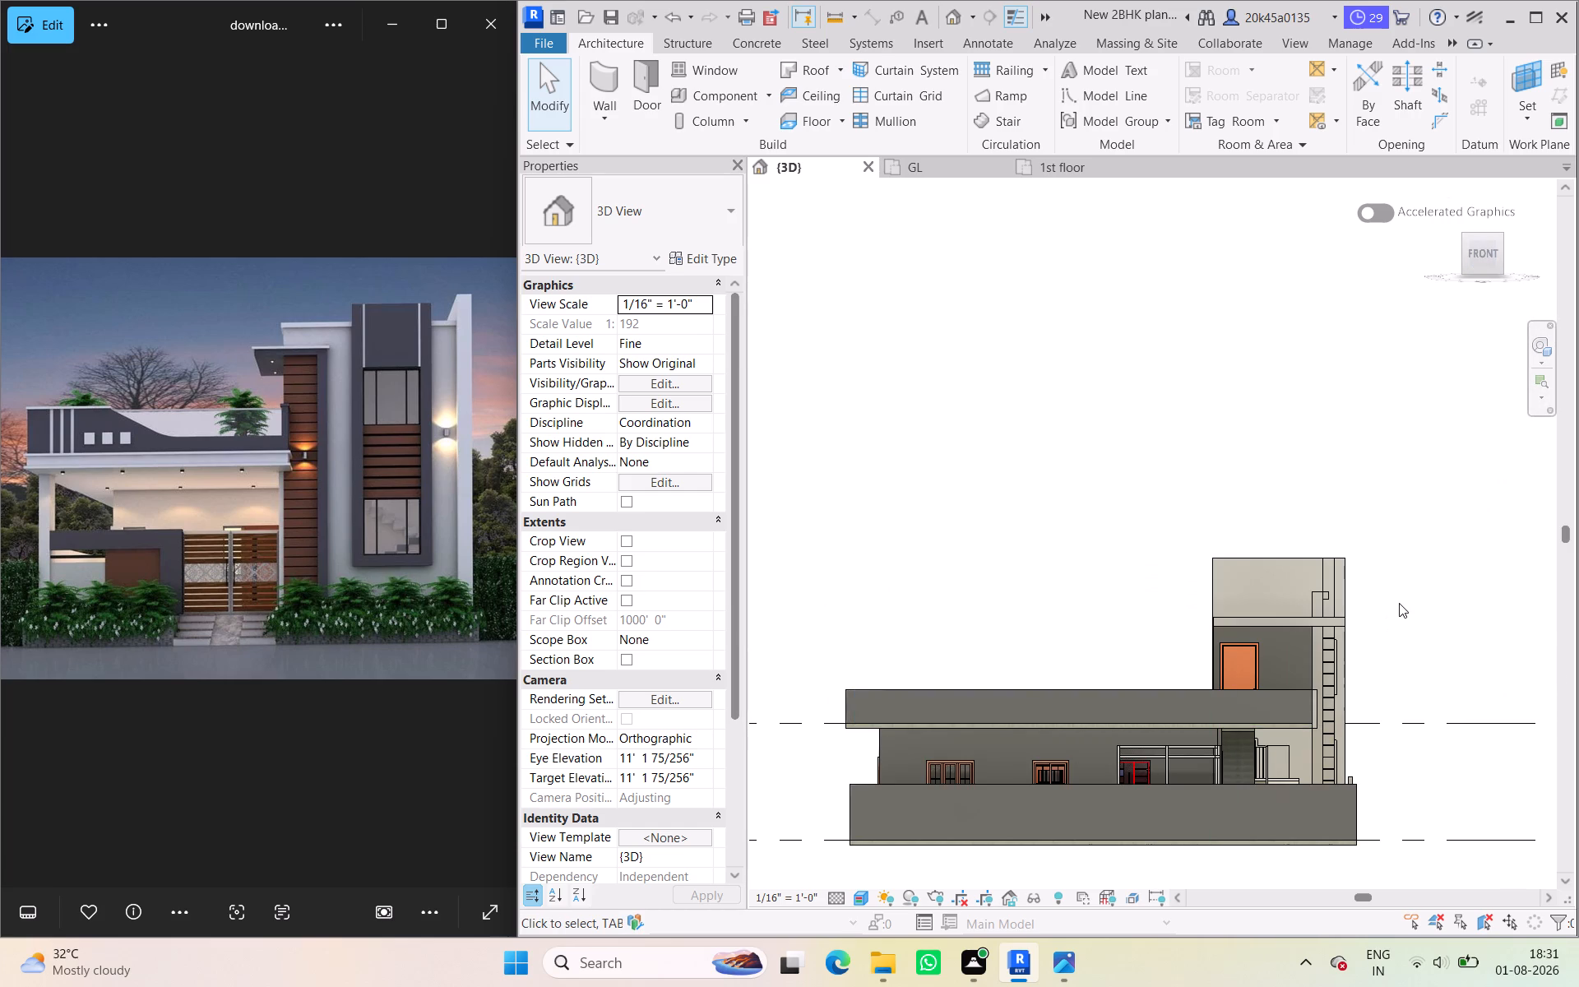
# Open the in-place generic model containing the gate-side parapet and stair tower cladding for editing.
pyautogui.keyDown('shift'); pyautogui.moveTo(1424, 615); pyautogui.dragTo(1161, 626, button='middle'); pyautogui.keyUp('shift')
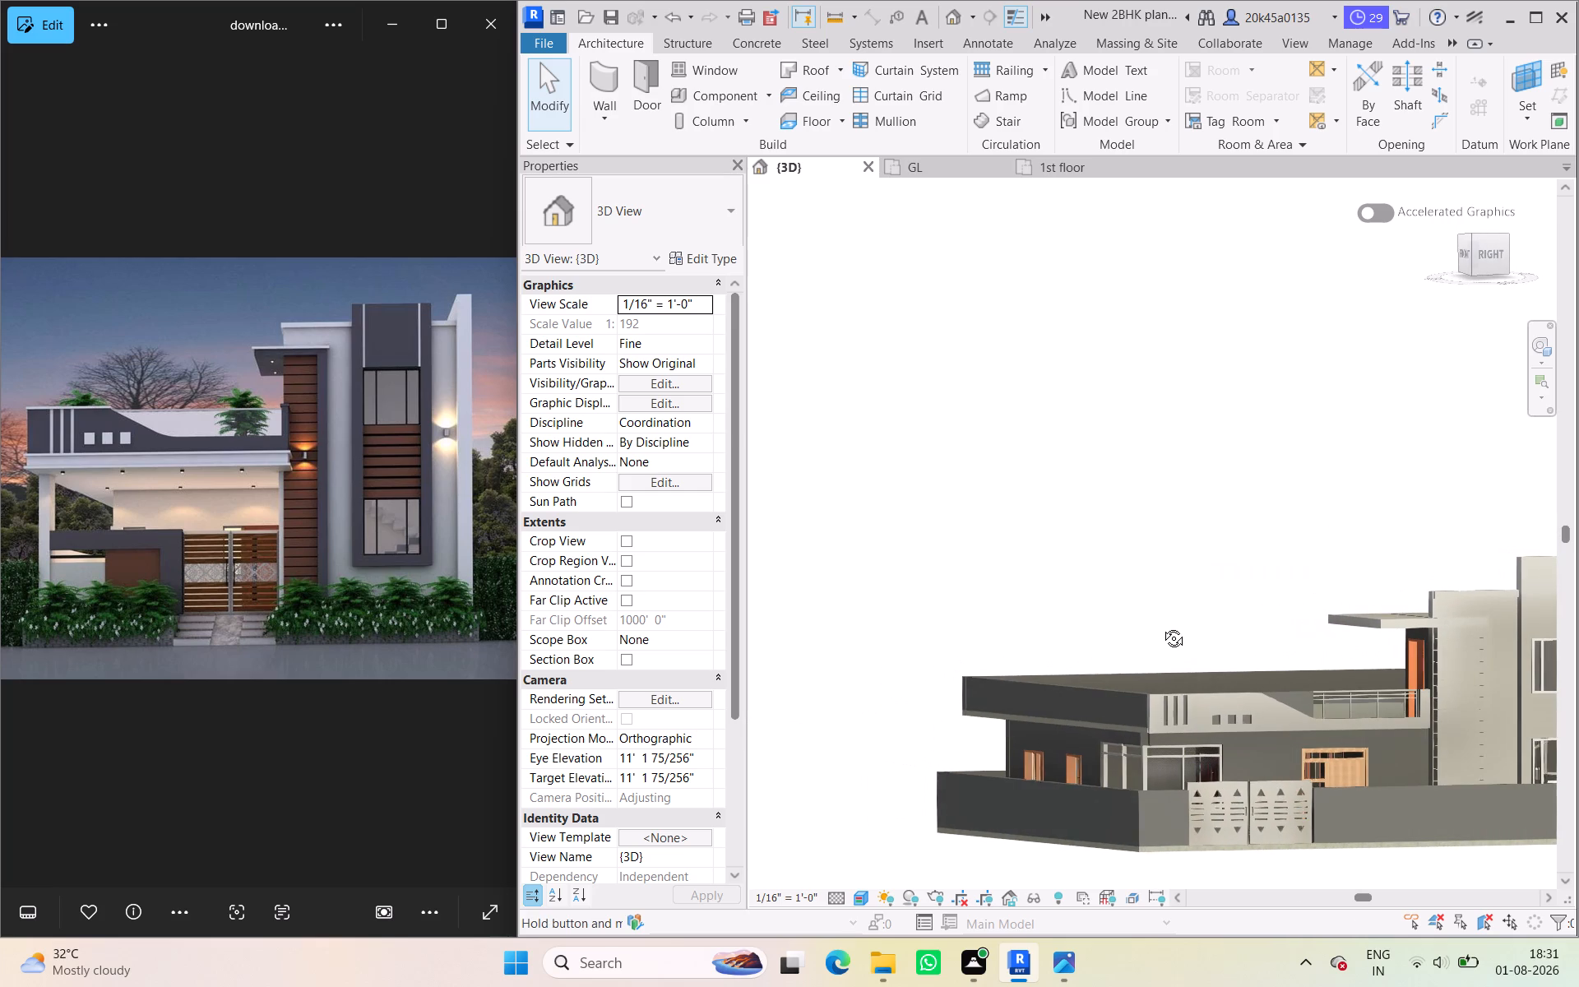
pyautogui.keyDown('shift'); pyautogui.moveTo(1161, 626); pyautogui.dragTo(1159, 623, button='middle'); pyautogui.keyUp('shift')
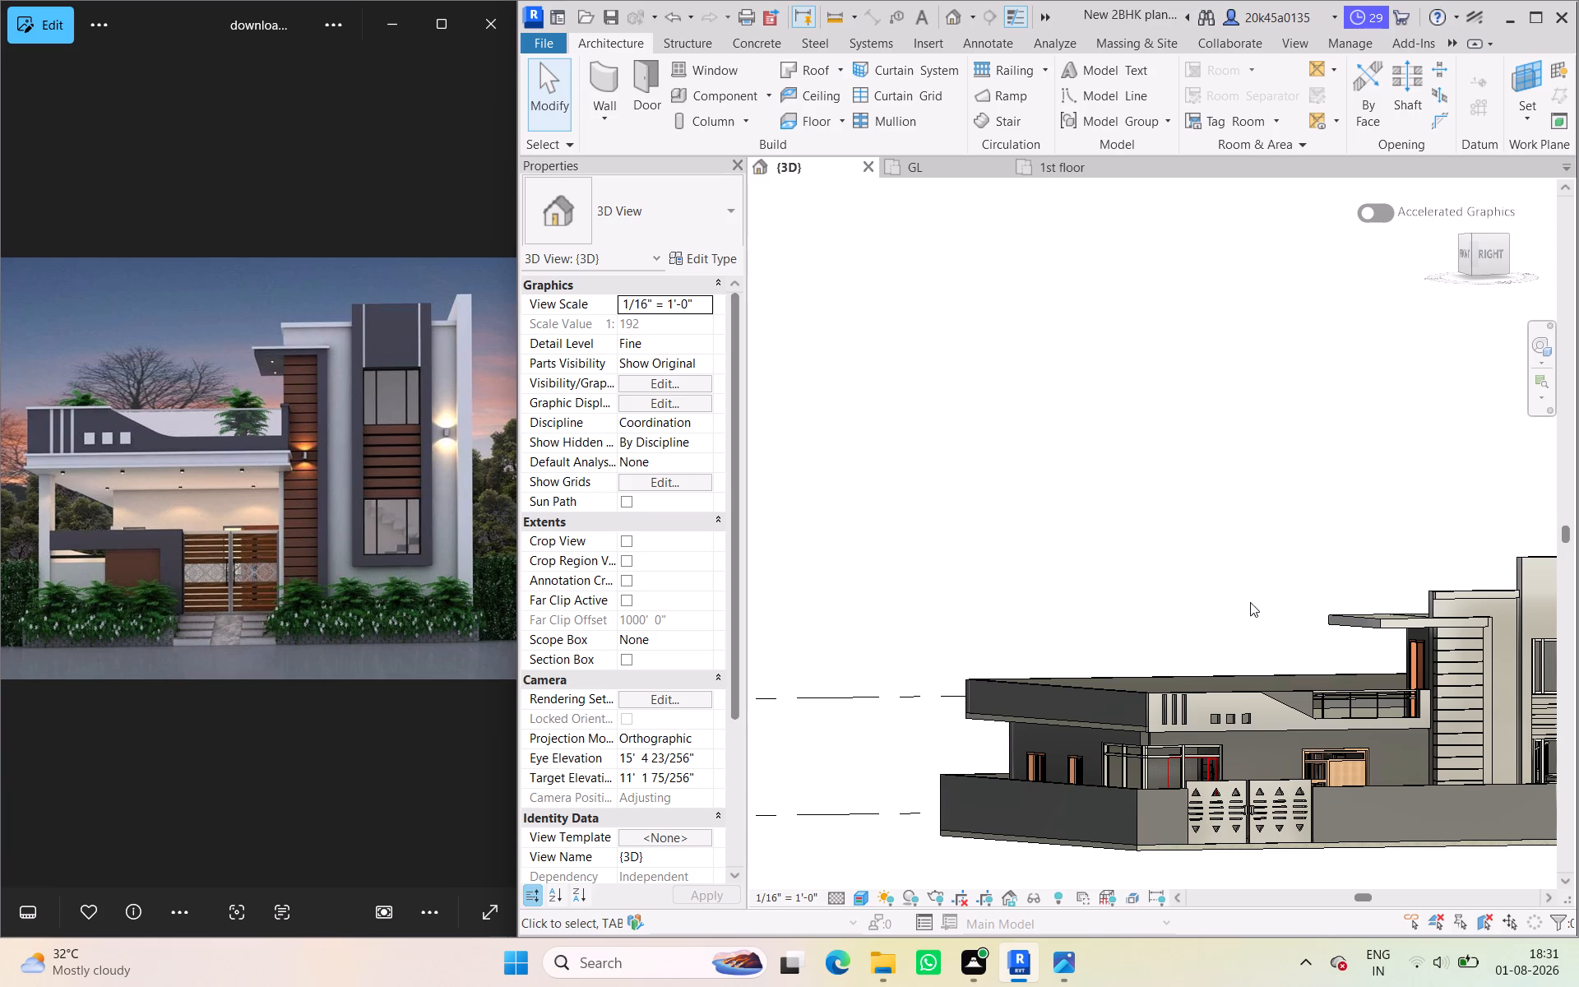
pyautogui.click(1467, 254)
pyautogui.scroll(4, 1150, 678)
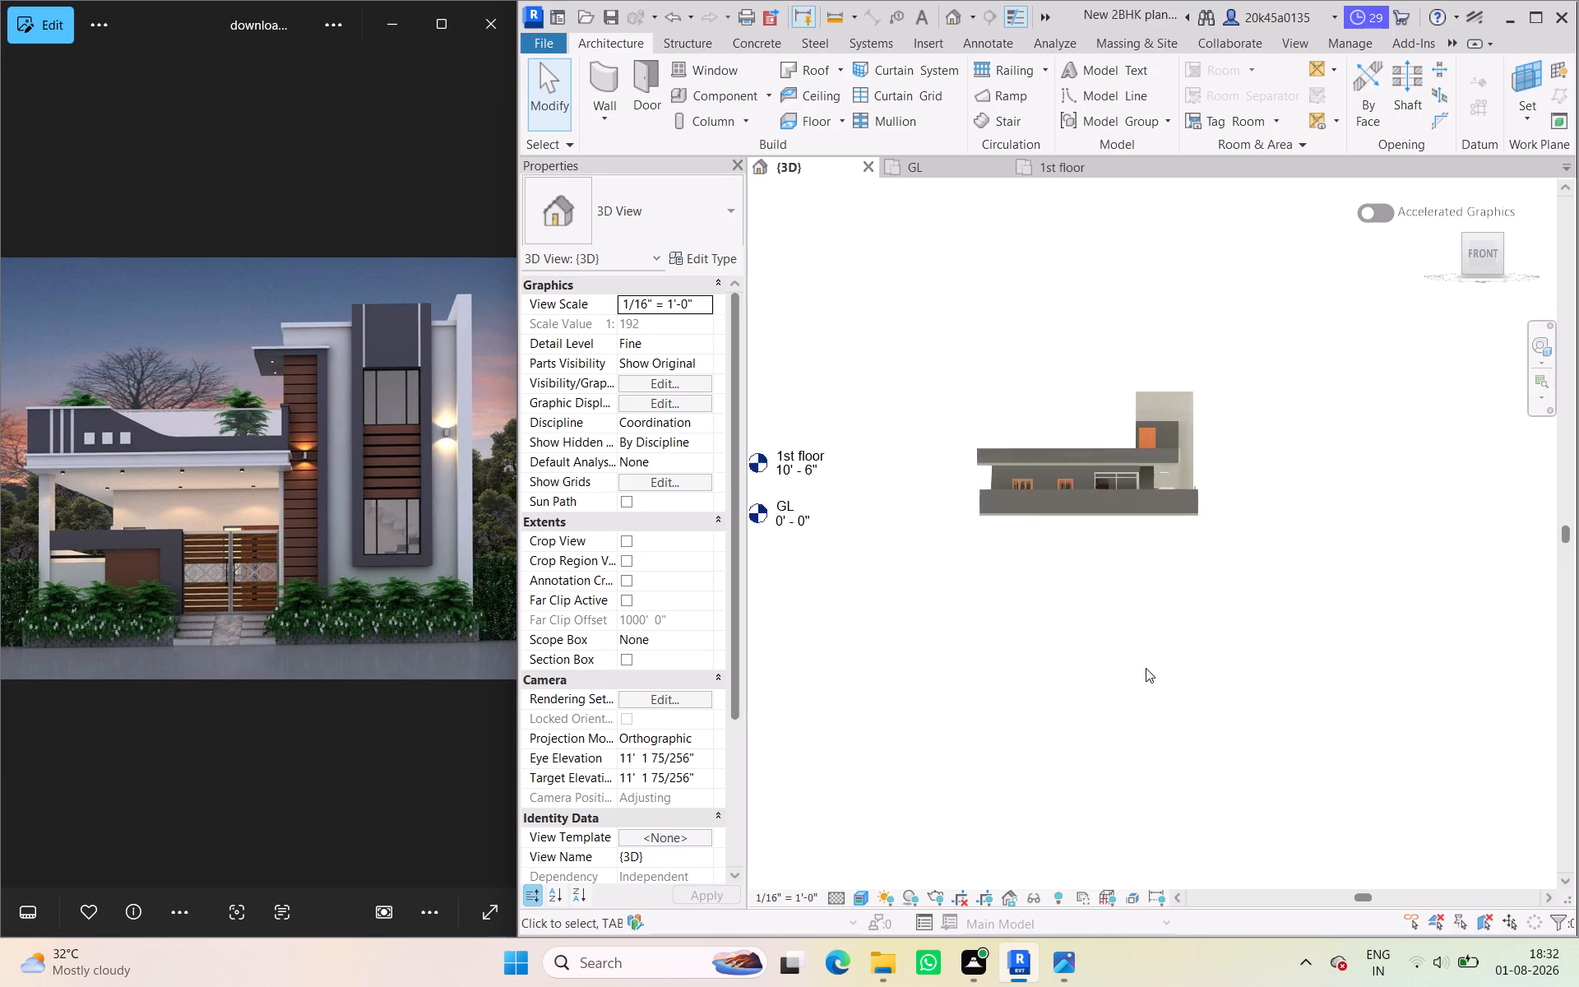
pyautogui.moveTo(1164, 803); pyautogui.dragTo(1144, 920, button='middle')
pyautogui.scroll(4, 1079, 595)
pyautogui.moveTo(1103, 757); pyautogui.dragTo(1133, 910, button='middle')
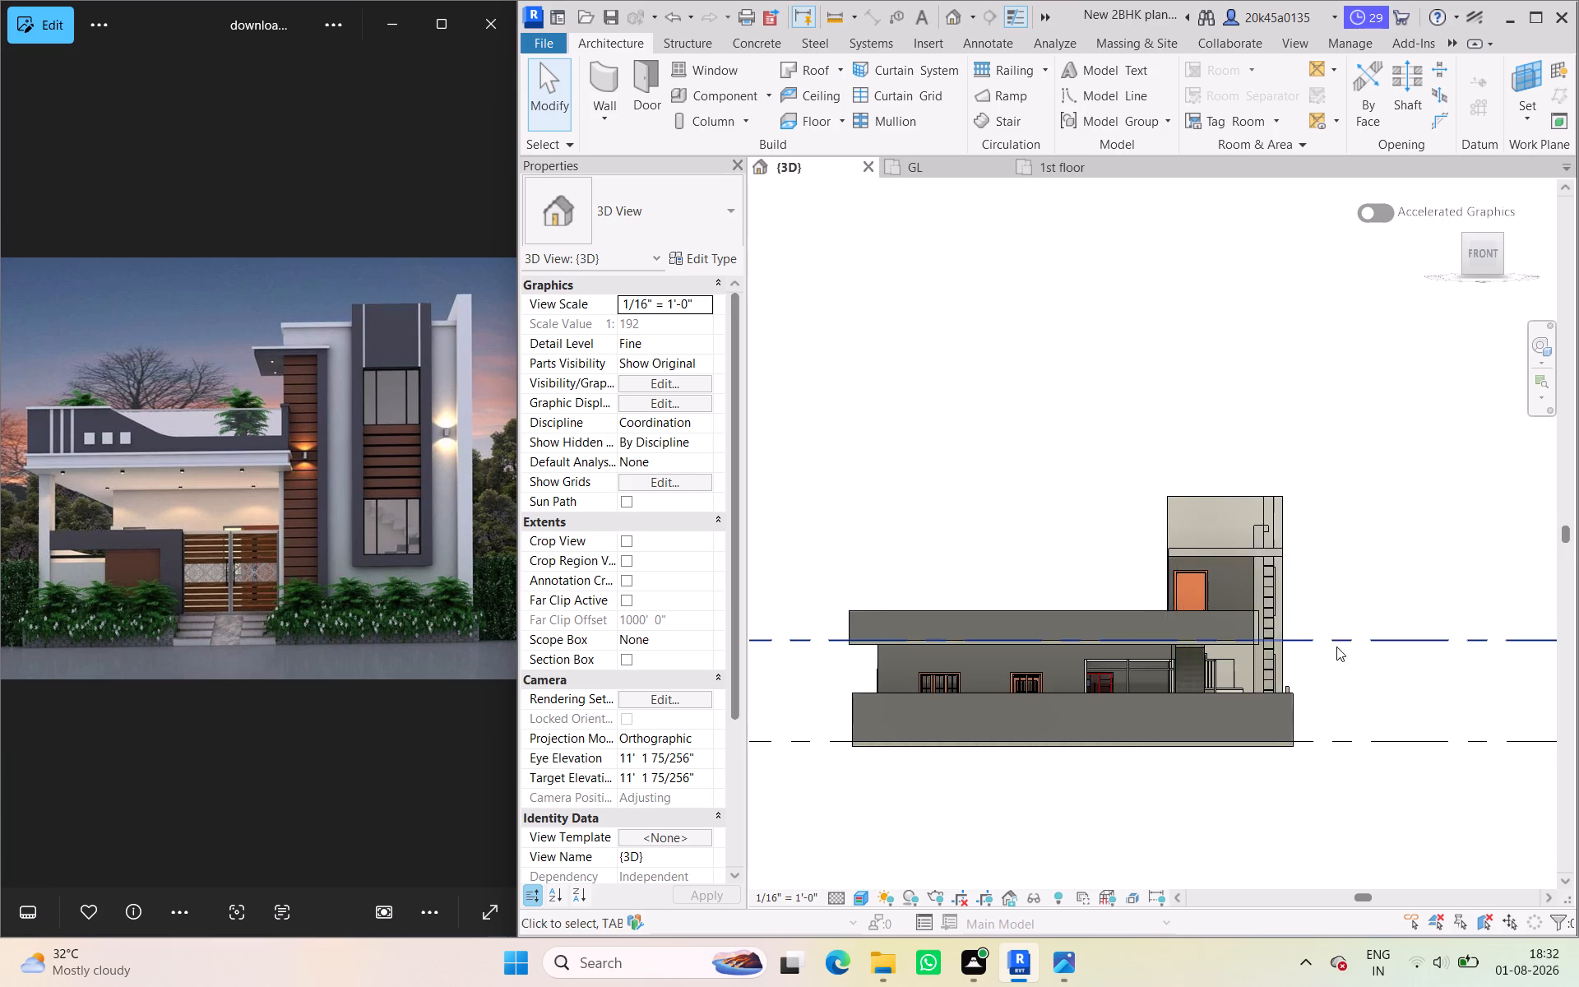
pyautogui.moveTo(1334, 651); pyautogui.dragTo(1172, 670, button='middle')
pyautogui.click(1162, 632)
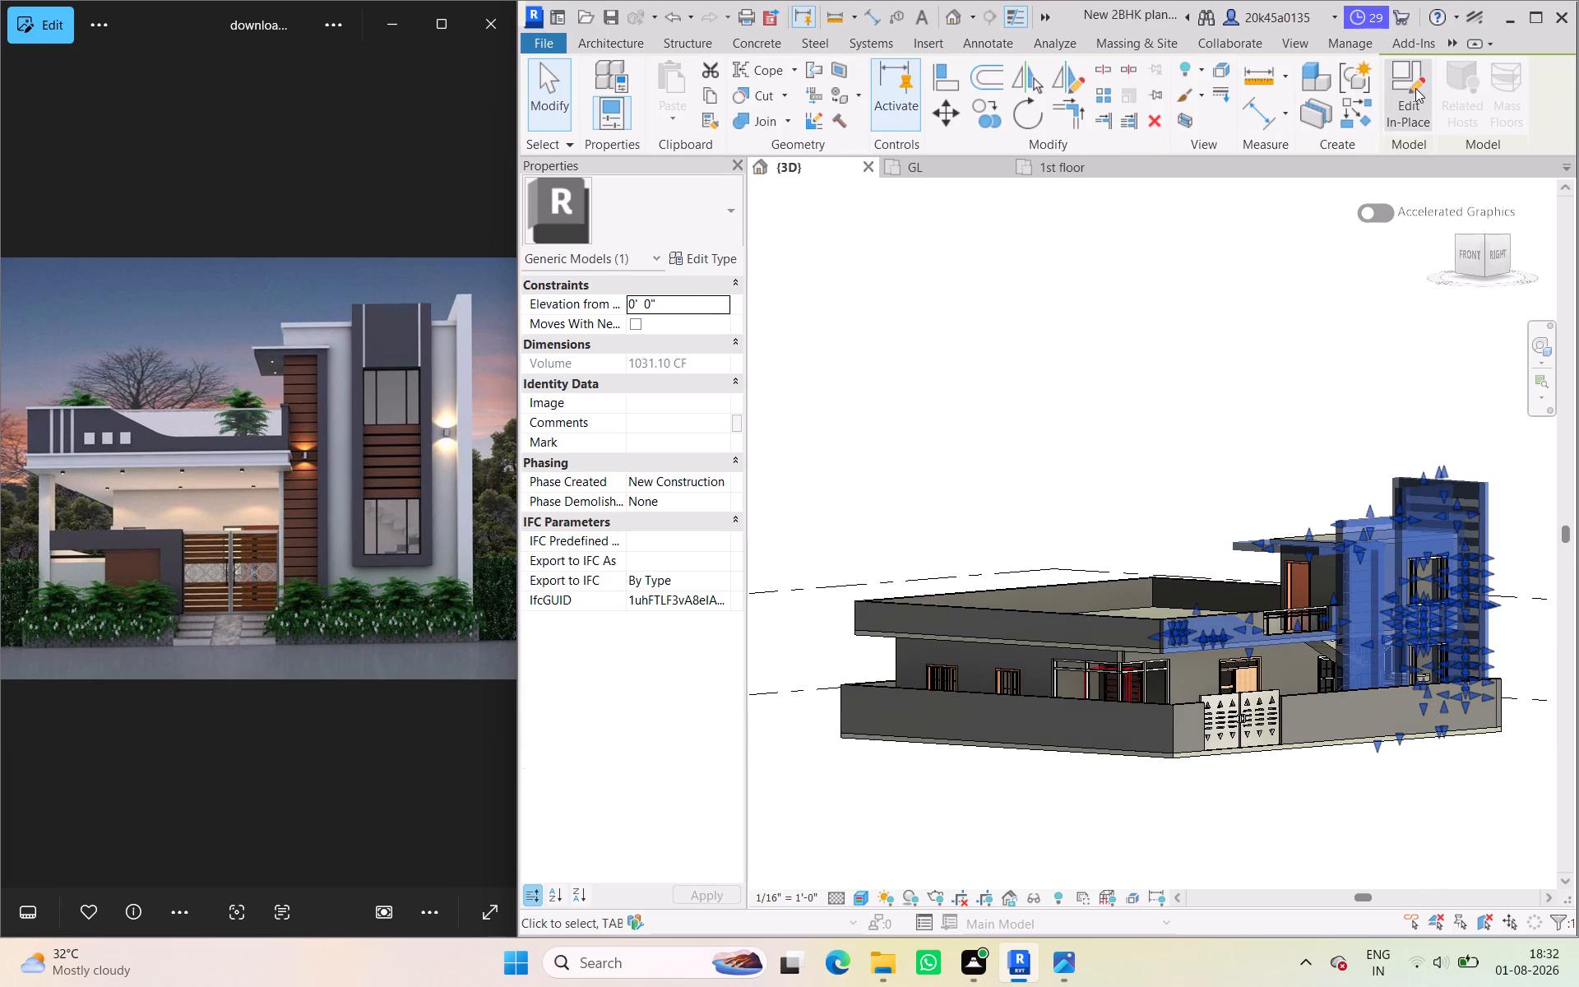
pyautogui.click(1415, 89)
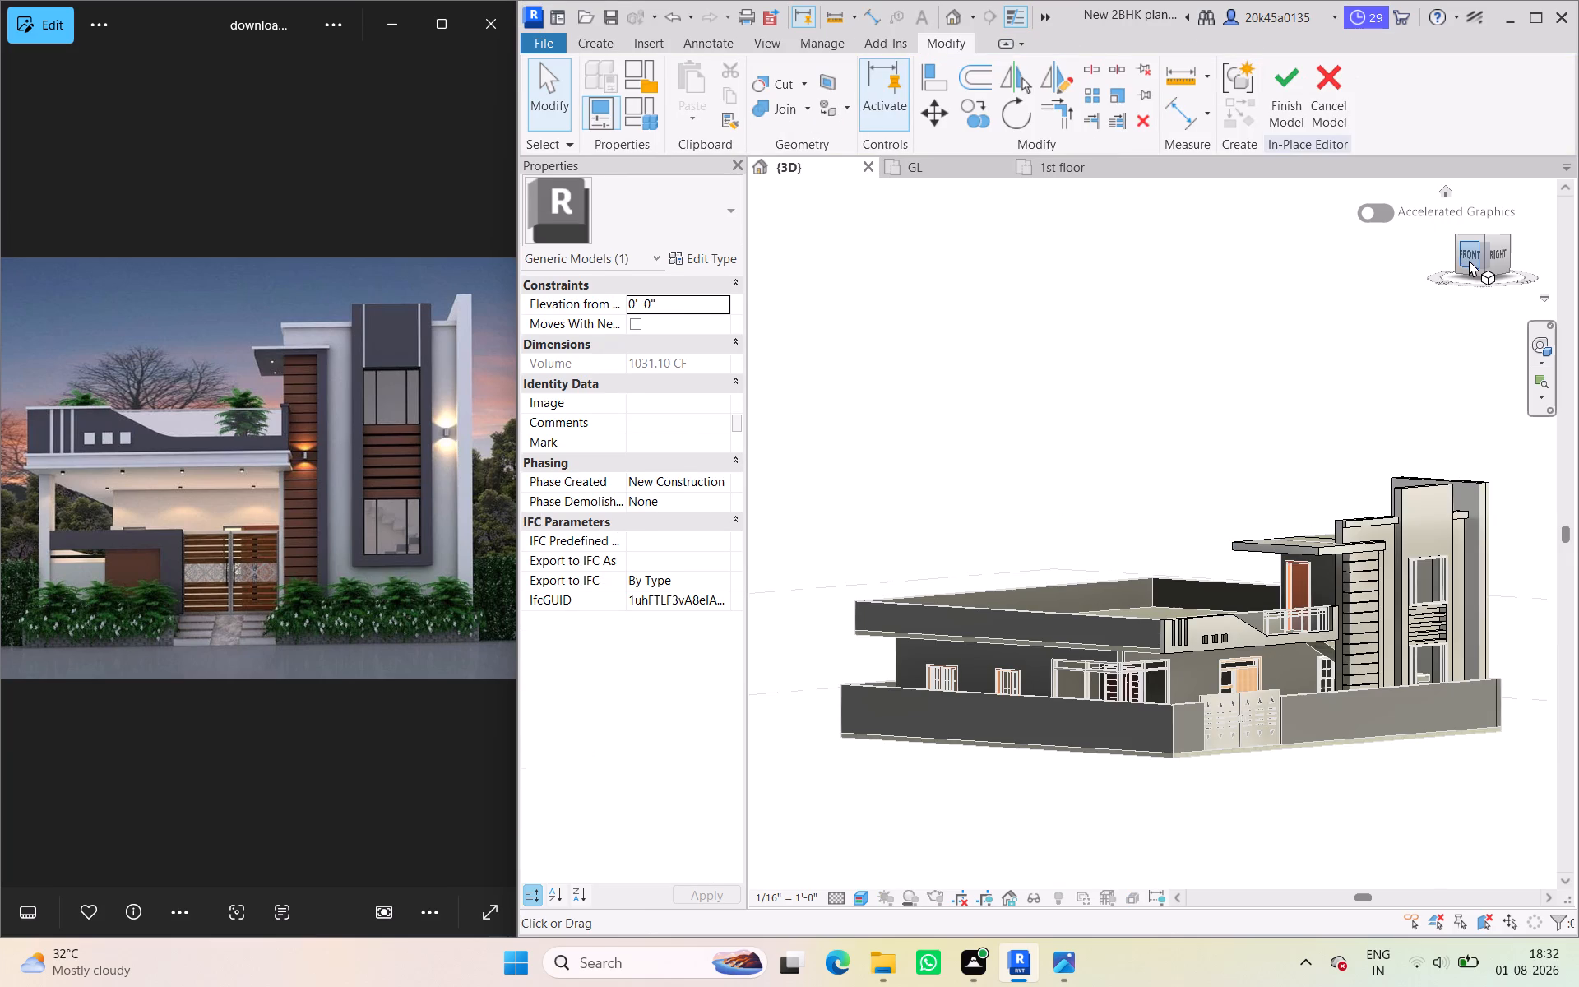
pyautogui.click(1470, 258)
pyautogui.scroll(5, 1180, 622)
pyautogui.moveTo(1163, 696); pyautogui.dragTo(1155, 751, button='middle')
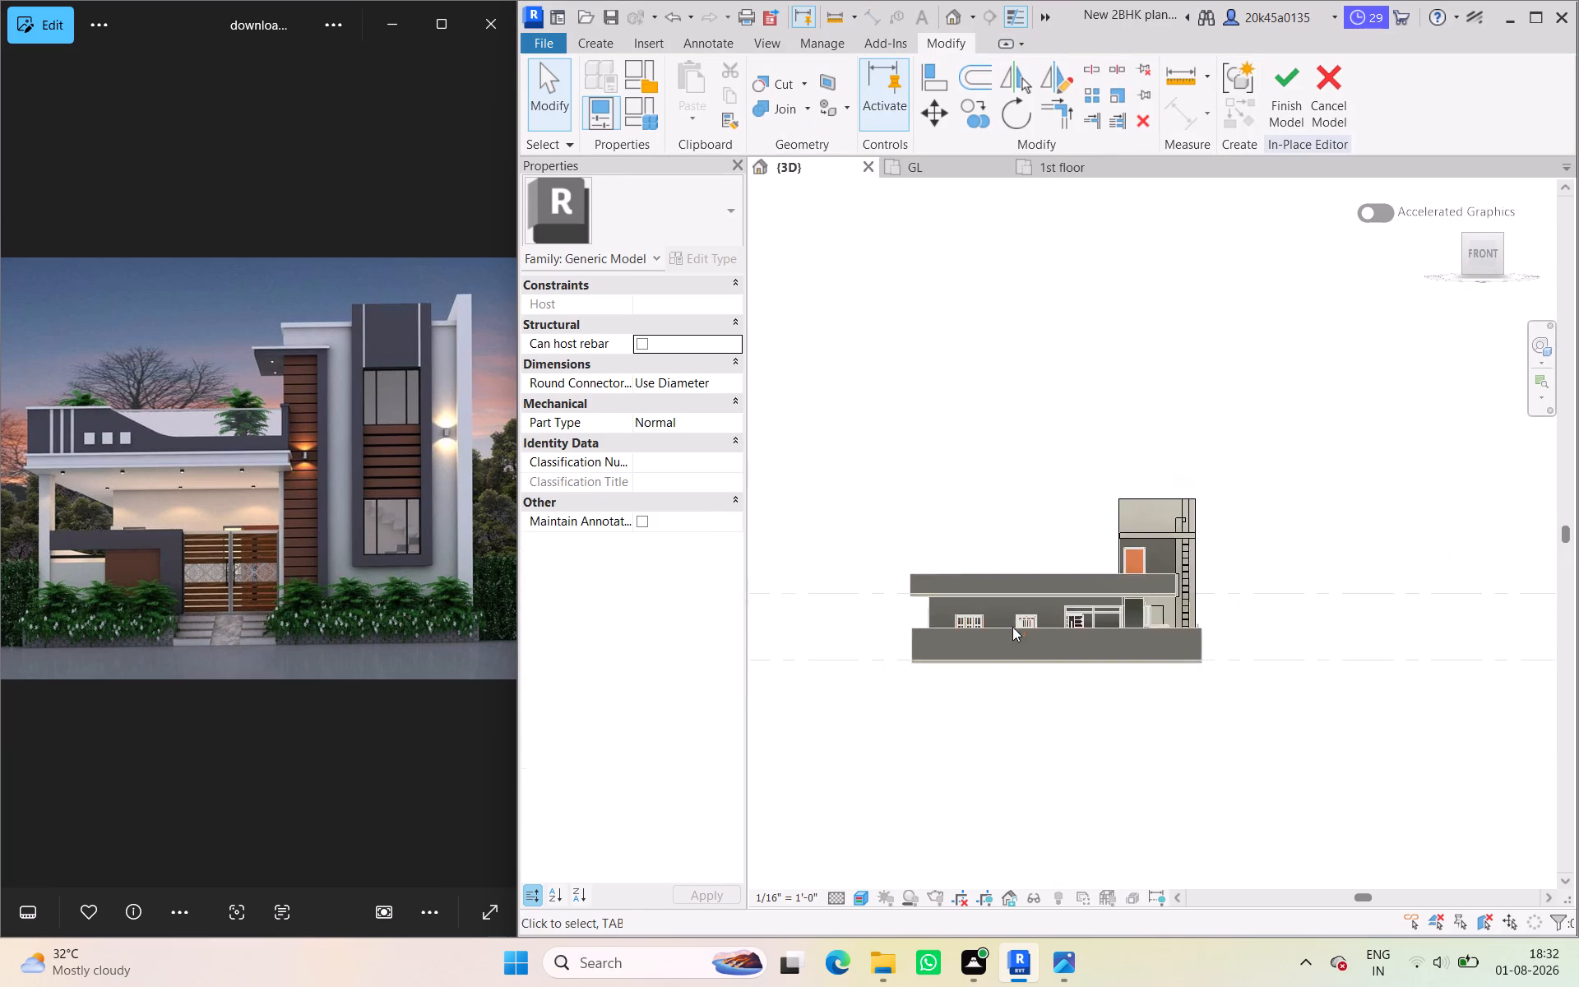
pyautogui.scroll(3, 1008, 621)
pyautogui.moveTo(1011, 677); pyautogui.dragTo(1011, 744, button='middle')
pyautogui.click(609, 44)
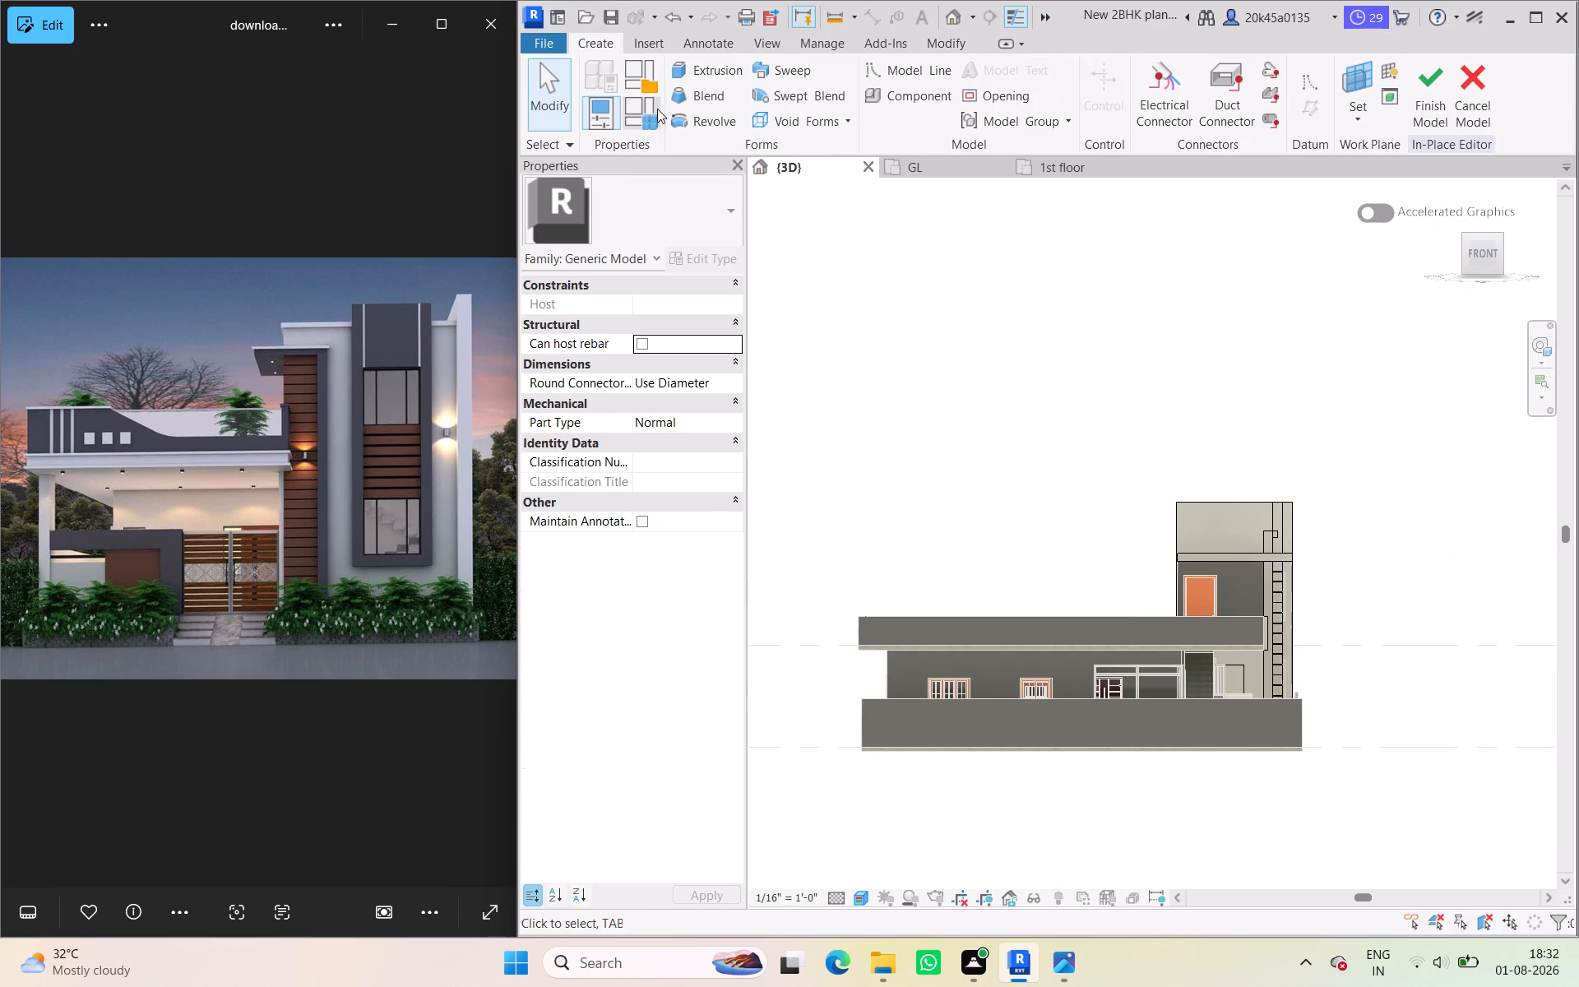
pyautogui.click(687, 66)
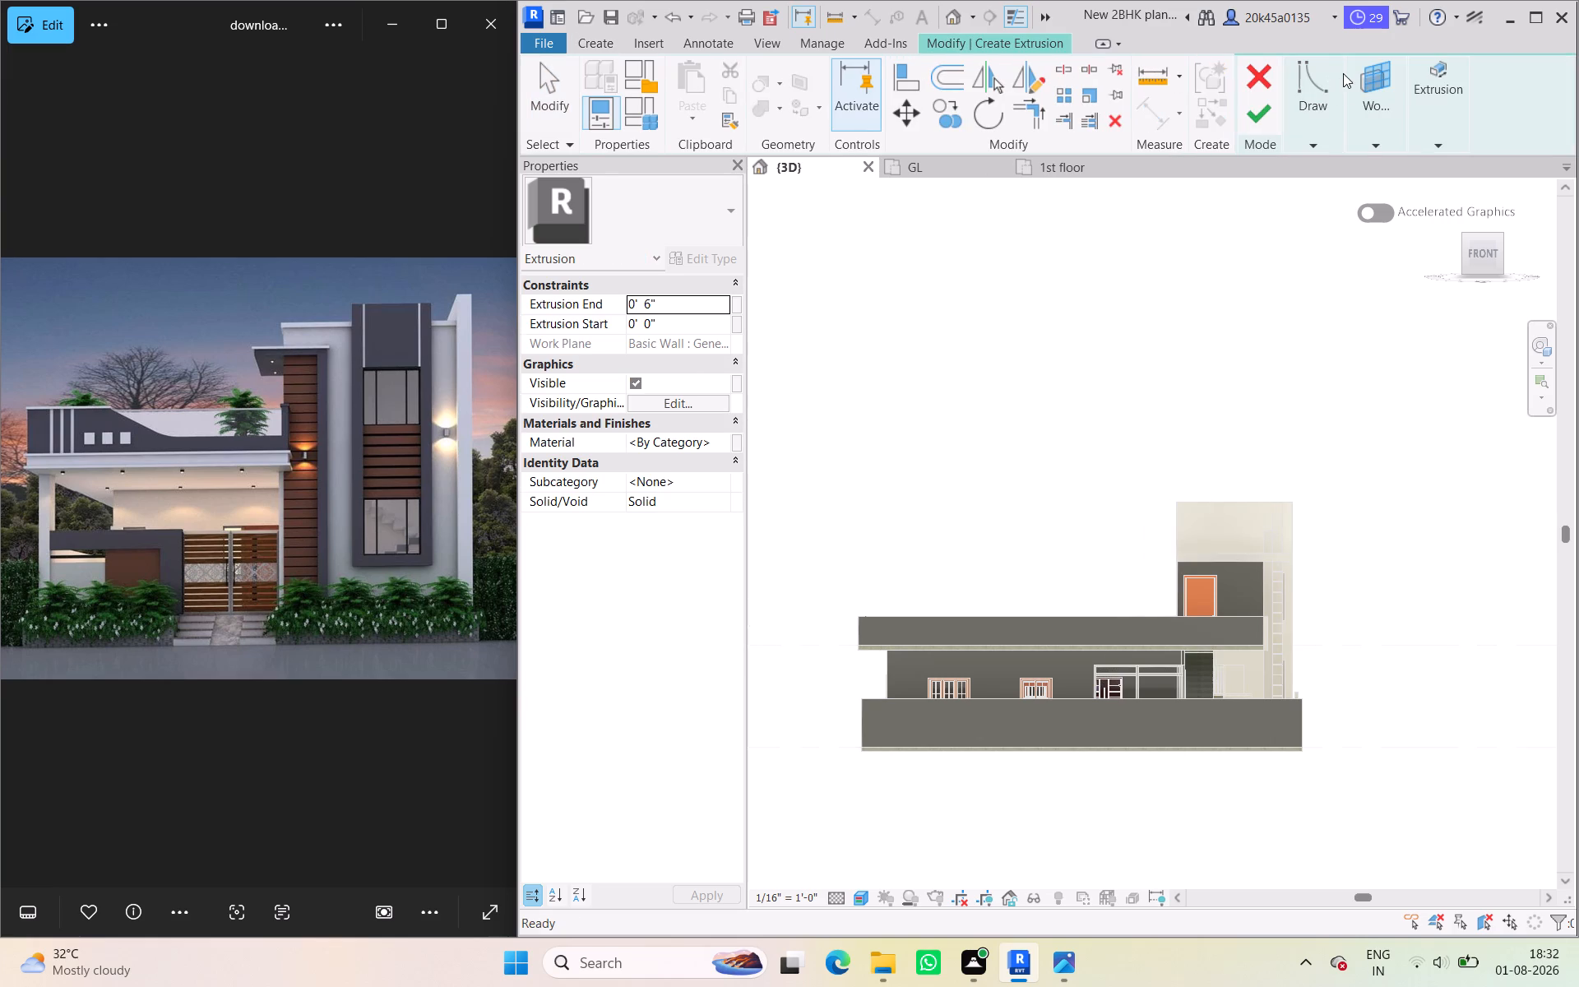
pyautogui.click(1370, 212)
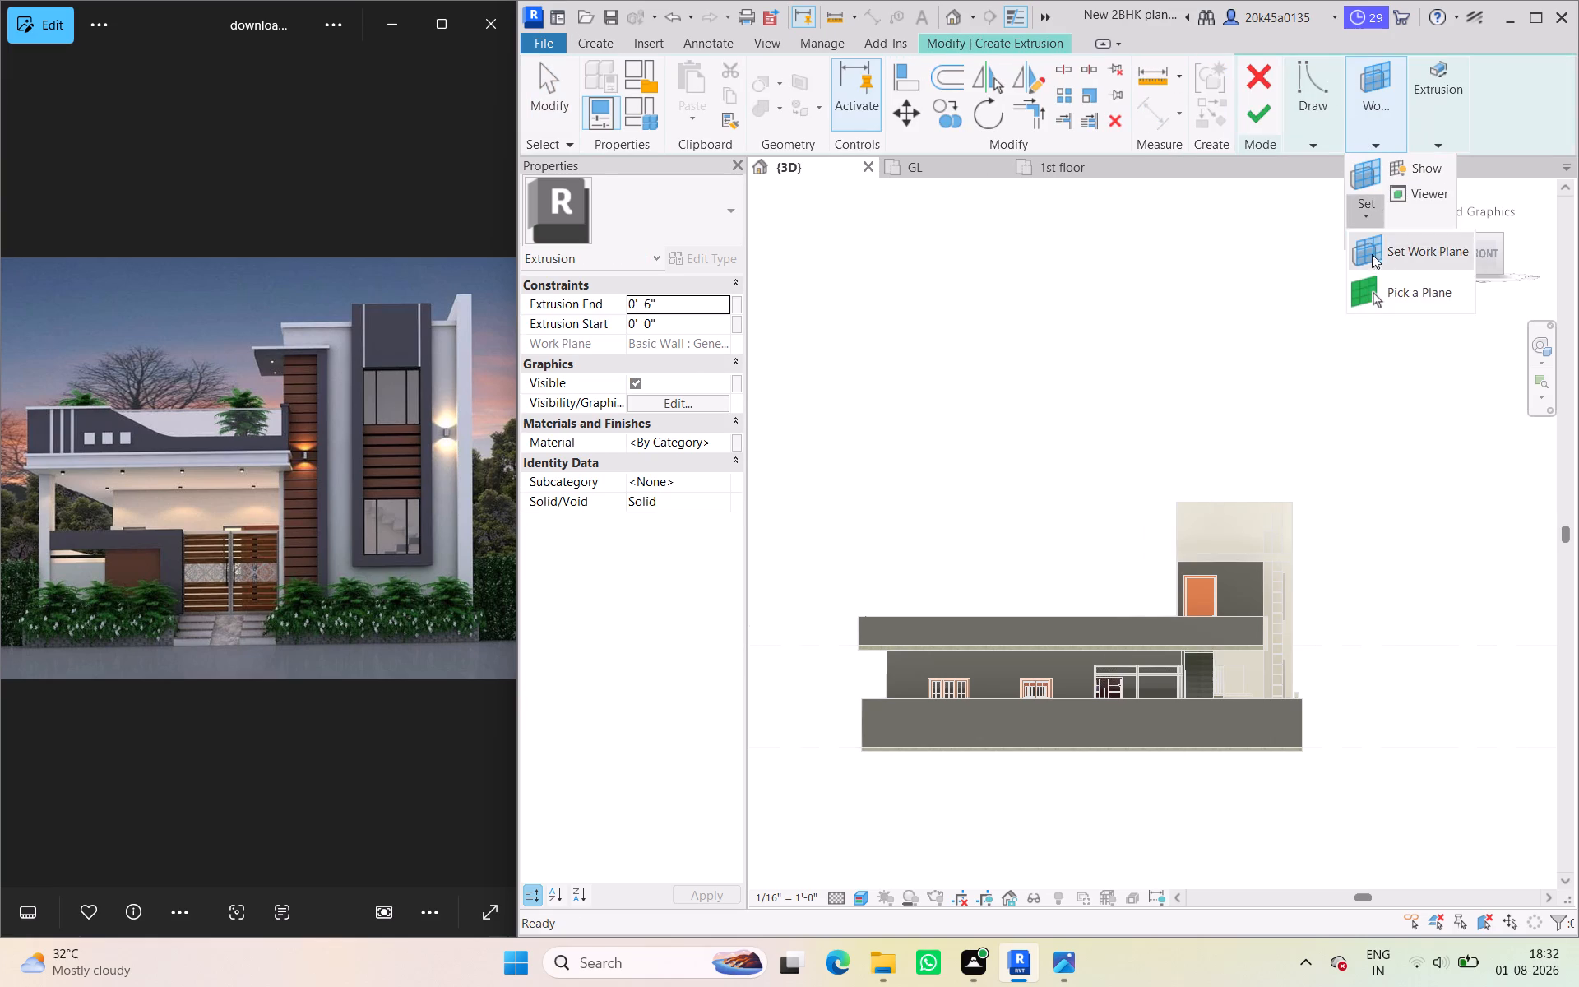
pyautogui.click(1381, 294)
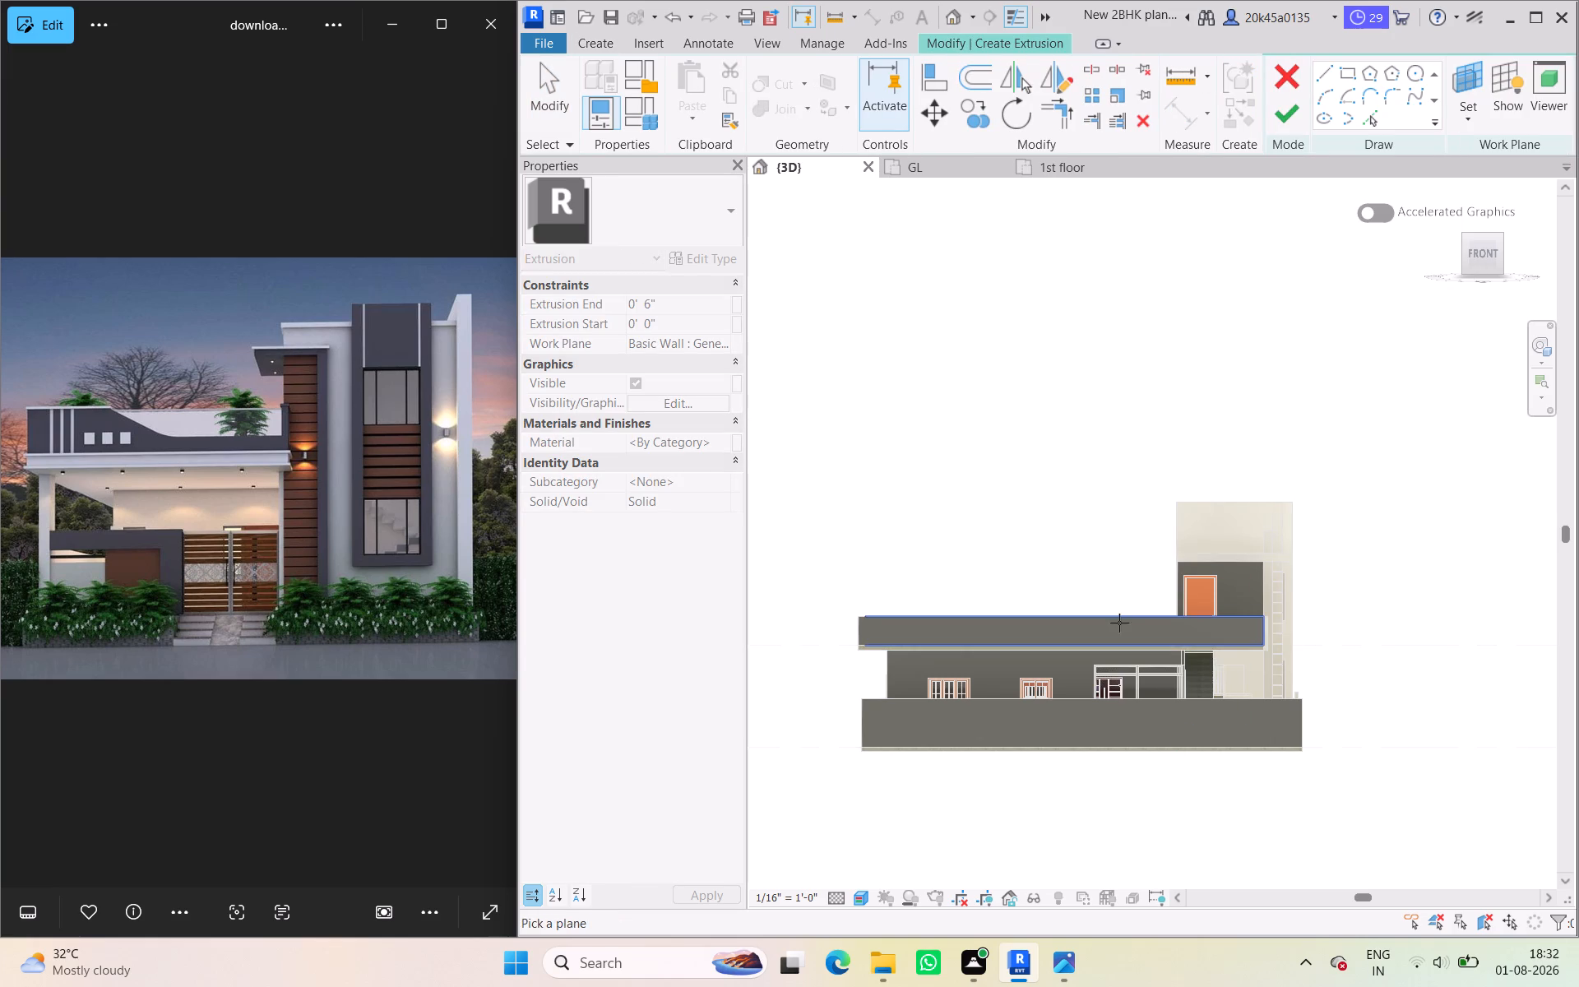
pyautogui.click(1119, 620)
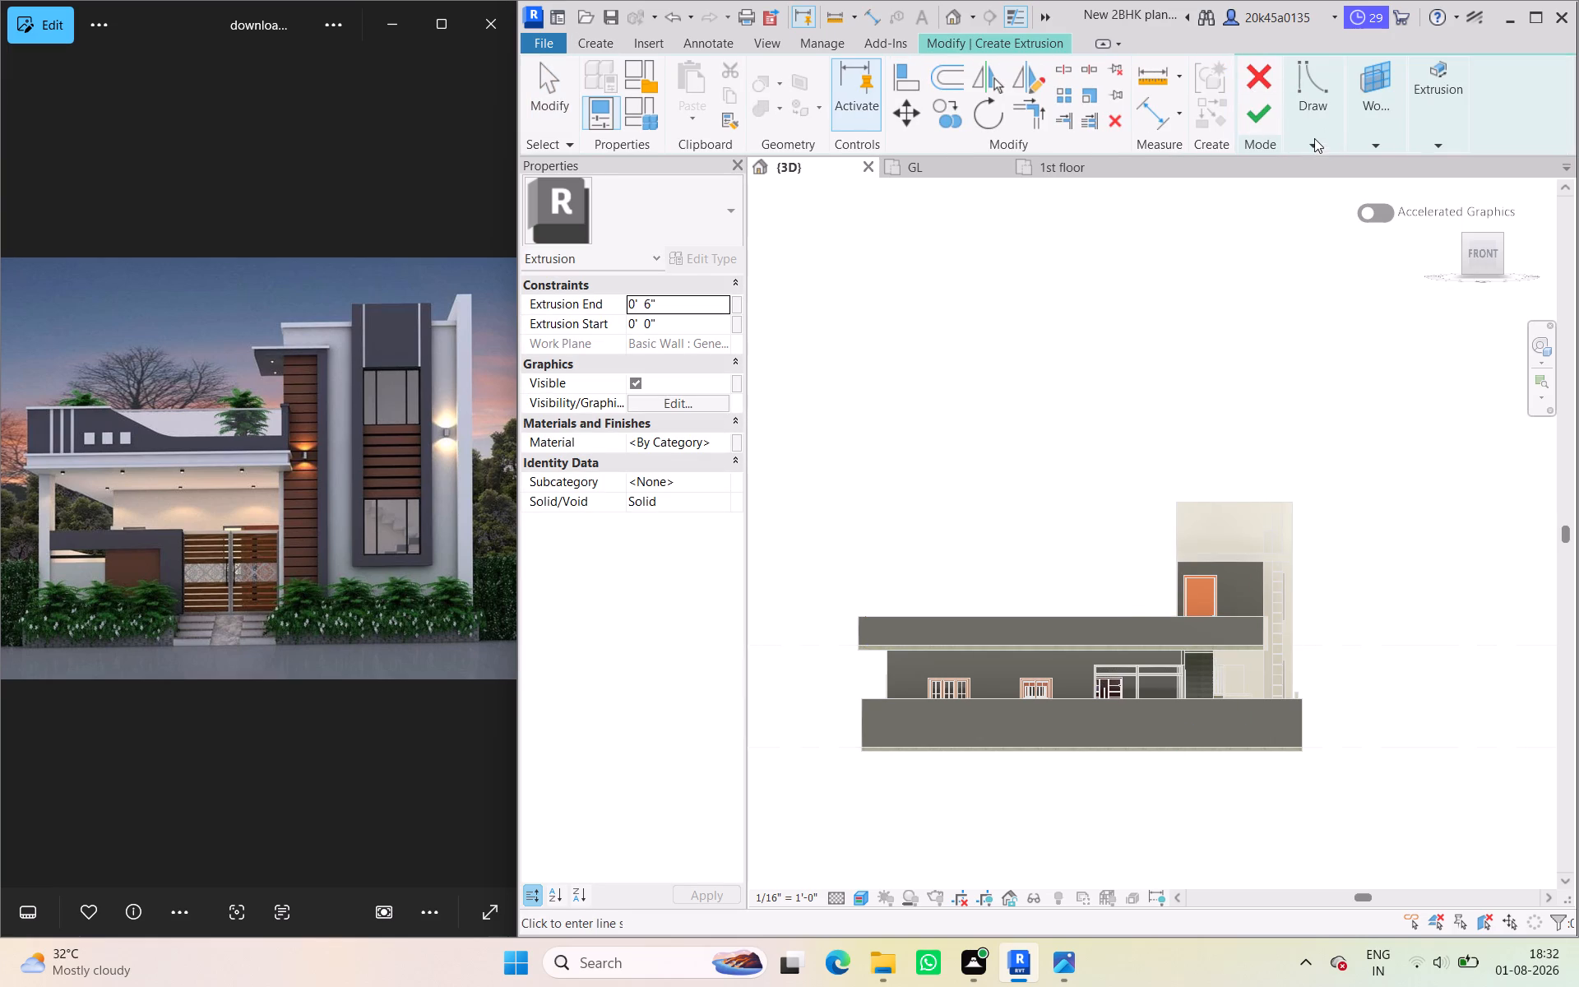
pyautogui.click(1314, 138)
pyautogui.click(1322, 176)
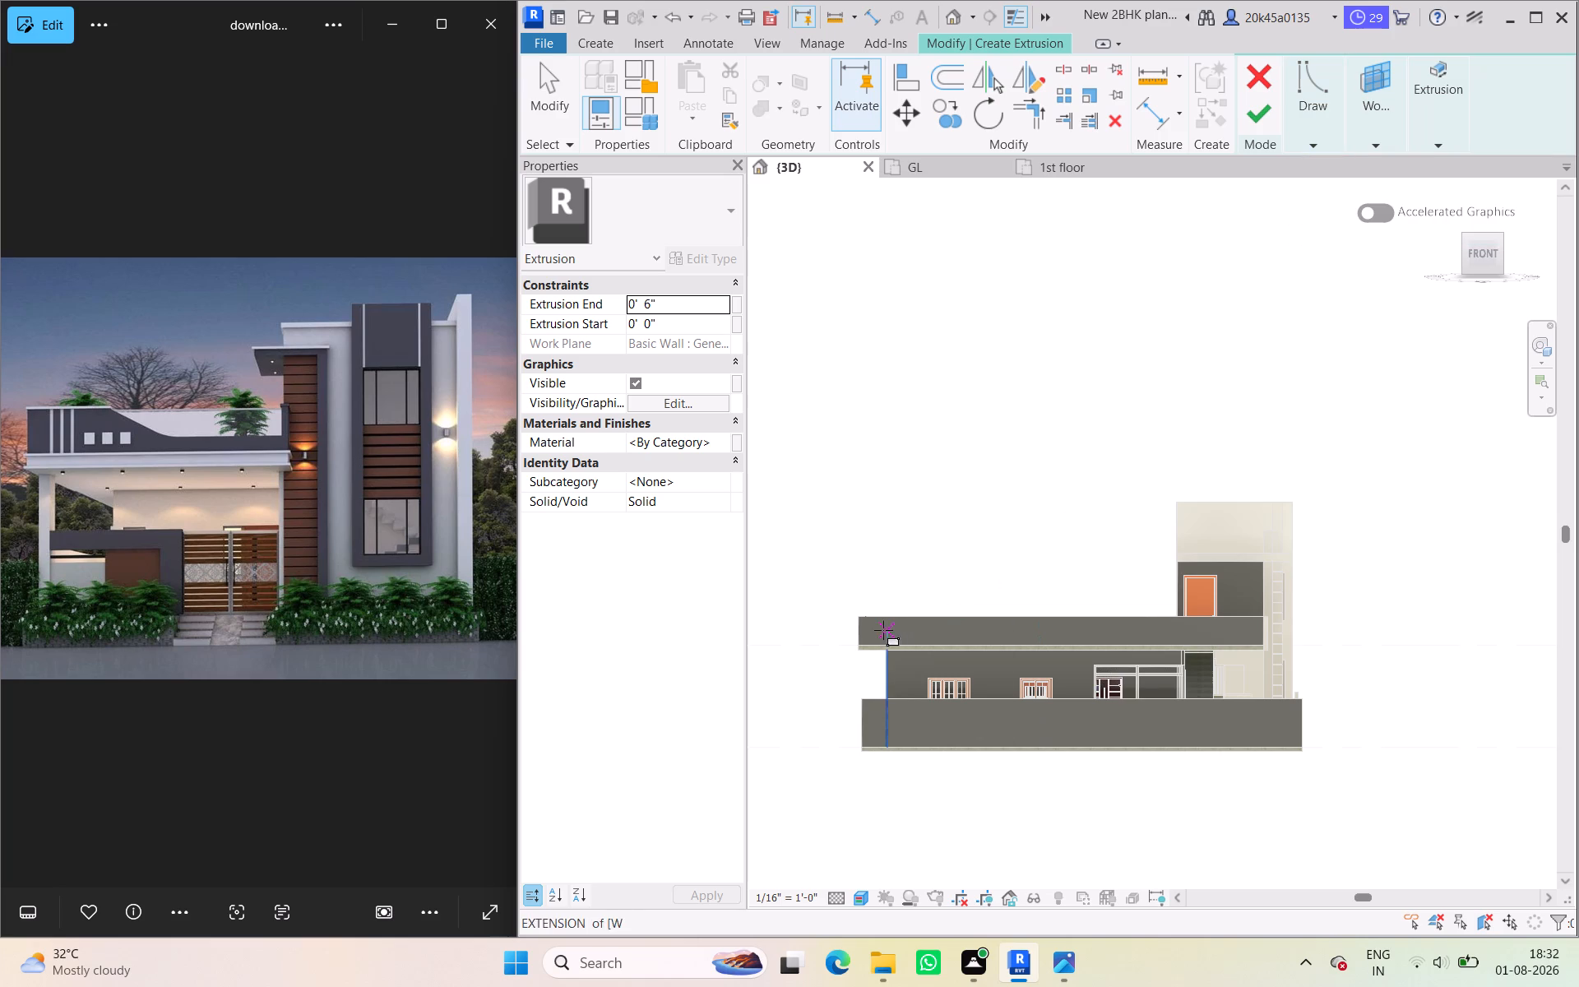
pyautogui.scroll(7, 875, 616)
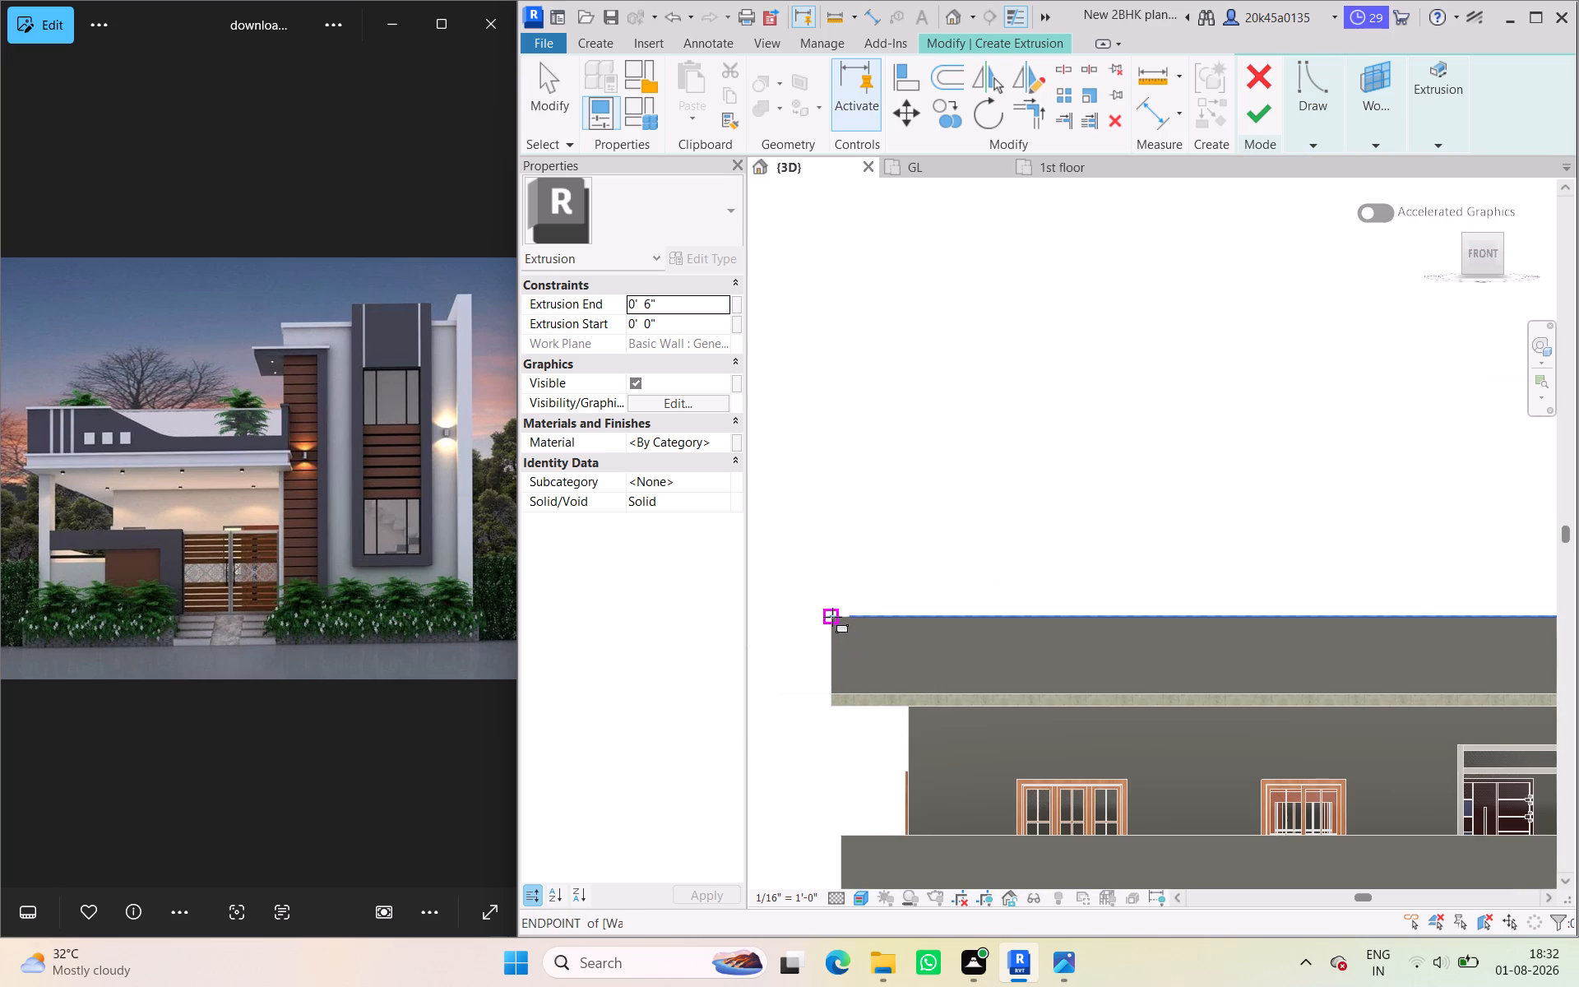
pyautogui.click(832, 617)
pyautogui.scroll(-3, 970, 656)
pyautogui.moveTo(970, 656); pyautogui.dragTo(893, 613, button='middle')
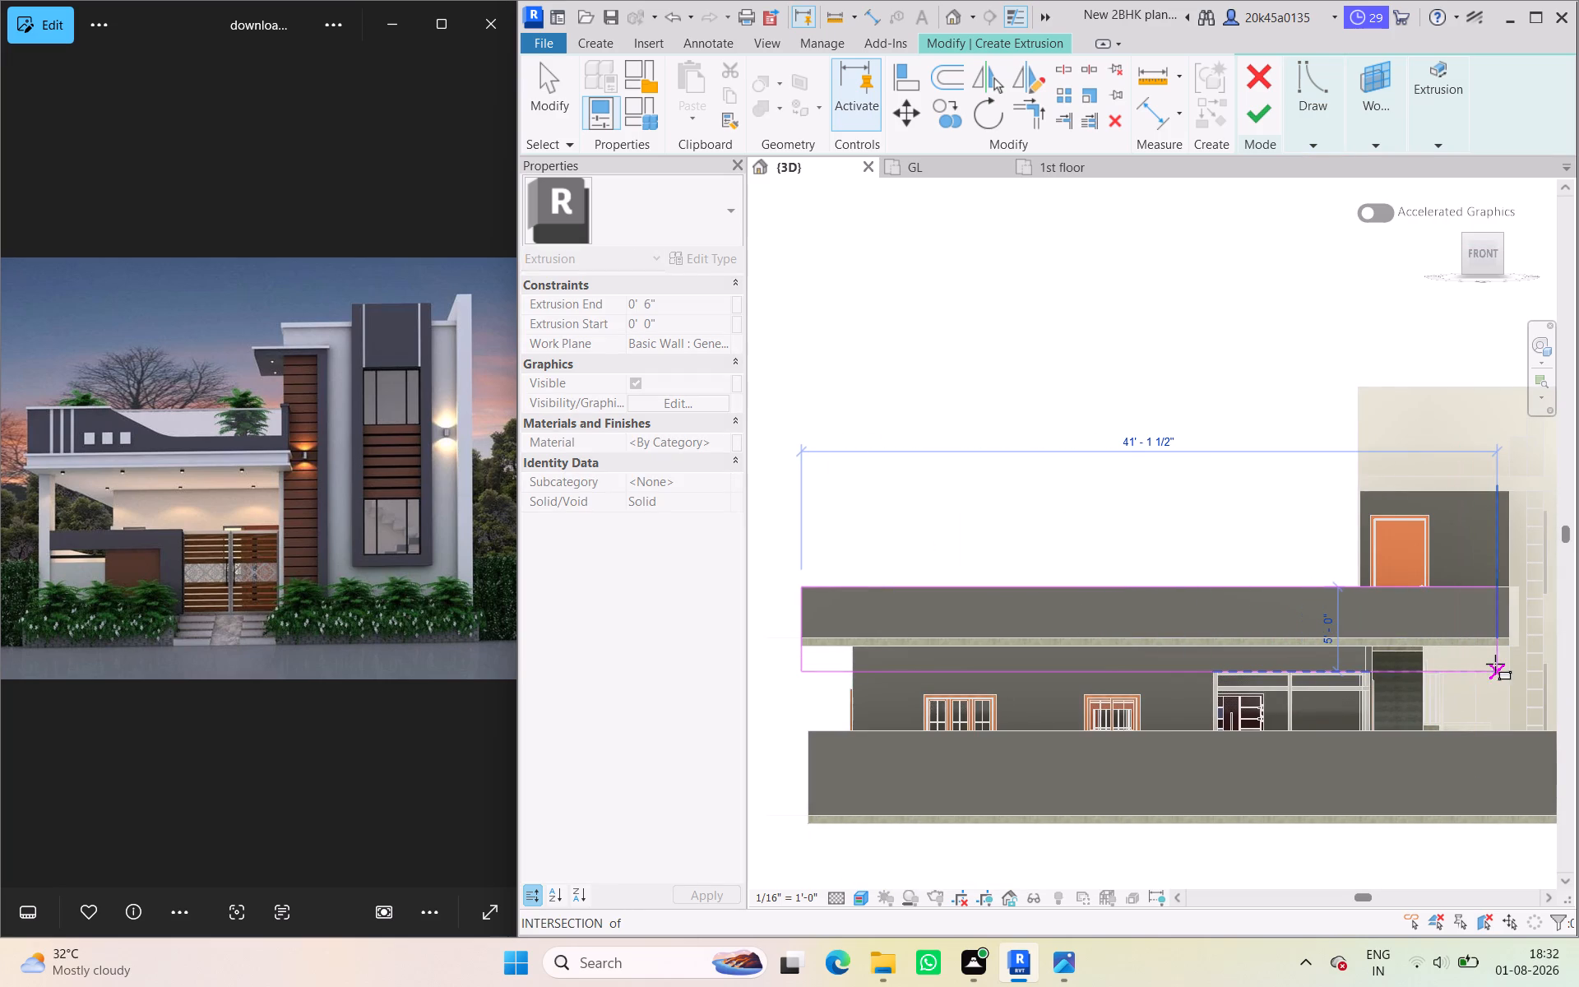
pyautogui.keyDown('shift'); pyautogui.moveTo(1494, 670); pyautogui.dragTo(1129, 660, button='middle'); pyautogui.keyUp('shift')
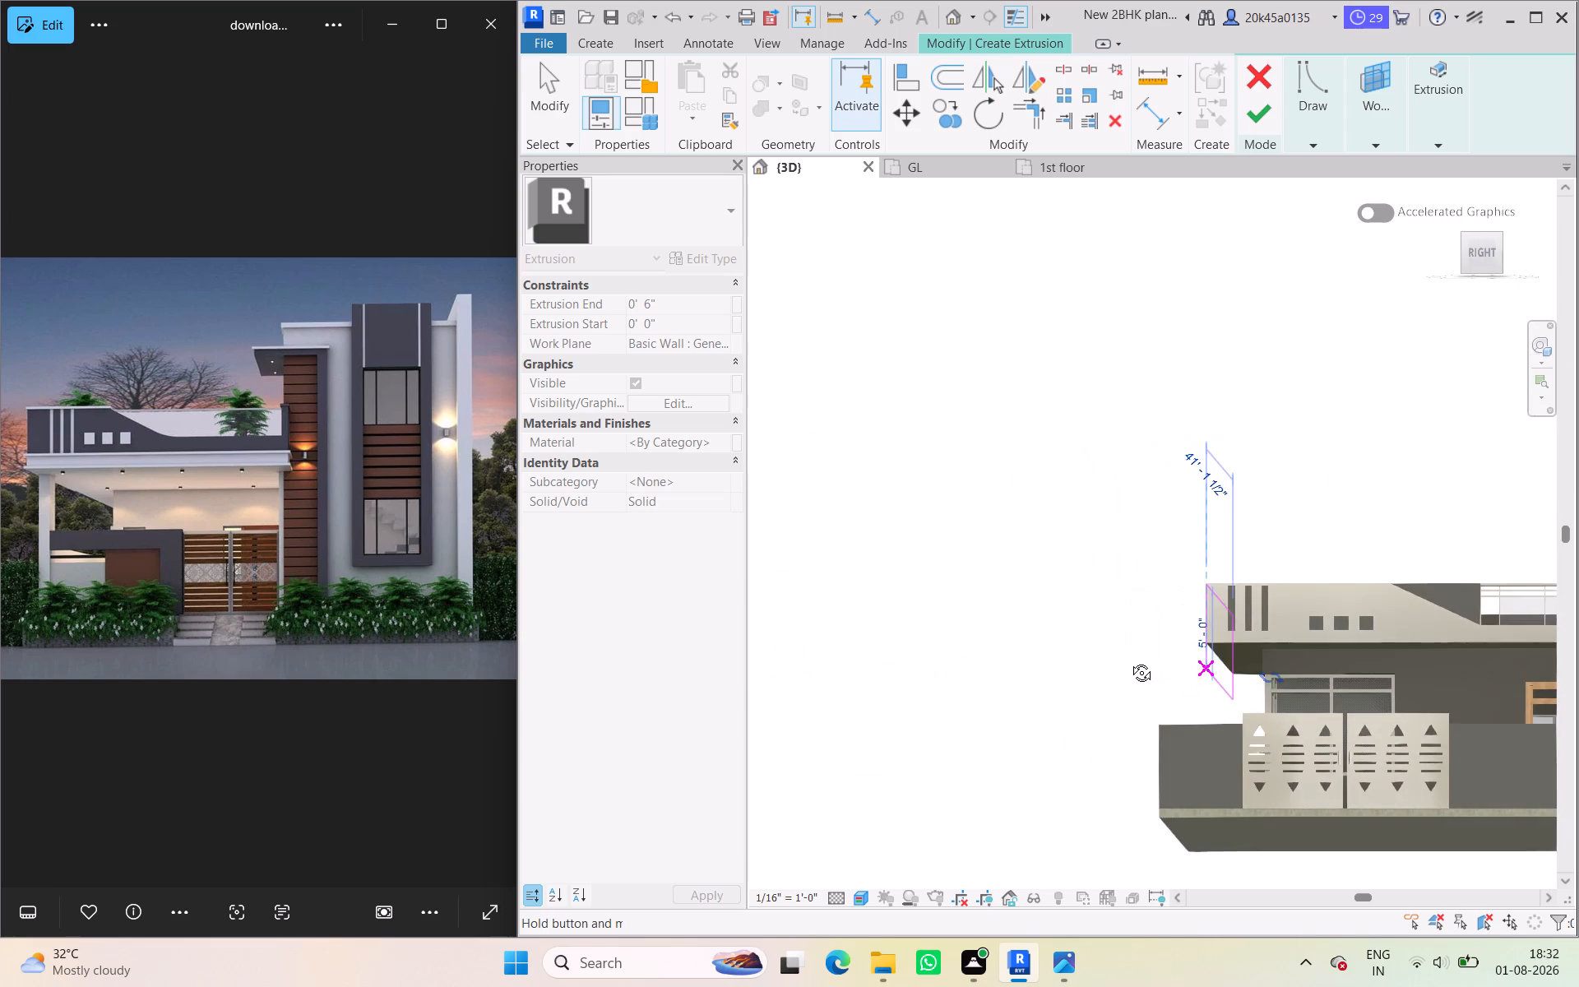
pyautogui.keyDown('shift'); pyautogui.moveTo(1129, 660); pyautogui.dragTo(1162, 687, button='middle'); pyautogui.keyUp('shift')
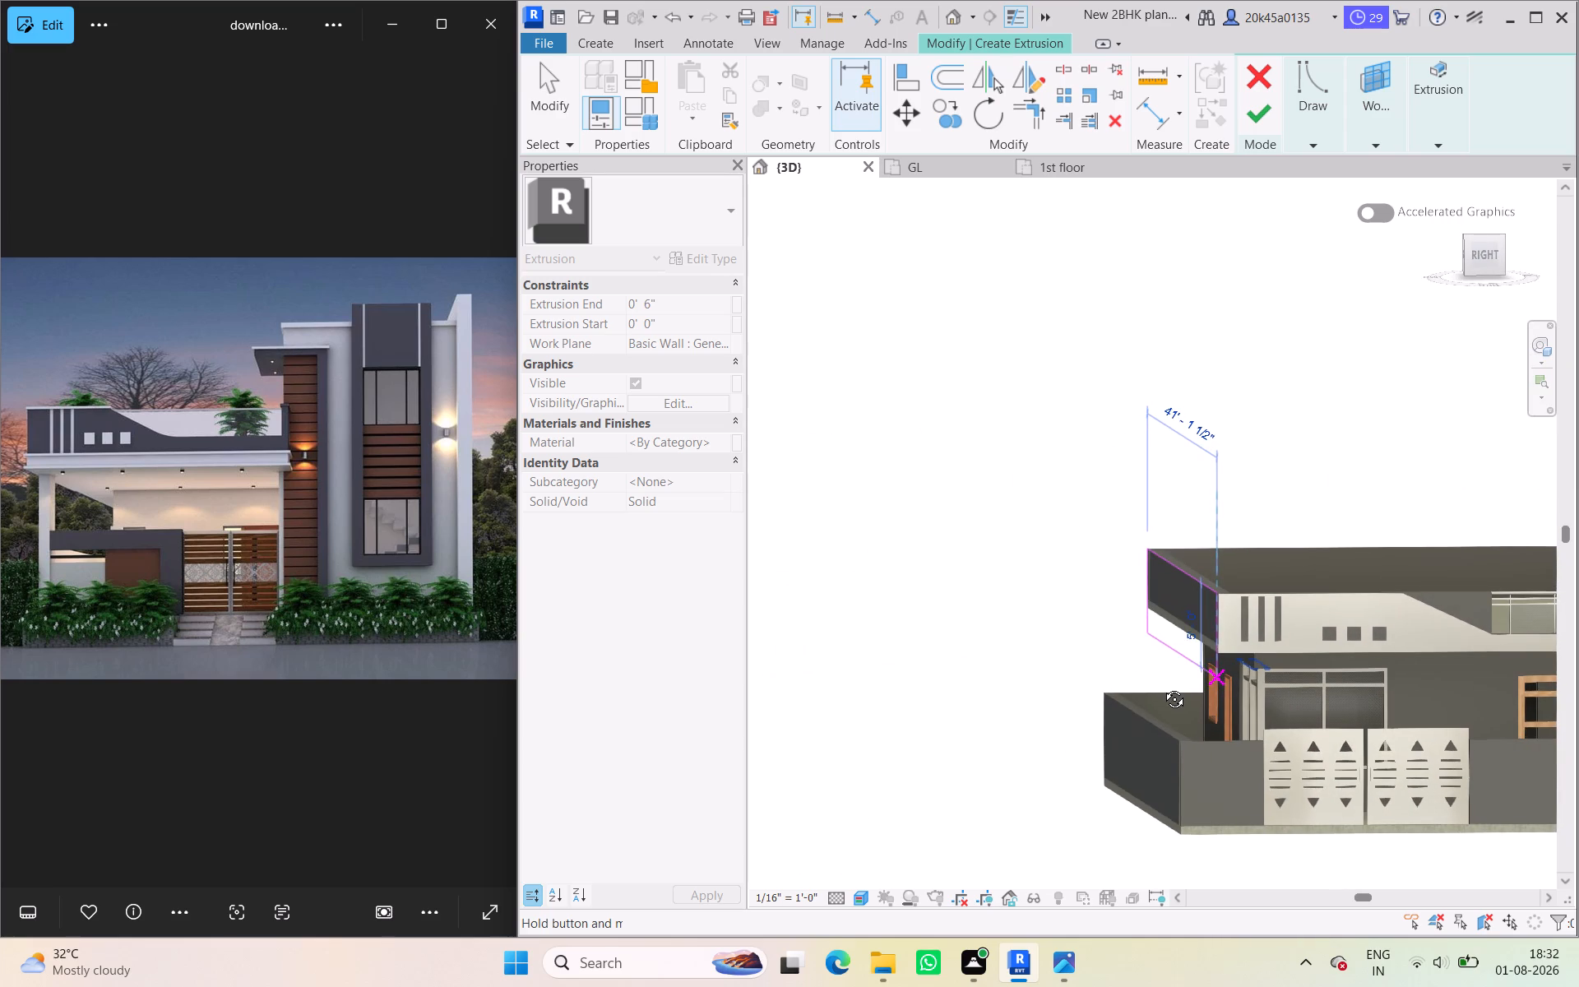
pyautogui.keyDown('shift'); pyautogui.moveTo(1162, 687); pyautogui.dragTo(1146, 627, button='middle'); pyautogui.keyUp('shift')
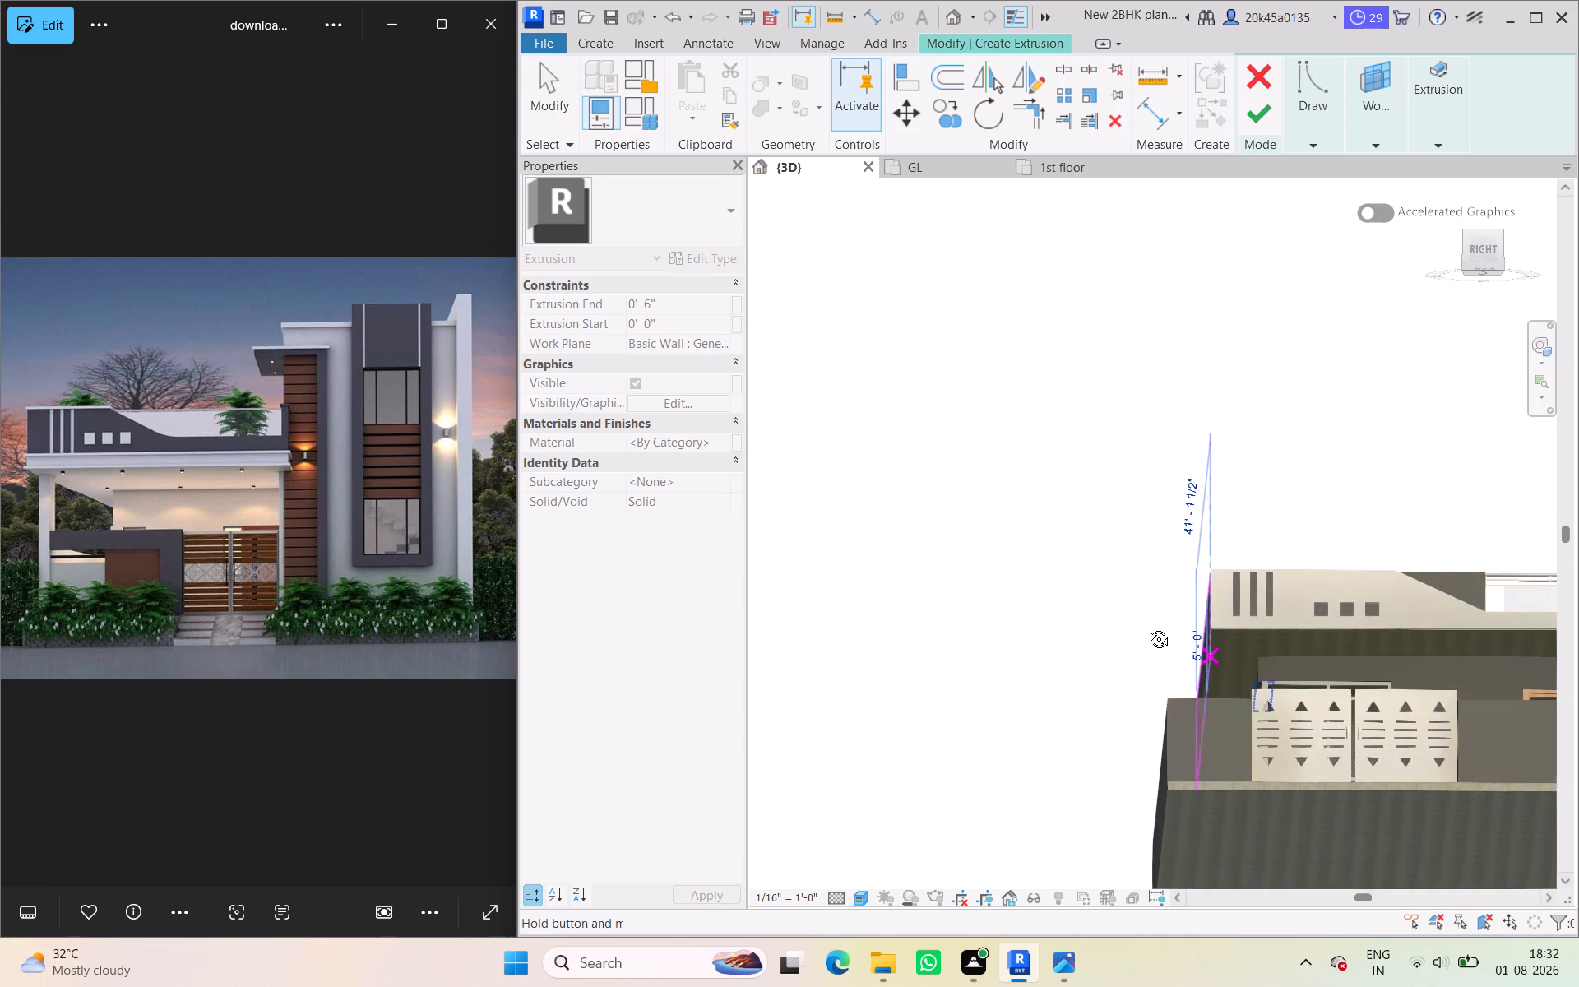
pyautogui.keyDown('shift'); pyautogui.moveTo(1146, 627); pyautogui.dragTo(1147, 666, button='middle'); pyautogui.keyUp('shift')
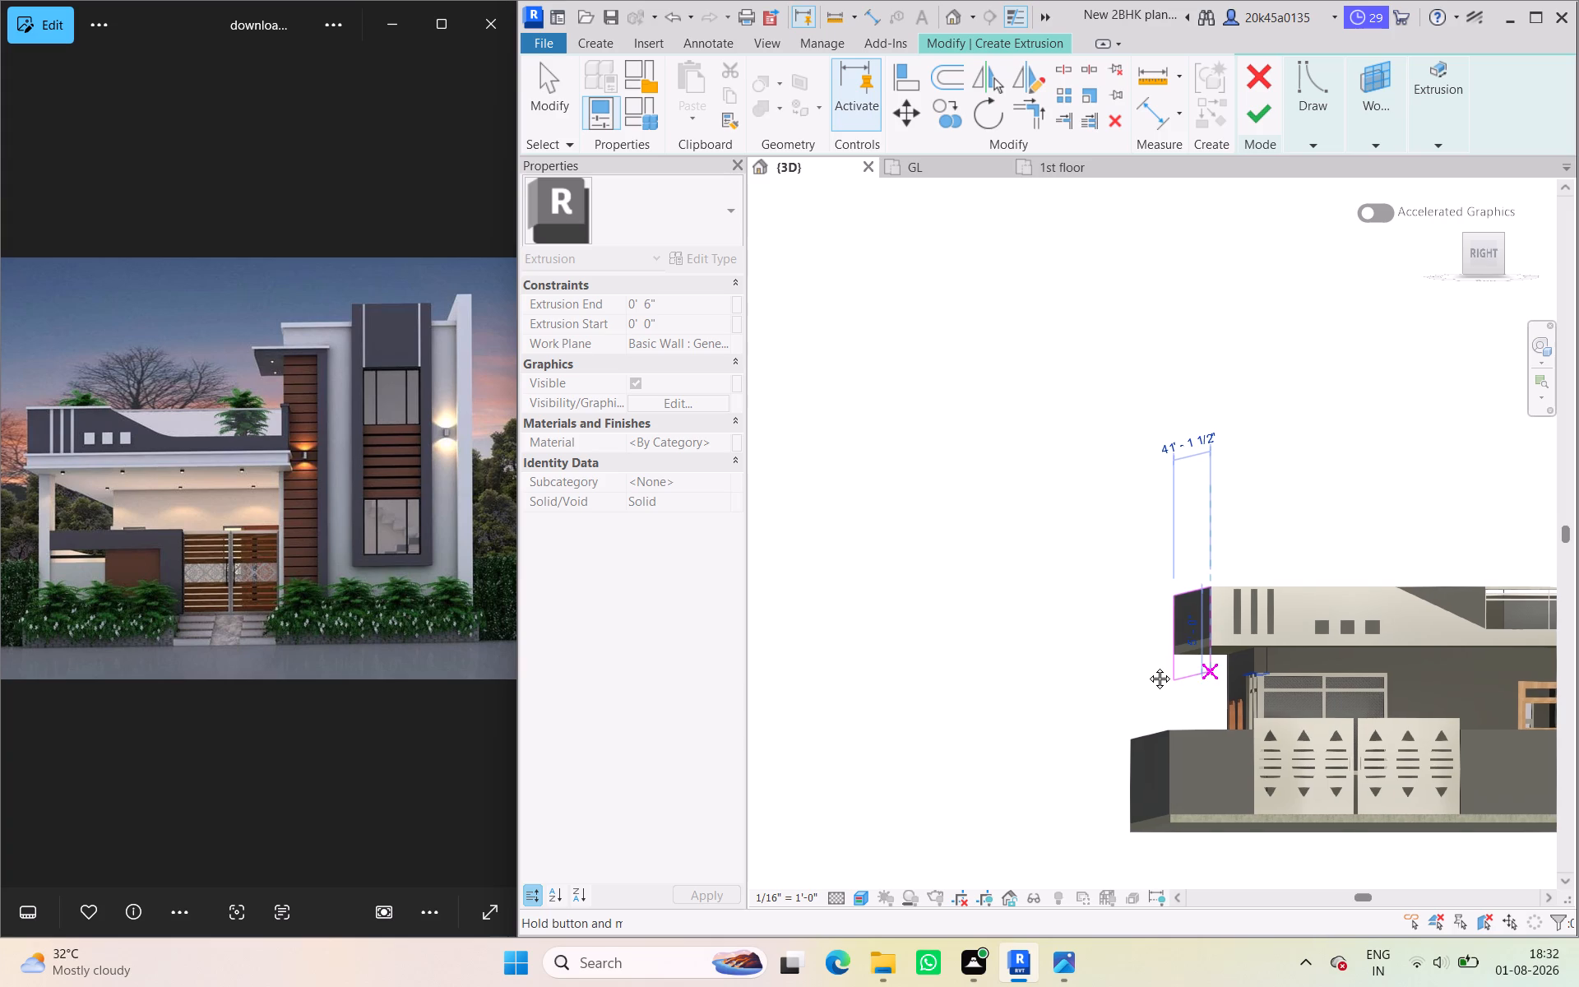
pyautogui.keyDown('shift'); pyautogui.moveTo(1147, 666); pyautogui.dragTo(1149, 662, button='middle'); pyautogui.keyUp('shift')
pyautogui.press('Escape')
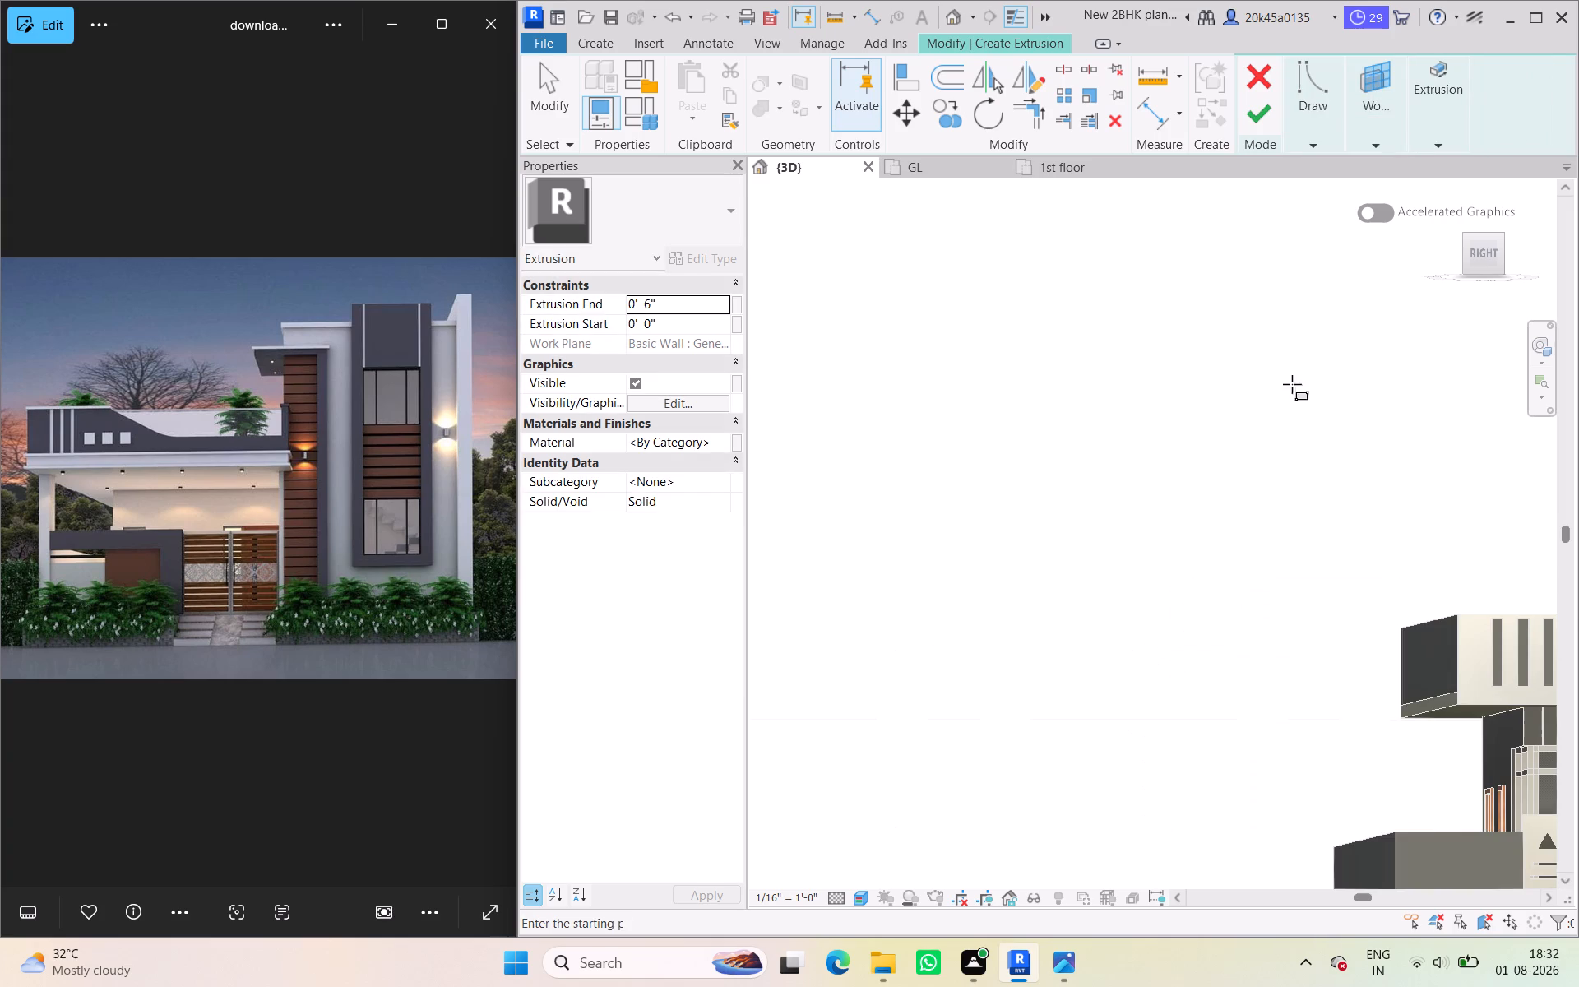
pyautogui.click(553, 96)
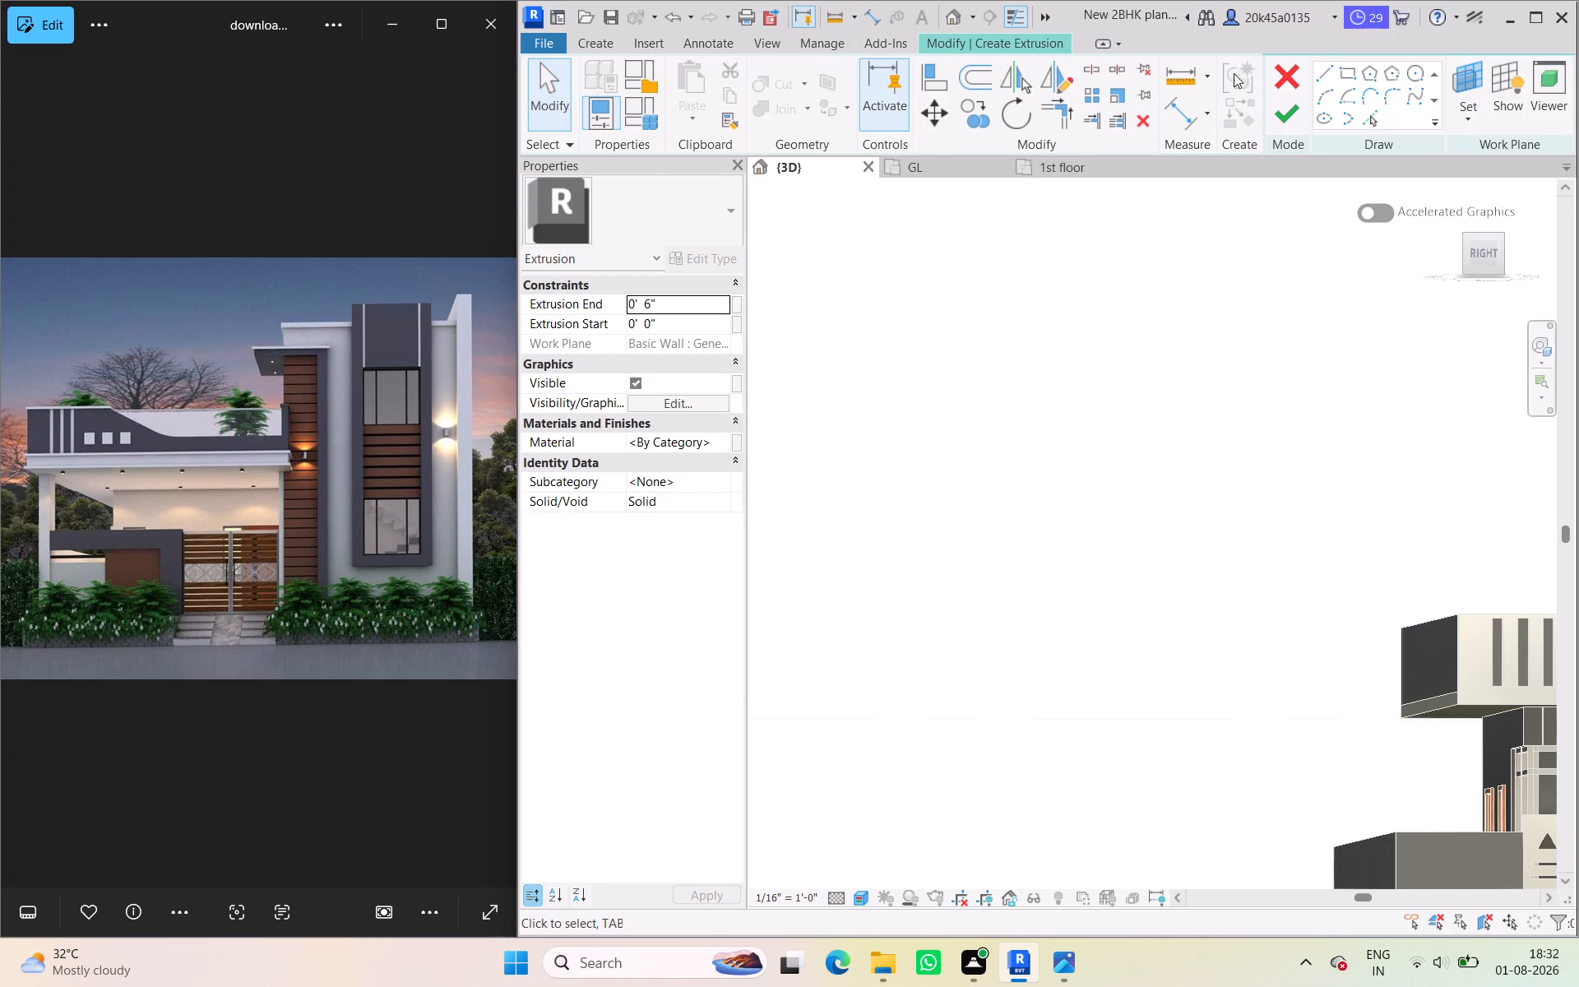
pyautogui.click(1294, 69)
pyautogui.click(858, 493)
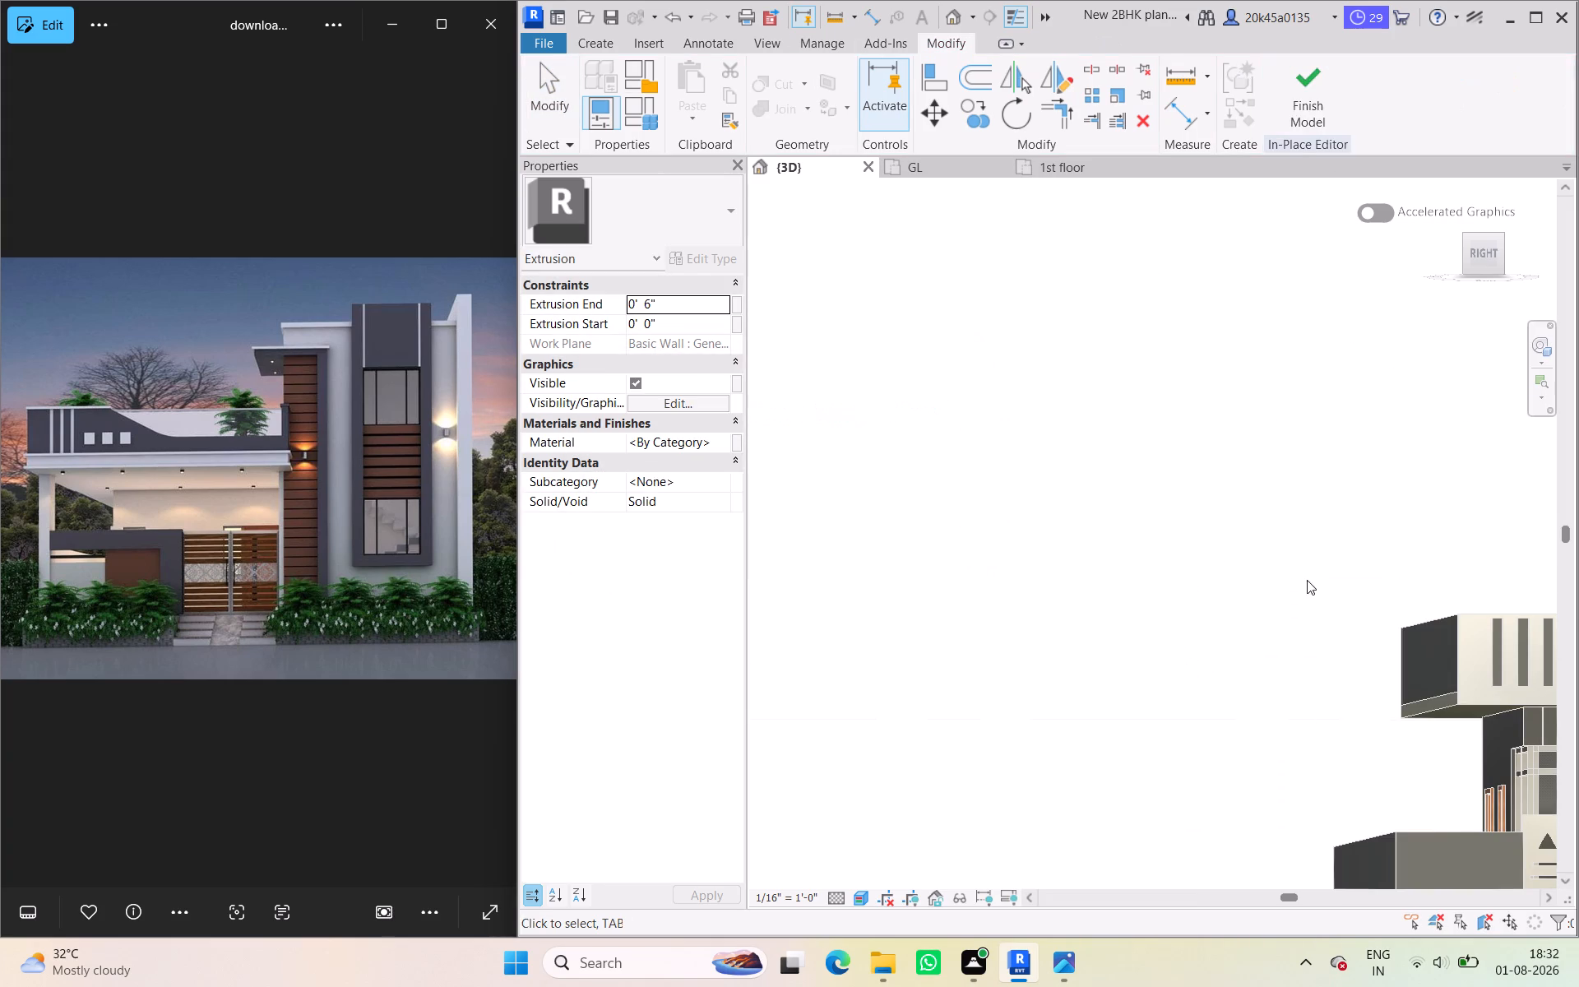
# Stretch the bottom edge of the gate-side parapet extrusion slightly downward, keeping its slots, square openings and railing cutout.
pyautogui.scroll(-3, 1308, 581)
pyautogui.moveTo(1300, 591); pyautogui.dragTo(1190, 607, button='middle')
pyautogui.scroll(1, 1178, 613)
pyautogui.click(1484, 260)
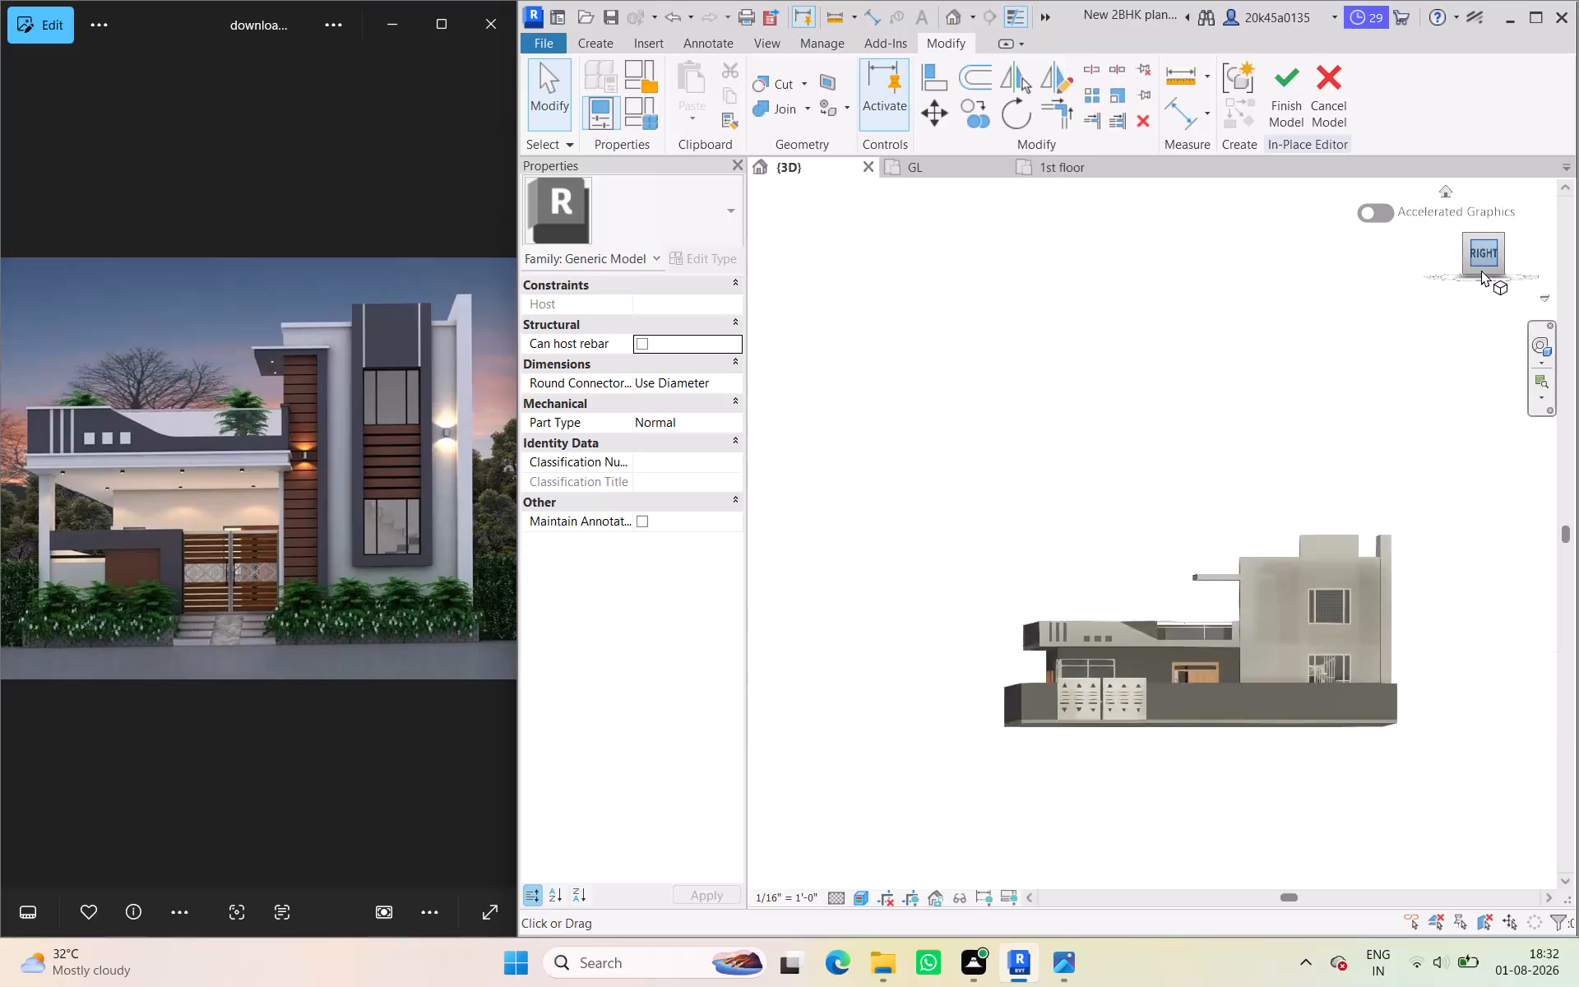
pyautogui.scroll(10, 1120, 643)
pyautogui.moveTo(1148, 676); pyautogui.dragTo(1128, 754, button='middle')
pyautogui.scroll(4, 1158, 497)
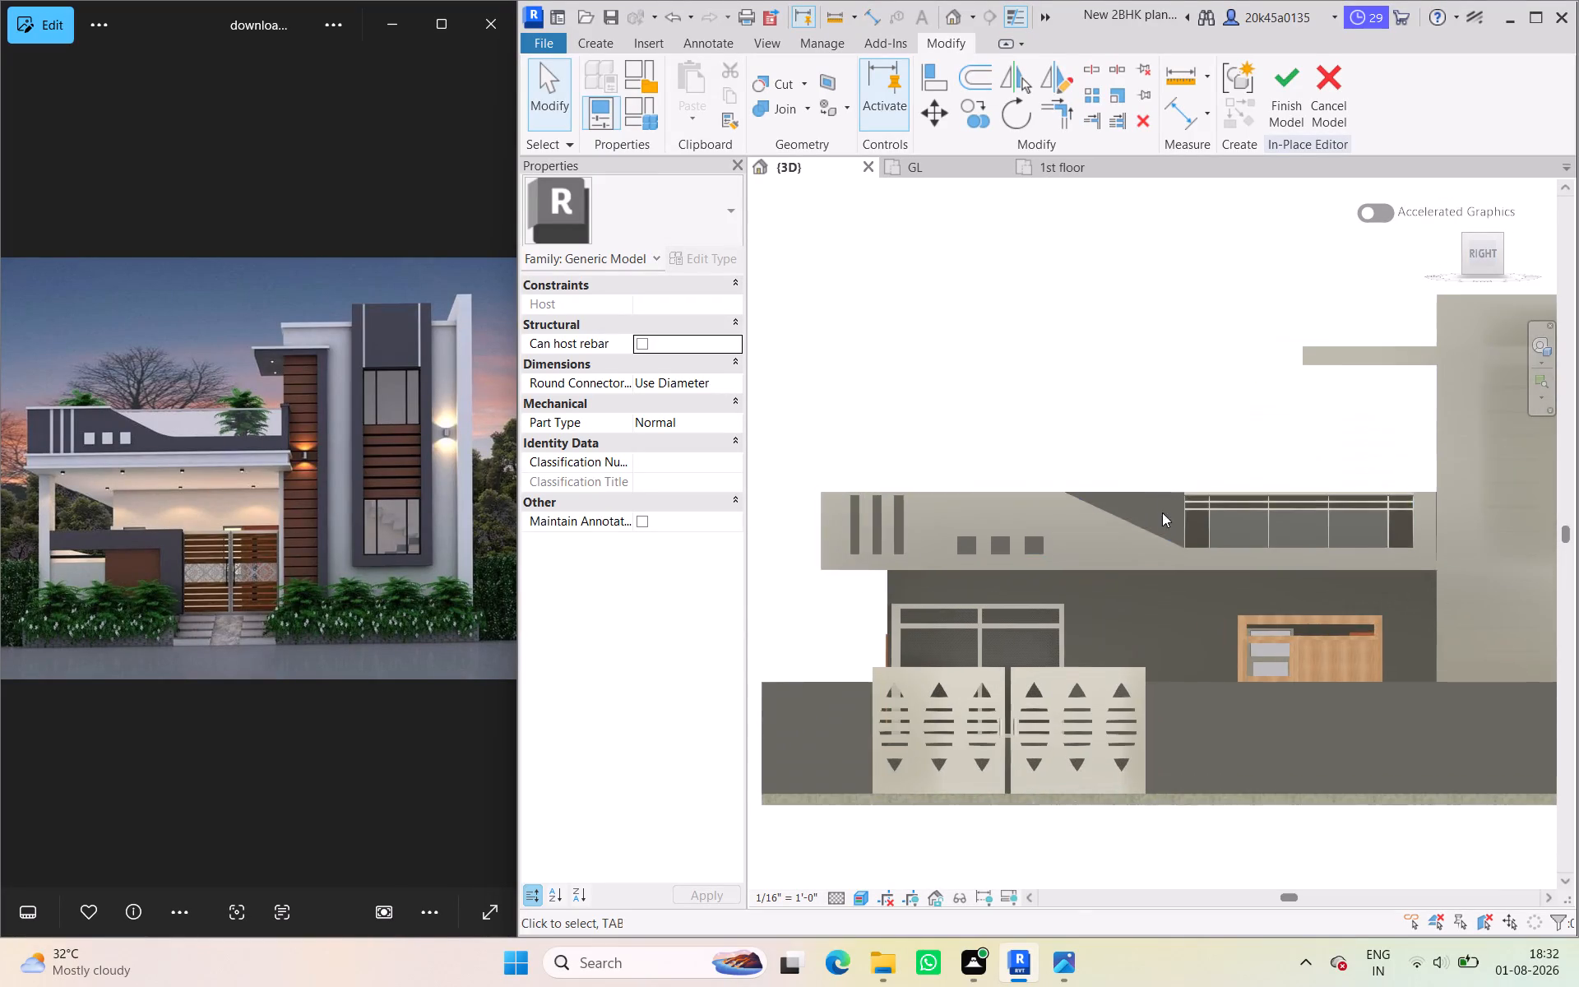
pyautogui.click(1145, 568)
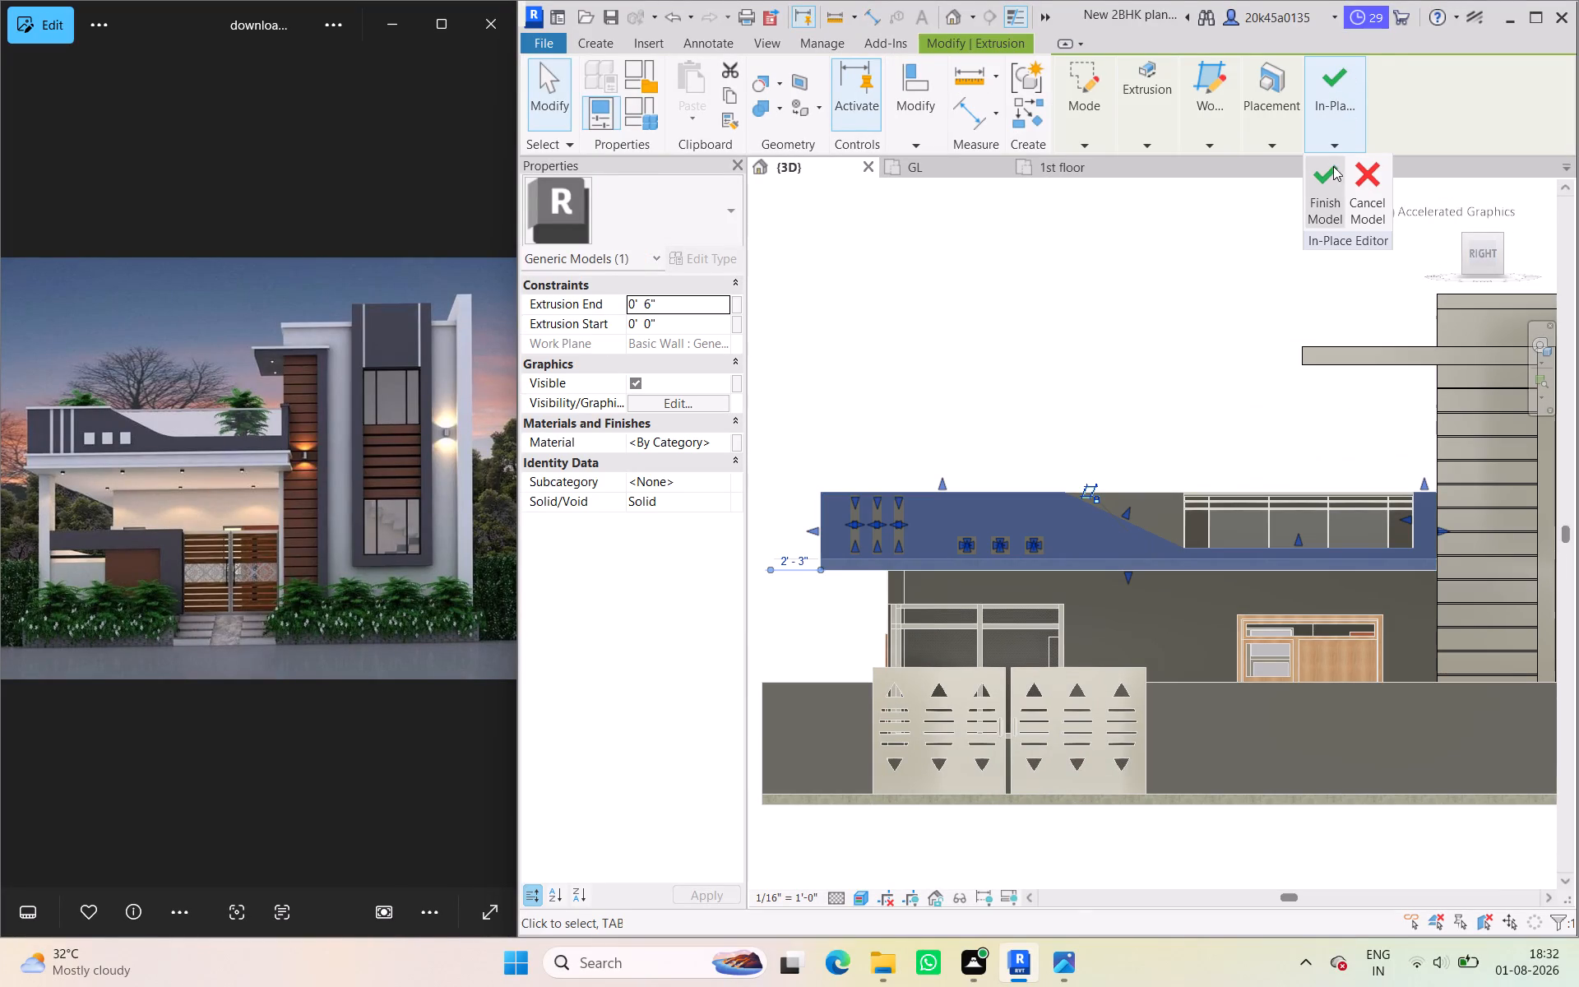
pyautogui.click(1167, 313)
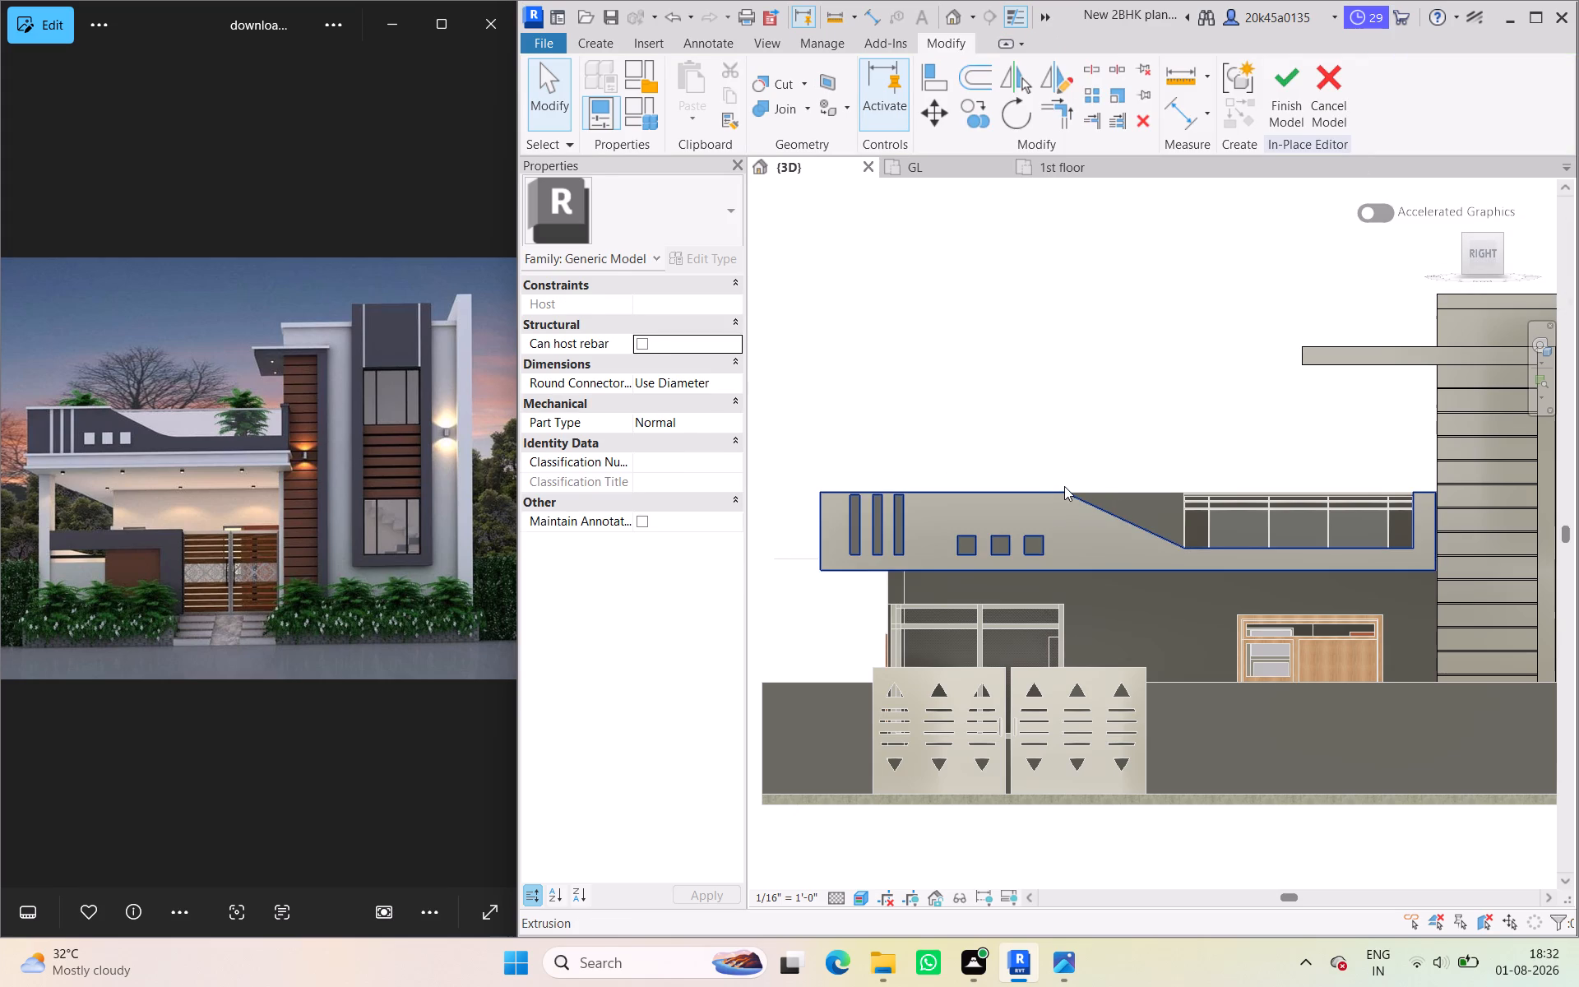
pyautogui.click(1064, 486)
pyautogui.moveTo(1126, 577); pyautogui.dragTo(1132, 595)
pyautogui.click(1120, 382)
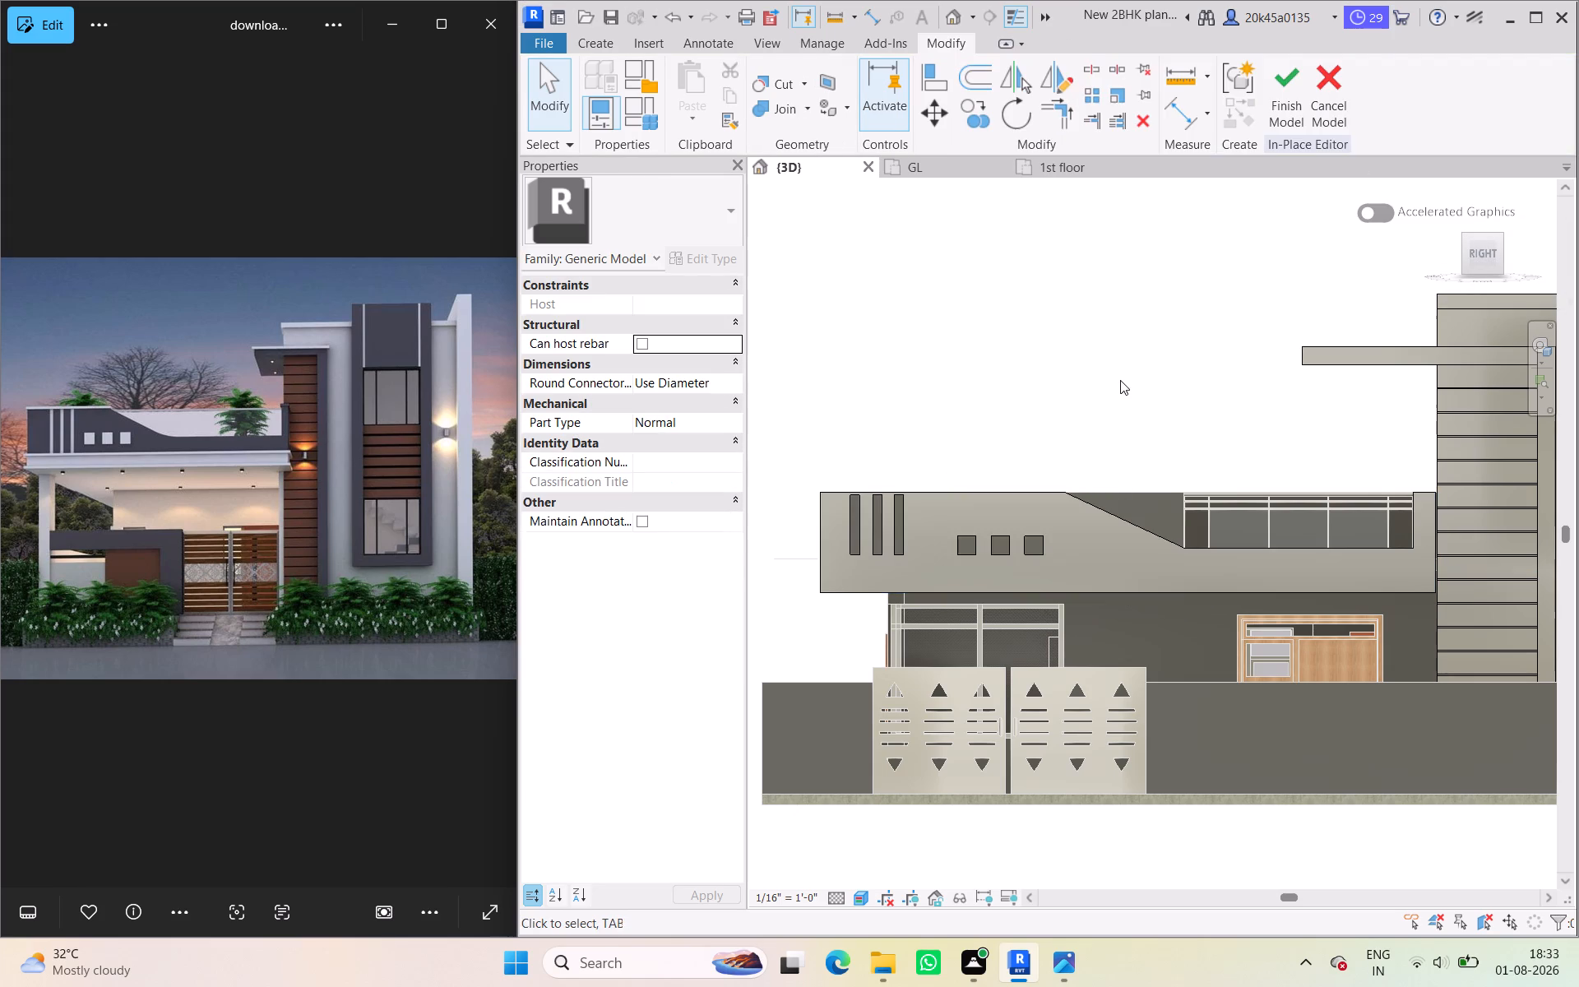
# Examine the house around the gate side, long side wall and underside, focusing on the parapet band.
pyautogui.scroll(-5, 1134, 411)
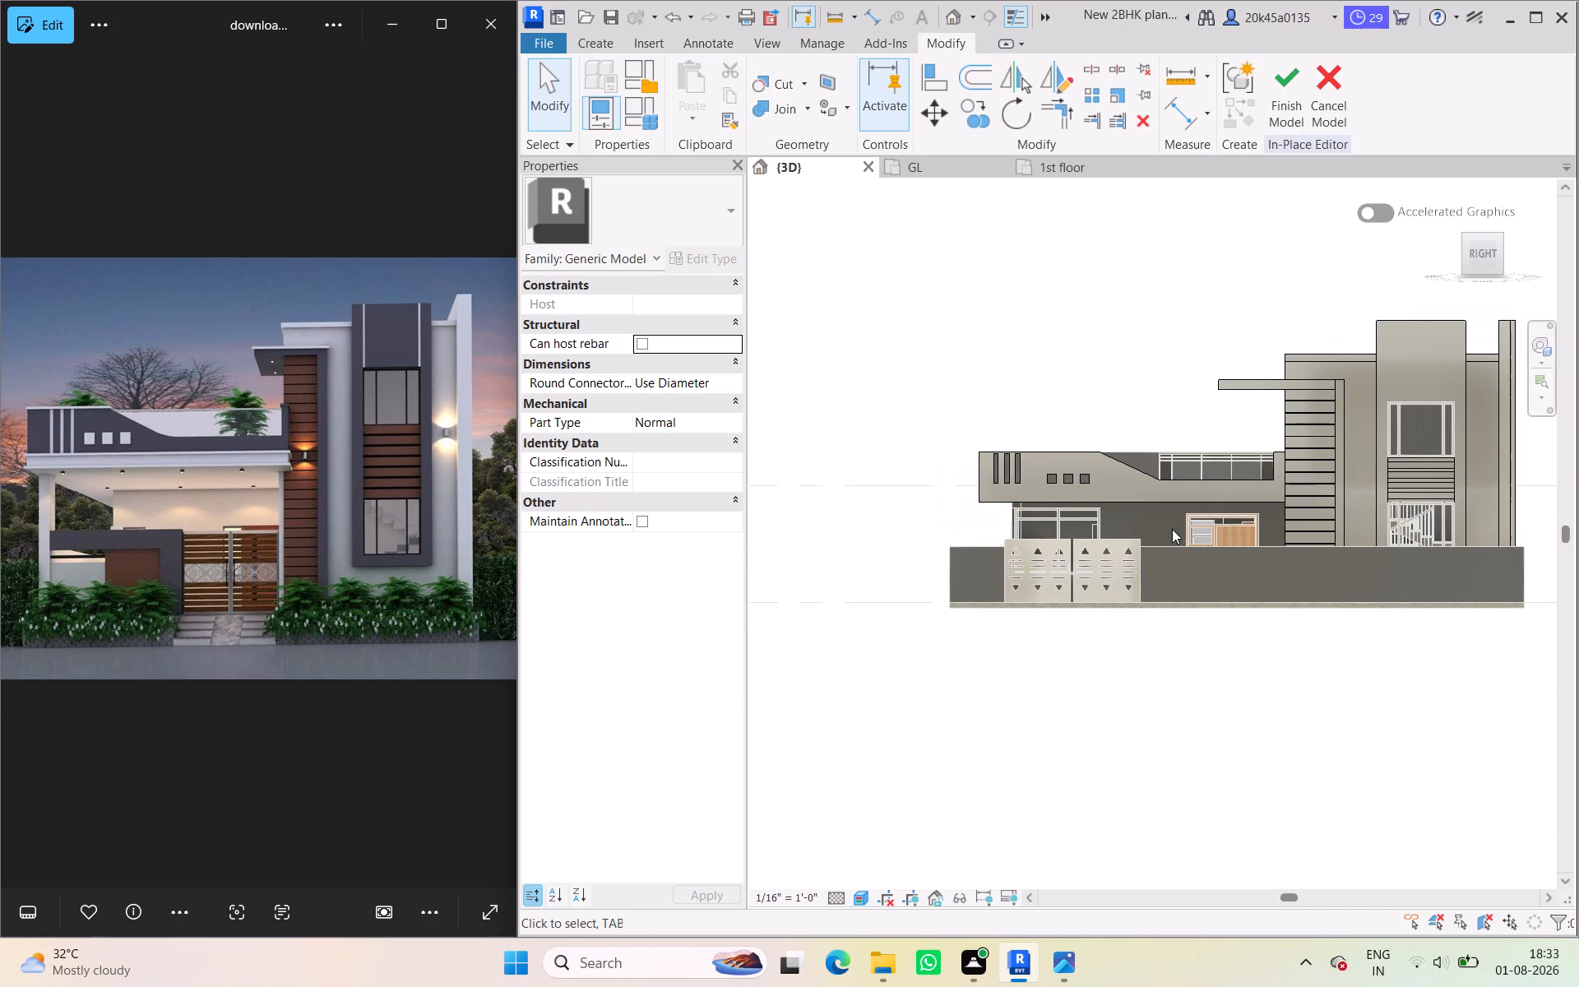
pyautogui.keyDown('shift'); pyautogui.moveTo(1173, 524); pyautogui.dragTo(1208, 430, button='middle'); pyautogui.keyUp('shift')
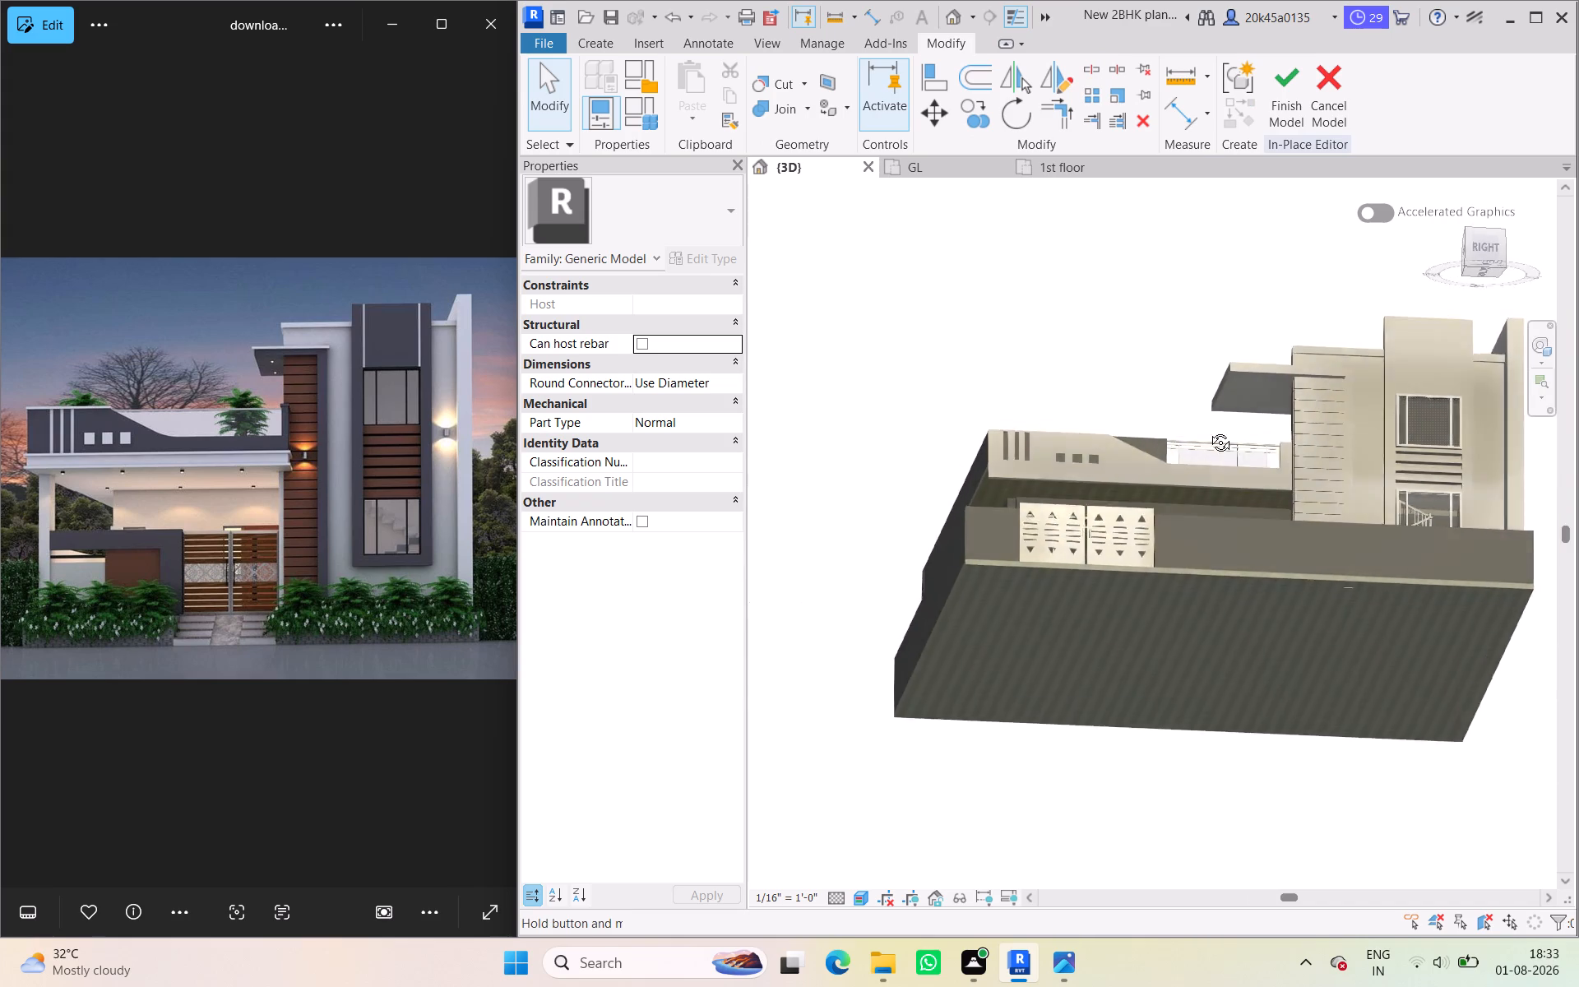
pyautogui.keyDown('shift'); pyautogui.moveTo(1208, 430); pyautogui.dragTo(1456, 536, button='middle'); pyautogui.keyUp('shift')
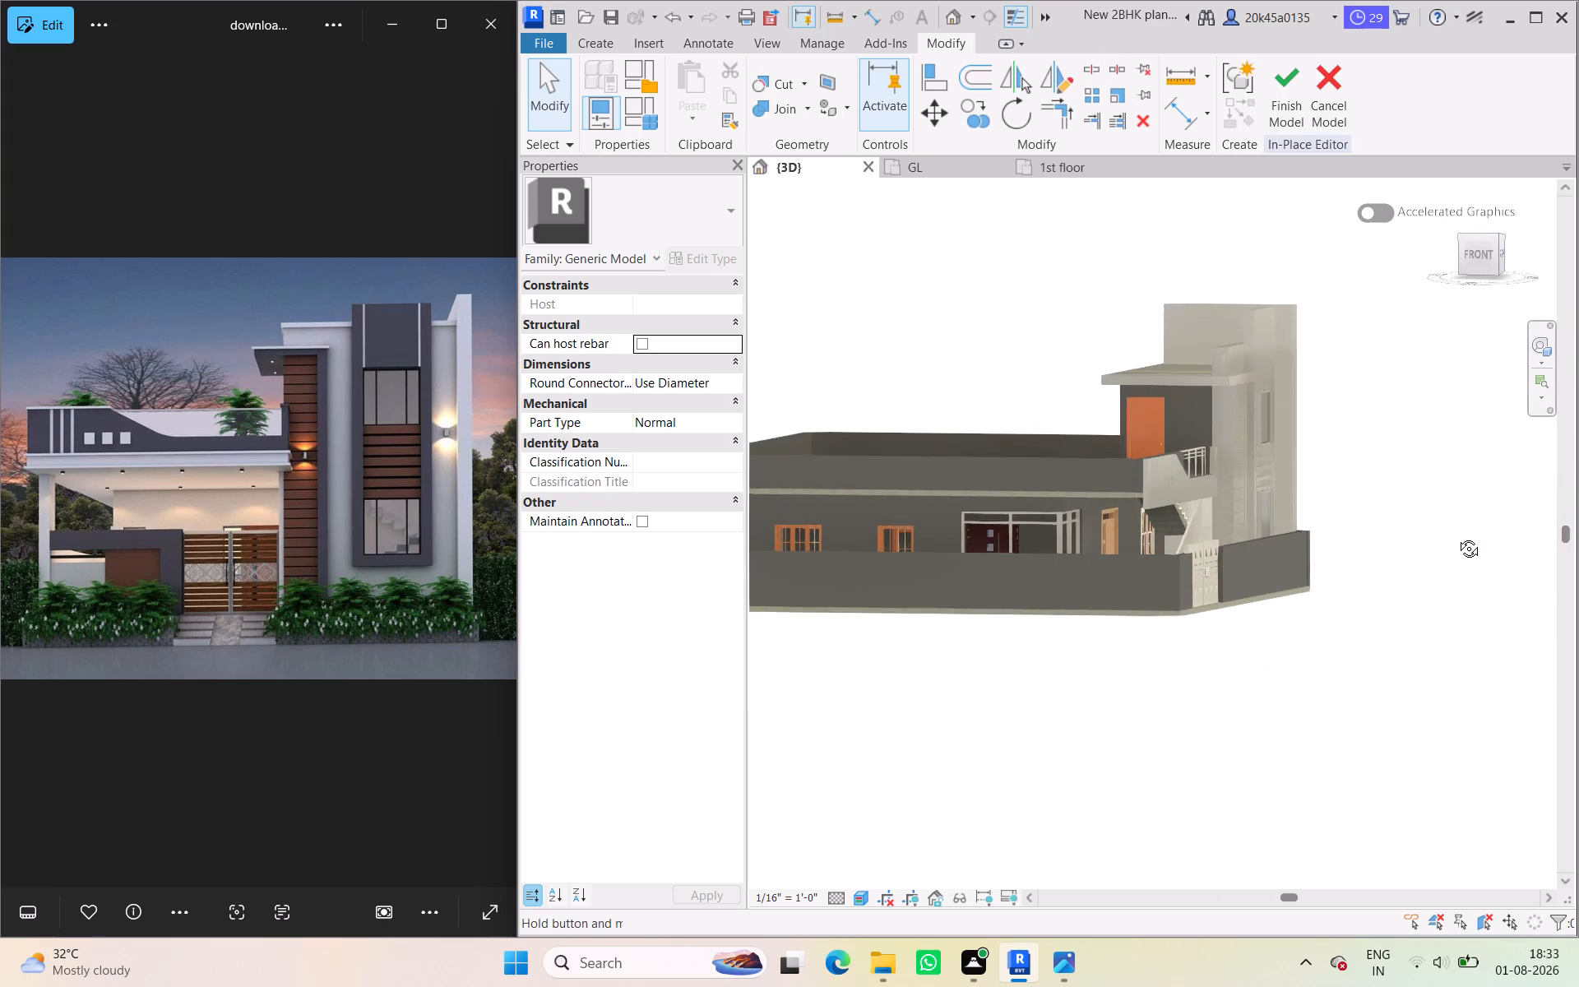
pyautogui.keyDown('shift'); pyautogui.moveTo(1456, 536); pyautogui.dragTo(1169, 518, button='middle'); pyautogui.keyUp('shift')
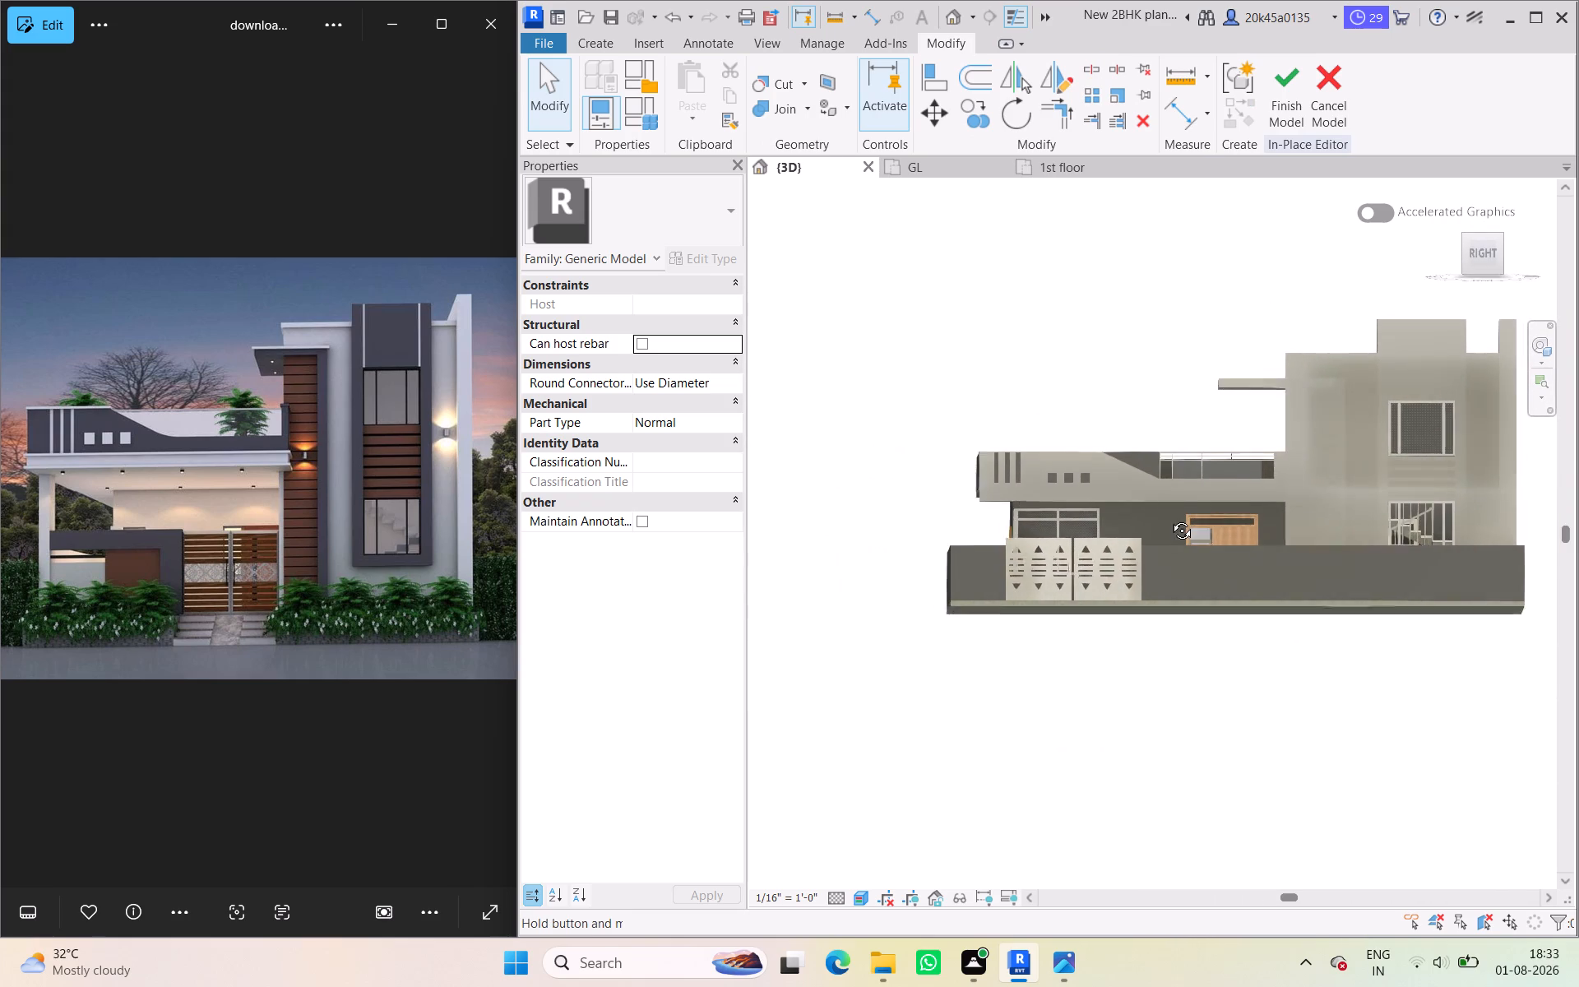
pyautogui.keyDown('shift'); pyautogui.moveTo(1169, 518); pyautogui.dragTo(1160, 535, button='middle'); pyautogui.keyUp('shift')
pyautogui.scroll(2, 1124, 383)
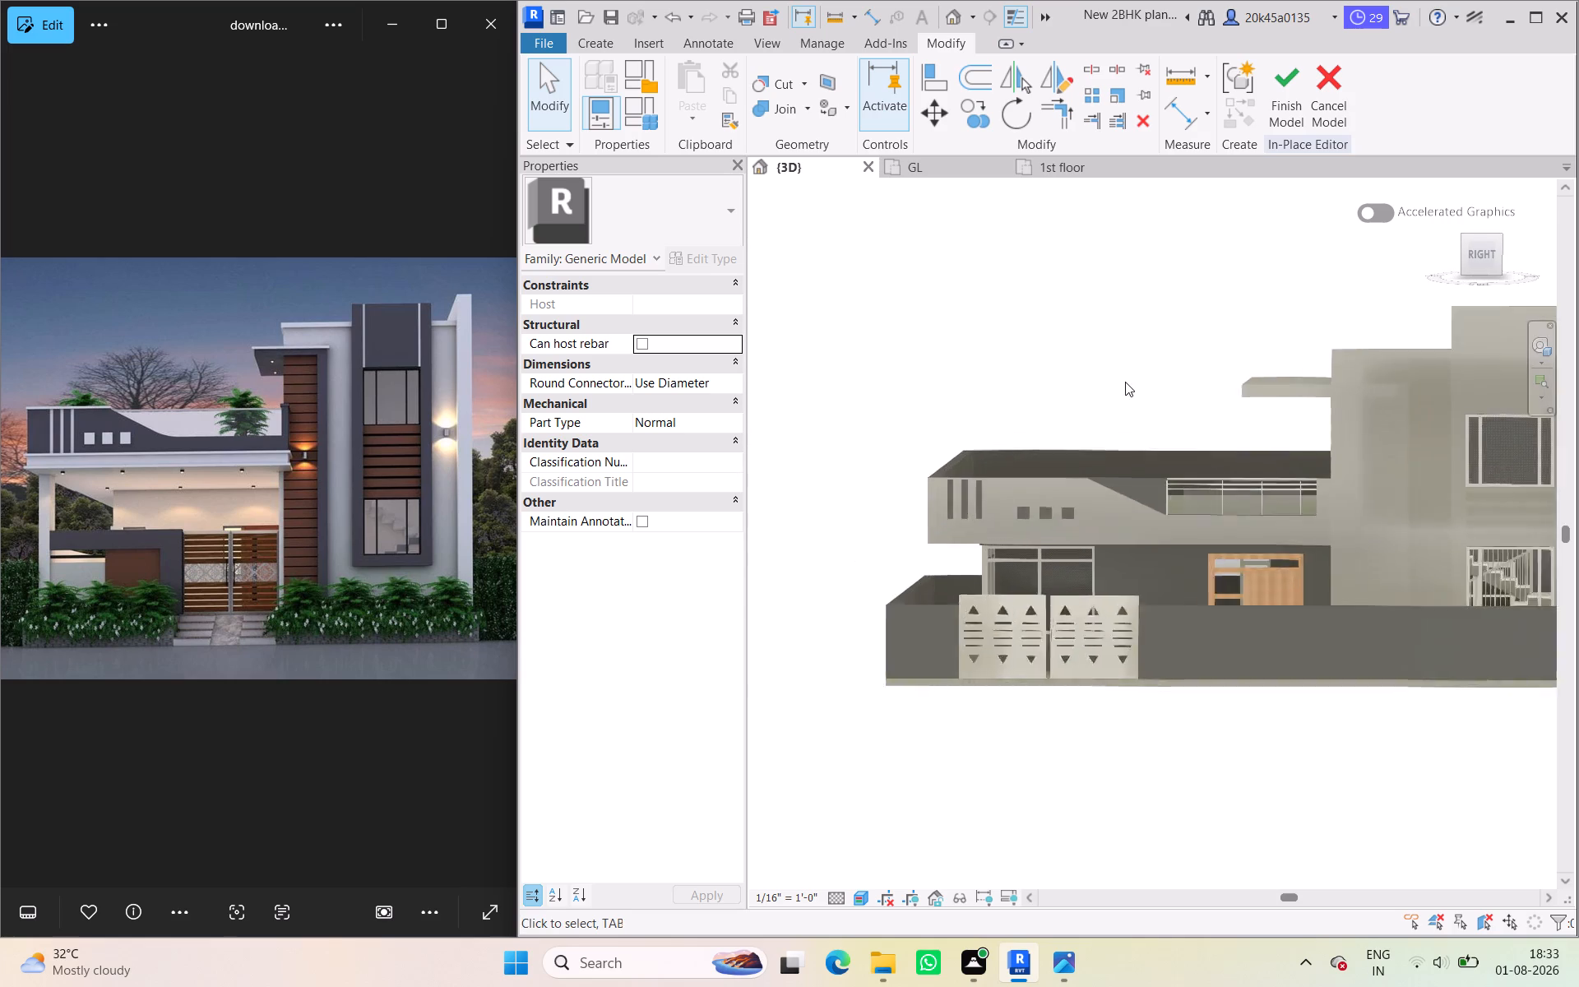
pyautogui.scroll(2, 1125, 382)
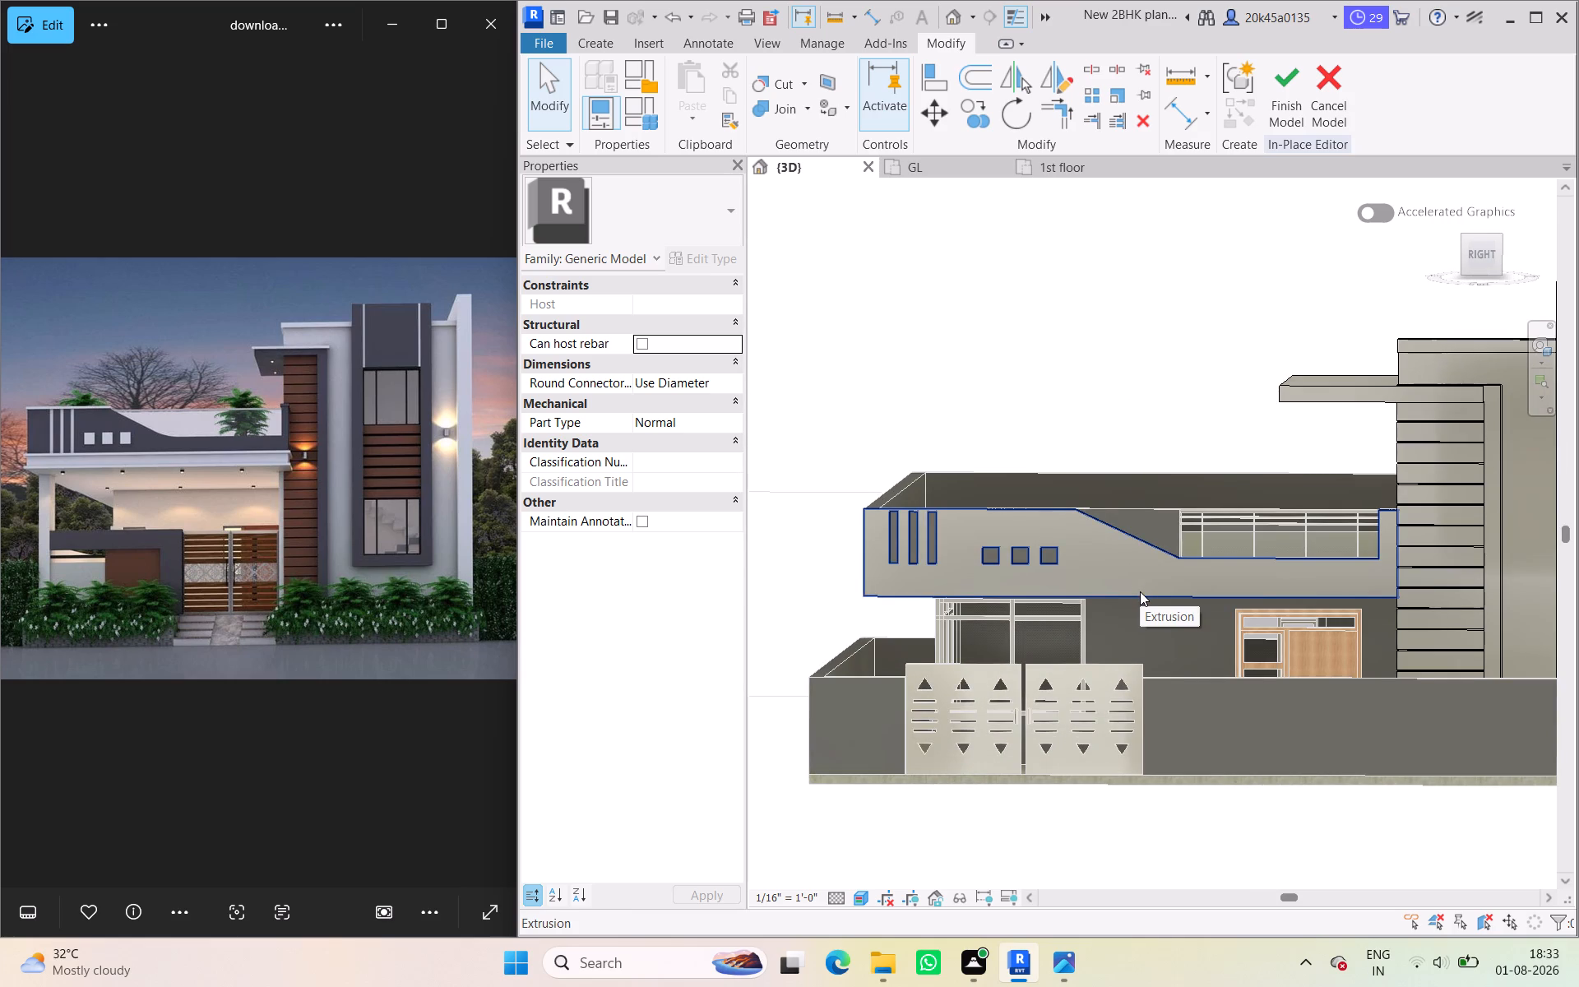
# Open the gate-side parapet extrusion's sketch for editing in the squared Right view.
pyautogui.click(1151, 591)
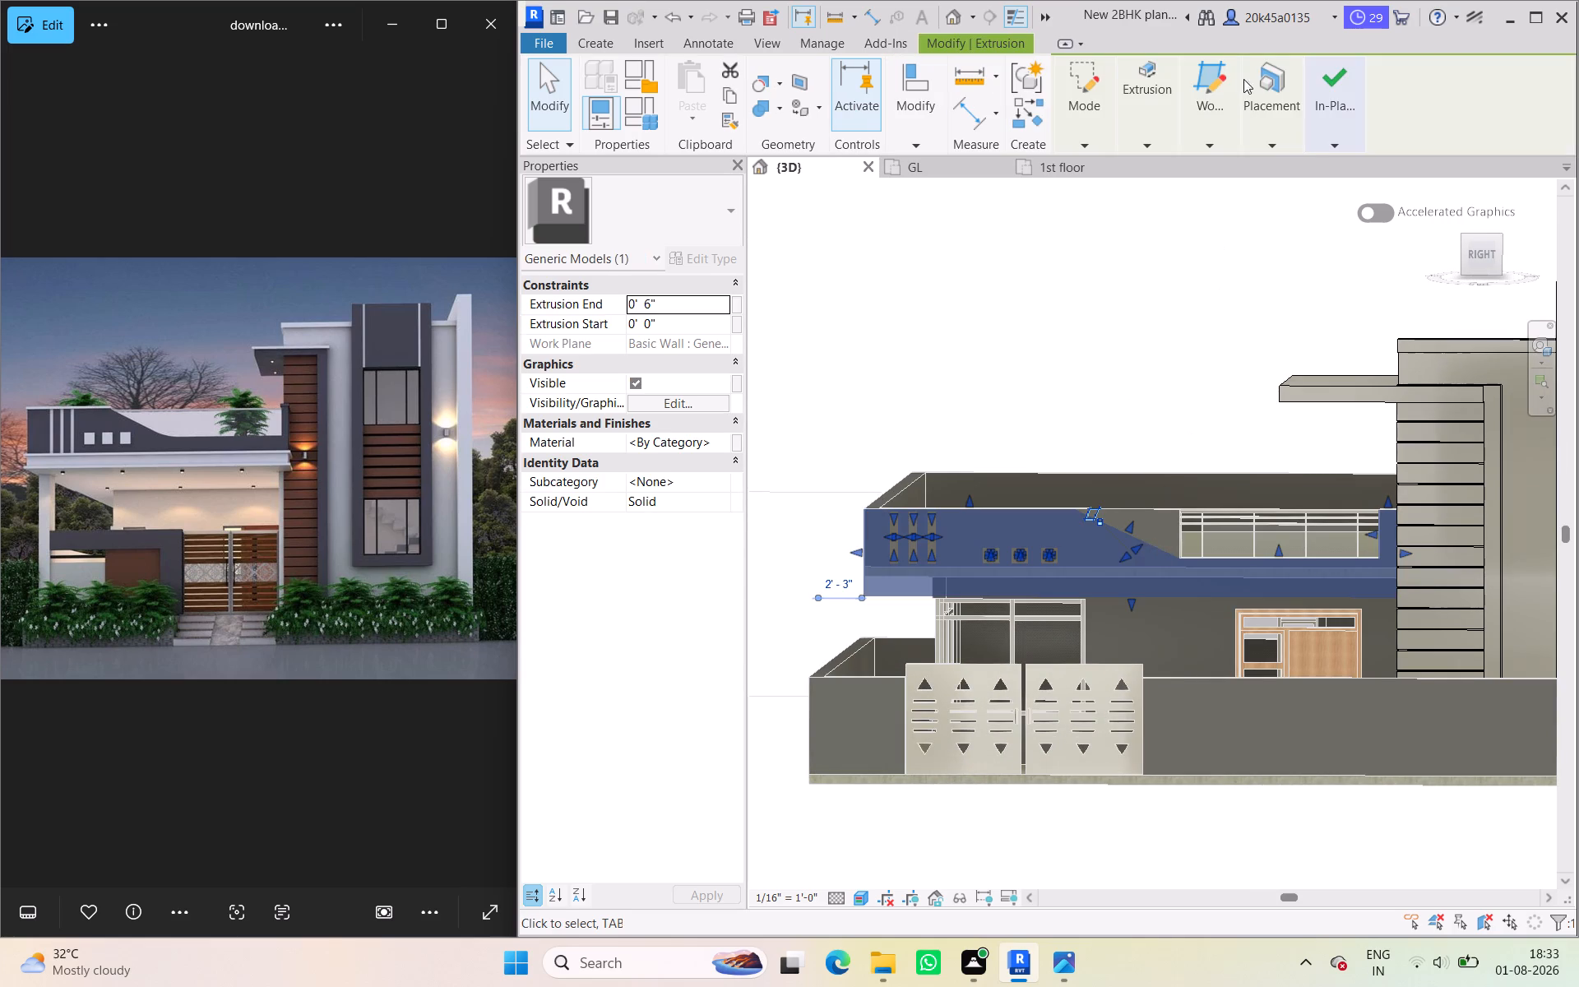
pyautogui.click(1077, 153)
pyautogui.click(1083, 143)
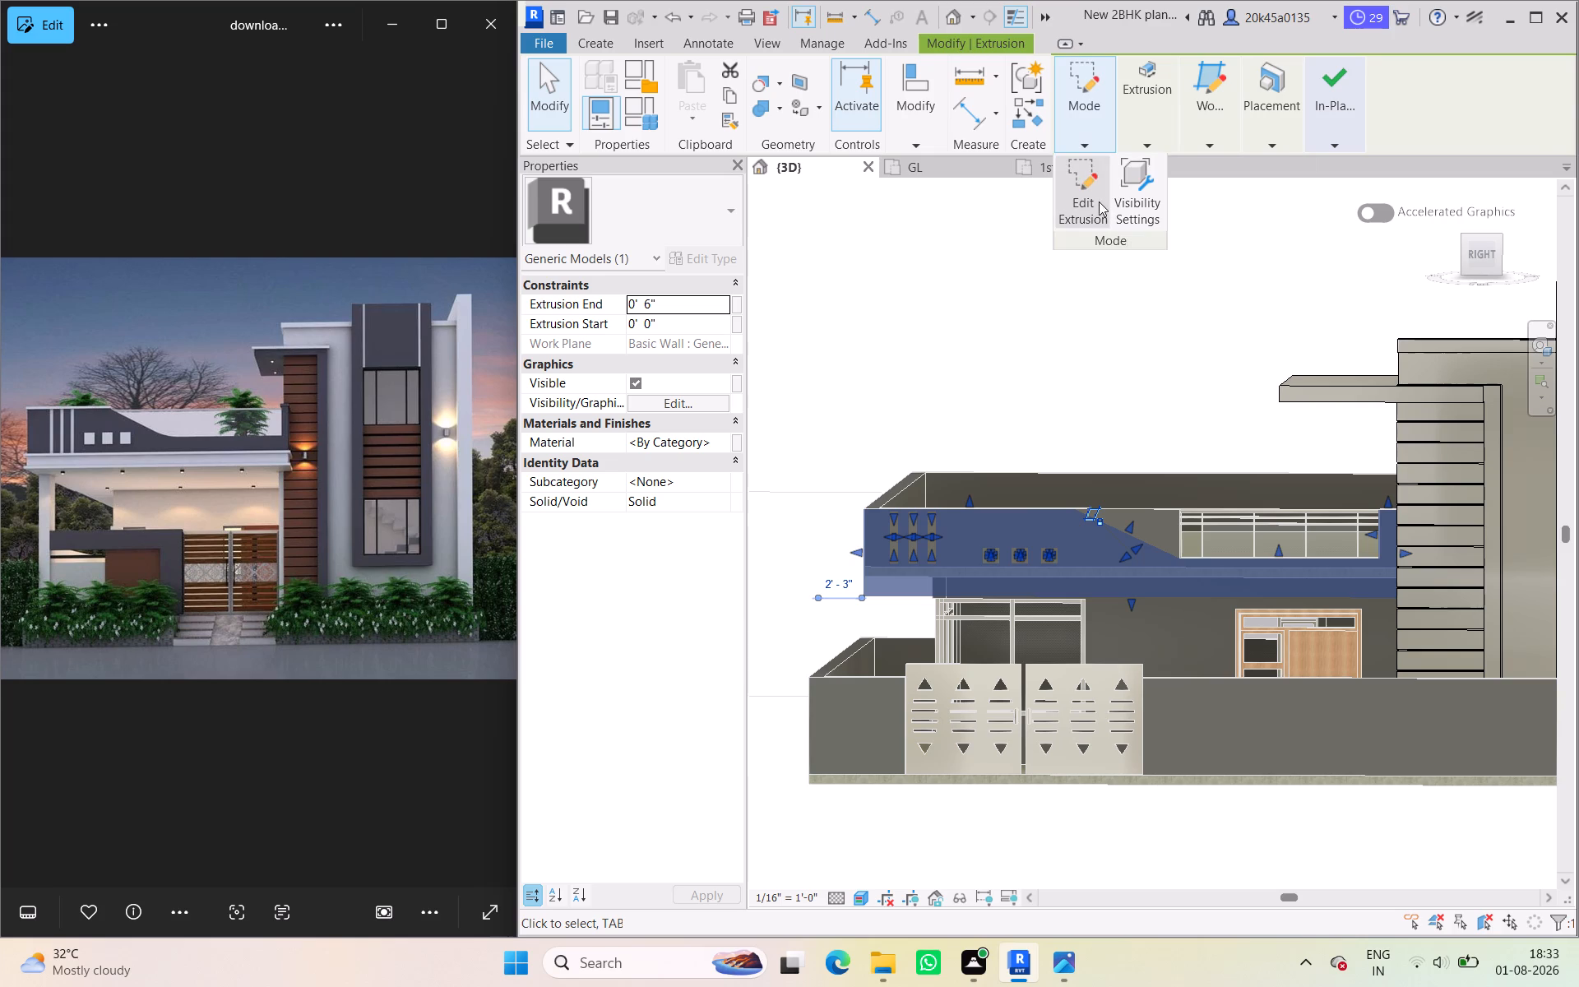
pyautogui.click(1095, 197)
pyautogui.click(1472, 259)
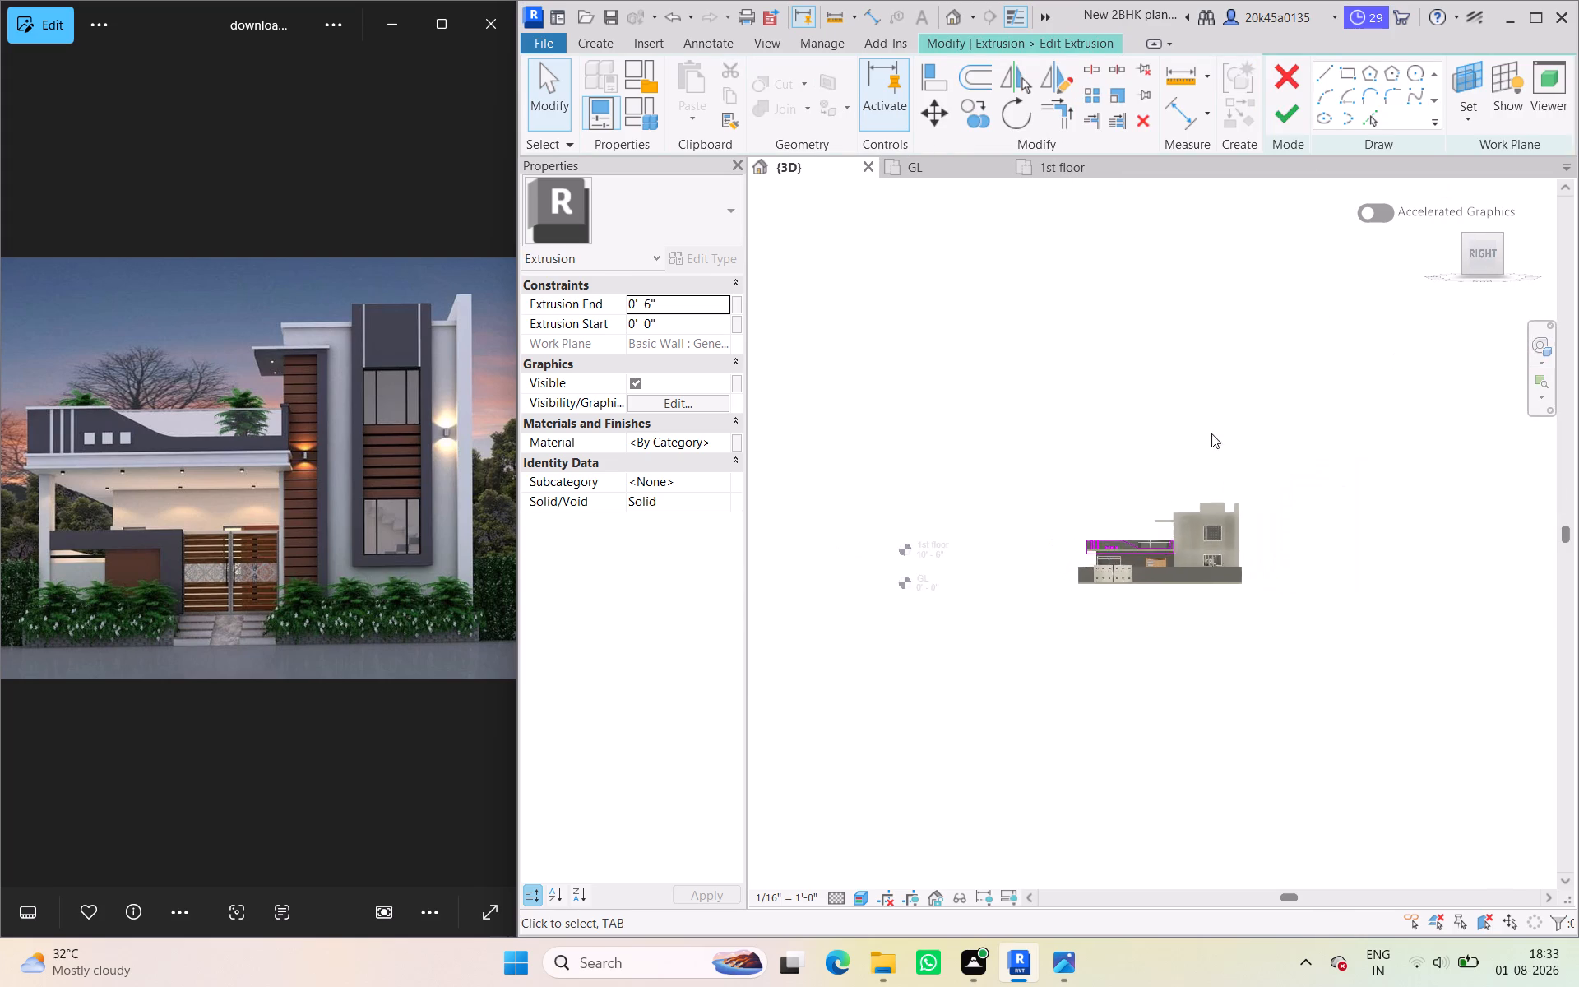
# Measure the distance between the roof slab's underside and the parapet's bottom sketch line, then finish the sketch without placing a dimension.
pyautogui.scroll(10, 1123, 544)
pyautogui.moveTo(1105, 537); pyautogui.dragTo(907, 549, button='middle')
pyautogui.scroll(4, 933, 535)
pyautogui.moveTo(934, 531); pyautogui.dragTo(910, 442, button='middle')
pyautogui.click(882, 16)
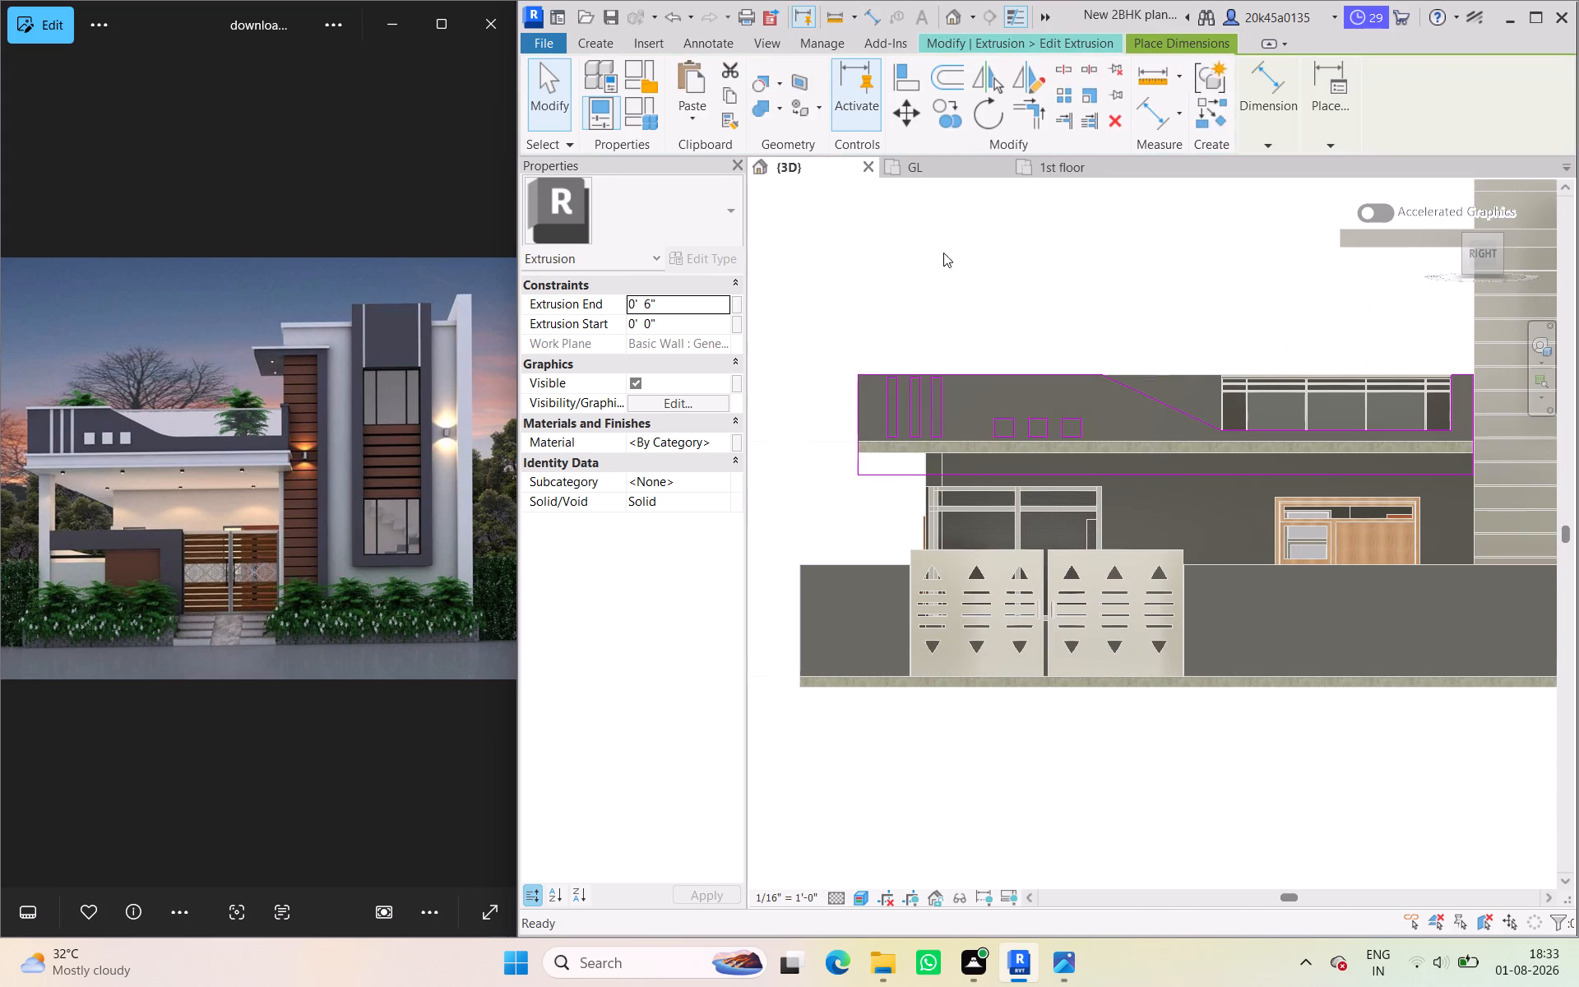
pyautogui.click(887, 456)
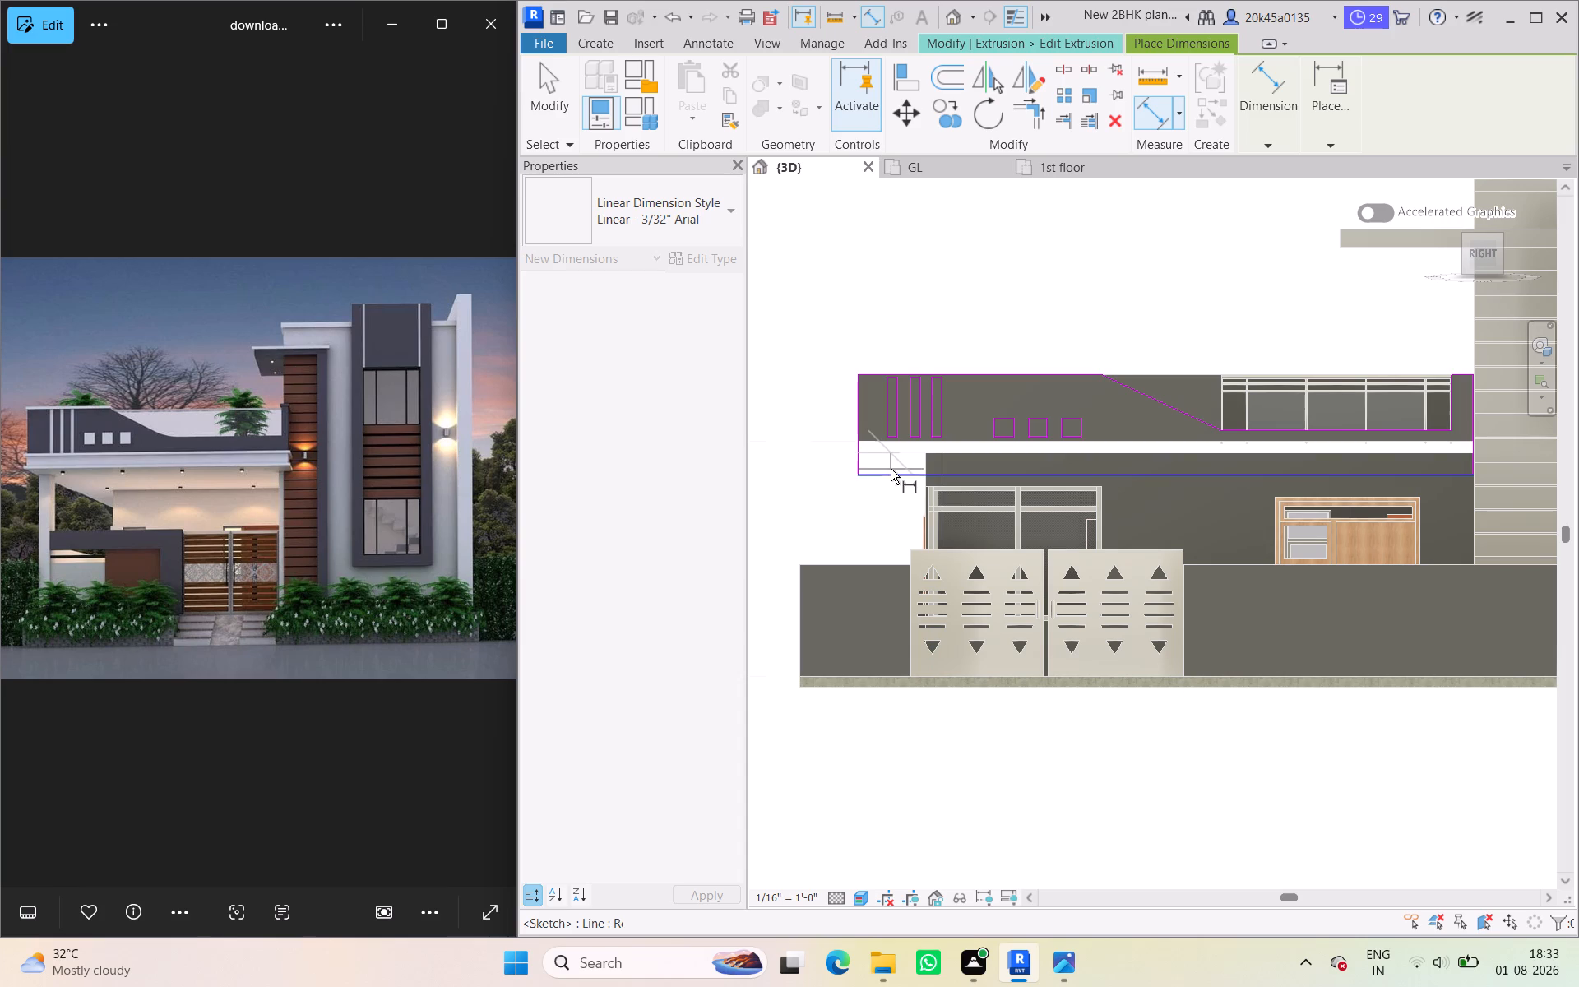
pyautogui.click(896, 475)
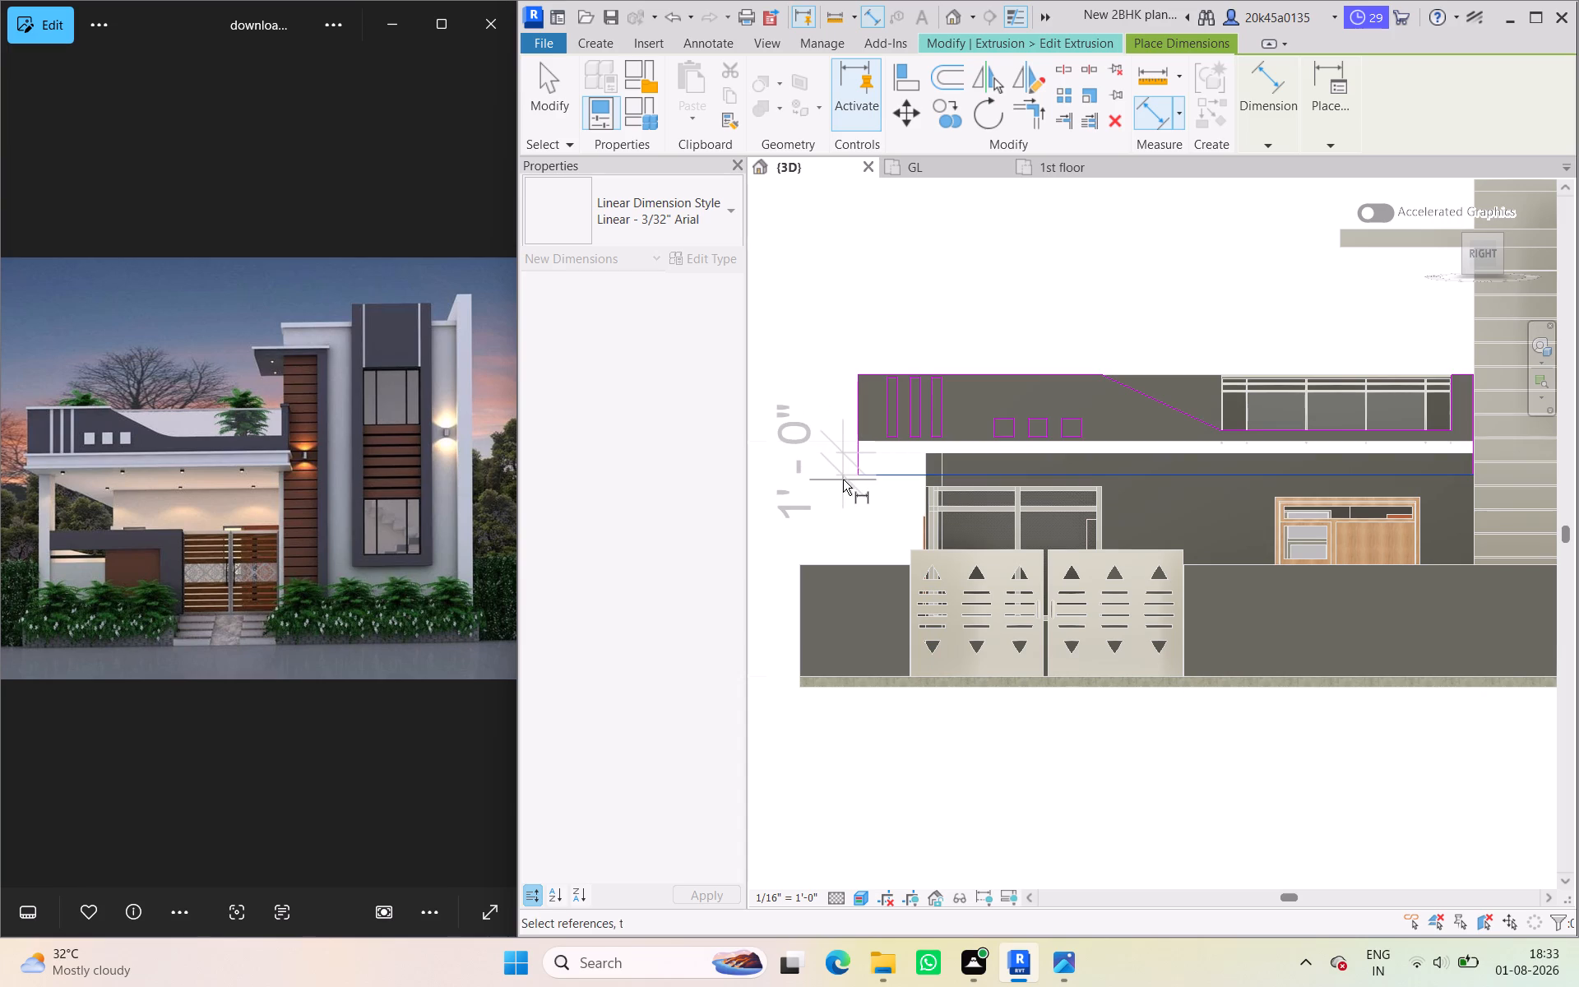
pyautogui.press('Escape')
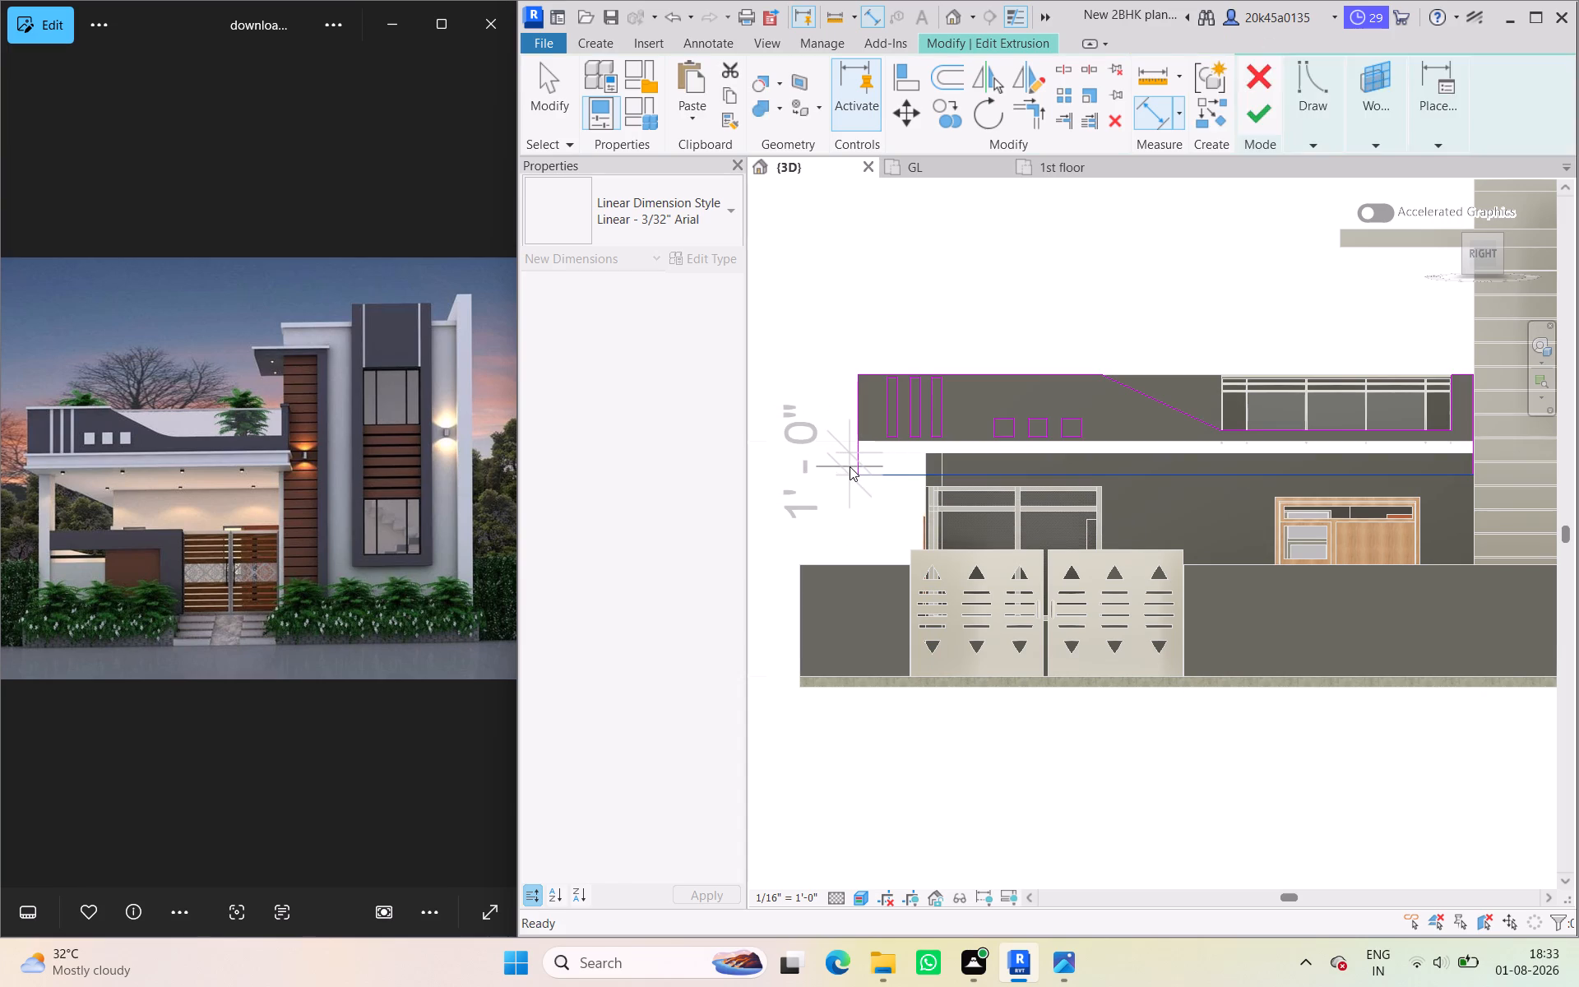
pyautogui.scroll(4, 905, 470)
pyautogui.moveTo(907, 469); pyautogui.dragTo(740, 490, button='middle')
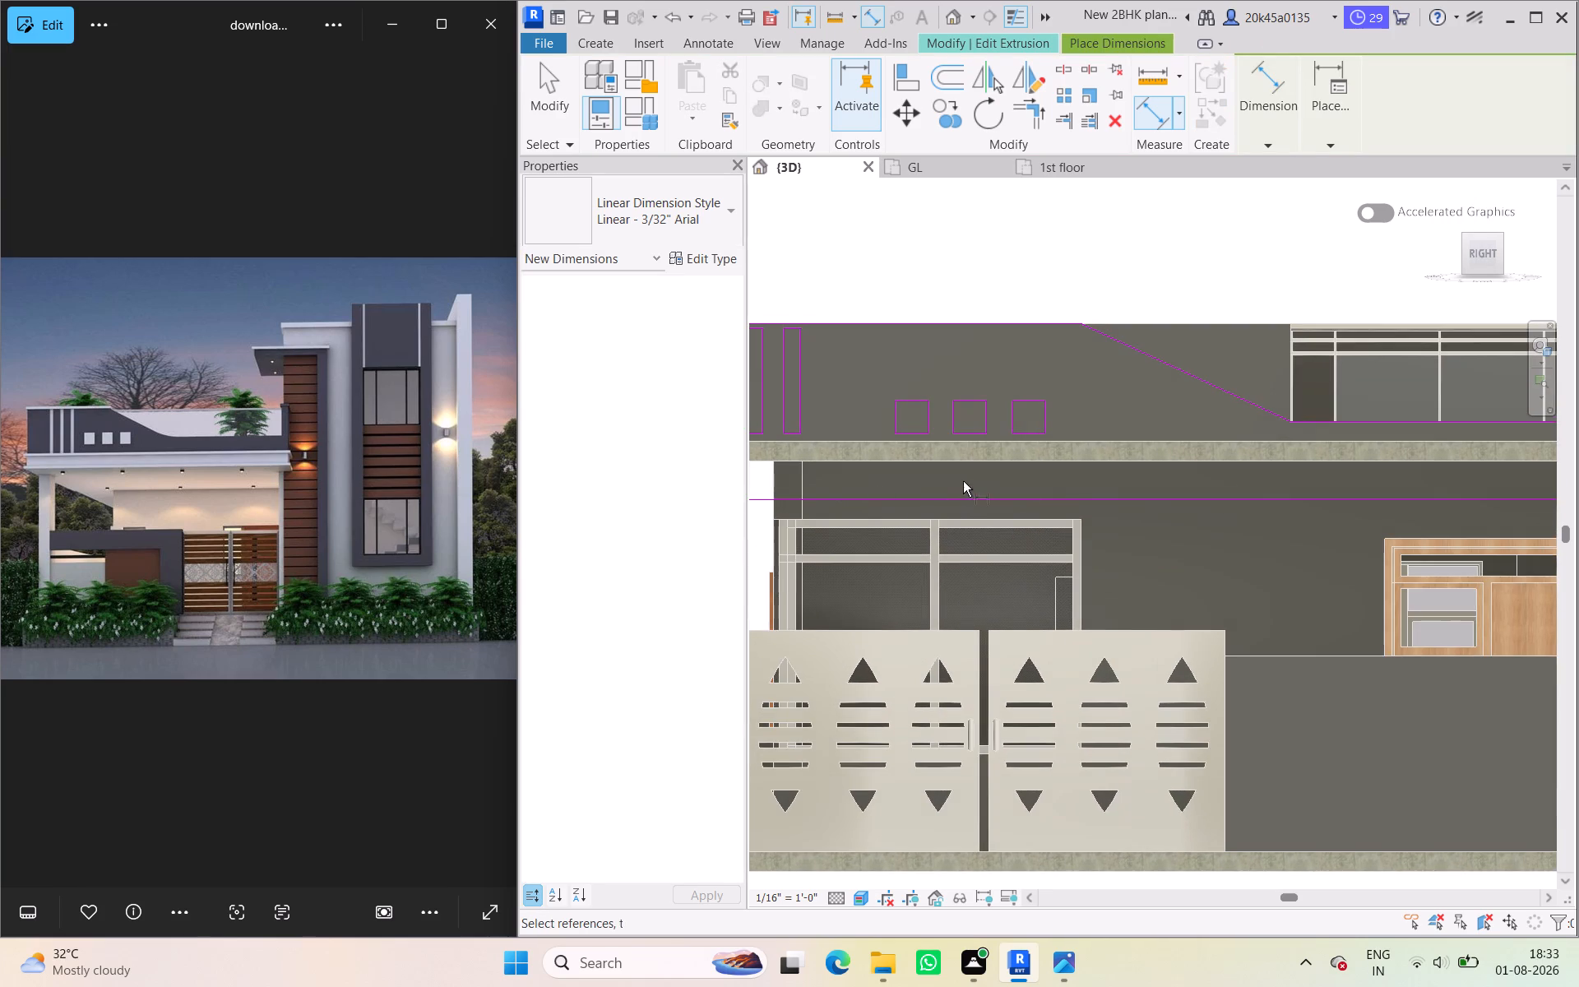
pyautogui.scroll(-2, 1050, 472)
pyautogui.moveTo(1052, 482); pyautogui.dragTo(1058, 497, button='middle')
pyautogui.scroll(-2, 1049, 475)
pyautogui.moveTo(1064, 488); pyautogui.dragTo(1057, 495, button='middle')
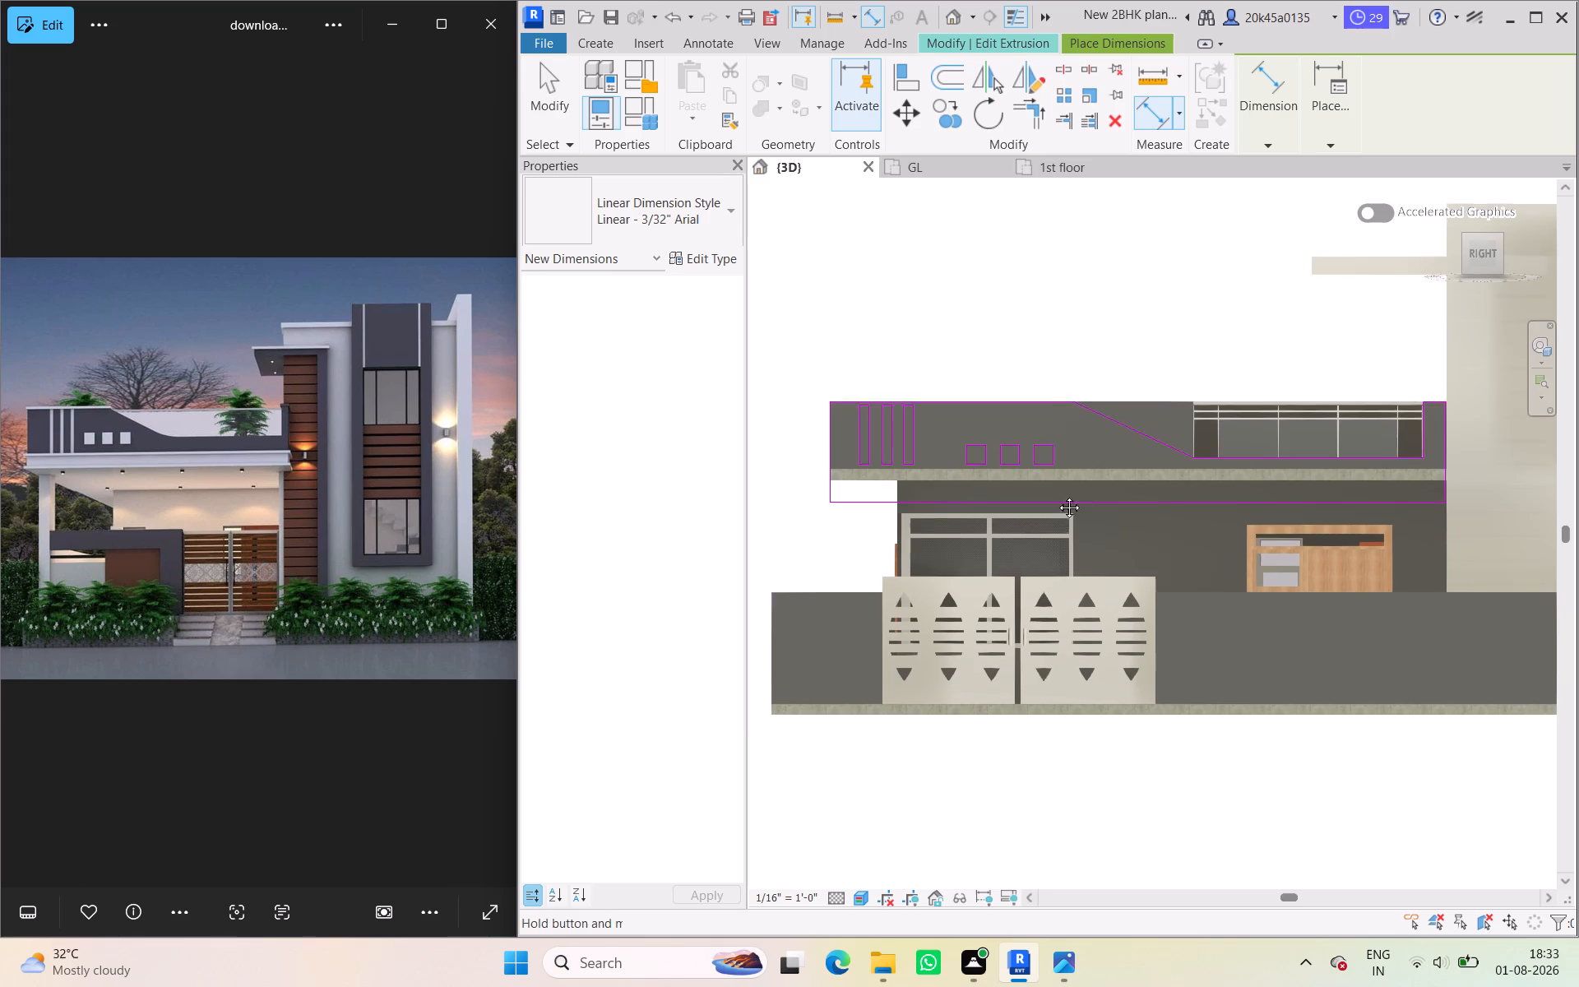
pyautogui.moveTo(1057, 495); pyautogui.dragTo(1012, 498, button='middle')
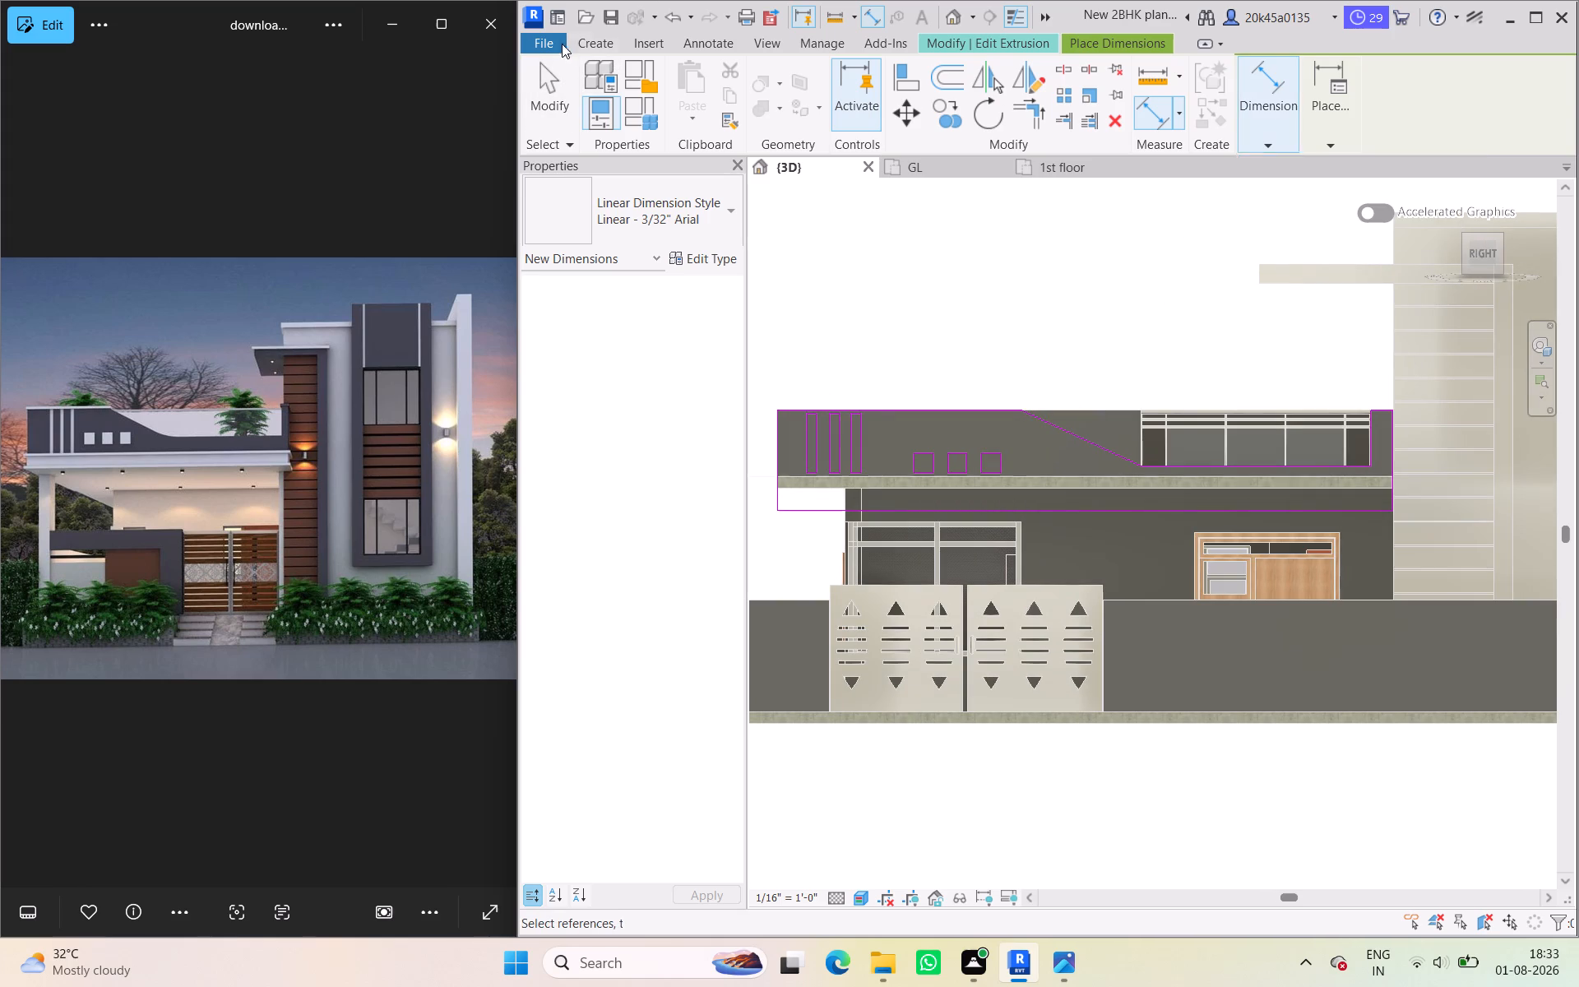
pyautogui.click(563, 76)
pyautogui.click(1294, 107)
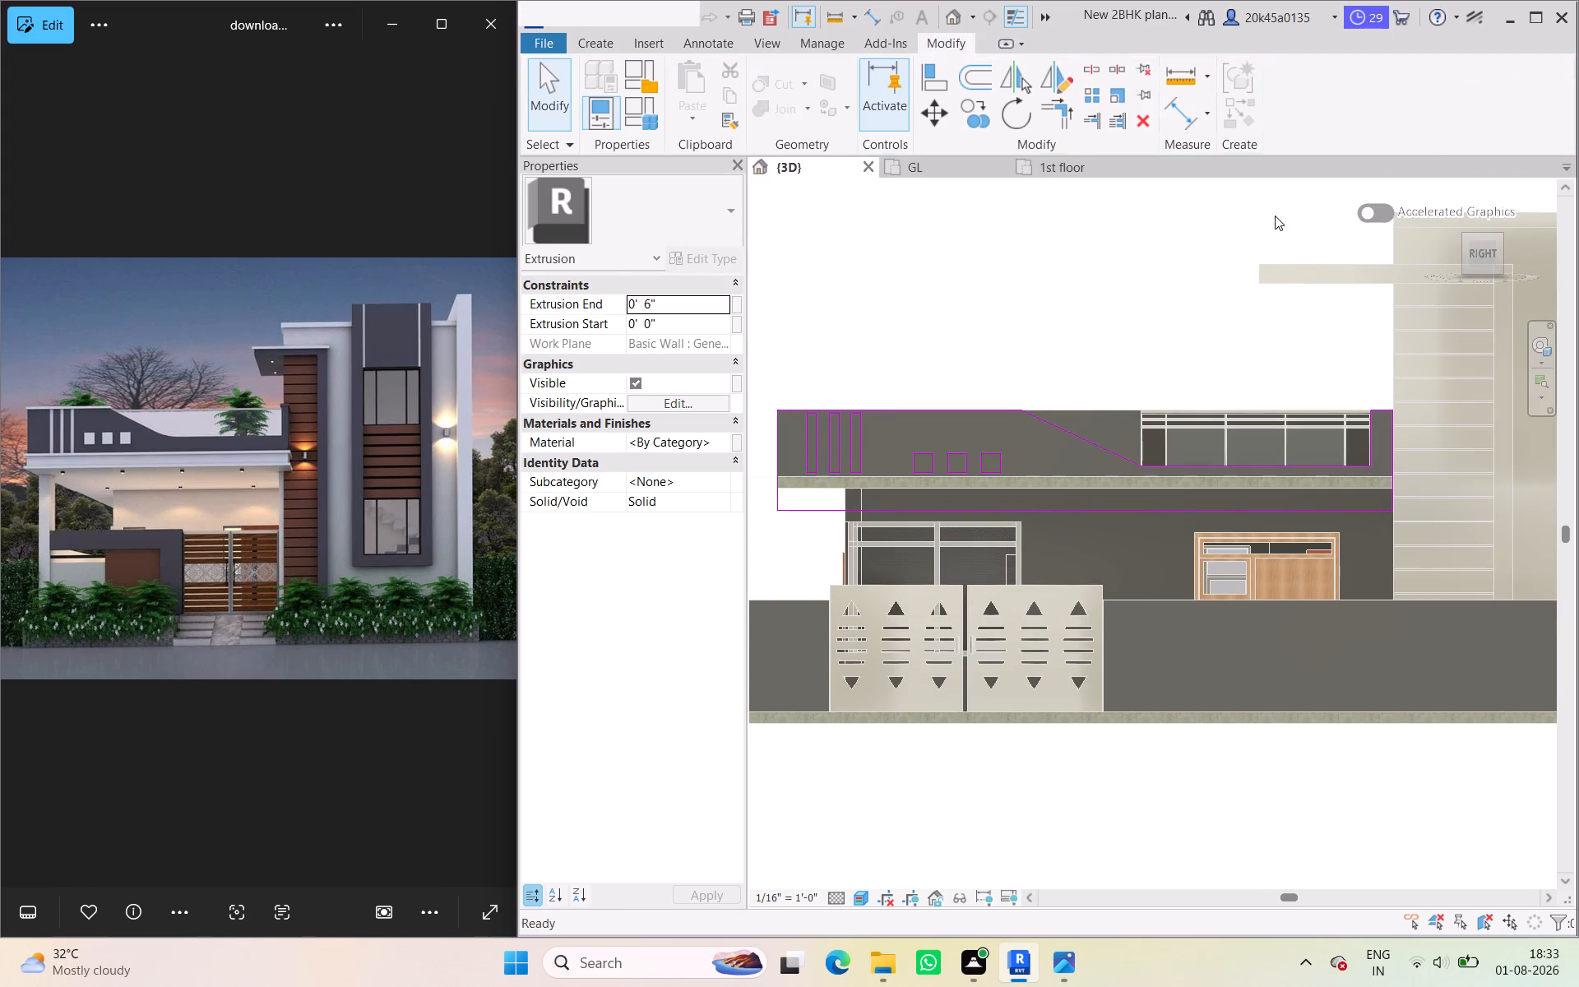
pyautogui.click(1014, 281)
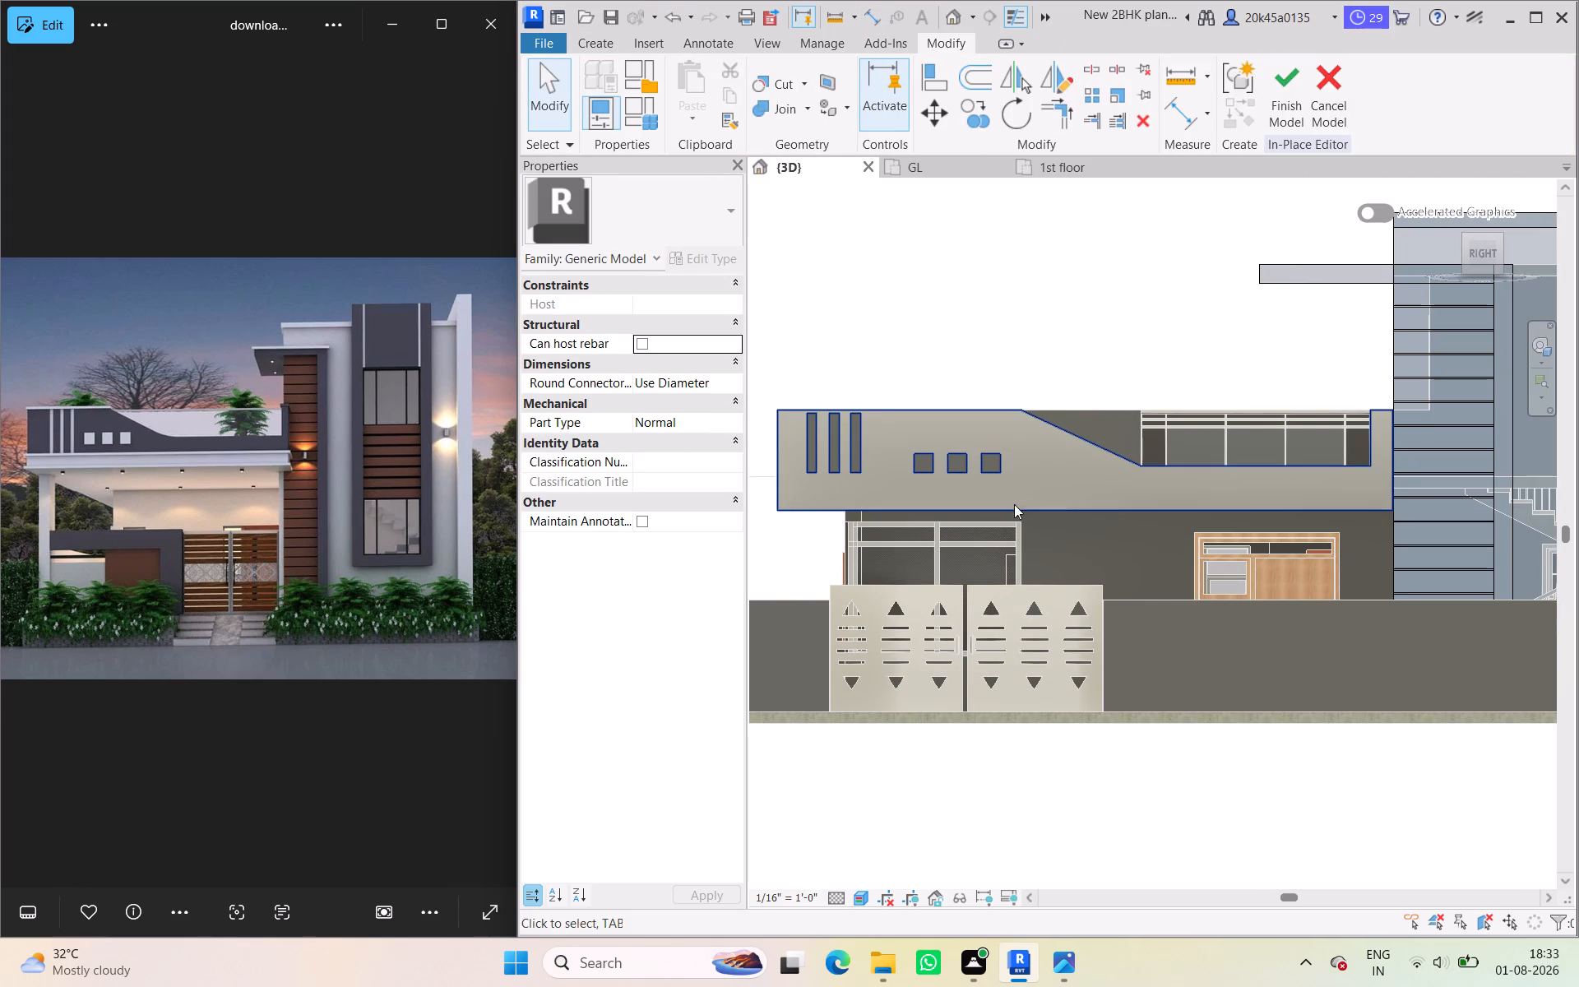
# Start a new extrusion in the in-place model with its work plane set to the gate-side parapet's outer face.
pyautogui.scroll(-2, 1263, 506)
pyautogui.moveTo(1259, 512); pyautogui.dragTo(1196, 536, button='middle')
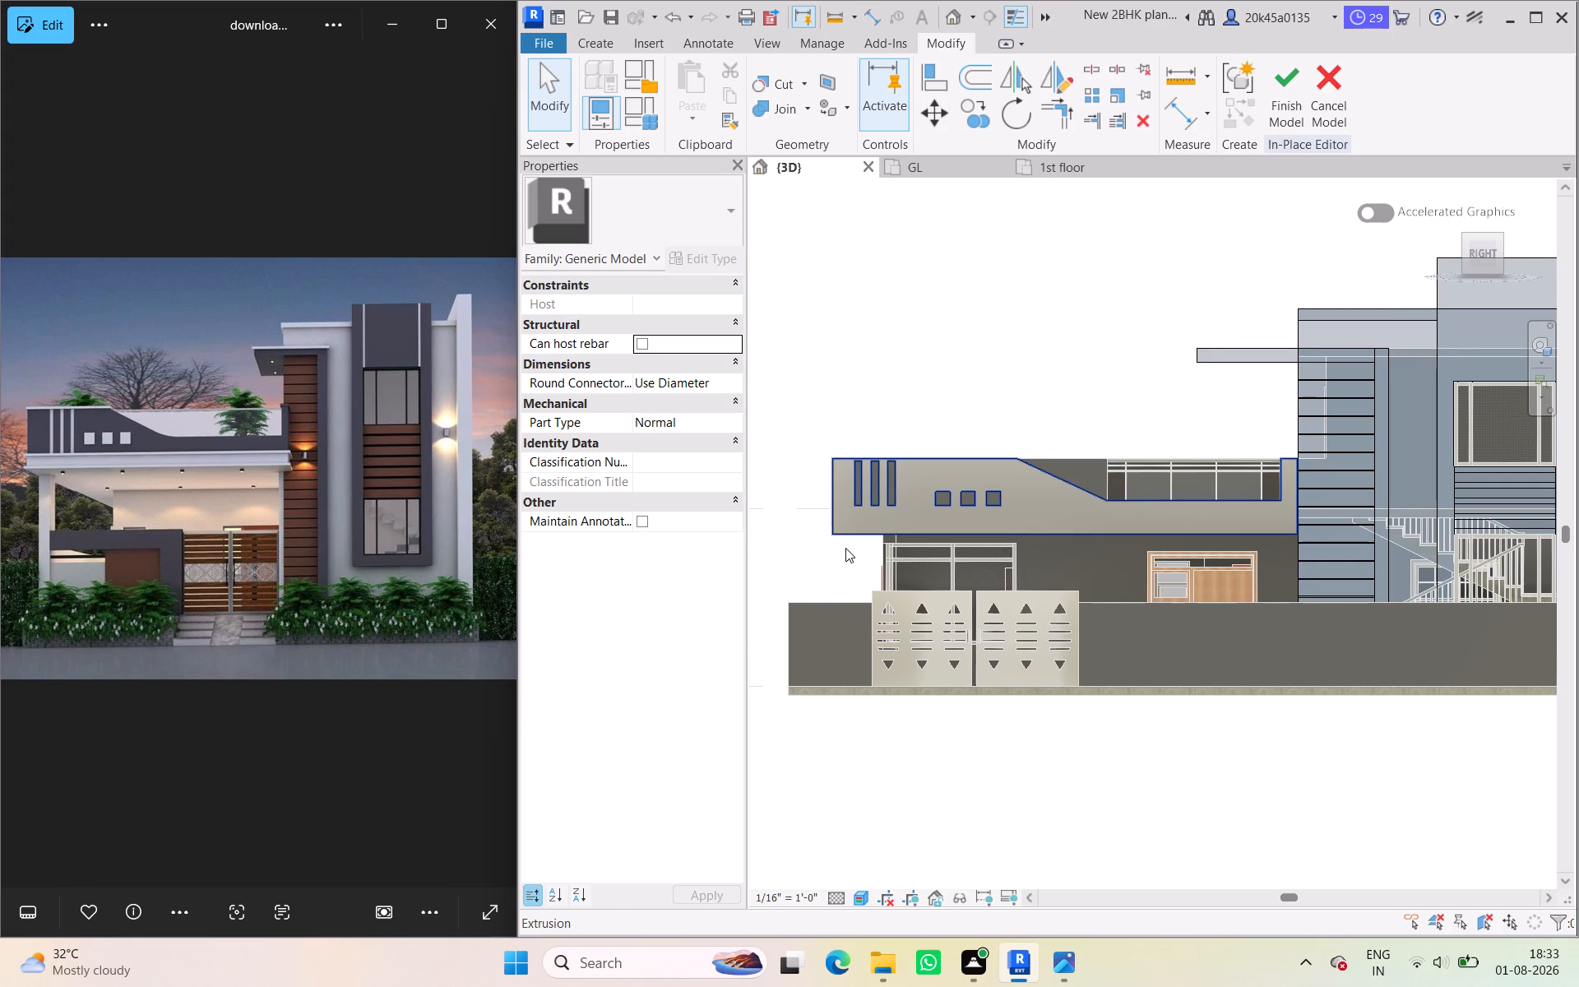
pyautogui.scroll(4, 844, 548)
pyautogui.moveTo(859, 554); pyautogui.dragTo(789, 595, button='middle')
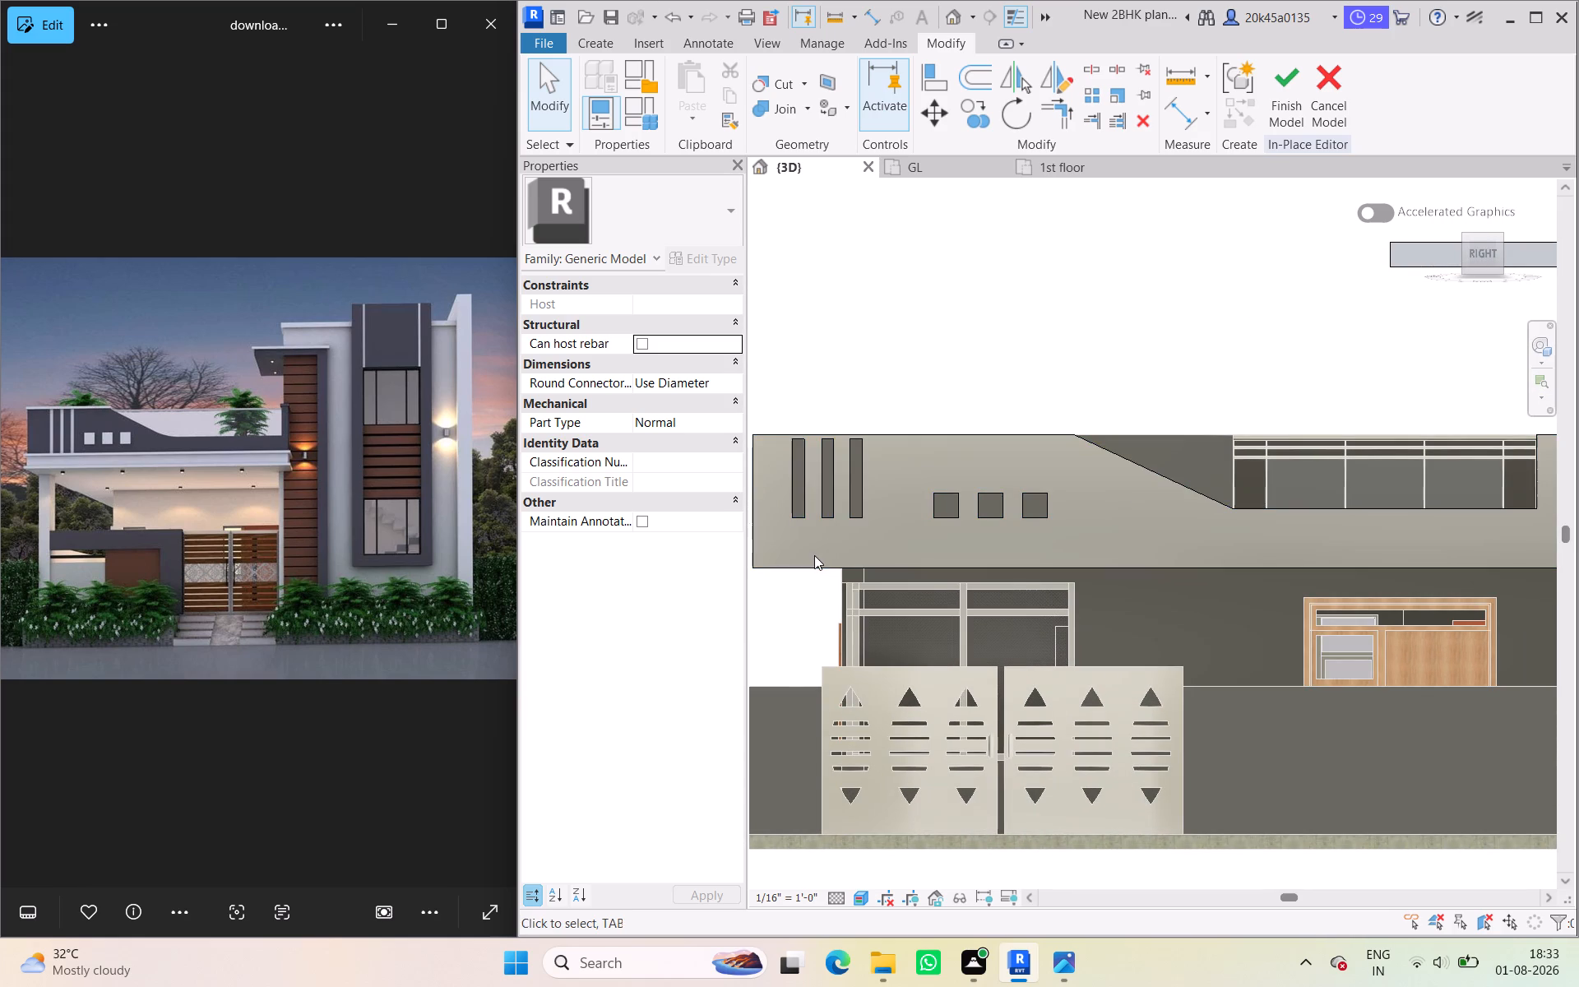
pyautogui.scroll(-3, 839, 558)
pyautogui.middleClick(839, 554)
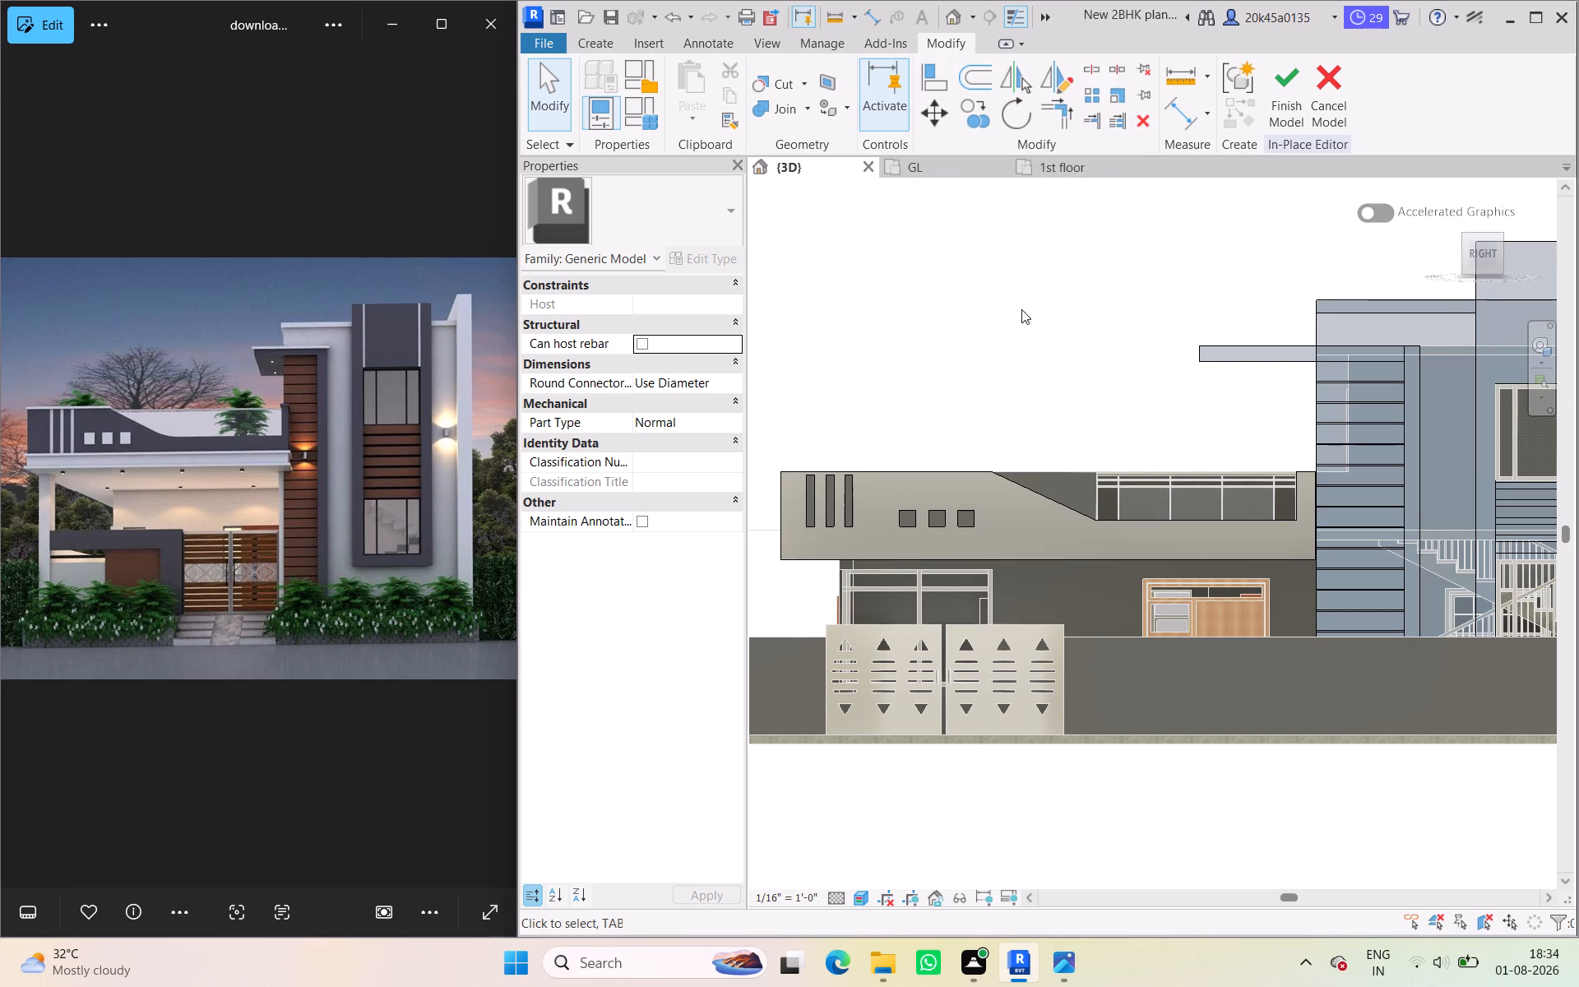
pyautogui.click(595, 40)
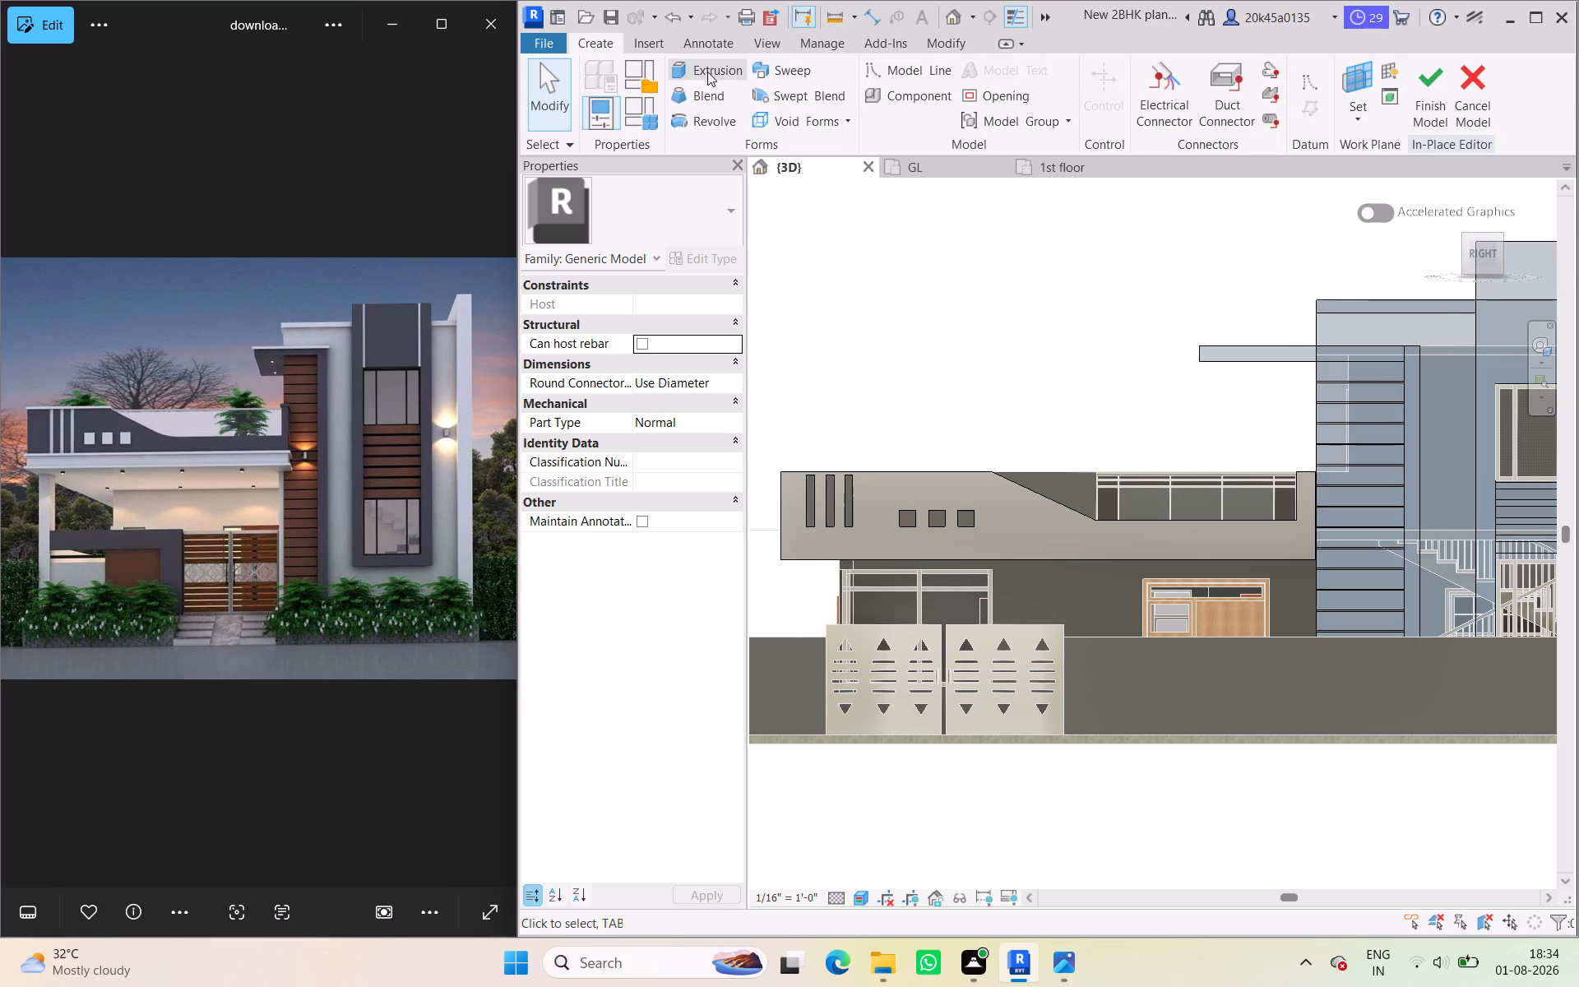
pyautogui.click(707, 72)
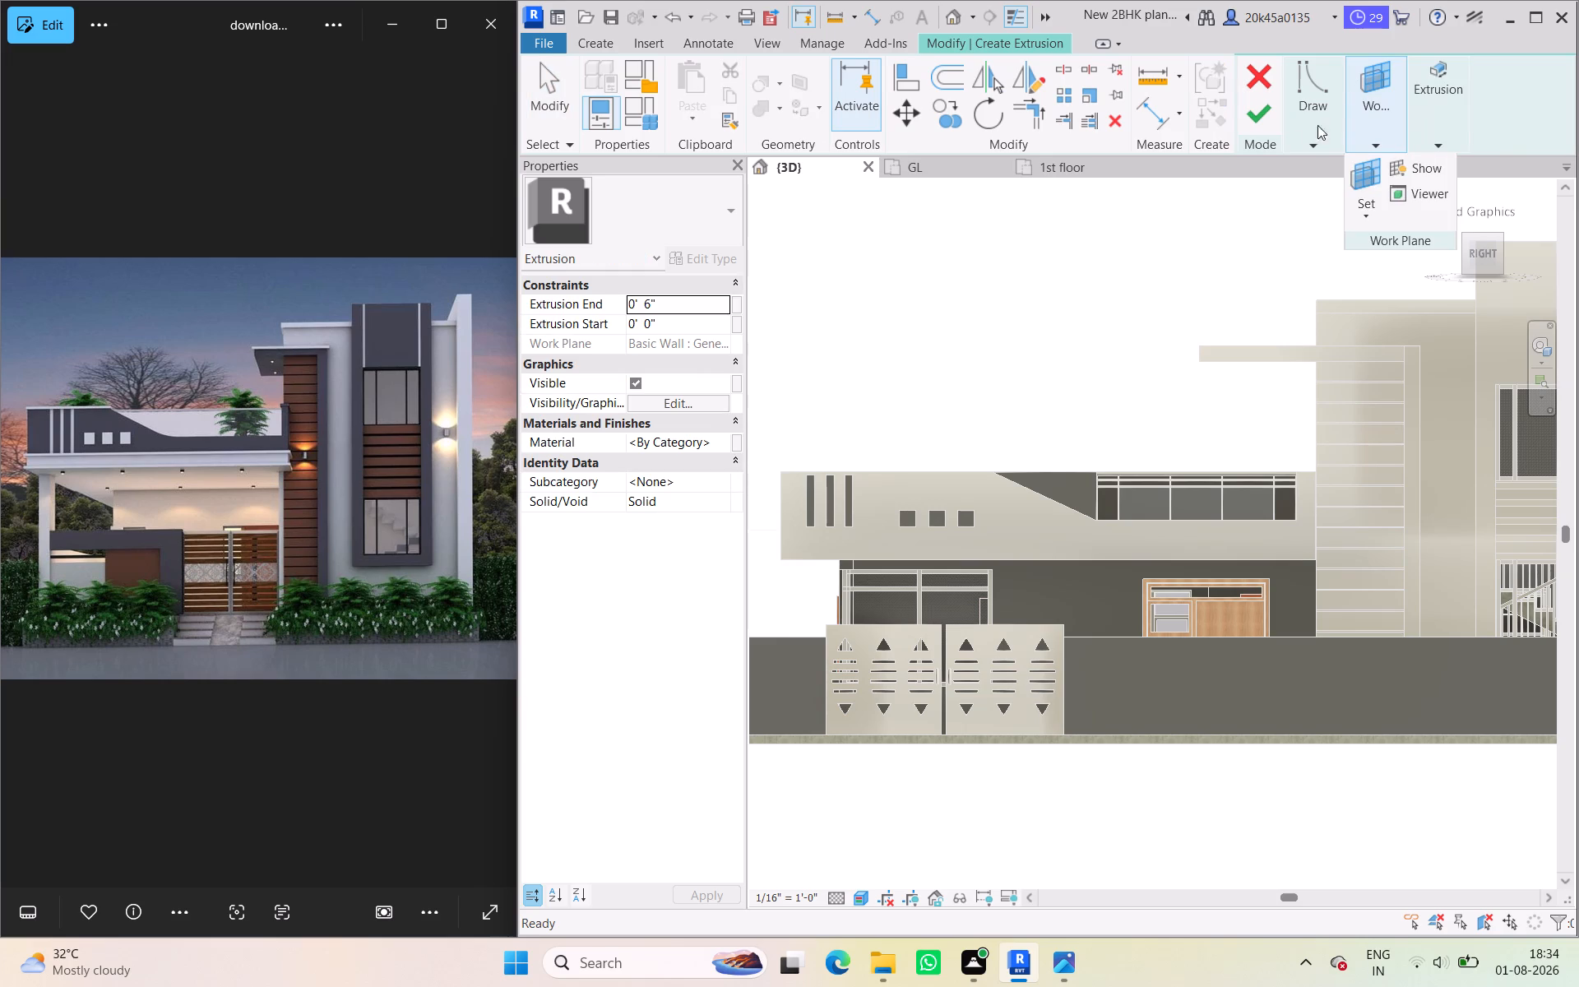
pyautogui.click(1312, 145)
pyautogui.click(1317, 169)
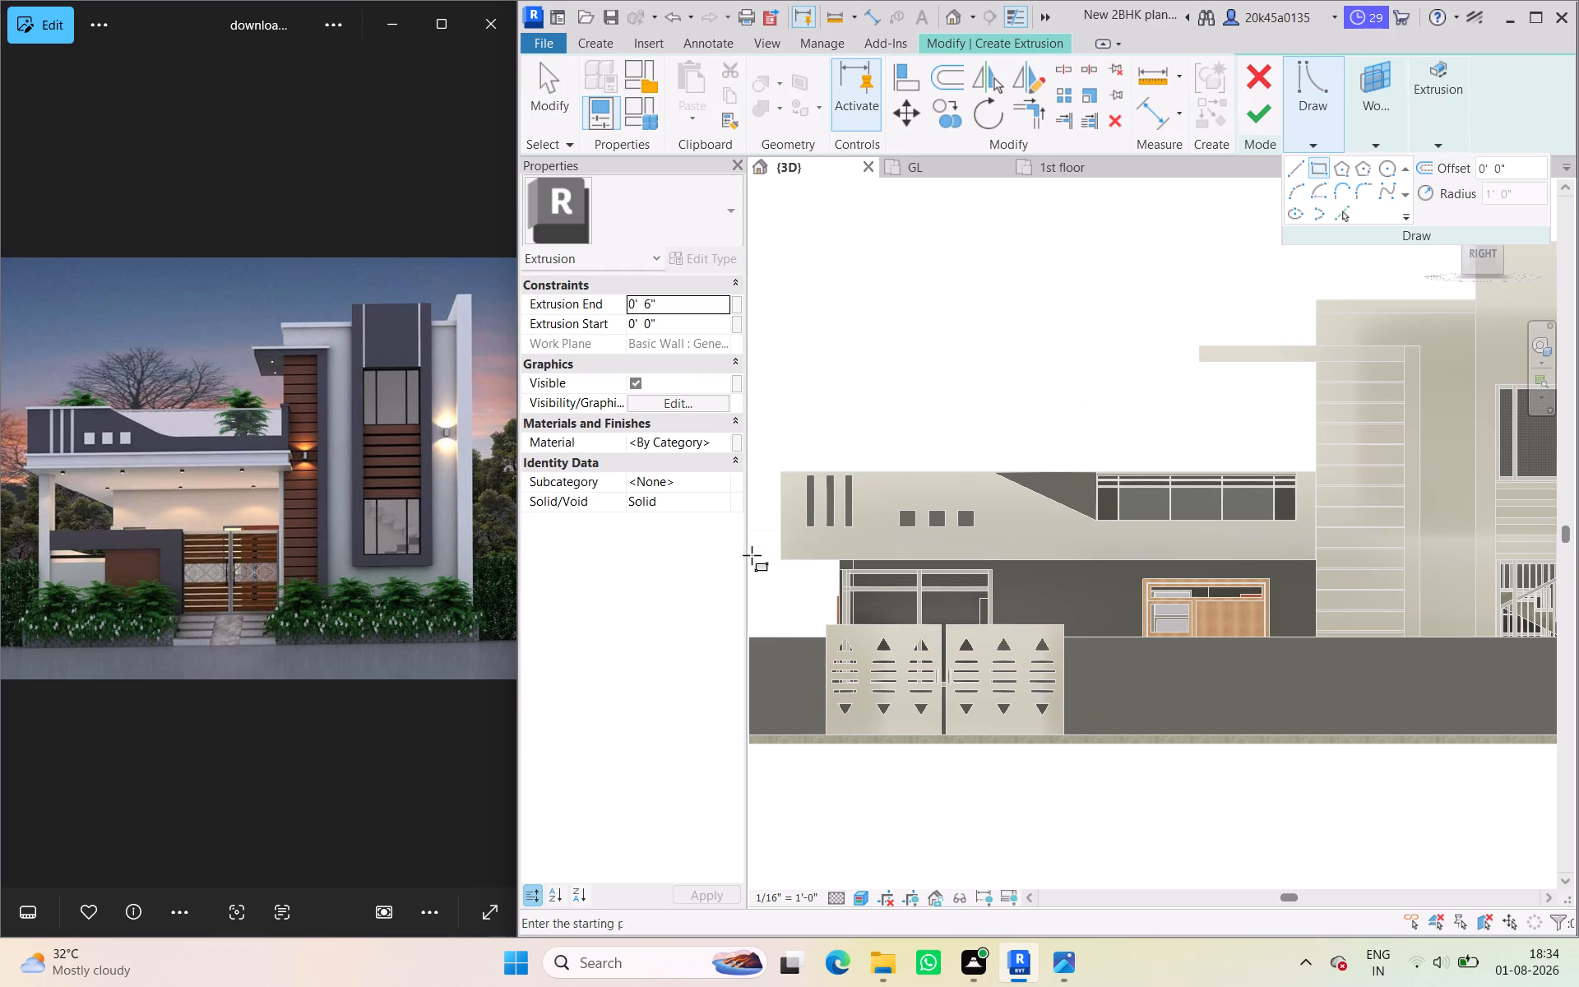
pyautogui.scroll(3, 788, 547)
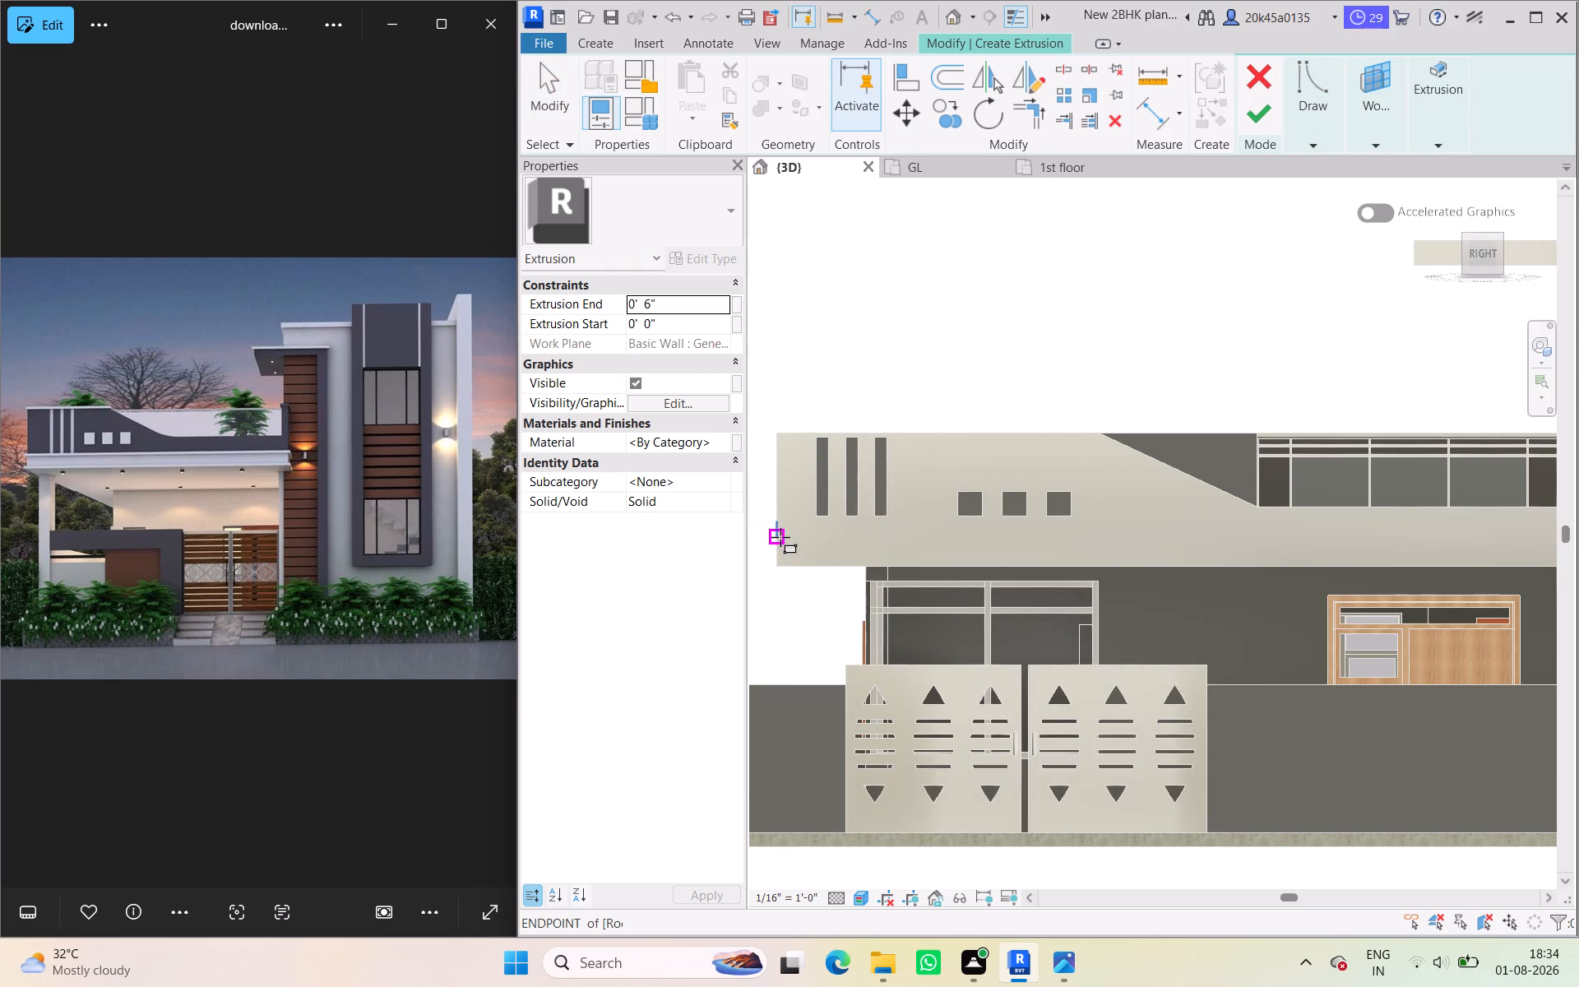
pyautogui.click(1316, 145)
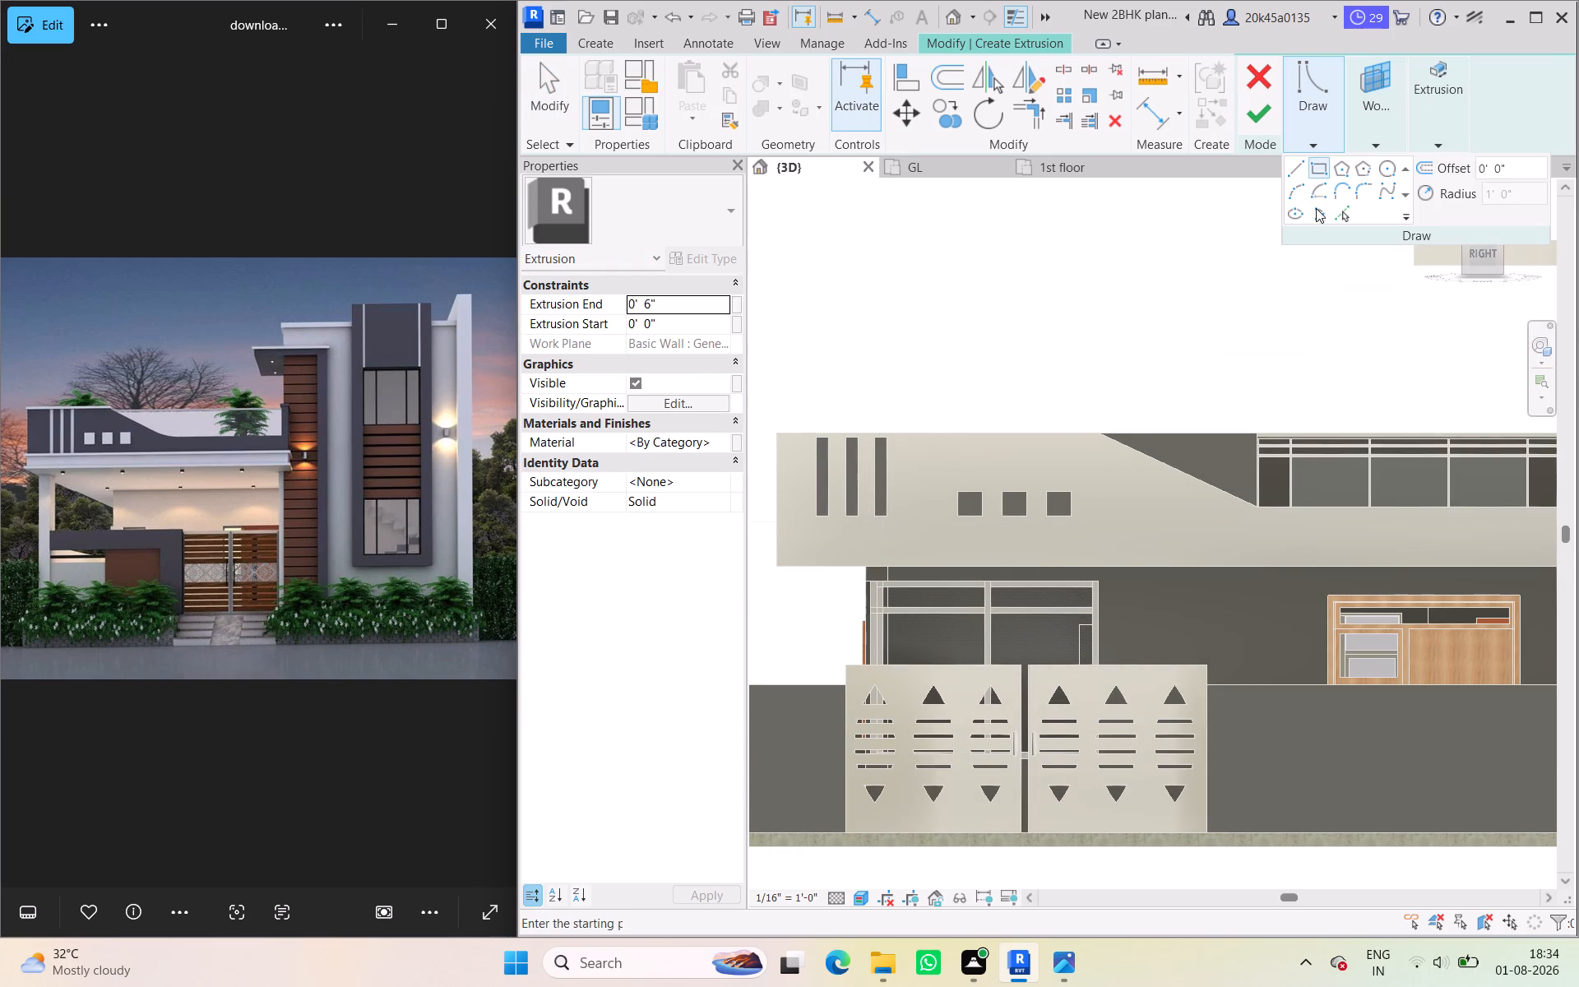
pyautogui.click(1367, 144)
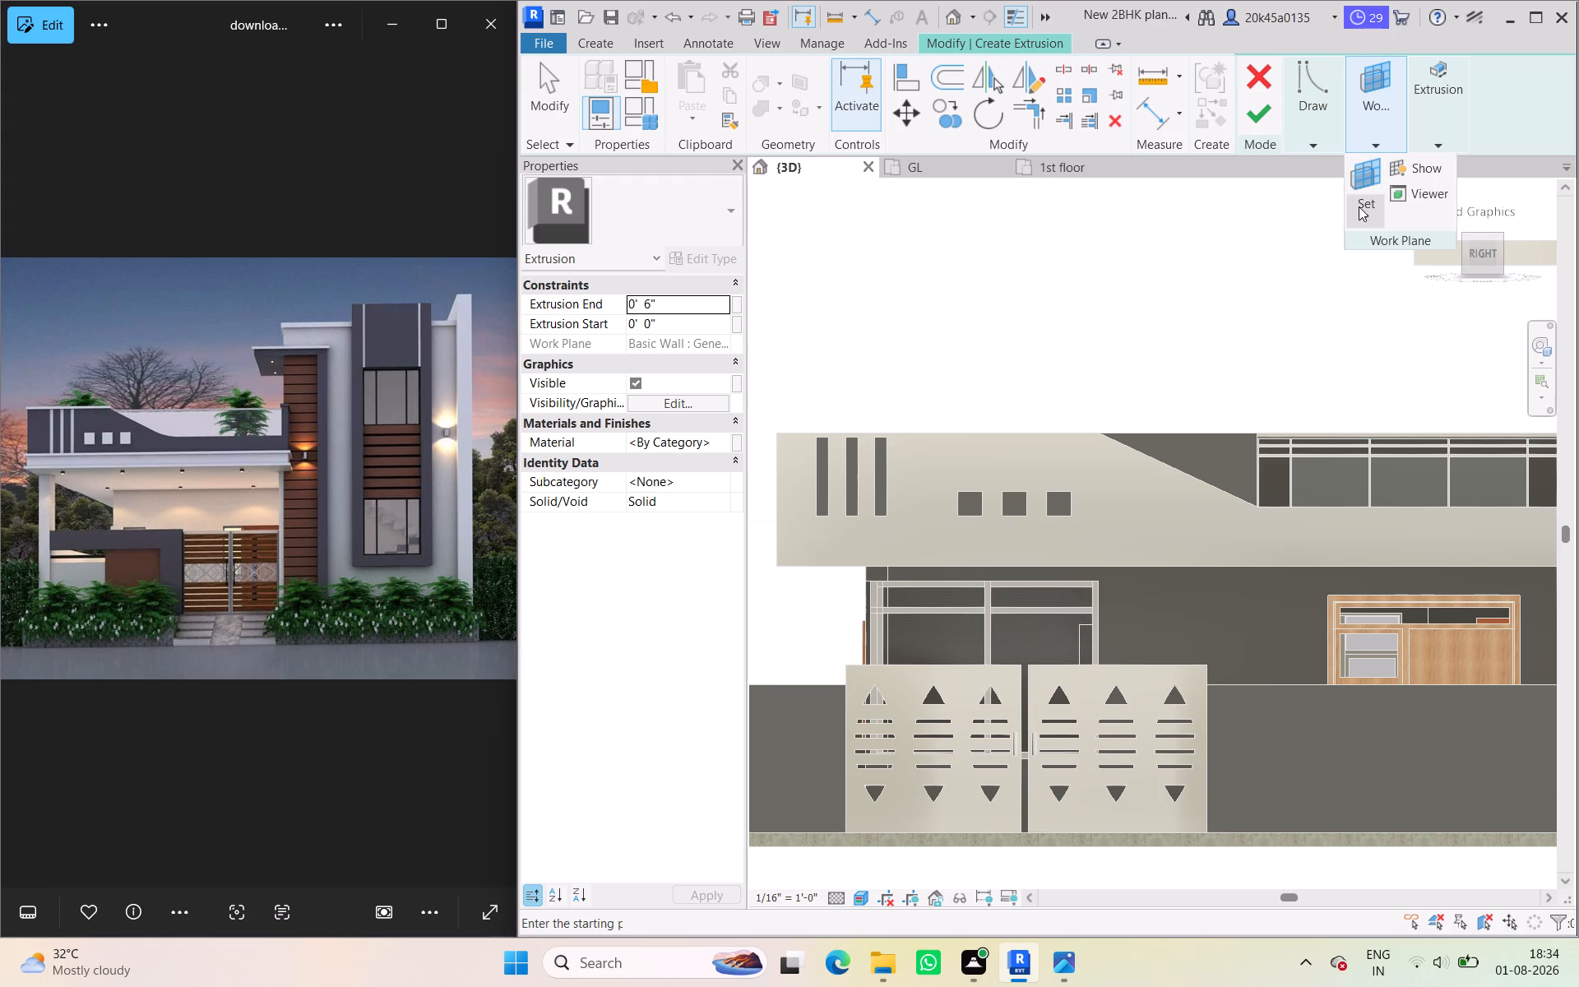
pyautogui.click(1359, 206)
pyautogui.click(1386, 297)
pyautogui.click(1054, 561)
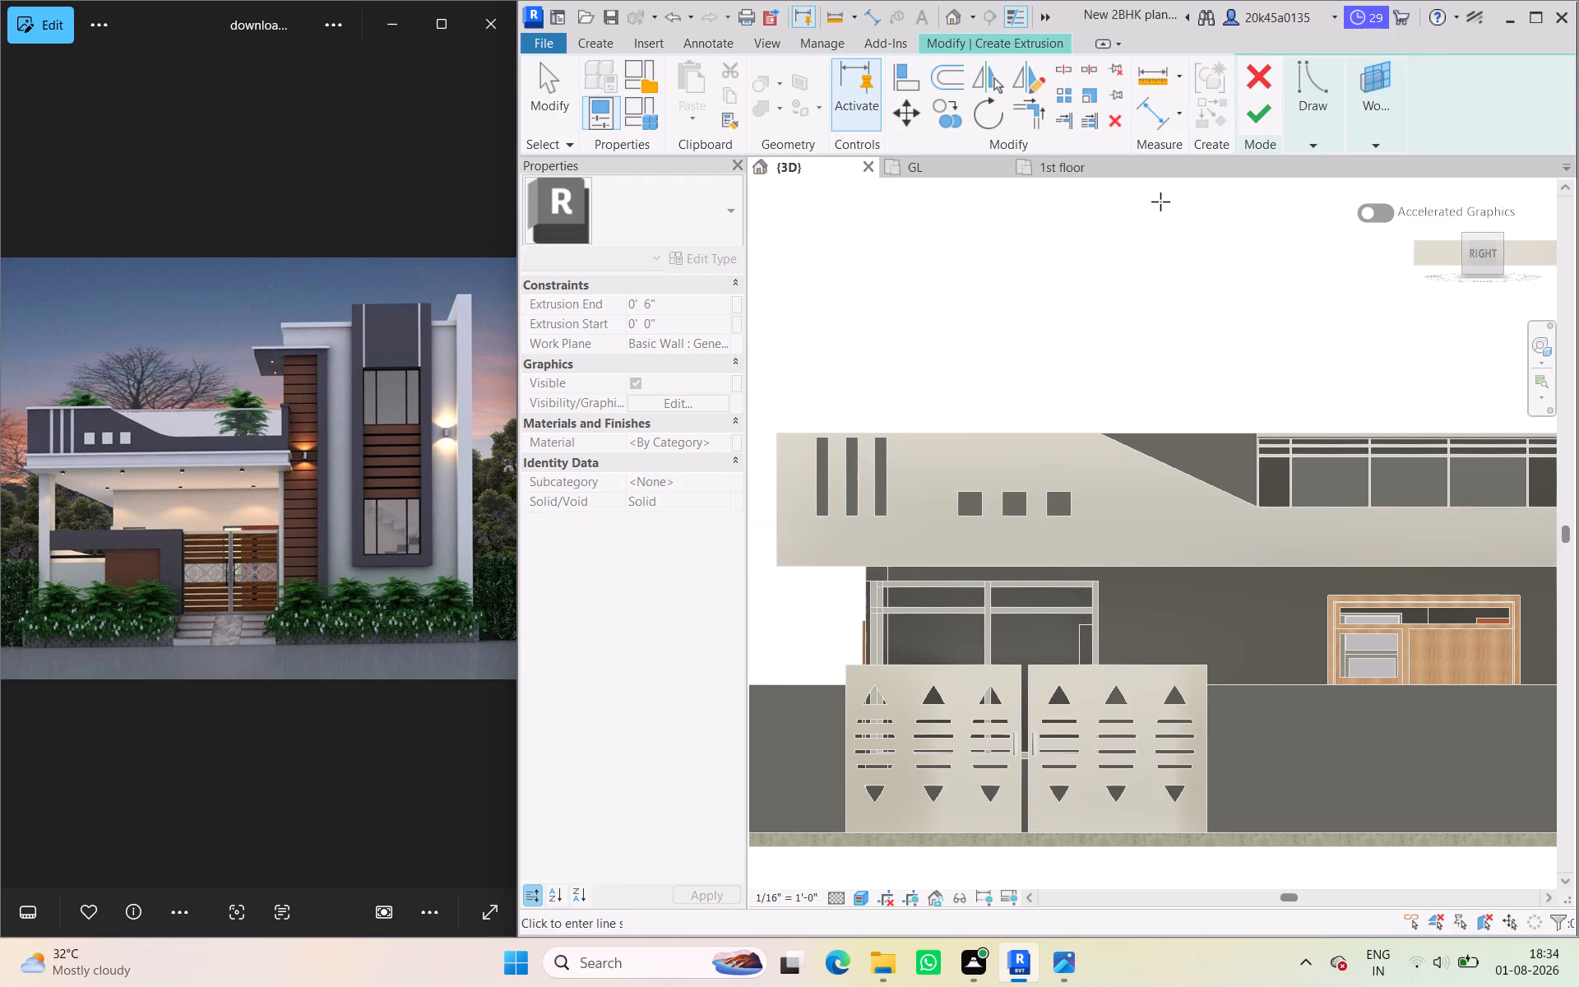
# Sketch a thin horizontal rectangle about 27'-6 1/2" long just above the parapet's bottom edge, from its free end to the stair tower.
pyautogui.click(1311, 145)
pyautogui.click(1314, 178)
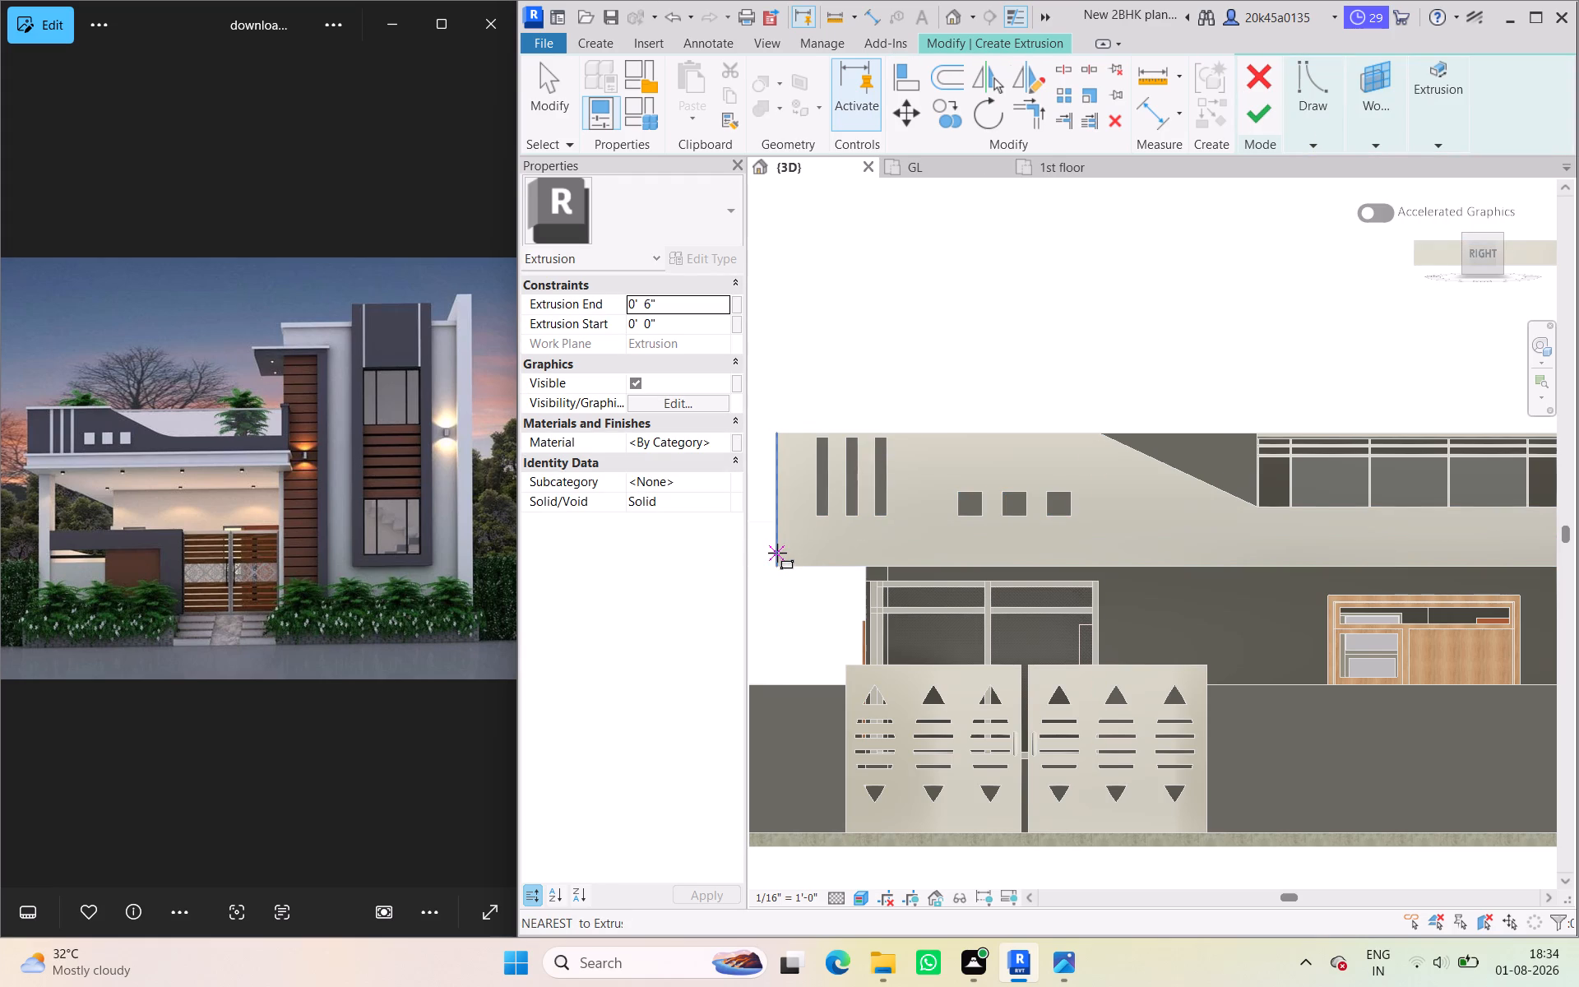
pyautogui.scroll(8, 777, 553)
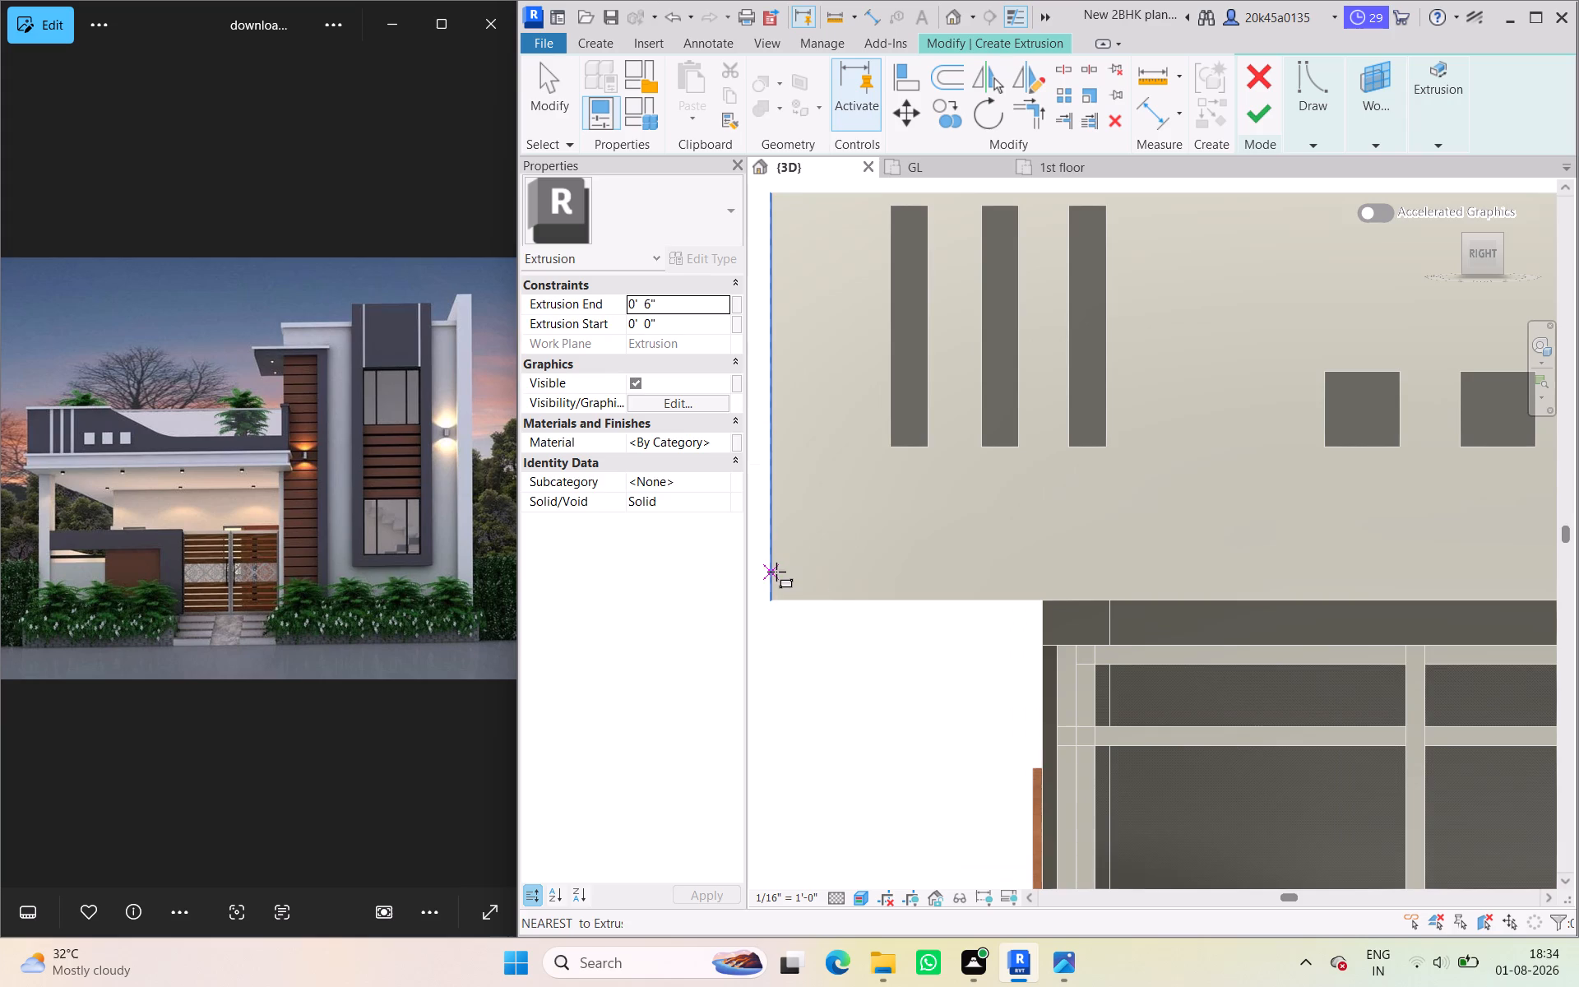
pyautogui.click(776, 572)
pyautogui.scroll(-3, 1155, 600)
pyautogui.scroll(-1, 1297, 563)
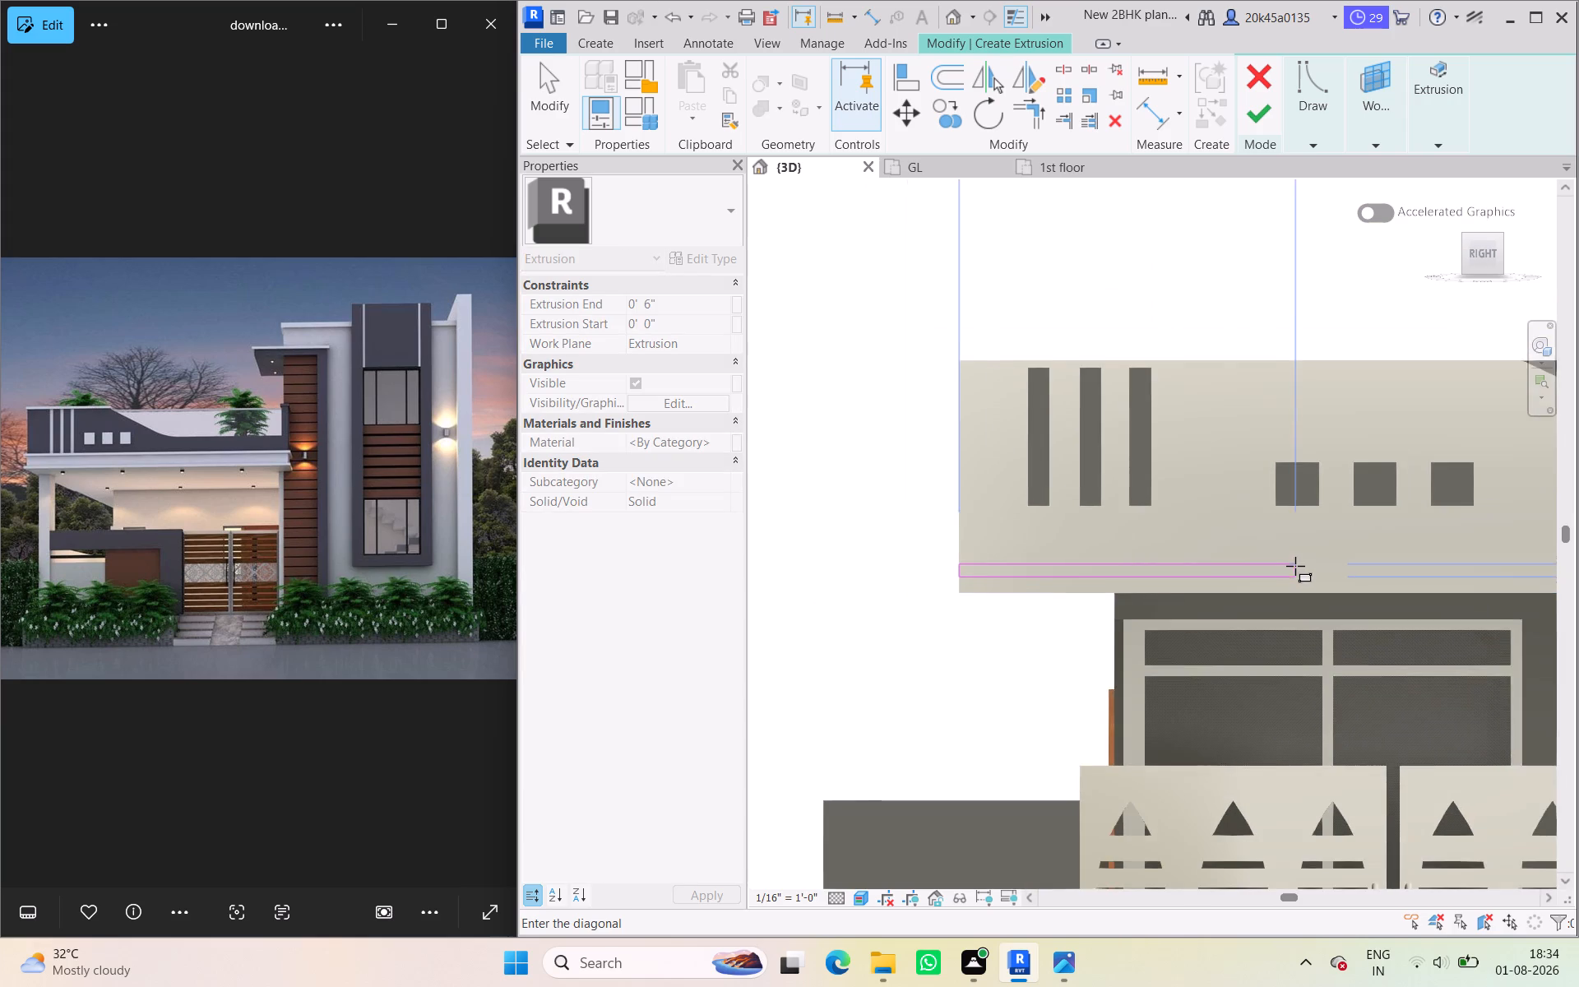
pyautogui.moveTo(1292, 566); pyautogui.dragTo(877, 552, button='middle')
pyautogui.scroll(-2, 1239, 552)
pyautogui.moveTo(1243, 552); pyautogui.dragTo(1098, 539, button='middle')
pyautogui.scroll(-1, 1458, 540)
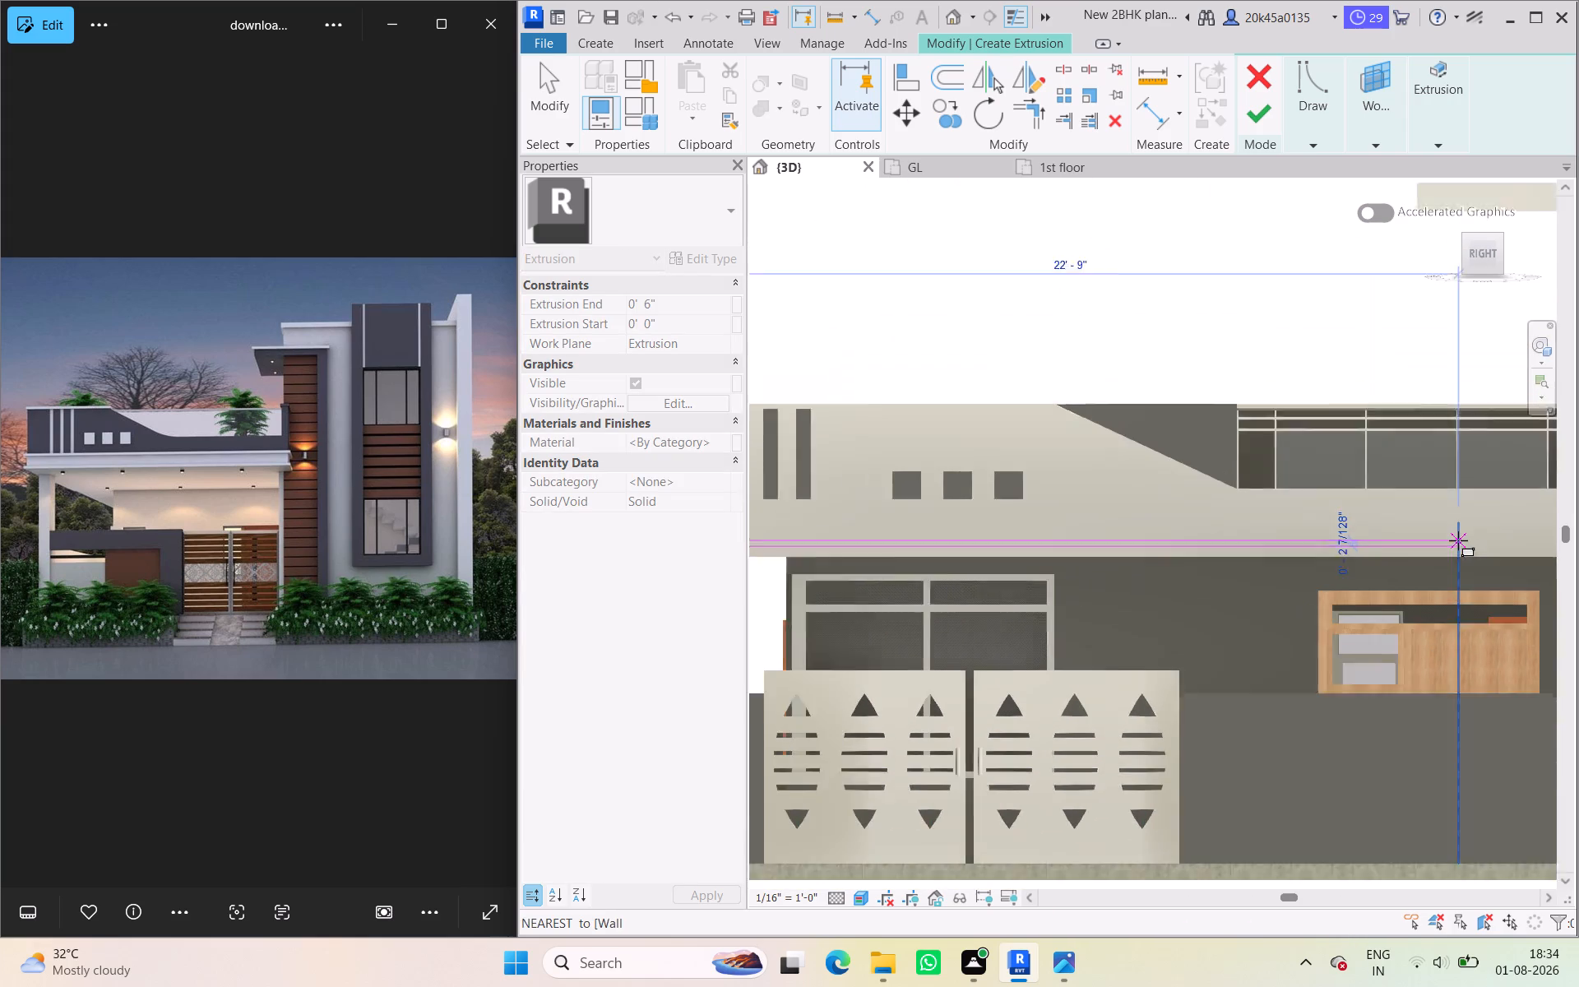
pyautogui.scroll(-1, 1458, 540)
pyautogui.moveTo(1408, 536); pyautogui.dragTo(1139, 536, button='middle')
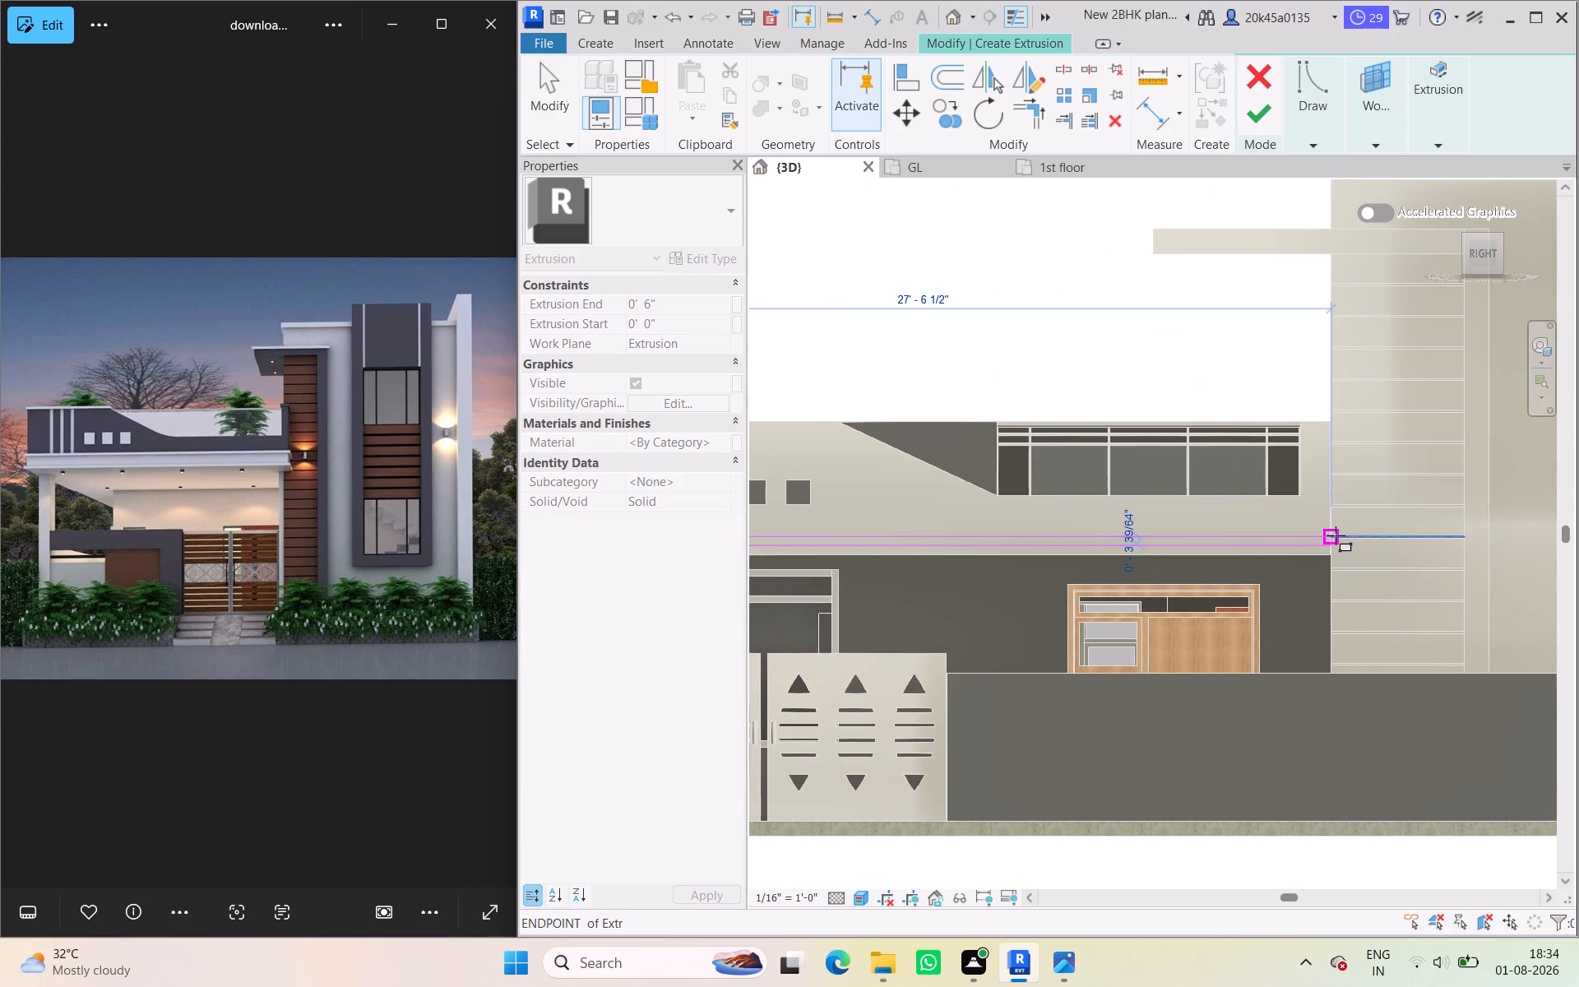
pyautogui.scroll(13, 1329, 535)
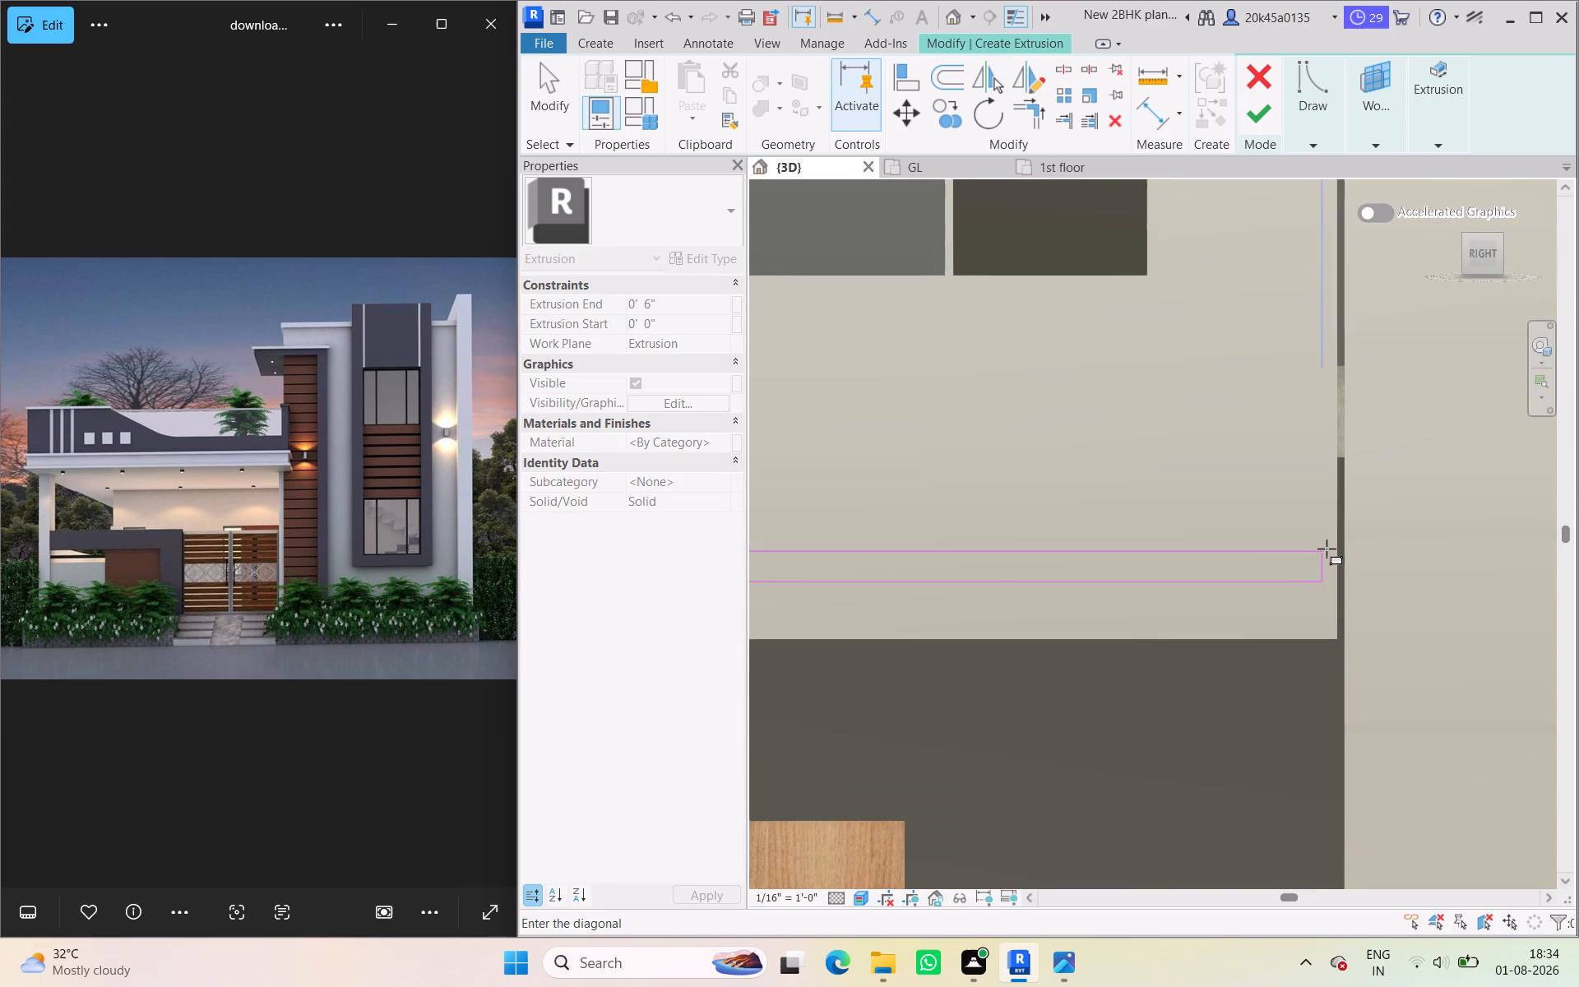
pyautogui.click(1330, 550)
pyautogui.scroll(-5, 1243, 574)
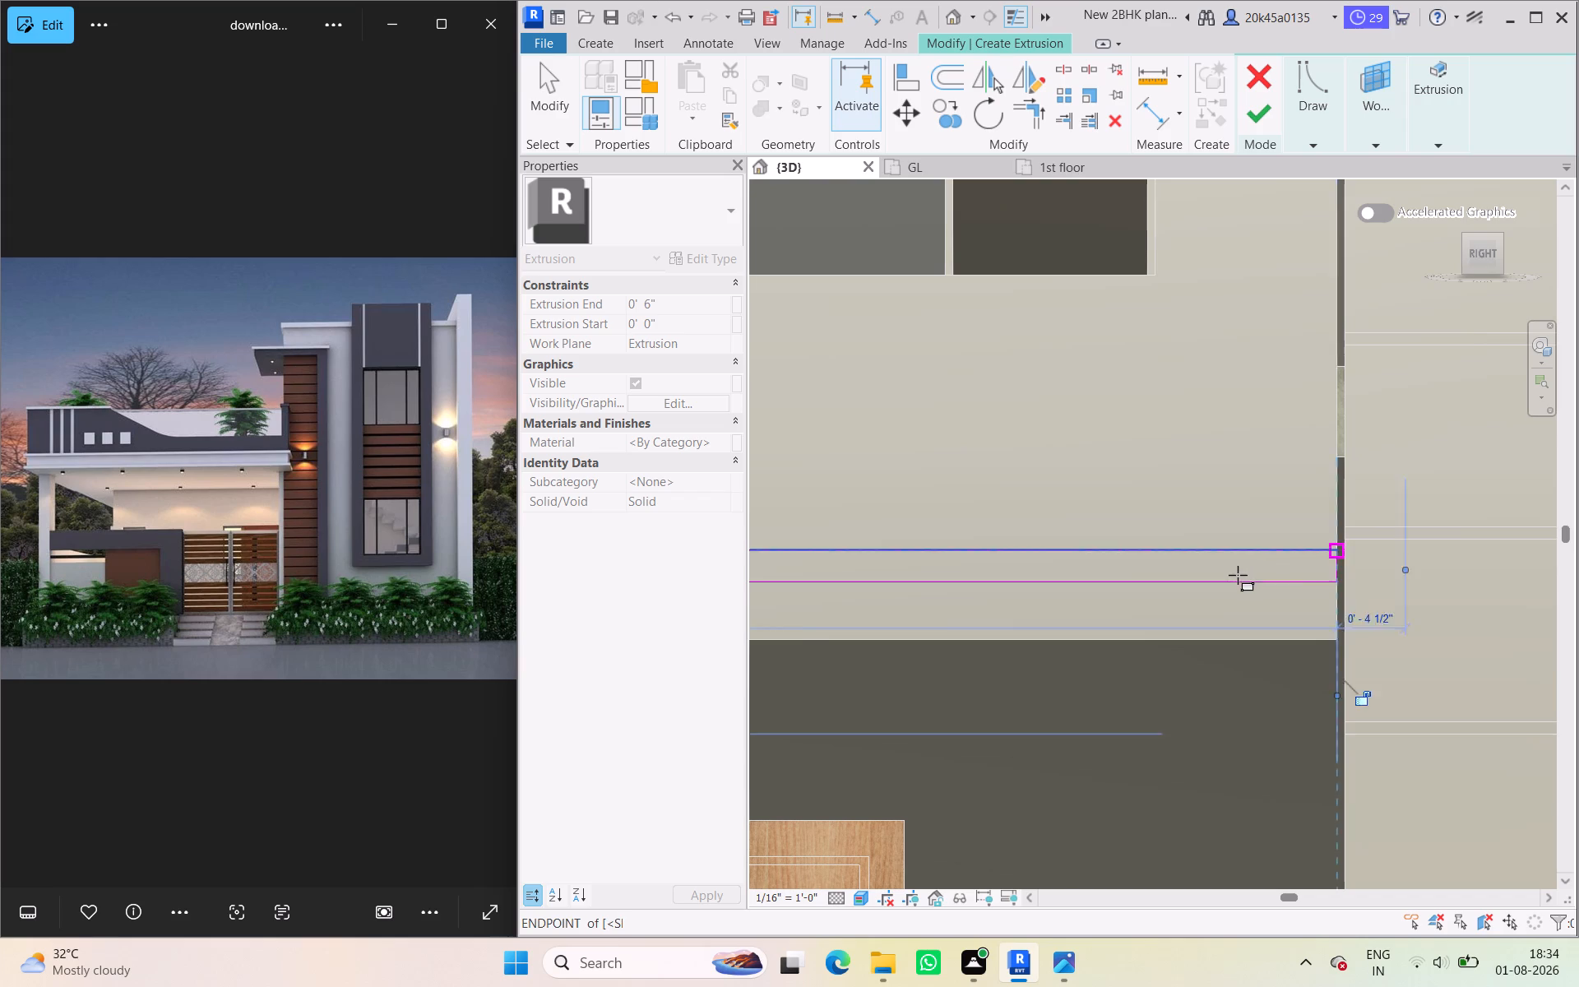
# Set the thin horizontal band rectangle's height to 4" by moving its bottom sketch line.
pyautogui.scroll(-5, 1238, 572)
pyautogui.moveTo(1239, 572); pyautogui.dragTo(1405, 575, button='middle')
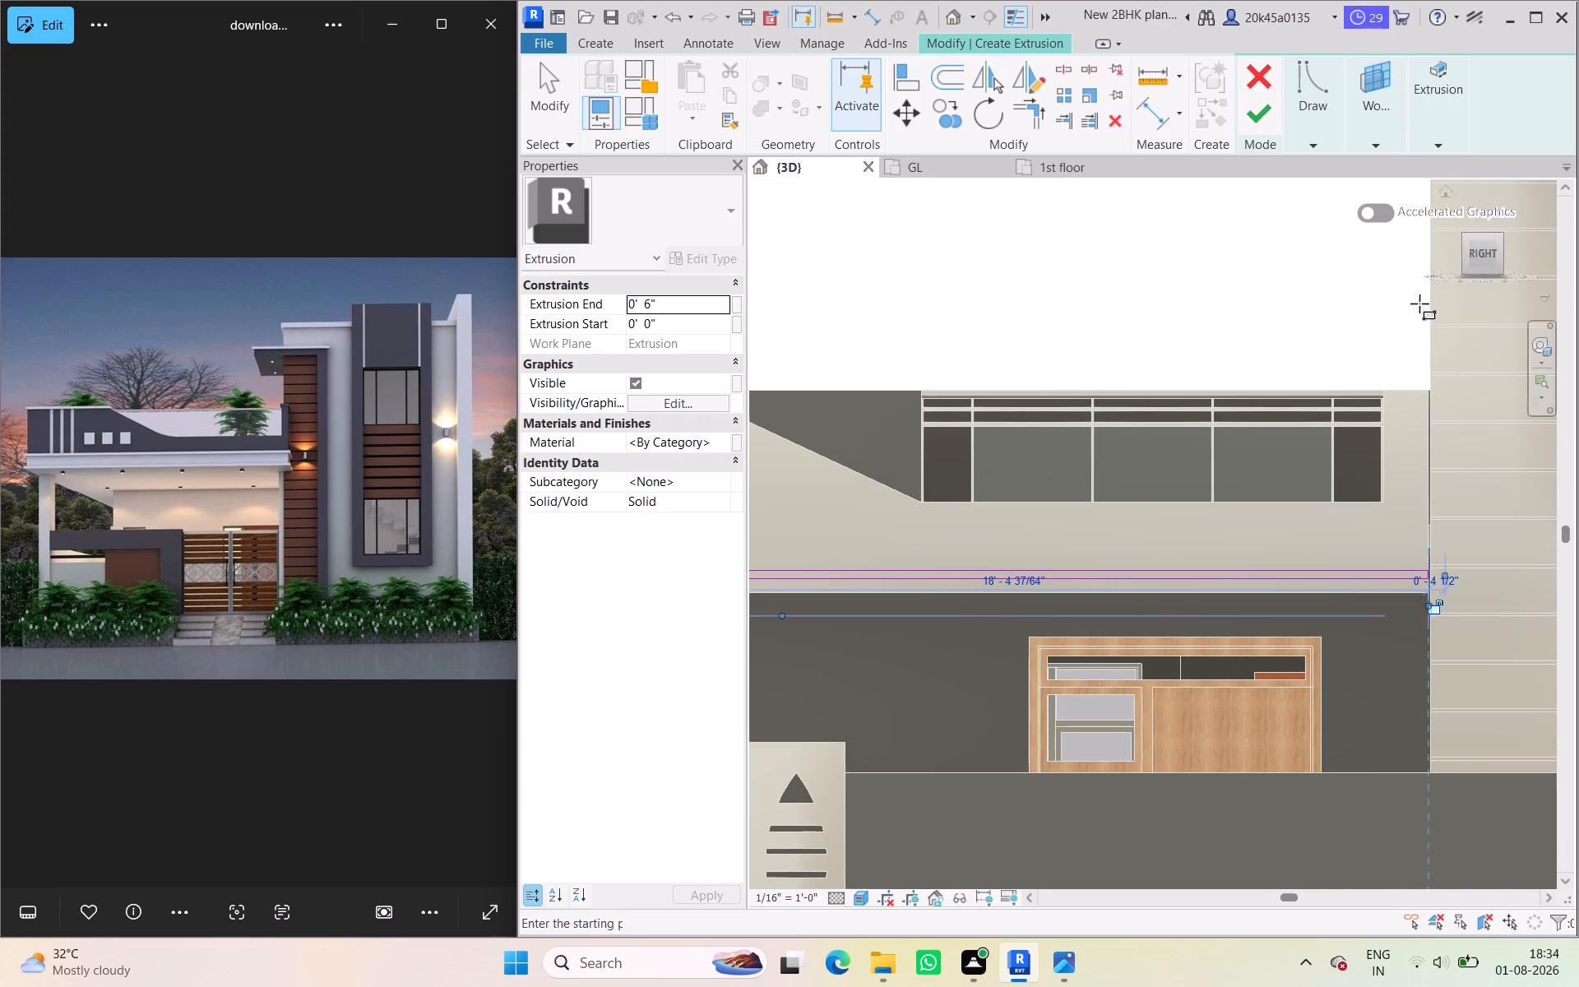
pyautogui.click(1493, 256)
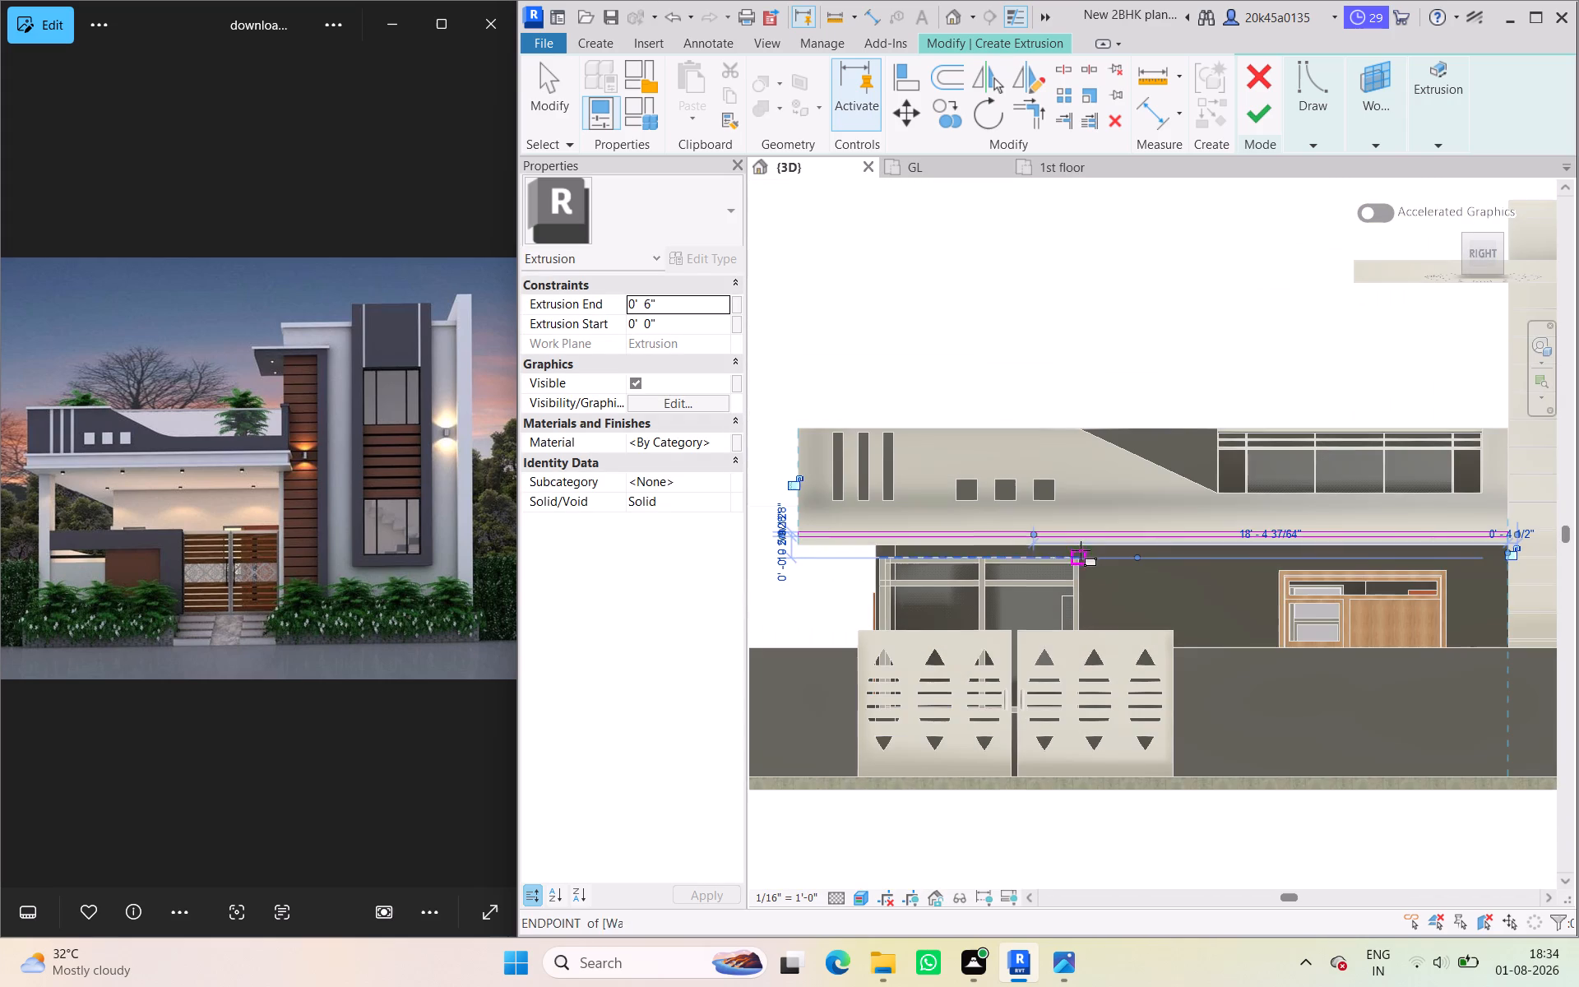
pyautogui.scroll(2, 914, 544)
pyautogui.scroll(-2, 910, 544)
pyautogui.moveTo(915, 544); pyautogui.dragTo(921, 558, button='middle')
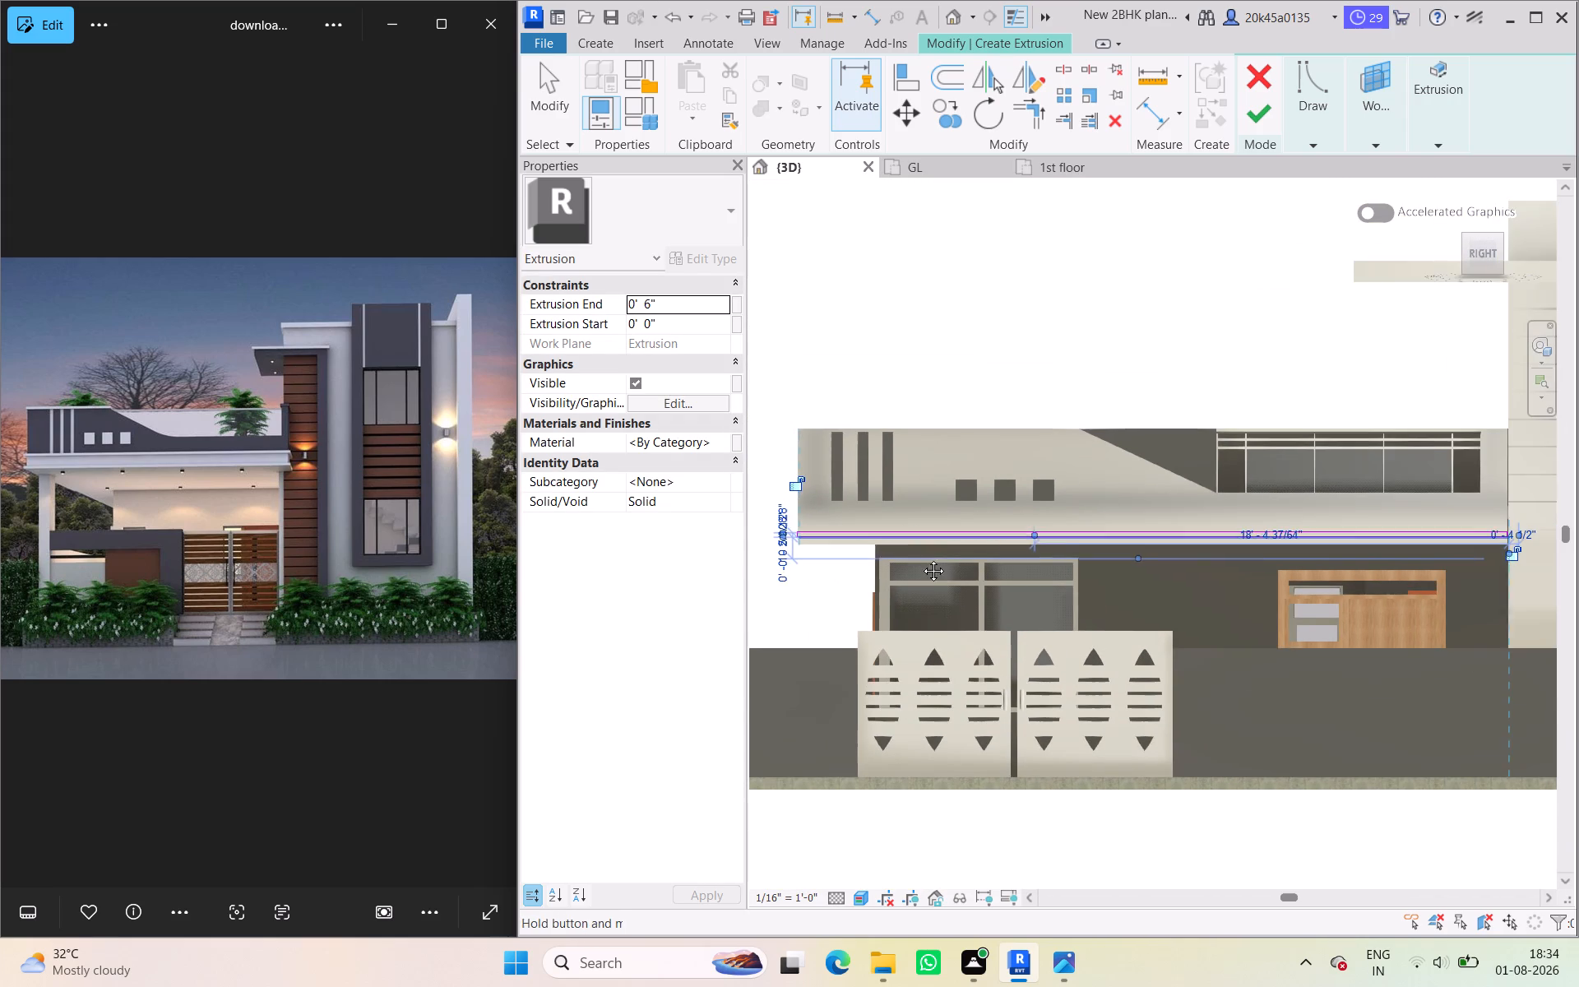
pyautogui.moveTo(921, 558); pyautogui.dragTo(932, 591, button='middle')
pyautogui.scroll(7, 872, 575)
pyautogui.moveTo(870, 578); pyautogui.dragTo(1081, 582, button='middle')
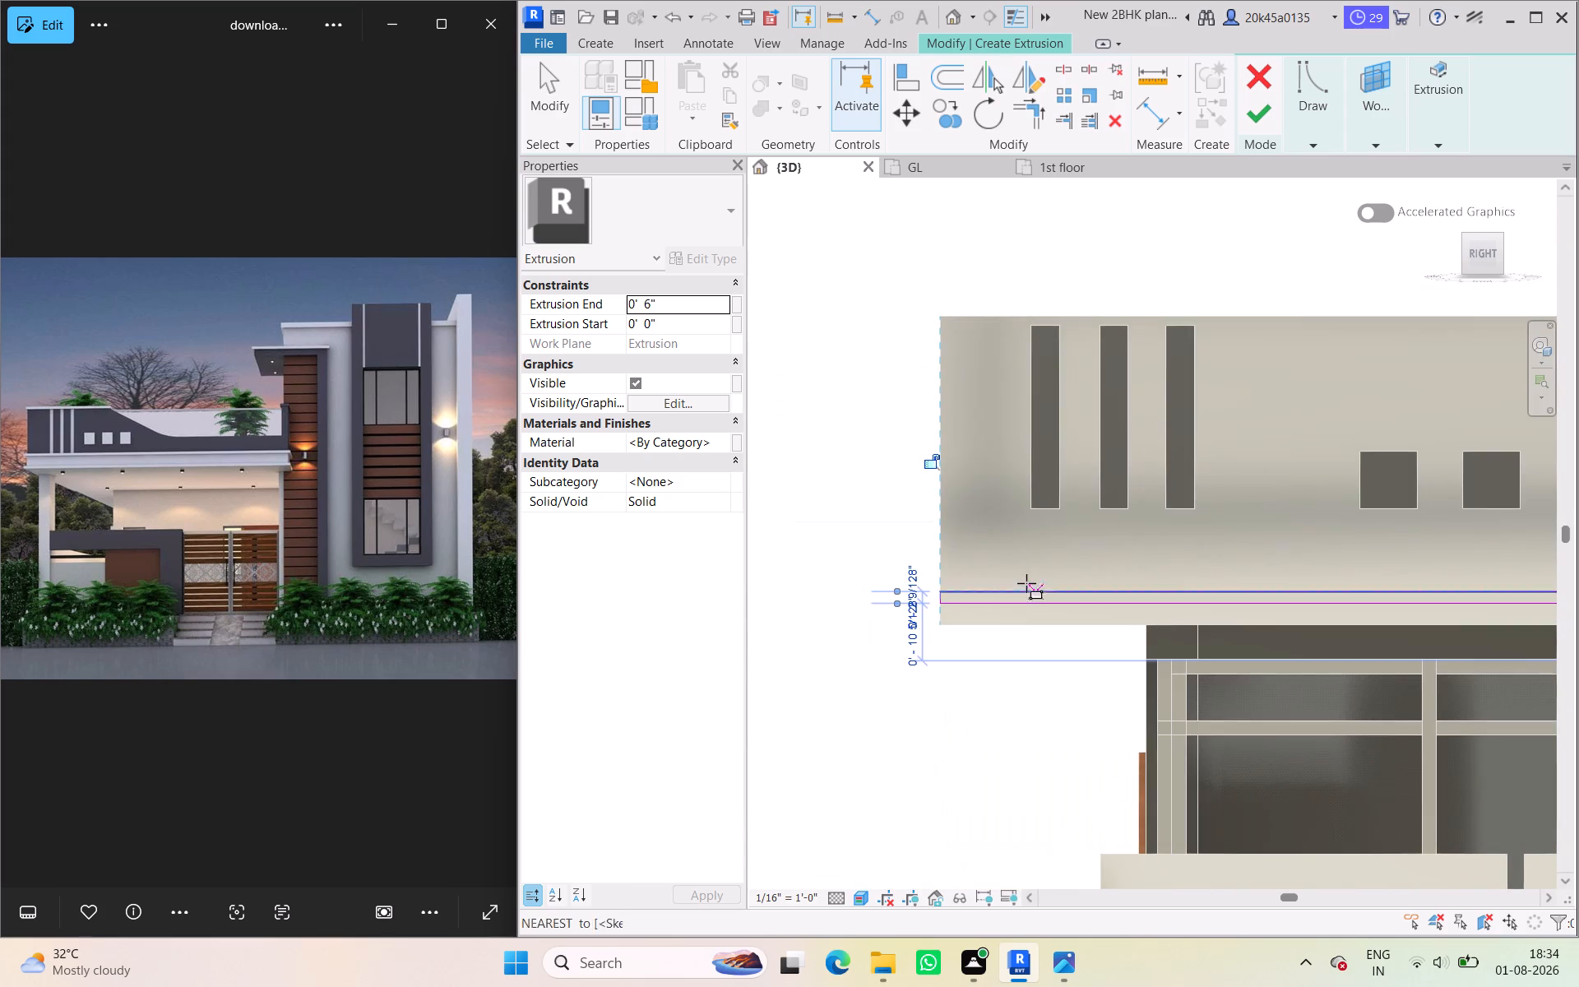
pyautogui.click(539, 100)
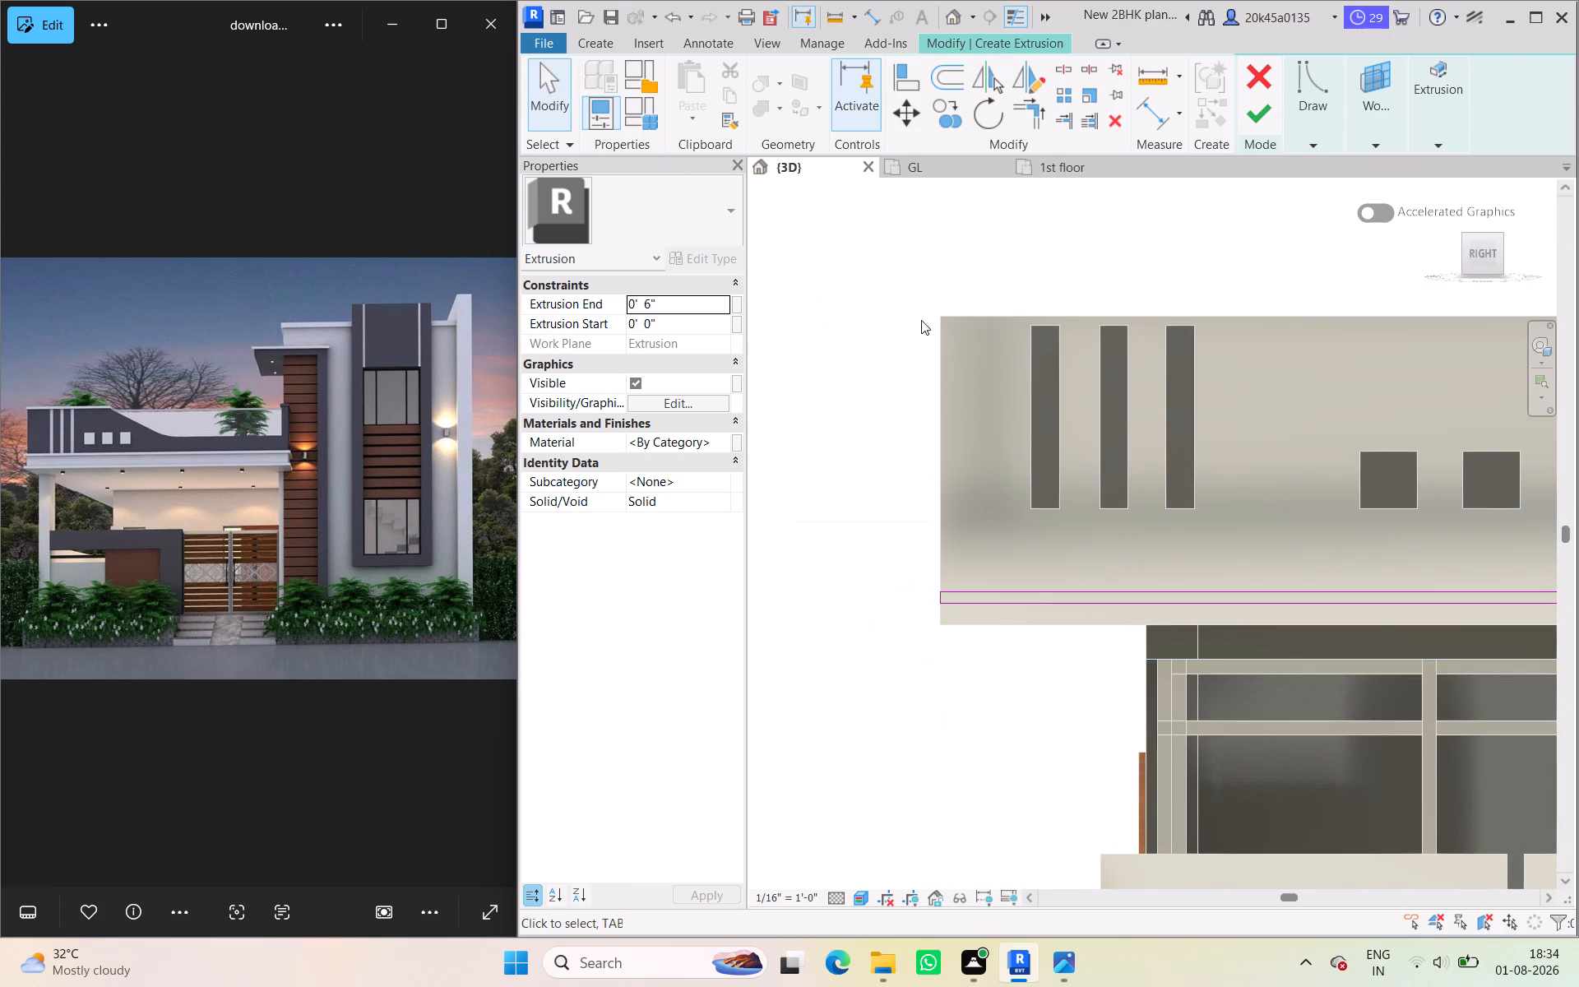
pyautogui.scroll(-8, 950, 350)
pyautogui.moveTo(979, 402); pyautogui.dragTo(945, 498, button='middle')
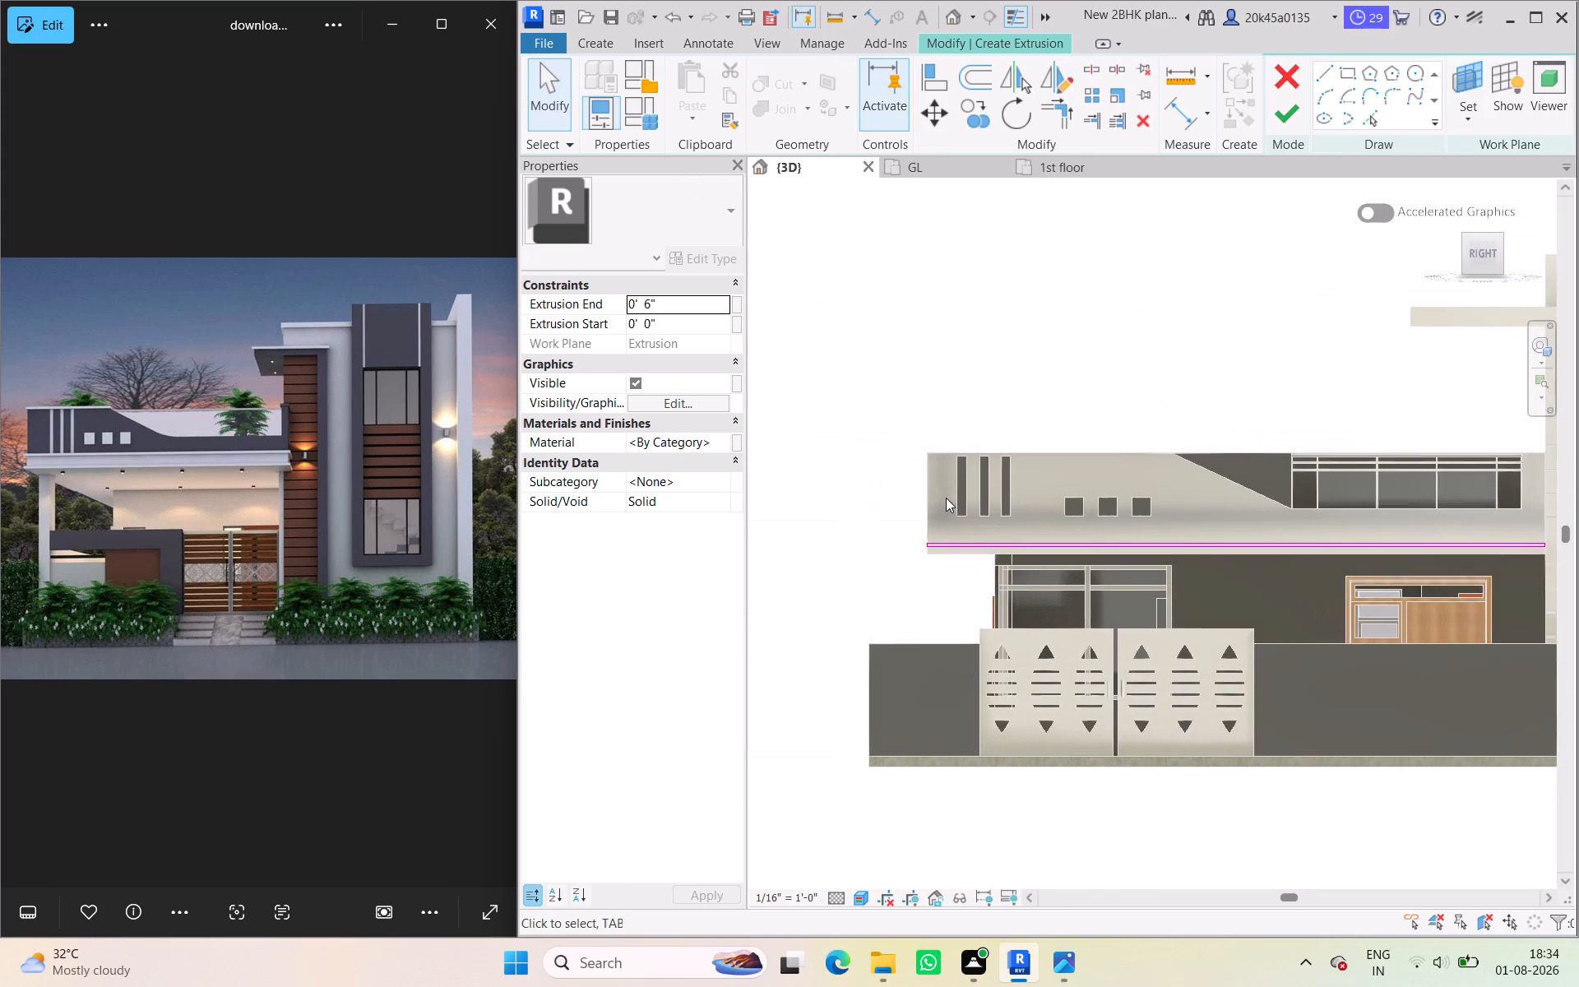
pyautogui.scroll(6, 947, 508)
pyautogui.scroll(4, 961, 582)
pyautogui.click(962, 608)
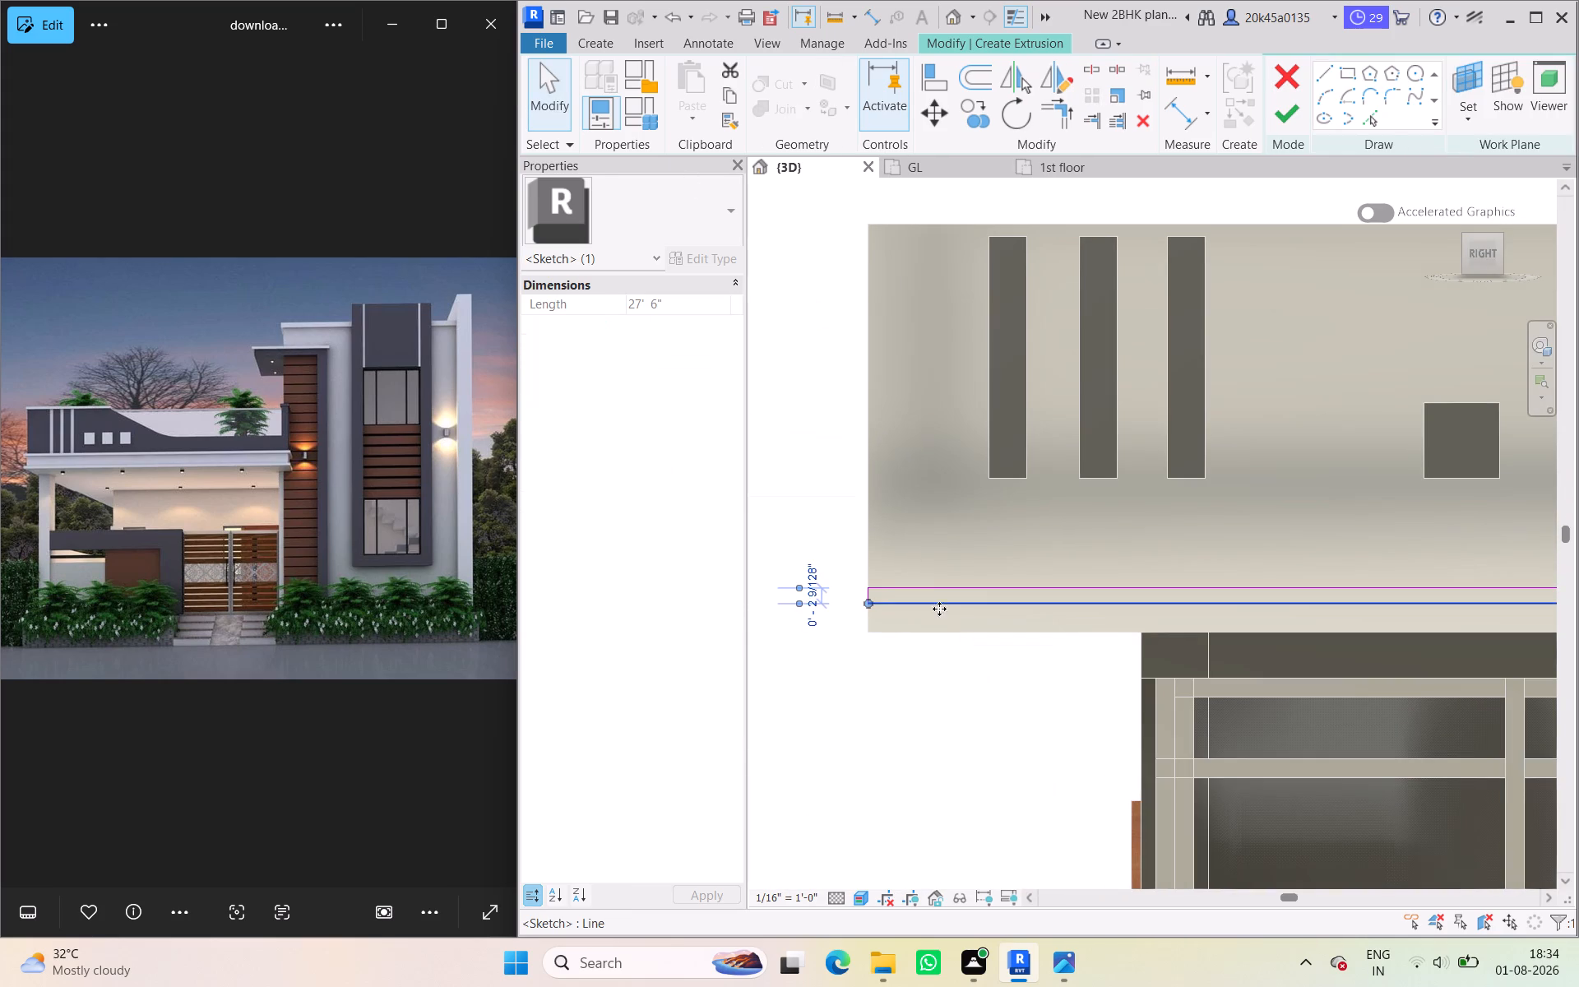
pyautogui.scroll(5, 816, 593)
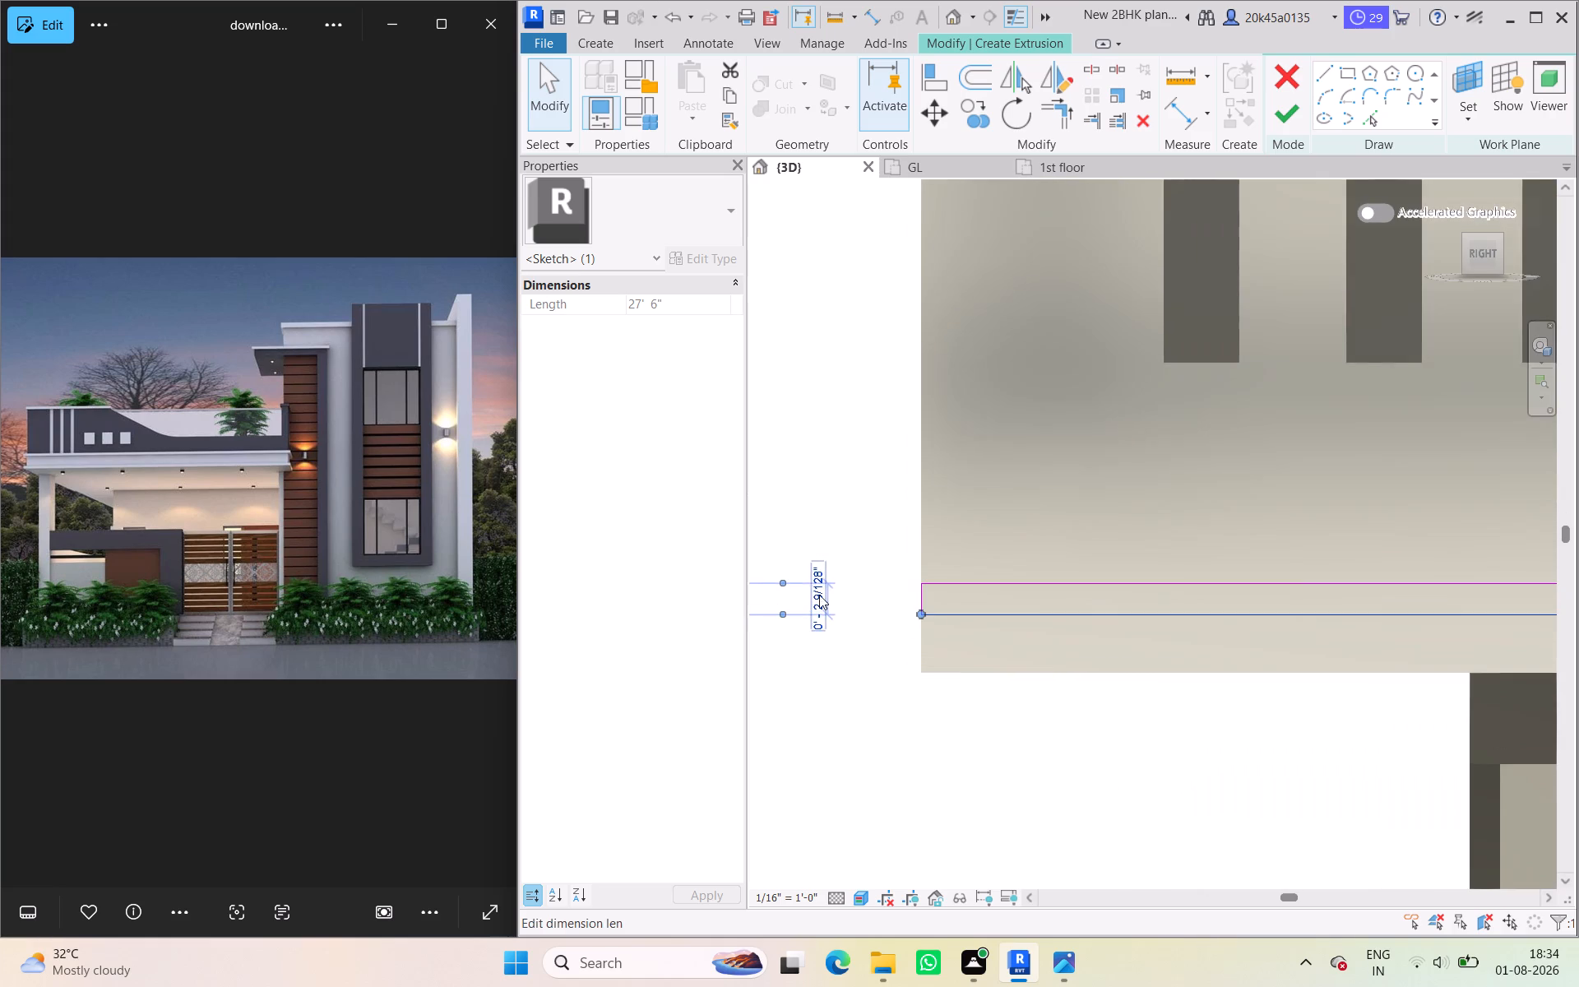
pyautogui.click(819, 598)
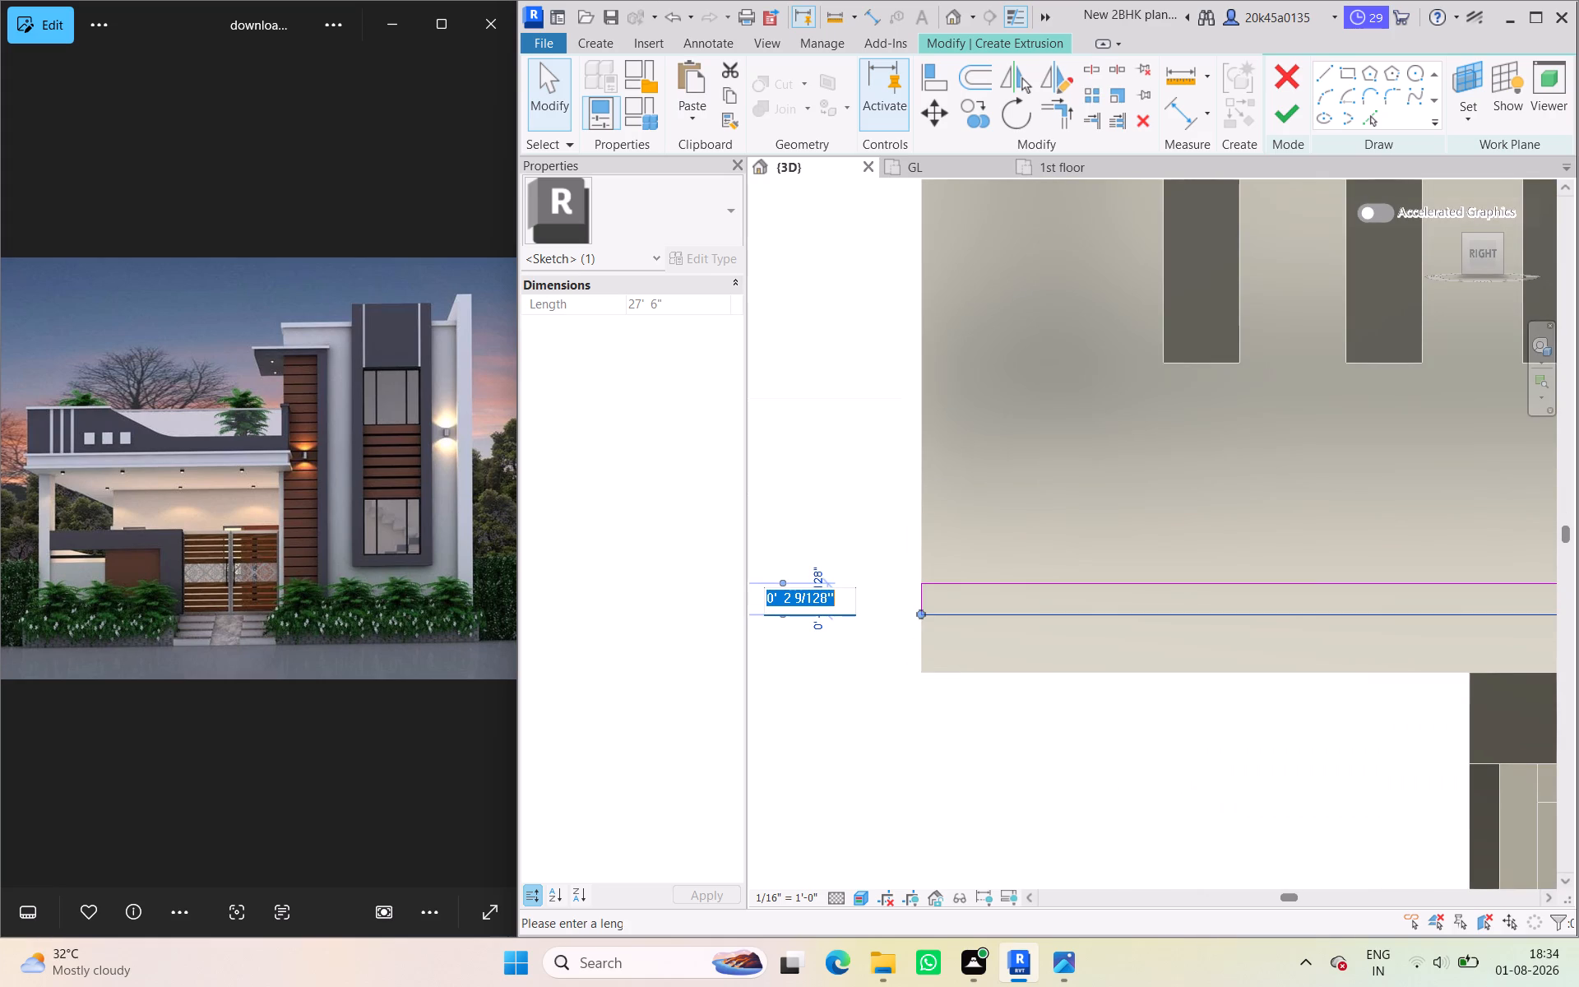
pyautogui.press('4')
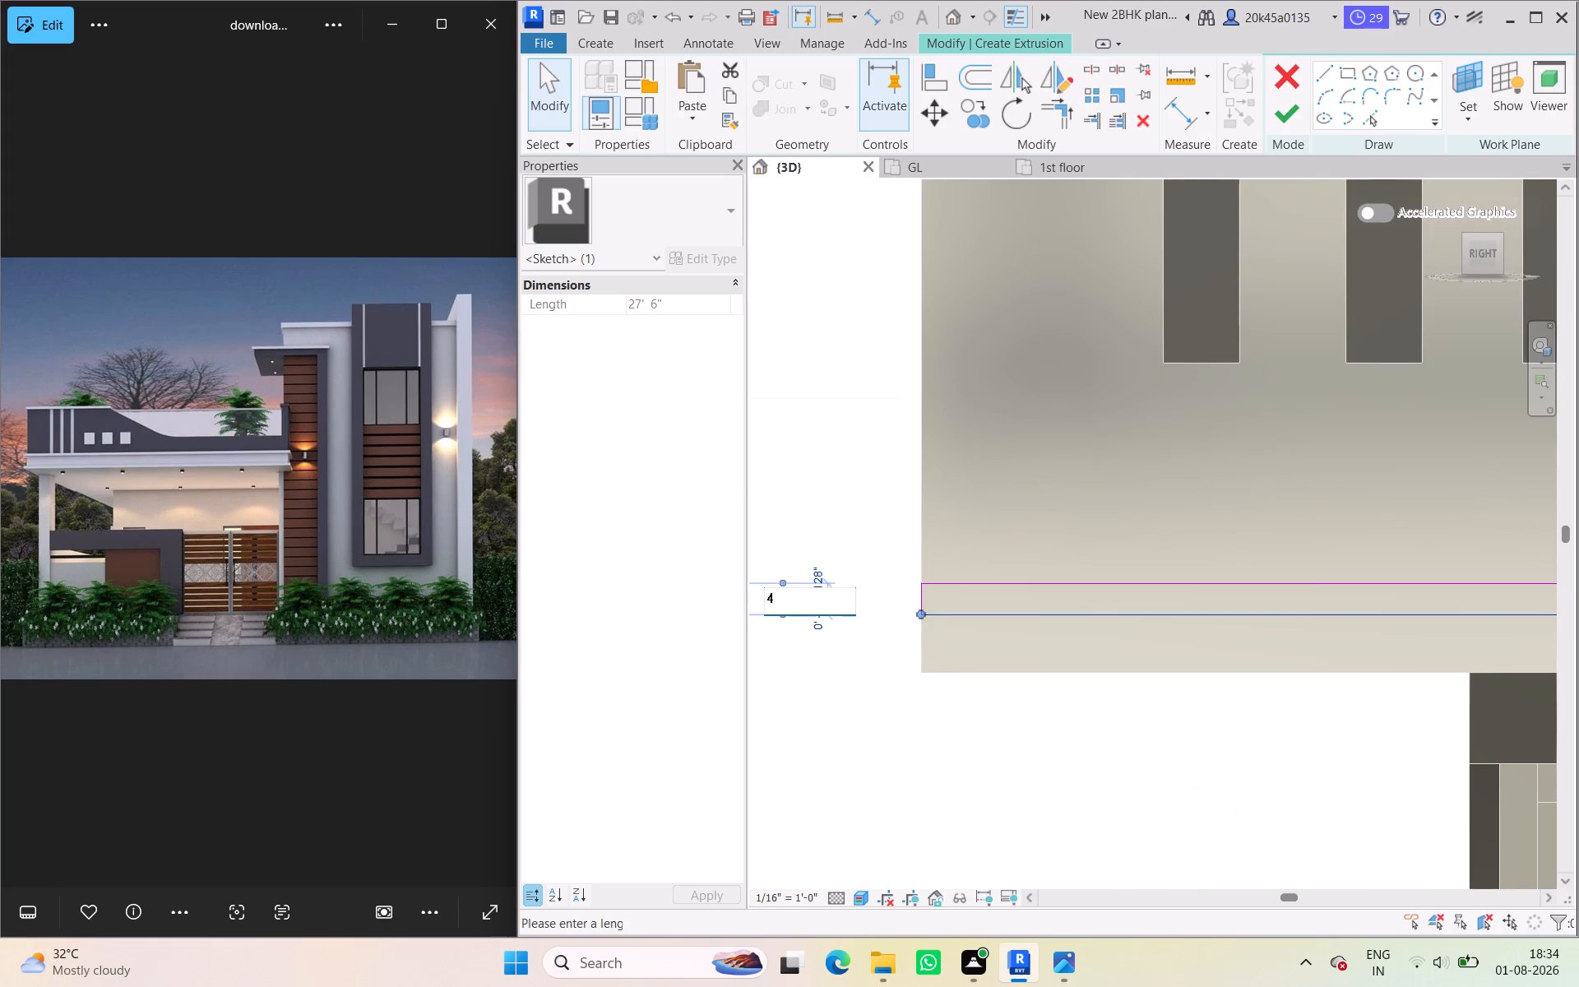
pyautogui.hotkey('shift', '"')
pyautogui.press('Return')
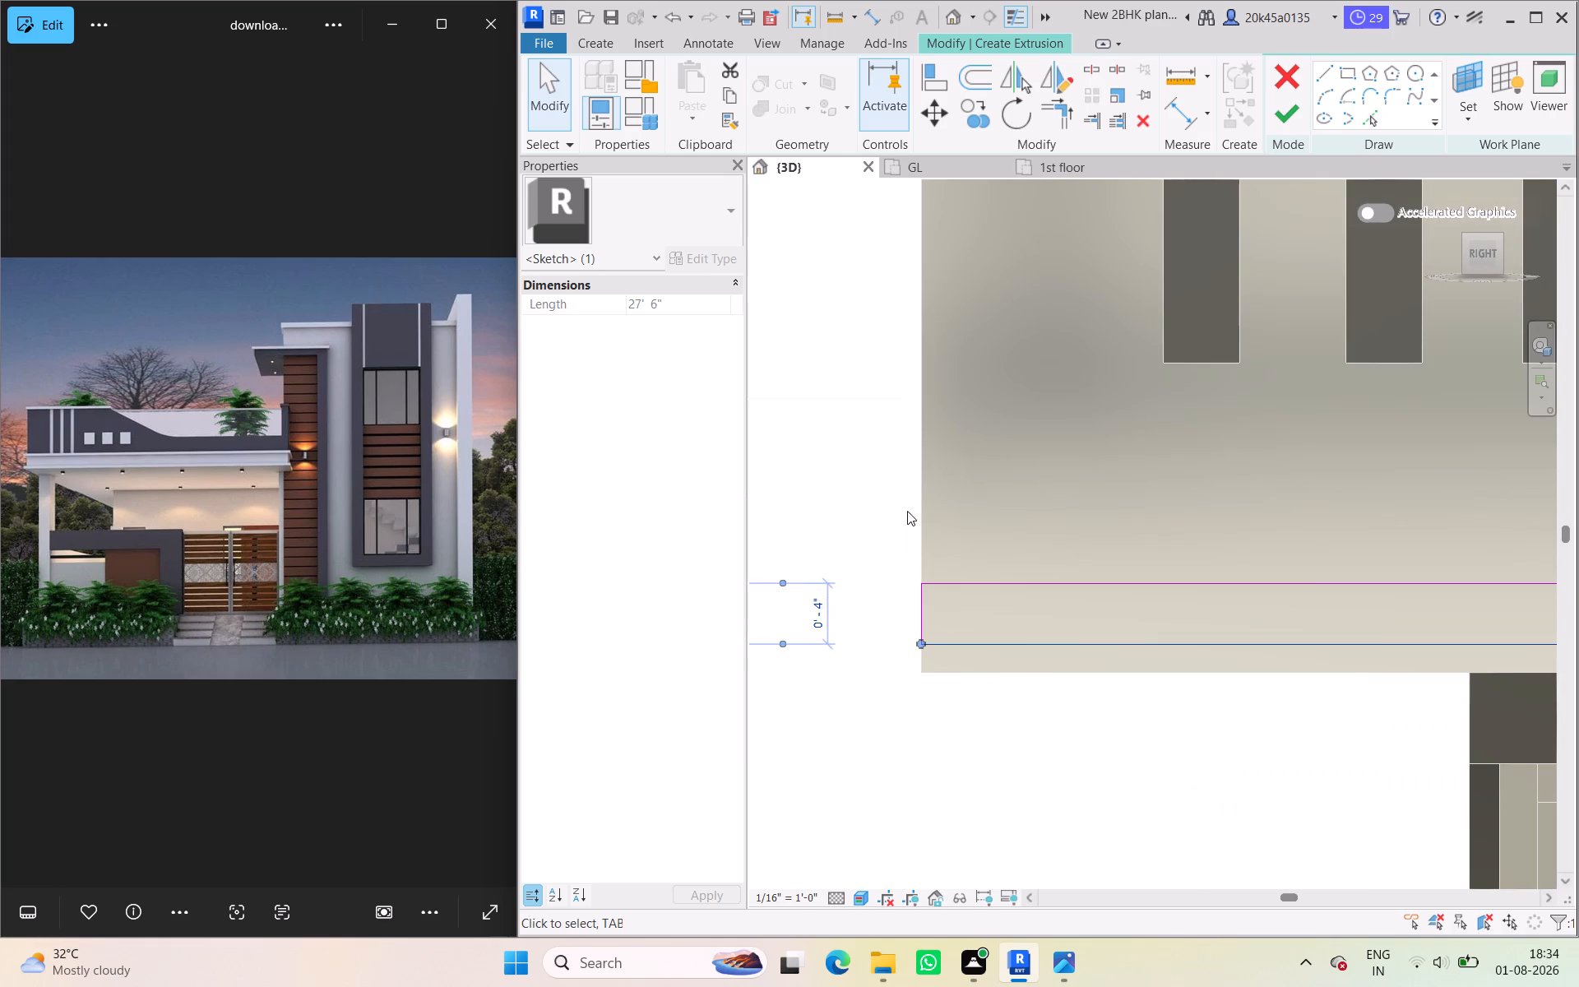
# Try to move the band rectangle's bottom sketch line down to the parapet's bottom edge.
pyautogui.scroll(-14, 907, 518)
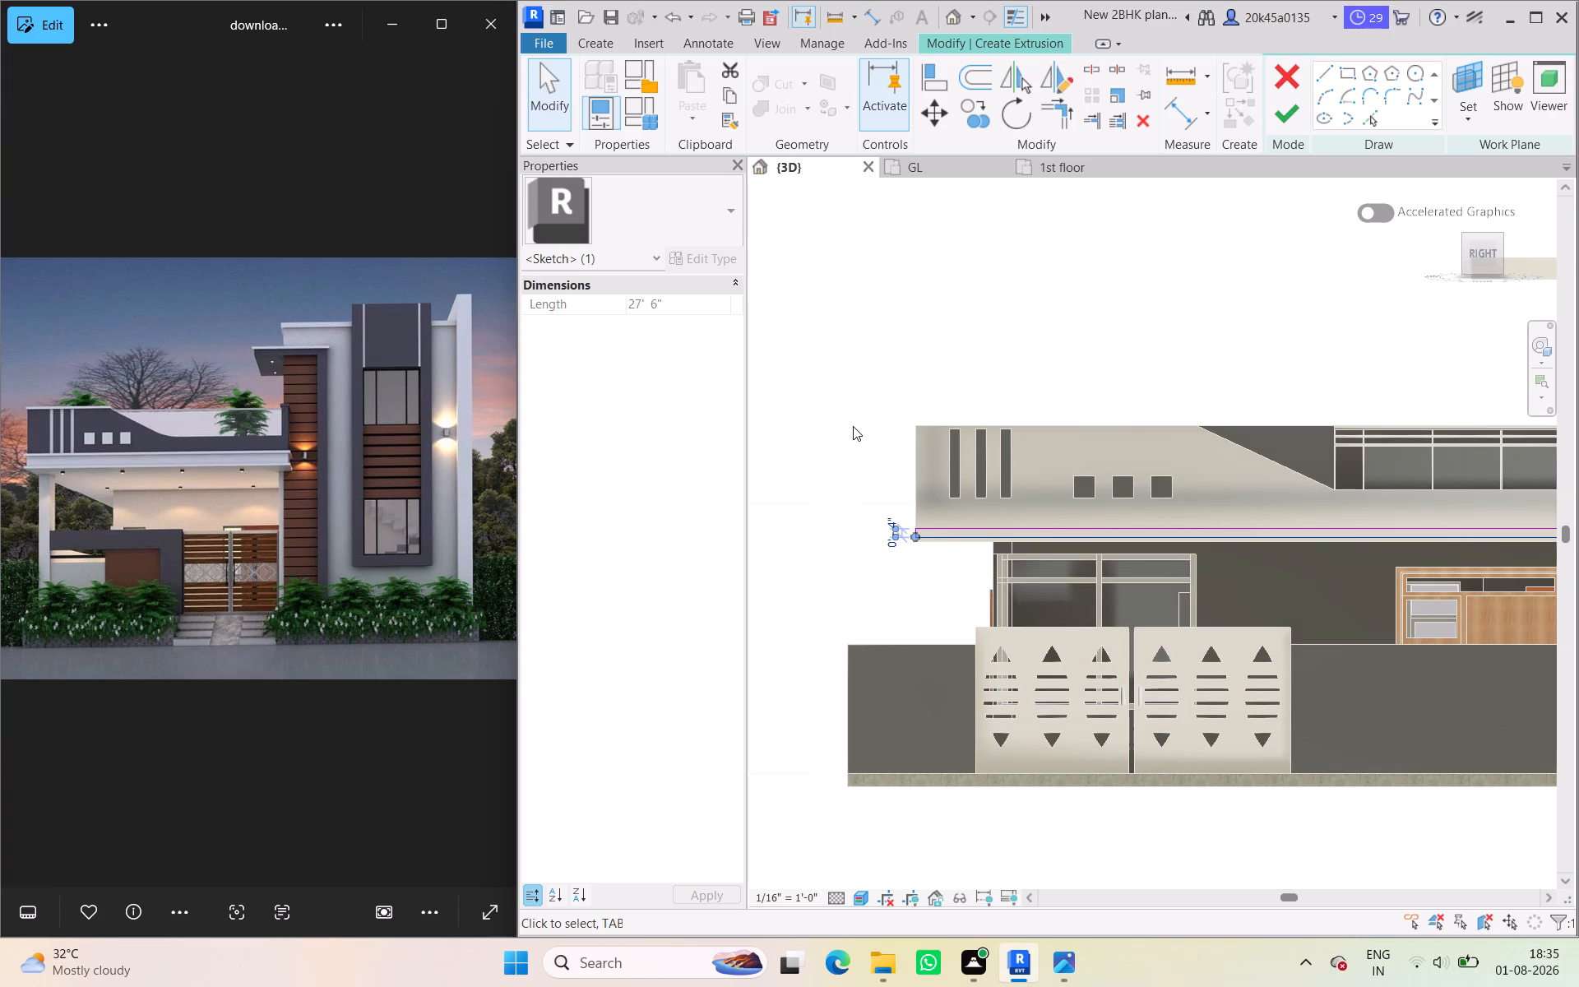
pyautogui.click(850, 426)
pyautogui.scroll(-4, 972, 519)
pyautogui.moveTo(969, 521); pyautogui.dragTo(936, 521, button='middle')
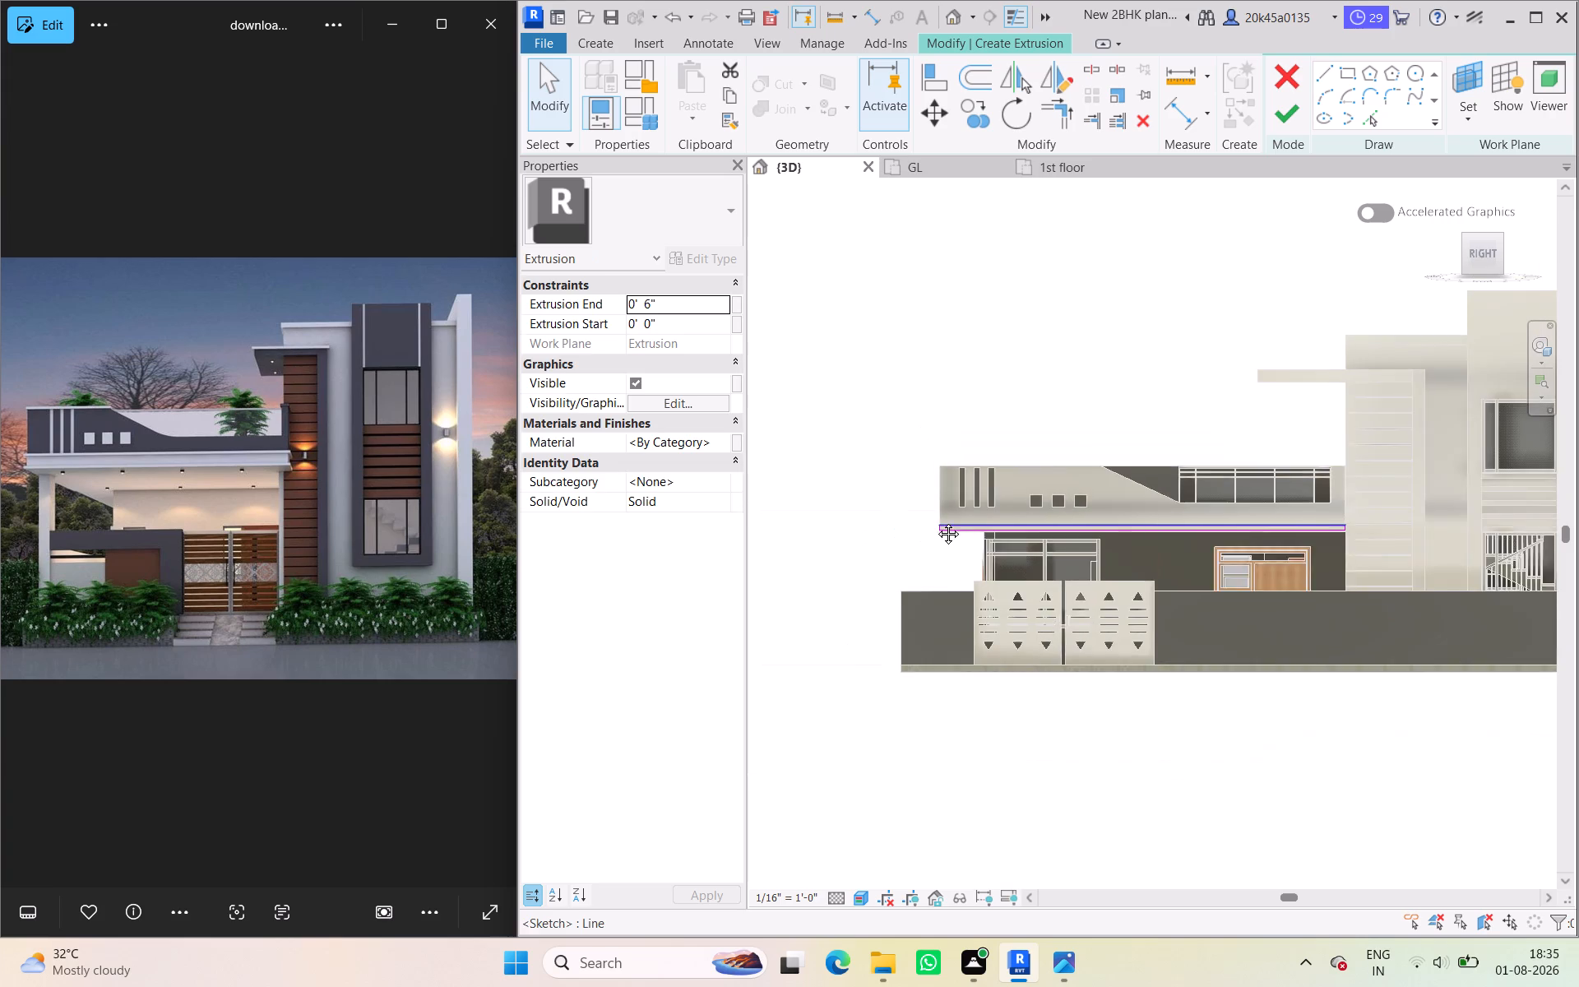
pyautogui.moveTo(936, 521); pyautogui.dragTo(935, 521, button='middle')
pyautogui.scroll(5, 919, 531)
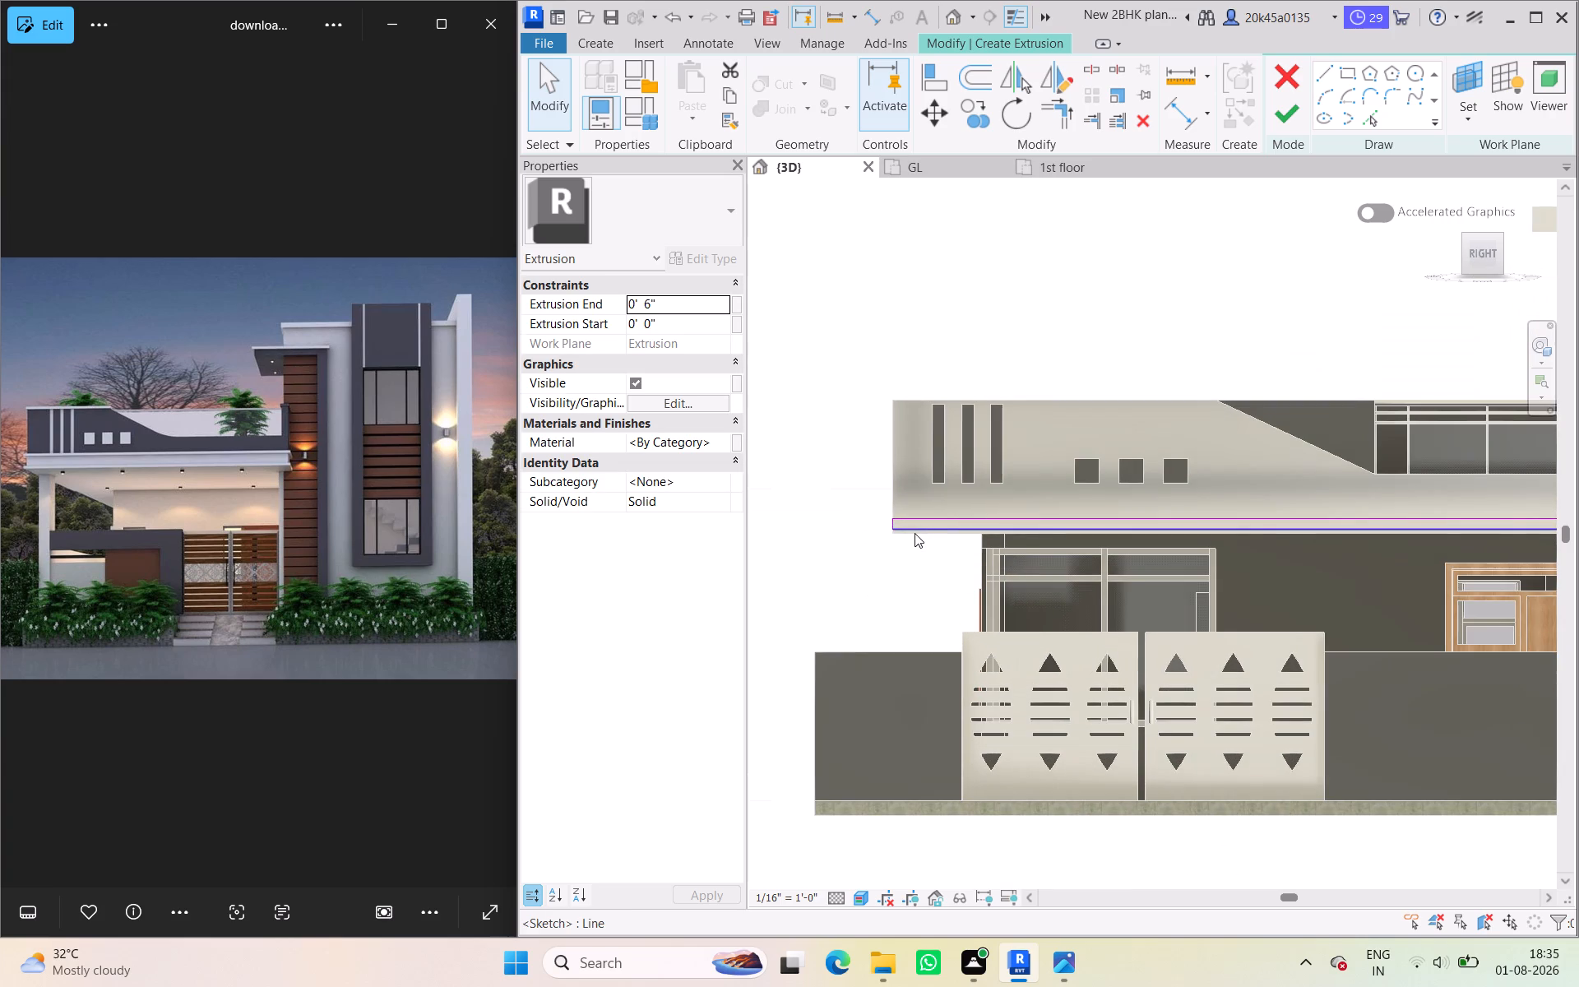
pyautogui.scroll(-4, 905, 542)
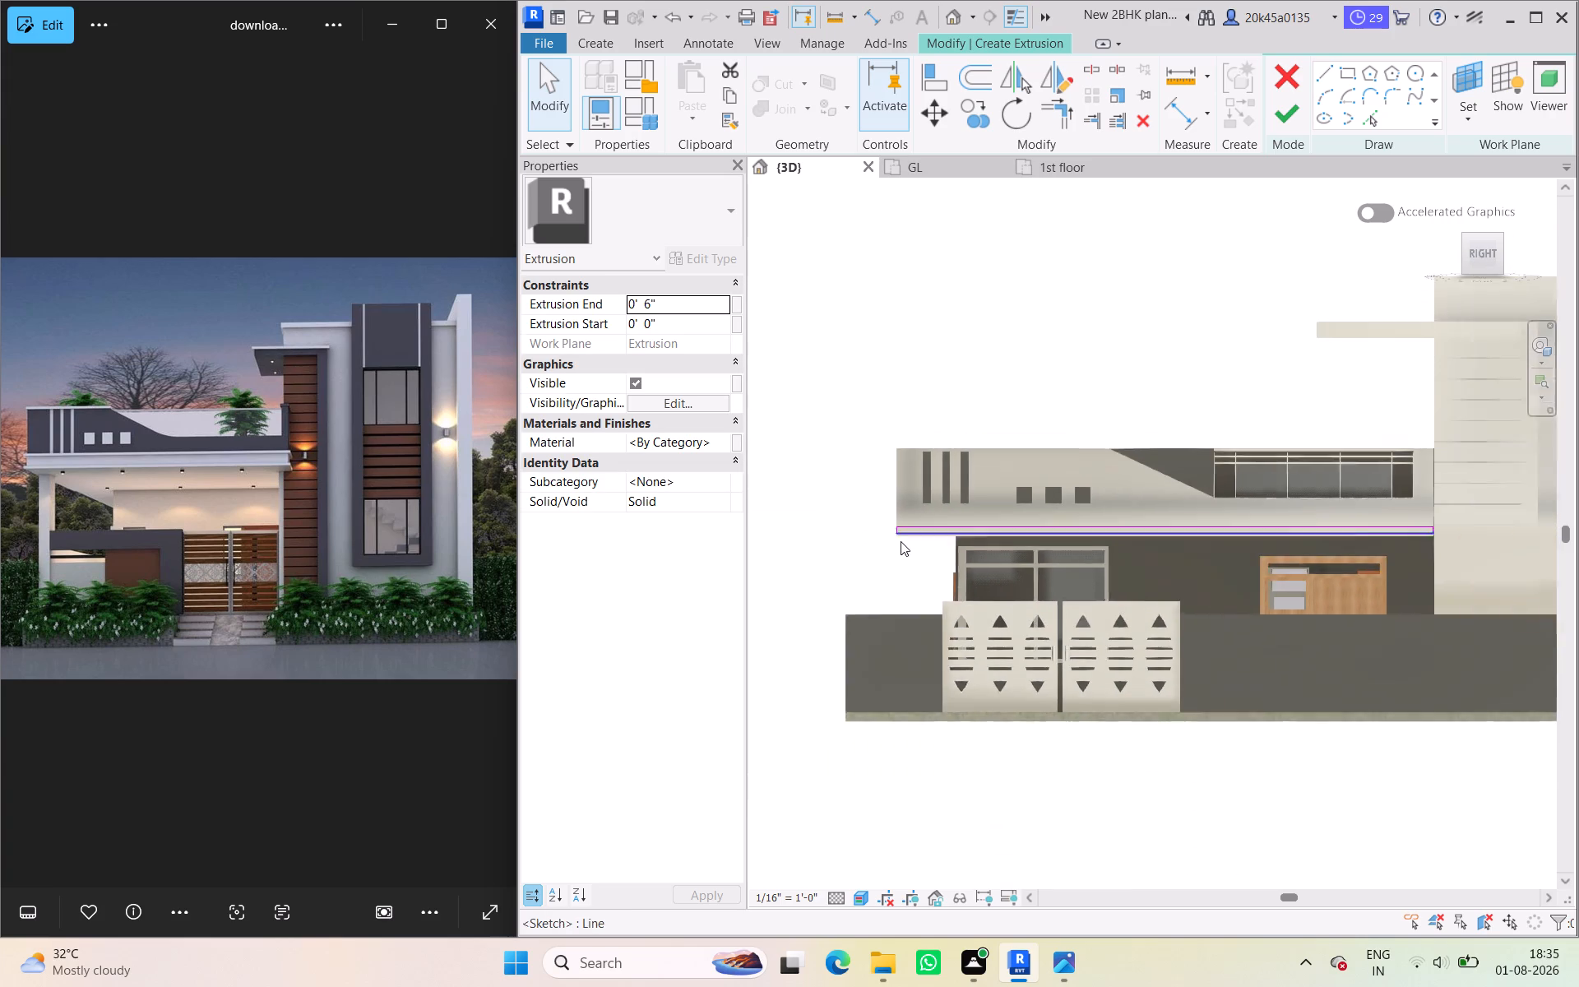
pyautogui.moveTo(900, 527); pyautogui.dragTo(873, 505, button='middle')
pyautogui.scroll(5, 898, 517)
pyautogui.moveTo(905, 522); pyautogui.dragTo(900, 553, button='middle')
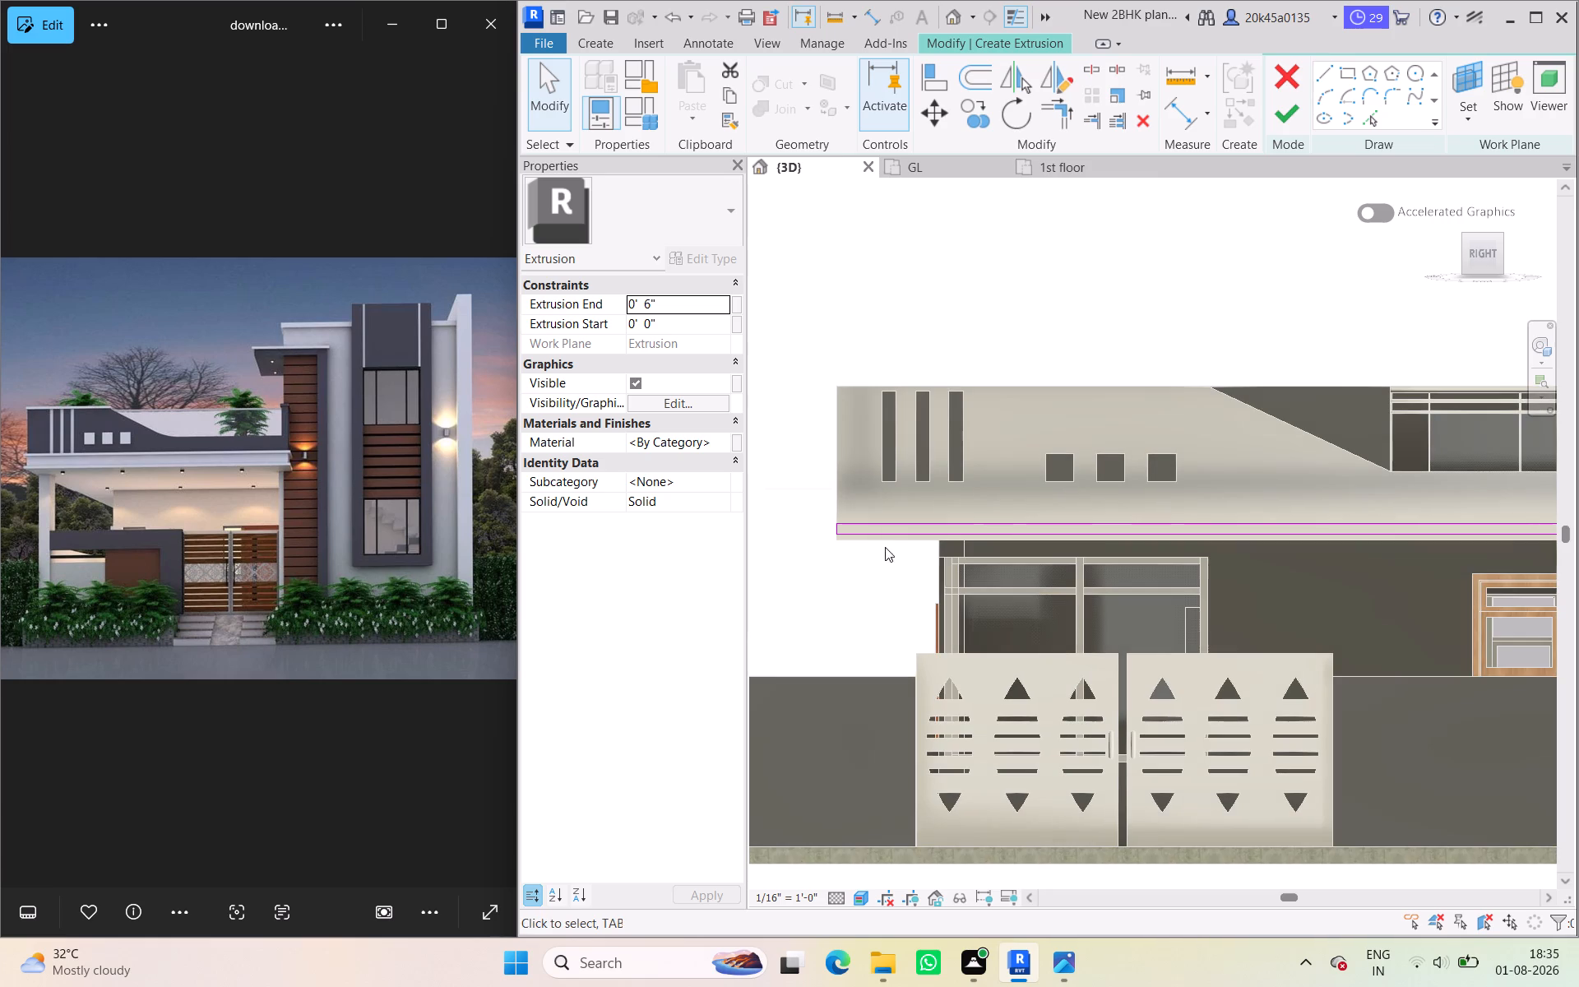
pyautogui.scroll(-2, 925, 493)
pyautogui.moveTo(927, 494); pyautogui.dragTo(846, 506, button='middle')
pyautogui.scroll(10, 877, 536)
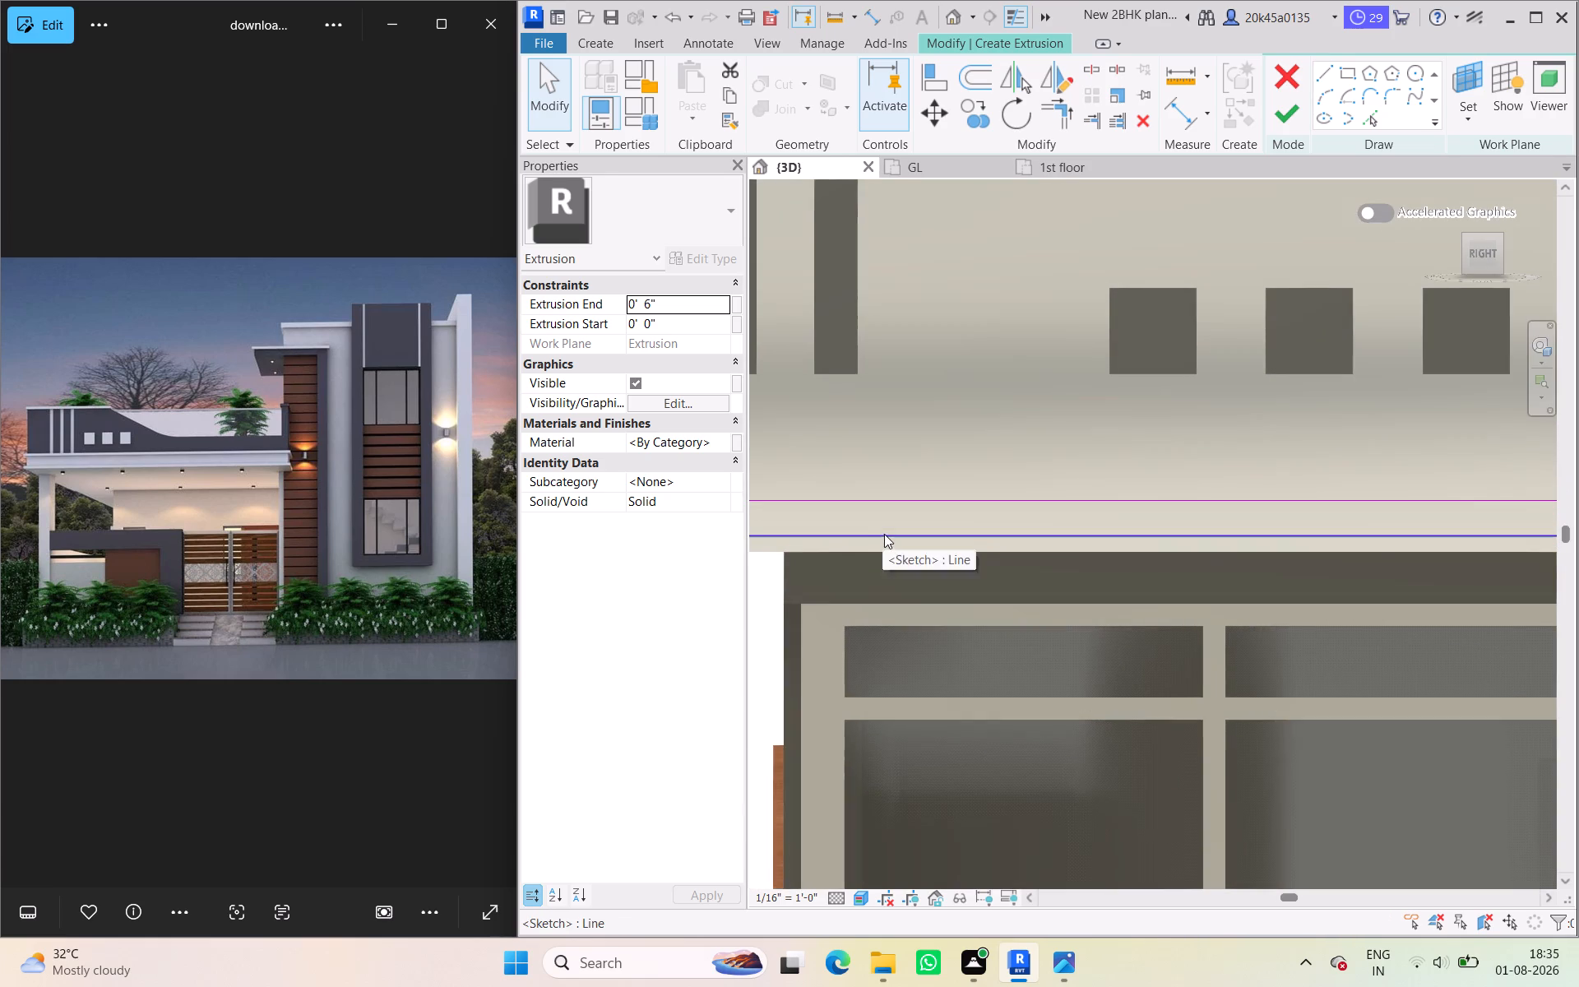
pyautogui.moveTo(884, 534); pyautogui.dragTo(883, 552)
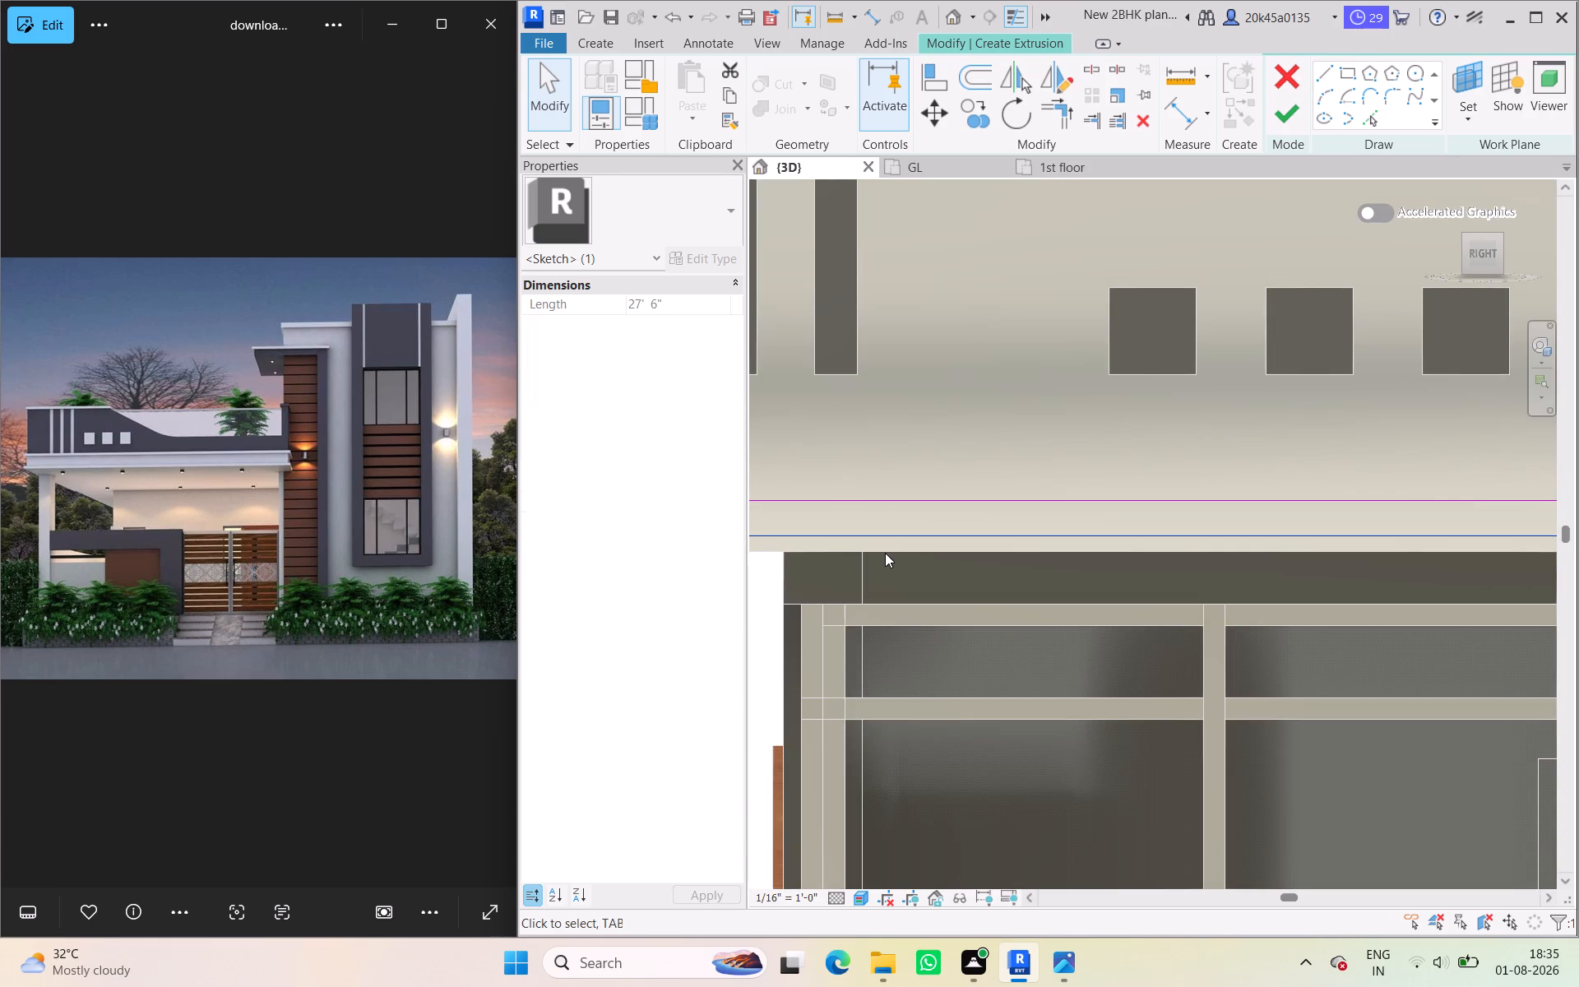
# Move the band rectangle's bottom line down onto the parapet's bottom edge, making the band about 5 7/8" high.
pyautogui.scroll(-9, 912, 533)
pyautogui.moveTo(914, 531); pyautogui.dragTo(922, 532, button='middle')
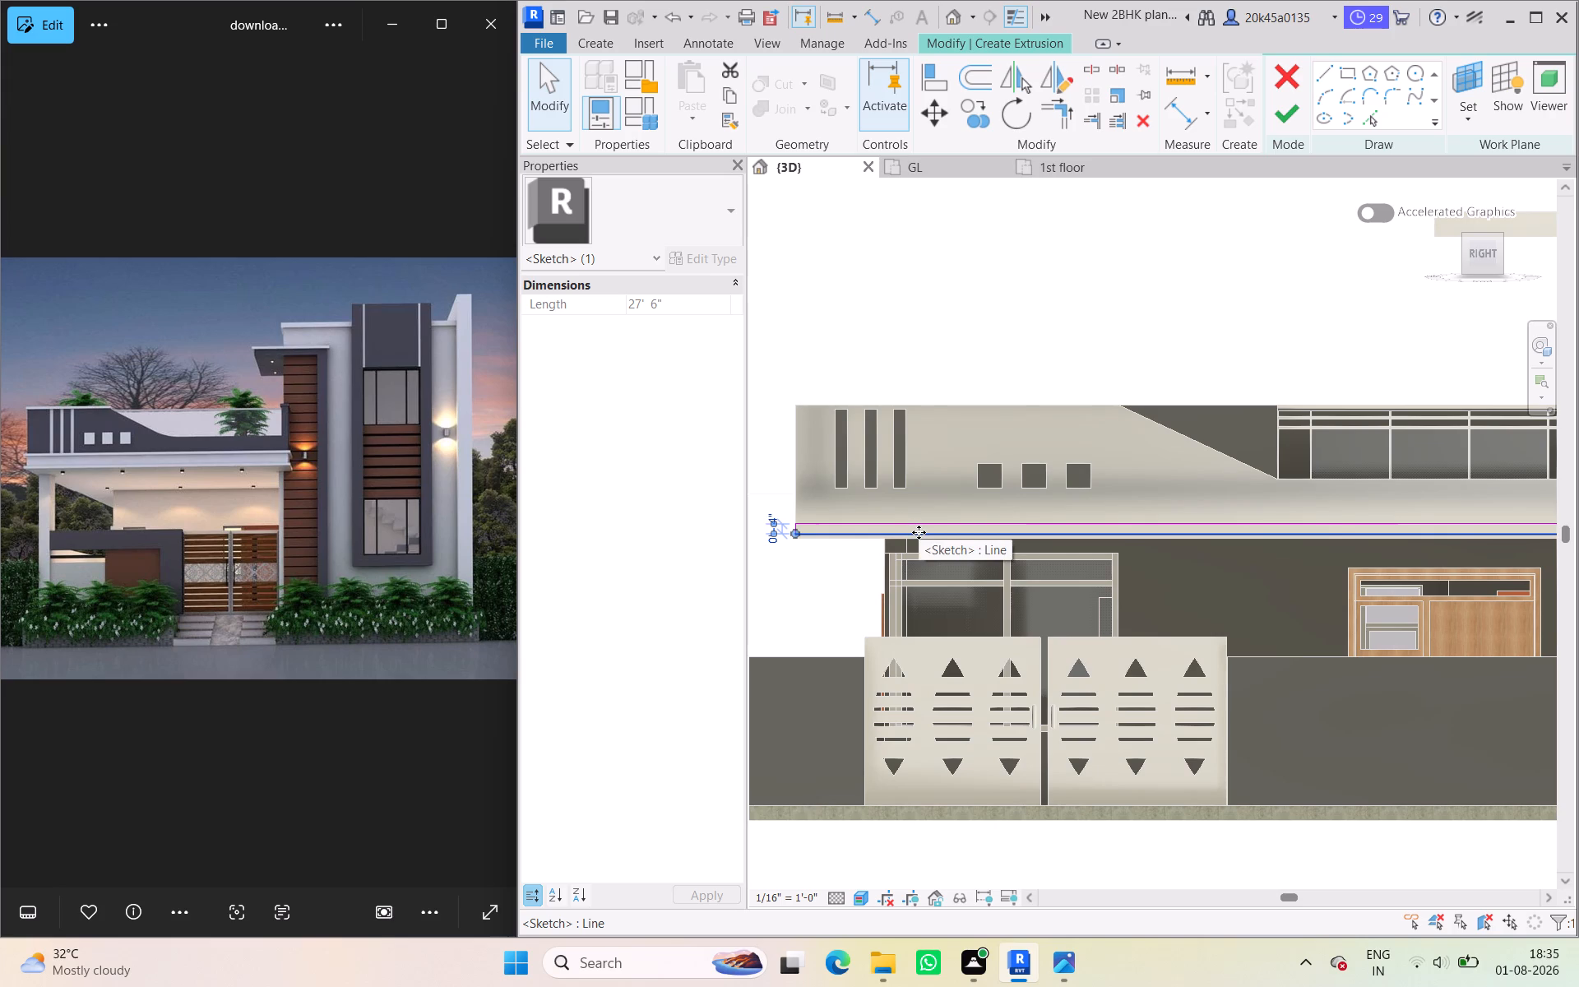
pyautogui.scroll(-3, 938, 520)
pyautogui.moveTo(938, 526); pyautogui.dragTo(883, 557, button='middle')
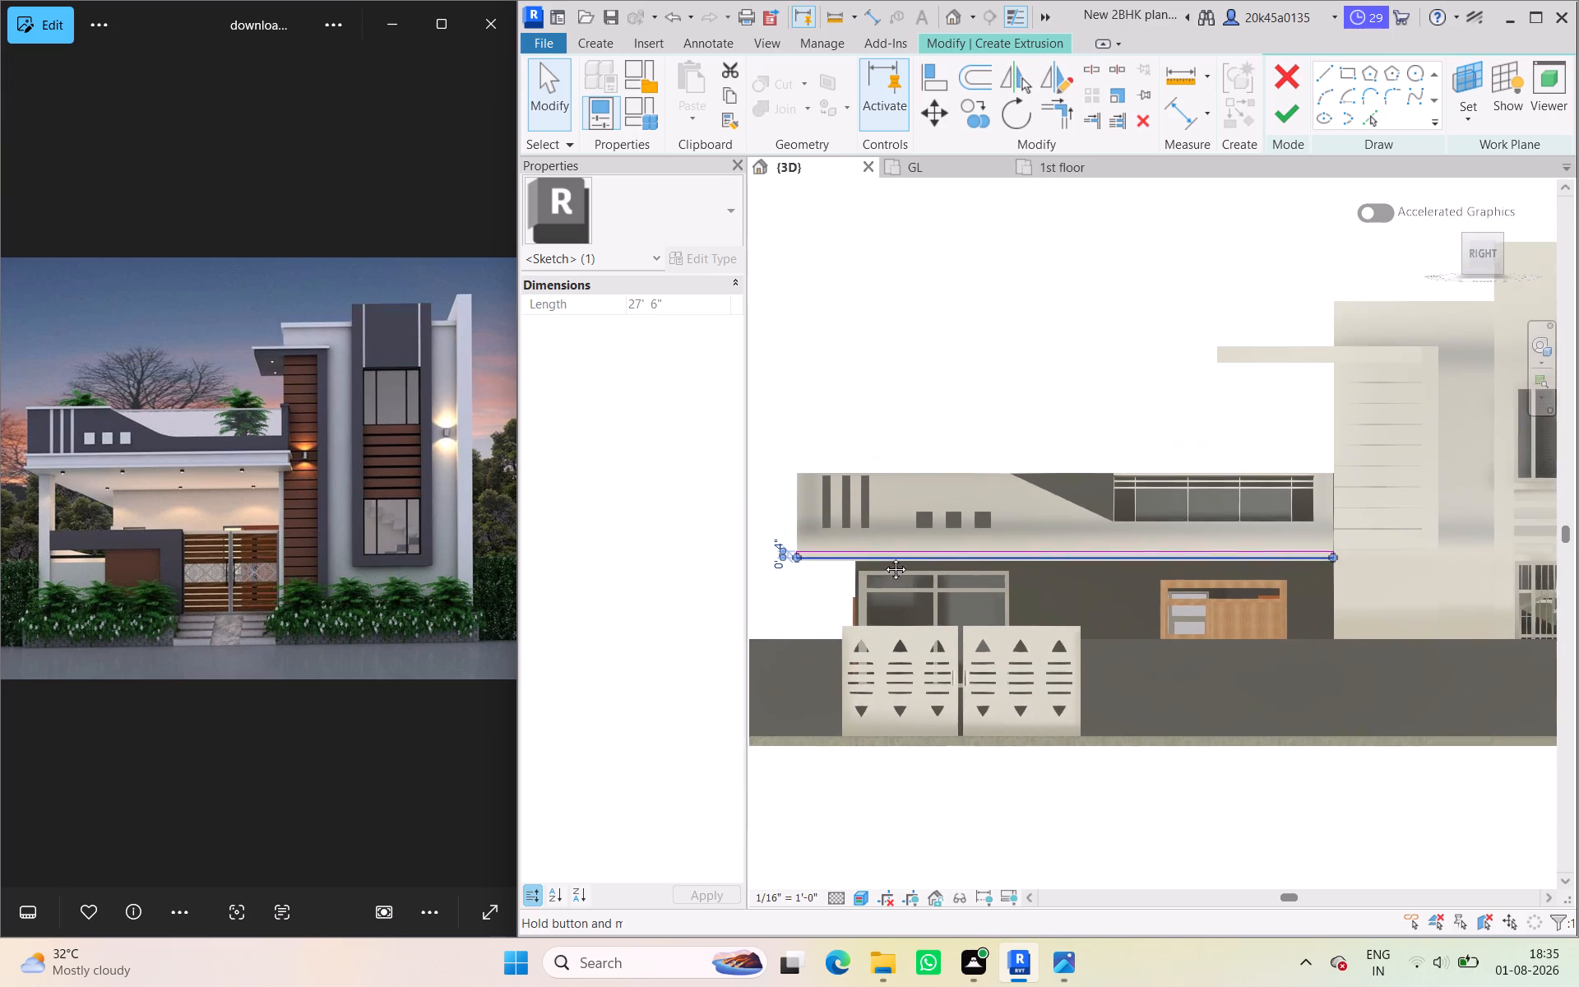
pyautogui.moveTo(883, 557); pyautogui.dragTo(873, 552, button='middle')
pyautogui.scroll(11, 874, 564)
pyautogui.scroll(-1, 938, 540)
pyautogui.moveTo(967, 564); pyautogui.dragTo(1251, 615, button='middle')
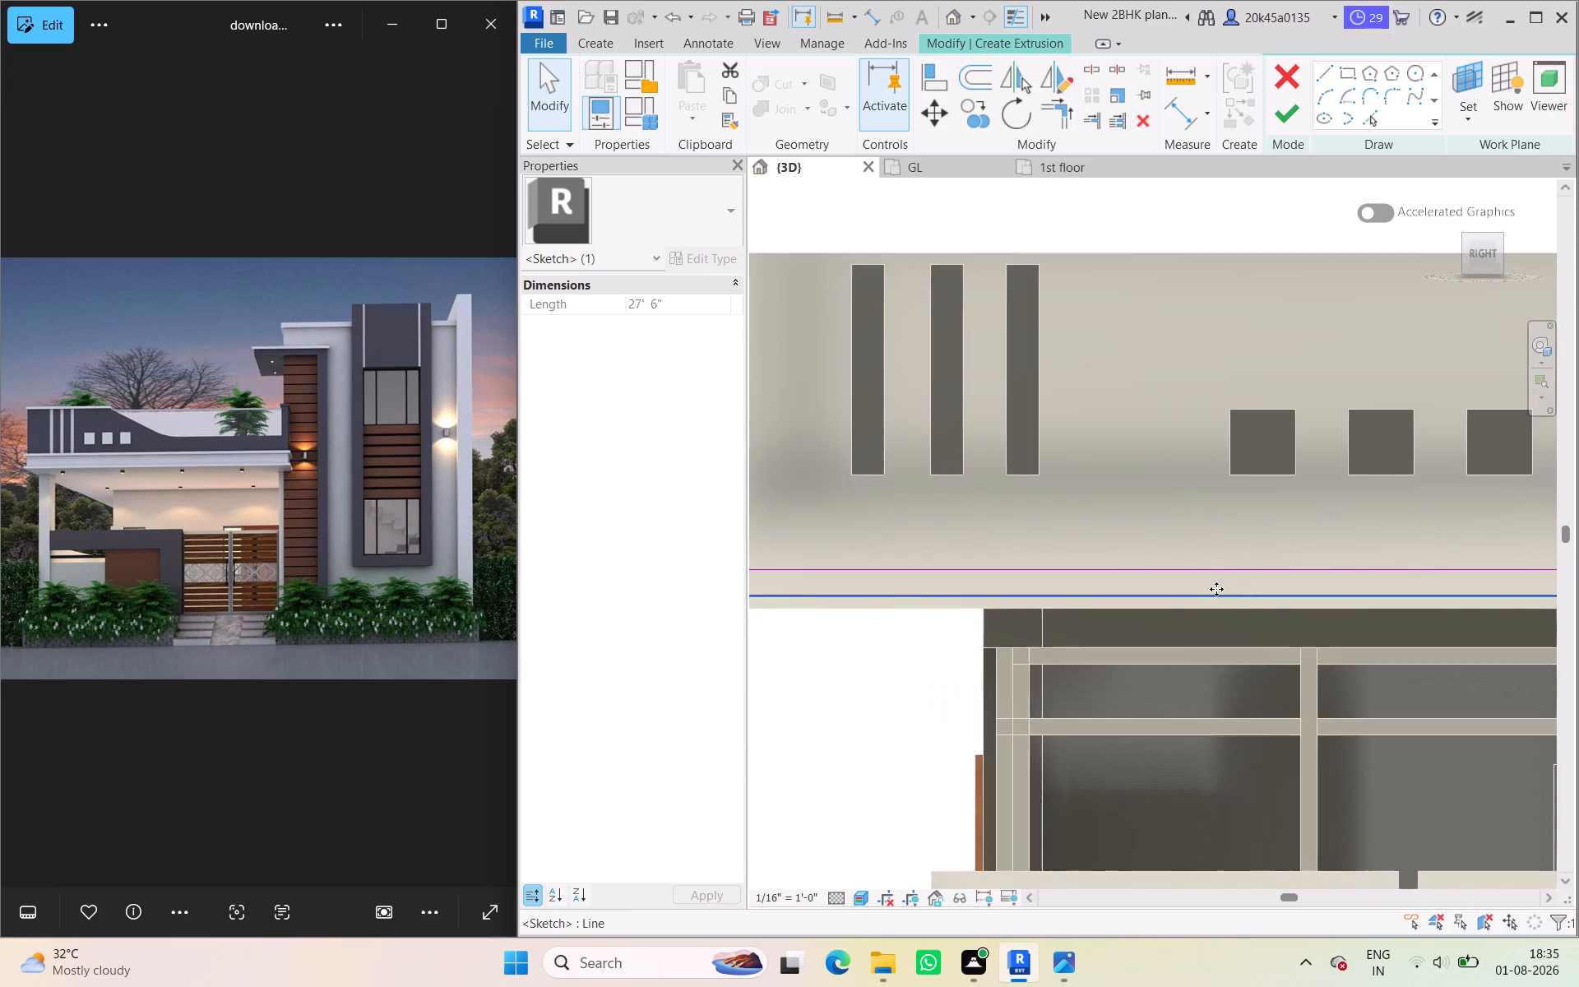
pyautogui.scroll(-3, 1211, 589)
pyautogui.moveTo(1207, 589); pyautogui.dragTo(1206, 609, button='middle')
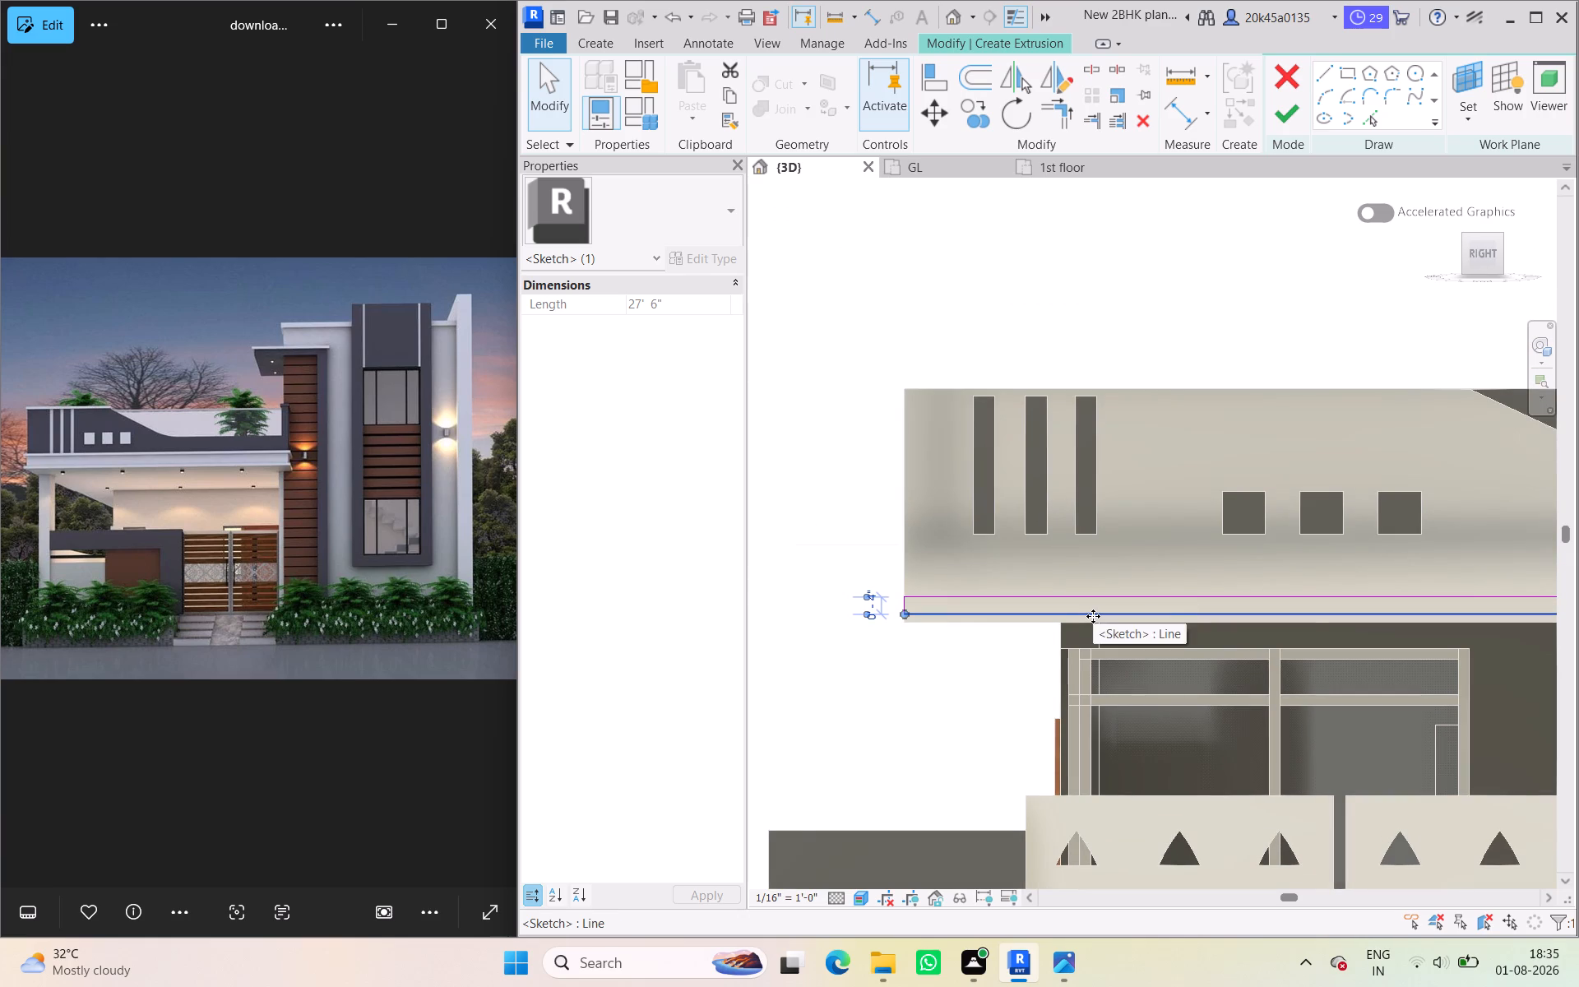
pyautogui.click(1093, 616)
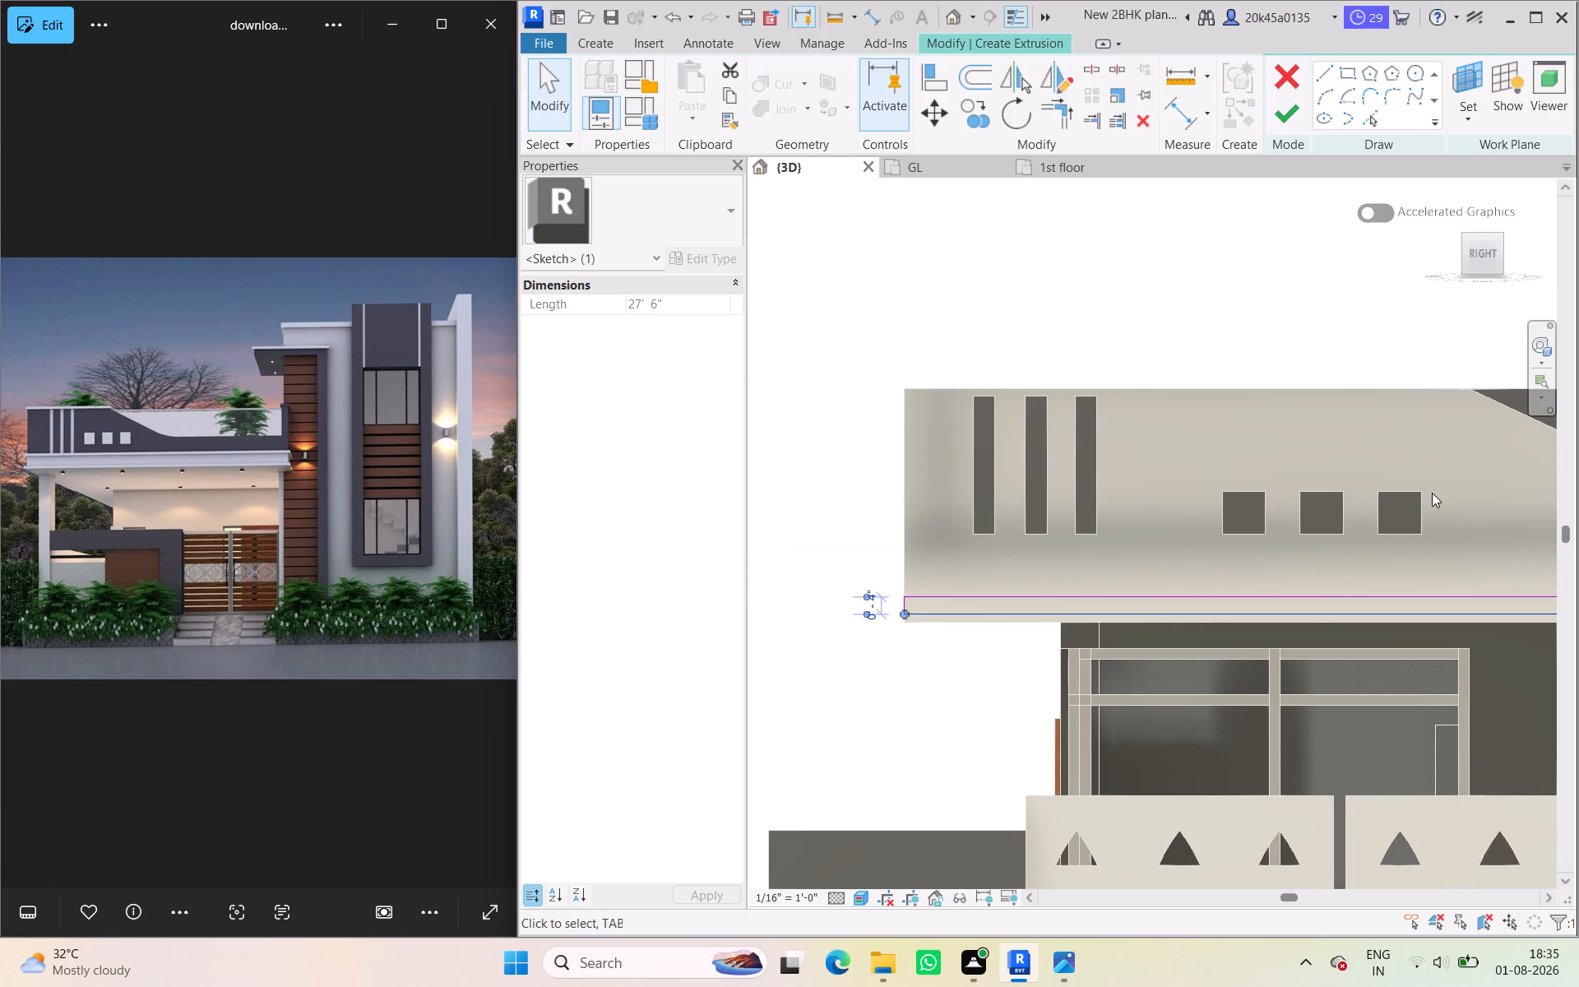
pyautogui.press('Down')
pyautogui.press('Down')
pyautogui.press('Up')
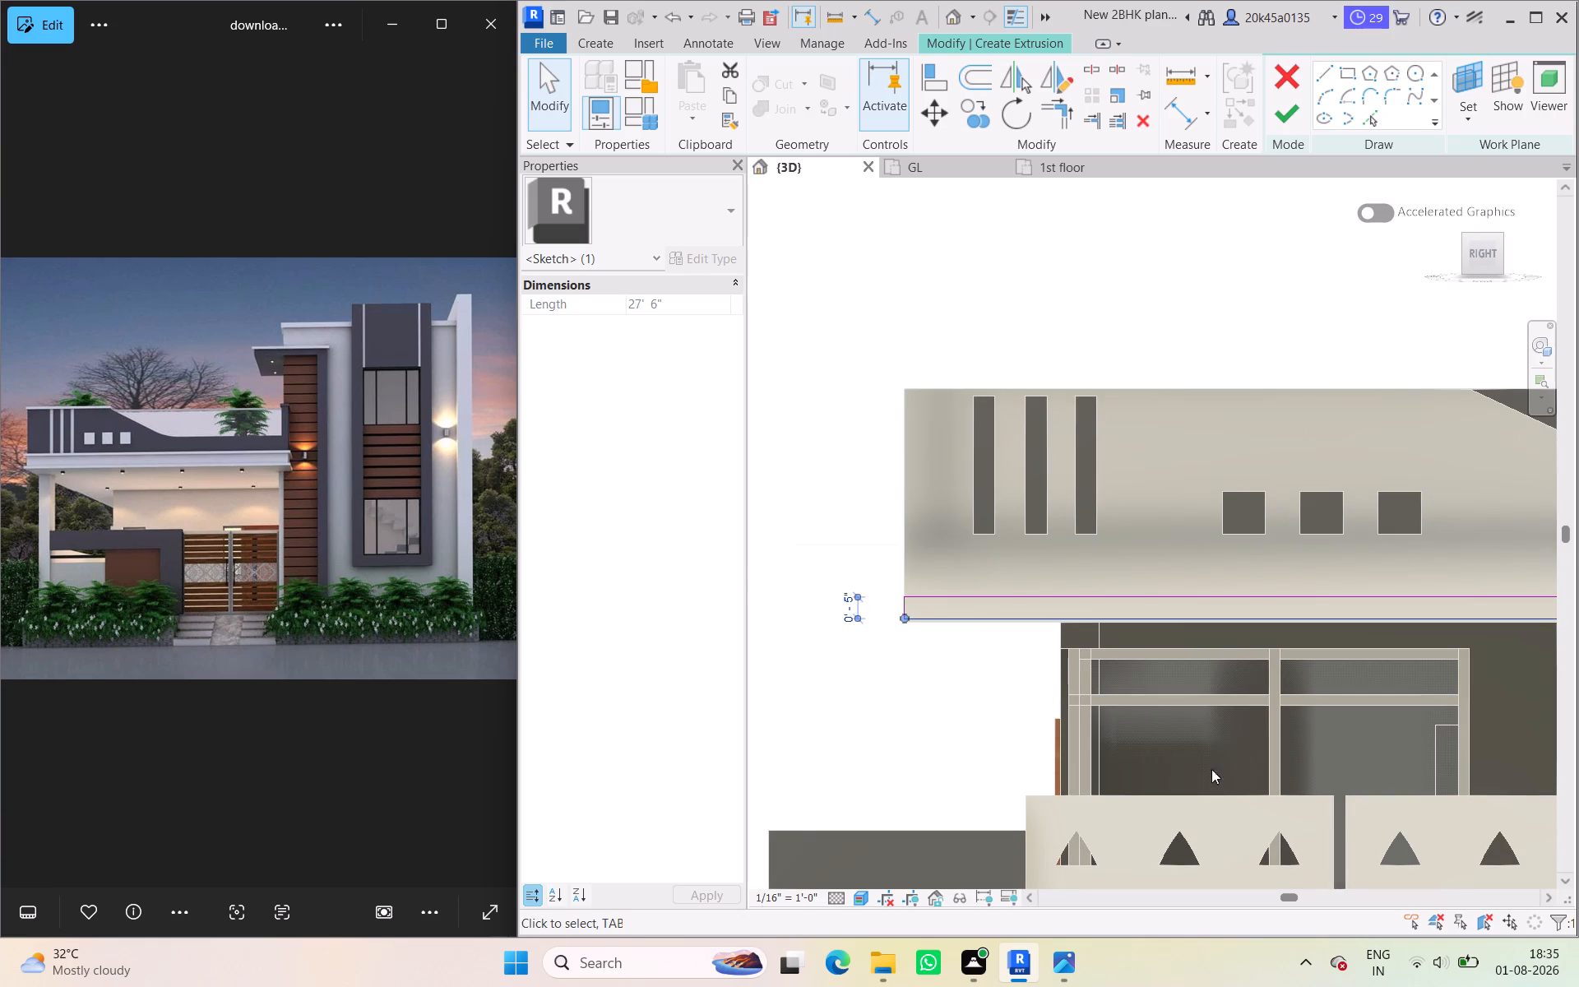
pyautogui.scroll(11, 874, 605)
pyautogui.scroll(4, 980, 639)
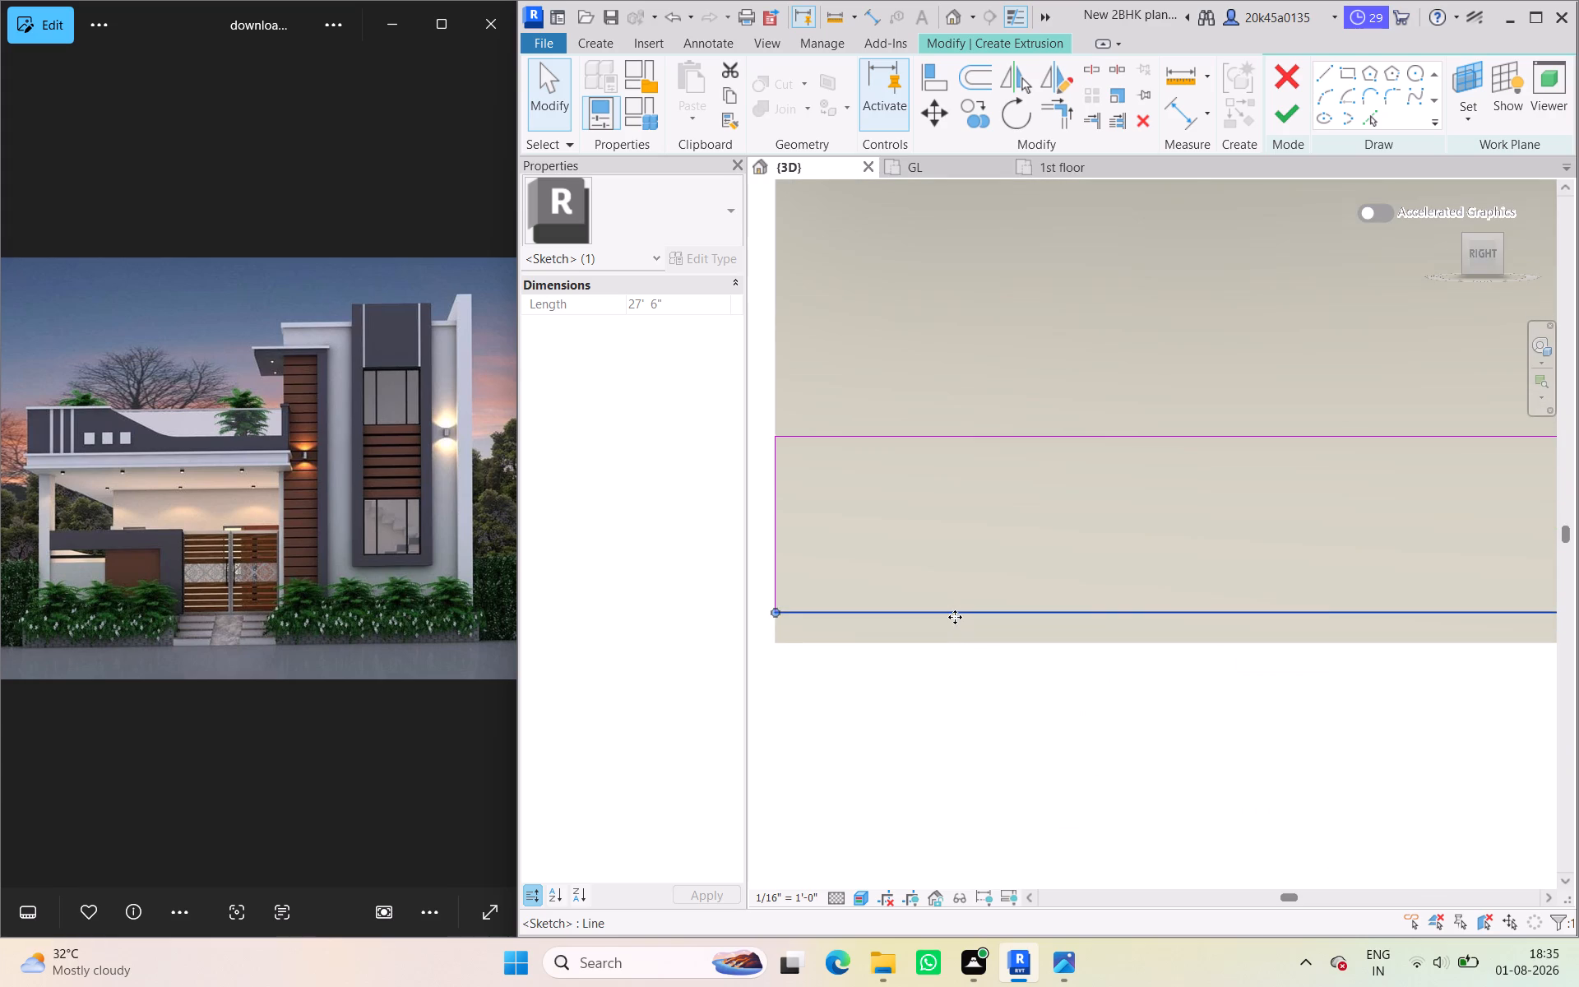
pyautogui.moveTo(955, 617); pyautogui.dragTo(942, 648)
pyautogui.scroll(-14, 935, 649)
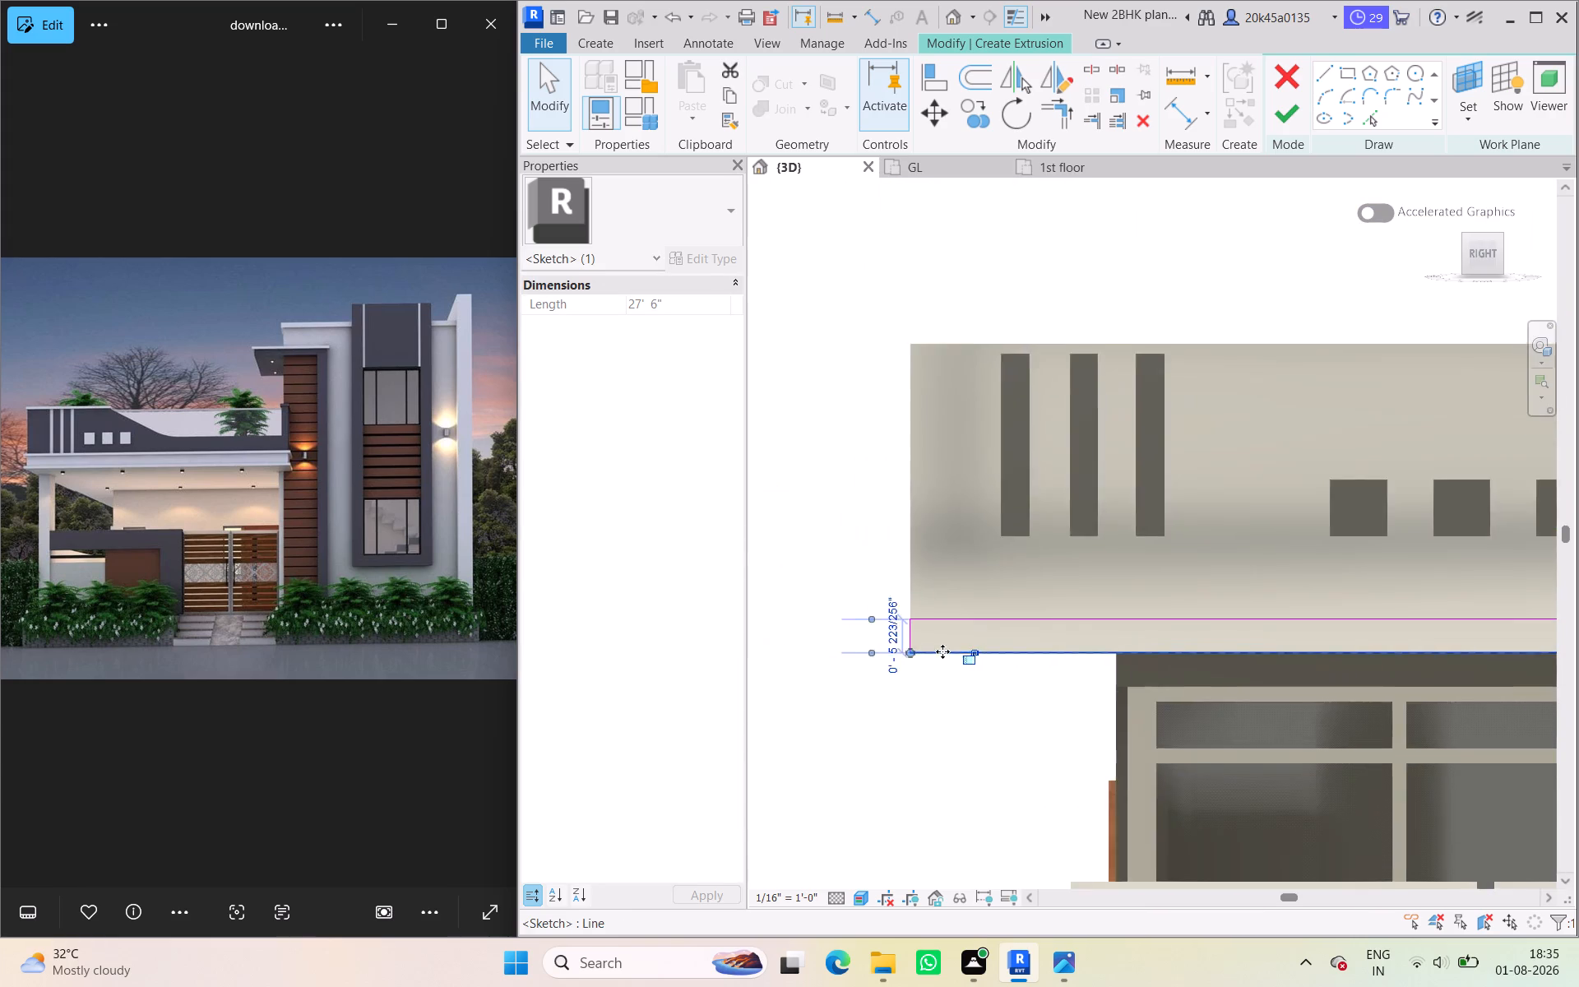
pyautogui.scroll(-8, 942, 651)
pyautogui.moveTo(963, 653); pyautogui.dragTo(958, 635, button='middle')
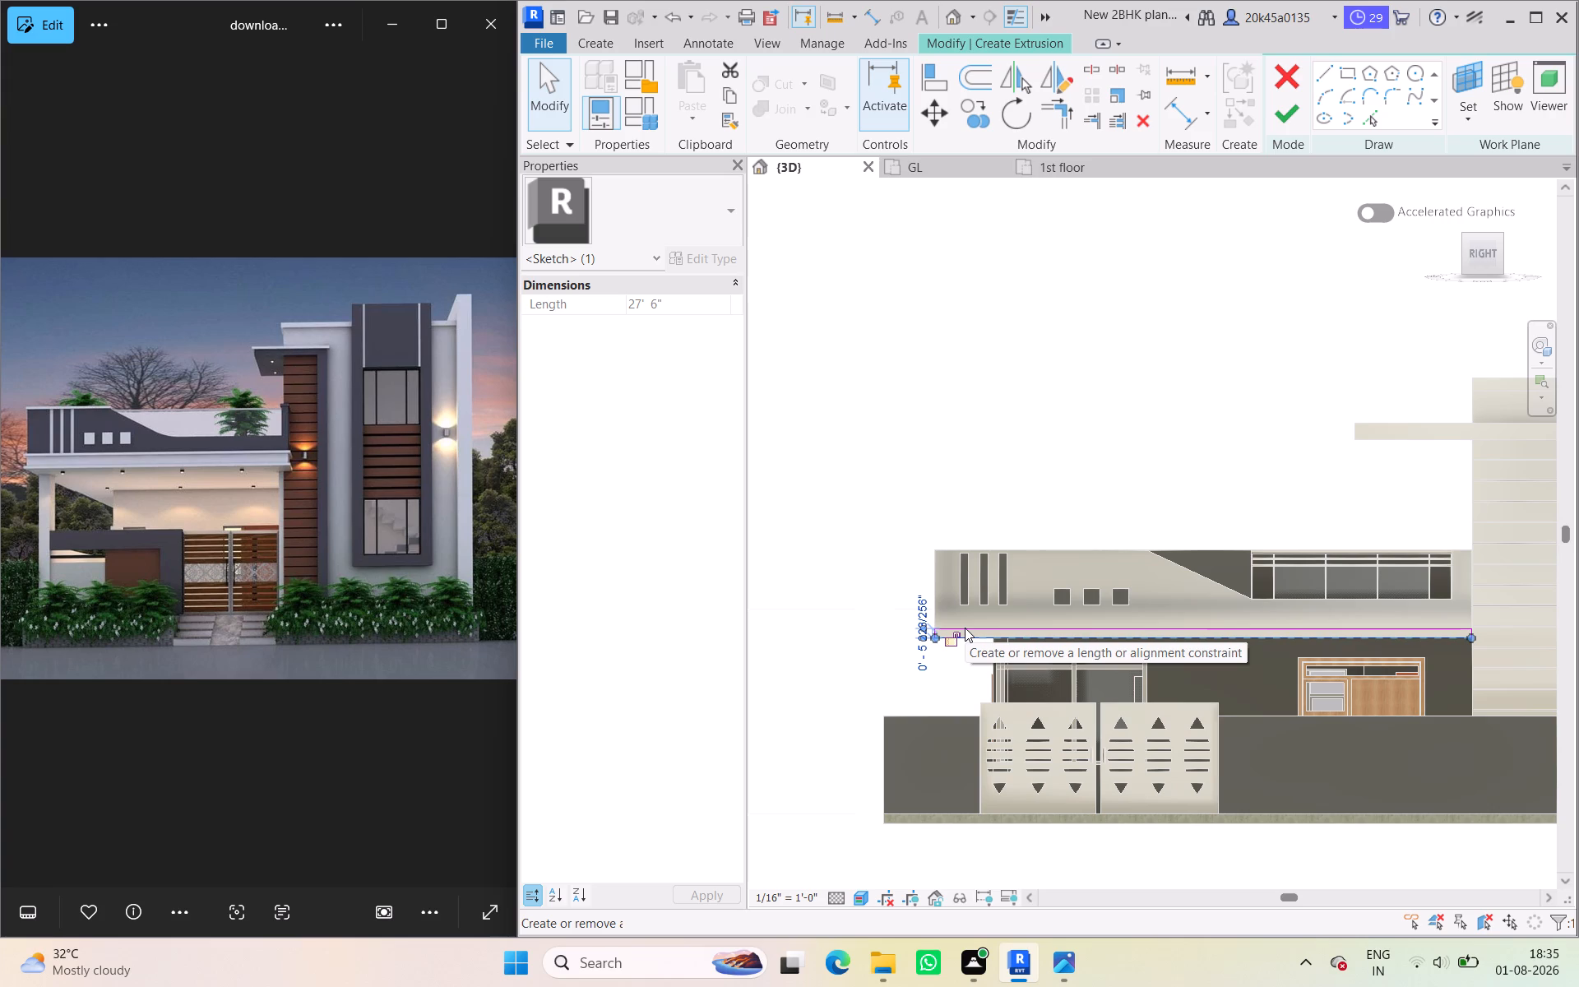
pyautogui.scroll(1, 938, 628)
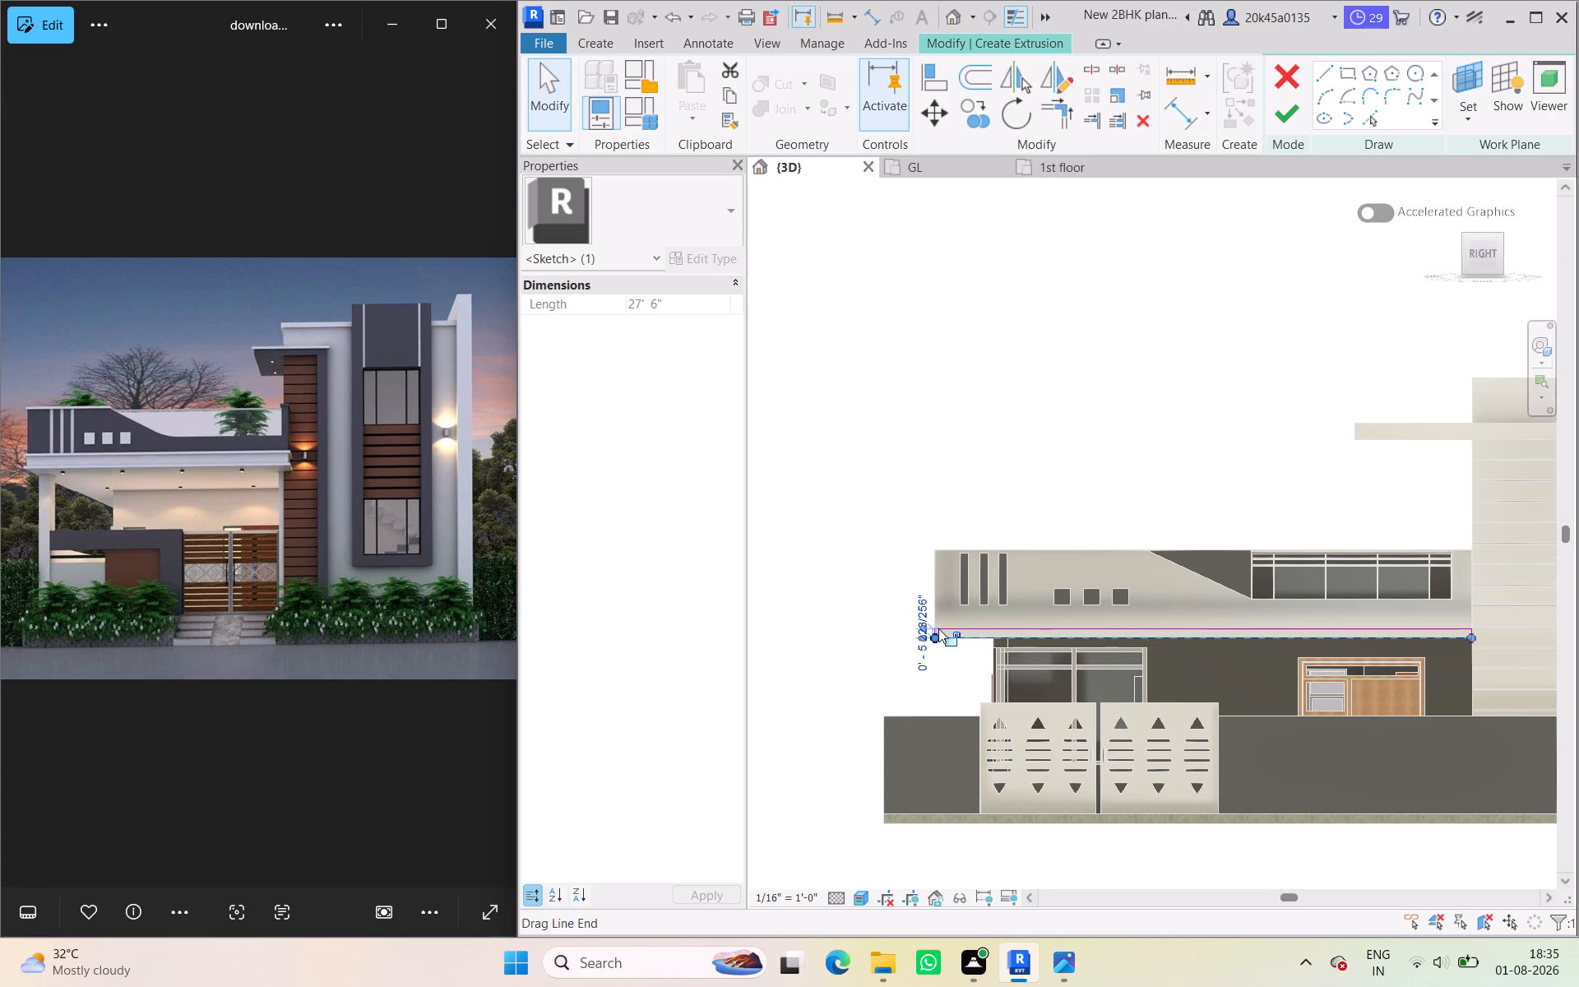
pyautogui.scroll(1, 938, 628)
pyautogui.moveTo(938, 628); pyautogui.dragTo(956, 727, button='middle')
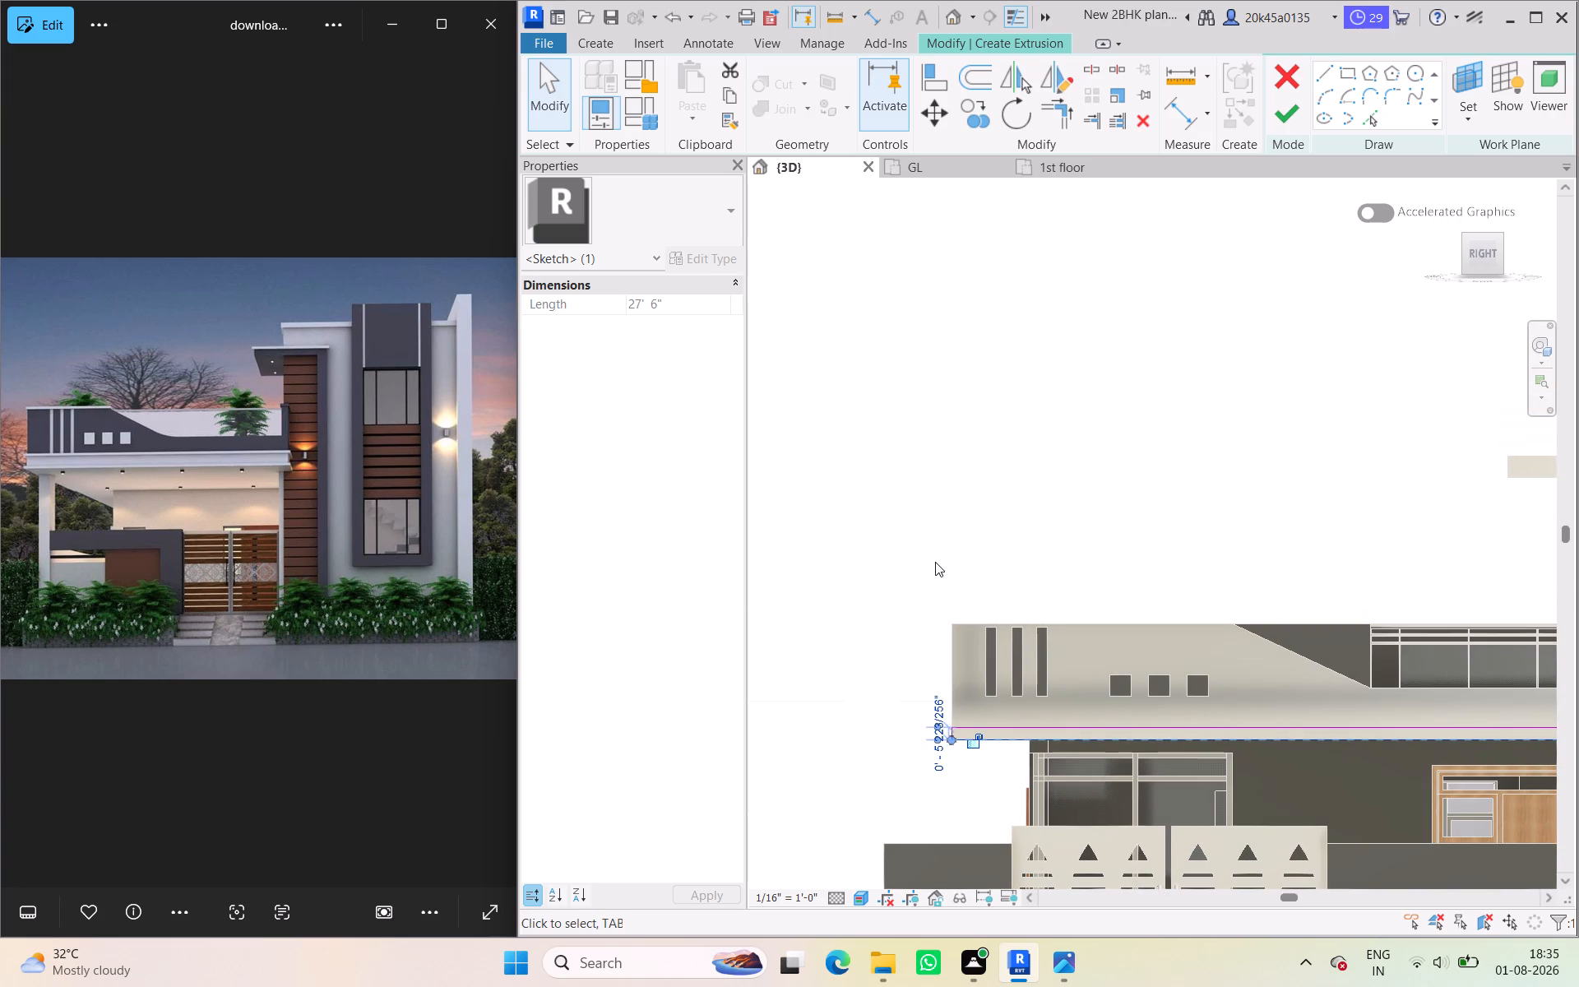
pyautogui.click(935, 562)
# Sketch a vertical rectangle about 5" wide and 3'-10" high from the parapet's free-end top corner down to just above the band.
pyautogui.click(1344, 72)
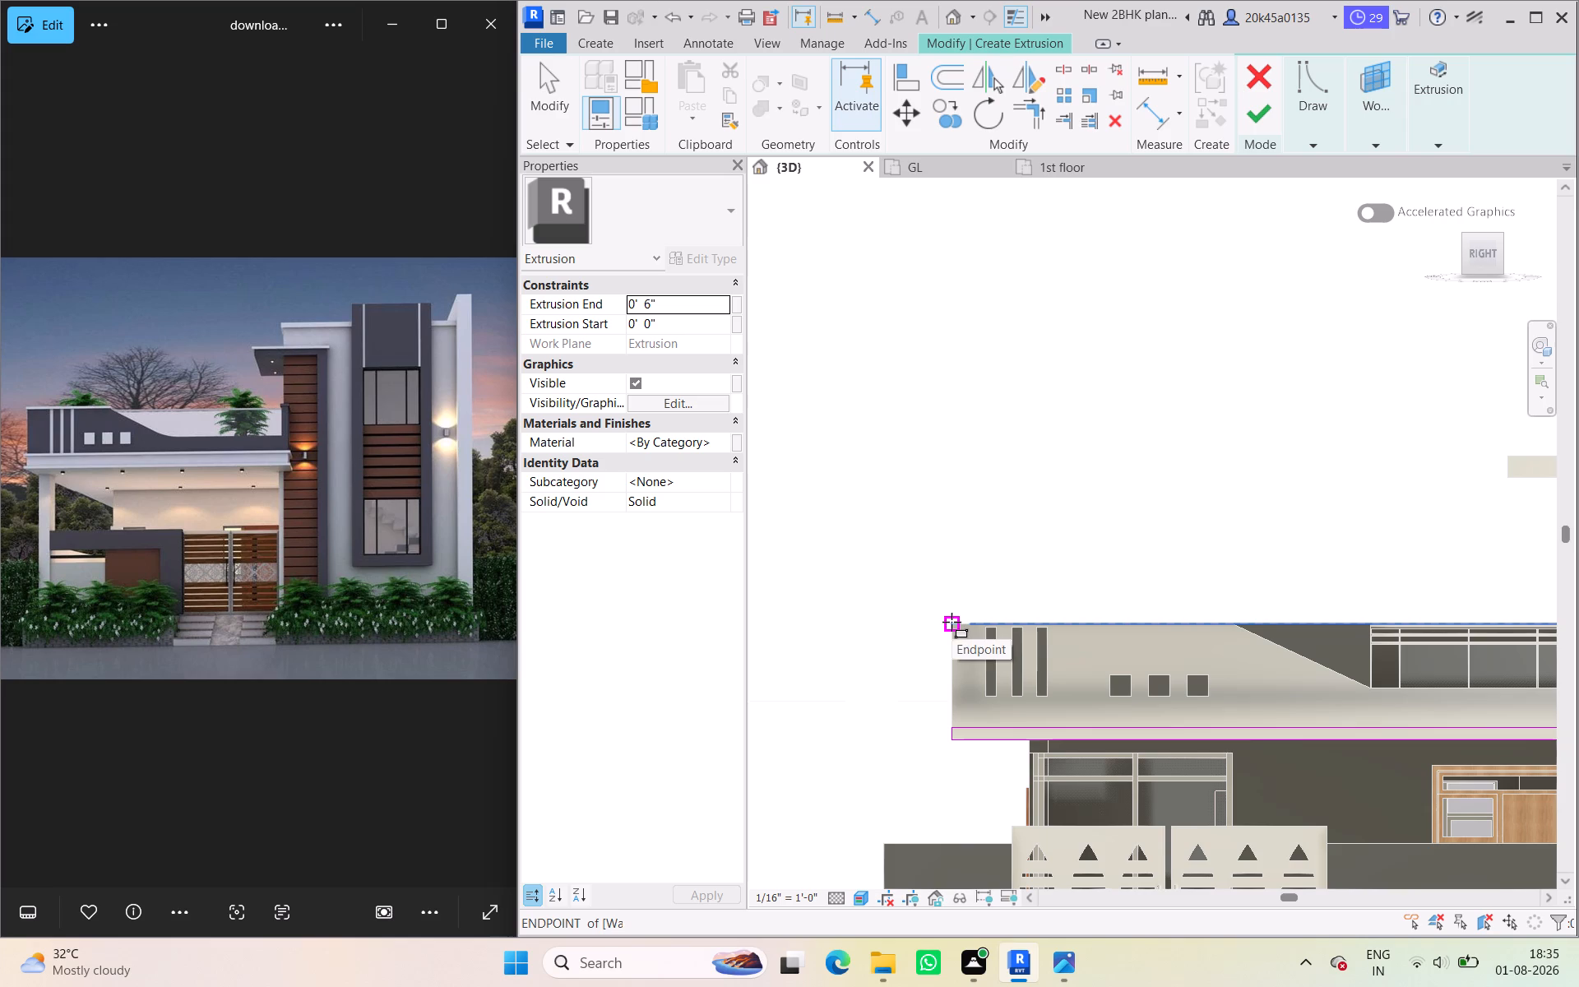
pyautogui.scroll(5, 953, 610)
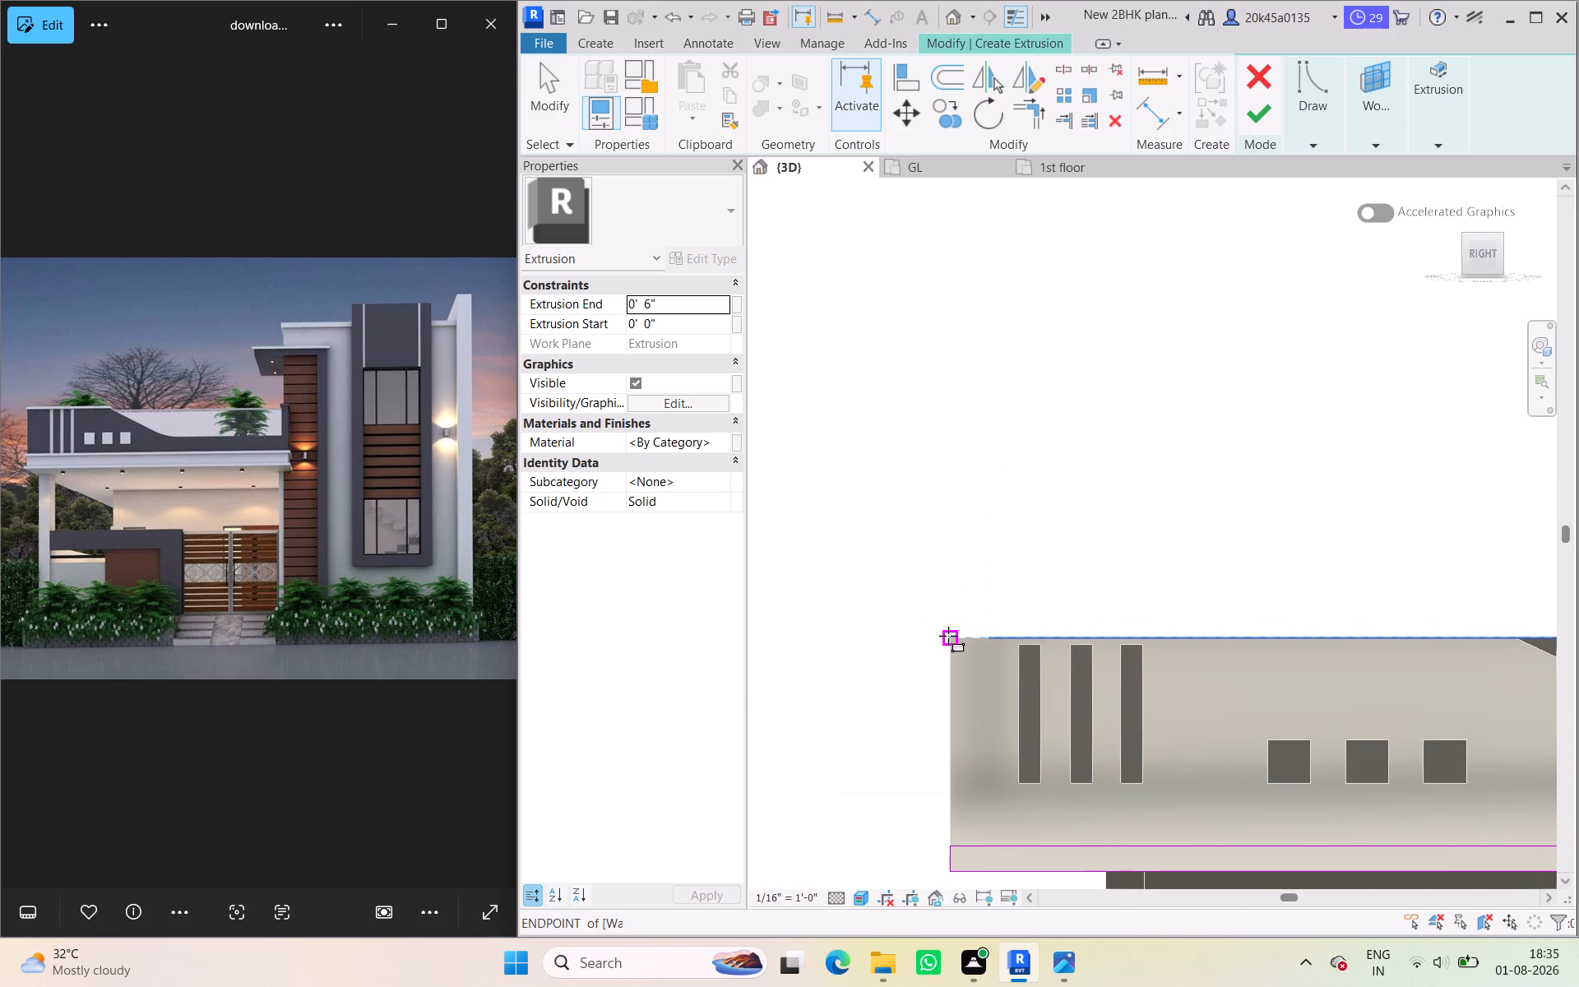
pyautogui.click(952, 638)
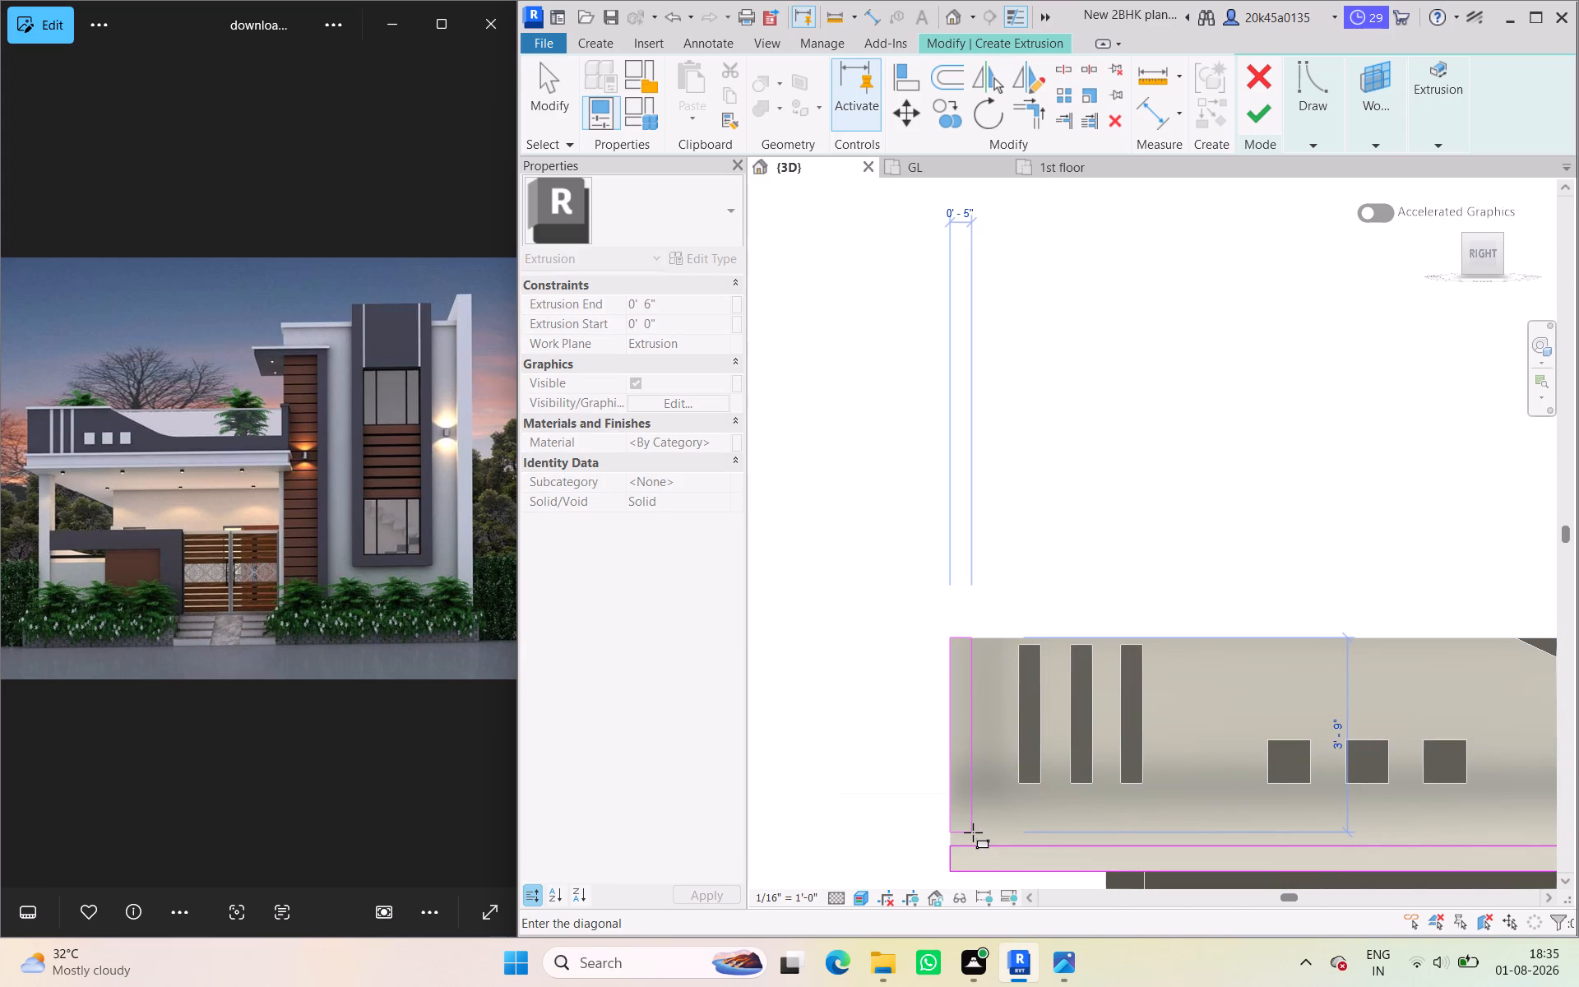
pyautogui.scroll(4, 972, 836)
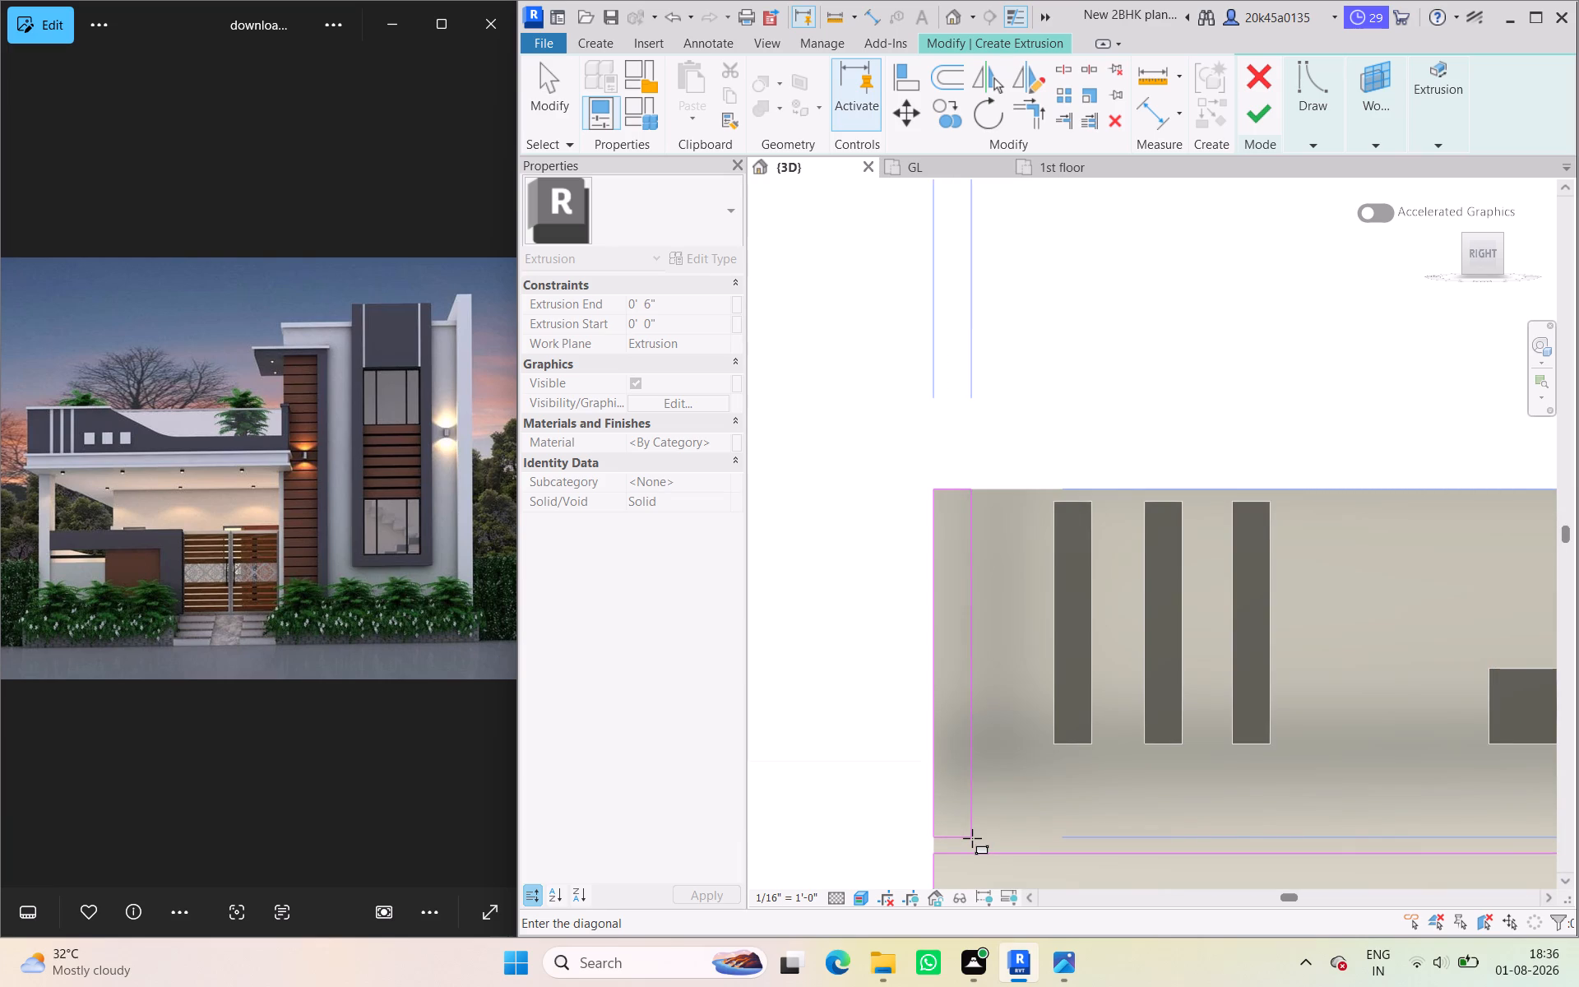
pyautogui.click(972, 838)
pyautogui.click(536, 102)
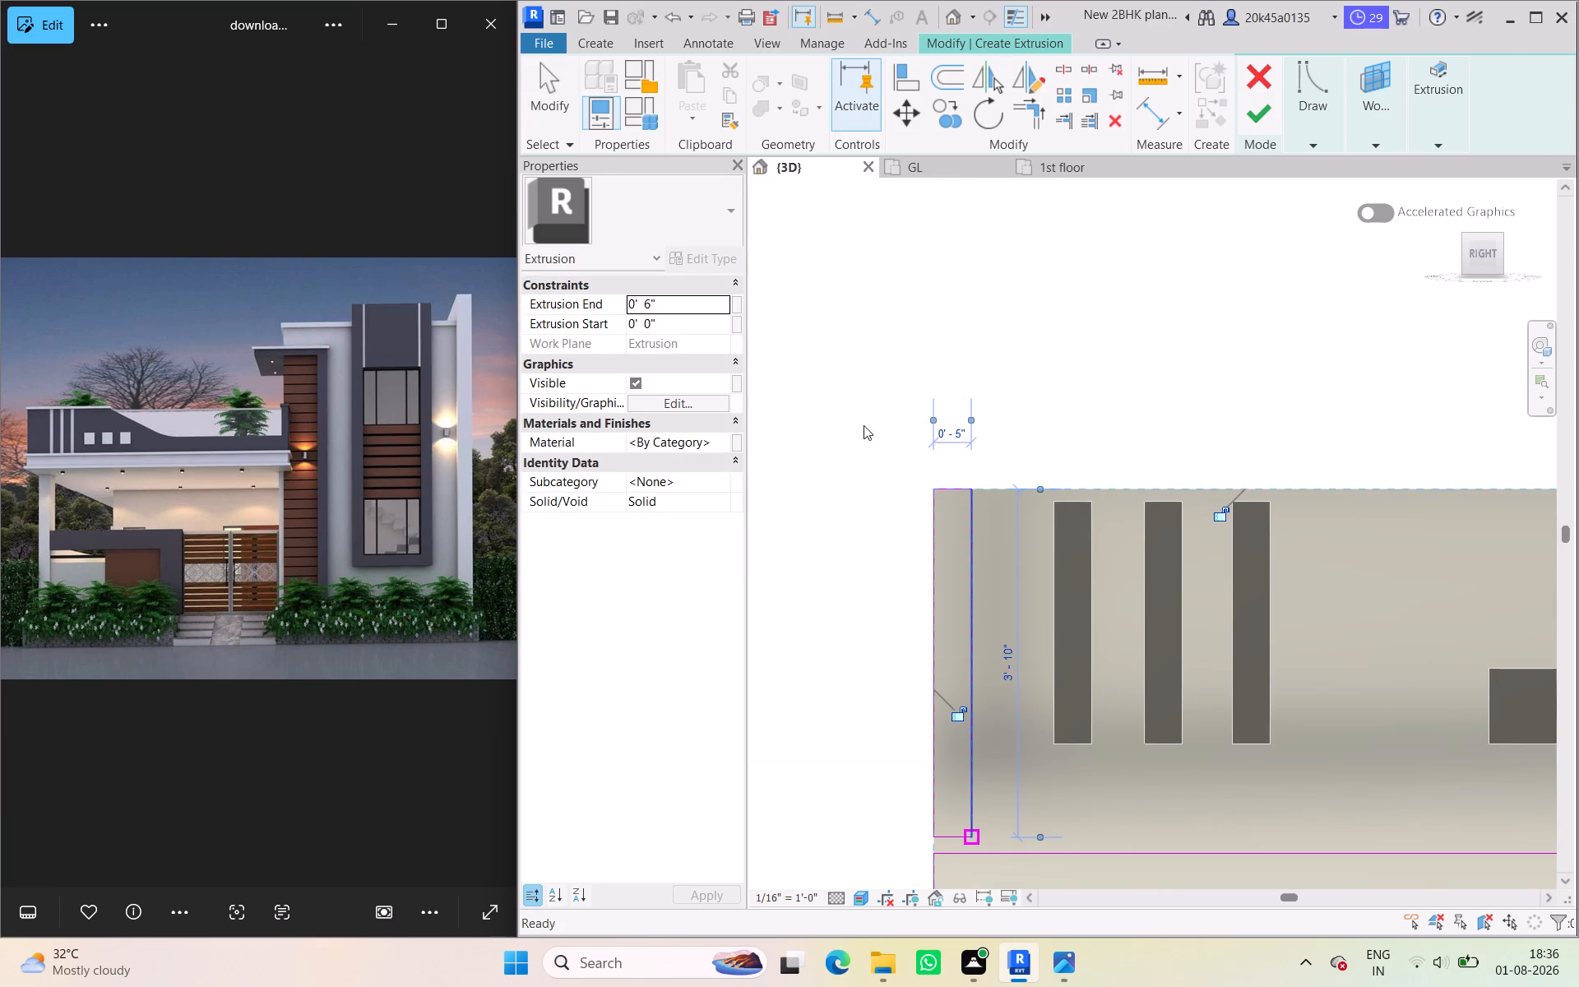
# Delete the vertical rectangle's bottom sketch line and trim its inner line with the band's top line into a corner.
pyautogui.click(945, 843)
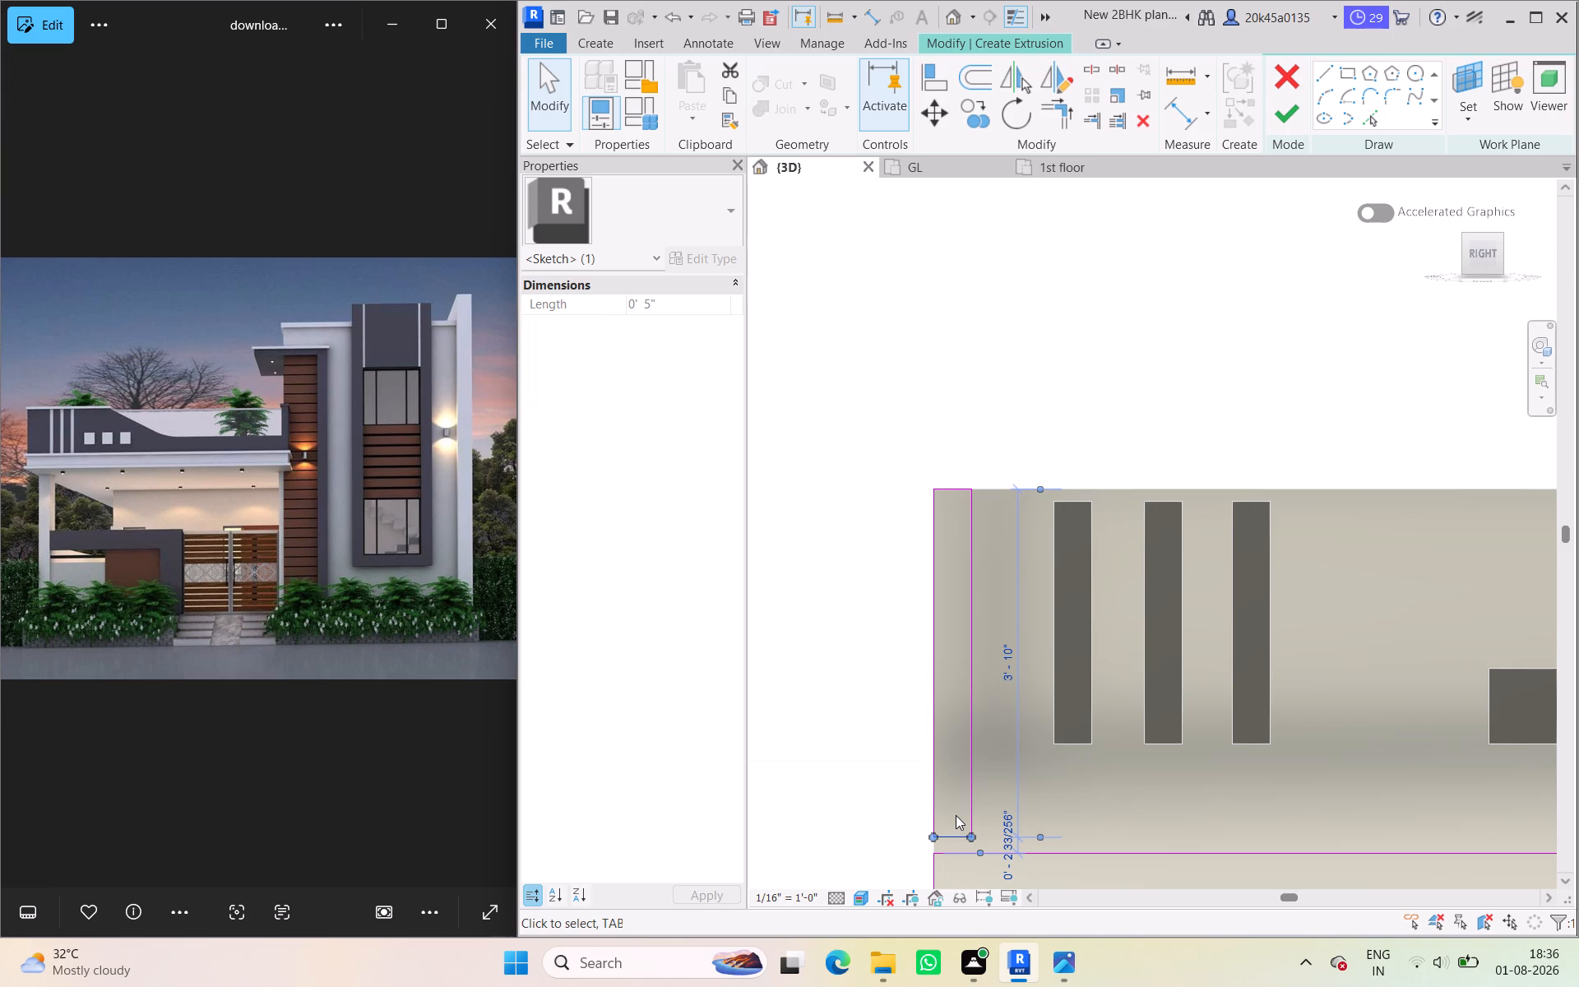
pyautogui.press('Delete')
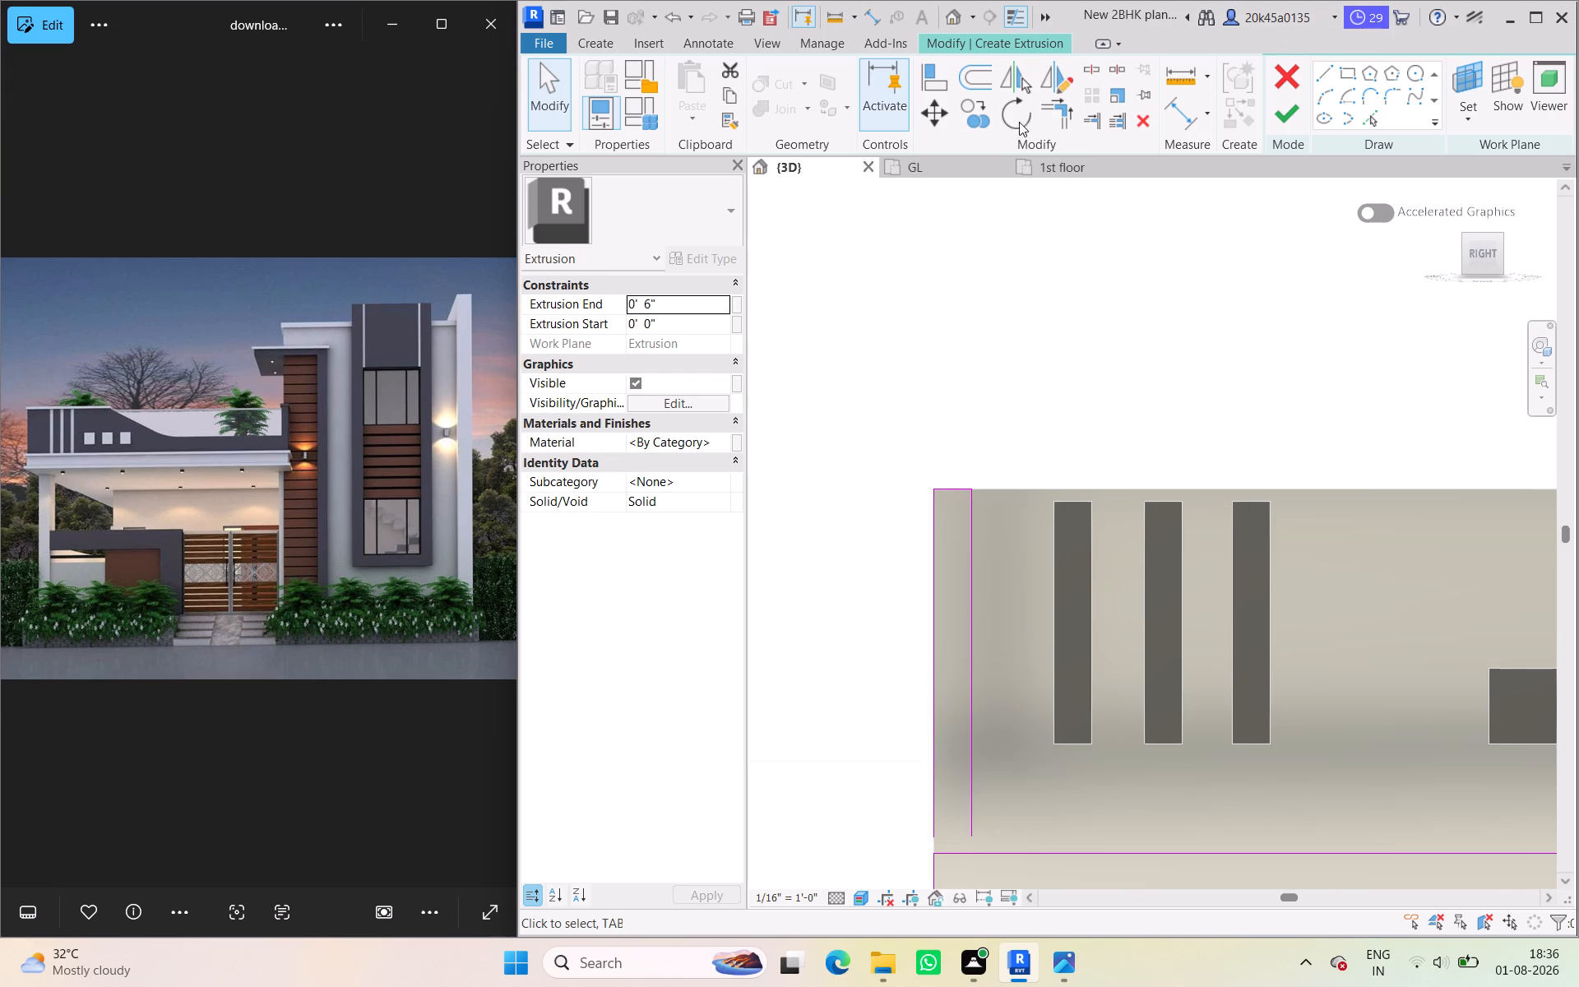
pyautogui.click(1053, 116)
pyautogui.click(973, 810)
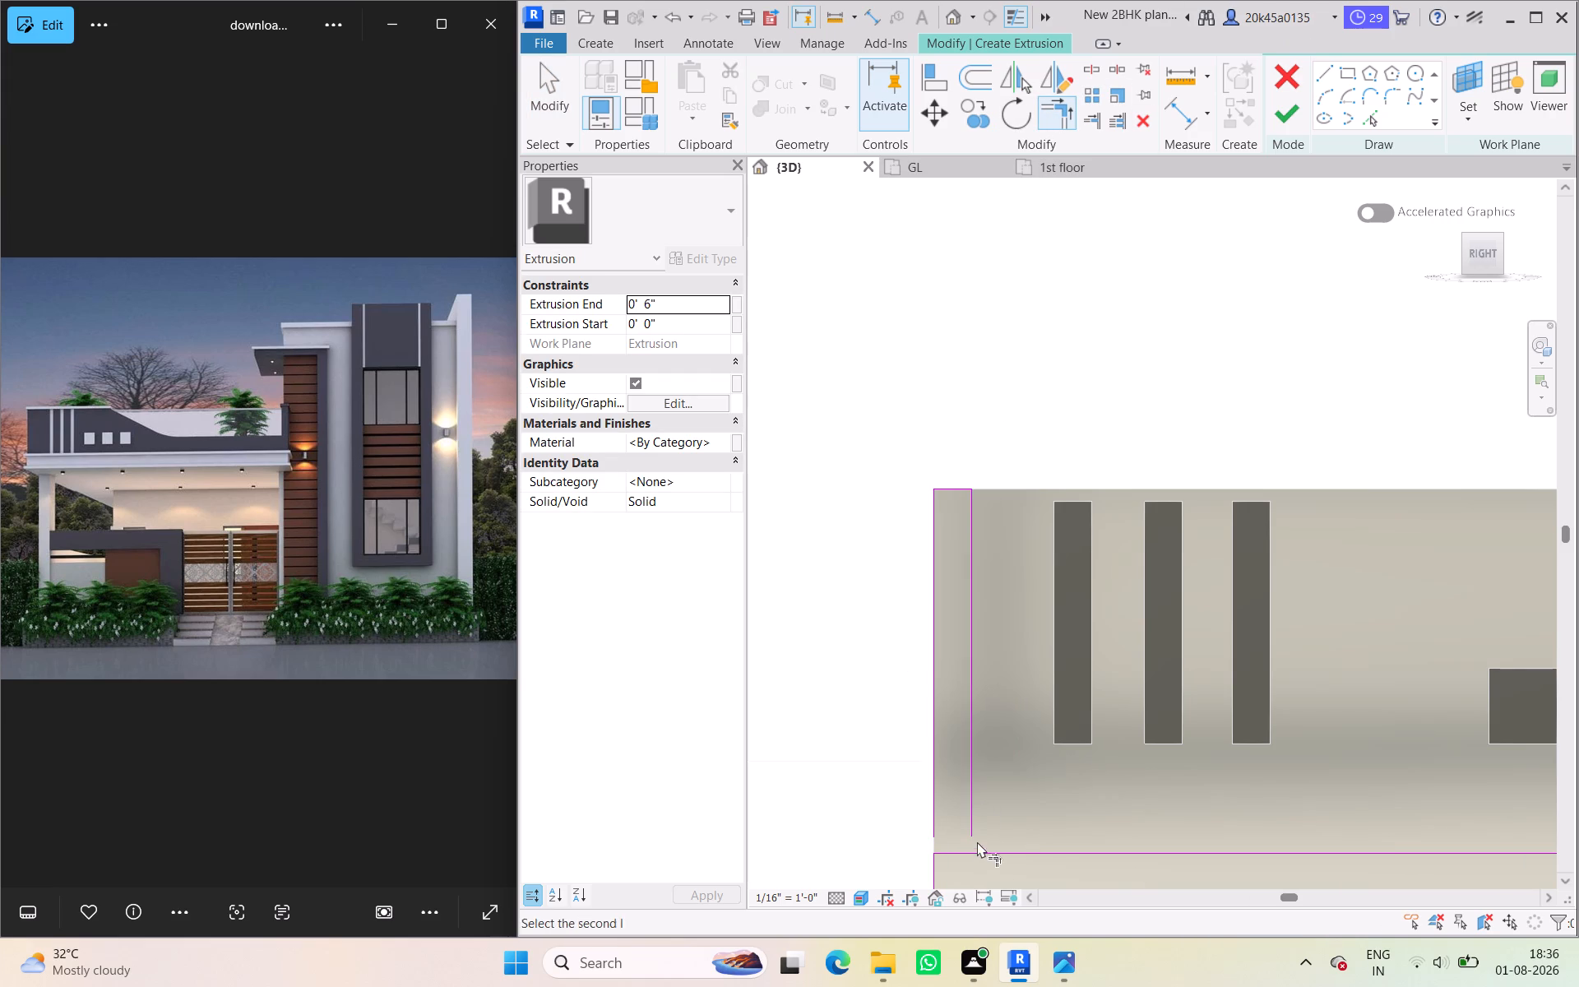
pyautogui.click(979, 848)
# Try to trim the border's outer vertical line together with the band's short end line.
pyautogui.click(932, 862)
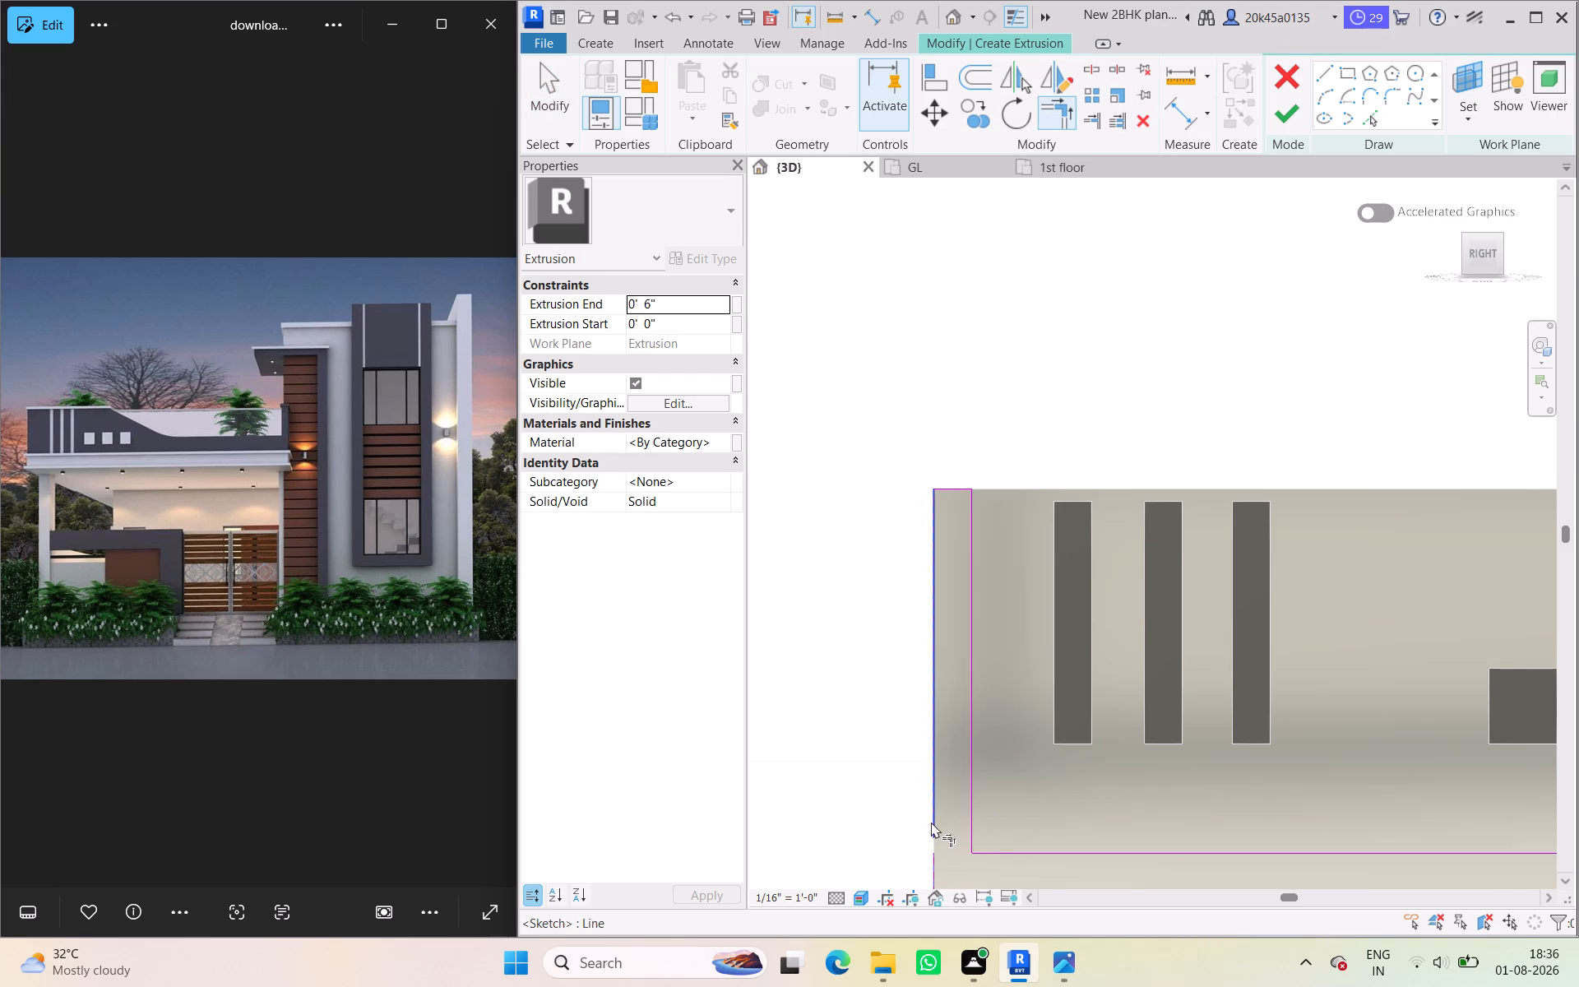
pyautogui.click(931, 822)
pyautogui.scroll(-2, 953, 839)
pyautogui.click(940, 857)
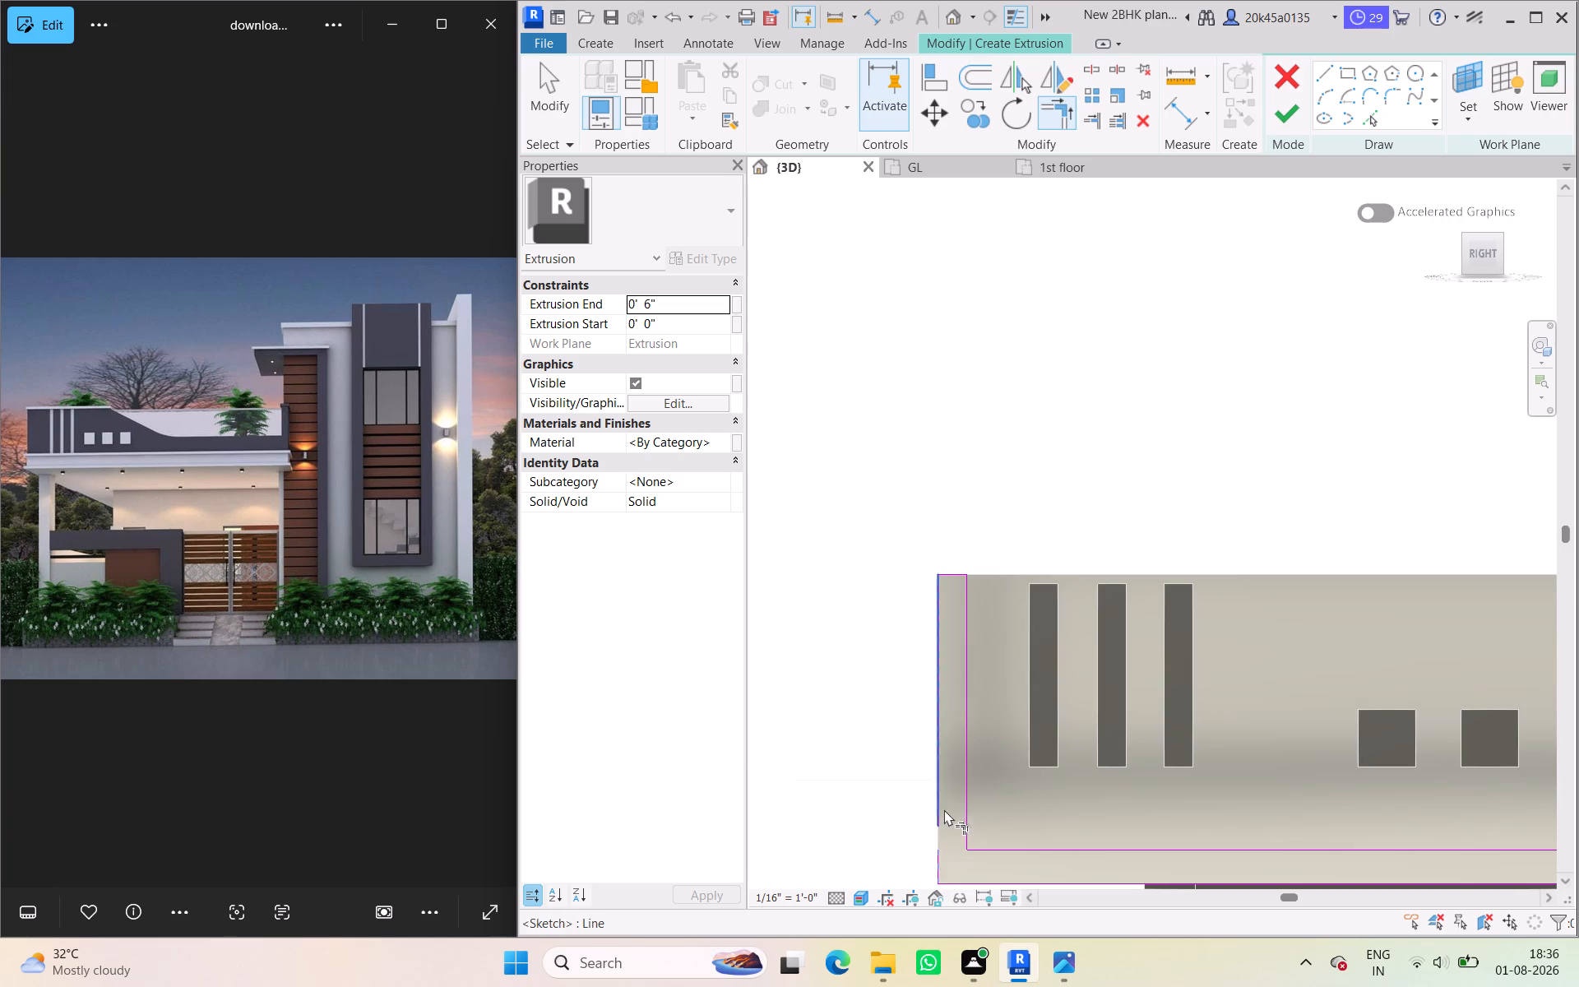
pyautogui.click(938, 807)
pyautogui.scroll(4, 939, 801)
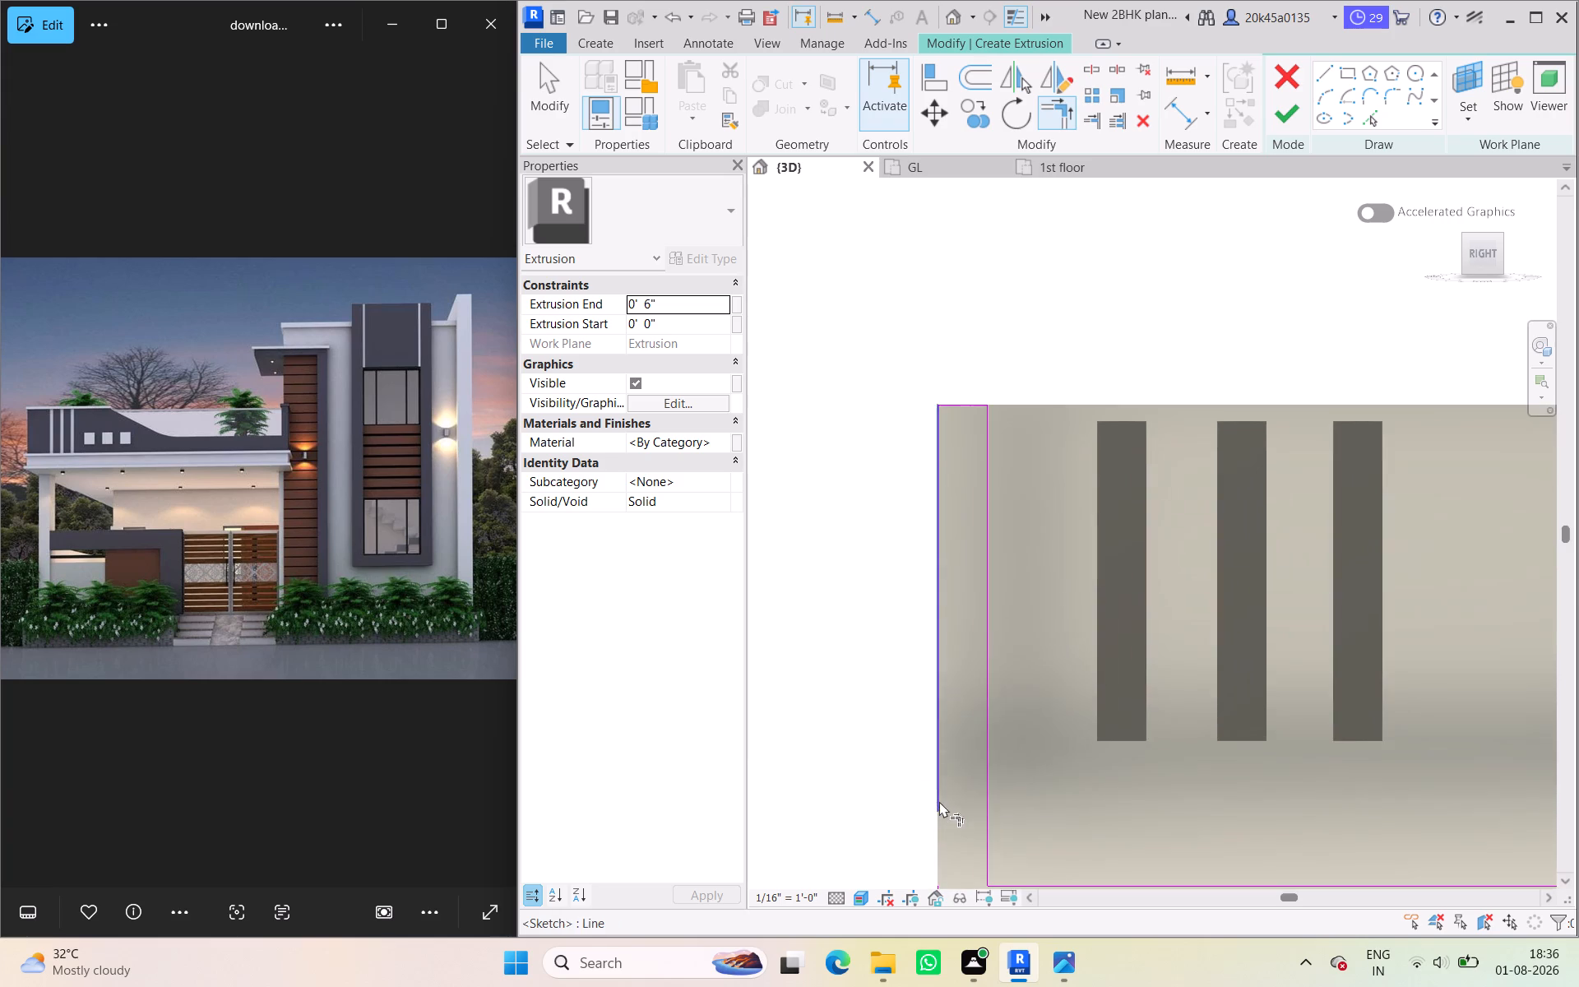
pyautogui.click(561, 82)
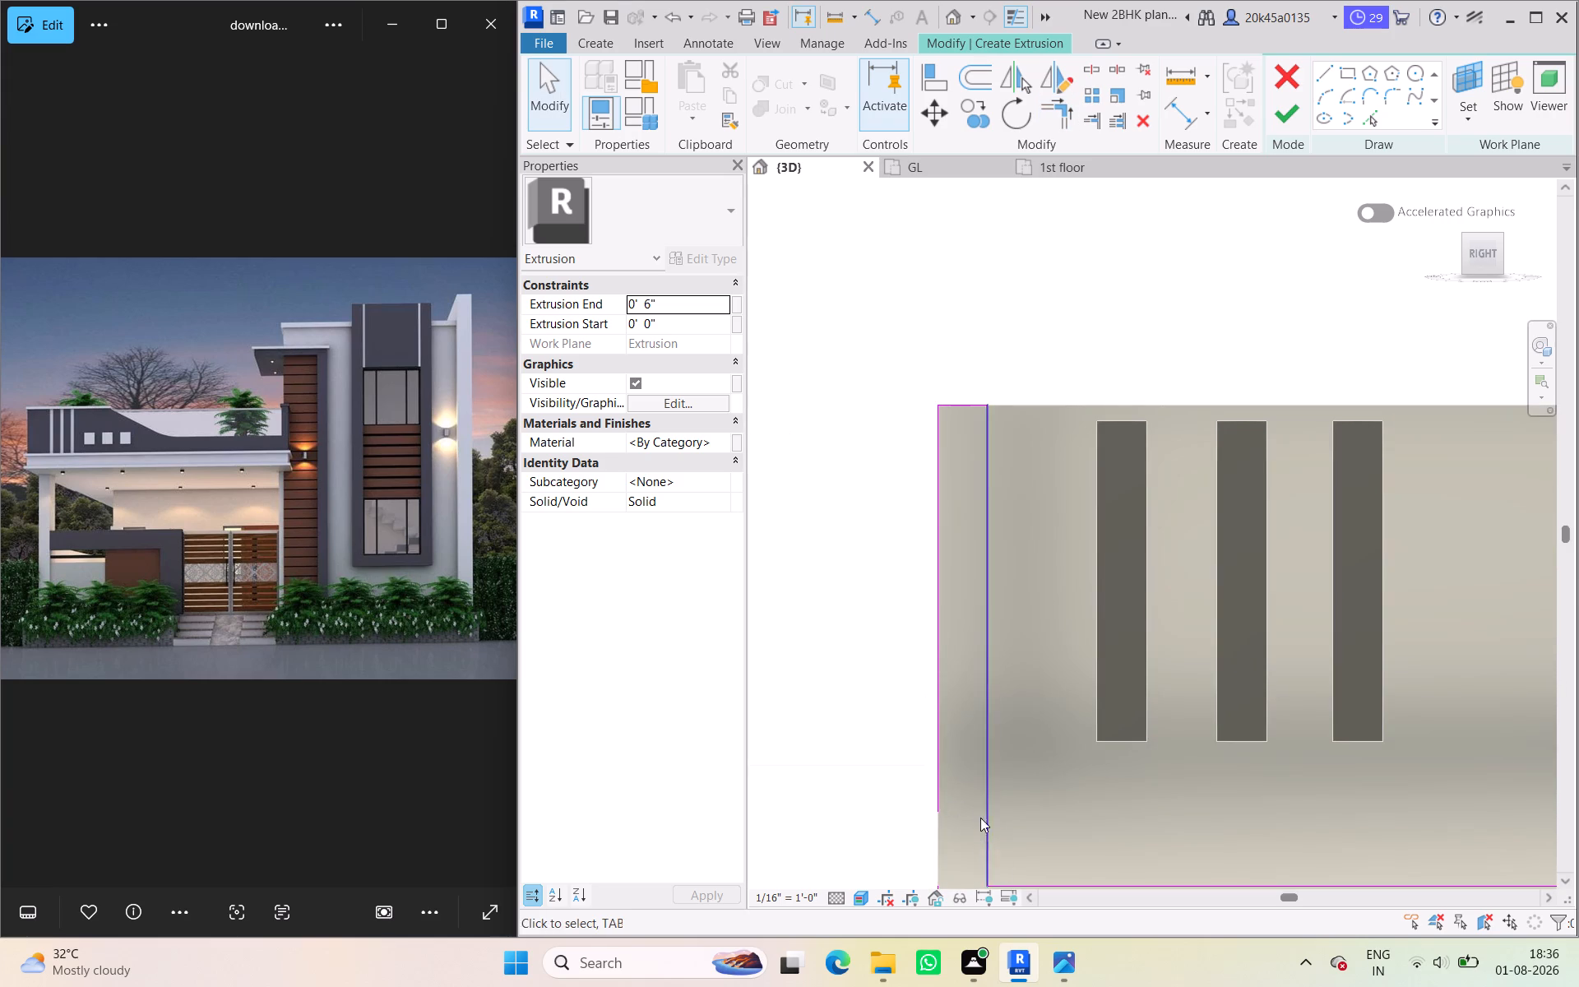
# Delete the band's short end line and extend the outer vertical line down to the parapet's bottom corner.
pyautogui.moveTo(975, 805); pyautogui.dragTo(966, 572, button='middle')
pyautogui.click(924, 665)
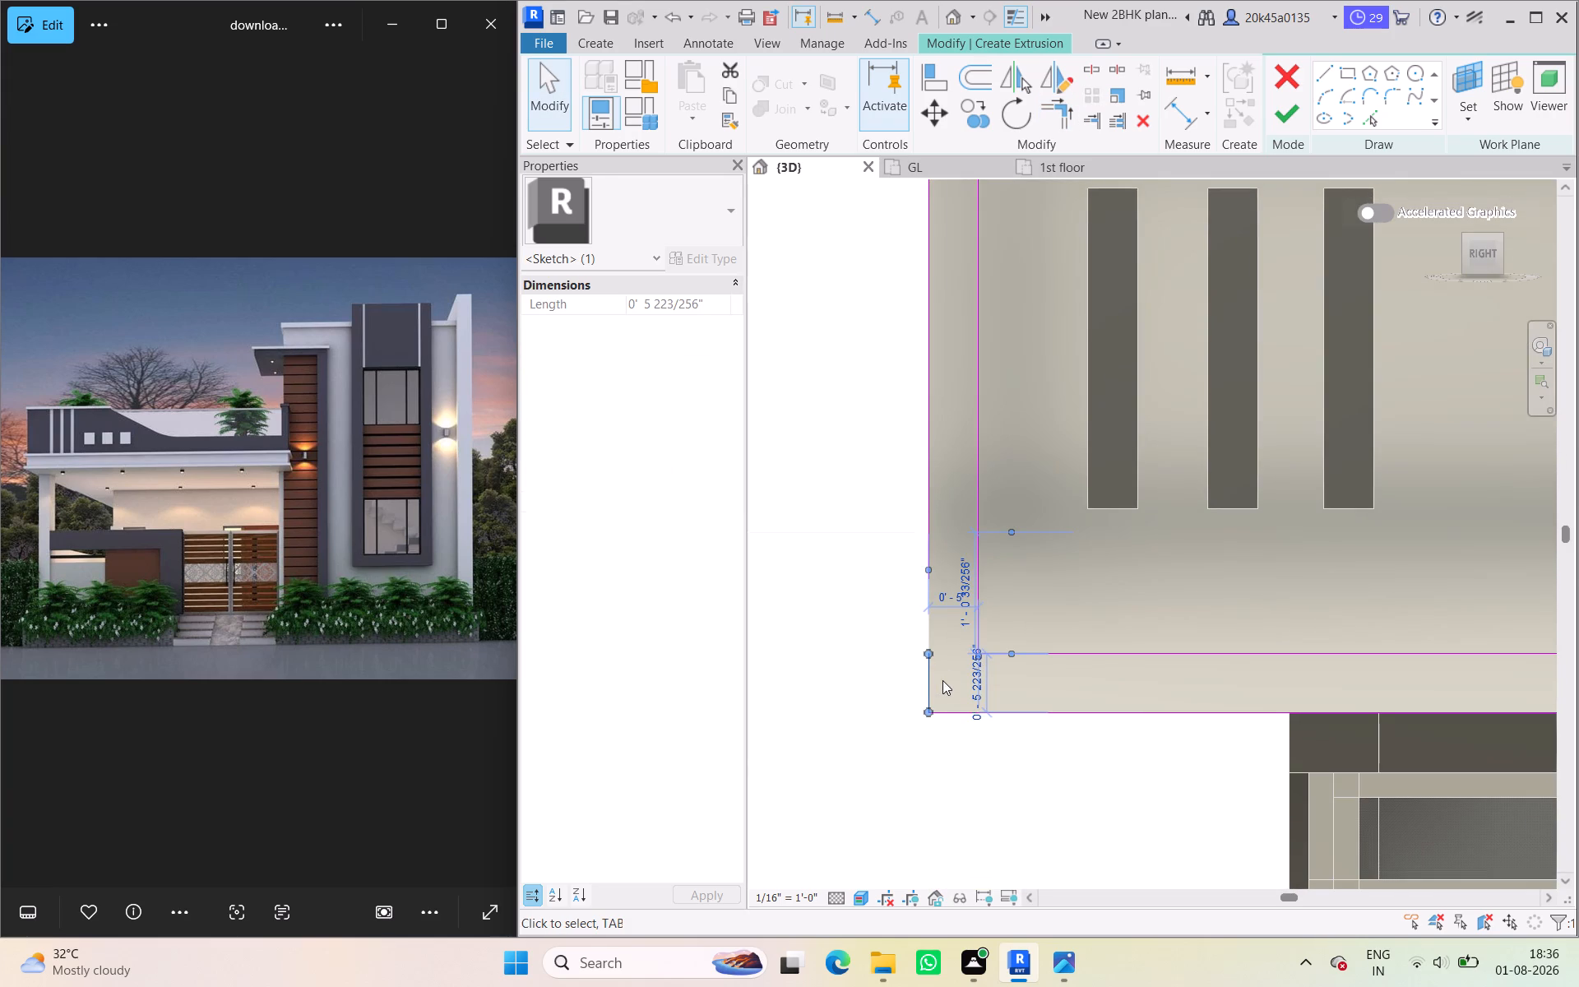
pyautogui.press('Delete')
pyautogui.click(931, 544)
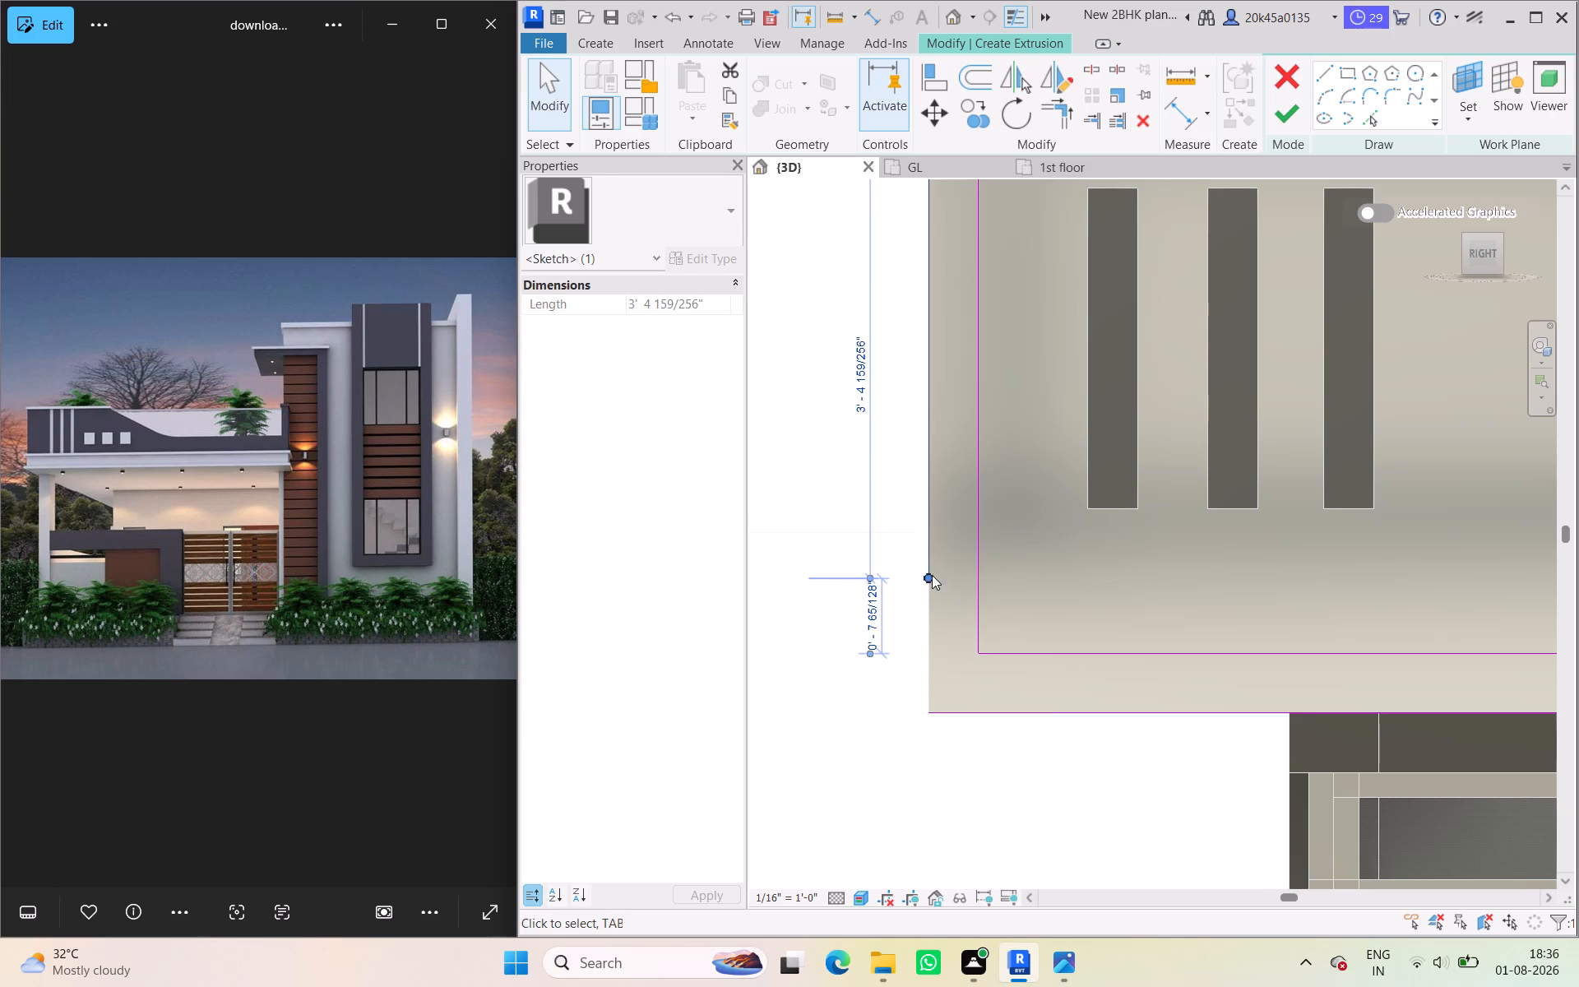
pyautogui.moveTo(930, 573); pyautogui.dragTo(929, 711)
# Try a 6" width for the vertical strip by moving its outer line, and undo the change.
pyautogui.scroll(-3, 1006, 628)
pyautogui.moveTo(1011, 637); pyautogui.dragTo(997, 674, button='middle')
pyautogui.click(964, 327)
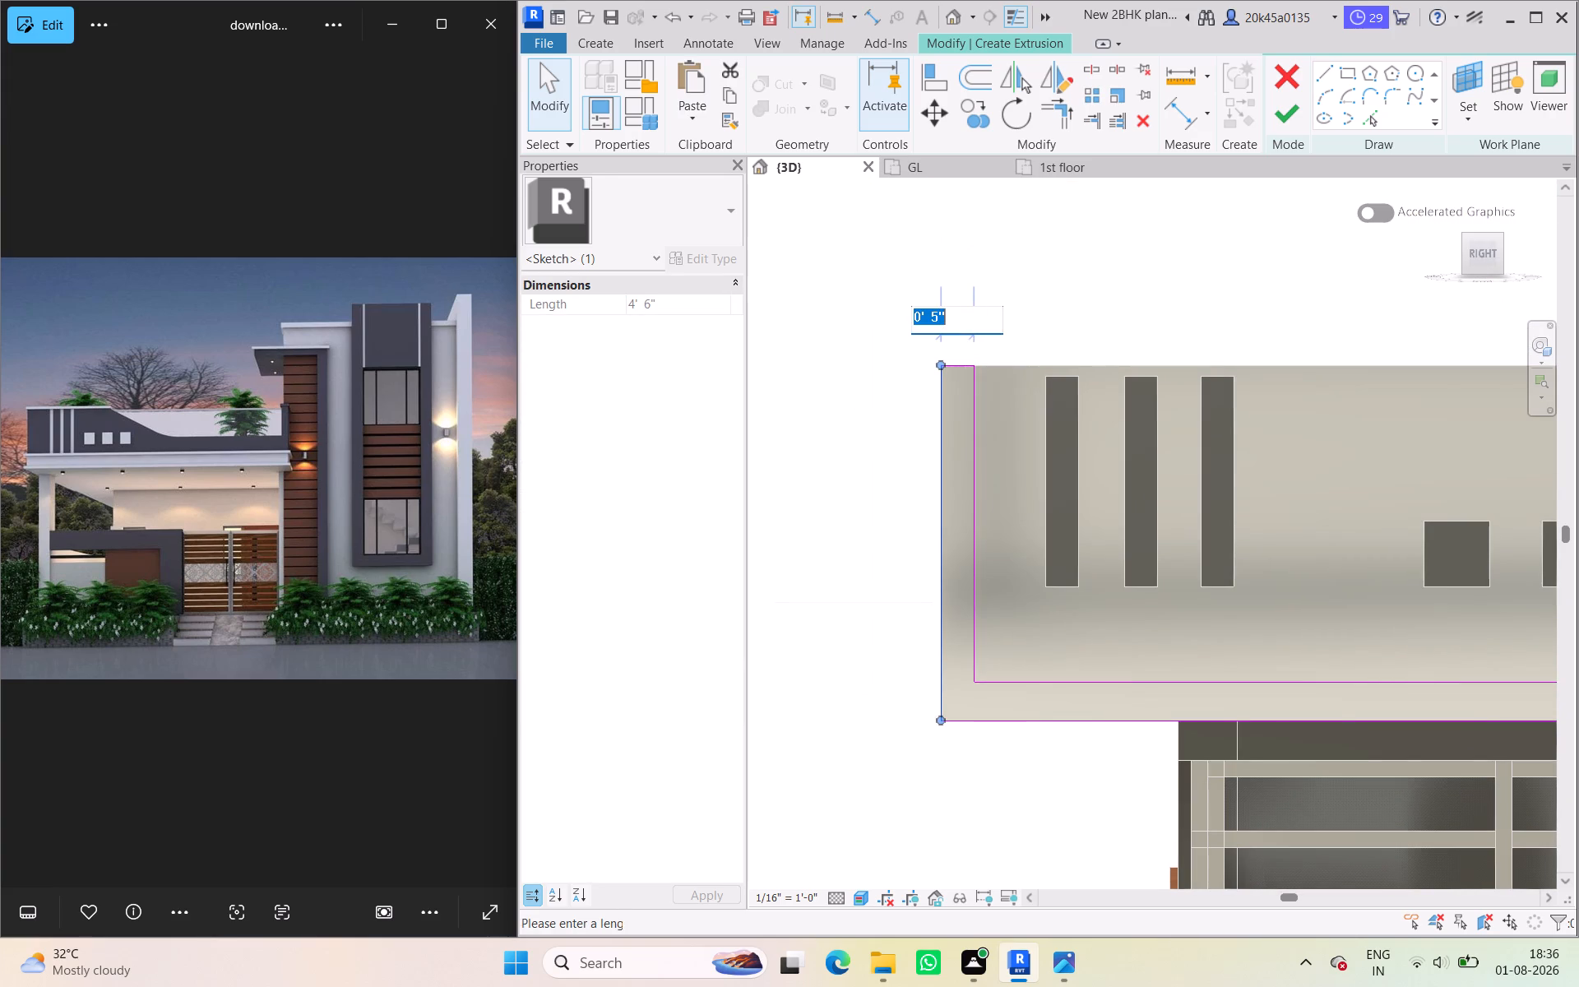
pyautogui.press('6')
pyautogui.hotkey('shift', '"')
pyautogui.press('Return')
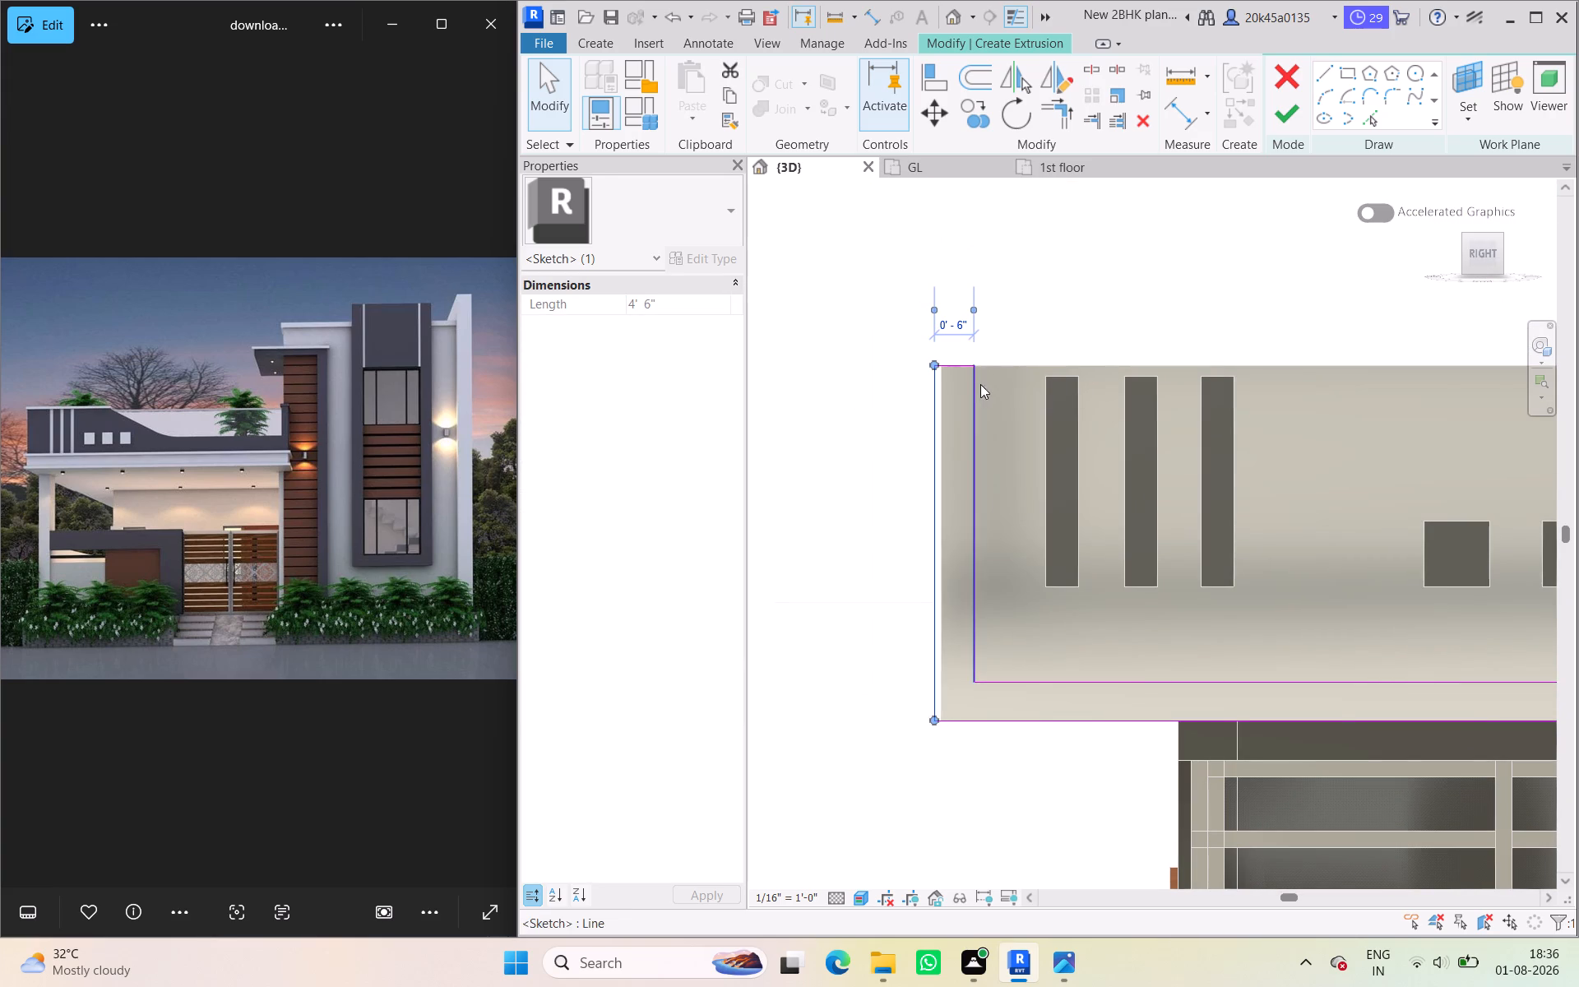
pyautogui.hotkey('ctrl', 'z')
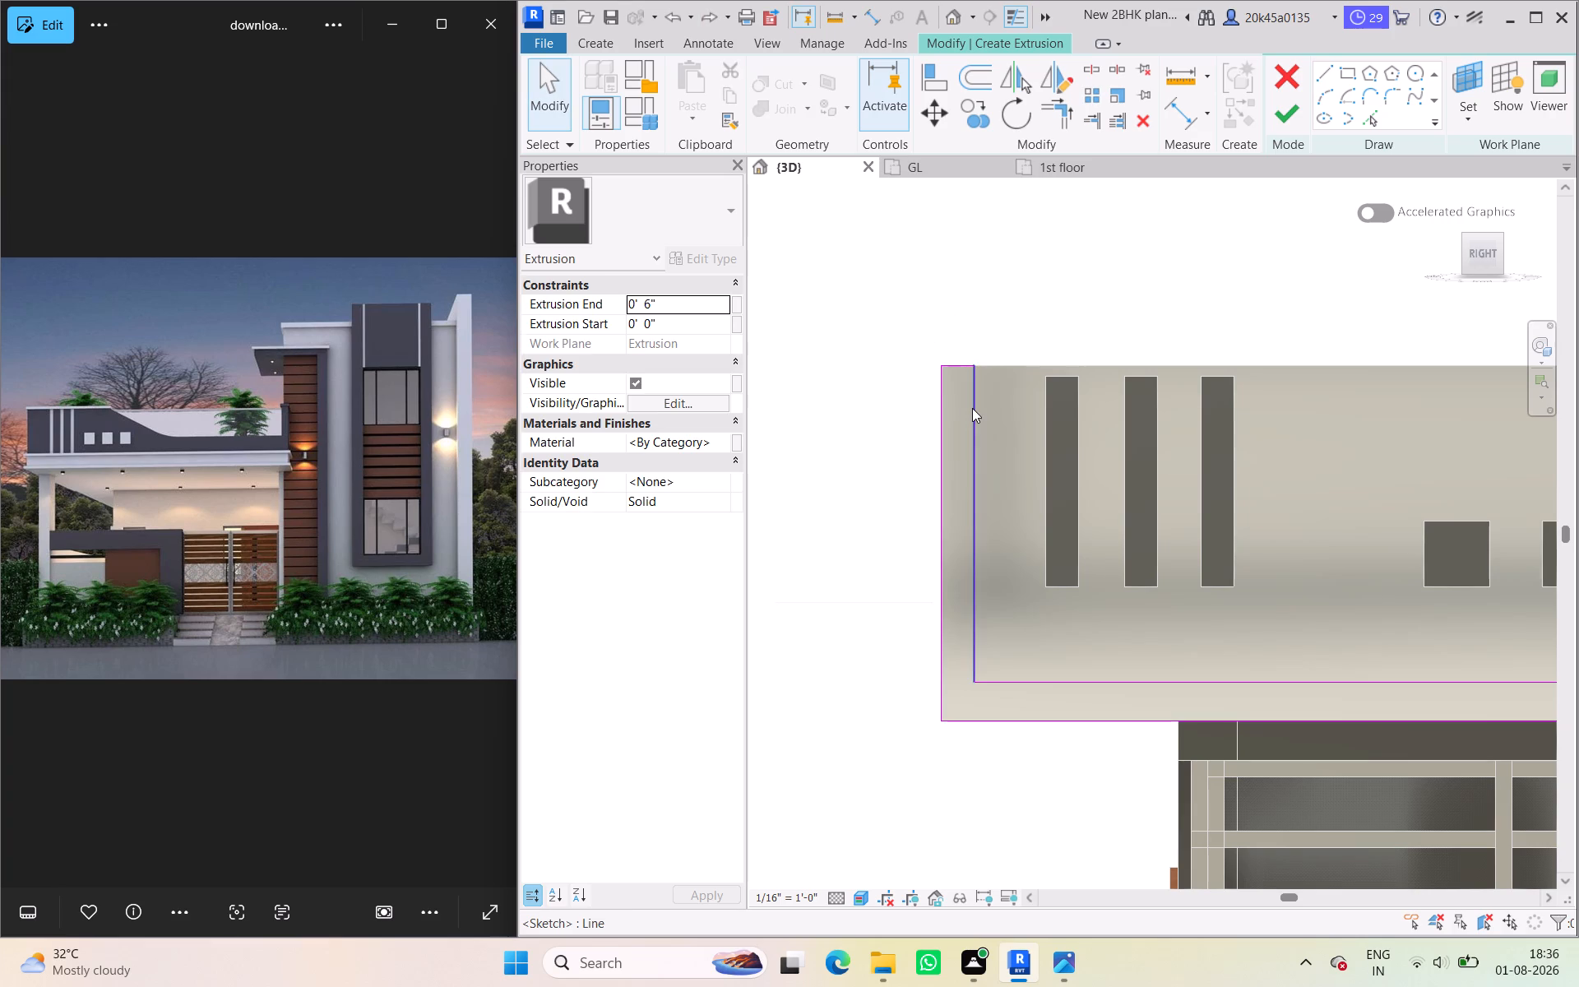
# Set the vertical strip's width to 6" by moving its inner sketch line away from the parapet's free end.
pyautogui.click(972, 408)
pyautogui.press('Right')
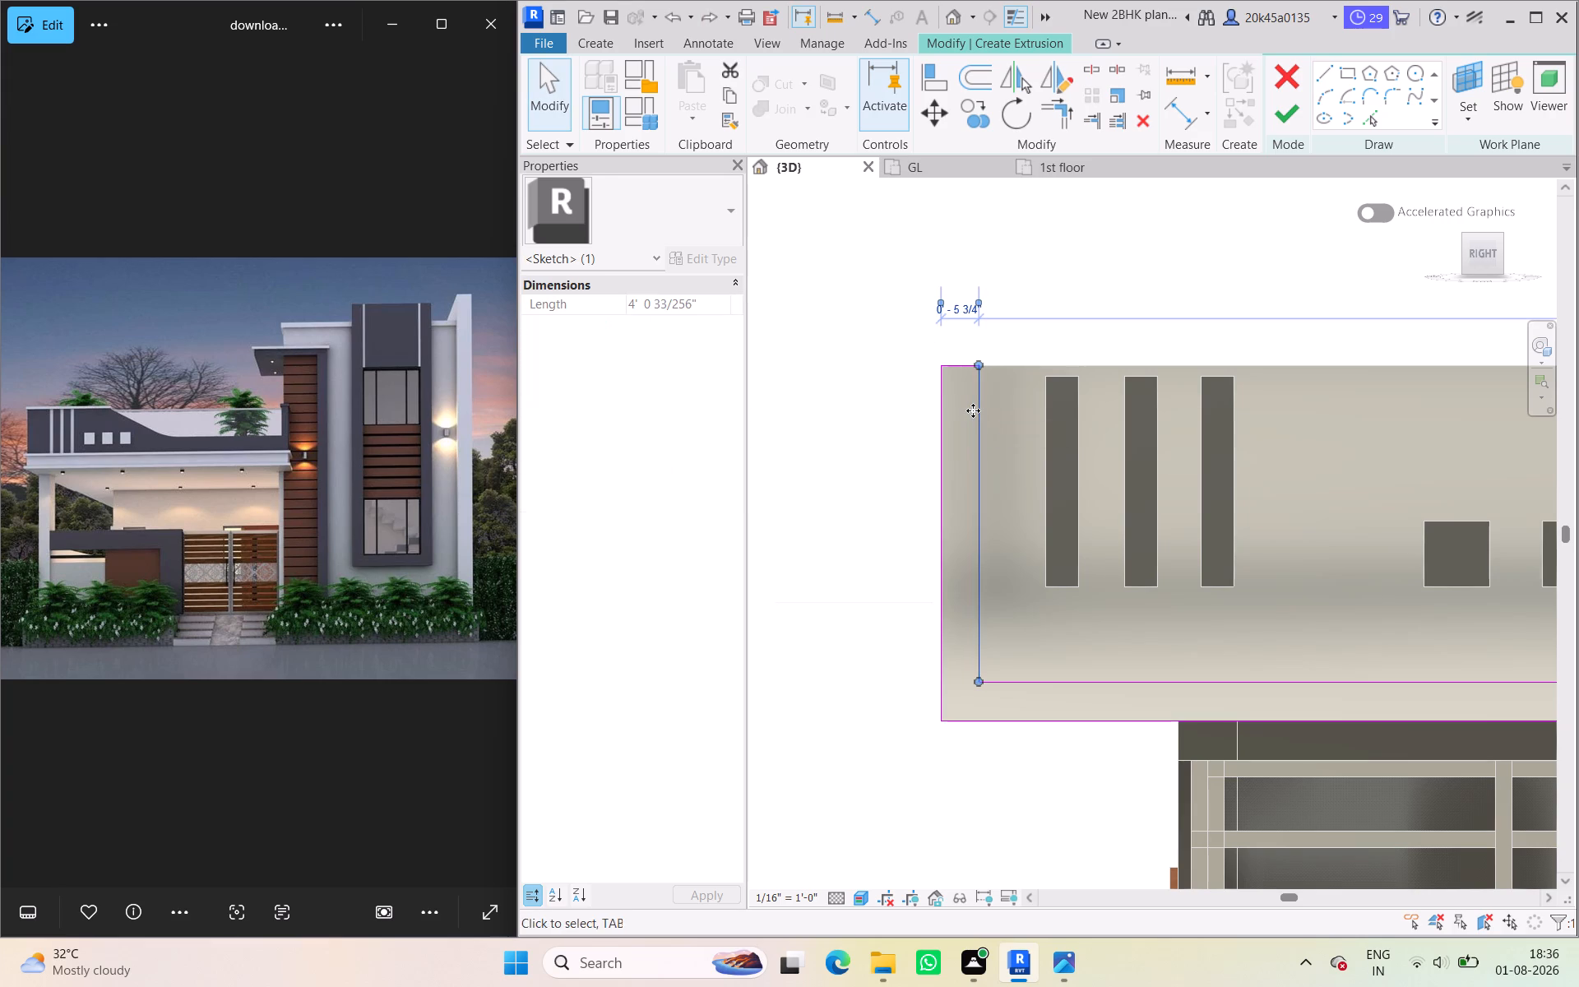
pyautogui.press('Right')
pyautogui.press('Right')
pyautogui.press('Down')
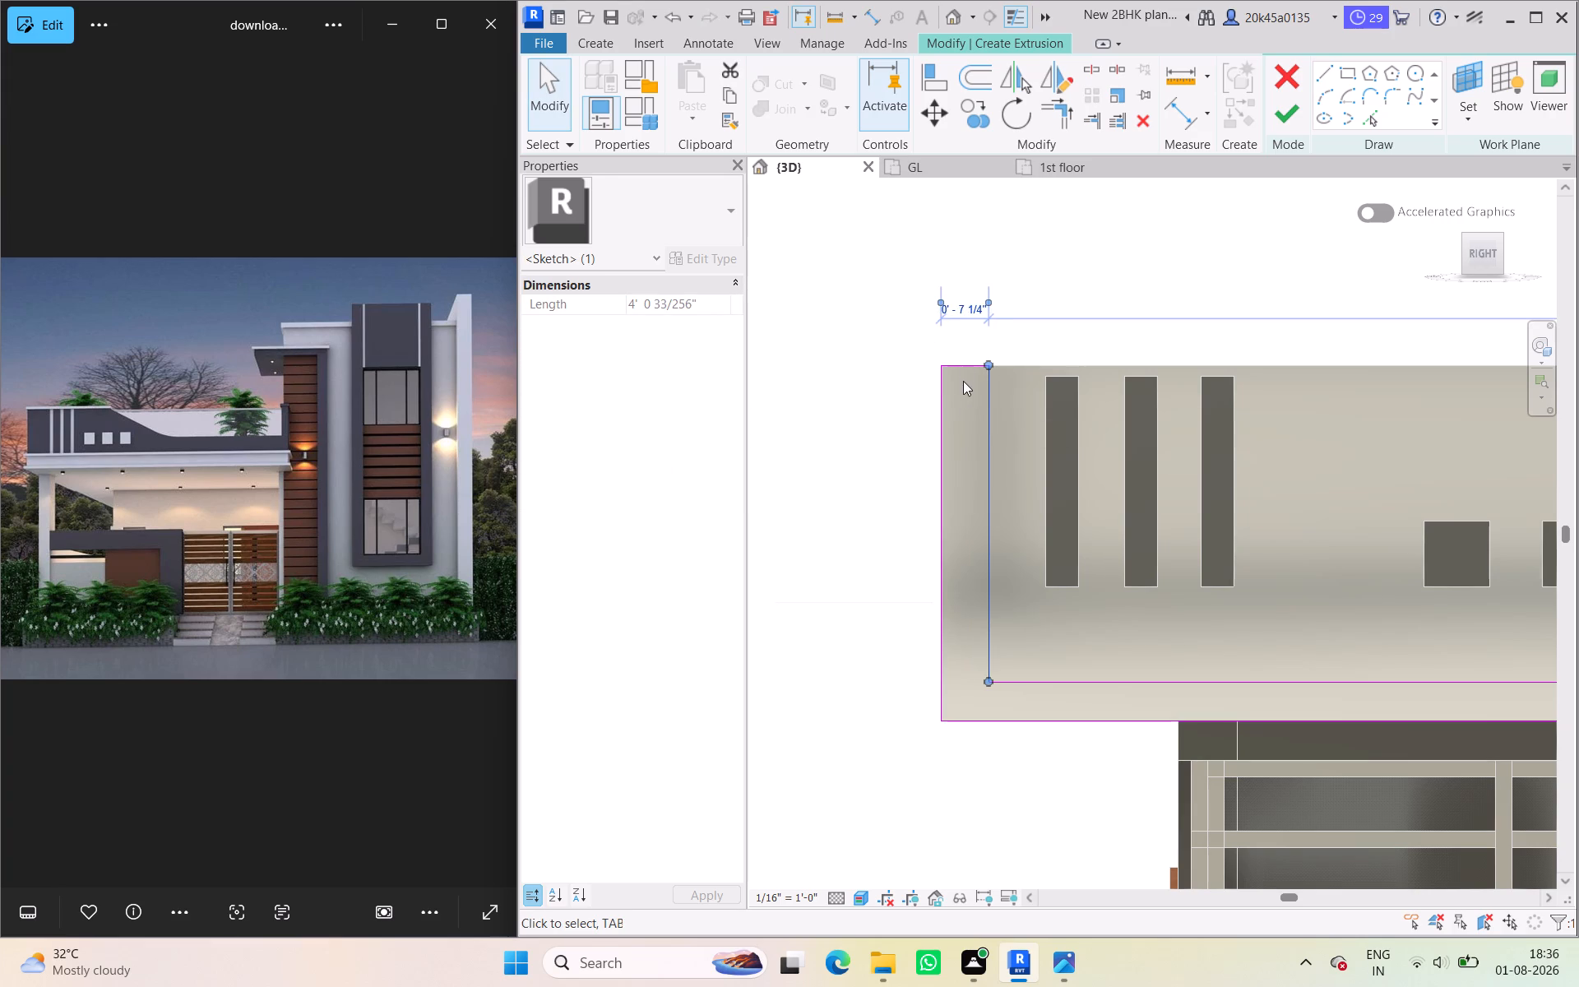
pyautogui.click(969, 308)
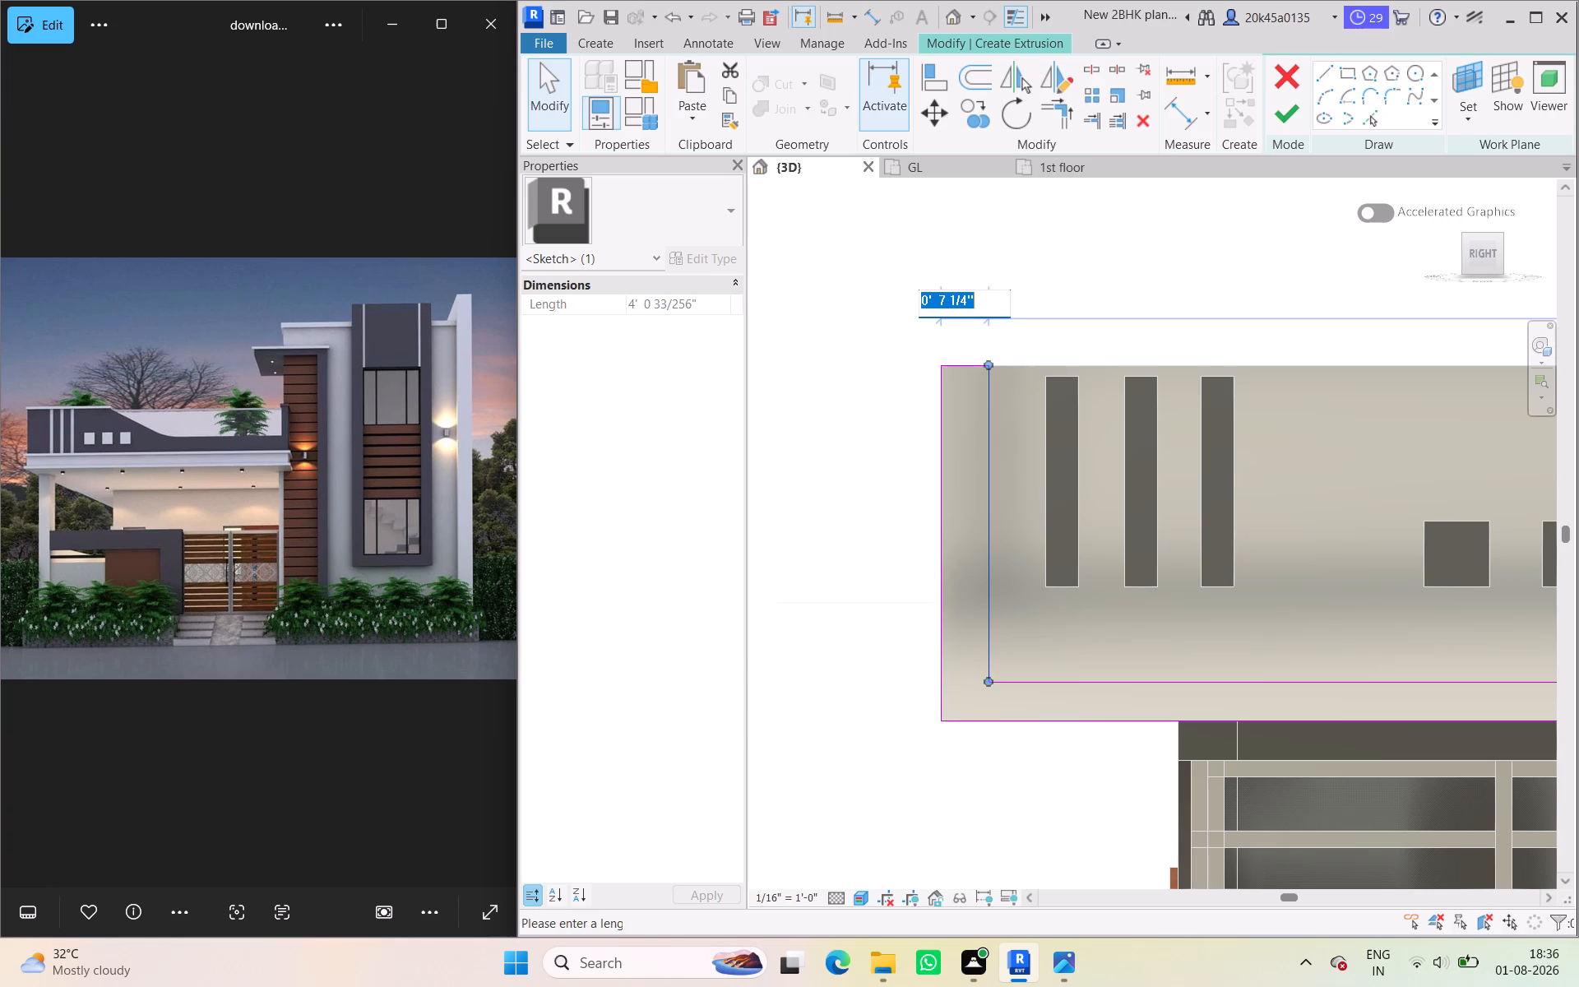
pyautogui.press('6')
pyautogui.hotkey('shift', '"')
pyautogui.press('Return')
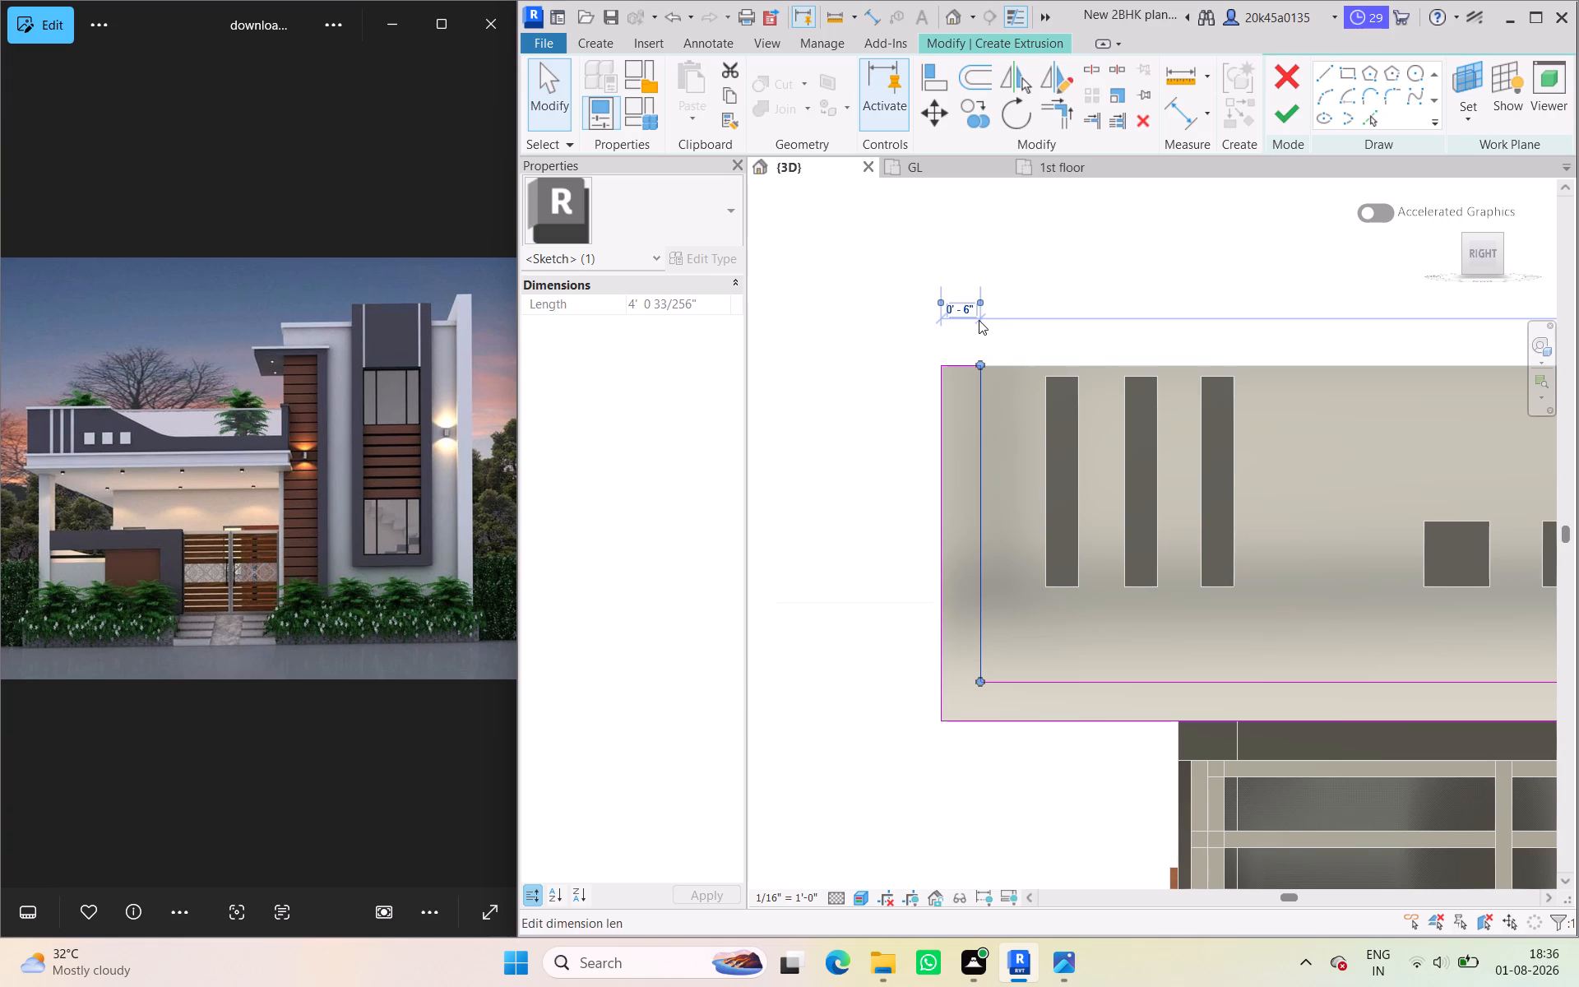
pyautogui.click(1026, 272)
# Finish the L-shaped border sketch as a 6" extrusion and finish the in-place model.
pyautogui.scroll(-2, 1039, 340)
pyautogui.moveTo(1040, 350); pyautogui.dragTo(1016, 377, button='middle')
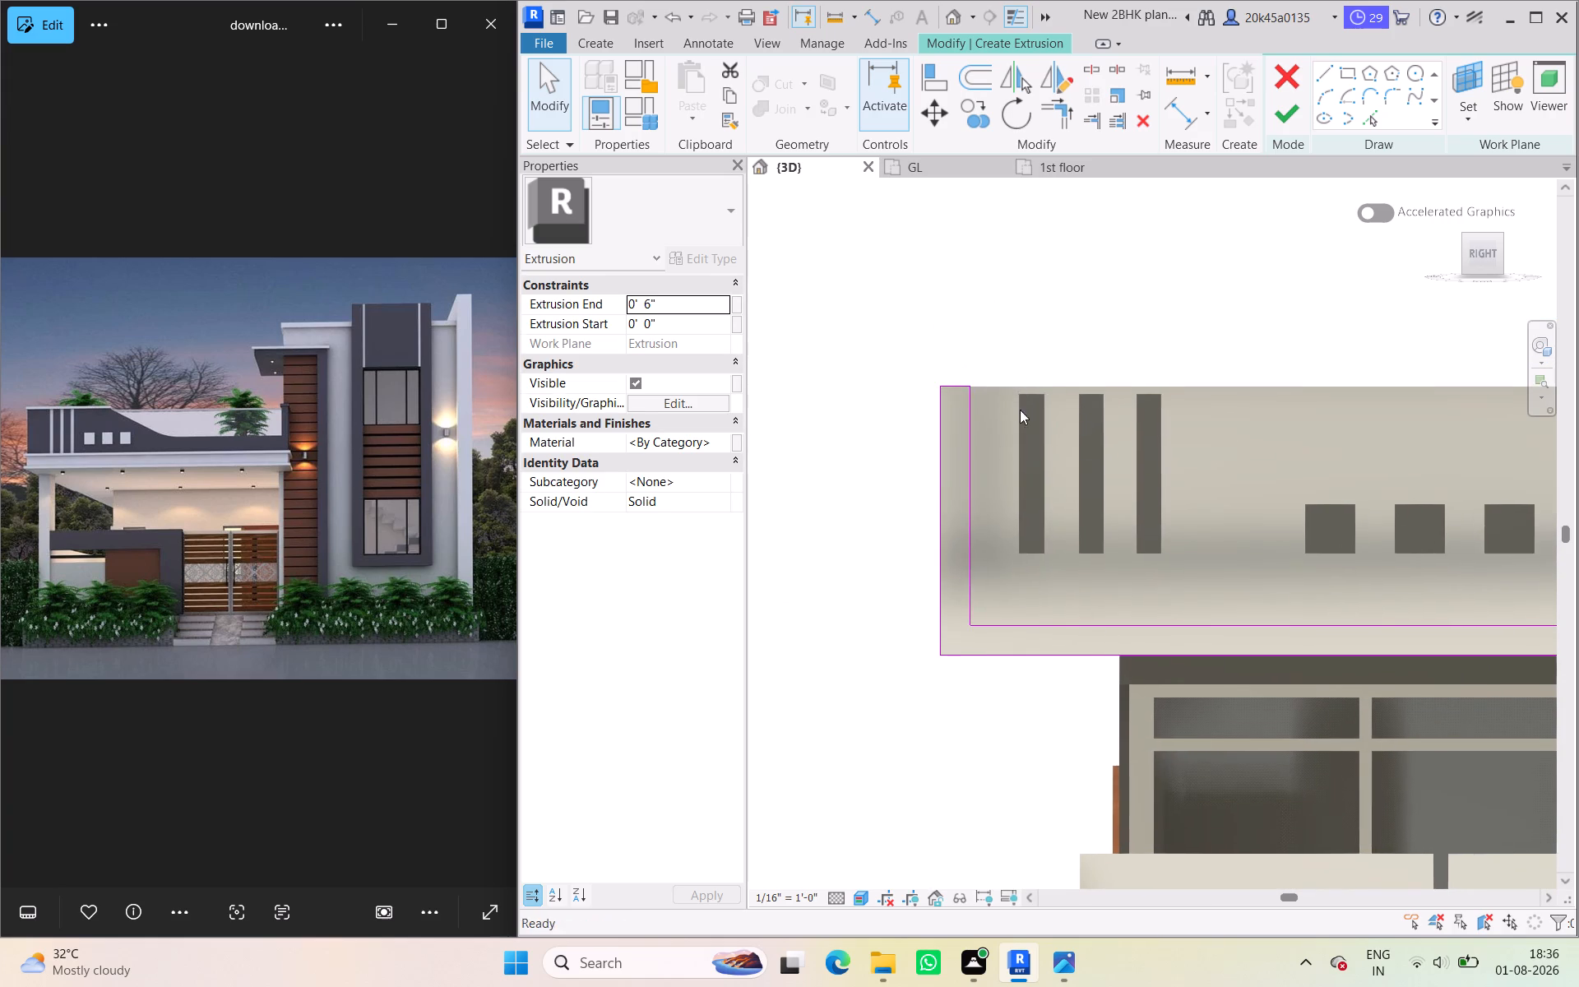
pyautogui.scroll(-2, 1068, 612)
pyautogui.moveTo(1073, 605); pyautogui.dragTo(1028, 550, button='middle')
pyautogui.scroll(-2, 1028, 550)
pyautogui.moveTo(1027, 550); pyautogui.dragTo(970, 564, button='middle')
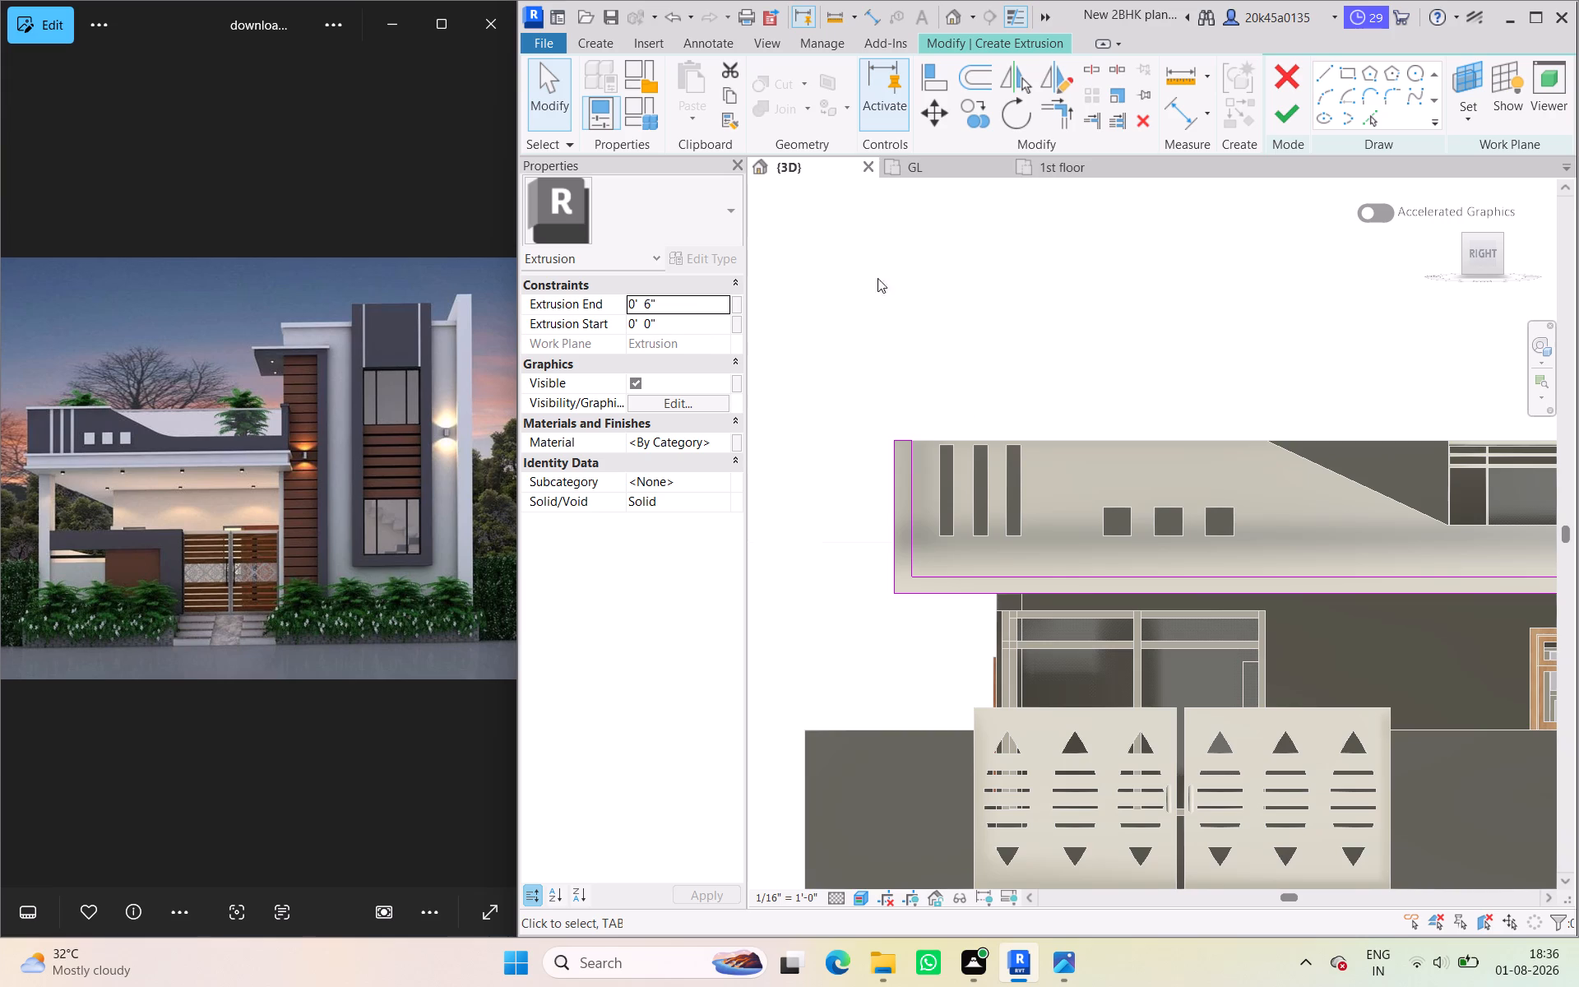
pyautogui.click(1050, 286)
pyautogui.click(1304, 117)
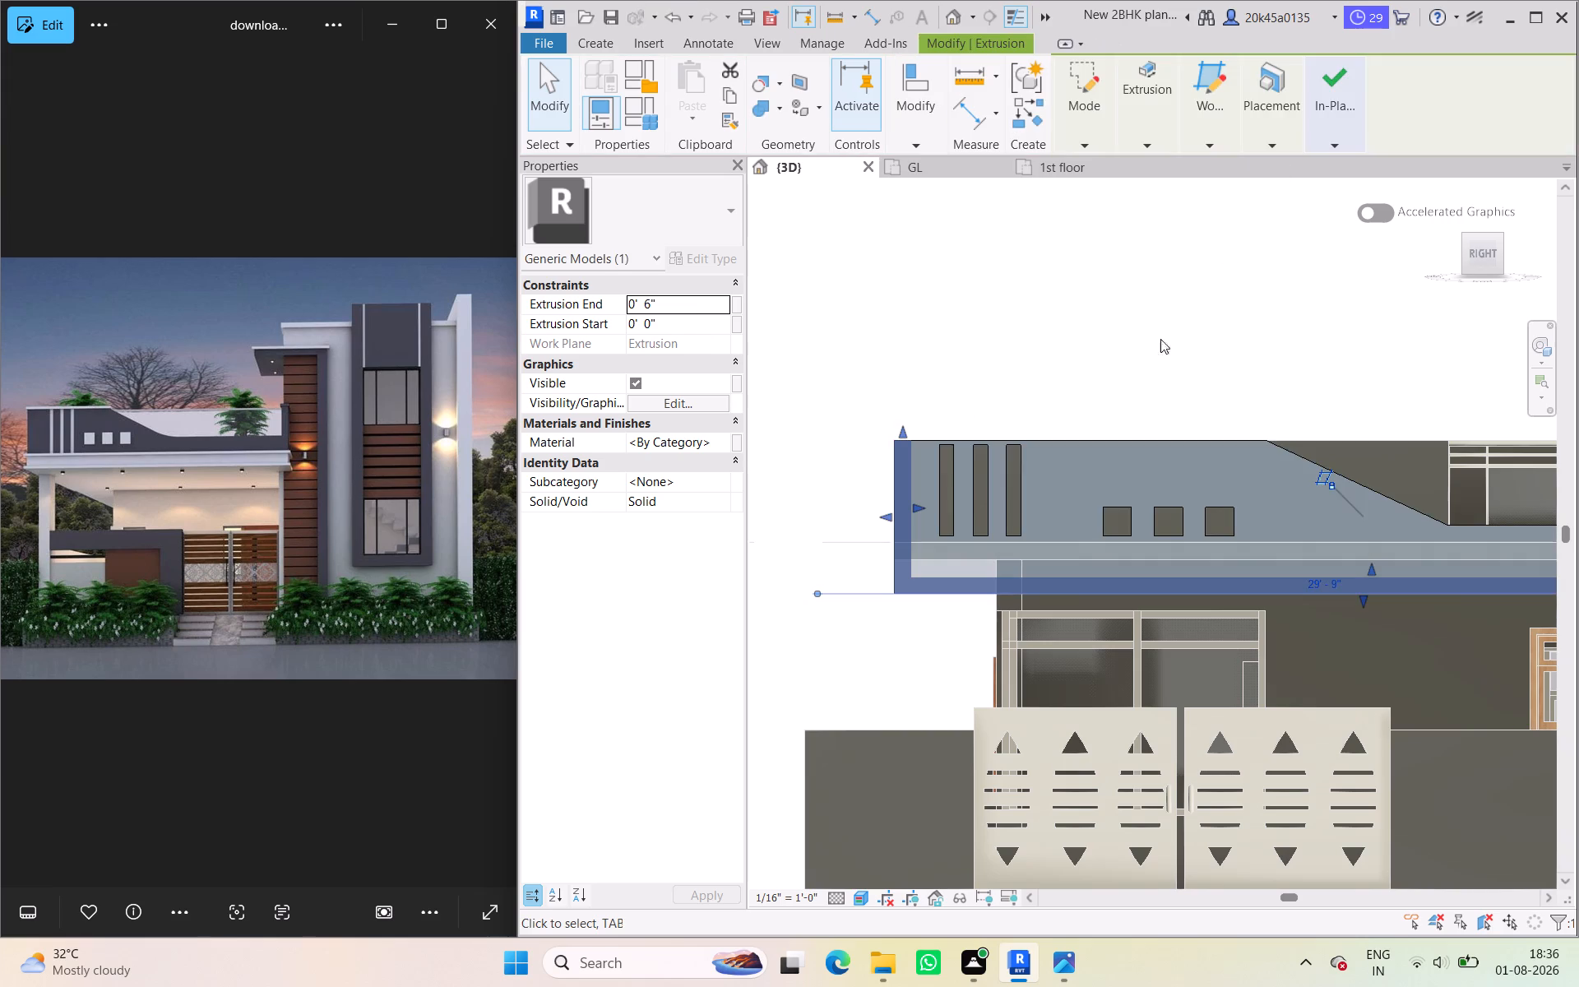
pyautogui.scroll(-2, 1161, 384)
pyautogui.click(1151, 364)
pyautogui.scroll(-1, 1197, 429)
pyautogui.moveTo(1195, 432); pyautogui.dragTo(1184, 431, button='middle')
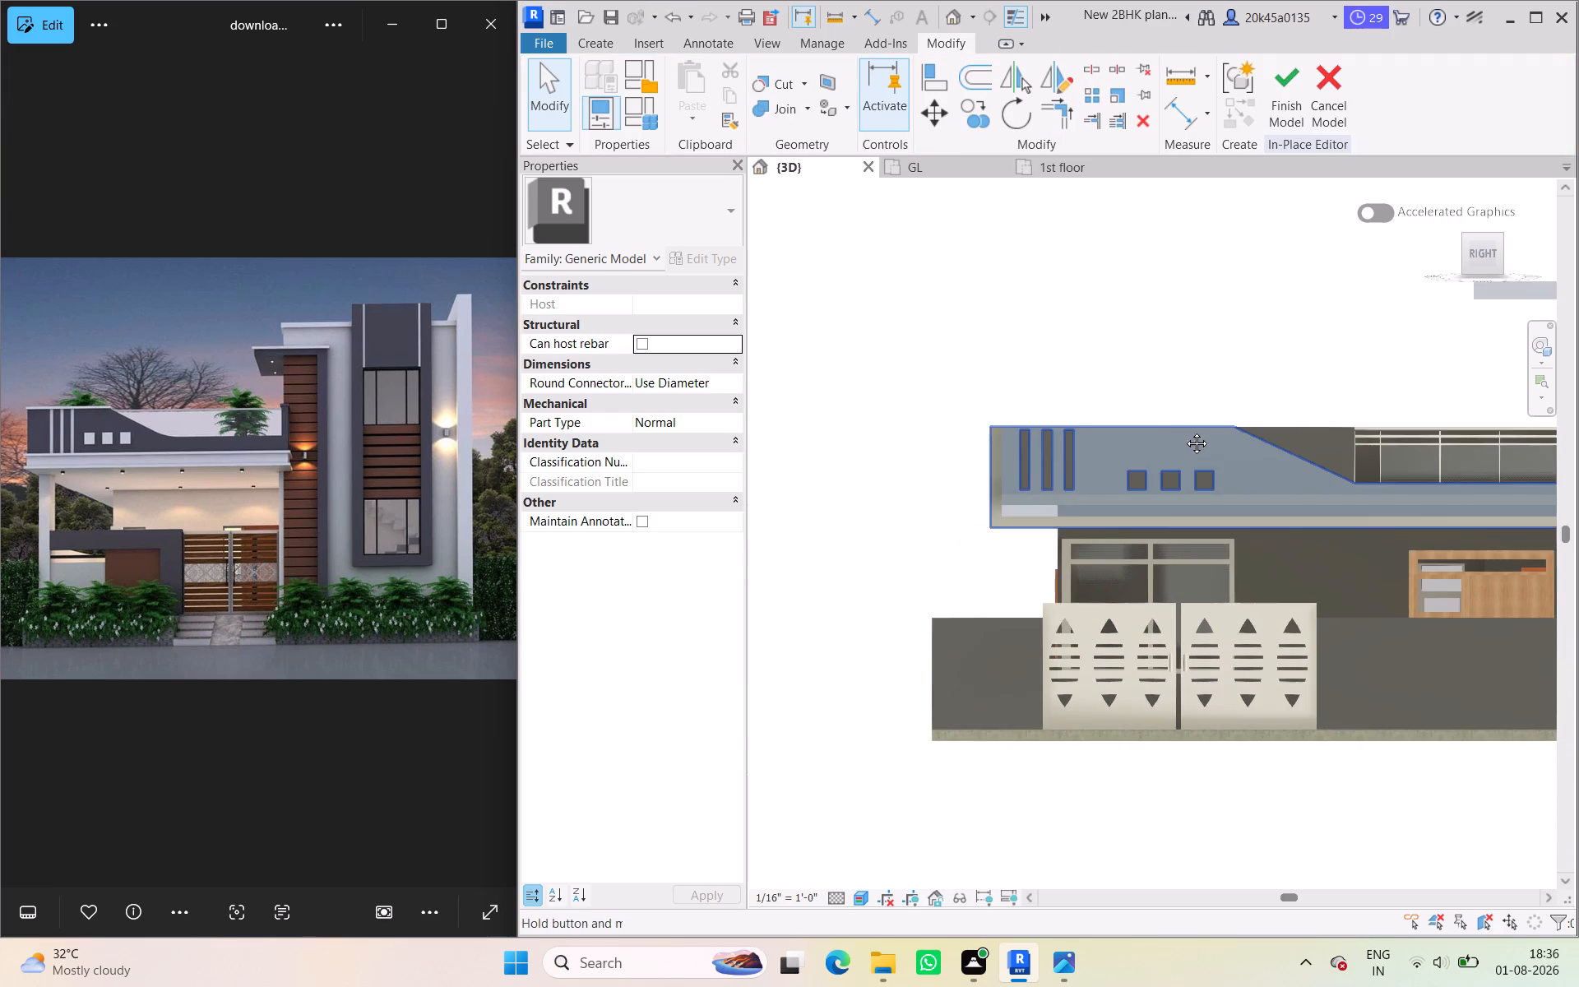
pyautogui.moveTo(1184, 431); pyautogui.dragTo(1103, 392, button='middle')
pyautogui.scroll(-1, 1118, 419)
pyautogui.click(1284, 98)
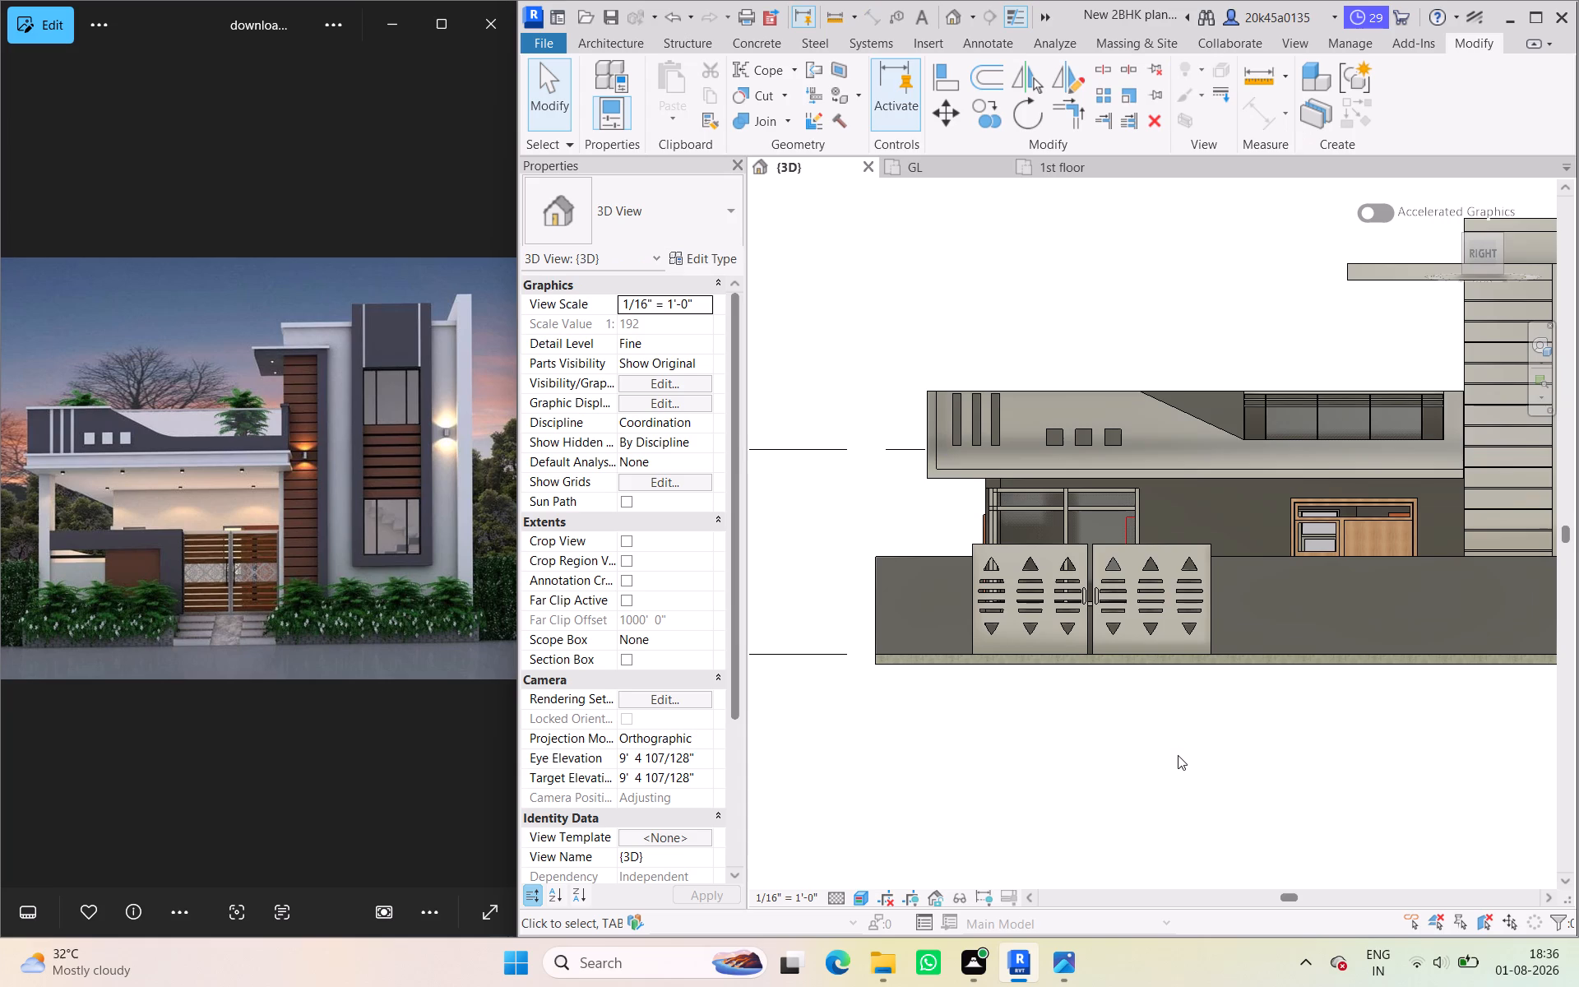
# Examine the raised parapet border and the whole front elevation from several angles against the reference photo.
pyautogui.keyDown('shift'); pyautogui.moveTo(1265, 805); pyautogui.dragTo(1029, 868, button='middle'); pyautogui.keyUp('shift')
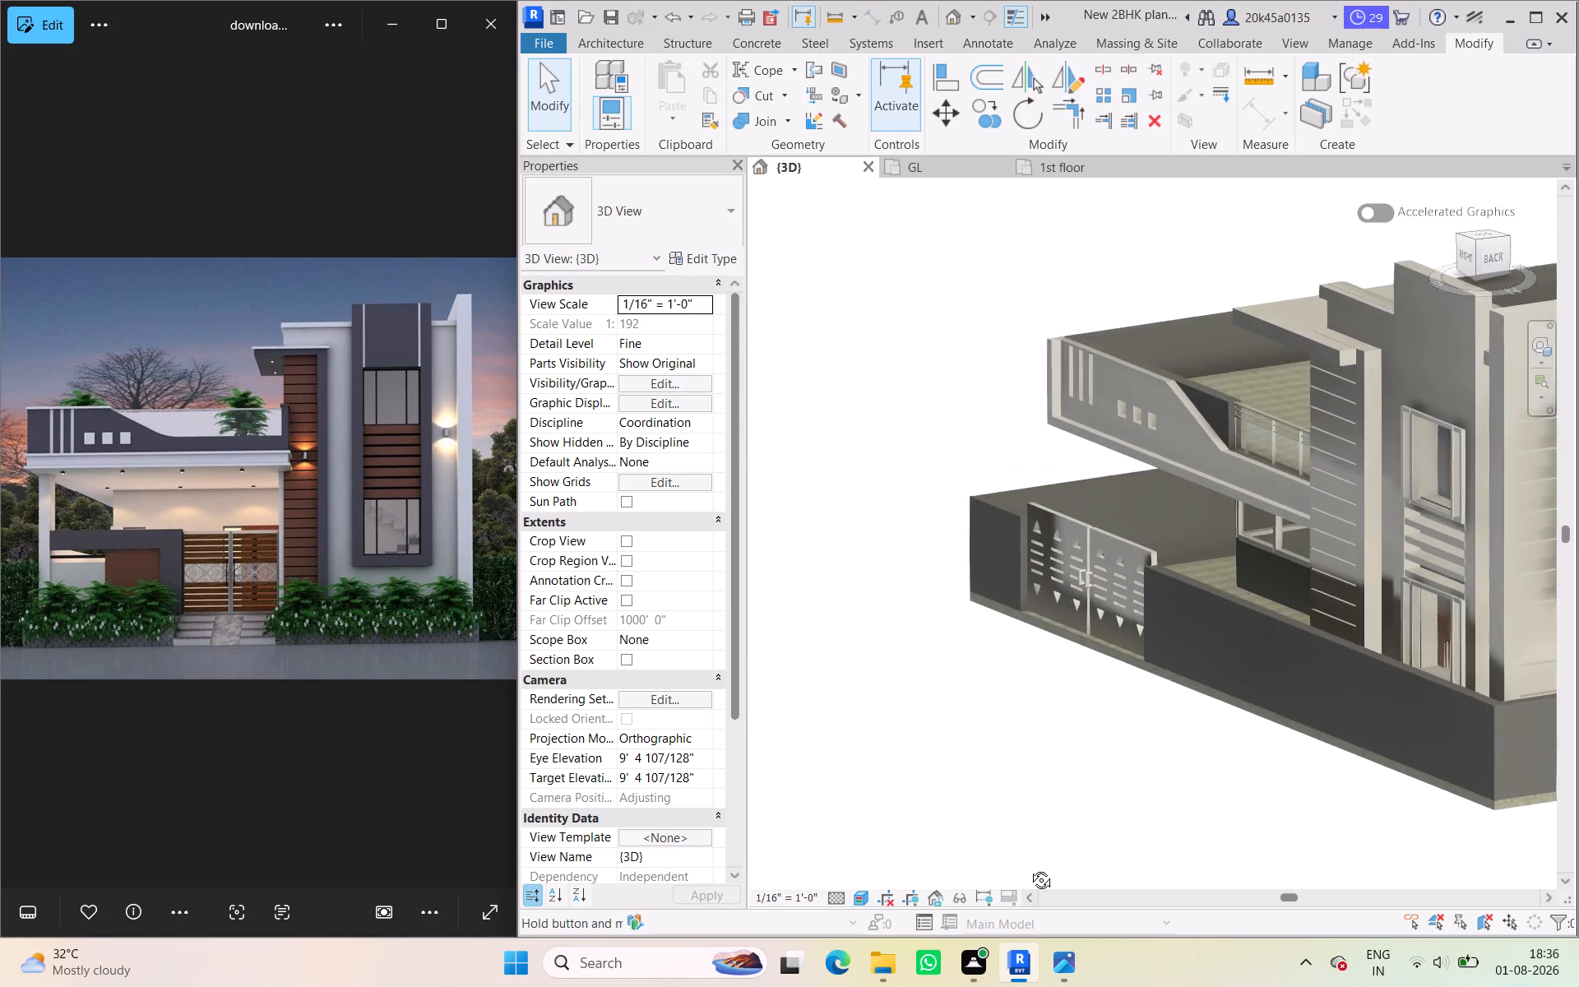
pyautogui.keyDown('shift'); pyautogui.moveTo(1029, 868); pyautogui.dragTo(1465, 844, button='middle'); pyautogui.keyUp('shift')
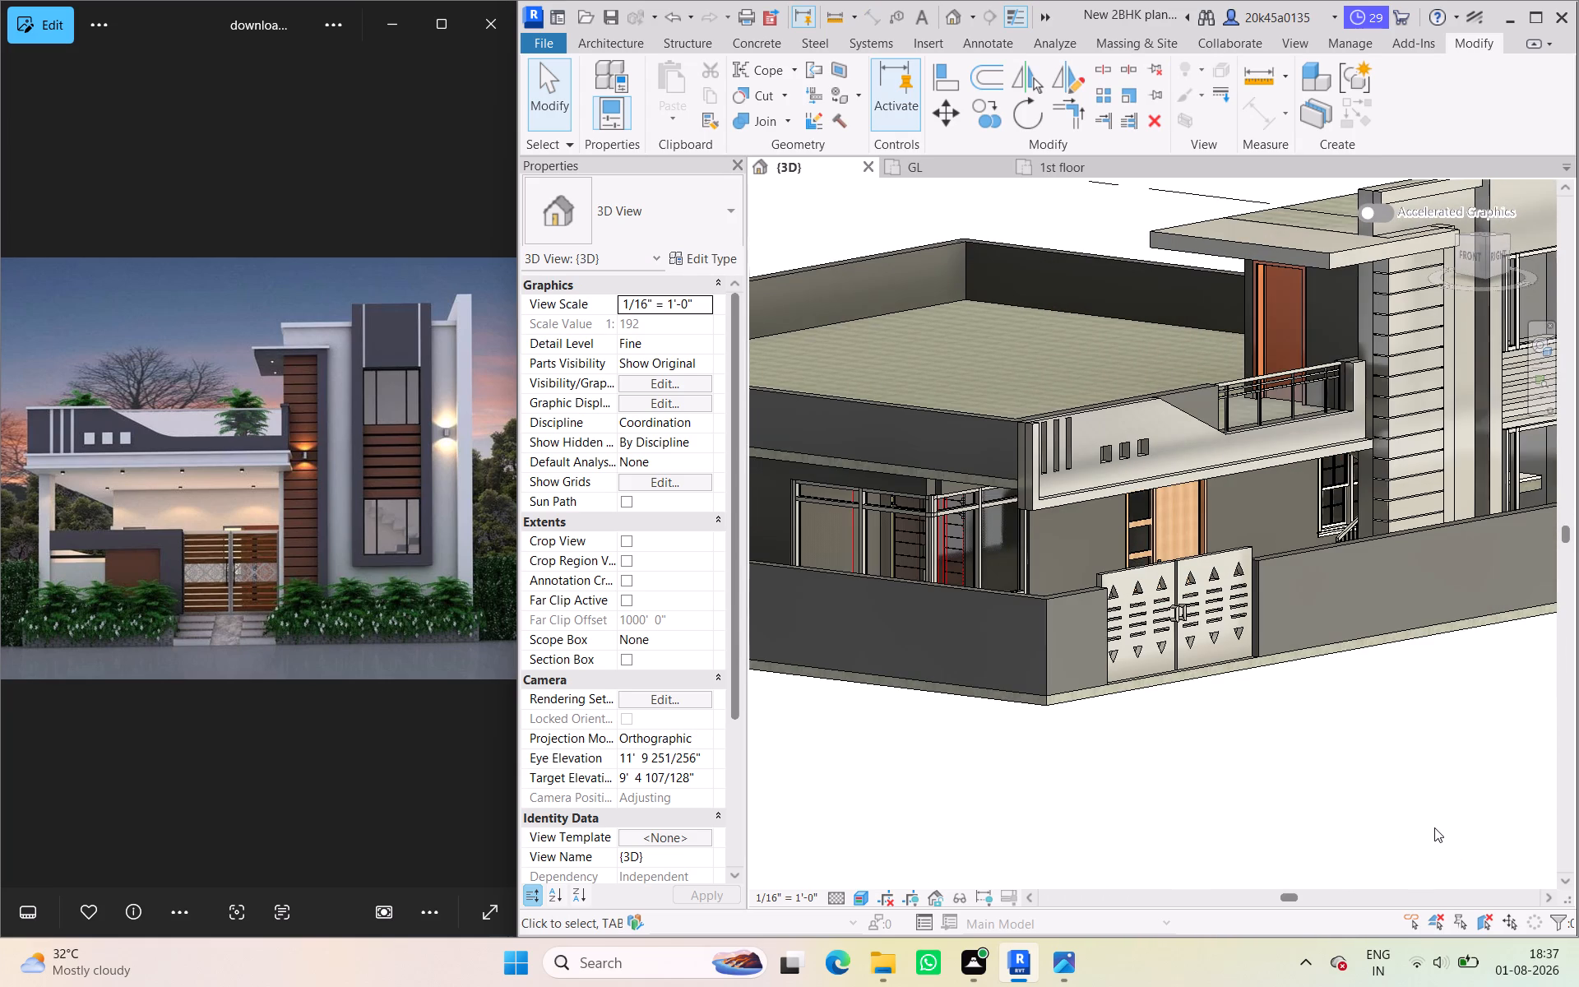
pyautogui.keyDown('shift'); pyautogui.moveTo(1006, 785); pyautogui.dragTo(842, 767, button='middle'); pyautogui.keyUp('shift')
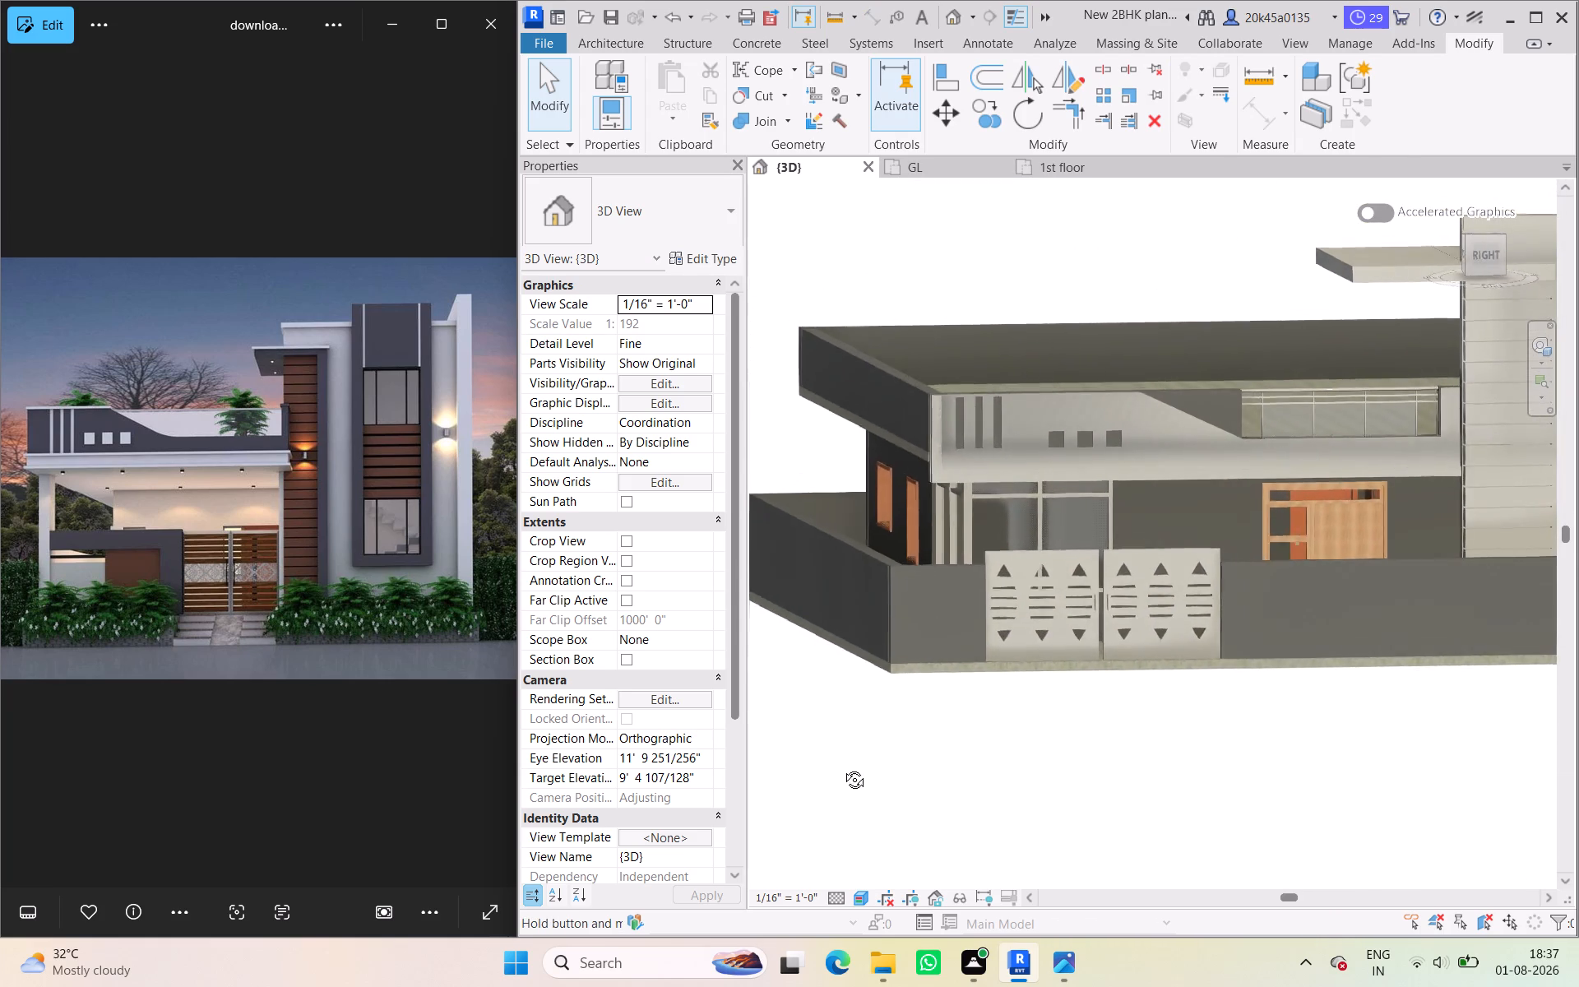
pyautogui.keyDown('shift'); pyautogui.moveTo(842, 767); pyautogui.dragTo(884, 767, button='middle'); pyautogui.keyUp('shift')
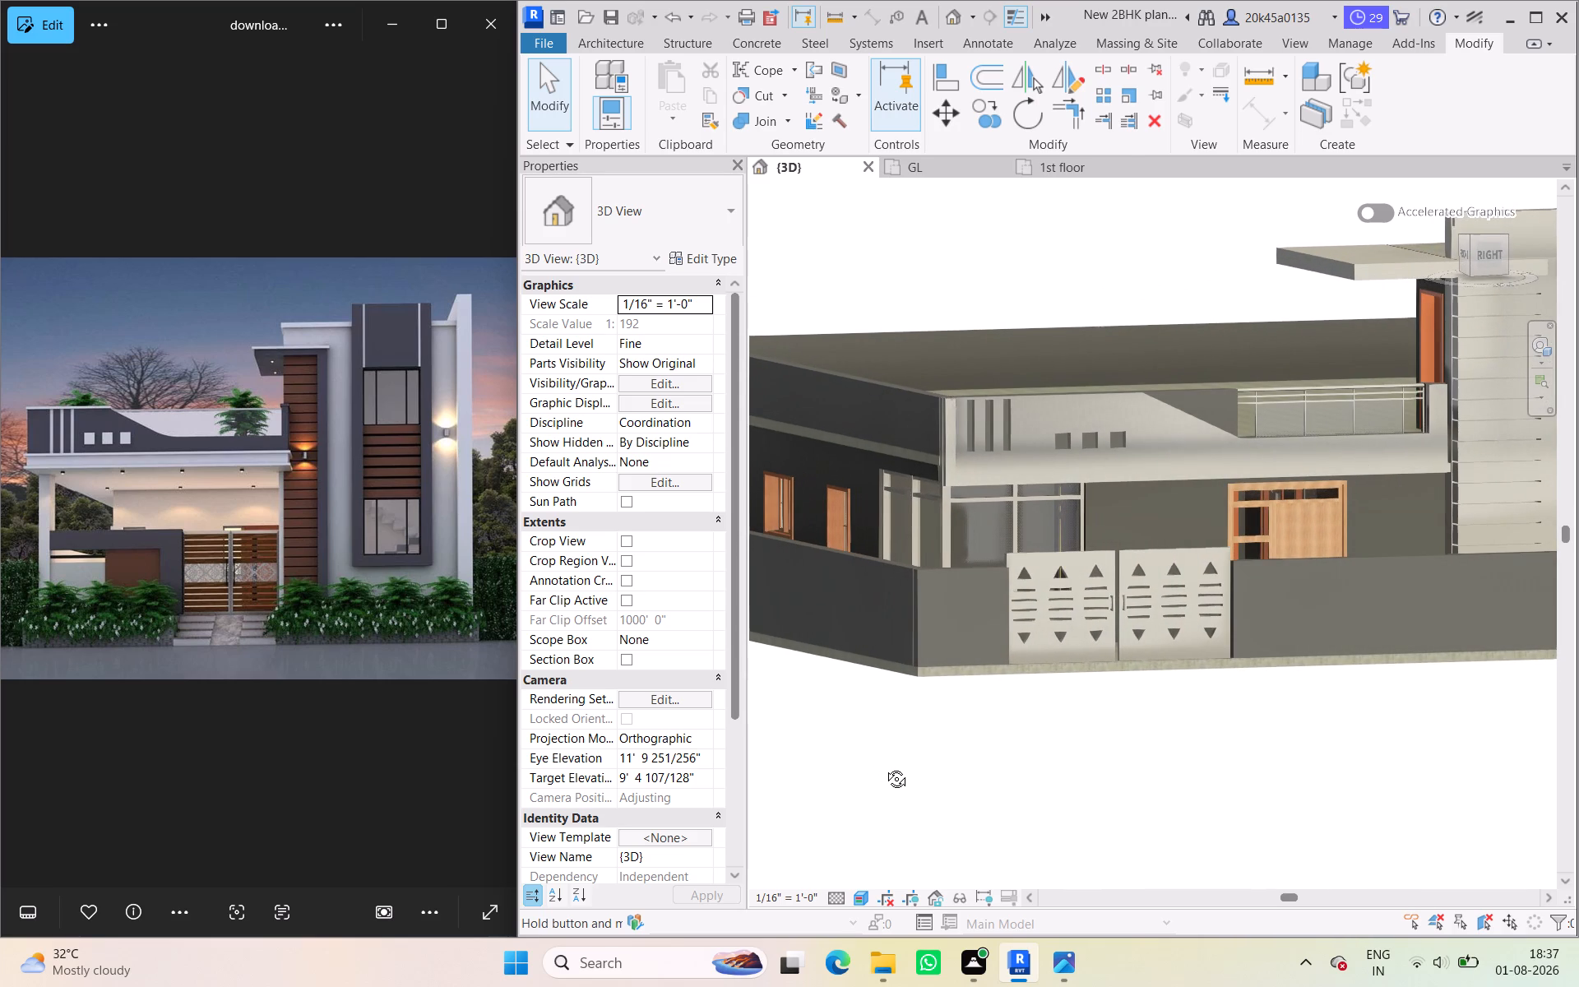
pyautogui.keyDown('shift'); pyautogui.moveTo(884, 767); pyautogui.dragTo(886, 766, button='middle'); pyautogui.keyUp('shift')
pyautogui.scroll(3, 947, 466)
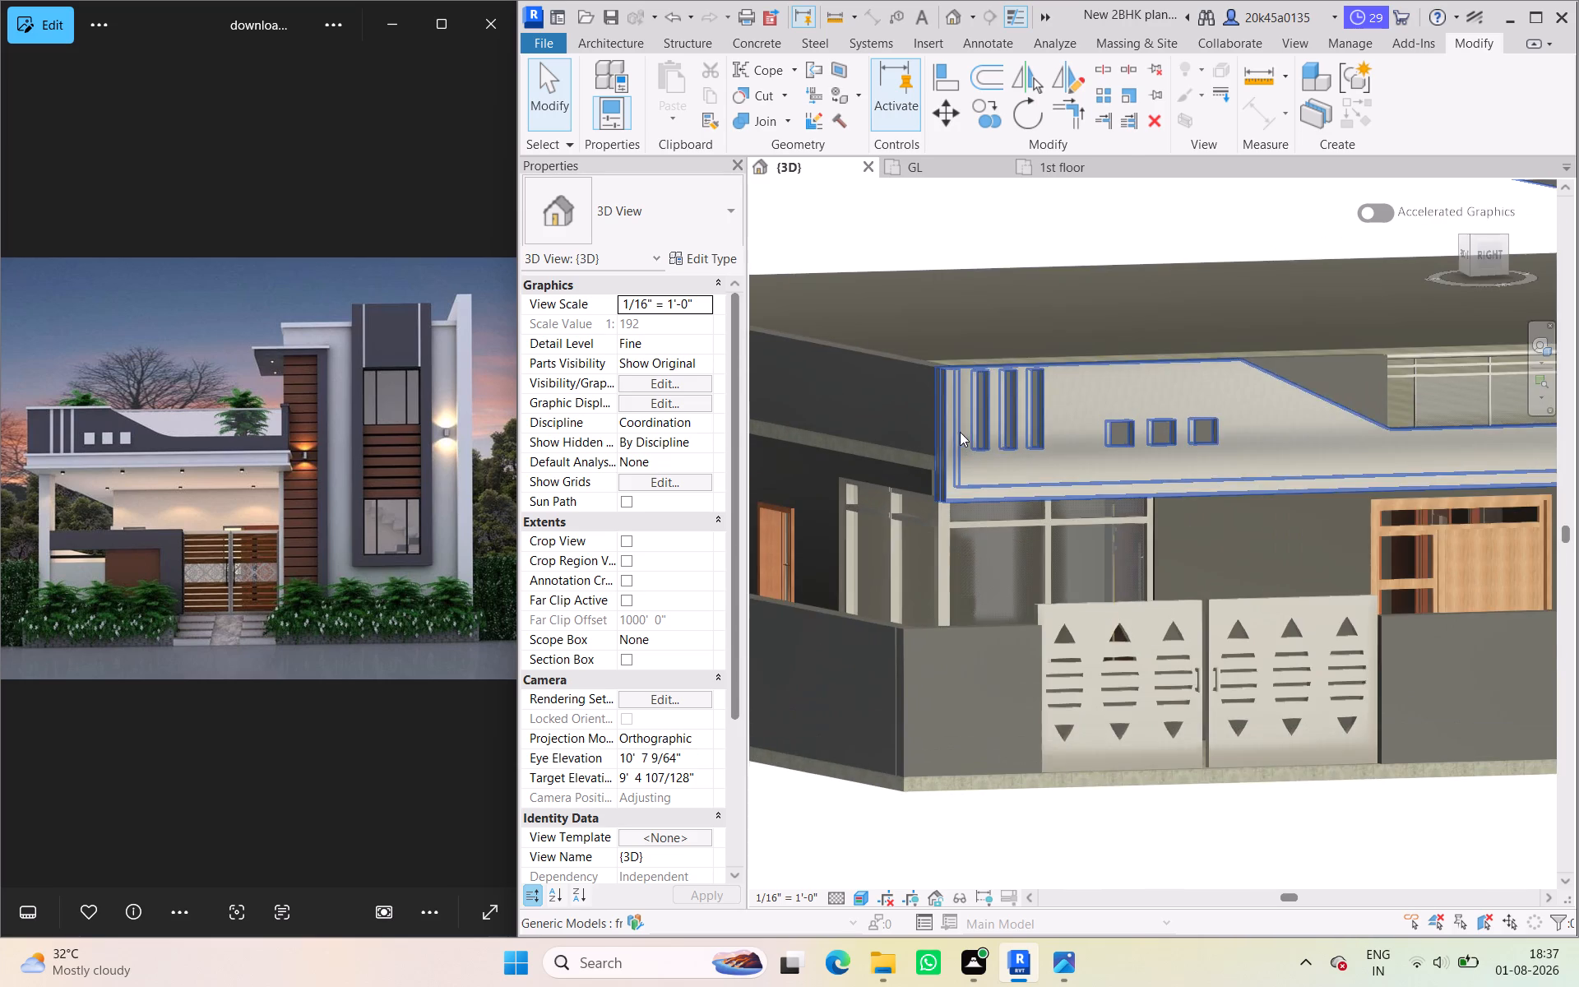
pyautogui.scroll(4, 1003, 490)
pyautogui.moveTo(1011, 480); pyautogui.dragTo(872, 475, button='middle')
pyautogui.scroll(-2, 955, 443)
pyautogui.moveTo(957, 443); pyautogui.dragTo(935, 424, button='middle')
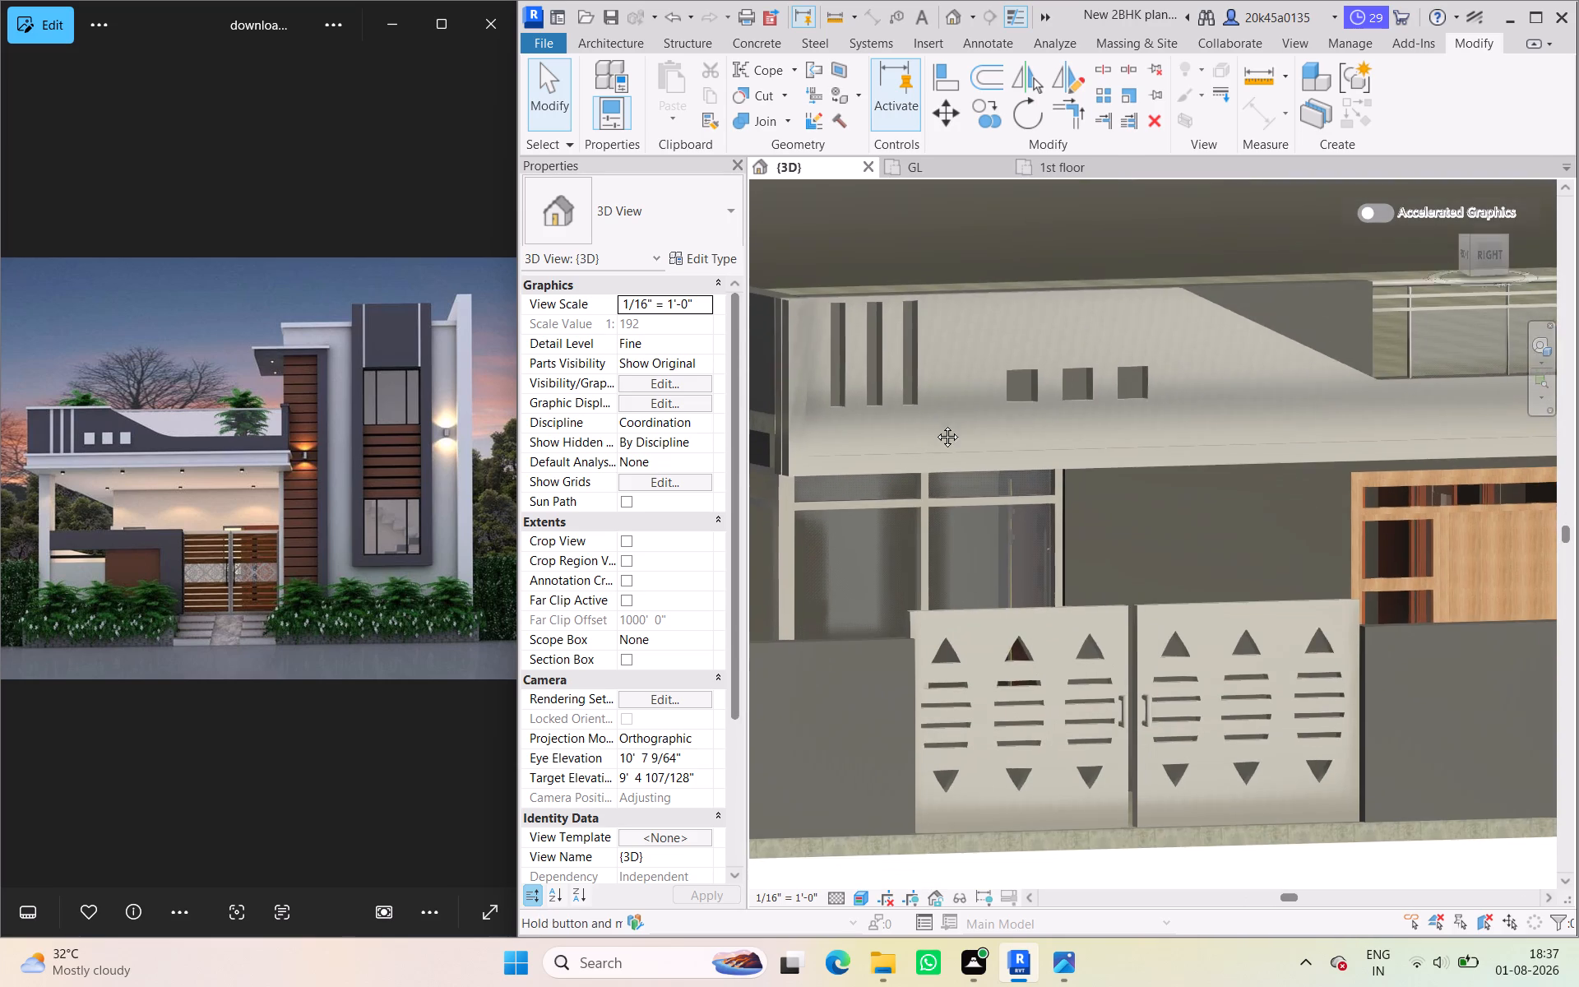
pyautogui.moveTo(935, 424); pyautogui.dragTo(941, 417, button='middle')
pyautogui.scroll(-3, 1039, 393)
pyautogui.moveTo(1049, 391); pyautogui.dragTo(1038, 344, button='middle')
pyautogui.scroll(-3, 1212, 330)
pyautogui.moveTo(1205, 346); pyautogui.dragTo(1090, 428, button='middle')
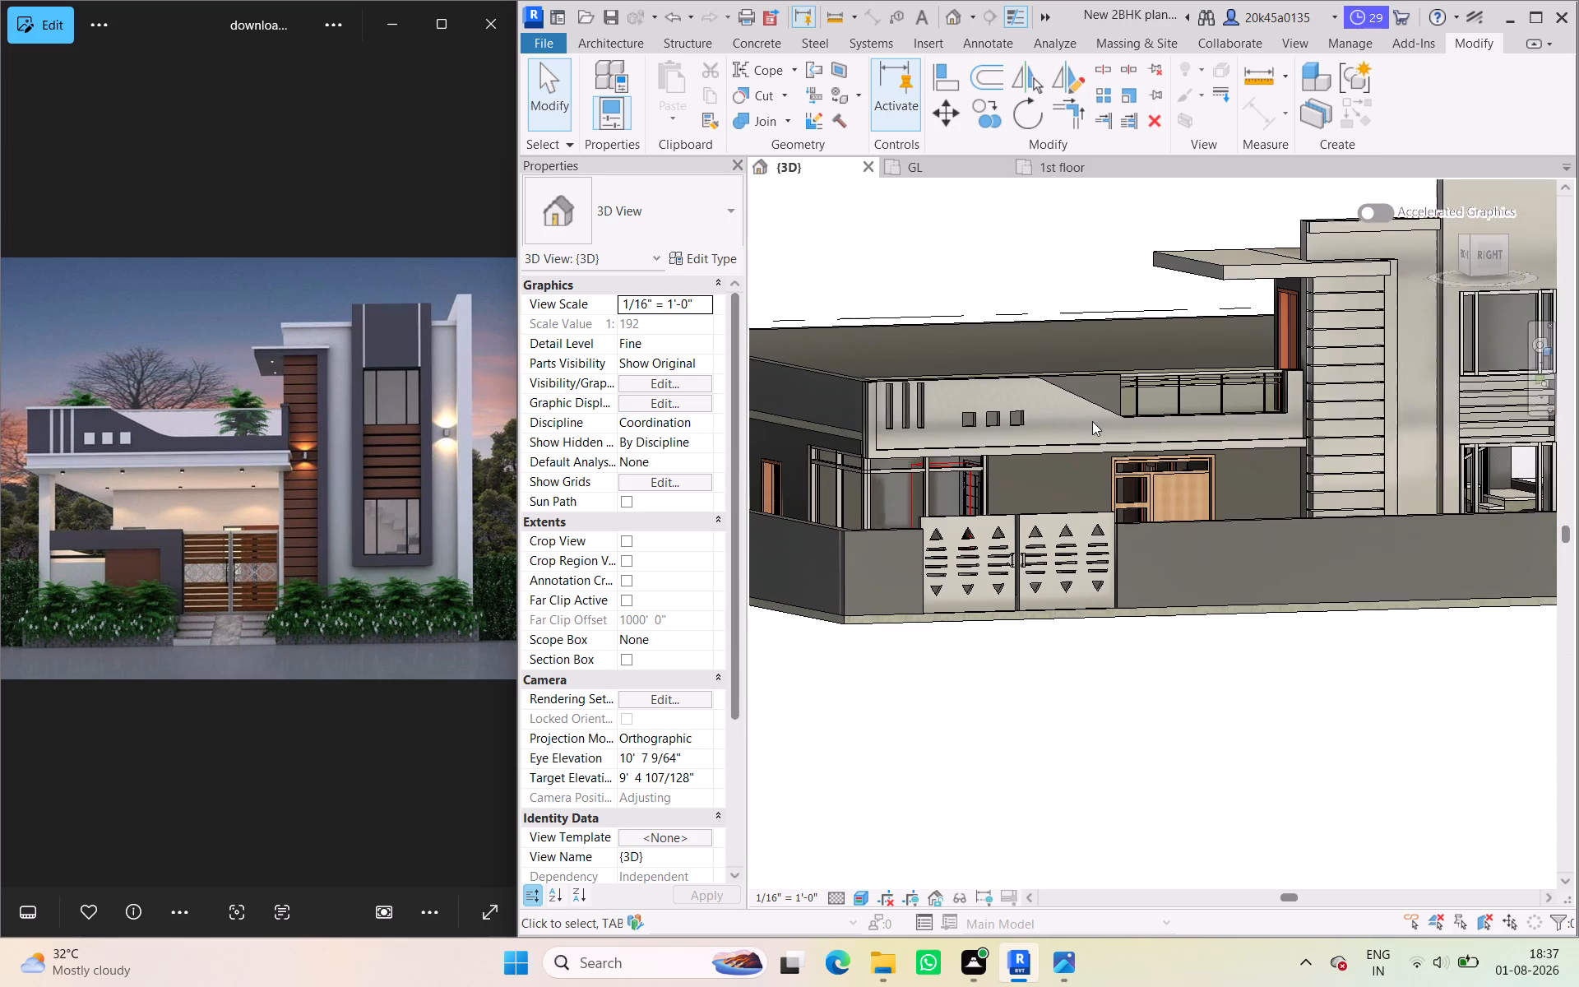
pyautogui.scroll(-4, 1396, 318)
pyautogui.moveTo(1389, 330); pyautogui.dragTo(1254, 377, button='middle')
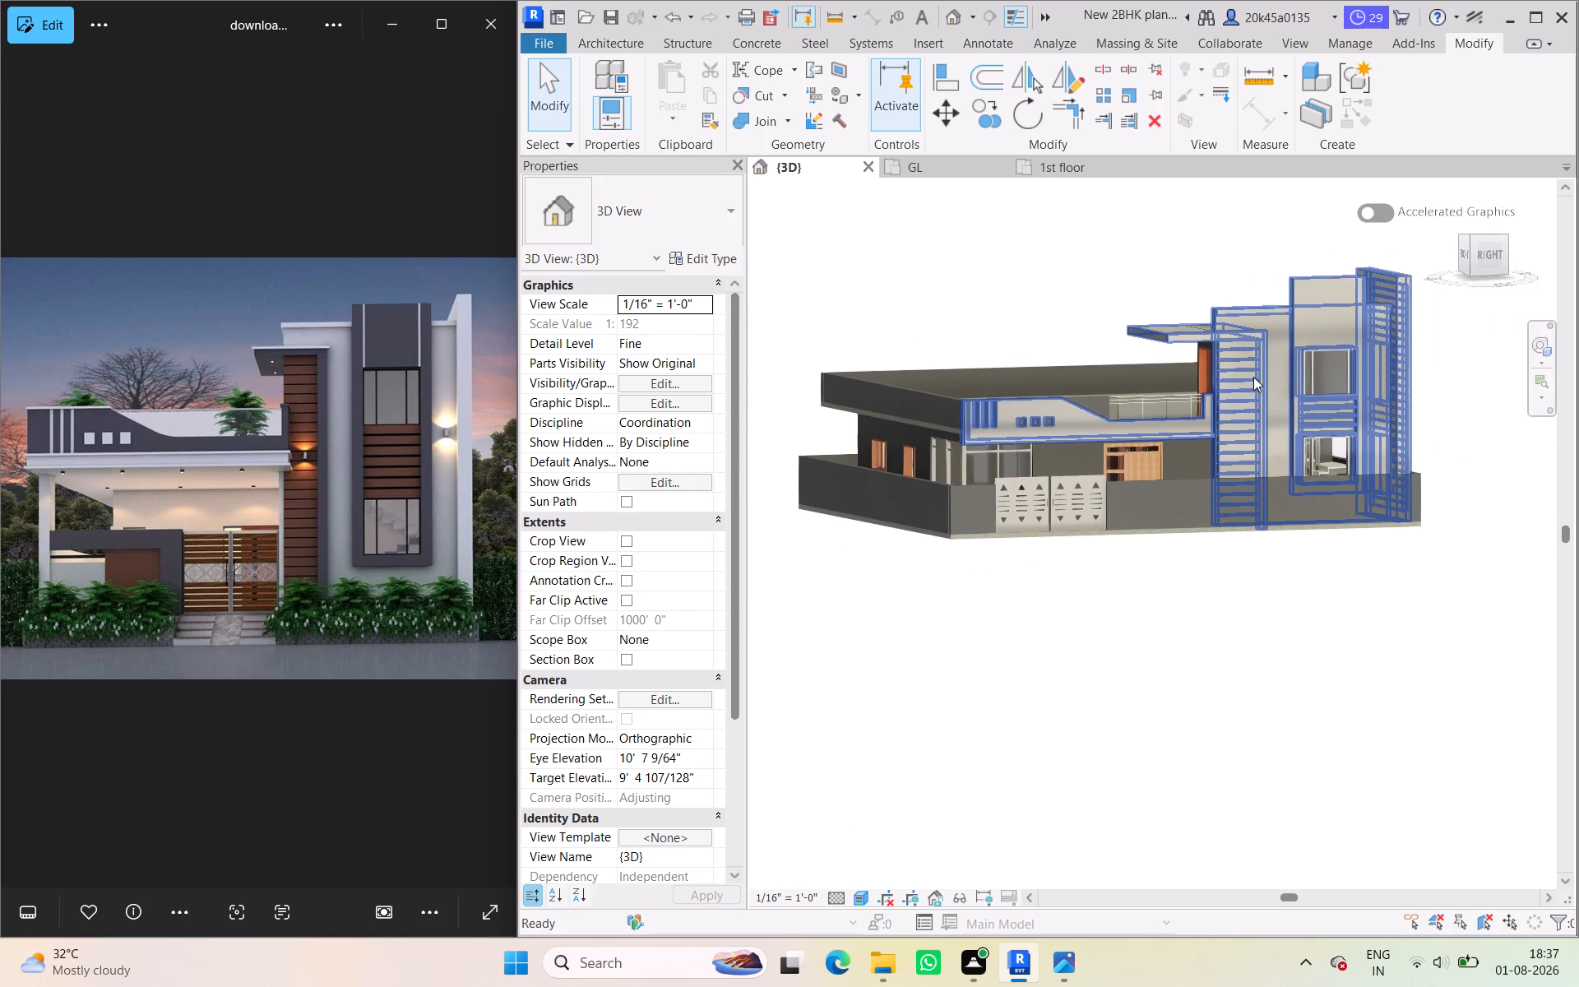
pyautogui.keyDown('shift'); pyautogui.moveTo(1307, 601); pyautogui.dragTo(1130, 642, button='middle'); pyautogui.keyUp('shift')
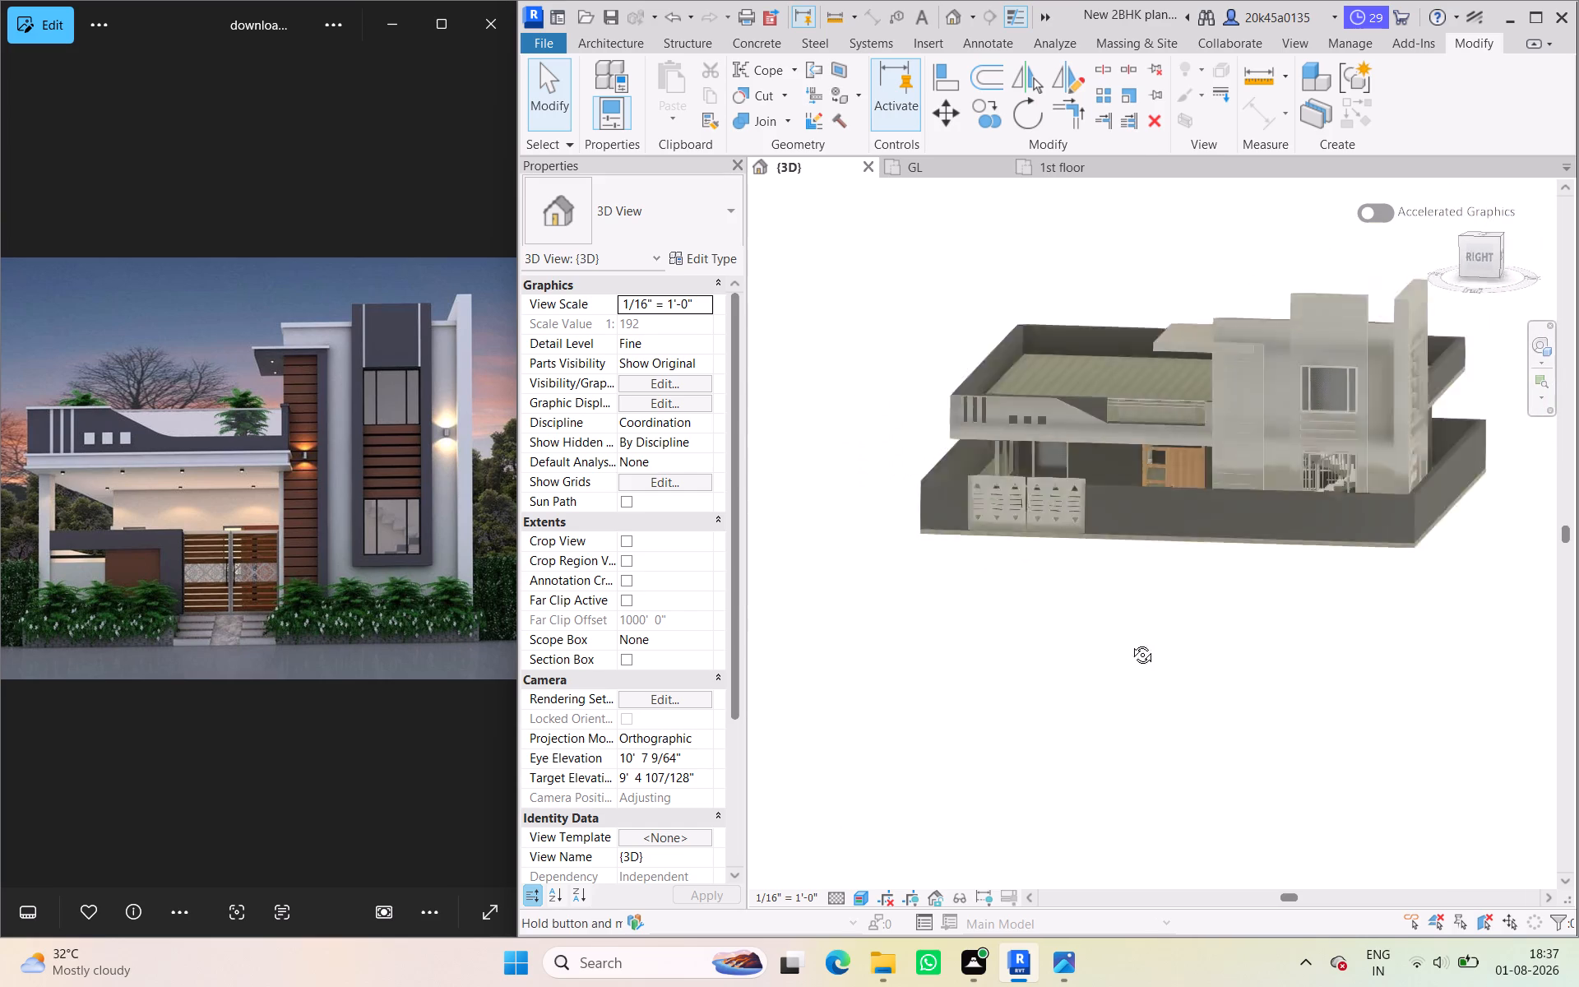
pyautogui.keyDown('shift'); pyautogui.moveTo(1130, 642); pyautogui.dragTo(968, 626, button='middle'); pyautogui.keyUp('shift')
pyautogui.keyDown('shift'); pyautogui.moveTo(976, 611); pyautogui.dragTo(993, 630, button='middle'); pyautogui.keyUp('shift')
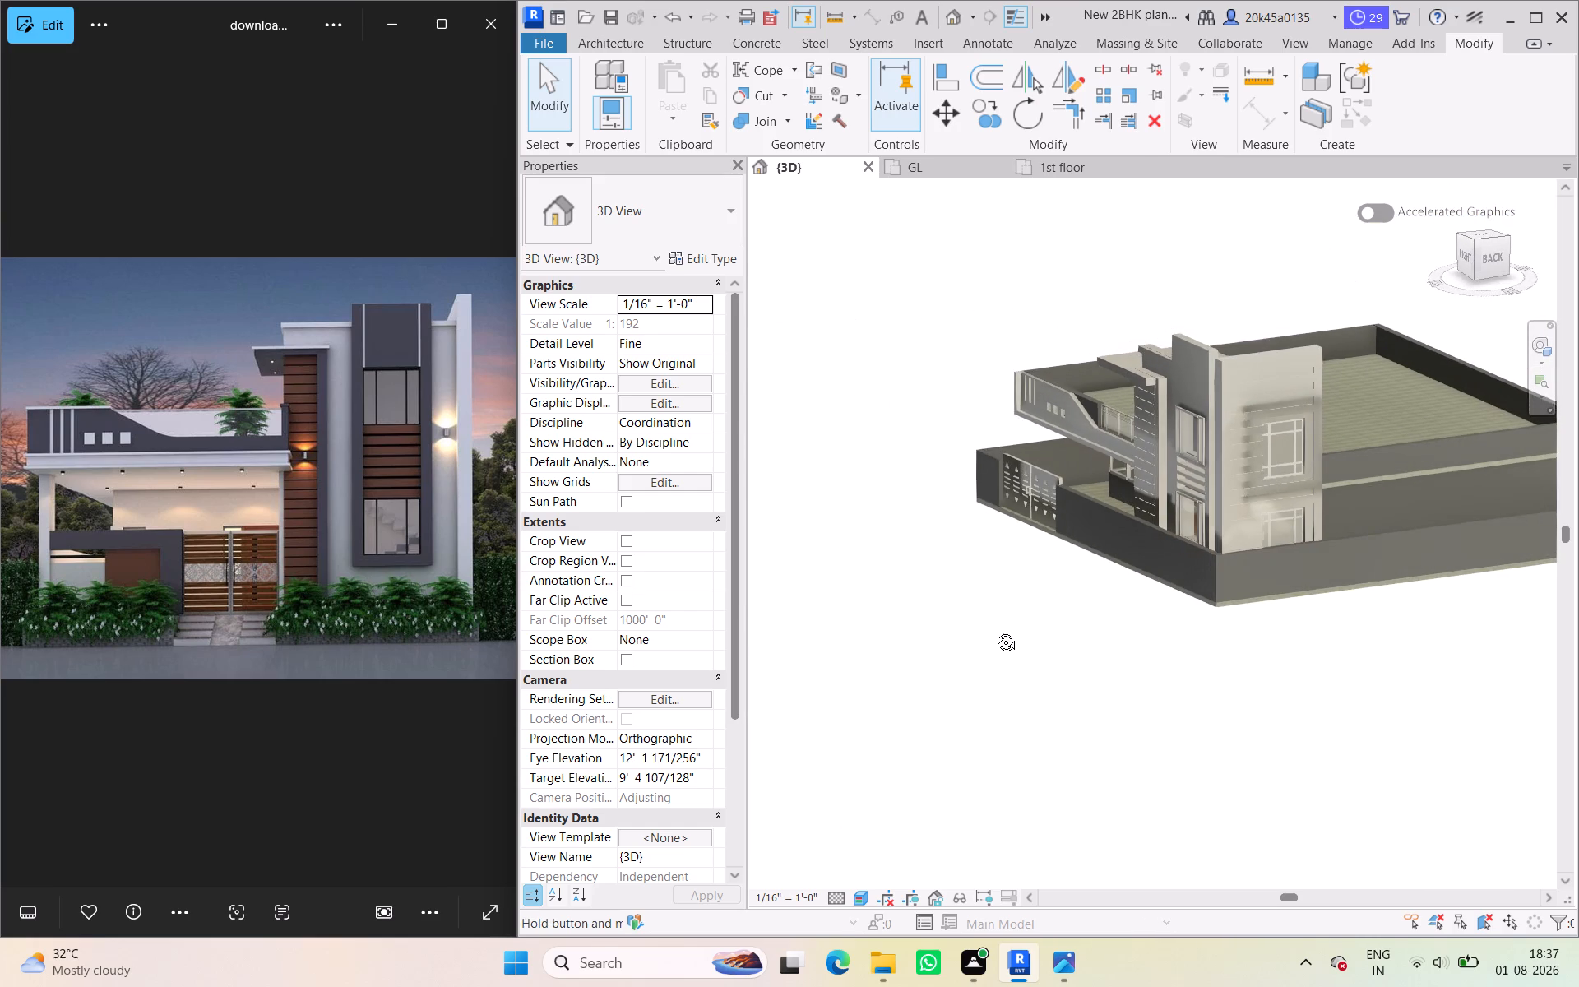
pyautogui.keyDown('shift'); pyautogui.moveTo(993, 630); pyautogui.dragTo(686, 595, button='middle'); pyautogui.keyUp('shift')
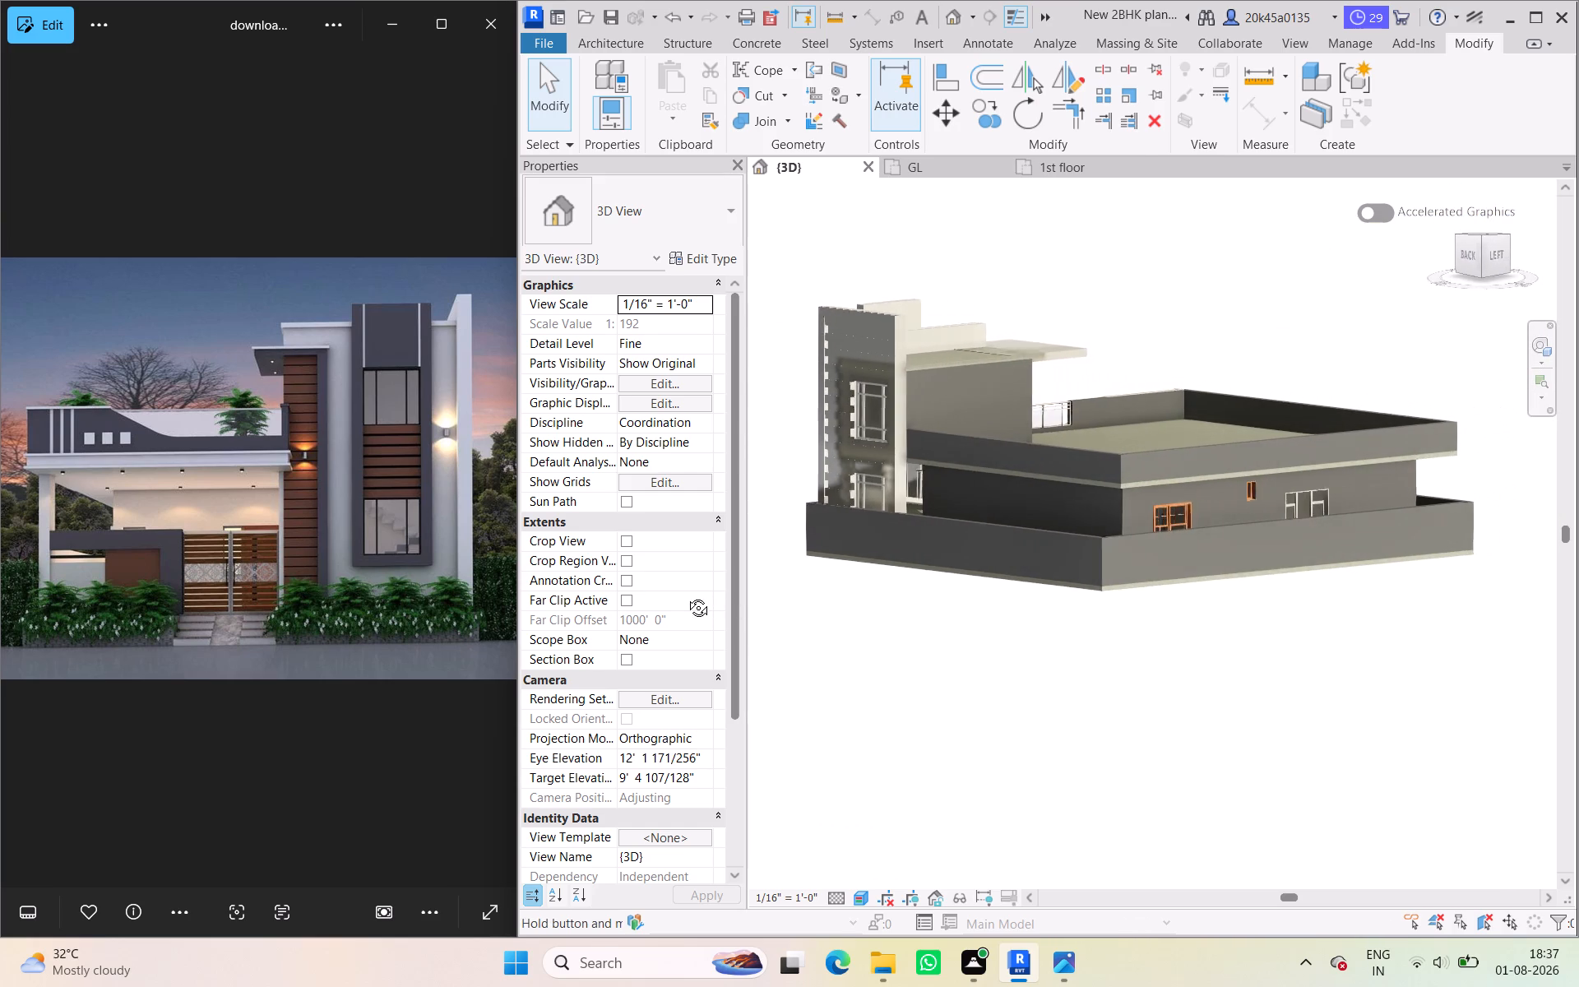
pyautogui.keyDown('shift'); pyautogui.moveTo(686, 595); pyautogui.dragTo(1296, 609, button='middle'); pyautogui.keyUp('shift')
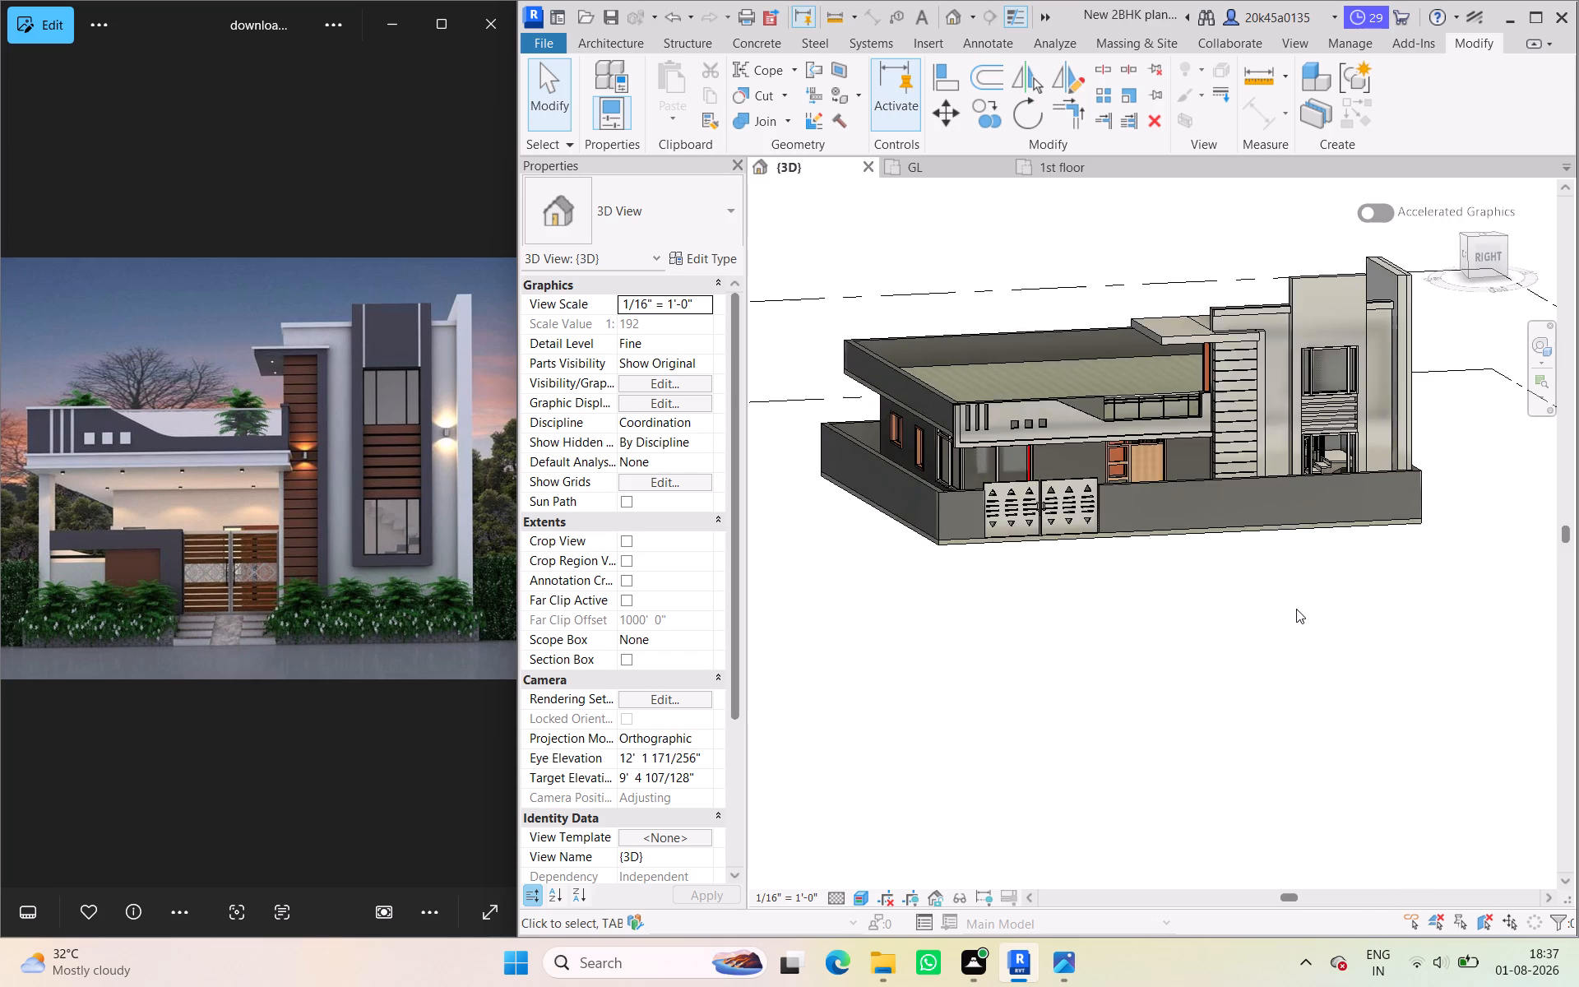
pyautogui.keyDown('shift'); pyautogui.moveTo(1275, 611); pyautogui.dragTo(979, 639, button='middle'); pyautogui.keyUp('shift')
pyautogui.scroll(4, 1016, 380)
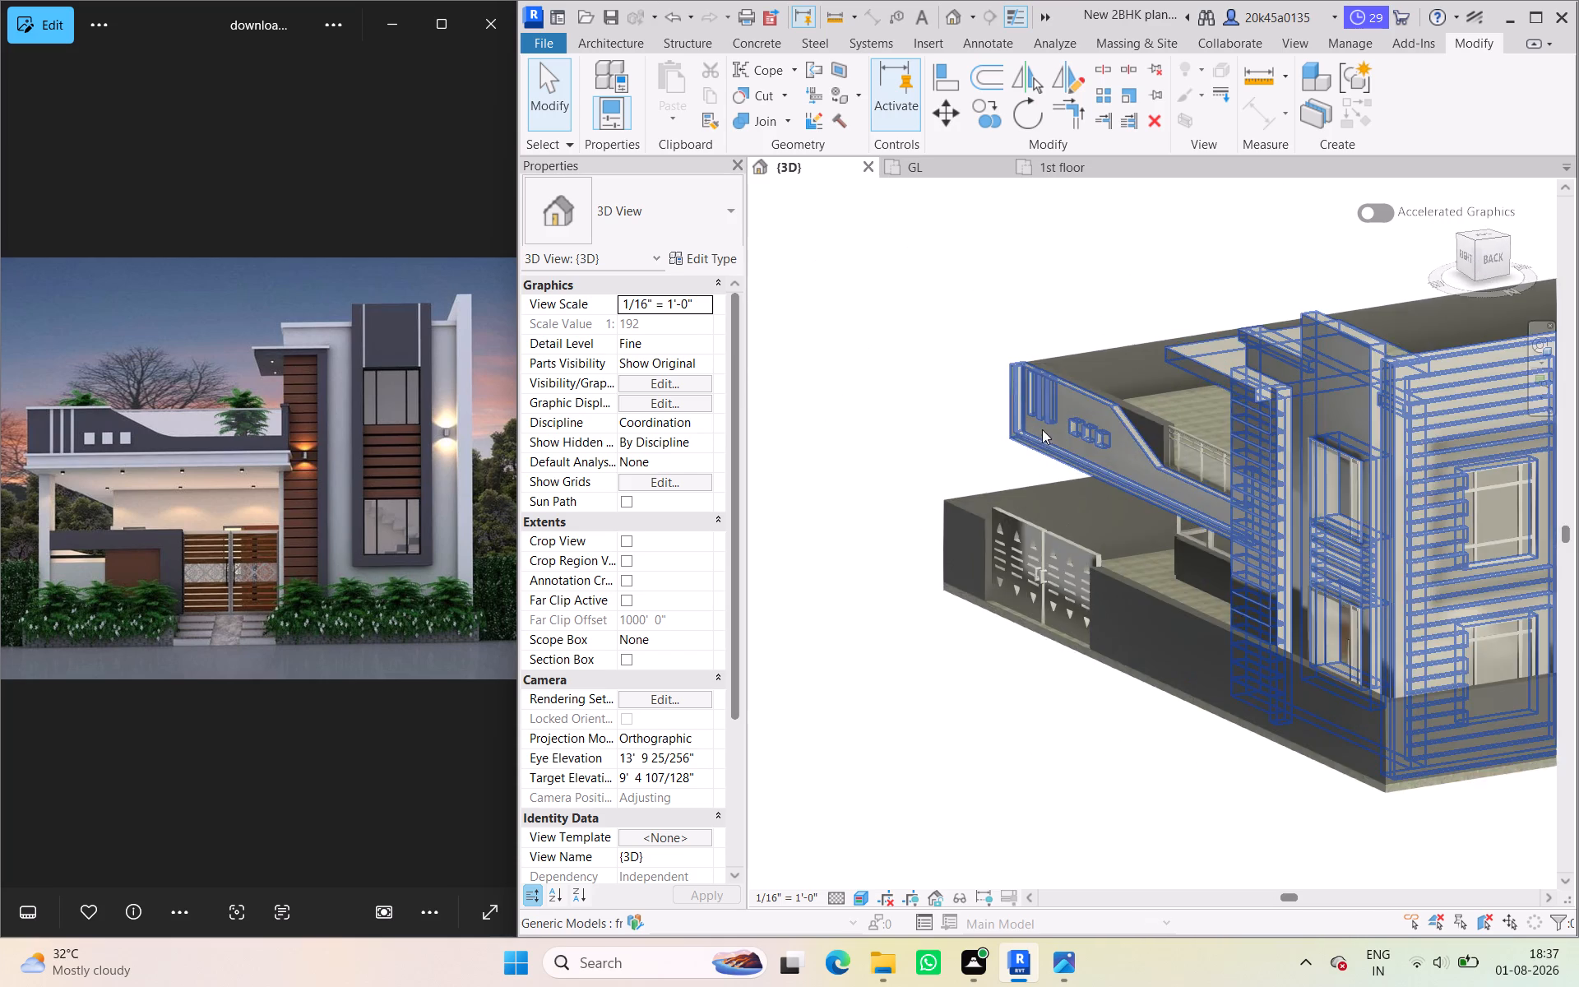
pyautogui.scroll(10, 1035, 438)
pyautogui.scroll(-2, 996, 407)
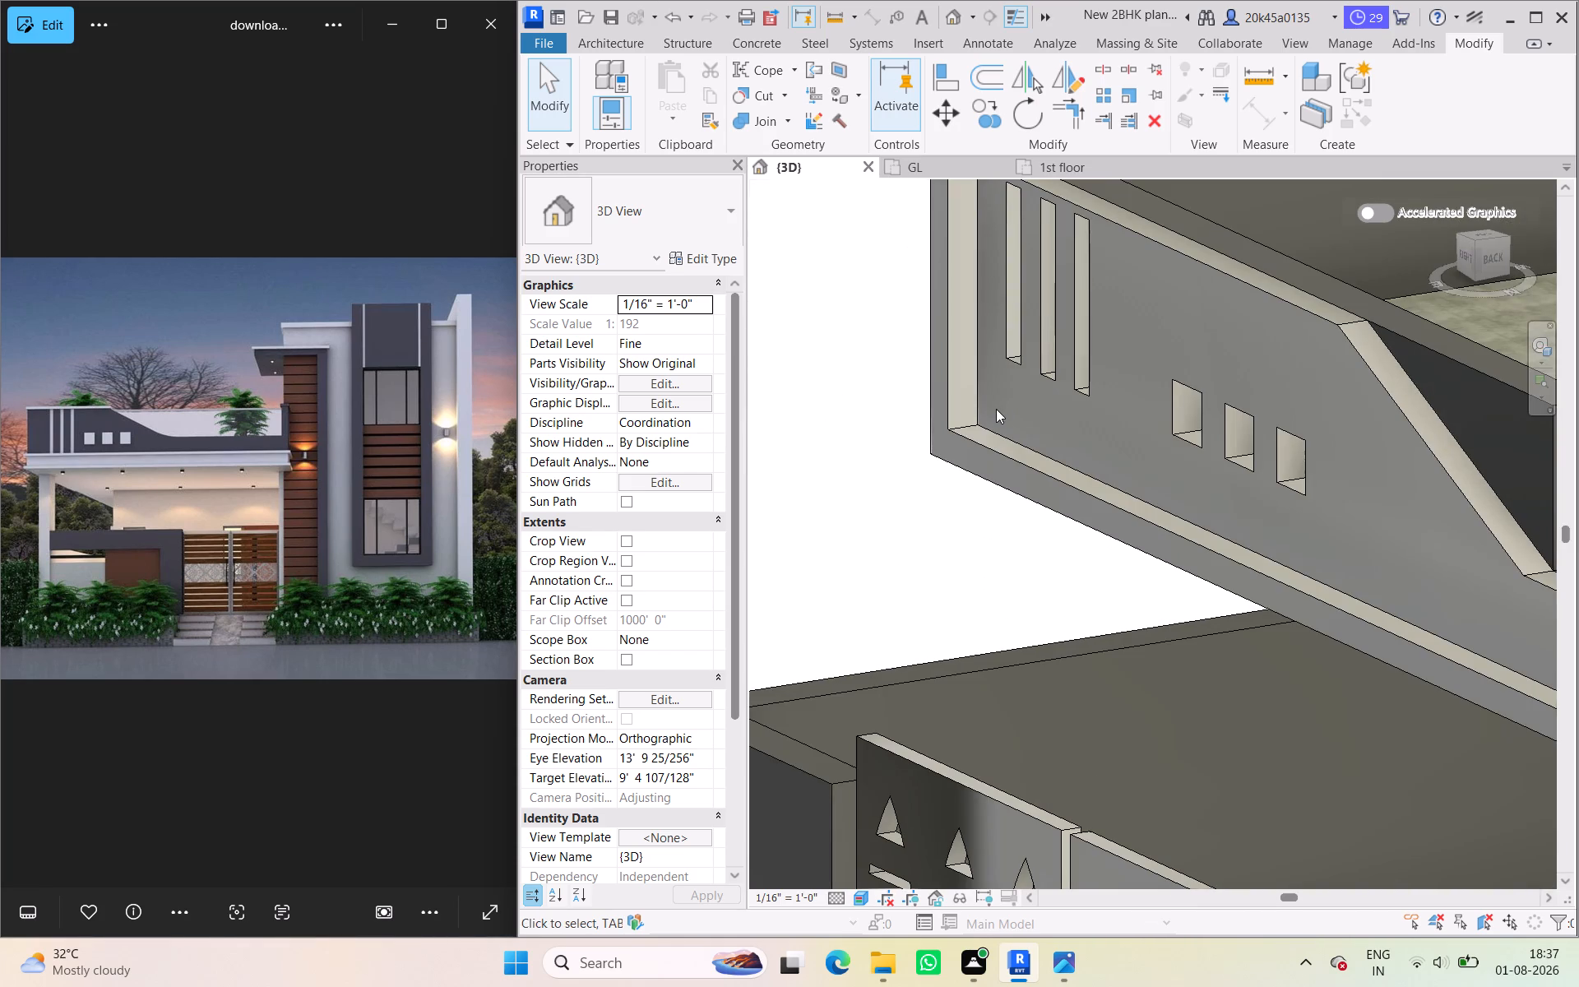
# Orient the 3D view to the front and examine the long front parapet and stair tower against the reference photo.
pyautogui.scroll(-10, 996, 409)
pyautogui.keyDown('shift'); pyautogui.moveTo(859, 633); pyautogui.dragTo(1380, 652, button='middle'); pyautogui.keyUp('shift')
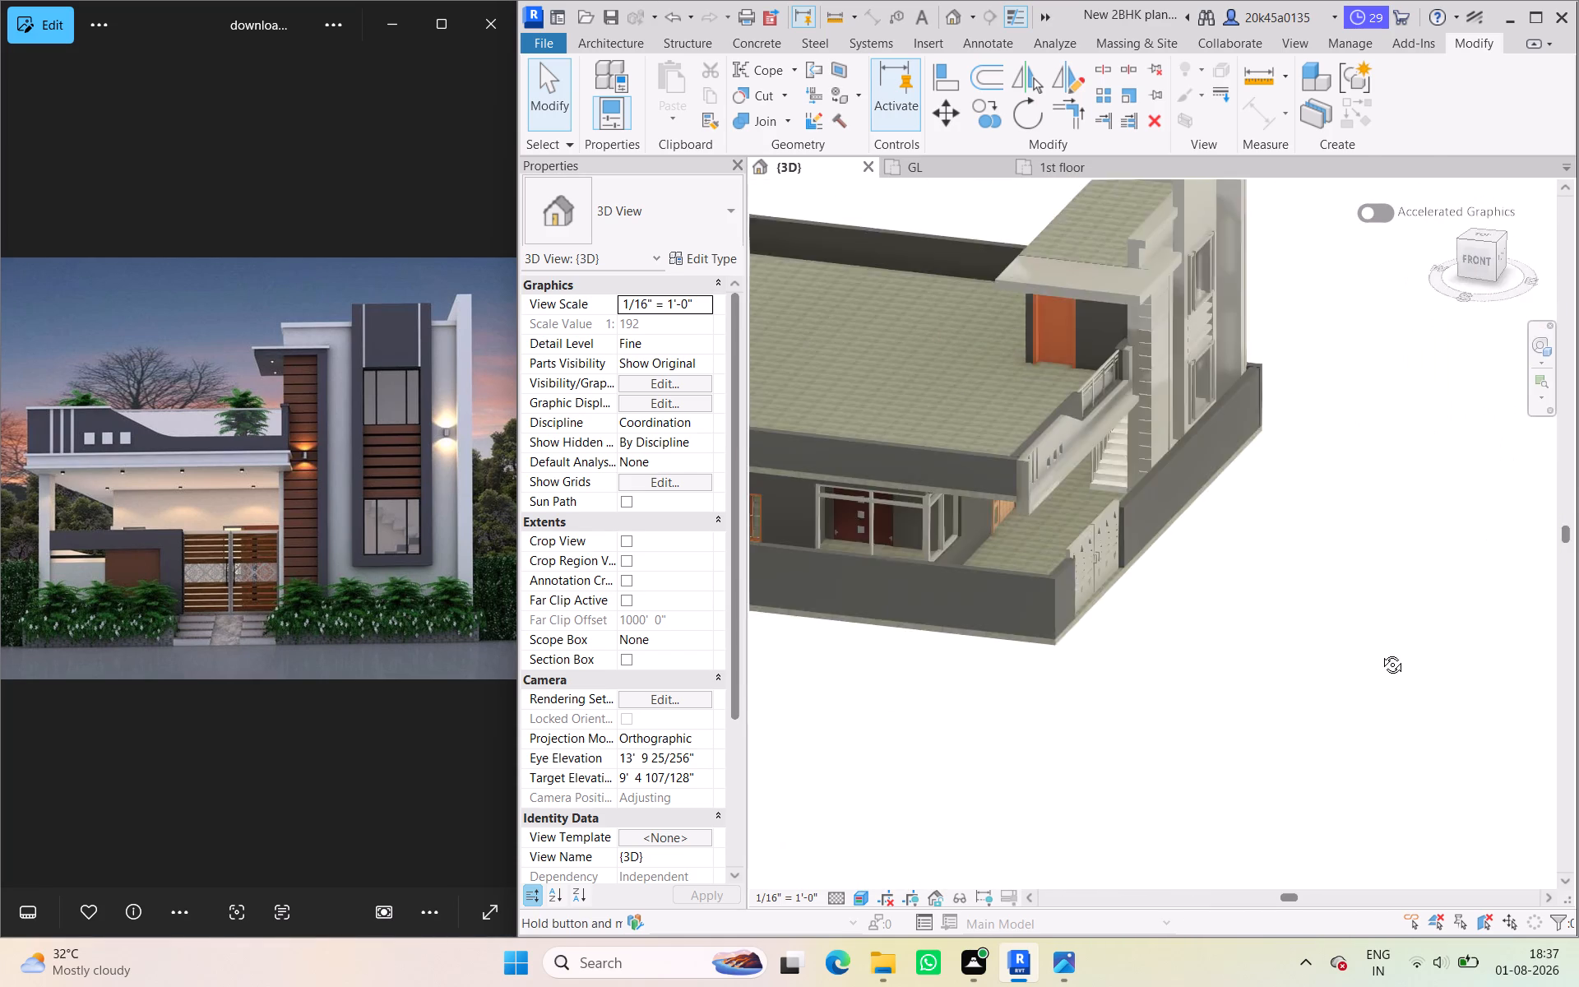
pyautogui.keyDown('shift'); pyautogui.moveTo(1380, 652); pyautogui.dragTo(1578, 546, button='middle'); pyautogui.keyUp('shift')
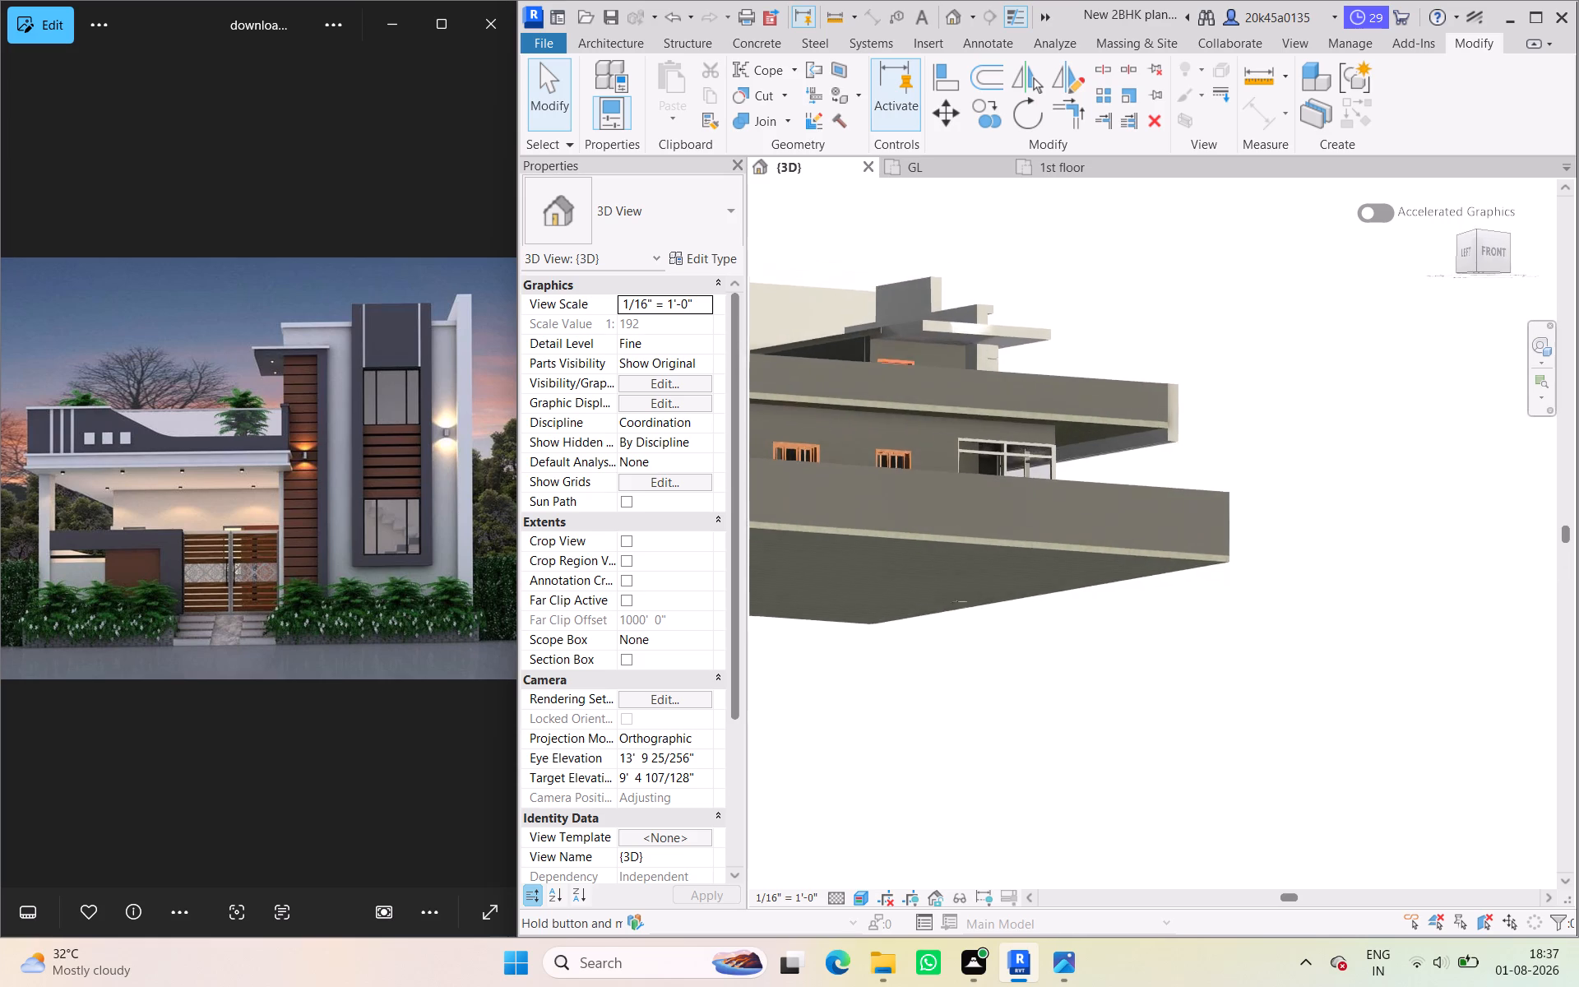
pyautogui.keyDown('shift'); pyautogui.moveTo(1578, 546); pyautogui.dragTo(1417, 564, button='middle'); pyautogui.keyUp('shift')
pyautogui.click(1475, 257)
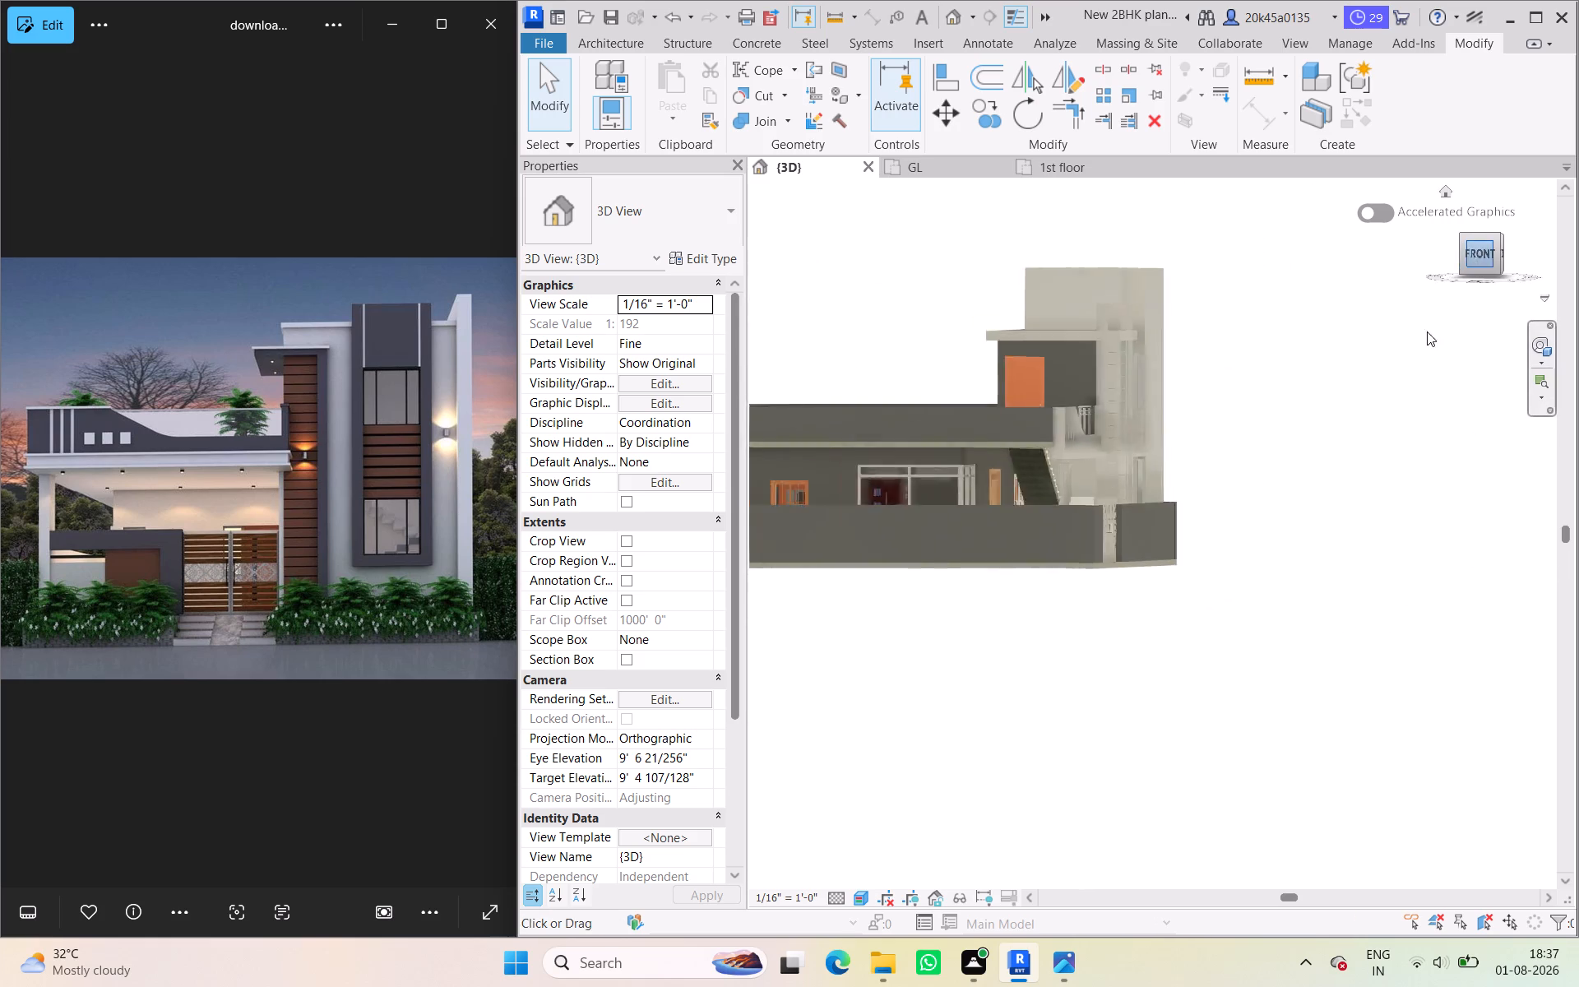
pyautogui.scroll(4, 1042, 298)
pyautogui.moveTo(1048, 341); pyautogui.dragTo(961, 320, button='middle')
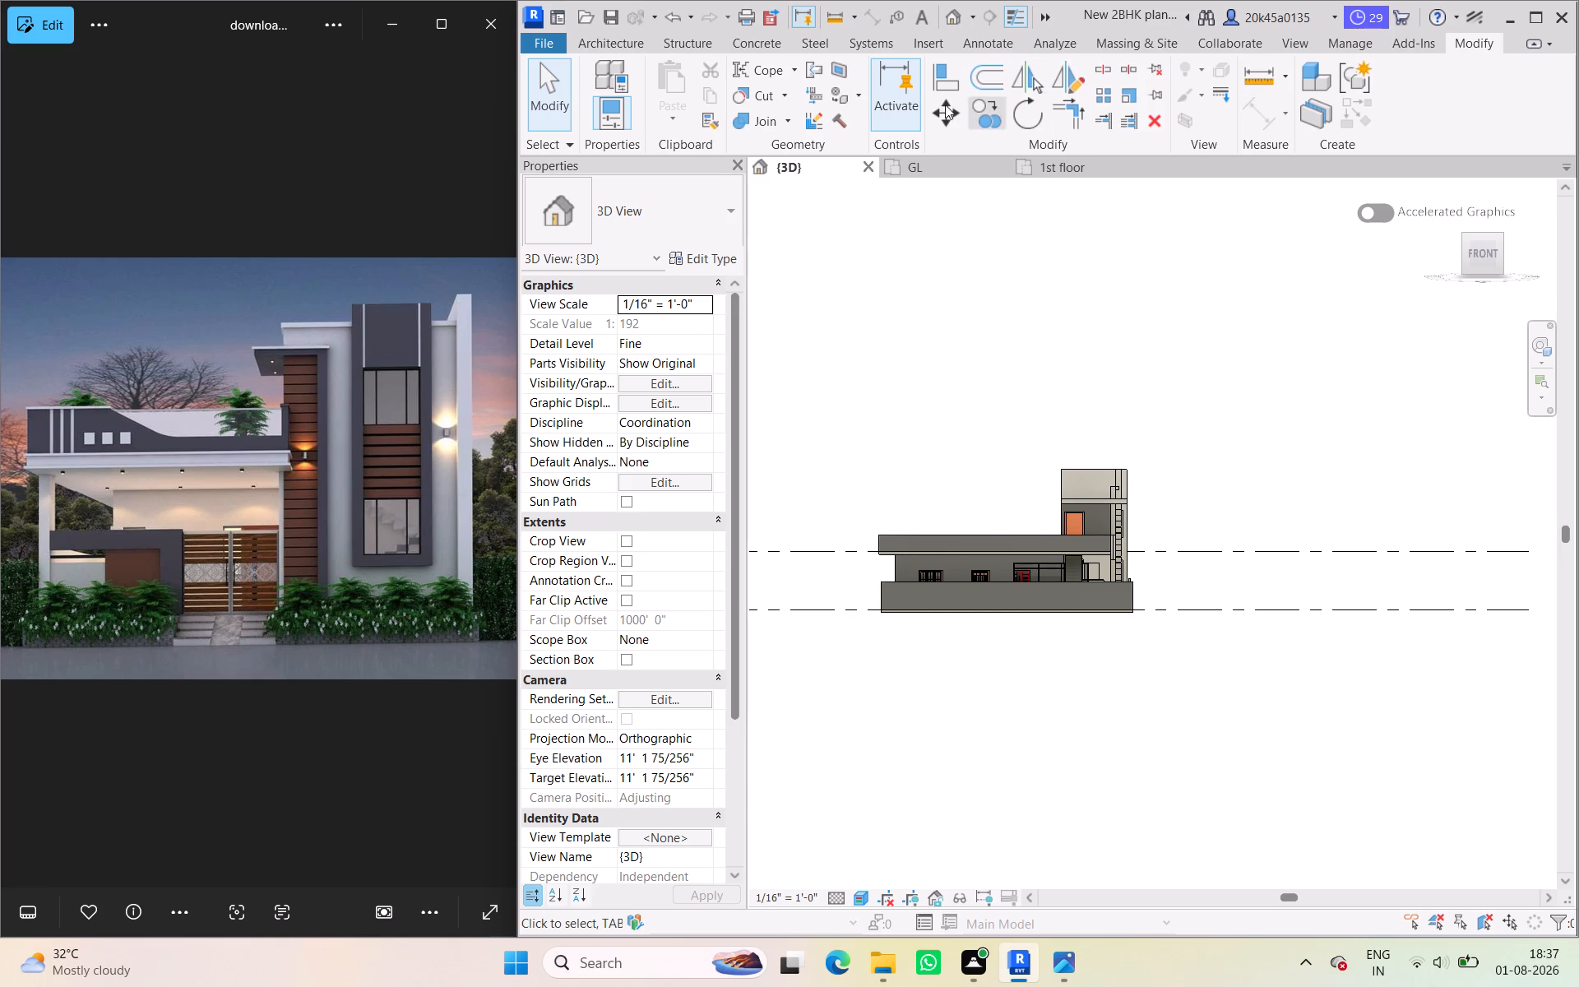
pyautogui.click(612, 36)
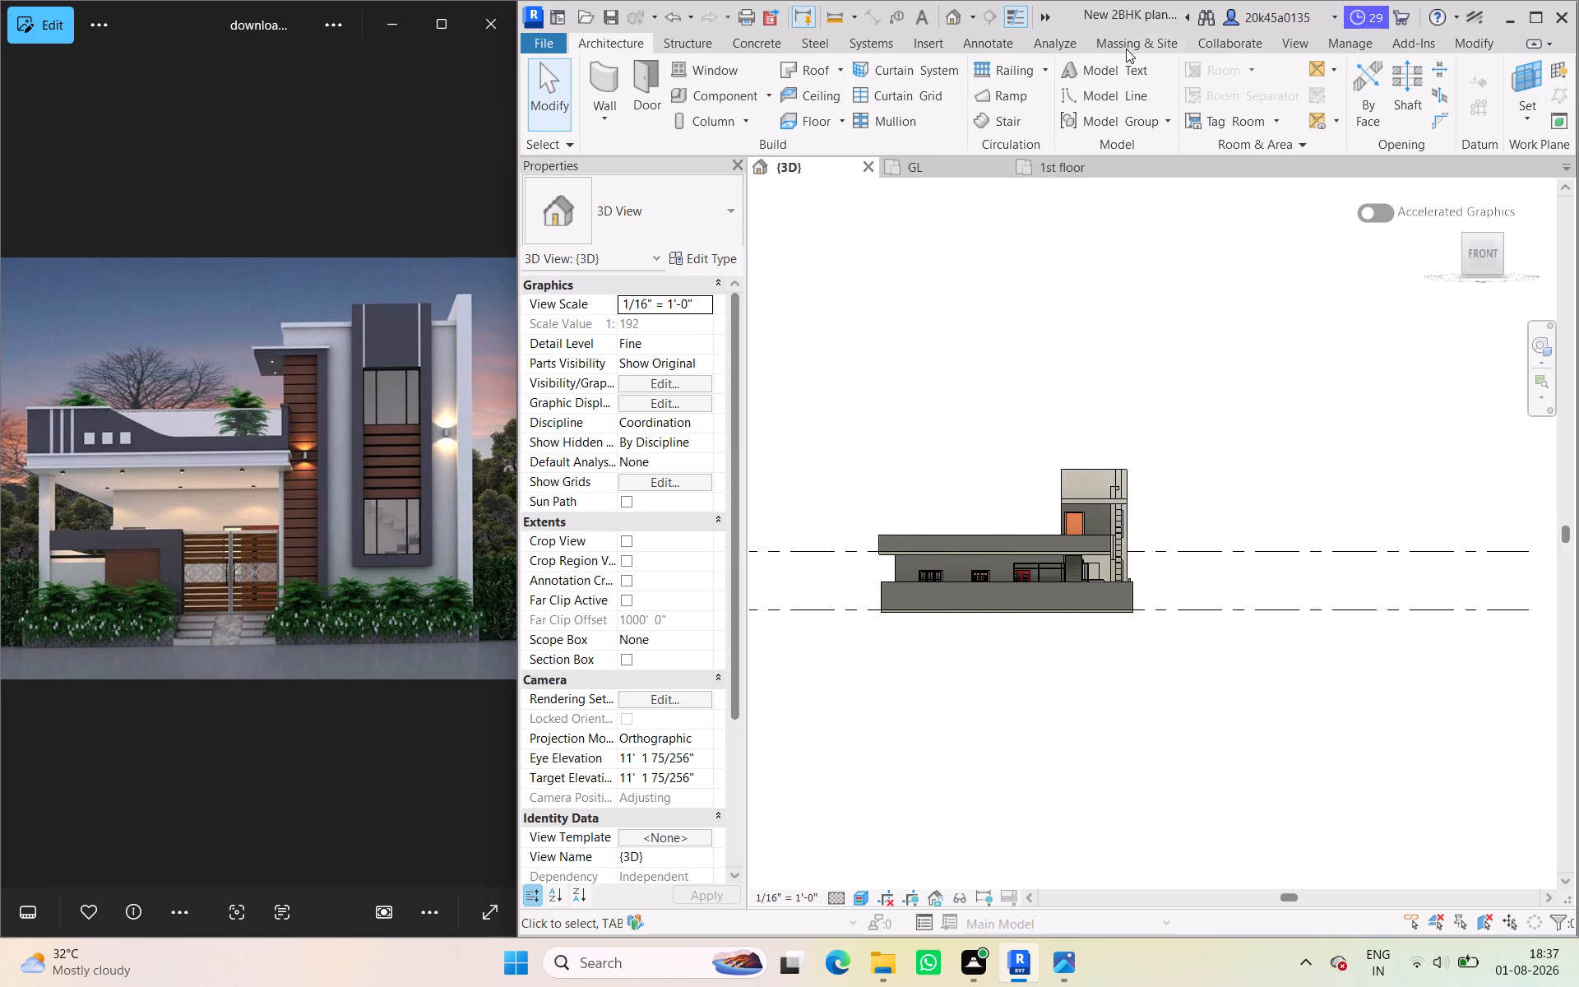
pyautogui.click(1466, 44)
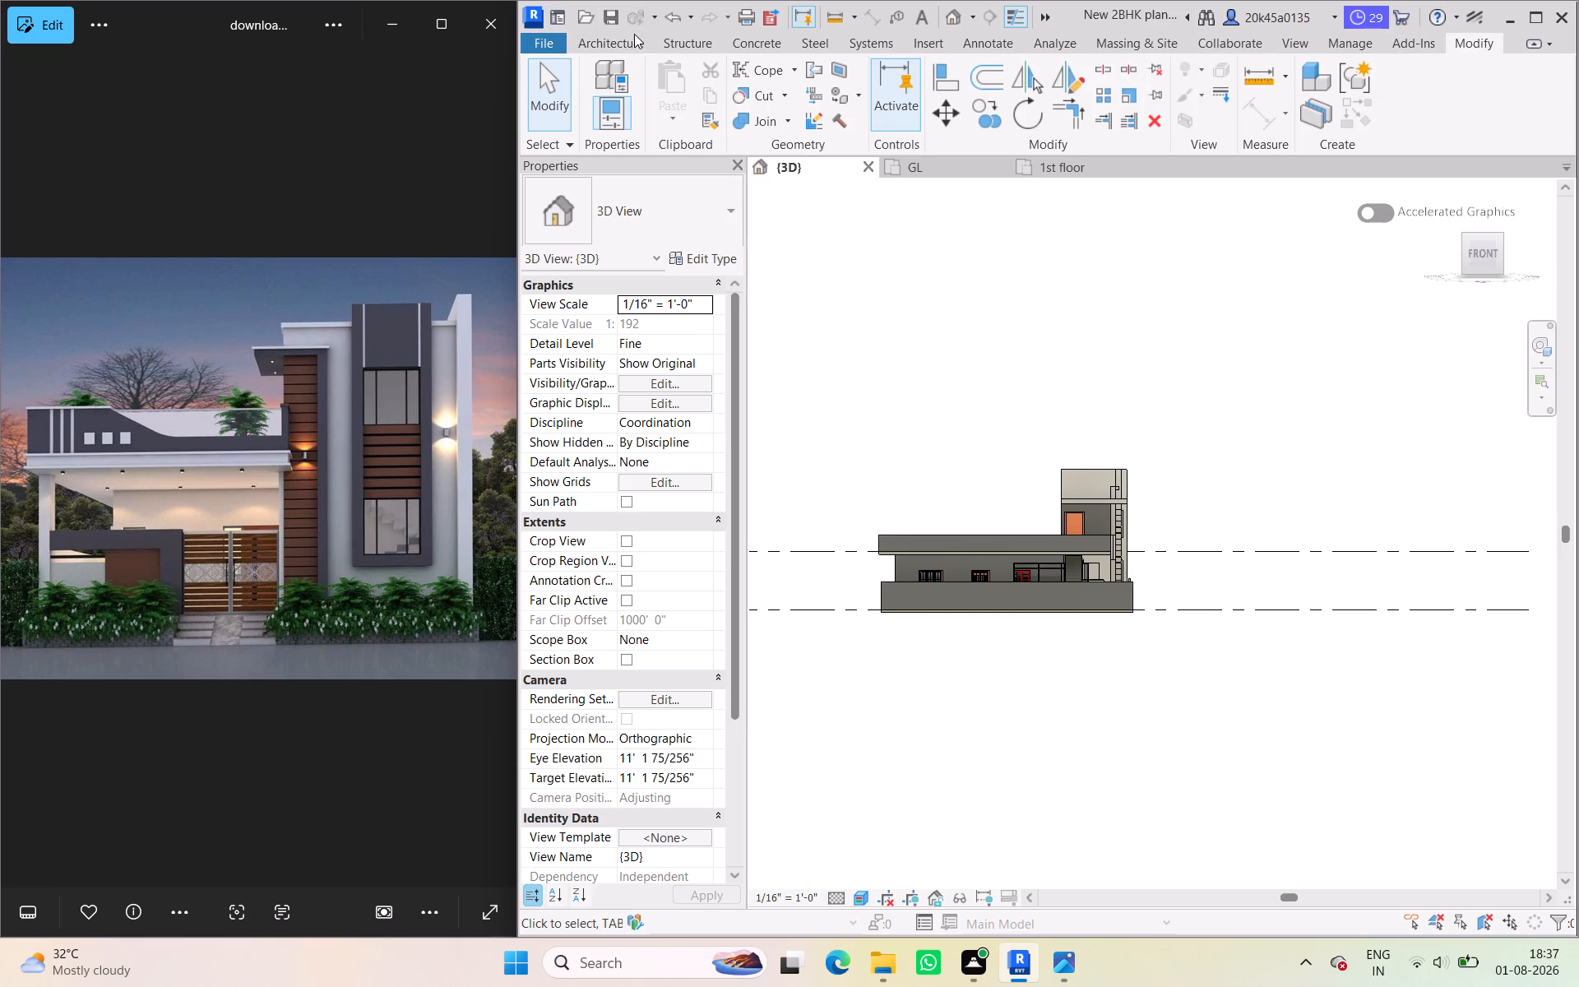
pyautogui.scroll(6, 1133, 554)
pyautogui.click(1118, 515)
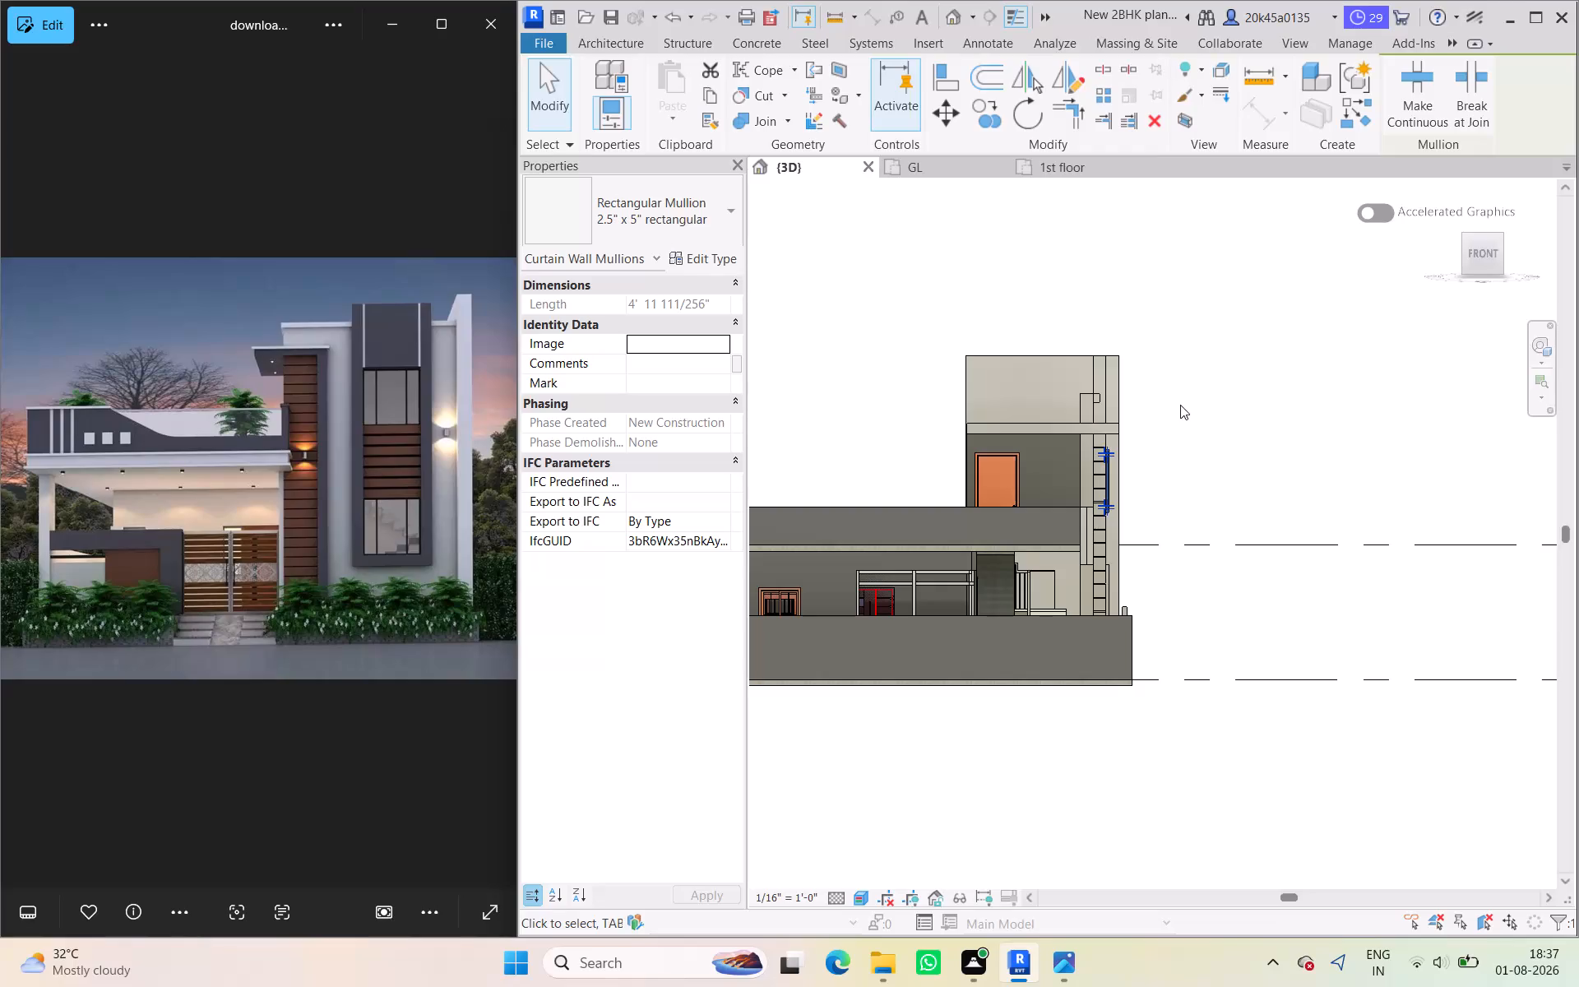
pyautogui.press('Escape')
# Edit the stair tower's generic model in place and start an extrusion with the long front parapet wall's face as work plane.
pyautogui.click(1079, 359)
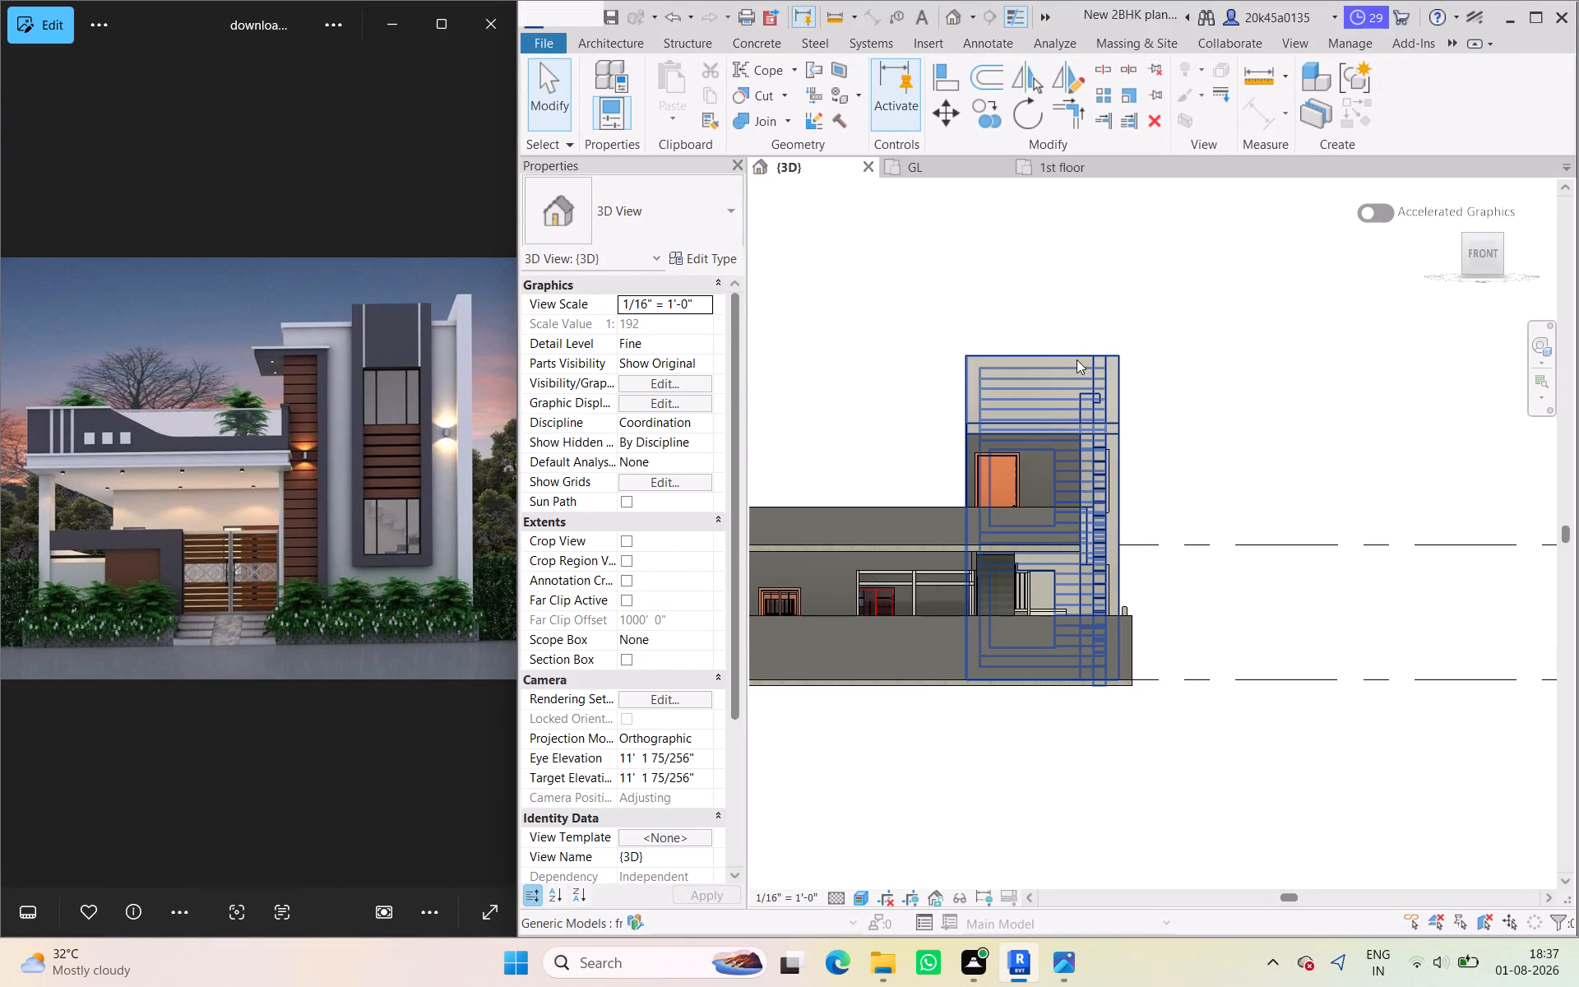
pyautogui.click(1413, 107)
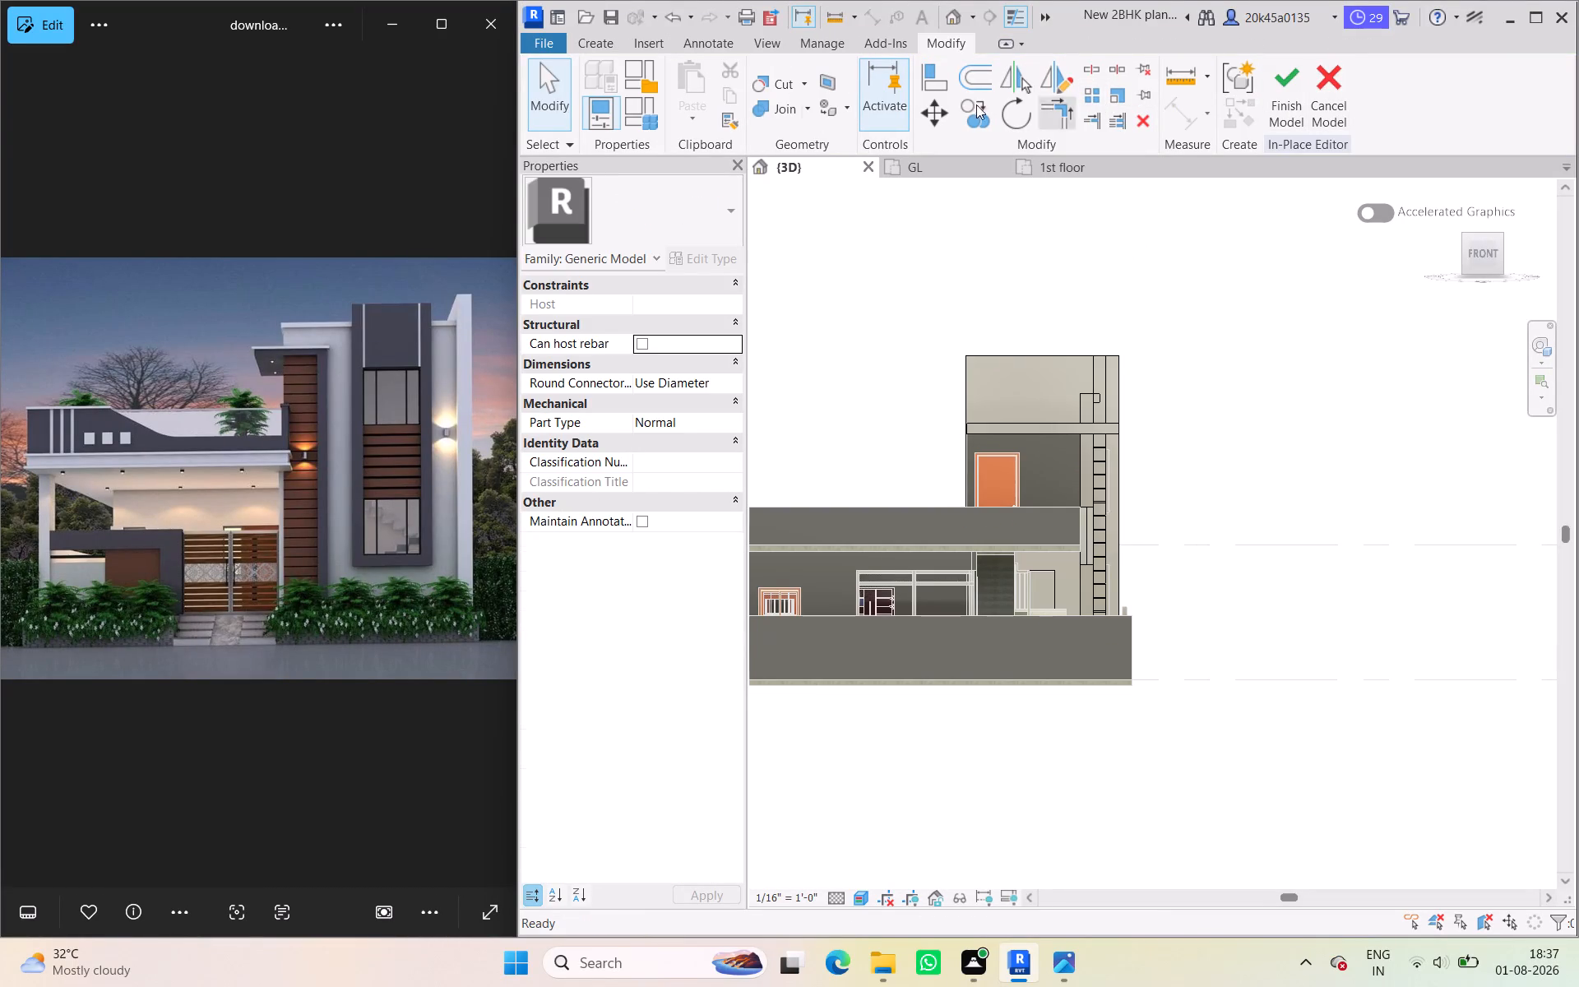
pyautogui.click(594, 38)
pyautogui.click(681, 70)
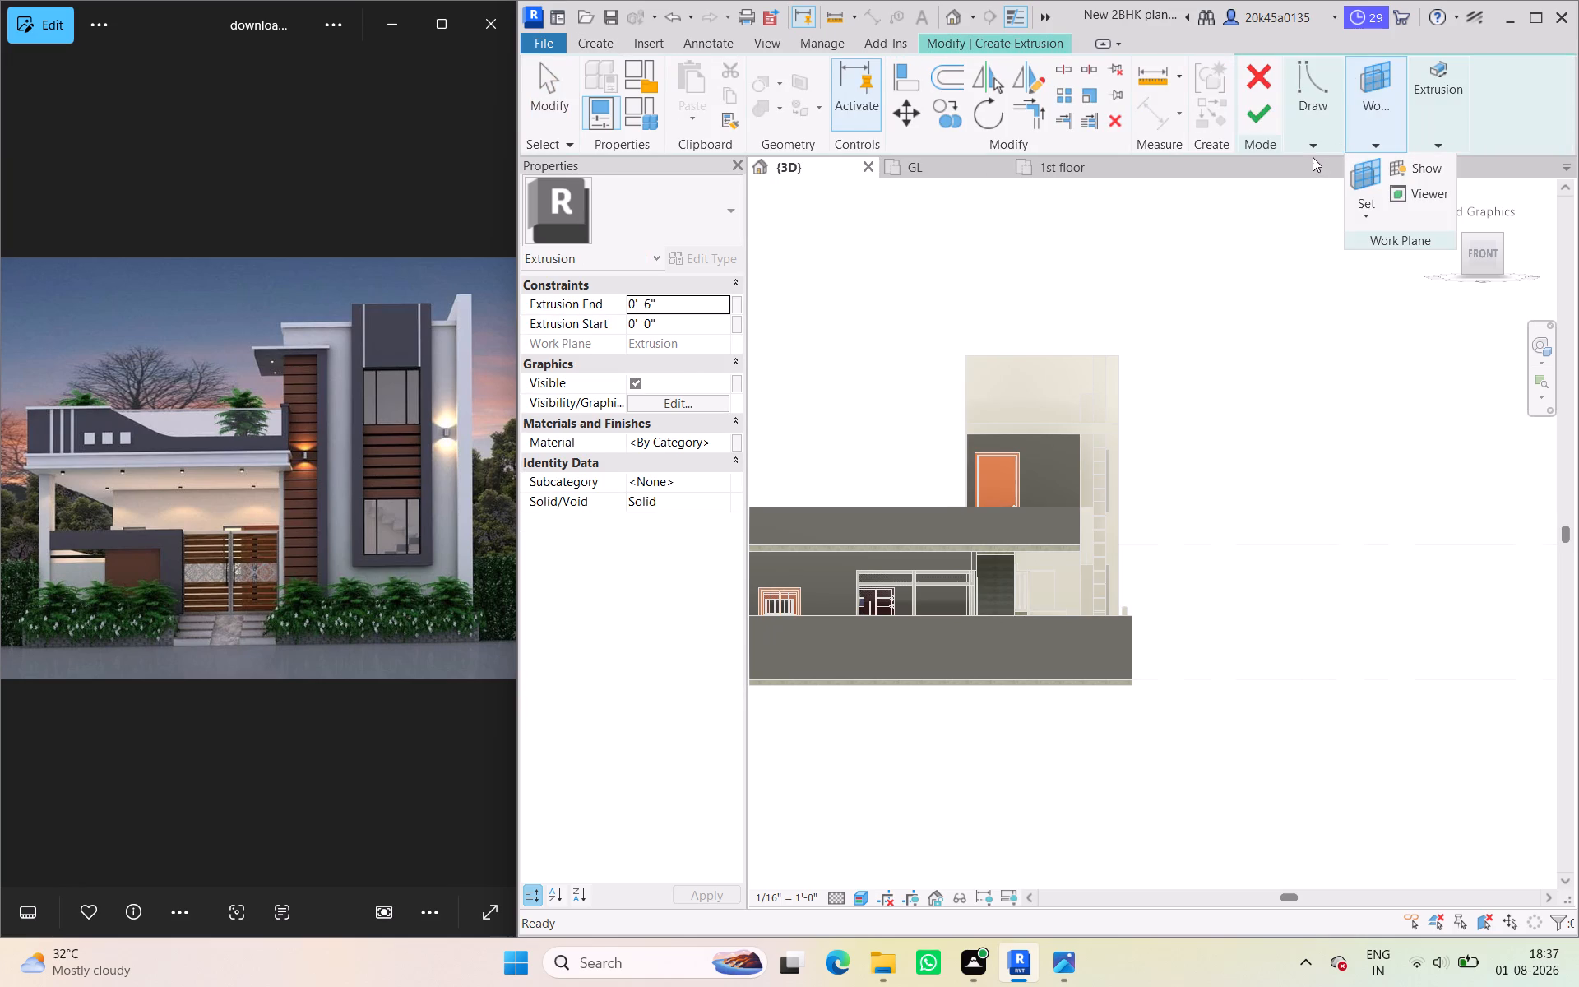
pyautogui.click(1372, 147)
pyautogui.click(1362, 214)
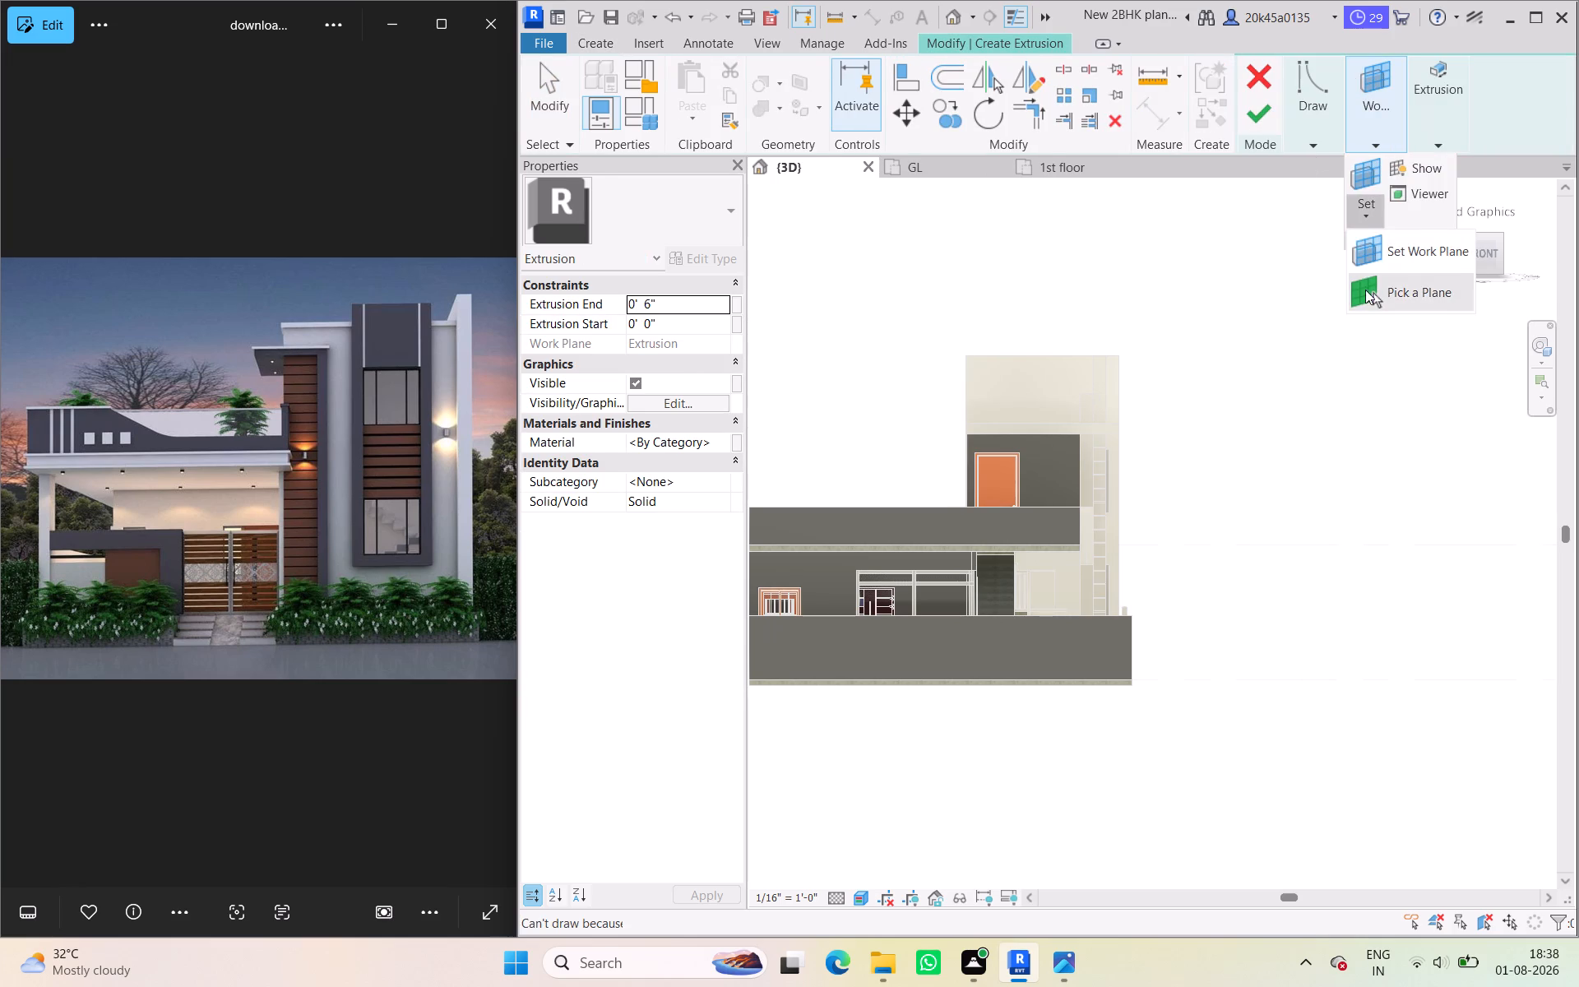
pyautogui.click(1365, 299)
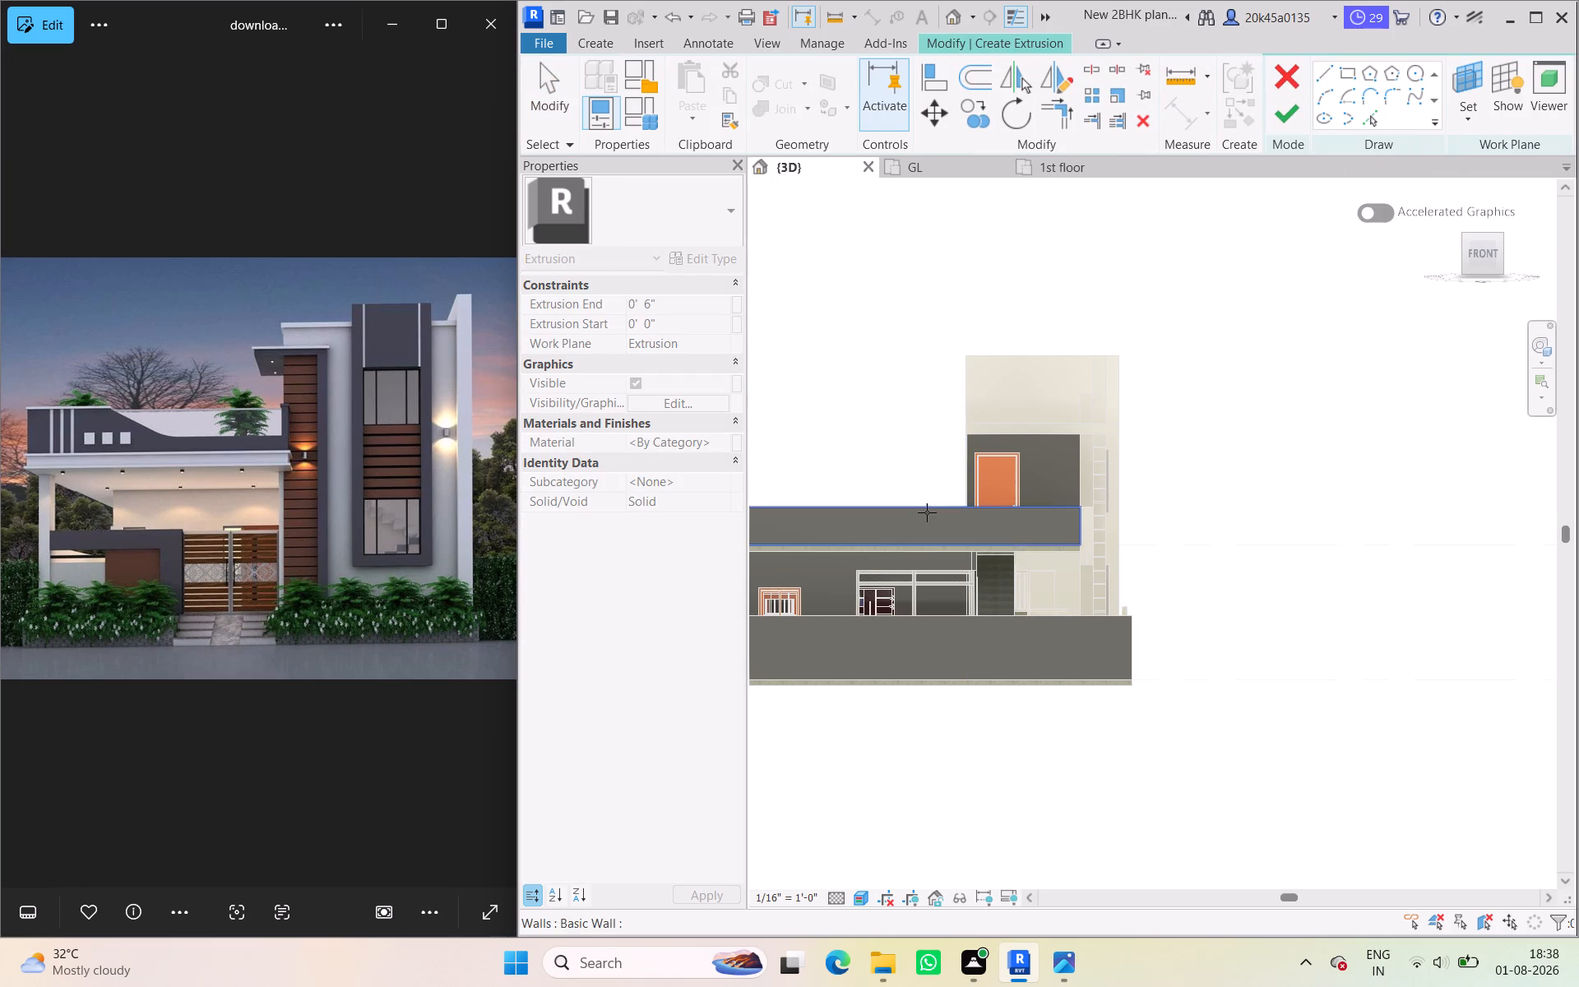
pyautogui.click(927, 512)
# Sketch a rectangle about 4'-6" high from the parapet's top corner at its far end to the tower model's endpoint below the slab.
pyautogui.click(1310, 146)
pyautogui.click(1316, 176)
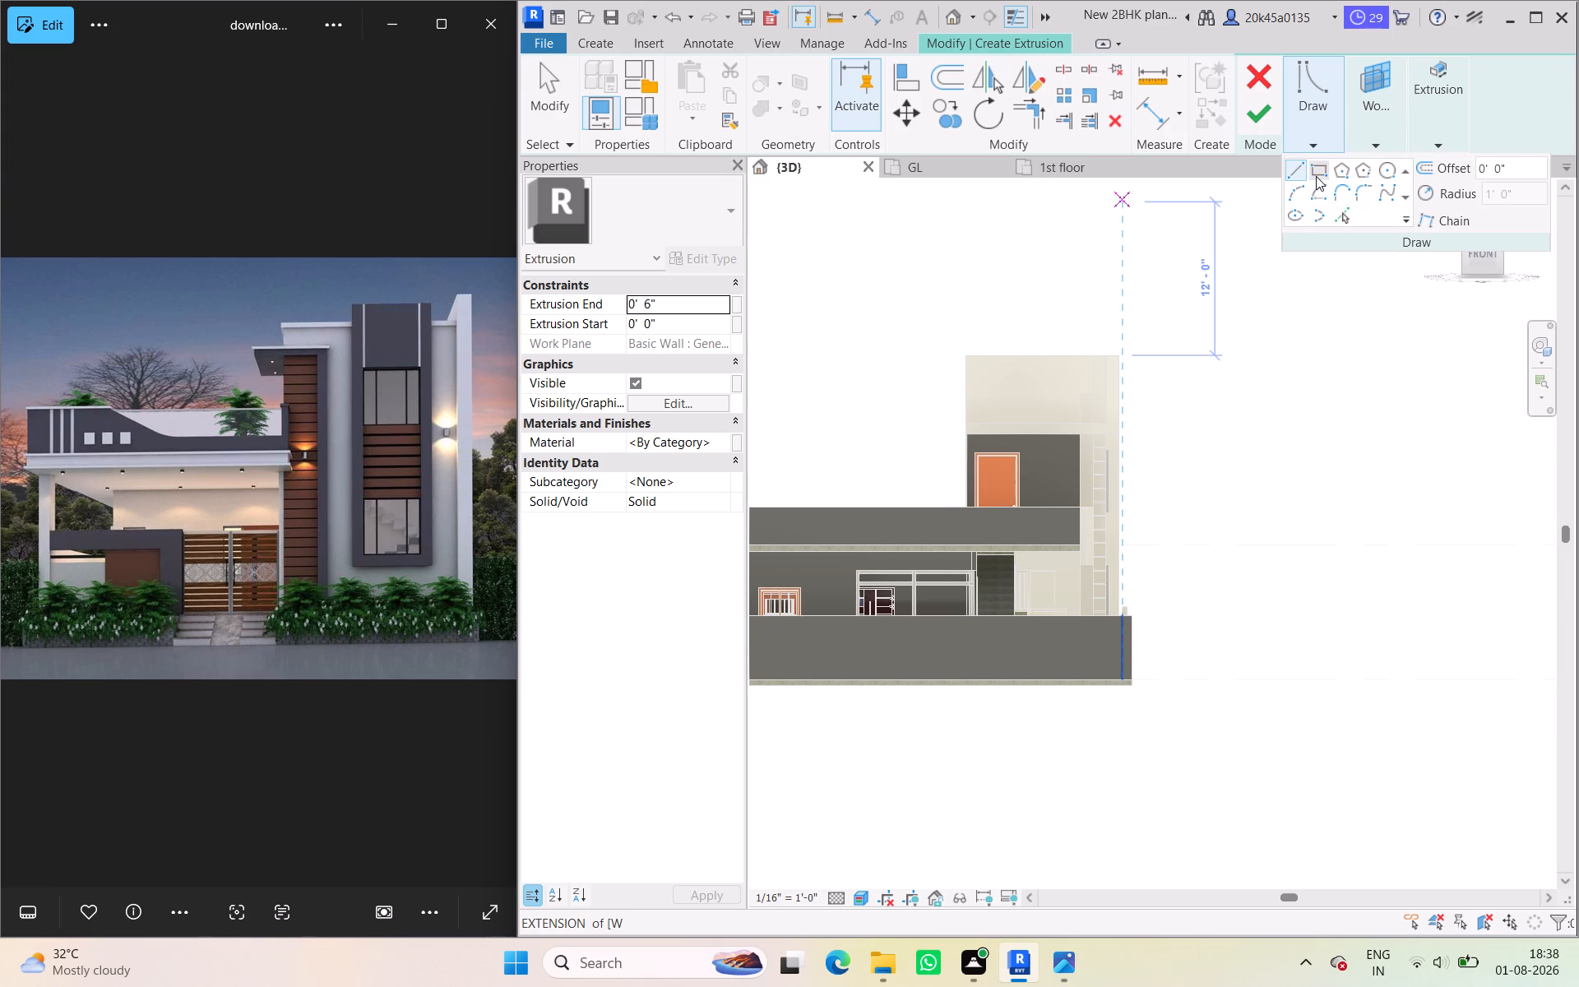
pyautogui.scroll(-3, 1110, 302)
pyautogui.moveTo(1092, 302); pyautogui.dragTo(1433, 257, button='middle')
pyautogui.scroll(5, 1096, 382)
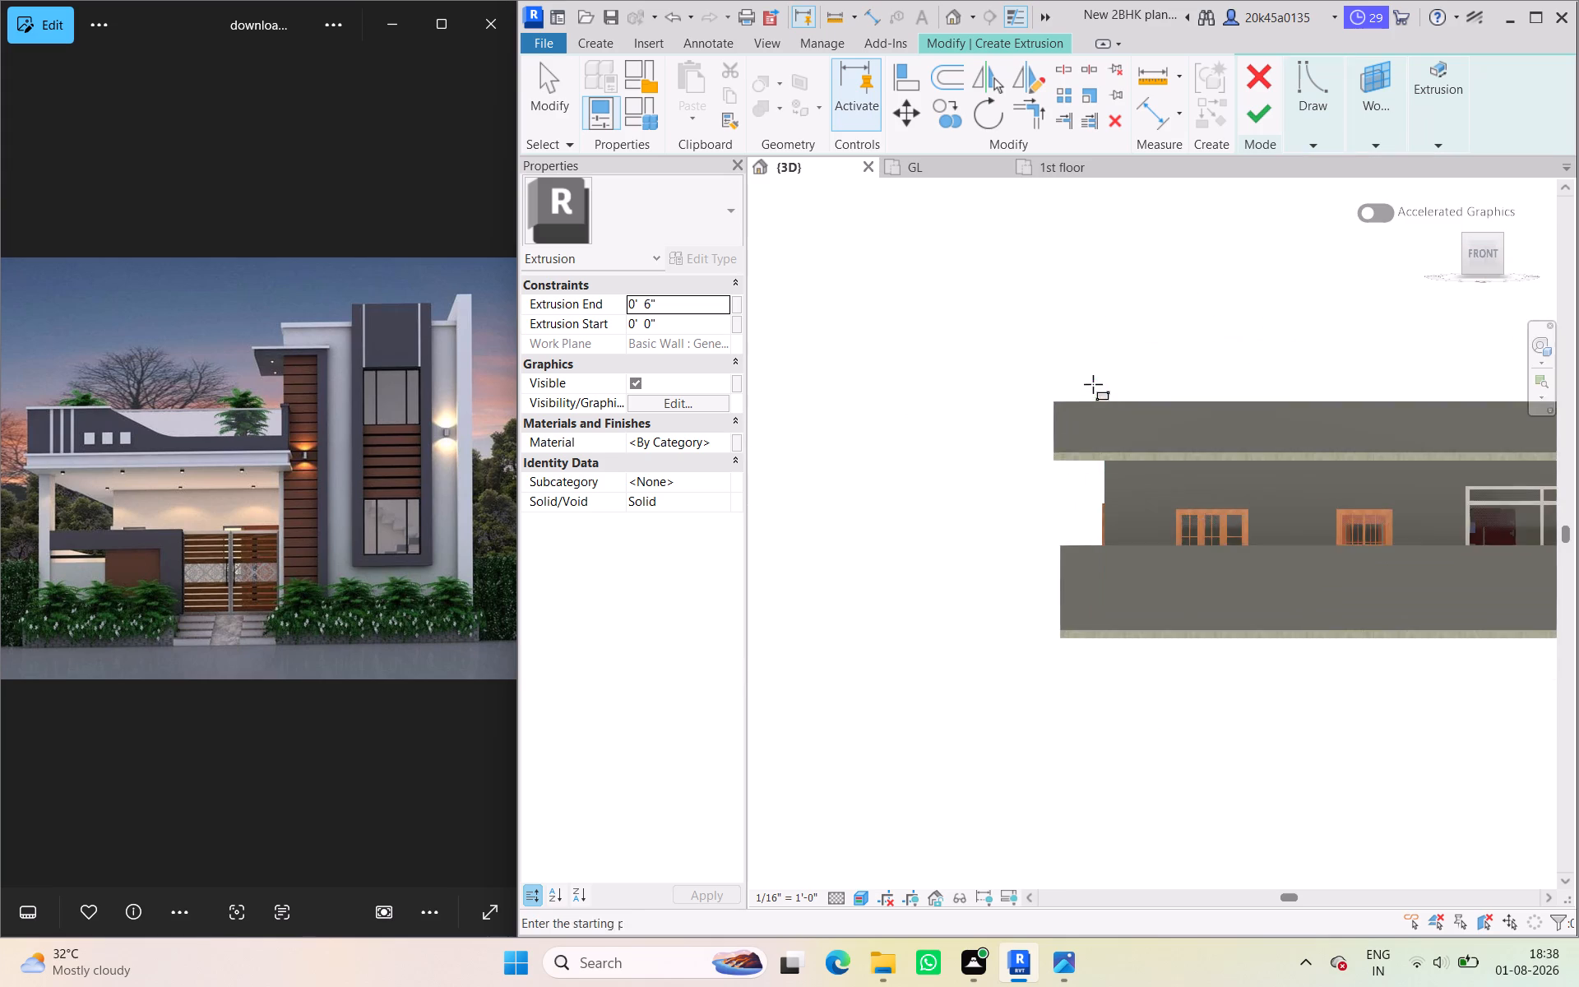
pyautogui.moveTo(1093, 384); pyautogui.dragTo(943, 396, button='middle')
pyautogui.scroll(4, 915, 413)
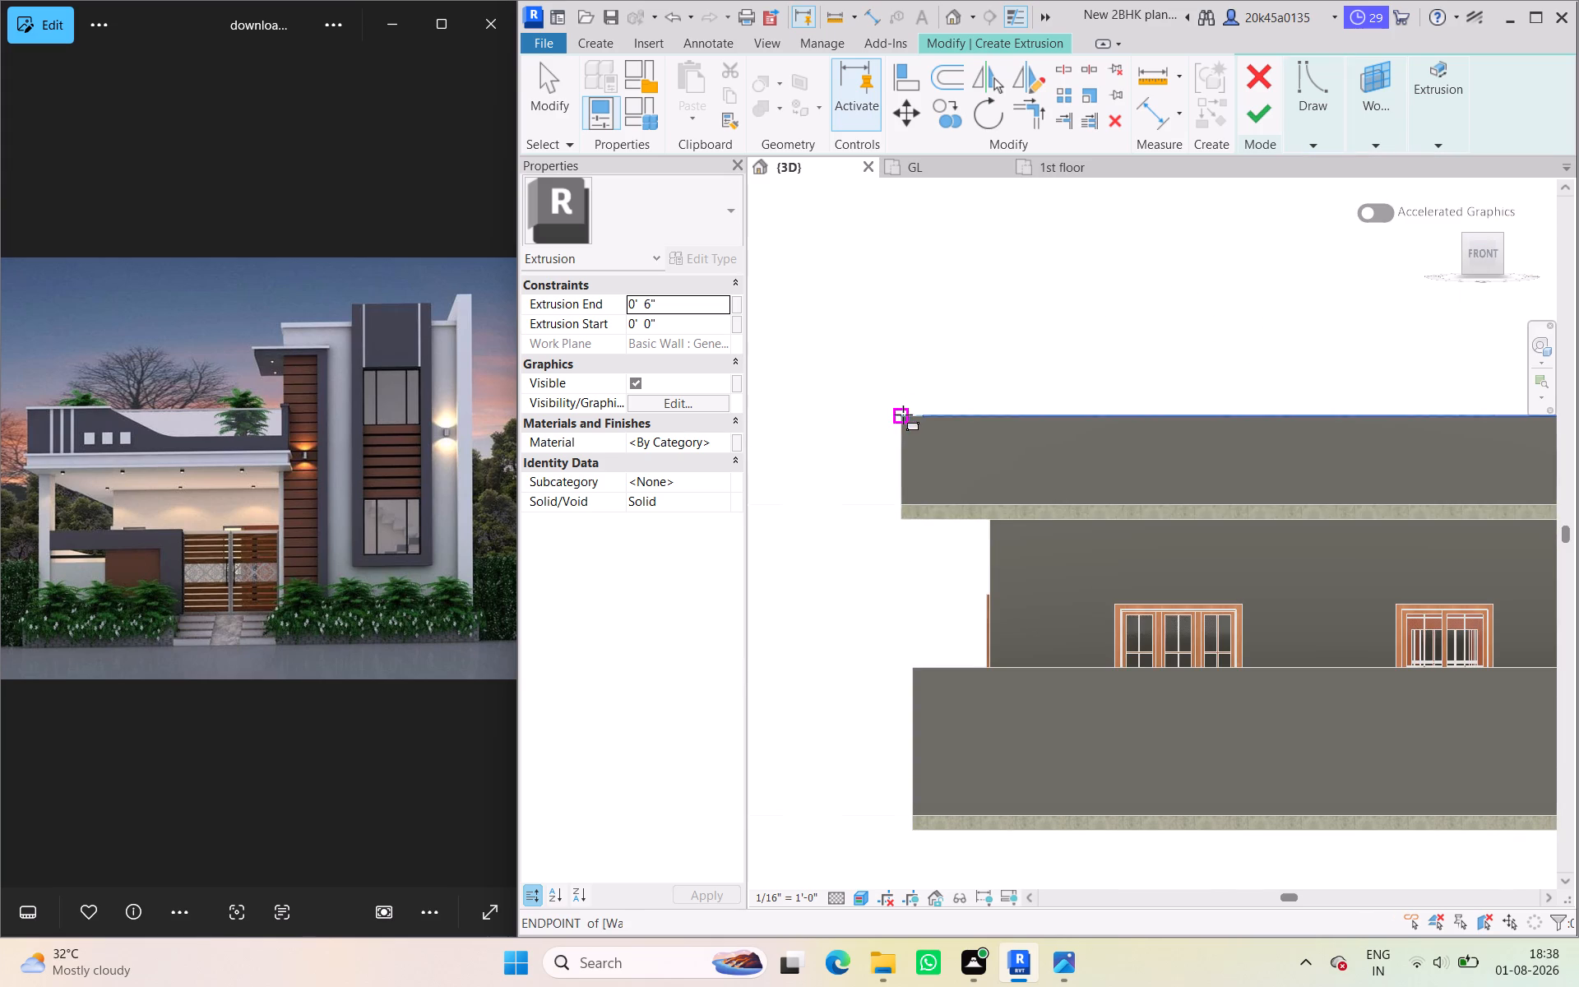
pyautogui.click(903, 415)
pyautogui.scroll(-2, 1053, 442)
pyautogui.moveTo(1049, 435); pyautogui.dragTo(868, 351, button='middle')
pyautogui.moveTo(1254, 429); pyautogui.dragTo(1020, 397, button='middle')
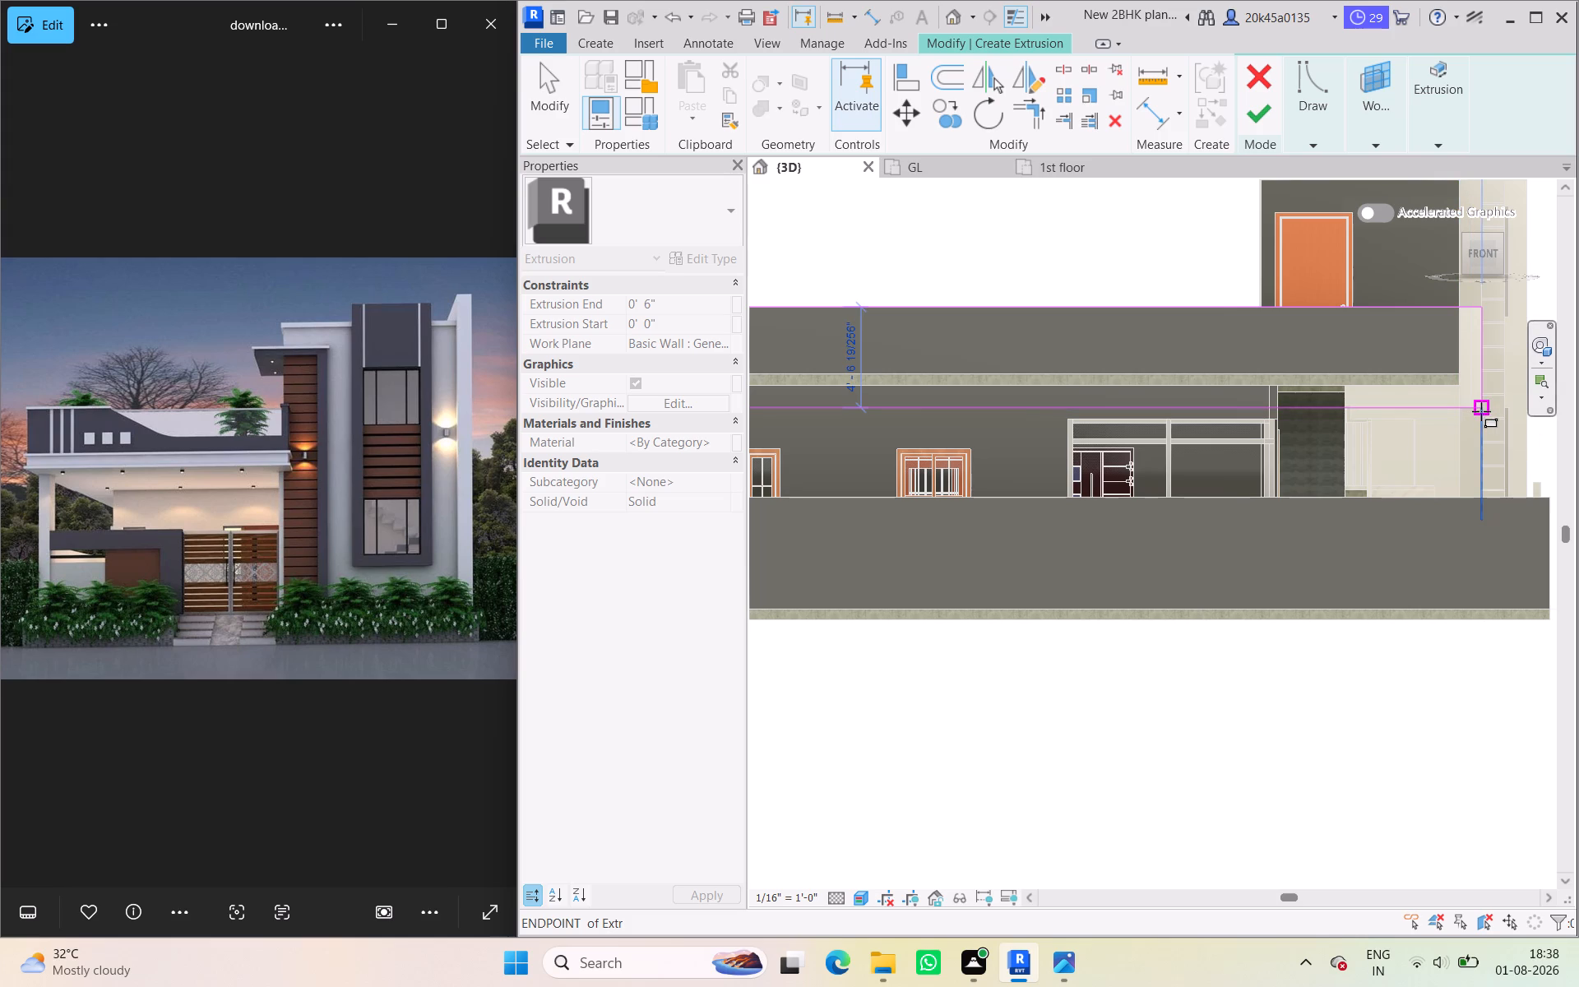
pyautogui.scroll(5, 1482, 407)
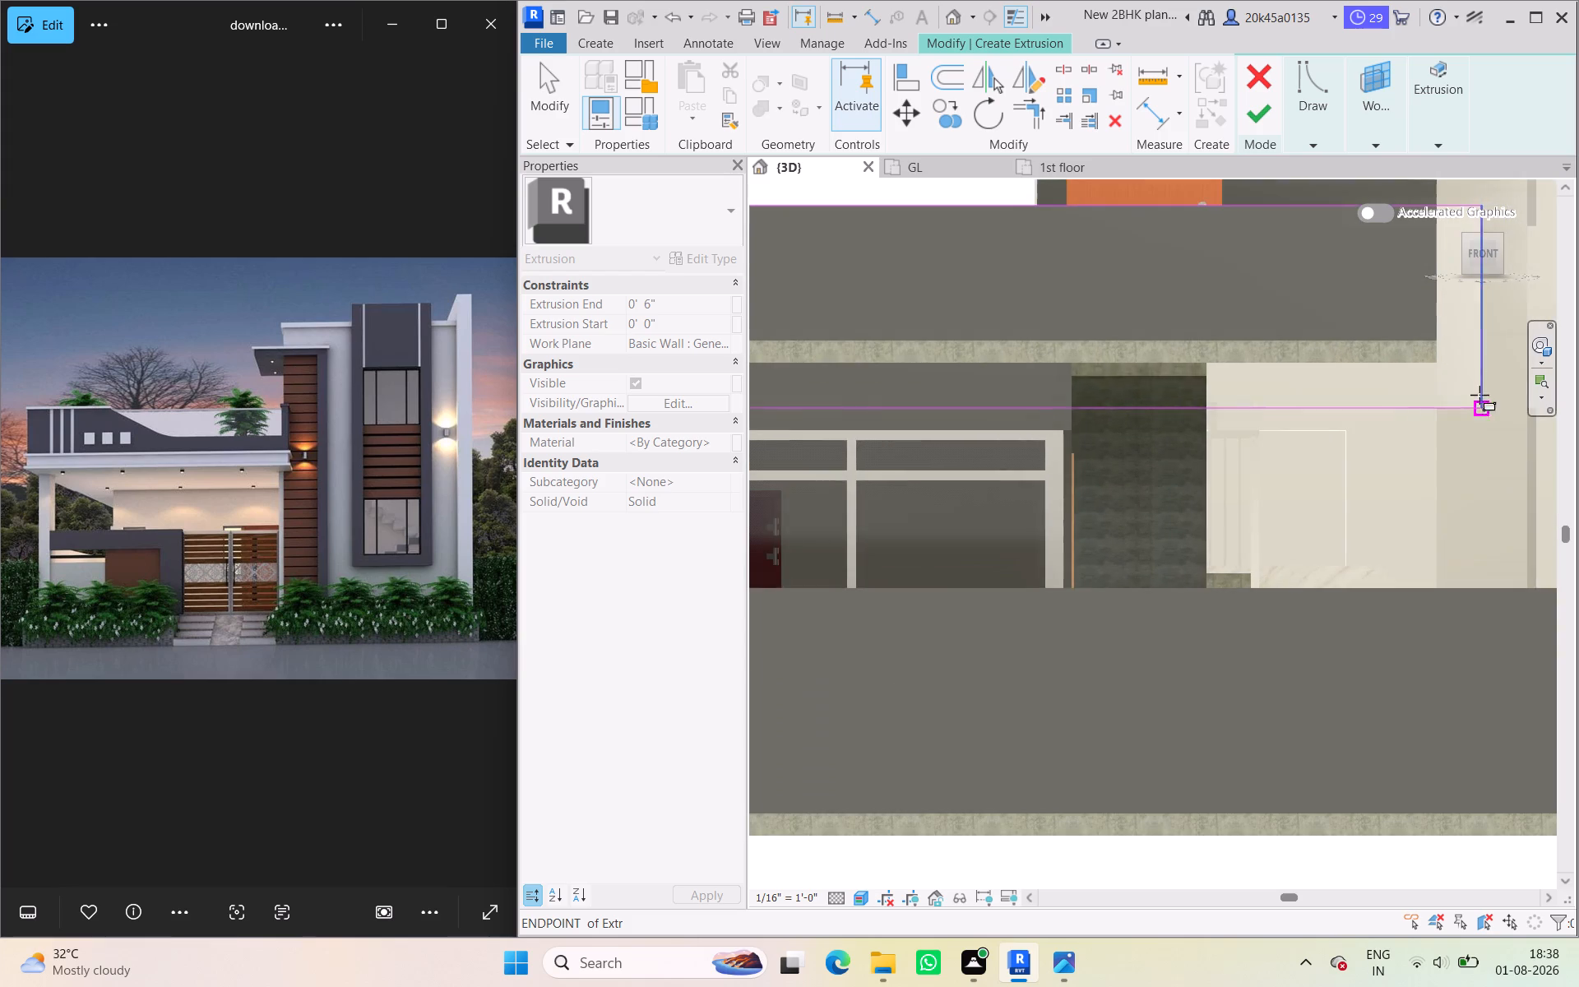
pyautogui.scroll(-3, 1479, 397)
pyautogui.moveTo(1485, 400); pyautogui.dragTo(1555, 433, button='middle')
pyautogui.scroll(-2, 1520, 433)
pyautogui.middleClick(1521, 442)
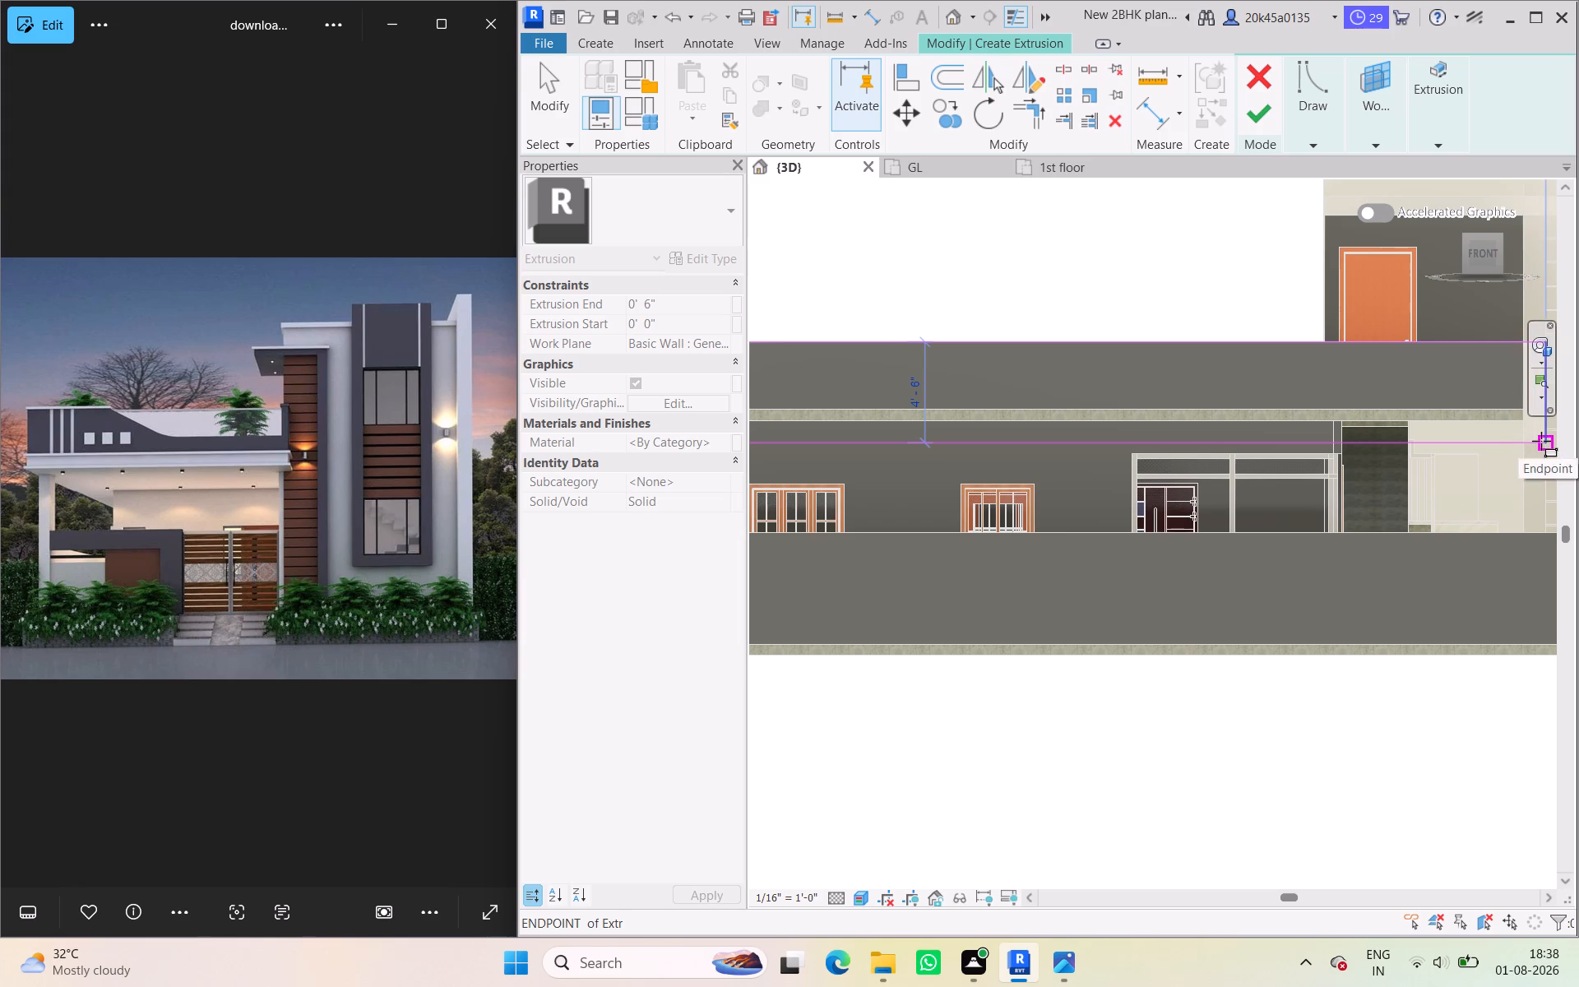
pyautogui.click(1541, 441)
pyautogui.scroll(-4, 1438, 434)
pyautogui.moveTo(1430, 427); pyautogui.dragTo(1387, 427, button='middle')
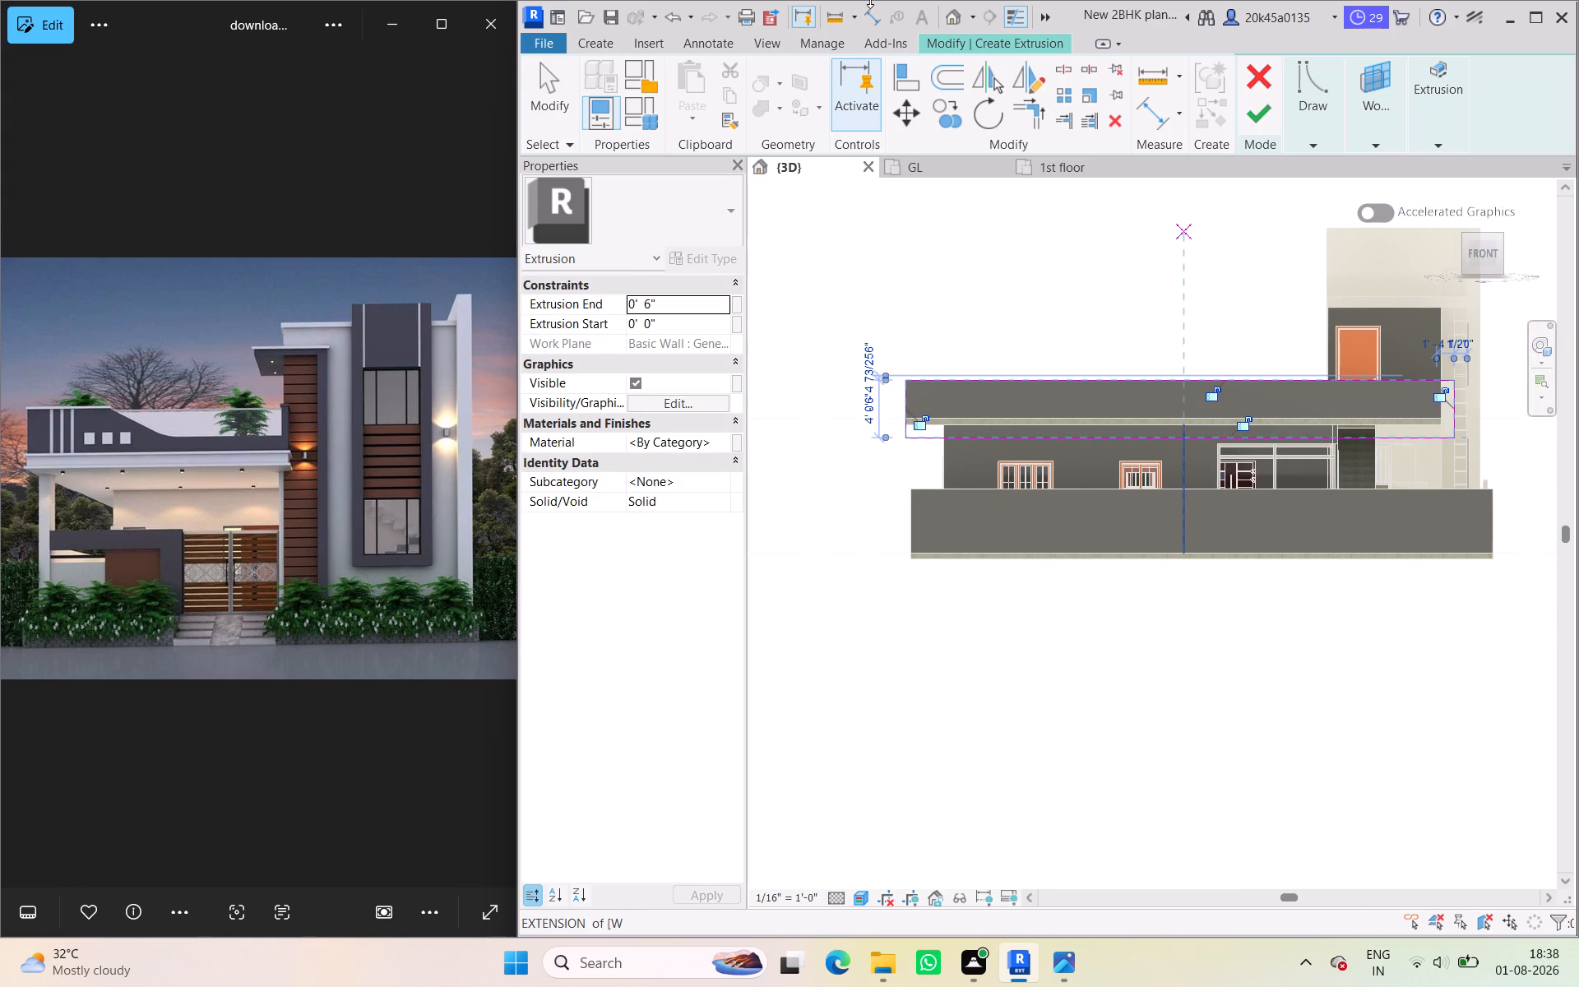
# Sketch a narrow rectangle about 7 3/4" wide and 2'-8" high, resting on the slab line near the parapet's end away from the tower.
pyautogui.click(1319, 141)
pyautogui.click(1317, 174)
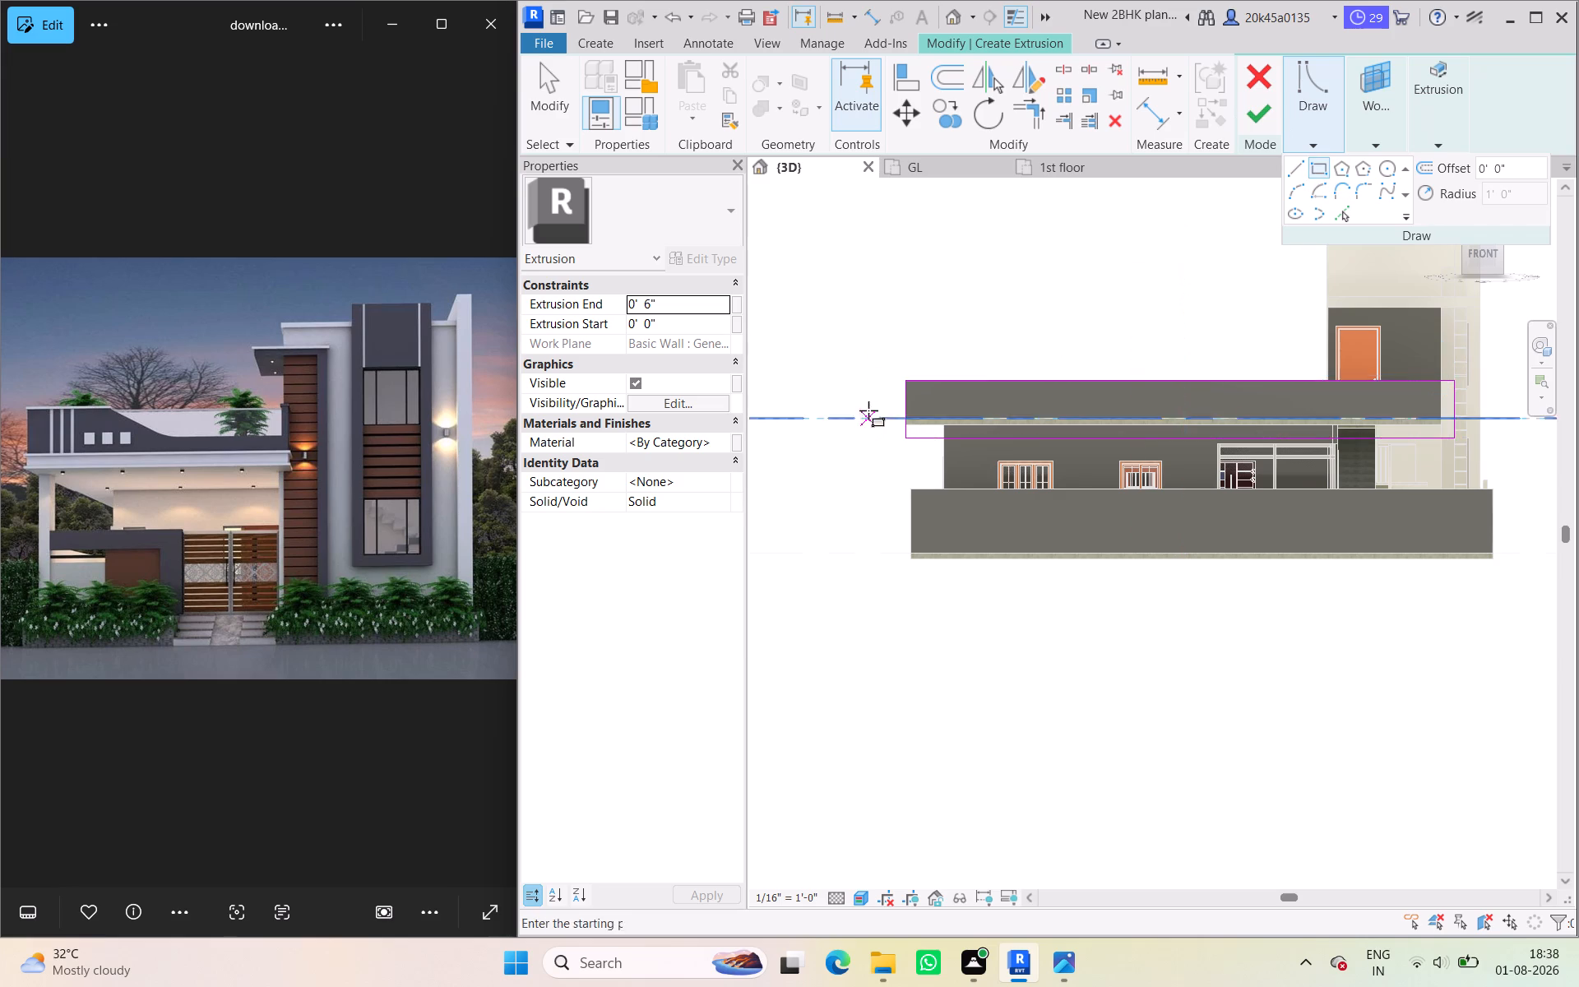
pyautogui.scroll(5, 868, 413)
pyautogui.moveTo(933, 412); pyautogui.dragTo(873, 386, button='middle')
pyautogui.scroll(3, 882, 359)
pyautogui.moveTo(885, 364); pyautogui.dragTo(859, 400, button='middle')
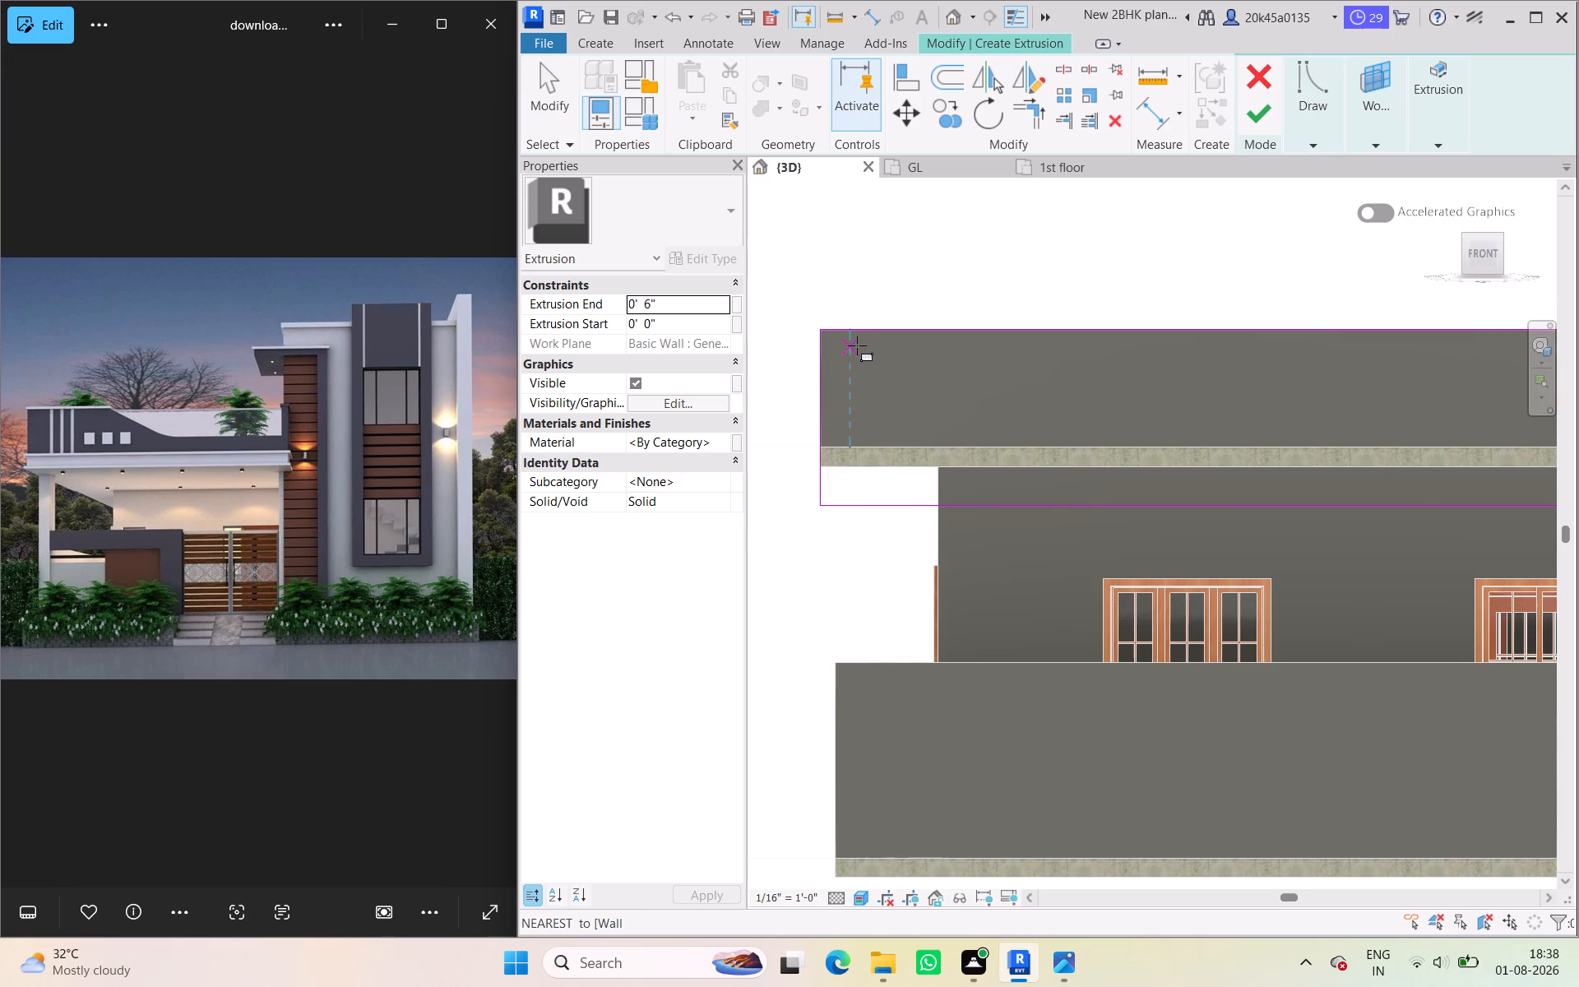
pyautogui.scroll(-2, 855, 338)
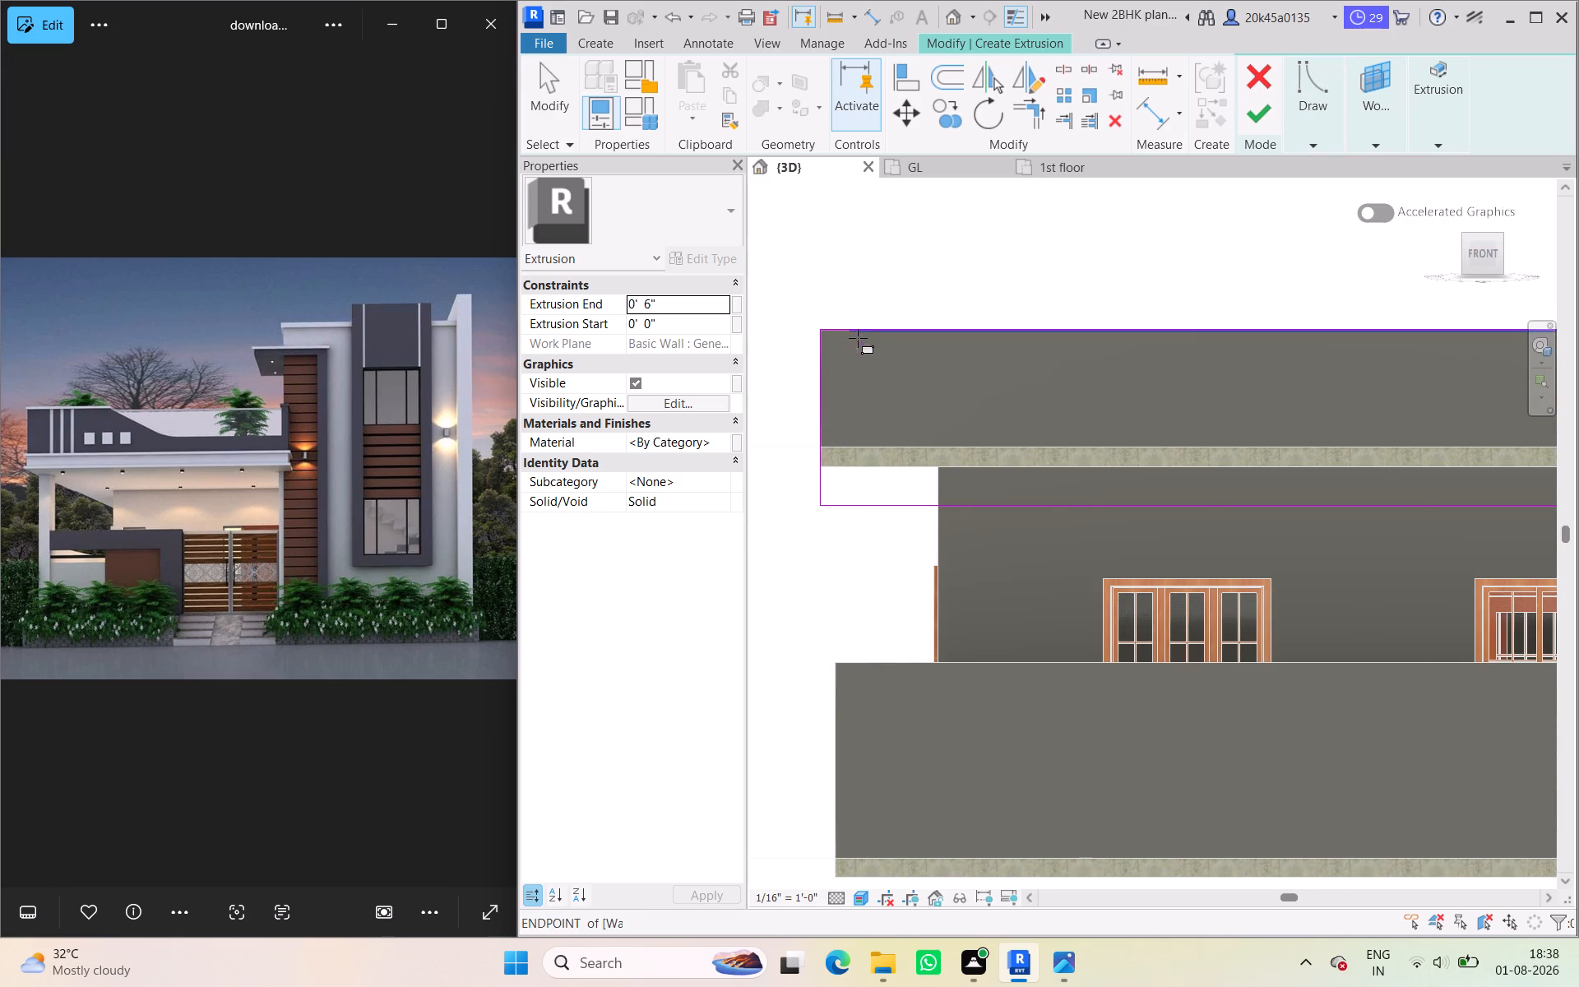
pyautogui.scroll(-4, 858, 338)
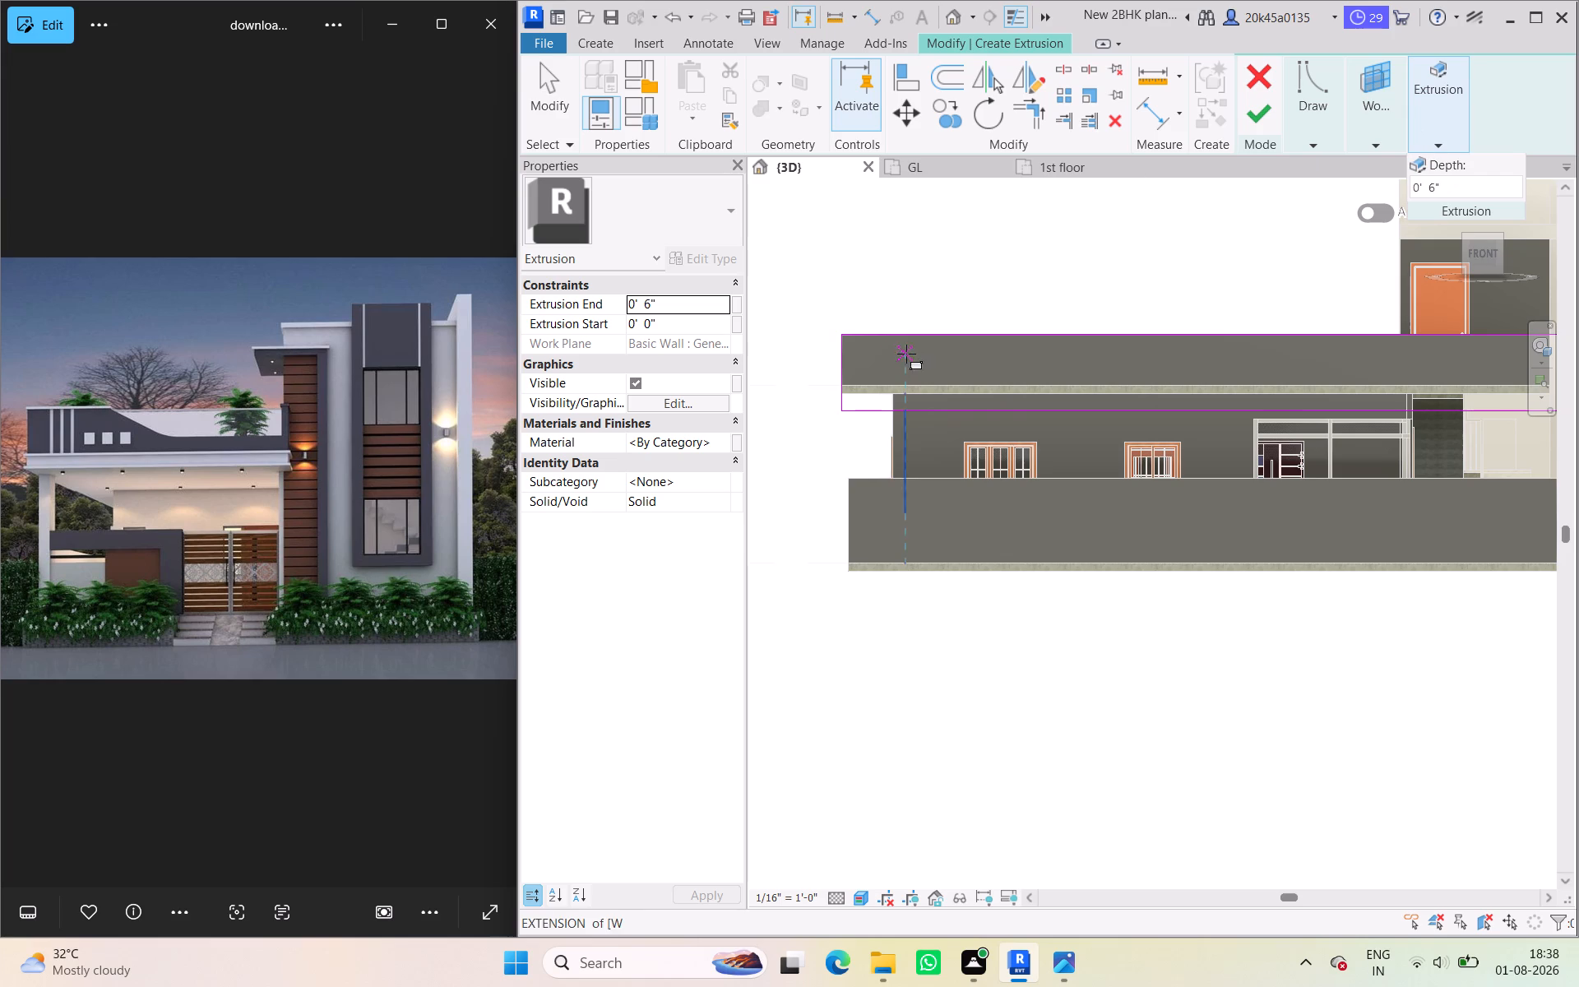
pyautogui.scroll(2, 880, 341)
pyautogui.moveTo(877, 354); pyautogui.dragTo(799, 361, button='middle')
pyautogui.scroll(-1, 853, 343)
pyautogui.moveTo(858, 355); pyautogui.dragTo(859, 360, button='middle')
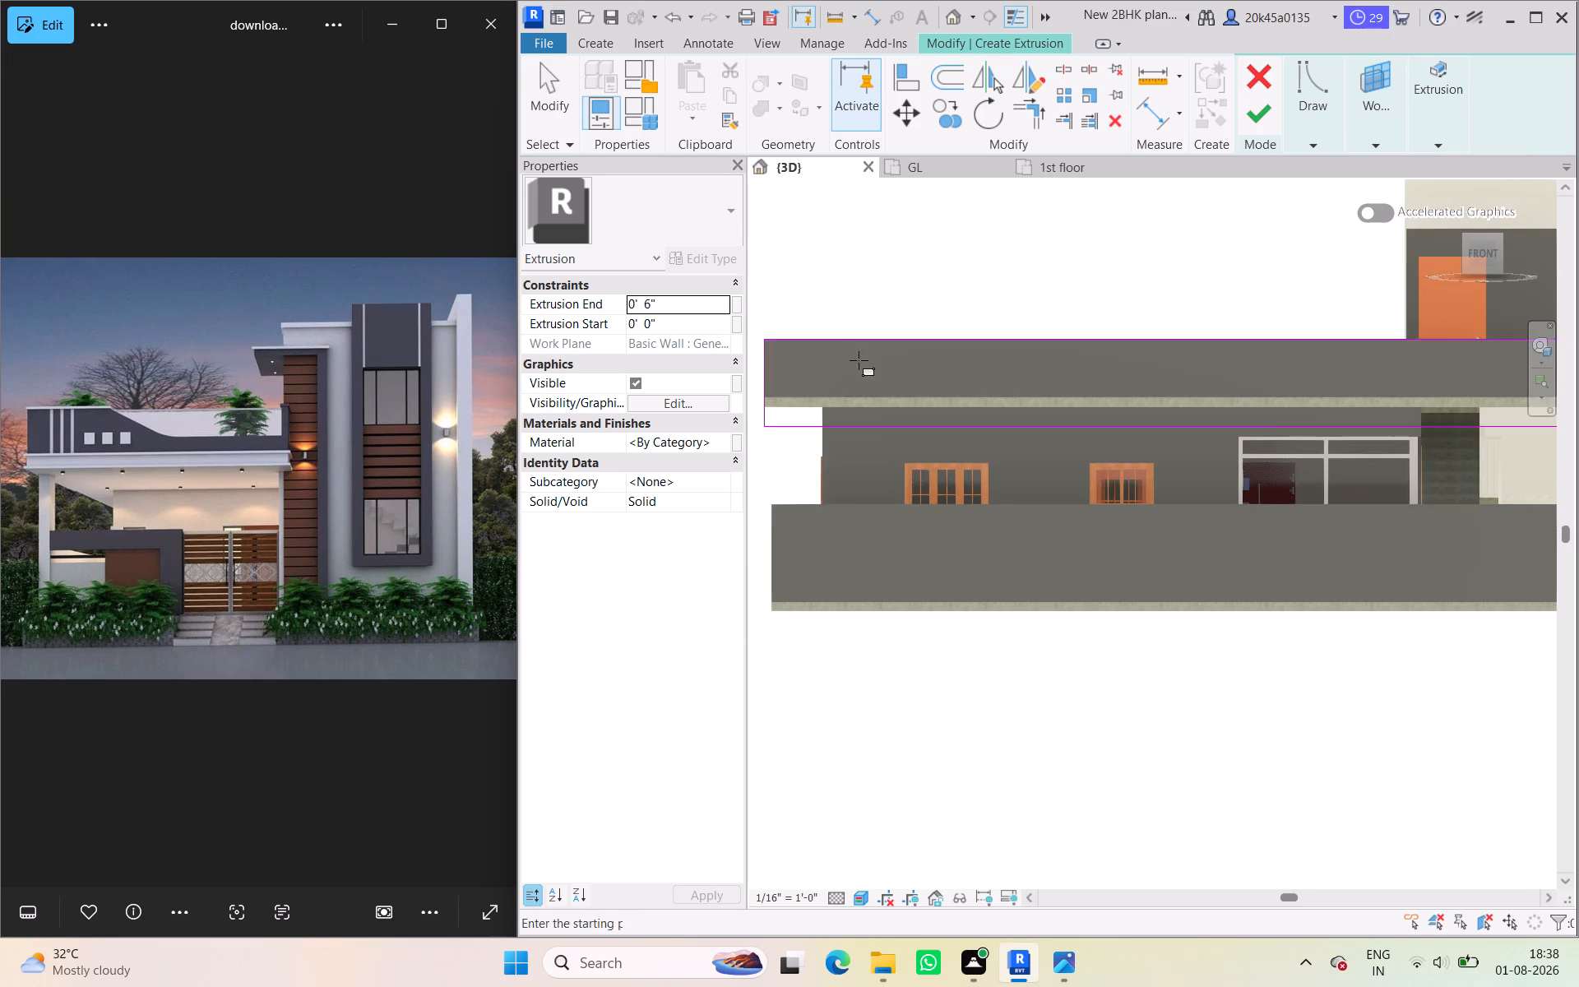
pyautogui.moveTo(859, 360); pyautogui.dragTo(873, 382, button='middle')
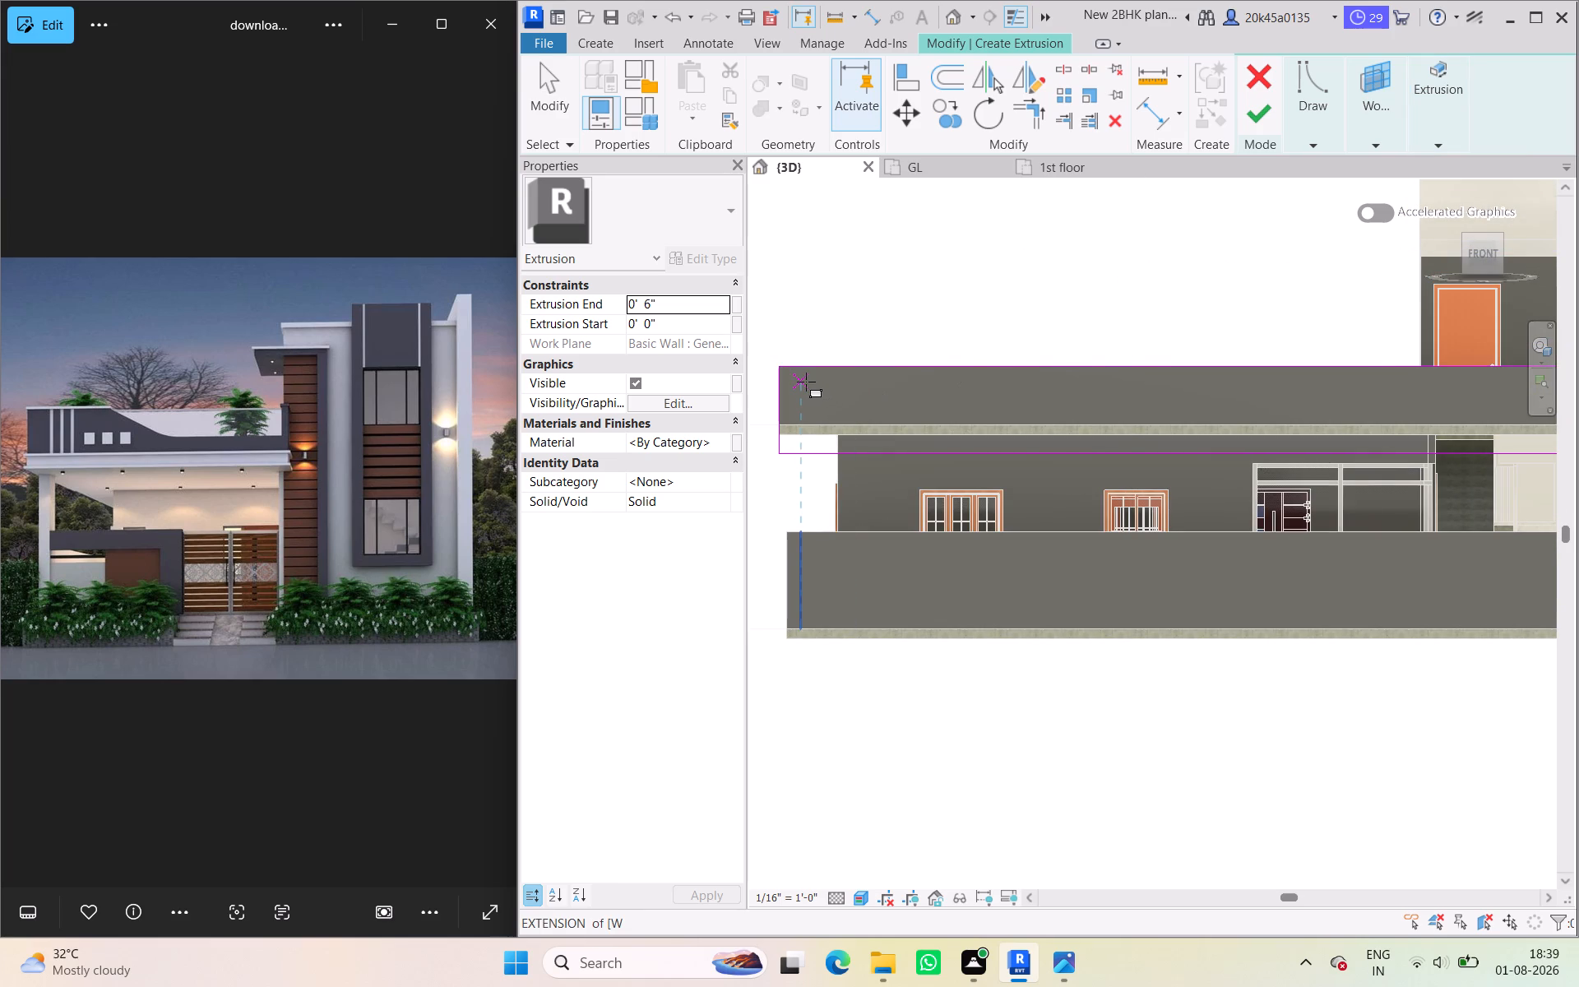
pyautogui.scroll(2, 805, 383)
pyautogui.moveTo(816, 401); pyautogui.dragTo(845, 438, button='middle')
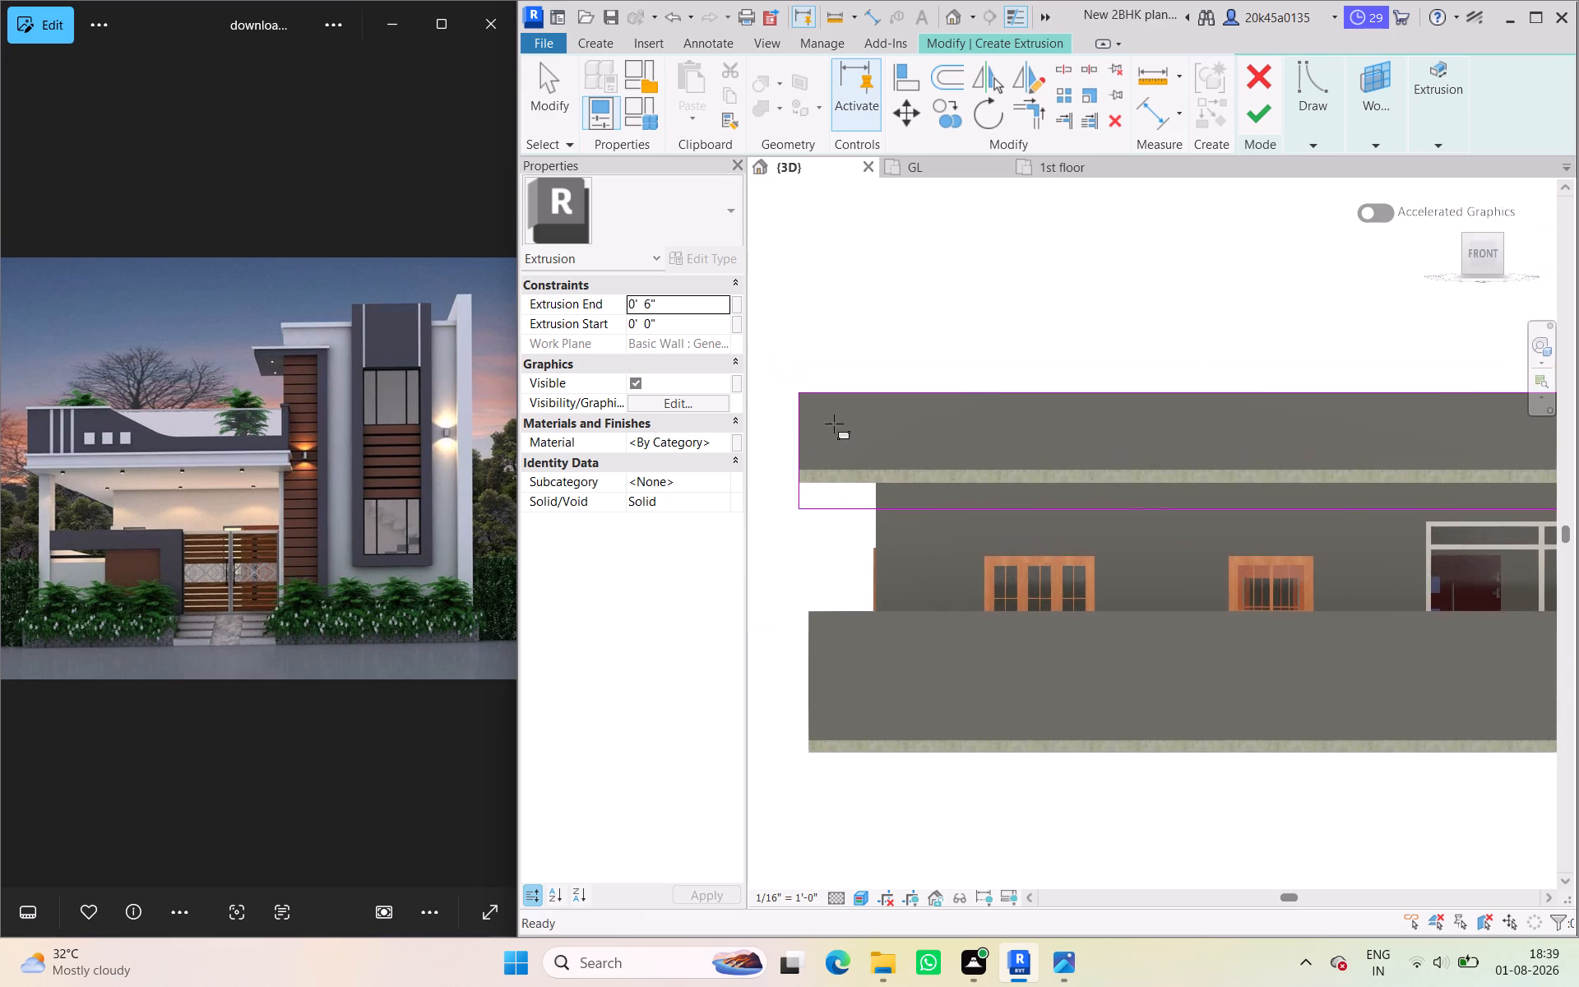
pyautogui.scroll(1, 825, 405)
pyautogui.moveTo(834, 422); pyautogui.dragTo(836, 433, button='middle')
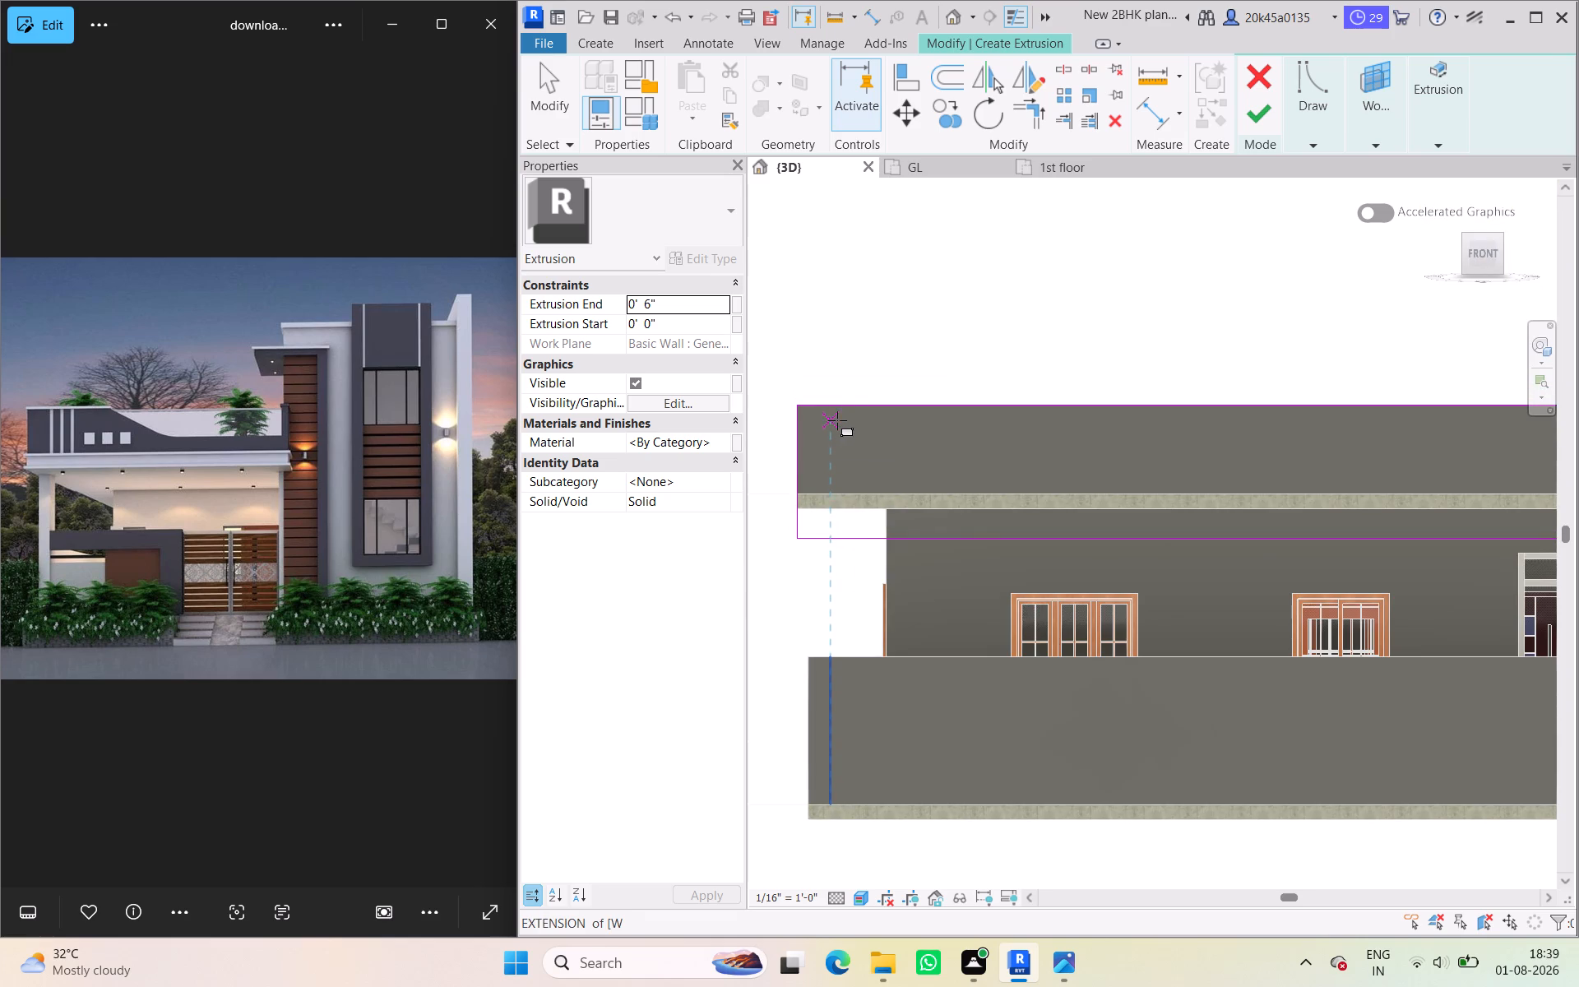
pyautogui.scroll(3, 835, 418)
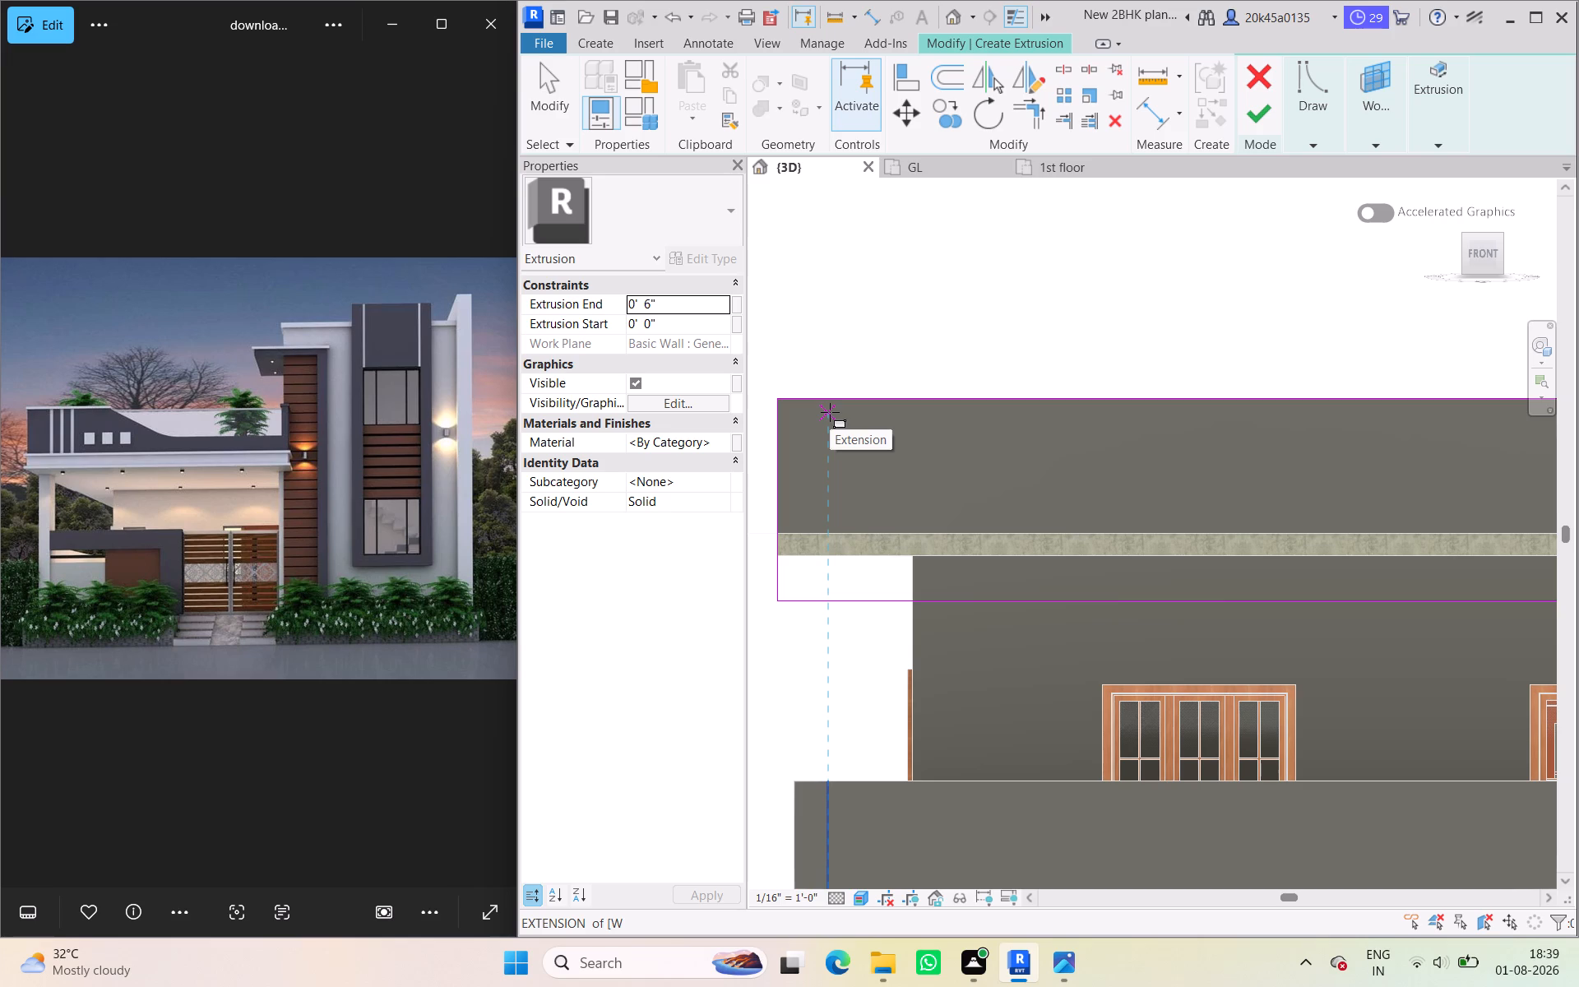
pyautogui.click(830, 412)
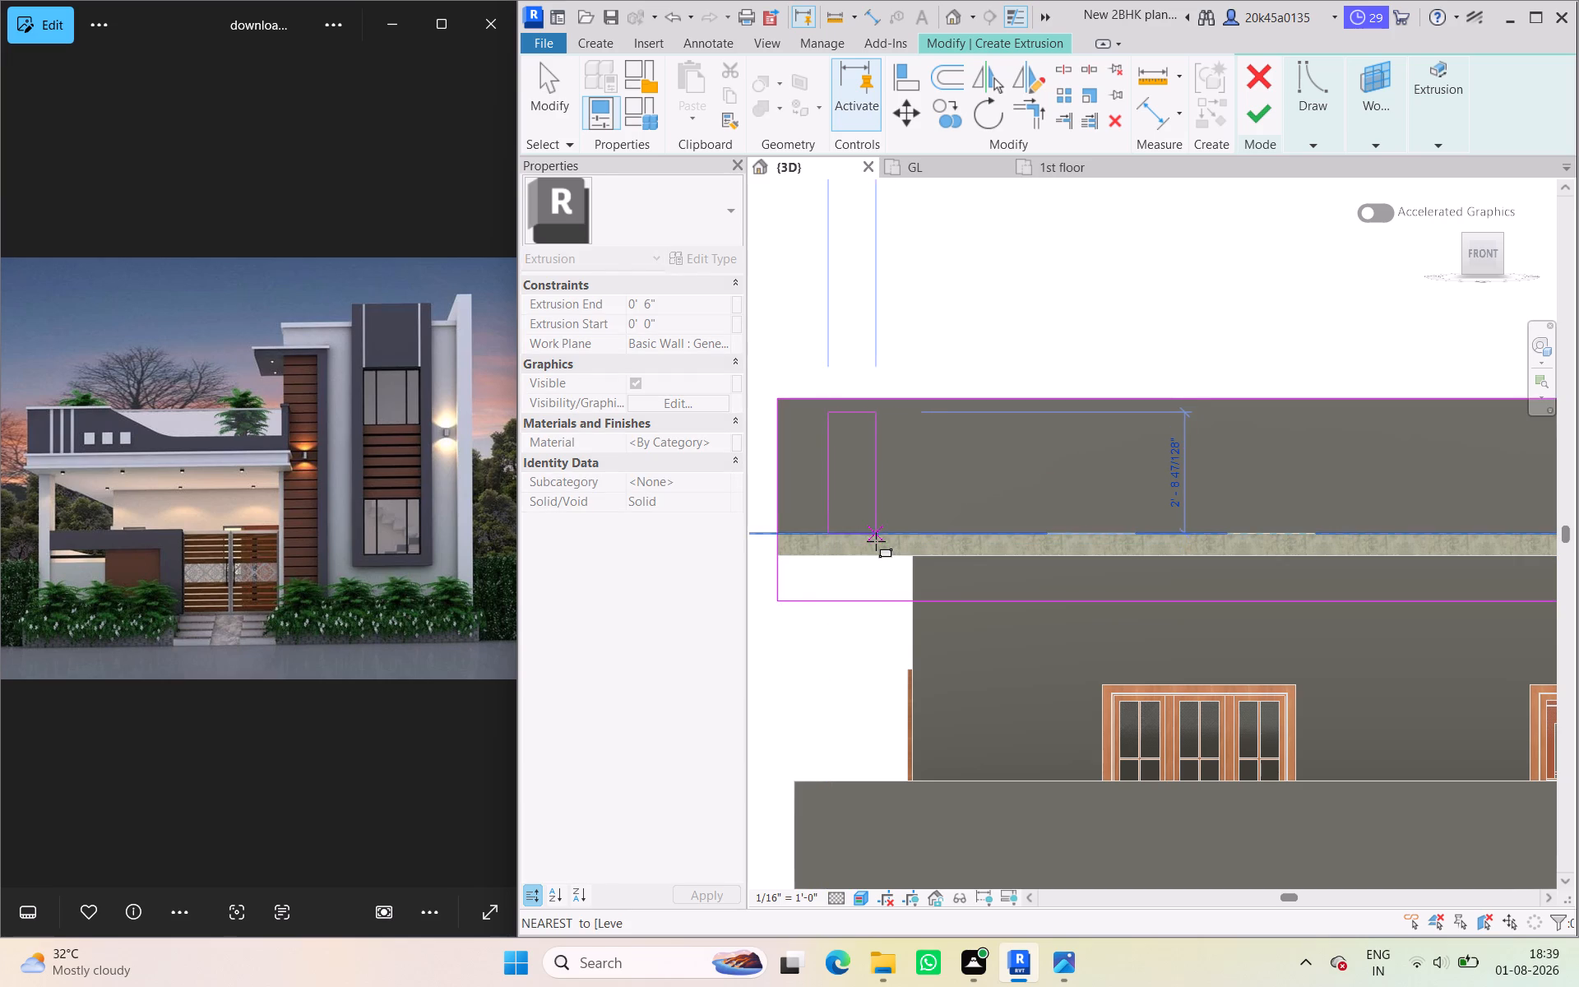
pyautogui.press('Escape')
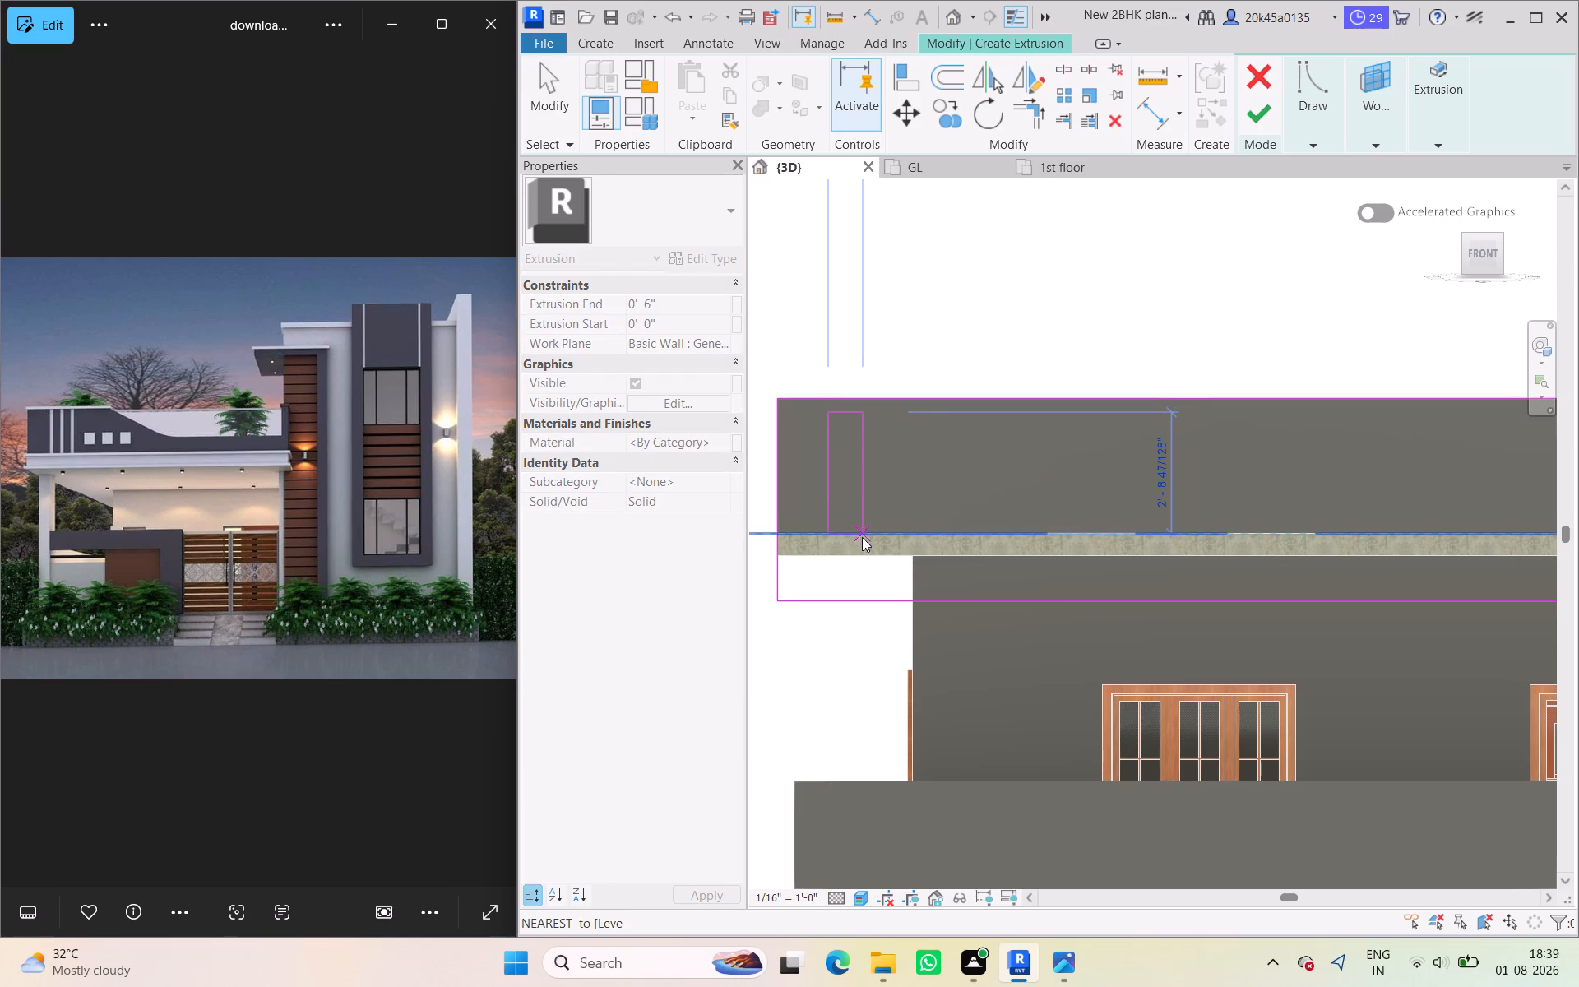
pyautogui.scroll(2, 841, 428)
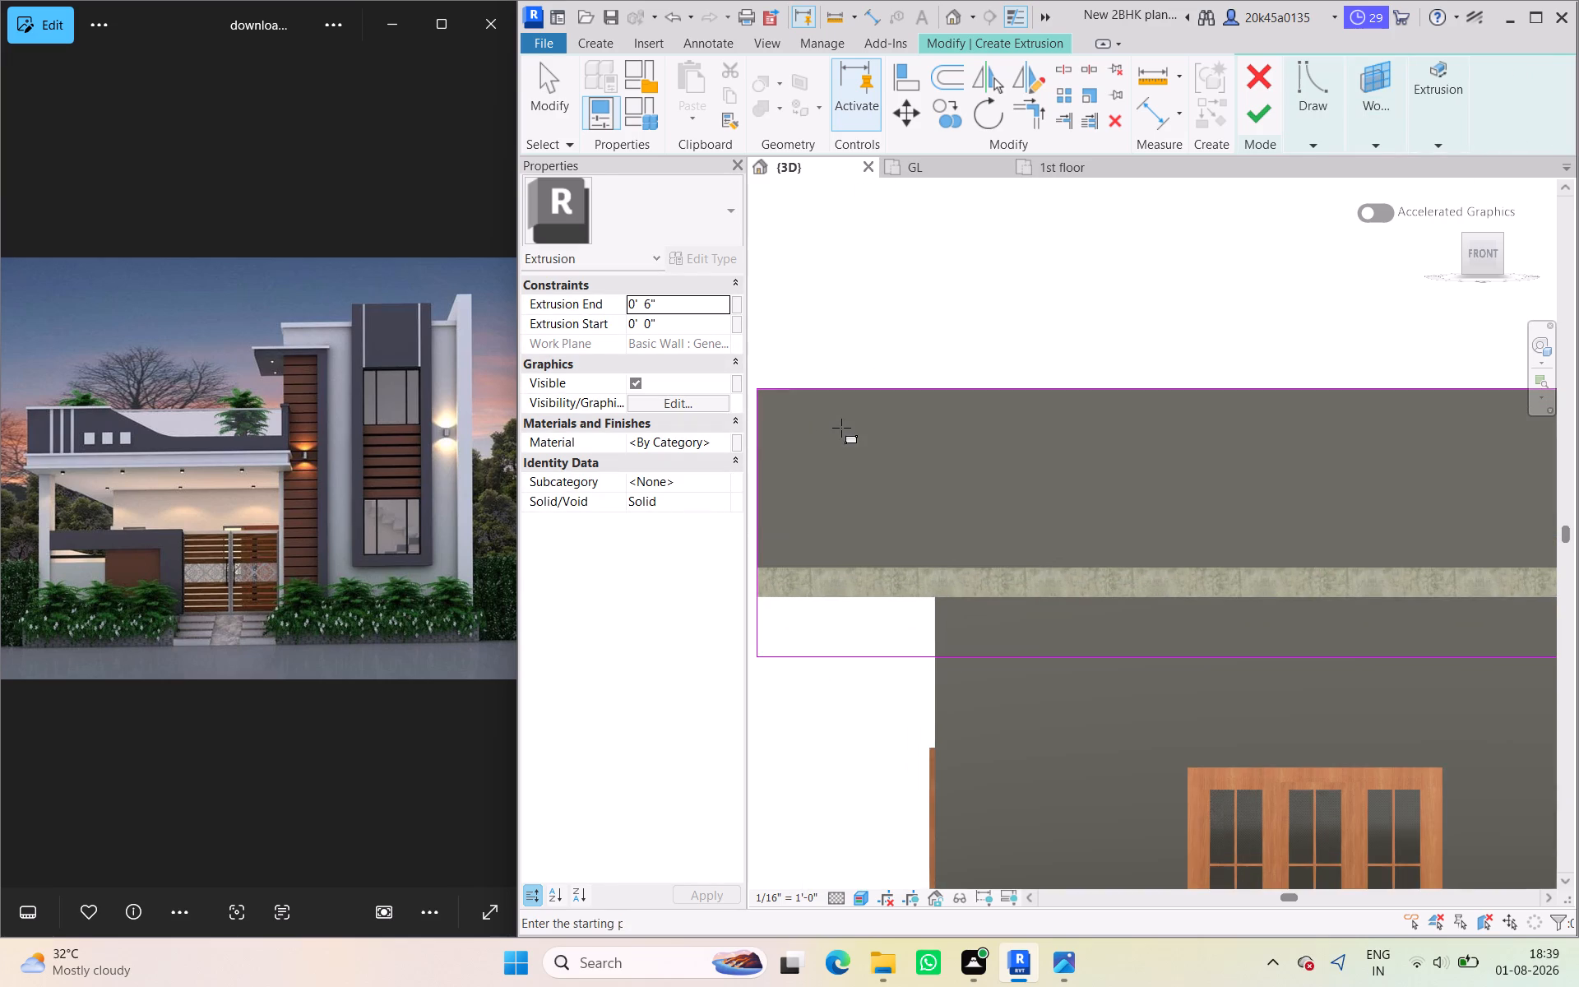
pyautogui.moveTo(848, 438); pyautogui.dragTo(854, 461, button='middle')
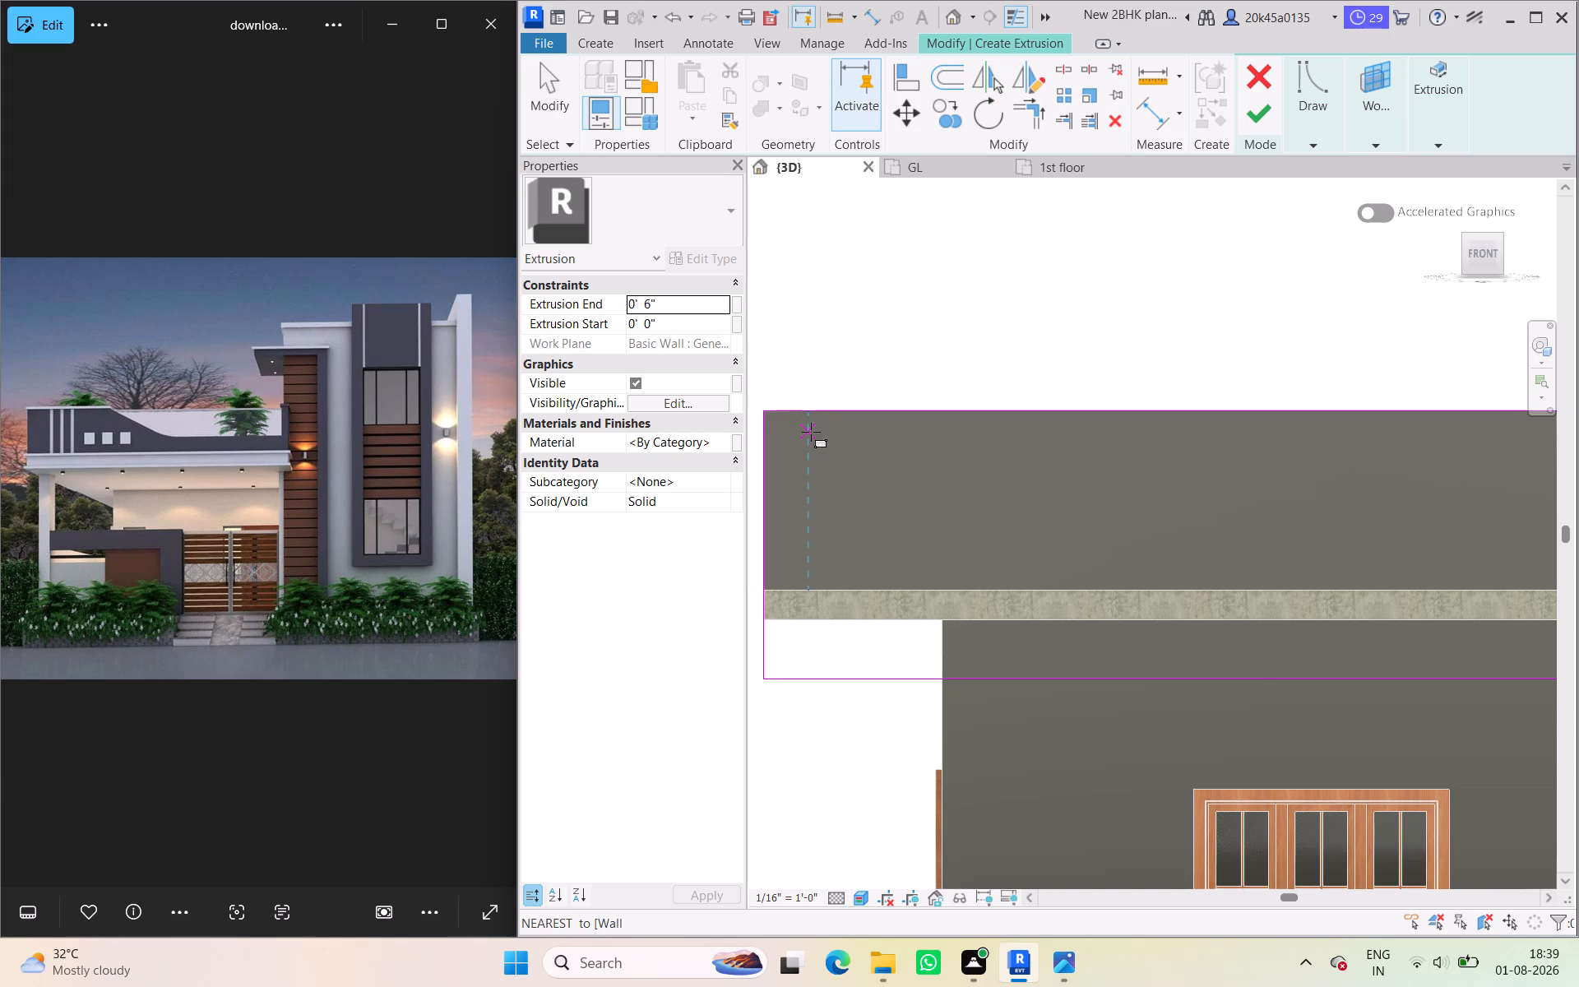
pyautogui.click(808, 432)
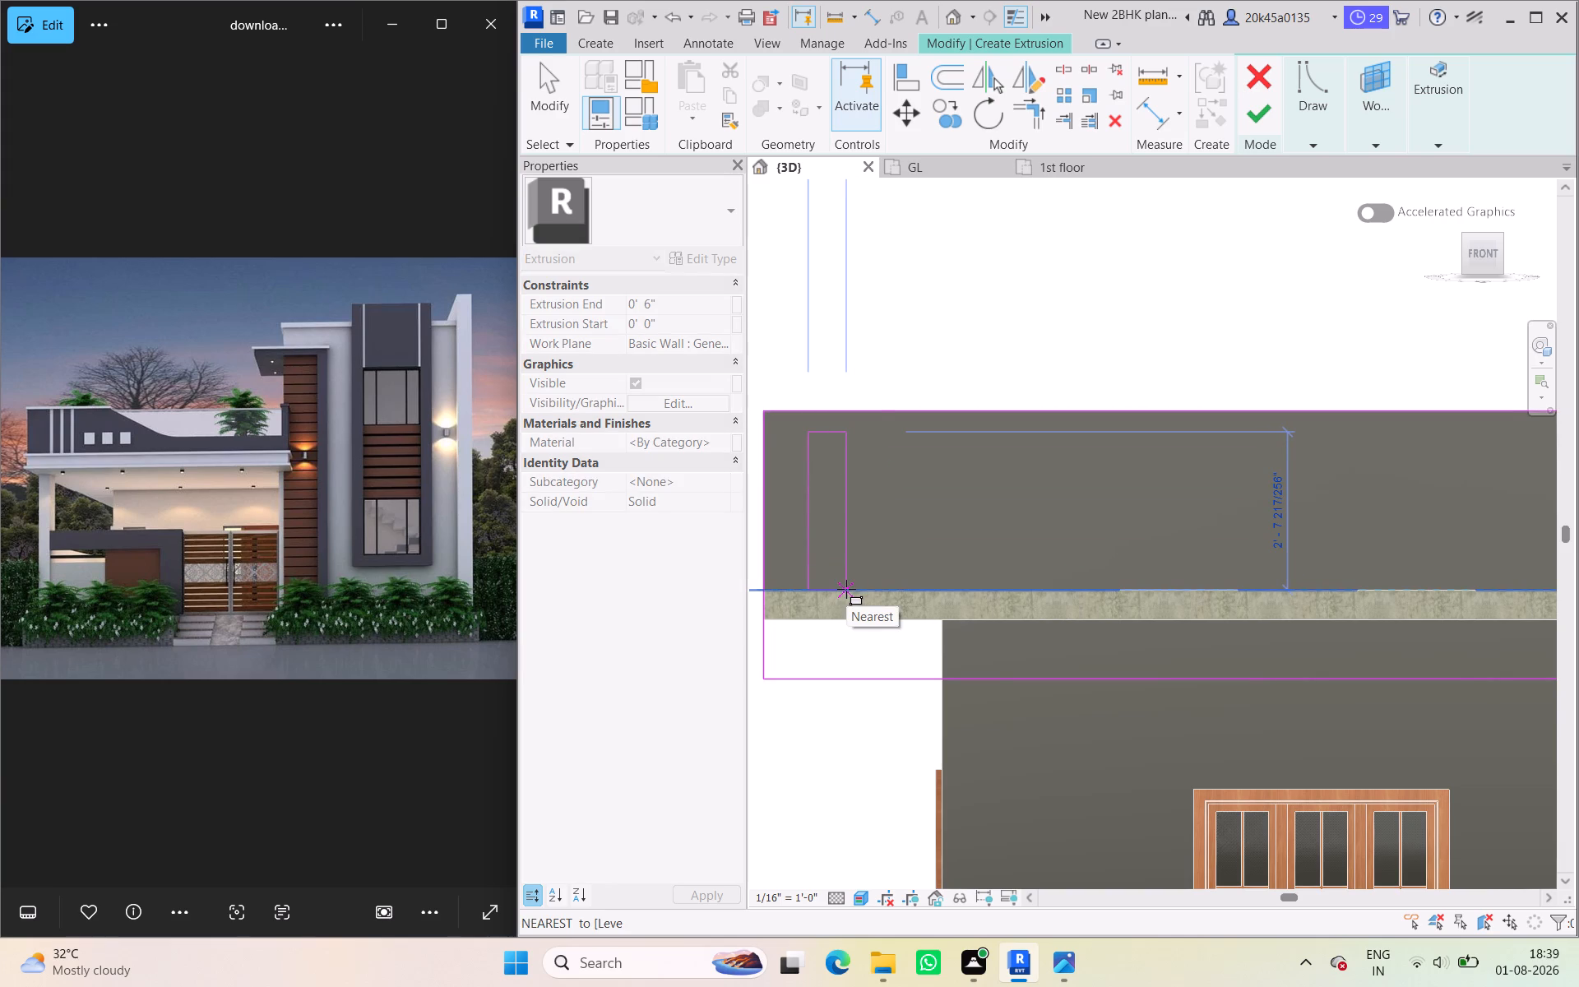
pyautogui.click(846, 589)
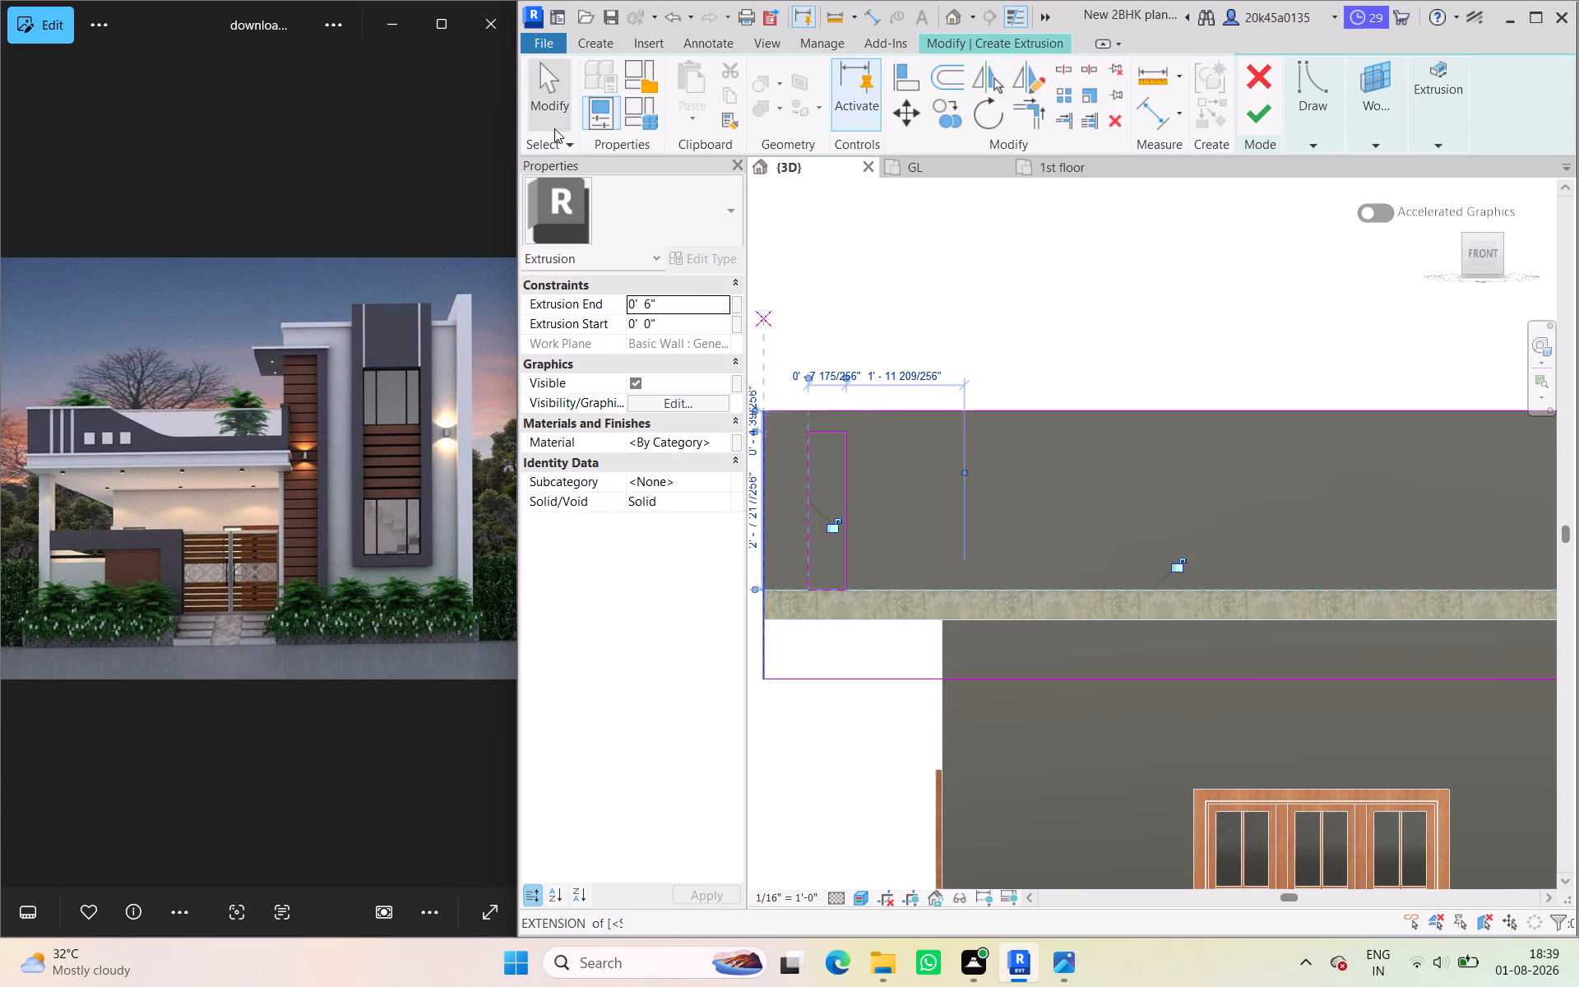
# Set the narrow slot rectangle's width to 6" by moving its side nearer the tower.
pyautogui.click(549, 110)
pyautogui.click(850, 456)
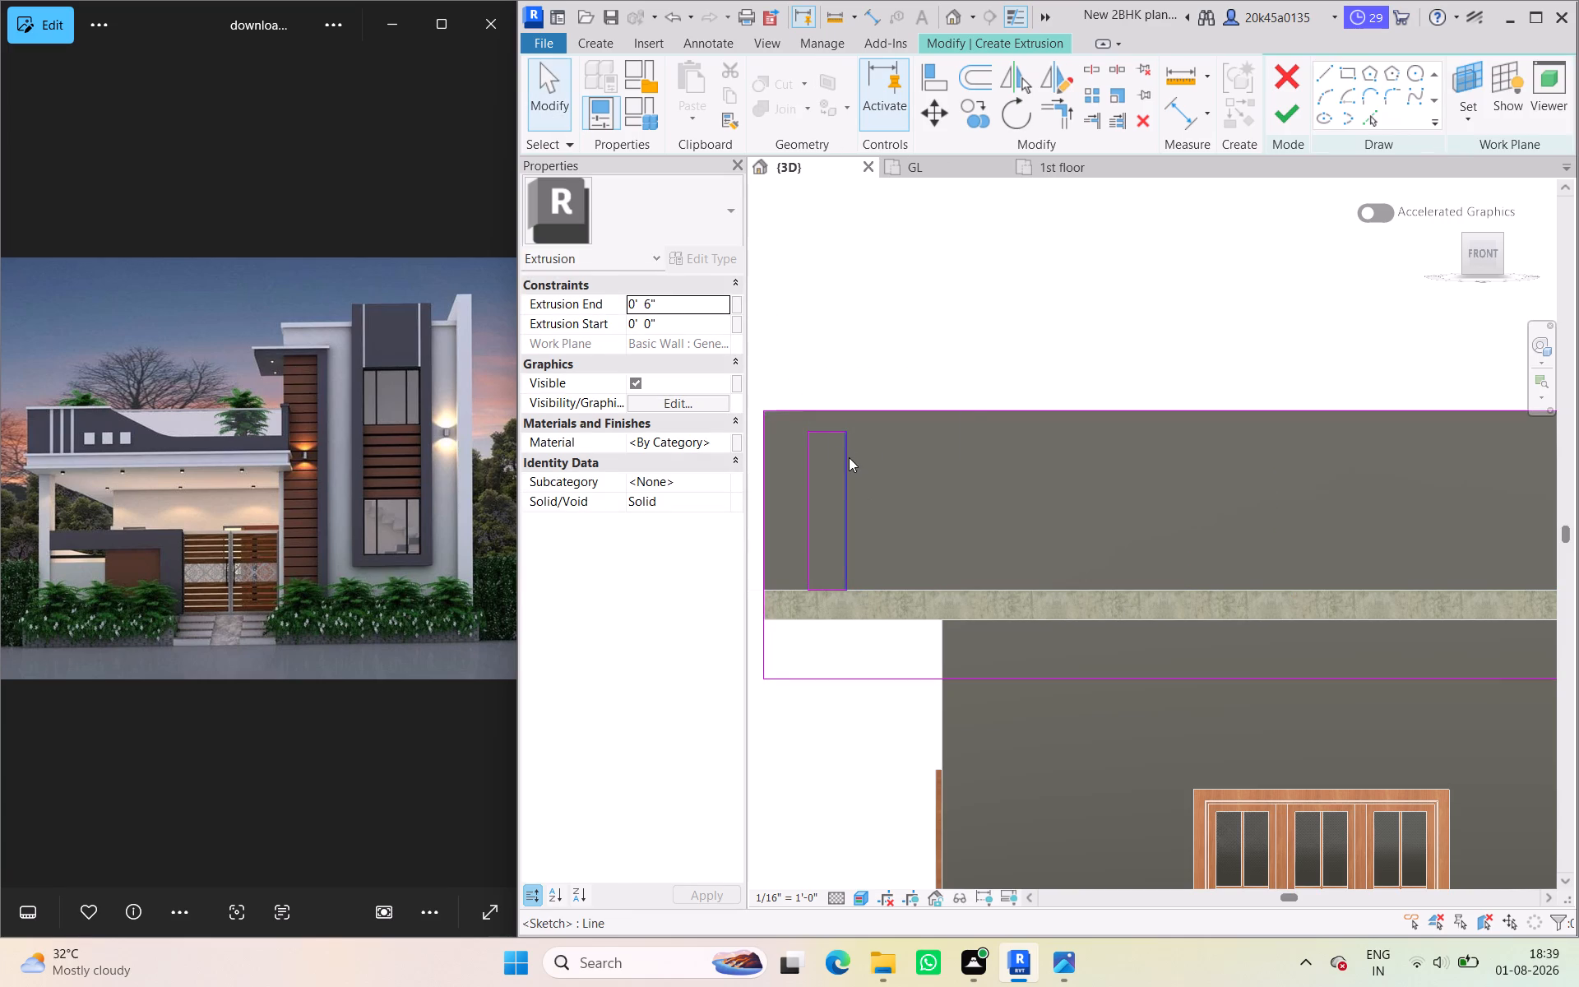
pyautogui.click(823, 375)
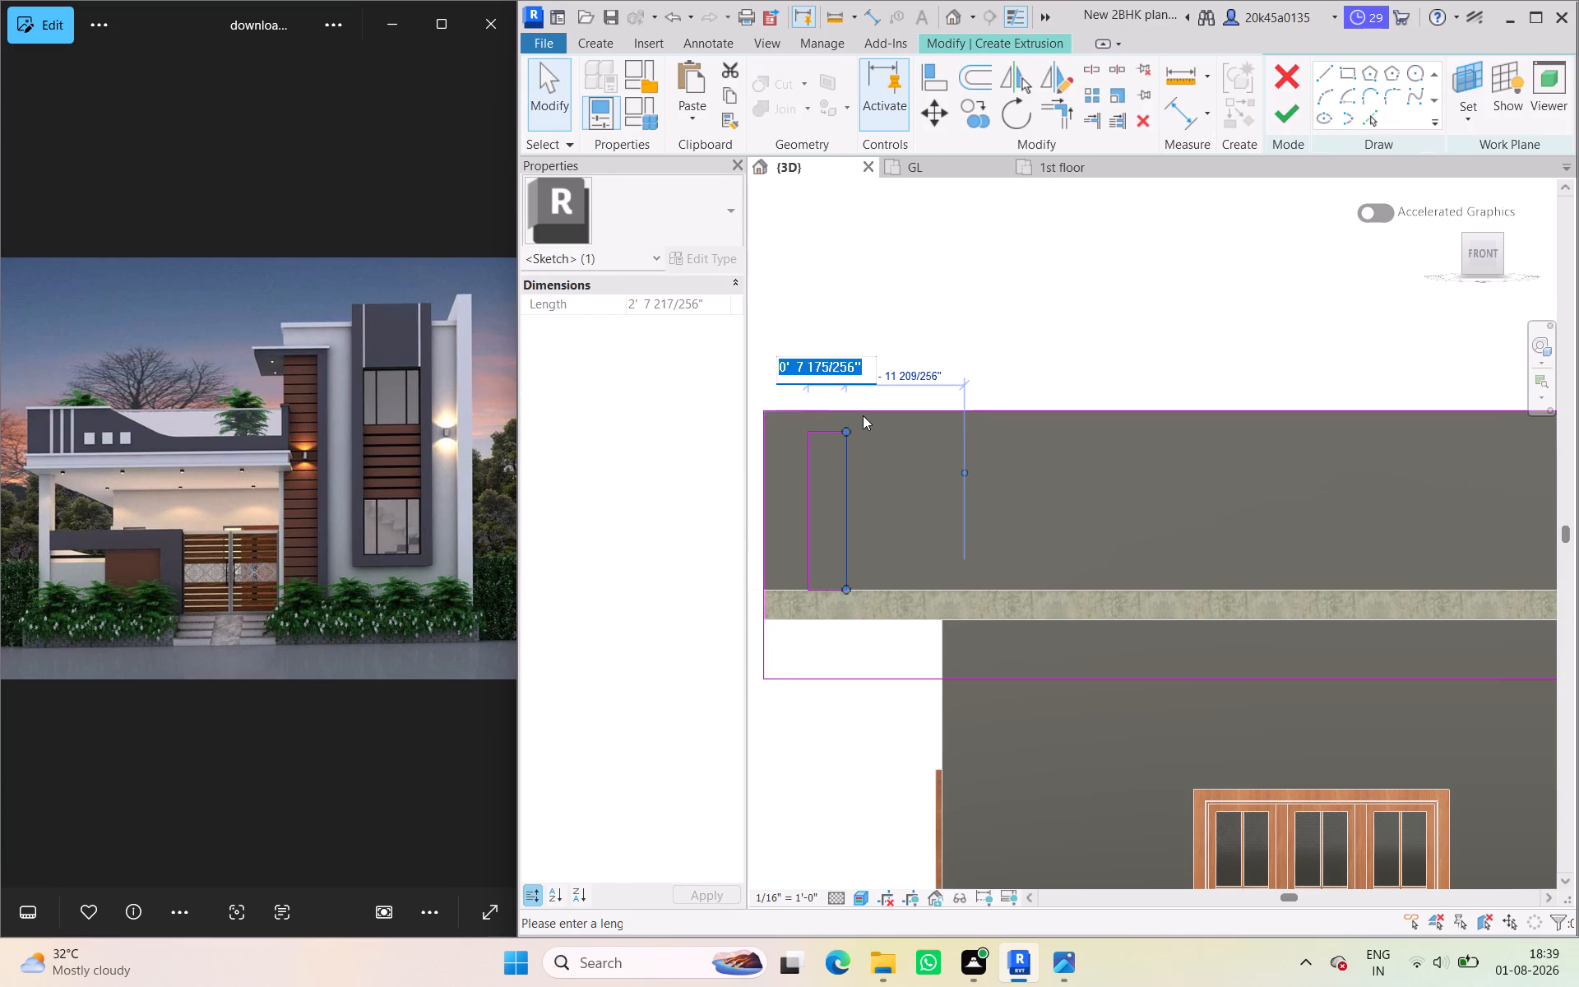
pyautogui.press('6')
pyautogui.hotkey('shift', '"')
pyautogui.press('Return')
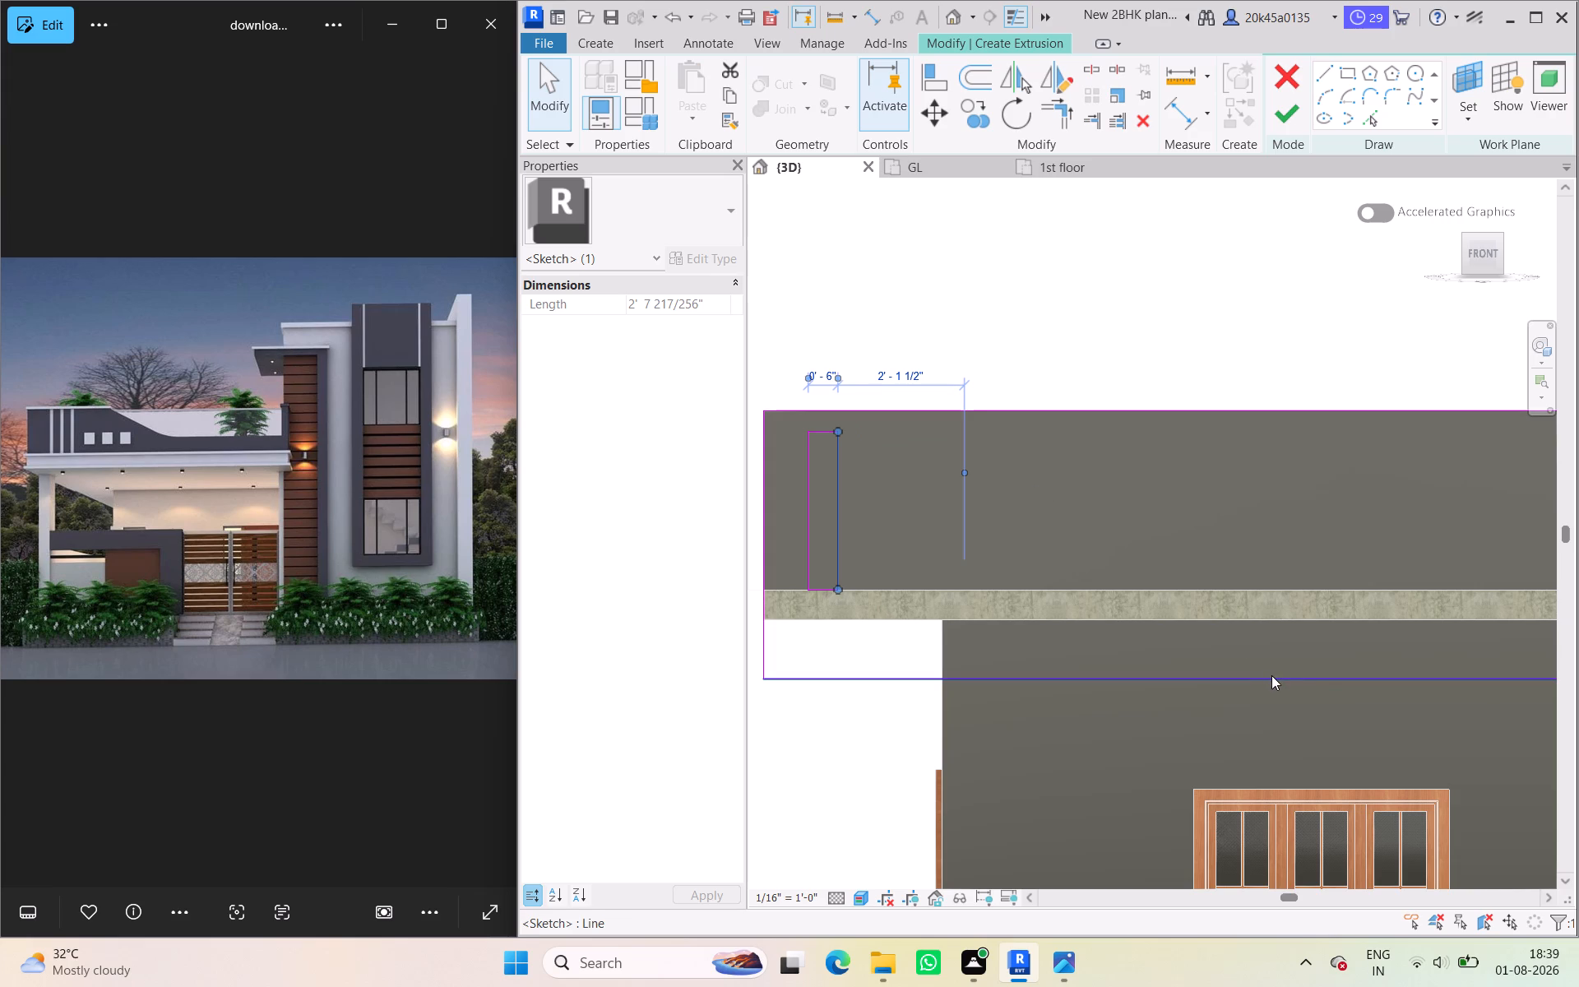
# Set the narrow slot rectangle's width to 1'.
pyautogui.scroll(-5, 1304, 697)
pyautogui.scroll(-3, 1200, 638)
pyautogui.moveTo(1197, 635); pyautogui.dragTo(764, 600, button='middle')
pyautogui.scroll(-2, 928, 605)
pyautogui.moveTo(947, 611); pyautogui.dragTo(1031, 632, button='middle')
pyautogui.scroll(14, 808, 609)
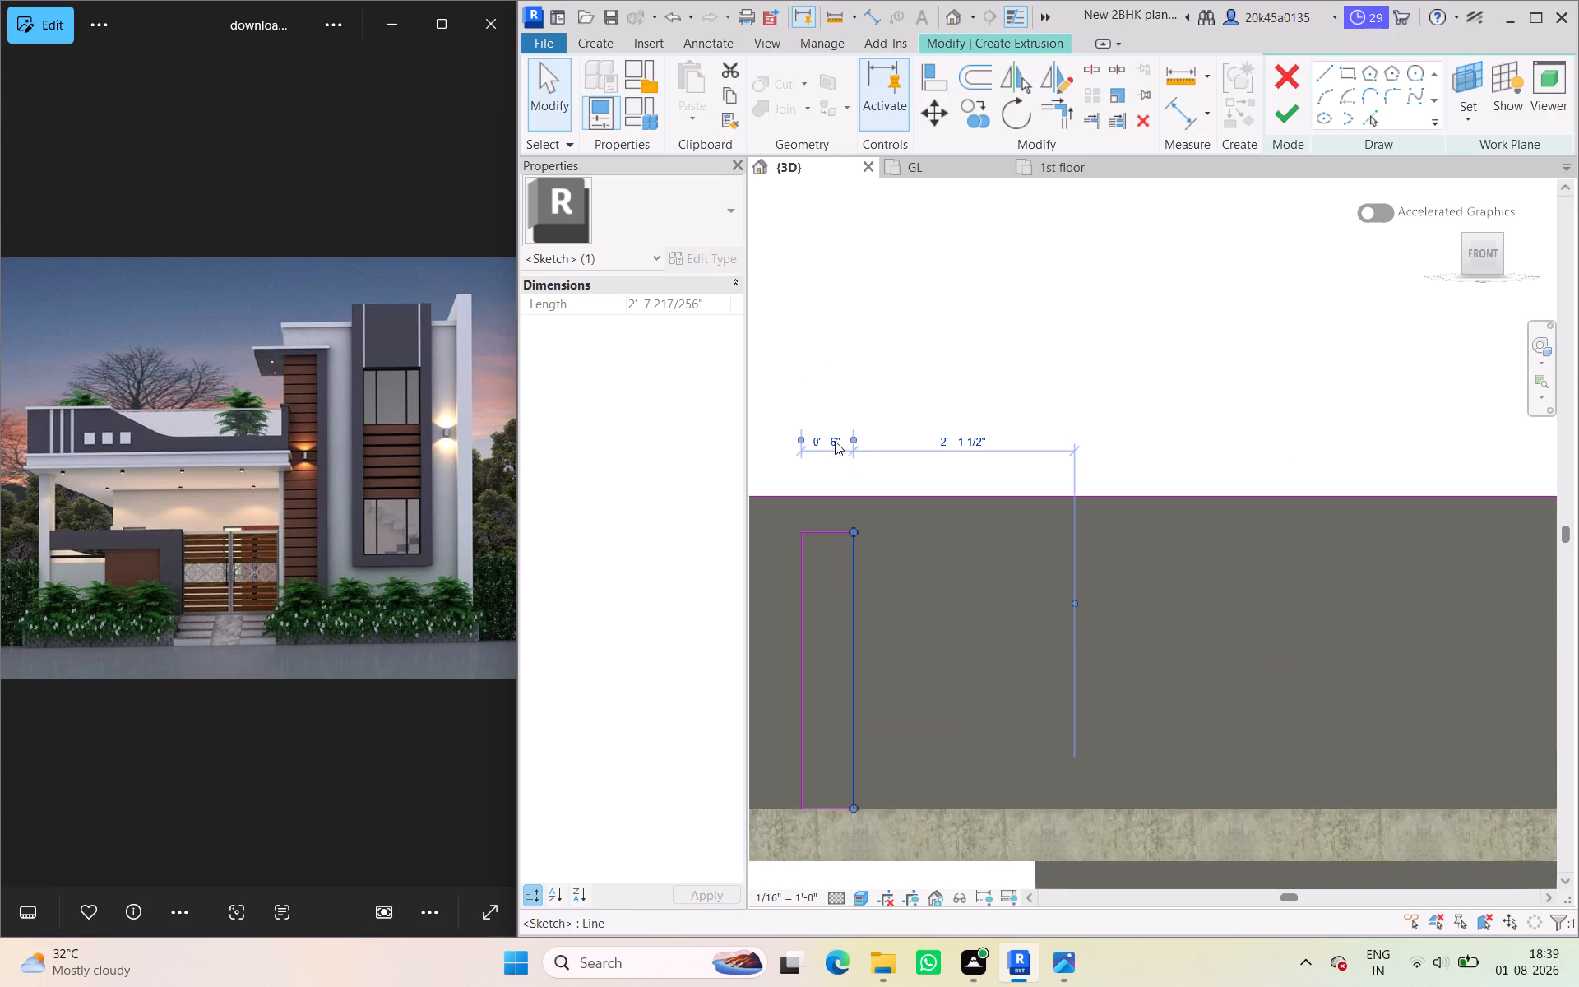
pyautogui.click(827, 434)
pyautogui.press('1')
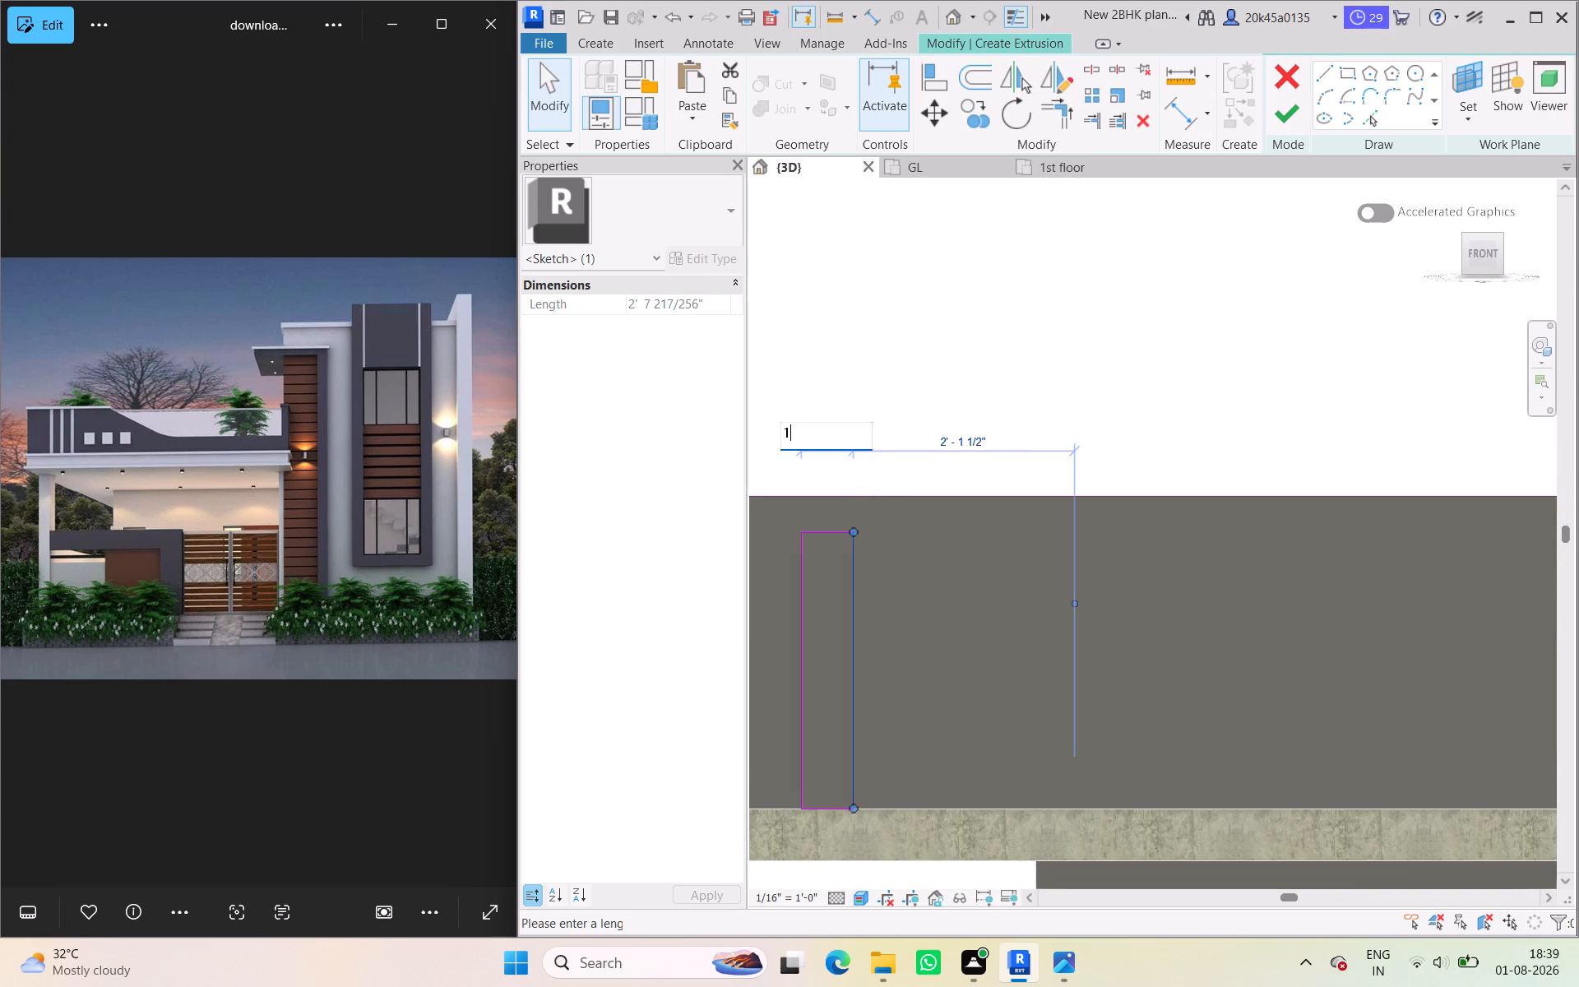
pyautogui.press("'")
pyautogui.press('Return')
# Set the narrow slot rectangle's width to 8".
pyautogui.scroll(-3, 988, 501)
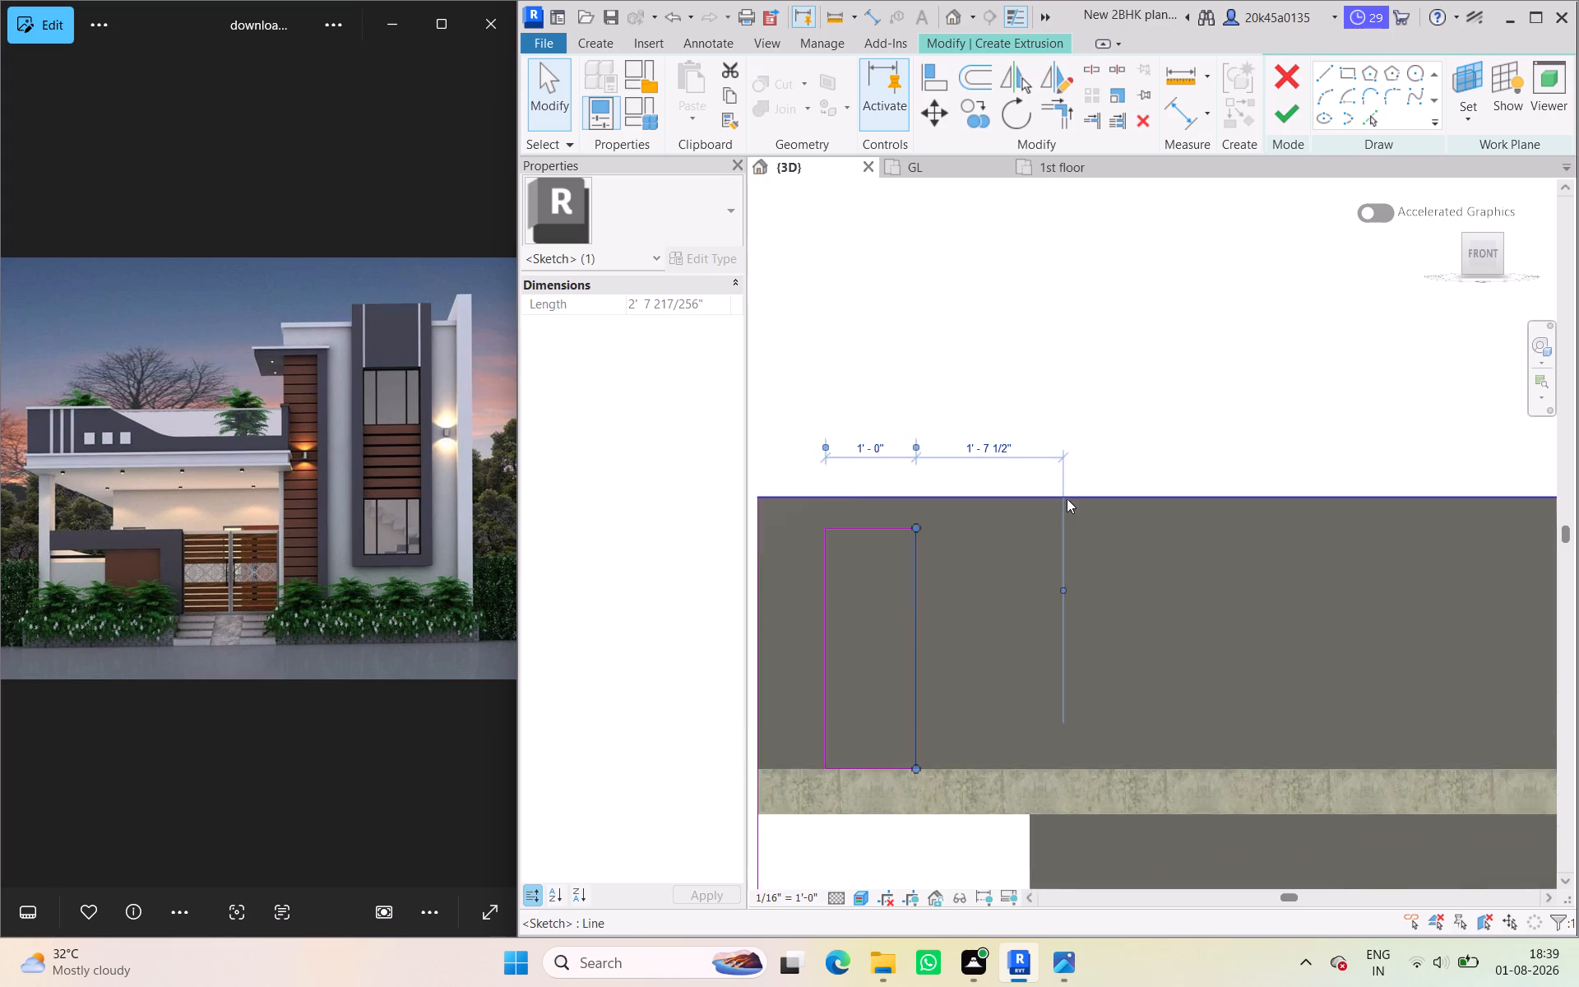
pyautogui.scroll(-10, 1067, 498)
pyautogui.moveTo(1056, 515); pyautogui.dragTo(823, 495, button='middle')
pyautogui.scroll(5, 818, 478)
pyautogui.moveTo(883, 514); pyautogui.dragTo(1071, 595, button='middle')
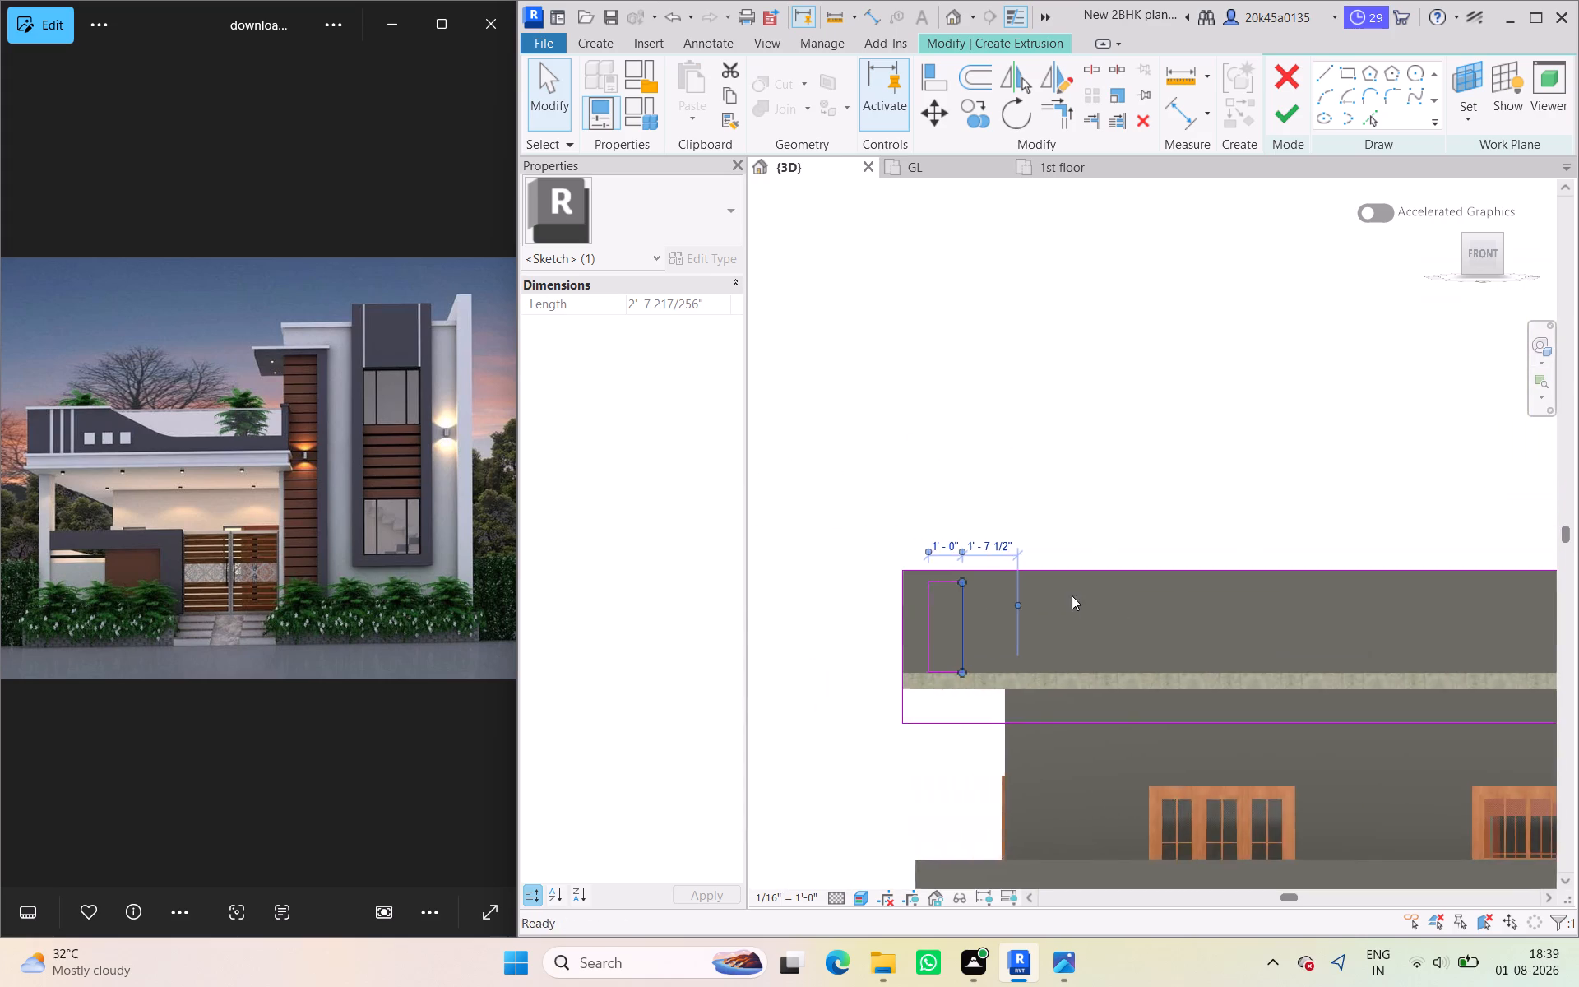
pyautogui.scroll(4, 993, 566)
pyautogui.click(902, 540)
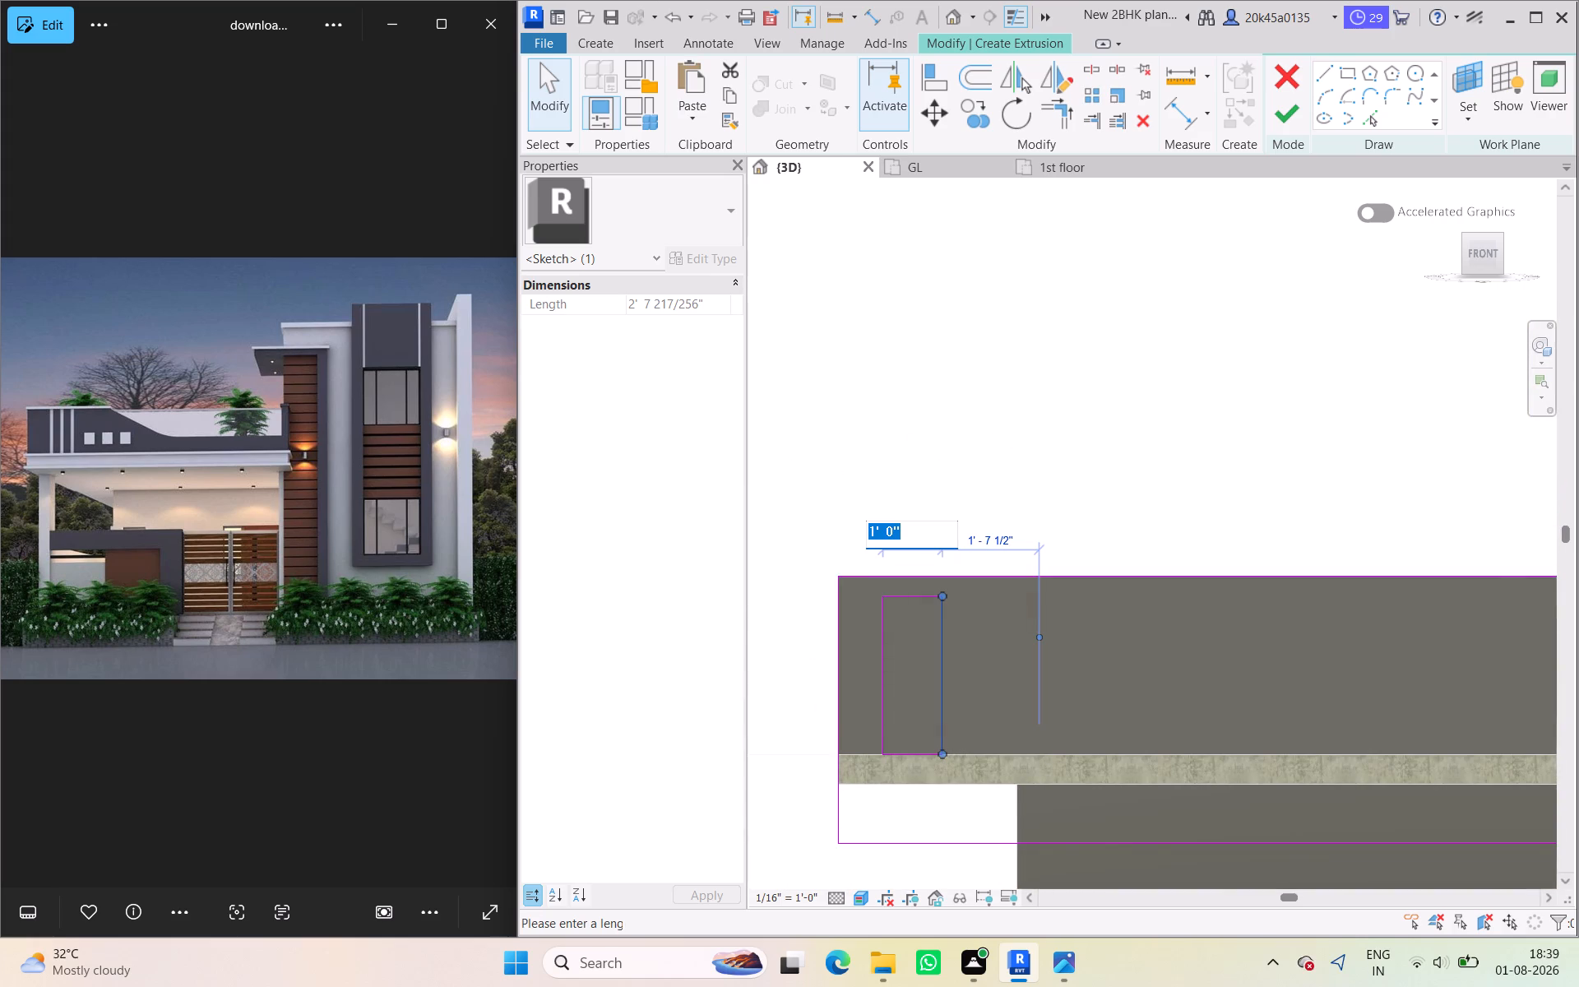
pyautogui.write('8"')
pyautogui.press('Return')
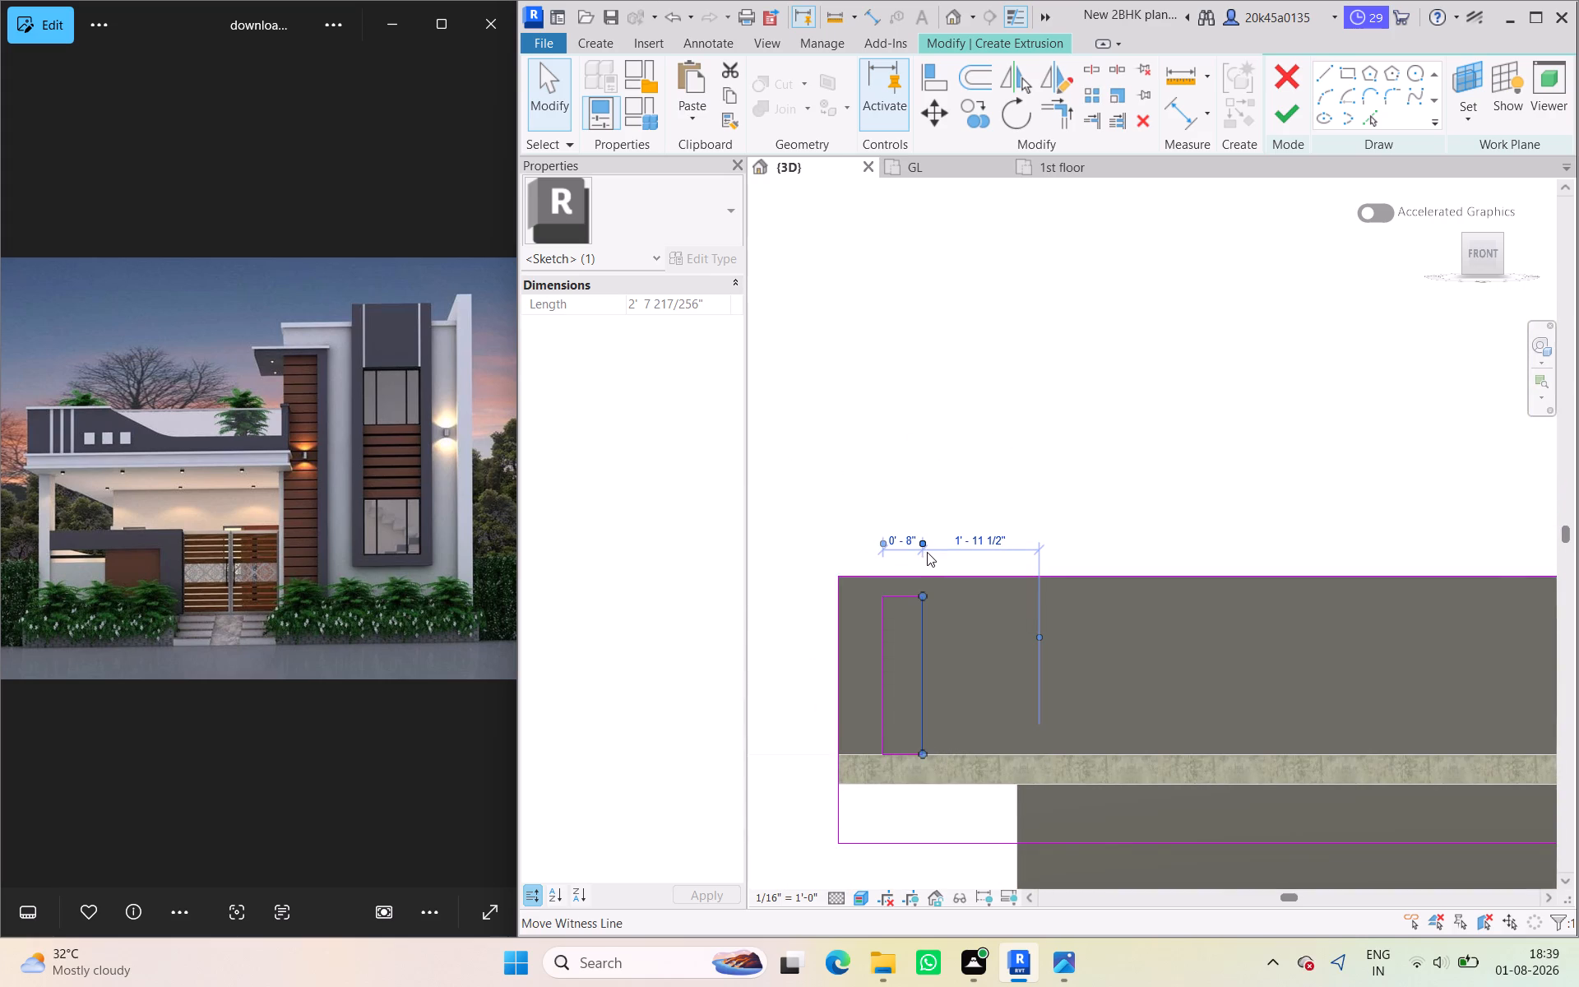
# Examine the front parapet sketch and the existing slotted side parapet from several angles, finishing in the front view.
pyautogui.scroll(-6, 945, 485)
pyautogui.scroll(-6, 864, 452)
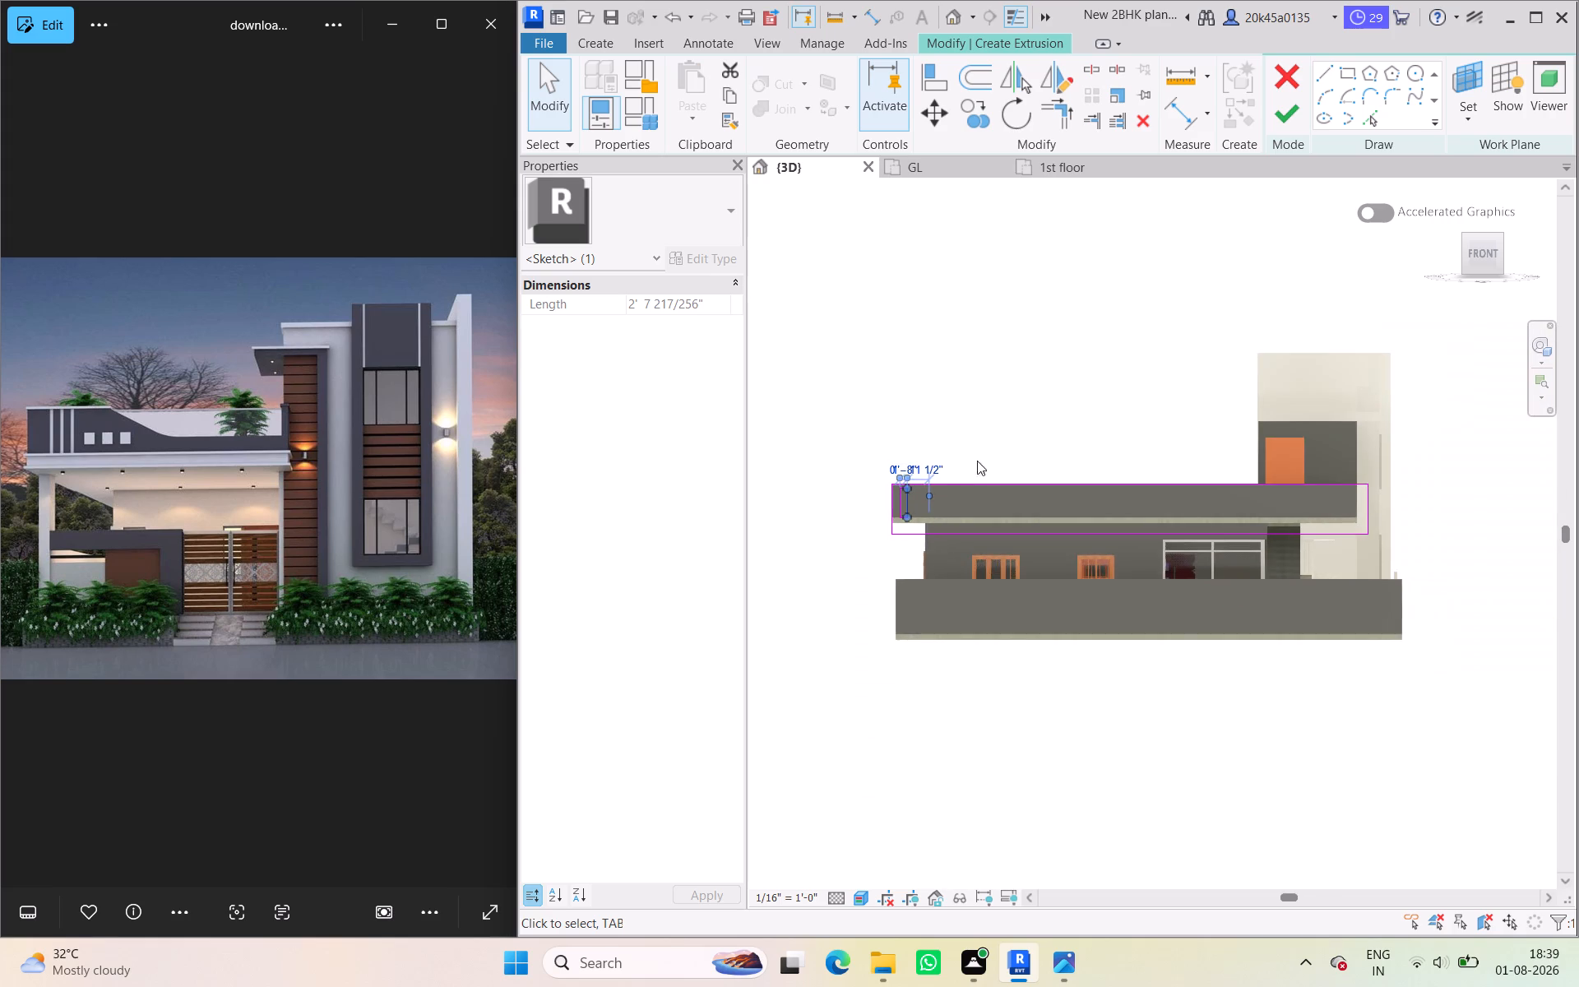
pyautogui.moveTo(992, 463); pyautogui.dragTo(966, 475, button='middle')
pyautogui.scroll(10, 883, 507)
pyautogui.scroll(-6, 975, 502)
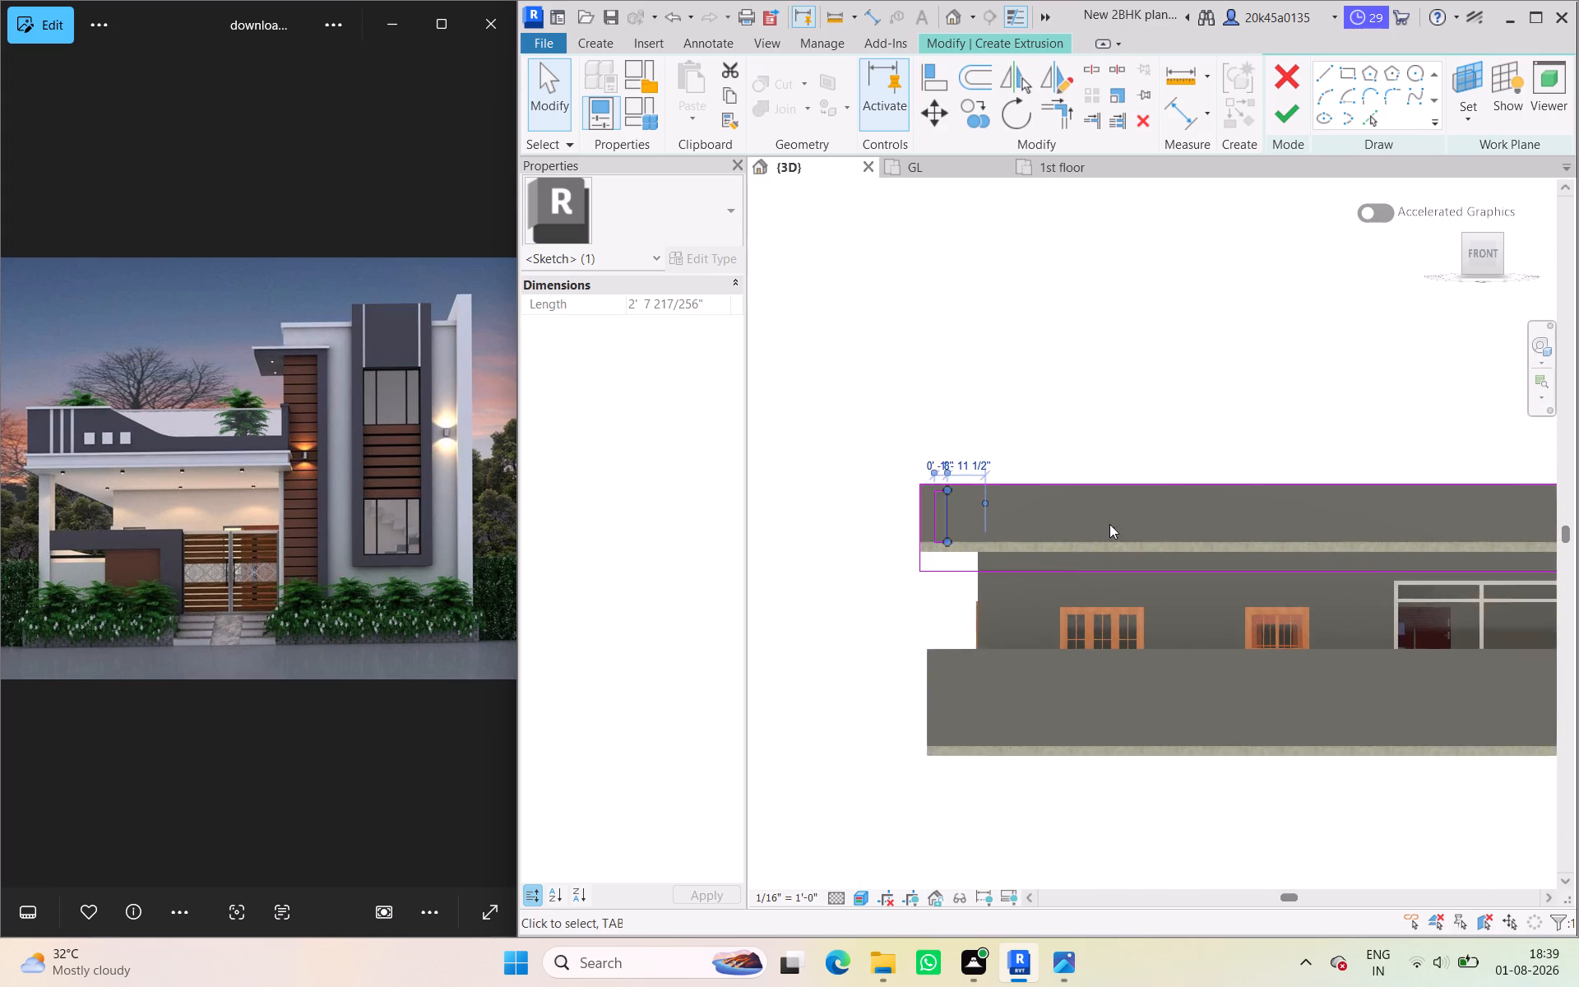
pyautogui.scroll(-5, 1109, 524)
pyautogui.keyDown('shift'); pyautogui.moveTo(1230, 701); pyautogui.dragTo(850, 694, button='middle'); pyautogui.keyUp('shift')
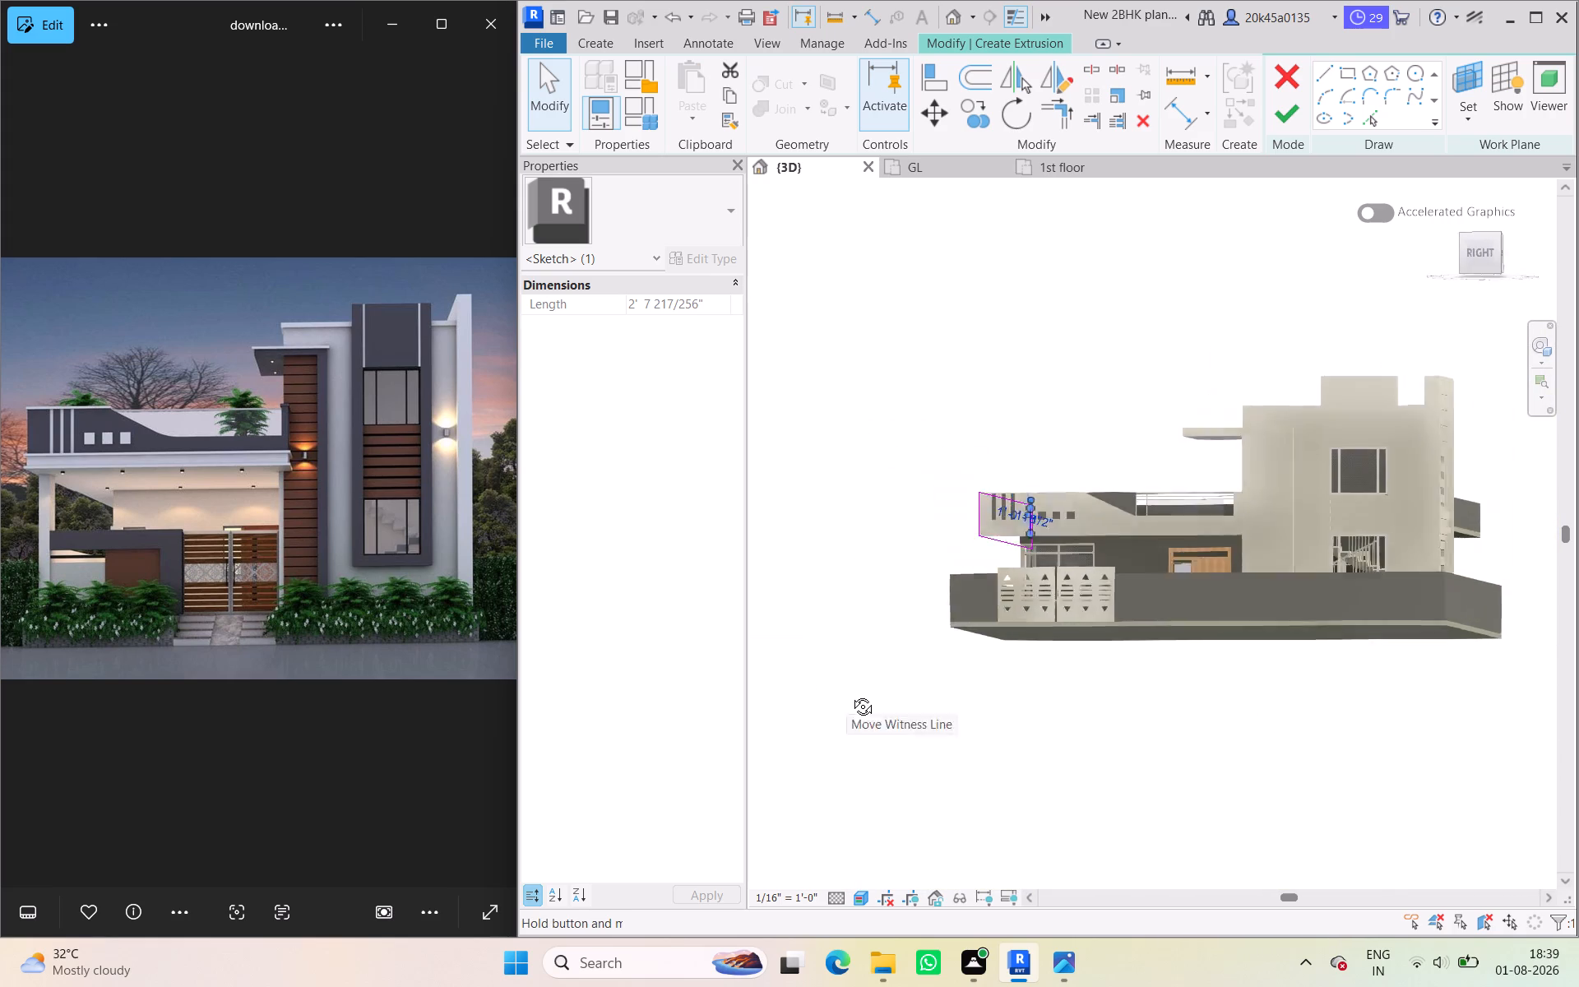
pyautogui.keyDown('shift'); pyautogui.moveTo(850, 694); pyautogui.dragTo(1337, 716, button='middle'); pyautogui.keyUp('shift')
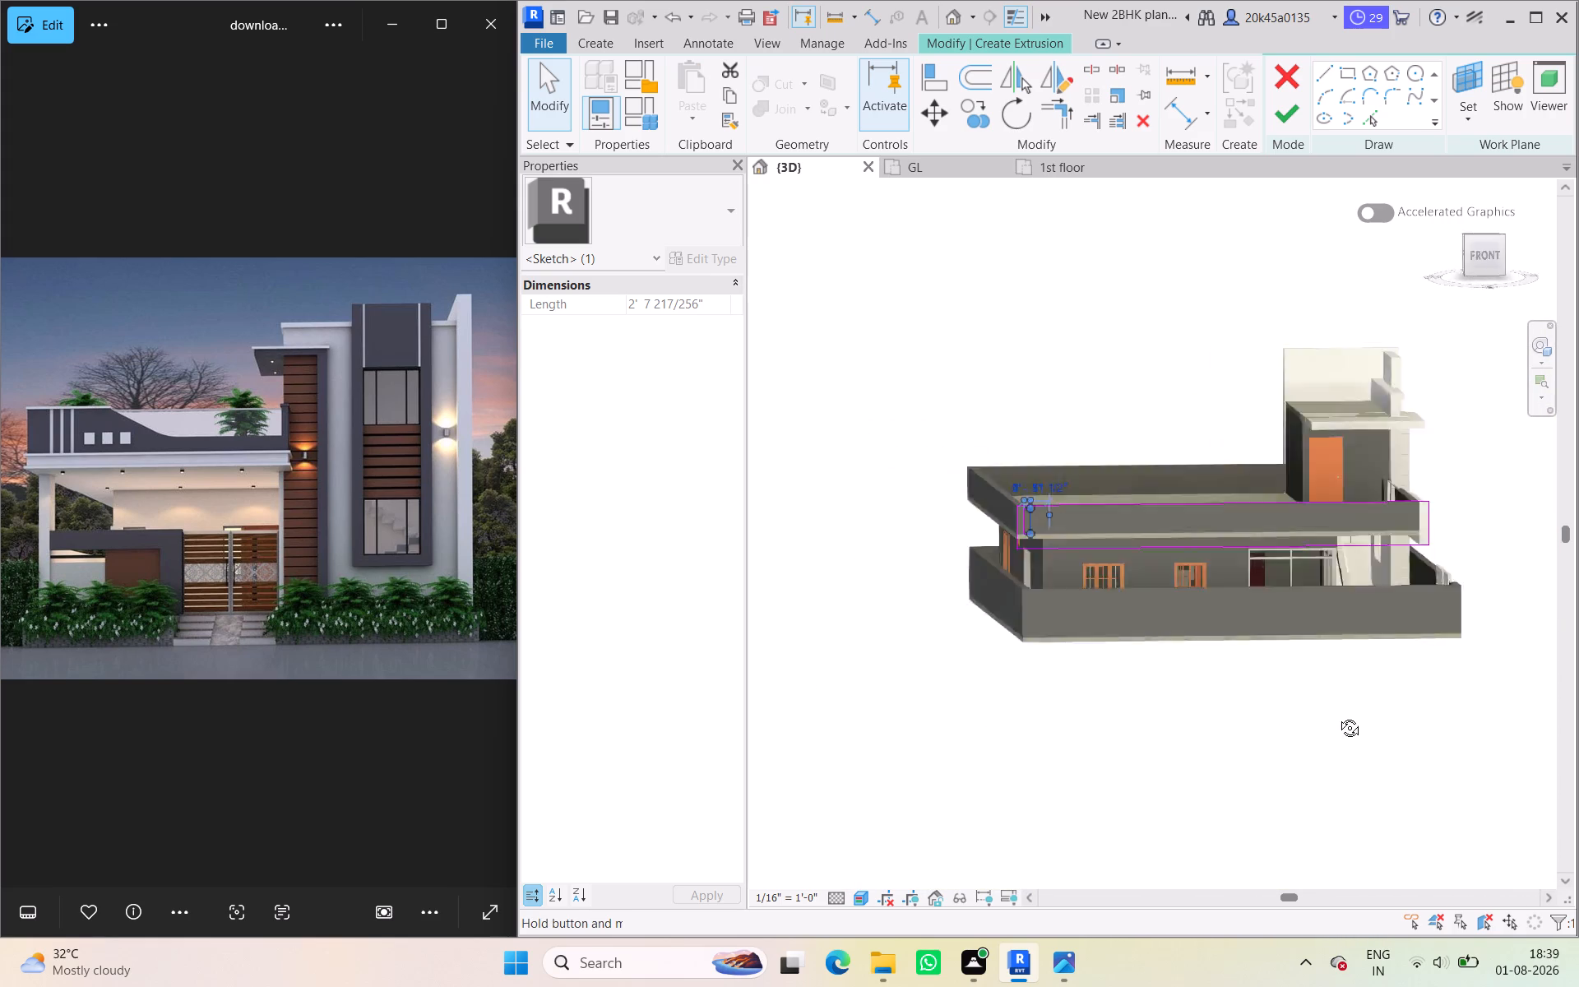
pyautogui.keyDown('shift'); pyautogui.moveTo(1337, 716); pyautogui.dragTo(1286, 688, button='middle'); pyautogui.keyUp('shift')
pyautogui.click(1480, 253)
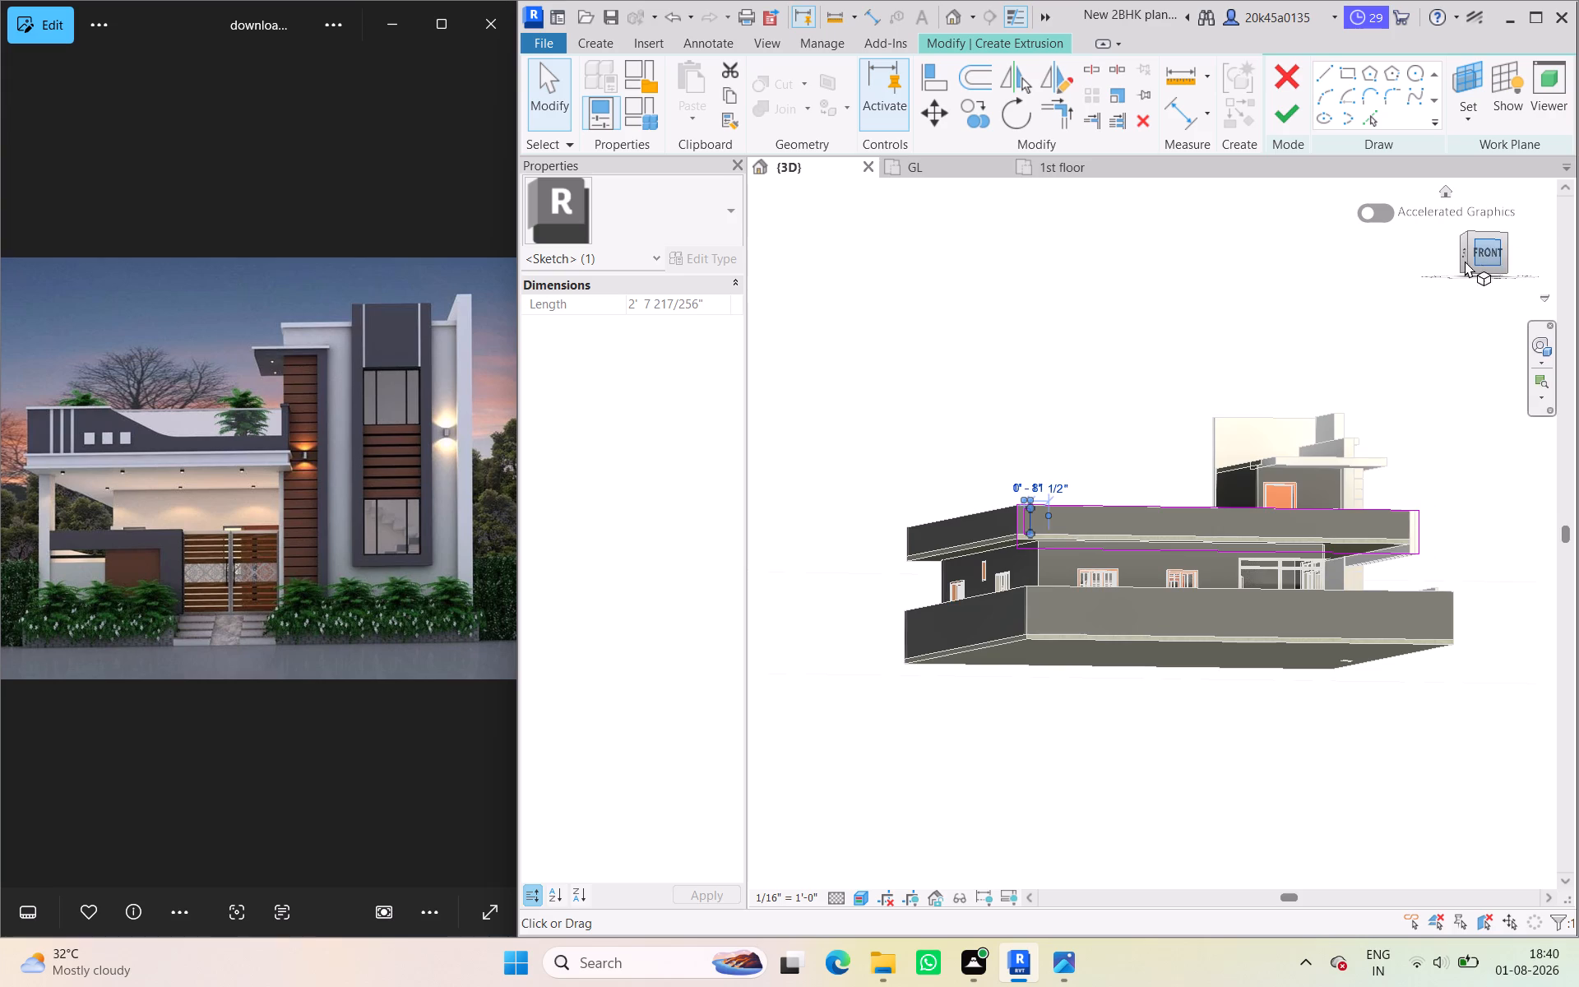
# Copy the 8" slot rectangle twice along the parapet toward the tower, spacing the copies about 1'-6" apart.
pyautogui.scroll(-6, 990, 536)
pyautogui.moveTo(981, 534); pyautogui.dragTo(974, 531, button='middle')
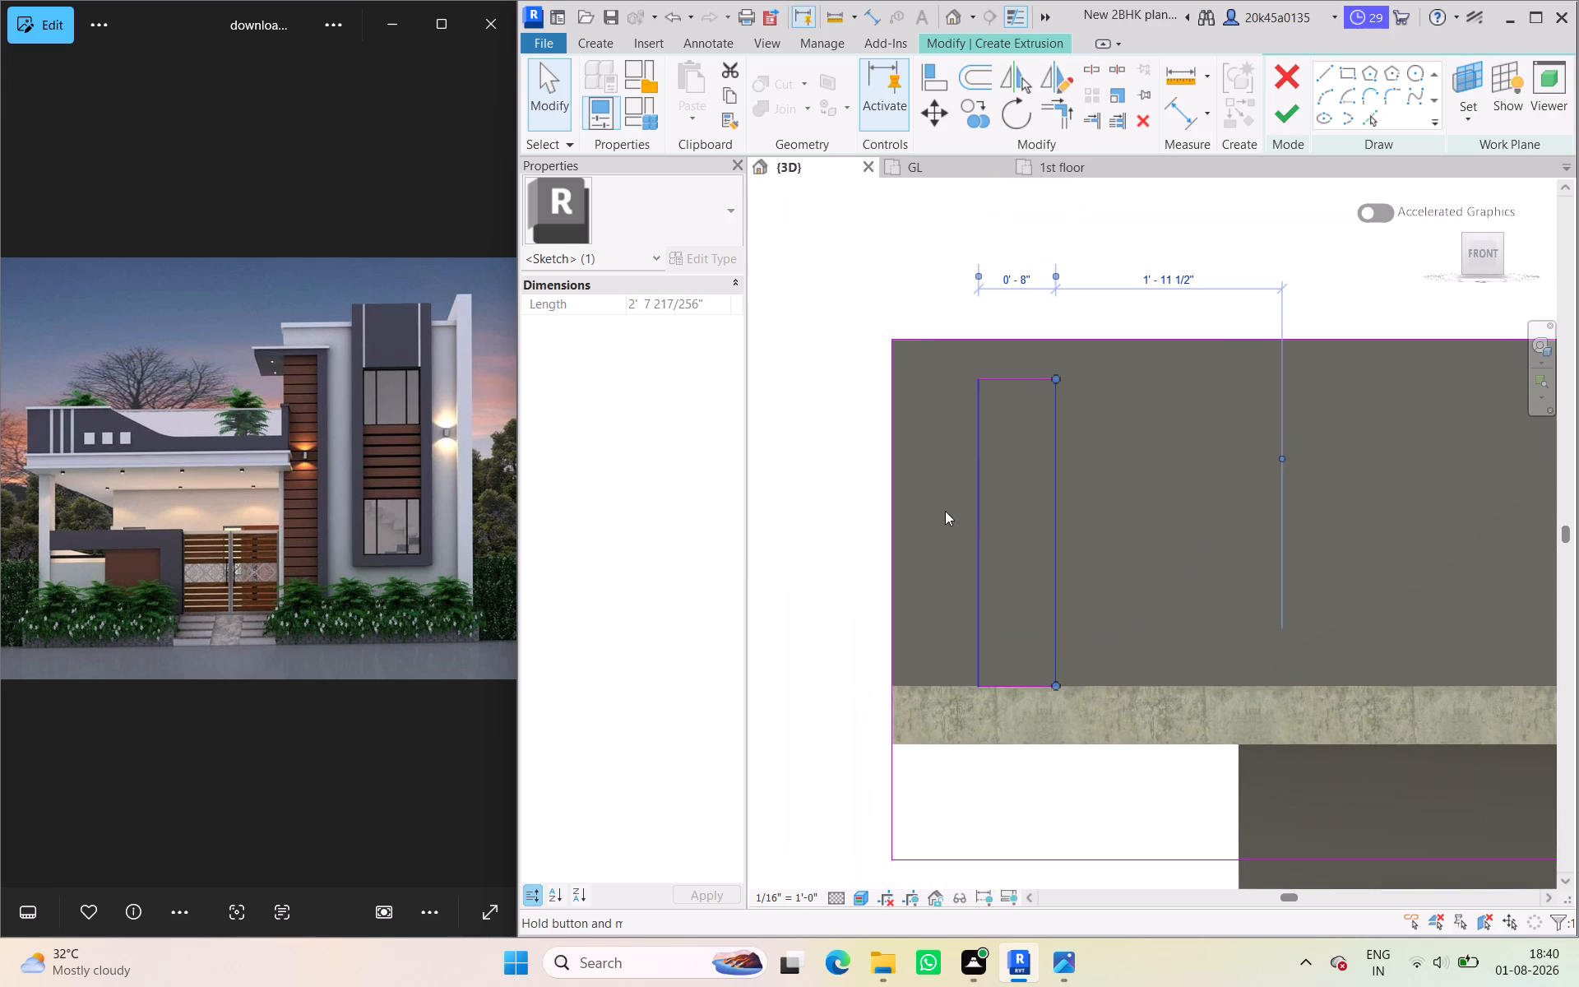
pyautogui.click(929, 415)
pyautogui.moveTo(942, 364); pyautogui.dragTo(1107, 707)
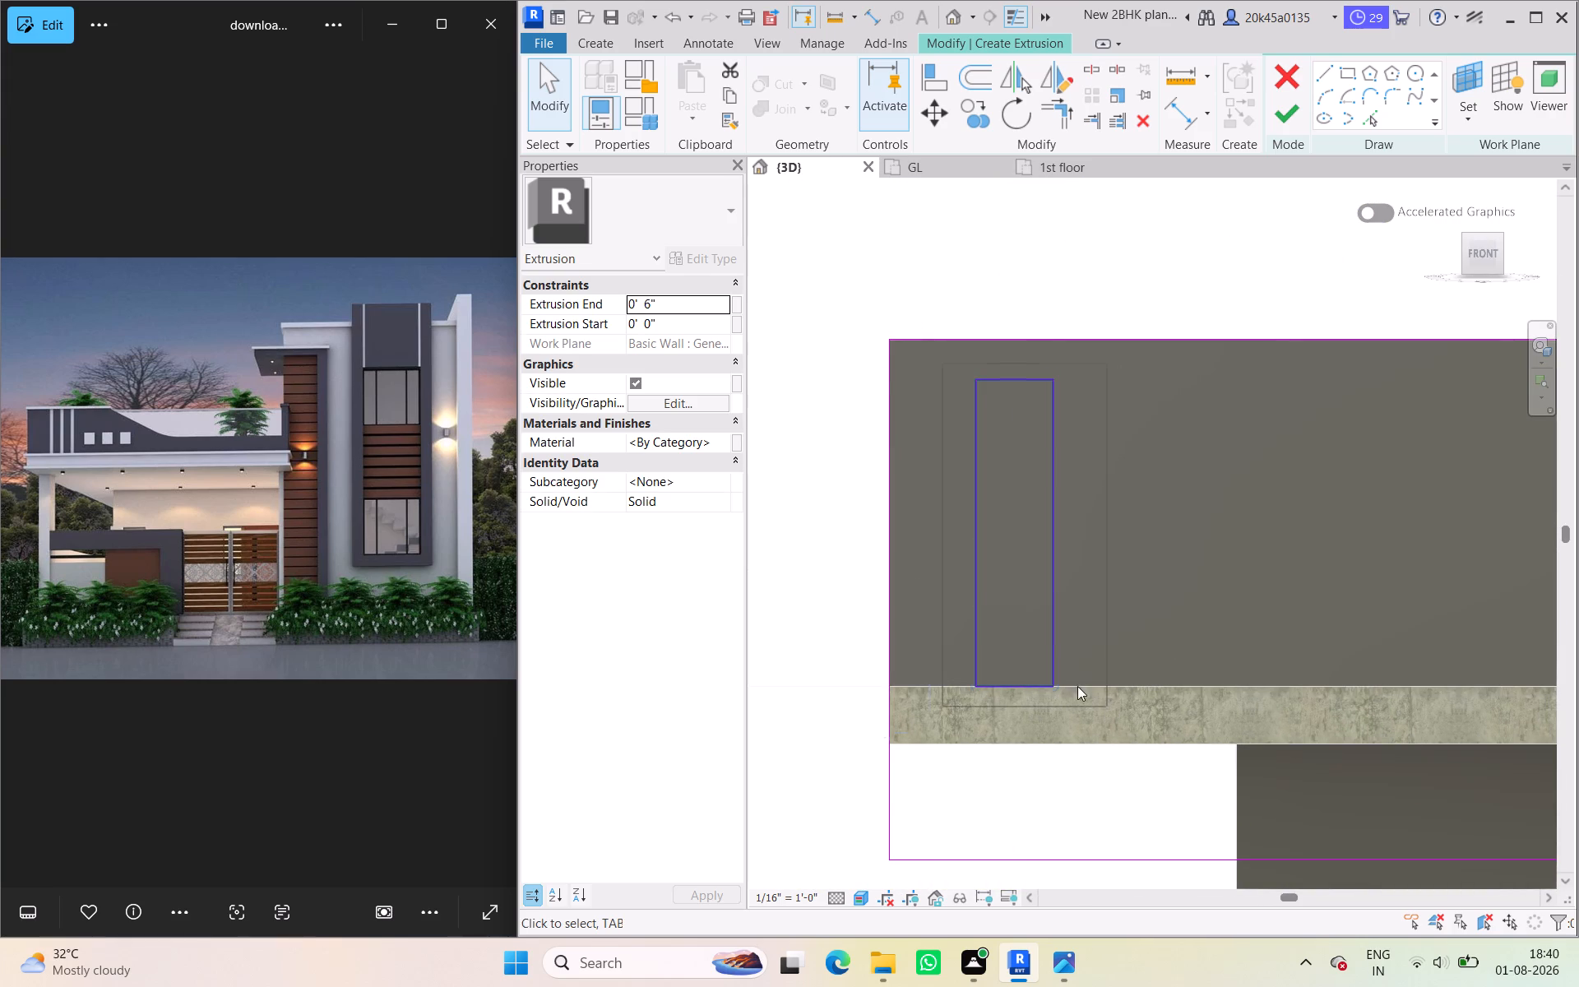
pyautogui.click(991, 115)
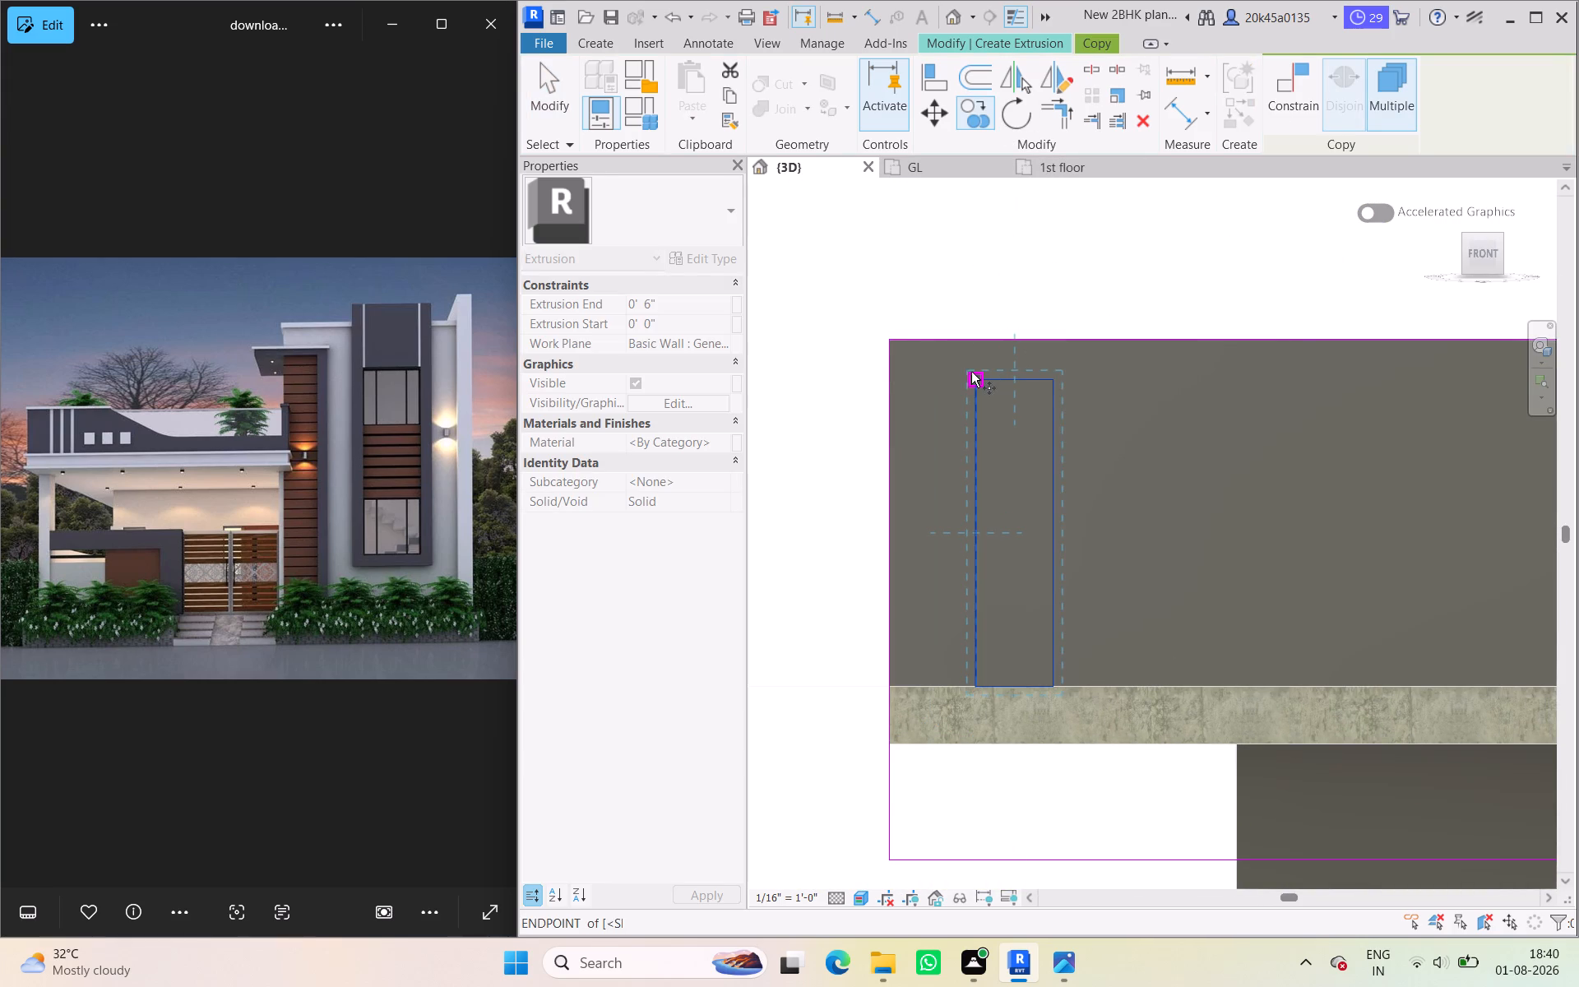
pyautogui.click(975, 374)
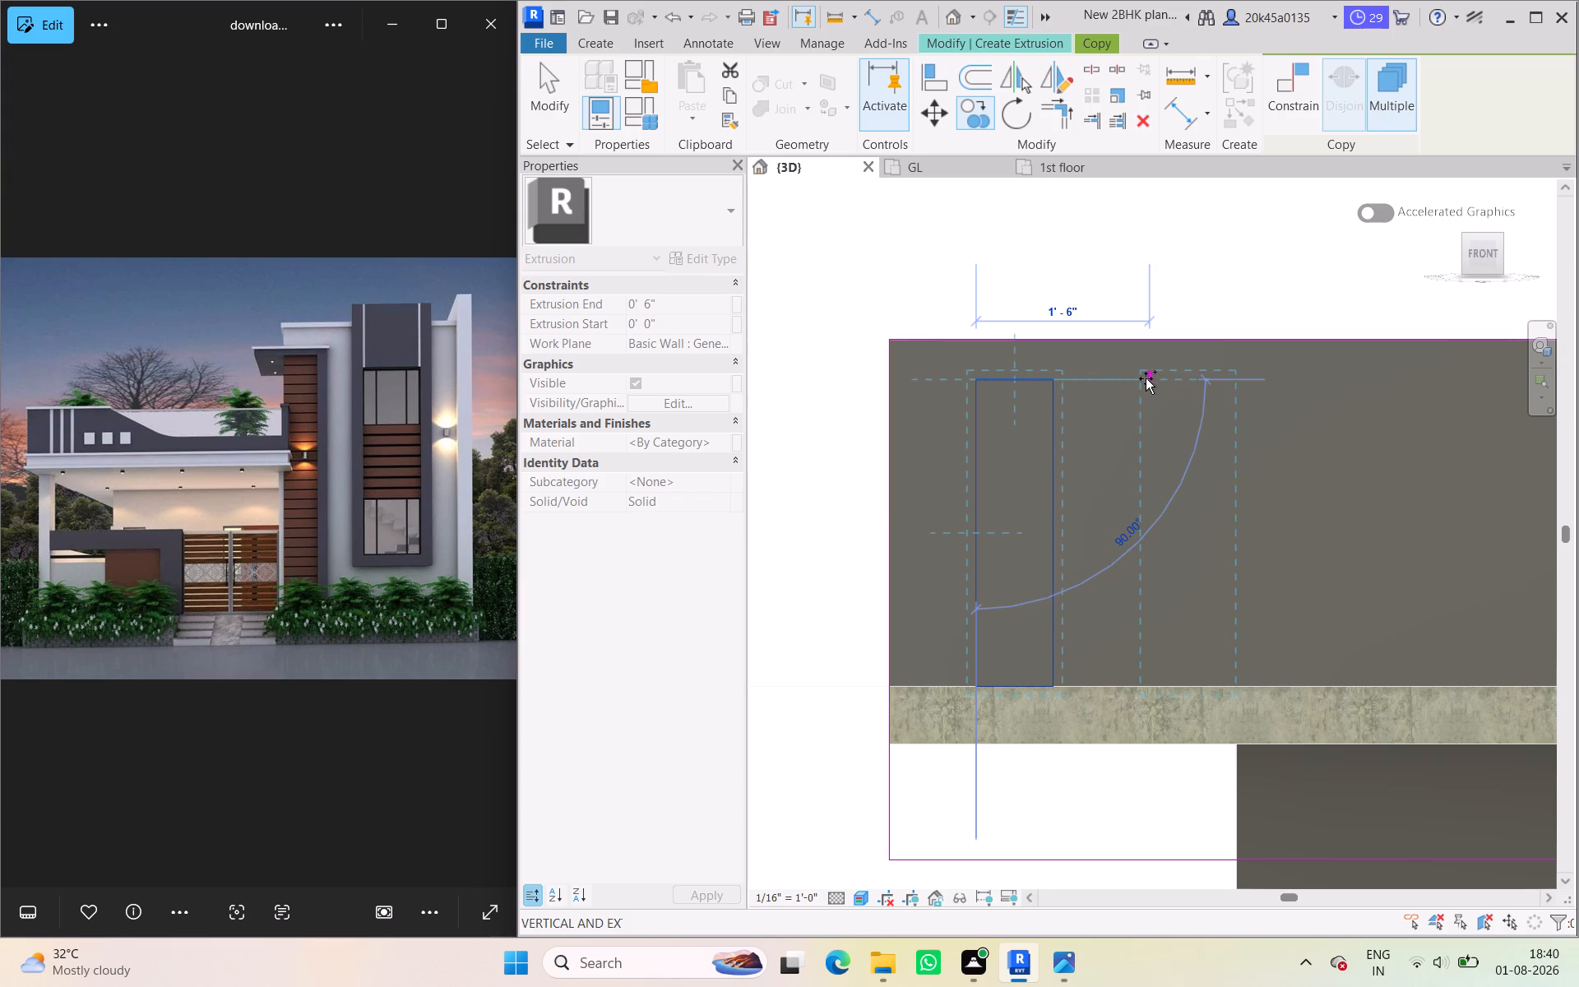
pyautogui.click(1146, 378)
pyautogui.moveTo(1269, 395); pyautogui.dragTo(1077, 405, button='middle')
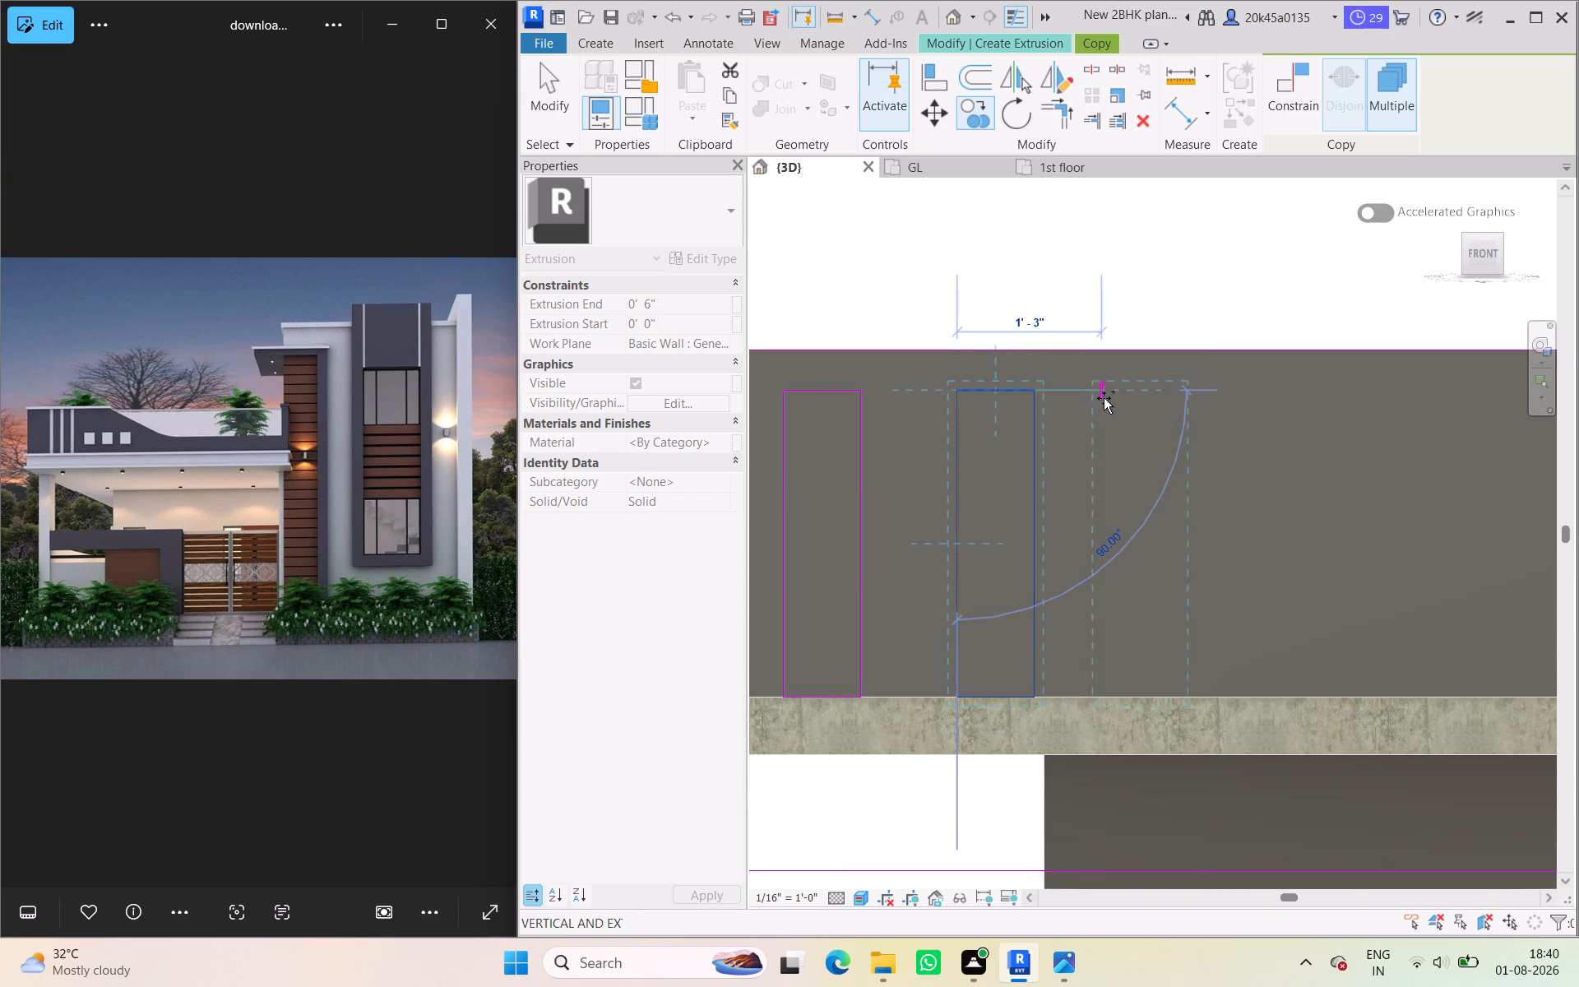
pyautogui.click(1126, 391)
pyautogui.scroll(-3, 1212, 401)
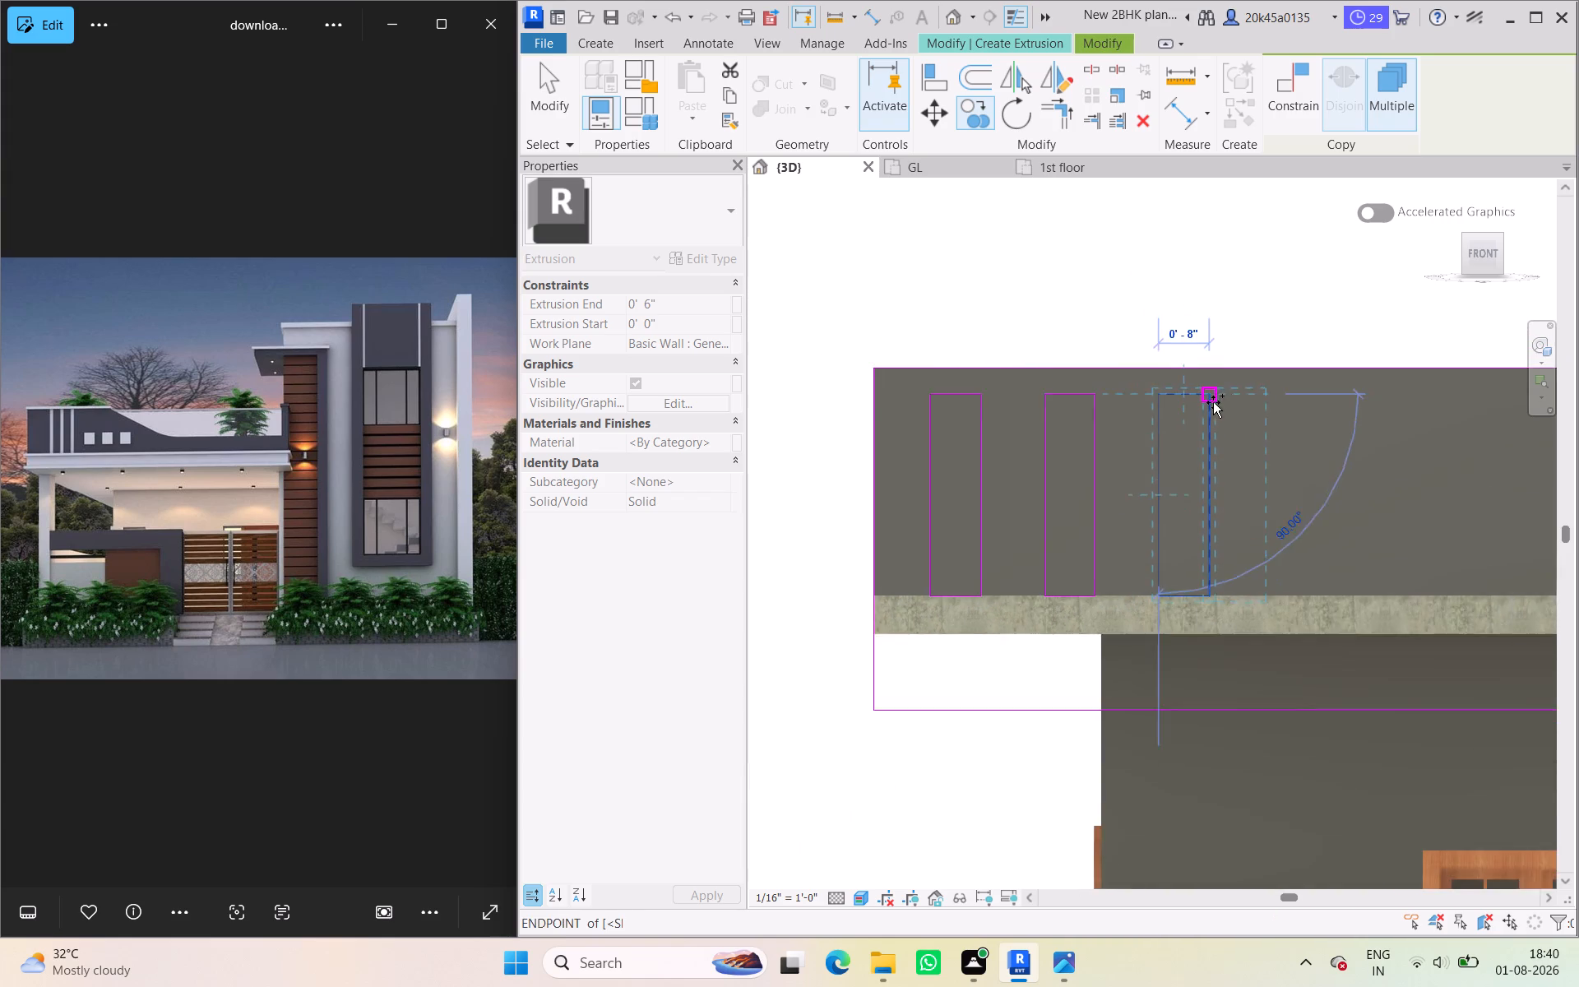
pyautogui.scroll(-1, 1213, 402)
pyautogui.moveTo(1212, 403); pyautogui.dragTo(1089, 403, button='middle')
pyautogui.click(548, 92)
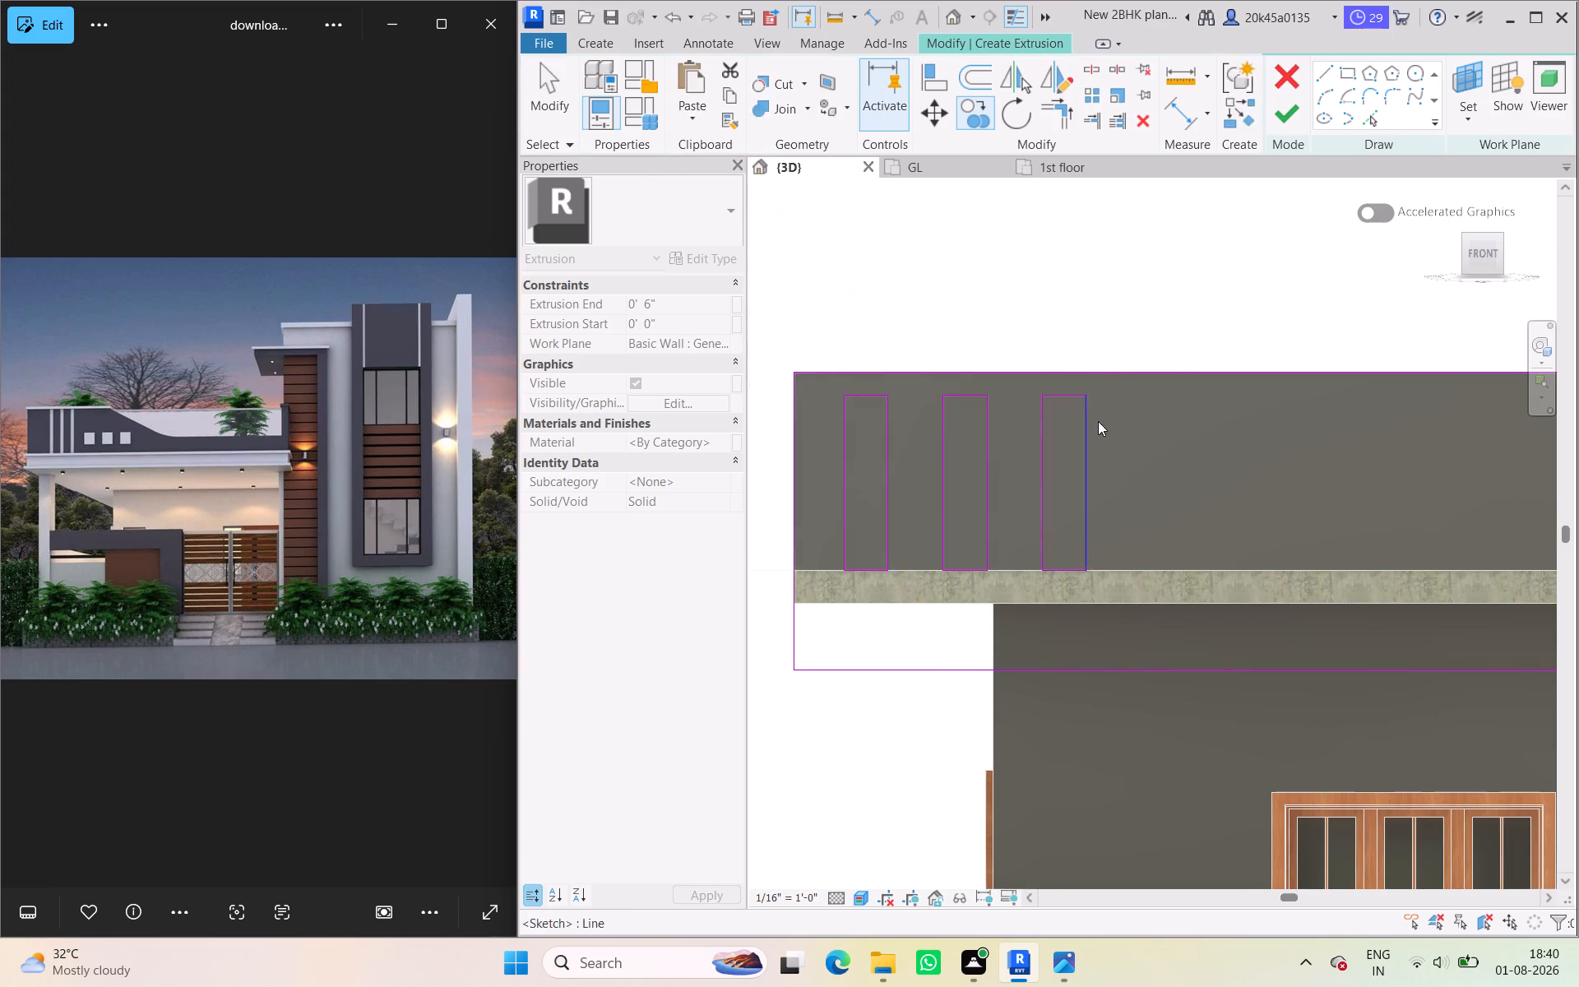
# Start a rectangle and examine the parapet beyond the third slot for where the square opening goes.
pyautogui.moveTo(1107, 493); pyautogui.dragTo(1042, 472, button='middle')
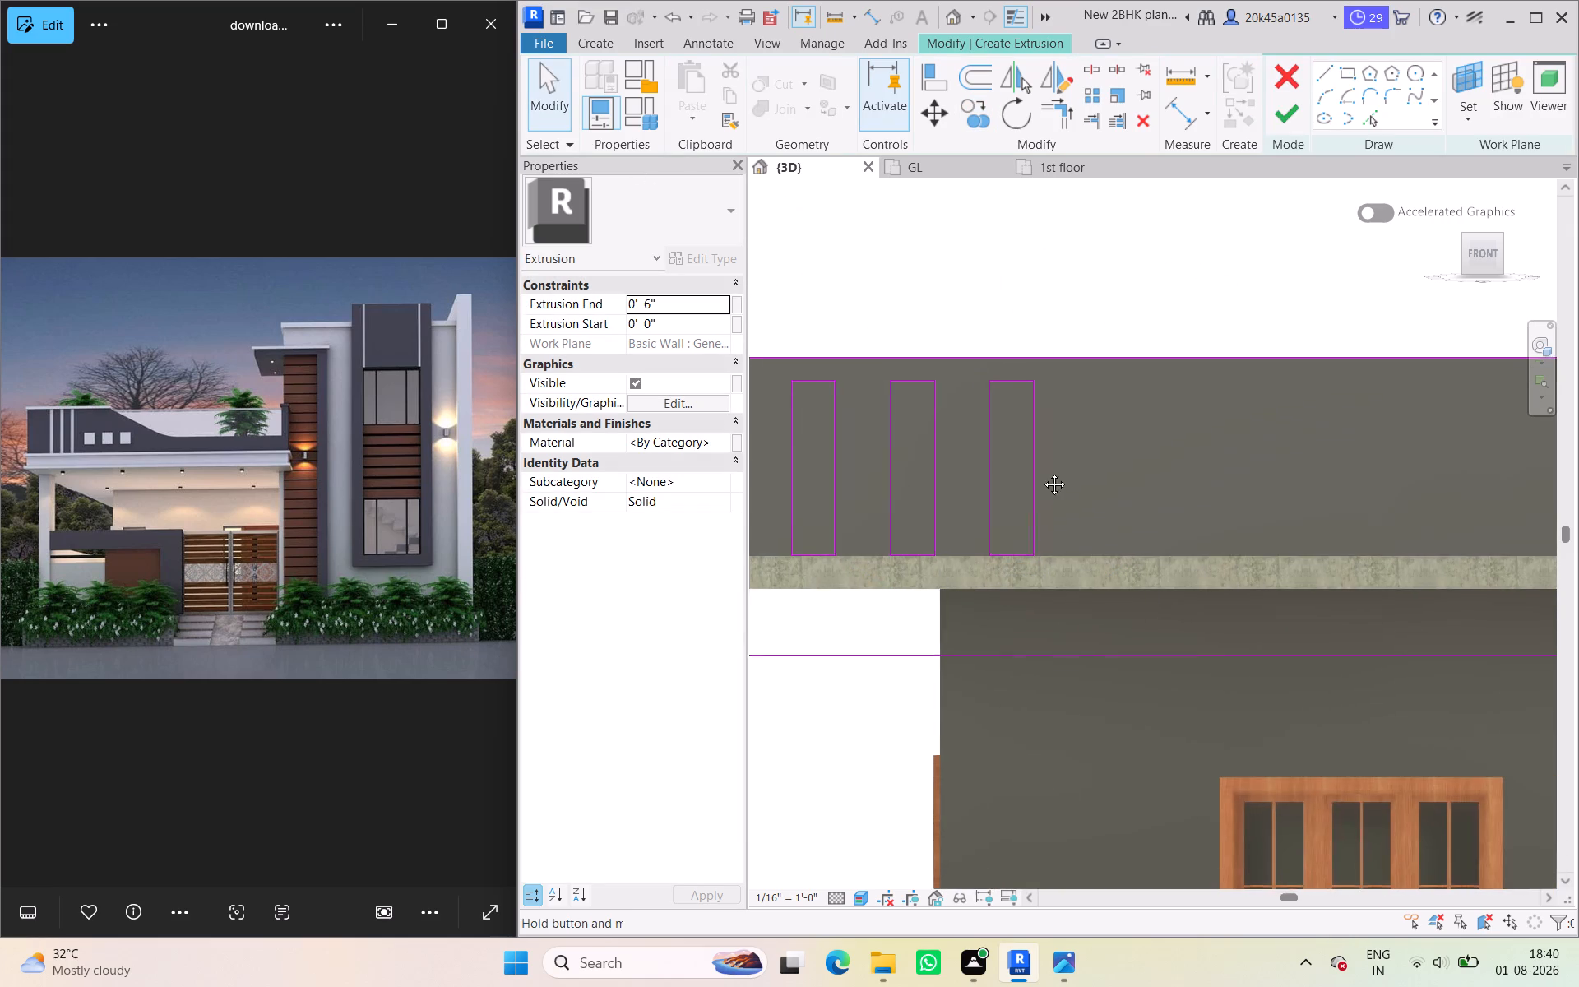
pyautogui.moveTo(1042, 472); pyautogui.dragTo(1026, 467, button='middle')
pyautogui.click(1347, 75)
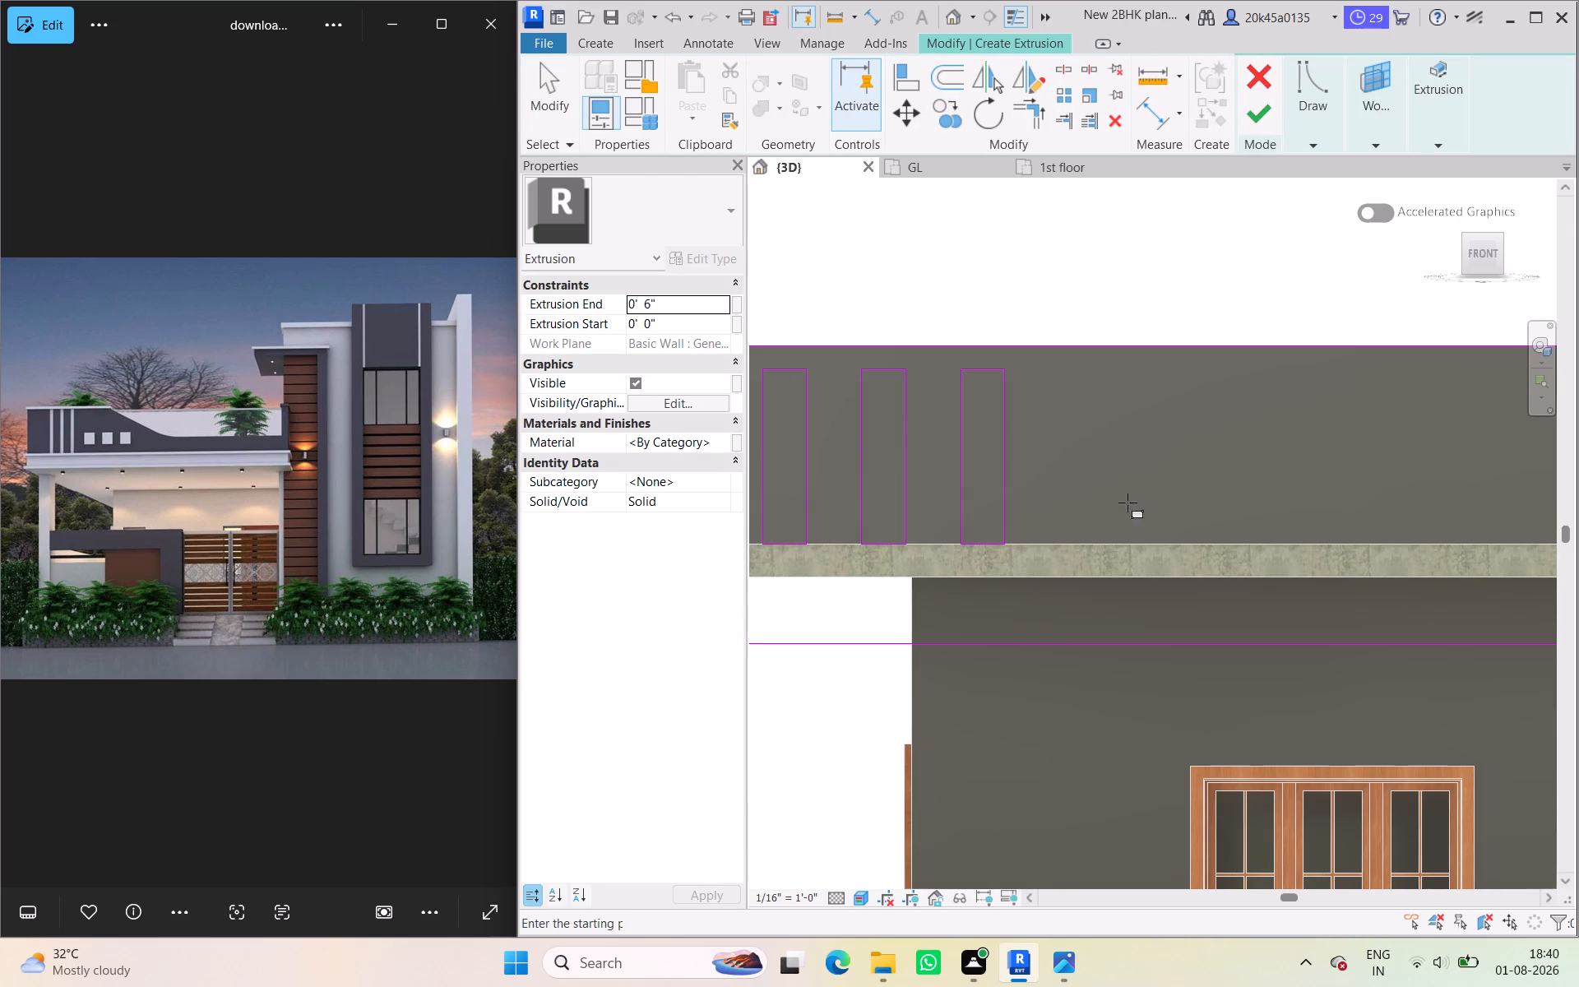
pyautogui.scroll(-1, 1133, 488)
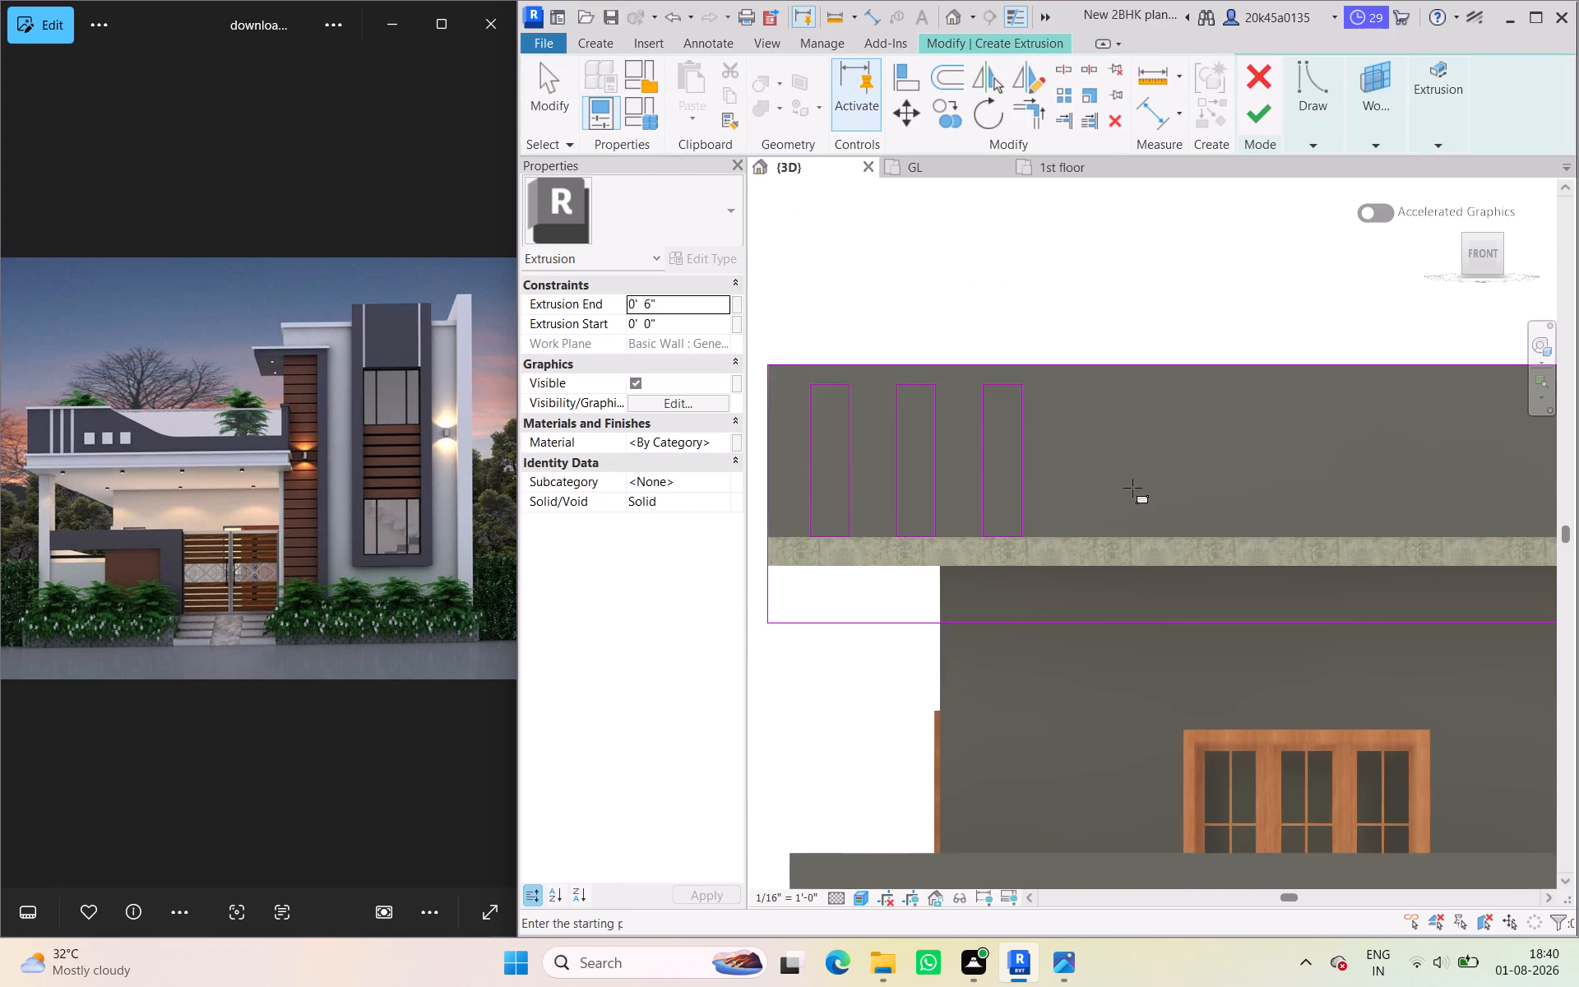
pyautogui.moveTo(1132, 488); pyautogui.dragTo(982, 494, button='middle')
pyautogui.scroll(-9, 1001, 493)
pyautogui.scroll(1, 1007, 488)
pyautogui.moveTo(1009, 495); pyautogui.dragTo(1009, 520, button='middle')
pyautogui.scroll(6, 969, 516)
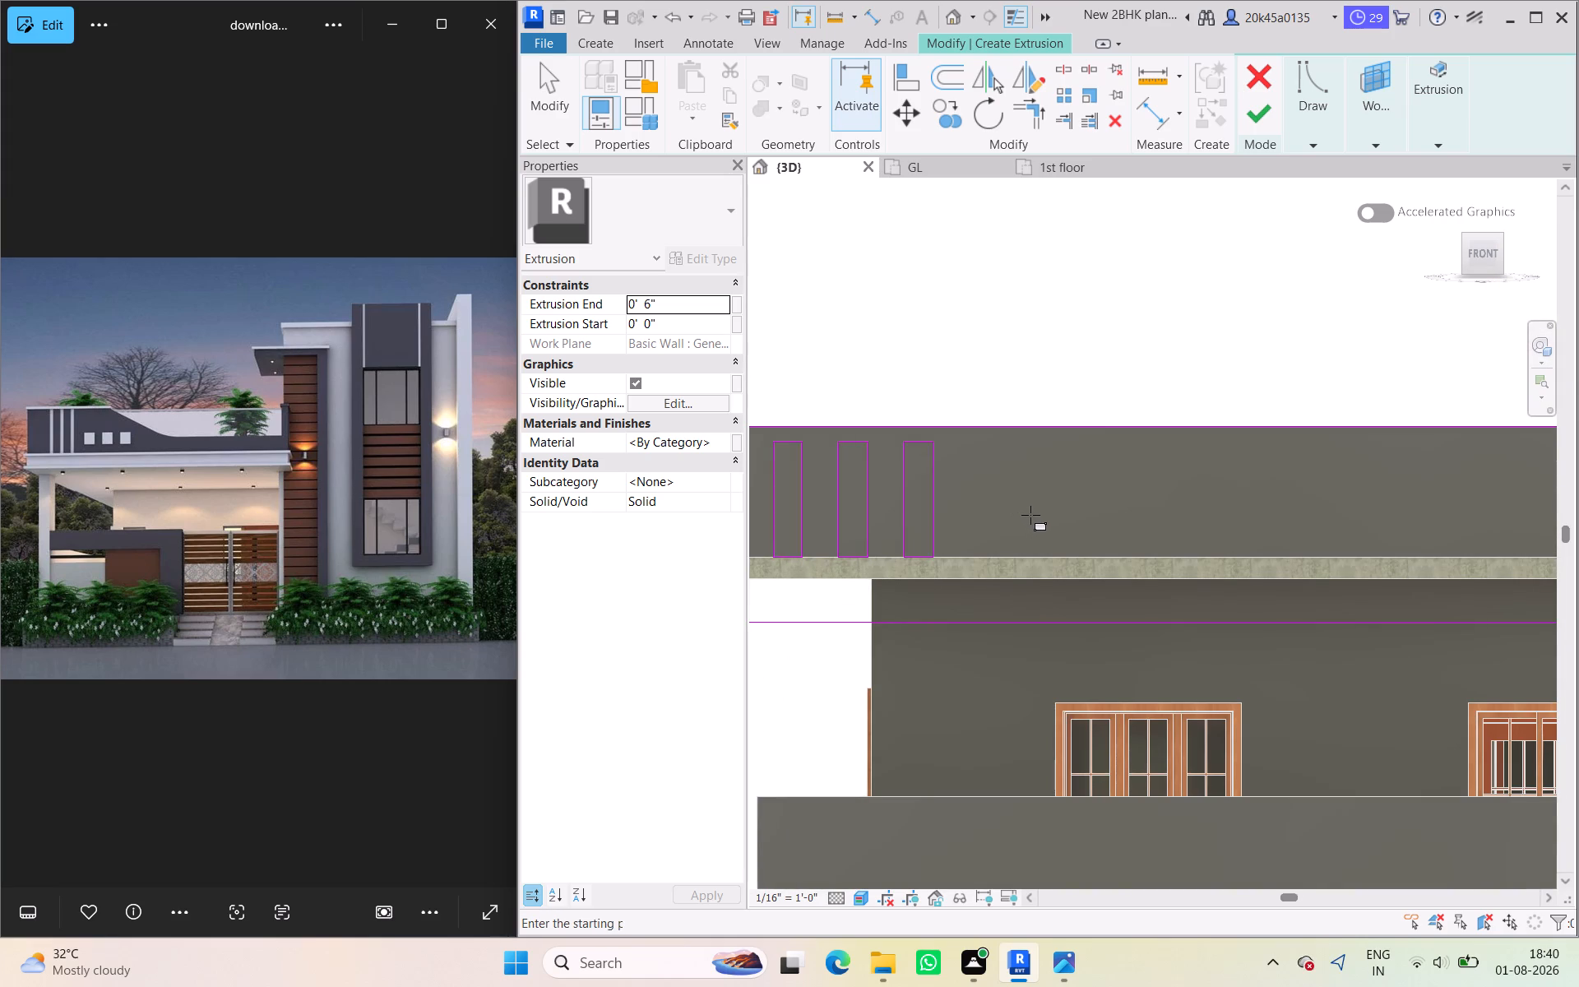
pyautogui.scroll(-7, 1048, 515)
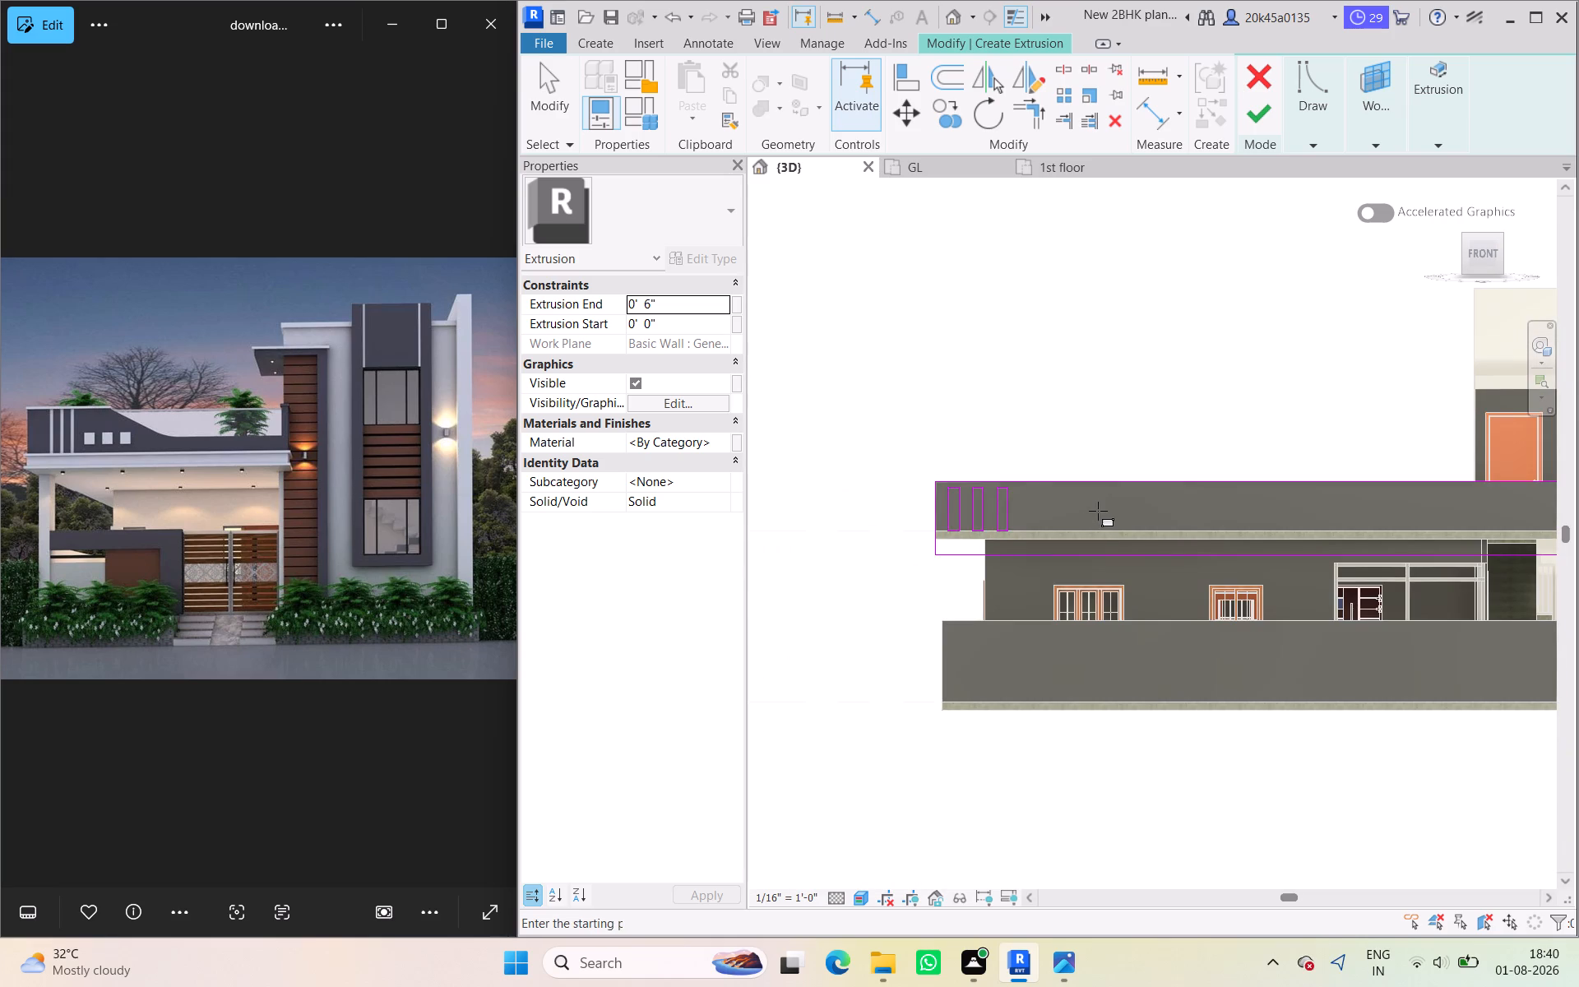
pyautogui.scroll(7, 1051, 516)
pyautogui.moveTo(1018, 515); pyautogui.dragTo(968, 521, button='middle')
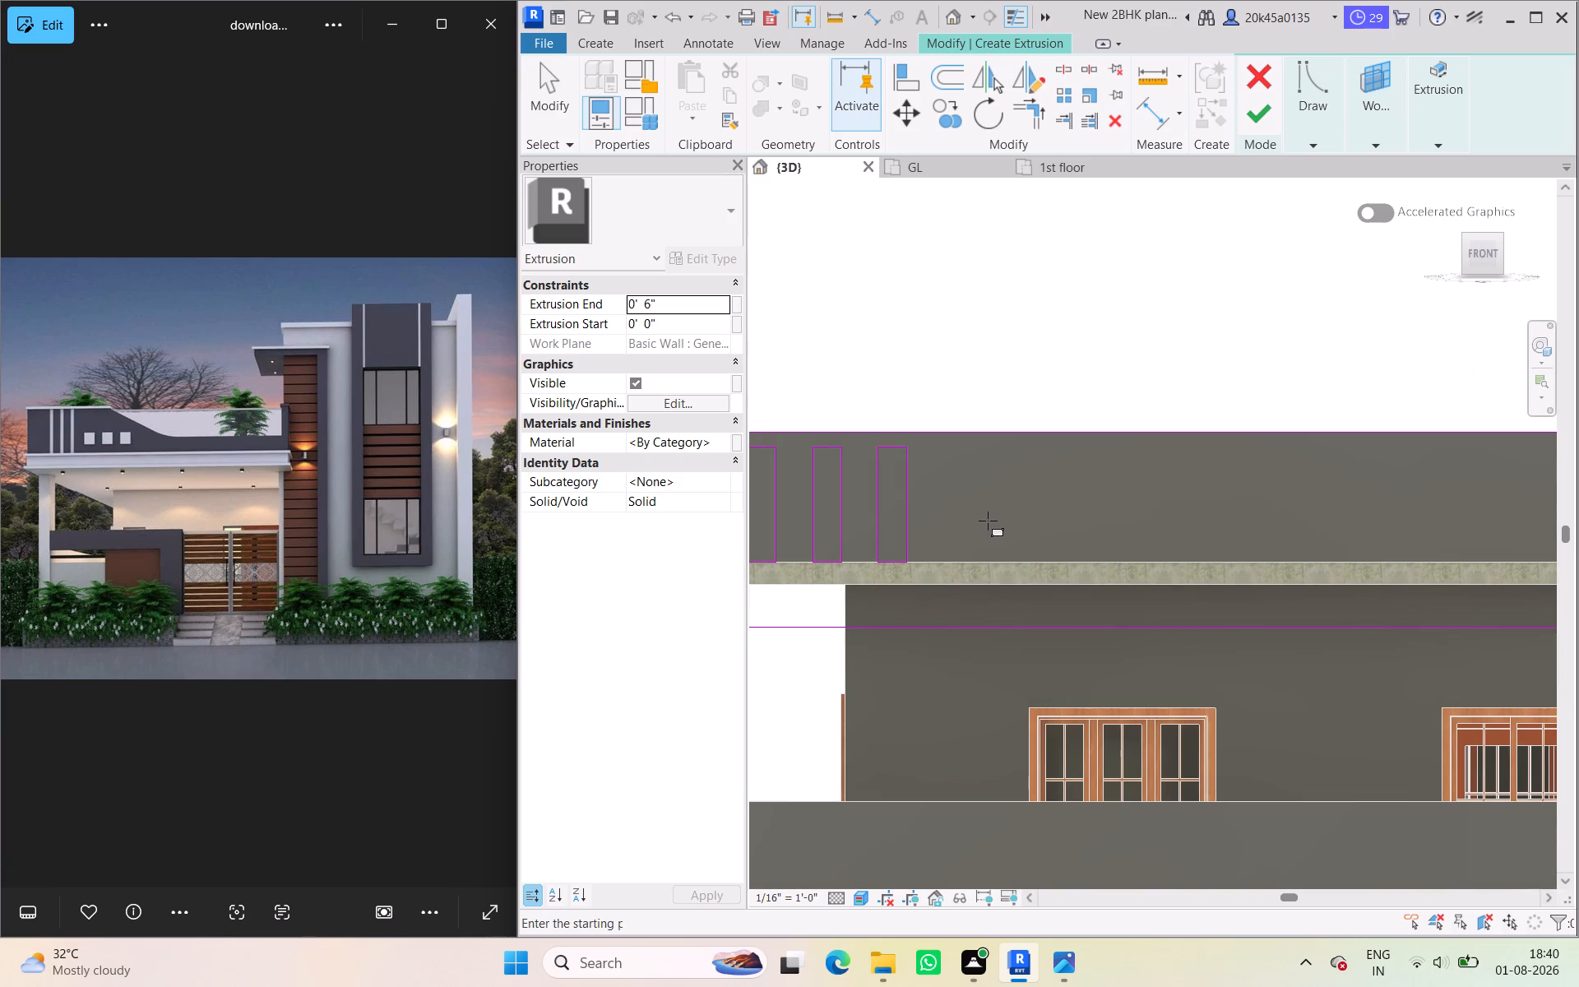
pyautogui.scroll(1, 989, 521)
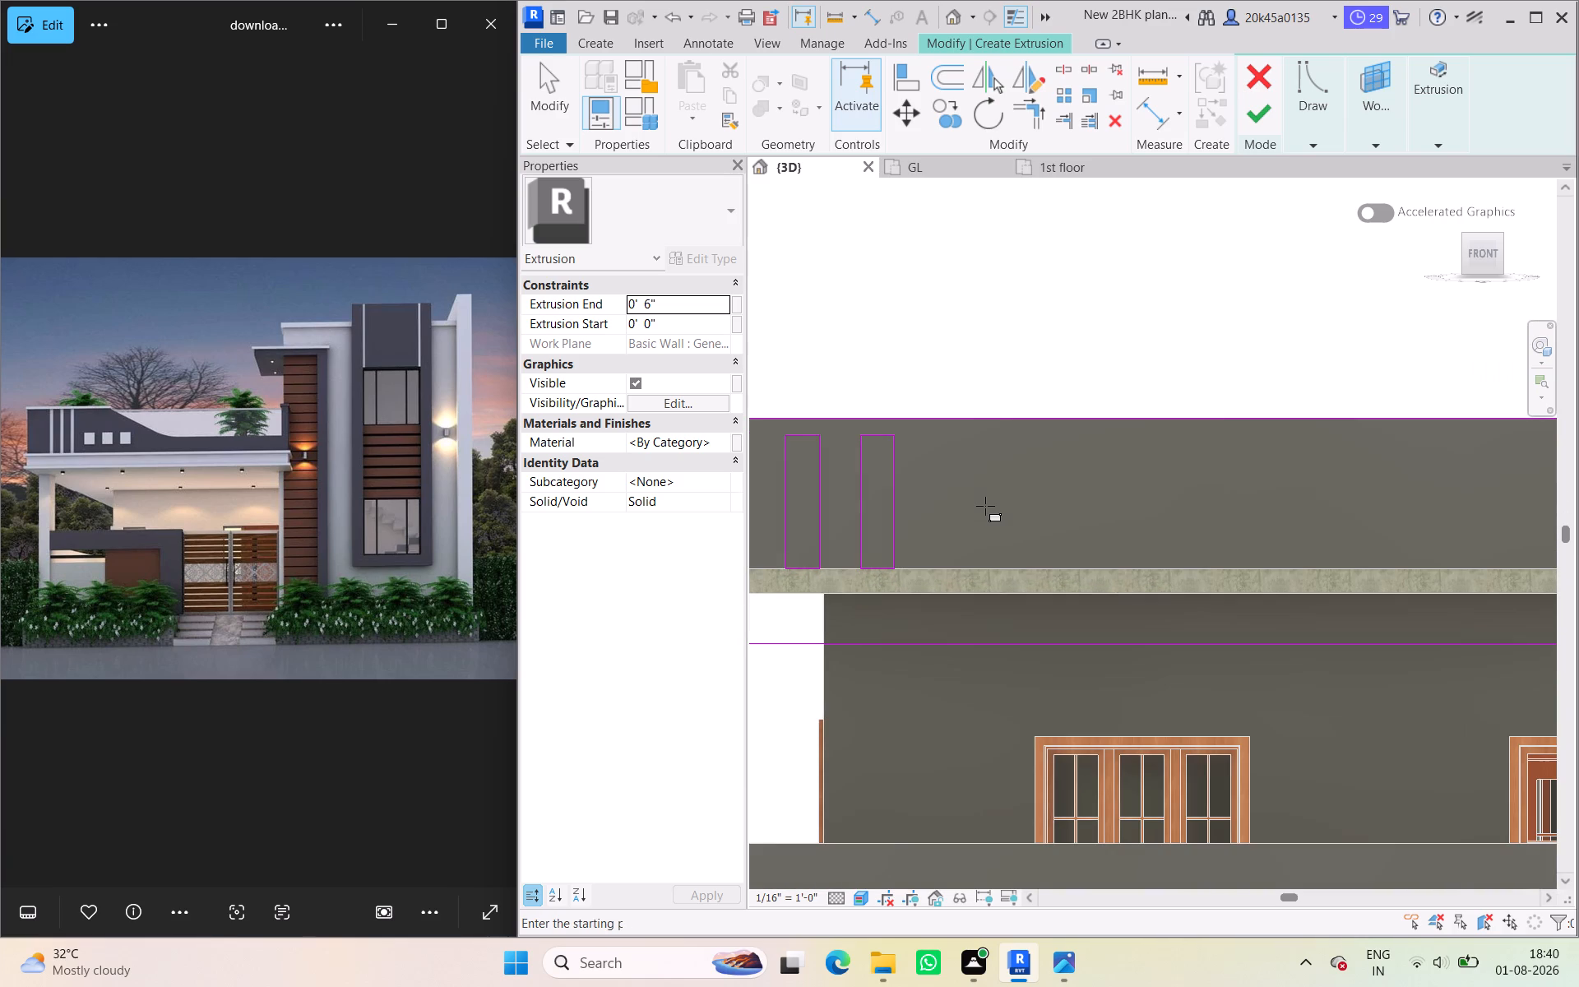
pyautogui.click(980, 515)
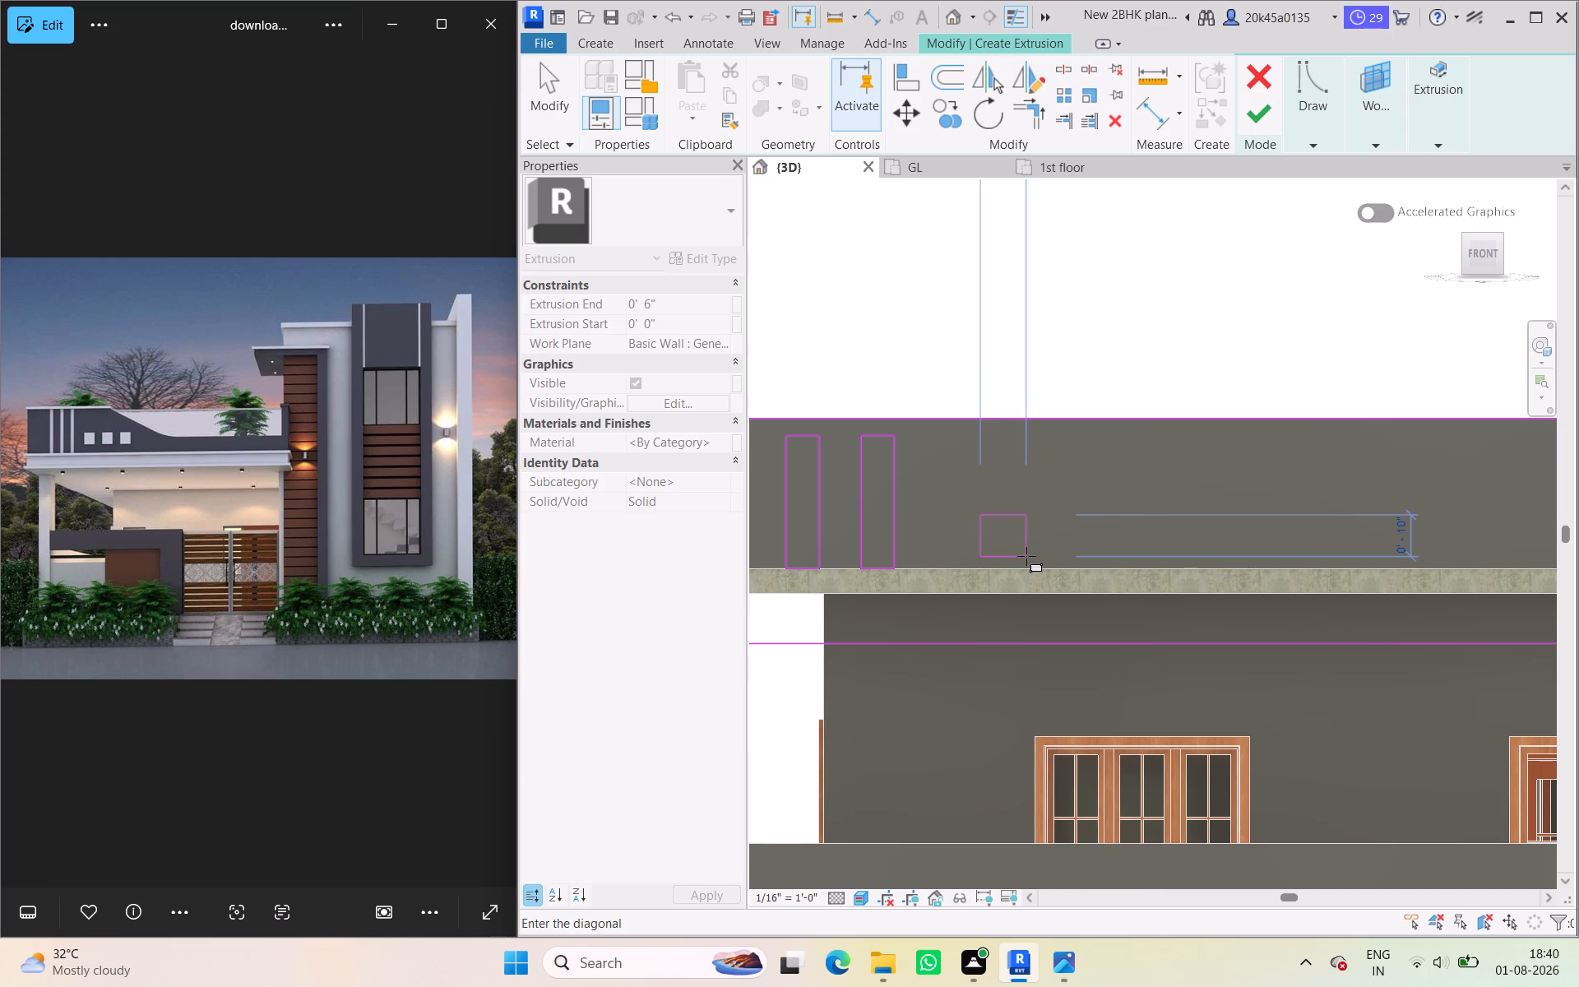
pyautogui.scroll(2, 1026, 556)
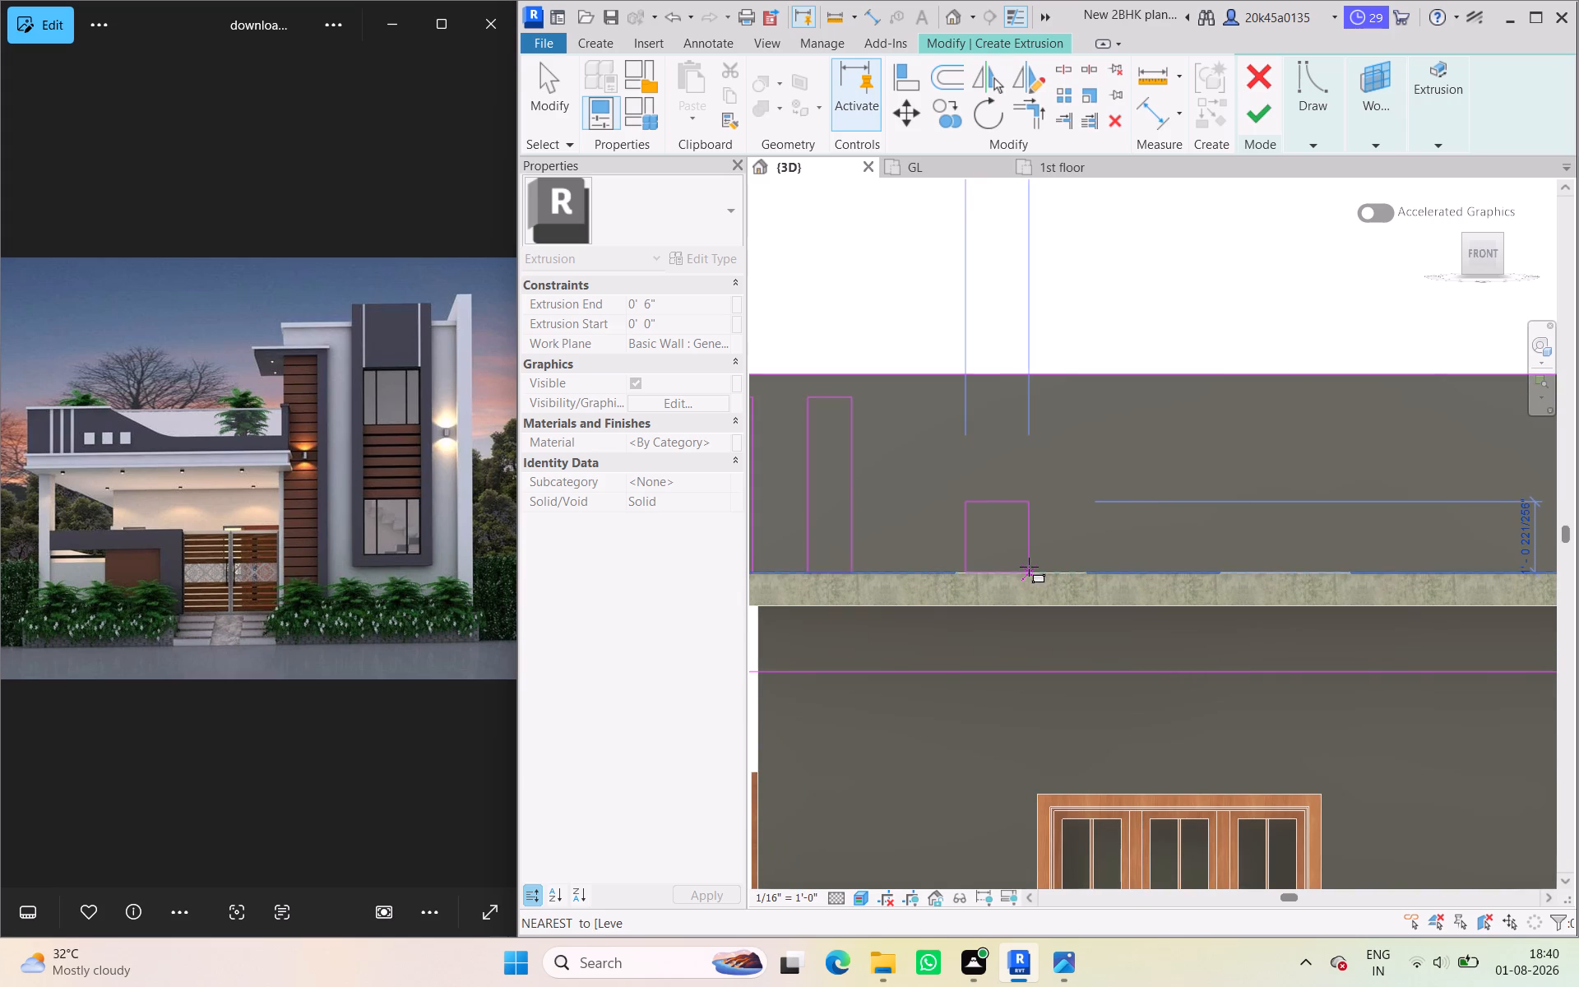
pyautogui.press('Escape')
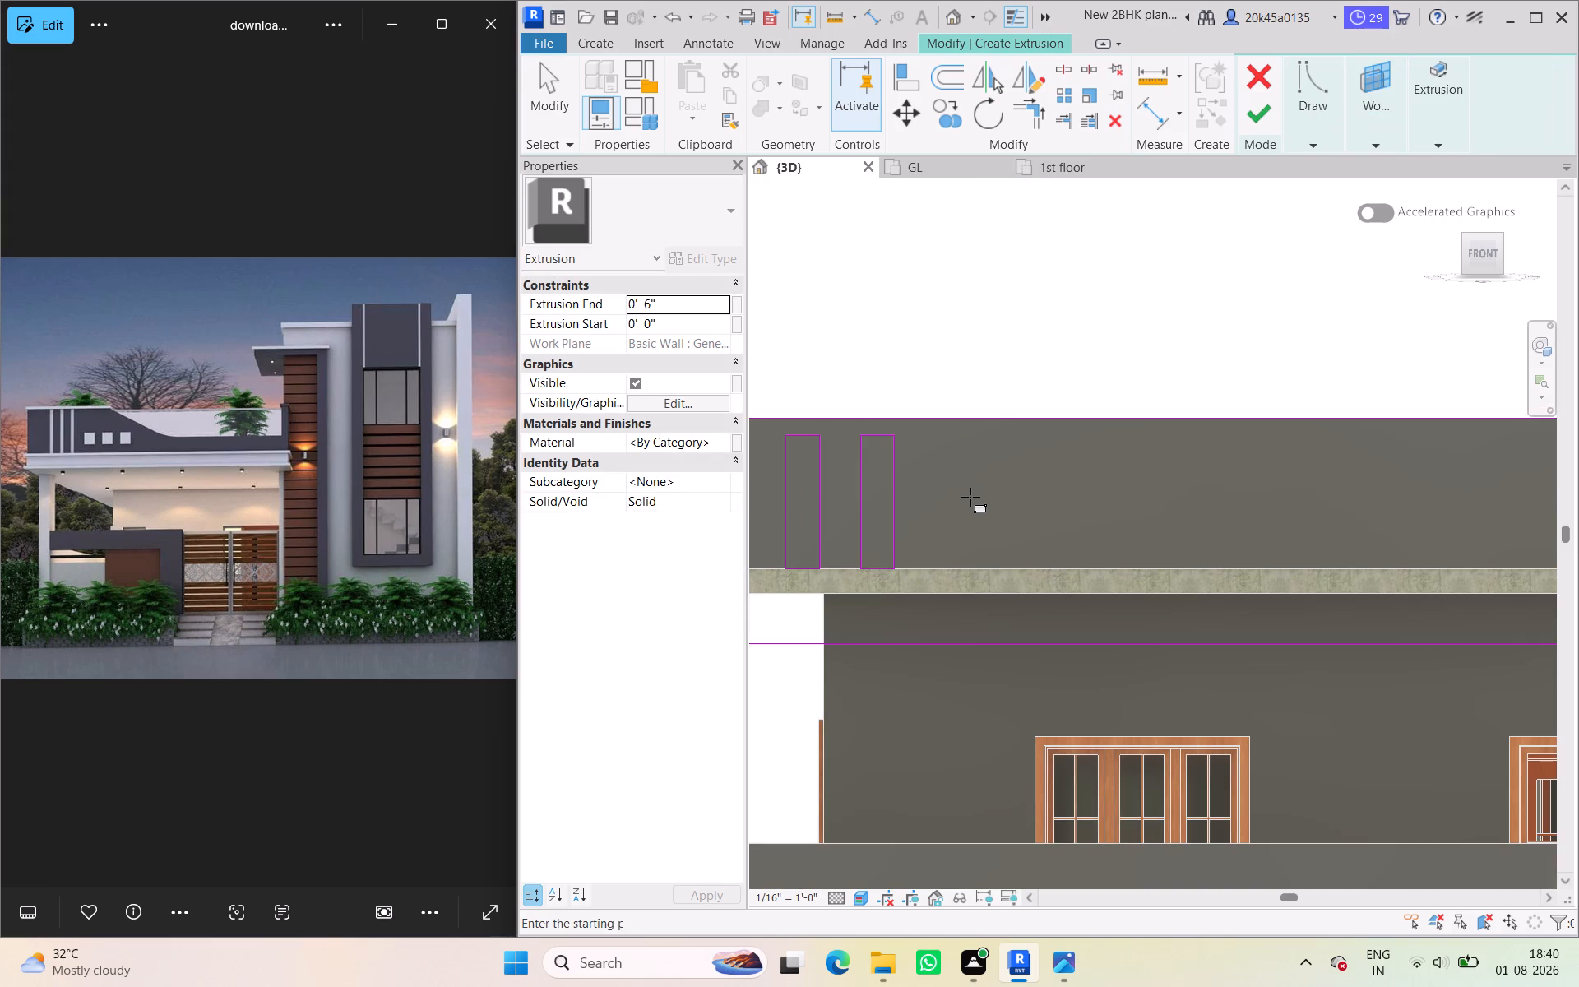
# Sketch a 1'-0" by 1'-0" square on the parapet between the third slot and the tower, slightly above the slab line.
pyautogui.click(986, 497)
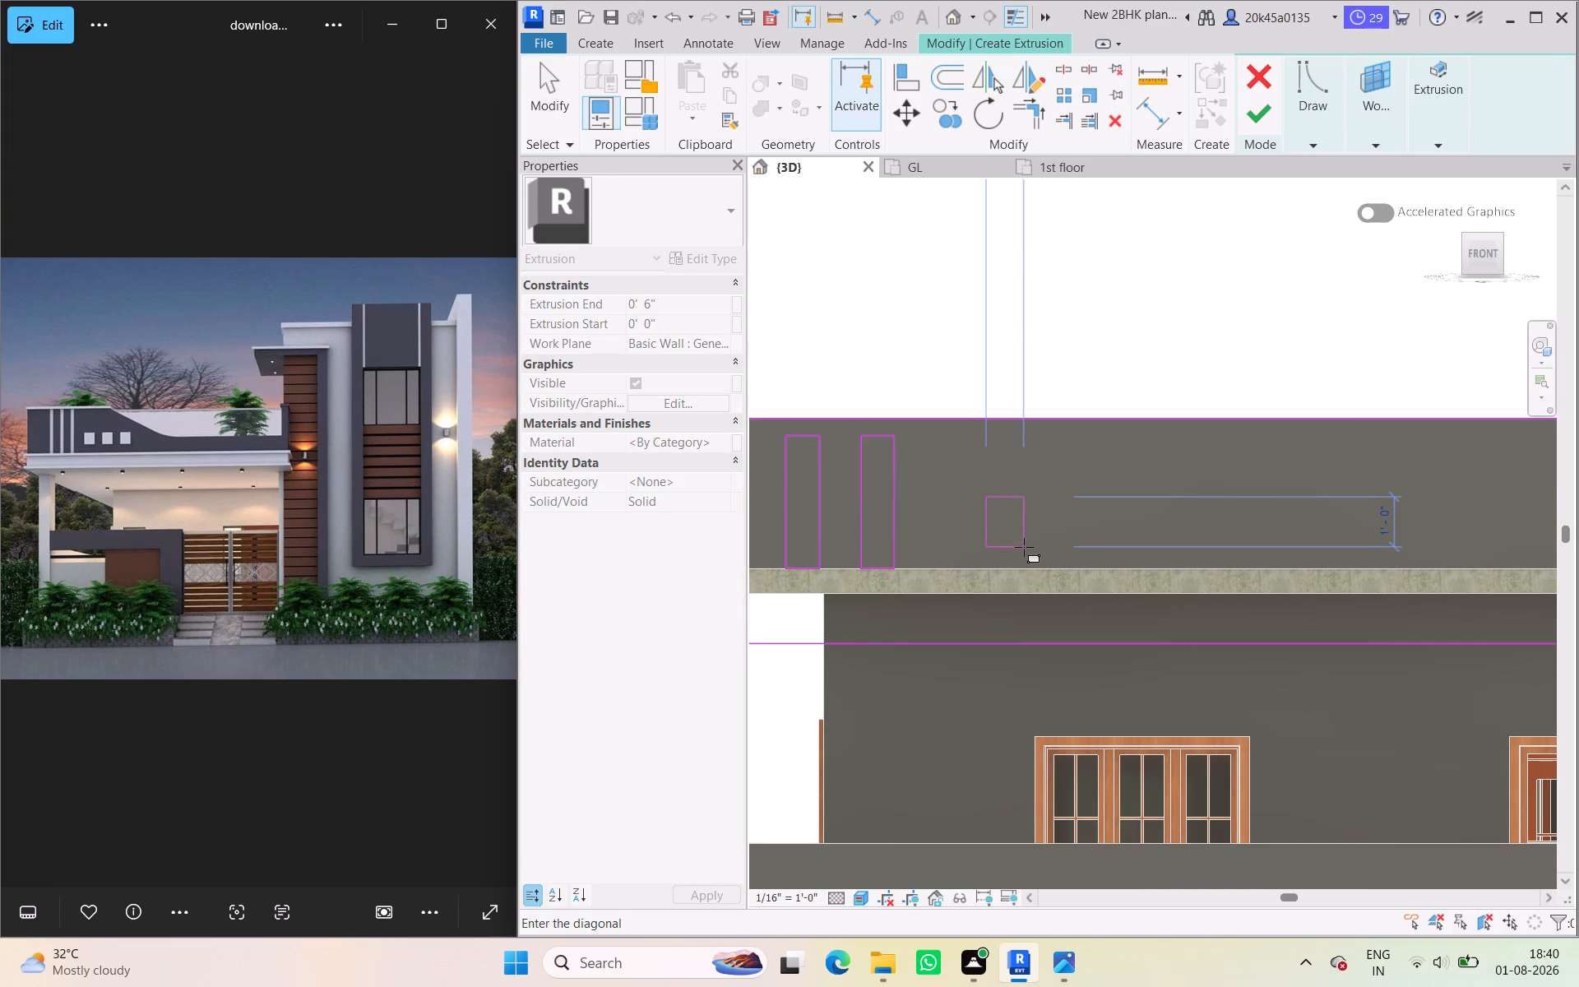
pyautogui.scroll(-3, 1024, 547)
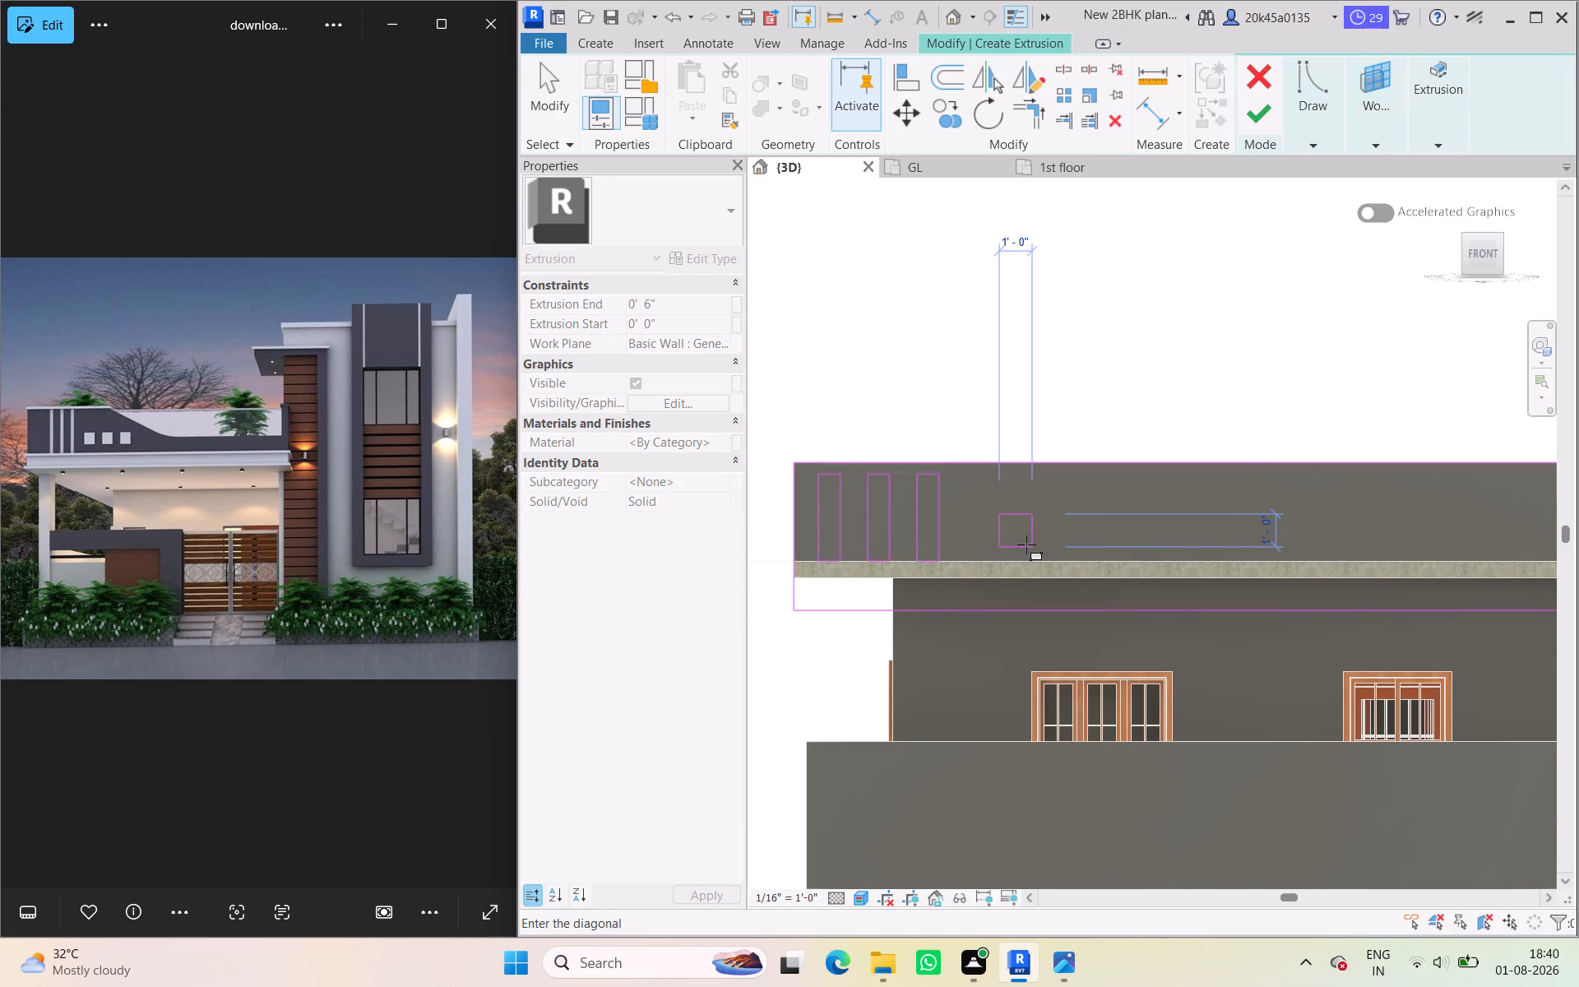
pyautogui.click(1026, 544)
pyautogui.click(550, 105)
# Copy the 1'-0" square twice along the front parapet toward the tower, spacing the copies 2'-0" apart.
pyautogui.moveTo(994, 498); pyautogui.dragTo(1058, 586)
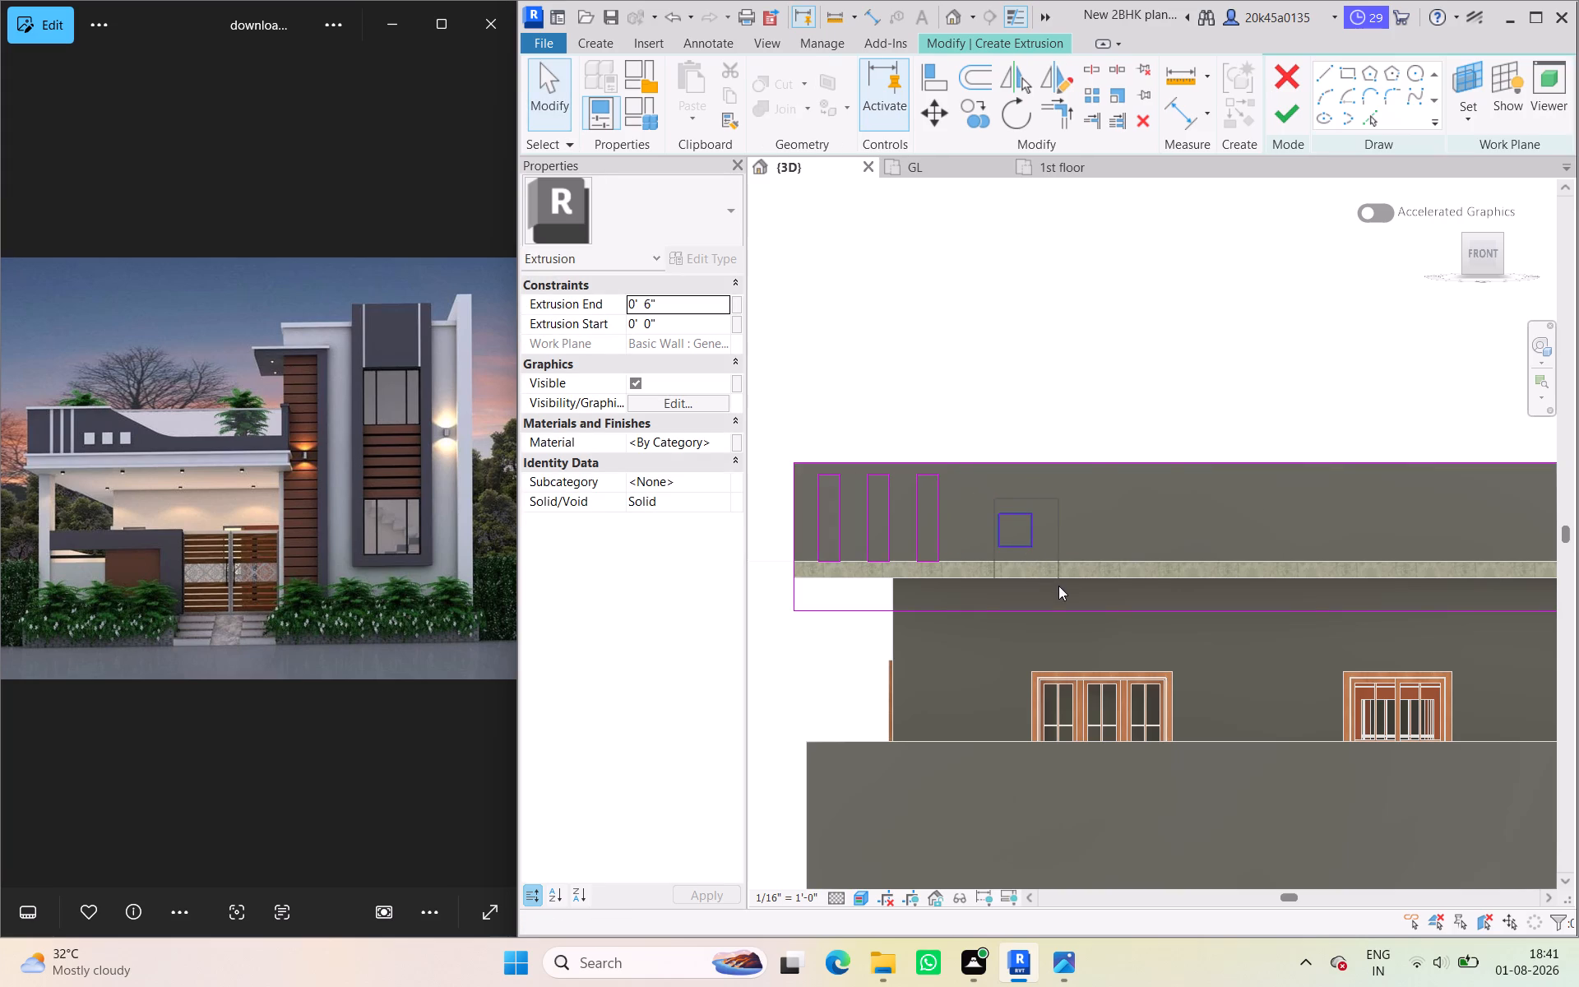
pyautogui.moveTo(1058, 586); pyautogui.dragTo(1048, 560)
pyautogui.click(958, 120)
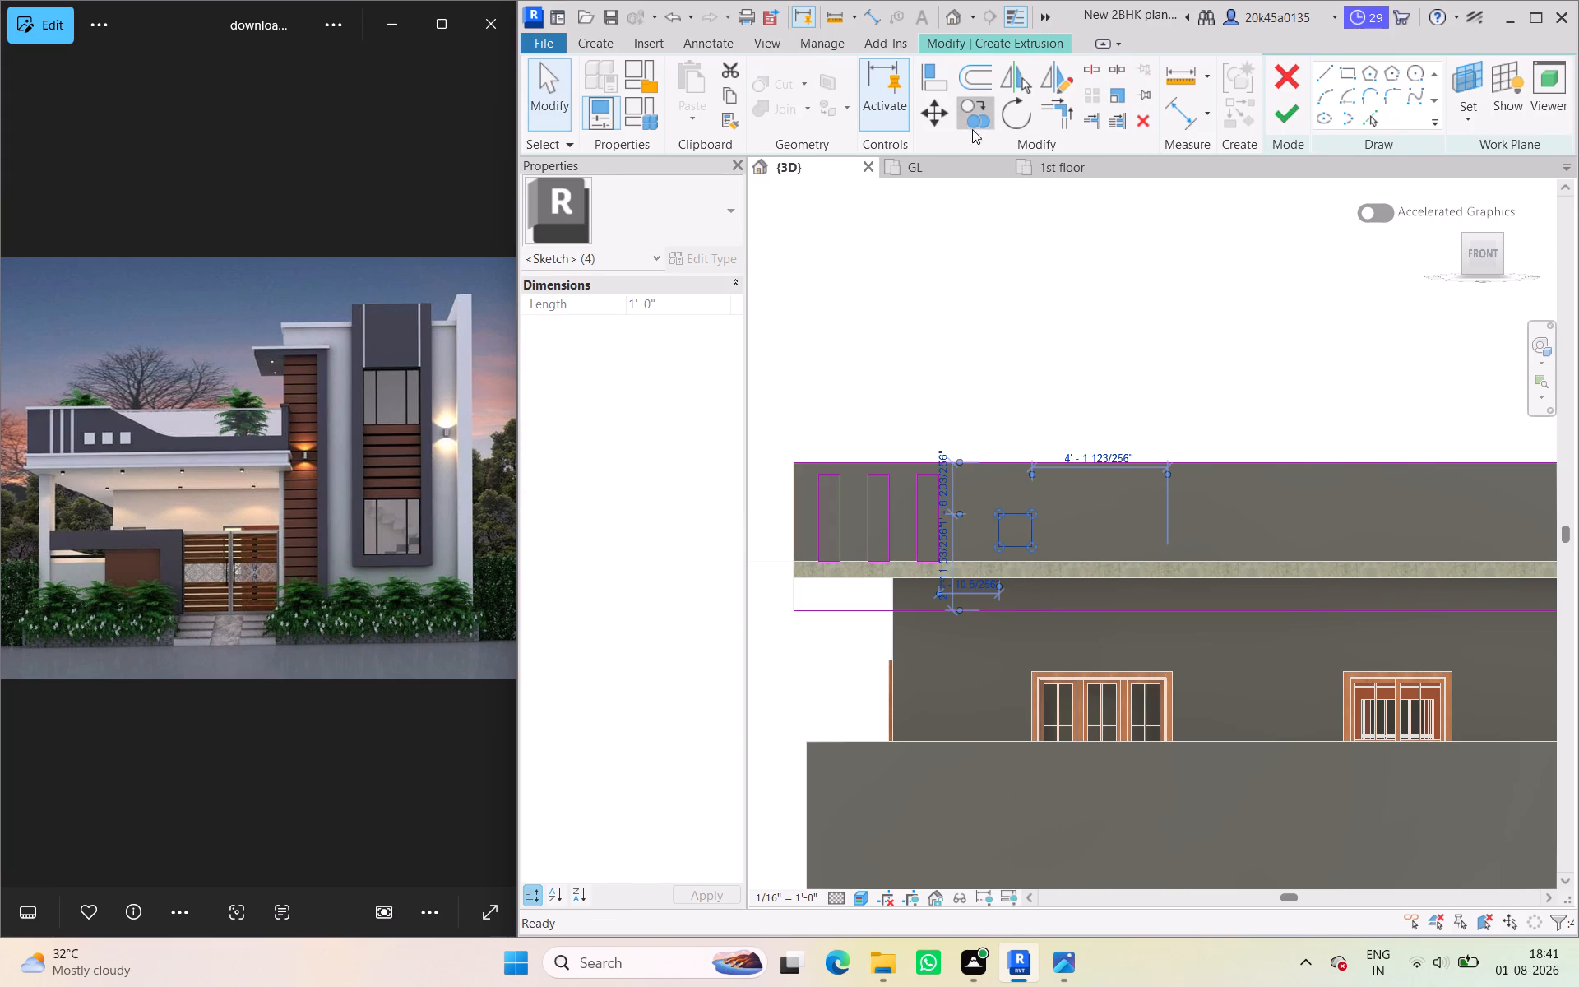
pyautogui.click(1003, 513)
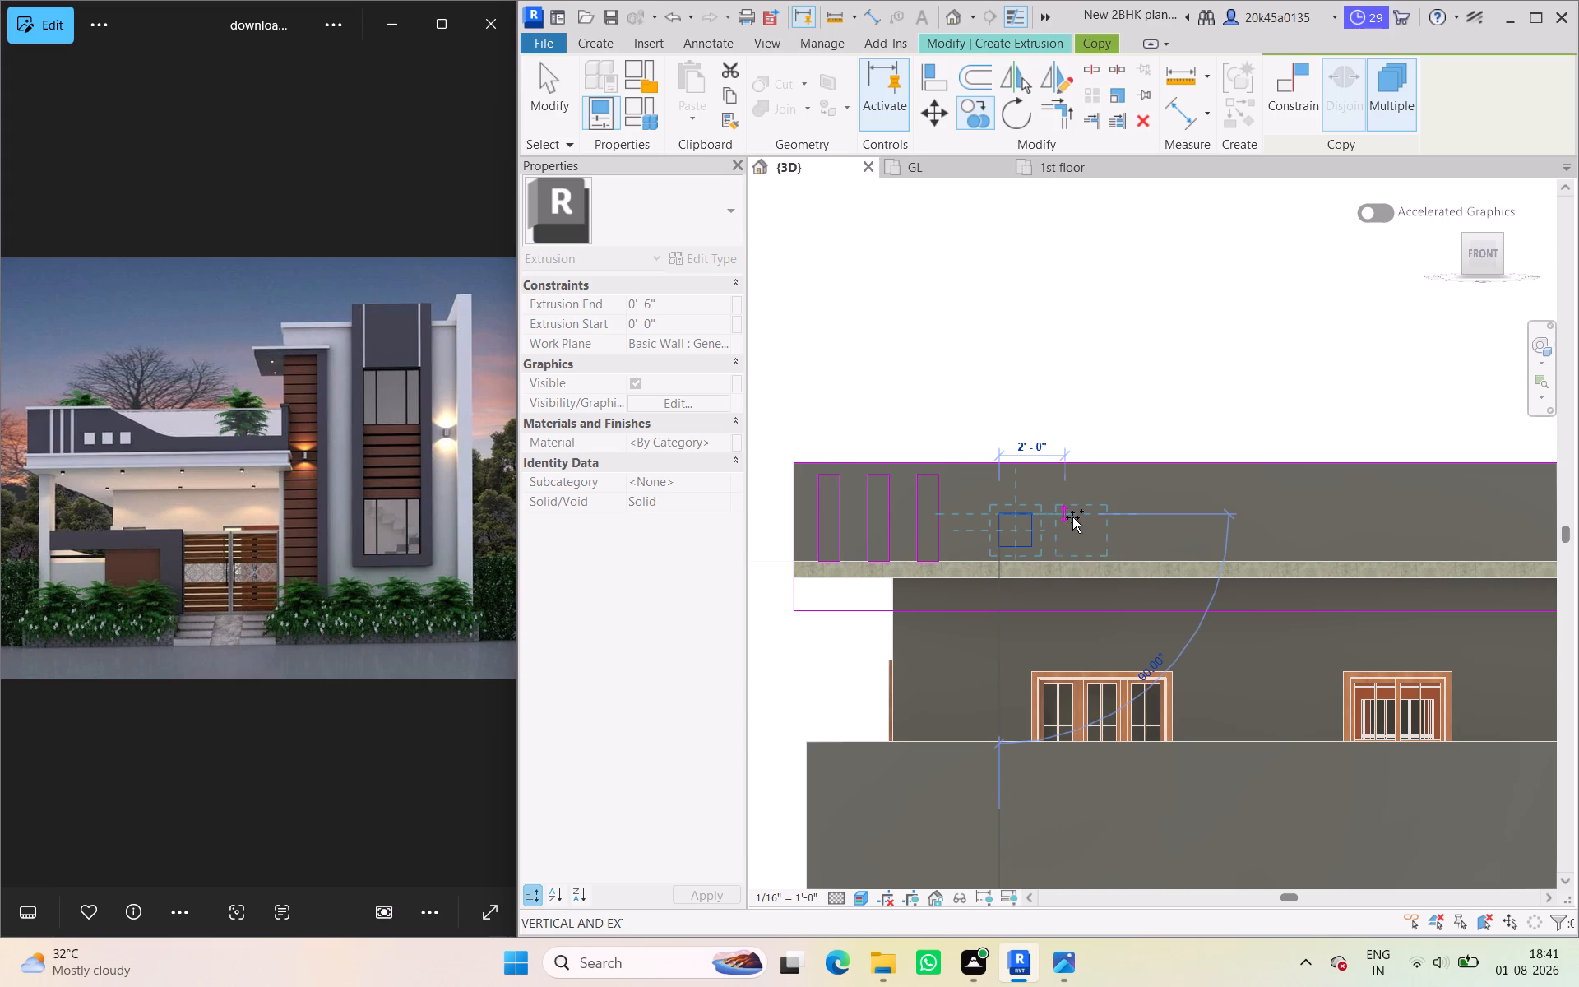
pyautogui.click(1072, 517)
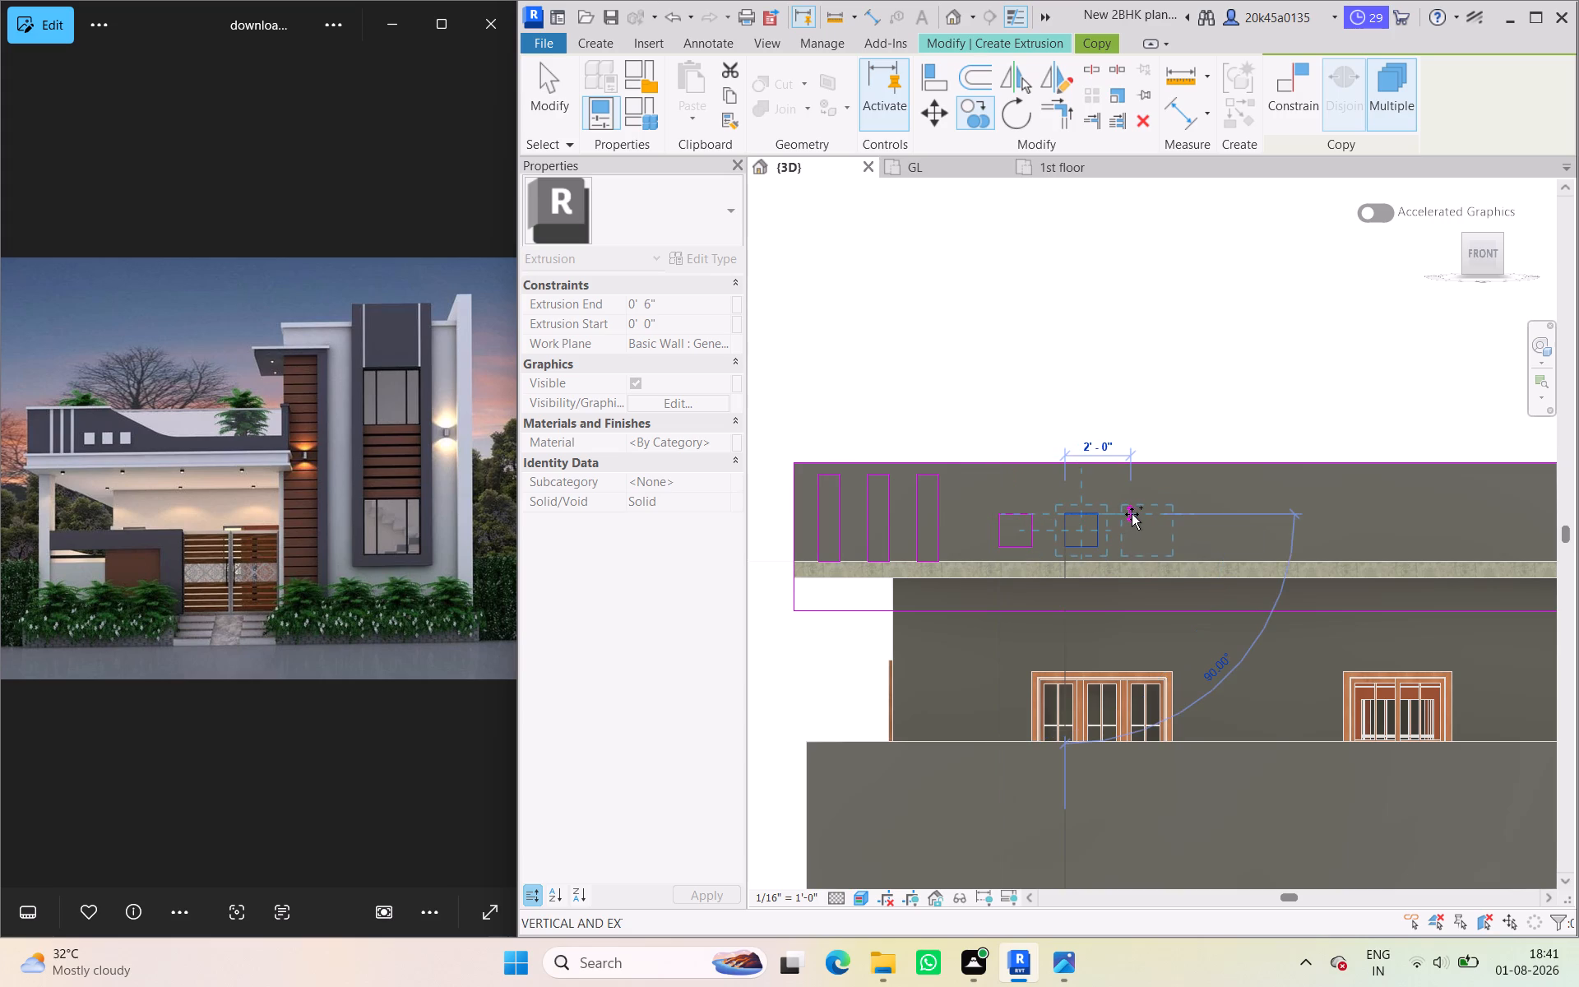
pyautogui.click(1132, 514)
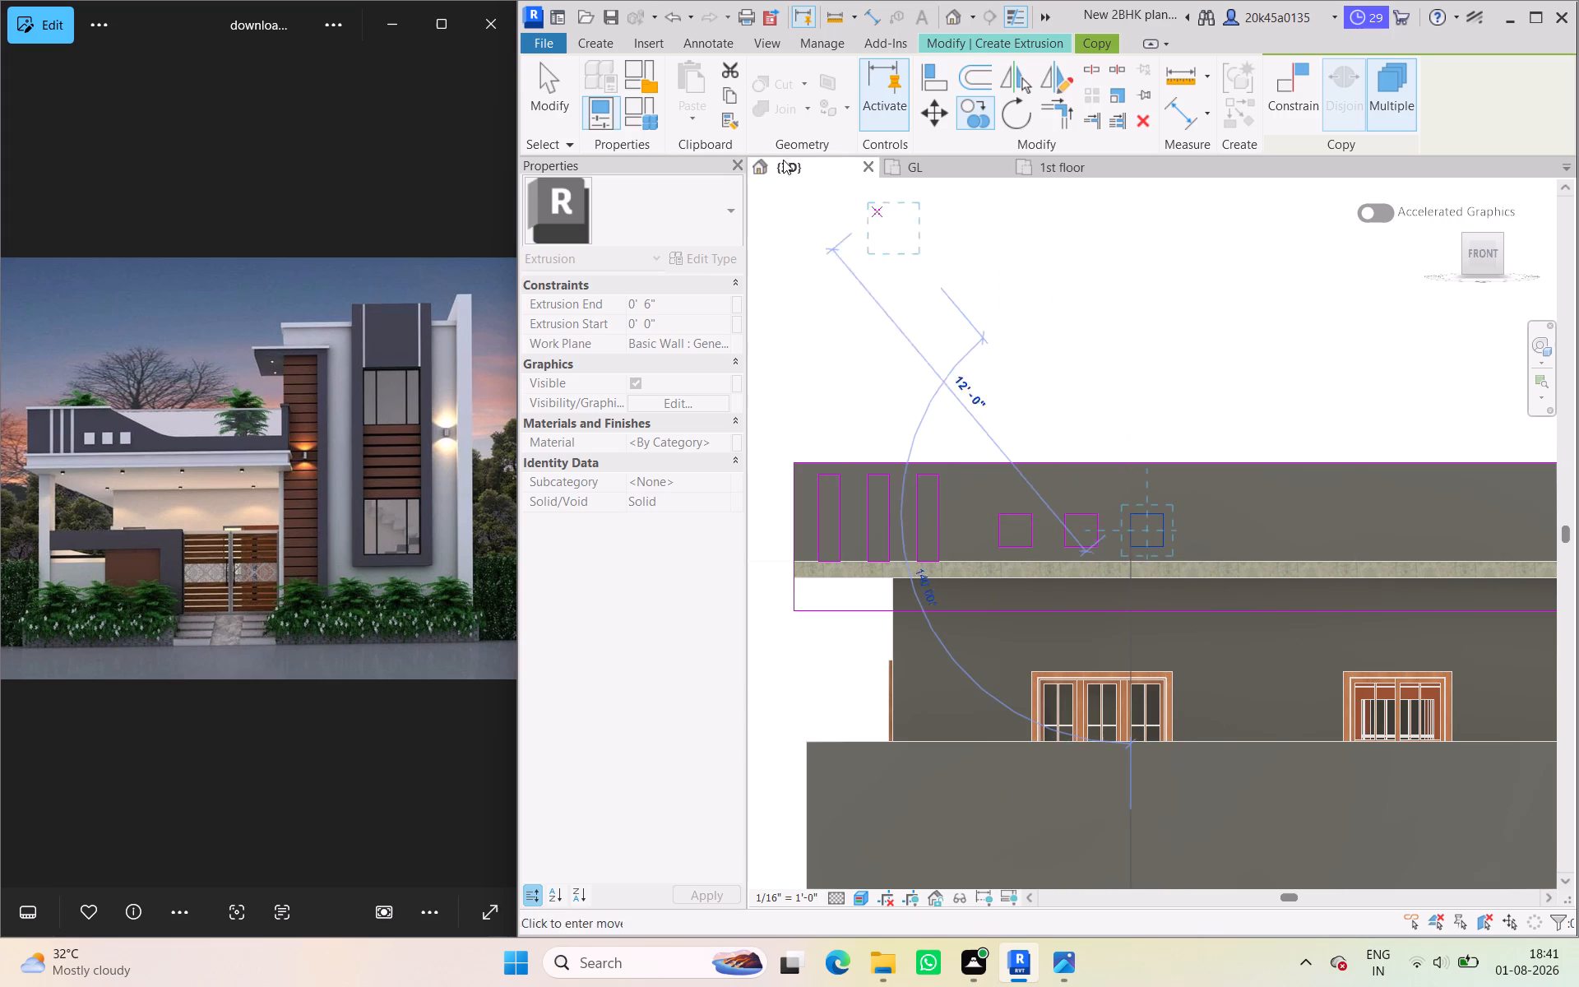
pyautogui.click(560, 79)
# Finish the front parapet's extrusion sketch with its three slots and three square openings, keeping the in-place model open.
pyautogui.scroll(-2, 1094, 517)
pyautogui.moveTo(1100, 517); pyautogui.dragTo(865, 505, button='middle')
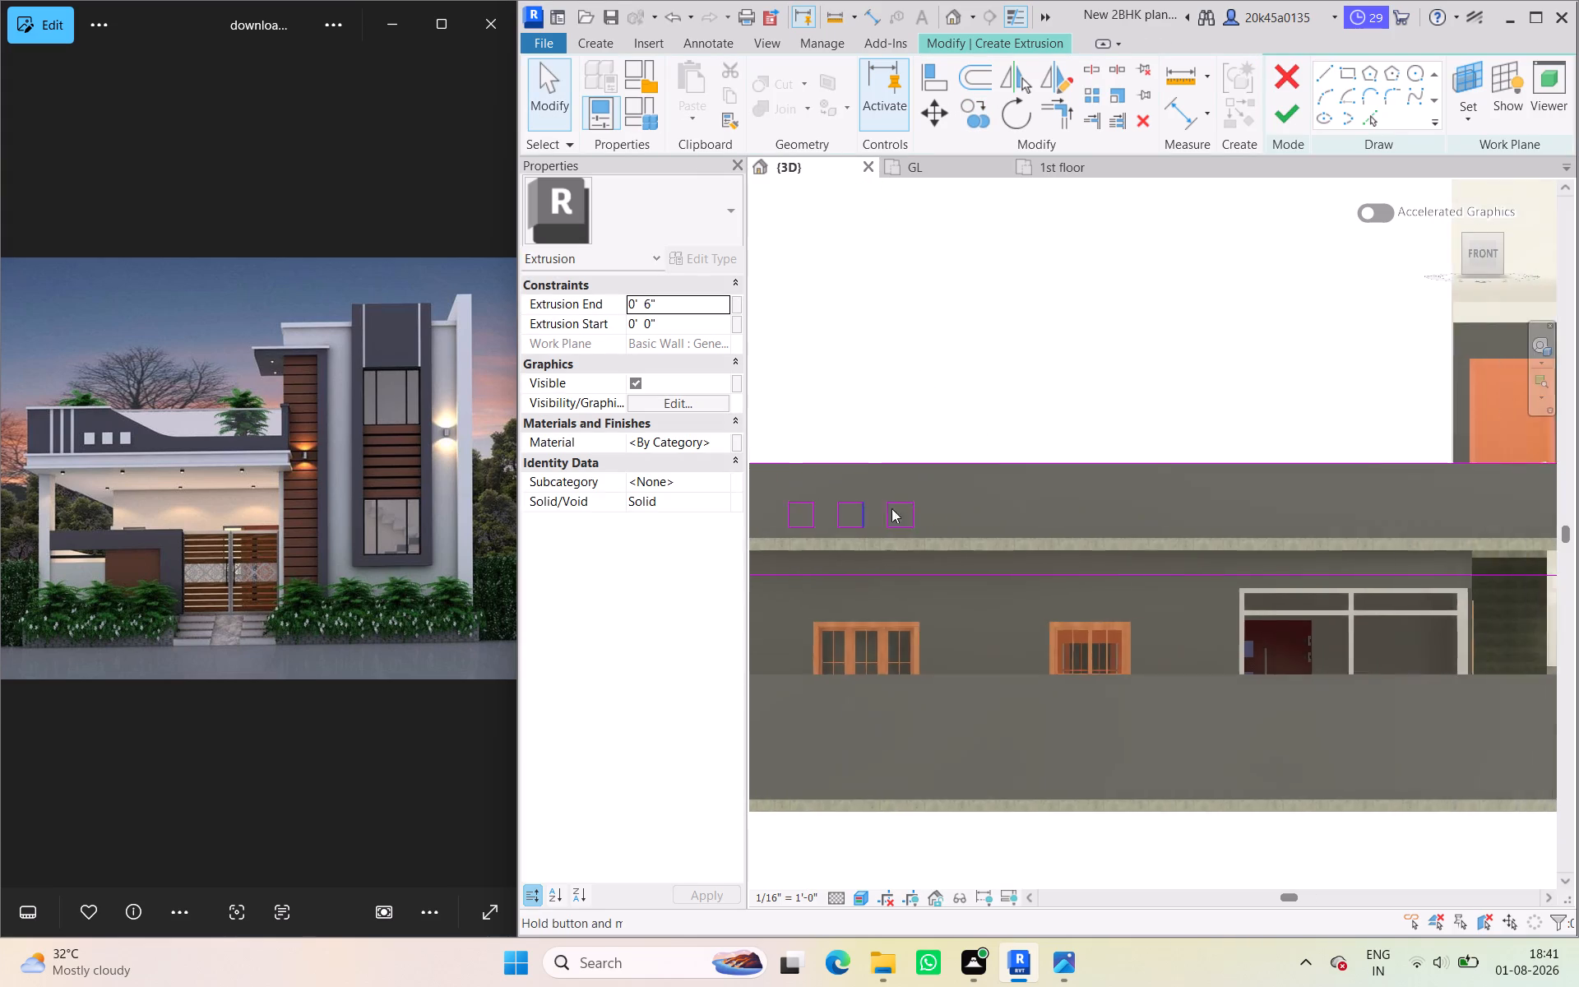
pyautogui.scroll(-3, 1016, 513)
pyautogui.moveTo(1045, 517); pyautogui.dragTo(1053, 540, button='middle')
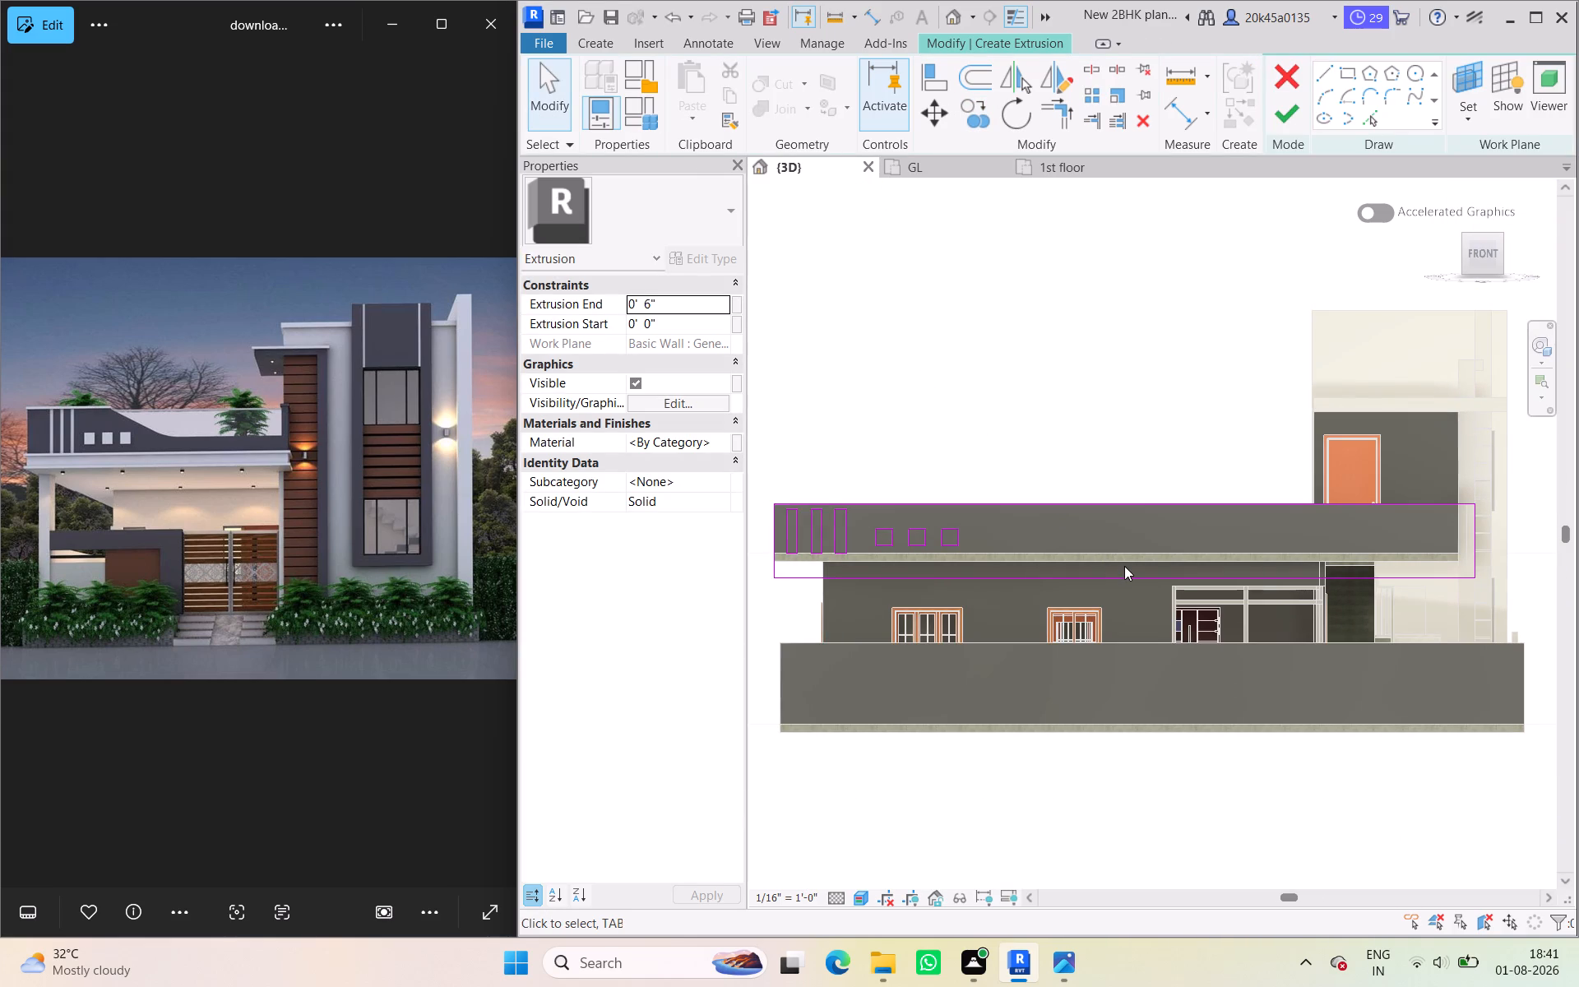
pyautogui.scroll(-2, 1112, 526)
pyautogui.moveTo(1106, 521); pyautogui.dragTo(961, 540, button='middle')
pyautogui.moveTo(1038, 551); pyautogui.dragTo(1058, 556, button='middle')
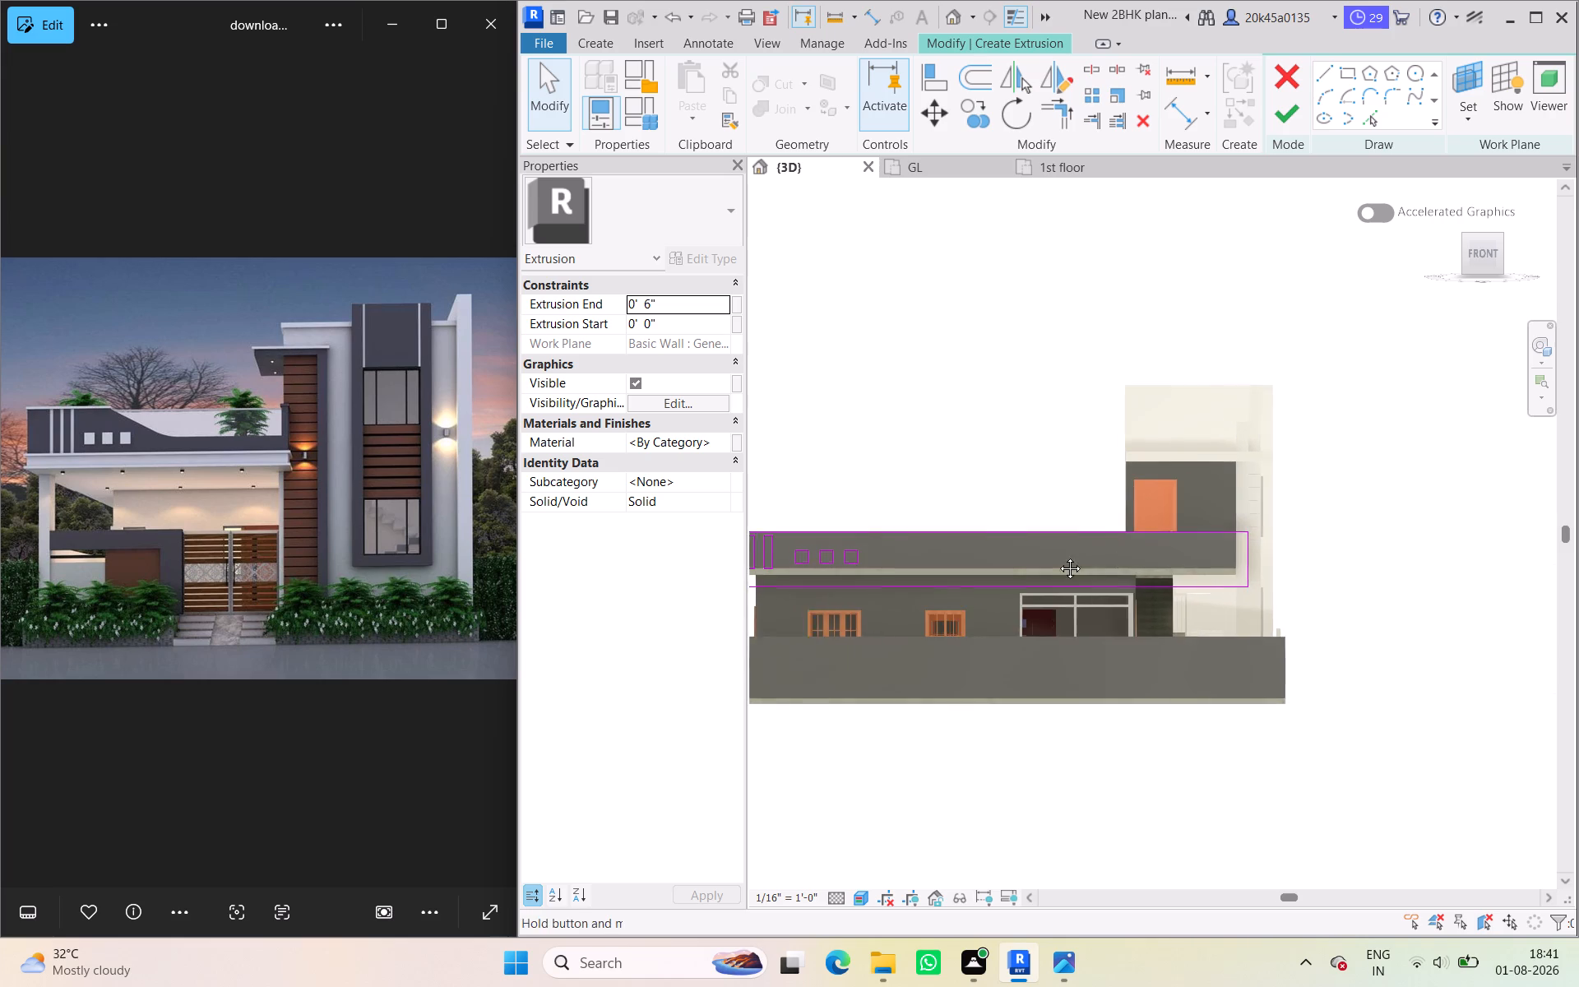
pyautogui.moveTo(1058, 556); pyautogui.dragTo(1114, 545, button='middle')
pyautogui.scroll(2, 933, 554)
pyautogui.moveTo(953, 560); pyautogui.dragTo(1074, 569, button='middle')
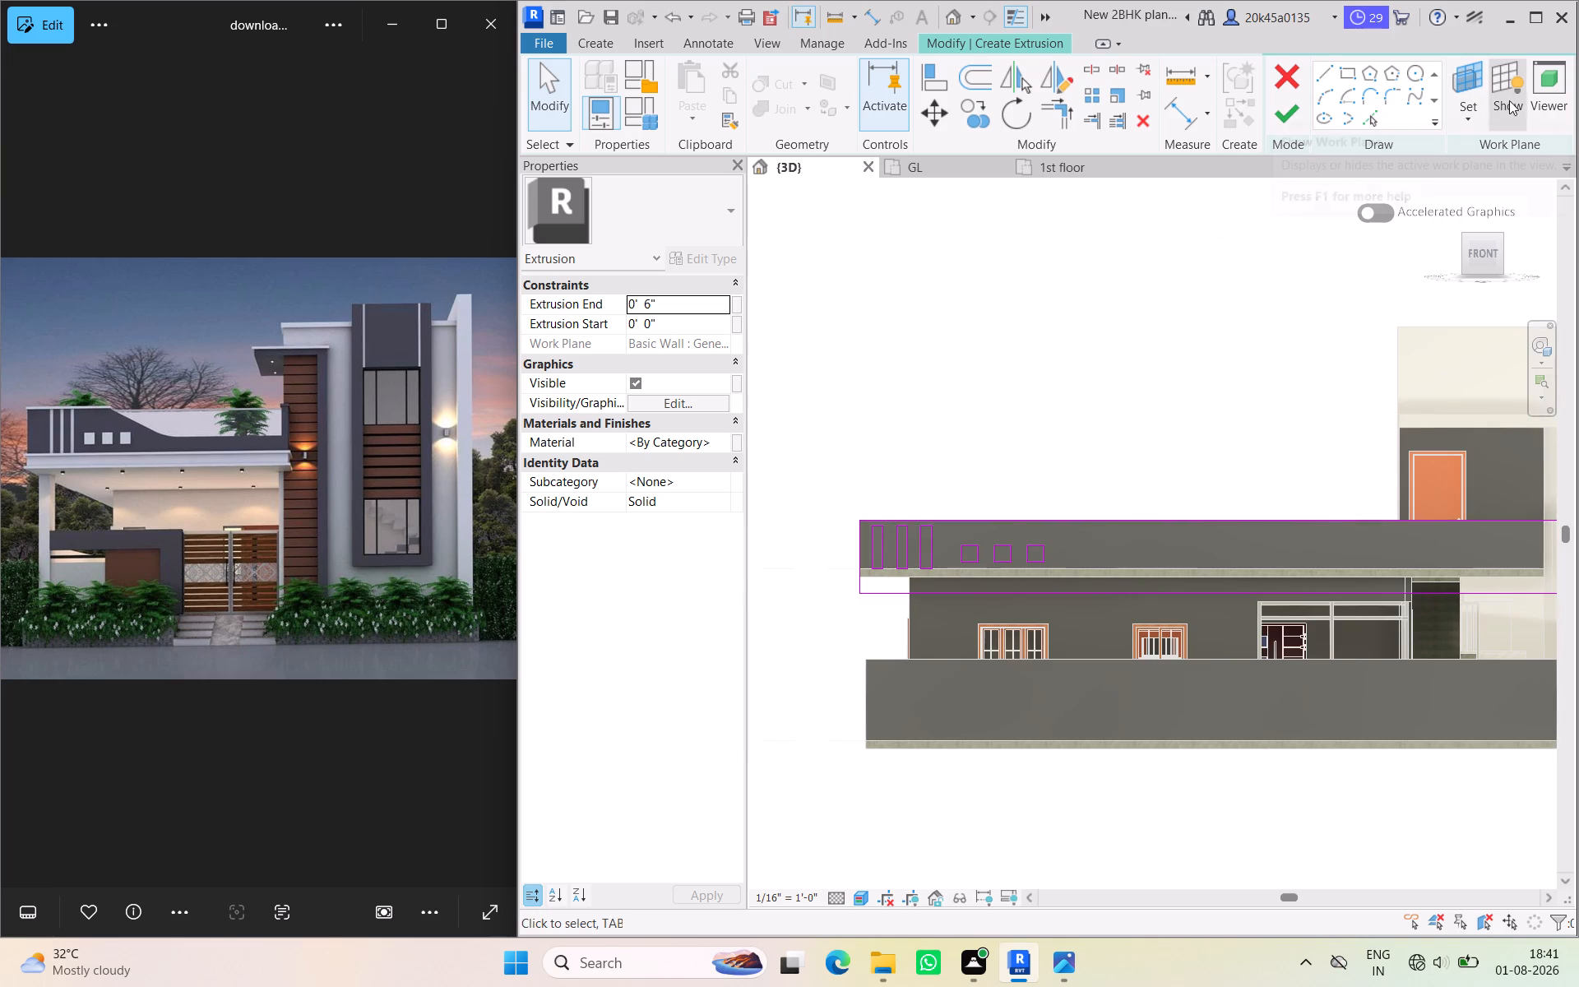
pyautogui.click(593, 47)
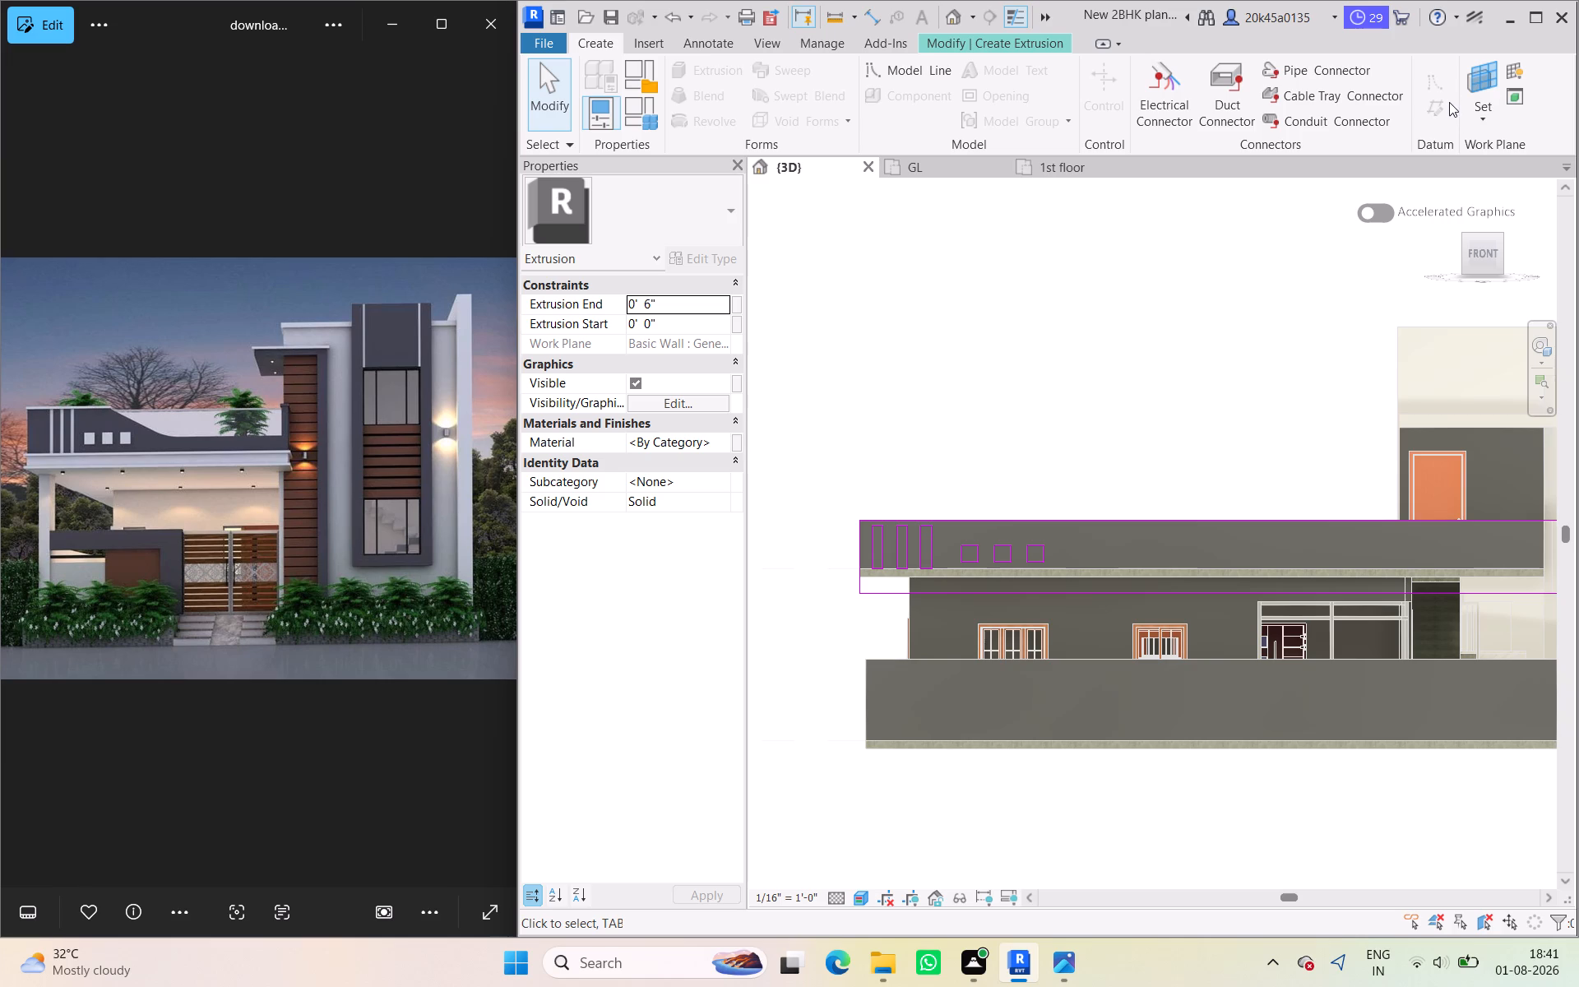
pyautogui.scroll(-1, 1227, 362)
pyautogui.moveTo(1220, 364); pyautogui.dragTo(1114, 368, button='middle')
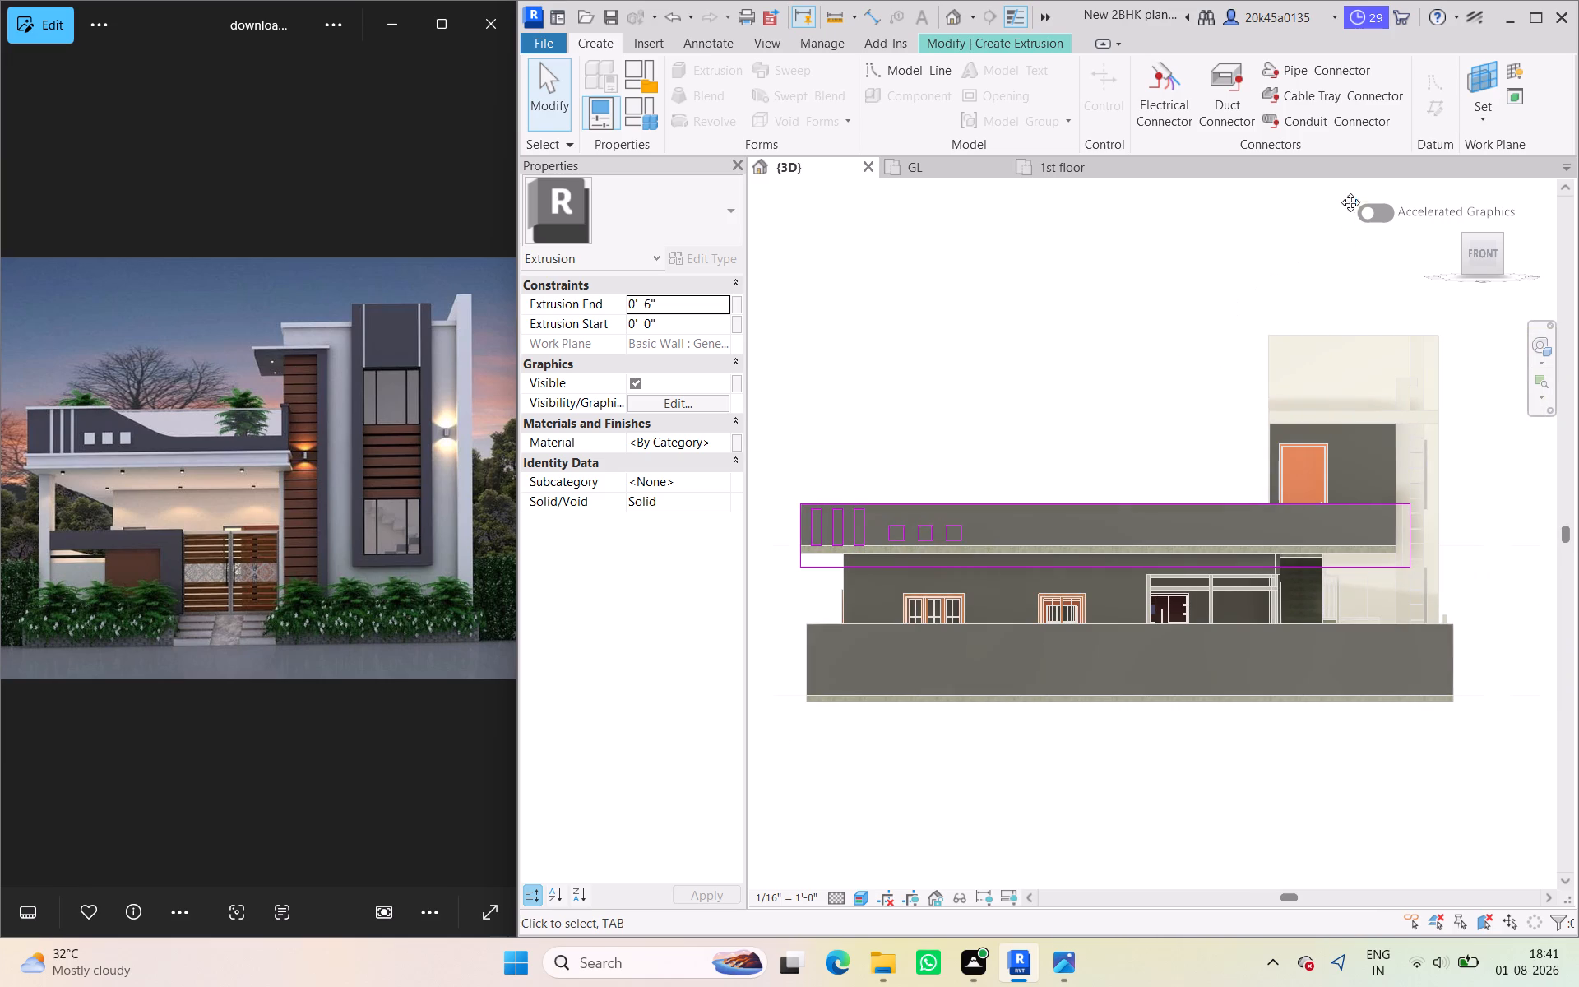
pyautogui.click(1015, 45)
pyautogui.click(1299, 110)
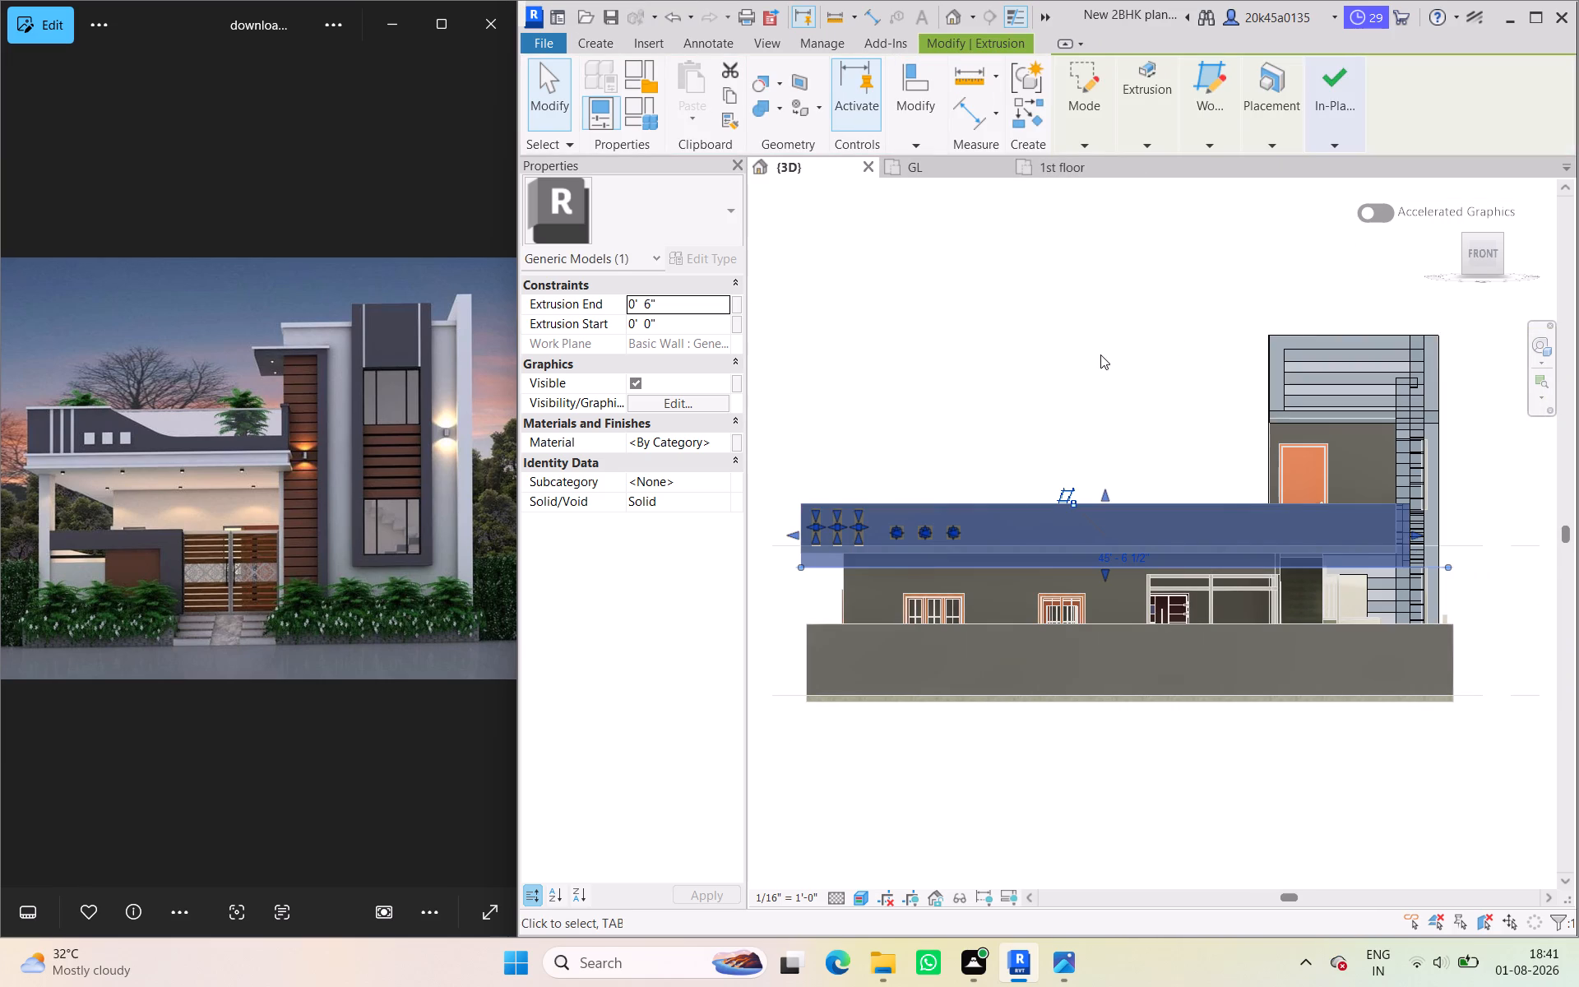
pyautogui.click(1080, 376)
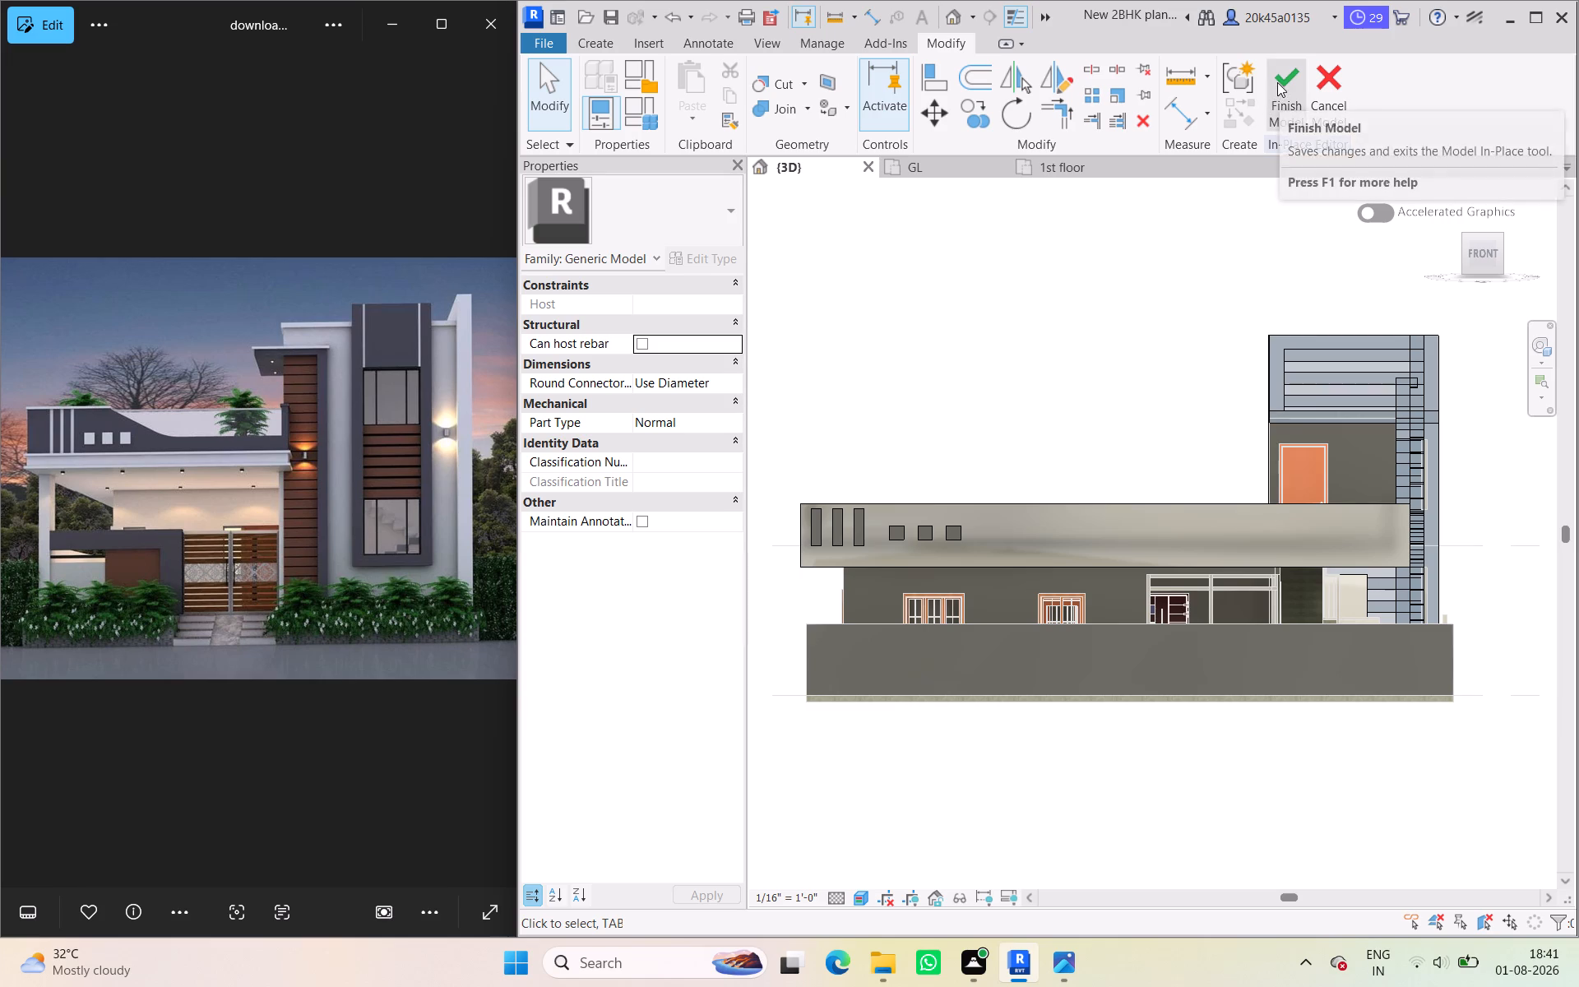
# Draw a vertical reference line about 6'-0" long downward from the midpoint of the front parapet's top edge.
pyautogui.click(594, 37)
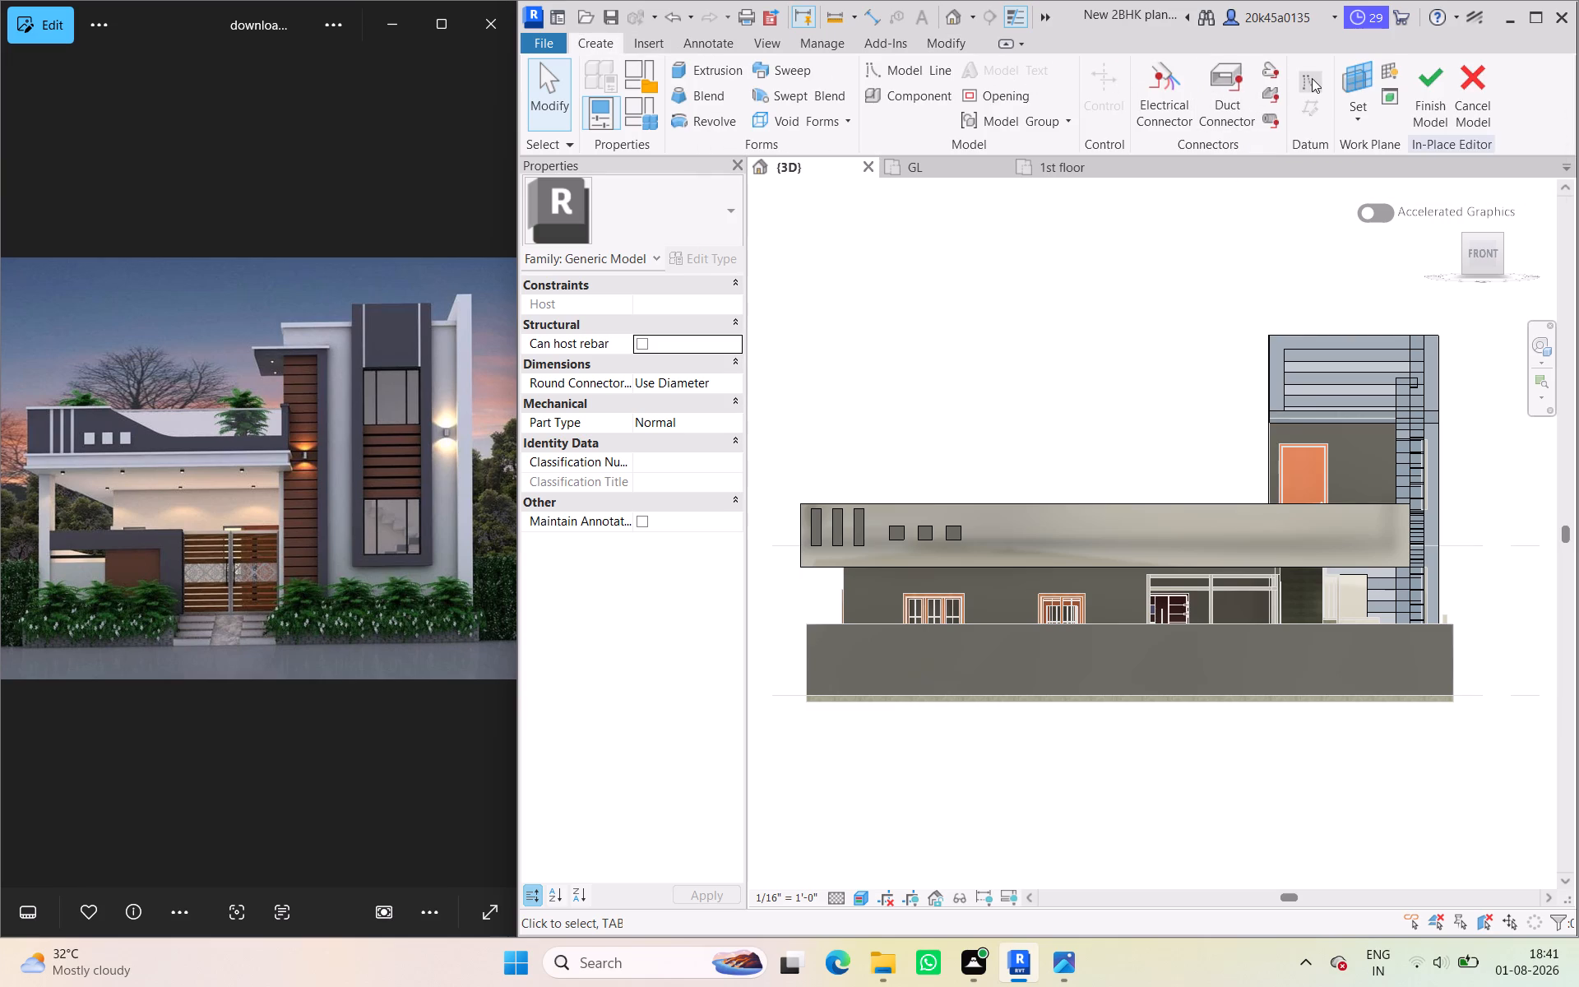
pyautogui.moveTo(1312, 78); pyautogui.dragTo(1312, 89)
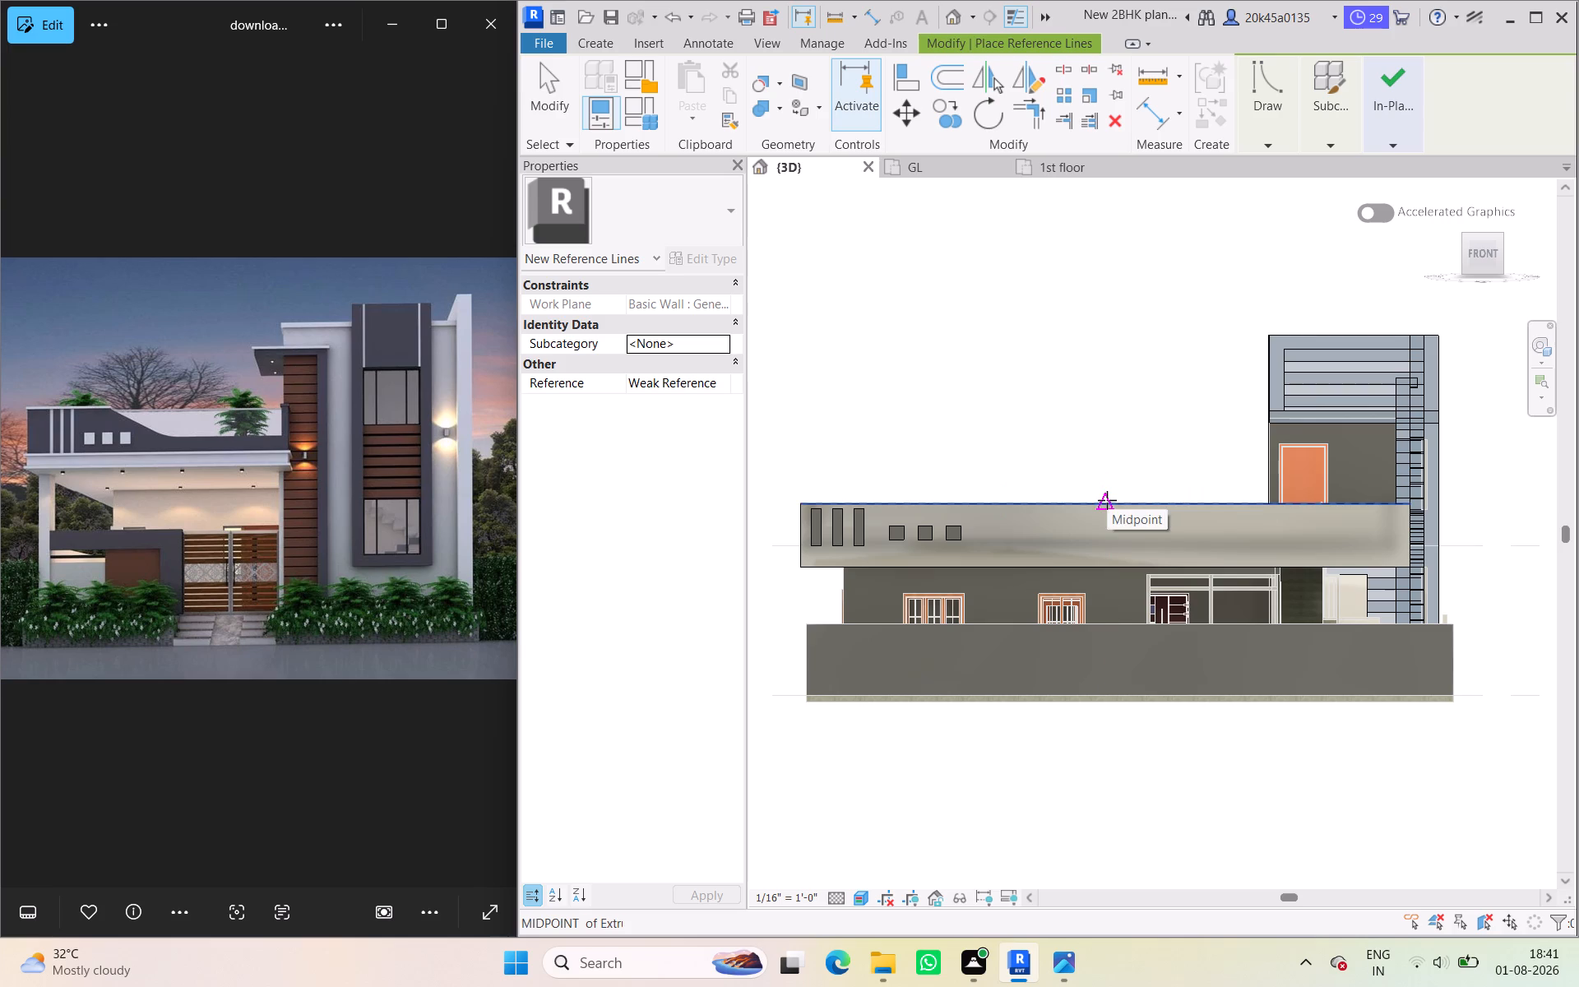
pyautogui.click(1107, 500)
pyautogui.click(1103, 591)
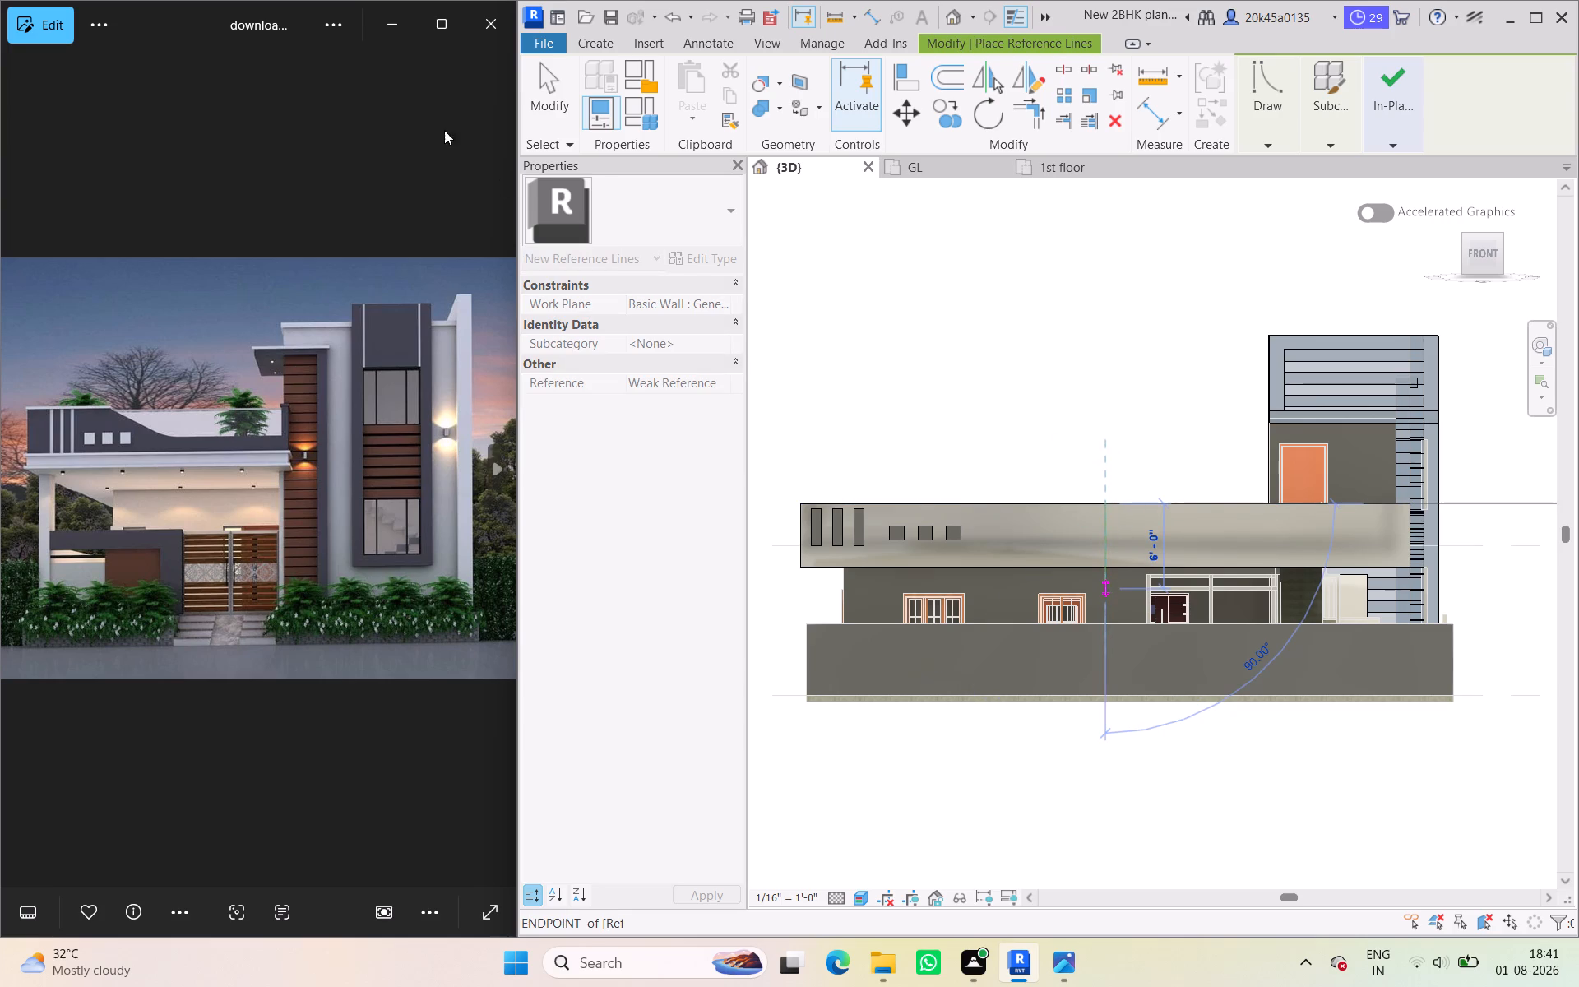
pyautogui.click(550, 86)
# Reopen the front parapet's extrusion sketch and add a horizontal line offset 1'-0" above the roof slab edge using Pick Lines.
pyautogui.click(921, 506)
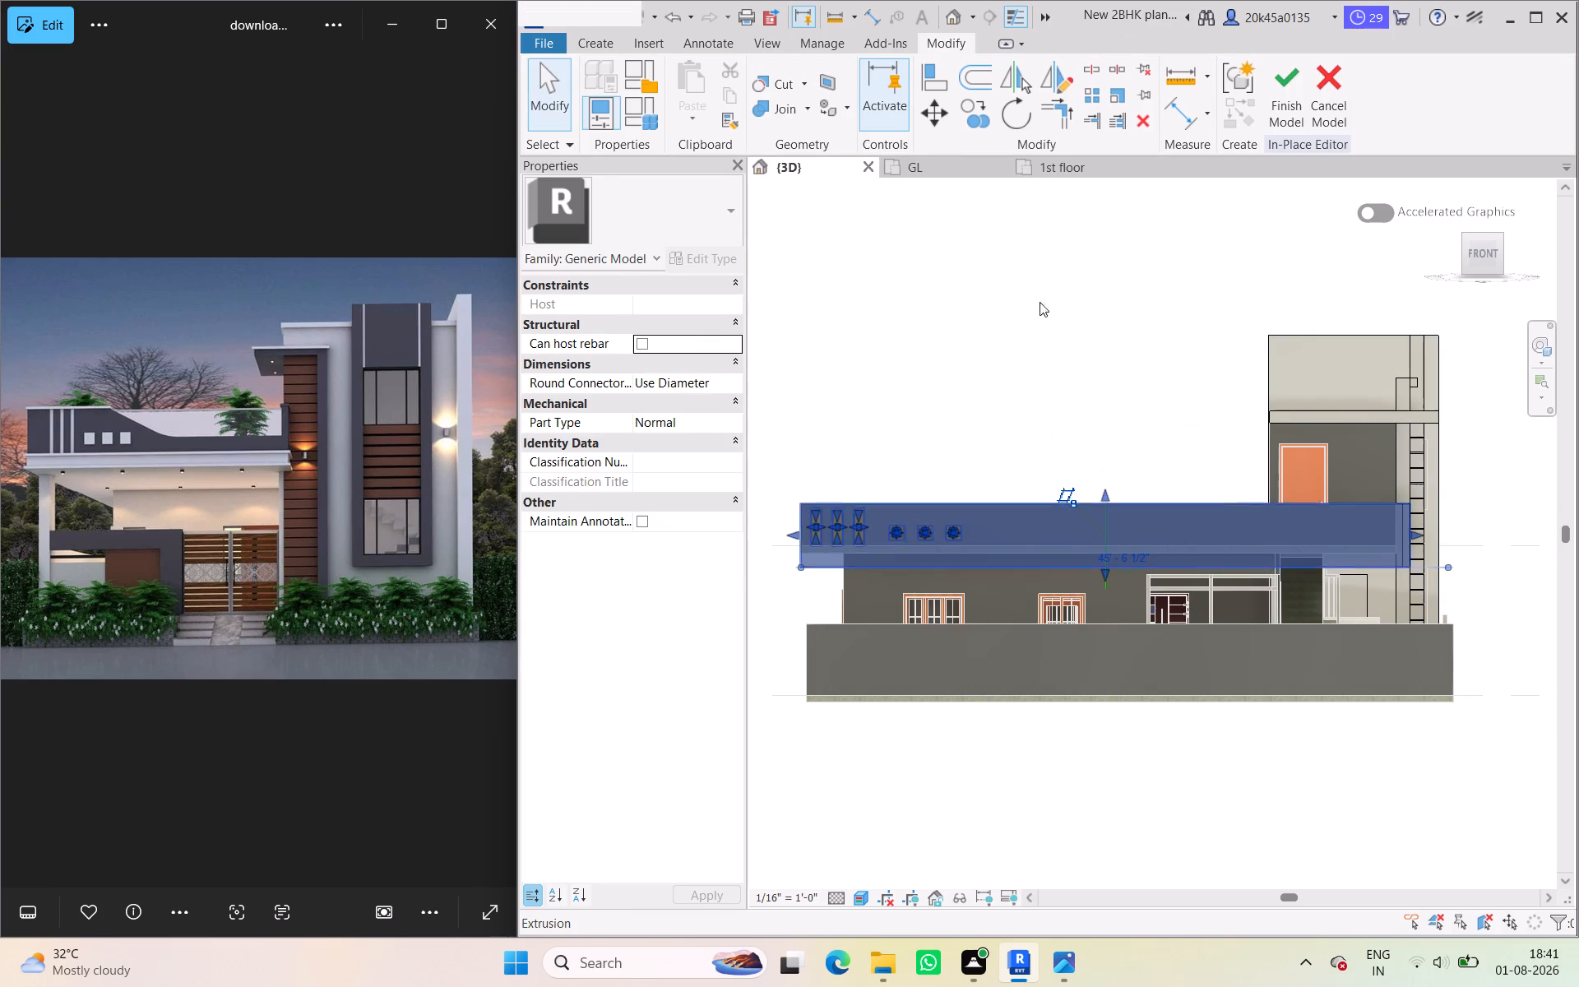
pyautogui.click(1087, 140)
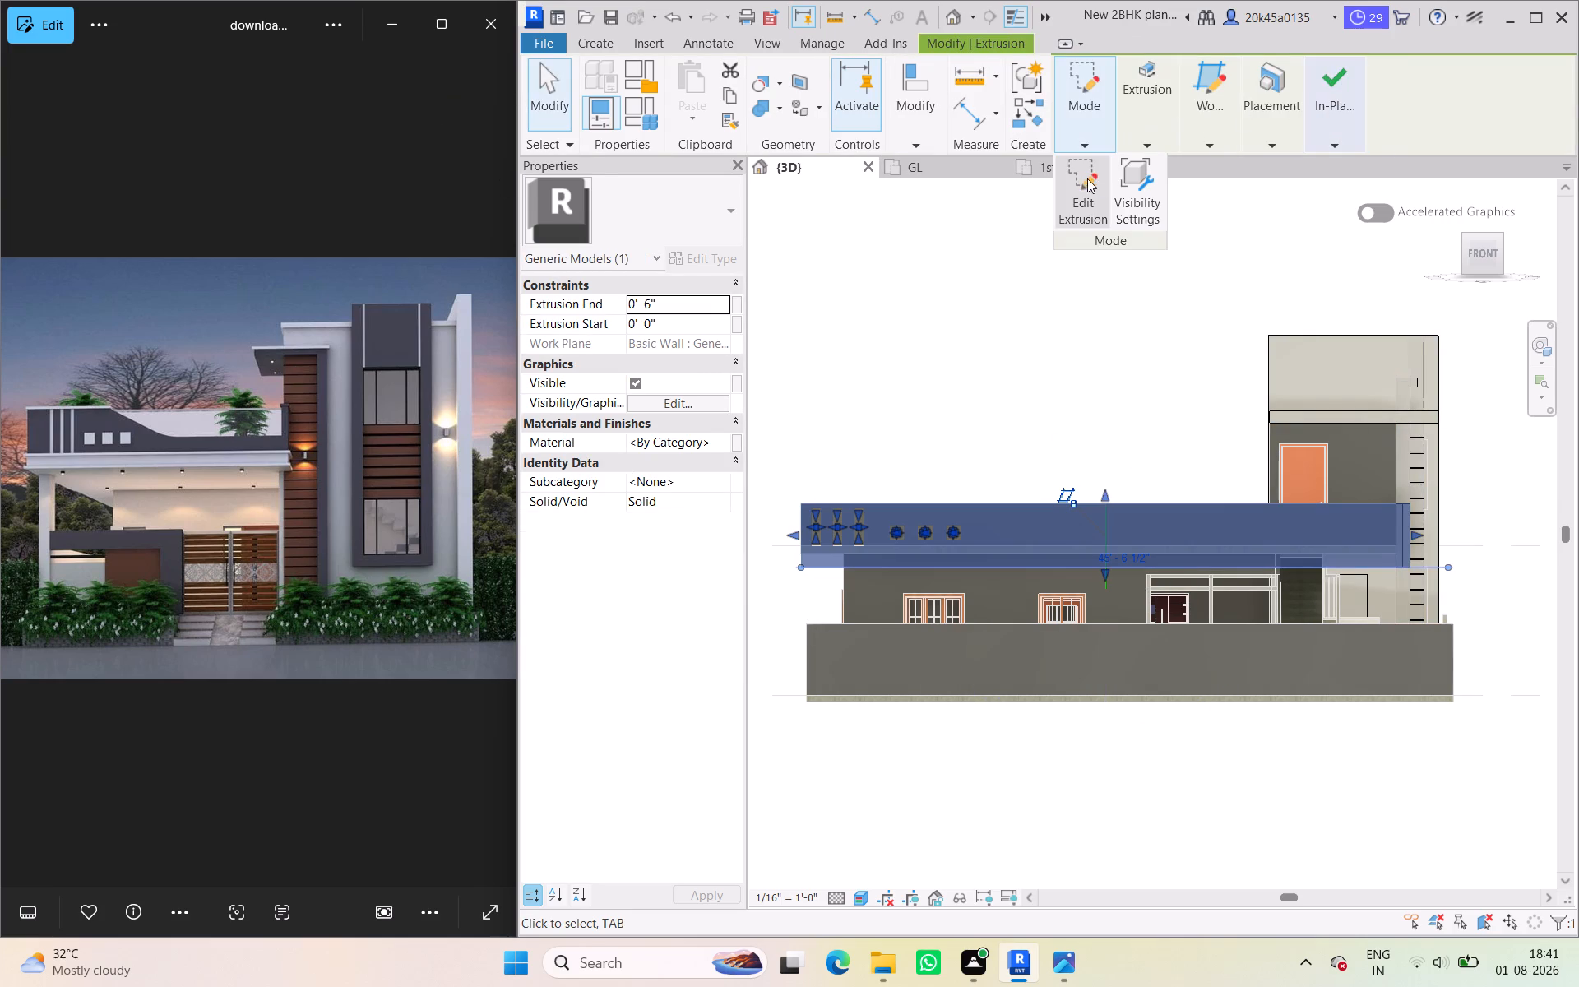
pyautogui.click(1083, 178)
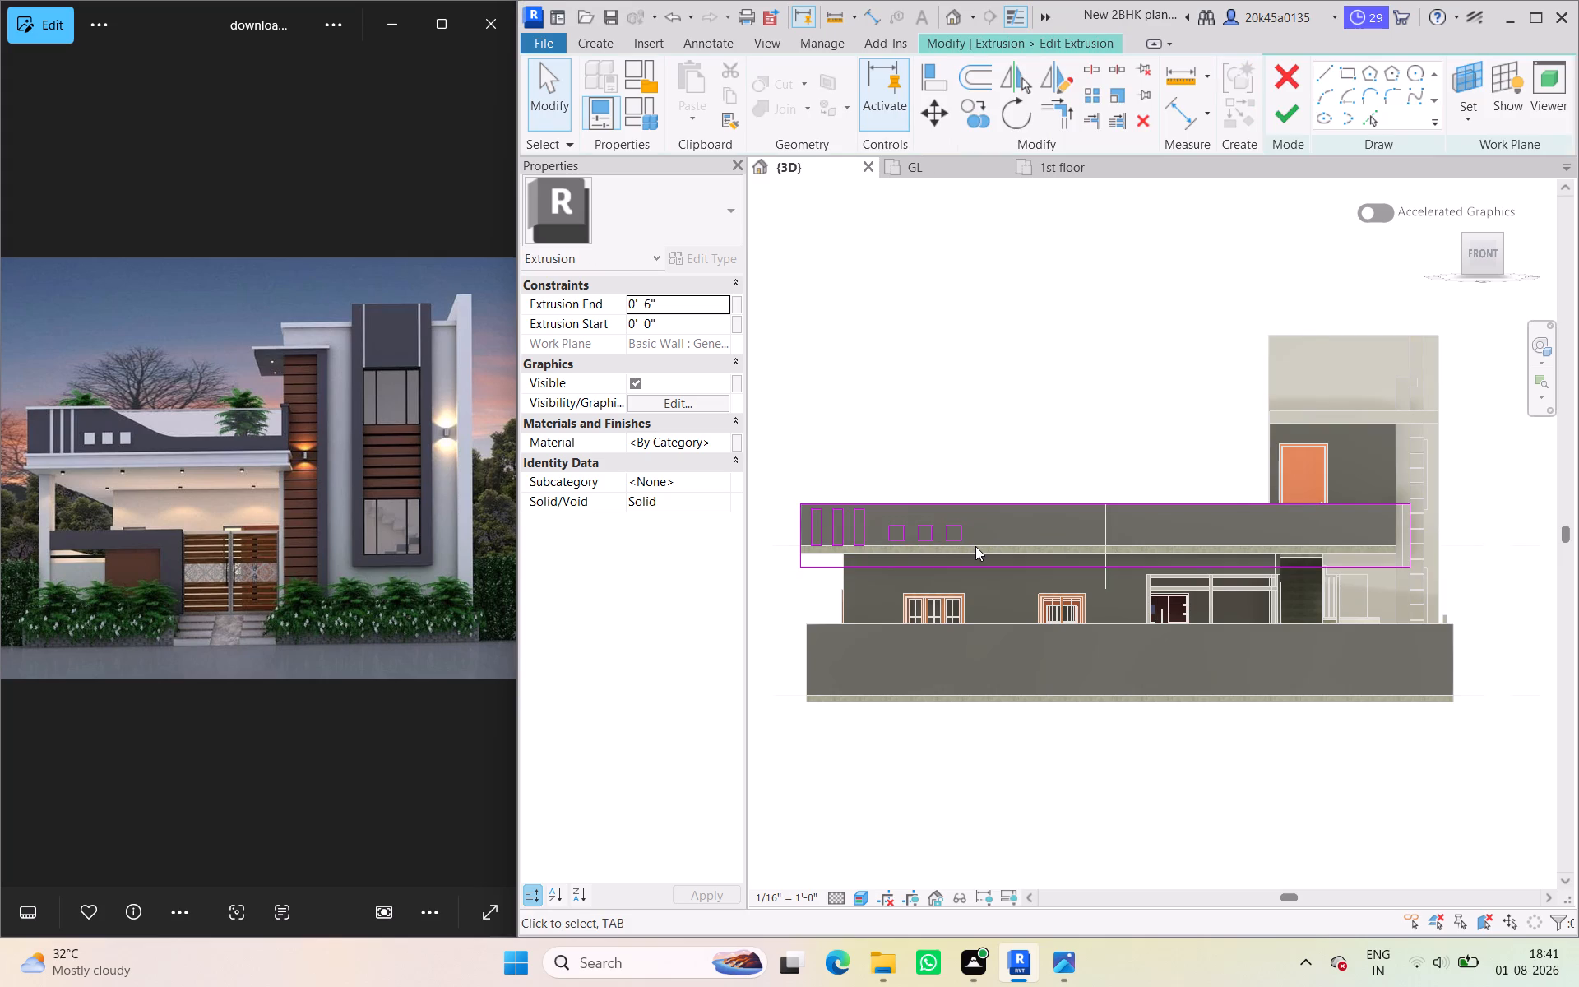
pyautogui.click(1009, 504)
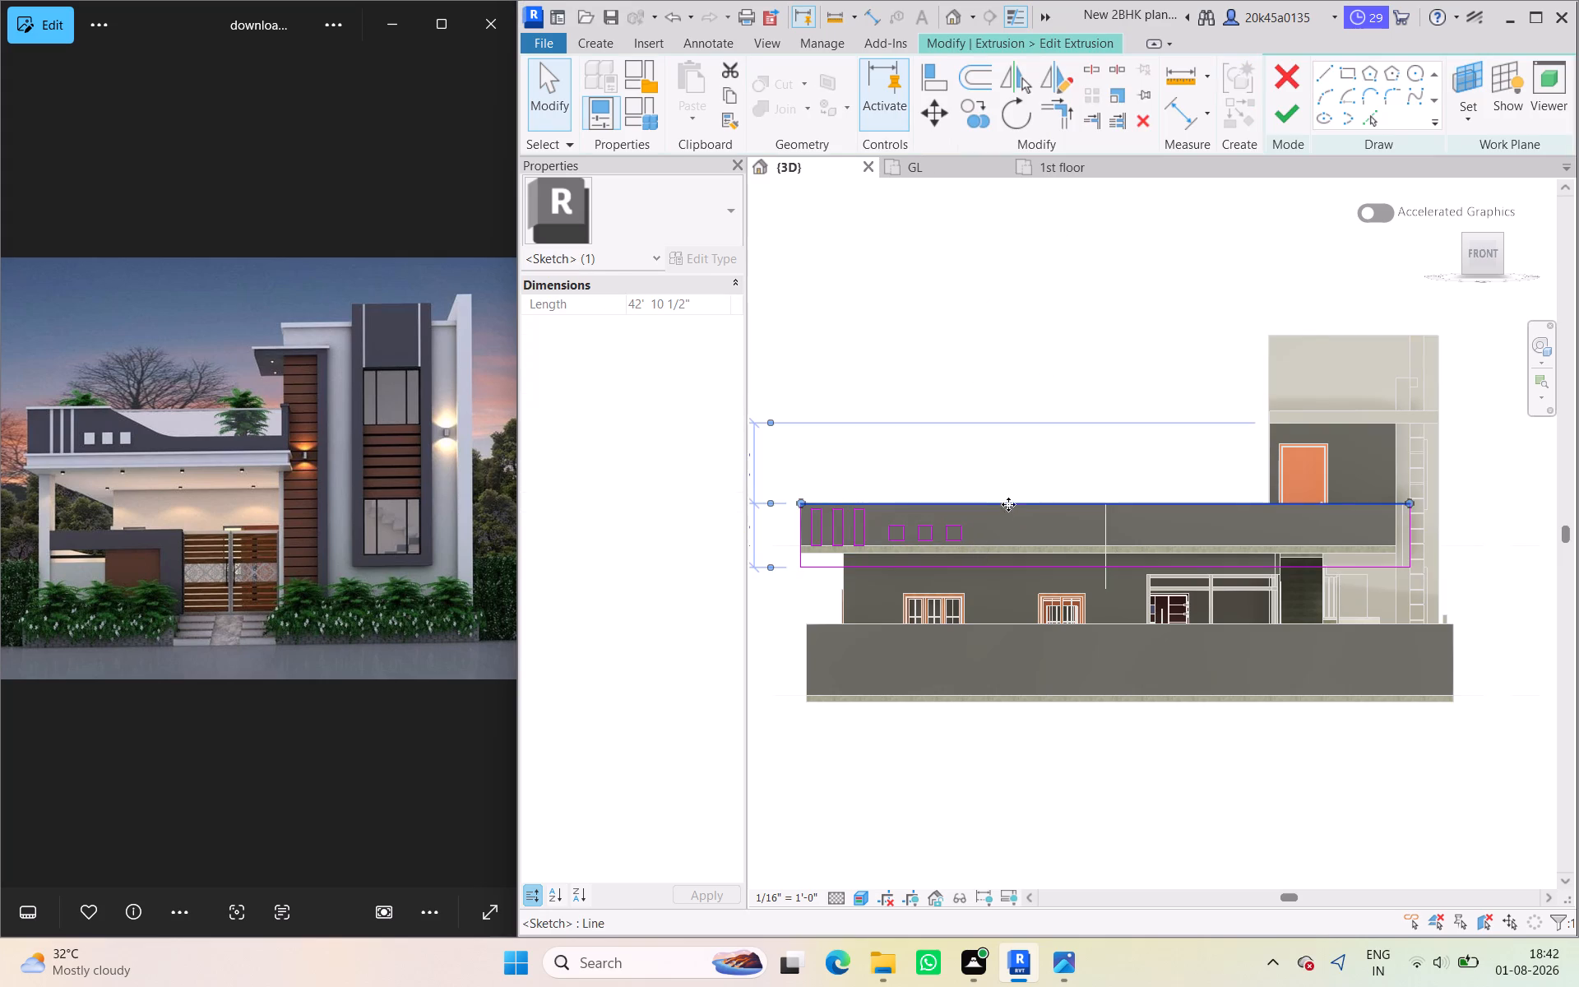
pyautogui.click(987, 344)
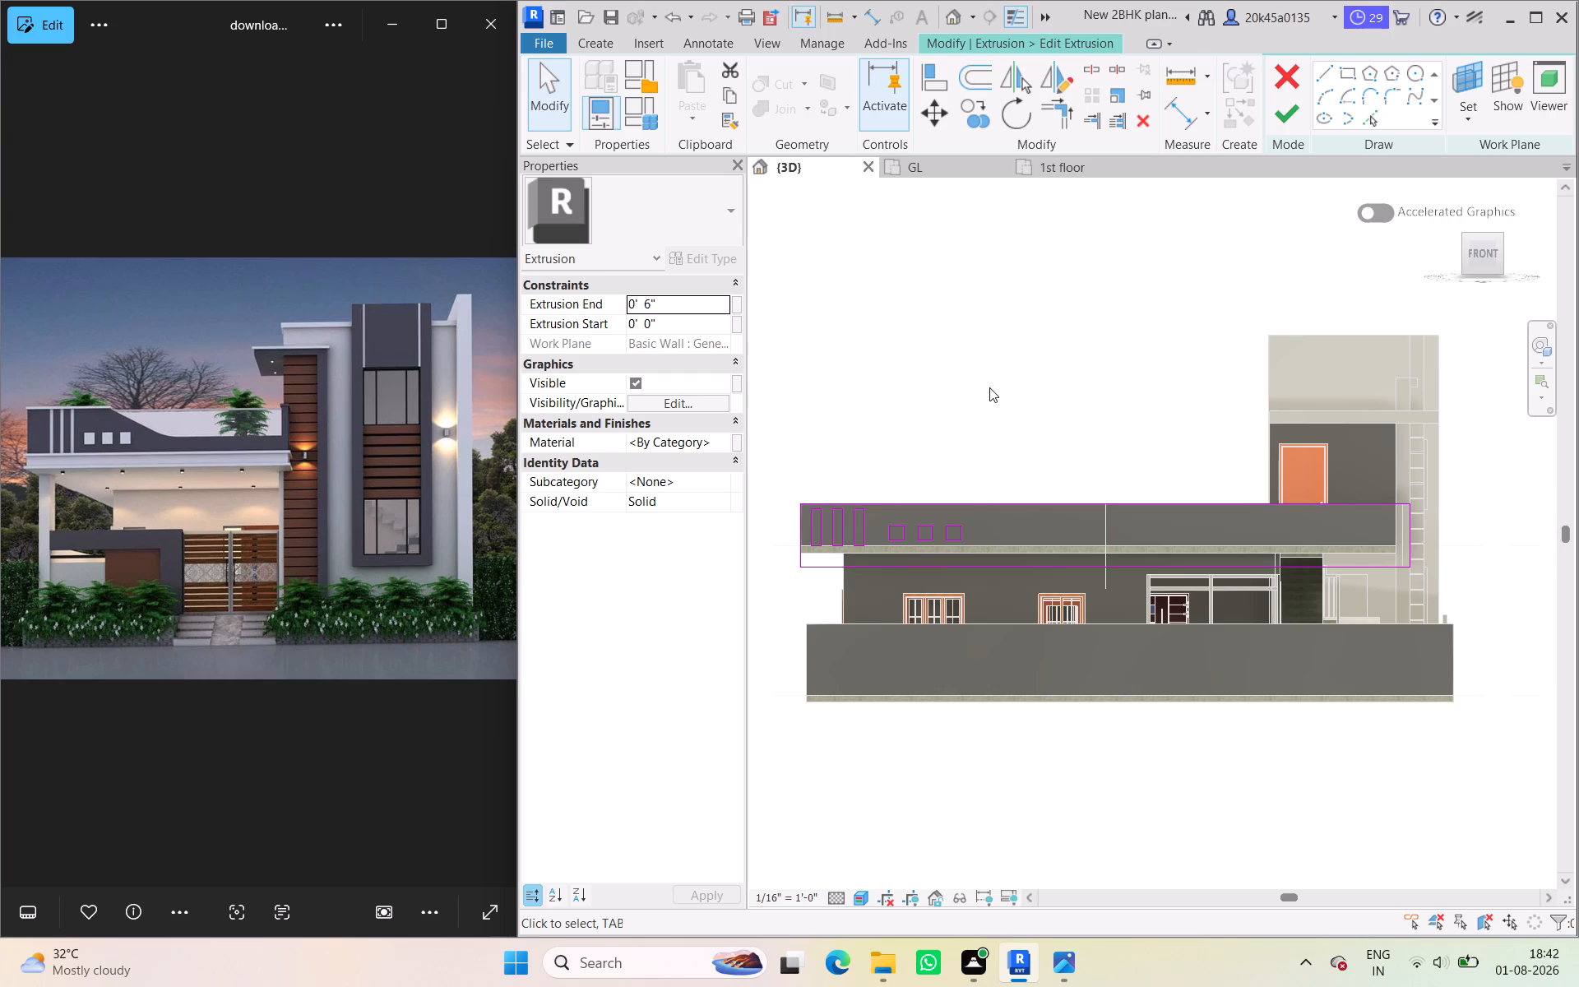
pyautogui.click(1364, 113)
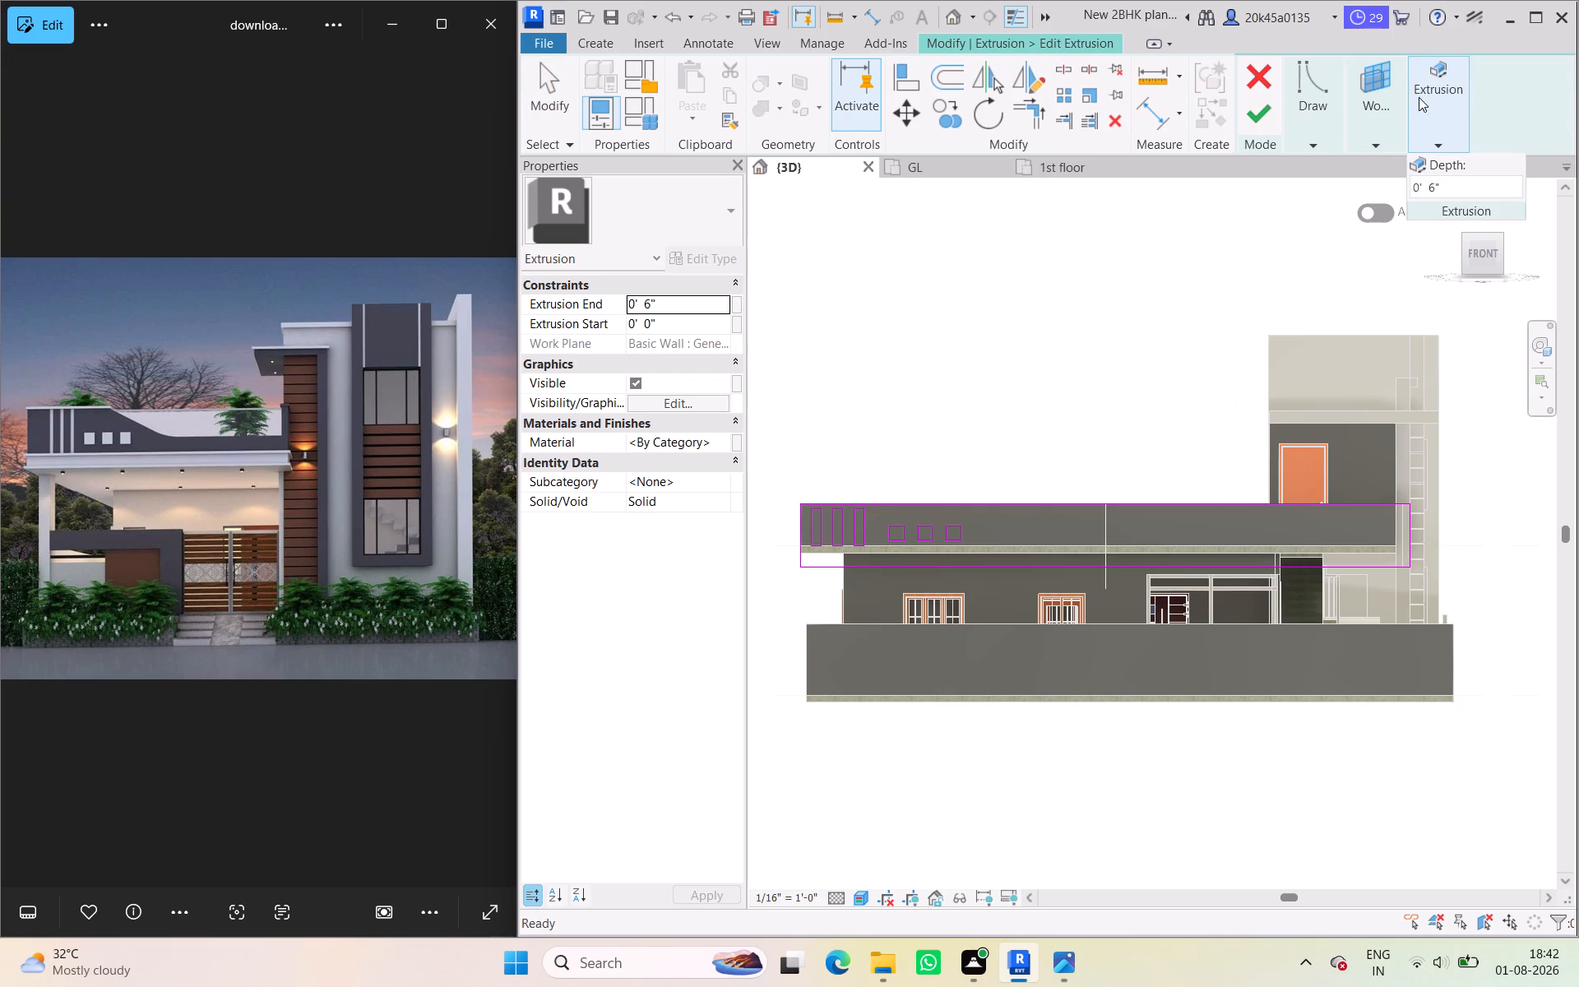
pyautogui.click(1308, 147)
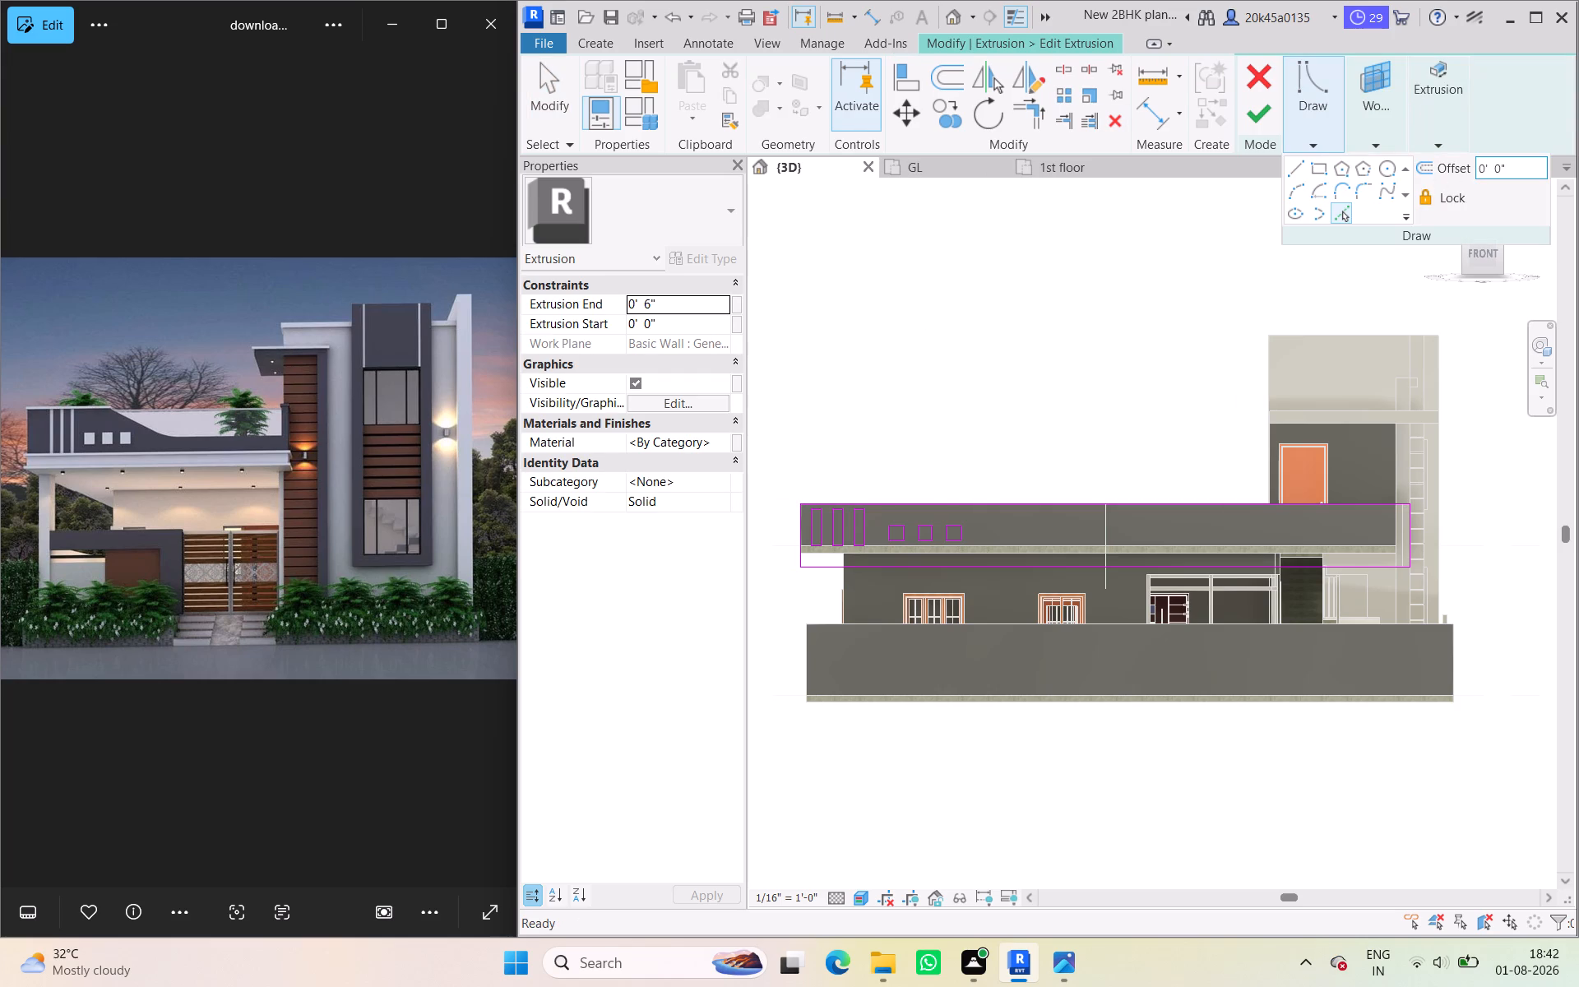
pyautogui.moveTo(1501, 170); pyautogui.dragTo(1470, 169)
pyautogui.press('BackSpace')
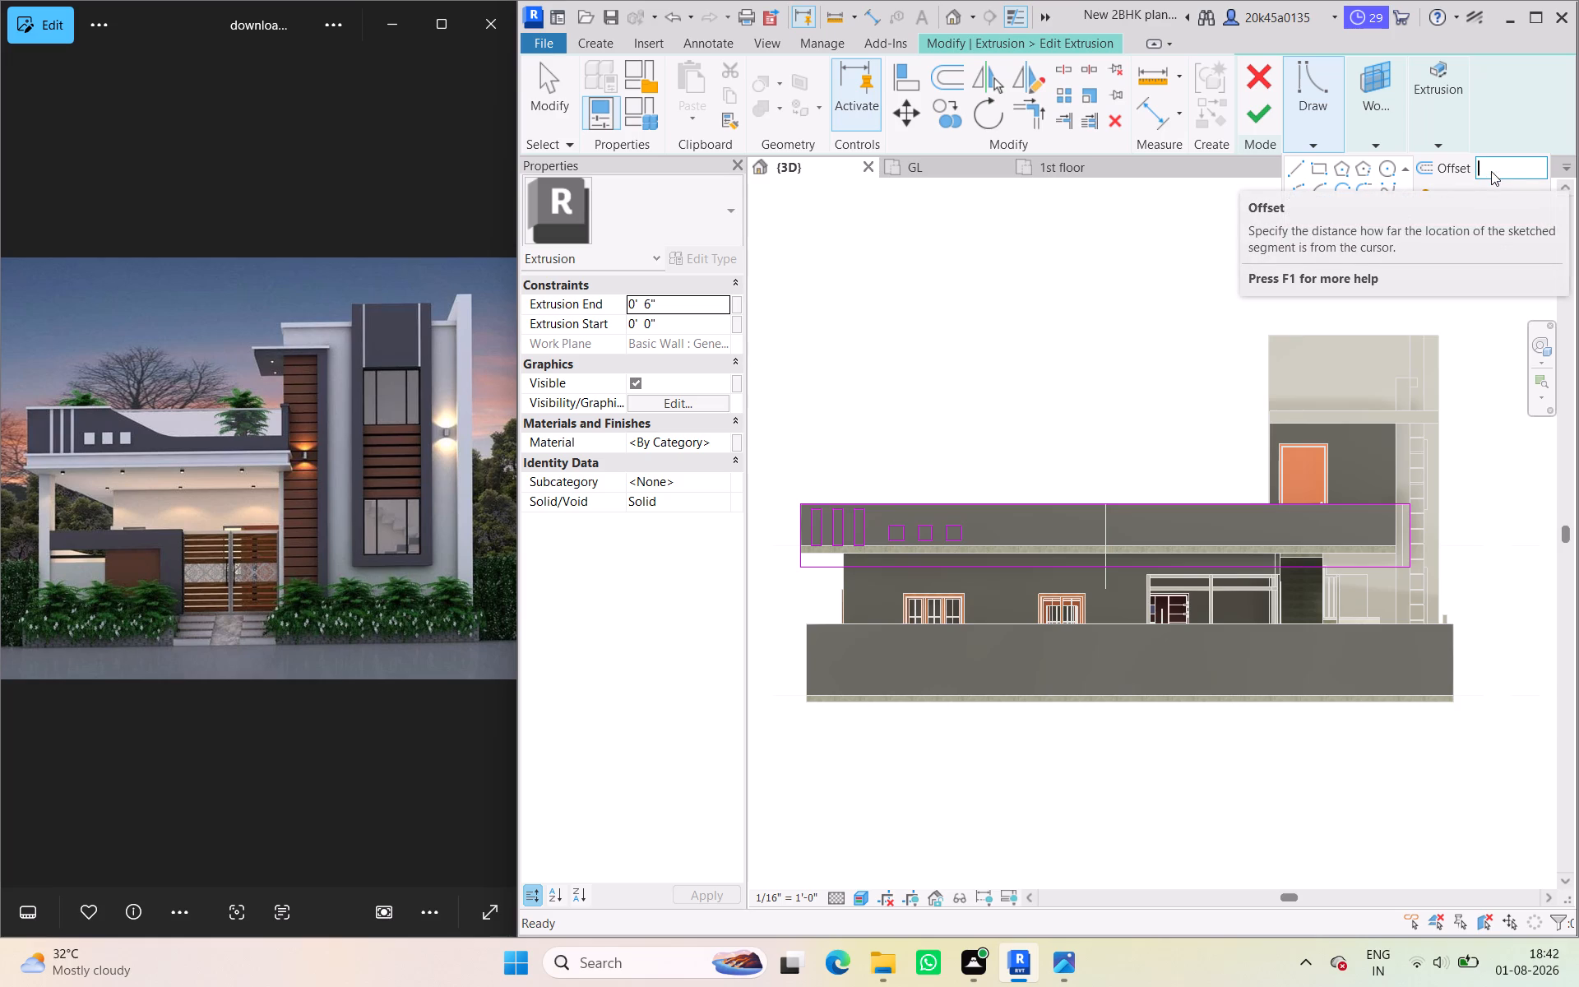
pyautogui.press('1')
pyautogui.press("'")
pyautogui.press('Return')
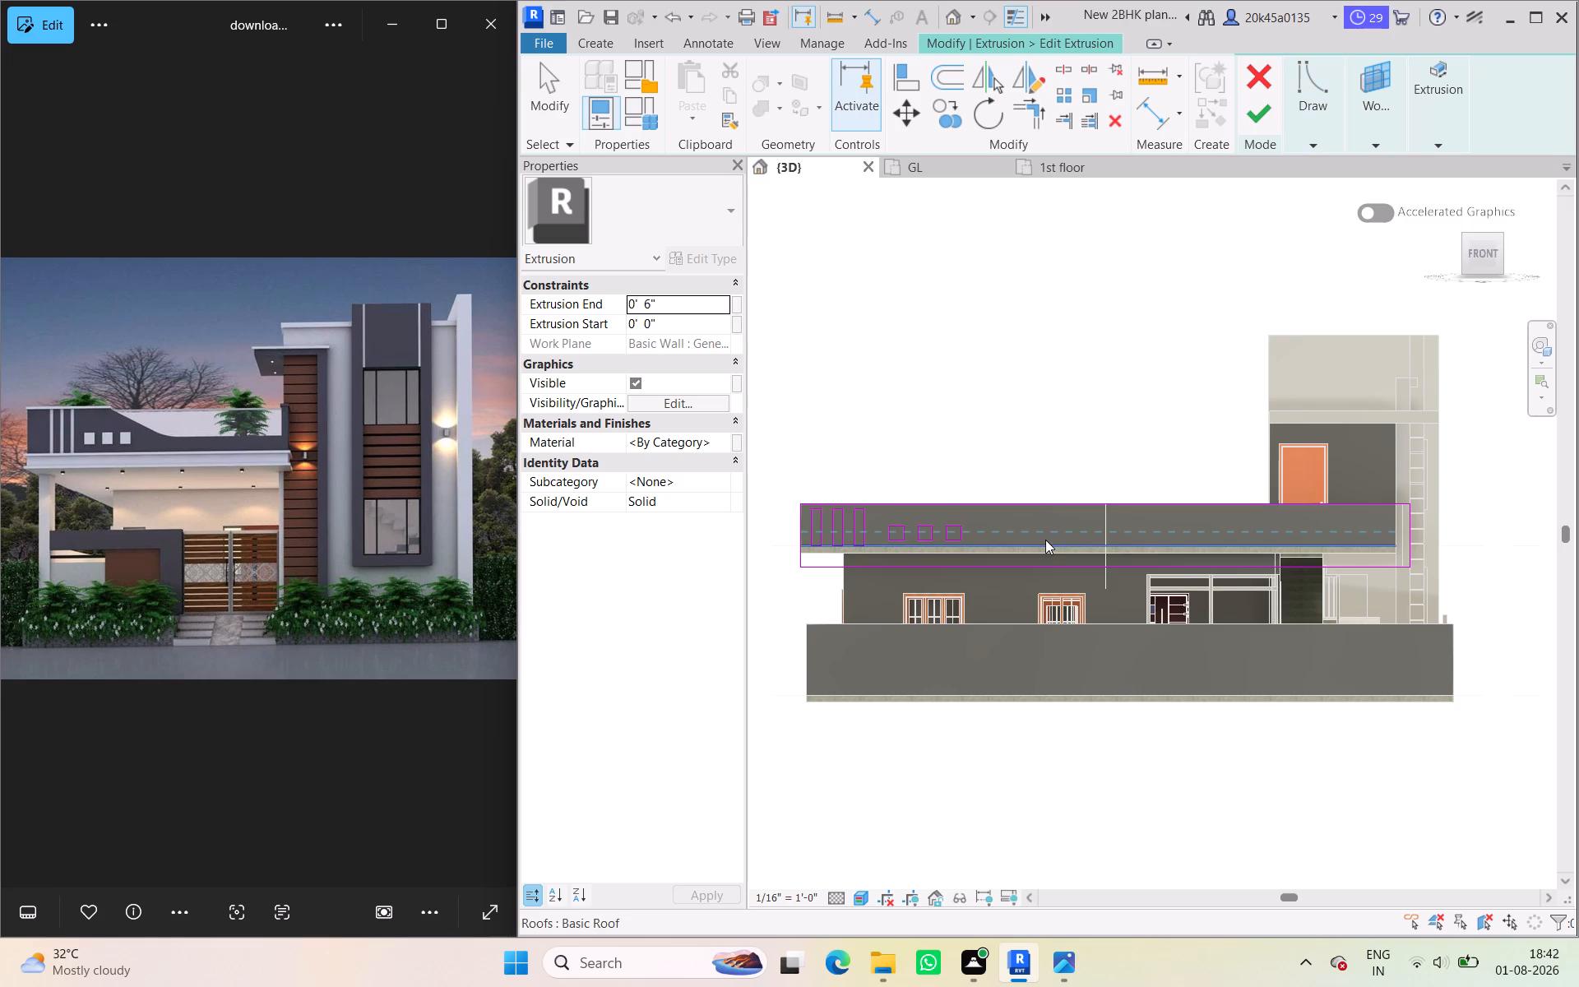
pyautogui.click(1047, 540)
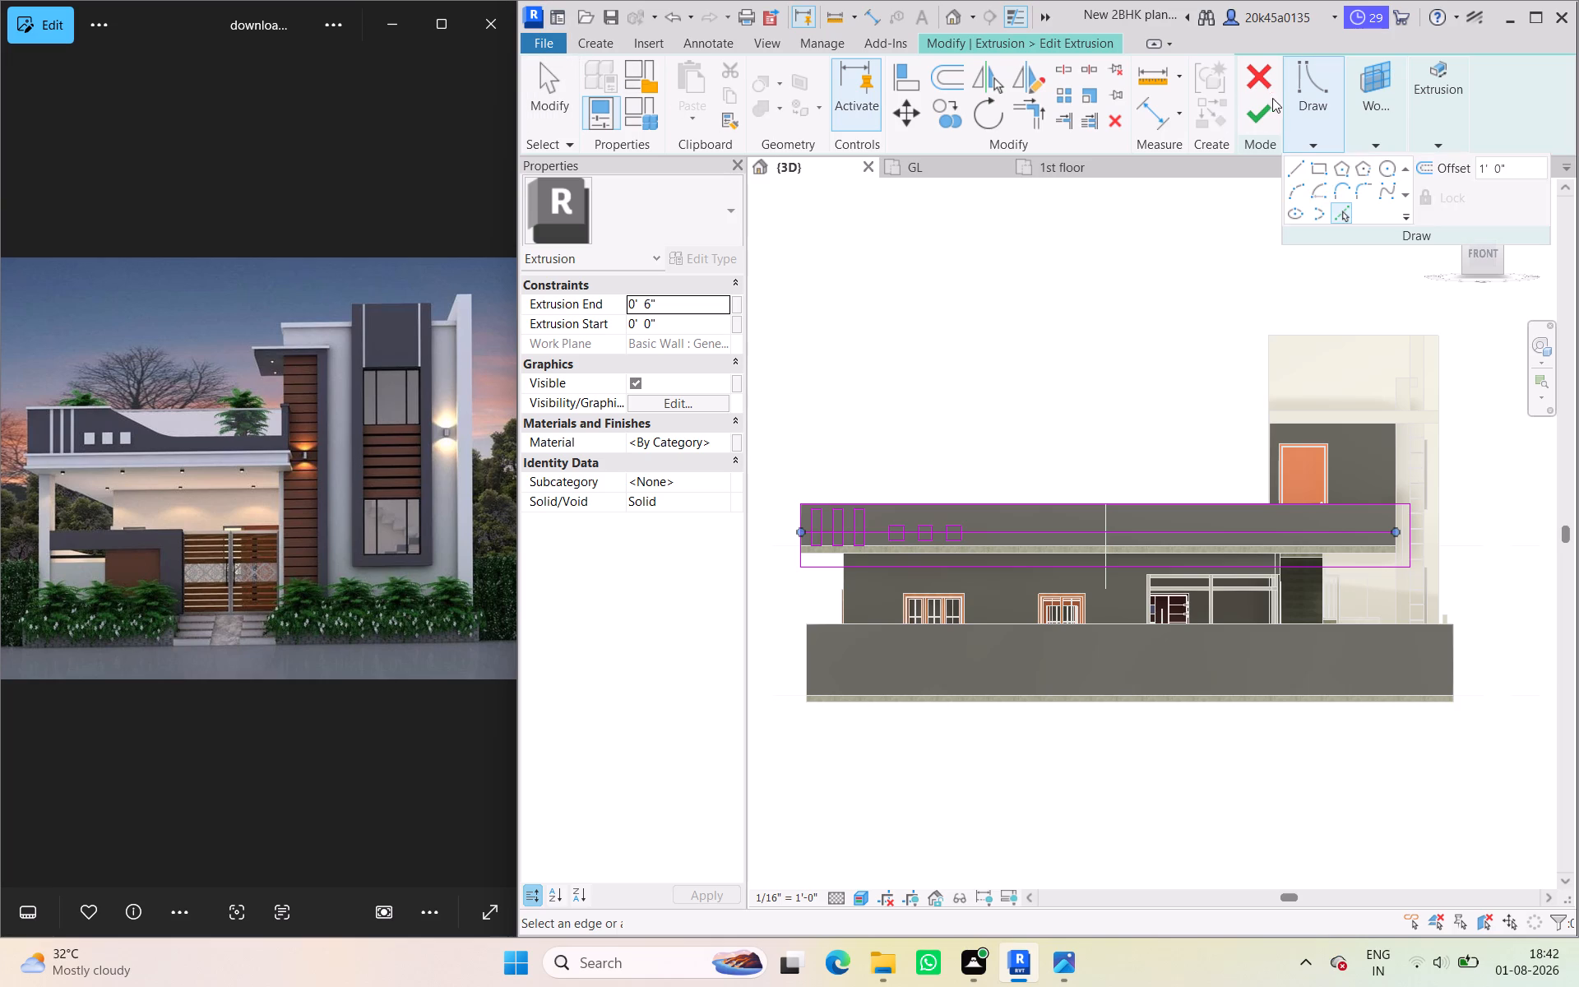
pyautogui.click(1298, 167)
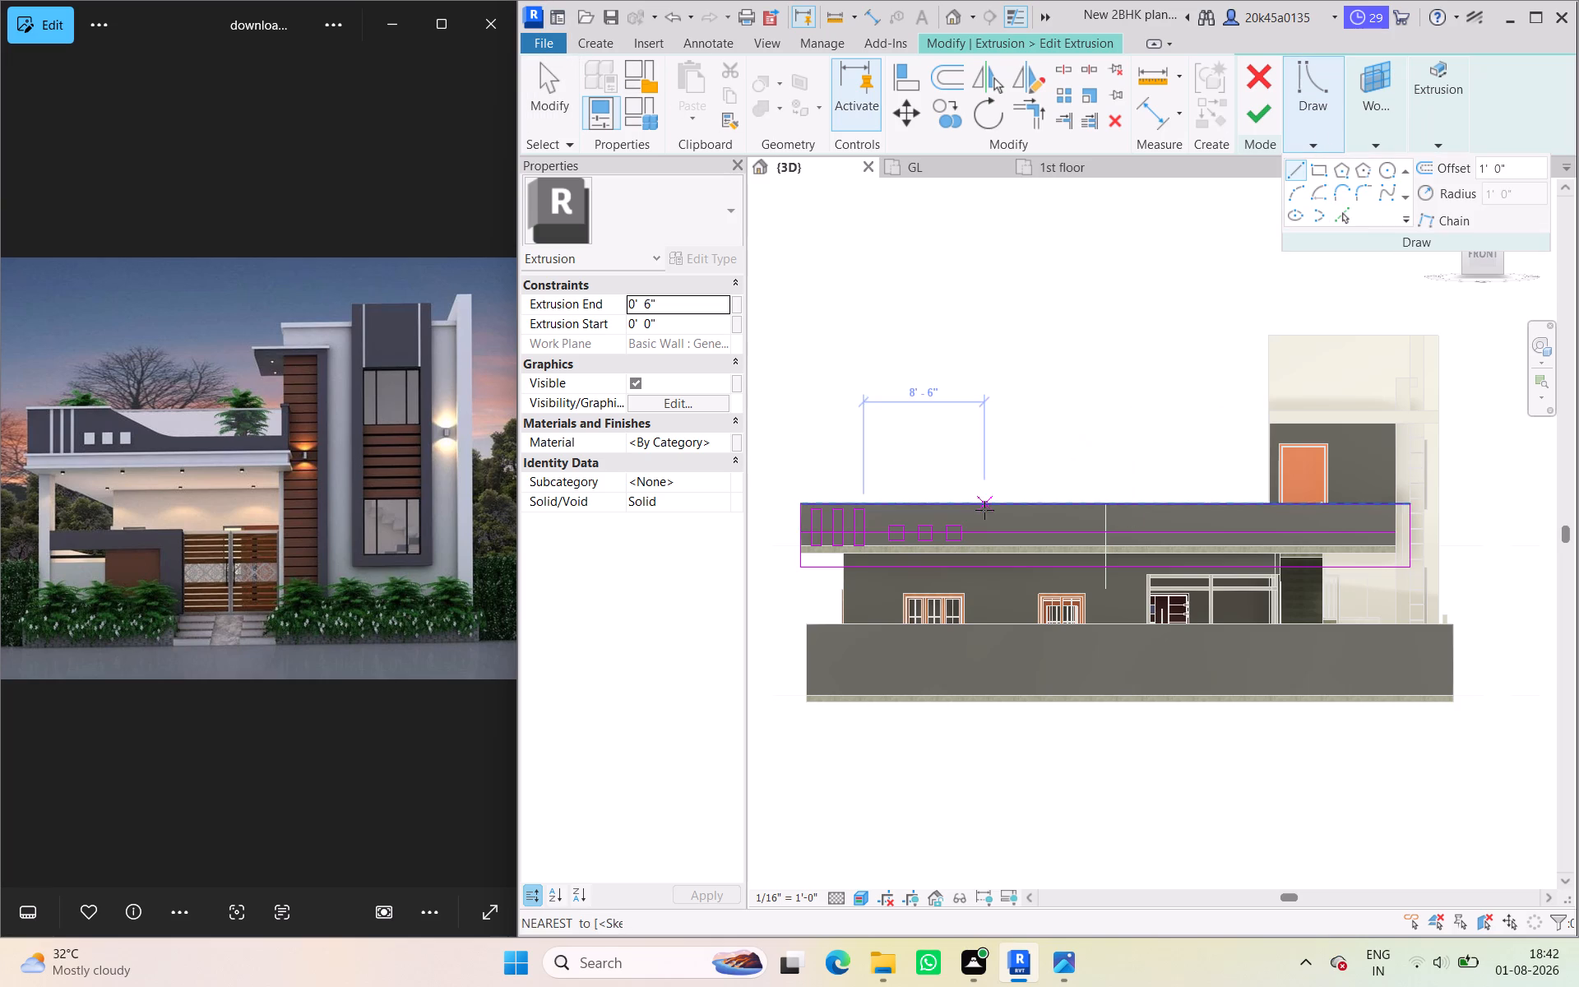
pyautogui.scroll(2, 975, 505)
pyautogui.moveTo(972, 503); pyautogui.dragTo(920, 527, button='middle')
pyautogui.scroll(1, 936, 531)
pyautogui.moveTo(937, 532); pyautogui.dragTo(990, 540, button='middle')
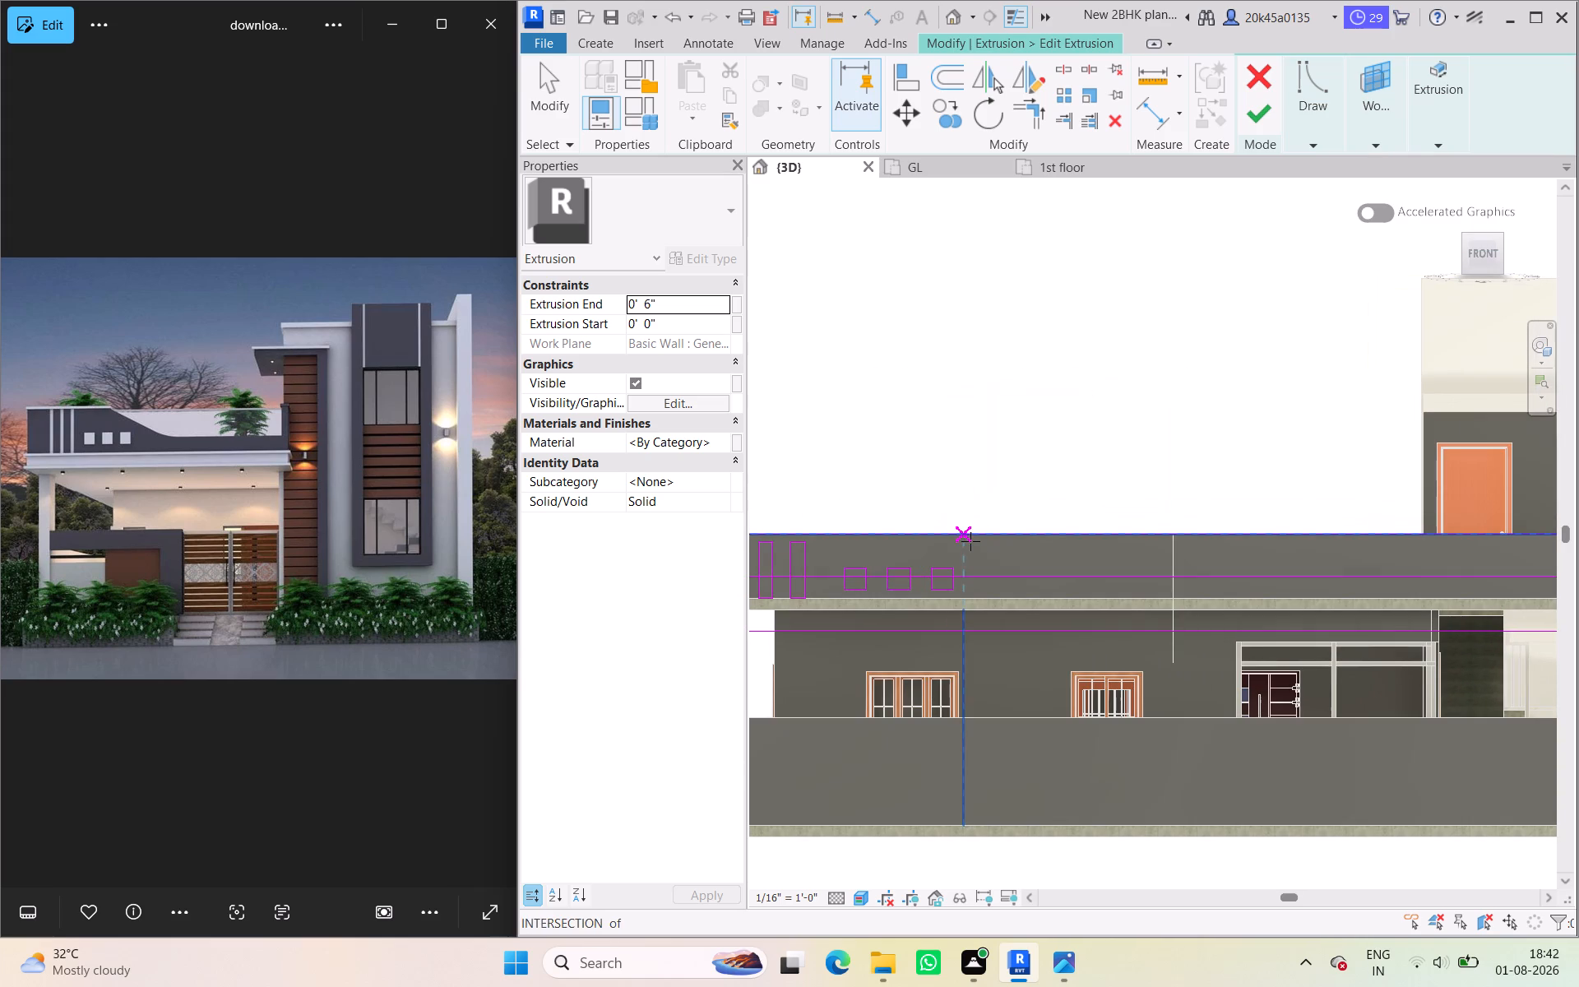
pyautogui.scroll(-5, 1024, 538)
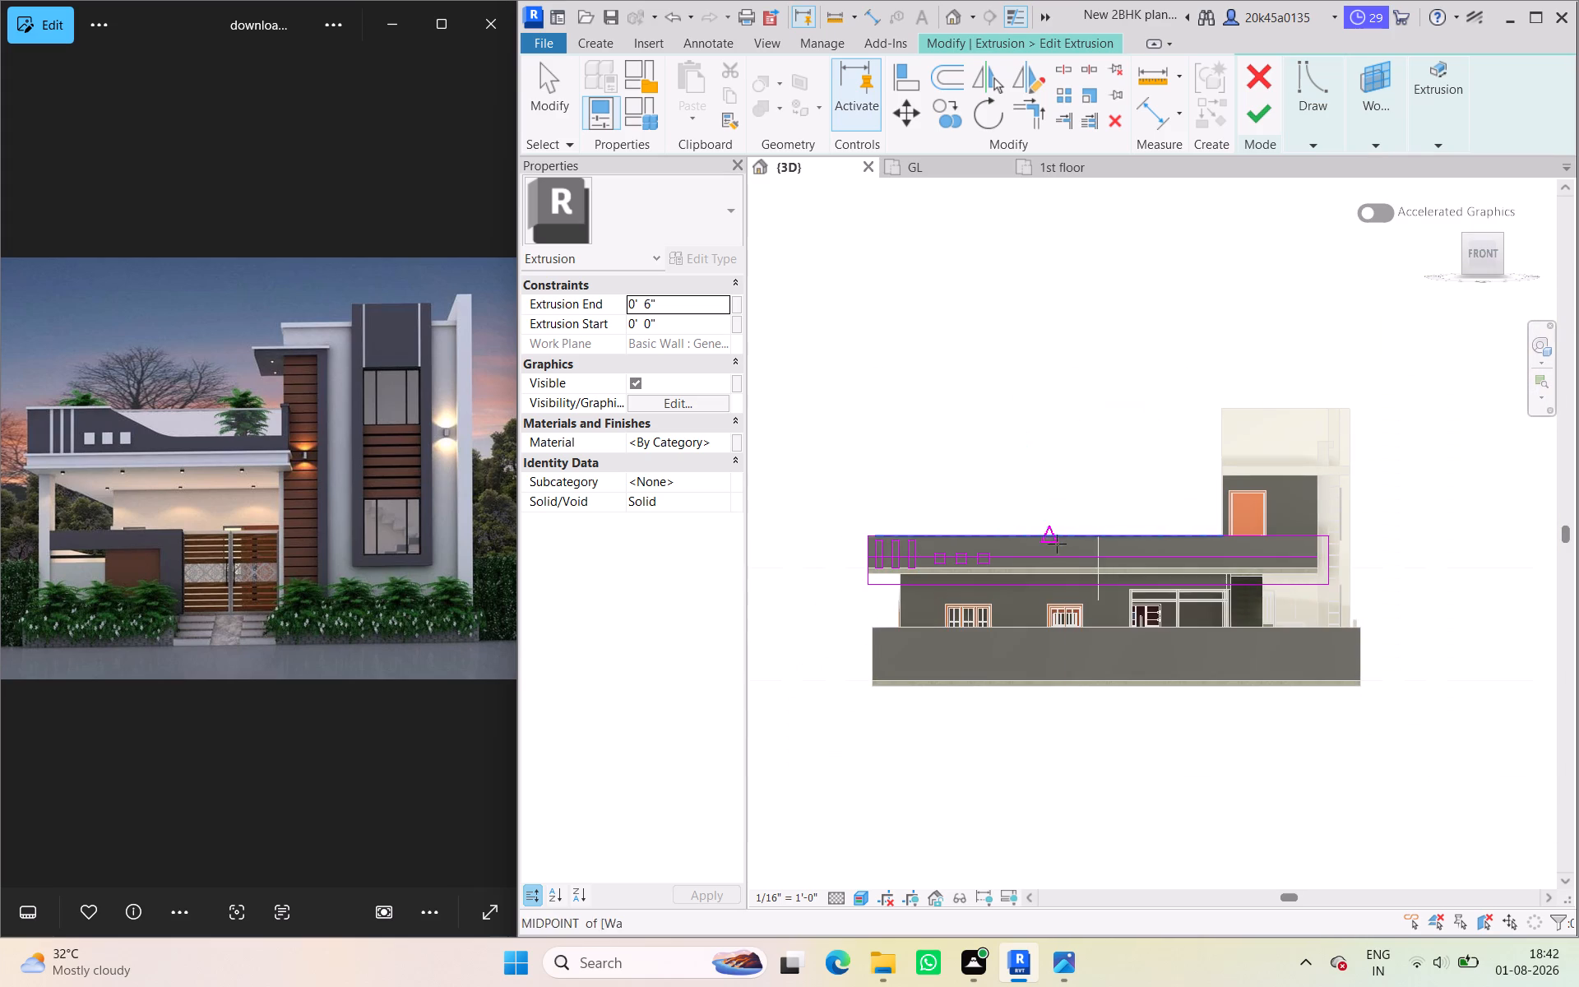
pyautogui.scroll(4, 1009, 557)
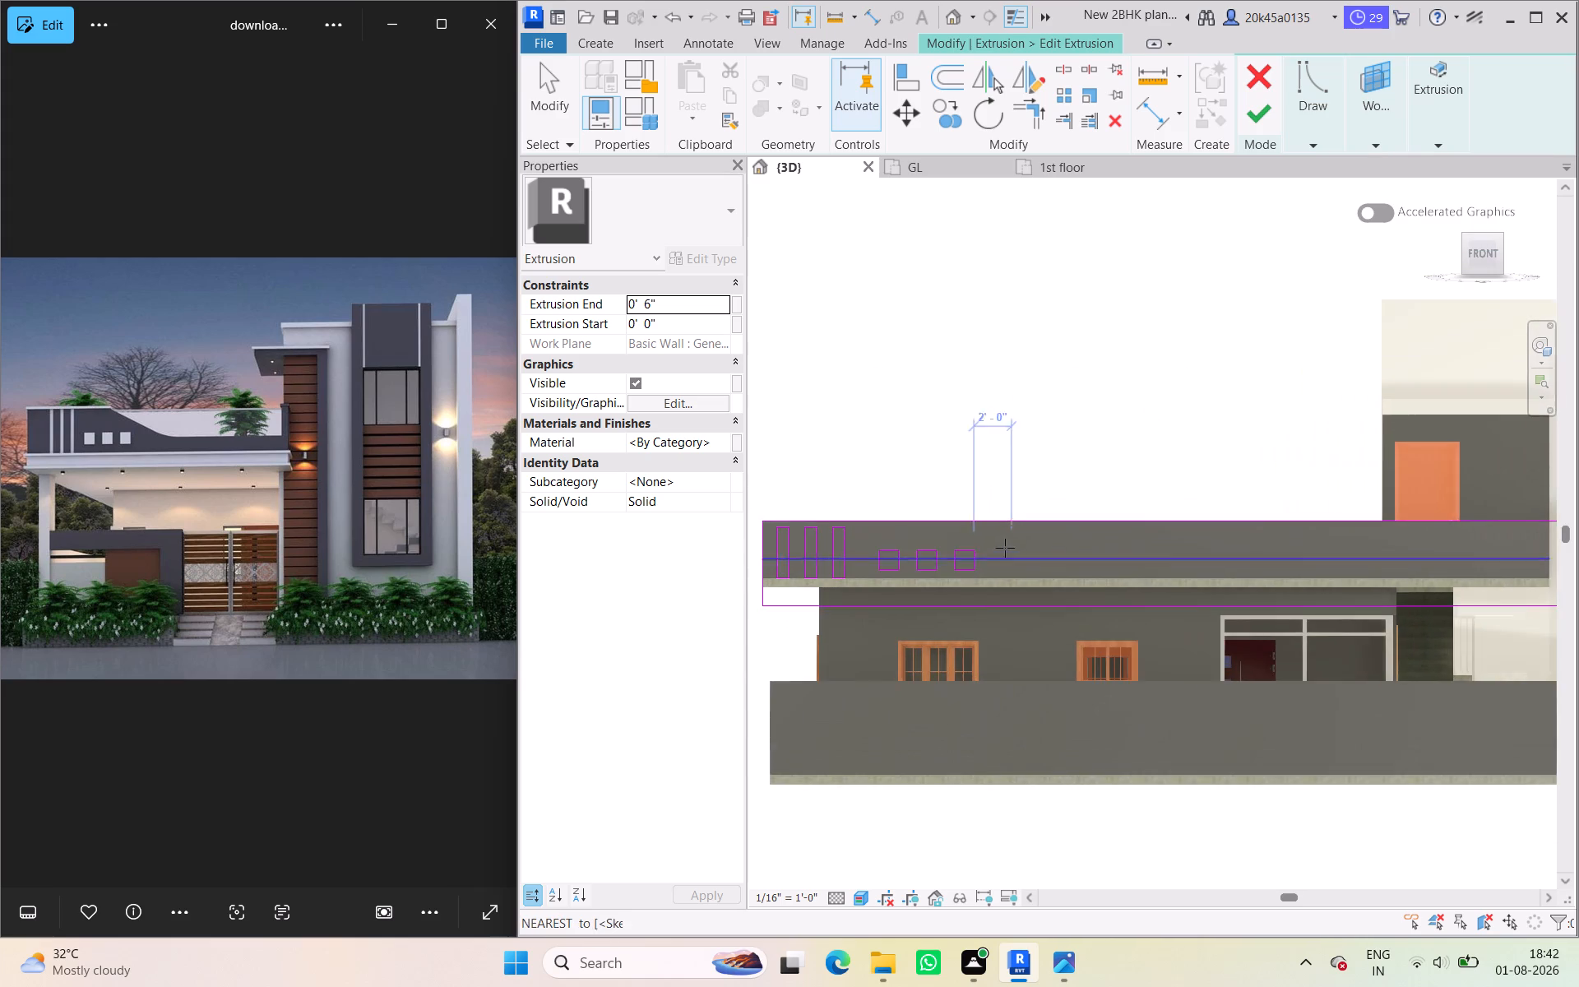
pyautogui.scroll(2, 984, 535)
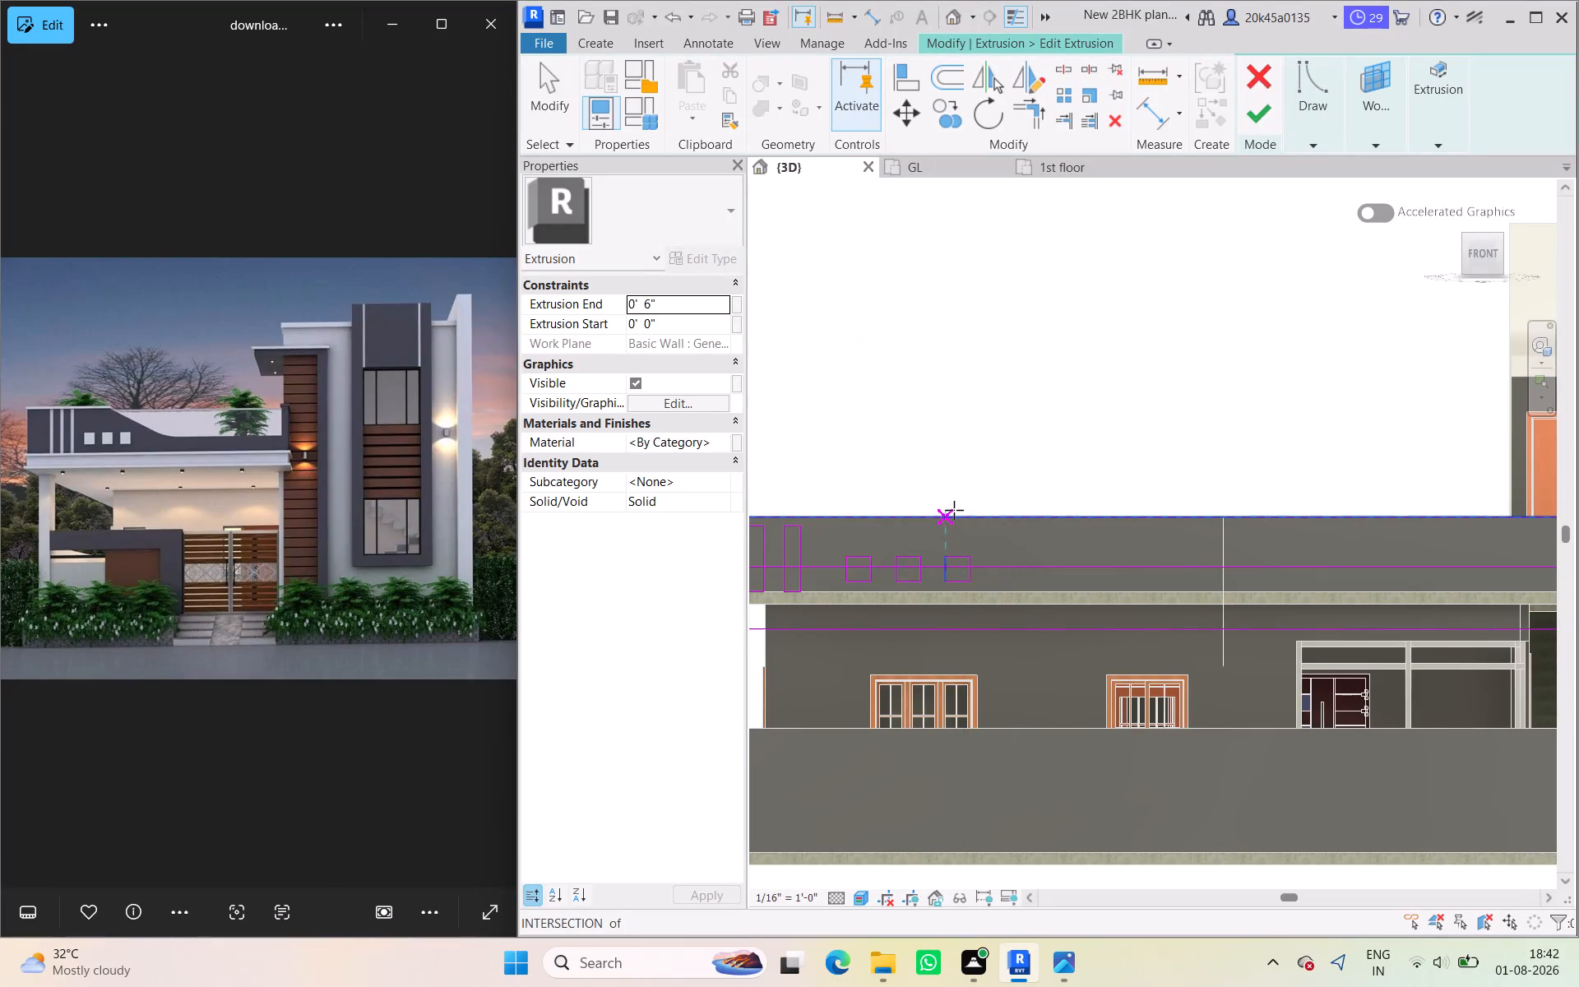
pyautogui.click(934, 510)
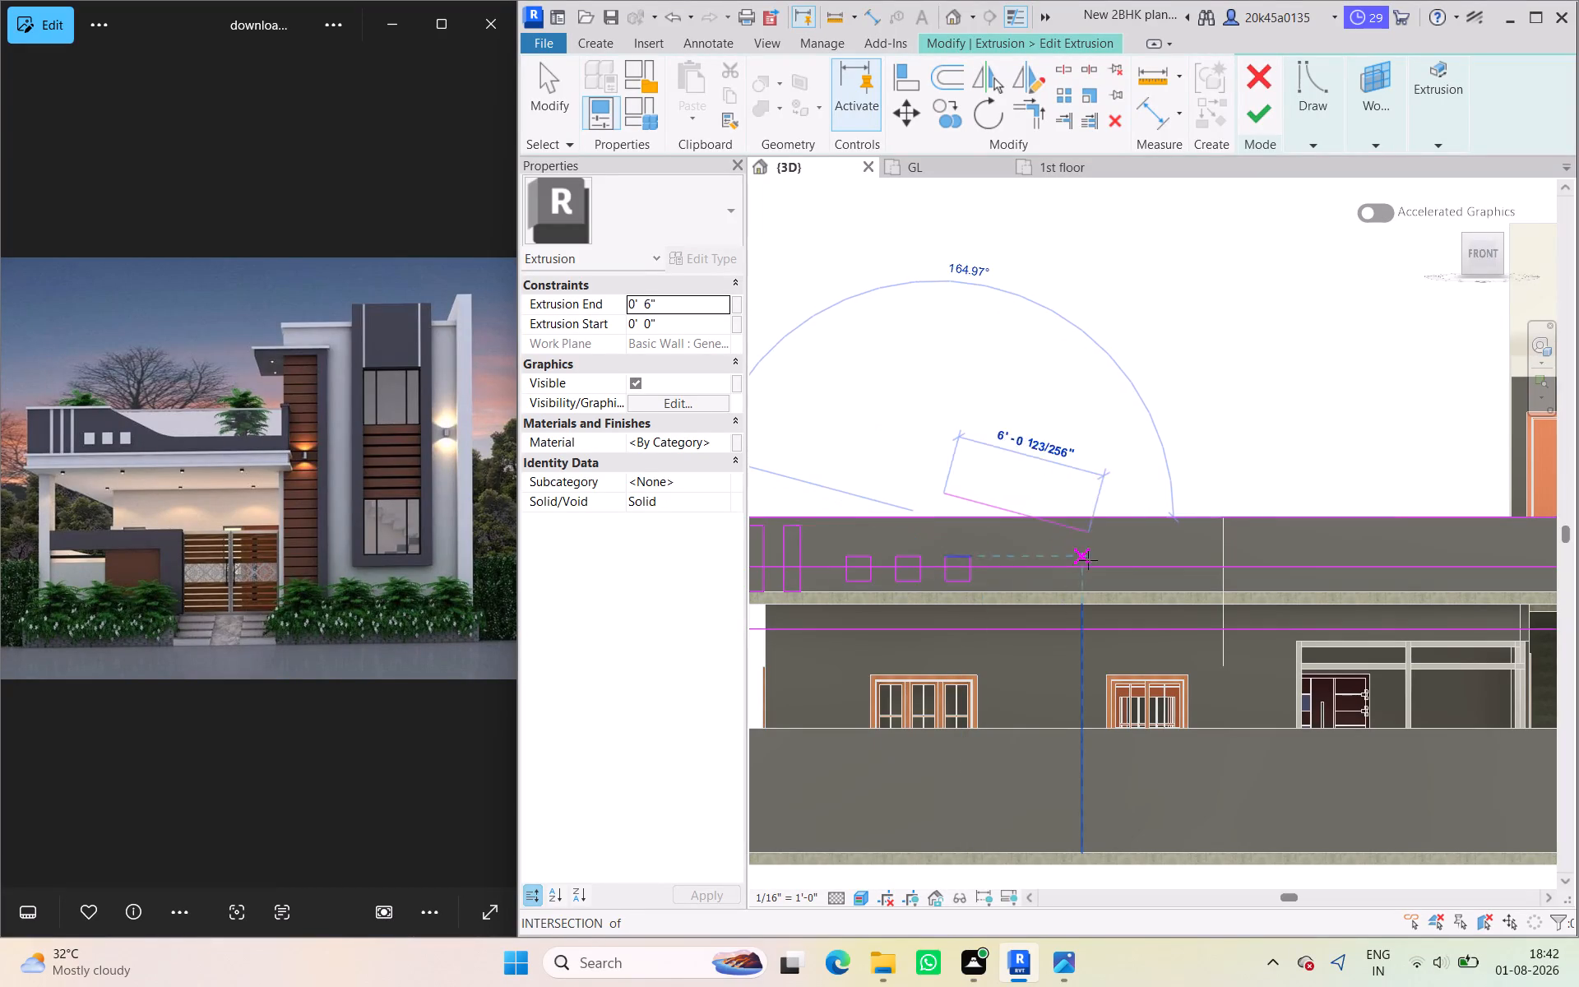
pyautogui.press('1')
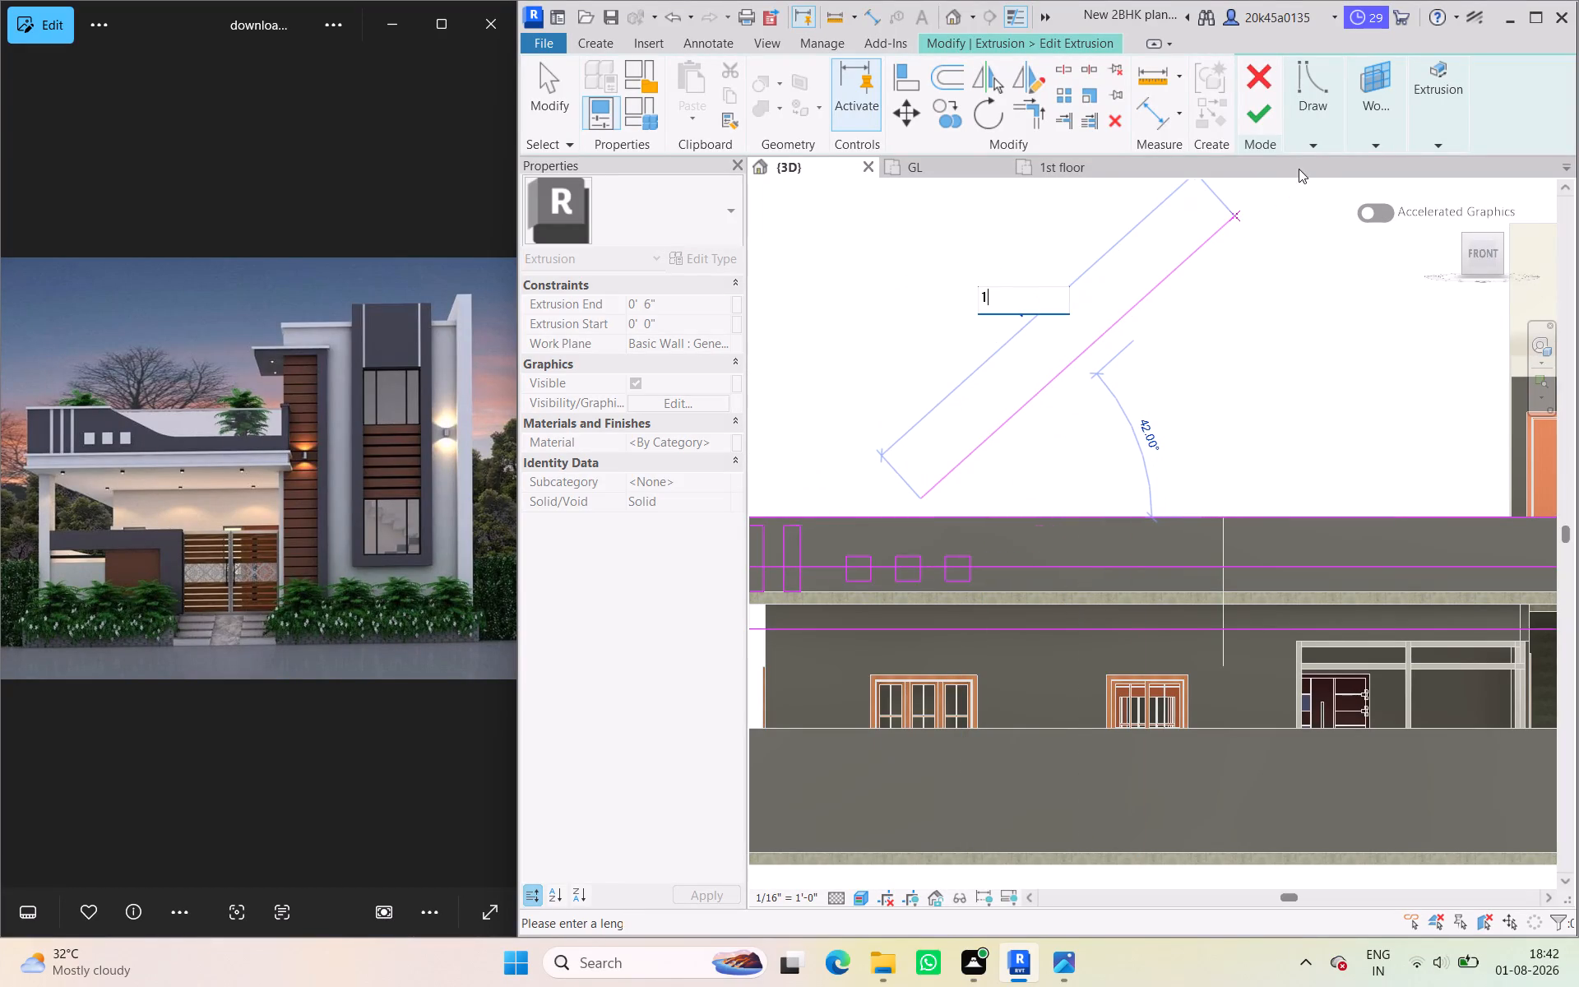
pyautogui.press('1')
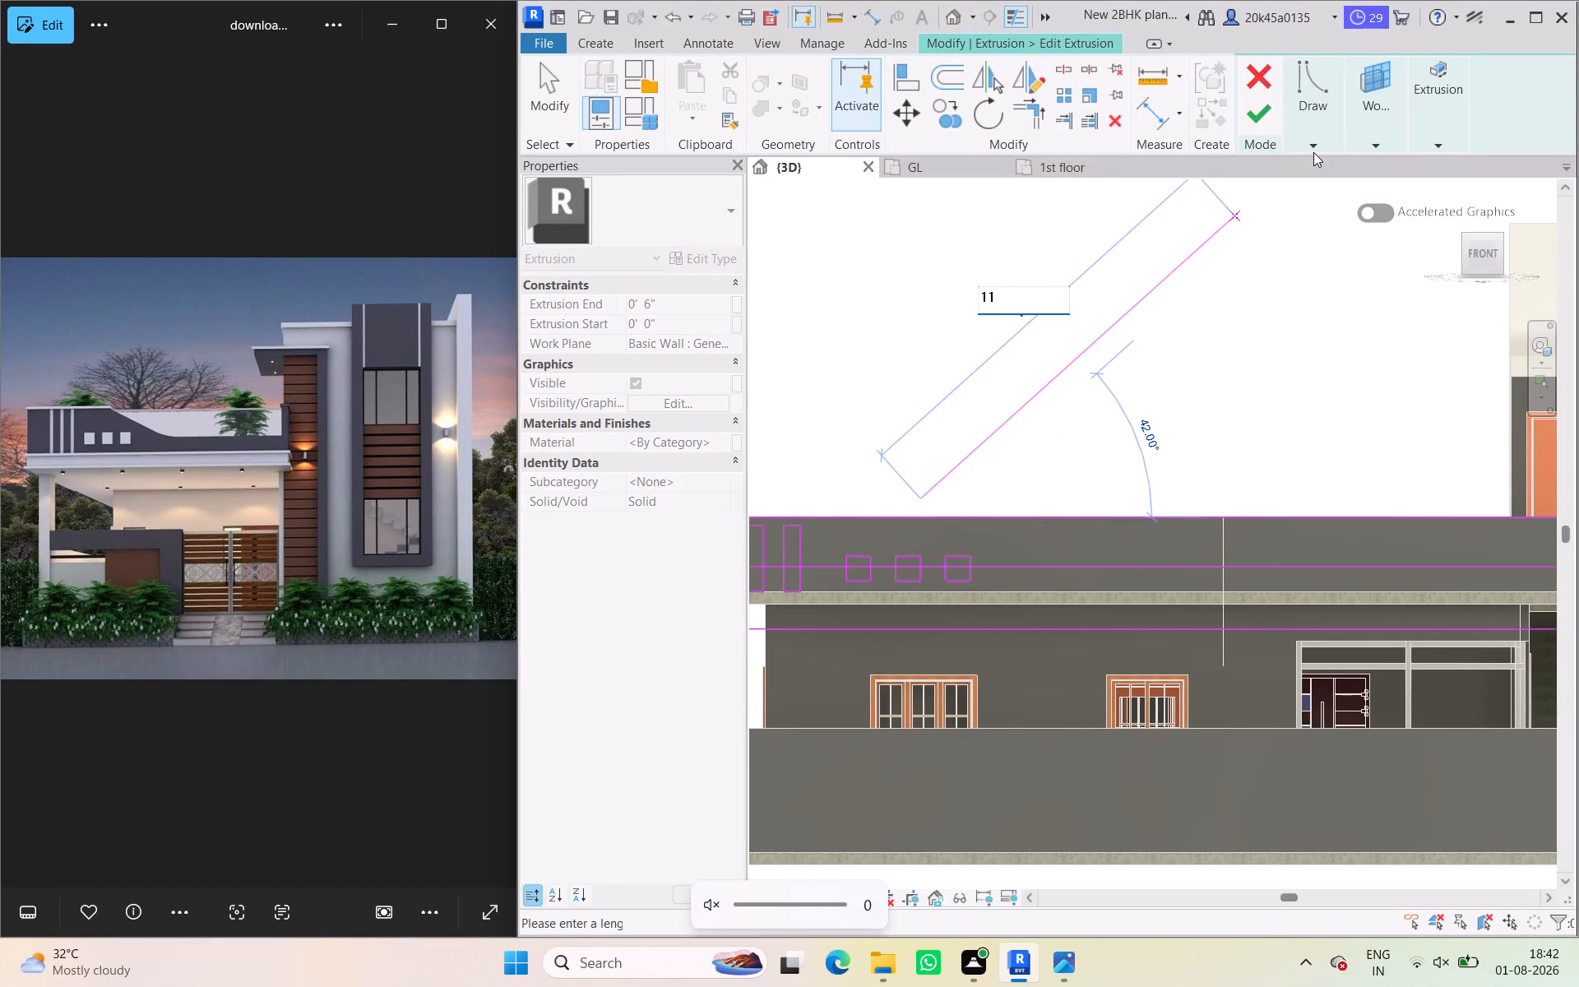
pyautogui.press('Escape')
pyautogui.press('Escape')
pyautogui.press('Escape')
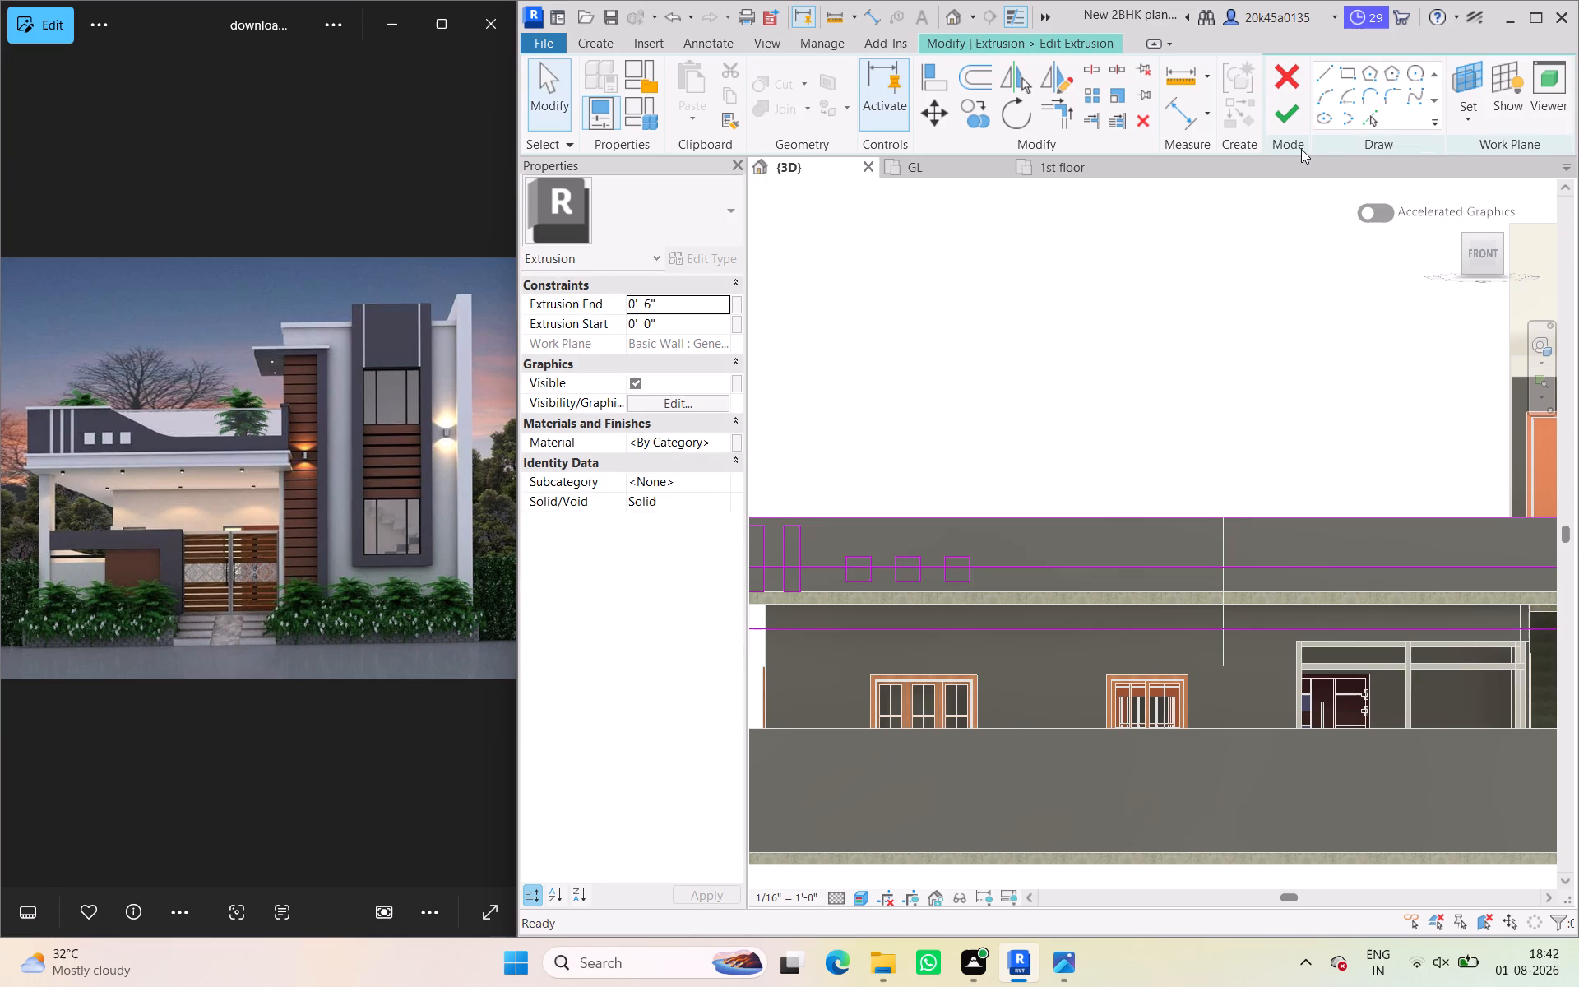
# Sketch a line about 5'-10" long sloping about 20° from the parapet's top edge down to the inner horizontal line, past the third square.
pyautogui.click(1330, 73)
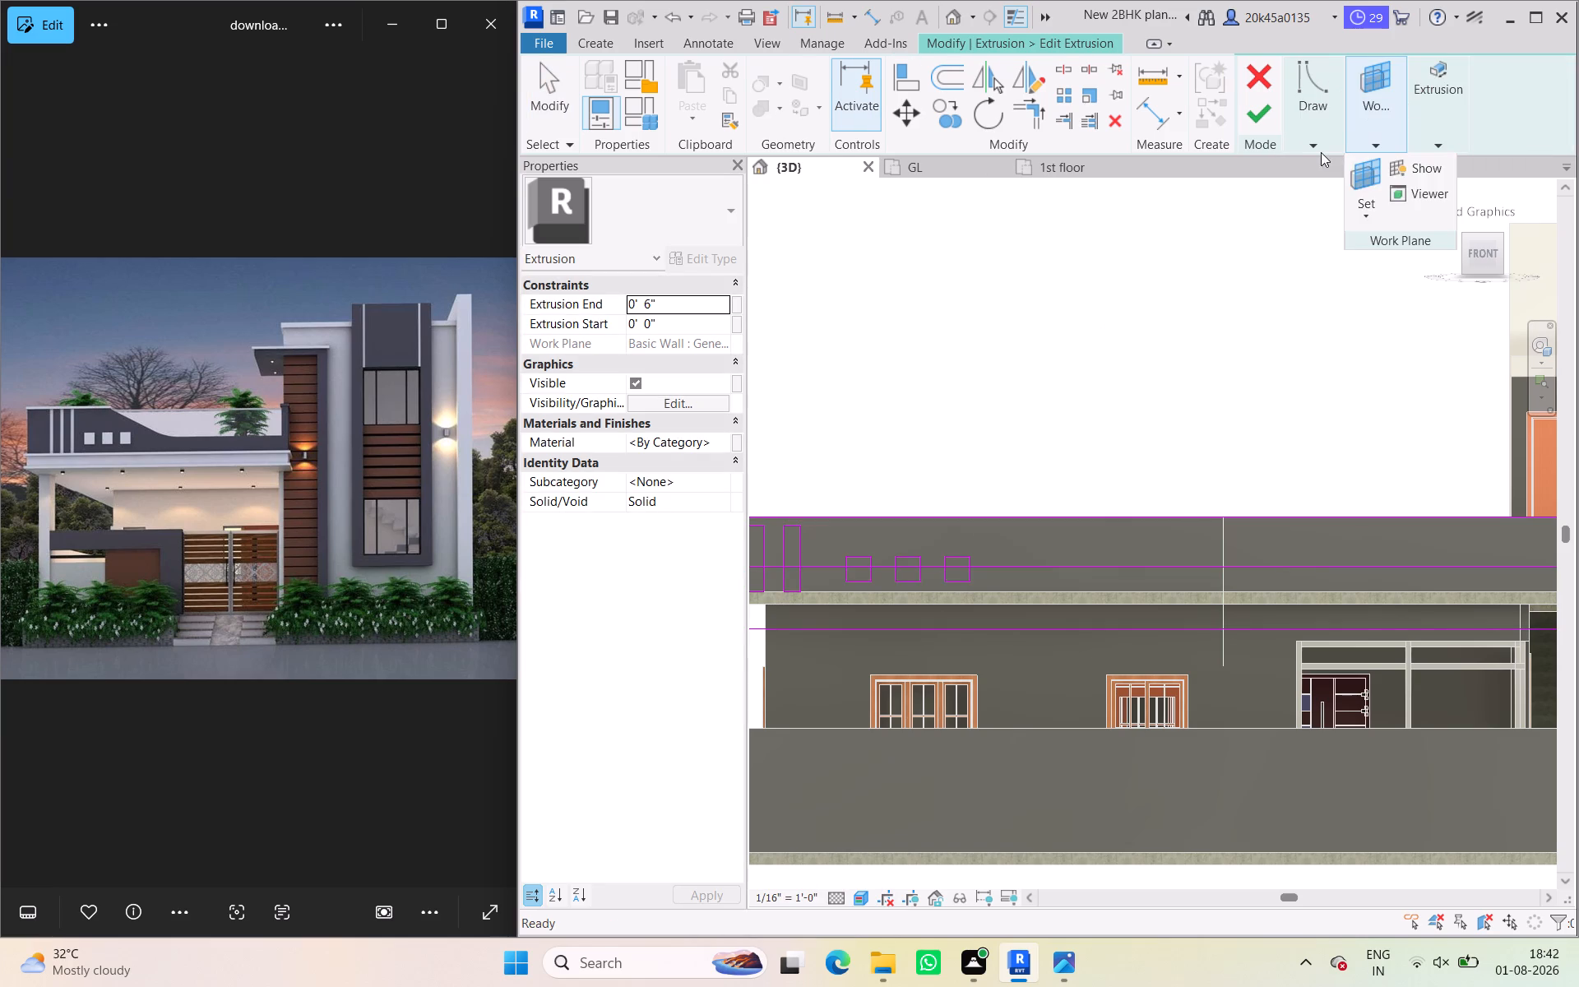
pyautogui.click(1318, 152)
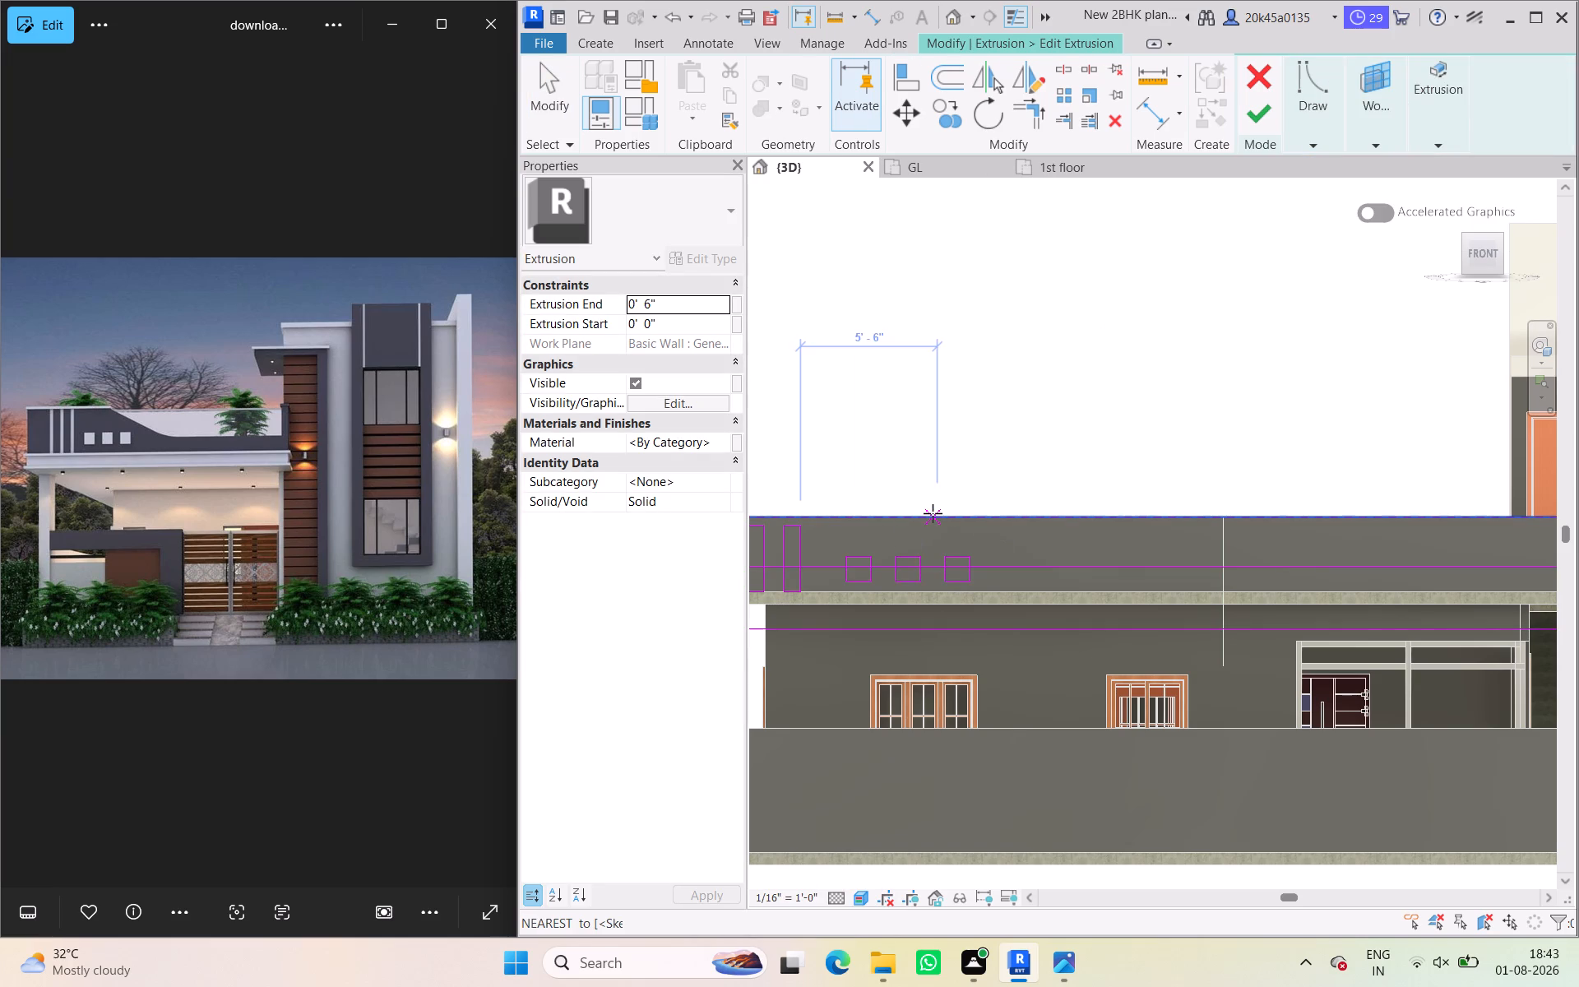
pyautogui.click(928, 509)
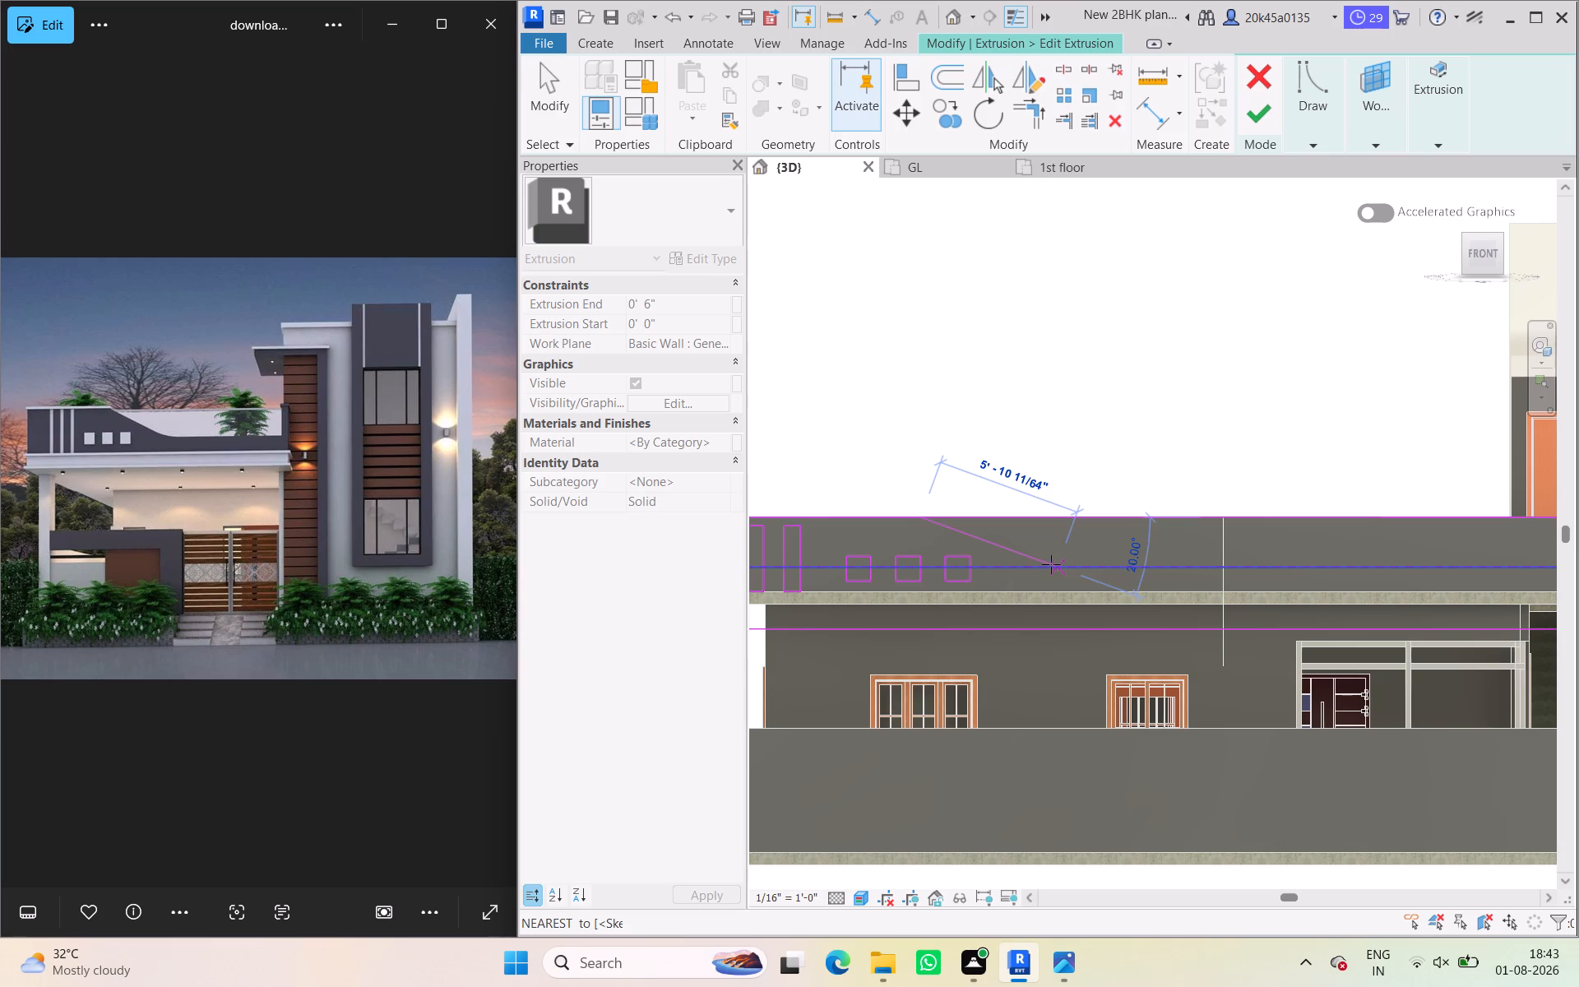
pyautogui.click(1054, 563)
pyautogui.scroll(-2, 1092, 549)
pyautogui.moveTo(1093, 549); pyautogui.dragTo(1090, 547, button='middle')
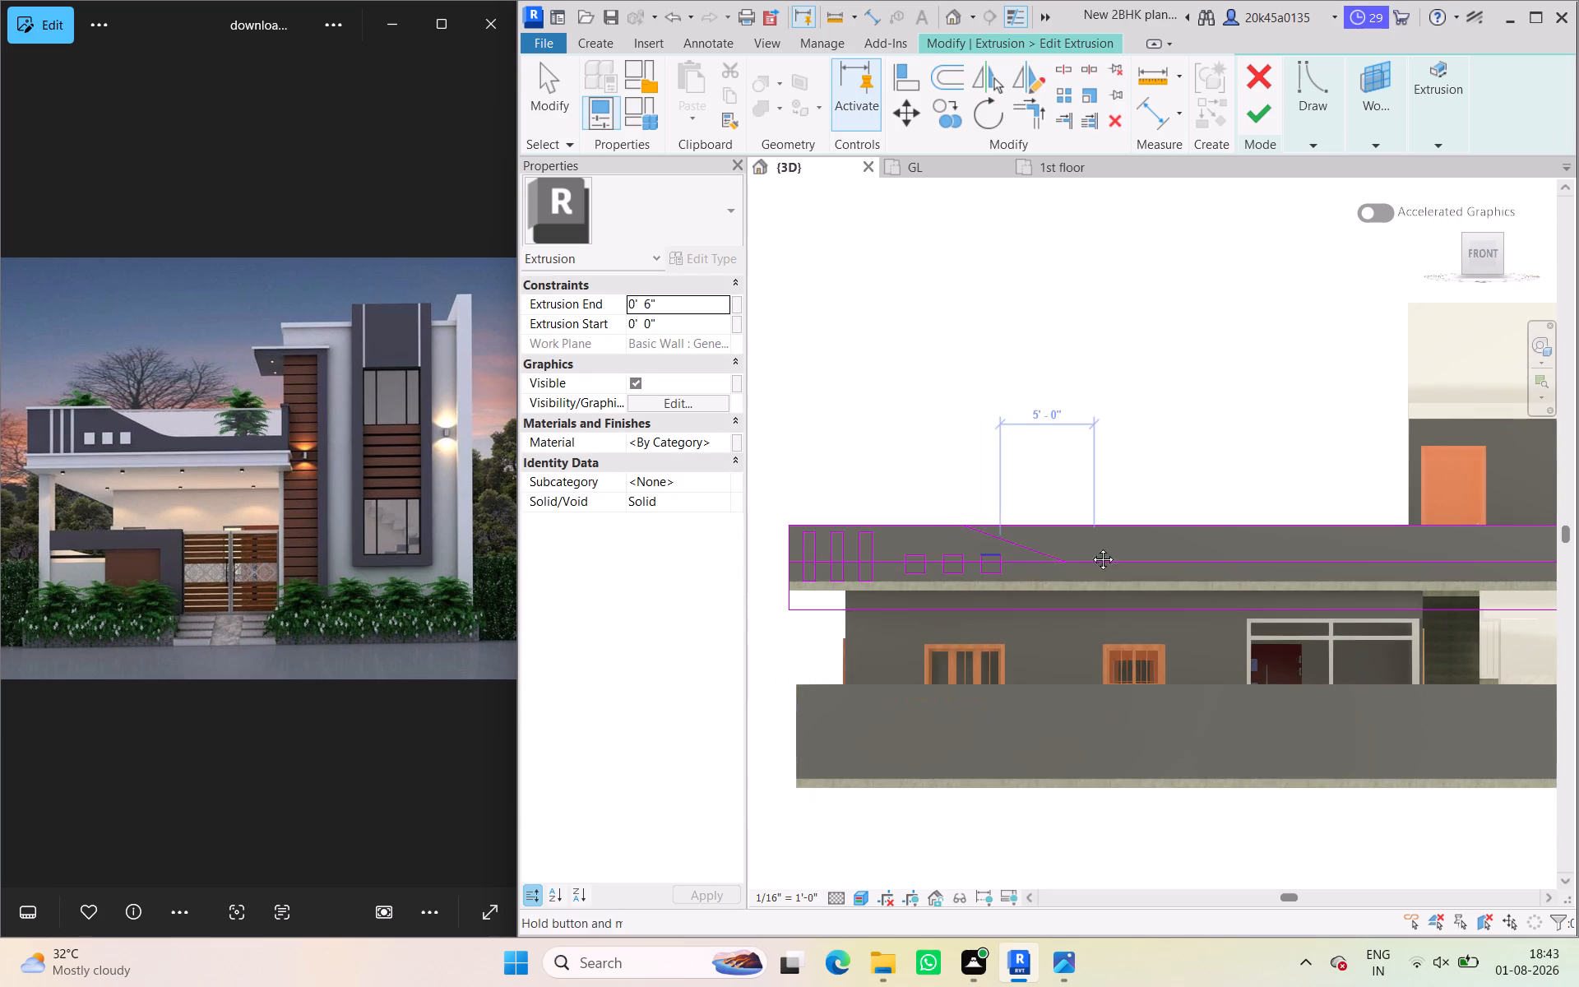
pyautogui.moveTo(1090, 547); pyautogui.dragTo(1054, 525, button='middle')
pyautogui.press('Escape')
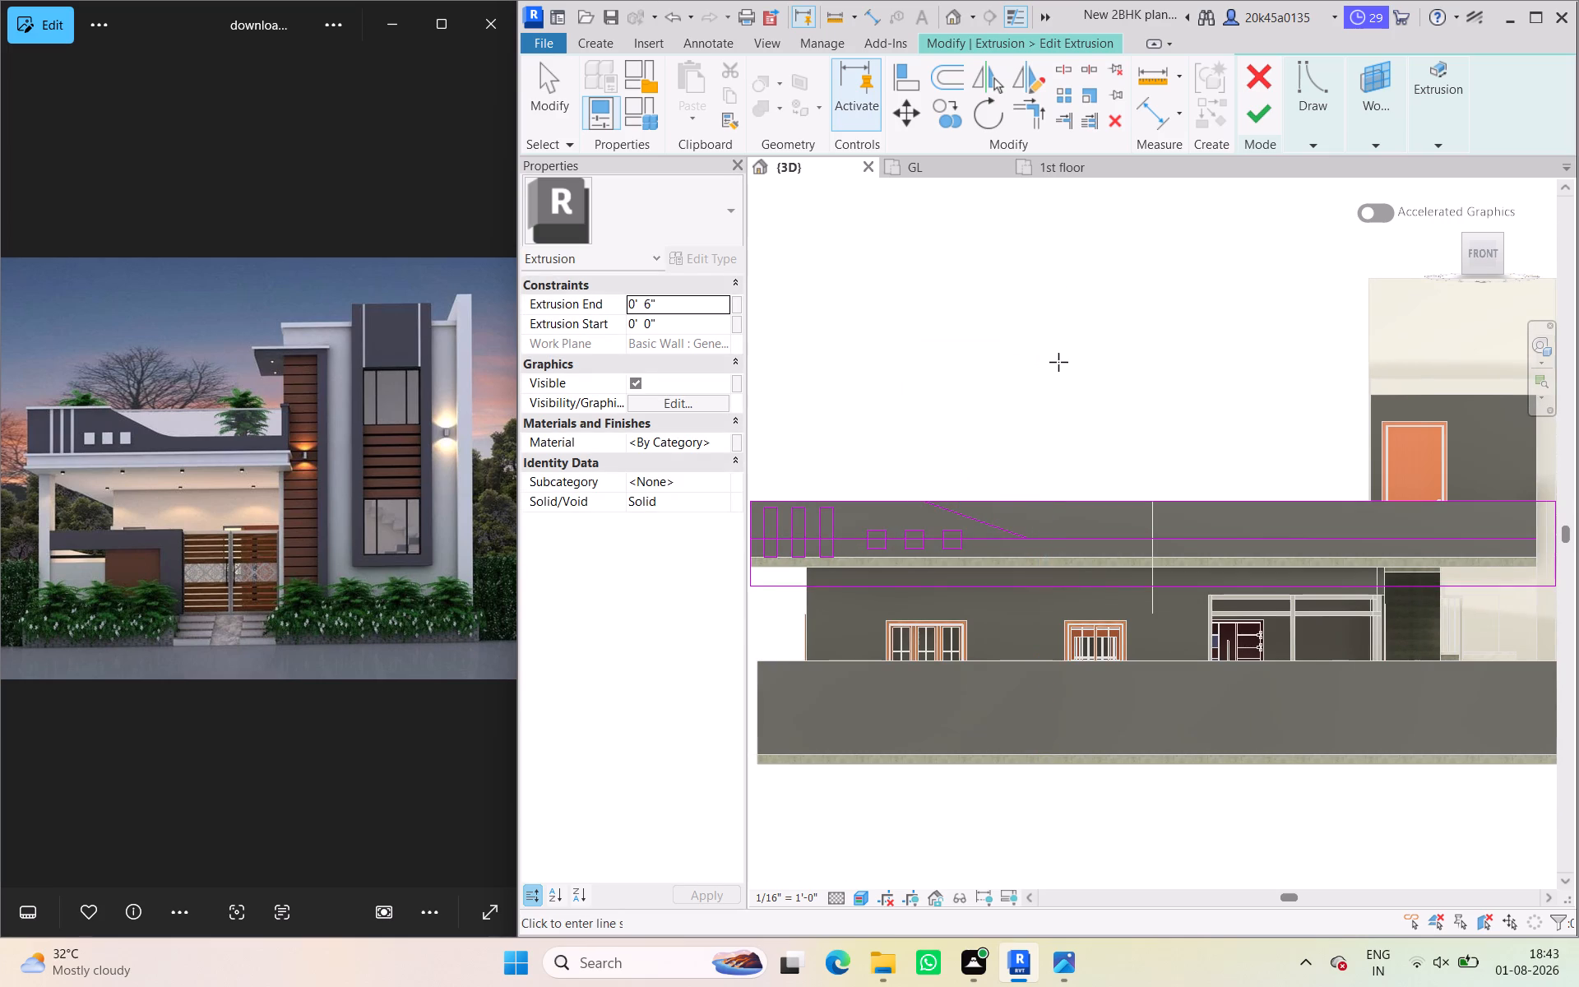
pyautogui.press('Escape')
pyautogui.press('Escape')
pyautogui.press('Escape')
pyautogui.scroll(-2, 1035, 397)
pyautogui.middleClick(1035, 401)
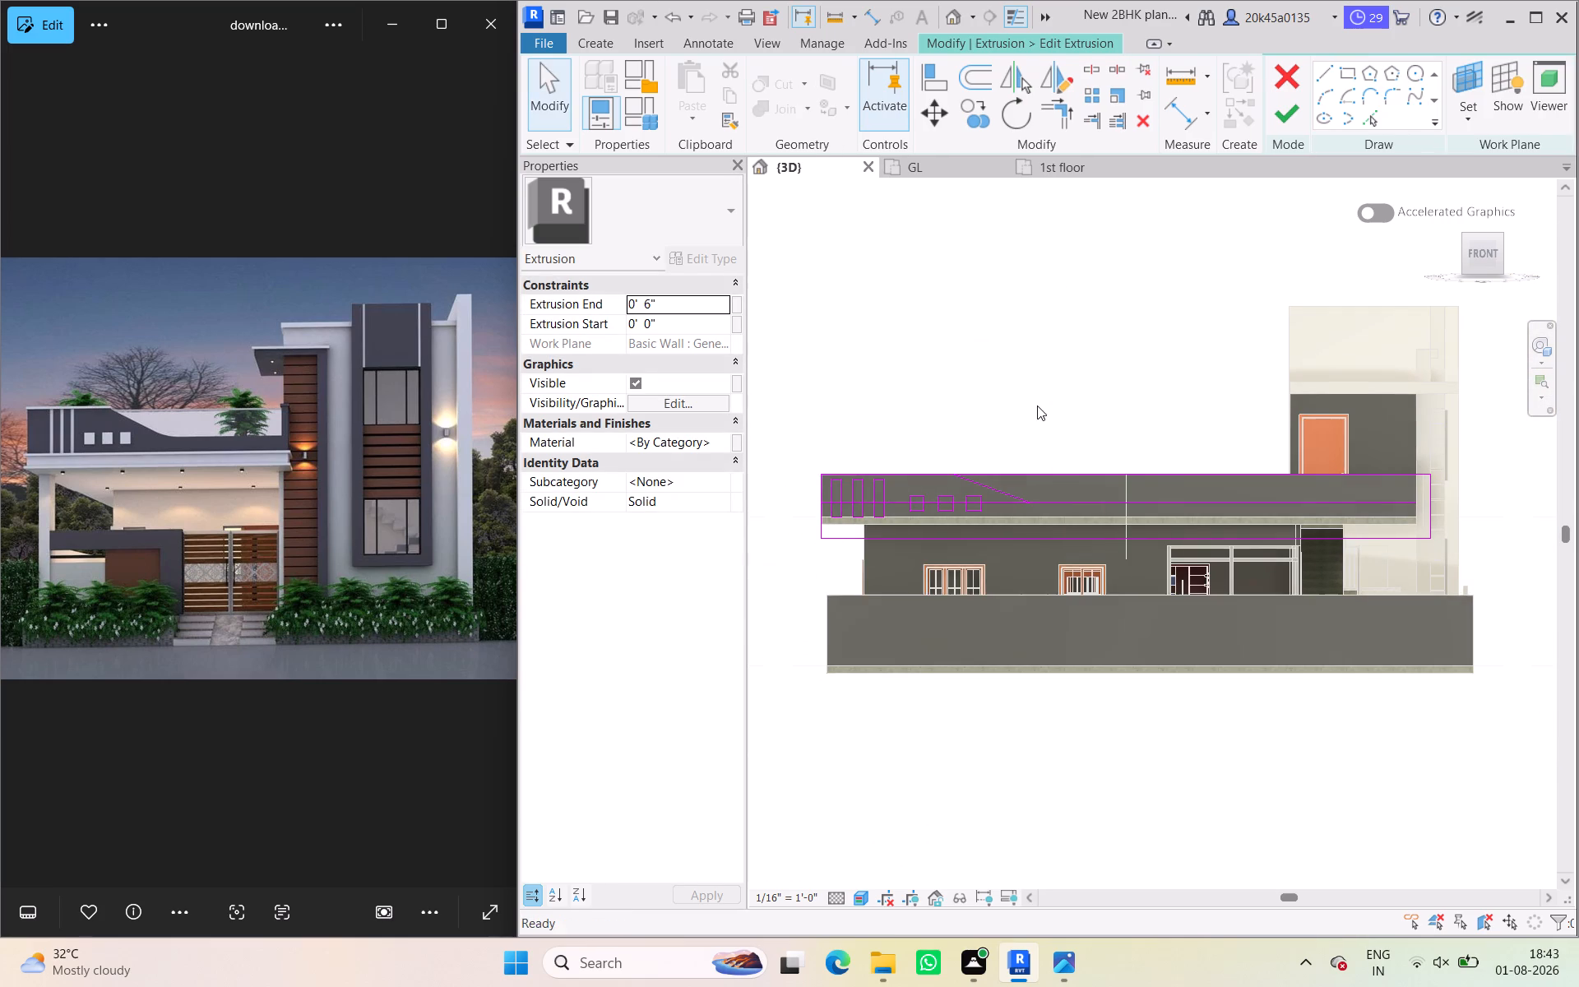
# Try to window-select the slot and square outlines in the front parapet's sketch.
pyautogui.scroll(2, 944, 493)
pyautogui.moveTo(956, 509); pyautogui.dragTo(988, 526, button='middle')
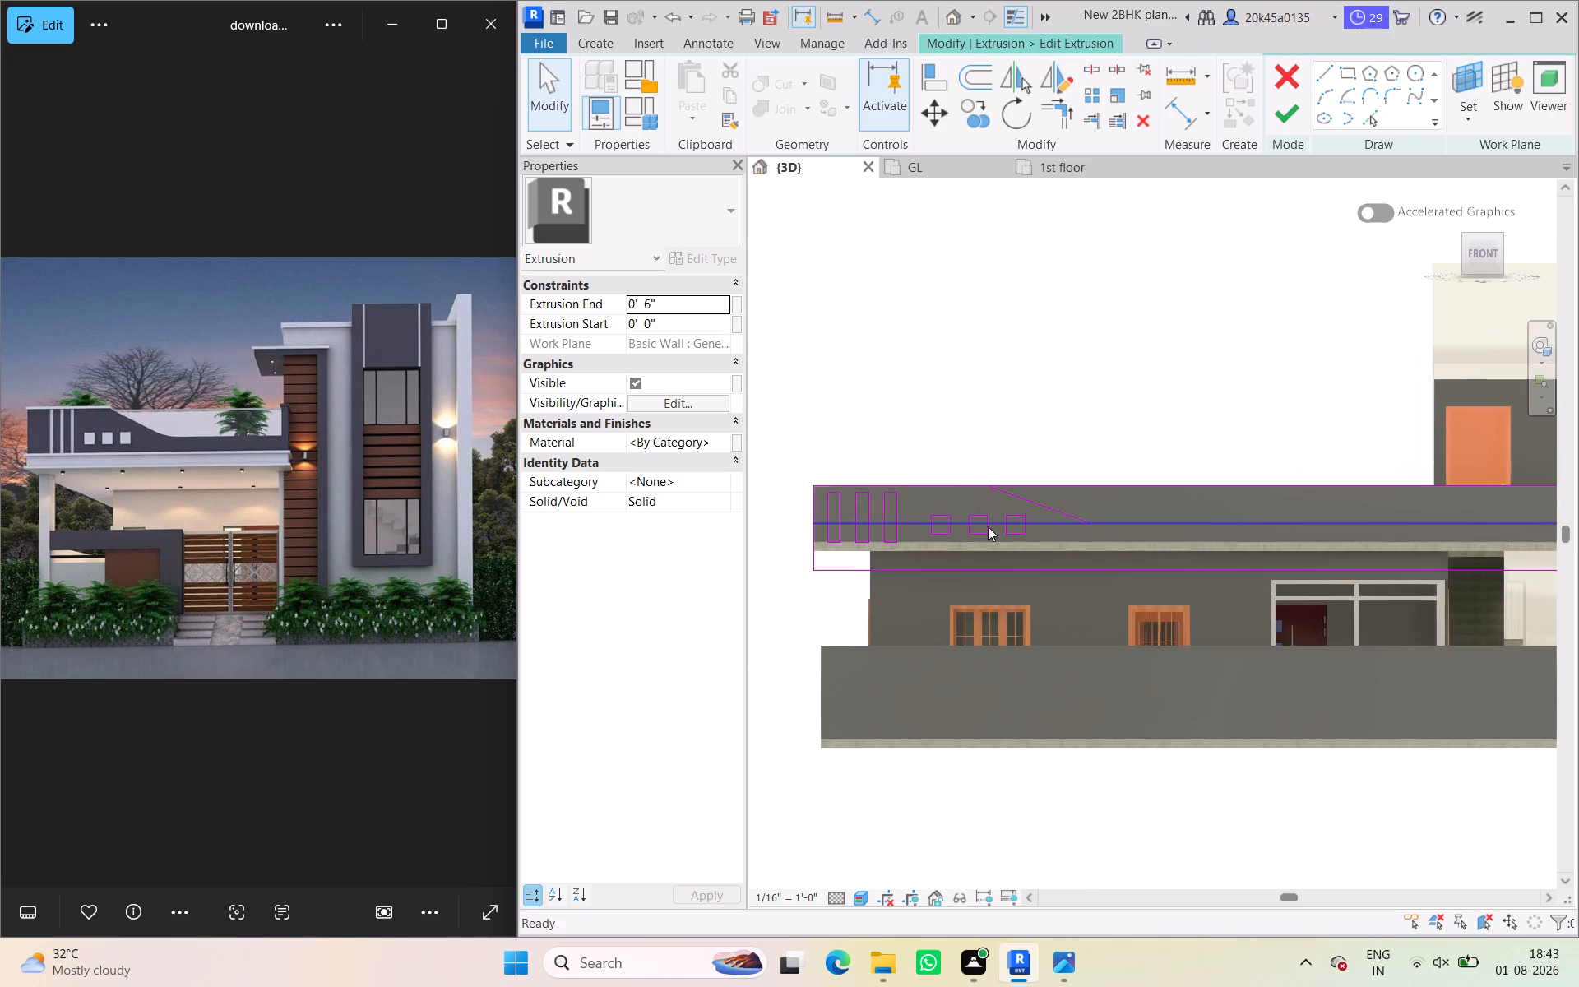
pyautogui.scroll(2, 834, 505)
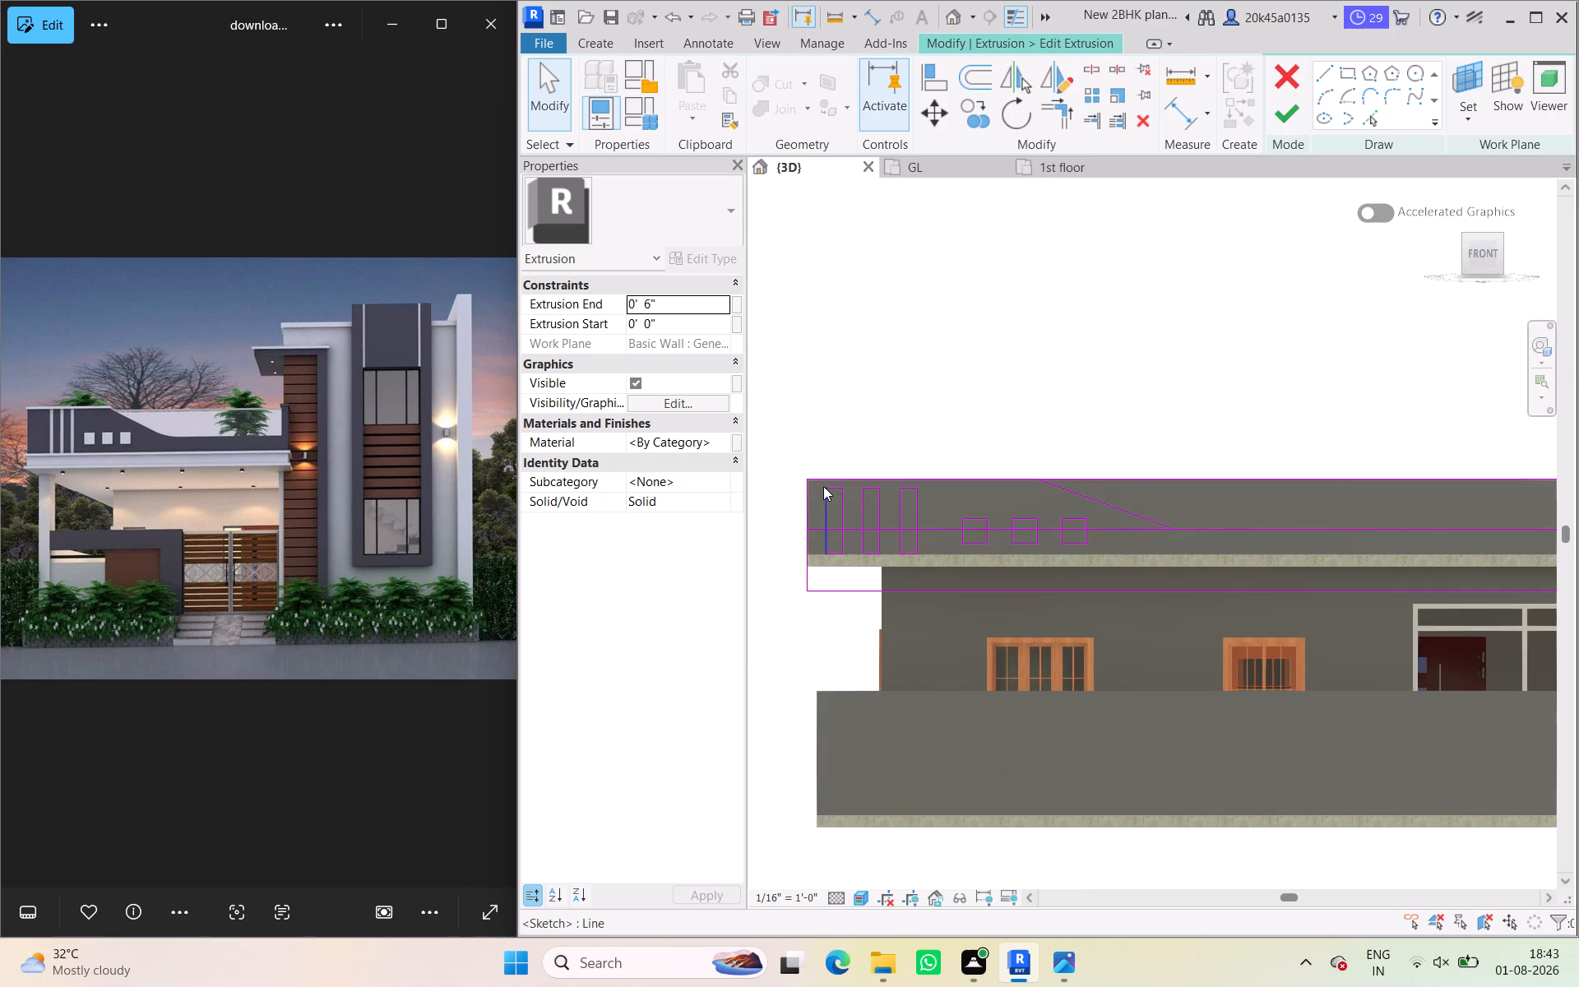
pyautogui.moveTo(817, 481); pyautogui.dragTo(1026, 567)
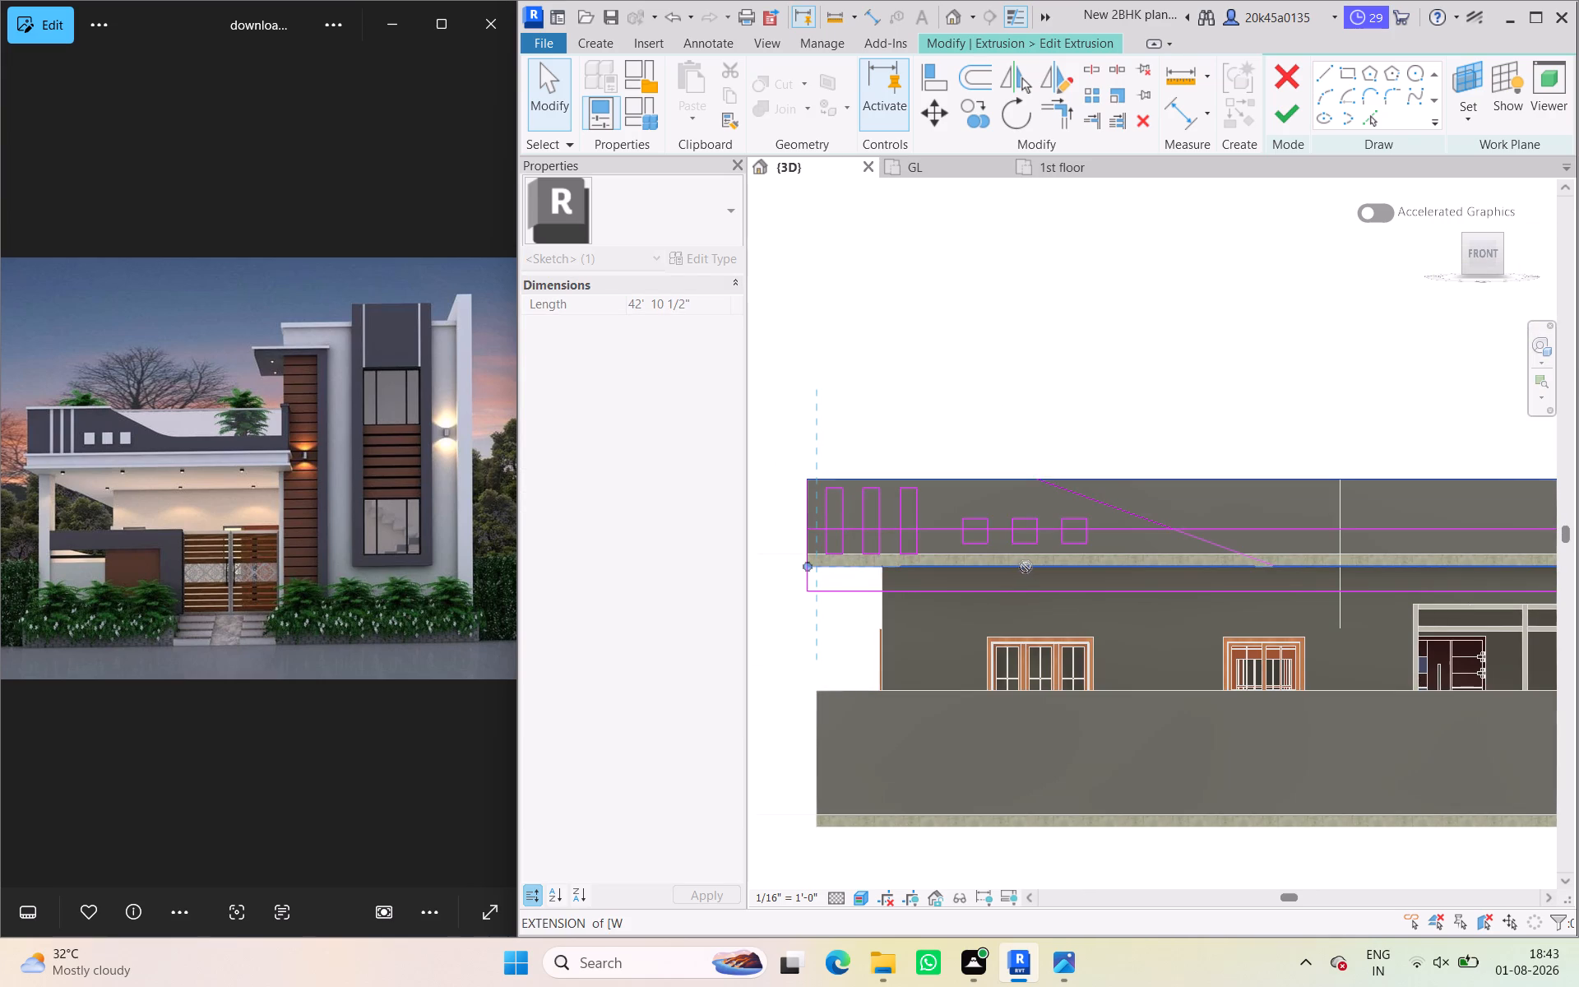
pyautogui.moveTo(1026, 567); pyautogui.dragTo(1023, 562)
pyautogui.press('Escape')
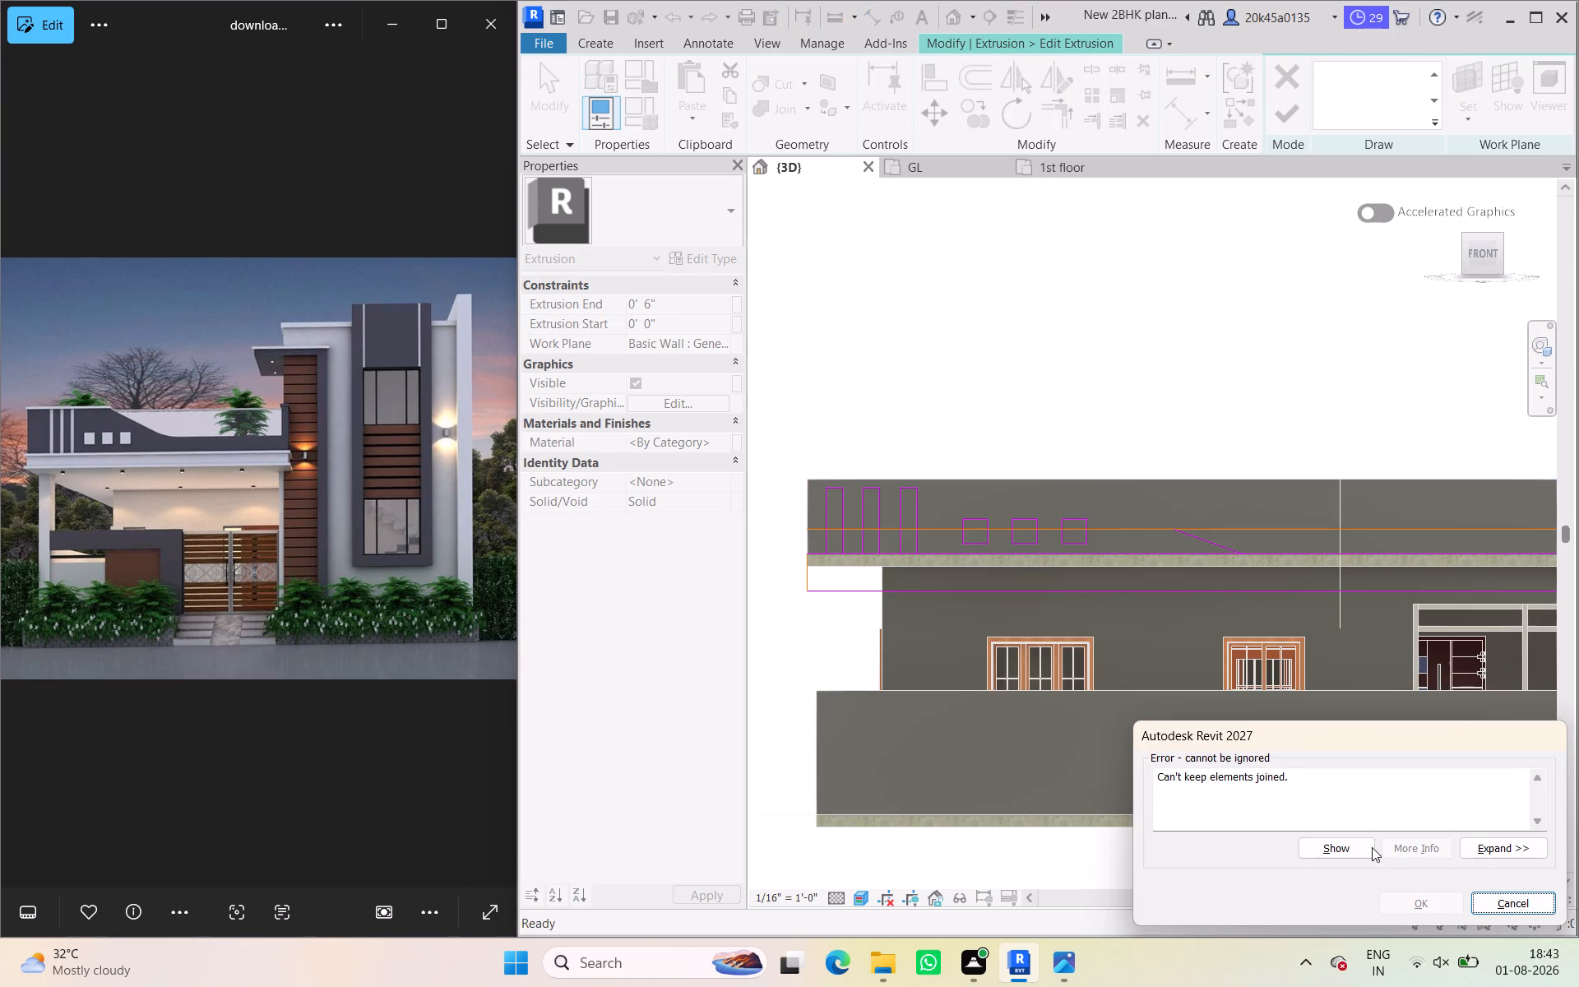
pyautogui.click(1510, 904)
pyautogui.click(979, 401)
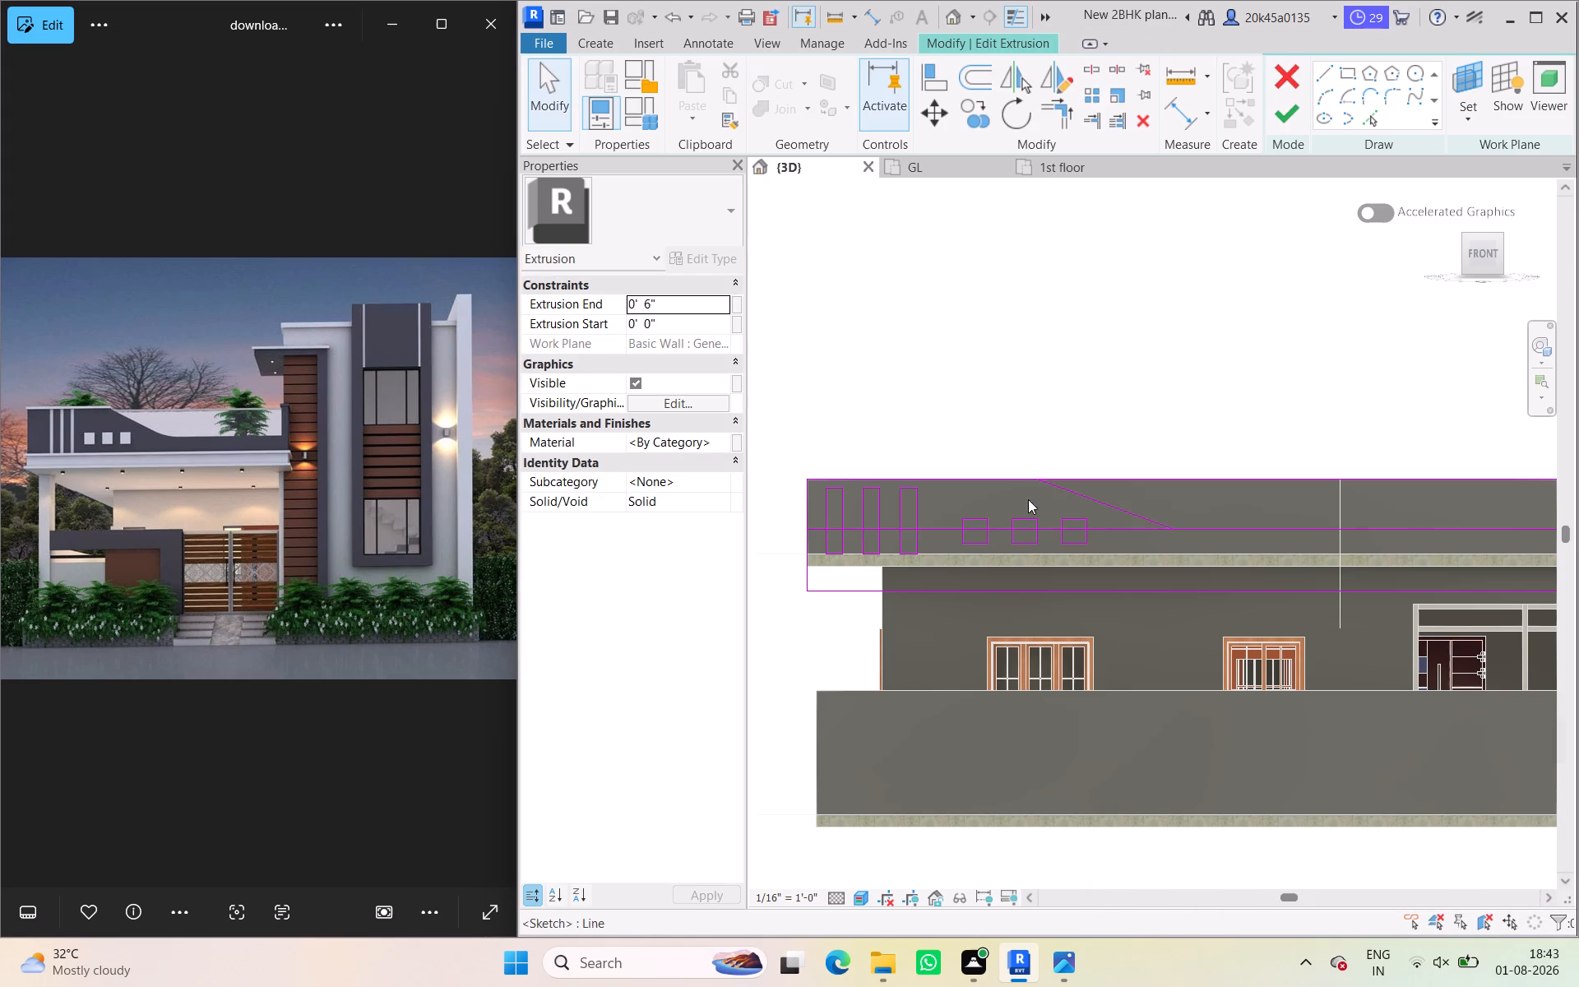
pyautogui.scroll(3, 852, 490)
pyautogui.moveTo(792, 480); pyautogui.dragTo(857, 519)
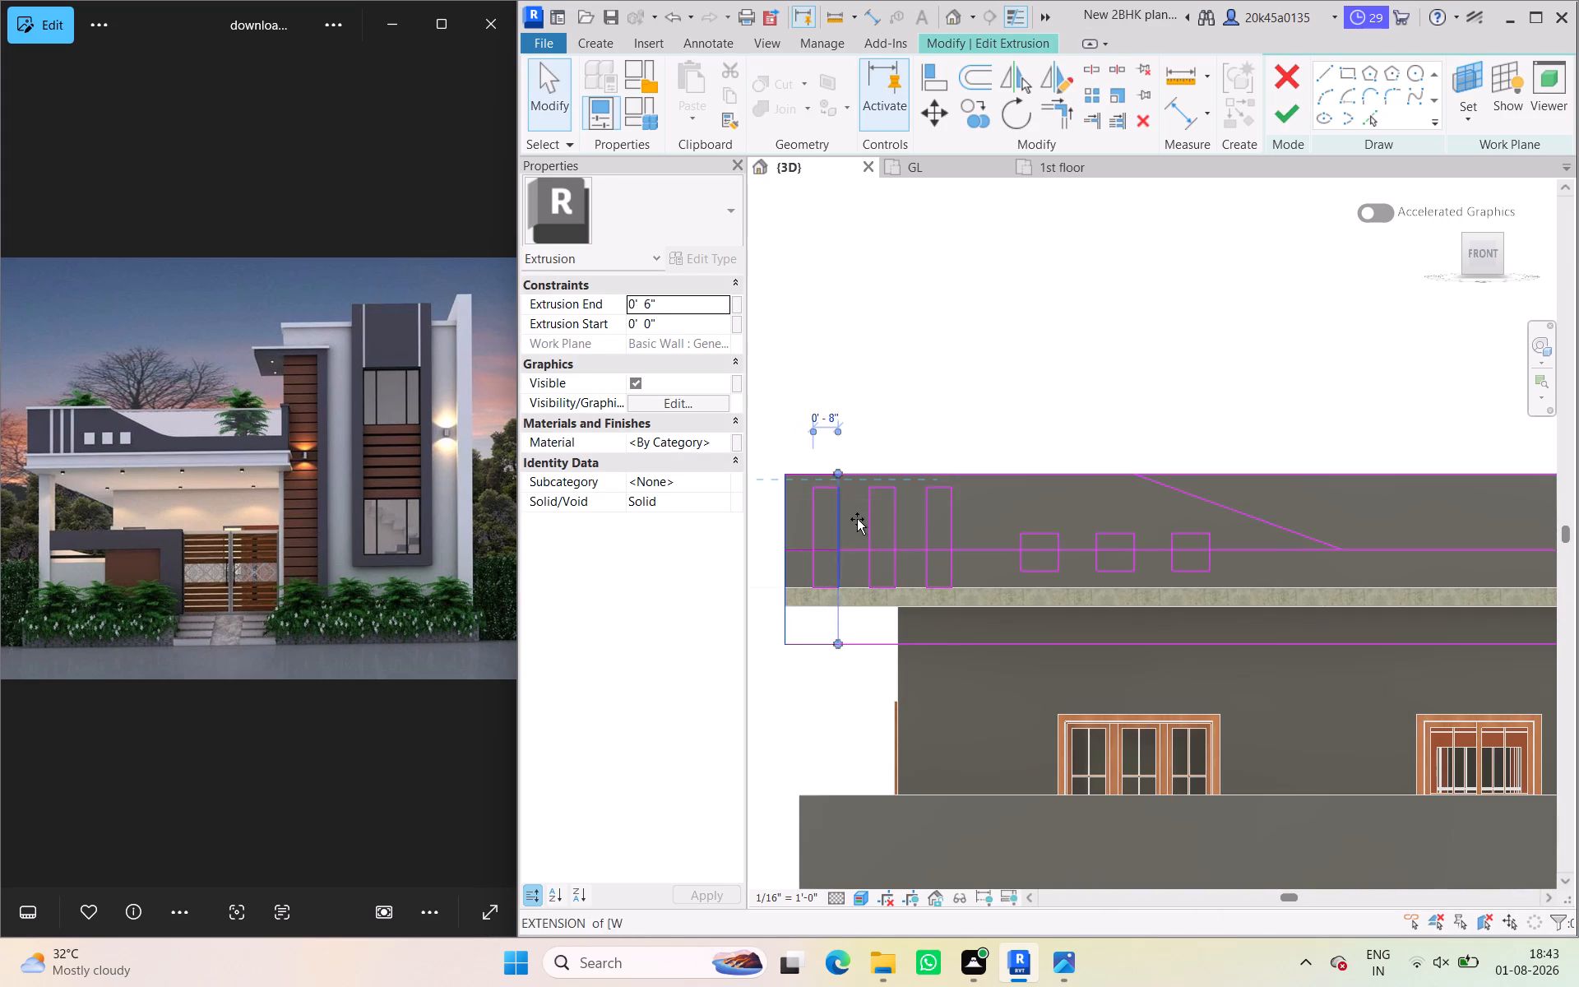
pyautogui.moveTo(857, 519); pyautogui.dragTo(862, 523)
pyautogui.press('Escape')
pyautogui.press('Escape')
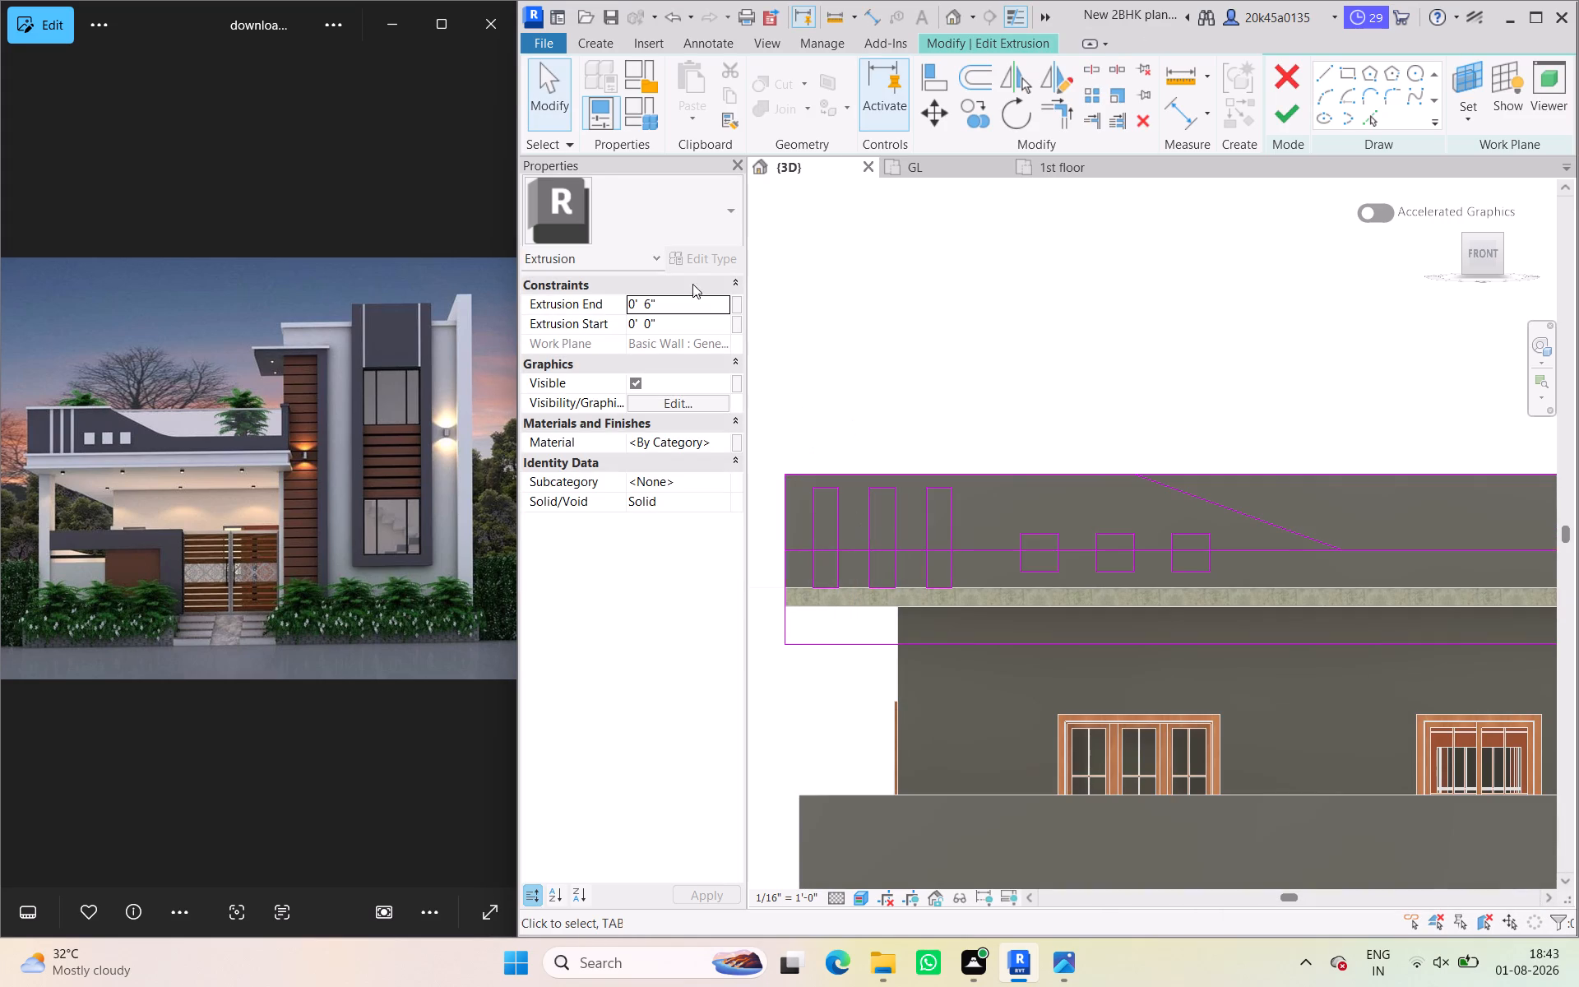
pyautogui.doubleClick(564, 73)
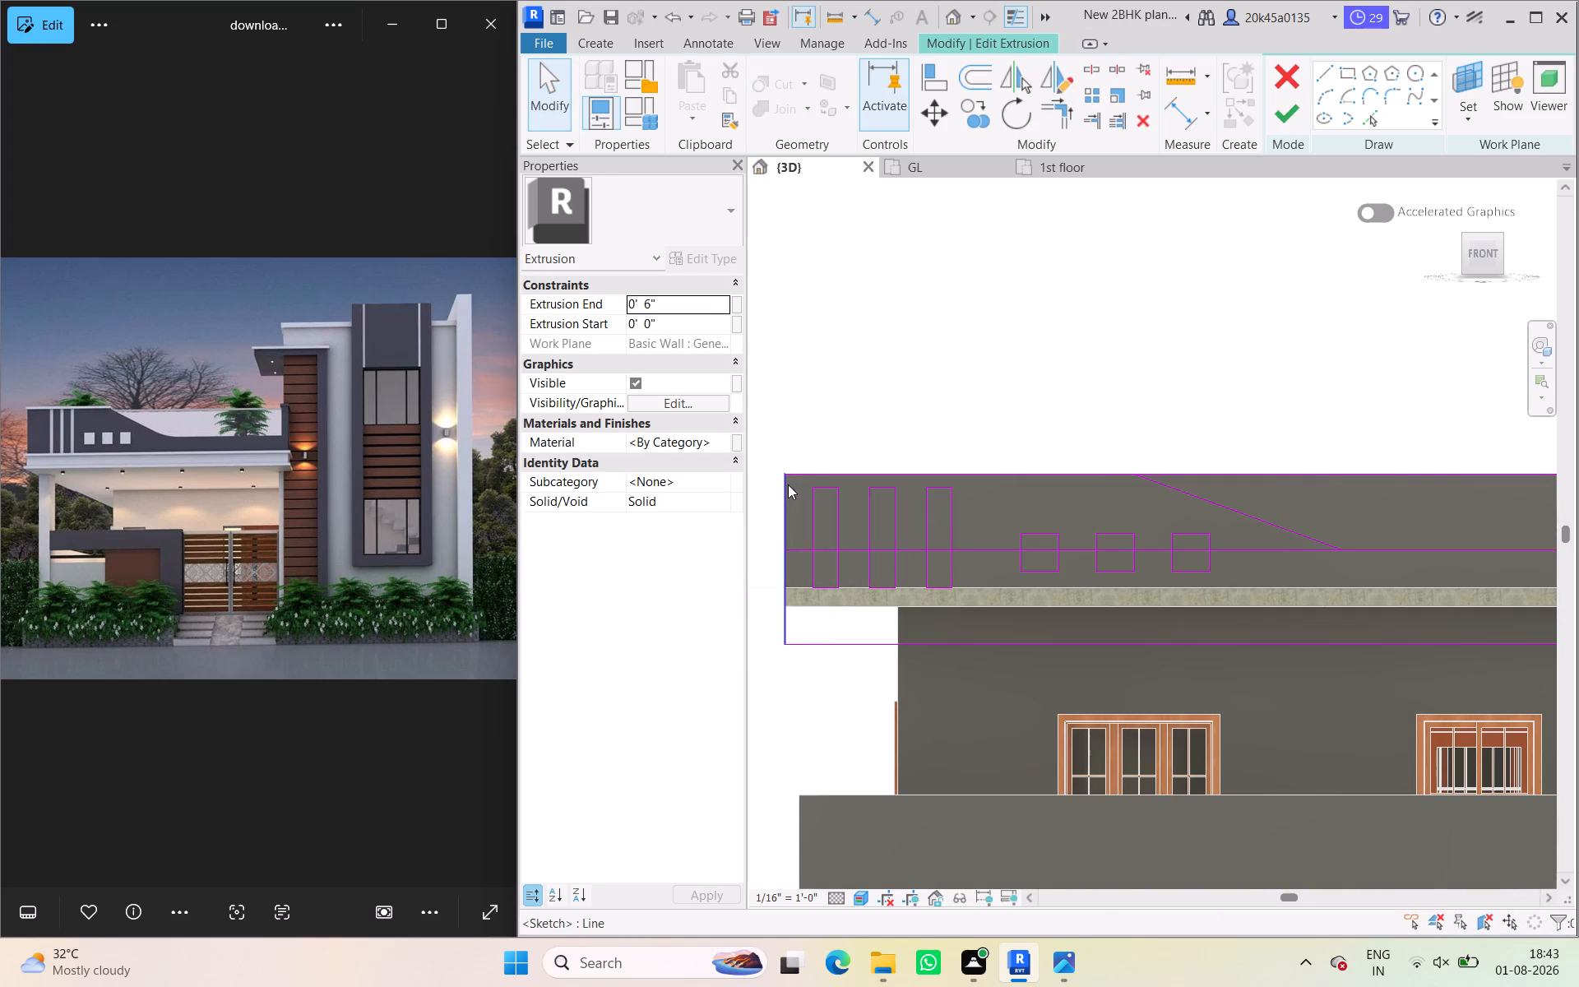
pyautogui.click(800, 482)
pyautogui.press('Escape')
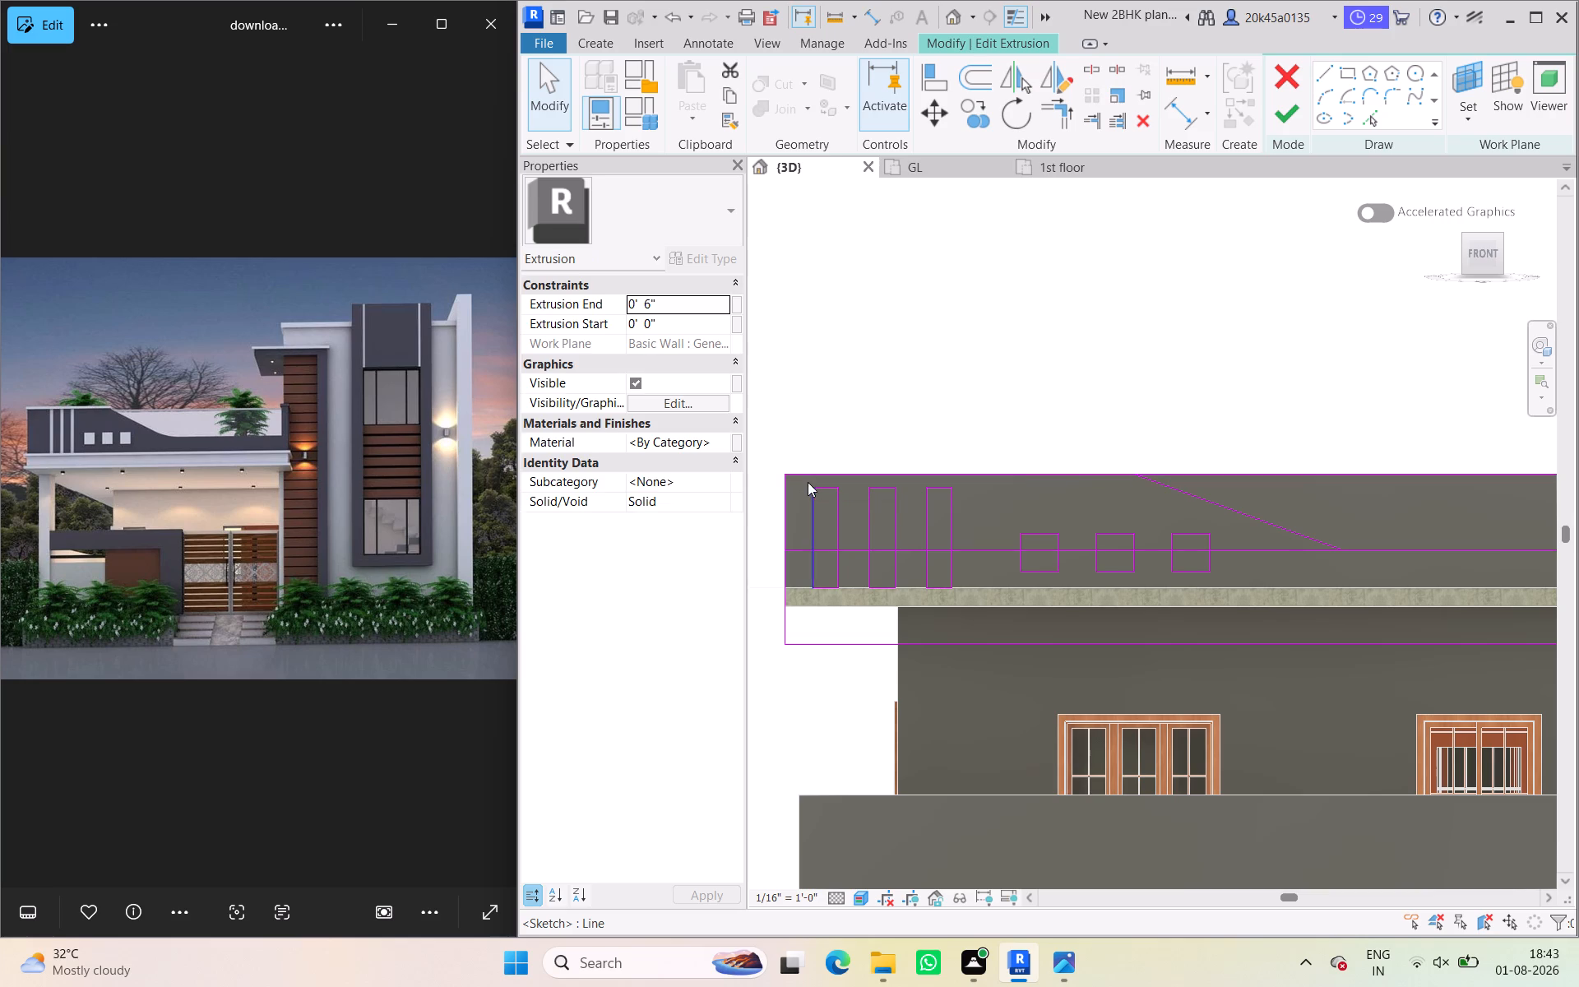
# Mirror the three slot outlines, three square outlines and the sloped line to the parapet's other half about the vertical reference line.
pyautogui.scroll(3, 818, 492)
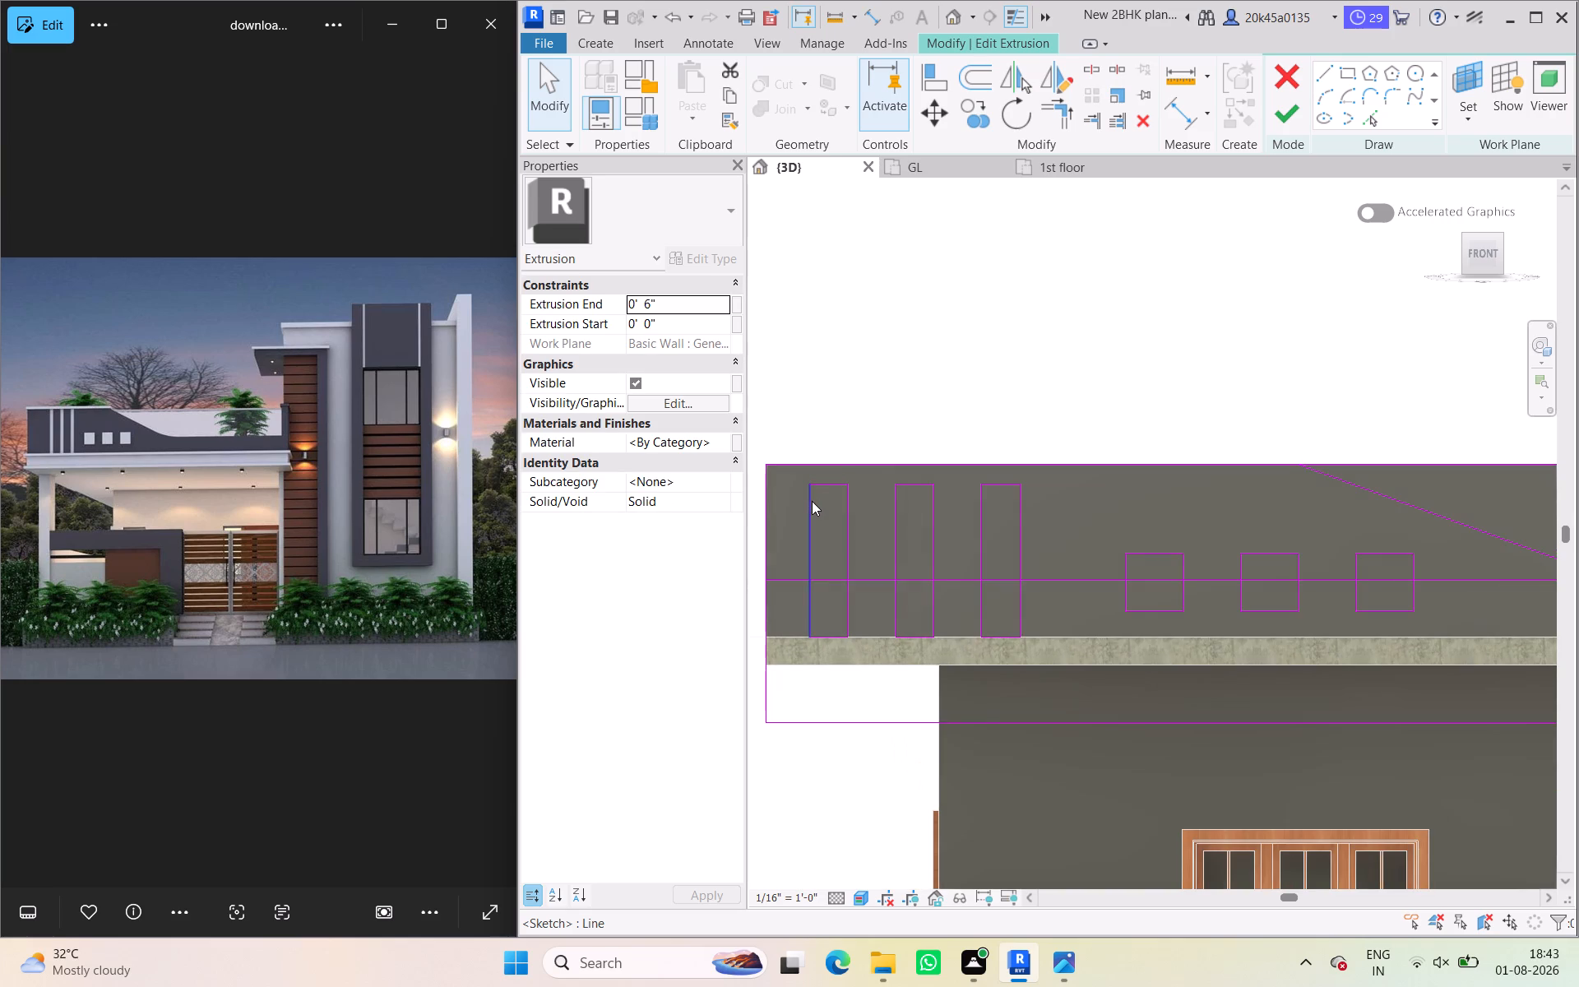
pyautogui.keyDown('ctrl'); pyautogui.click(815, 498); pyautogui.keyUp('ctrl')
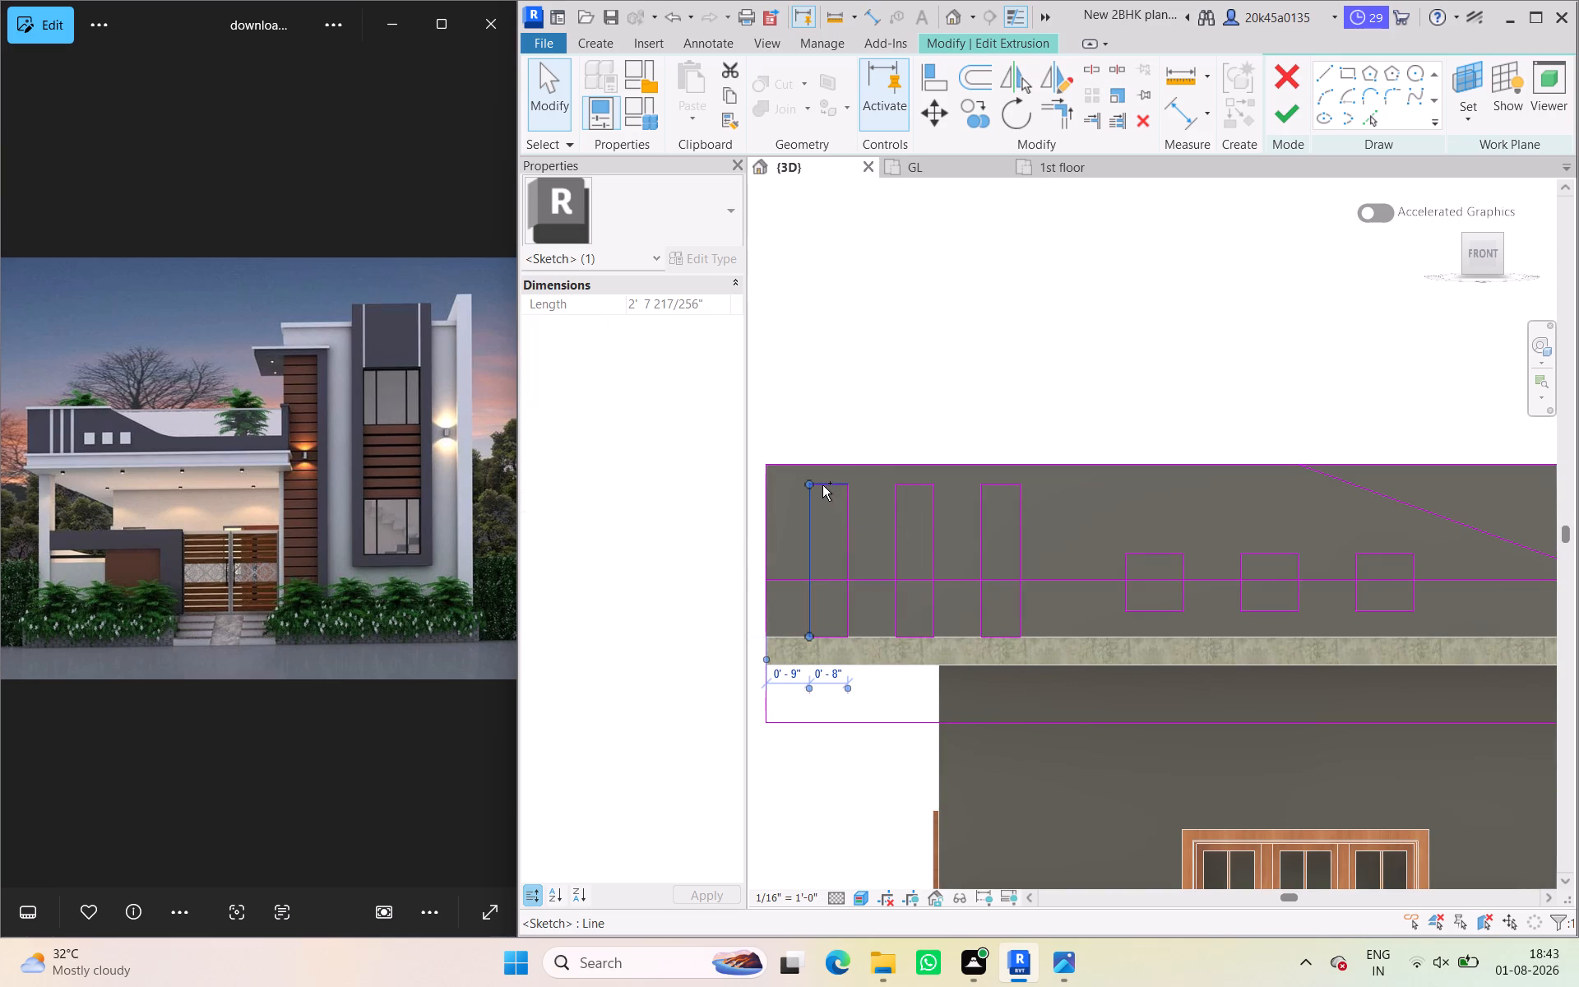
pyautogui.keyDown('ctrl'); pyautogui.click(823, 485); pyautogui.keyUp('ctrl')
pyautogui.keyDown('ctrl'); pyautogui.click(849, 535); pyautogui.keyUp('ctrl')
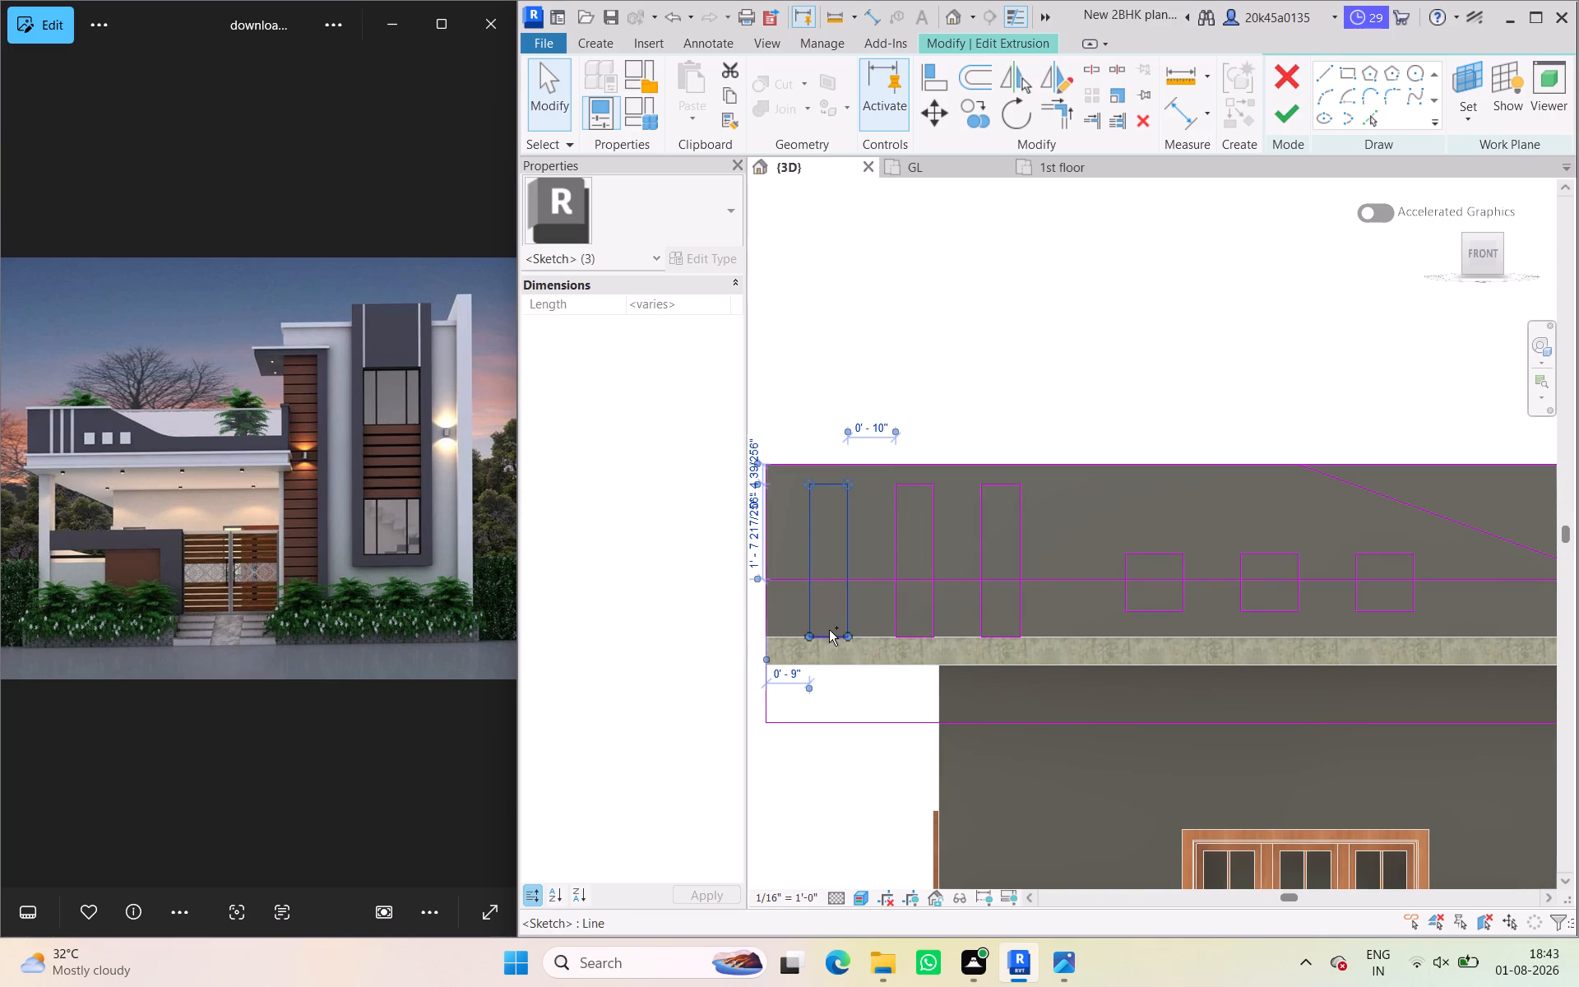
pyautogui.keyDown('ctrl'); pyautogui.click(829, 630); pyautogui.keyUp('ctrl')
pyautogui.keyDown('ctrl'); pyautogui.click(893, 535); pyautogui.keyUp('ctrl')
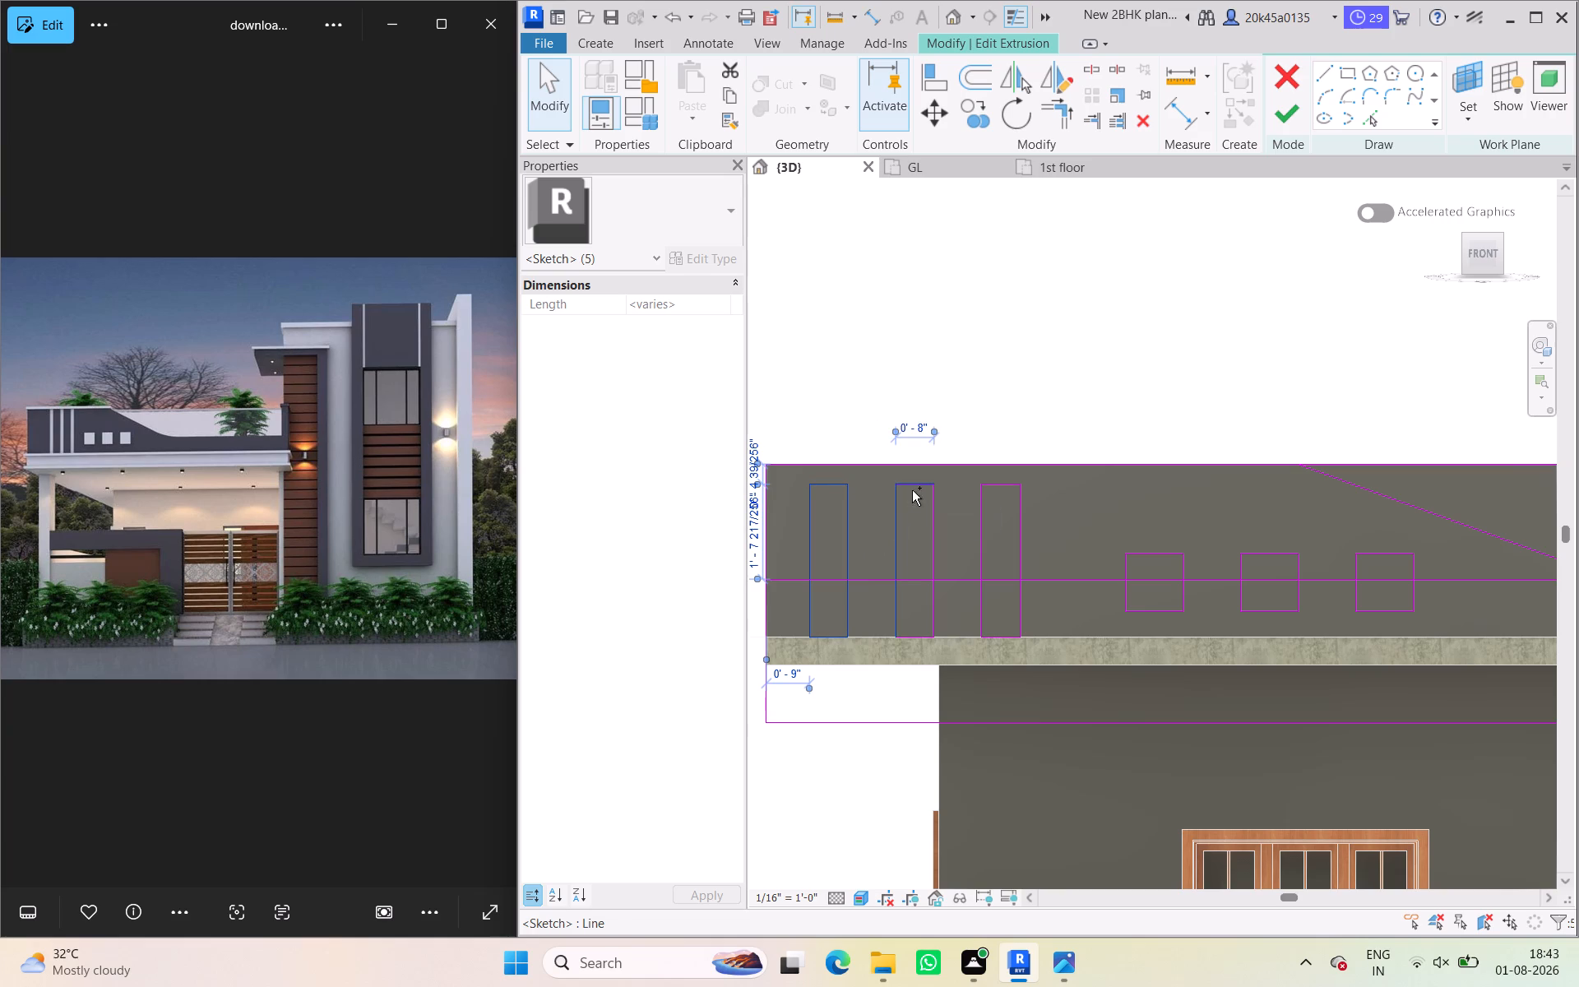
pyautogui.keyDown('ctrl'); pyautogui.click(913, 490); pyautogui.keyUp('ctrl')
pyautogui.keyDown('ctrl'); pyautogui.click(929, 535); pyautogui.keyUp('ctrl')
pyautogui.keyDown('ctrl'); pyautogui.click(915, 636); pyautogui.keyUp('ctrl')
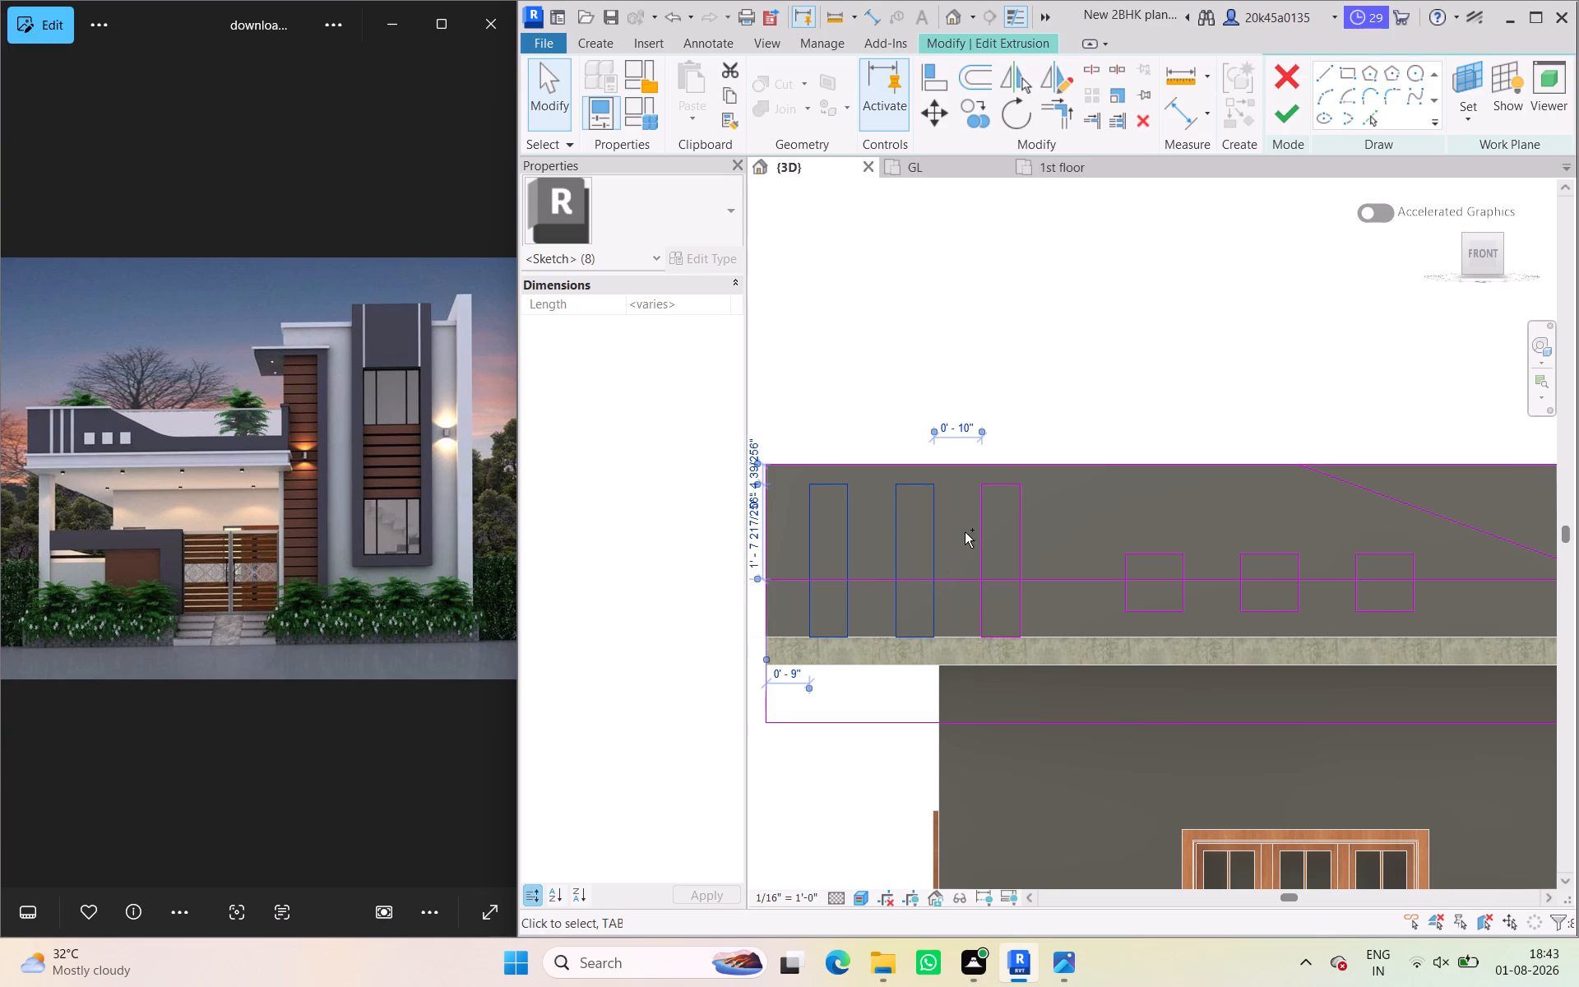
pyautogui.keyDown('ctrl'); pyautogui.click(980, 535); pyautogui.keyUp('ctrl')
pyautogui.keyDown('ctrl'); pyautogui.click(1000, 490); pyautogui.keyUp('ctrl')
pyautogui.keyDown('ctrl'); pyautogui.click(1000, 637); pyautogui.keyUp('ctrl')
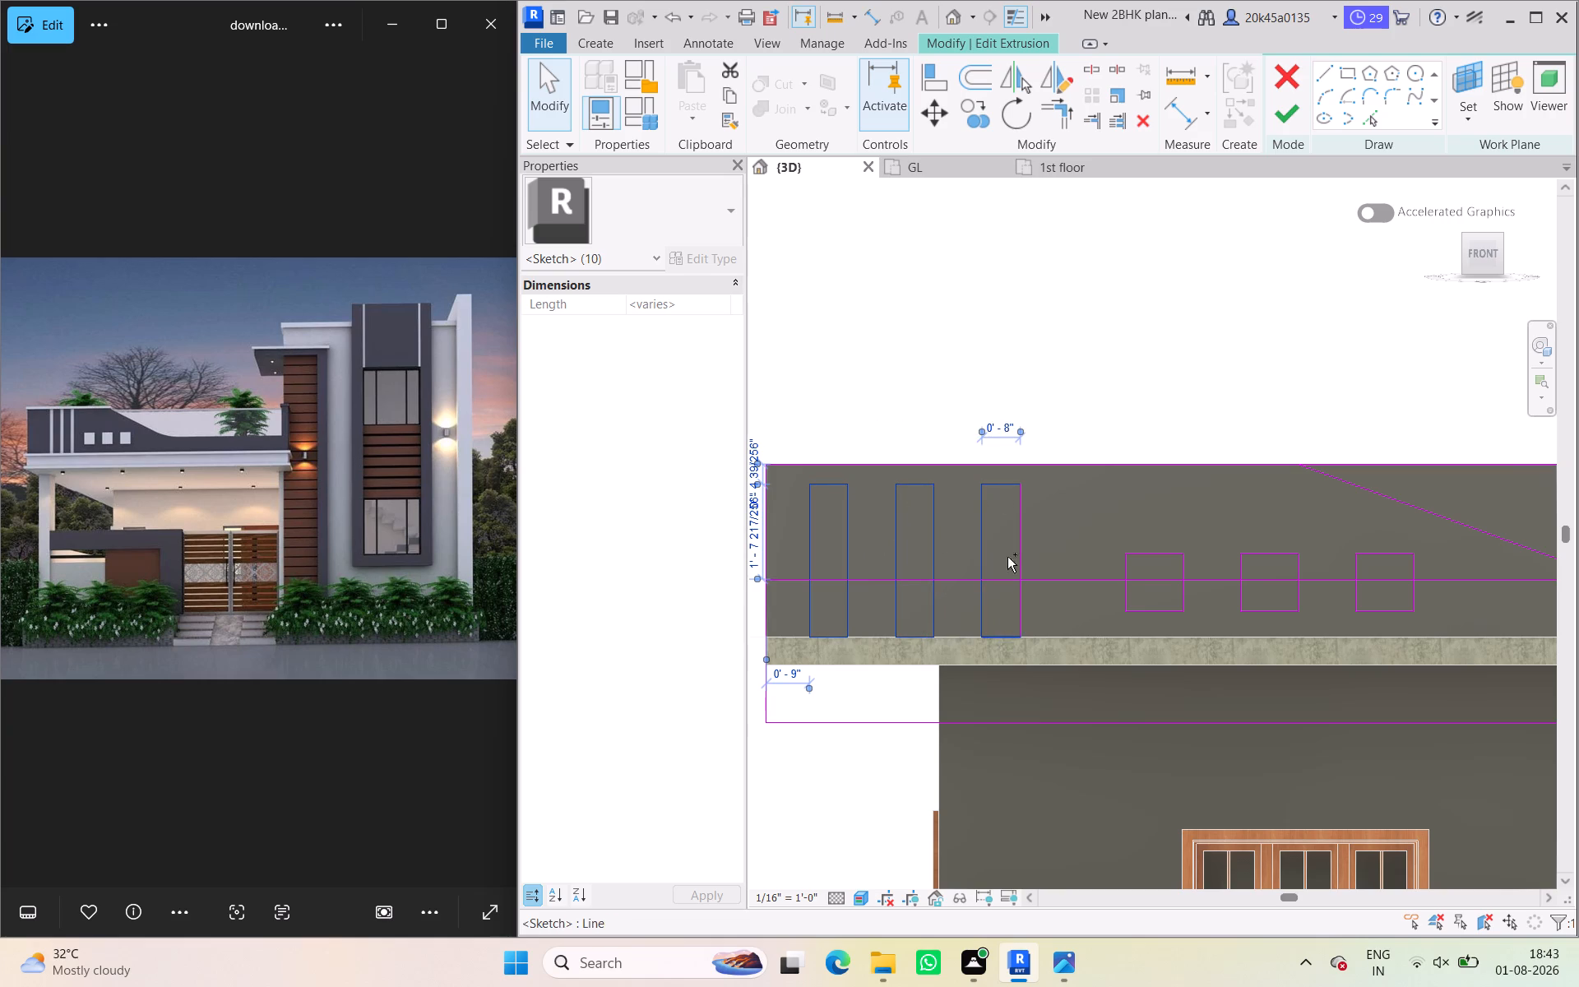
pyautogui.keyDown('ctrl'); pyautogui.click(1018, 541); pyautogui.keyUp('ctrl')
pyautogui.keyDown('ctrl'); pyautogui.click(1154, 556); pyautogui.keyUp('ctrl')
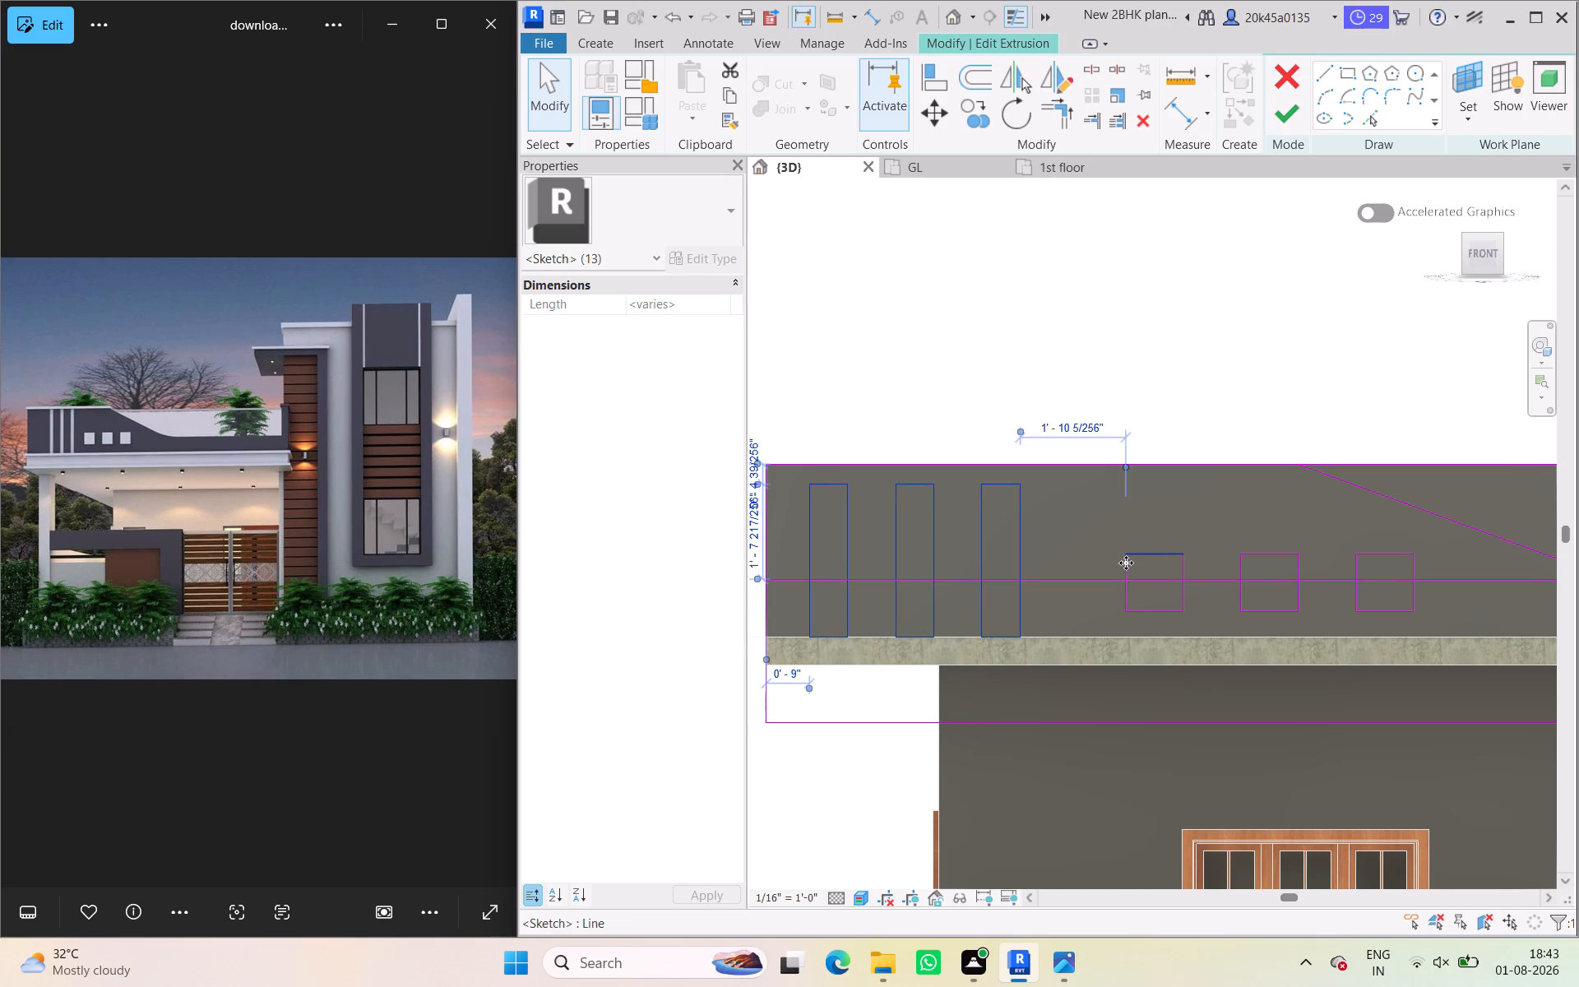
pyautogui.keyDown('ctrl'); pyautogui.click(1126, 563); pyautogui.keyUp('ctrl')
pyautogui.keyDown('ctrl'); pyautogui.click(1141, 601); pyautogui.keyUp('ctrl')
pyautogui.keyDown('ctrl'); pyautogui.click(1142, 609); pyautogui.keyUp('ctrl')
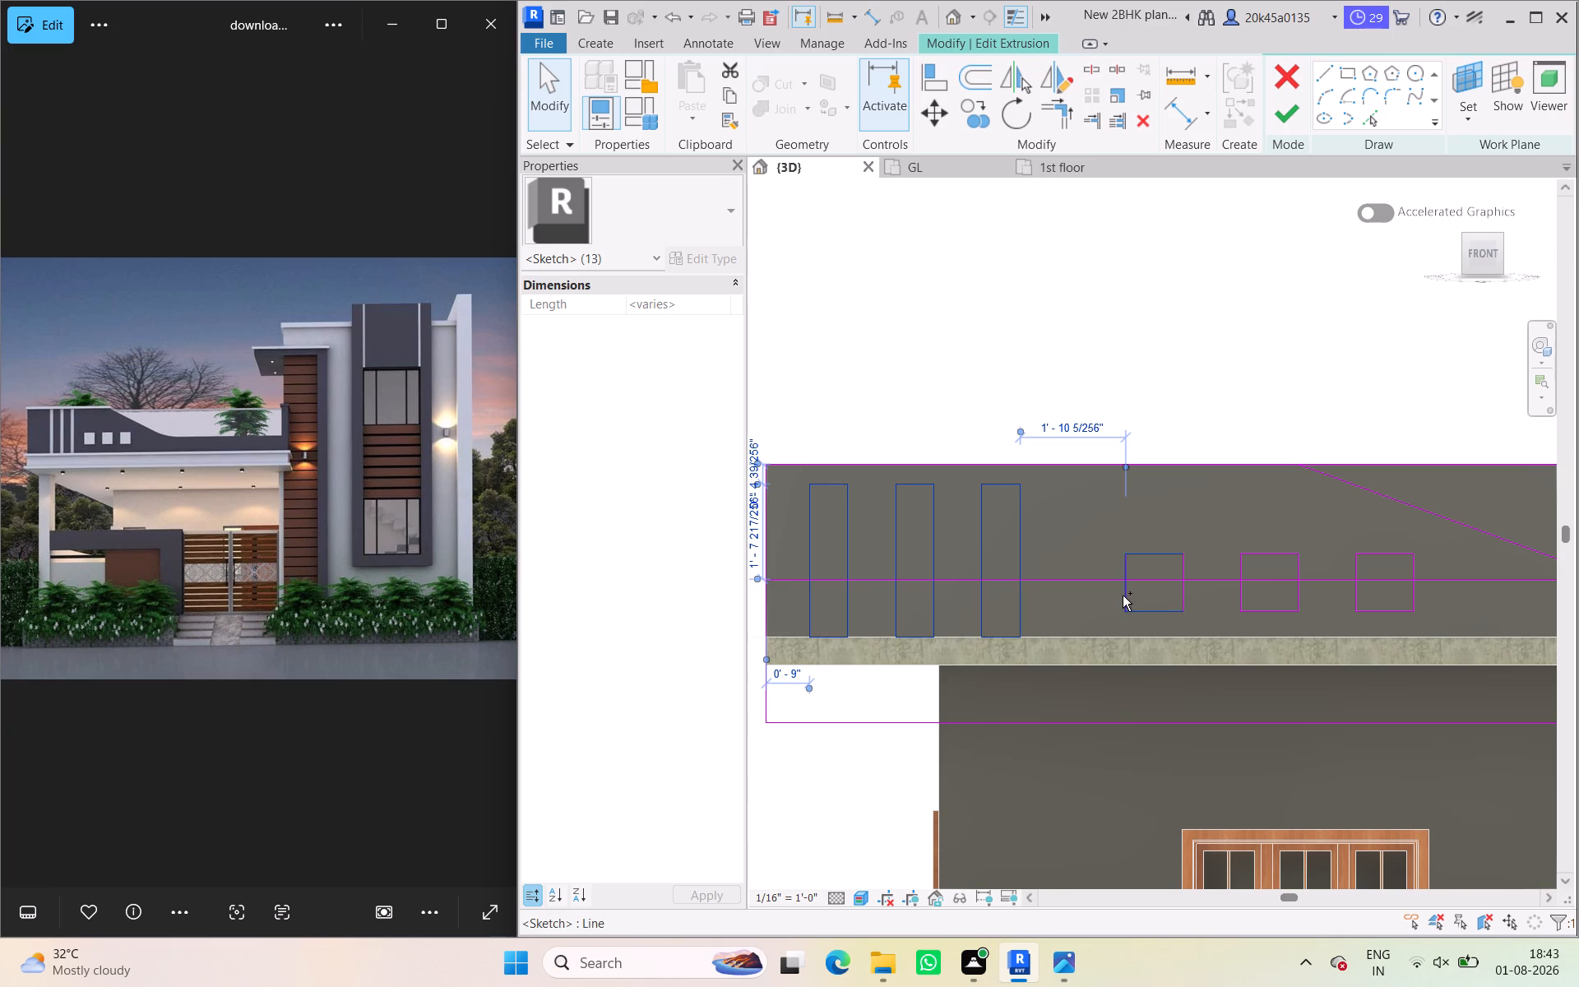
pyautogui.keyDown('ctrl'); pyautogui.click(1123, 595); pyautogui.keyUp('ctrl')
pyautogui.keyDown('ctrl'); pyautogui.click(1184, 591); pyautogui.keyUp('ctrl')
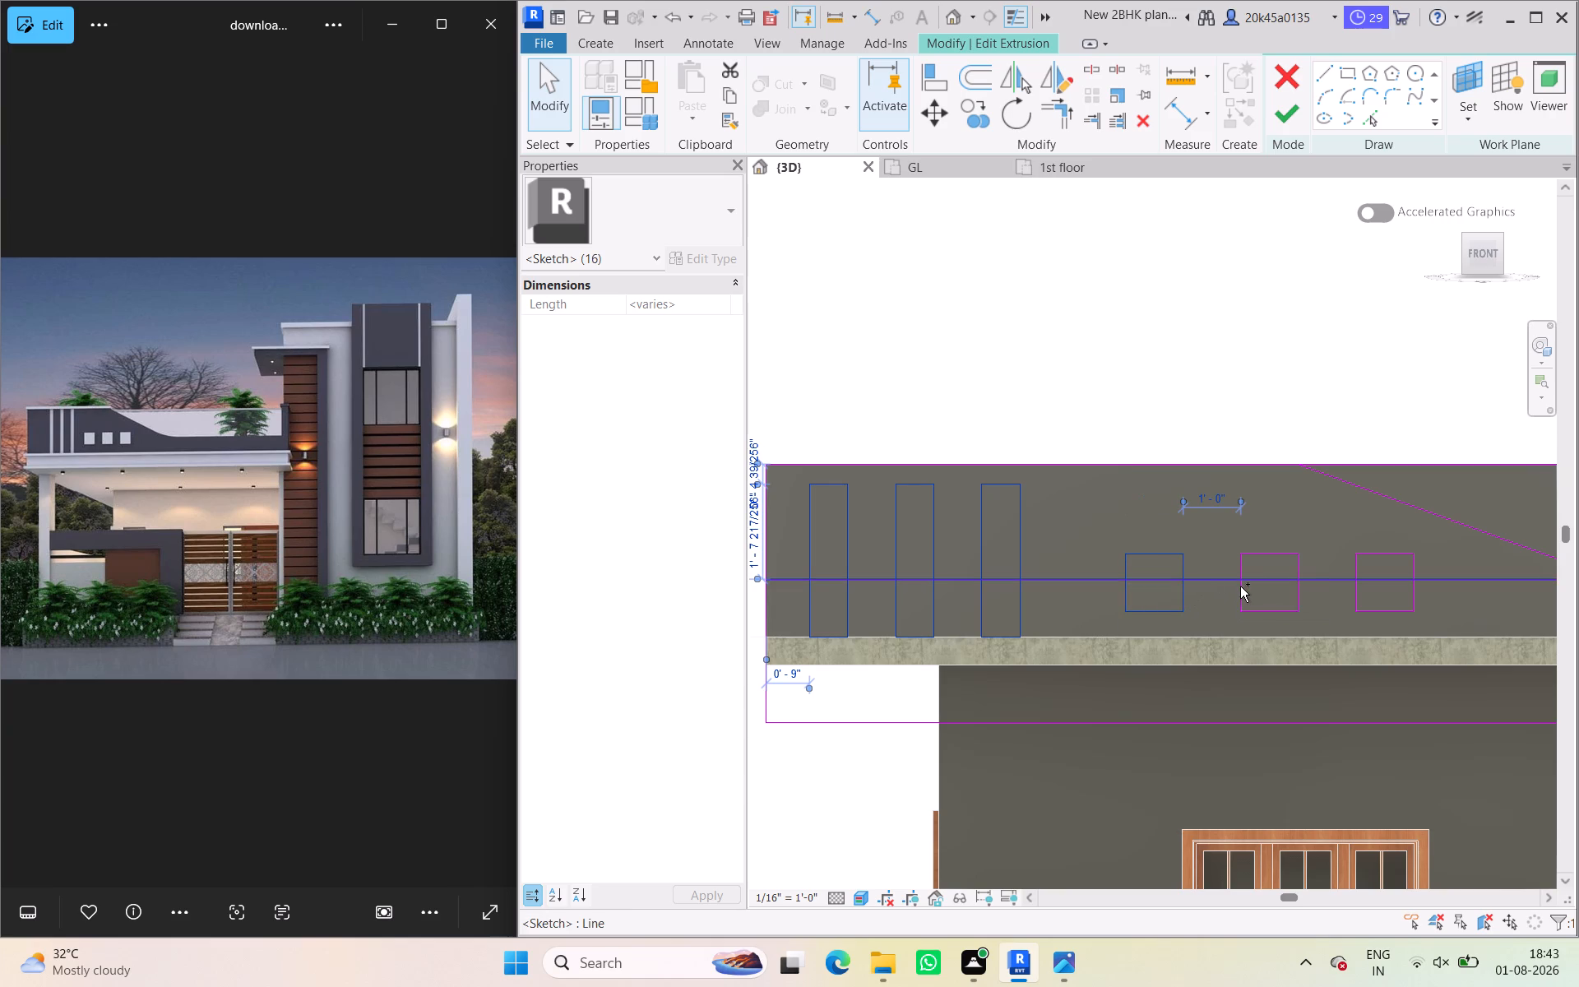
pyautogui.keyDown('ctrl'); pyautogui.click(1234, 594); pyautogui.keyUp('ctrl')
pyautogui.keyDown('ctrl'); pyautogui.click(1259, 554); pyautogui.keyUp('ctrl')
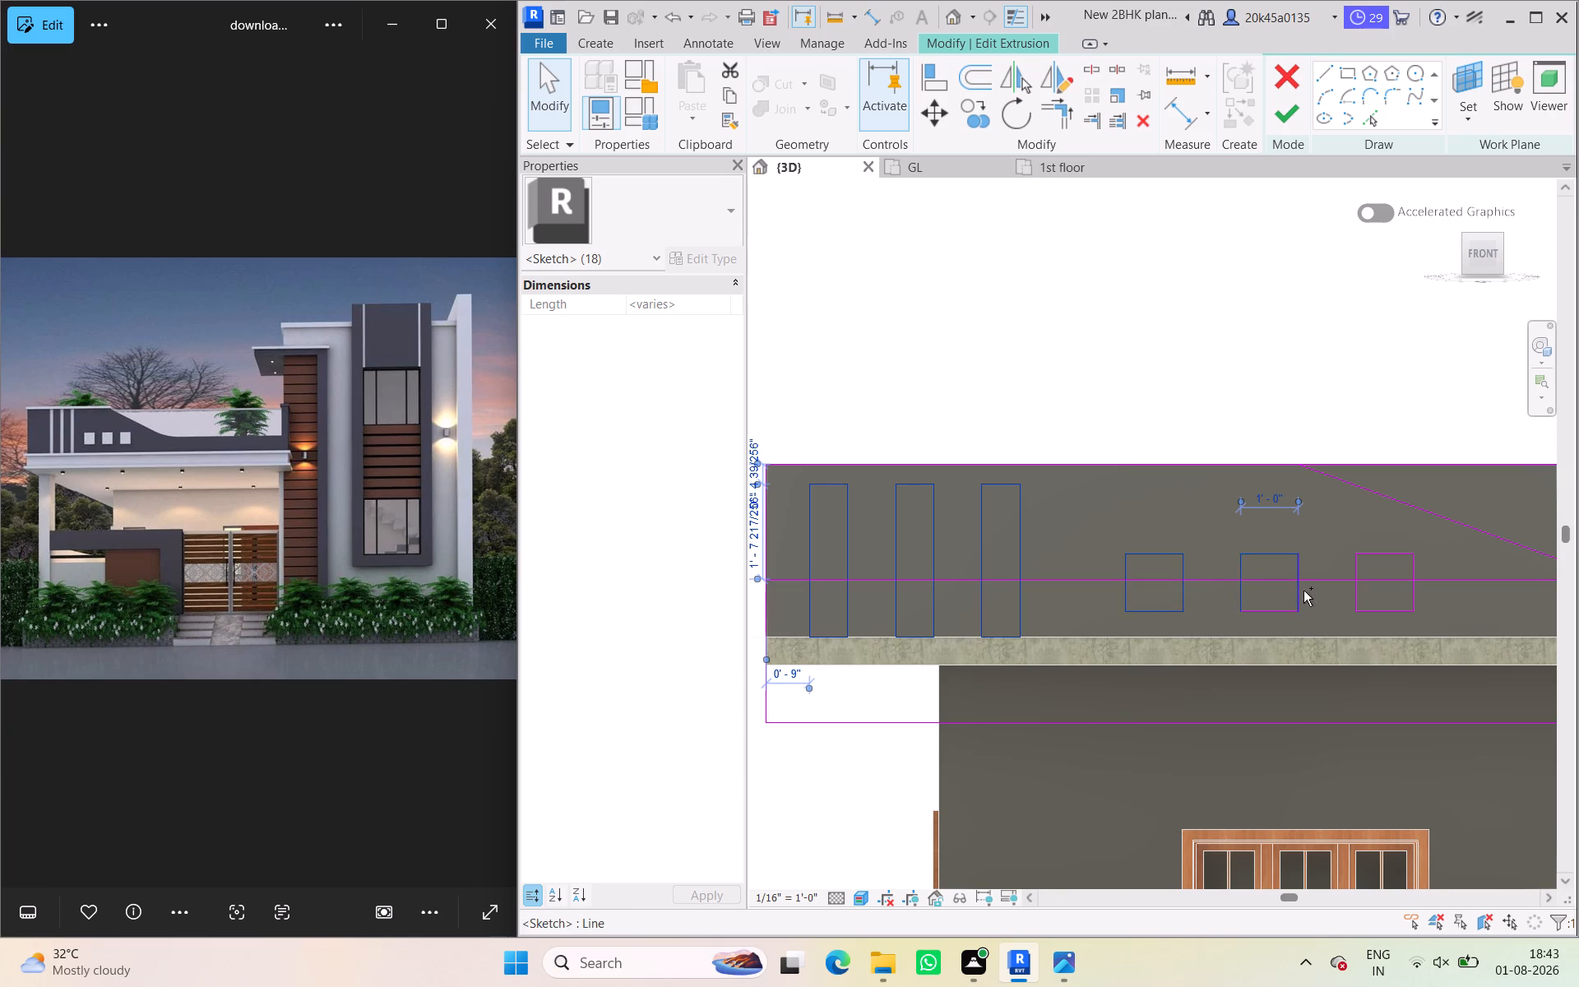
pyautogui.keyDown('ctrl'); pyautogui.click(1293, 594); pyautogui.keyUp('ctrl')
pyautogui.keyDown('ctrl'); pyautogui.click(1277, 614); pyautogui.keyUp('ctrl')
pyautogui.keyDown('ctrl'); pyautogui.click(1368, 558); pyautogui.keyUp('ctrl')
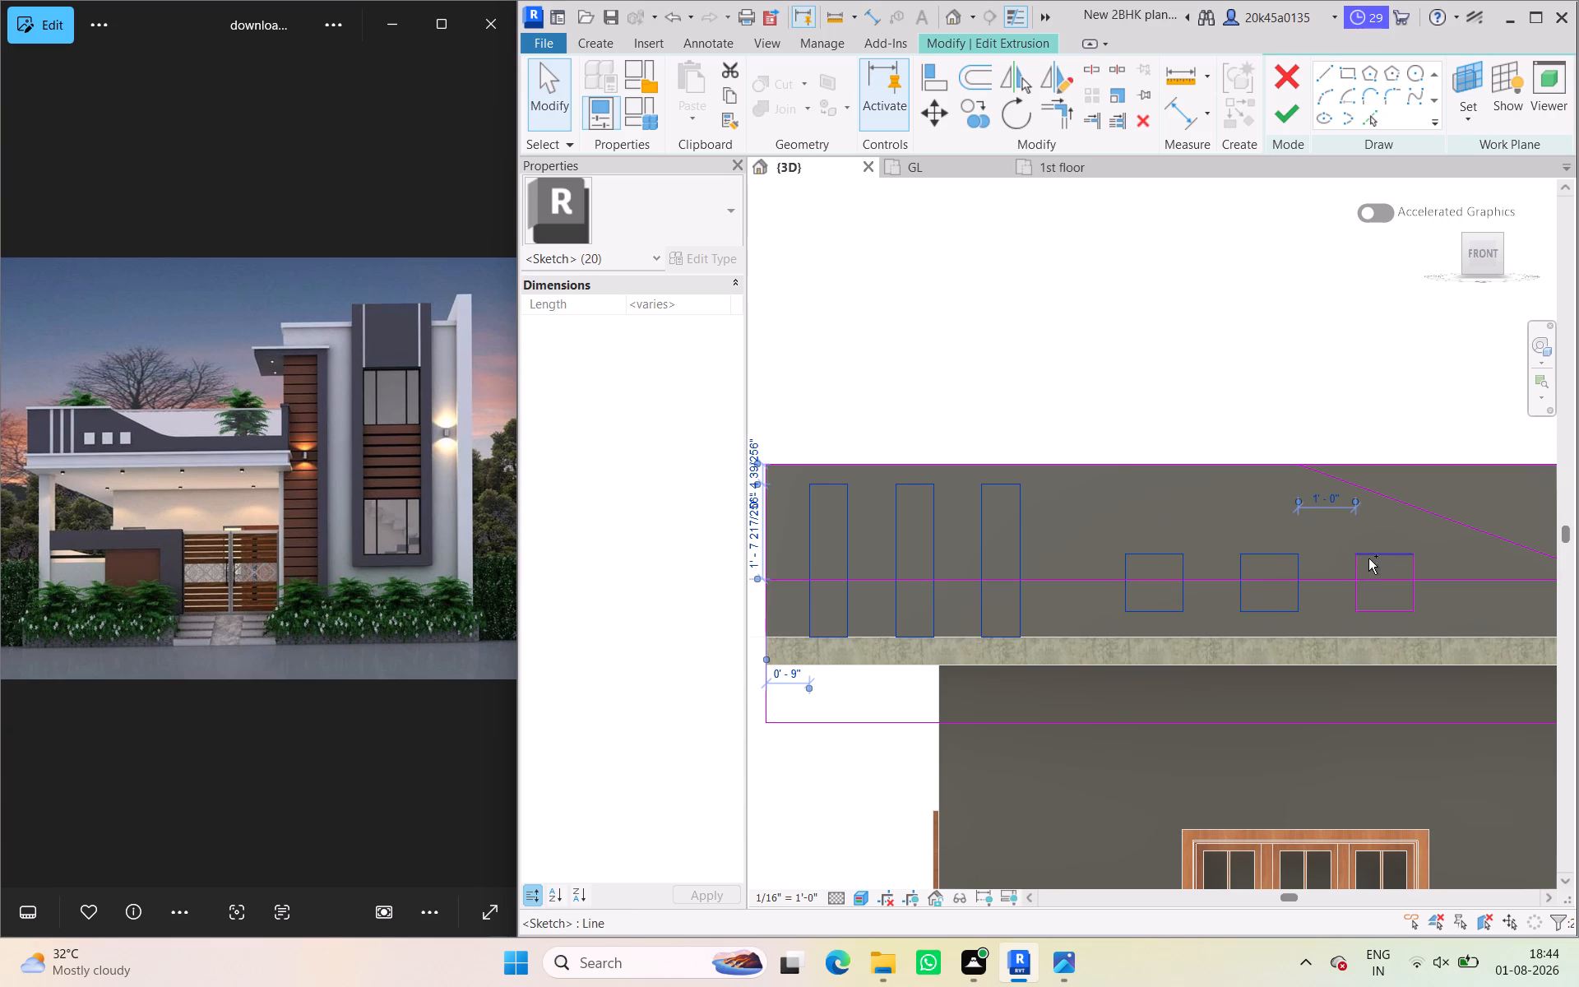
pyautogui.keyDown('ctrl'); pyautogui.click(1354, 591); pyautogui.keyUp('ctrl')
pyautogui.keyDown('ctrl'); pyautogui.click(1374, 609); pyautogui.keyUp('ctrl')
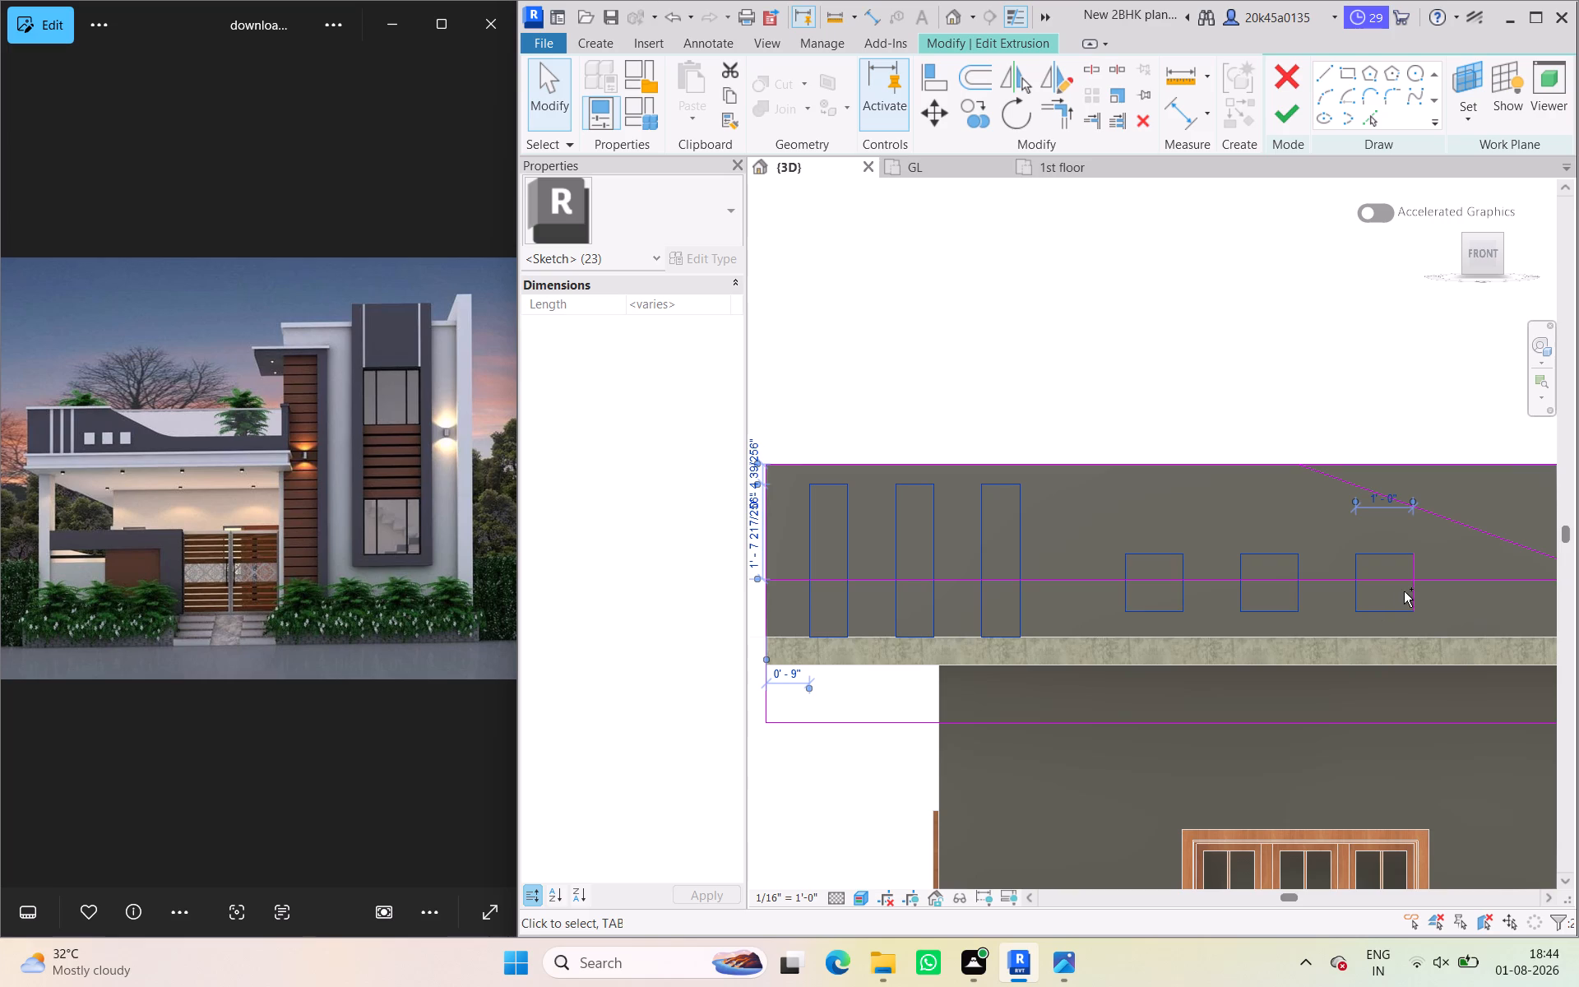
pyautogui.keyDown('ctrl'); pyautogui.click(1407, 591); pyautogui.keyUp('ctrl')
pyautogui.keyDown('ctrl'); pyautogui.click(1447, 518); pyautogui.keyUp('ctrl')
pyautogui.scroll(-2, 1353, 537)
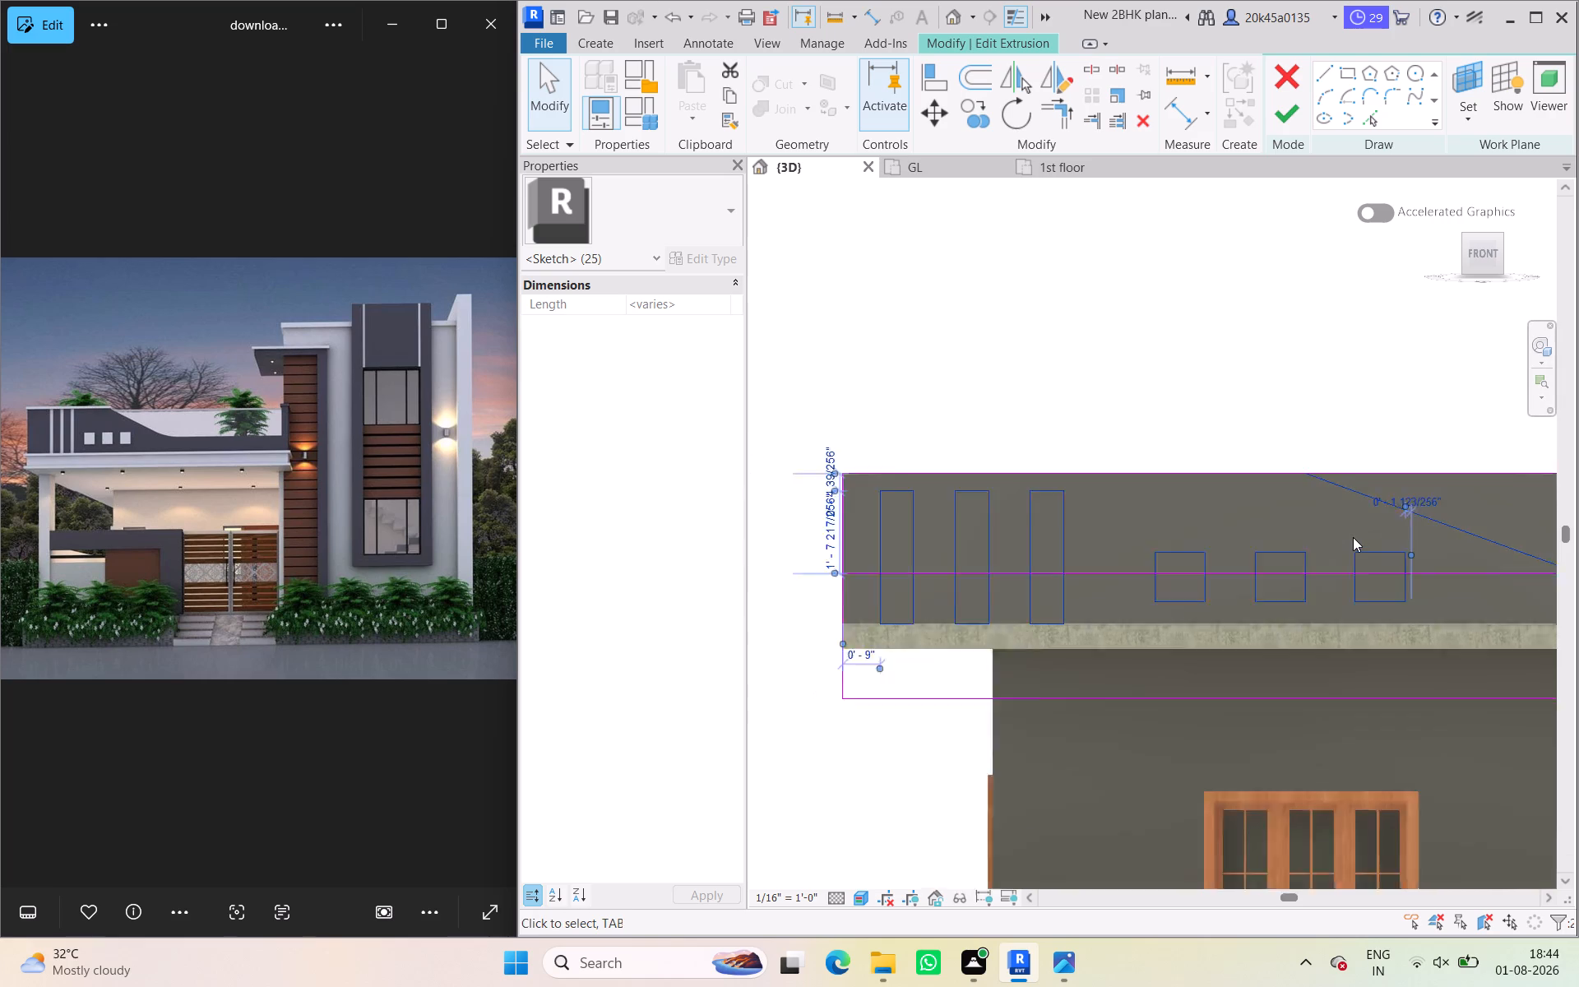
pyautogui.scroll(-1, 1353, 537)
pyautogui.moveTo(1352, 537); pyautogui.dragTo(1132, 529, button='middle')
pyautogui.scroll(-2, 1122, 524)
pyautogui.moveTo(1114, 521); pyautogui.dragTo(944, 526, button='middle')
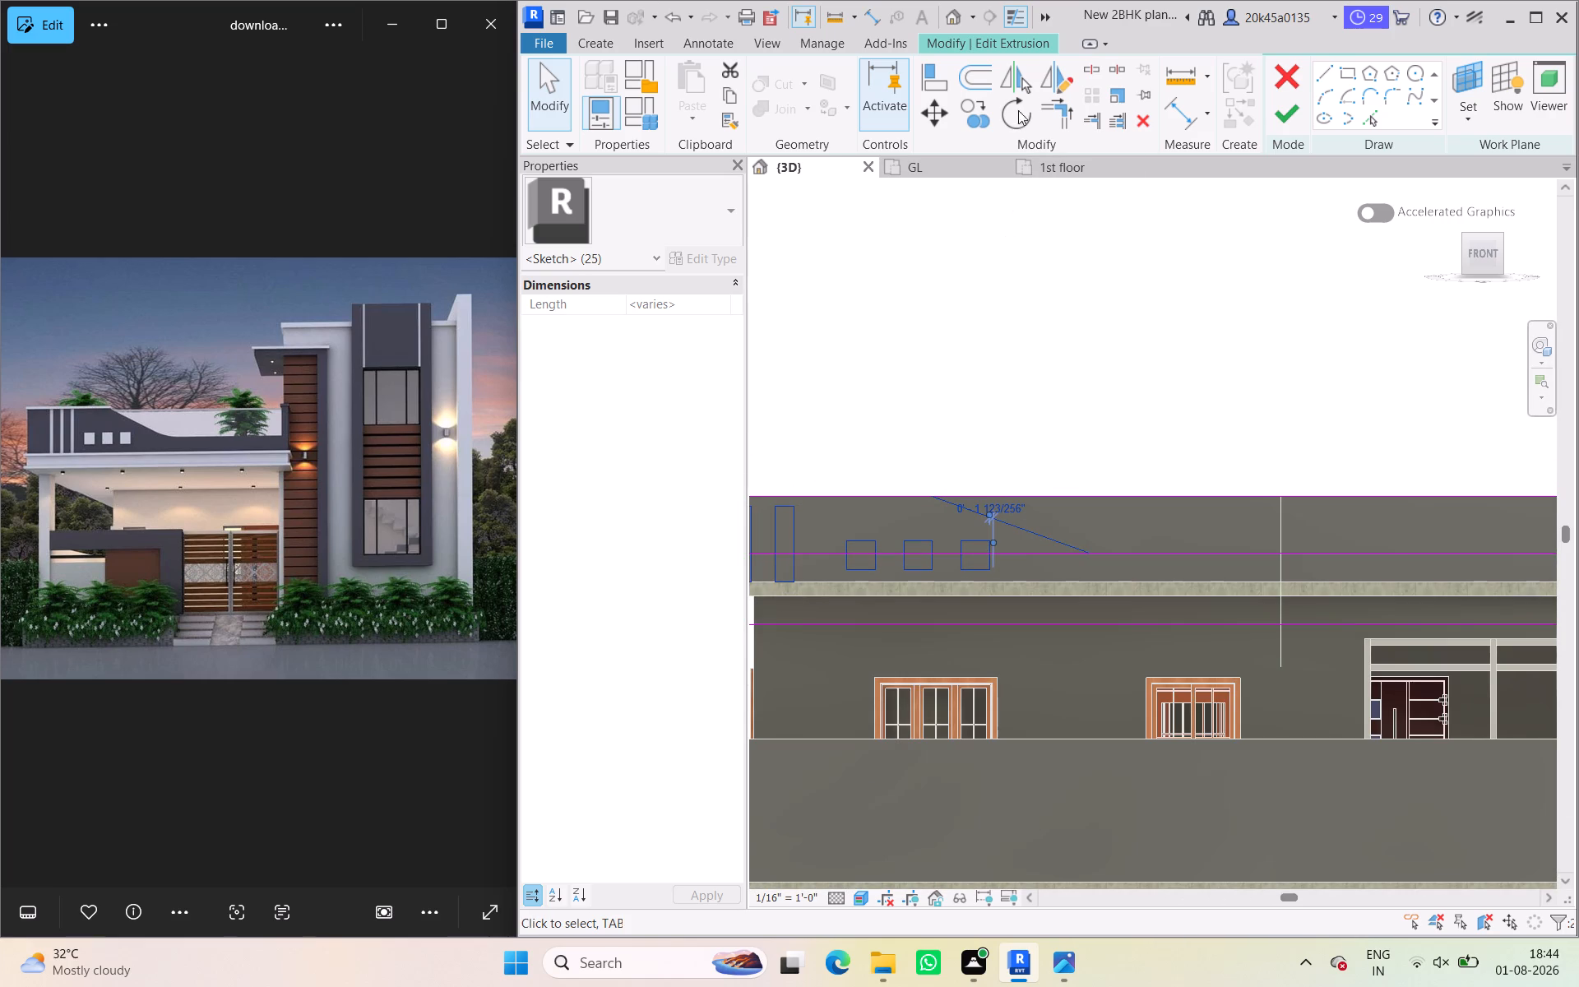
pyautogui.click(1021, 76)
pyautogui.click(1282, 567)
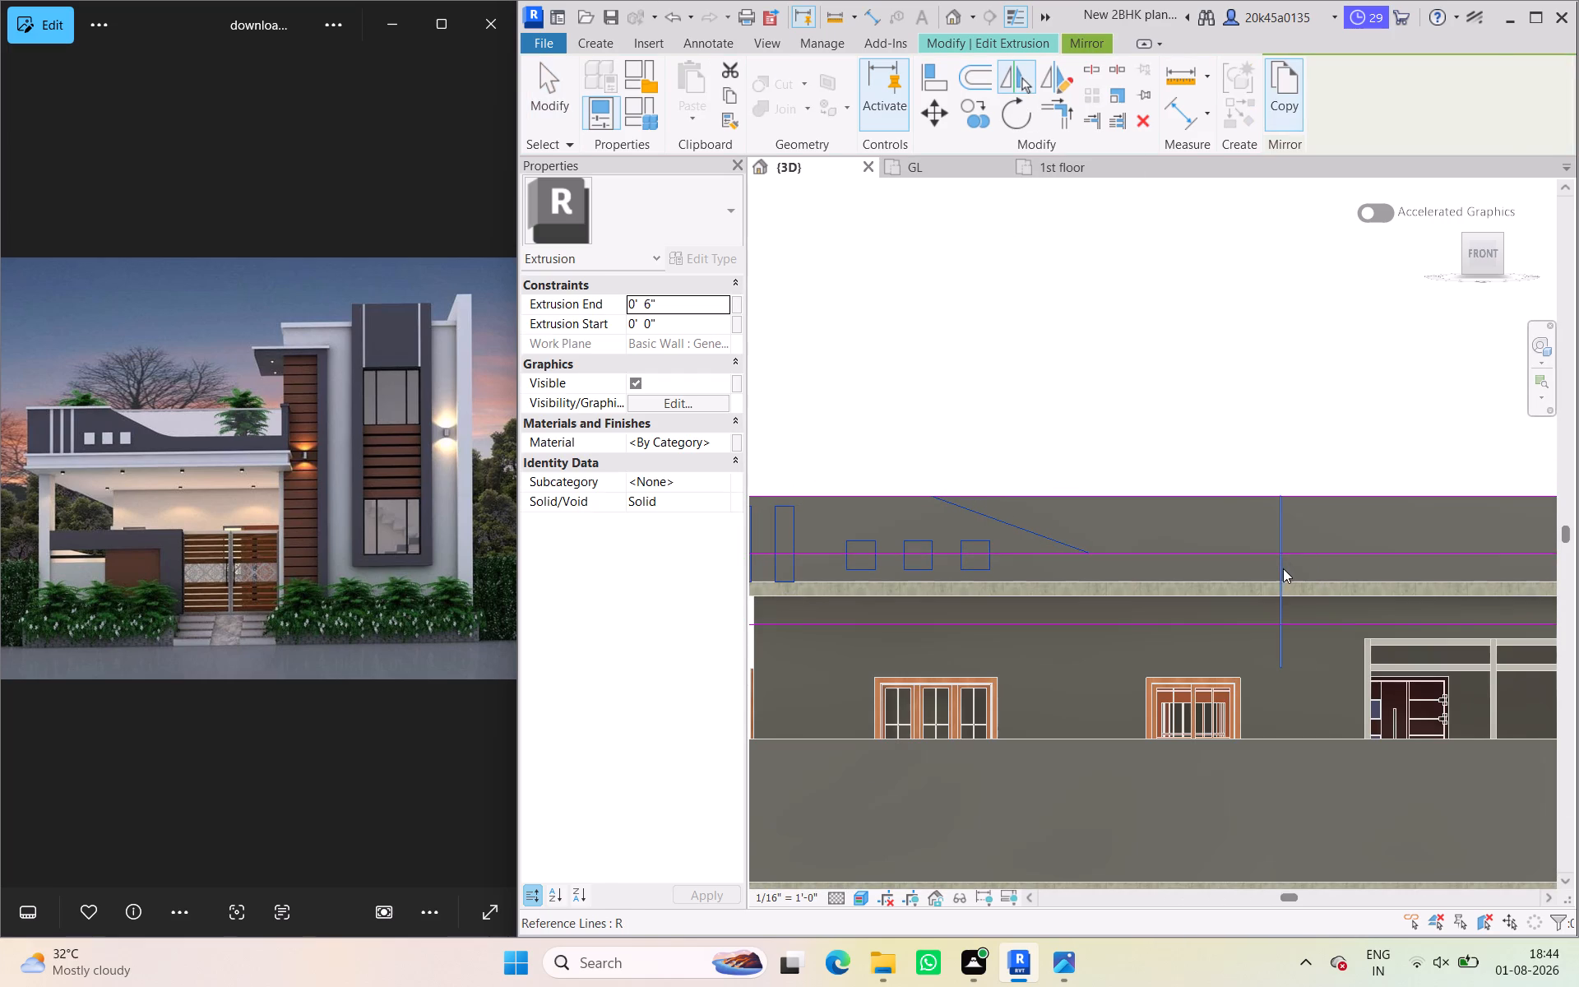
pyautogui.scroll(-9, 1281, 568)
pyautogui.moveTo(1273, 569); pyautogui.dragTo(1192, 580, button='middle')
pyautogui.scroll(3, 1350, 560)
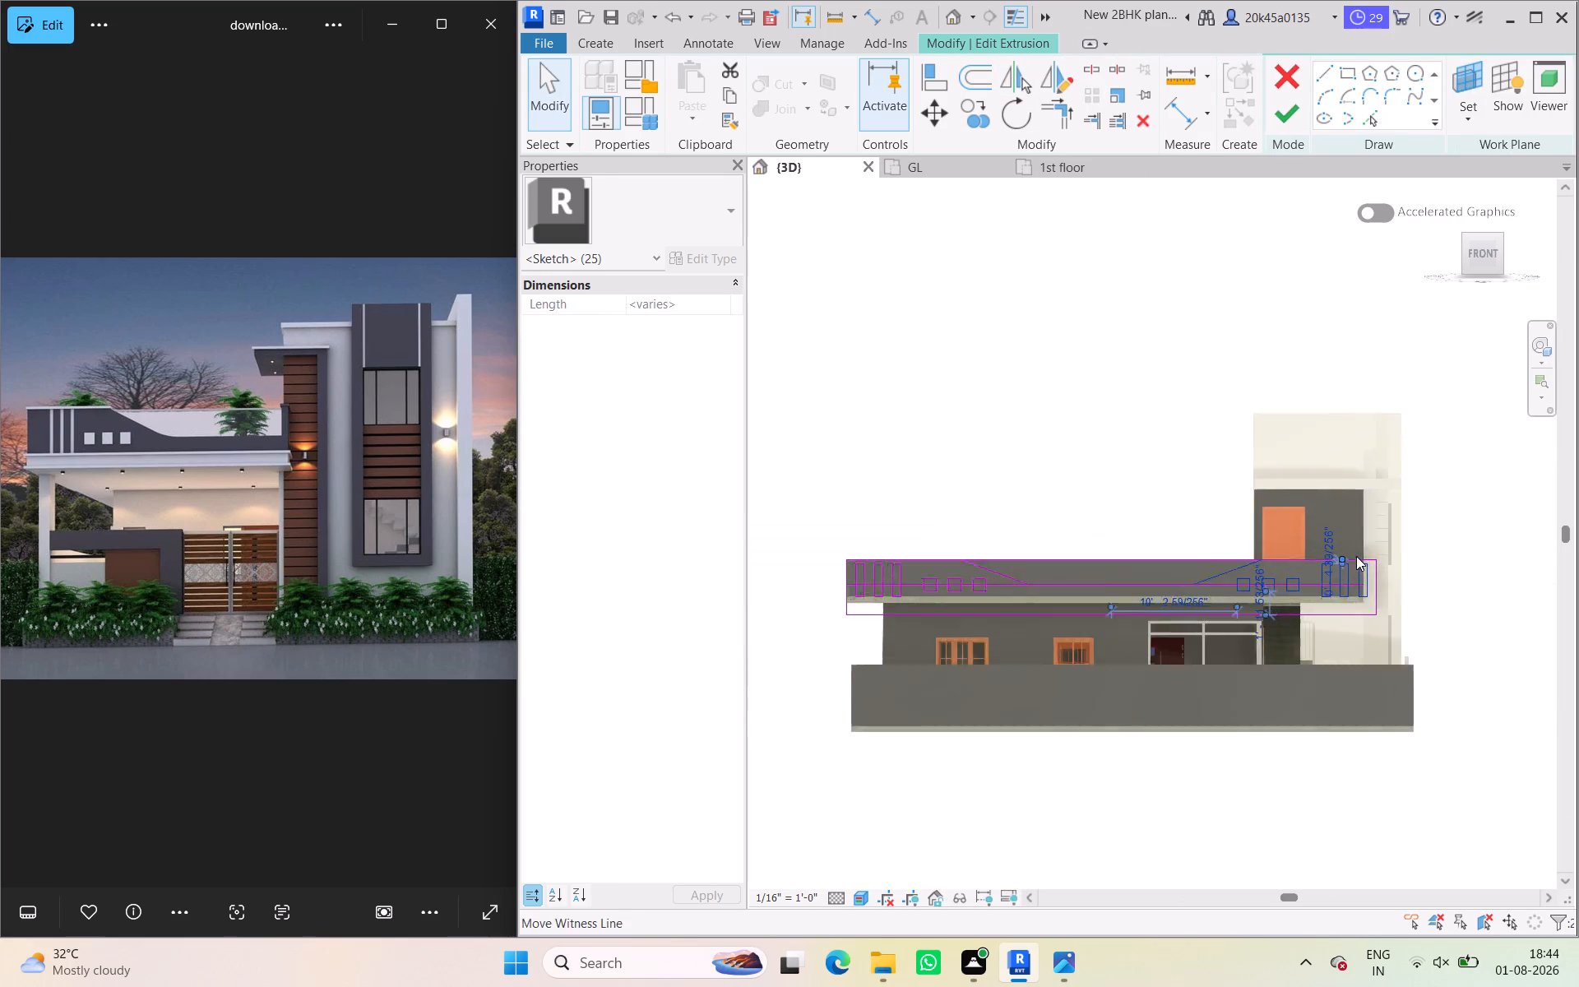
pyautogui.scroll(5, 1356, 556)
pyautogui.scroll(-2, 1058, 465)
pyautogui.moveTo(1087, 488); pyautogui.dragTo(1255, 526, button='middle')
pyautogui.scroll(-2, 1202, 517)
pyautogui.moveTo(1199, 520); pyautogui.dragTo(1224, 534, button='middle')
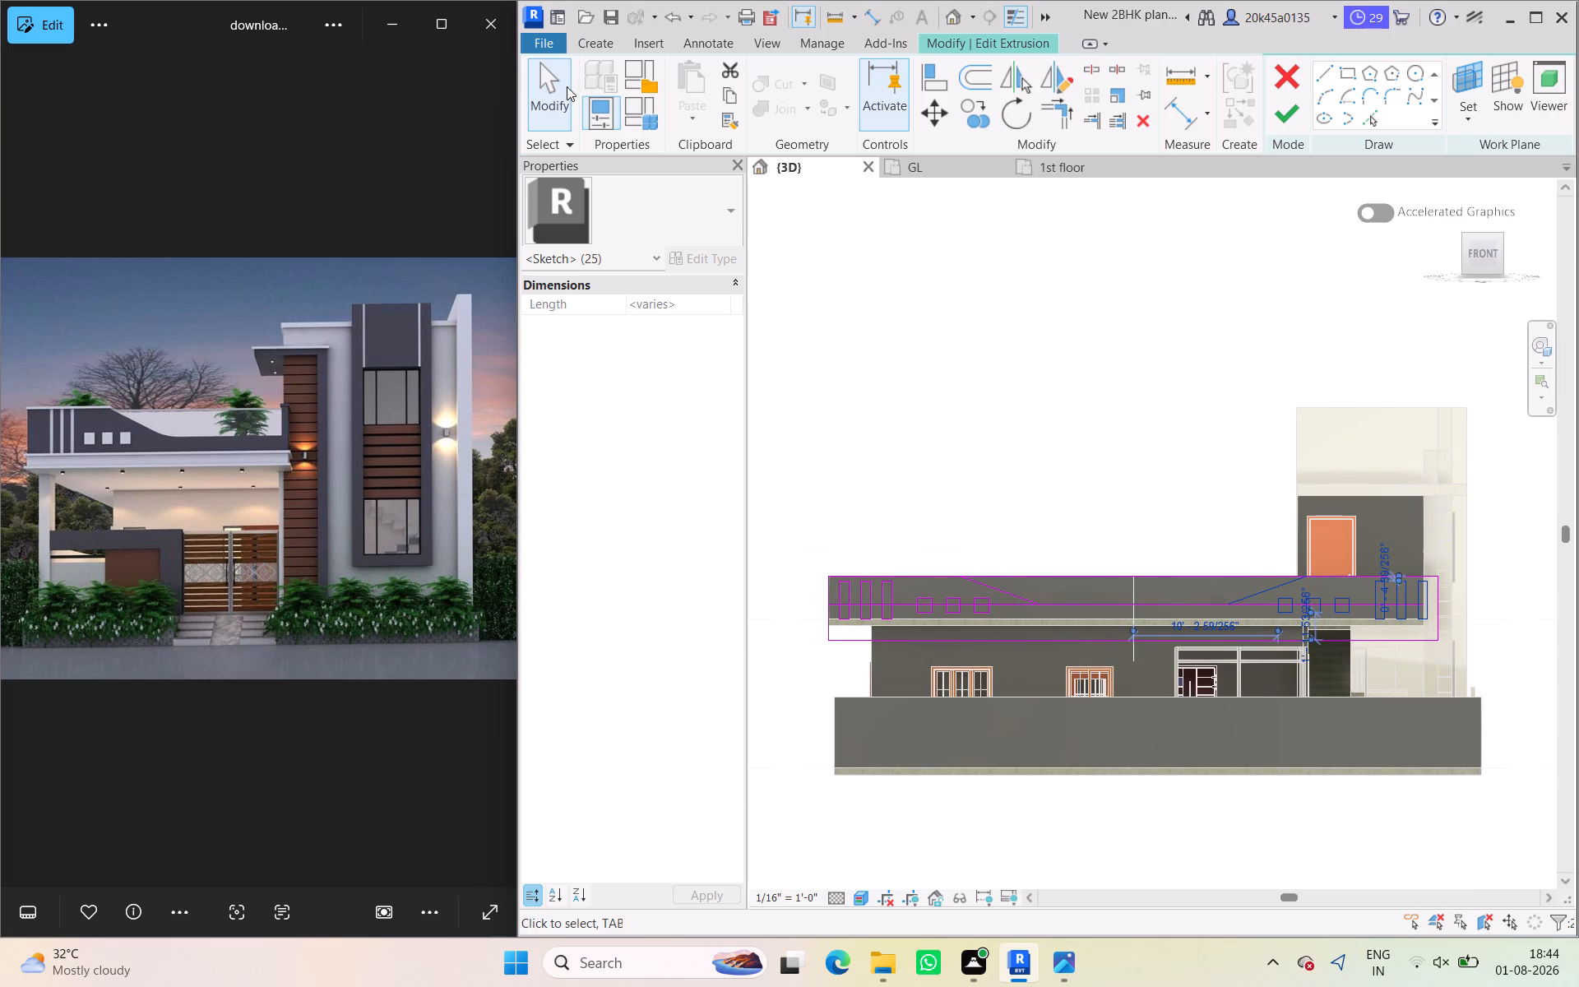
pyautogui.click(557, 85)
# Split the parapet sketch's top edge near the vertical reference line, keeping the inner segment.
pyautogui.click(1059, 116)
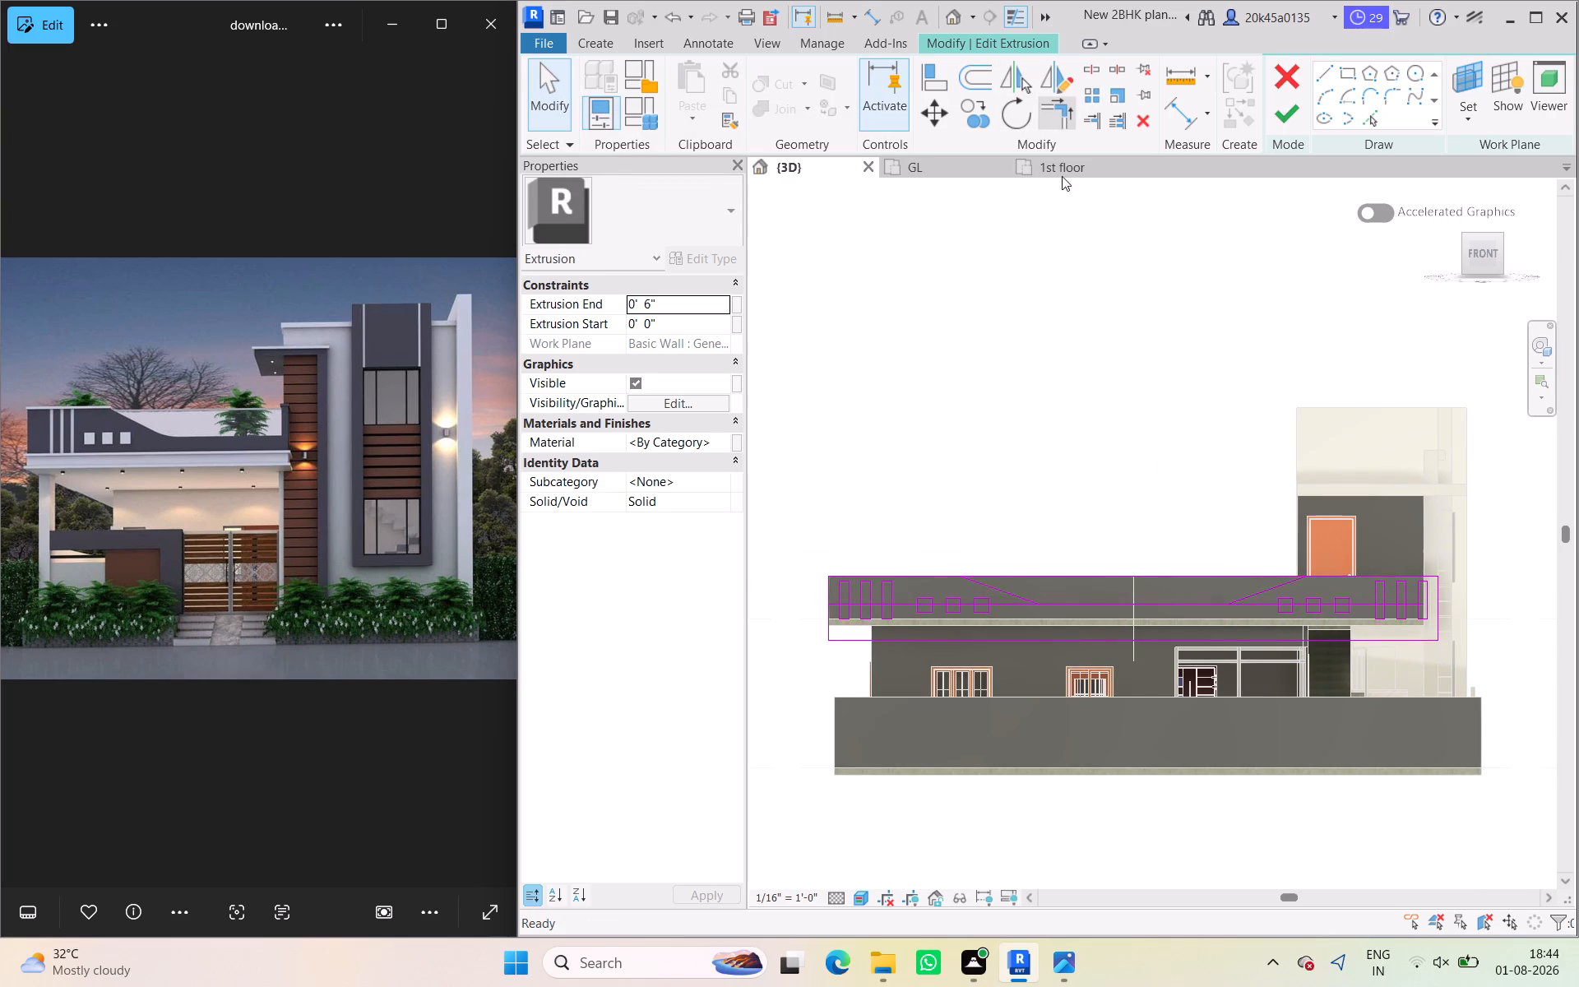
pyautogui.scroll(3, 1056, 595)
pyautogui.moveTo(1055, 597); pyautogui.dragTo(1081, 631, button='middle')
pyautogui.scroll(-1, 1095, 623)
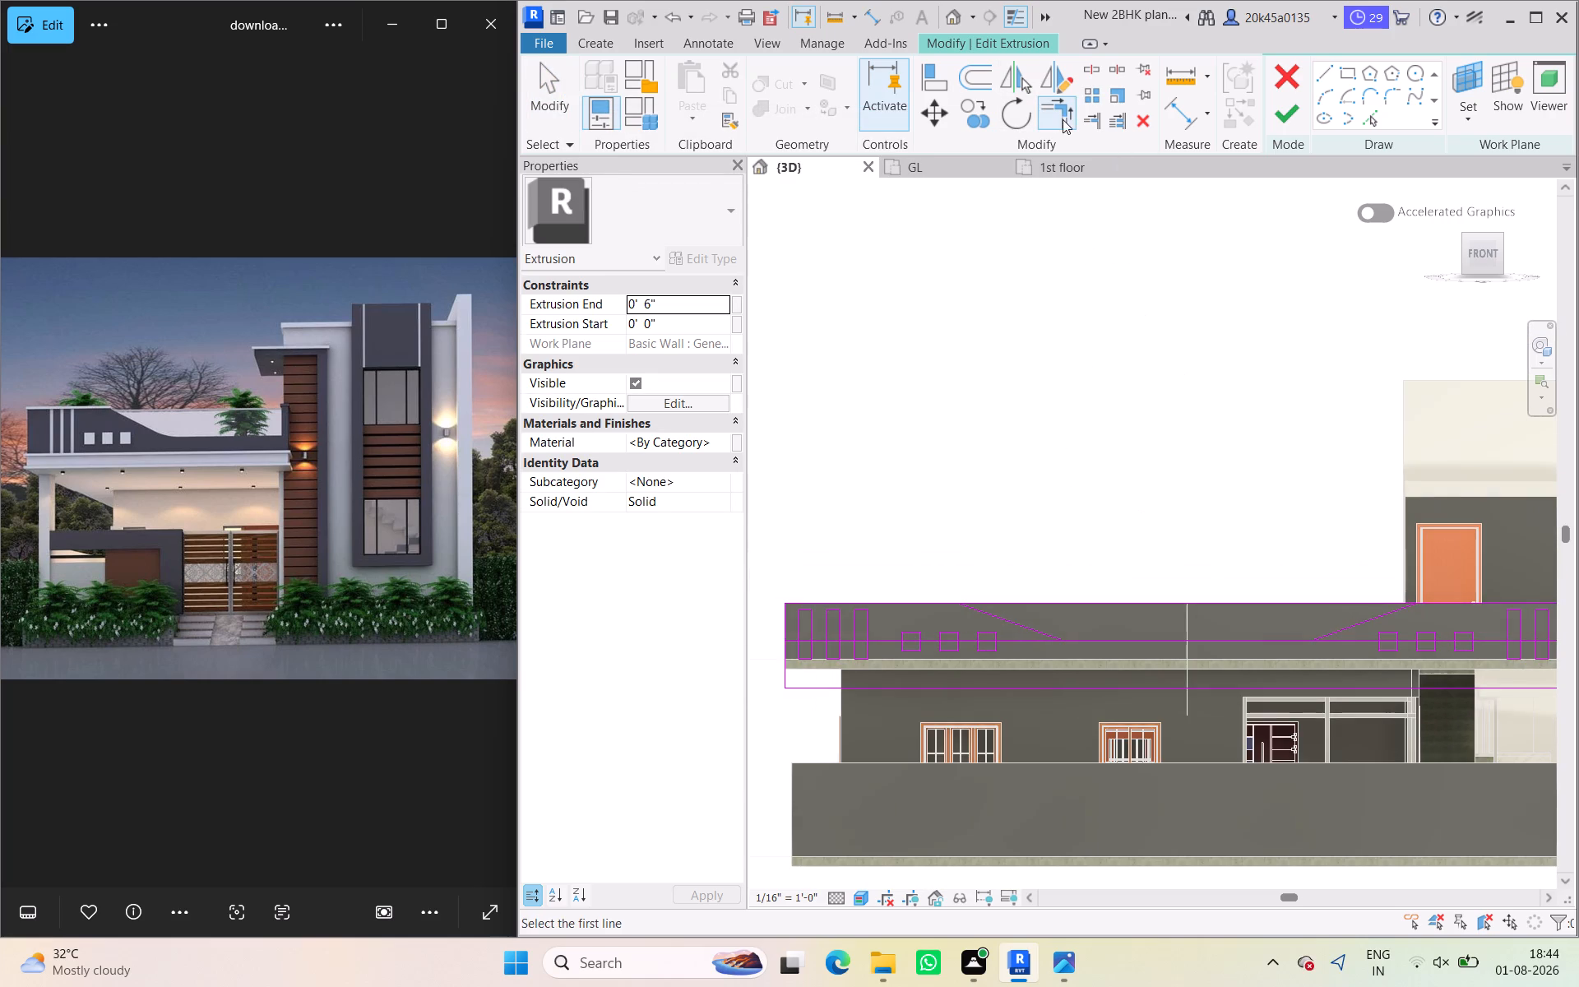
pyautogui.click(1100, 72)
pyautogui.click(1177, 595)
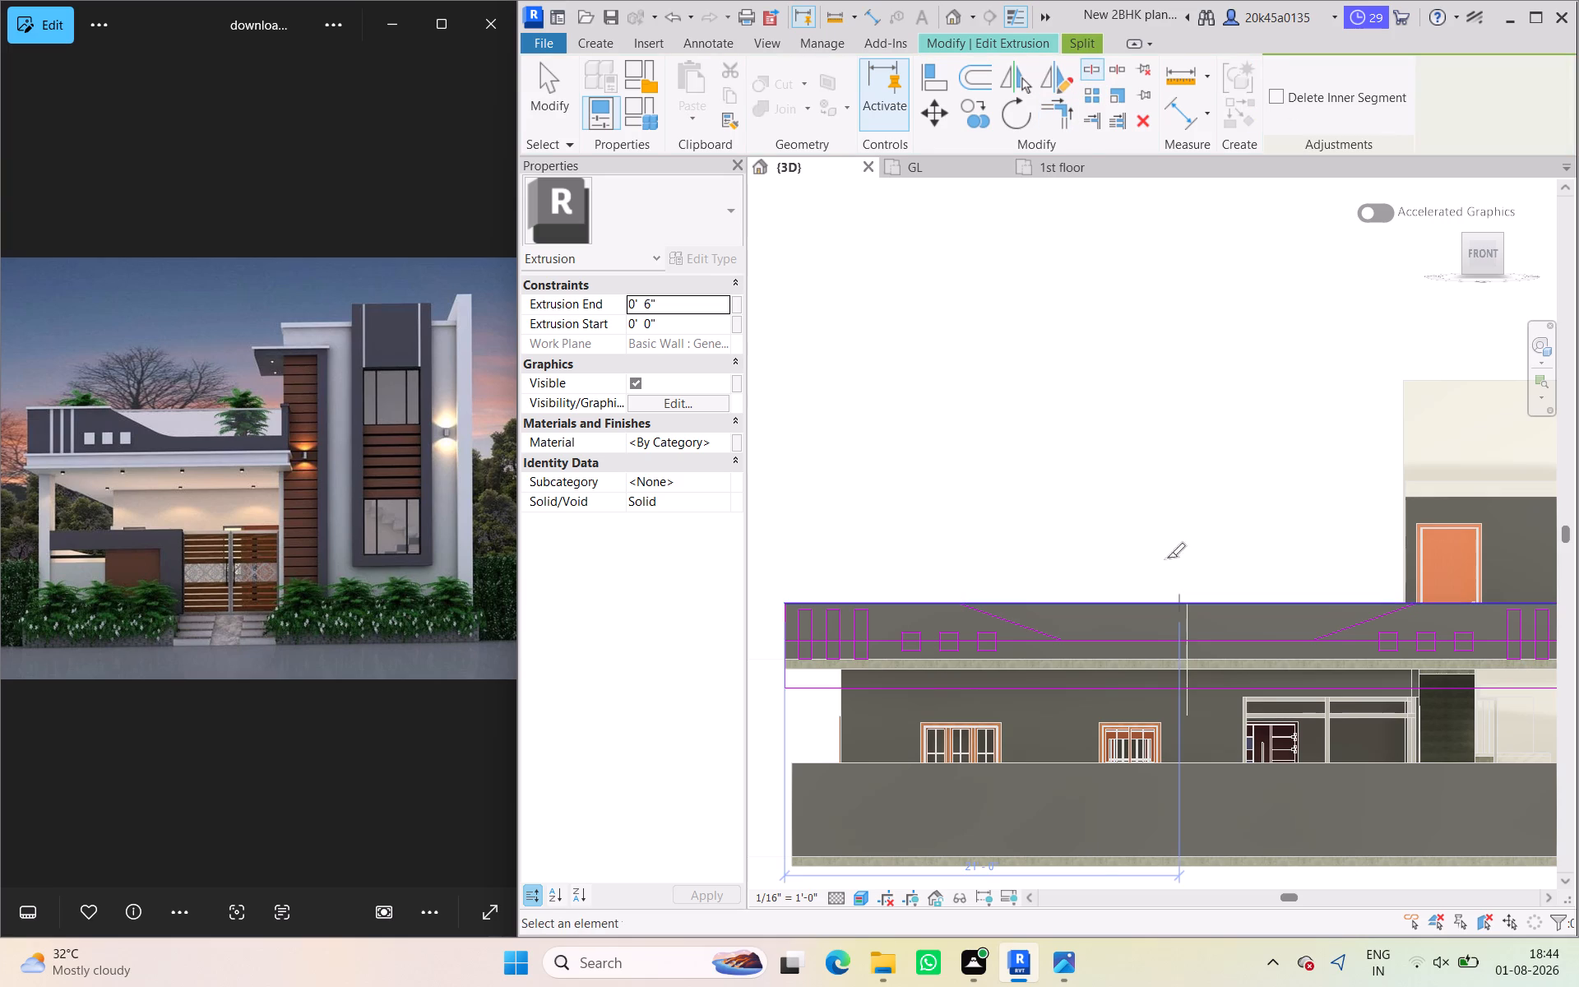
# Trim the parapet's top edge and the inner horizontal line to corners with the original sloped line.
pyautogui.click(1061, 107)
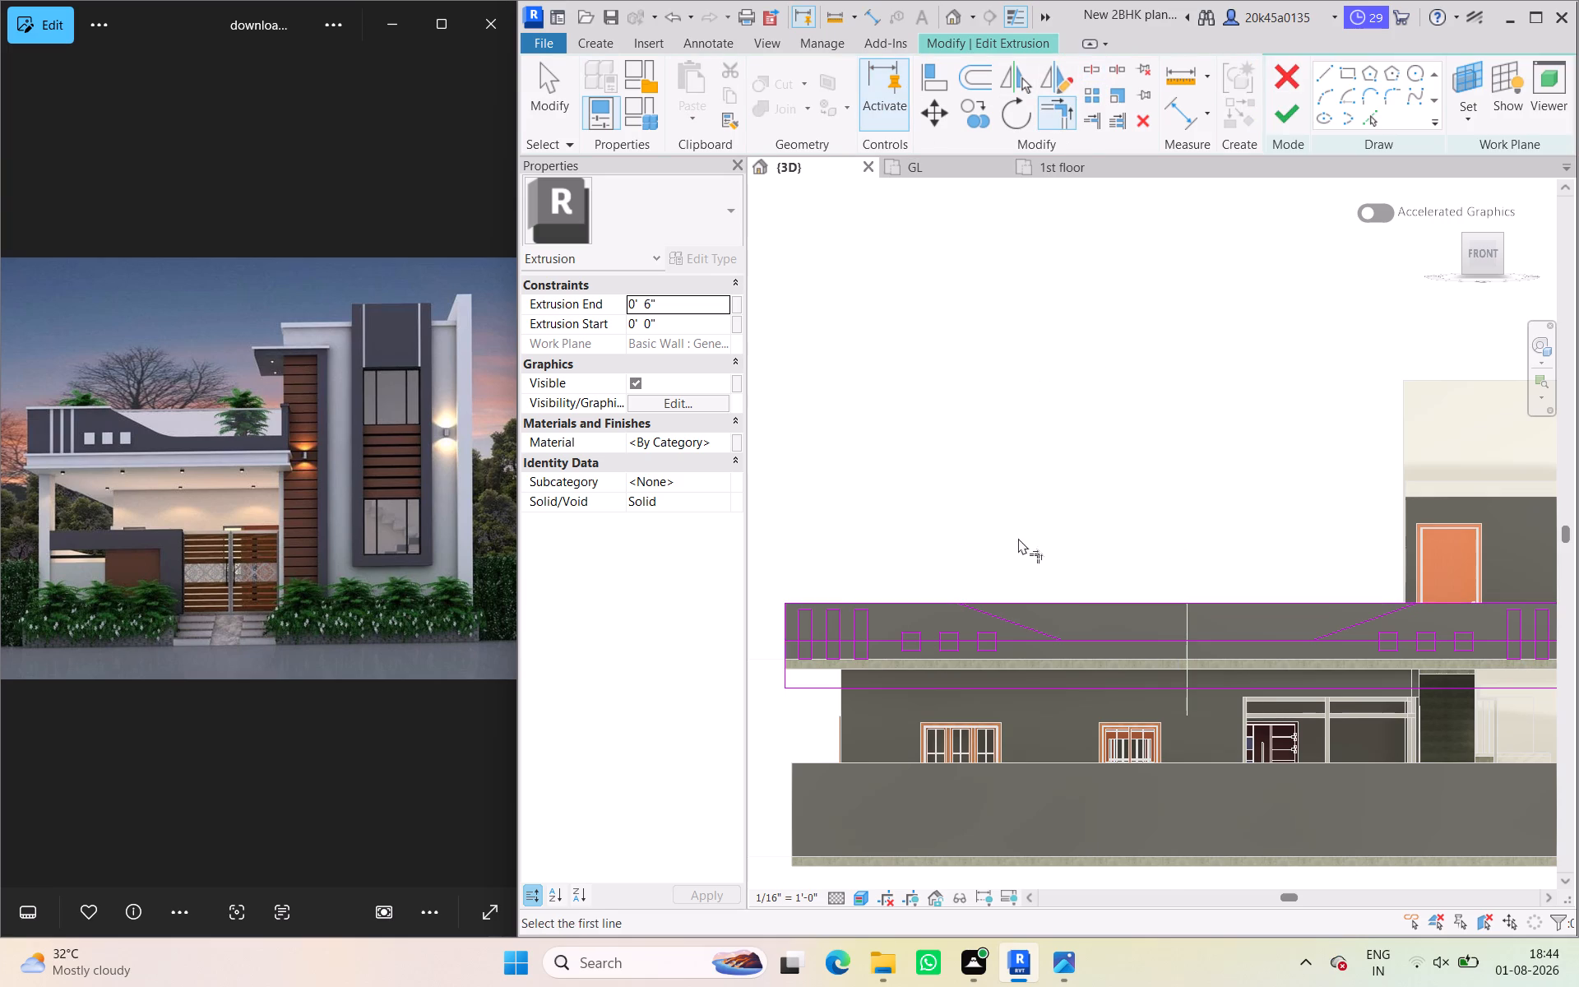
pyautogui.scroll(4, 954, 608)
pyautogui.click(910, 596)
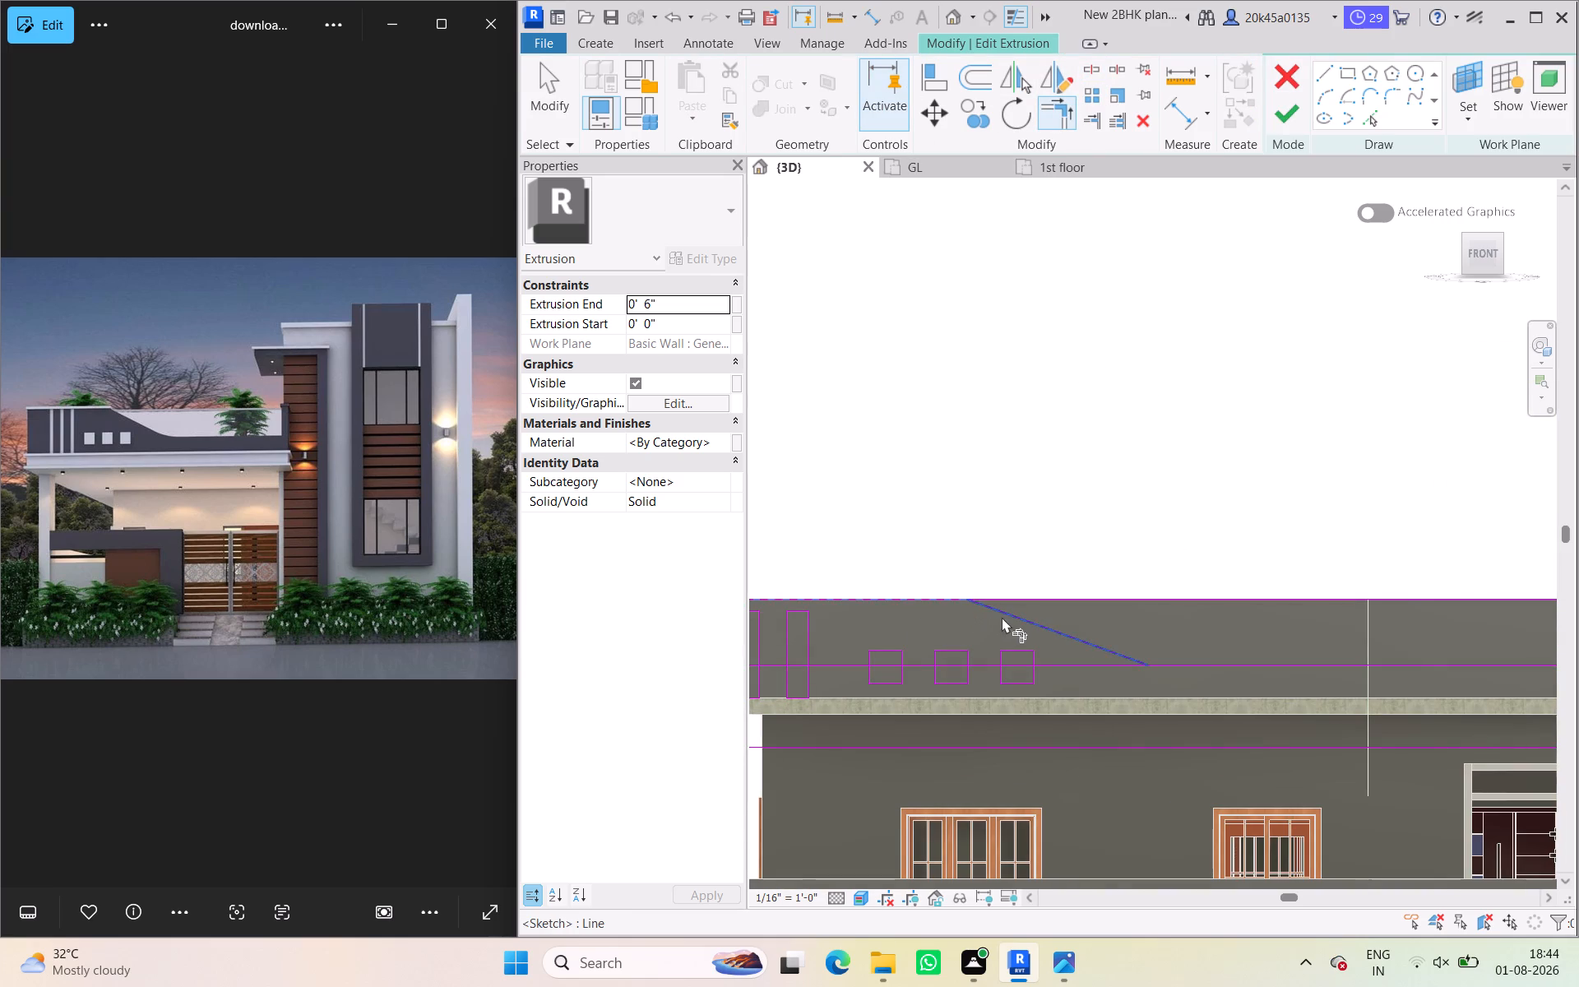
pyautogui.click(1003, 617)
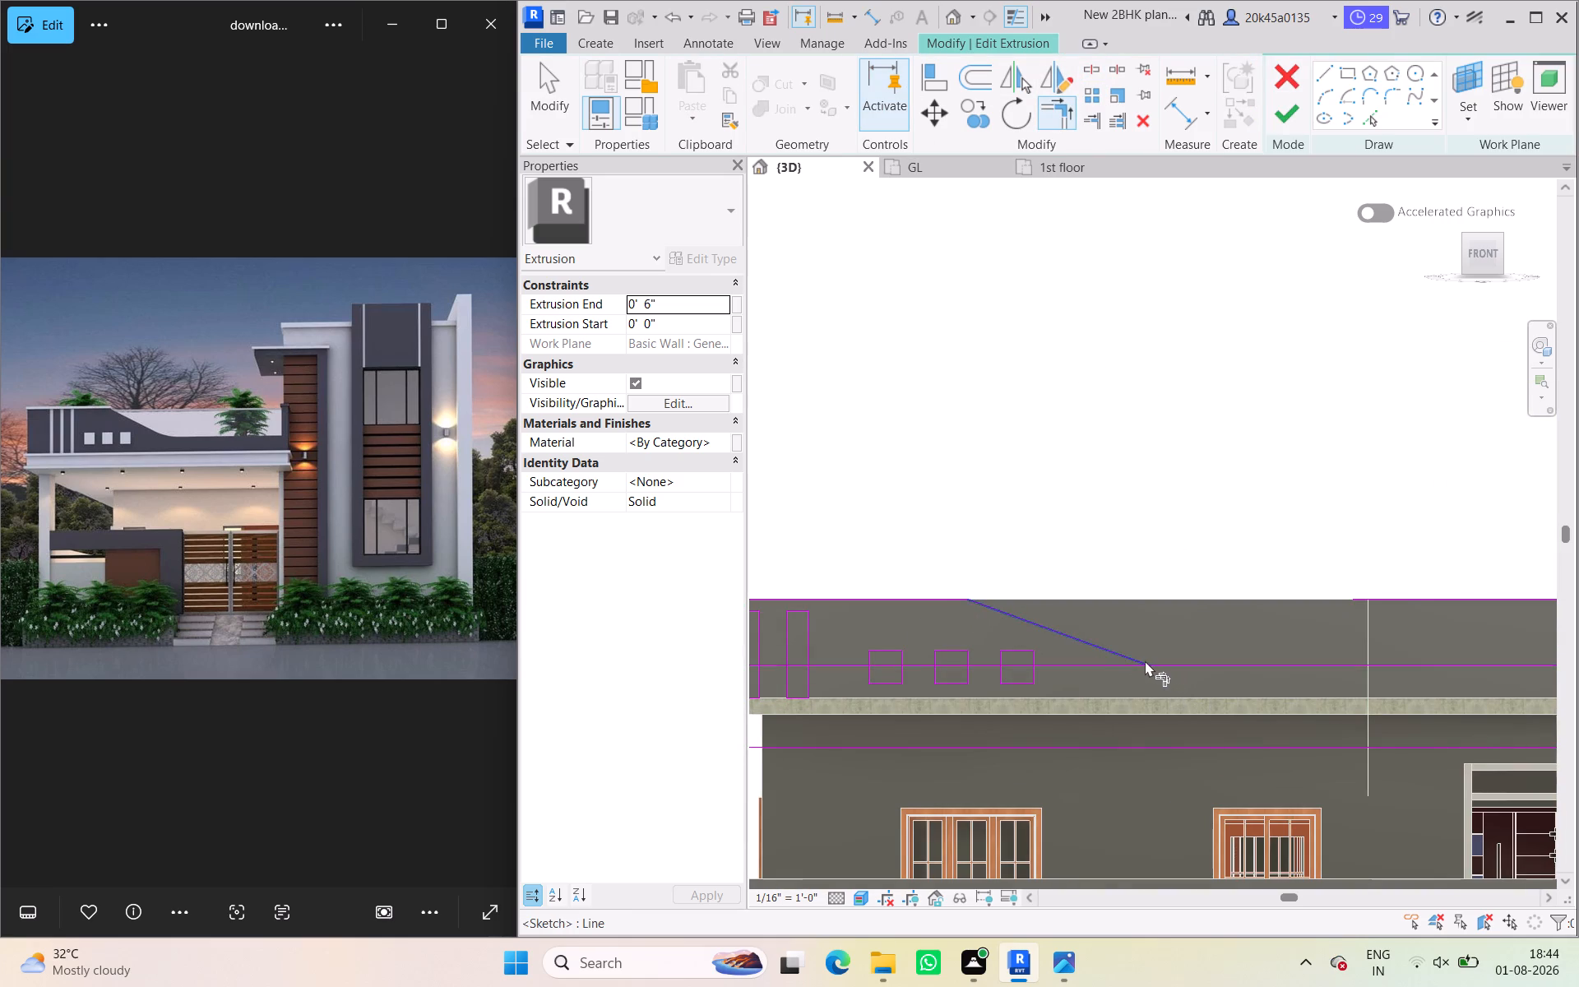
pyautogui.scroll(-4, 1142, 660)
pyautogui.scroll(3, 1137, 656)
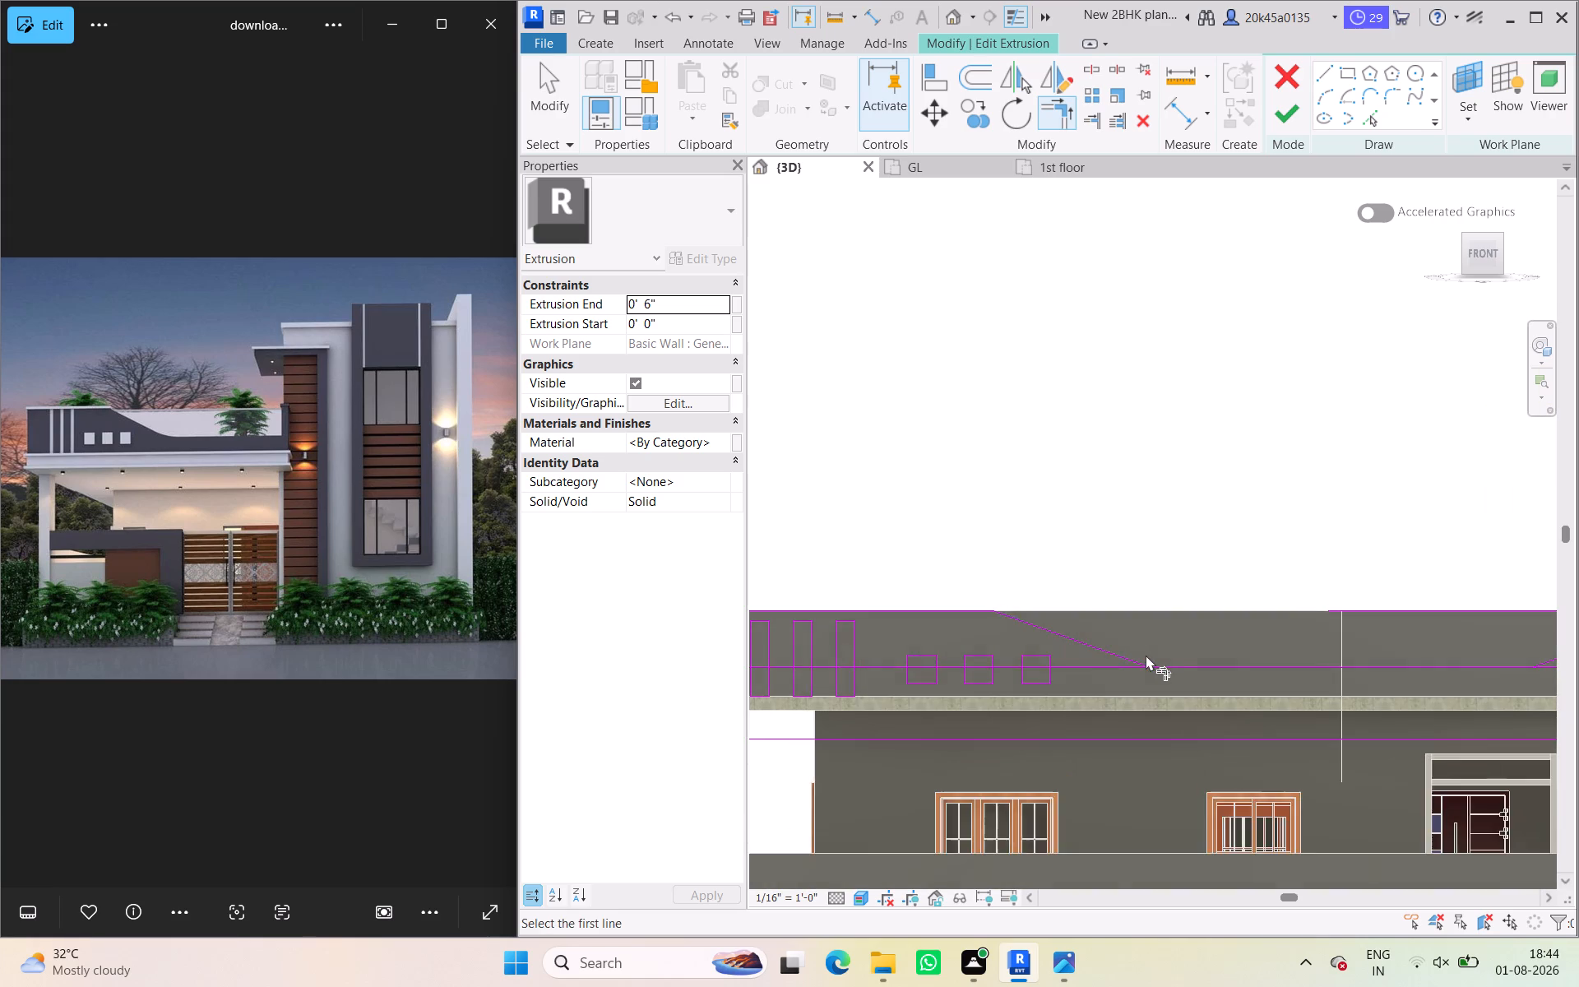
pyautogui.scroll(-2, 1159, 652)
pyautogui.moveTo(1159, 652); pyautogui.dragTo(1128, 664, button='middle')
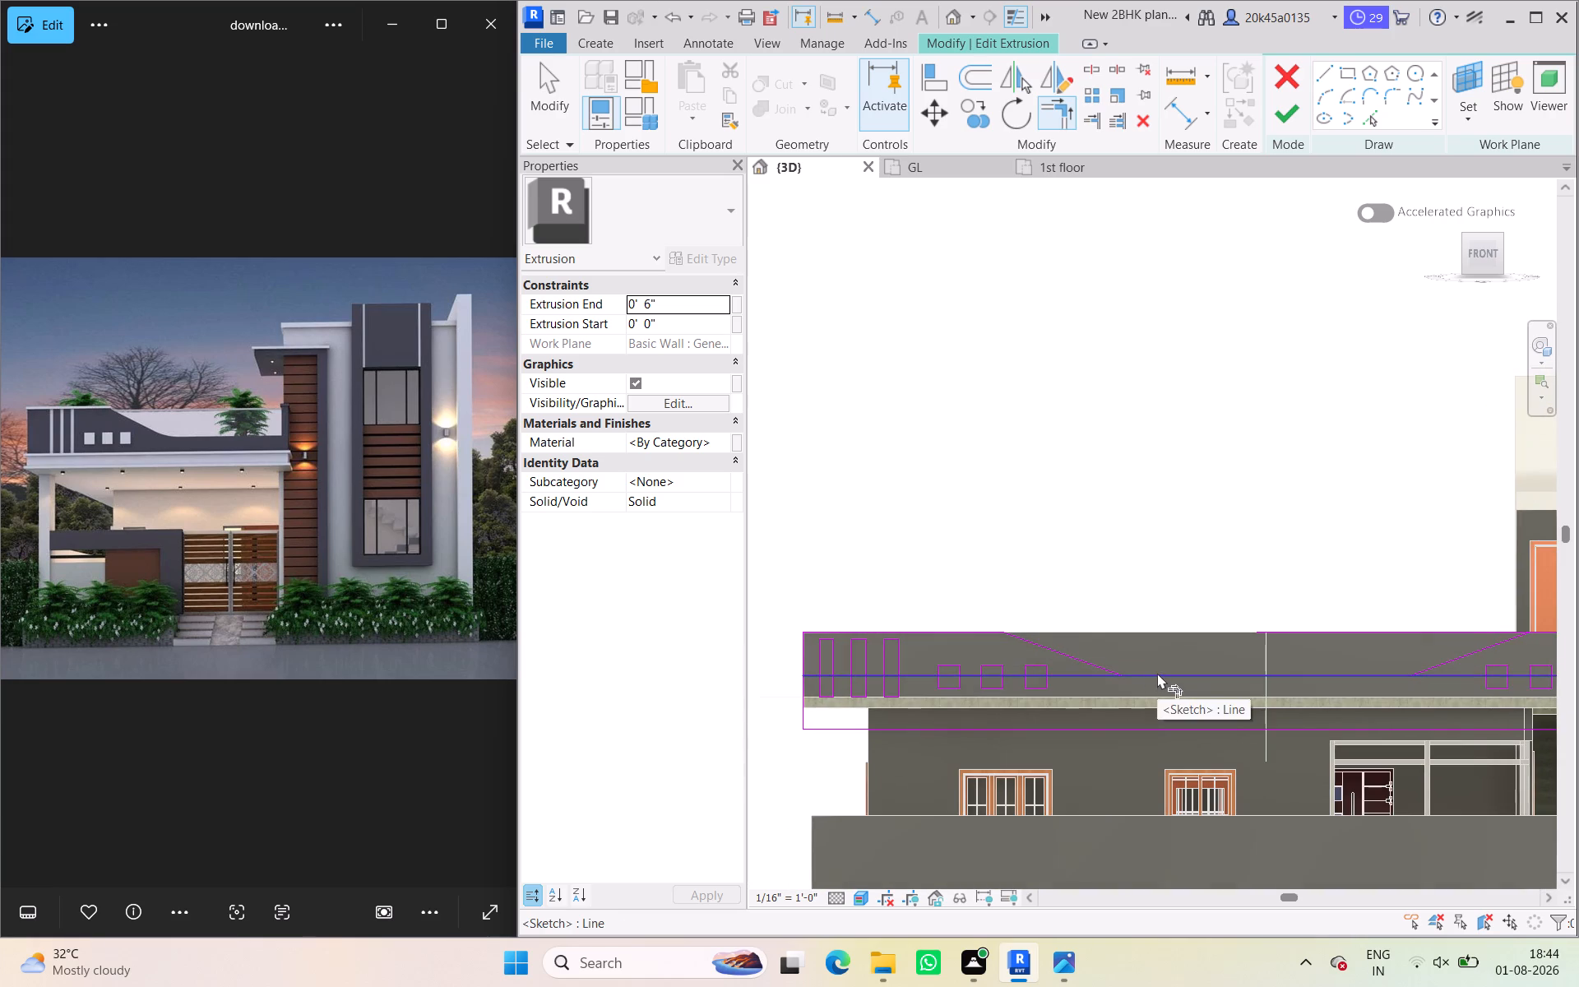
pyautogui.click(1157, 673)
pyautogui.click(1111, 669)
# Trim the other half of the parapet's top edge to a corner with the mirrored sloped line.
pyautogui.scroll(-2, 1199, 649)
pyautogui.moveTo(1199, 647); pyautogui.dragTo(975, 664, button='middle')
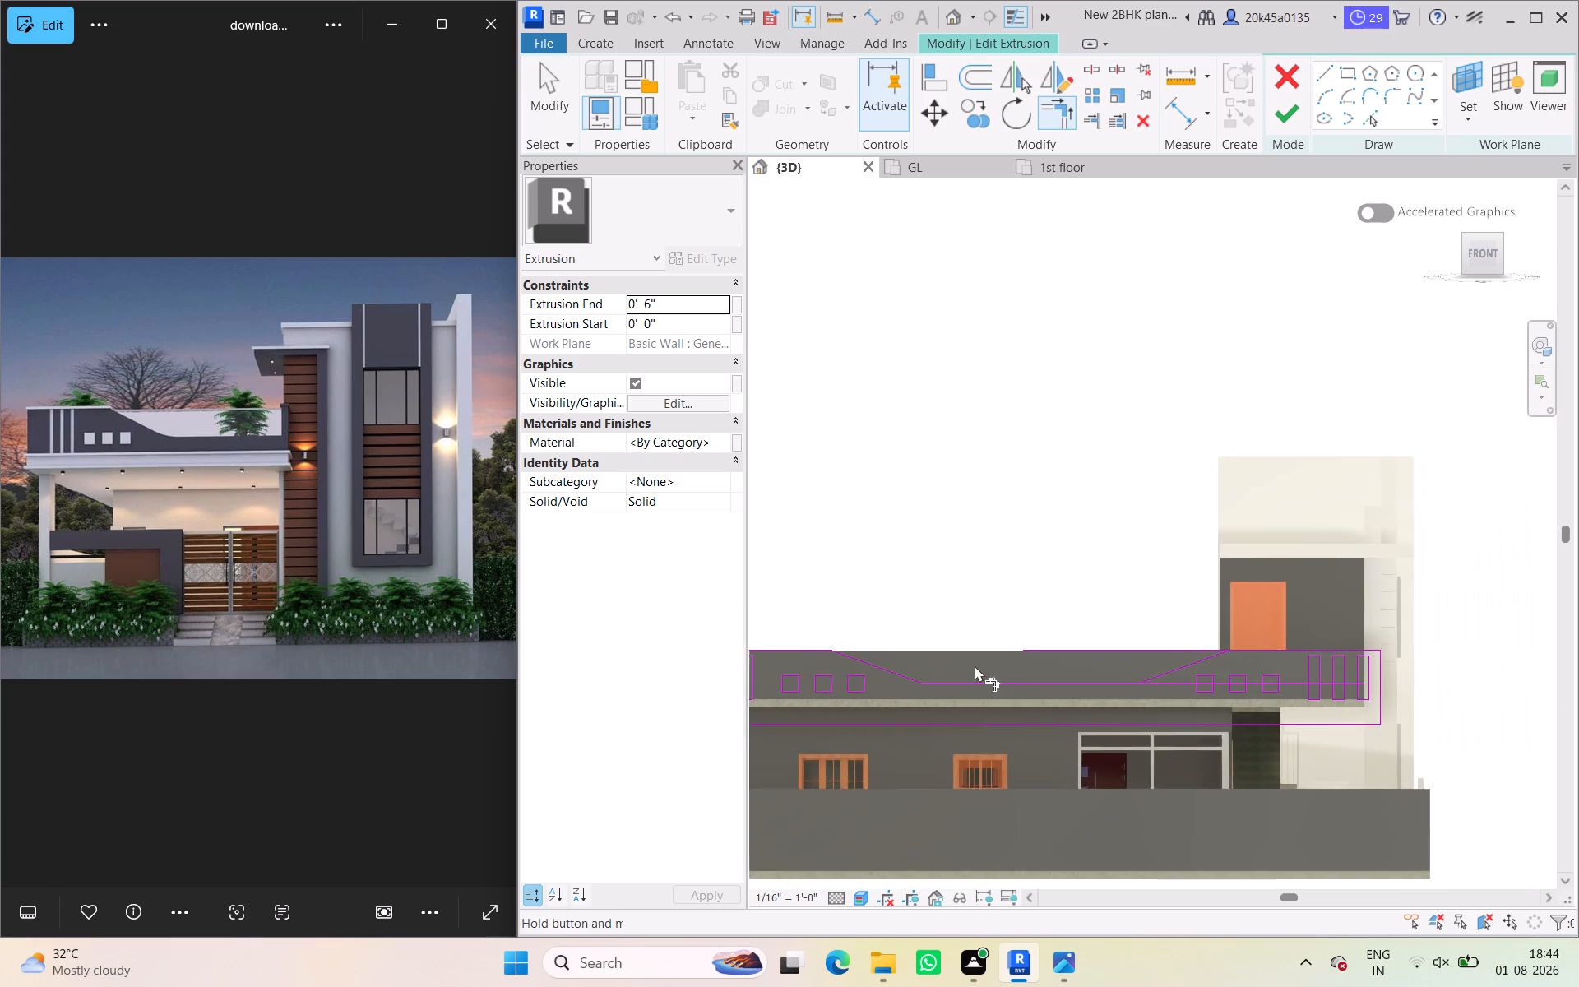
pyautogui.scroll(4, 1154, 675)
pyautogui.click(1230, 654)
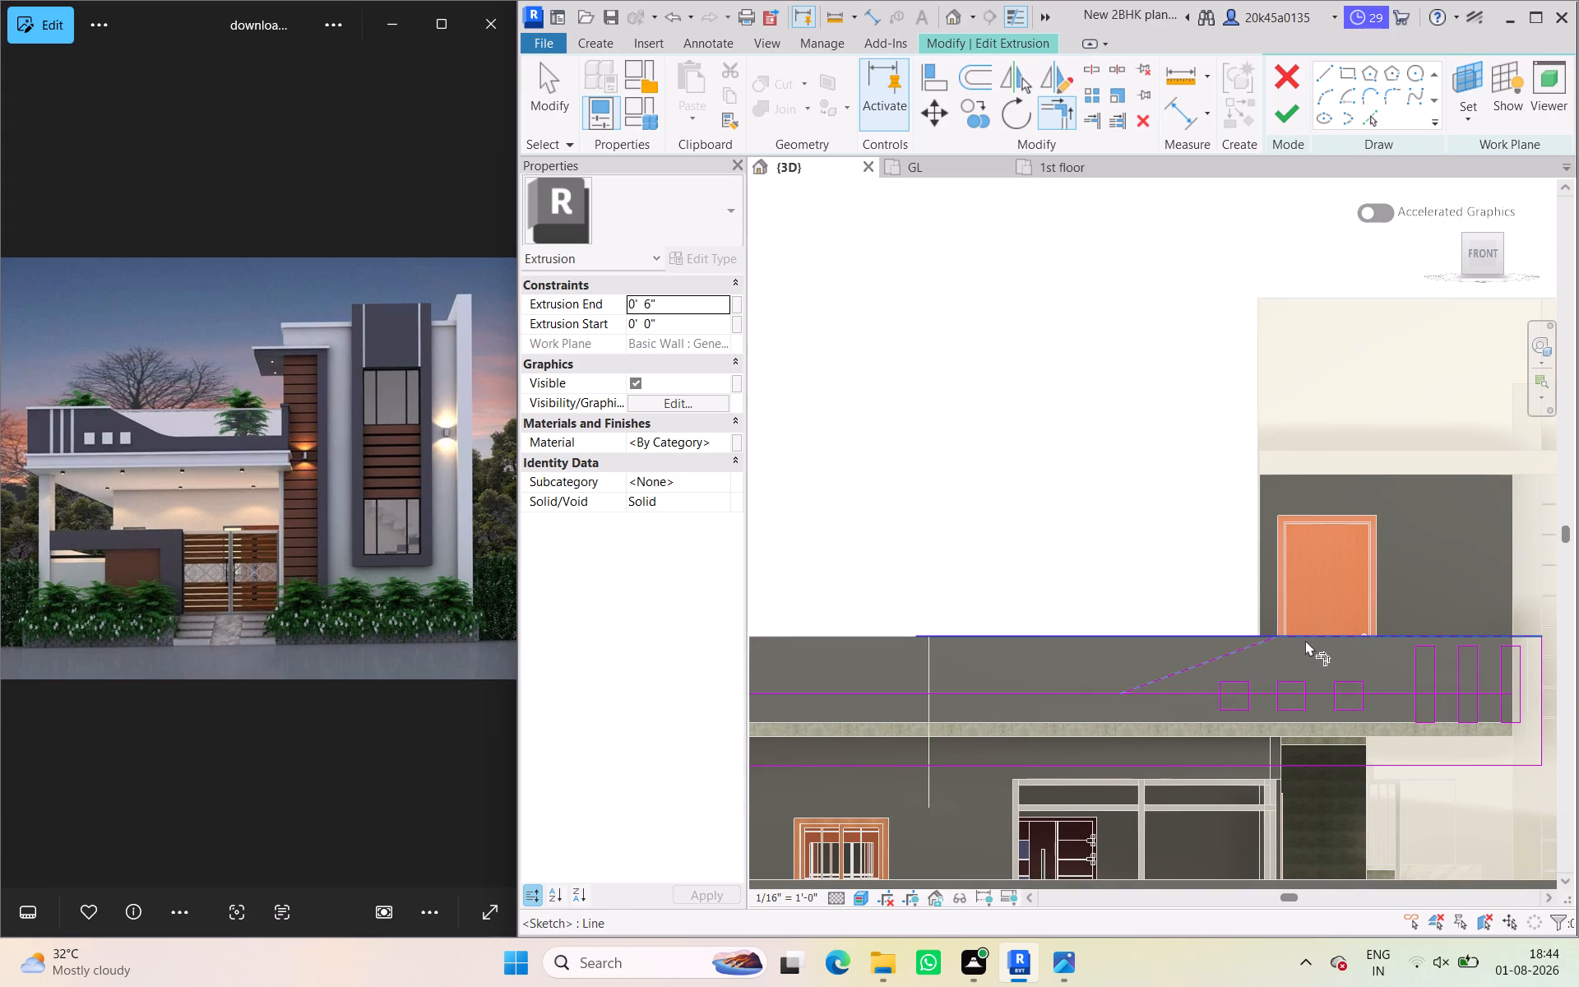
pyautogui.click(1306, 638)
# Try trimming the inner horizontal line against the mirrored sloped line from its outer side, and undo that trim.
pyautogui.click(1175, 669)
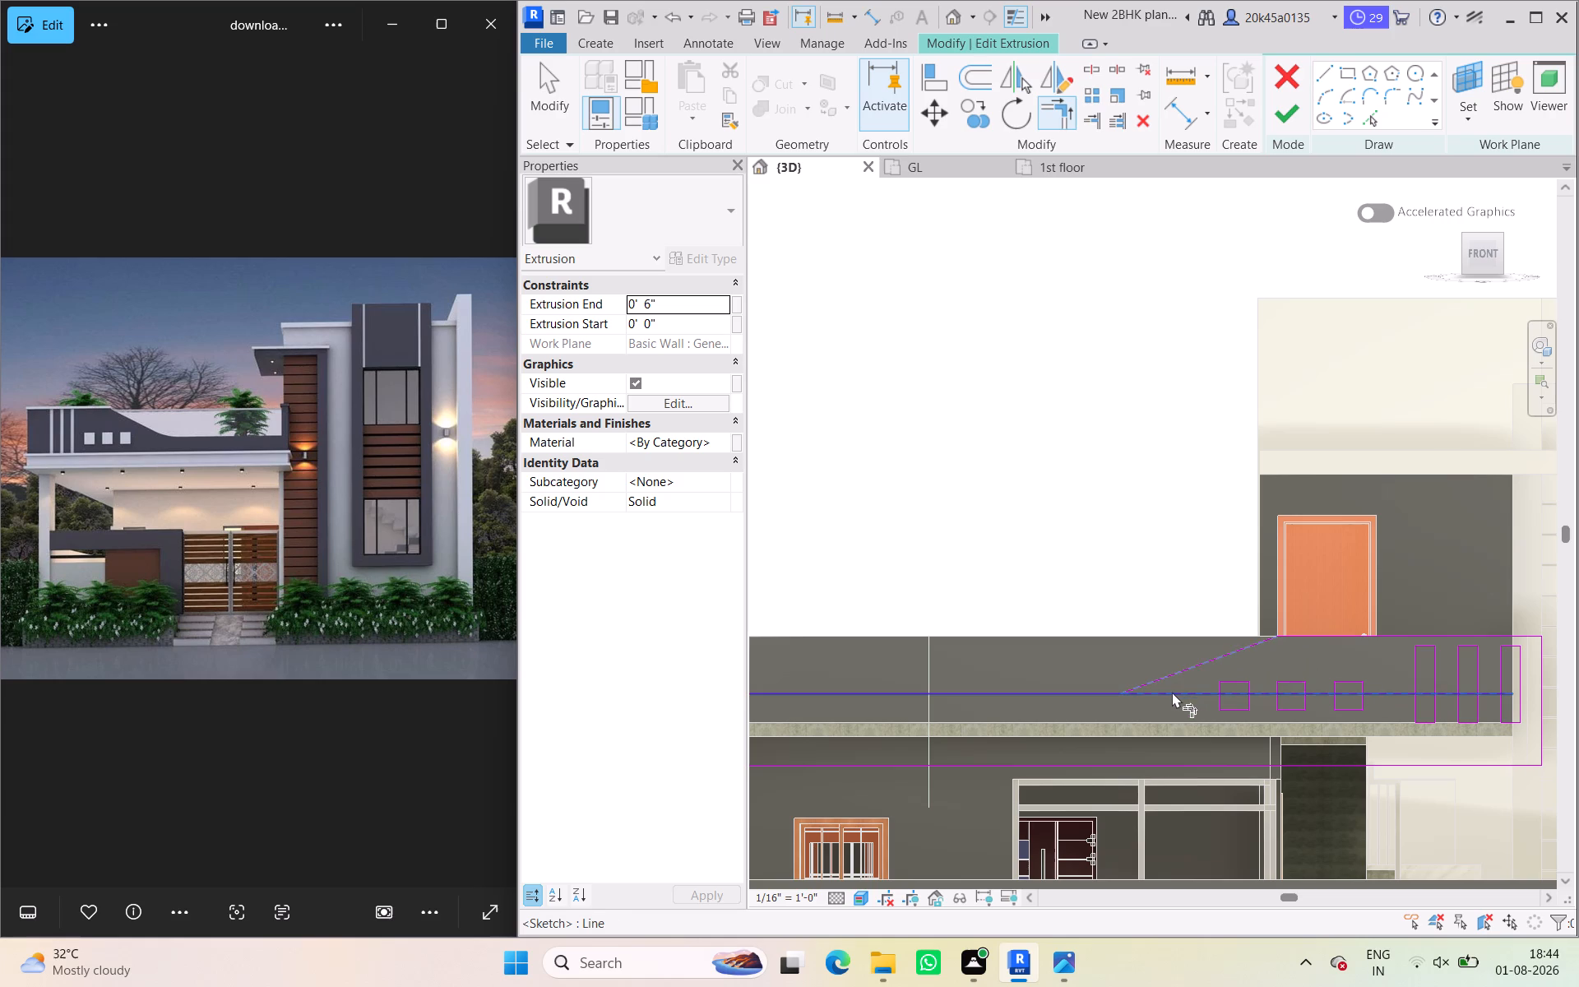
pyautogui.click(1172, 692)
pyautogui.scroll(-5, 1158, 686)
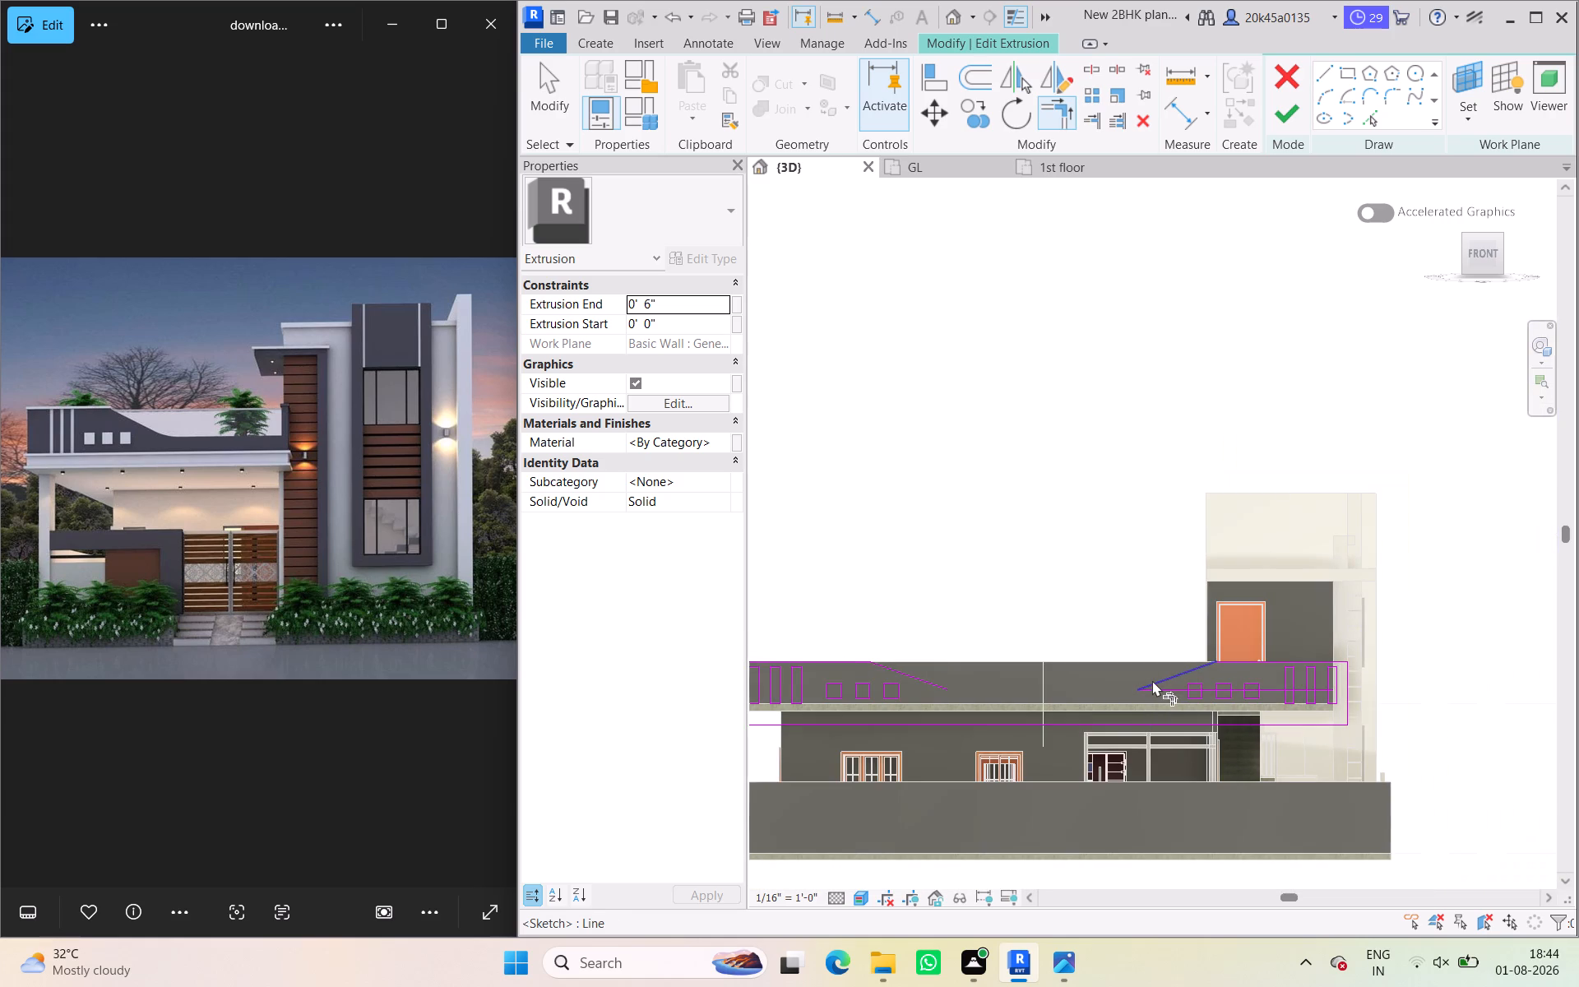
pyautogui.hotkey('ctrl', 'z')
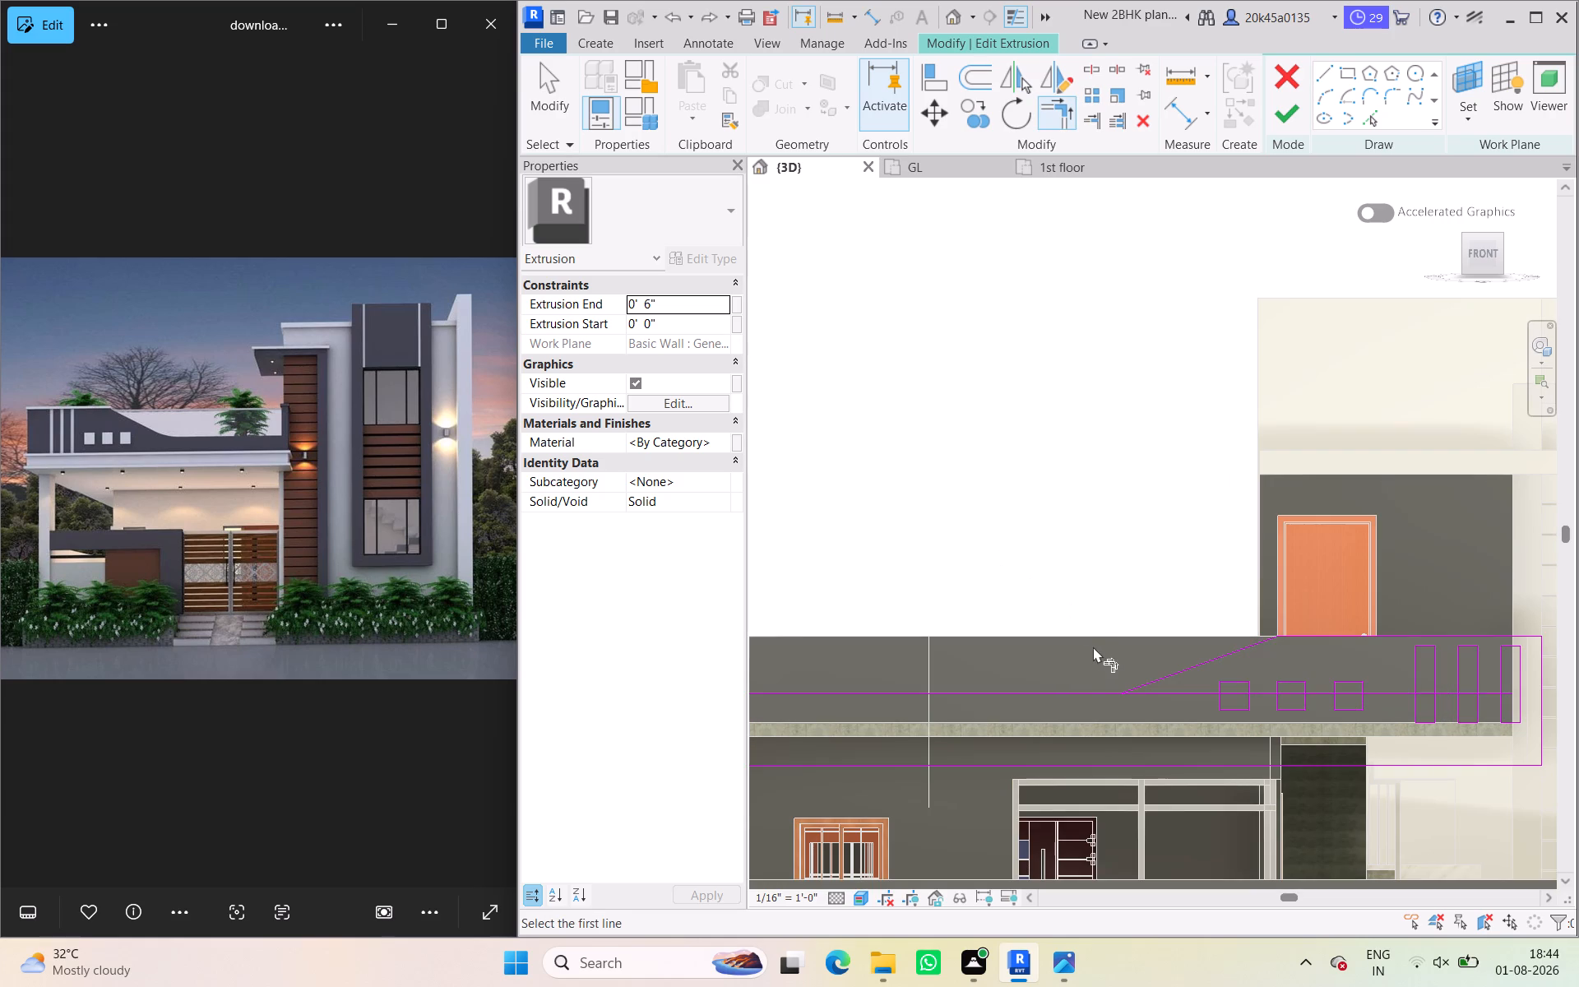
# Trim the inner horizontal line to the mirrored slope's lower end, keeping the middle portion, and finish the parapet's extrusion sketch.
pyautogui.click(1091, 694)
pyautogui.click(1147, 682)
pyautogui.scroll(-2, 1049, 621)
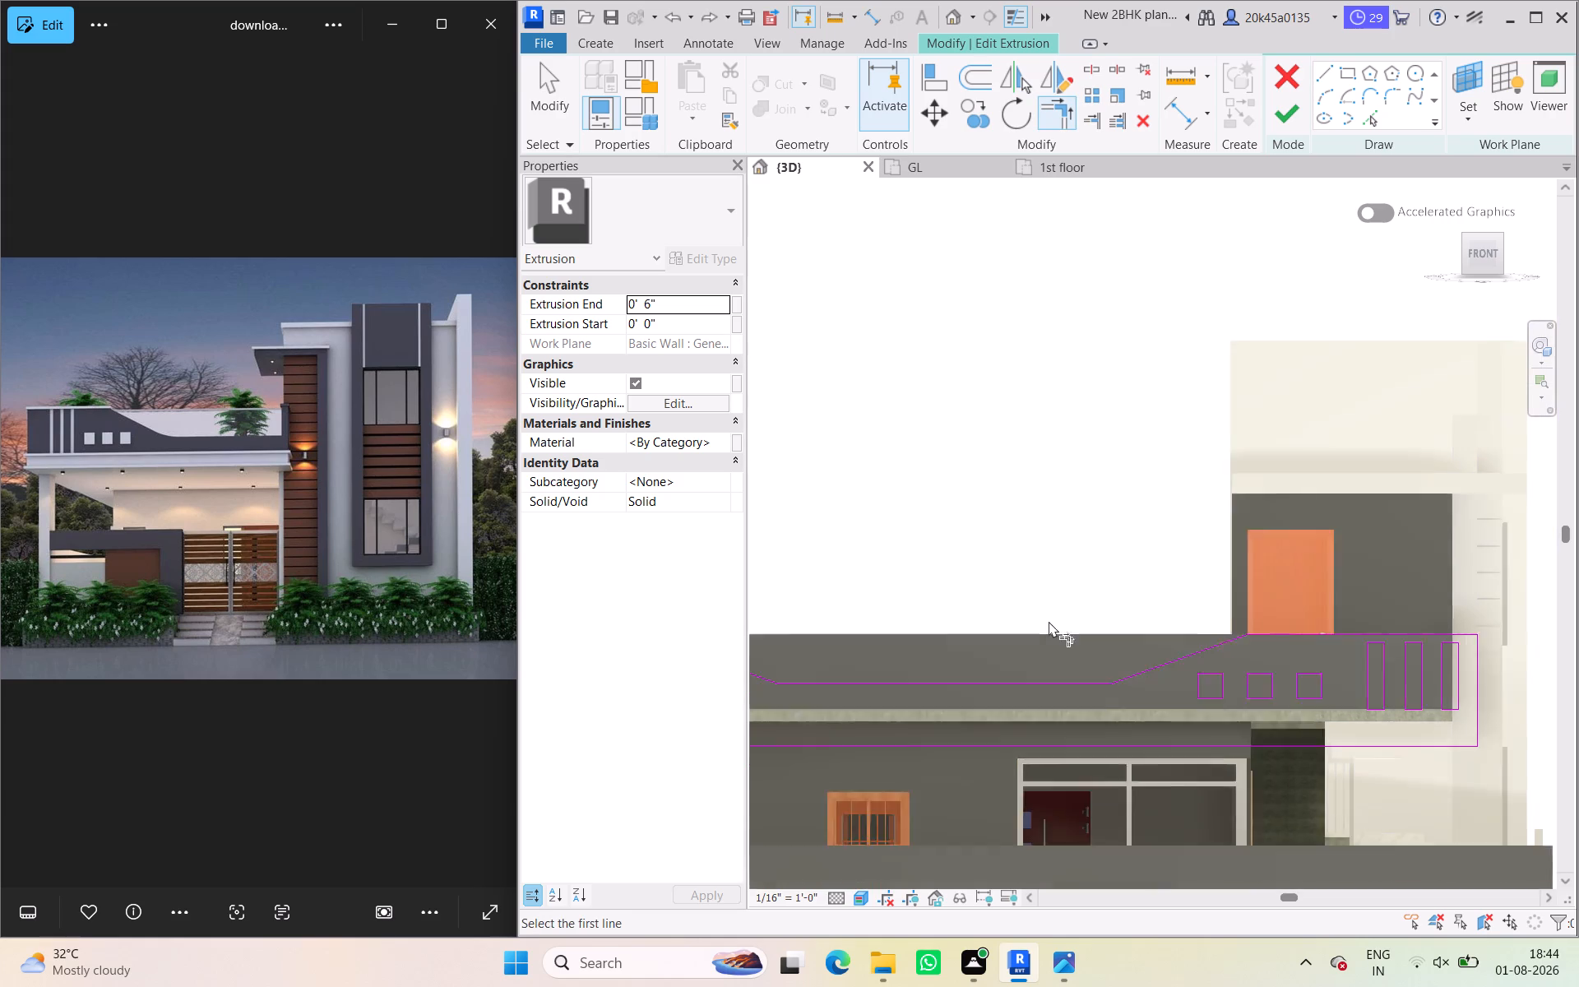
pyautogui.scroll(-2, 1049, 621)
pyautogui.moveTo(1053, 623); pyautogui.dragTo(1086, 623, button='middle')
pyautogui.scroll(-2, 1055, 577)
pyautogui.middleClick(1054, 579)
pyautogui.scroll(2, 1263, 646)
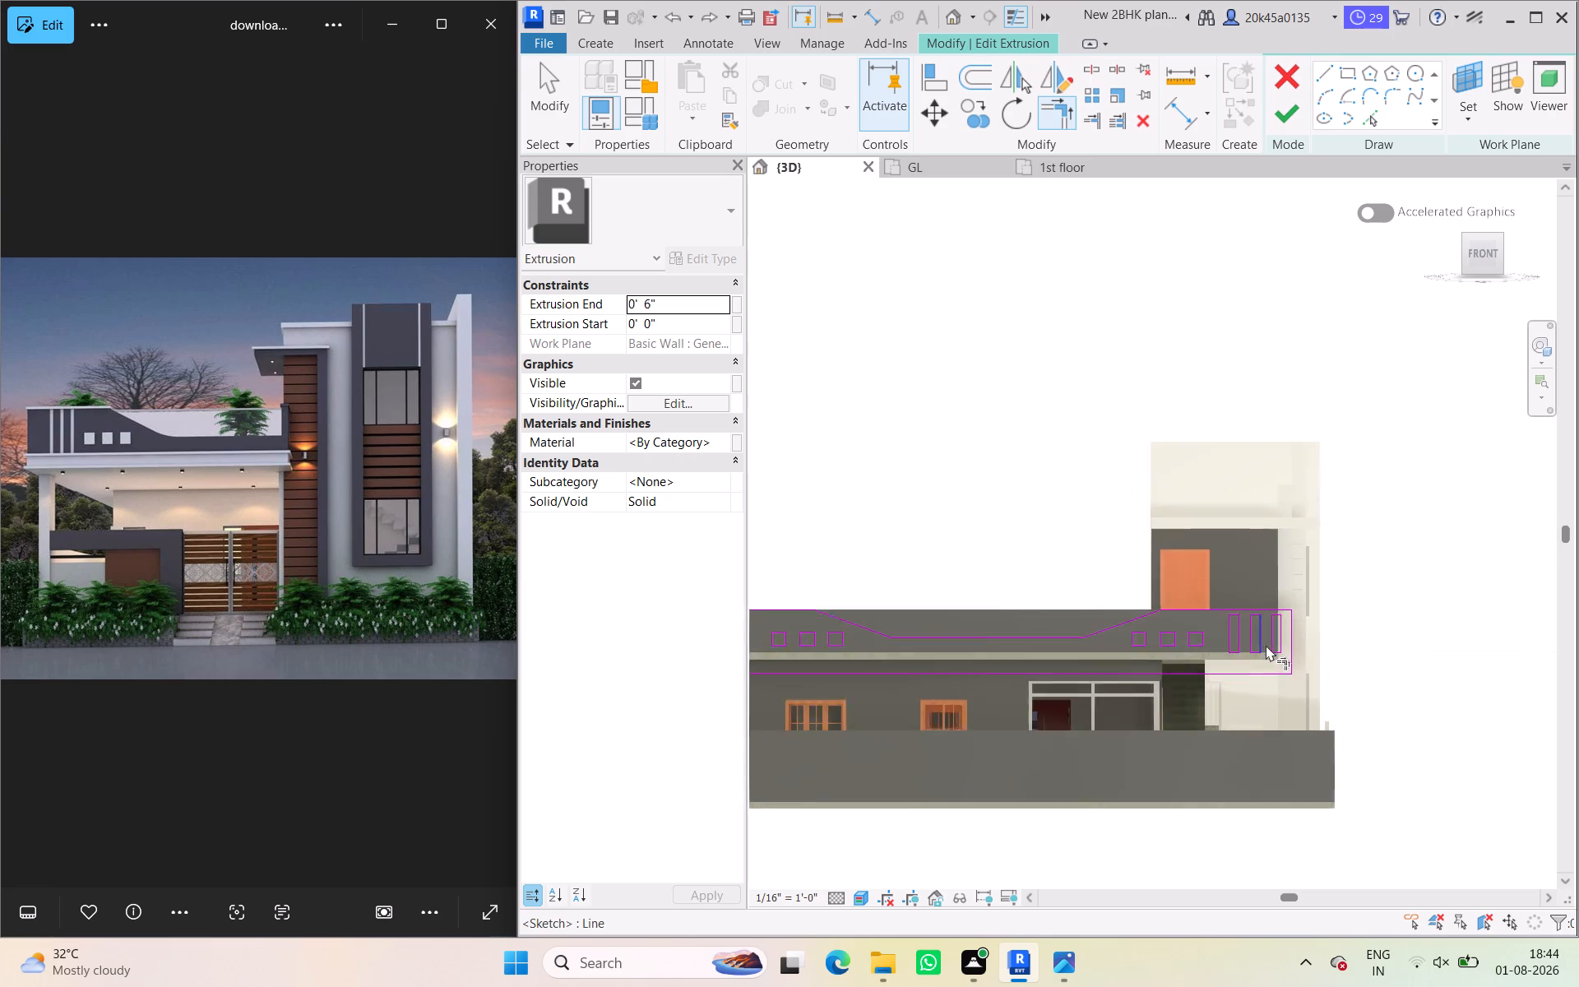
pyautogui.scroll(2, 1266, 645)
pyautogui.moveTo(1266, 644); pyautogui.dragTo(1293, 649, button='middle')
pyautogui.scroll(-2, 1141, 623)
pyautogui.moveTo(1145, 609); pyautogui.dragTo(1266, 572, button='middle')
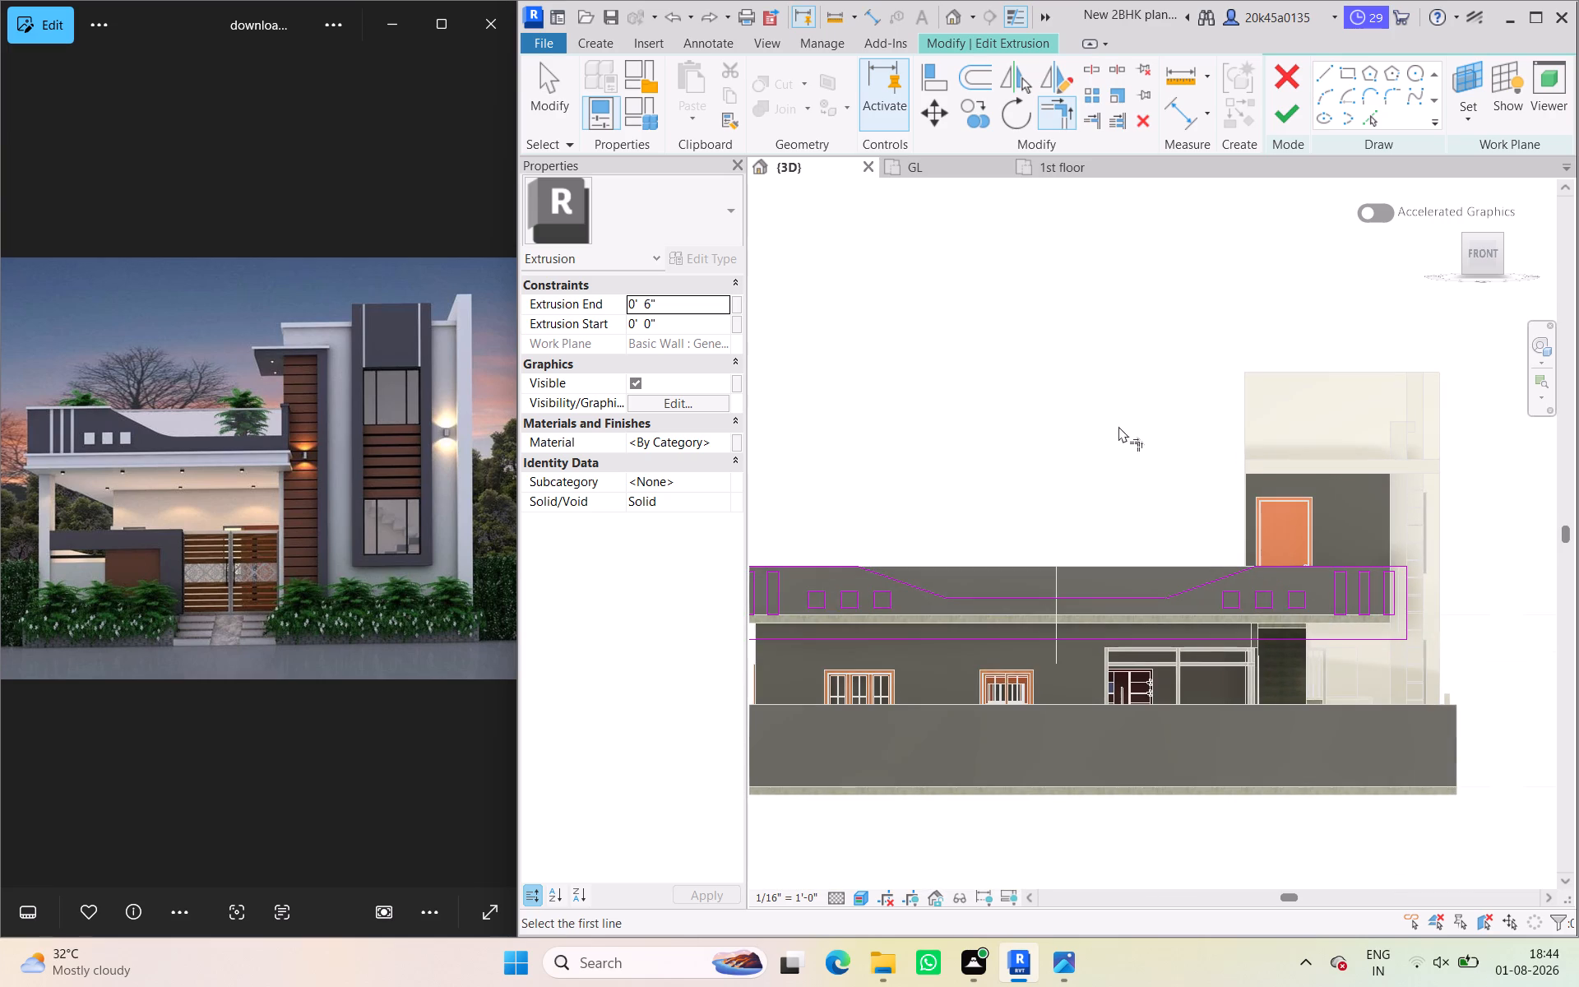
pyautogui.scroll(-2, 1109, 450)
pyautogui.moveTo(1109, 456); pyautogui.dragTo(1112, 434, button='middle')
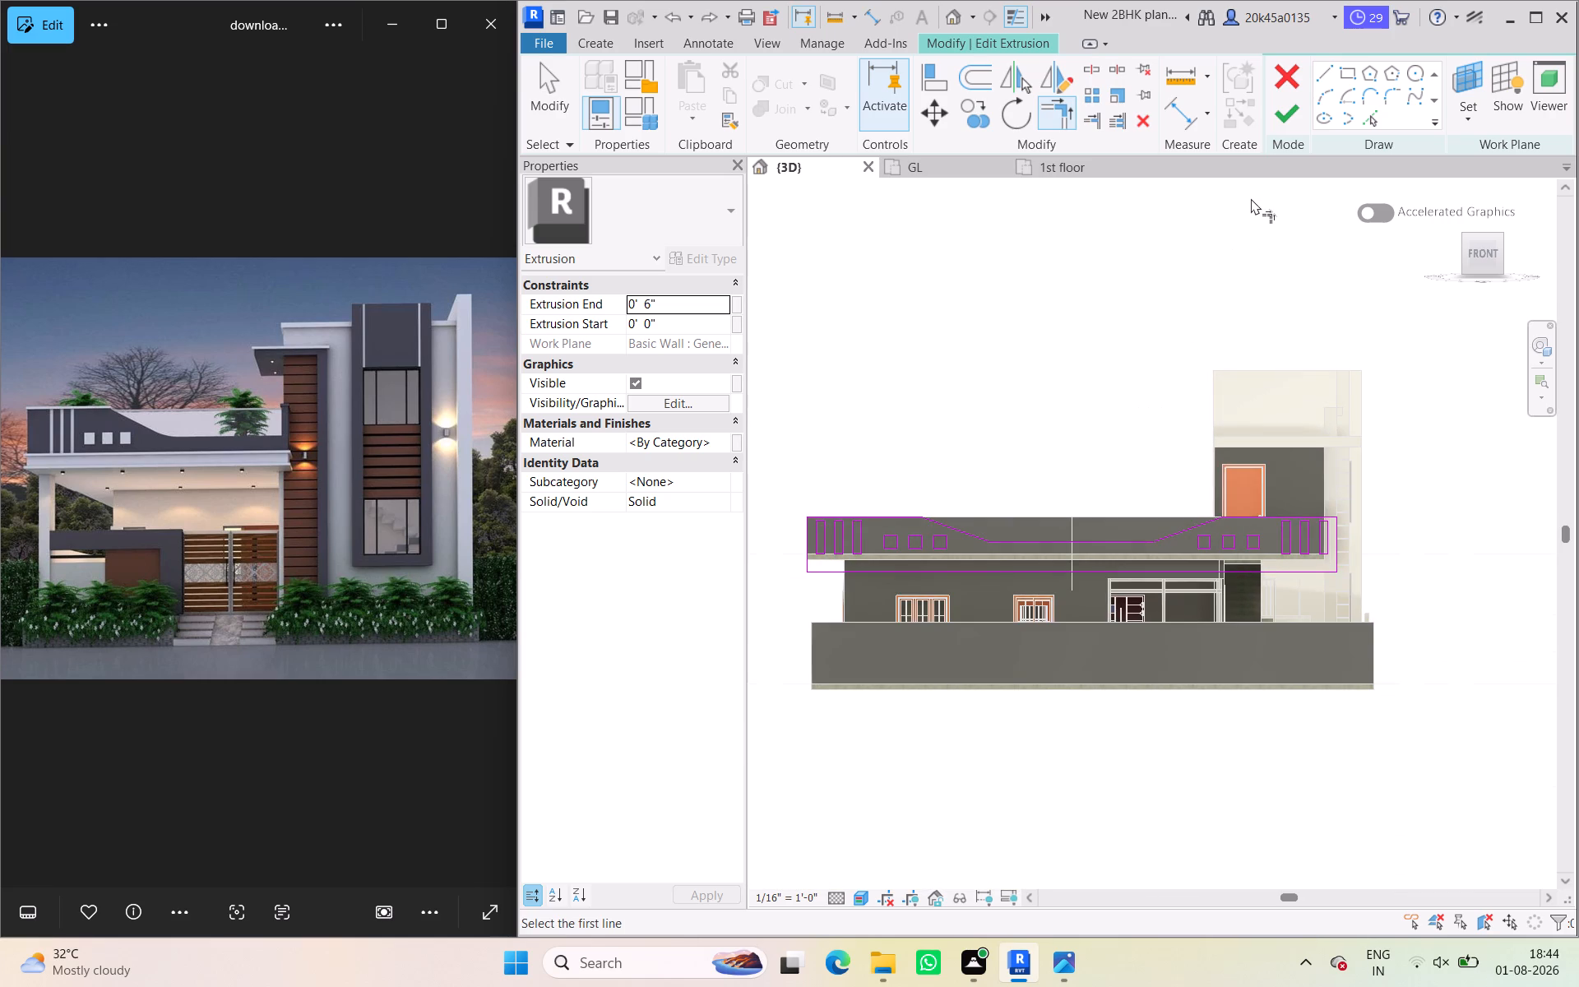
pyautogui.click(1286, 112)
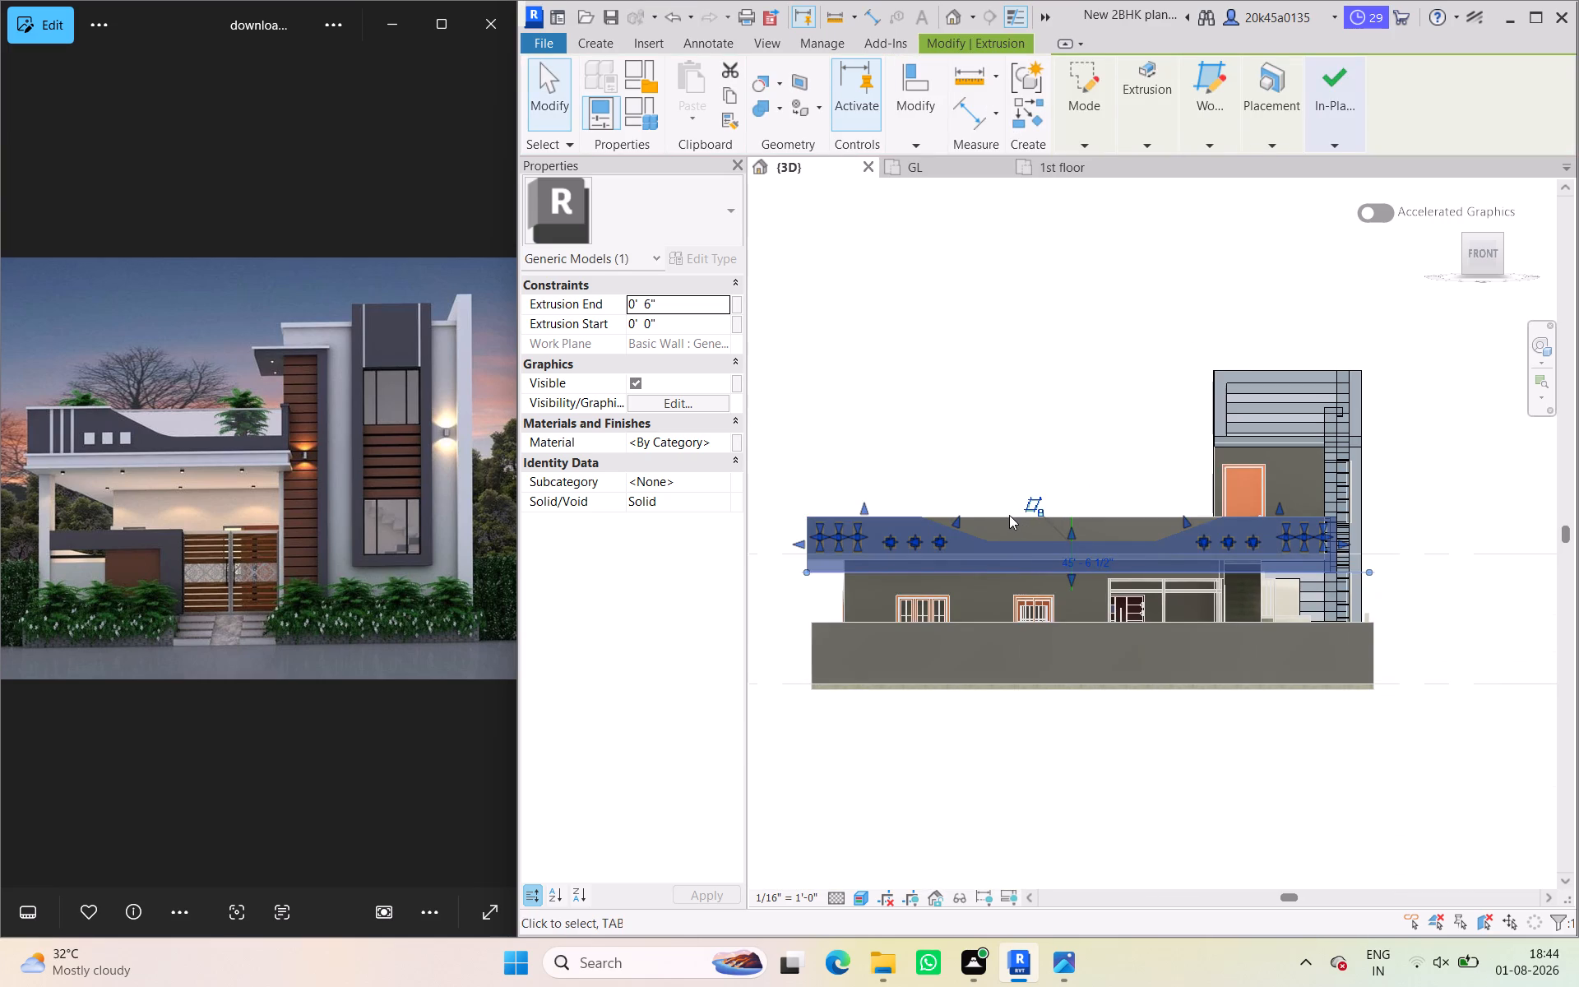
# Start a new extrusion in the in-place model and set its work plane on the parapet's front face.
pyautogui.click(1009, 515)
pyautogui.scroll(3, 1005, 512)
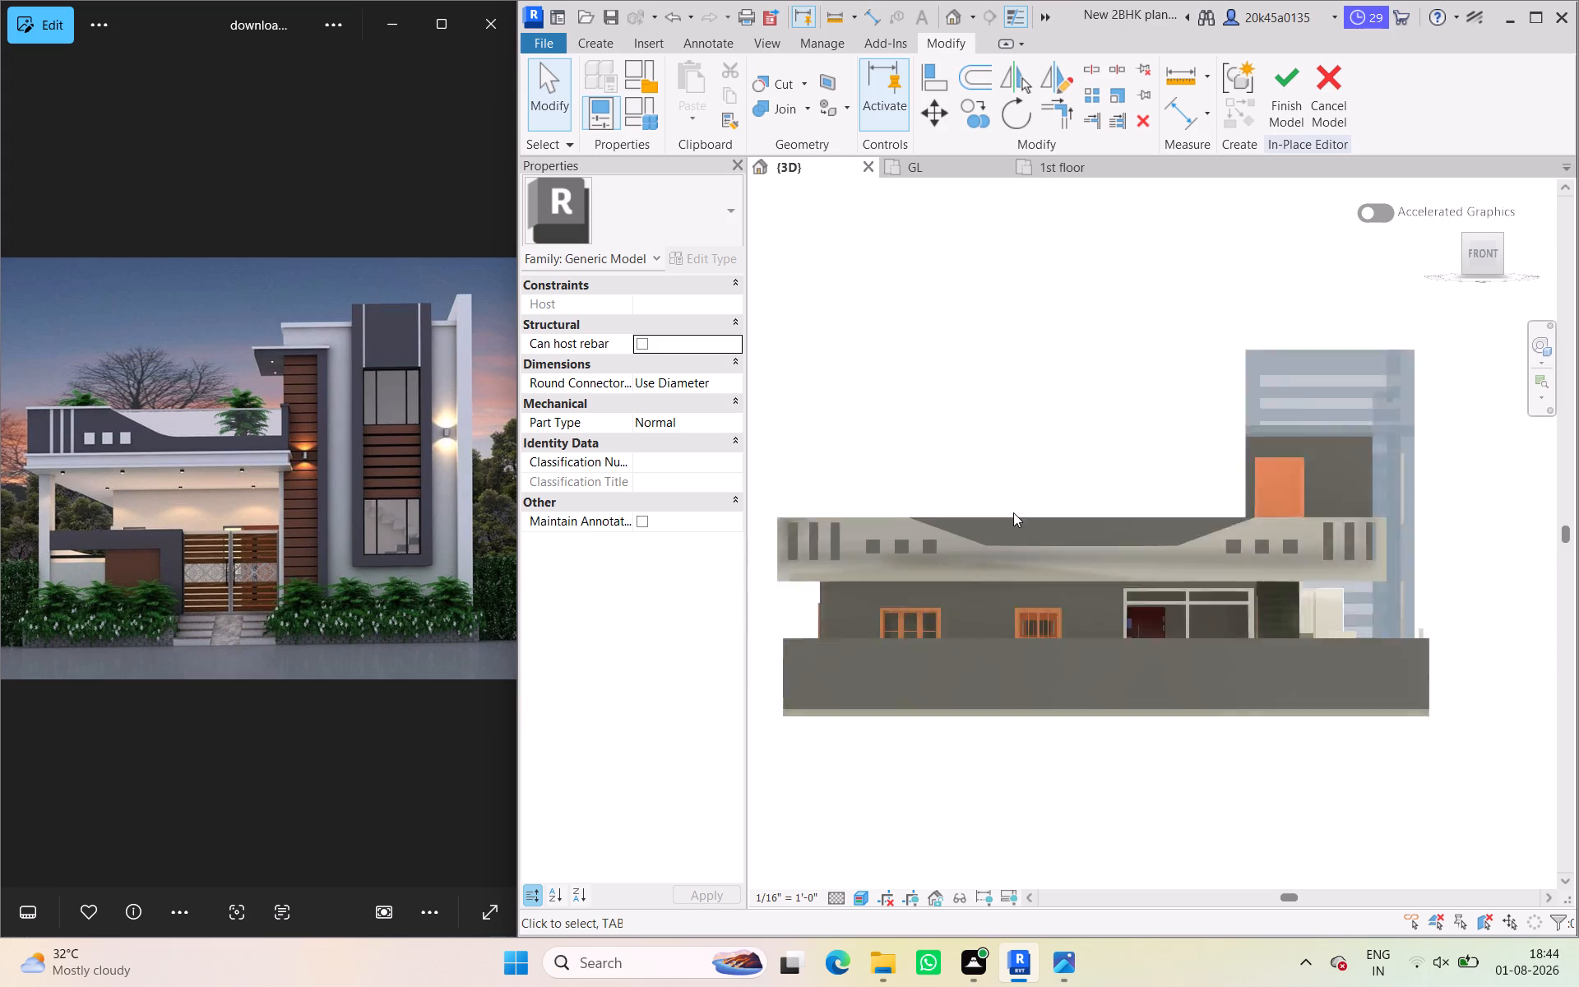
pyautogui.scroll(1, 1013, 512)
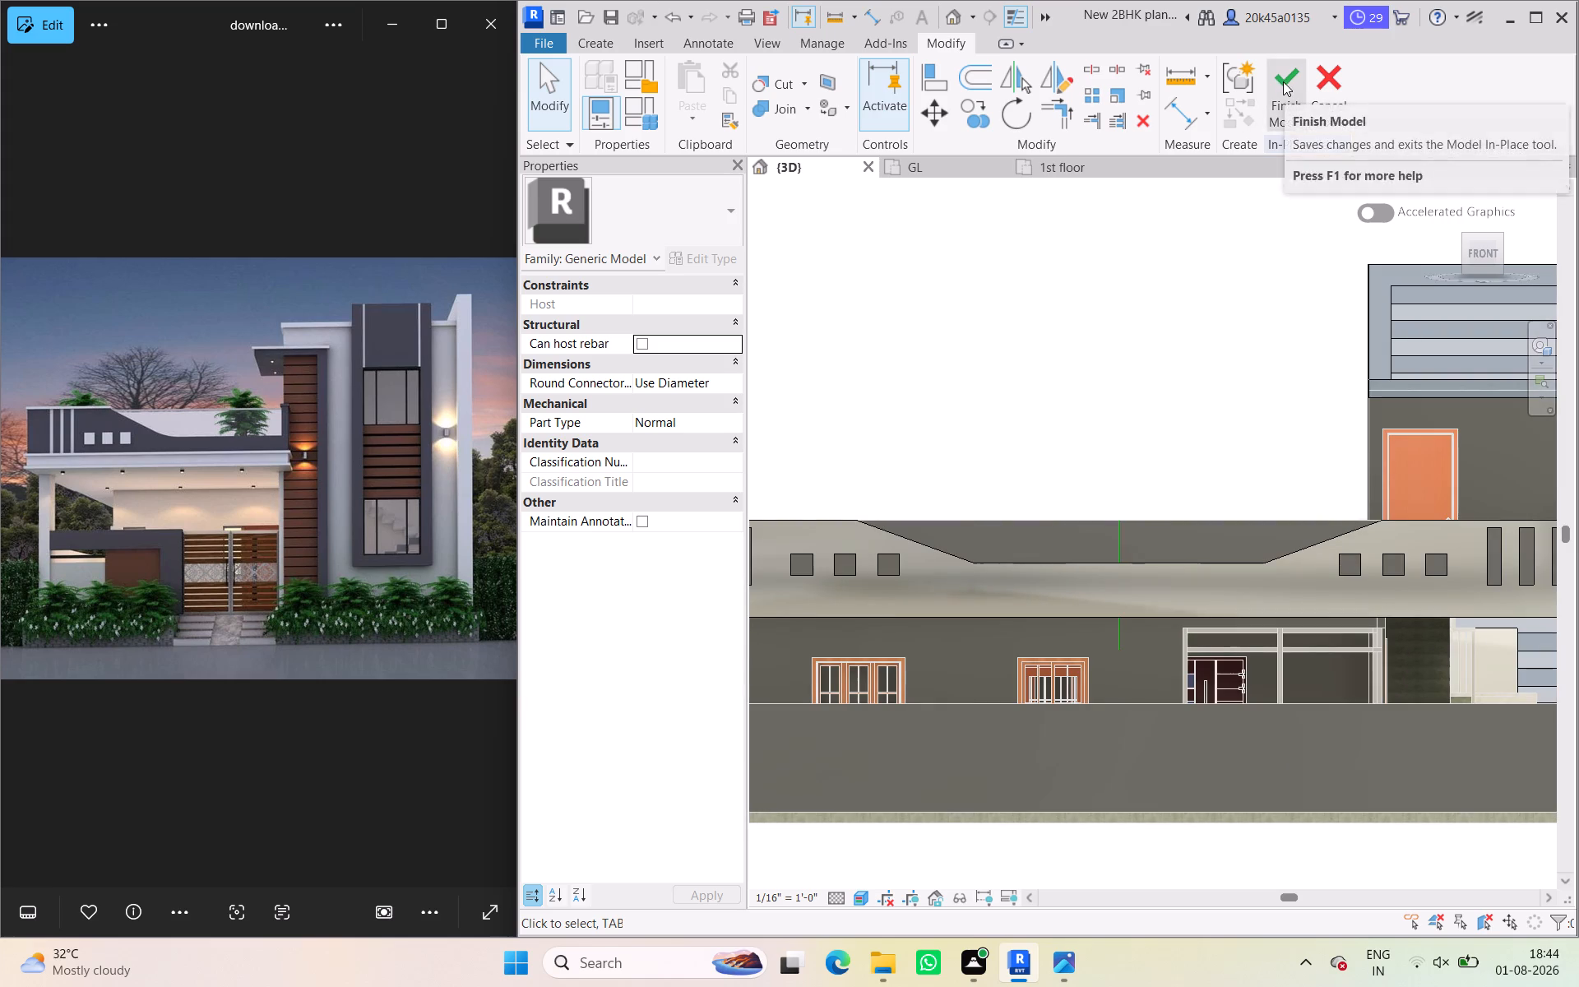
pyautogui.click(585, 49)
pyautogui.click(698, 70)
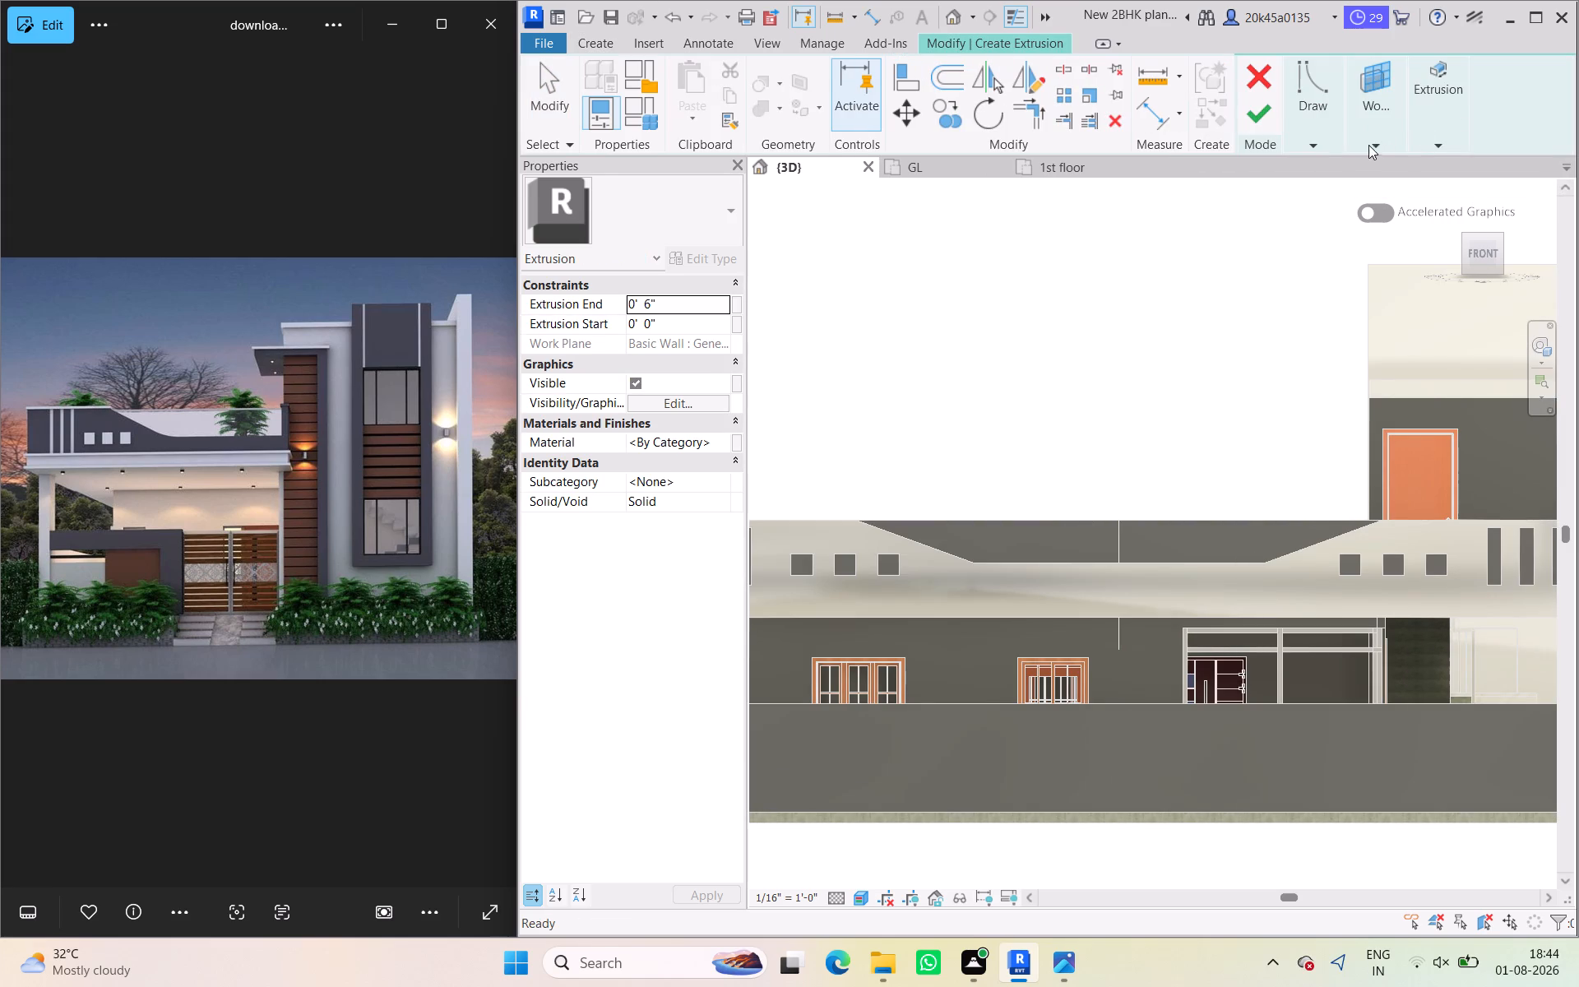
pyautogui.click(1322, 147)
pyautogui.click(1375, 147)
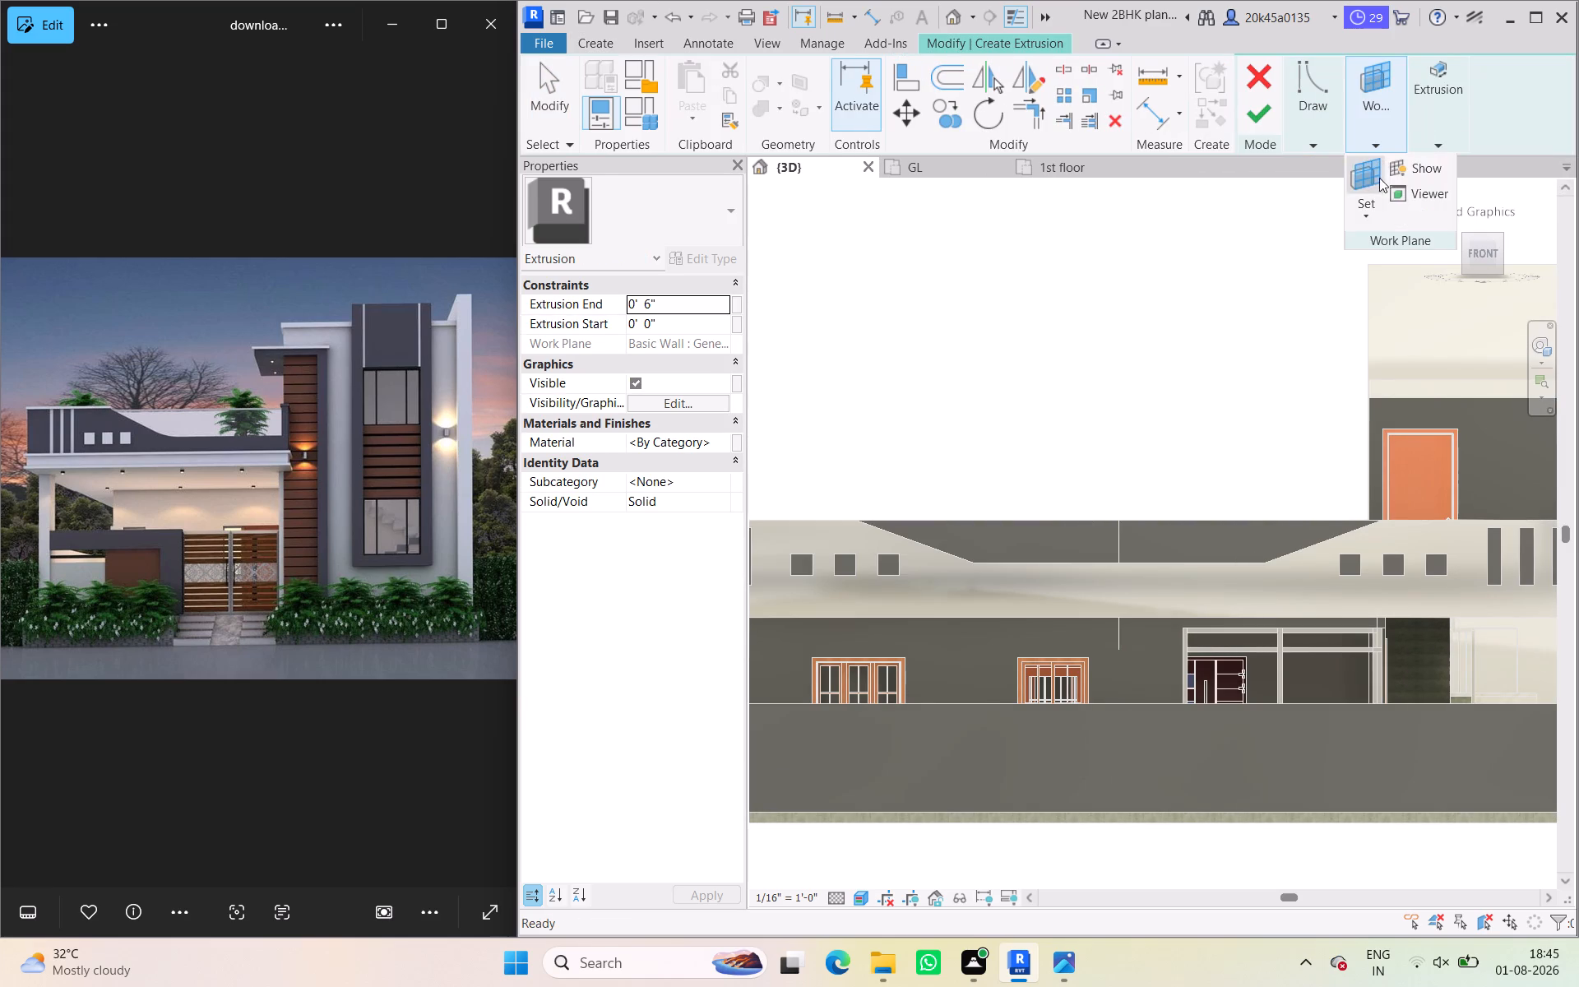
pyautogui.click(1365, 211)
pyautogui.click(1387, 299)
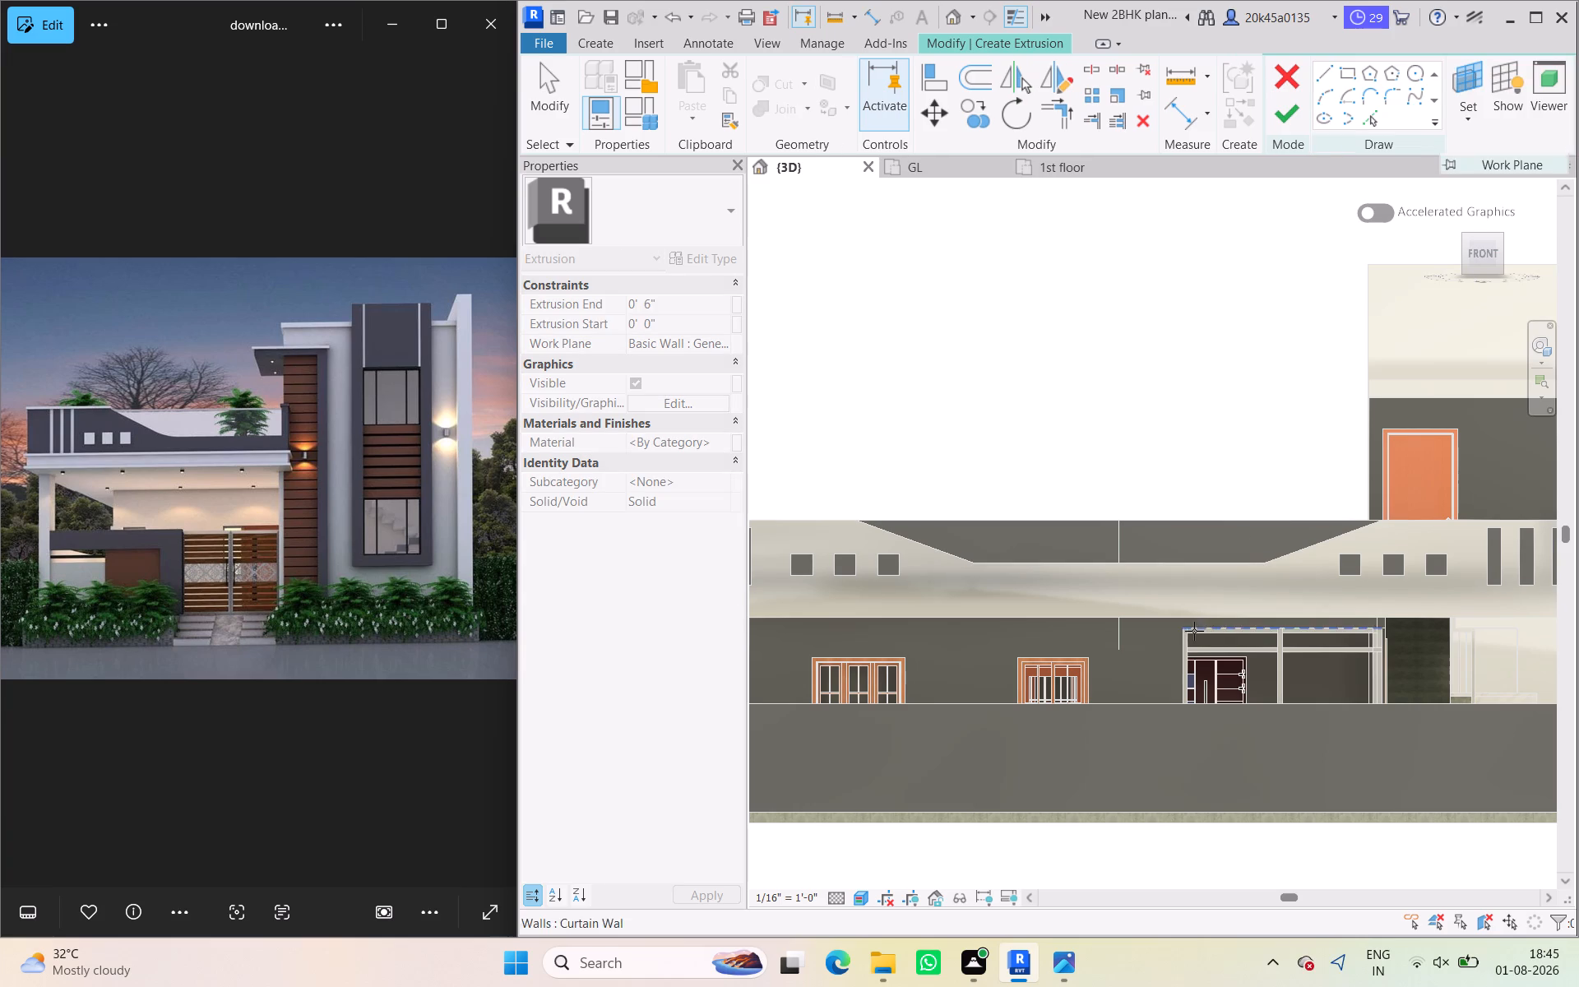
pyautogui.click(1201, 609)
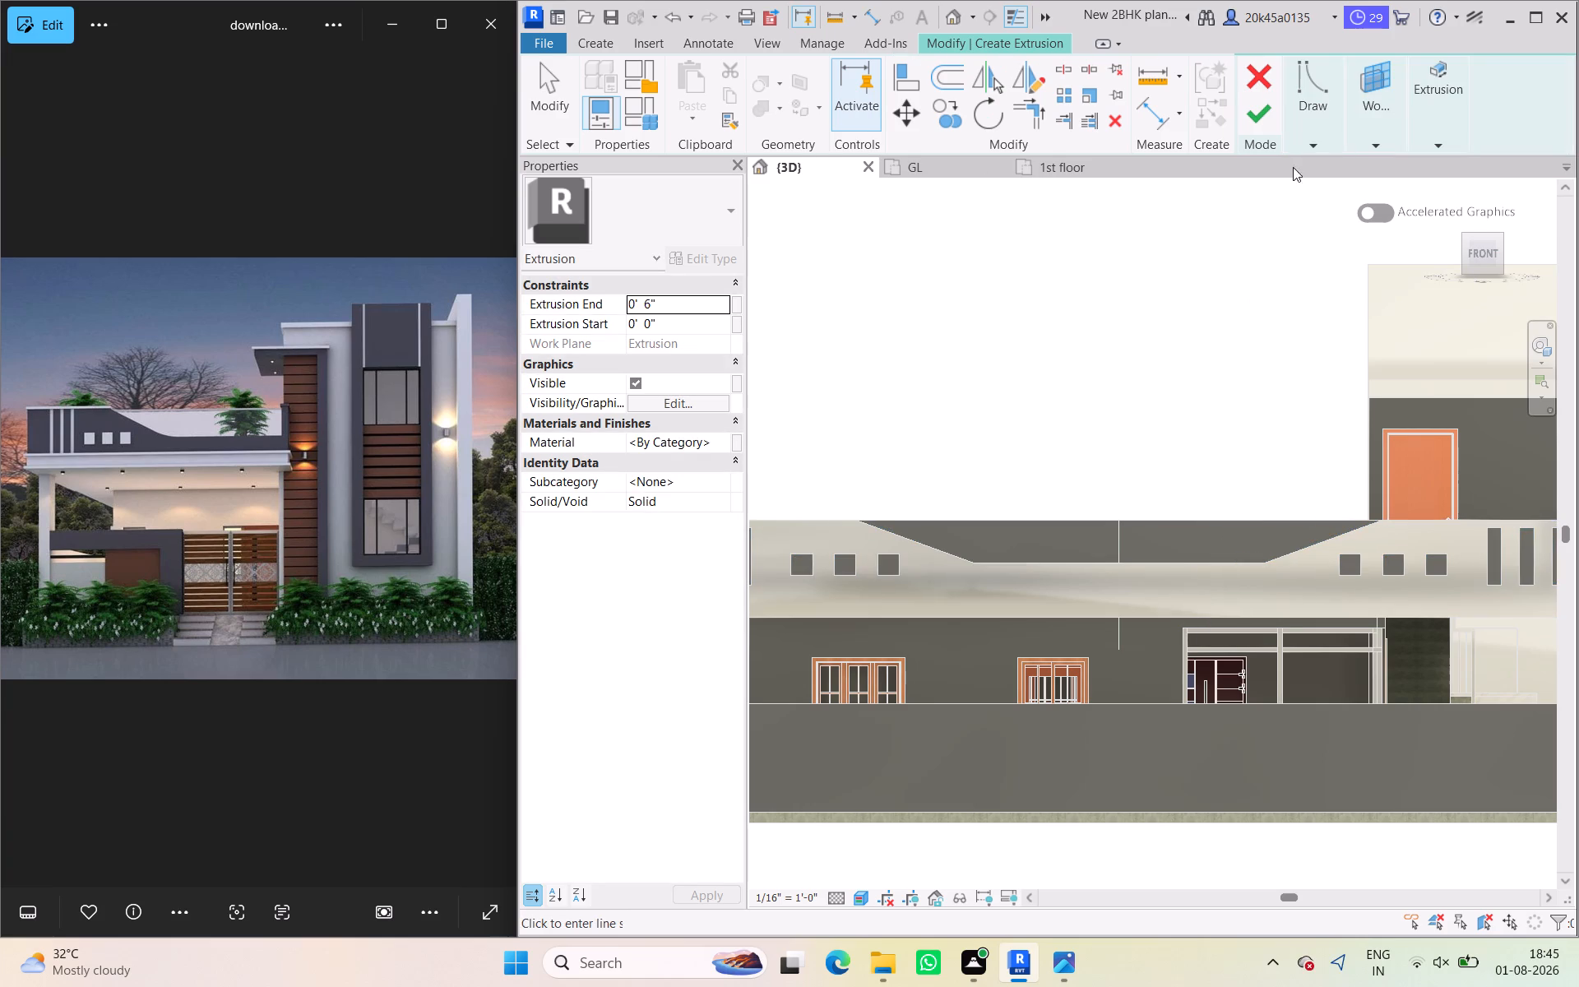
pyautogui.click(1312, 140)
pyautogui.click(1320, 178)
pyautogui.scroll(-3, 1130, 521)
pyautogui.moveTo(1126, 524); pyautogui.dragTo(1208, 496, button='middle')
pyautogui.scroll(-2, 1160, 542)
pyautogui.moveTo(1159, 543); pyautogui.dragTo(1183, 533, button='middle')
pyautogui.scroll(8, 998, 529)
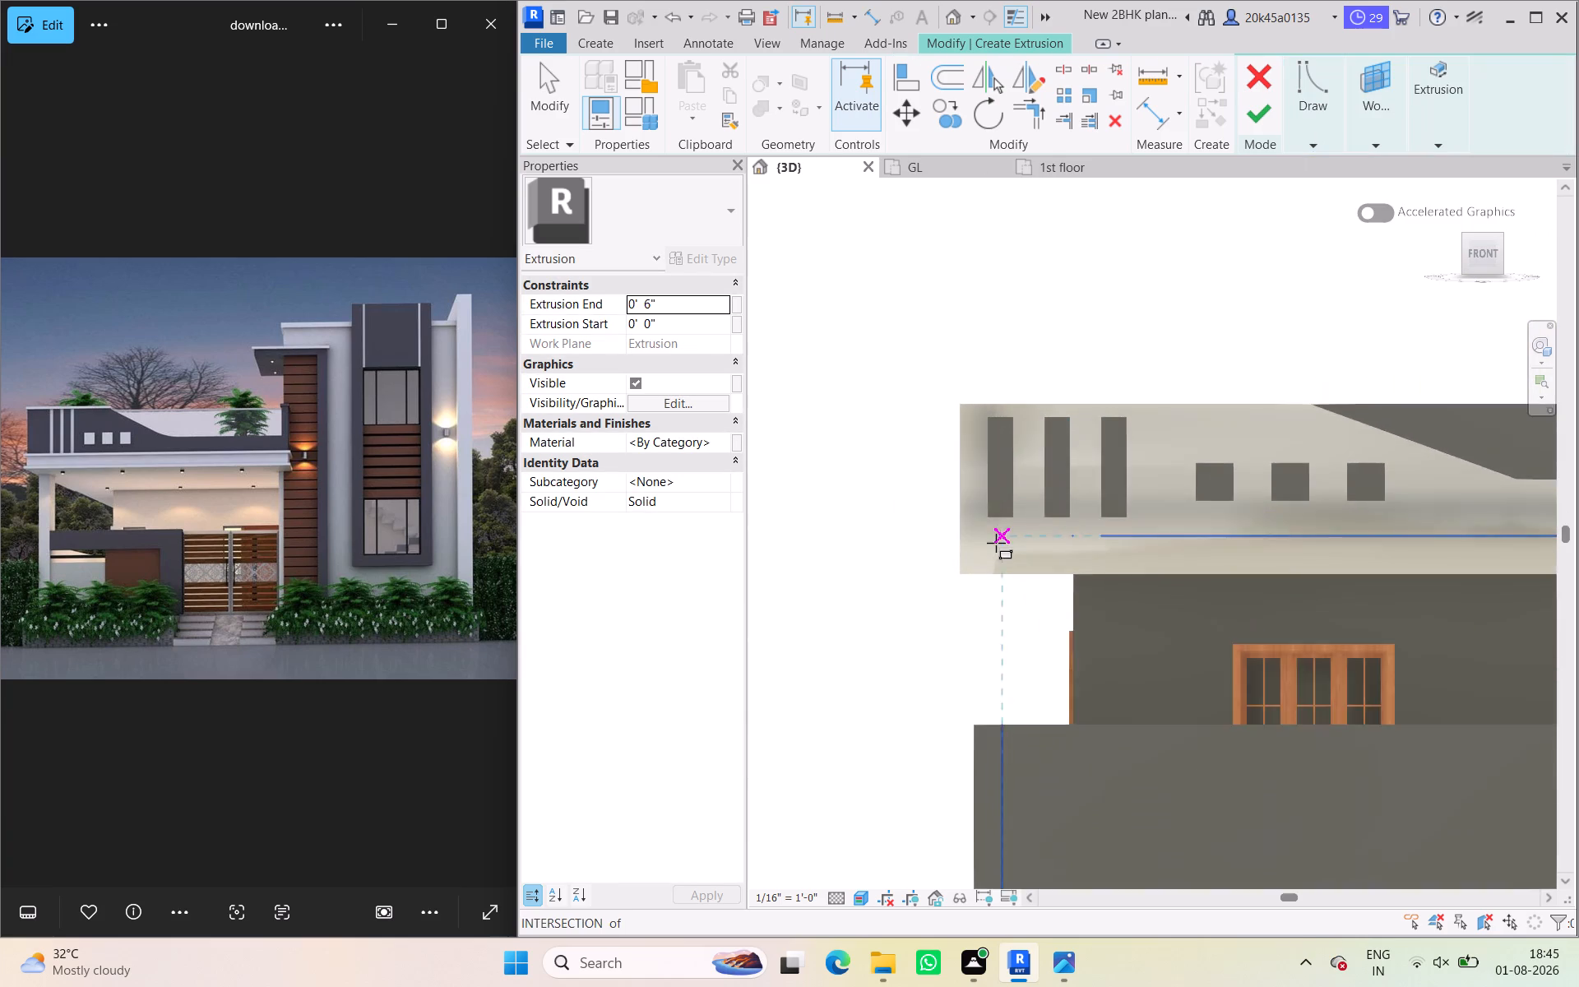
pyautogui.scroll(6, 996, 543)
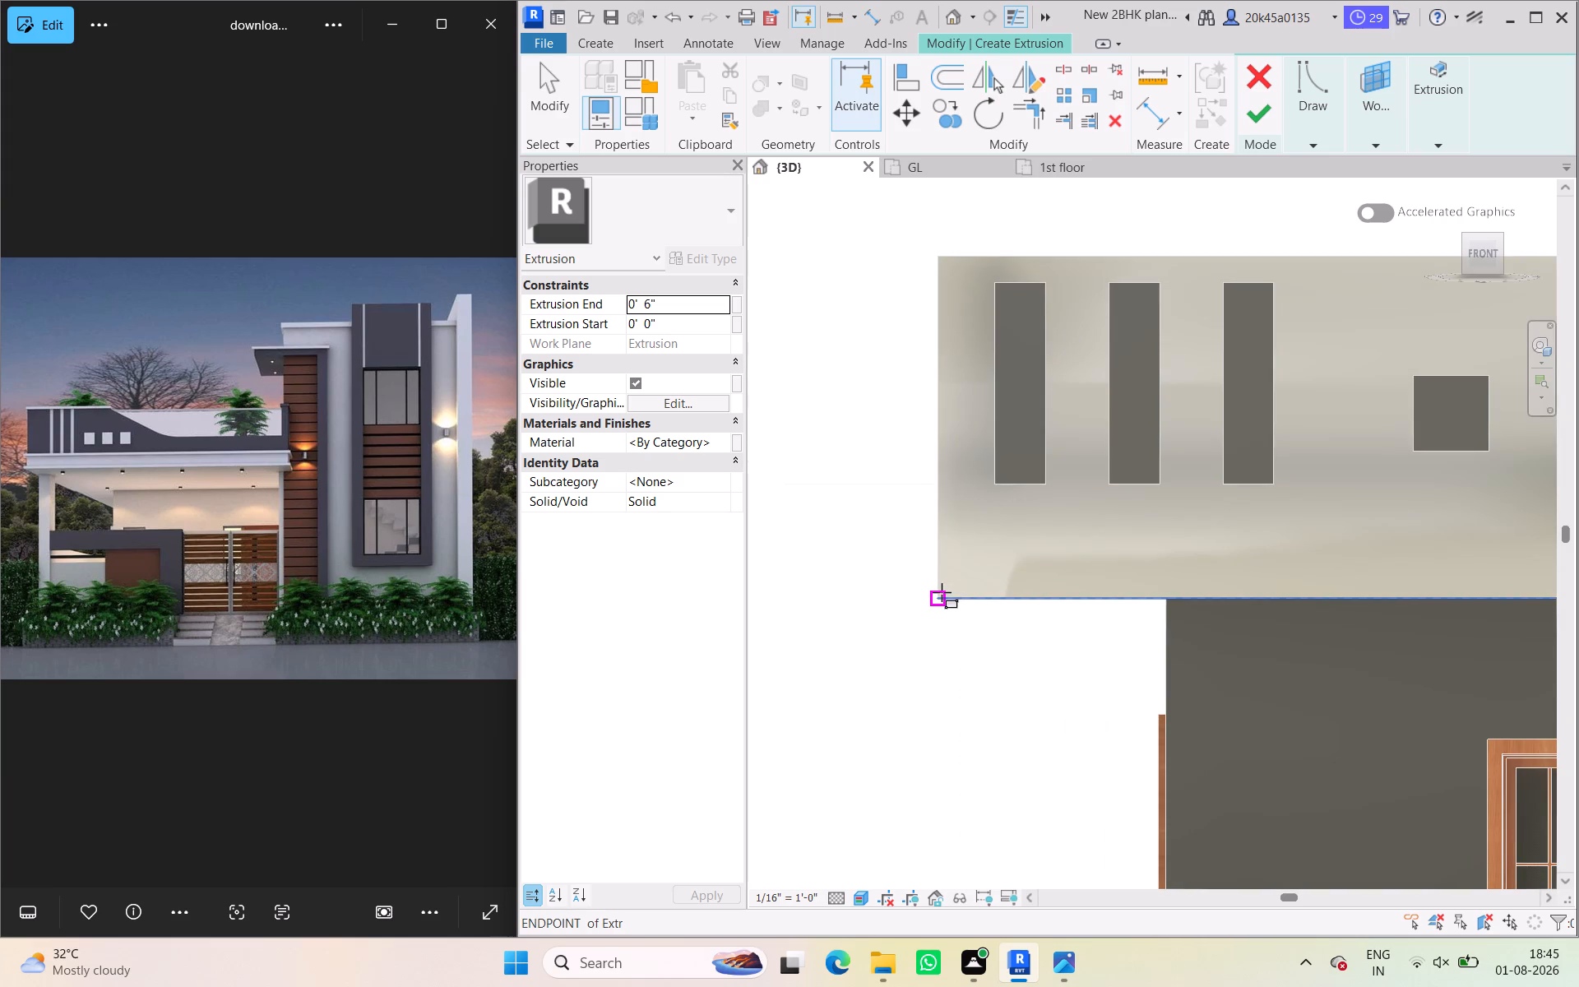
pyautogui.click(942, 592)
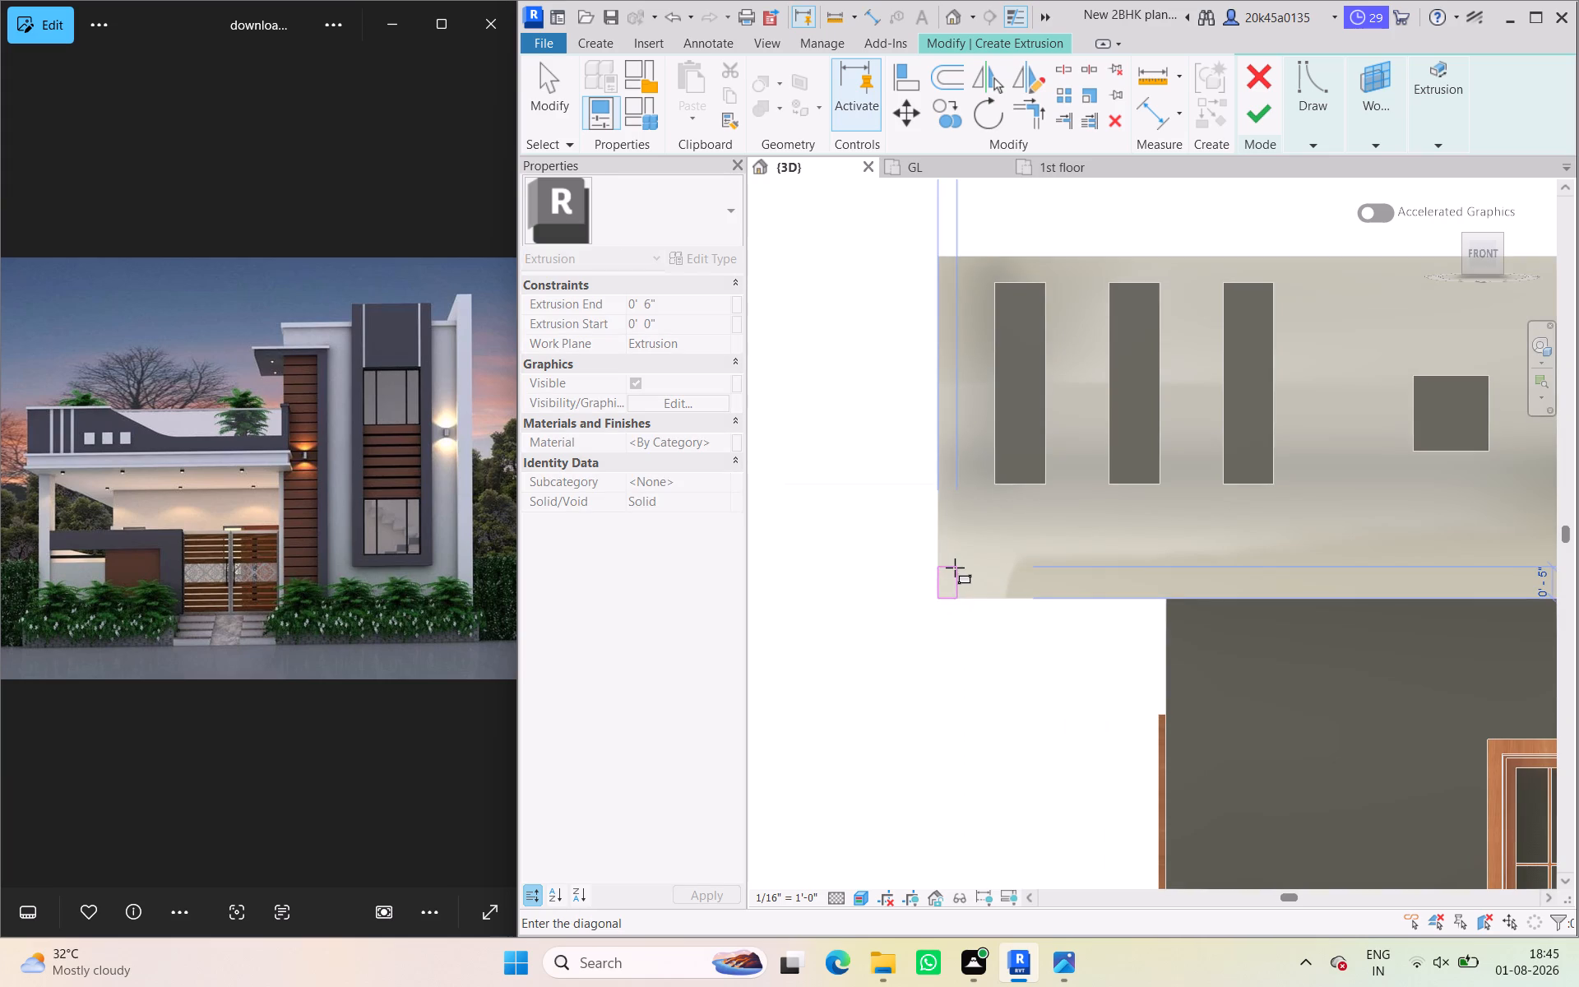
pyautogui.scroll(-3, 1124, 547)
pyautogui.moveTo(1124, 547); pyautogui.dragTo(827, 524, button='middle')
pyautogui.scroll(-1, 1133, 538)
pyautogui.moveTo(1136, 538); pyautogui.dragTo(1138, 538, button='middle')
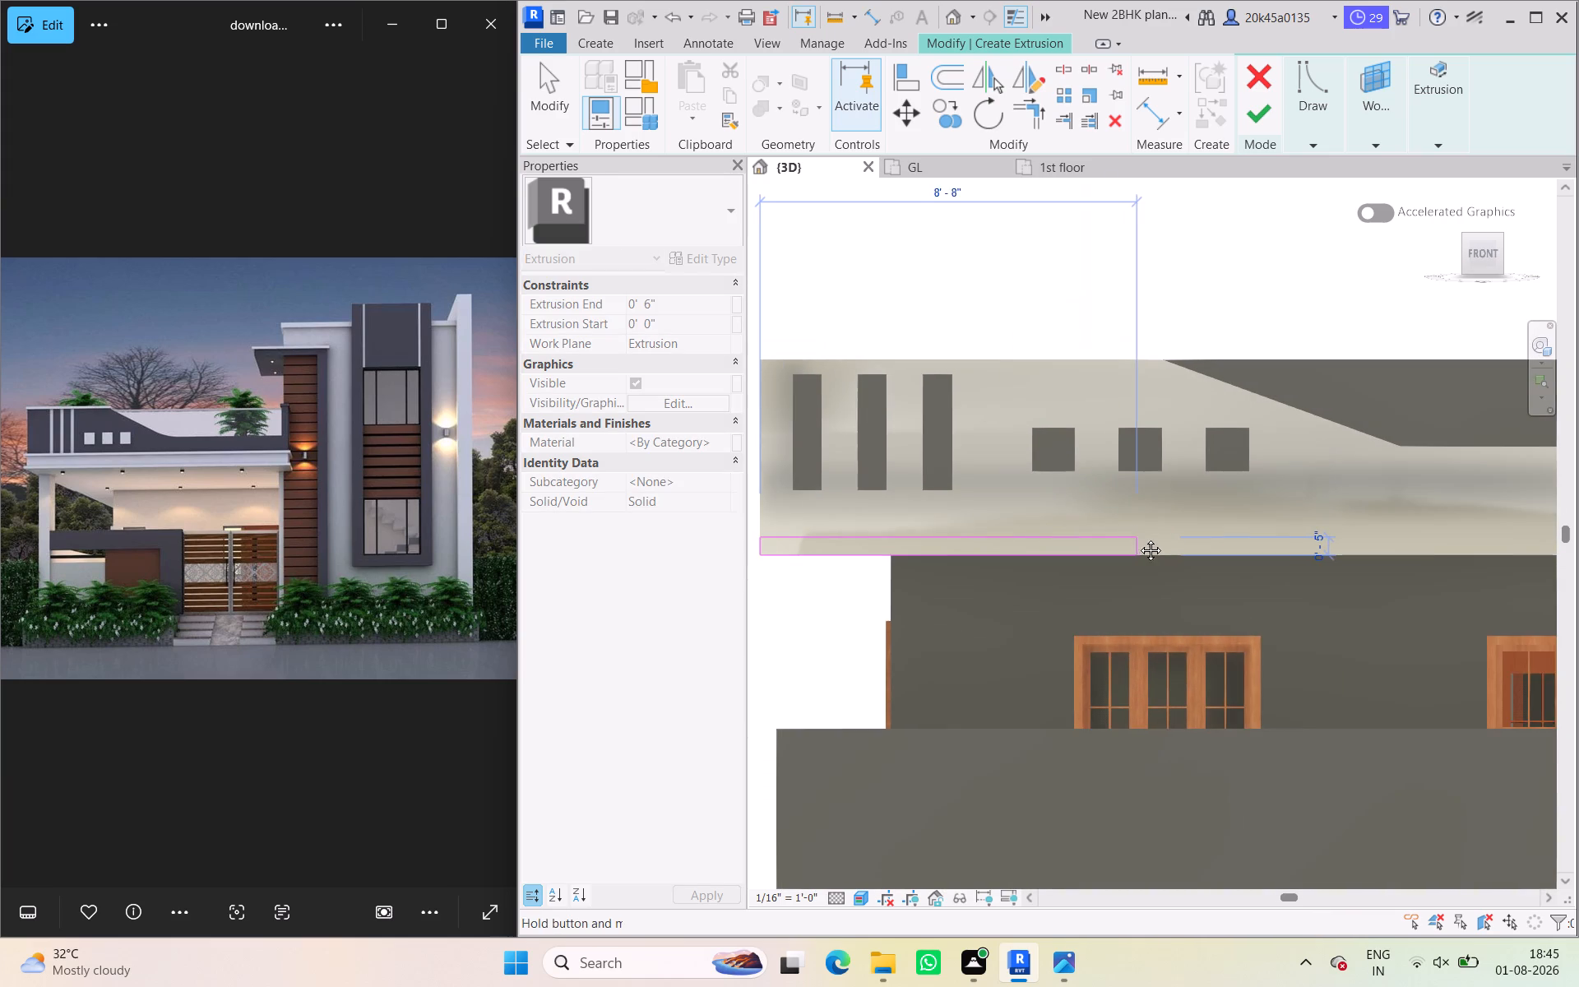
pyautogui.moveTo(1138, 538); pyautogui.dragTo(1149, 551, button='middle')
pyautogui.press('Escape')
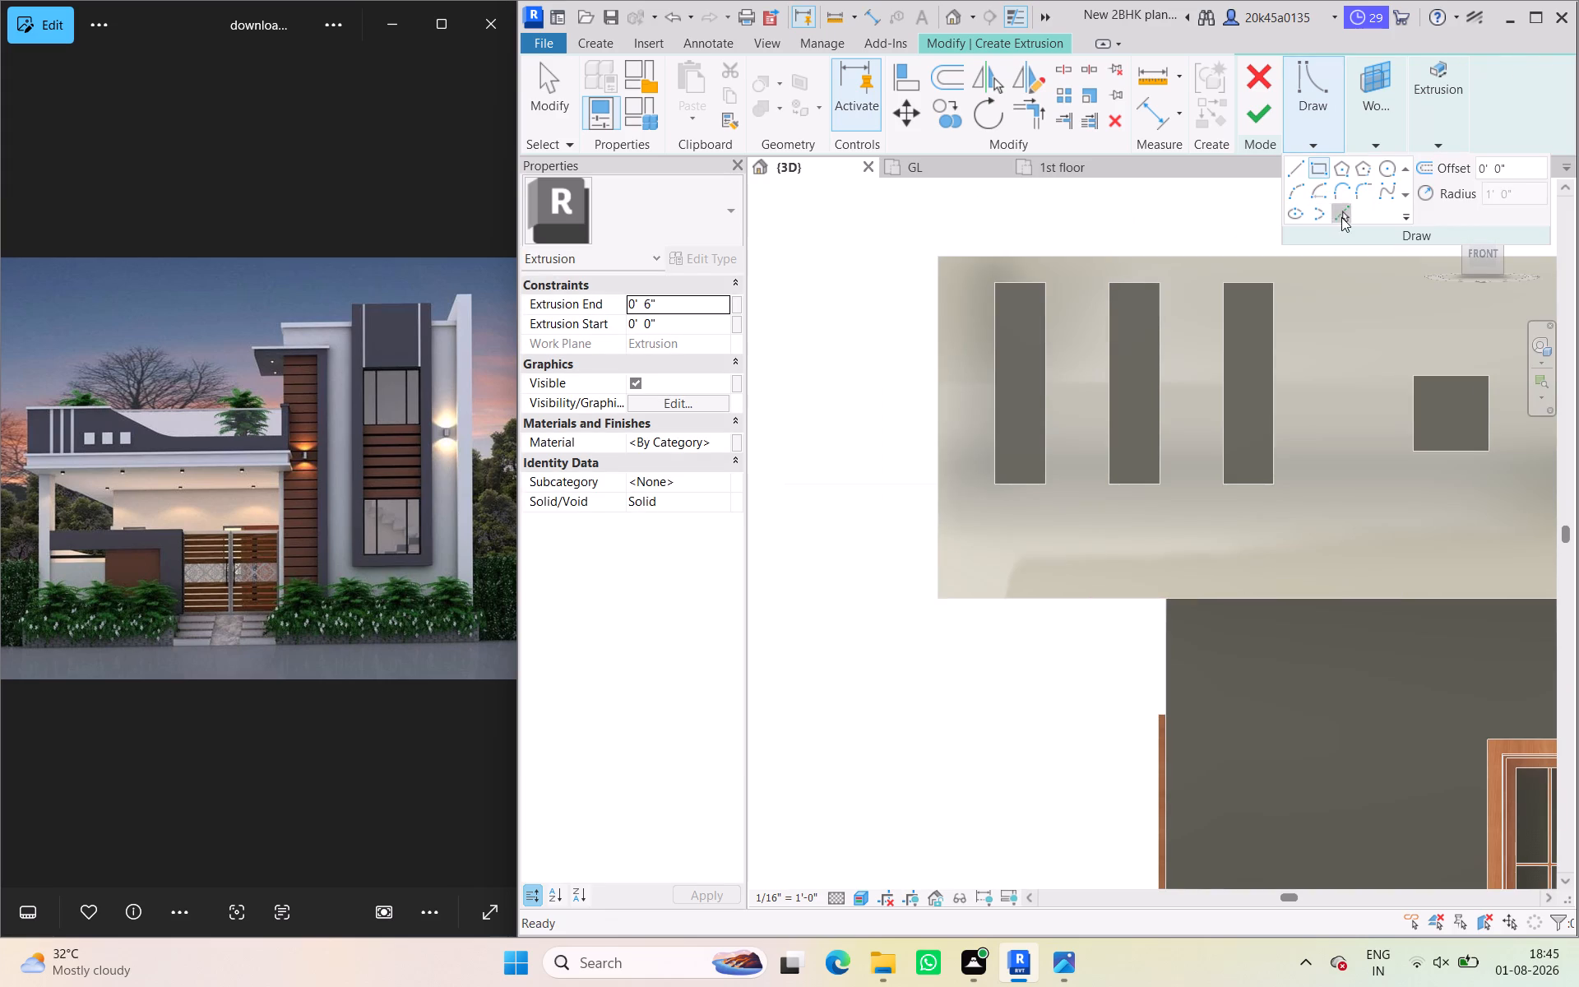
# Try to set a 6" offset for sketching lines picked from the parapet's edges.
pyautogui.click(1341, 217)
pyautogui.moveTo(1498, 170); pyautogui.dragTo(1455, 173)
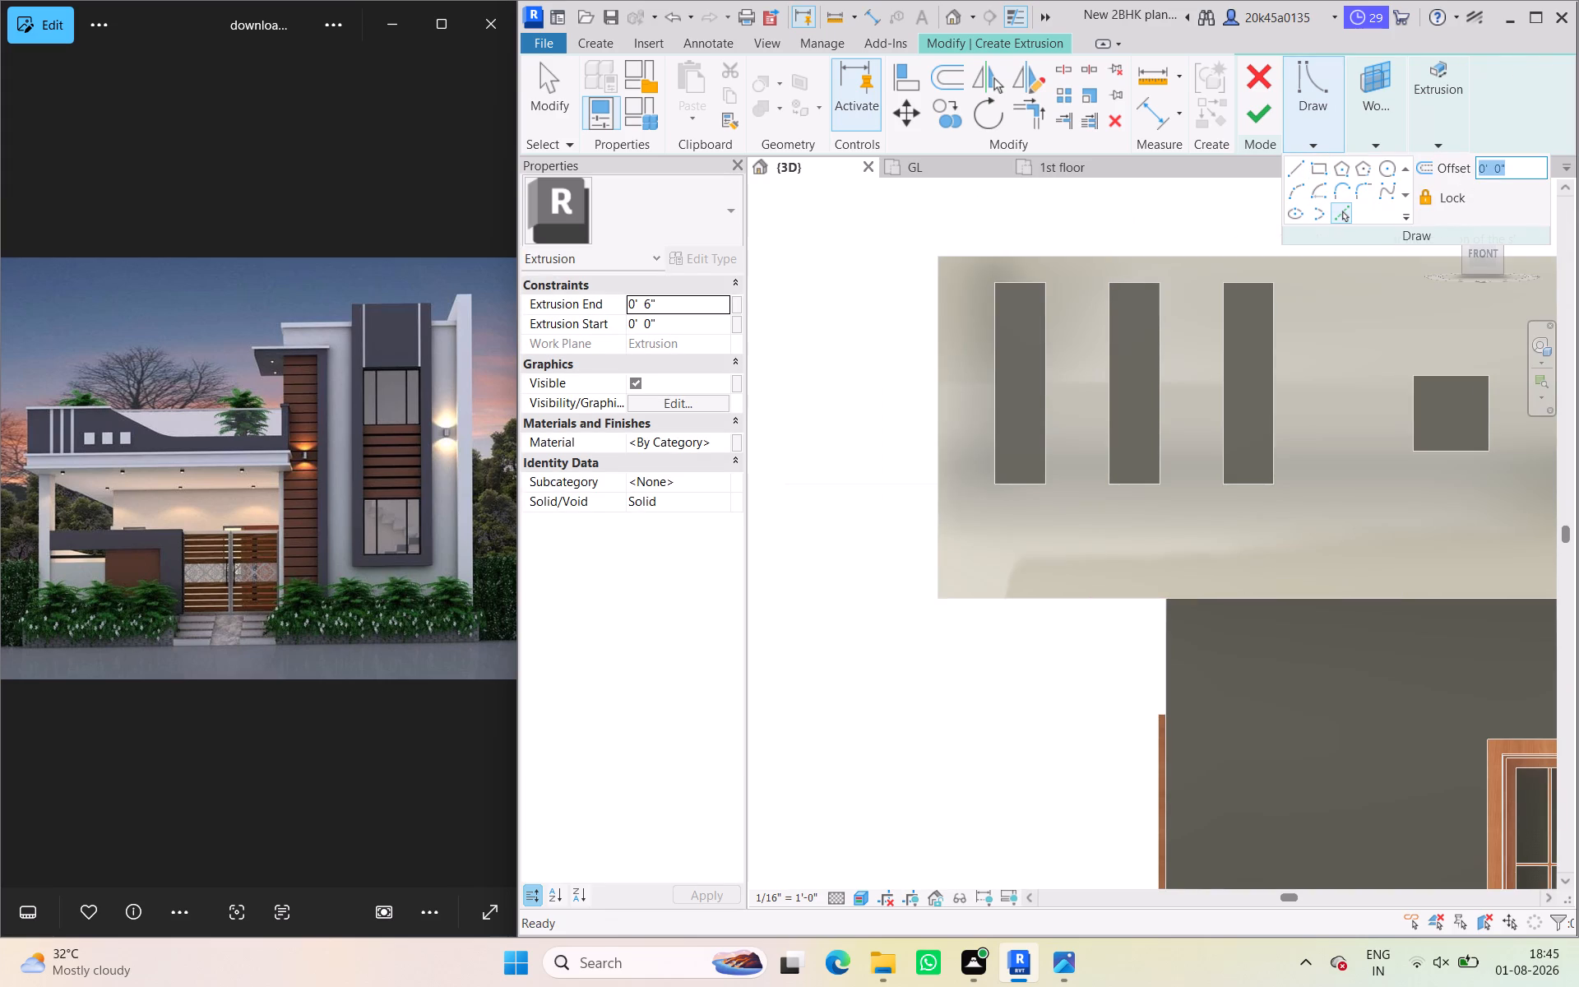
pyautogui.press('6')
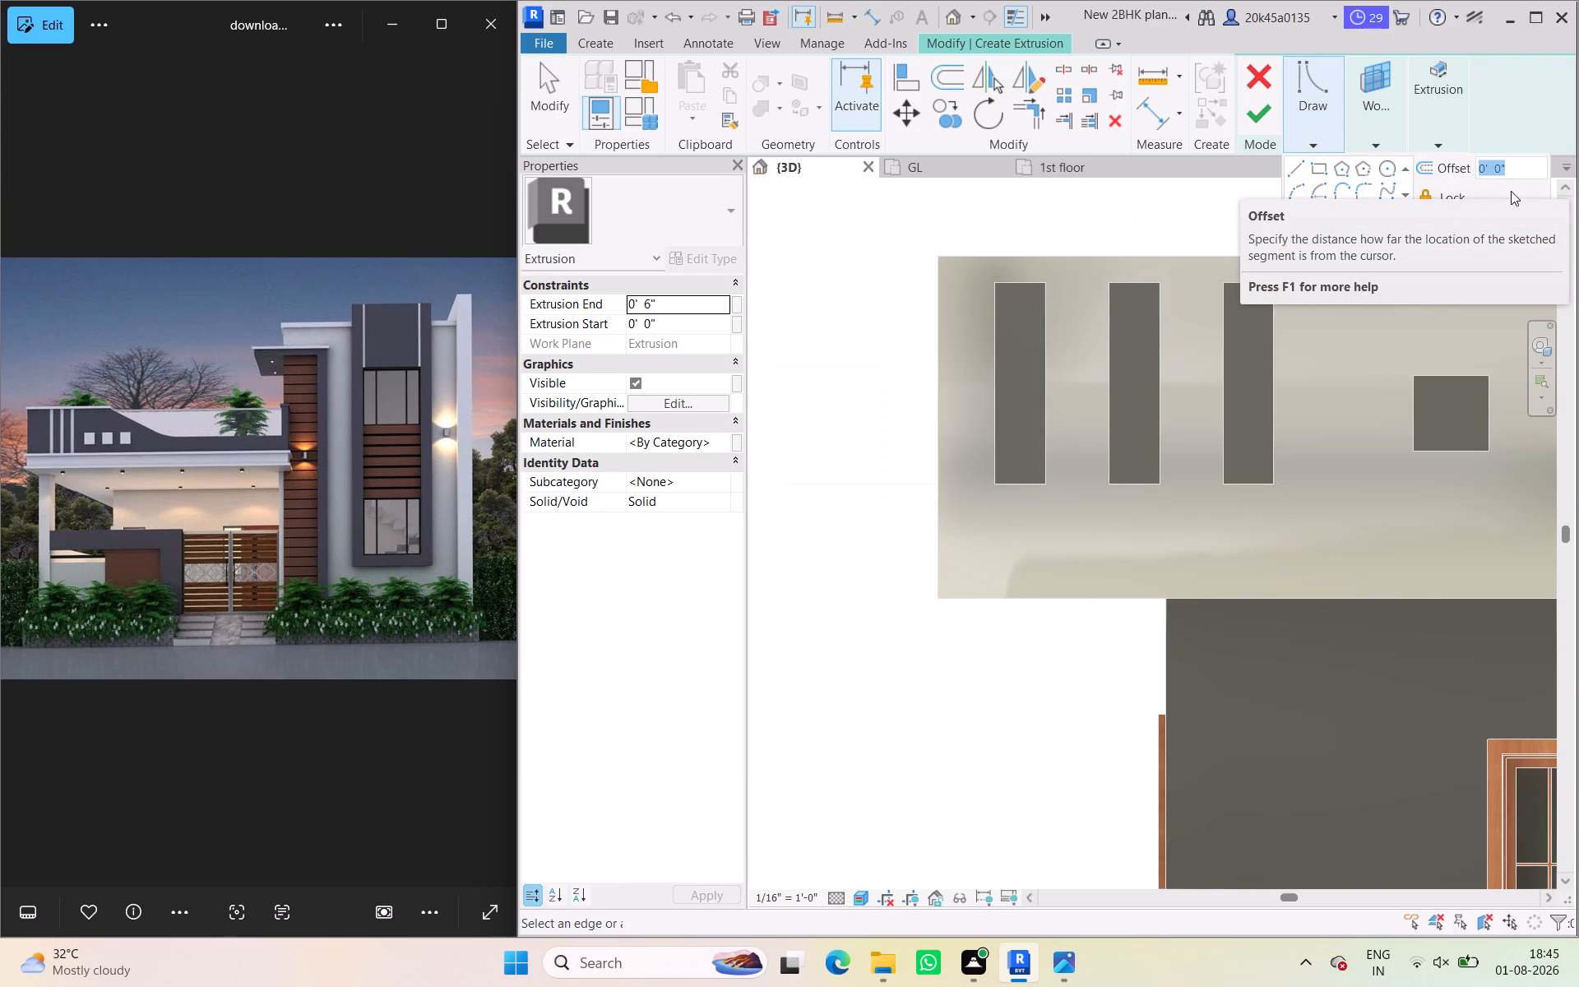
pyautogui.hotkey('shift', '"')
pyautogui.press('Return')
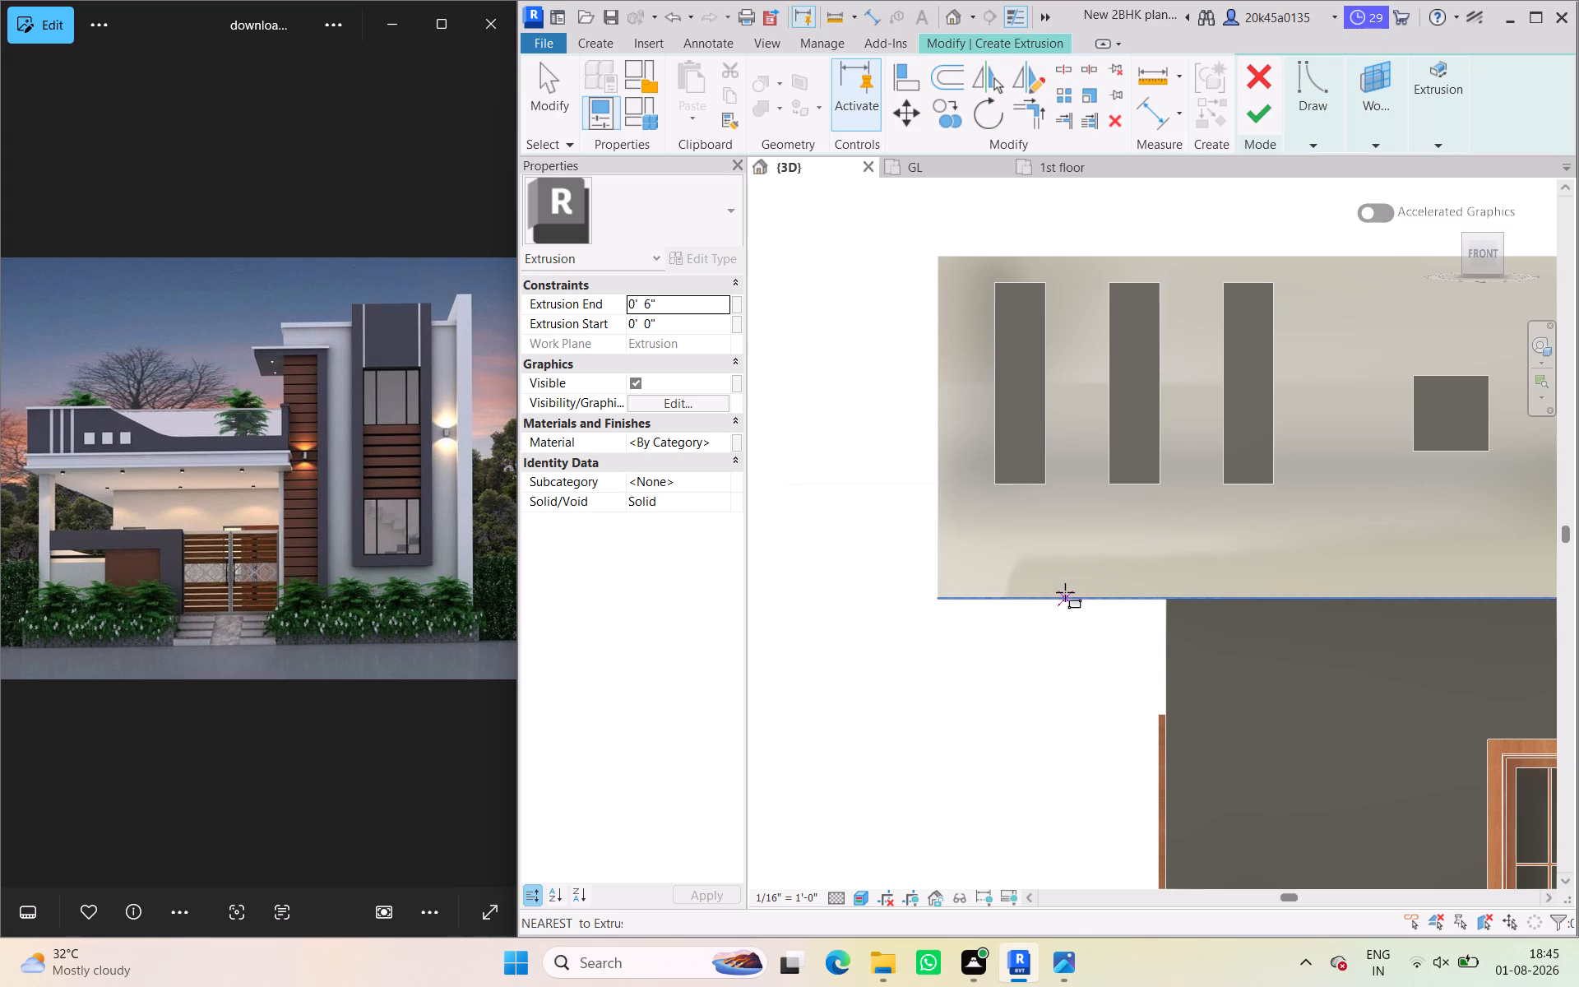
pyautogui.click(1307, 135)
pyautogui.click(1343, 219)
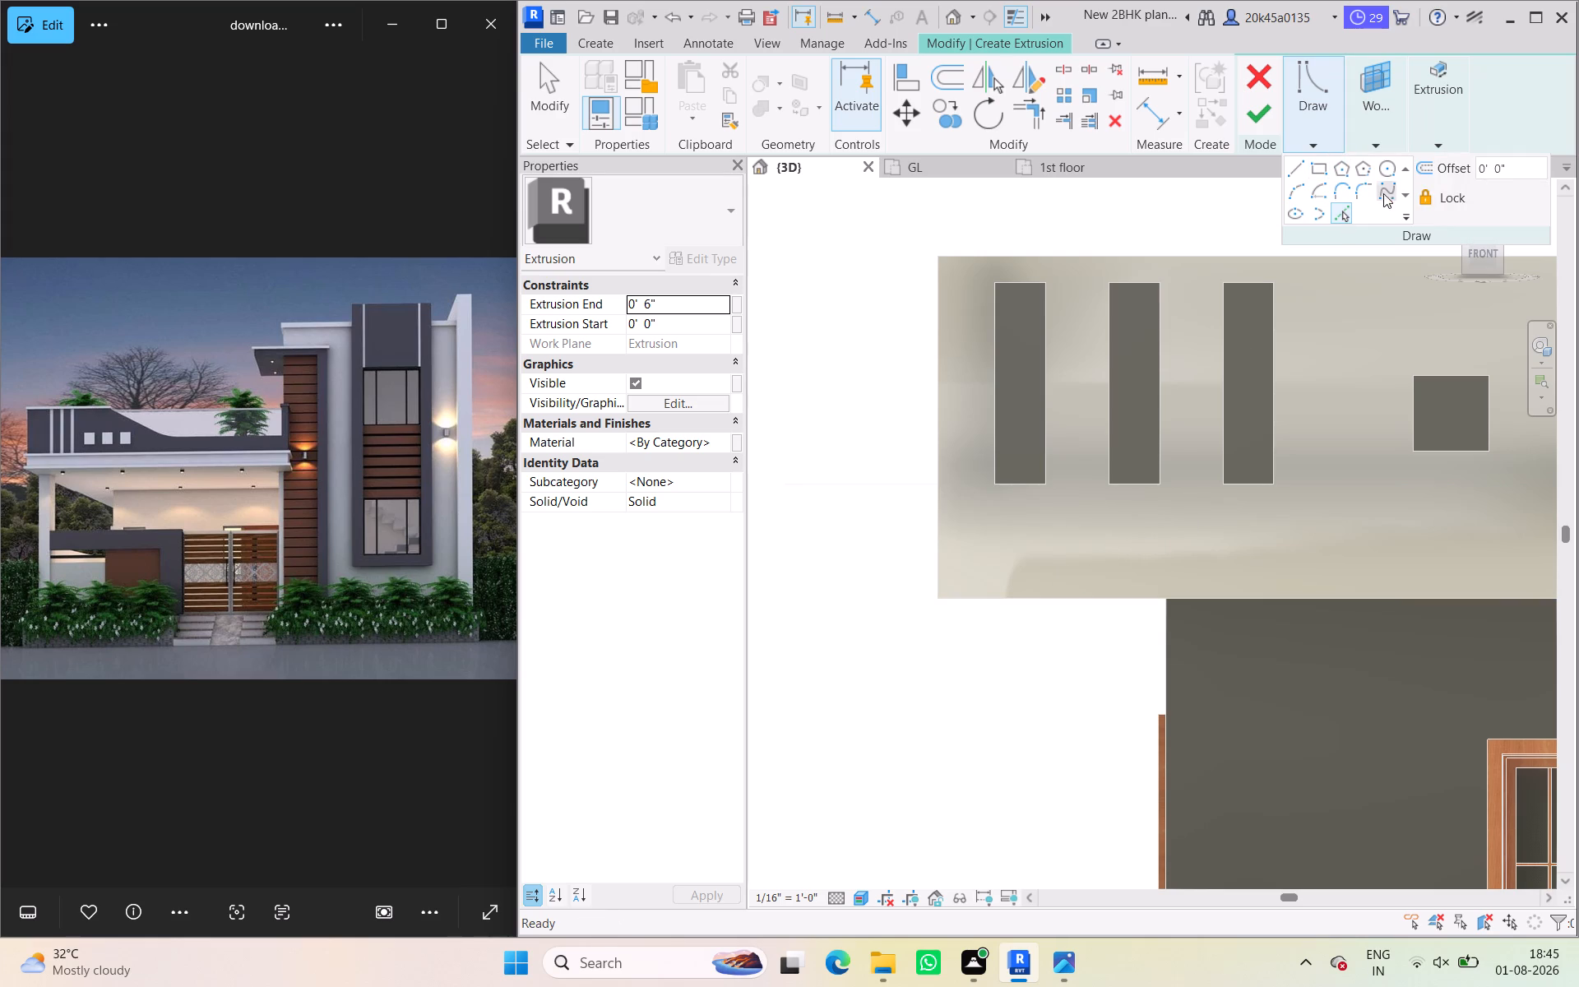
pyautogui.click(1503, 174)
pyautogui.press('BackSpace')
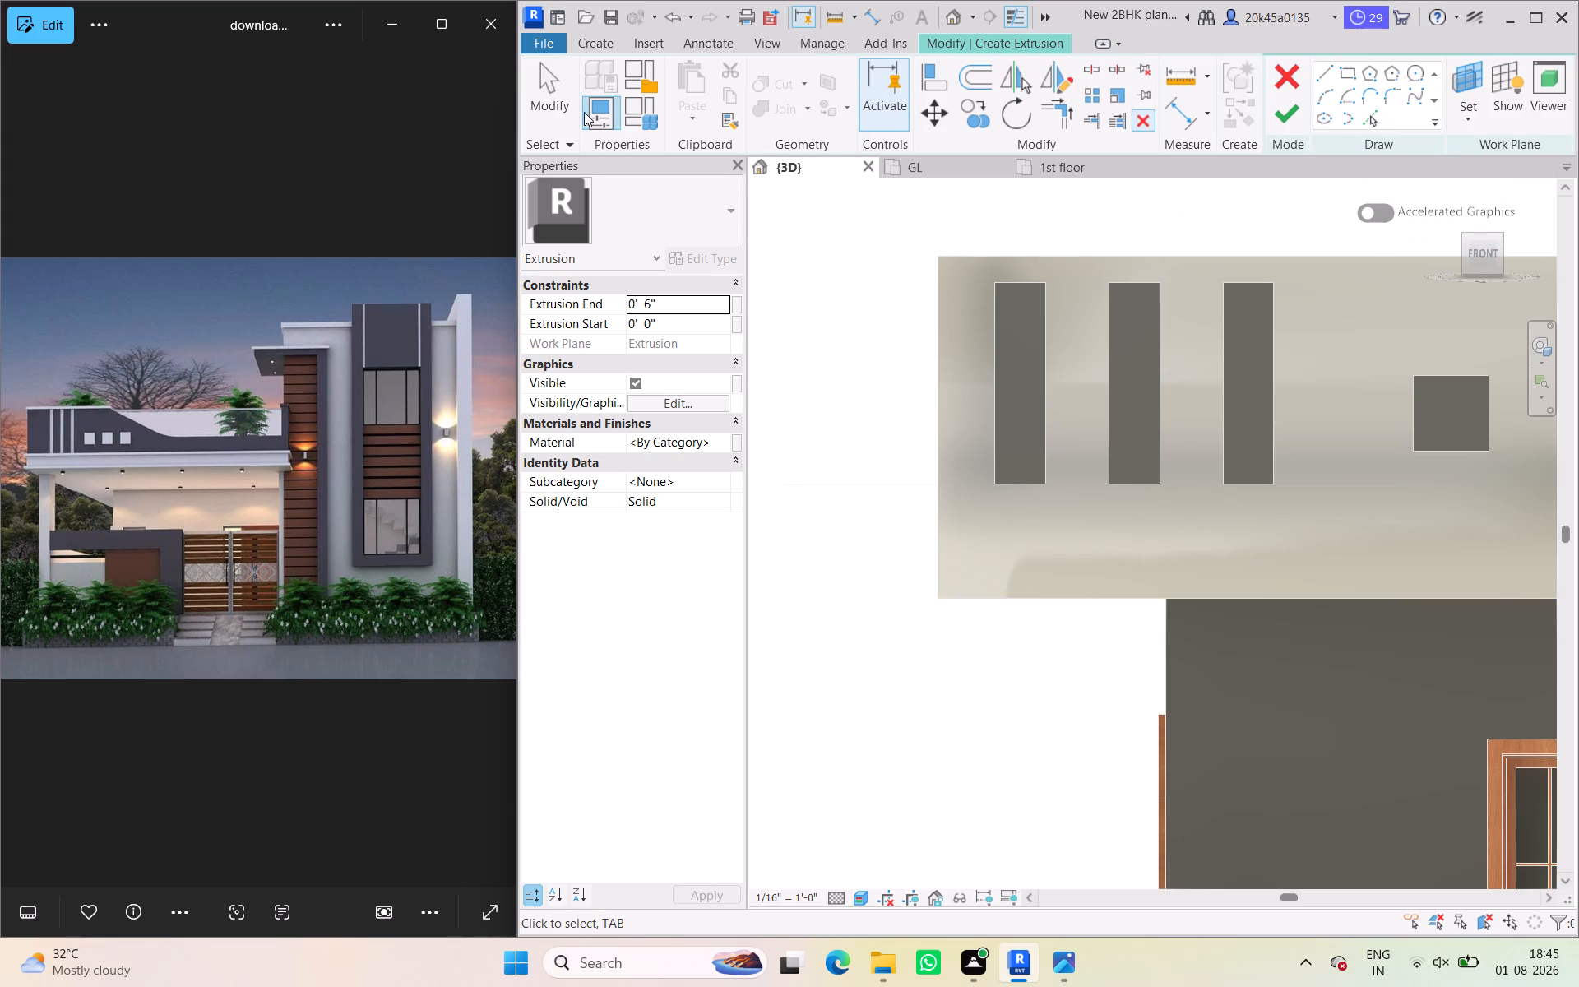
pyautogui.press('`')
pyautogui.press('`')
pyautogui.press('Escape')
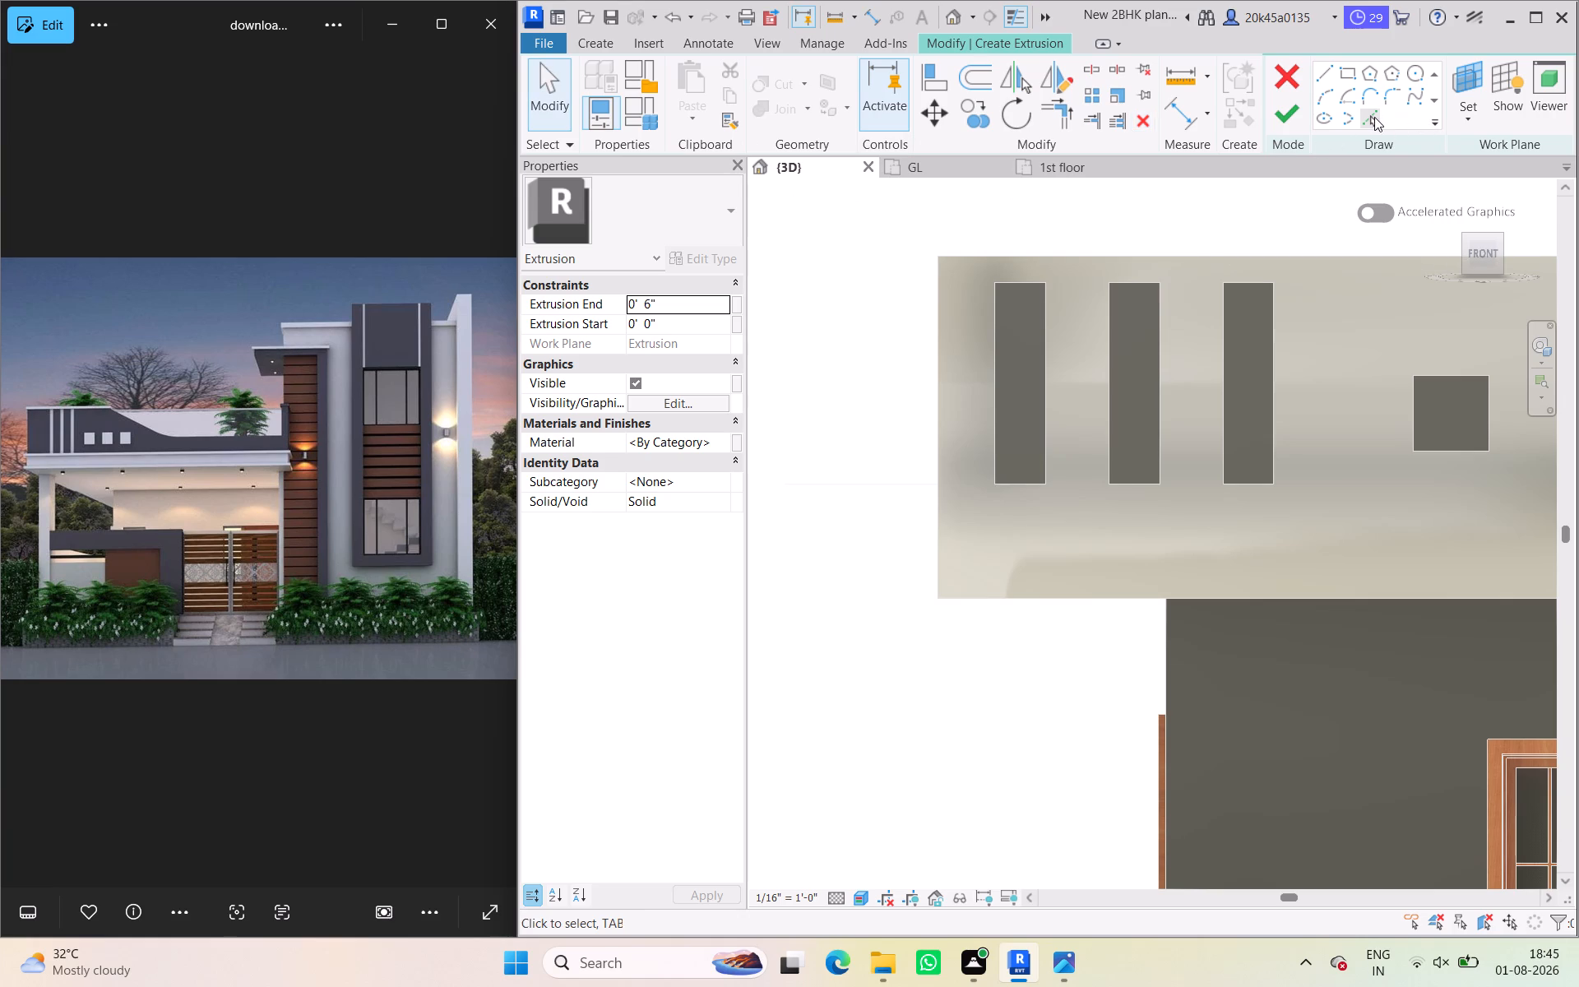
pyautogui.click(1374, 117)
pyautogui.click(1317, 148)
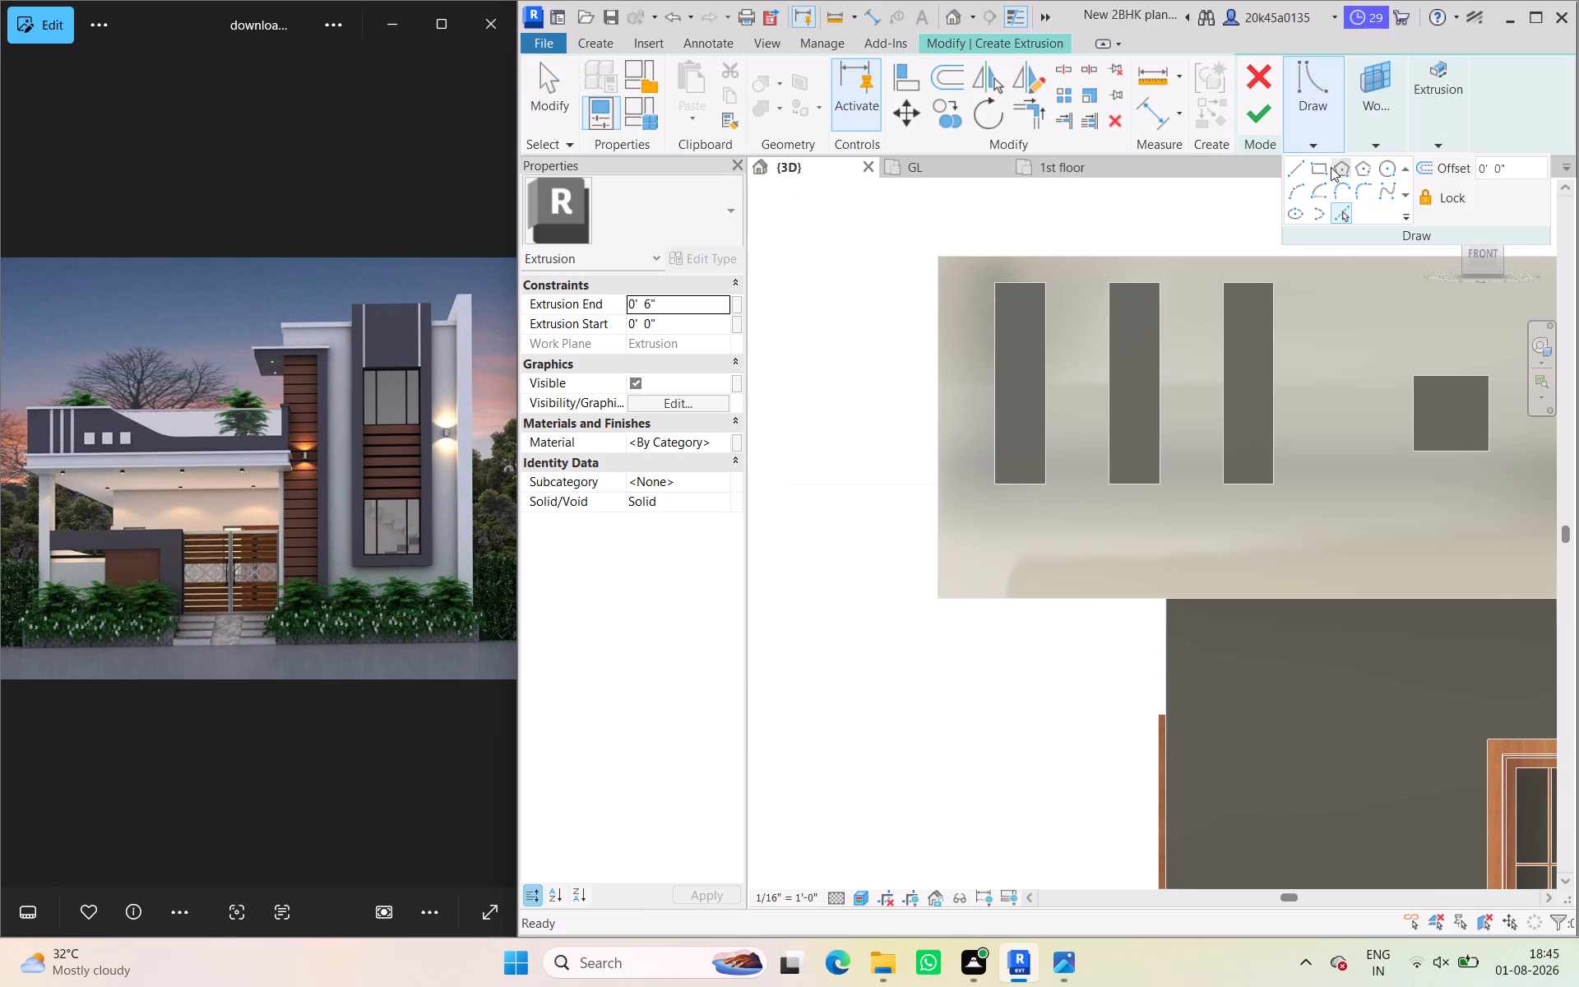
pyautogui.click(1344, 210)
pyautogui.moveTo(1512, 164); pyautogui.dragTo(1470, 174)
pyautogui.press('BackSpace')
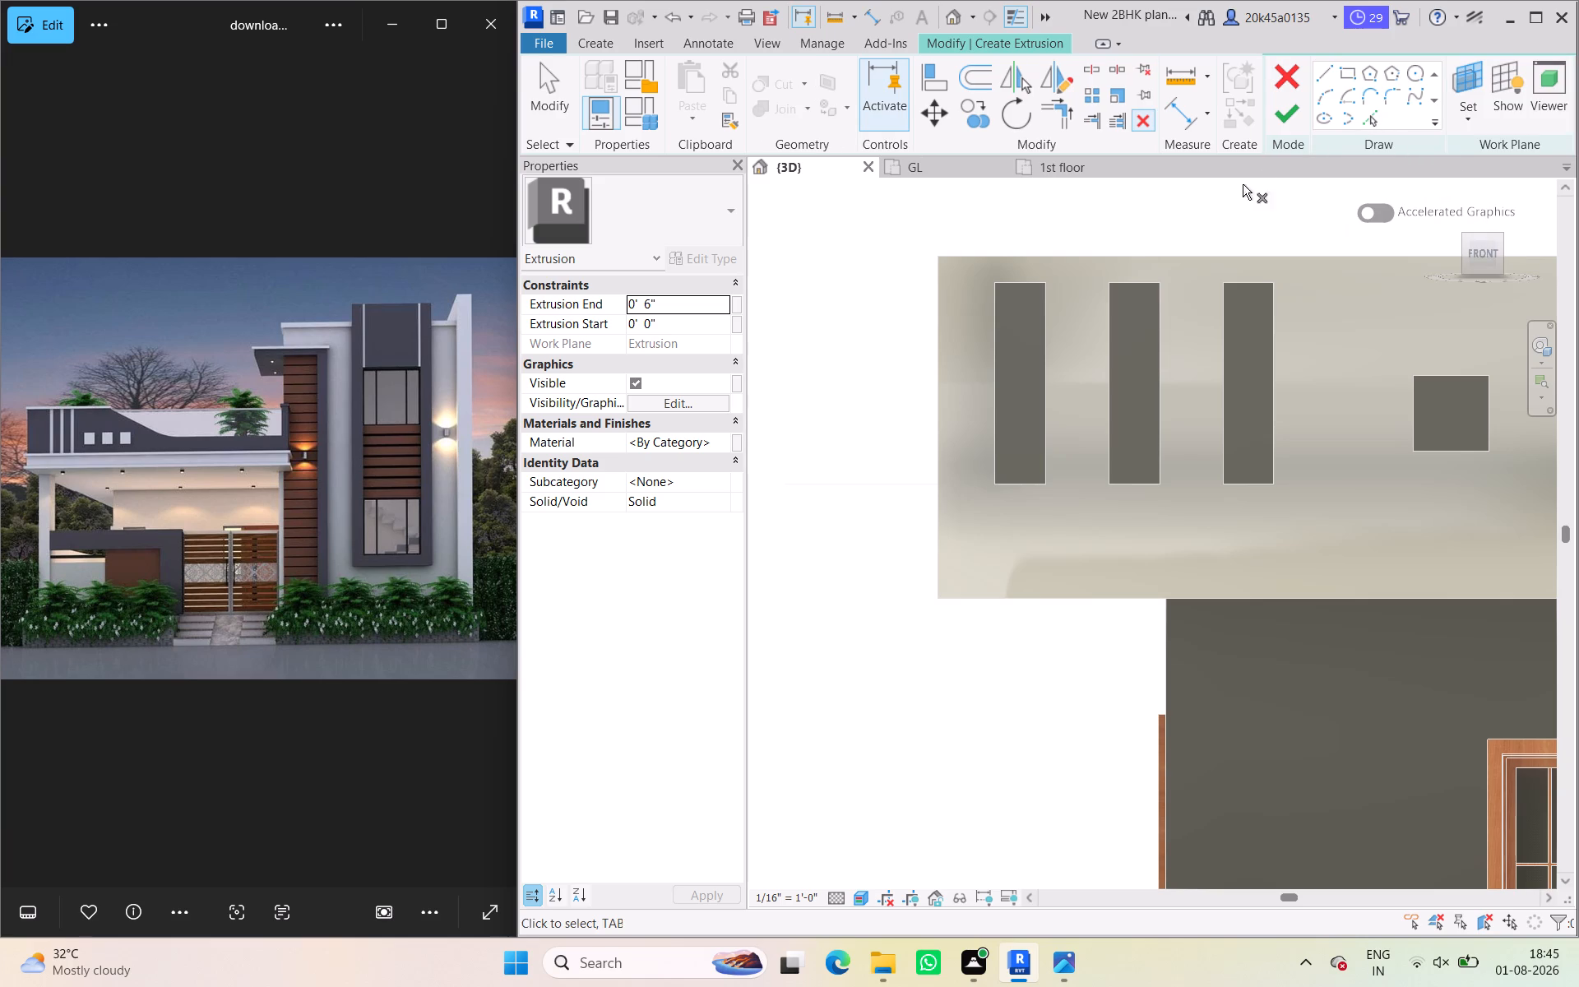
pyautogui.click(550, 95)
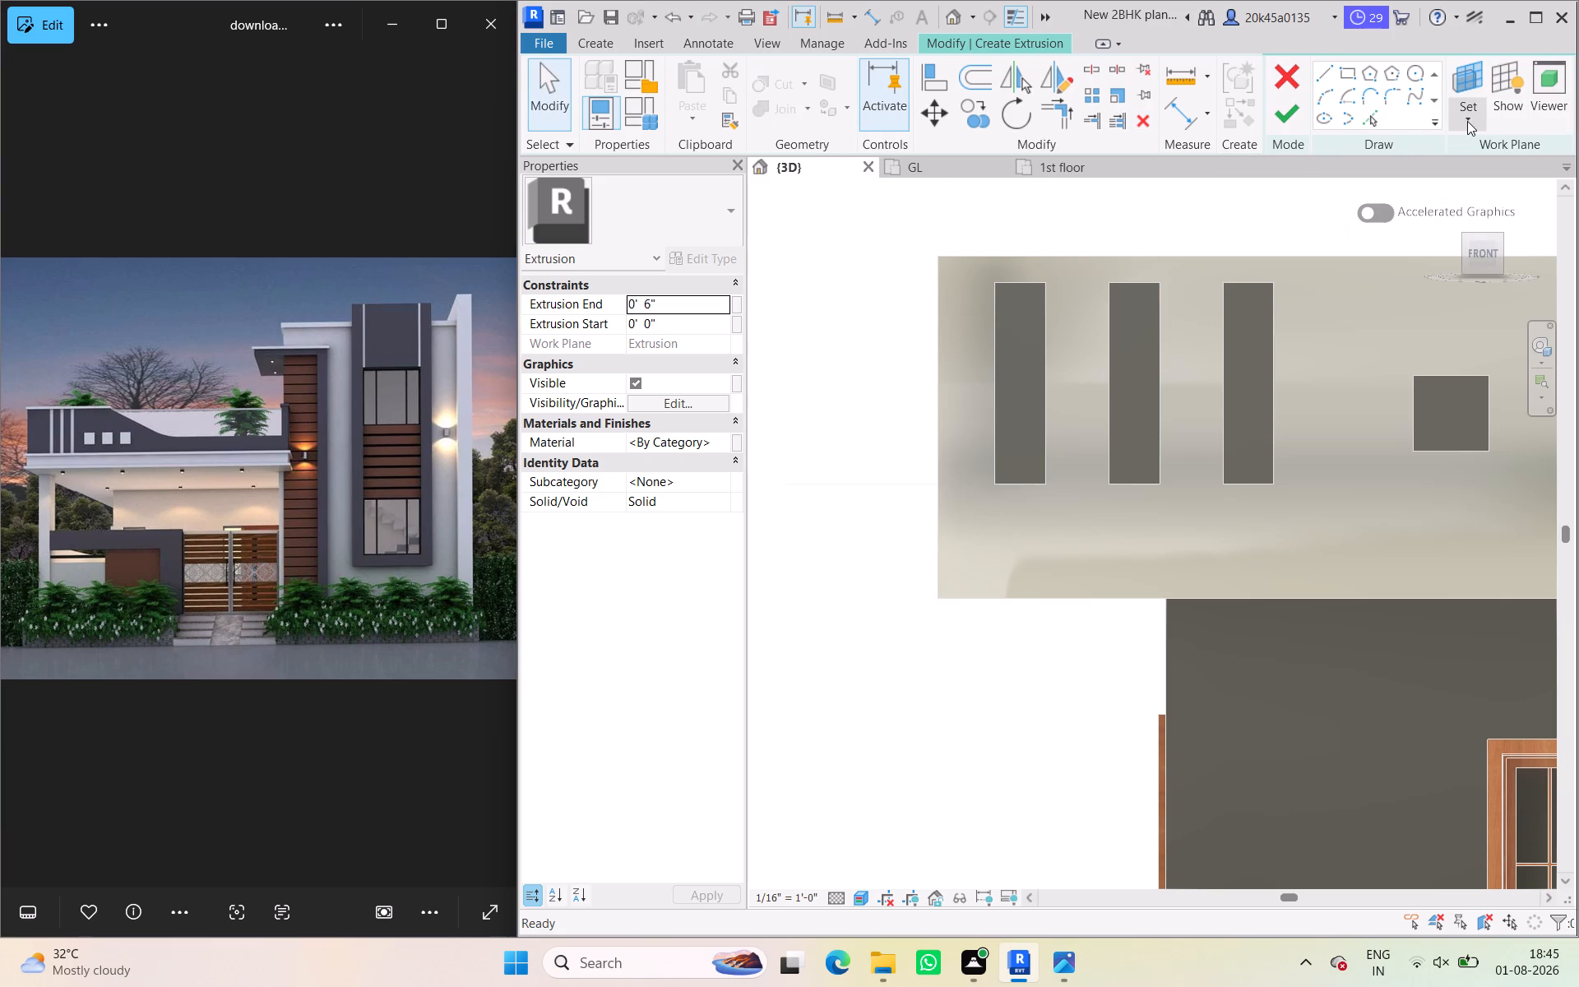
# Sketch lines offset 6" inward from the parapet's bottom edge and left end edge using Pick Lines.
pyautogui.click(1371, 115)
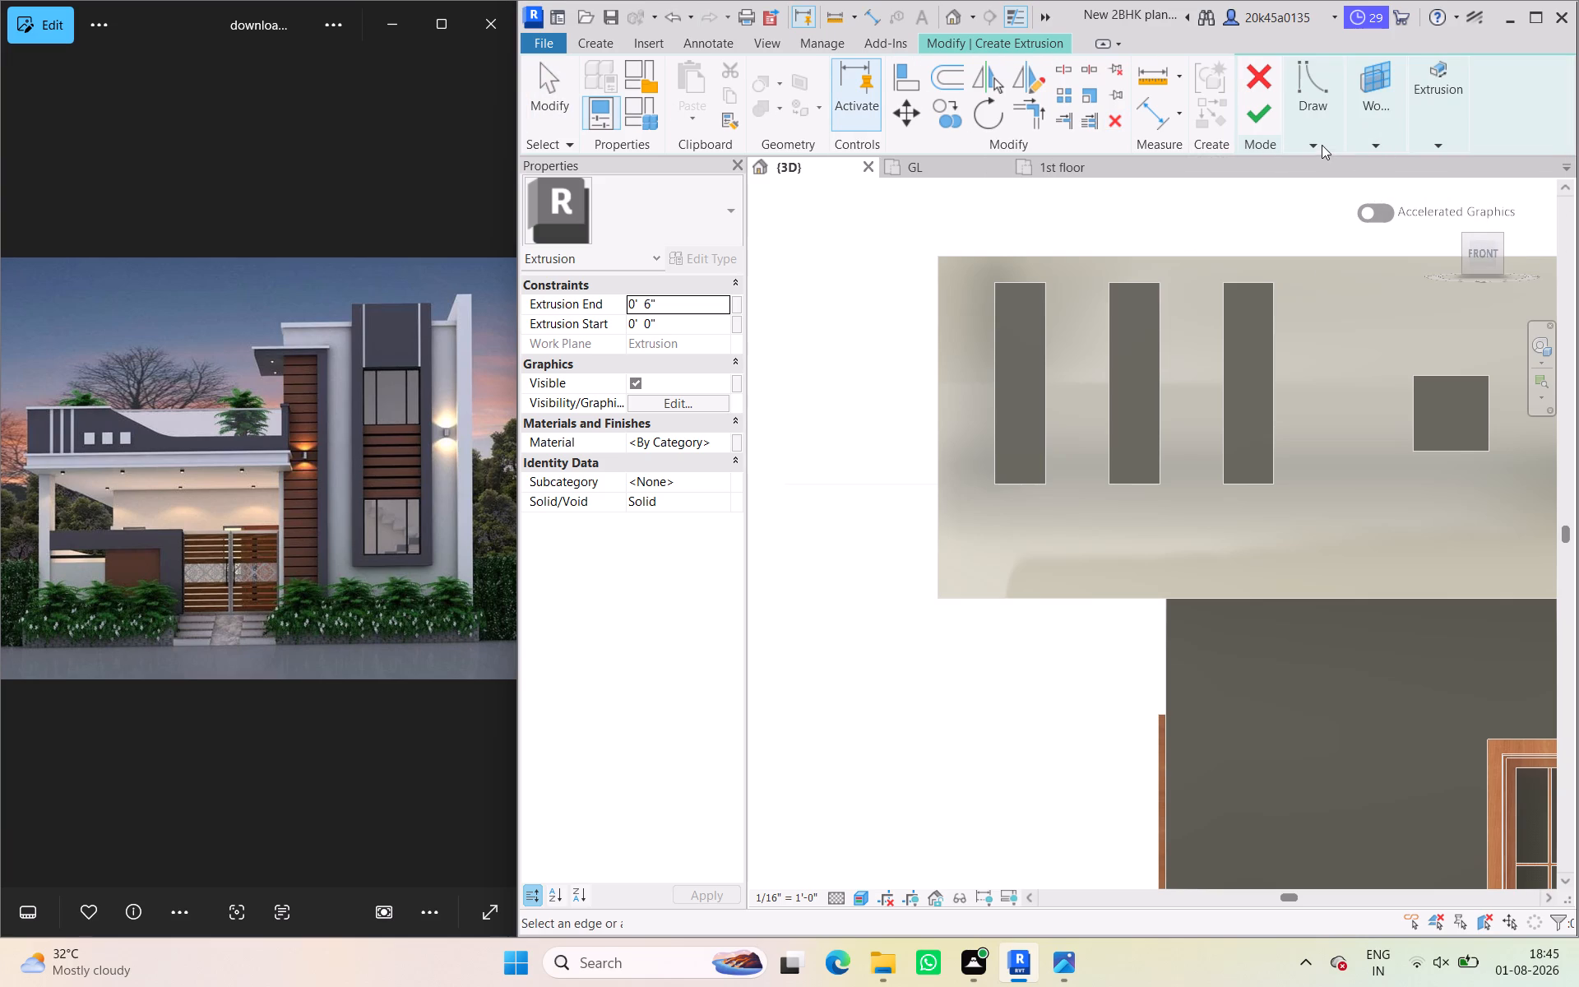
pyautogui.click(1322, 145)
pyautogui.click(1502, 161)
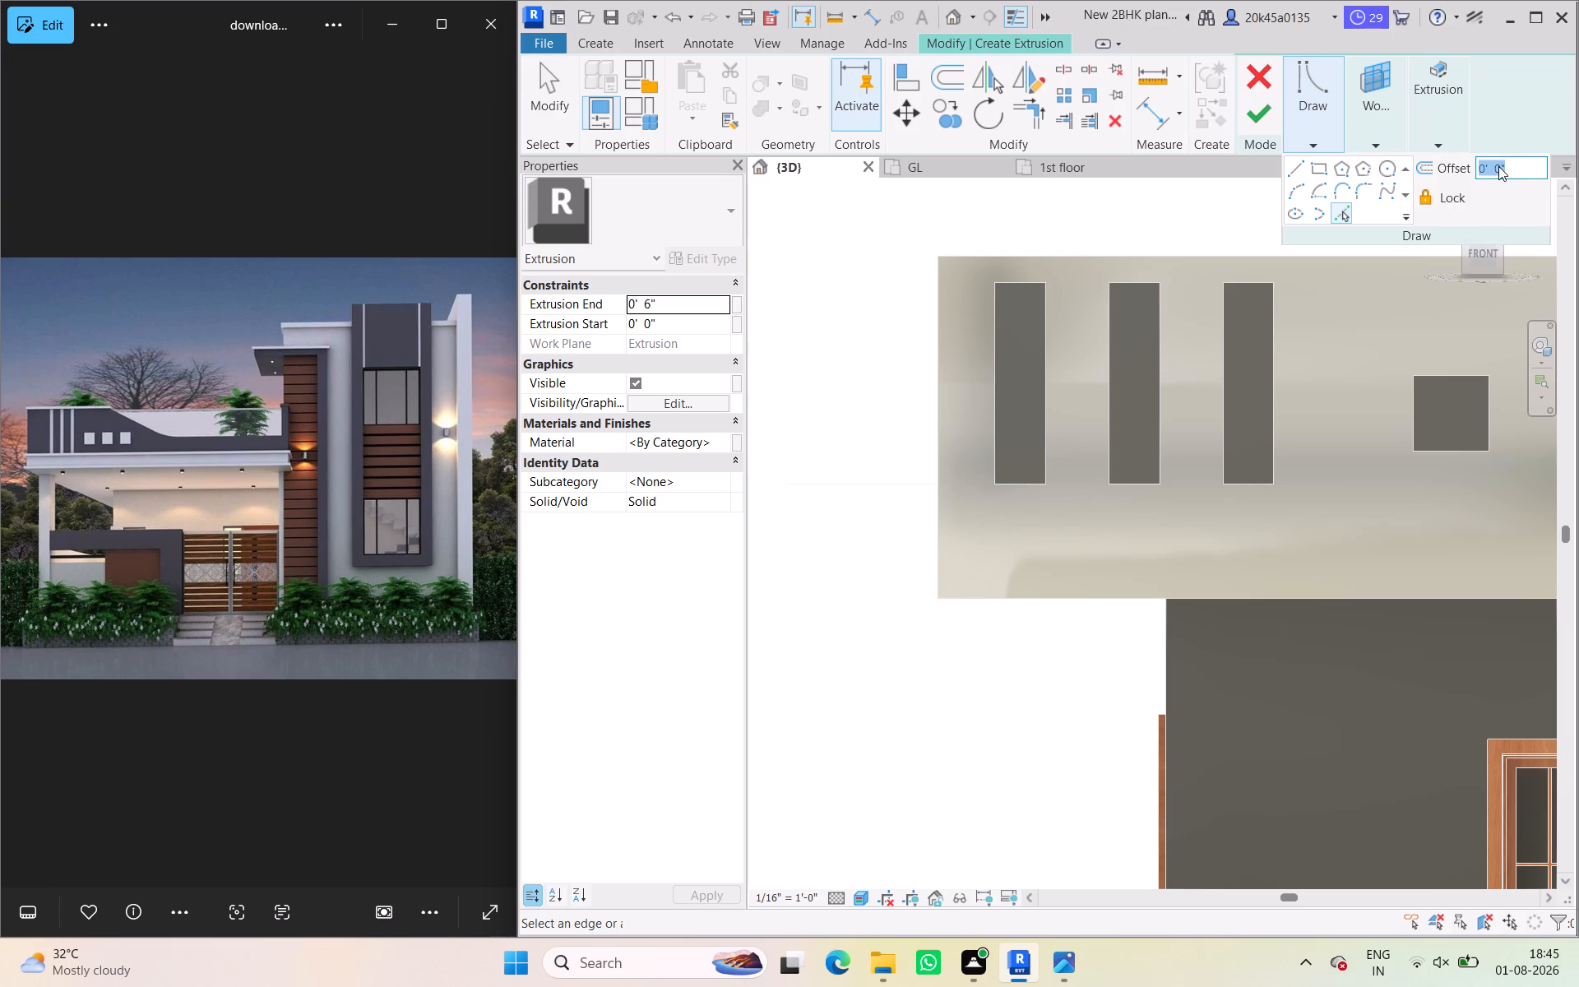
pyautogui.press('6')
pyautogui.hotkey('shift', '"')
pyautogui.press('Return')
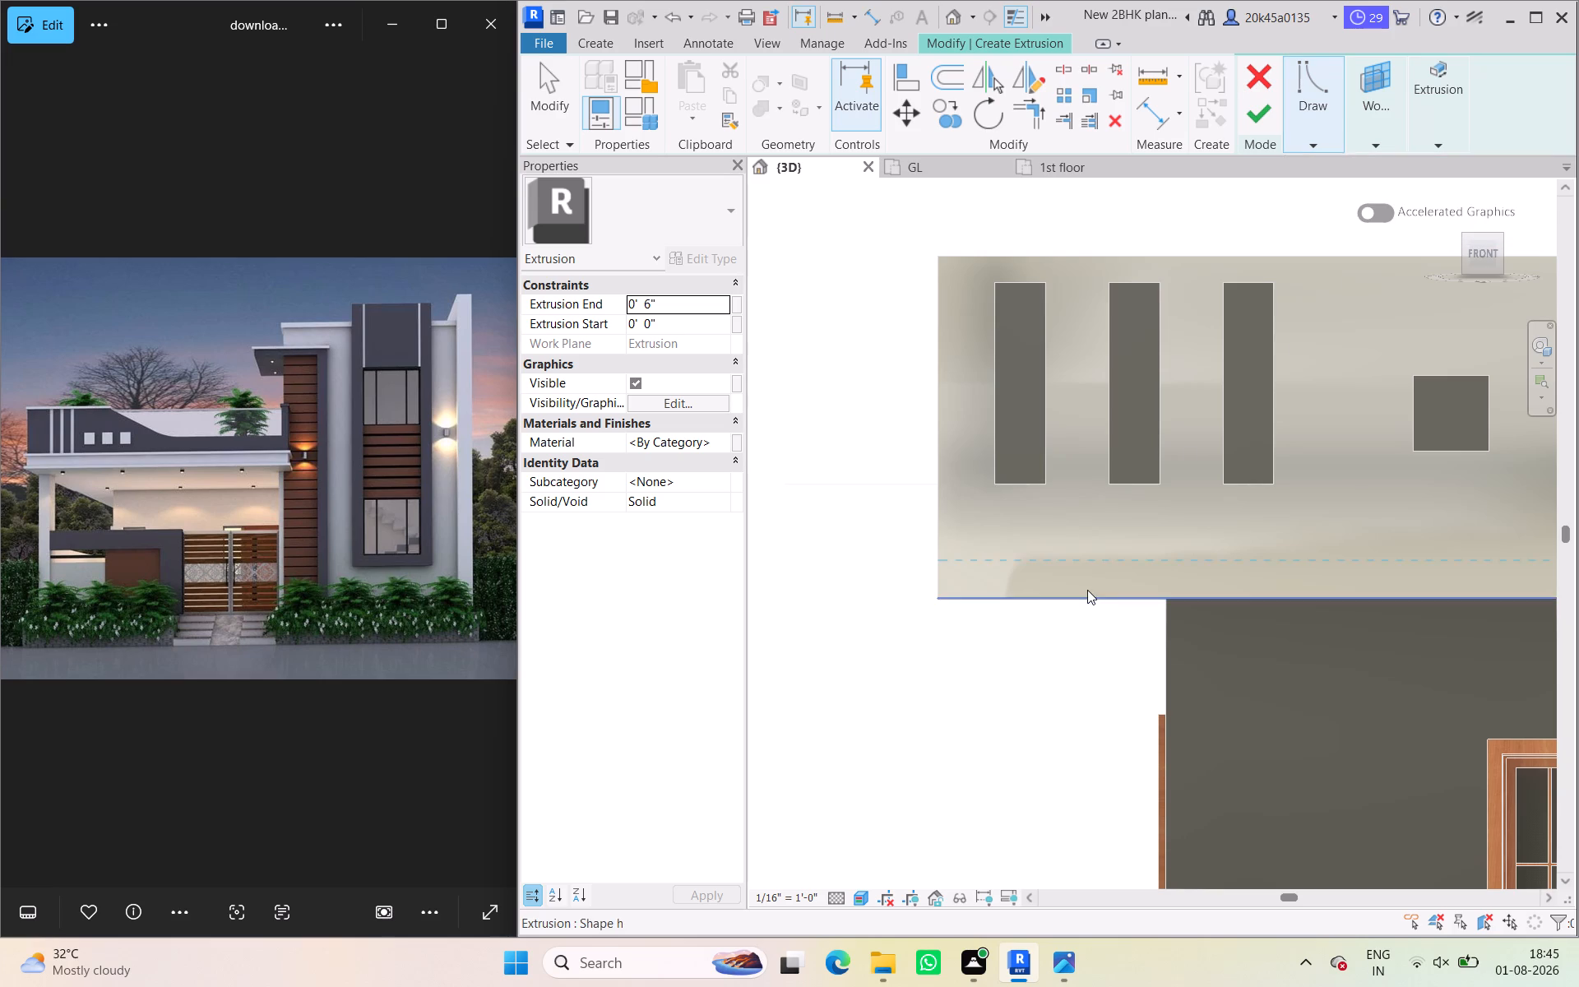
pyautogui.click(1098, 594)
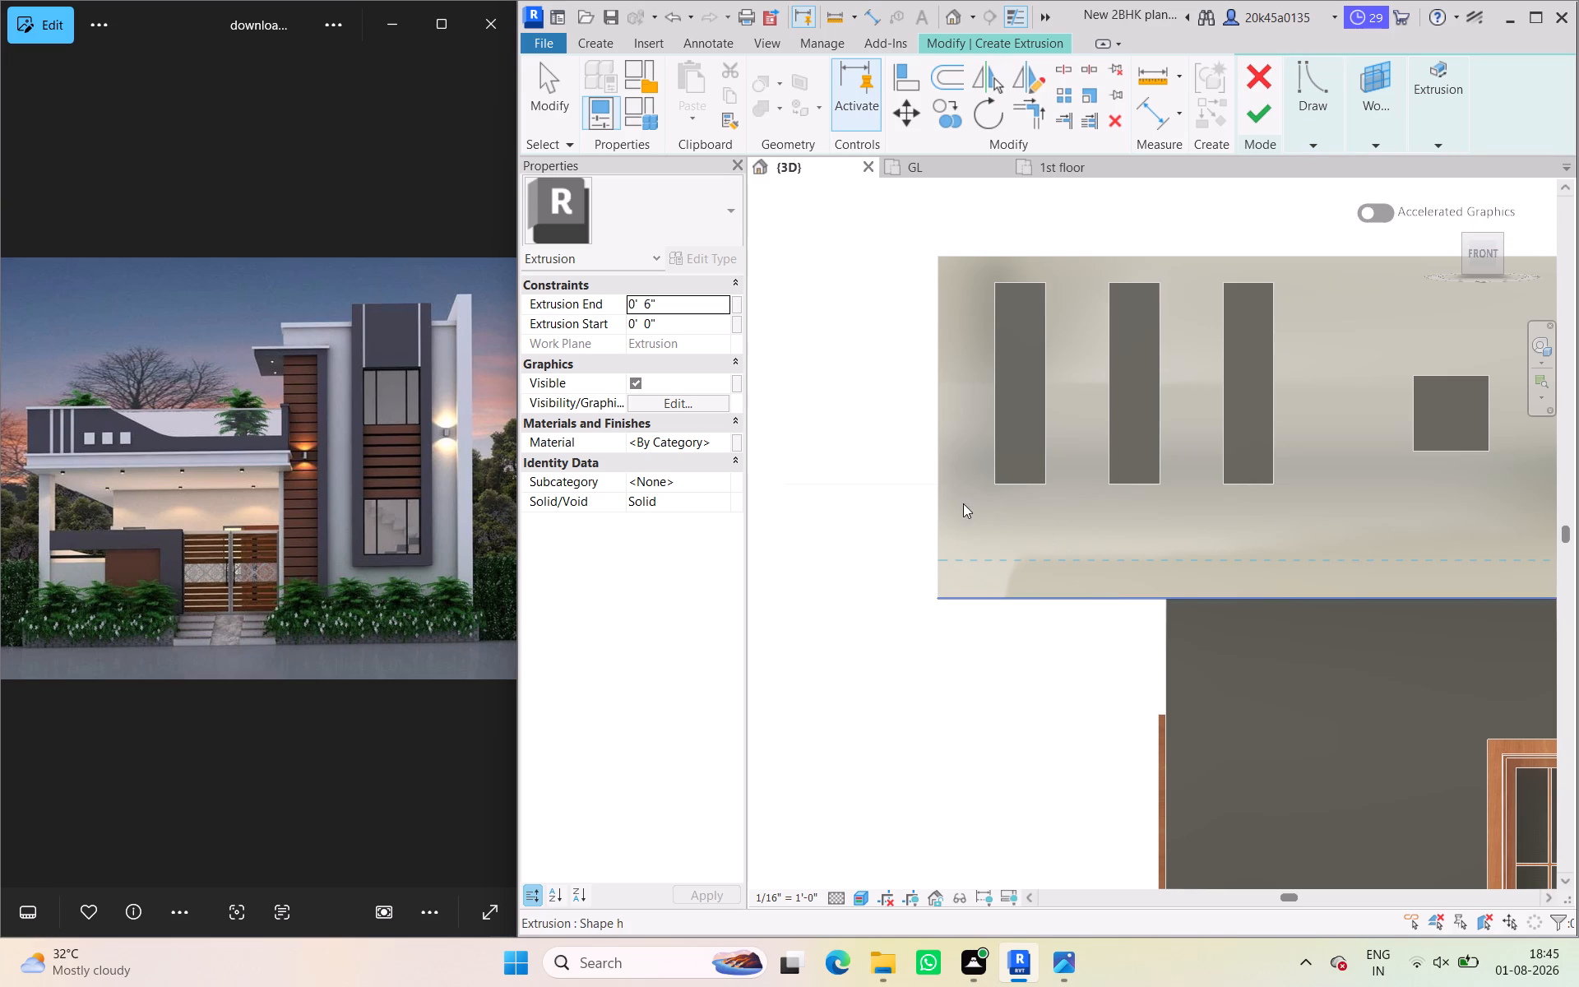
pyautogui.click(945, 502)
pyautogui.scroll(-2, 952, 500)
pyautogui.moveTo(954, 500); pyautogui.dragTo(938, 500, button='middle')
# Set the offset to 0 and trace the parapet's bottom edge, both end edges and left flat top edge.
pyautogui.click(1307, 144)
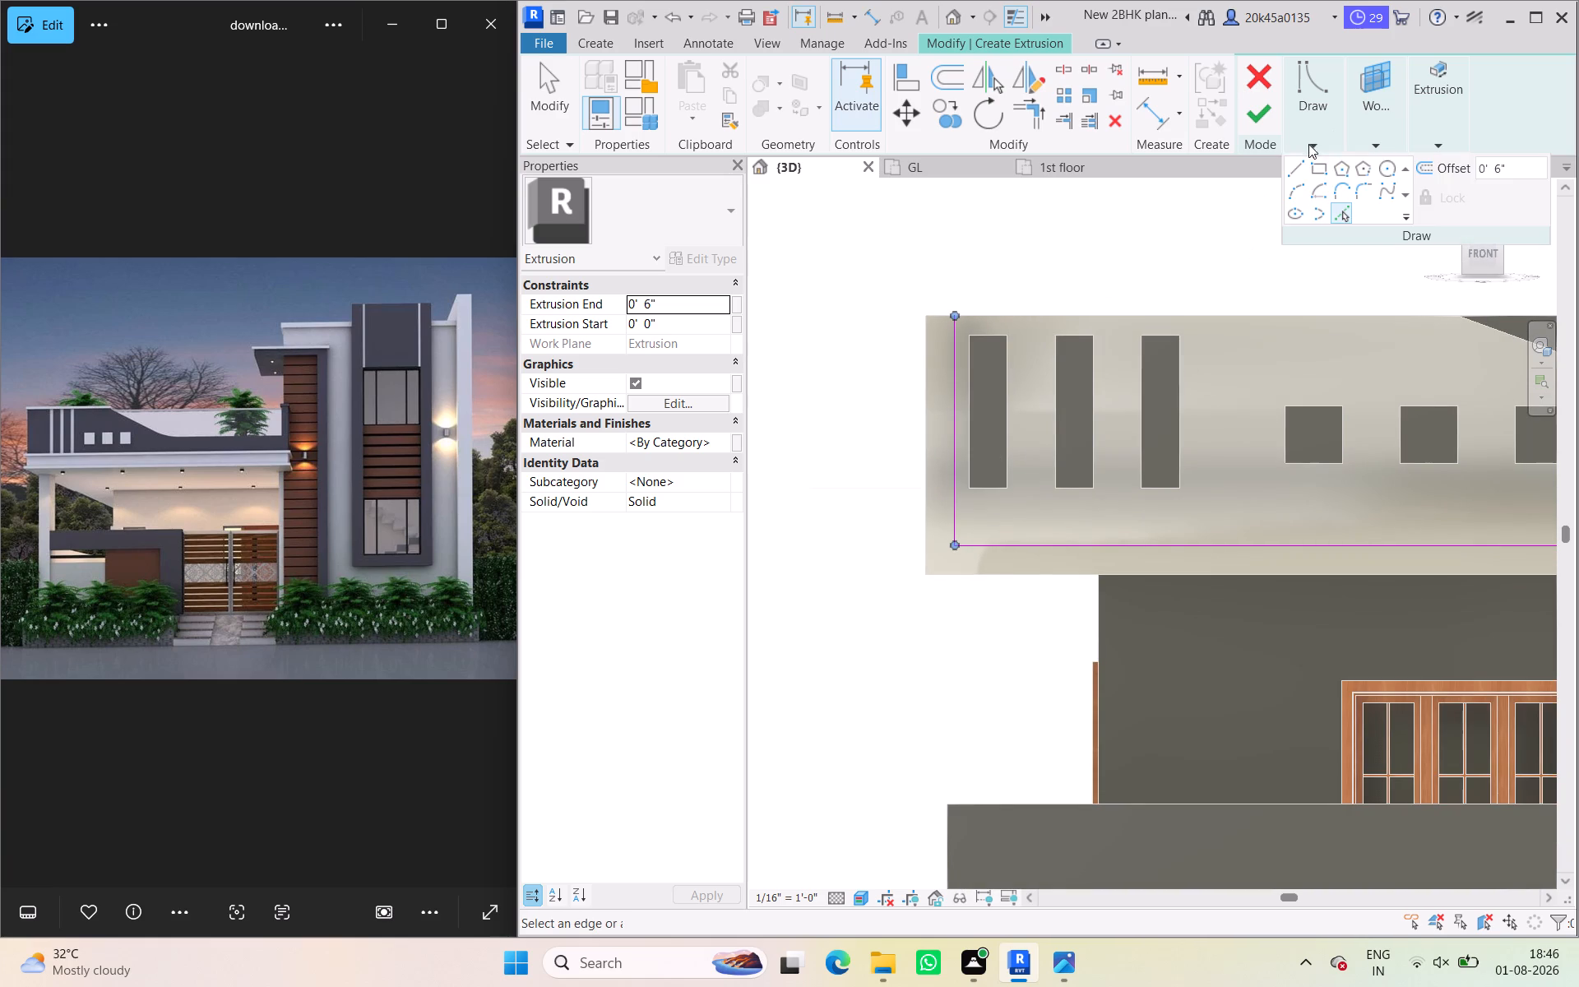
pyautogui.click(1516, 174)
pyautogui.press('0')
pyautogui.press('Return')
pyautogui.click(1038, 575)
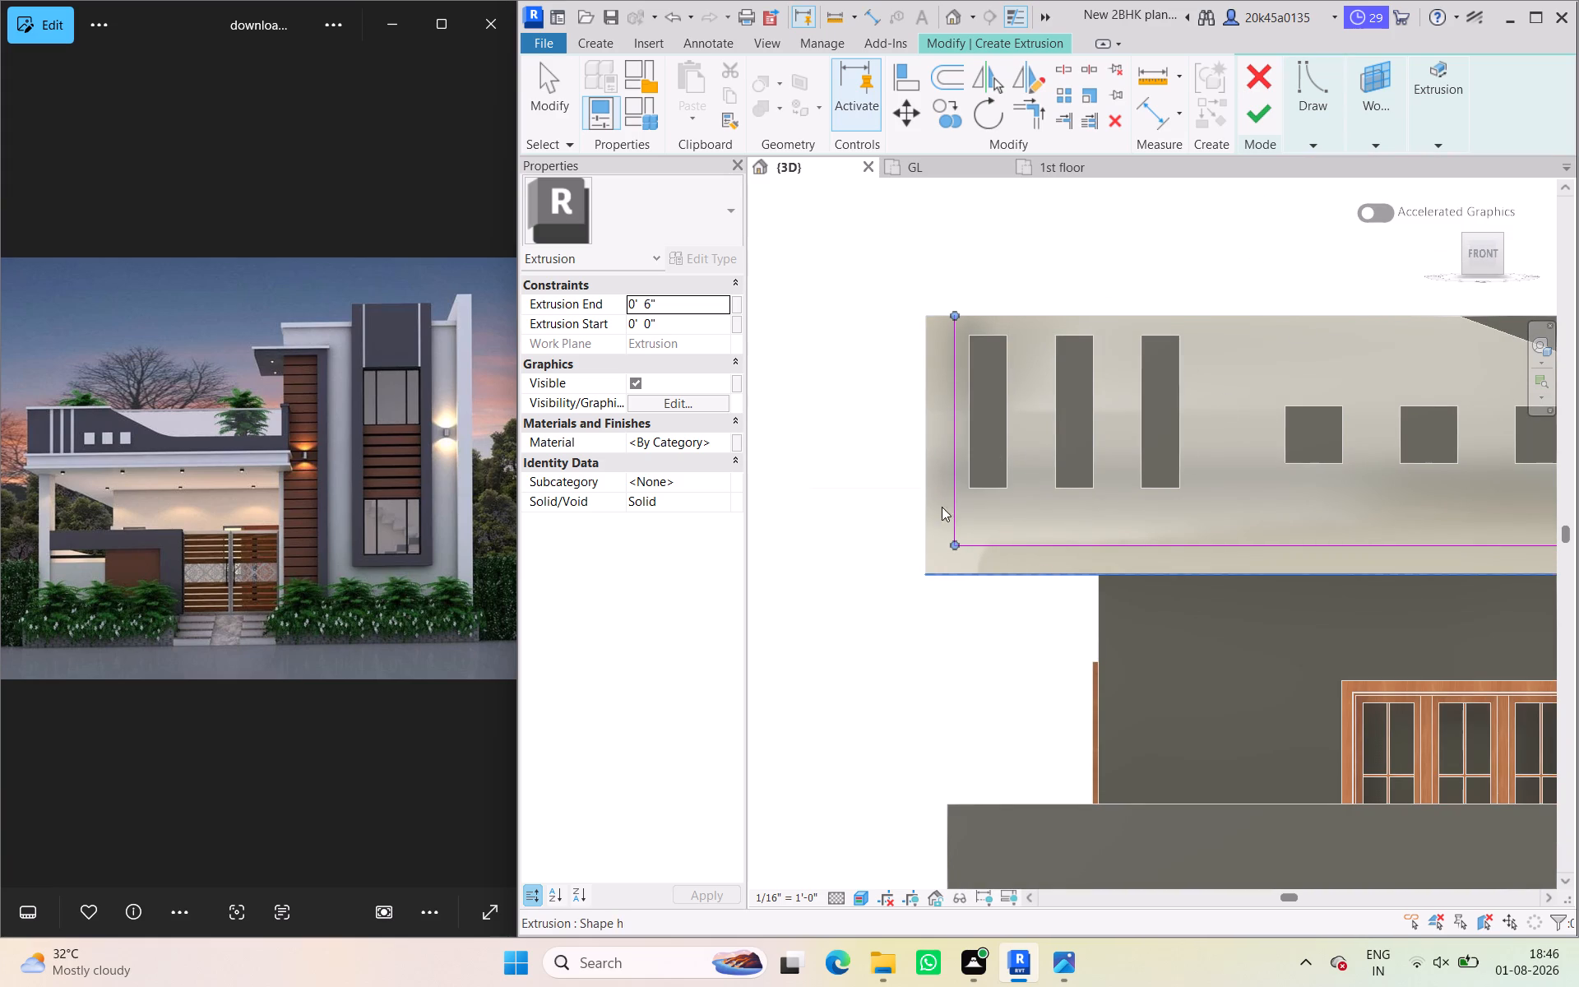
pyautogui.click(927, 493)
pyautogui.click(943, 314)
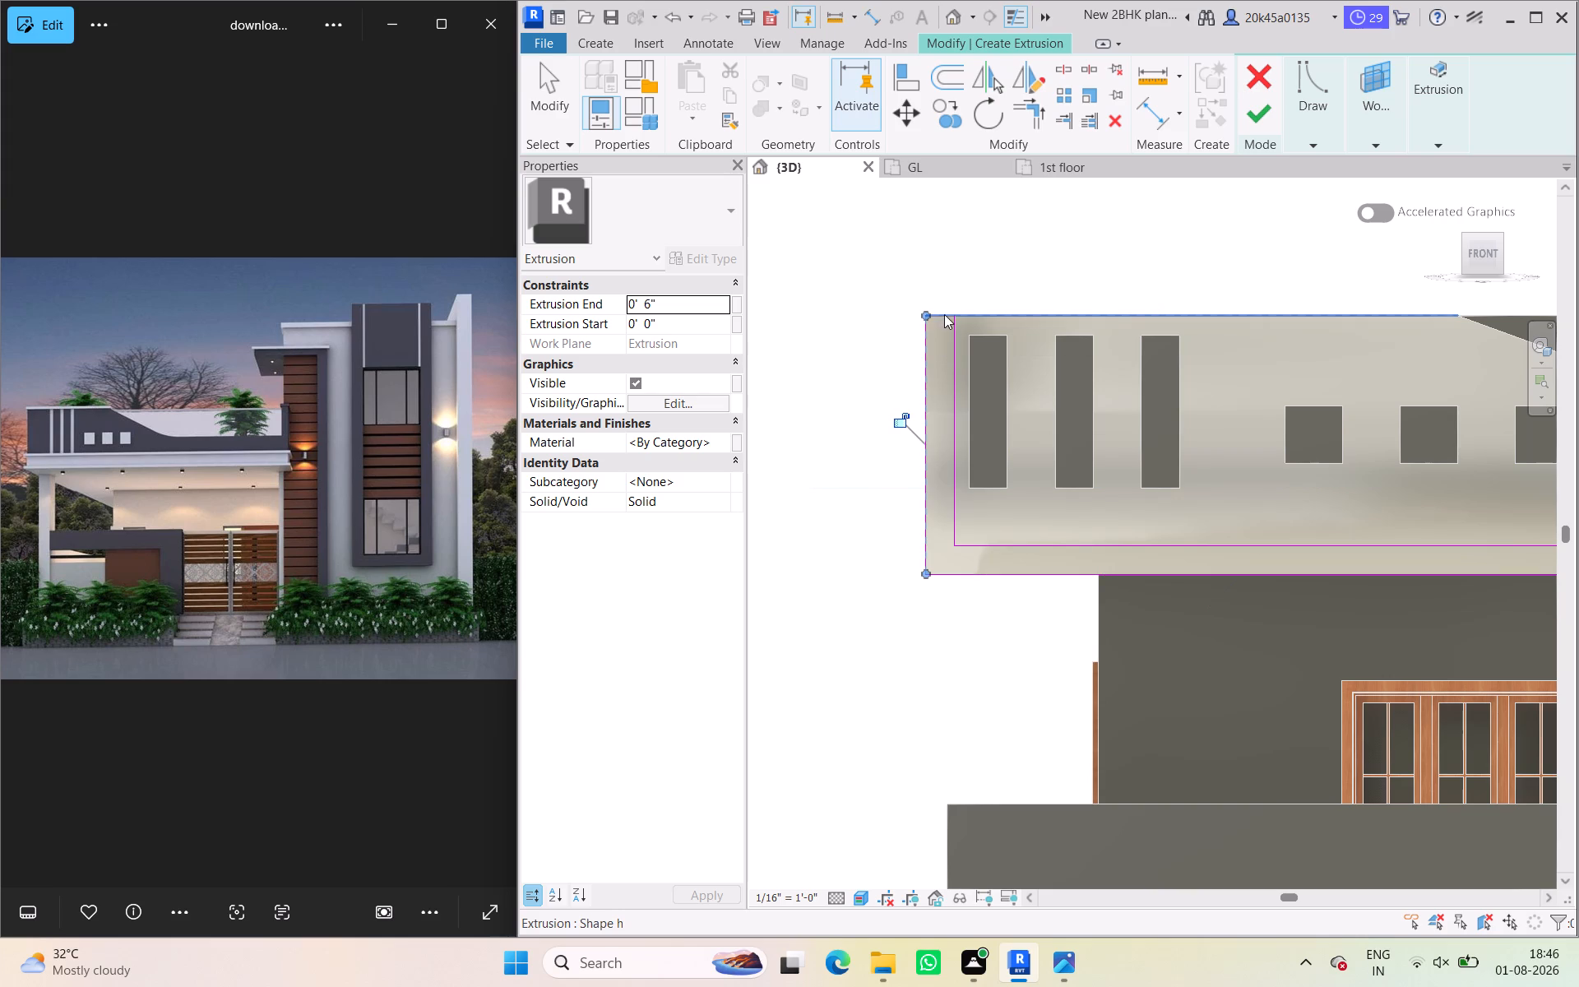
pyautogui.scroll(-3, 1085, 469)
pyautogui.moveTo(1084, 474); pyautogui.dragTo(622, 497, button='middle')
pyautogui.scroll(-3, 1199, 493)
pyautogui.moveTo(1169, 489); pyautogui.dragTo(549, 479, button='middle')
pyautogui.scroll(8, 1188, 499)
pyautogui.click(1156, 540)
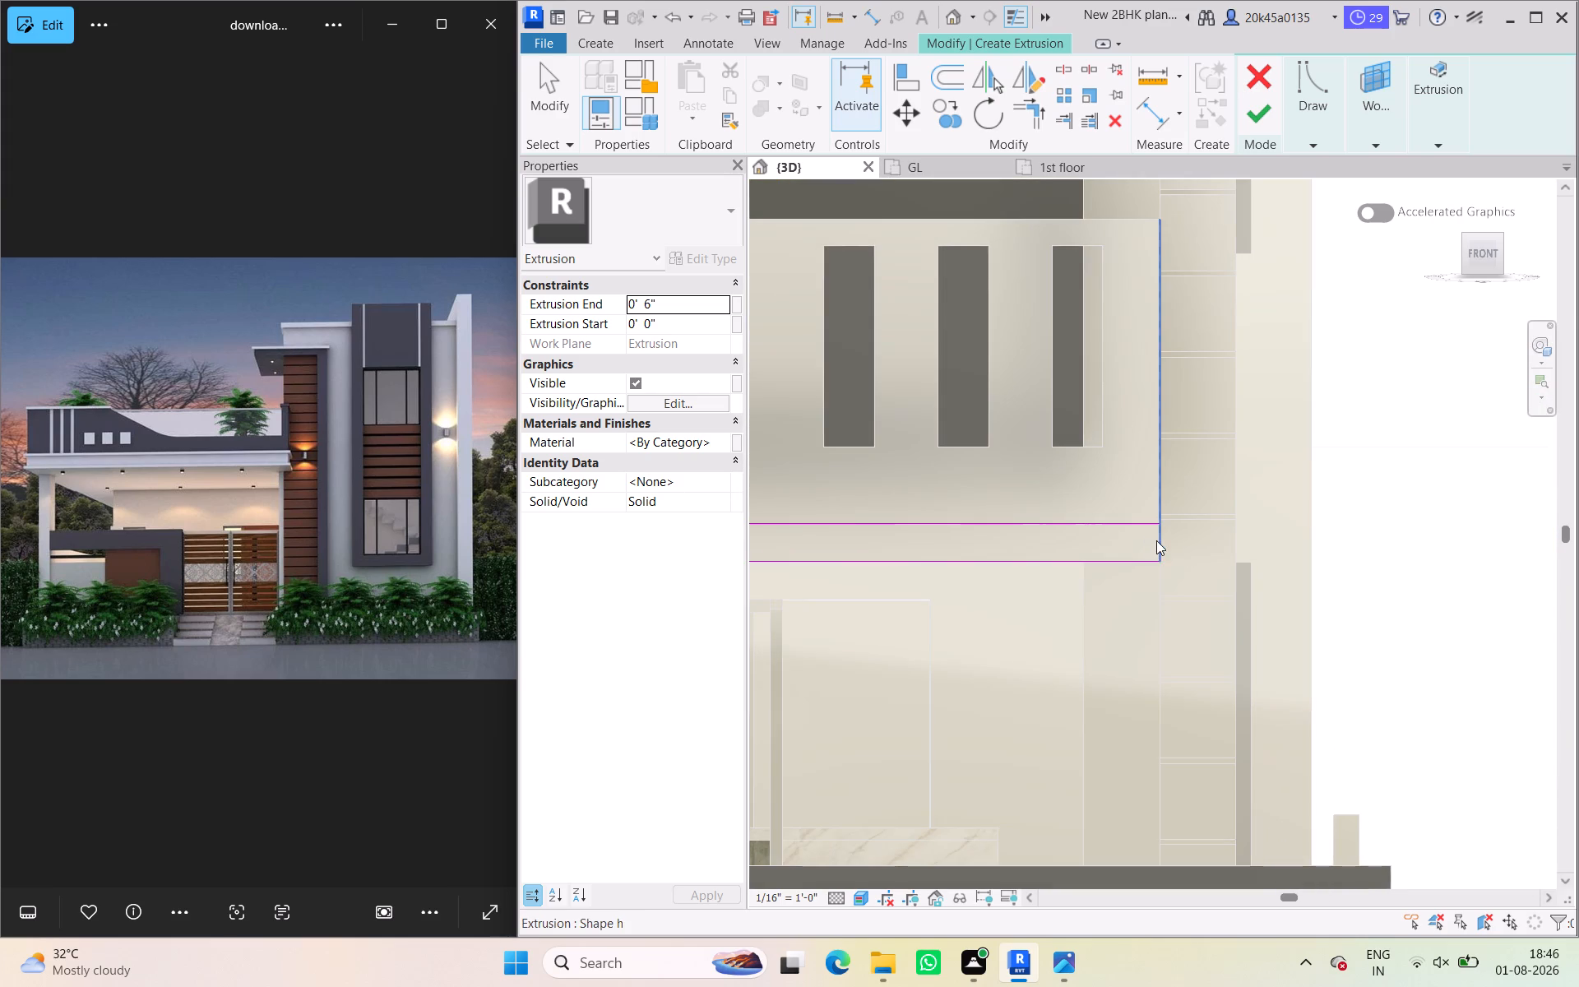
# Trim the border sketch lines into corners at the parapet's lower right end and upper left end, closing the L-shaped profile.
pyautogui.click(1033, 116)
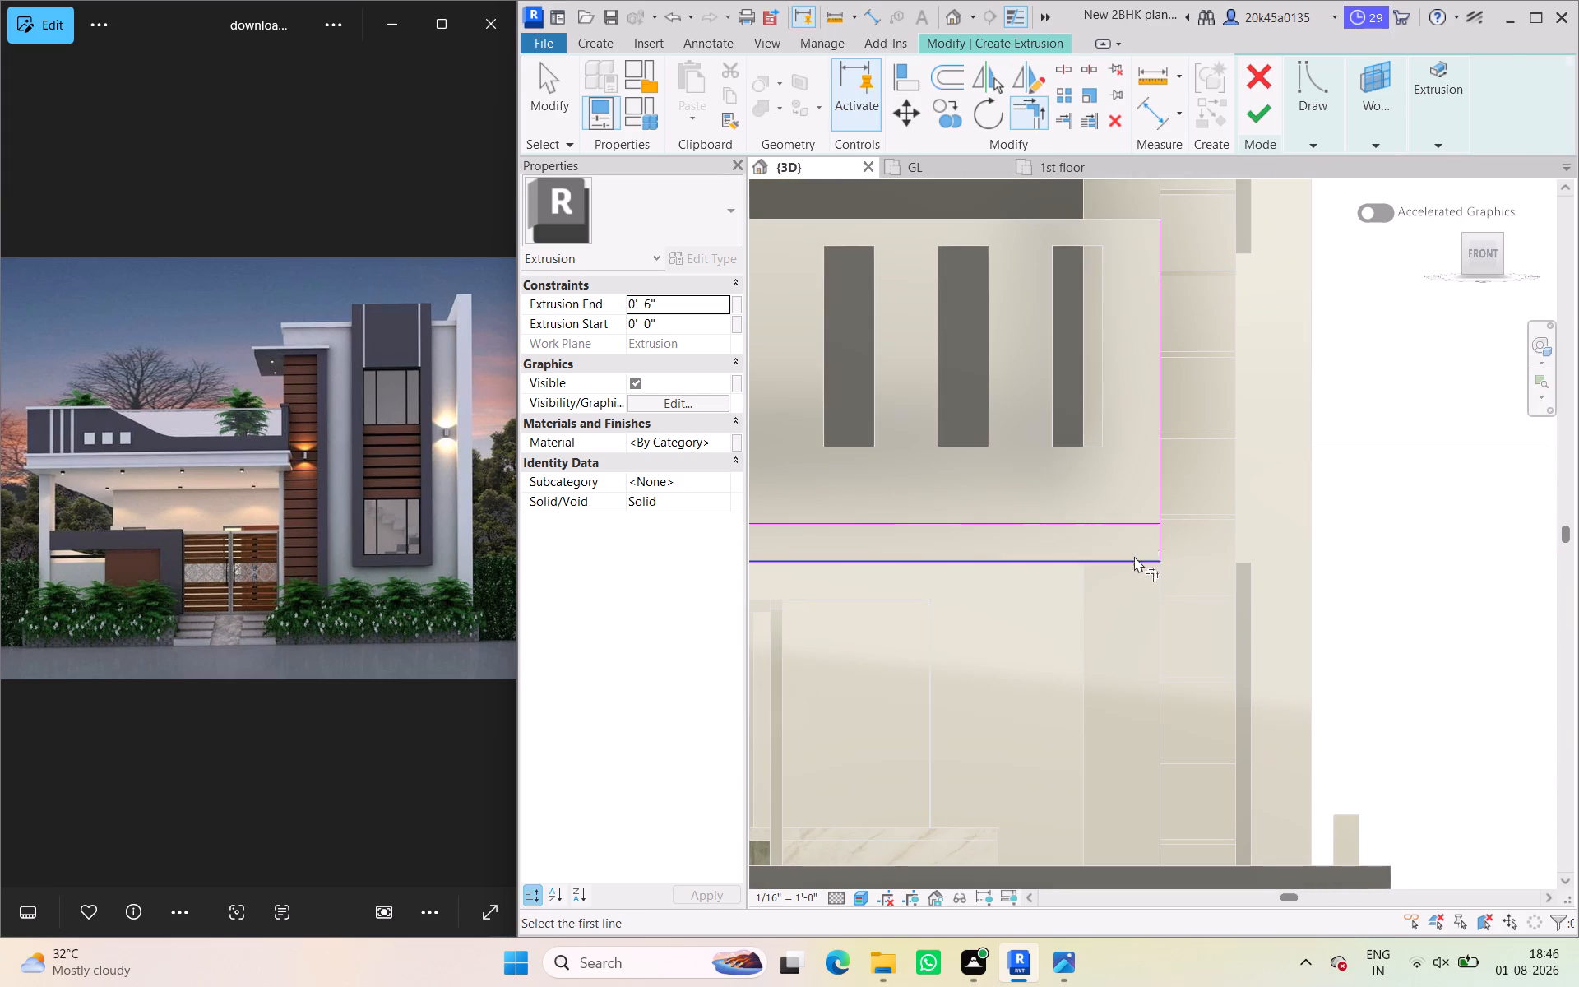
pyautogui.click(1134, 519)
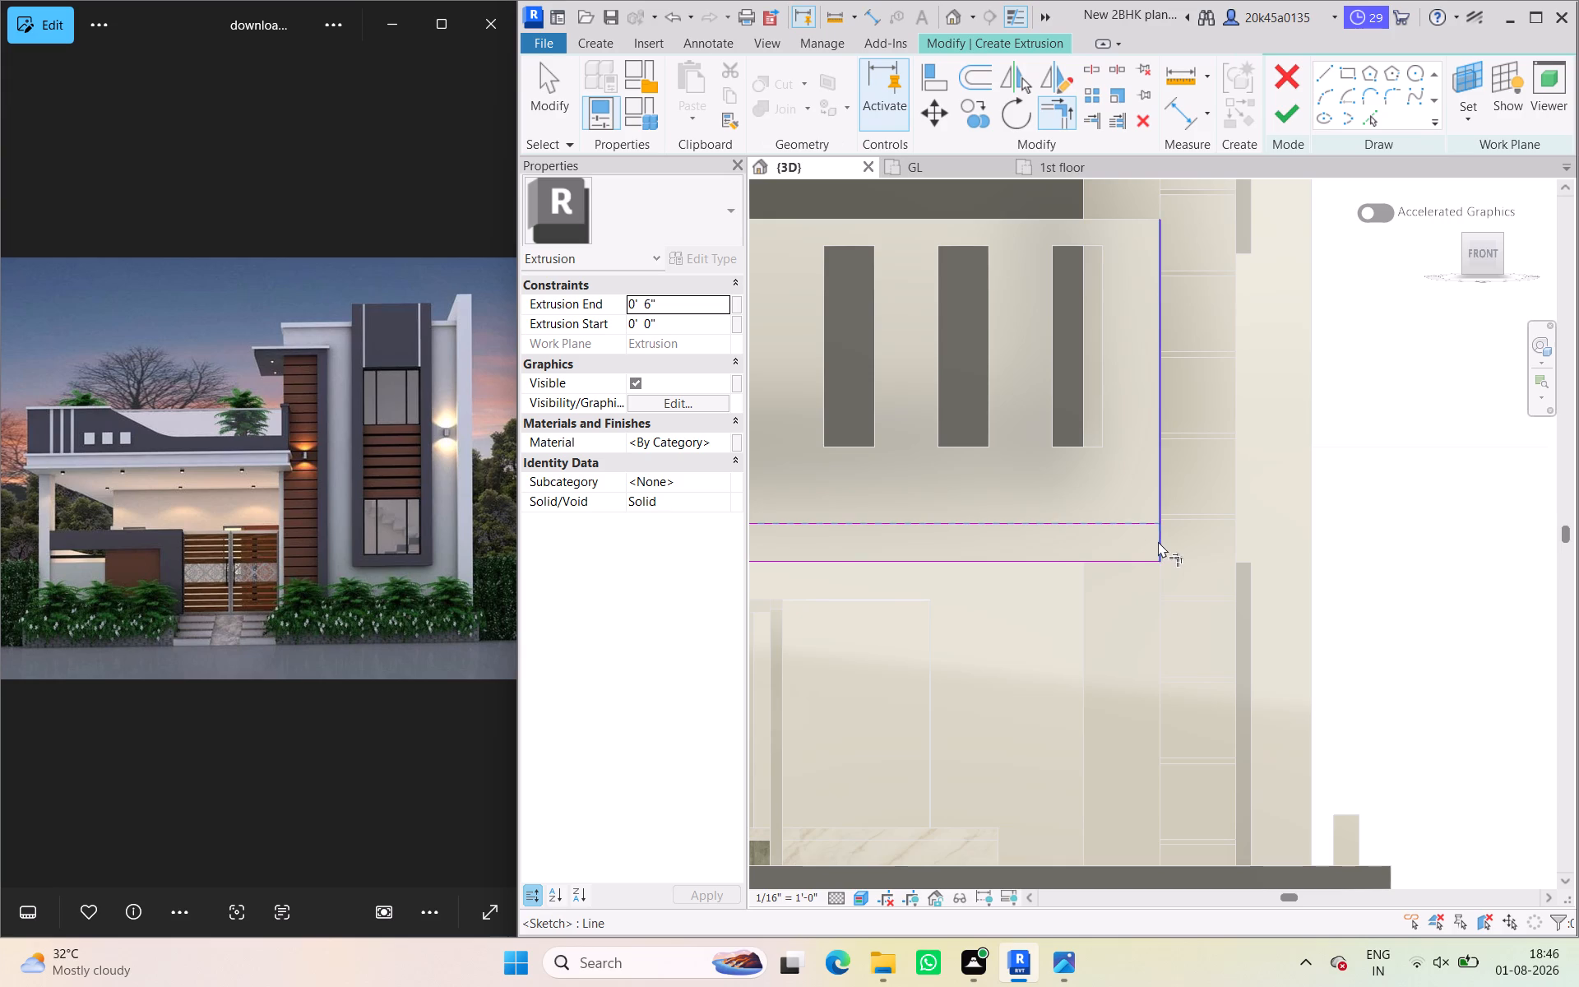
pyautogui.click(1158, 541)
pyautogui.scroll(-4, 1056, 543)
pyautogui.moveTo(1053, 545); pyautogui.dragTo(1444, 558, button='middle')
pyautogui.scroll(-3, 1087, 577)
pyautogui.moveTo(1086, 581); pyautogui.dragTo(1379, 590, button='middle')
pyautogui.scroll(-2, 1240, 591)
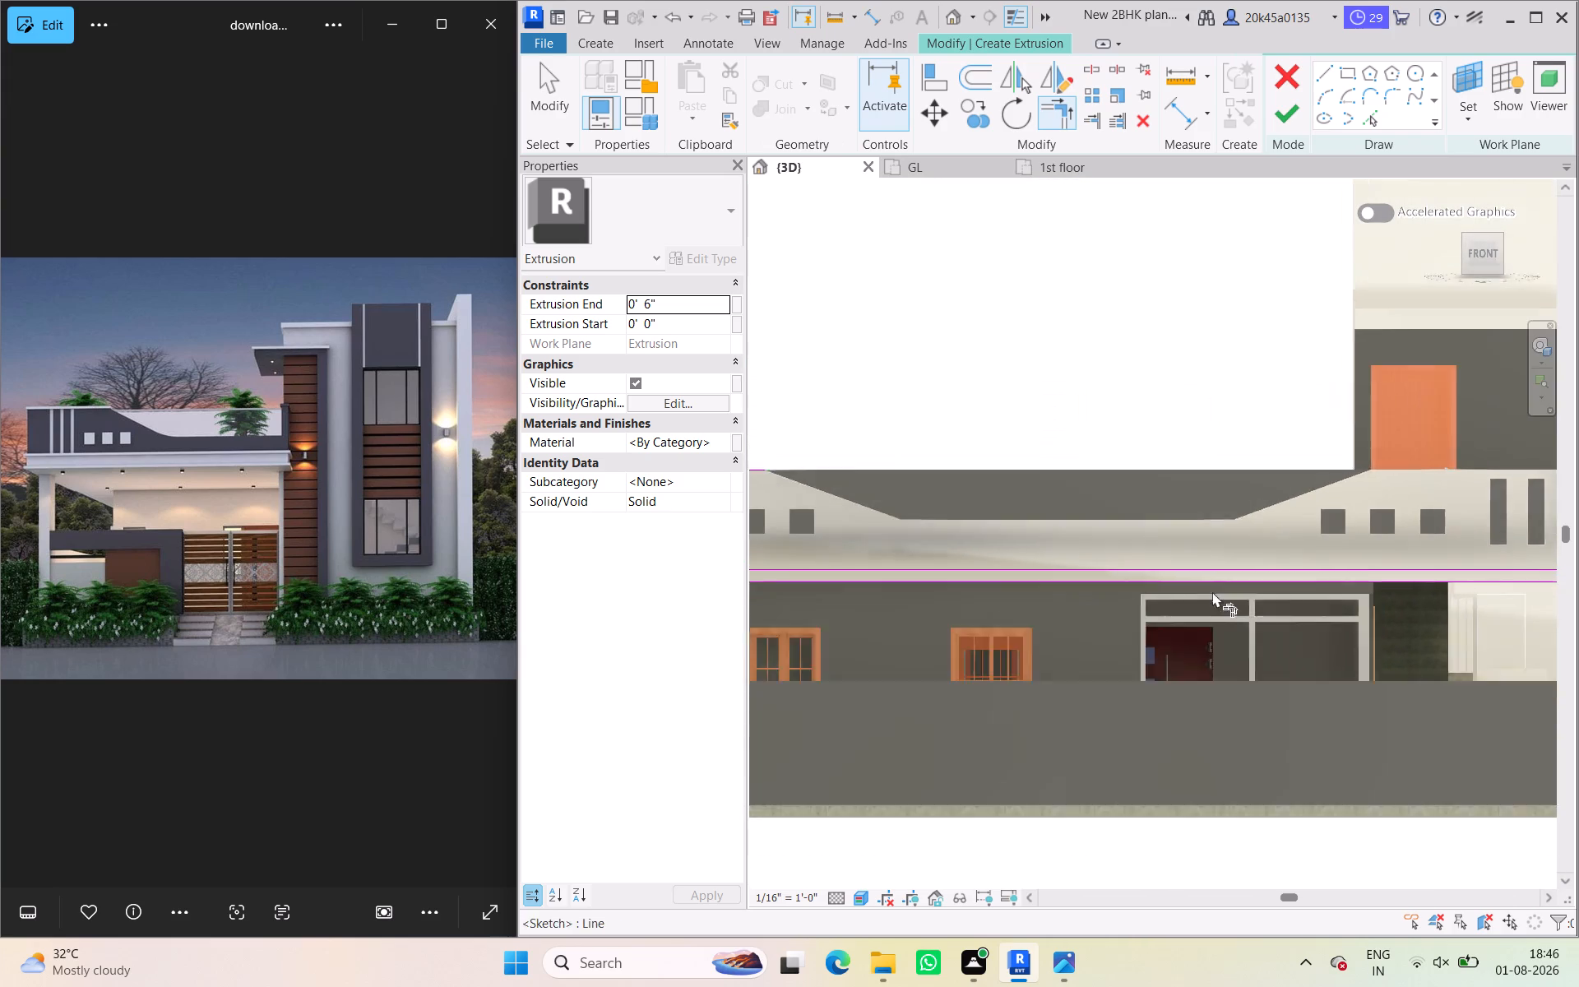
pyautogui.scroll(-1, 1212, 591)
pyautogui.moveTo(1207, 589); pyautogui.dragTo(1055, 584, button='middle')
pyautogui.moveTo(1082, 572); pyautogui.dragTo(1438, 614, button='middle')
pyautogui.scroll(2, 823, 548)
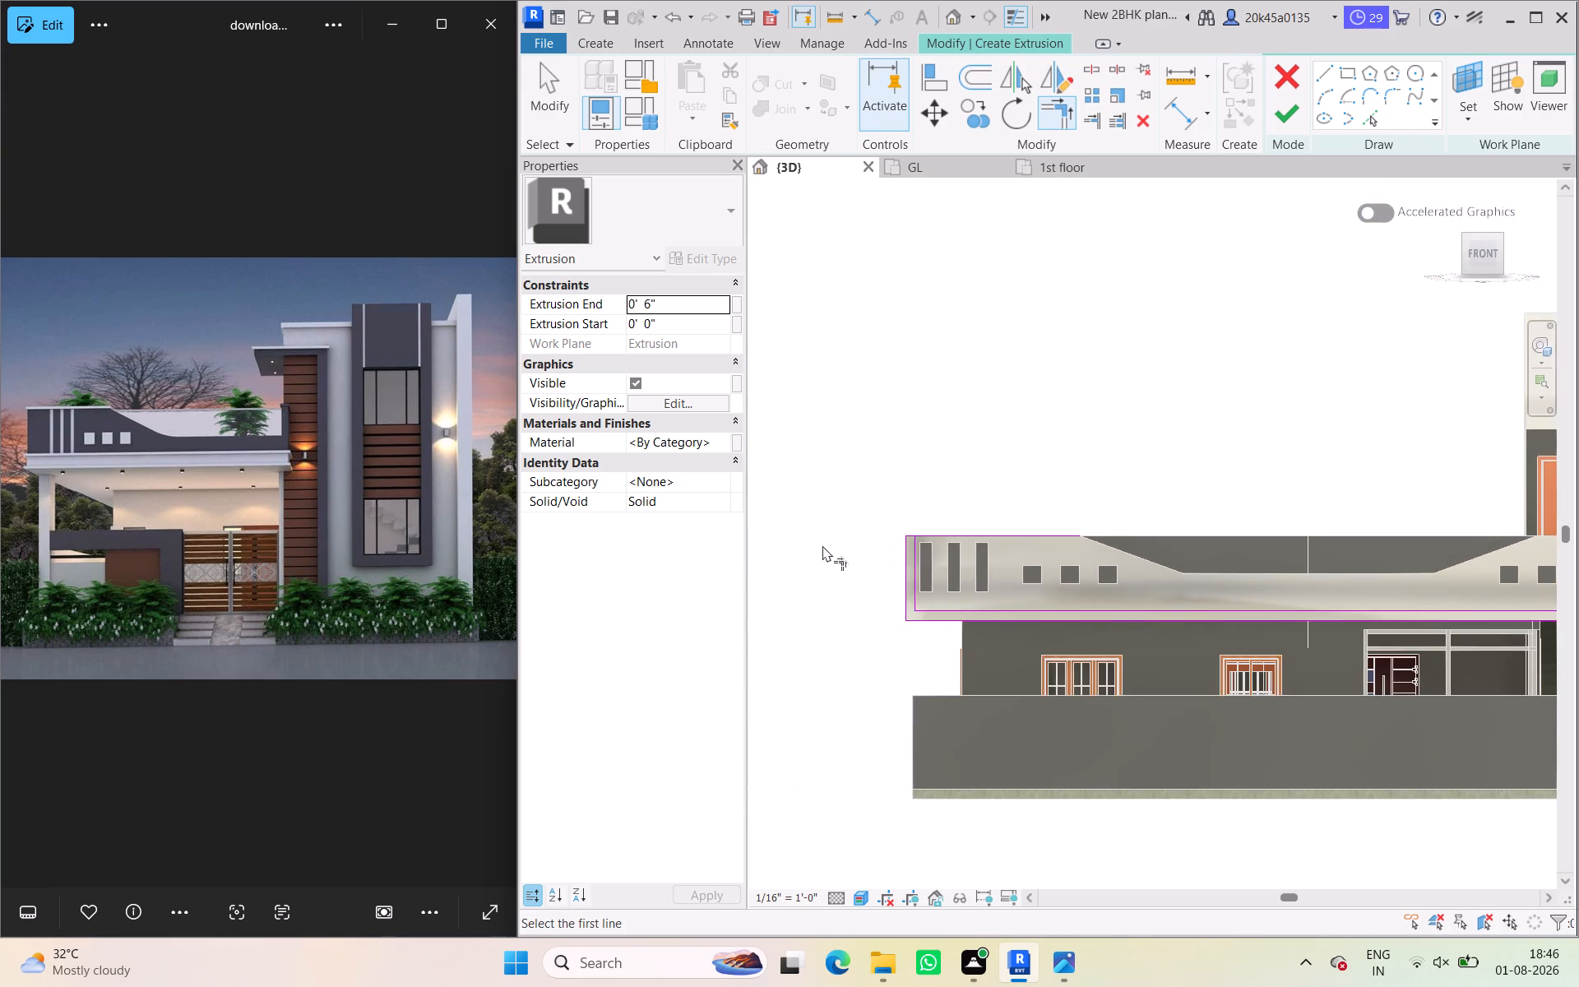
pyautogui.scroll(7, 822, 545)
pyautogui.click(1026, 544)
pyautogui.click(1018, 498)
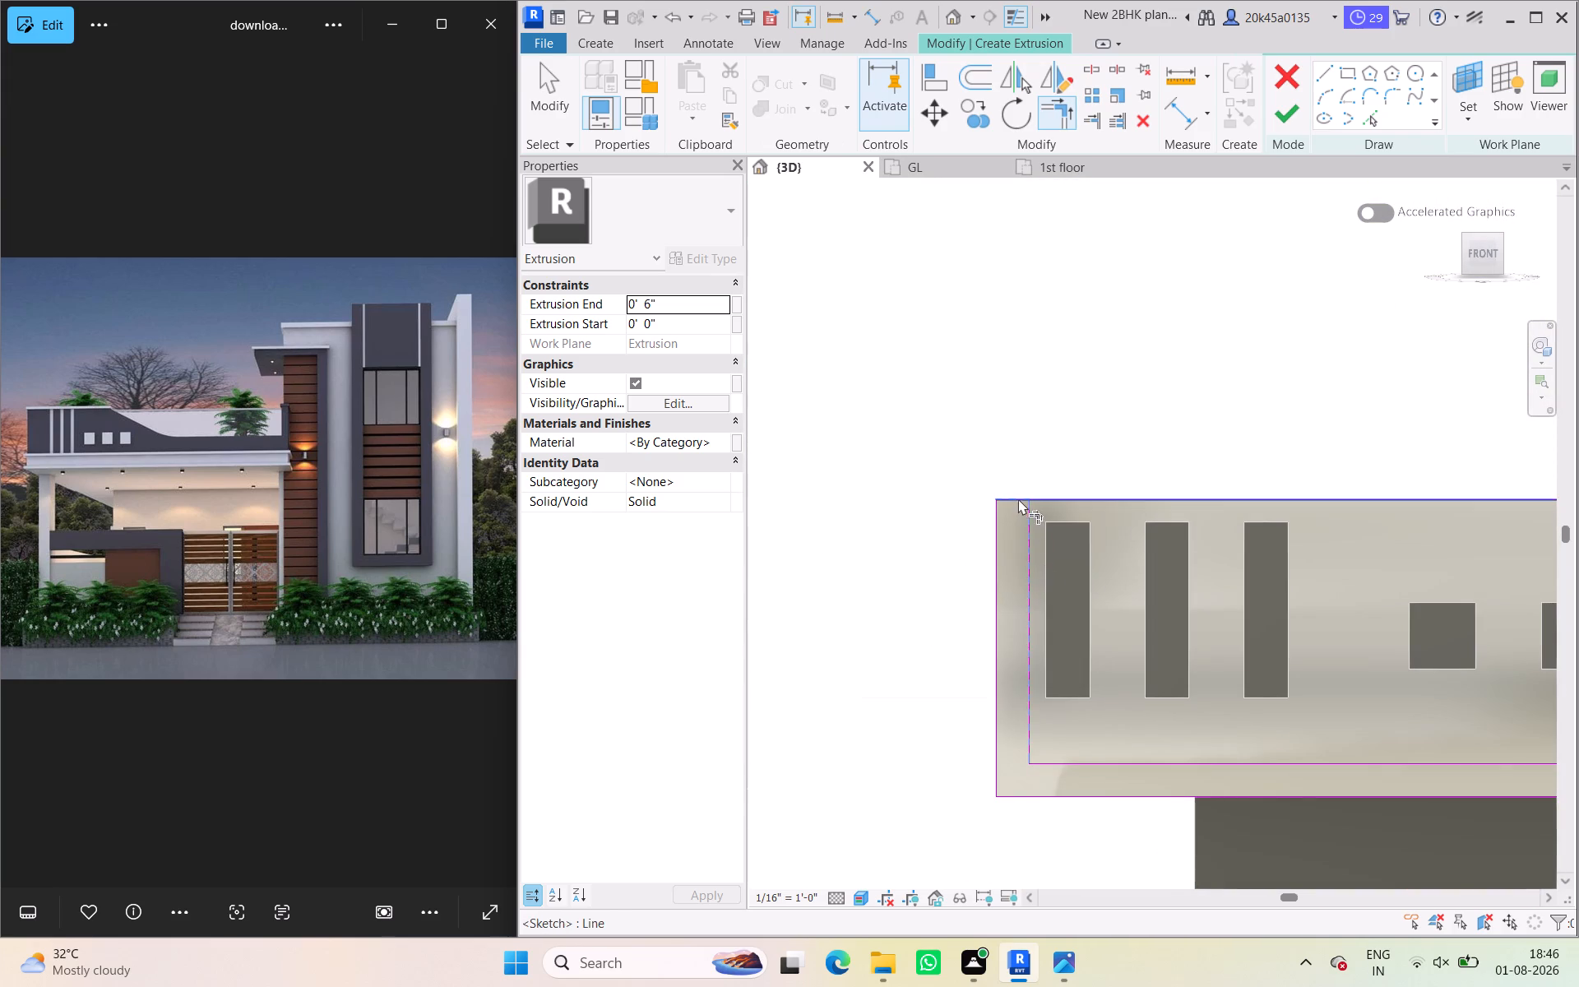
# Finish the 6" border extrusion from the closed sketch and complete the in-place model.
pyautogui.scroll(-8, 1052, 623)
pyautogui.moveTo(1052, 614); pyautogui.dragTo(806, 580, button='middle')
pyautogui.scroll(-3, 1155, 582)
pyautogui.moveTo(1195, 586); pyautogui.dragTo(651, 568, button='middle')
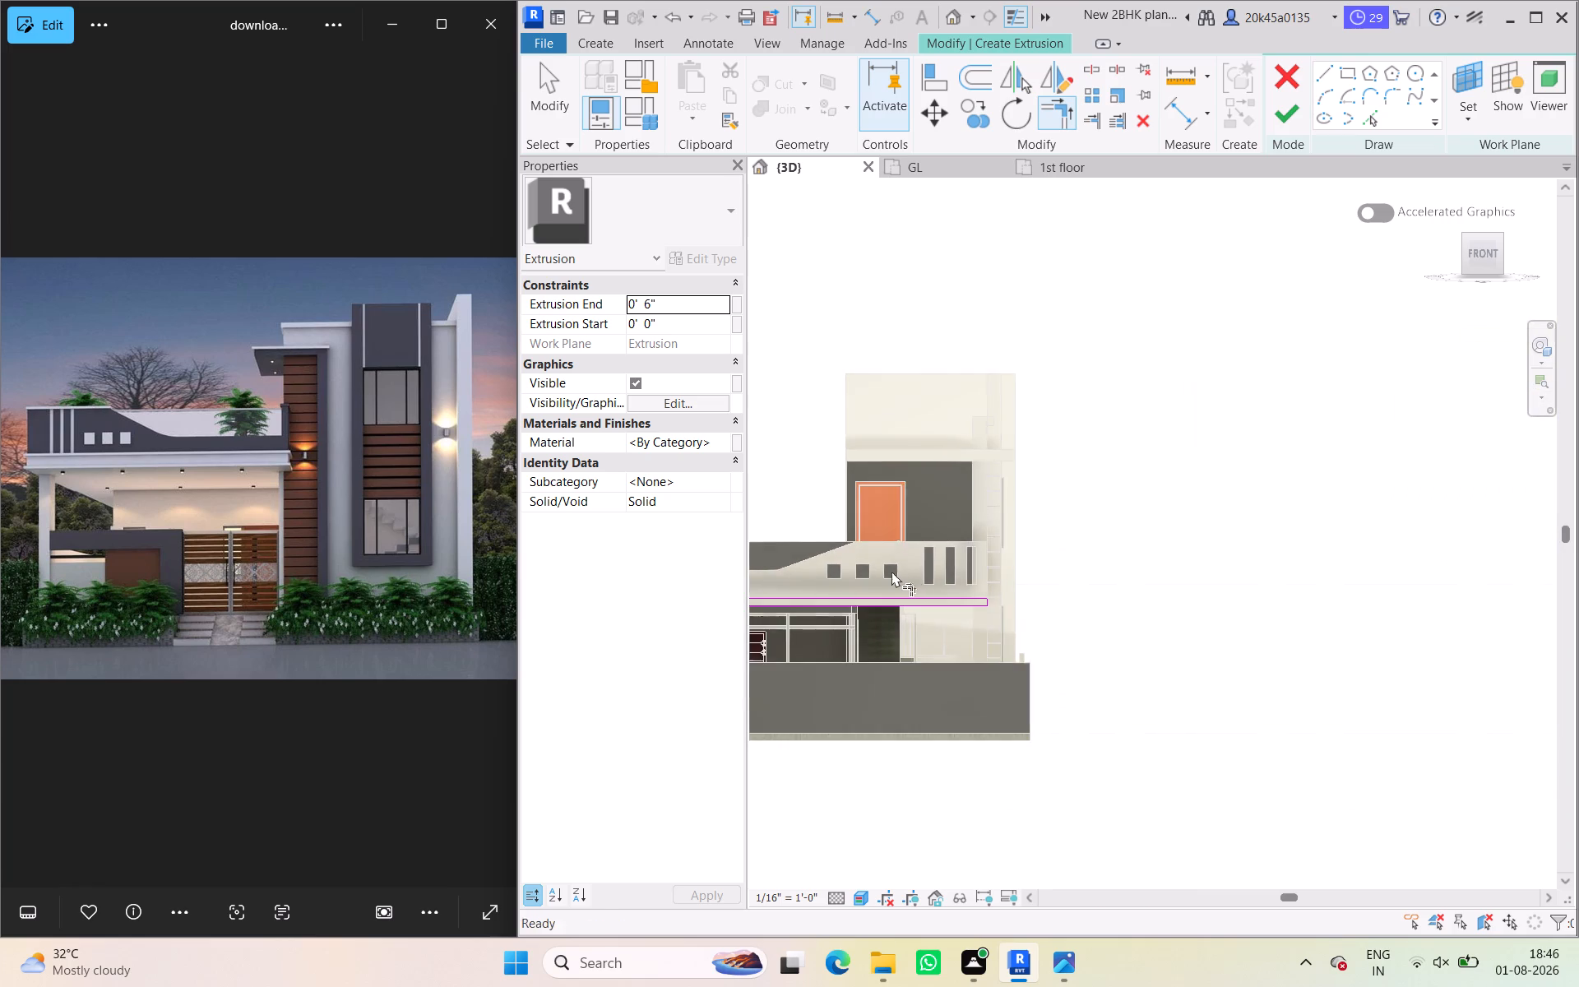
pyautogui.scroll(4, 904, 571)
pyautogui.moveTo(911, 572); pyautogui.dragTo(836, 587, button='middle')
pyautogui.scroll(3, 957, 586)
pyautogui.moveTo(960, 586); pyautogui.dragTo(983, 605, button='middle')
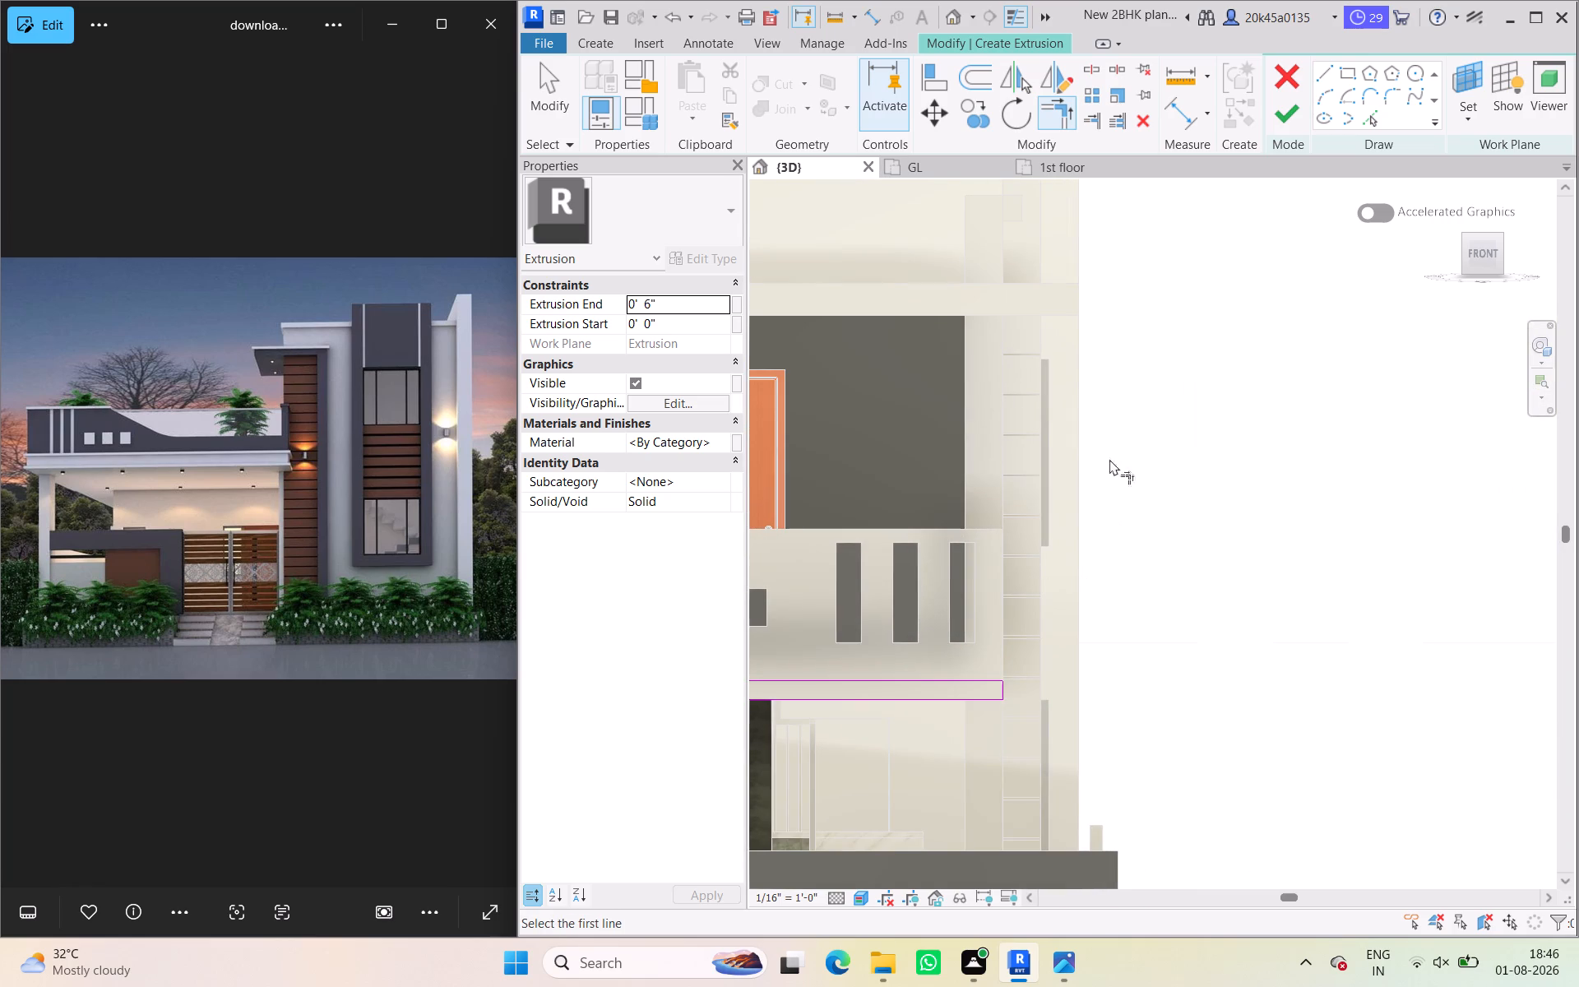
pyautogui.scroll(-2, 1153, 518)
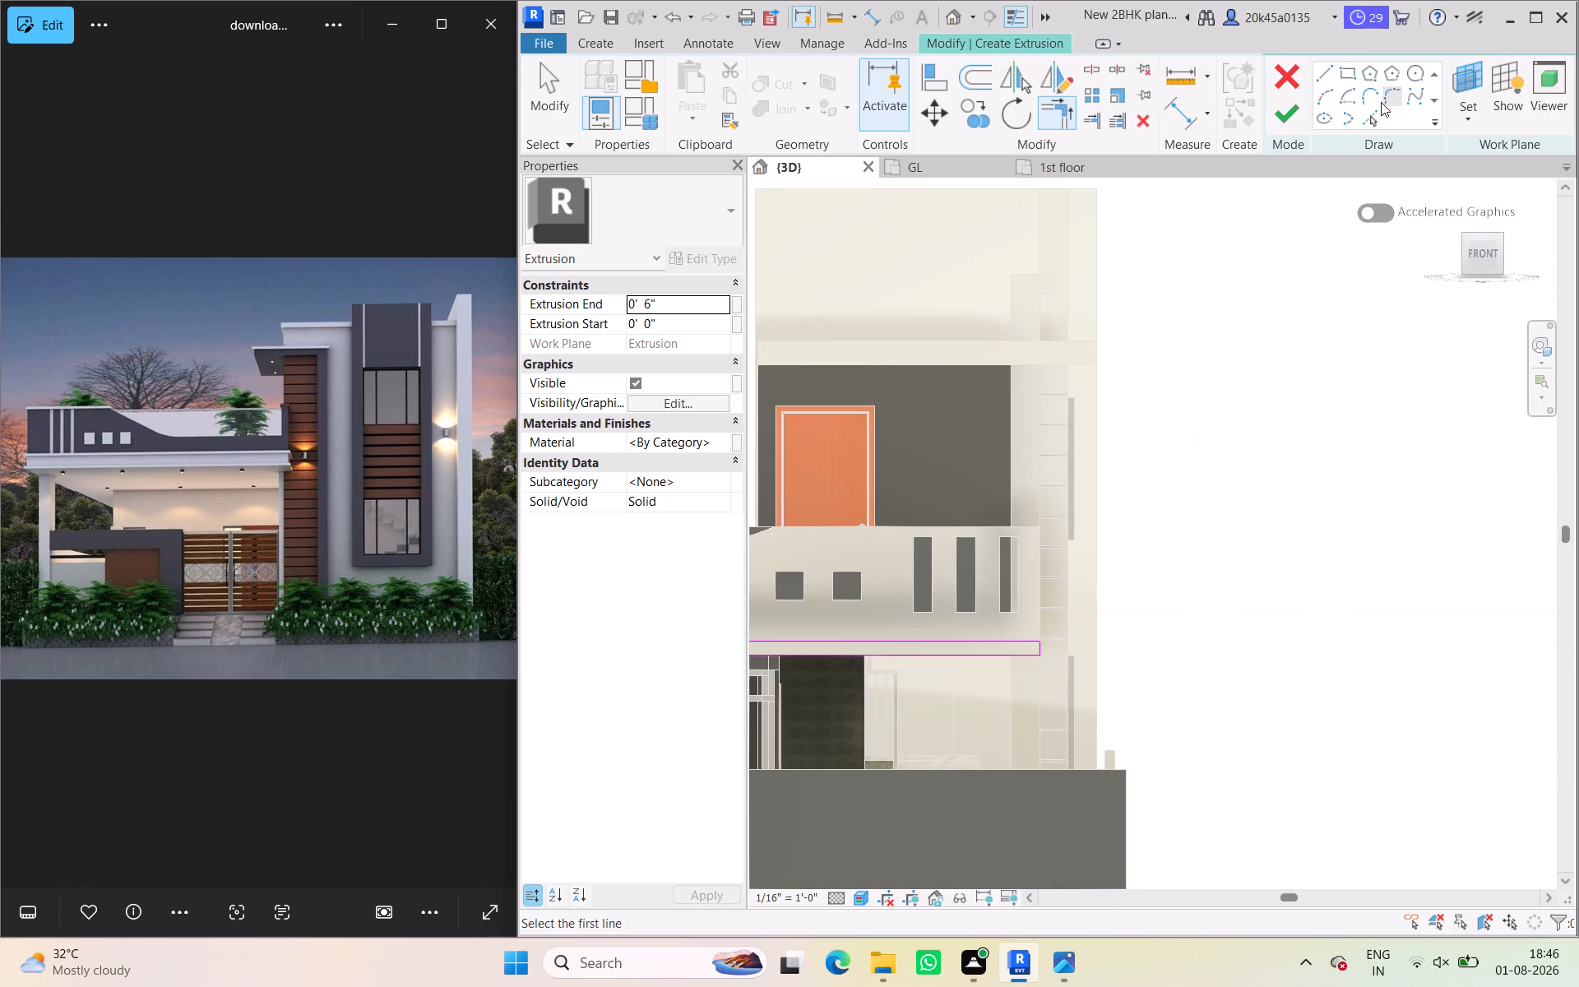
pyautogui.scroll(-5, 1210, 448)
pyautogui.scroll(-6, 1219, 514)
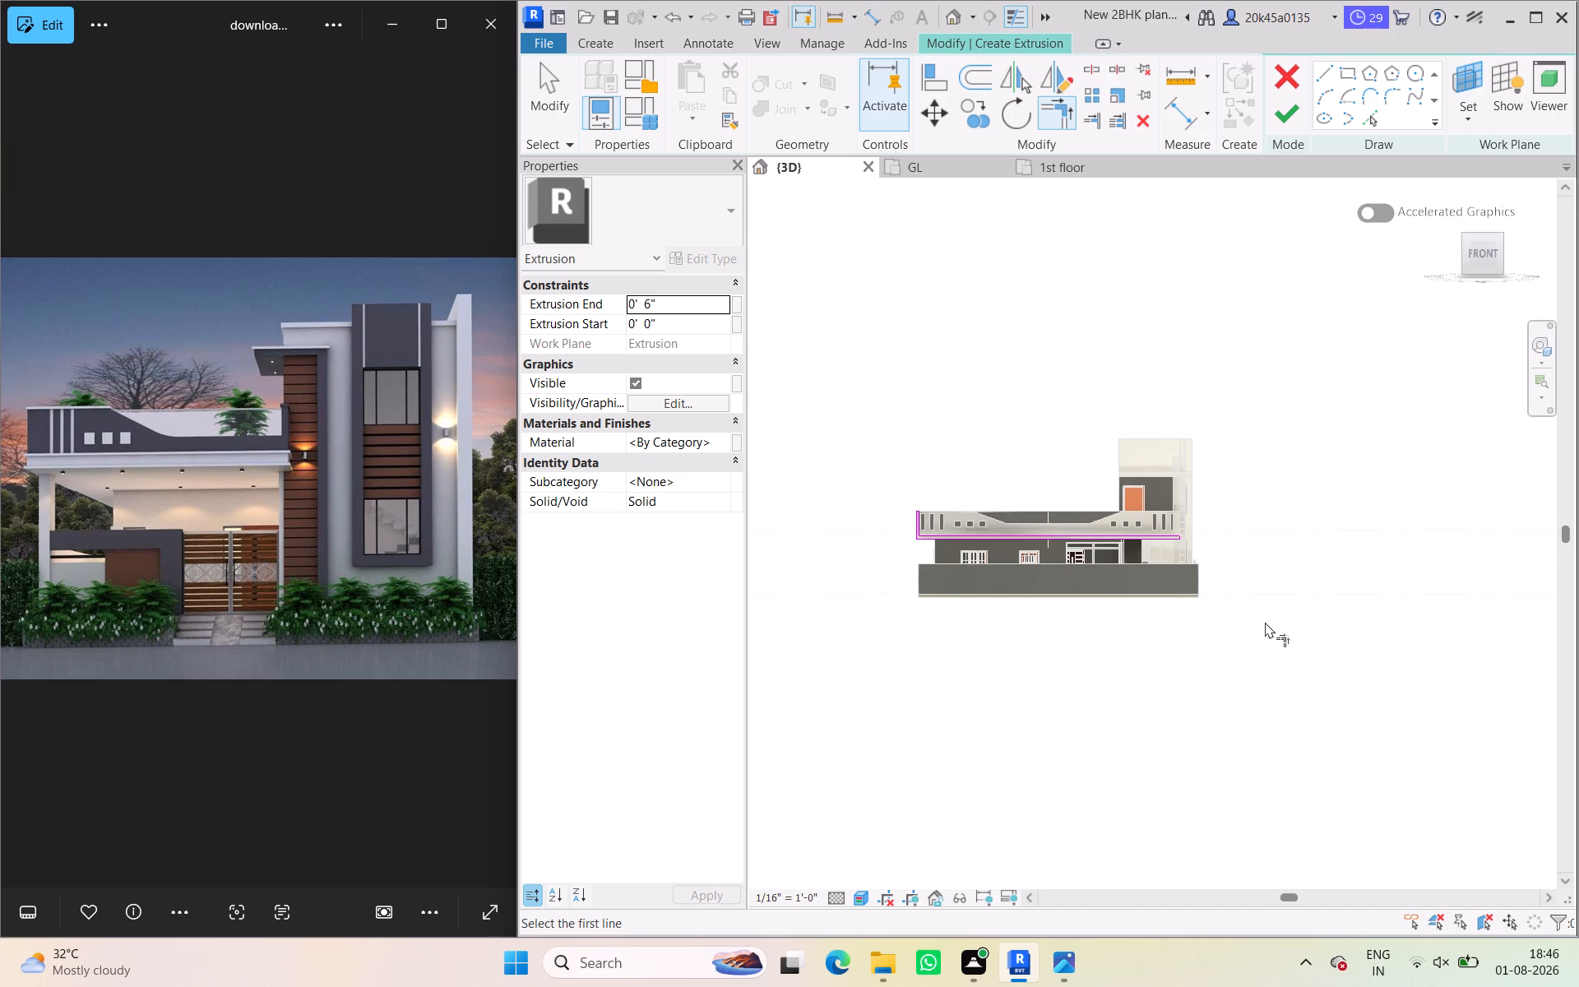
pyautogui.keyDown('shift'); pyautogui.moveTo(1265, 626); pyautogui.dragTo(1317, 643, button='middle'); pyautogui.keyUp('shift')
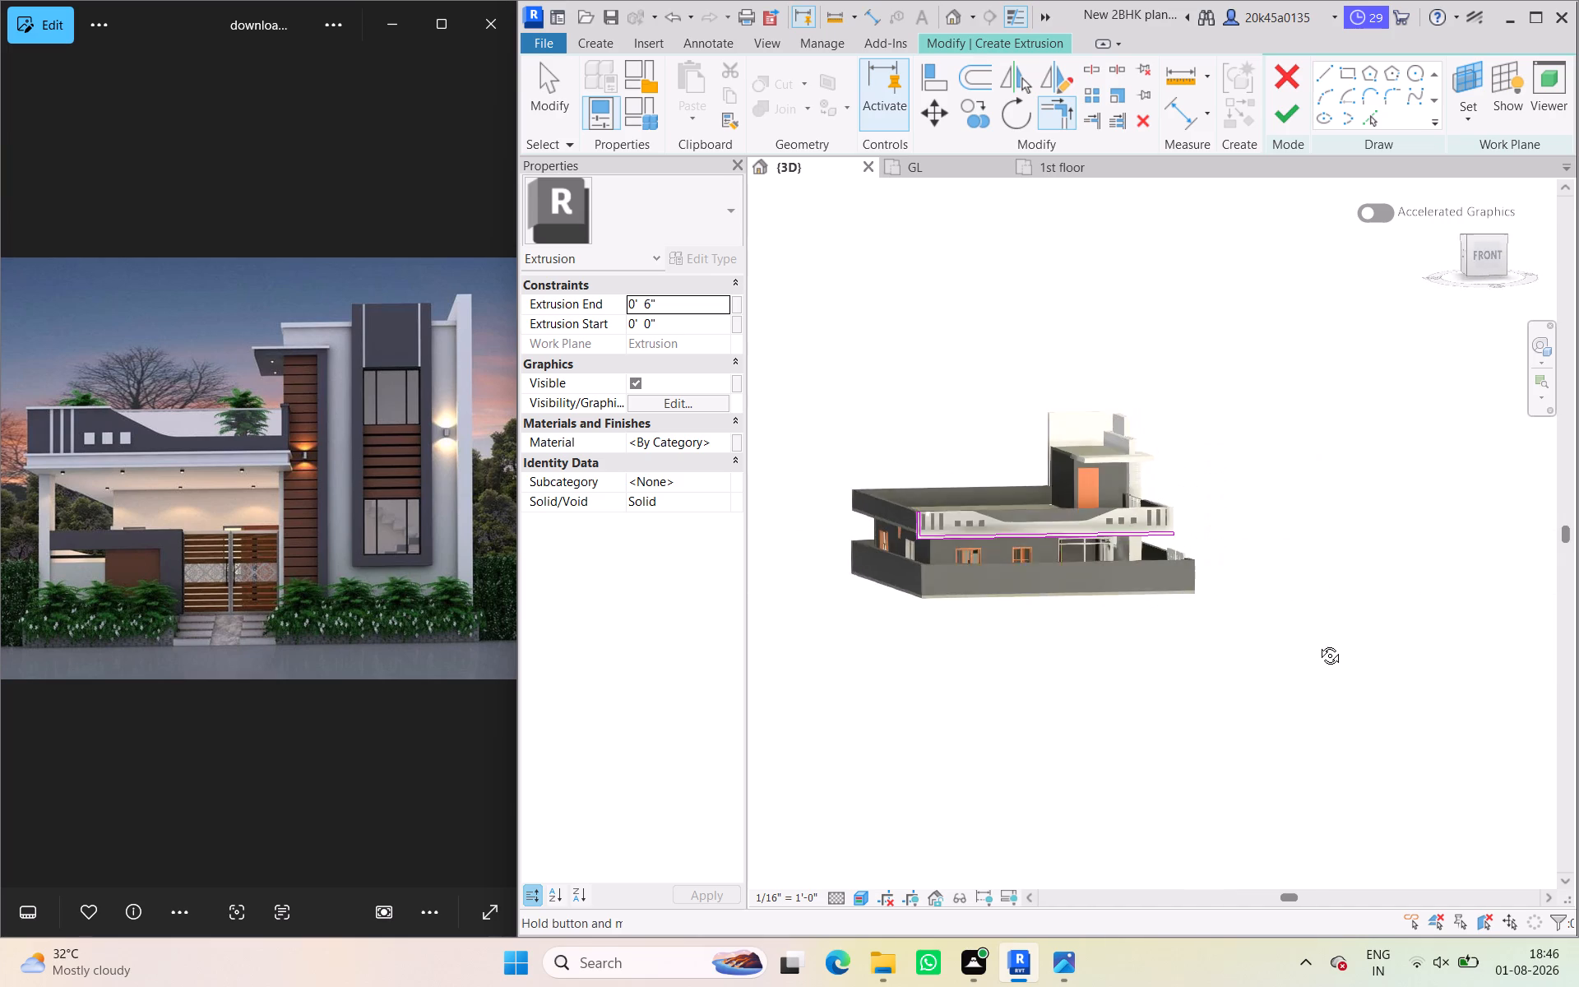
pyautogui.keyDown('shift'); pyautogui.moveTo(1317, 643); pyautogui.dragTo(964, 633, button='middle'); pyautogui.keyUp('shift')
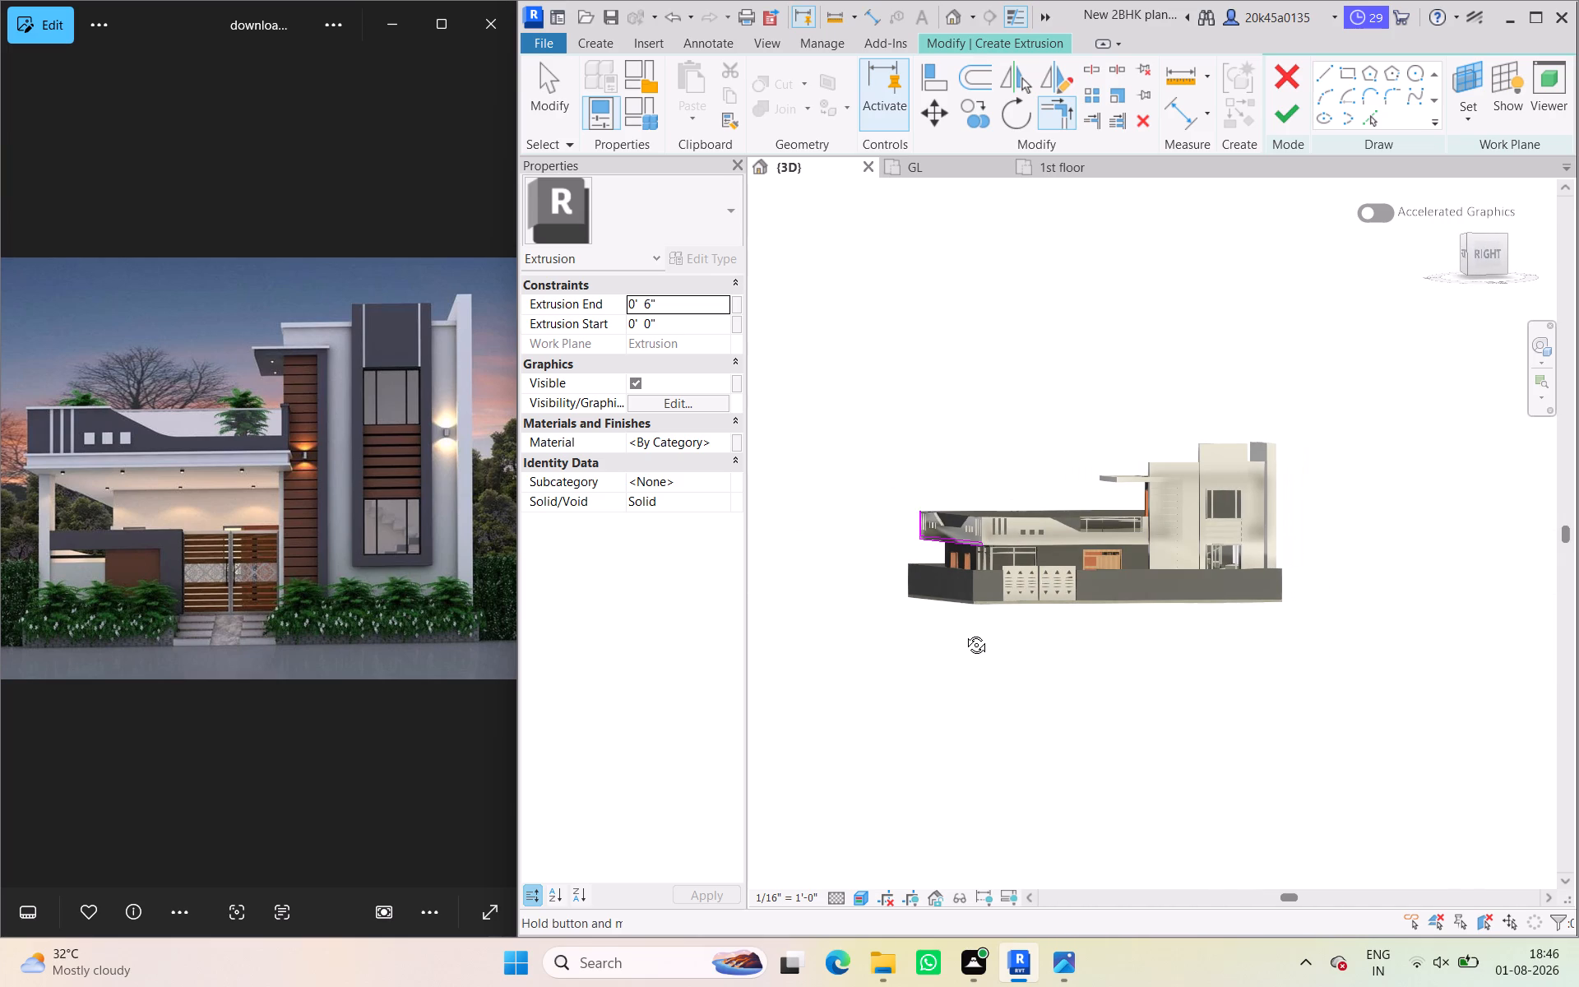
pyautogui.keyDown('shift'); pyautogui.moveTo(964, 633); pyautogui.dragTo(1285, 645, button='middle'); pyautogui.keyUp('shift')
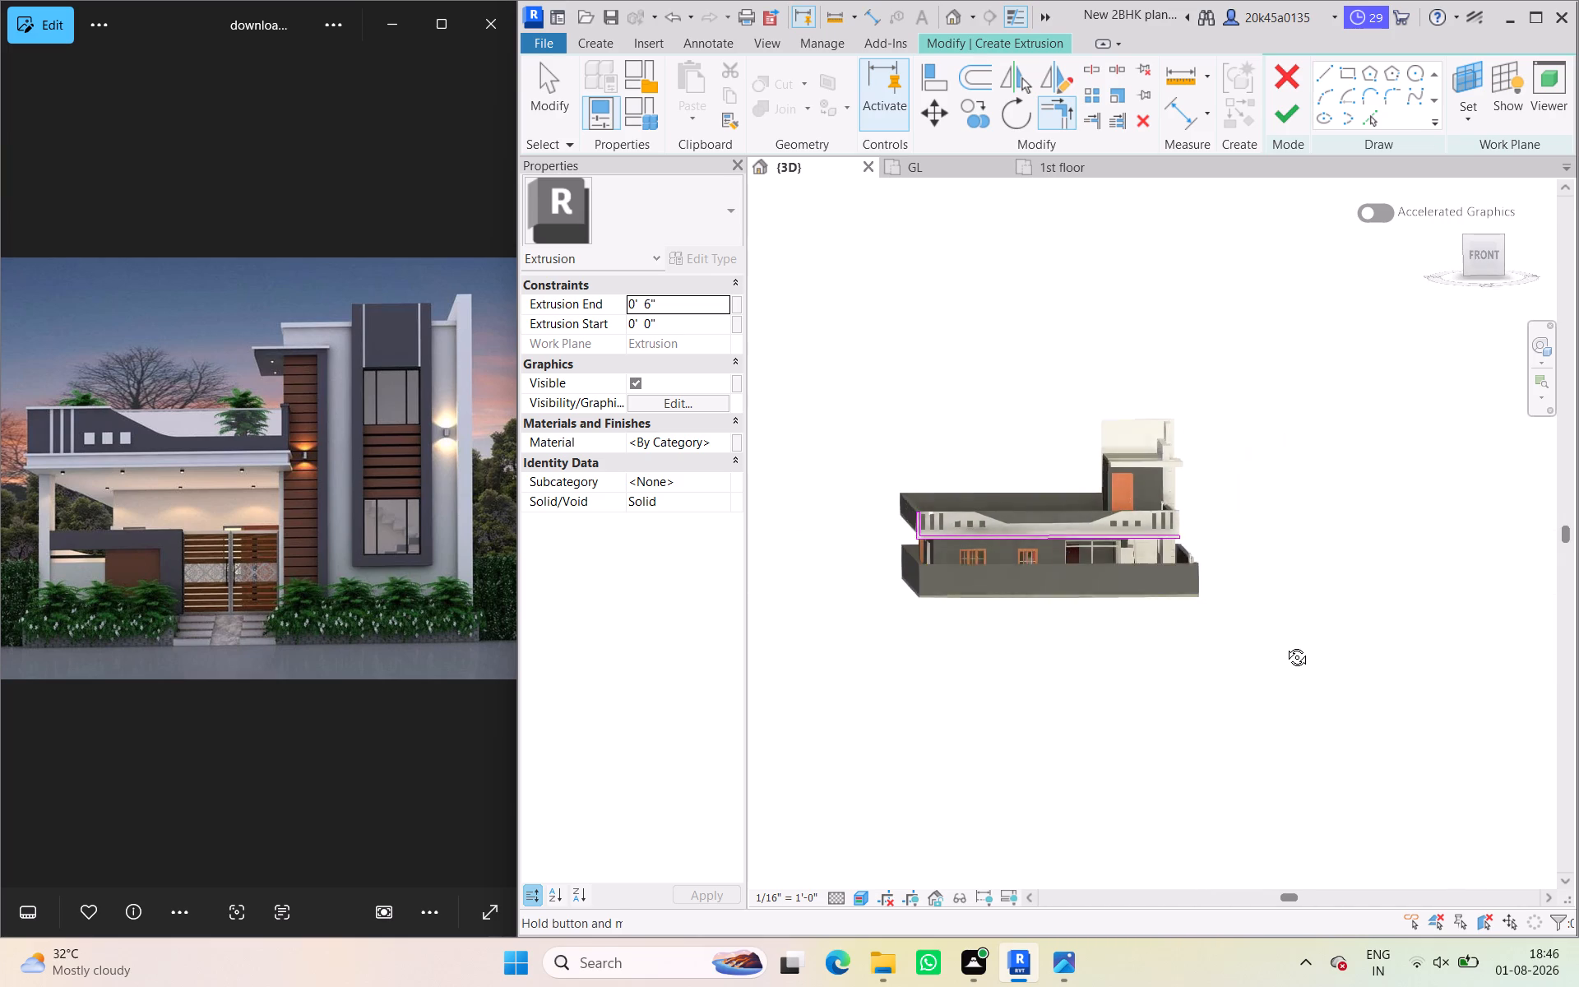
pyautogui.keyDown('shift'); pyautogui.moveTo(1285, 645); pyautogui.dragTo(1292, 647, button='middle'); pyautogui.keyUp('shift')
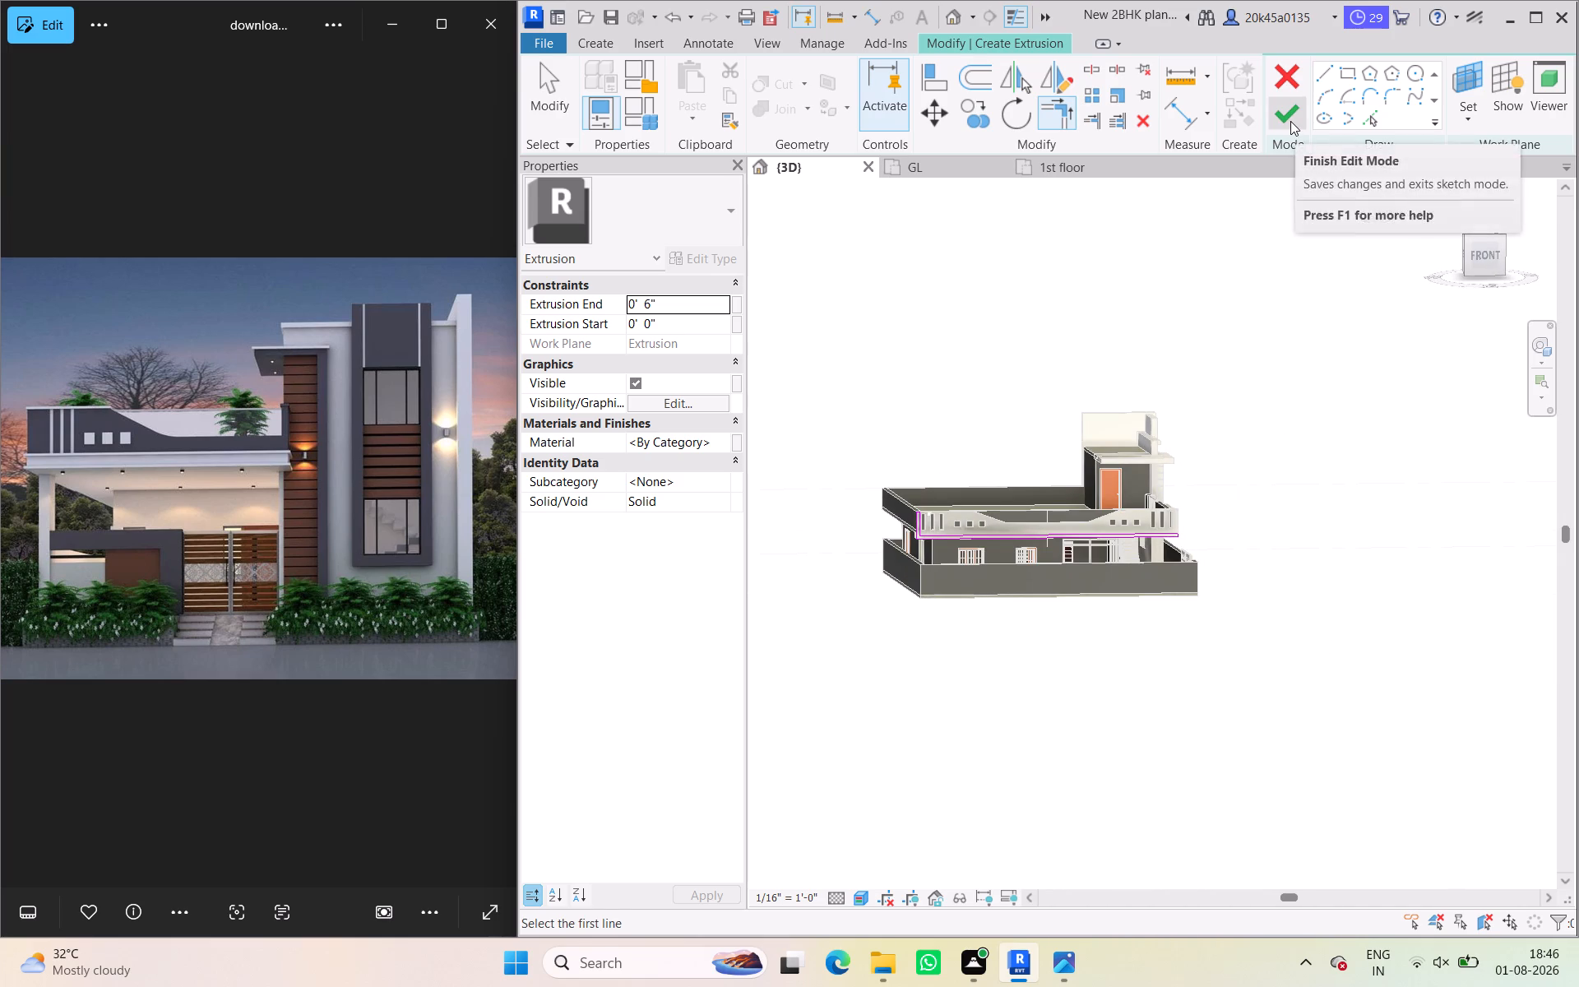
pyautogui.click(1291, 119)
pyautogui.scroll(7, 1025, 526)
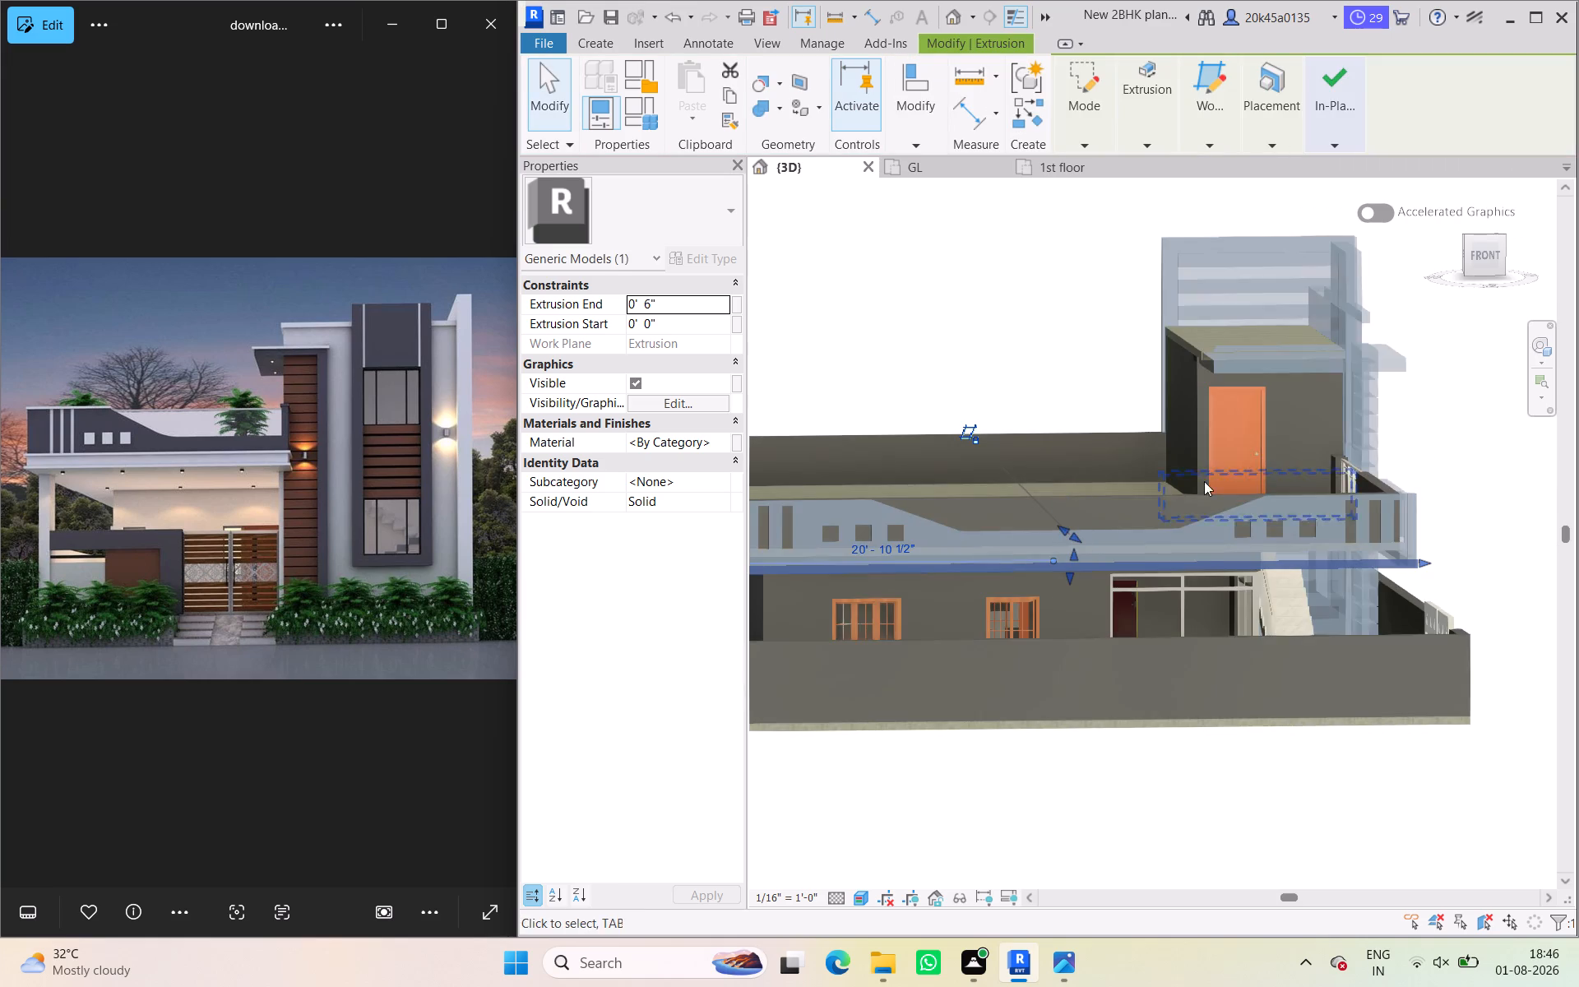
pyautogui.click(1486, 260)
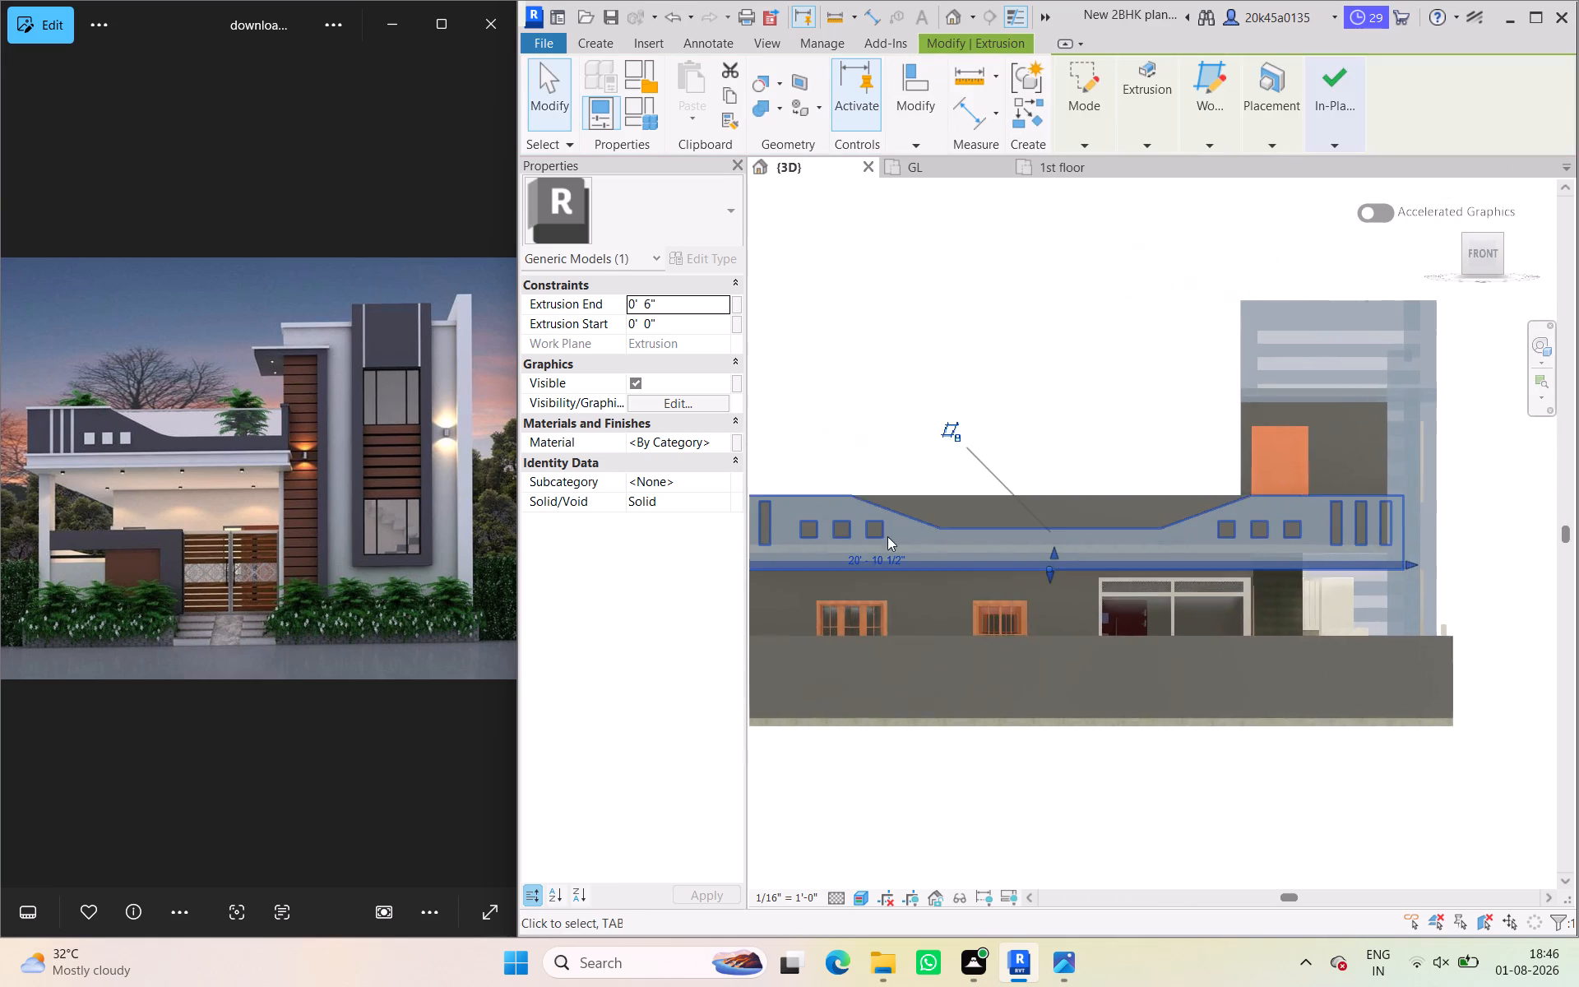
pyautogui.click(995, 379)
pyautogui.click(1284, 77)
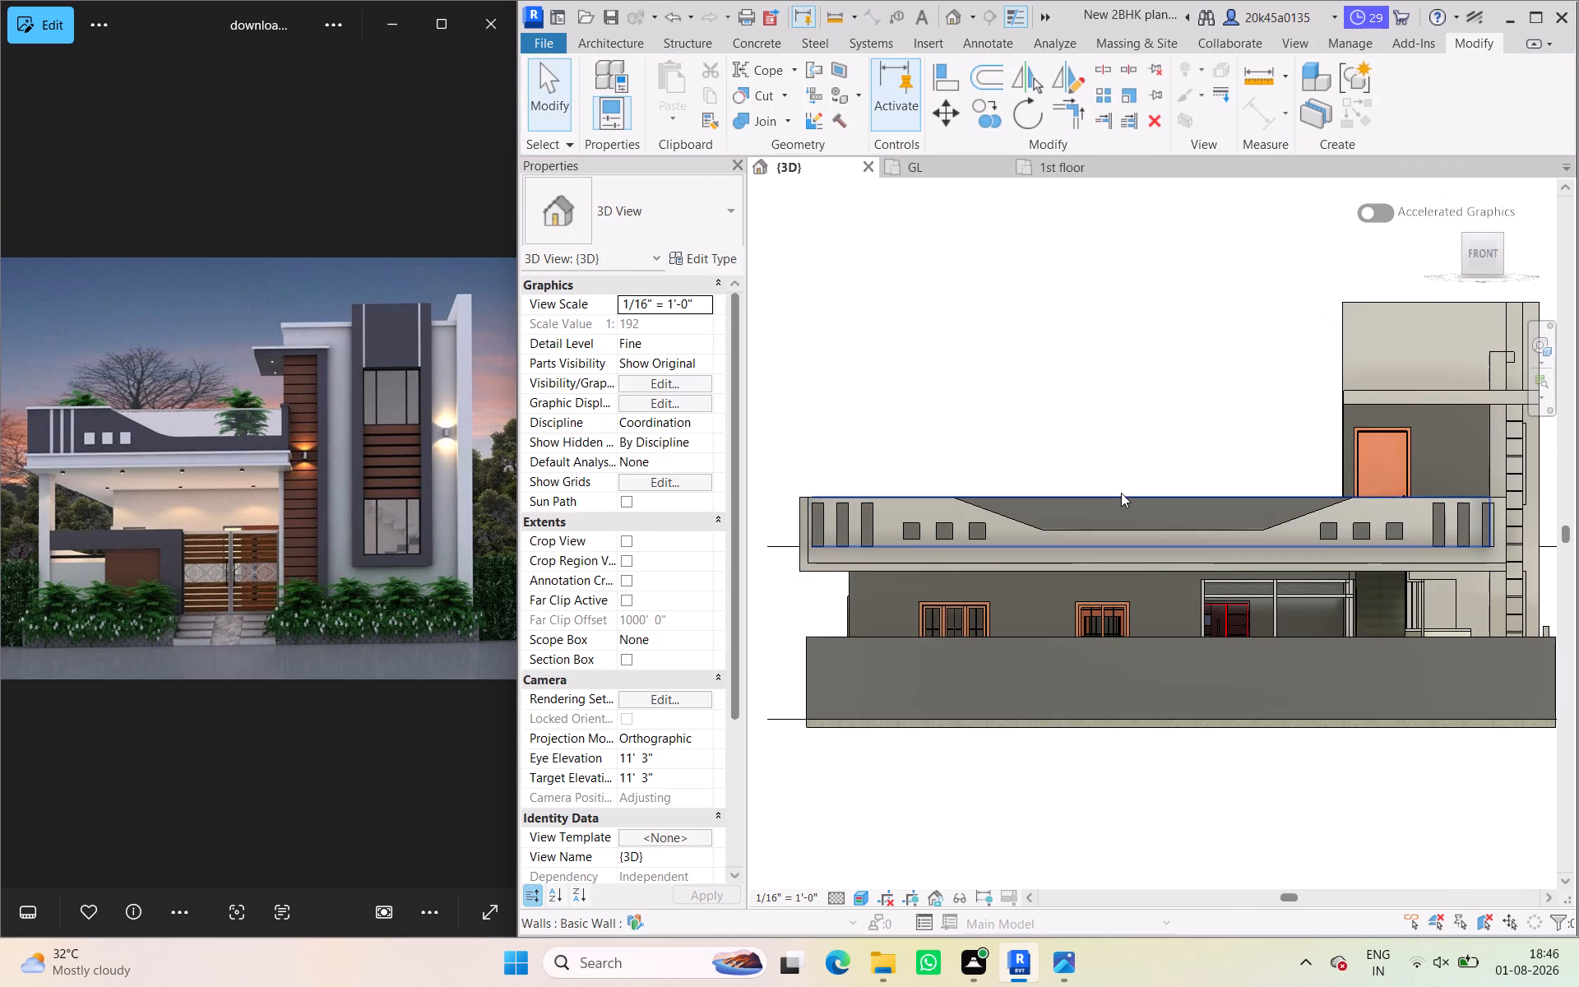
# Edit the profile of the wall behind the parapet, drawing two vertical 2'-0" lines from the slopes' lower ends to the wall top.
pyautogui.click(1123, 501)
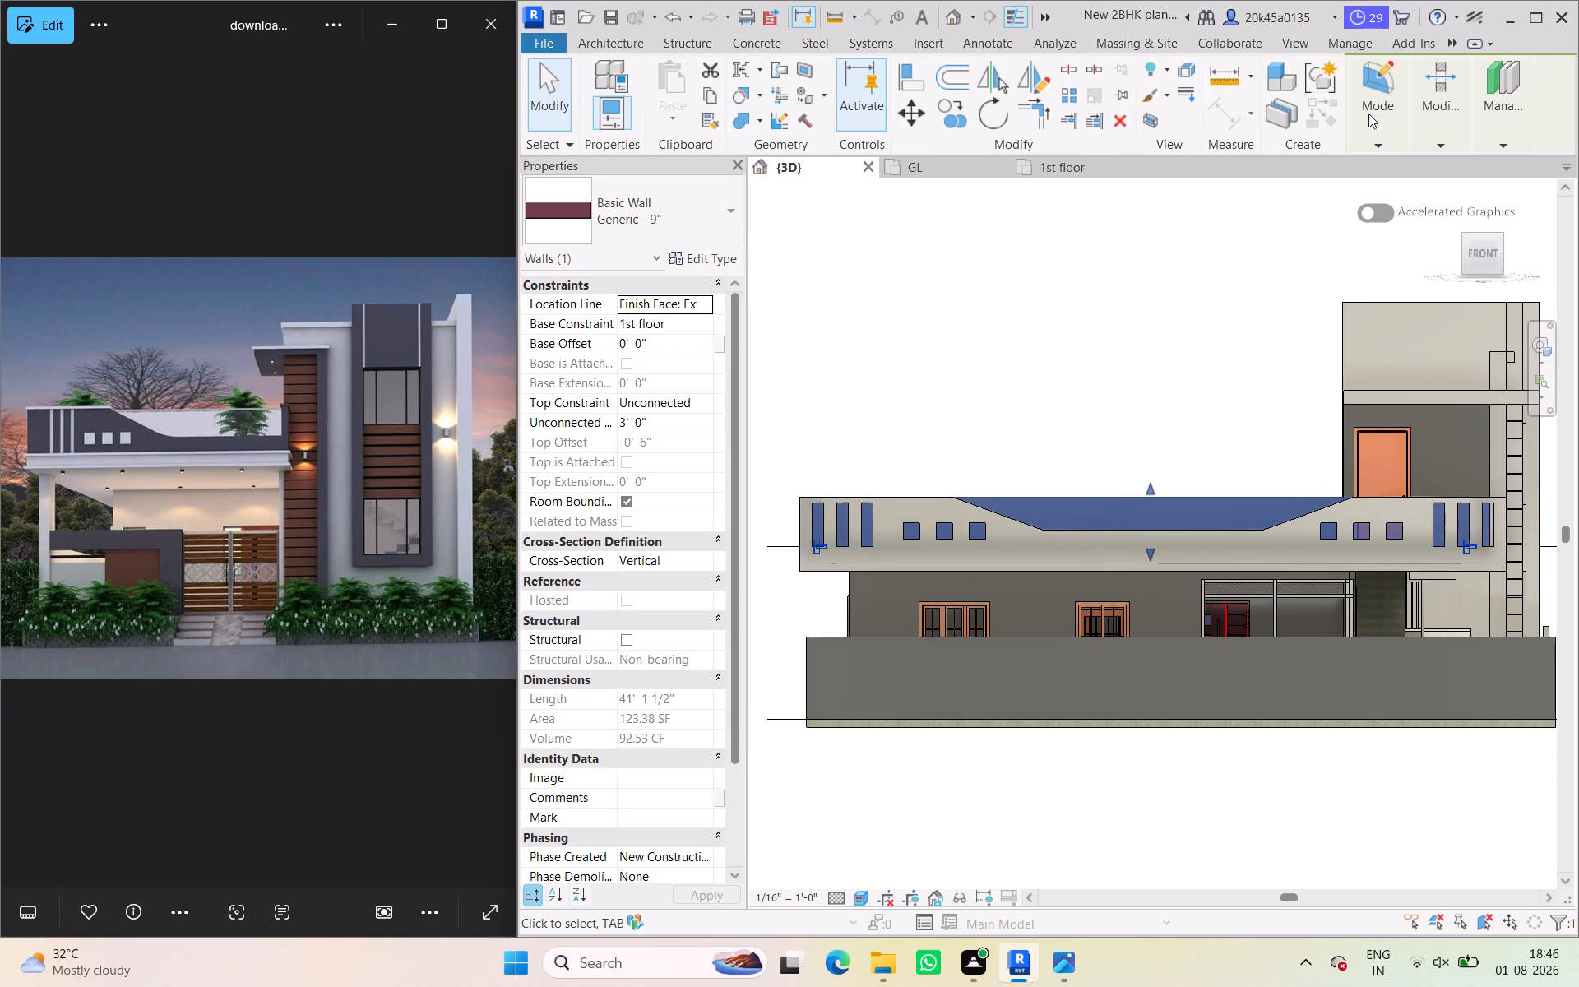
pyautogui.click(1374, 178)
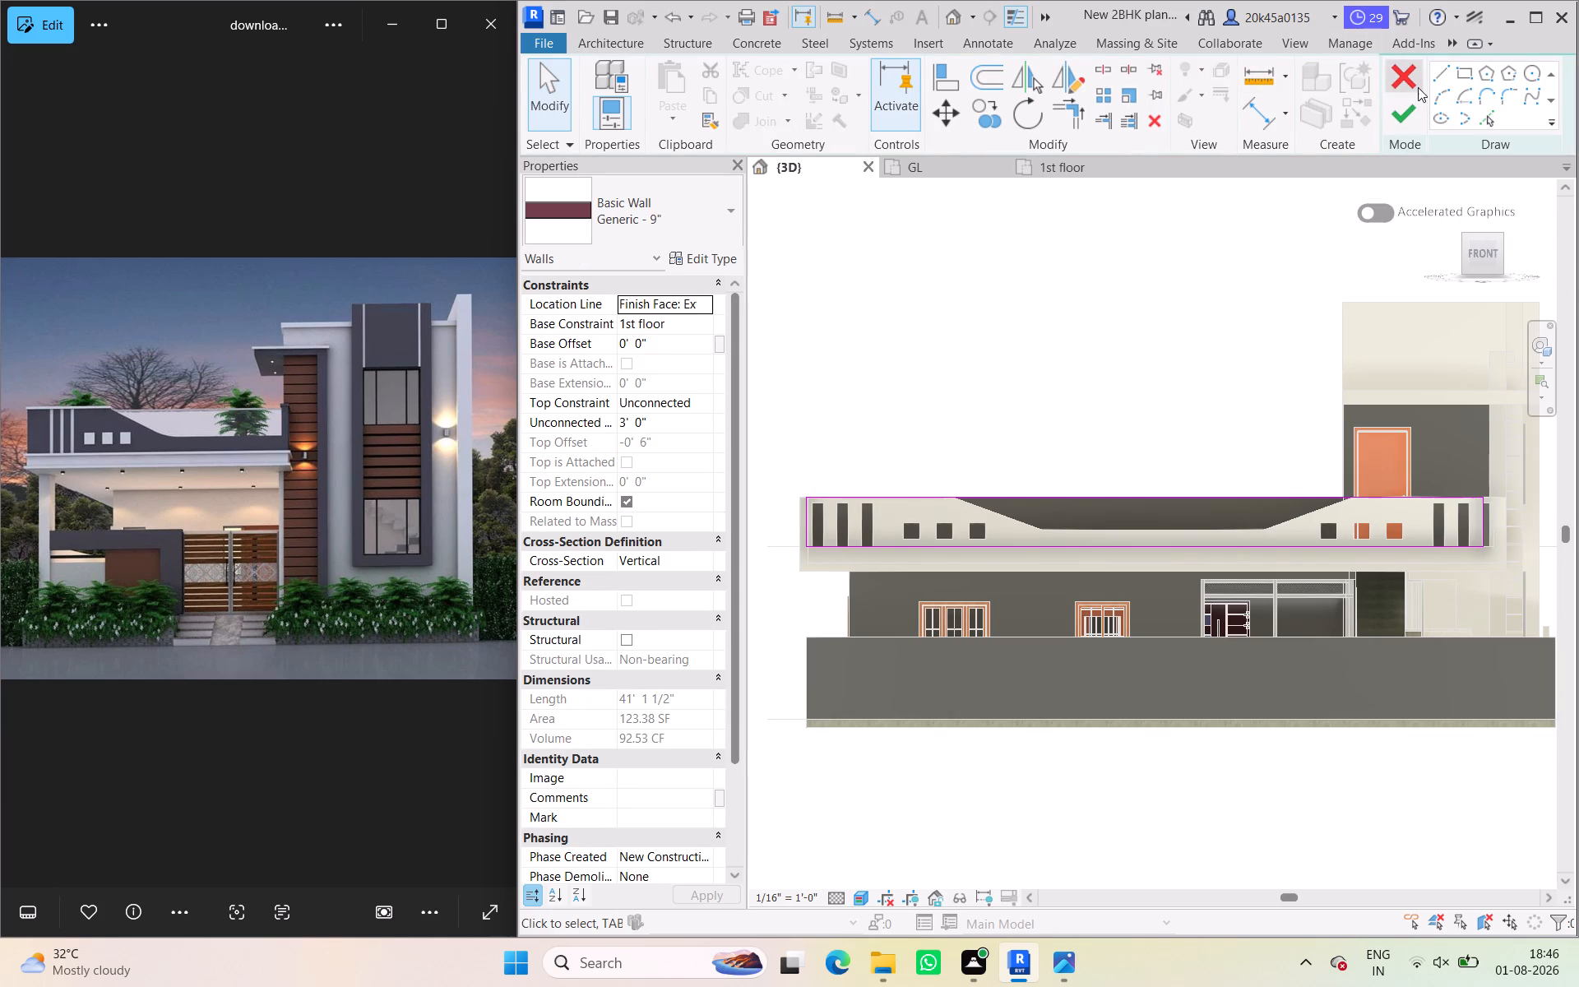
pyautogui.click(1442, 76)
pyautogui.scroll(4, 1089, 488)
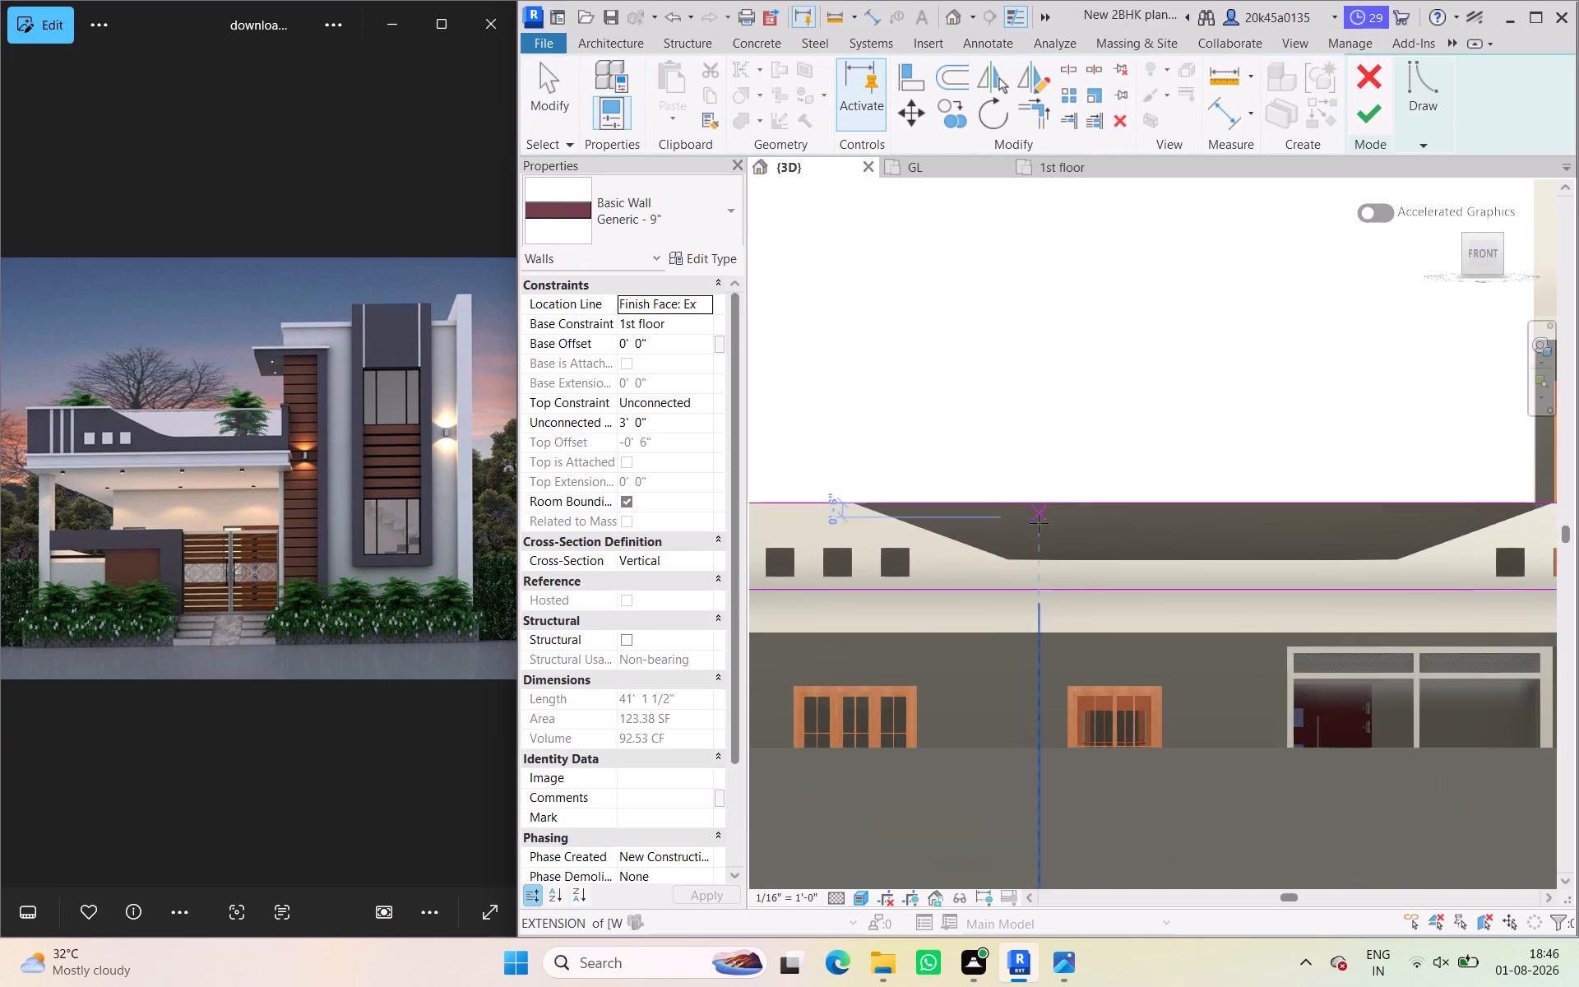
pyautogui.click(1010, 557)
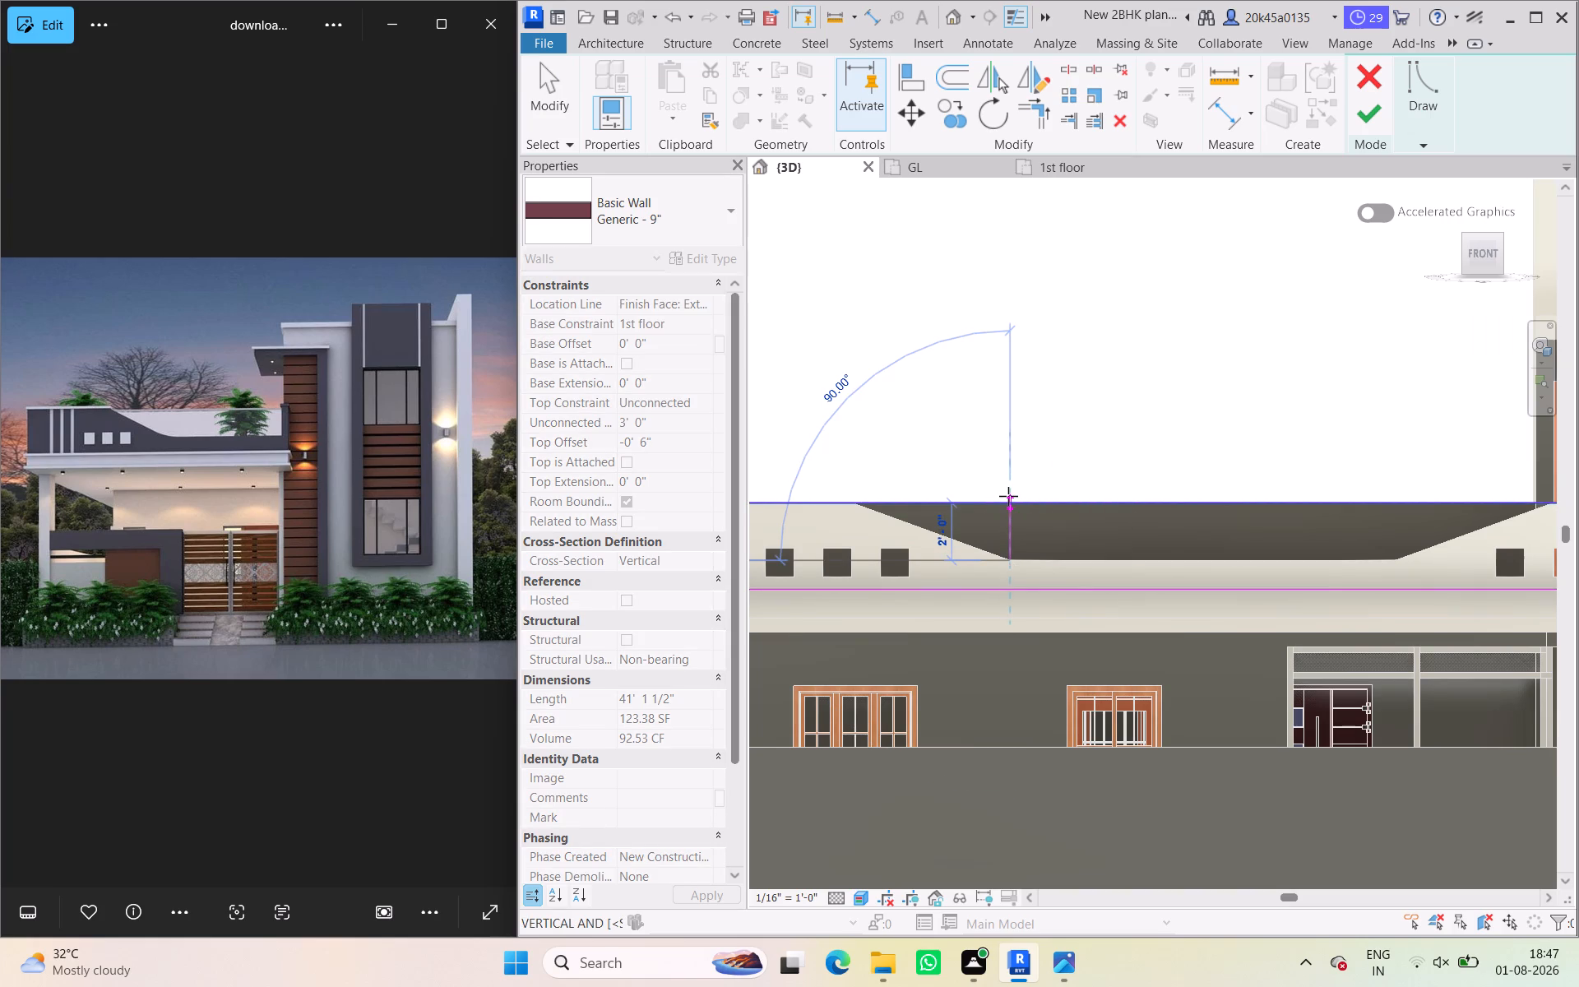
pyautogui.click(1008, 503)
pyautogui.scroll(-3, 1203, 531)
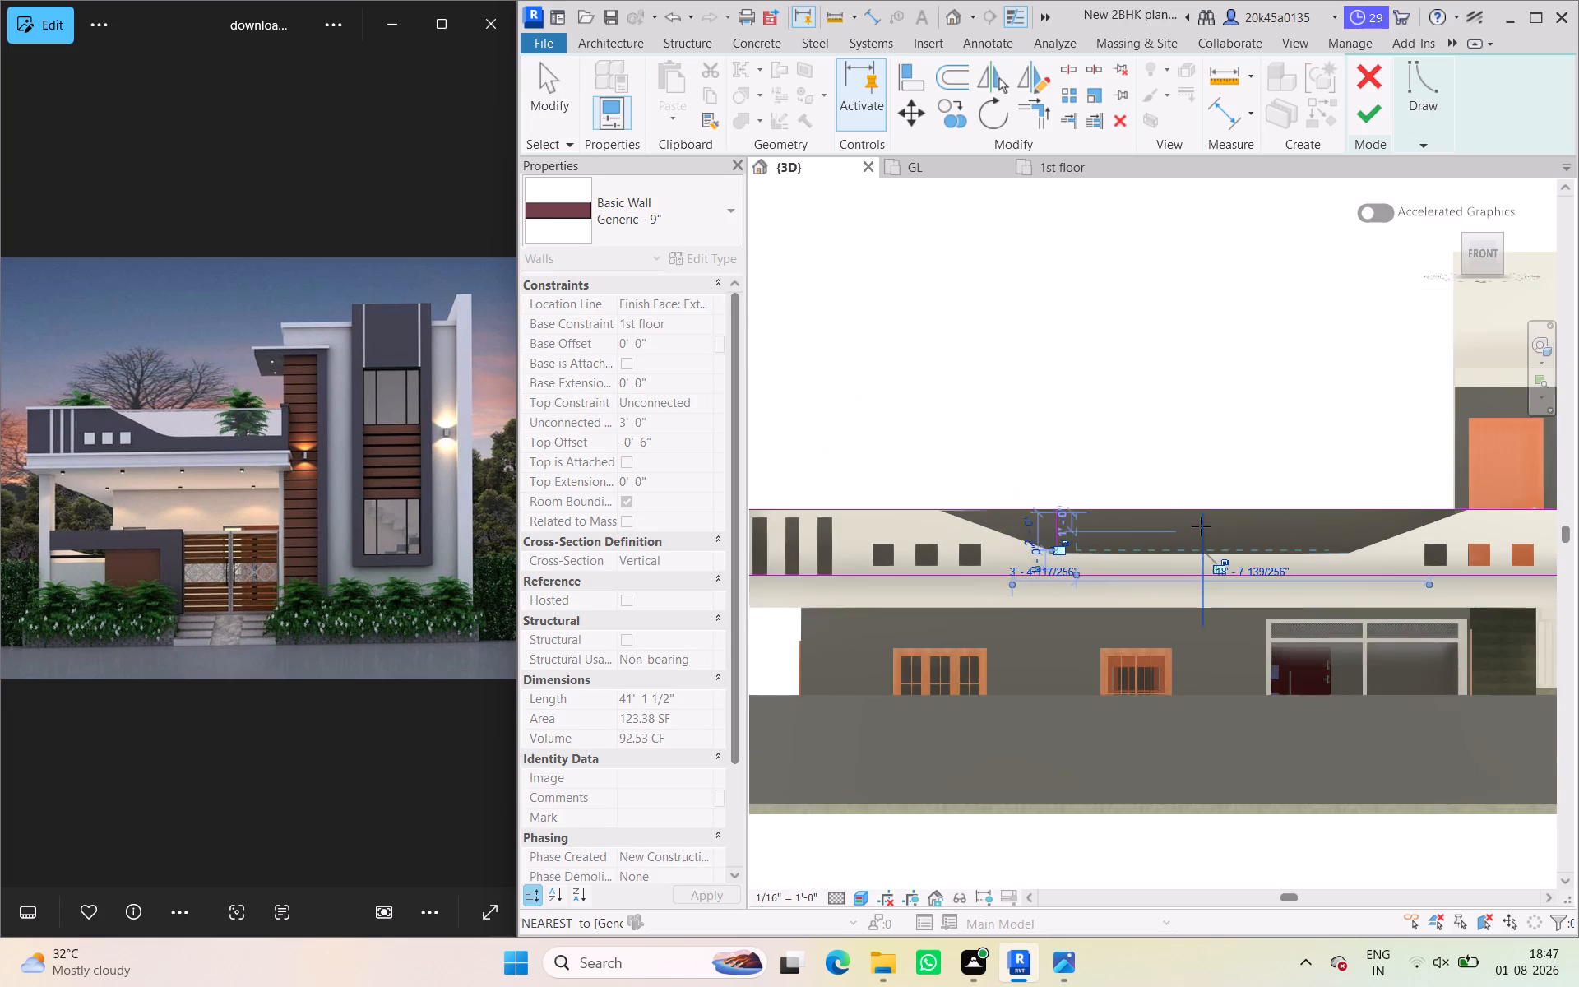
pyautogui.moveTo(1201, 526); pyautogui.dragTo(1158, 521, button='middle')
pyautogui.scroll(4, 1091, 535)
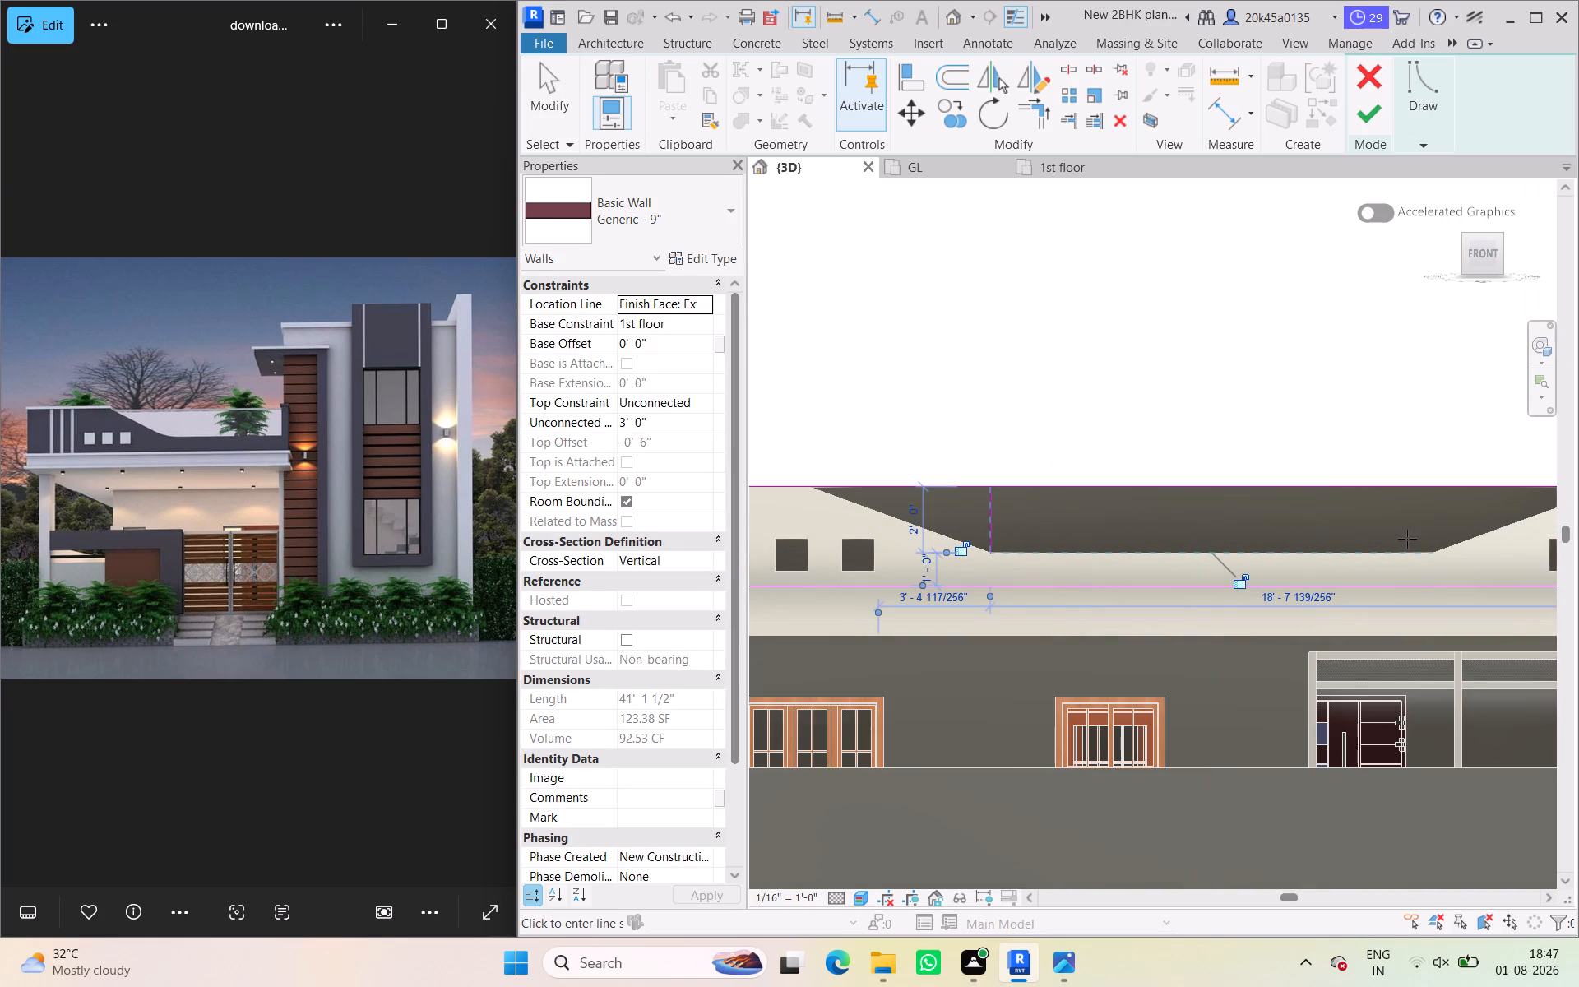
pyautogui.click(1431, 556)
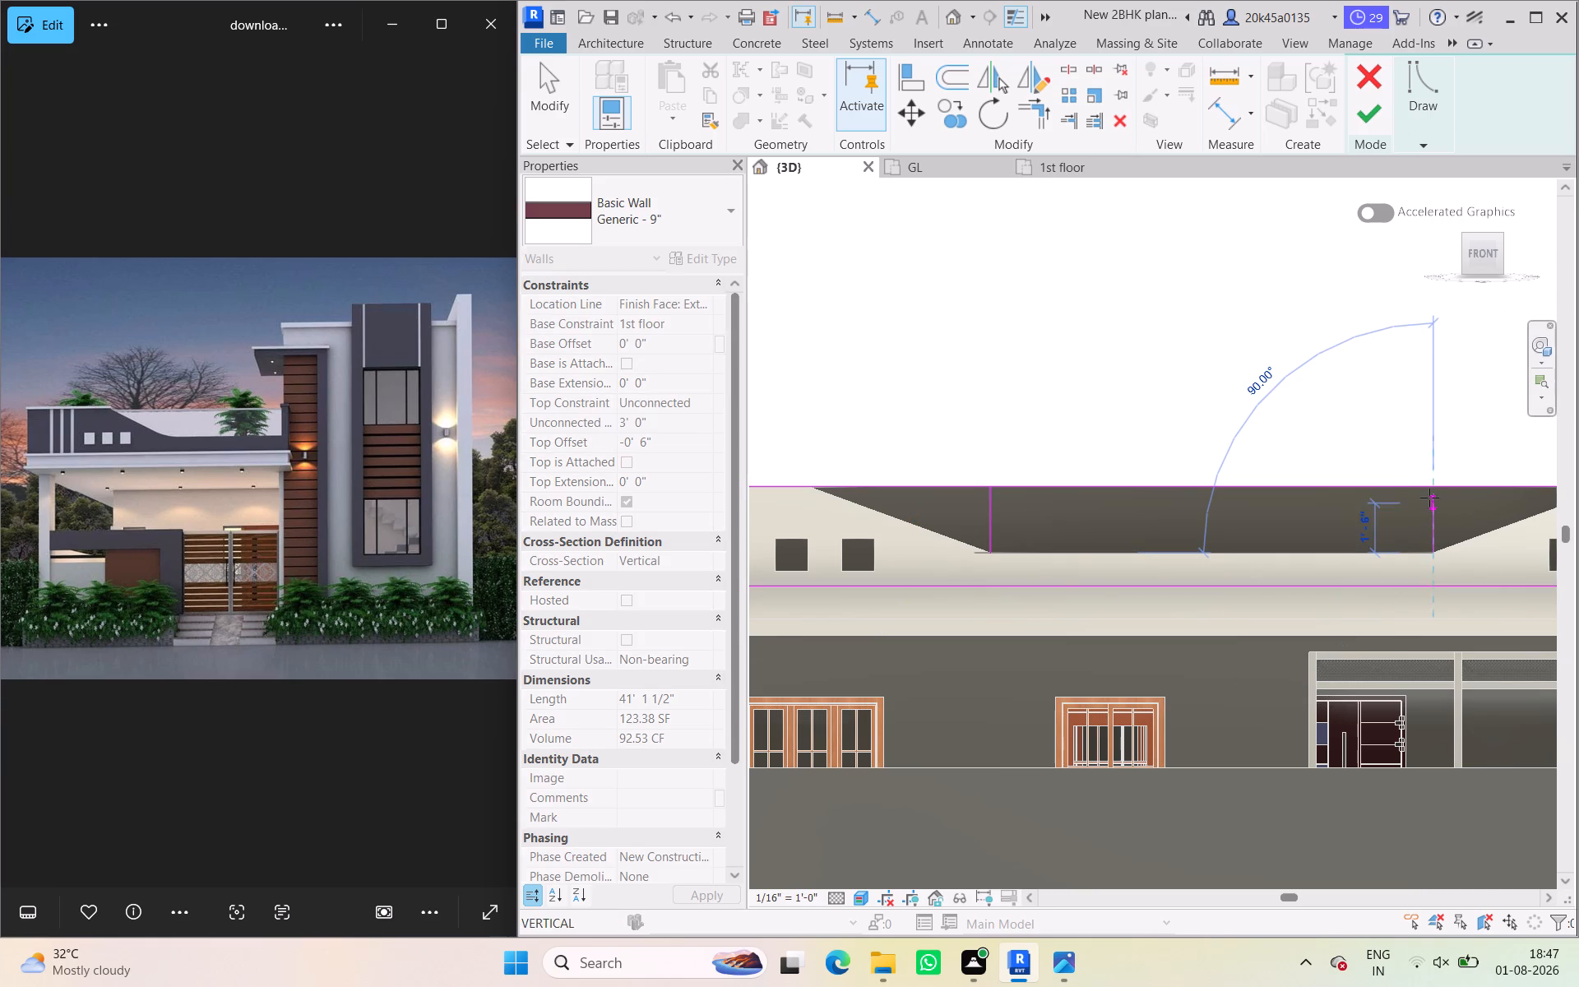
pyautogui.click(1429, 489)
# Split the wall profile's top line between the two verticals, trim both halves to corners with them, and try finishing the profile.
pyautogui.click(544, 94)
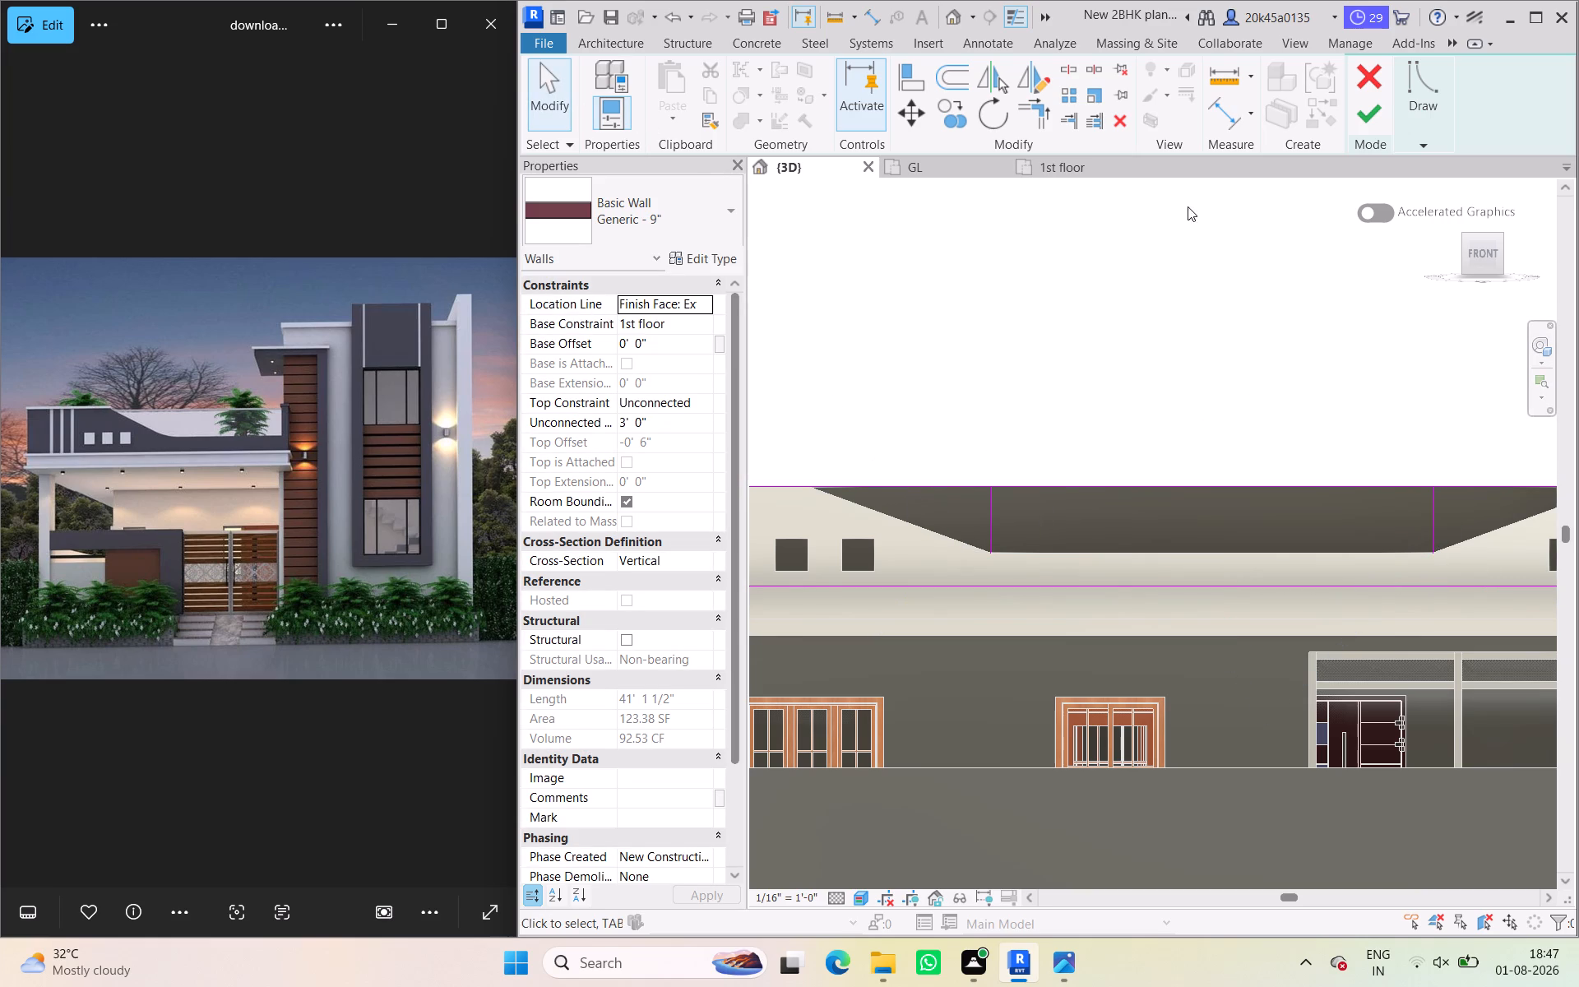
pyautogui.click(1072, 63)
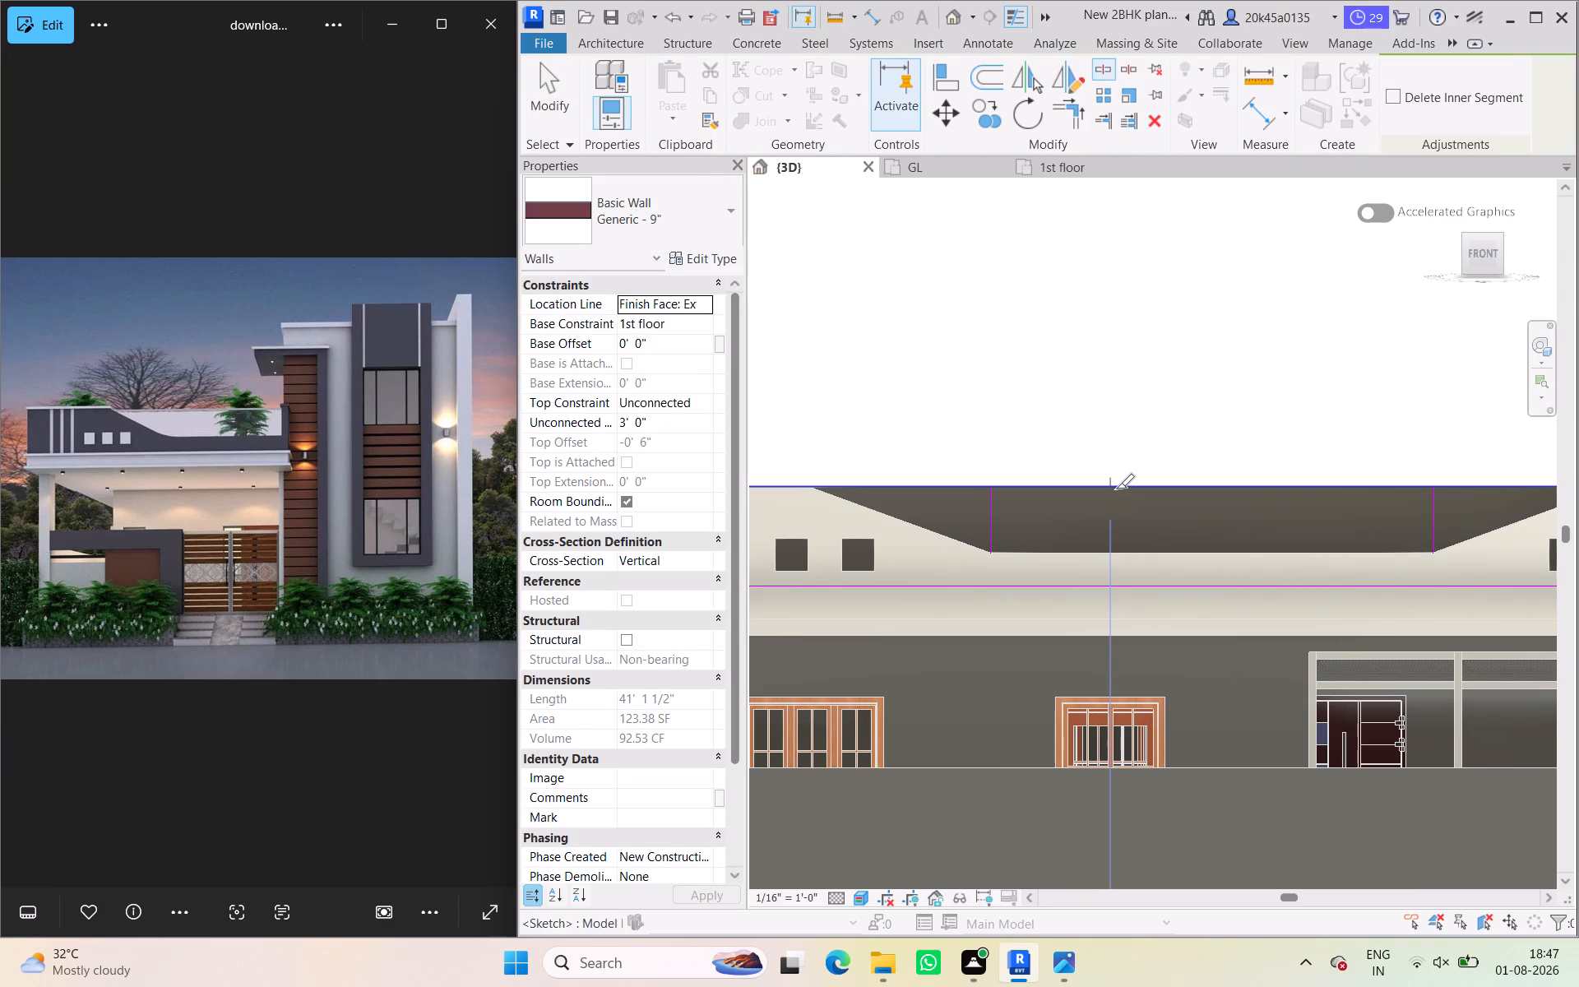
pyautogui.click(1116, 489)
pyautogui.click(1067, 124)
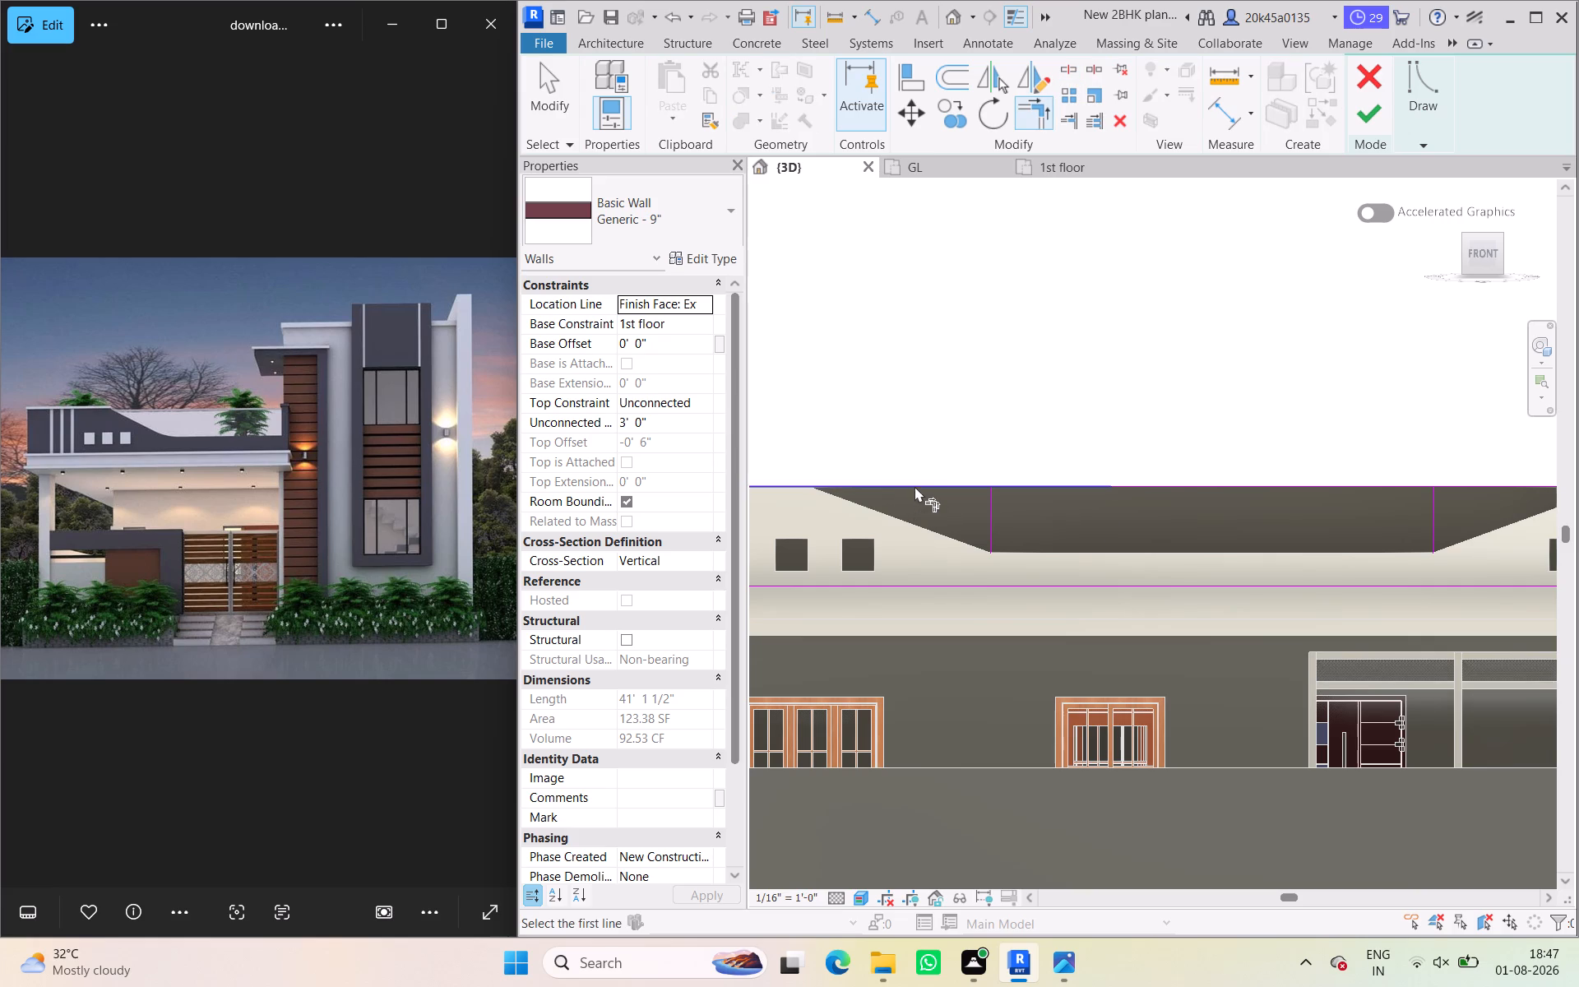
pyautogui.click(915, 484)
pyautogui.click(986, 517)
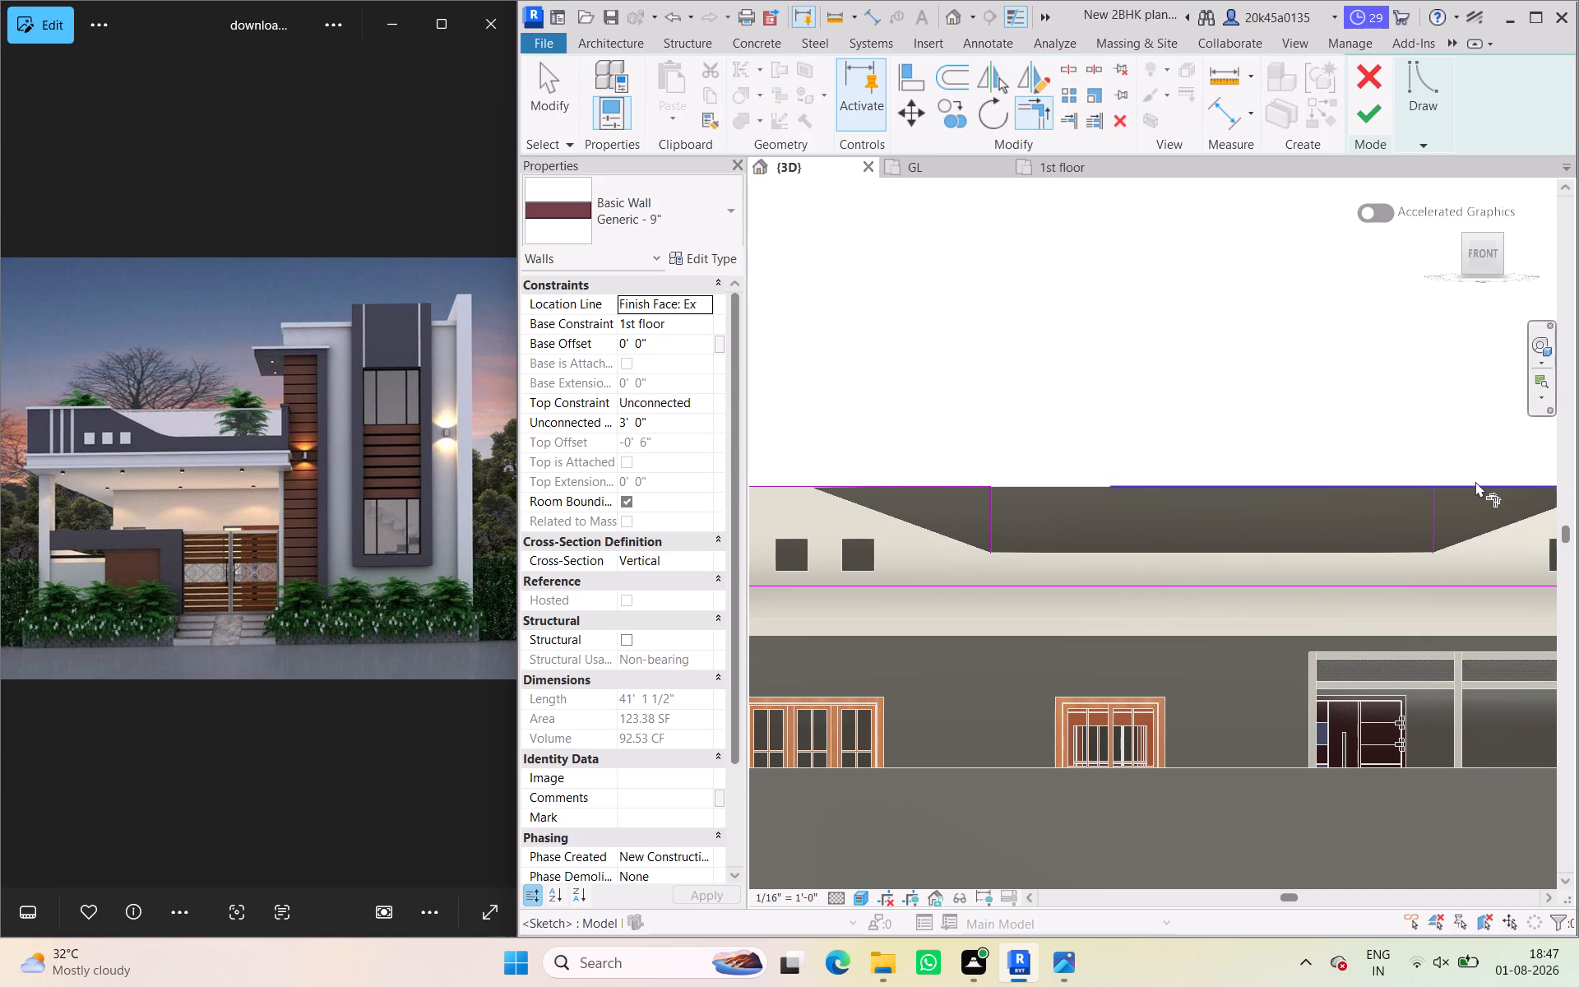
pyautogui.click(1475, 481)
pyautogui.click(1437, 512)
pyautogui.scroll(-3, 1234, 430)
pyautogui.moveTo(1234, 430); pyautogui.dragTo(1058, 427, button='middle')
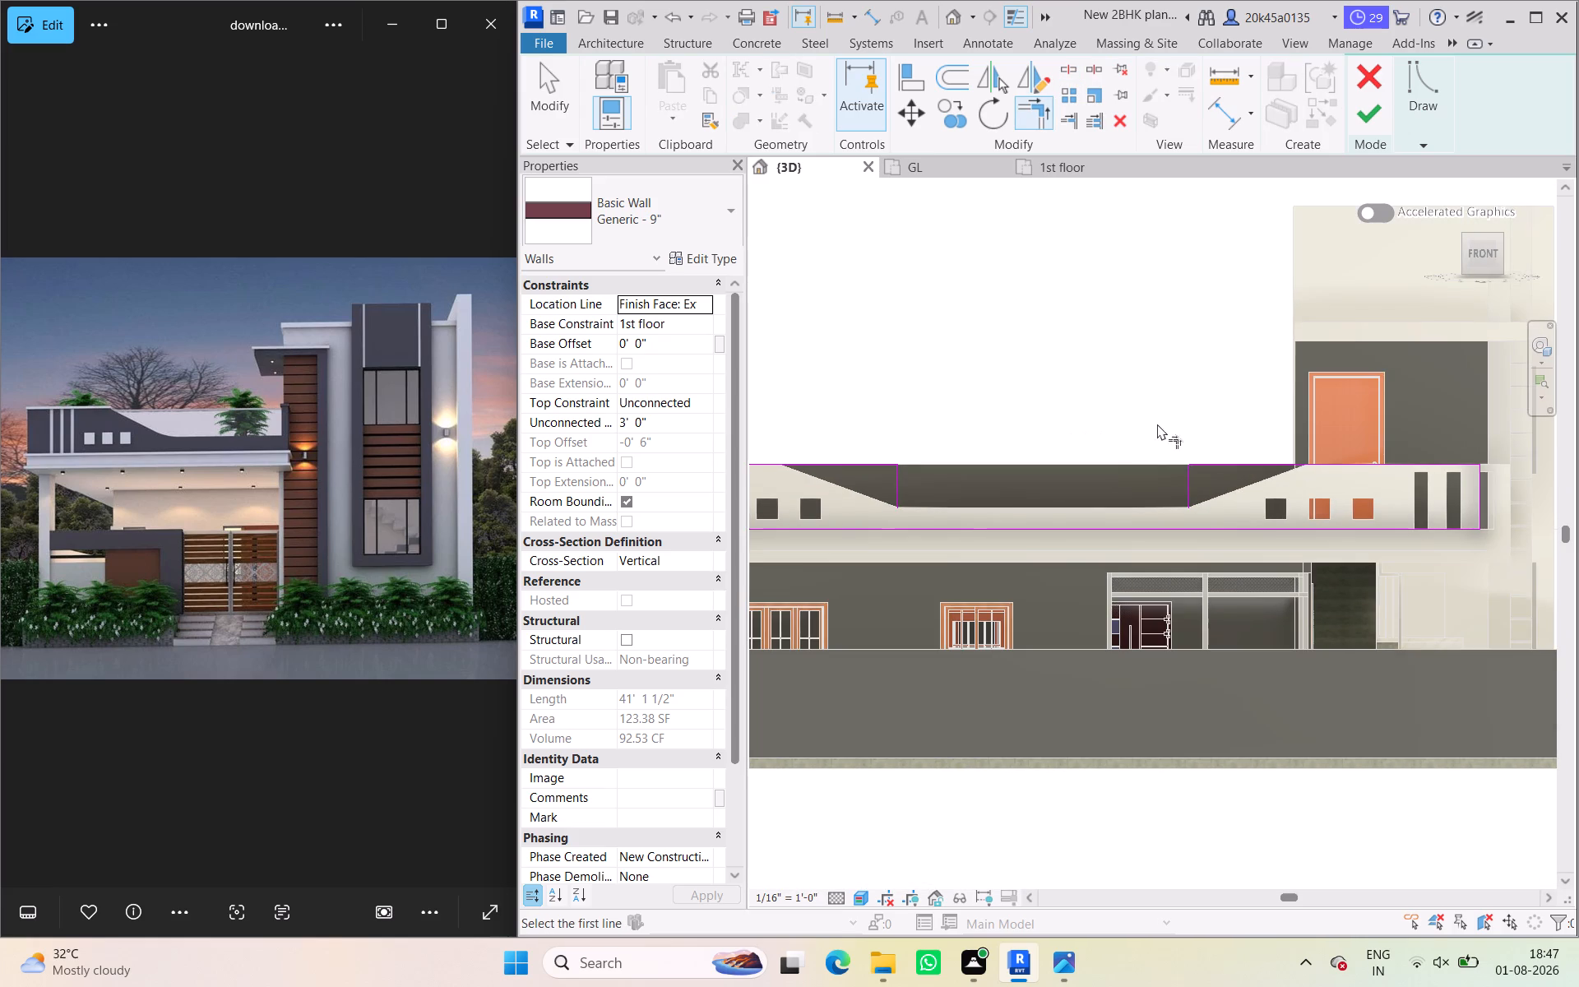
pyautogui.click(1364, 109)
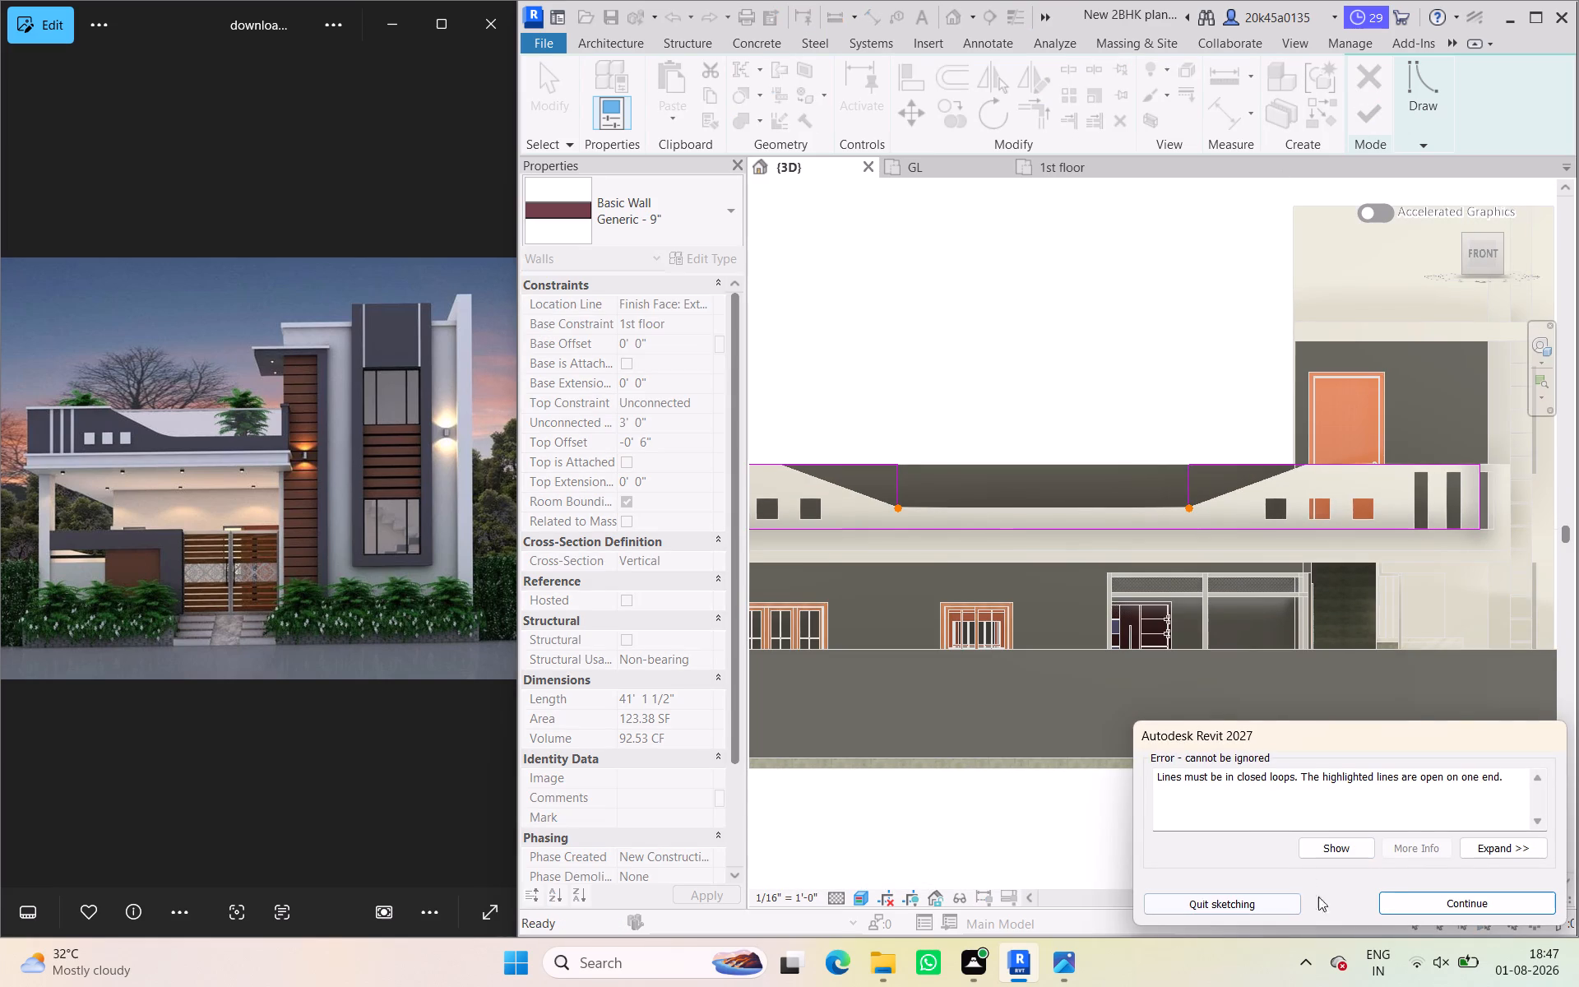
pyautogui.click(1472, 906)
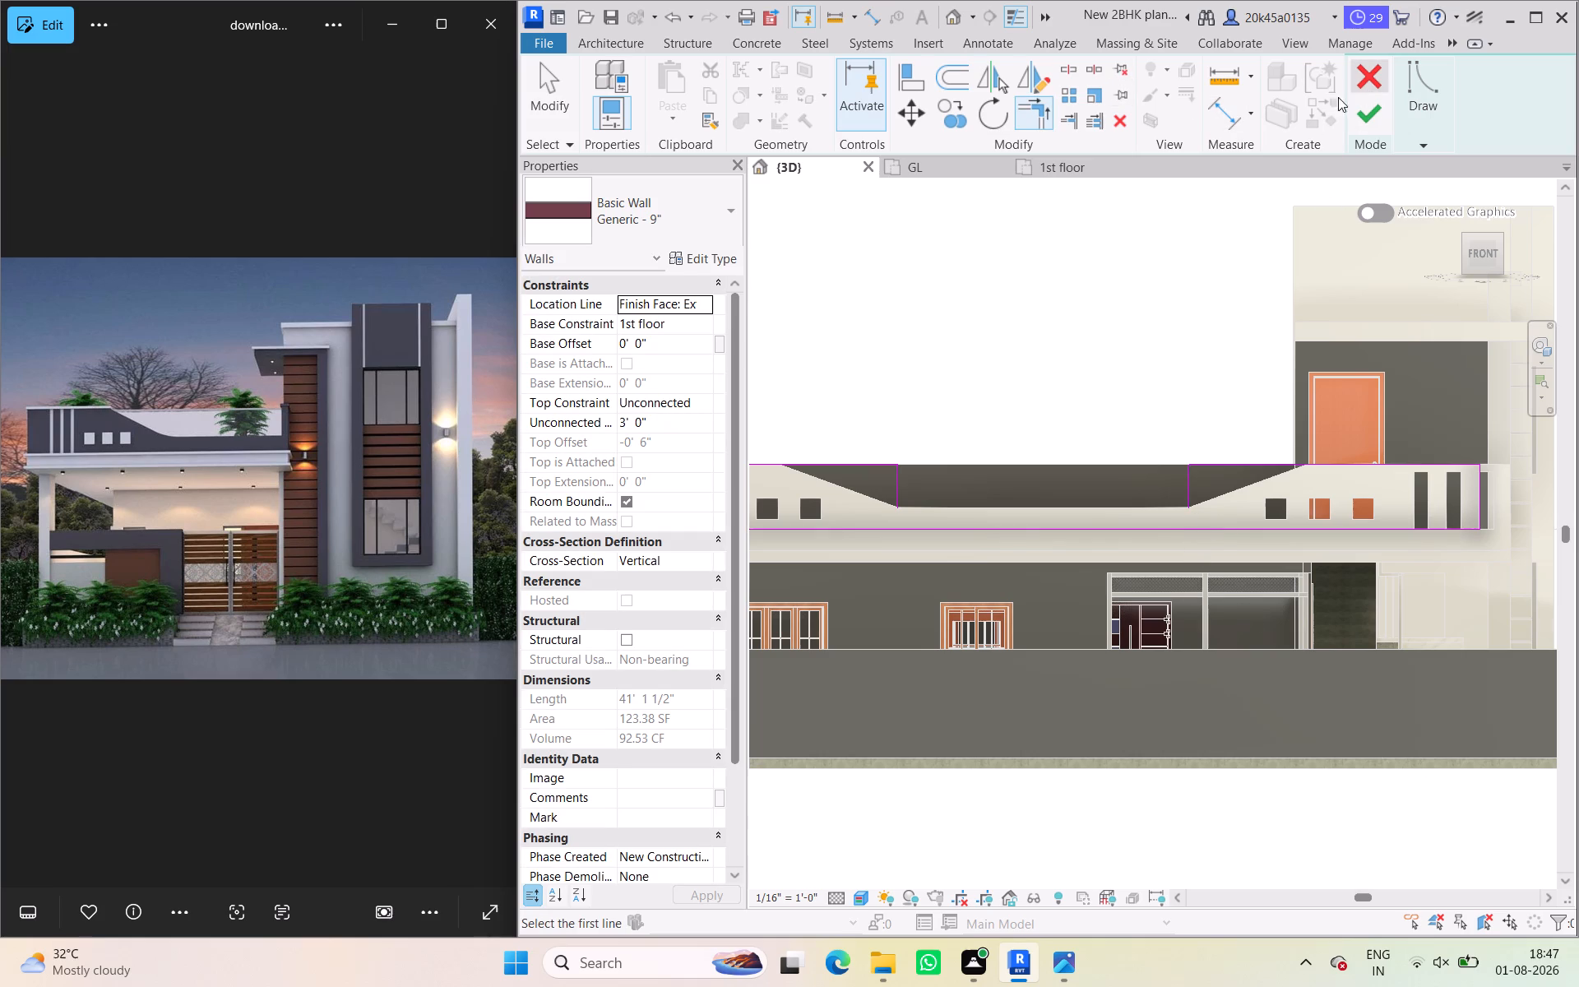
# Draw a horizontal line joining the lower ends of the two verticals and finish the wall's recessed profile.
pyautogui.click(1419, 144)
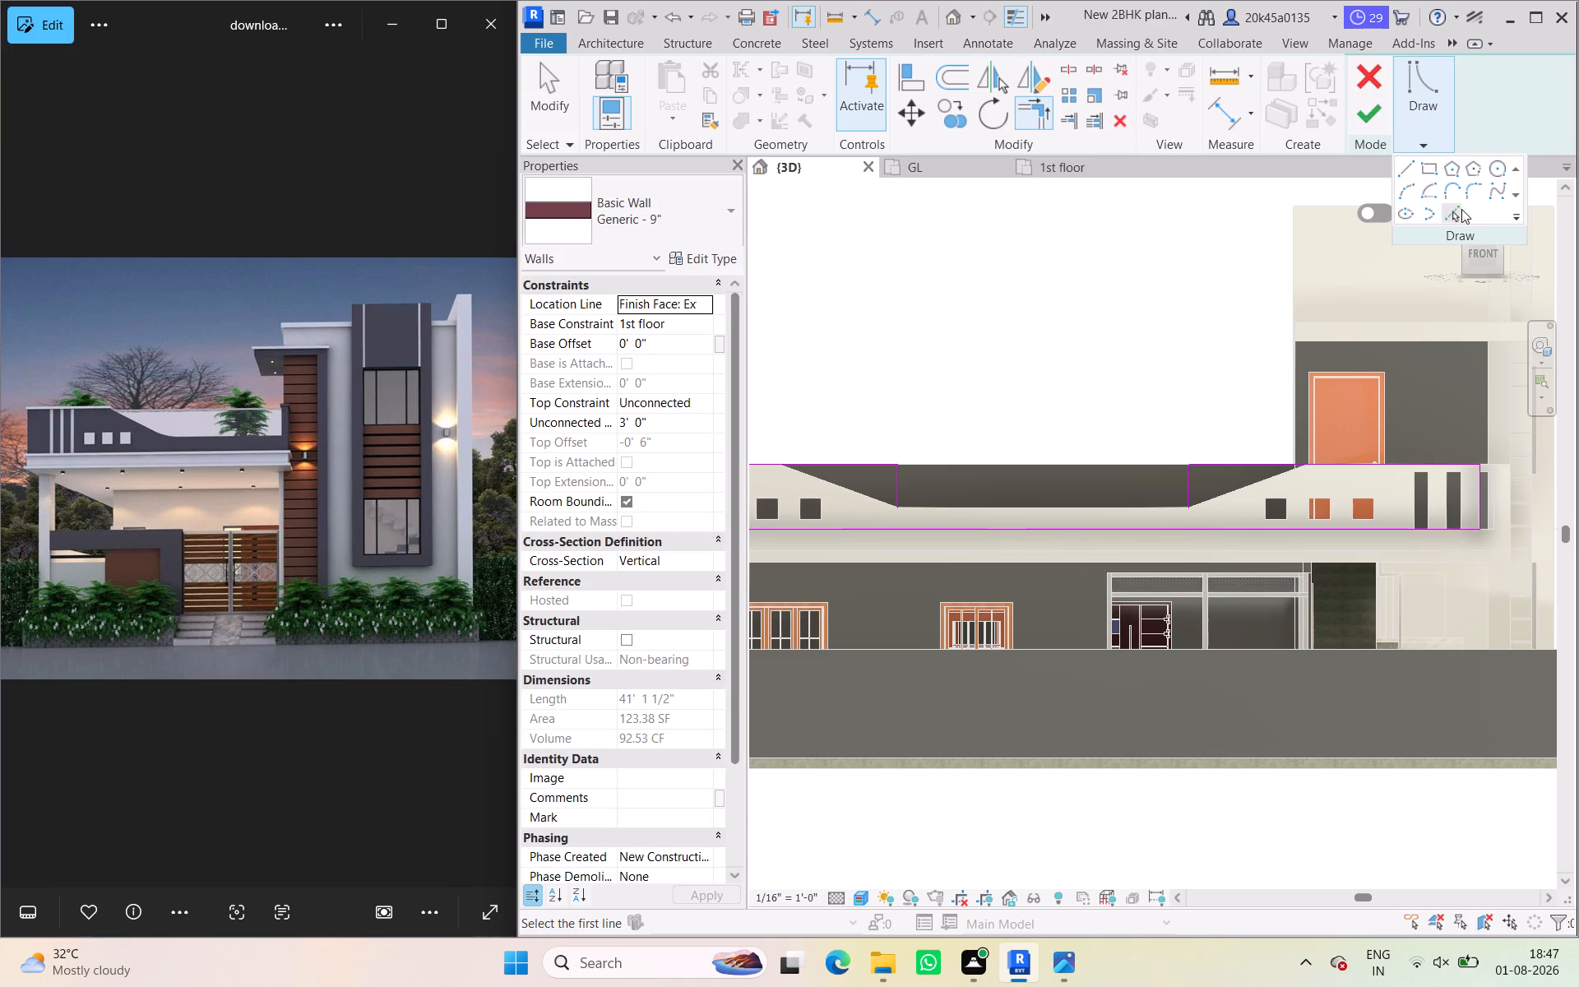
pyautogui.click(1405, 166)
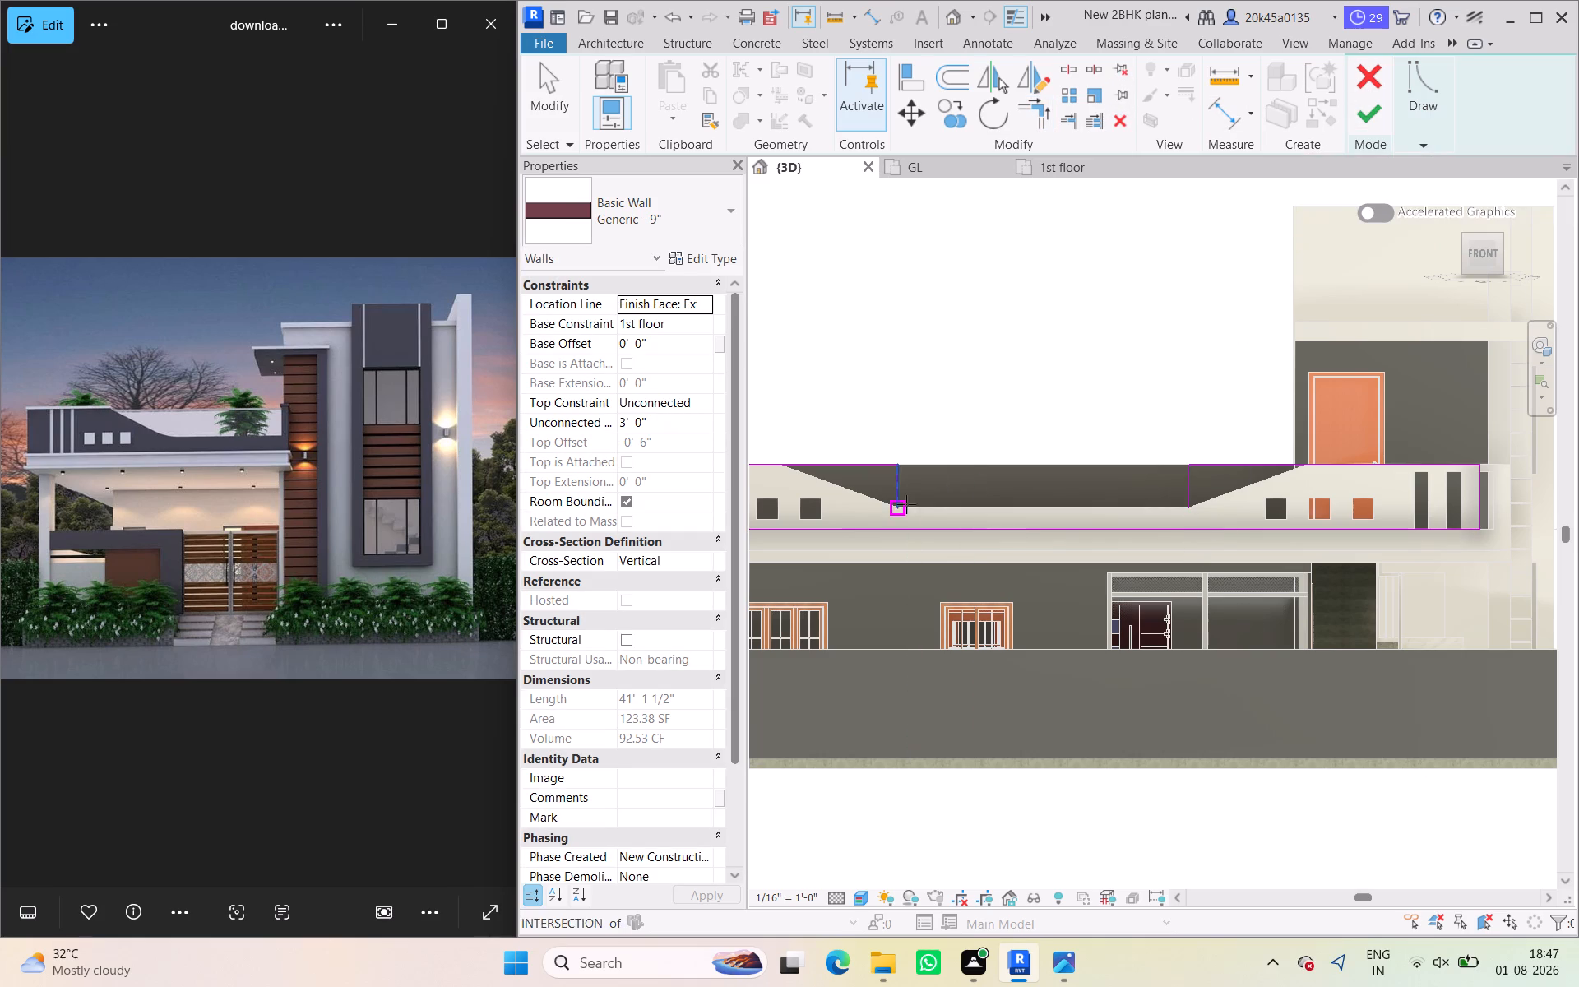
pyautogui.click(905, 505)
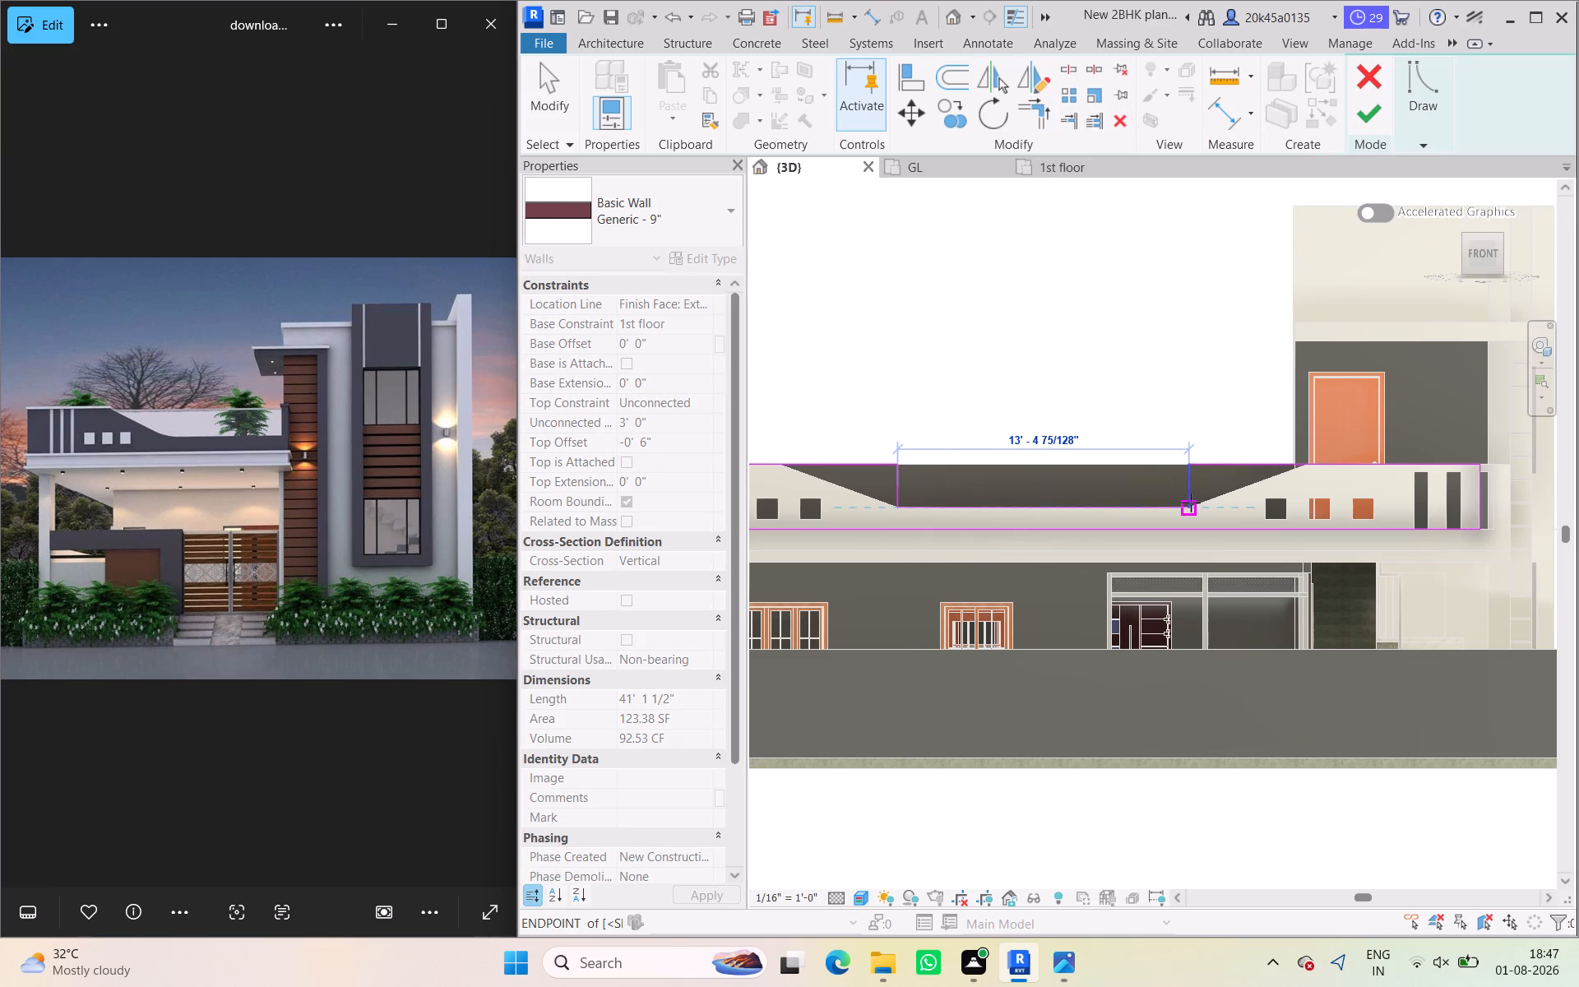
pyautogui.click(1191, 503)
pyautogui.click(1367, 122)
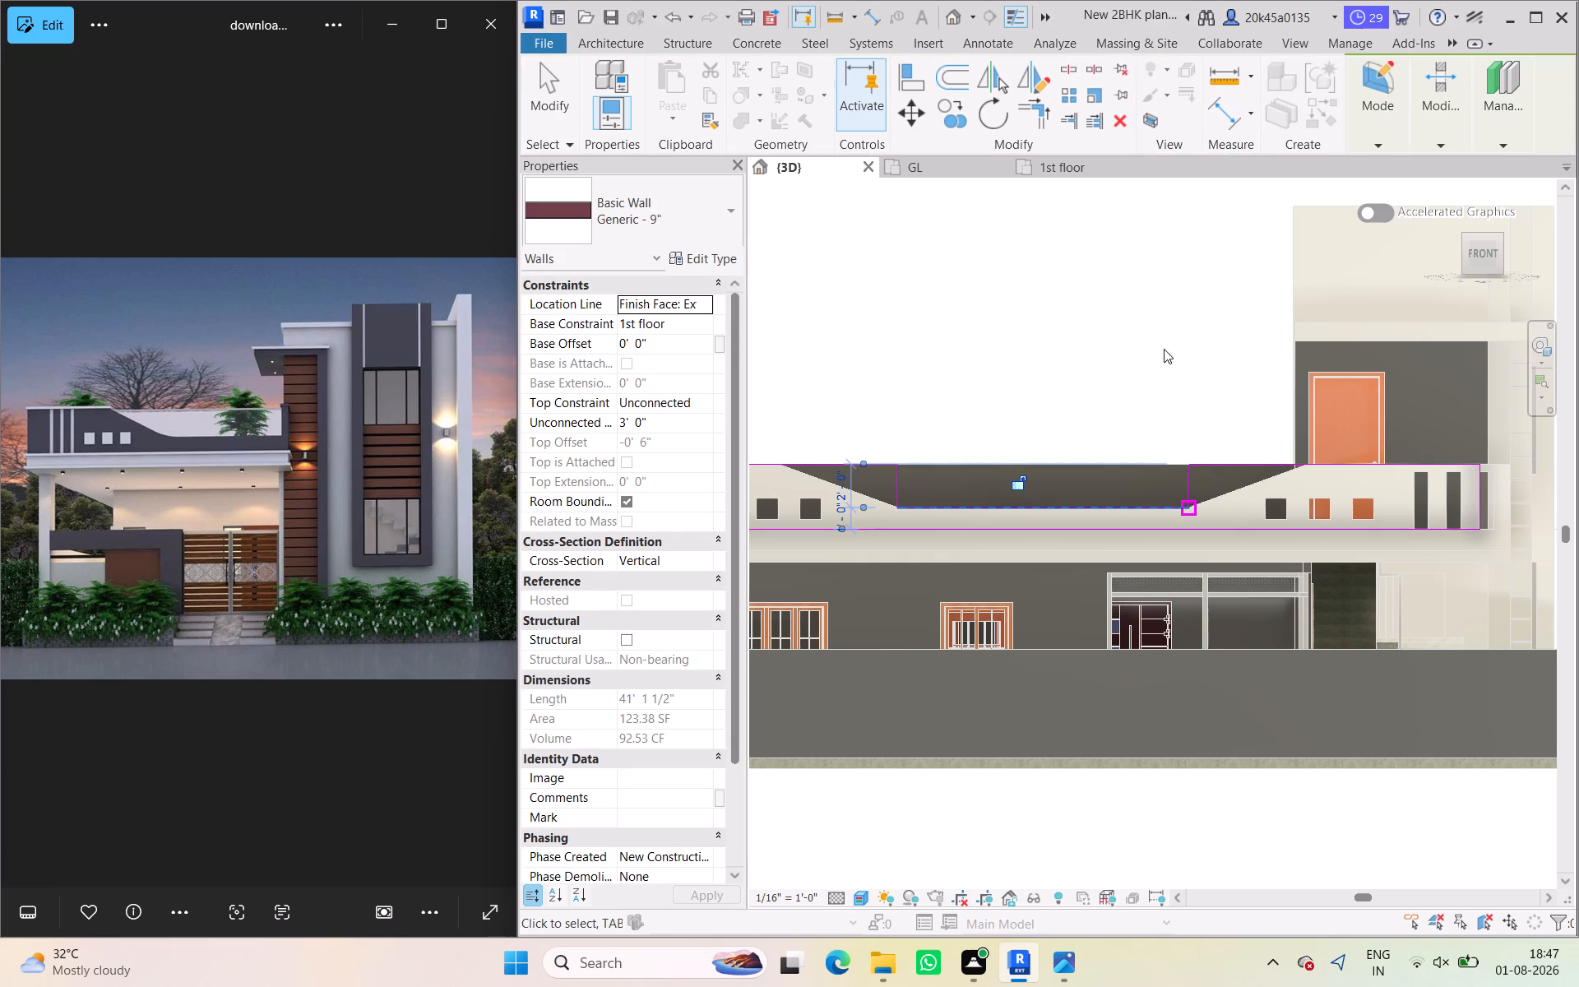
pyautogui.click(1130, 389)
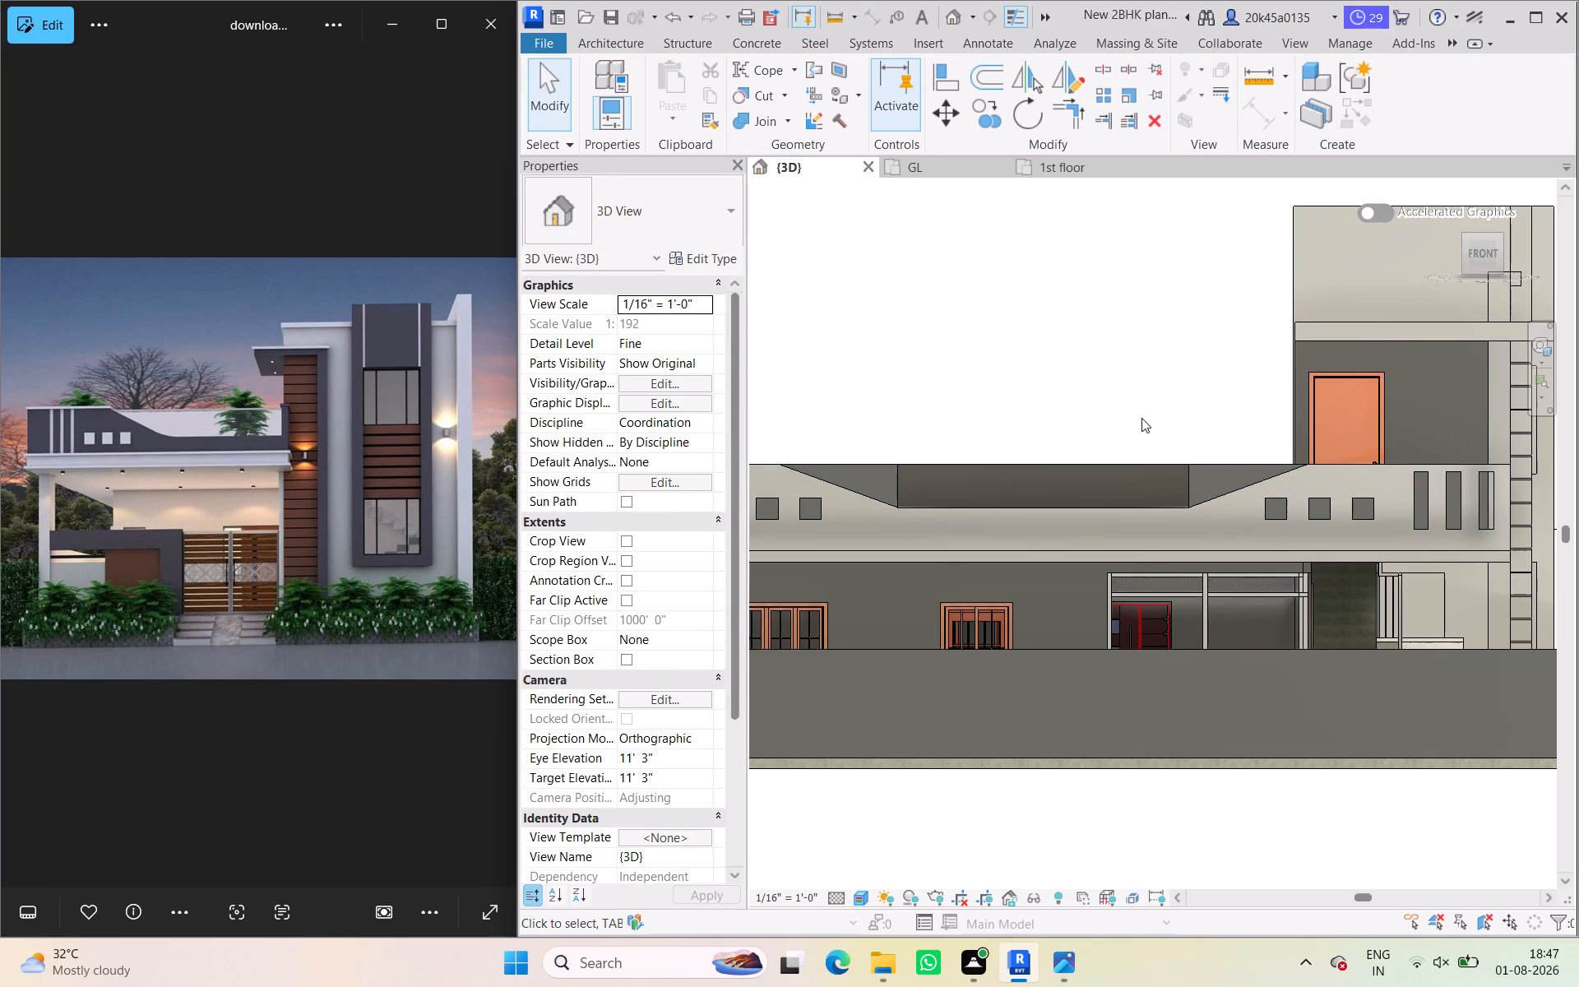
# On the 1st floor plan, sketch a railing path about 13'-4 1/2" long along the front wall's centreline between the notch's two ends.
pyautogui.keyDown('shift'); pyautogui.moveTo(1142, 423); pyautogui.dragTo(1165, 531, button='middle'); pyautogui.keyUp('shift')
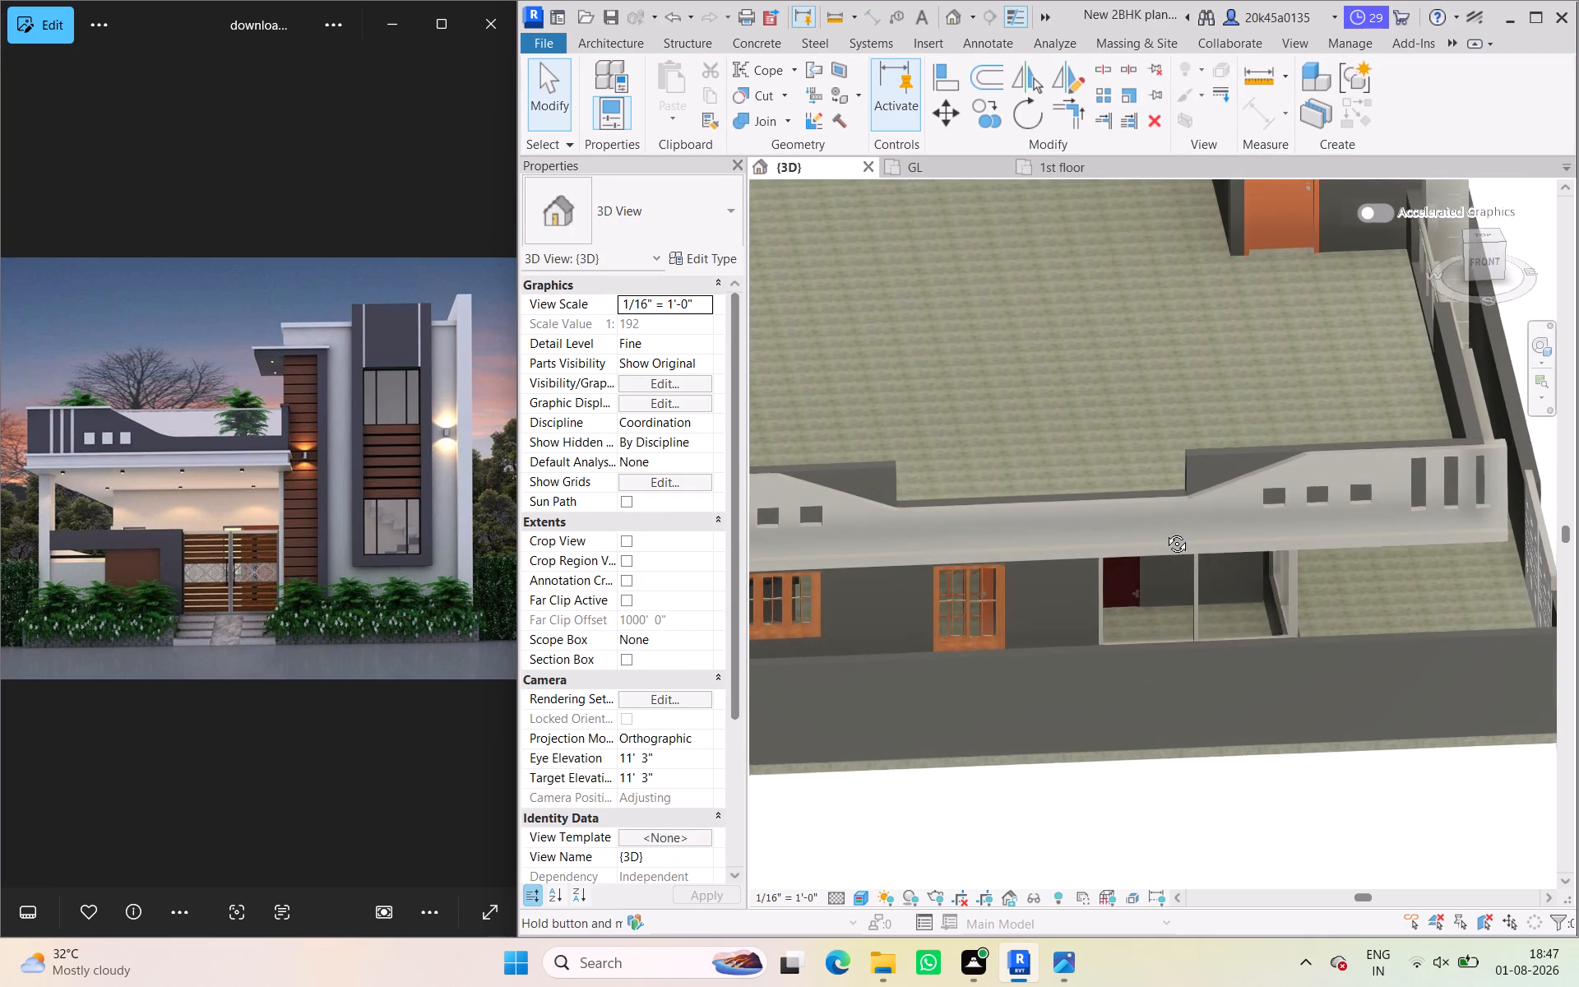
pyautogui.keyDown('shift'); pyautogui.moveTo(1165, 531); pyautogui.dragTo(1157, 549, button='middle'); pyautogui.keyUp('shift')
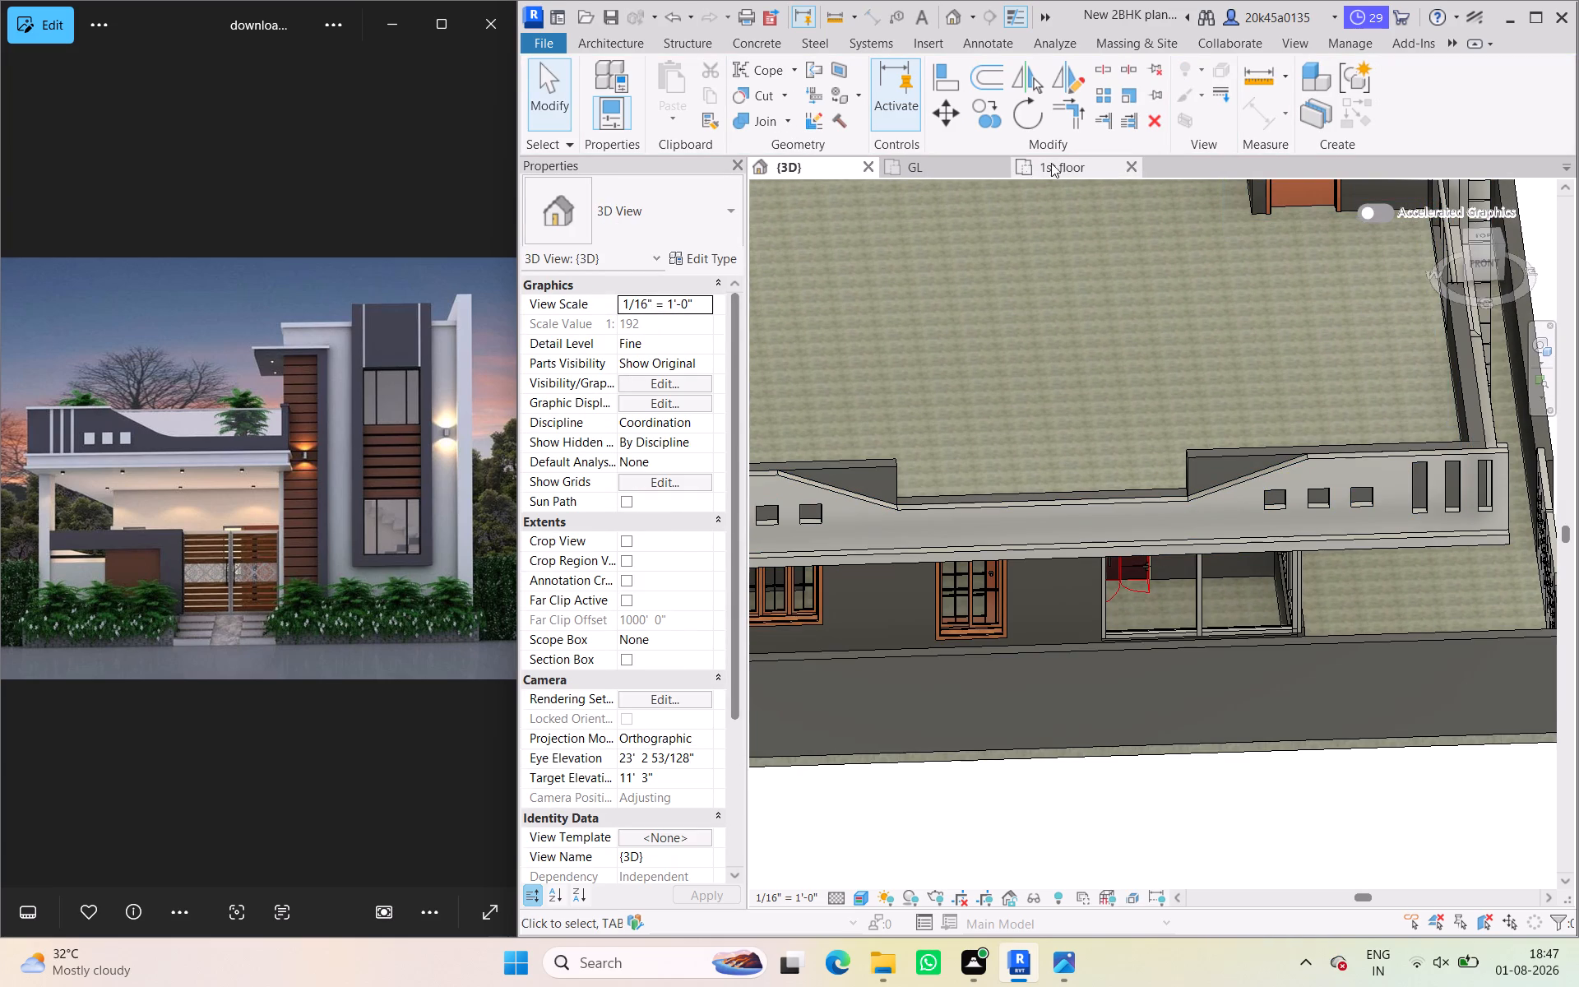
pyautogui.click(1060, 163)
pyautogui.scroll(-8, 1037, 605)
pyautogui.moveTo(1035, 595); pyautogui.dragTo(1222, 422, button='middle')
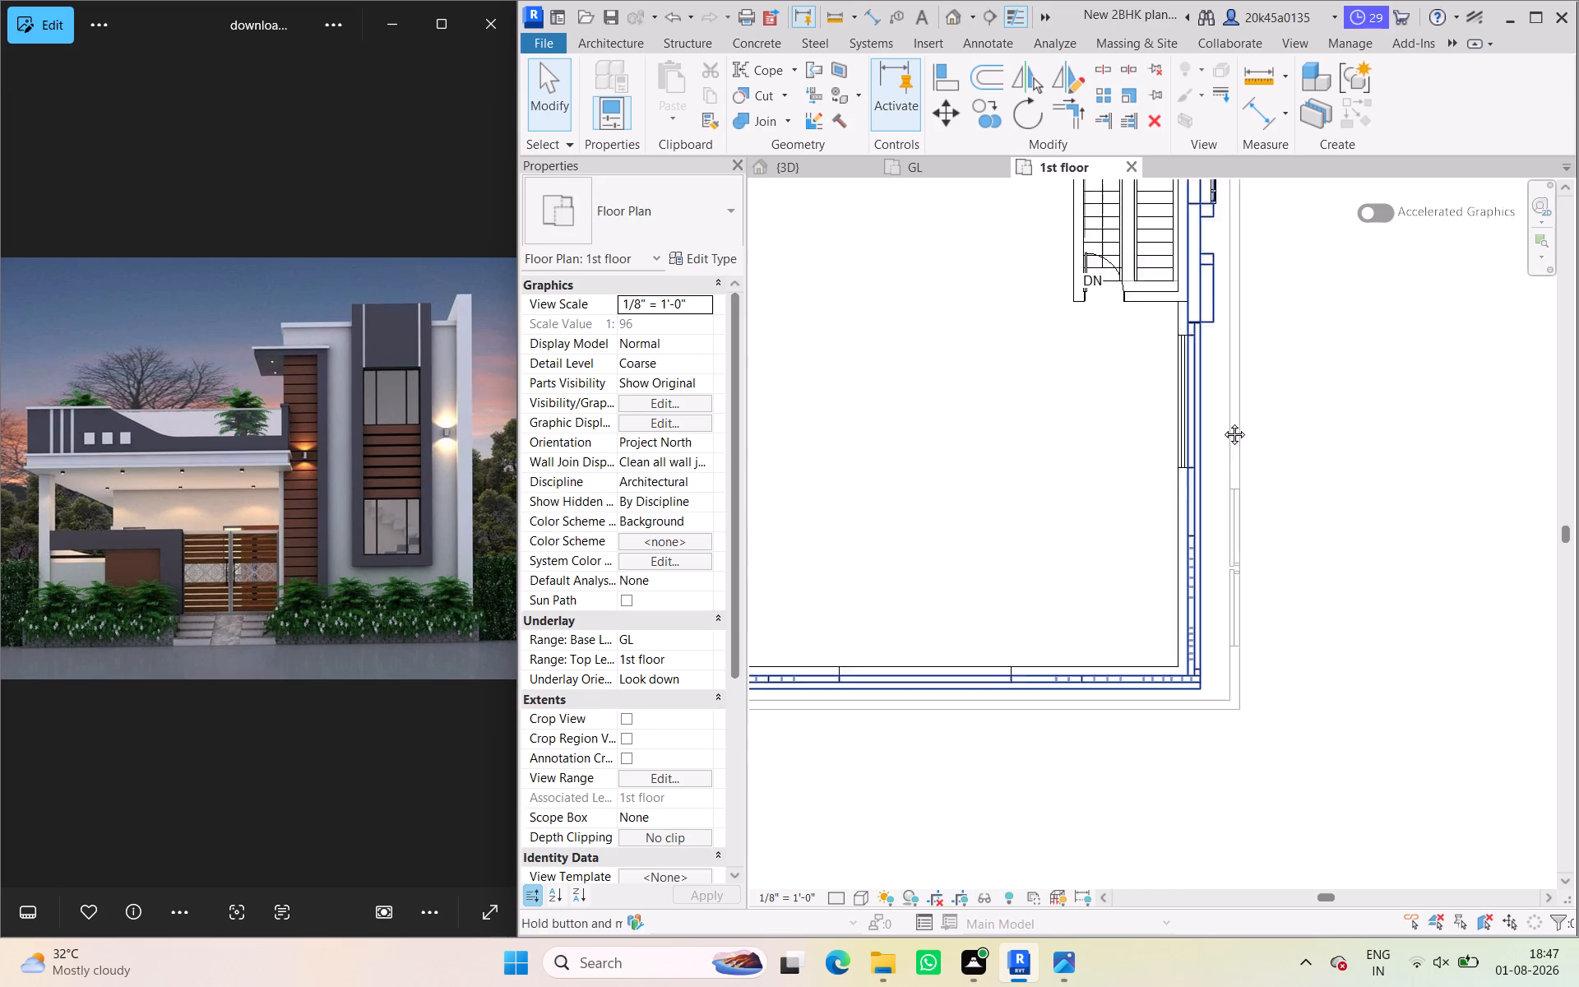
pyautogui.moveTo(1222, 422); pyautogui.dragTo(1232, 422, button='middle')
pyautogui.moveTo(916, 646); pyautogui.dragTo(997, 620, button='middle')
pyautogui.scroll(5, 986, 644)
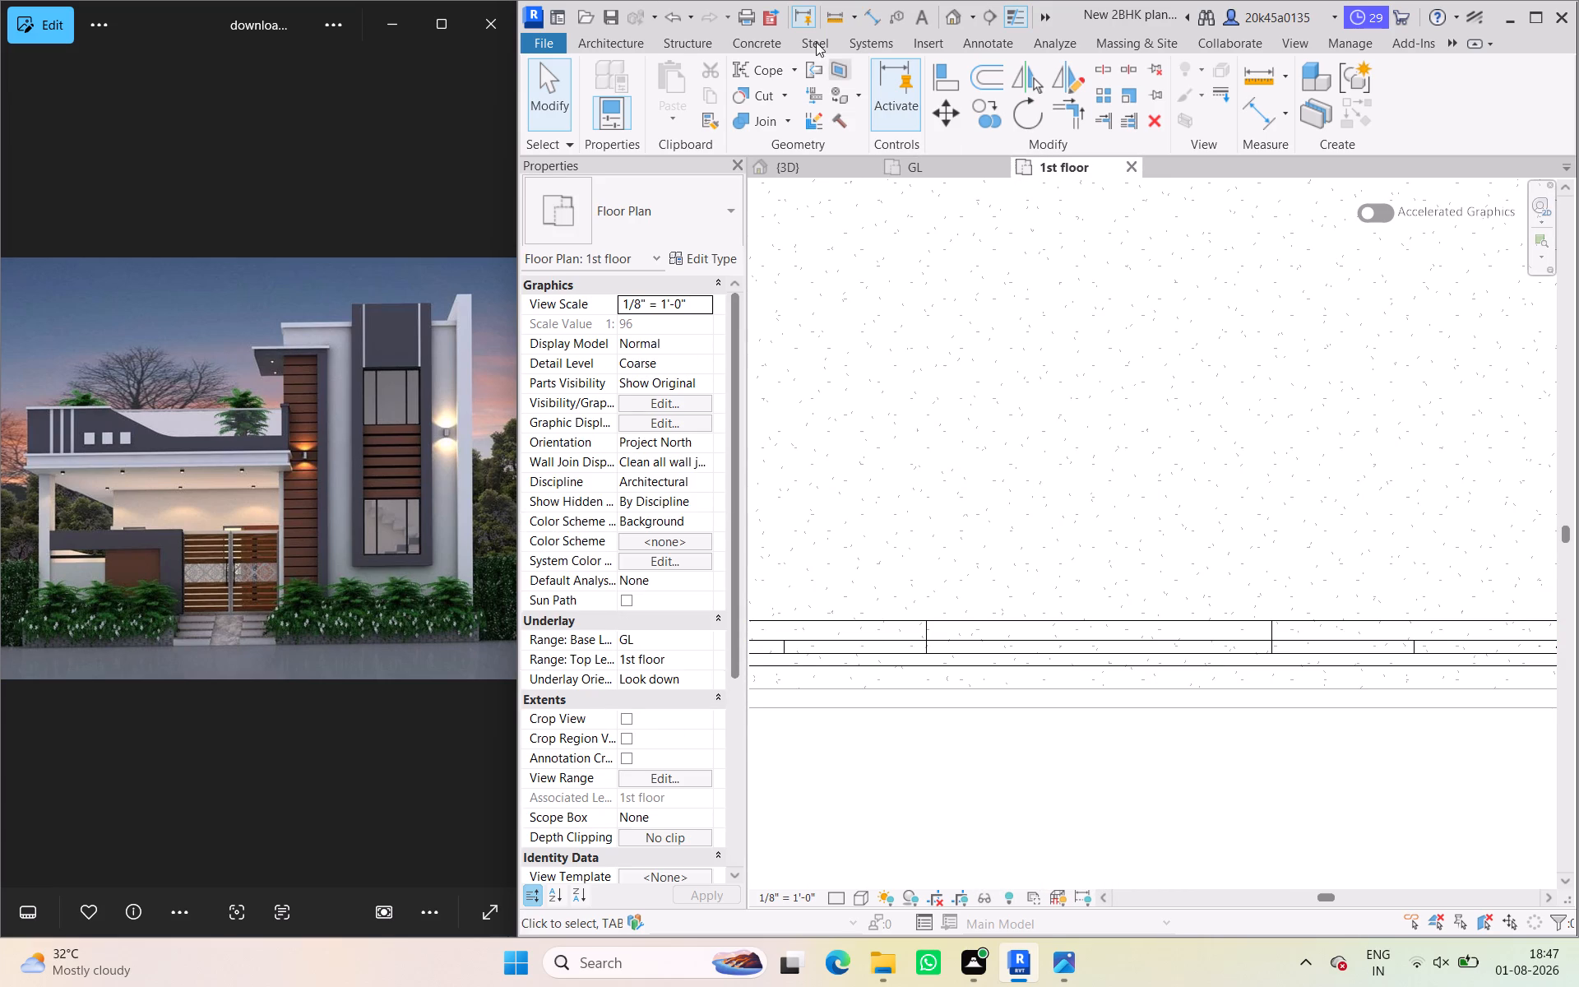
pyautogui.click(627, 44)
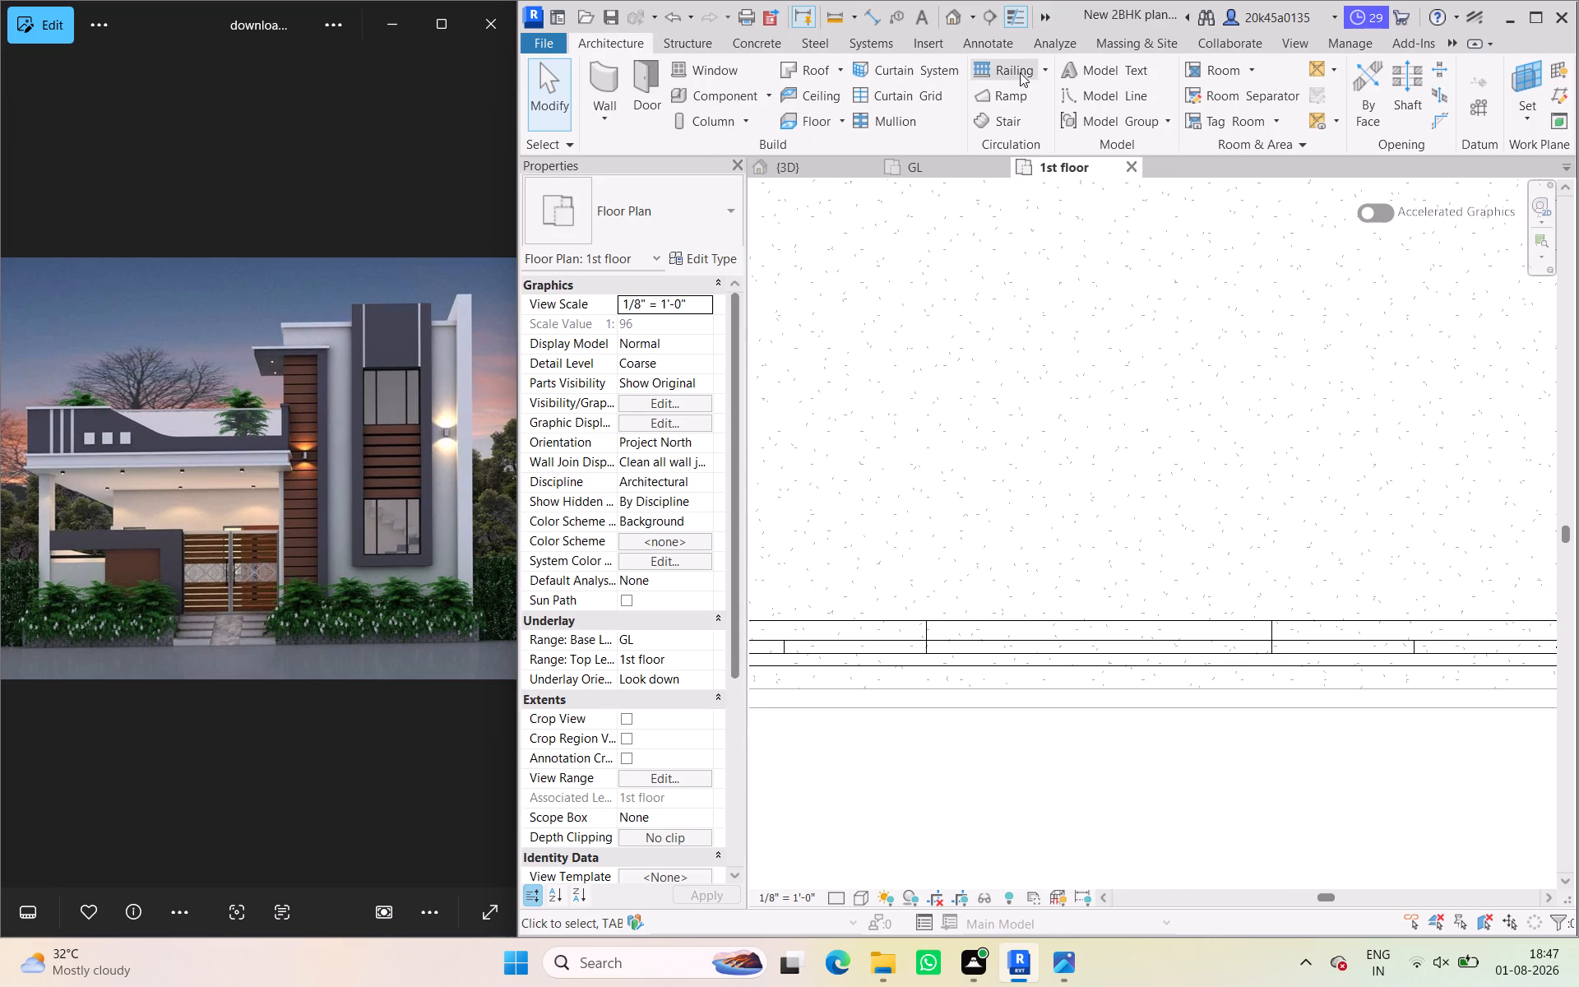
pyautogui.click(1020, 63)
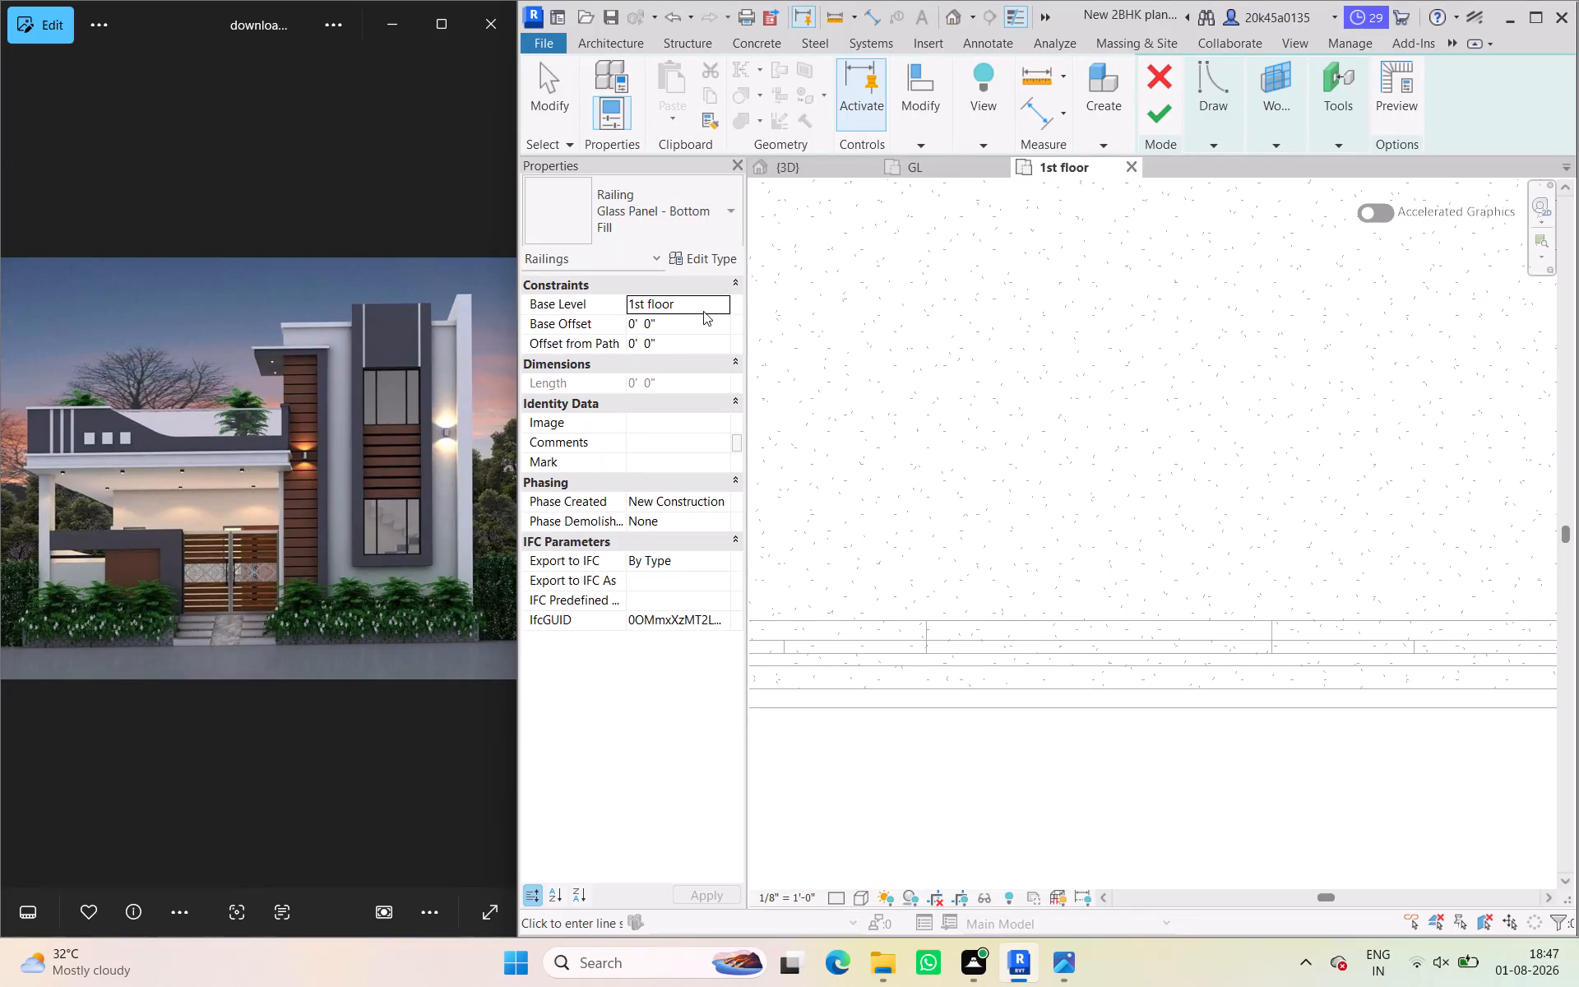
pyautogui.moveTo(937, 558); pyautogui.dragTo(824, 503, button='middle')
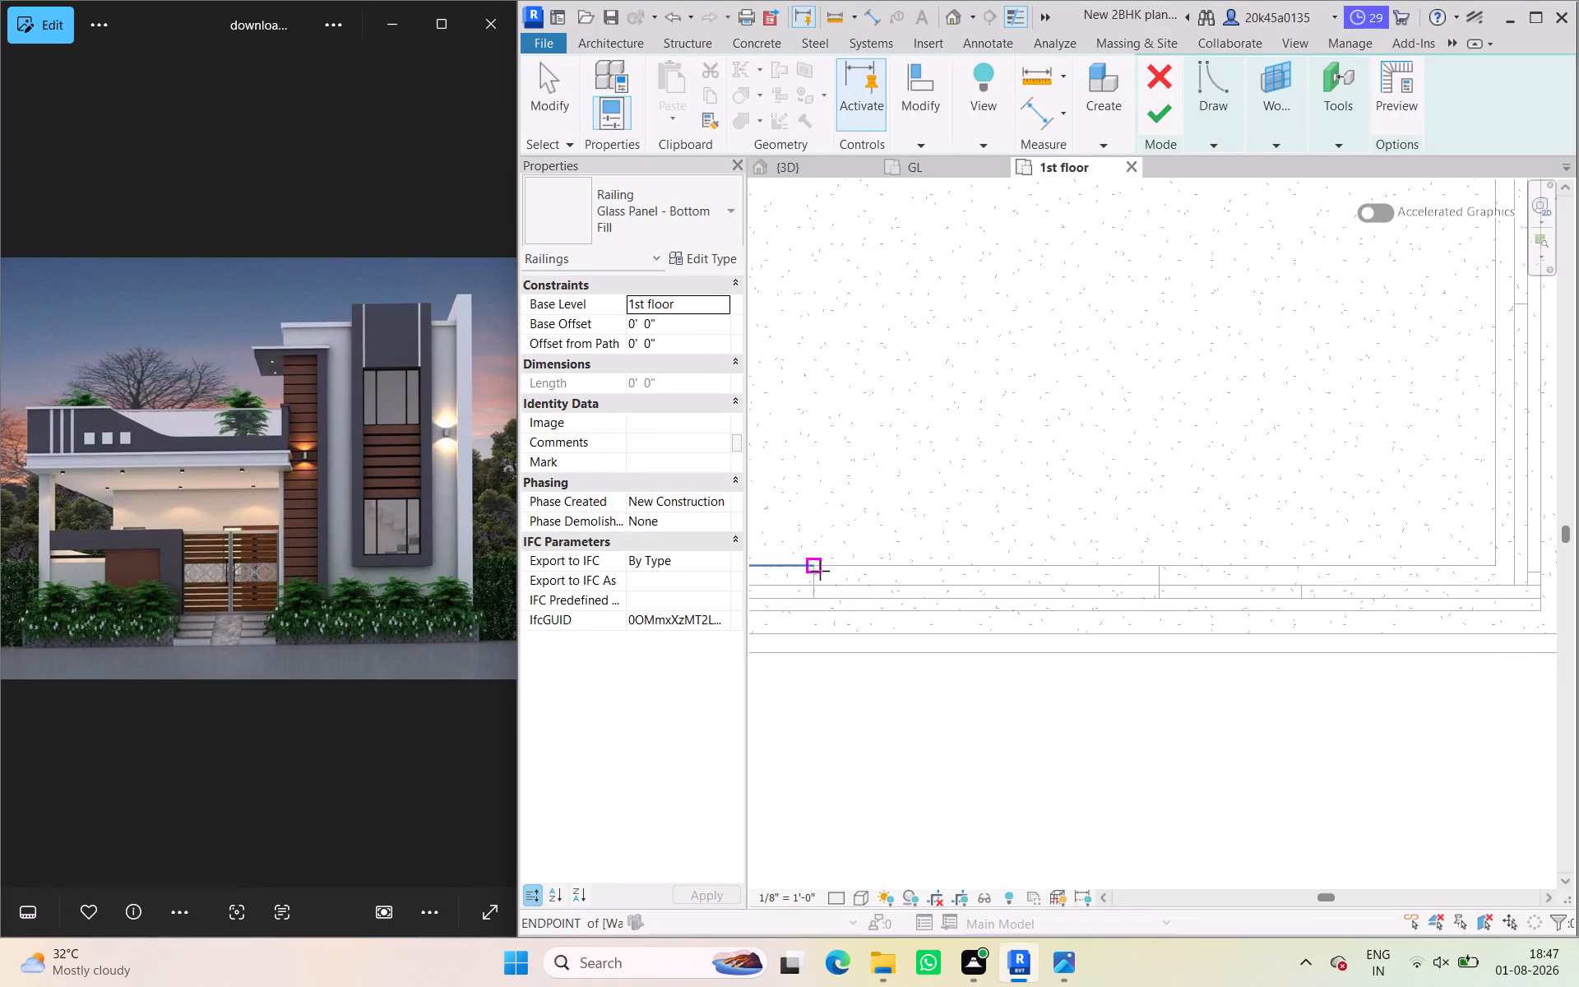
pyautogui.scroll(5, 819, 576)
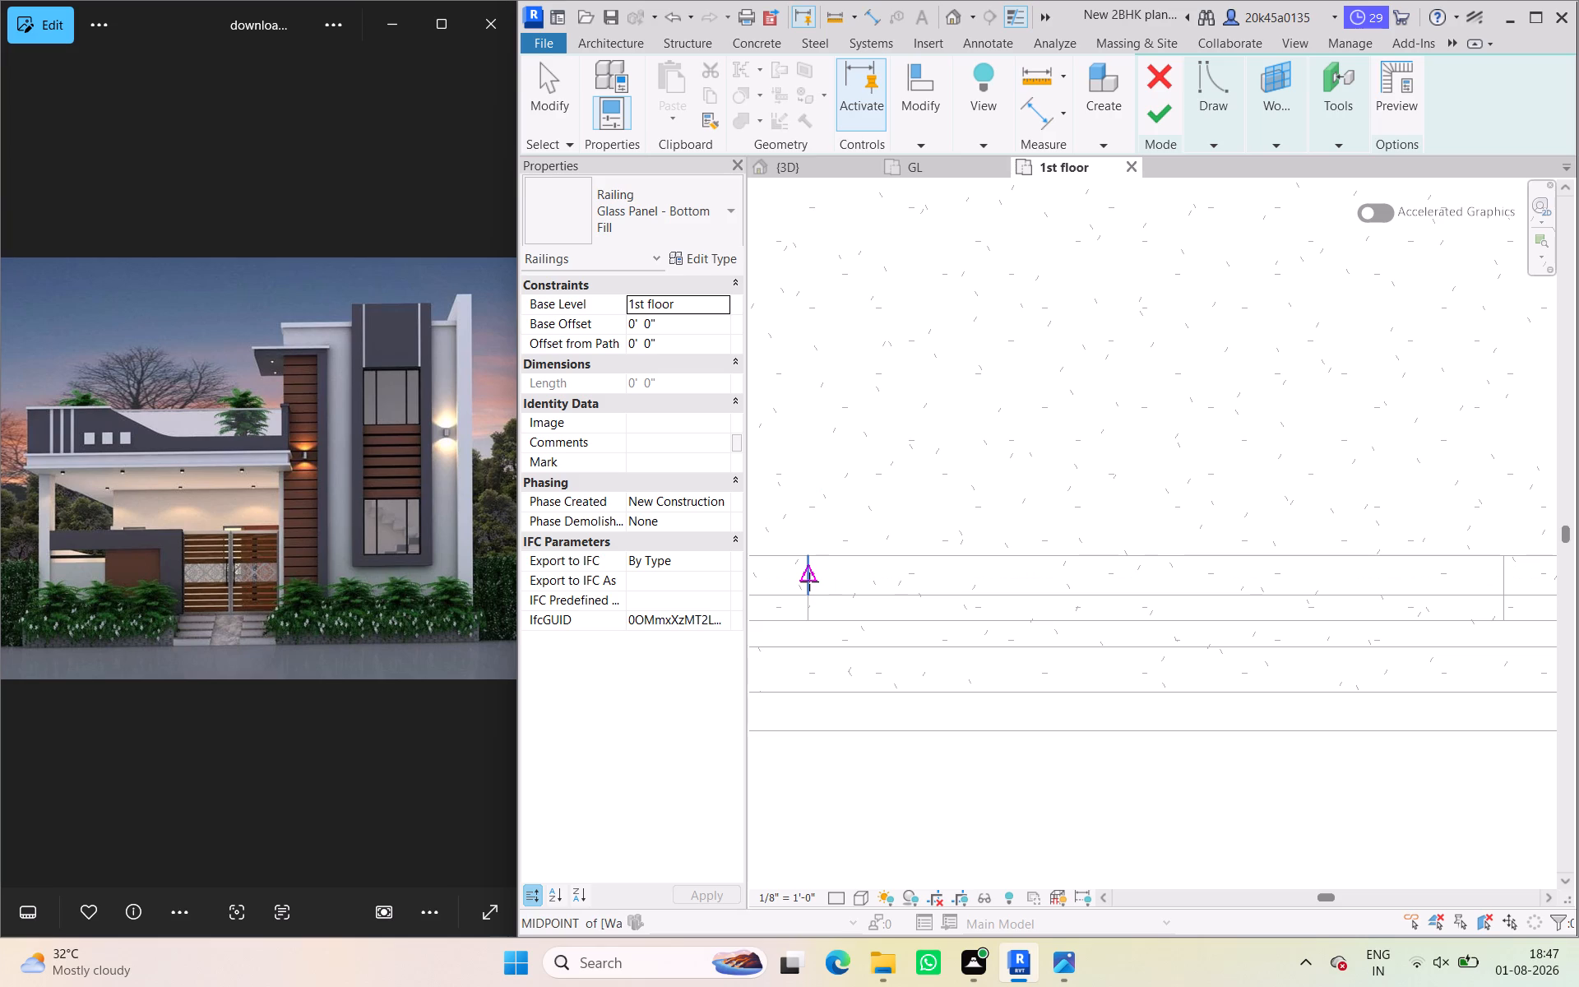
pyautogui.click(809, 582)
pyautogui.scroll(-2, 1117, 577)
pyautogui.moveTo(1111, 578); pyautogui.dragTo(1104, 579, button='middle')
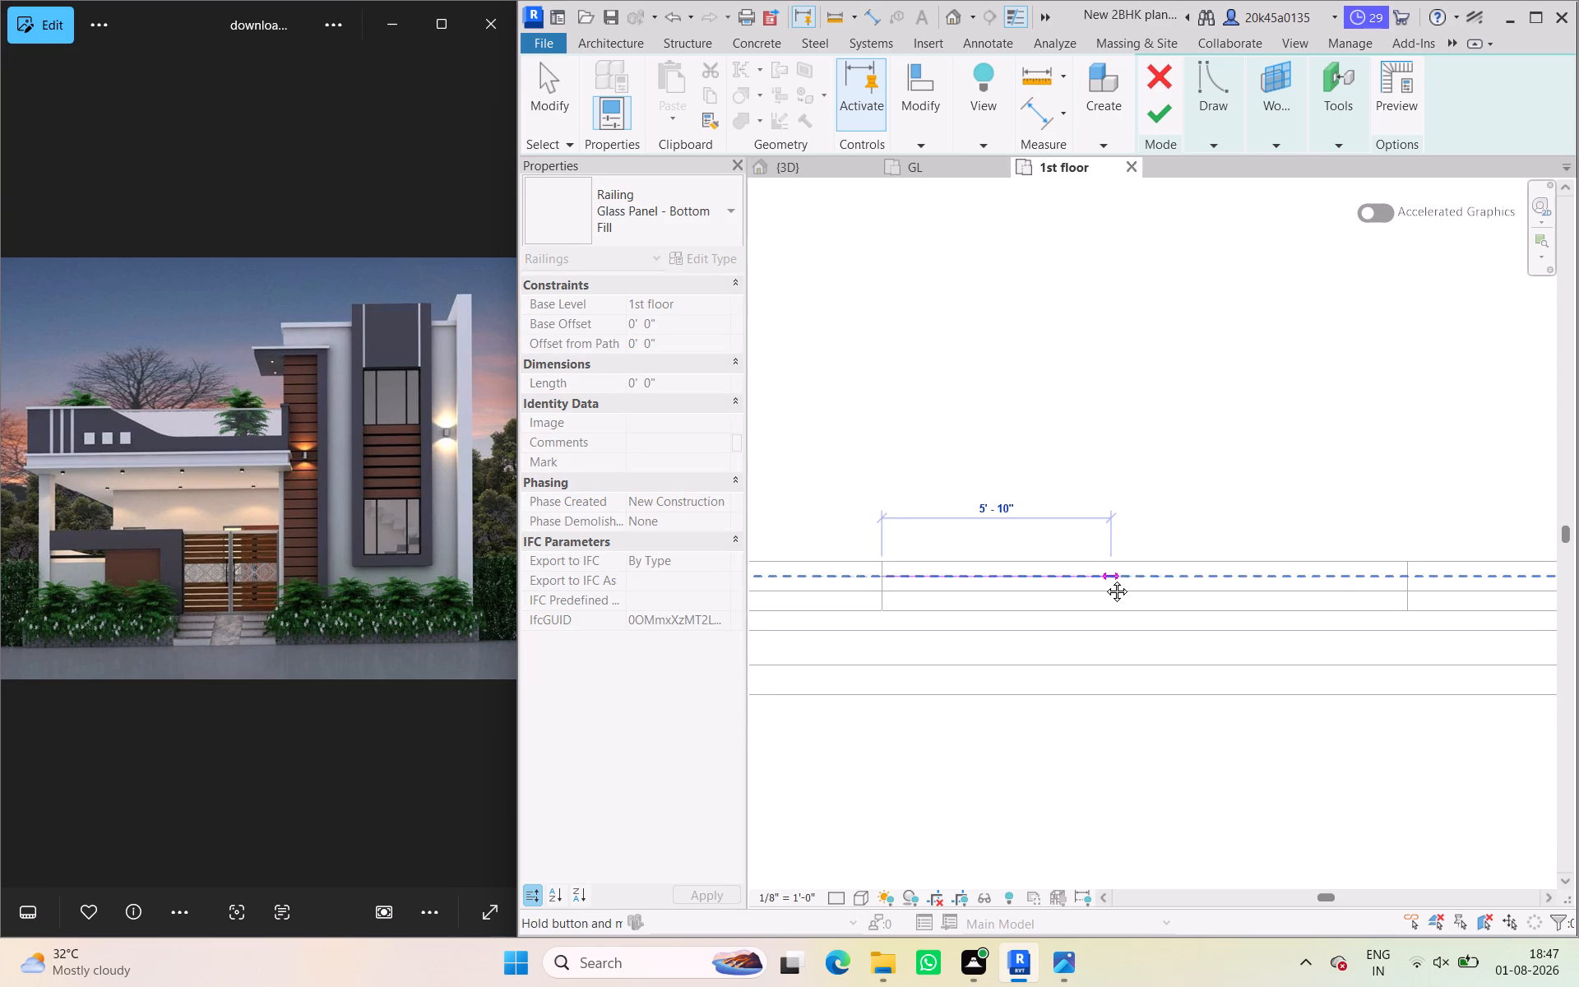
pyautogui.moveTo(1104, 579); pyautogui.dragTo(813, 586, button='middle')
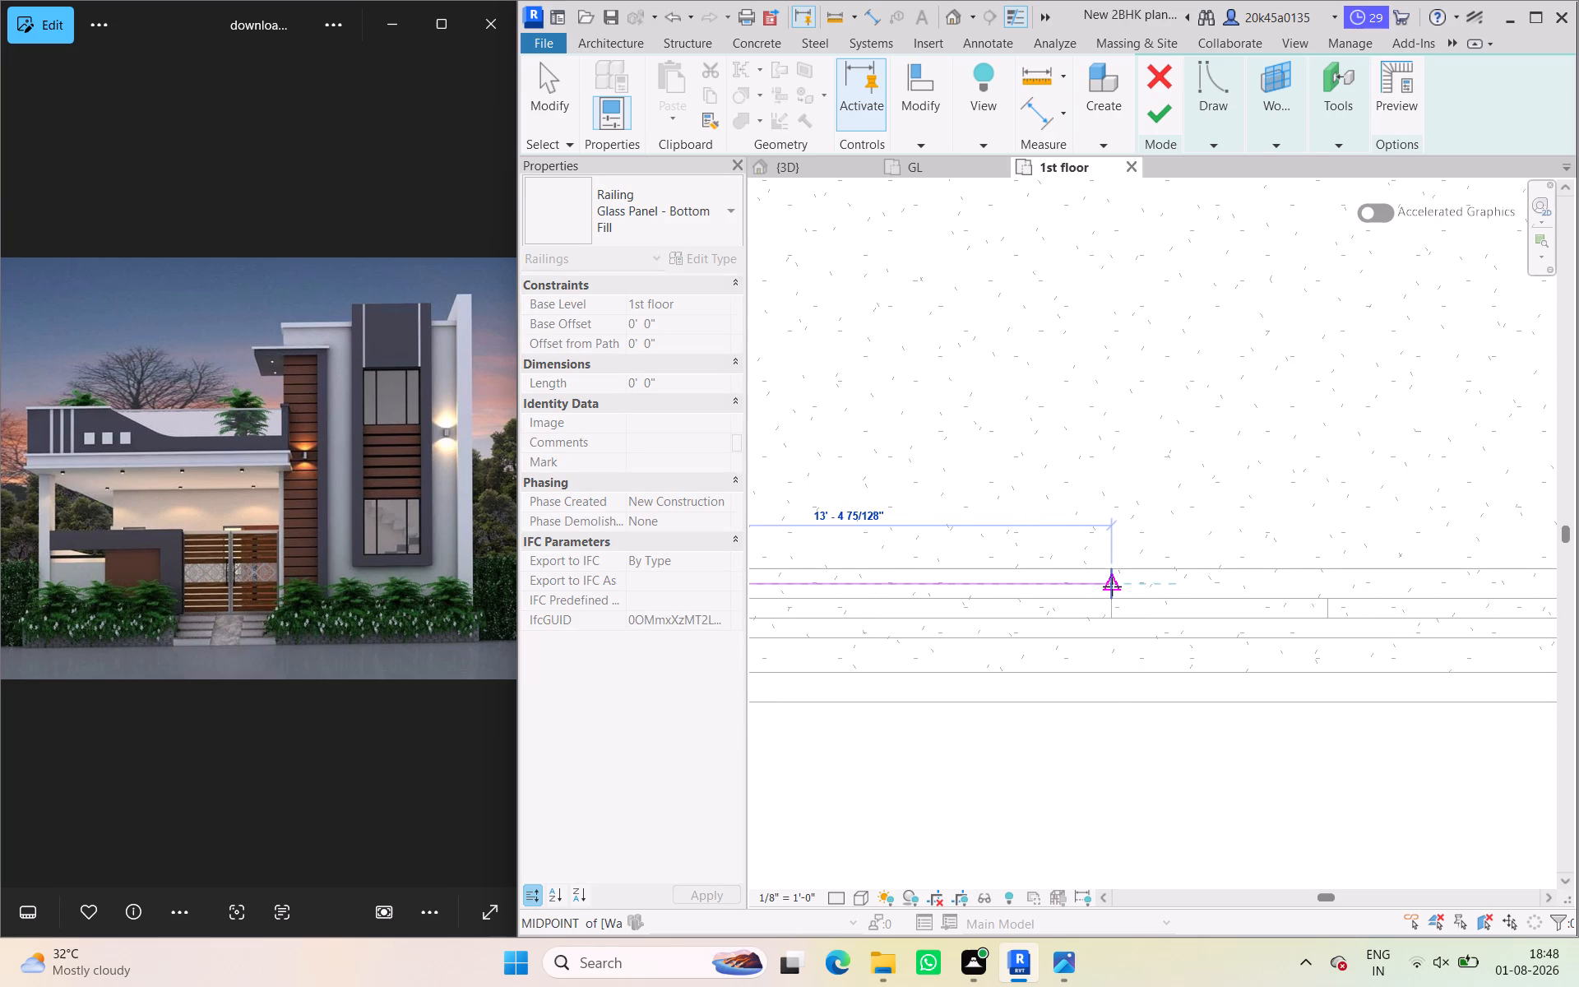
pyautogui.click(1112, 586)
# Finish the Glass Panel - Bottom Fill railing over the wall notch and inspect it in the 3D view.
pyautogui.click(811, 164)
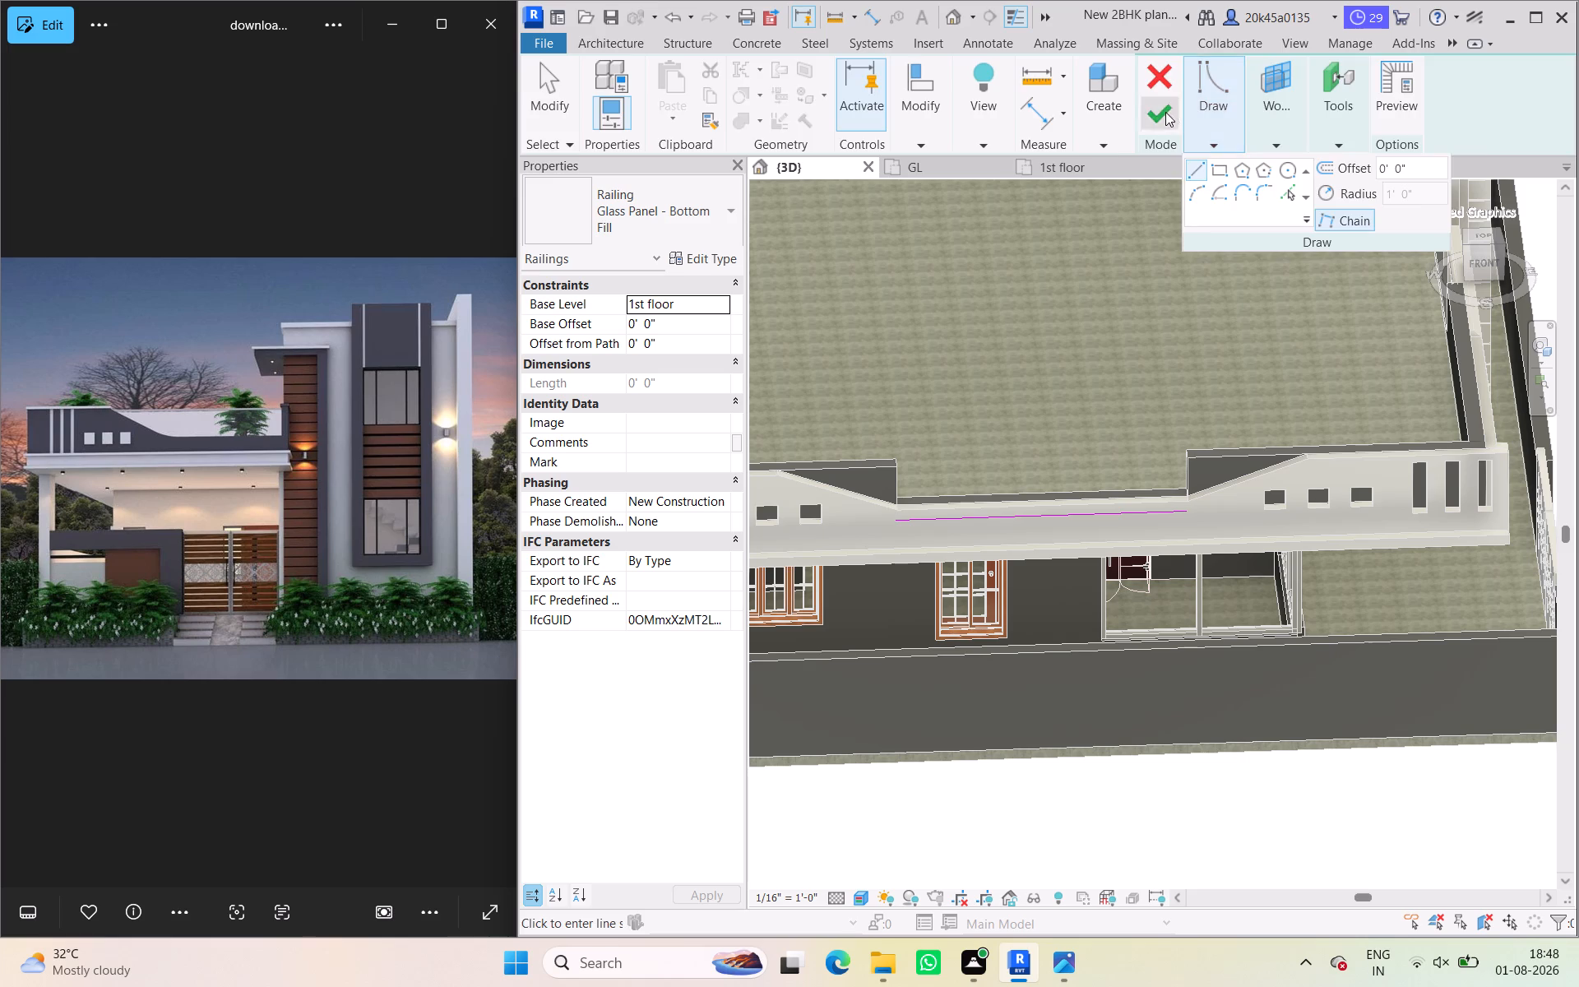
pyautogui.click(1165, 112)
pyautogui.scroll(5, 1128, 498)
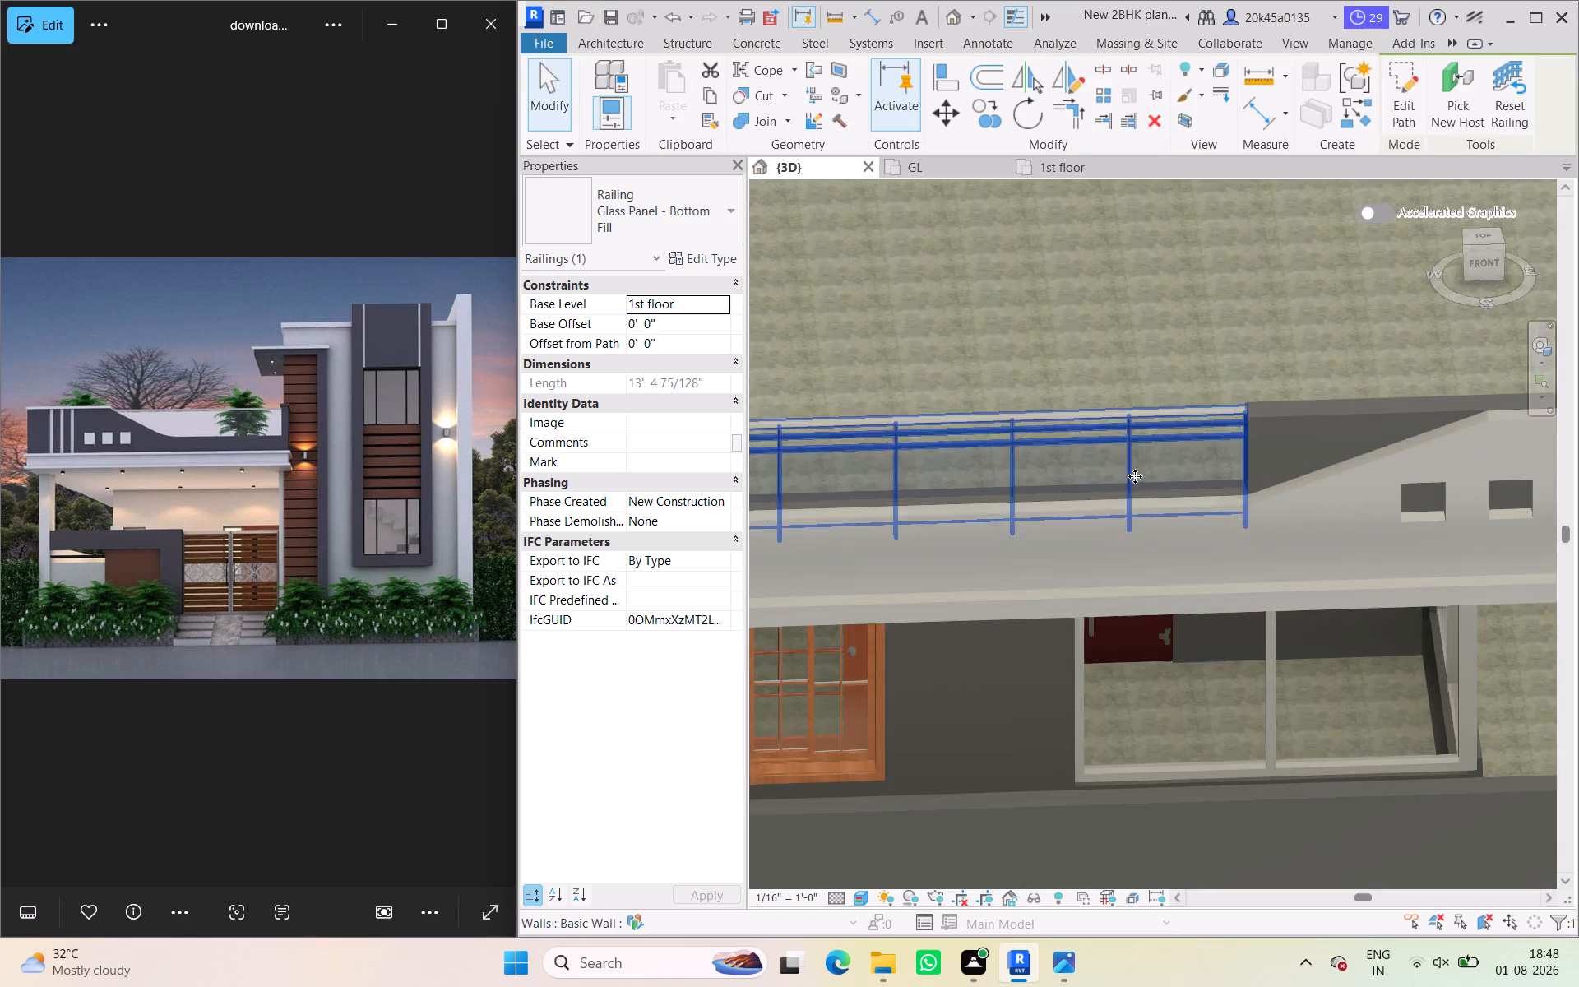
pyautogui.scroll(5, 1135, 476)
pyautogui.scroll(-13, 1184, 461)
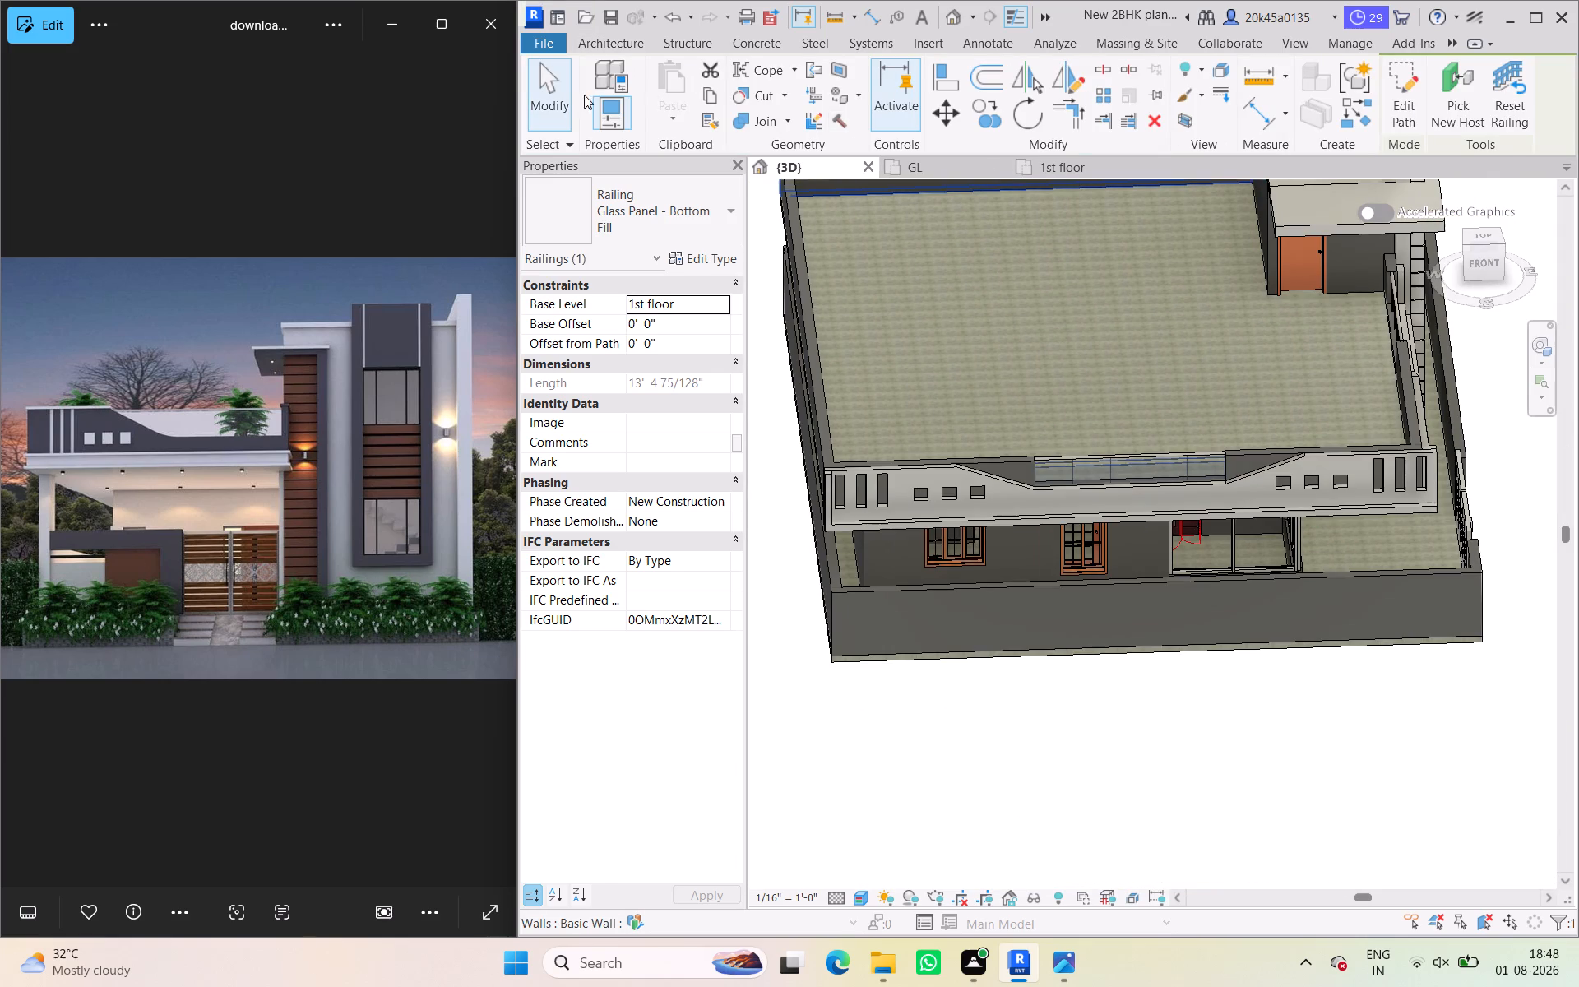
pyautogui.click(563, 95)
# Examine the whole house in 3D from the front, right and left sides, including the new parapet railing and the stair tower.
pyautogui.keyDown('shift'); pyautogui.moveTo(1102, 724); pyautogui.dragTo(1049, 621, button='middle'); pyautogui.keyUp('shift')
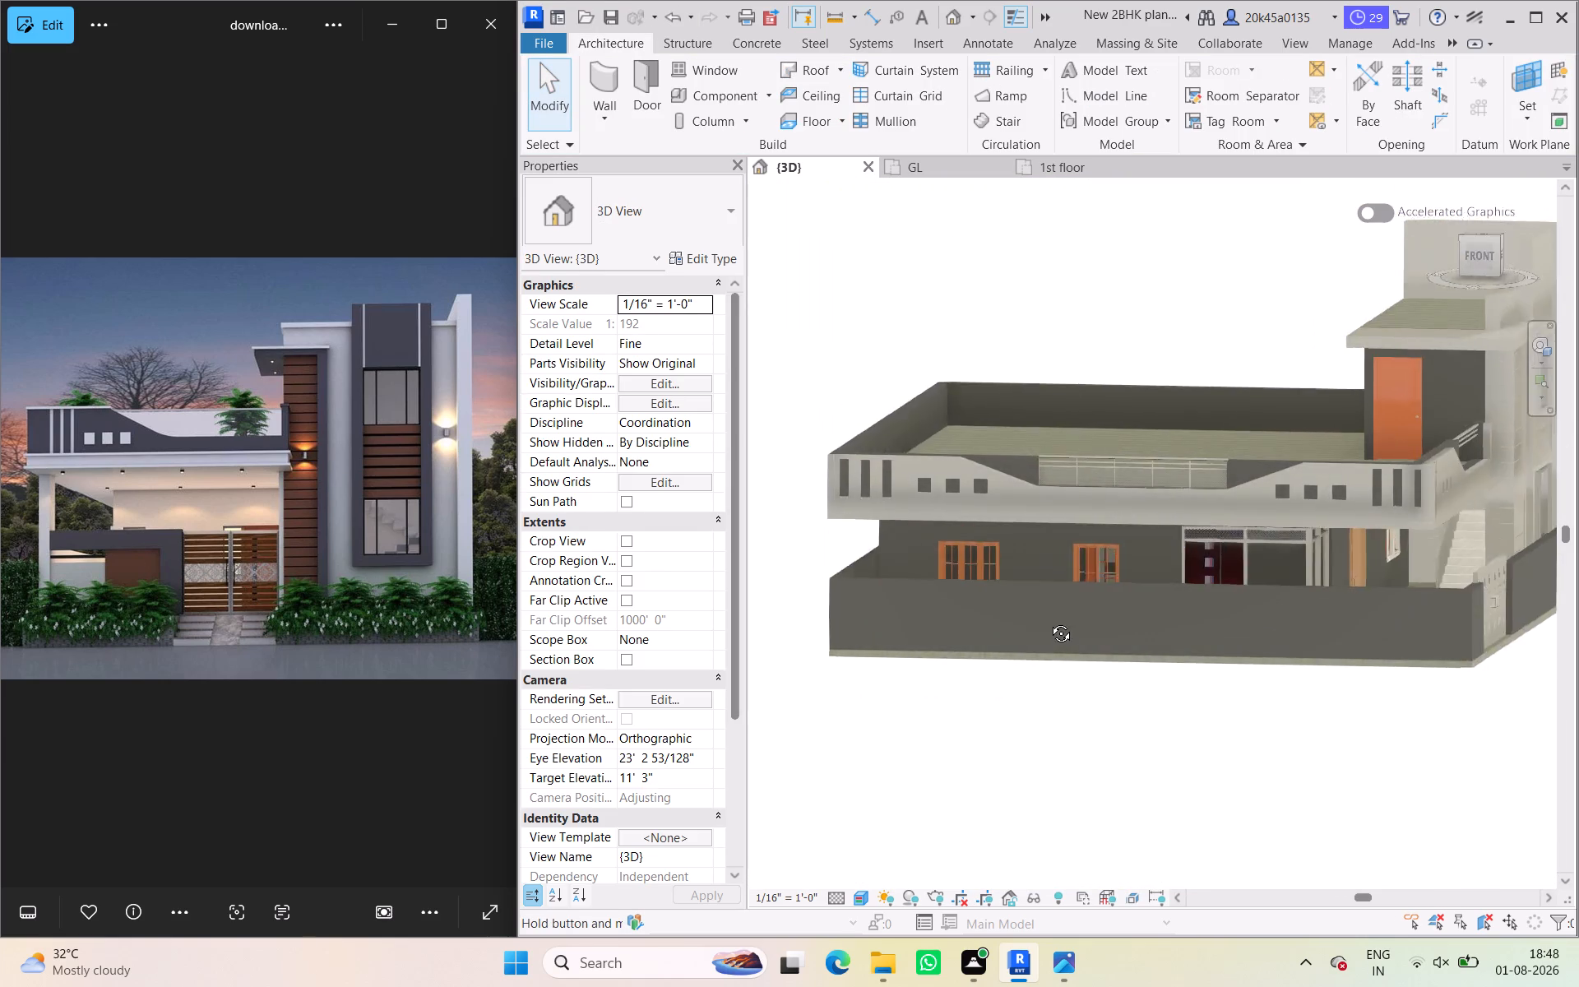
pyautogui.keyDown('shift'); pyautogui.moveTo(1049, 621); pyautogui.dragTo(1259, 641, button='middle'); pyautogui.keyUp('shift')
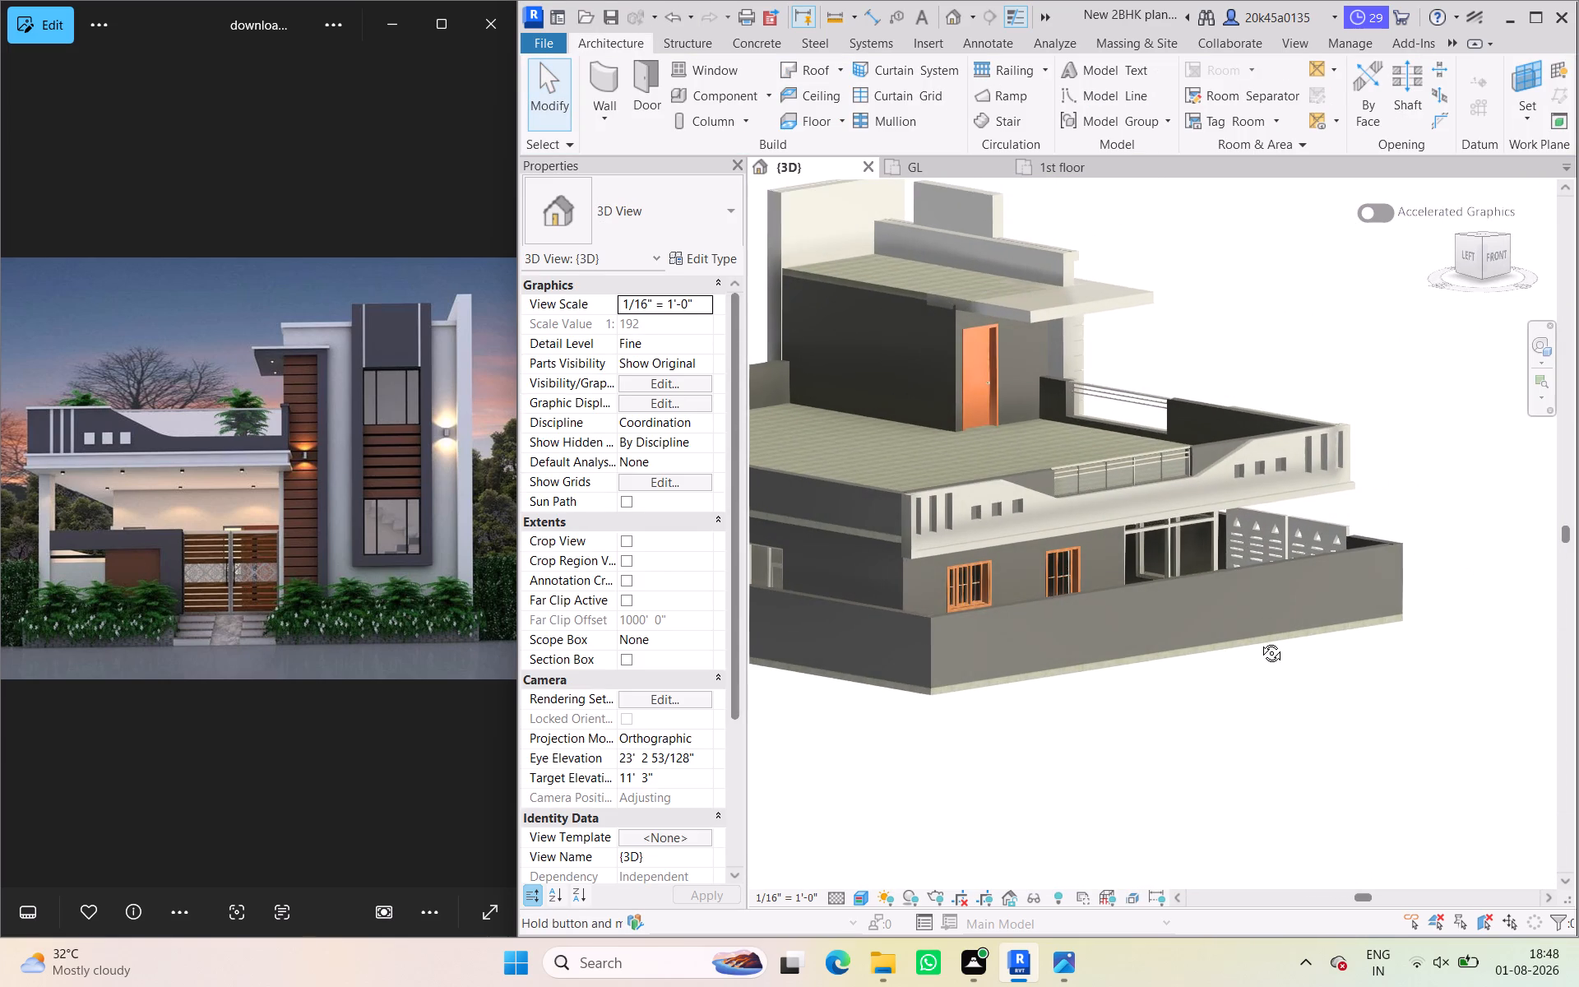
pyautogui.keyDown('shift'); pyautogui.moveTo(1259, 641); pyautogui.dragTo(1260, 651, button='middle'); pyautogui.keyUp('shift')
pyautogui.scroll(-4, 1231, 642)
pyautogui.keyDown('shift'); pyautogui.moveTo(1405, 678); pyautogui.dragTo(901, 729, button='middle'); pyautogui.keyUp('shift')
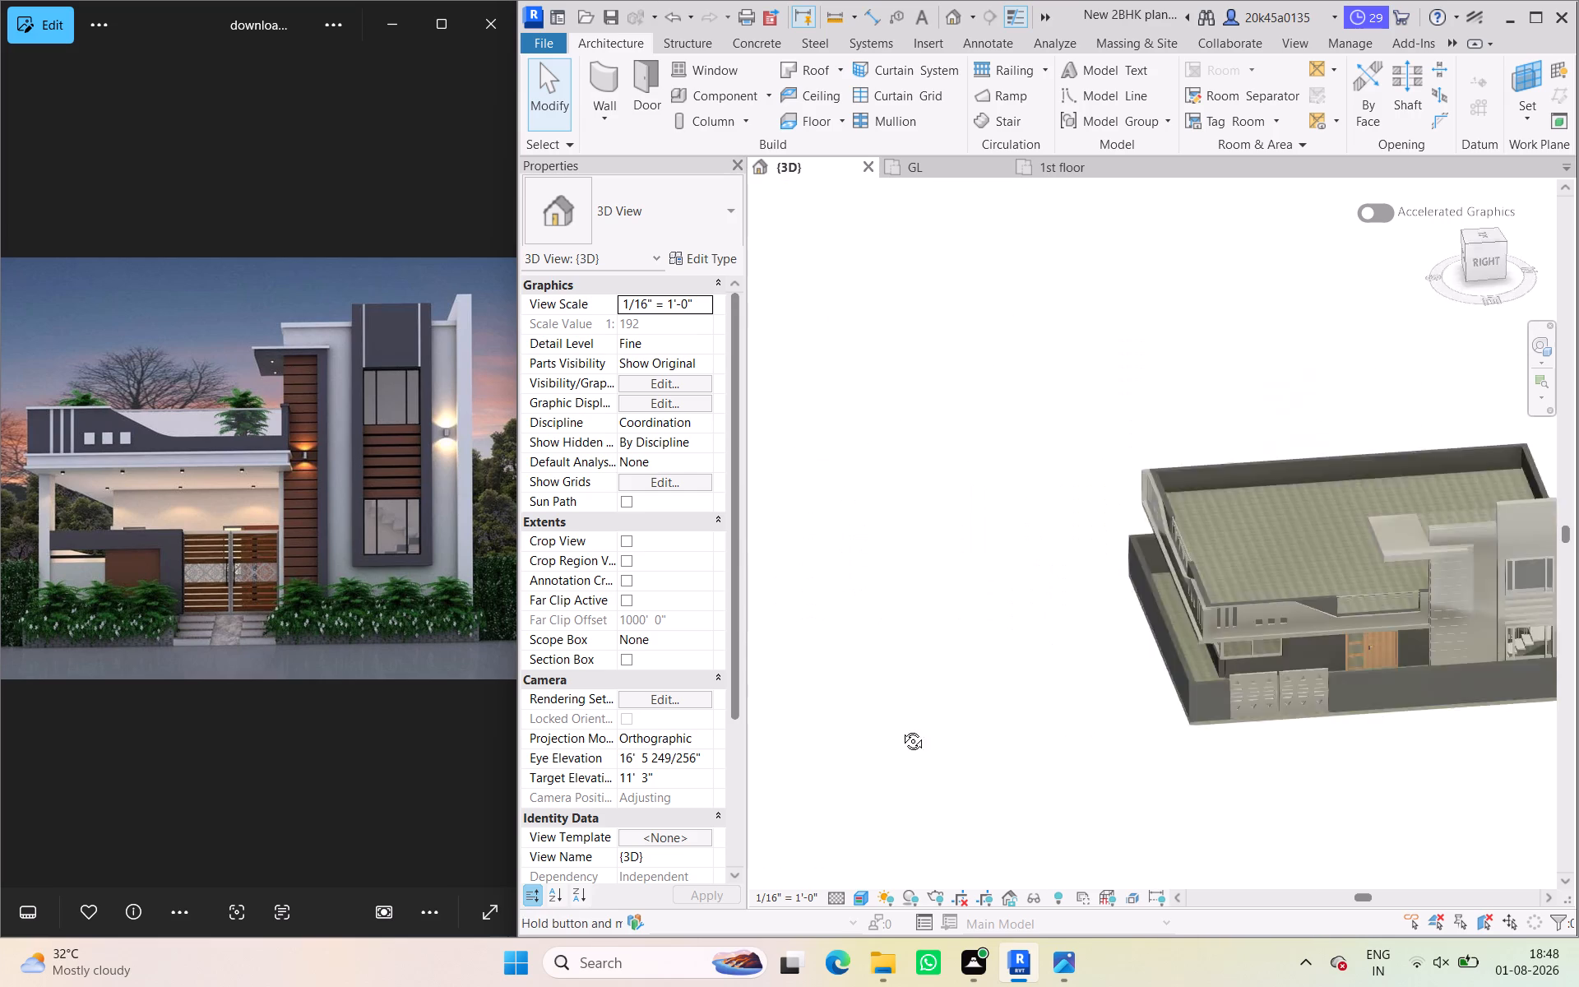
pyautogui.keyDown('shift'); pyautogui.moveTo(901, 729); pyautogui.dragTo(917, 635, button='middle'); pyautogui.keyUp('shift')
pyautogui.scroll(-3, 946, 649)
pyautogui.moveTo(907, 651); pyautogui.dragTo(749, 648, button='middle')
pyautogui.keyDown('shift'); pyautogui.moveTo(996, 675); pyautogui.dragTo(1345, 696, button='middle'); pyautogui.keyUp('shift')
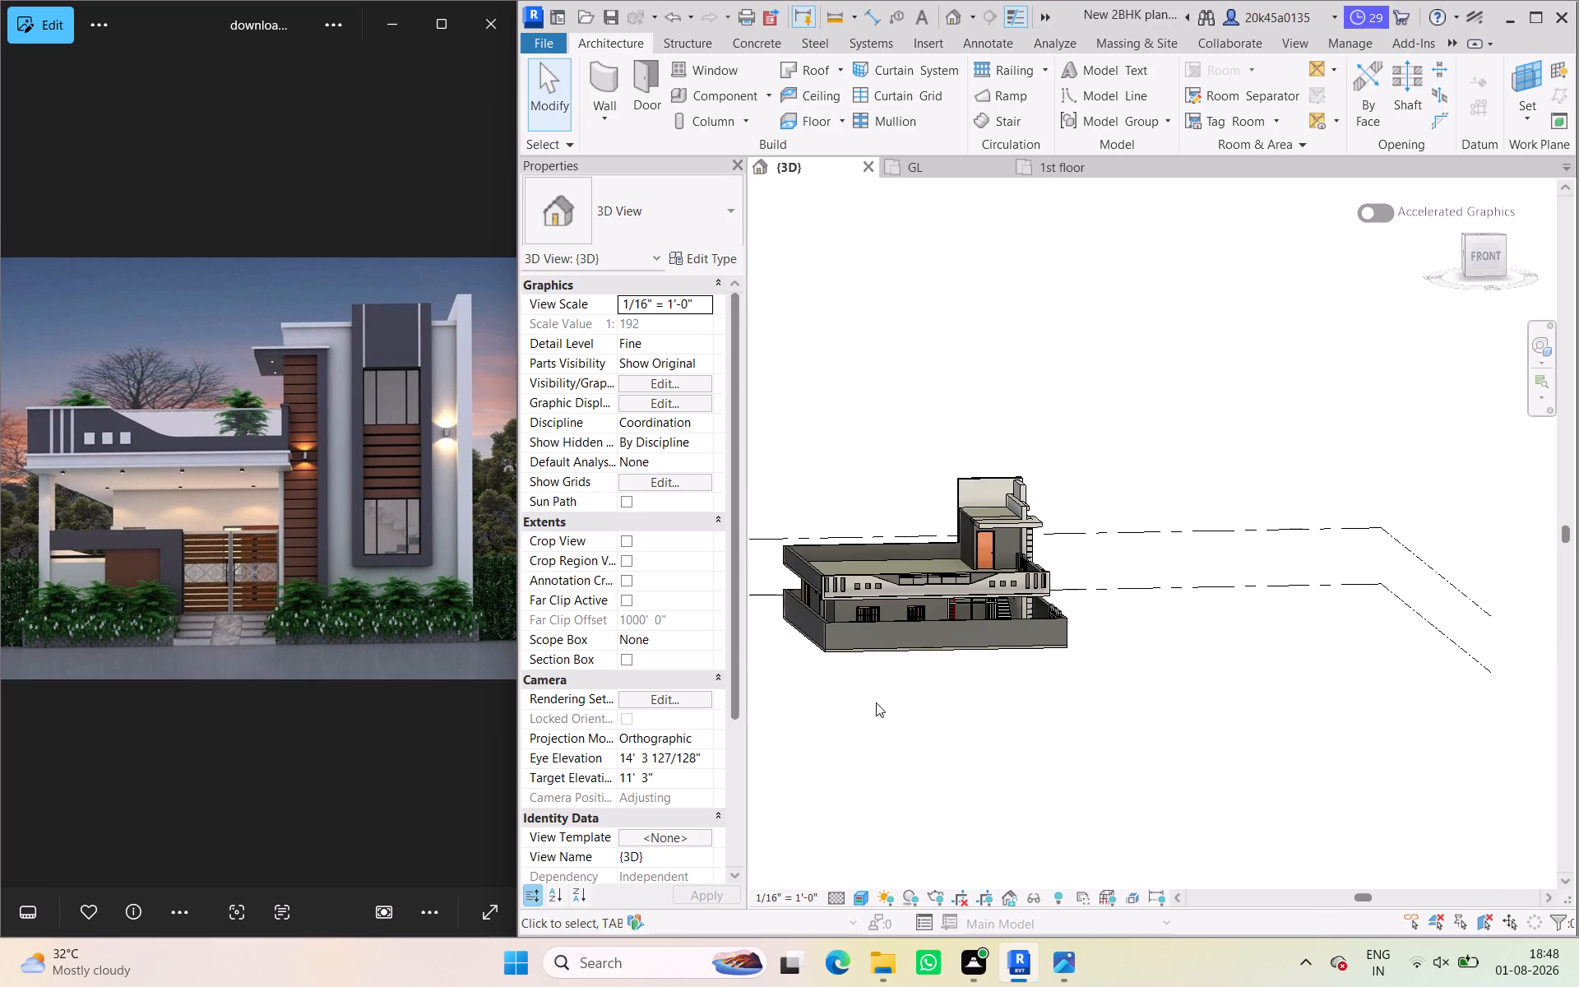
pyautogui.keyDown('shift'); pyautogui.moveTo(993, 699); pyautogui.dragTo(707, 664, button='middle'); pyautogui.keyUp('shift')
pyautogui.scroll(6, 1177, 643)
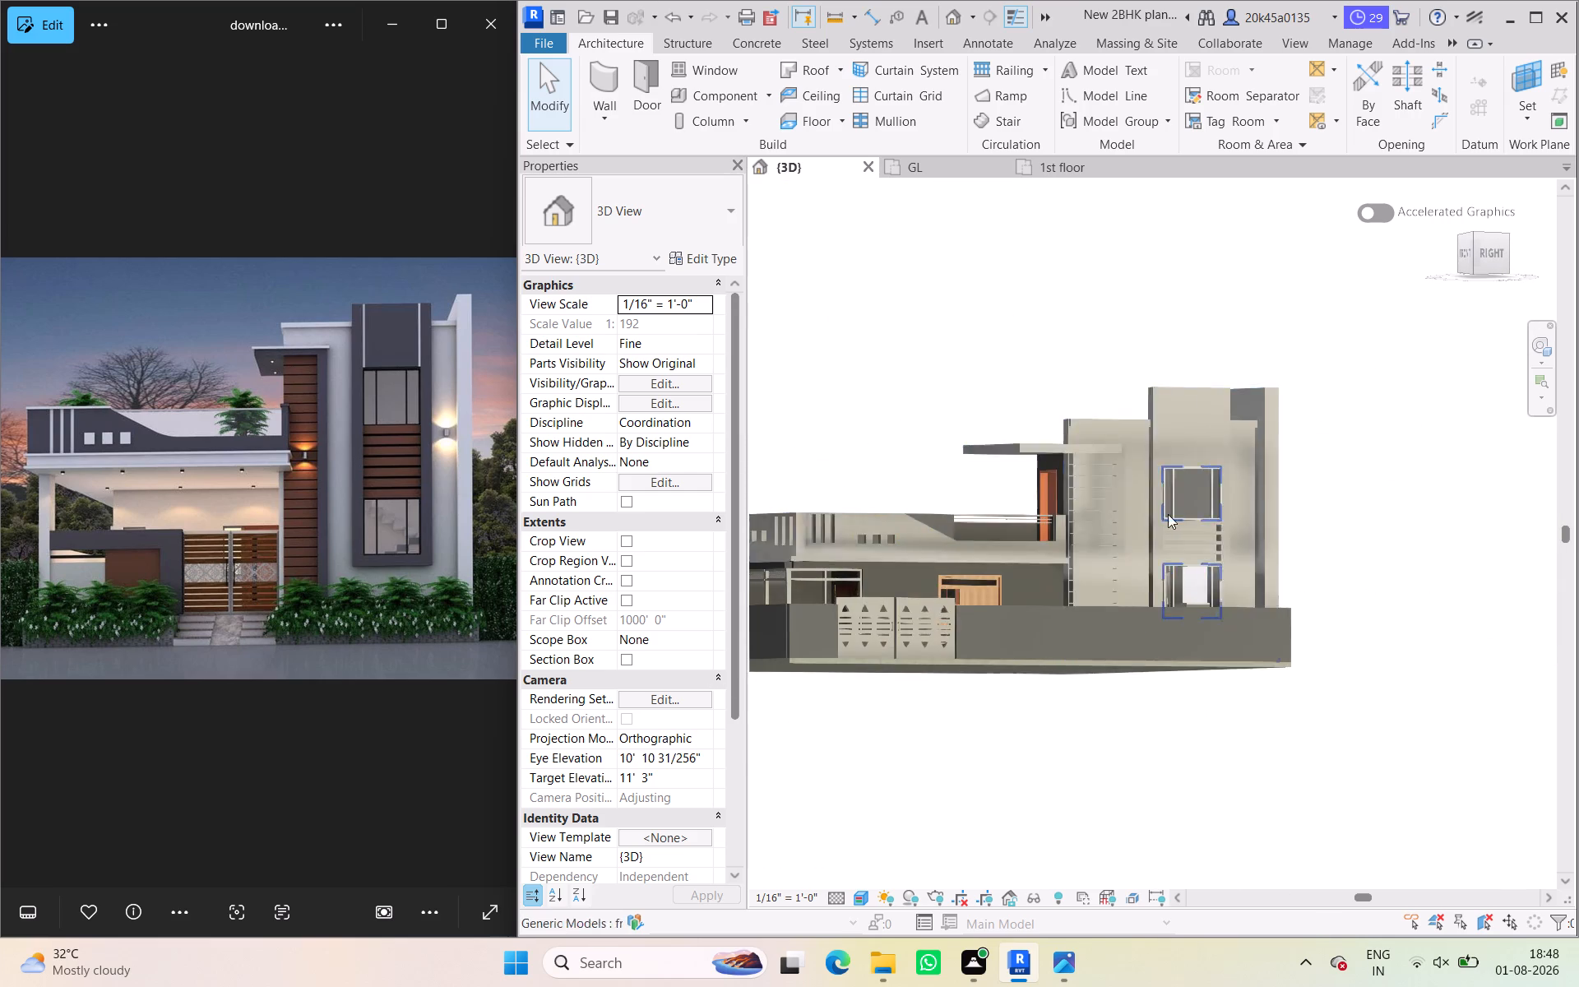
pyautogui.scroll(2, 1168, 514)
pyautogui.scroll(-9, 1183, 498)
pyautogui.keyDown('shift'); pyautogui.moveTo(922, 707); pyautogui.dragTo(1374, 714, button='middle'); pyautogui.keyUp('shift')
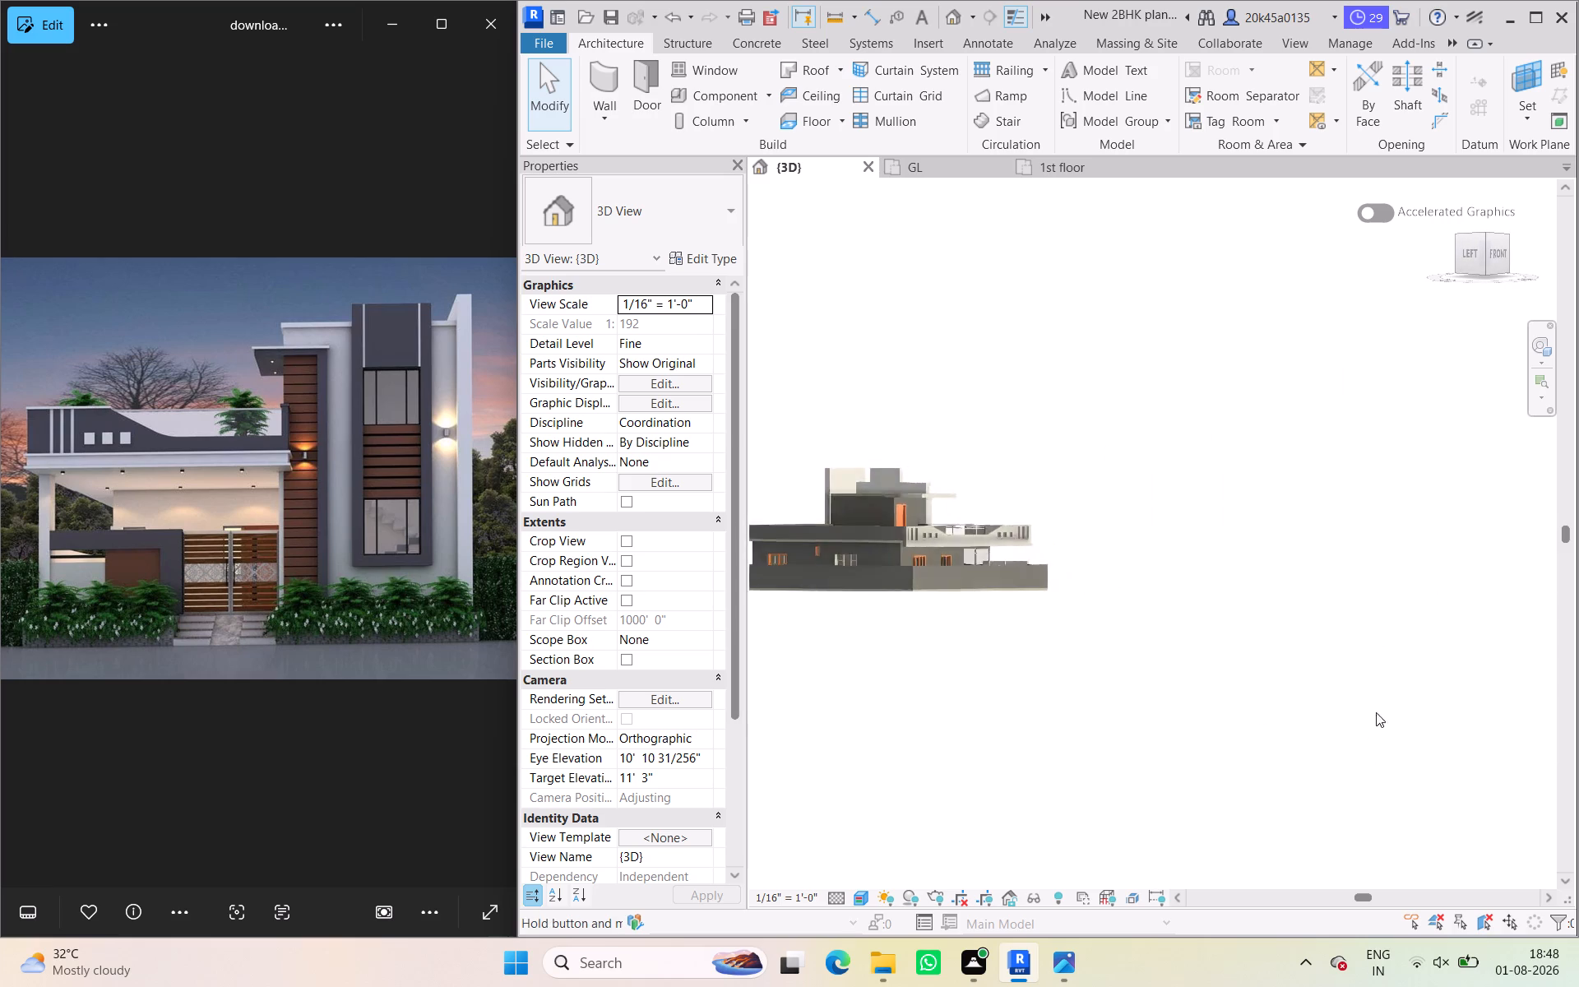
pyautogui.scroll(-2, 967, 677)
pyautogui.moveTo(979, 686); pyautogui.dragTo(1160, 699, button='middle')
pyautogui.keyDown('shift'); pyautogui.moveTo(1085, 666); pyautogui.dragTo(1308, 721, button='middle'); pyautogui.keyUp('shift')
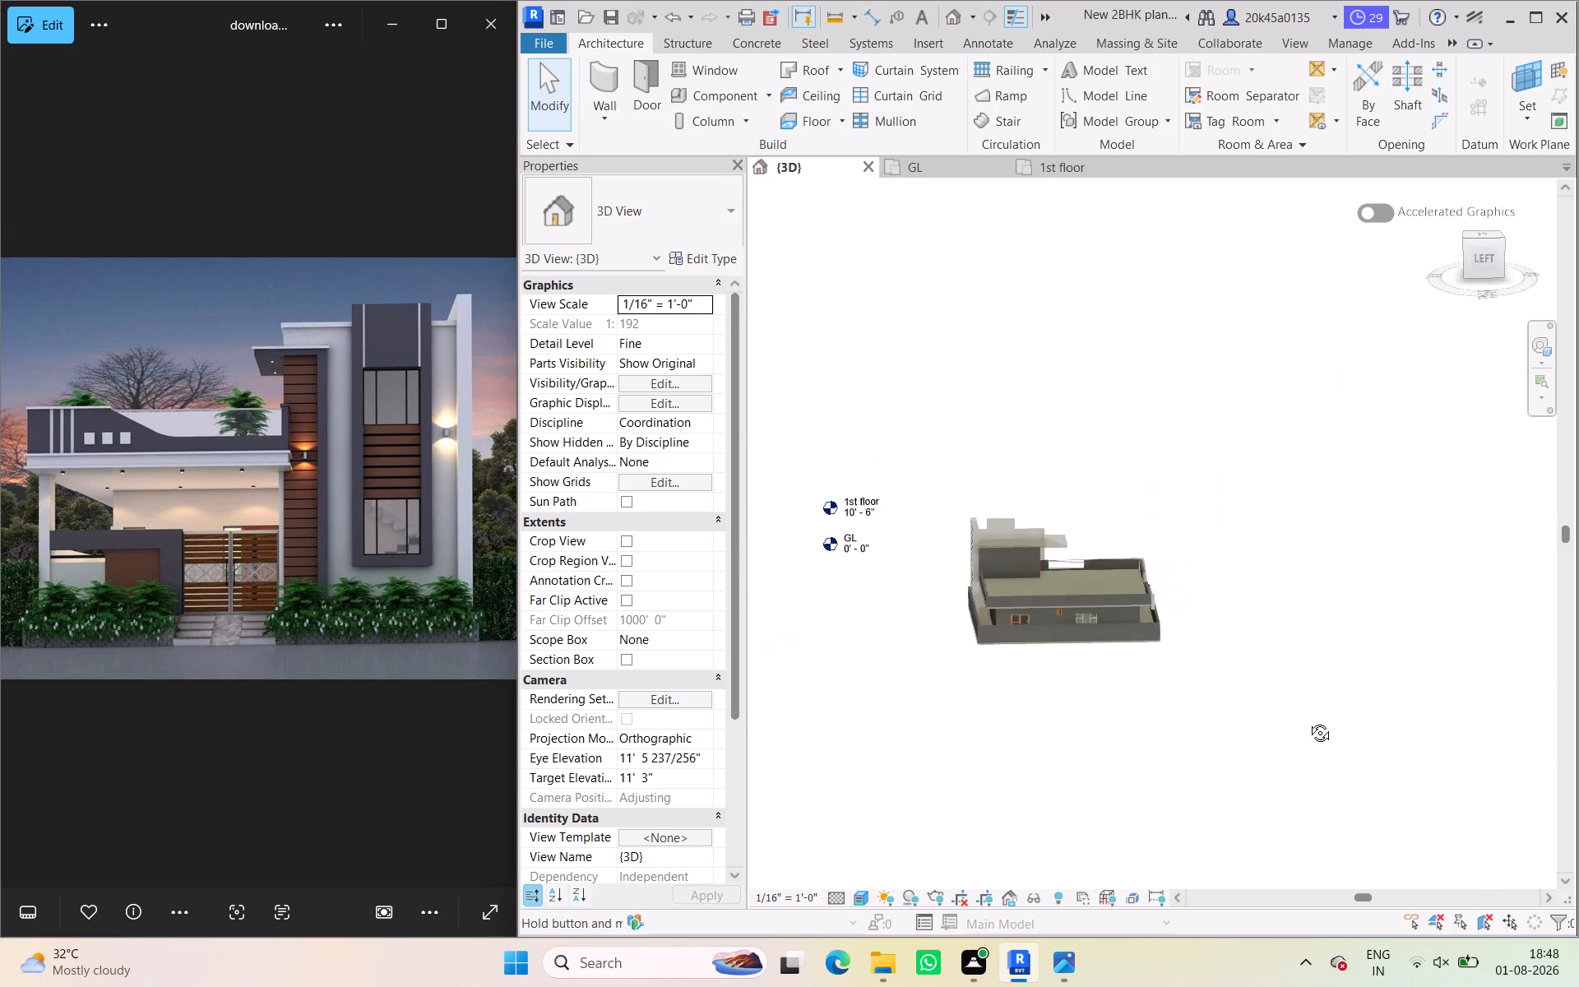
pyautogui.keyDown('shift'); pyautogui.moveTo(1308, 721); pyautogui.dragTo(962, 646, button='middle'); pyautogui.keyUp('shift')
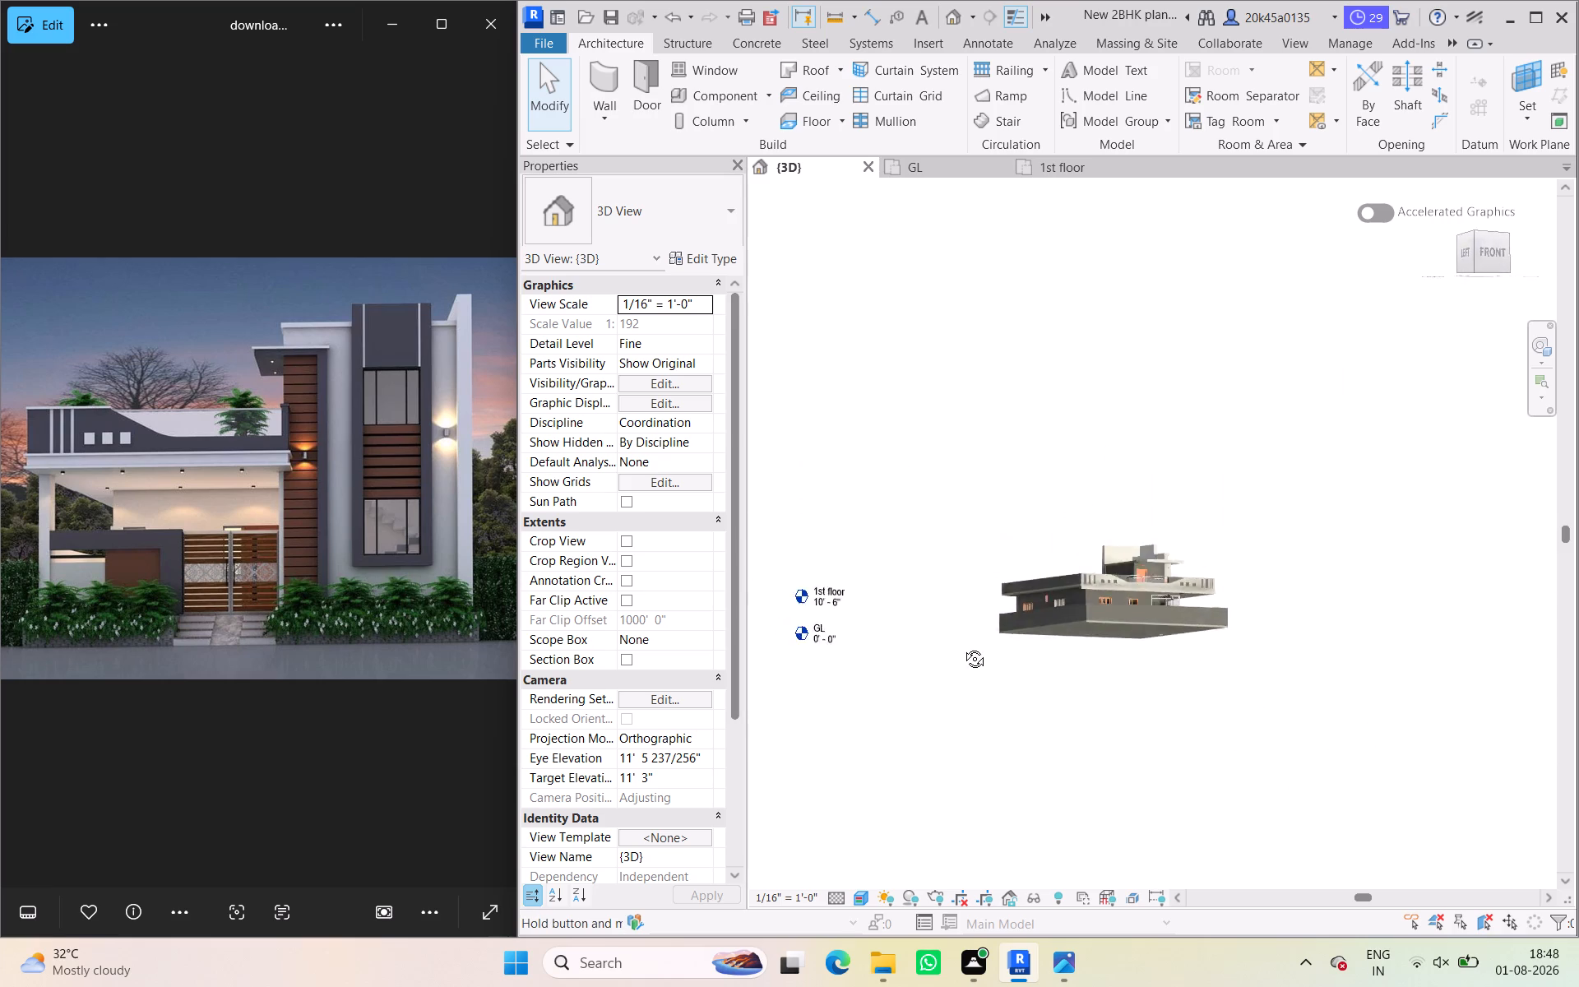
pyautogui.keyDown('shift'); pyautogui.moveTo(962, 646); pyautogui.dragTo(1255, 683, button='middle'); pyautogui.keyUp('shift')
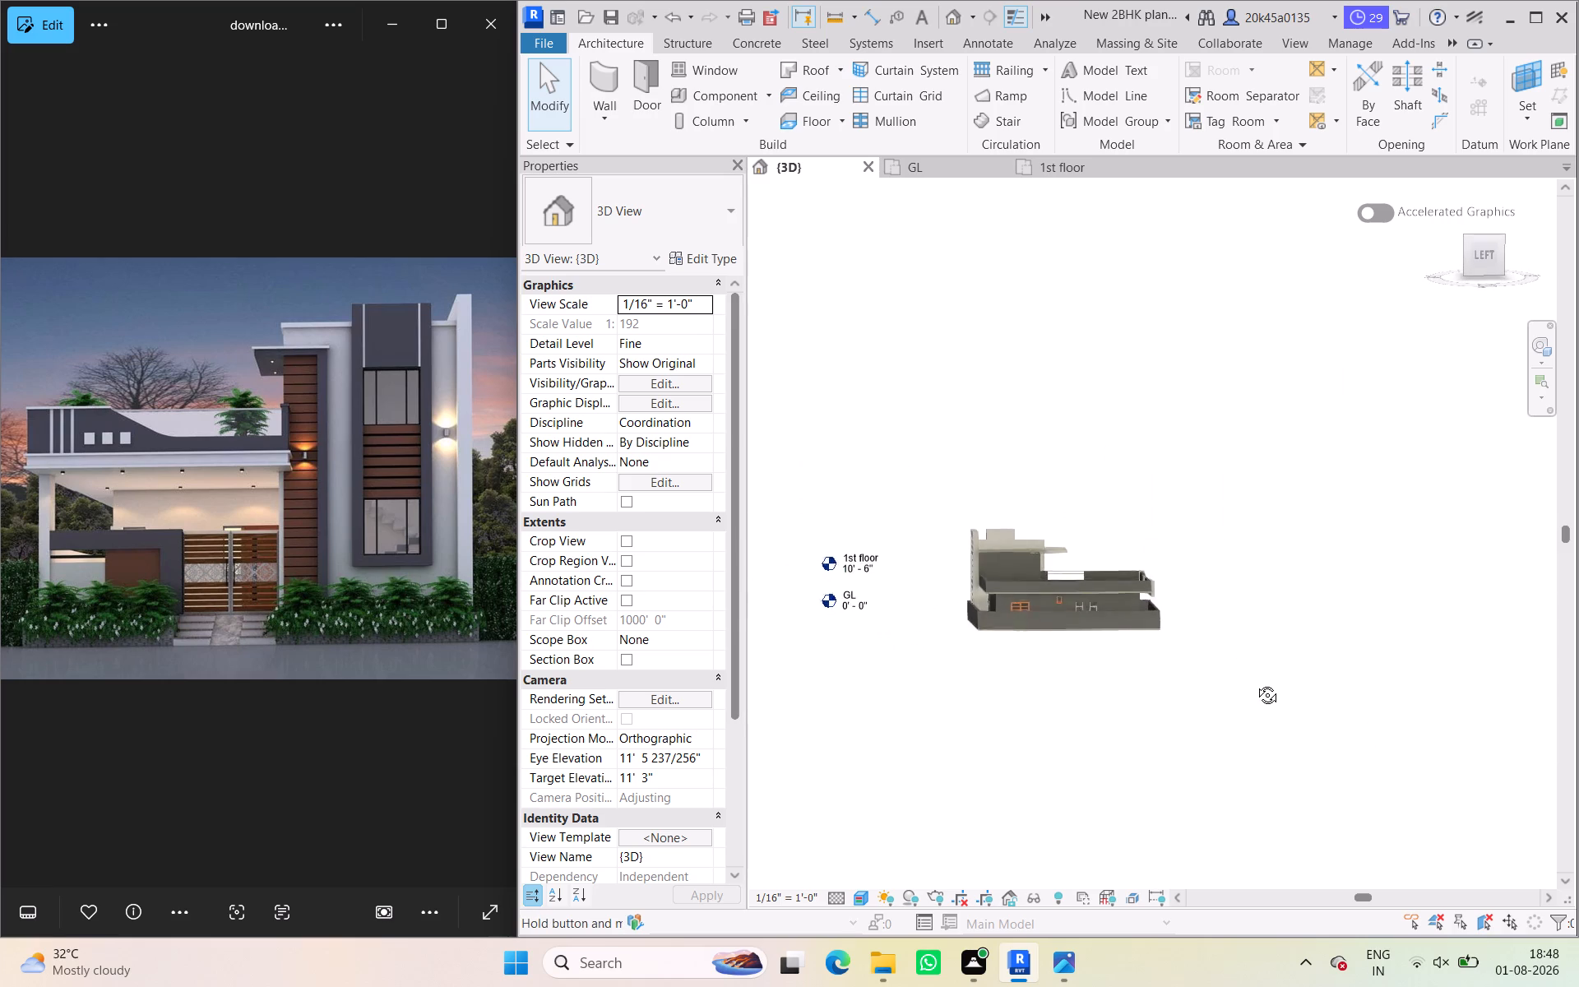
pyautogui.keyDown('shift'); pyautogui.moveTo(1255, 683); pyautogui.dragTo(1257, 684, button='middle'); pyautogui.keyUp('shift')
pyautogui.scroll(3, 1041, 590)
pyautogui.keyDown('shift'); pyautogui.moveTo(1276, 674); pyautogui.dragTo(720, 684, button='middle'); pyautogui.keyUp('shift')
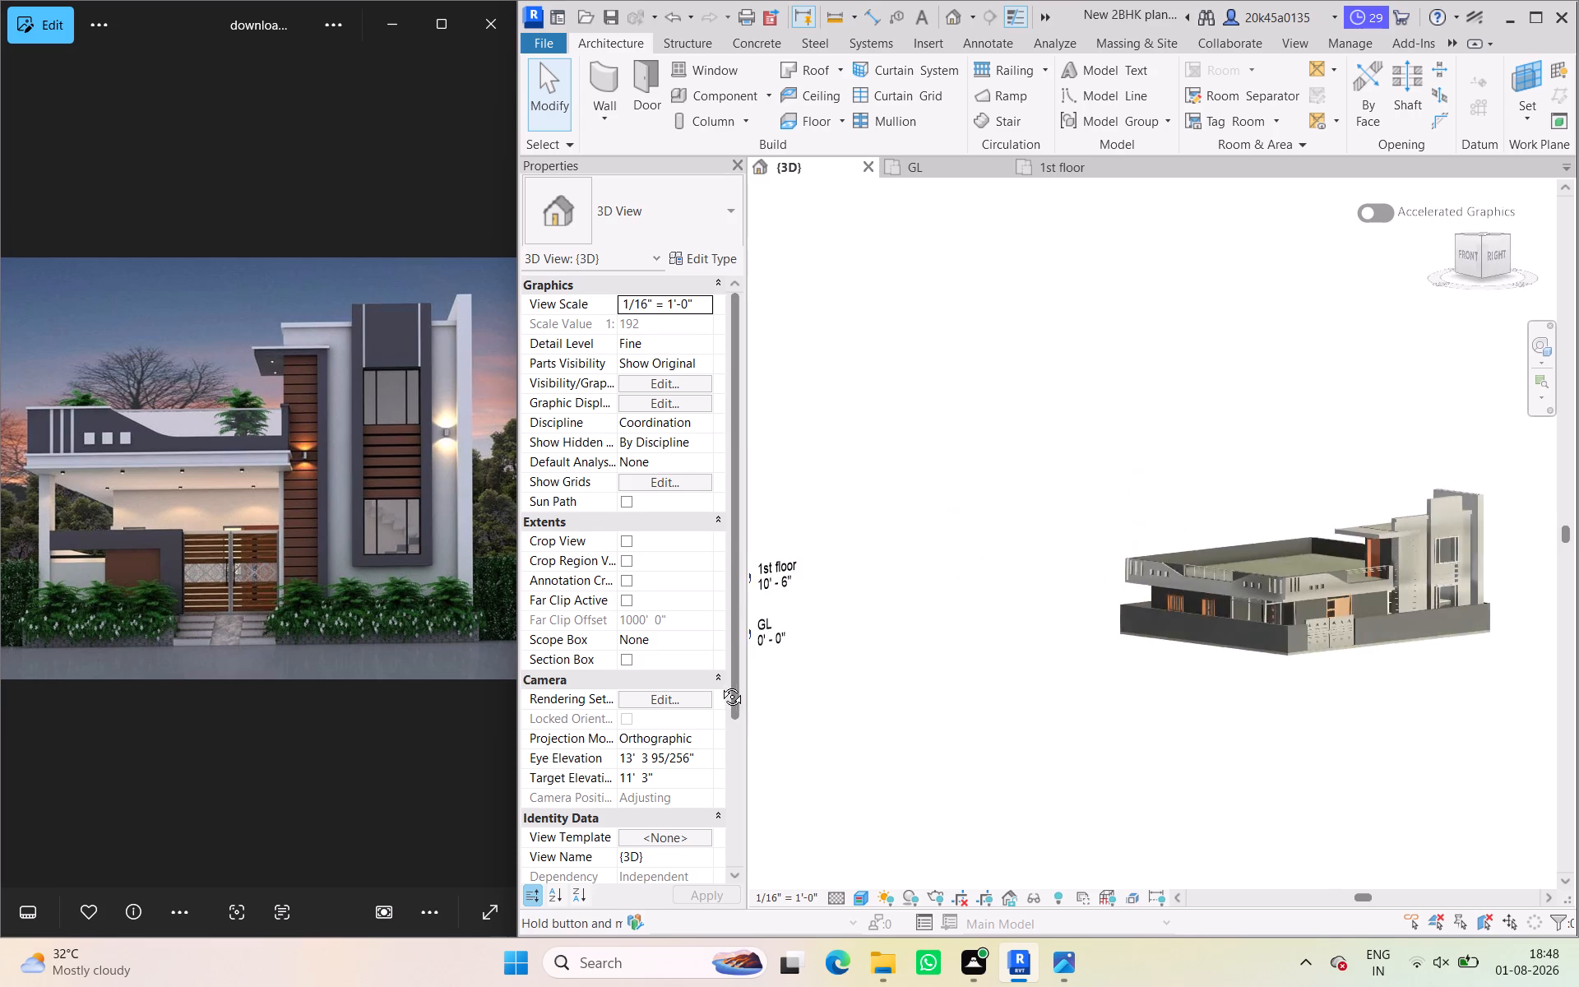
pyautogui.keyDown('shift'); pyautogui.moveTo(720, 684); pyautogui.dragTo(864, 647, button='middle'); pyautogui.keyUp('shift')
pyautogui.keyDown('shift'); pyautogui.moveTo(936, 681); pyautogui.dragTo(963, 698, button='middle'); pyautogui.keyUp('shift')
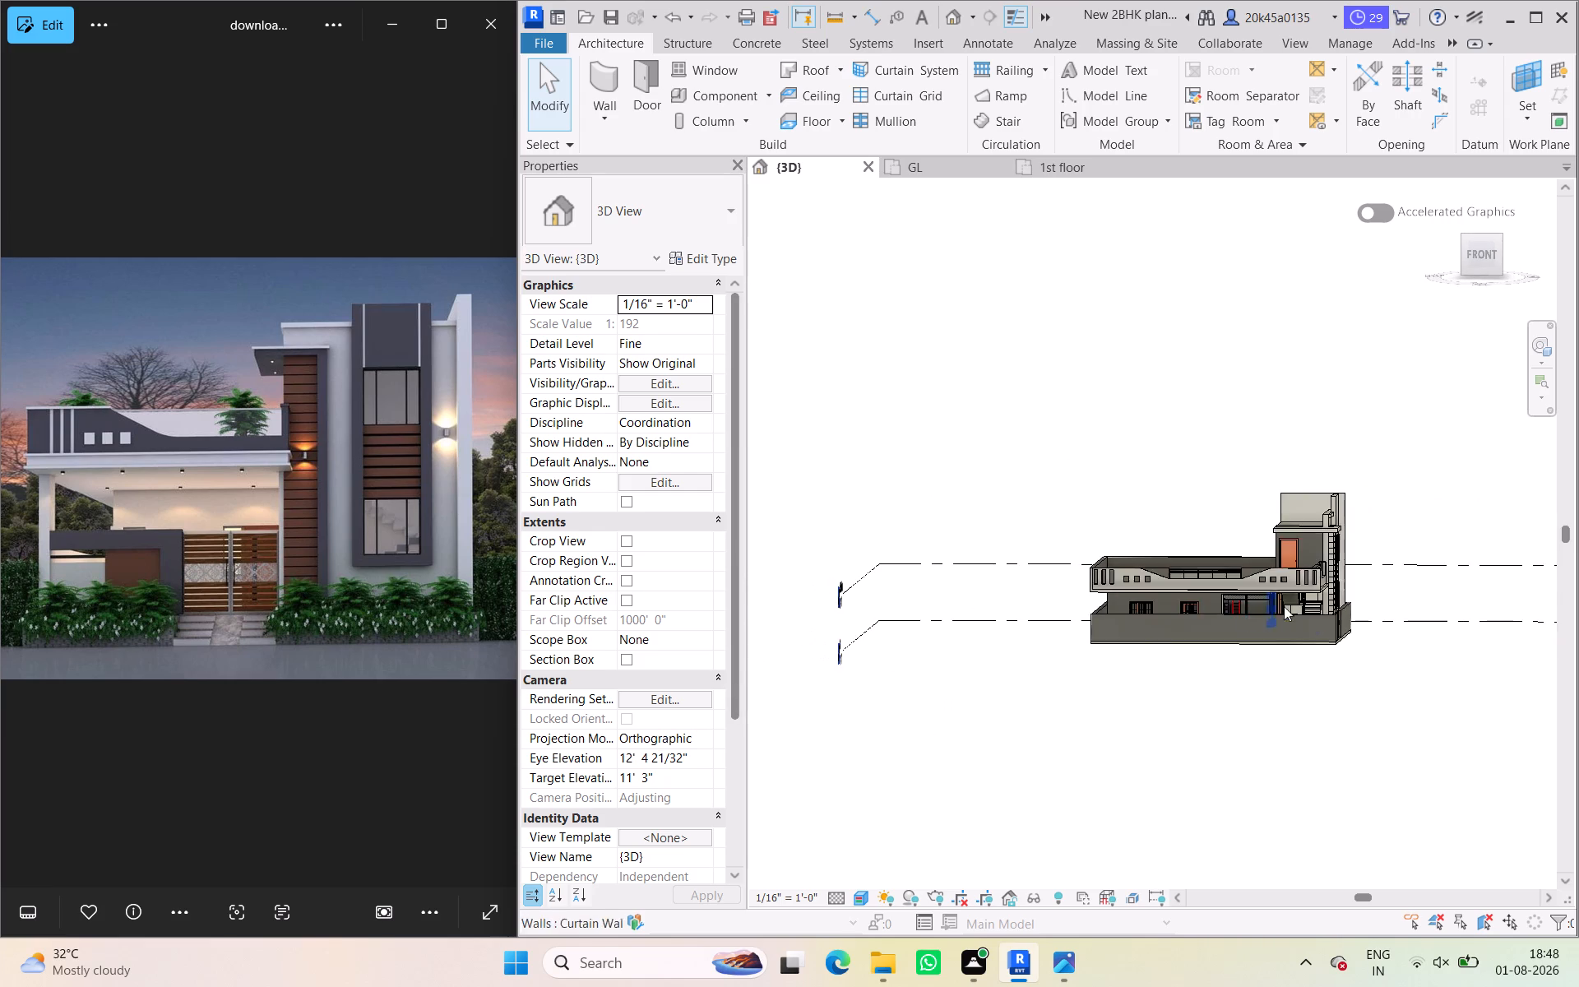
pyautogui.scroll(9, 1300, 588)
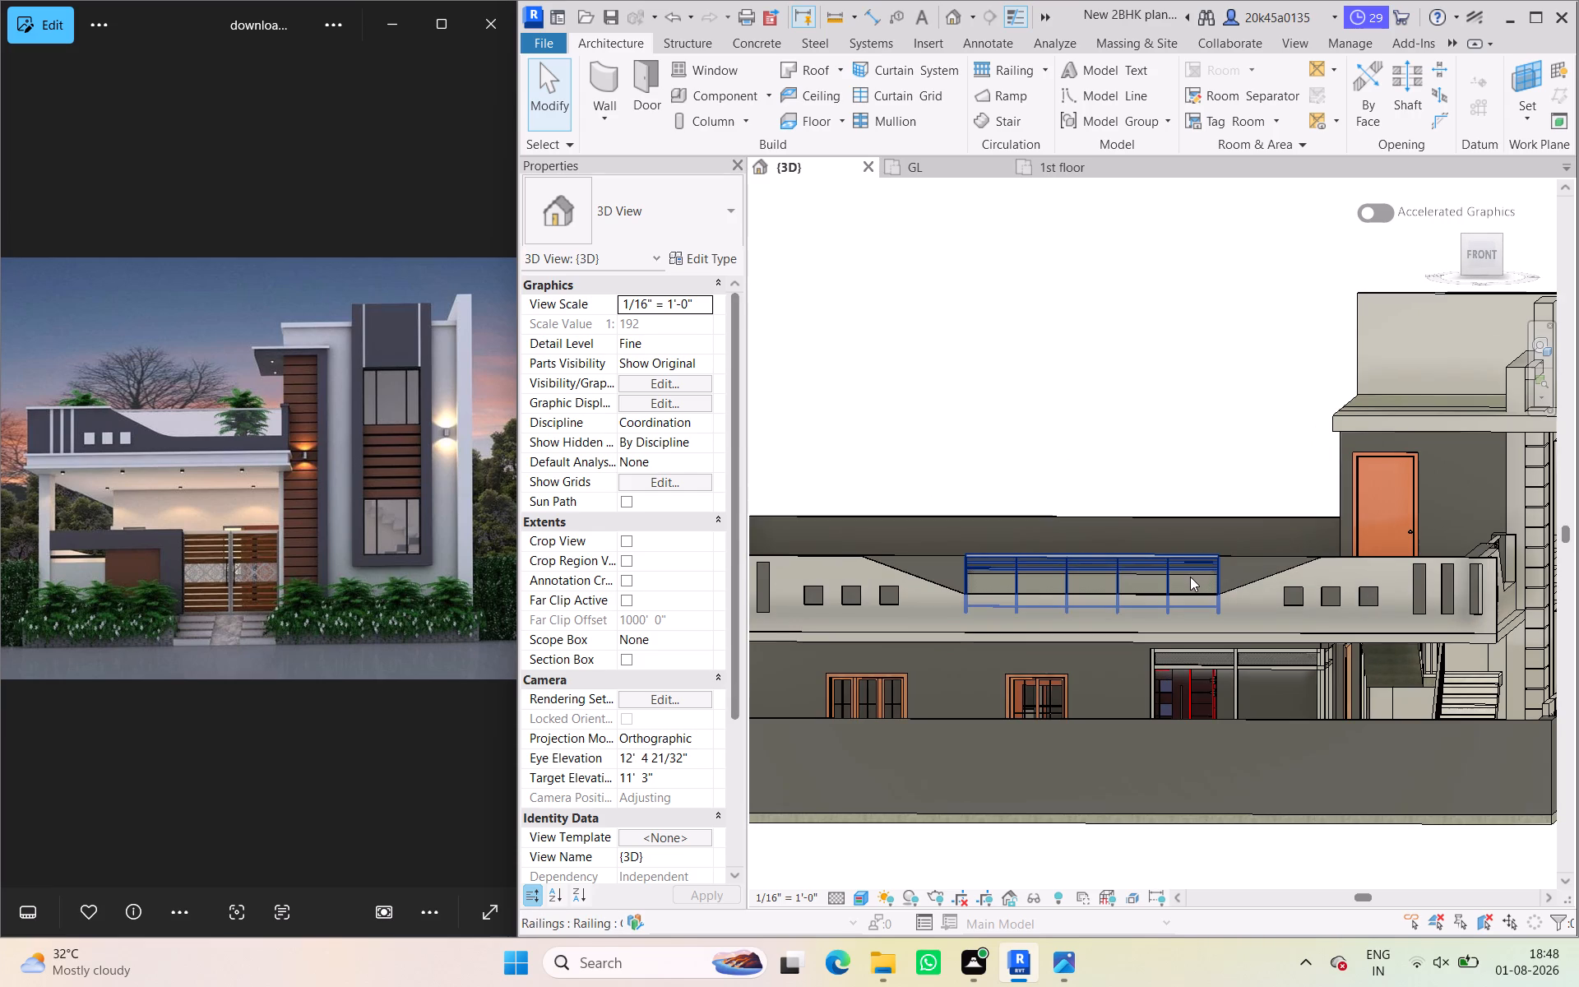
pyautogui.scroll(-5, 1220, 595)
pyautogui.scroll(-2, 1305, 688)
pyautogui.keyDown('shift'); pyautogui.moveTo(1284, 734); pyautogui.dragTo(1110, 766, button='middle'); pyautogui.keyUp('shift')
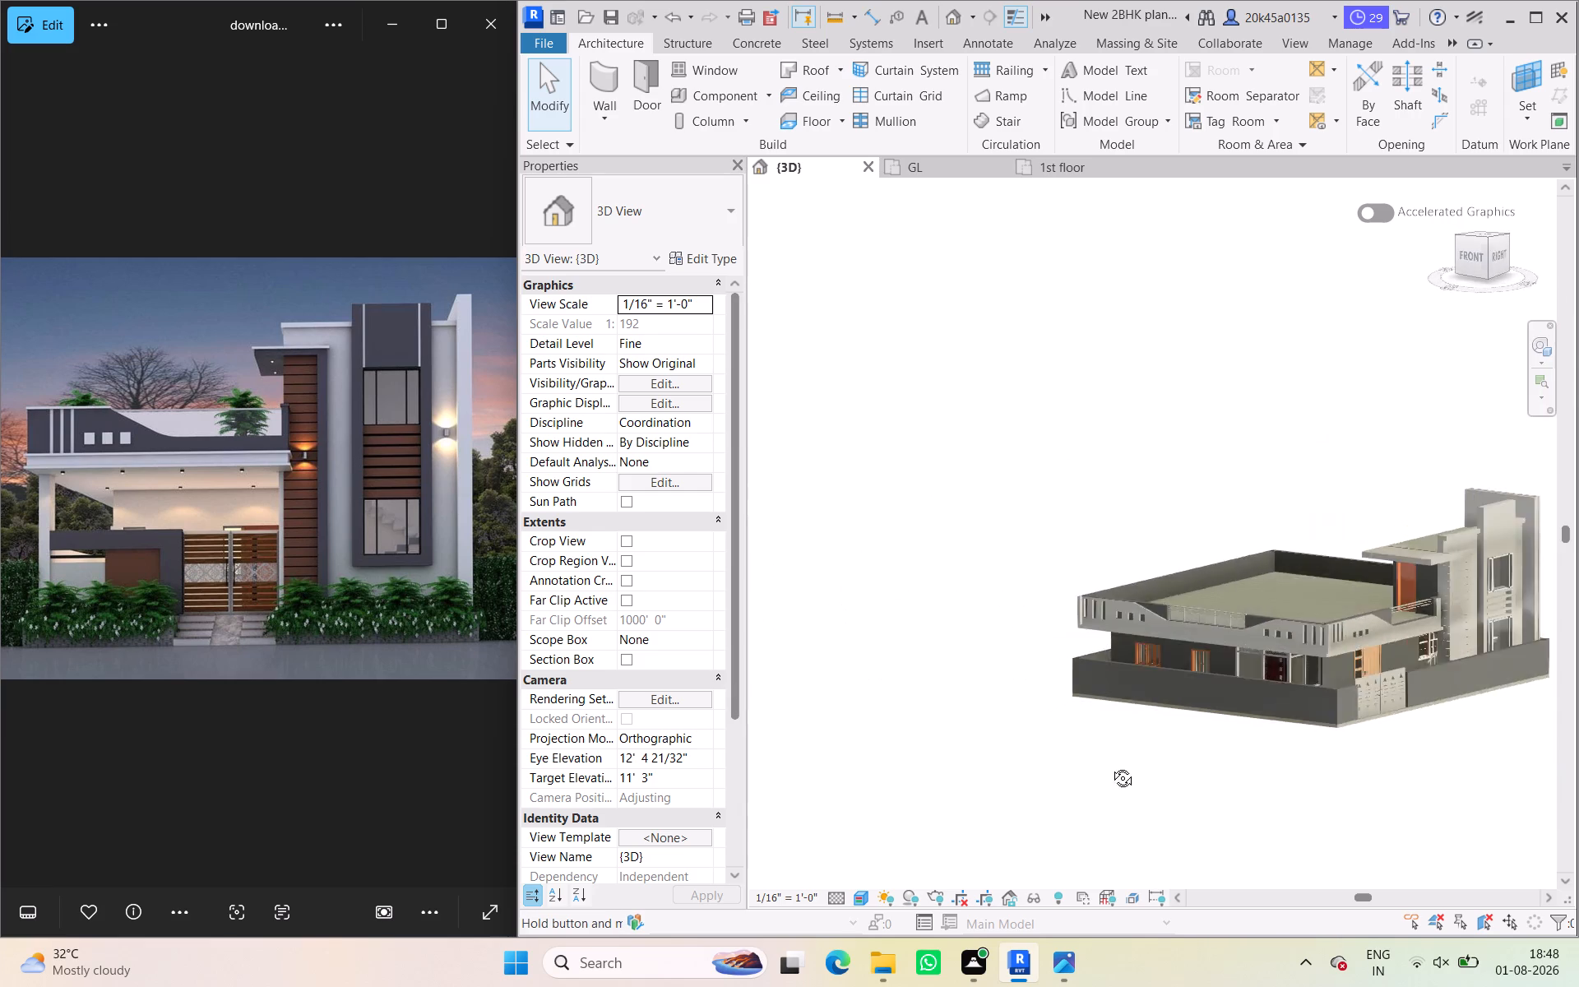
pyautogui.keyDown('shift'); pyautogui.moveTo(1110, 766); pyautogui.dragTo(1335, 727, button='middle'); pyautogui.keyUp('shift')
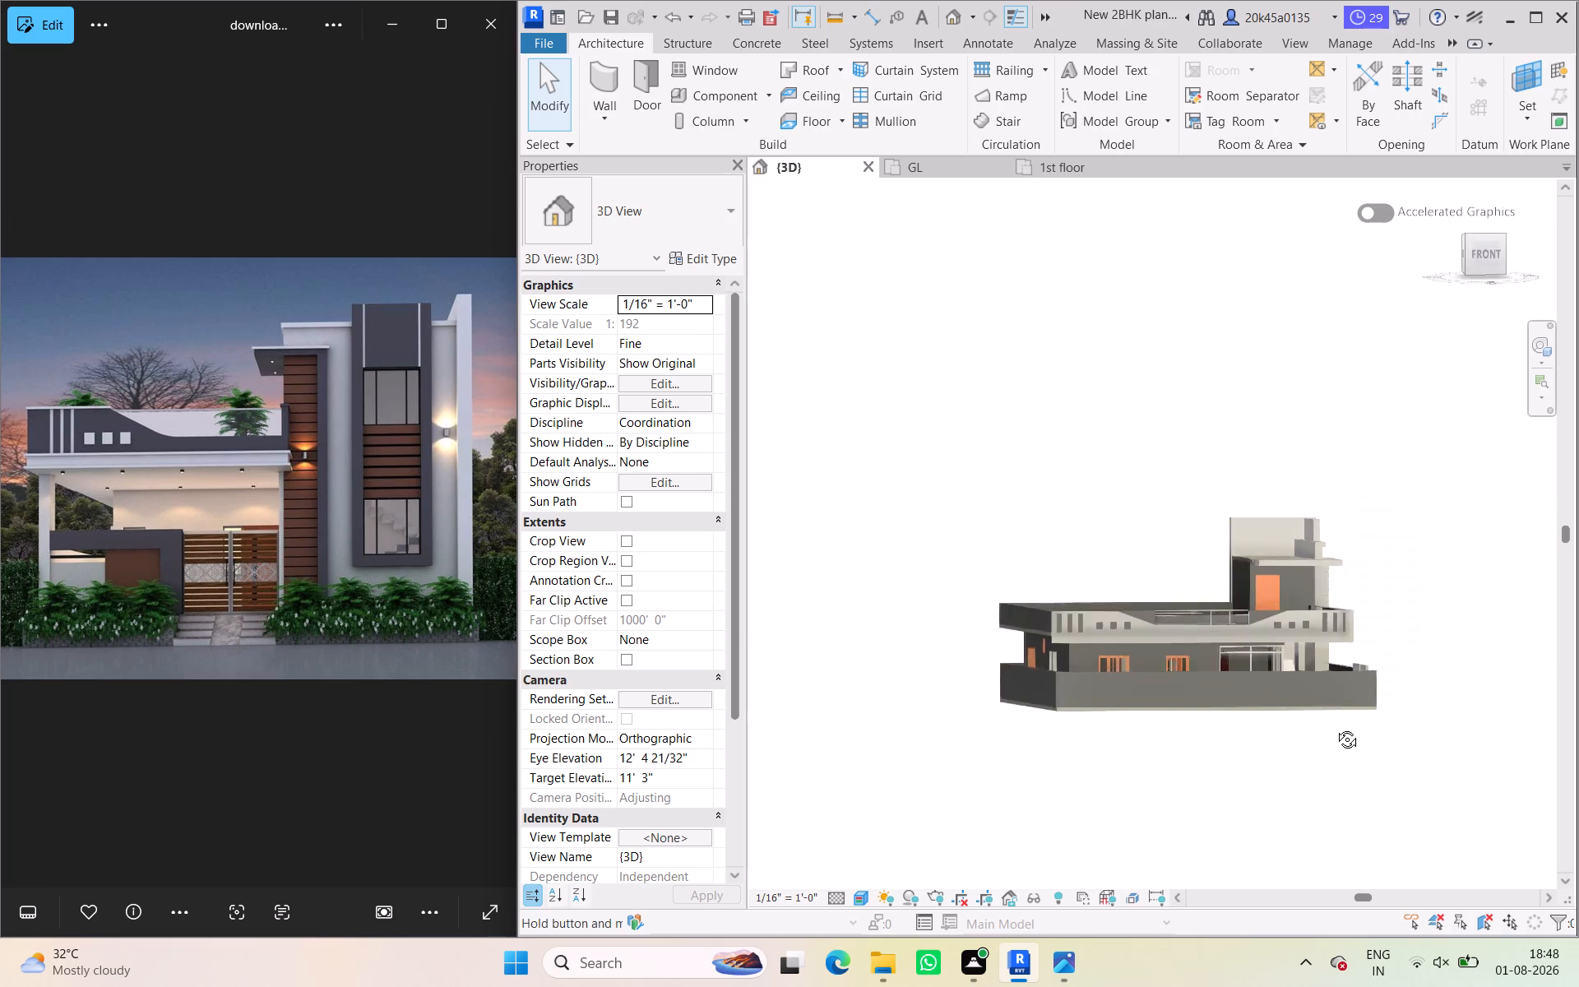
pyautogui.keyDown('shift'); pyautogui.moveTo(1335, 727); pyautogui.dragTo(1466, 720, button='middle'); pyautogui.keyUp('shift')
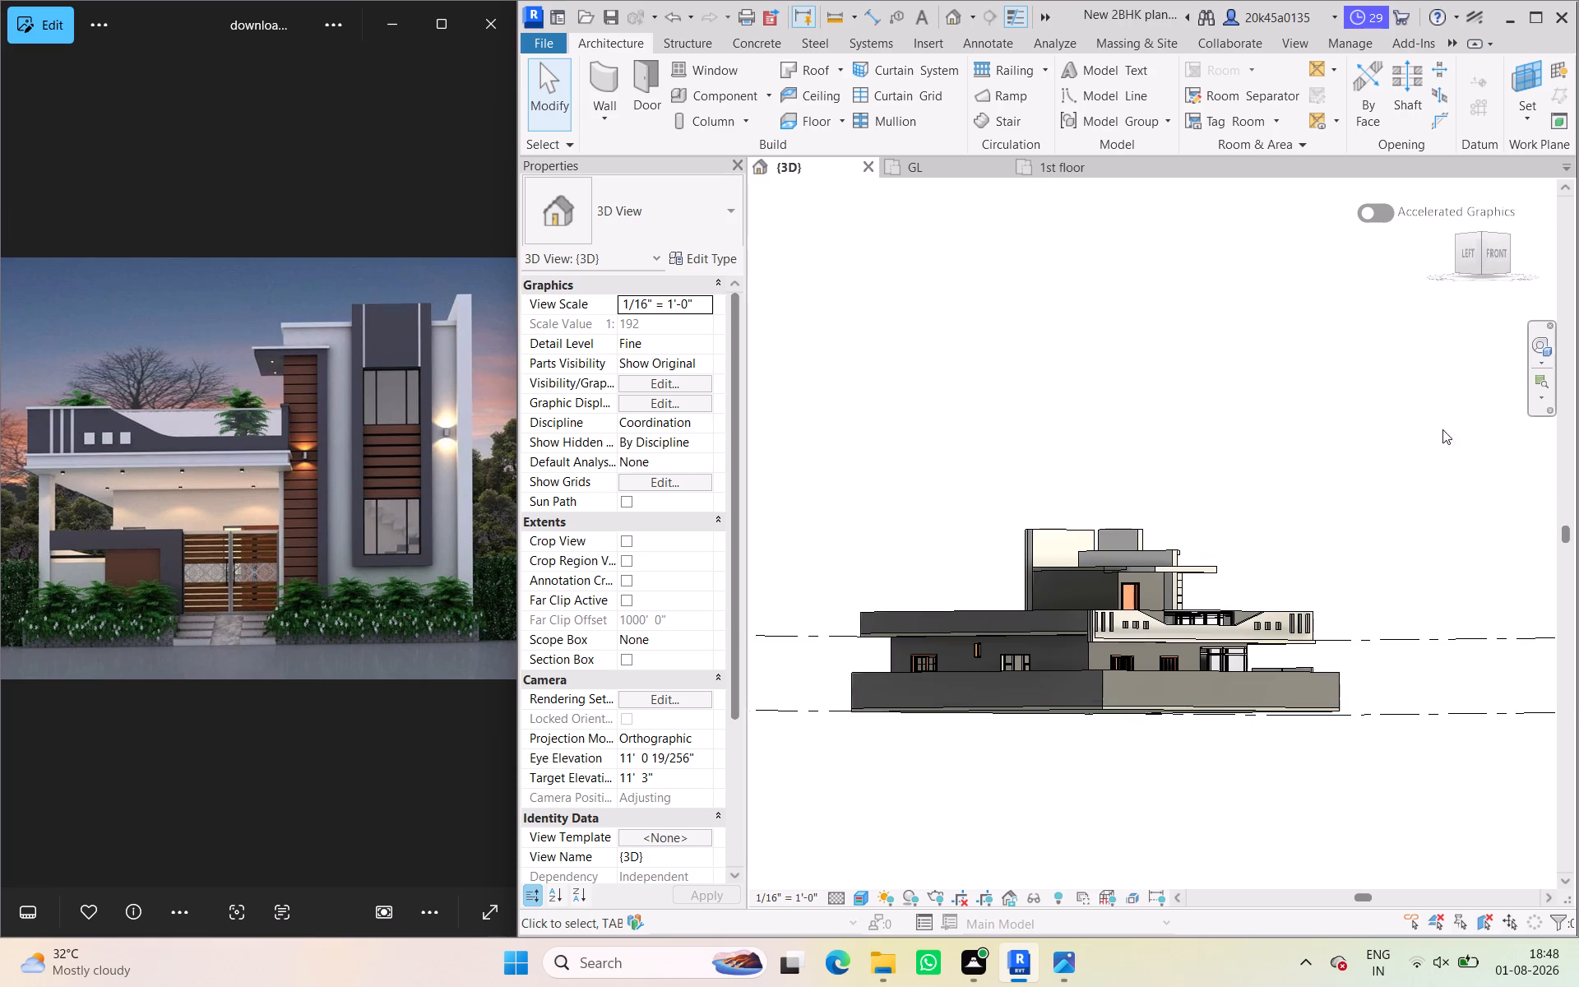
pyautogui.click(1470, 259)
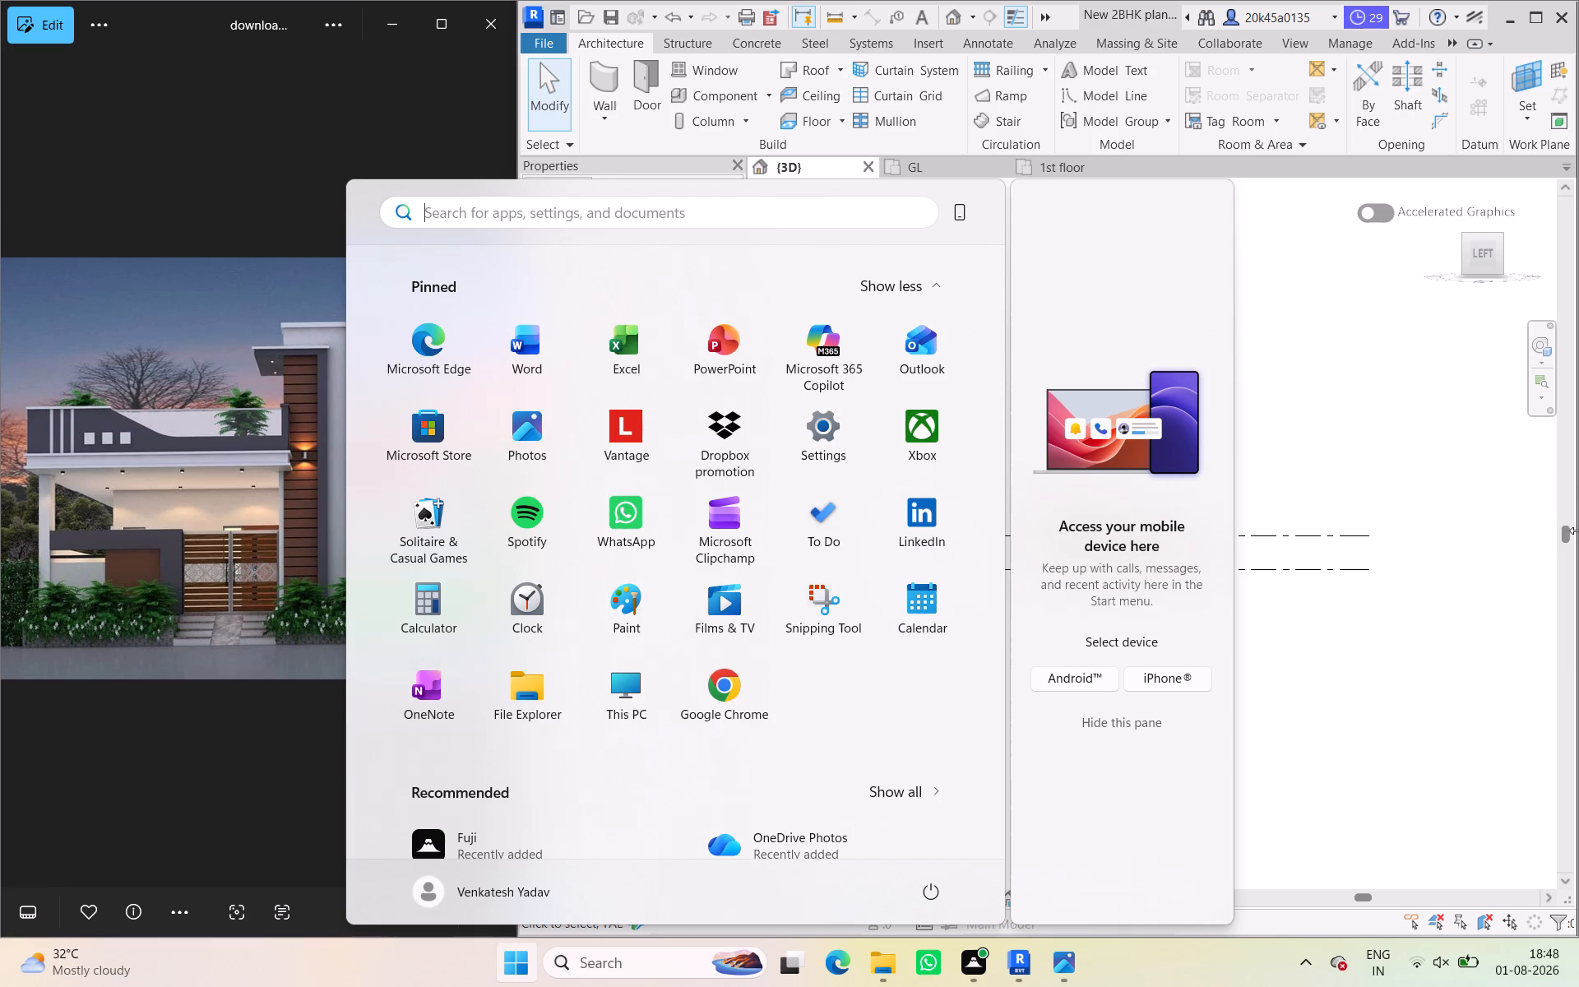
pyautogui.press('Escape')
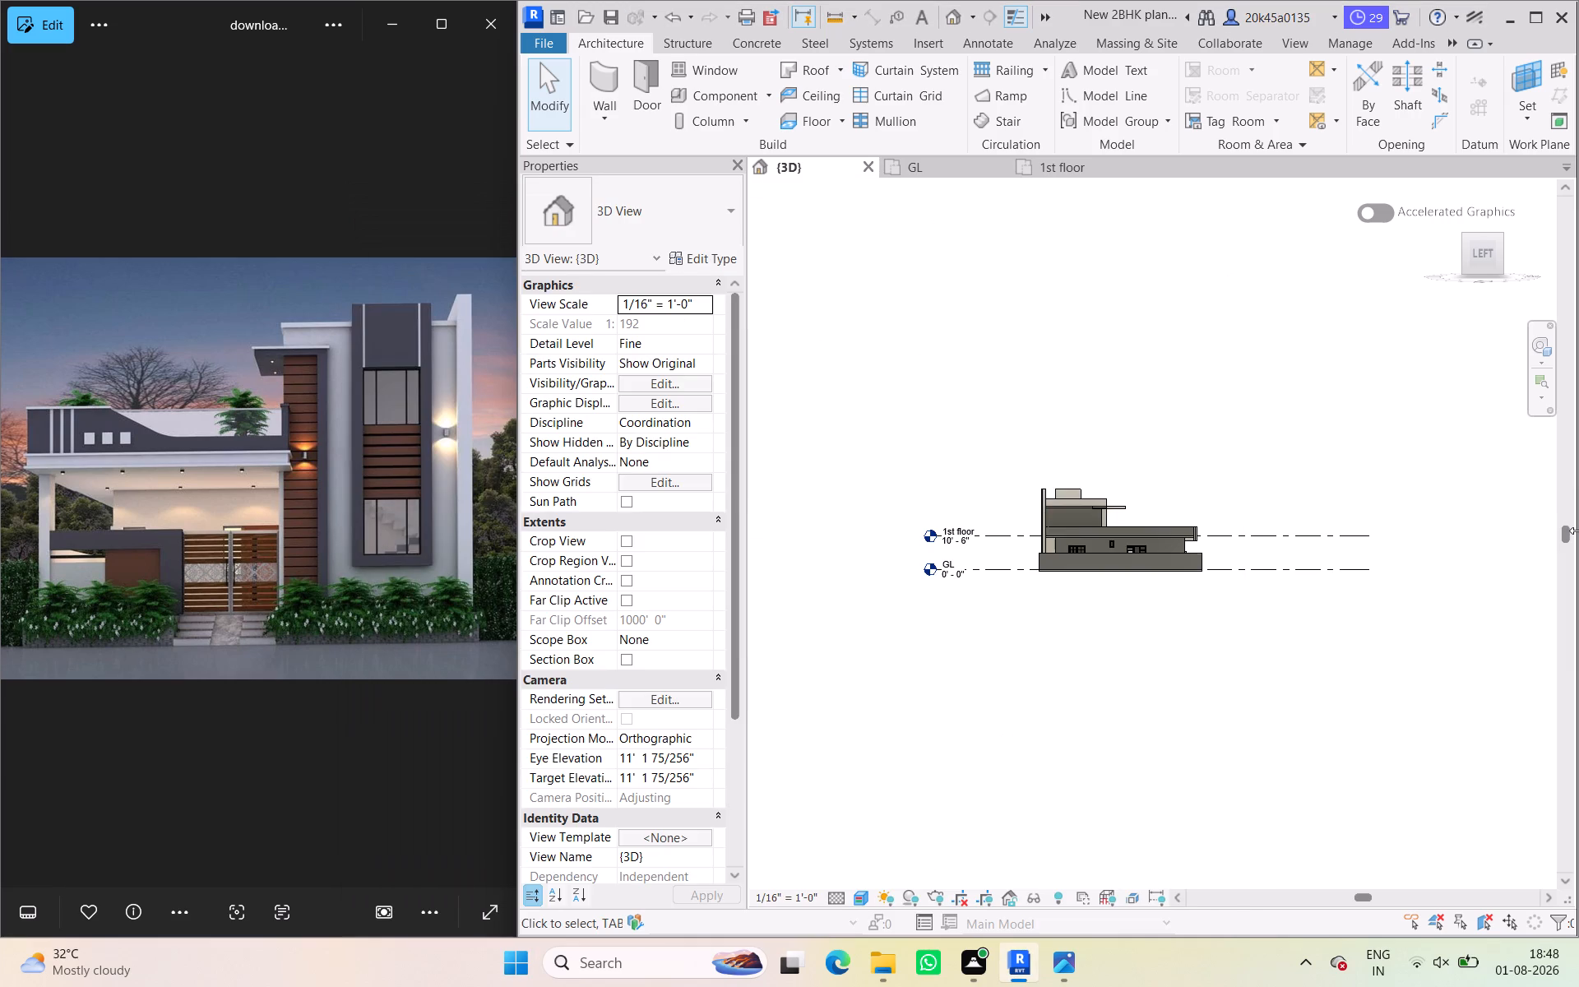